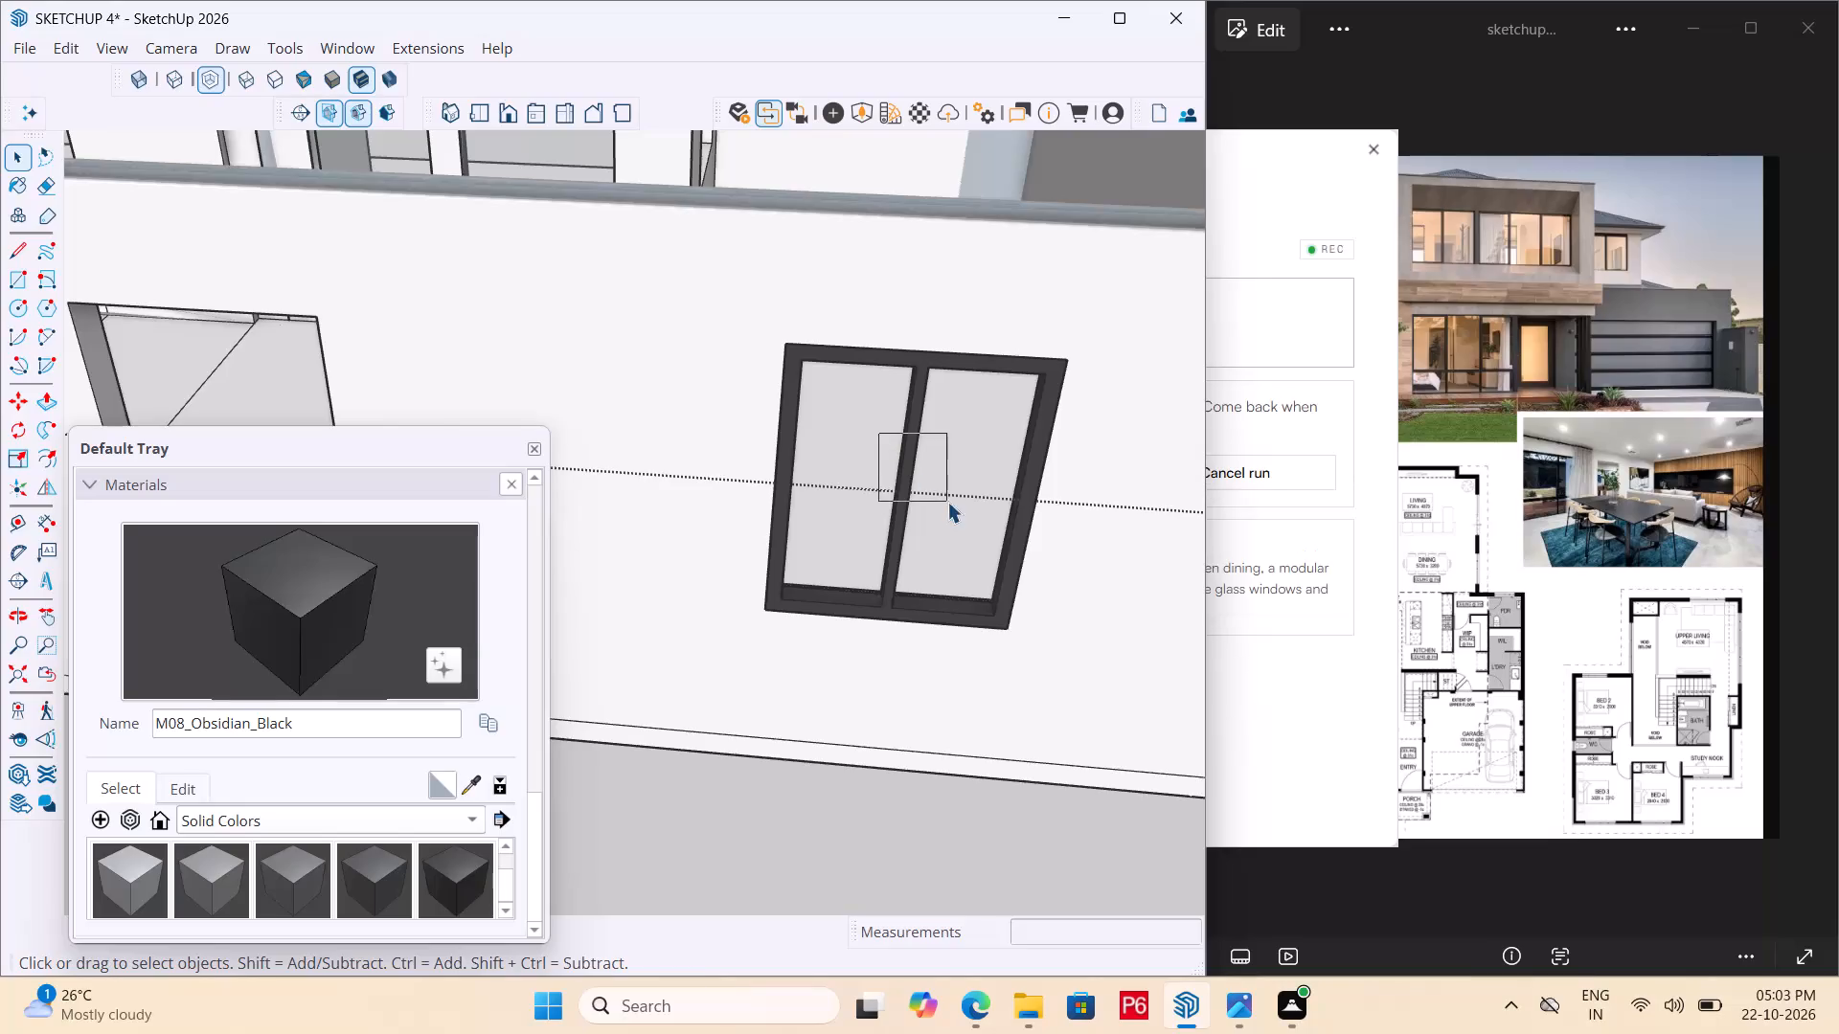
Exit the window frame group and return to the whole model.
{"action": "left_click", "coordinate": [1477, 328]}
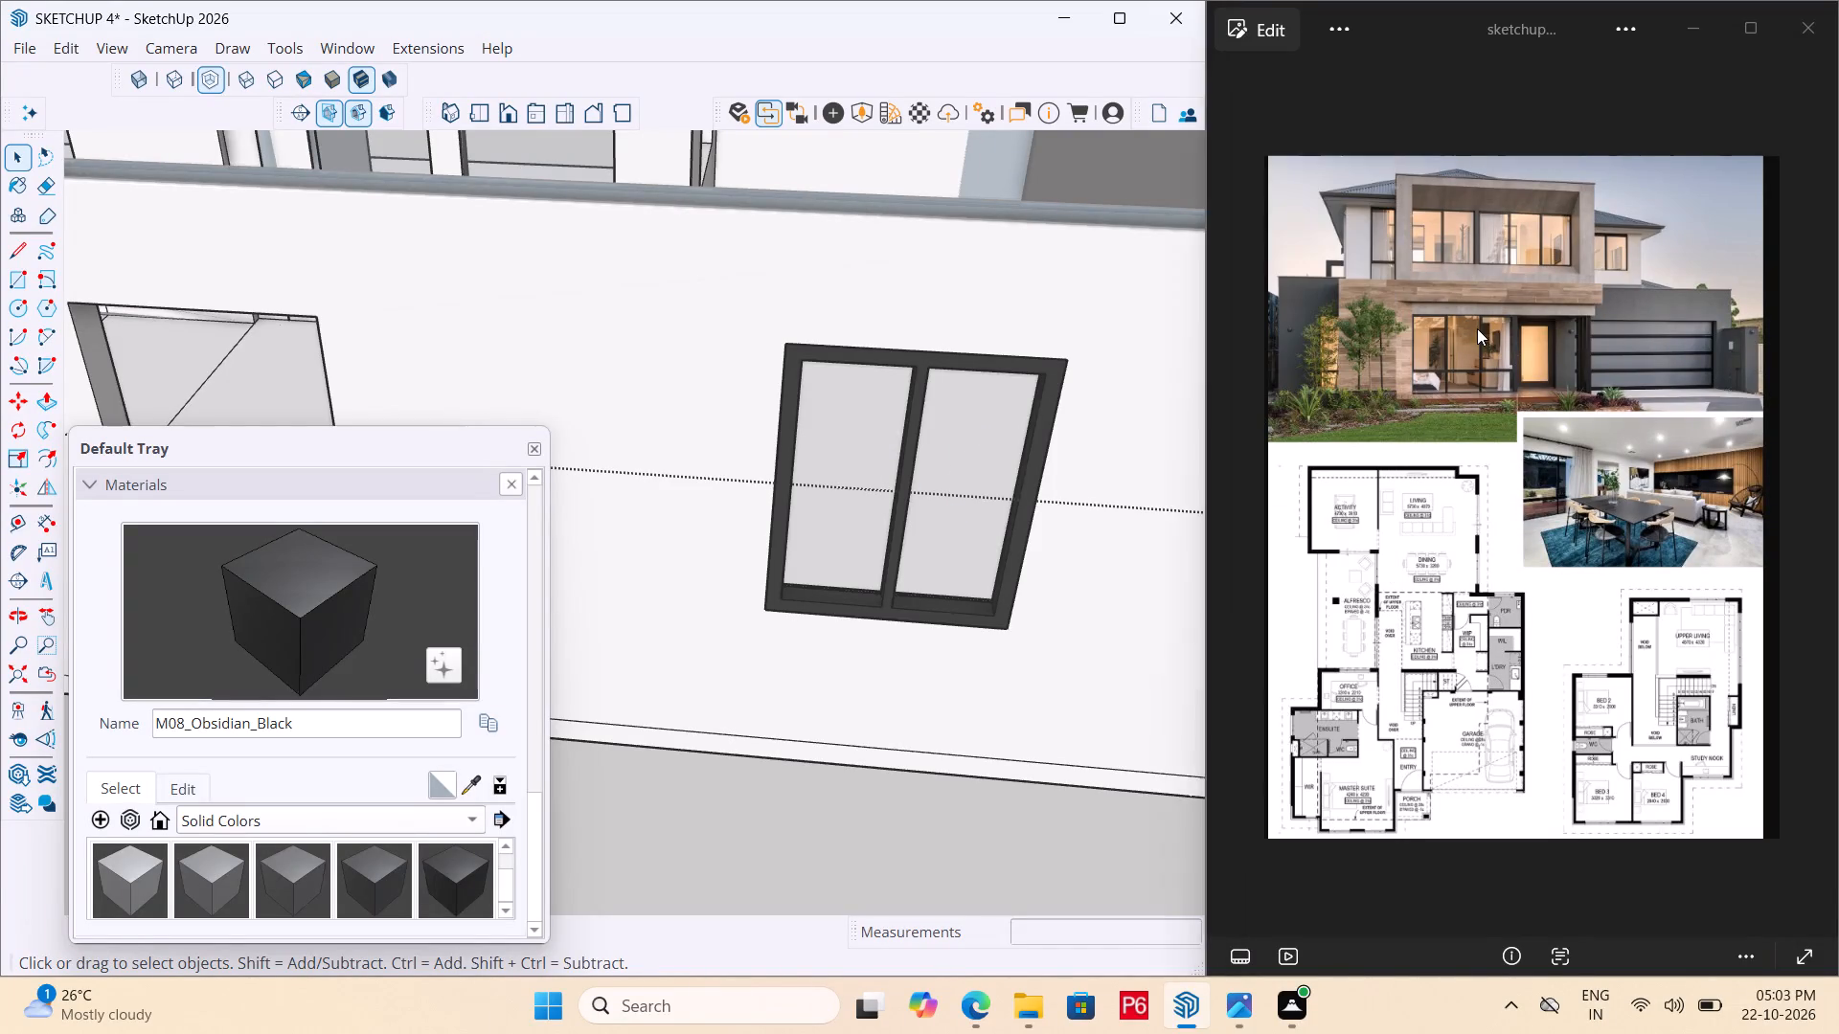
{"action": "left_click_drag", "start_coordinate": [947, 400], "coordinate": [939, 400]}
{"action": "left_click", "coordinate": [856, 400]}
{"action": "scroll", "coordinate": [1069, 341], "scroll_direction": "down", "scroll_amount": 6}
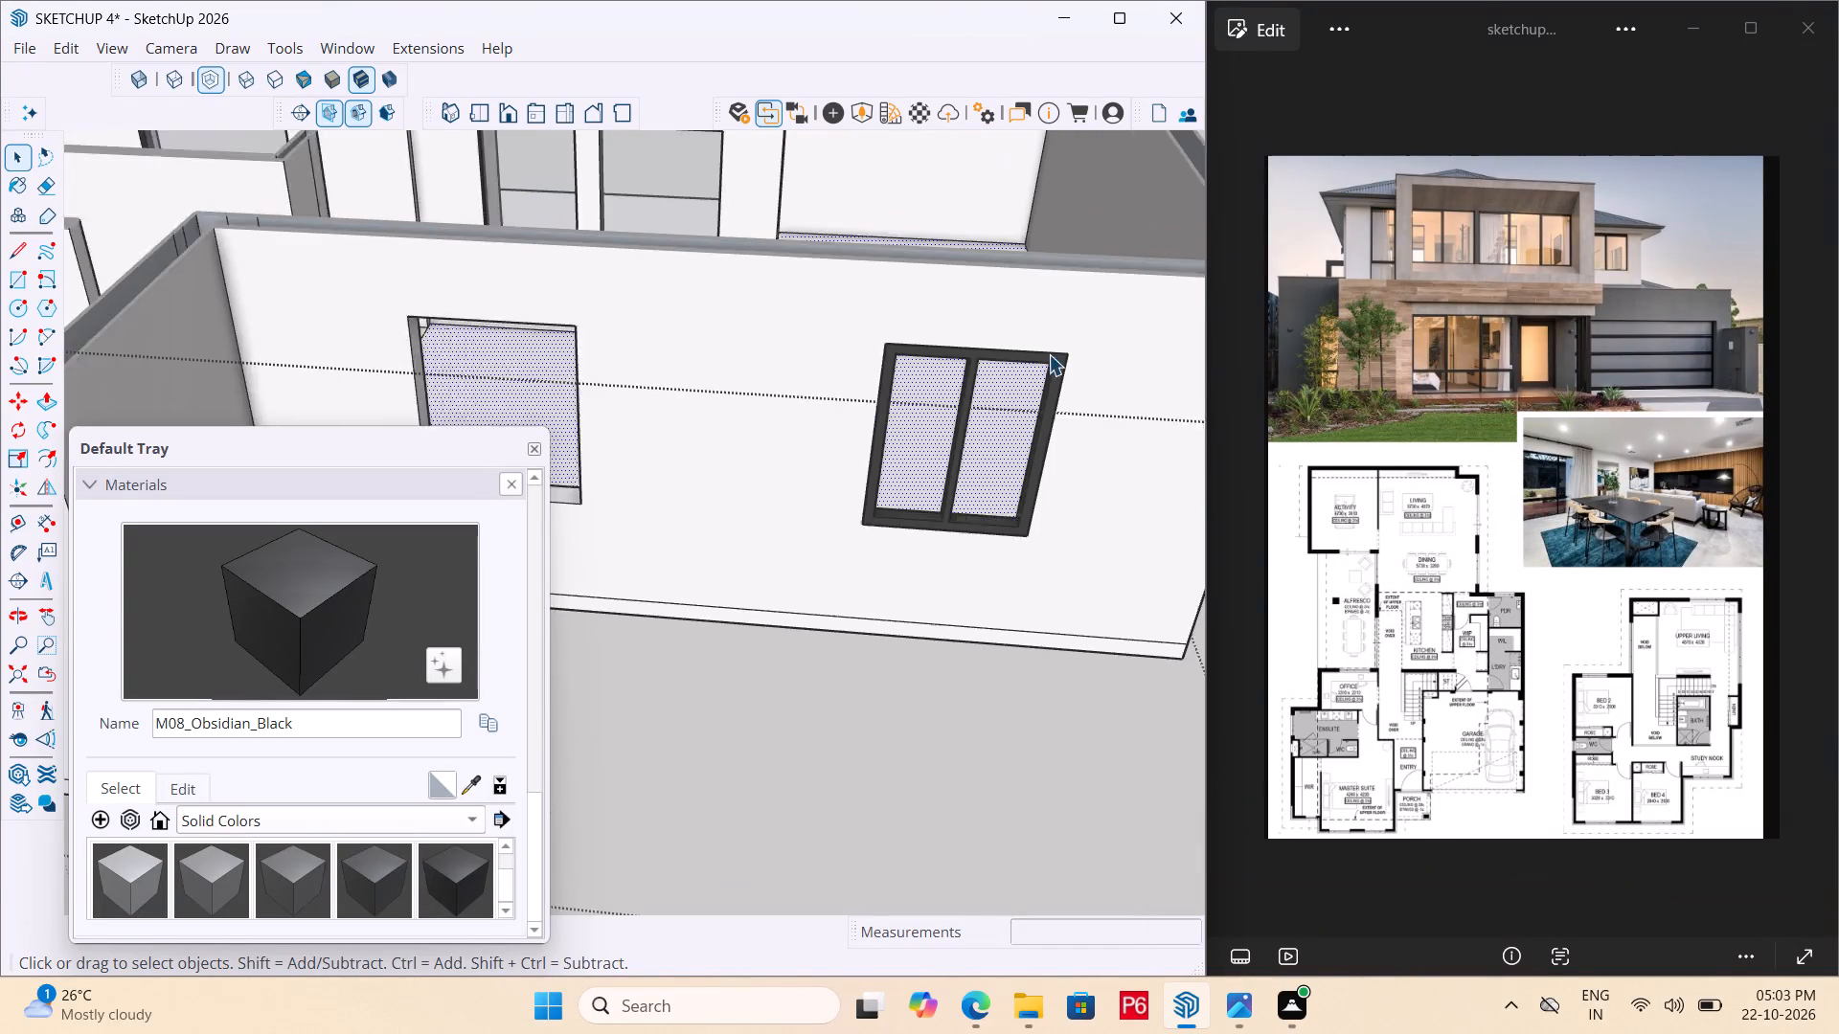
{"action": "scroll", "coordinate": [1049, 354], "scroll_direction": "down", "scroll_amount": 1}
{"action": "key", "text": "space"}
{"action": "scroll", "coordinate": [761, 401], "scroll_direction": "down", "scroll_amount": 8}
{"action": "double_click", "coordinate": [1101, 276]}
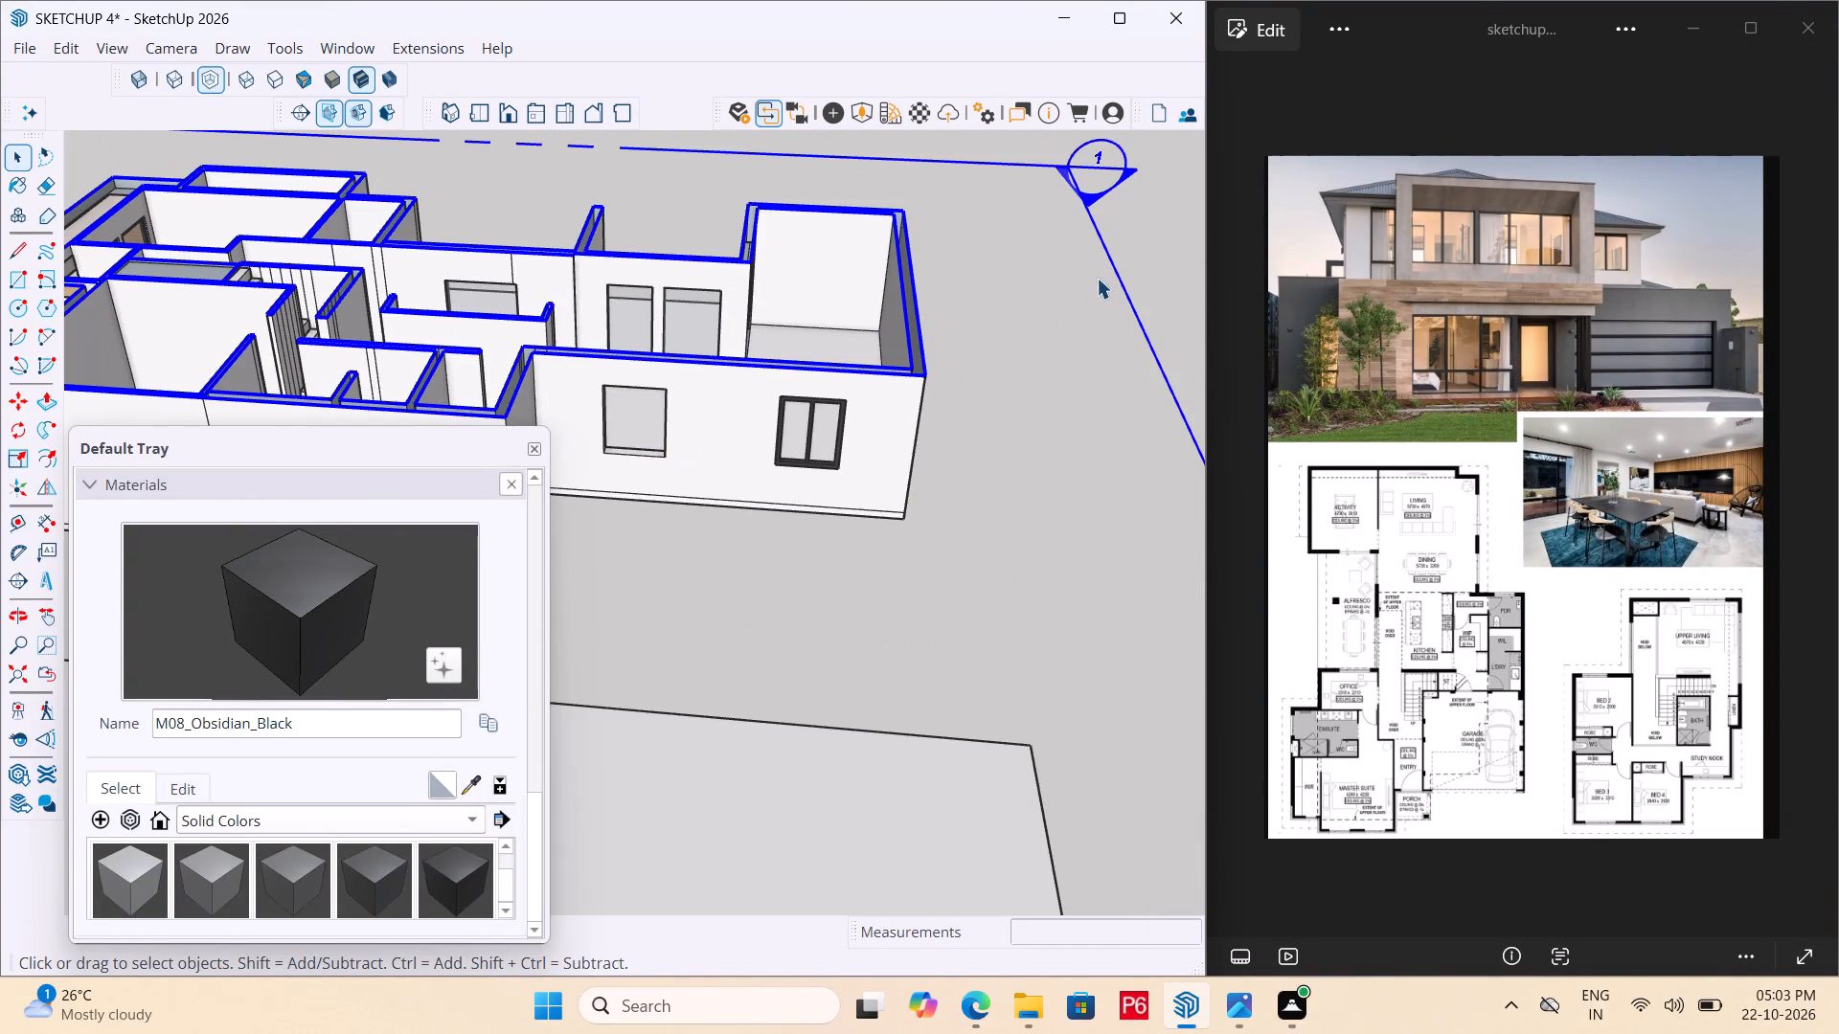
Save the model.
{"action": "key", "text": "ctrl+s"}
{"action": "key", "text": "ctrl+s"}
{"action": "key", "text": "ctrl+s"}
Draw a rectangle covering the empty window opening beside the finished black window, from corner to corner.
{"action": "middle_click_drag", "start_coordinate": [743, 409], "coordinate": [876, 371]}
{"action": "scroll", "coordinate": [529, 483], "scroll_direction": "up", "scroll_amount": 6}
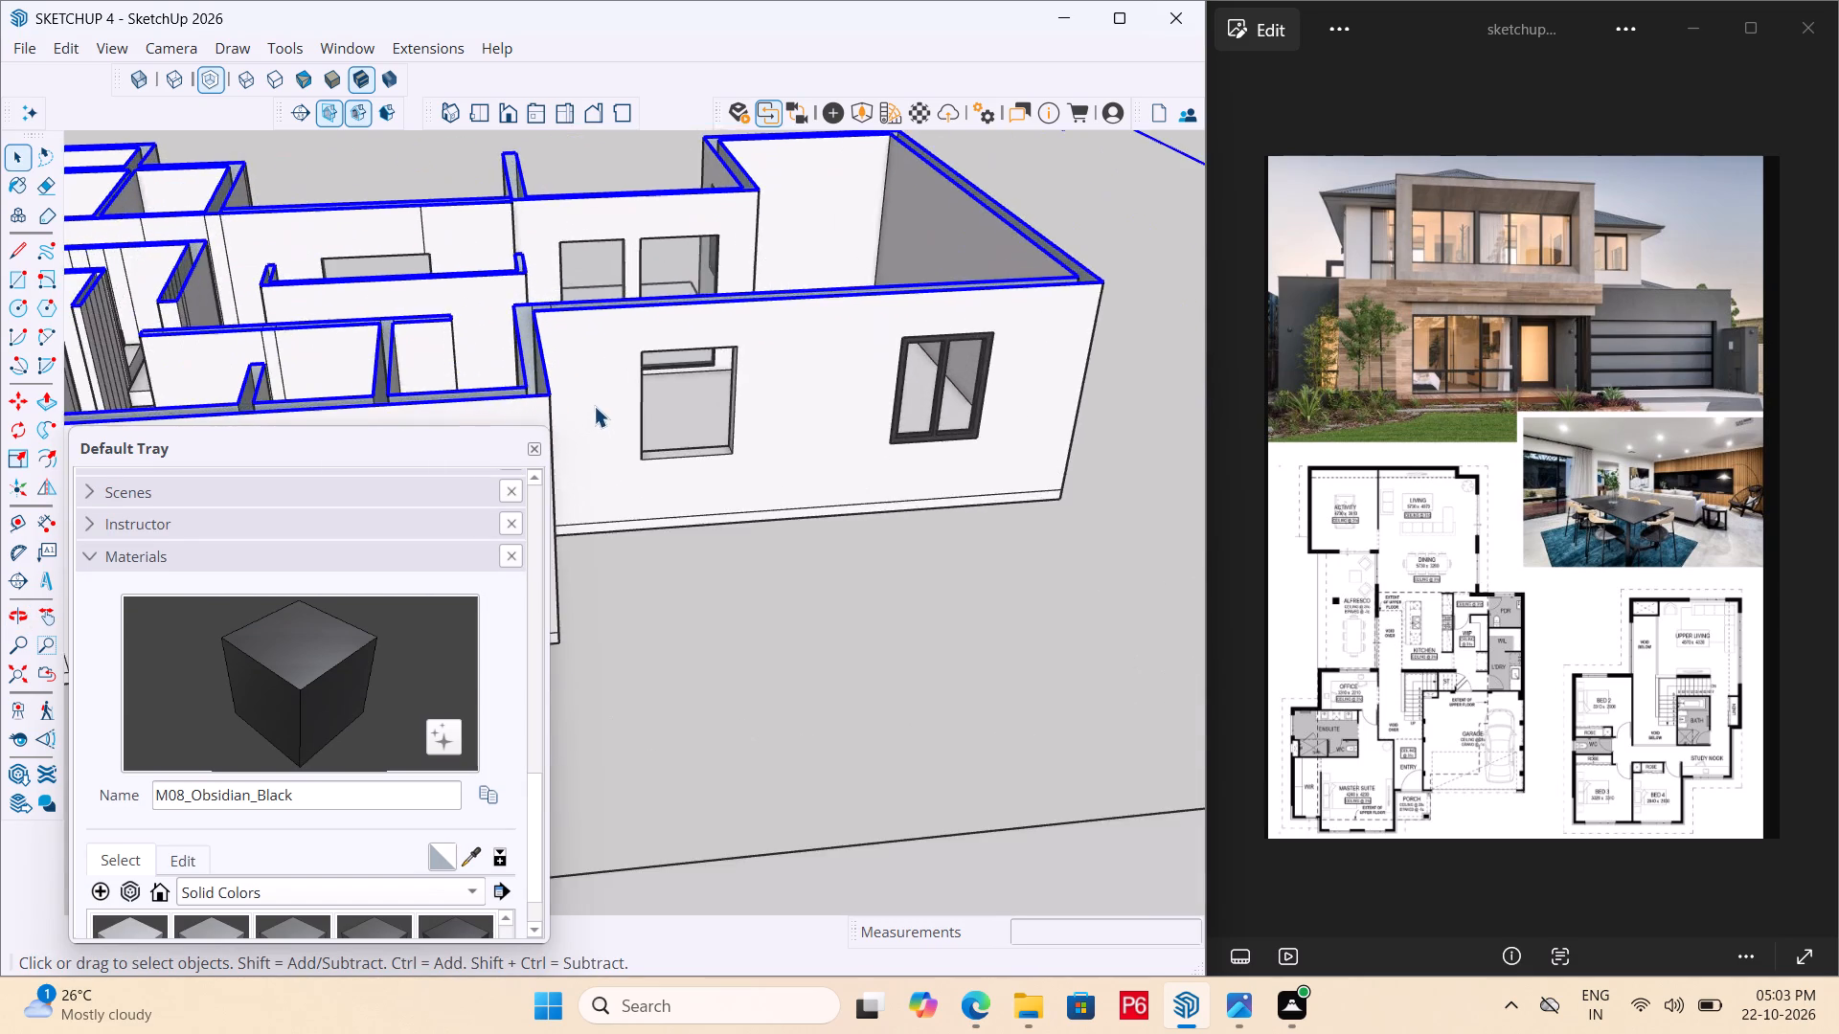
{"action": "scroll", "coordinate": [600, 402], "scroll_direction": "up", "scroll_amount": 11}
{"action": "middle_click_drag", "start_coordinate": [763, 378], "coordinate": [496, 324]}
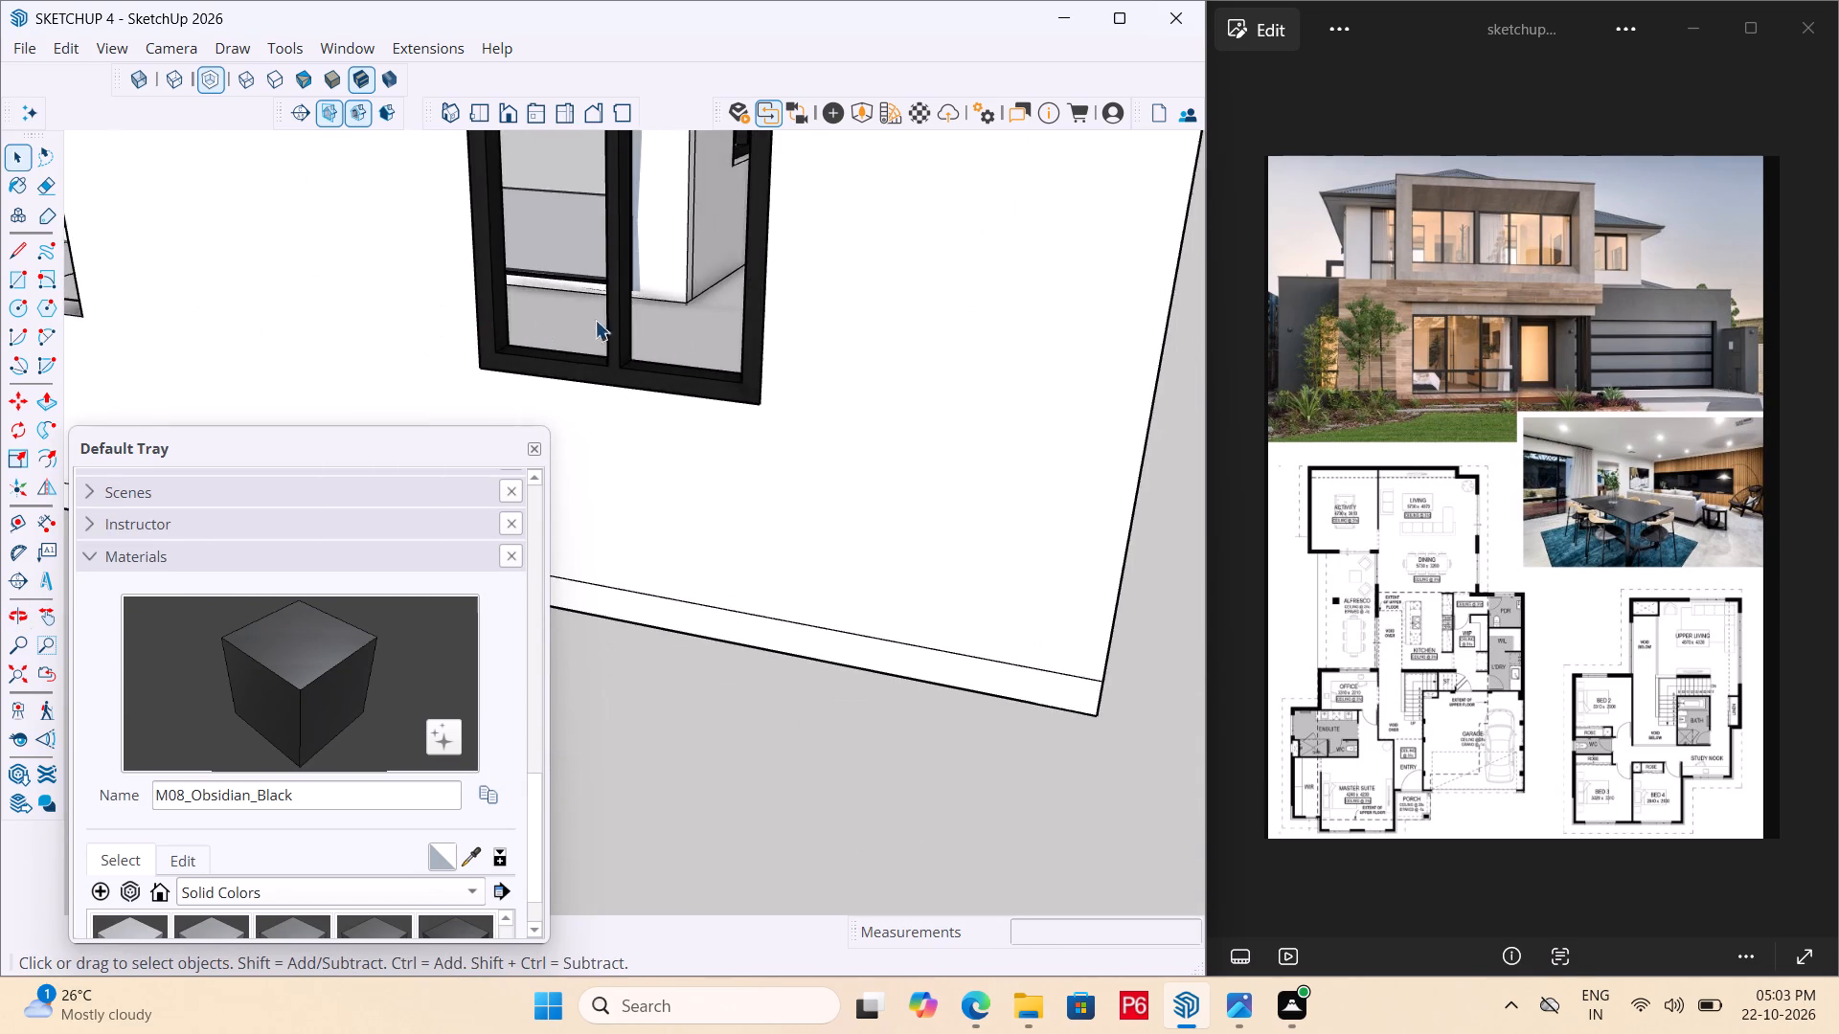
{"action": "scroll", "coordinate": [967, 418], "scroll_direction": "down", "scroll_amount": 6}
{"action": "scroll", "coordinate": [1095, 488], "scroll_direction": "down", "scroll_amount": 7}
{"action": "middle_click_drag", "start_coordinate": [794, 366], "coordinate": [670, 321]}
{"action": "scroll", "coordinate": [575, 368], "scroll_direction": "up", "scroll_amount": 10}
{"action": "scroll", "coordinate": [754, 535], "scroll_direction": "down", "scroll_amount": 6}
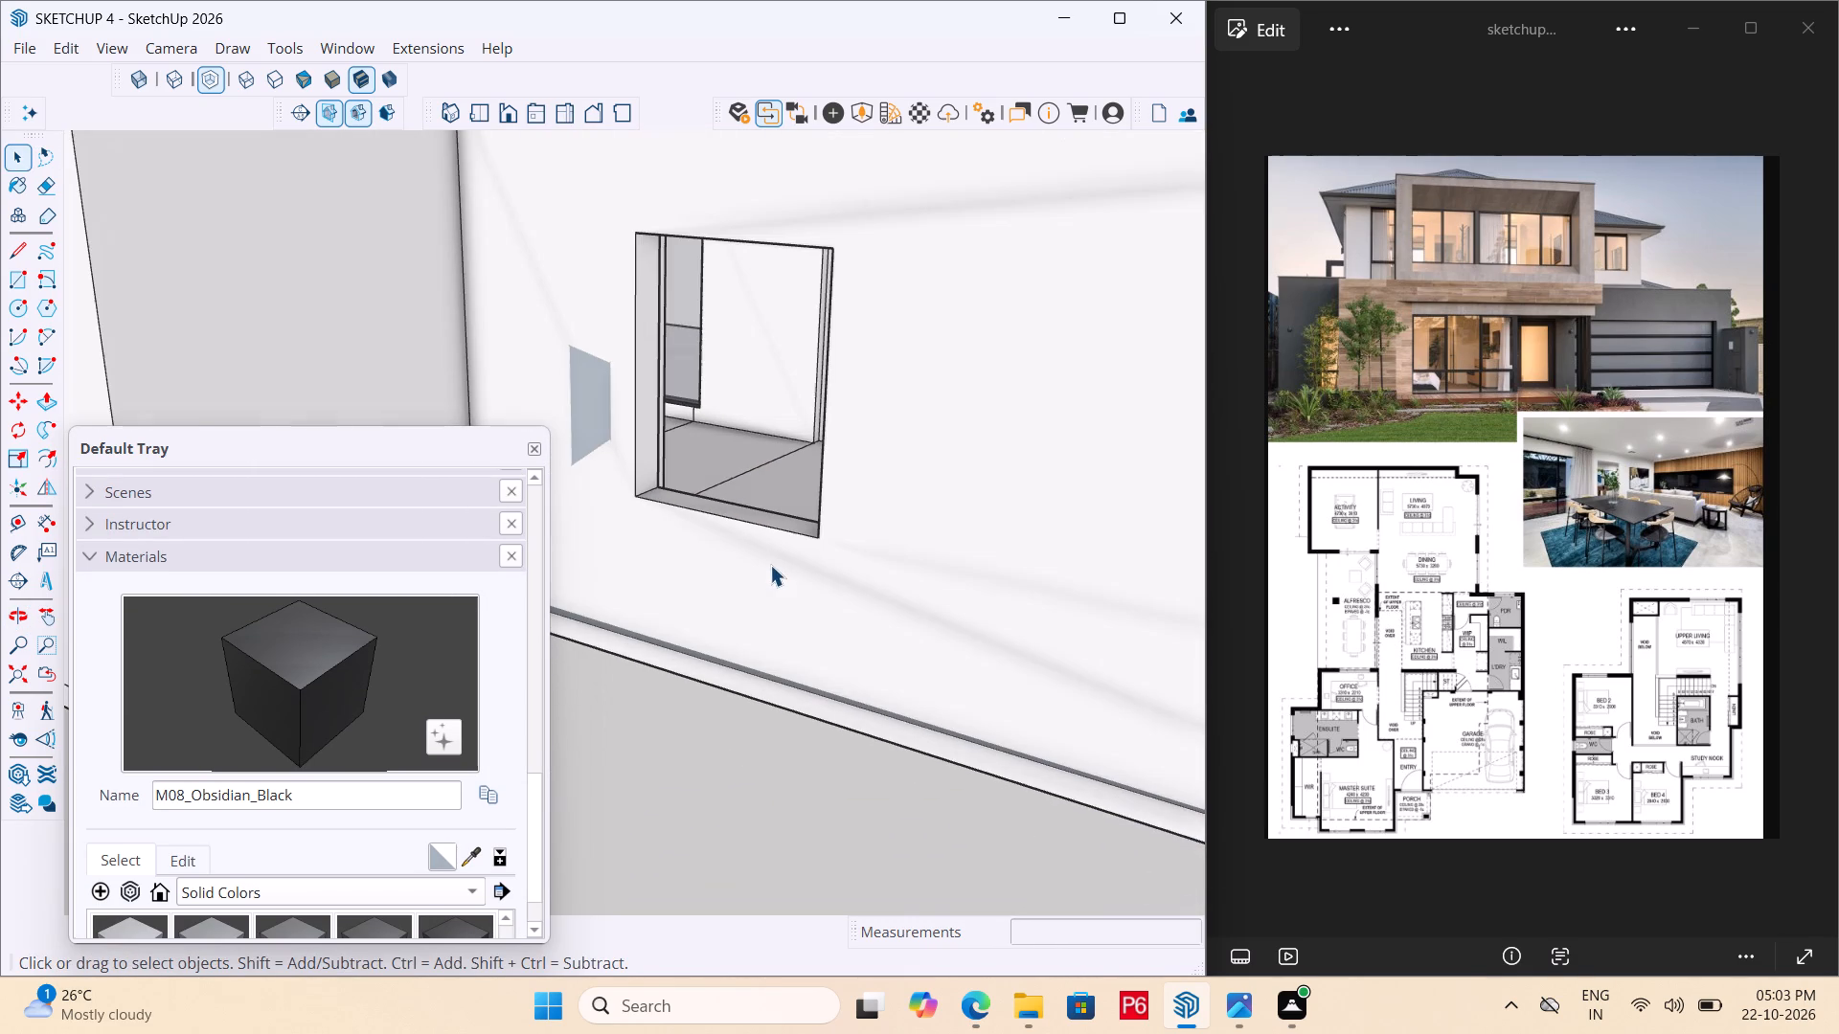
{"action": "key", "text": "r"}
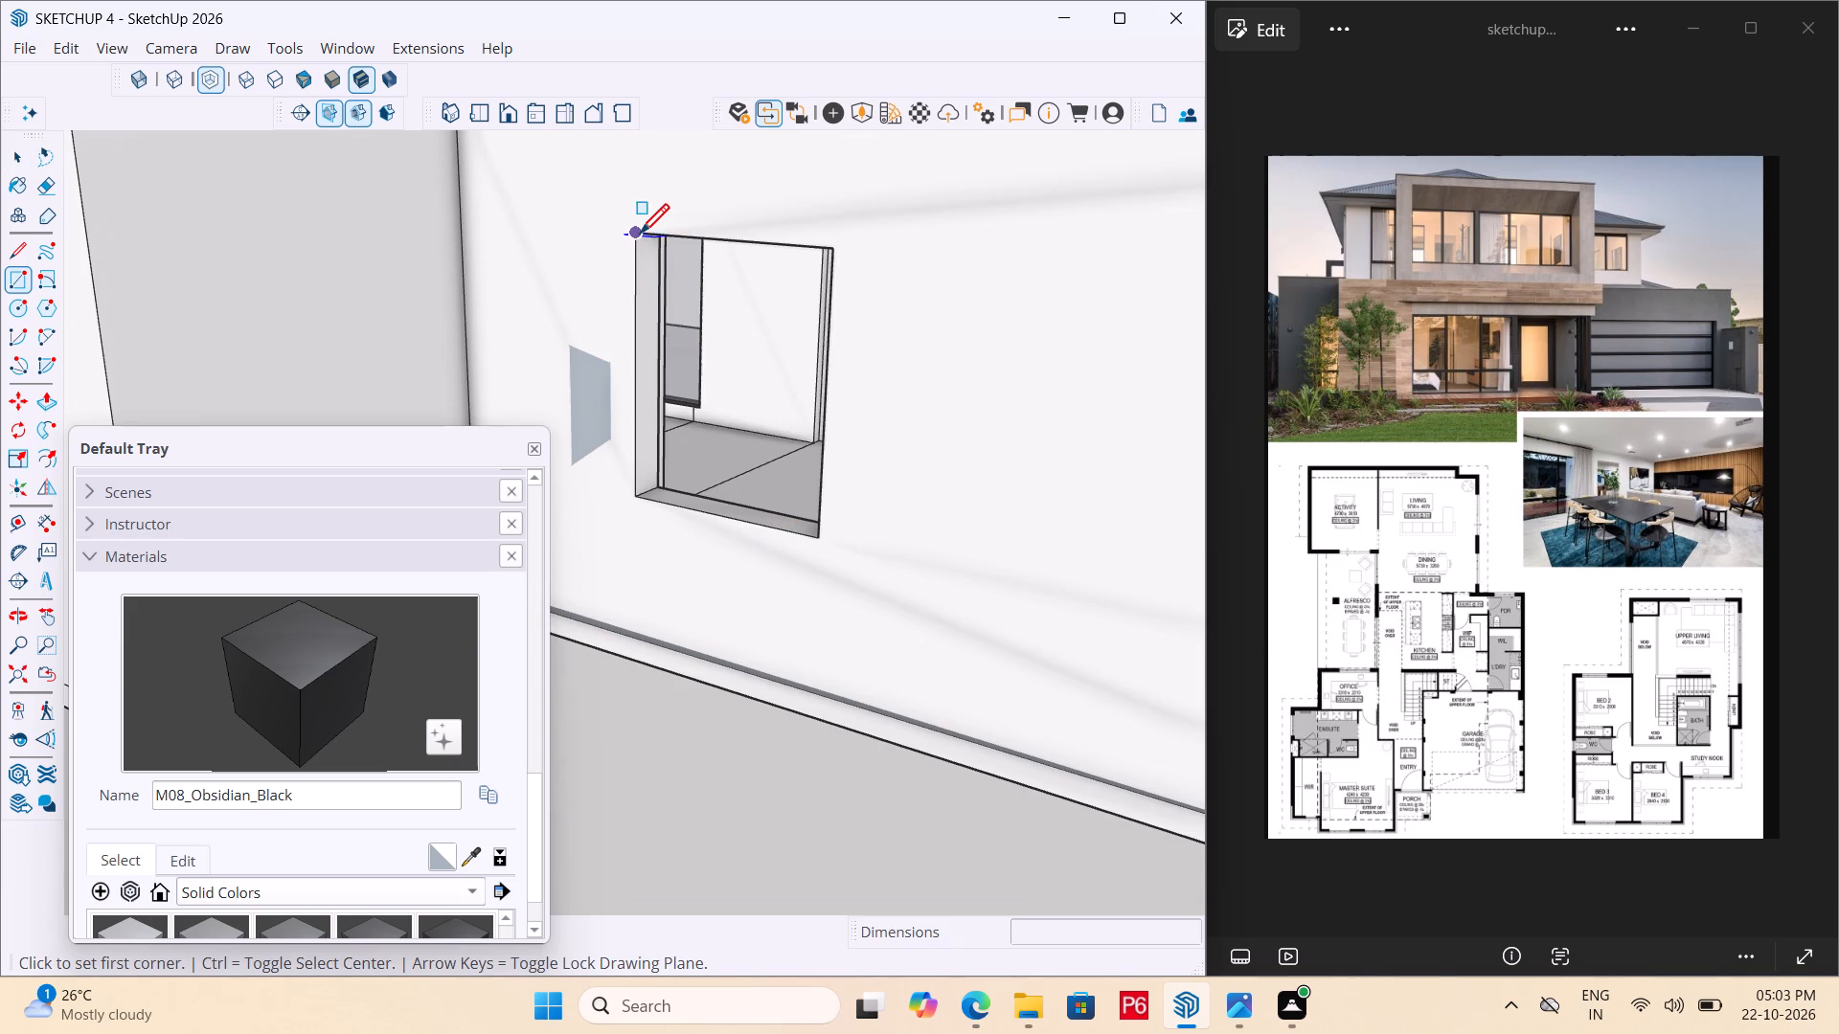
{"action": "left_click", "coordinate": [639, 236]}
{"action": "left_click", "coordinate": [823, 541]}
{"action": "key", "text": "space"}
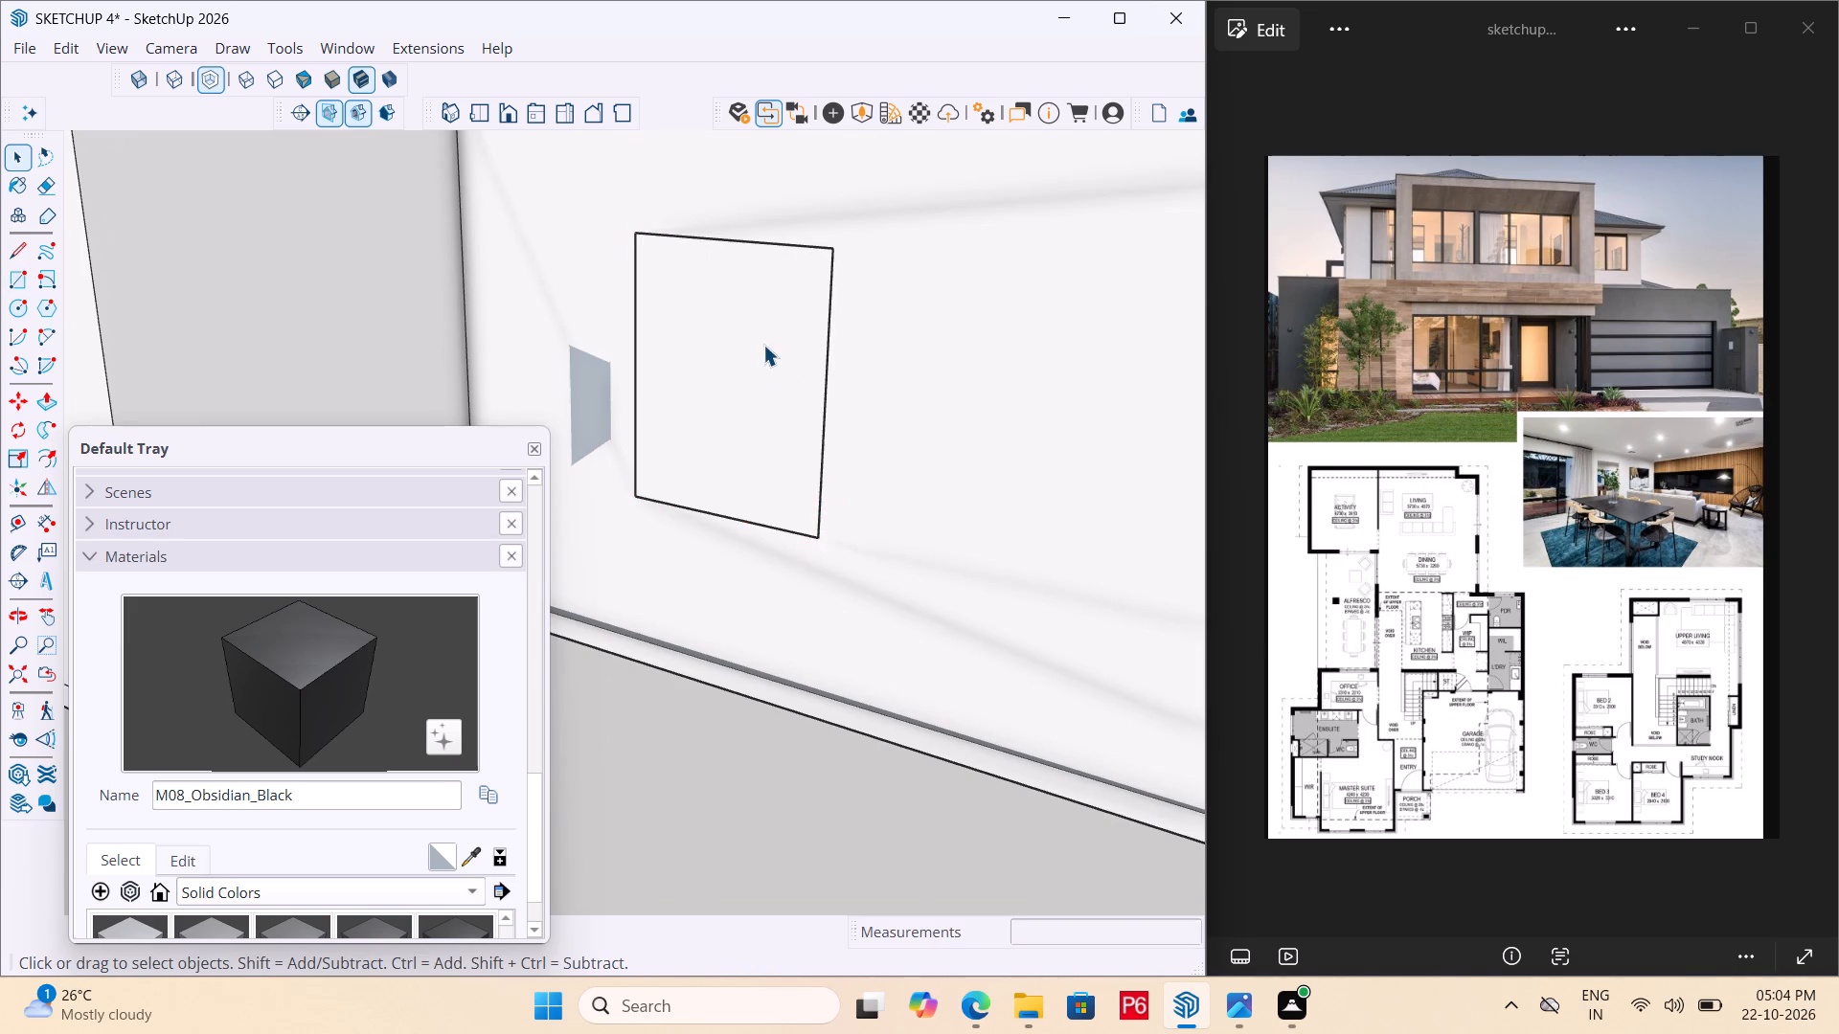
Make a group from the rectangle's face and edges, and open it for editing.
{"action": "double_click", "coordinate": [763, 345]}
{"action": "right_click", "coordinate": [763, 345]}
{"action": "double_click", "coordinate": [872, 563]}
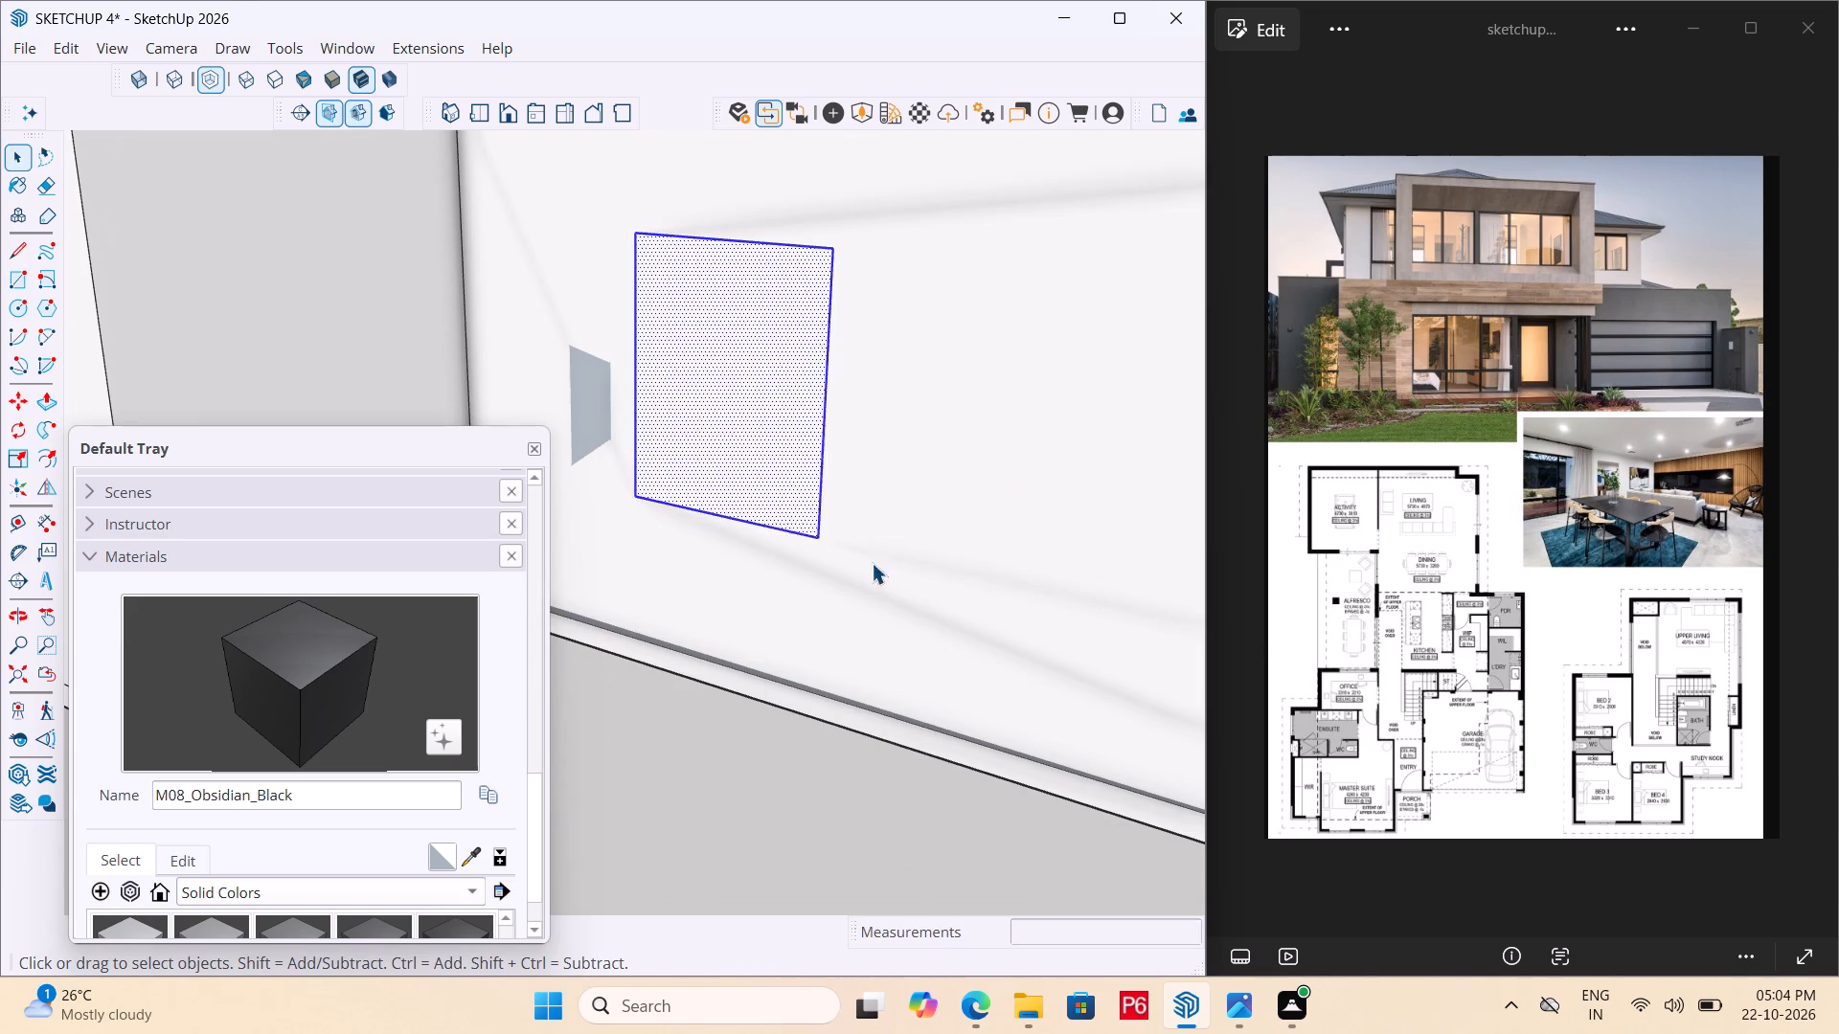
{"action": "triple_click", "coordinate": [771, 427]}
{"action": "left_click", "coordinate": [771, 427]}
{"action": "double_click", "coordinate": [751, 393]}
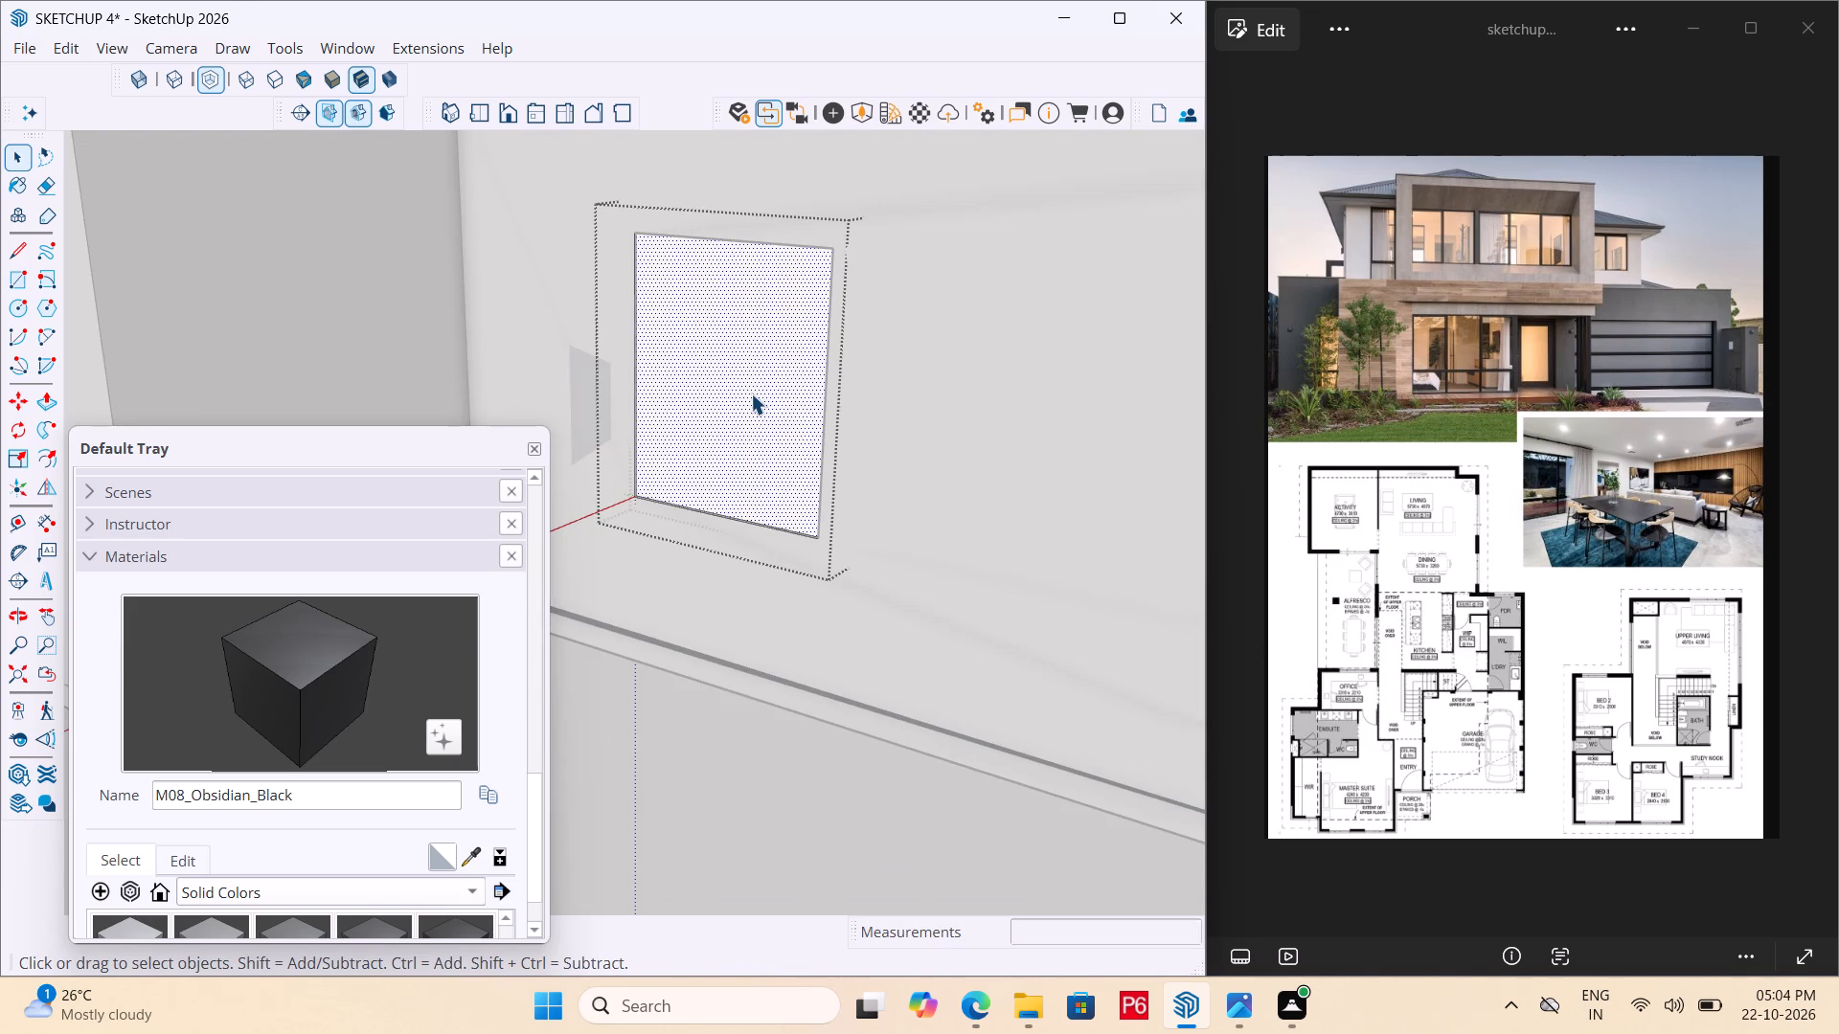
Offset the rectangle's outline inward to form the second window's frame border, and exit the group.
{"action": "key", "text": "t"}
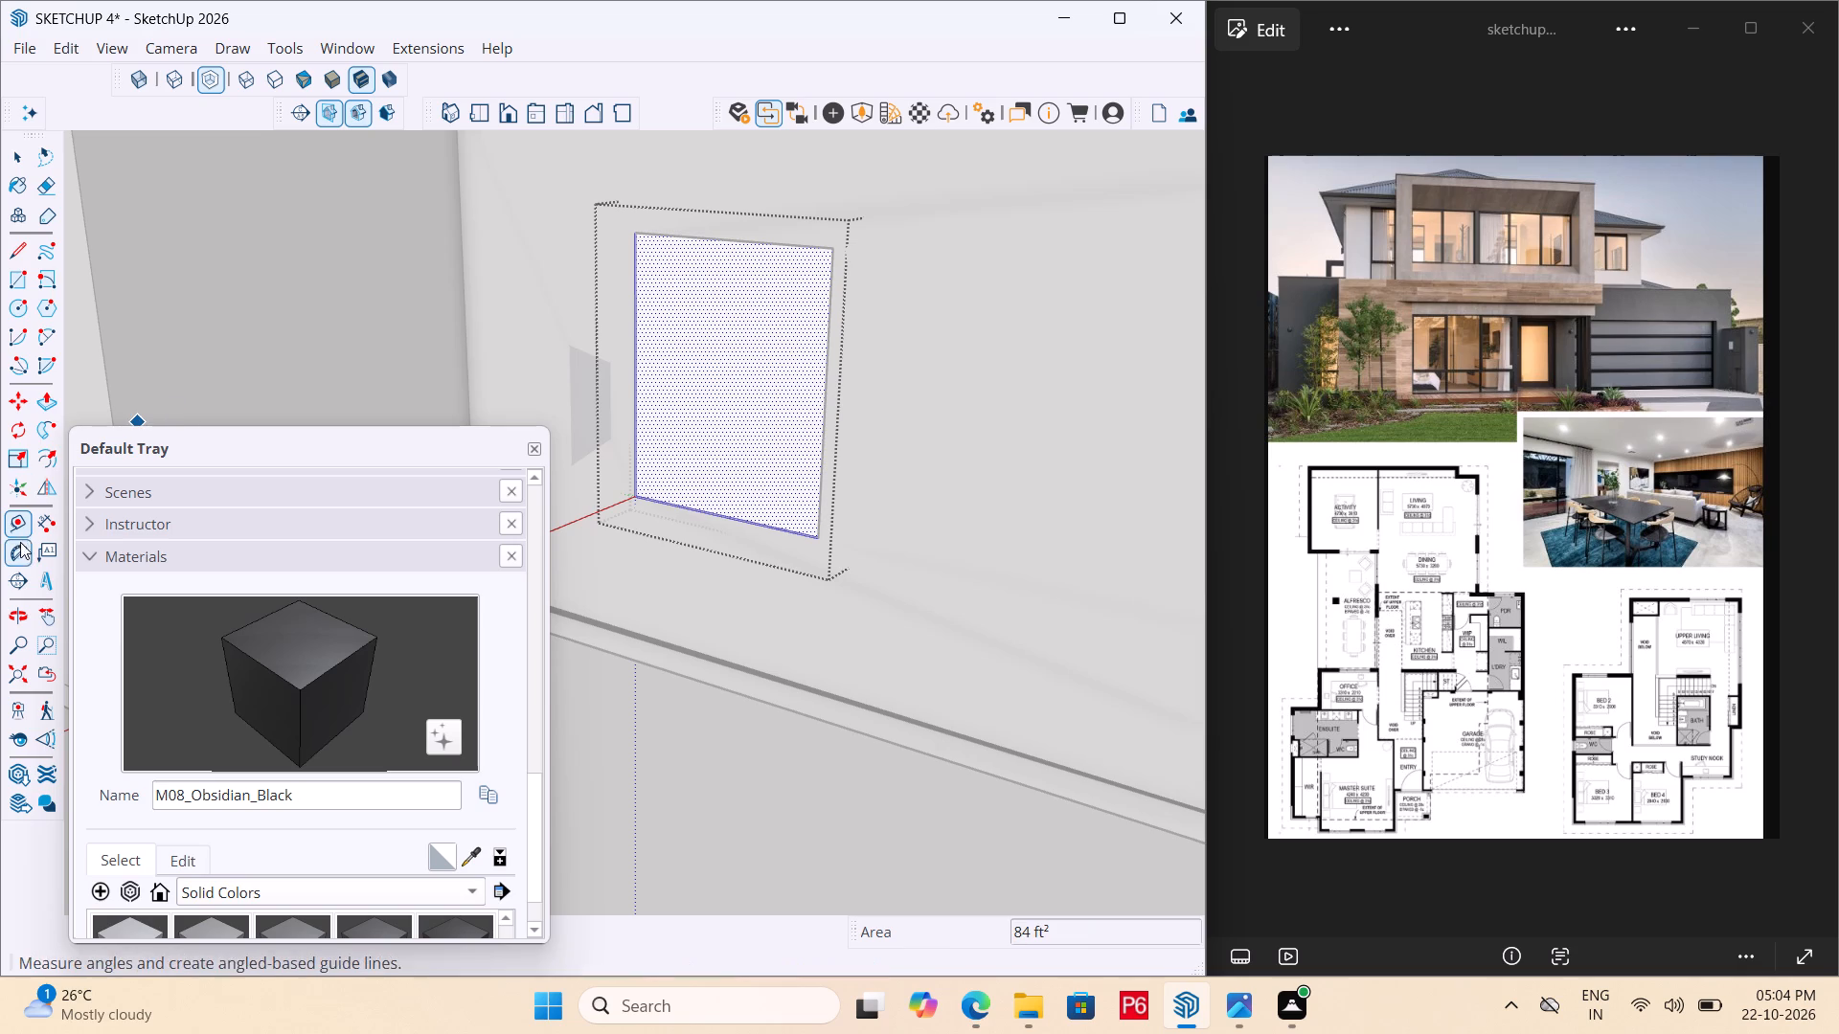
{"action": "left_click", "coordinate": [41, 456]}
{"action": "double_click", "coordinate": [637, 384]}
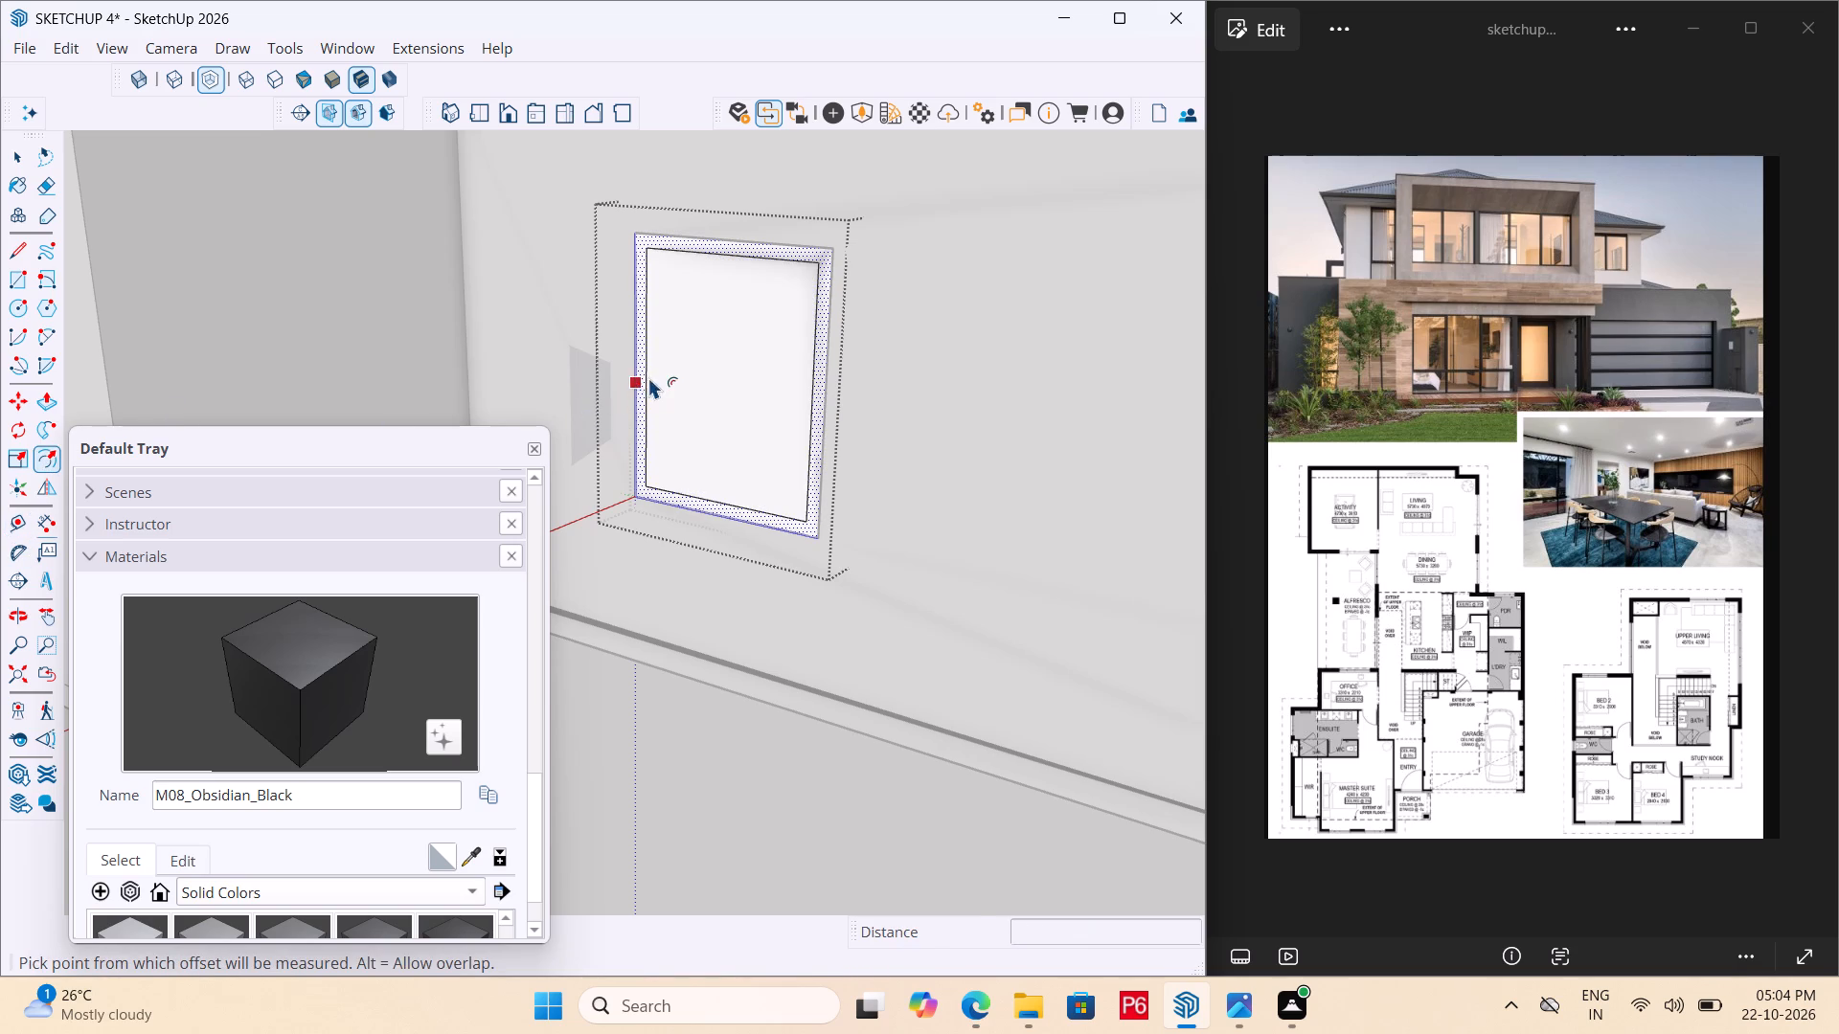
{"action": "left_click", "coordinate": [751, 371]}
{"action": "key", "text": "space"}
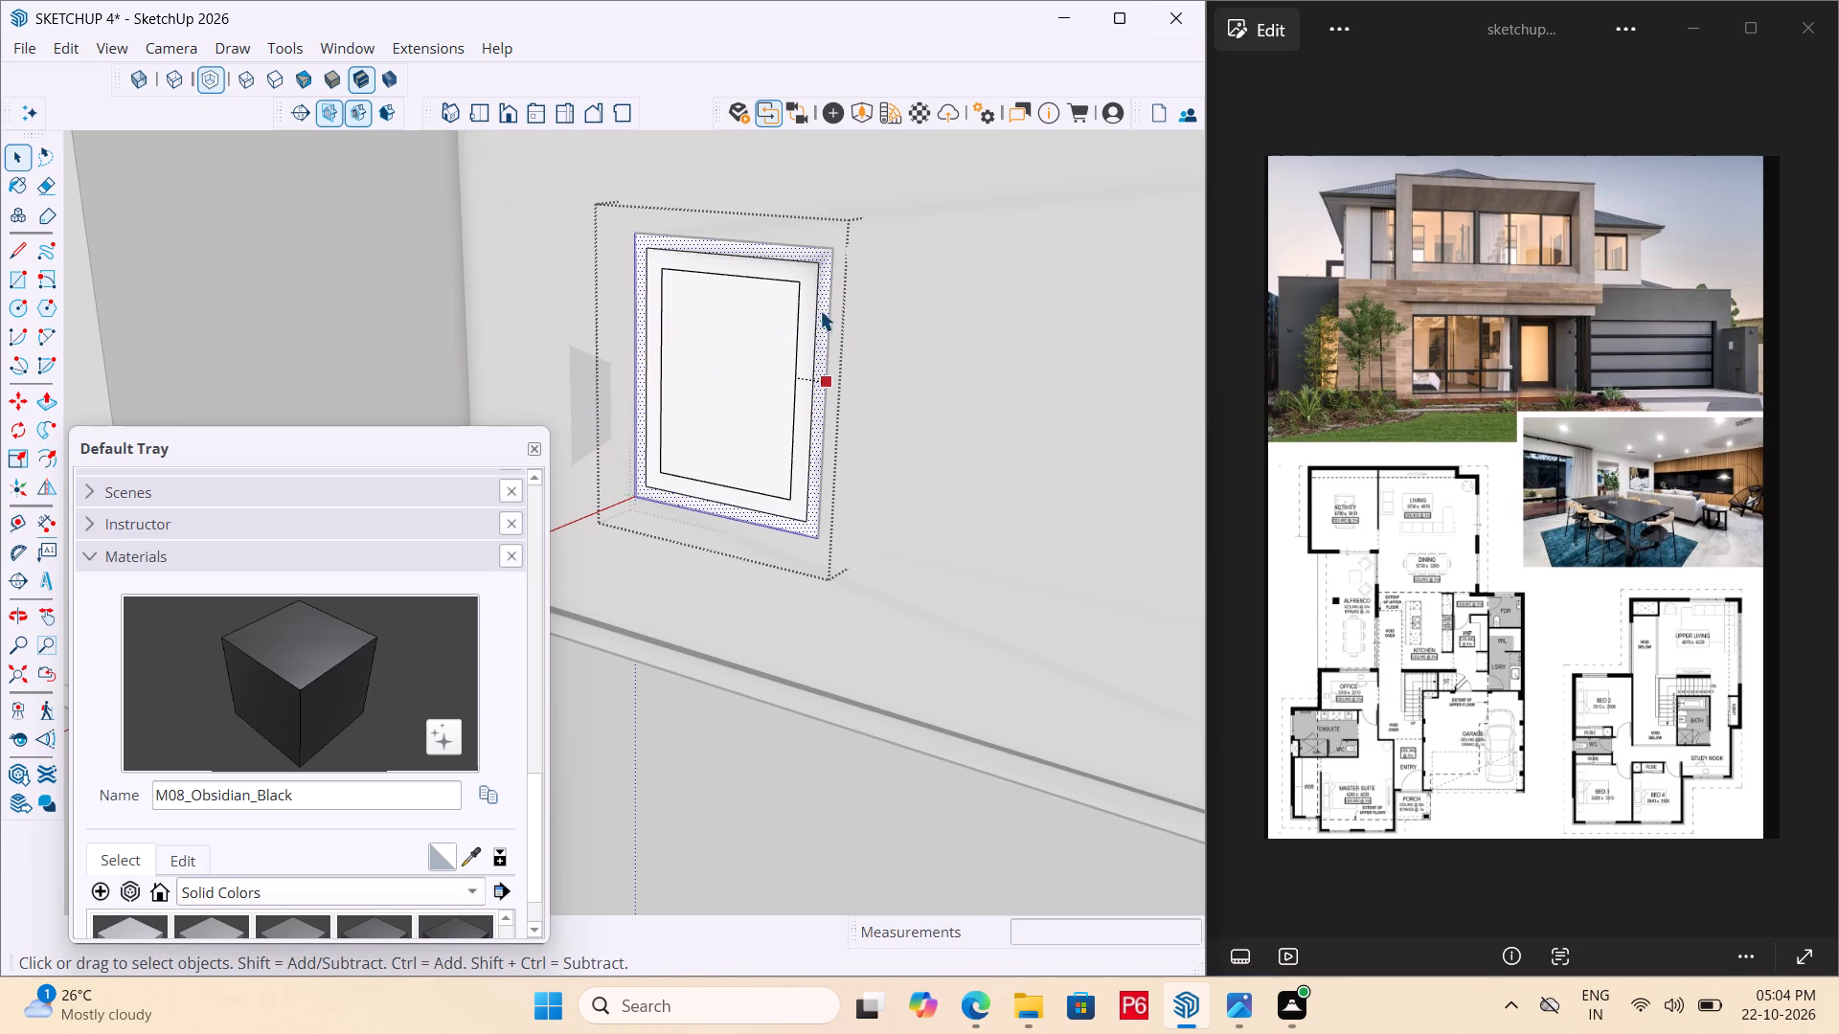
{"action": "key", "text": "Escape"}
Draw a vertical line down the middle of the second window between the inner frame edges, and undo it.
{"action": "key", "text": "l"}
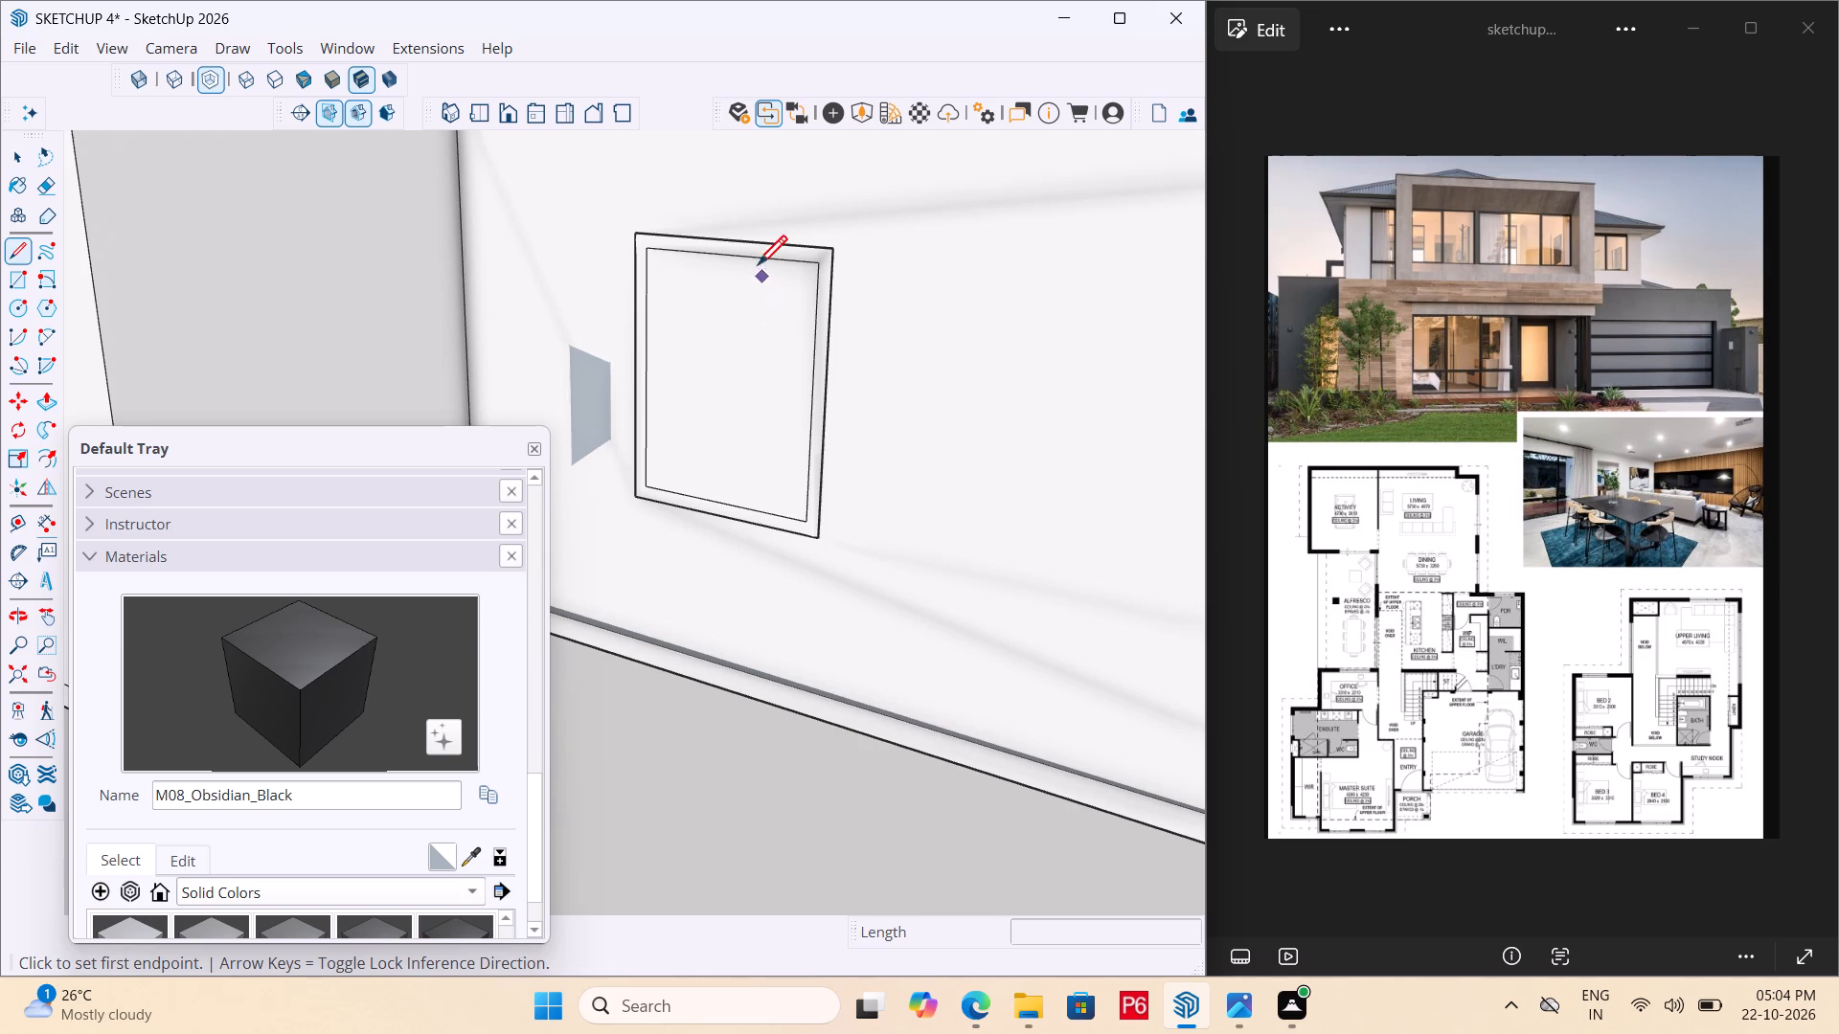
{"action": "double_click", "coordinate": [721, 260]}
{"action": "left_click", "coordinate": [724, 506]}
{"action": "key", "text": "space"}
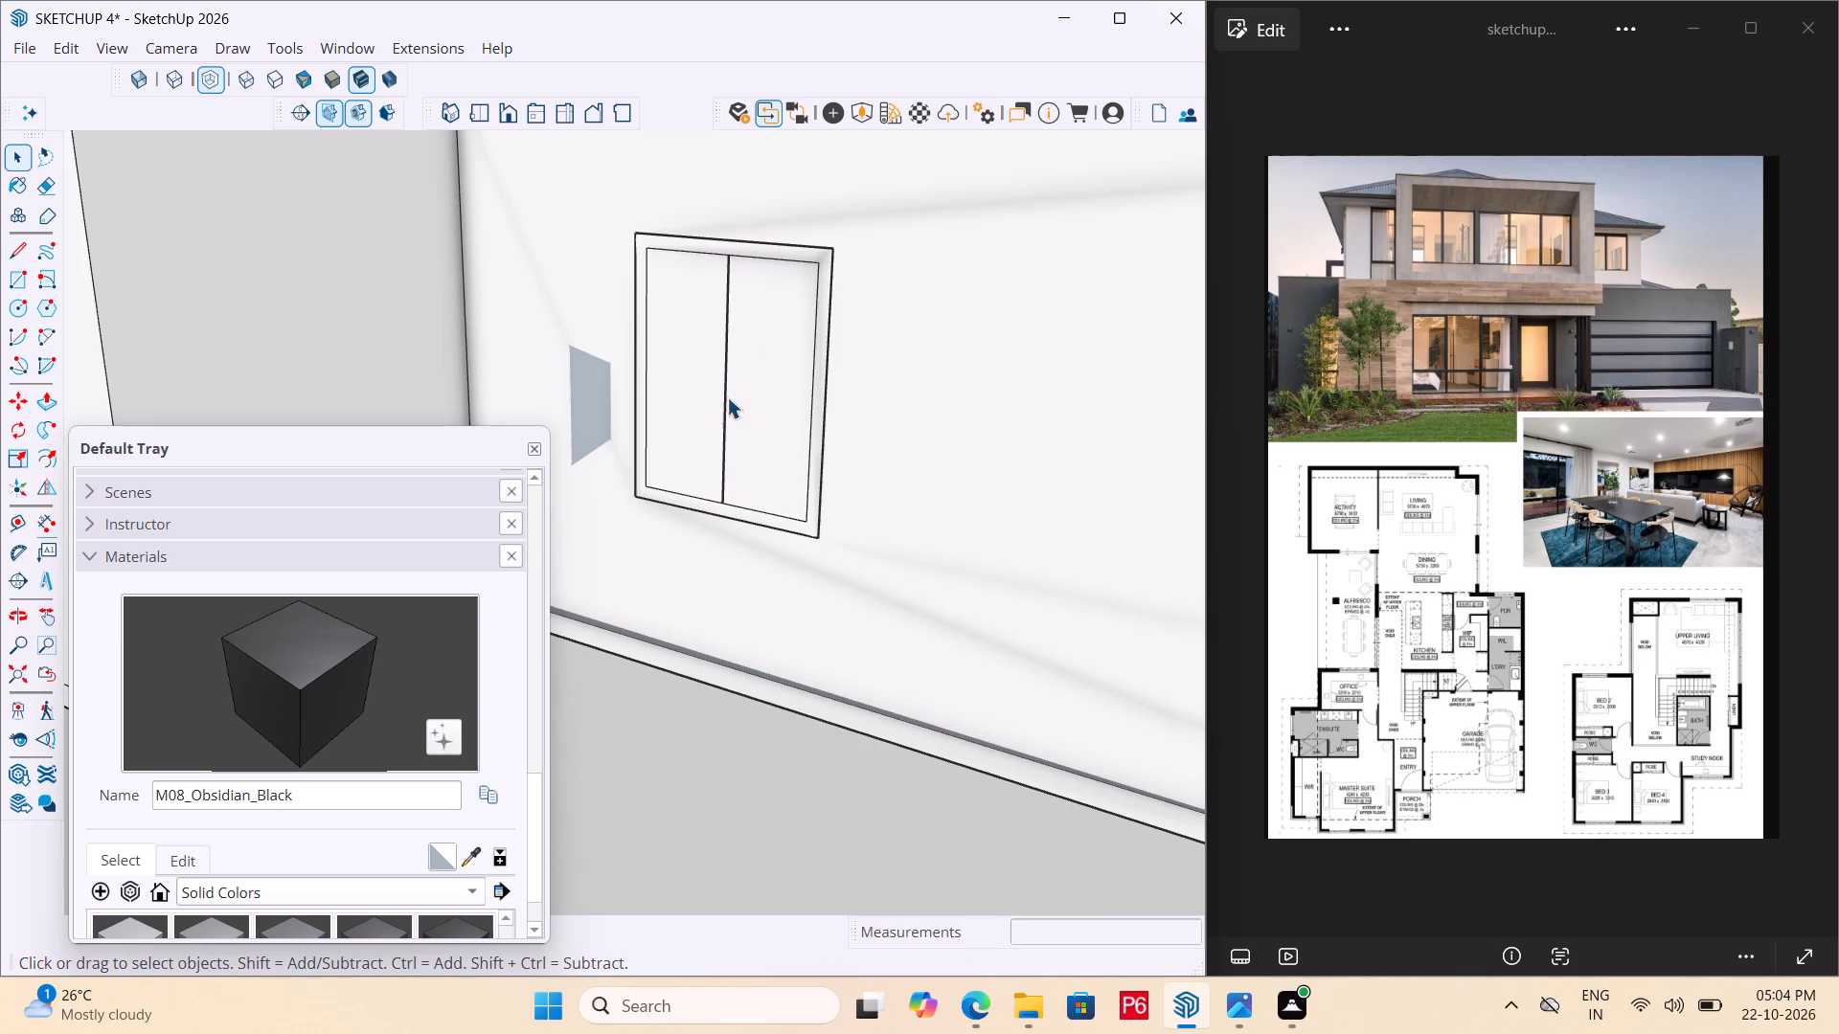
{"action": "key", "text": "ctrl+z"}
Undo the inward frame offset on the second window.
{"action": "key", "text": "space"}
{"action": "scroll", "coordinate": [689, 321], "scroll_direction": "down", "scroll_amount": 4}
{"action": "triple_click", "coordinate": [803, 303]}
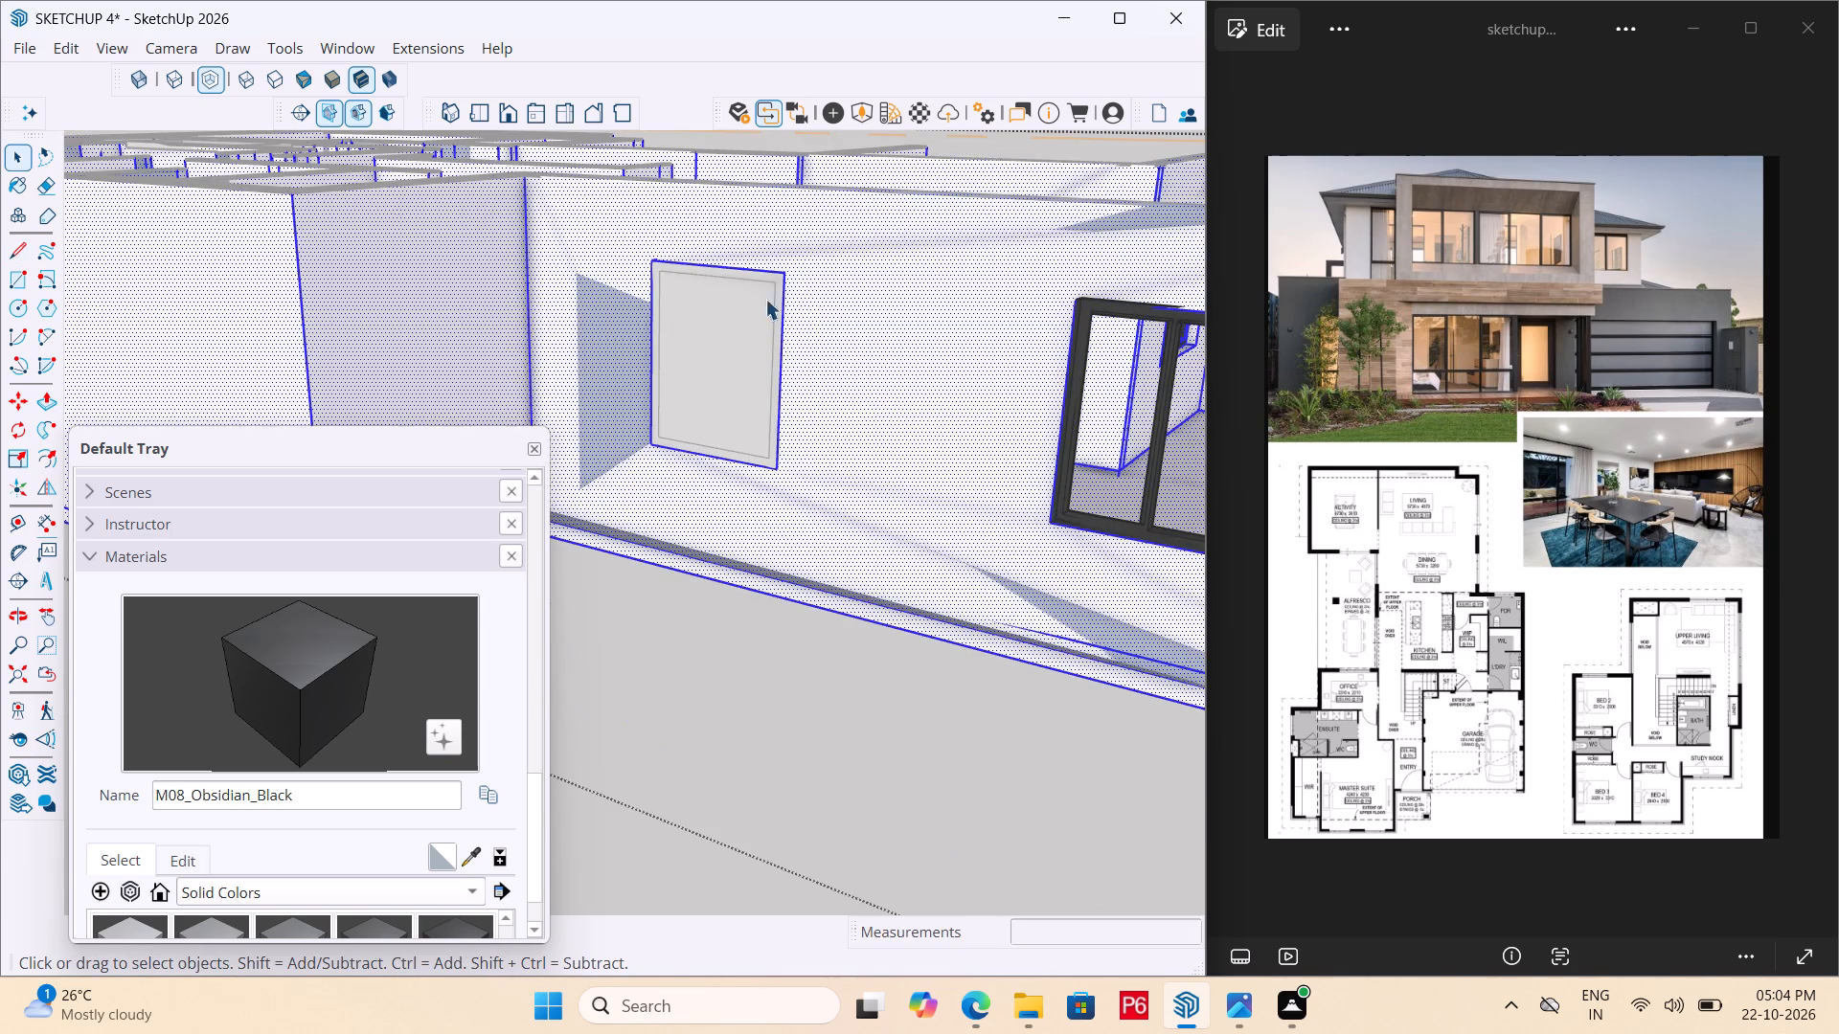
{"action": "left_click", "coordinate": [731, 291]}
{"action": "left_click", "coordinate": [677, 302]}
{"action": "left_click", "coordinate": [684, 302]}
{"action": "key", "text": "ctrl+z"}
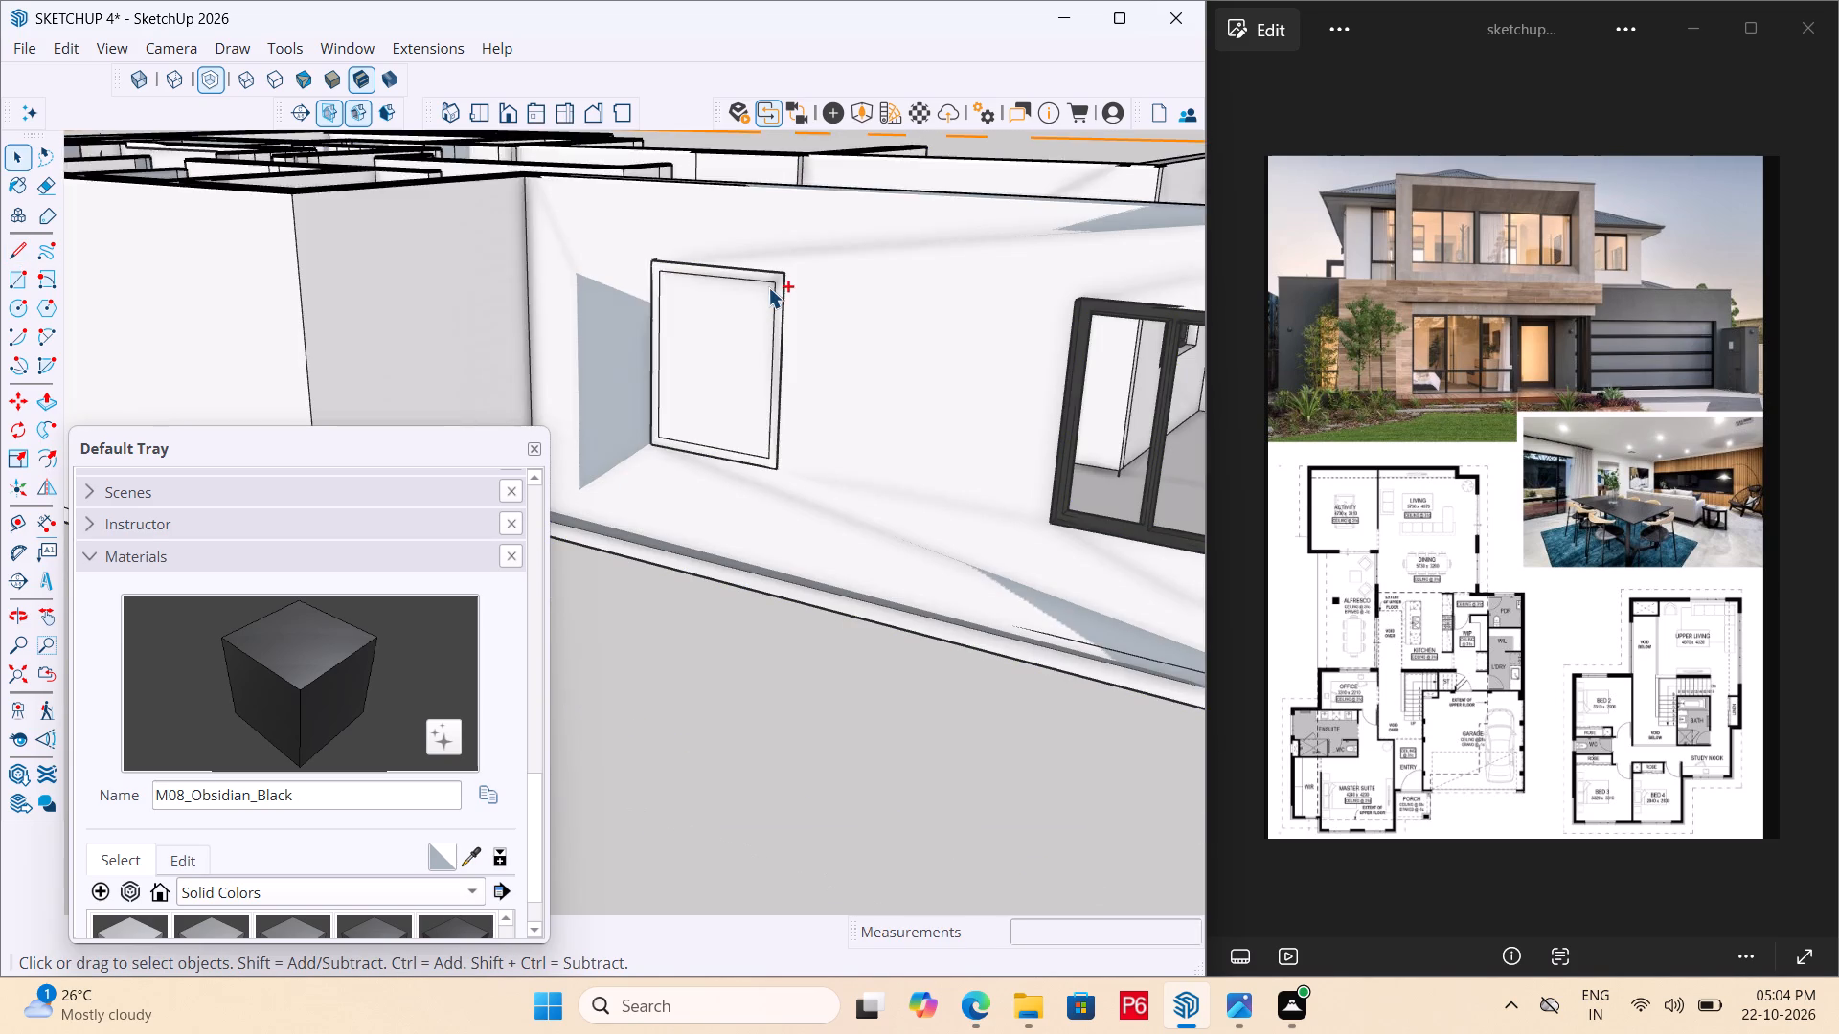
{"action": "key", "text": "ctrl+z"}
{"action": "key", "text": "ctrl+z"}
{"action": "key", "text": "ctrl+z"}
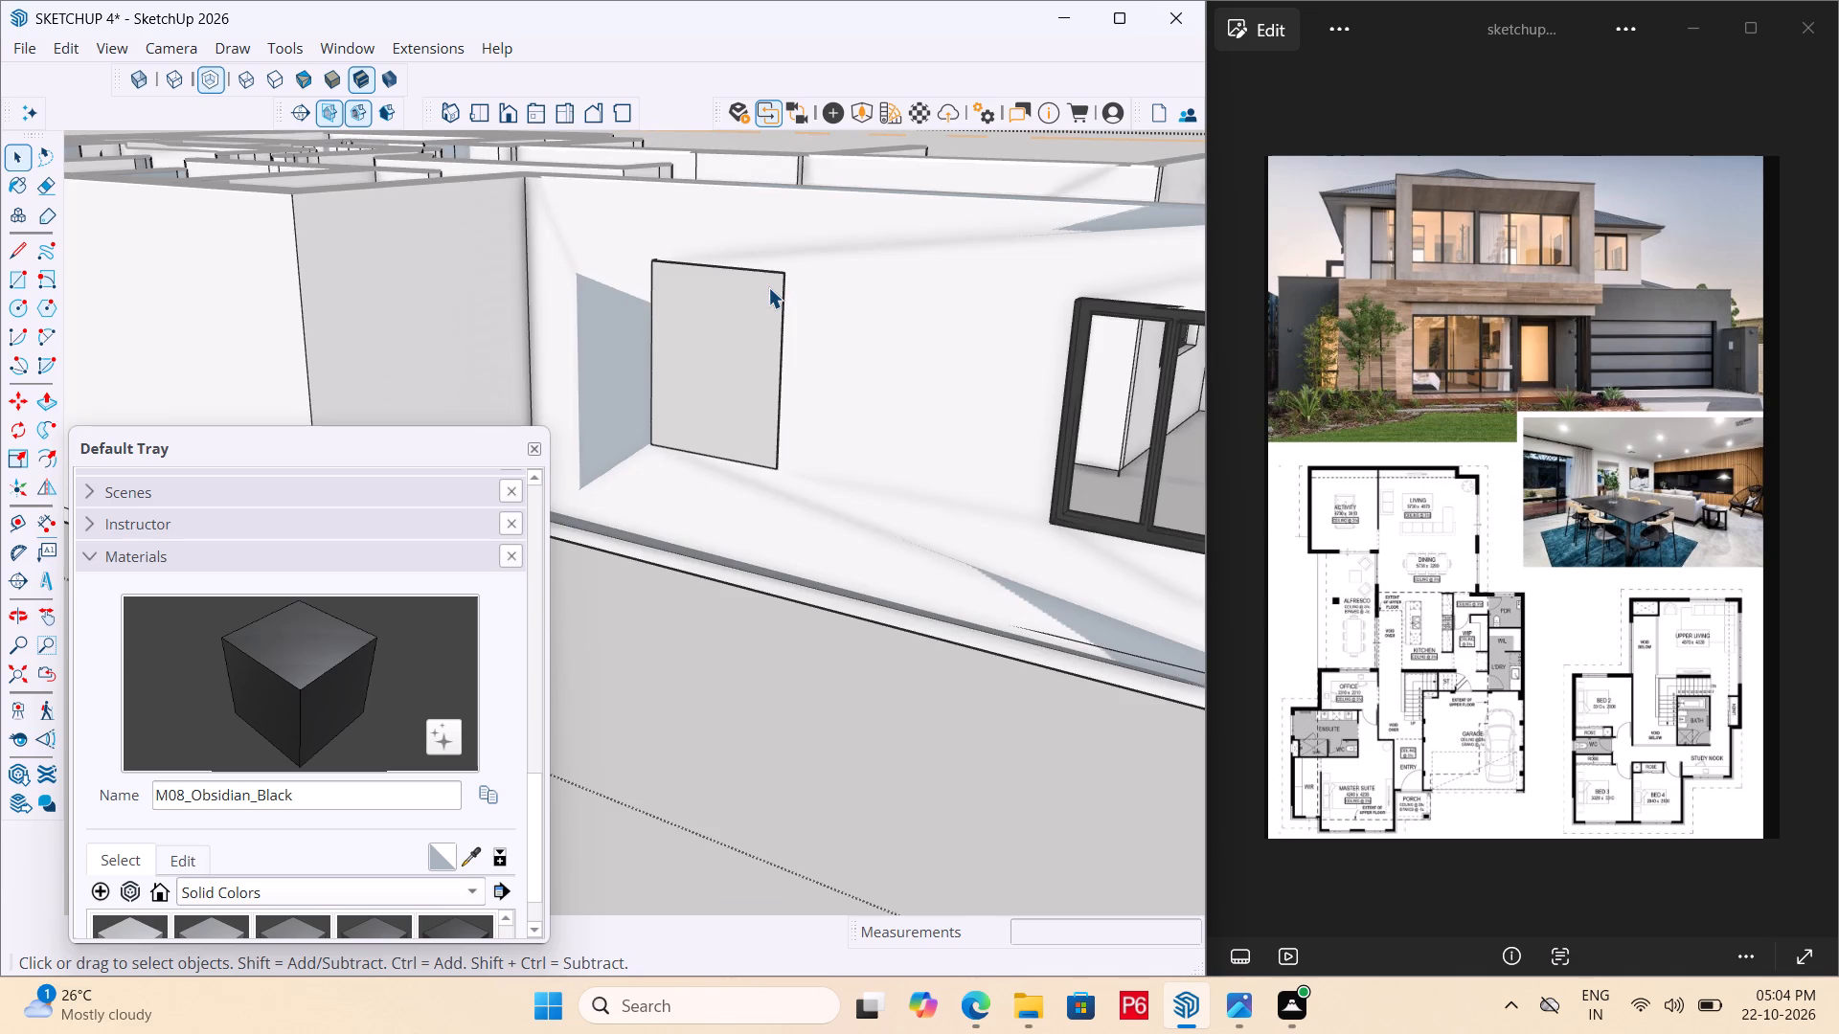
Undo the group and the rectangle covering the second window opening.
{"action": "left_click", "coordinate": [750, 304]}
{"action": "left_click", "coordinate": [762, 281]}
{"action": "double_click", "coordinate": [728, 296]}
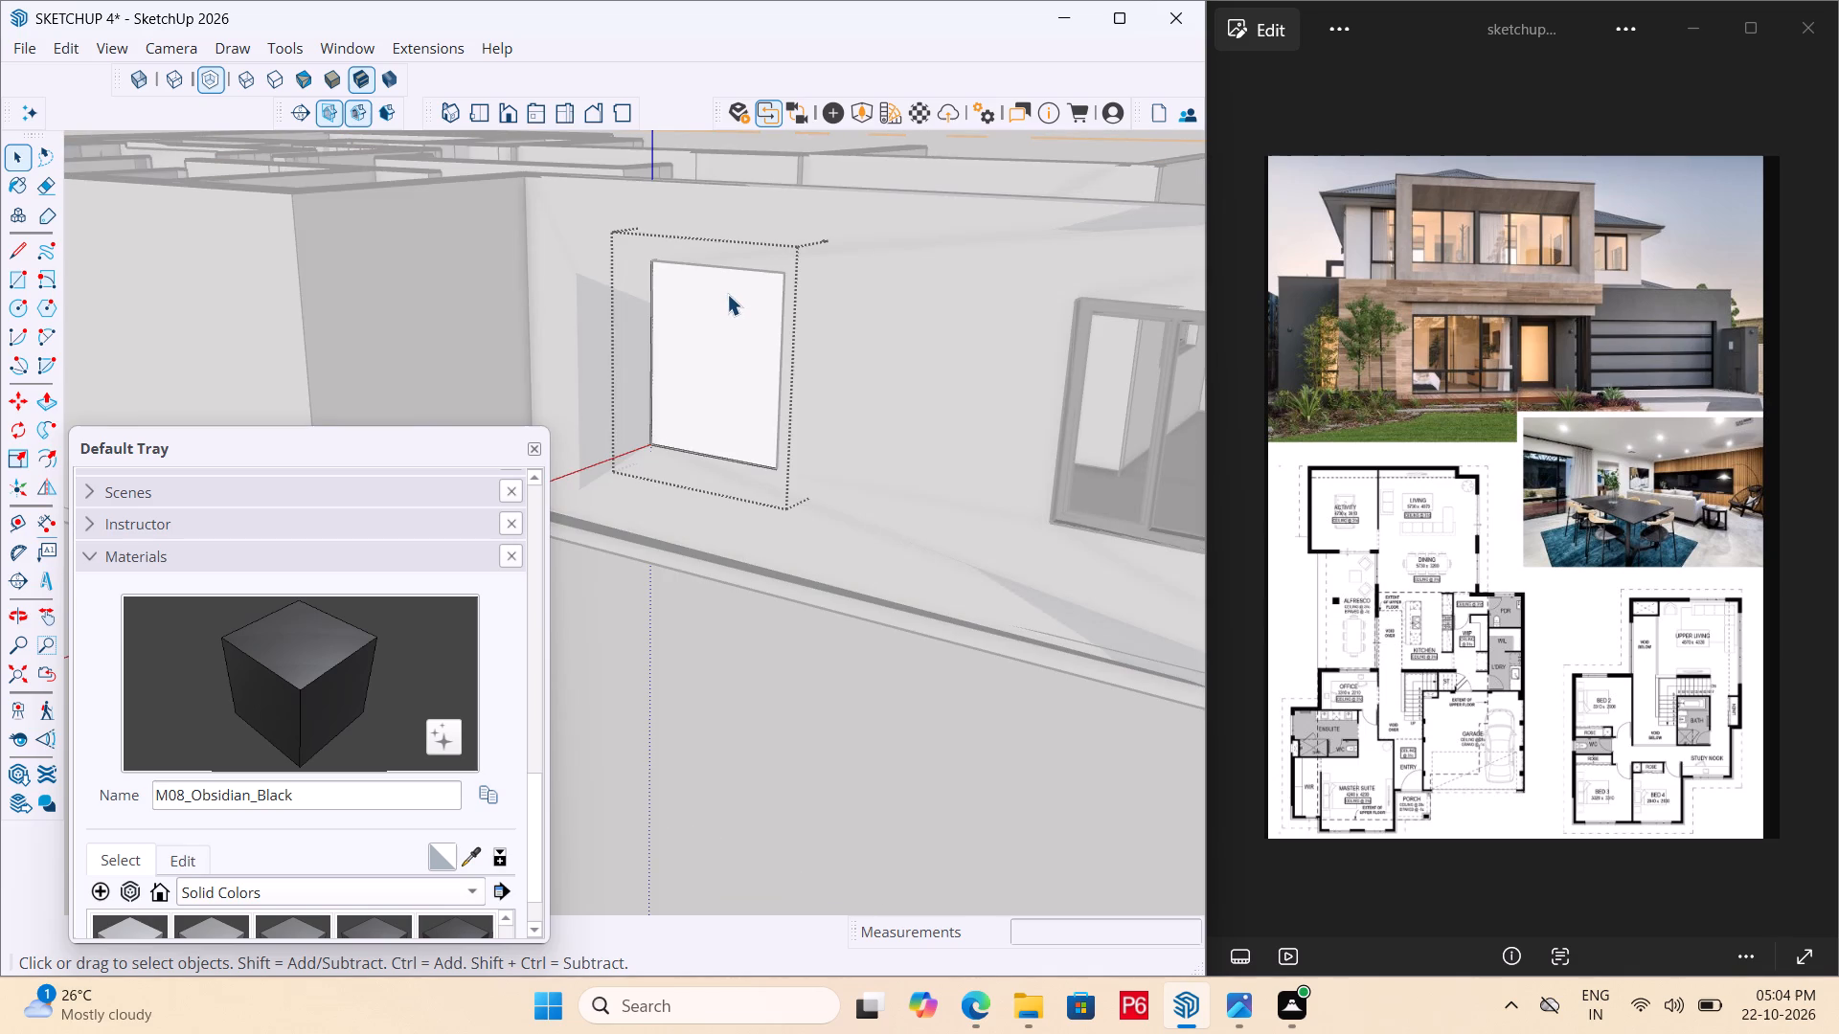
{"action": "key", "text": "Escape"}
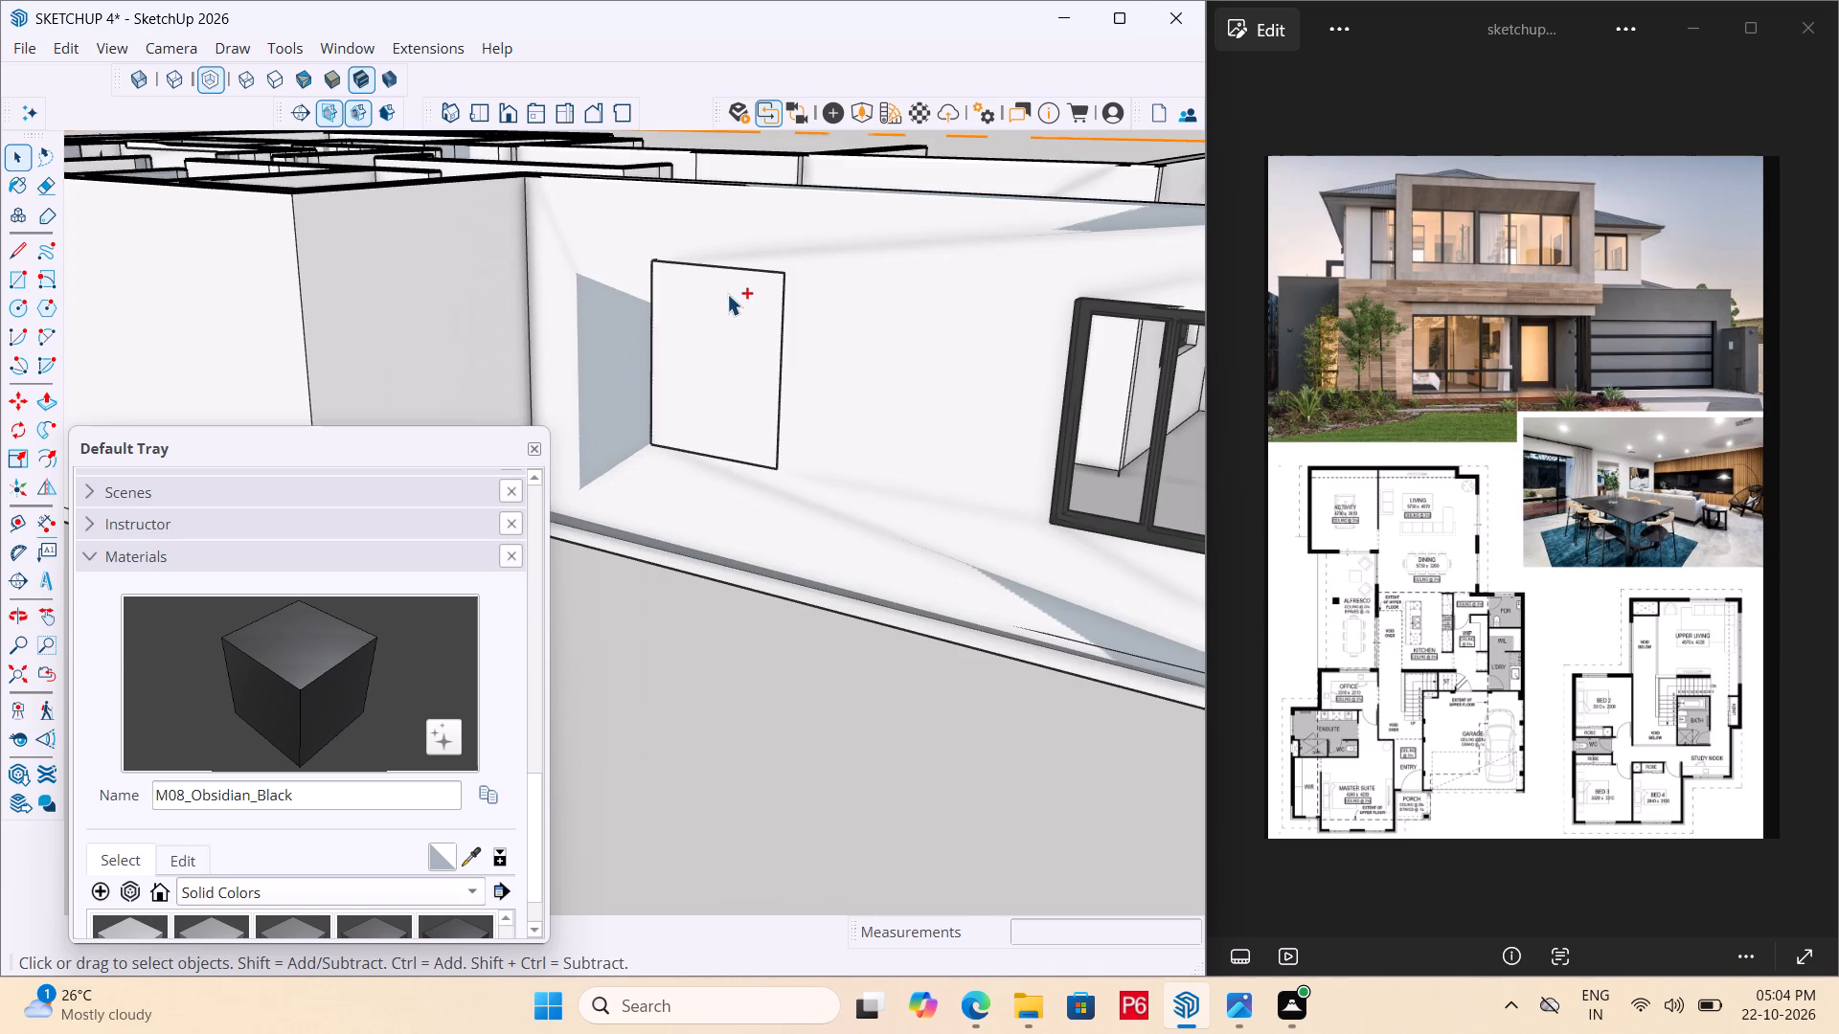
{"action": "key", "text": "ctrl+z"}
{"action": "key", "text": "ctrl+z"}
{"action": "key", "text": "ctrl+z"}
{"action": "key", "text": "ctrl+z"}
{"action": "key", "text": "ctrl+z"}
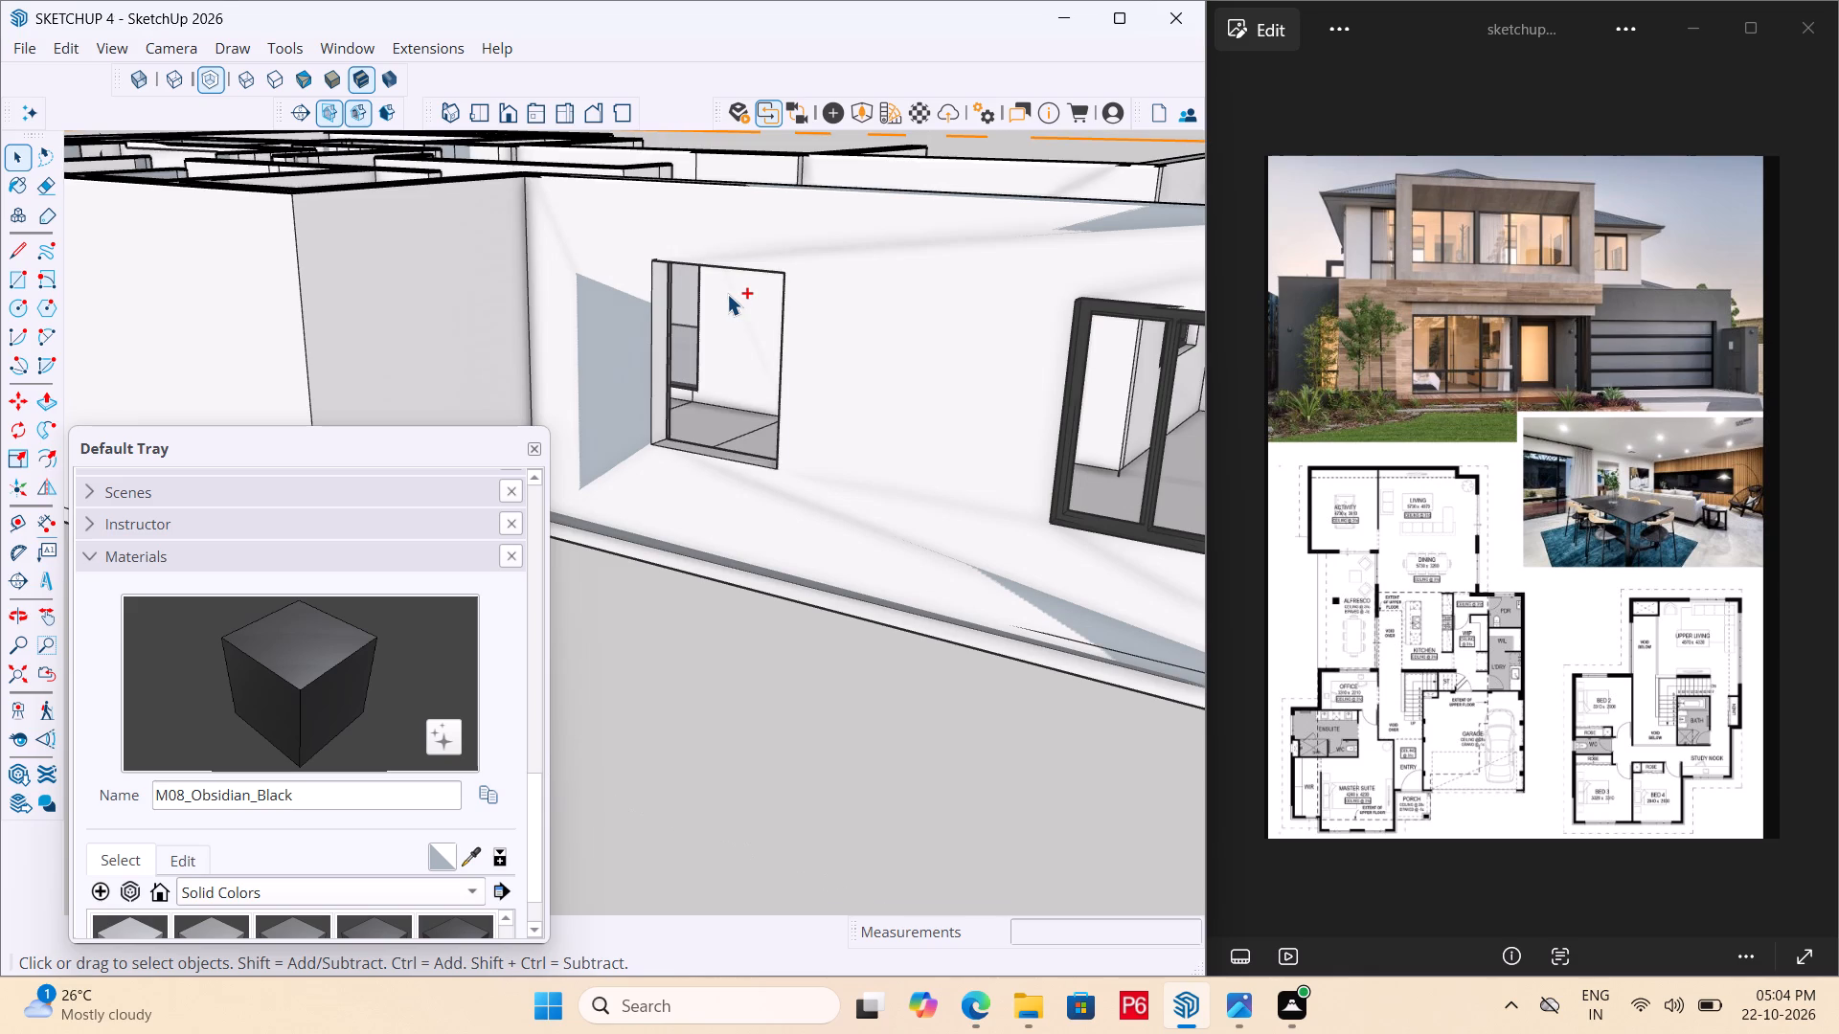
Examine the finished black window frame in the exterior wall and the empty opening beside it.
{"action": "left_click", "coordinate": [850, 290]}
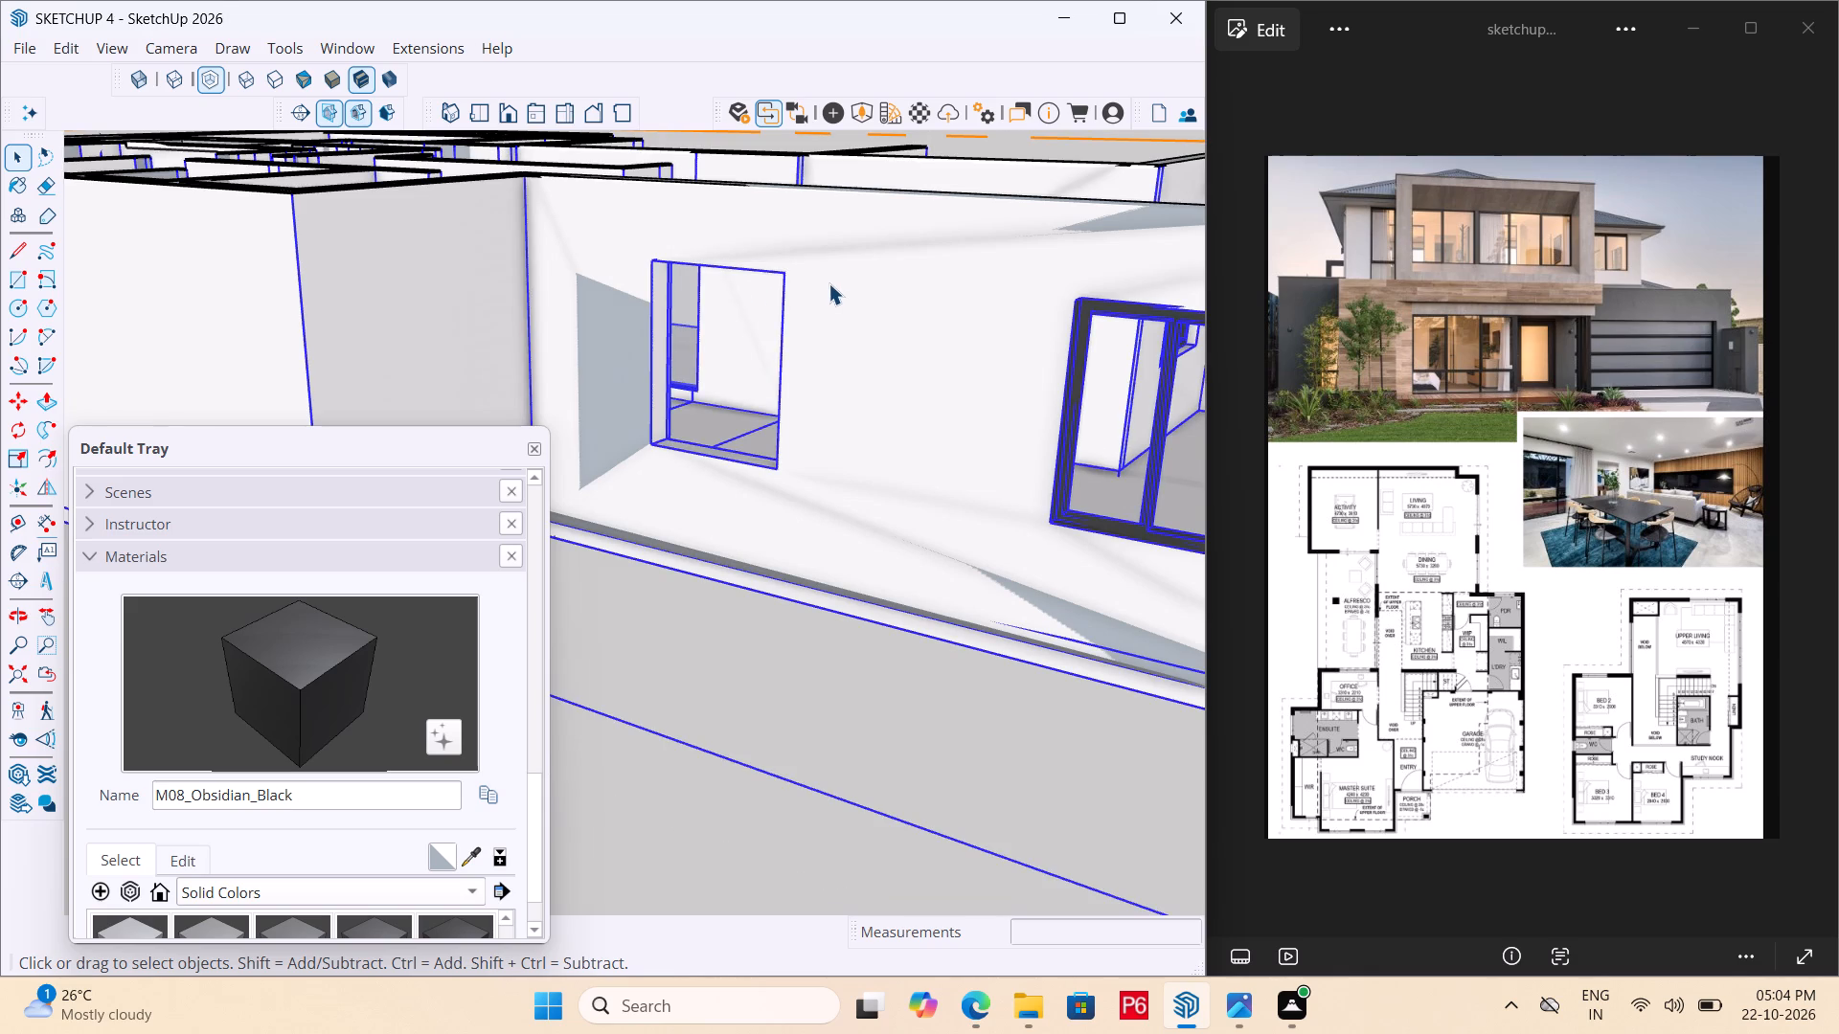
{"action": "scroll", "coordinate": [733, 265], "scroll_direction": "down", "scroll_amount": 6}
{"action": "scroll", "coordinate": [752, 357], "scroll_direction": "up", "scroll_amount": 4}
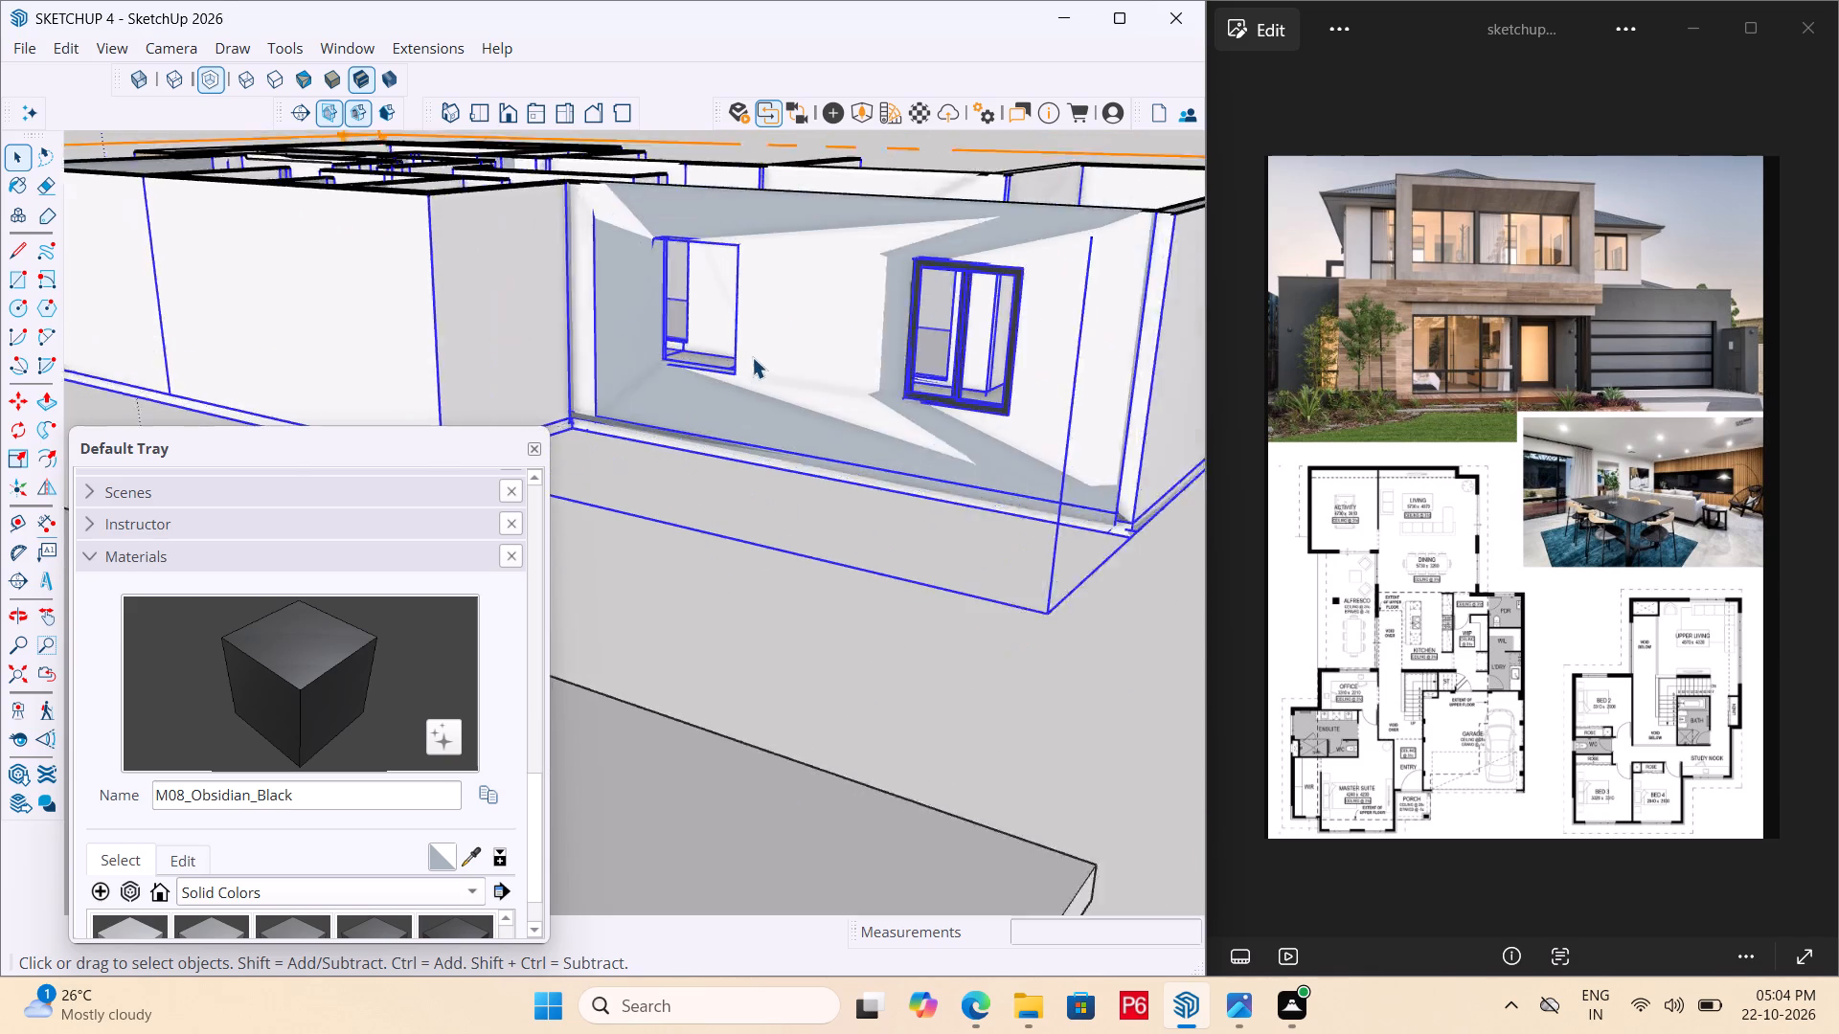
{"action": "scroll", "coordinate": [752, 357], "scroll_direction": "up", "scroll_amount": 7}
{"action": "middle_click_drag", "start_coordinate": [839, 352], "coordinate": [793, 530]}
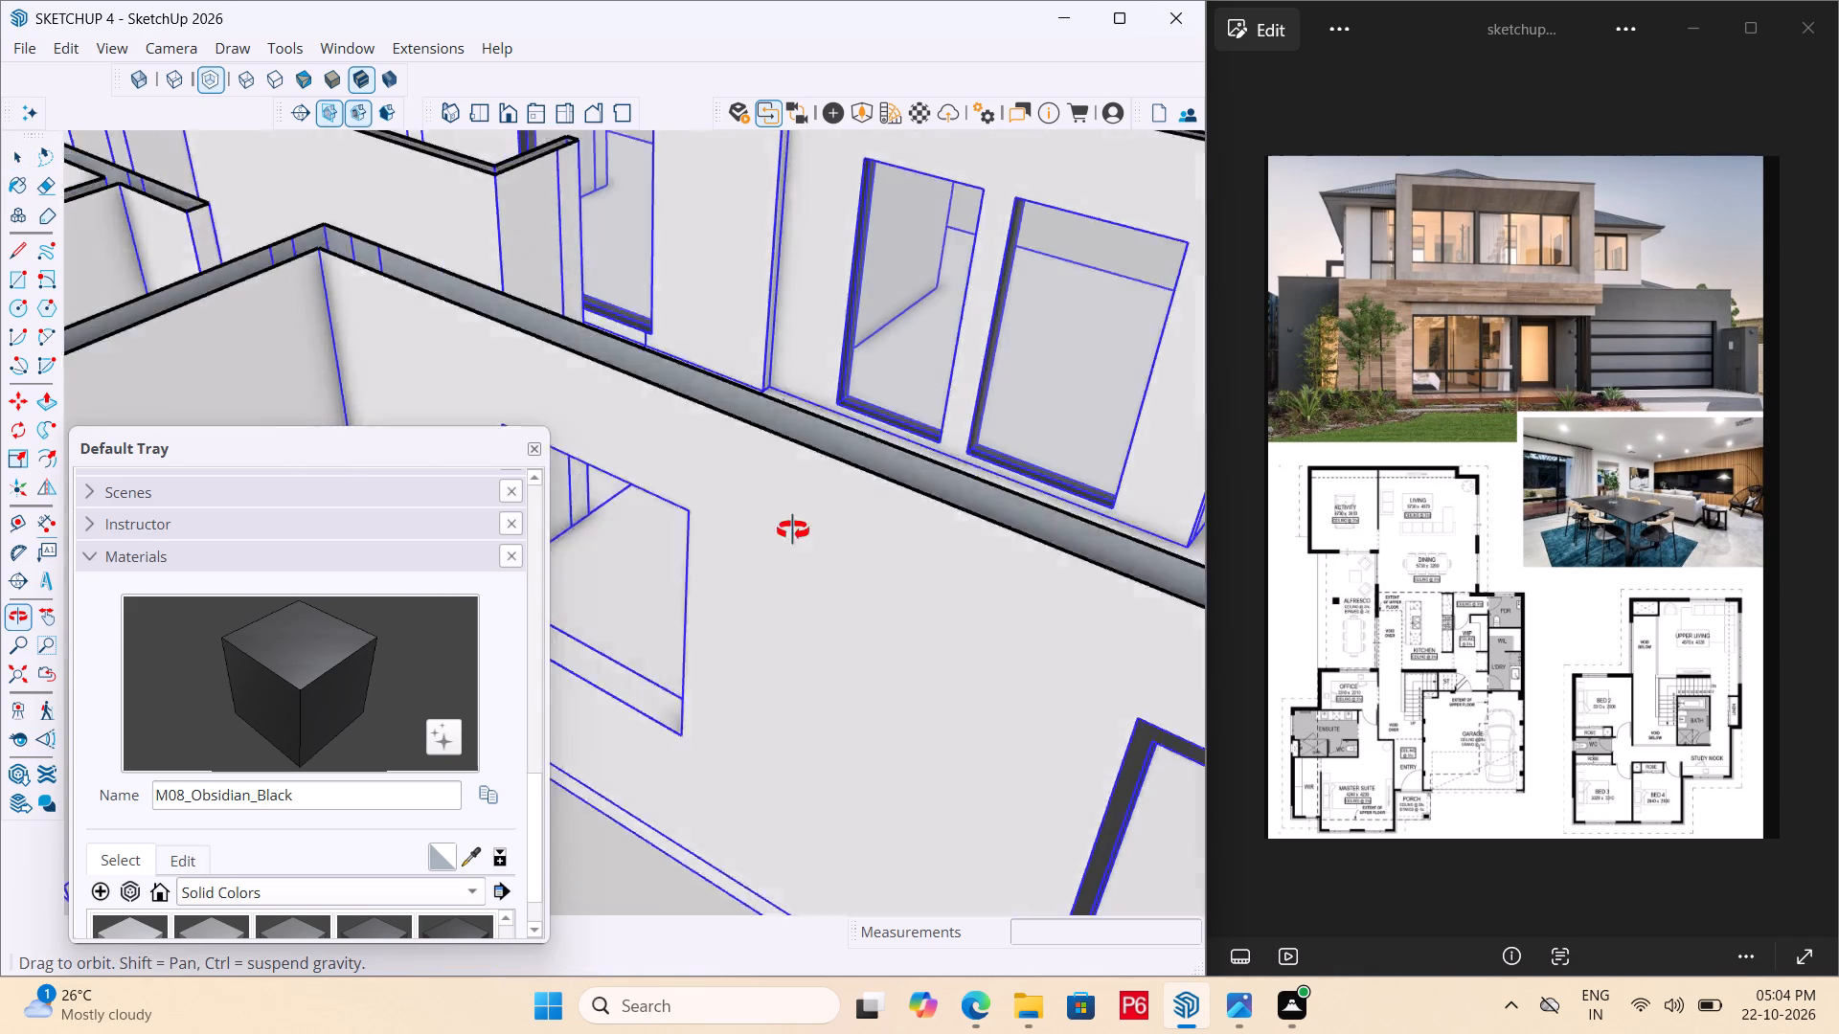
{"action": "middle_click_drag", "start_coordinate": [793, 530], "coordinate": [782, 426]}
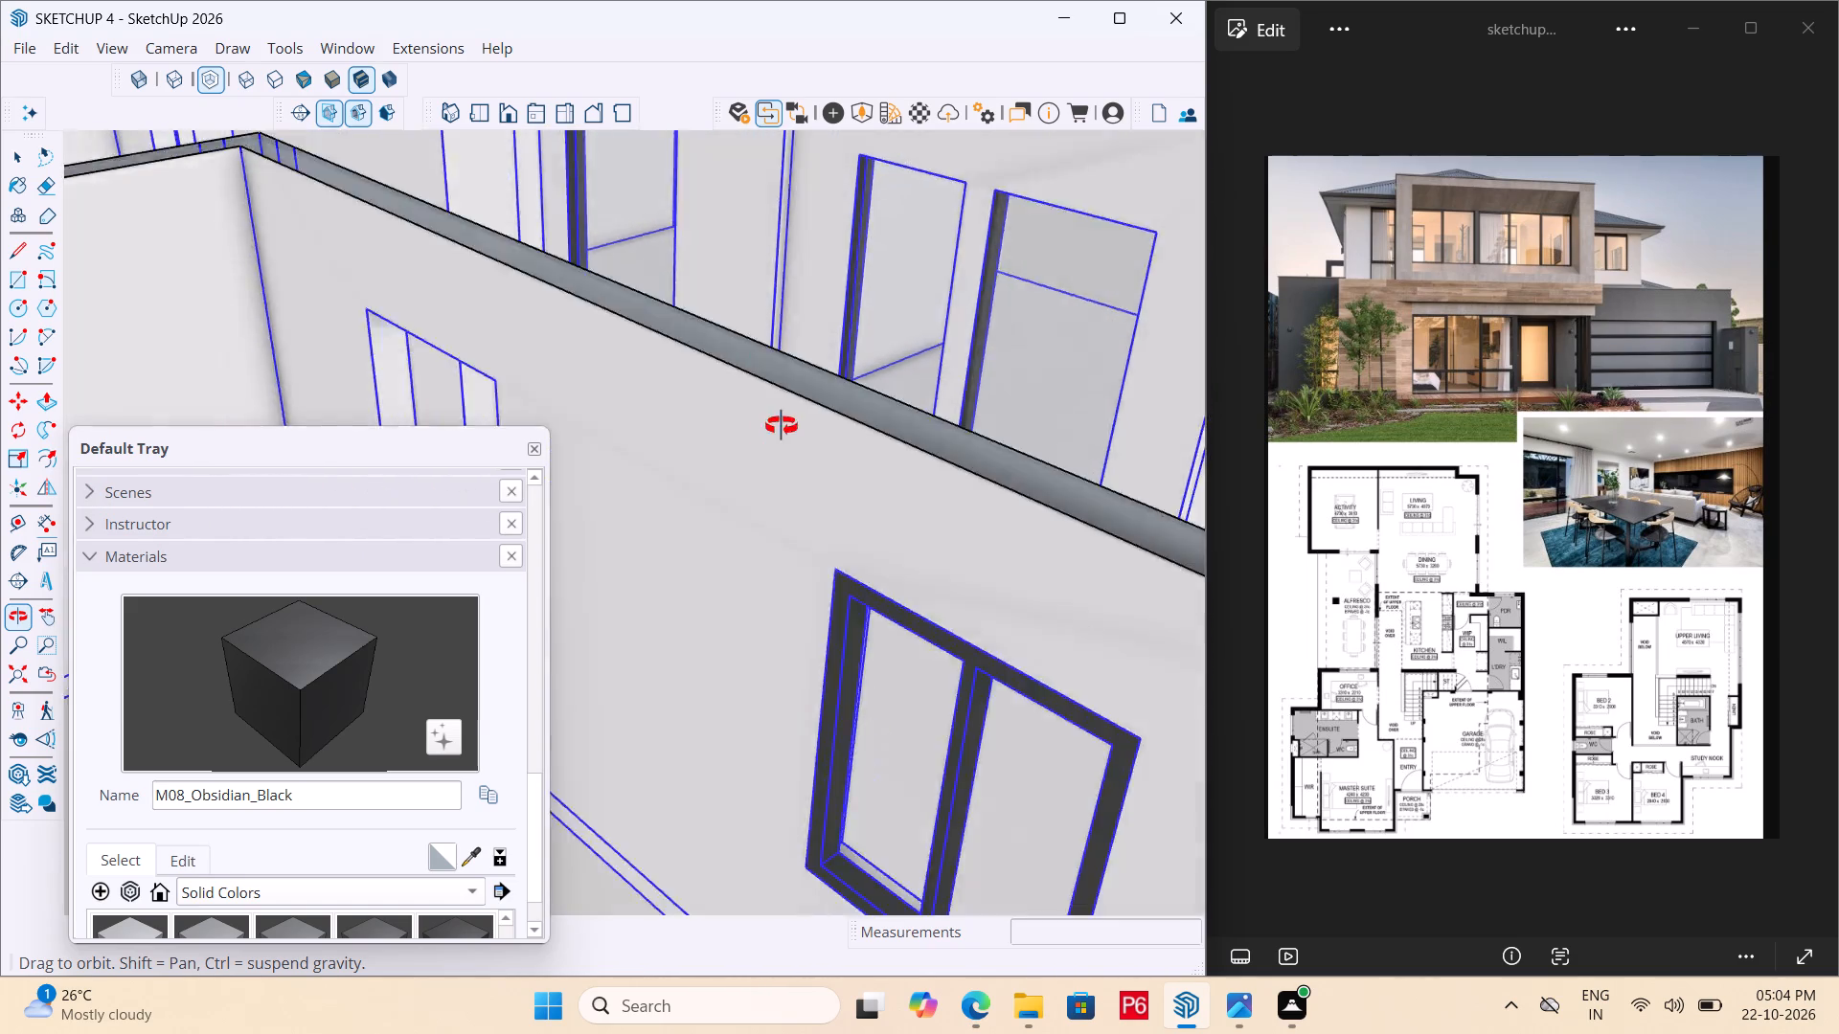
{"action": "middle_click_drag", "start_coordinate": [782, 426], "coordinate": [662, 351]}
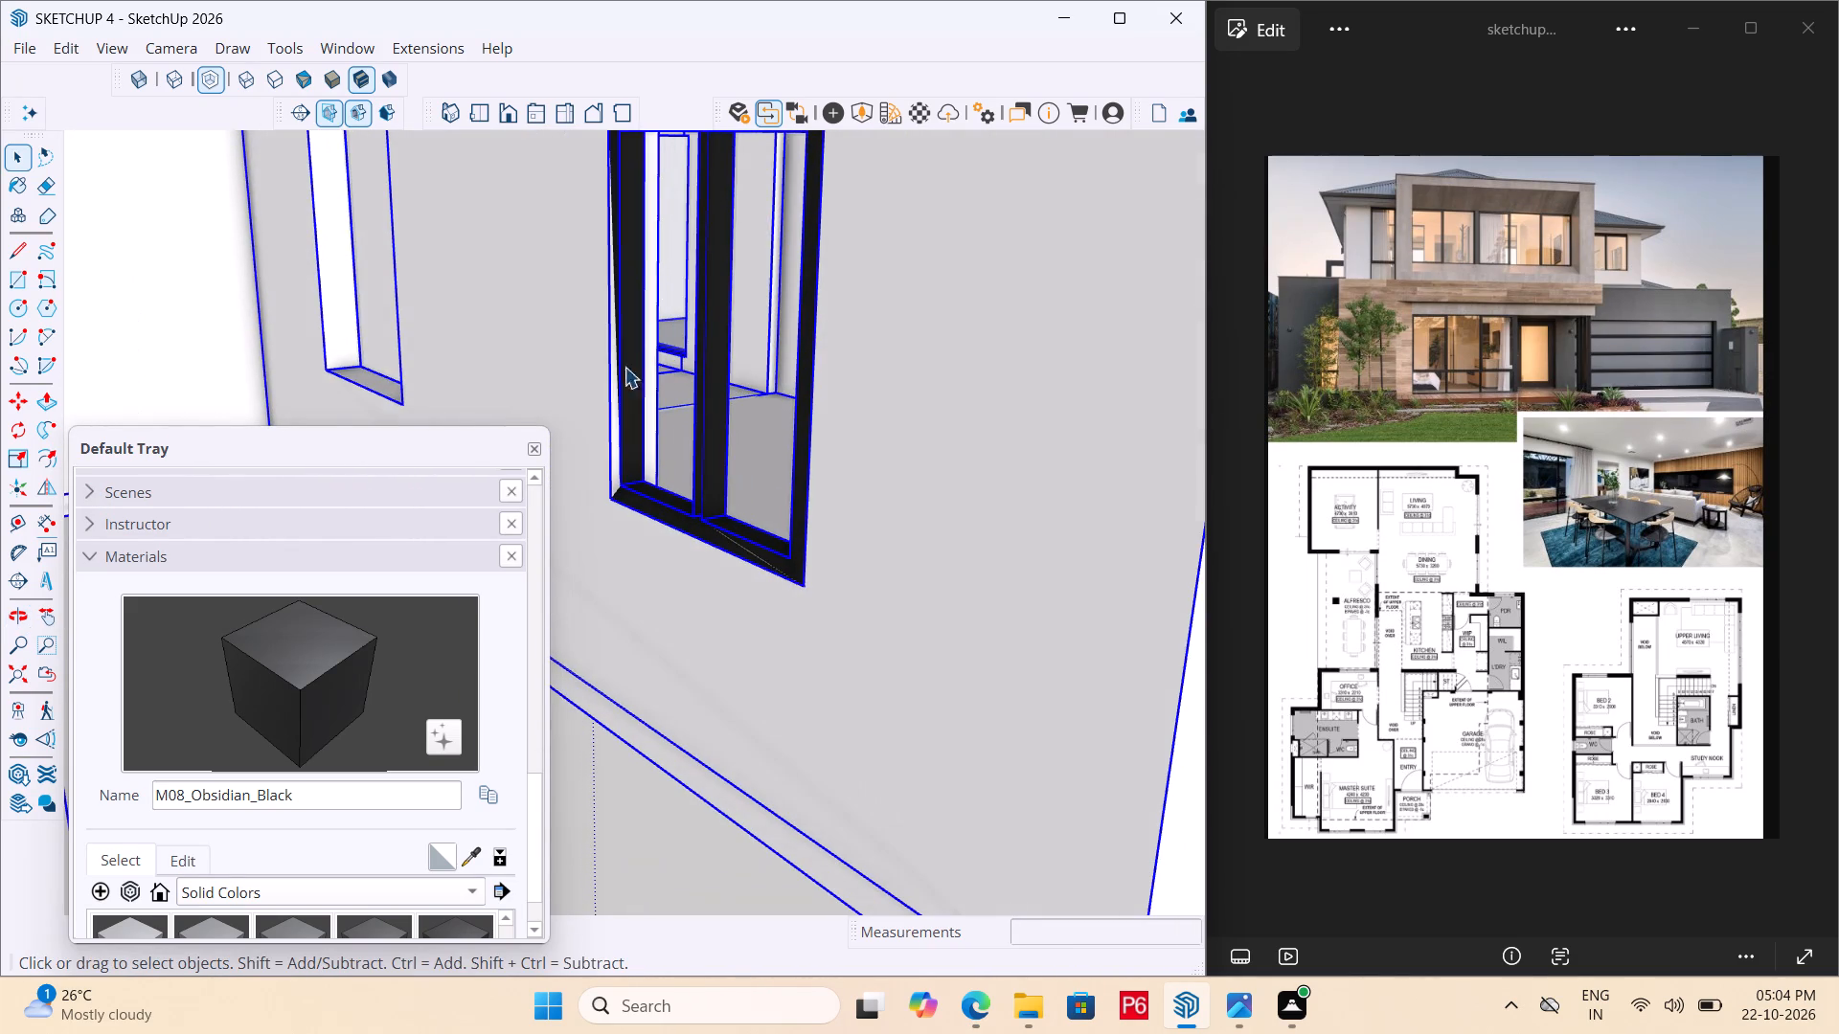
{"action": "scroll", "coordinate": [804, 437], "scroll_direction": "down", "scroll_amount": 6}
{"action": "scroll", "coordinate": [700, 435], "scroll_direction": "up", "scroll_amount": 7}
{"action": "scroll", "coordinate": [735, 508], "scroll_direction": "up", "scroll_amount": 2}
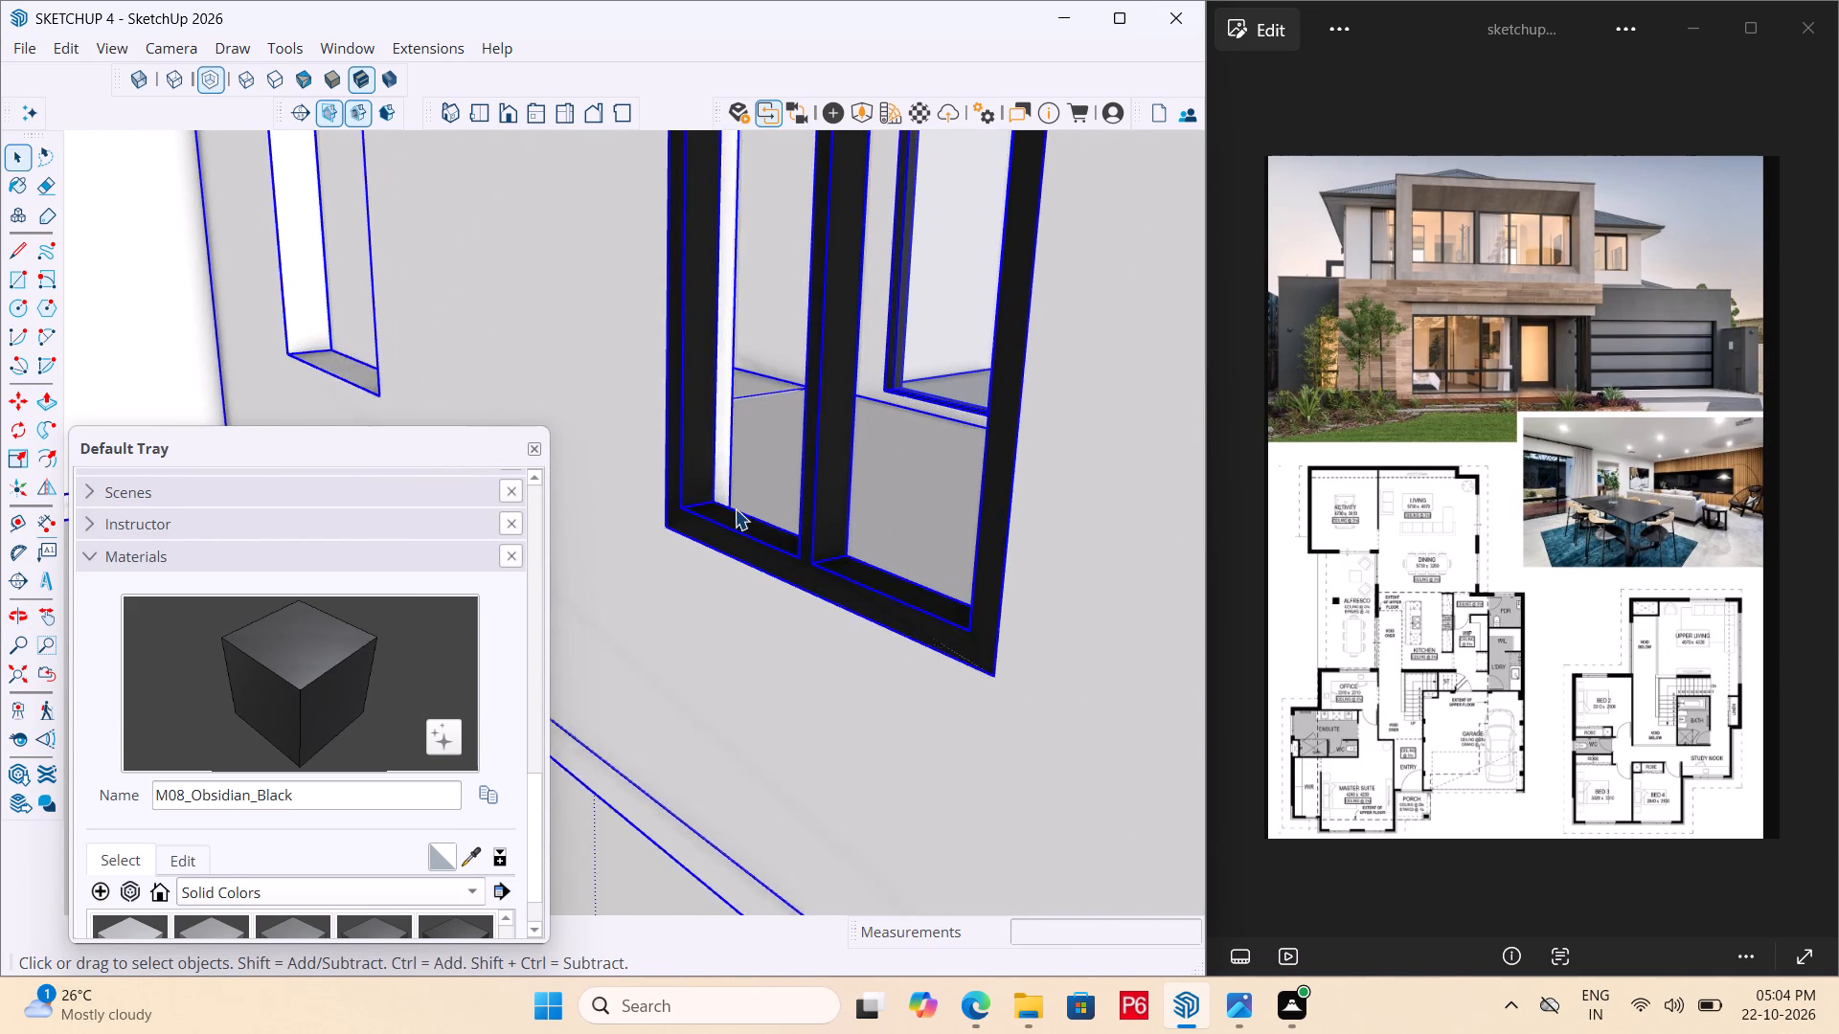
{"action": "scroll", "coordinate": [735, 508], "scroll_direction": "up", "scroll_amount": 2}
{"action": "scroll", "coordinate": [738, 495], "scroll_direction": "down", "scroll_amount": 13}
Draw a rectangle covering the empty window opening beside the finished black window, from corner to opposite corner.
{"action": "middle_click_drag", "start_coordinate": [785, 502], "coordinate": [792, 491]}
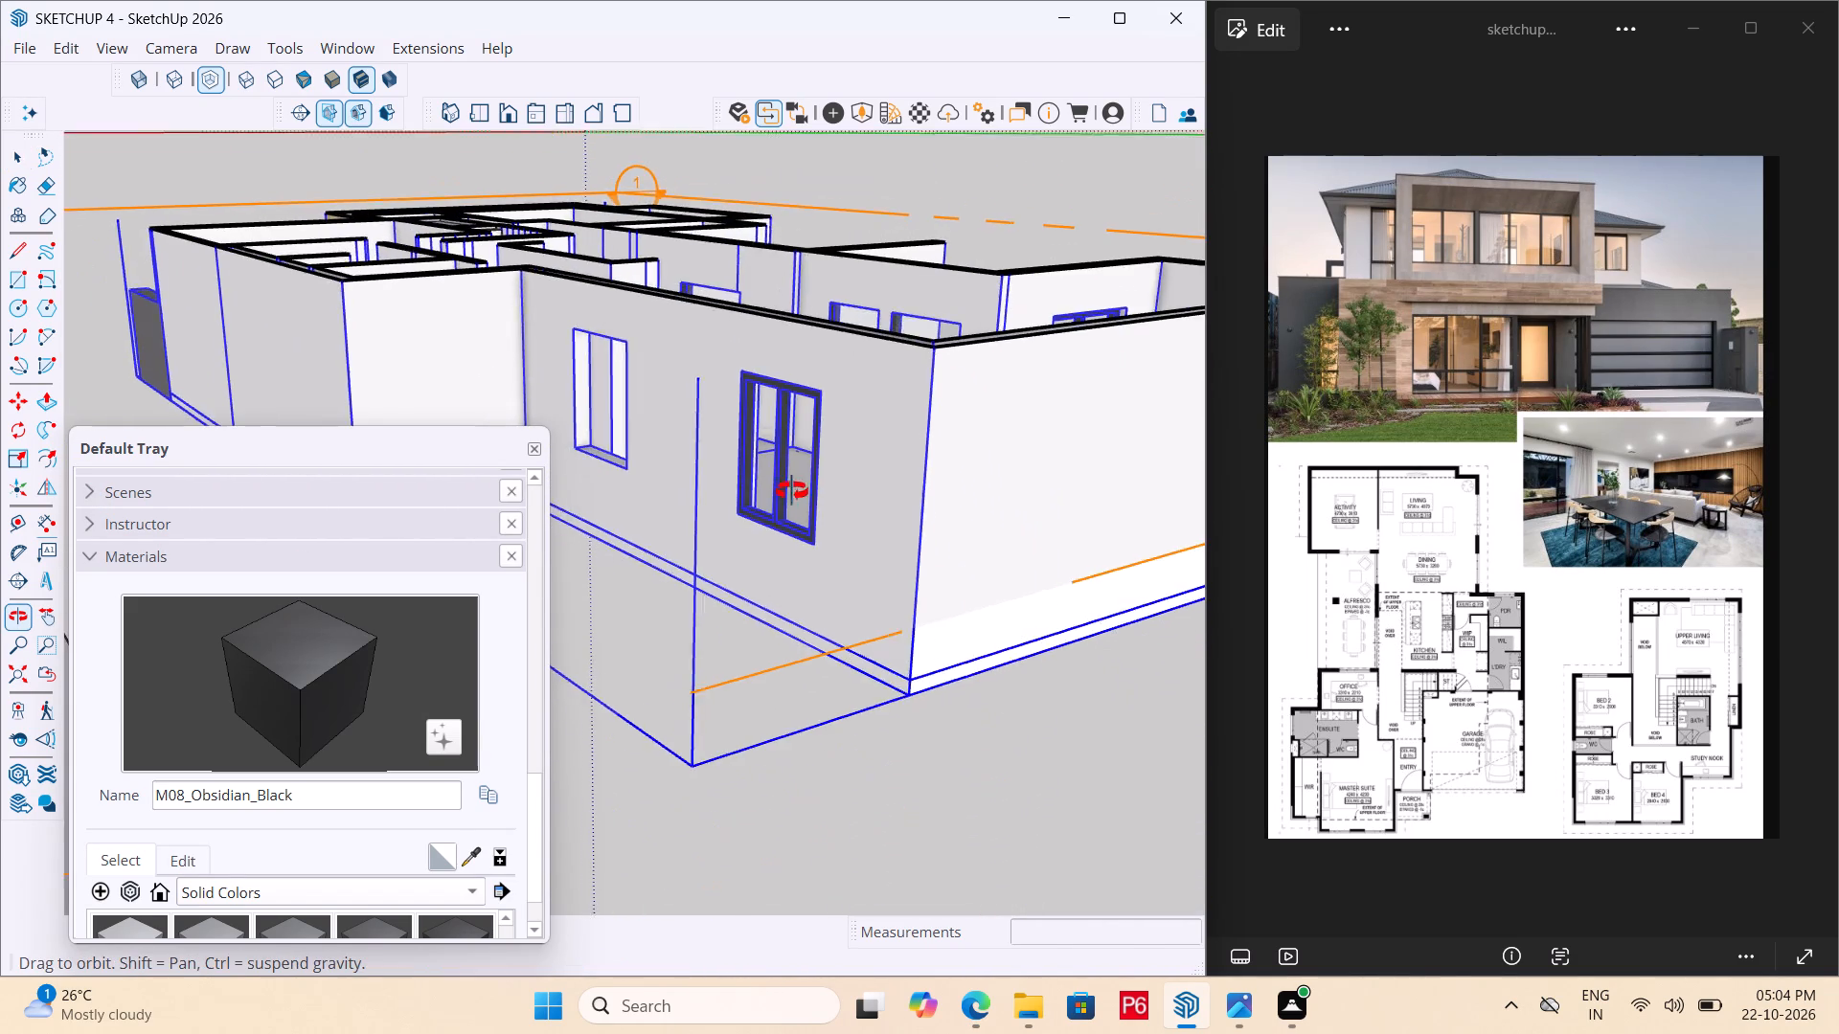
{"action": "middle_click_drag", "start_coordinate": [792, 491], "coordinate": [1020, 549]}
{"action": "middle_click_drag", "start_coordinate": [892, 473], "coordinate": [876, 445]}
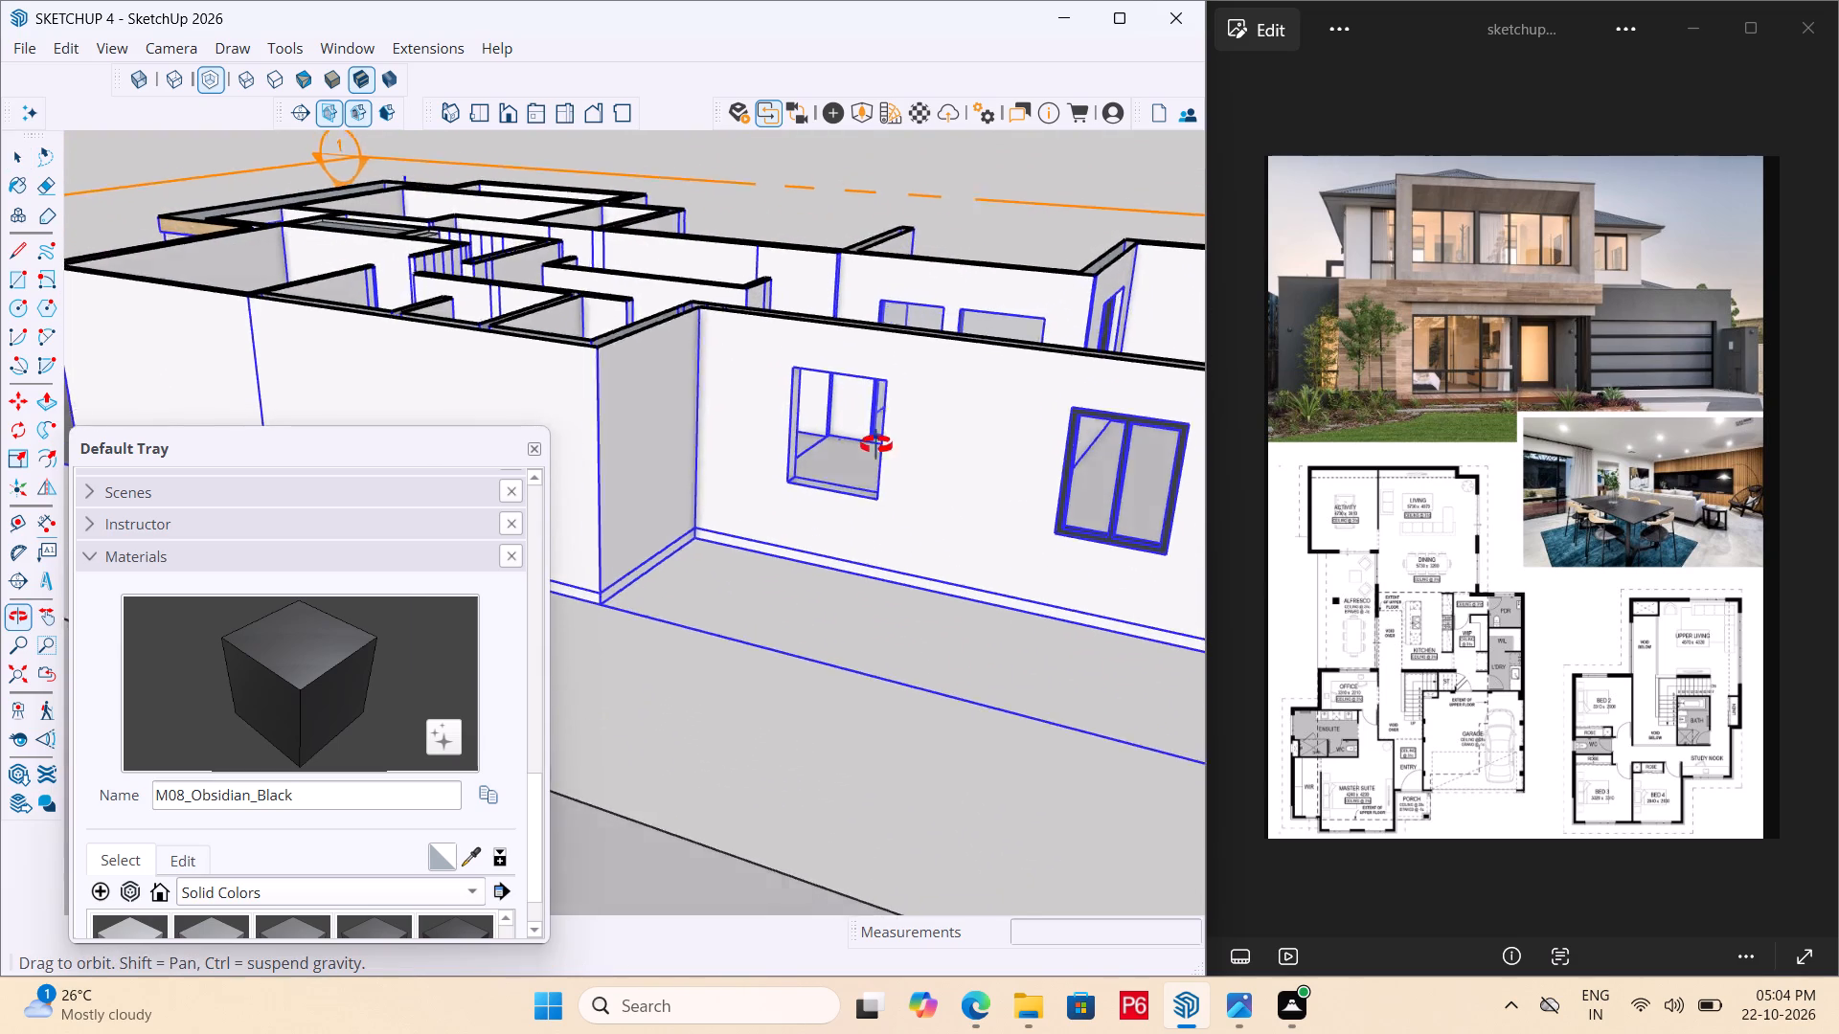
{"action": "middle_click_drag", "start_coordinate": [876, 445], "coordinate": [680, 409]}
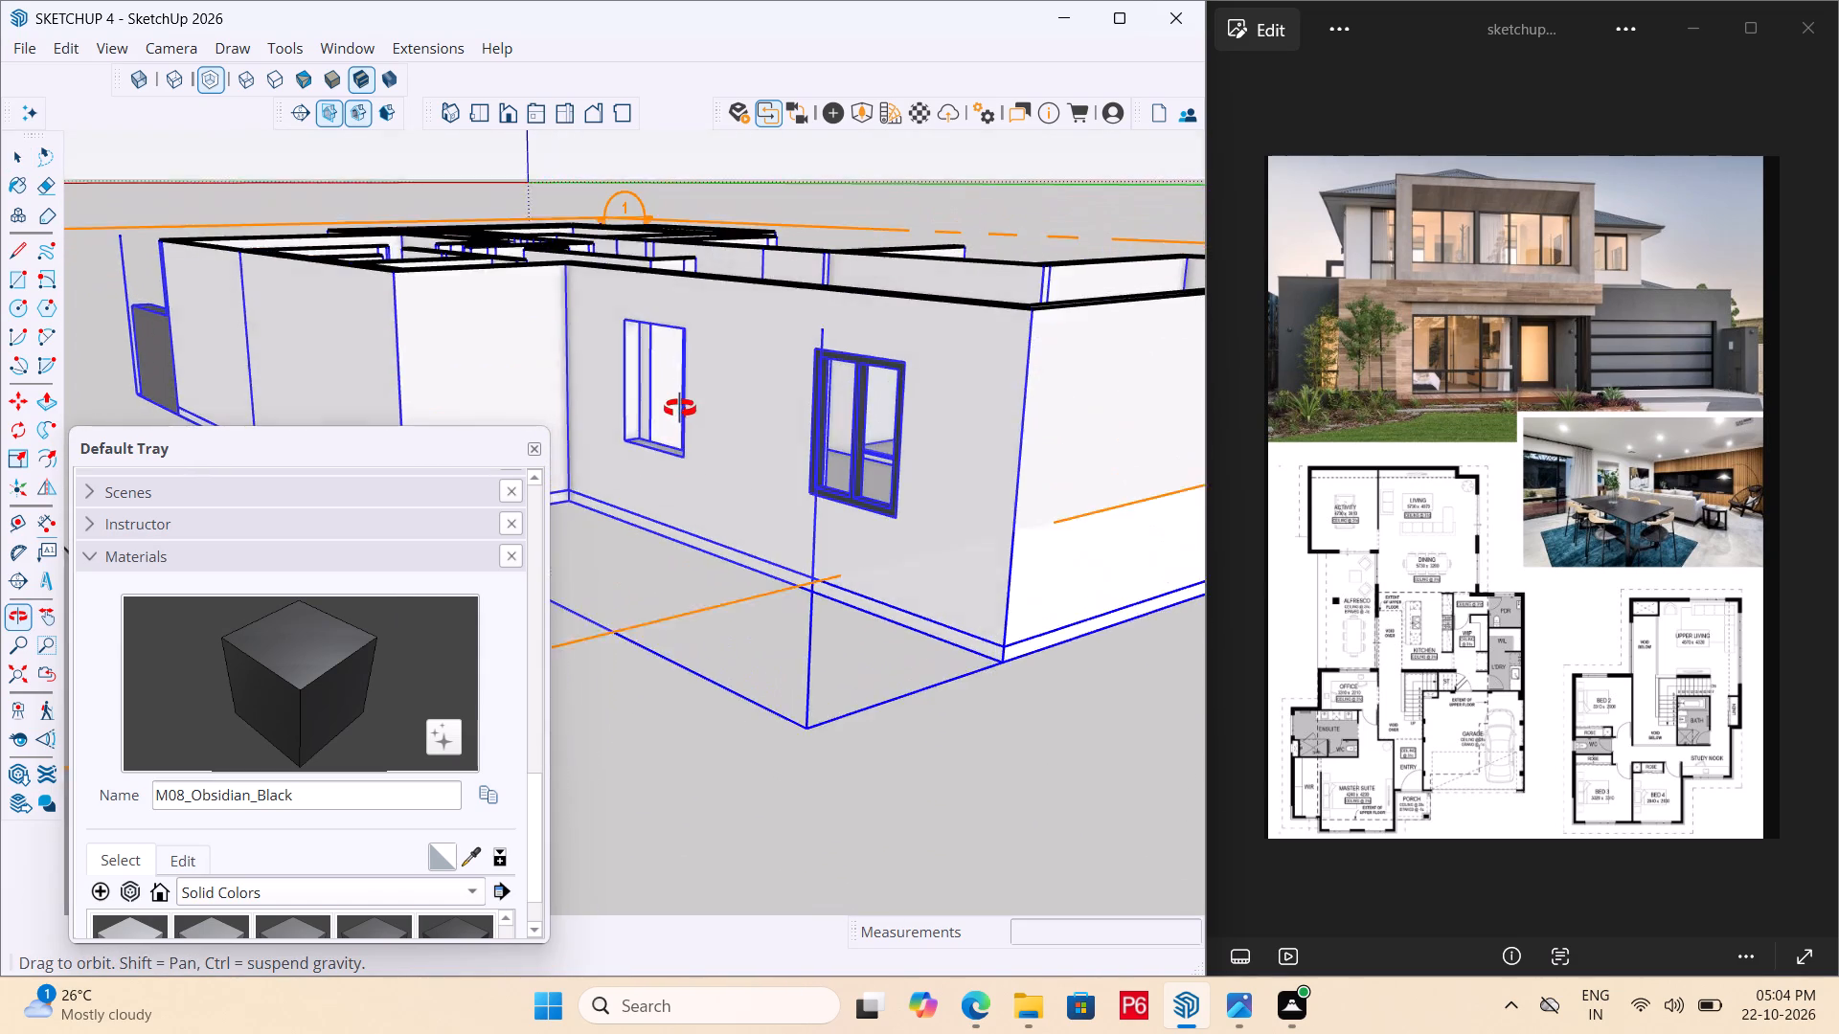
{"action": "middle_click_drag", "start_coordinate": [680, 409], "coordinate": [805, 495]}
{"action": "scroll", "coordinate": [791, 465], "scroll_direction": "up", "scroll_amount": 6}
{"action": "double_click", "coordinate": [891, 429]}
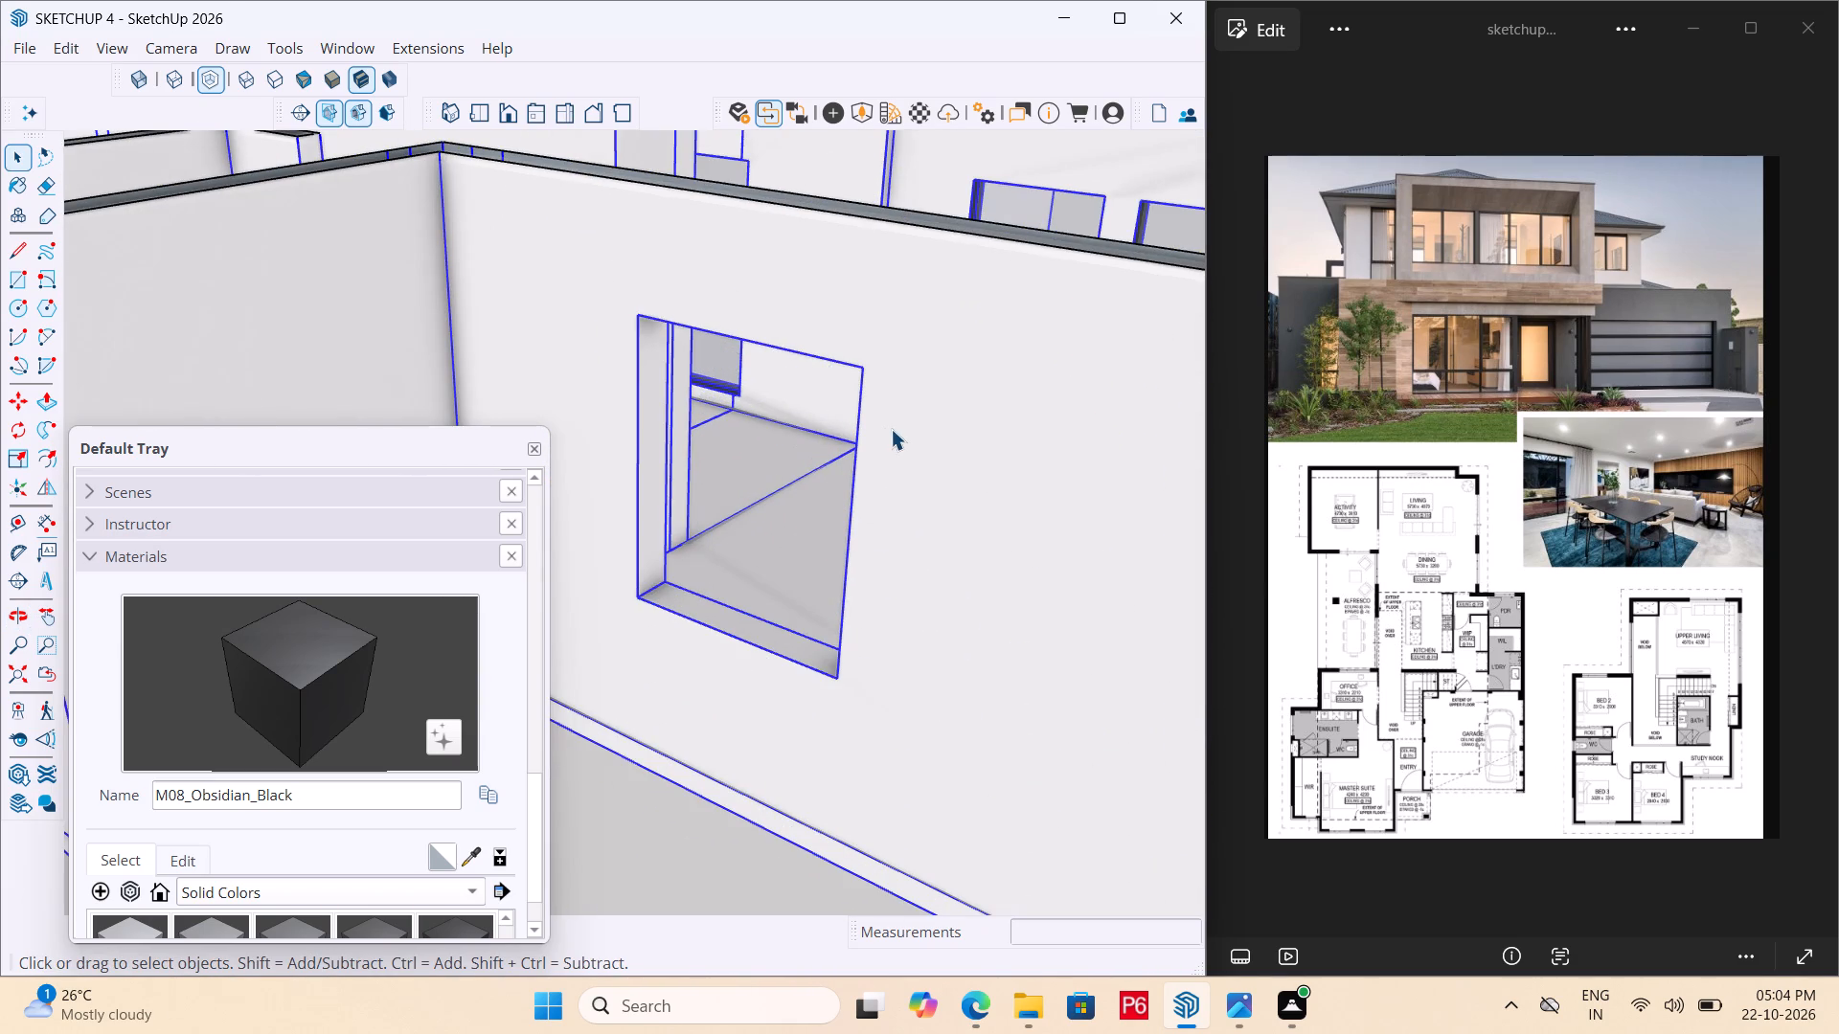
{"action": "key", "text": "r"}
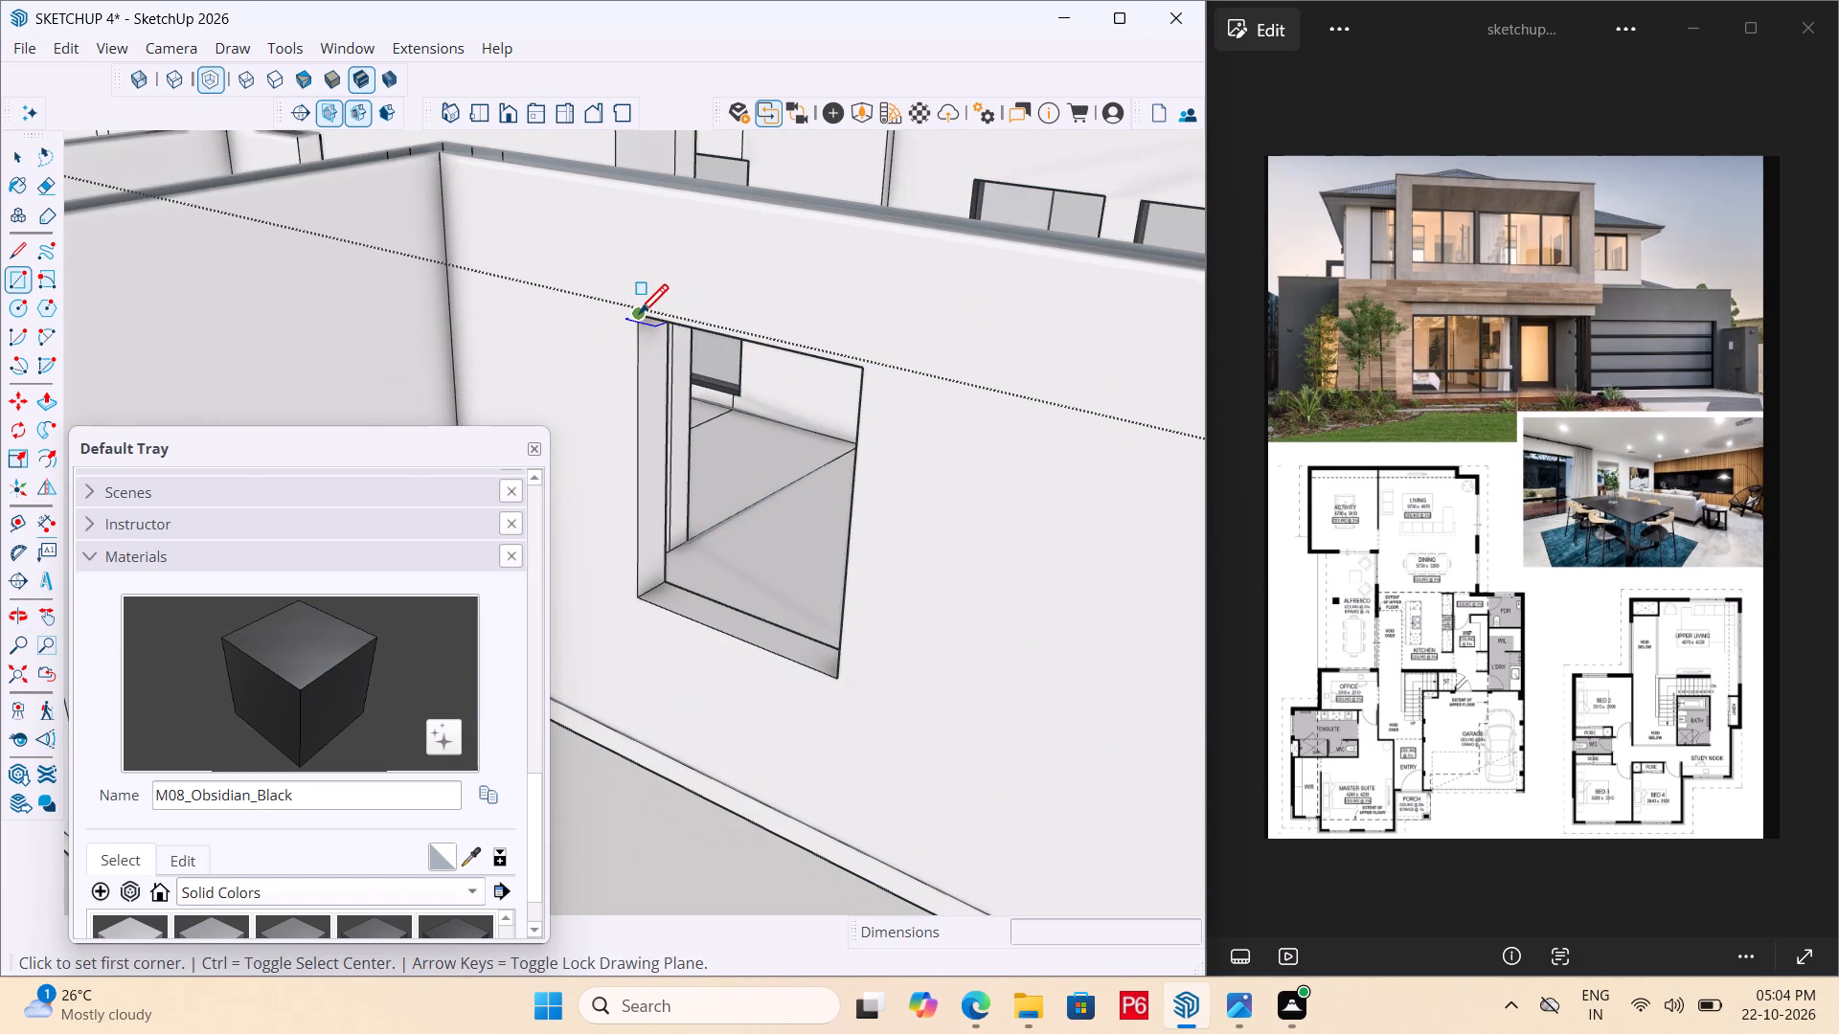
{"action": "left_click", "coordinate": [639, 317]}
{"action": "left_click", "coordinate": [834, 678]}
{"action": "key", "text": "space"}
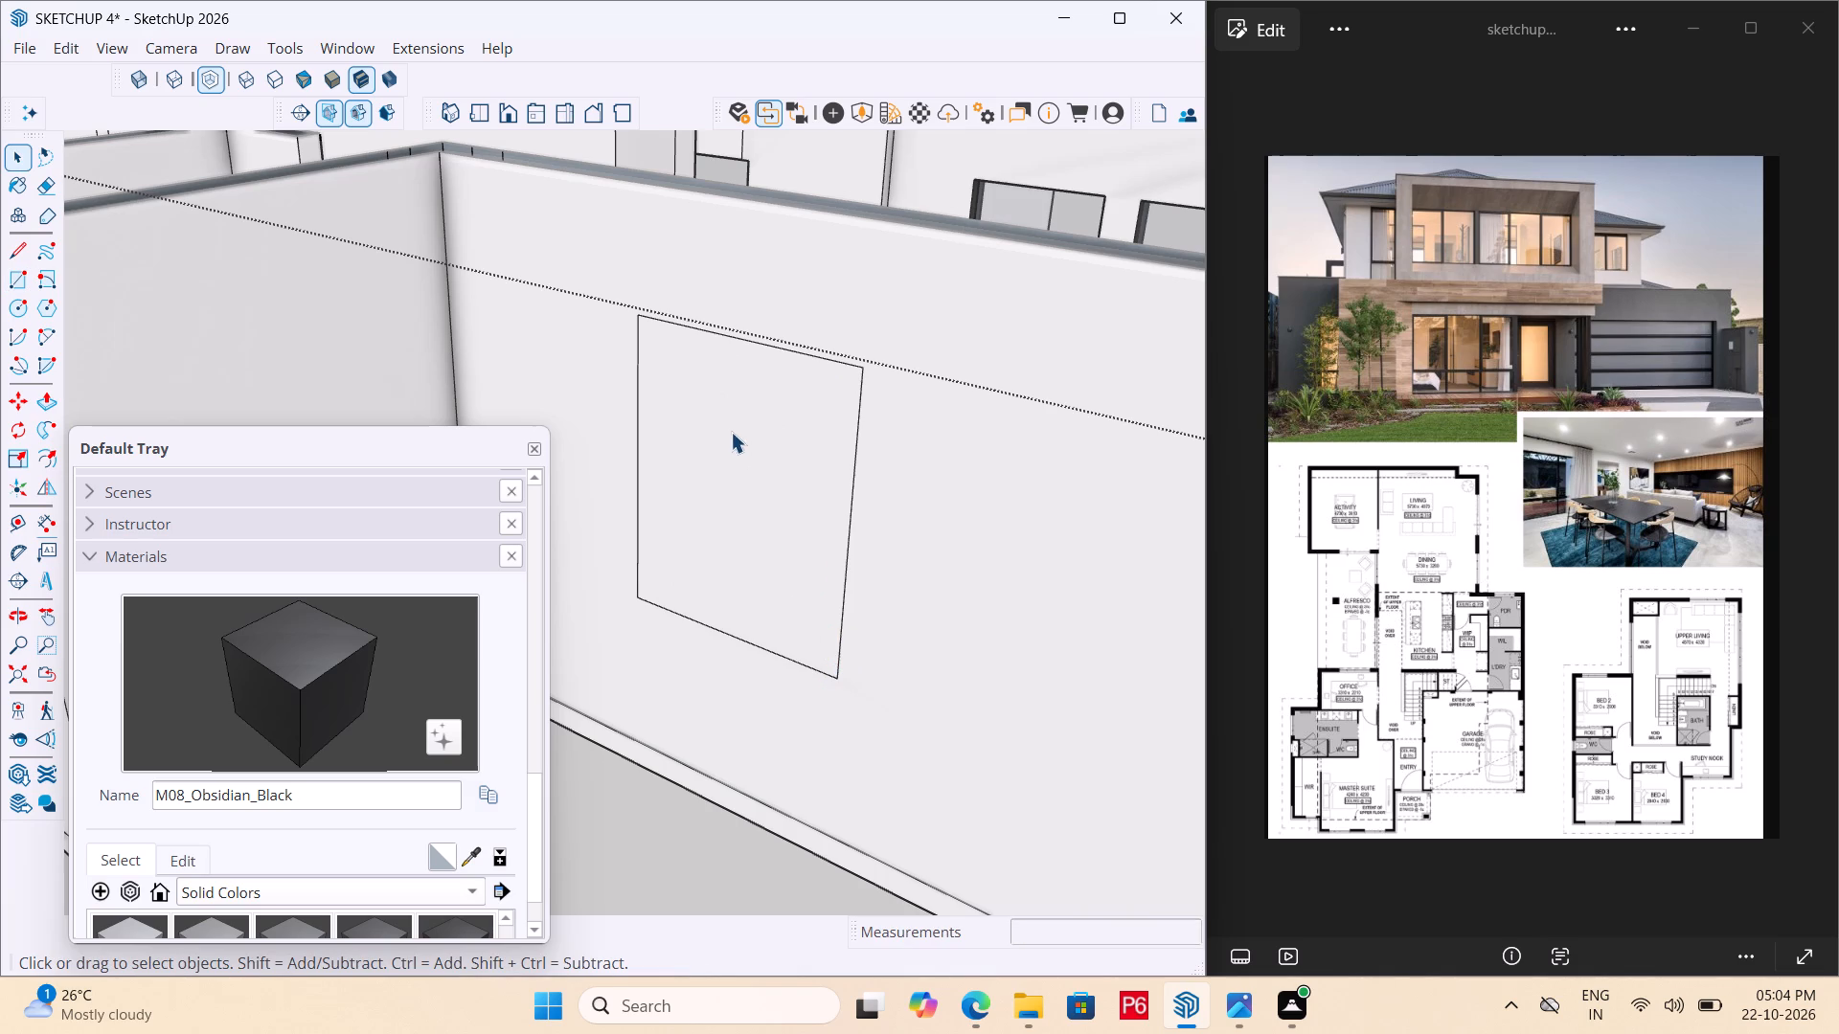
Group the rectangle over the window opening, open the group for editing and select its face.
{"action": "double_click", "coordinate": [731, 432]}
{"action": "double_click", "coordinate": [730, 421]}
{"action": "right_click", "coordinate": [730, 421]}
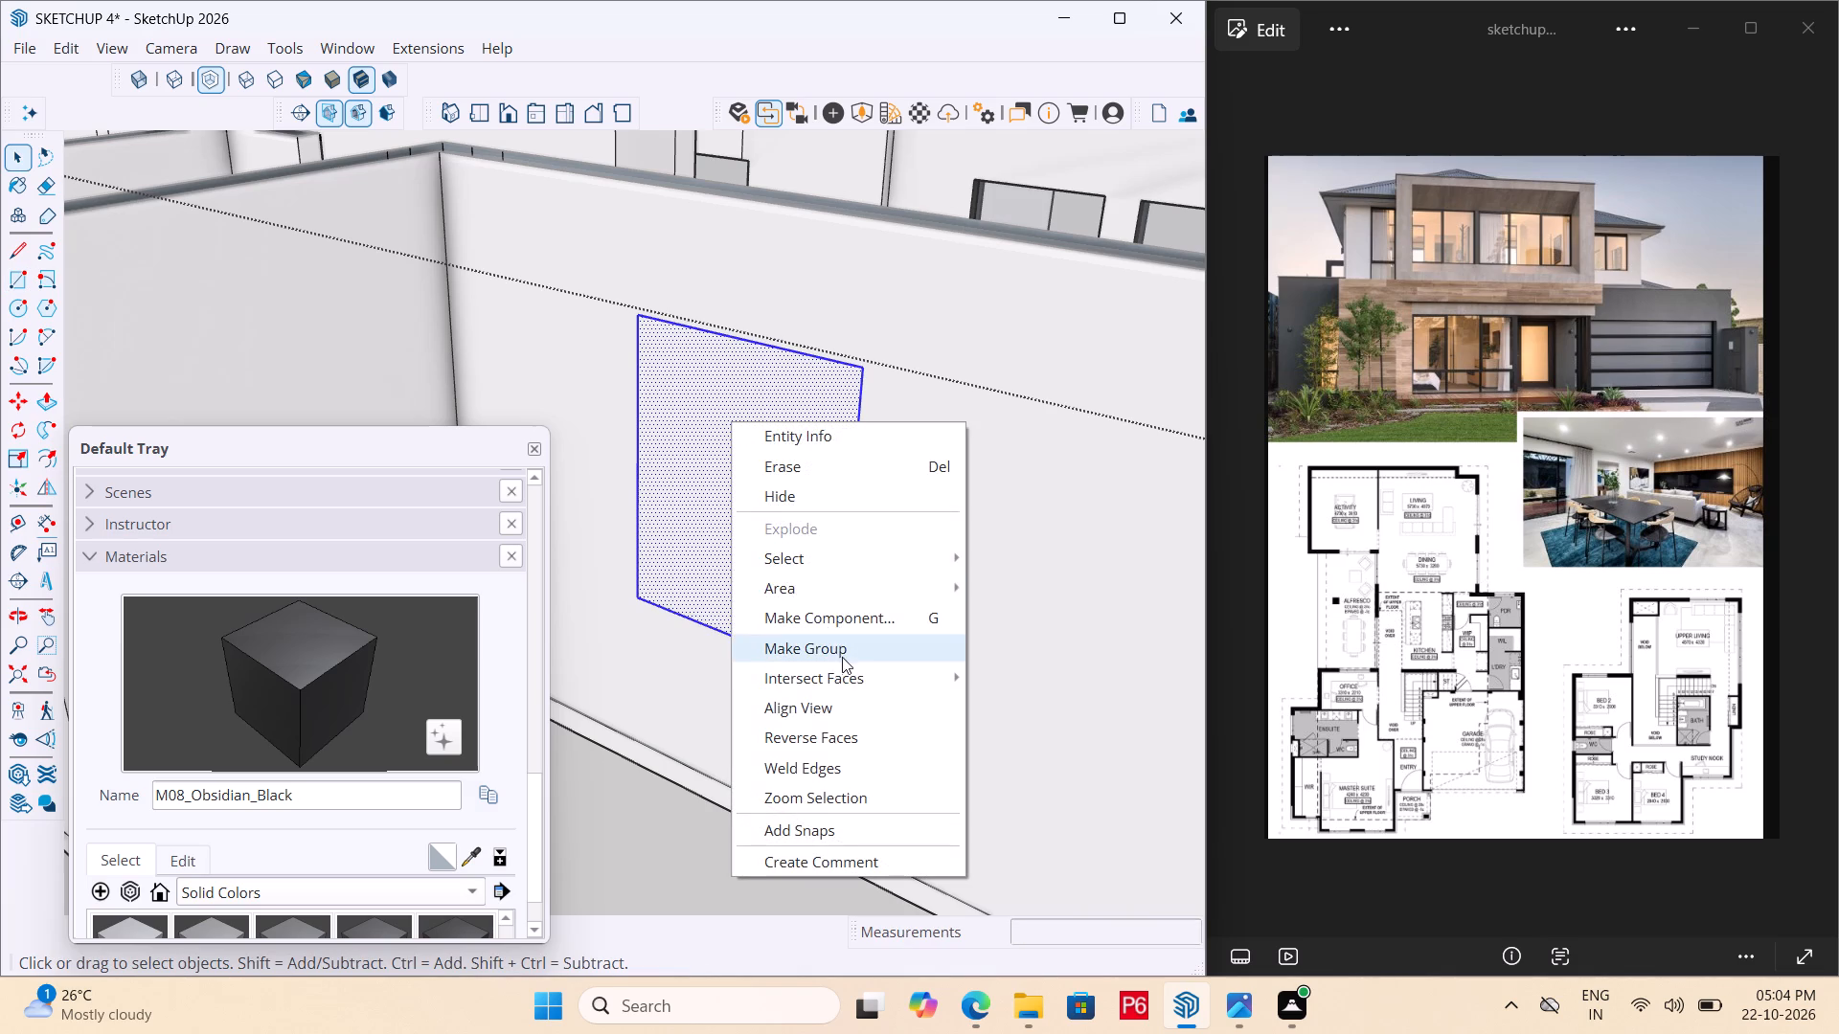
{"action": "left_click", "coordinate": [843, 652]}
{"action": "double_click", "coordinate": [768, 488]}
{"action": "left_click", "coordinate": [754, 457]}
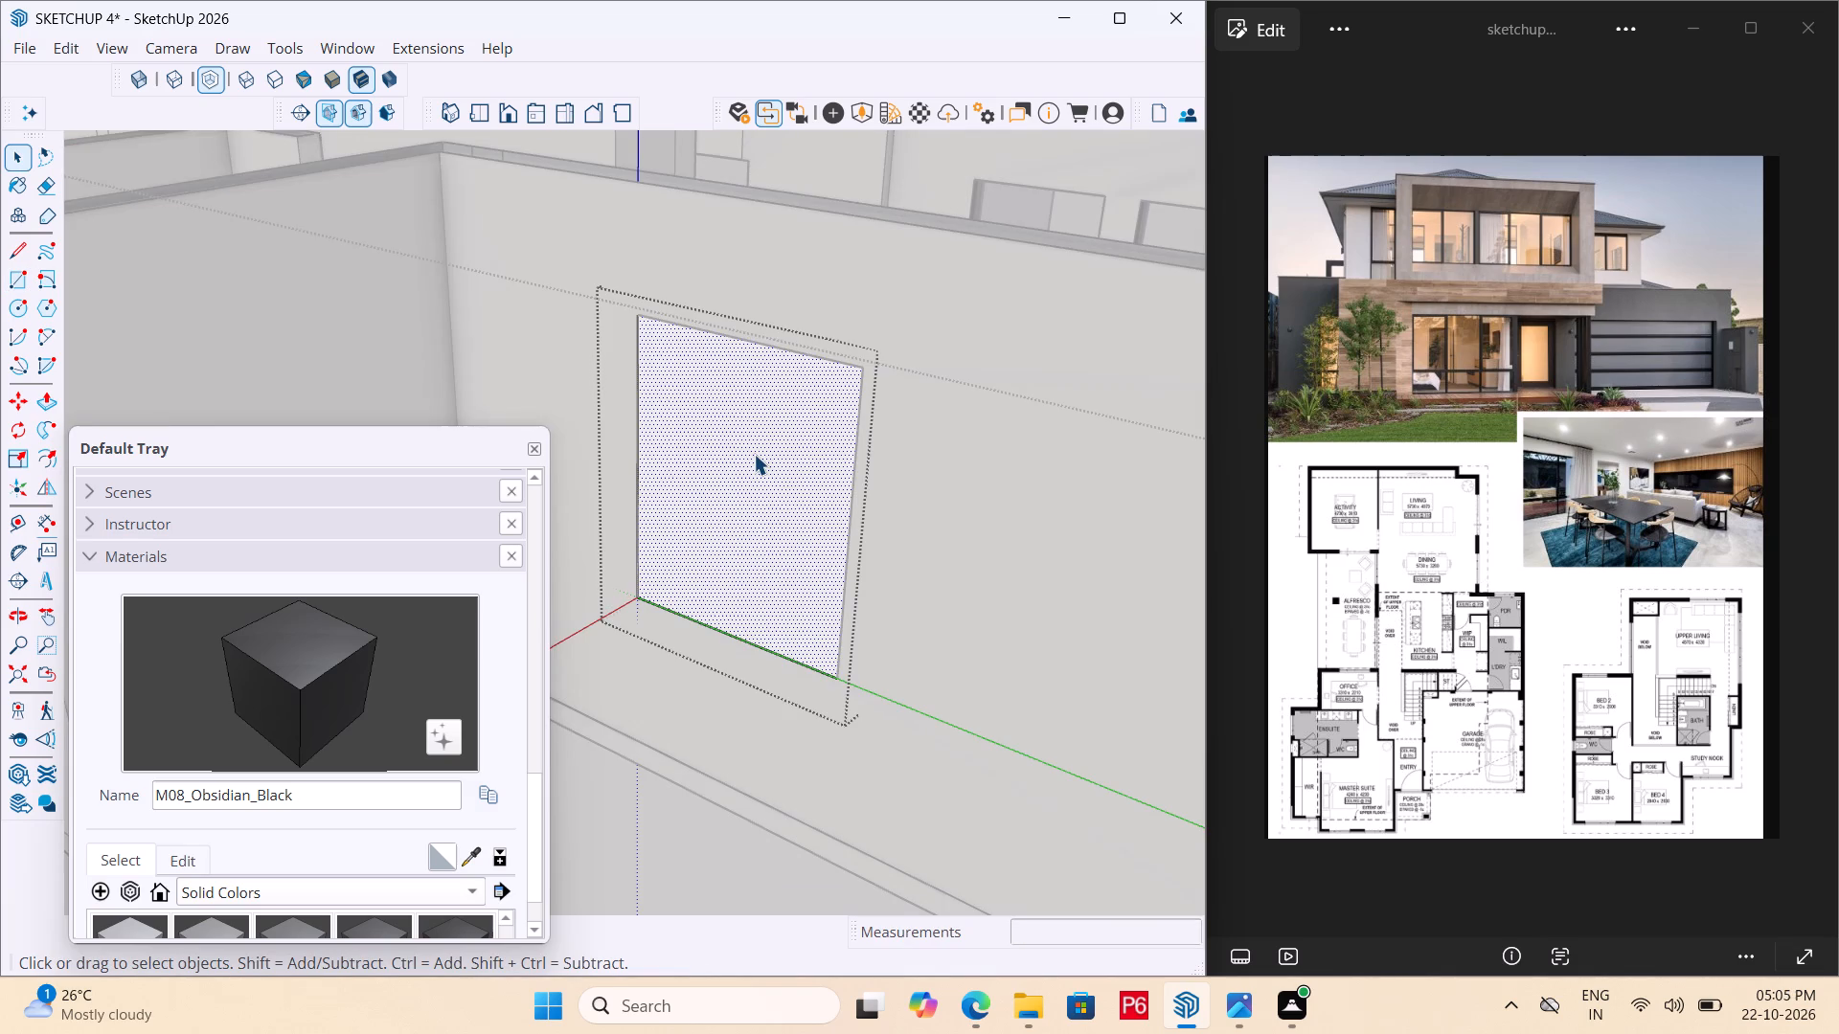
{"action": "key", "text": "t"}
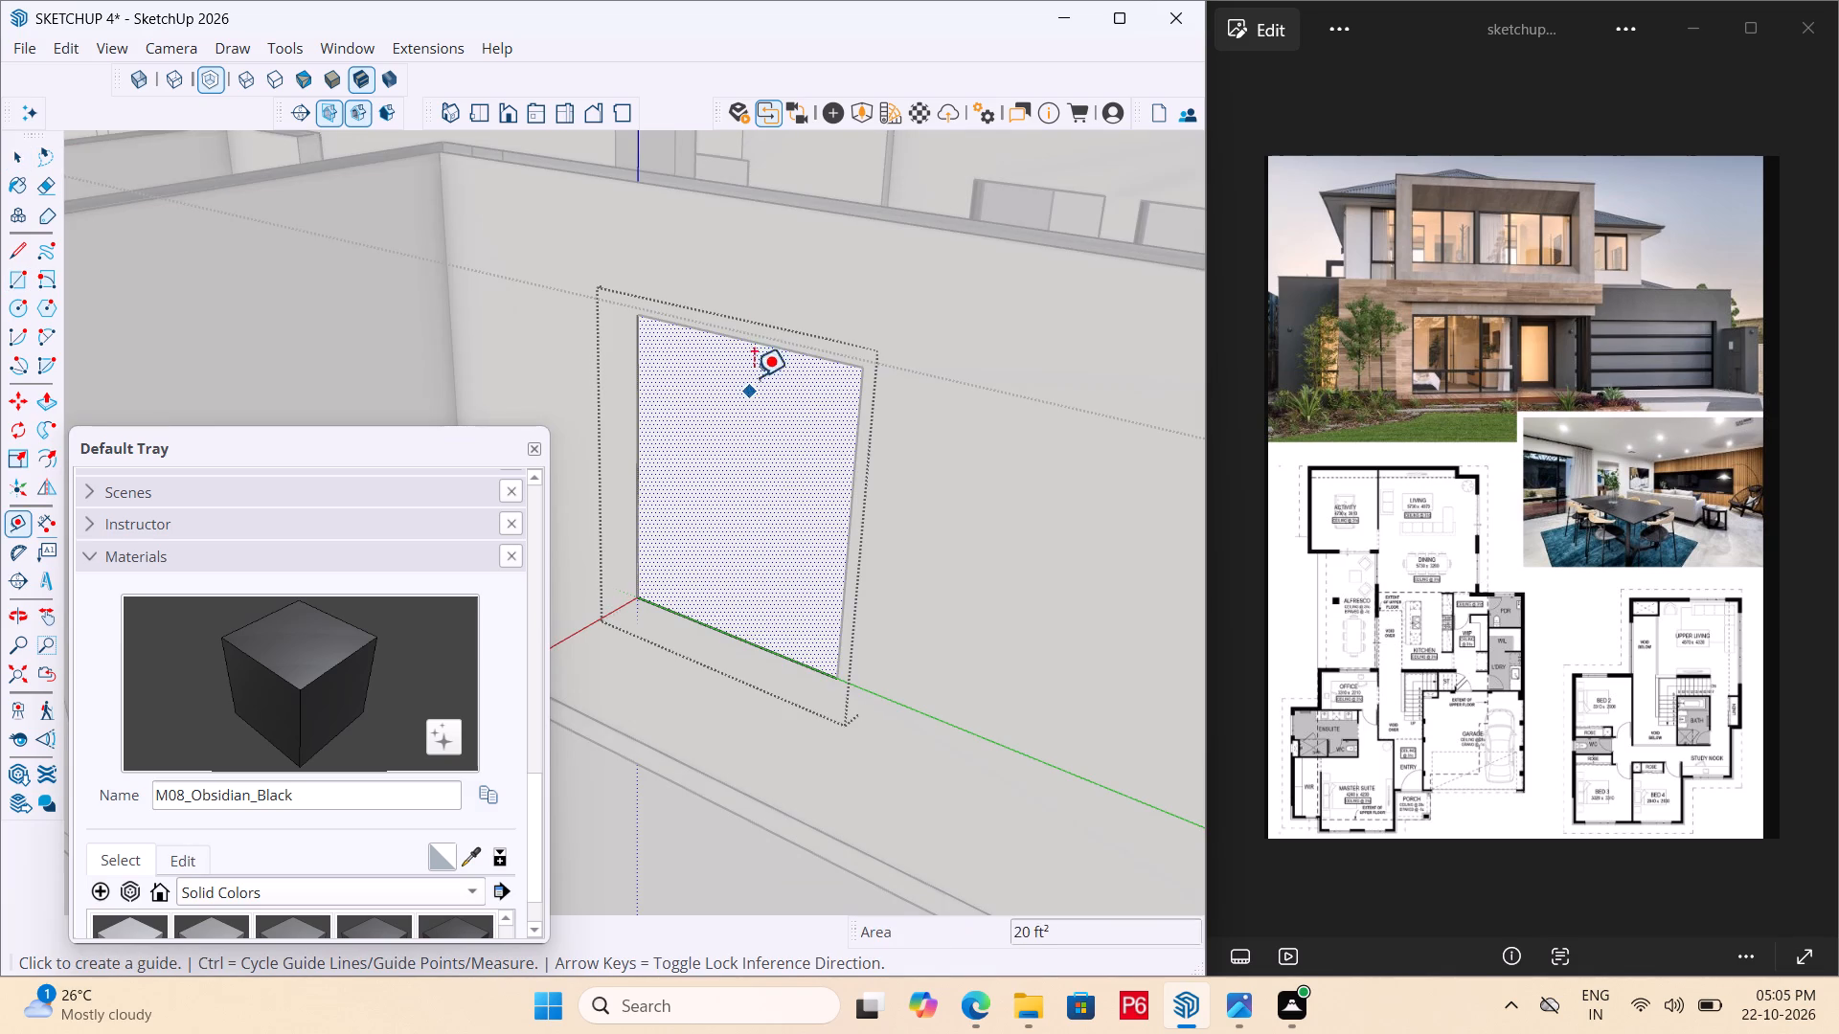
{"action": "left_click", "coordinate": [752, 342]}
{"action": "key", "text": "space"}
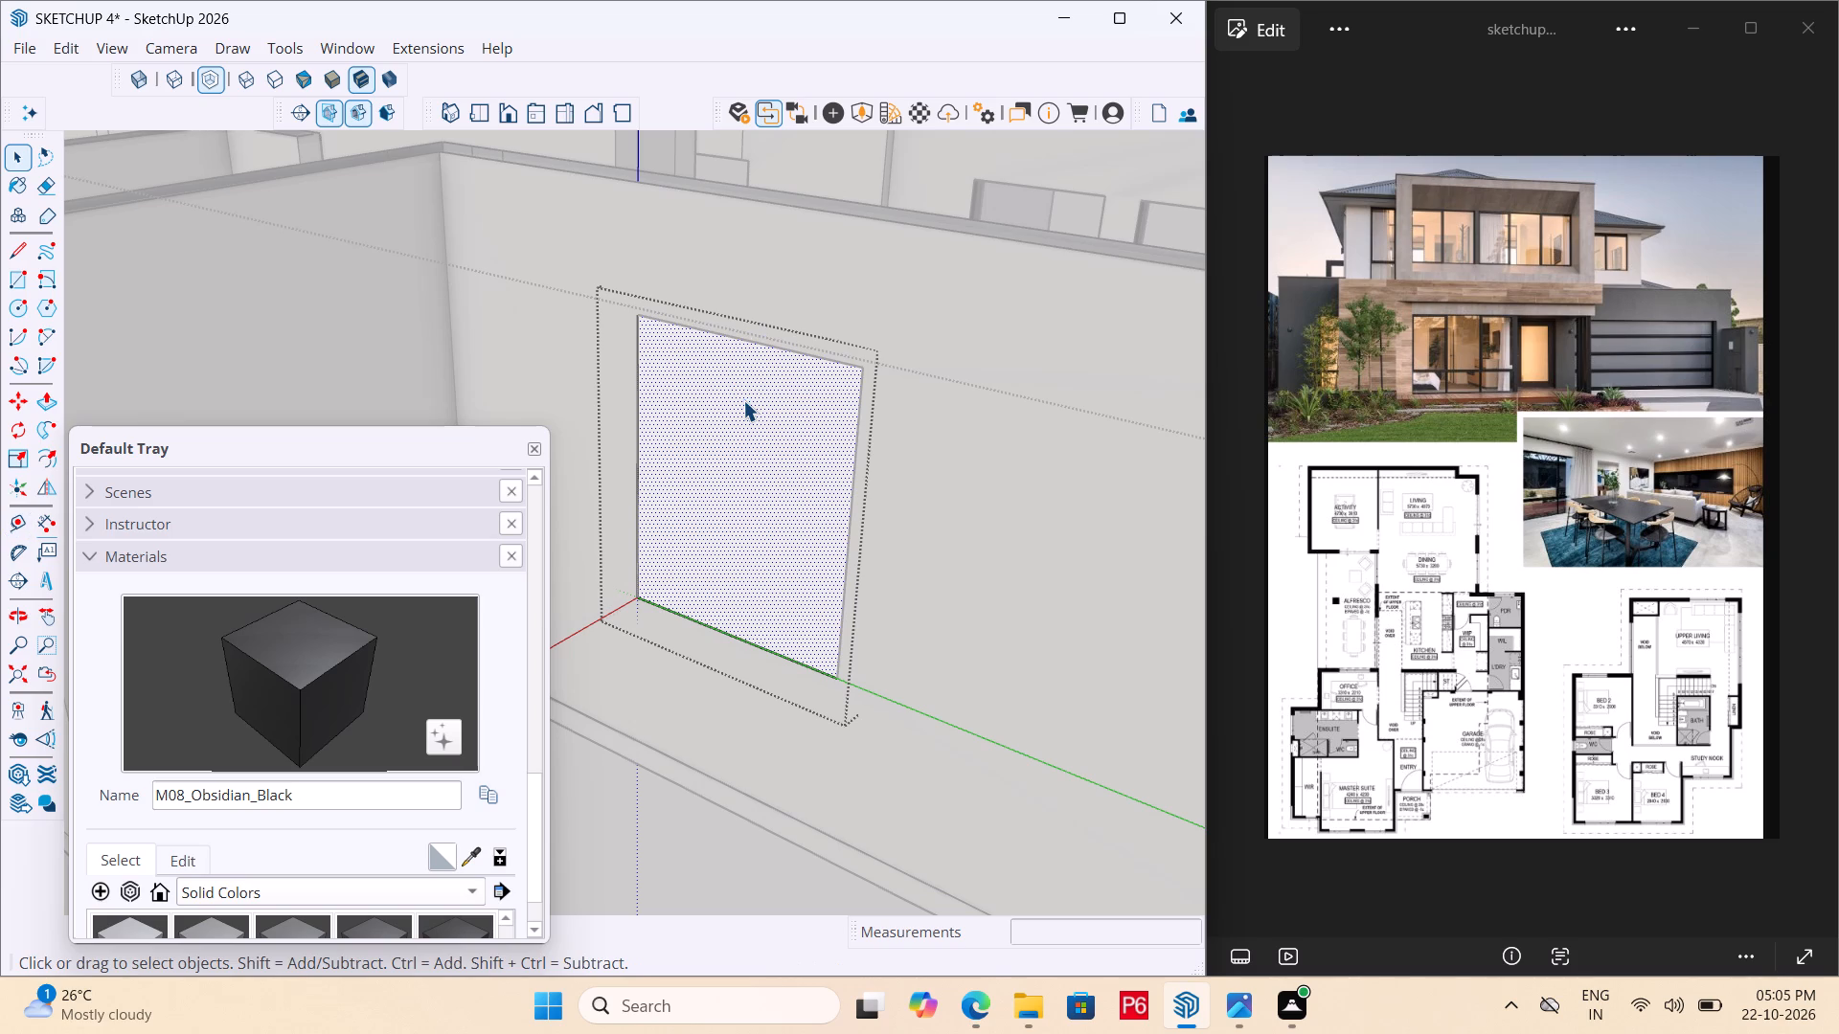
Offset the window rectangle's edges inward by 3" to form the outer frame.
{"action": "left_click", "coordinate": [46, 465]}
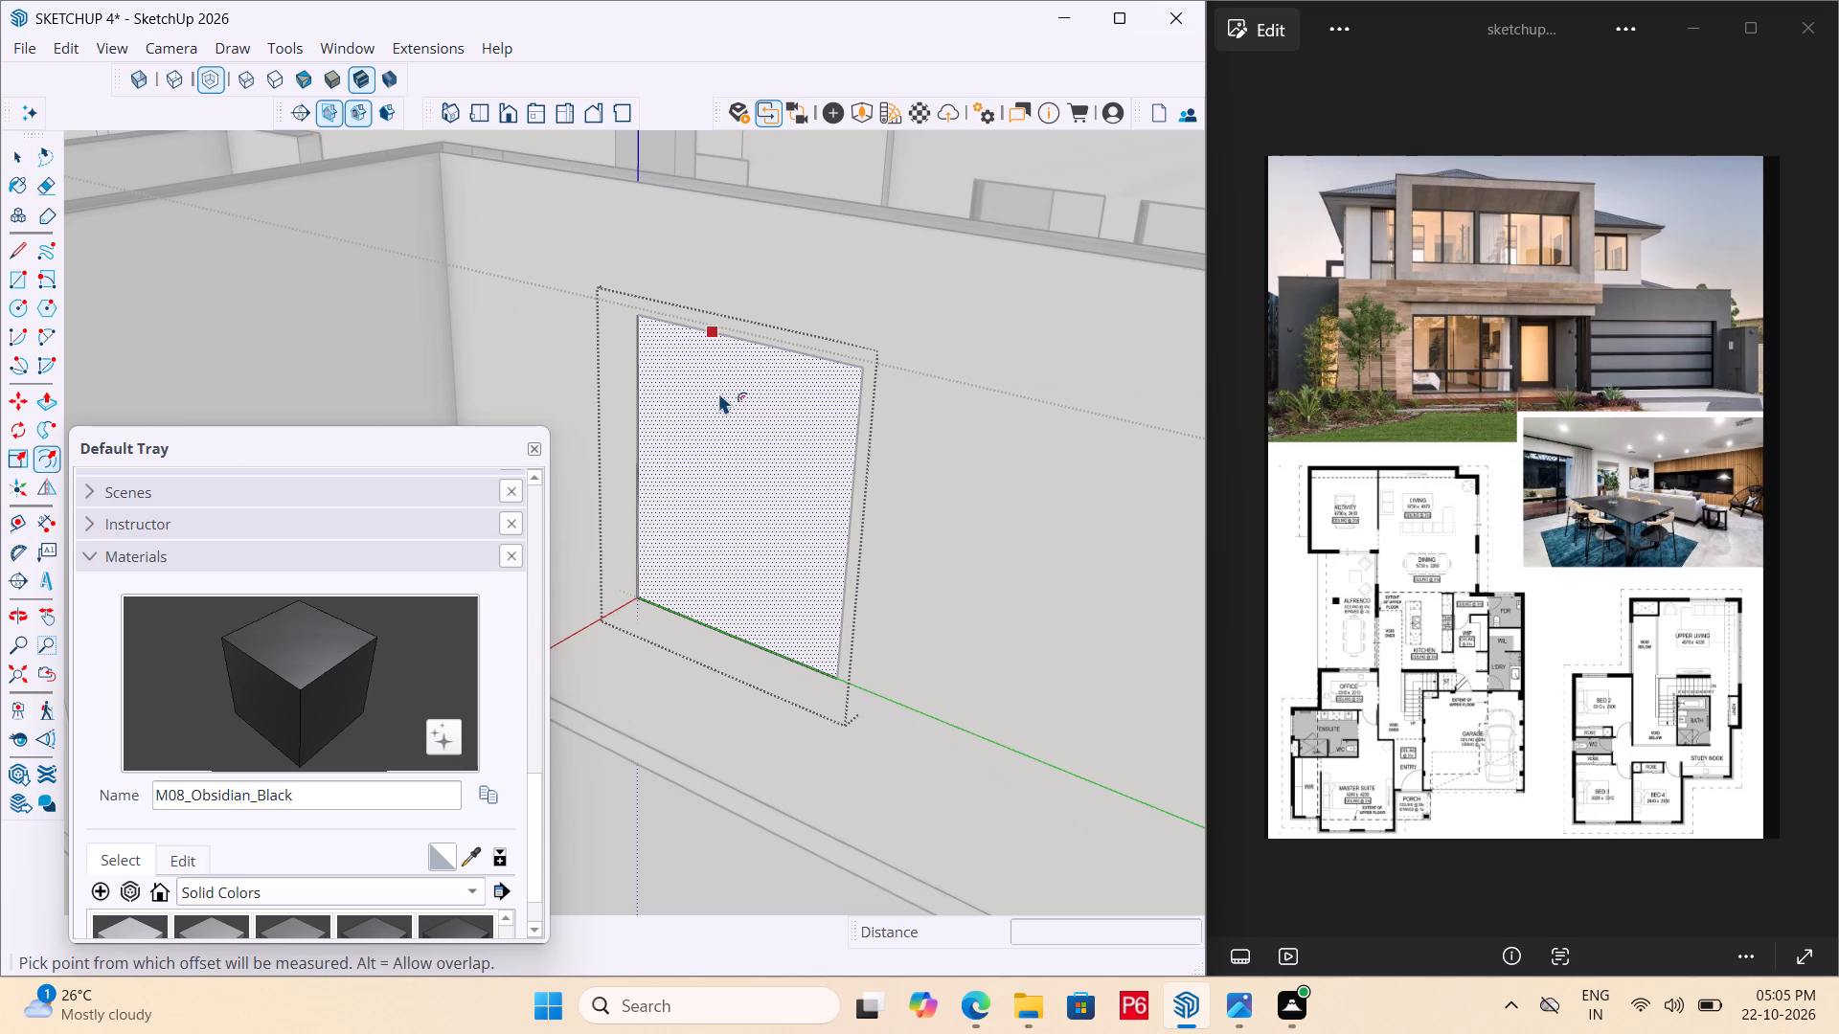
{"action": "left_click", "coordinate": [712, 417]}
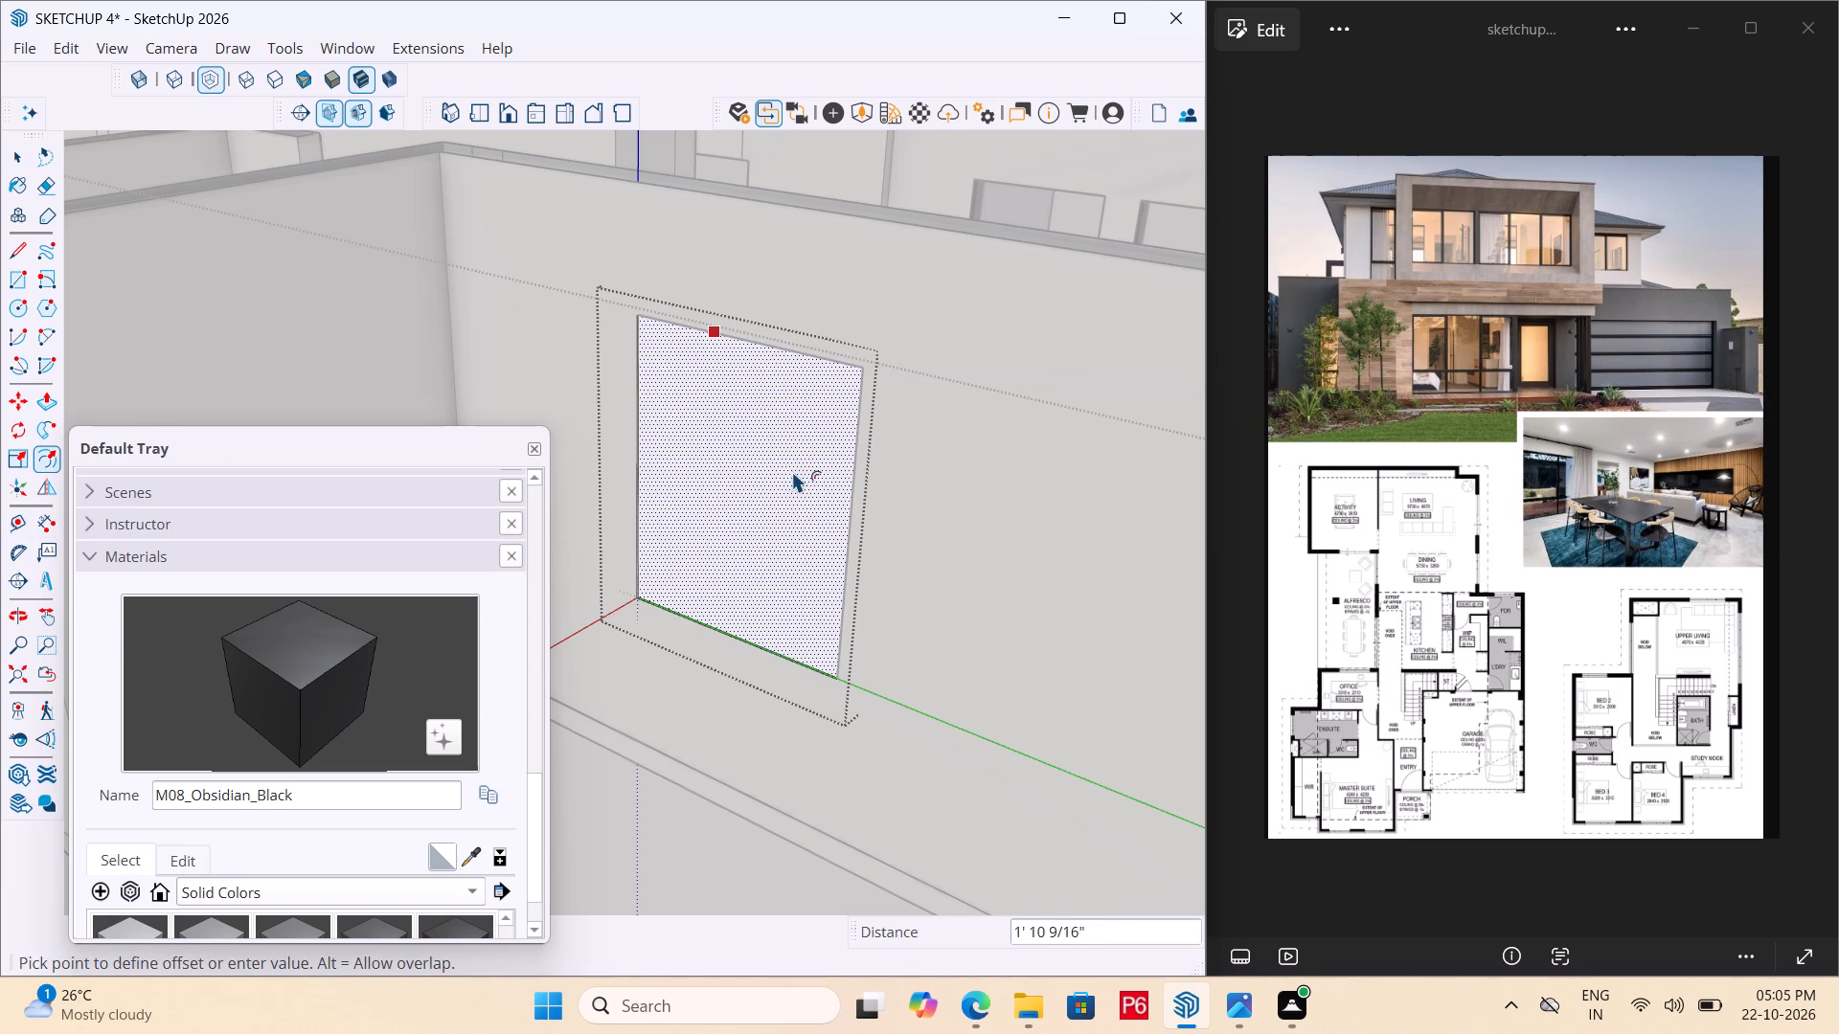
{"action": "left_click", "coordinate": [792, 471]}
{"action": "key", "text": "ctrl+z"}
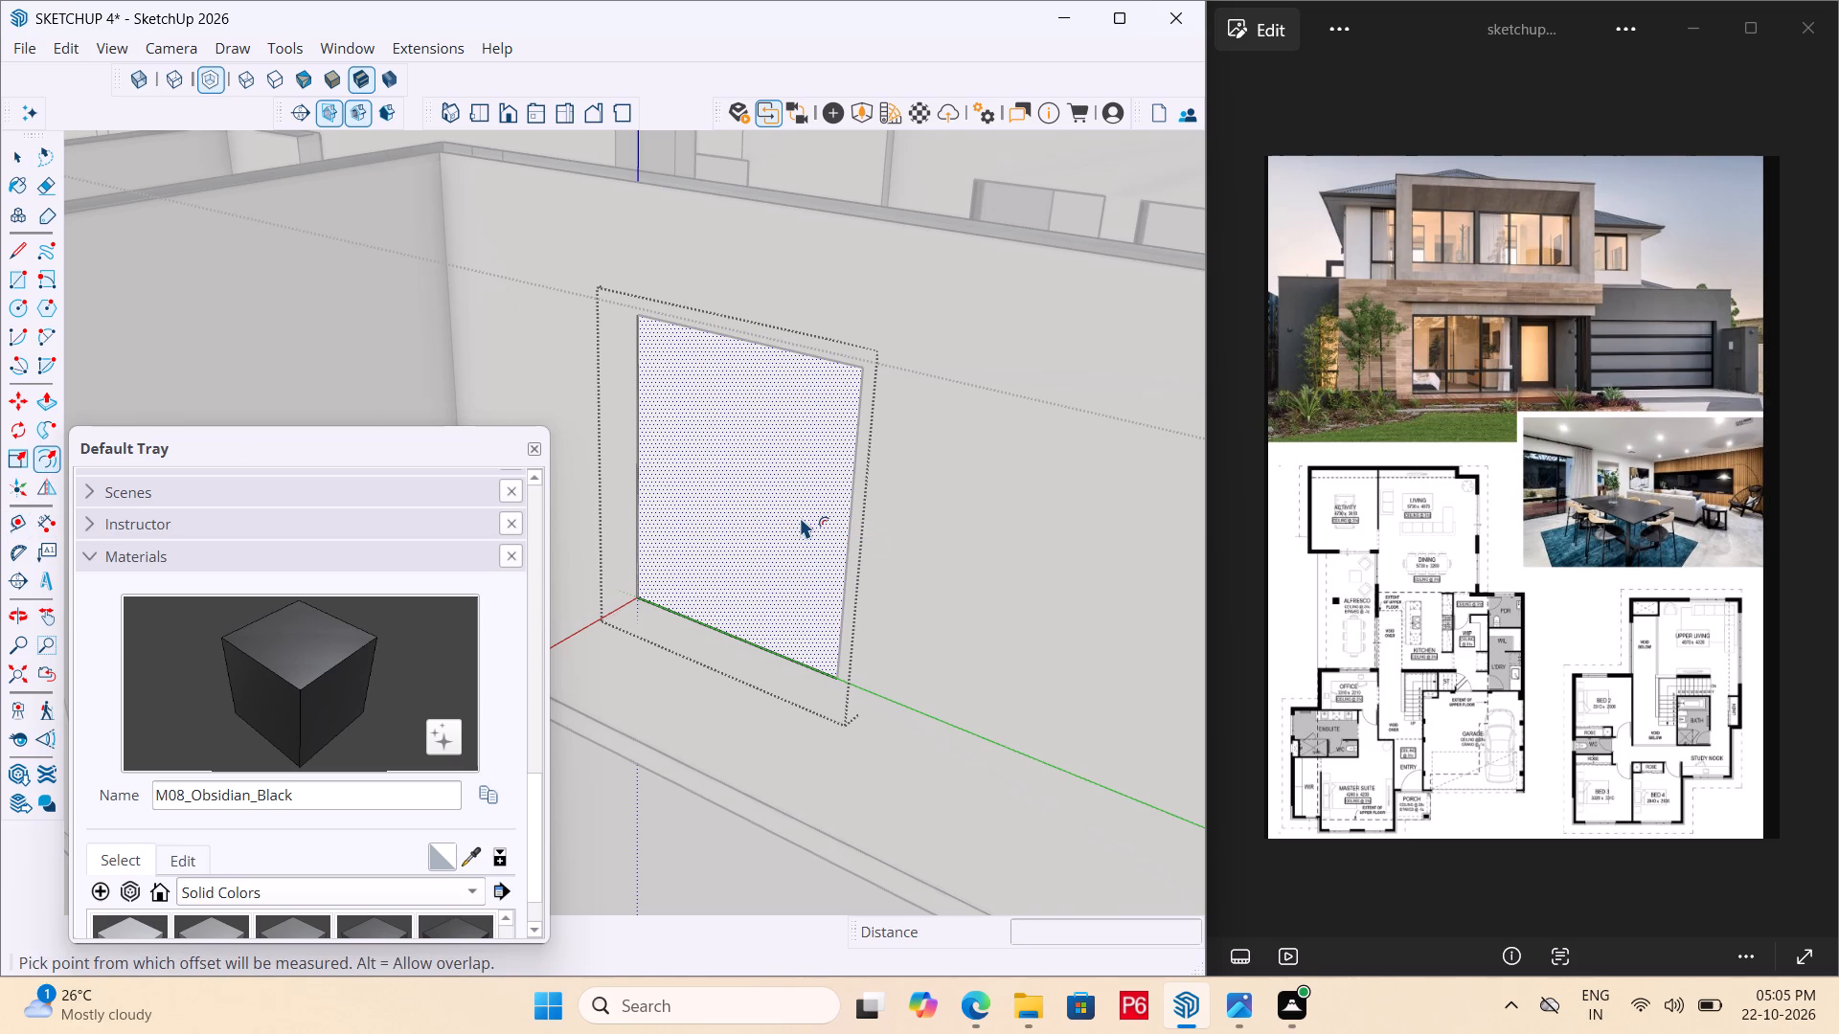
{"action": "left_click", "coordinate": [742, 452]}
{"action": "scroll", "coordinate": [771, 448], "scroll_direction": "down", "scroll_amount": 7}
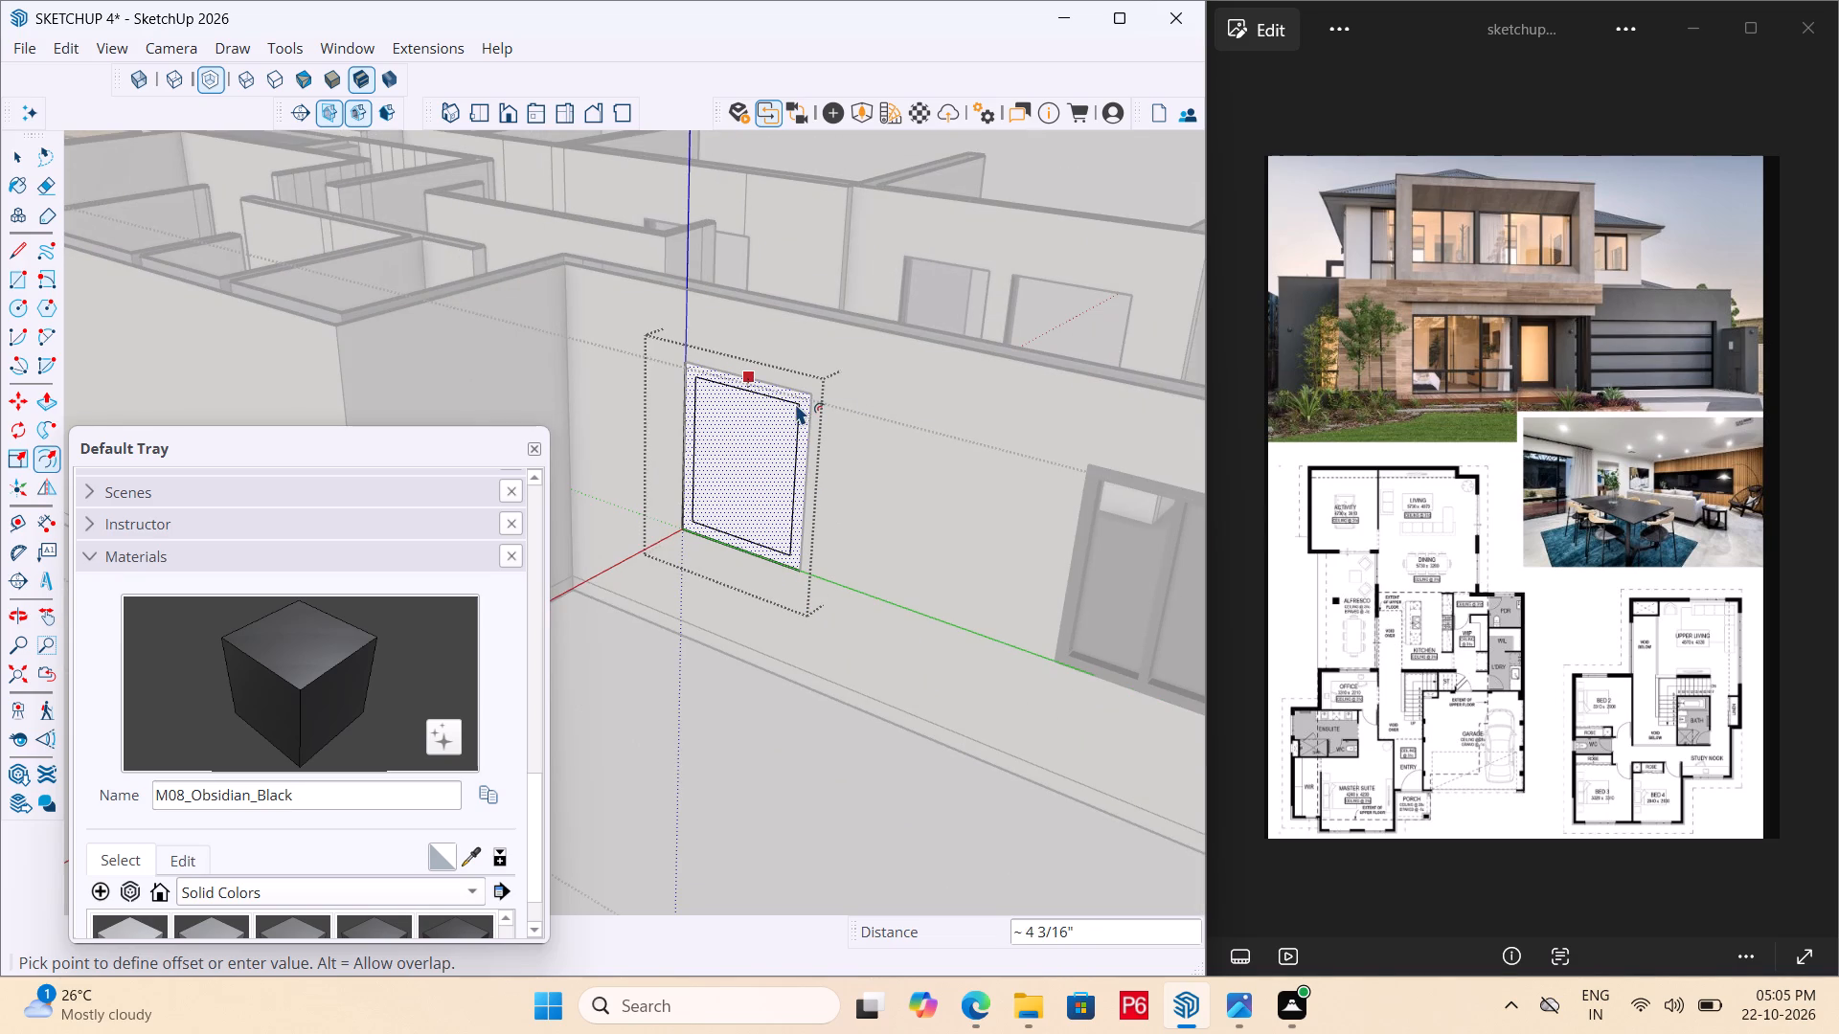
{"action": "type", "text": "3\""}
{"action": "key", "text": "Return"}
Draw a vertical centre line between the midpoints of the inner frame's bottom and top edges.
{"action": "scroll", "coordinate": [755, 551], "scroll_direction": "up", "scroll_amount": 4}
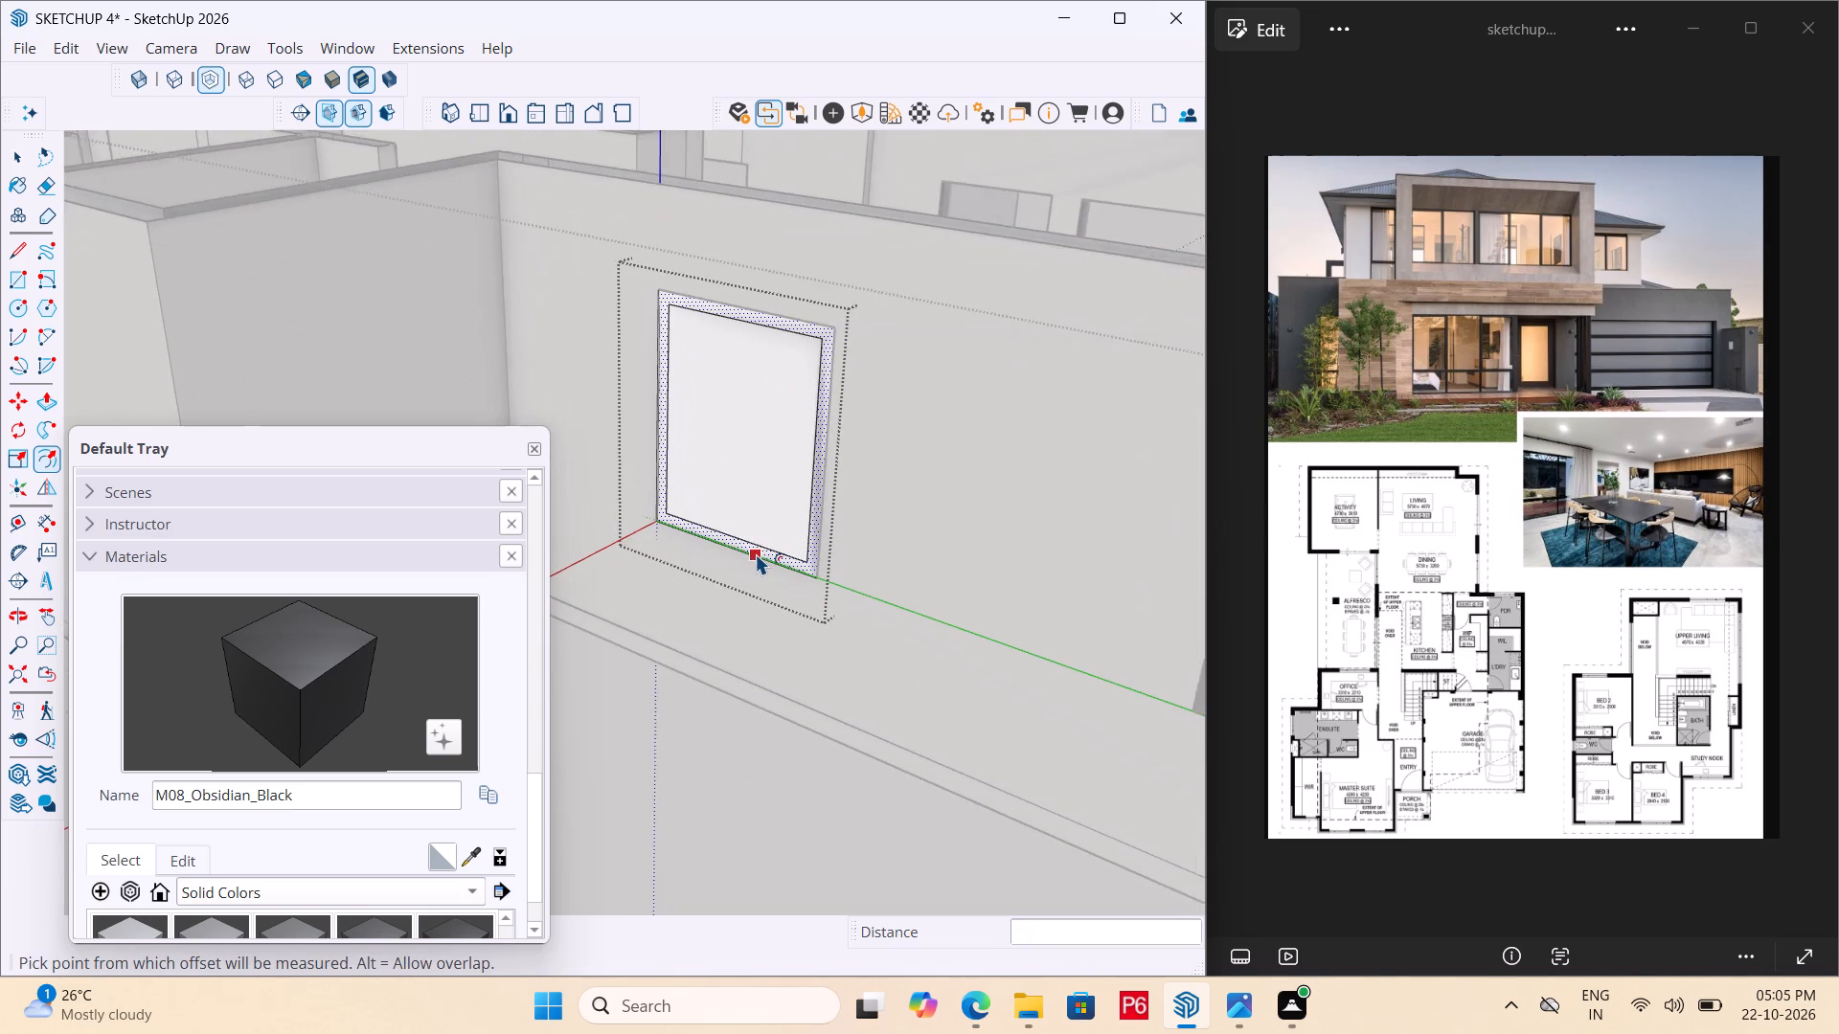
{"action": "key", "text": "l"}
{"action": "left_click", "coordinate": [732, 537]}
{"action": "left_click_drag", "start_coordinate": [732, 537], "coordinate": [732, 528]}
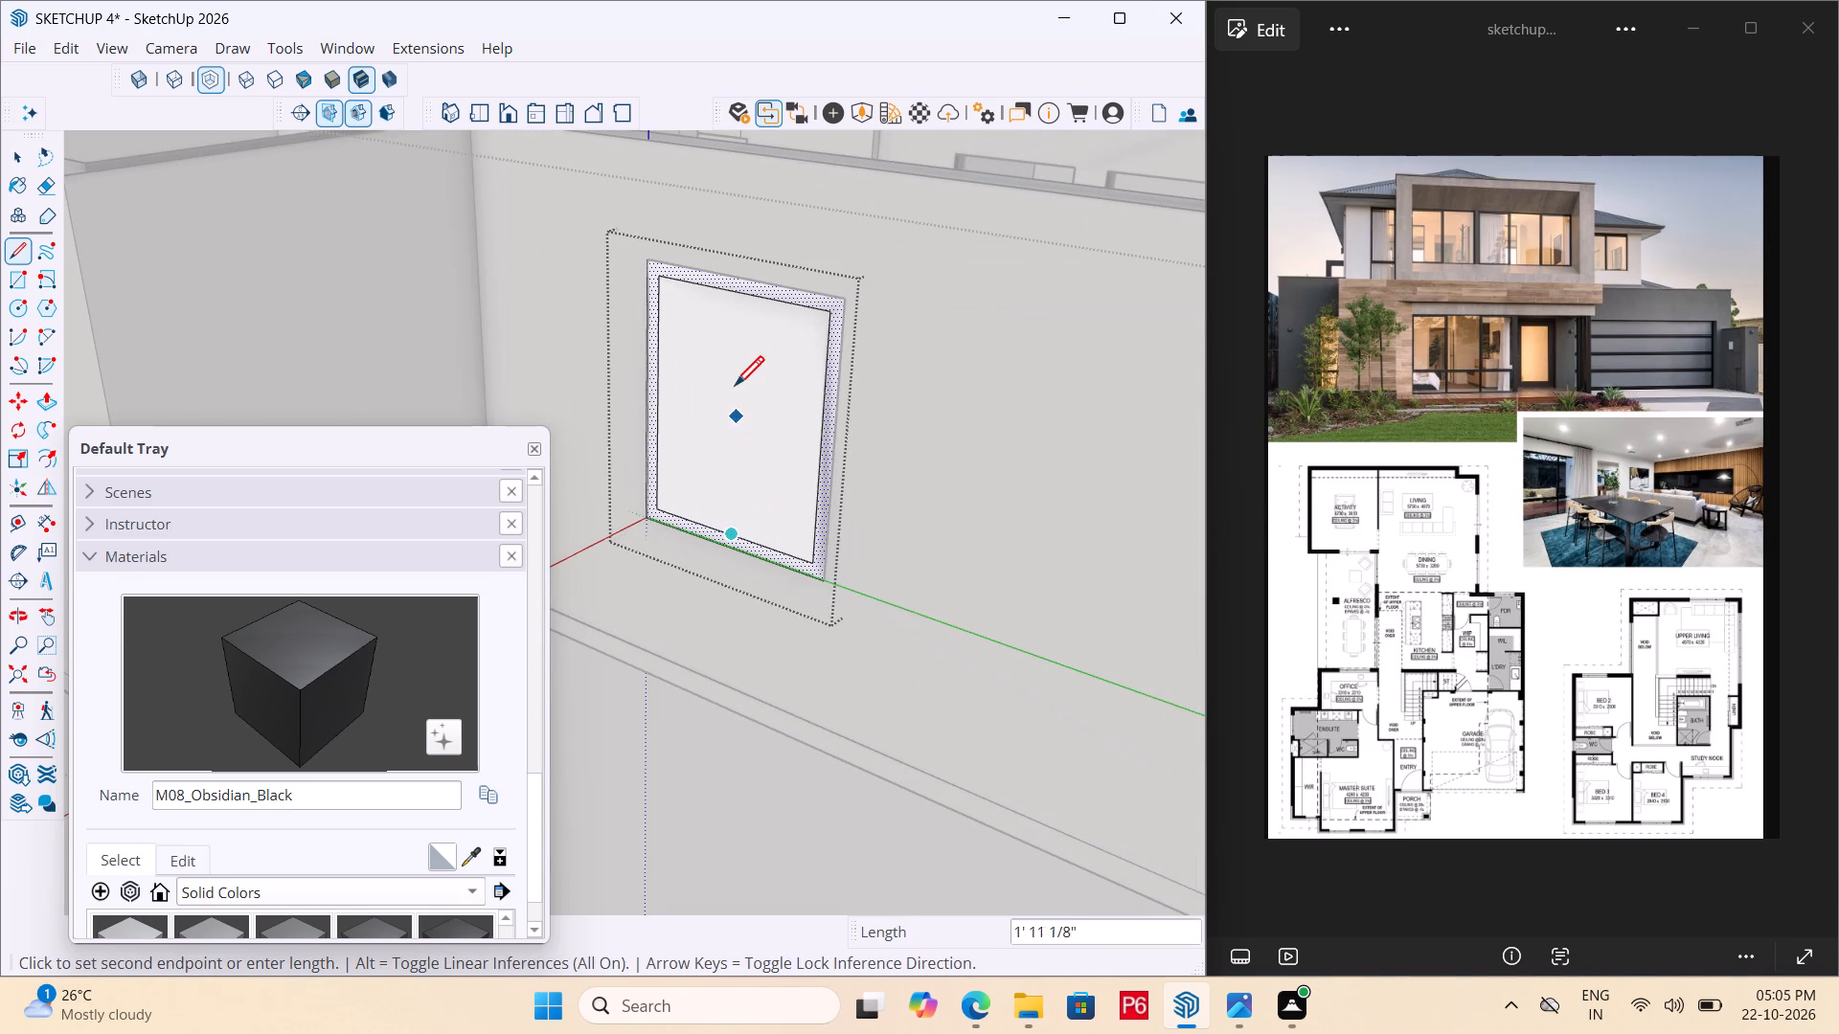
{"action": "left_click", "coordinate": [740, 300]}
{"action": "key", "text": "space"}
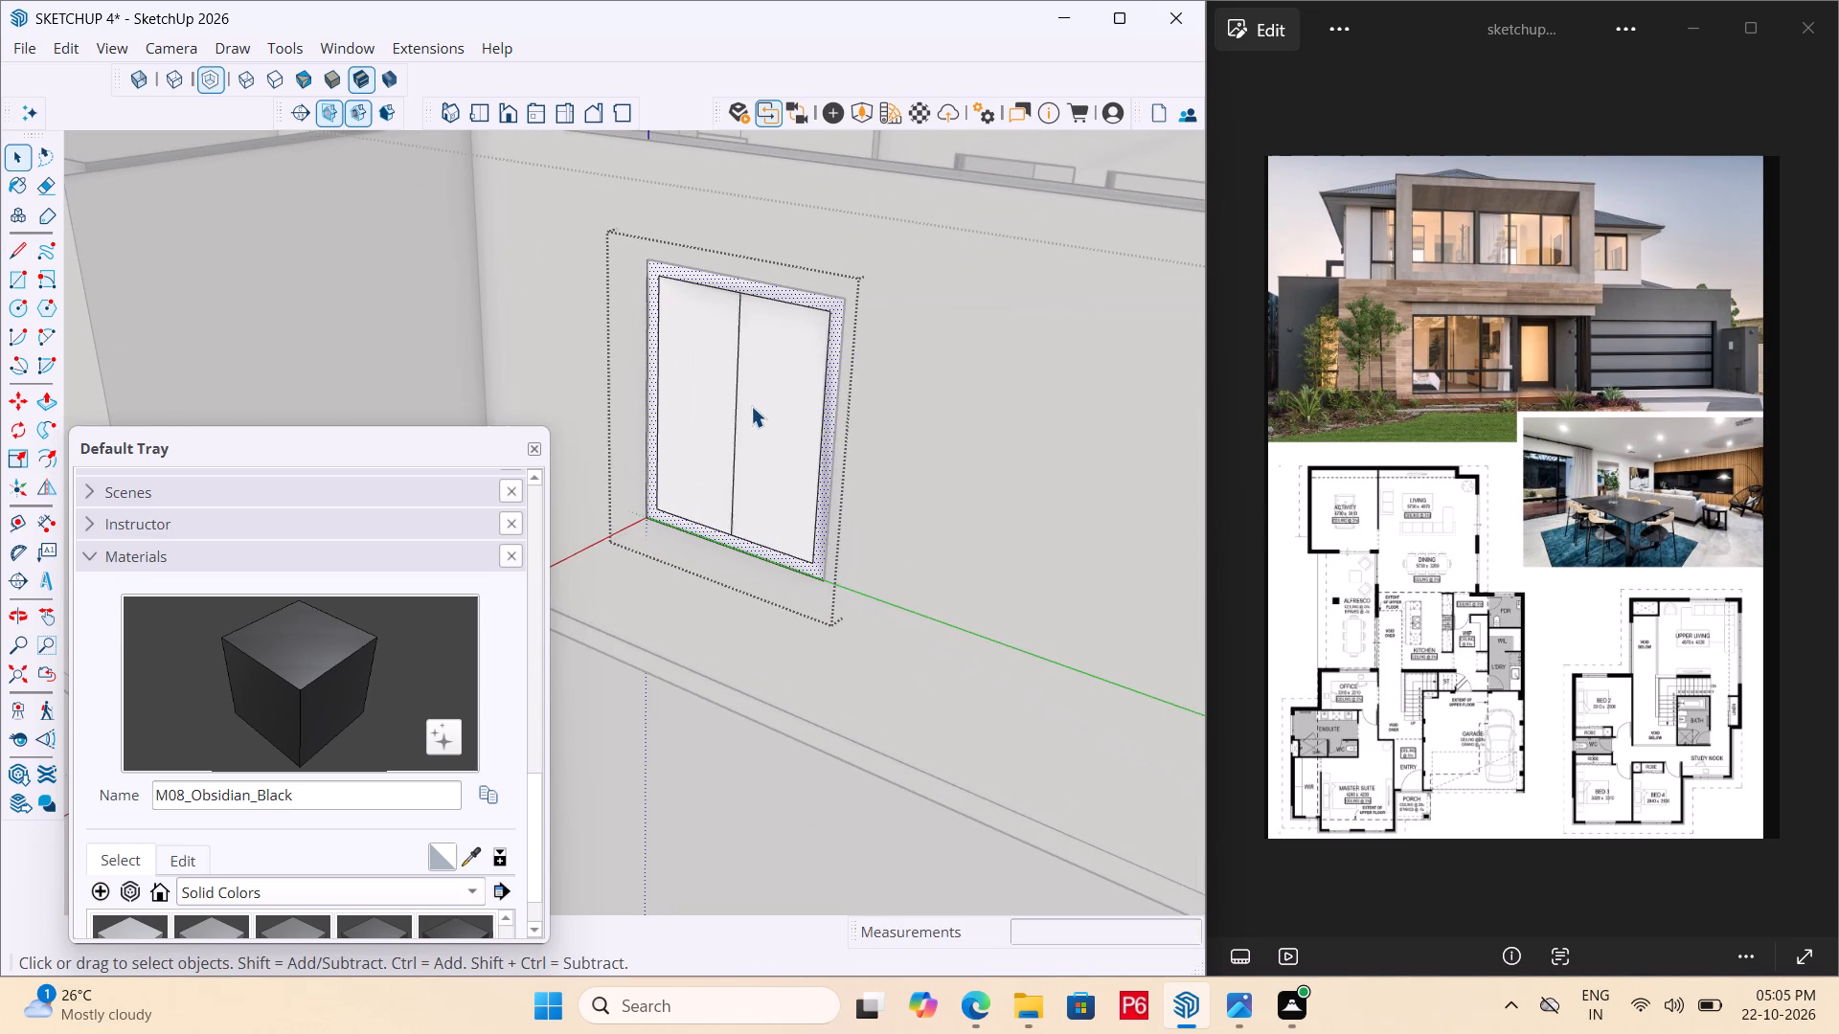
Place vertical guides 1" to each side of the window's centre line.
{"action": "key", "text": "t"}
{"action": "scroll", "coordinate": [696, 412], "scroll_direction": "up", "scroll_amount": 6}
{"action": "double_click", "coordinate": [746, 366]}
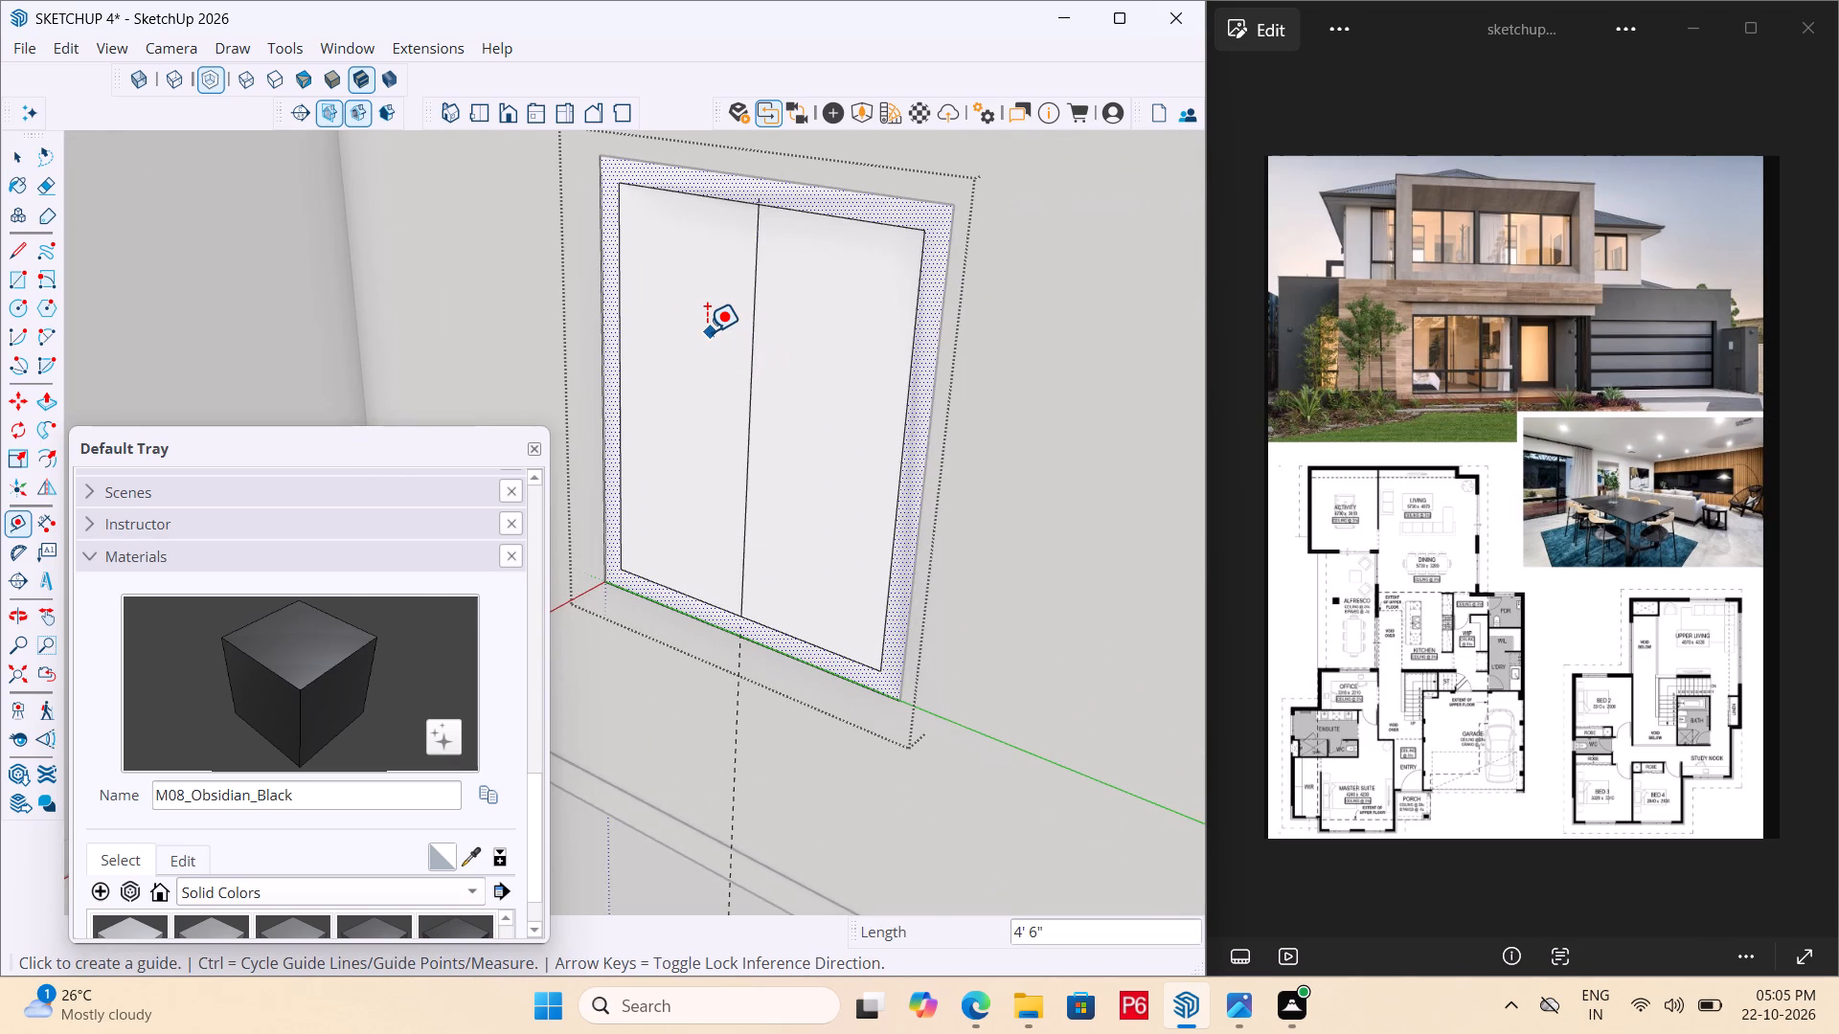
{"action": "key", "text": "ctrl+z"}
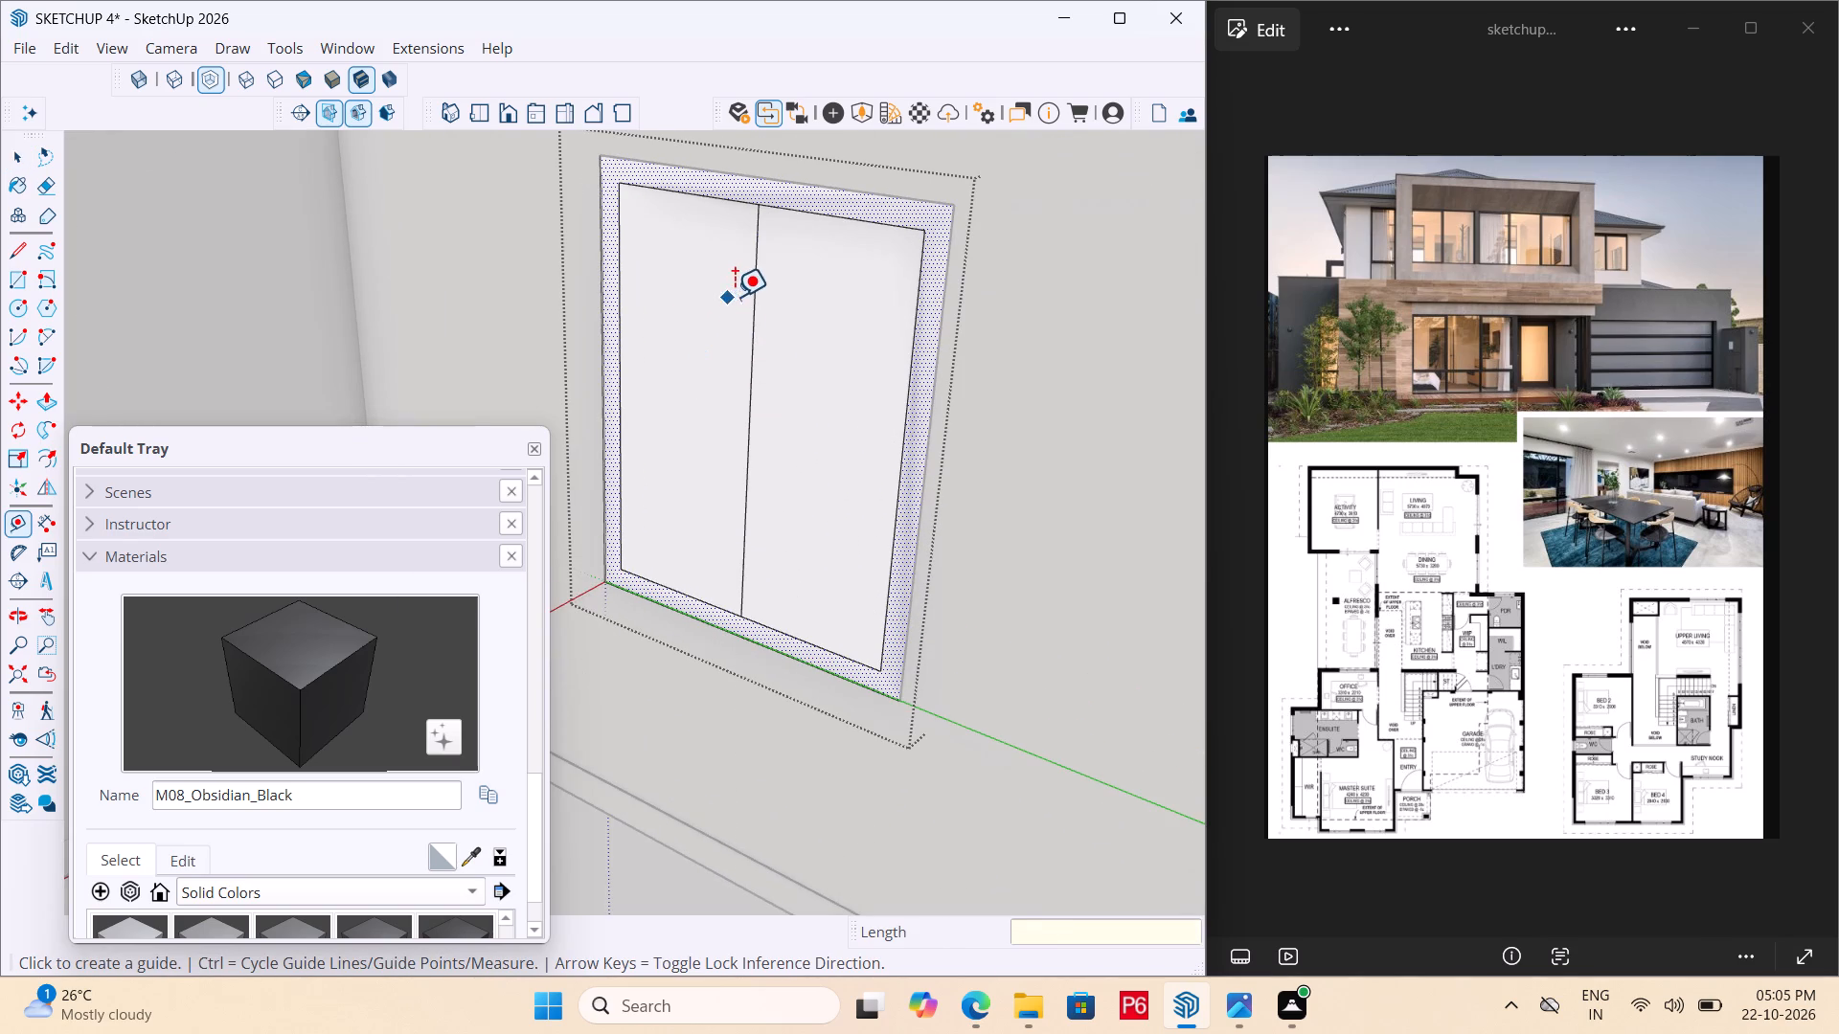
{"action": "left_click", "coordinate": [751, 281]}
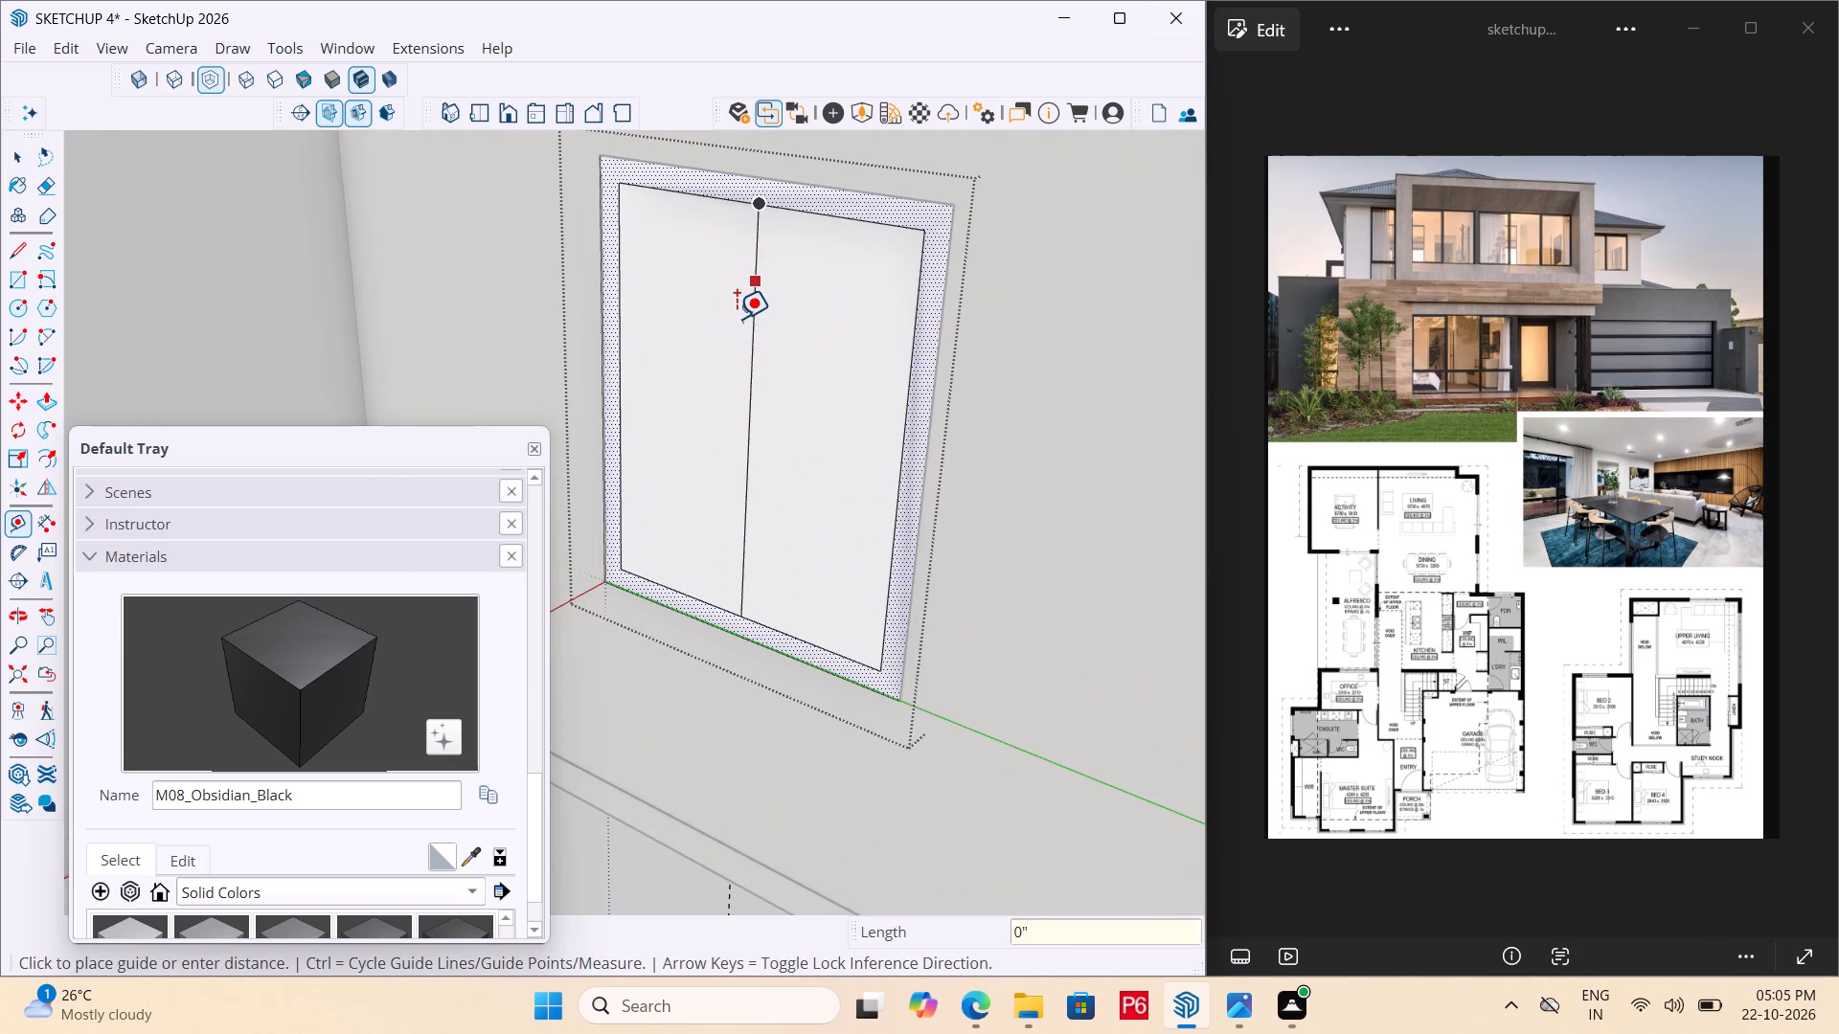
{"action": "scroll", "coordinate": [705, 295], "scroll_direction": "down", "scroll_amount": 4}
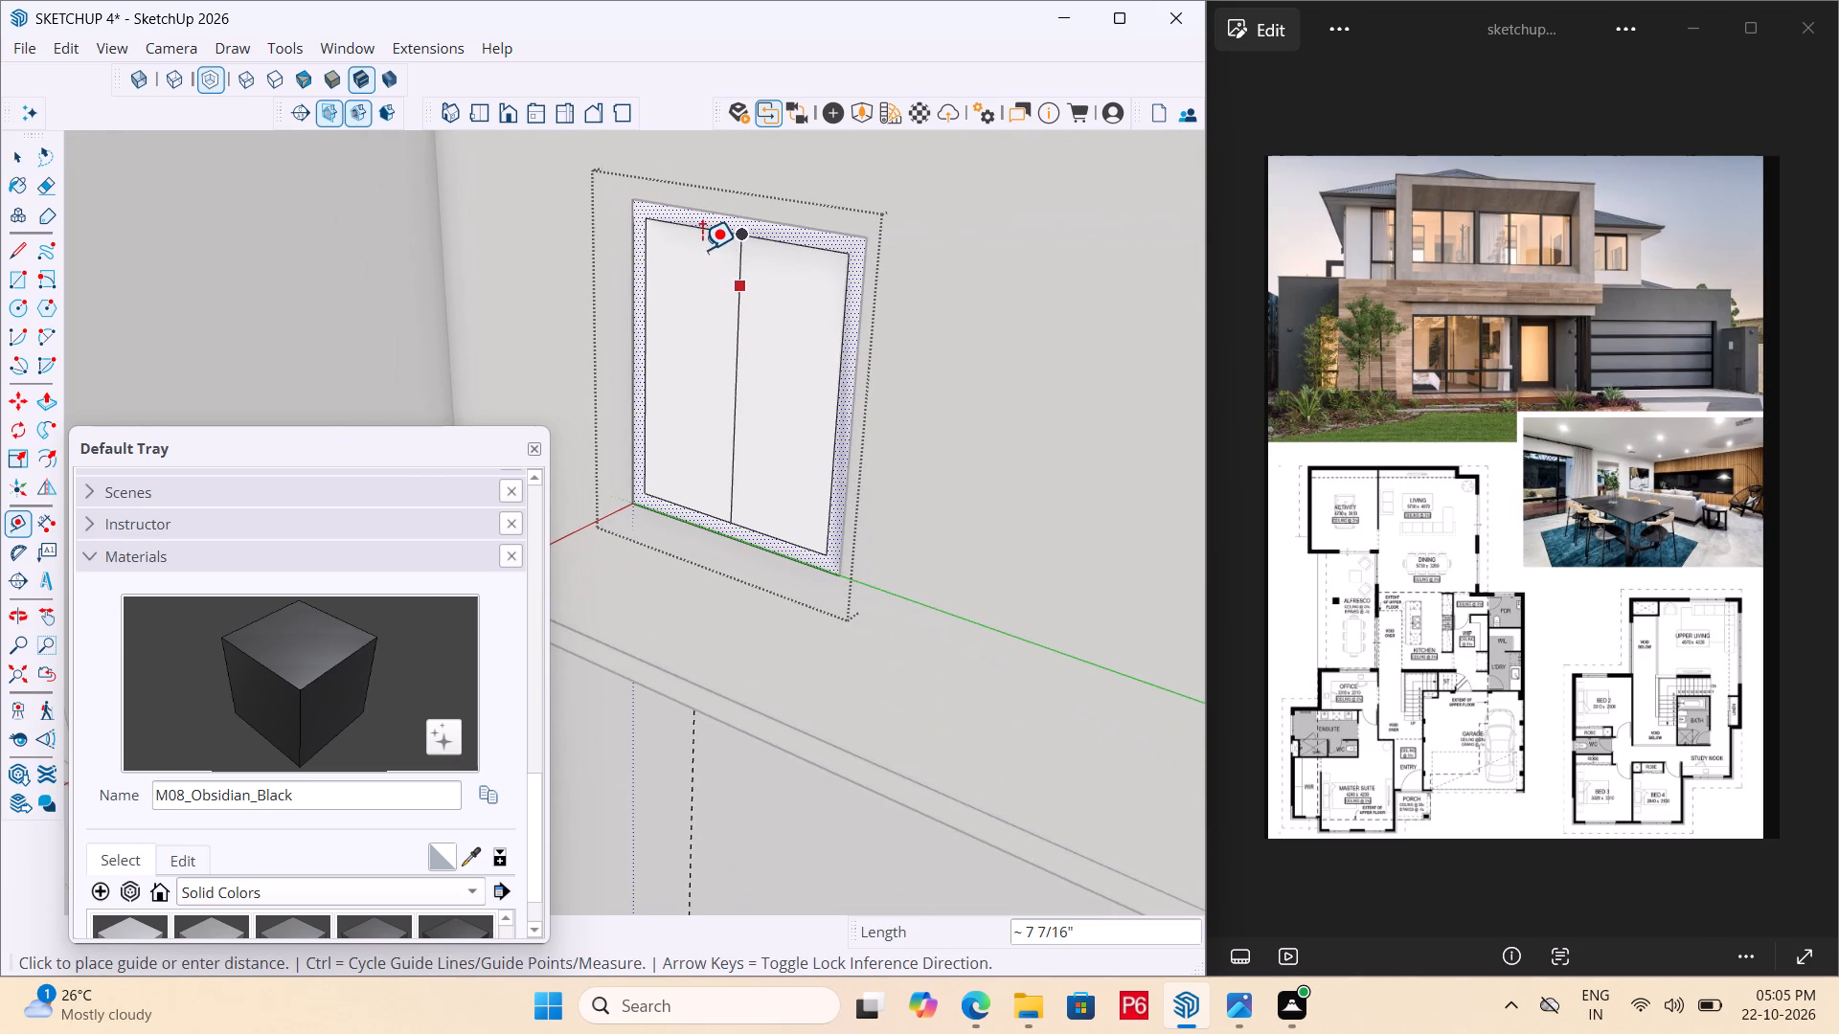
{"action": "middle_click_drag", "start_coordinate": [714, 255], "coordinate": [962, 314]}
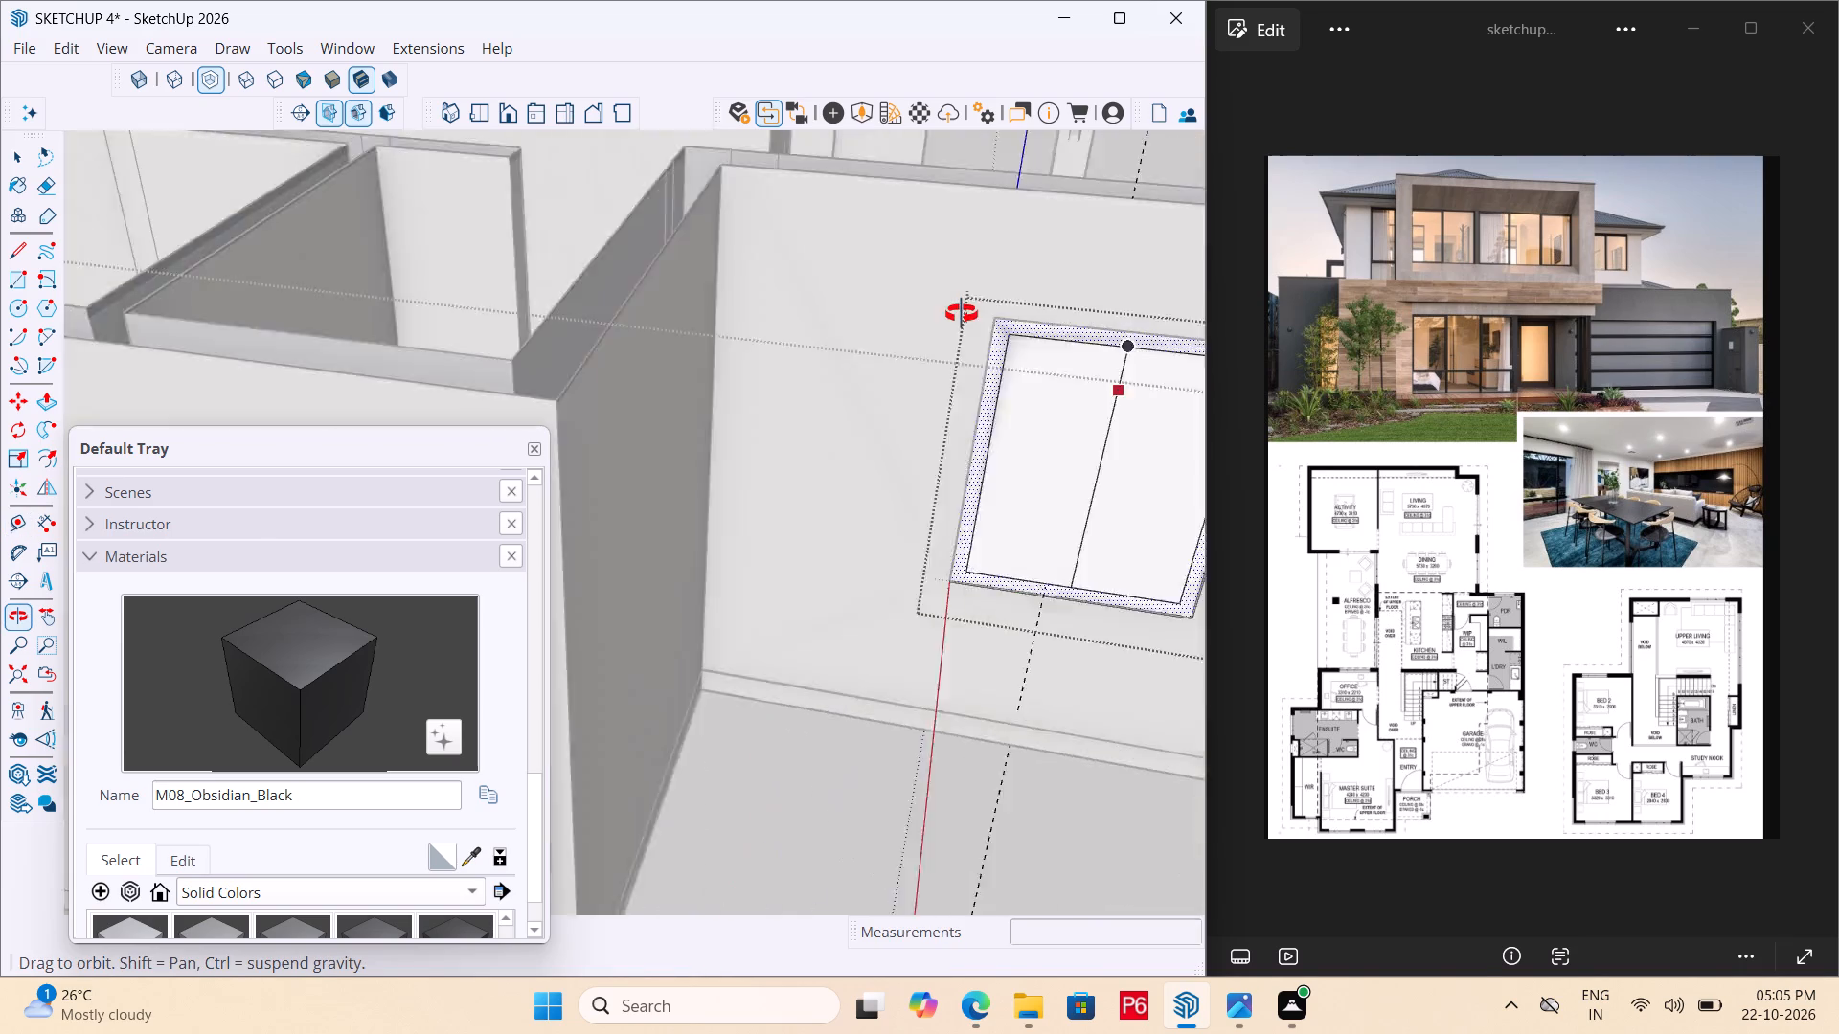
{"action": "middle_click_drag", "start_coordinate": [962, 314], "coordinate": [872, 277]}
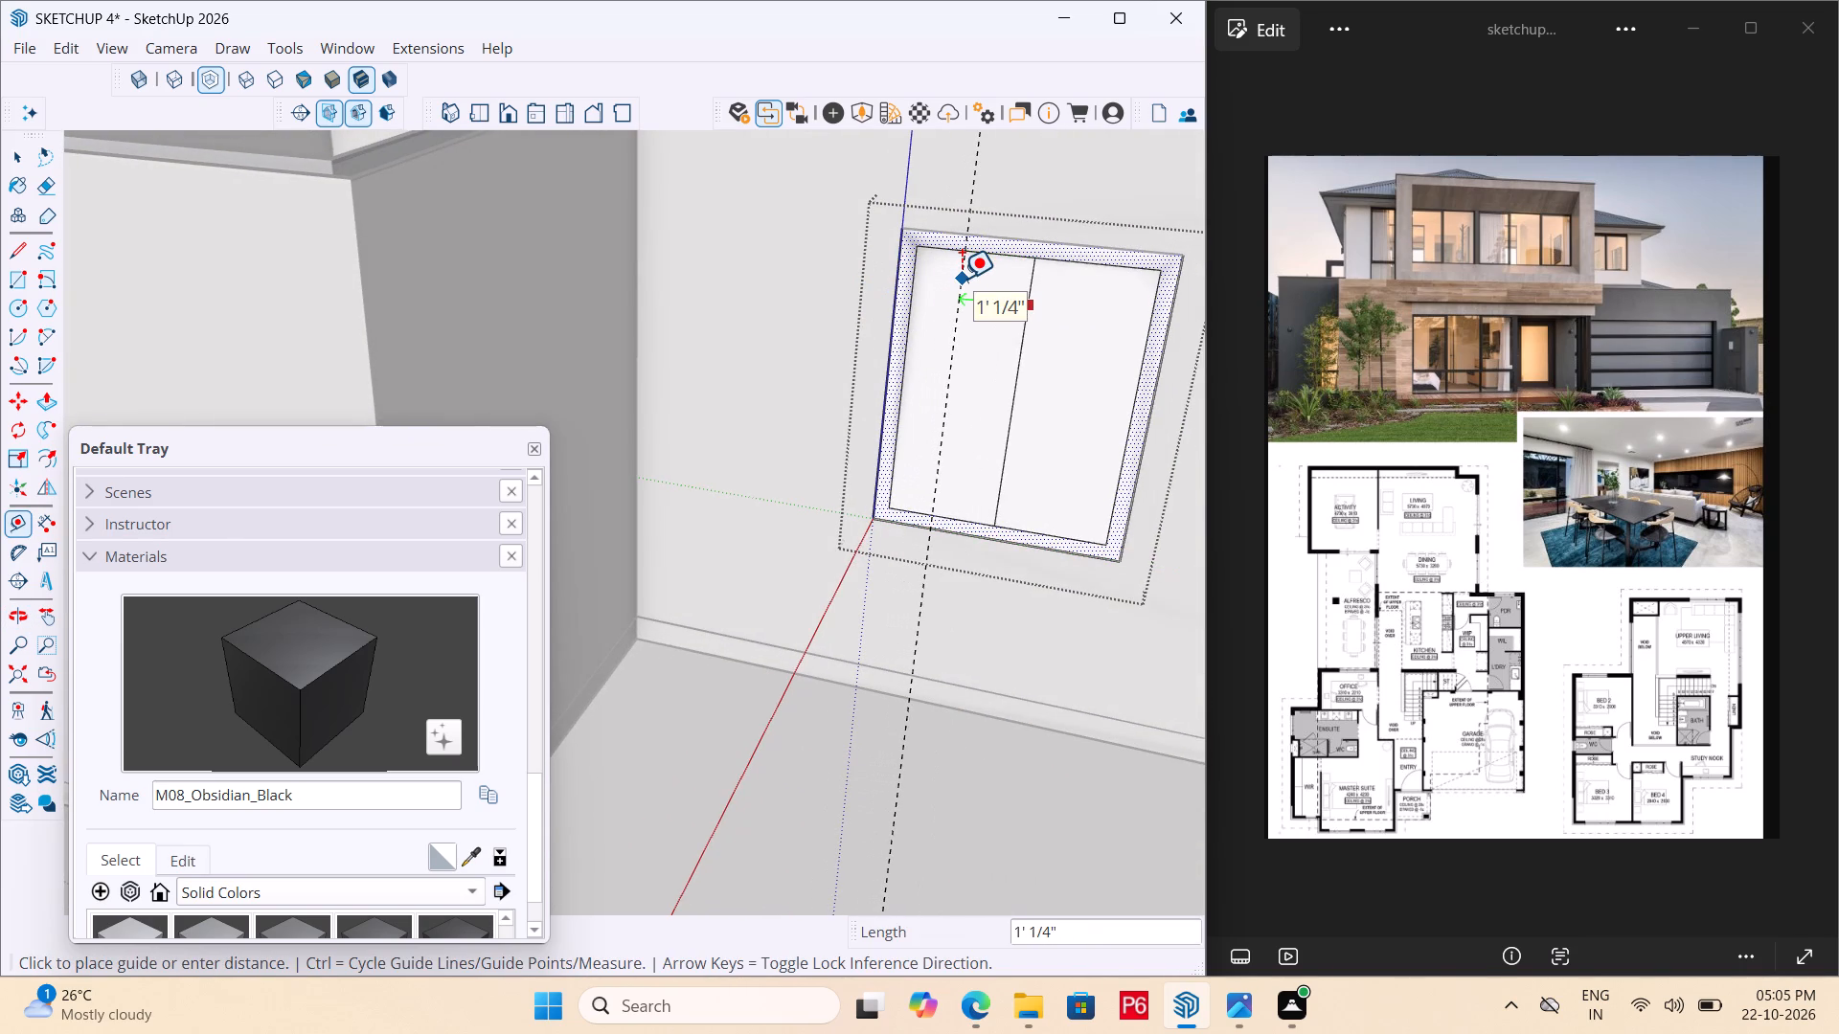
{"action": "type", "text": "1\""}
{"action": "key", "text": "Return"}
{"action": "scroll", "coordinate": [1084, 345], "scroll_direction": "up", "scroll_amount": 7}
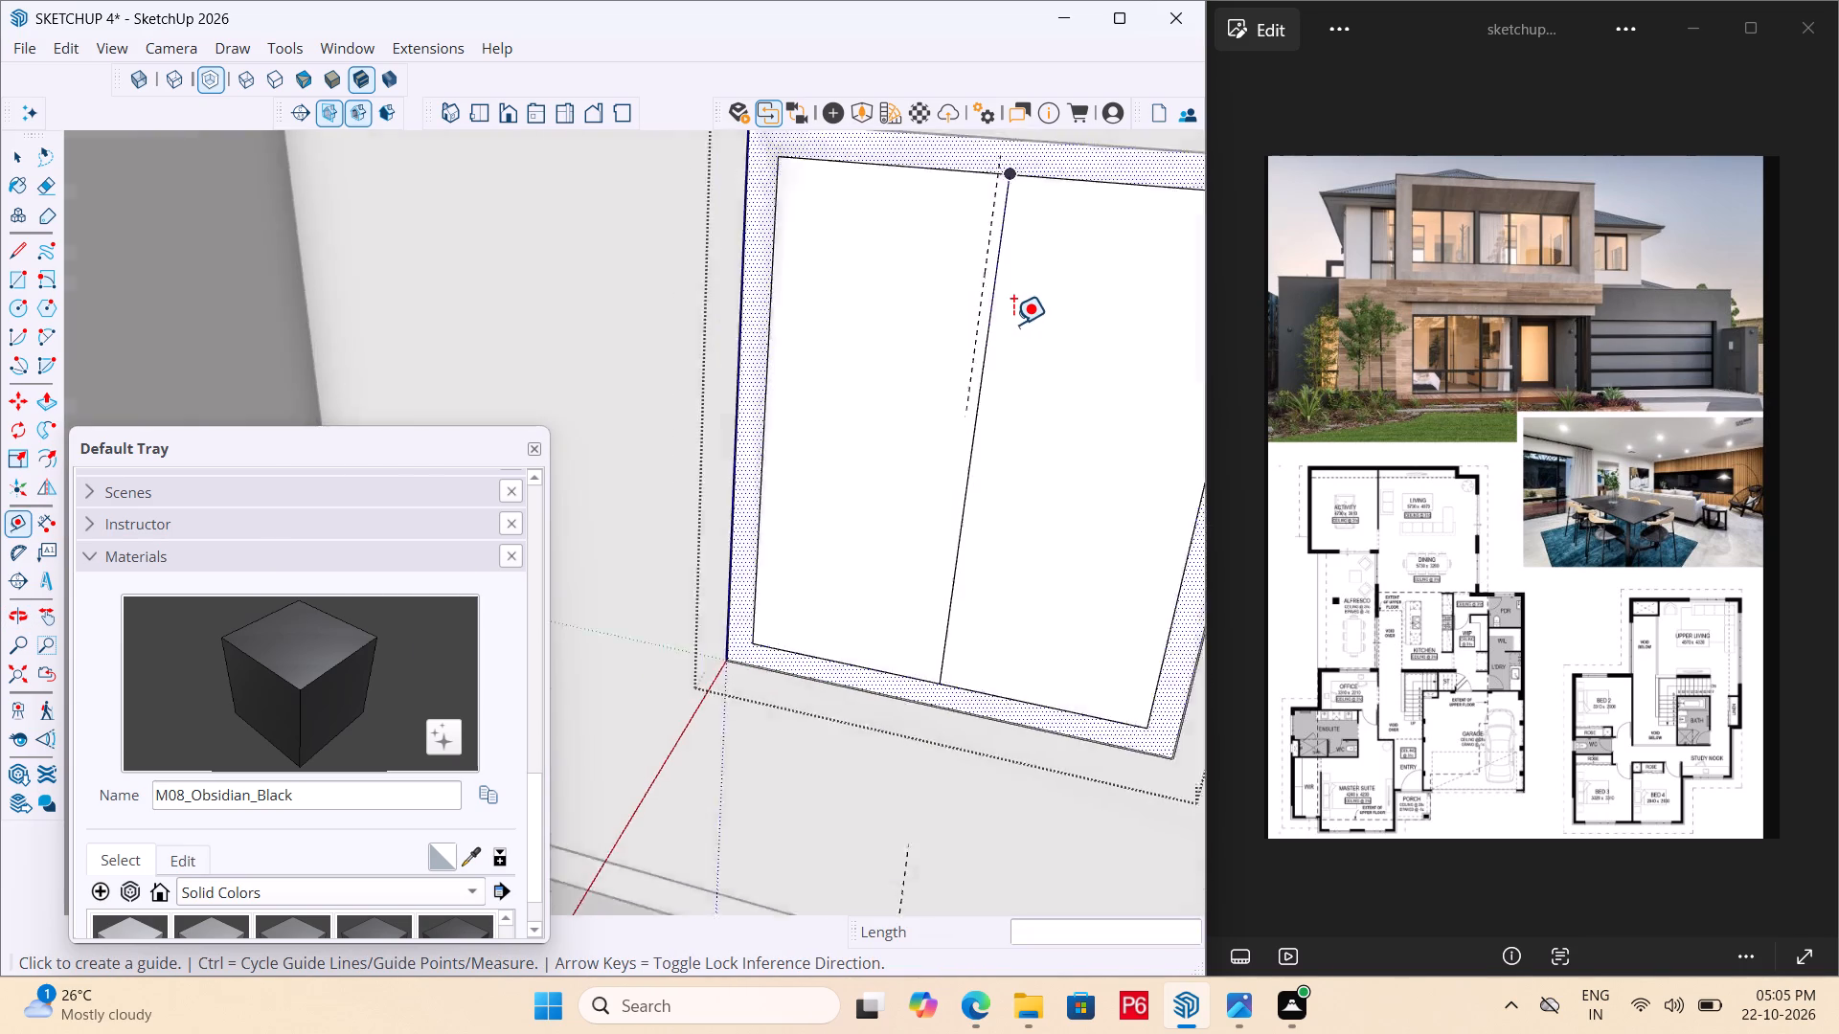
{"action": "scroll", "coordinate": [1013, 325], "scroll_direction": "up", "scroll_amount": 2}
{"action": "left_click", "coordinate": [986, 318]}
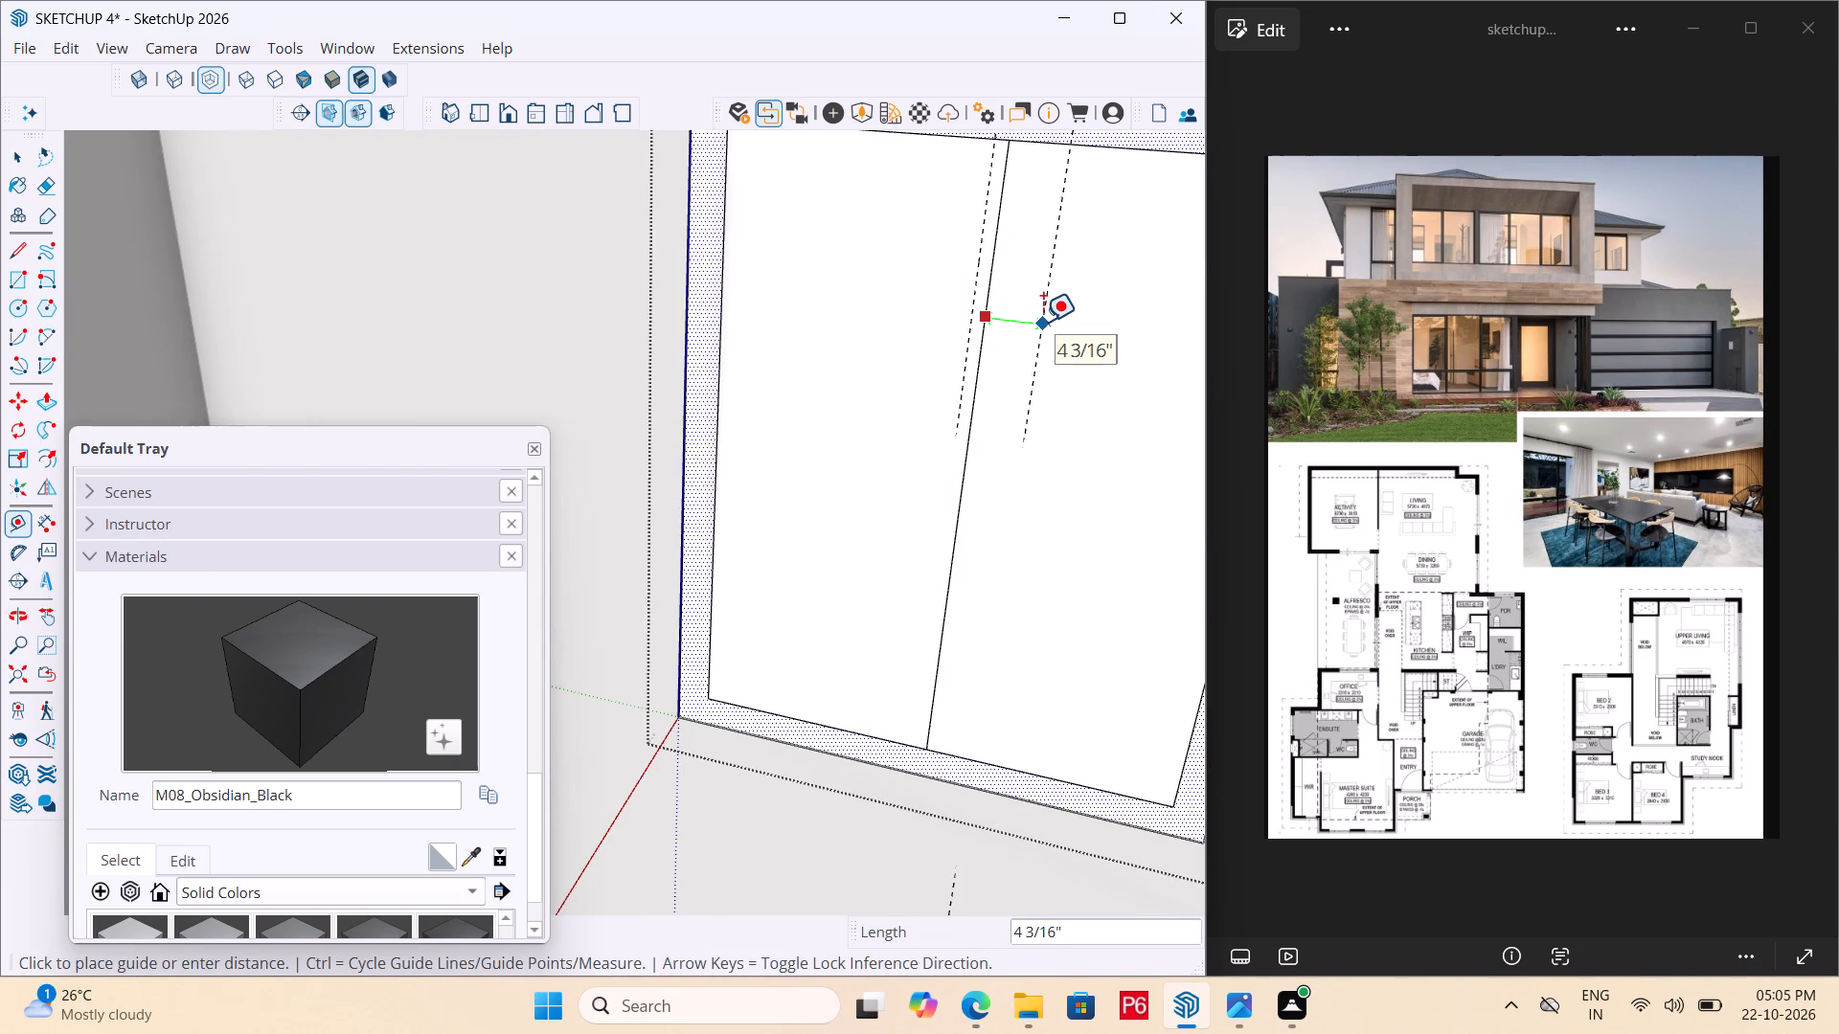
{"action": "type", "text": "1\""}
{"action": "key", "text": "Return"}
Draw a 2" by 4' 6" mullion rectangle between the two guides, spanning the full height of the inner frame.
{"action": "scroll", "coordinate": [902, 393], "scroll_direction": "down", "scroll_amount": 3}
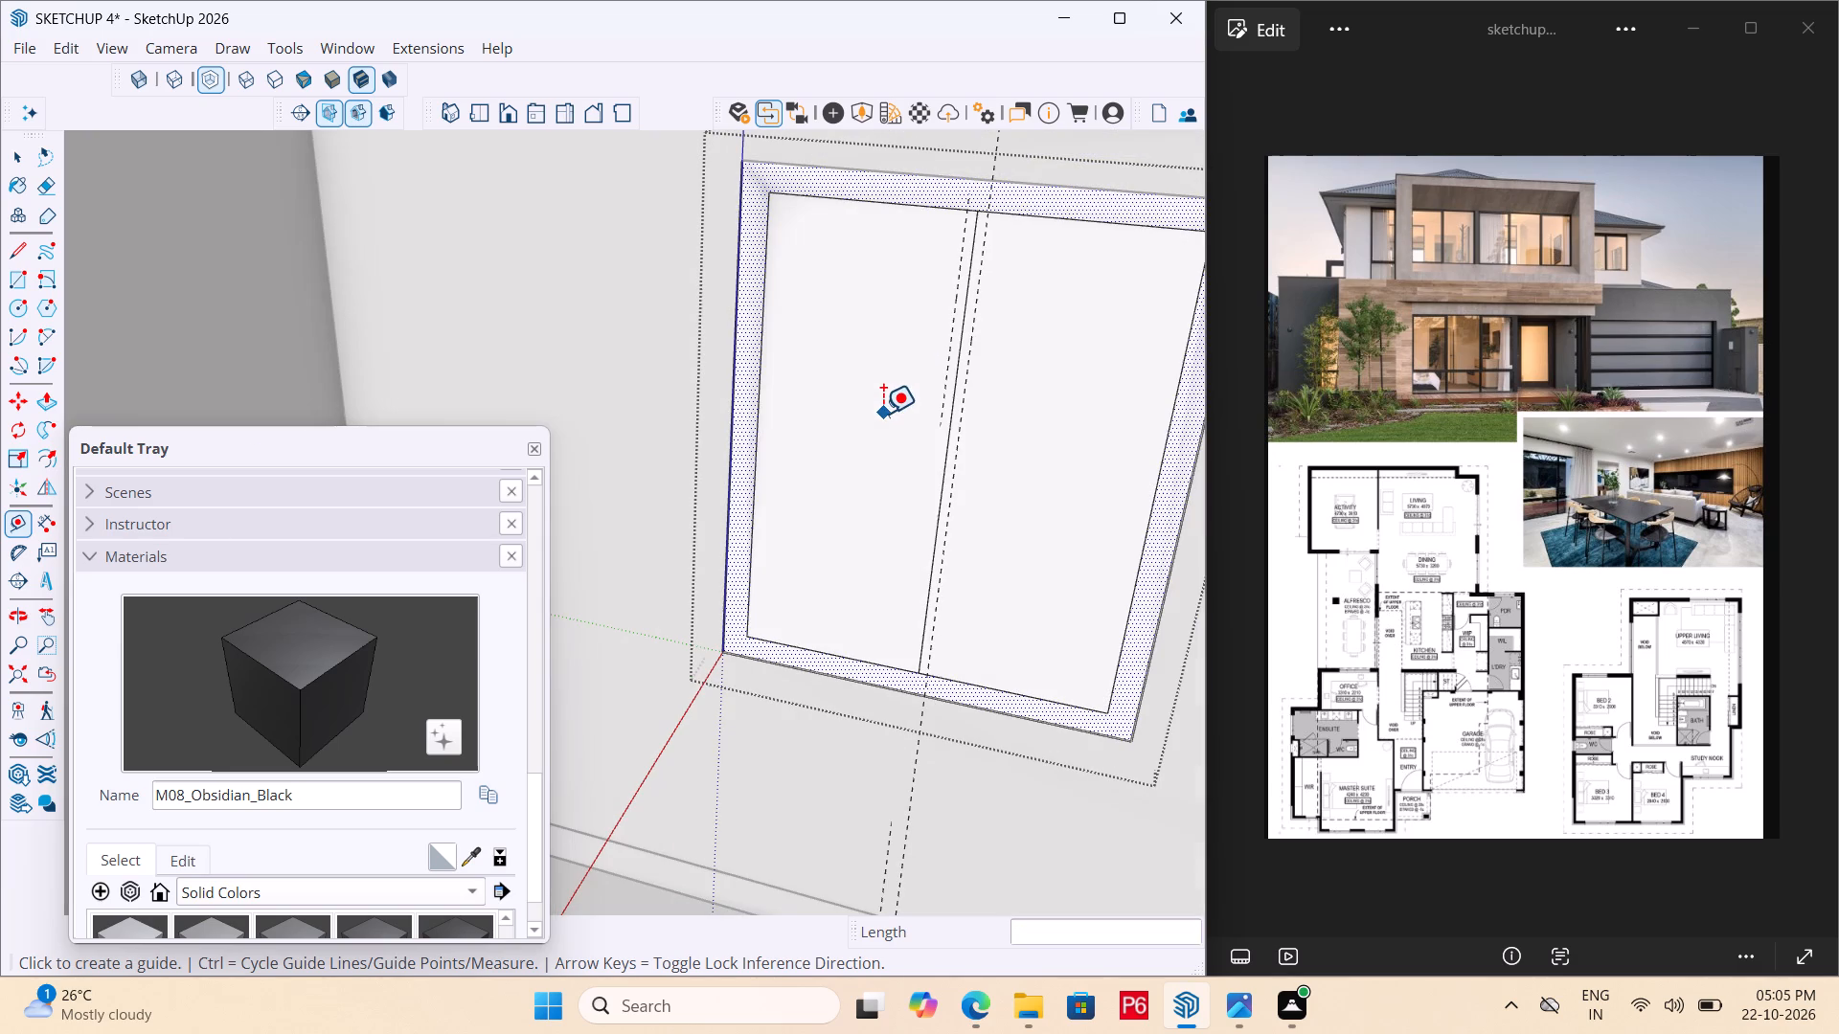
{"action": "key", "text": "r"}
{"action": "scroll", "coordinate": [977, 214], "scroll_direction": "up", "scroll_amount": 9}
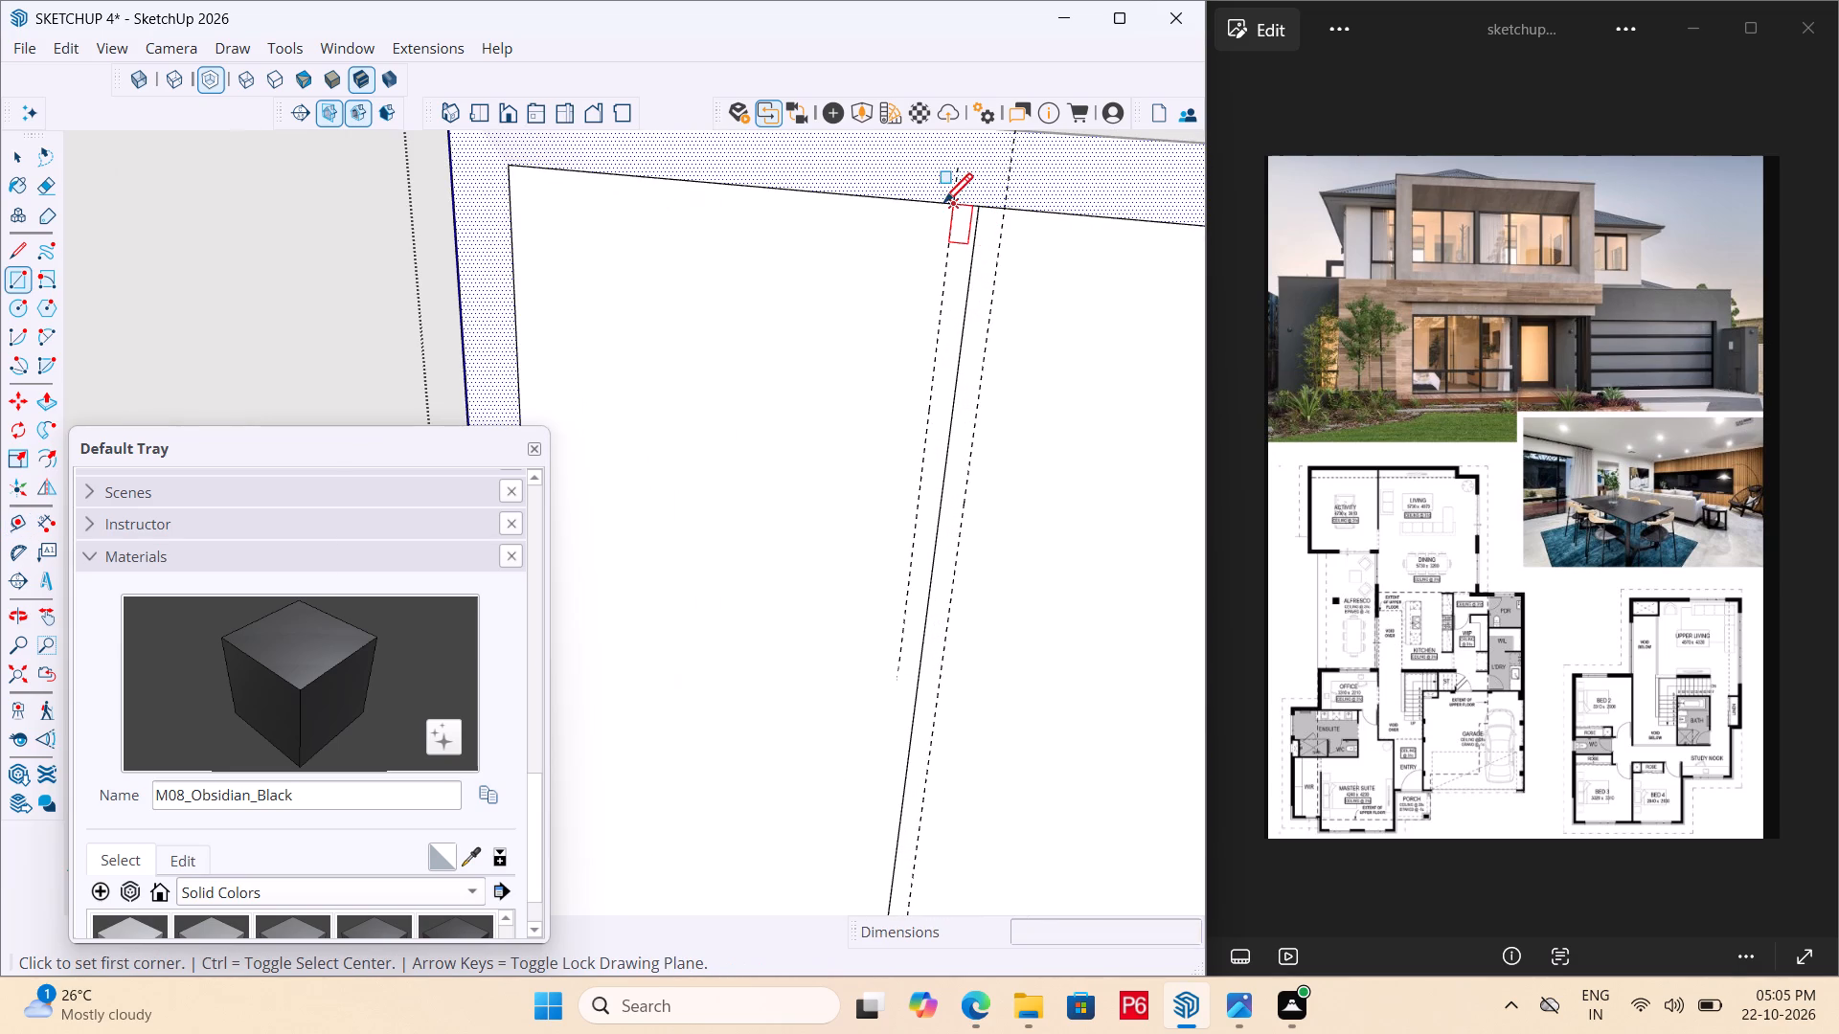
{"action": "double_click", "coordinate": [952, 205]}
{"action": "scroll", "coordinate": [874, 364], "scroll_direction": "down", "scroll_amount": 9}
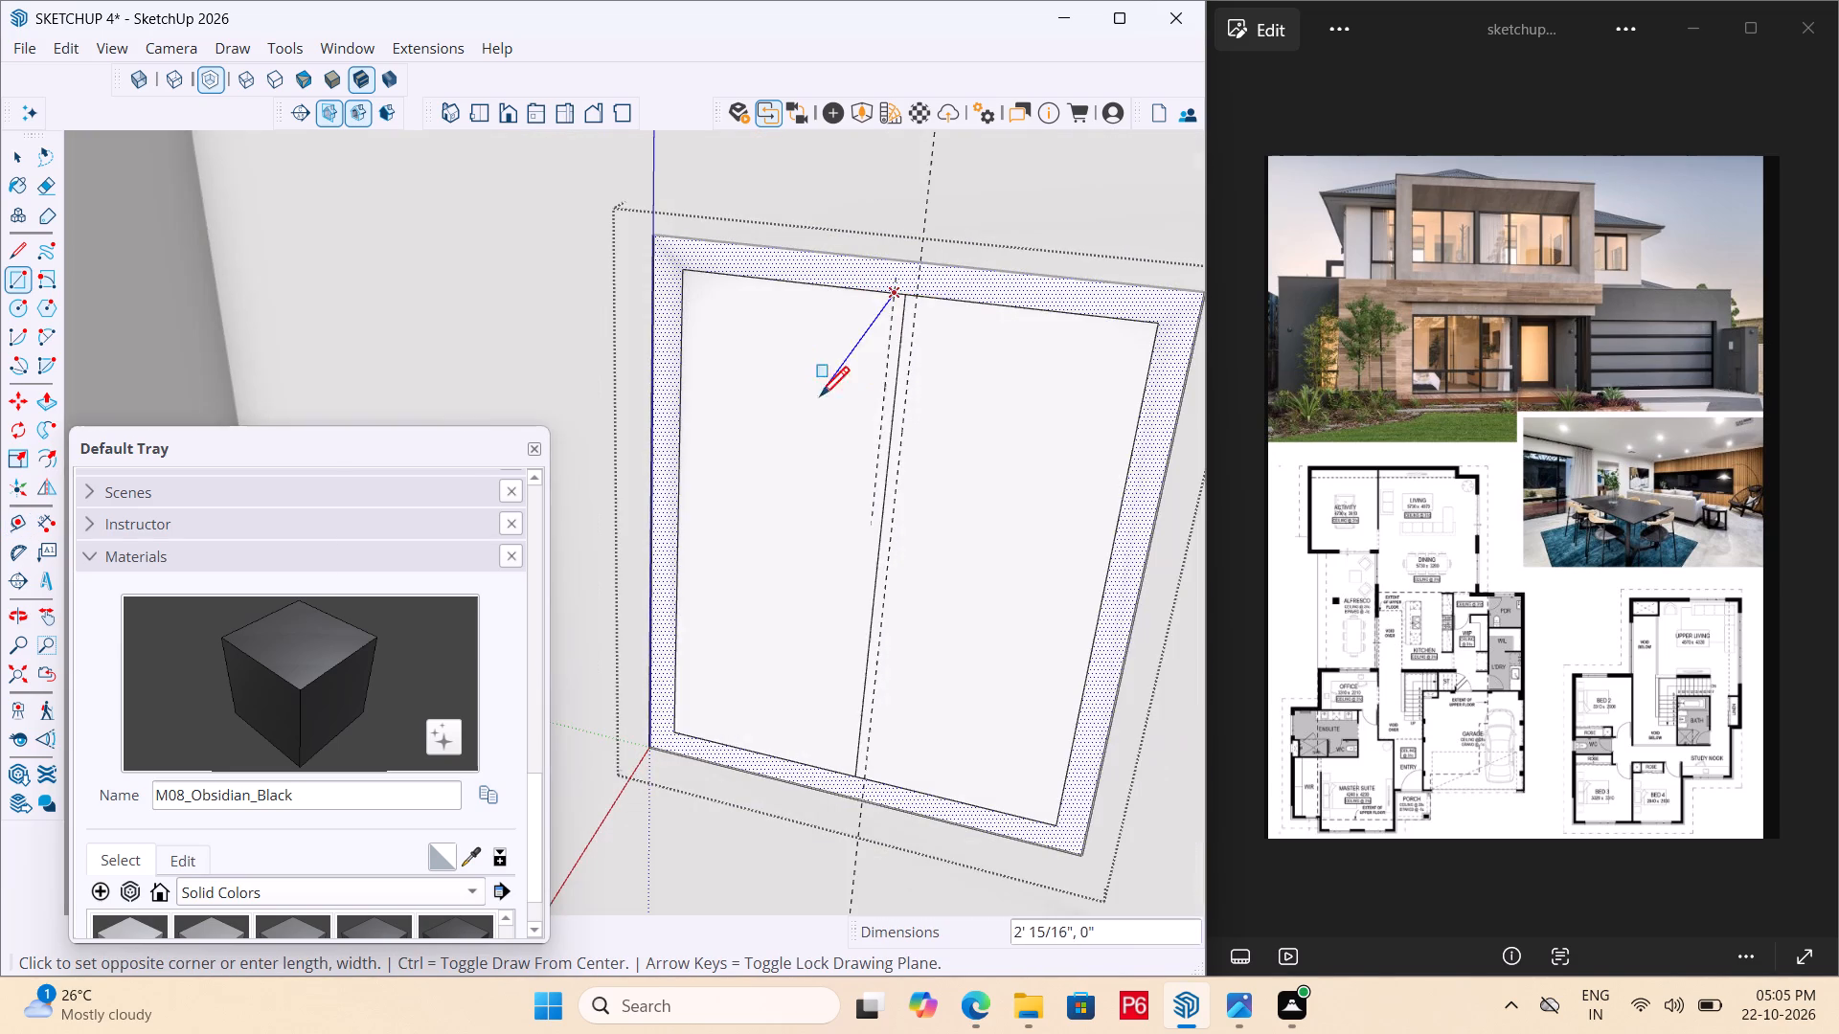
{"action": "scroll", "coordinate": [867, 796], "scroll_direction": "up", "scroll_amount": 10}
{"action": "left_click", "coordinate": [861, 769]}
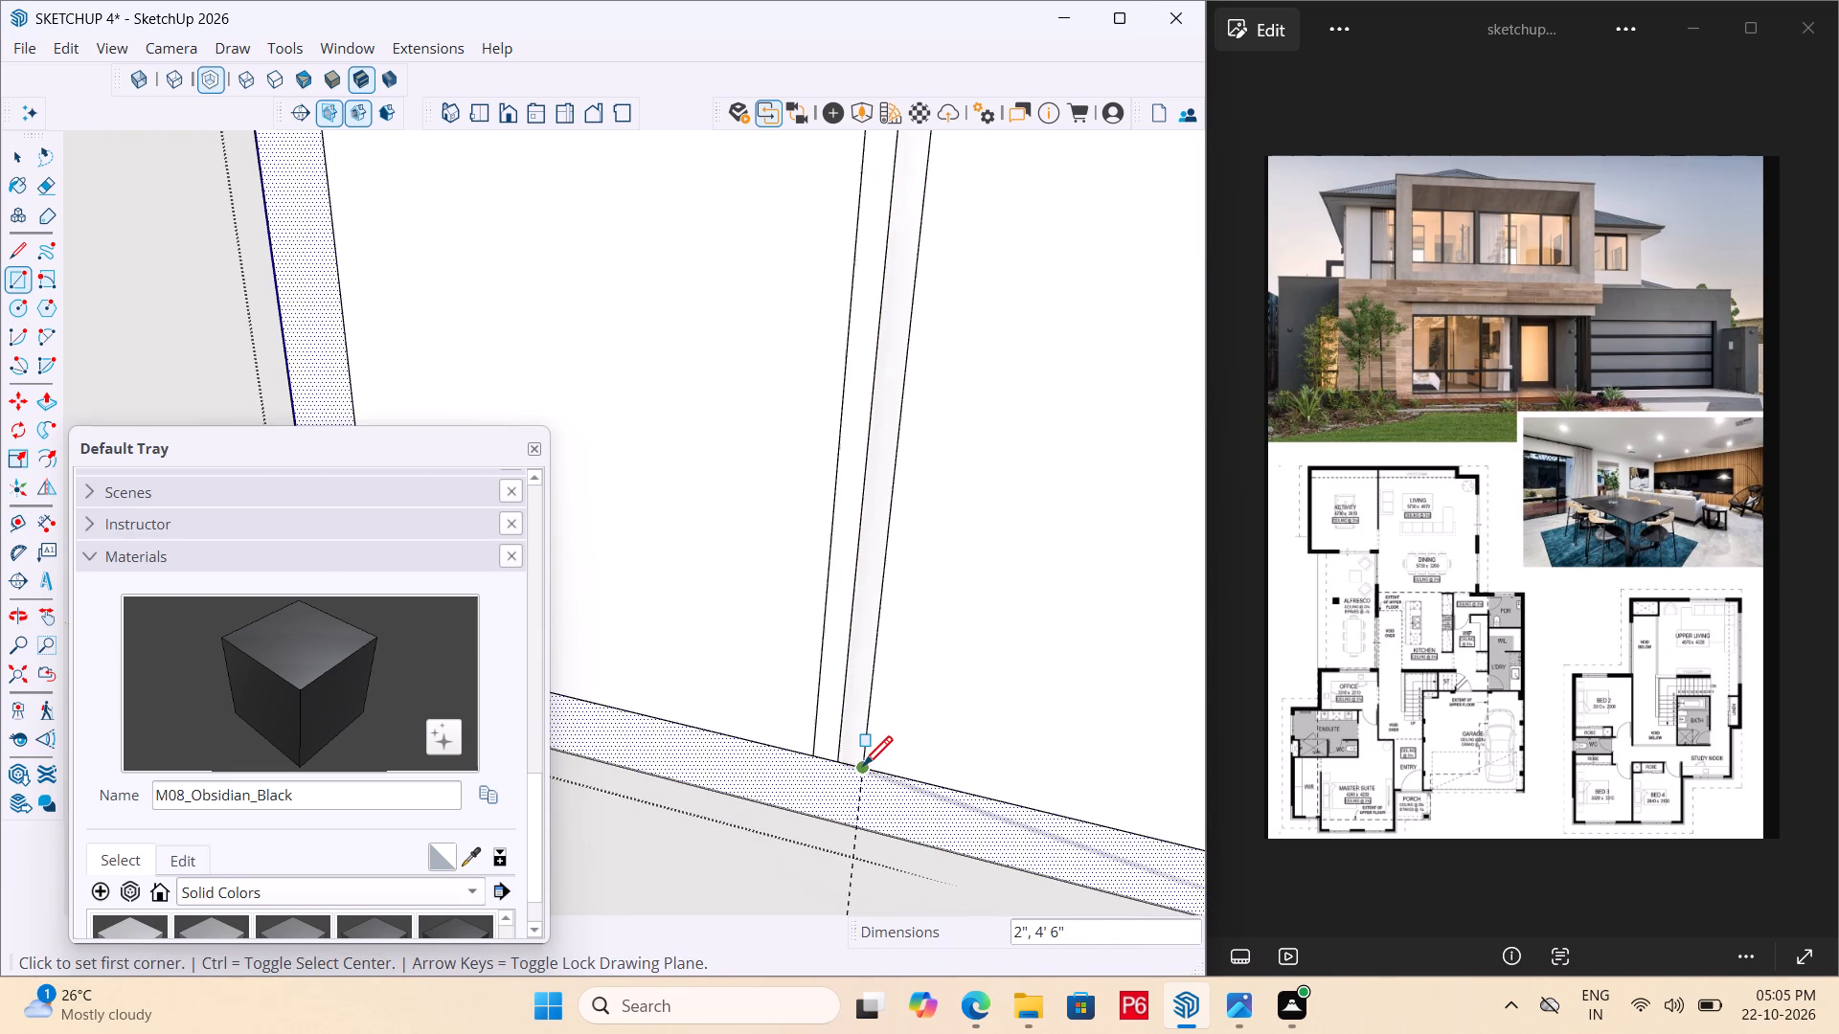
{"action": "scroll", "coordinate": [864, 762], "scroll_direction": "down", "scroll_amount": 12}
{"action": "key", "text": "space"}
Erase the two vertical guides beside the window's centre line.
{"action": "scroll", "coordinate": [843, 443], "scroll_direction": "up", "scroll_amount": 1}
{"action": "key", "text": "e"}
{"action": "left_click_drag", "start_coordinate": [847, 182], "coordinate": [920, 194]}
{"action": "left_click", "coordinate": [920, 194]}
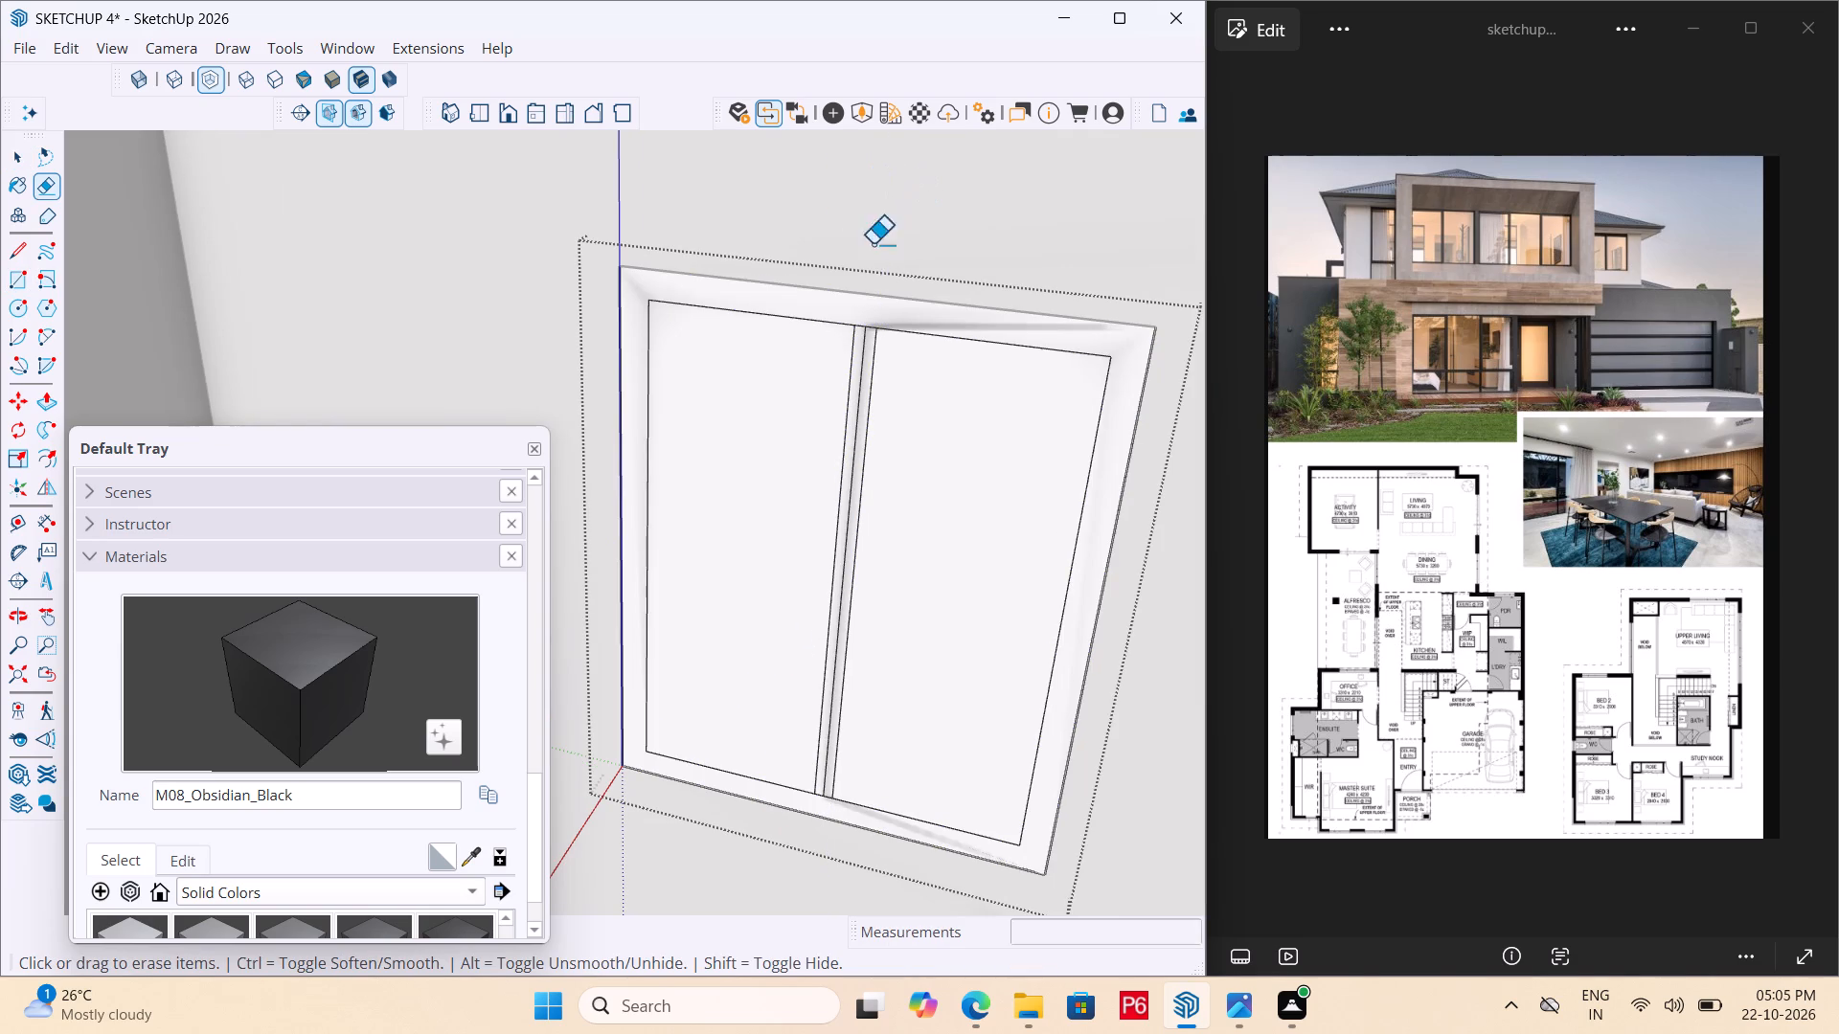
Erase the centre line inside the mullion and the short edges separating the mullion's ends from the outer frame.
{"action": "scroll", "coordinate": [852, 325], "scroll_direction": "up", "scroll_amount": 4}
{"action": "triple_click", "coordinate": [875, 329]}
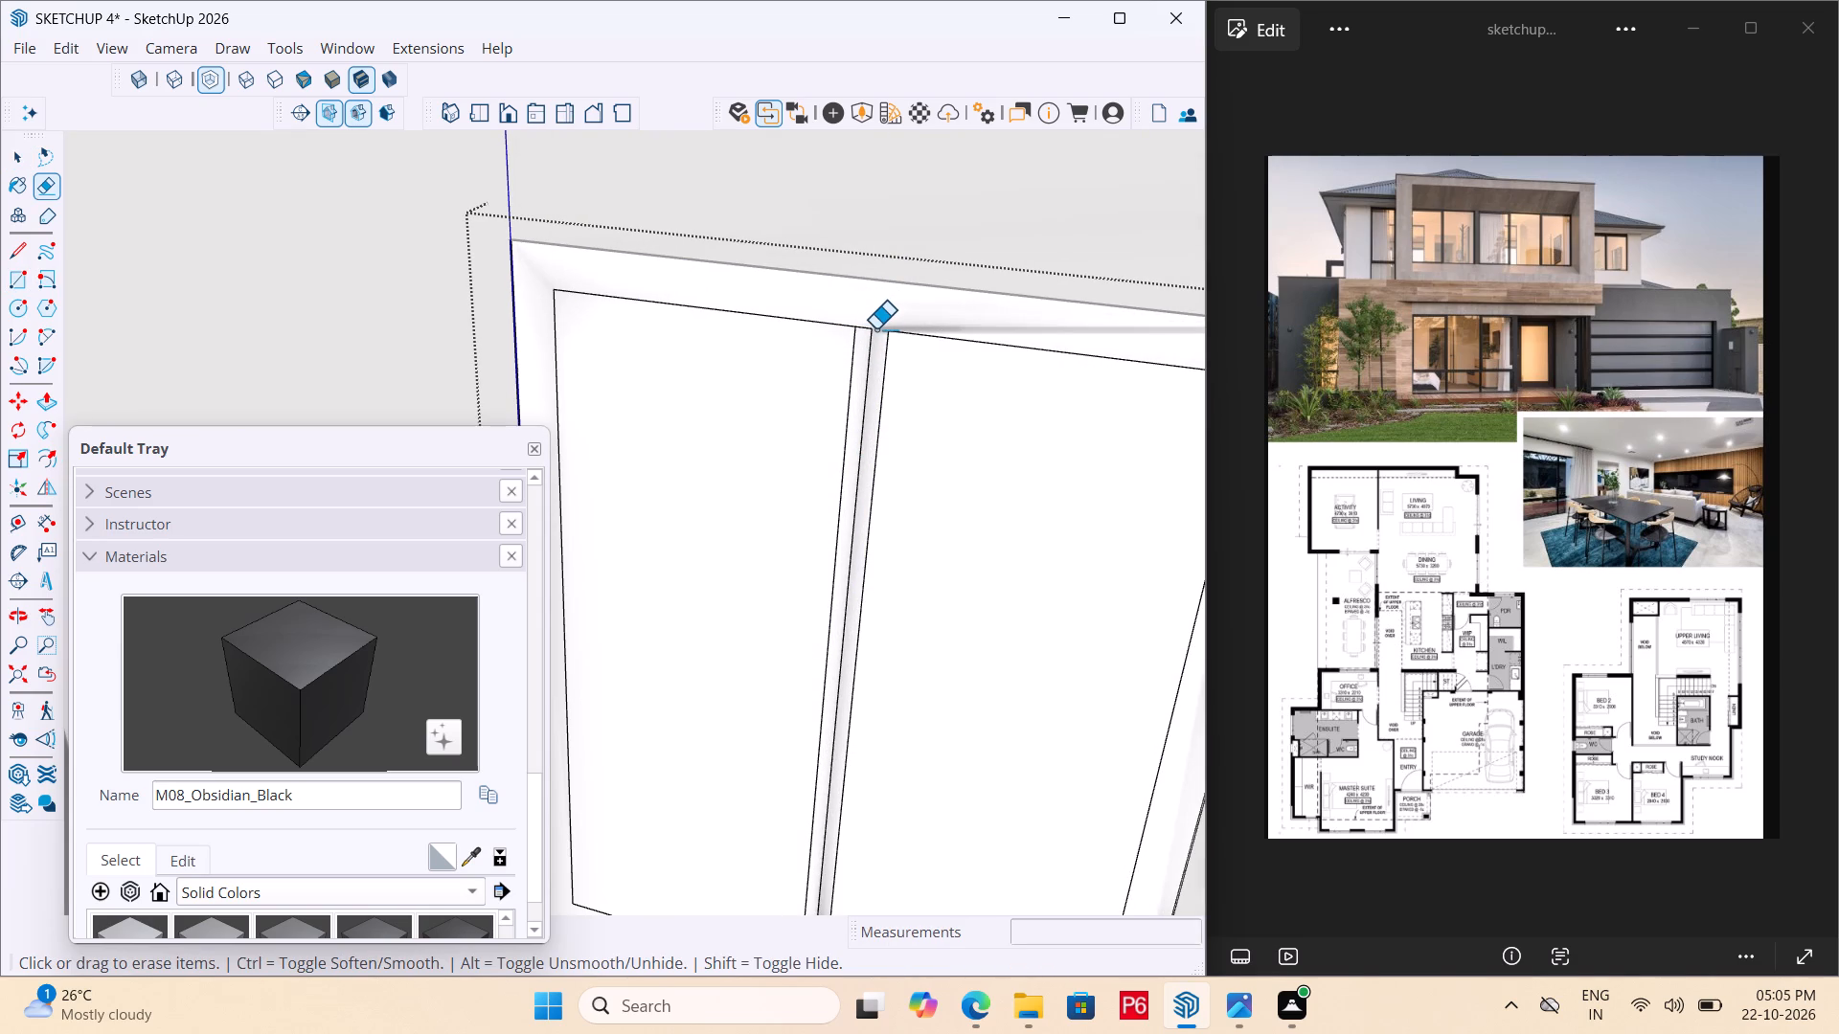
{"action": "double_click", "coordinate": [874, 331]}
{"action": "scroll", "coordinate": [894, 272], "scroll_direction": "down", "scroll_amount": 5}
{"action": "scroll", "coordinate": [854, 809], "scroll_direction": "up", "scroll_amount": 3}
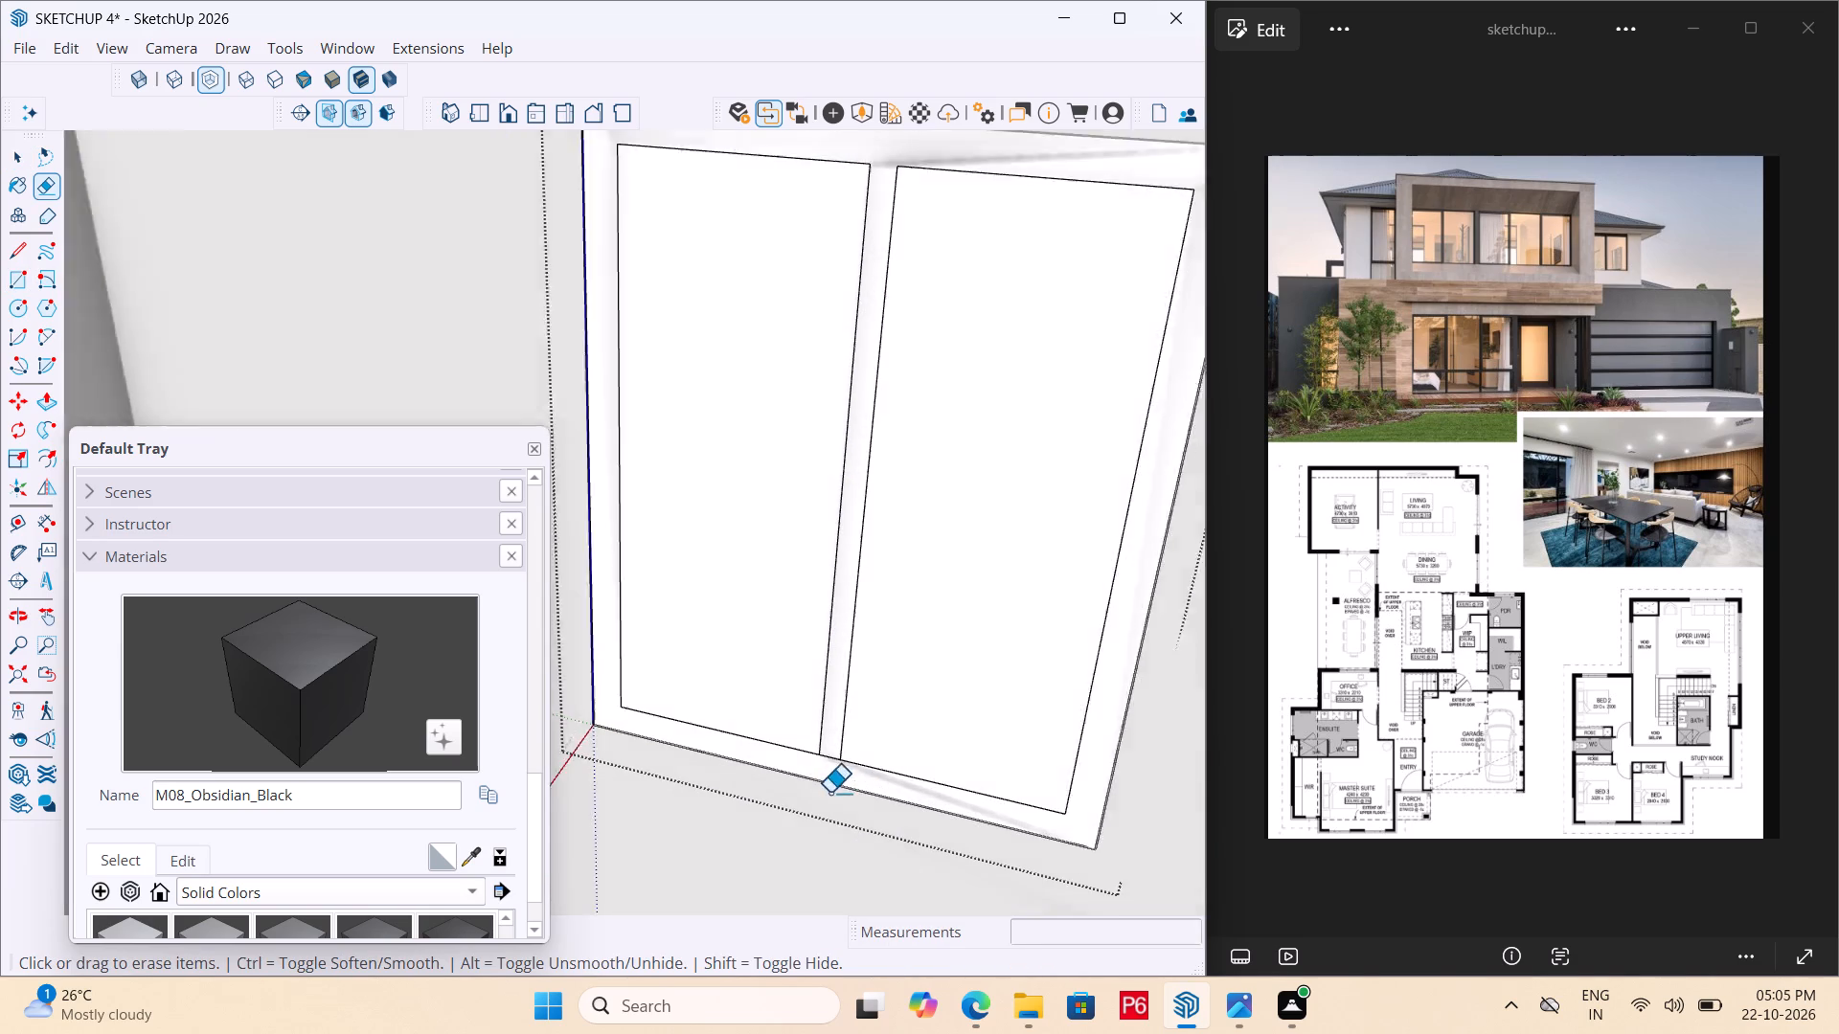
{"action": "scroll", "coordinate": [829, 793], "scroll_direction": "up", "scroll_amount": 3}
{"action": "left_click", "coordinate": [837, 745]}
{"action": "scroll", "coordinate": [830, 705], "scroll_direction": "down", "scroll_amount": 6}
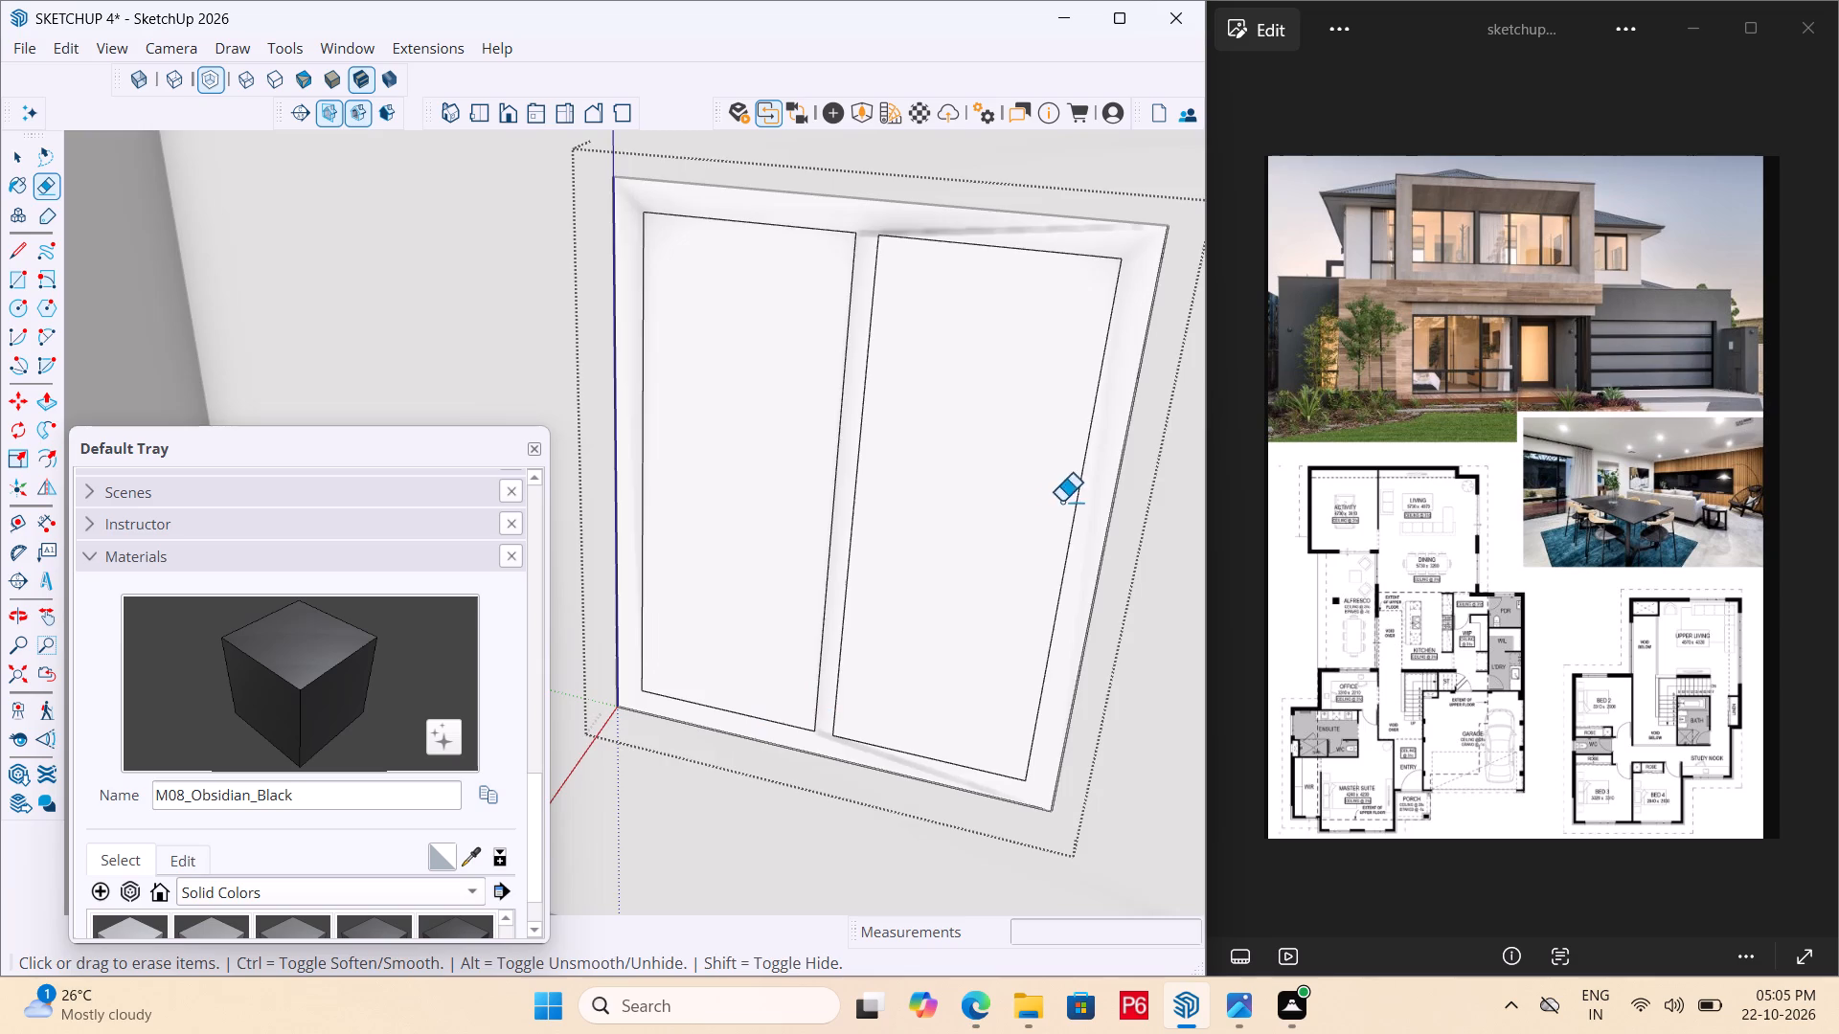
Paint the window's outer frame and central mullion with M08_Obsidian_Black on both the inner and outer sides.
{"action": "middle_click_drag", "start_coordinate": [1045, 505], "coordinate": [863, 512]}
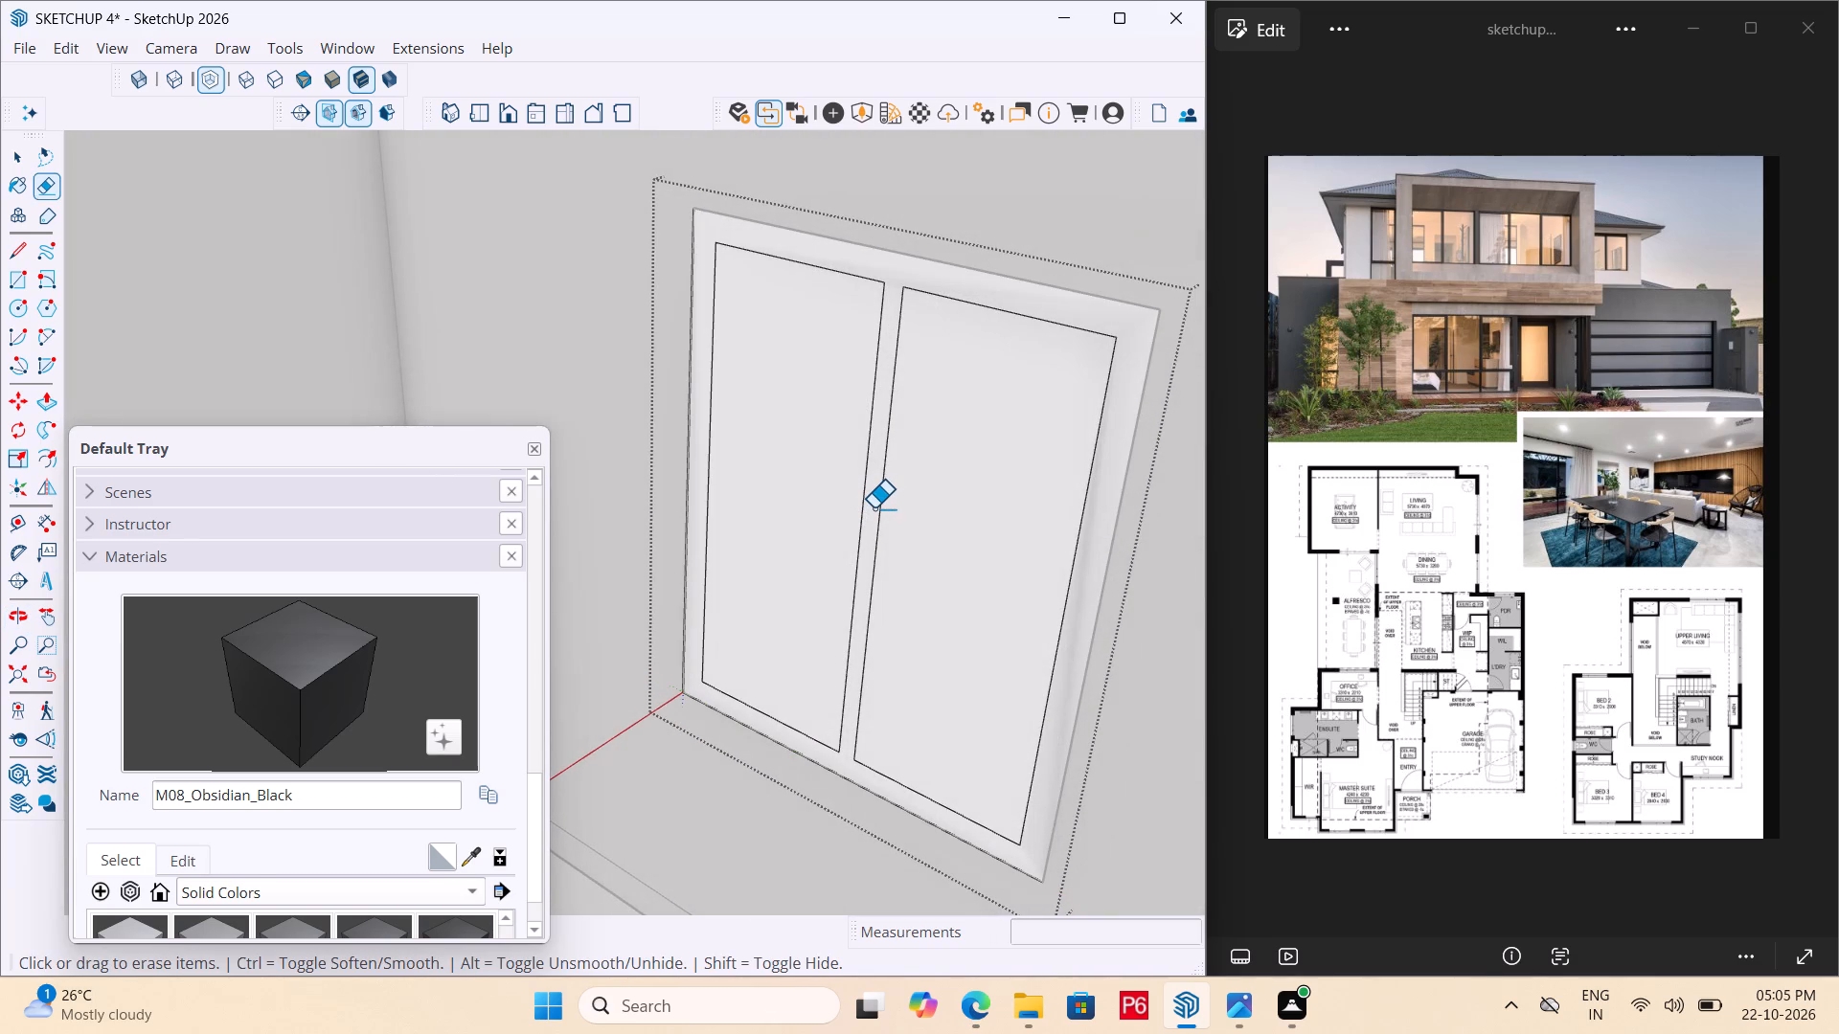
{"action": "key", "text": "b"}
{"action": "left_click", "coordinate": [874, 442]}
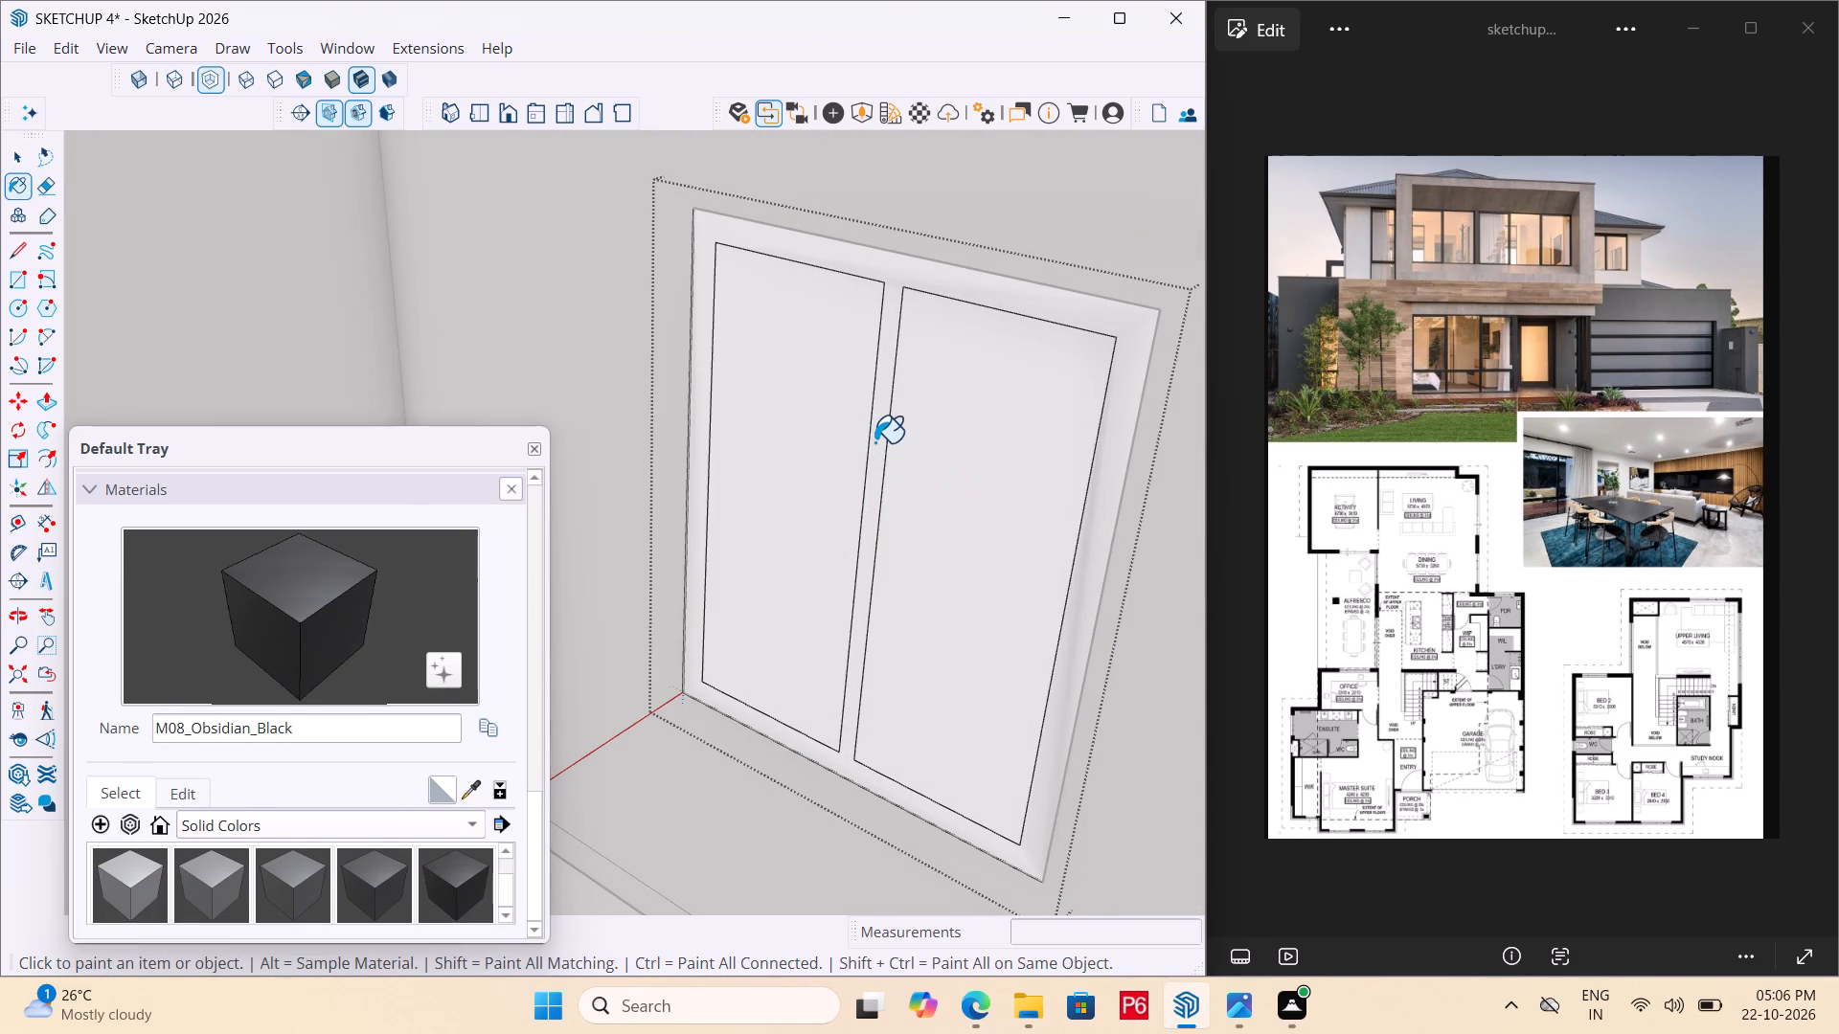
{"action": "scroll", "coordinate": [1003, 436], "scroll_direction": "down", "scroll_amount": 2}
{"action": "middle_click_drag", "start_coordinate": [1000, 439], "coordinate": [80, 417]}
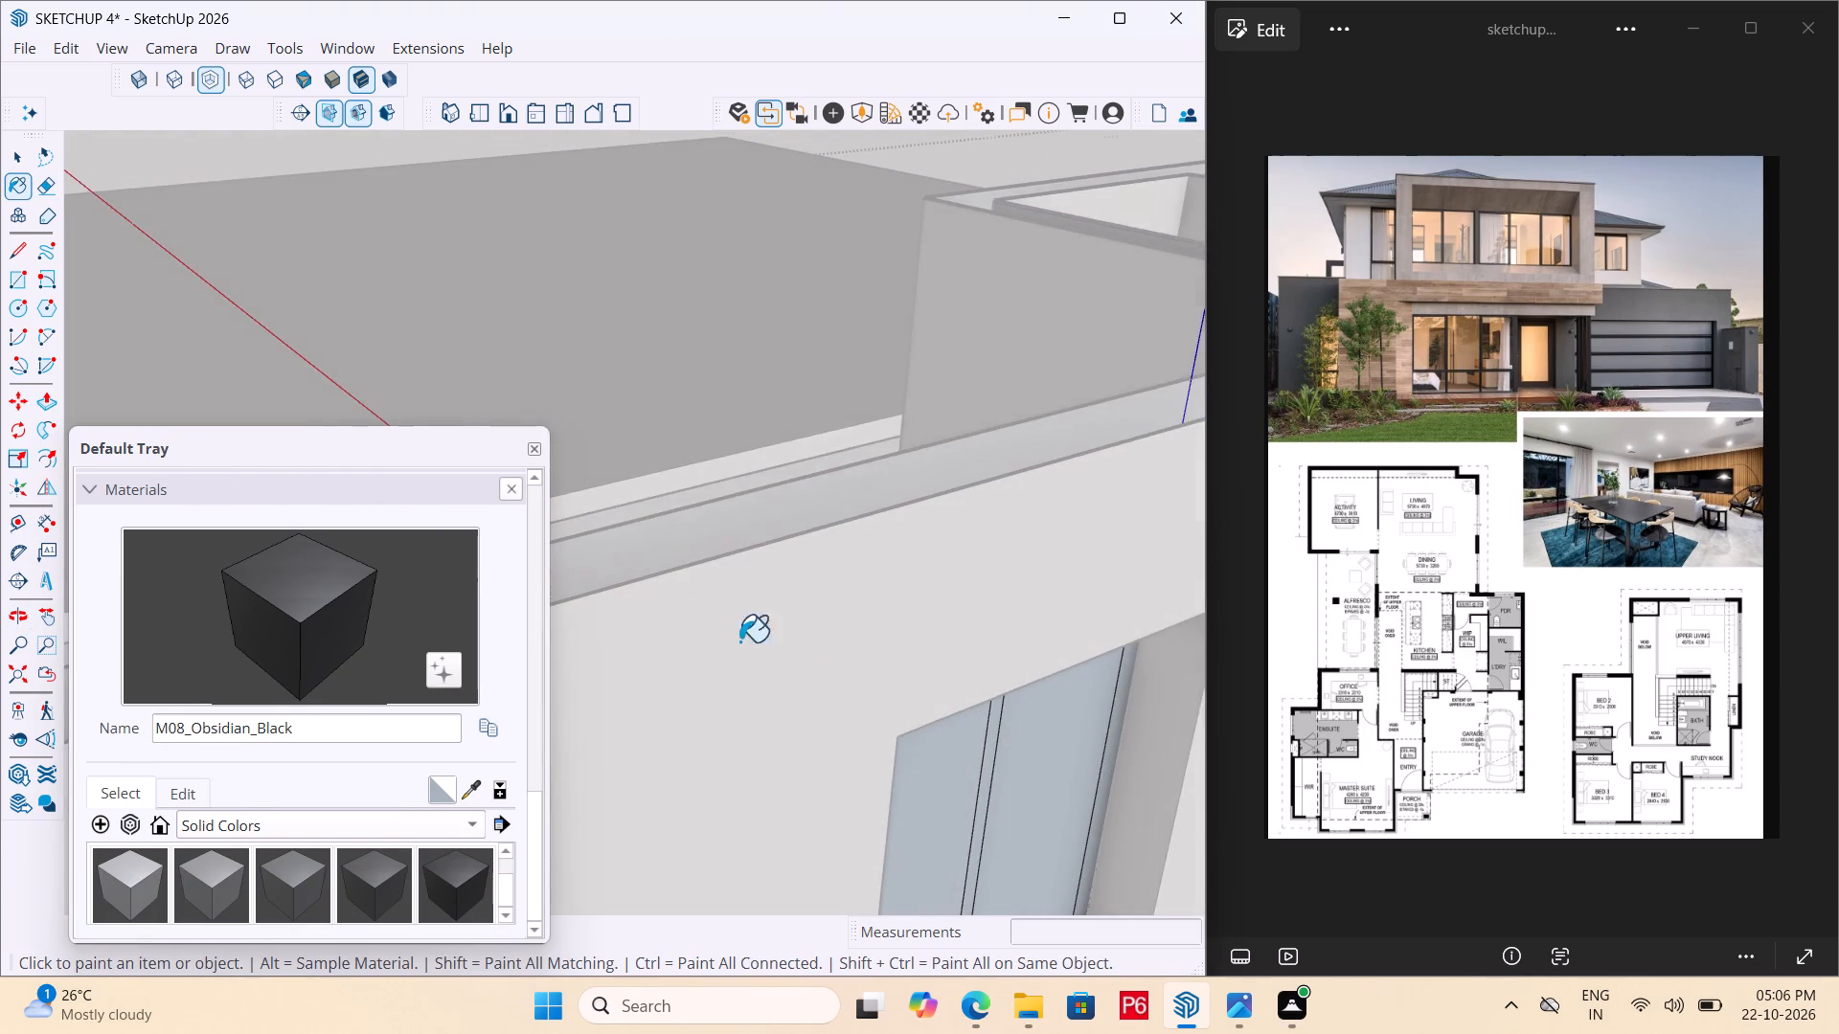
{"action": "scroll", "coordinate": [962, 741], "scroll_direction": "up", "scroll_amount": 4}
{"action": "left_click", "coordinate": [1008, 706]}
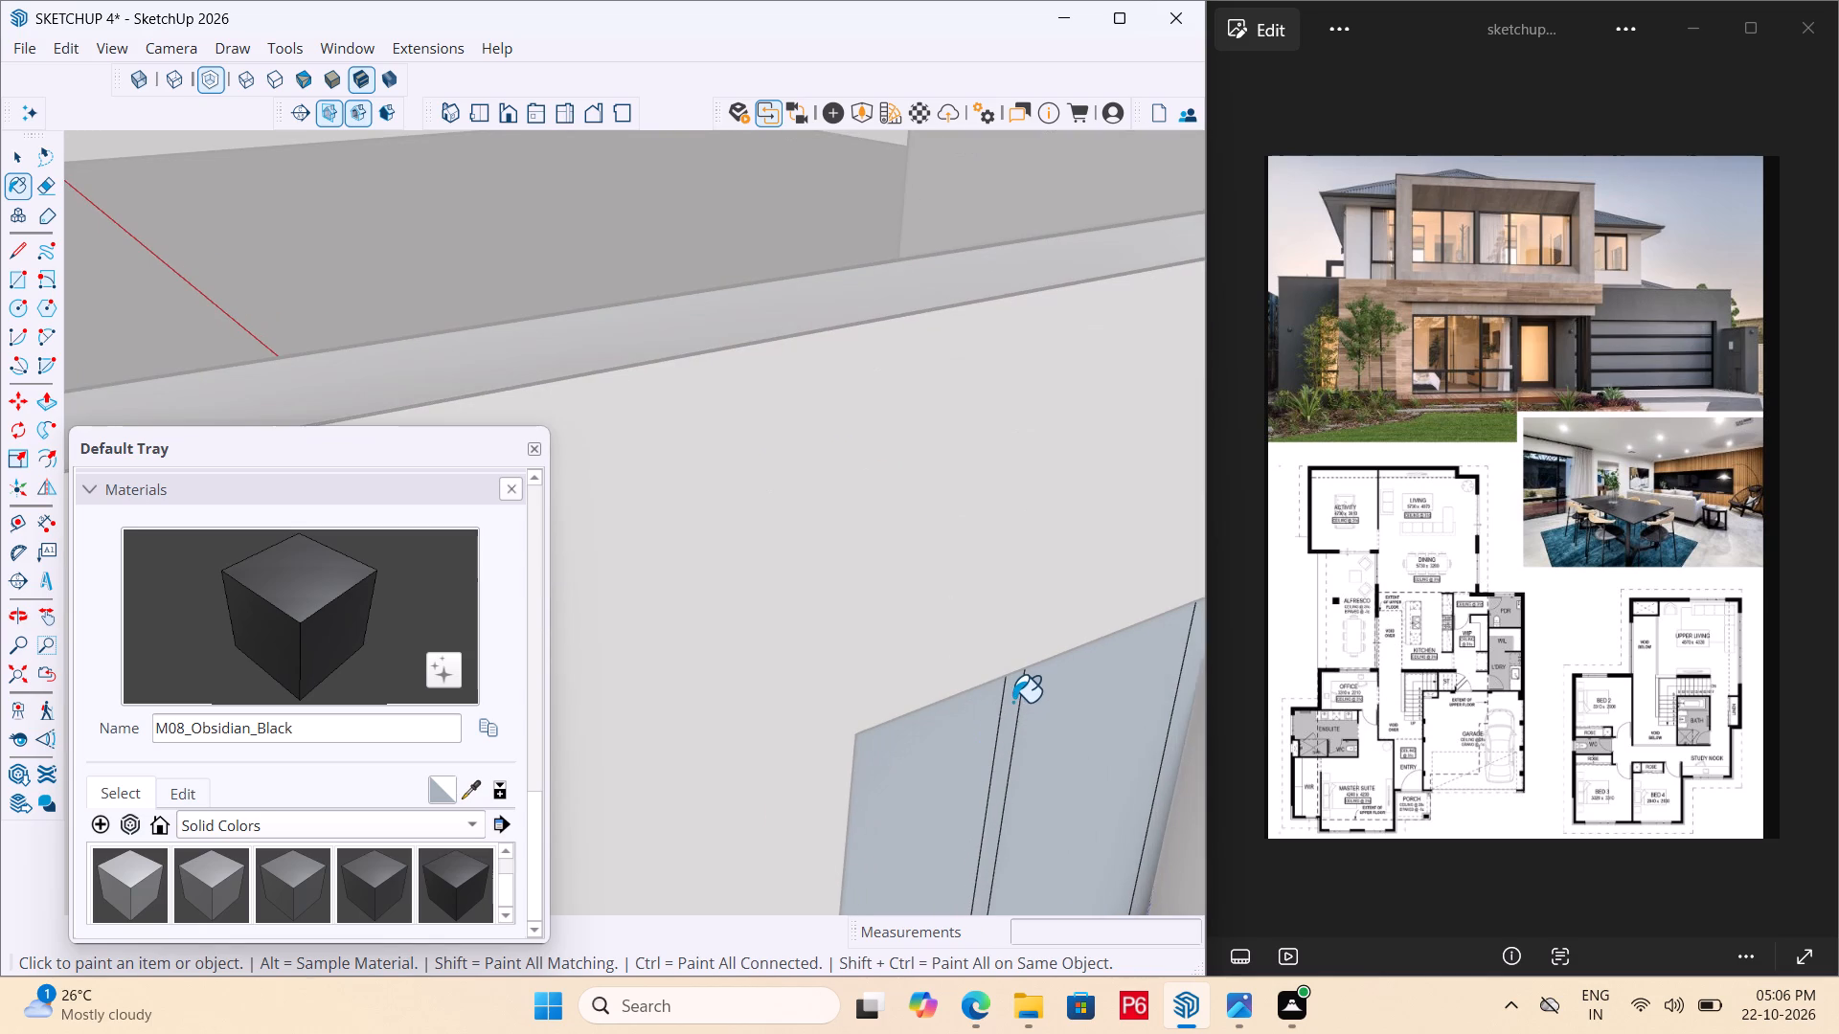
{"action": "scroll", "coordinate": [954, 649], "scroll_direction": "down", "scroll_amount": 3}
{"action": "middle_click_drag", "start_coordinate": [904, 638], "coordinate": [1318, 899]}
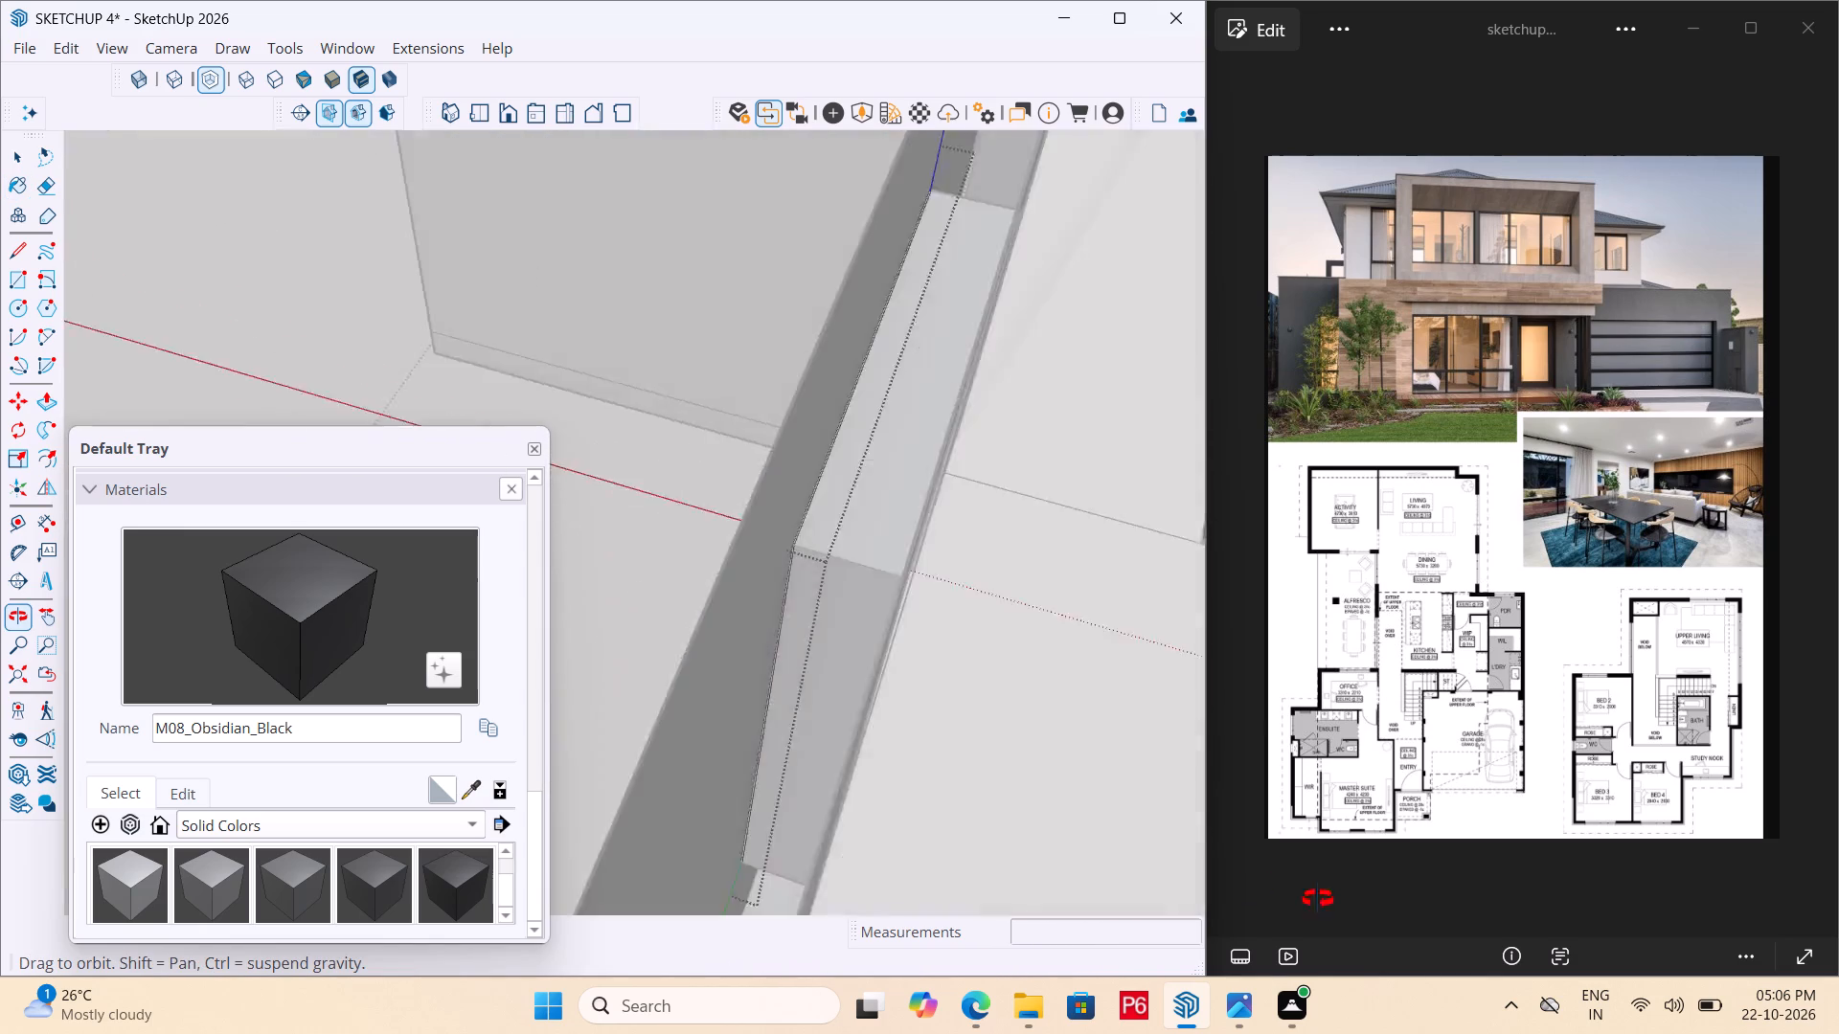
{"action": "middle_click_drag", "start_coordinate": [1318, 899], "coordinate": [1585, 883]}
{"action": "middle_click_drag", "start_coordinate": [885, 843], "coordinate": [822, 802]}
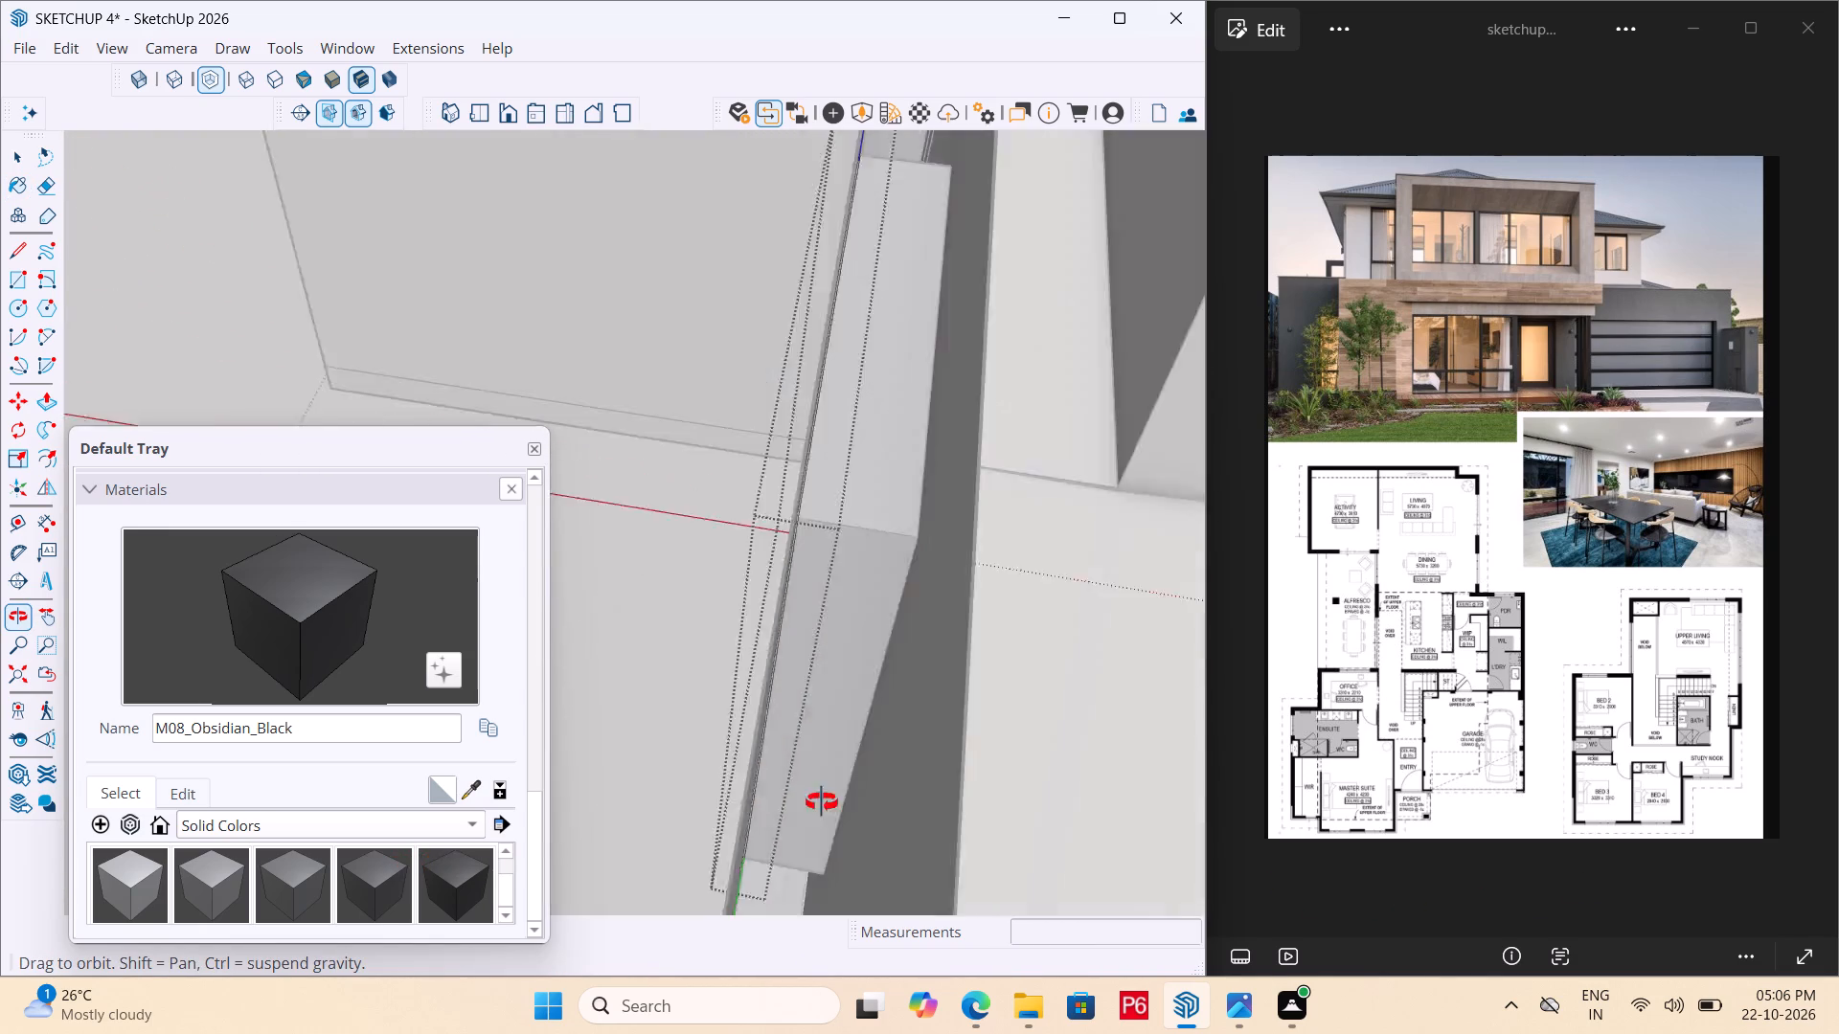
{"action": "middle_click_drag", "start_coordinate": [822, 802], "coordinate": [1297, 635]}
{"action": "scroll", "coordinate": [1100, 538], "scroll_direction": "down", "scroll_amount": 11}
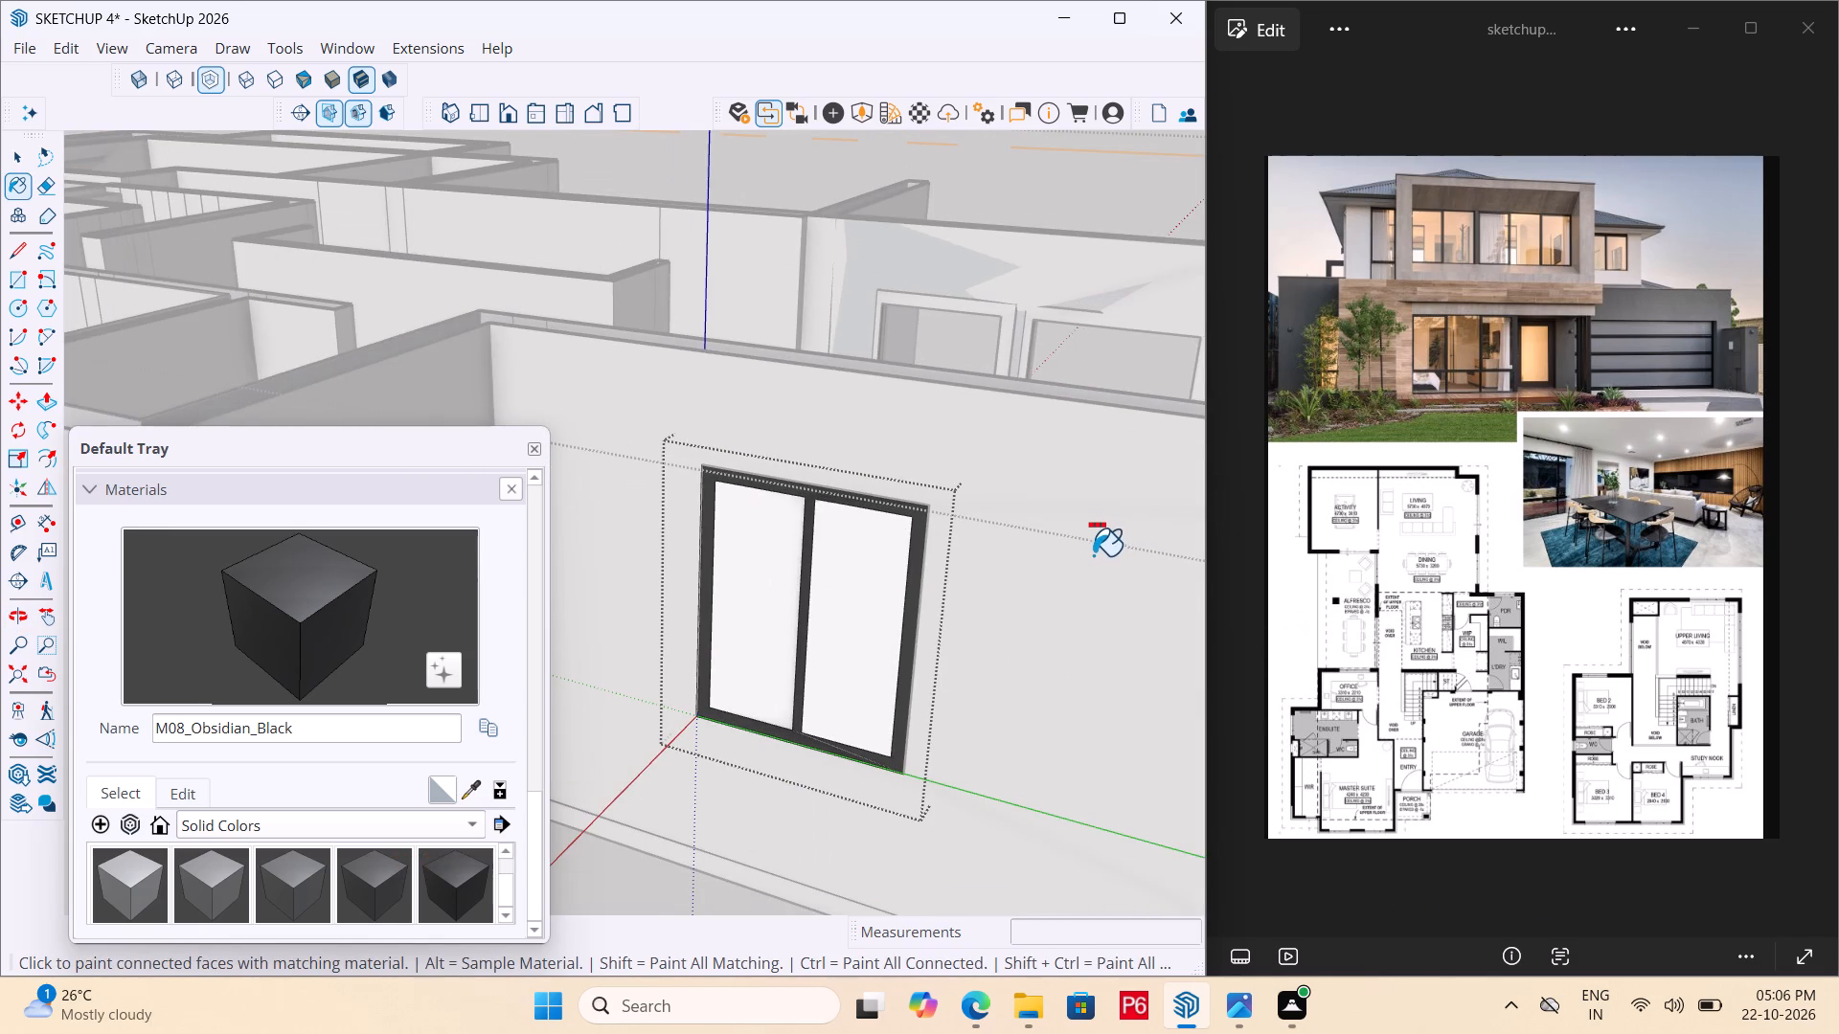
Save the model.
{"action": "key", "text": "ctrl+s"}
{"action": "key", "text": "ctrl+s"}
{"action": "key", "text": "ctrl+s"}
{"action": "key", "text": "ctrl+s"}
{"action": "key", "text": "ctrl+s"}
{"action": "key", "text": "ctrl+s"}
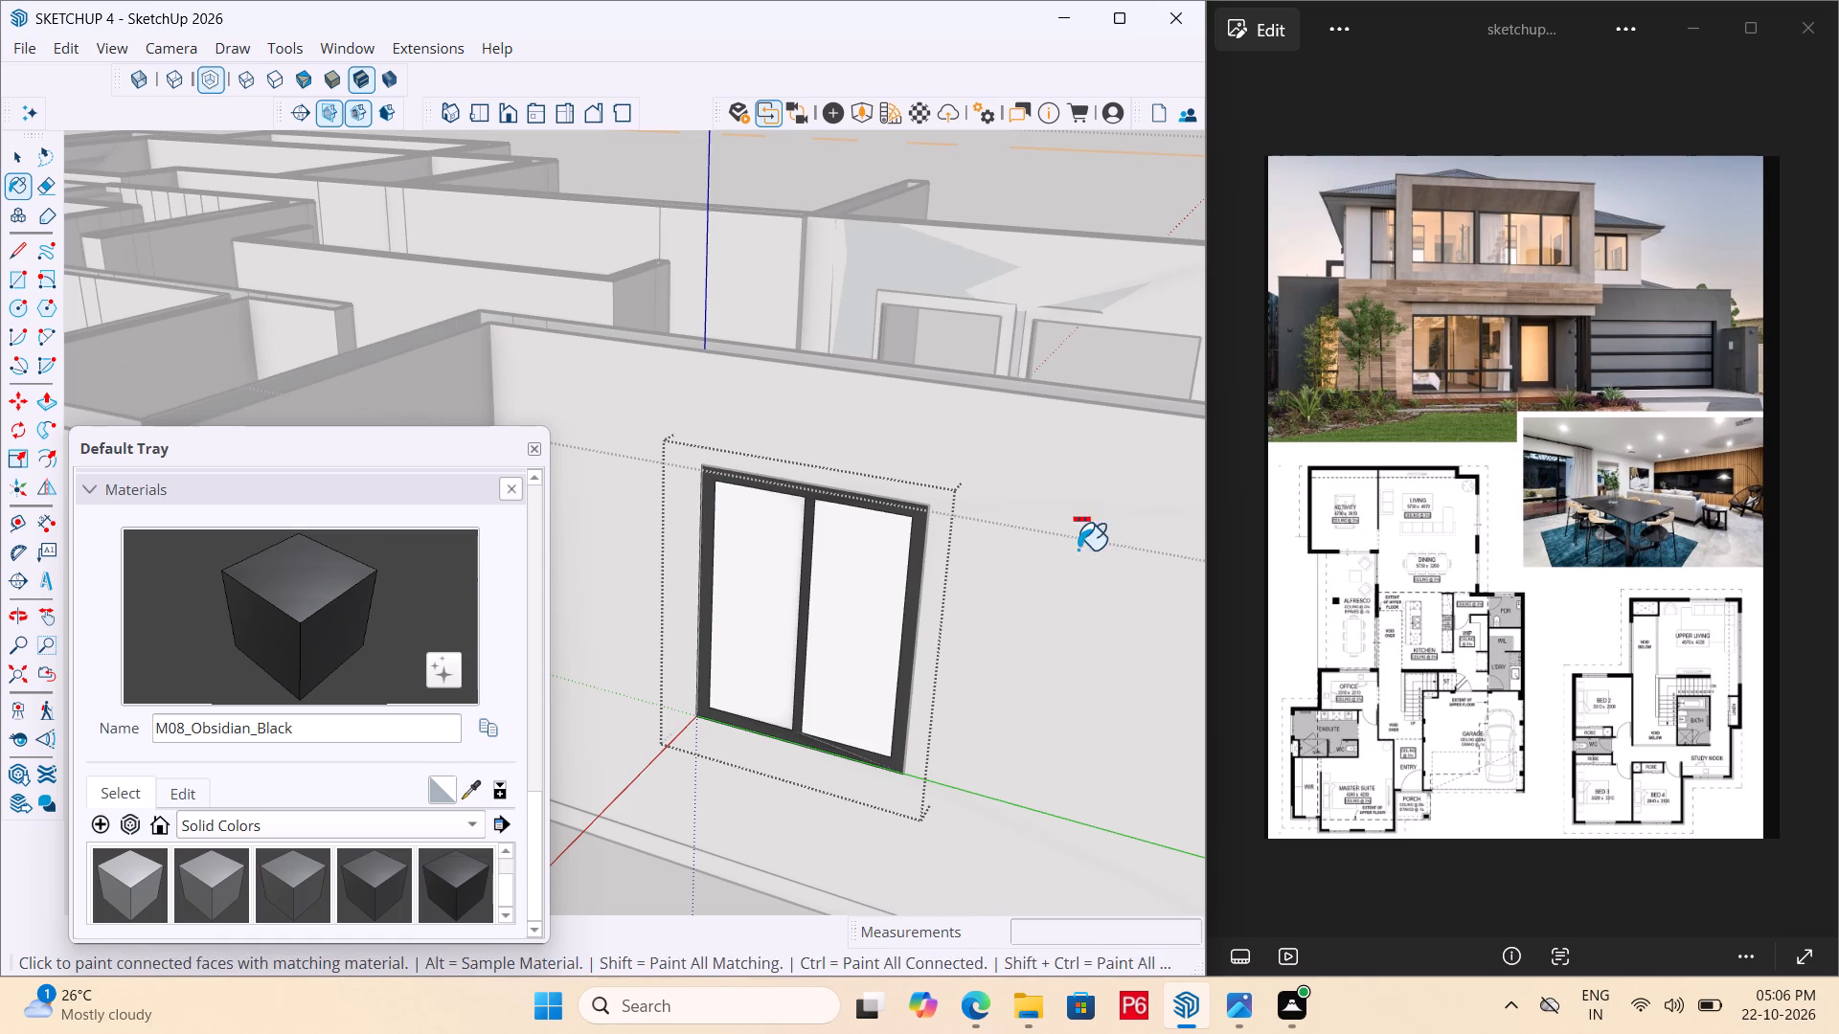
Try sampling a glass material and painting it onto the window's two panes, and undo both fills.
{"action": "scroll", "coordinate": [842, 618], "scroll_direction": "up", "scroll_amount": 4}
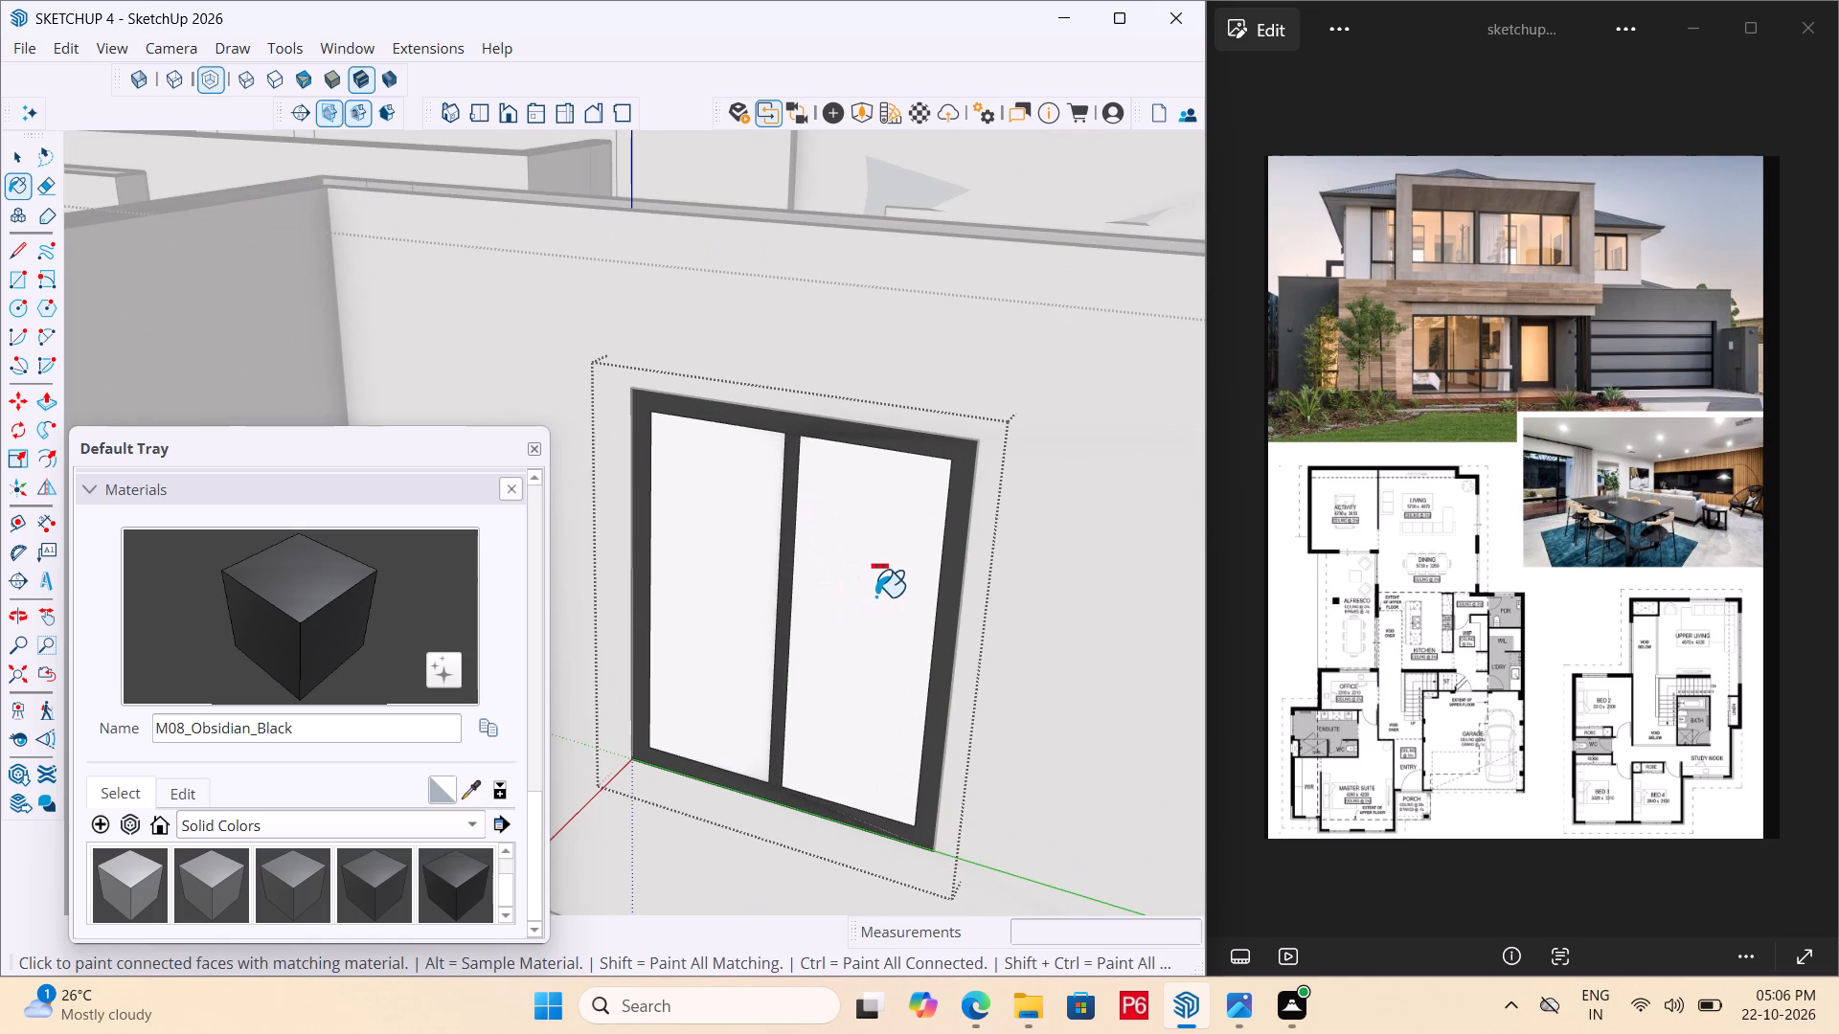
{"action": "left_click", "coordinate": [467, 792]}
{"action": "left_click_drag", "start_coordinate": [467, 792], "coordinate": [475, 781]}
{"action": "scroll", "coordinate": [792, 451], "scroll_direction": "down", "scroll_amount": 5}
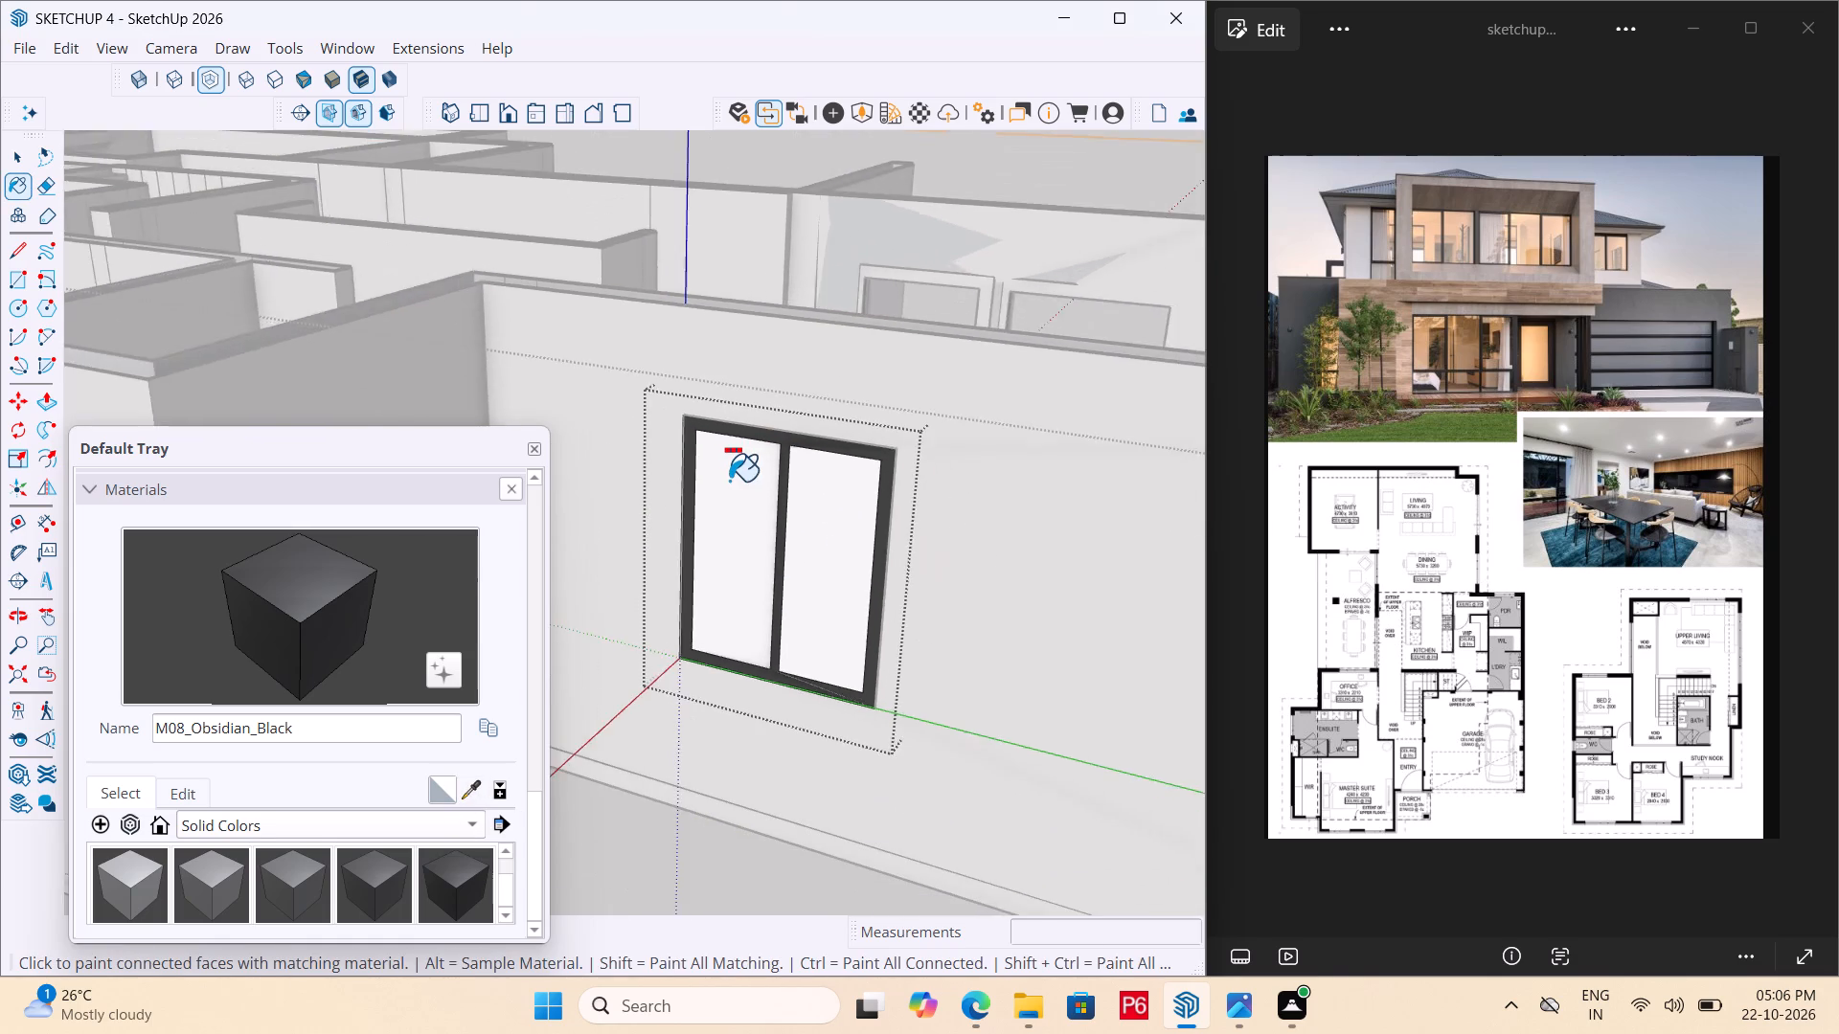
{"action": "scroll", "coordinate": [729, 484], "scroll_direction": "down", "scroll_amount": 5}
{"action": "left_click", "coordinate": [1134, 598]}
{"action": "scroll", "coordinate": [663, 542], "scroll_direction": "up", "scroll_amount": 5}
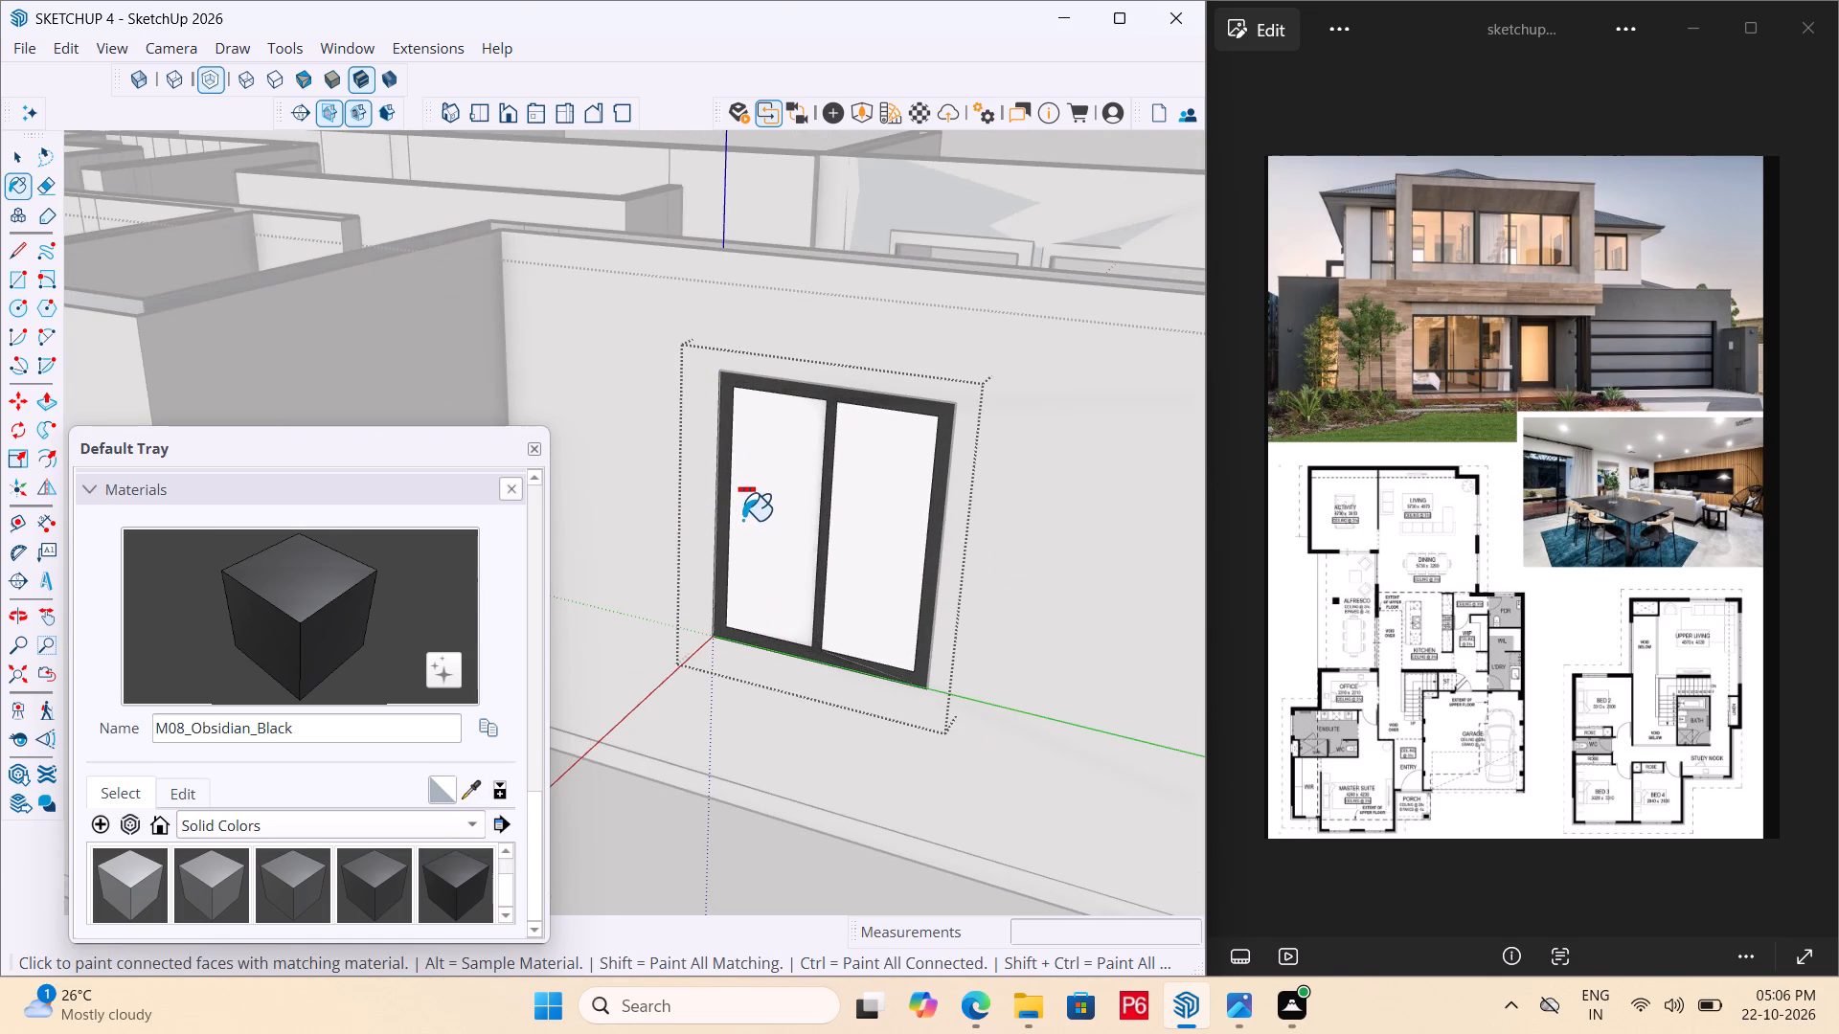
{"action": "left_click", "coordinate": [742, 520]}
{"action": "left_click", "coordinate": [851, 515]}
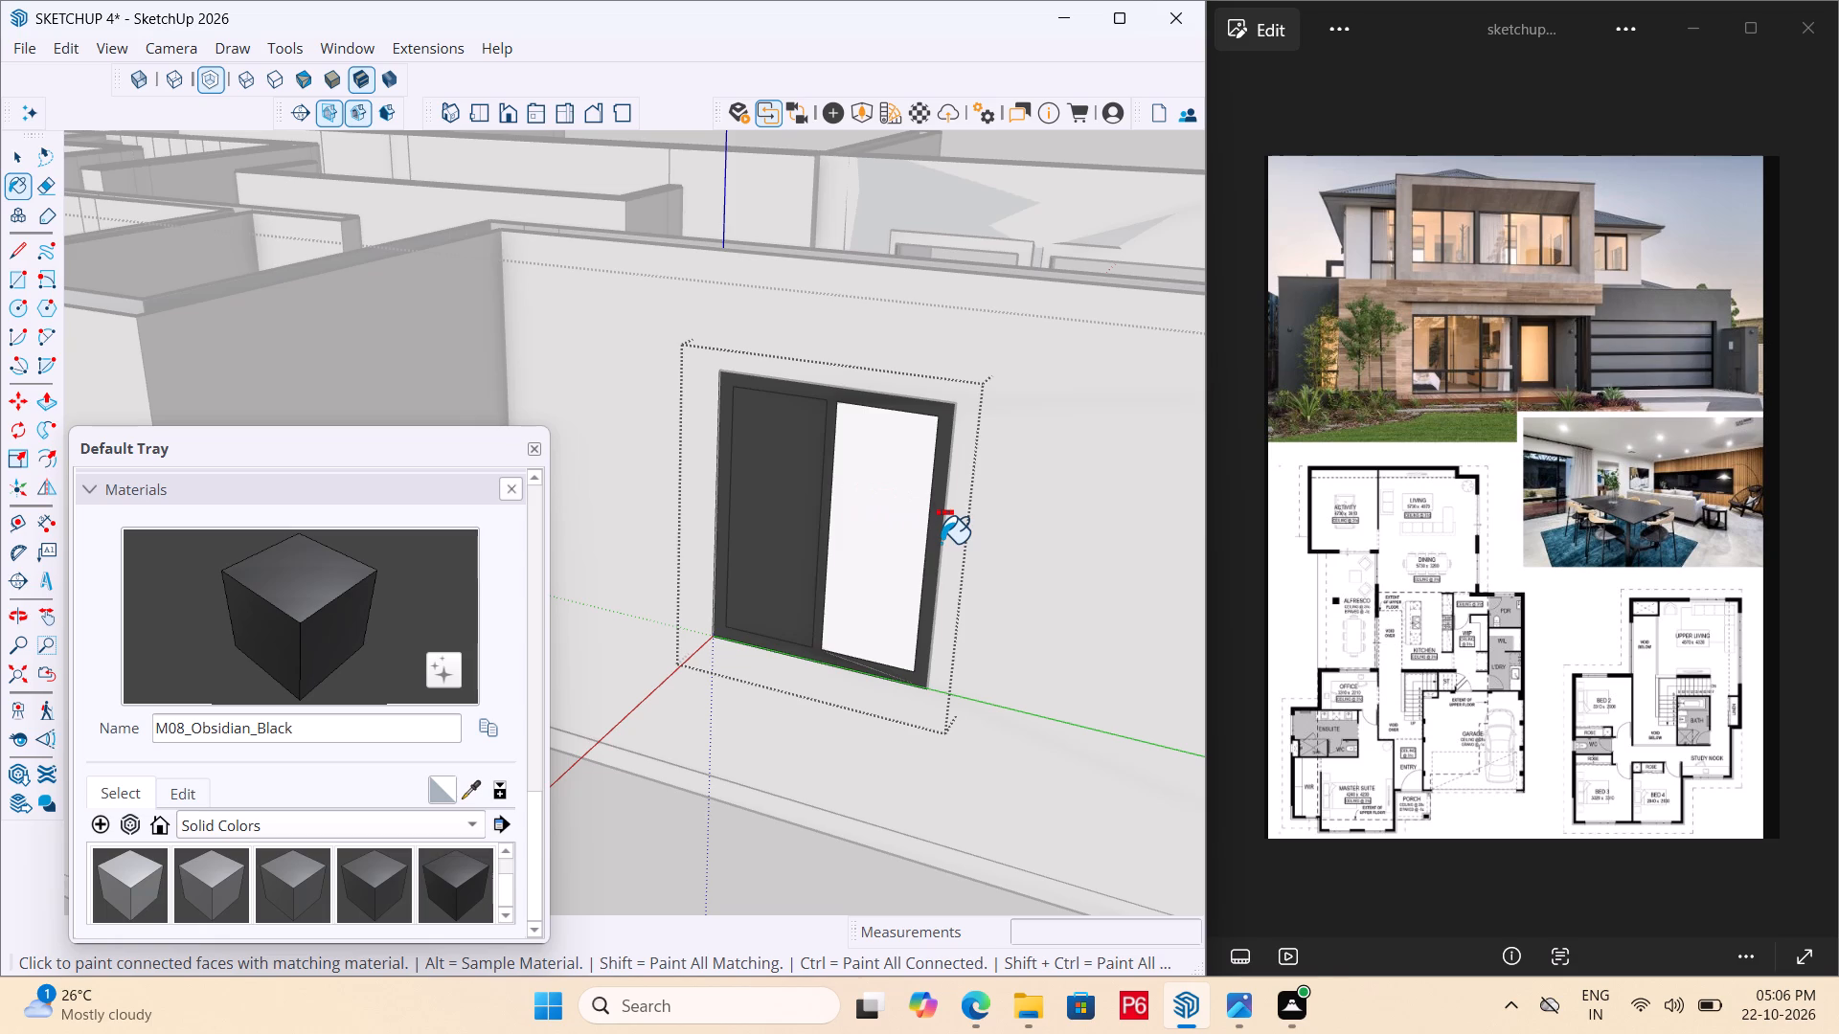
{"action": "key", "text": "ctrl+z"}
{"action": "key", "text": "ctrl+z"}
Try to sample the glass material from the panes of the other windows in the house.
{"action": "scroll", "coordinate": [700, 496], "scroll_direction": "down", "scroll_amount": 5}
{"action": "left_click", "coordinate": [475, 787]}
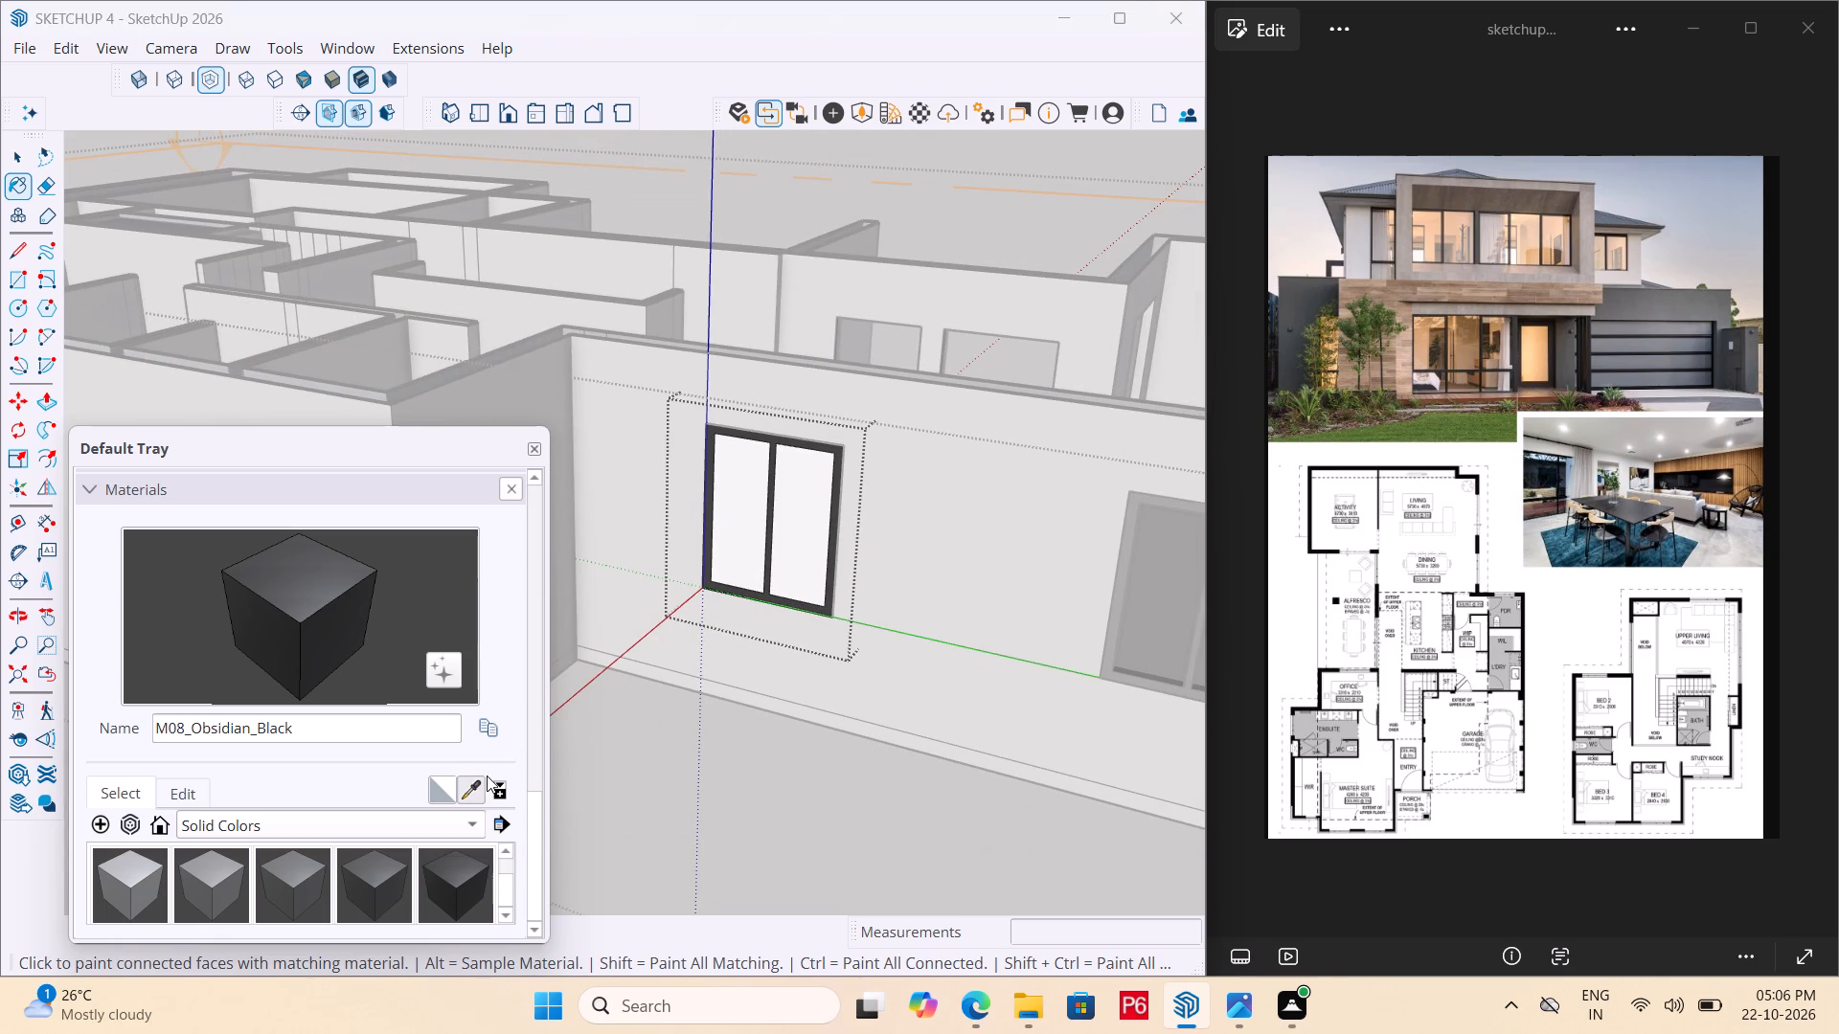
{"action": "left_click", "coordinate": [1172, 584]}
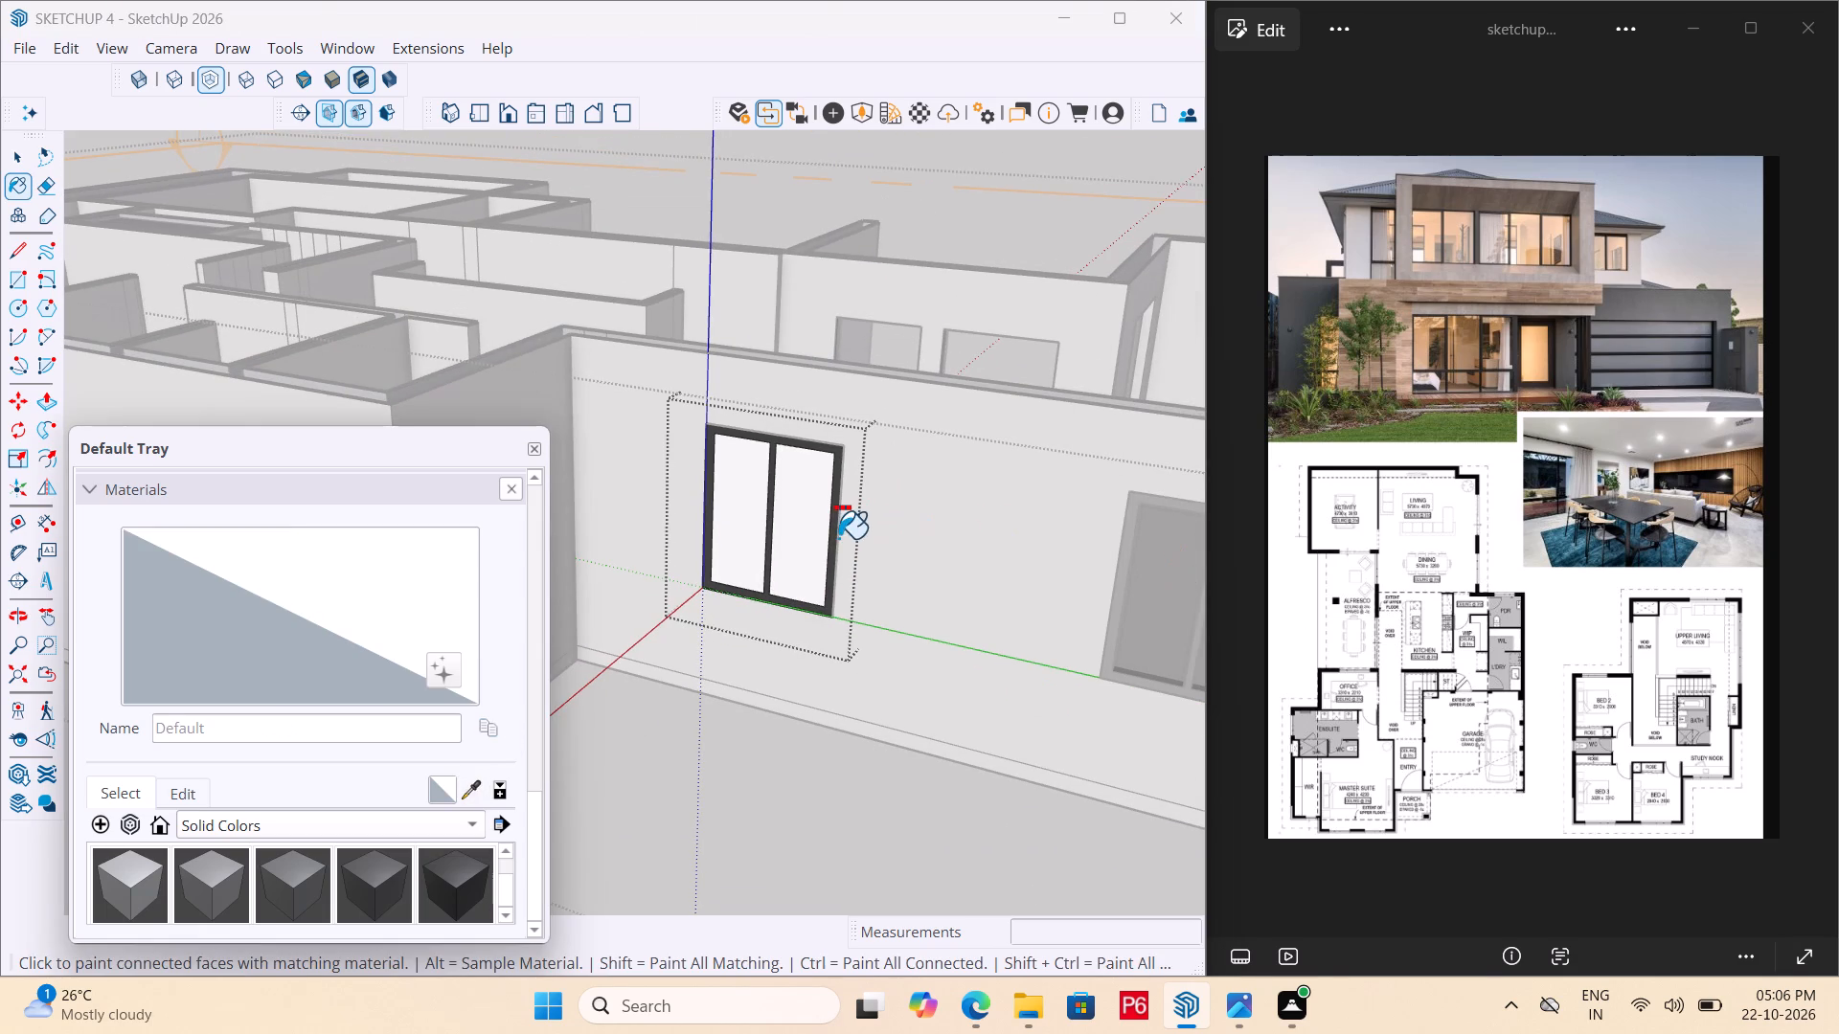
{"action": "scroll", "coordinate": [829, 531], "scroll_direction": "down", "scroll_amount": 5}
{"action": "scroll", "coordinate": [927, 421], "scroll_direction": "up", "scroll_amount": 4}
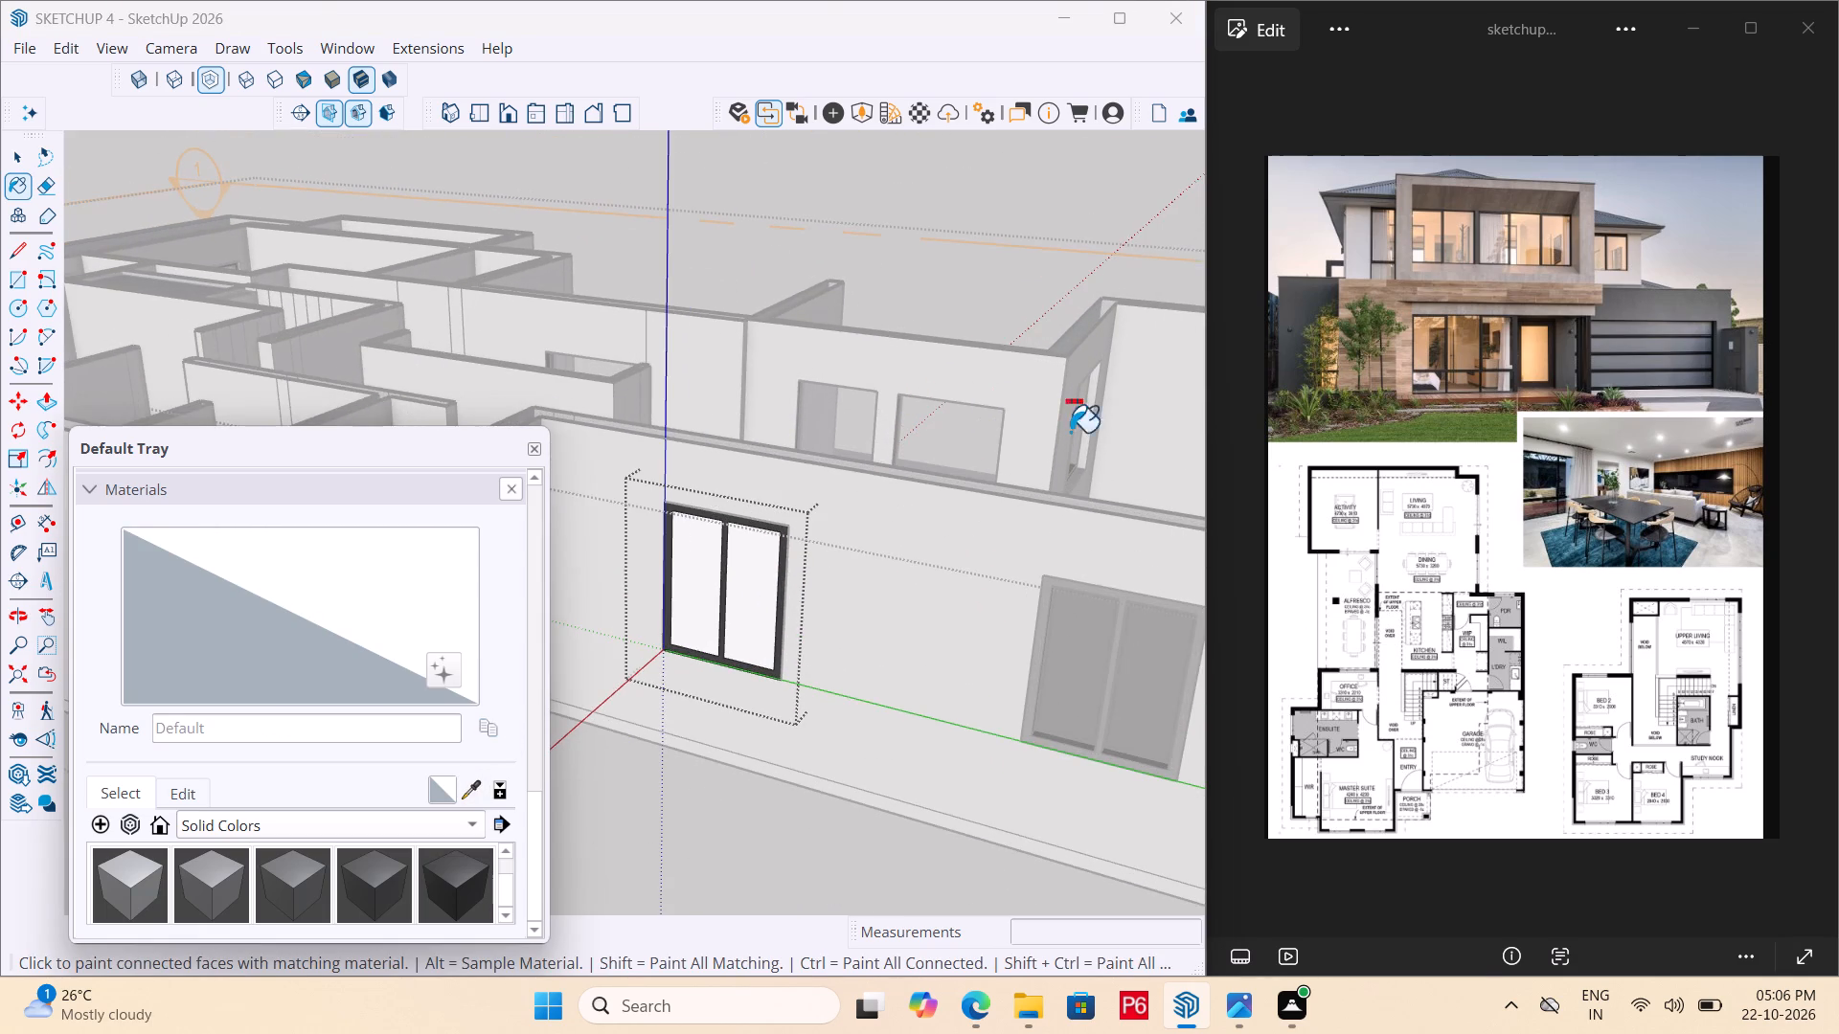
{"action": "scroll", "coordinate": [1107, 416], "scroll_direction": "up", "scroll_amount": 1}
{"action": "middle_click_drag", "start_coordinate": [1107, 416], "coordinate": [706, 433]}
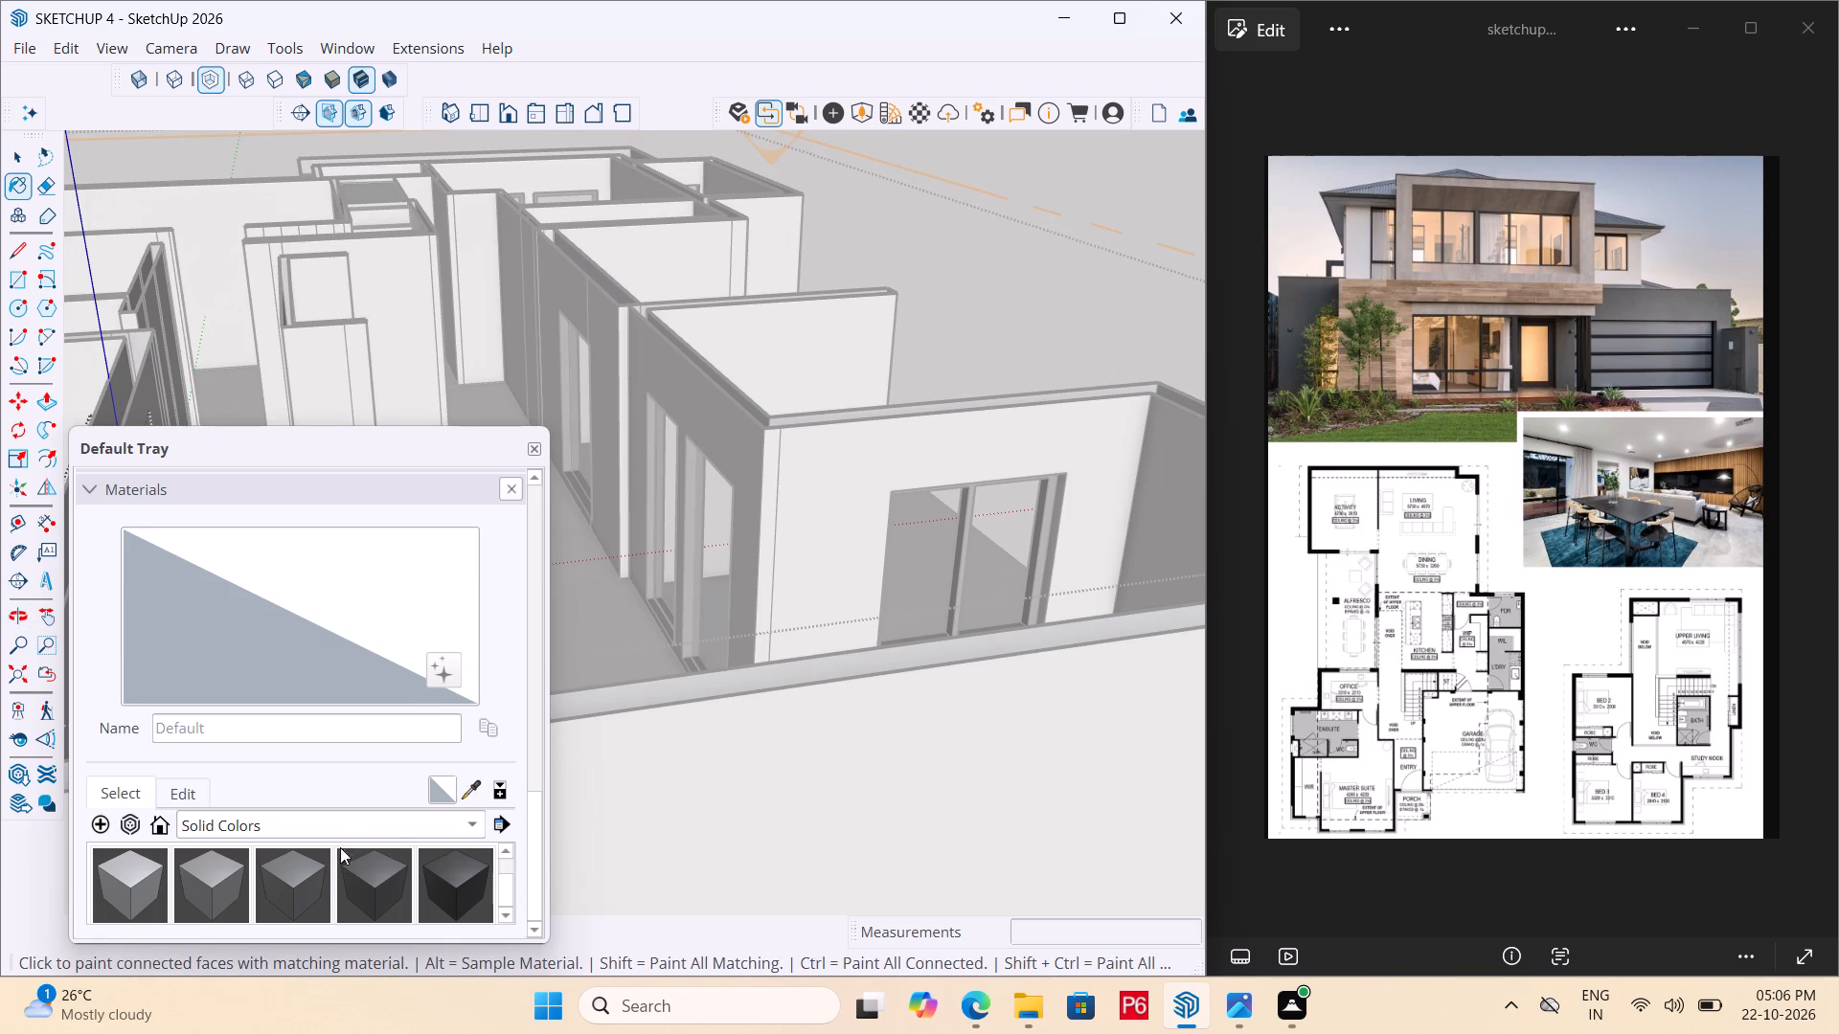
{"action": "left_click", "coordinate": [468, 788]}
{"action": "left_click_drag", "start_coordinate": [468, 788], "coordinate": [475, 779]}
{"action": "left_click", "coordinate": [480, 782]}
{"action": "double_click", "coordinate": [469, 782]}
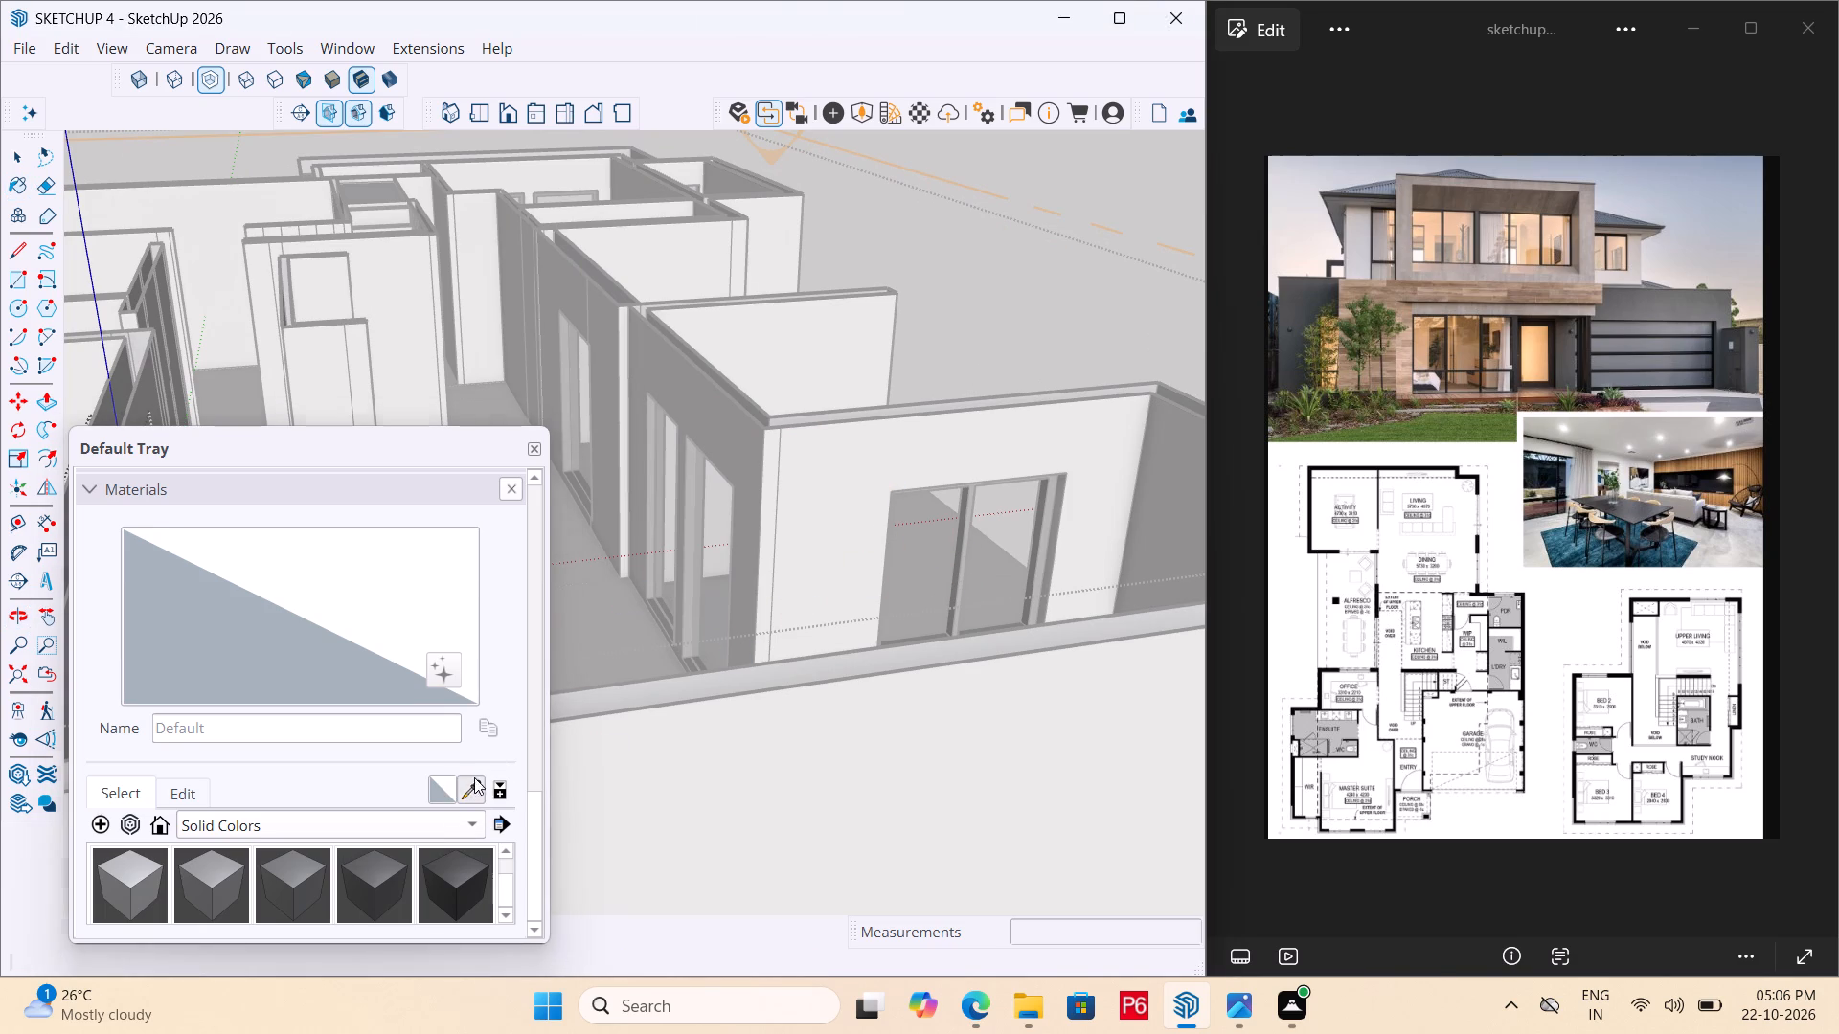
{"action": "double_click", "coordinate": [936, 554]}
Paint both panes of the black-framed window with Glass_Basic_01 from the Glass materials collection.
{"action": "scroll", "coordinate": [1039, 476], "scroll_direction": "down", "scroll_amount": 5}
{"action": "scroll", "coordinate": [855, 597], "scroll_direction": "down", "scroll_amount": 7}
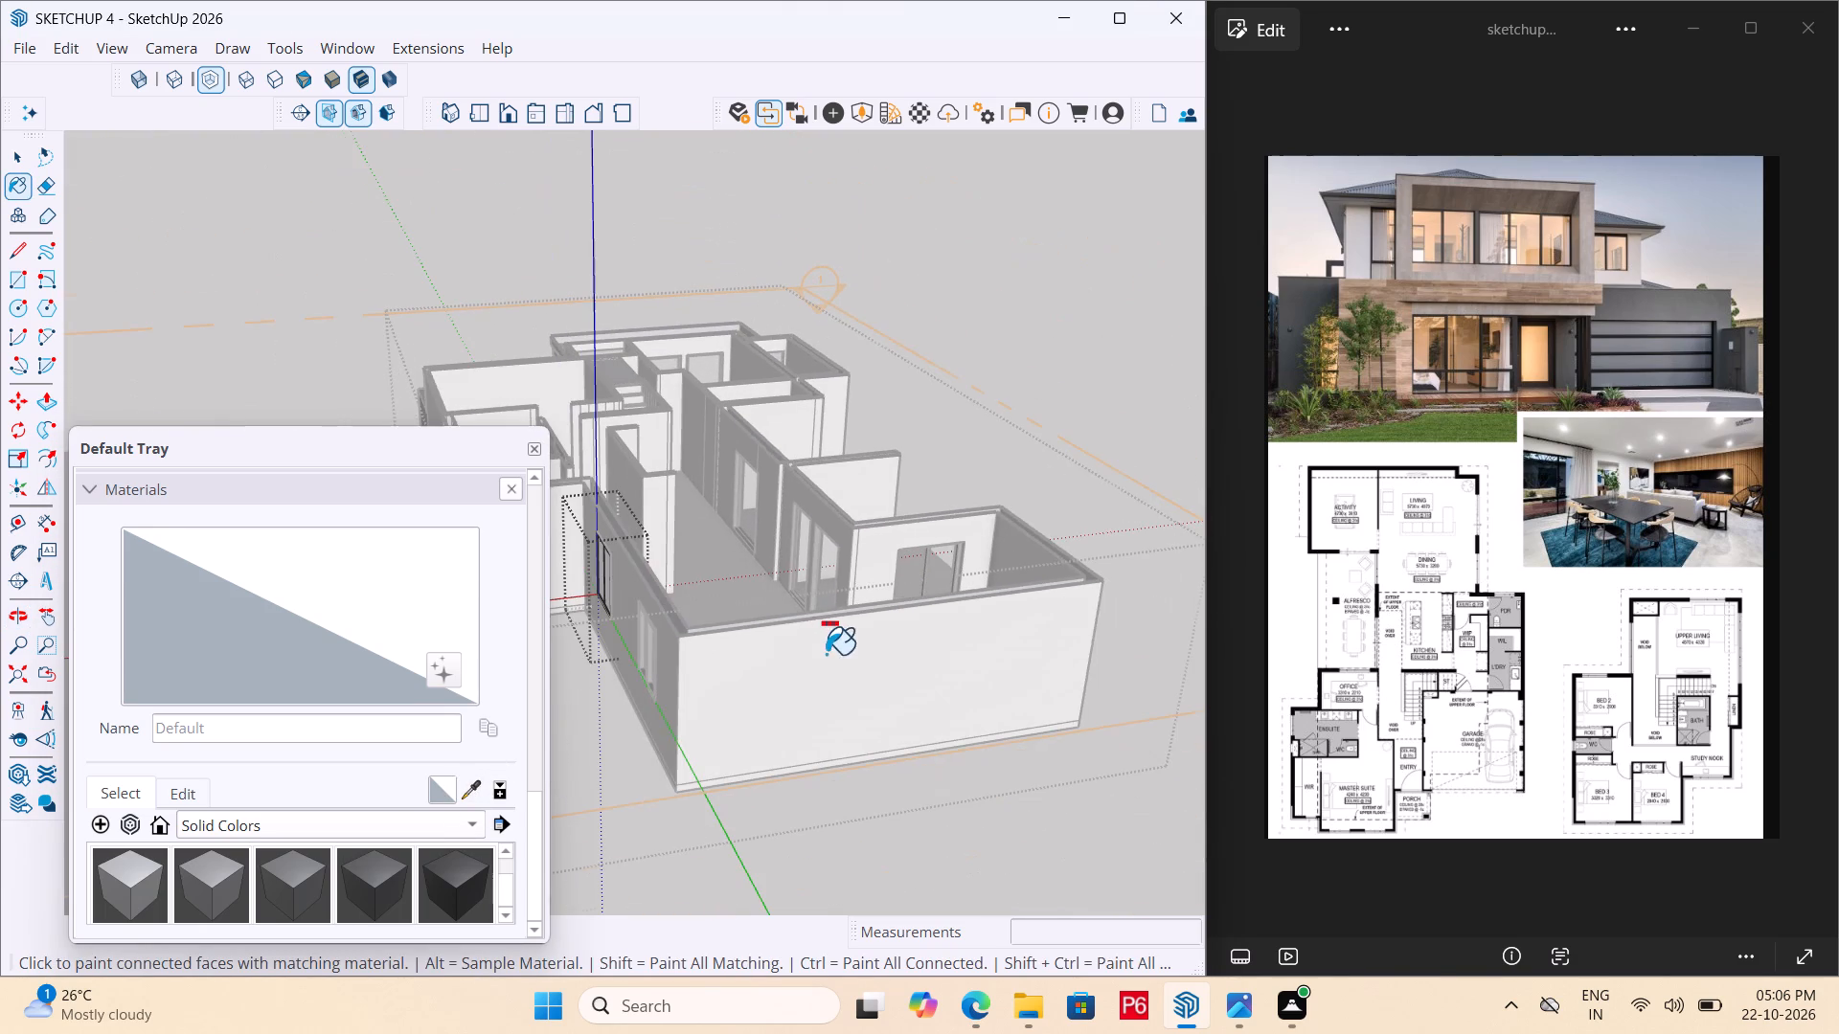
{"action": "middle_click_drag", "start_coordinate": [714, 685], "coordinate": [1258, 671]}
{"action": "scroll", "coordinate": [221, 824], "scroll_direction": "up", "scroll_amount": 4}
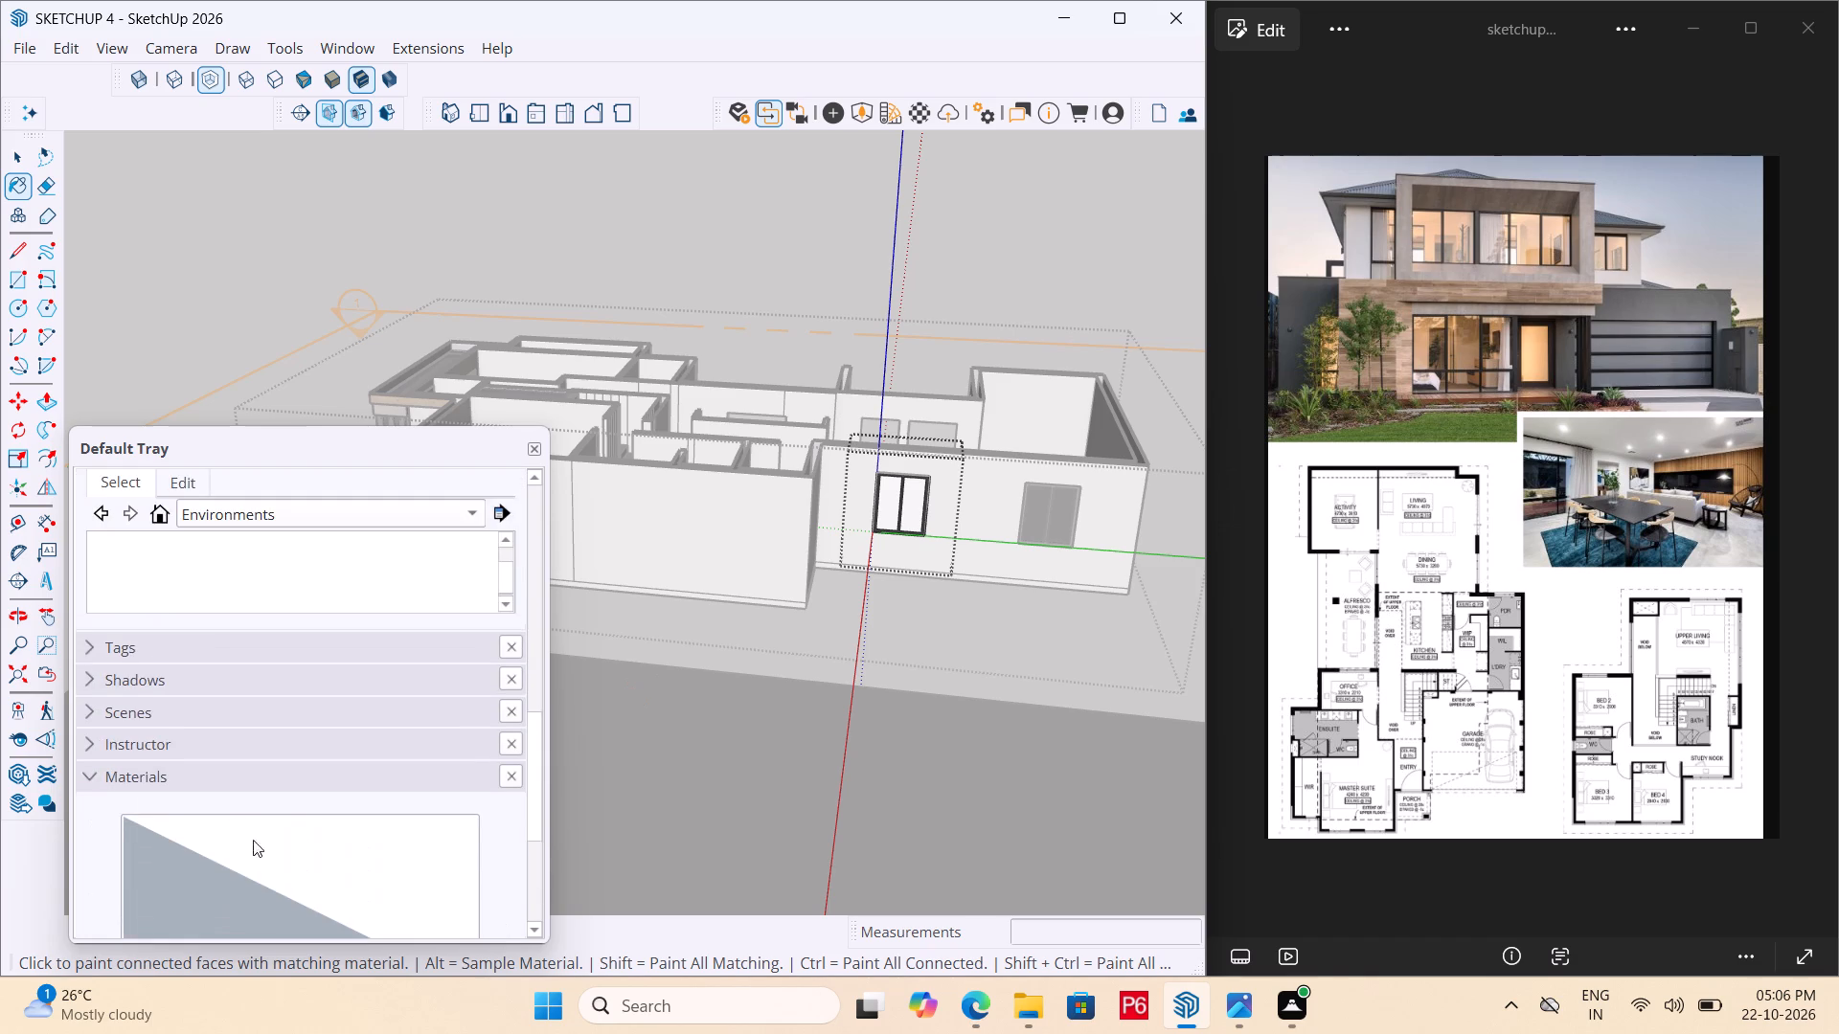
{"action": "scroll", "coordinate": [308, 742], "scroll_direction": "down", "scroll_amount": 3}
{"action": "left_click", "coordinate": [248, 896]}
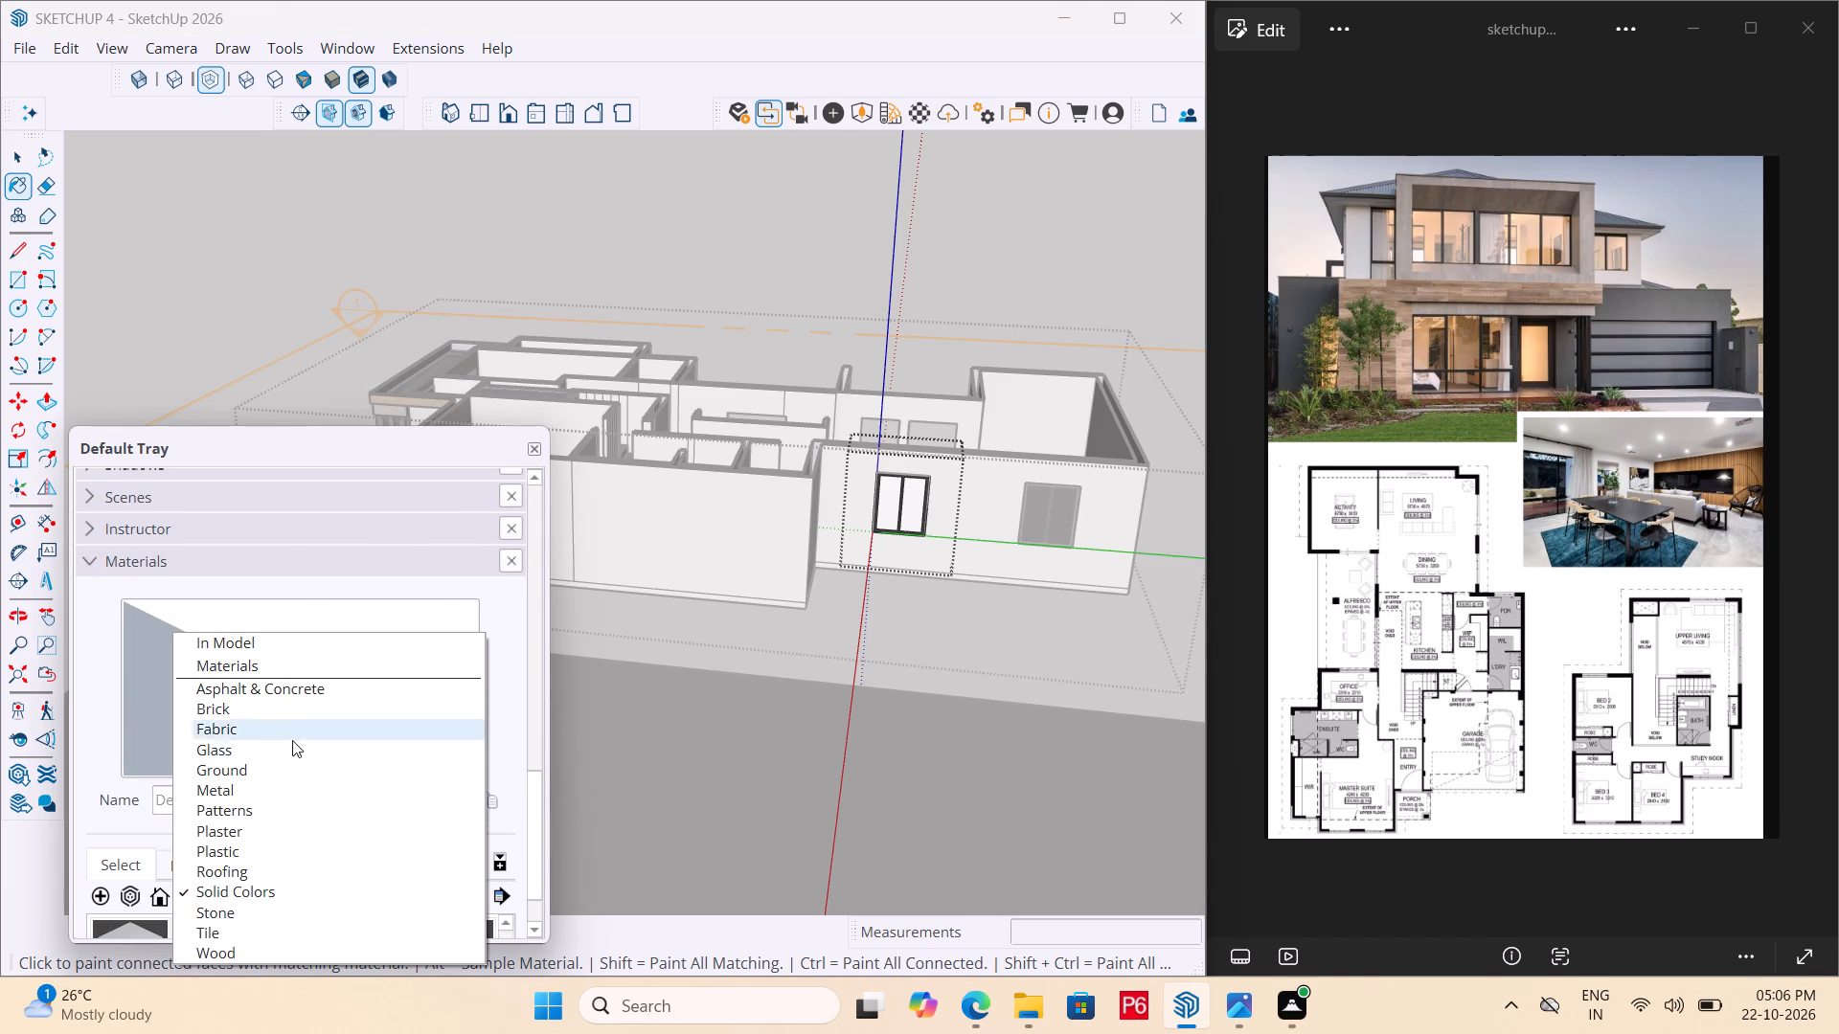
{"action": "left_click", "coordinate": [288, 745]}
{"action": "left_click", "coordinate": [143, 929]}
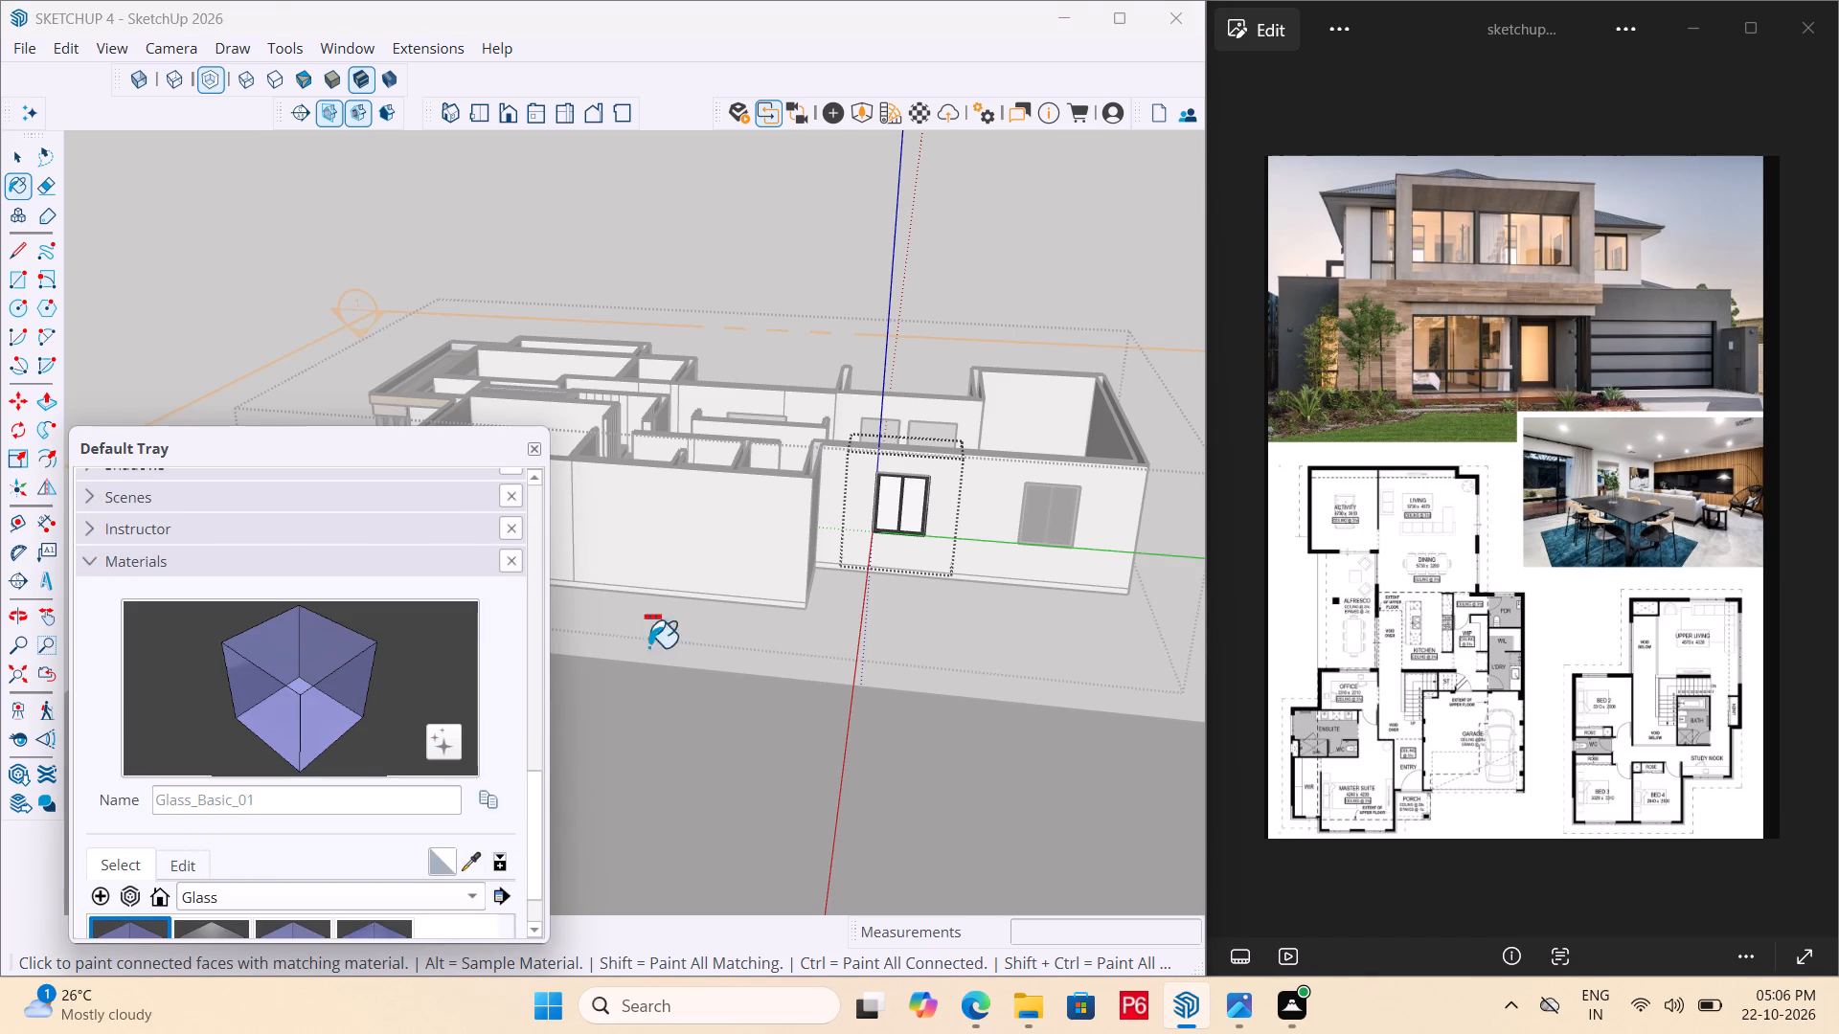
{"action": "scroll", "coordinate": [860, 516], "scroll_direction": "up", "scroll_amount": 10}
{"action": "left_click", "coordinate": [885, 483]}
{"action": "double_click", "coordinate": [942, 477]}
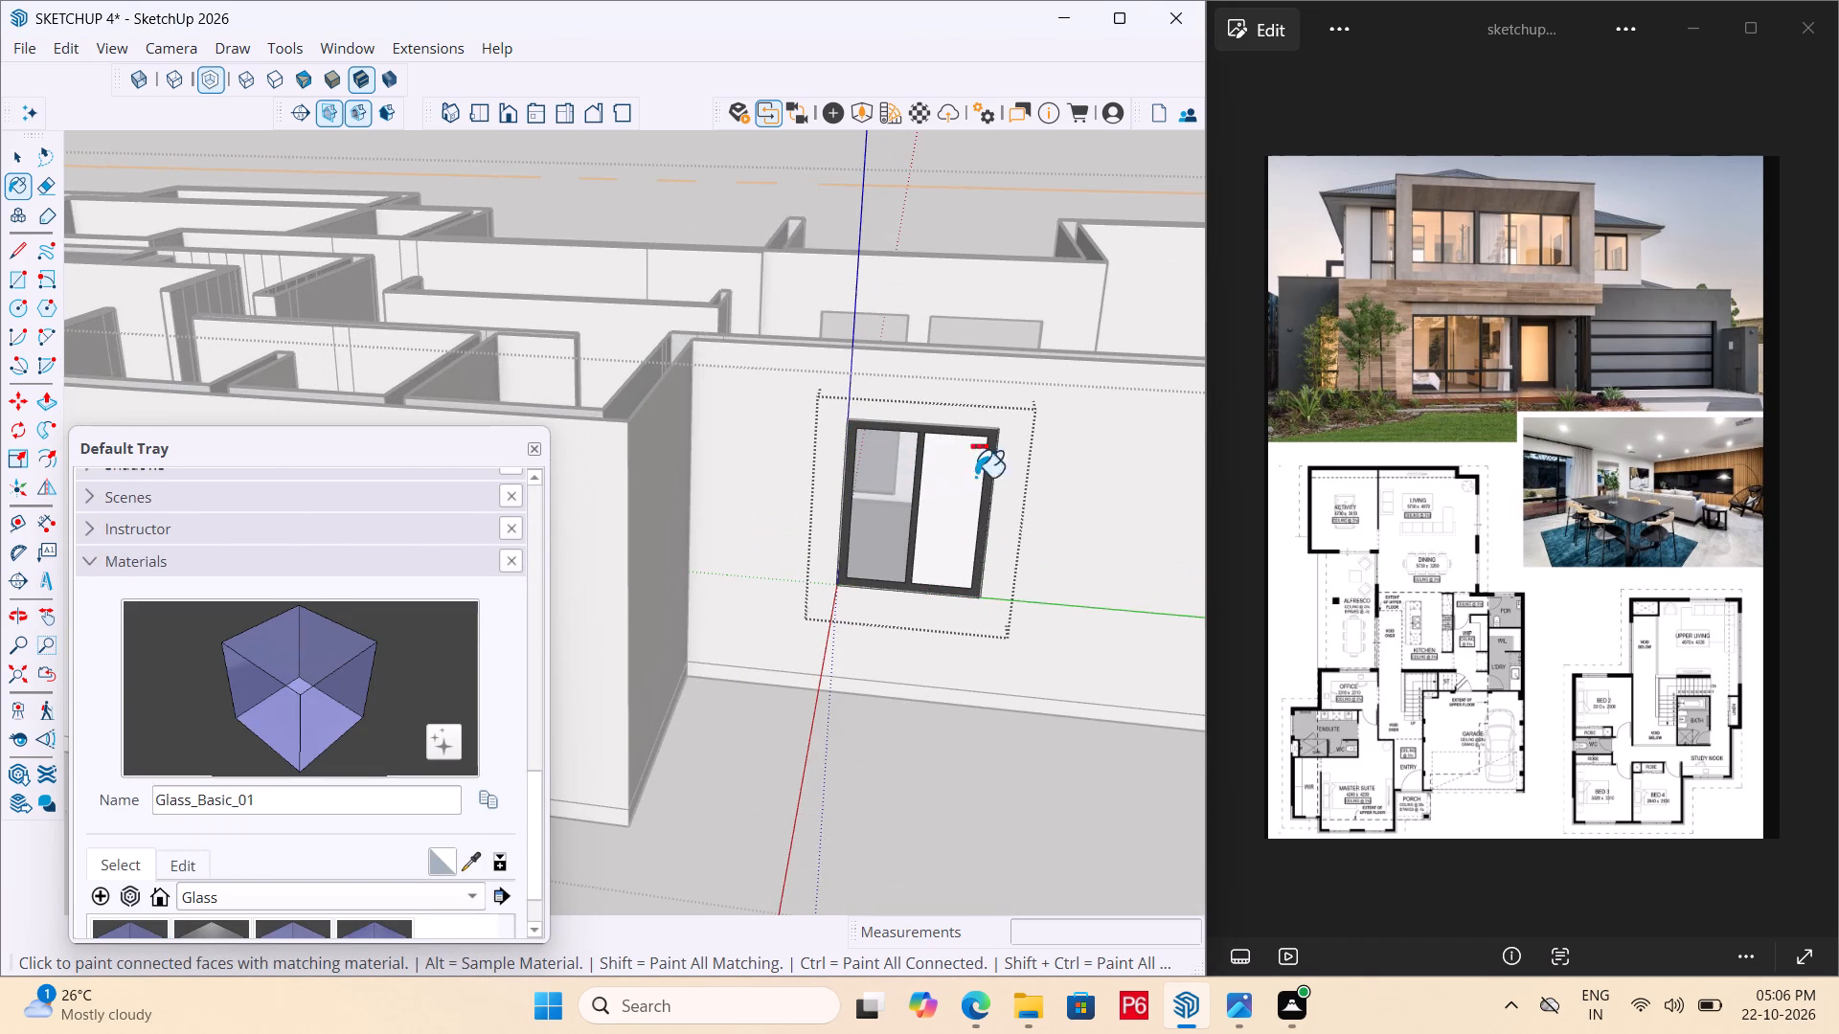
Leave the window group's editing mode and clear the selection.
{"action": "middle_click_drag", "start_coordinate": [1023, 485], "coordinate": [997, 616]}
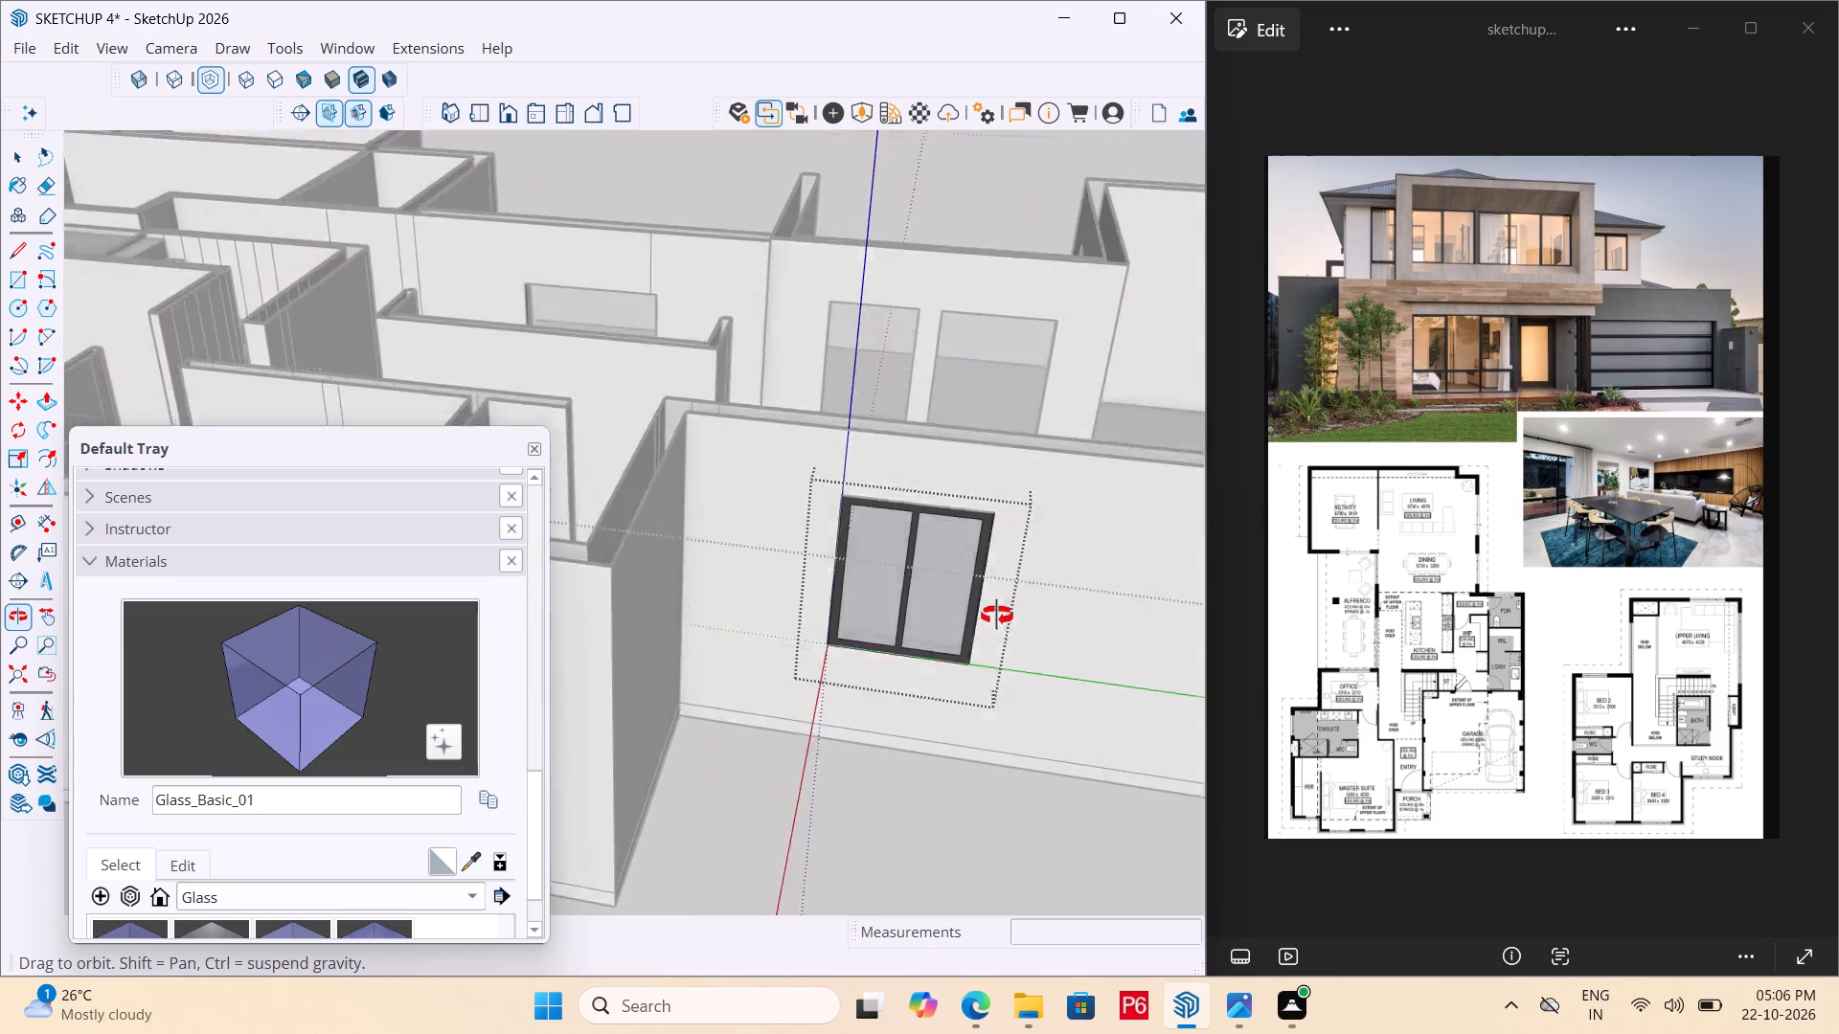
{"action": "middle_click_drag", "start_coordinate": [997, 616], "coordinate": [751, 371]}
{"action": "middle_click_drag", "start_coordinate": [751, 371], "coordinate": [799, 402]}
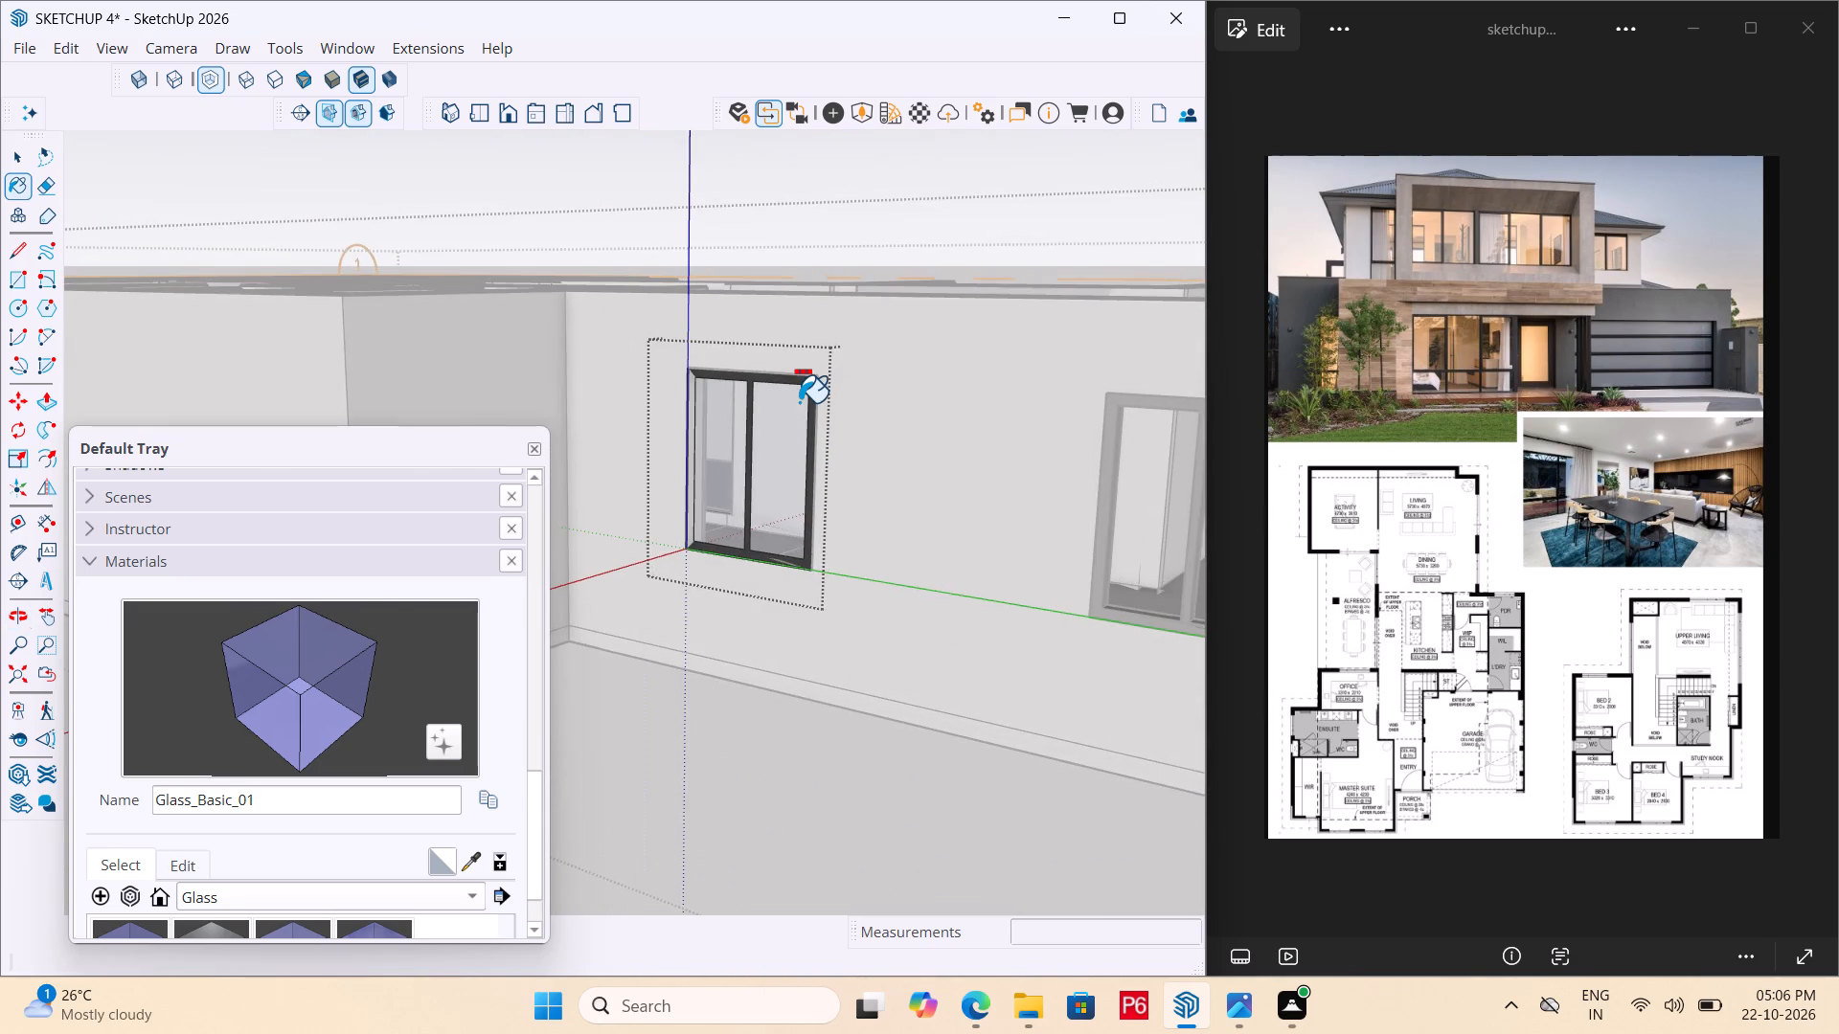
{"action": "scroll", "coordinate": [744, 416], "scroll_direction": "down", "scroll_amount": 5}
{"action": "left_click", "coordinate": [698, 853]}
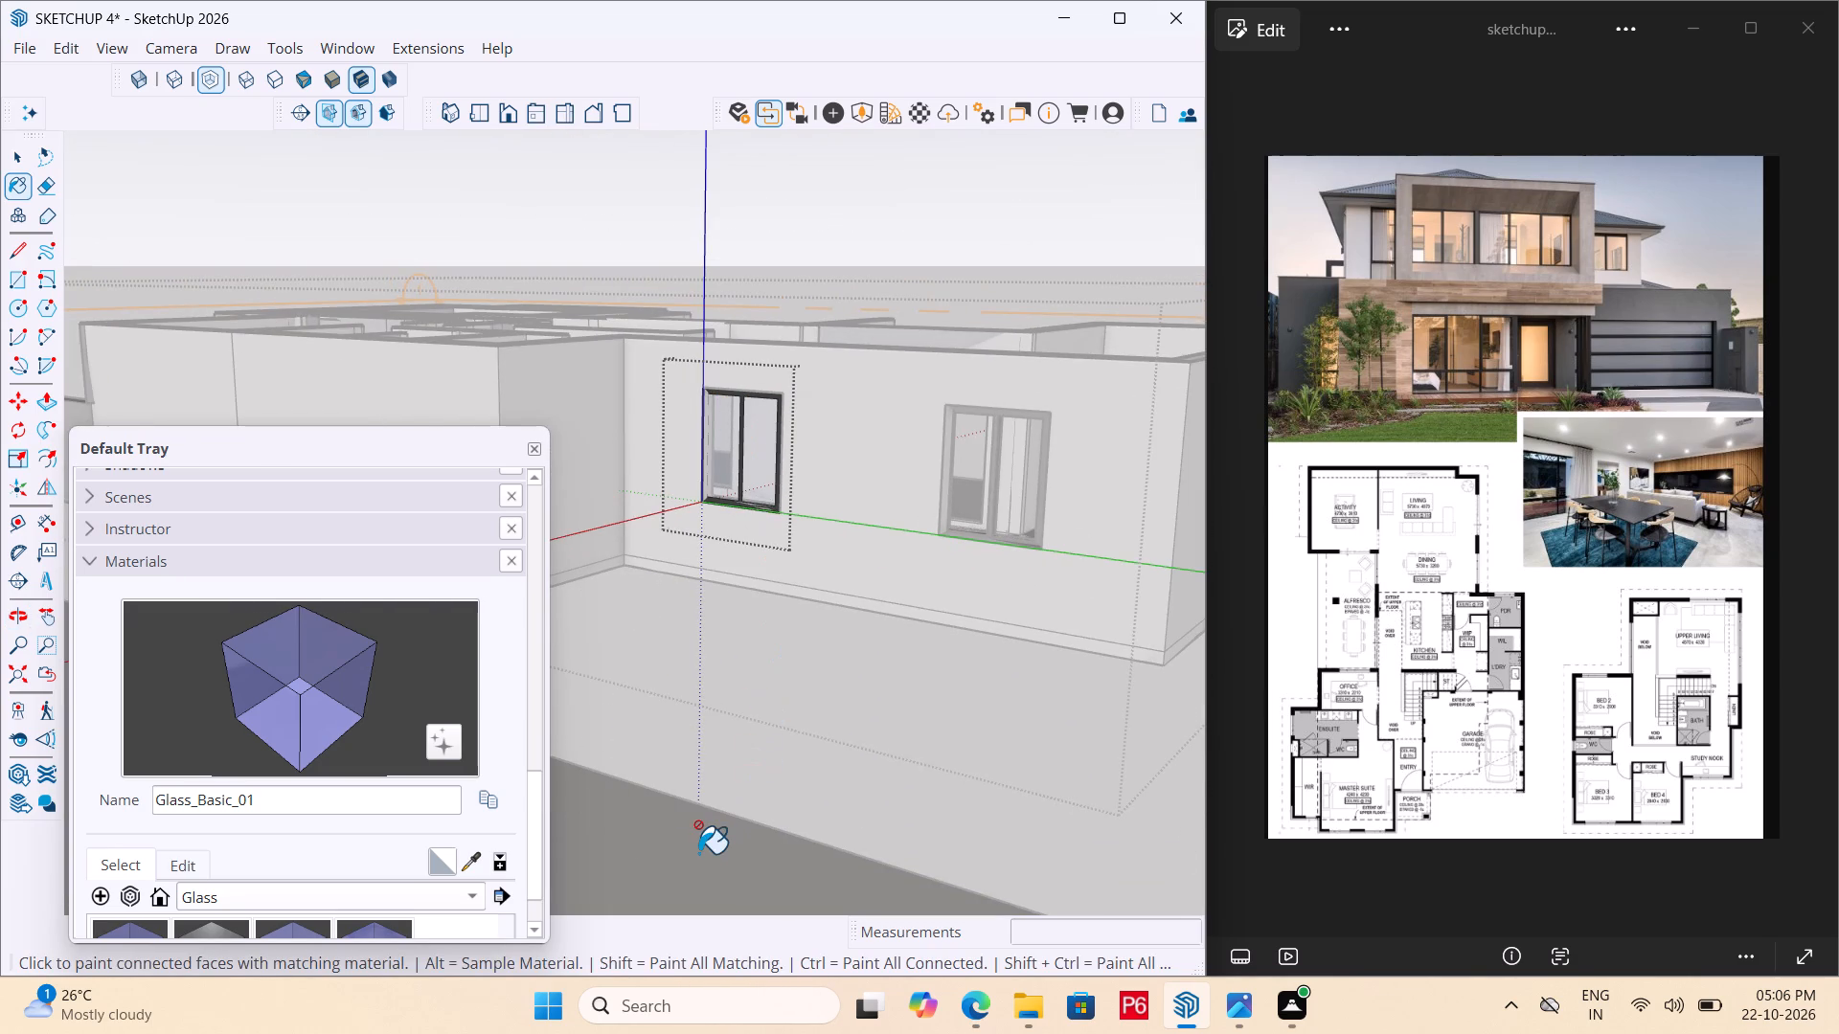
{"action": "key", "text": "space"}
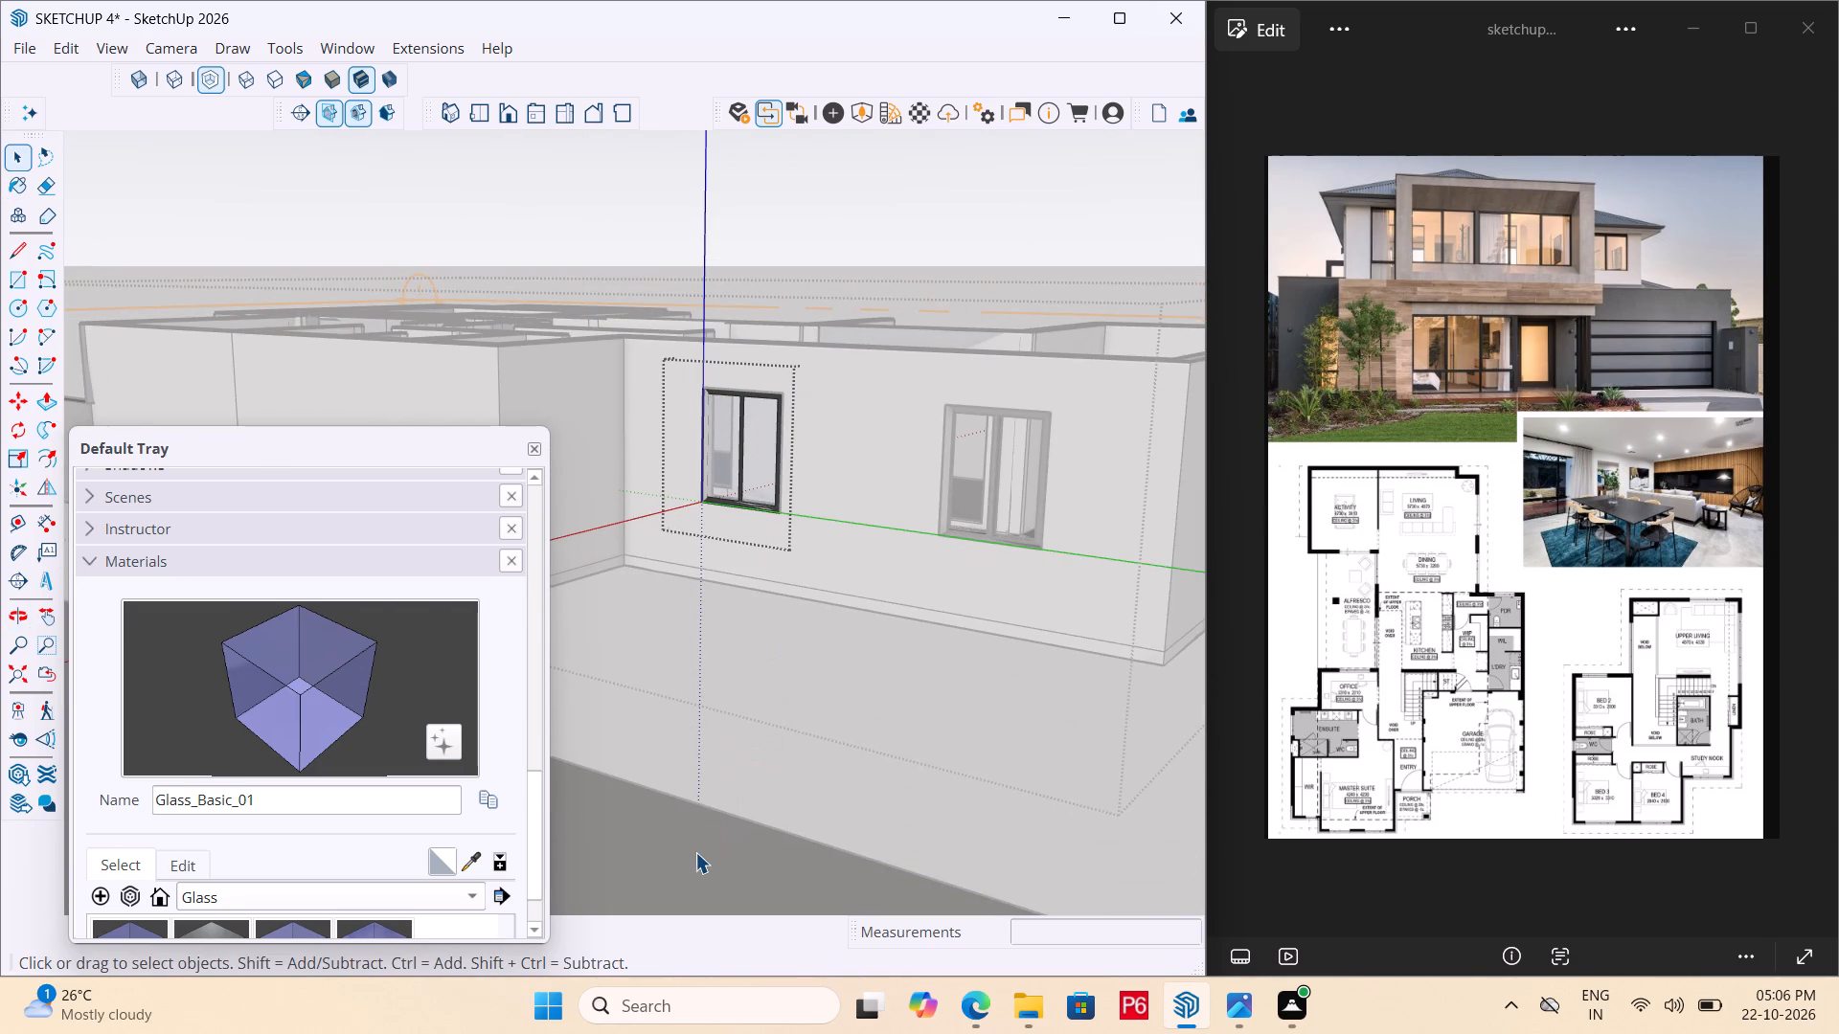
{"action": "triple_click", "coordinate": [695, 852]}
{"action": "triple_click", "coordinate": [695, 852]}
{"action": "double_click", "coordinate": [695, 852]}
{"action": "double_click", "coordinate": [689, 837]}
{"action": "double_click", "coordinate": [660, 825]}
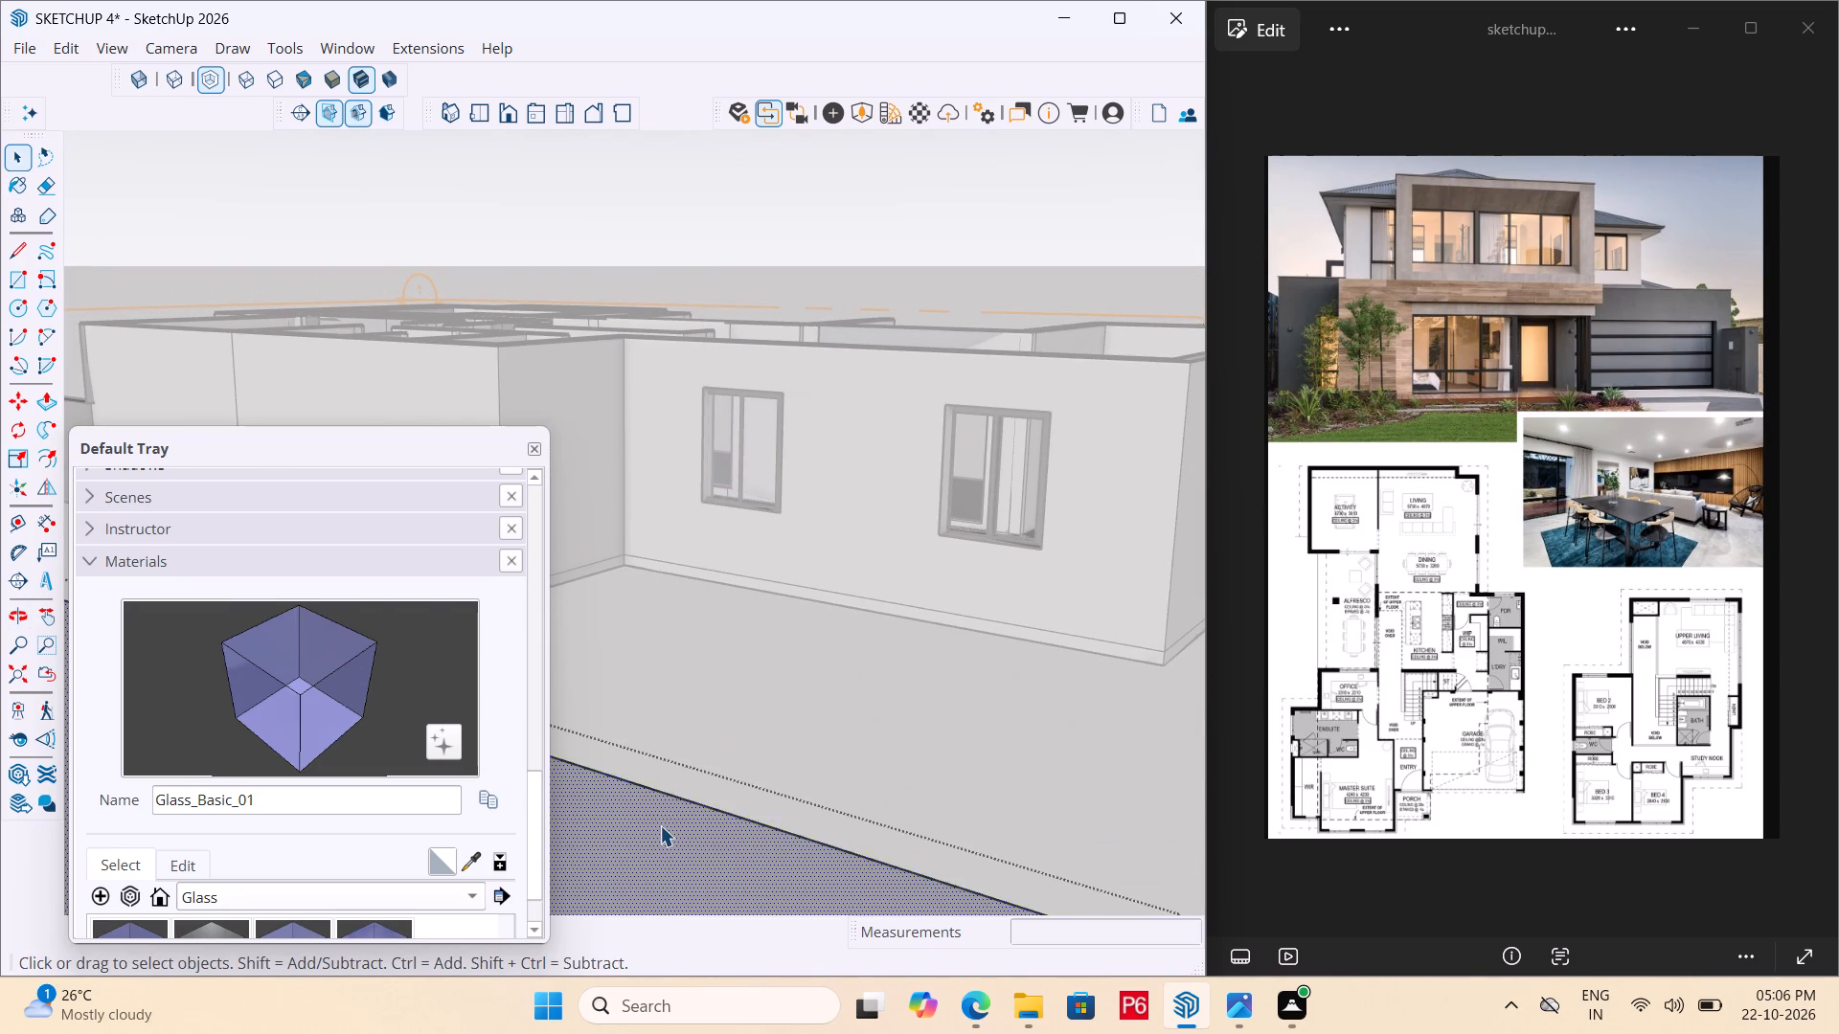
{"action": "scroll", "coordinate": [741, 711], "scroll_direction": "down", "scroll_amount": 11}
{"action": "double_click", "coordinate": [1010, 741]}
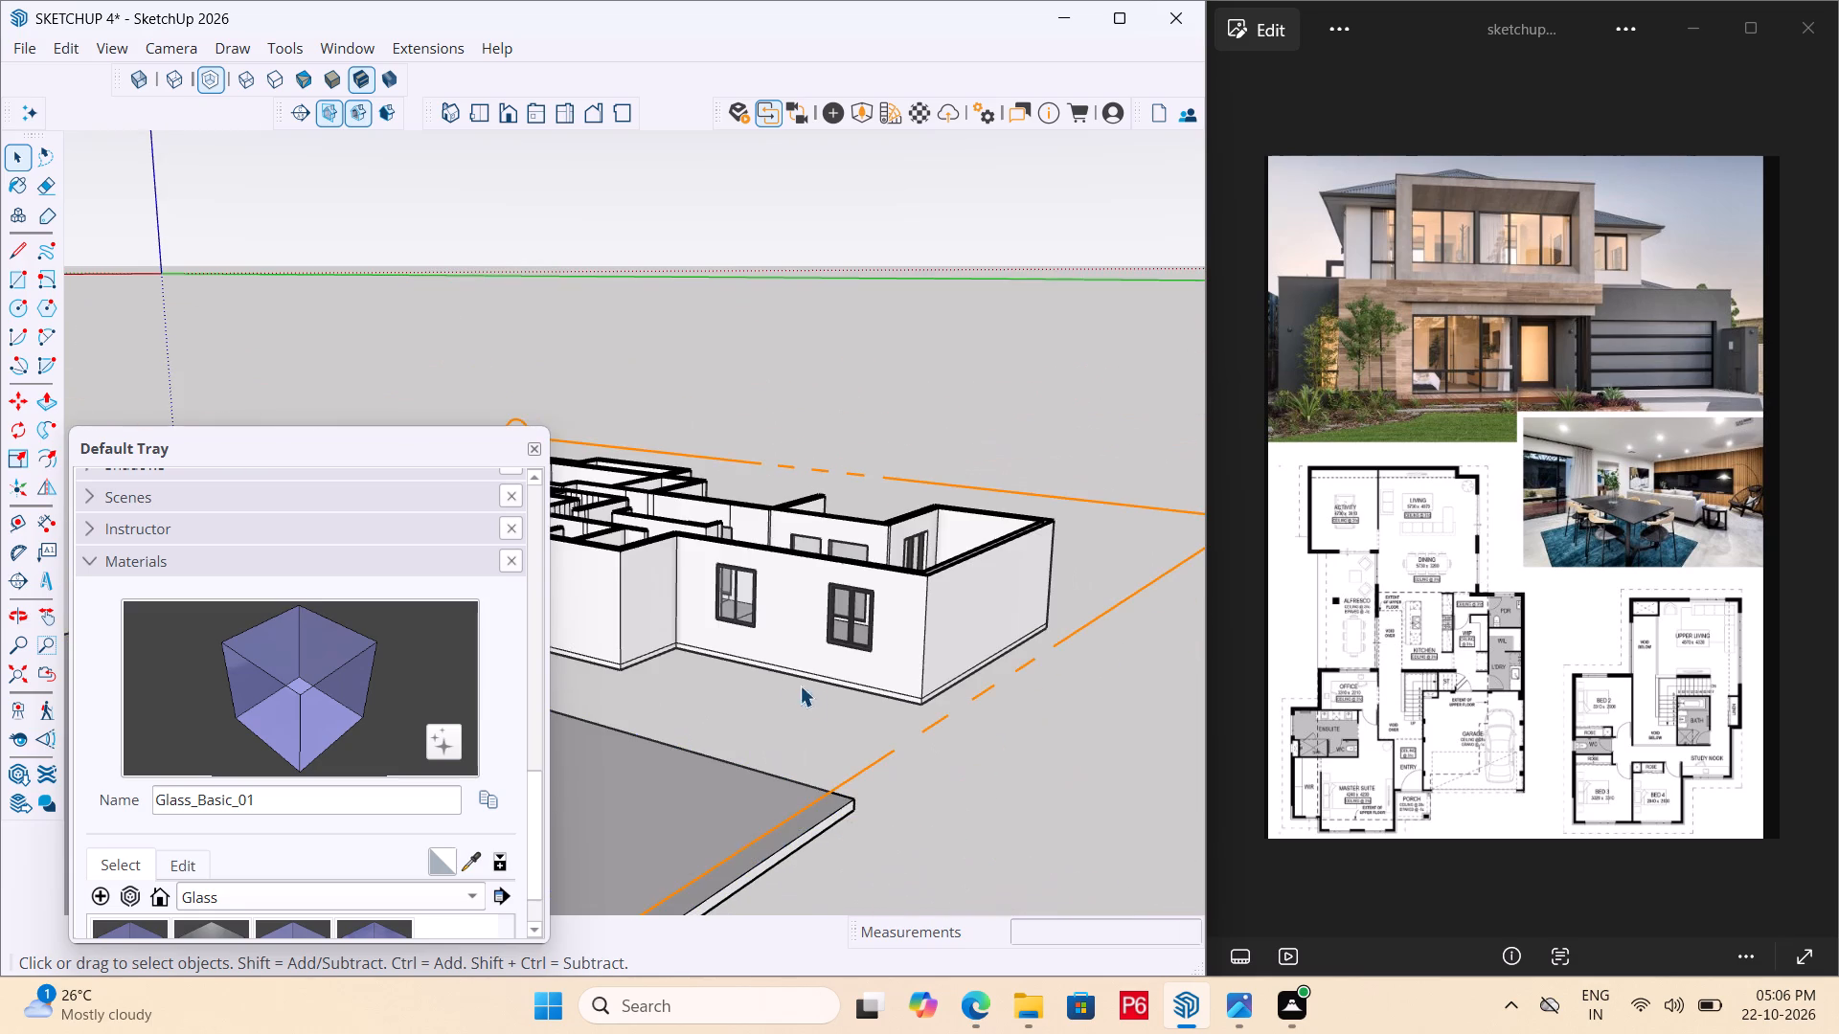
Examine the house from outside and above, focusing on the interior rooms and the garage area behind the front door panels.
{"action": "middle_click_drag", "start_coordinate": [792, 683], "coordinate": [1400, 738]}
{"action": "scroll", "coordinate": [871, 682], "scroll_direction": "down", "scroll_amount": 3}
{"action": "middle_click_drag", "start_coordinate": [783, 659], "coordinate": [908, 711]}
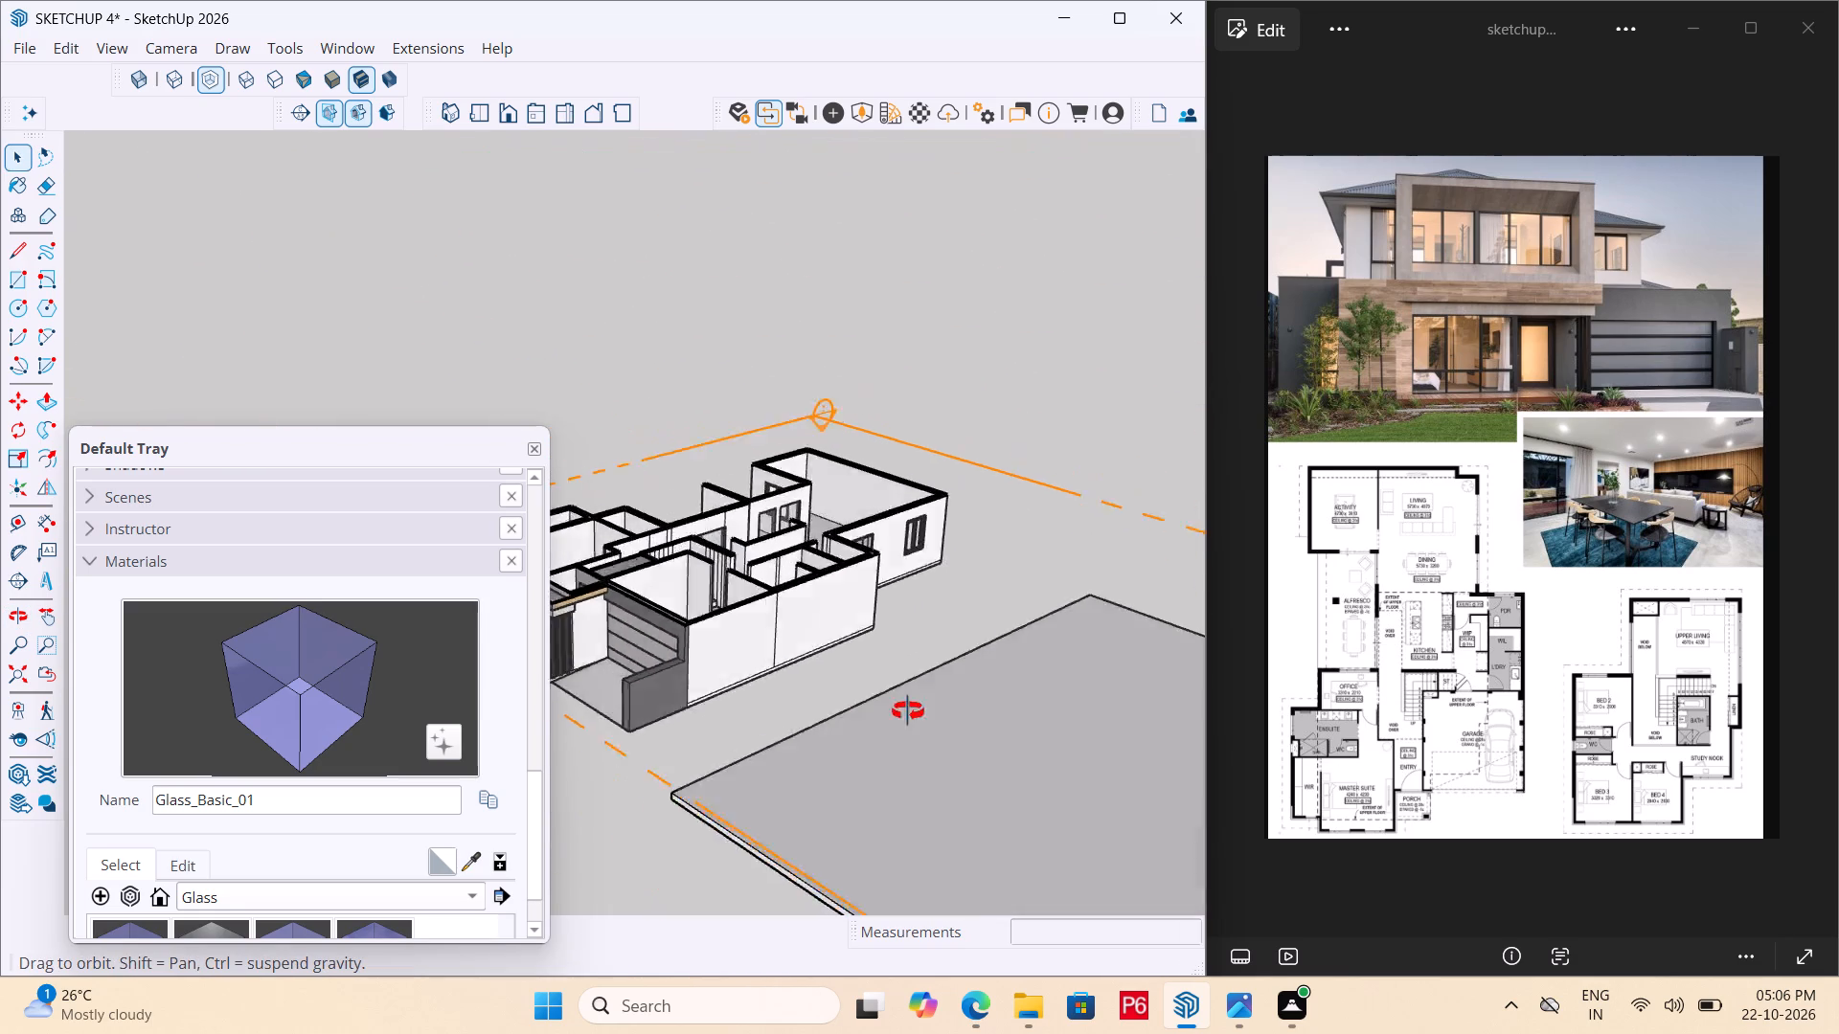
{"action": "middle_click_drag", "start_coordinate": [908, 711], "coordinate": [1033, 859]}
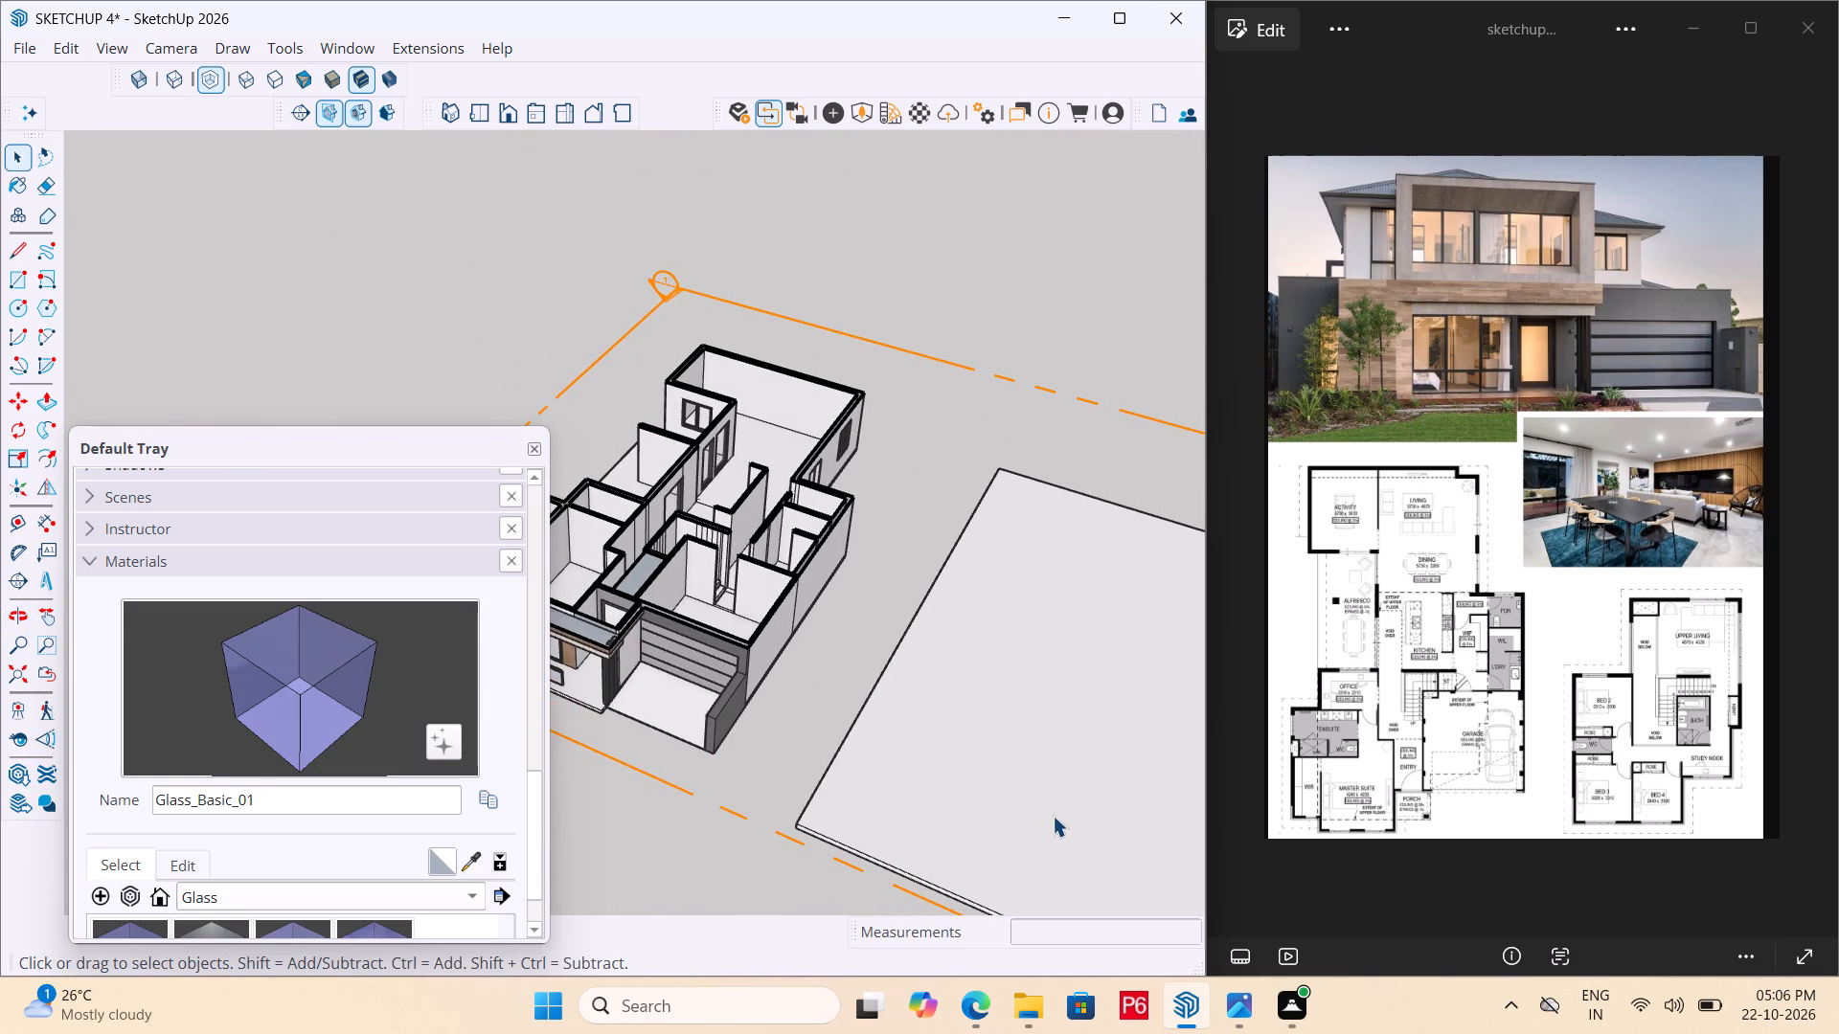
{"action": "middle_click_drag", "start_coordinate": [680, 662], "coordinate": [855, 824]}
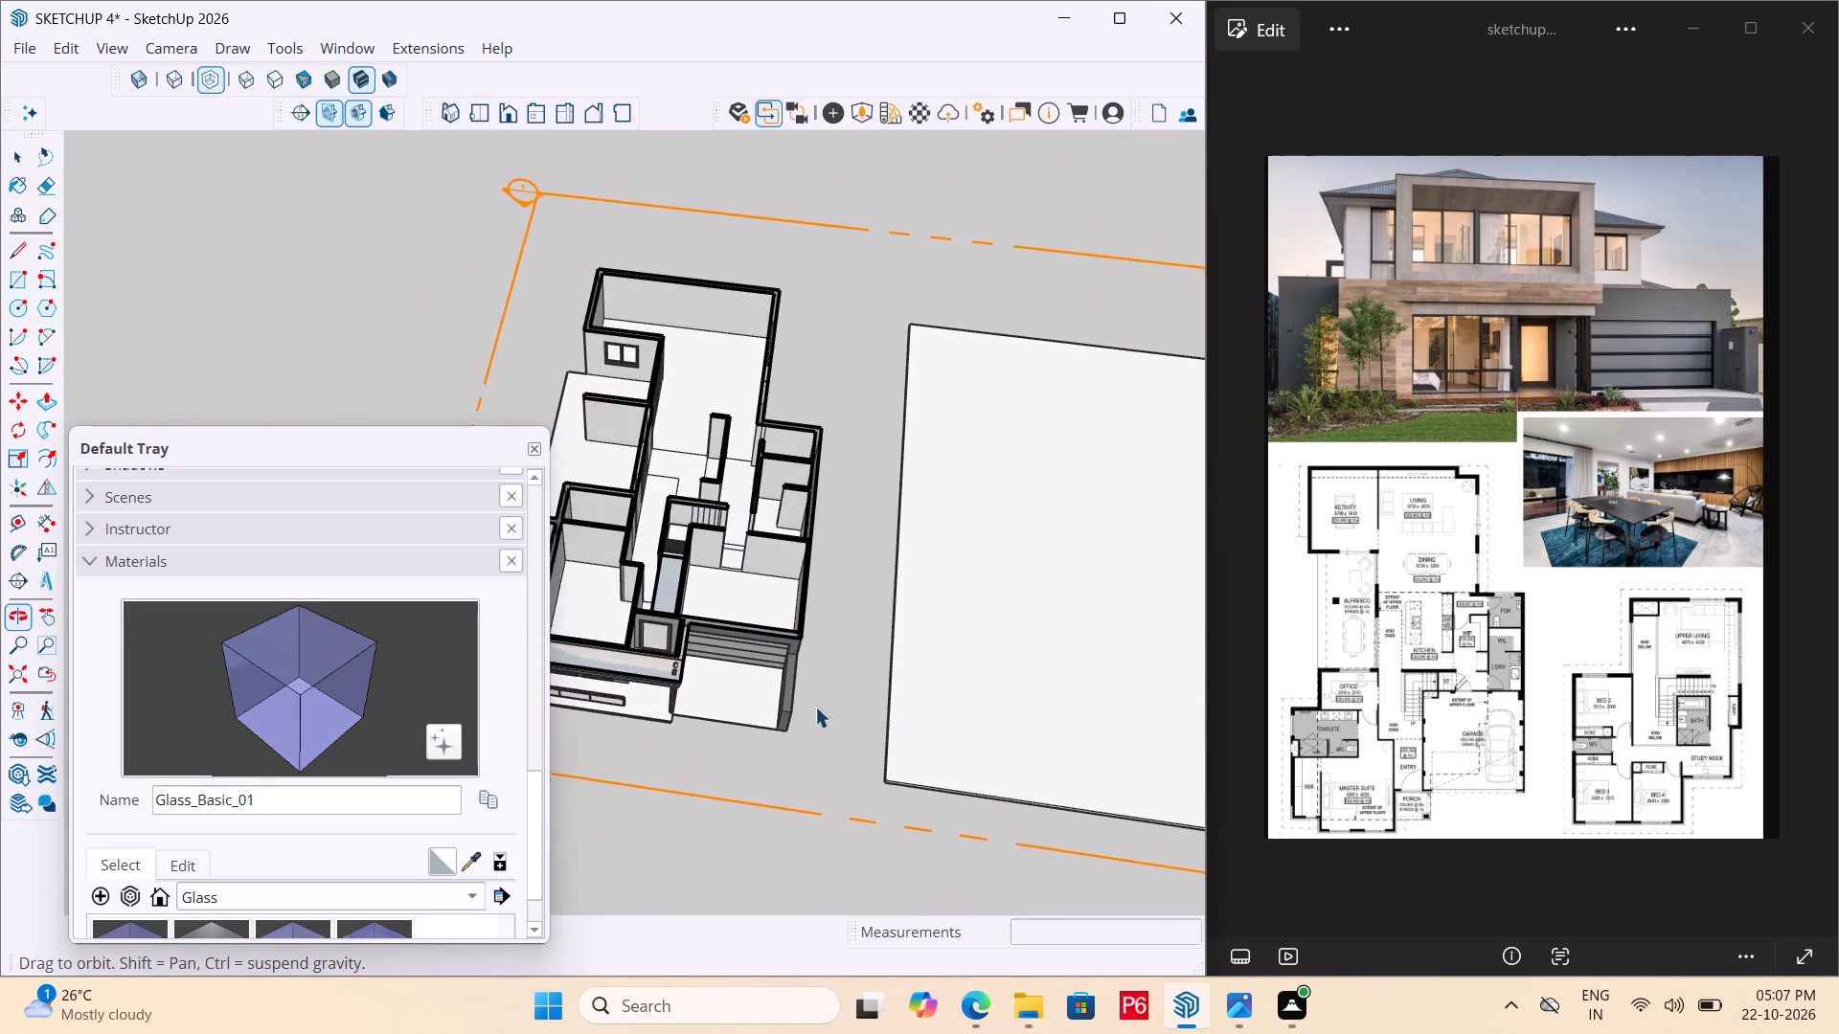
{"action": "scroll", "coordinate": [755, 563], "scroll_direction": "up", "scroll_amount": 4}
{"action": "middle_click_drag", "start_coordinate": [691, 629], "coordinate": [612, 580]}
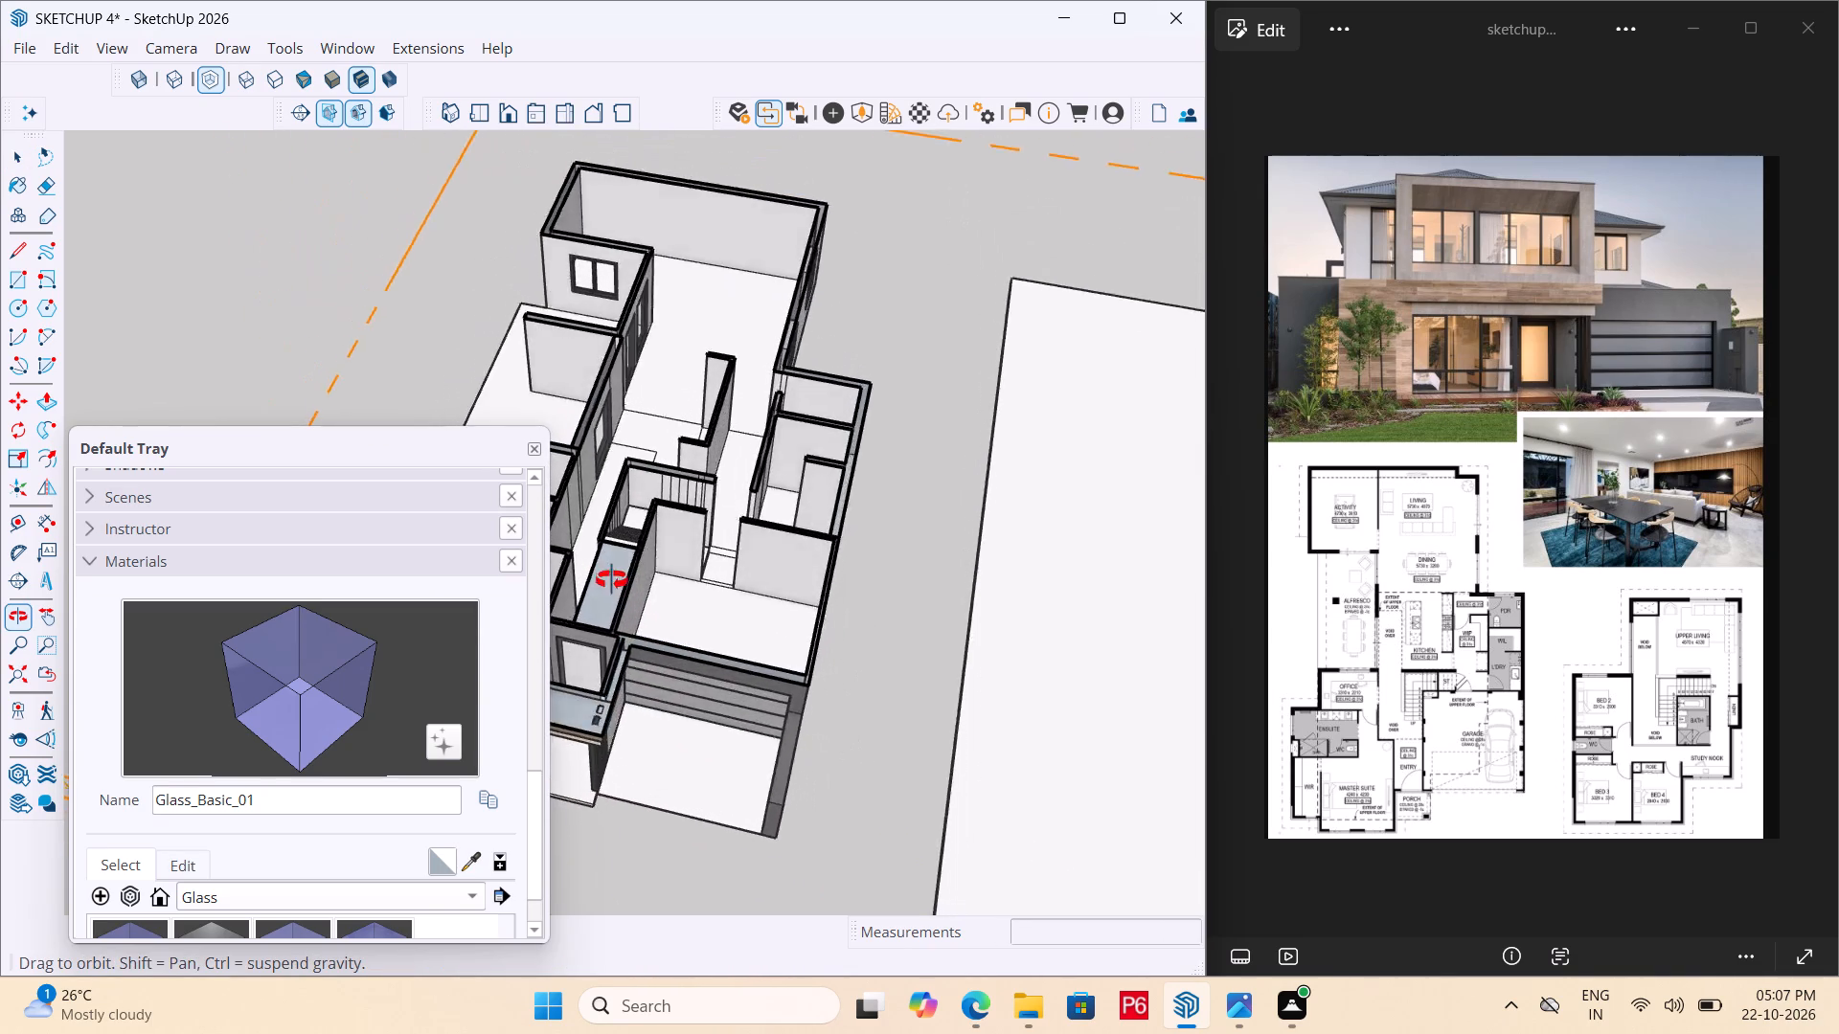
{"action": "middle_click_drag", "start_coordinate": [612, 580], "coordinate": [810, 573]}
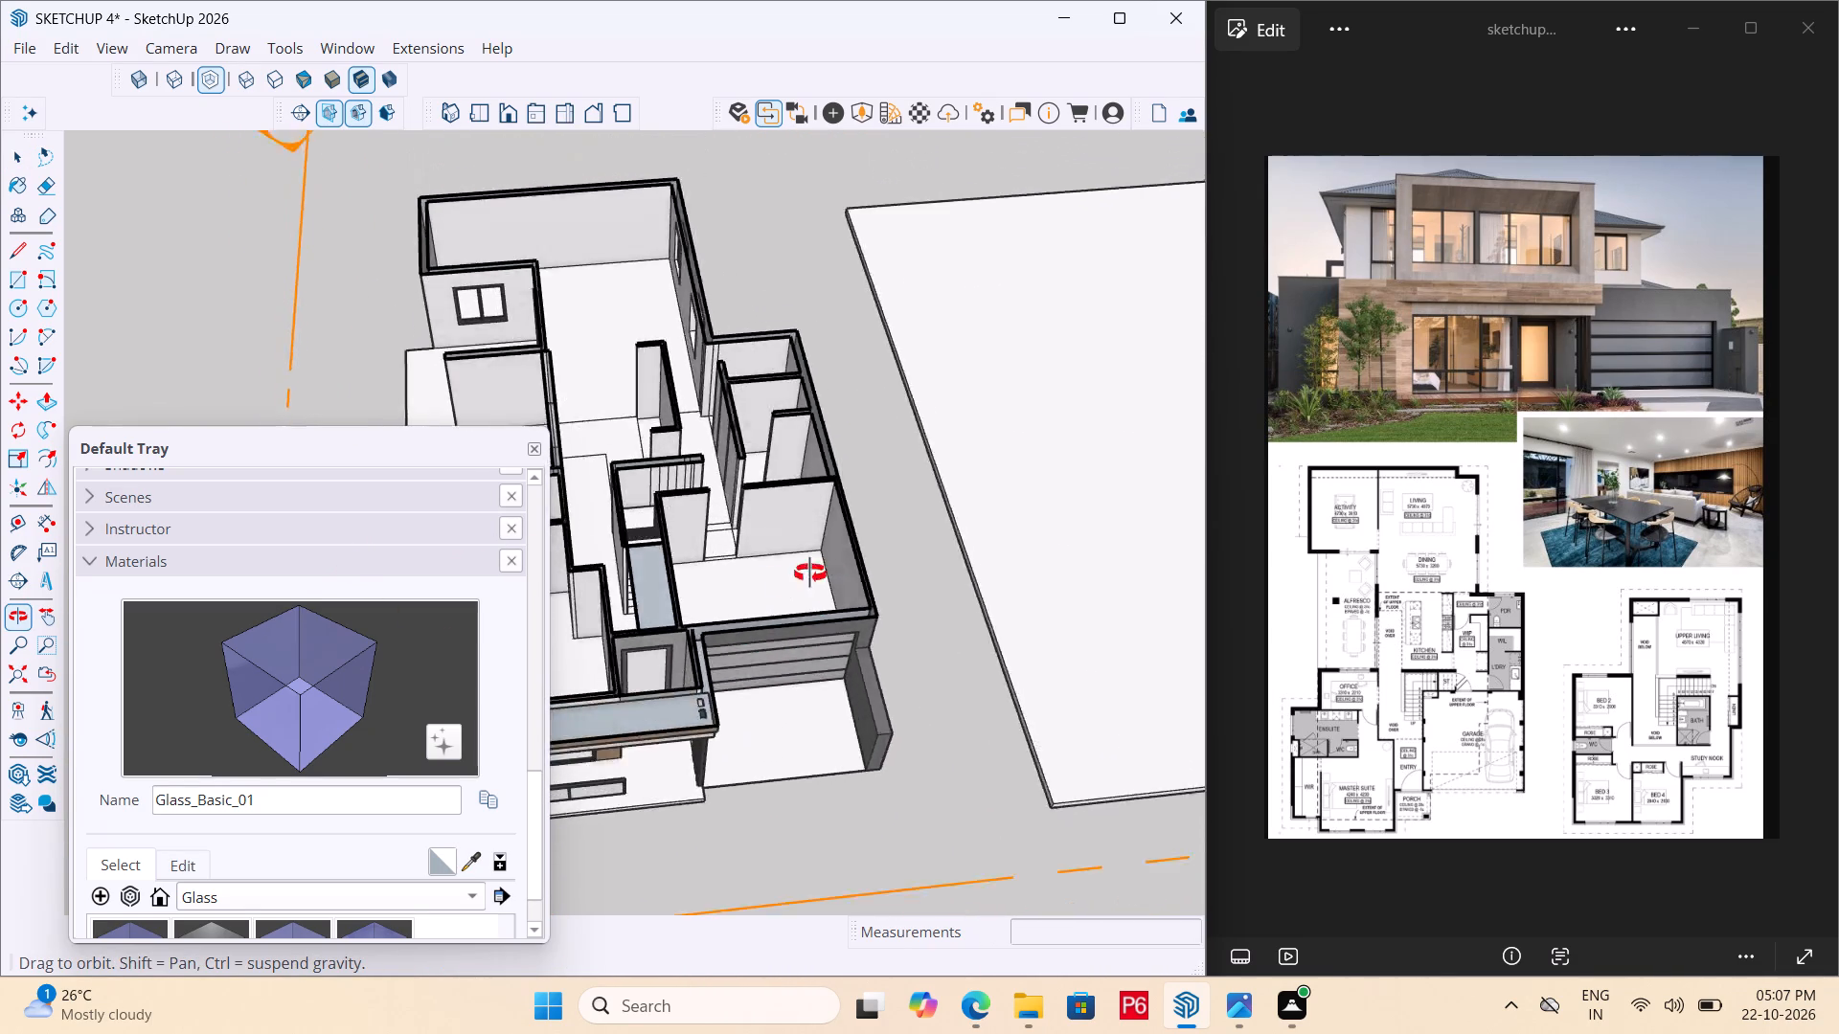
{"action": "middle_click_drag", "start_coordinate": [810, 573], "coordinate": [598, 570]}
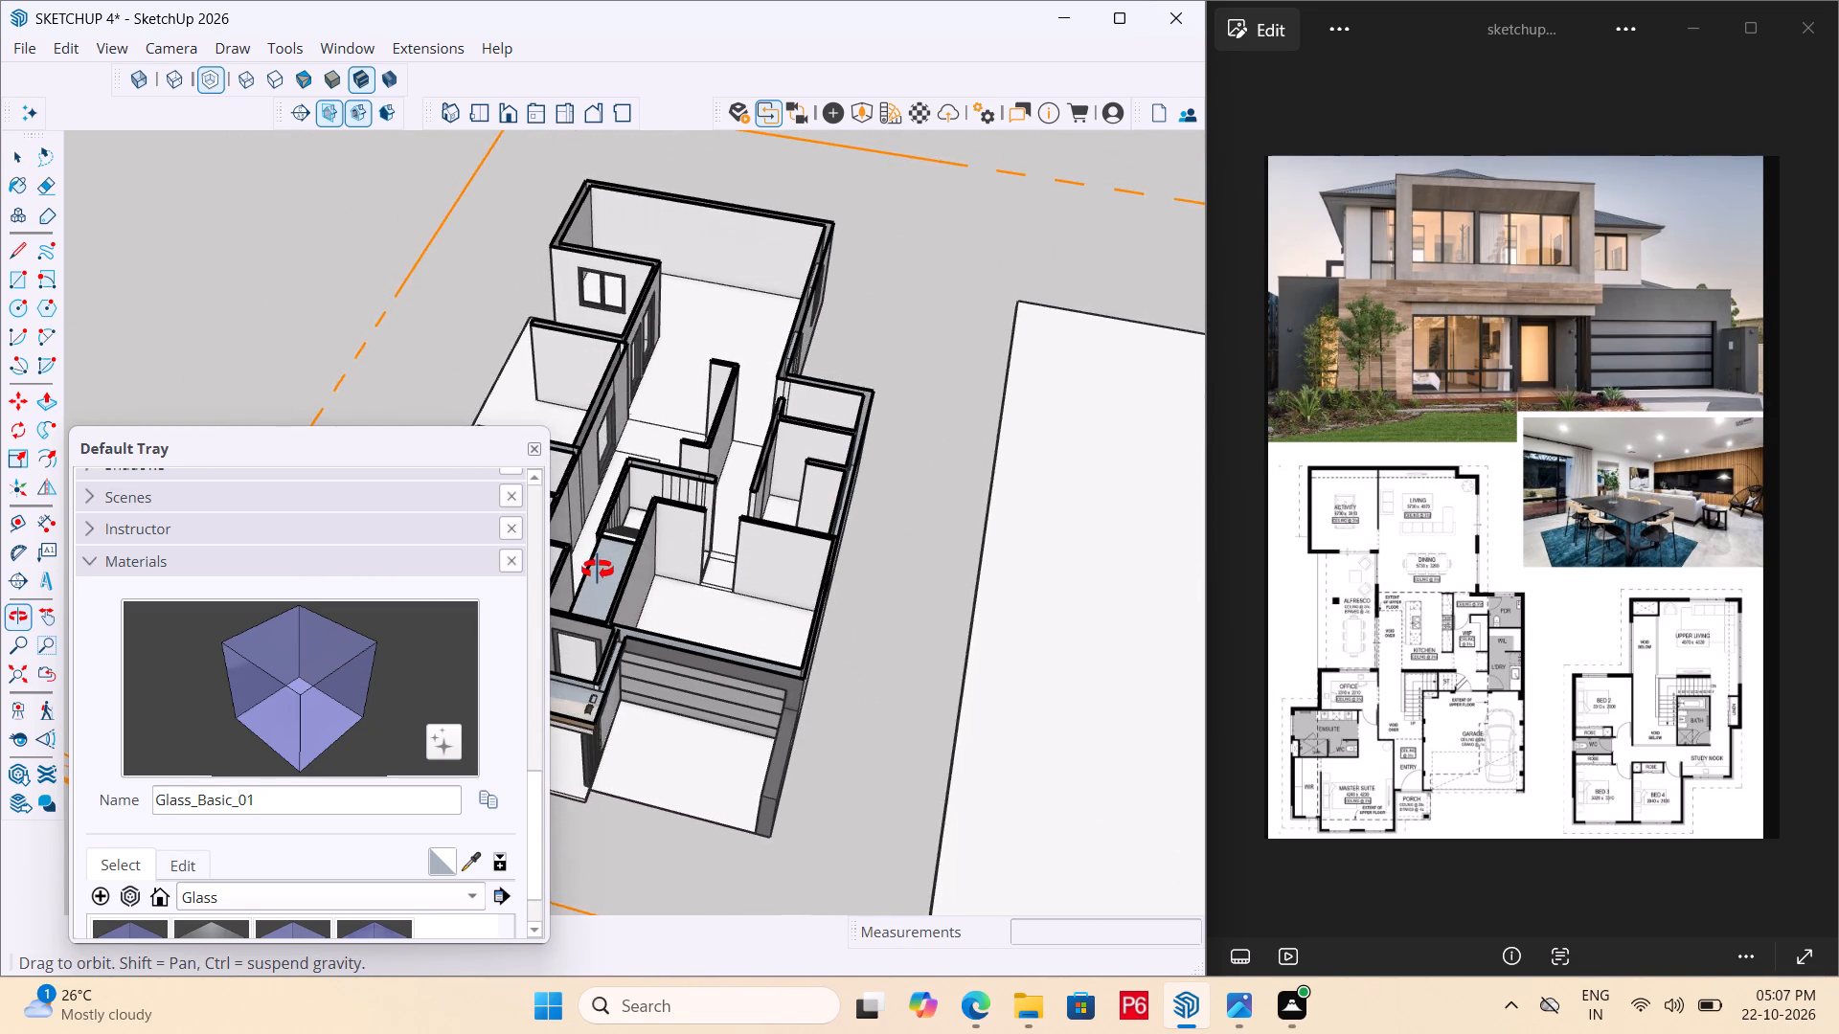
{"action": "middle_click_drag", "start_coordinate": [598, 570], "coordinate": [599, 569]}
{"action": "scroll", "coordinate": [598, 570], "scroll_direction": "up", "scroll_amount": 5}
{"action": "middle_click_drag", "start_coordinate": [737, 625], "coordinate": [666, 688]}
{"action": "scroll", "coordinate": [715, 703], "scroll_direction": "up", "scroll_amount": 1}
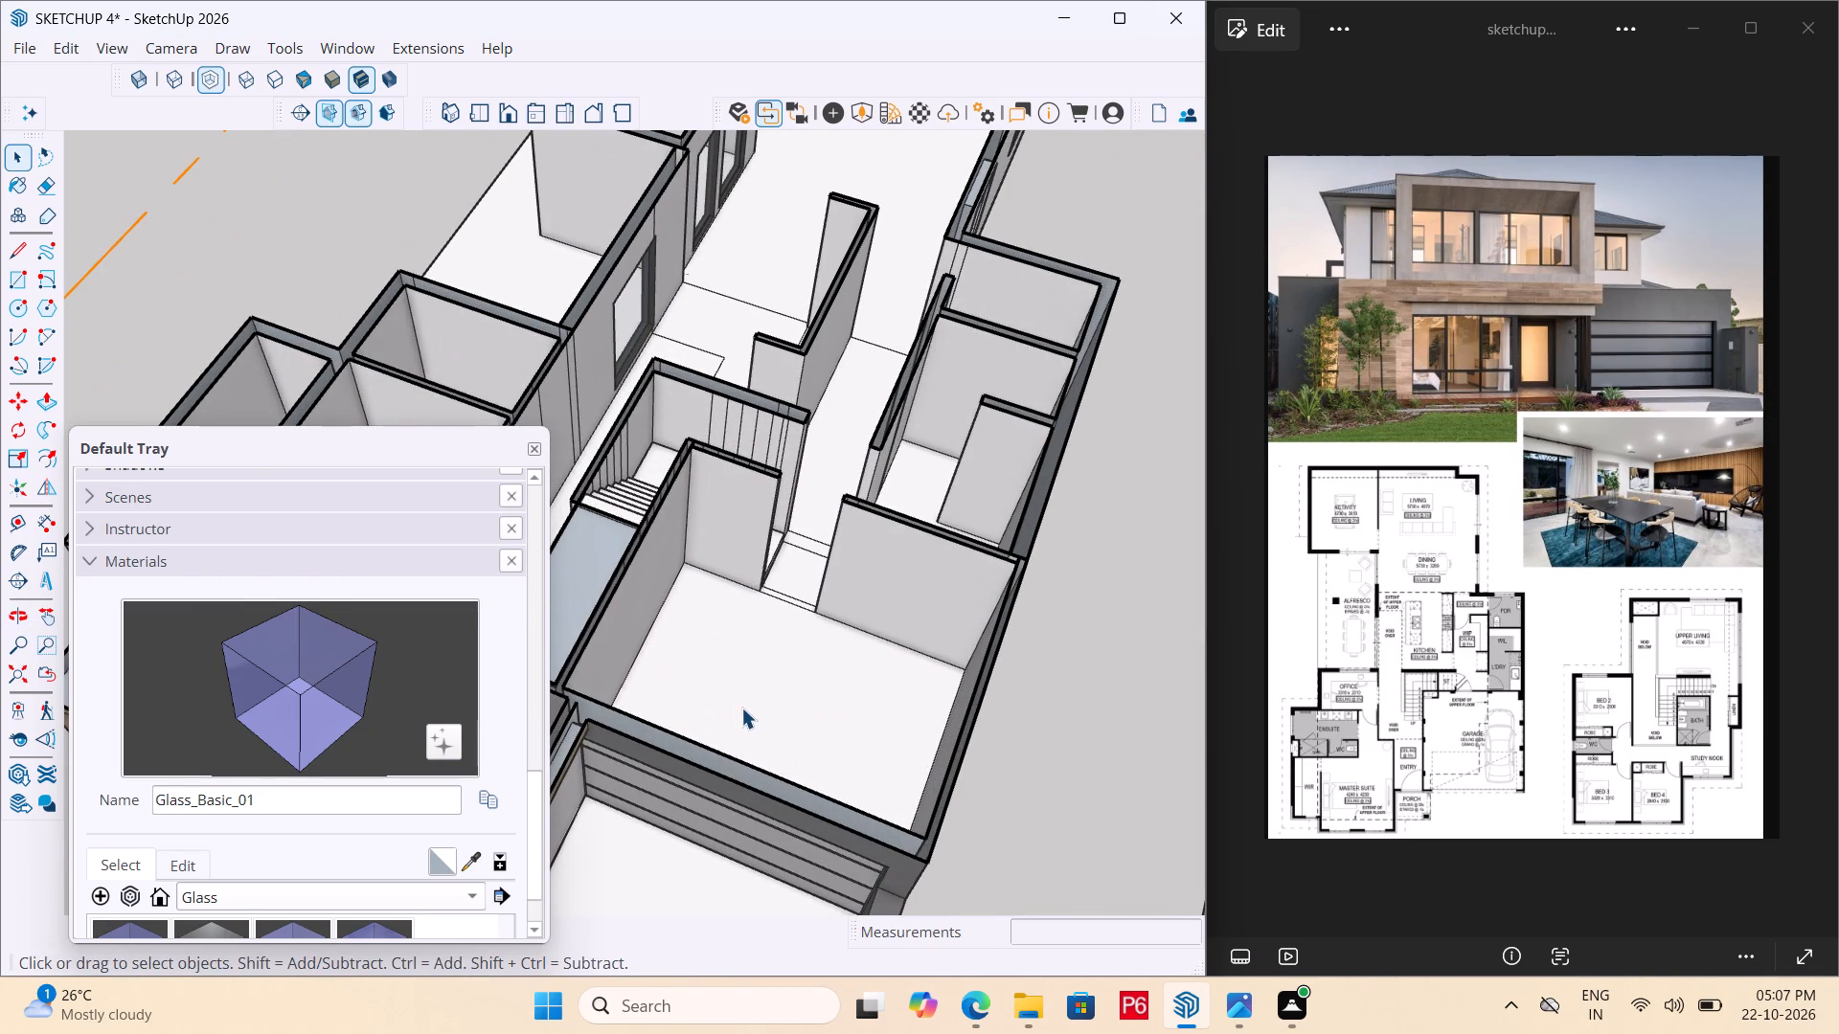
{"action": "left_click", "coordinate": [747, 708]}
{"action": "middle_click_drag", "start_coordinate": [756, 697], "coordinate": [954, 729]}
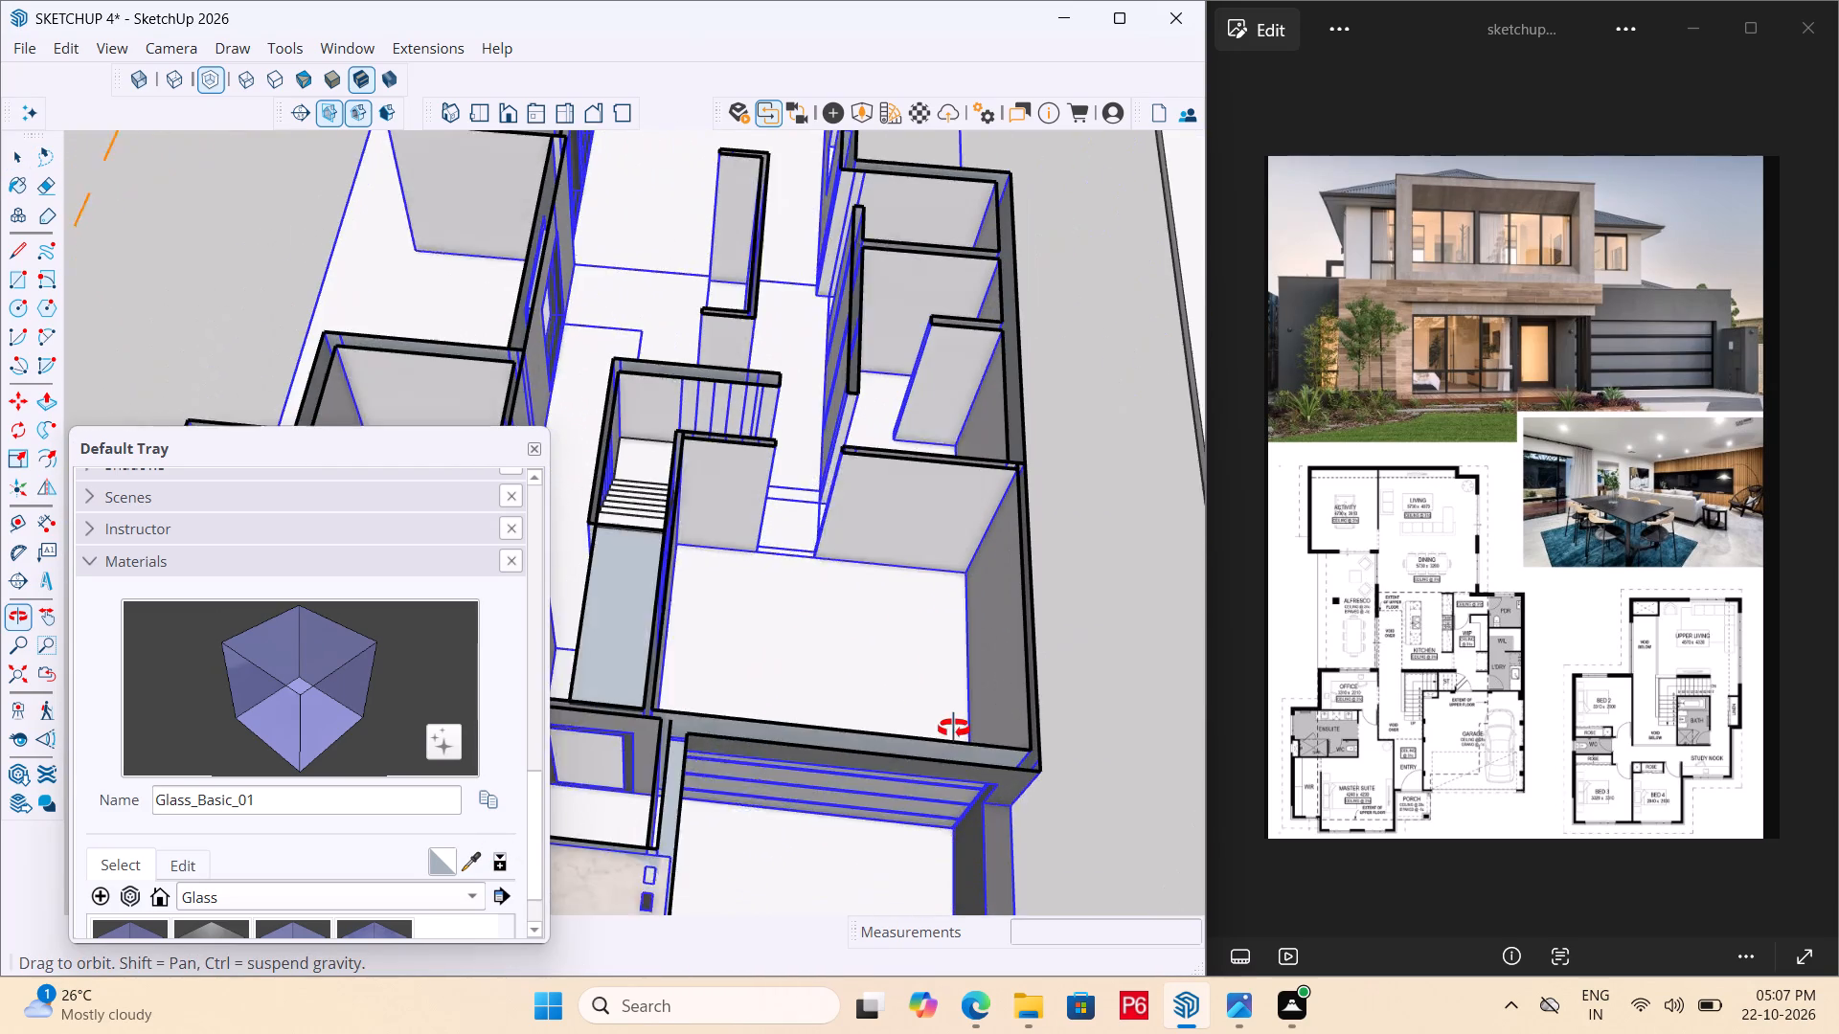
{"action": "middle_click_drag", "start_coordinate": [954, 729], "coordinate": [959, 727]}
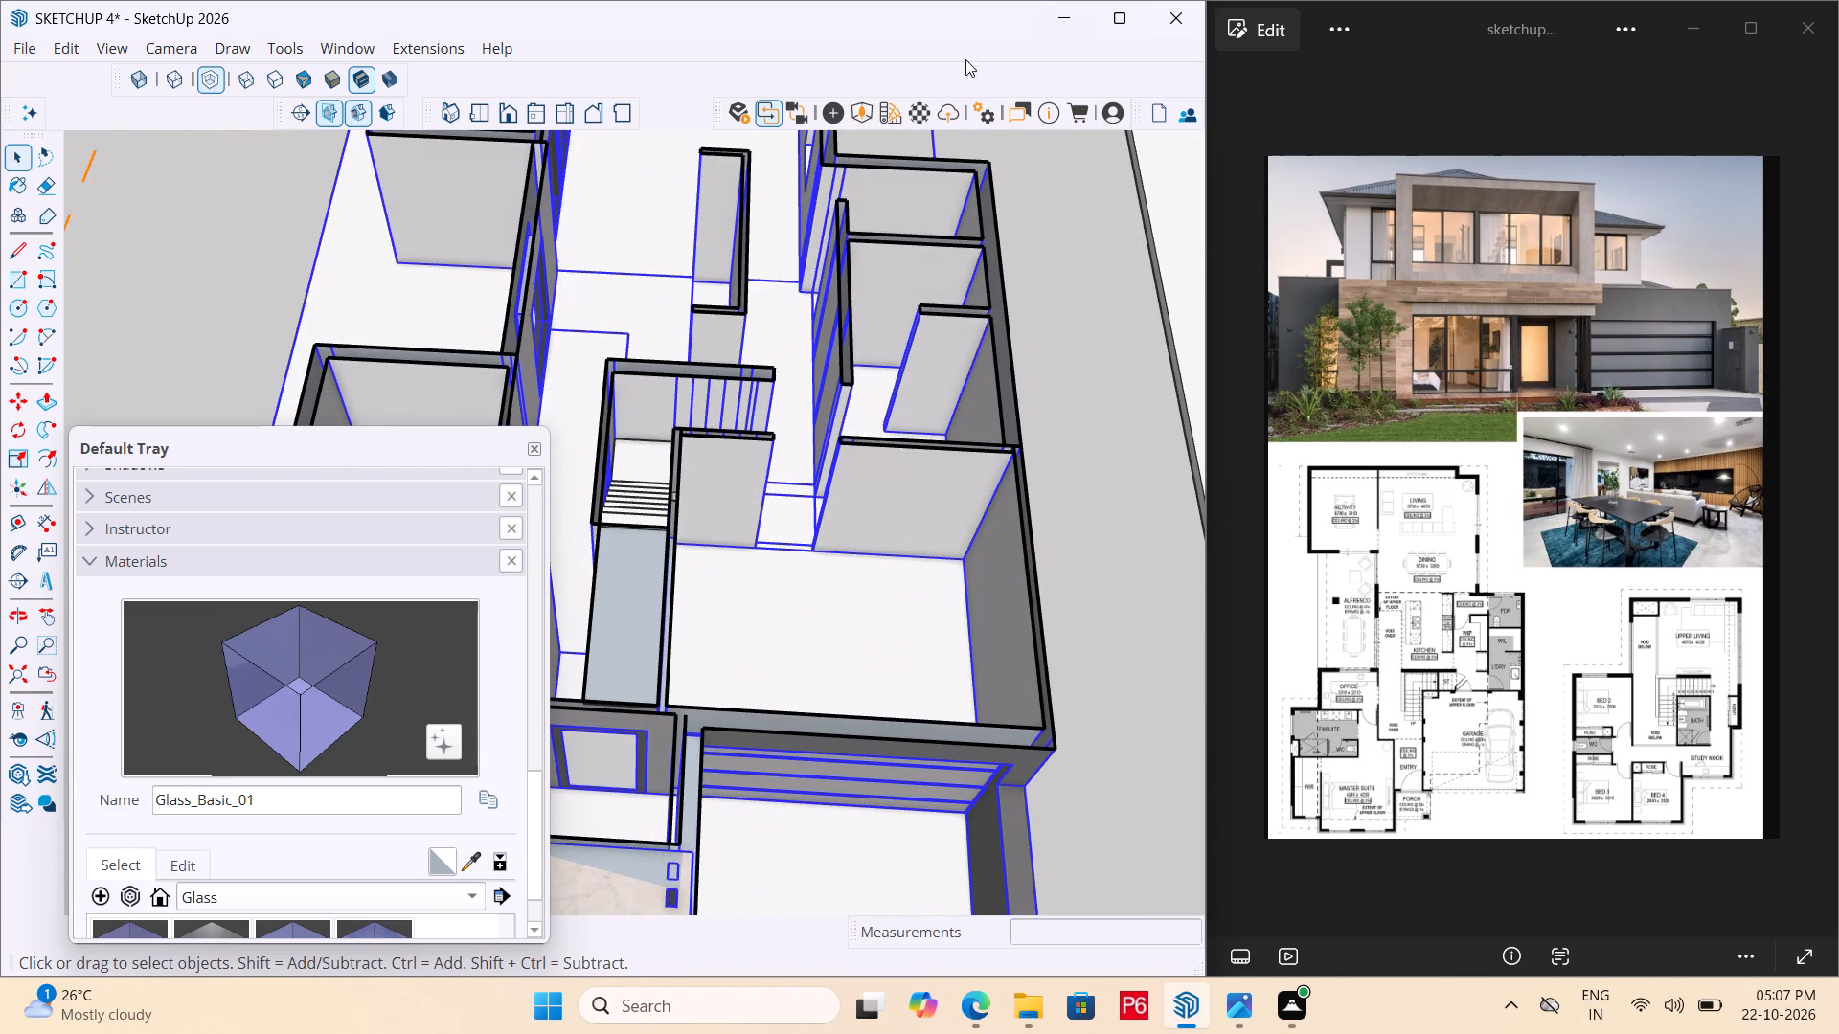
Open the Enscape Asset Library and browse the 3D Models to the Vehicles category.
{"action": "left_click", "coordinate": [864, 107]}
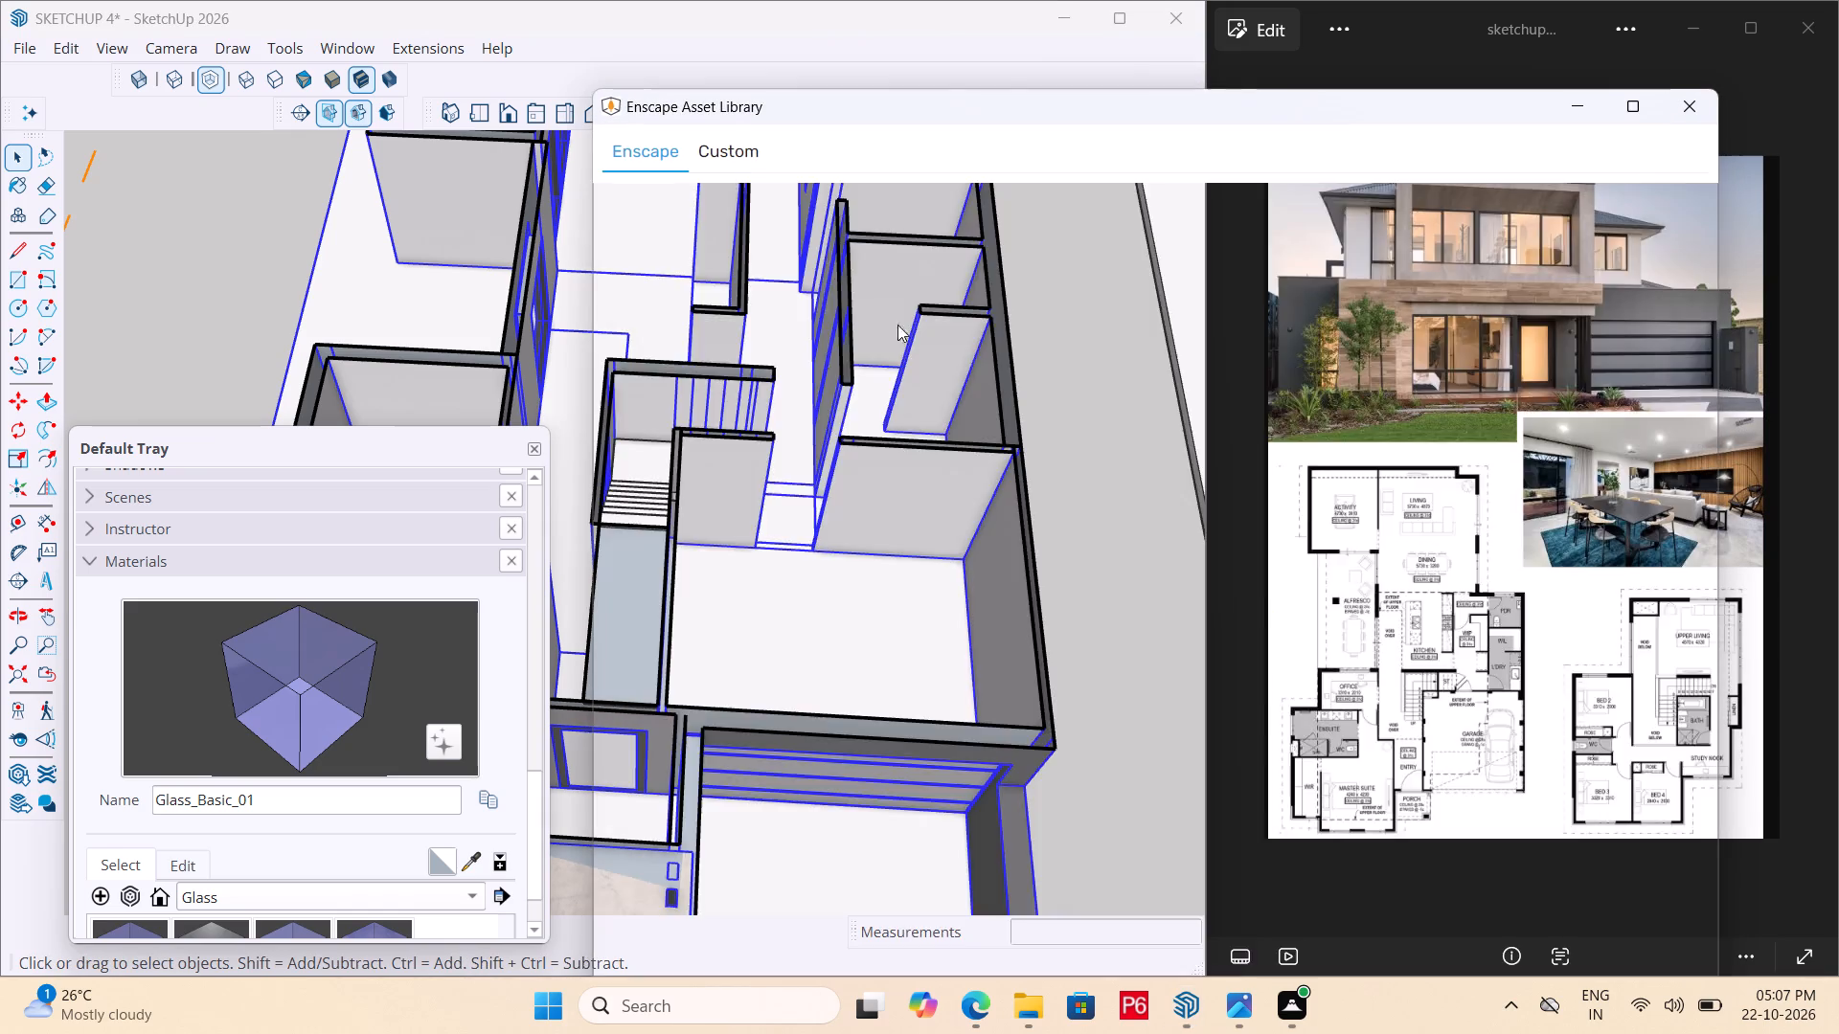
{"action": "scroll", "coordinate": [1299, 569], "scroll_direction": "down", "scroll_amount": 2}
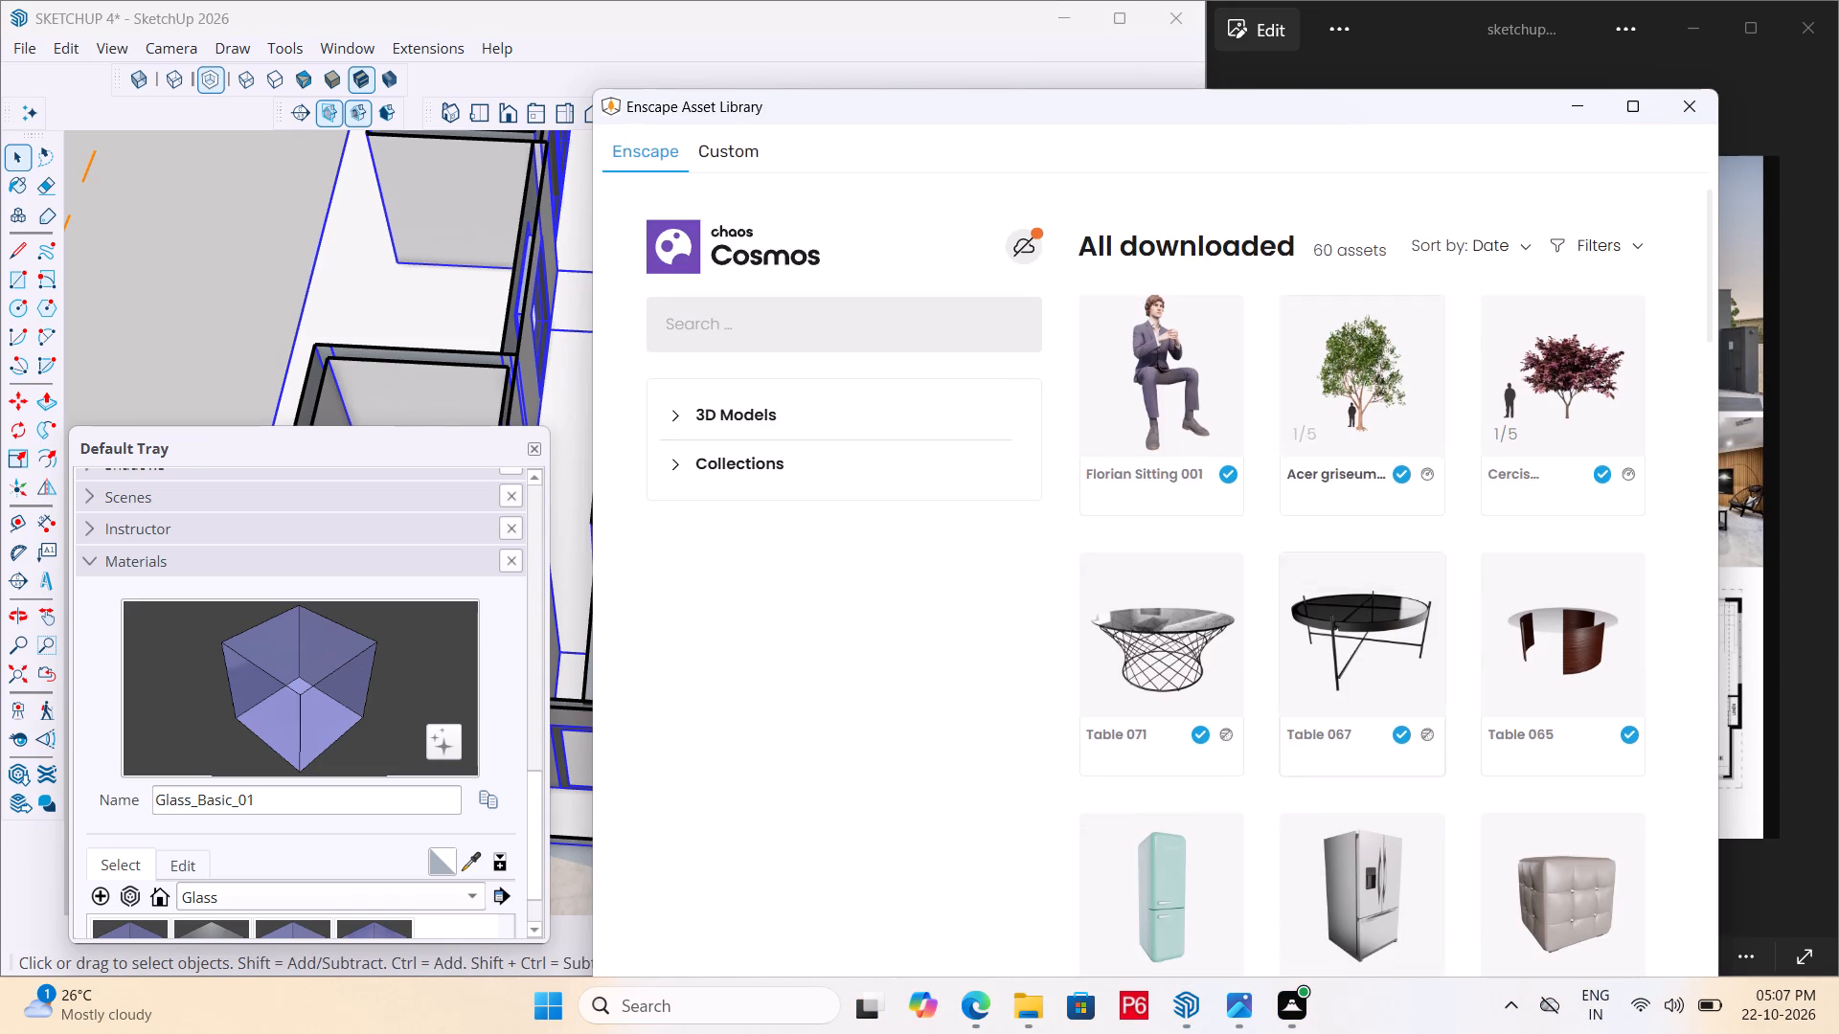
{"action": "scroll", "coordinate": [1301, 584], "scroll_direction": "down", "scroll_amount": 9}
{"action": "left_click", "coordinate": [720, 425]}
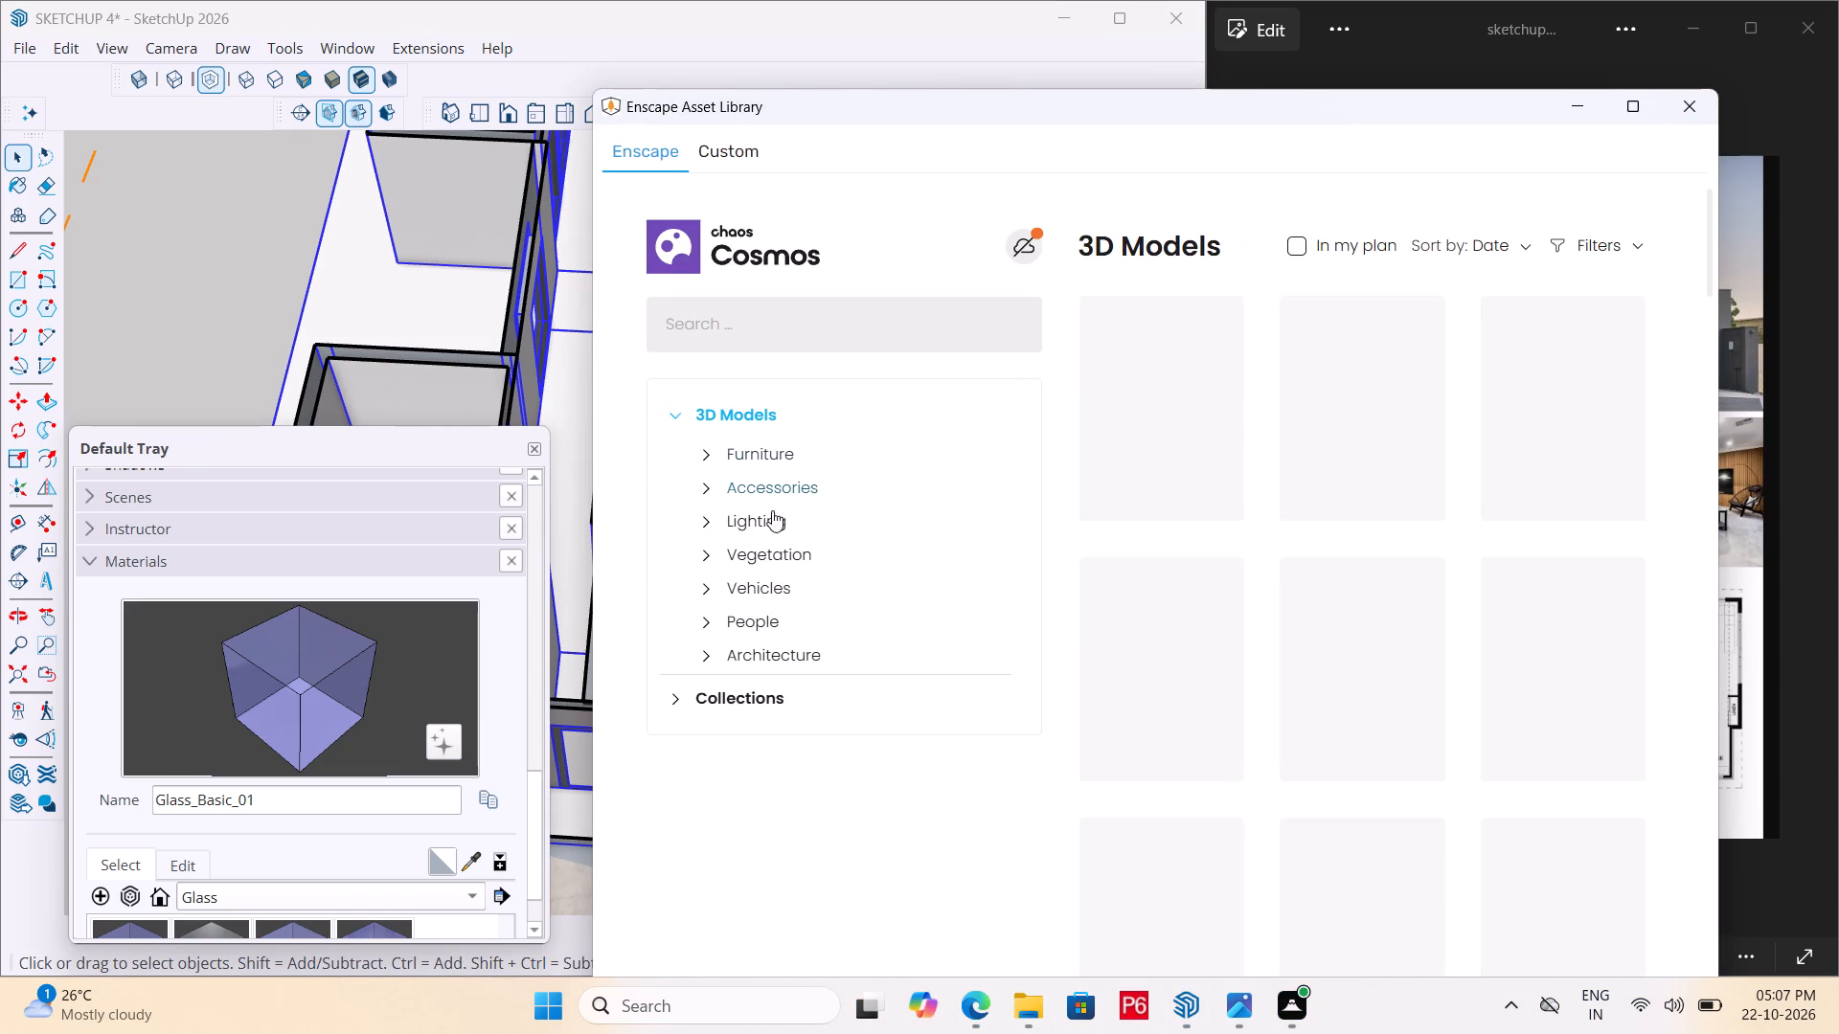
{"action": "left_click", "coordinate": [758, 598]}
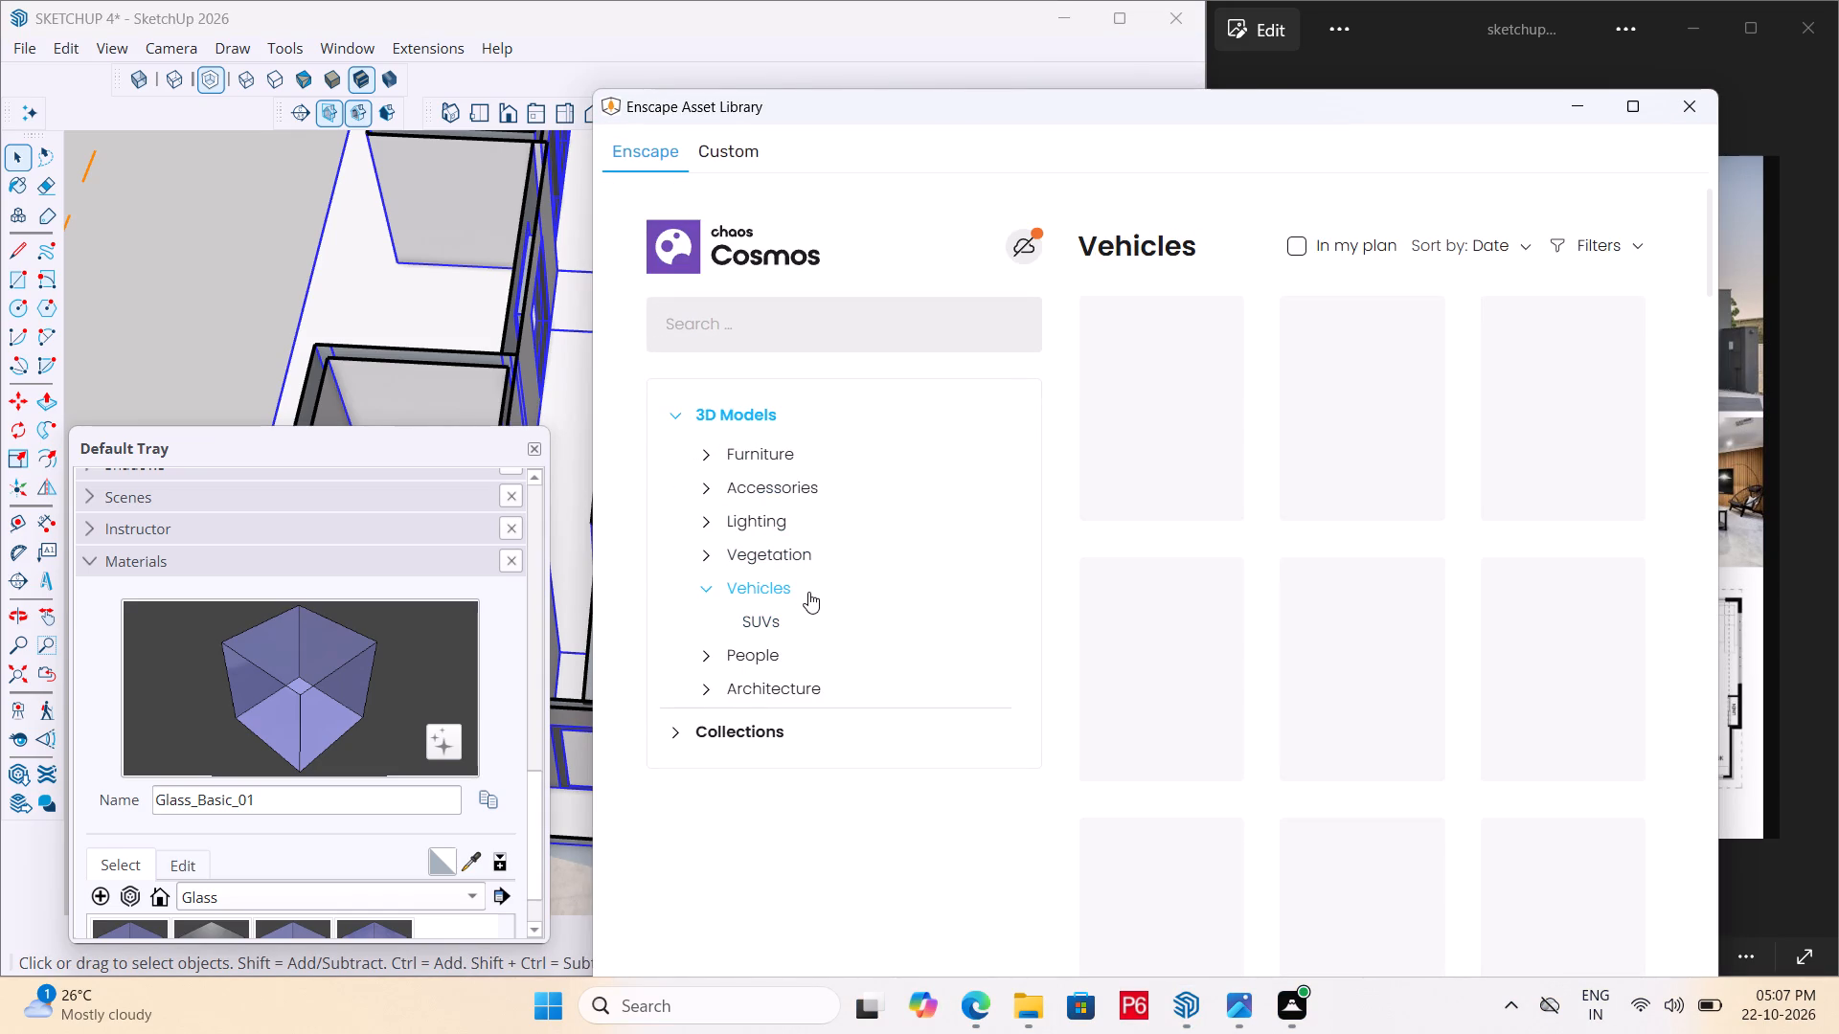
{"action": "double_click", "coordinate": [787, 585]}
{"action": "double_click", "coordinate": [739, 586]}
Check the computer's network connection from the system tray.
{"action": "left_click", "coordinate": [1630, 996]}
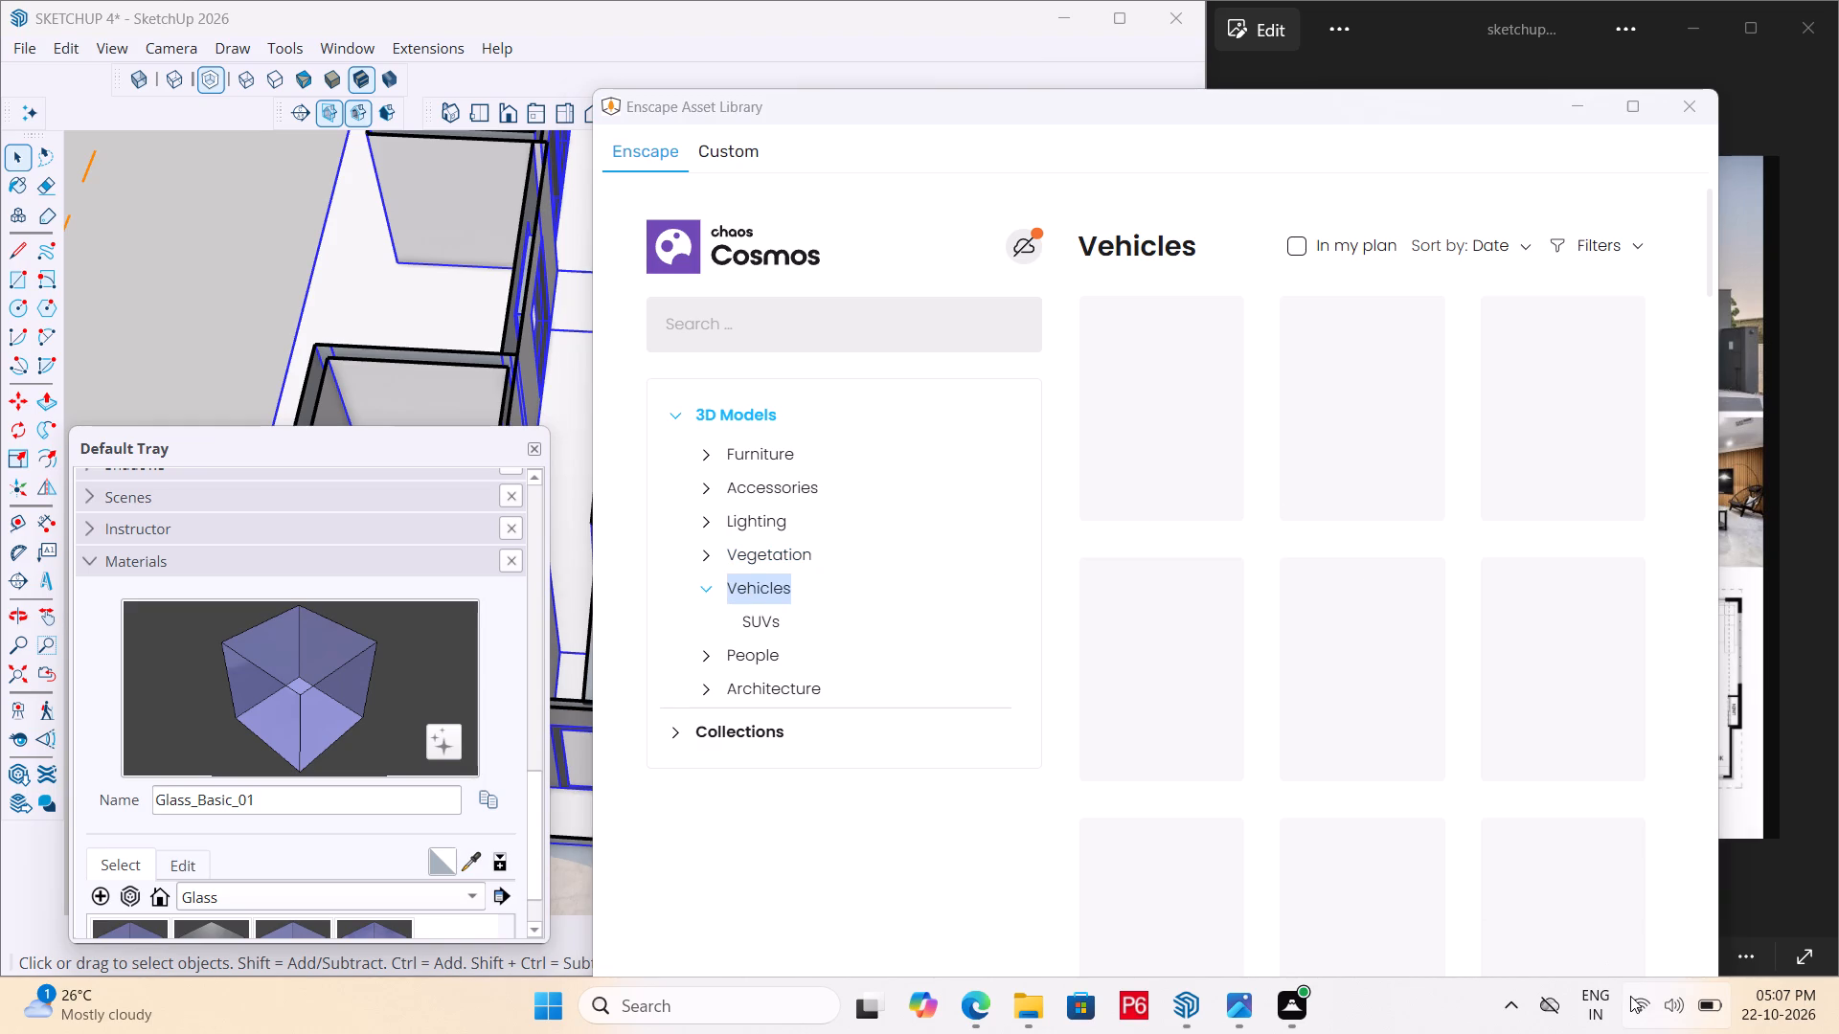
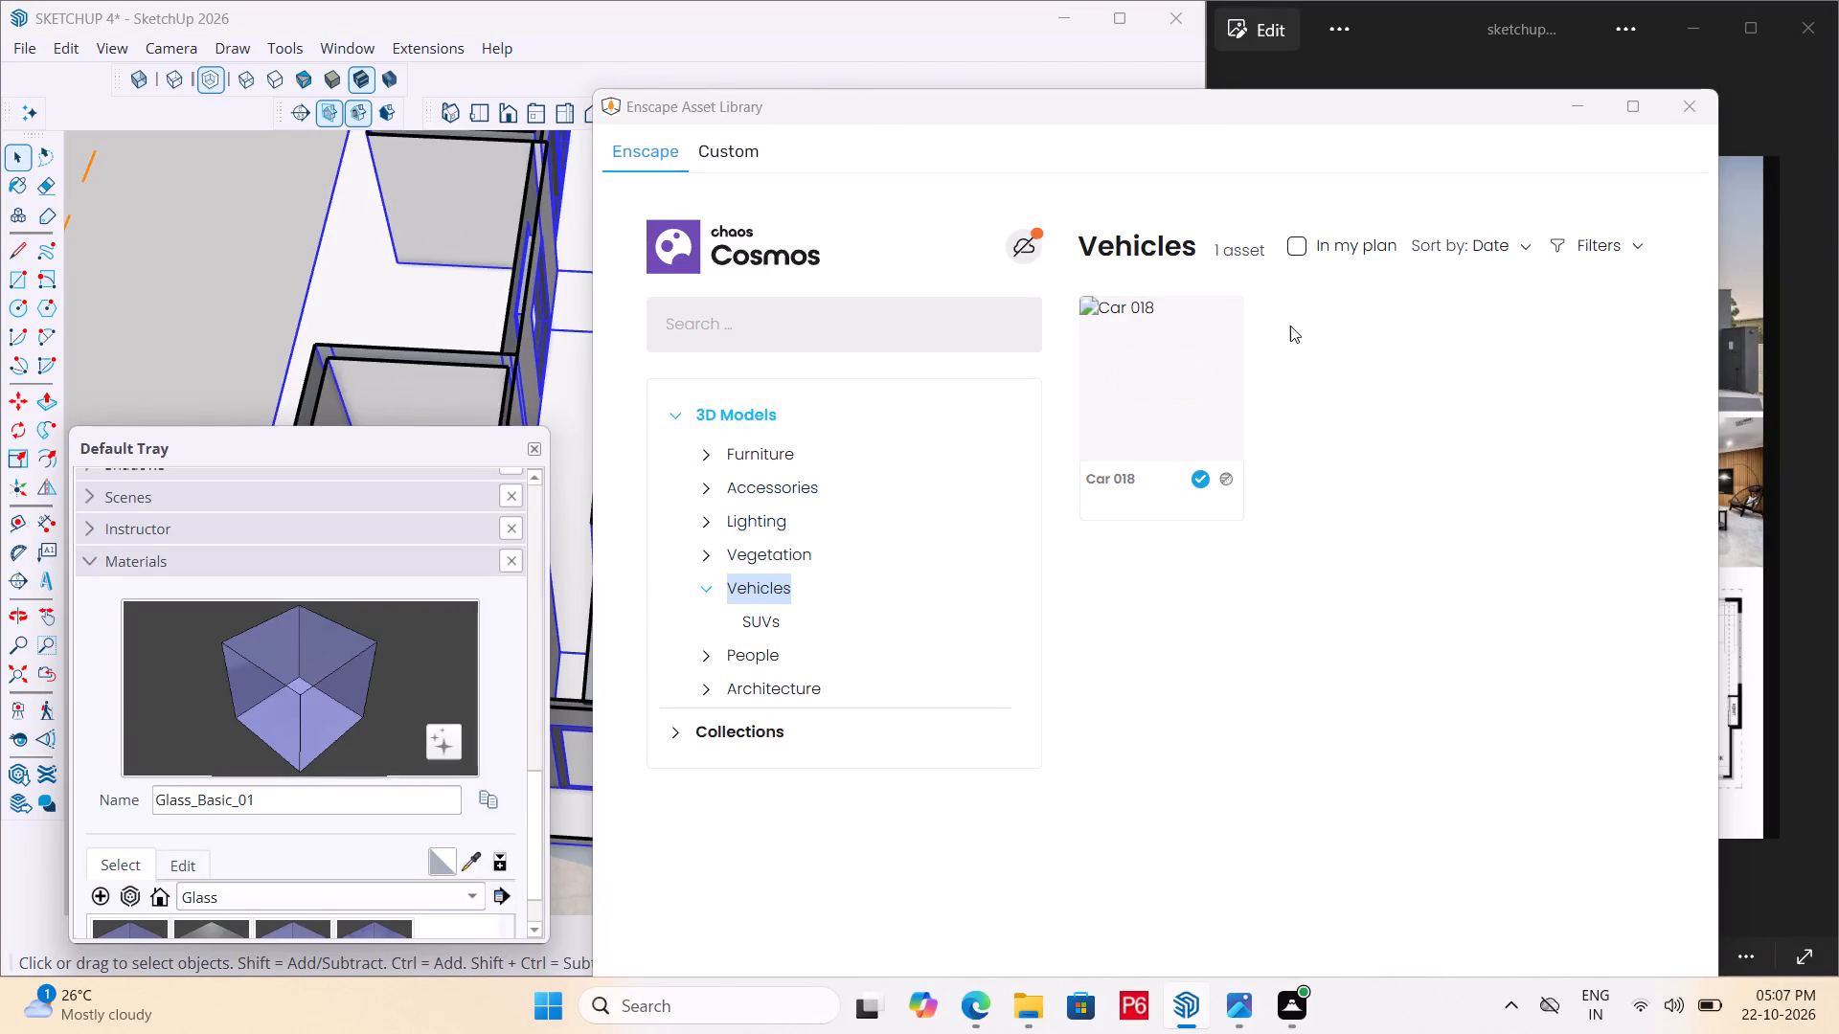
Choose the Car 018 asset from the Vehicles category for placement in the model and minimise the asset library.
{"action": "left_click", "coordinate": [1316, 332]}
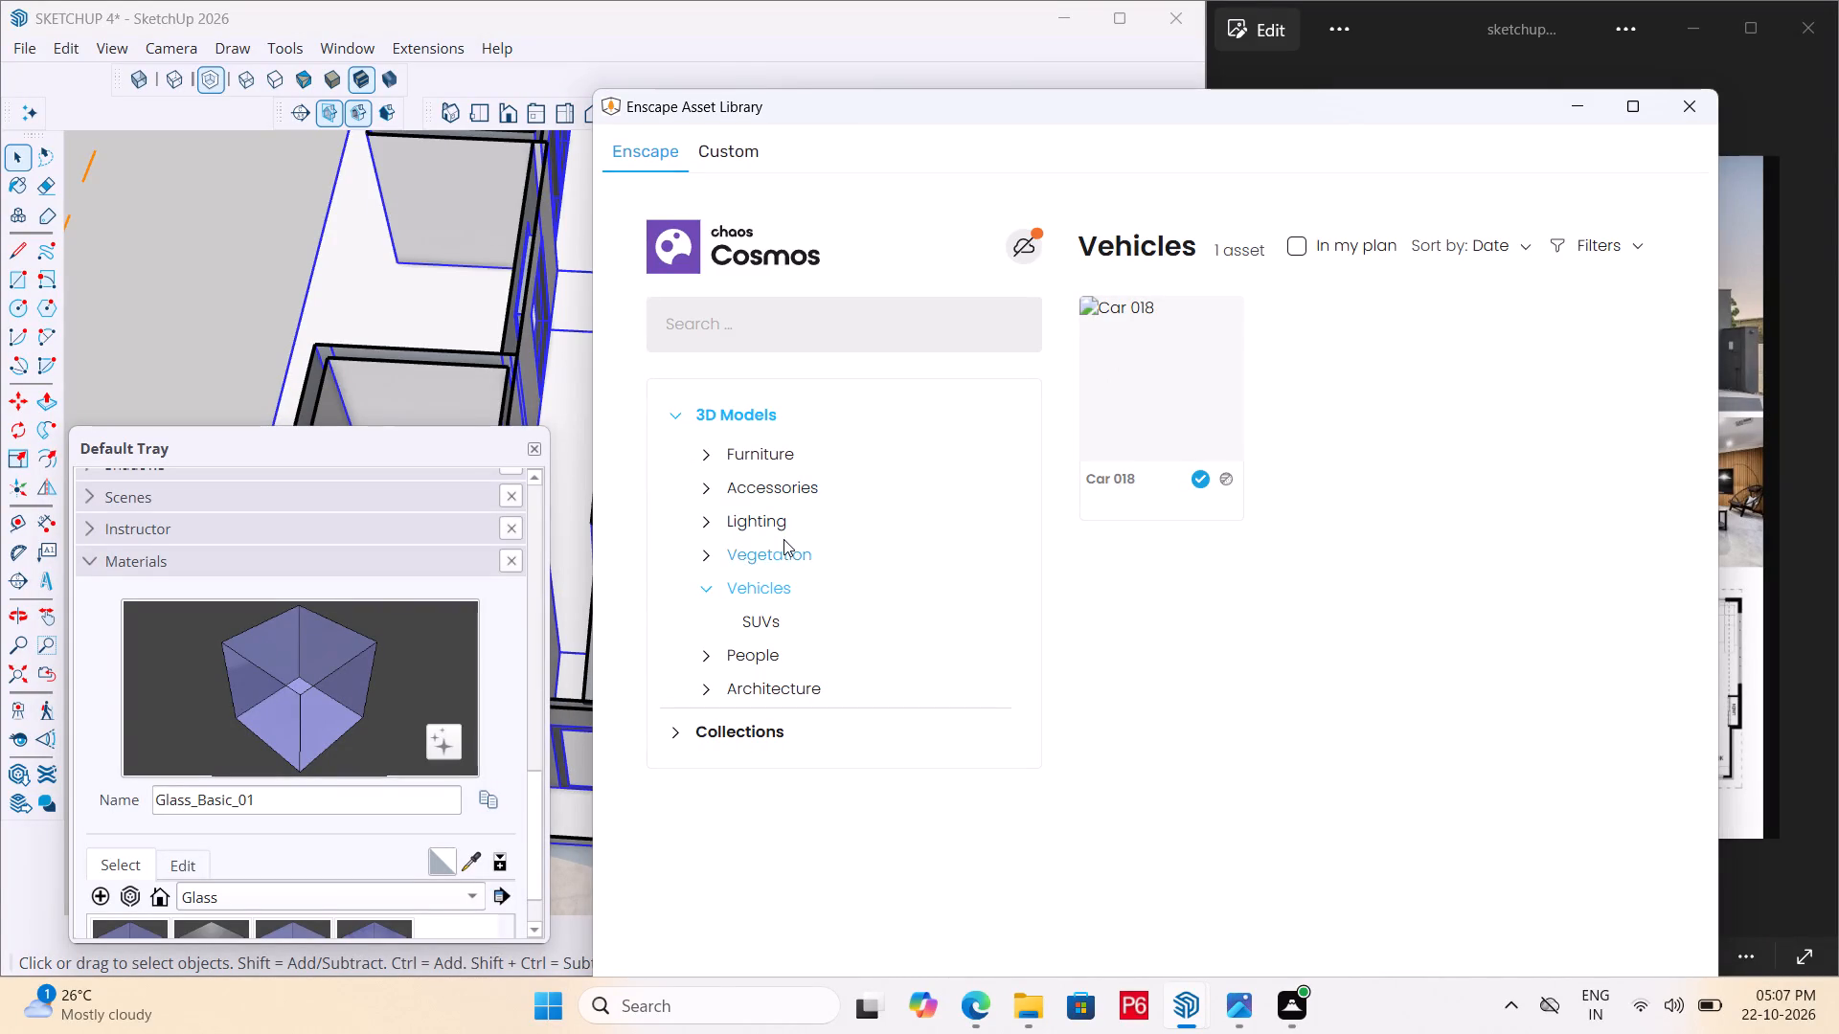
{"action": "double_click", "coordinate": [783, 585]}
{"action": "left_click", "coordinate": [797, 555]}
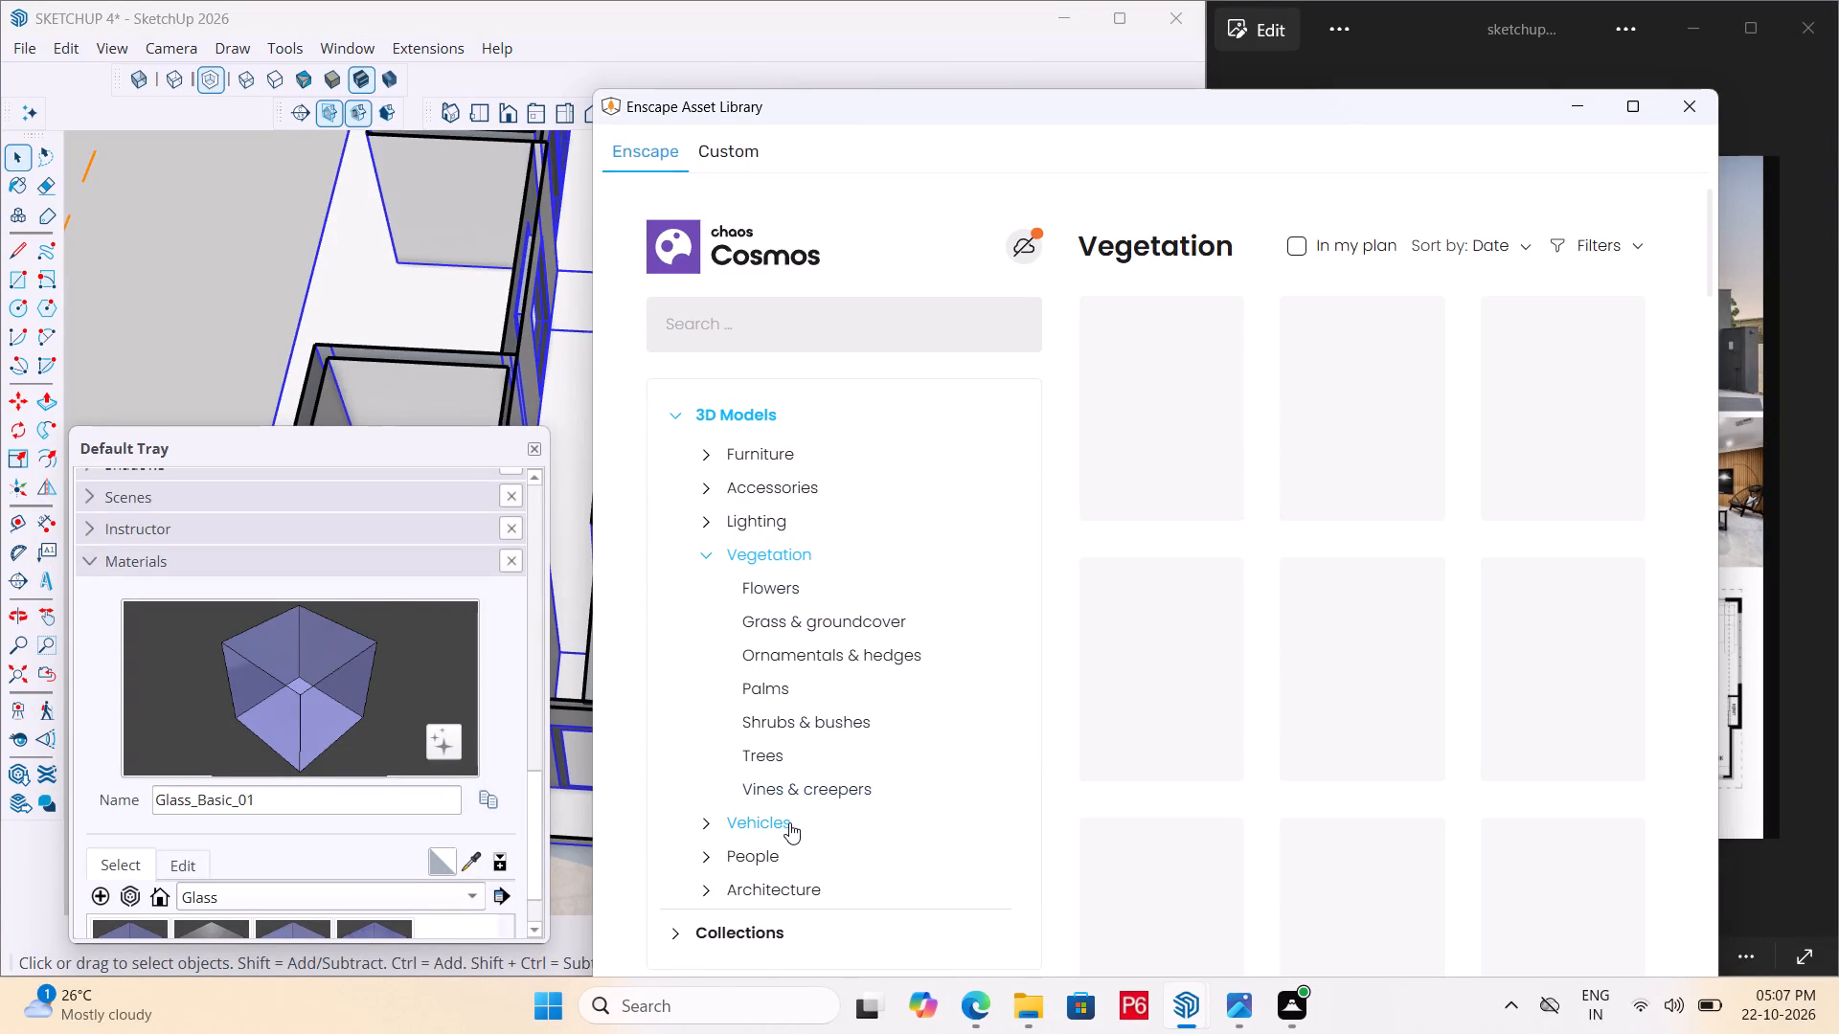
{"action": "left_click", "coordinate": [789, 822]}
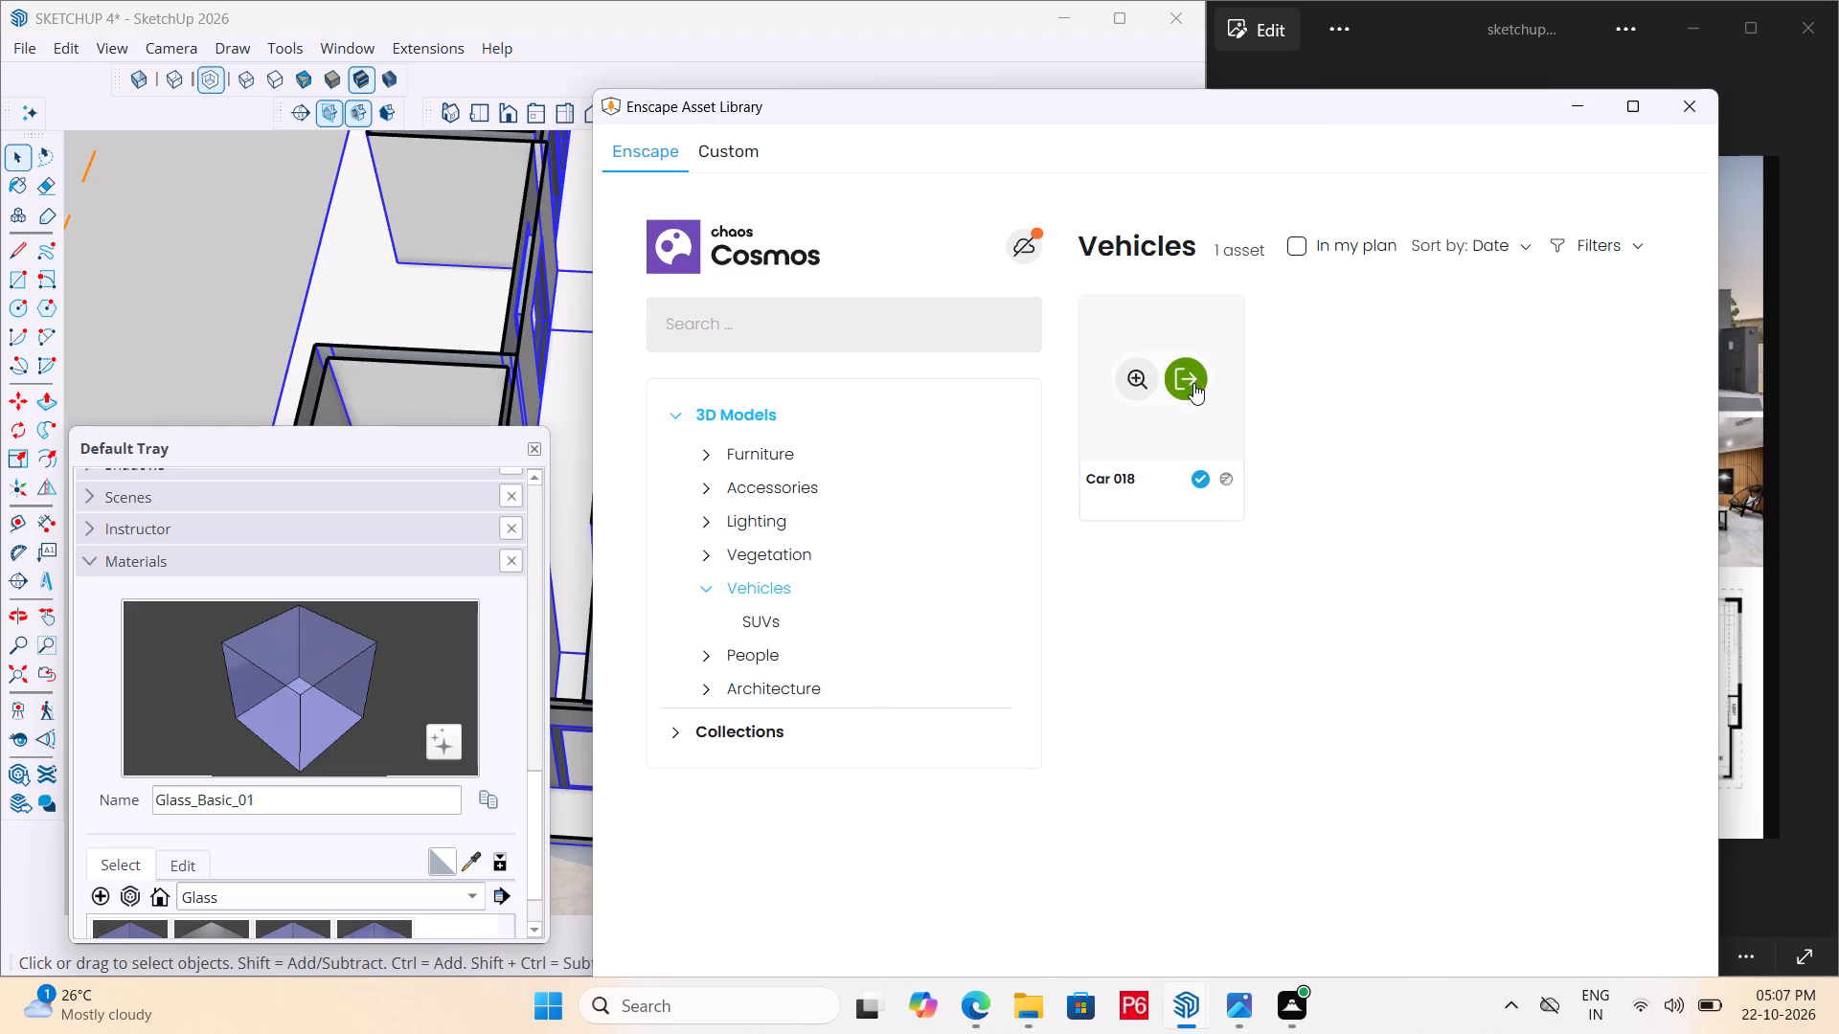
{"action": "left_click", "coordinate": [1178, 371]}
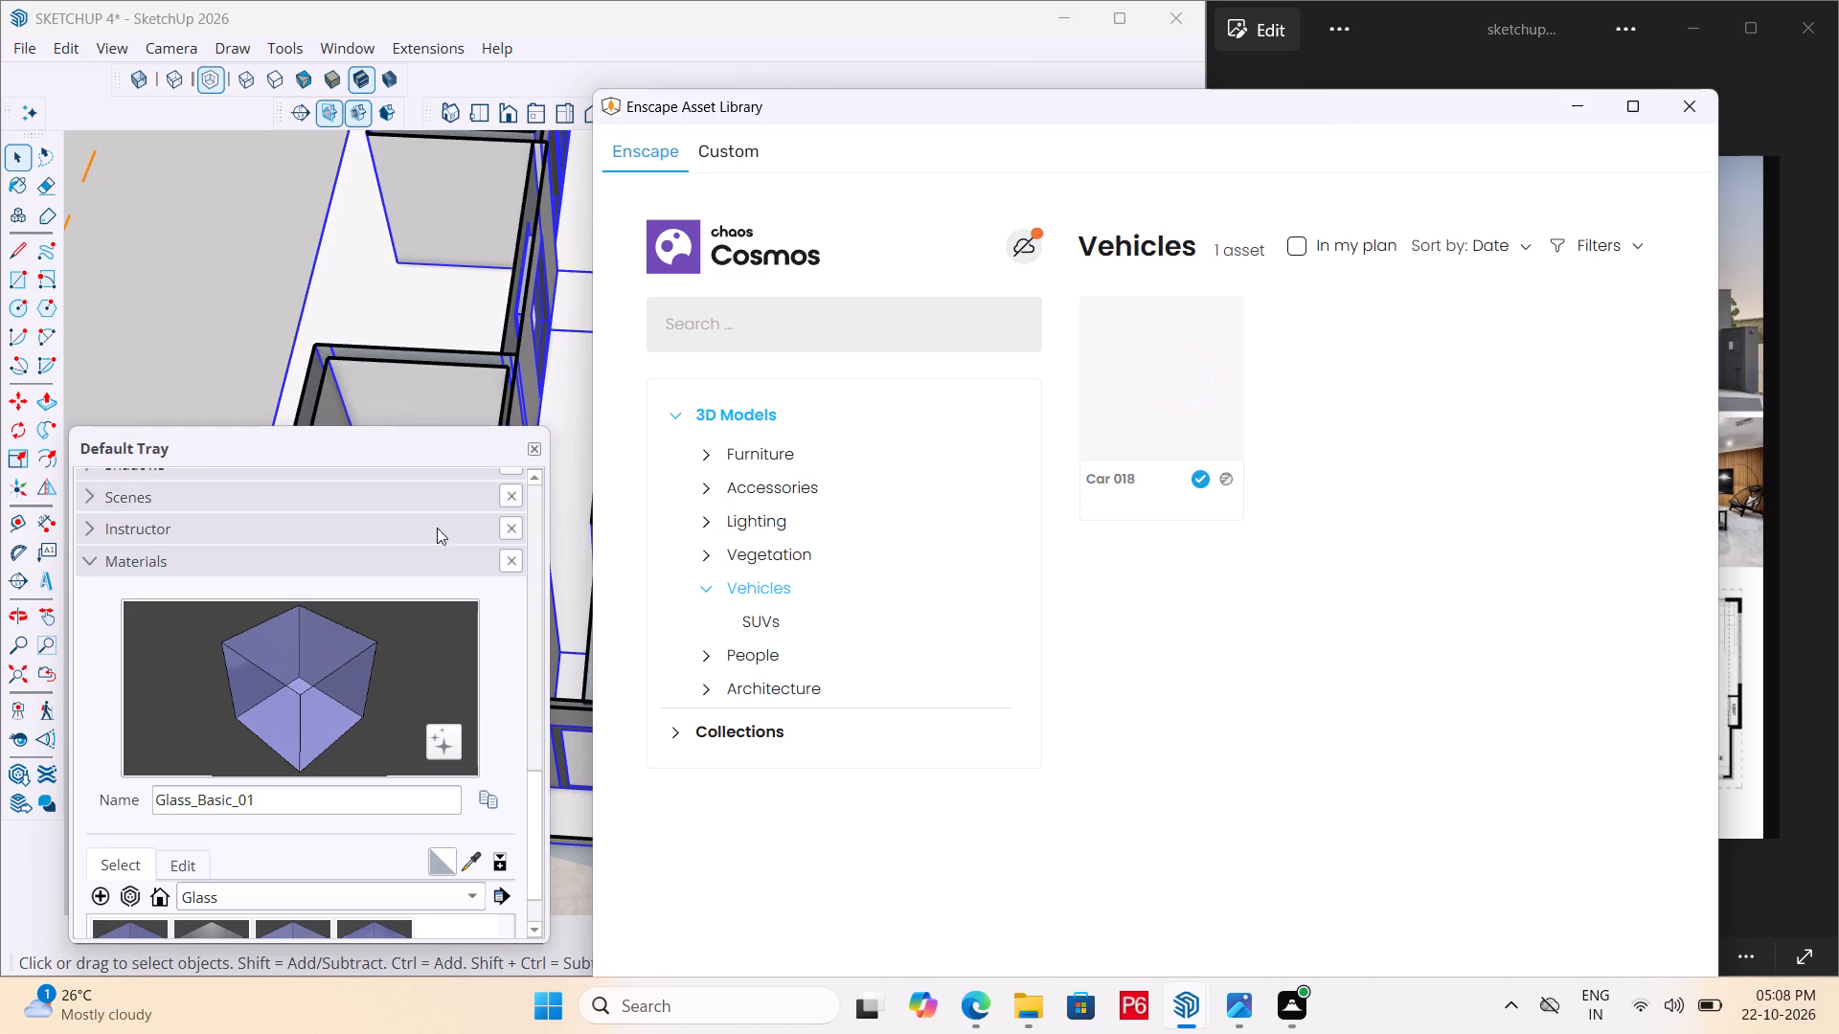
{"action": "scroll", "coordinate": [1169, 444], "scroll_direction": "down", "scroll_amount": 7}
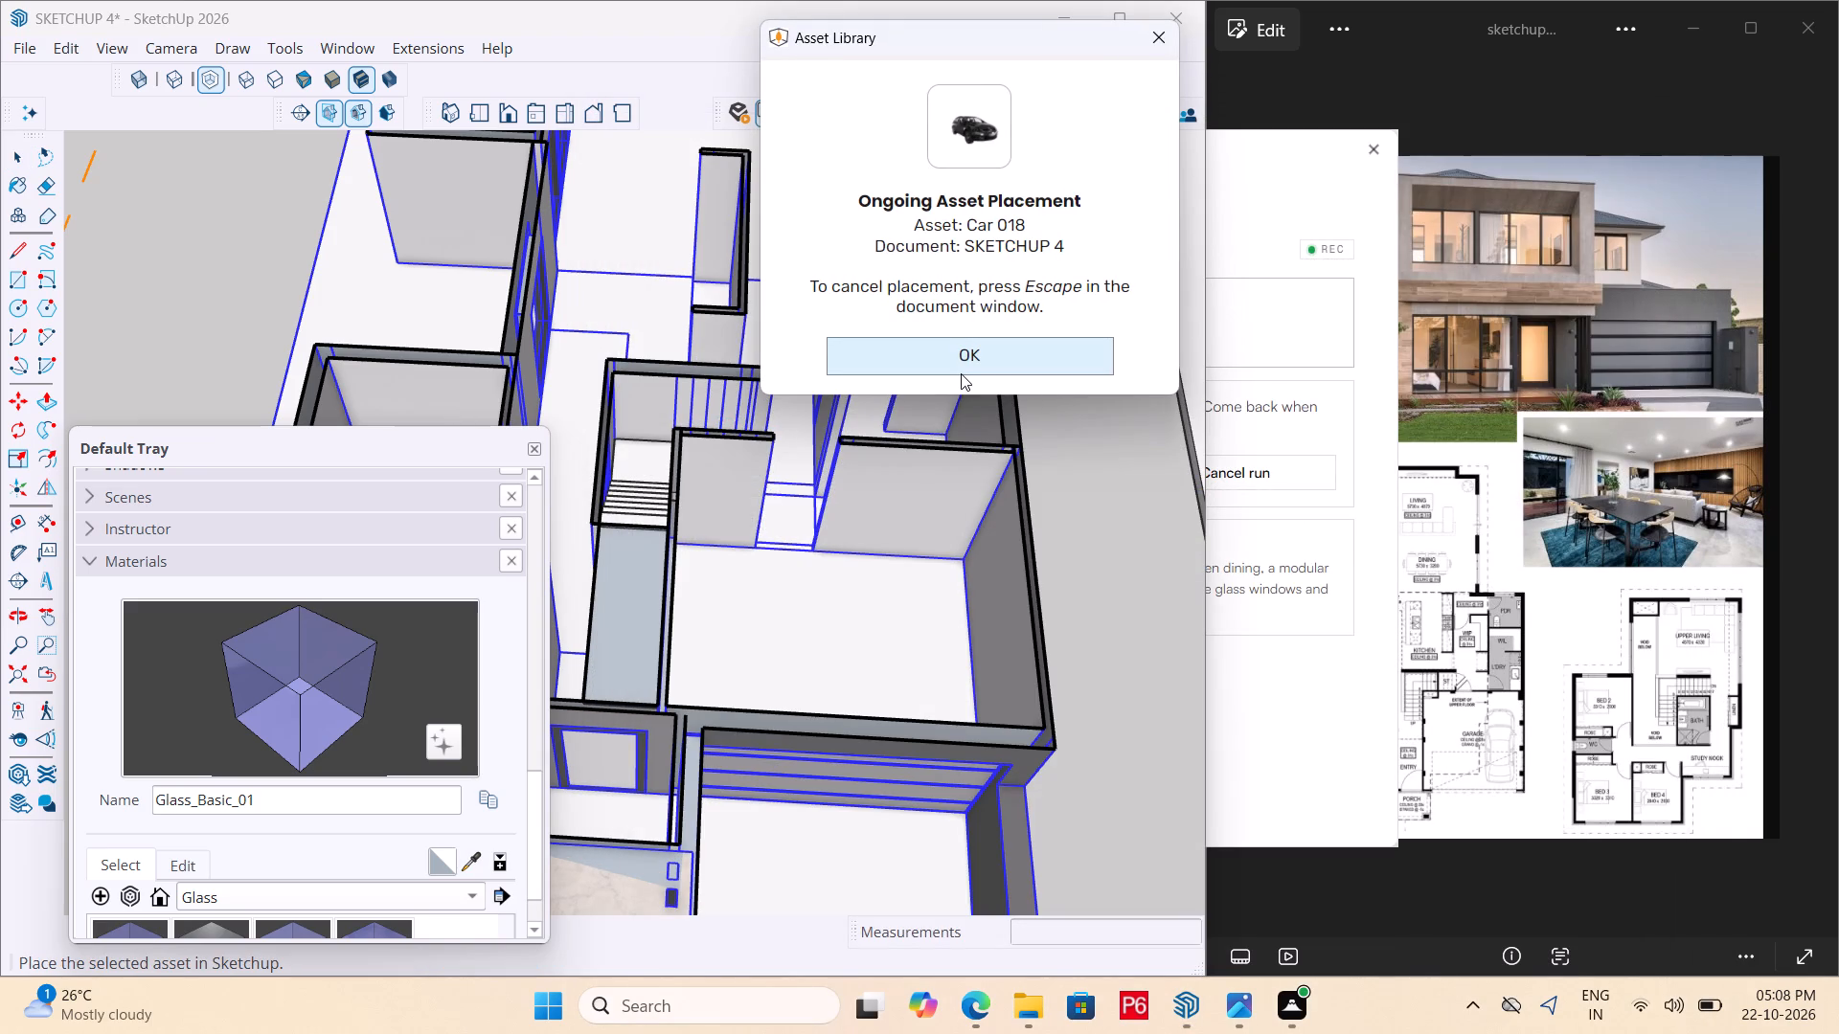
{"action": "scroll", "coordinate": [769, 517], "scroll_direction": "down", "scroll_amount": 6}
{"action": "scroll", "coordinate": [687, 461], "scroll_direction": "down", "scroll_amount": 7}
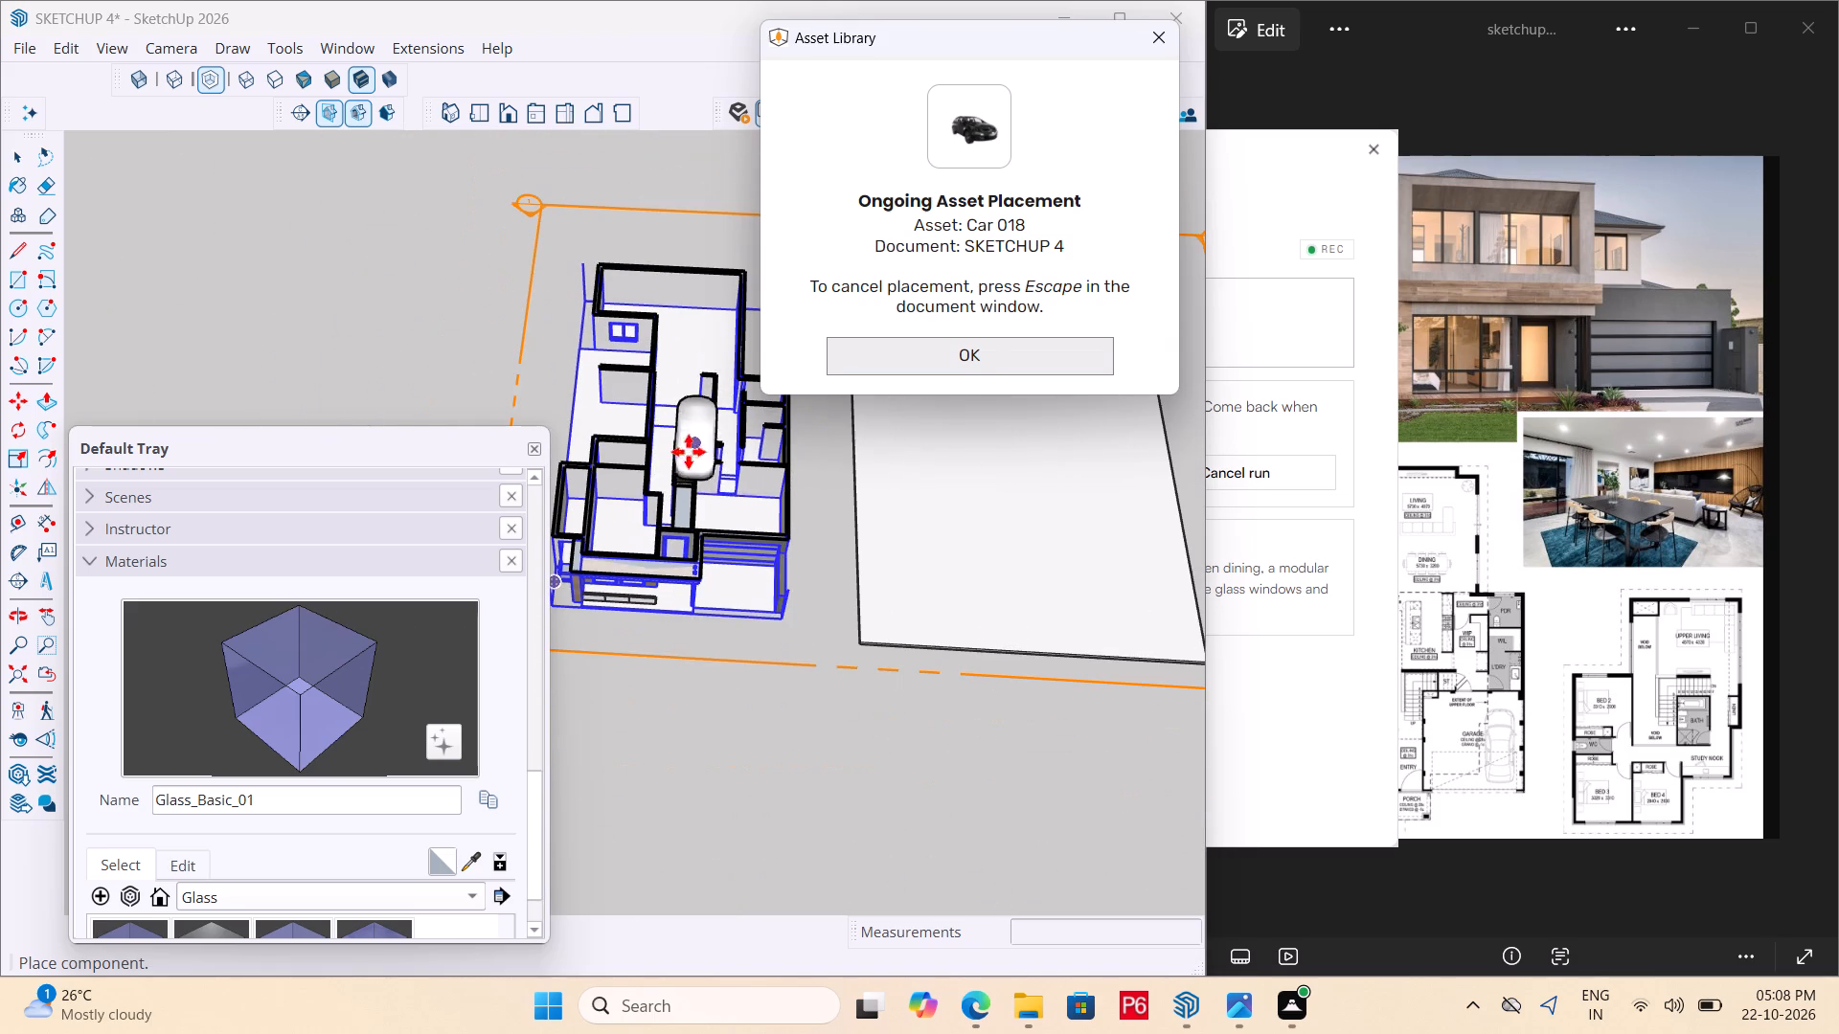
{"action": "middle_click_drag", "start_coordinate": [765, 677], "coordinate": [550, 587]}
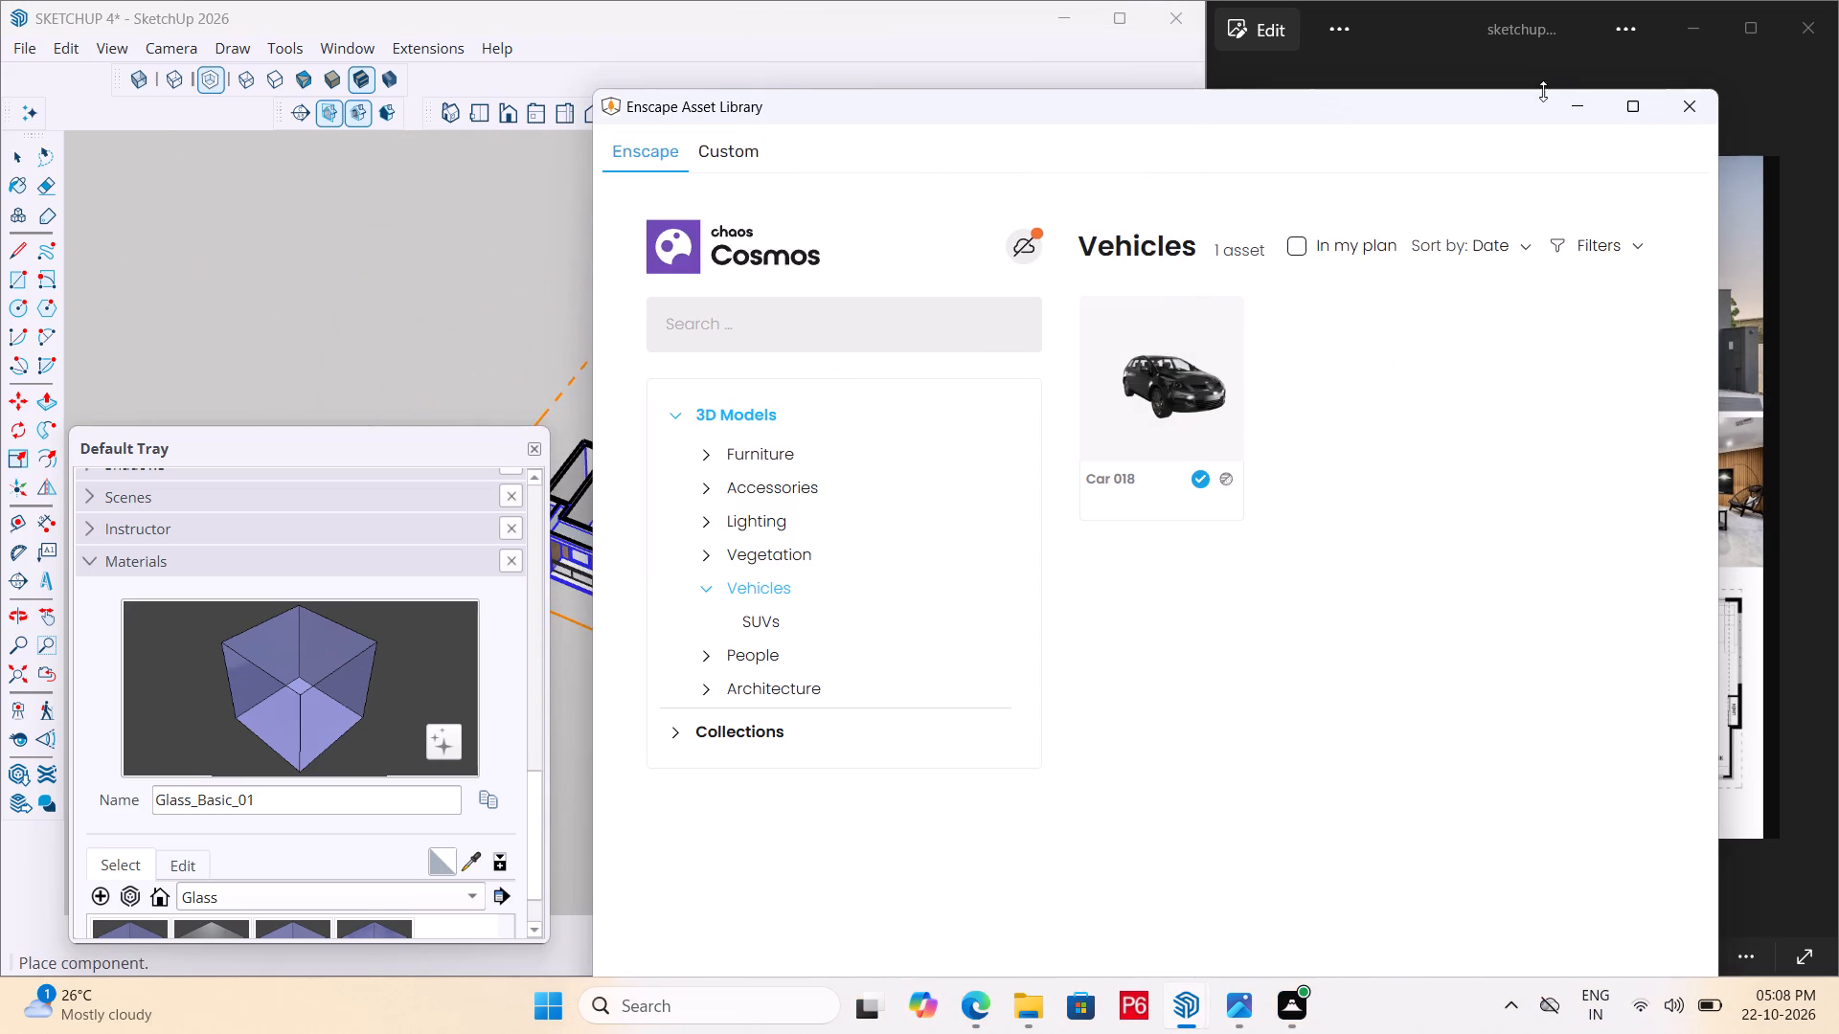
{"action": "left_click", "coordinate": [1569, 106]}
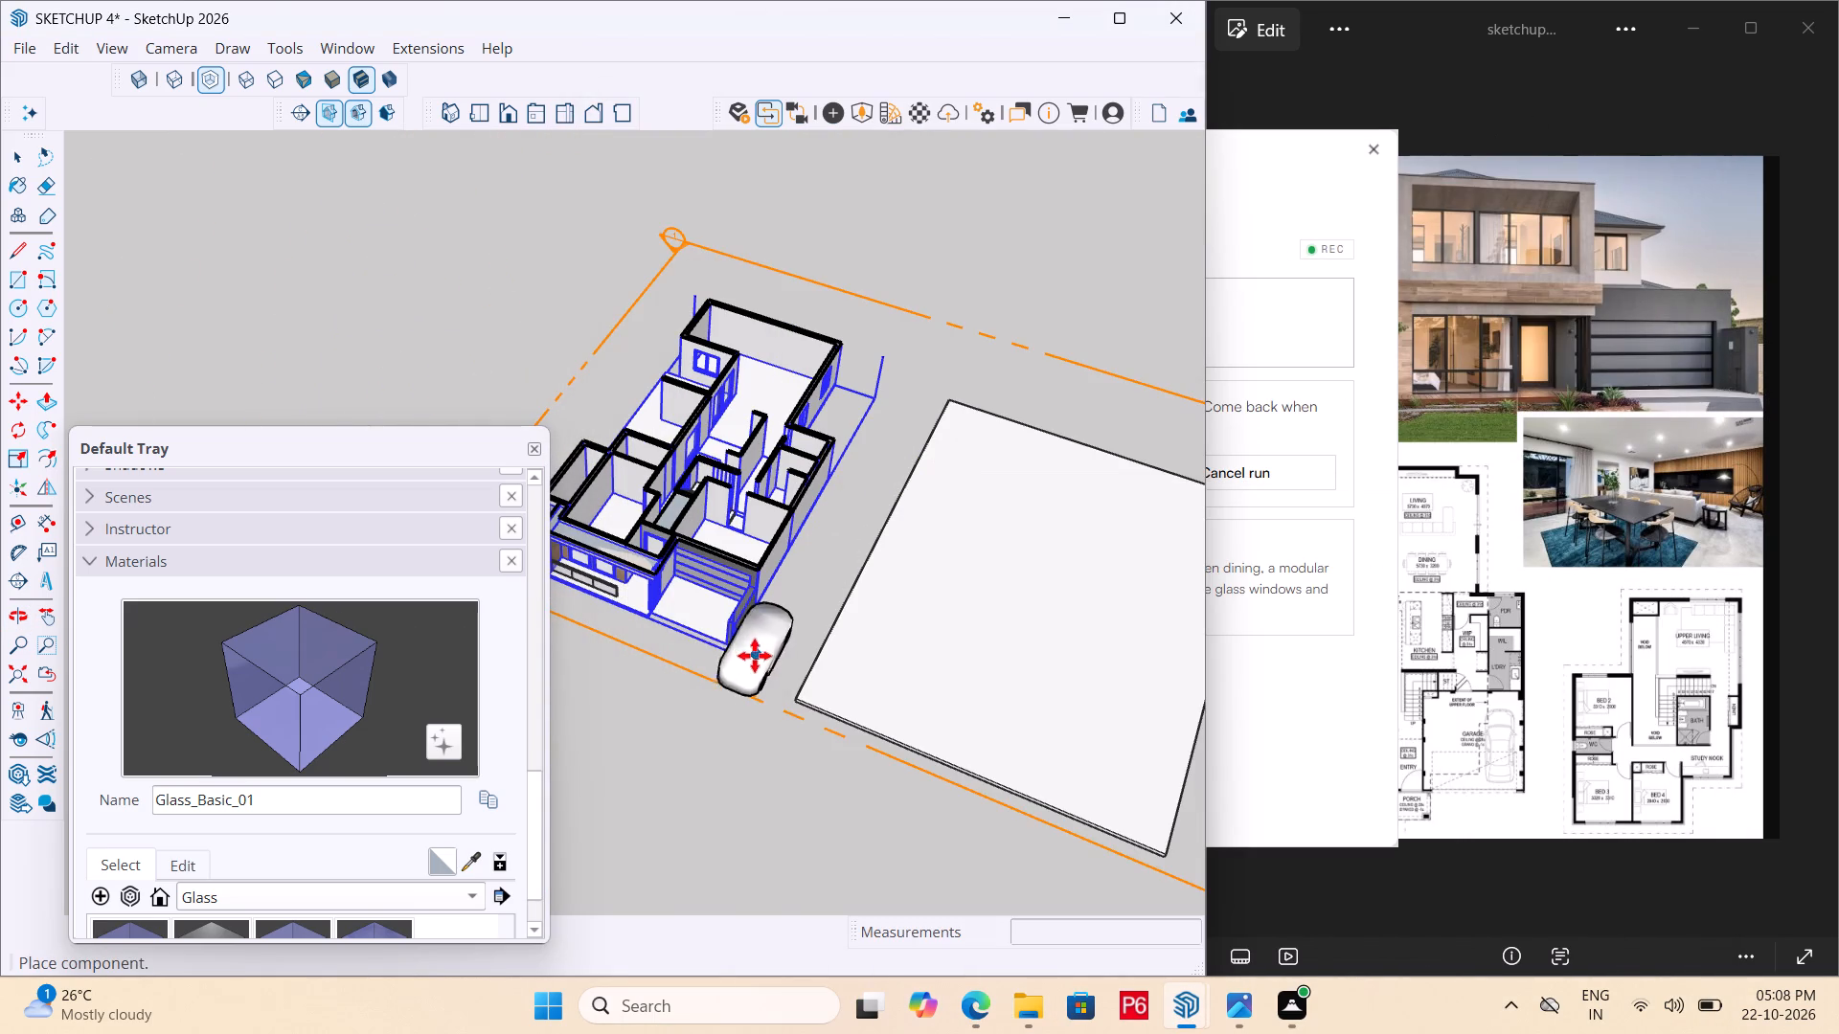
Place the car inside the garage room behind the front door panels.
{"action": "scroll", "coordinate": [721, 668], "scroll_direction": "up", "scroll_amount": 6}
{"action": "scroll", "coordinate": [794, 614], "scroll_direction": "up", "scroll_amount": 5}
{"action": "scroll", "coordinate": [951, 463], "scroll_direction": "down", "scroll_amount": 5}
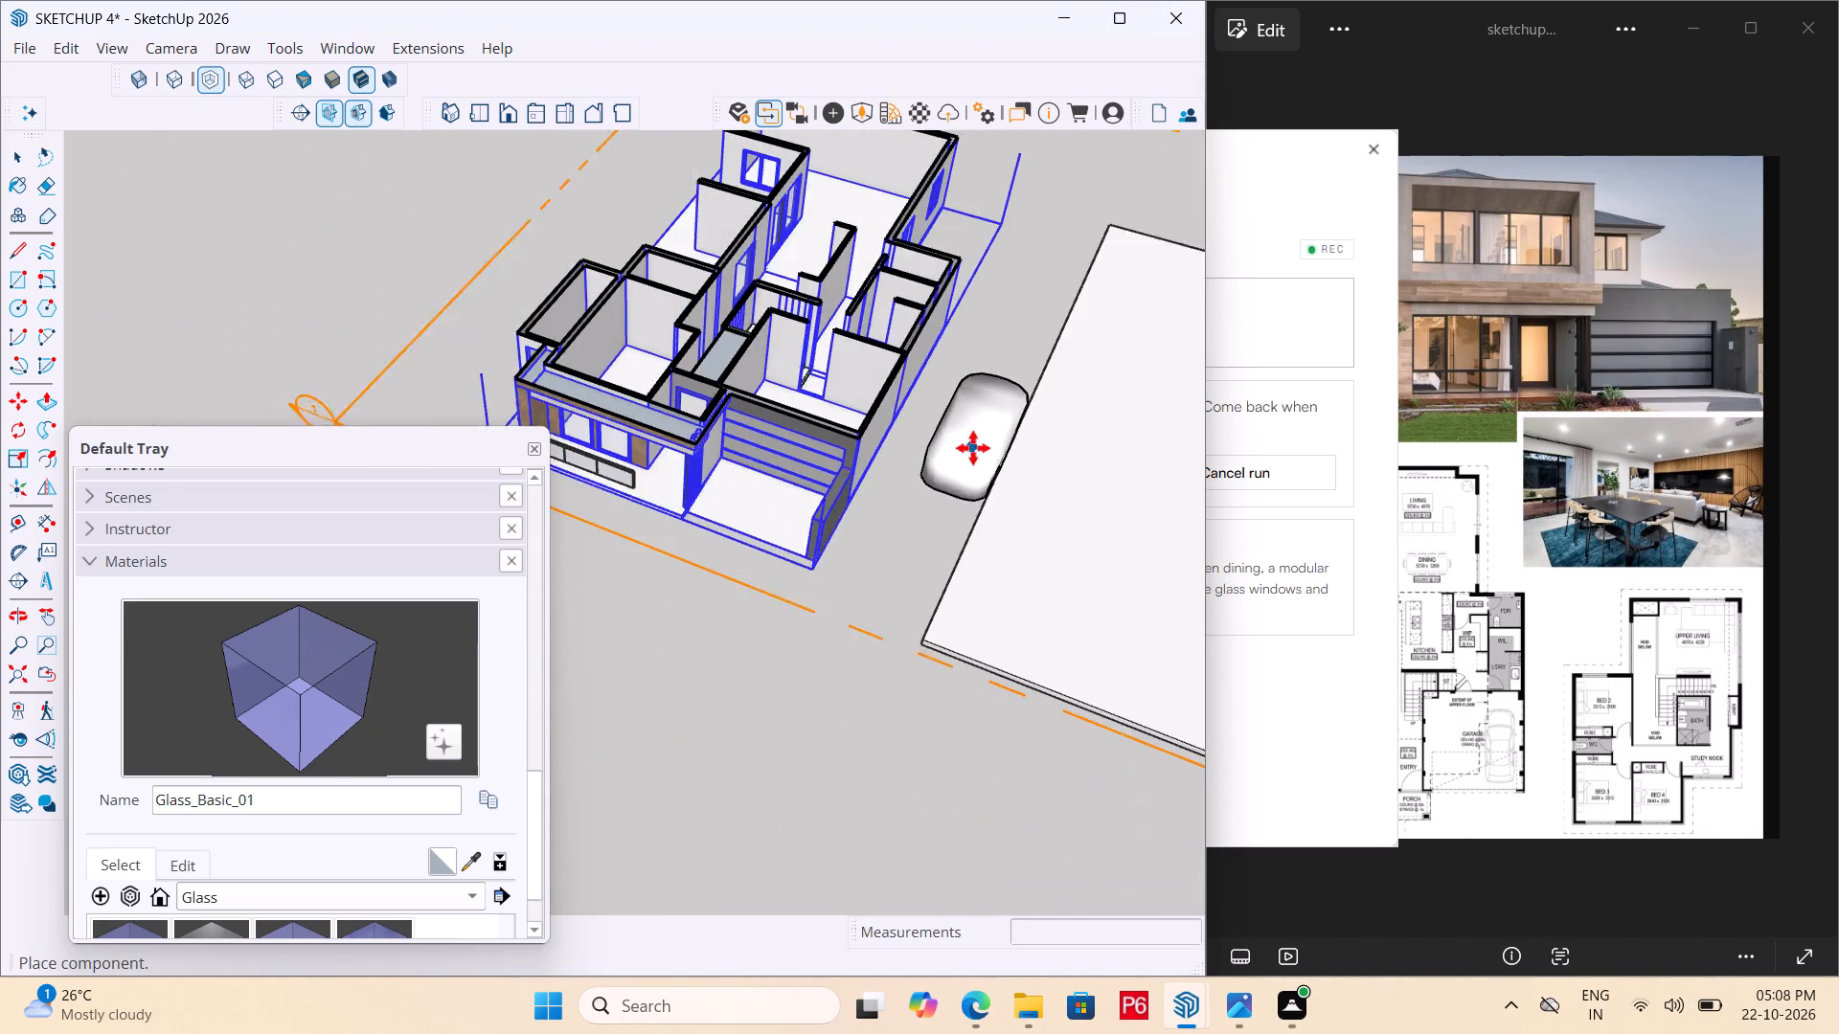
{"action": "scroll", "coordinate": [973, 448], "scroll_direction": "down", "scroll_amount": 2}
{"action": "scroll", "coordinate": [1061, 393], "scroll_direction": "down", "scroll_amount": 3}
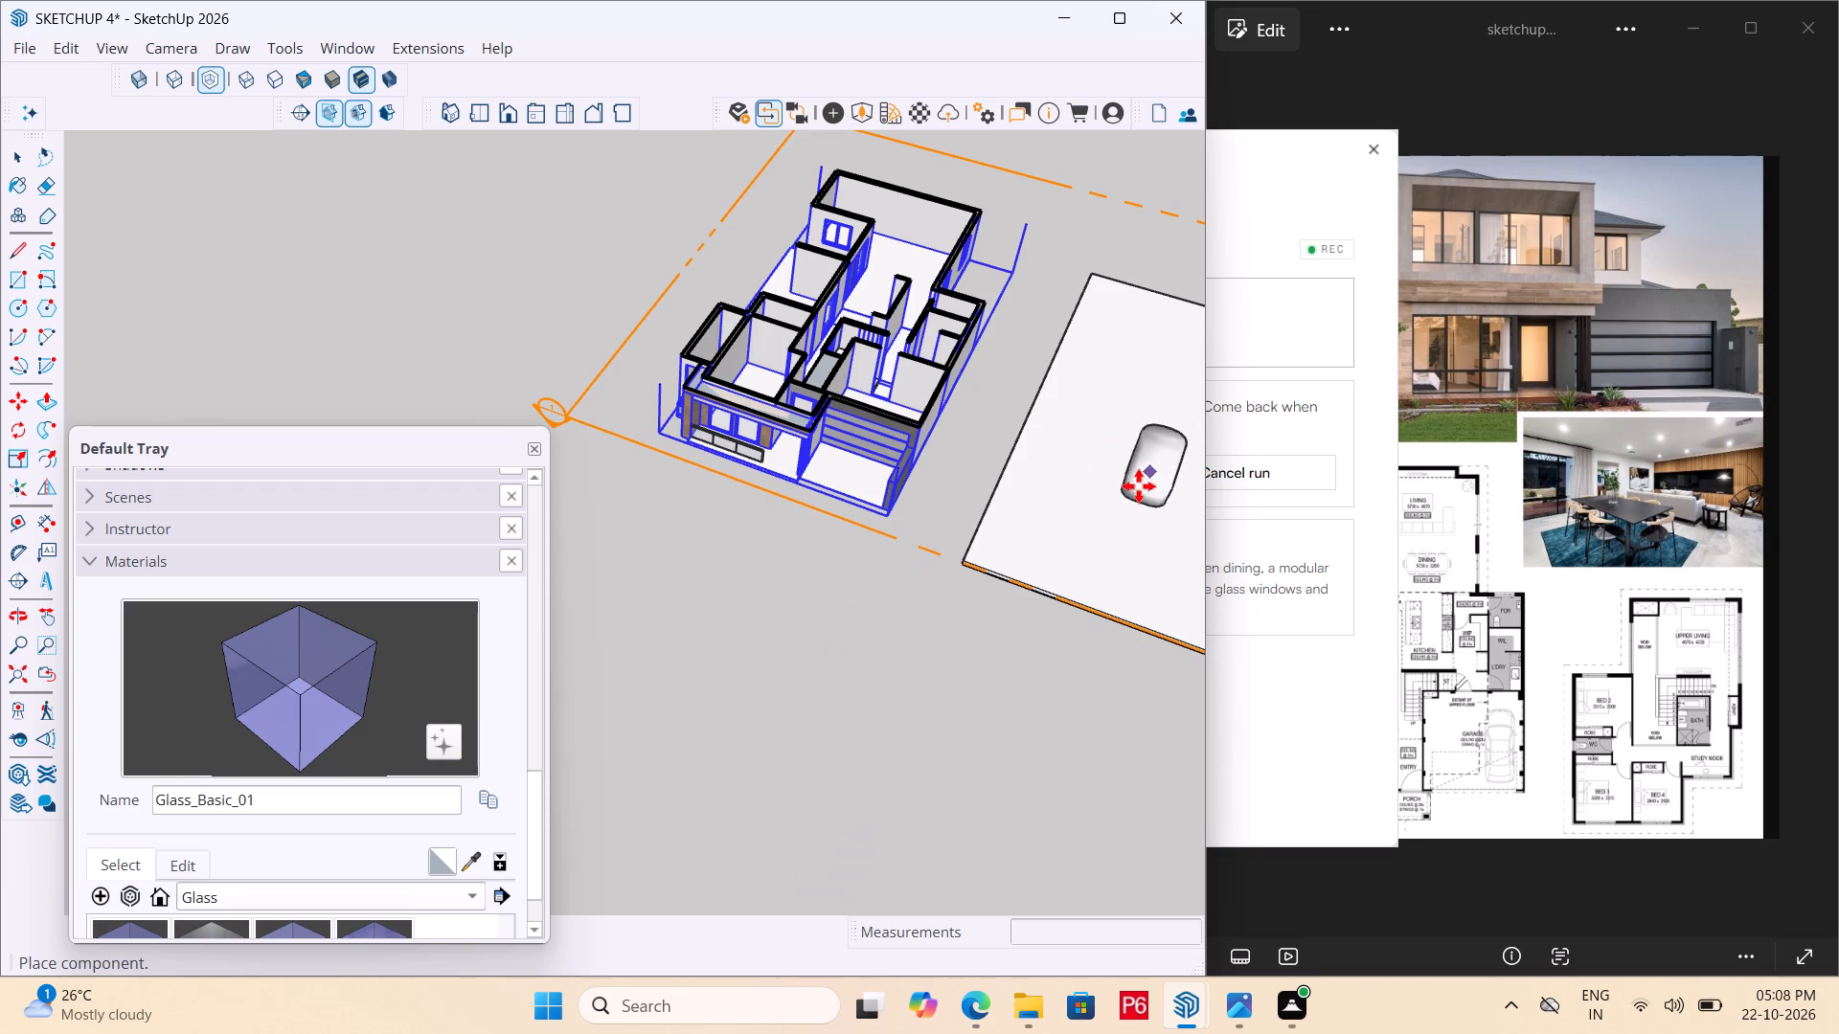
{"action": "middle_click_drag", "start_coordinate": [850, 395], "coordinate": [602, 839]}
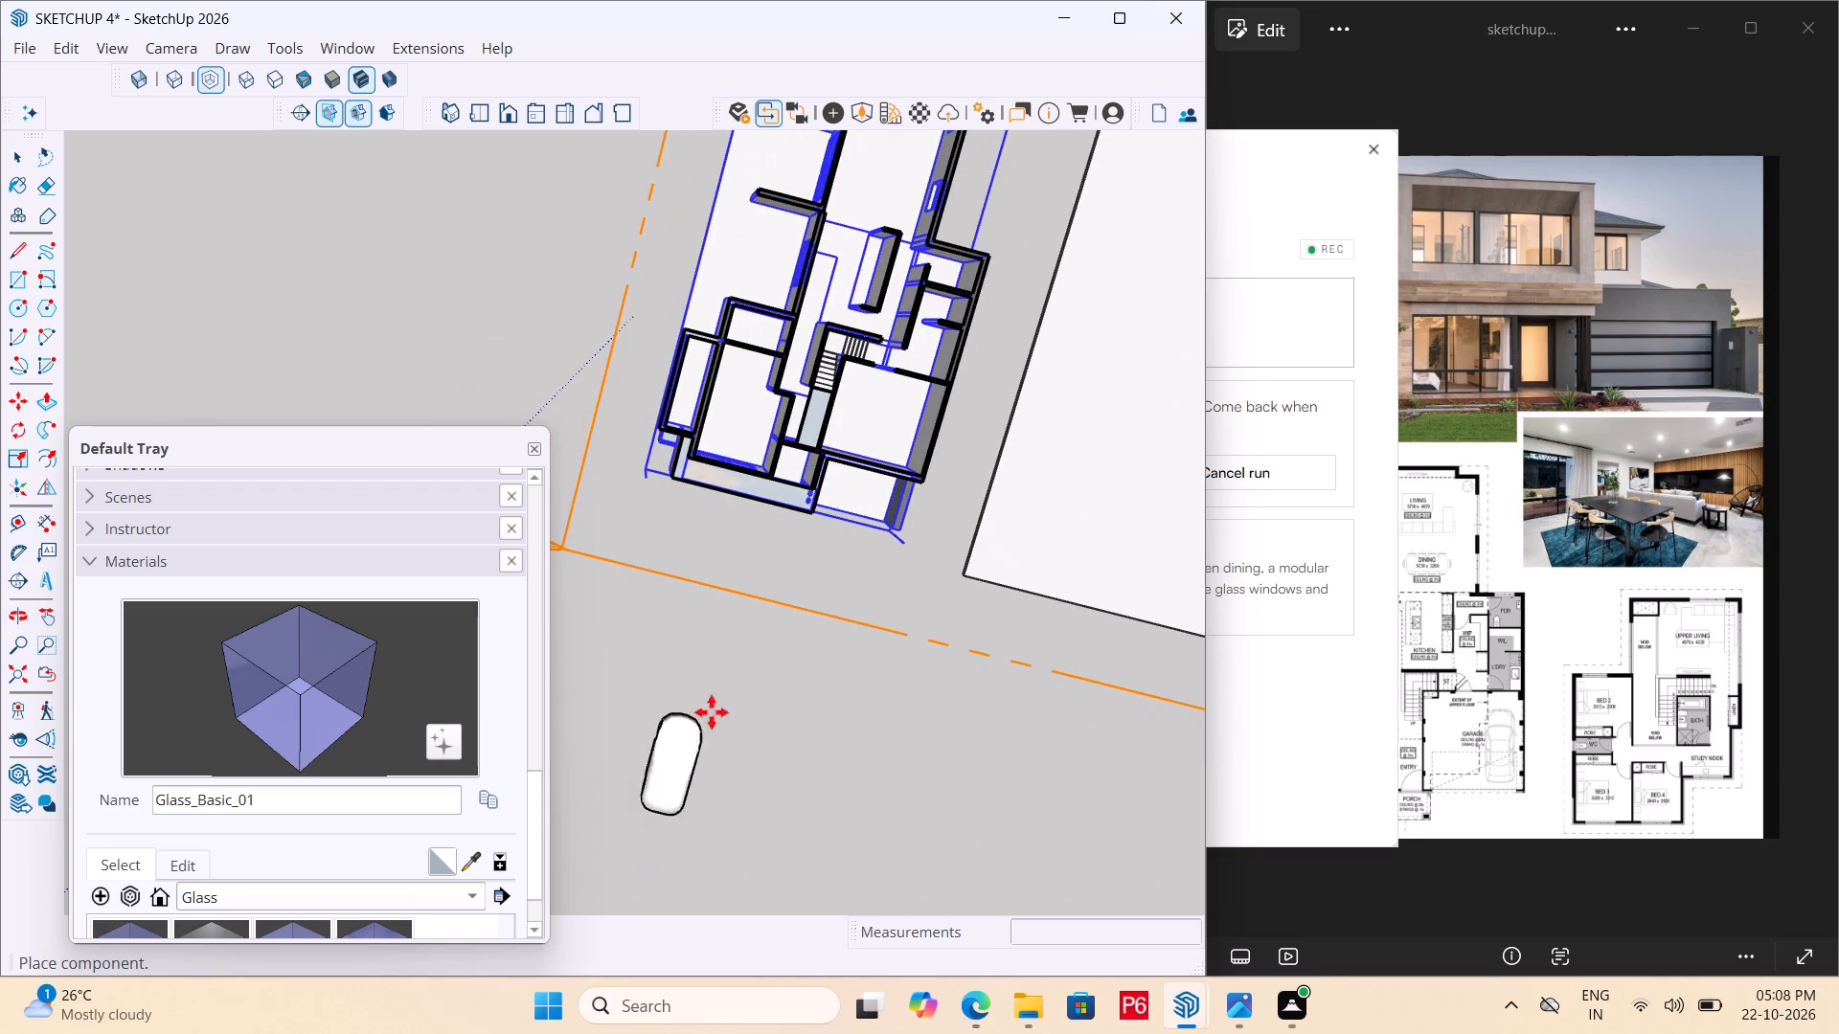
{"action": "scroll", "coordinate": [919, 498], "scroll_direction": "up", "scroll_amount": 5}
{"action": "middle_click_drag", "start_coordinate": [893, 432], "coordinate": [676, 258]}
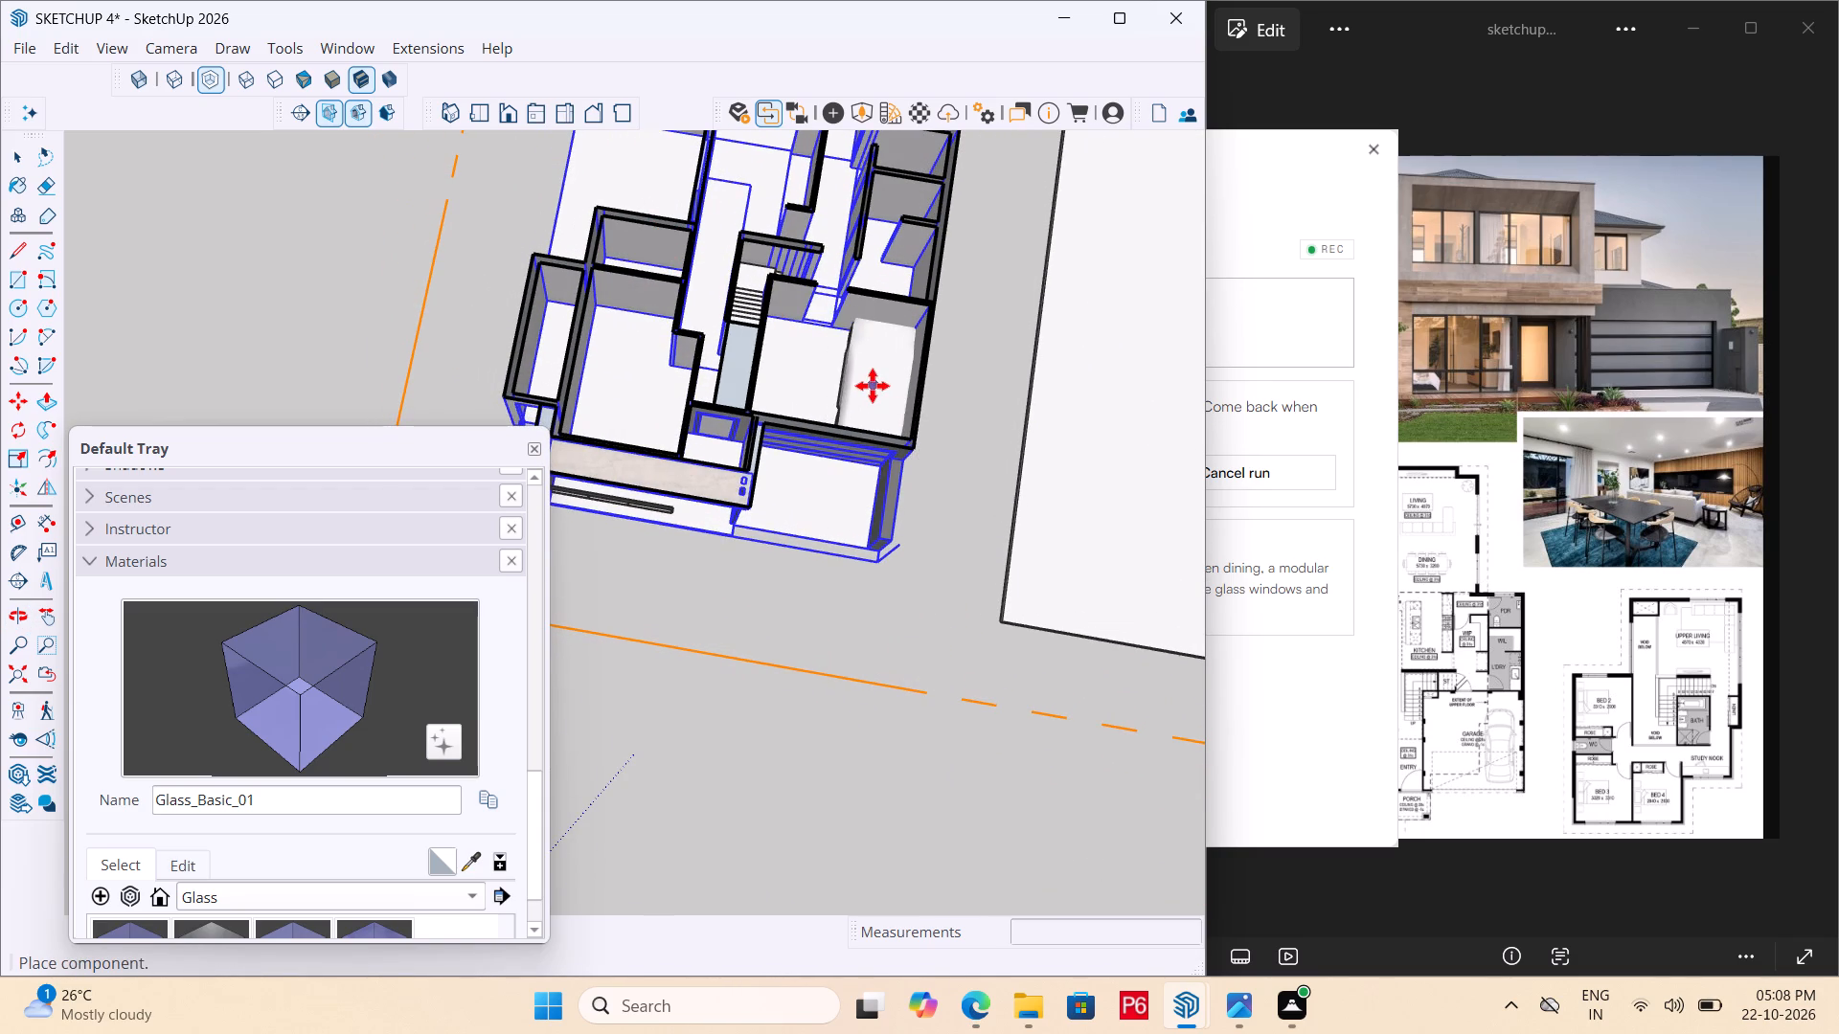
{"action": "left_click", "coordinate": [837, 390]}
{"action": "middle_click_drag", "start_coordinate": [997, 413], "coordinate": [977, 399]}
{"action": "middle_click_drag", "start_coordinate": [898, 366], "coordinate": [273, 37]}
{"action": "key", "text": "space"}
Scale the car's length to 0.89 along the green axis, pulling in the end that passes through the garage door.
{"action": "scroll", "coordinate": [865, 490], "scroll_direction": "up", "scroll_amount": 2}
{"action": "middle_click_drag", "start_coordinate": [867, 486], "coordinate": [831, 507]}
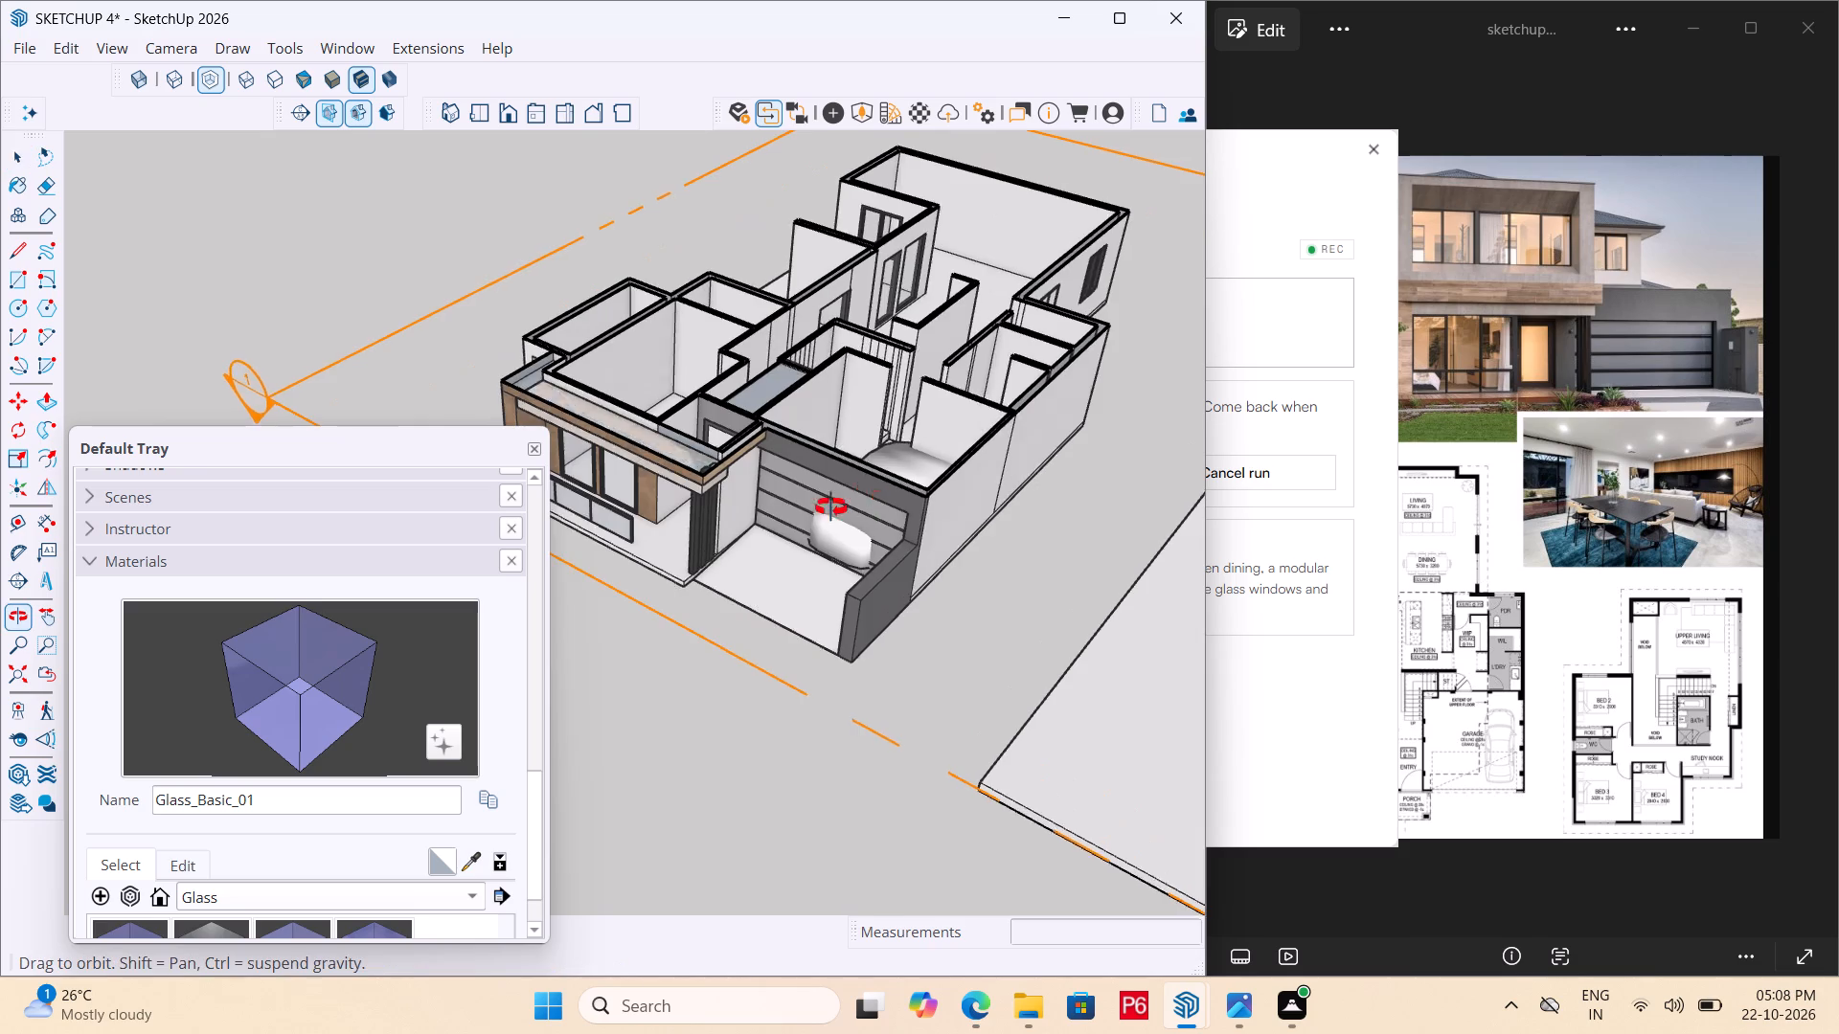
{"action": "middle_click_drag", "start_coordinate": [831, 507], "coordinate": [801, 655]}
{"action": "scroll", "coordinate": [947, 539], "scroll_direction": "up", "scroll_amount": 10}
{"action": "middle_click_drag", "start_coordinate": [924, 567], "coordinate": [785, 469]}
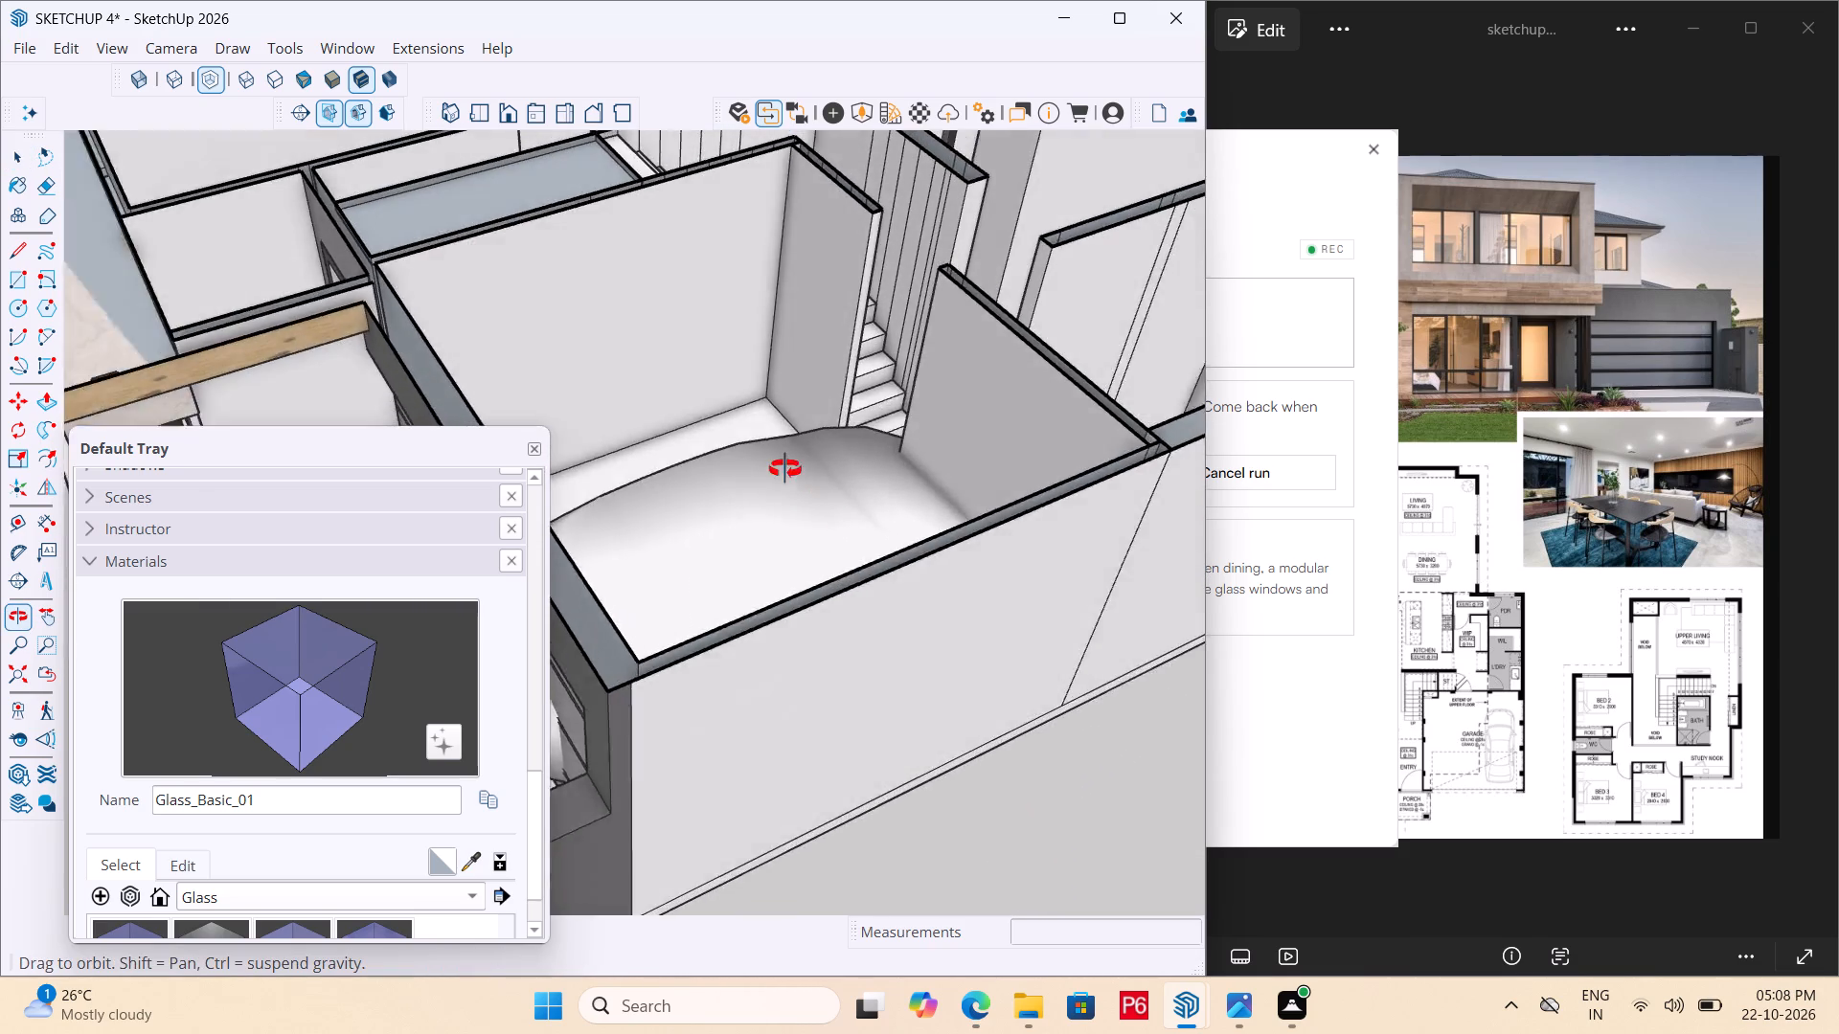
{"action": "middle_click_drag", "start_coordinate": [785, 469], "coordinate": [778, 565]}
{"action": "left_click", "coordinate": [781, 565]}
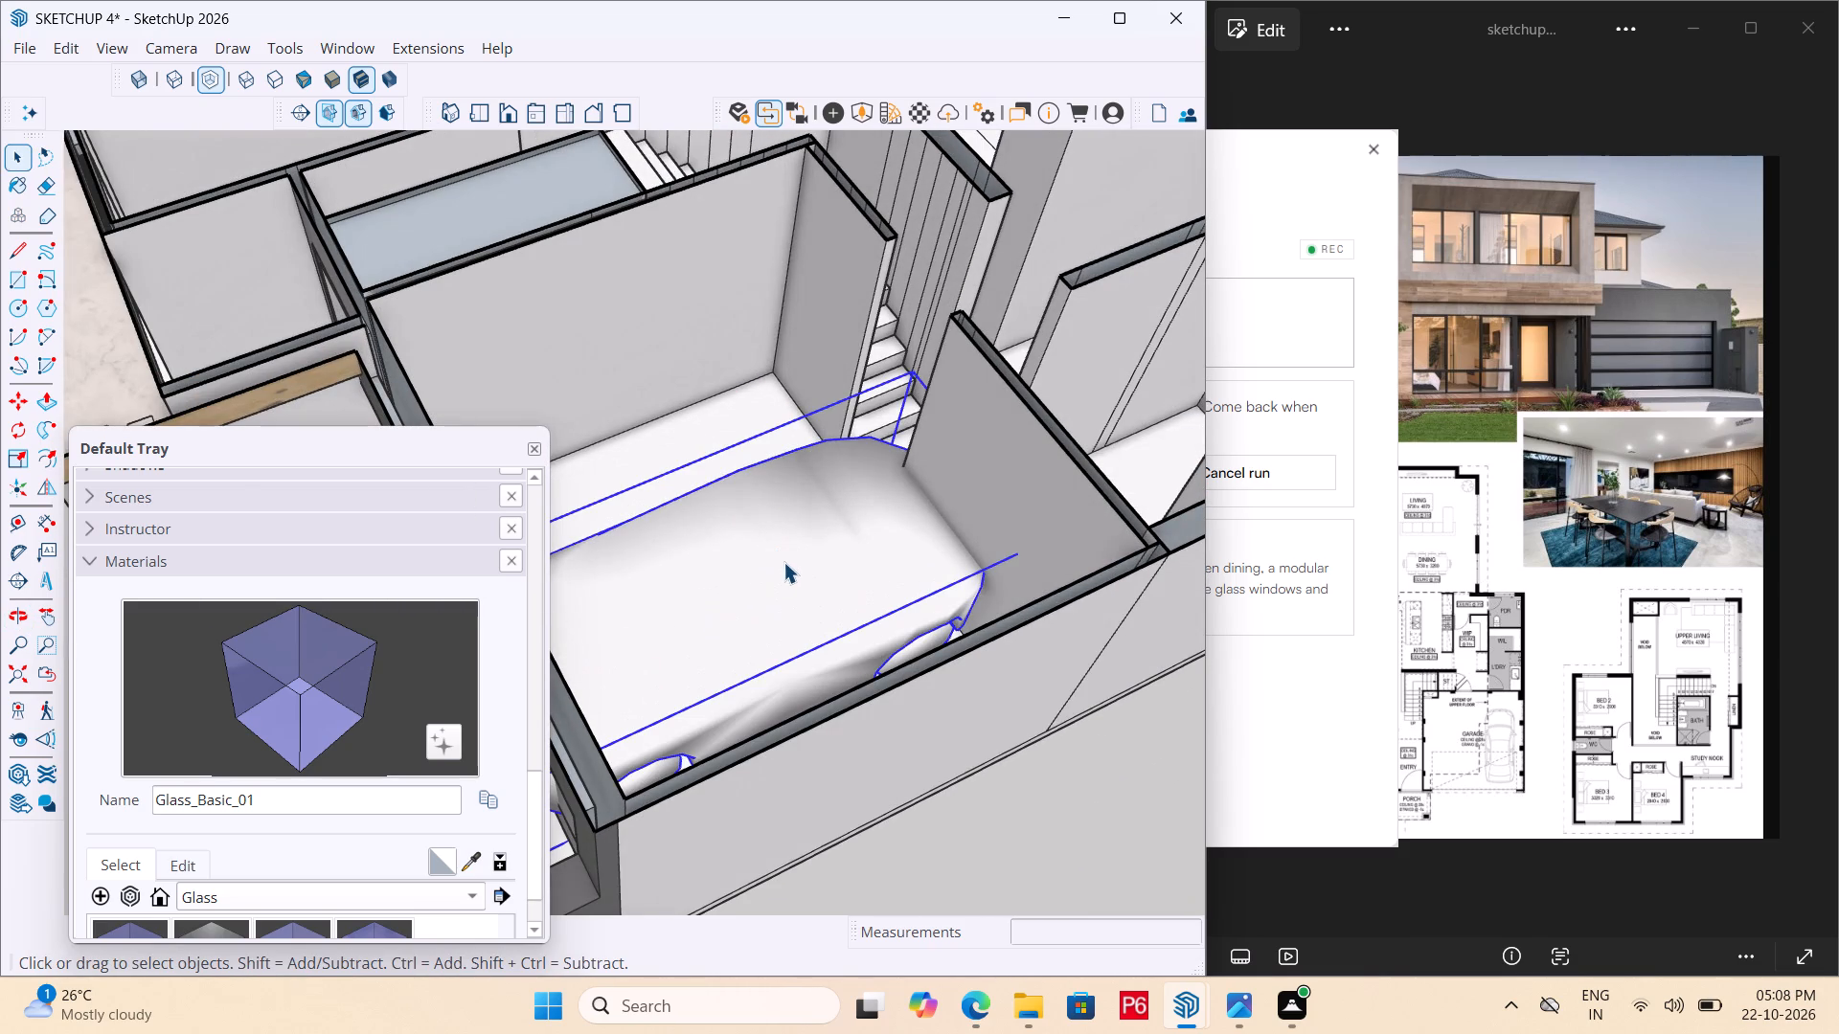
{"action": "left_click", "coordinate": [457, 898]}
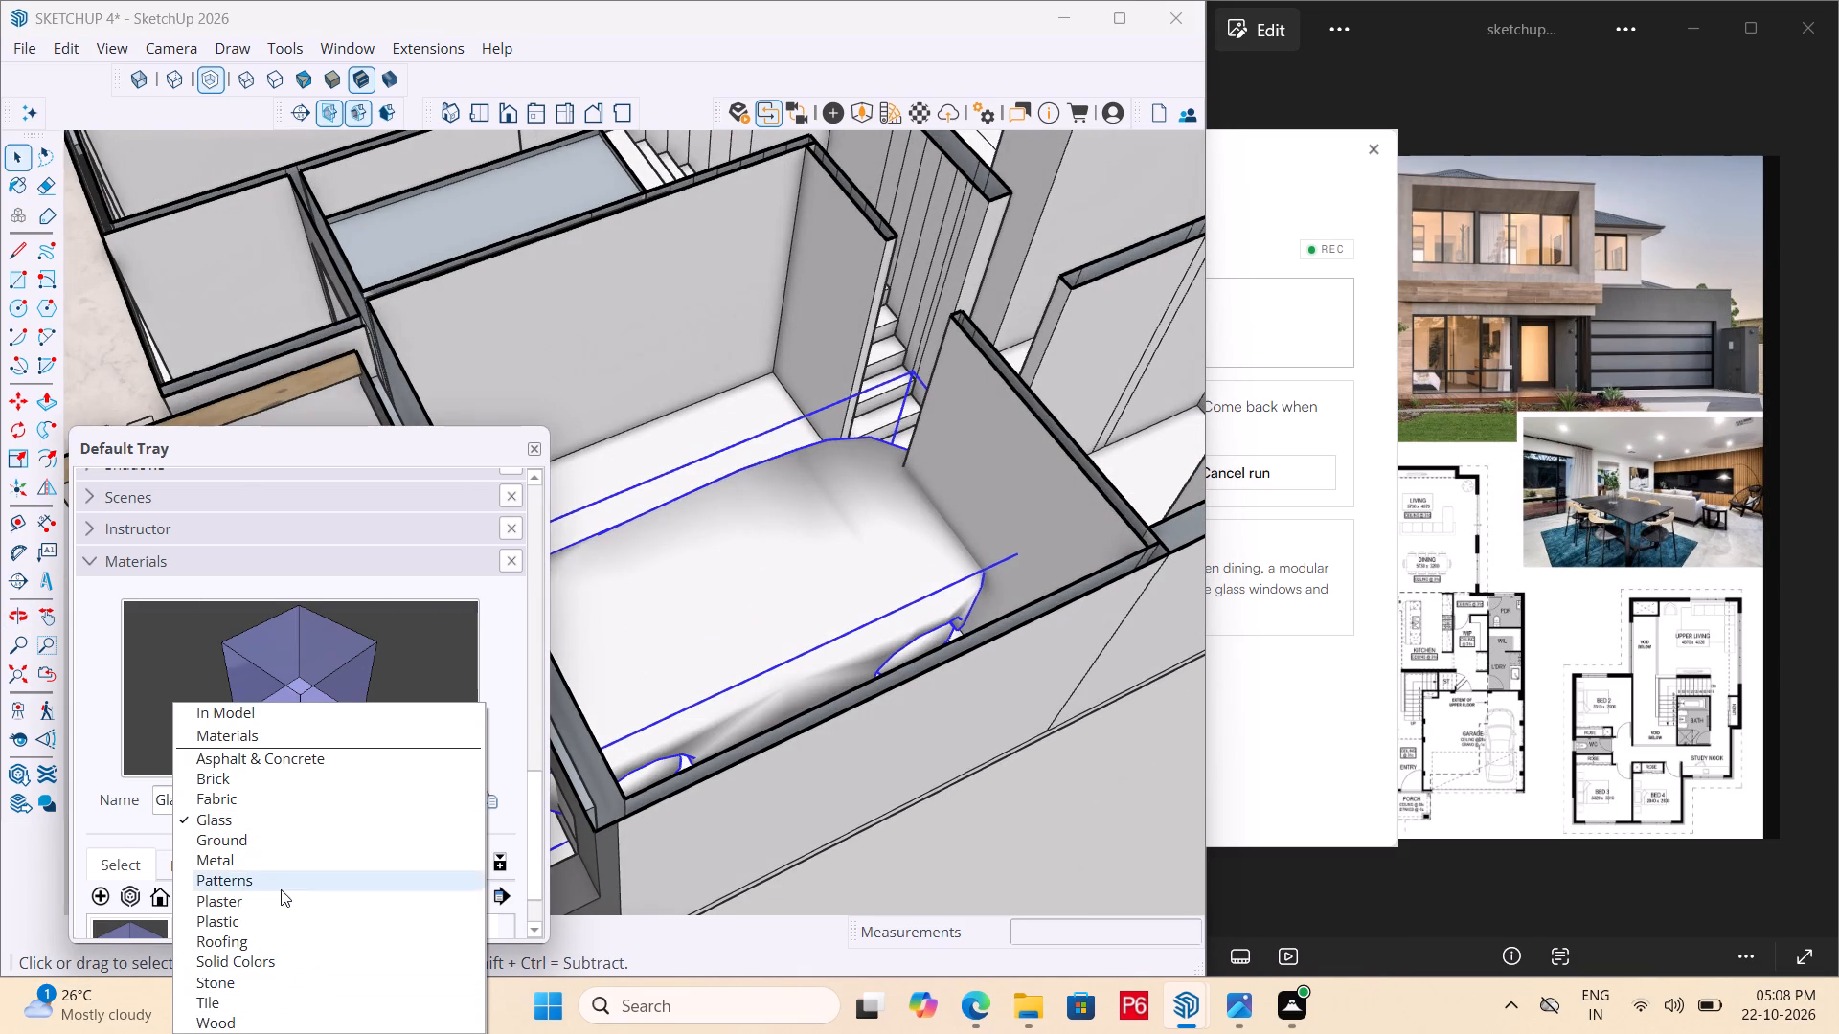
{"action": "double_click", "coordinate": [24, 458]}
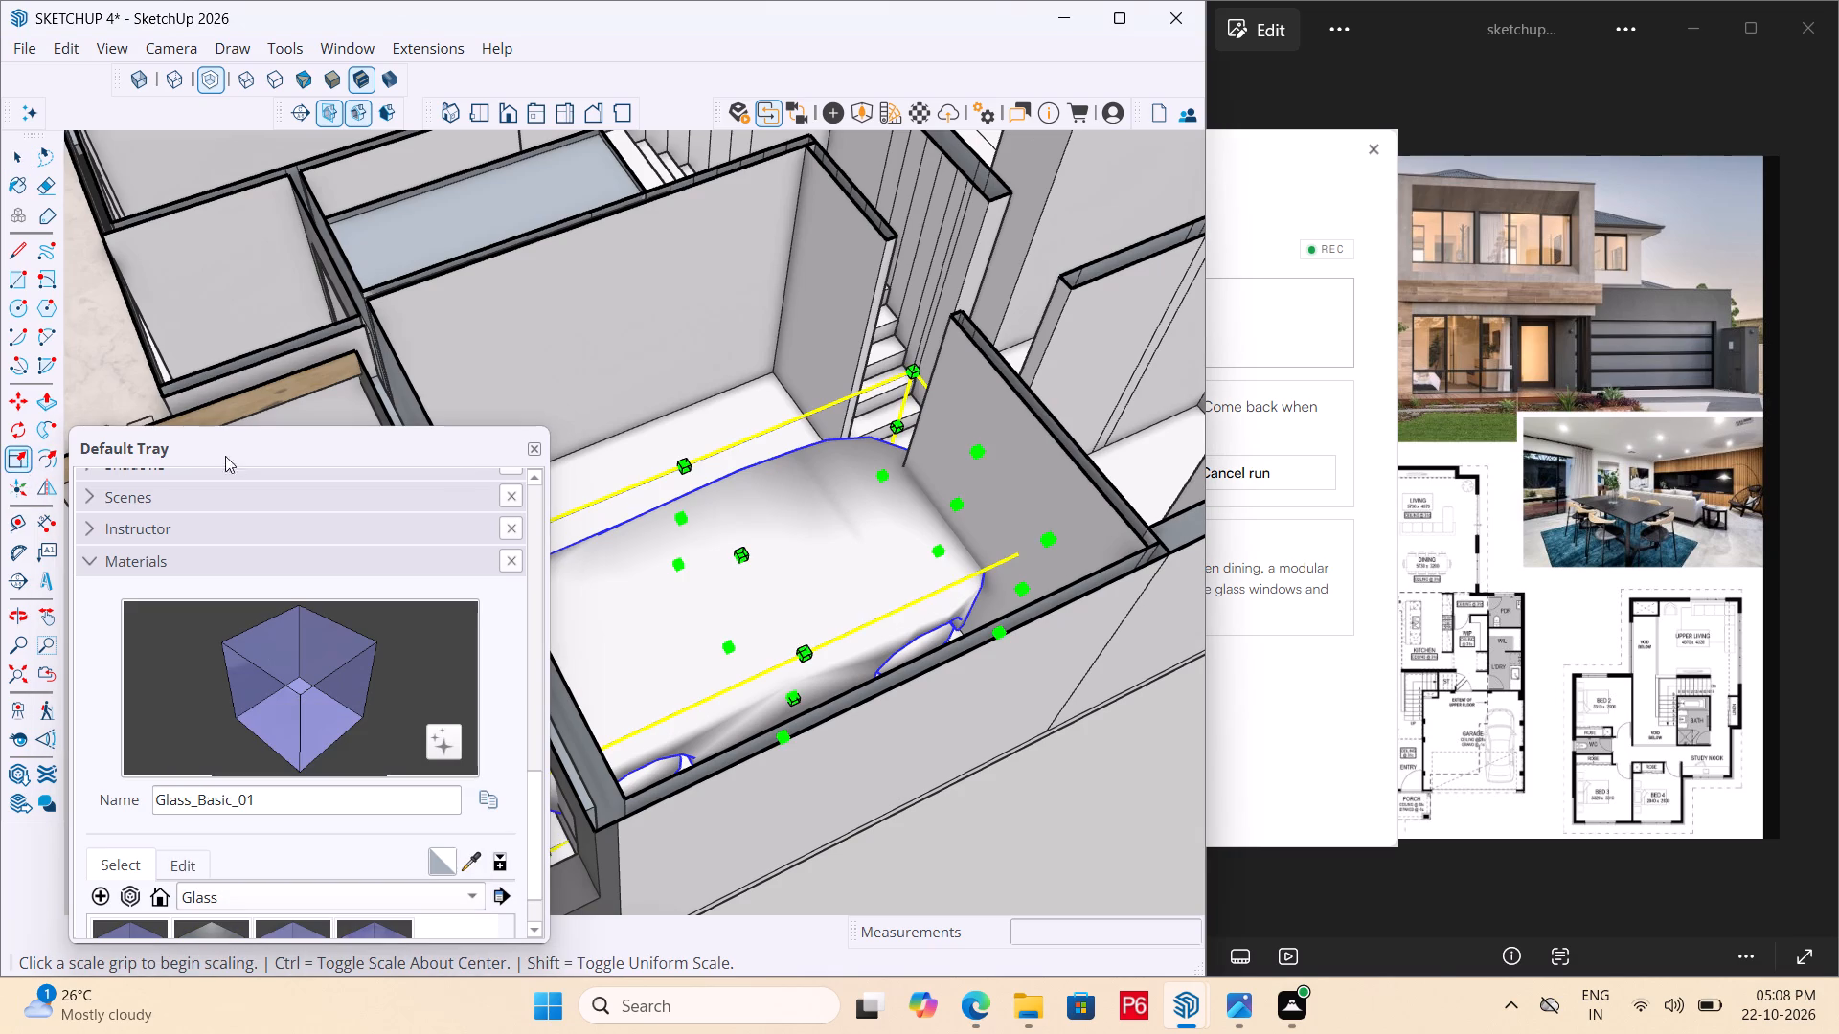
{"action": "scroll", "coordinate": [927, 474], "scroll_direction": "down", "scroll_amount": 5}
{"action": "scroll", "coordinate": [620, 651], "scroll_direction": "up", "scroll_amount": 4}
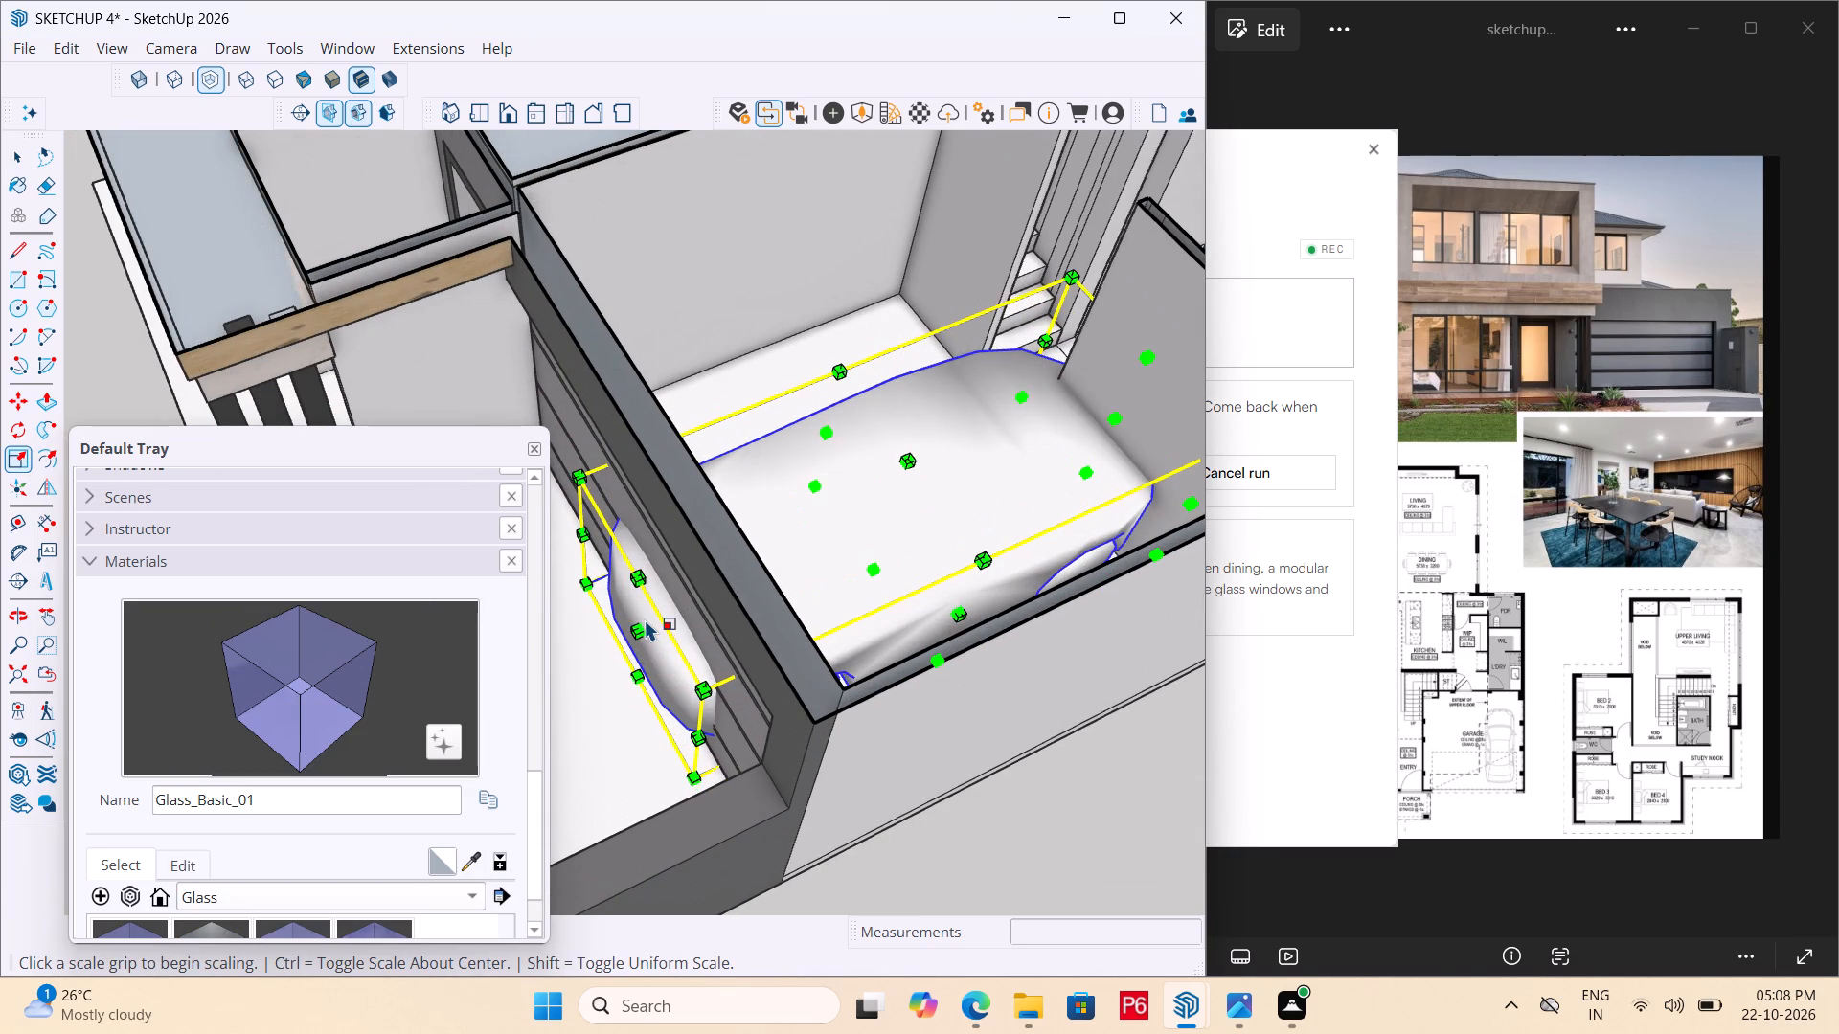
{"action": "left_click", "coordinate": [634, 629]}
{"action": "middle_click_drag", "start_coordinate": [781, 566], "coordinate": [666, 596]}
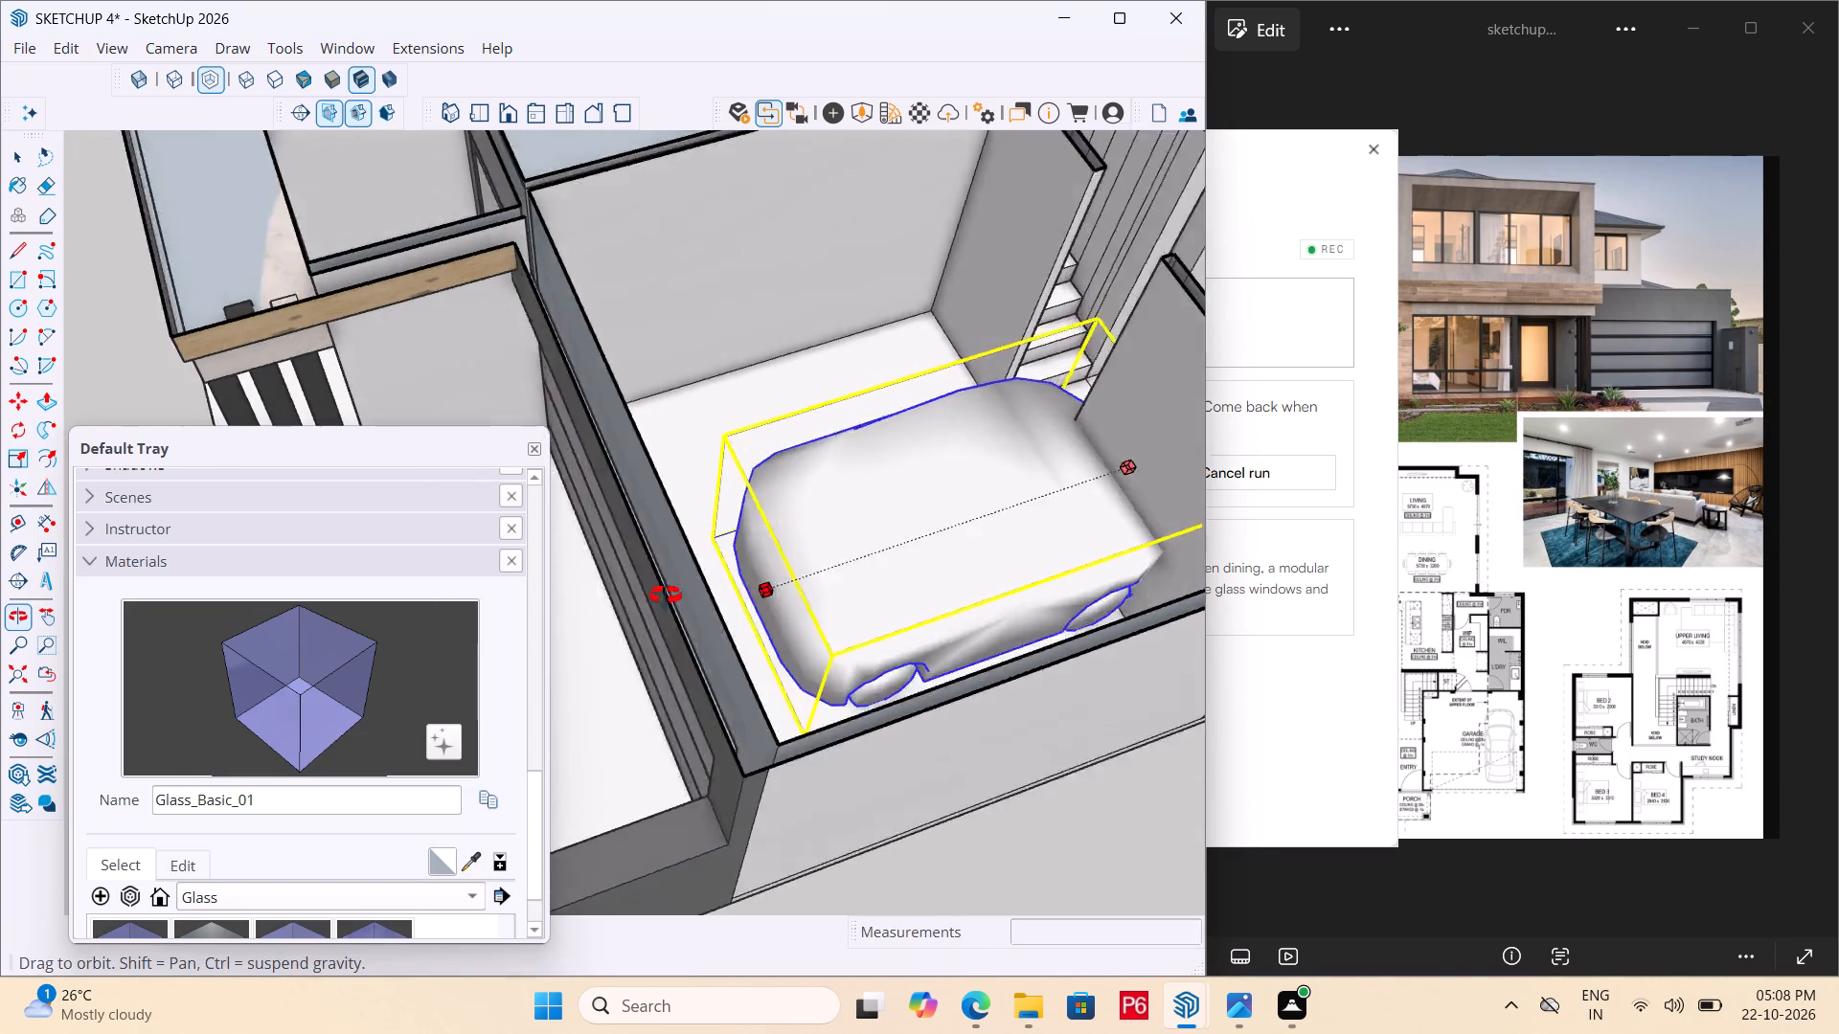
{"action": "middle_click_drag", "start_coordinate": [666, 596], "coordinate": [409, 596]}
{"action": "scroll", "coordinate": [905, 546], "scroll_direction": "down", "scroll_amount": 4}
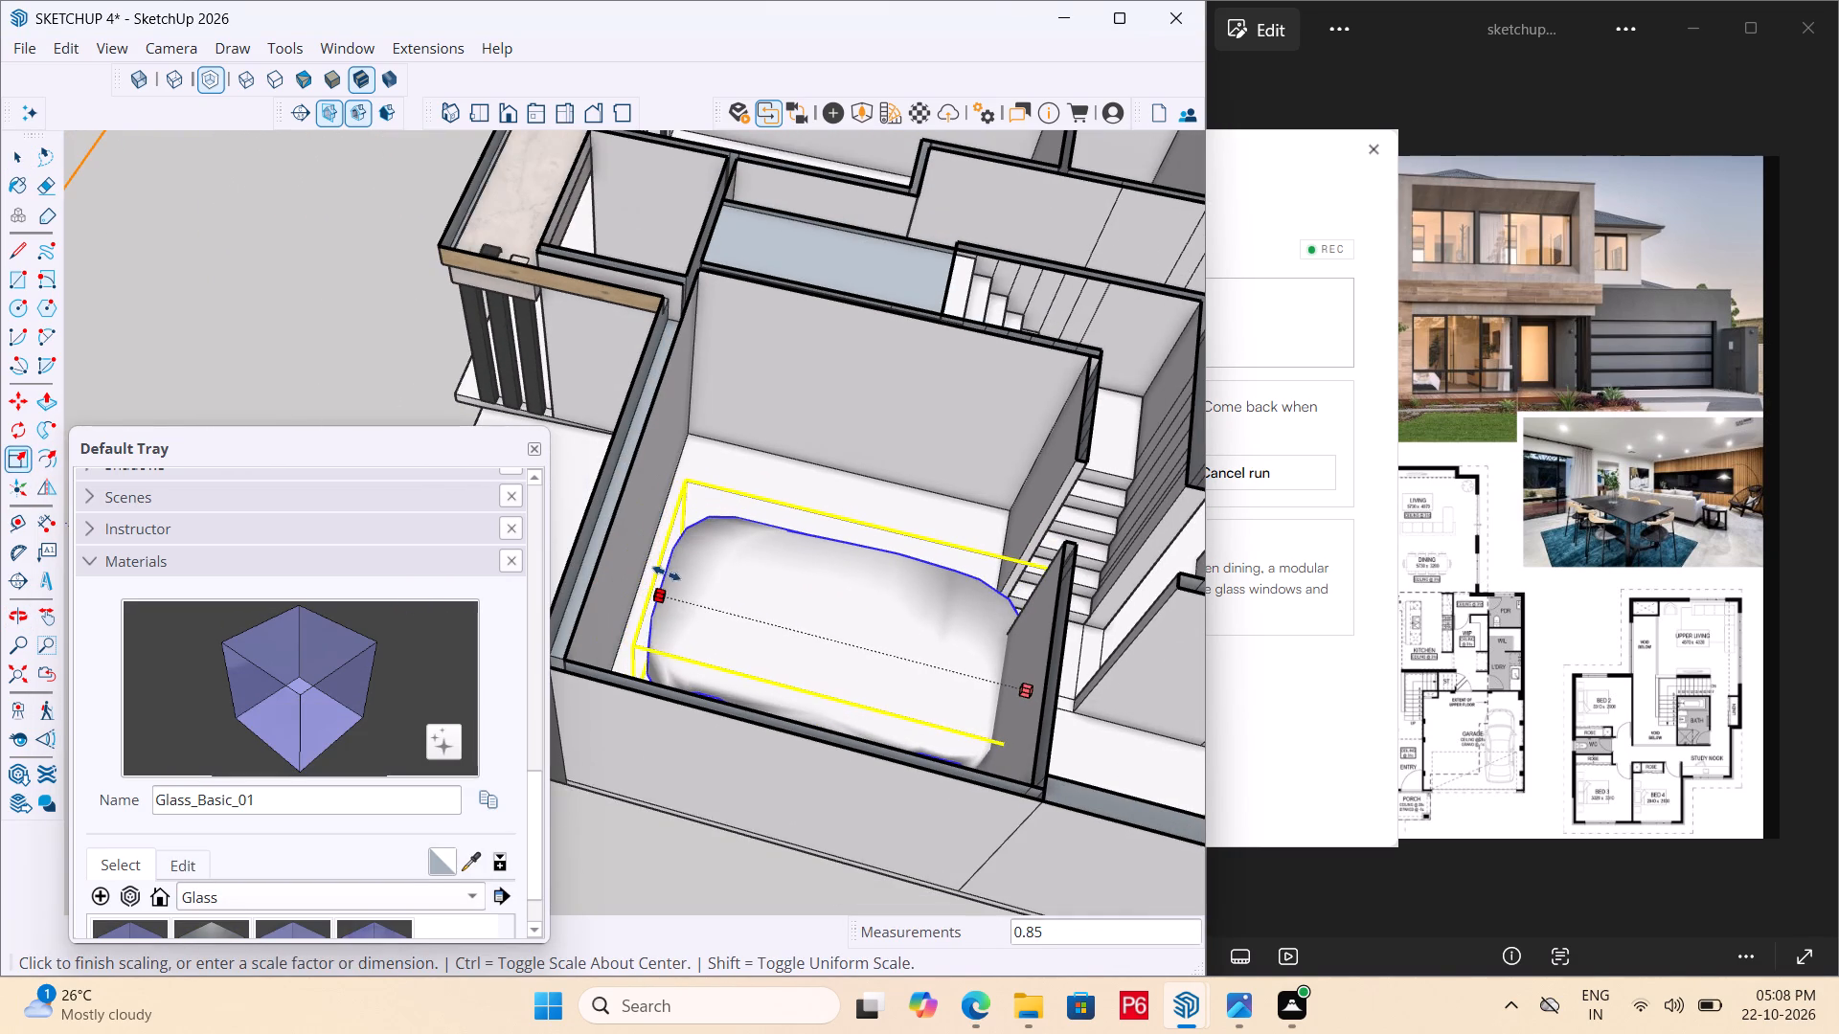
{"action": "left_click", "coordinate": [646, 584]}
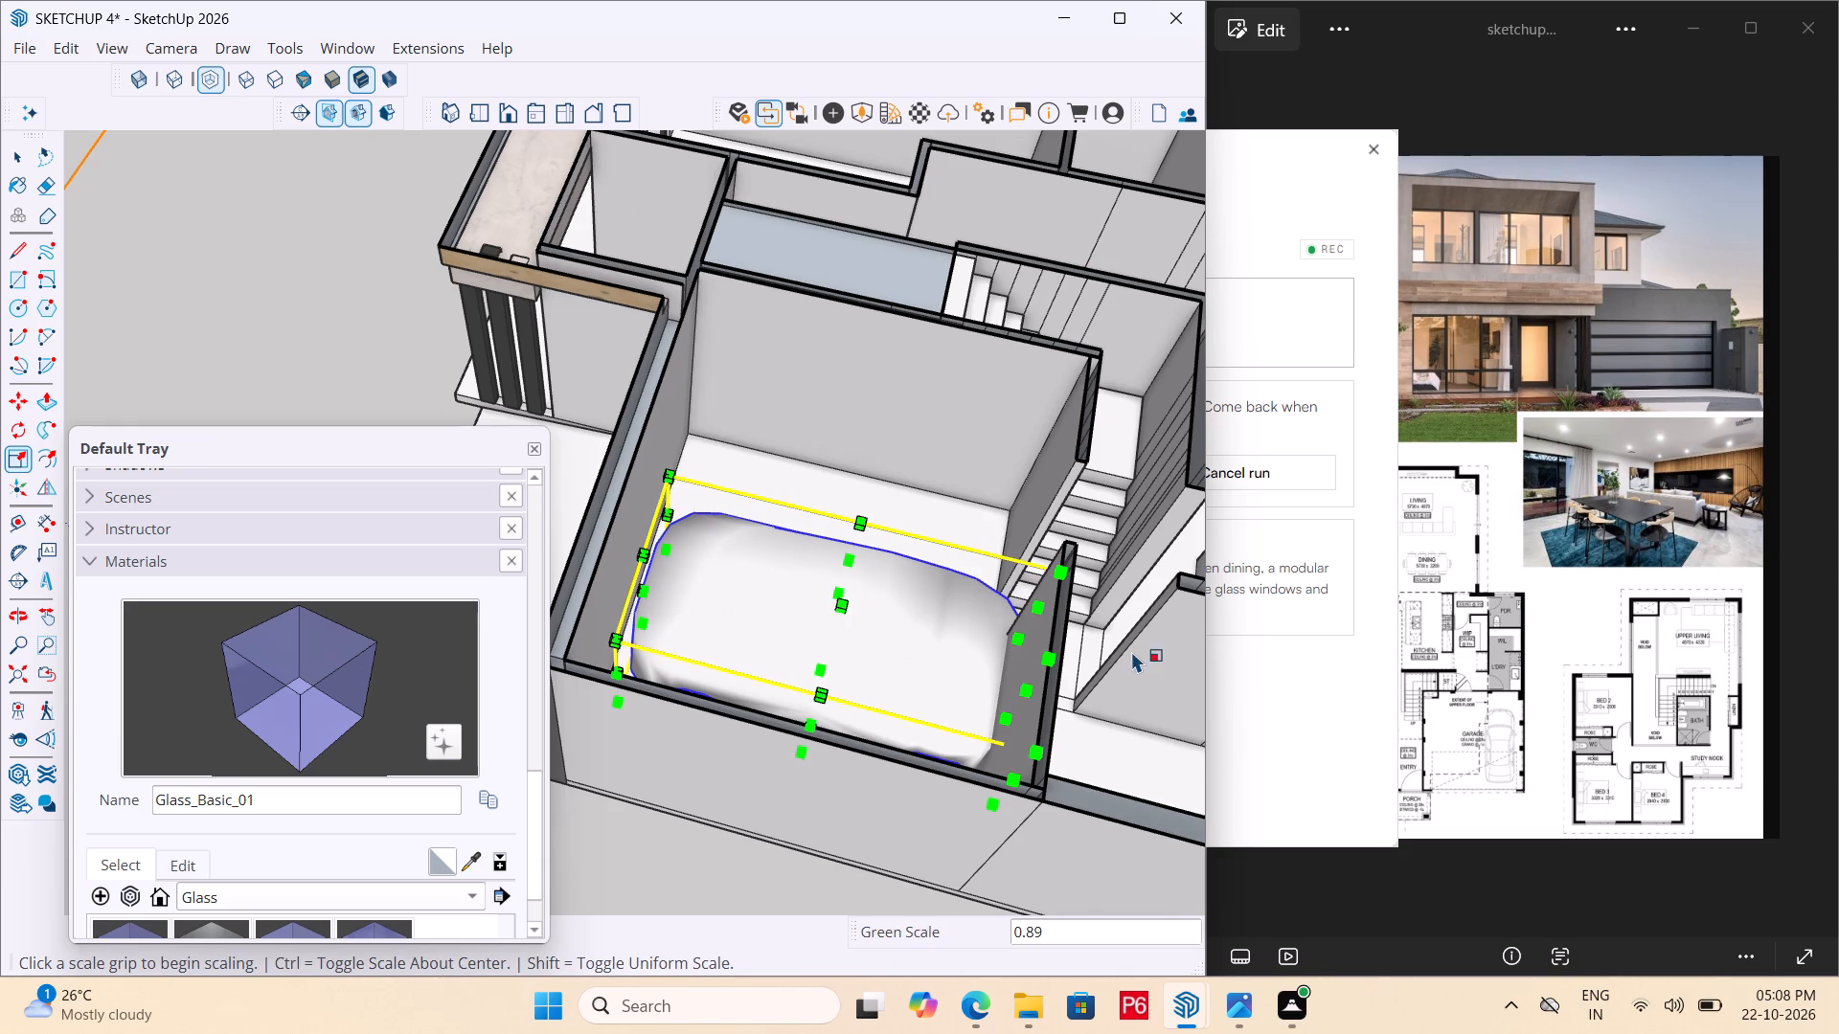
Scale the car's length again to about 0.87 along the green axis, pulling in the end nearest the garage's back wall.
{"action": "left_click", "coordinate": [1030, 684]}
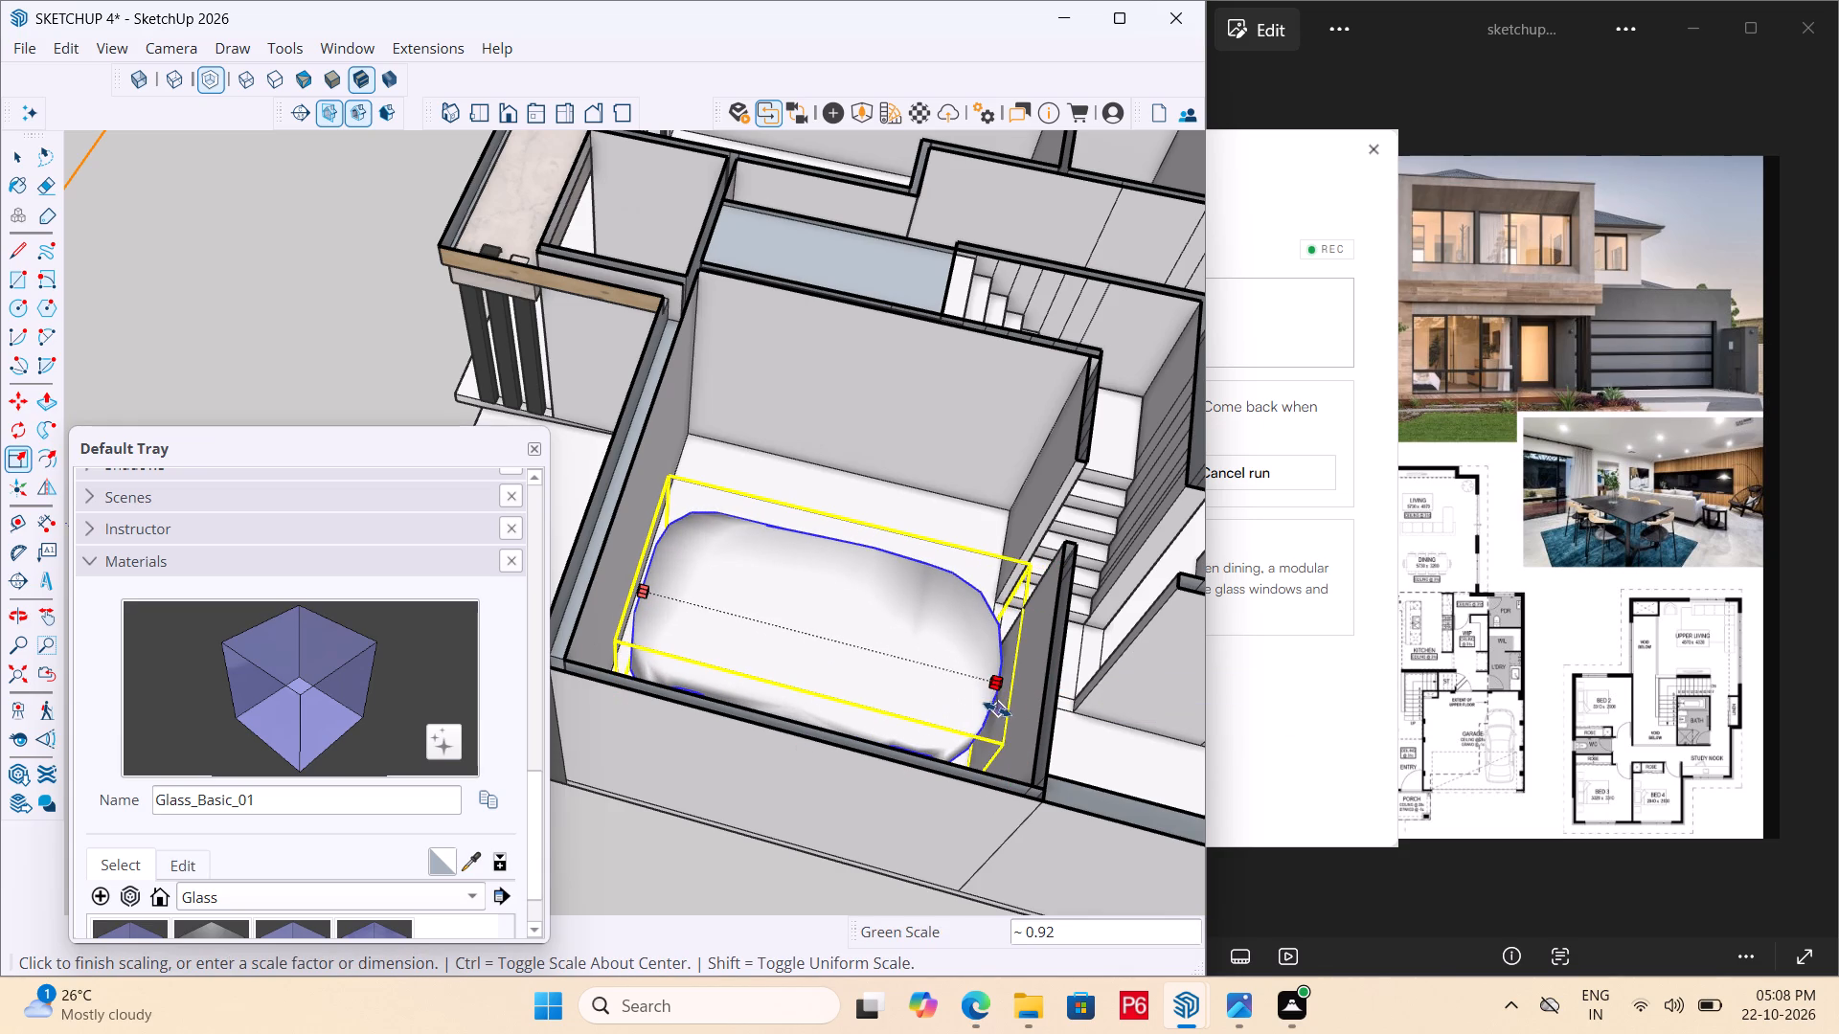
{"action": "middle_click_drag", "start_coordinate": [968, 703], "coordinate": [702, 686]}
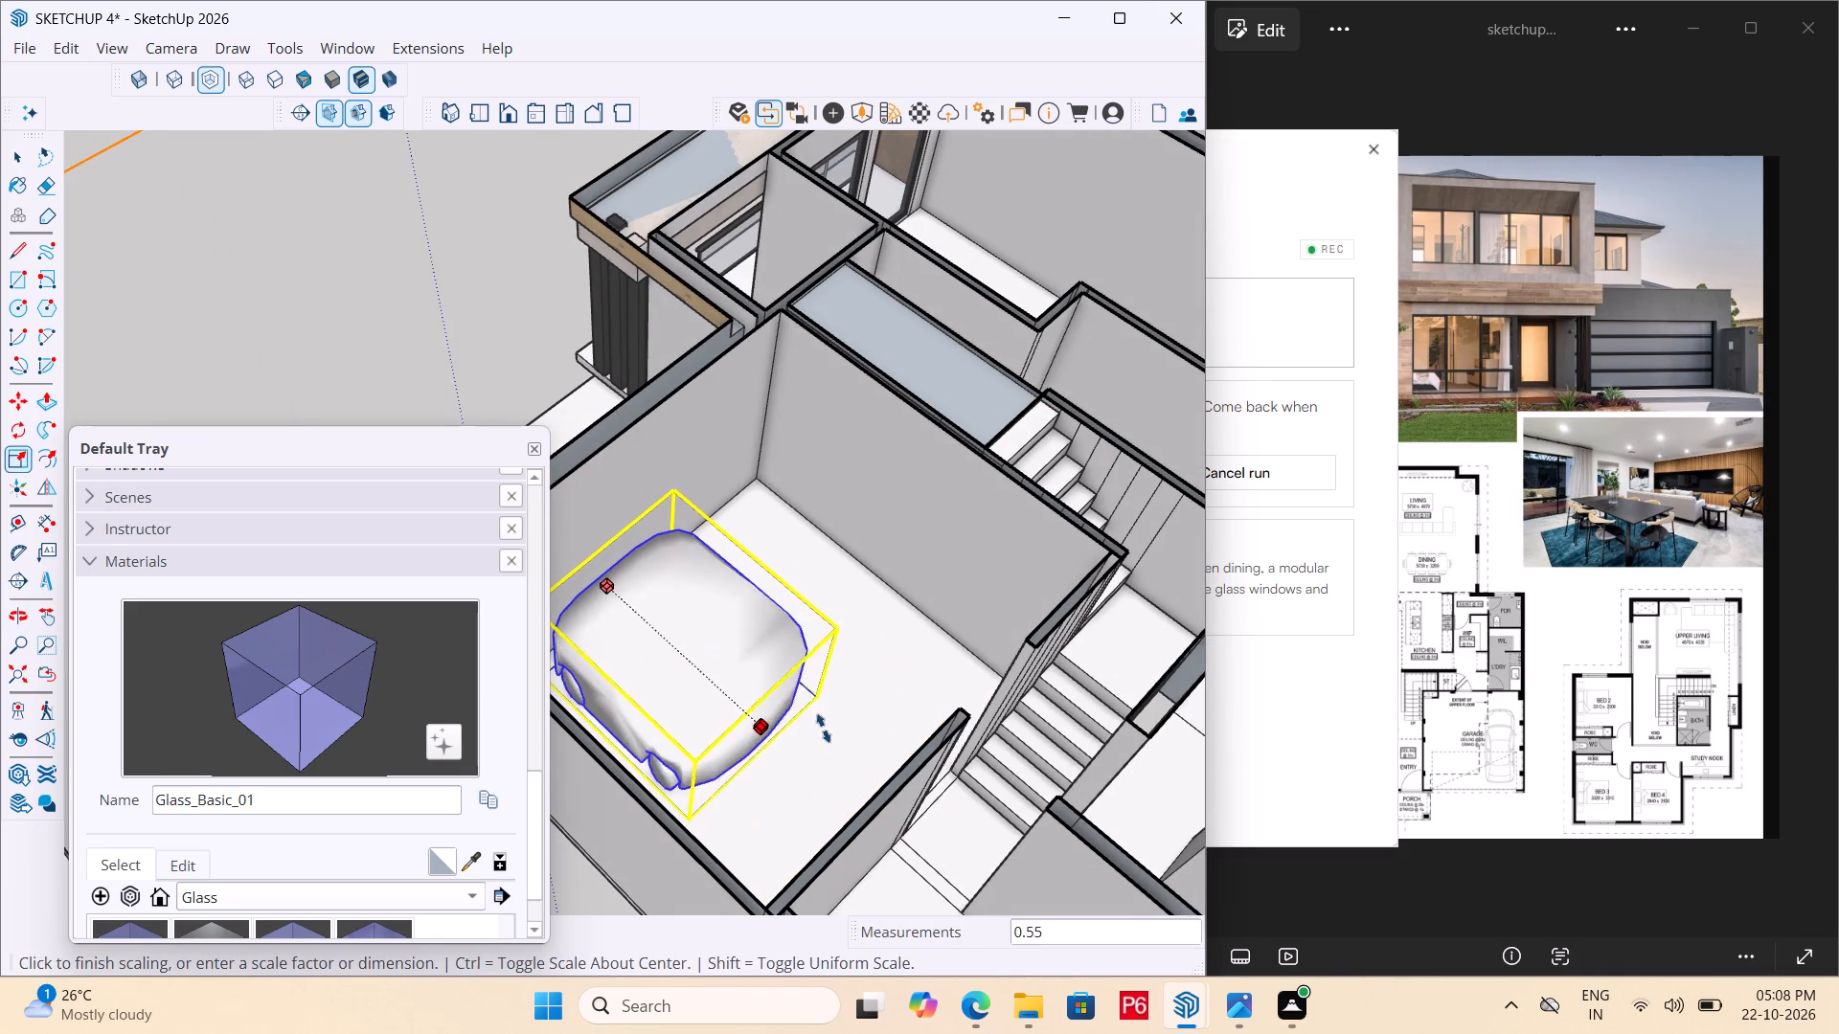
{"action": "middle_click_drag", "start_coordinate": [1069, 760], "coordinate": [1135, 742]}
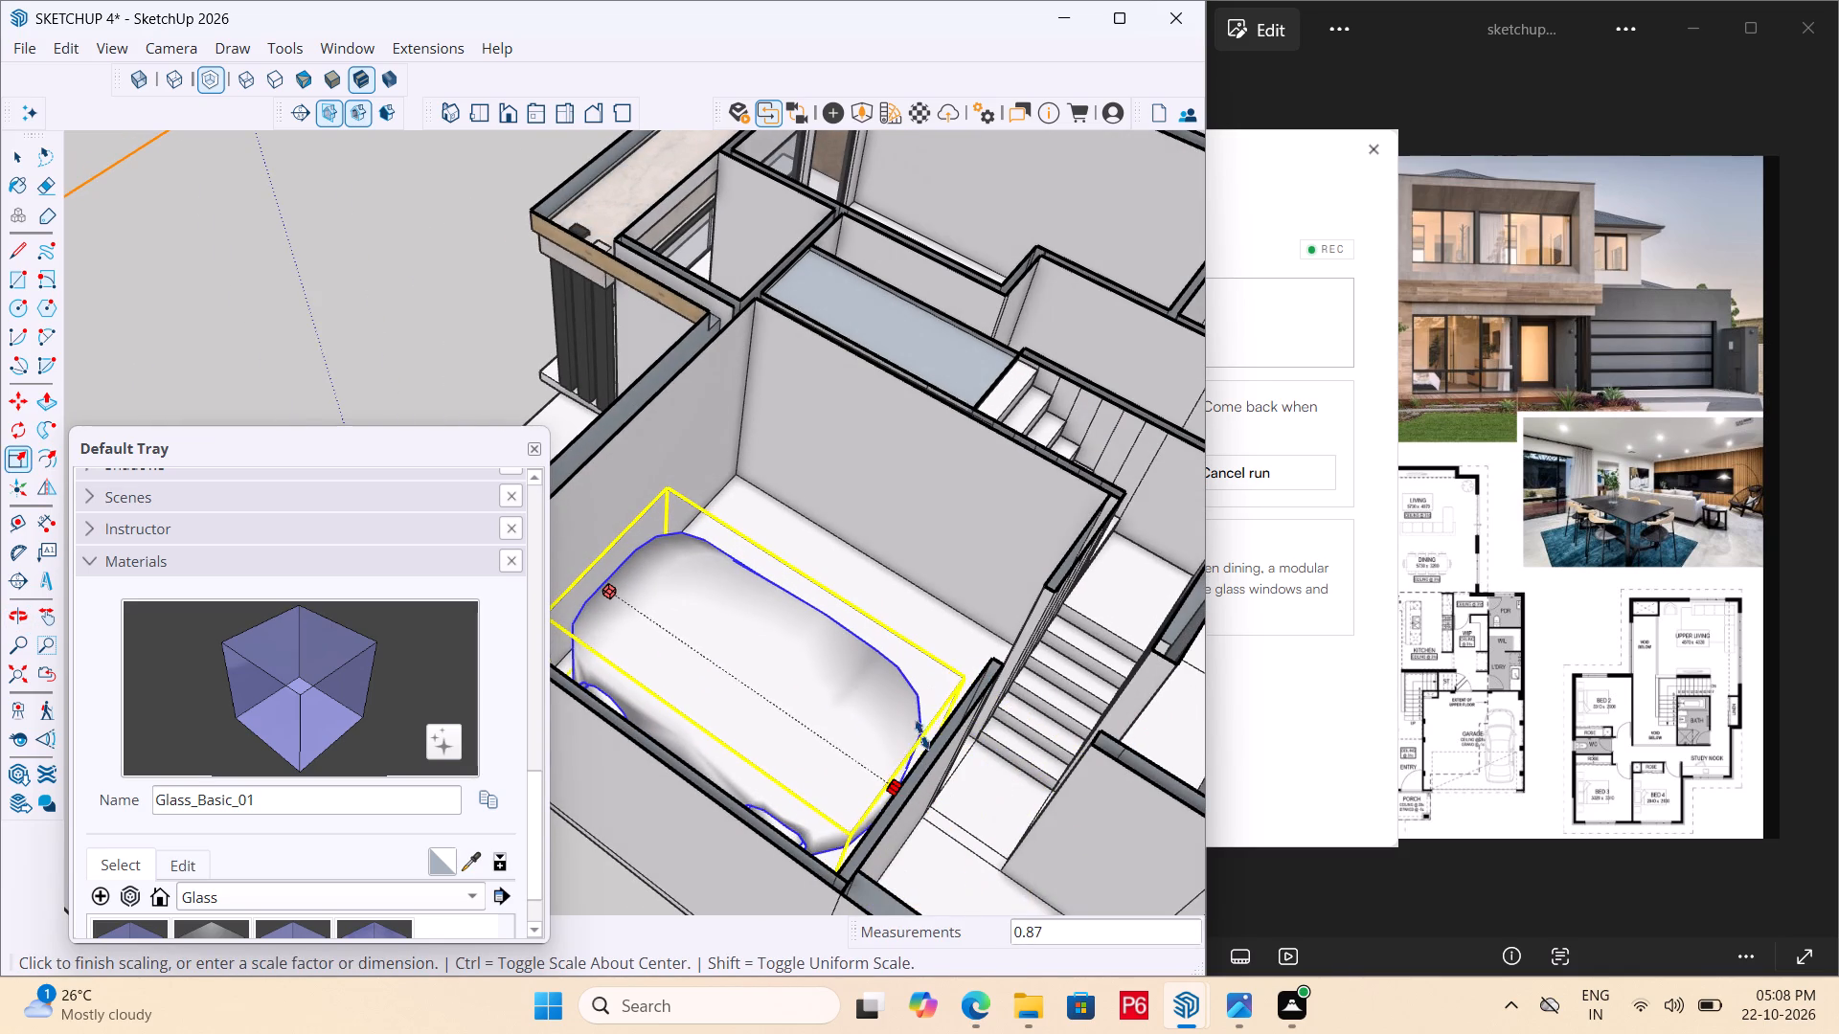
{"action": "left_click", "coordinate": [915, 743]}
Scale the car slightly narrower along the red axis from its side facing the house interior.
{"action": "middle_click_drag", "start_coordinate": [981, 698], "coordinate": [570, 754]}
{"action": "scroll", "coordinate": [972, 682], "scroll_direction": "down", "scroll_amount": 5}
{"action": "middle_click_drag", "start_coordinate": [728, 706], "coordinate": [614, 716]}
{"action": "scroll", "coordinate": [715, 702], "scroll_direction": "up", "scroll_amount": 8}
{"action": "middle_click_drag", "start_coordinate": [795, 714], "coordinate": [751, 695]}
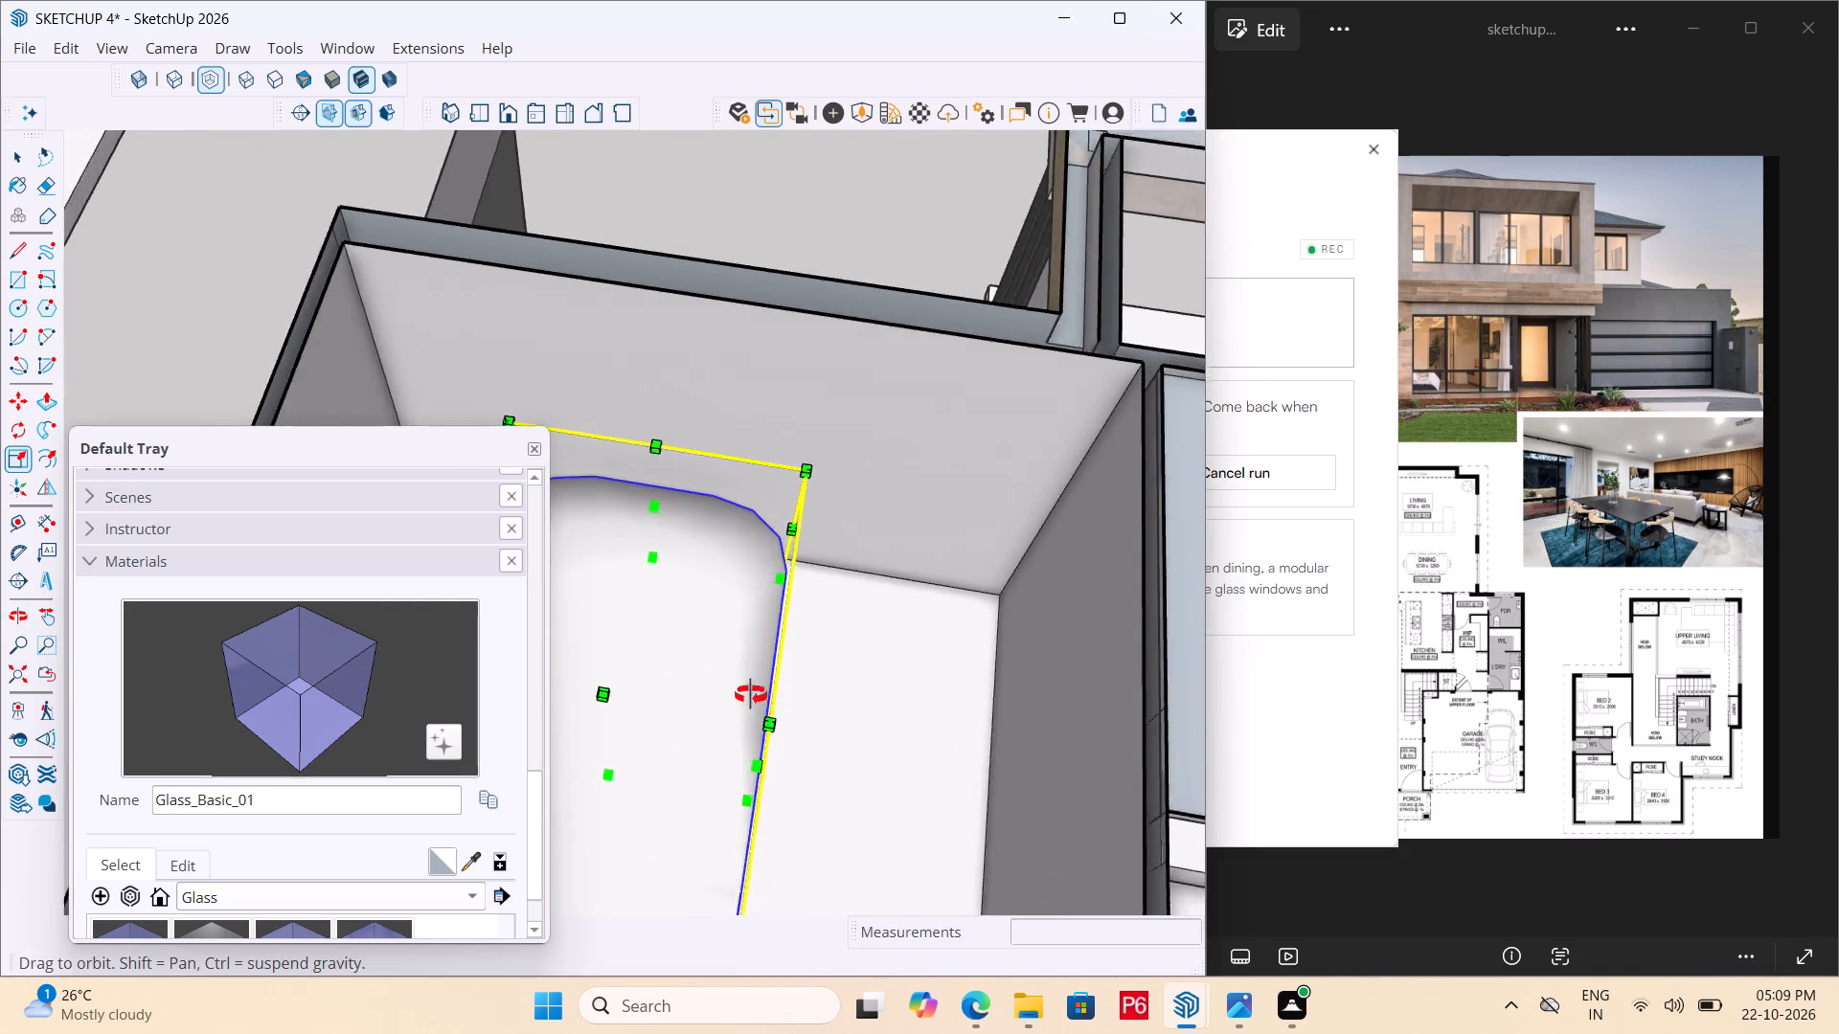
{"action": "middle_click_drag", "start_coordinate": [751, 695], "coordinate": [700, 482]}
{"action": "scroll", "coordinate": [959, 456], "scroll_direction": "down", "scroll_amount": 5}
{"action": "middle_click", "coordinate": [814, 662]}
{"action": "middle_click_drag", "start_coordinate": [797, 674], "coordinate": [160, 1000]}
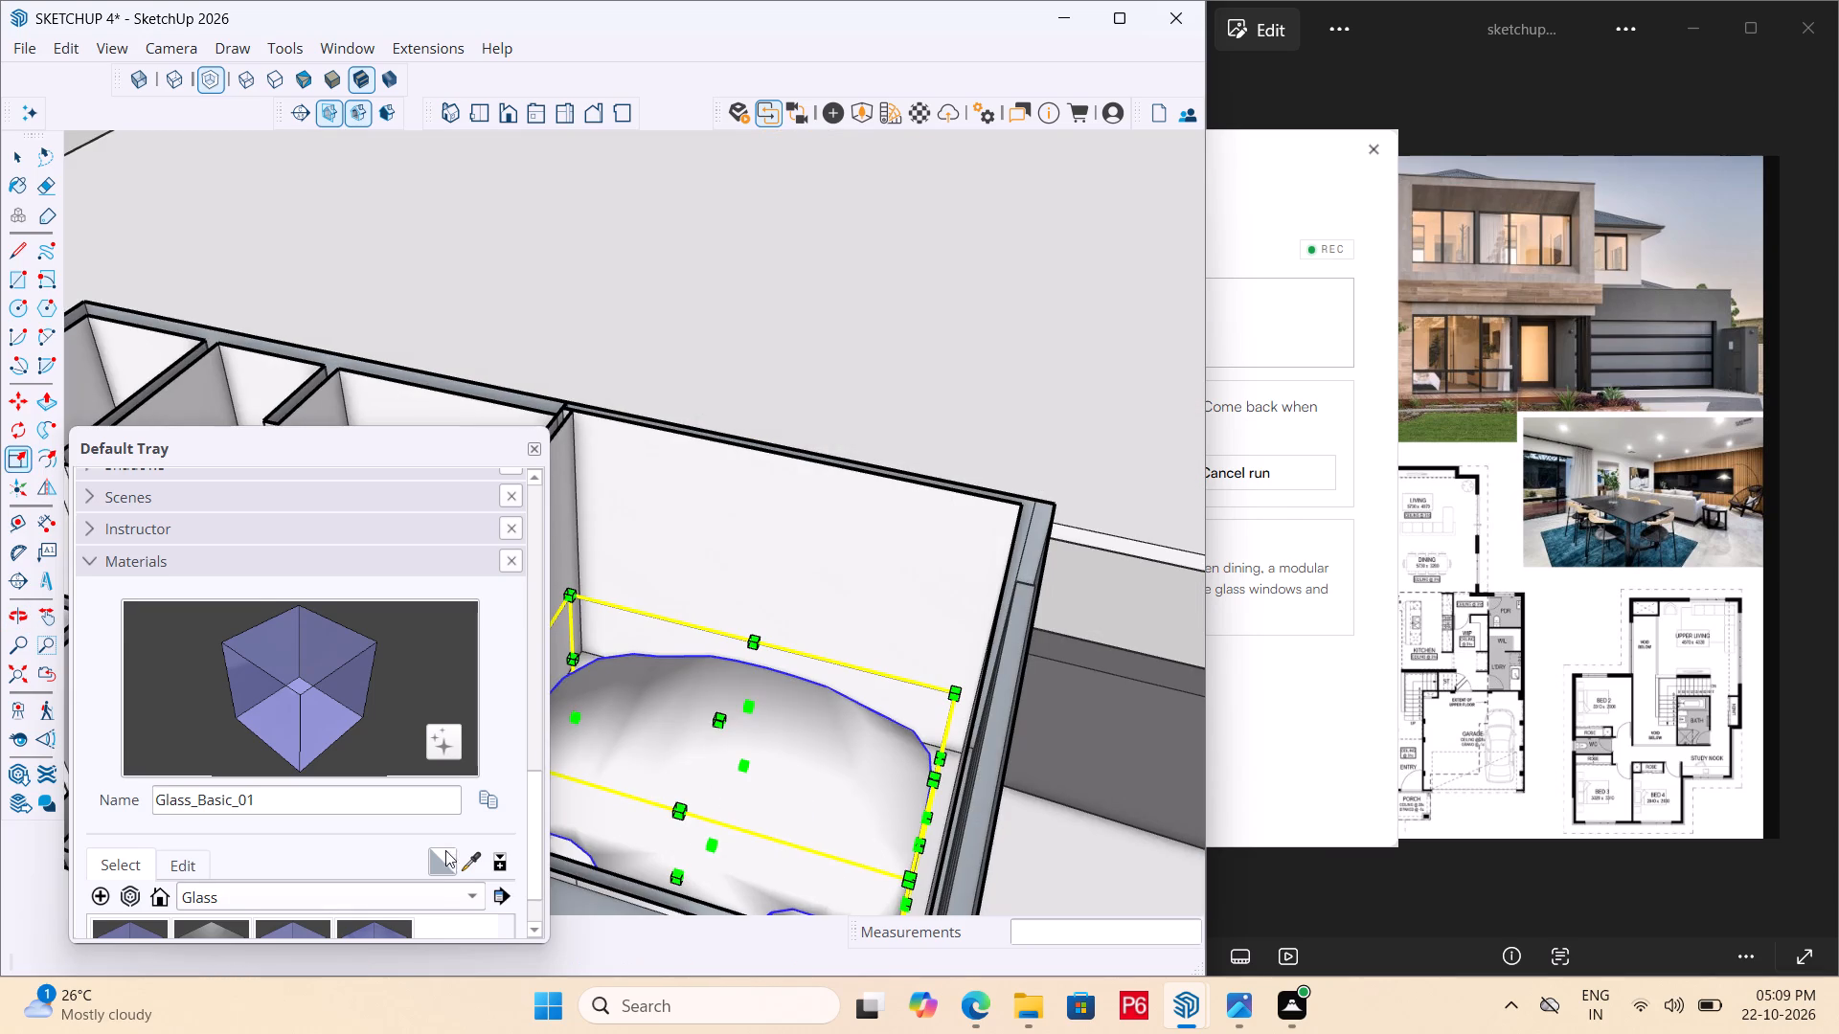
{"action": "scroll", "coordinate": [537, 784], "scroll_direction": "down", "scroll_amount": 4}
{"action": "middle_click_drag", "start_coordinate": [637, 807], "coordinate": [915, 848]}
{"action": "scroll", "coordinate": [882, 815], "scroll_direction": "up", "scroll_amount": 3}
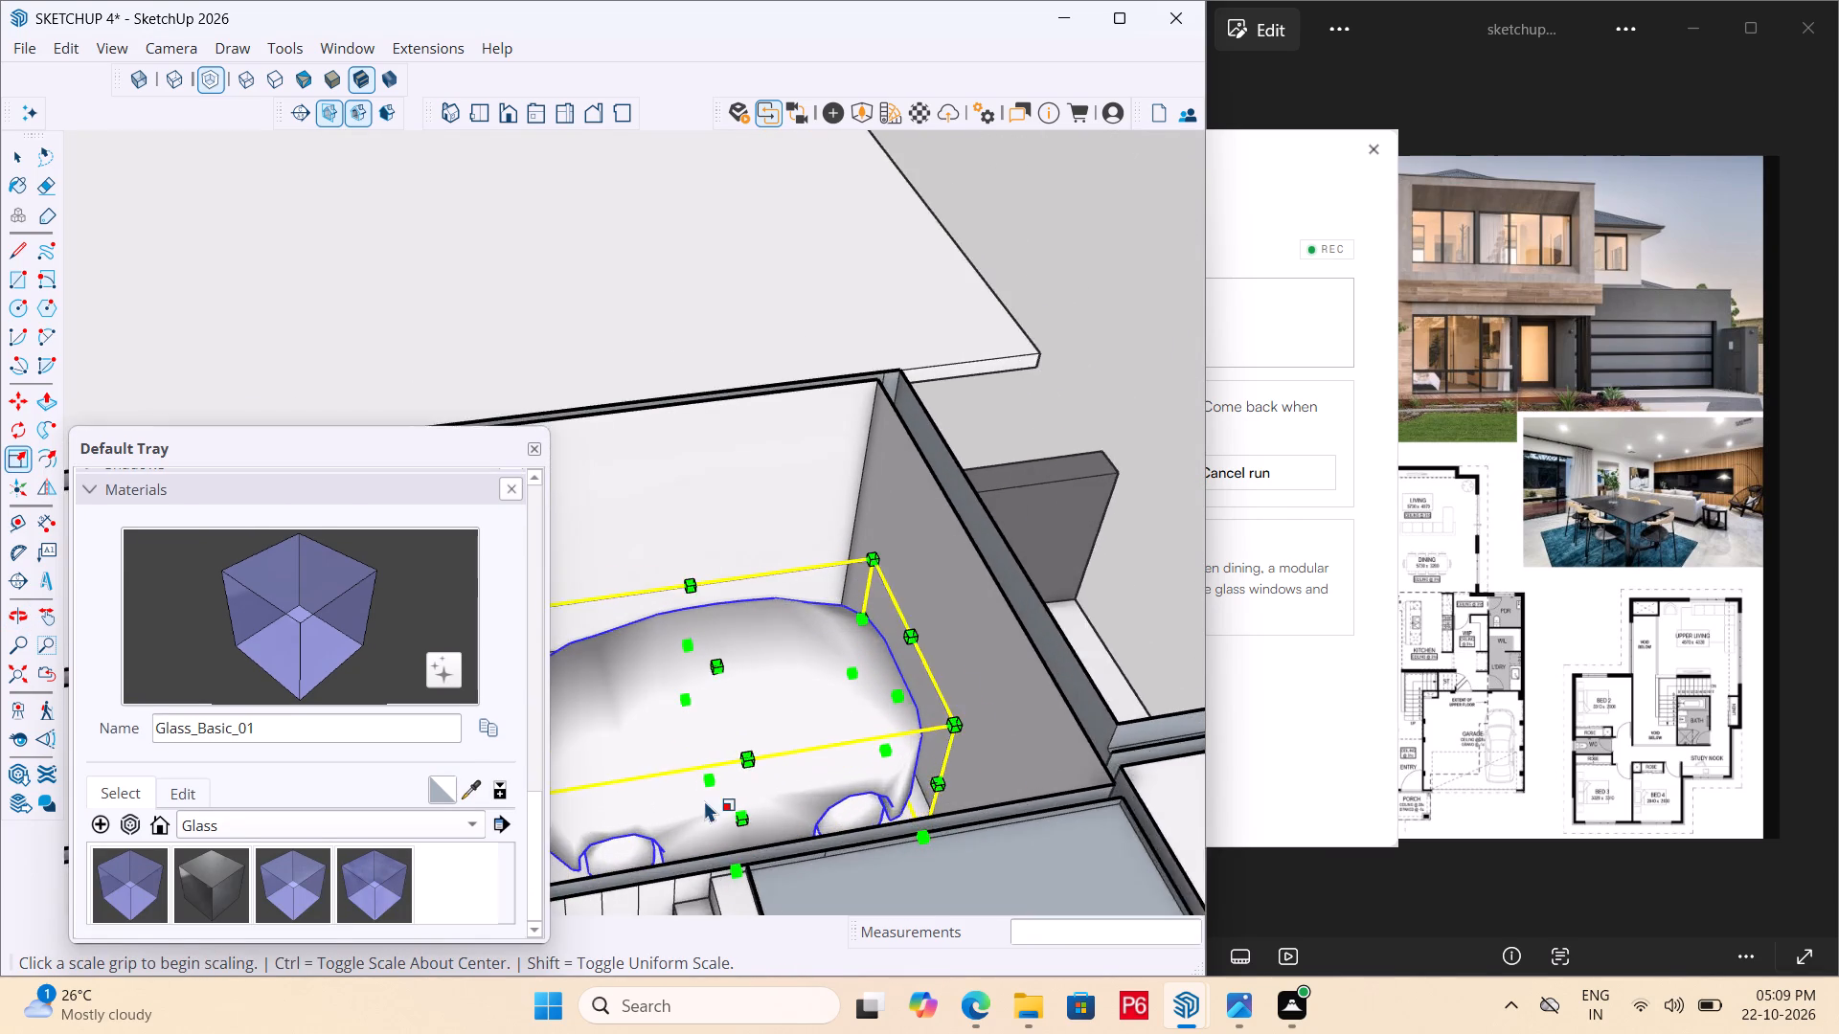
{"action": "scroll", "coordinate": [704, 800], "scroll_direction": "up", "scroll_amount": 6}
{"action": "left_click", "coordinate": [735, 847]}
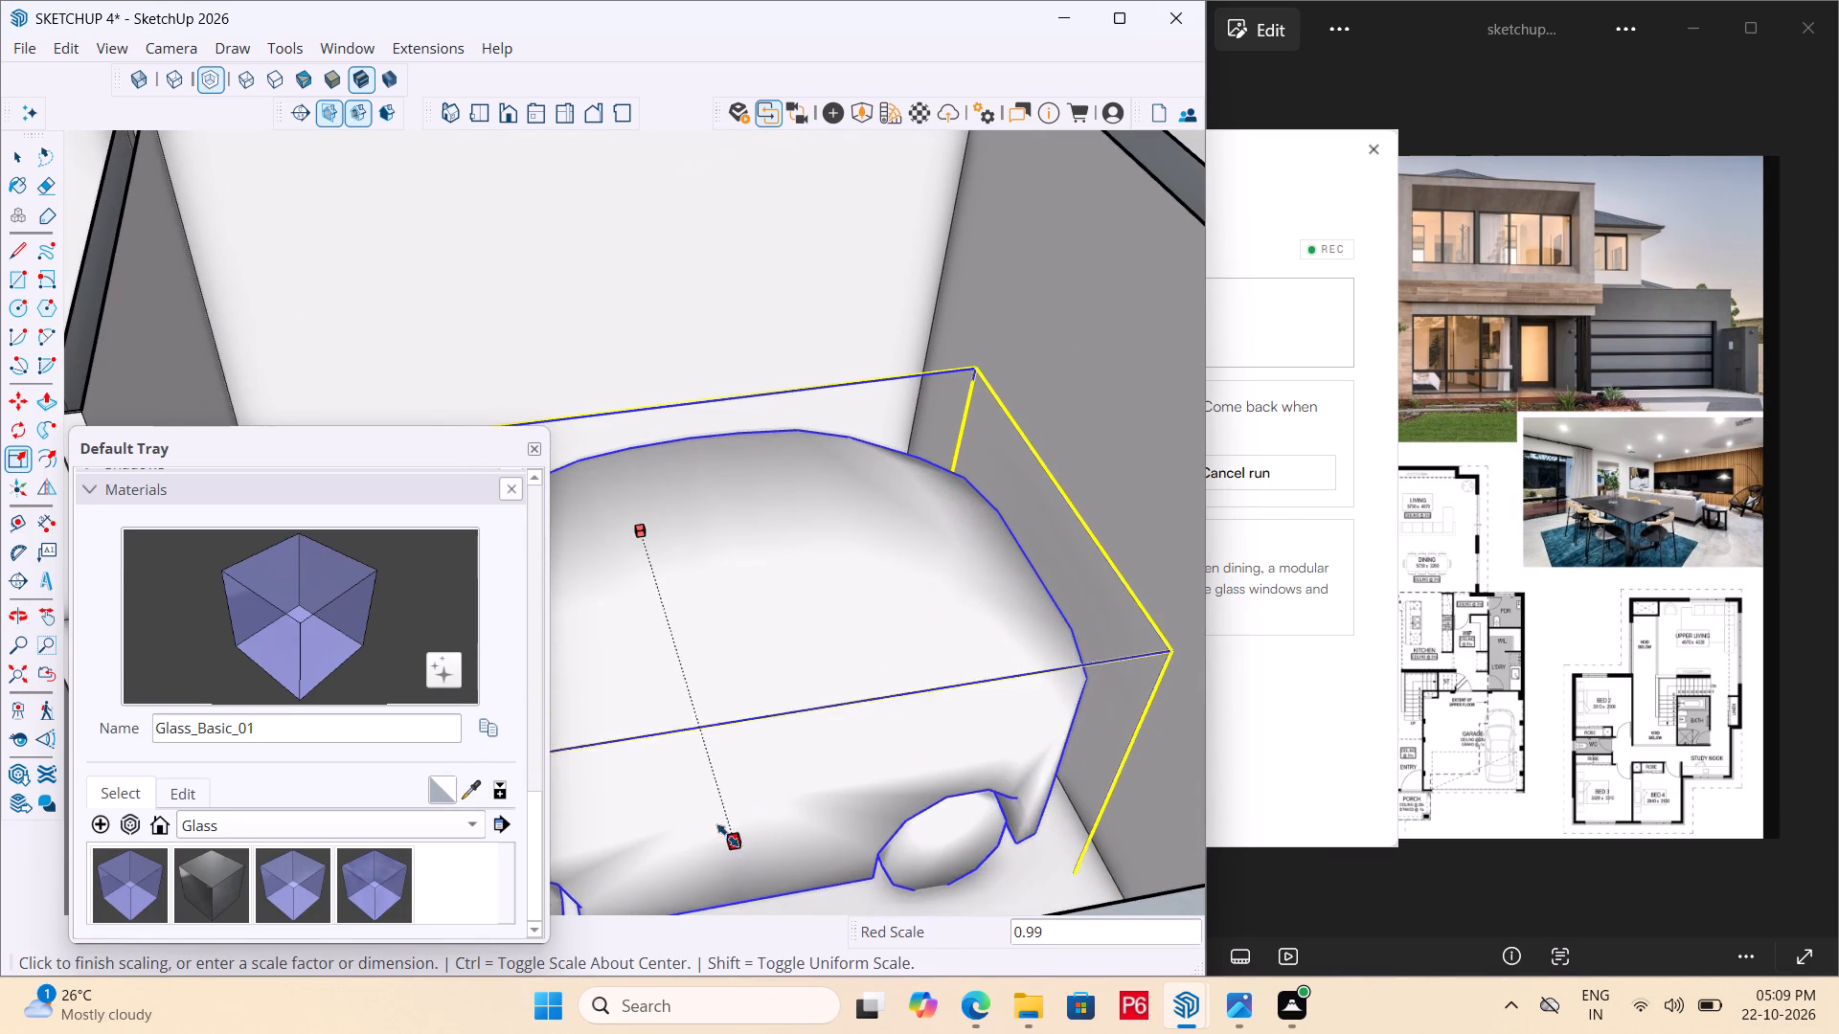
{"action": "double_click", "coordinate": [713, 776]}
{"action": "middle_click_drag", "start_coordinate": [677, 682], "coordinate": [1485, 725]}
{"action": "scroll", "coordinate": [813, 766], "scroll_direction": "down", "scroll_amount": 4}
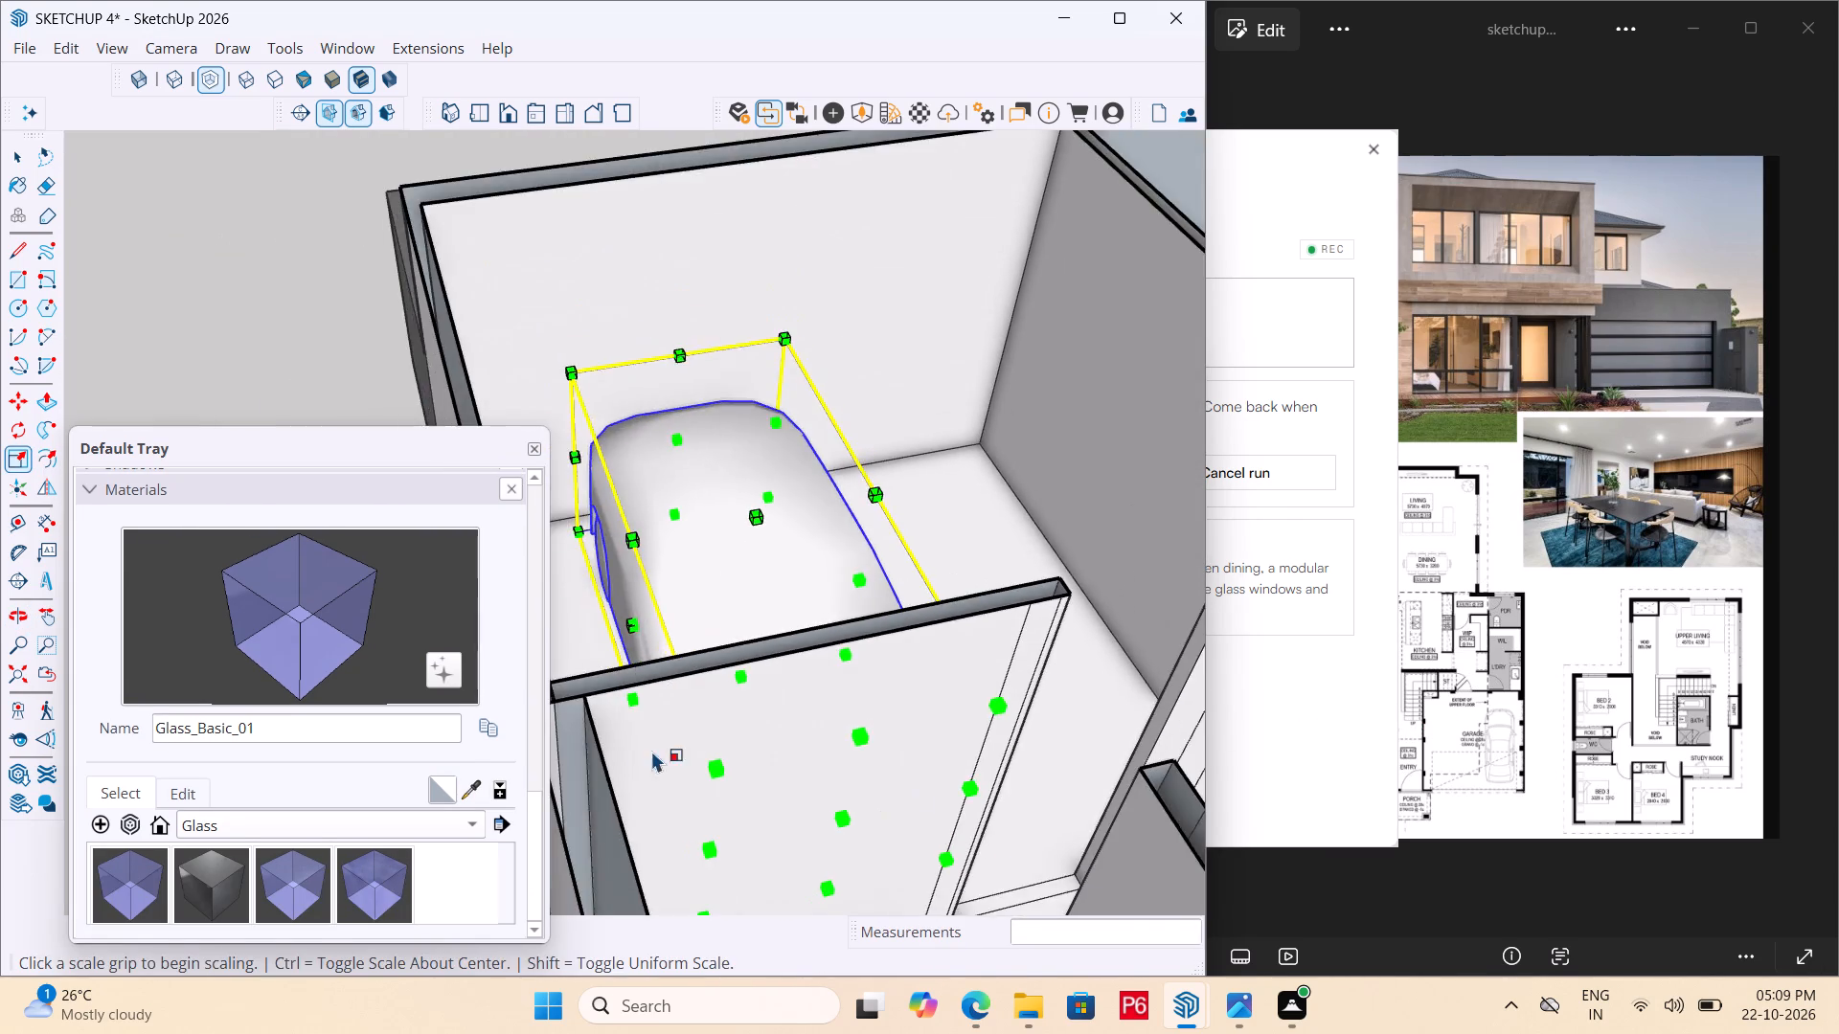
{"action": "middle_click_drag", "start_coordinate": [636, 788], "coordinate": [1013, 979]}
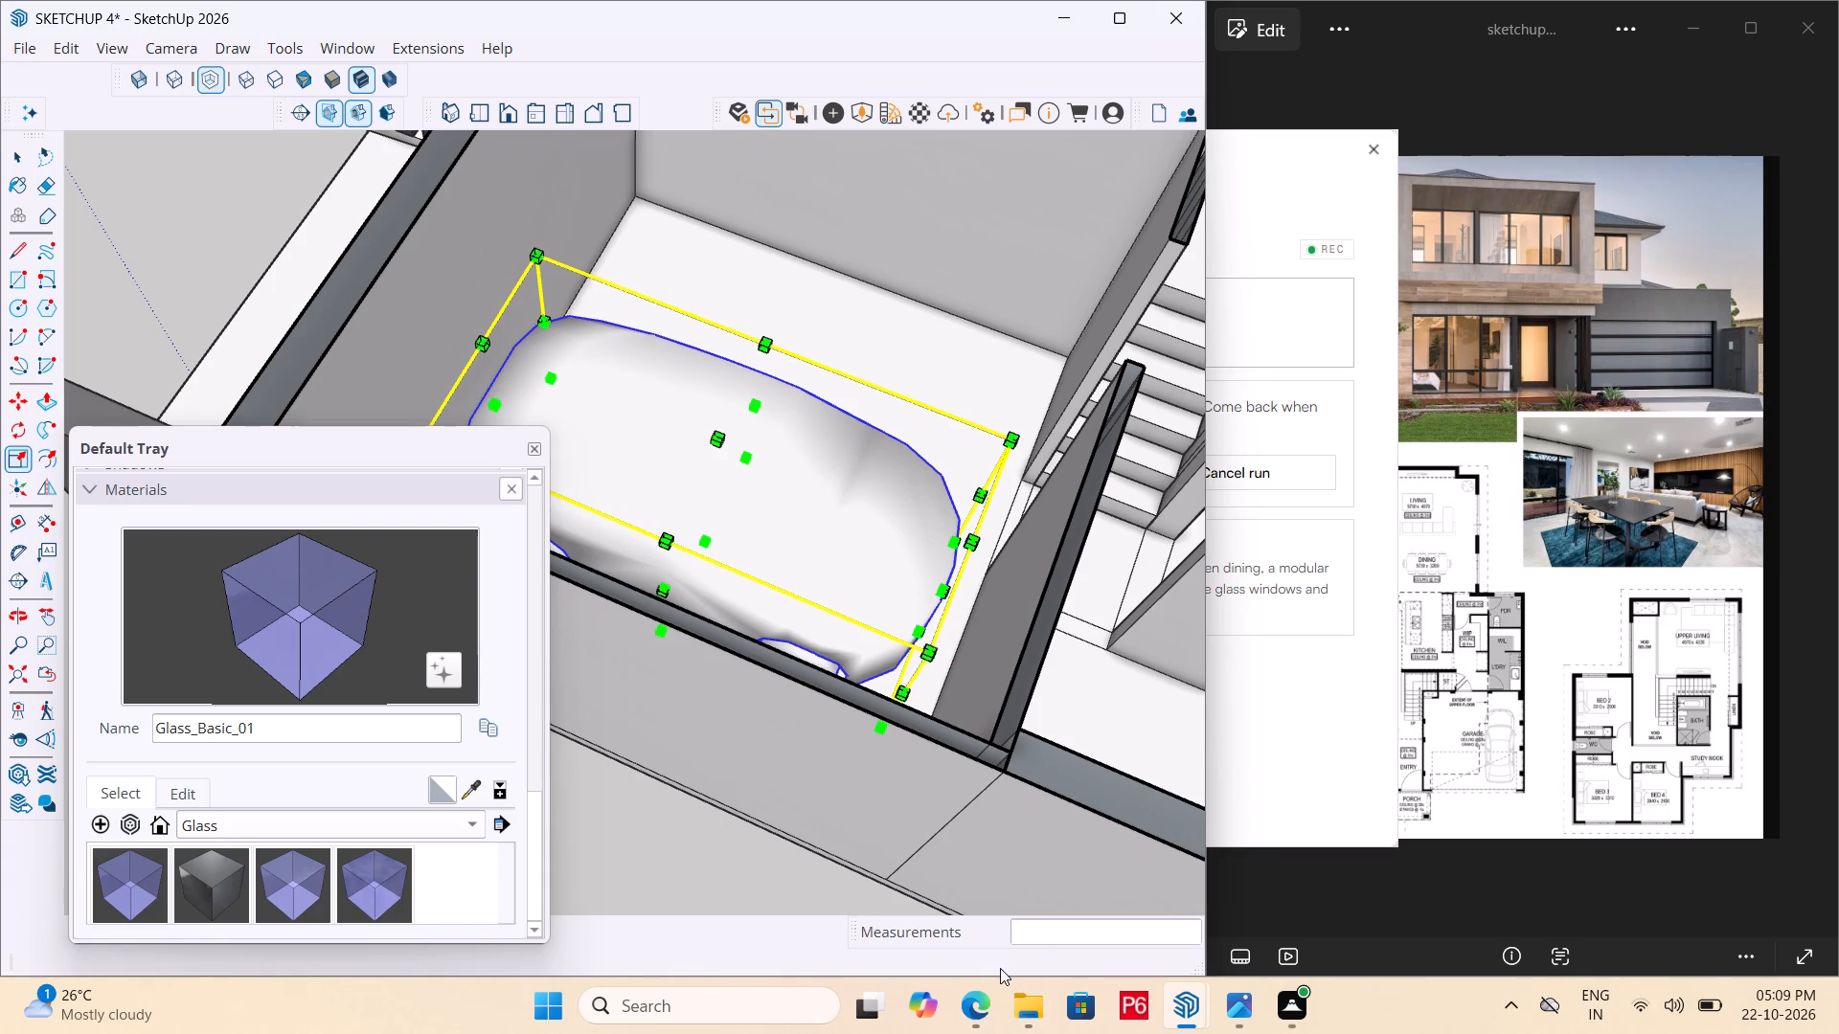
{"action": "key", "text": "space"}
Select the car and move it a short distance toward the garage's outer side wall.
{"action": "left_click", "coordinate": [844, 268]}
{"action": "left_click", "coordinate": [783, 483]}
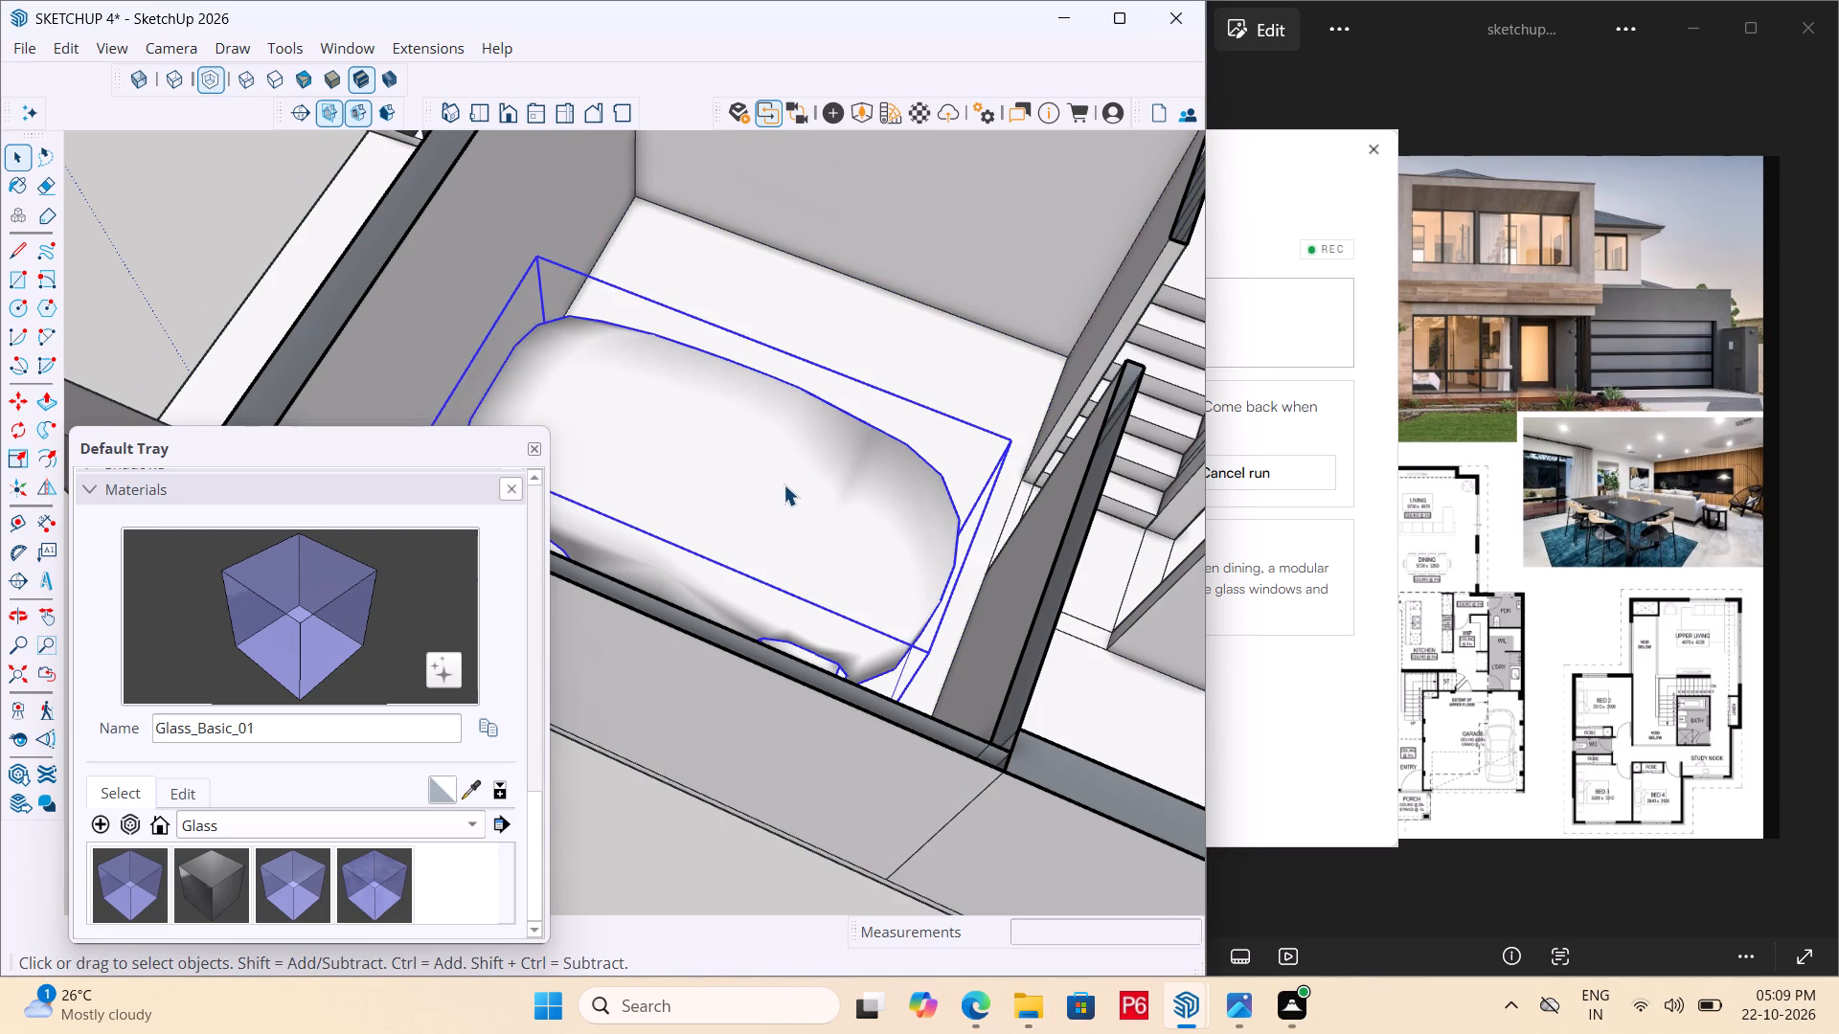
{"action": "middle_click_drag", "start_coordinate": [744, 618], "coordinate": [874, 756]}
{"action": "middle_click_drag", "start_coordinate": [1105, 703], "coordinate": [1054, 596]}
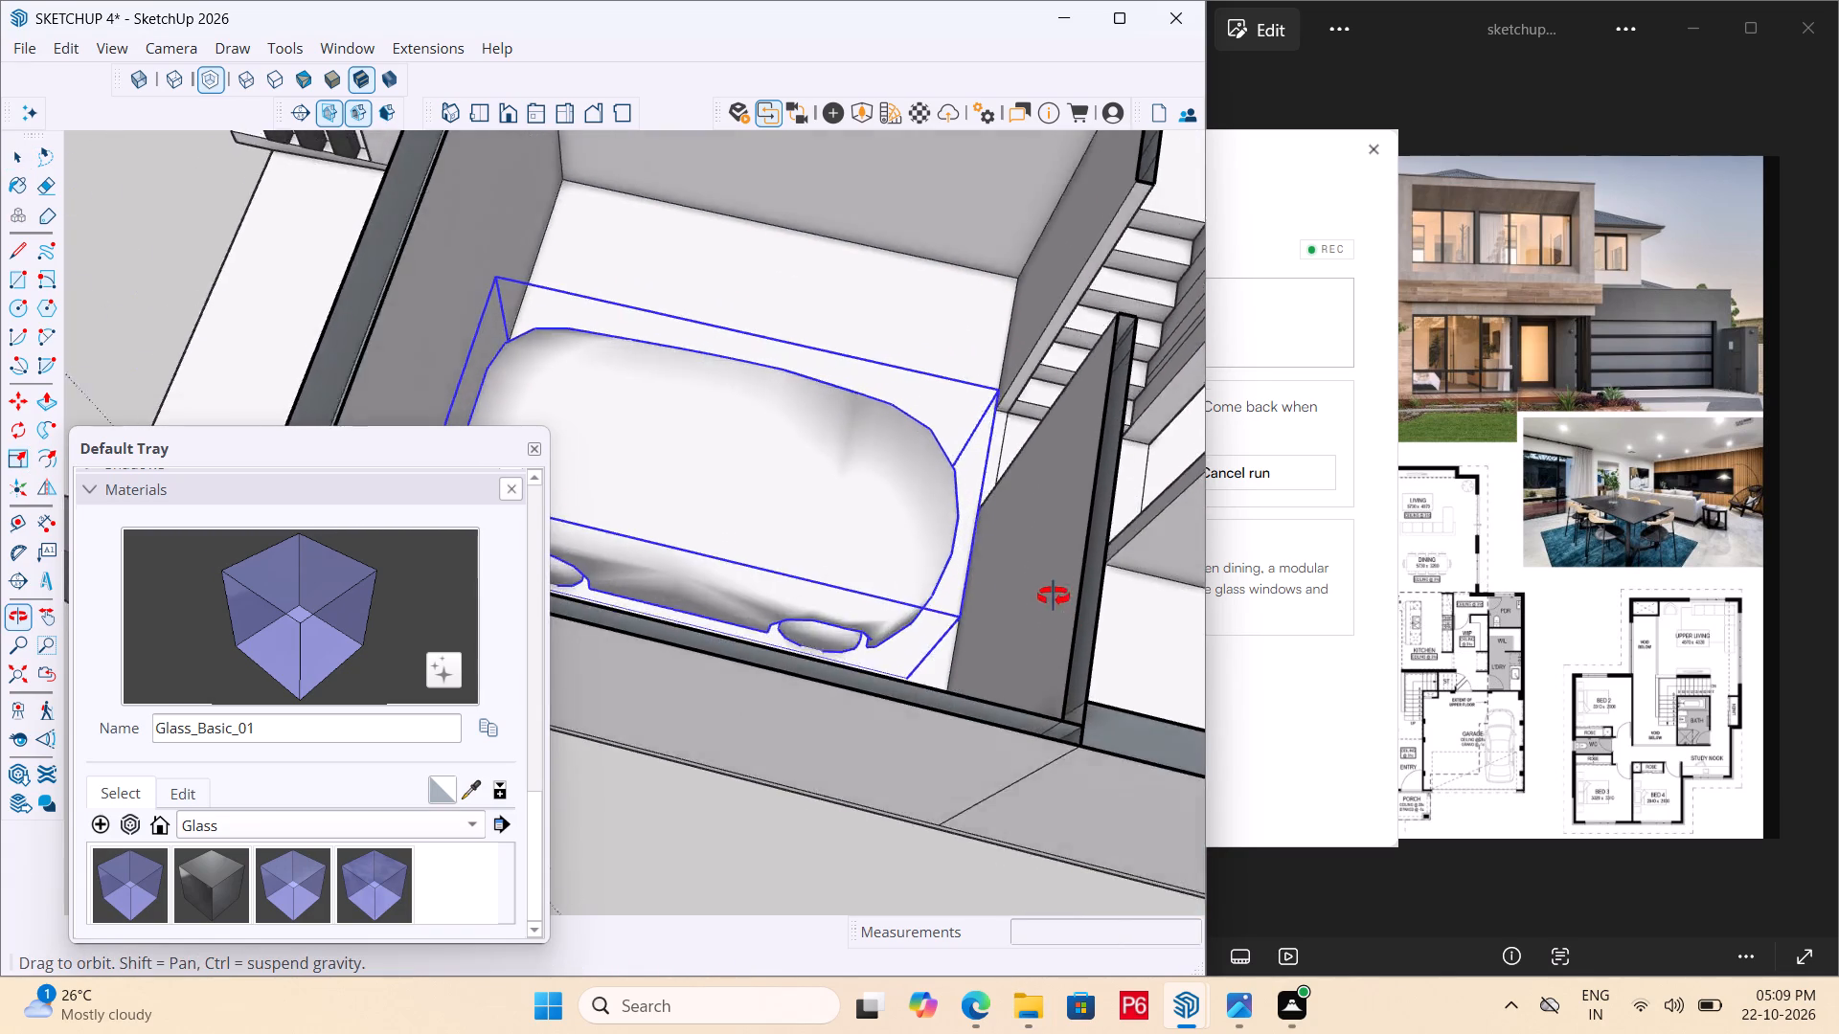
{"action": "middle_click_drag", "start_coordinate": [1054, 596], "coordinate": [864, 620]}
{"action": "key", "text": "m"}
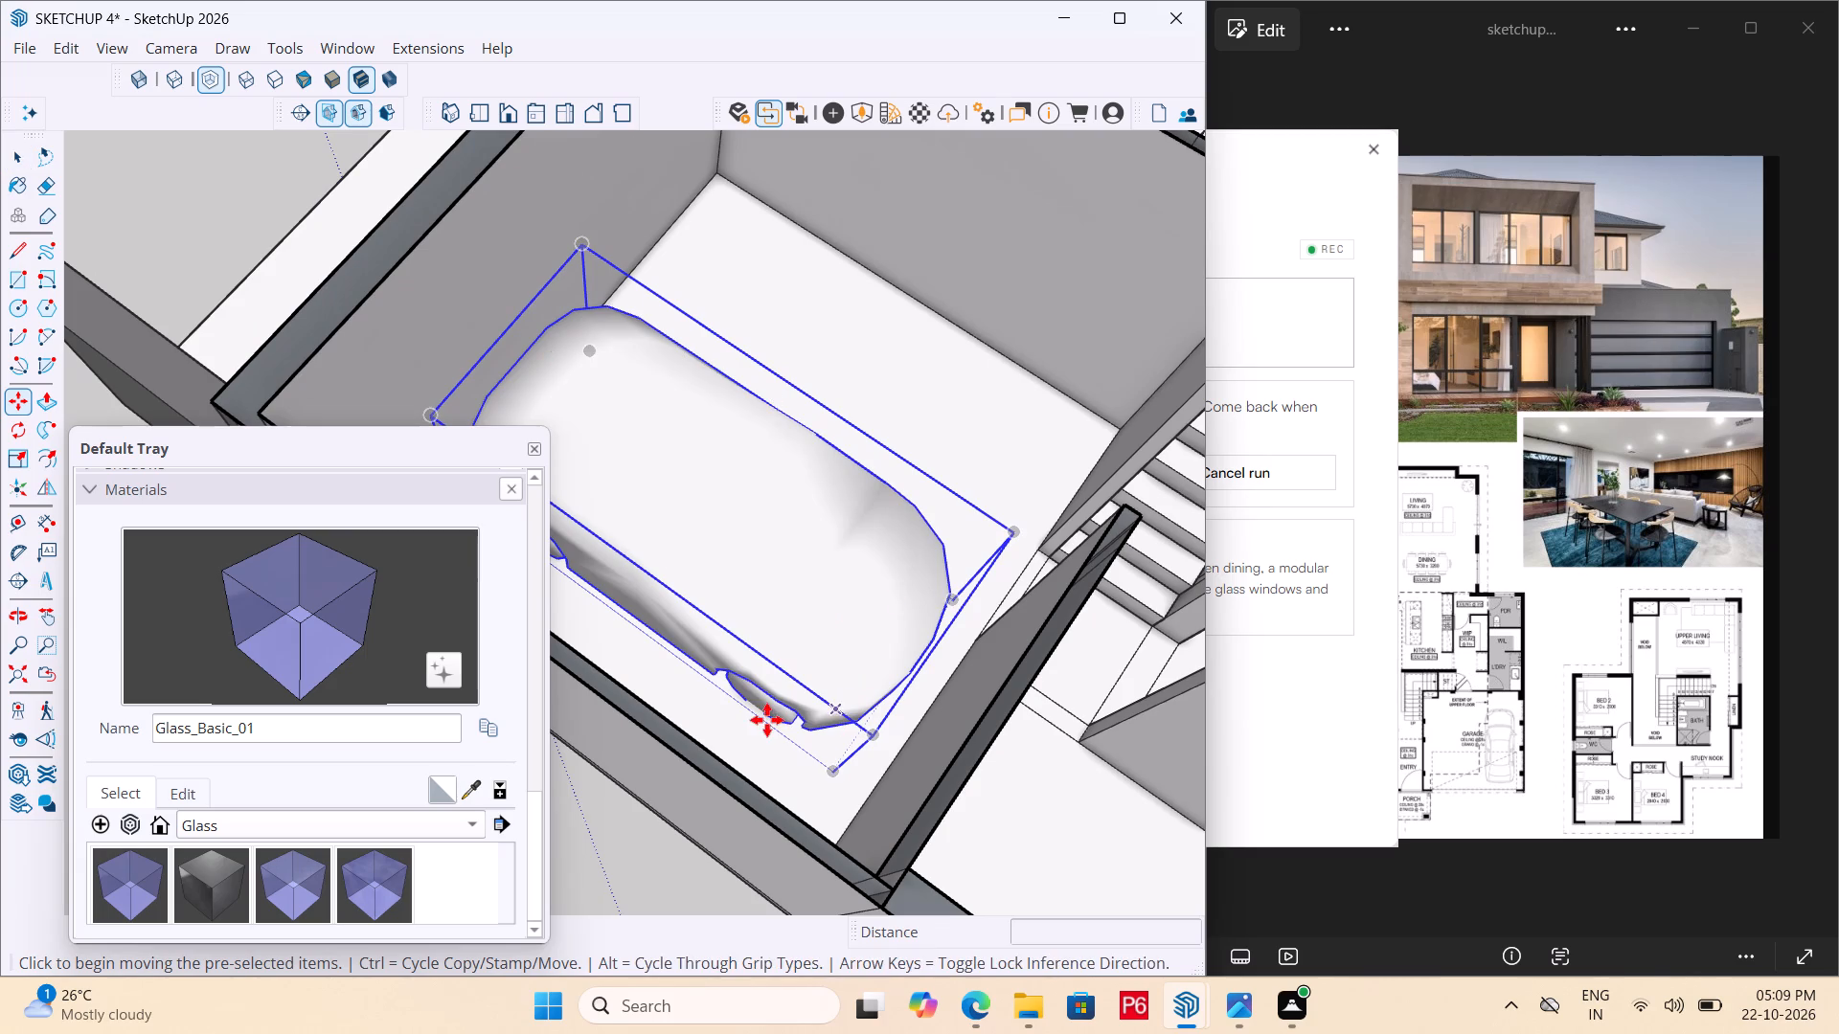
{"action": "left_click", "coordinate": [840, 778]}
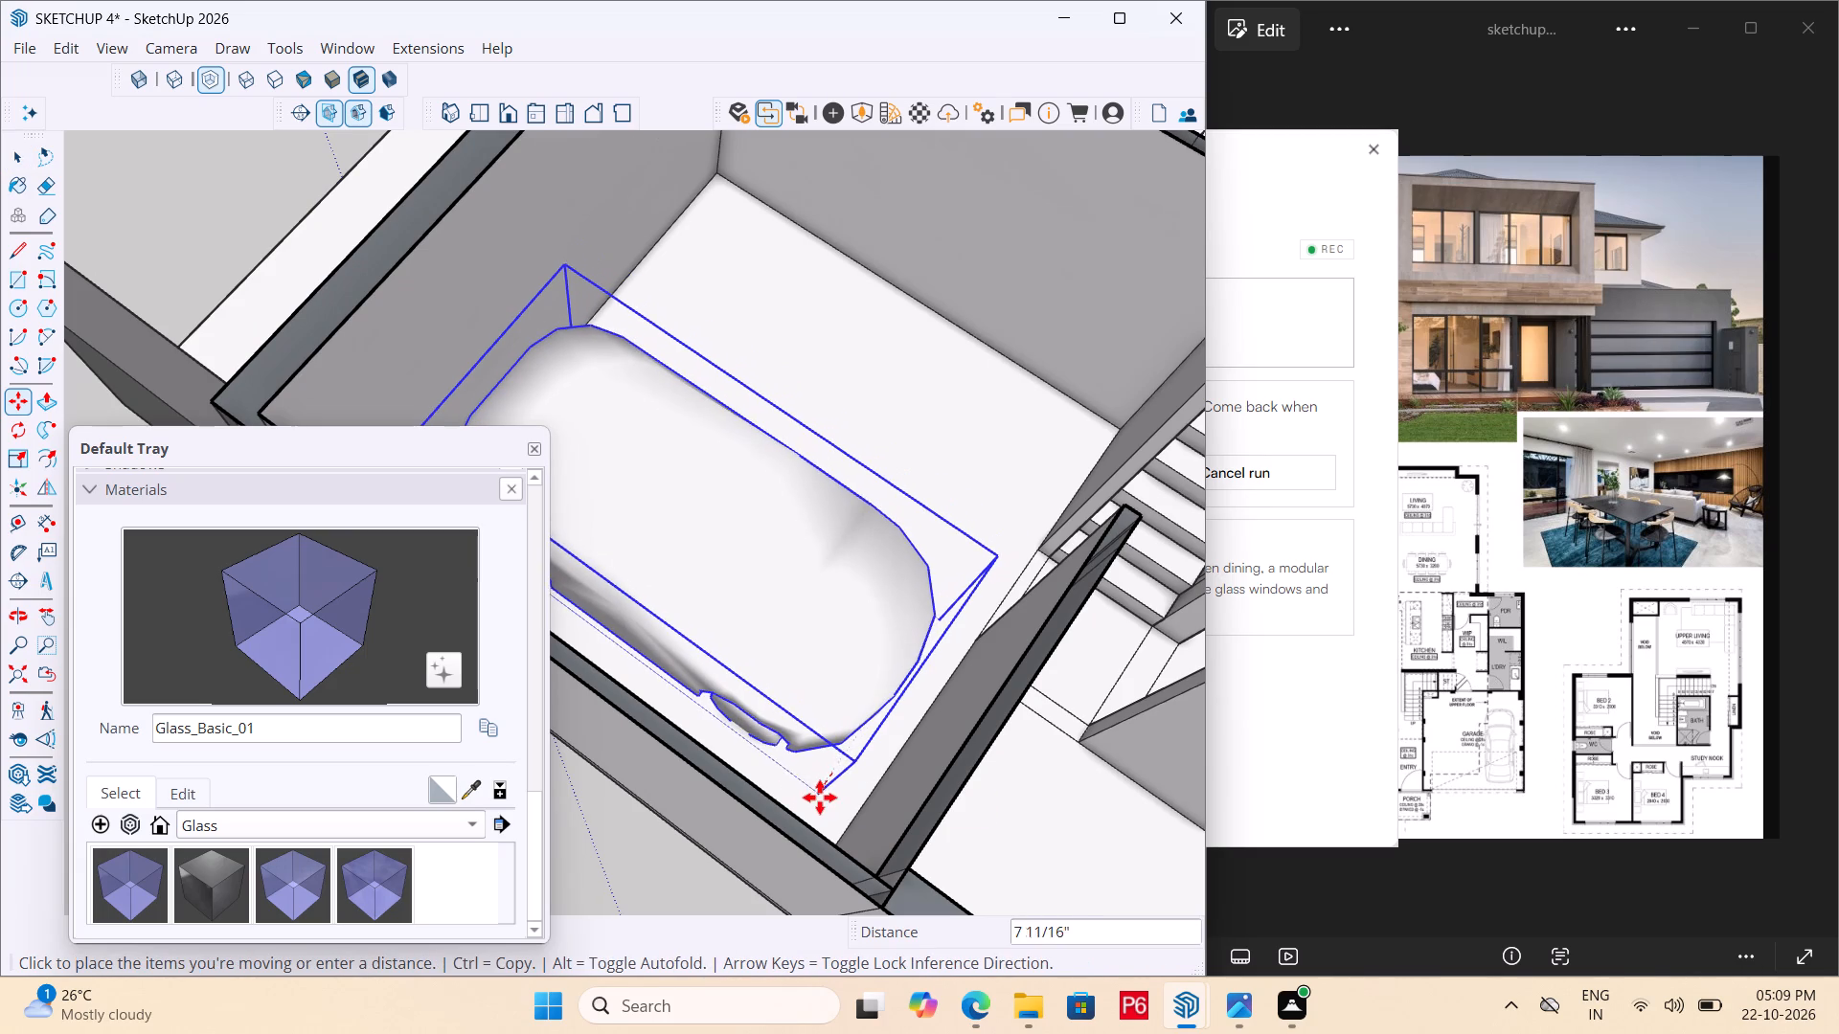
{"action": "left_click", "coordinate": [807, 809]}
{"action": "middle_click_drag", "start_coordinate": [862, 803], "coordinate": [689, 814]}
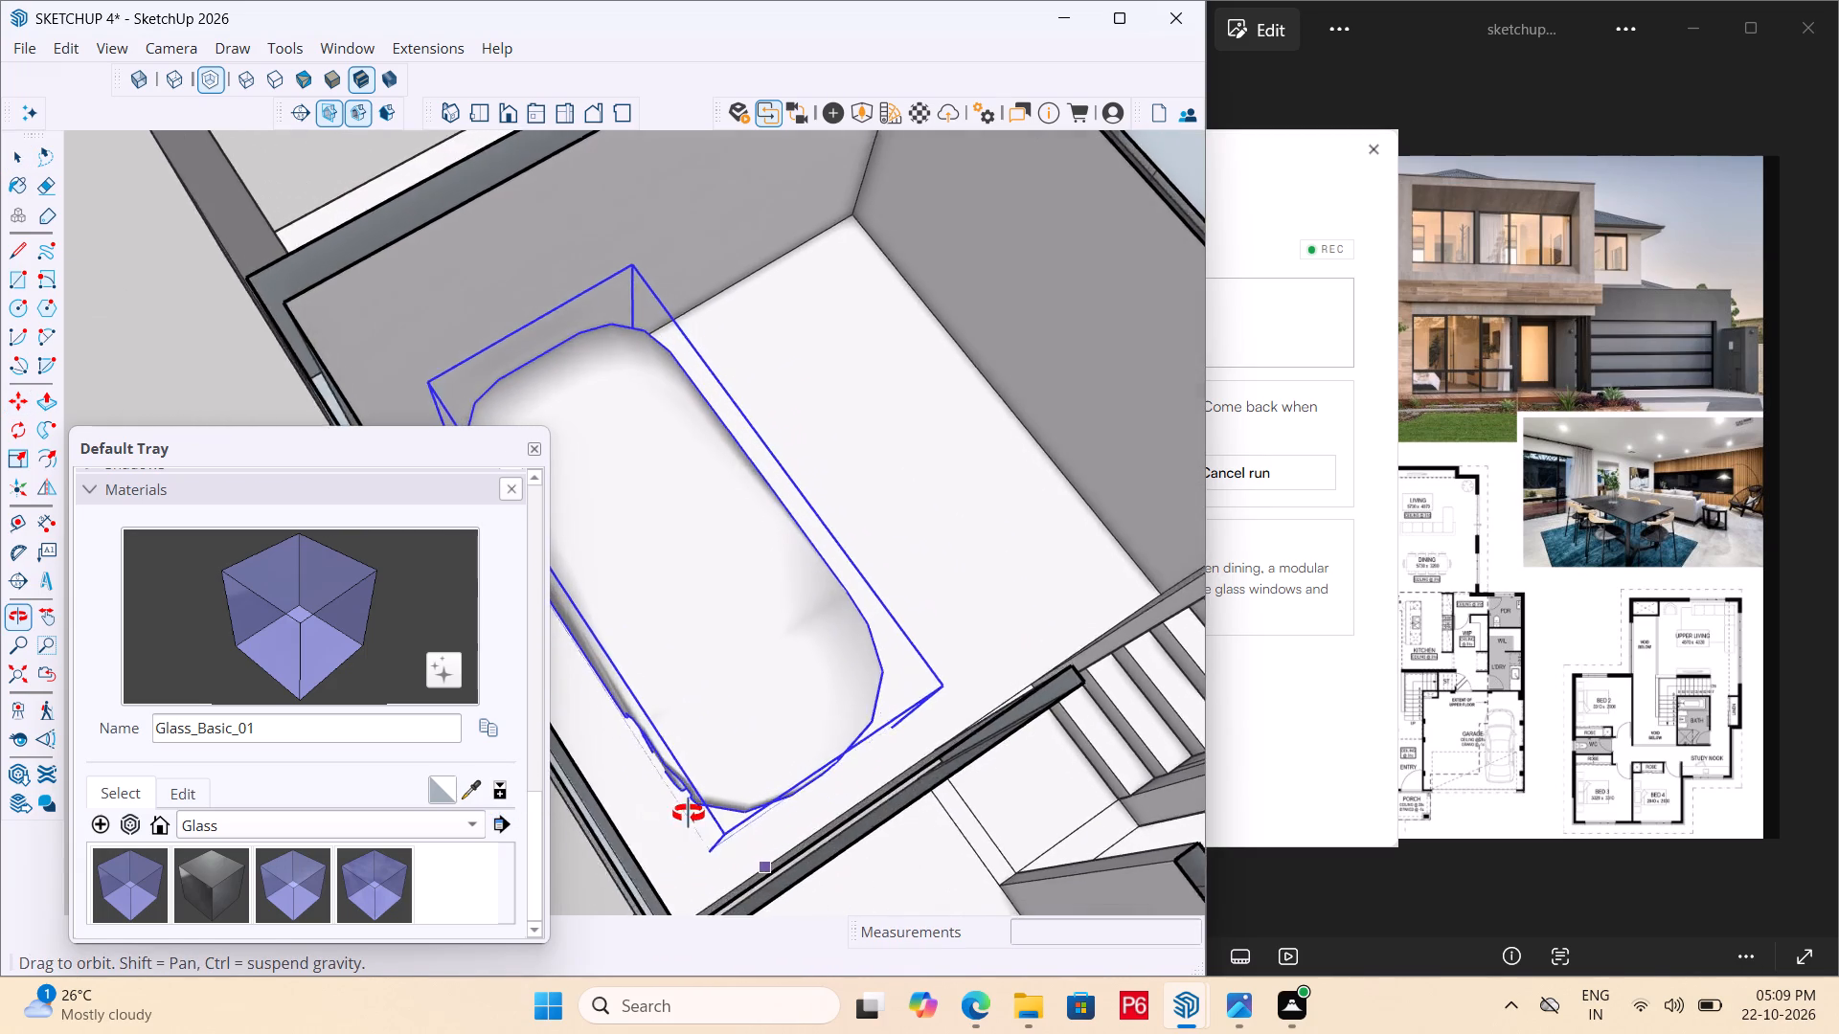
Move the car about 1' 1 5/8" closer to the garage's outer side wall.
{"action": "middle_click_drag", "start_coordinate": [689, 814], "coordinate": [698, 804]}
{"action": "scroll", "coordinate": [986, 578], "scroll_direction": "down", "scroll_amount": 5}
{"action": "middle_click_drag", "start_coordinate": [657, 763], "coordinate": [549, 829]}
{"action": "scroll", "coordinate": [549, 828], "scroll_direction": "up", "scroll_amount": 1}
{"action": "scroll", "coordinate": [849, 905], "scroll_direction": "up", "scroll_amount": 5}
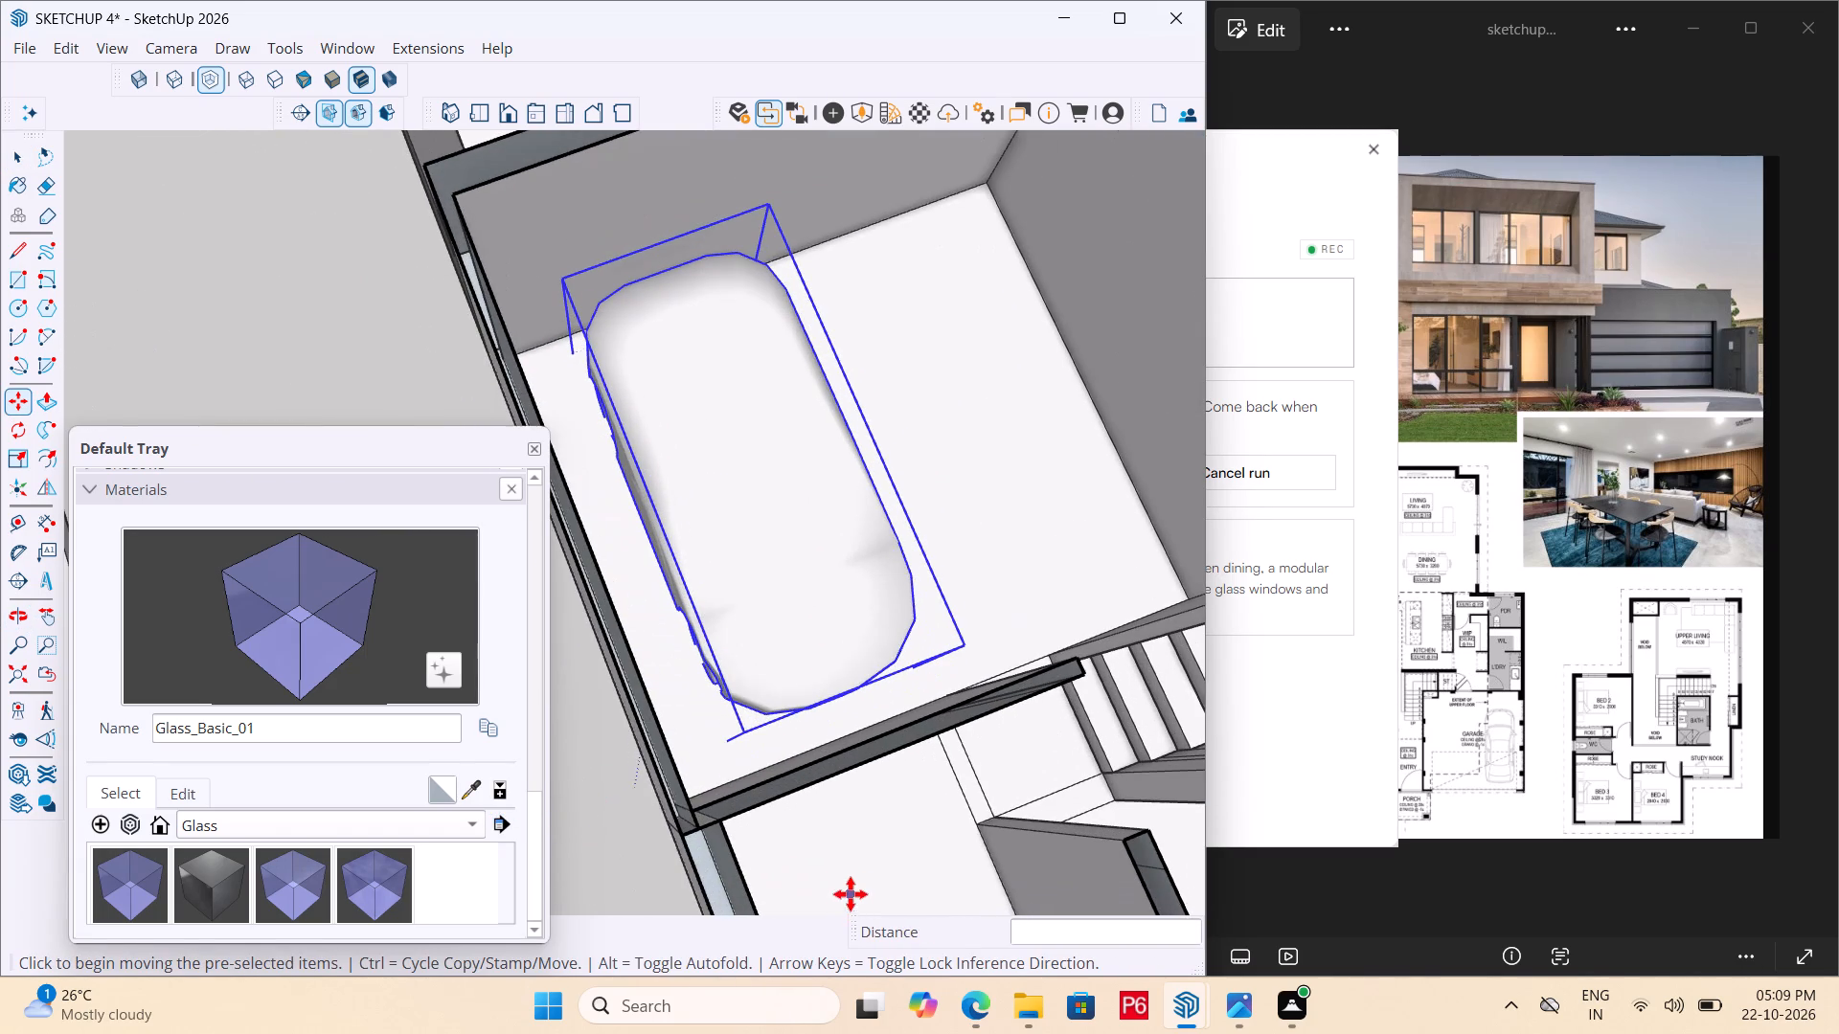
{"action": "left_click", "coordinate": [723, 746]}
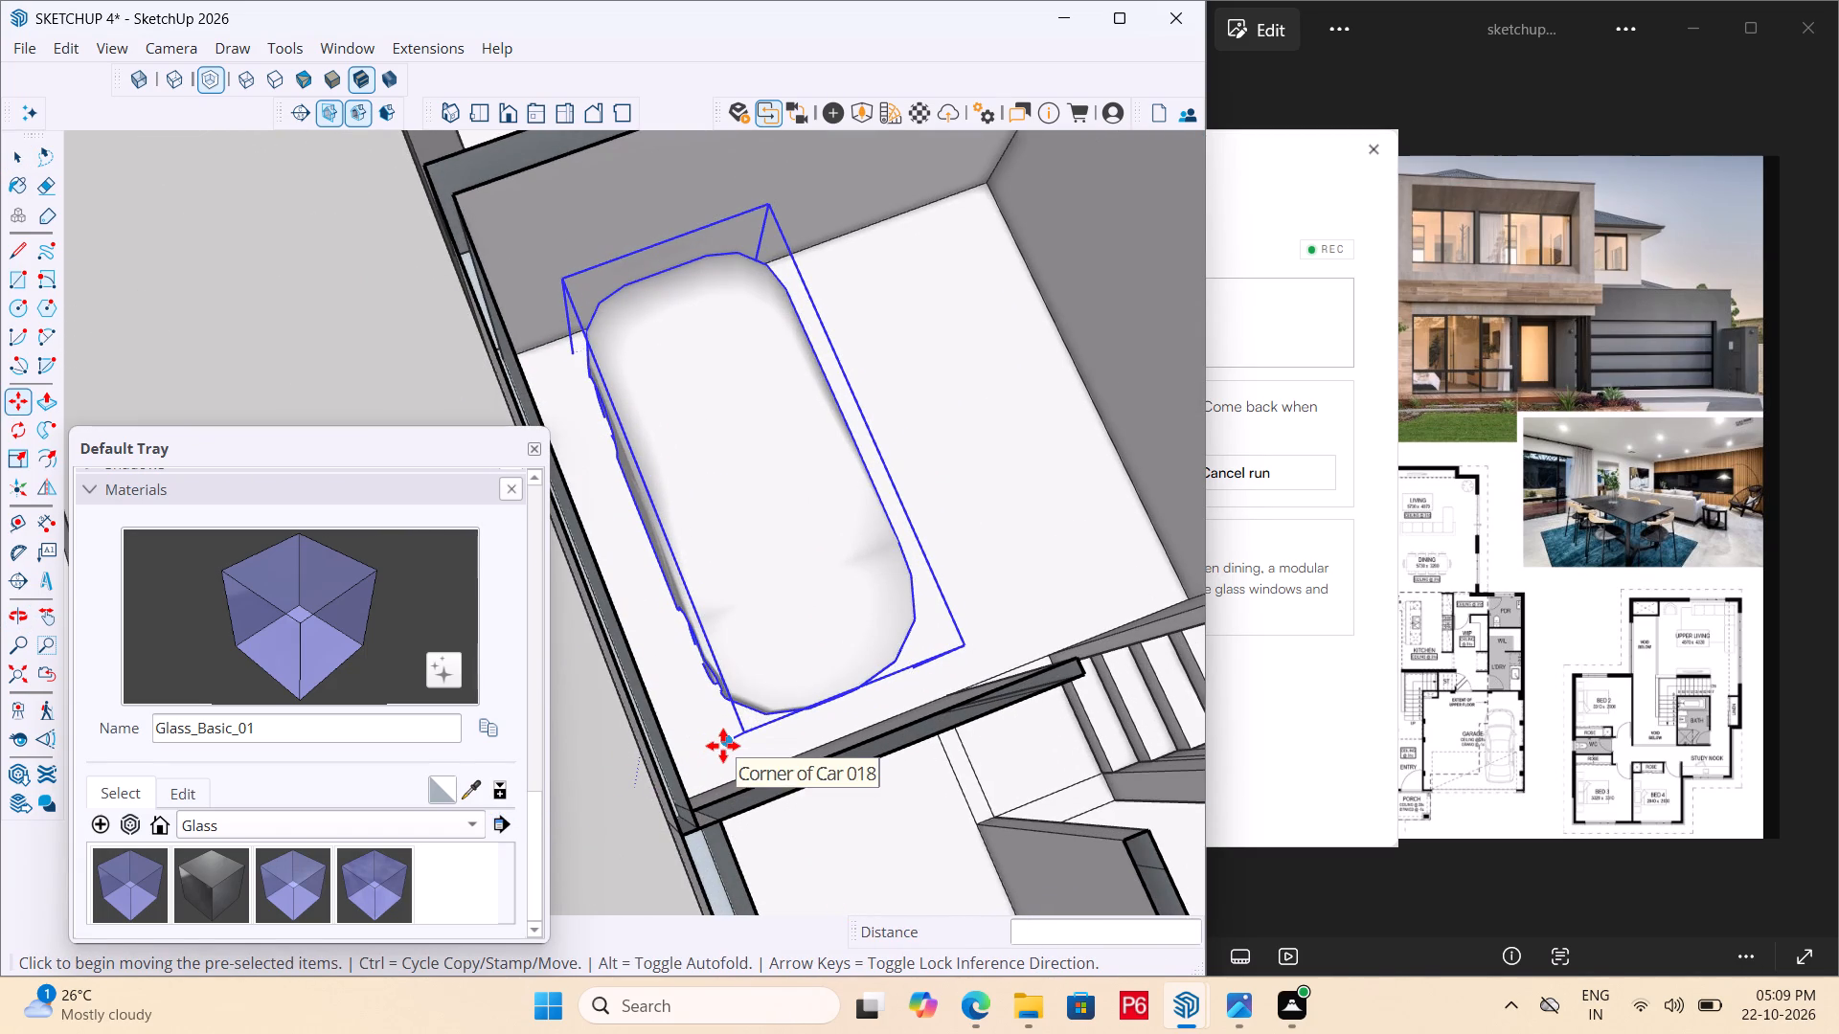
{"action": "left_click", "coordinate": [689, 761]}
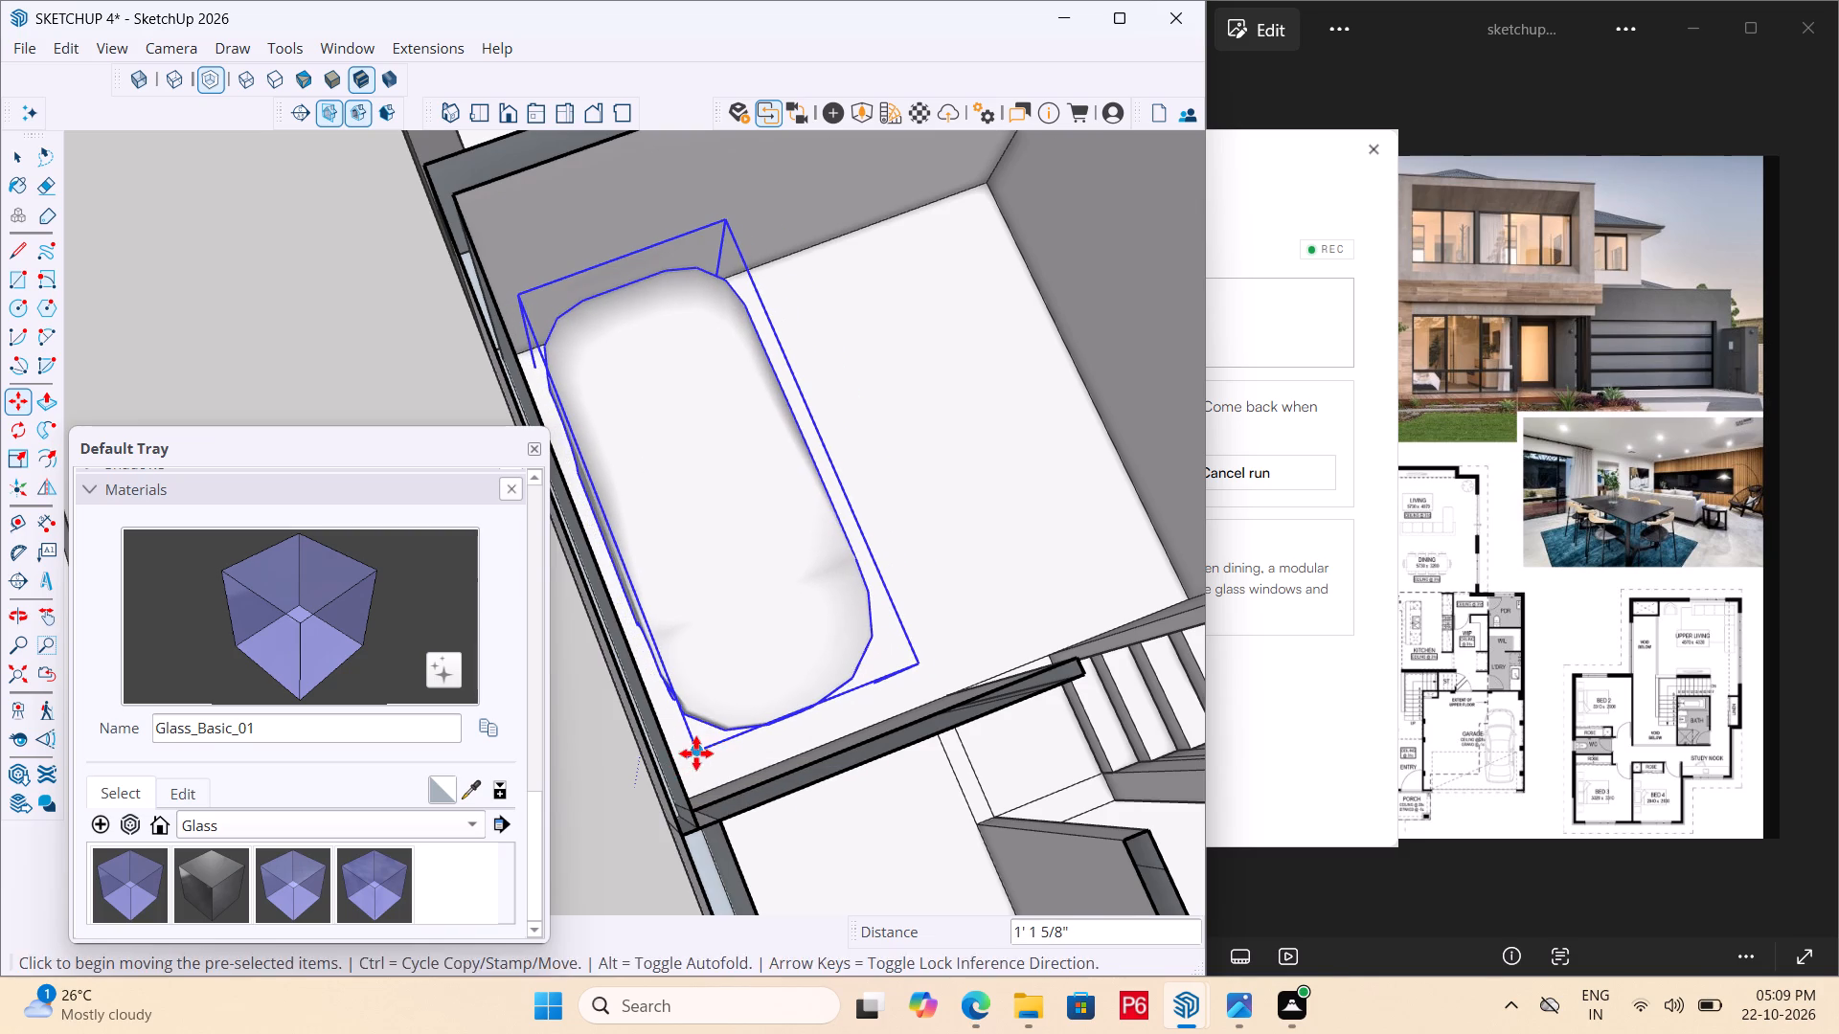
{"action": "middle_click_drag", "start_coordinate": [701, 750], "coordinate": [1273, 271]}
{"action": "key", "text": "space"}
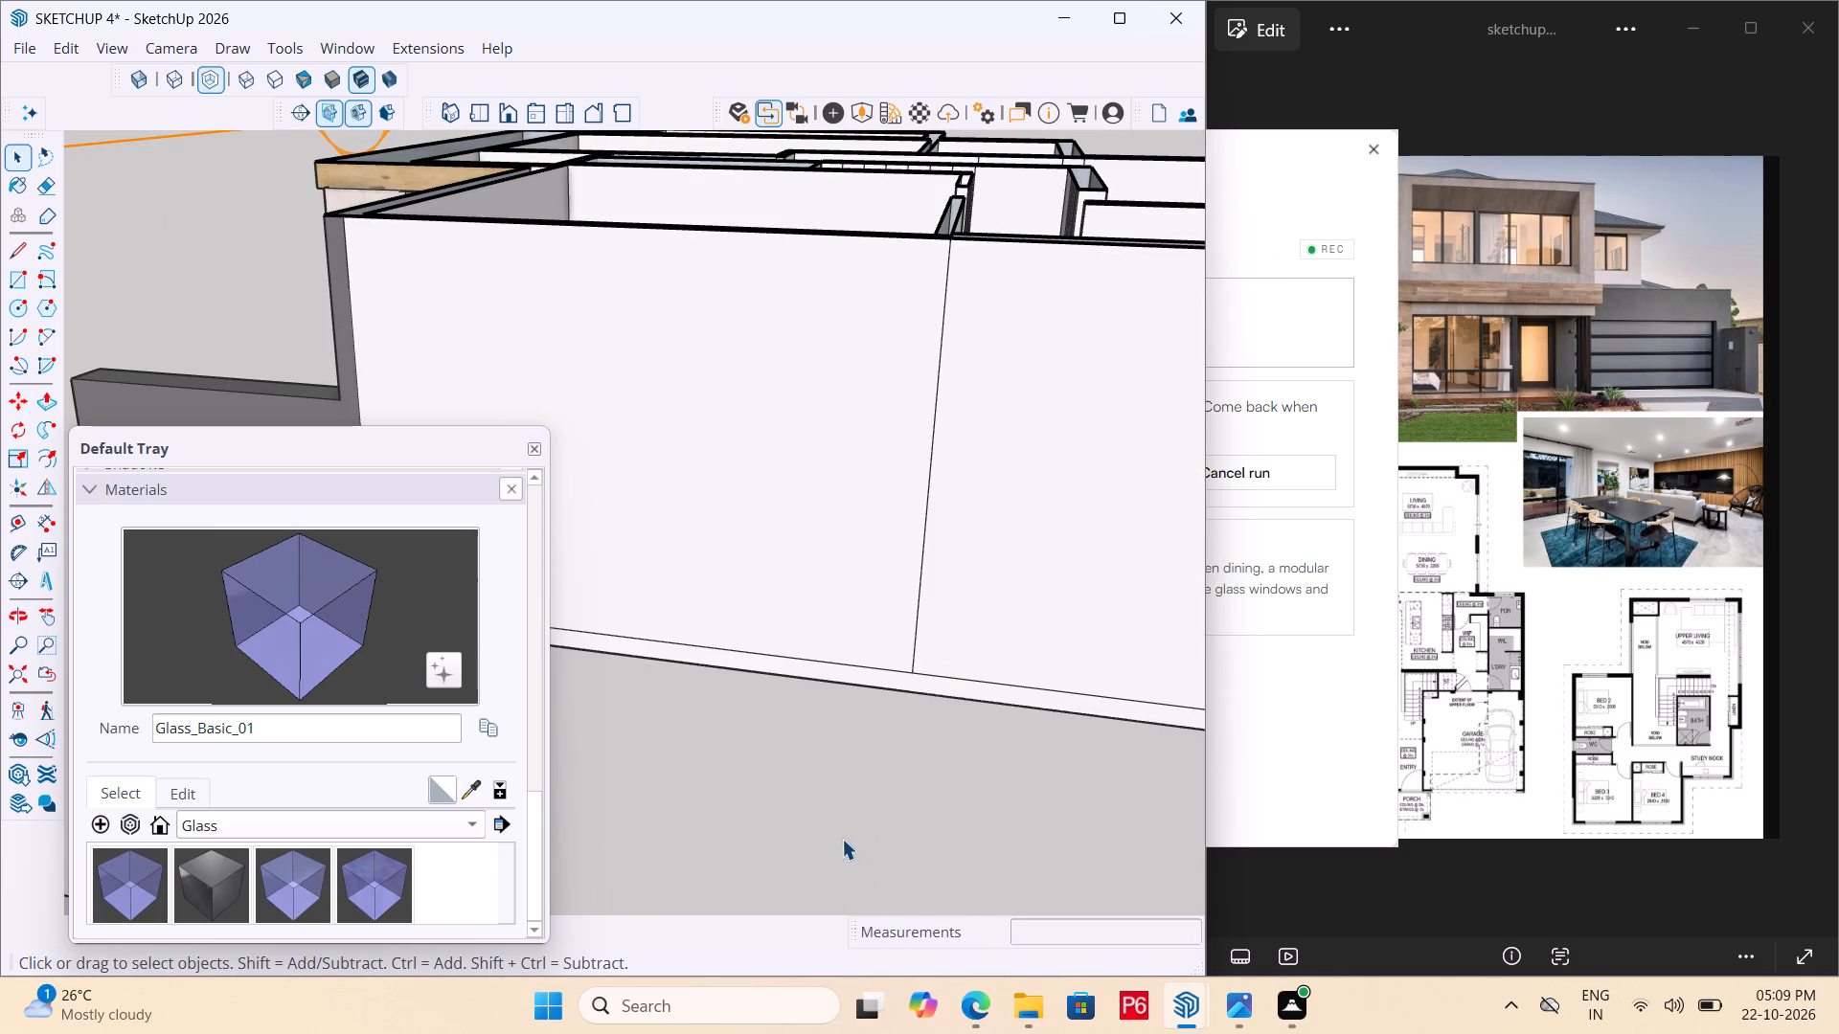
{"action": "left_click", "coordinate": [842, 839]}
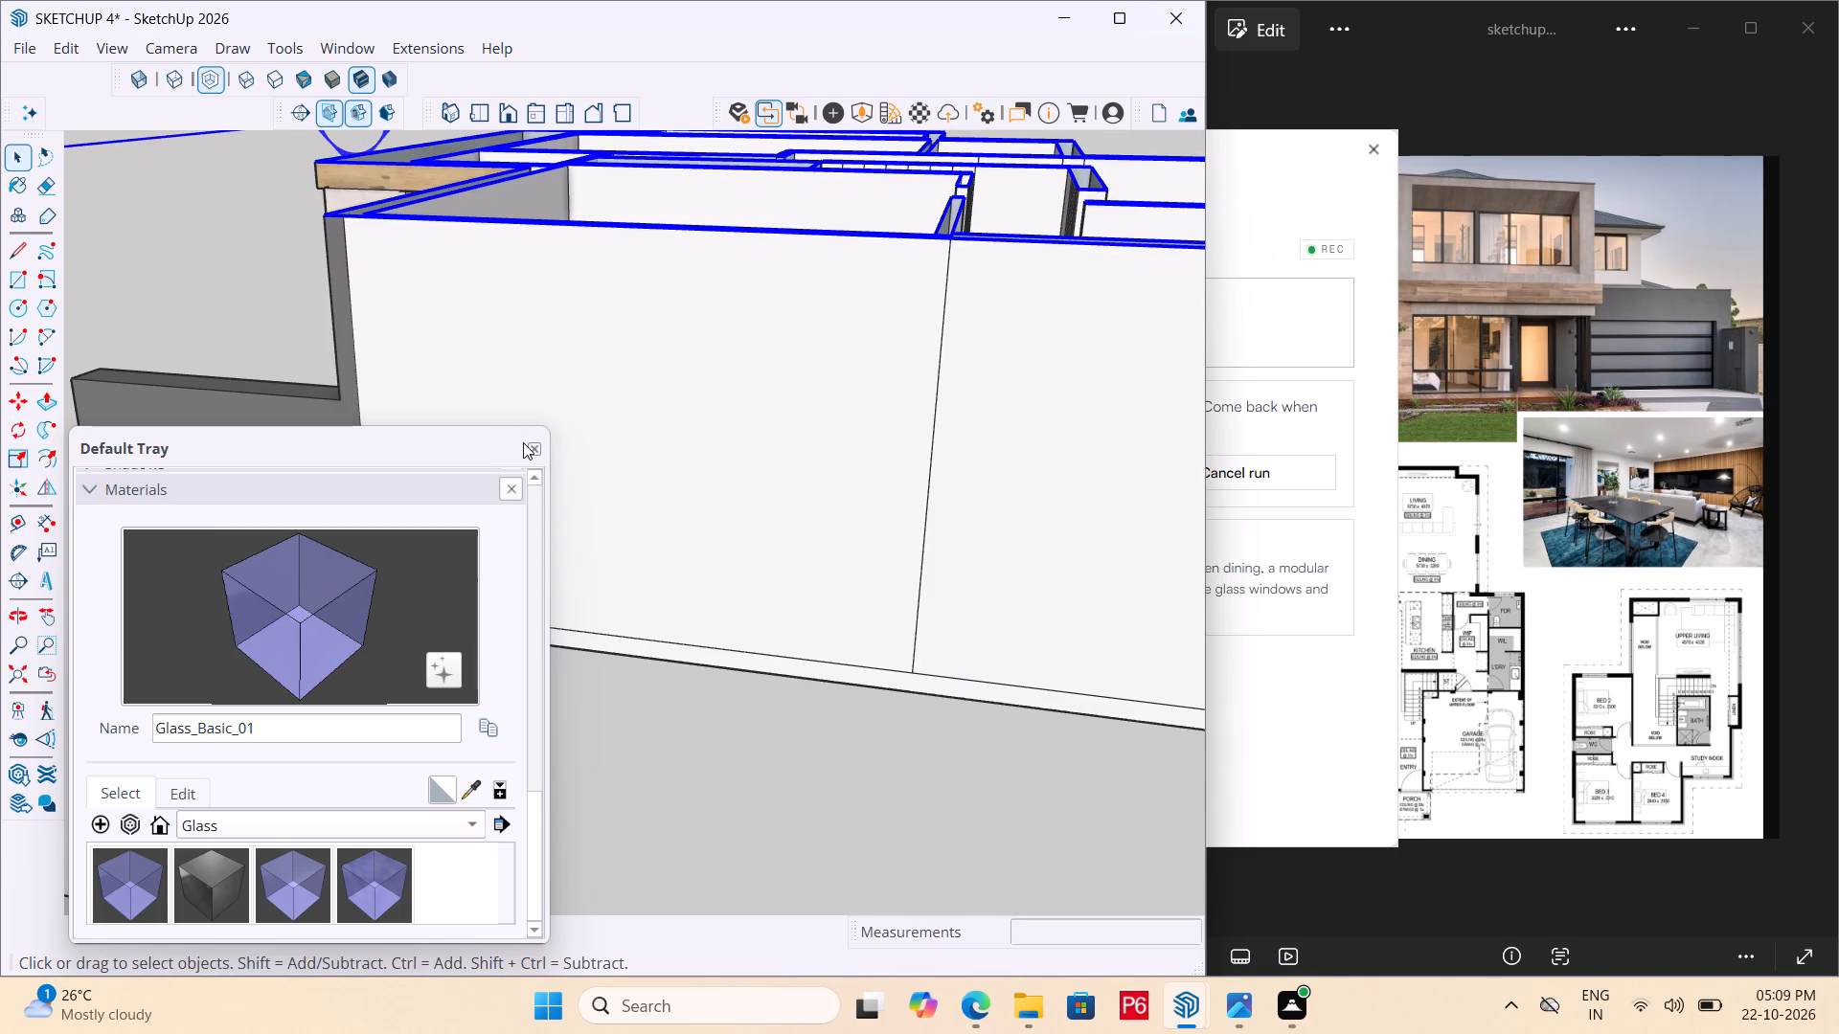
Close the Default Tray and open the car component in the garage for editing.
{"action": "left_click", "coordinate": [526, 444]}
{"action": "middle_click_drag", "start_coordinate": [842, 420], "coordinate": [427, 706]}
{"action": "scroll", "coordinate": [1063, 723], "scroll_direction": "down", "scroll_amount": 6}
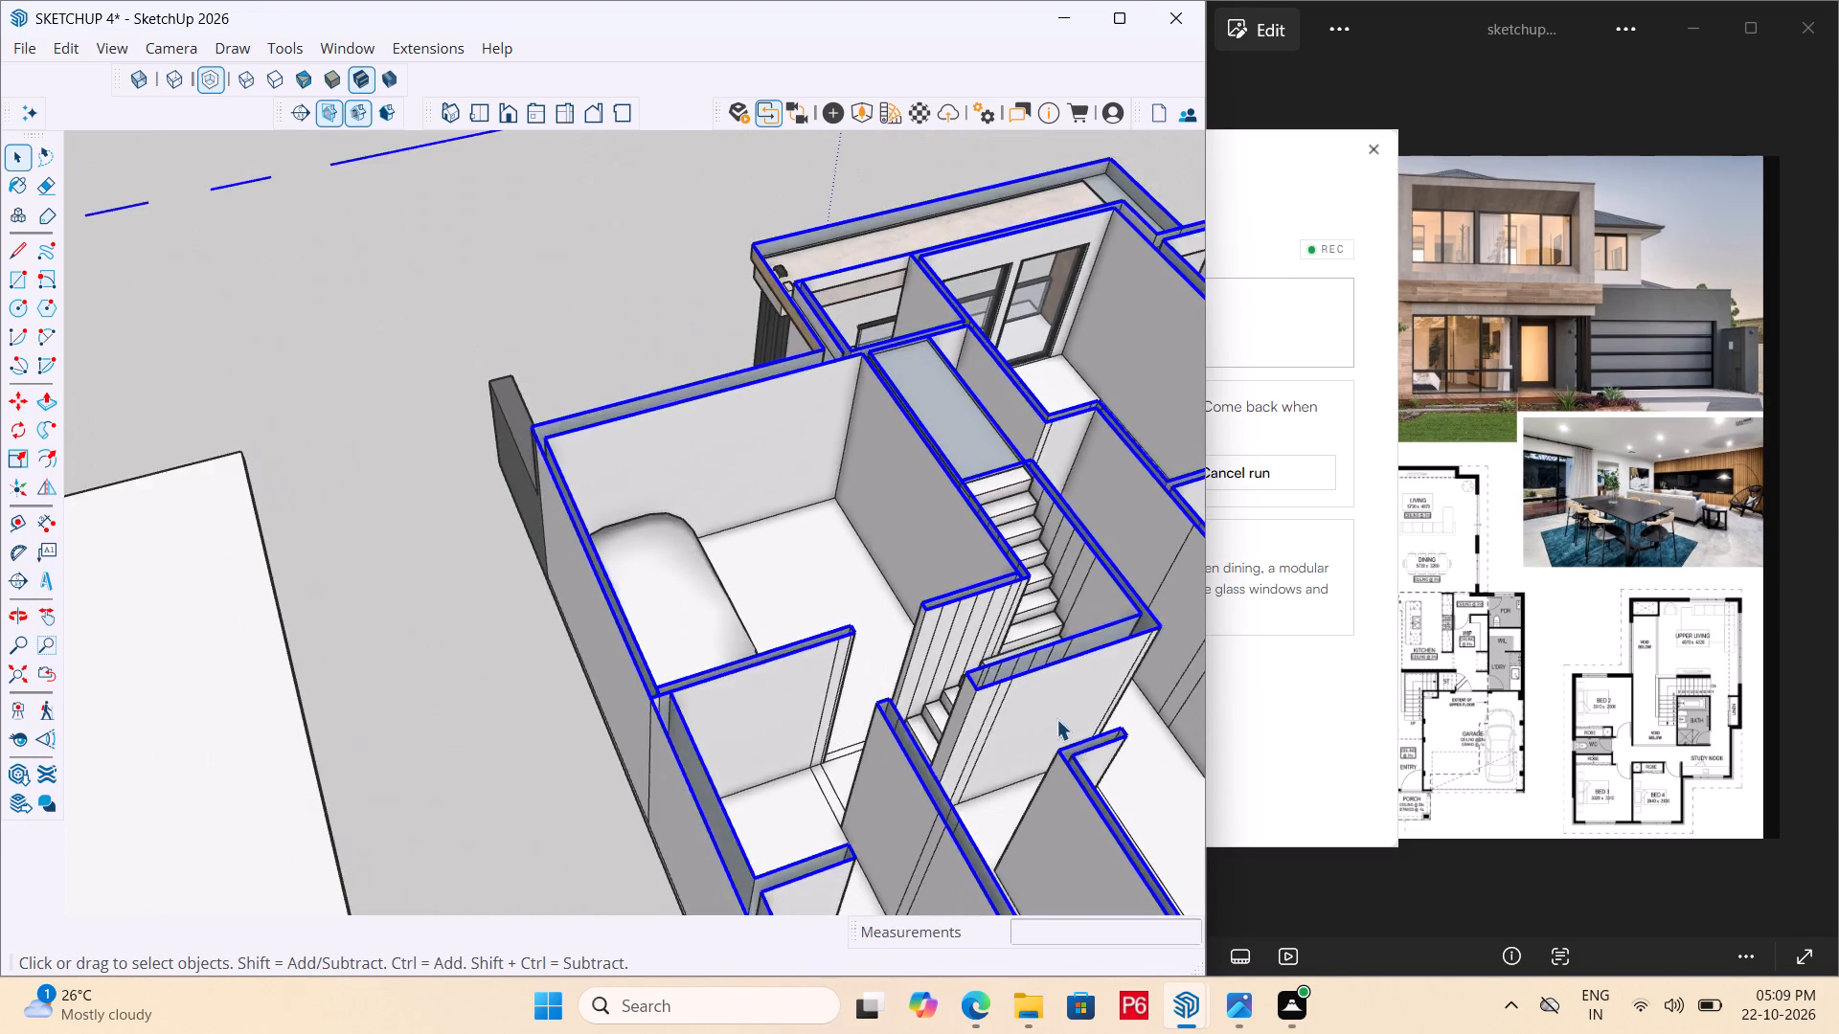
{"action": "middle_click_drag", "start_coordinate": [996, 704], "coordinate": [278, 738]}
{"action": "scroll", "coordinate": [437, 628], "scroll_direction": "up", "scroll_amount": 8}
{"action": "double_click", "coordinate": [685, 573]}
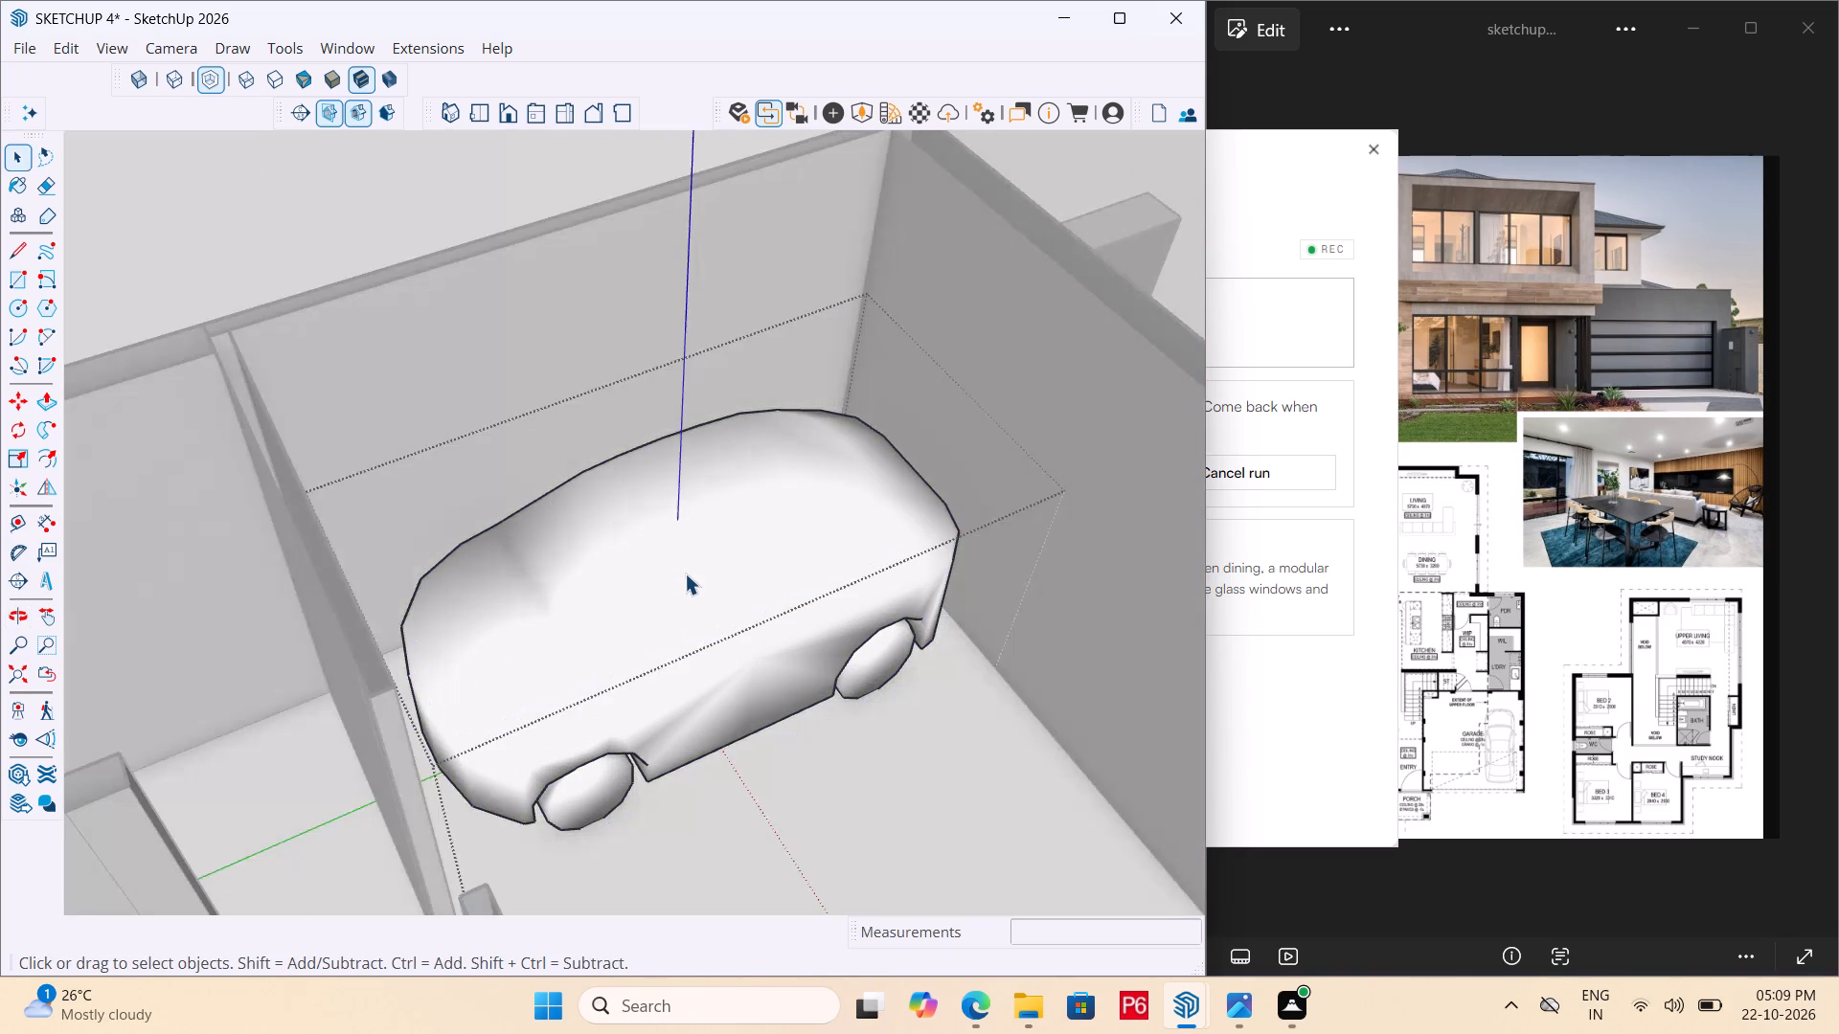
Select all the connected geometry of the car body and paint it with the solid colour A05_Cherry_Blaze.
{"action": "triple_click", "coordinate": [669, 560]}
{"action": "left_click", "coordinate": [585, 588]}
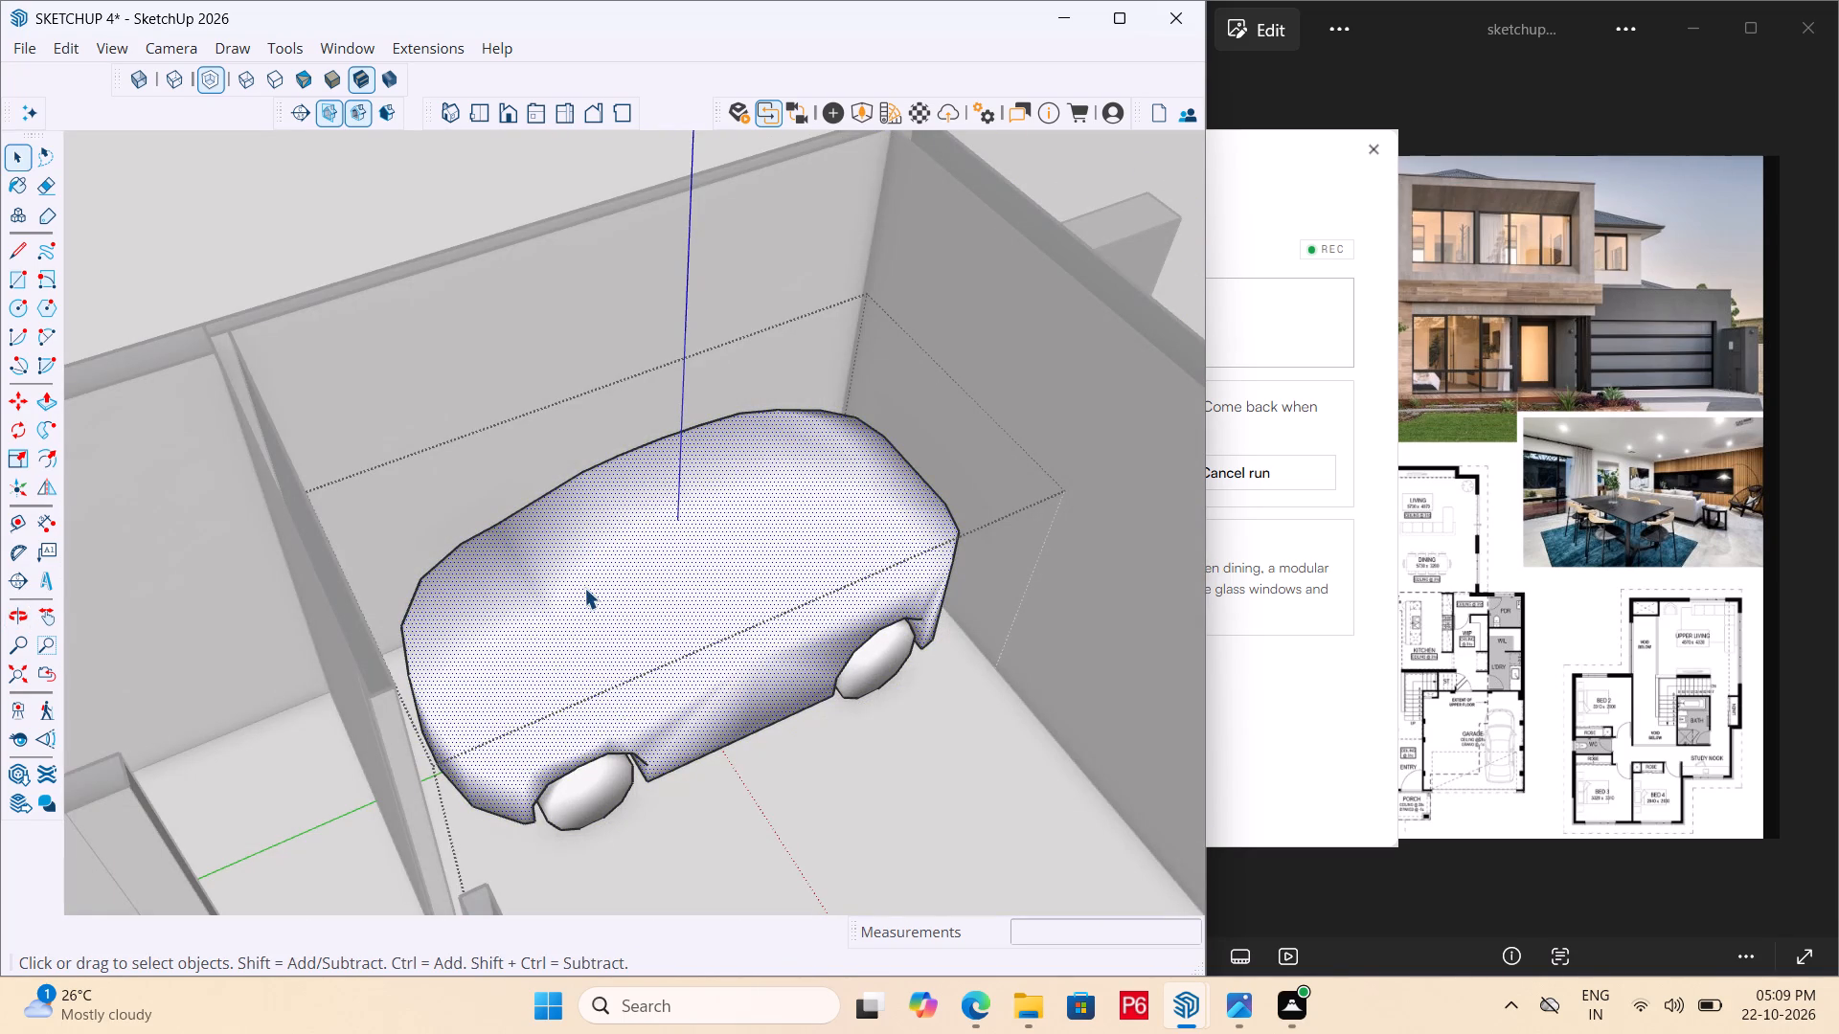
{"action": "triple_click", "coordinate": [584, 588]}
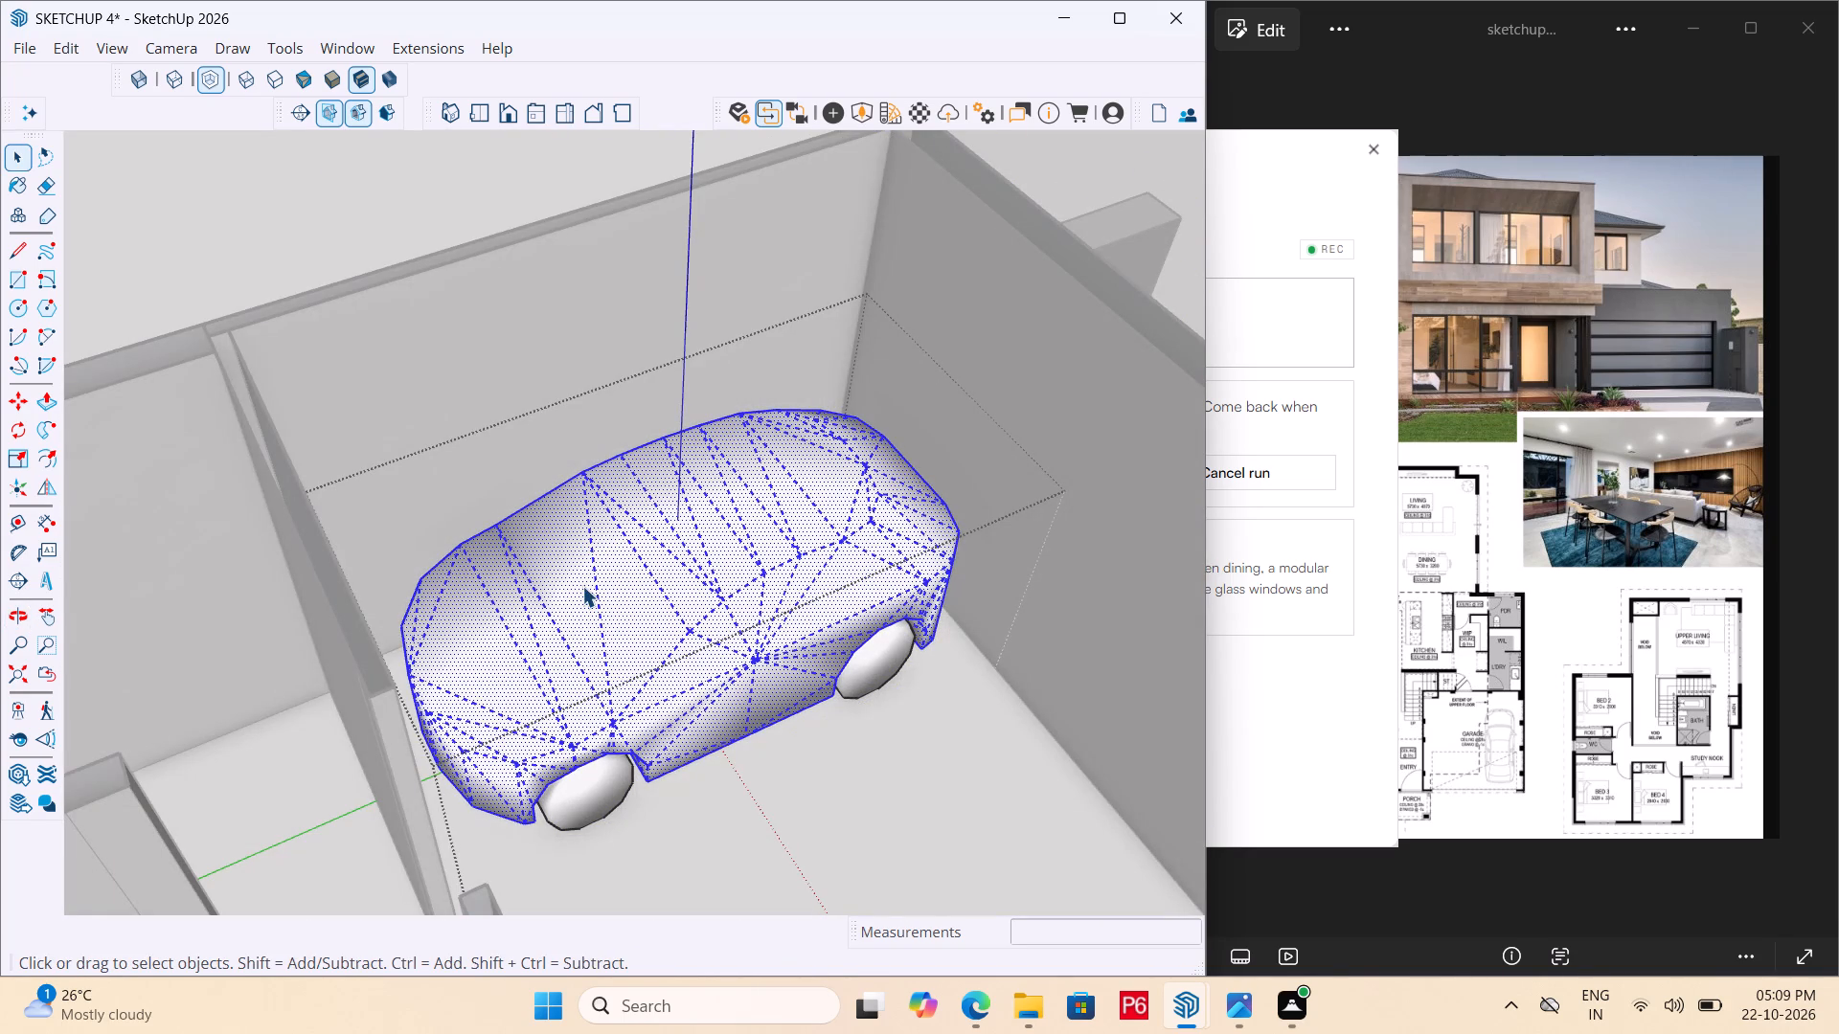
{"action": "key", "text": "b"}
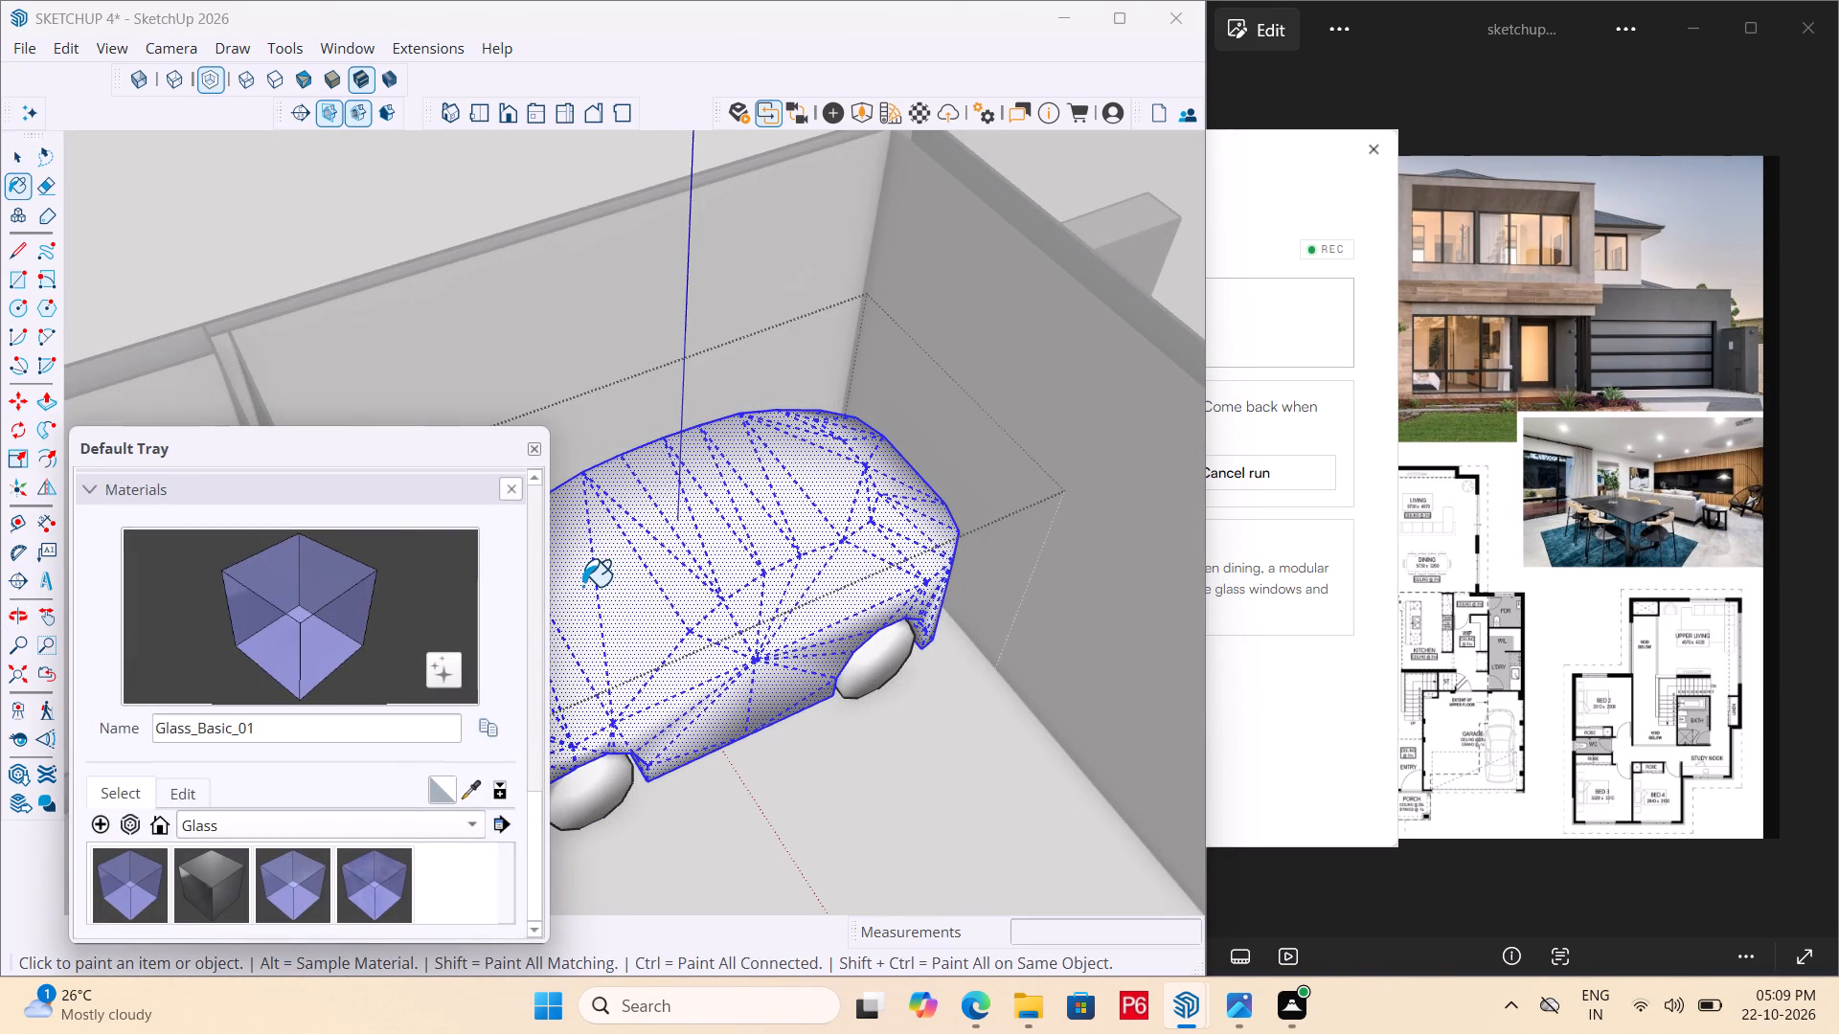
{"action": "left_click", "coordinate": [443, 832]}
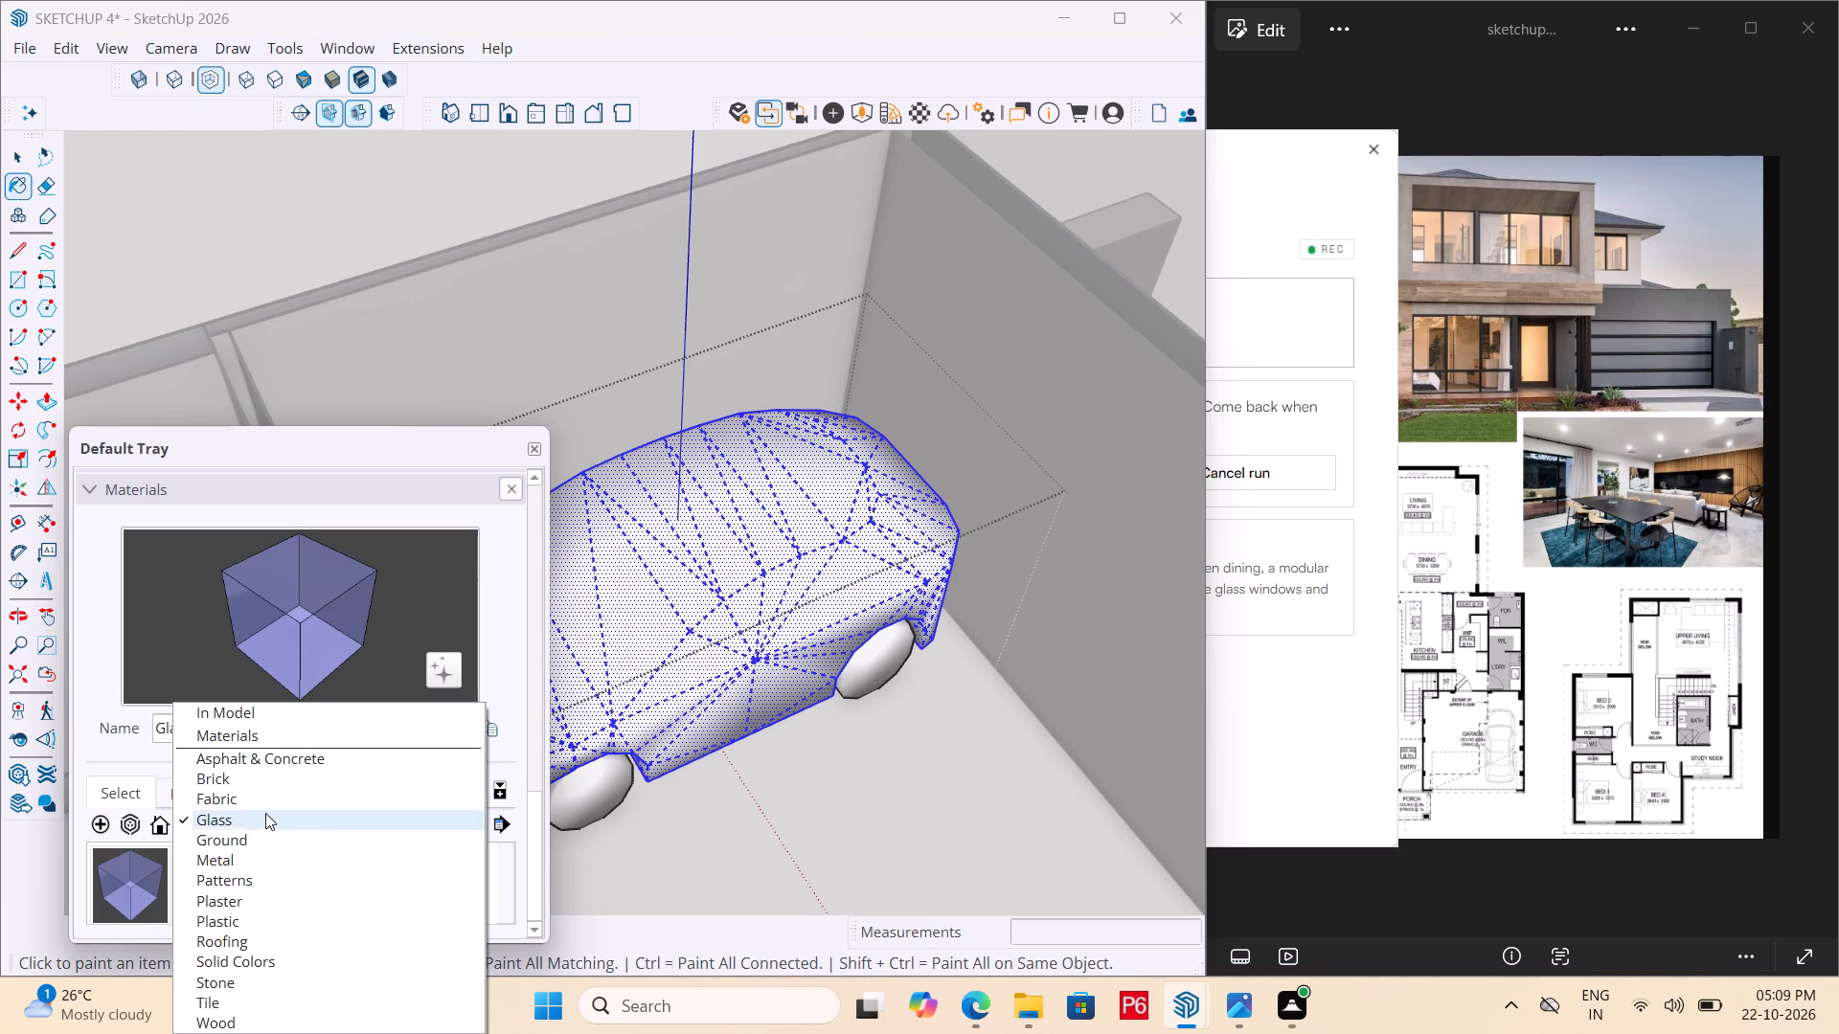
{"action": "left_click", "coordinate": [282, 963]}
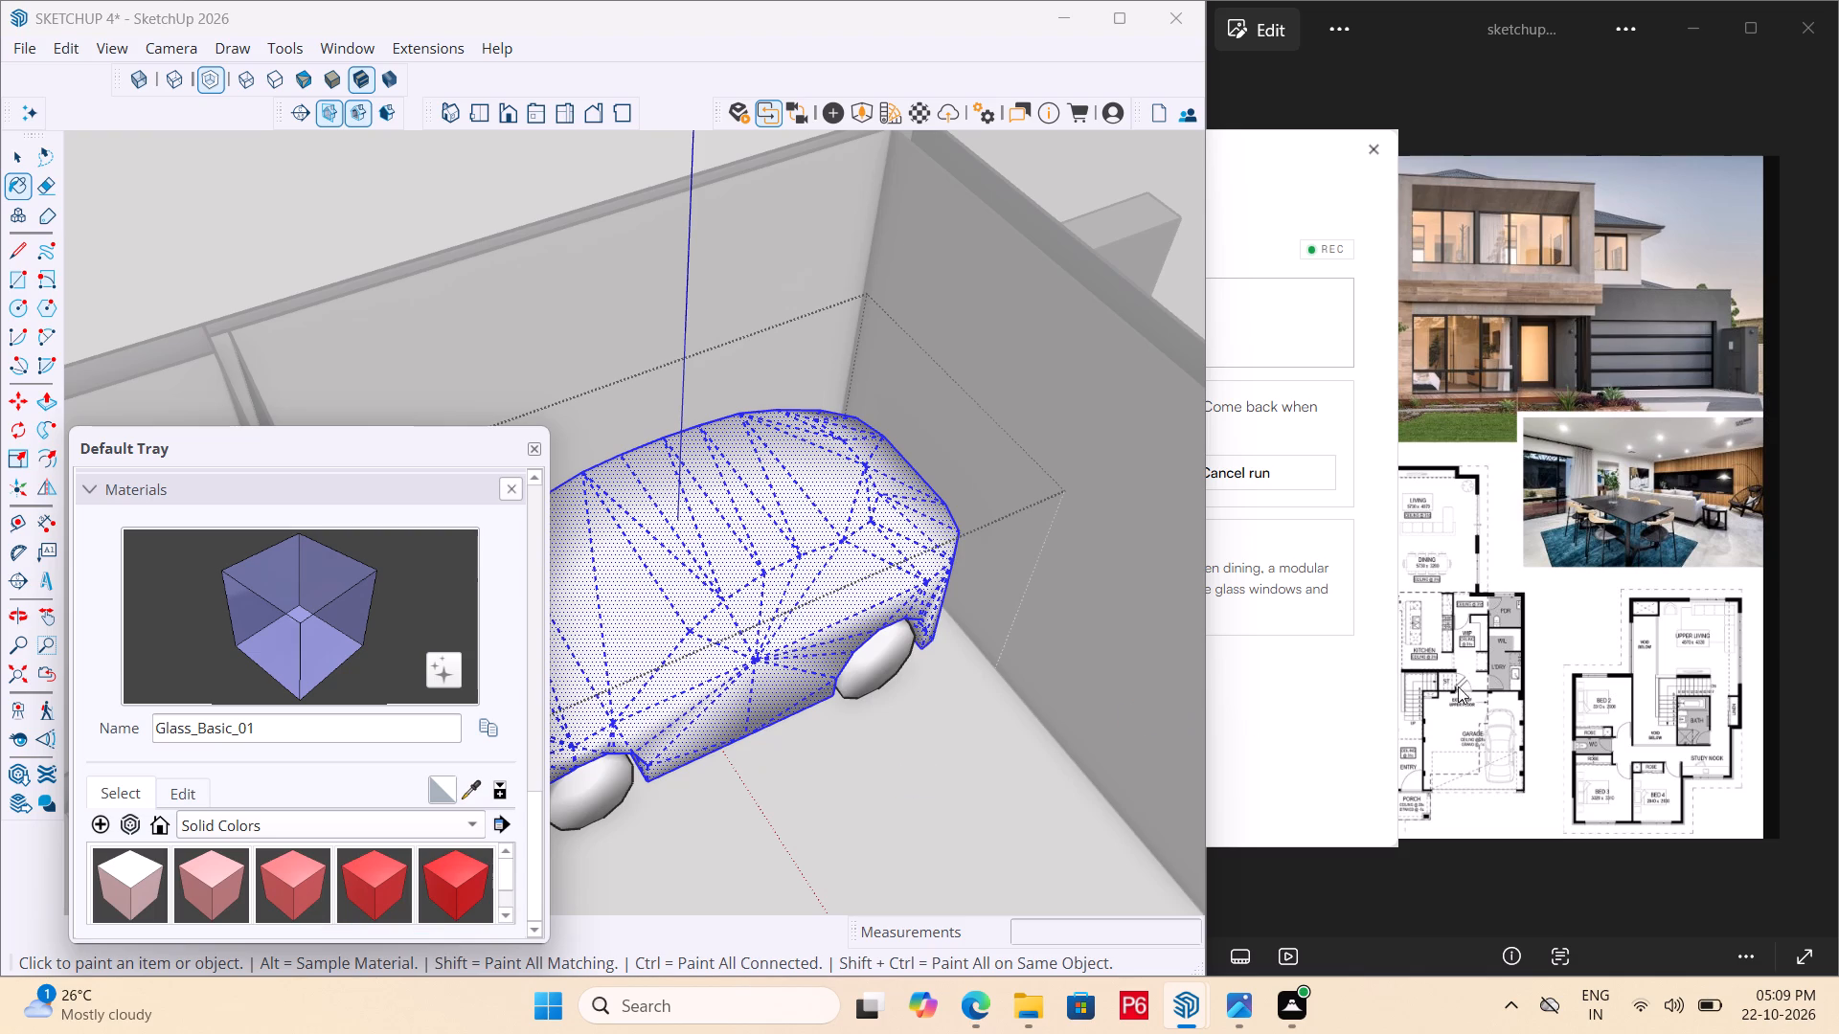
{"action": "left_click", "coordinate": [1564, 727]}
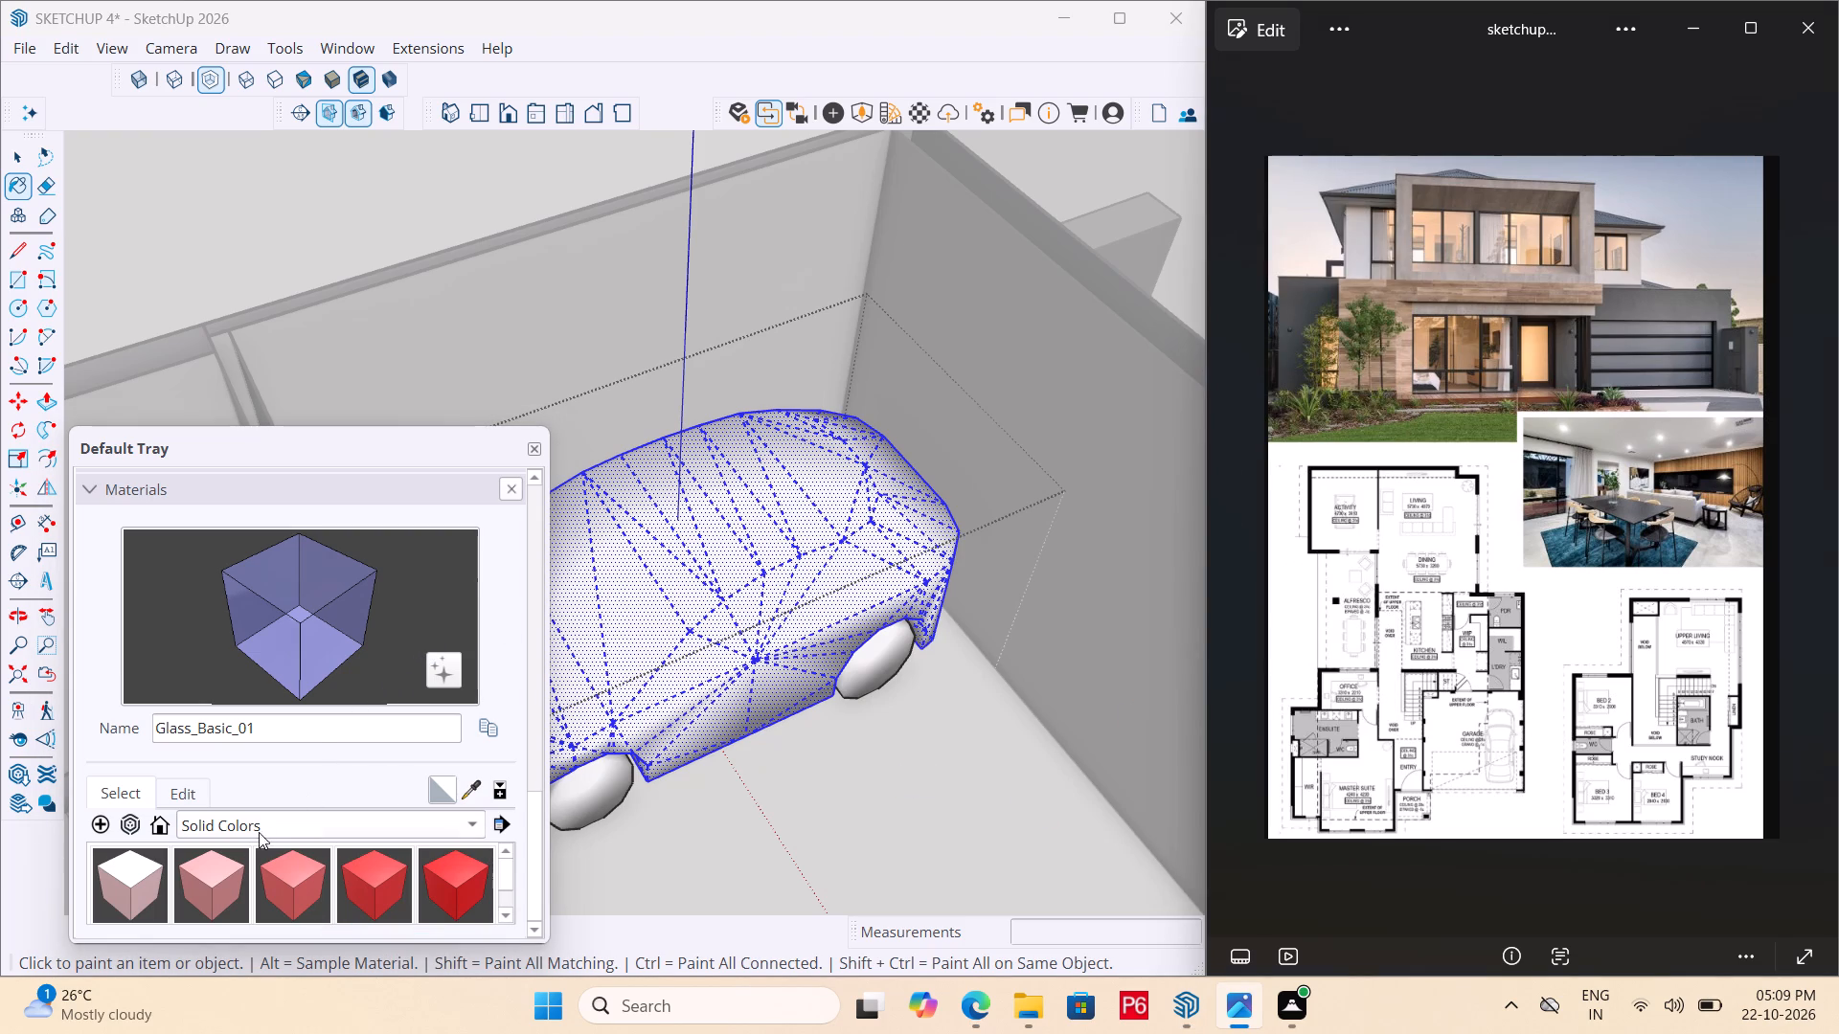
{"action": "double_click", "coordinate": [680, 552]}
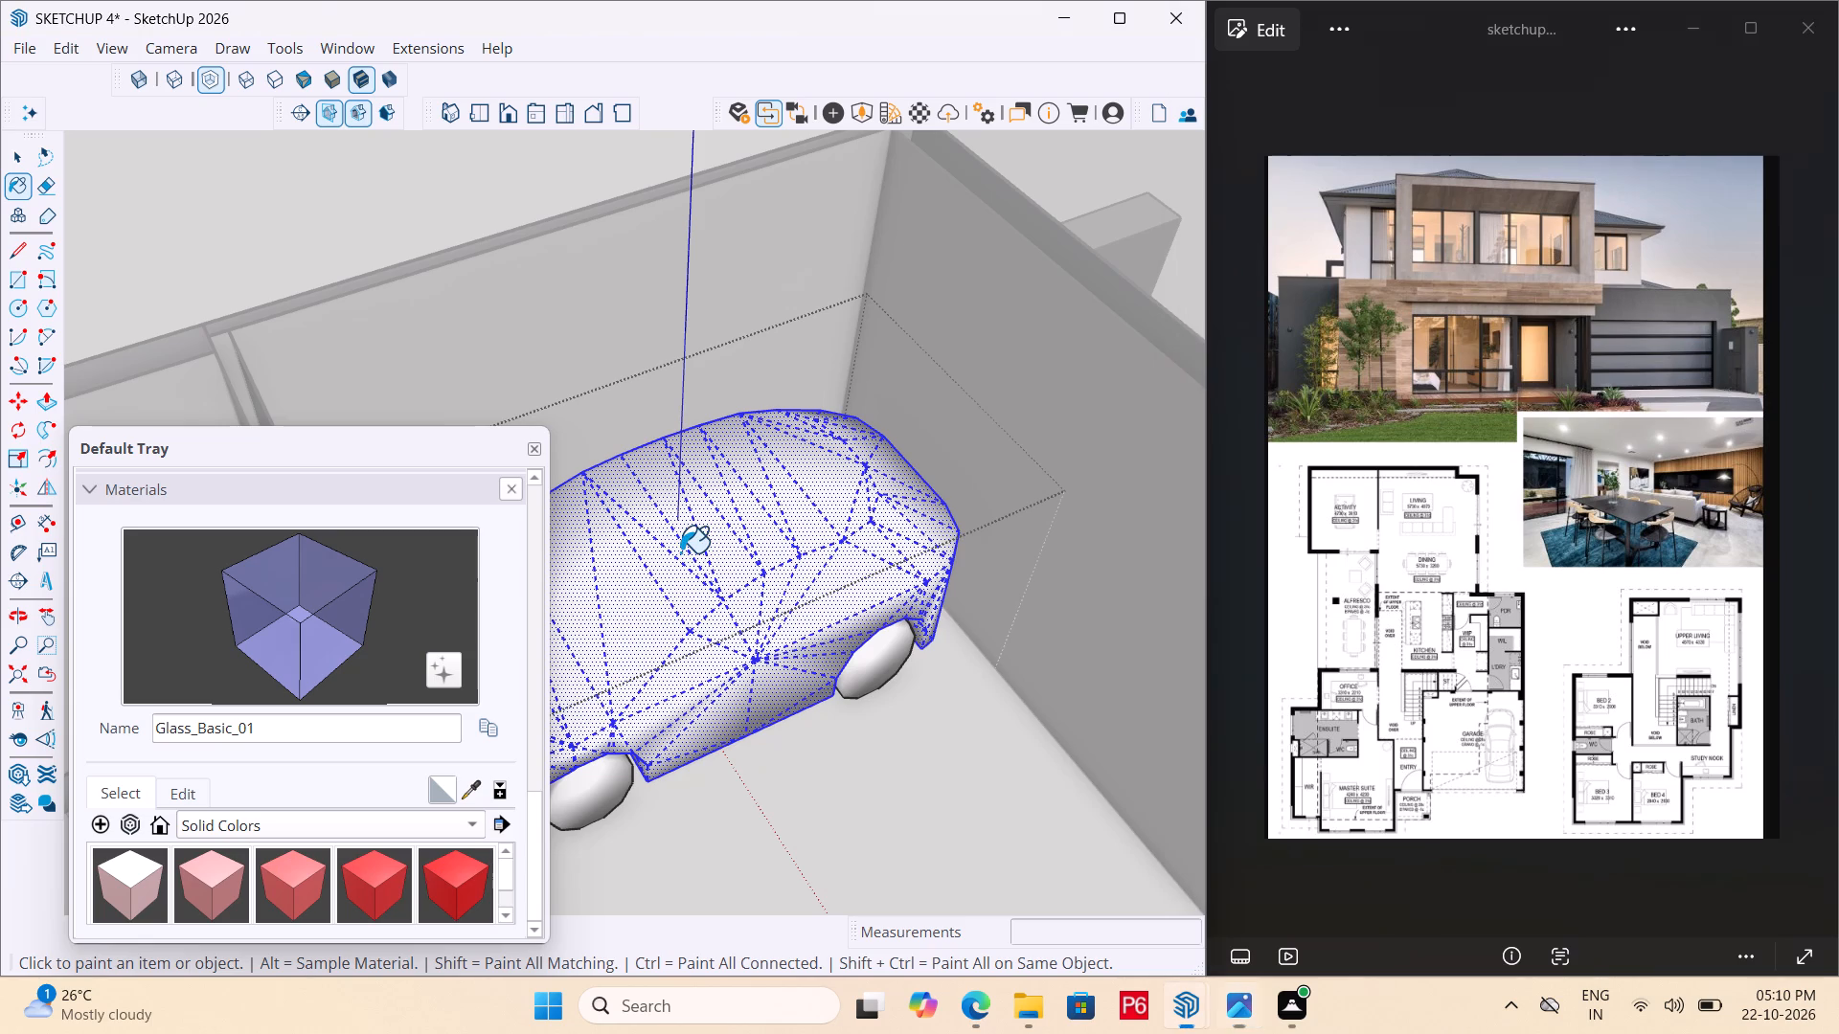
{"action": "double_click", "coordinate": [710, 623]}
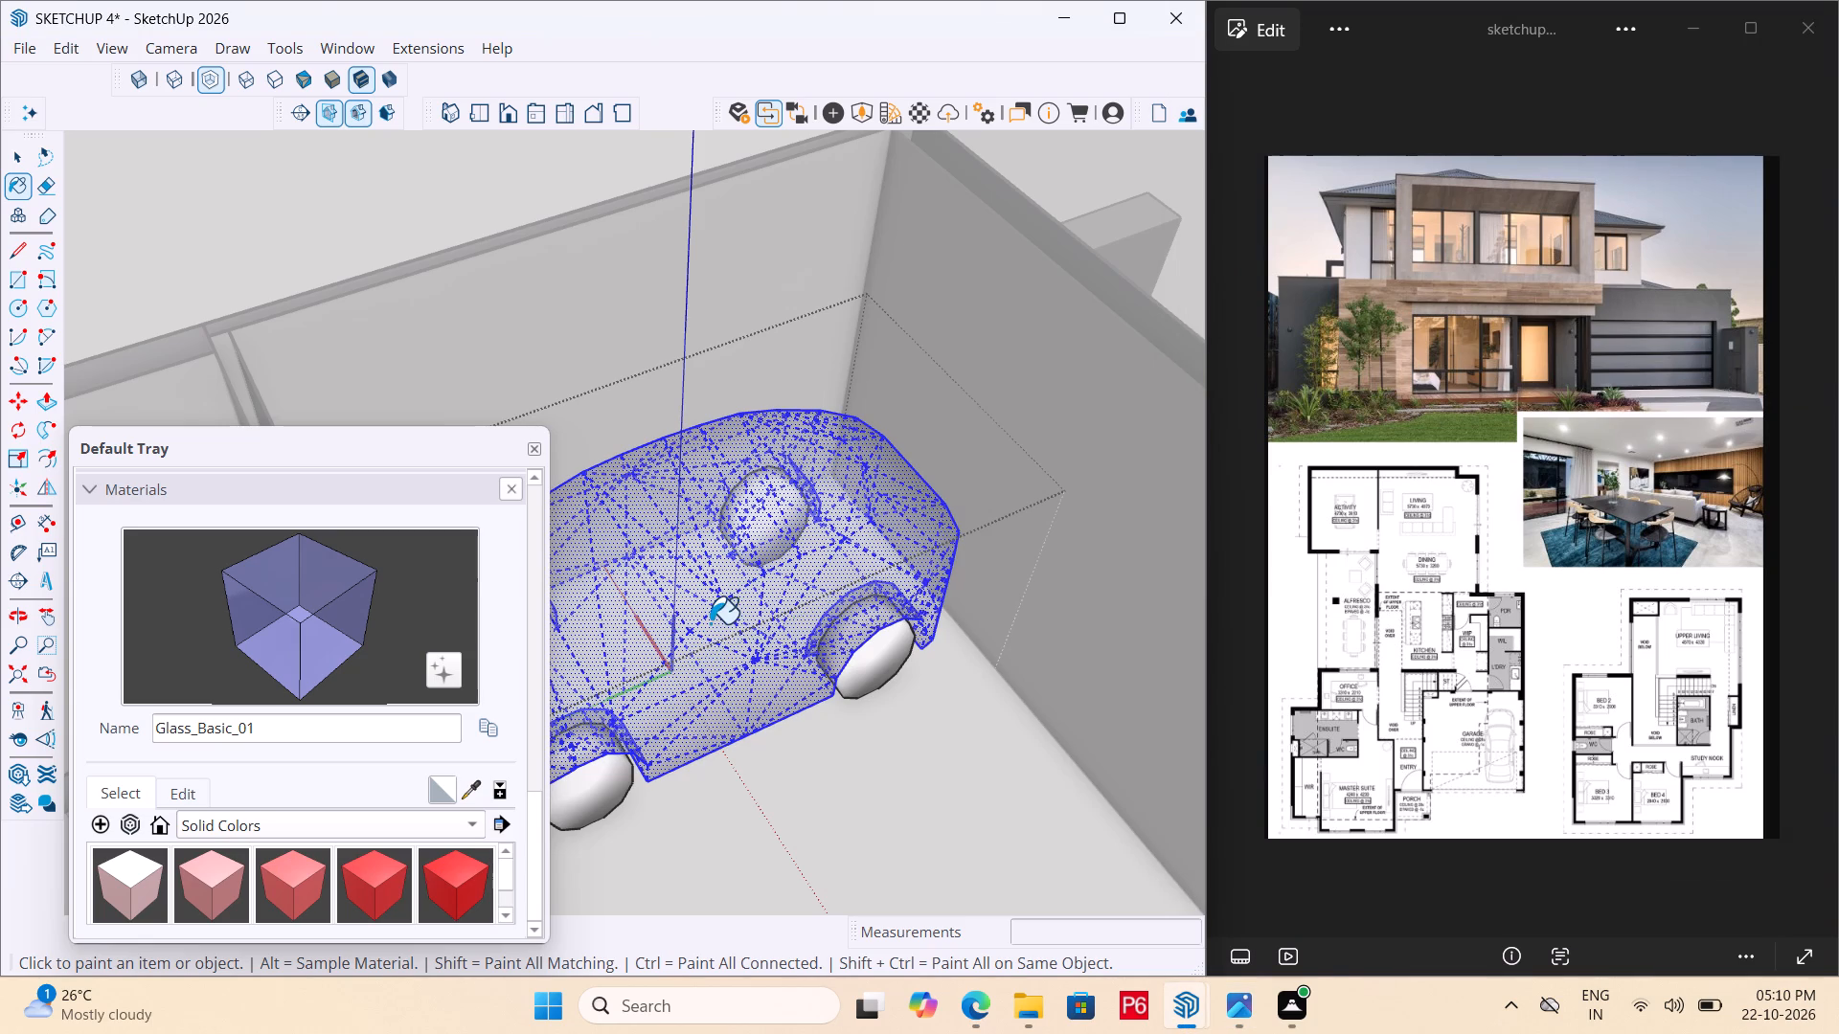
{"action": "left_click", "coordinate": [457, 870]}
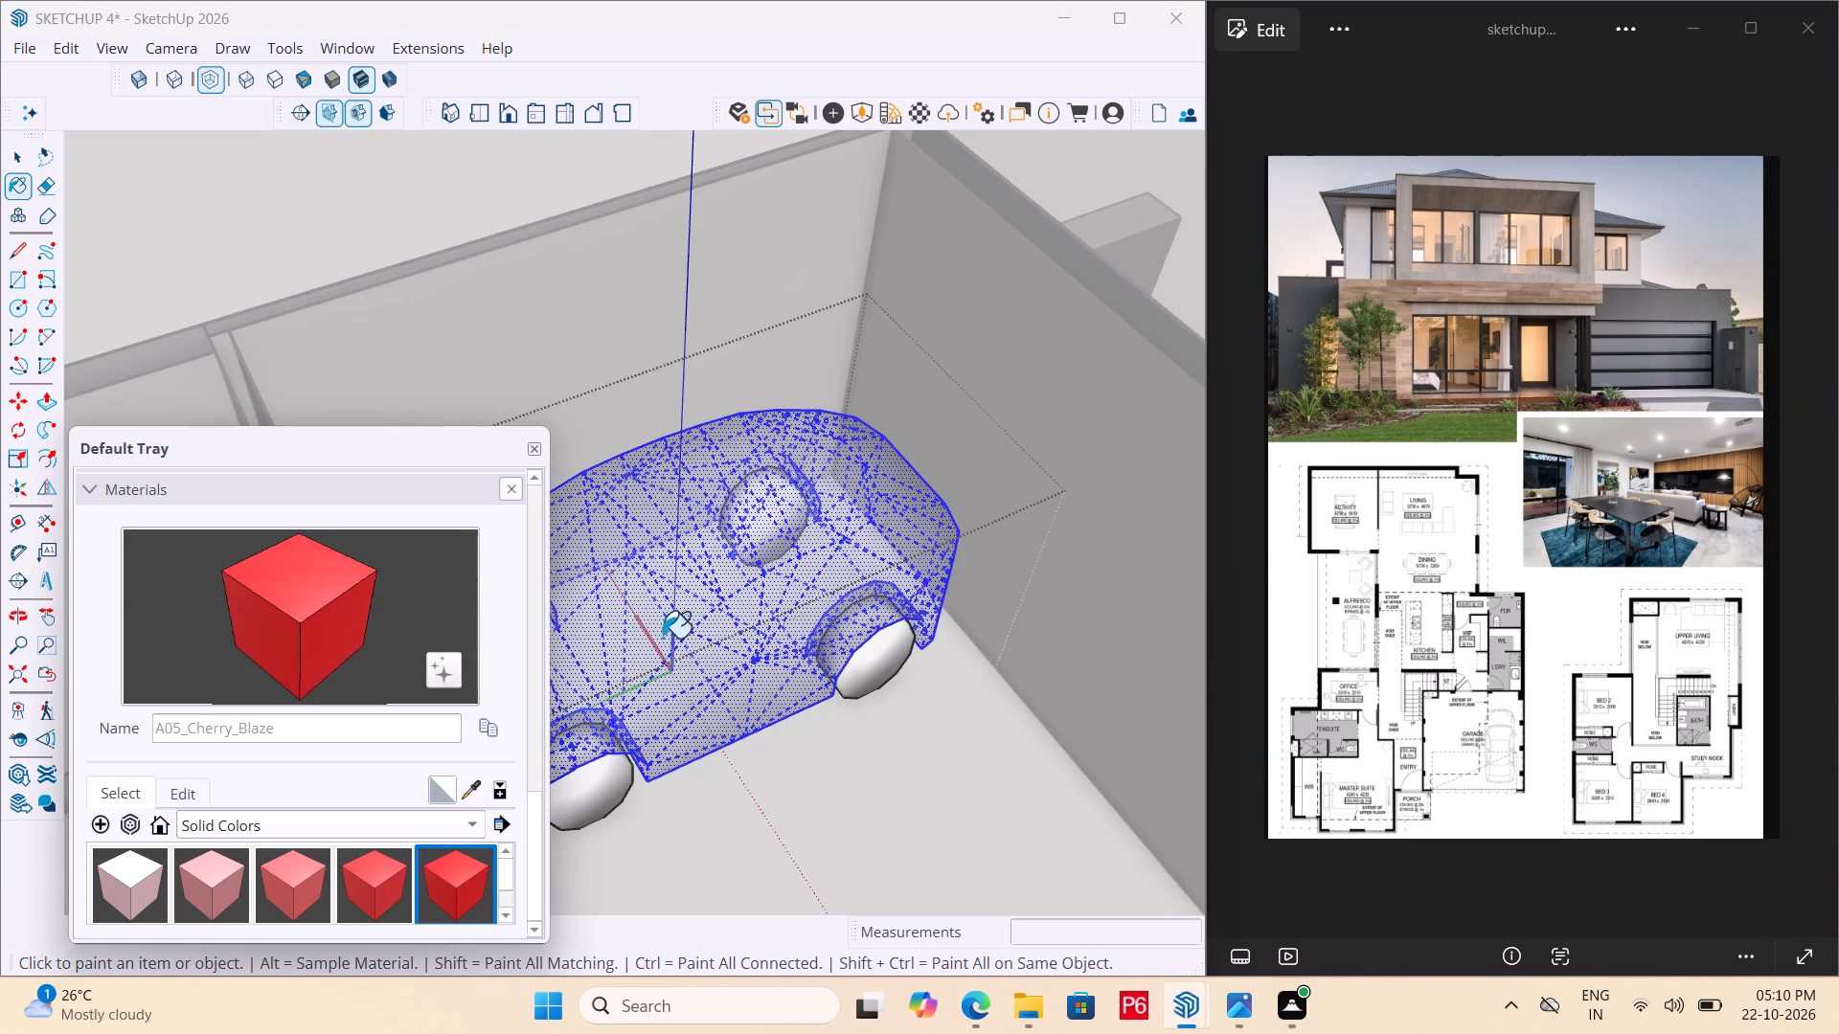
{"action": "double_click", "coordinate": [693, 605]}
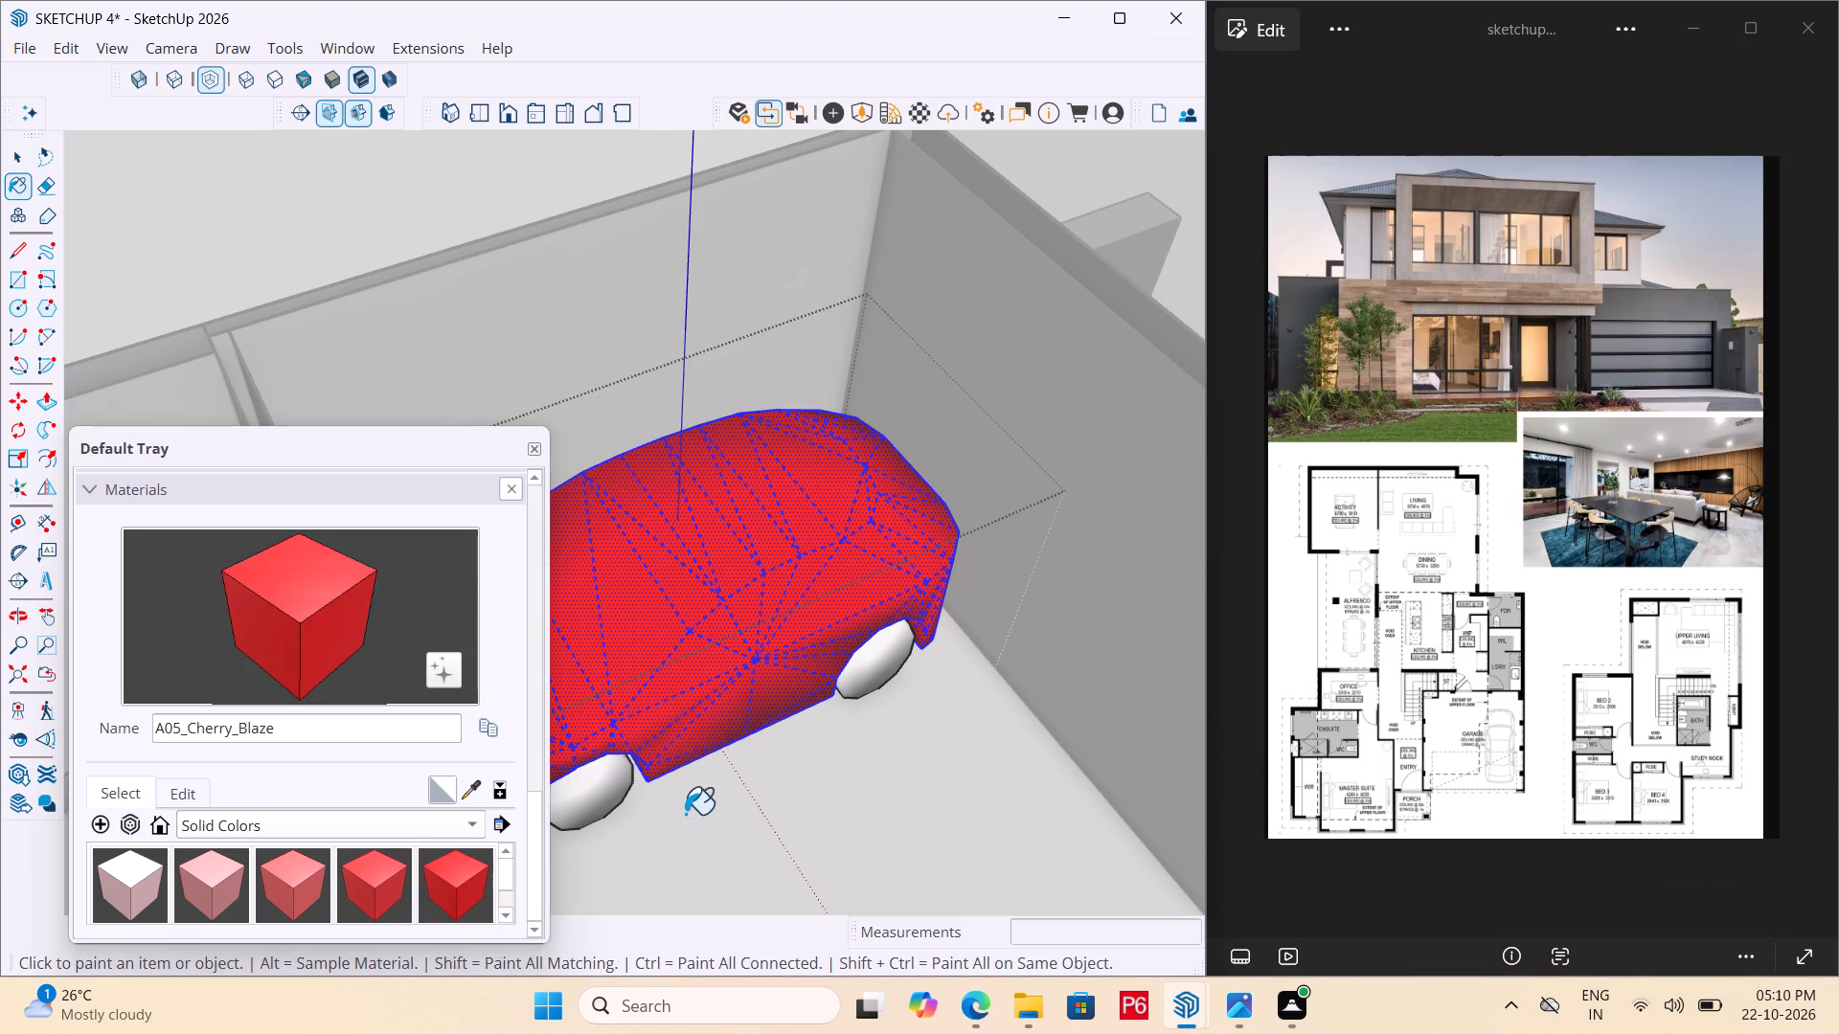
Paint the two car wheels facing the house interior with the solid colour M08_Obsidian_Black.
{"action": "scroll", "coordinate": [795, 731], "scroll_direction": "down", "scroll_amount": 4}
{"action": "middle_click_drag", "start_coordinate": [766, 706], "coordinate": [749, 730]}
{"action": "scroll", "coordinate": [606, 805], "scroll_direction": "up", "scroll_amount": 1}
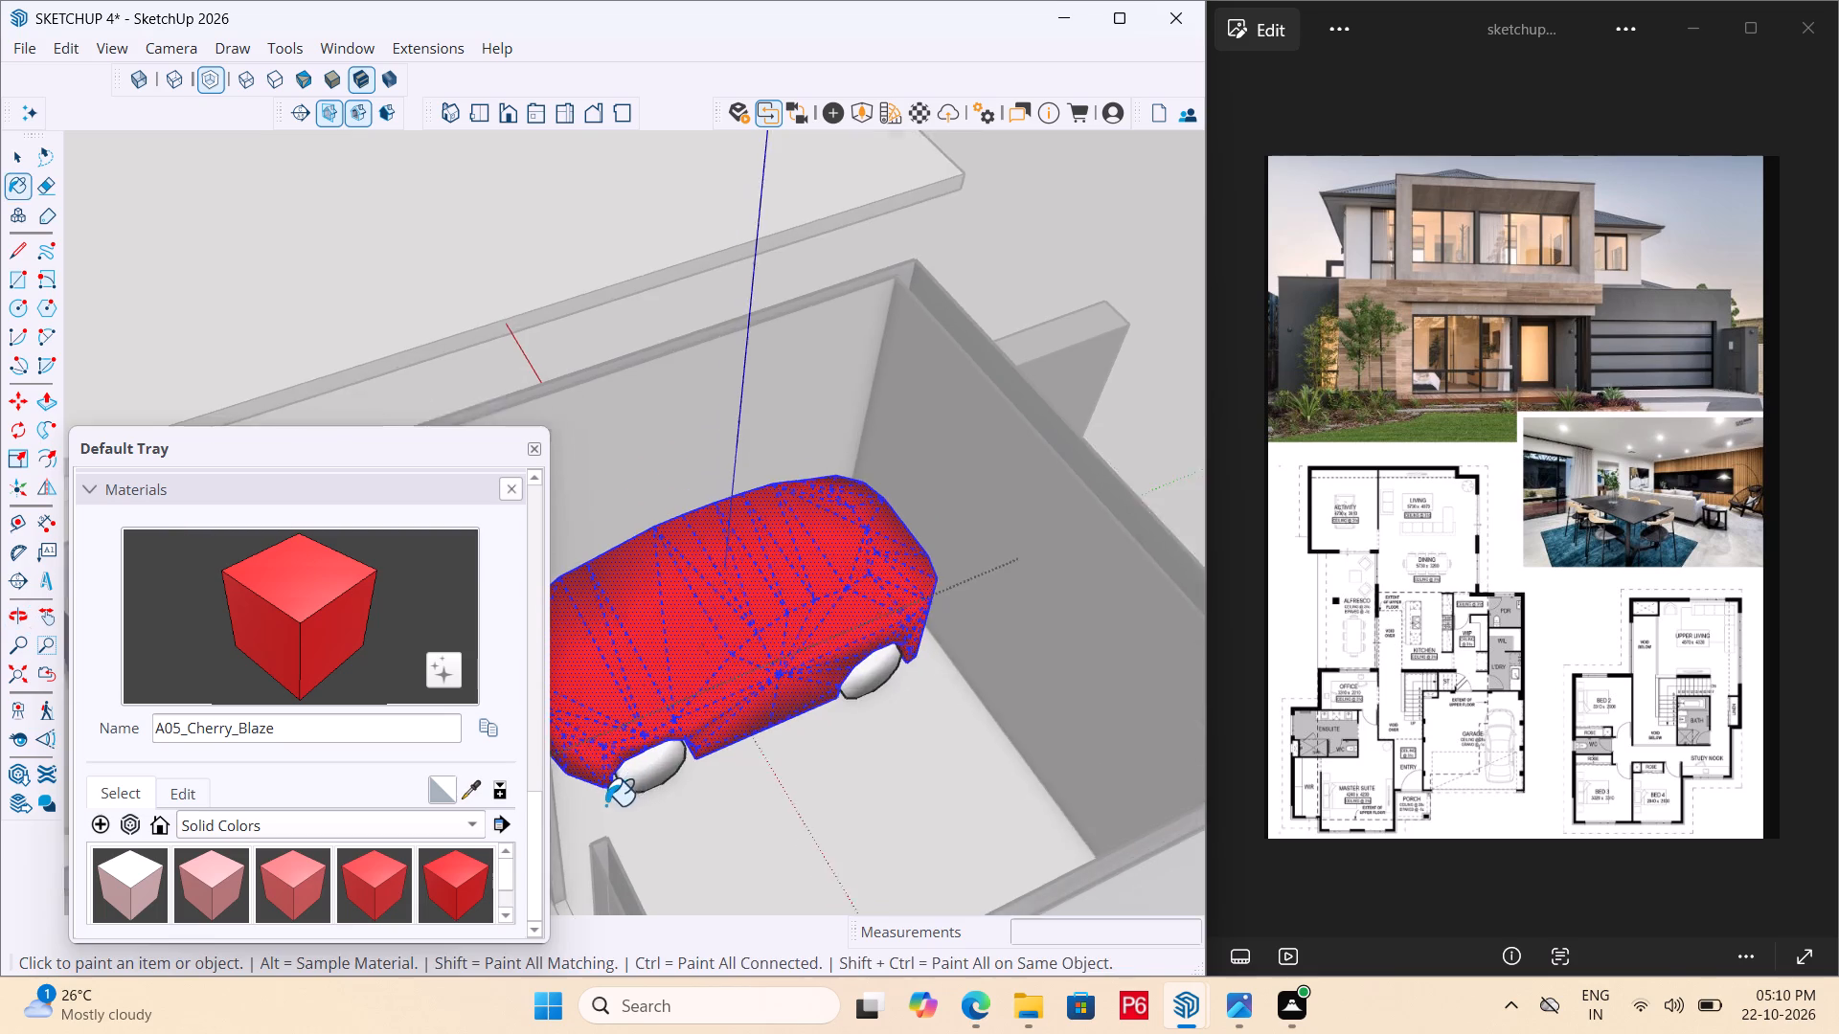
{"action": "middle_click_drag", "start_coordinate": [605, 805], "coordinate": [604, 727]}
{"action": "scroll", "coordinate": [603, 805], "scroll_direction": "down", "scroll_amount": 1}
{"action": "double_click", "coordinate": [450, 830]}
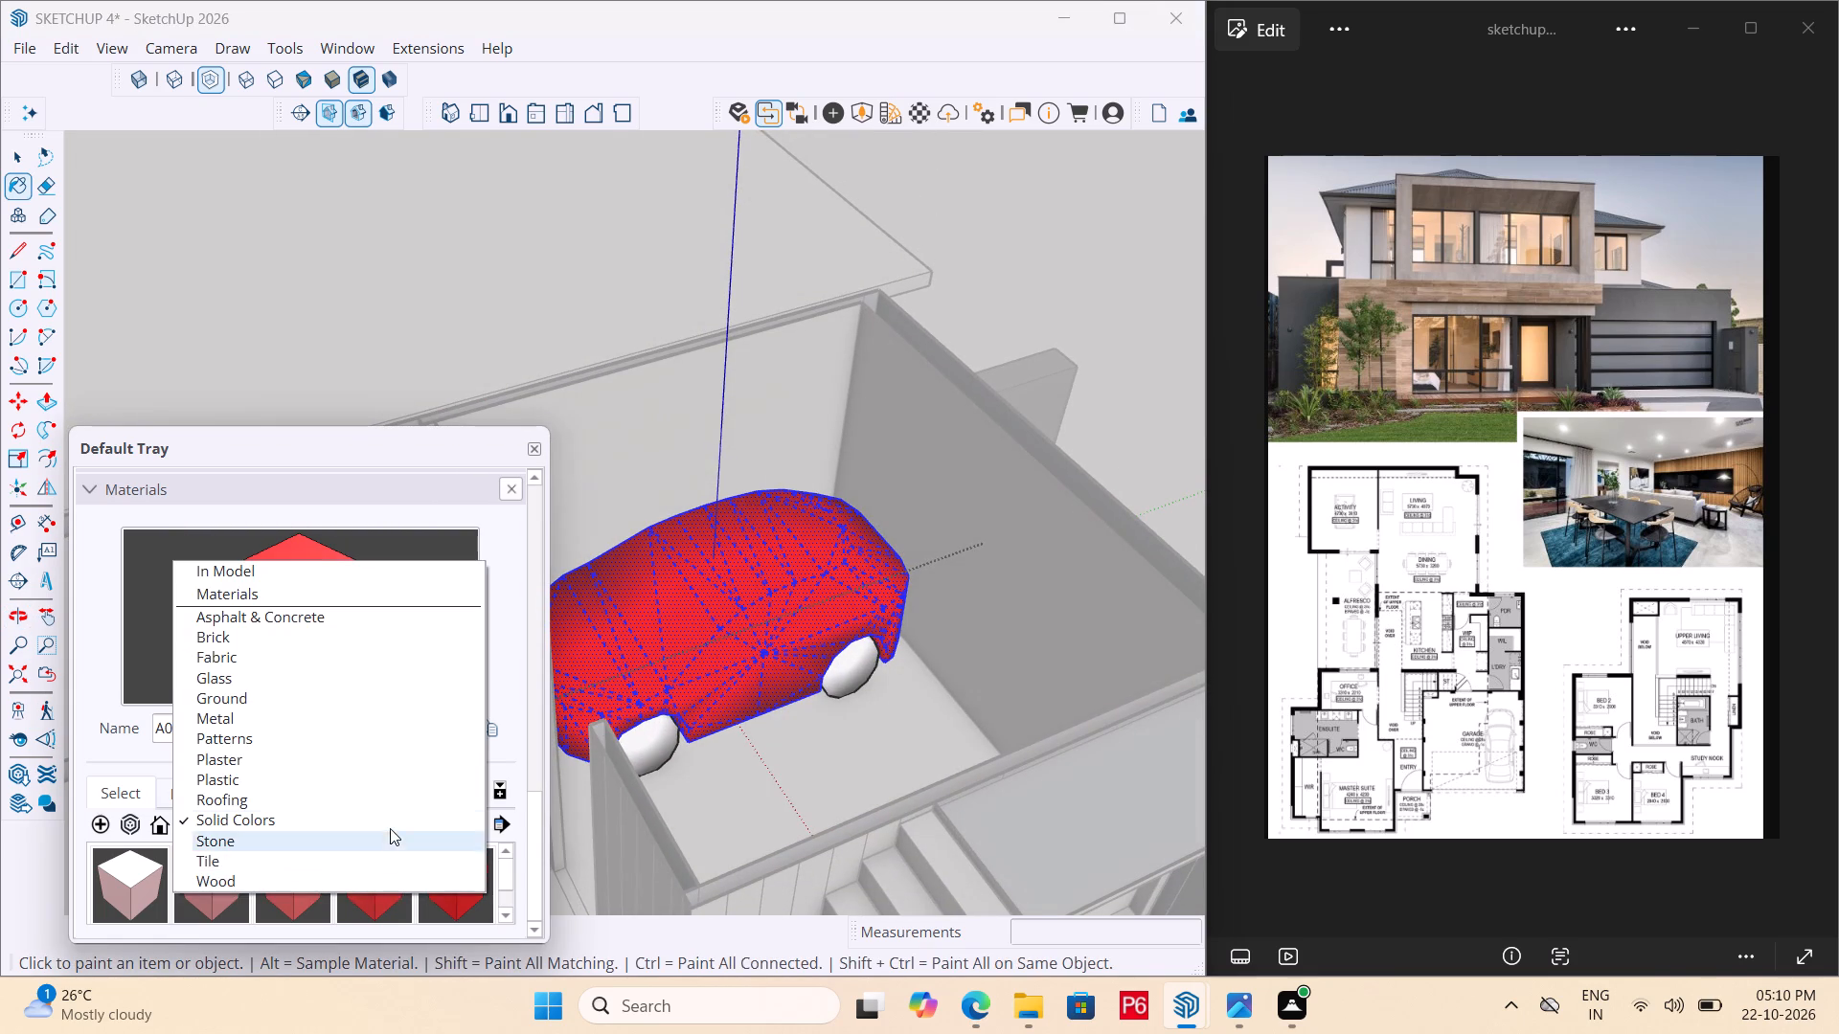
{"action": "left_click", "coordinate": [390, 828]}
{"action": "scroll", "coordinate": [441, 890], "scroll_direction": "down", "scroll_amount": 4}
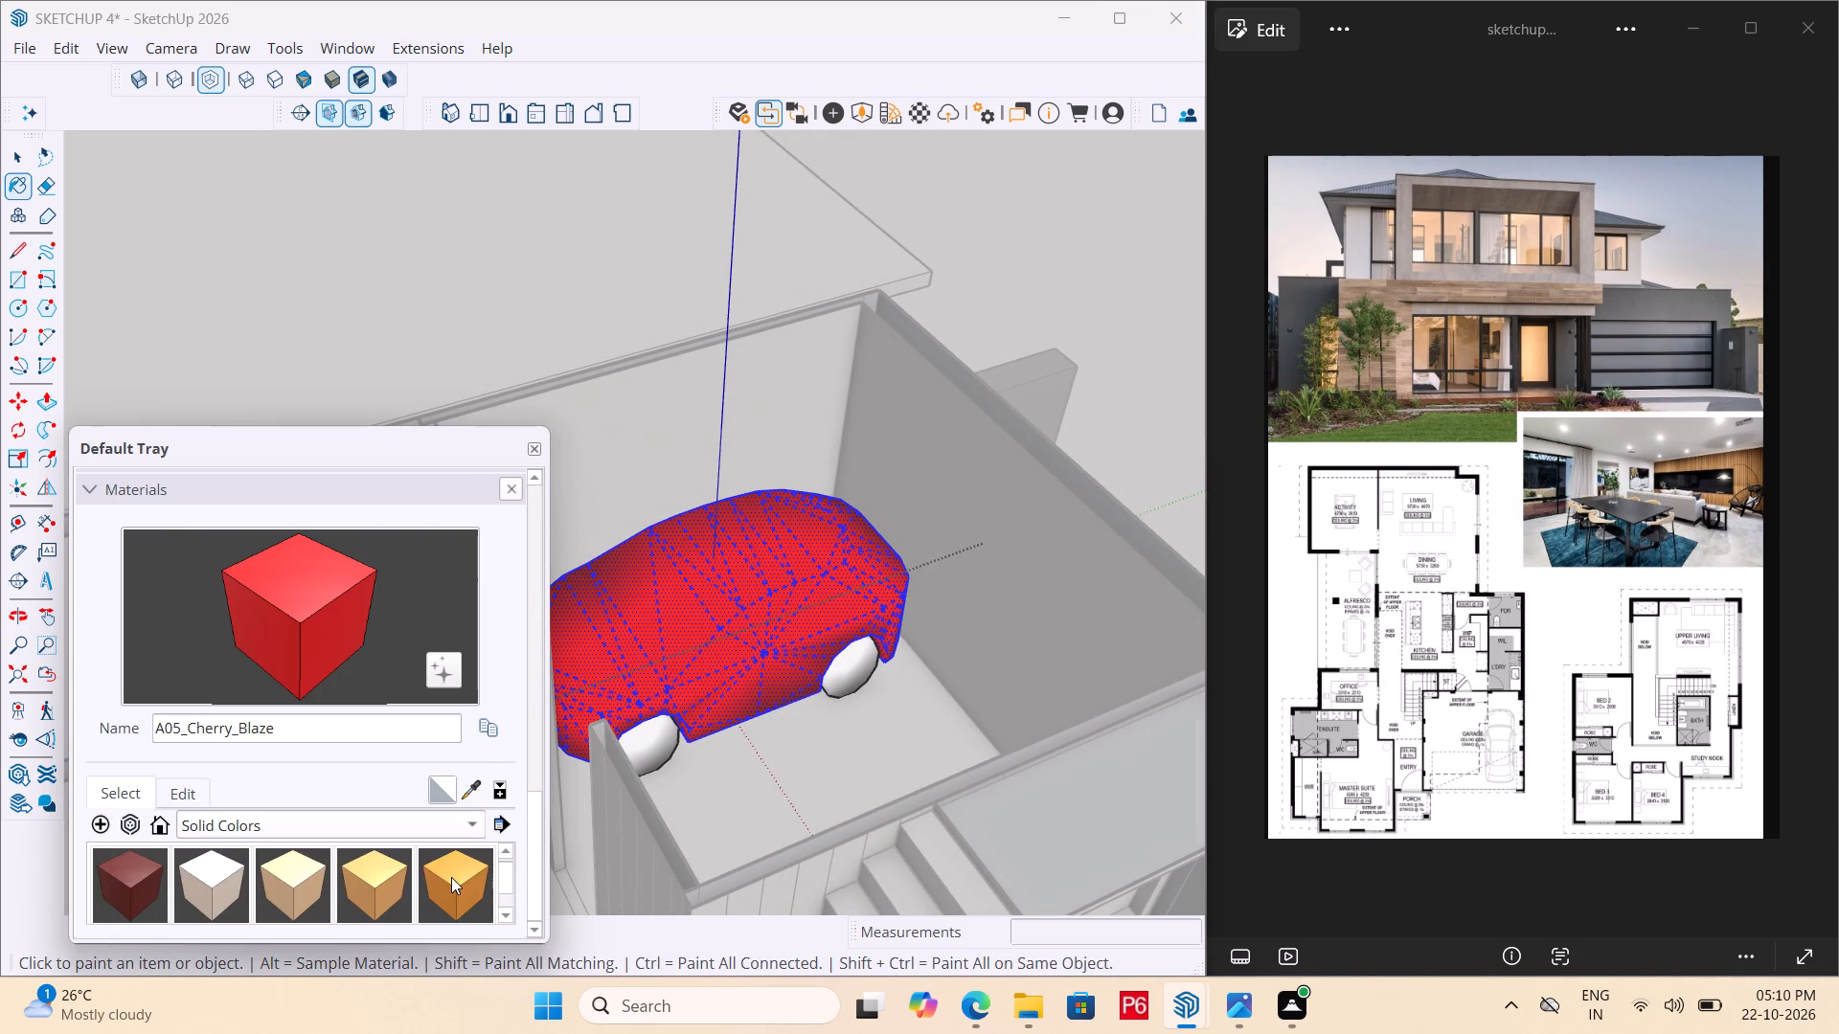
{"action": "scroll", "coordinate": [451, 877], "scroll_direction": "down", "scroll_amount": 1}
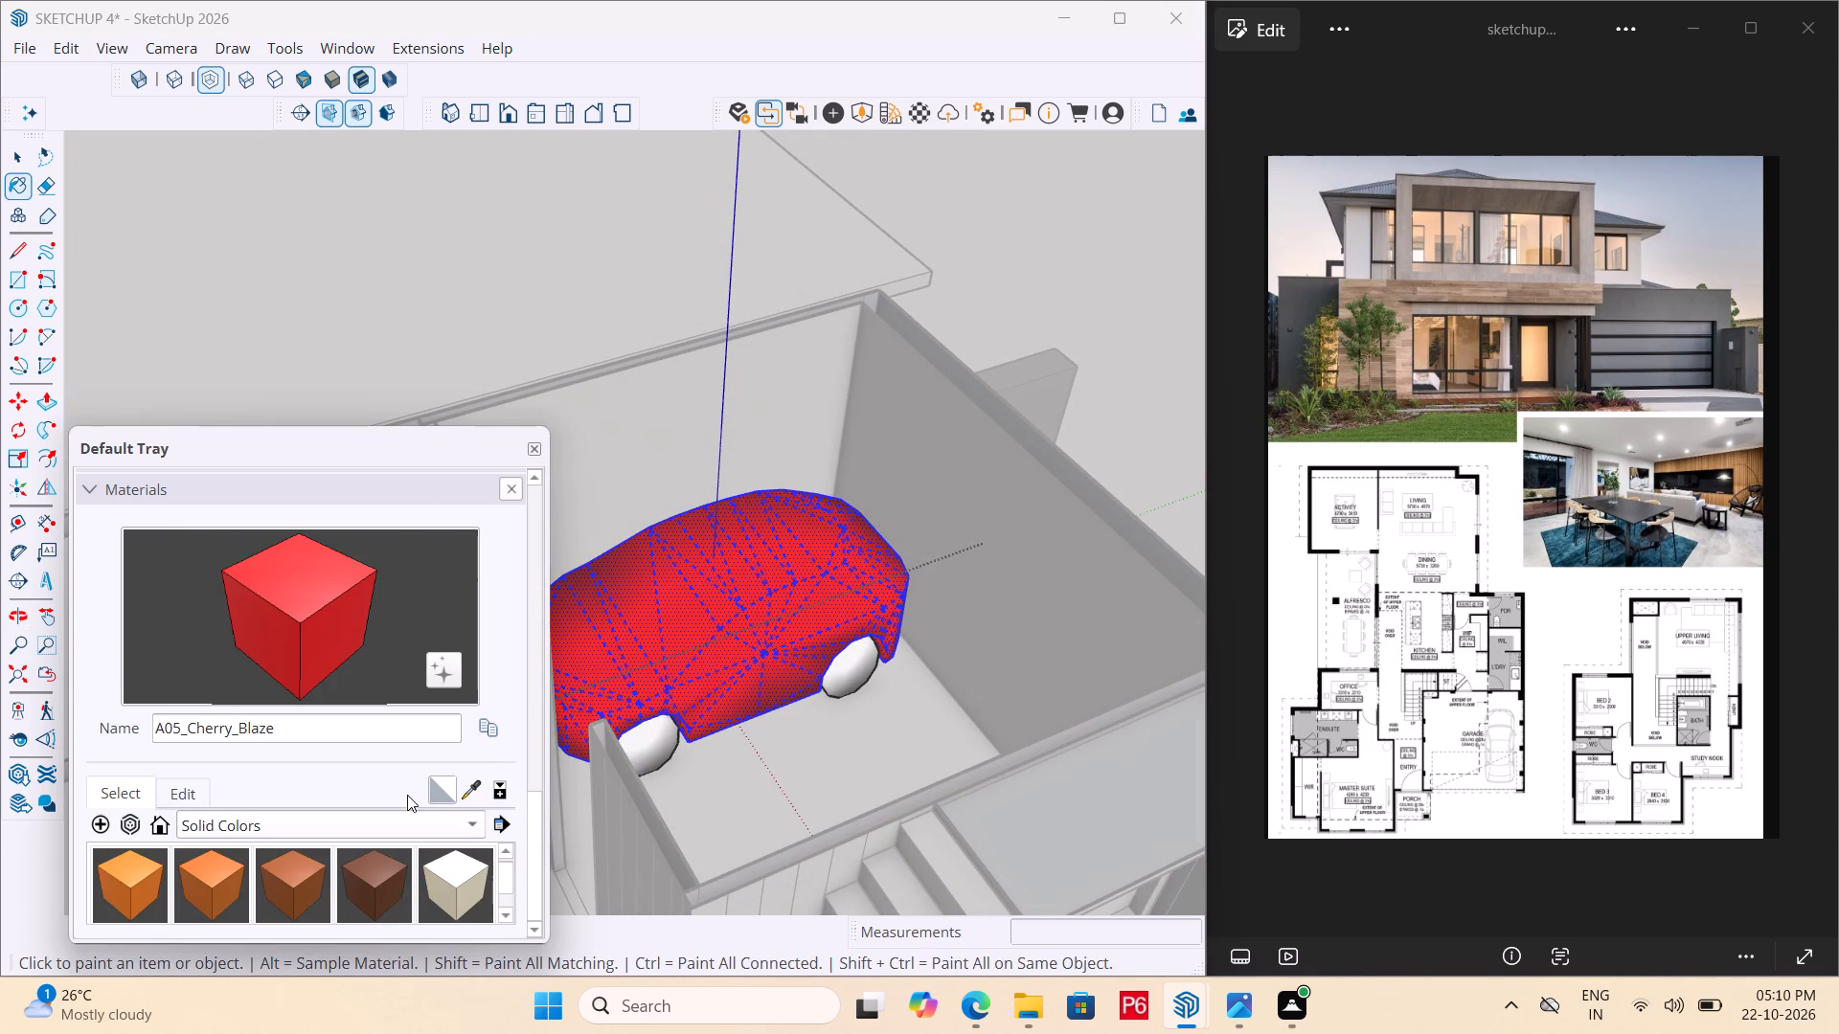
{"action": "scroll", "coordinate": [355, 776], "scroll_direction": "down", "scroll_amount": 4}
{"action": "scroll", "coordinate": [397, 892], "scroll_direction": "down", "scroll_amount": 7}
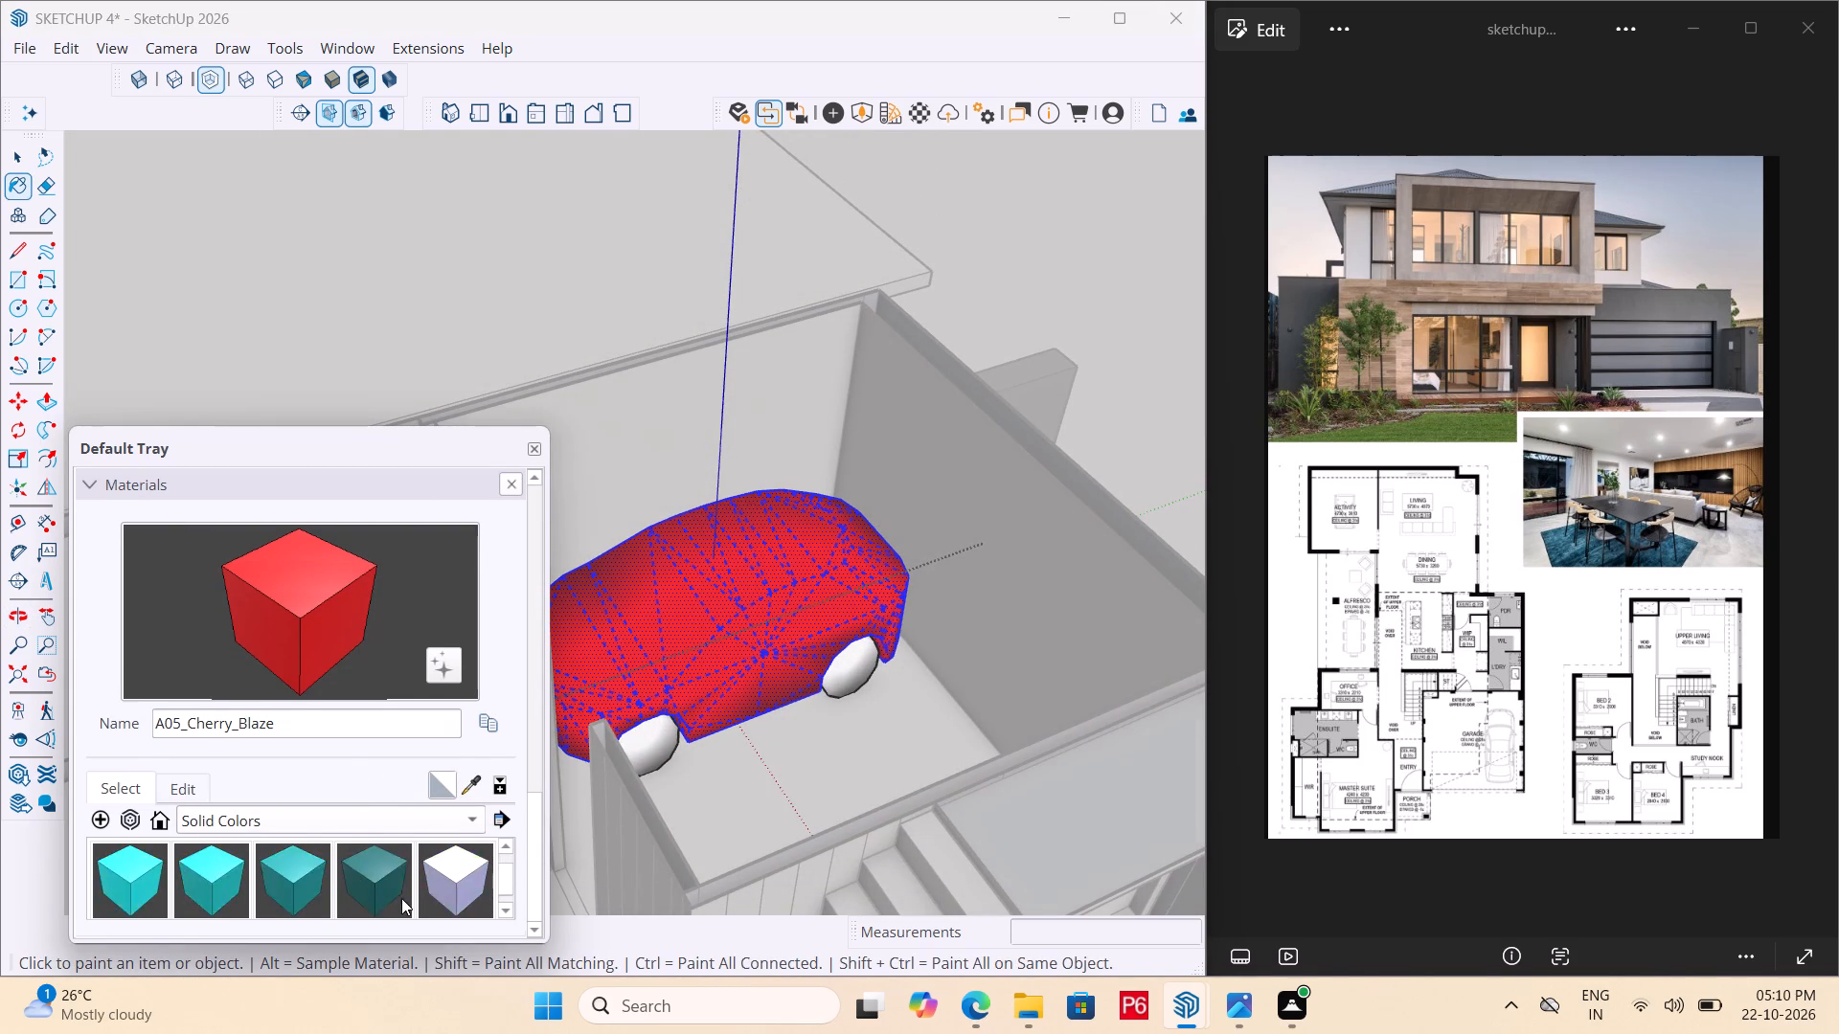
{"action": "scroll", "coordinate": [405, 895], "scroll_direction": "down", "scroll_amount": 13}
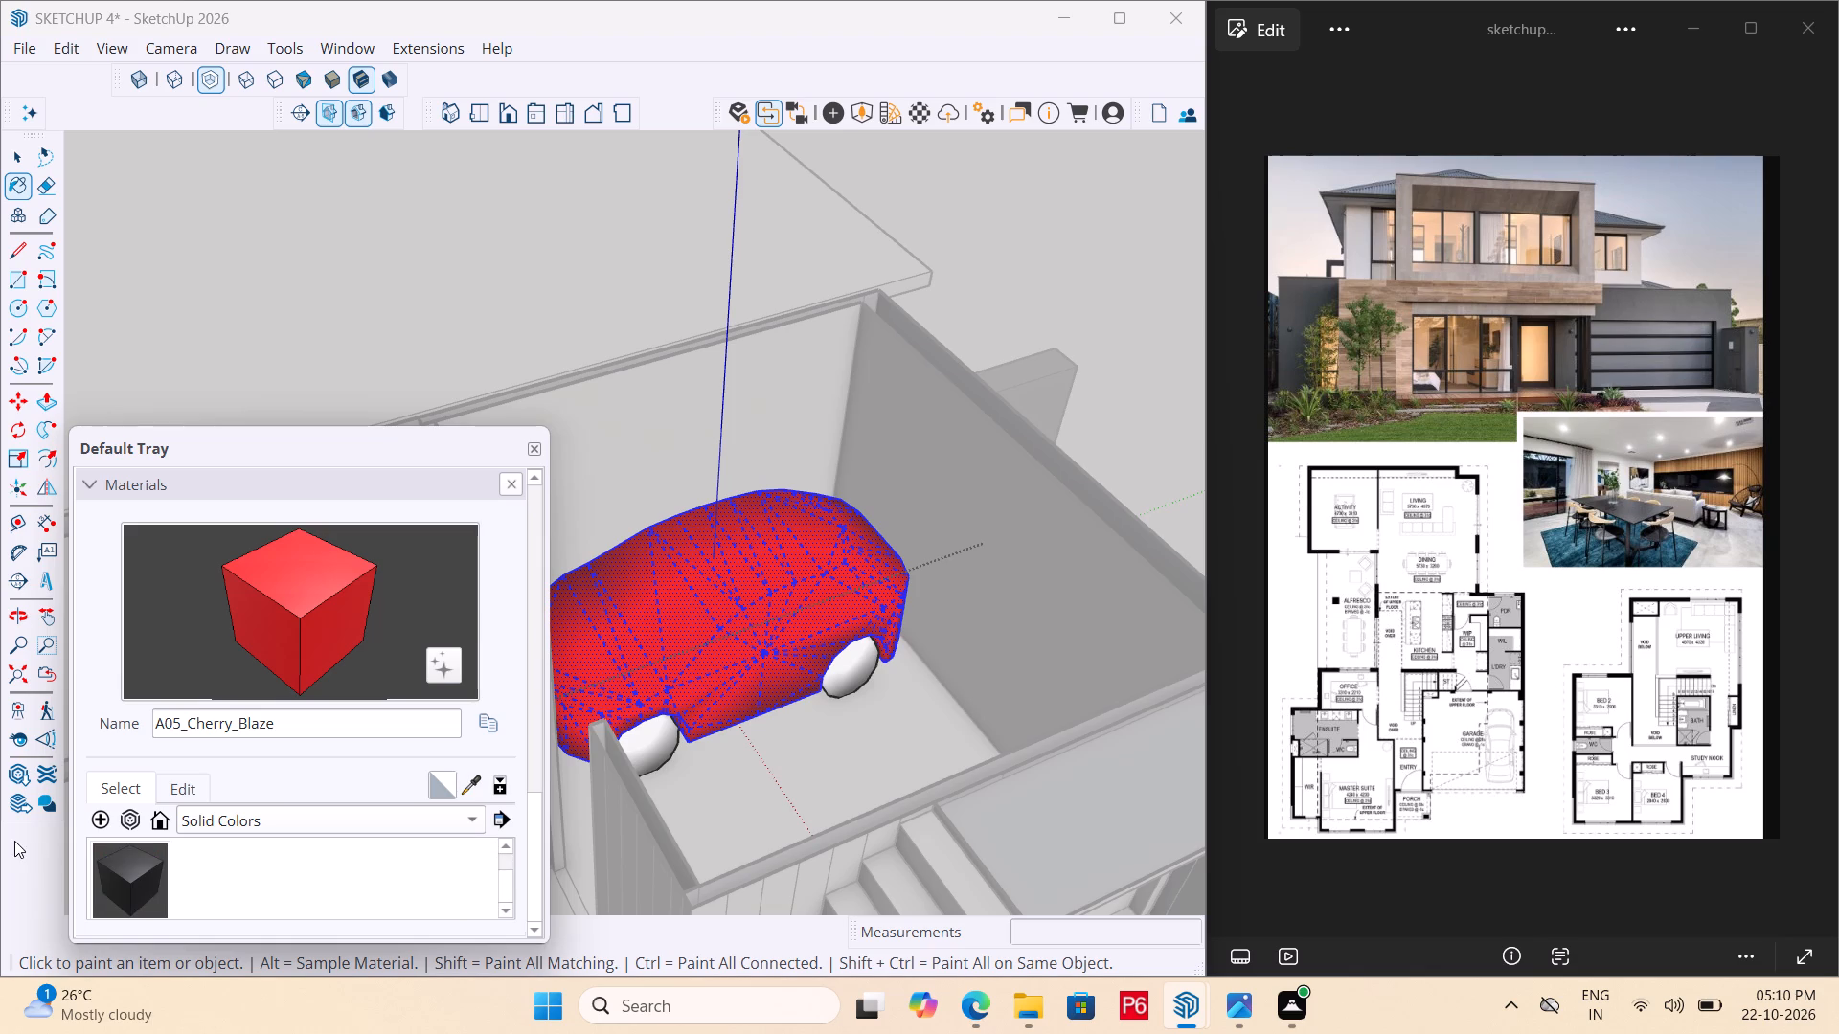
{"action": "scroll", "coordinate": [183, 888], "scroll_direction": "up", "scroll_amount": 3}
{"action": "scroll", "coordinate": [193, 886], "scroll_direction": "down", "scroll_amount": 2}
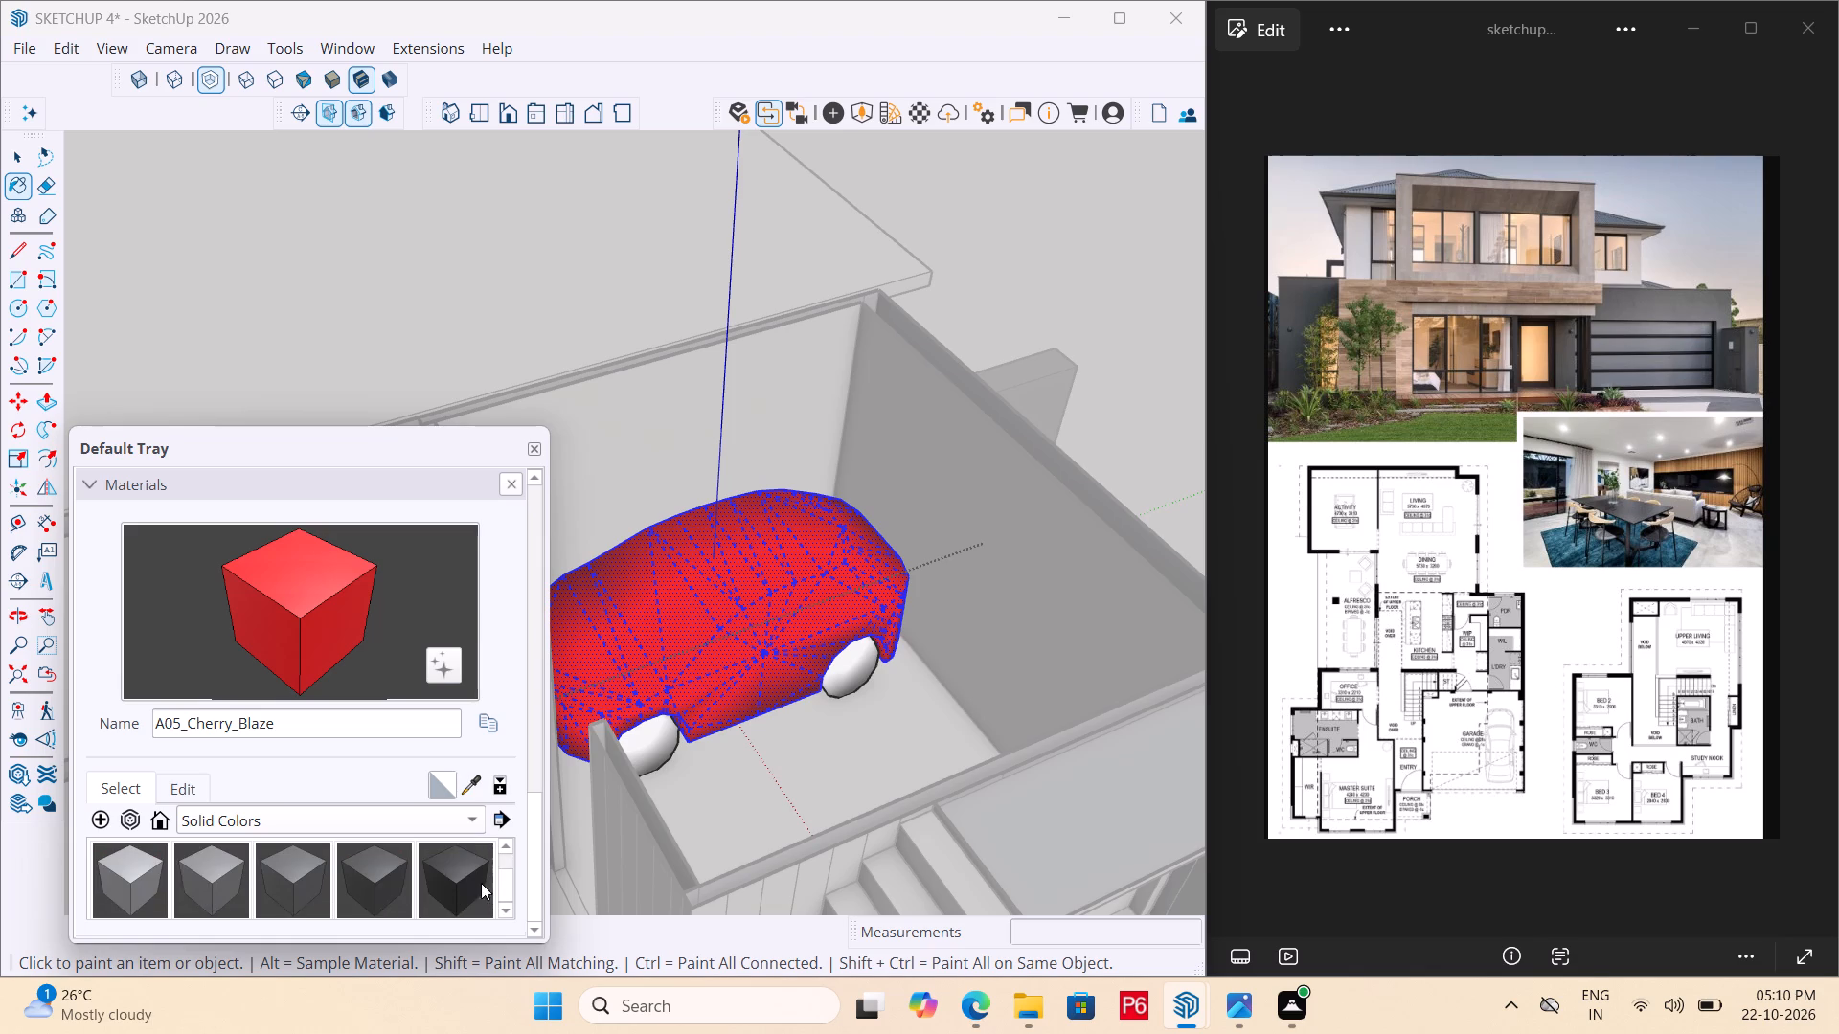
{"action": "left_click", "coordinate": [474, 871]}
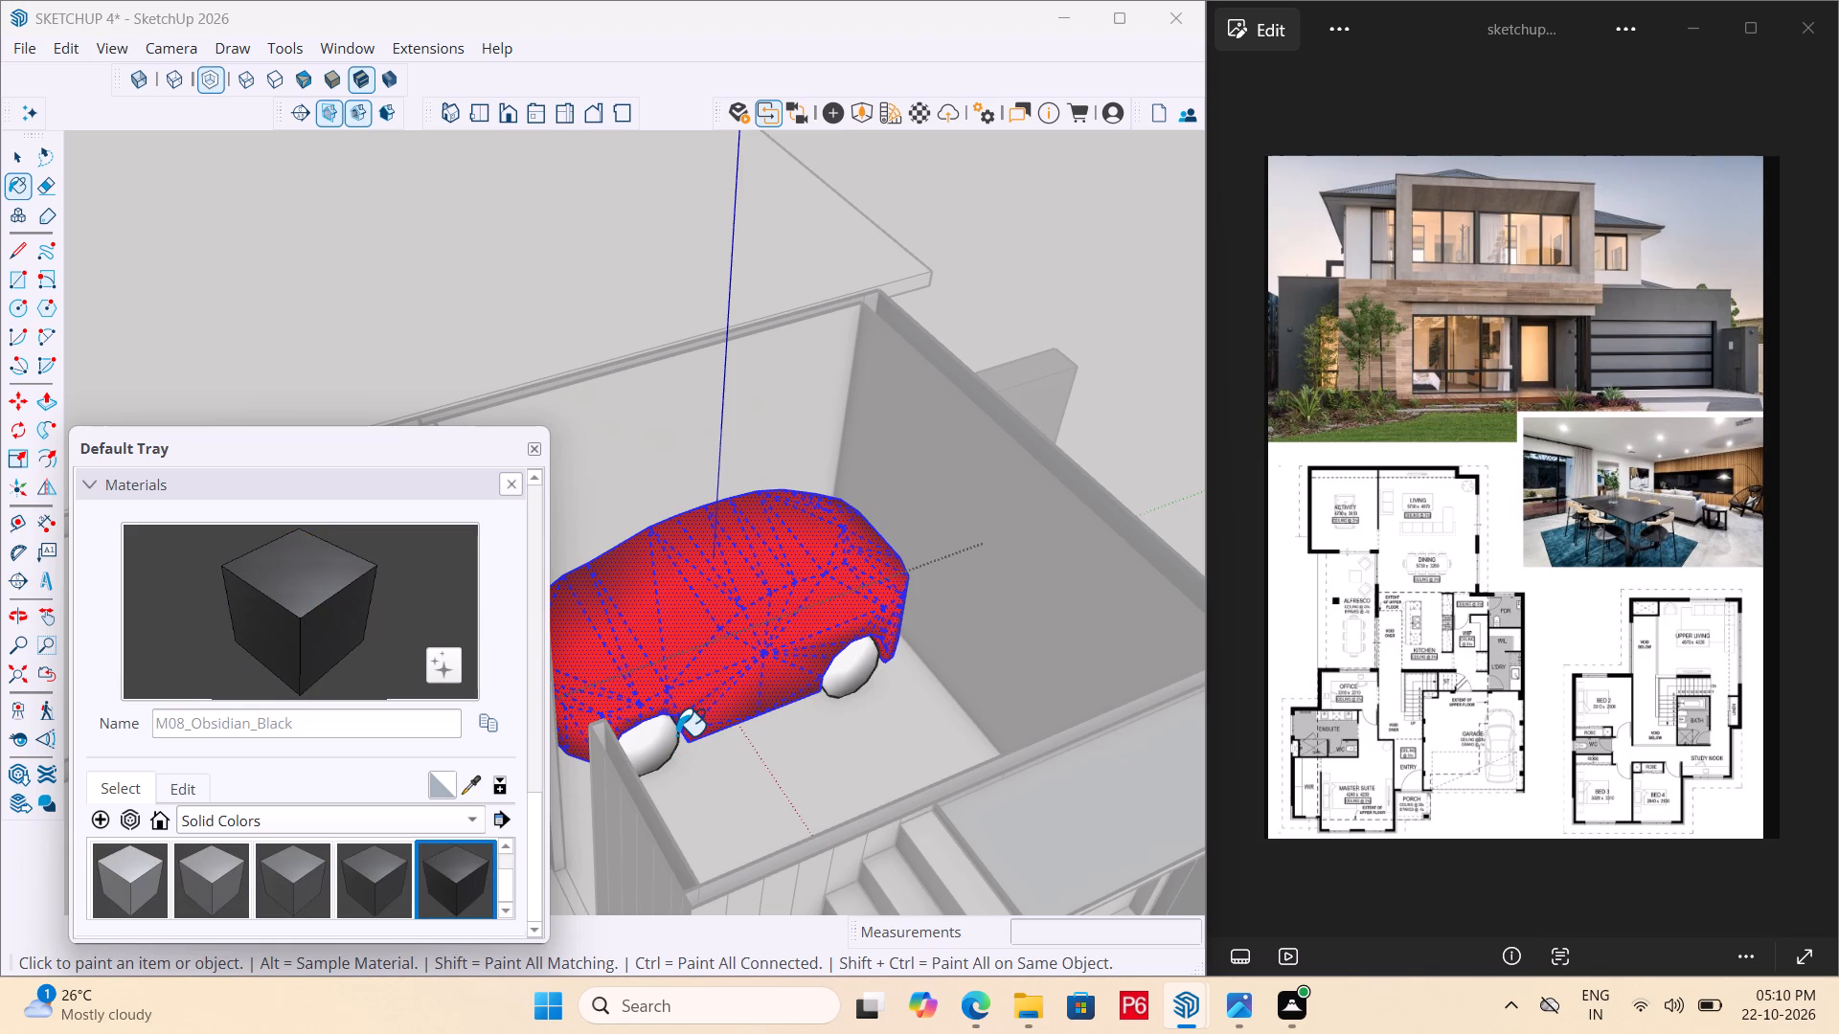
{"action": "double_click", "coordinate": [654, 735]}
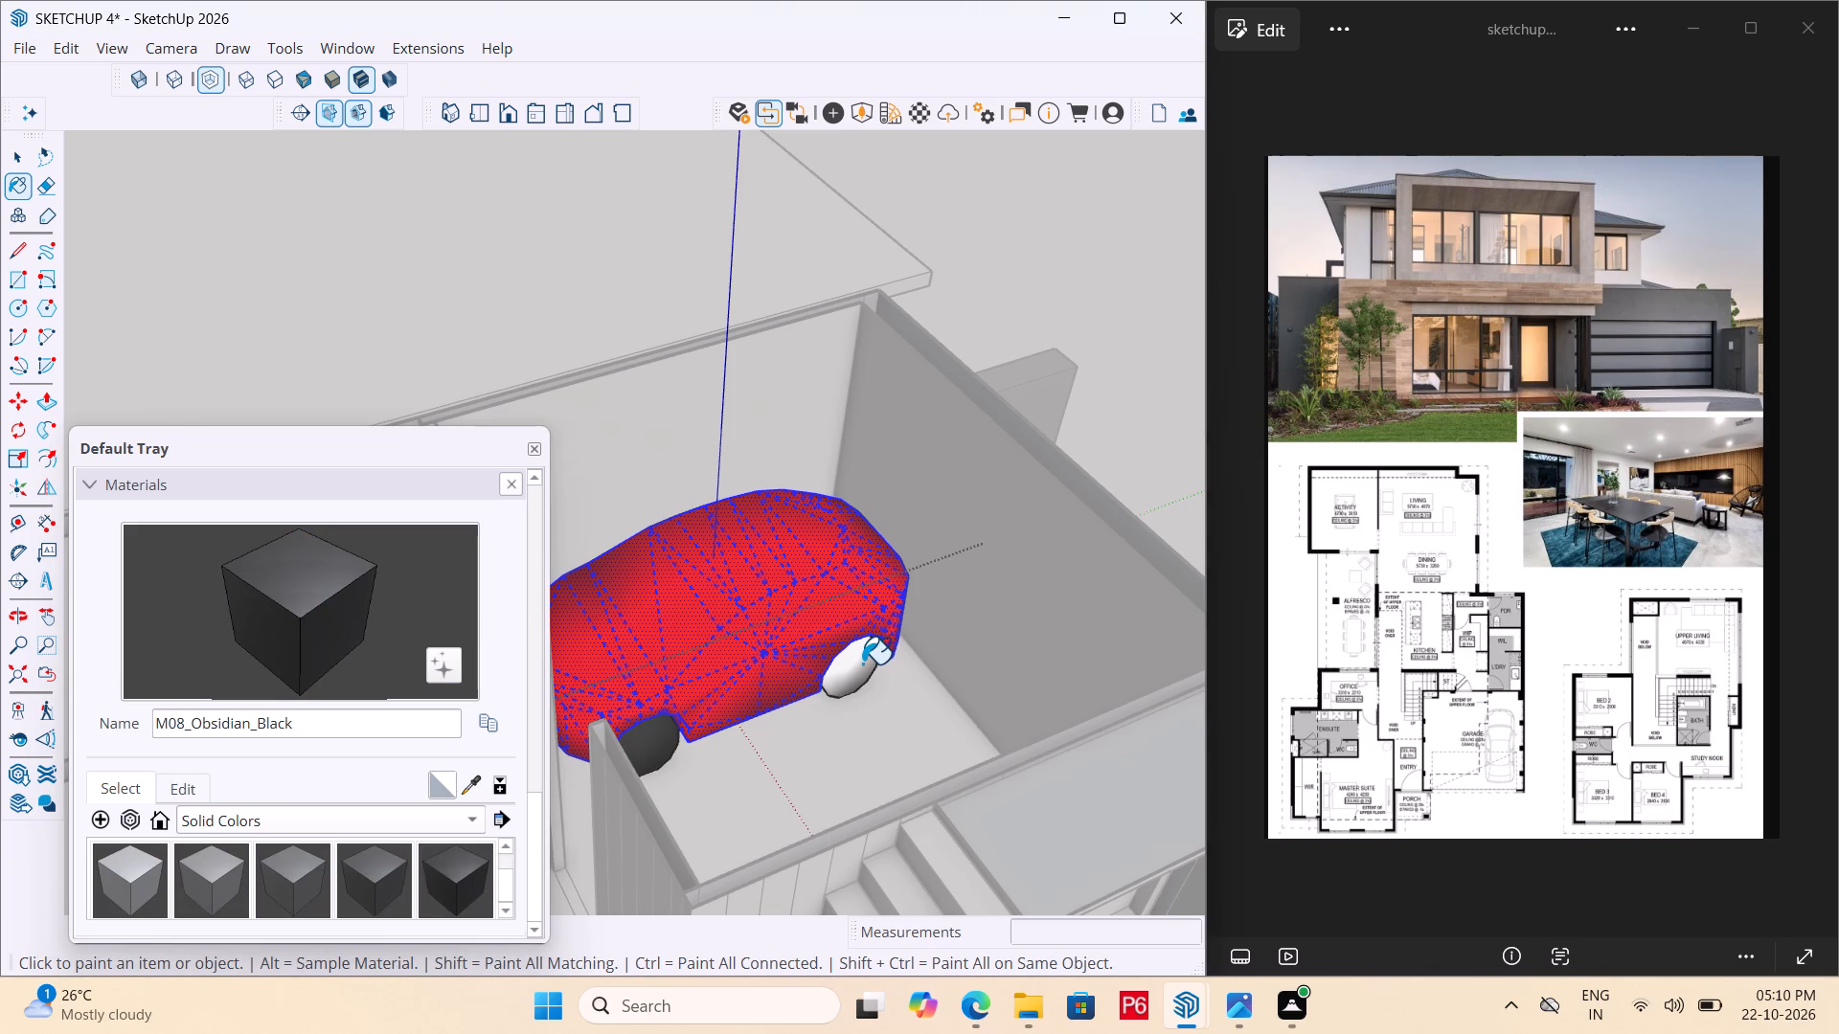
{"action": "left_click", "coordinate": [862, 663]}
Paint the outer-wall-side wheel nearest the garage's back wall with M08_Obsidian_Black.
{"action": "scroll", "coordinate": [843, 705], "scroll_direction": "down", "scroll_amount": 5}
{"action": "scroll", "coordinate": [500, 751], "scroll_direction": "down", "scroll_amount": 1}
{"action": "middle_click_drag", "start_coordinate": [503, 757], "coordinate": [708, 824]}
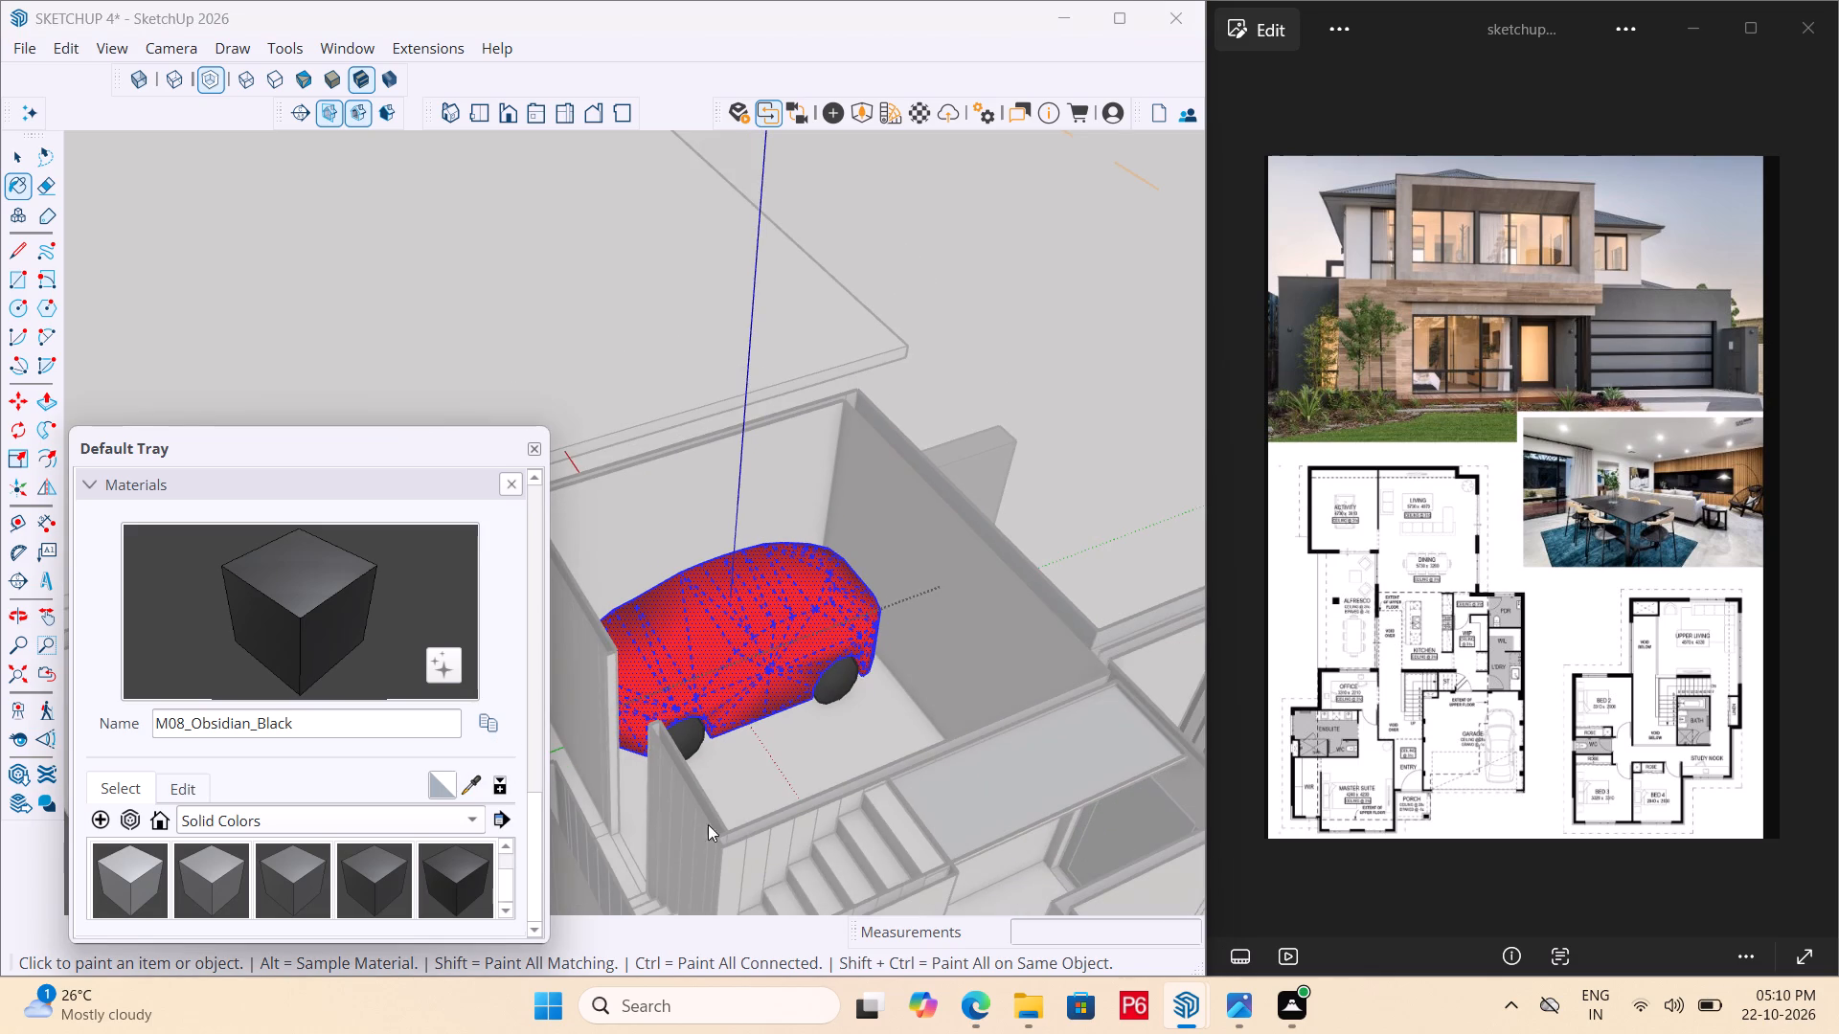
{"action": "middle_click_drag", "start_coordinate": [708, 824], "coordinate": [761, 819]}
{"action": "middle_click_drag", "start_coordinate": [687, 751], "coordinate": [1740, 761]}
{"action": "scroll", "coordinate": [936, 531], "scroll_direction": "down", "scroll_amount": 6}
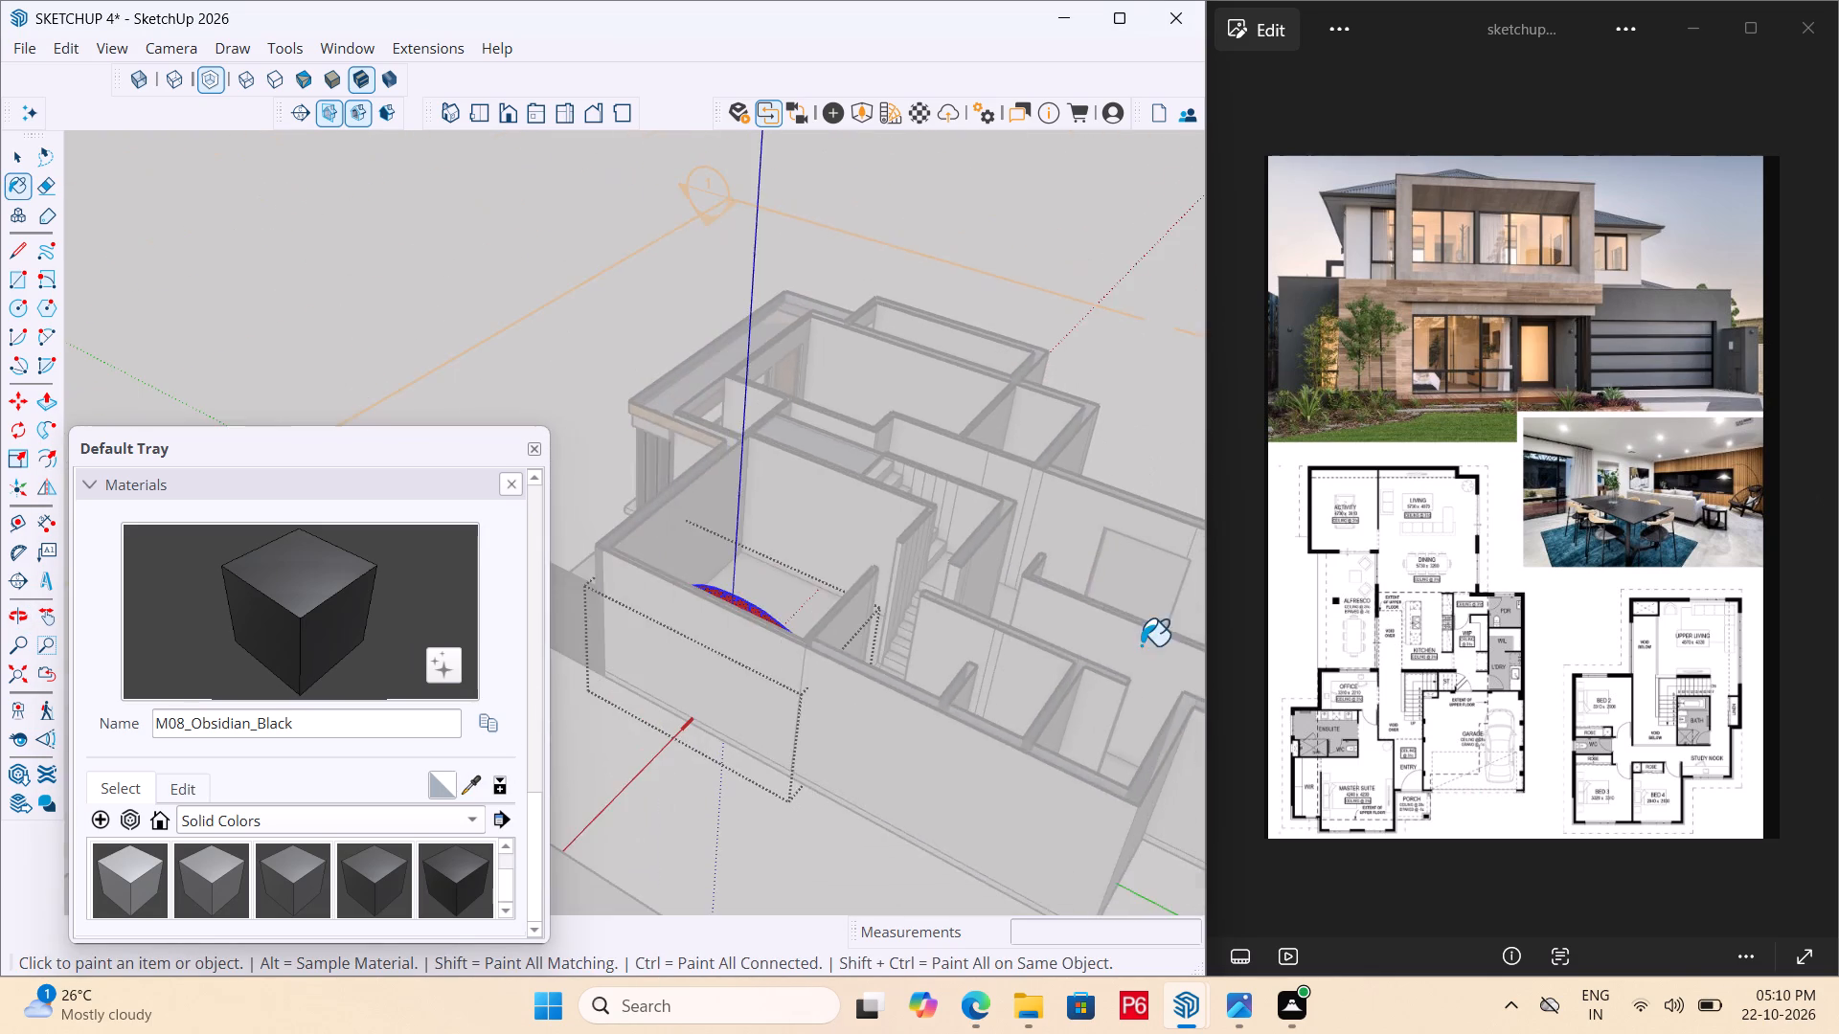
{"action": "middle_click_drag", "start_coordinate": [701, 618], "coordinate": [576, 826]}
{"action": "scroll", "coordinate": [730, 718], "scroll_direction": "up", "scroll_amount": 8}
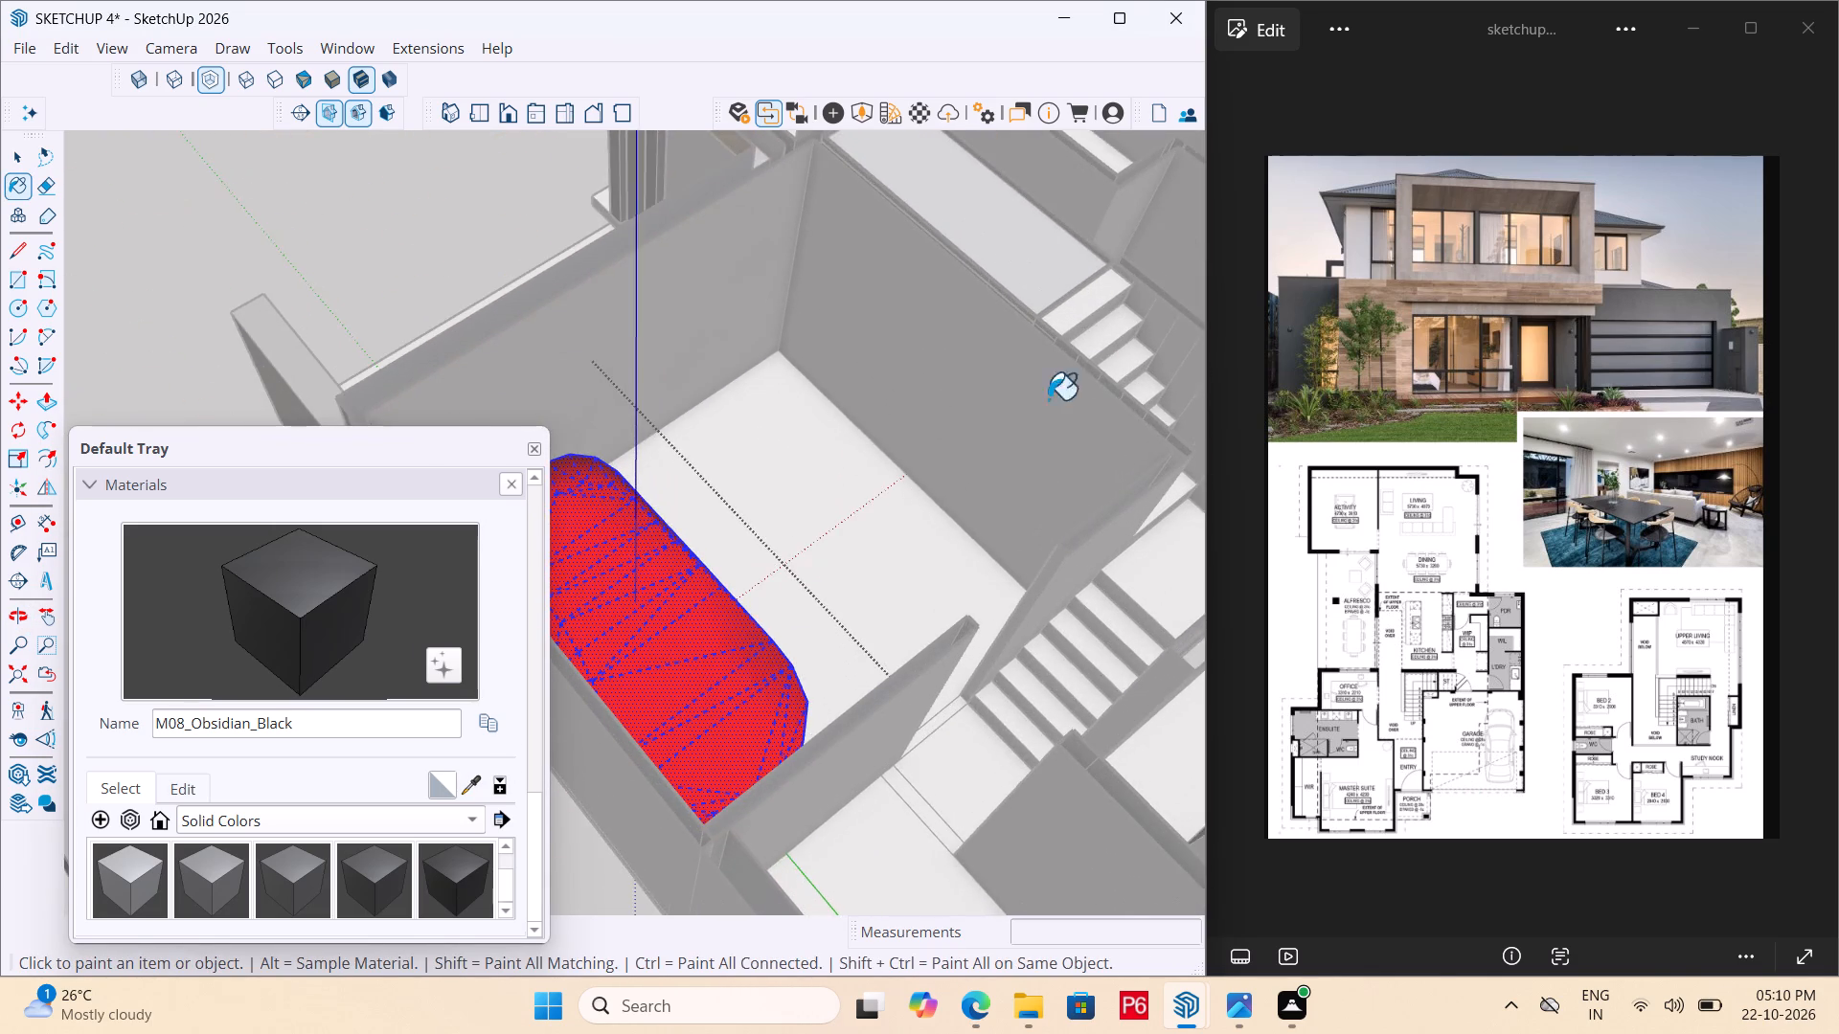
{"action": "scroll", "coordinate": [1086, 386], "scroll_direction": "down", "scroll_amount": 5}
{"action": "middle_click_drag", "start_coordinate": [856, 538], "coordinate": [692, 586]}
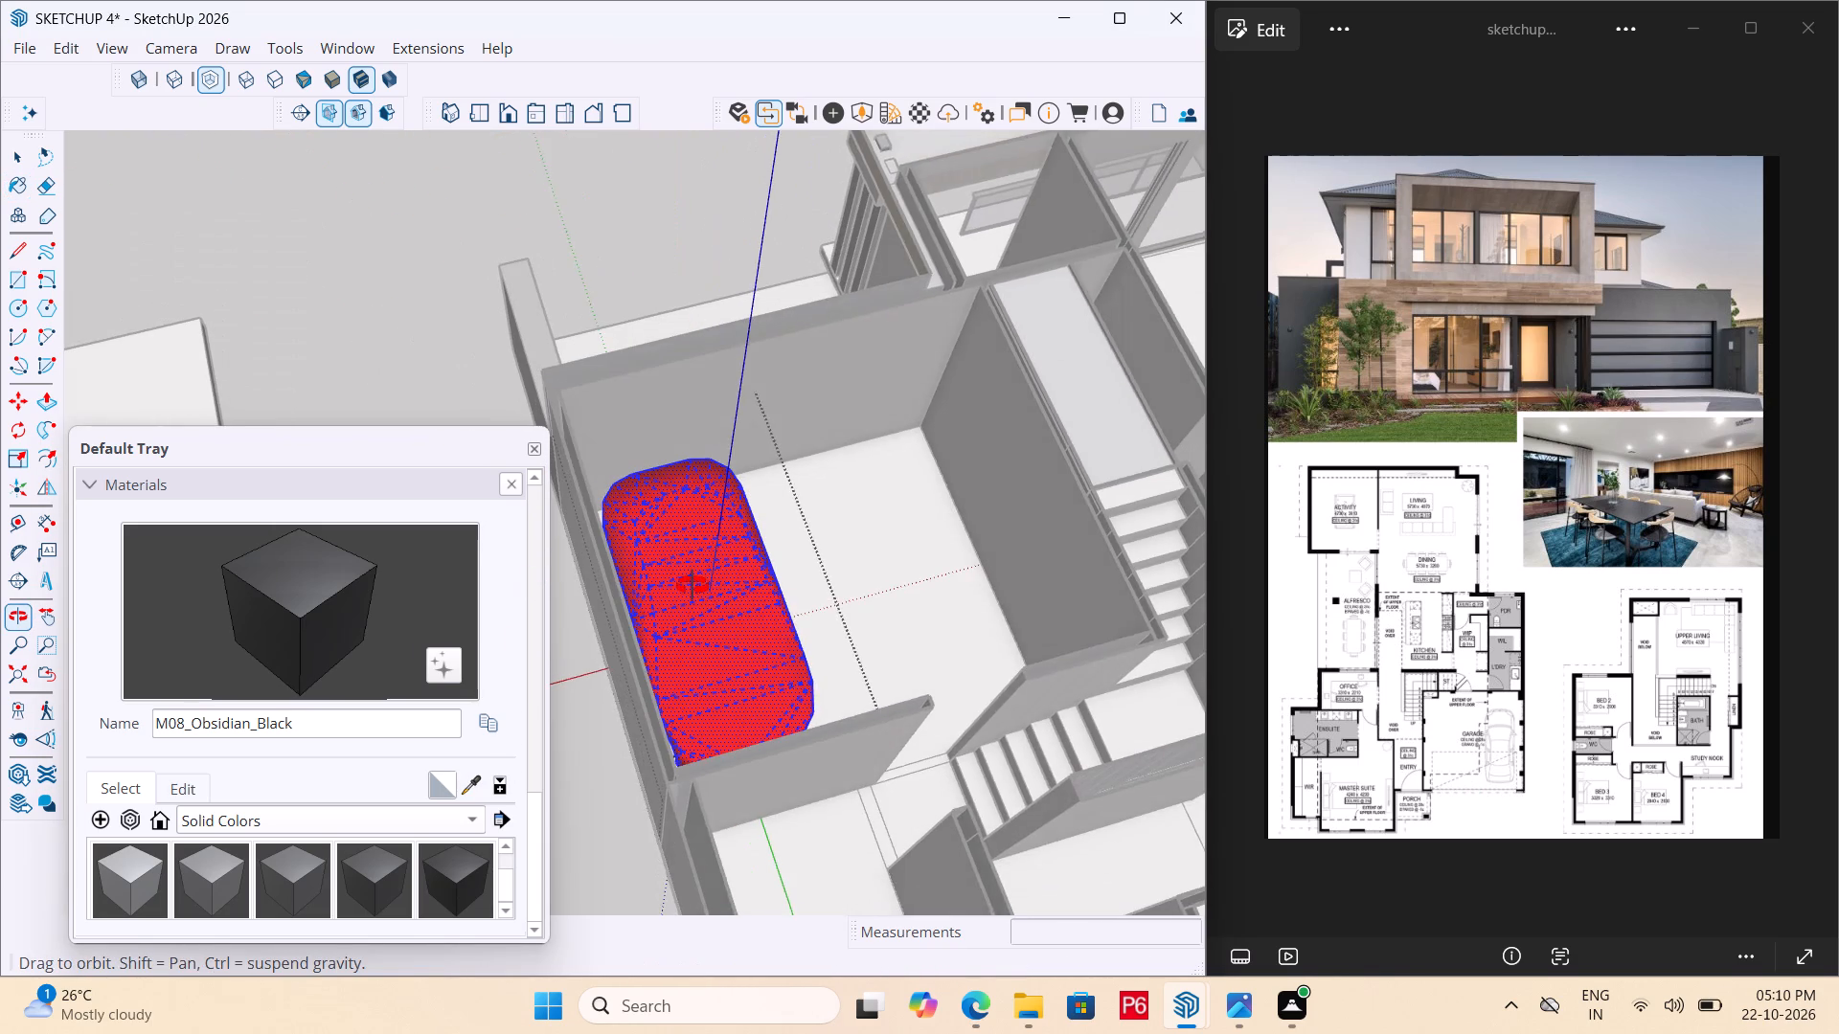
{"action": "middle_click_drag", "start_coordinate": [692, 586], "coordinate": [687, 598]}
{"action": "scroll", "coordinate": [679, 597], "scroll_direction": "up", "scroll_amount": 5}
{"action": "scroll", "coordinate": [602, 788], "scroll_direction": "up", "scroll_amount": 4}
{"action": "middle_click_drag", "start_coordinate": [647, 850], "coordinate": [658, 820]}
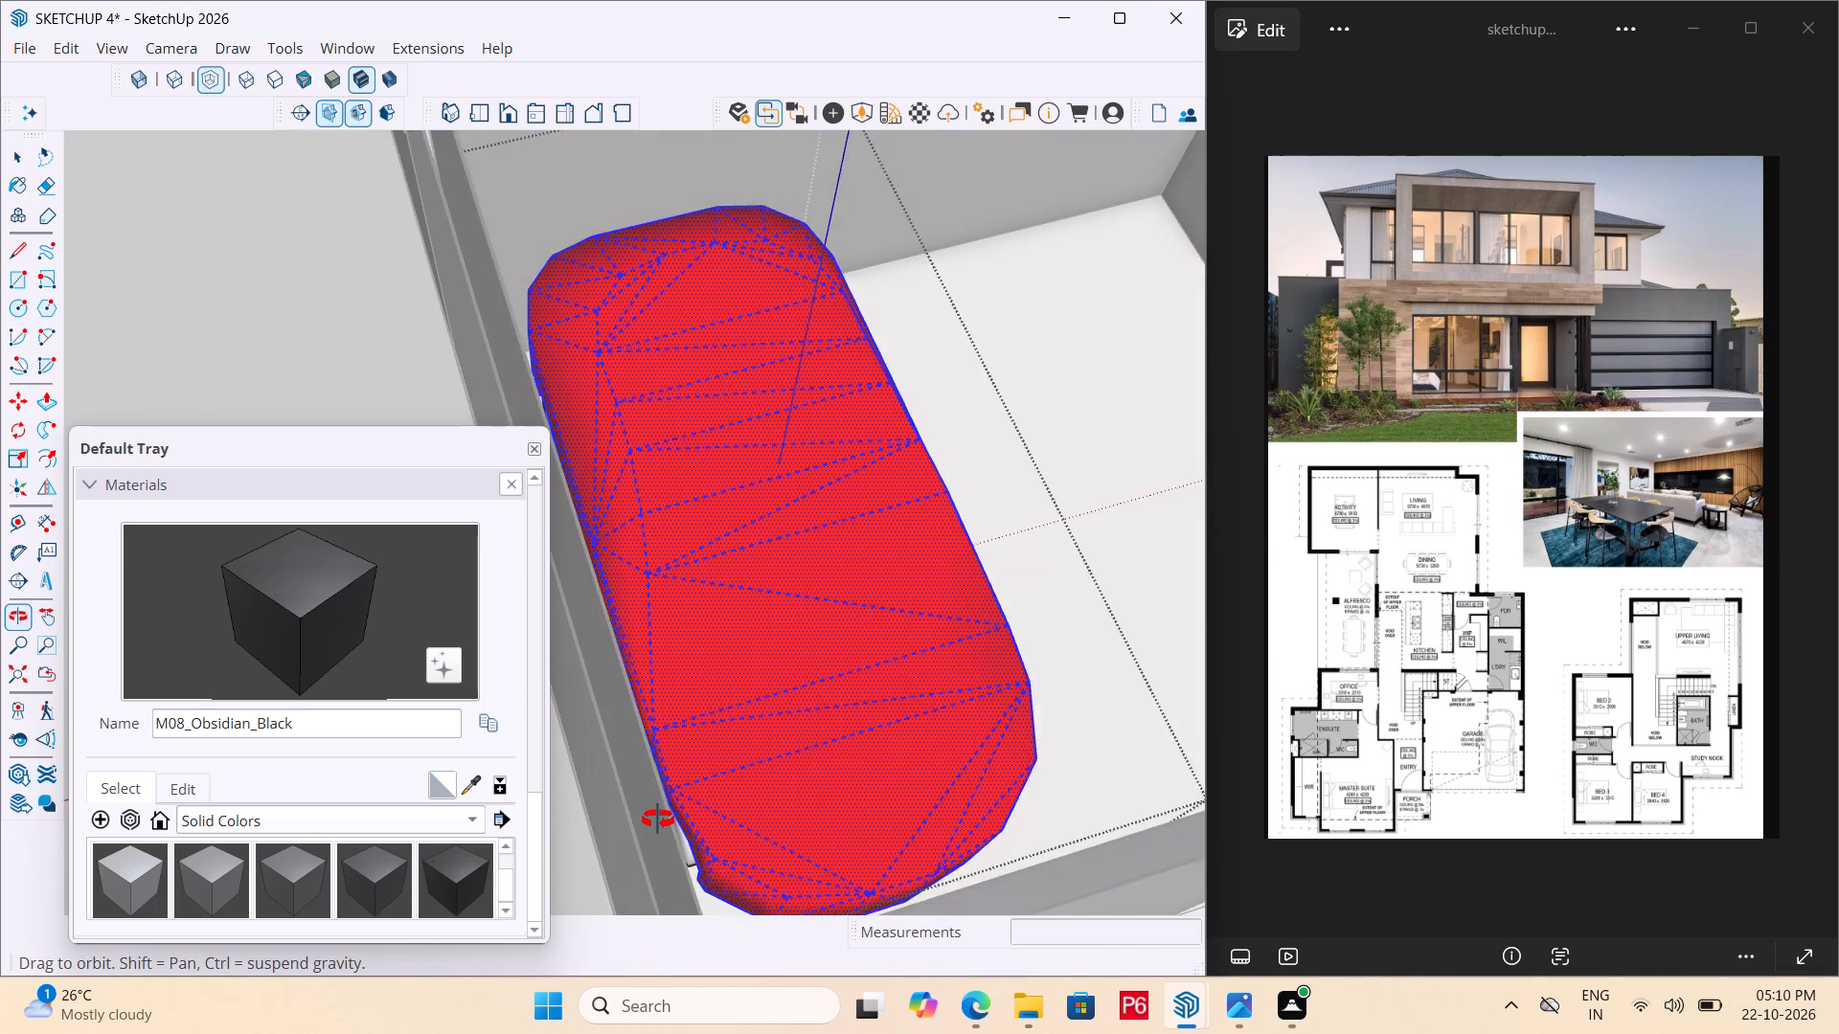
{"action": "middle_click_drag", "start_coordinate": [658, 820], "coordinate": [623, 803]}
{"action": "scroll", "coordinate": [684, 918], "scroll_direction": "up", "scroll_amount": 12}
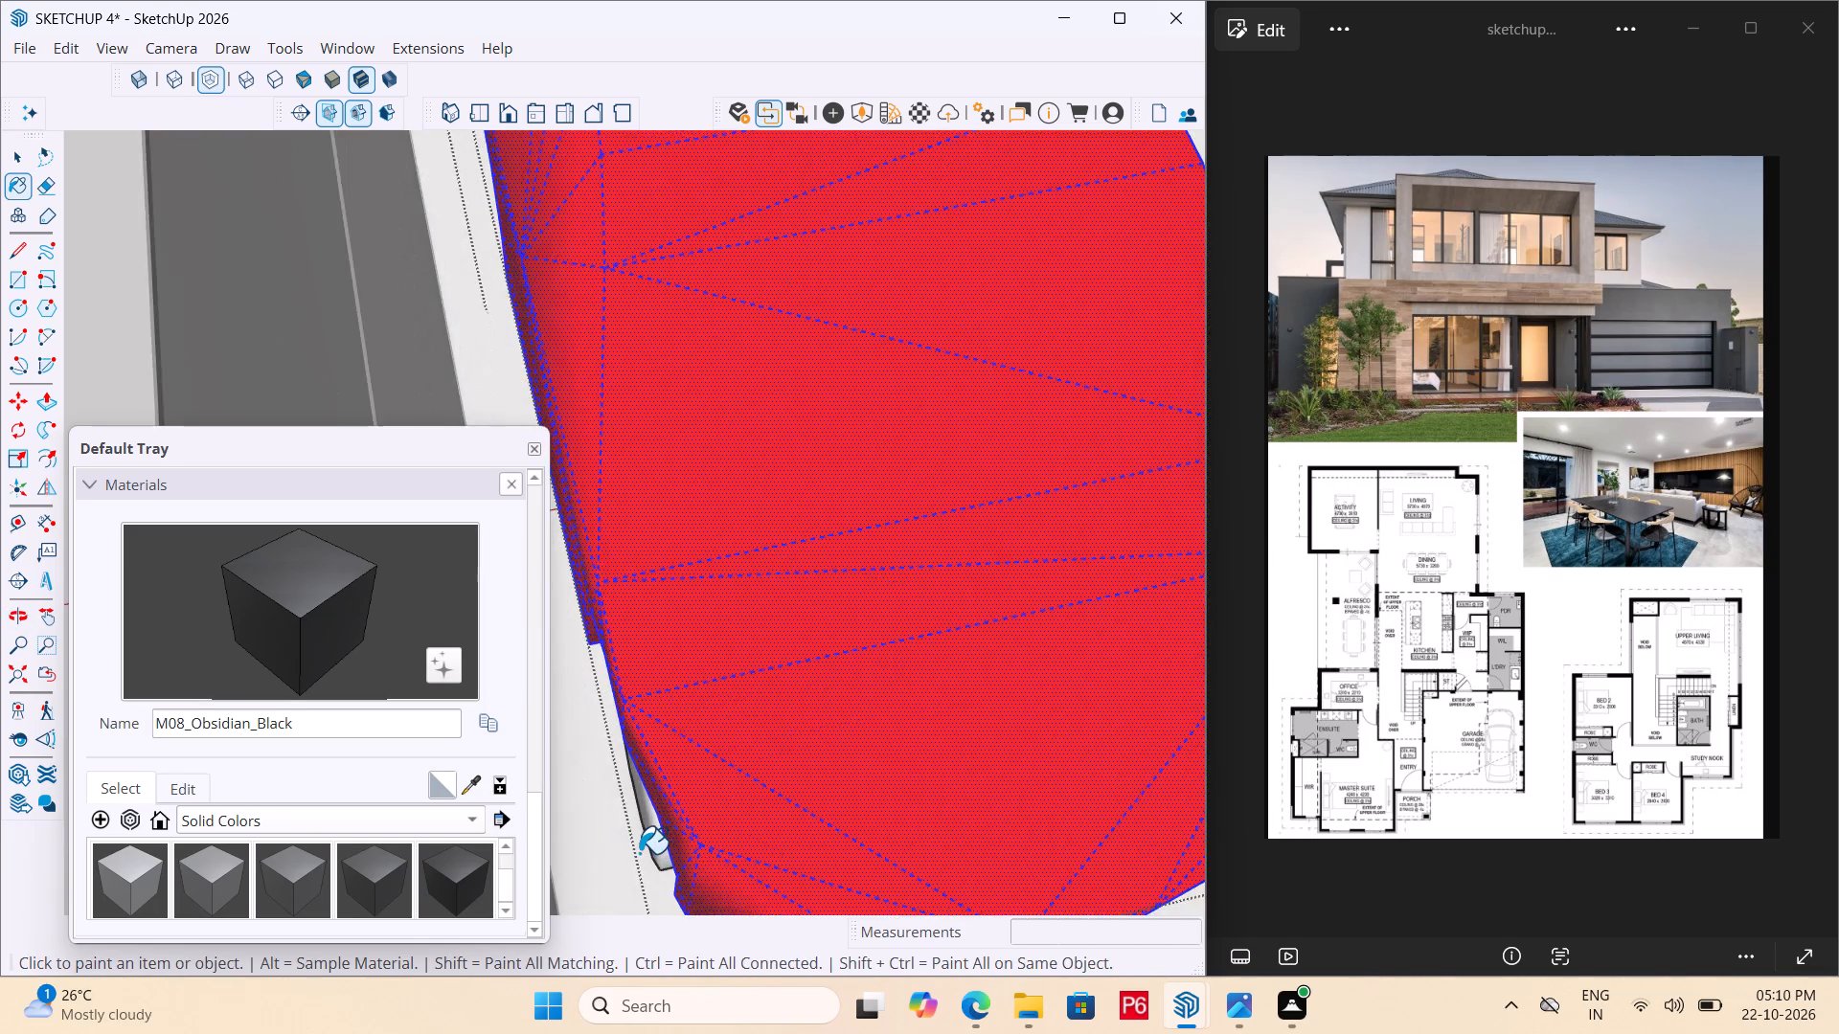
{"action": "scroll", "coordinate": [639, 853], "scroll_direction": "up", "scroll_amount": 4}
{"action": "left_click", "coordinate": [651, 811]}
Paint the remaining outer-wall-side wheel, at the car's street end, with M08_Obsidian_Black.
{"action": "scroll", "coordinate": [776, 954], "scroll_direction": "down", "scroll_amount": 7}
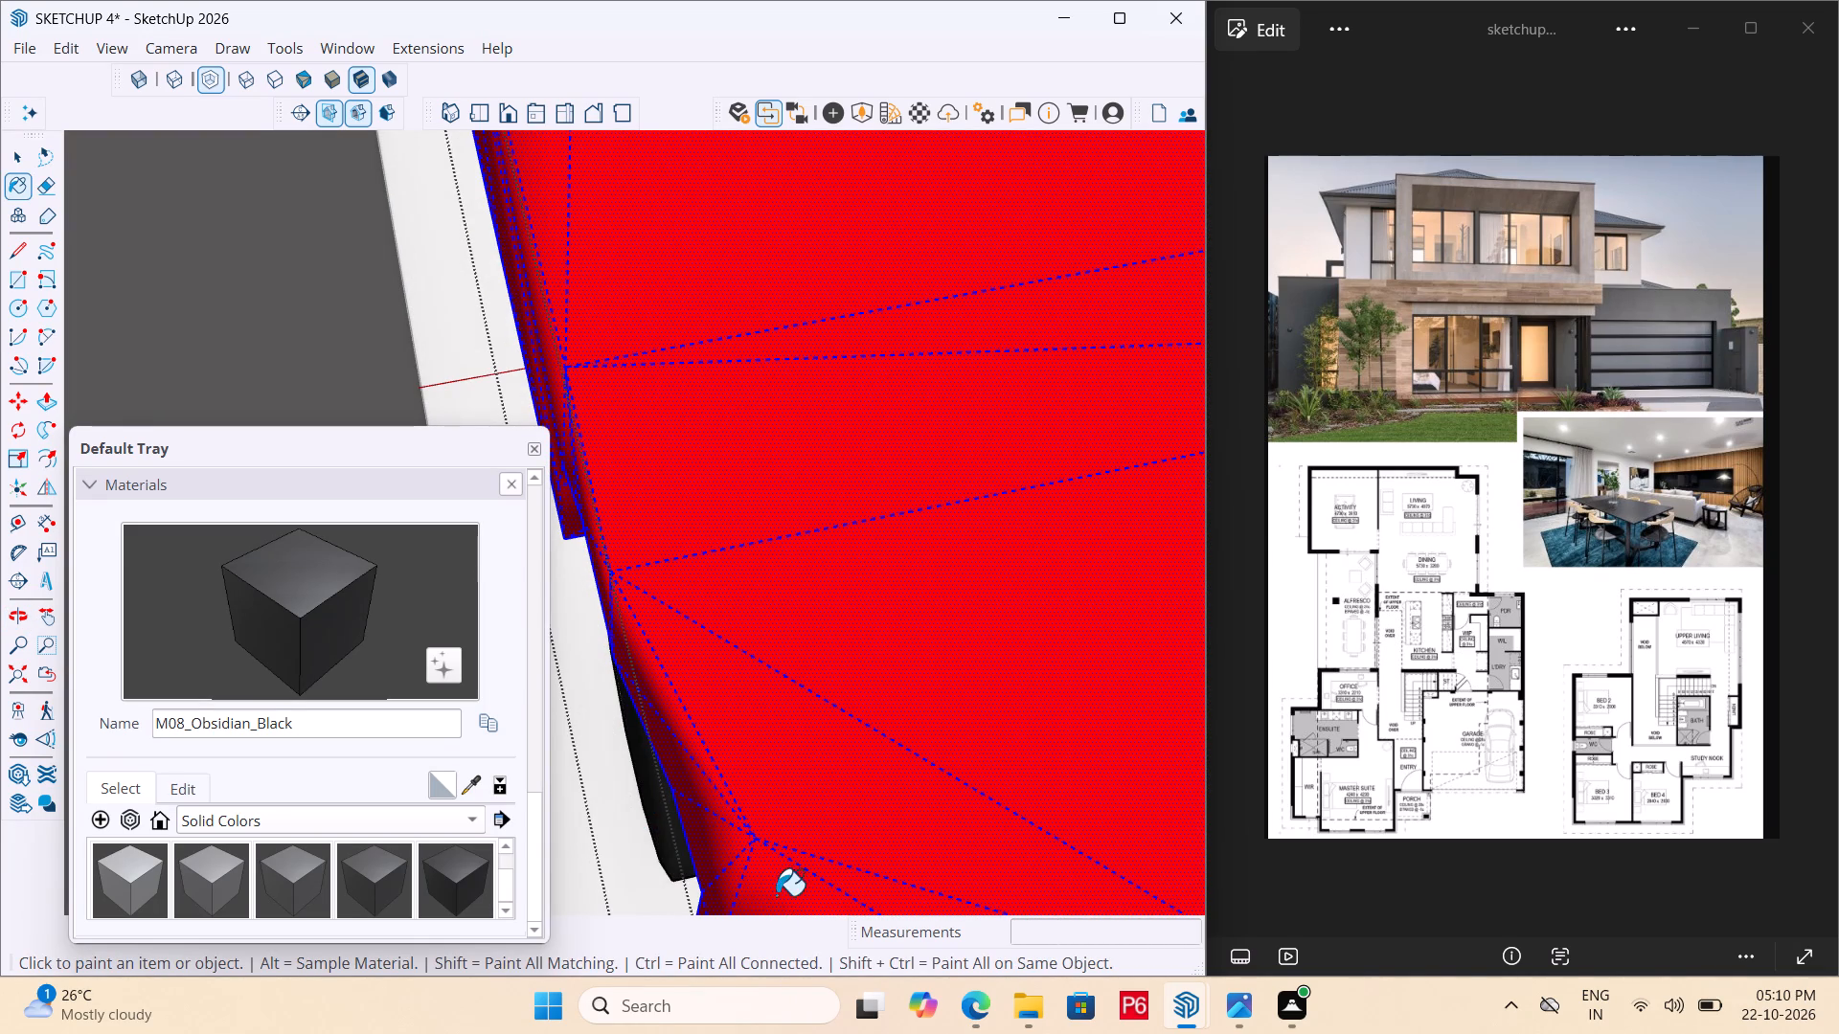
{"action": "scroll", "coordinate": [775, 890], "scroll_direction": "down", "scroll_amount": 6}
{"action": "scroll", "coordinate": [724, 824], "scroll_direction": "down", "scroll_amount": 8}
{"action": "scroll", "coordinate": [606, 818], "scroll_direction": "down", "scroll_amount": 5}
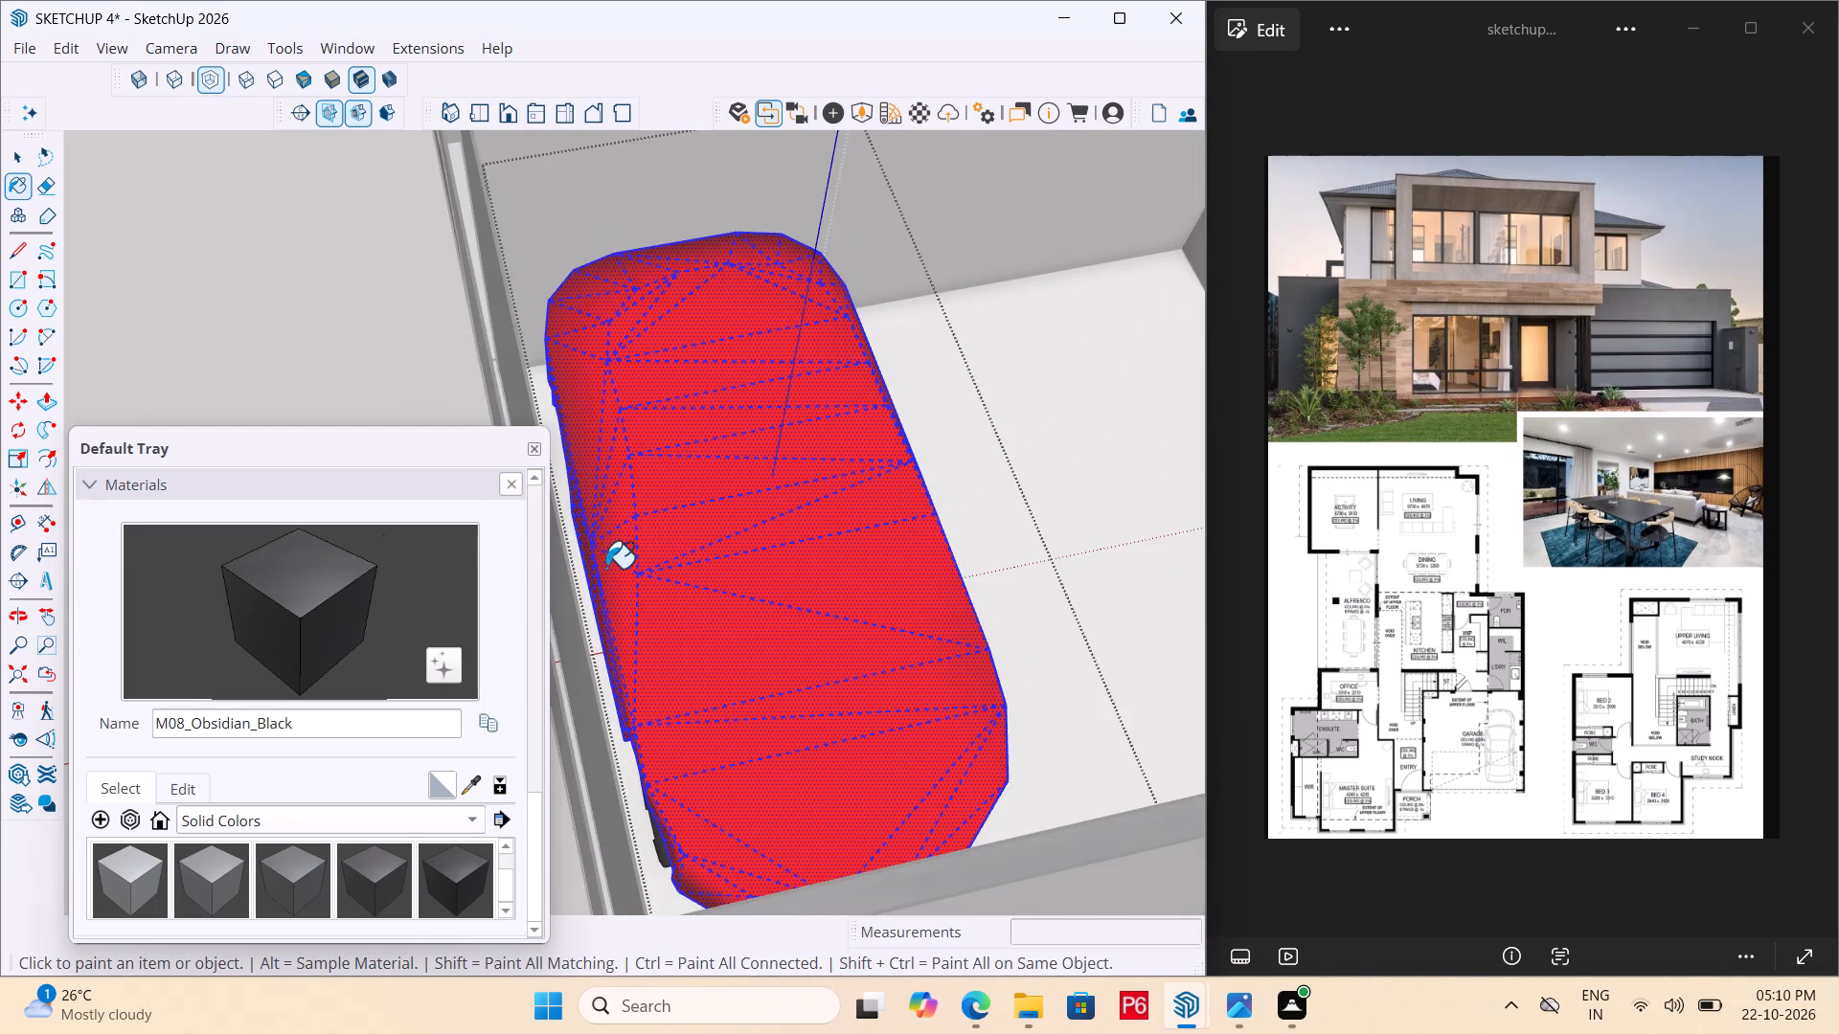
{"action": "scroll", "coordinate": [526, 300], "scroll_direction": "up", "scroll_amount": 12}
{"action": "scroll", "coordinate": [575, 499], "scroll_direction": "up", "scroll_amount": 5}
{"action": "middle_click_drag", "start_coordinate": [585, 542], "coordinate": [652, 593]}
{"action": "middle_click", "coordinate": [652, 594]}
{"action": "left_click", "coordinate": [602, 578]}
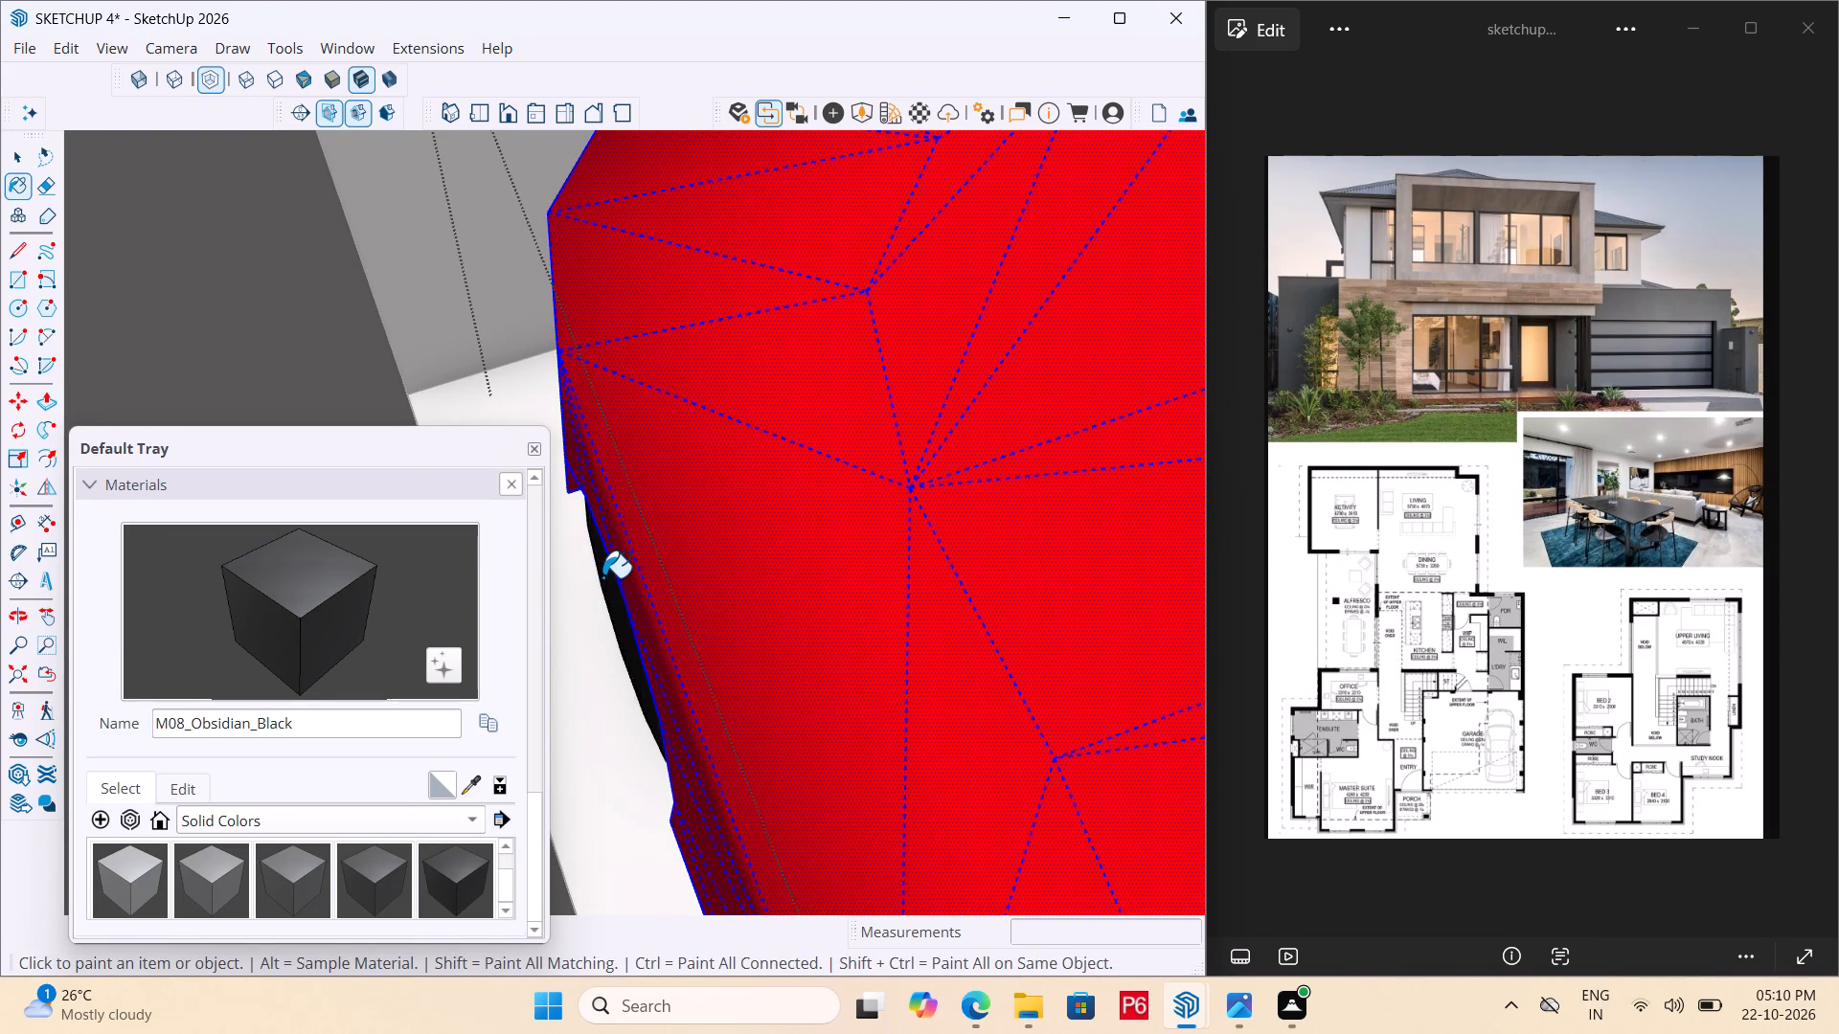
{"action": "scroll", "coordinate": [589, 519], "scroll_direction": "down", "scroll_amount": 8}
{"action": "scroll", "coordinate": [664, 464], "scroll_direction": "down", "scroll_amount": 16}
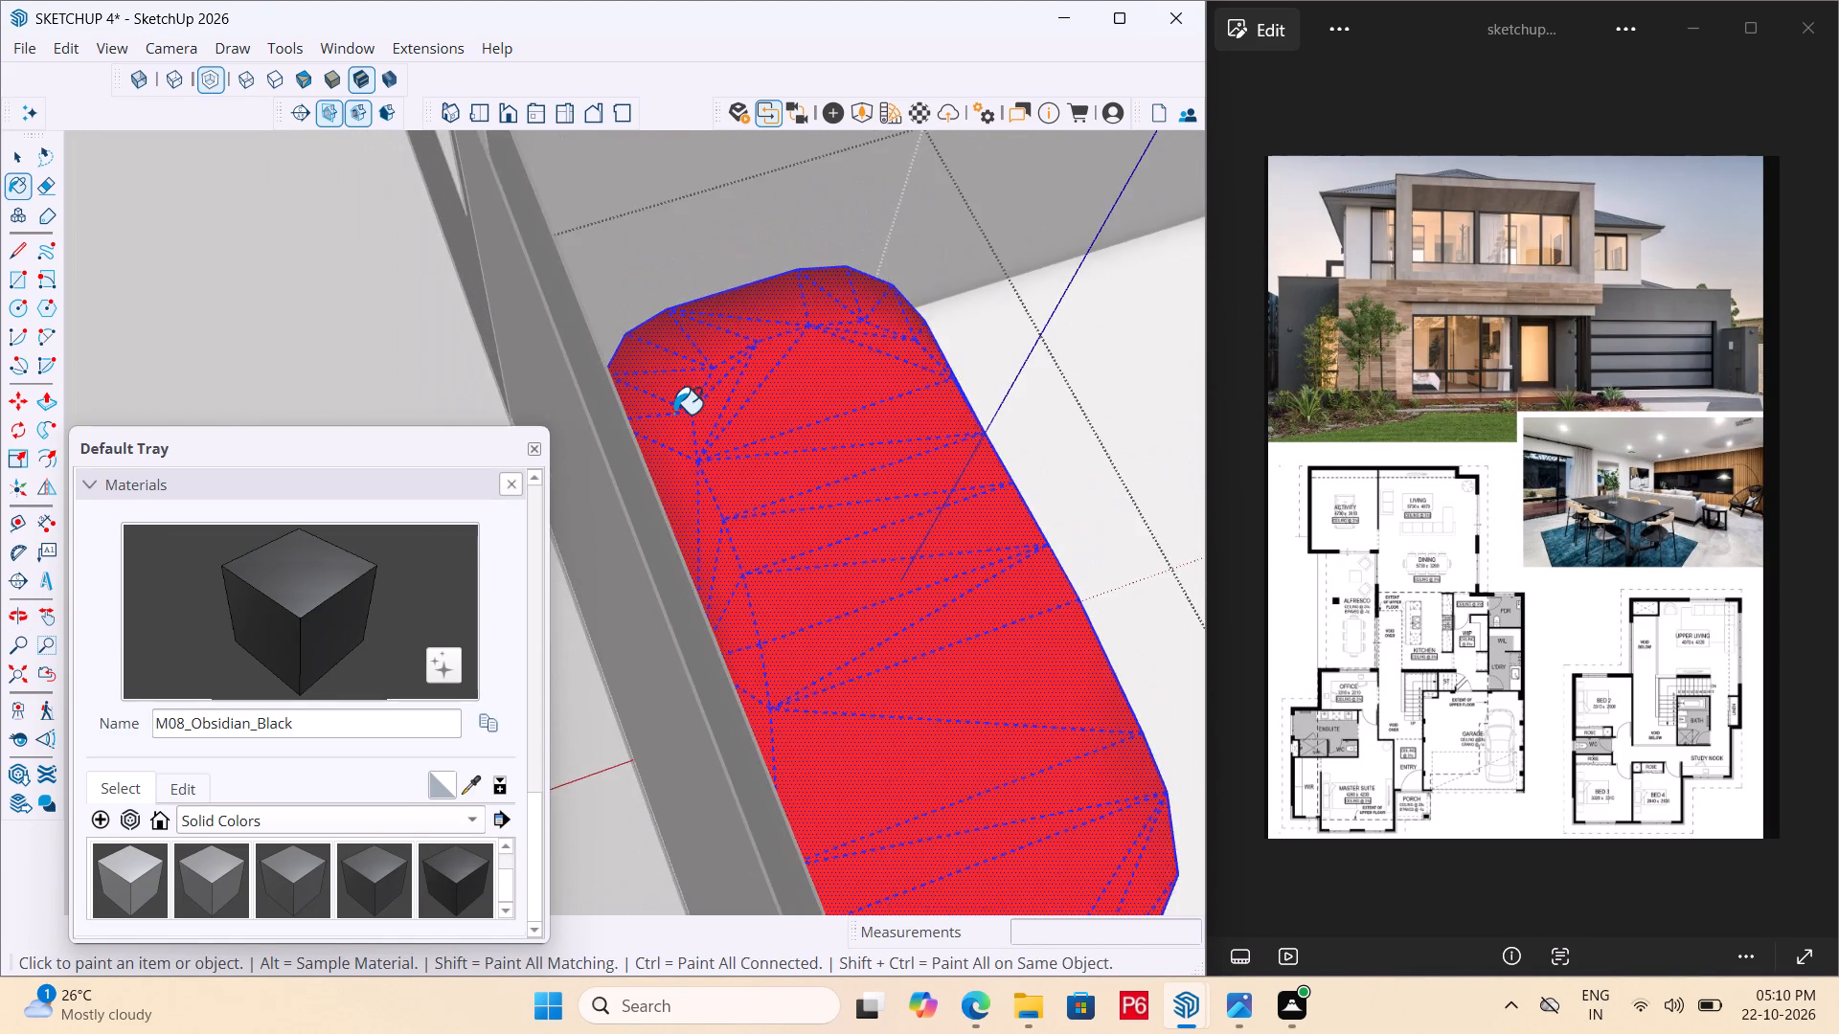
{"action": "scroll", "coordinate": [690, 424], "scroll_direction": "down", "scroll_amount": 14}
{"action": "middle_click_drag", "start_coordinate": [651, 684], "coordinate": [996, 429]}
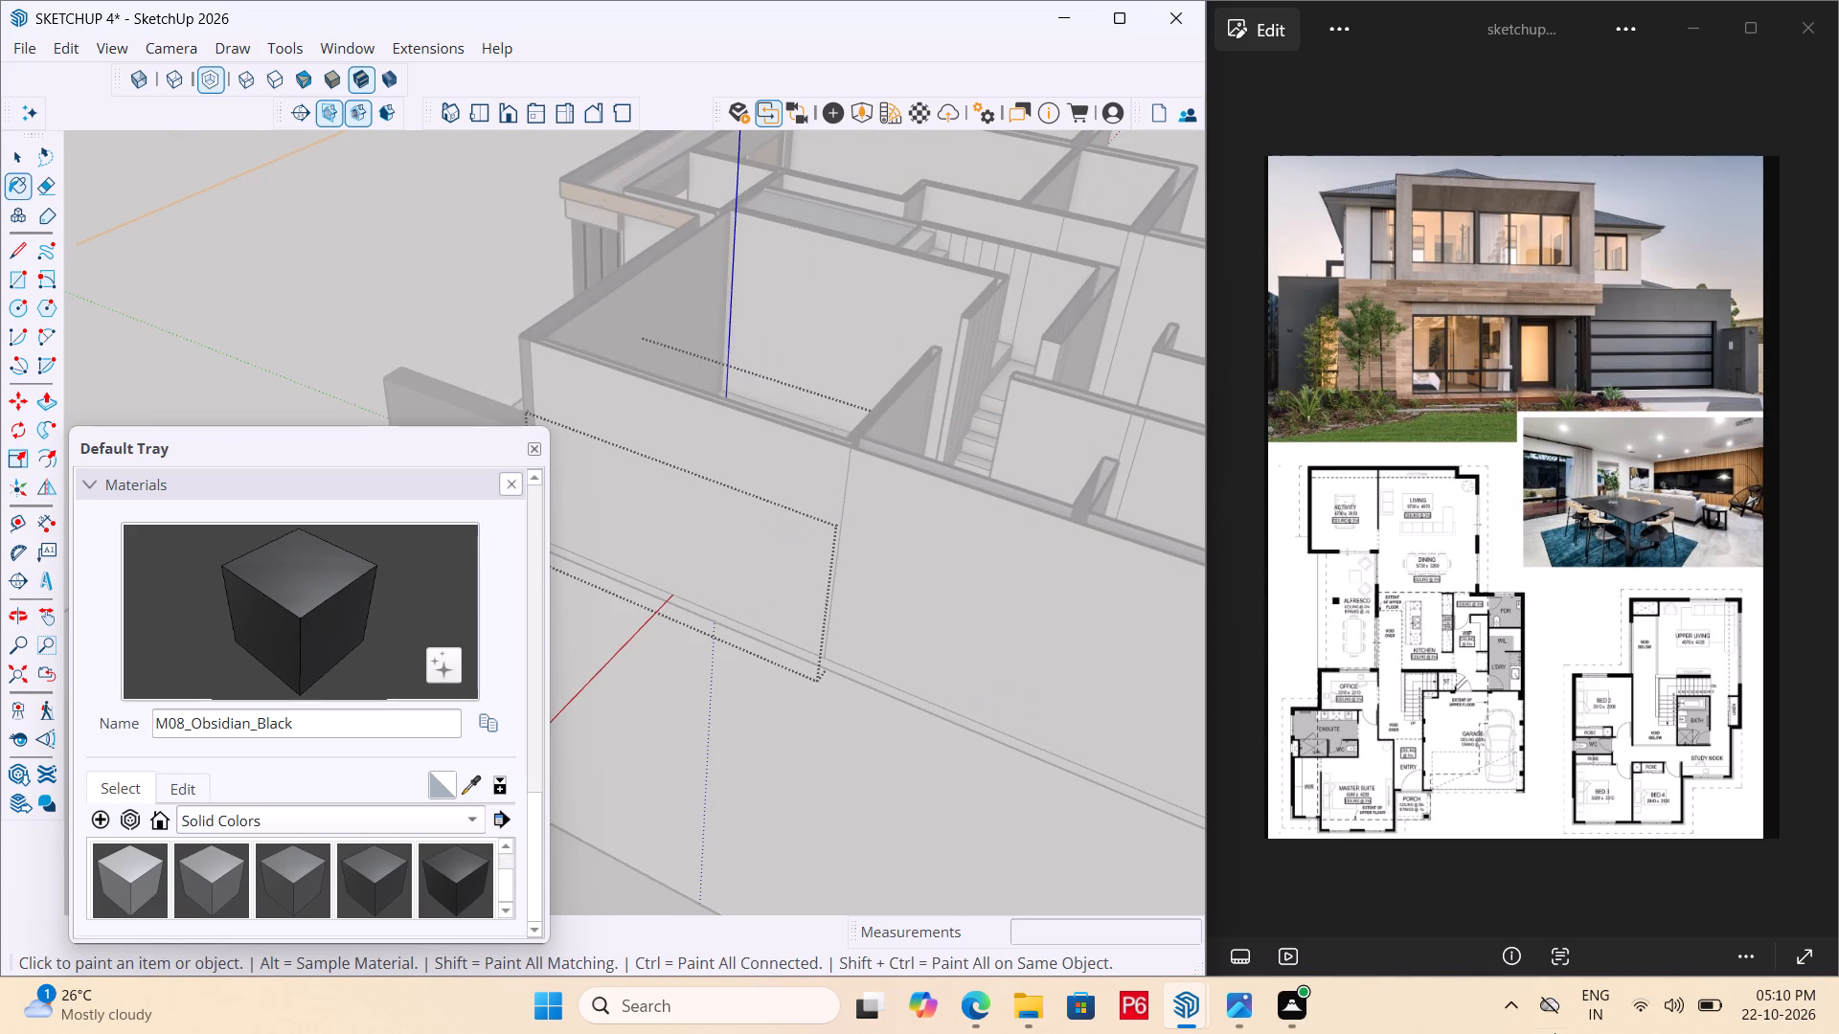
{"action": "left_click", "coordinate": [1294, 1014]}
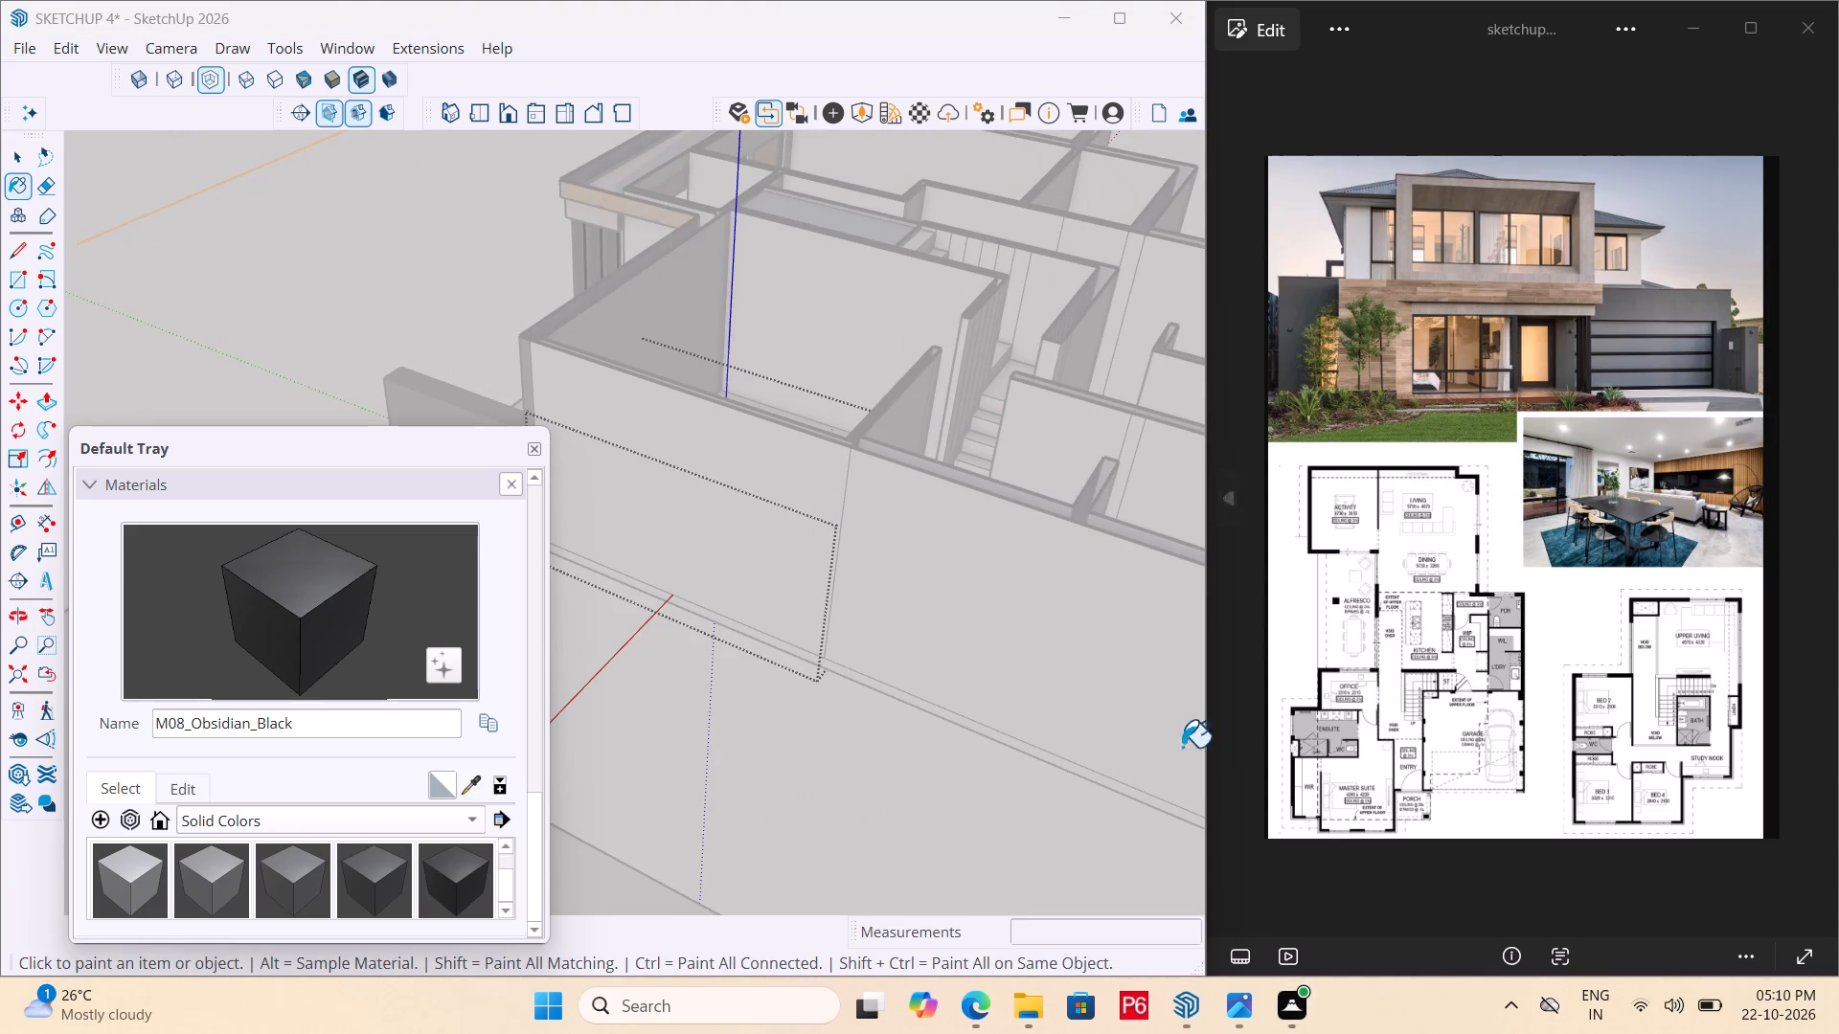
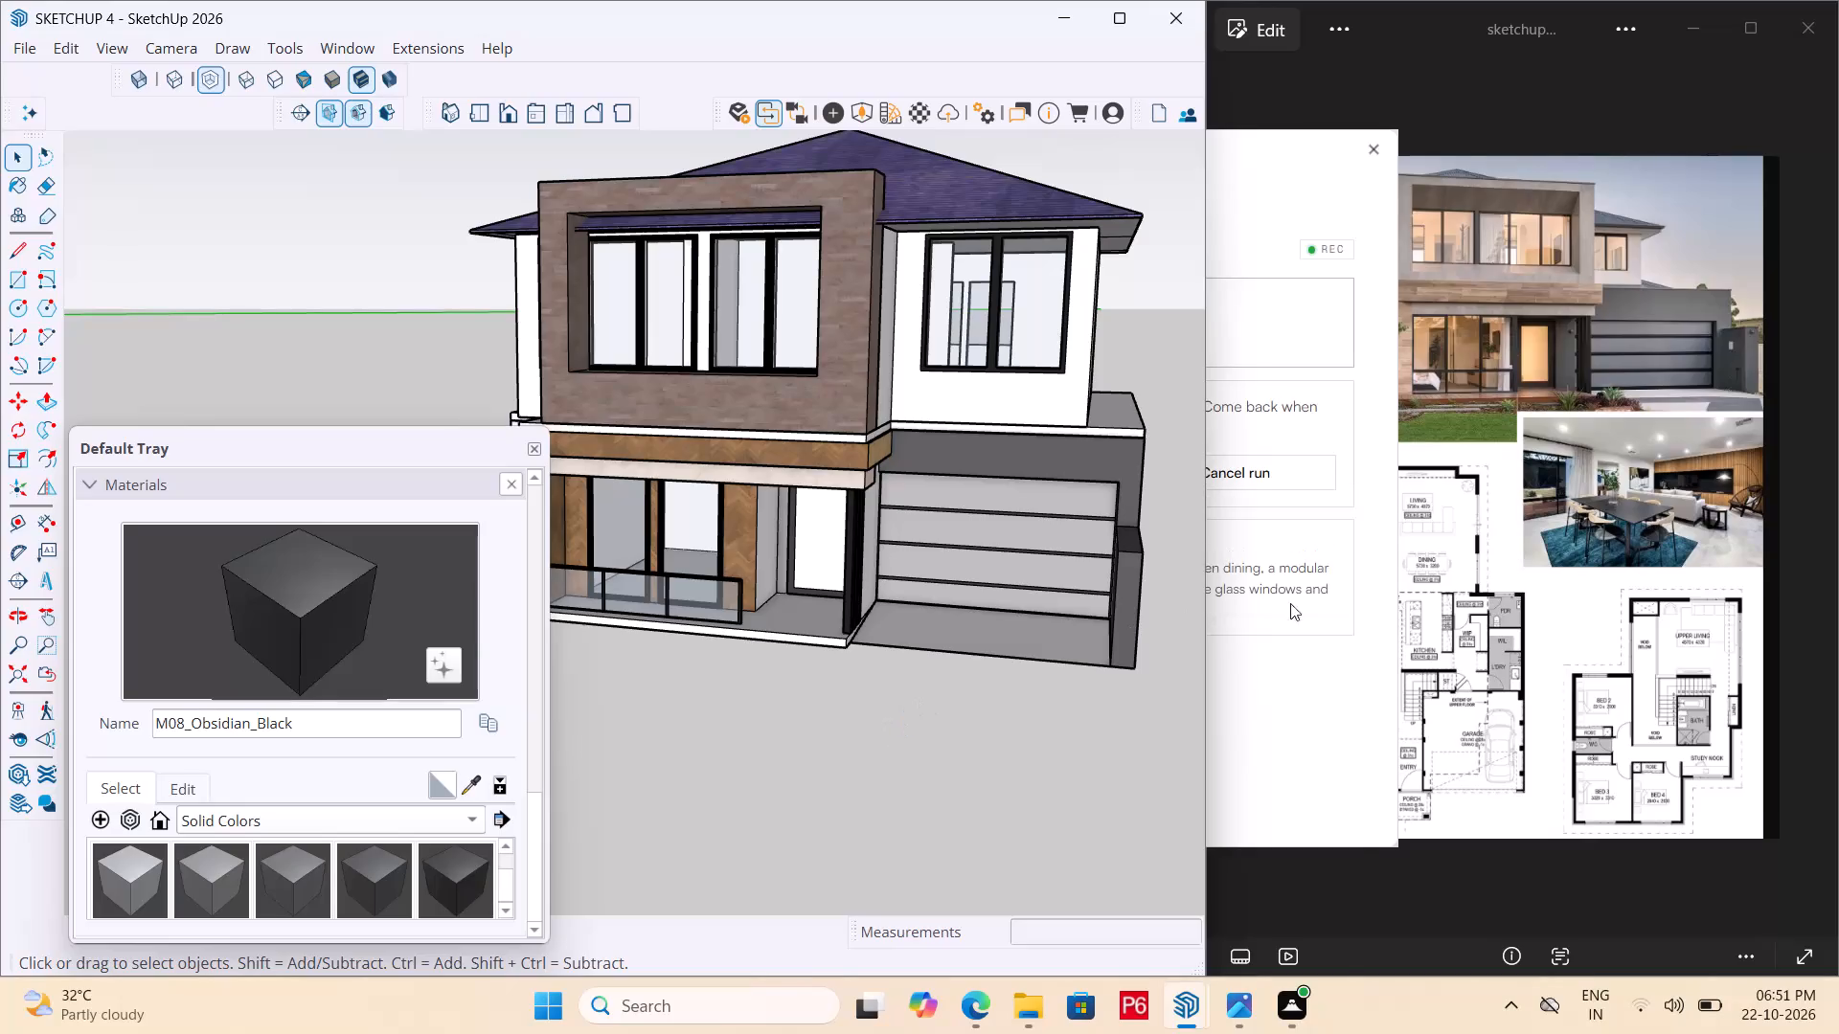
Examine the house exterior from the street front, the garage side and the opposite side.
{"action": "left_click", "coordinate": [1539, 557]}
{"action": "scroll", "coordinate": [742, 543], "scroll_direction": "down", "scroll_amount": 6}
{"action": "middle_click_drag", "start_coordinate": [860, 501], "coordinate": [771, 564]}
{"action": "scroll", "coordinate": [783, 560], "scroll_direction": "up", "scroll_amount": 1}
{"action": "middle_click_drag", "start_coordinate": [754, 590], "coordinate": [795, 572]}
{"action": "left_click", "coordinate": [762, 676]}
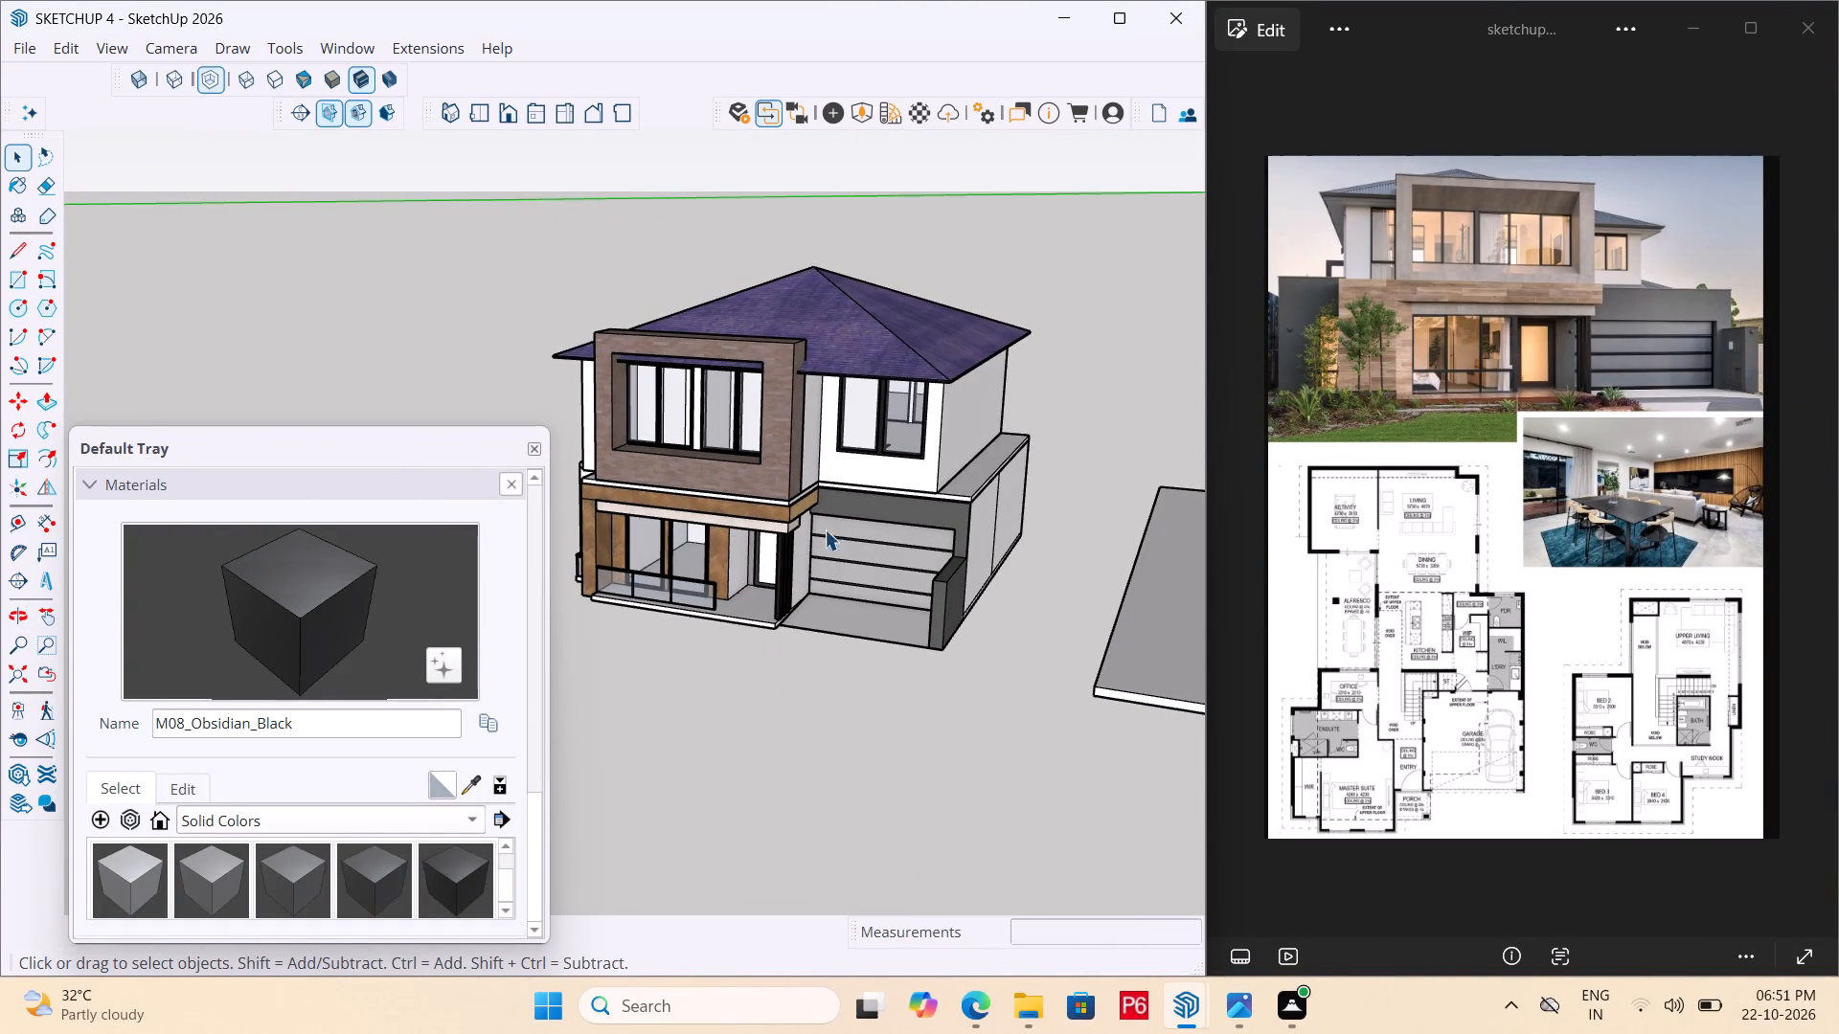
{"action": "scroll", "coordinate": [1022, 466], "scroll_direction": "down", "scroll_amount": 3}
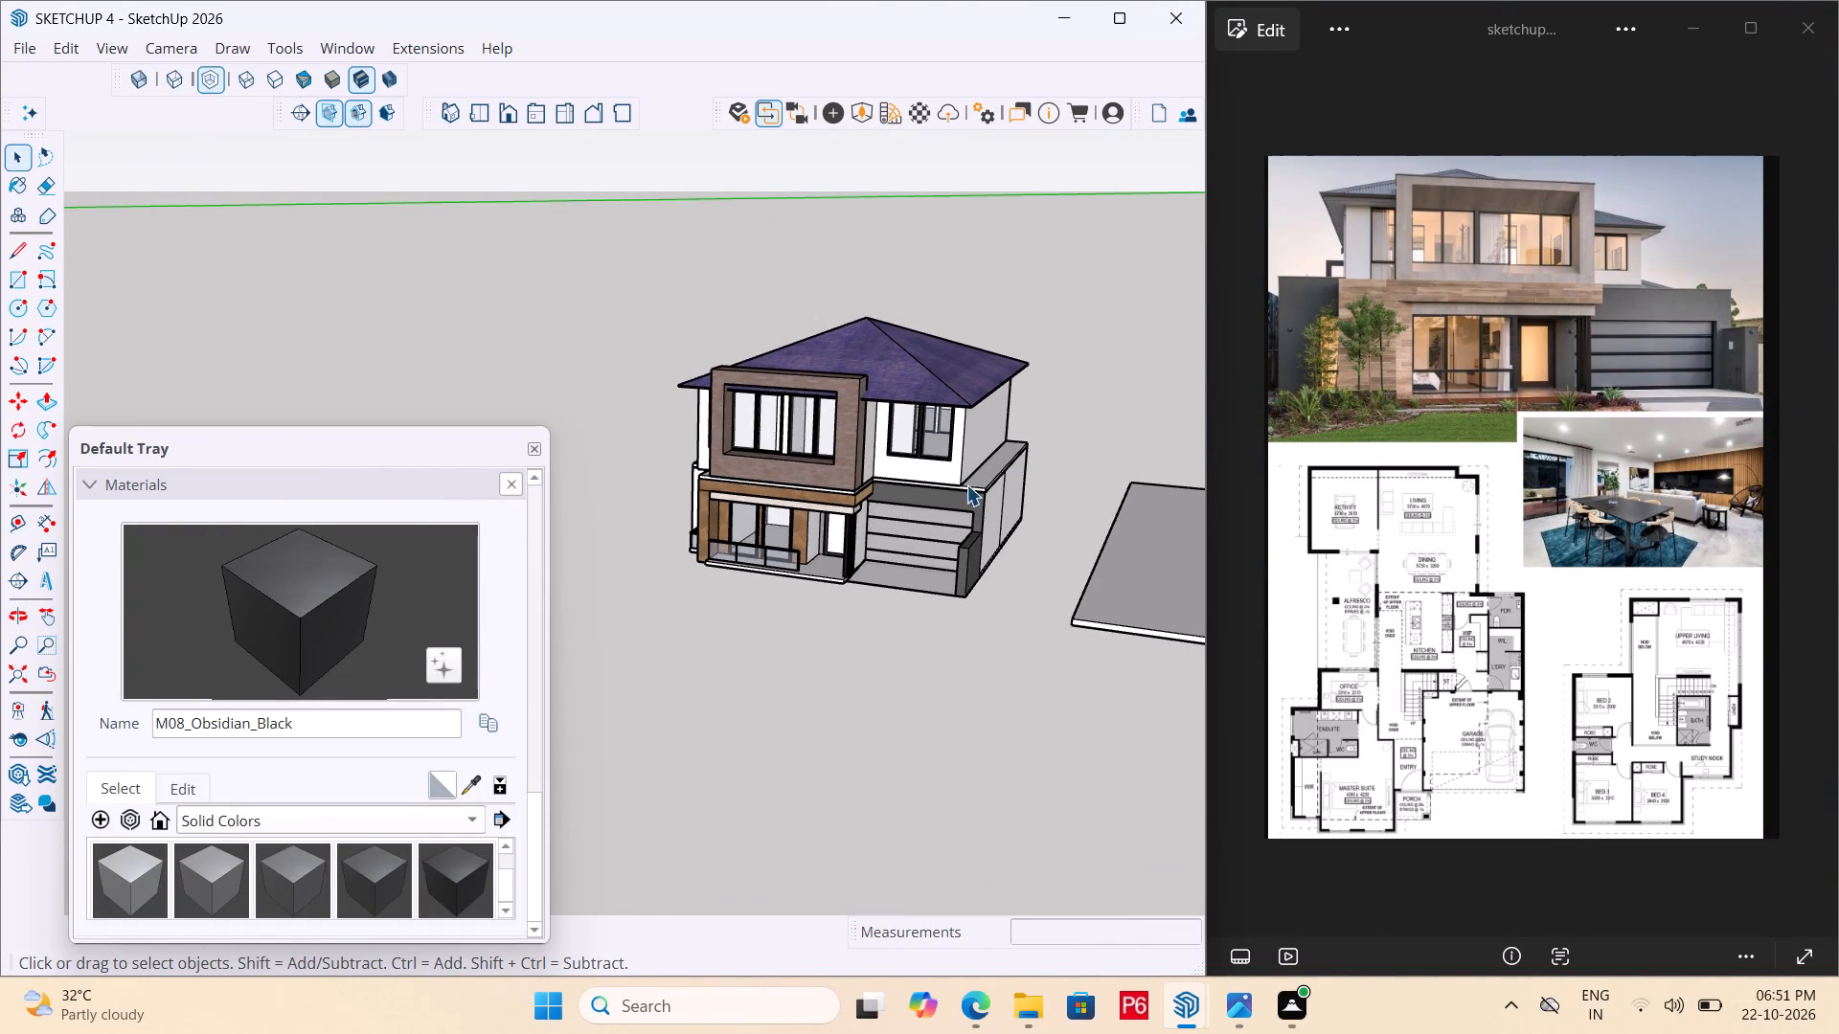
{"action": "middle_click_drag", "start_coordinate": [698, 457], "coordinate": [1103, 512]}
{"action": "scroll", "coordinate": [1069, 484], "scroll_direction": "up", "scroll_amount": 7}
{"action": "scroll", "coordinate": [904, 371], "scroll_direction": "down", "scroll_amount": 8}
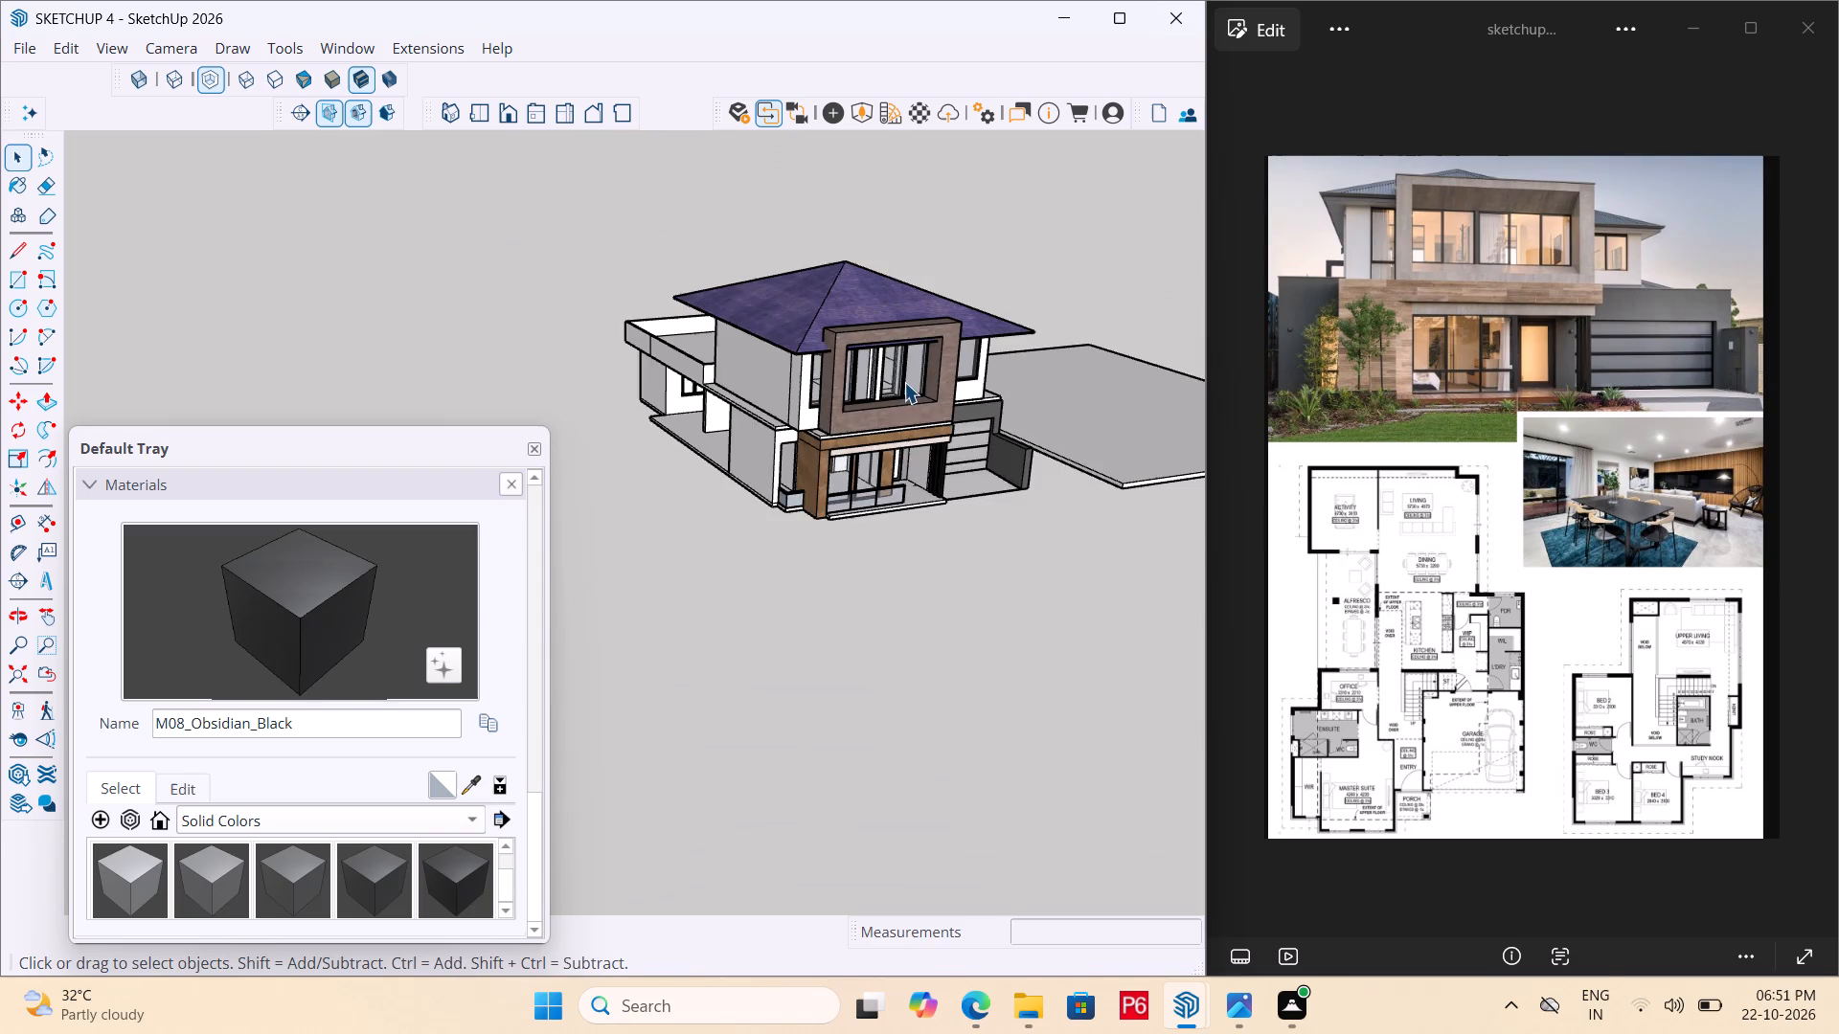
{"action": "middle_click_drag", "start_coordinate": [624, 423], "coordinate": [587, 407]}
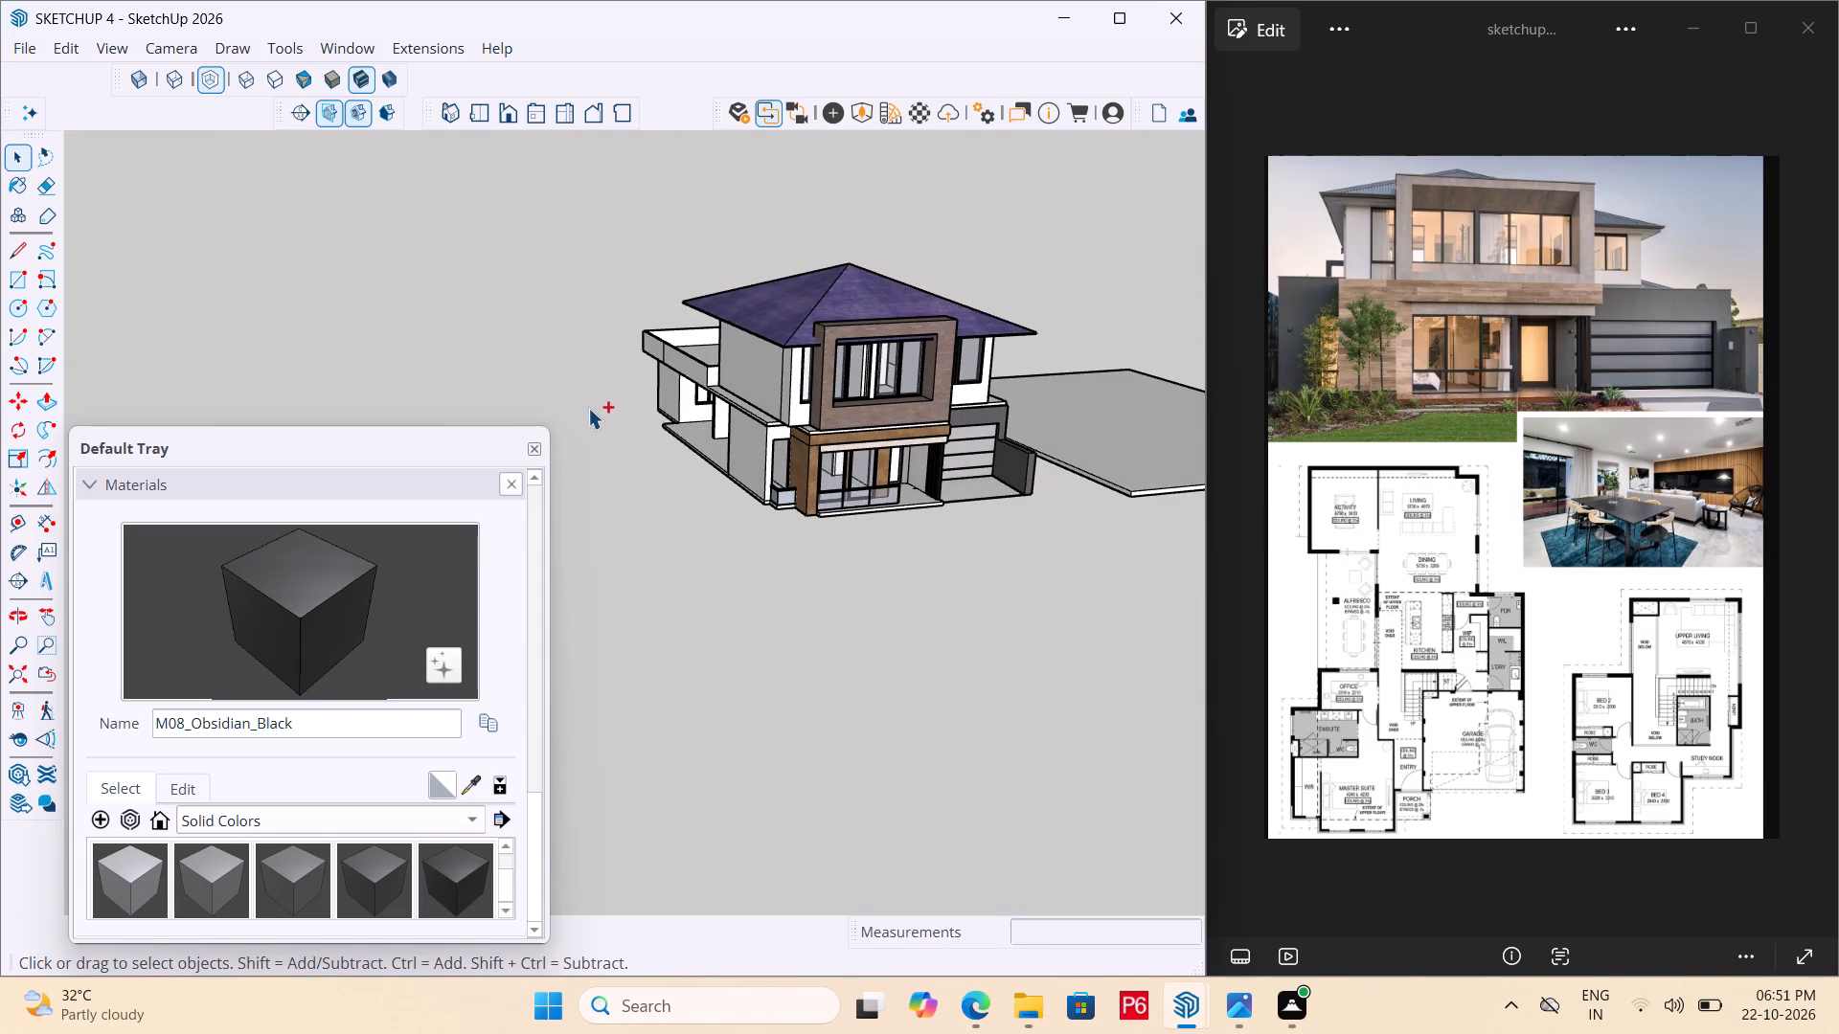
Save the house model.
{"action": "key", "text": "ctrl+s"}
{"action": "key", "text": "ctrl+s"}
{"action": "key", "text": "ctrl+s"}
{"action": "key", "text": "ctrl+s"}
{"action": "key", "text": "ctrl+s"}
Shorten the floating Default Tray and reposition it to free more of the model view.
{"action": "left_click_drag", "start_coordinate": [426, 426], "coordinate": [406, 592]}
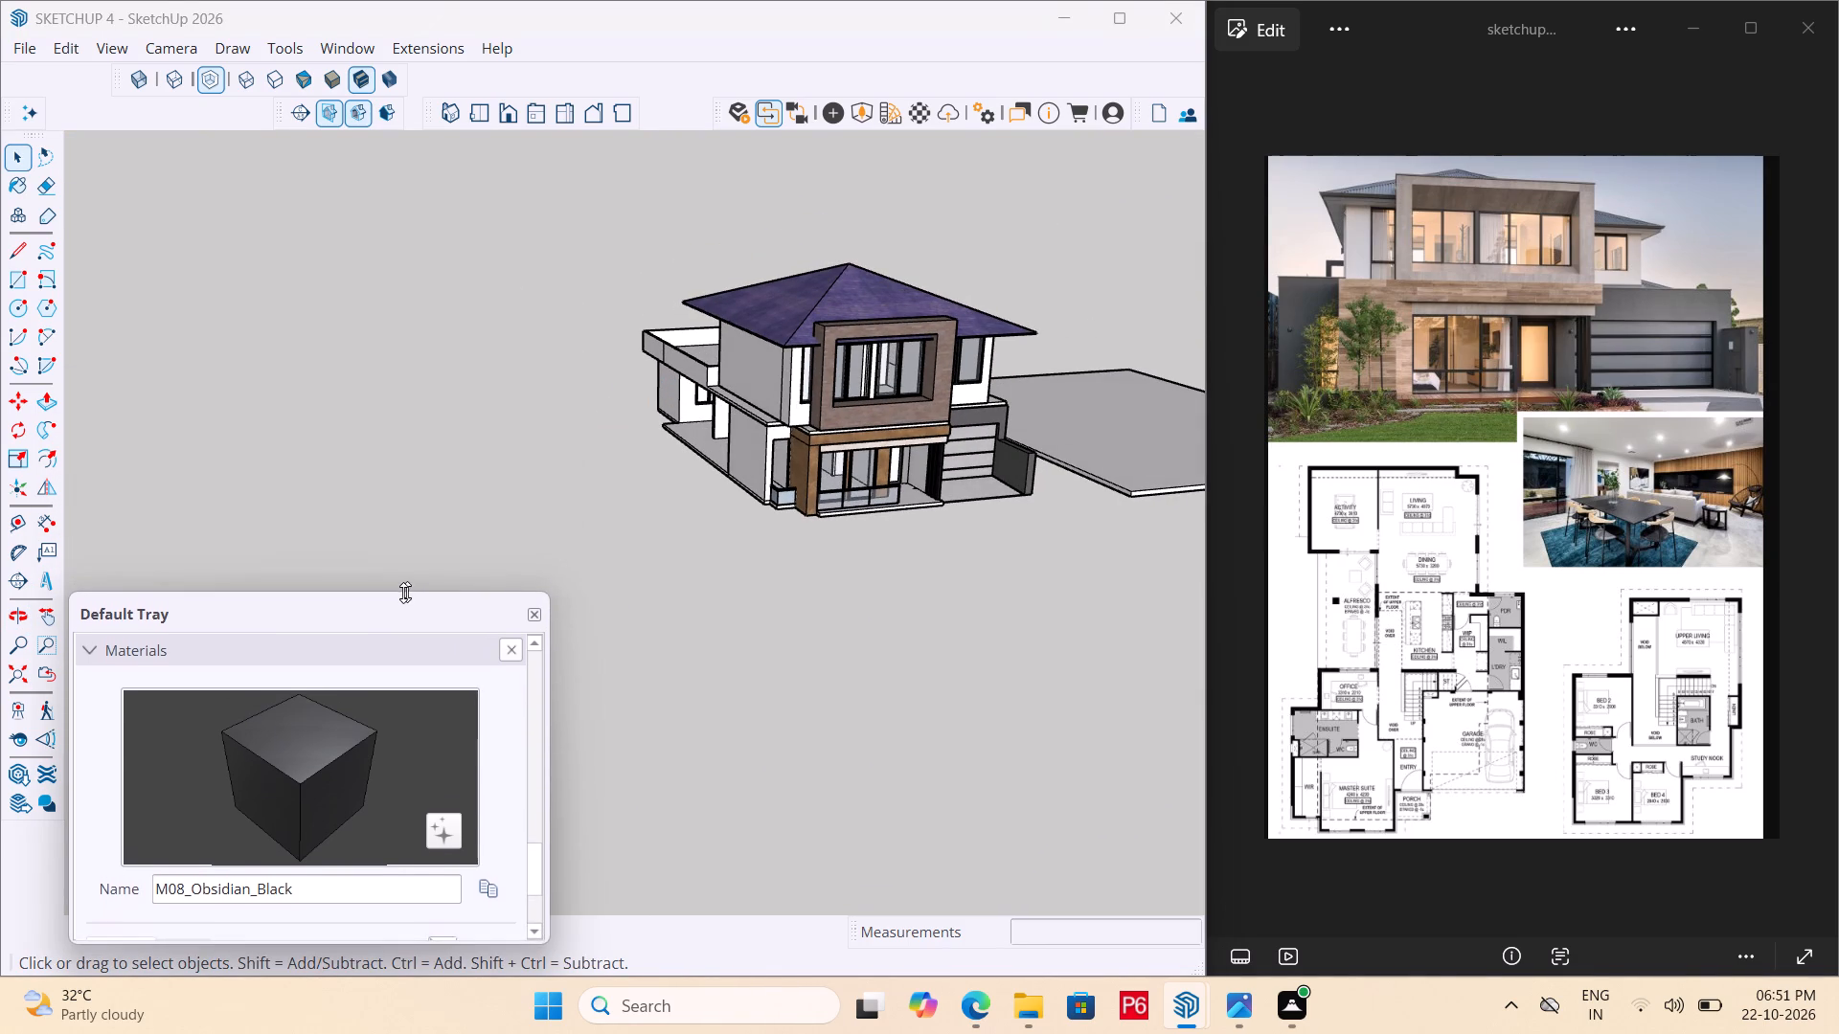
{"action": "left_click_drag", "start_coordinate": [324, 620], "coordinate": [273, 506]}
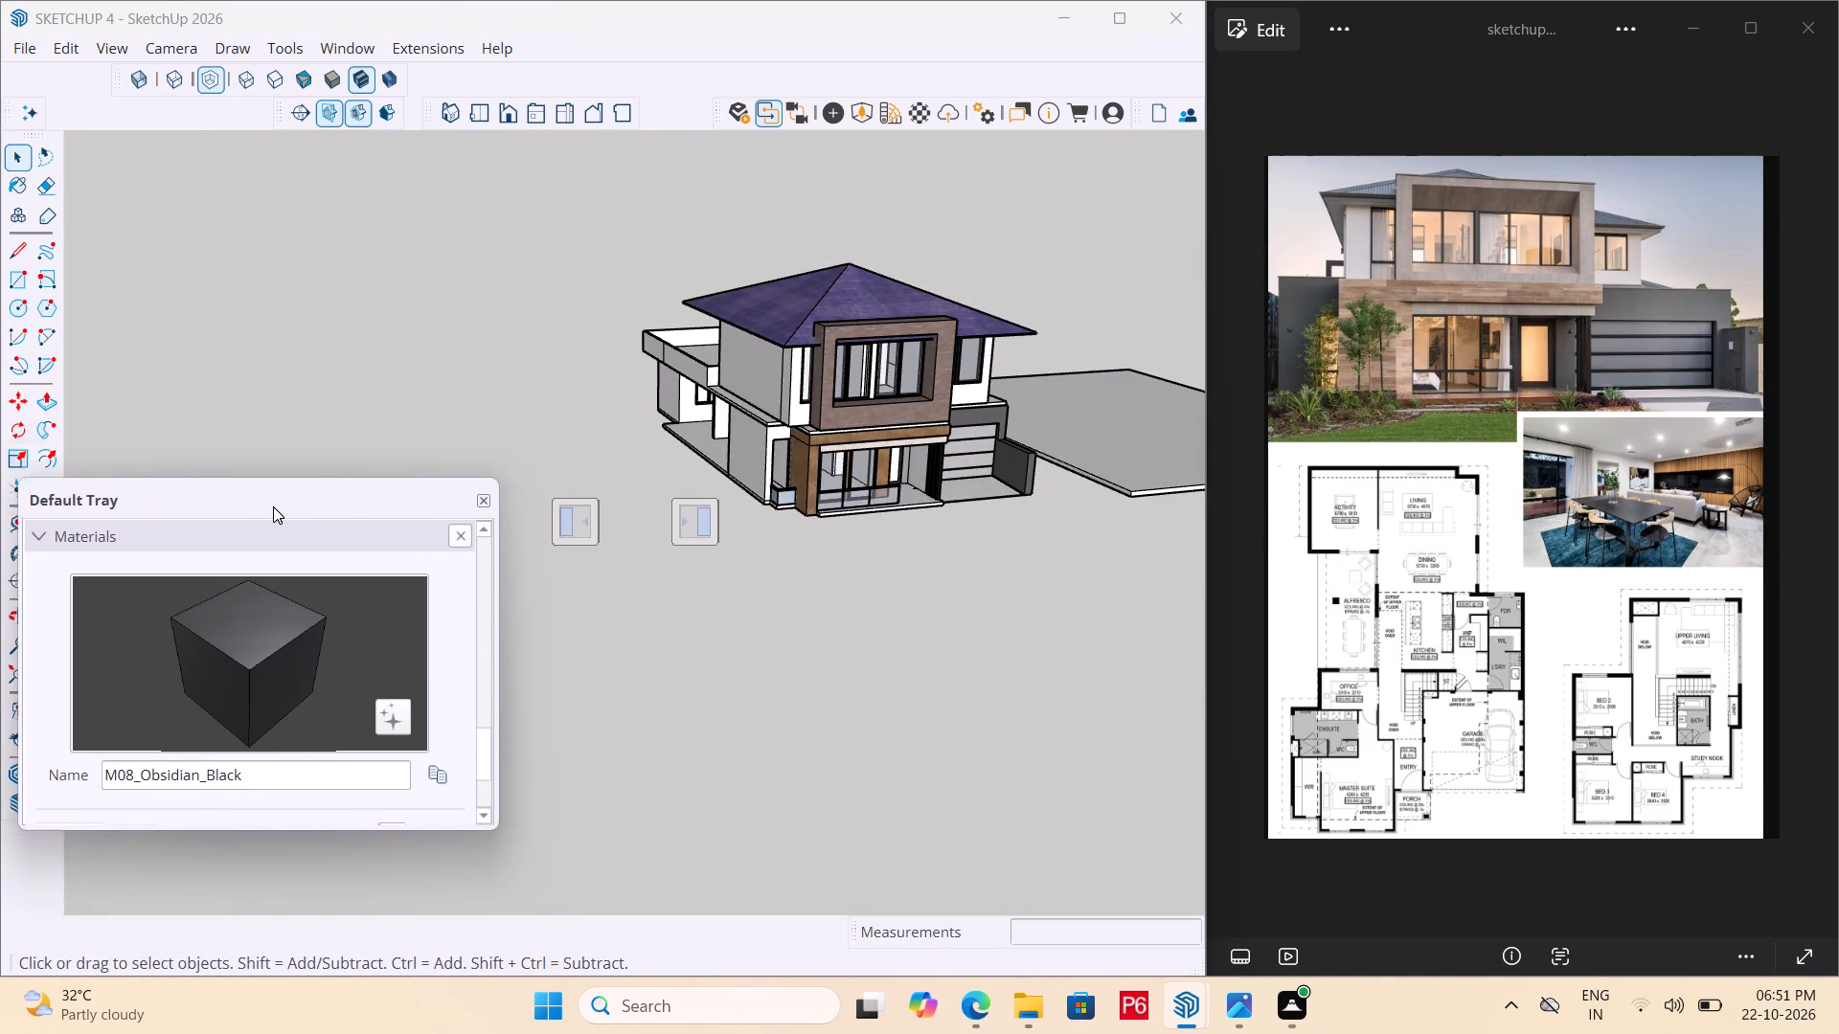
{"action": "left_click_drag", "start_coordinate": [273, 506], "coordinate": [275, 545]}
Enlarge the reference image and examine the photo of the house's street facade.
{"action": "left_click", "coordinate": [1439, 356]}
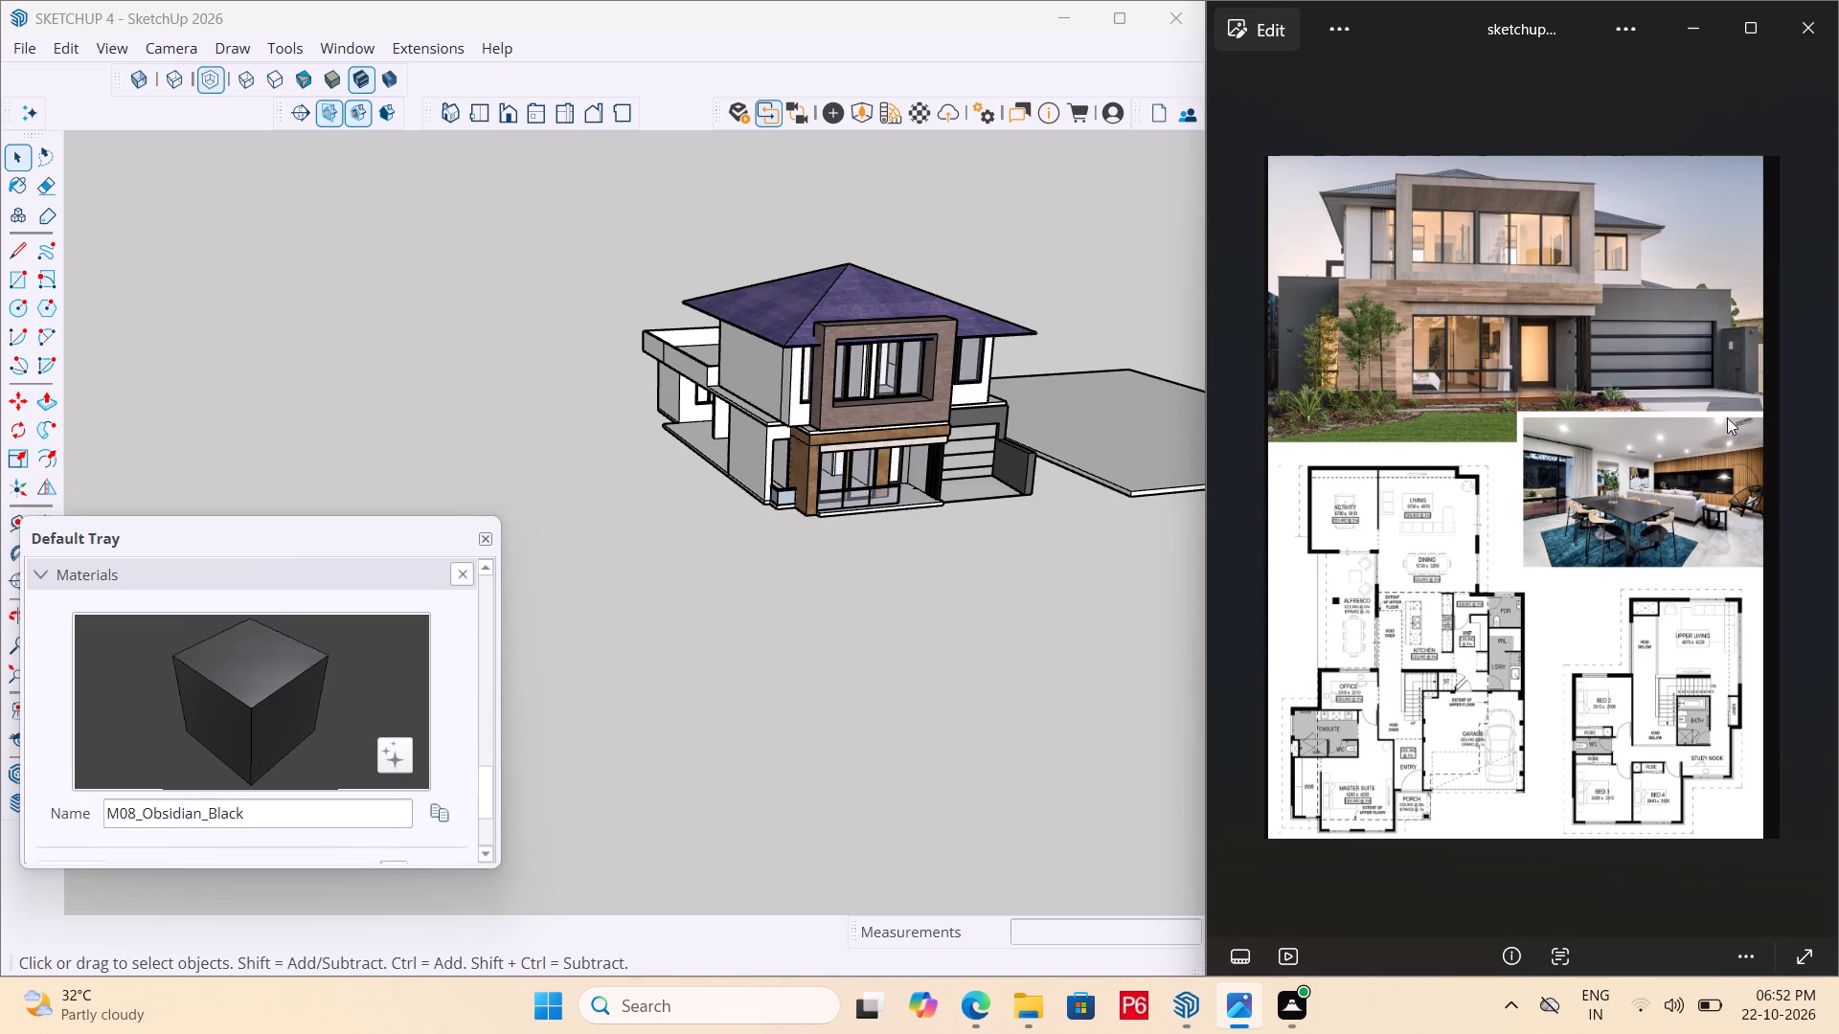
{"action": "scroll", "coordinate": [1626, 315], "scroll_direction": "up", "scroll_amount": 7}
{"action": "scroll", "coordinate": [1490, 446], "scroll_direction": "down", "scroll_amount": 7}
{"action": "scroll", "coordinate": [1460, 151], "scroll_direction": "up", "scroll_amount": 1}
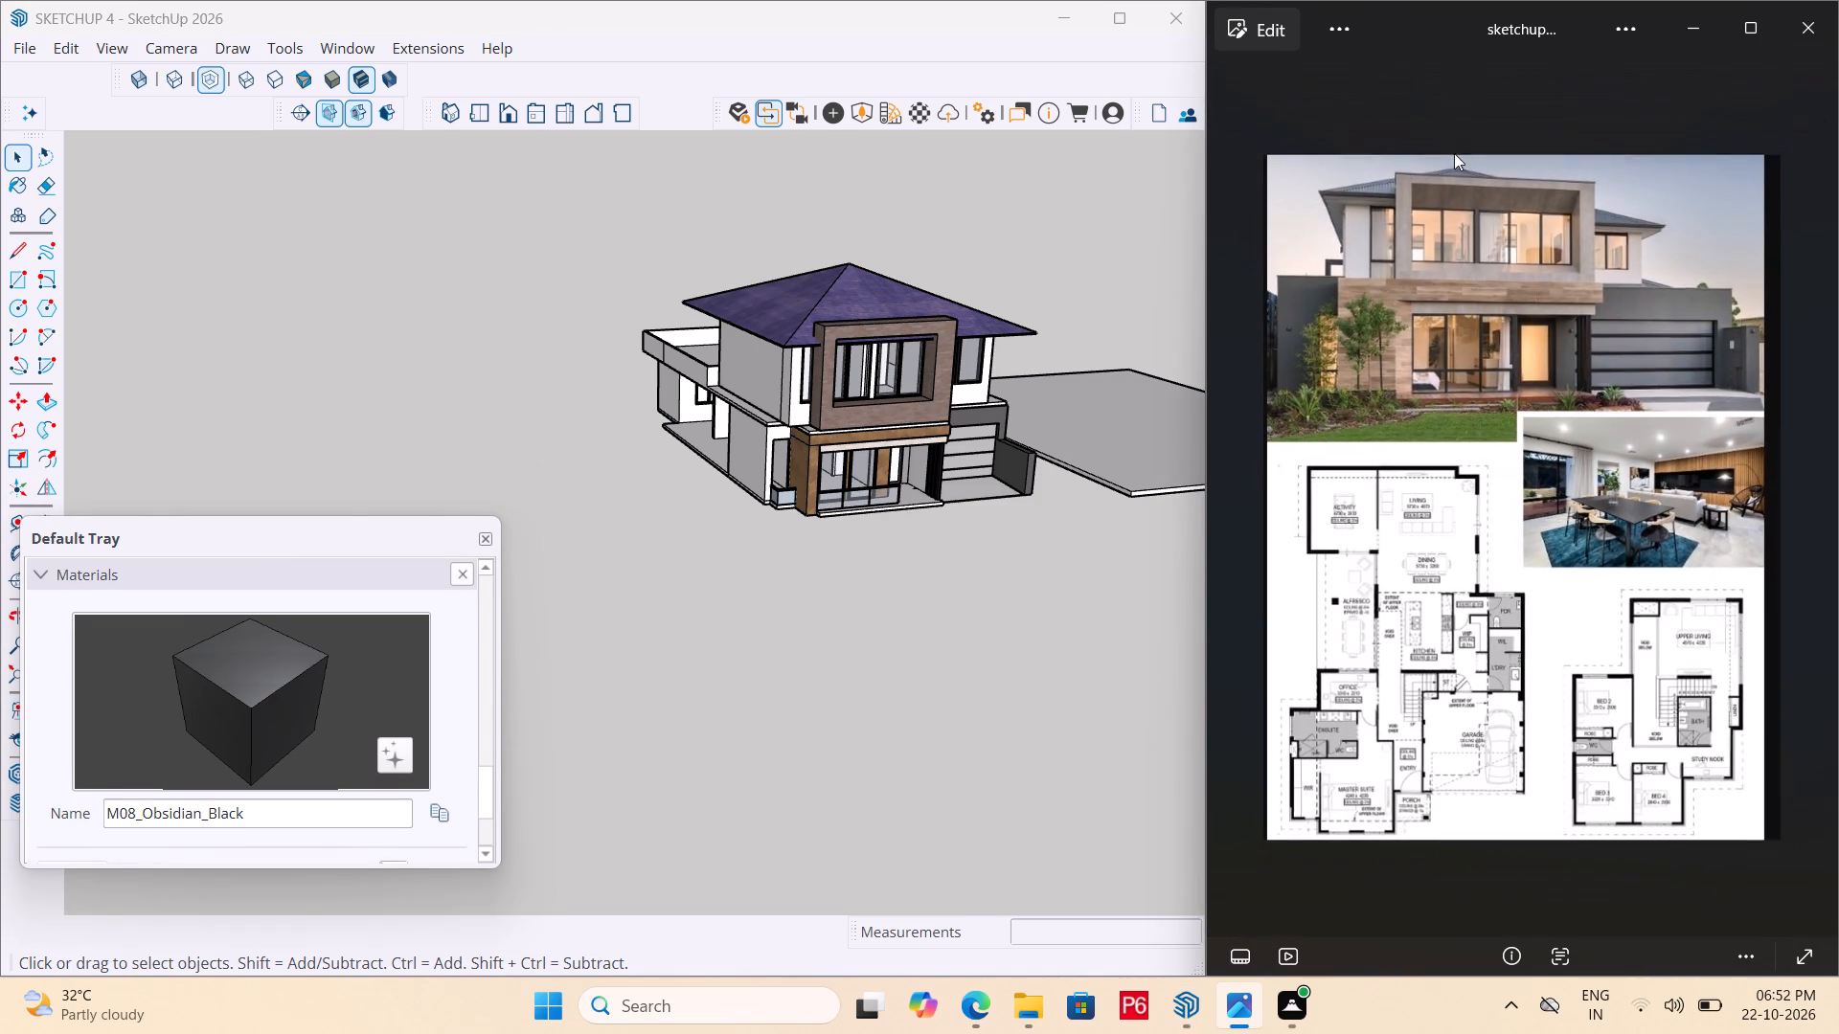
{"action": "scroll", "coordinate": [1454, 153], "scroll_direction": "up", "scroll_amount": 4}
{"action": "middle_click_drag", "start_coordinate": [1383, 258], "coordinate": [1320, 538]}
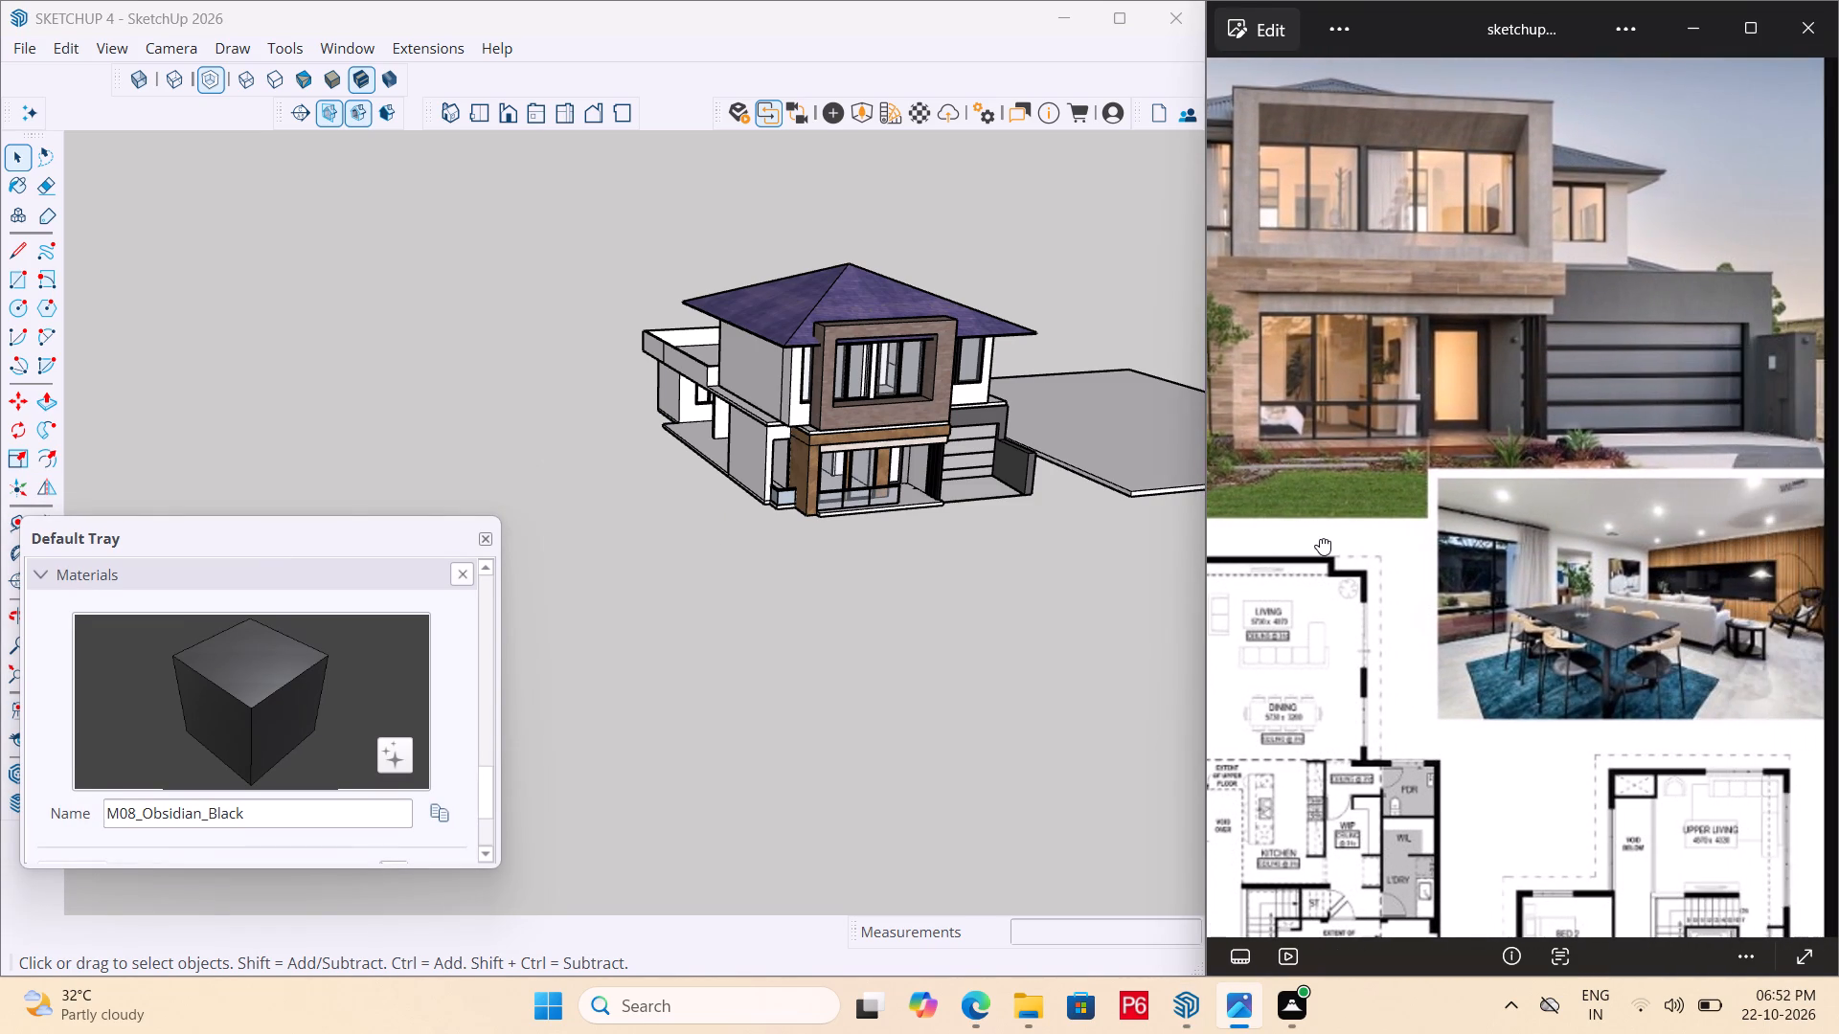
{"action": "middle_click_drag", "start_coordinate": [1320, 538], "coordinate": [1530, 563]}
Examine the house's long side elevation opposite the garage, including the alfresco recess with its glazed doors and window.
{"action": "scroll", "coordinate": [869, 327], "scroll_direction": "up", "scroll_amount": 3}
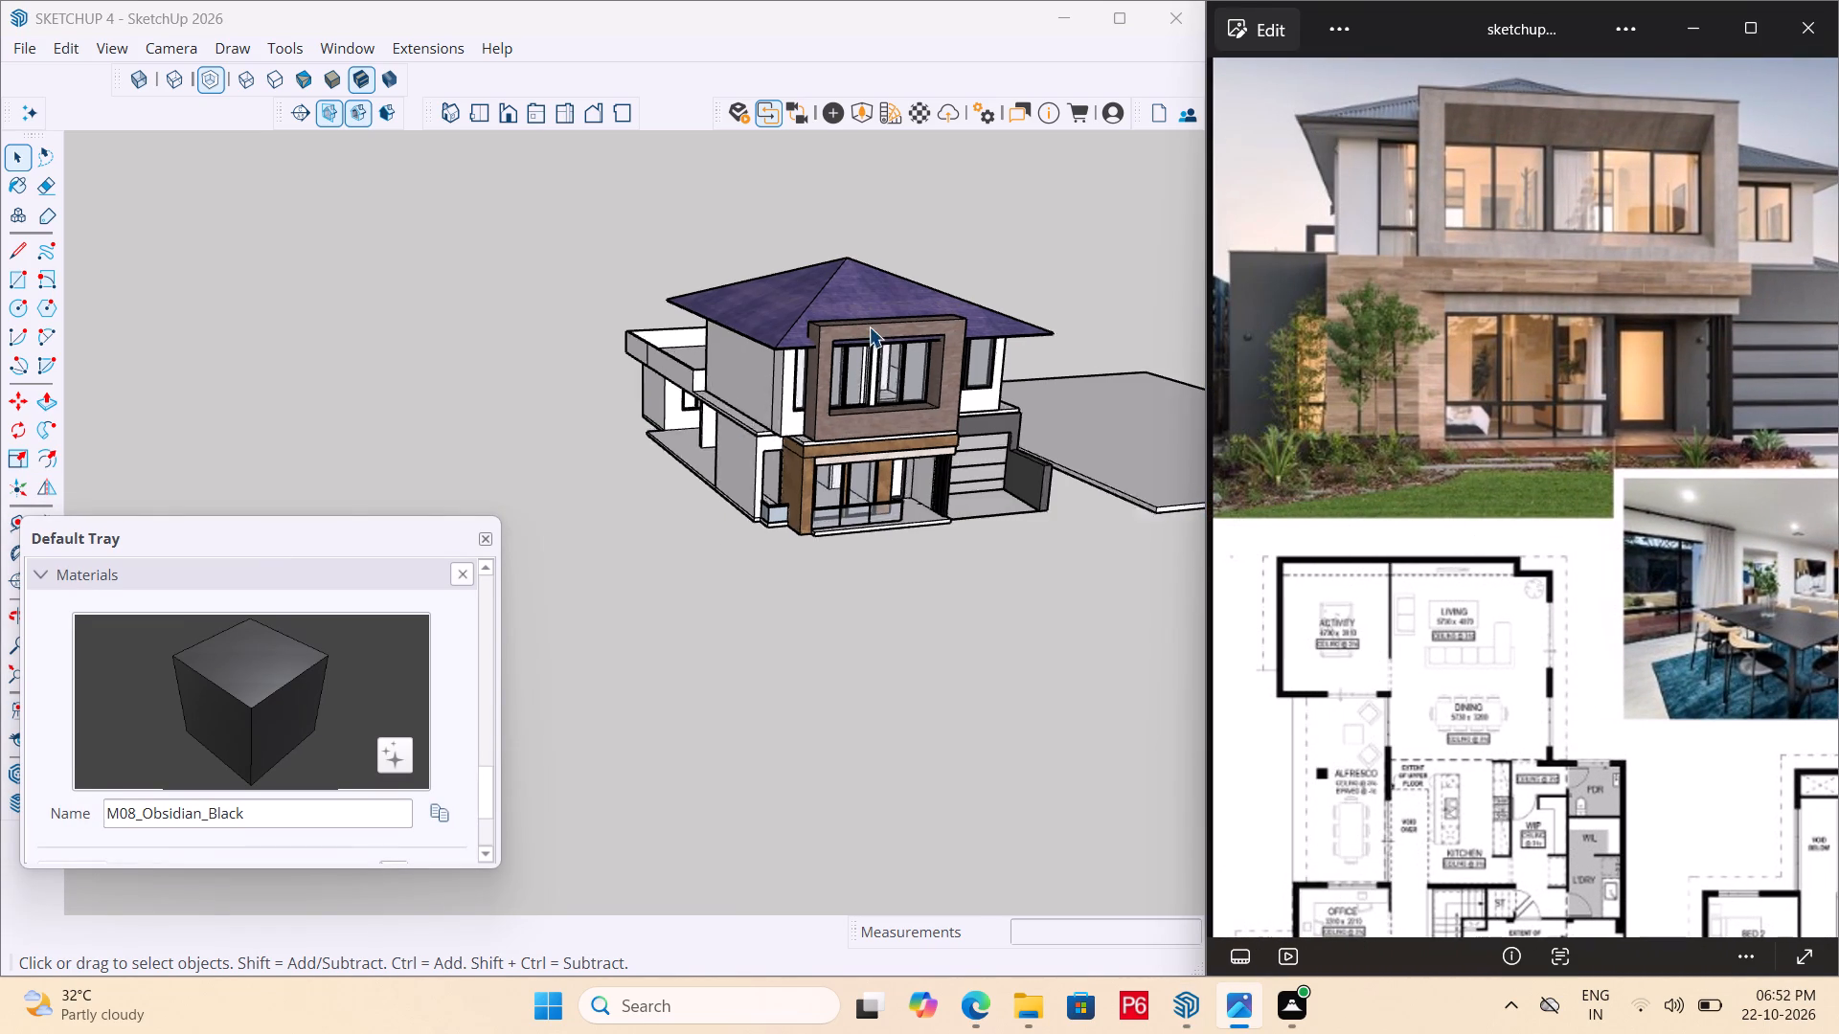
{"action": "scroll", "coordinate": [869, 326], "scroll_direction": "up", "scroll_amount": 3}
{"action": "scroll", "coordinate": [649, 469], "scroll_direction": "down", "scroll_amount": 6}
{"action": "middle_click_drag", "start_coordinate": [645, 551], "coordinate": [779, 518]}
{"action": "scroll", "coordinate": [779, 518], "scroll_direction": "up", "scroll_amount": 3}
{"action": "scroll", "coordinate": [1006, 455], "scroll_direction": "down", "scroll_amount": 6}
{"action": "middle_click_drag", "start_coordinate": [716, 493], "coordinate": [983, 515]}
{"action": "middle_click_drag", "start_coordinate": [659, 481], "coordinate": [1023, 428]}
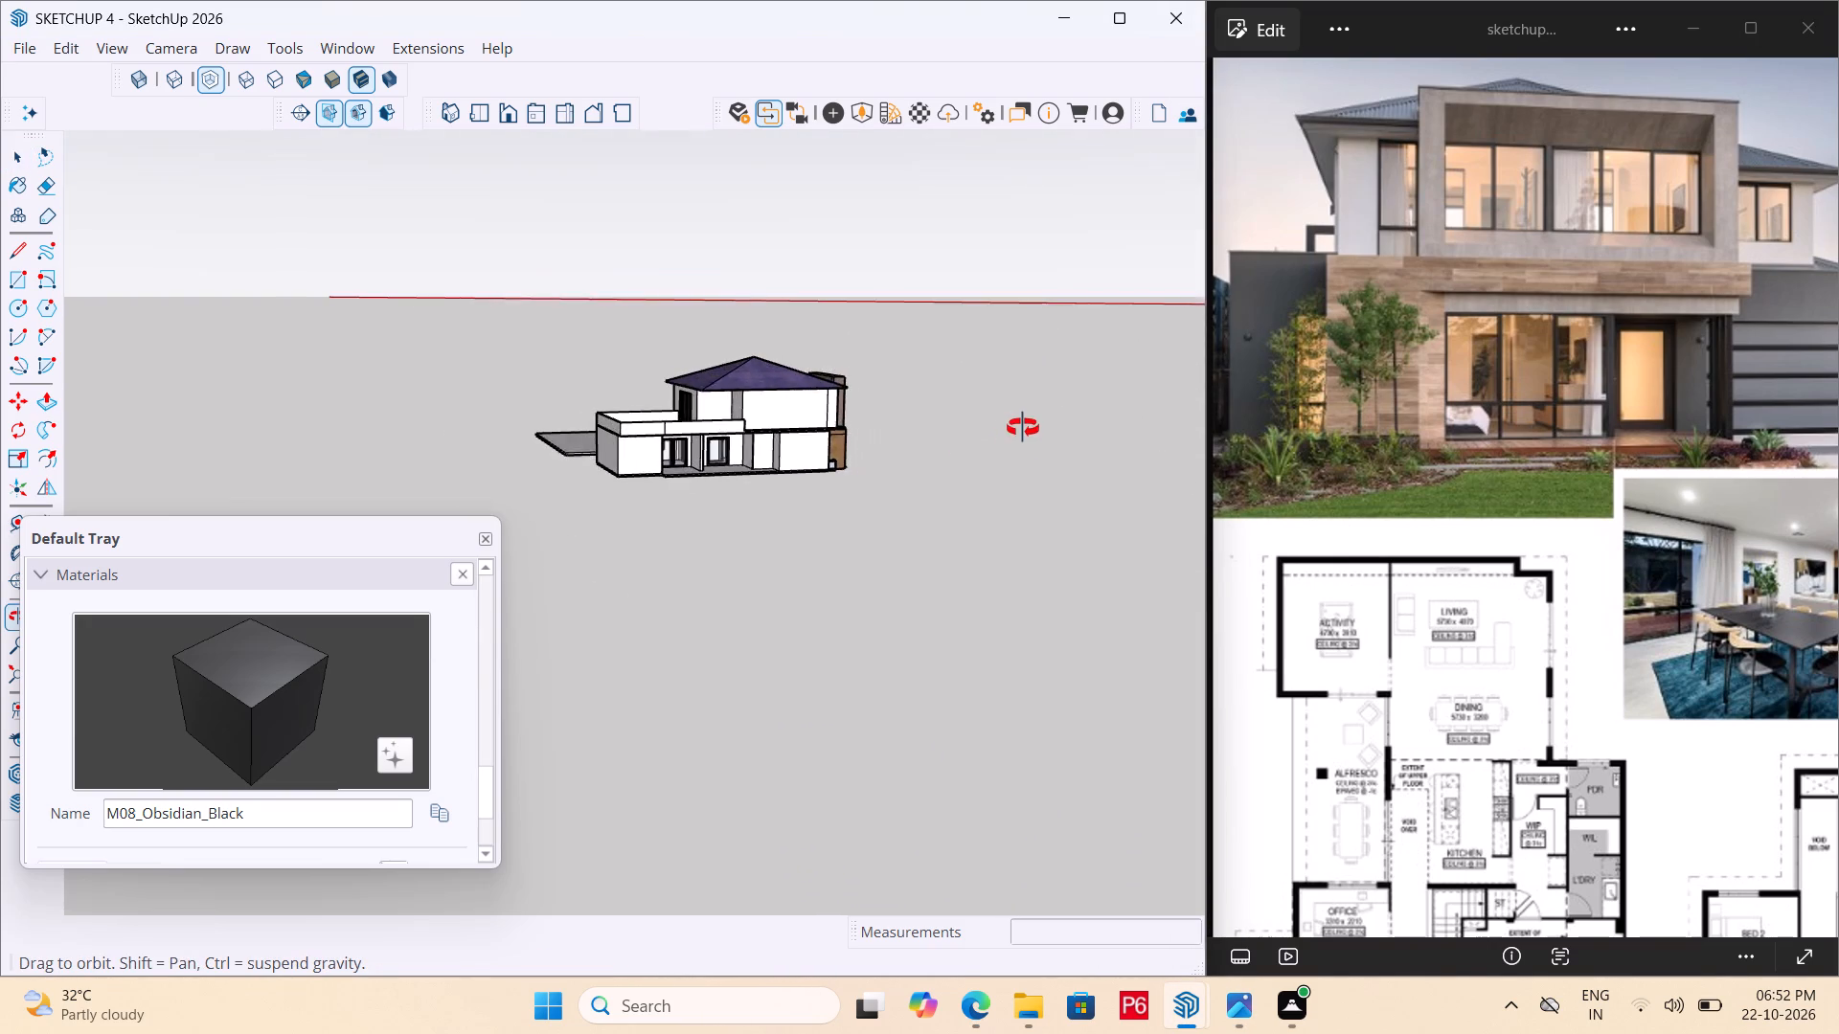
{"action": "middle_click_drag", "start_coordinate": [1023, 428], "coordinate": [781, 460]}
{"action": "scroll", "coordinate": [774, 460], "scroll_direction": "up", "scroll_amount": 8}
{"action": "middle_click_drag", "start_coordinate": [677, 468], "coordinate": [822, 443]}
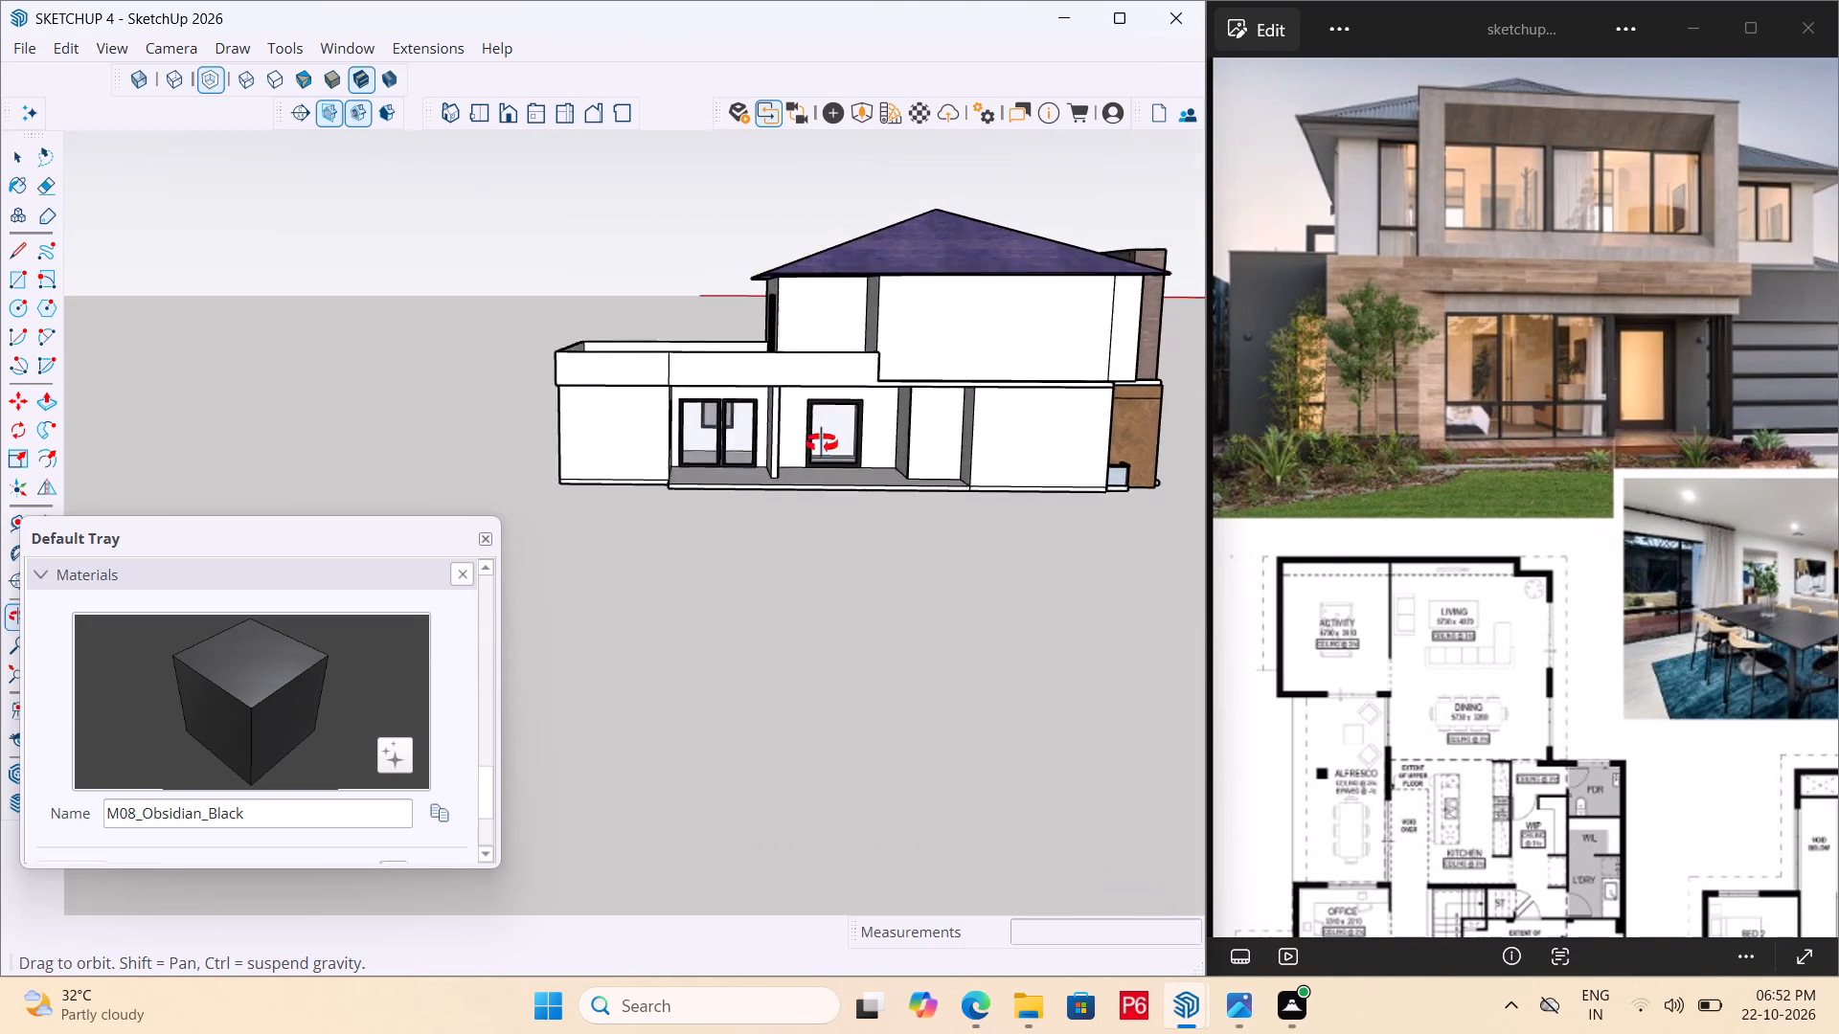
{"action": "middle_click_drag", "start_coordinate": [822, 443], "coordinate": [1021, 504]}
{"action": "scroll", "coordinate": [851, 476], "scroll_direction": "up", "scroll_amount": 4}
{"action": "middle_click_drag", "start_coordinate": [804, 357], "coordinate": [408, 340]}
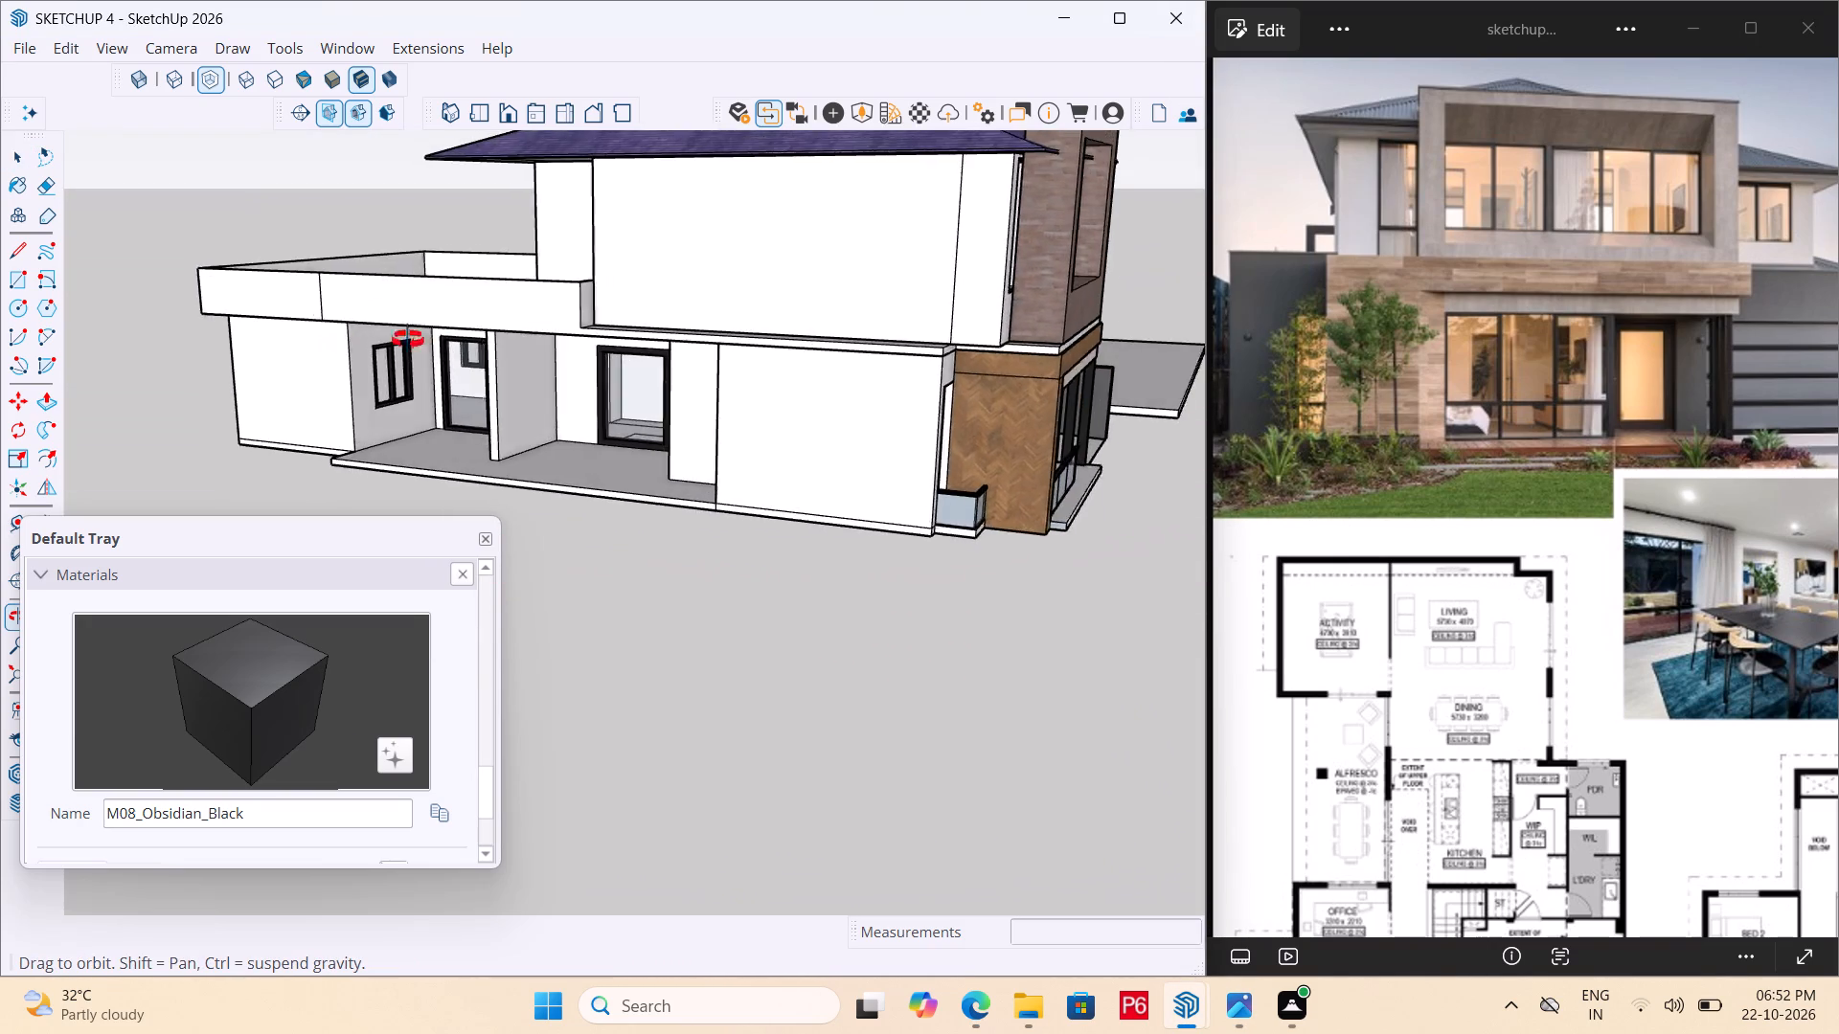
{"action": "middle_click_drag", "start_coordinate": [408, 340], "coordinate": [698, 356]}
{"action": "scroll", "coordinate": [696, 356], "scroll_direction": "up", "scroll_amount": 5}
{"action": "middle_click_drag", "start_coordinate": [756, 433], "coordinate": [470, 407]}
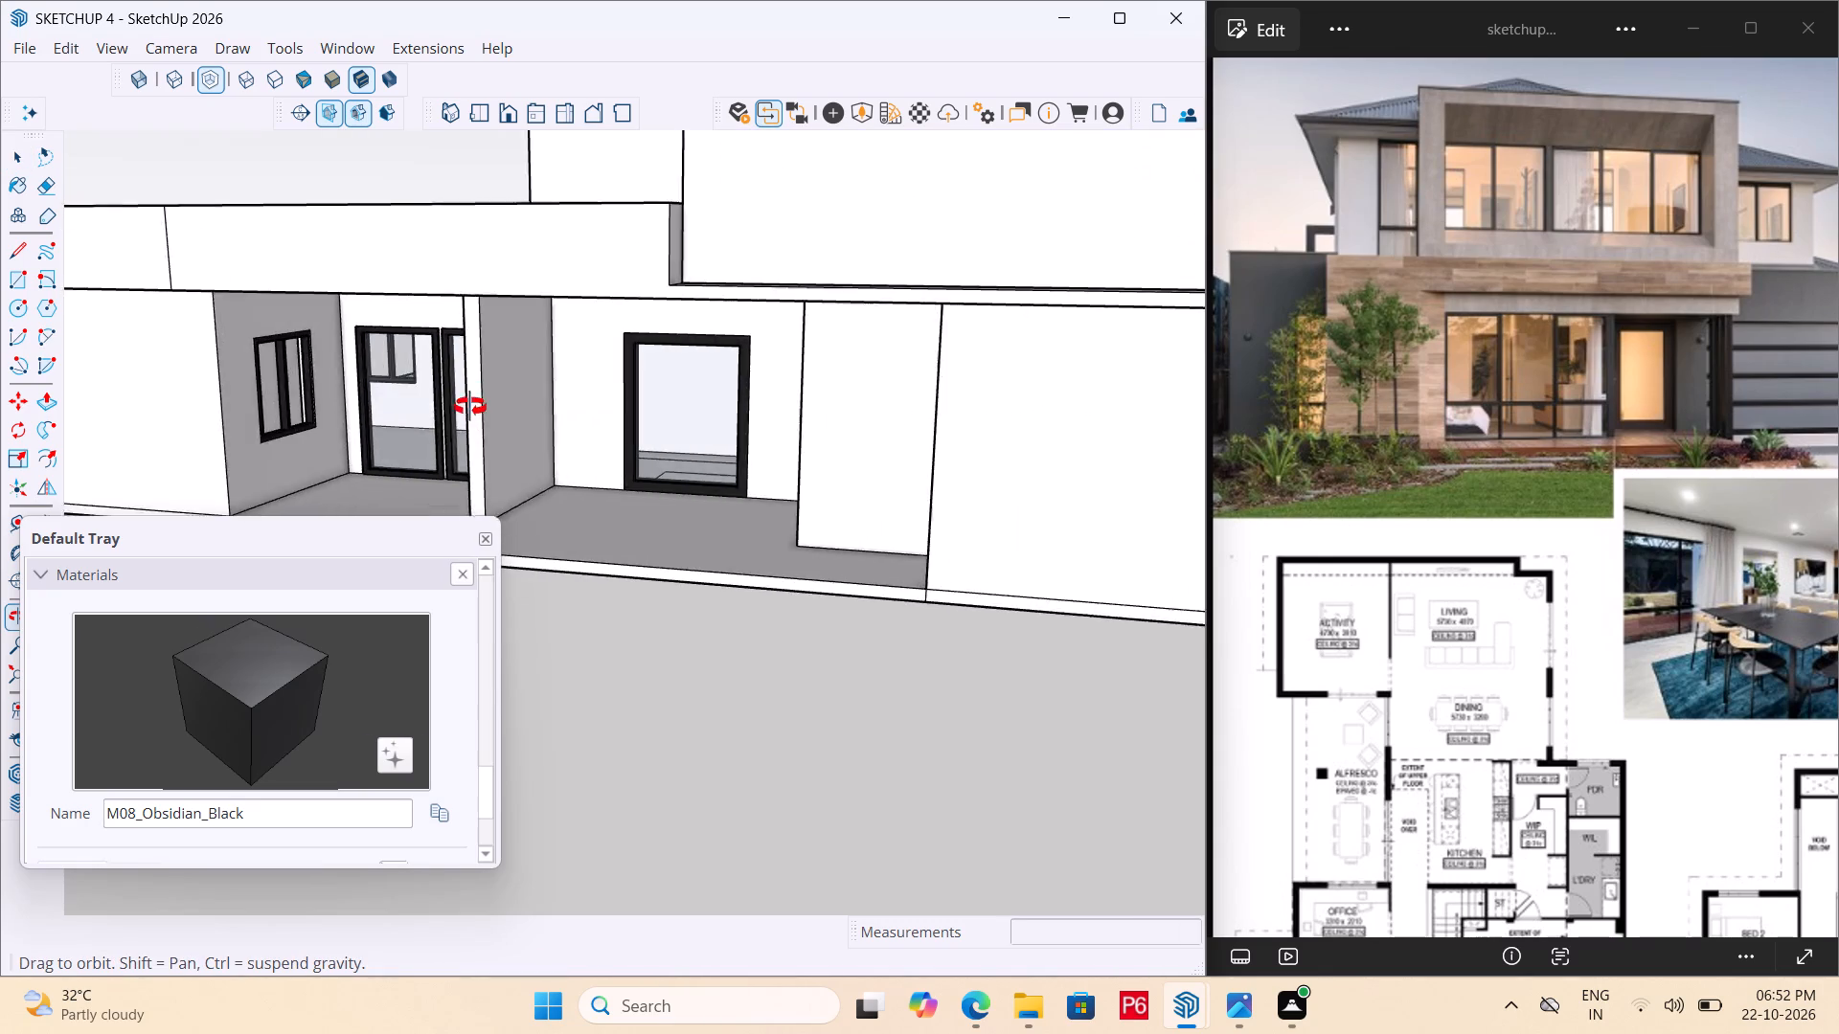
{"action": "middle_click_drag", "start_coordinate": [470, 407], "coordinate": [522, 407]}
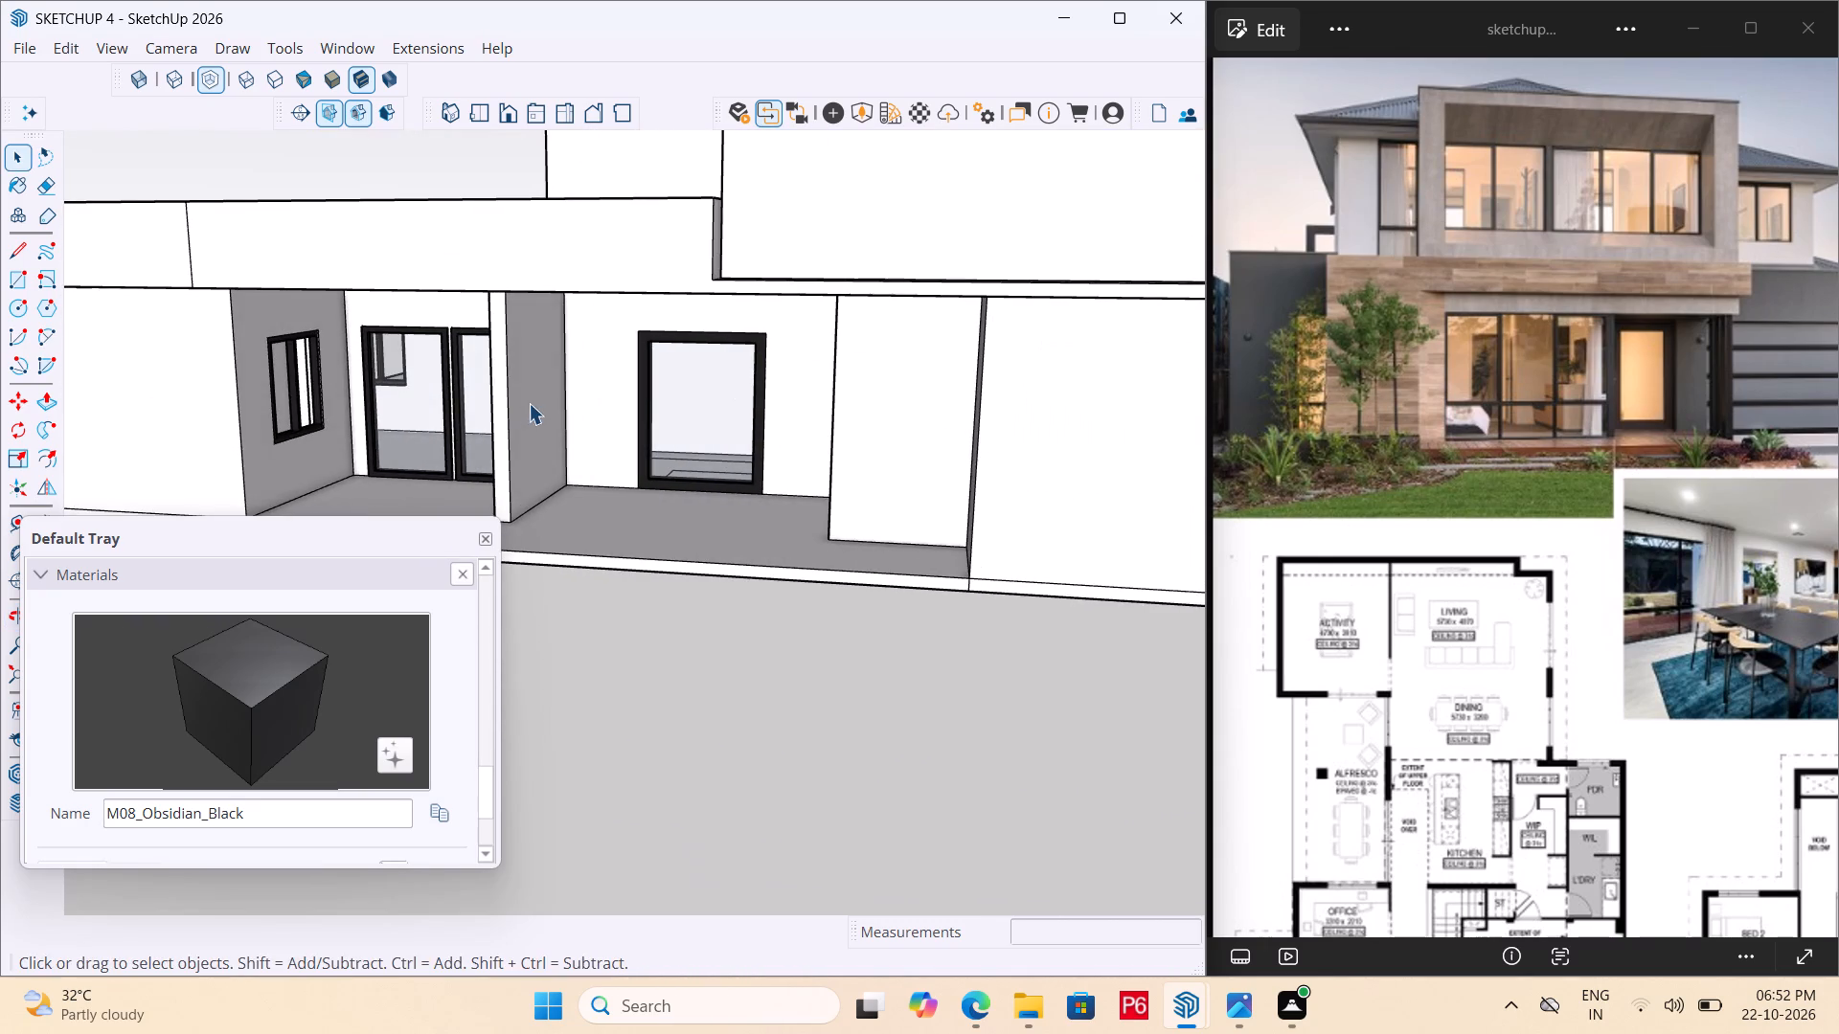
{"action": "middle_click_drag", "start_coordinate": [503, 330], "coordinate": [408, 355]}
{"action": "scroll", "coordinate": [611, 376], "scroll_direction": "down", "scroll_amount": 11}
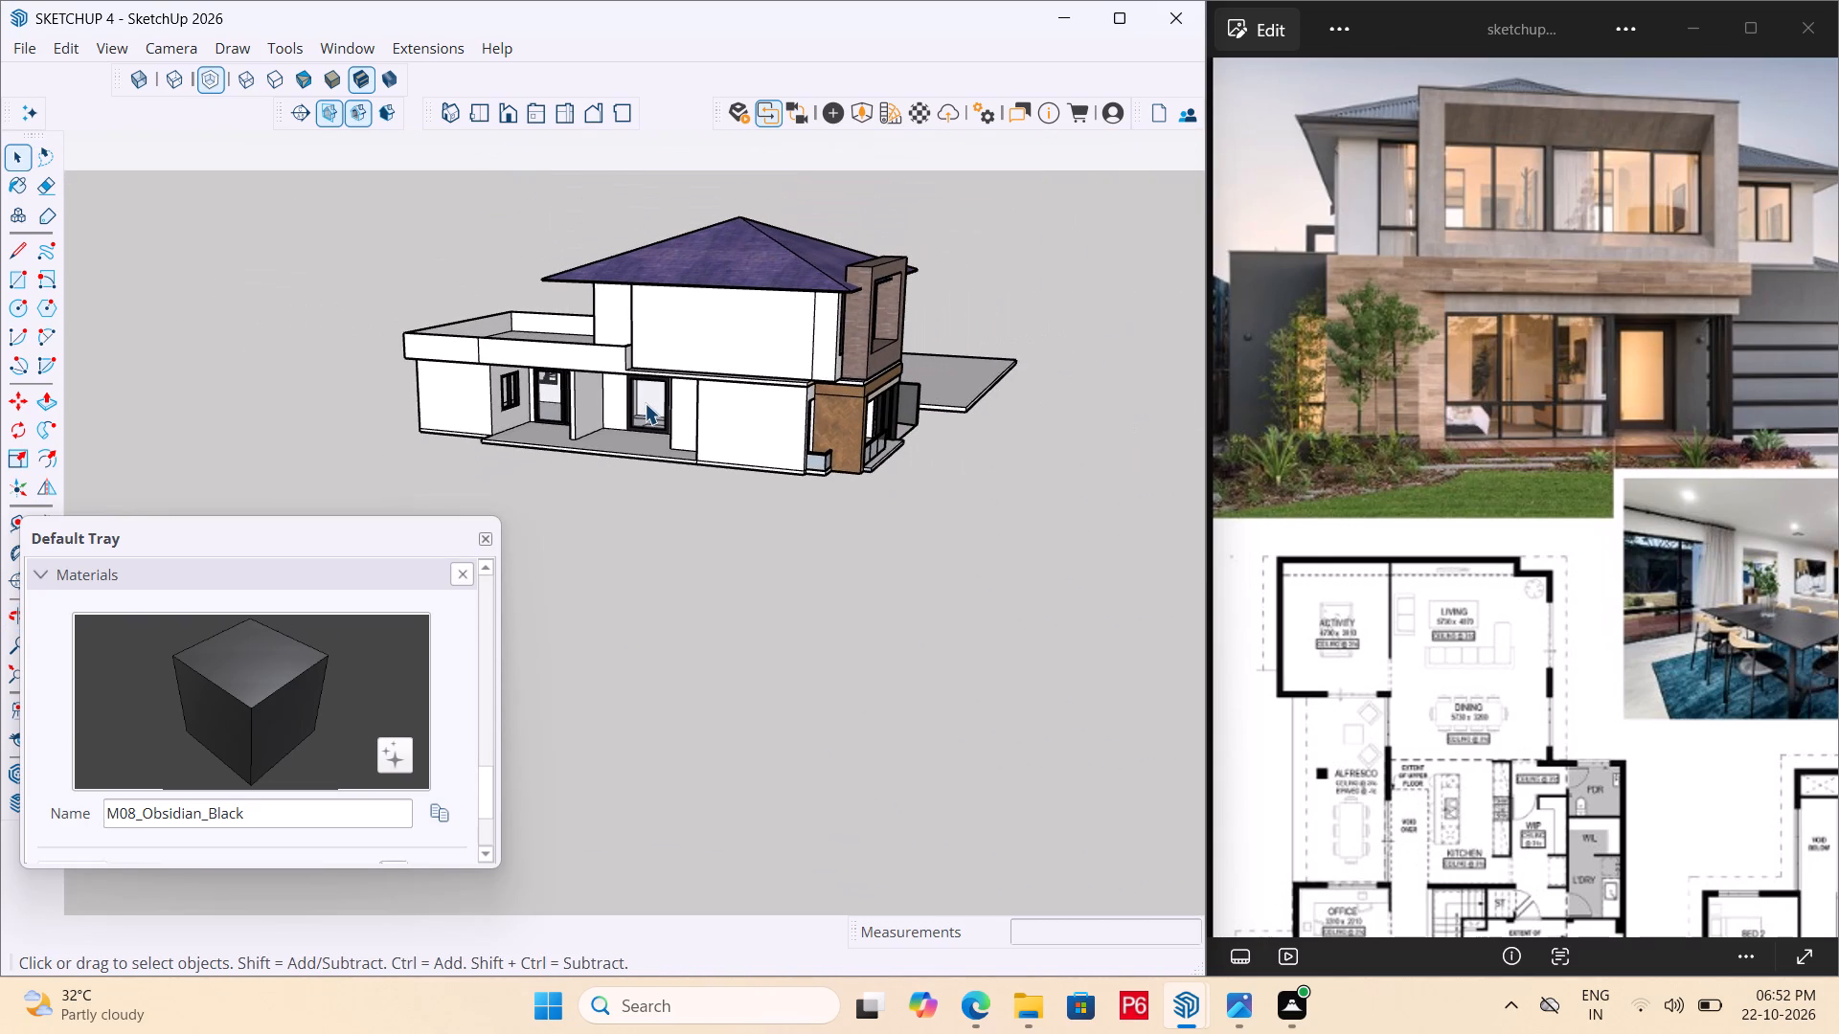
Save the house model again.
{"action": "key", "text": "ctrl+s"}
{"action": "key", "text": "ctrl+s"}
{"action": "key", "text": "ctrl+s"}
{"action": "key", "text": "ctrl+s"}
{"action": "key", "text": "ctrl+s"}
{"action": "key", "text": "ctrl+s"}
{"action": "key", "text": "ctrl+s"}
{"action": "key", "text": "ctrl+s"}
{"action": "key", "text": "ctrl+s"}
{"action": "key", "text": "ctrl+s"}
Examine the street front around the porch, garage door and framed upper-floor windows.
{"action": "middle_click_drag", "start_coordinate": [767, 492], "coordinate": [590, 484]}
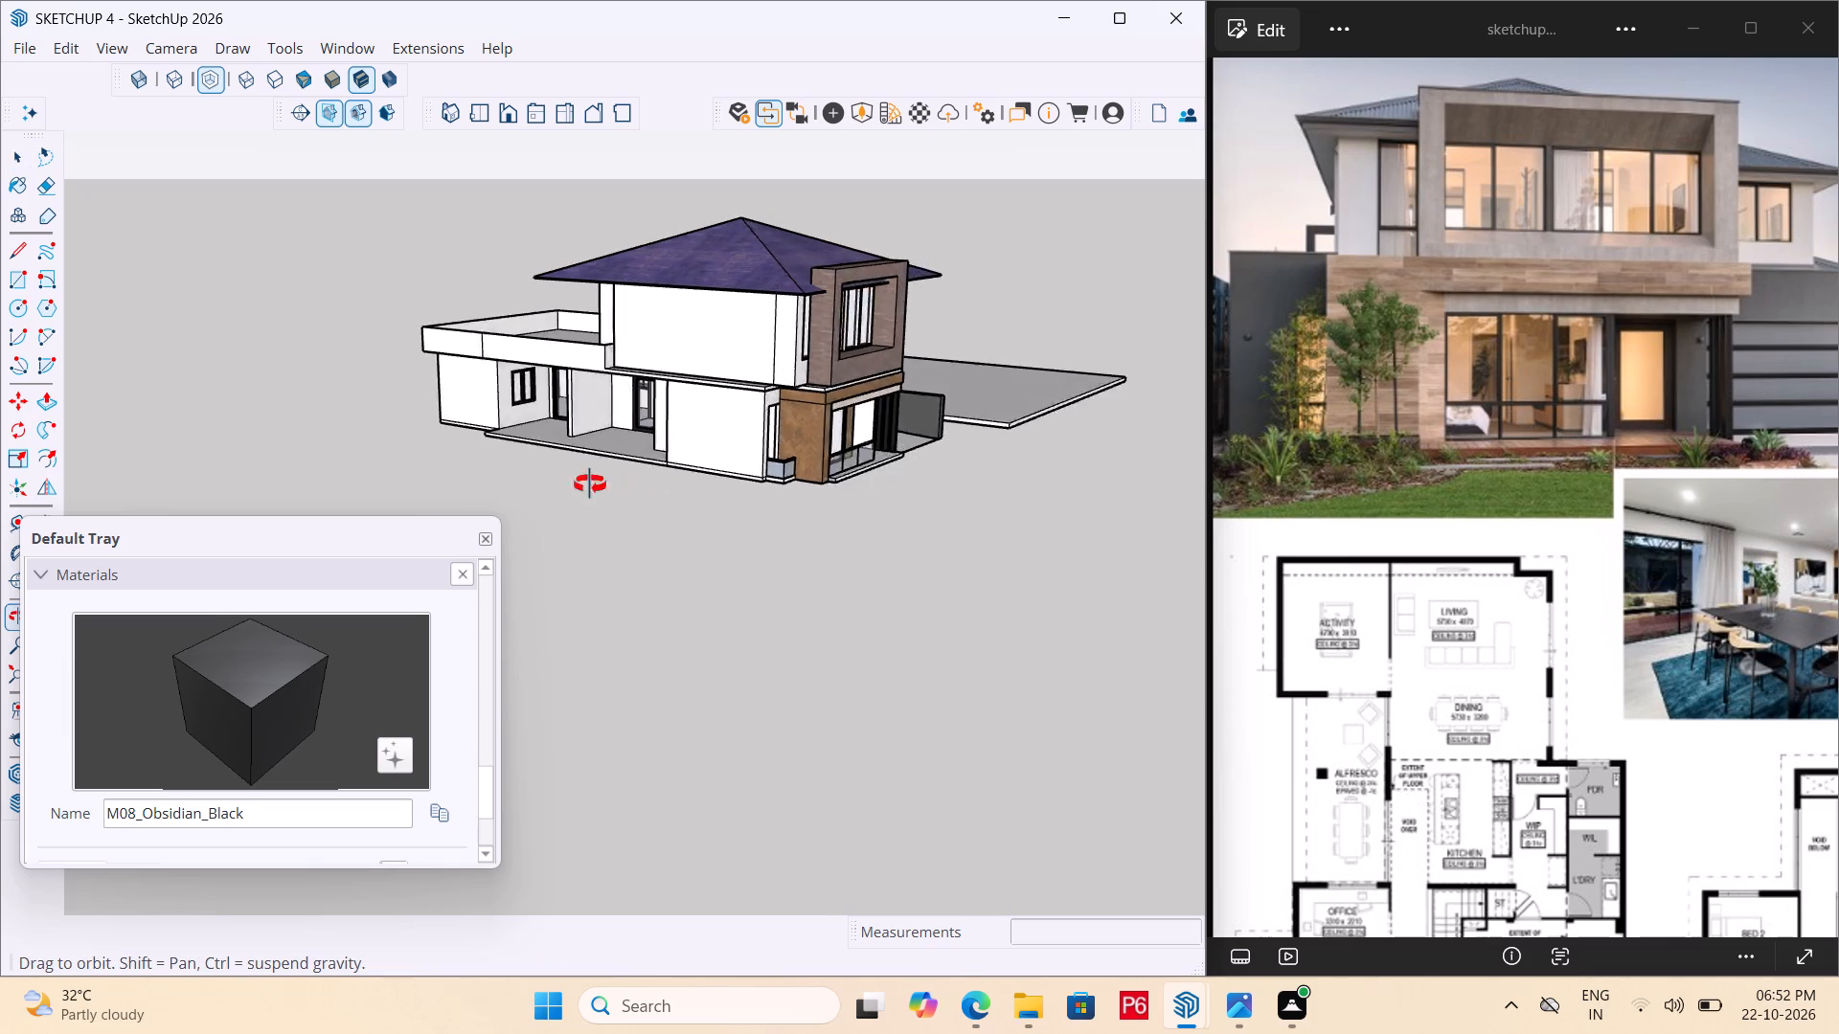
{"action": "middle_click_drag", "start_coordinate": [590, 484], "coordinate": [371, 488]}
{"action": "scroll", "coordinate": [806, 375], "scroll_direction": "up", "scroll_amount": 8}
{"action": "middle_click_drag", "start_coordinate": [751, 413], "coordinate": [299, 251]}
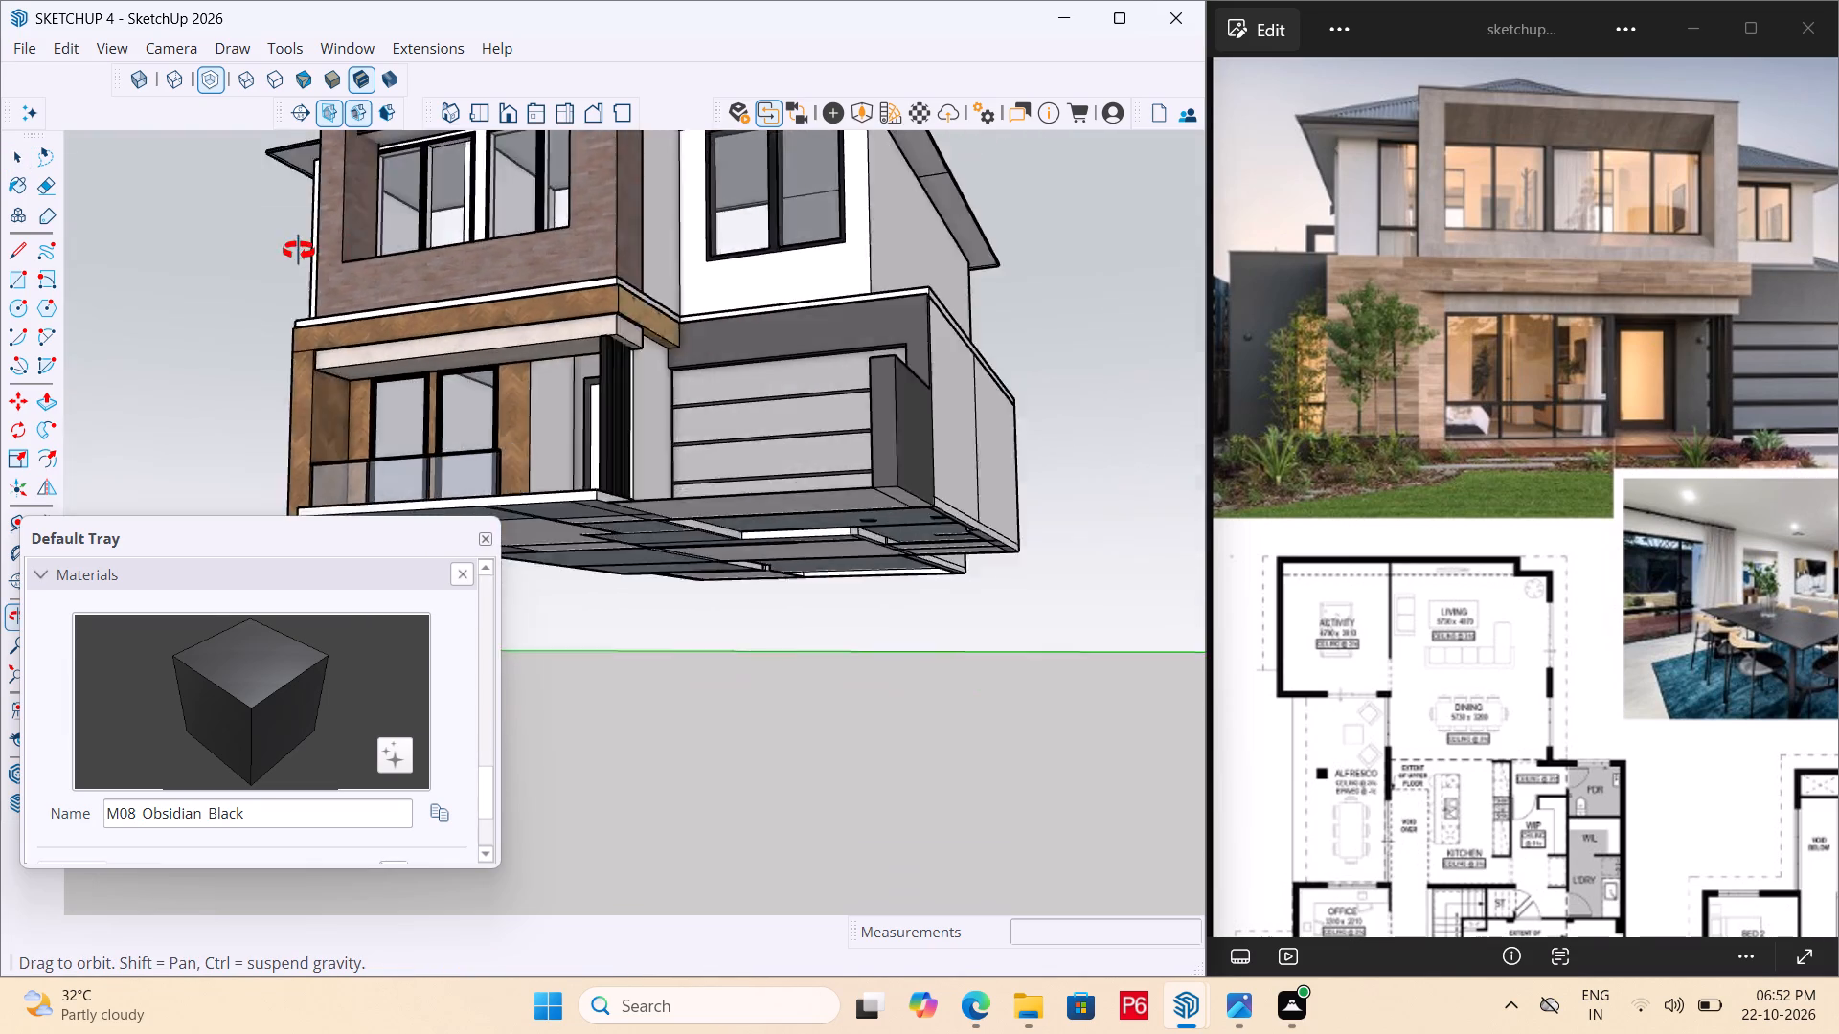
{"action": "middle_click_drag", "start_coordinate": [299, 251], "coordinate": [864, 402]}
{"action": "scroll", "coordinate": [989, 391], "scroll_direction": "down", "scroll_amount": 3}
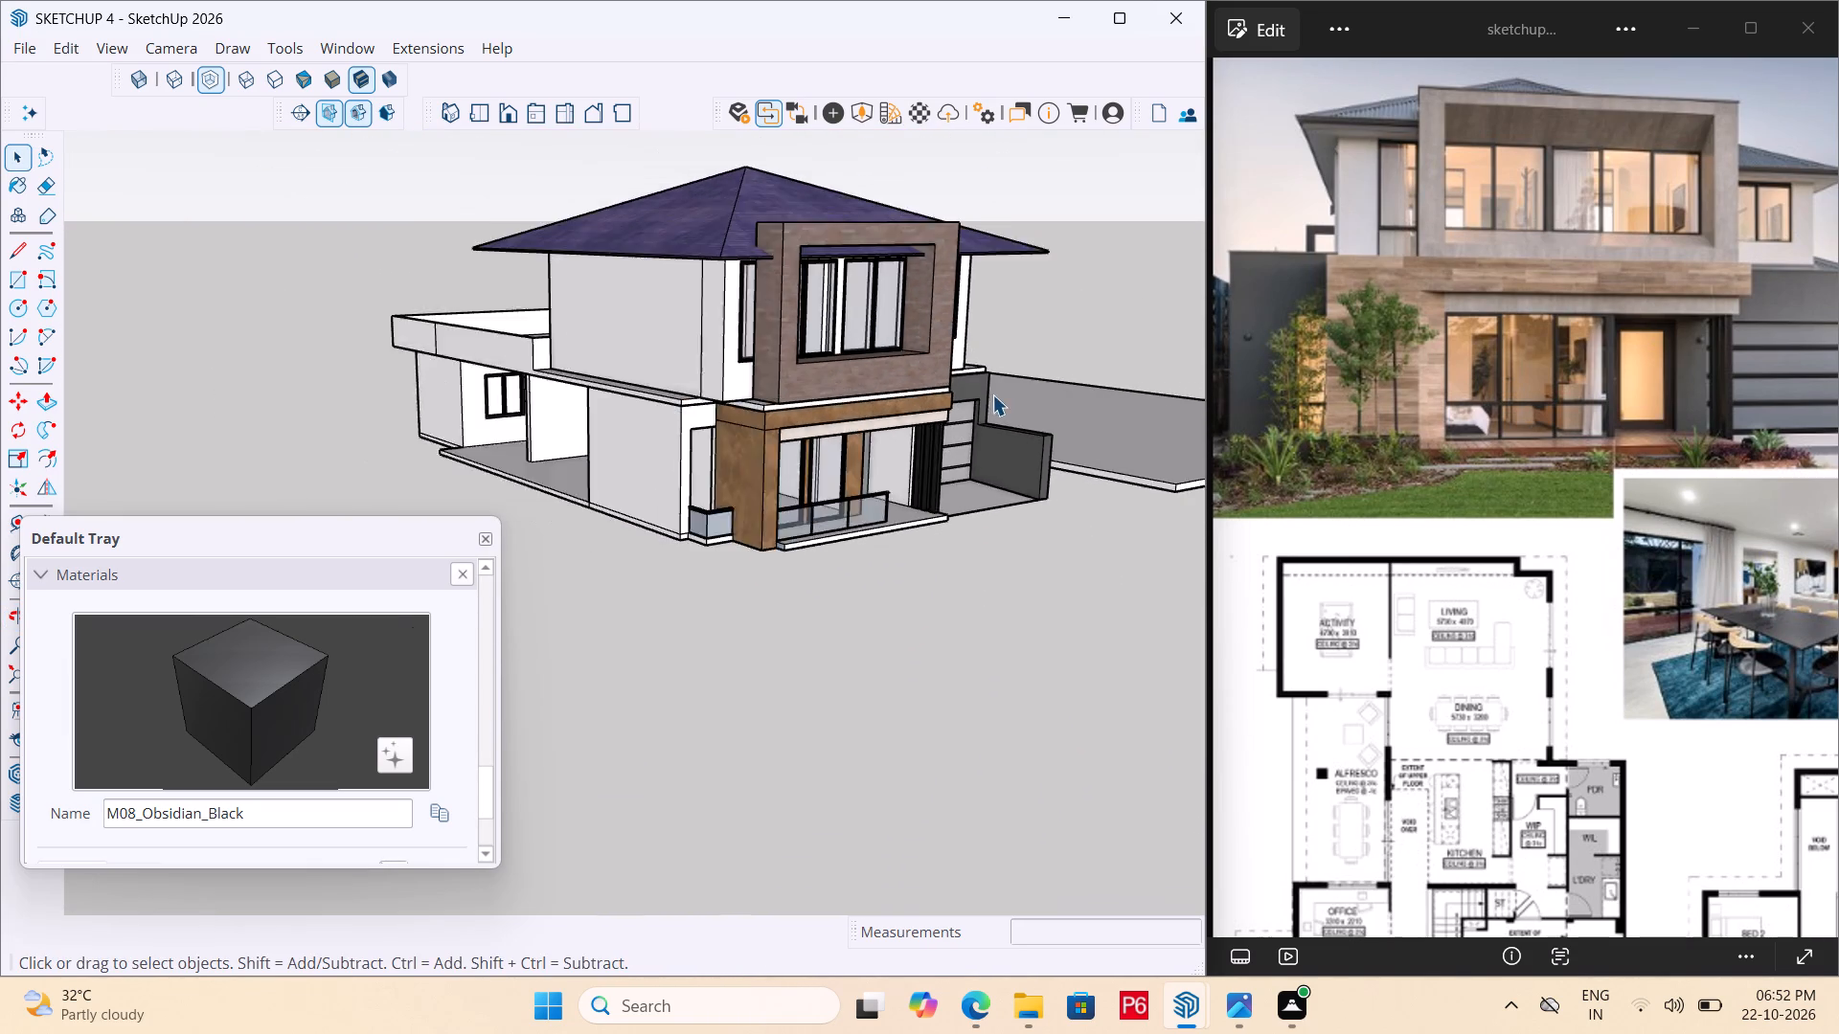
{"action": "scroll", "coordinate": [992, 394], "scroll_direction": "down", "scroll_amount": 2}
{"action": "middle_click_drag", "start_coordinate": [746, 425], "coordinate": [674, 533]}
Inspect the glass panel of the small side railing beside the timber-clad pier by selecting it inside its group, and close the group.
{"action": "scroll", "coordinate": [730, 545], "scroll_direction": "up", "scroll_amount": 13}
{"action": "middle_click", "coordinate": [720, 551]}
{"action": "middle_click_drag", "start_coordinate": [713, 535], "coordinate": [699, 500]}
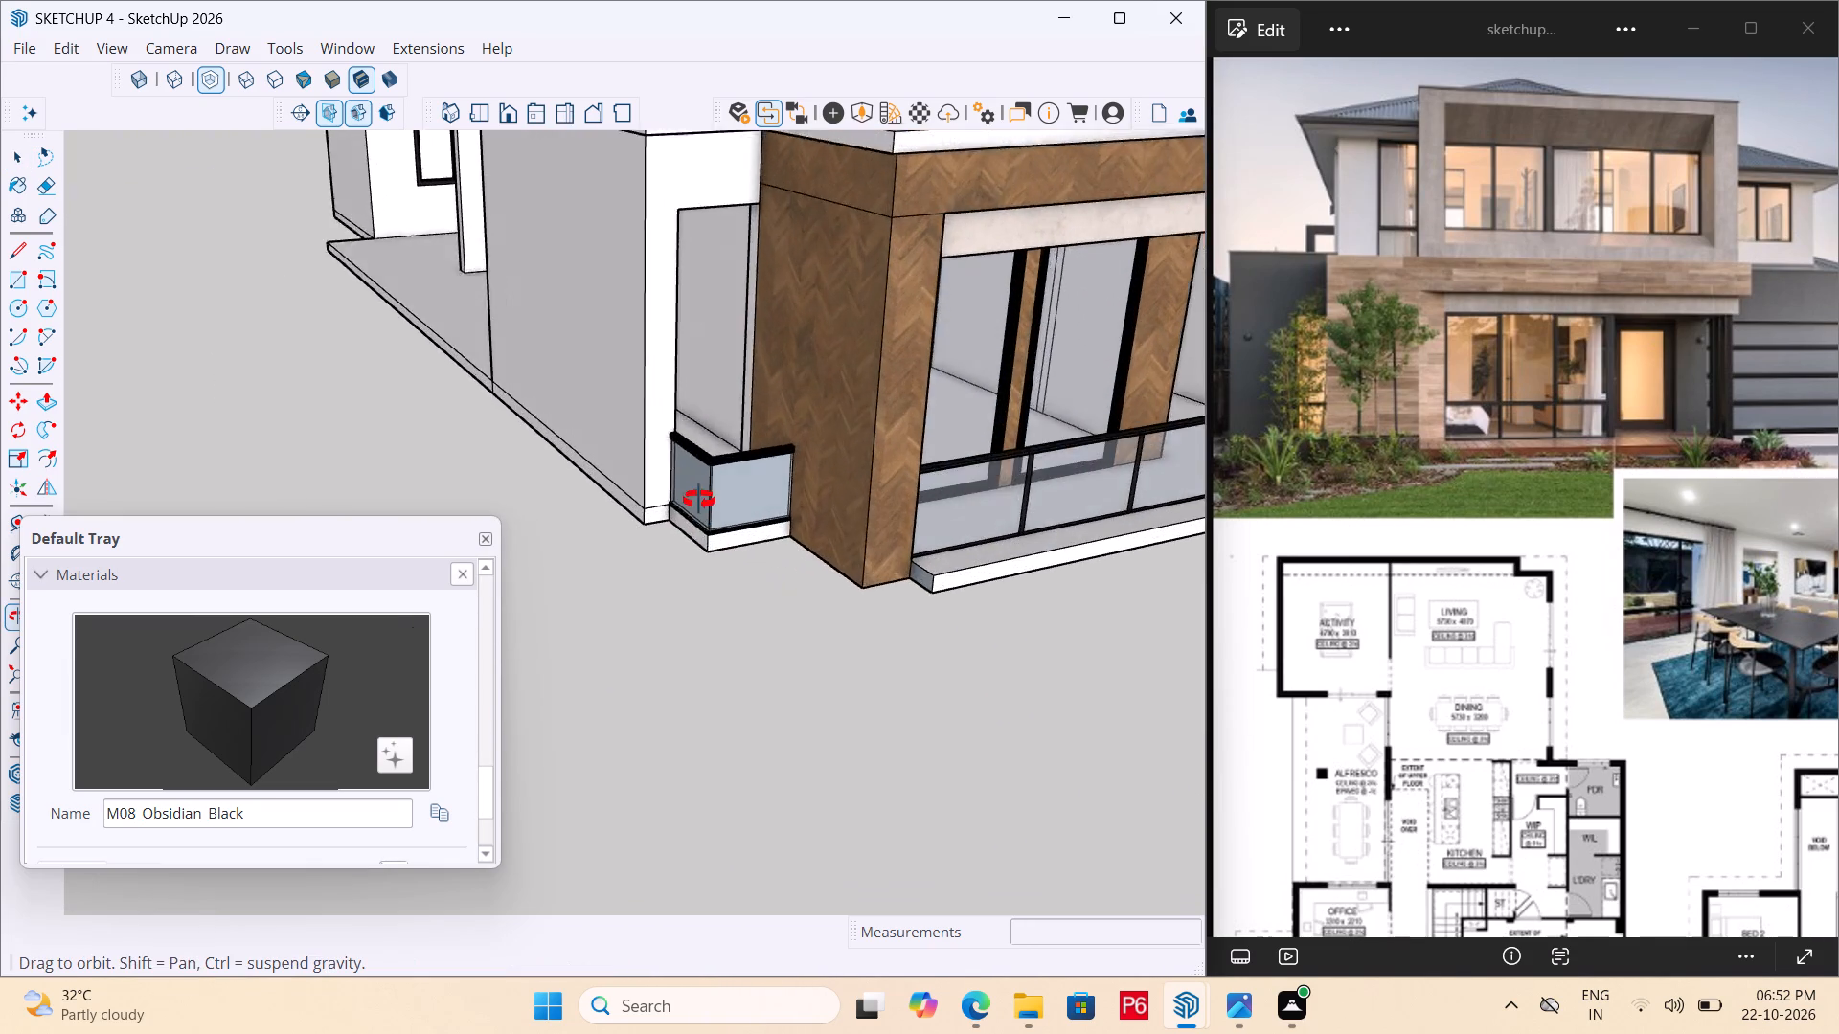
{"action": "middle_click_drag", "start_coordinate": [699, 500], "coordinate": [654, 460]}
{"action": "scroll", "coordinate": [654, 461], "scroll_direction": "up", "scroll_amount": 10}
{"action": "left_click", "coordinate": [664, 381]}
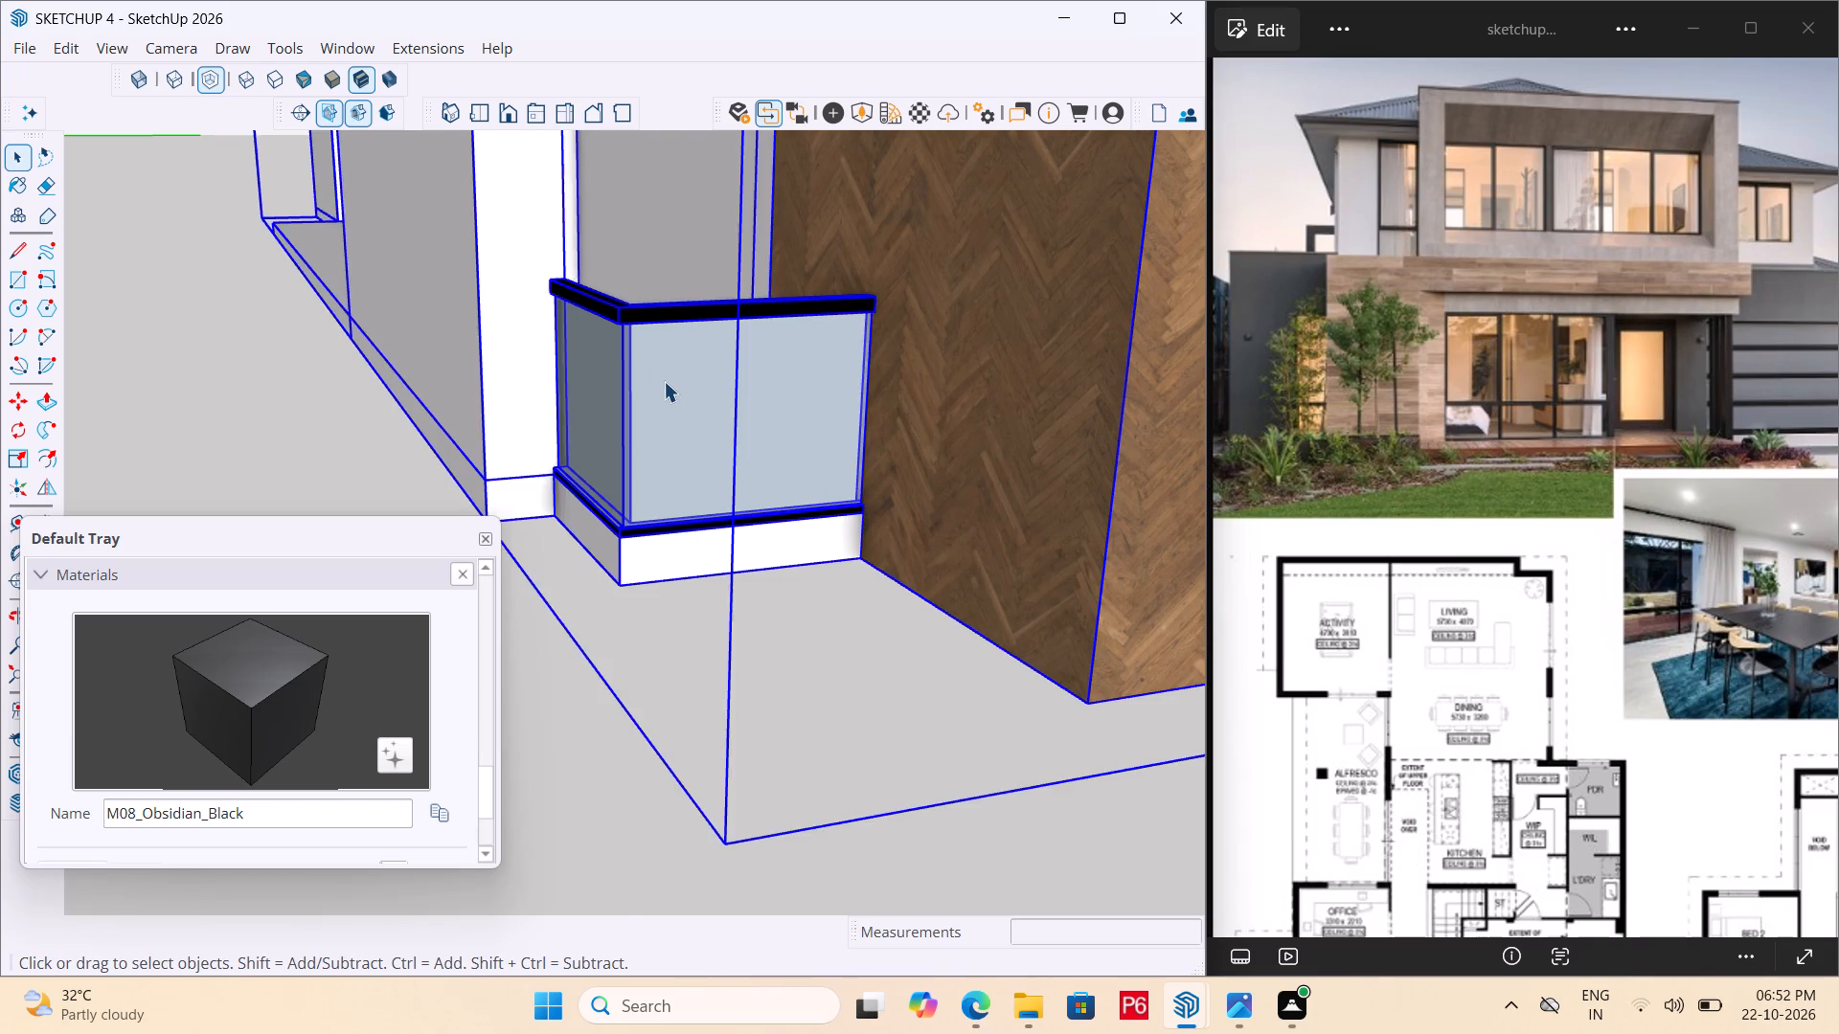
{"action": "triple_click", "coordinate": [640, 374]}
{"action": "double_click", "coordinate": [635, 368]}
{"action": "double_click", "coordinate": [665, 349]}
{"action": "left_click", "coordinate": [610, 365]}
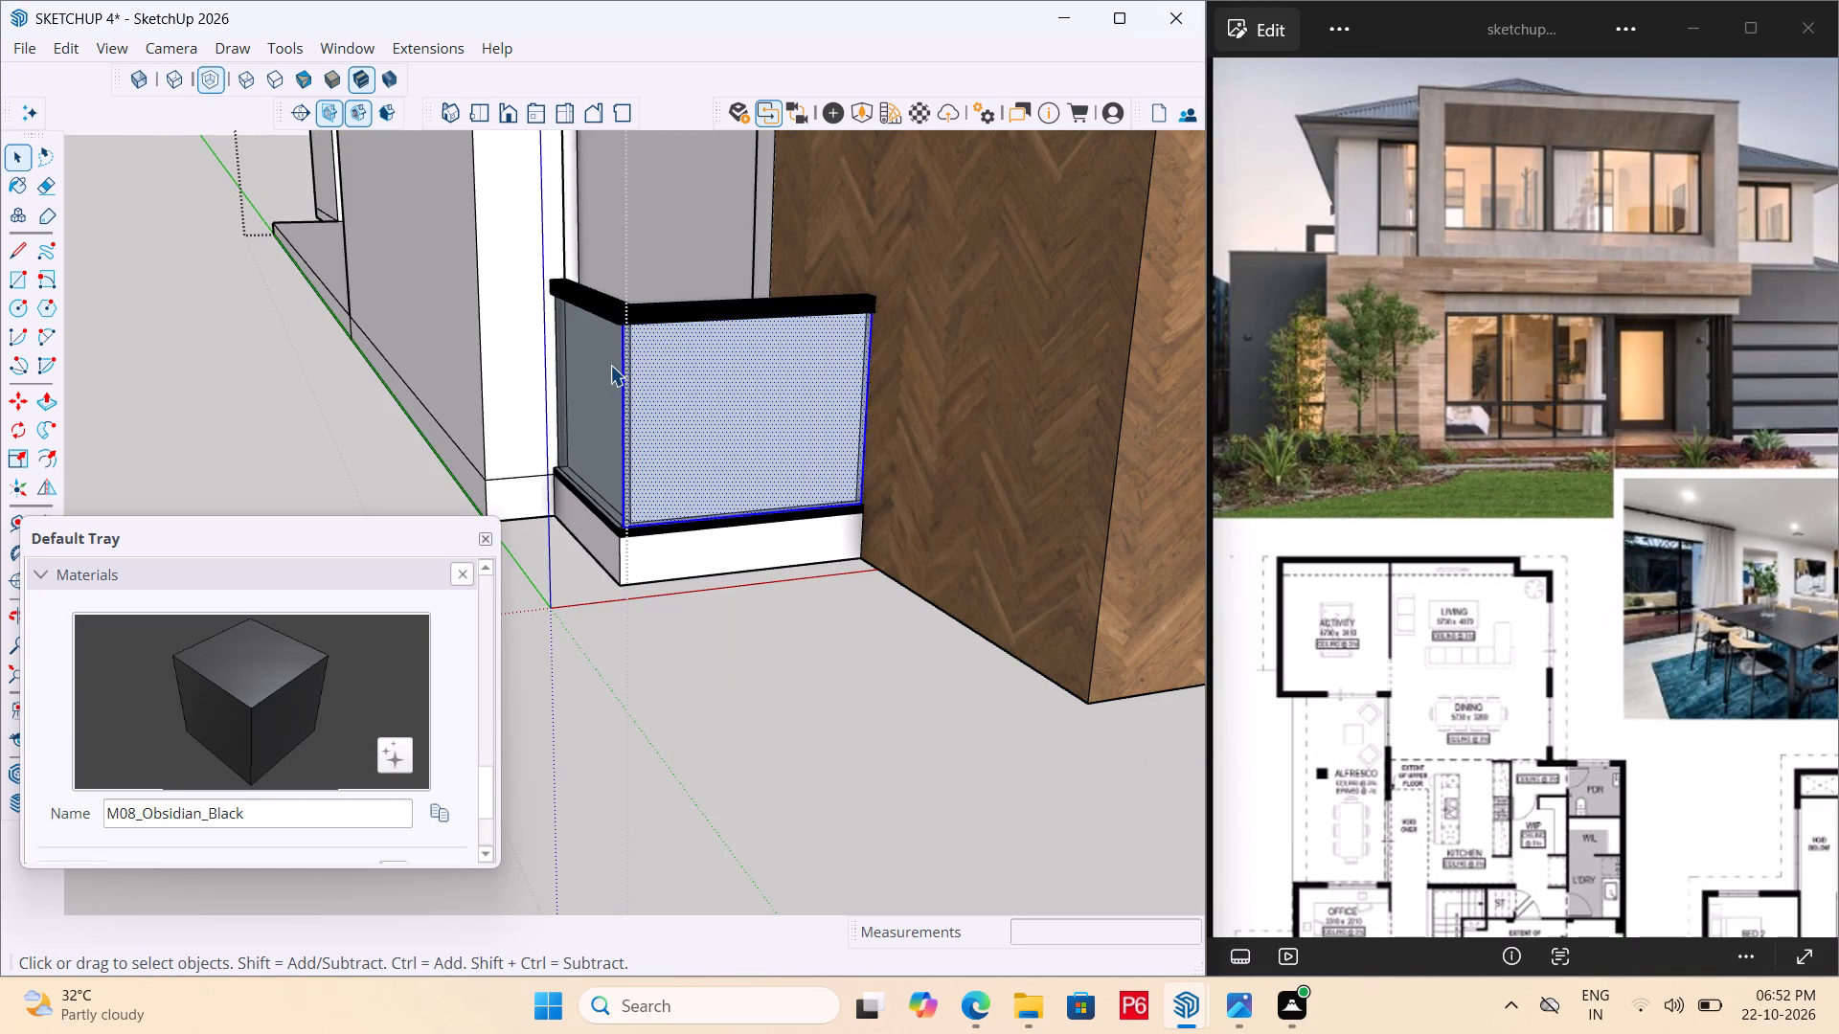
{"action": "middle_click_drag", "start_coordinate": [702, 305], "coordinate": [689, 651]}
{"action": "scroll", "coordinate": [723, 603], "scroll_direction": "down", "scroll_amount": 11}
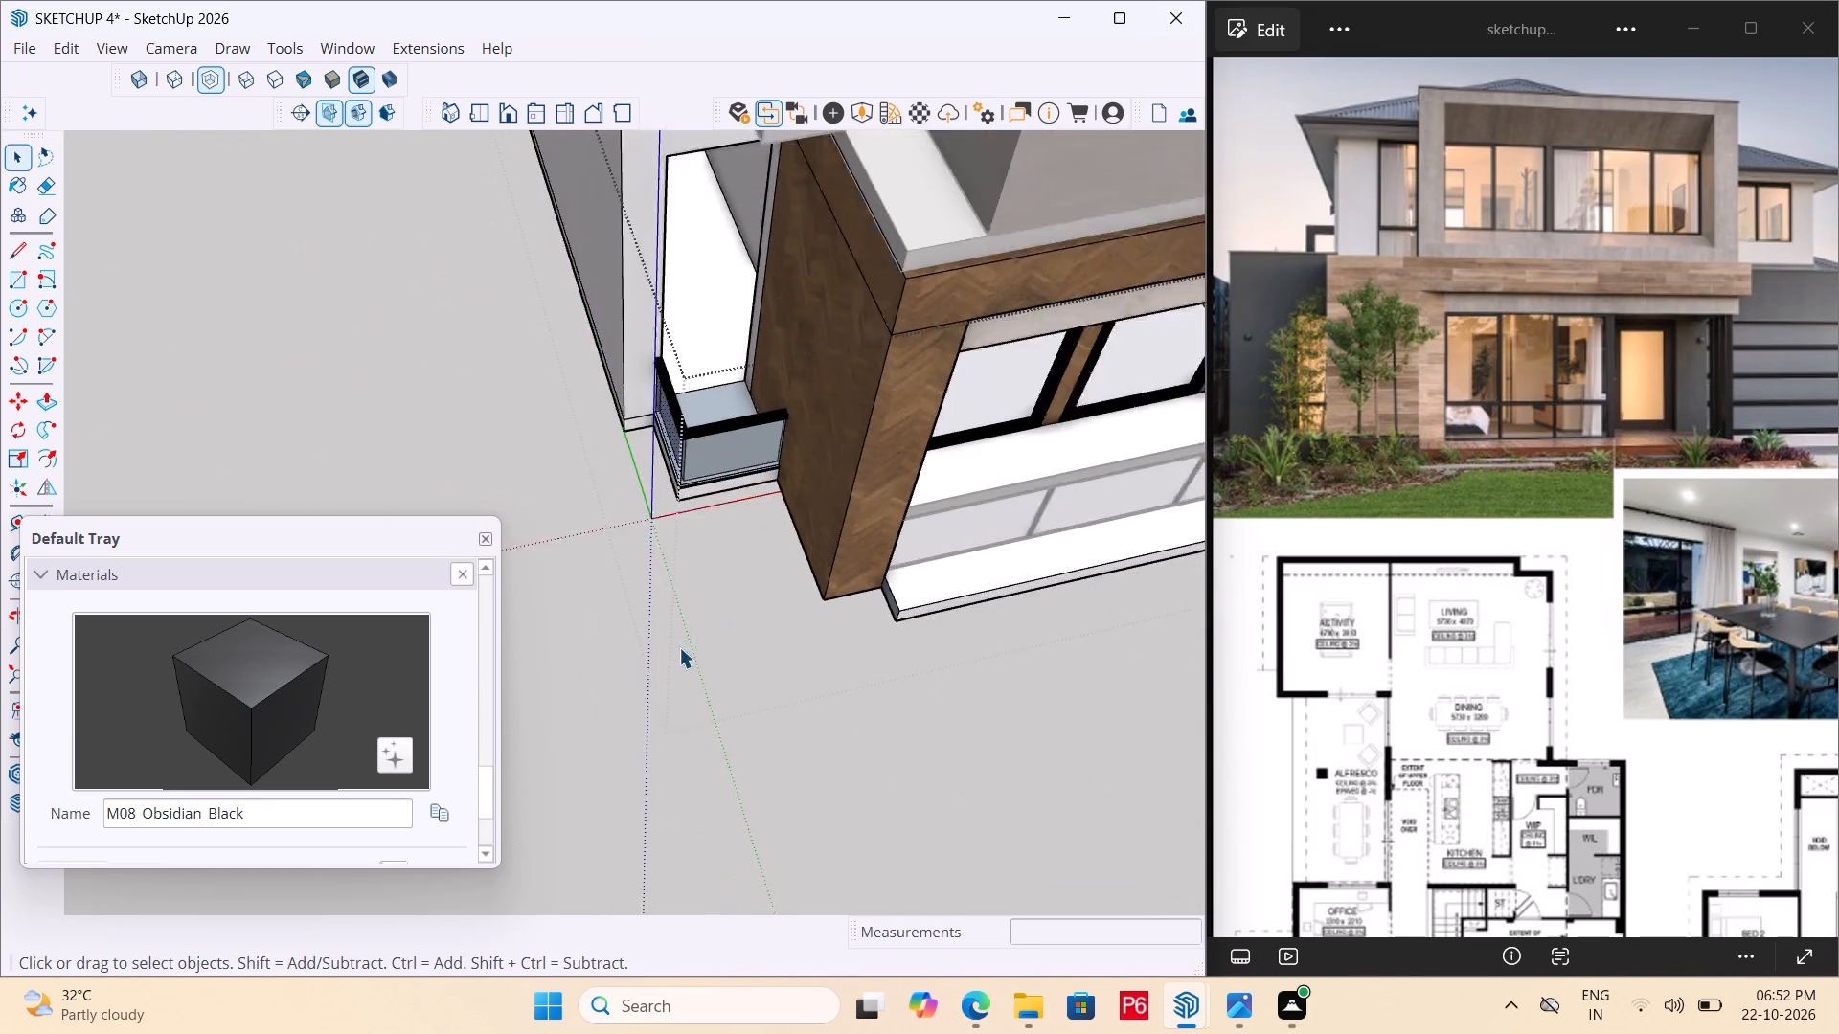
{"action": "scroll", "coordinate": [679, 647], "scroll_direction": "down", "scroll_amount": 9}
{"action": "middle_click_drag", "start_coordinate": [657, 523], "coordinate": [738, 321]}
{"action": "left_click", "coordinate": [864, 686]}
{"action": "middle_click_drag", "start_coordinate": [851, 578], "coordinate": [885, 429]}
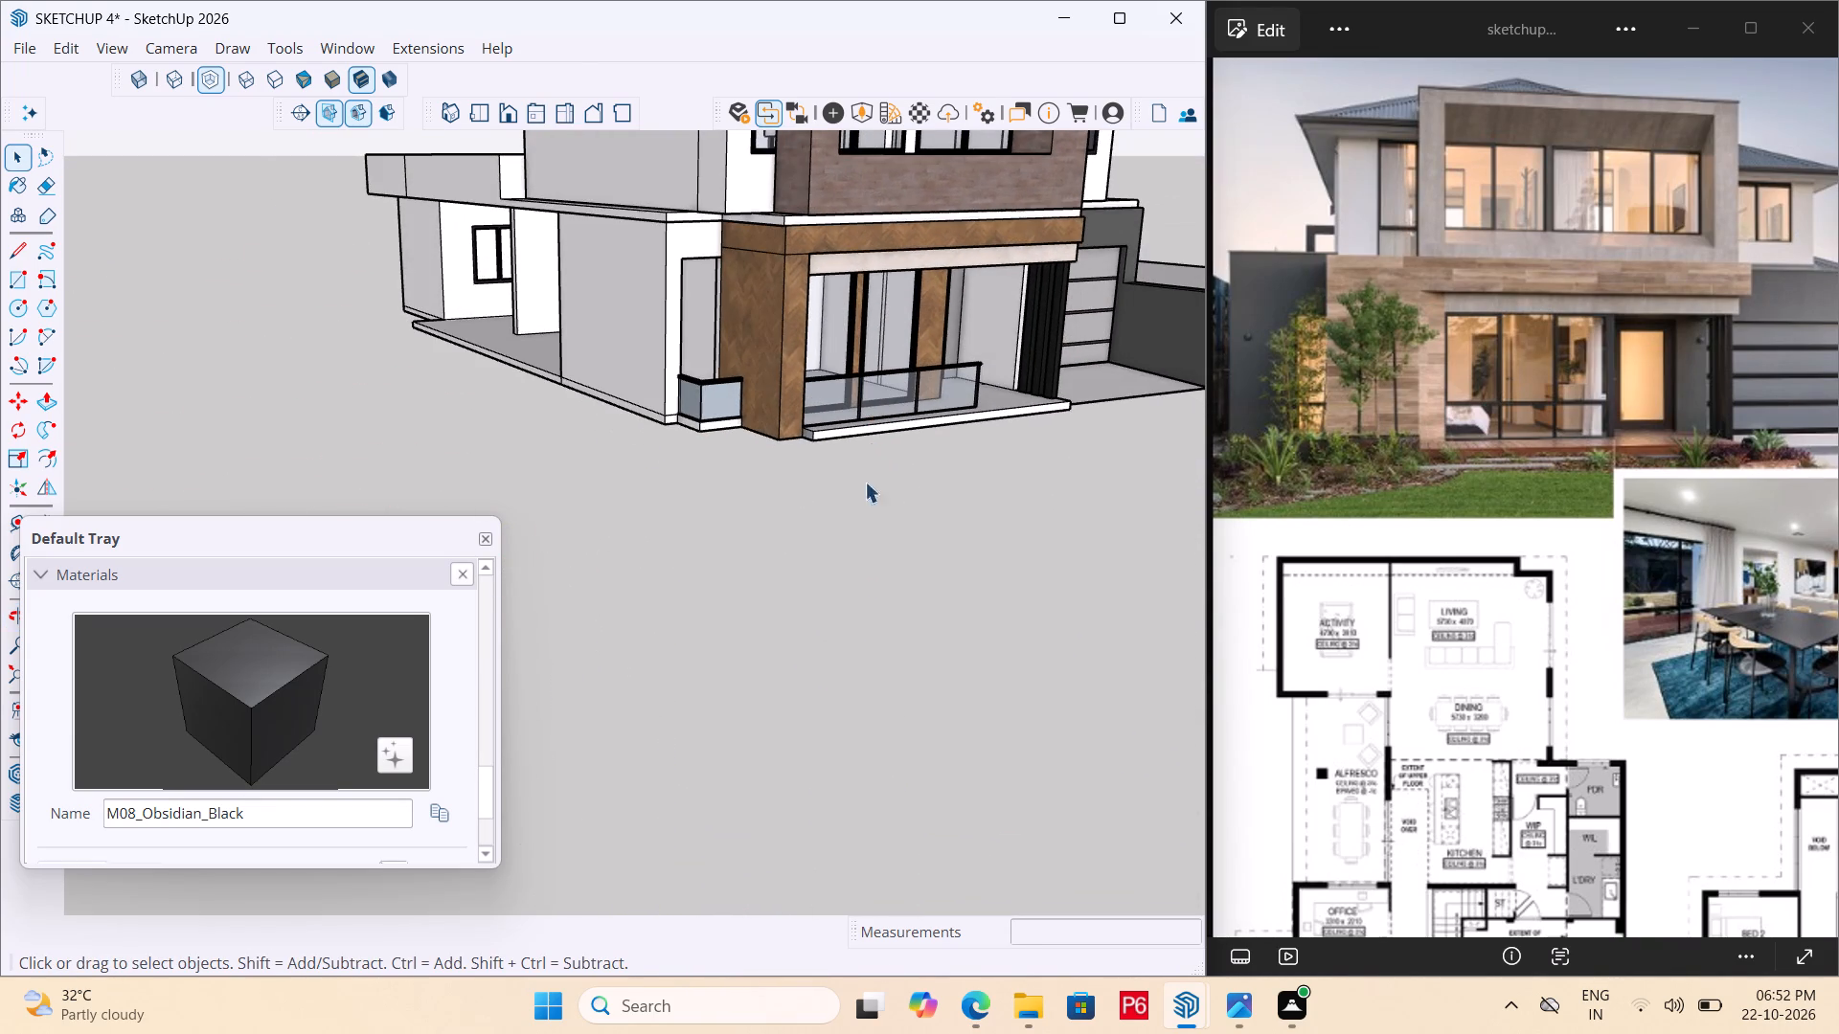
Examine the finished street facade, the underside of the porch canopy and the front glass railing.
{"action": "scroll", "coordinate": [882, 955], "scroll_direction": "down", "scroll_amount": 6}
{"action": "scroll", "coordinate": [850, 755], "scroll_direction": "down", "scroll_amount": 10}
{"action": "middle_click_drag", "start_coordinate": [804, 637], "coordinate": [755, 607]}
{"action": "scroll", "coordinate": [799, 343], "scroll_direction": "up", "scroll_amount": 5}
{"action": "middle_click_drag", "start_coordinate": [840, 388], "coordinate": [703, 306]}
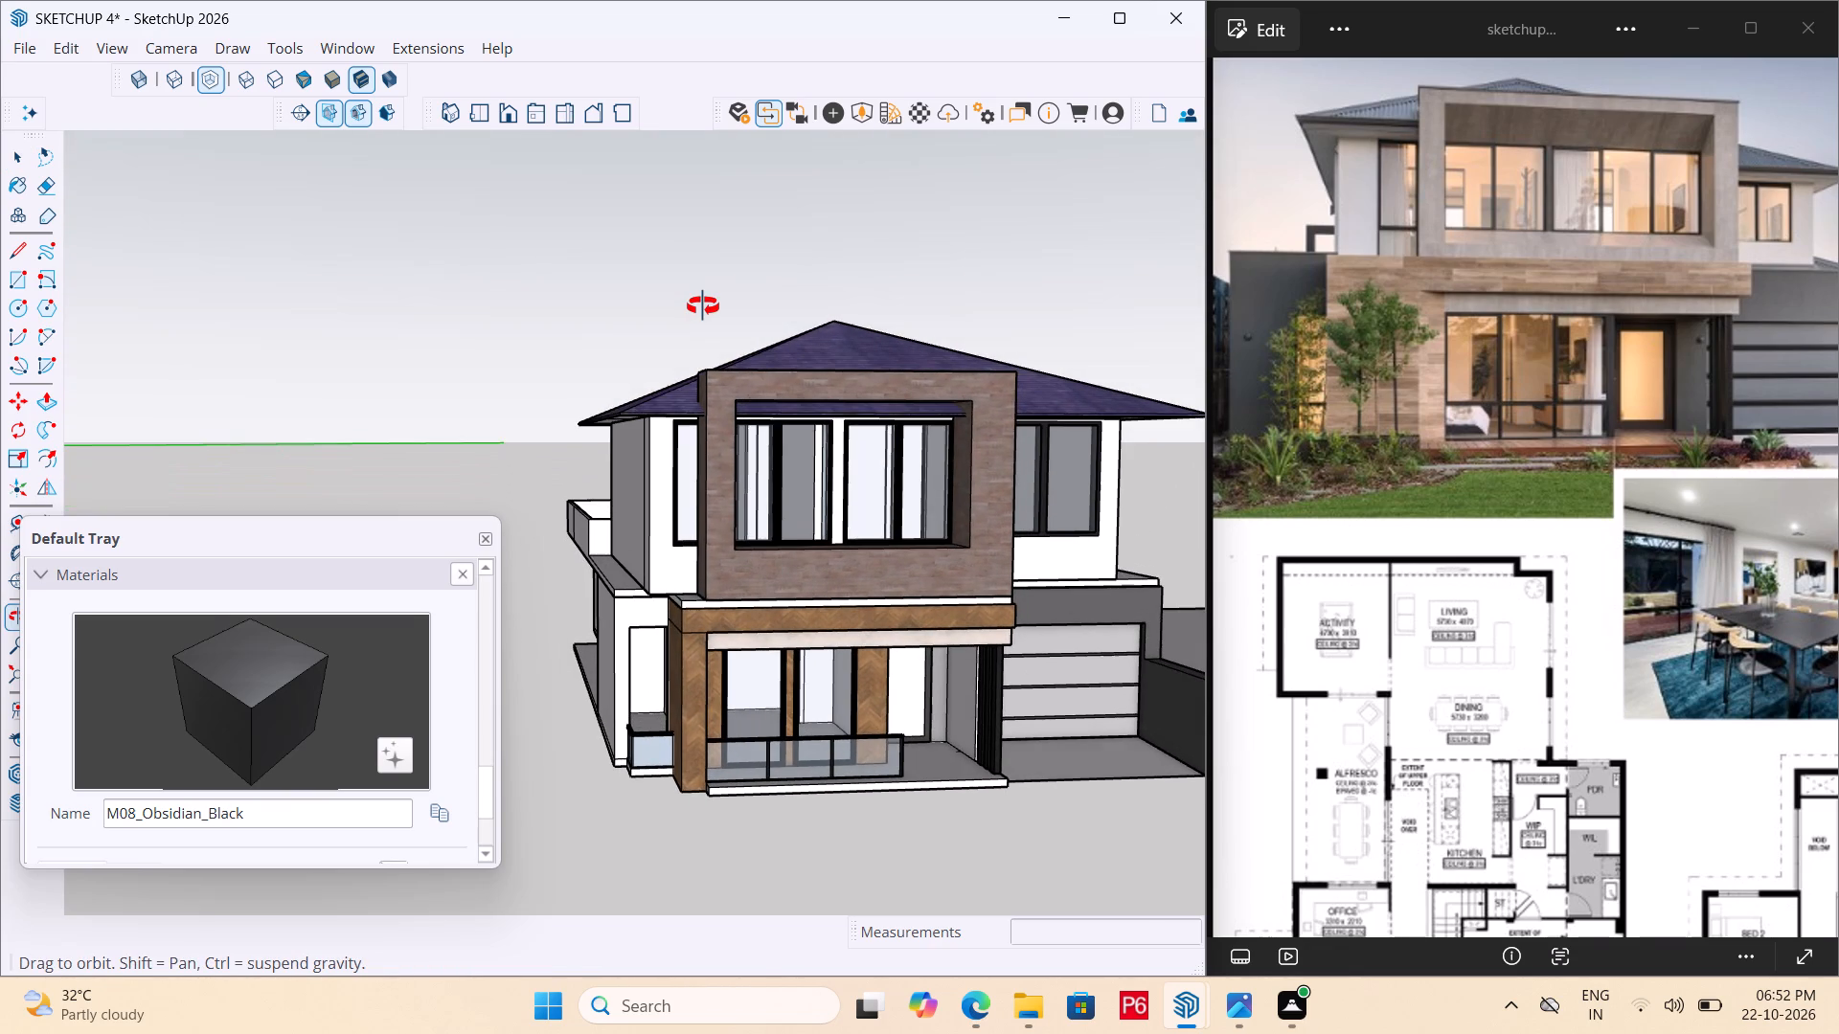
{"action": "middle_click_drag", "start_coordinate": [703, 306], "coordinate": [551, 332]}
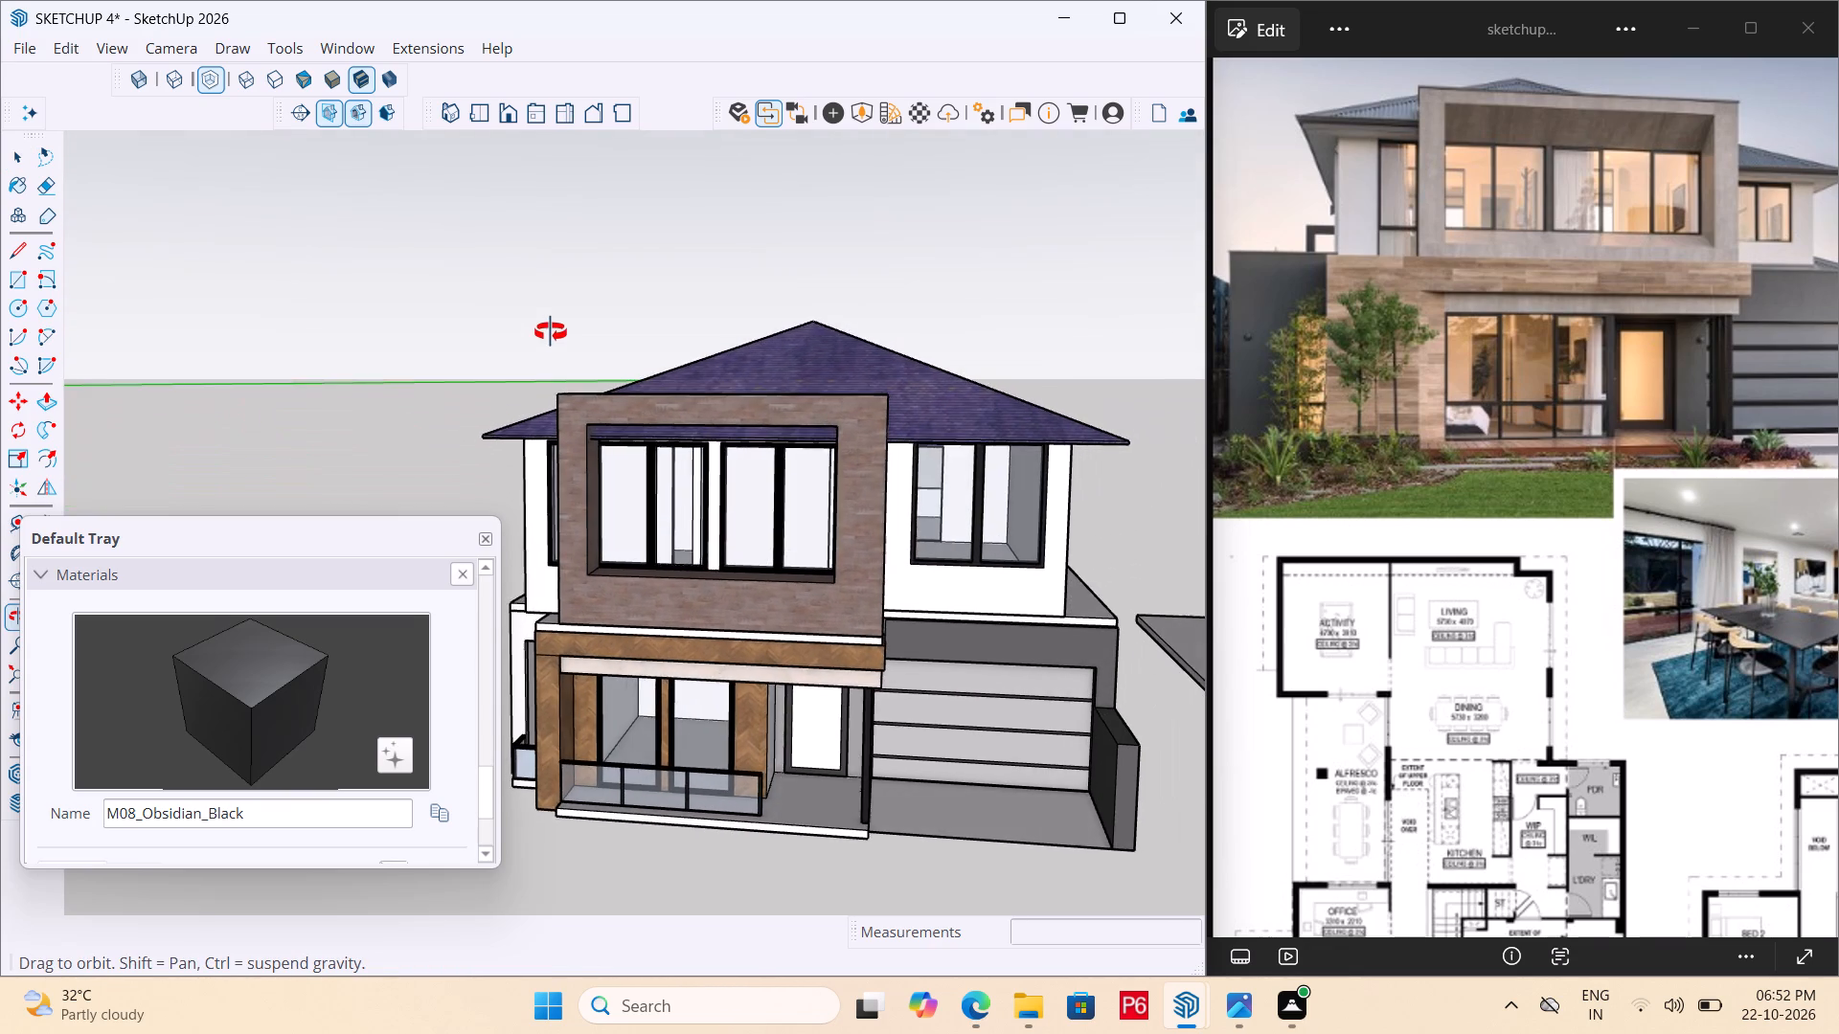
{"action": "middle_click_drag", "start_coordinate": [551, 332], "coordinate": [731, 318]}
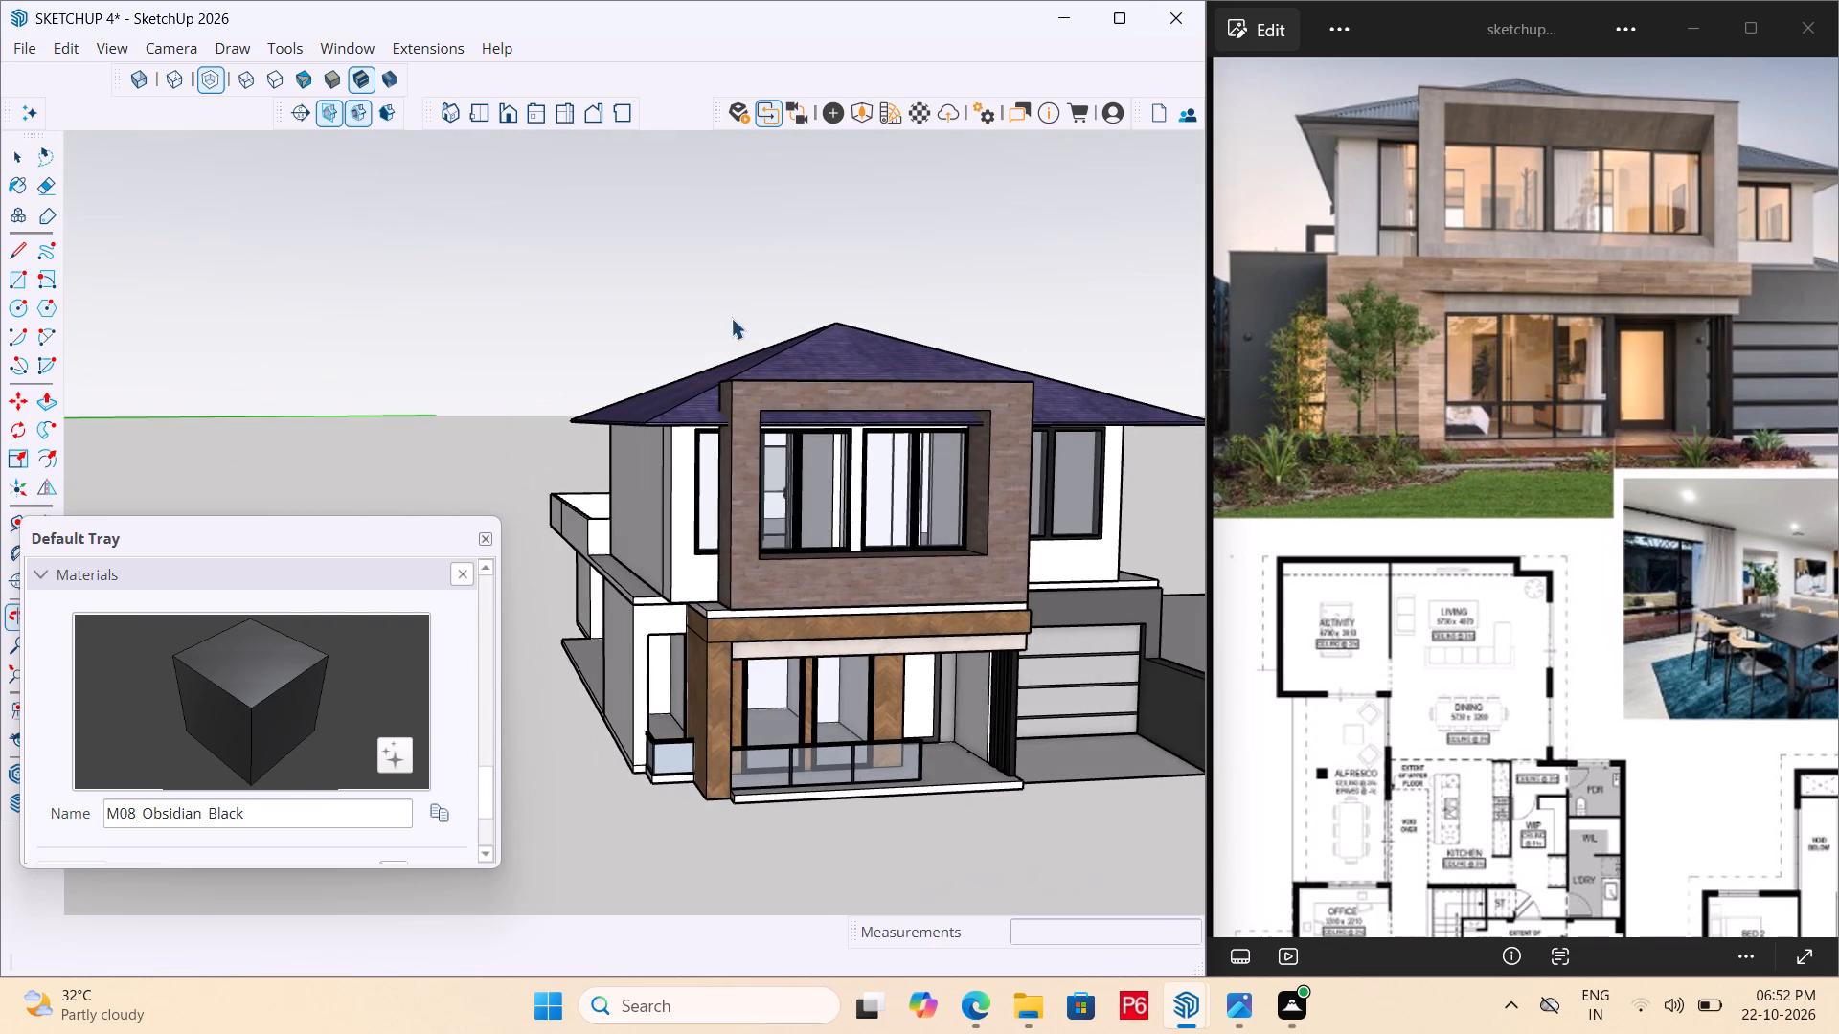
{"action": "middle_click_drag", "start_coordinate": [678, 559], "coordinate": [575, 571]}
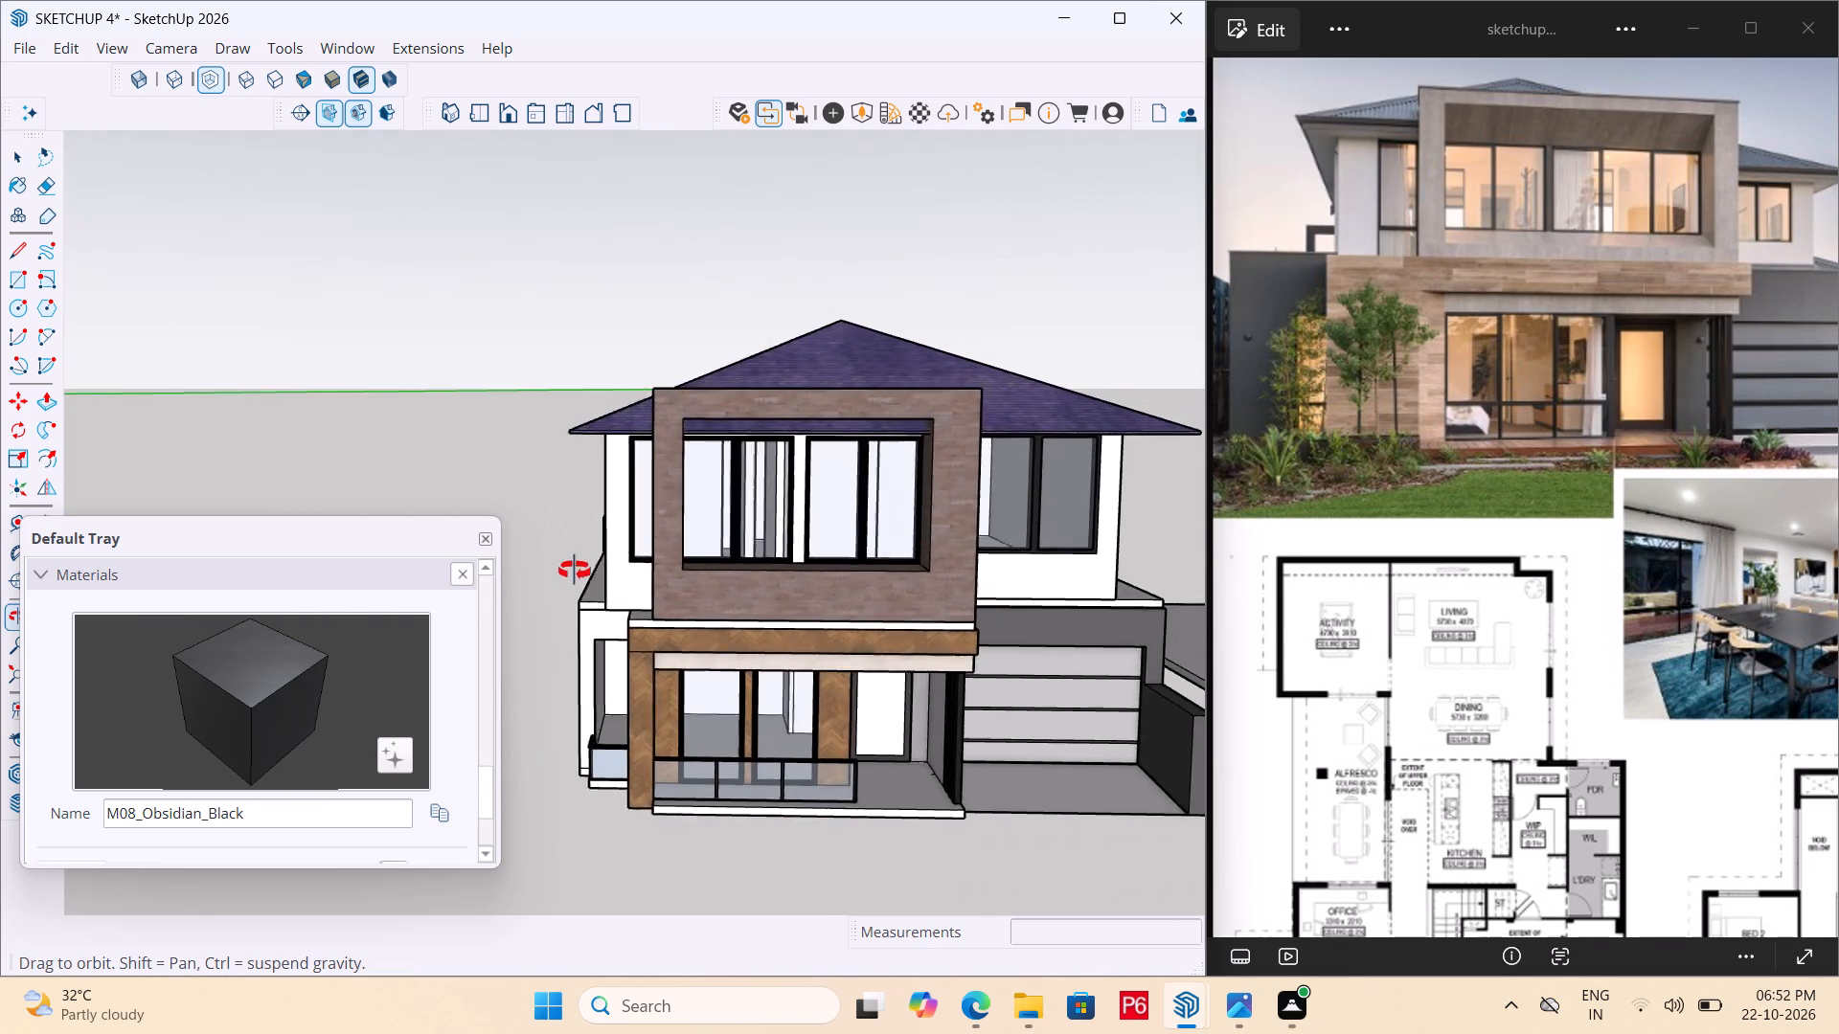
{"action": "middle_click_drag", "start_coordinate": [575, 571], "coordinate": [846, 561]}
{"action": "scroll", "coordinate": [896, 668], "scroll_direction": "up", "scroll_amount": 4}
{"action": "middle_click_drag", "start_coordinate": [889, 633], "coordinate": [520, 400]}
{"action": "scroll", "coordinate": [515, 416], "scroll_direction": "up", "scroll_amount": 3}
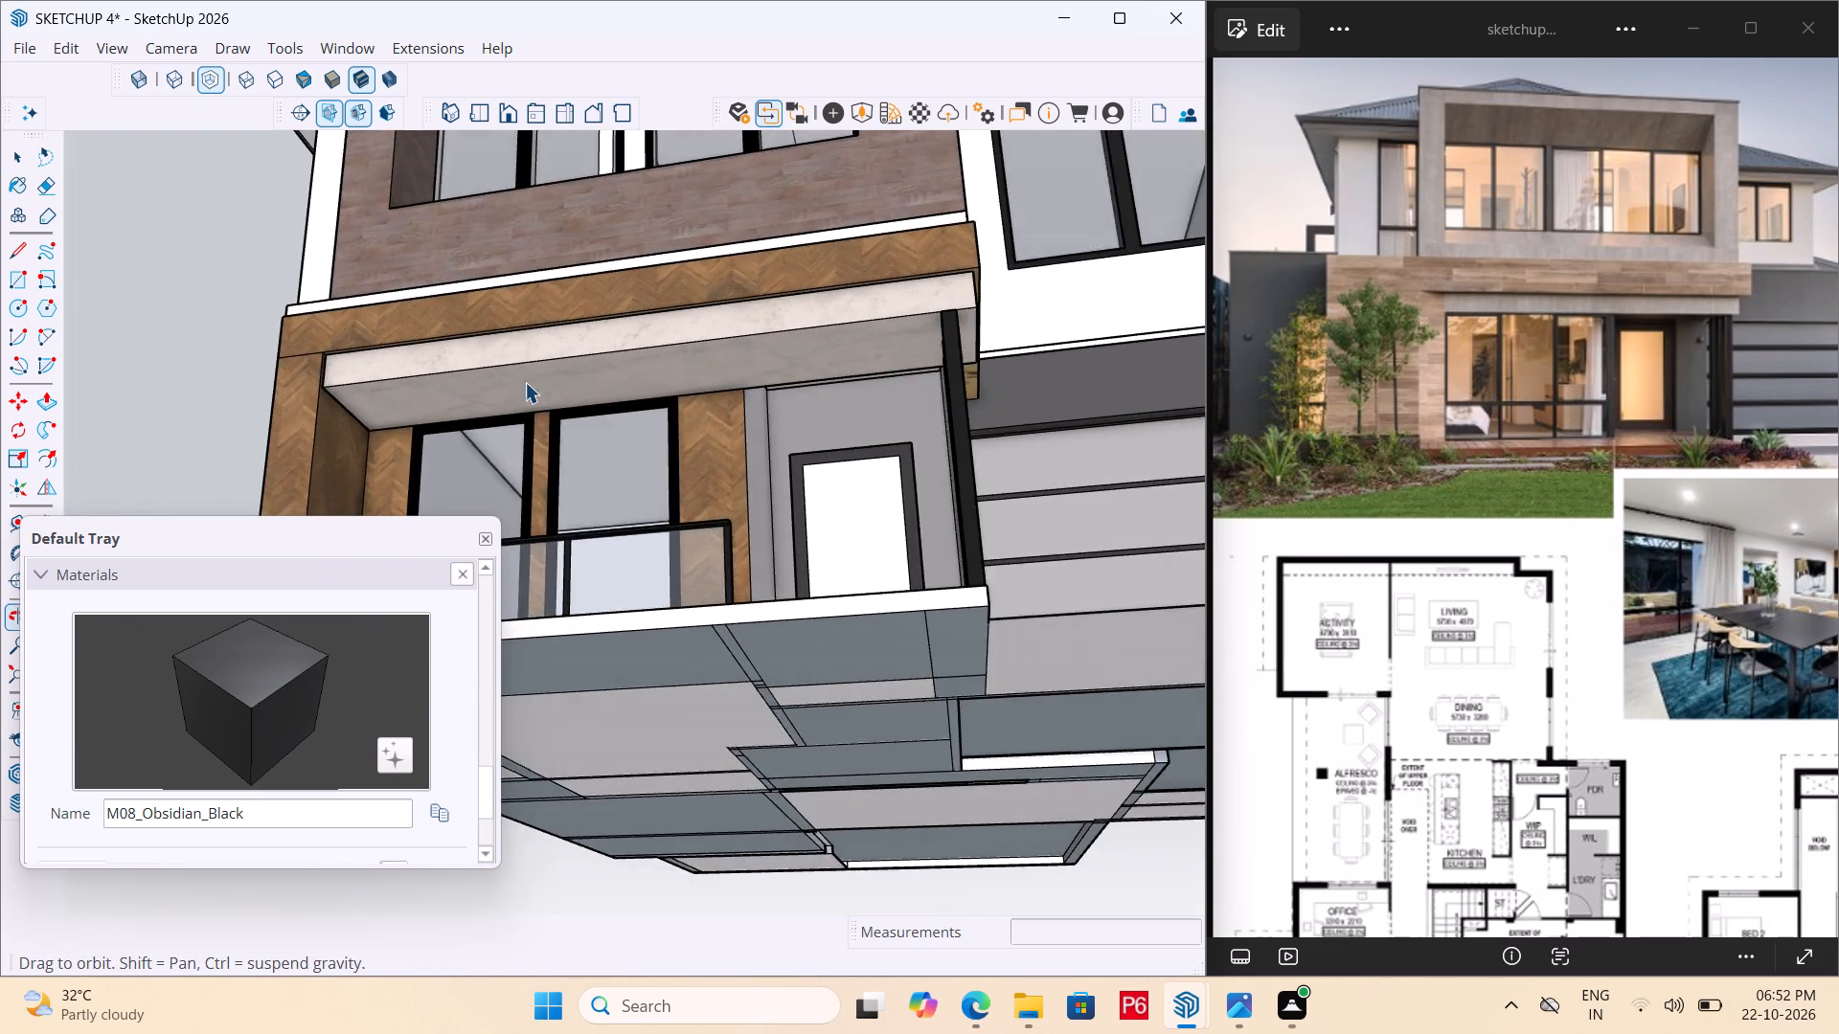
{"action": "scroll", "coordinate": [496, 343], "scroll_direction": "up", "scroll_amount": 5}
{"action": "scroll", "coordinate": [892, 510], "scroll_direction": "down", "scroll_amount": 6}
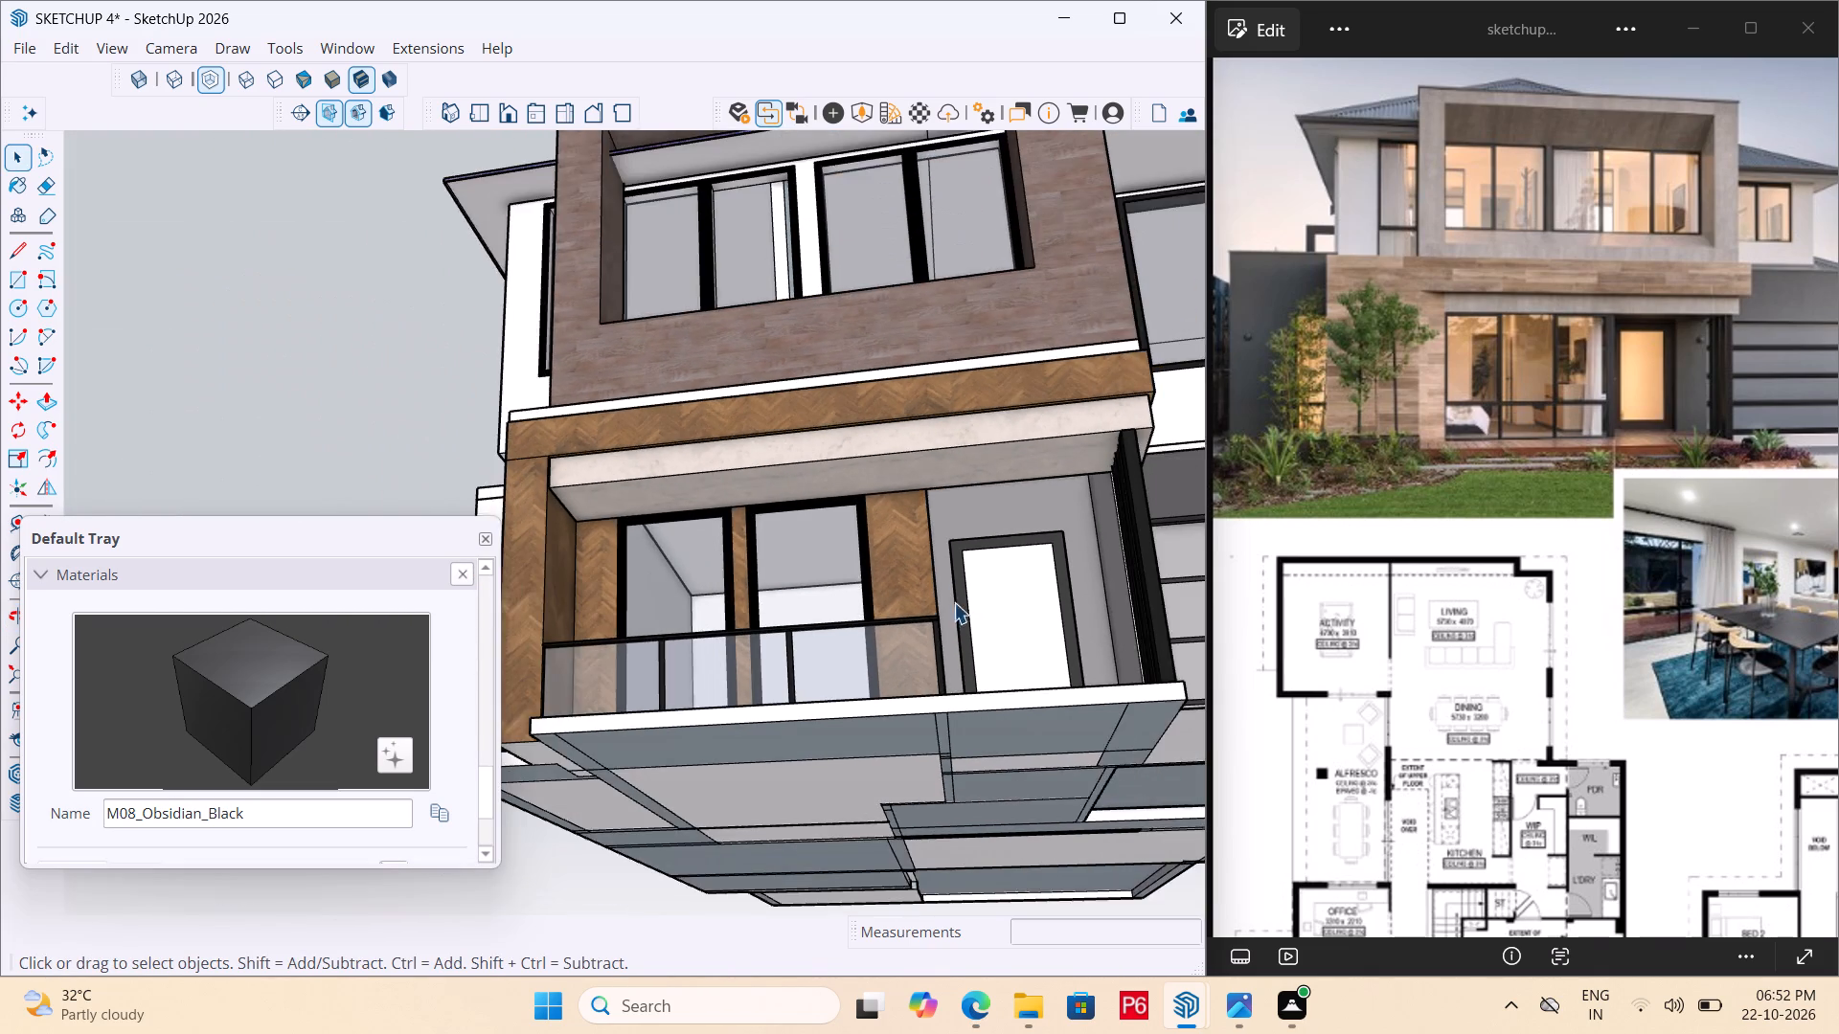
{"action": "scroll", "coordinate": [957, 612], "scroll_direction": "down", "scroll_amount": 3}
{"action": "middle_click_drag", "start_coordinate": [827, 515], "coordinate": [961, 665]}
Save the current state of the house model.
{"action": "key", "text": "ctrl+s"}
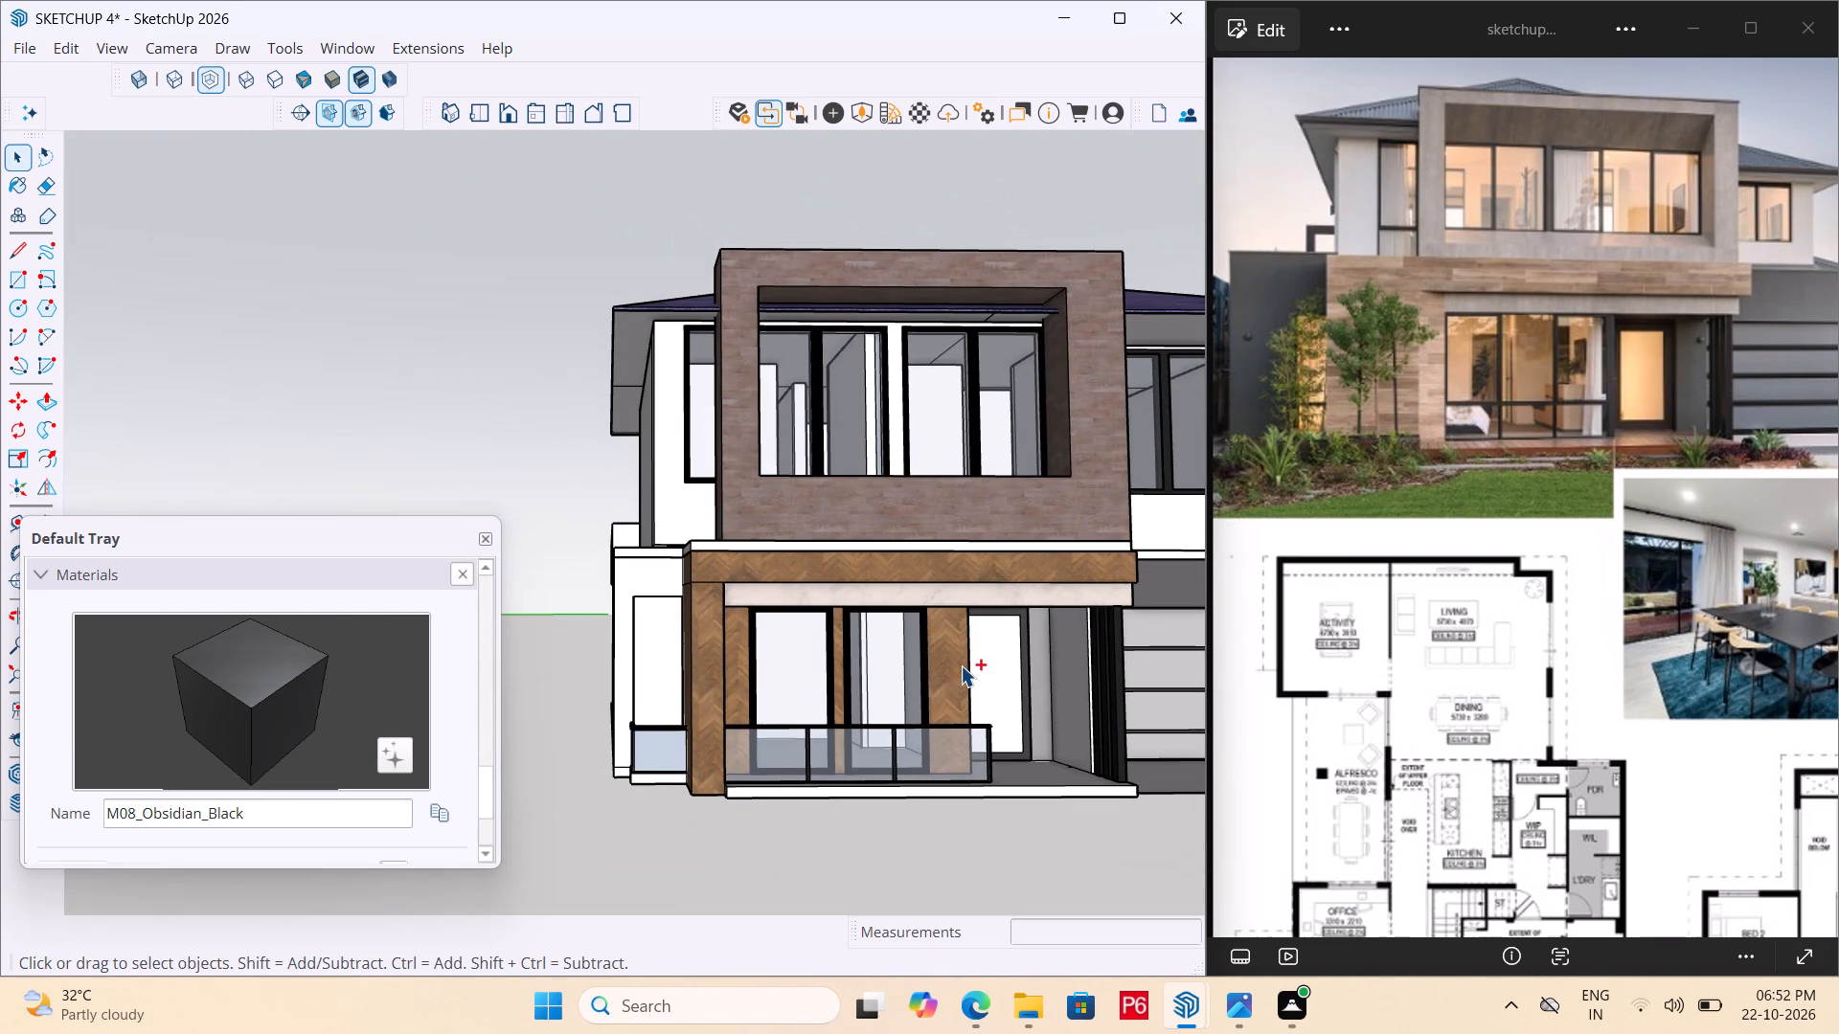
{"action": "key", "text": "ctrl+s"}
{"action": "key", "text": "ctrl+s"}
{"action": "key", "text": "ctrl+s"}
{"action": "key", "text": "ctrl+s"}
{"action": "key", "text": "ctrl+s"}
{"action": "key", "text": "ctrl+s"}
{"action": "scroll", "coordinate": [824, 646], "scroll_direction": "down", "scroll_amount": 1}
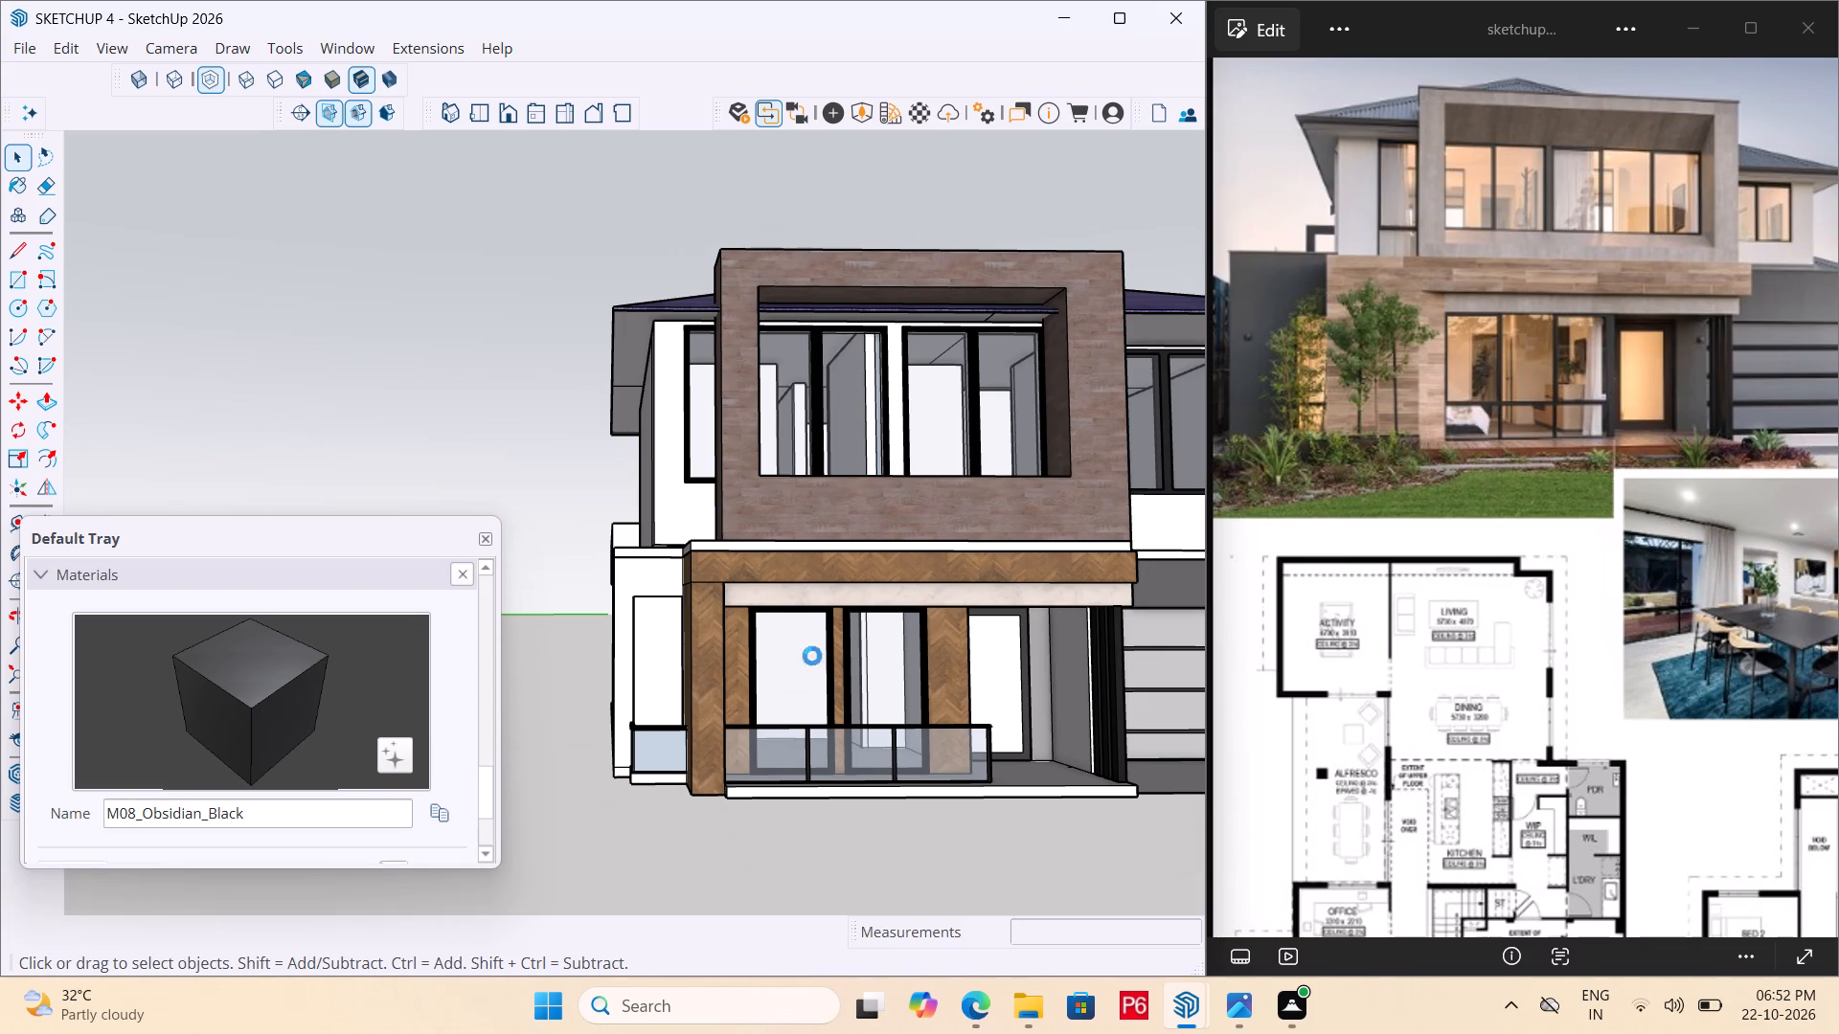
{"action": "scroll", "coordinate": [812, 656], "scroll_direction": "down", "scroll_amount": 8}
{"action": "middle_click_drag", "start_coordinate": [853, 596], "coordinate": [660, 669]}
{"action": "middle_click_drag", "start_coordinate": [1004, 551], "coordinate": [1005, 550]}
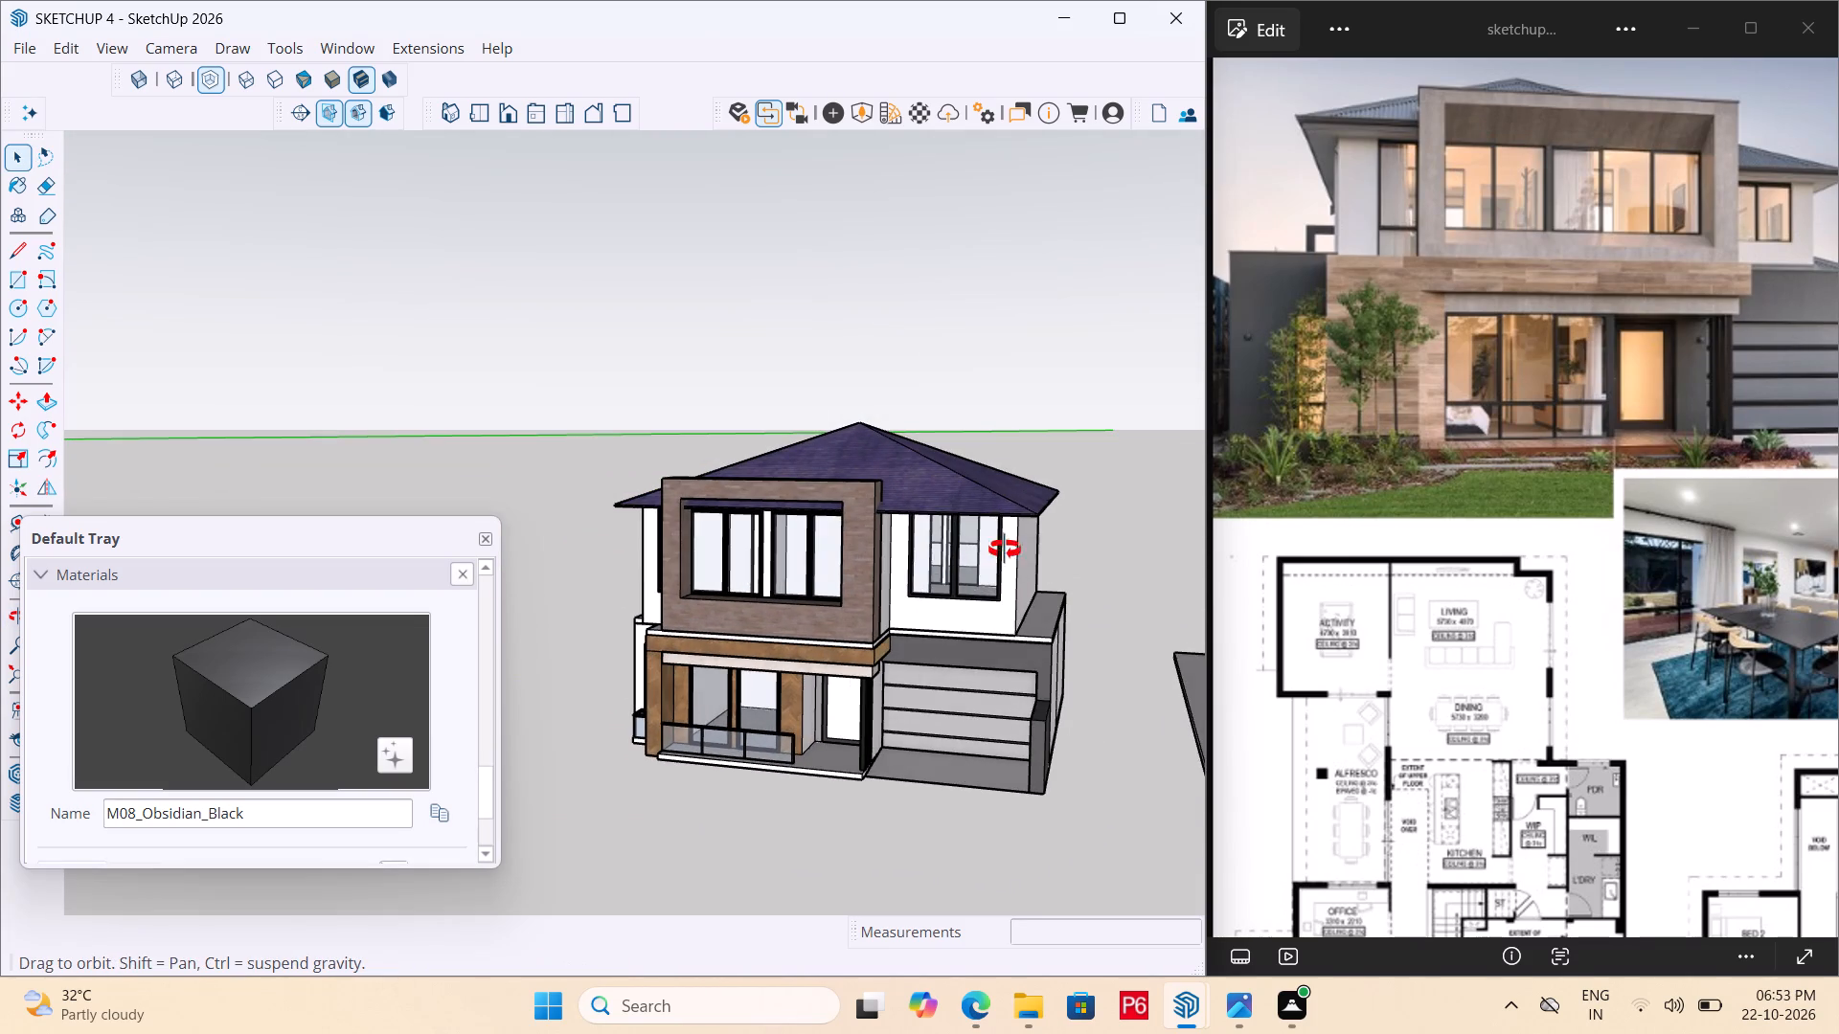
Inspect the blank garage side wall by selecting its two faces inside the wall group, and close the group.
{"action": "middle_click_drag", "start_coordinate": [1005, 550], "coordinate": [639, 550]}
{"action": "scroll", "coordinate": [829, 730], "scroll_direction": "up", "scroll_amount": 3}
{"action": "middle_click_drag", "start_coordinate": [844, 731], "coordinate": [876, 733]}
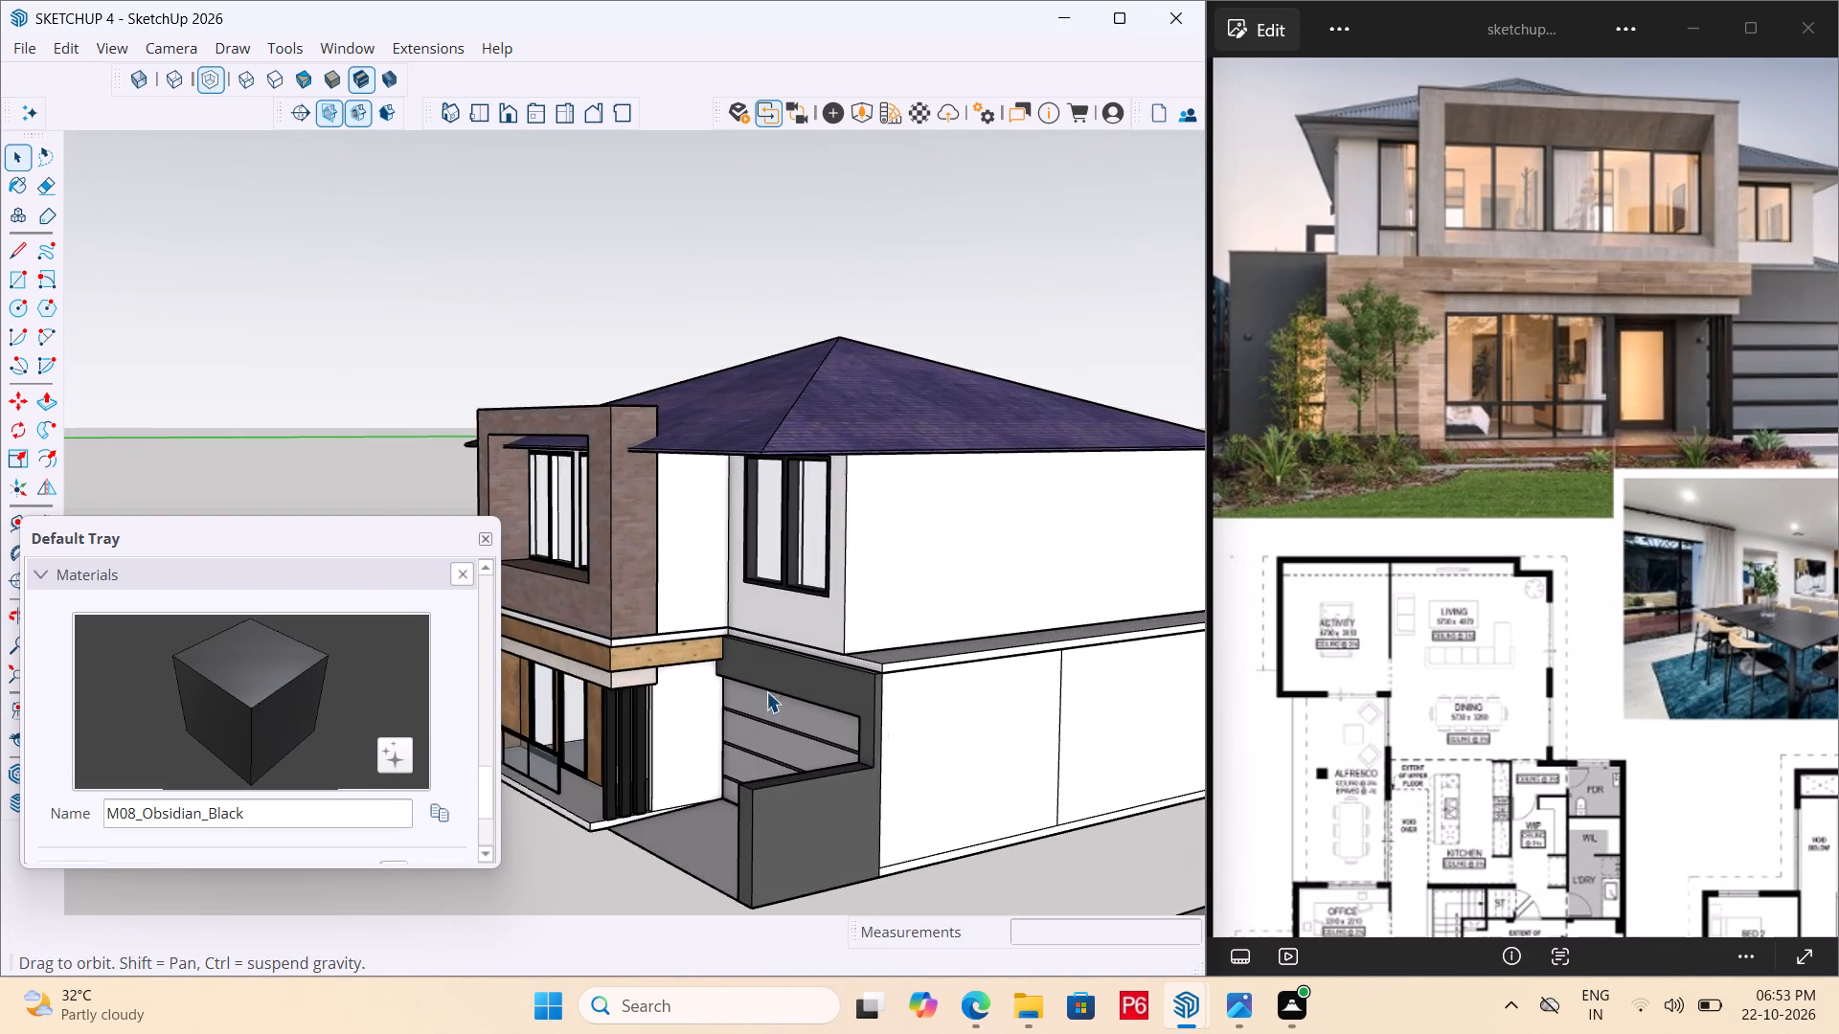
{"action": "scroll", "coordinate": [745, 700], "scroll_direction": "down", "scroll_amount": 5}
{"action": "scroll", "coordinate": [948, 717], "scroll_direction": "up", "scroll_amount": 6}
{"action": "left_click", "coordinate": [946, 697]}
{"action": "left_click", "coordinate": [934, 689]}
{"action": "left_click", "coordinate": [916, 675]}
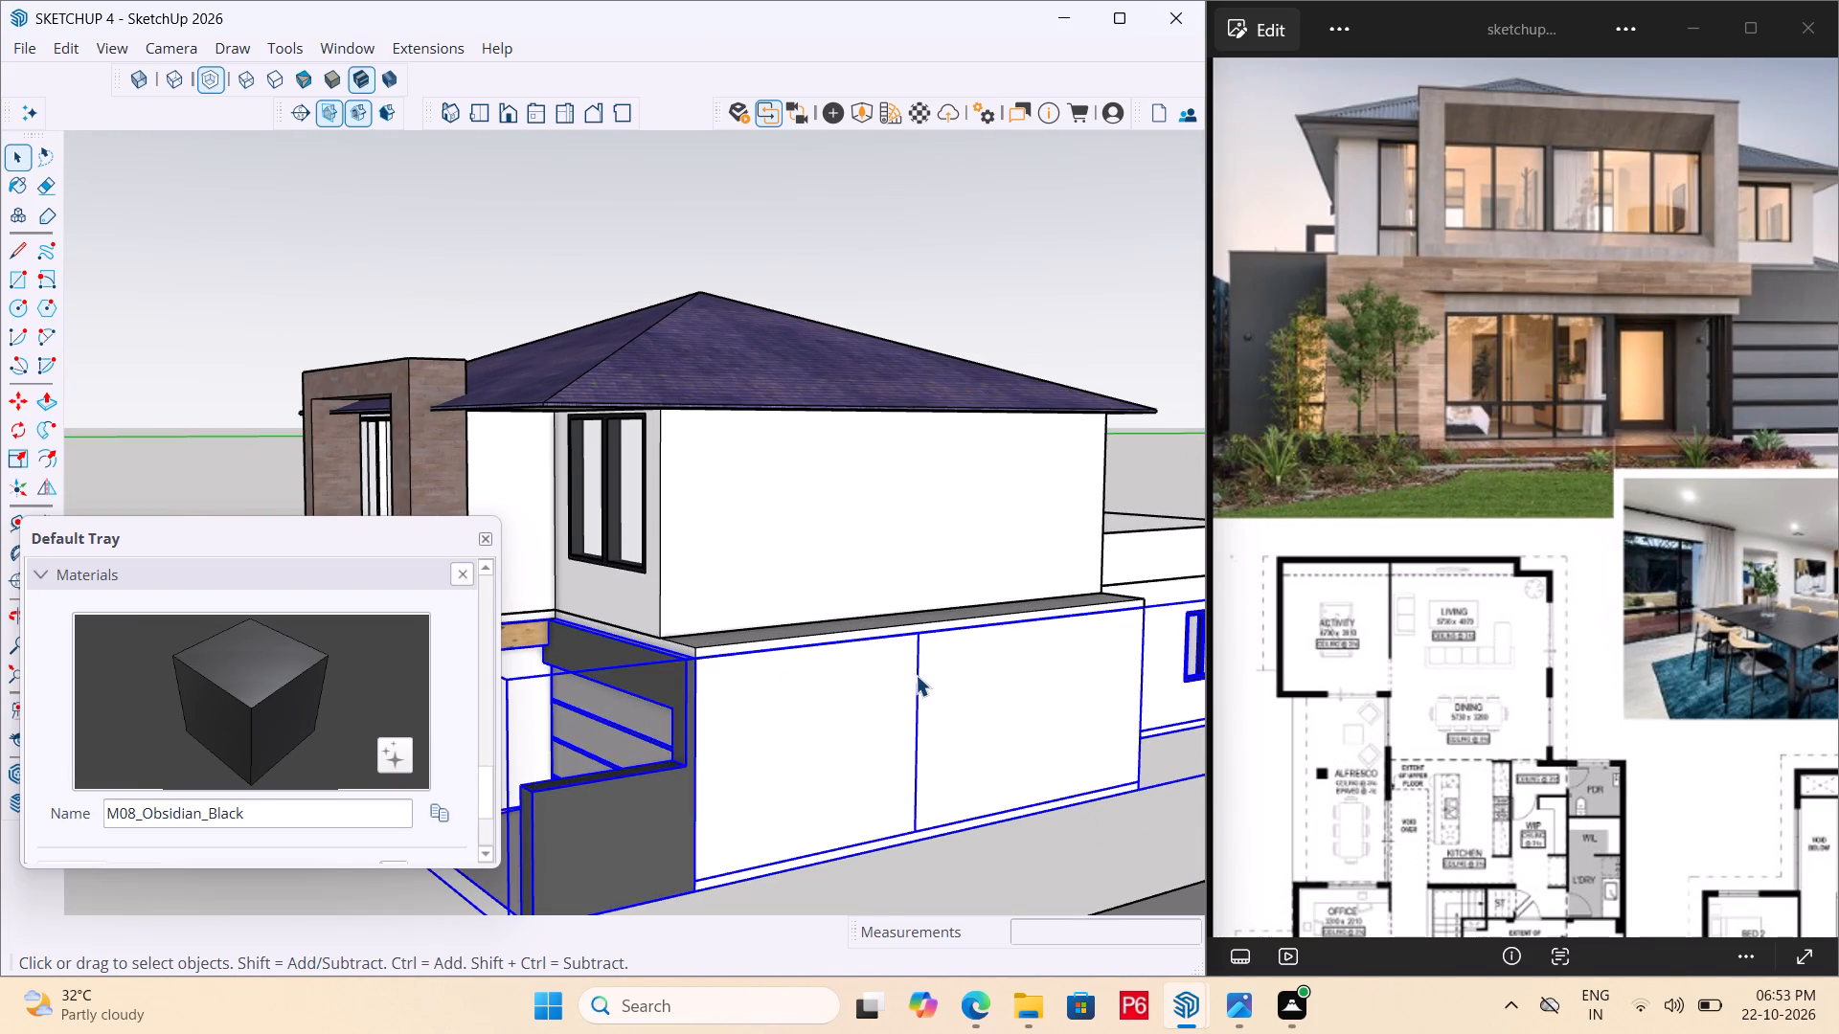
{"action": "triple_click", "coordinate": [882, 685]}
{"action": "left_click", "coordinate": [918, 684]}
{"action": "left_click", "coordinate": [900, 689]}
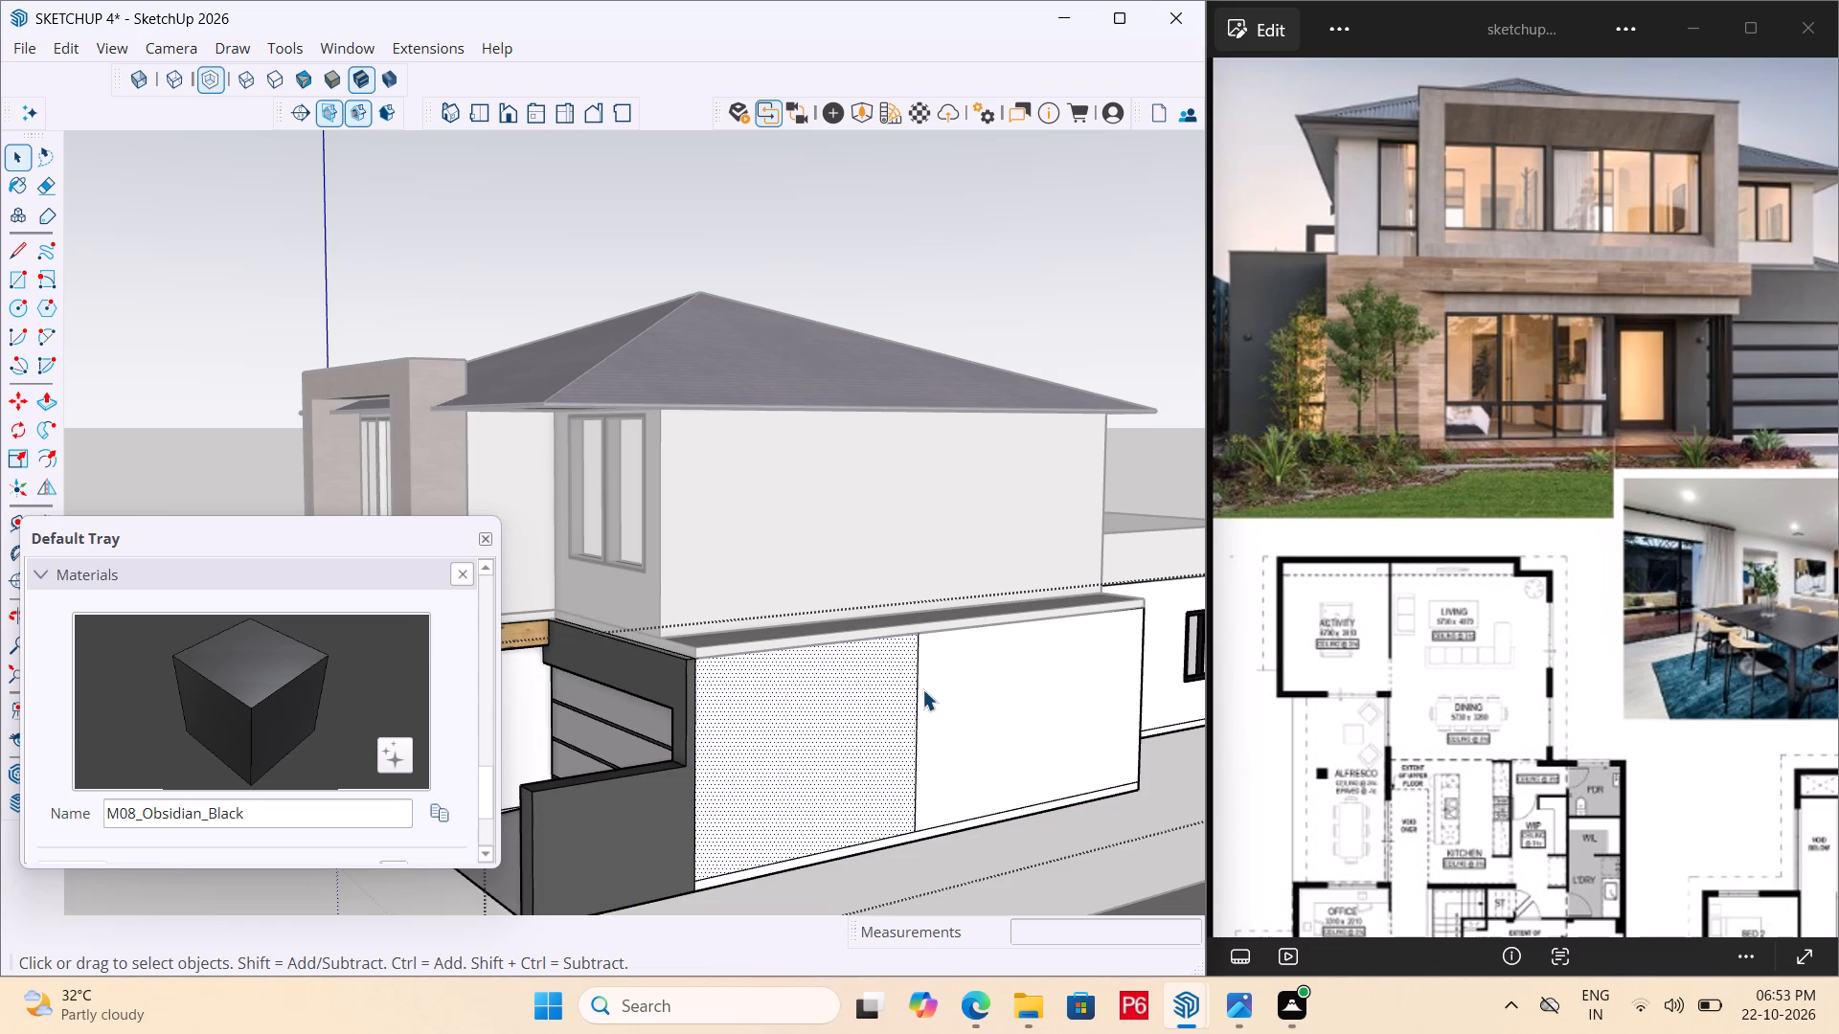
{"action": "left_click", "coordinate": [922, 689]}
{"action": "scroll", "coordinate": [849, 638], "scroll_direction": "down", "scroll_amount": 3}
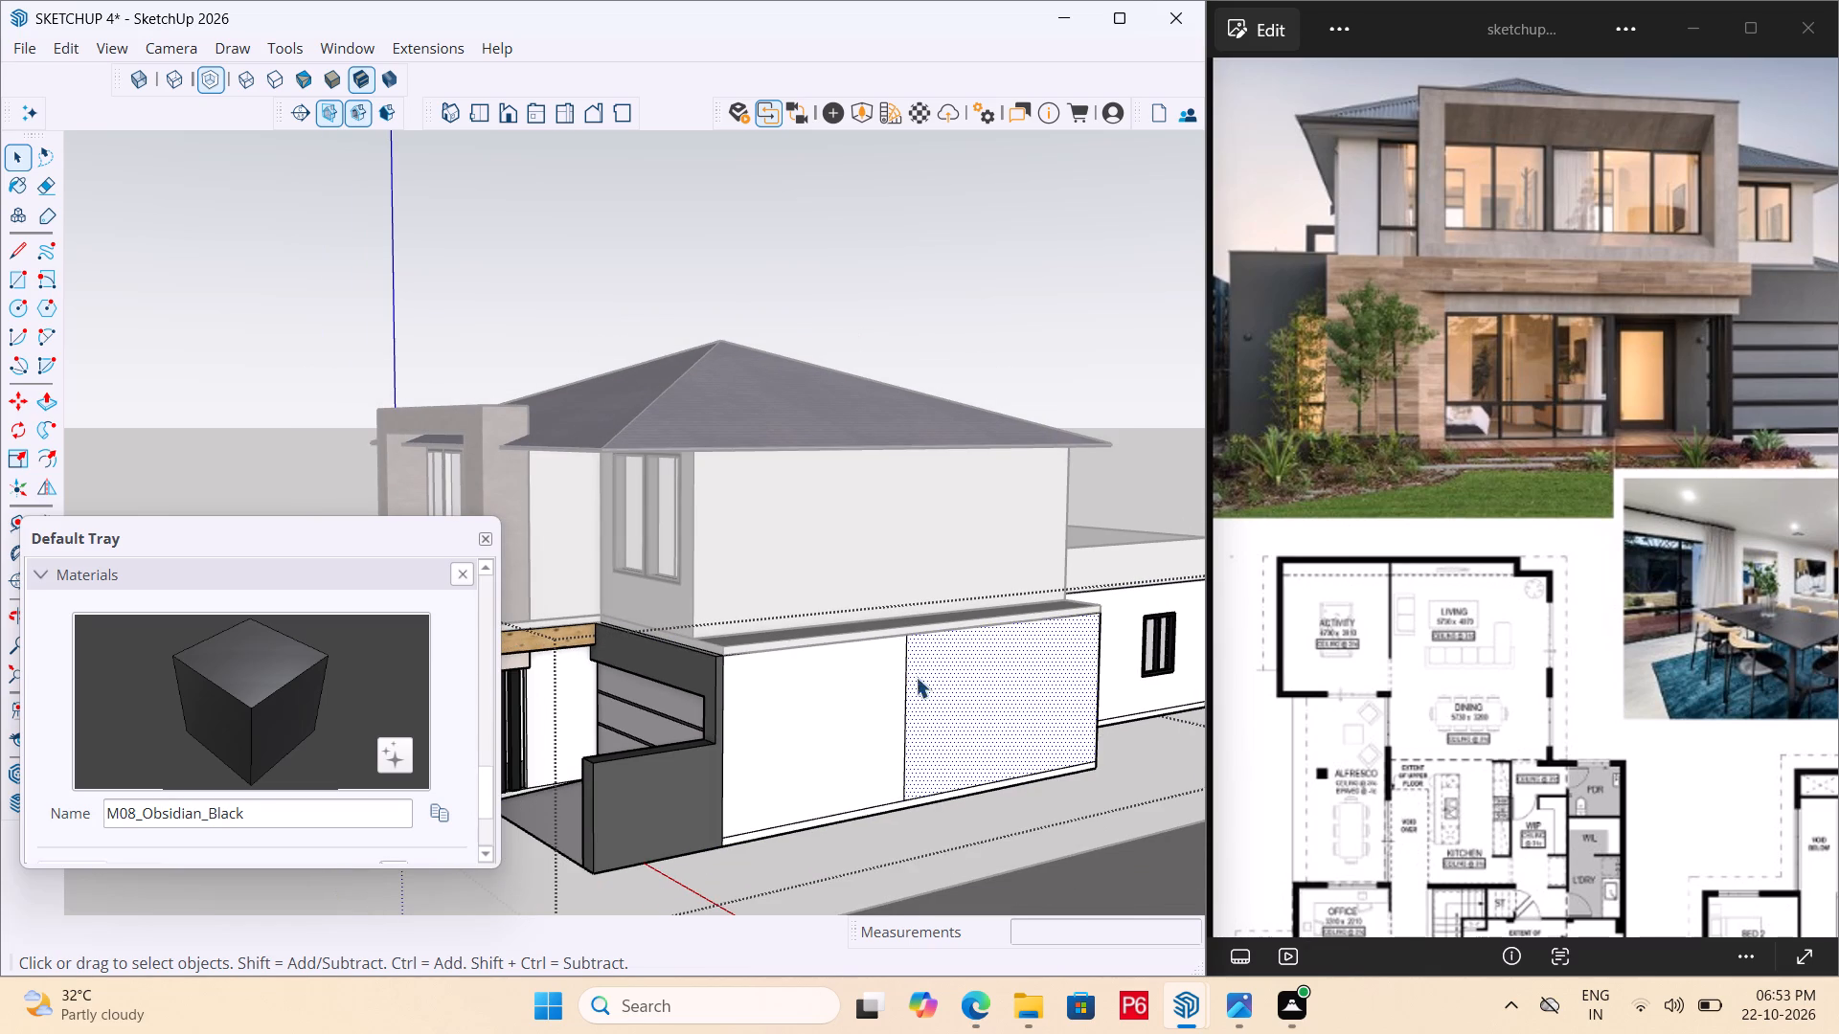
{"action": "scroll", "coordinate": [817, 675], "scroll_direction": "down", "scroll_amount": 1}
{"action": "left_click", "coordinate": [1115, 750]}
{"action": "triple_click", "coordinate": [1125, 742]}
{"action": "double_click", "coordinate": [1125, 741]}
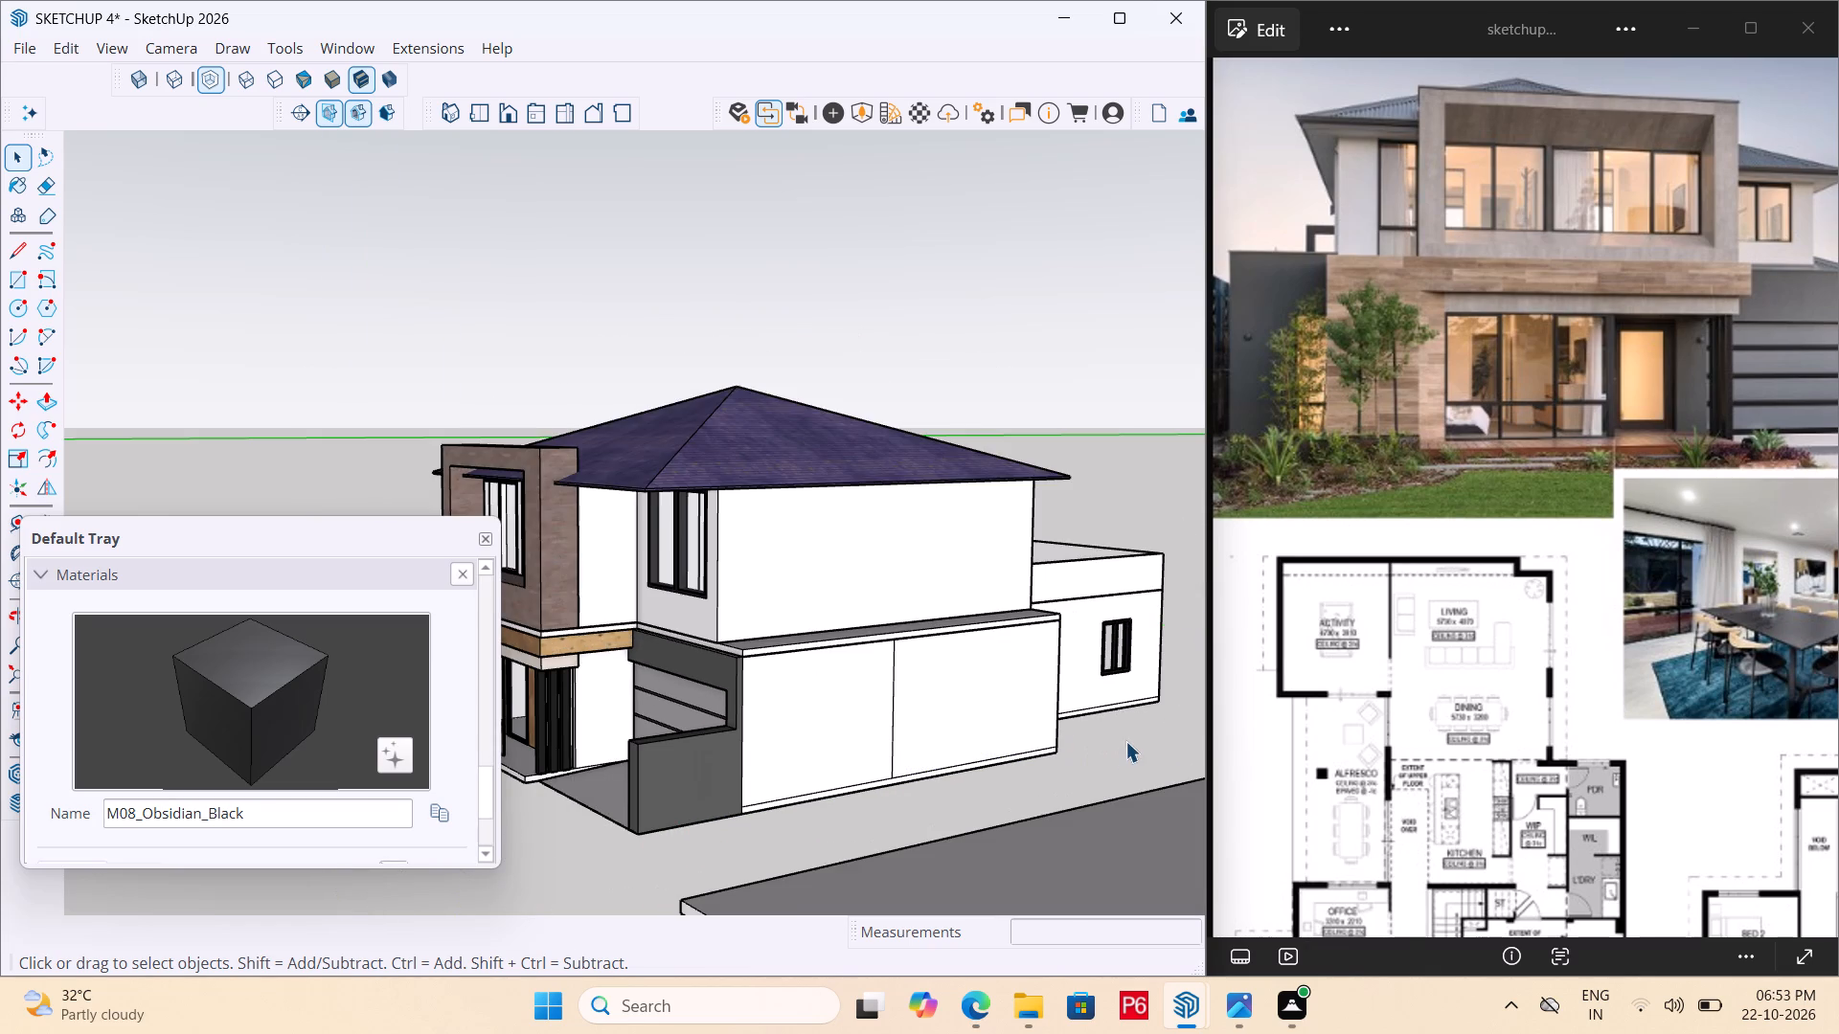
Examine the whole house from the garage side, from above and close to the plain side wall.
{"action": "scroll", "coordinate": [946, 637], "scroll_direction": "down", "scroll_amount": 7}
{"action": "middle_click_drag", "start_coordinate": [998, 648], "coordinate": [617, 643]}
{"action": "scroll", "coordinate": [1001, 655], "scroll_direction": "down", "scroll_amount": 1}
{"action": "middle_click_drag", "start_coordinate": [994, 653], "coordinate": [626, 632]}
{"action": "middle_click_drag", "start_coordinate": [709, 737], "coordinate": [1174, 682]}
{"action": "middle_click_drag", "start_coordinate": [659, 672], "coordinate": [1075, 830]}
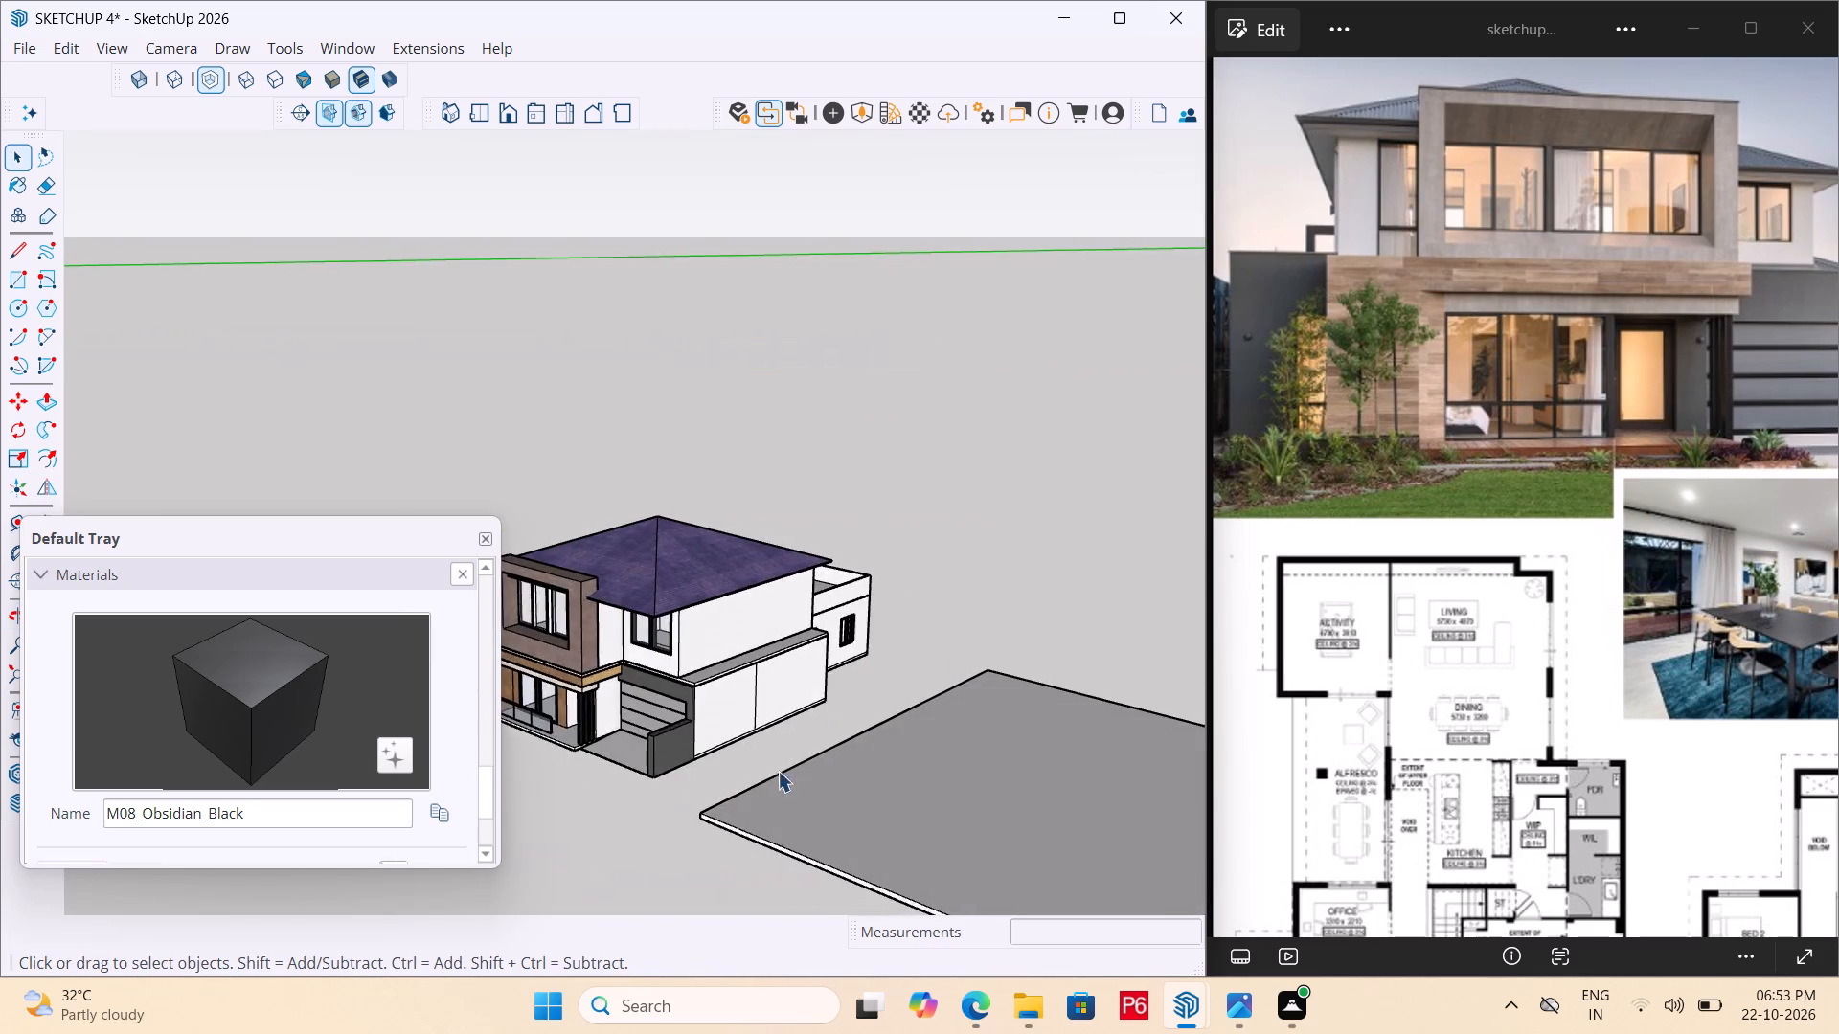
{"action": "scroll", "coordinate": [766, 755], "scroll_direction": "up", "scroll_amount": 12}
{"action": "middle_click_drag", "start_coordinate": [644, 573], "coordinate": [576, 483]}
{"action": "scroll", "coordinate": [576, 483], "scroll_direction": "up", "scroll_amount": 1}
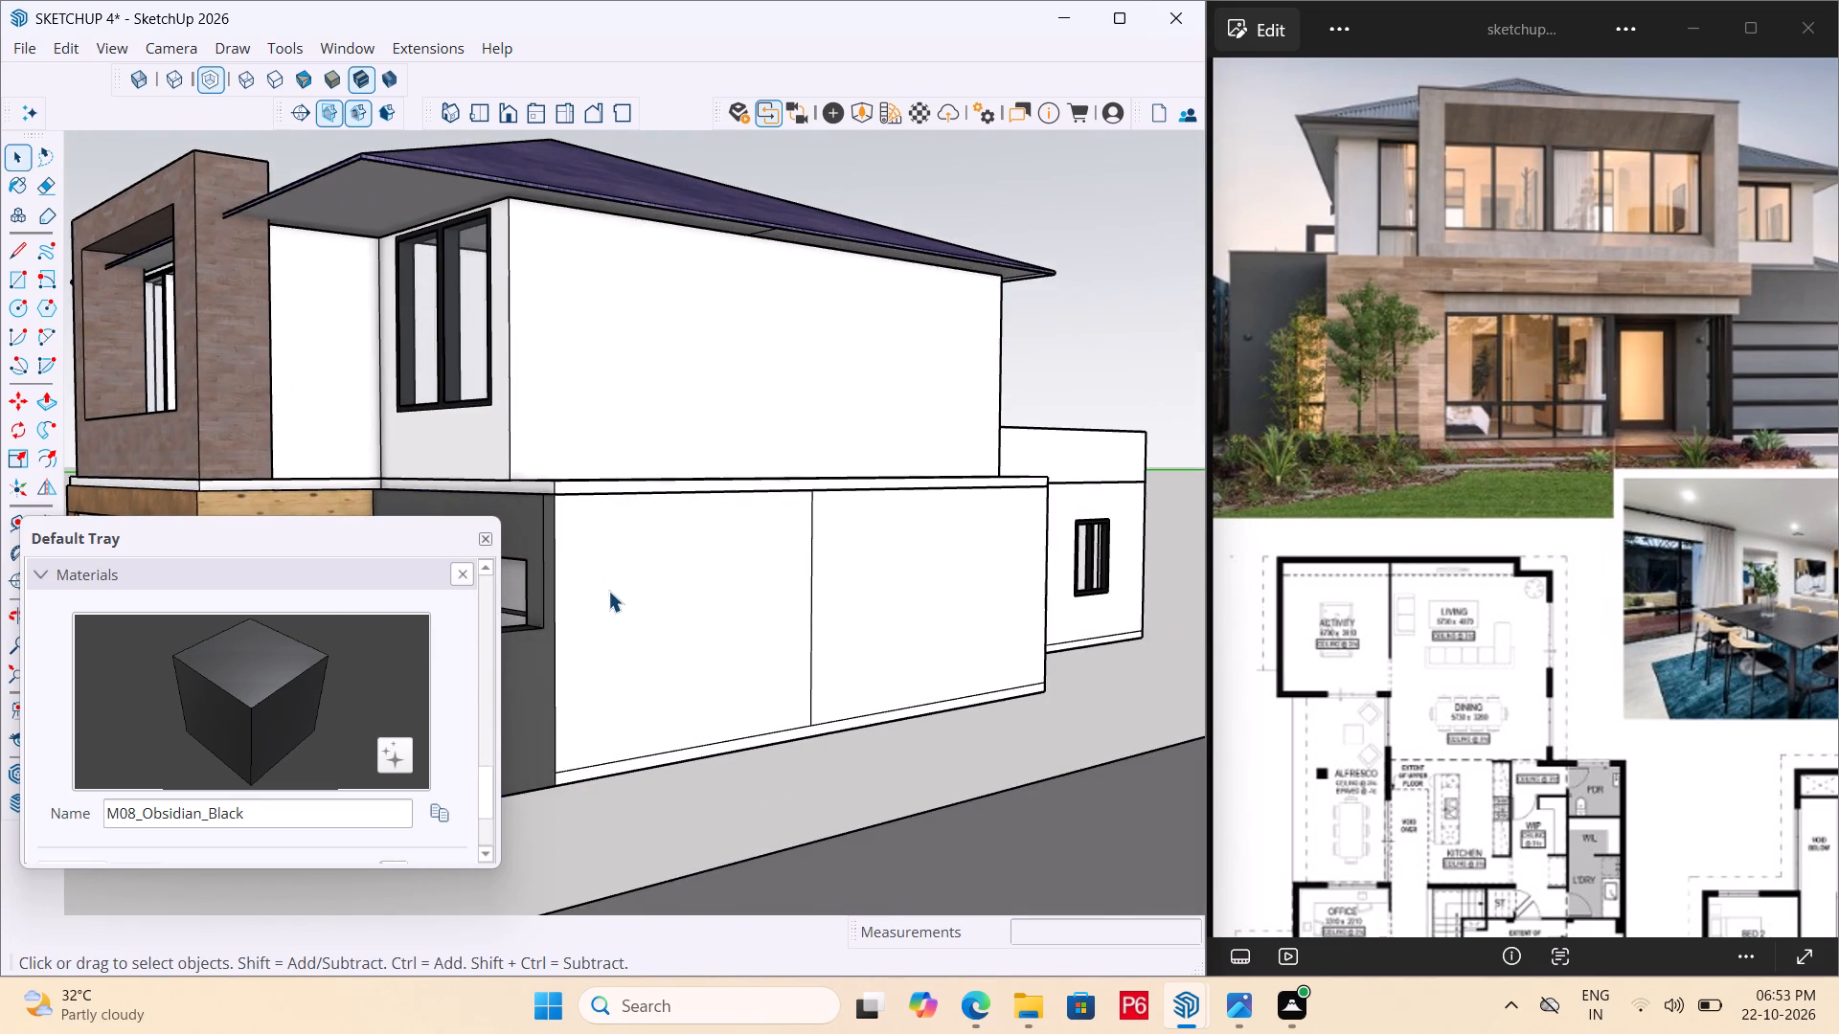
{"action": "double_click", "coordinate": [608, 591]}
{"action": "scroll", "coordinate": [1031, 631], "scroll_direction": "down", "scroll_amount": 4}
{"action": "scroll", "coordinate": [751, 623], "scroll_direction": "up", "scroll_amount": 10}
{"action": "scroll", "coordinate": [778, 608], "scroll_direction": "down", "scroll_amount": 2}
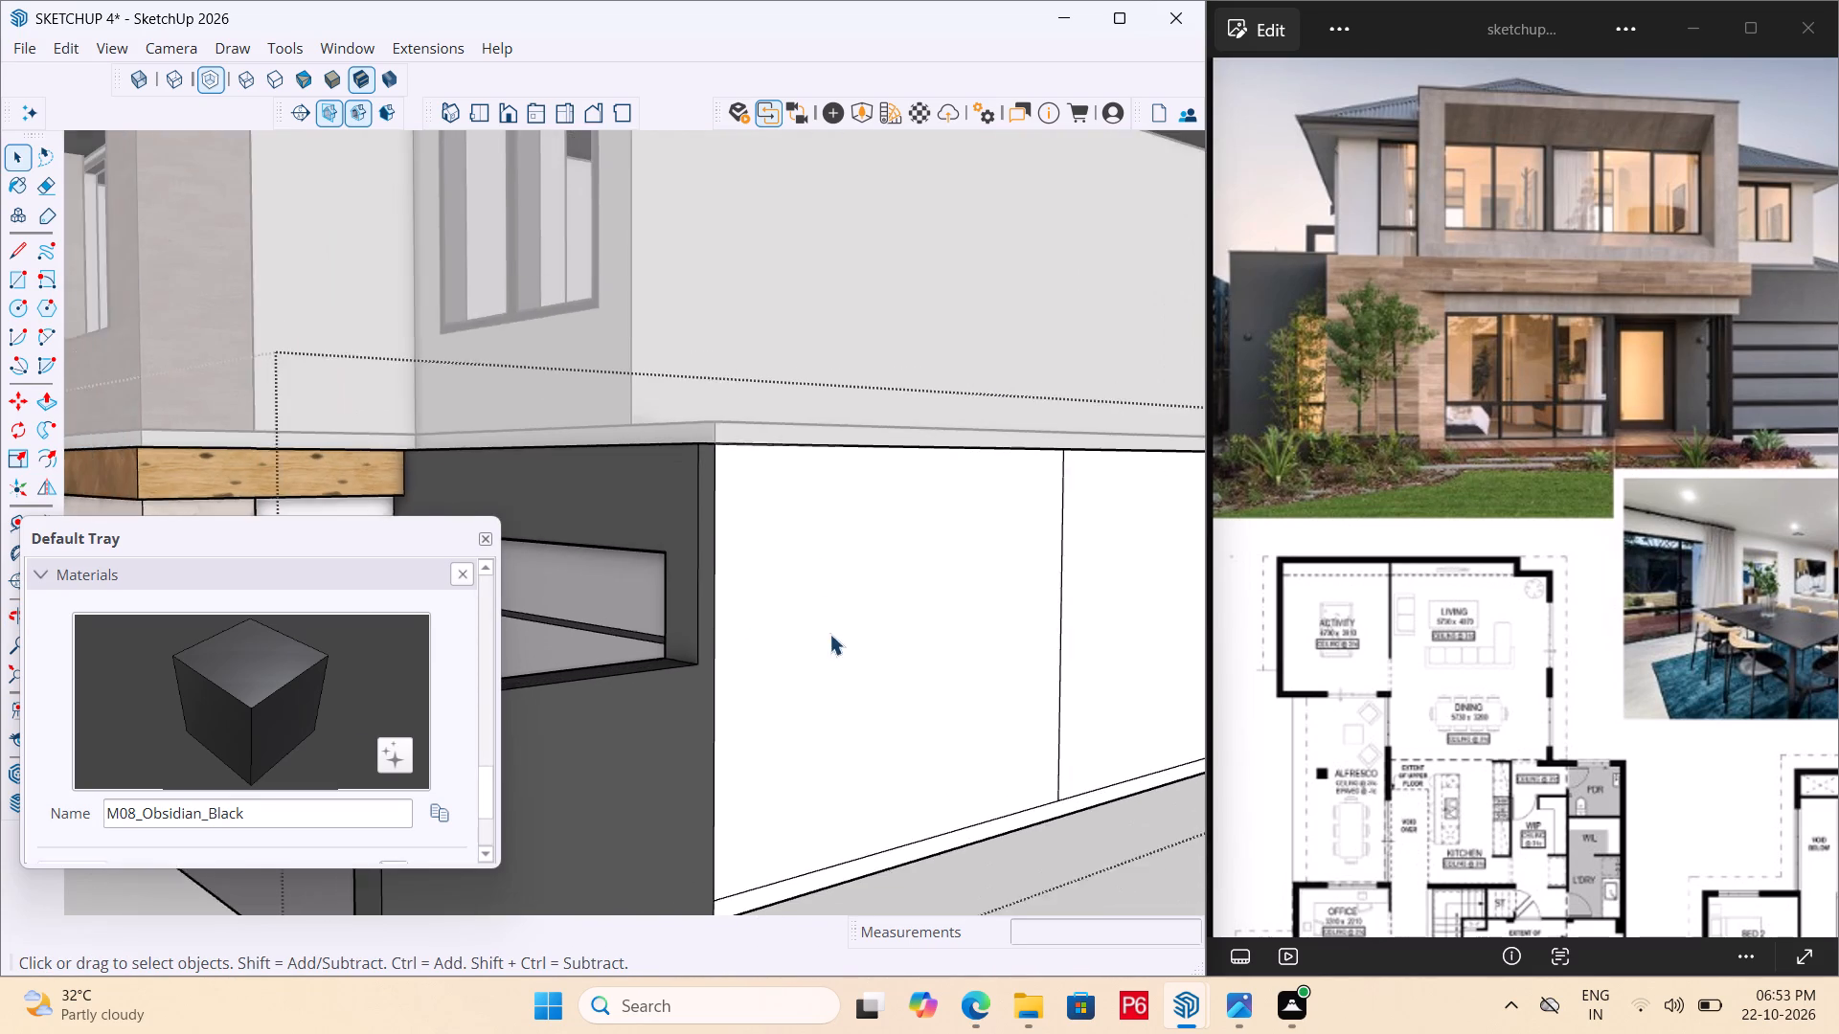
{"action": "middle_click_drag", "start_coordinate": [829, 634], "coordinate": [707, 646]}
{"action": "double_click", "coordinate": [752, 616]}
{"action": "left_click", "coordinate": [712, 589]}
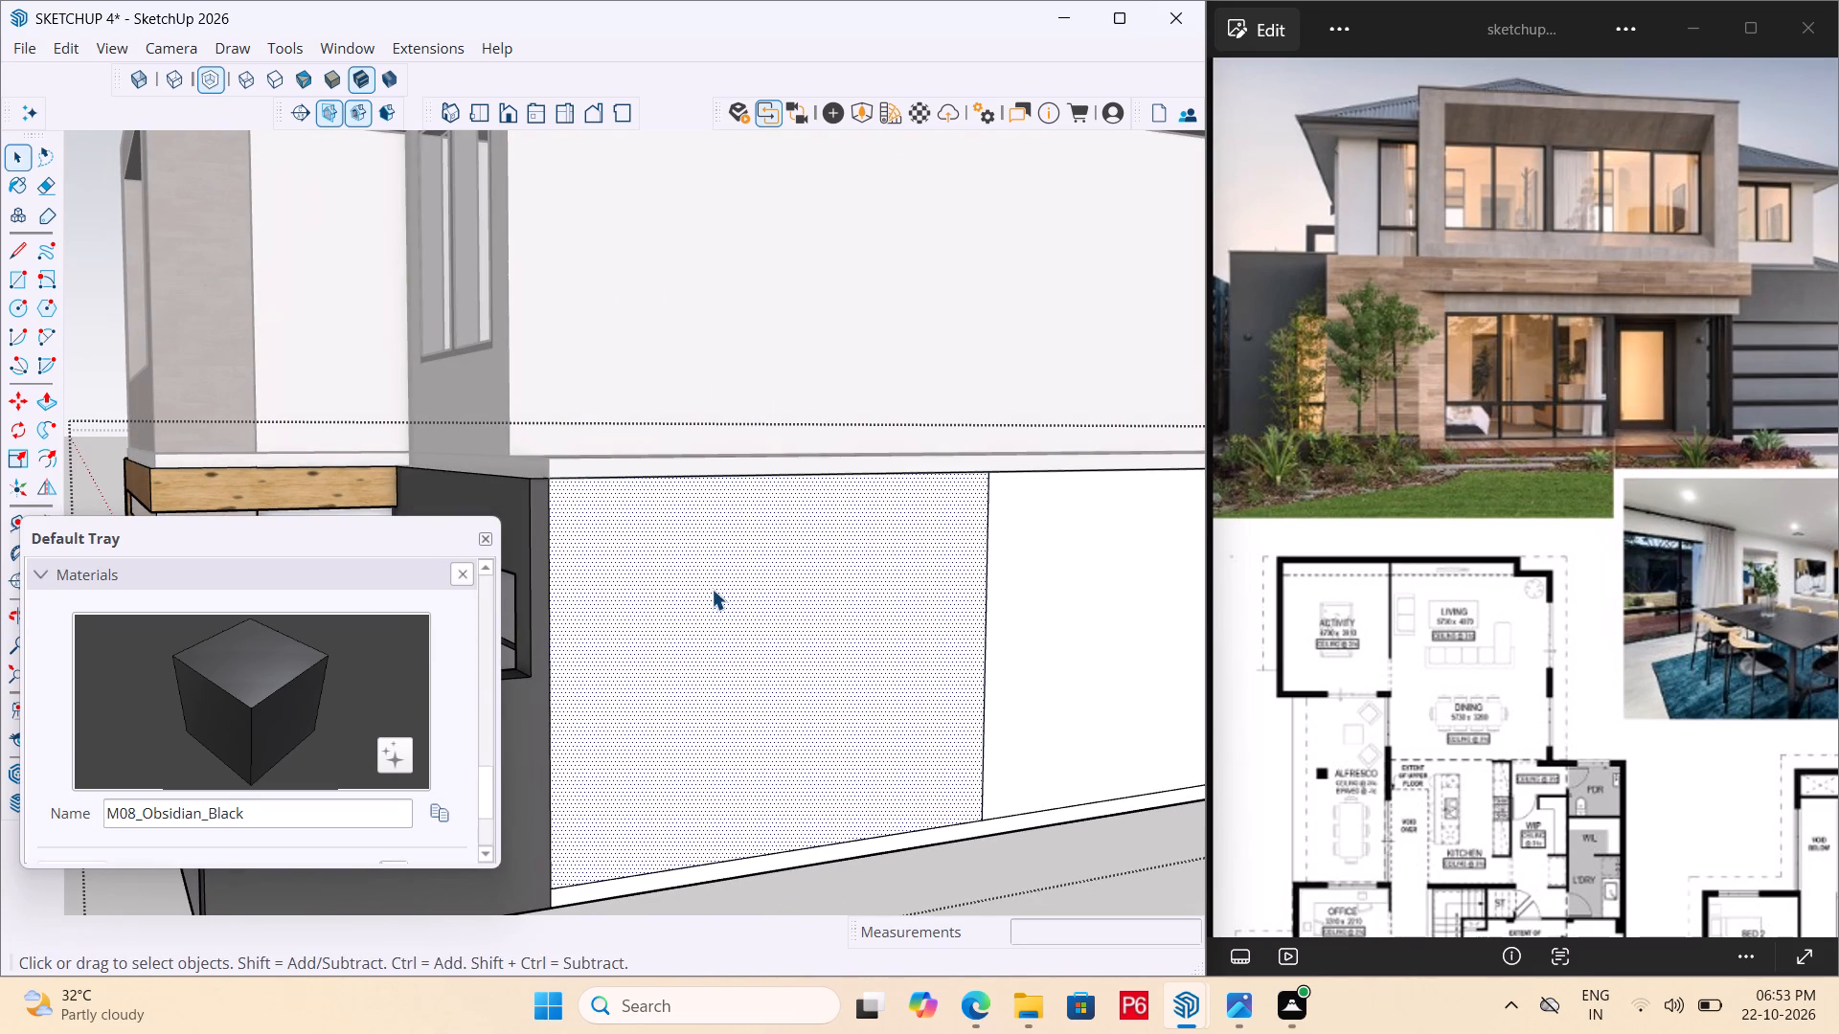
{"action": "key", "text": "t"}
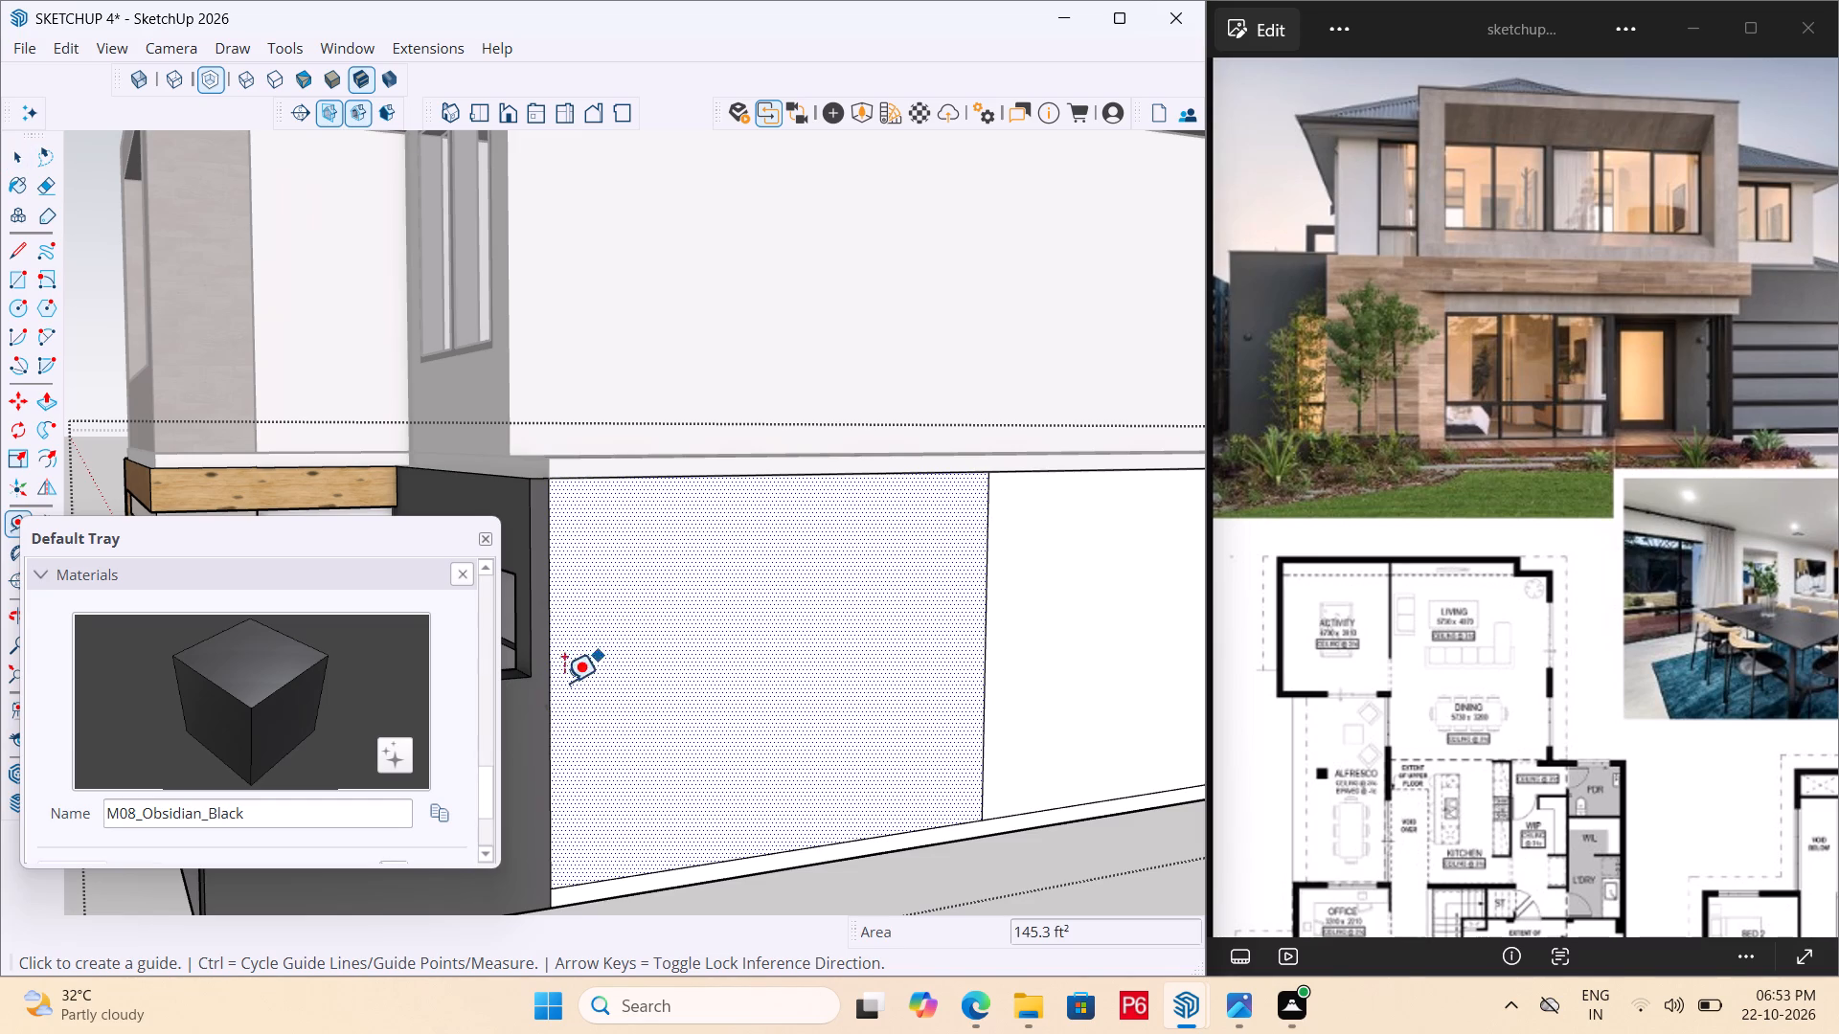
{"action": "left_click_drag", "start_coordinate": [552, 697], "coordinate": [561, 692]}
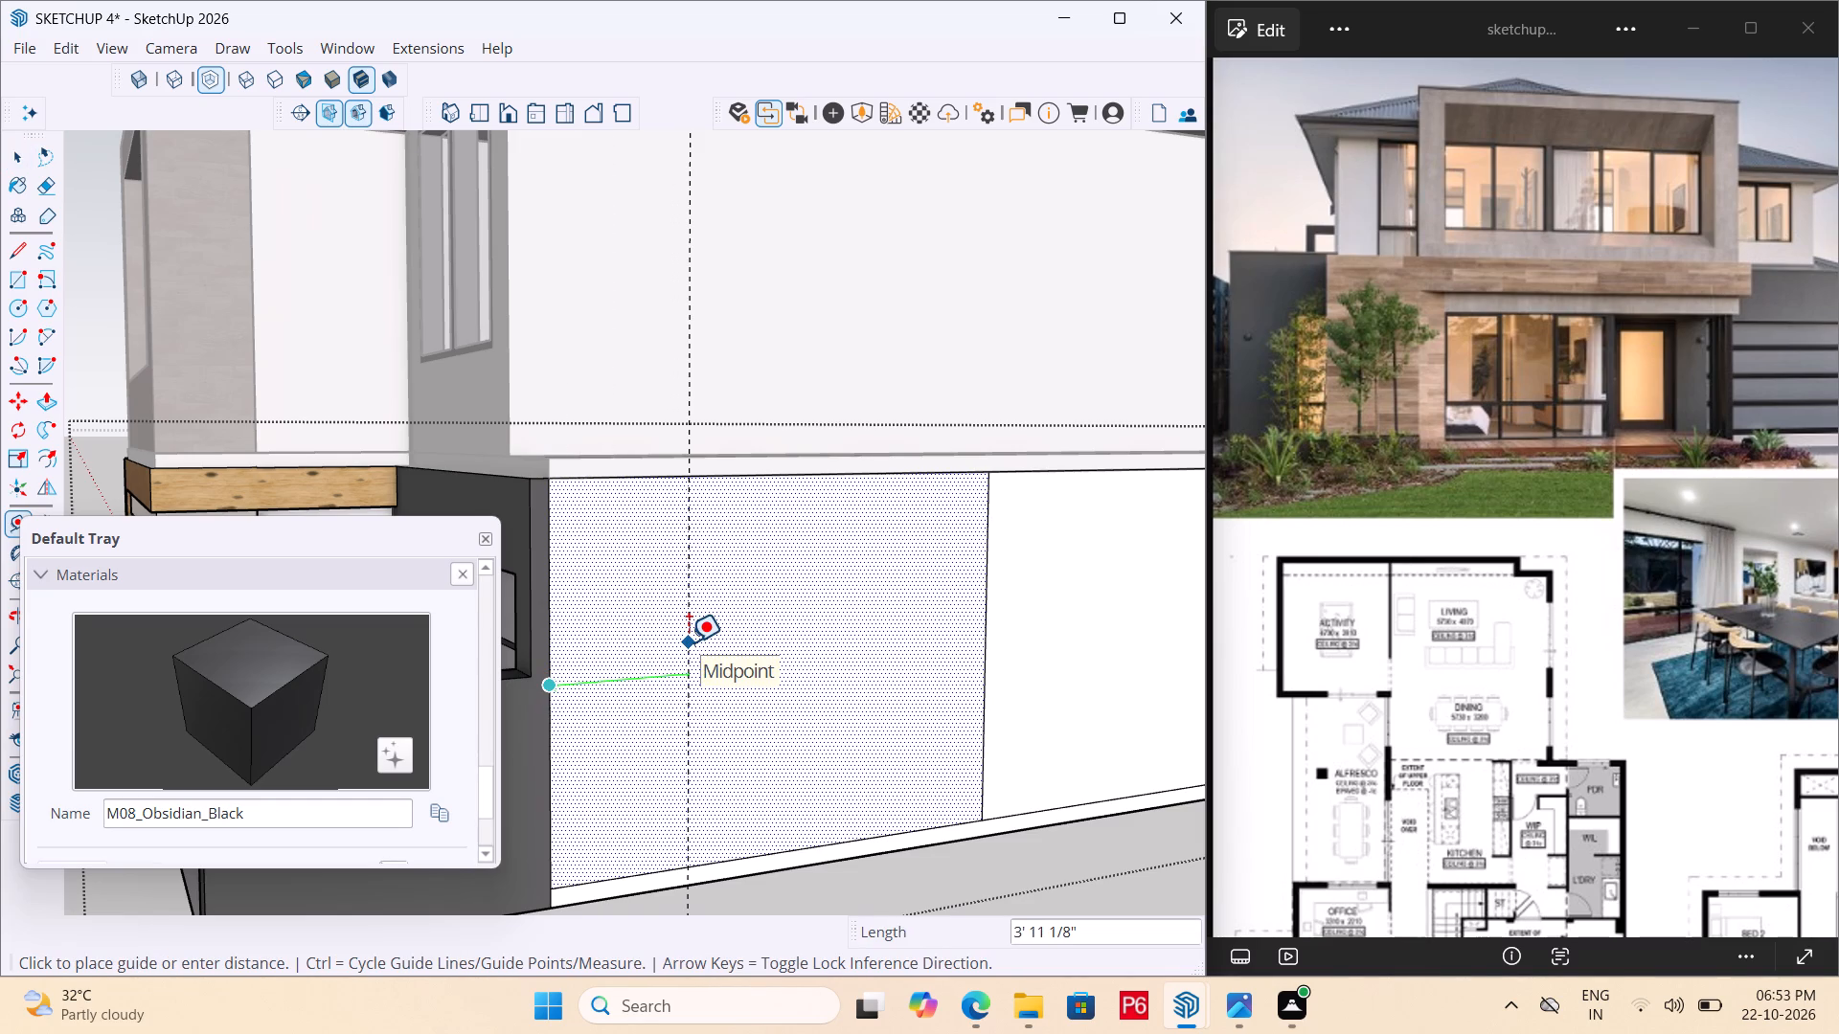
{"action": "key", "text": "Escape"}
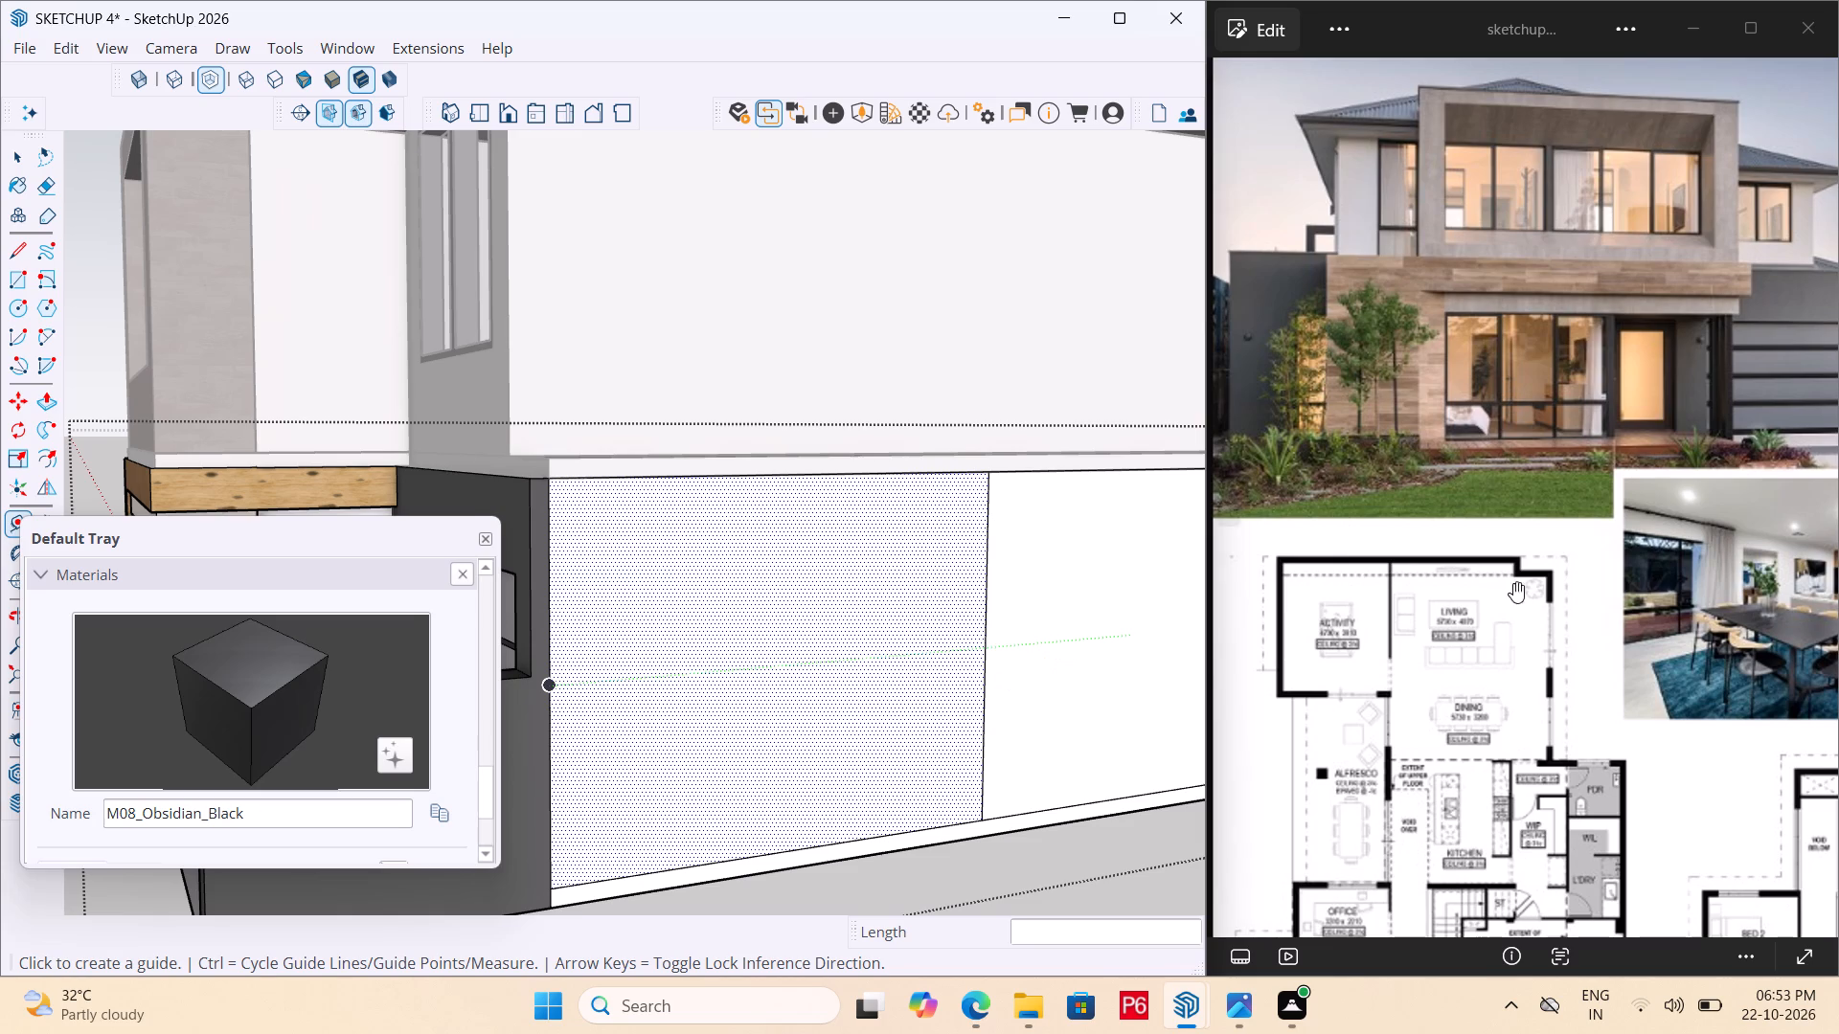
Switch to the reference image in Photos and examine the garage area on the ground-floor plan.
{"action": "left_click", "coordinate": [1540, 573]}
{"action": "scroll", "coordinate": [1546, 431], "scroll_direction": "down", "scroll_amount": 6}
{"action": "scroll", "coordinate": [1467, 830], "scroll_direction": "up", "scroll_amount": 2}
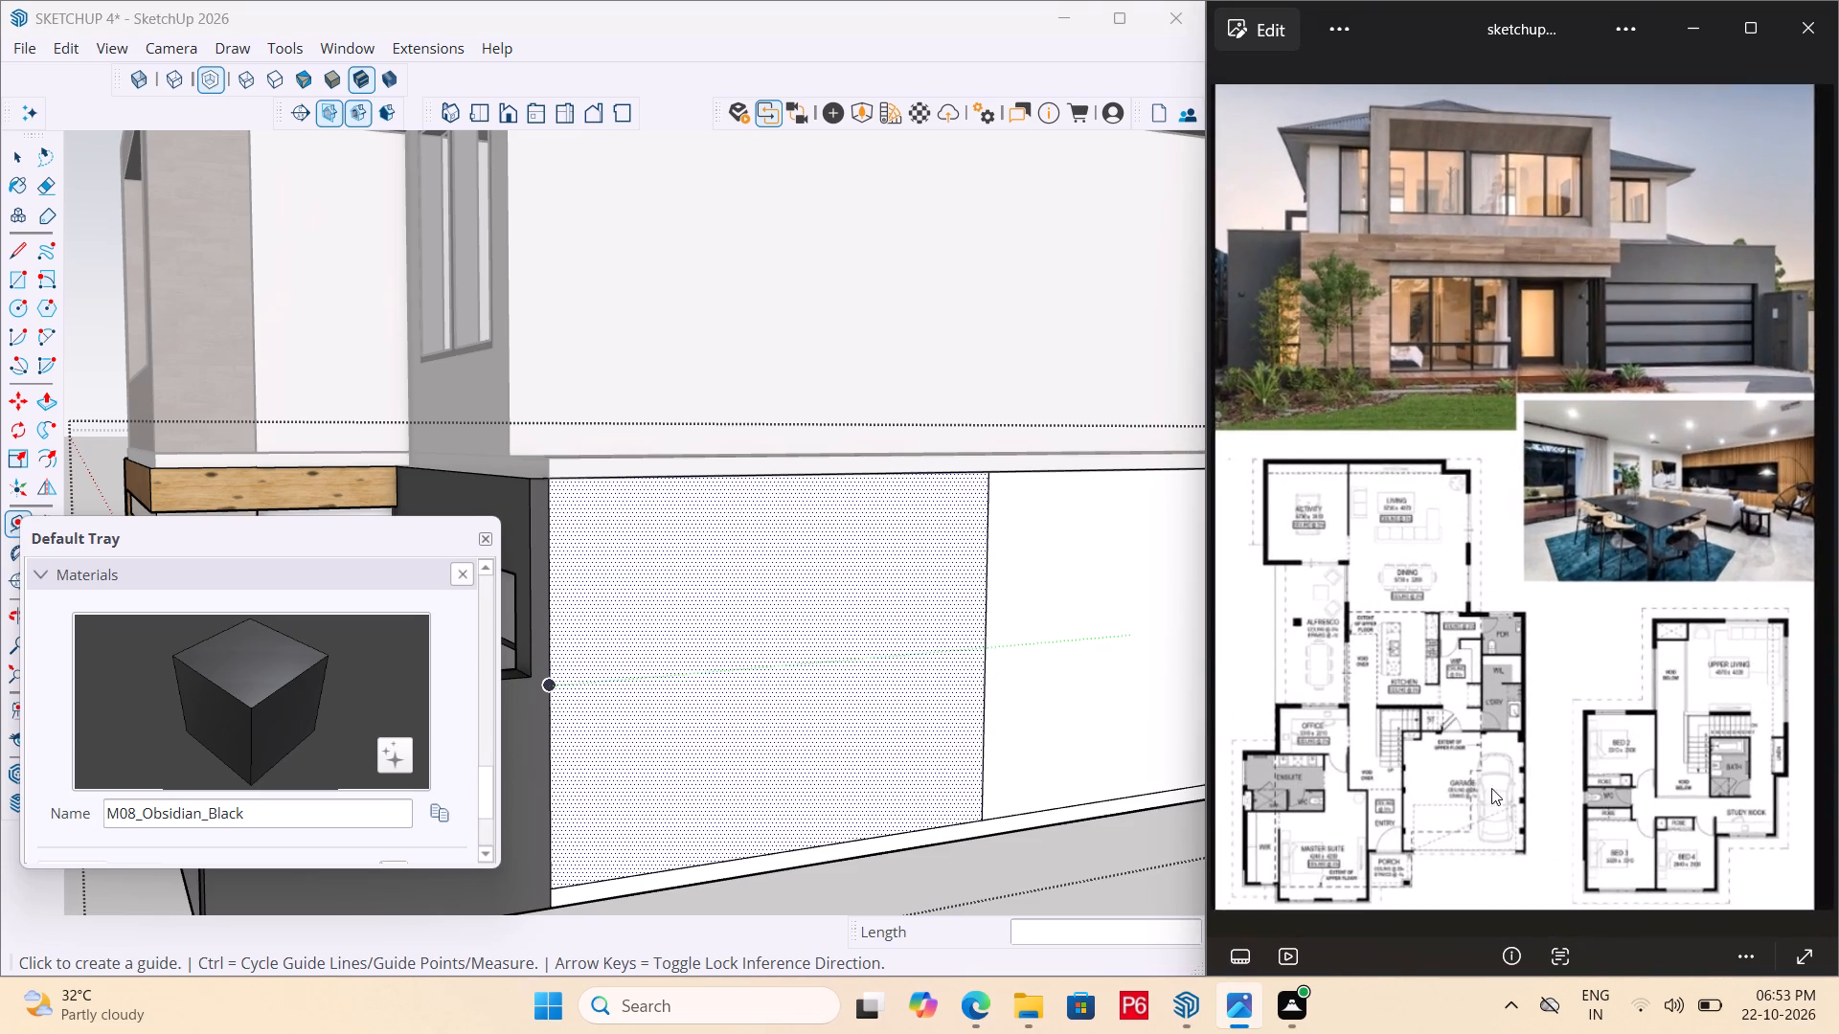
{"action": "scroll", "coordinate": [1526, 742], "scroll_direction": "down", "scroll_amount": 1}
{"action": "scroll", "coordinate": [1467, 857], "scroll_direction": "up", "scroll_amount": 3}
{"action": "scroll", "coordinate": [1563, 558], "scroll_direction": "down", "scroll_amount": 4}
{"action": "scroll", "coordinate": [1435, 801], "scroll_direction": "up", "scroll_amount": 2}
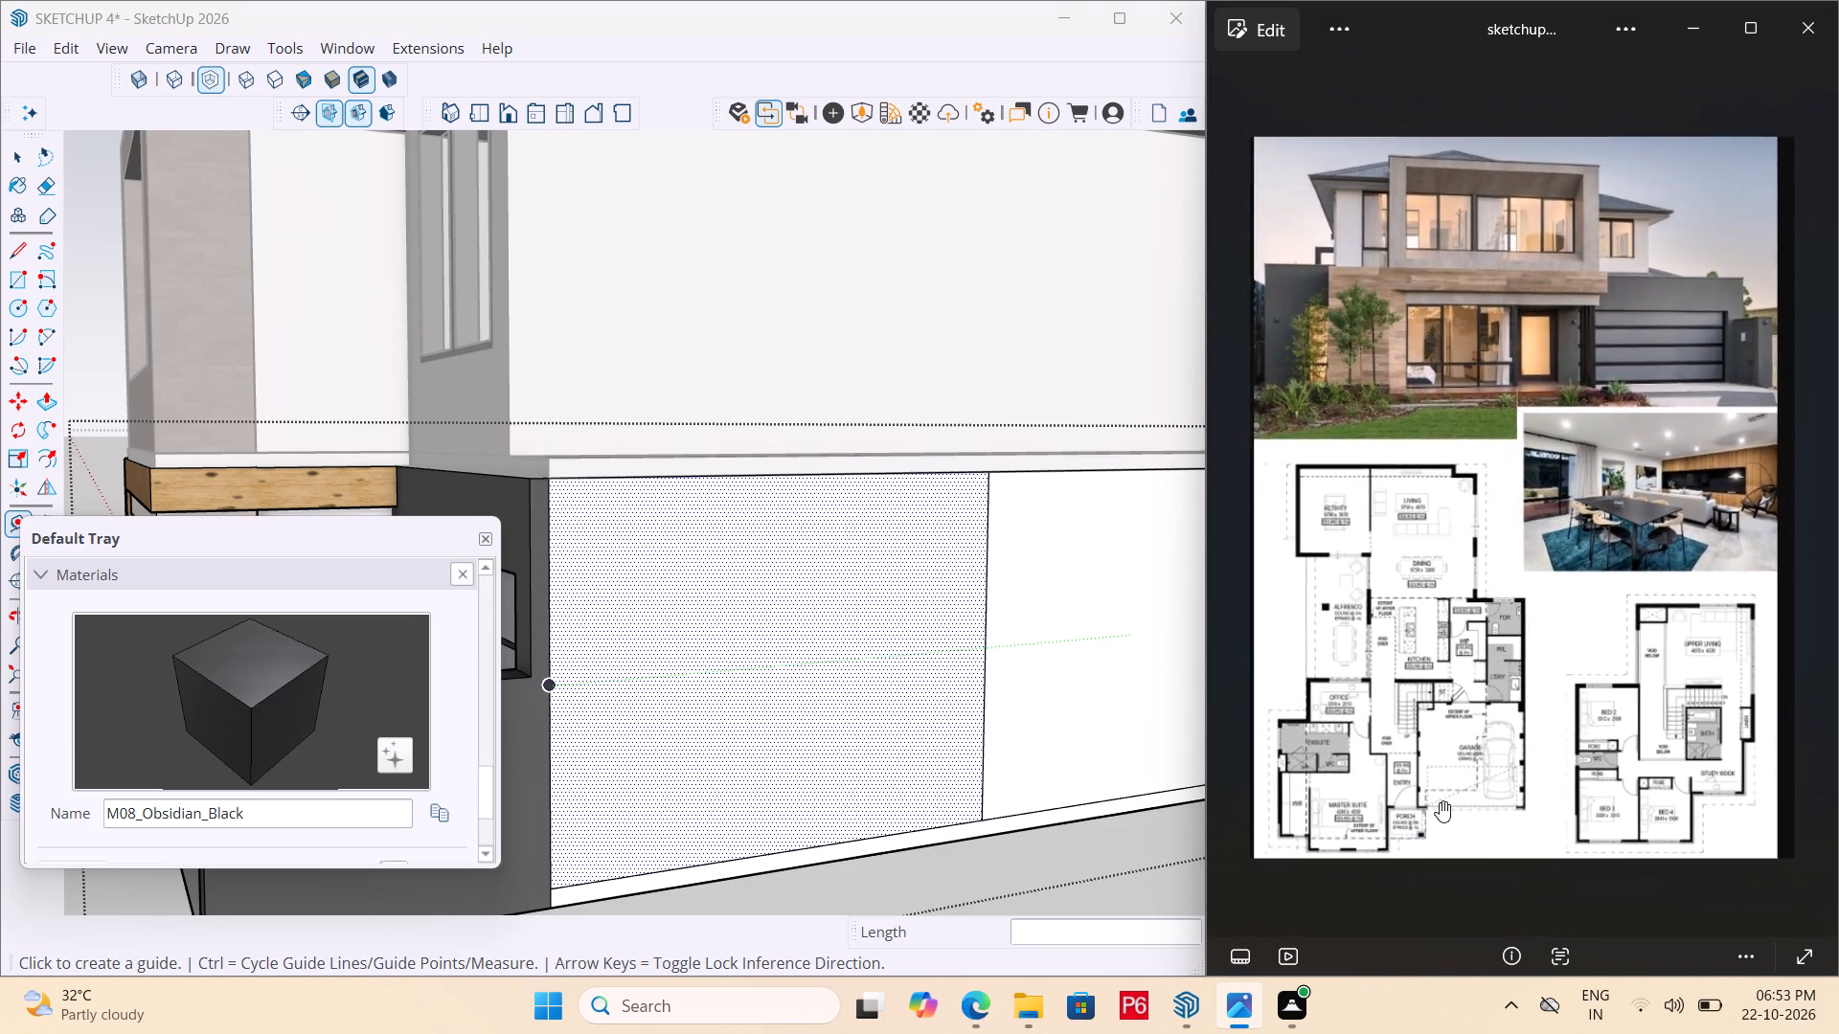
{"action": "scroll", "coordinate": [1440, 801], "scroll_direction": "up", "scroll_amount": 1}
{"action": "scroll", "coordinate": [1528, 838], "scroll_direction": "up", "scroll_amount": 1}
{"action": "middle_click_drag", "start_coordinate": [1528, 838], "coordinate": [1516, 618]}
{"action": "scroll", "coordinate": [1523, 791], "scroll_direction": "down", "scroll_amount": 1}
{"action": "scroll", "coordinate": [1451, 870], "scroll_direction": "up", "scroll_amount": 1}
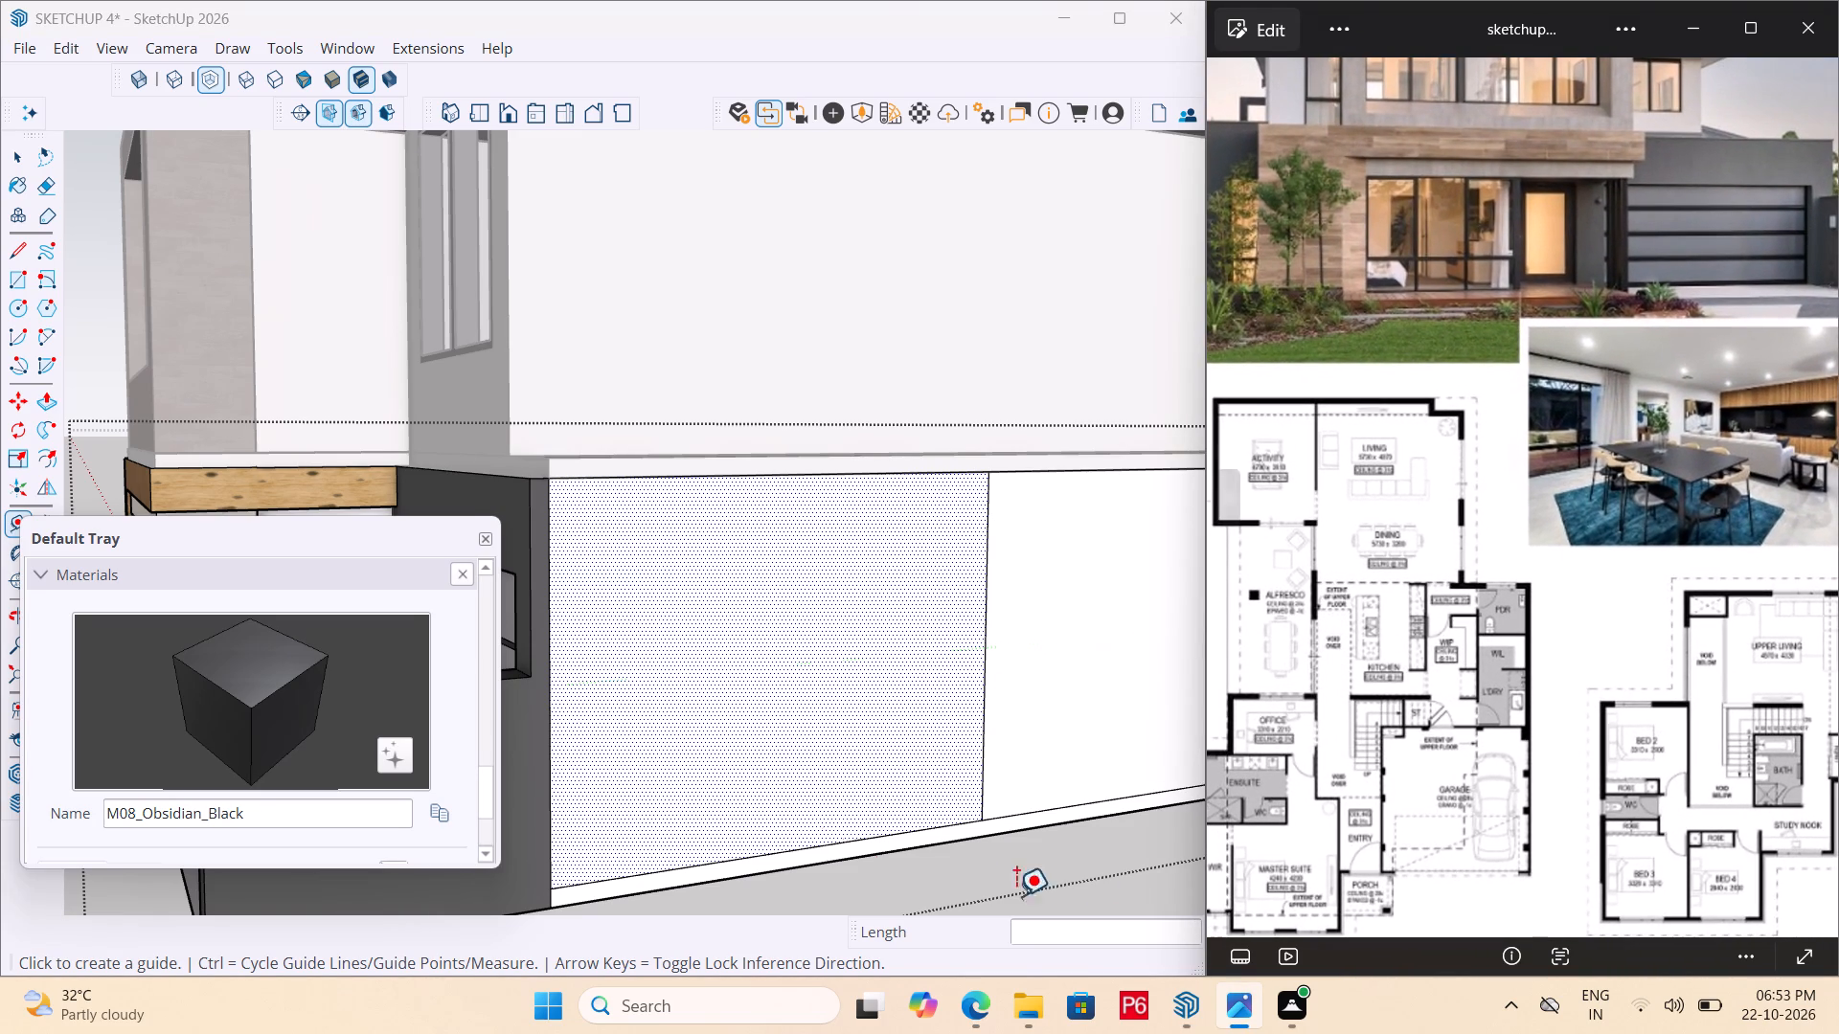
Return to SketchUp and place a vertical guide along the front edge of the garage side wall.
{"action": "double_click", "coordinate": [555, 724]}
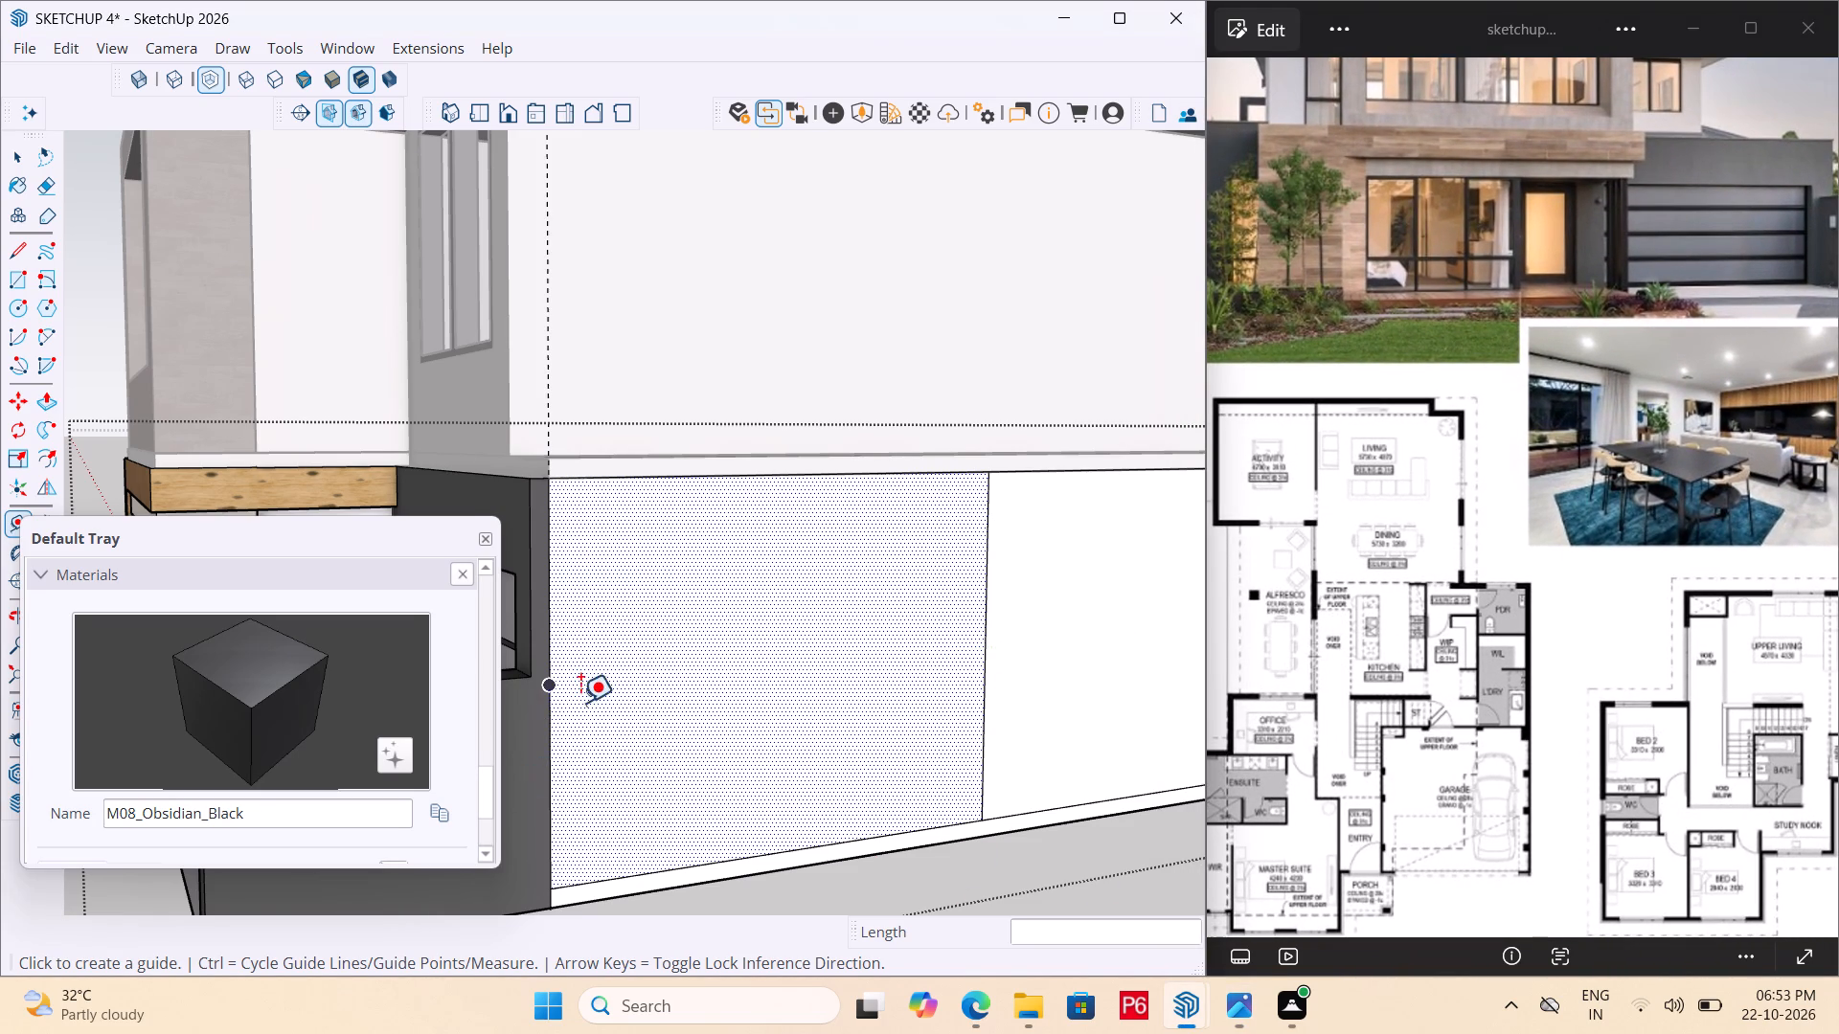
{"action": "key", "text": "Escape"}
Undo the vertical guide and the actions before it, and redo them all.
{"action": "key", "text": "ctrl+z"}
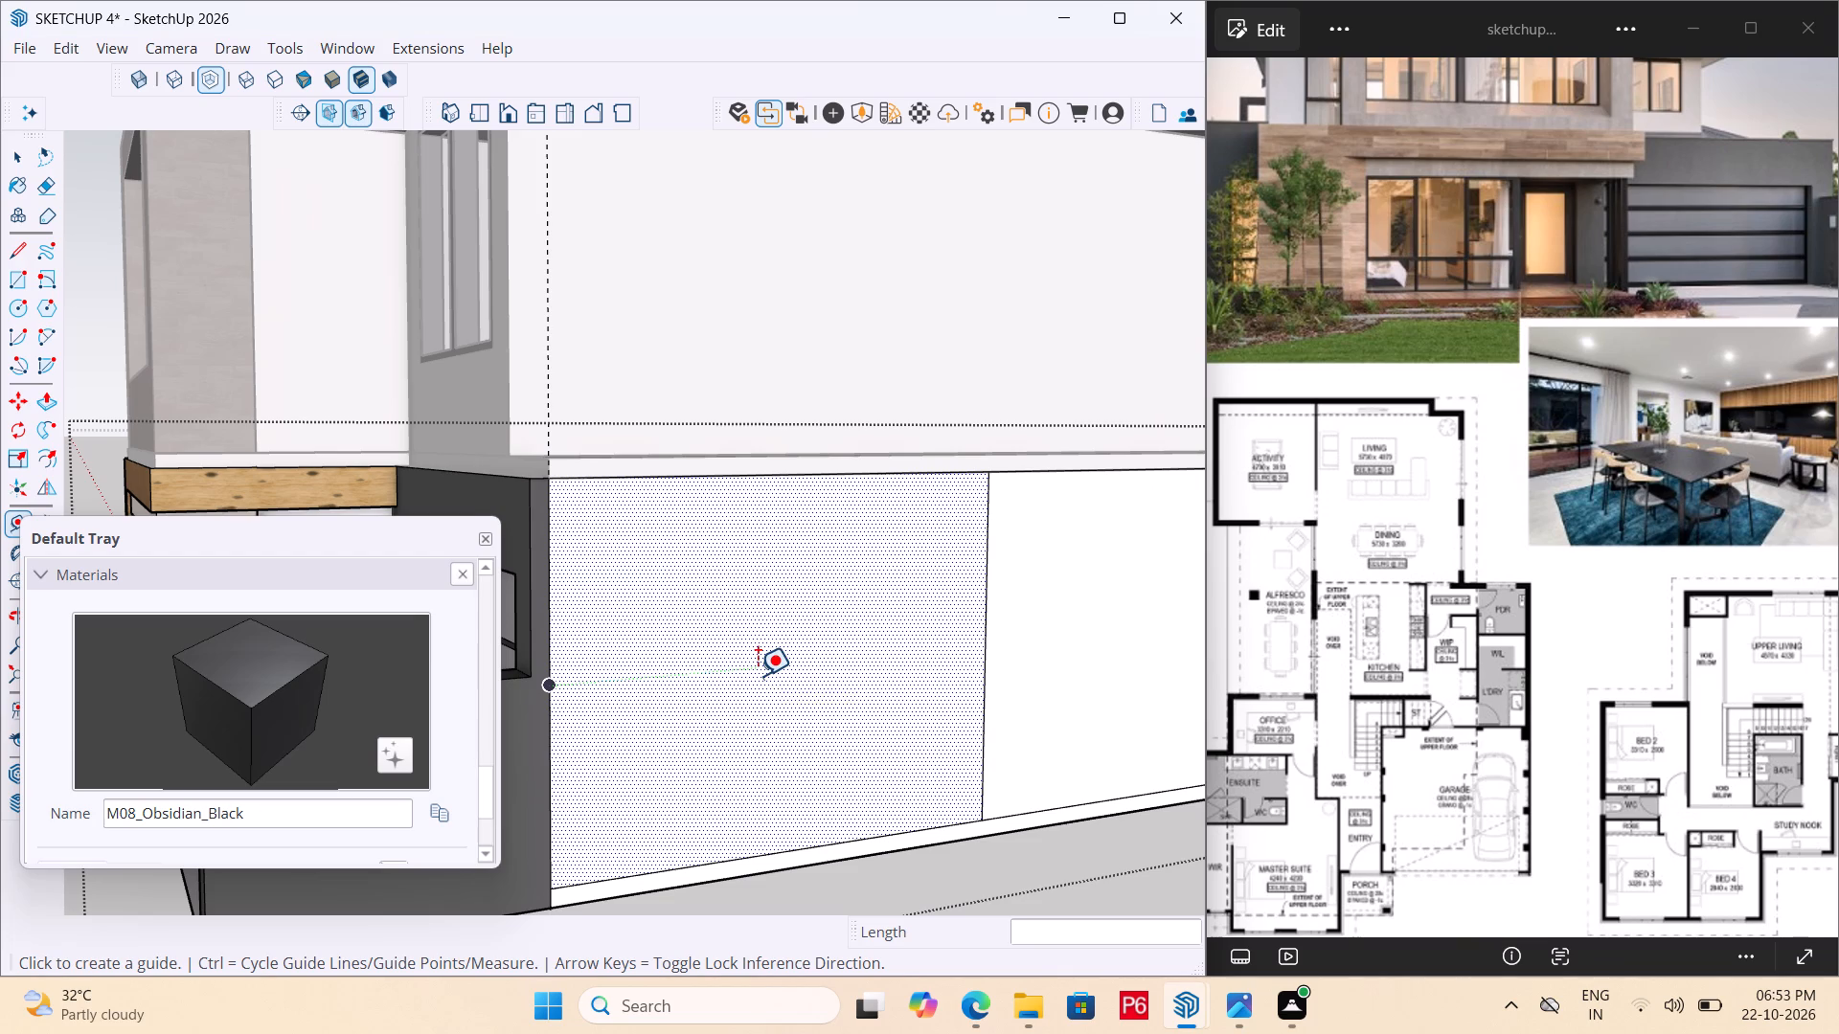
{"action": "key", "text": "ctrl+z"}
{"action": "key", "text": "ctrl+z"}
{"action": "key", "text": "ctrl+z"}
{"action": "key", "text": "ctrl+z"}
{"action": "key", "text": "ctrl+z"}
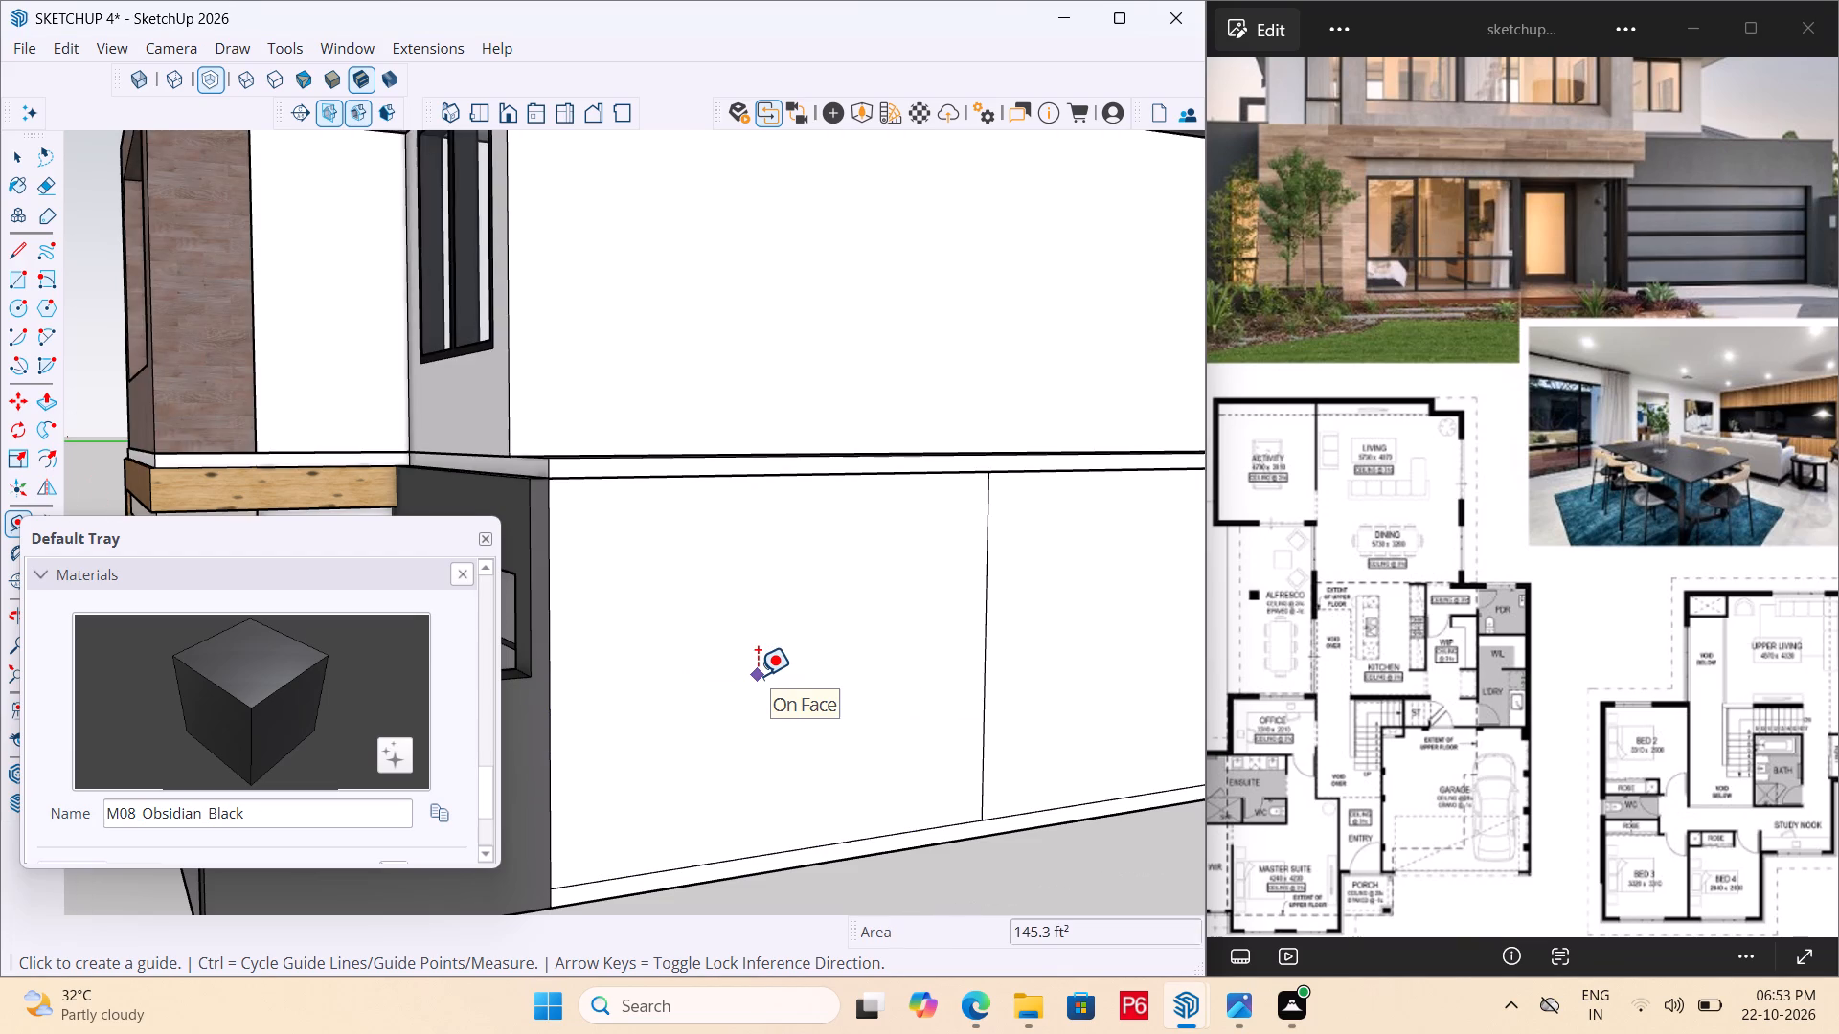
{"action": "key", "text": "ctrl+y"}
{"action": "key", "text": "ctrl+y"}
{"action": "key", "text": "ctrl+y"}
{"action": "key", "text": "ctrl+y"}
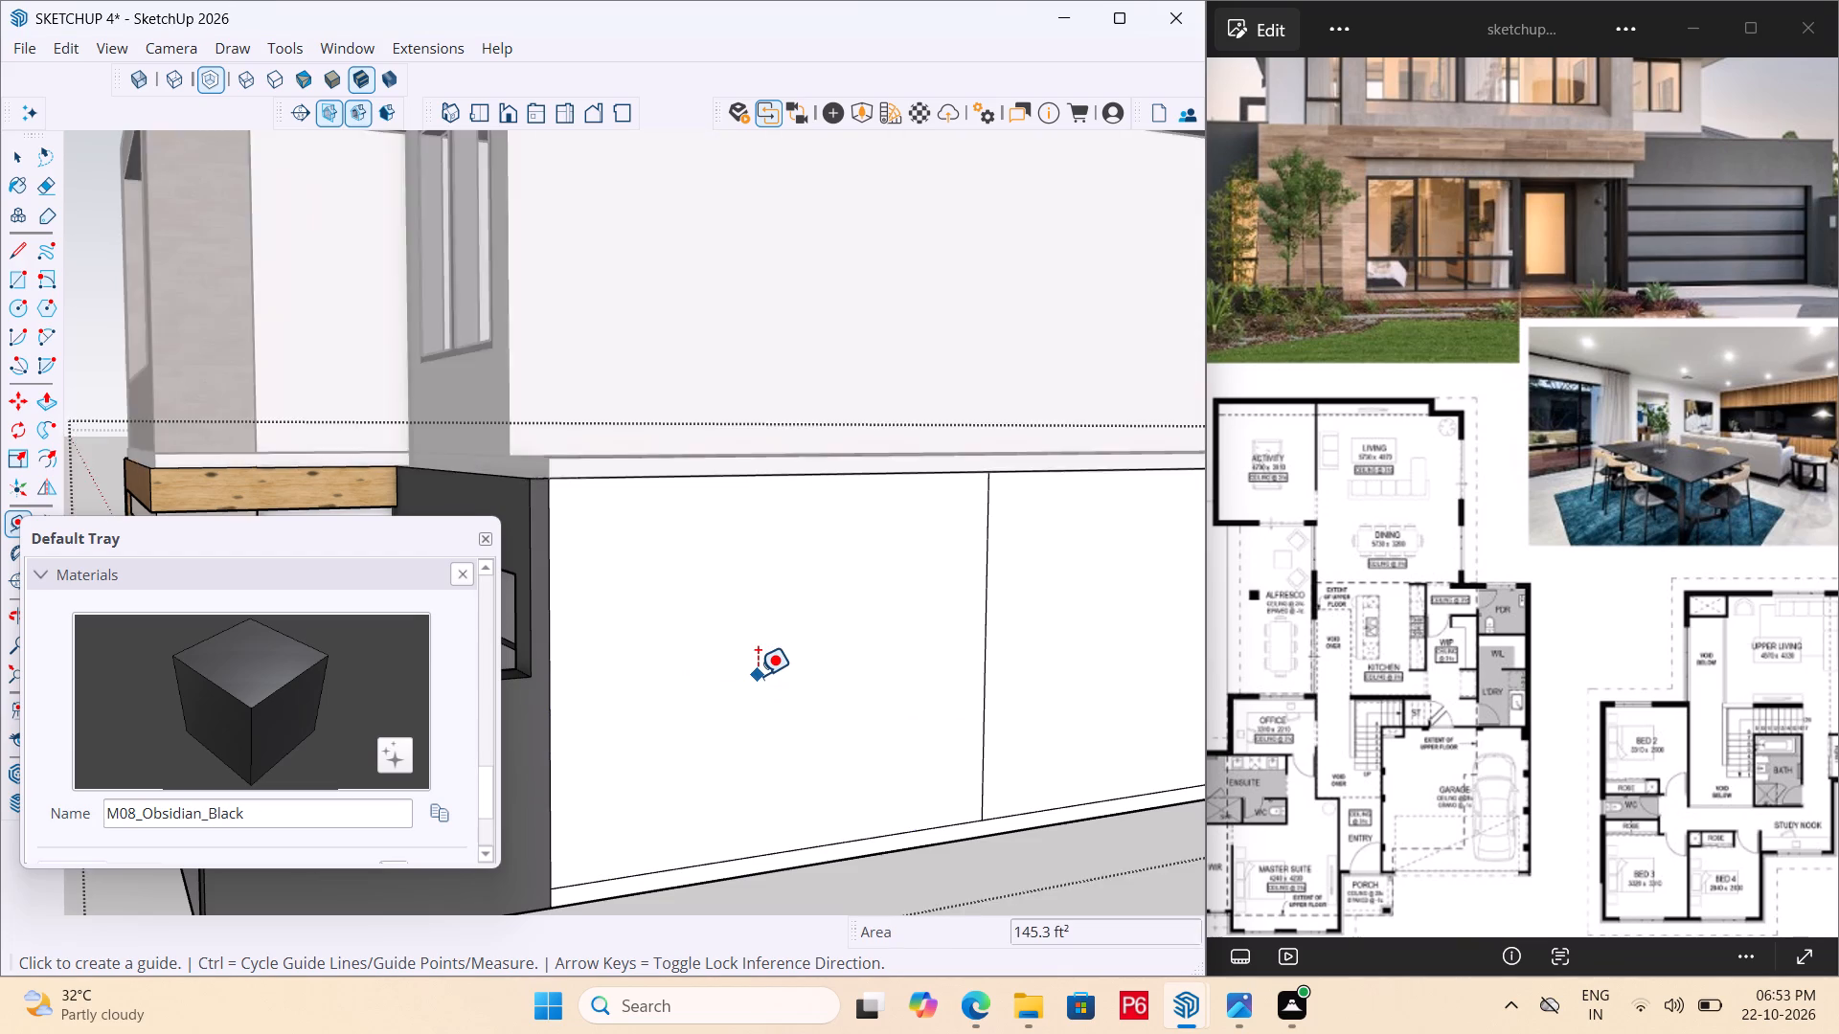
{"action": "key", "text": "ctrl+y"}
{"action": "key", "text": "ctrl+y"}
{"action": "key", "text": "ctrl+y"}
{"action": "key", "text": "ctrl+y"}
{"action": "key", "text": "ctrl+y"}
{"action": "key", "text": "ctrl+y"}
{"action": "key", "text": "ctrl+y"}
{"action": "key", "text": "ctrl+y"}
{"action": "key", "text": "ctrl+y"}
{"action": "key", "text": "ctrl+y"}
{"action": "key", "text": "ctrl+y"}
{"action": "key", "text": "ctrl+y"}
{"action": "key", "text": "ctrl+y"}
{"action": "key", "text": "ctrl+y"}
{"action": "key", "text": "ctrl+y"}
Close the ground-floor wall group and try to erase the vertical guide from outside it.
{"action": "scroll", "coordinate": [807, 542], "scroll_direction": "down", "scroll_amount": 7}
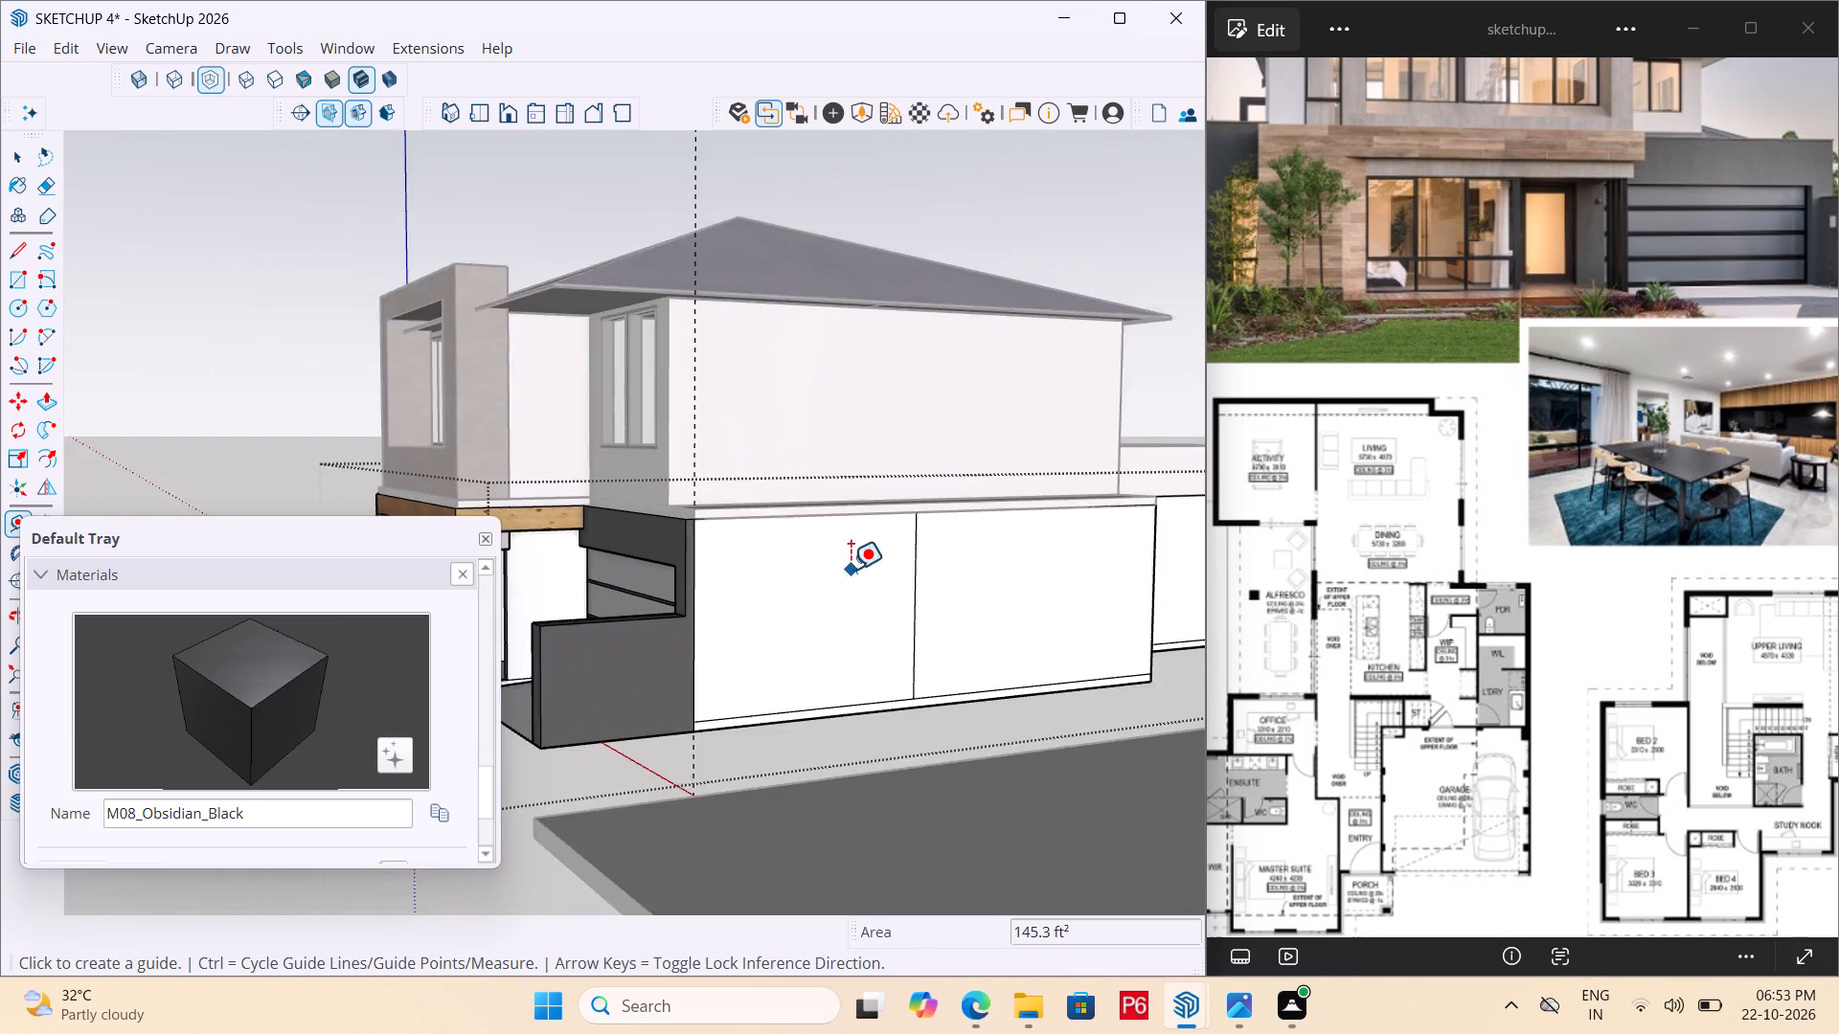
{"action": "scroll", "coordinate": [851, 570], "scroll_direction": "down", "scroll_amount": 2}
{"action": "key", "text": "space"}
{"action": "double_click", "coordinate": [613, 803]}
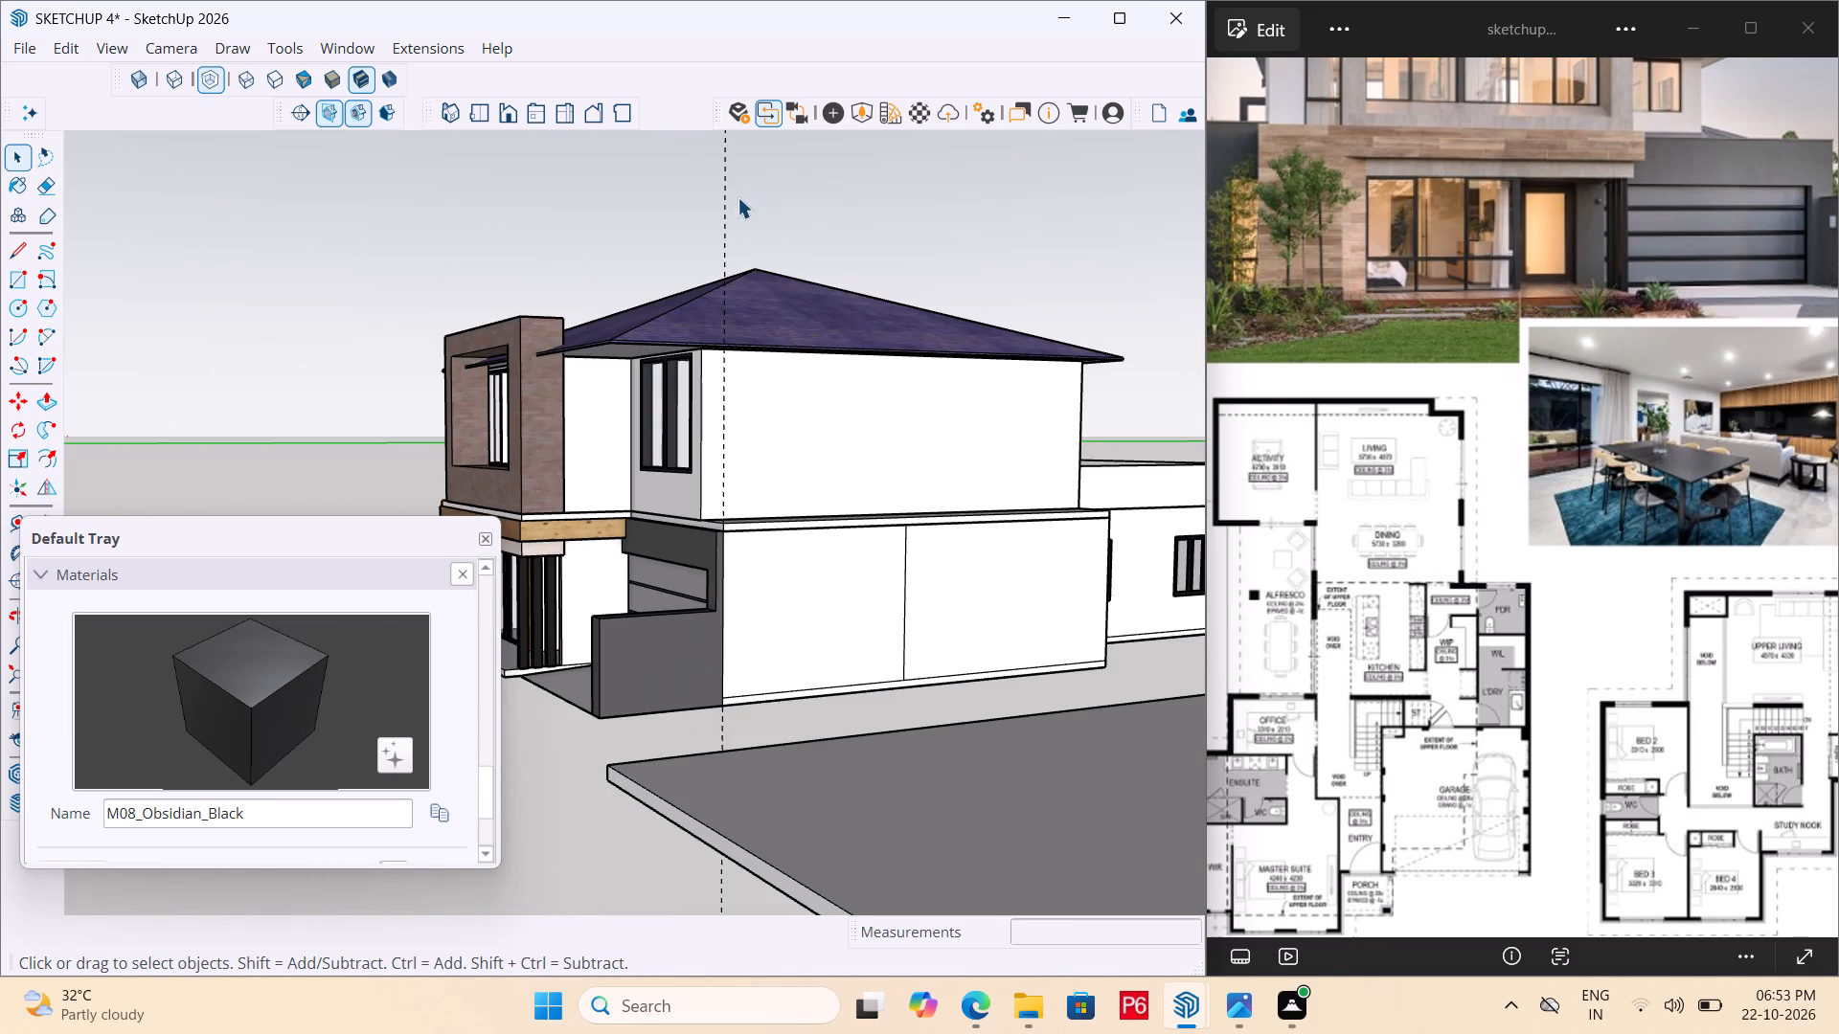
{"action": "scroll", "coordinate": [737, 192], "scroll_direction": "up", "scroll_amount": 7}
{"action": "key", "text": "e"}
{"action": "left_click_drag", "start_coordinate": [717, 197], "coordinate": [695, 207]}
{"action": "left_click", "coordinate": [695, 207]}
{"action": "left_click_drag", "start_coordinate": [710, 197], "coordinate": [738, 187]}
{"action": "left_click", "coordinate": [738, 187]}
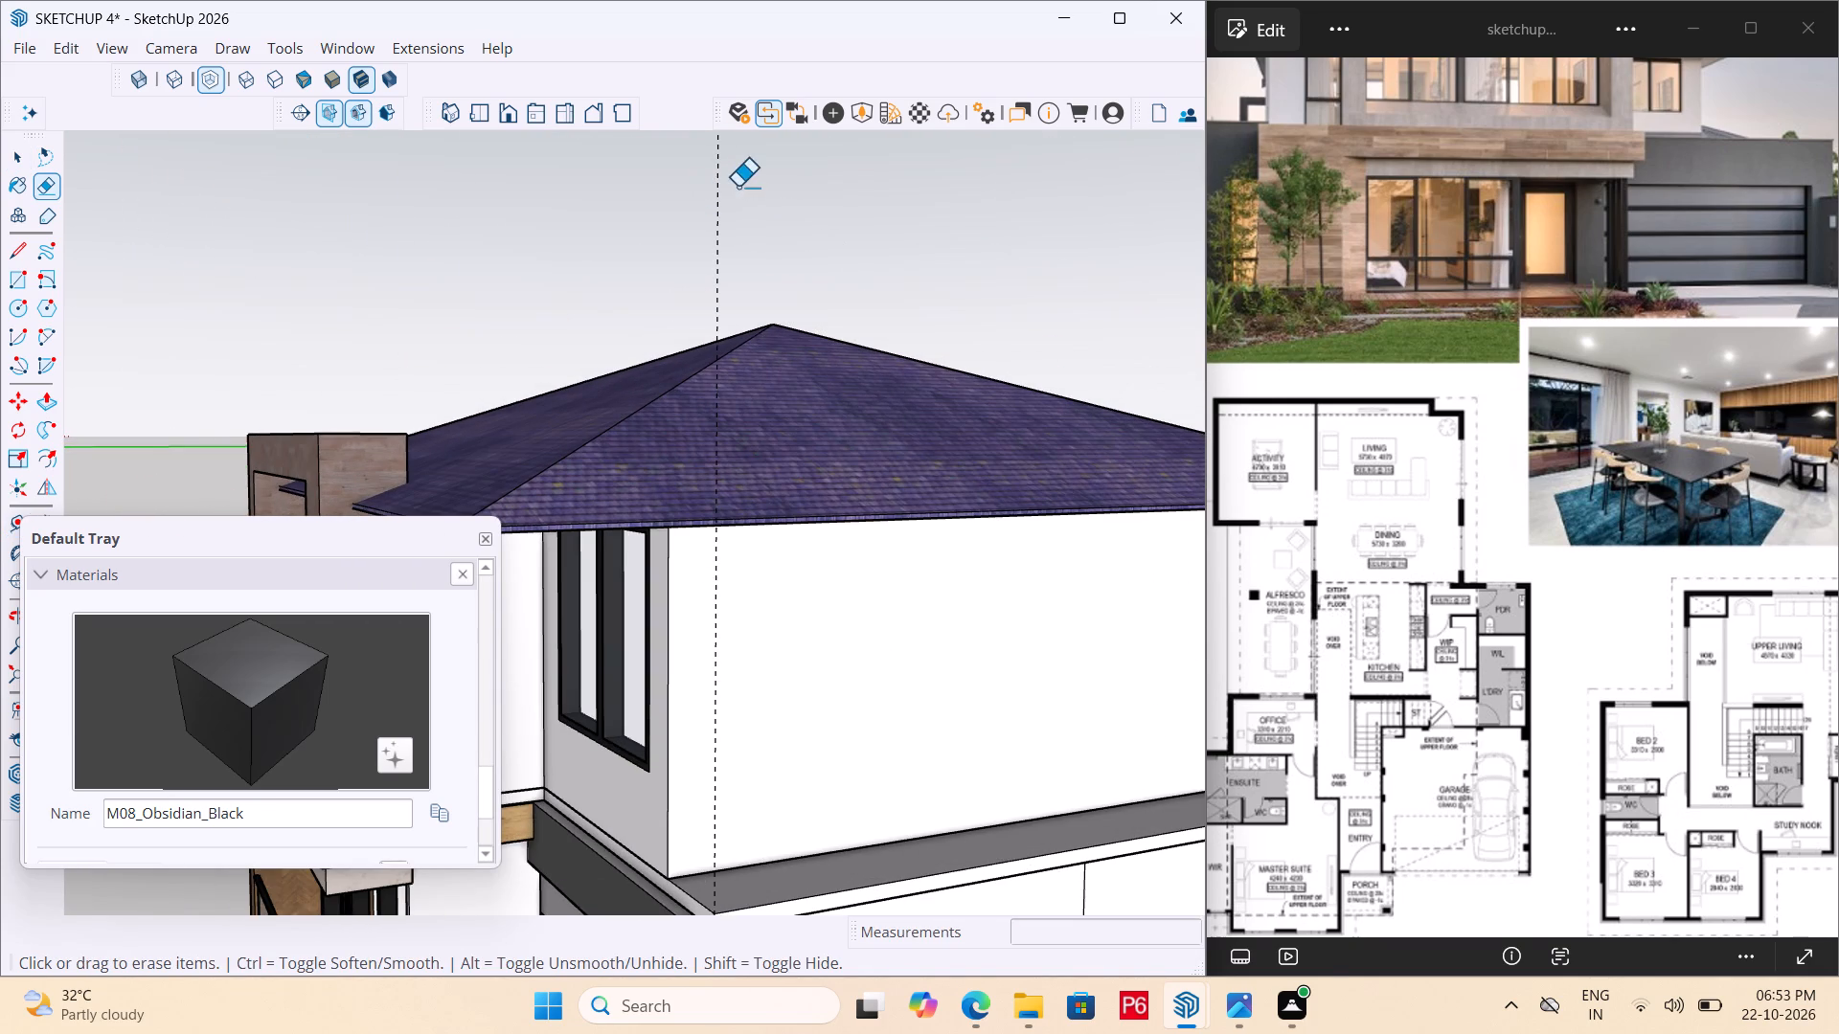
Open the ground-floor wall group and erase the vertical guide at the garage side wall's front edge.
{"action": "scroll", "coordinate": [731, 199], "scroll_direction": "down", "scroll_amount": 5}
{"action": "key", "text": "space"}
{"action": "triple_click", "coordinate": [742, 629]}
{"action": "left_click", "coordinate": [742, 629]}
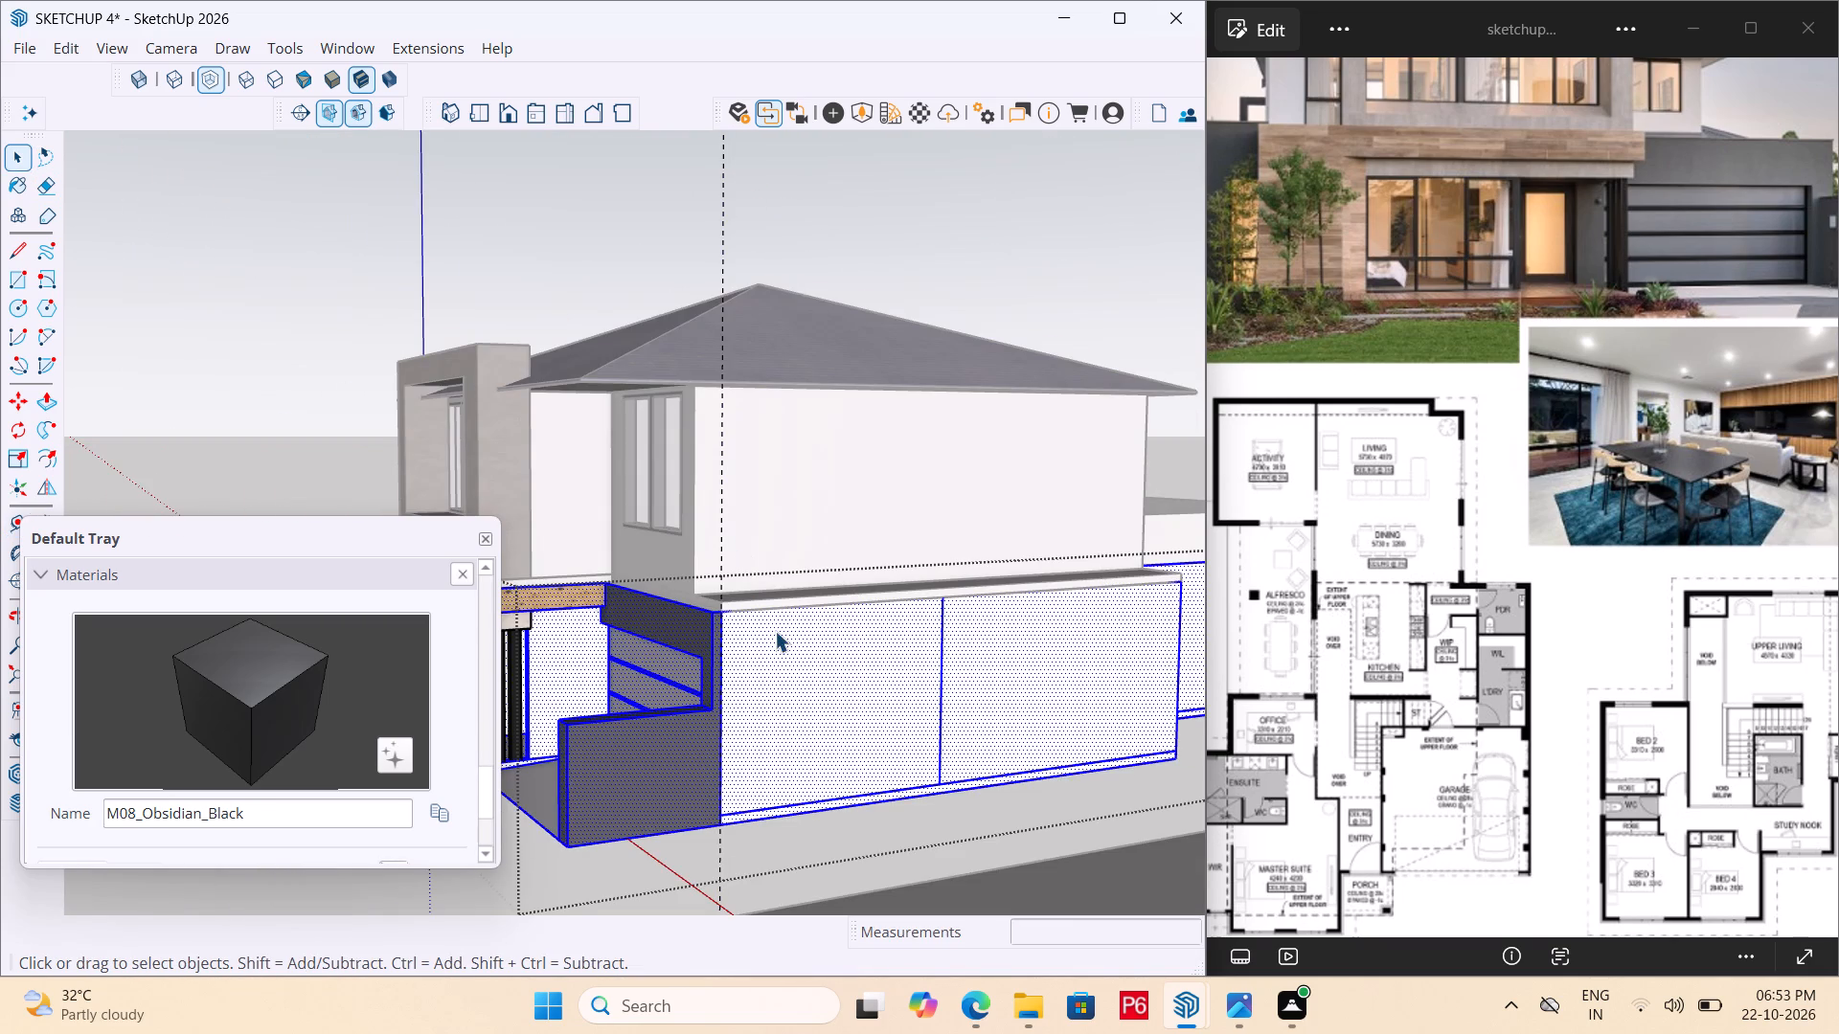
{"action": "double_click", "coordinate": [775, 631]}
{"action": "key", "text": "e"}
{"action": "left_click_drag", "start_coordinate": [698, 281], "coordinate": [732, 247]}
{"action": "left_click", "coordinate": [732, 247]}
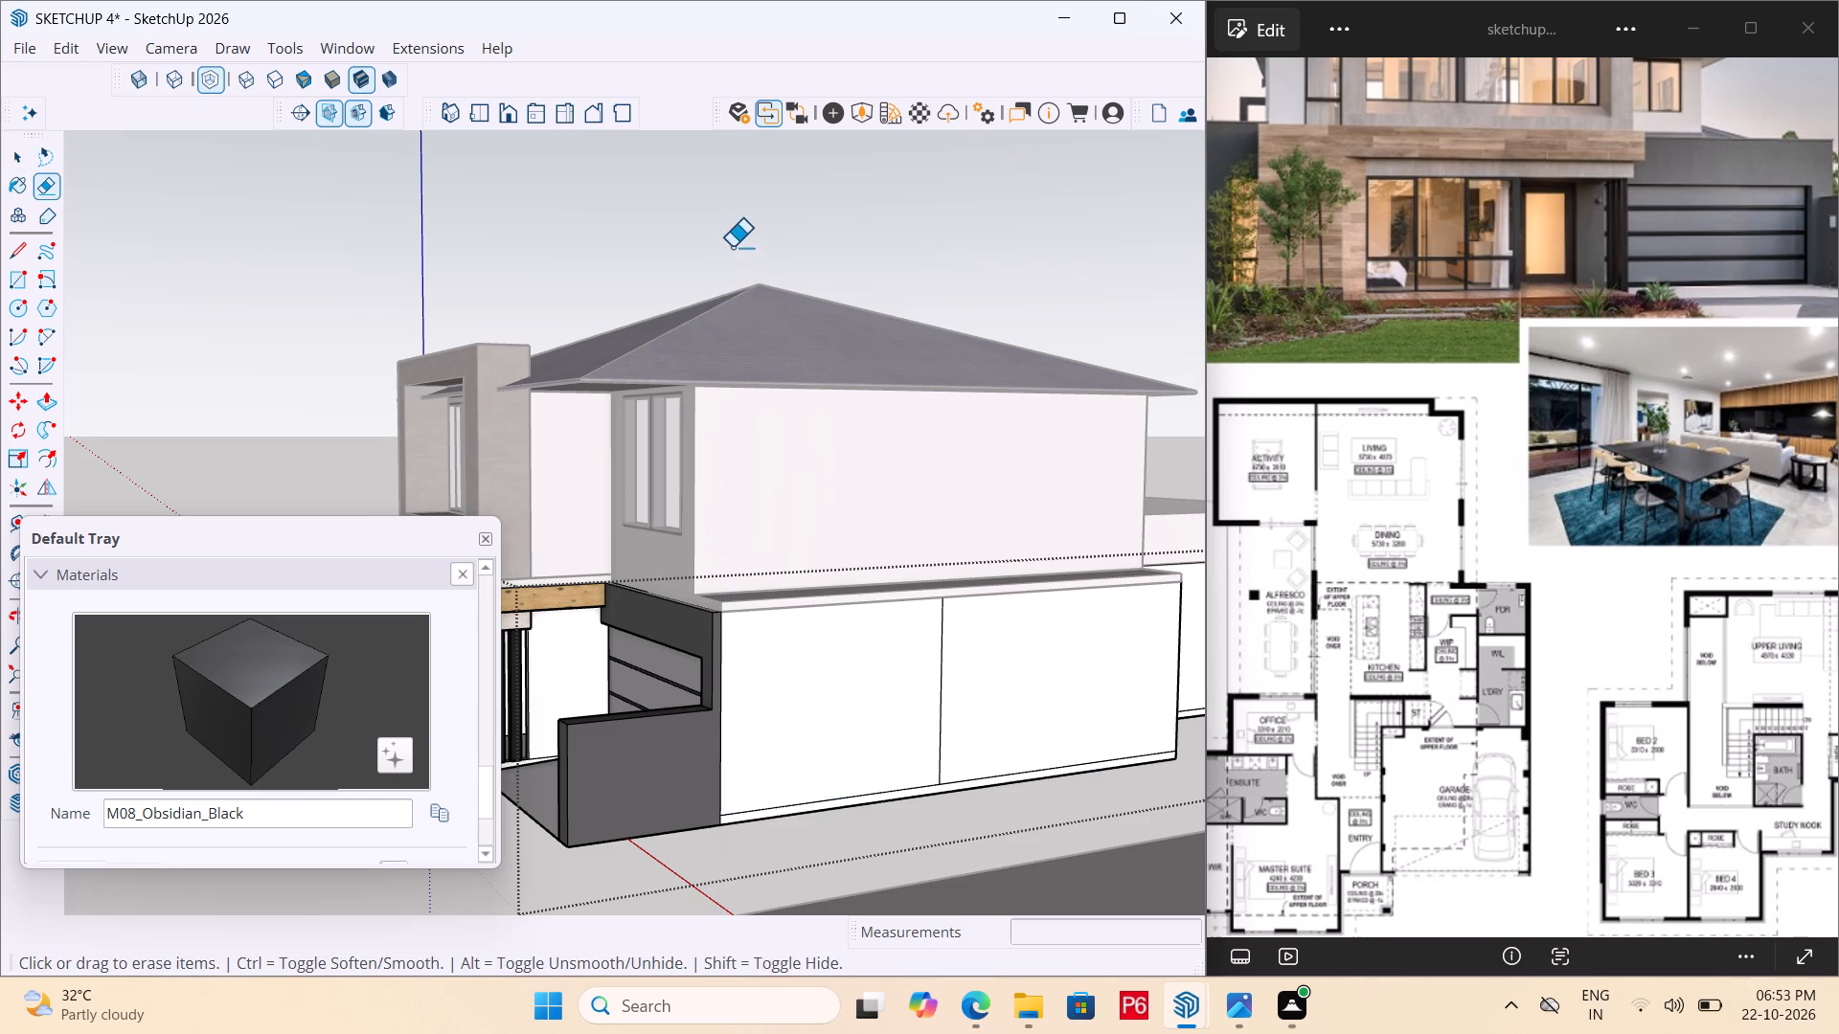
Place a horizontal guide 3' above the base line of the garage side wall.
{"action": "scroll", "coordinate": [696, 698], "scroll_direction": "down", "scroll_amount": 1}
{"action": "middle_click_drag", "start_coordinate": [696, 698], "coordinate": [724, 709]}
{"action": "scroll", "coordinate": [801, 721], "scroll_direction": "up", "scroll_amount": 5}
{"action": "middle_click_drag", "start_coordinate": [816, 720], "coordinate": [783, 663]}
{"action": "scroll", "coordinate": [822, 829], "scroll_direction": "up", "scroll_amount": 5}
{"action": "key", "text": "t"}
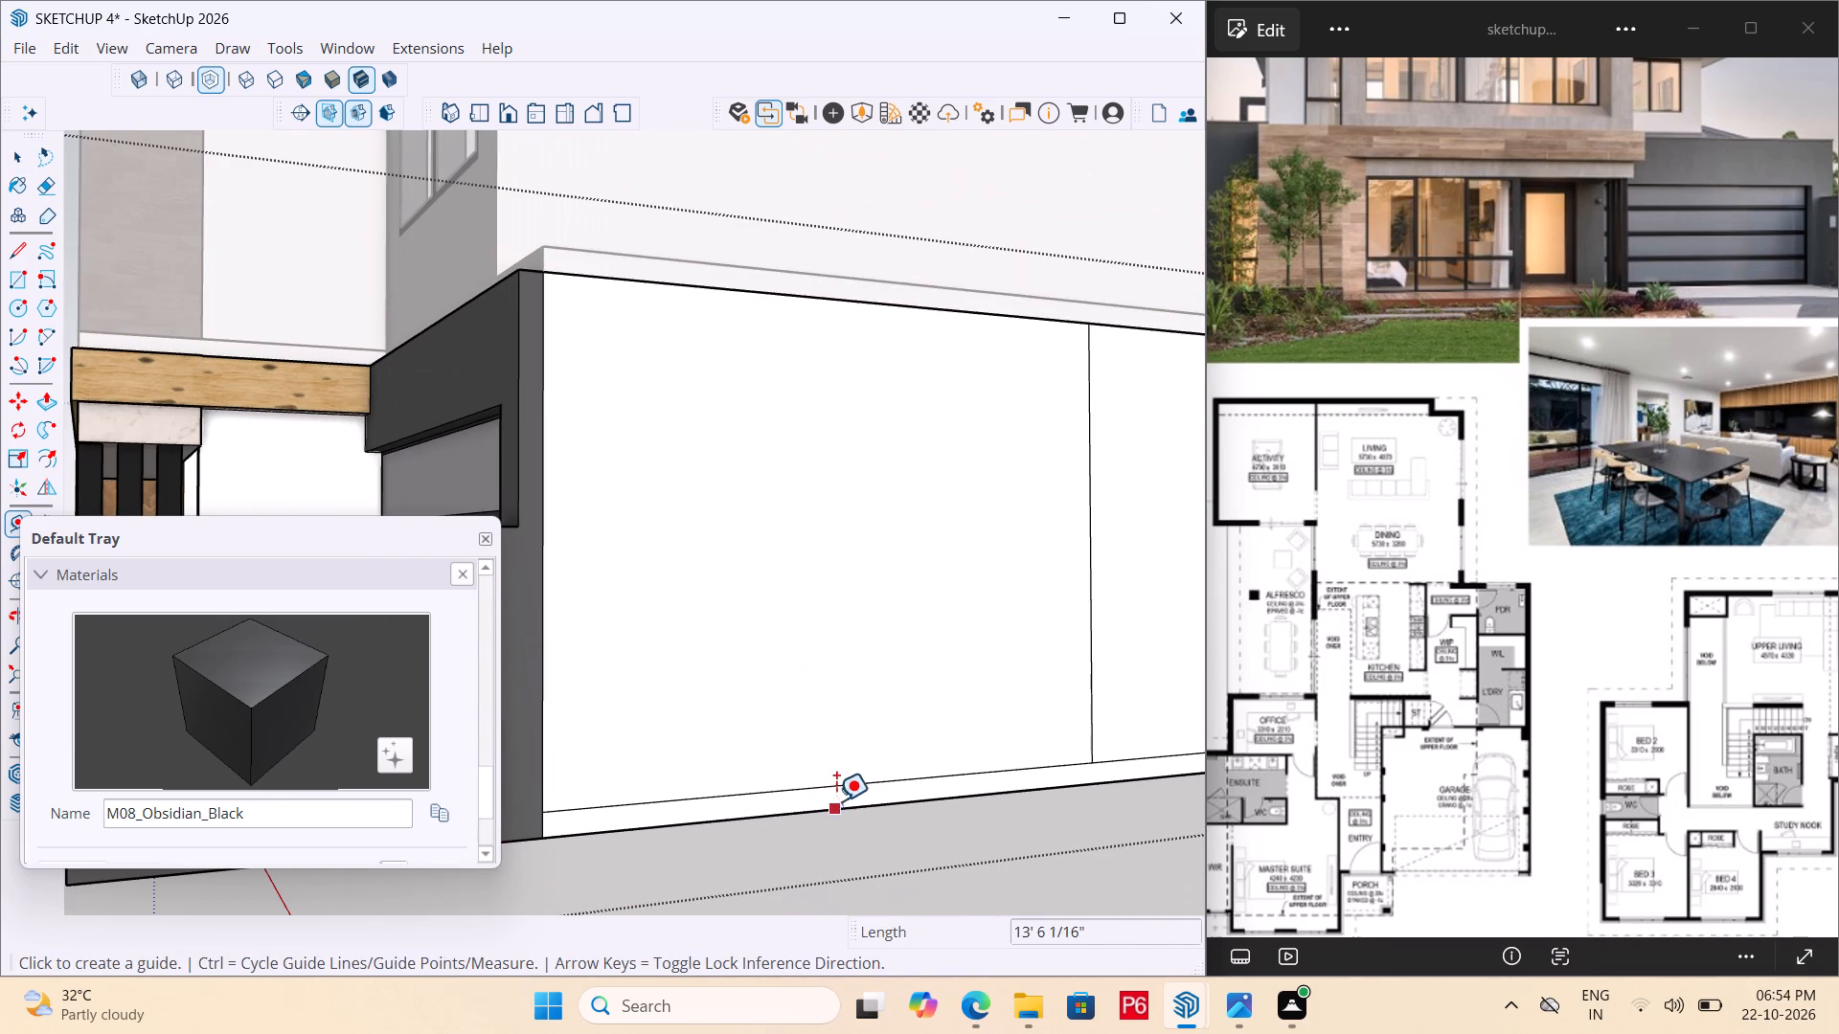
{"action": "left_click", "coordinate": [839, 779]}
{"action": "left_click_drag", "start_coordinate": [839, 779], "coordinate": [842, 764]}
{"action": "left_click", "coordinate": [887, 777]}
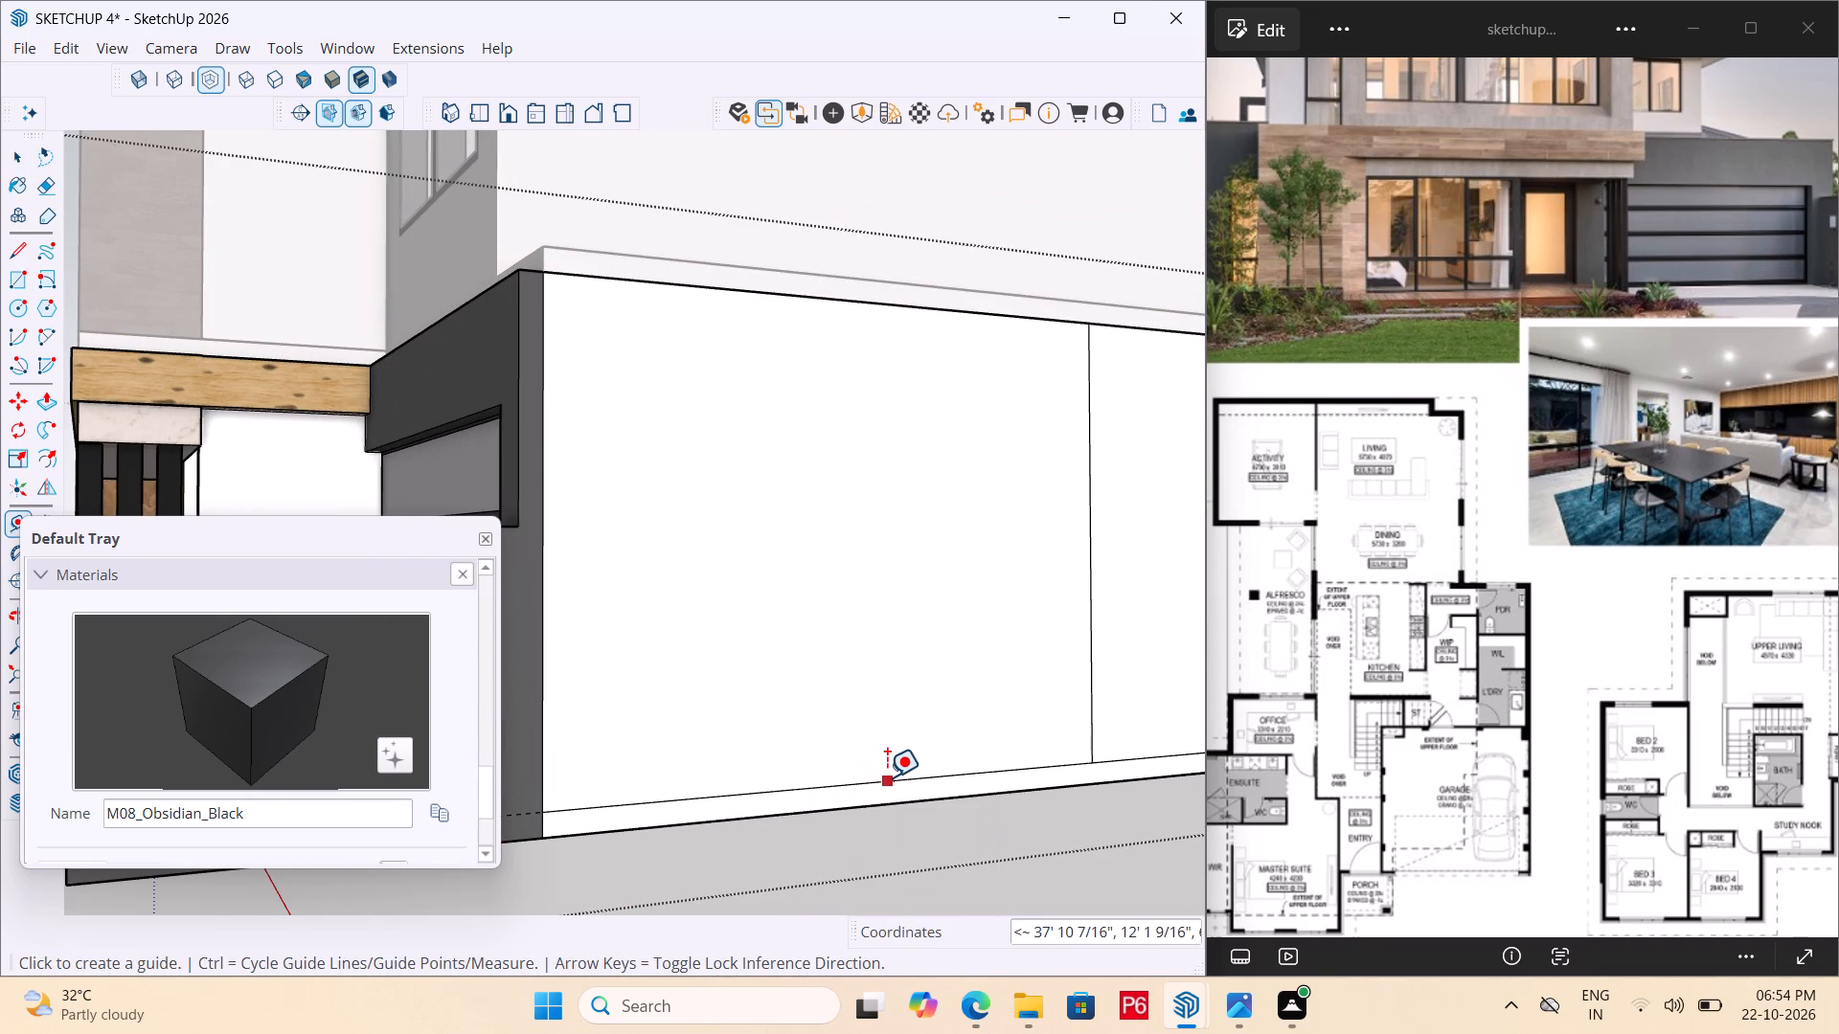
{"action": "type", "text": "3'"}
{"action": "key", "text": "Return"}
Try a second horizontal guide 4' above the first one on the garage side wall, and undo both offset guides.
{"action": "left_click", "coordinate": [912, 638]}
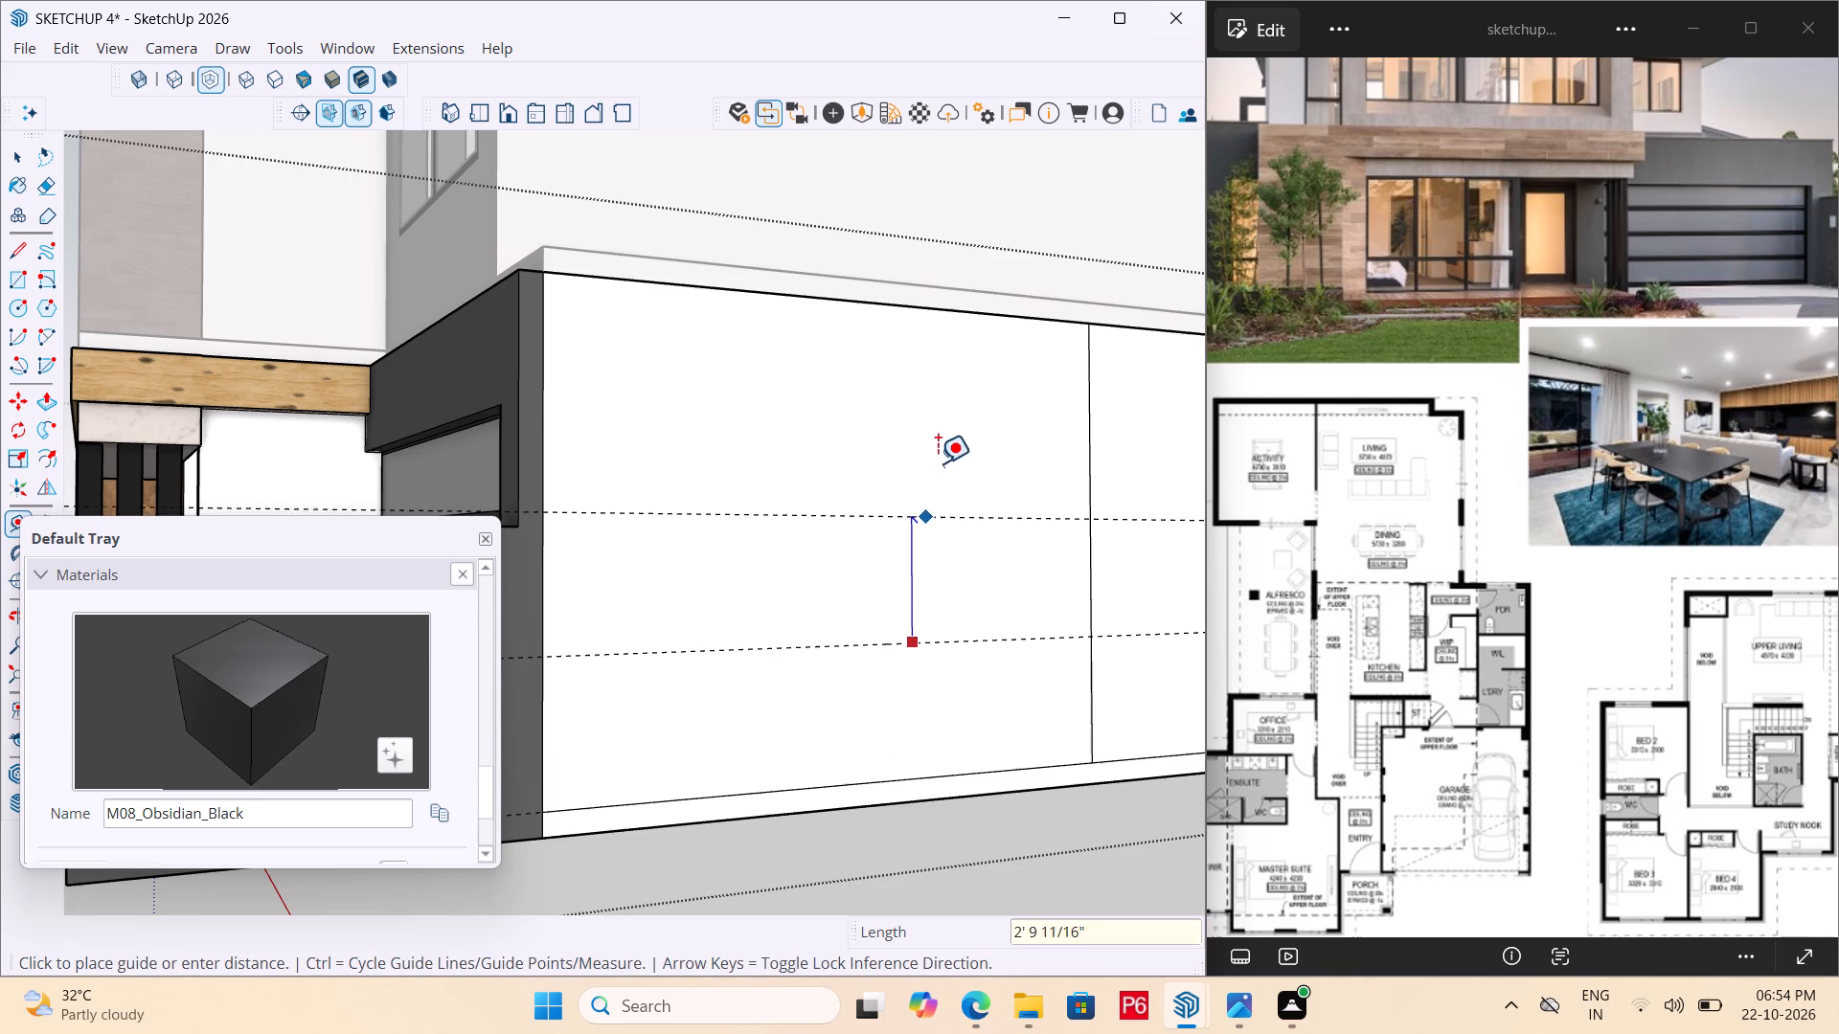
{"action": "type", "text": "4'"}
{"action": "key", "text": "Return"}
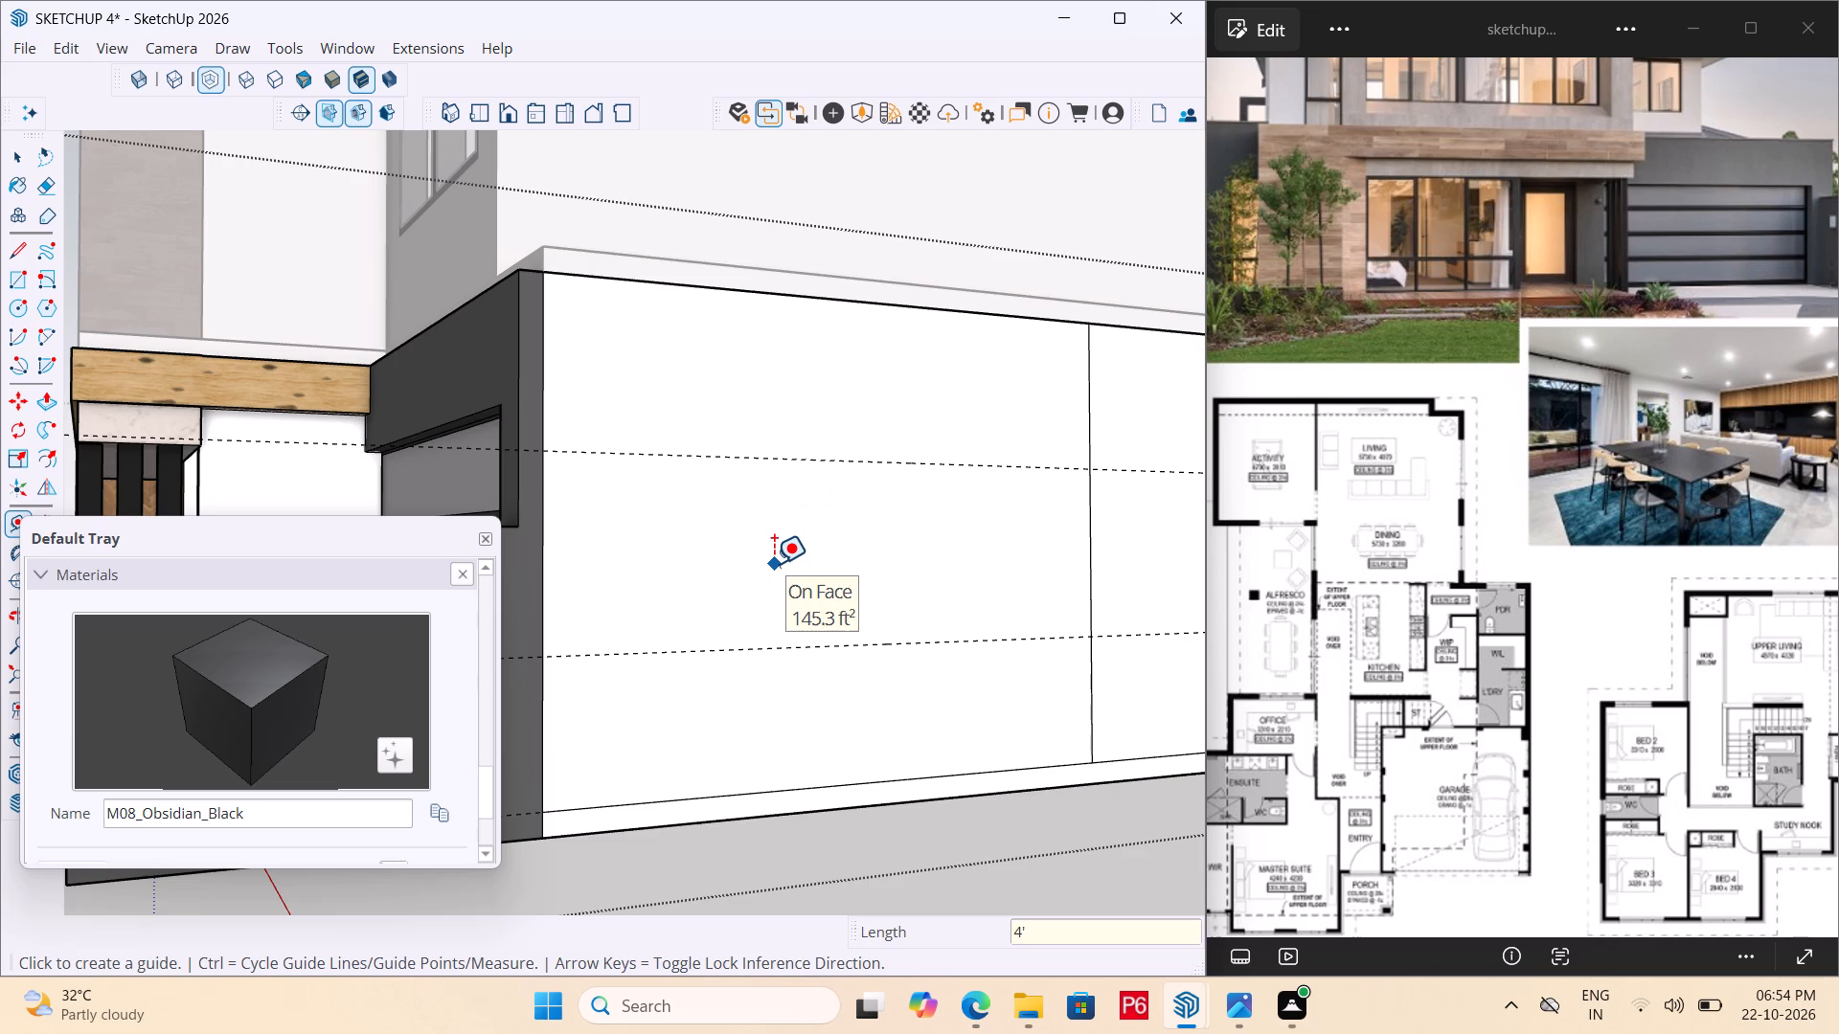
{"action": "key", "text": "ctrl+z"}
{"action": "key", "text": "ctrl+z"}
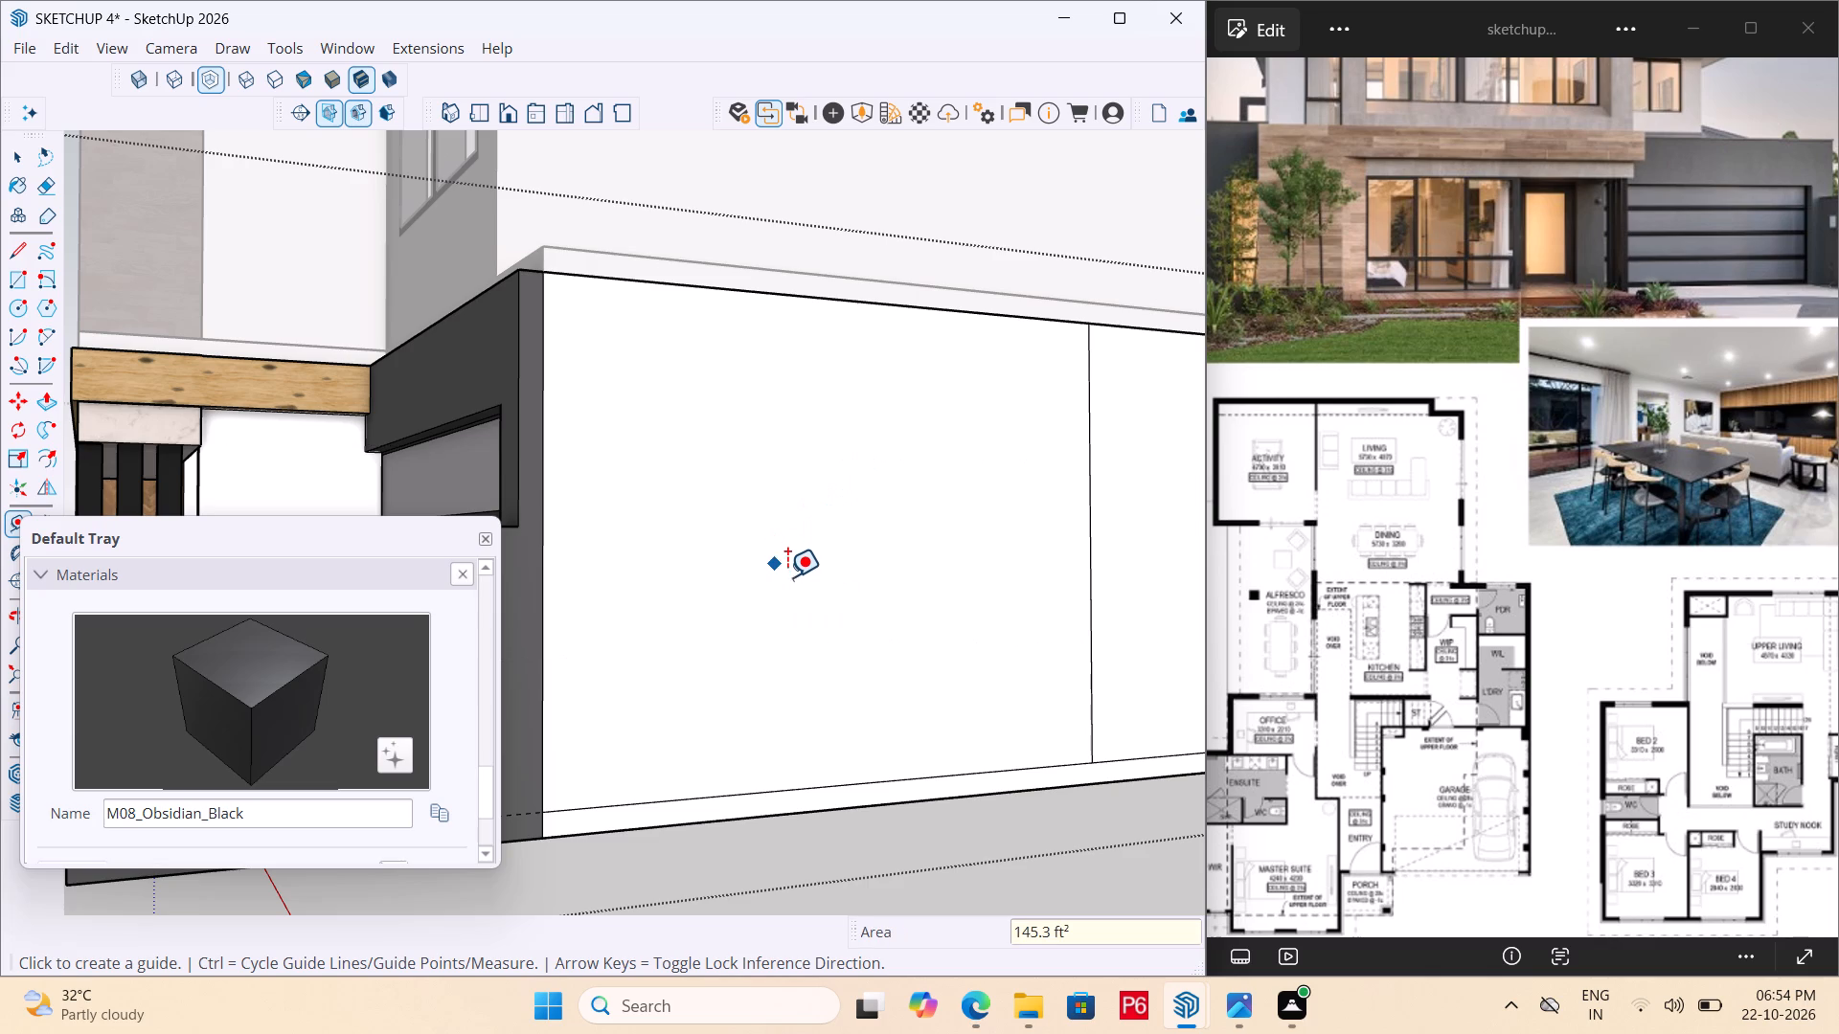
Place a horizontal guide 3' above the base line of the garage side wall.
{"action": "left_click_drag", "start_coordinate": [863, 783], "coordinate": [867, 775]}
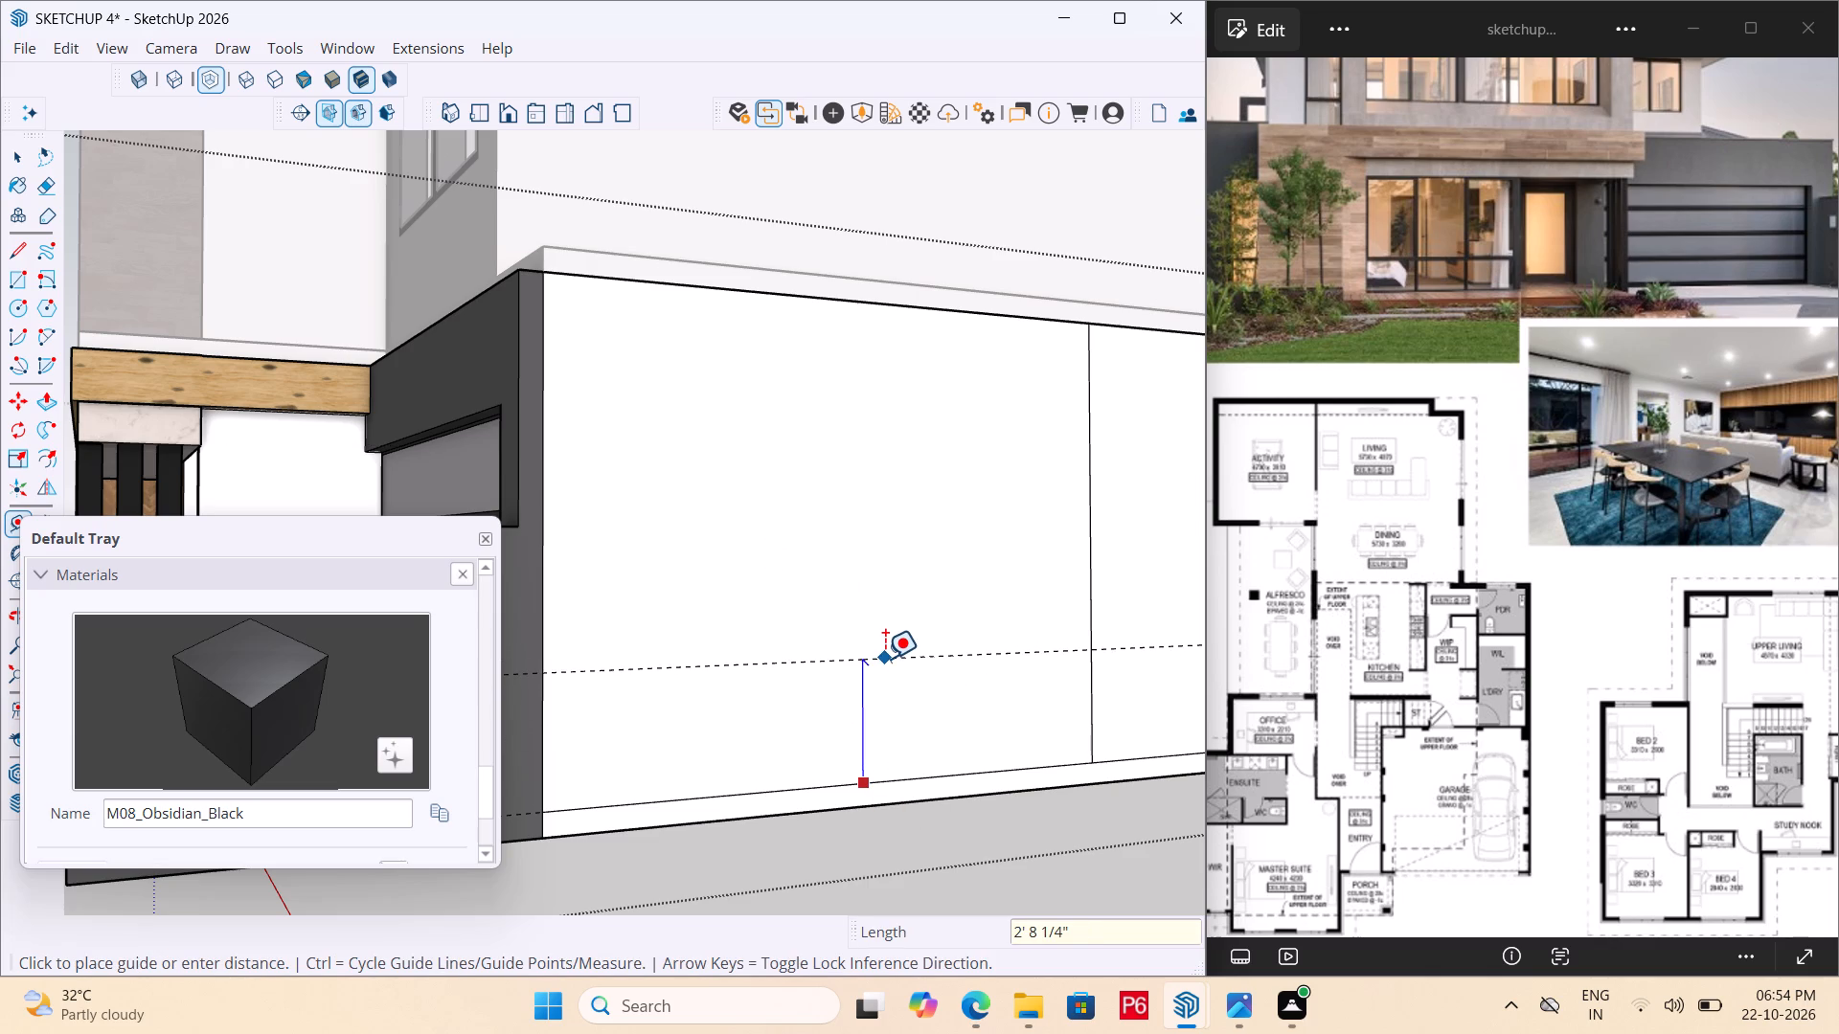
{"action": "type", "text": "3'"}
{"action": "key", "text": "Return"}
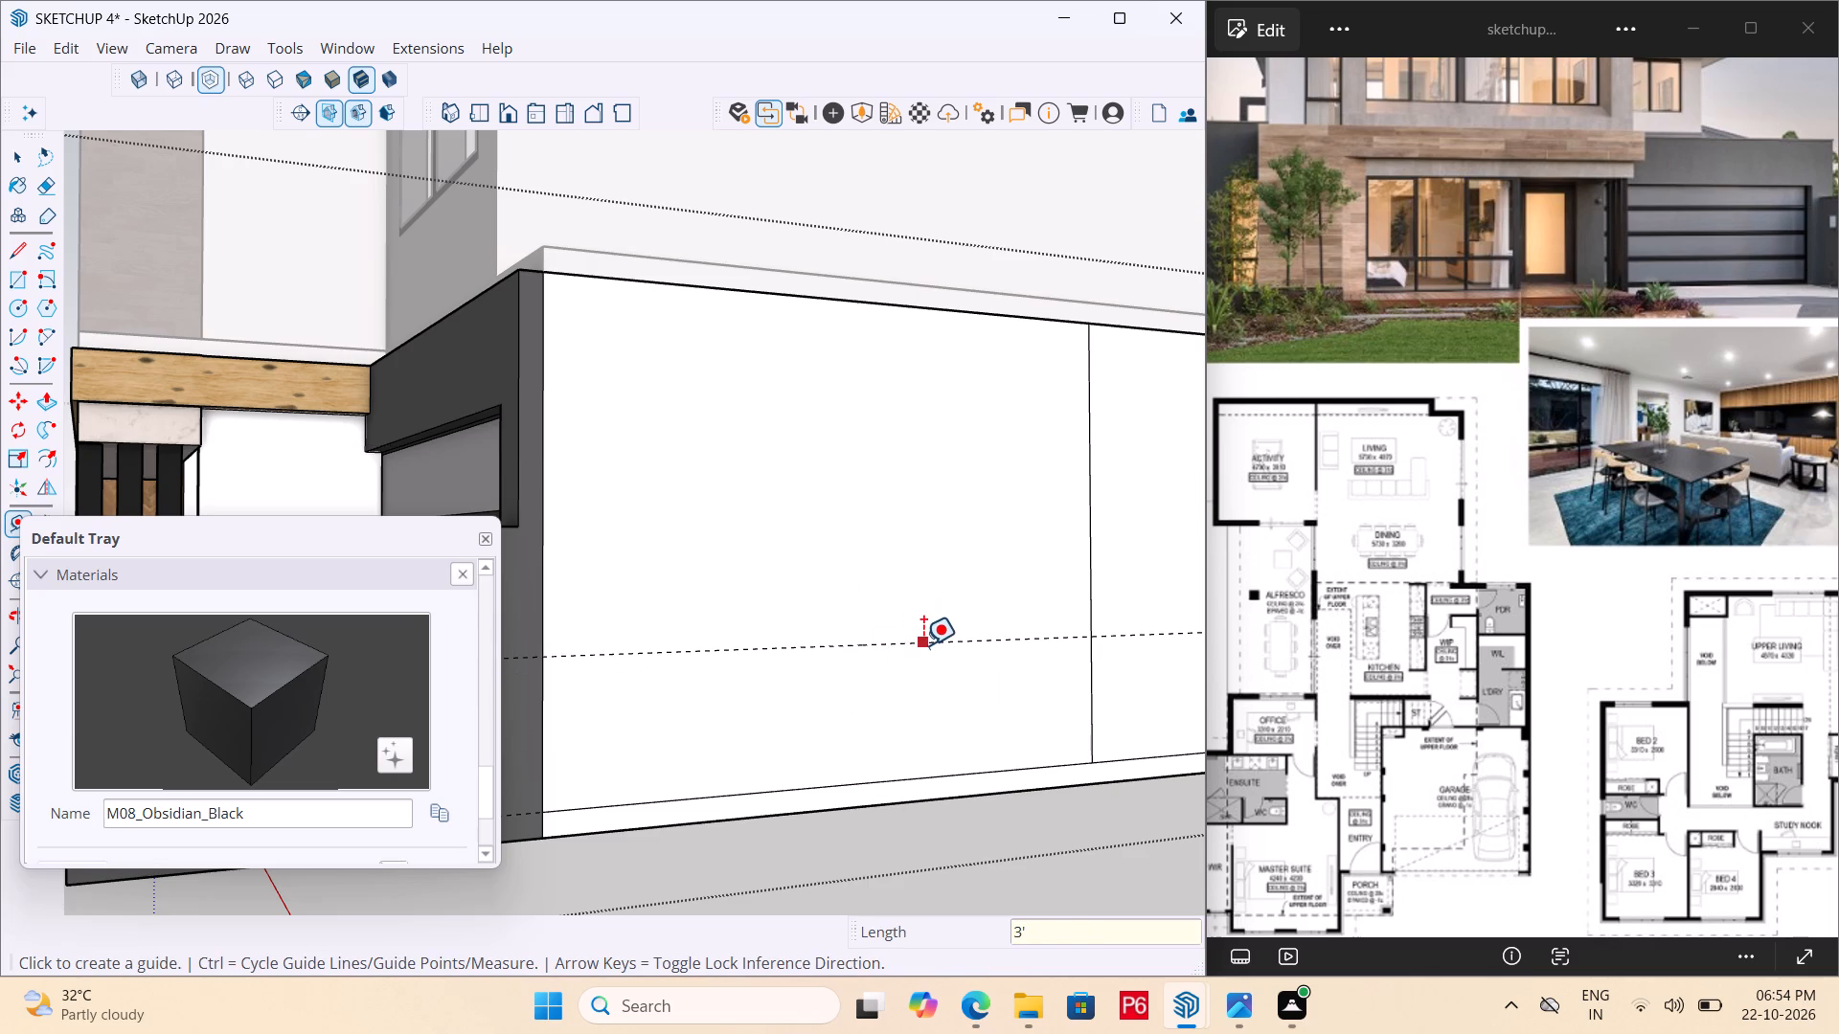
Place a second horizontal guide 5' above the lower offset guide on the garage side wall.
{"action": "double_click", "coordinate": [923, 645]}
{"action": "left_click", "coordinate": [857, 643]}
{"action": "left_click_drag", "start_coordinate": [857, 643], "coordinate": [864, 628]}
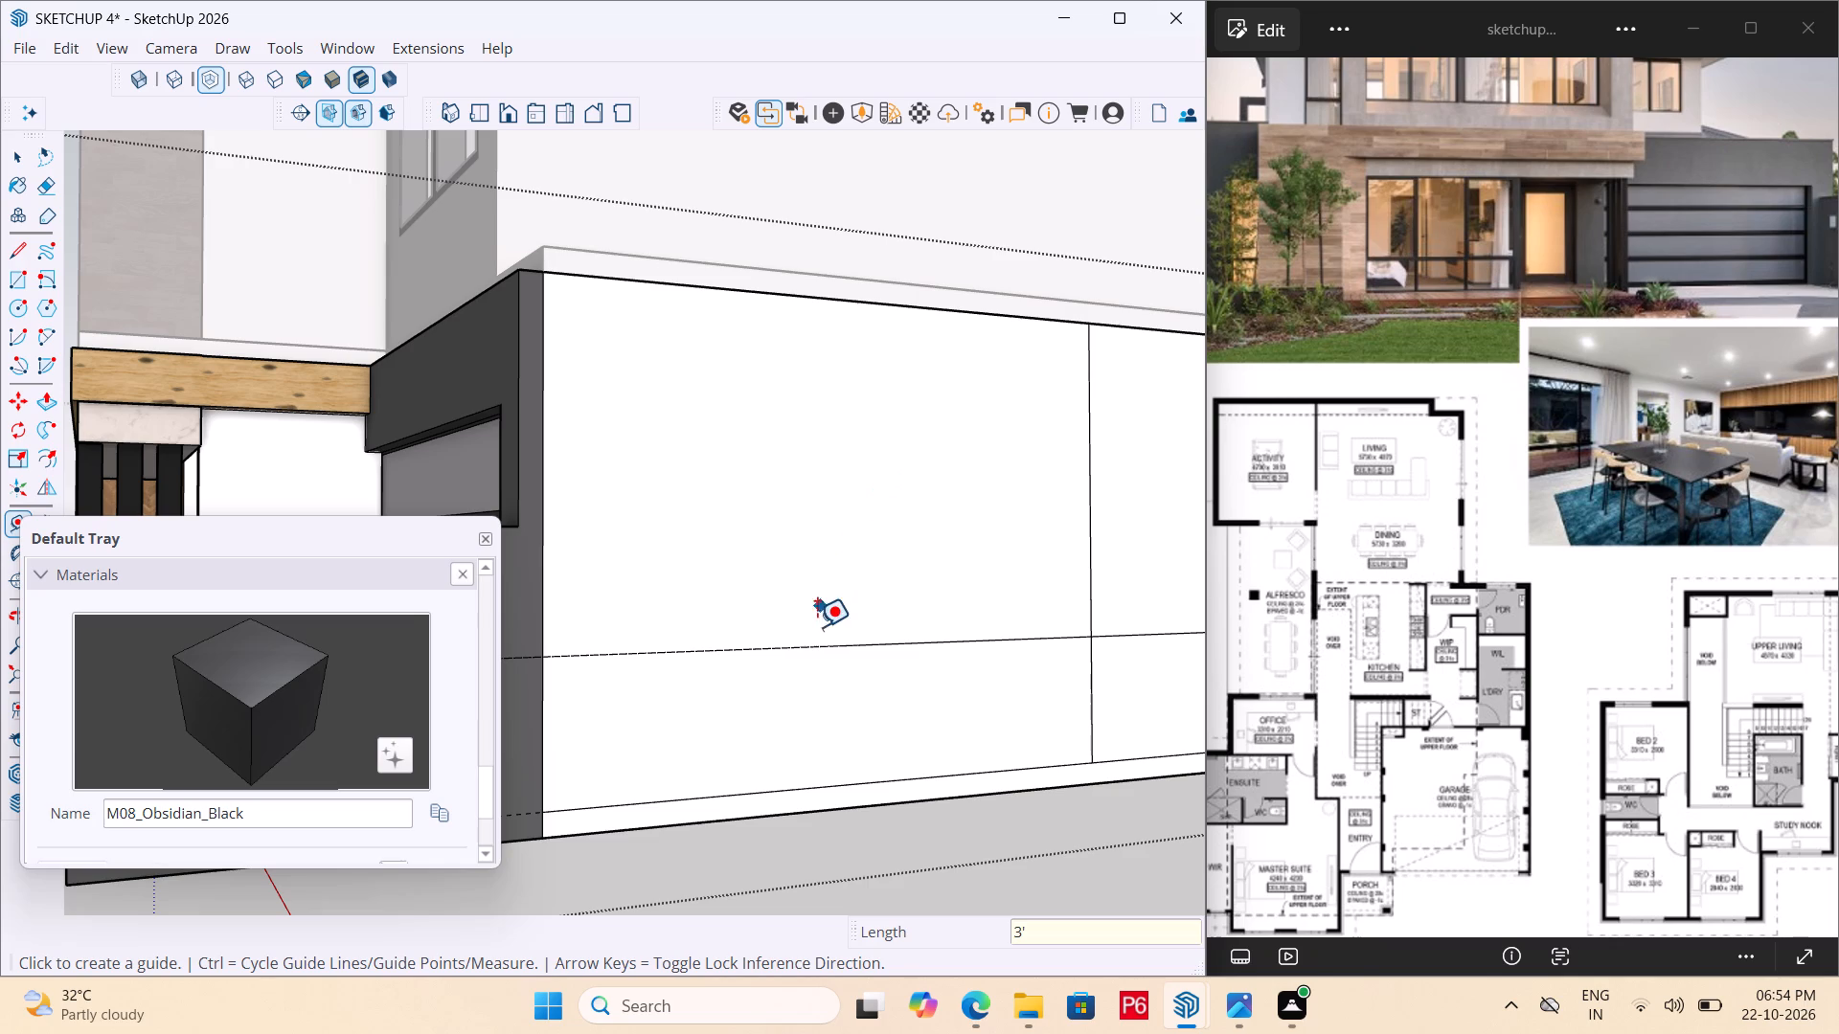
{"action": "left_click", "coordinate": [819, 648]}
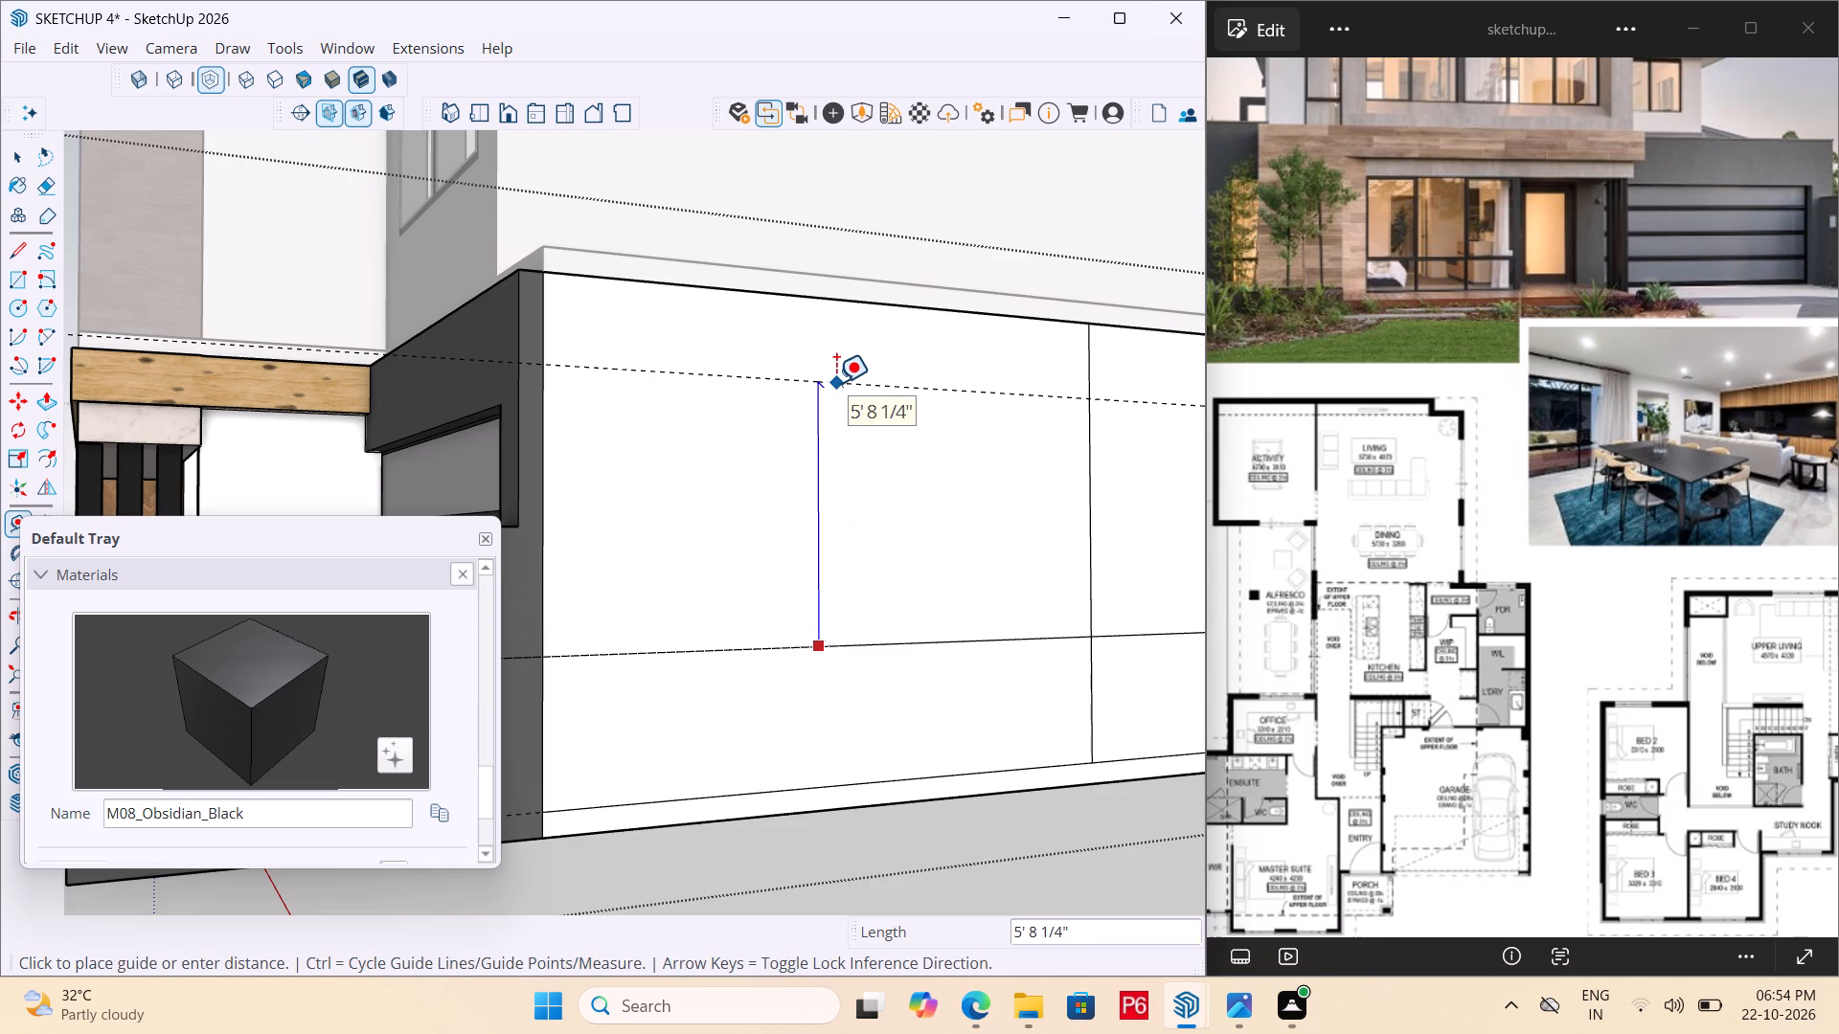
{"action": "type", "text": "5'"}
{"action": "key", "text": "Return"}
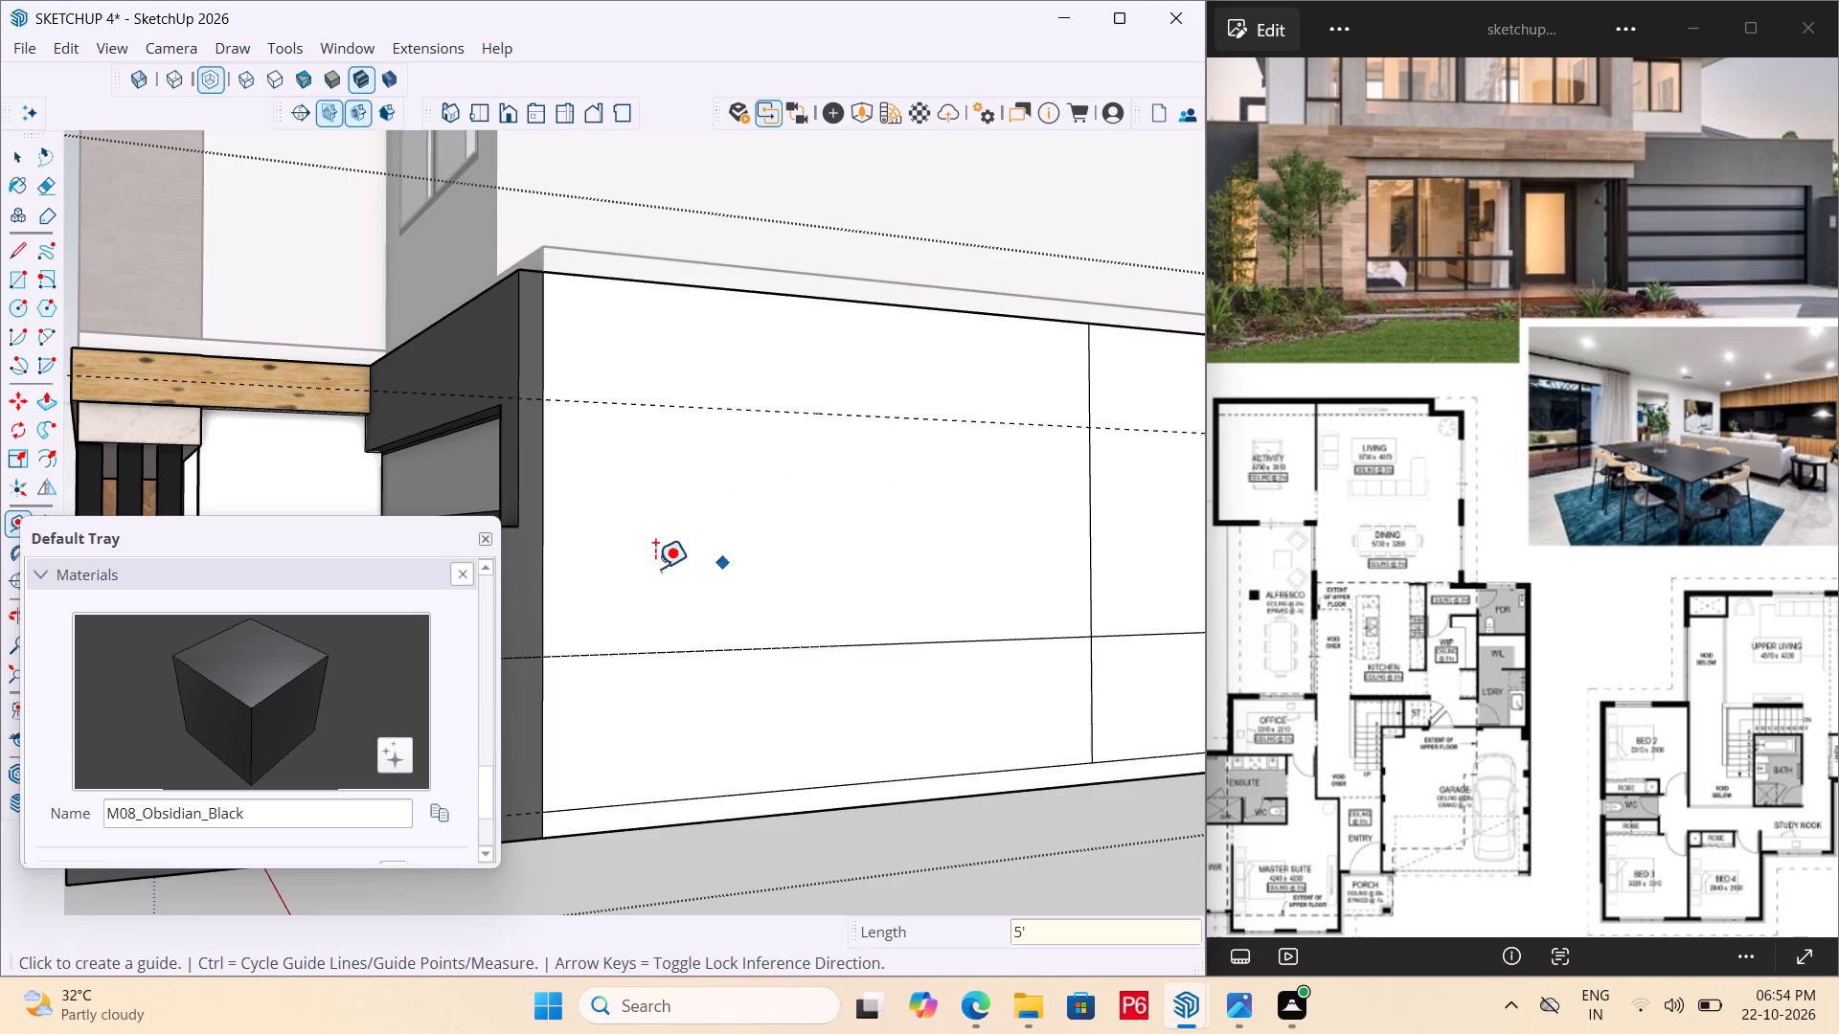
Place a vertical guide about 2' in from the front edge of the garage side wall.
{"action": "left_click", "coordinate": [548, 577]}
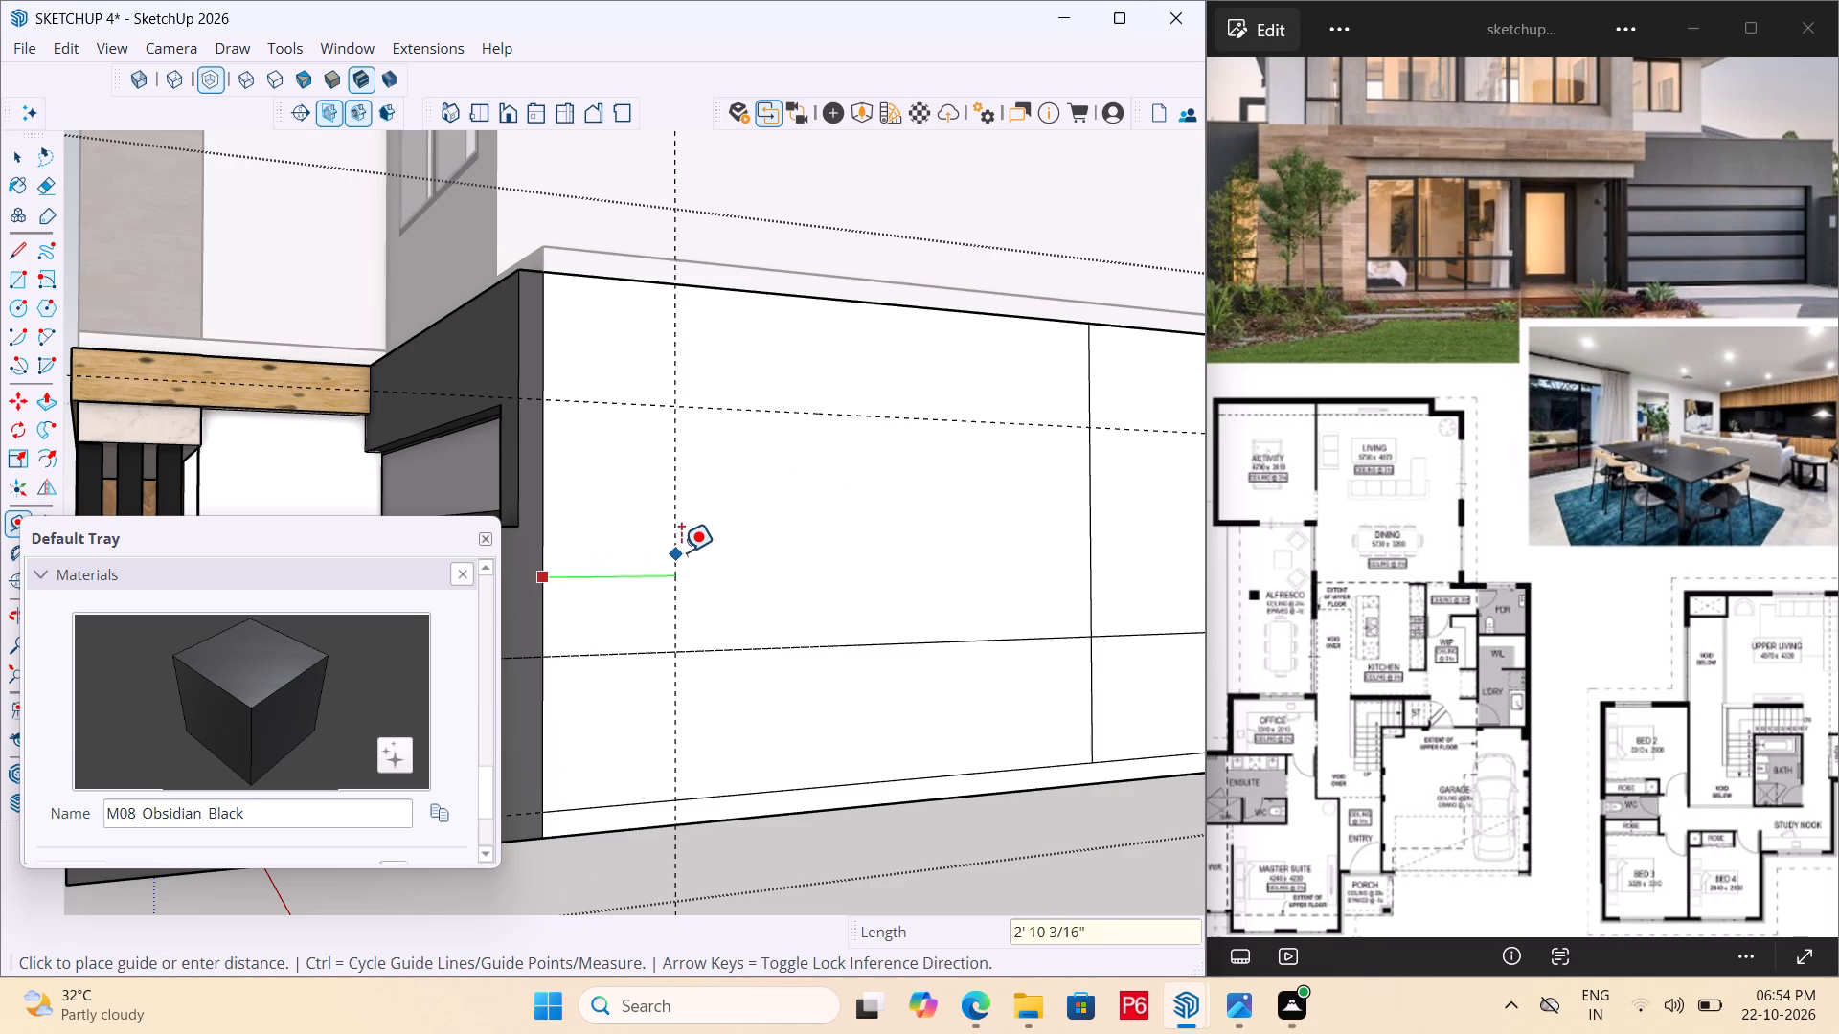
{"action": "left_click", "coordinate": [640, 559]}
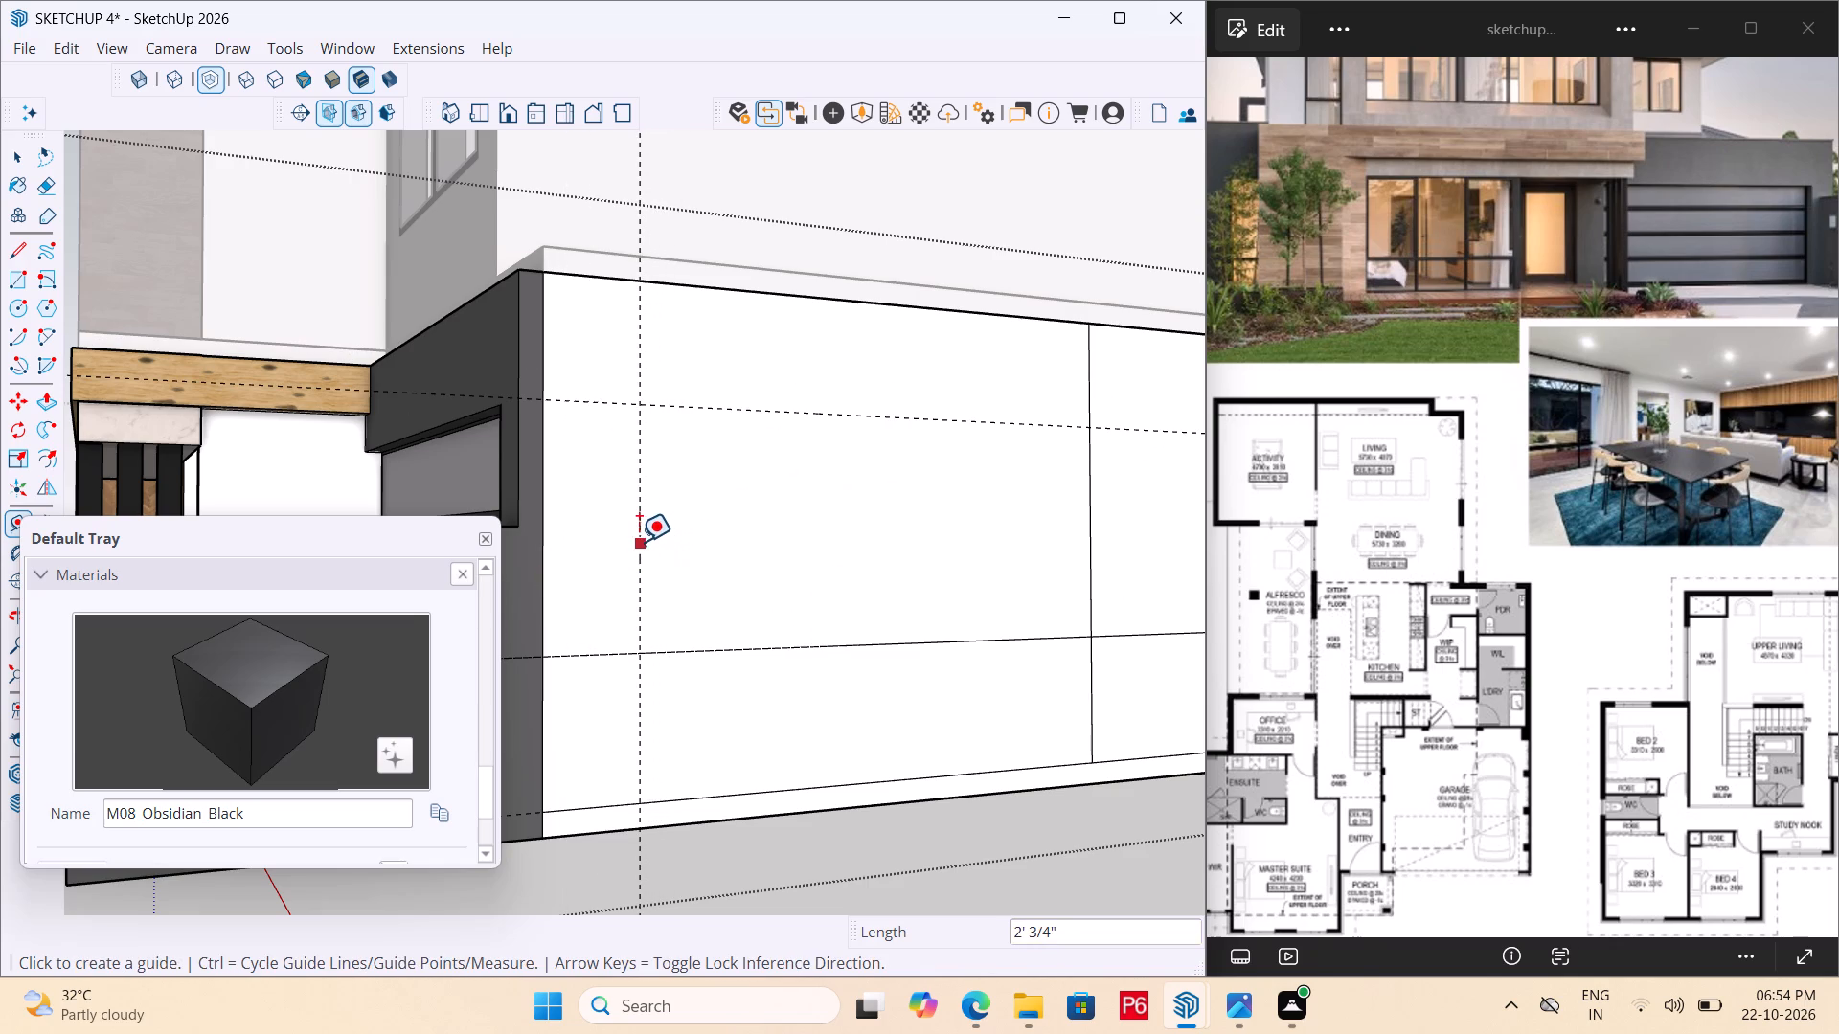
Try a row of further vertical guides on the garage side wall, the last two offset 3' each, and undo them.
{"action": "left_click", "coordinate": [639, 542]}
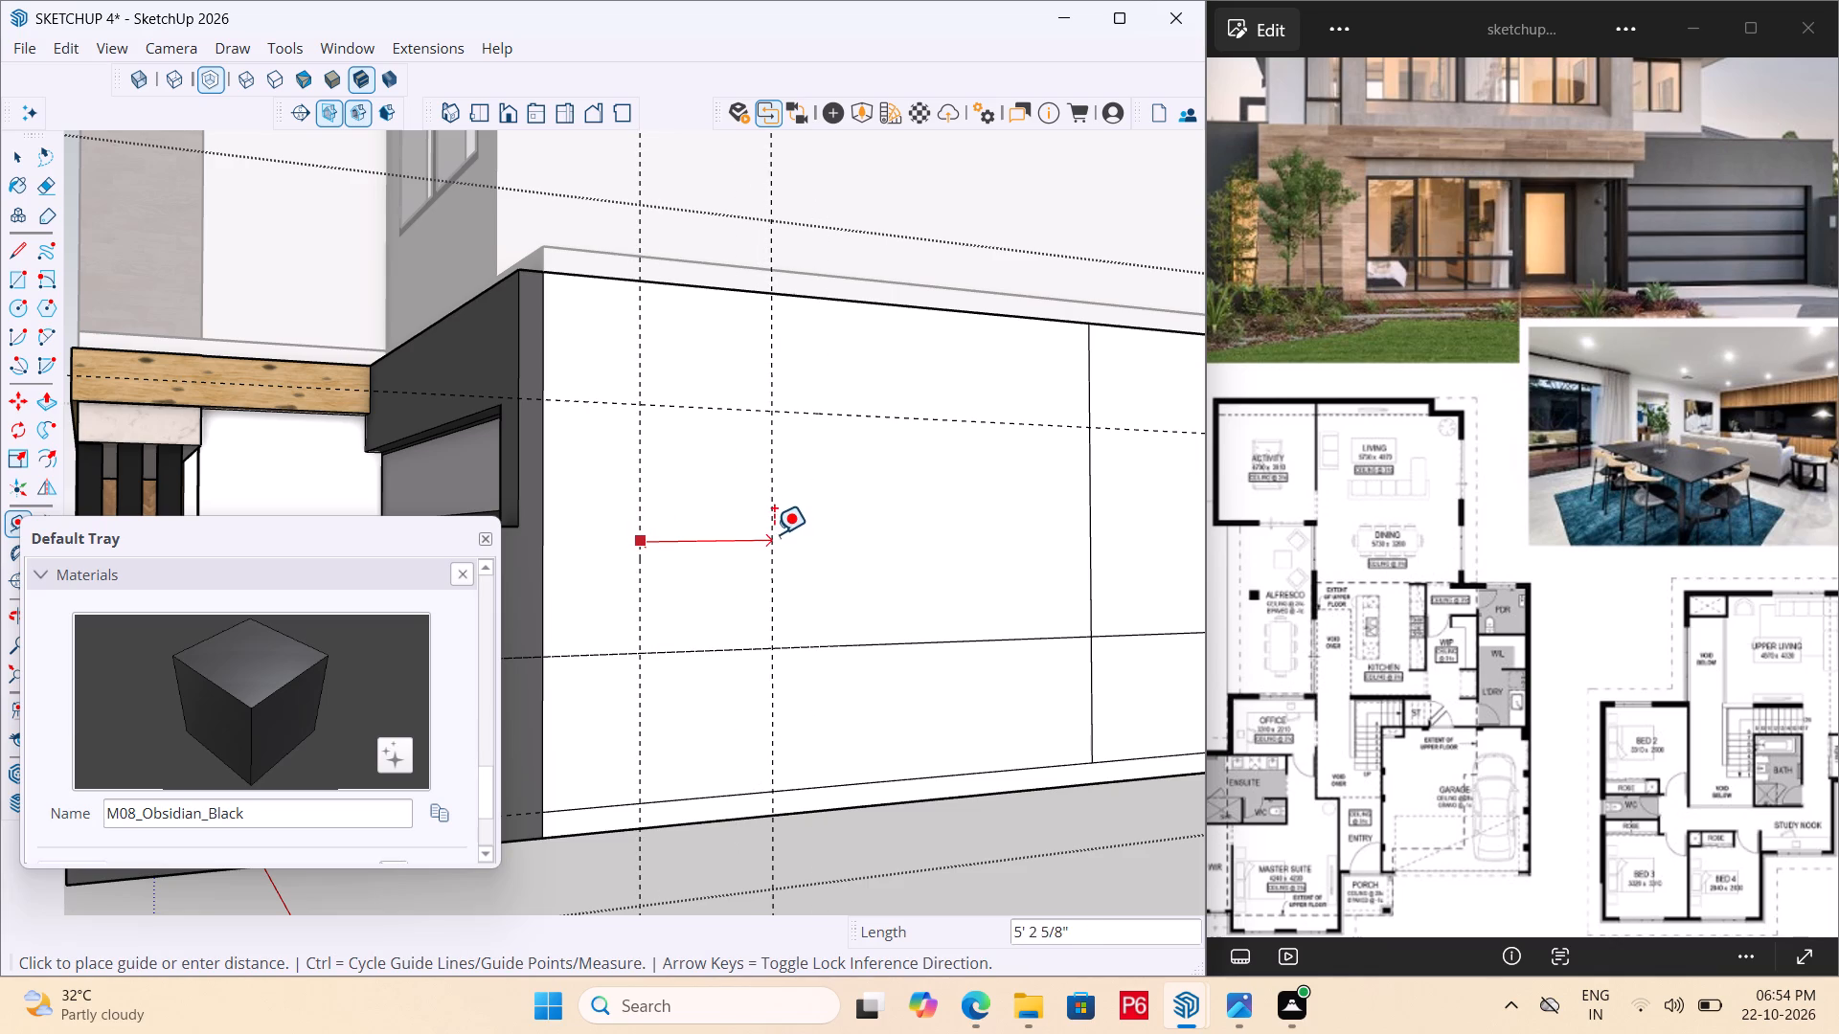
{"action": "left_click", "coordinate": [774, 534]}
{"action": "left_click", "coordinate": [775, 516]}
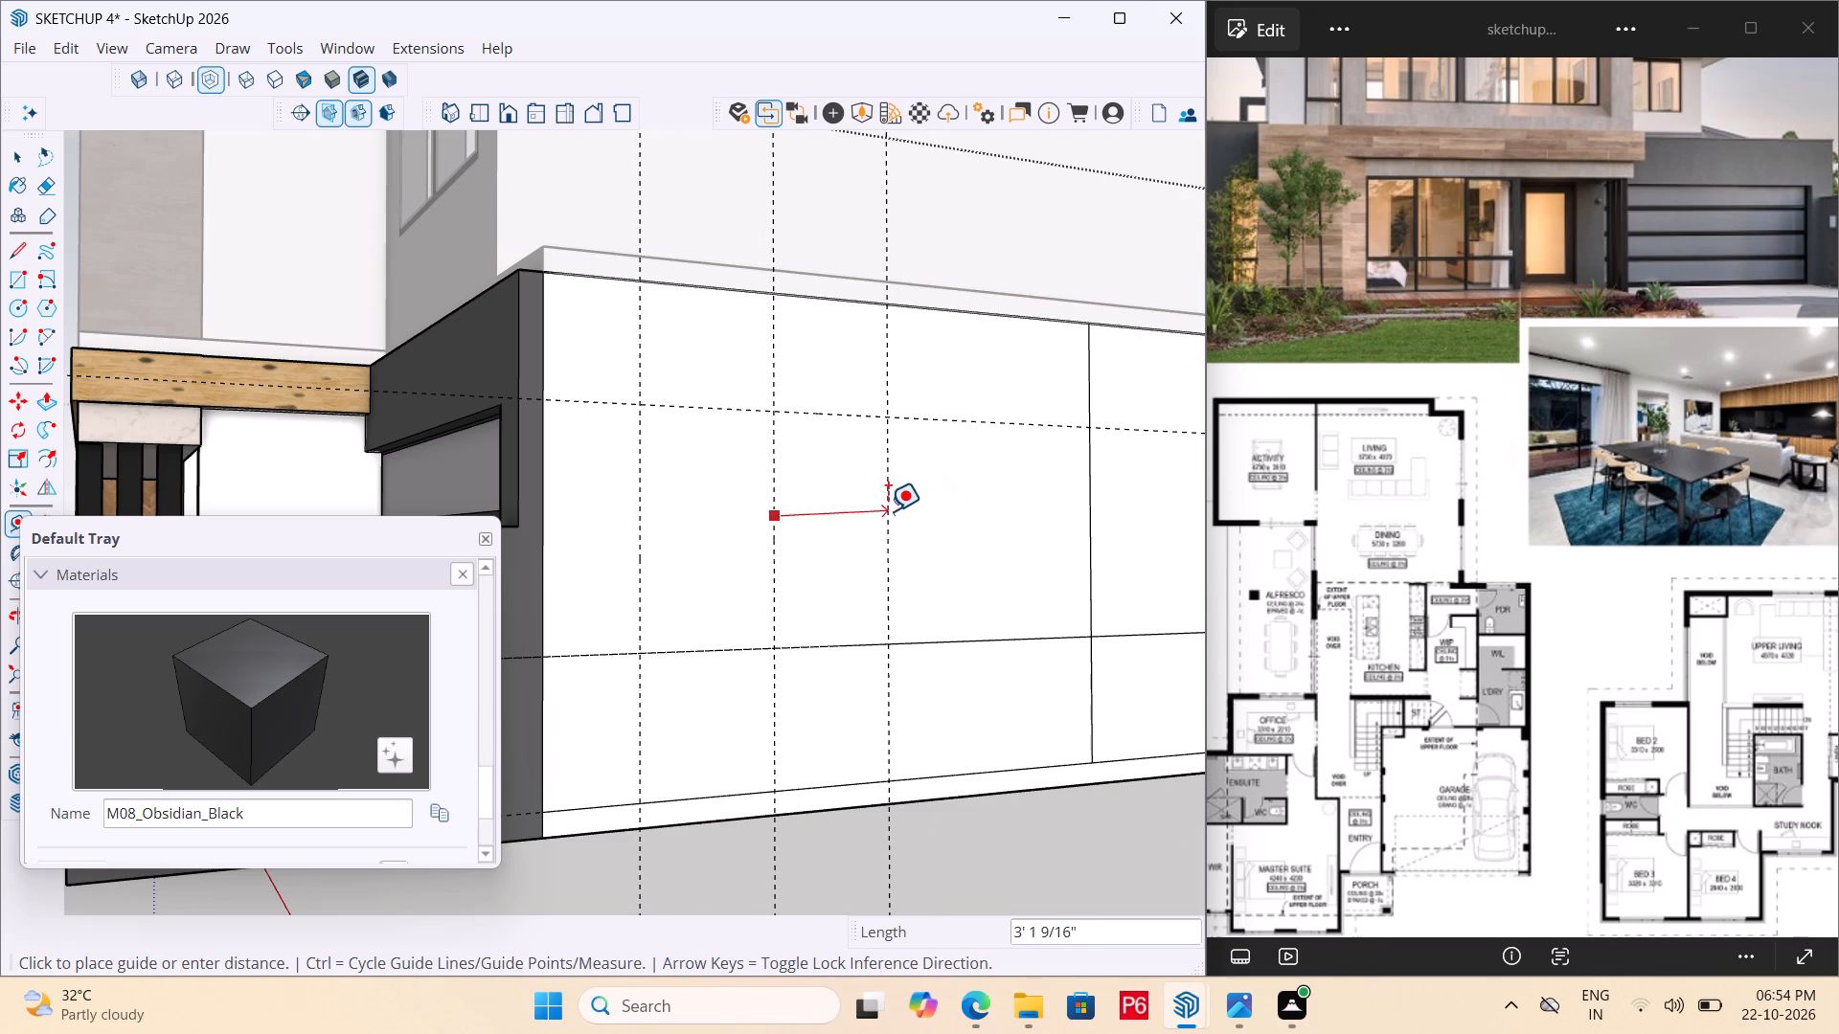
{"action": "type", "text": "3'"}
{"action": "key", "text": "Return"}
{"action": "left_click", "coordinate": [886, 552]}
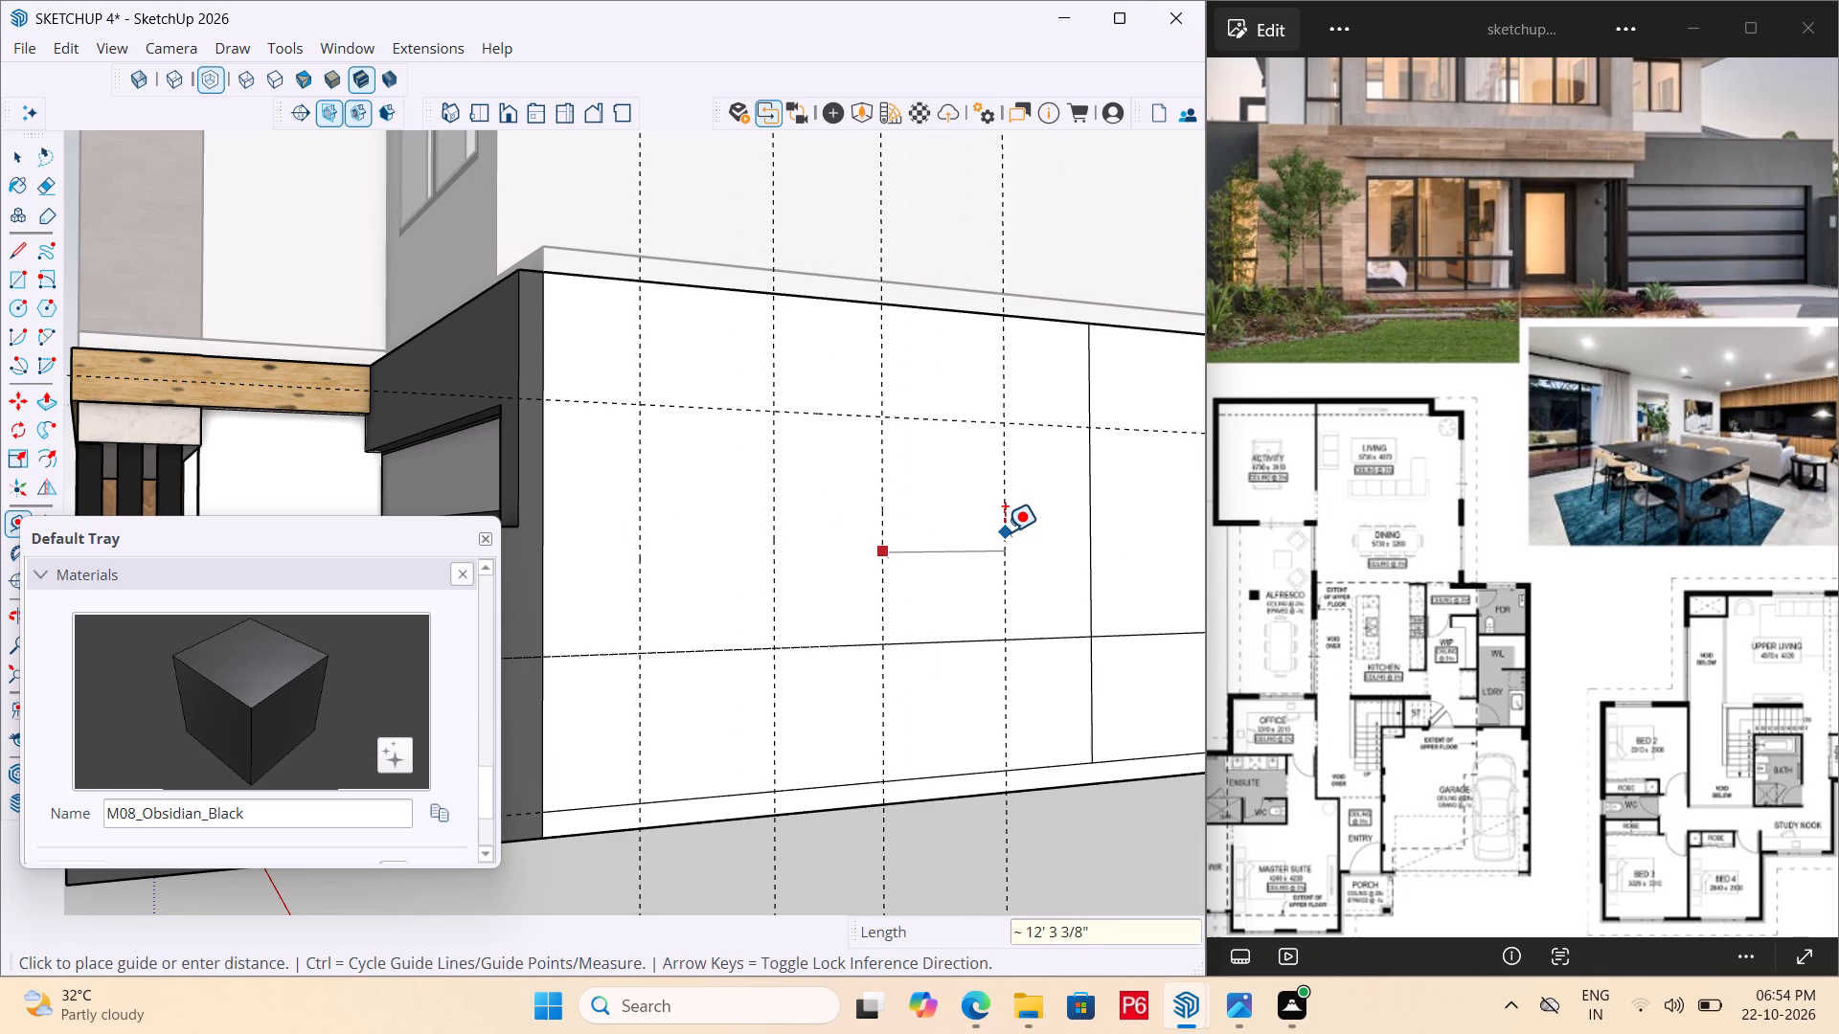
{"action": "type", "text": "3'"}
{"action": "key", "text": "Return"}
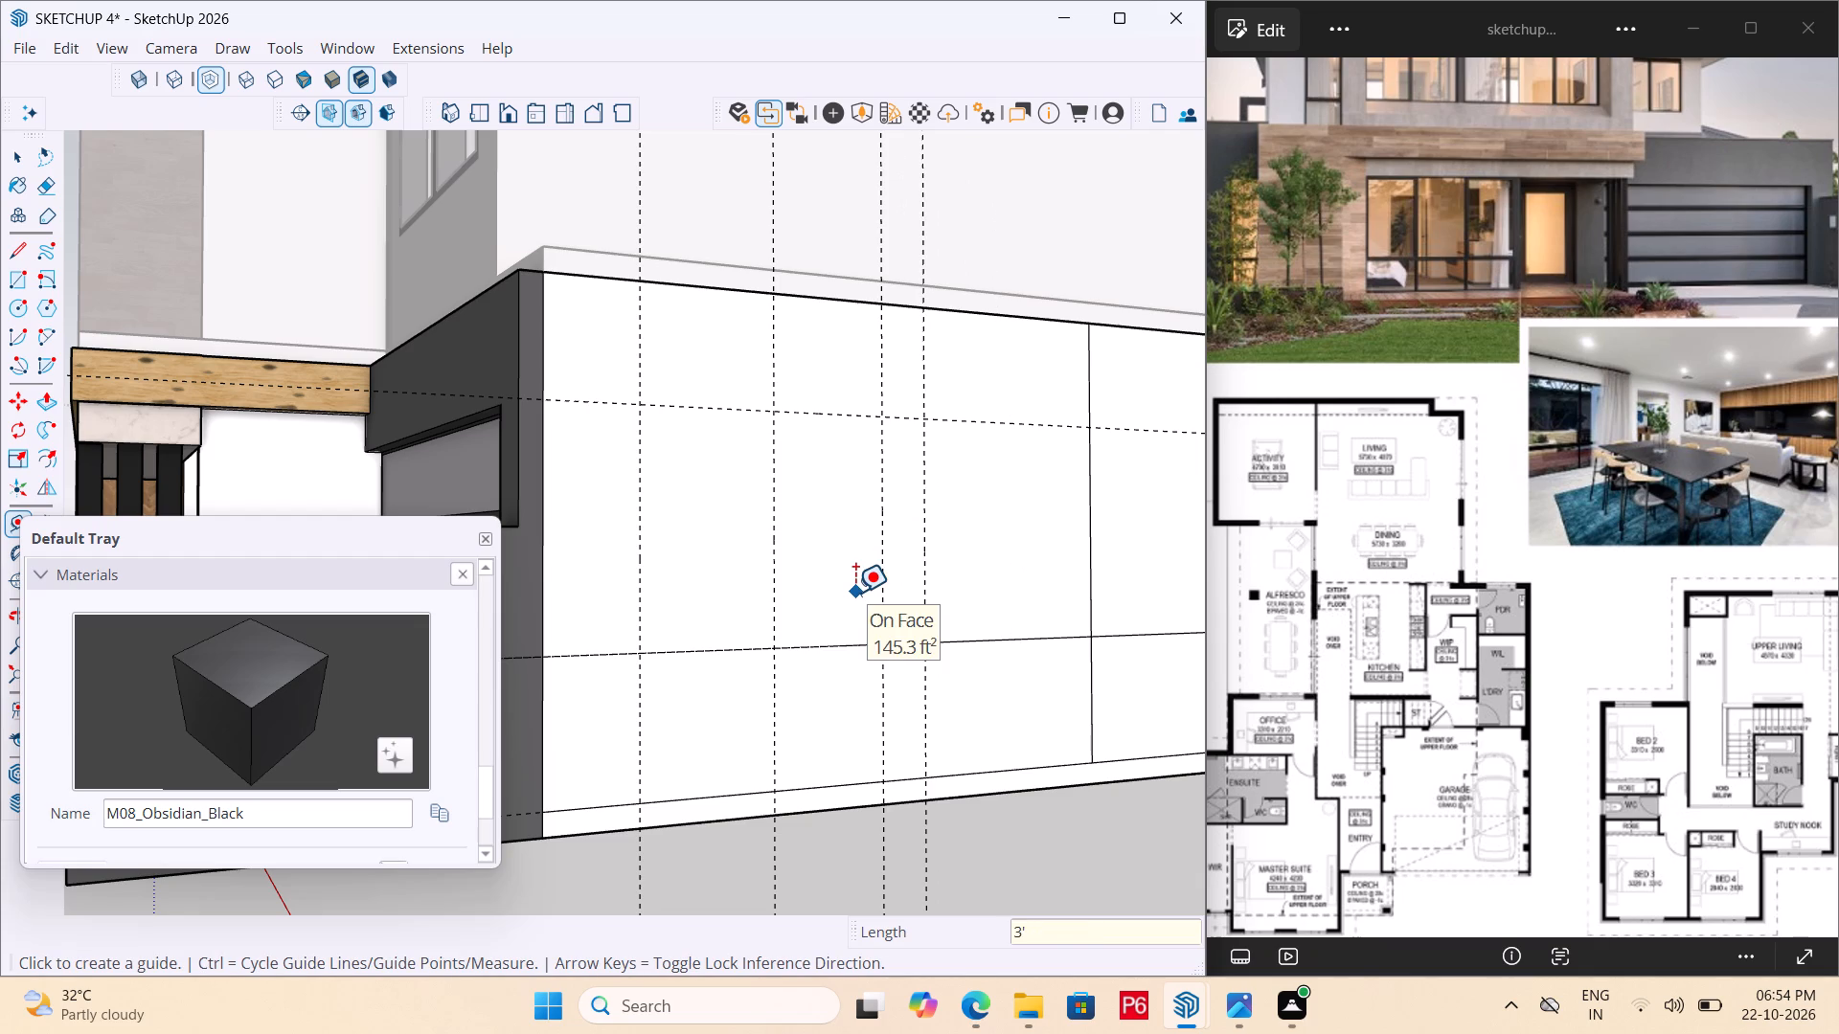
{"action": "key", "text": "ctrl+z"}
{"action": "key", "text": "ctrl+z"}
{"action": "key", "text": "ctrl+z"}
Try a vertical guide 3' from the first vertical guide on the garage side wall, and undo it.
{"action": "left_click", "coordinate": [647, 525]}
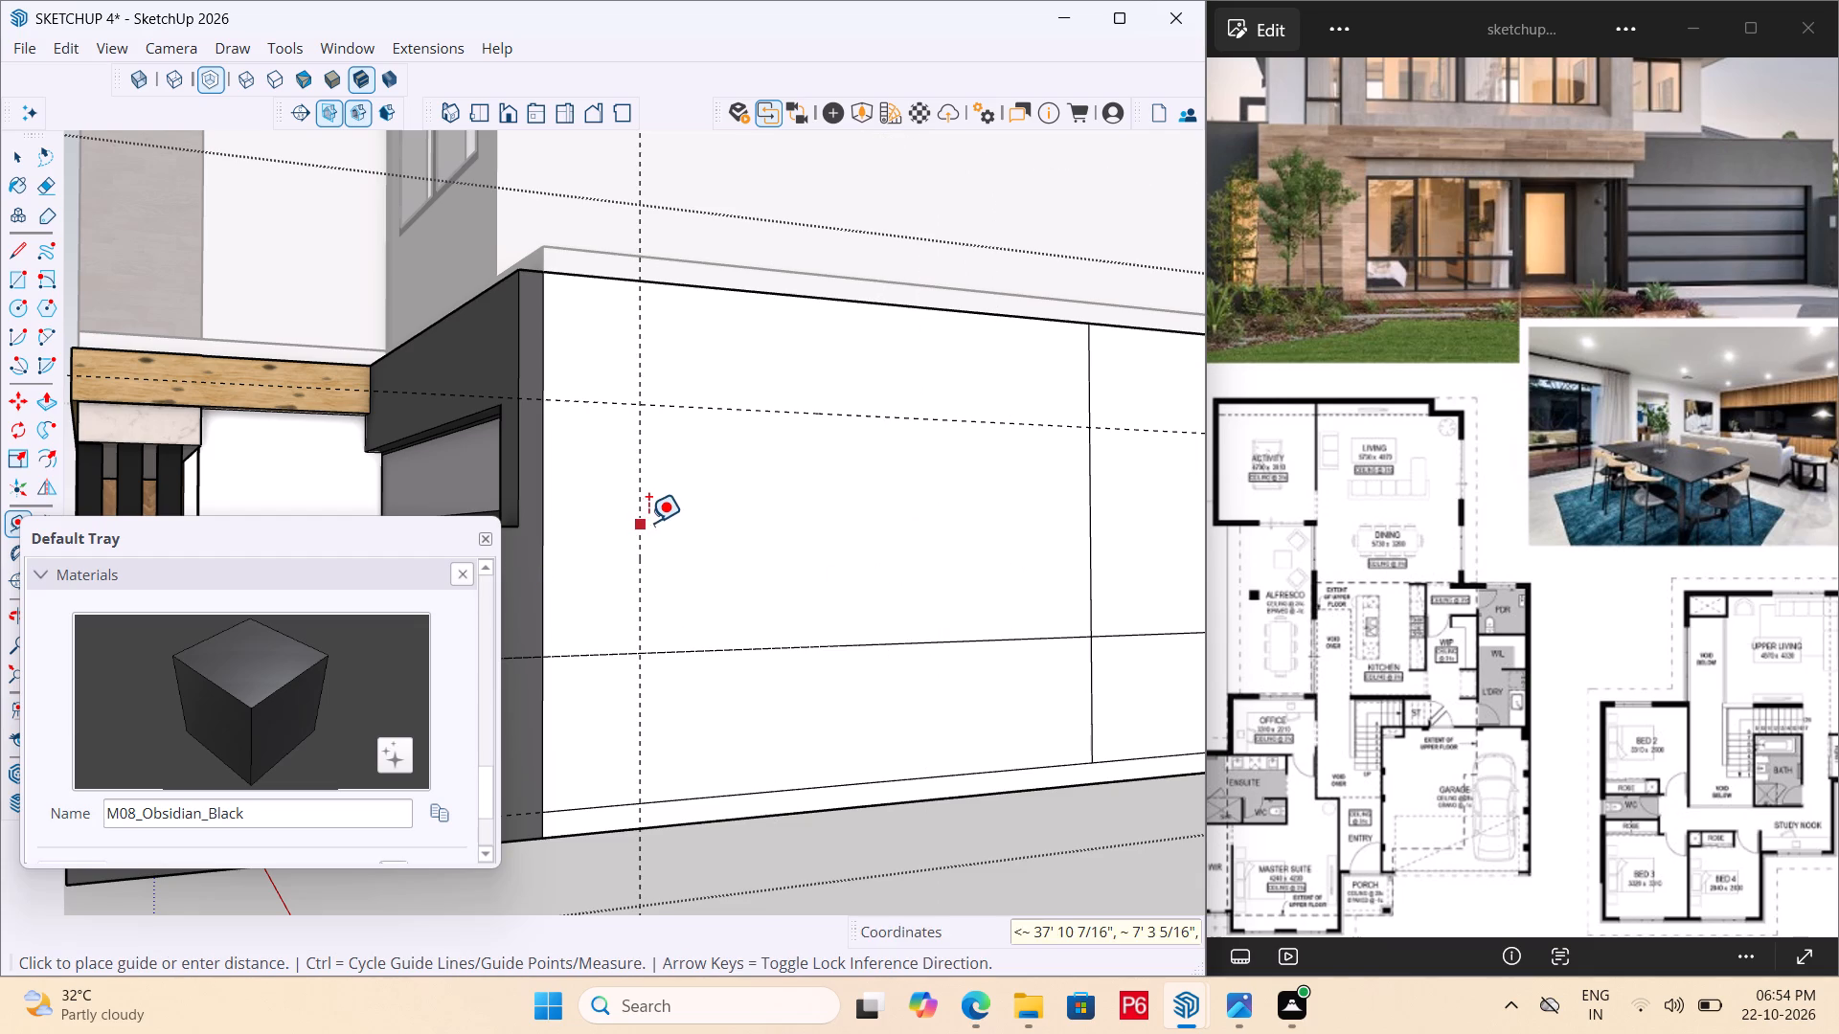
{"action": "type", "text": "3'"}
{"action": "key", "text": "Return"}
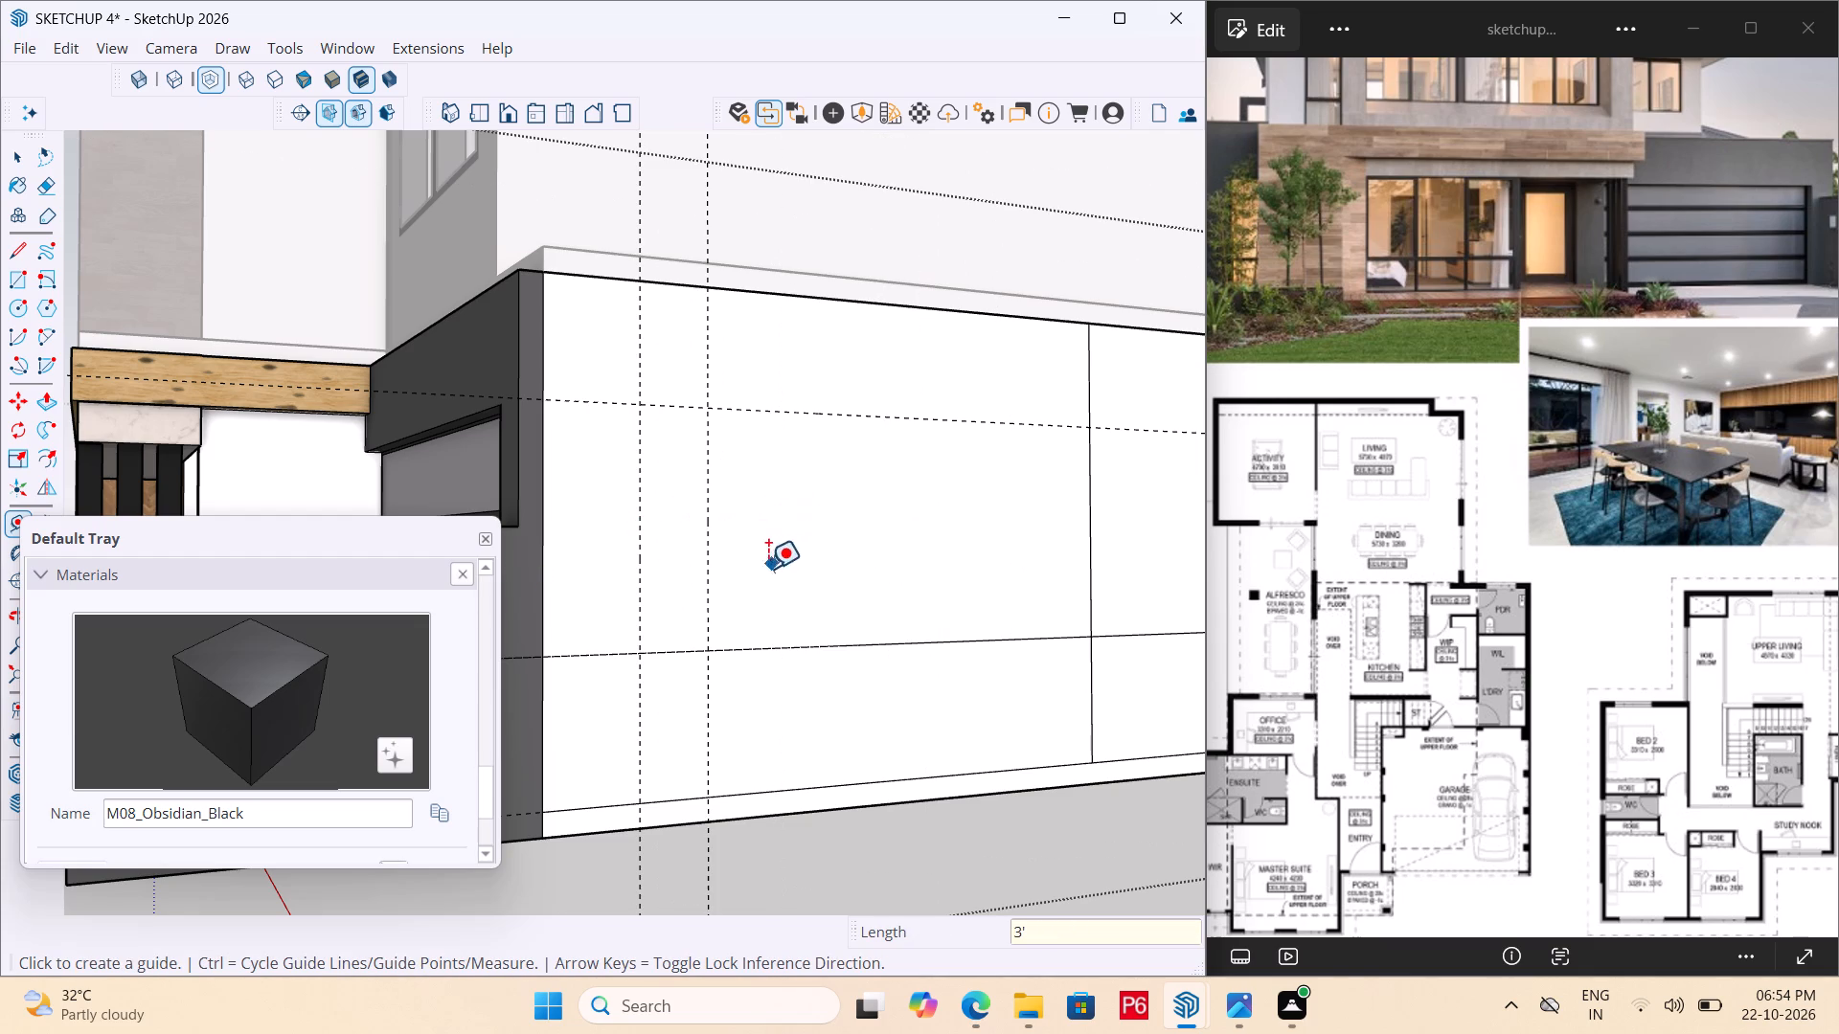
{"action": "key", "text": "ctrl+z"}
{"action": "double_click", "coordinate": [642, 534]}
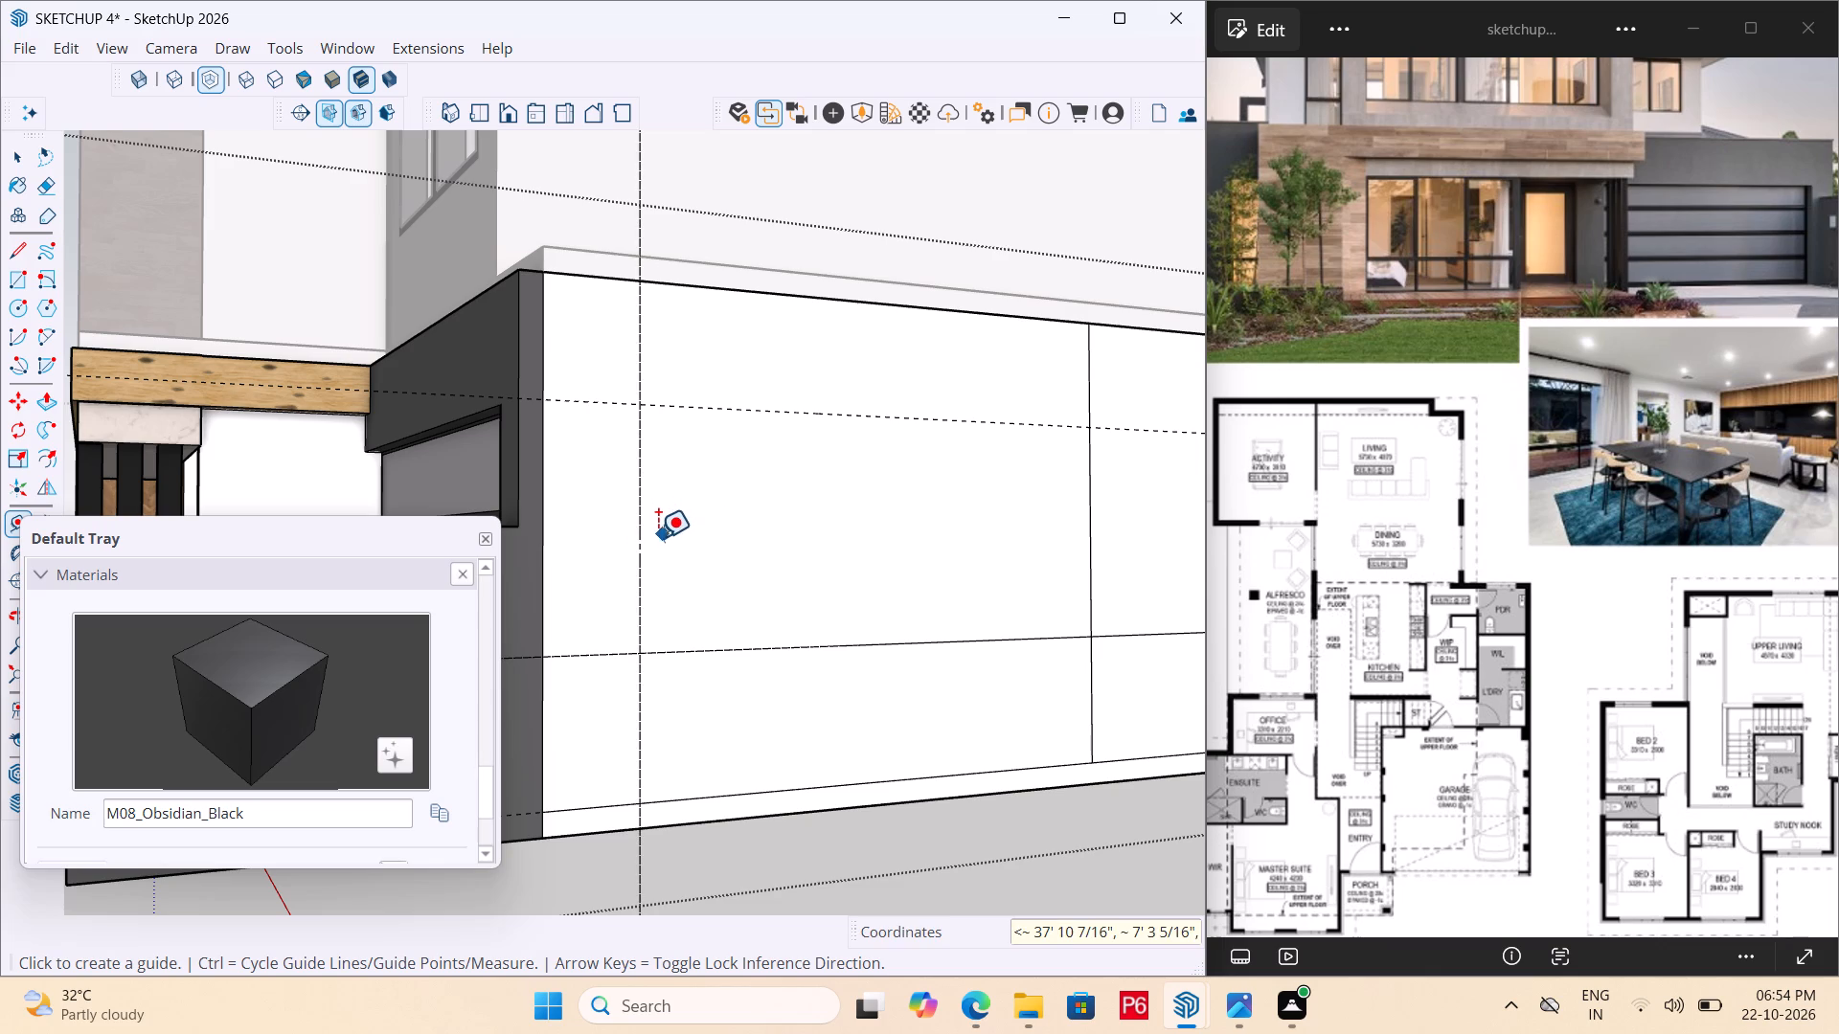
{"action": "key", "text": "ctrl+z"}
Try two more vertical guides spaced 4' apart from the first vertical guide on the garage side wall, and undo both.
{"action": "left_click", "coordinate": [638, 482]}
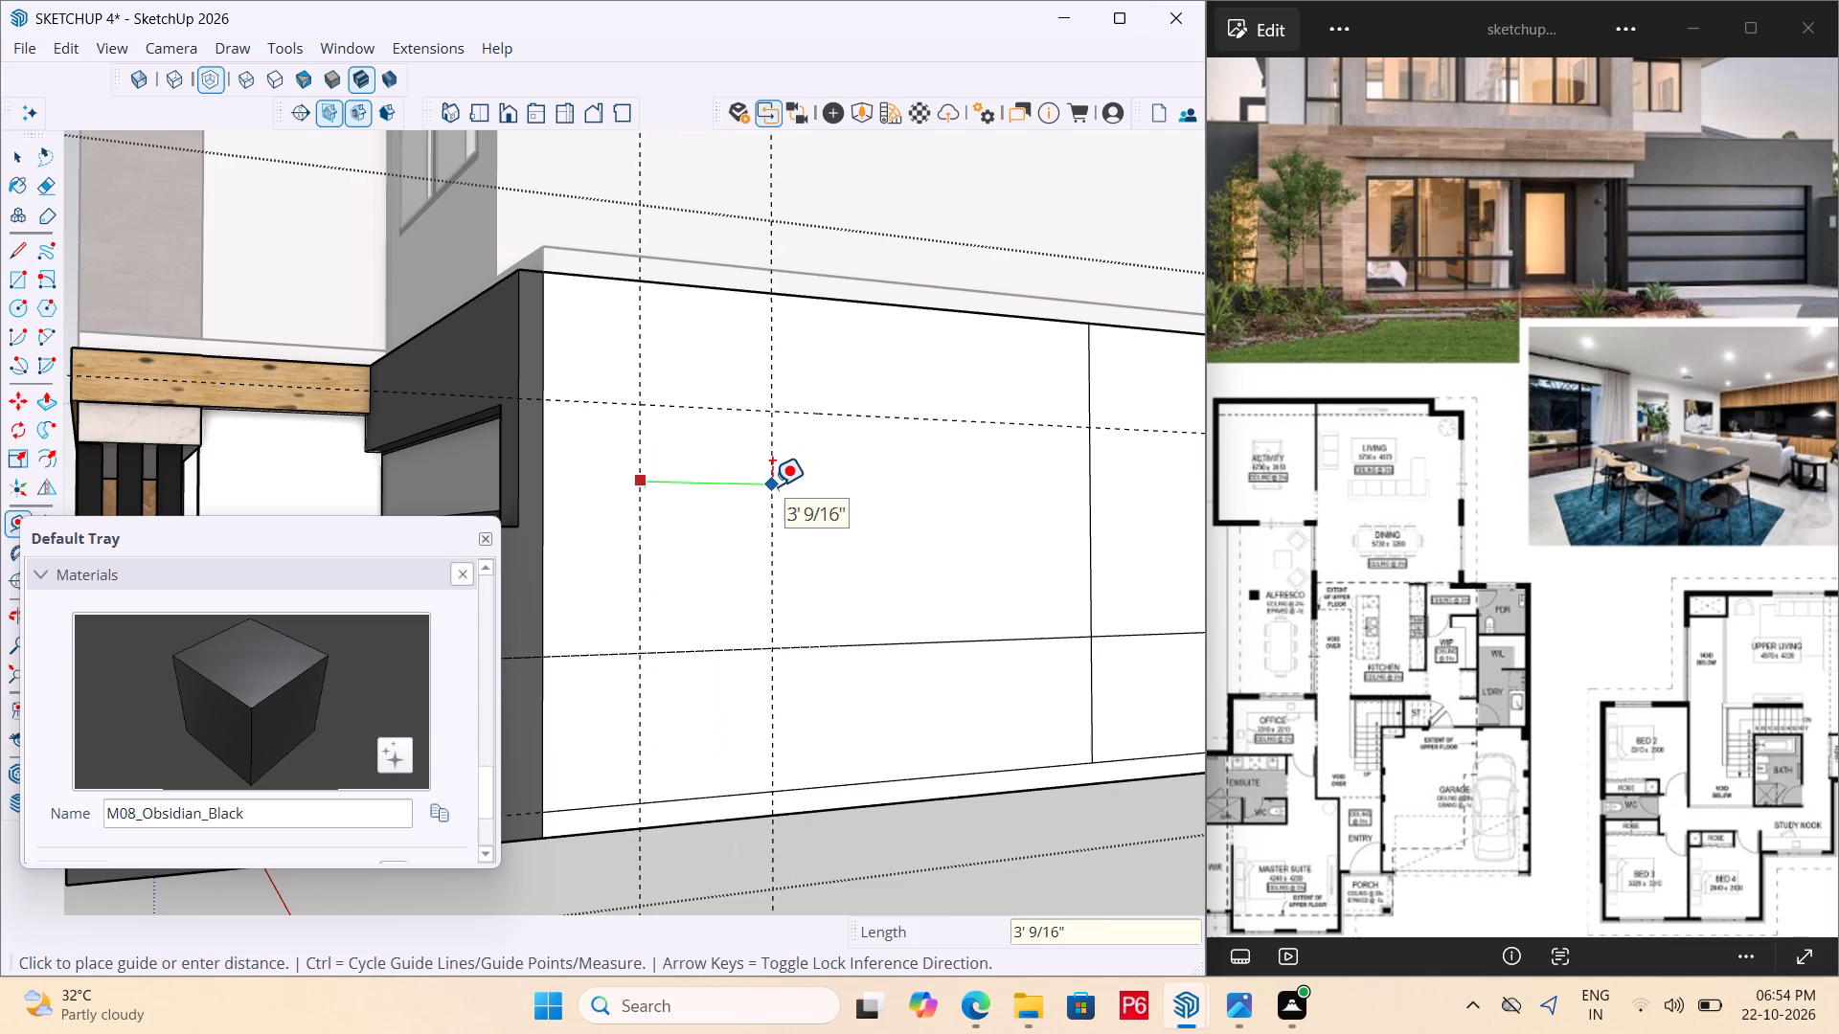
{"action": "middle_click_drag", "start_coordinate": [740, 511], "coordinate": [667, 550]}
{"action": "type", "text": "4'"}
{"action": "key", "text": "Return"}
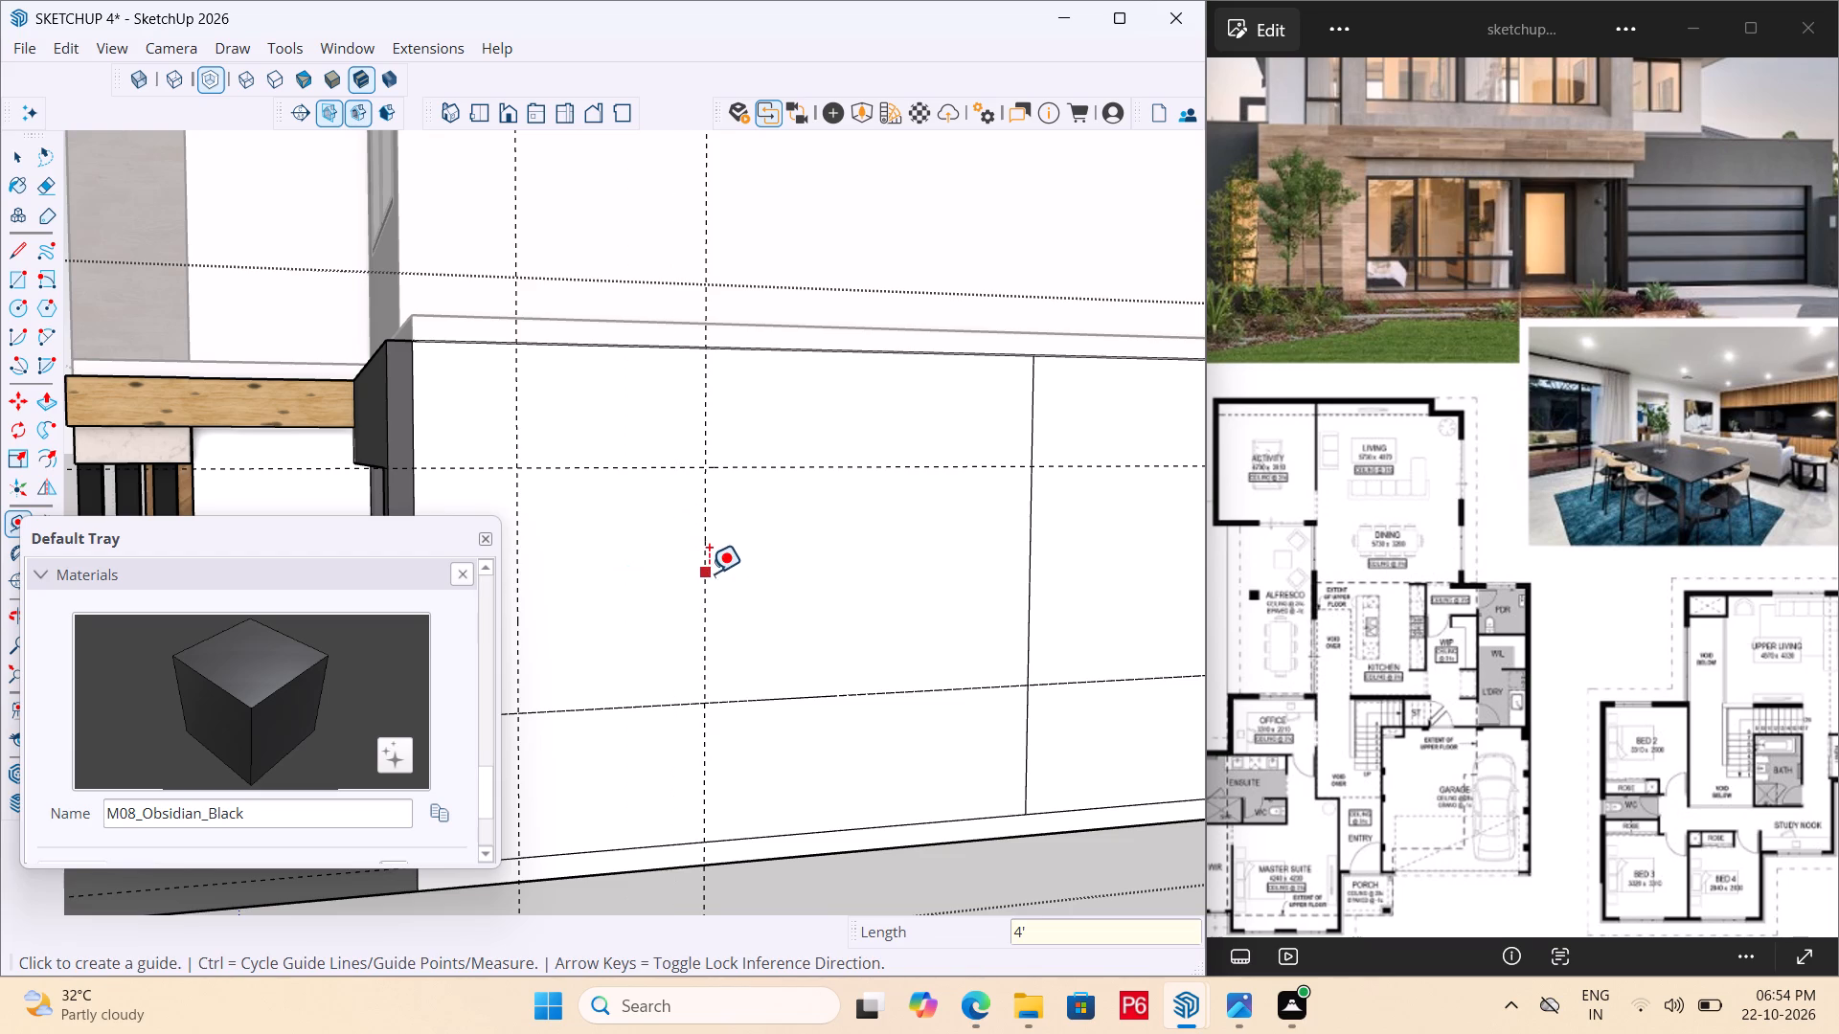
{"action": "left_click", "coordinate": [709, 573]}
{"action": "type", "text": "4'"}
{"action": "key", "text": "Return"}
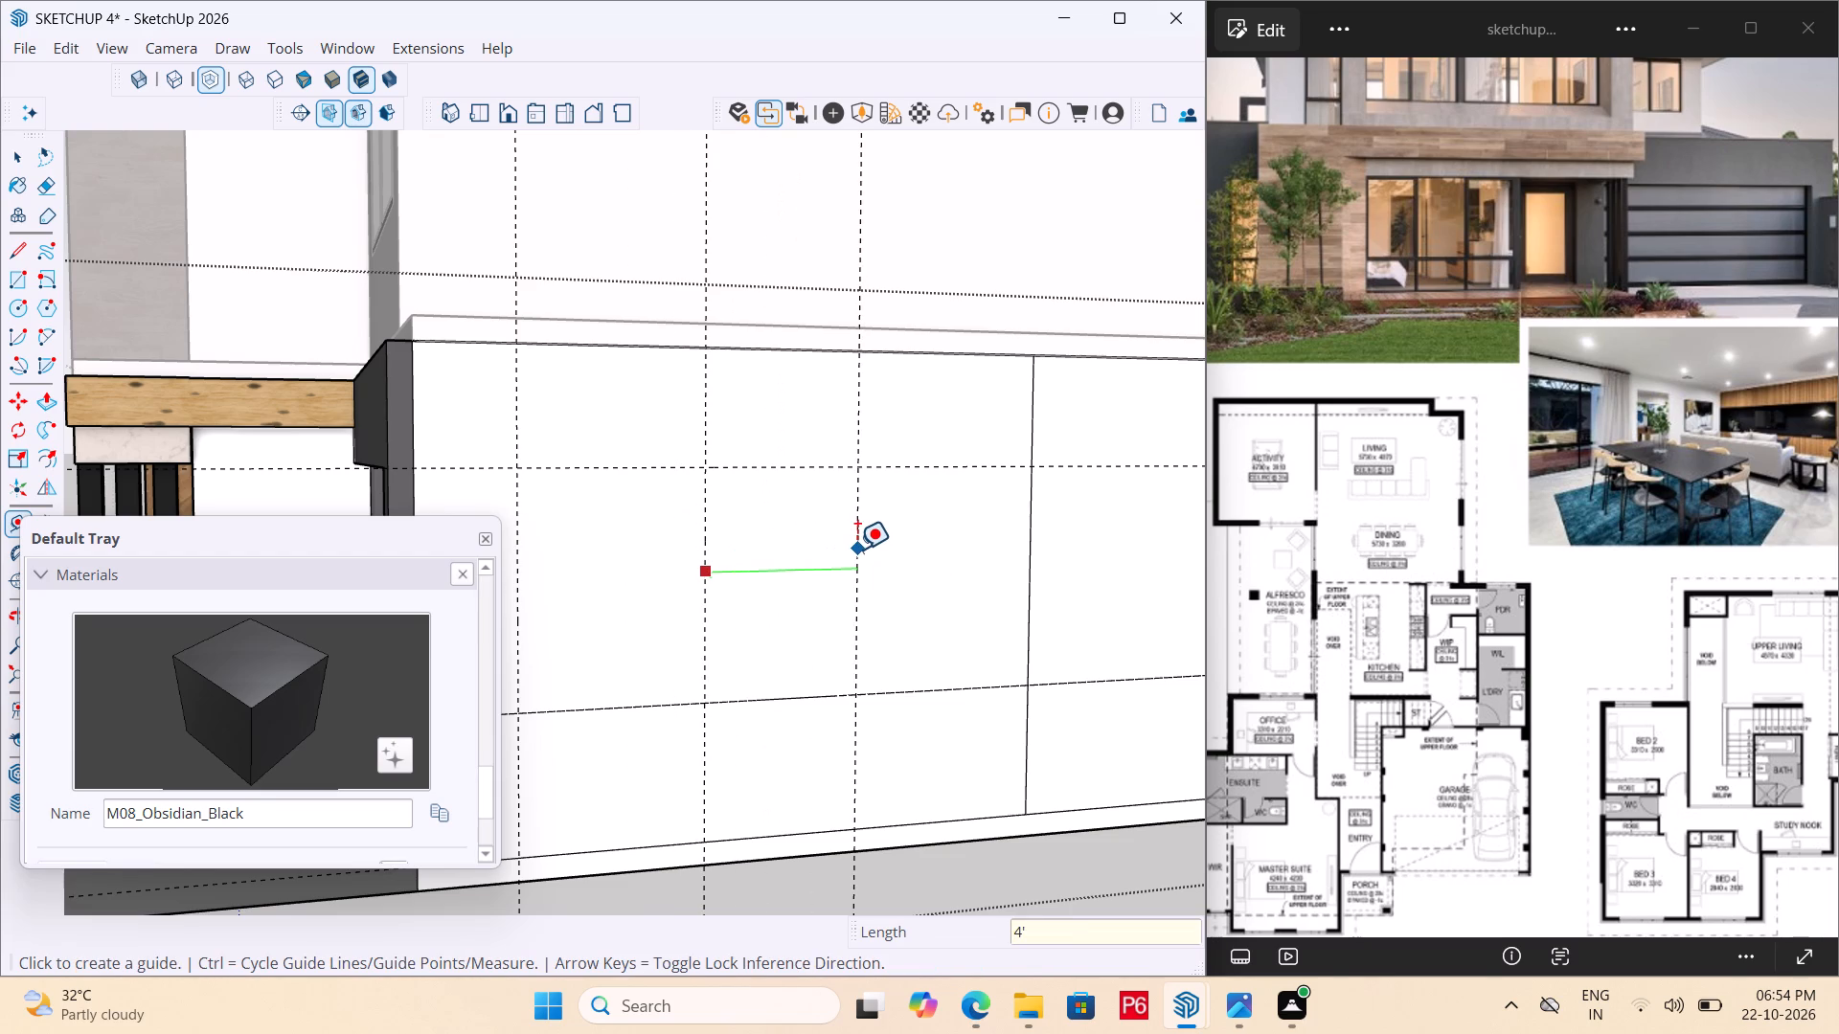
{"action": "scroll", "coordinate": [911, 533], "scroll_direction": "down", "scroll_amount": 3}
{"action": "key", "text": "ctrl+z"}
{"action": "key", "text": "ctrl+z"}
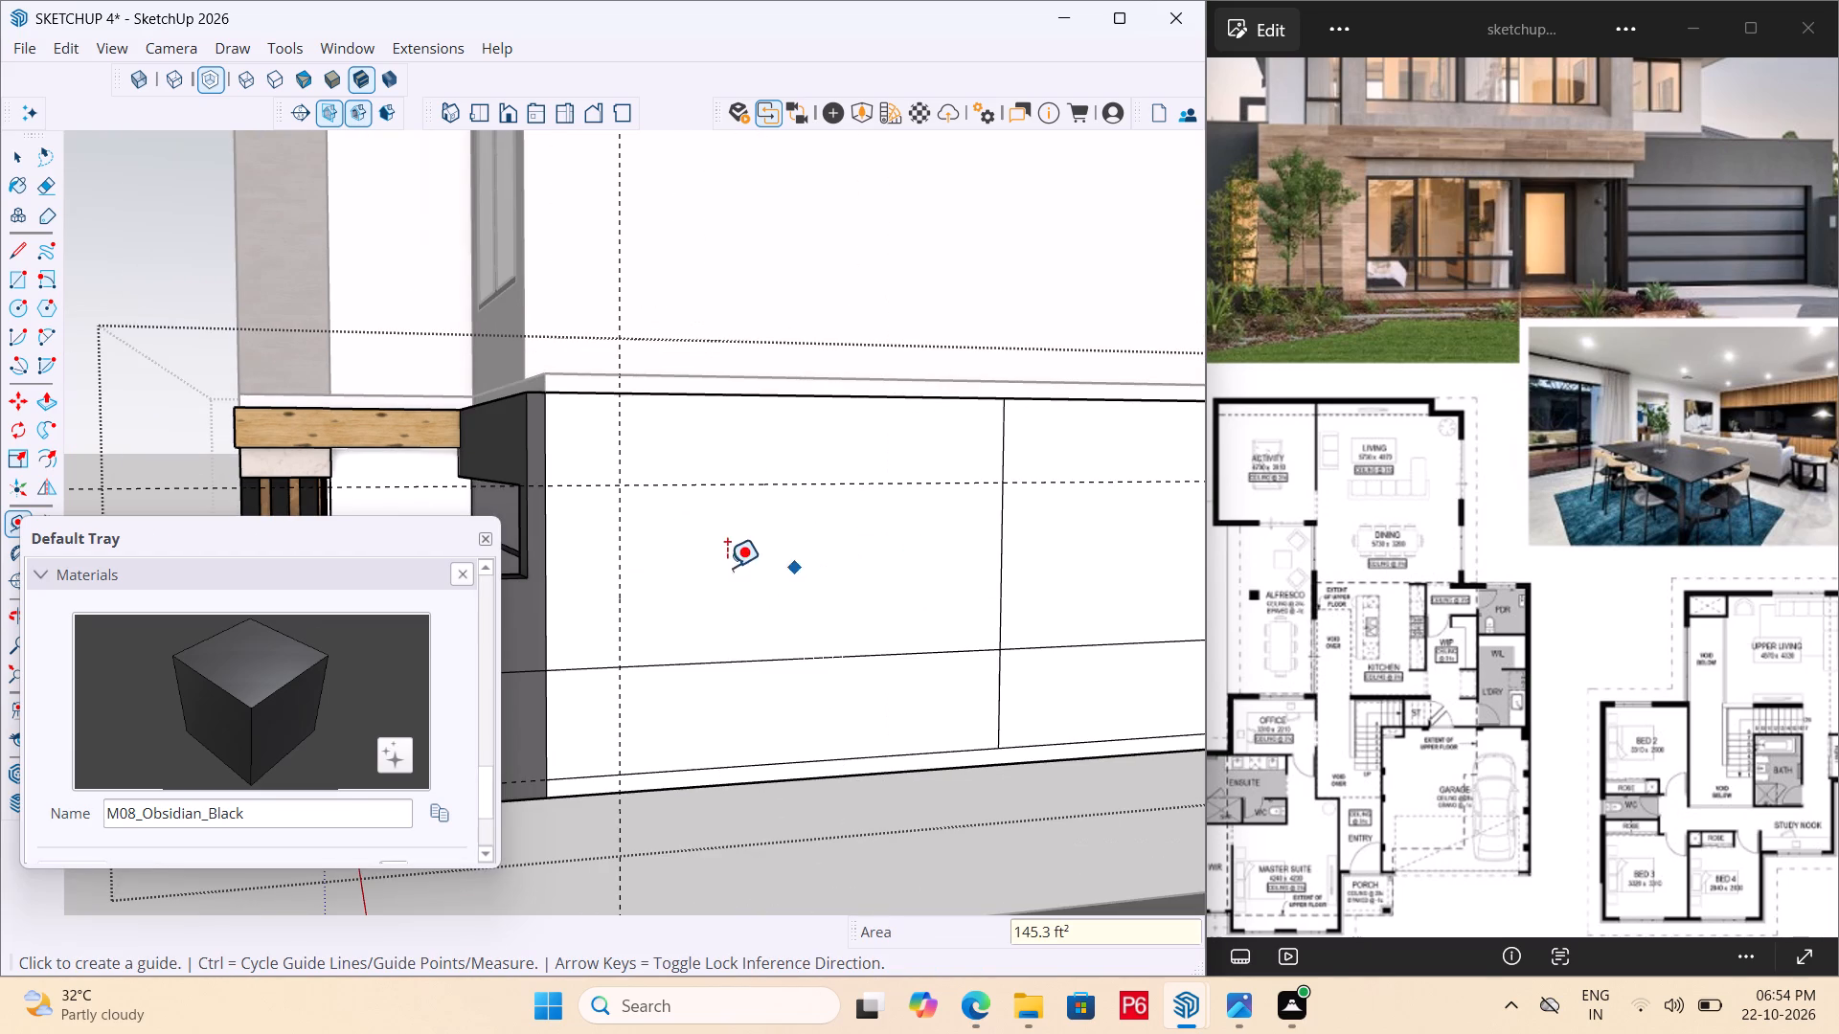
Place three more vertical guides at successive 3' spacings from the first vertical guide on the garage side wall.
{"action": "left_click", "coordinate": [622, 552]}
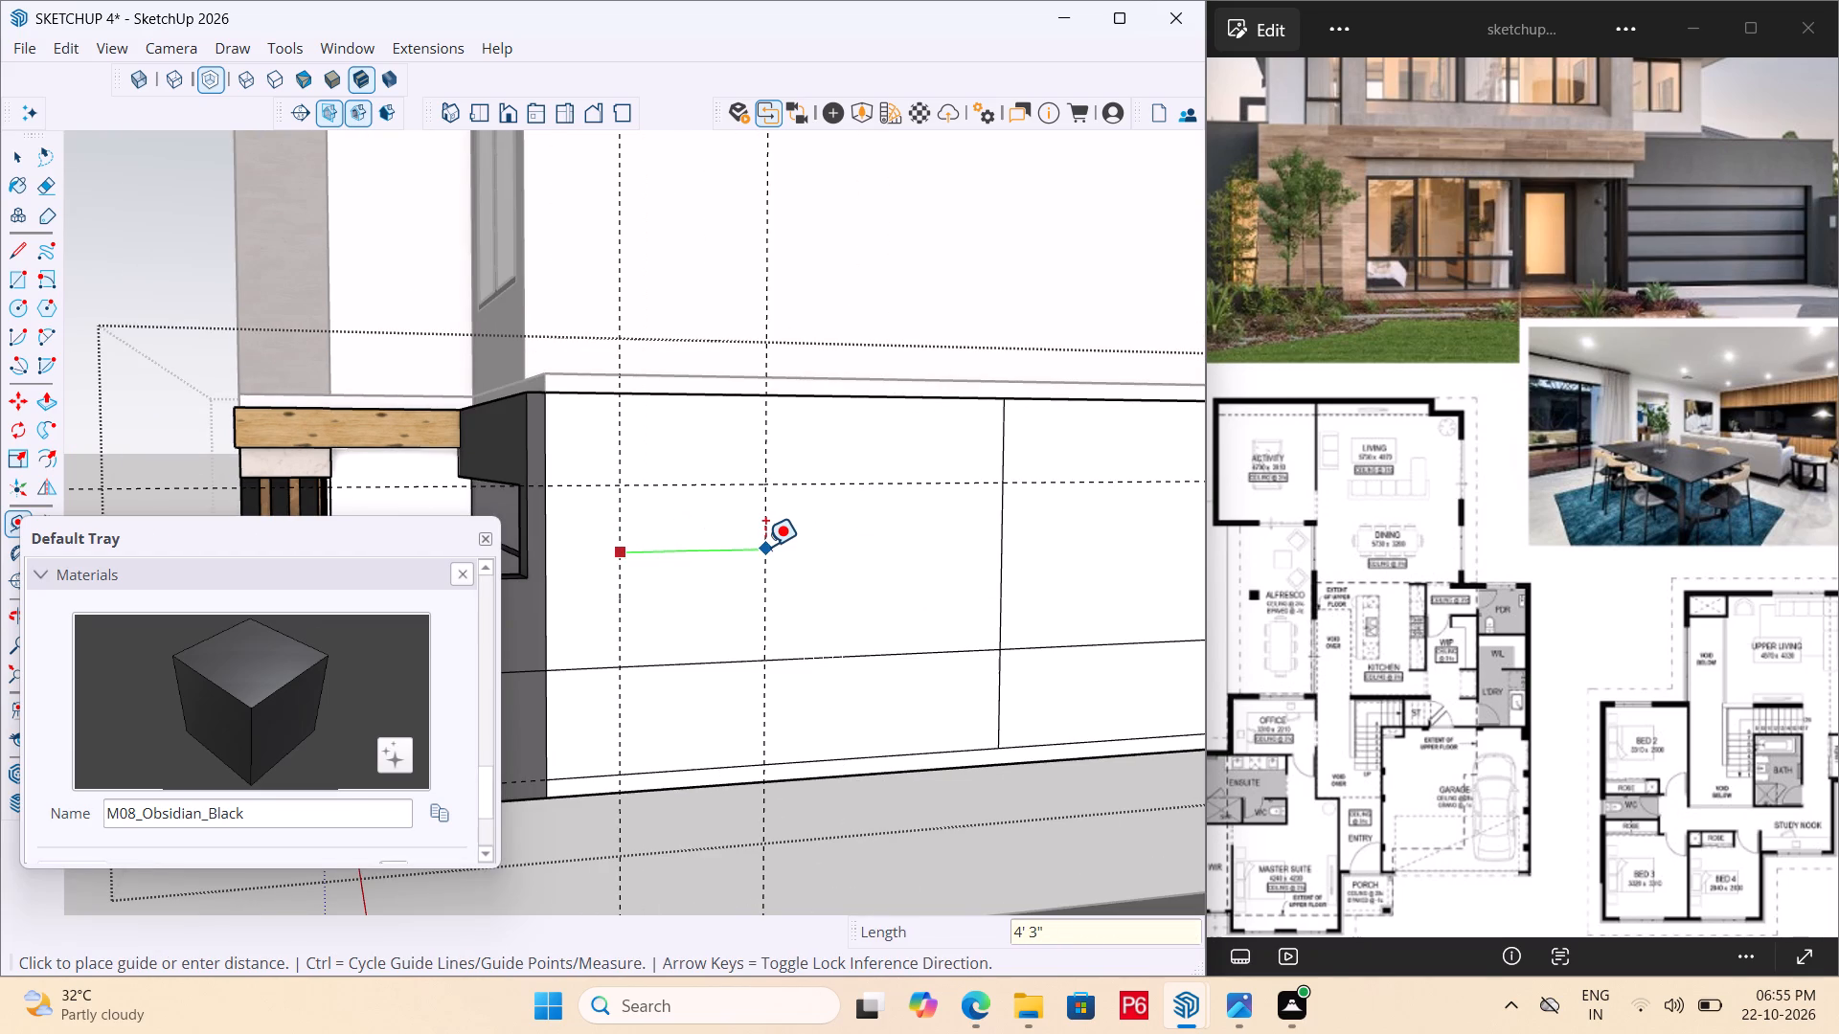
{"action": "type", "text": "3'"}
{"action": "key", "text": "Return"}
{"action": "left_click", "coordinate": [727, 567]}
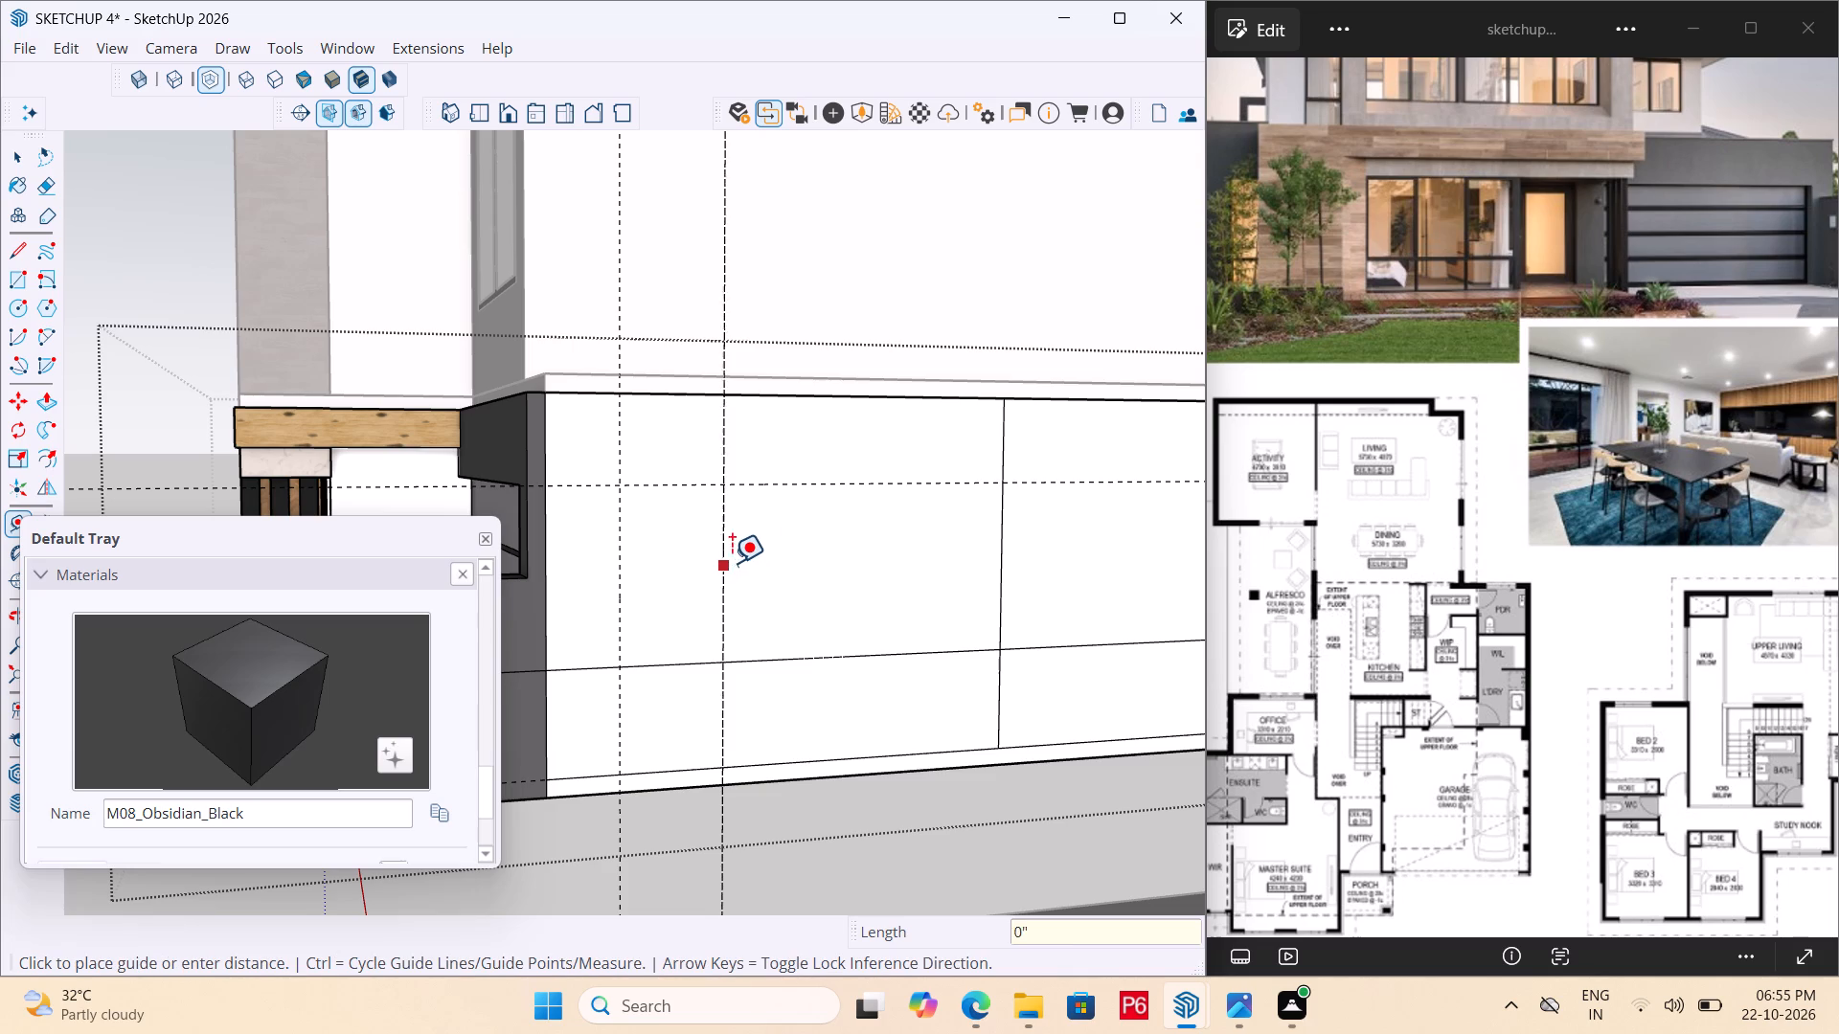
{"action": "type", "text": "3'"}
{"action": "key", "text": "Return"}
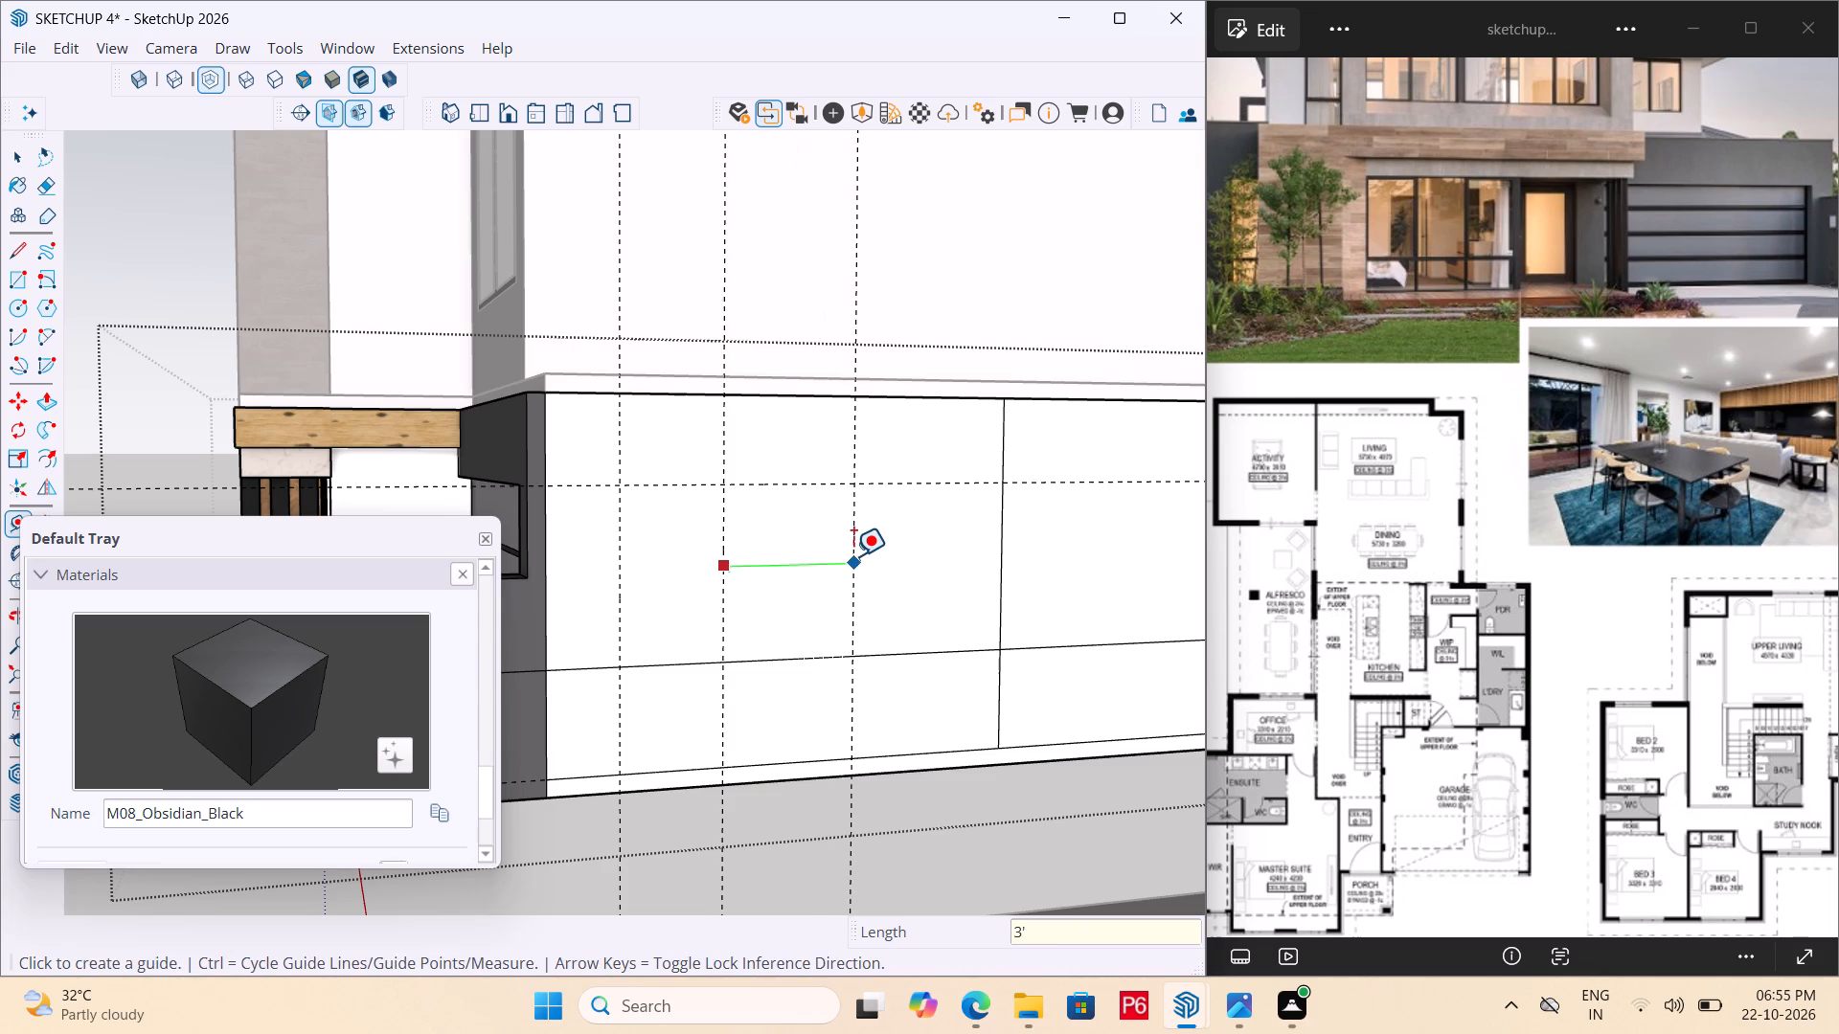
{"action": "left_click", "coordinate": [821, 550]}
{"action": "type", "text": "3'"}
{"action": "key", "text": "Return"}
Draw three adjoining rectangles, each 3' wide and 5' high, between the guides on the garage side wall.
{"action": "scroll", "coordinate": [592, 661], "scroll_direction": "up", "scroll_amount": 3}
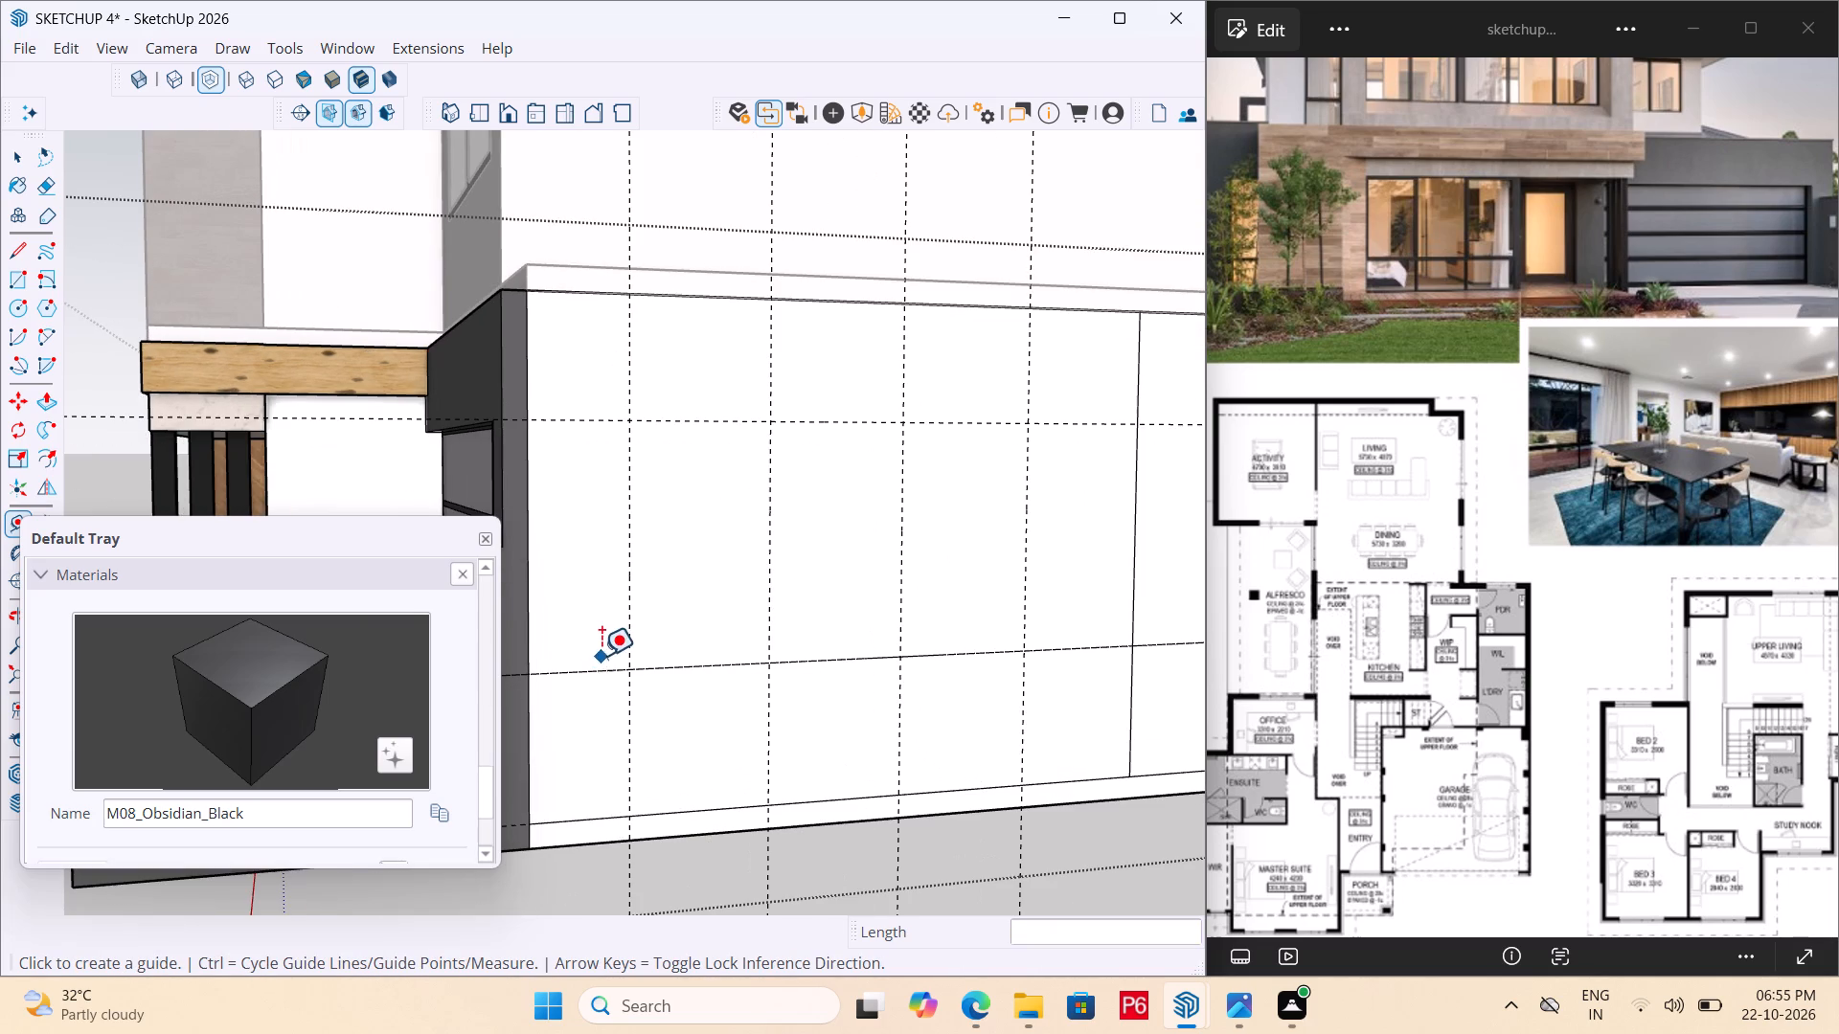
{"action": "key", "text": "r"}
{"action": "left_click", "coordinate": [631, 419]}
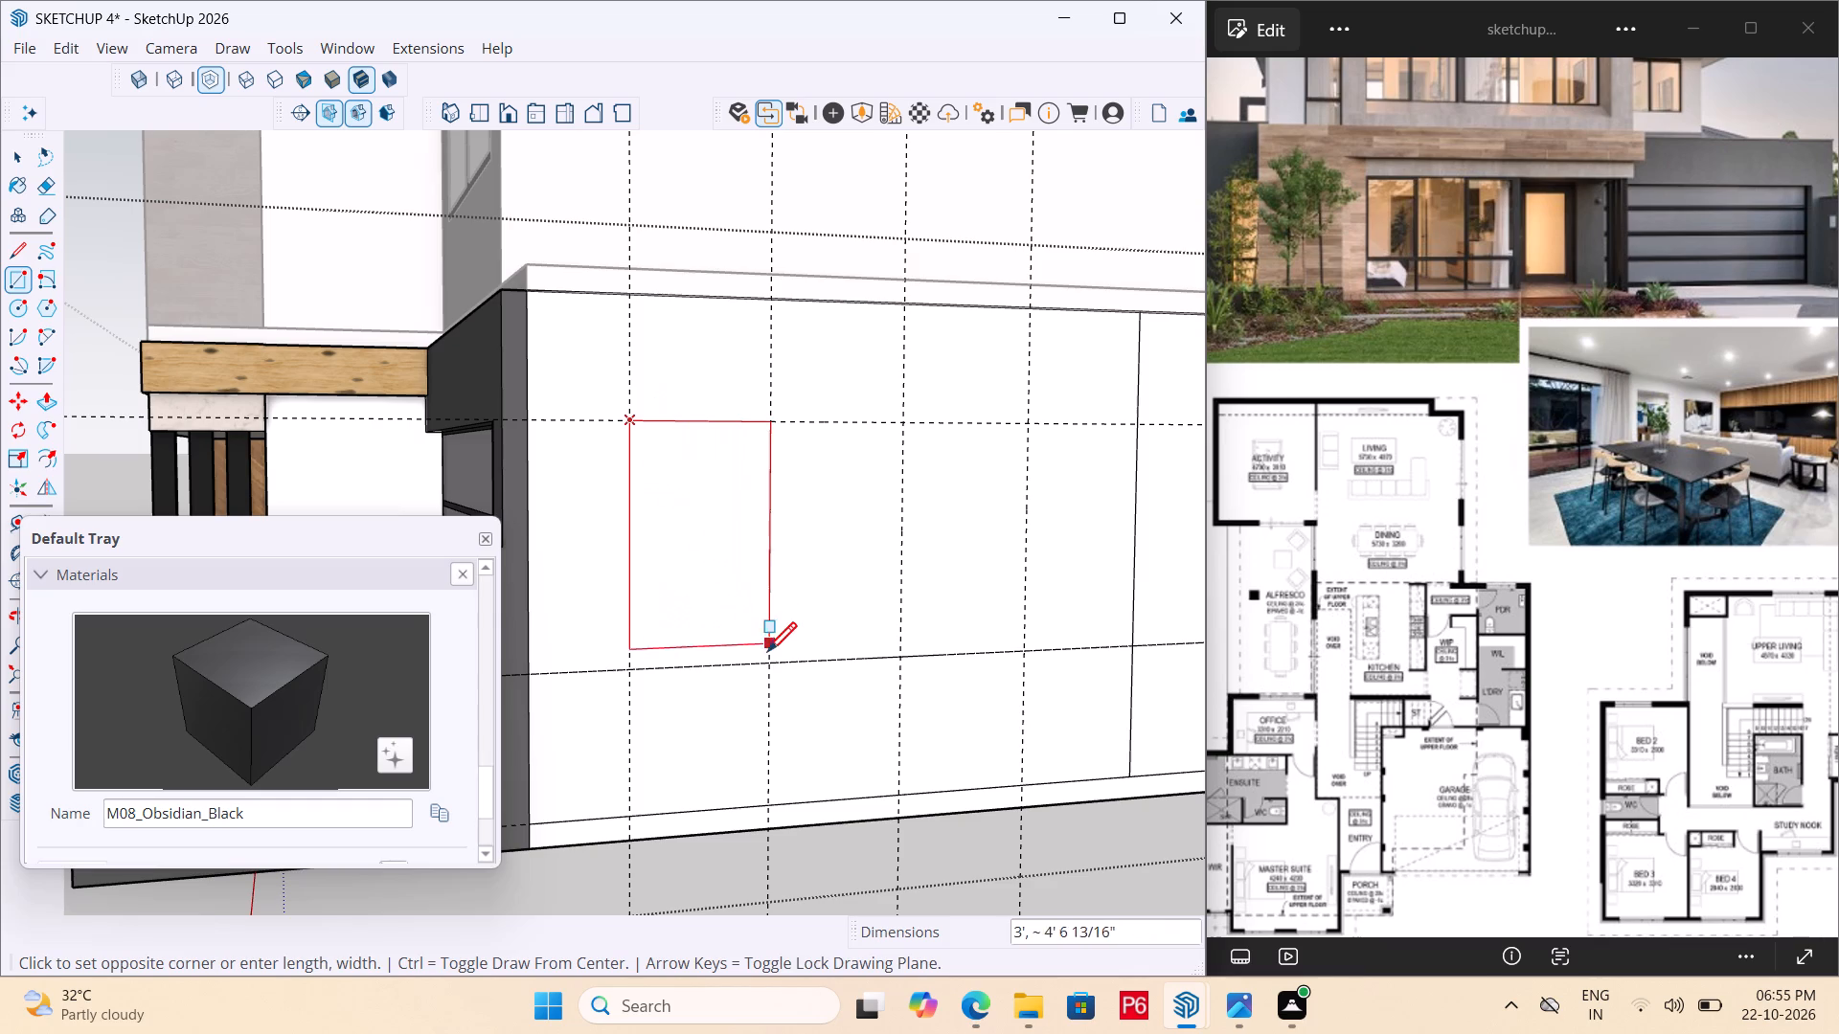
{"action": "left_click_drag", "start_coordinate": [770, 664], "coordinate": [773, 655]}
{"action": "left_click", "coordinate": [775, 422]}
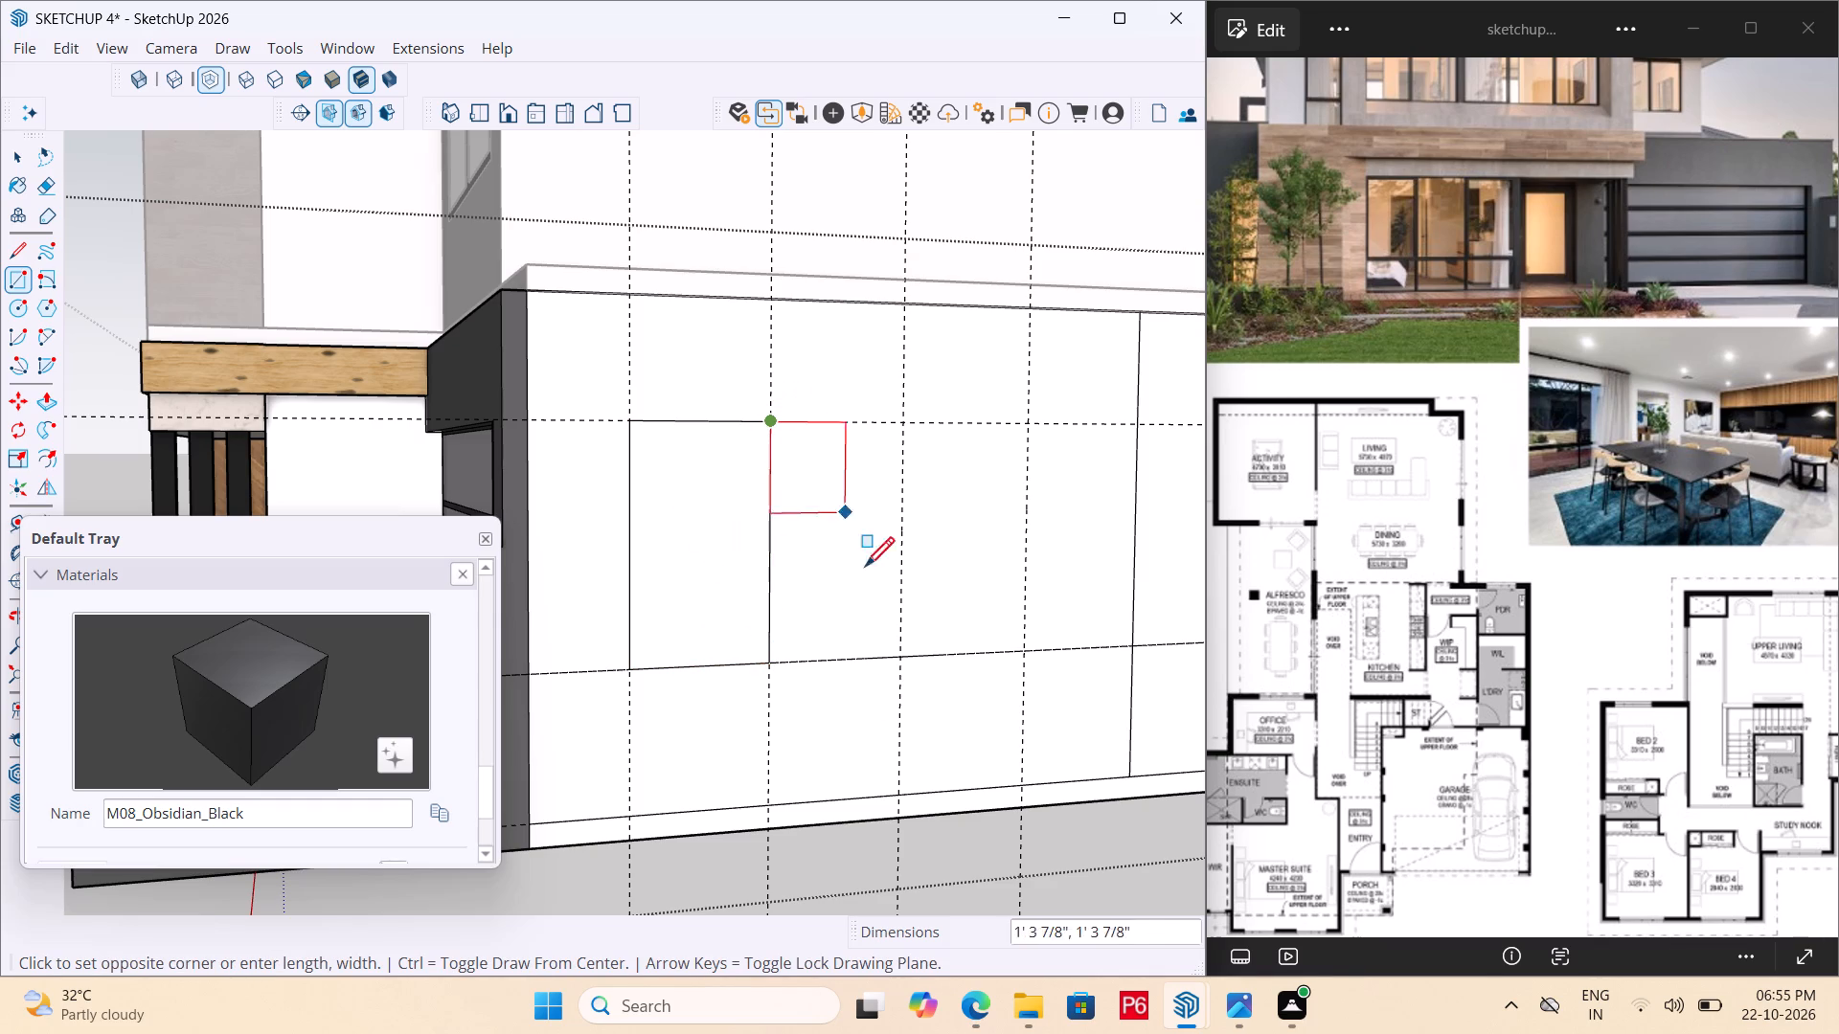
{"action": "left_click", "coordinate": [902, 655]}
{"action": "scroll", "coordinate": [658, 685], "scroll_direction": "down", "scroll_amount": 3}
{"action": "scroll", "coordinate": [806, 595], "scroll_direction": "up", "scroll_amount": 5}
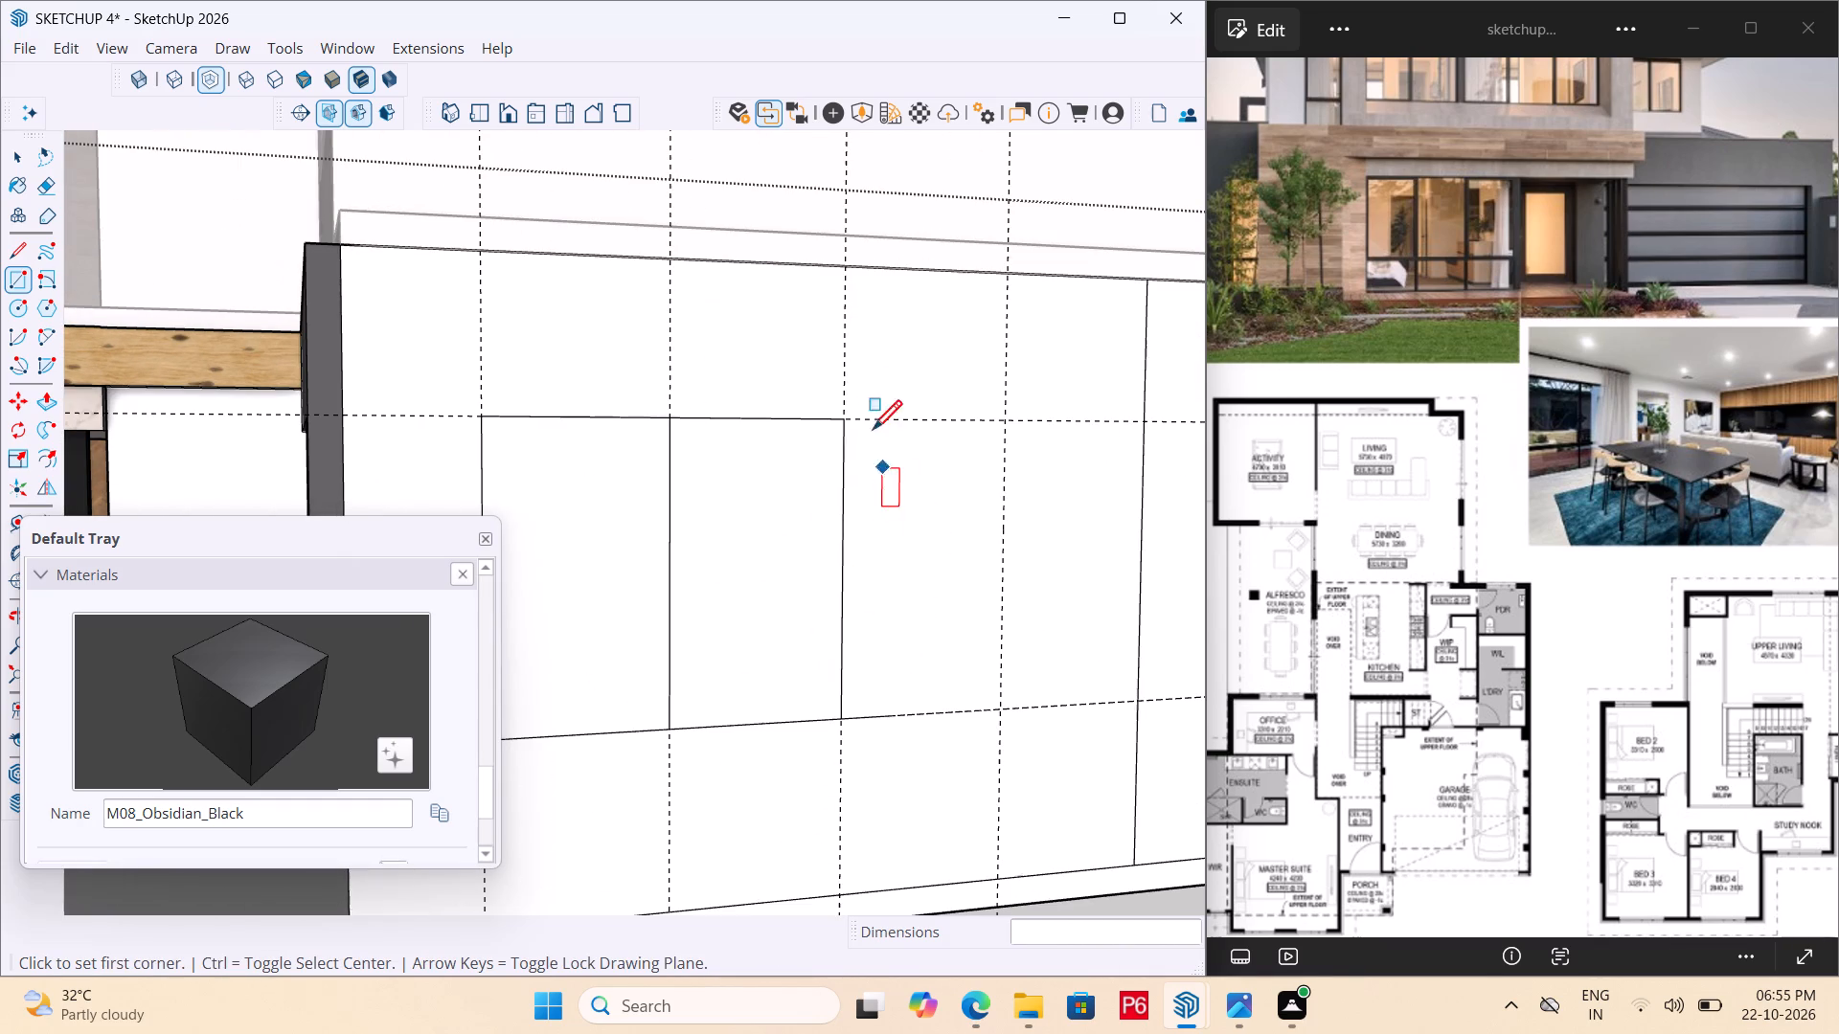
{"action": "left_click", "coordinate": [840, 422]}
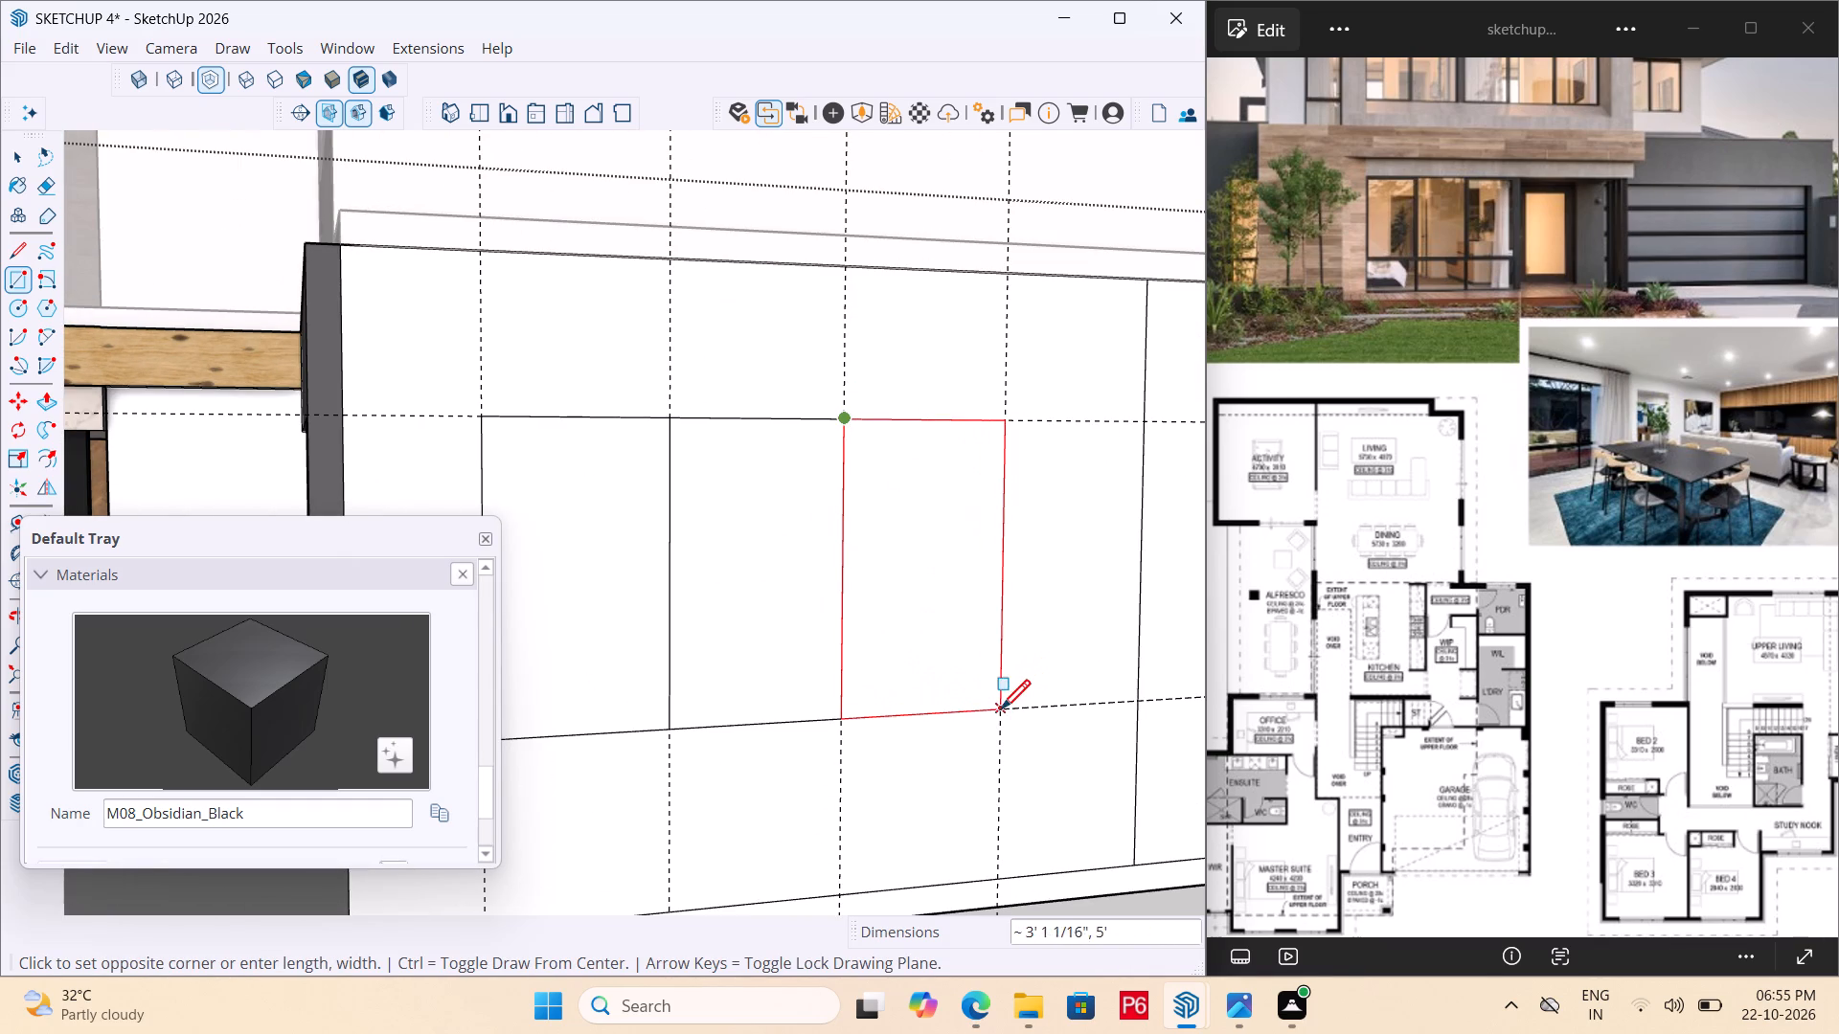
{"action": "double_click", "coordinate": [1001, 712]}
Erase the vertical and horizontal guides around the three window rectangles on the garage side wall.
{"action": "scroll", "coordinate": [958, 517], "scroll_direction": "down", "scroll_amount": 5}
{"action": "key", "text": "e"}
{"action": "left_click_drag", "start_coordinate": [1024, 693], "coordinate": [981, 705]}
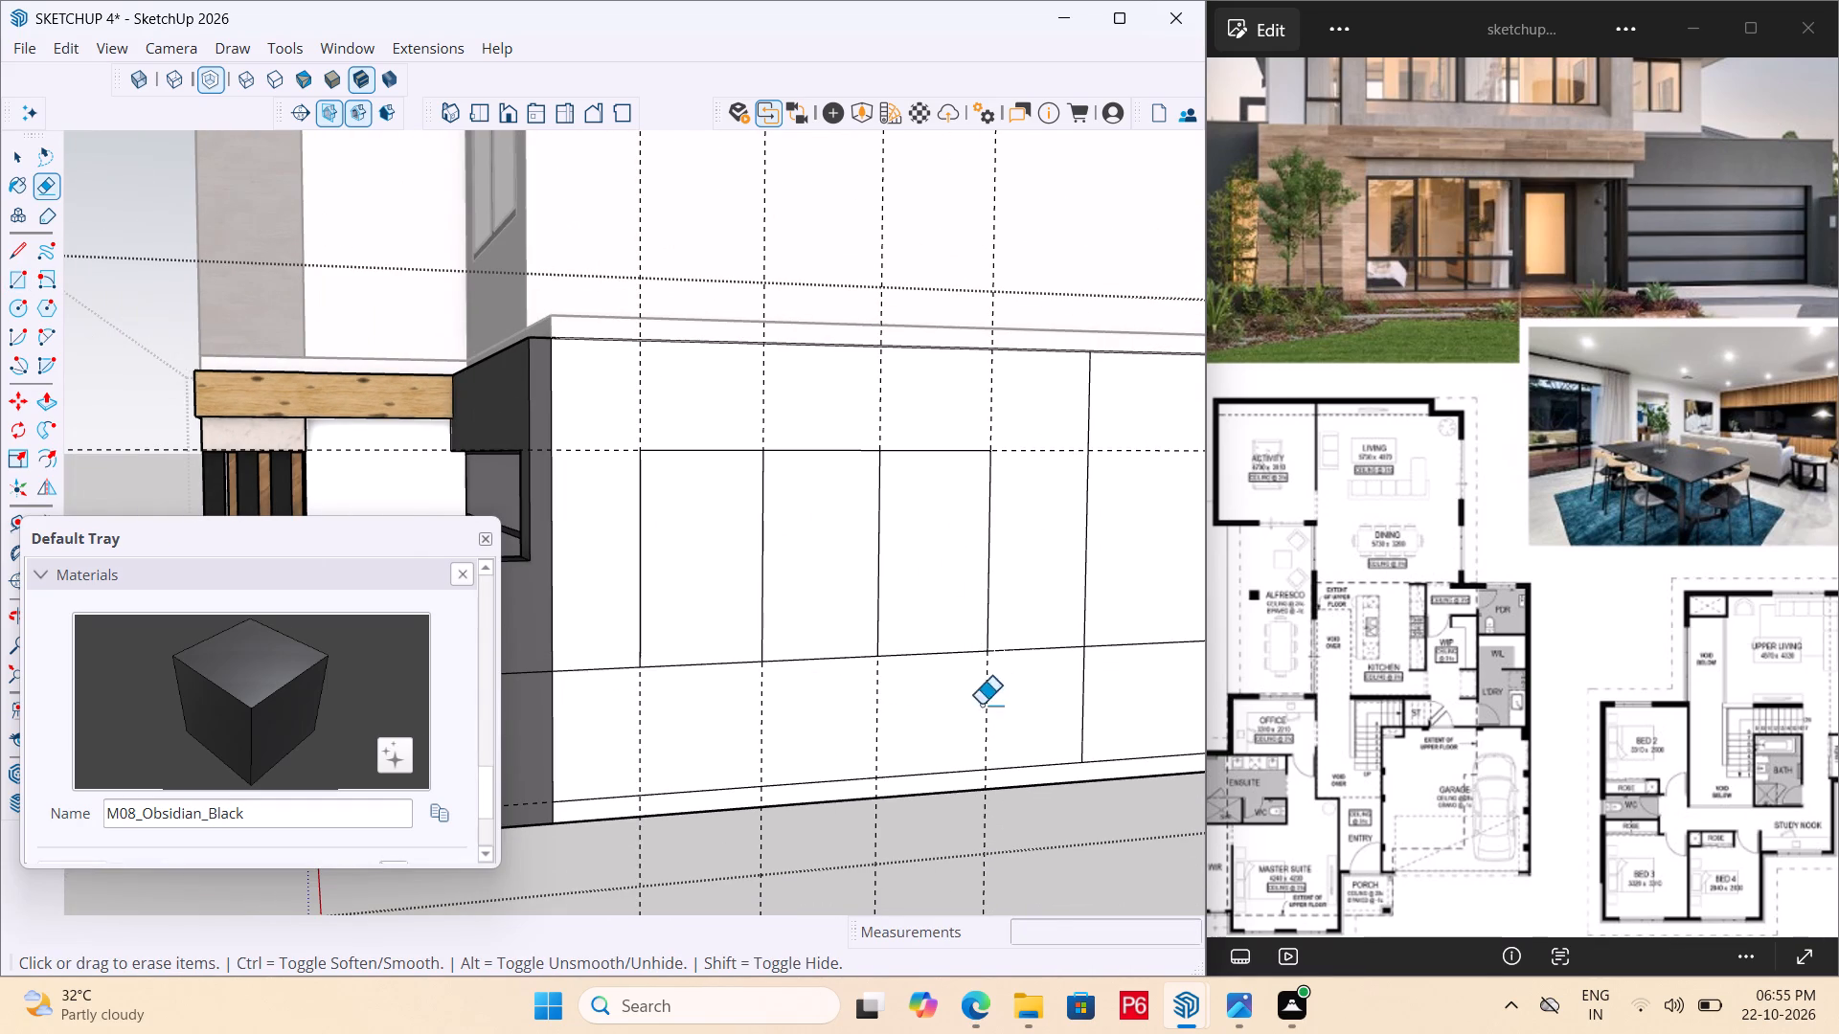
{"action": "left_click_drag", "start_coordinate": [981, 705], "coordinate": [631, 732]}
{"action": "left_click_drag", "start_coordinate": [624, 691], "coordinate": [615, 675]}
{"action": "left_click_drag", "start_coordinate": [614, 670], "coordinate": [616, 418]}
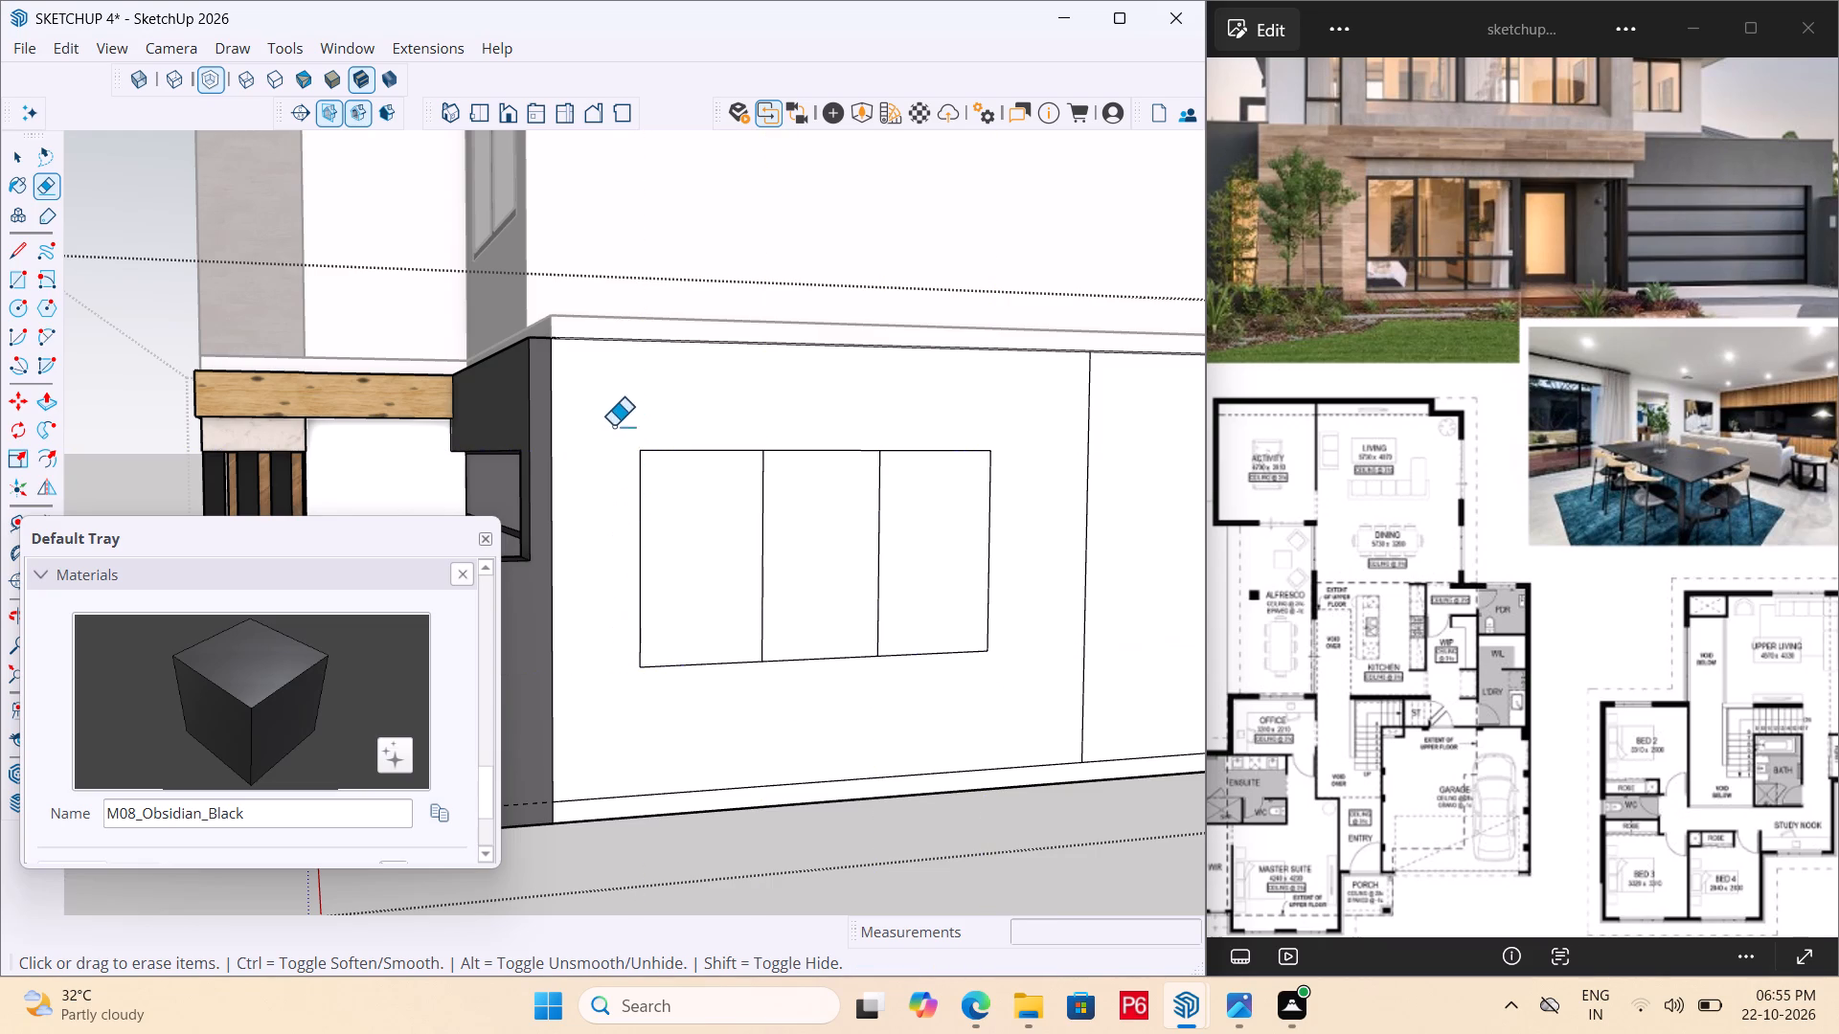
Offset the outline of the window rectangle nearest the garage front 3" inward to form its frame.
{"action": "scroll", "coordinate": [755, 552], "scroll_direction": "up", "scroll_amount": 3}
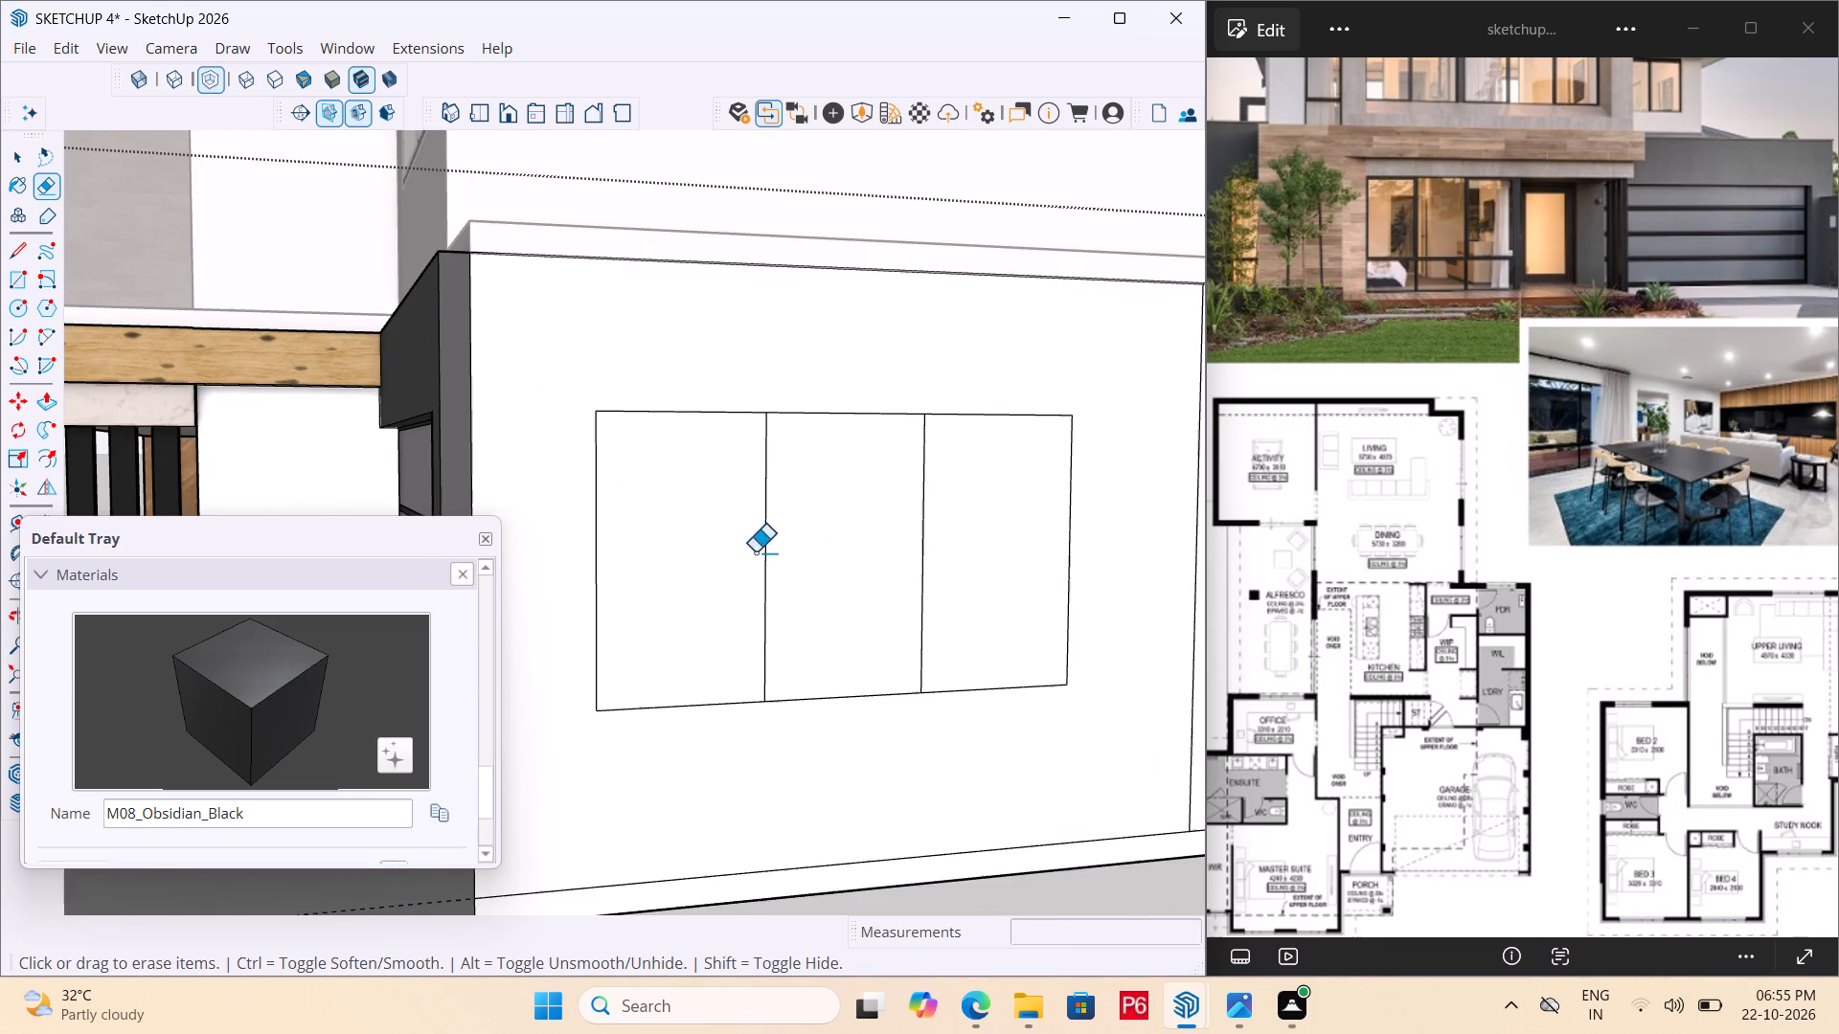
{"action": "key", "text": "r"}
{"action": "key", "text": "space"}
{"action": "left_click", "coordinate": [732, 540]}
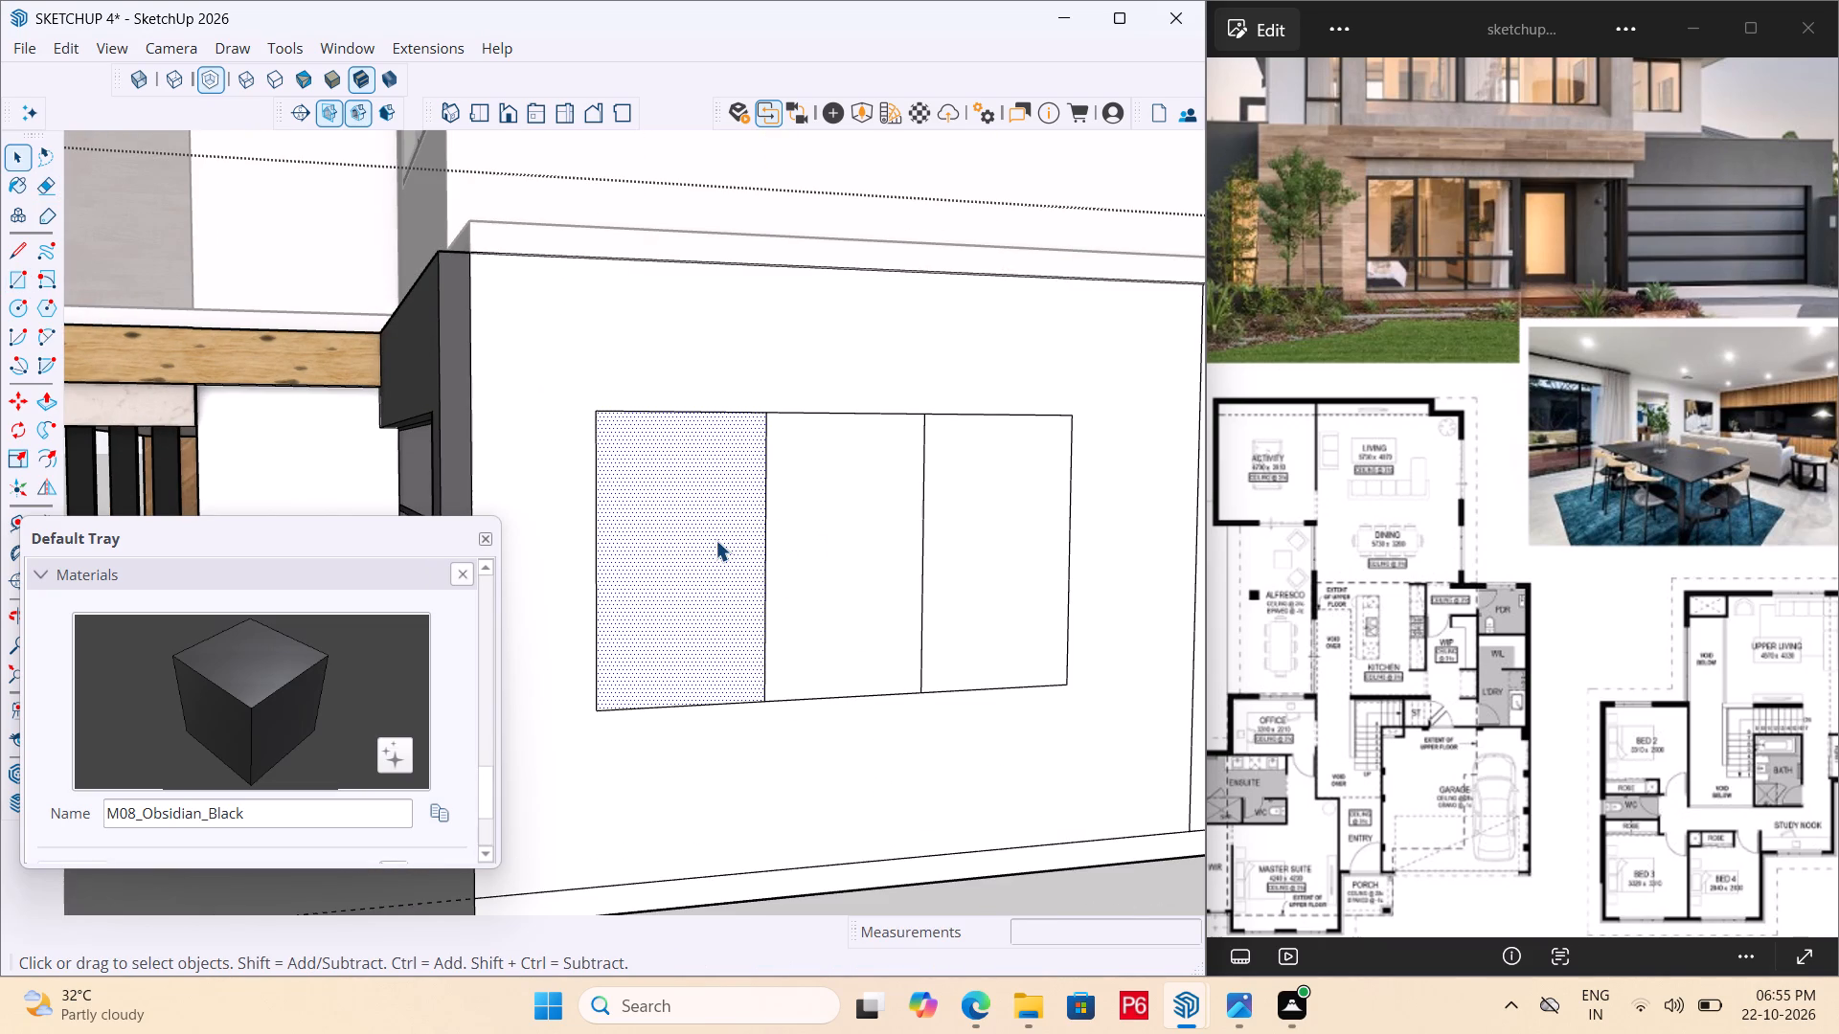
{"action": "double_click", "coordinate": [705, 539]}
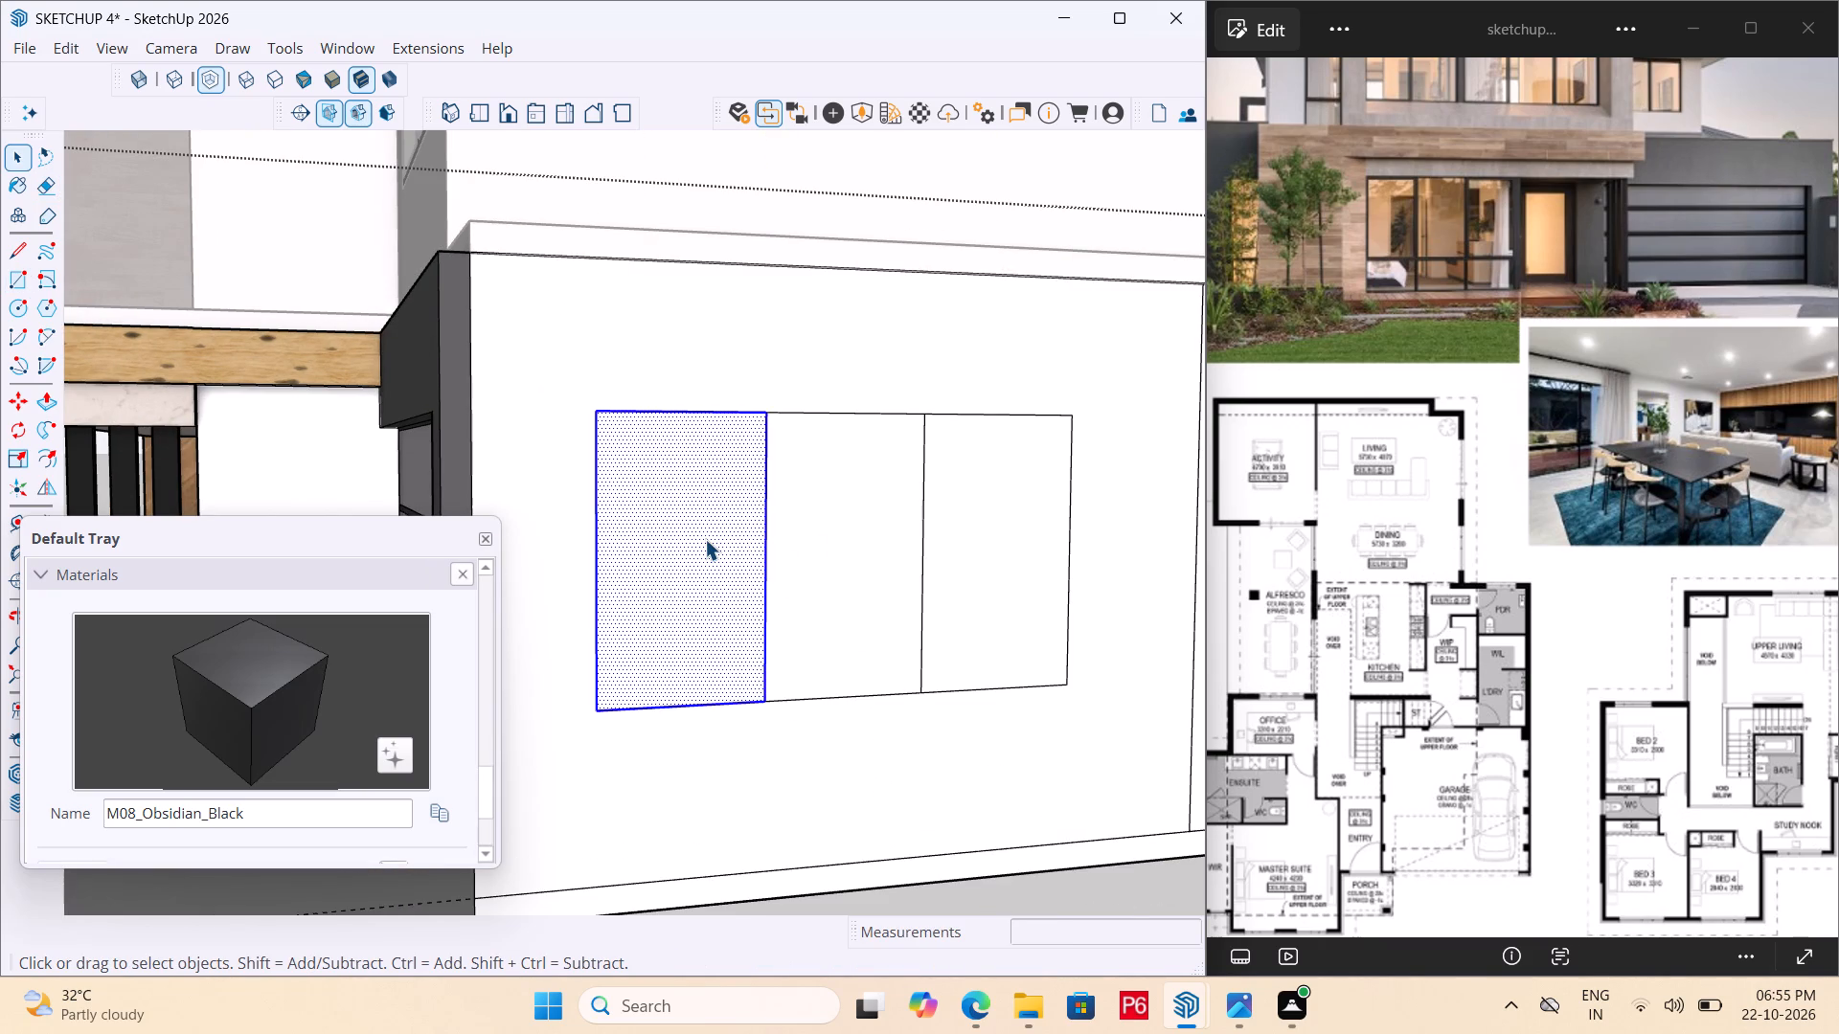
{"action": "left_click_drag", "start_coordinate": [137, 532], "coordinate": [120, 618]}
{"action": "left_click", "coordinate": [120, 618]}
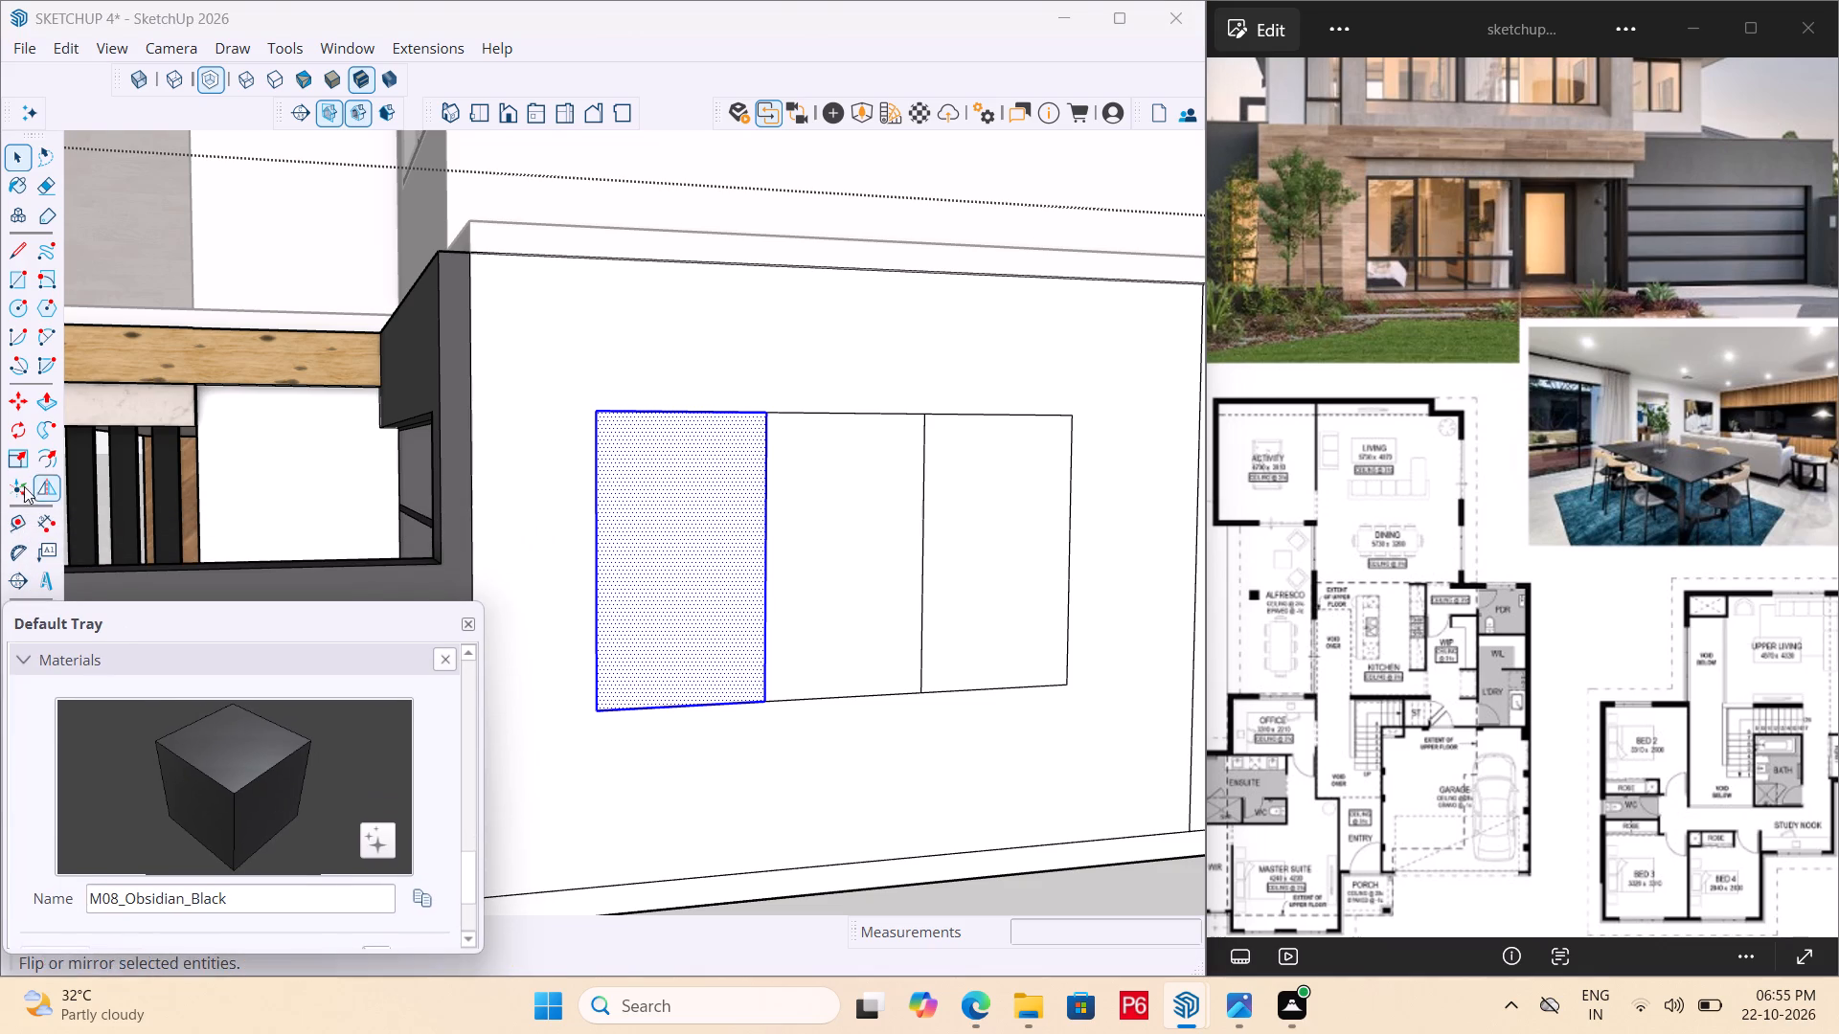
{"action": "left_click", "coordinate": [51, 457]}
{"action": "left_click", "coordinate": [651, 551]}
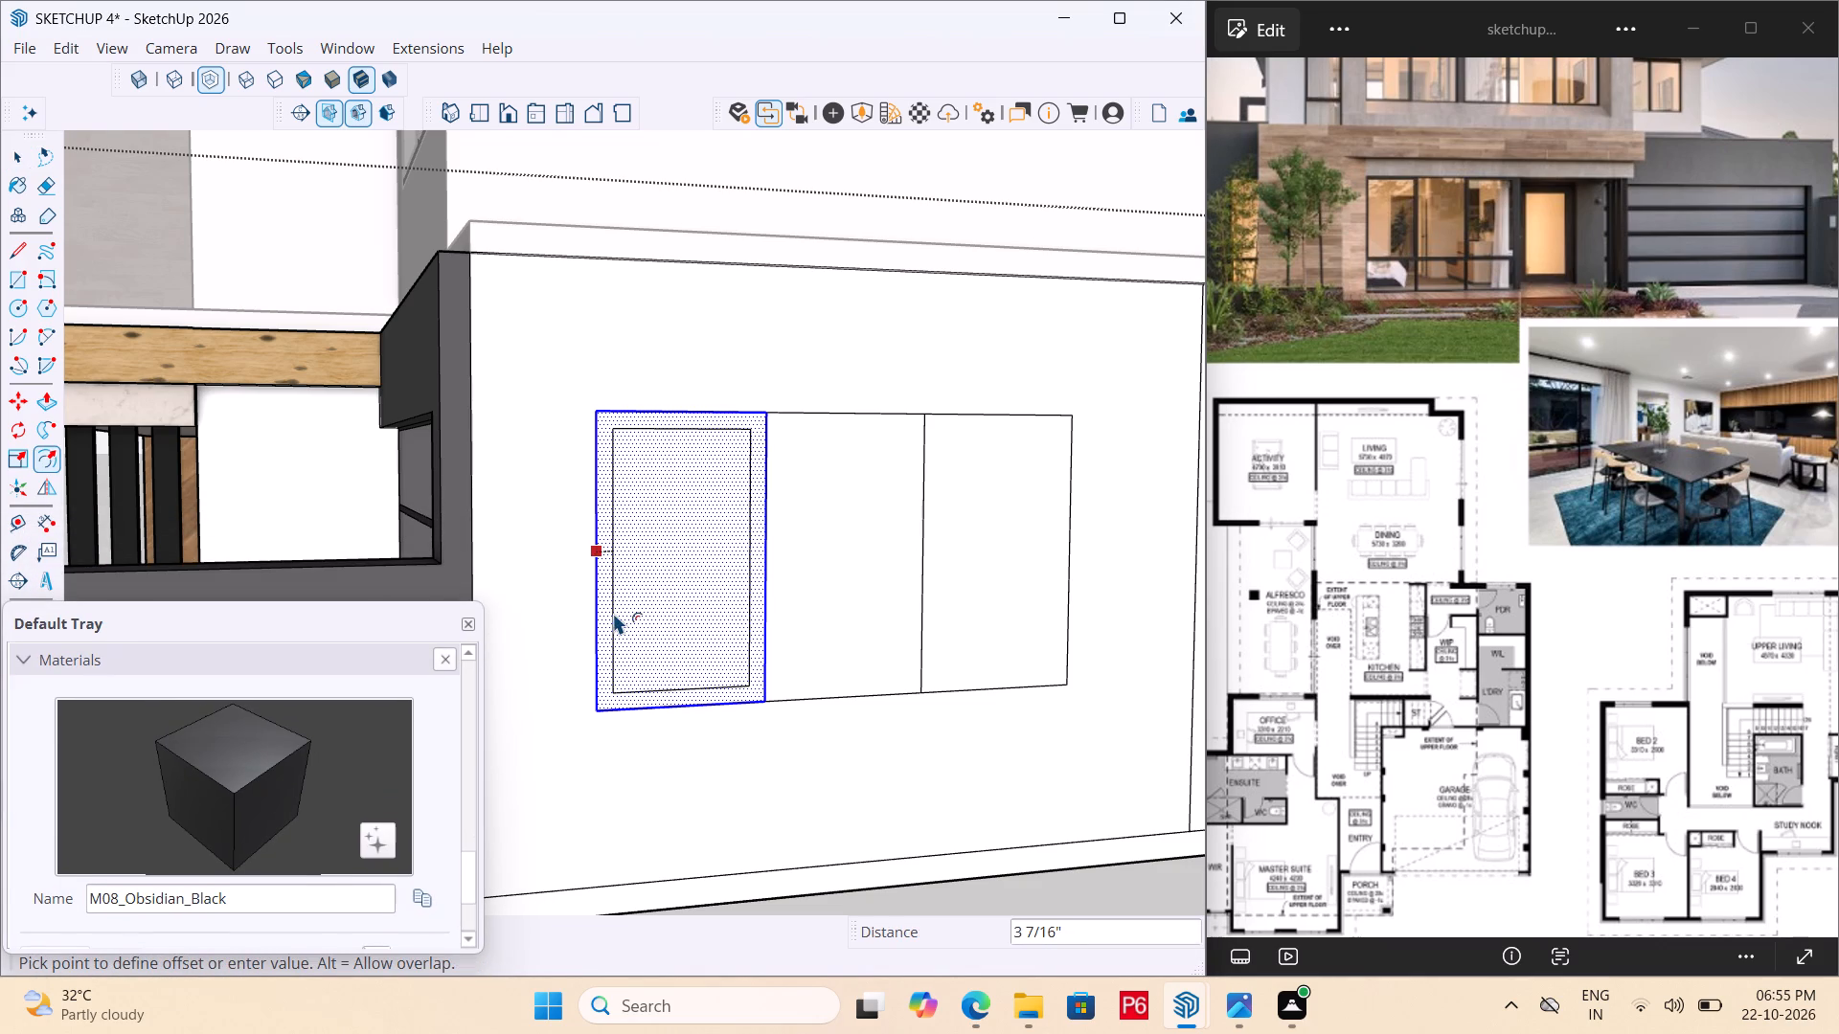
{"action": "type", "text": "3\""}
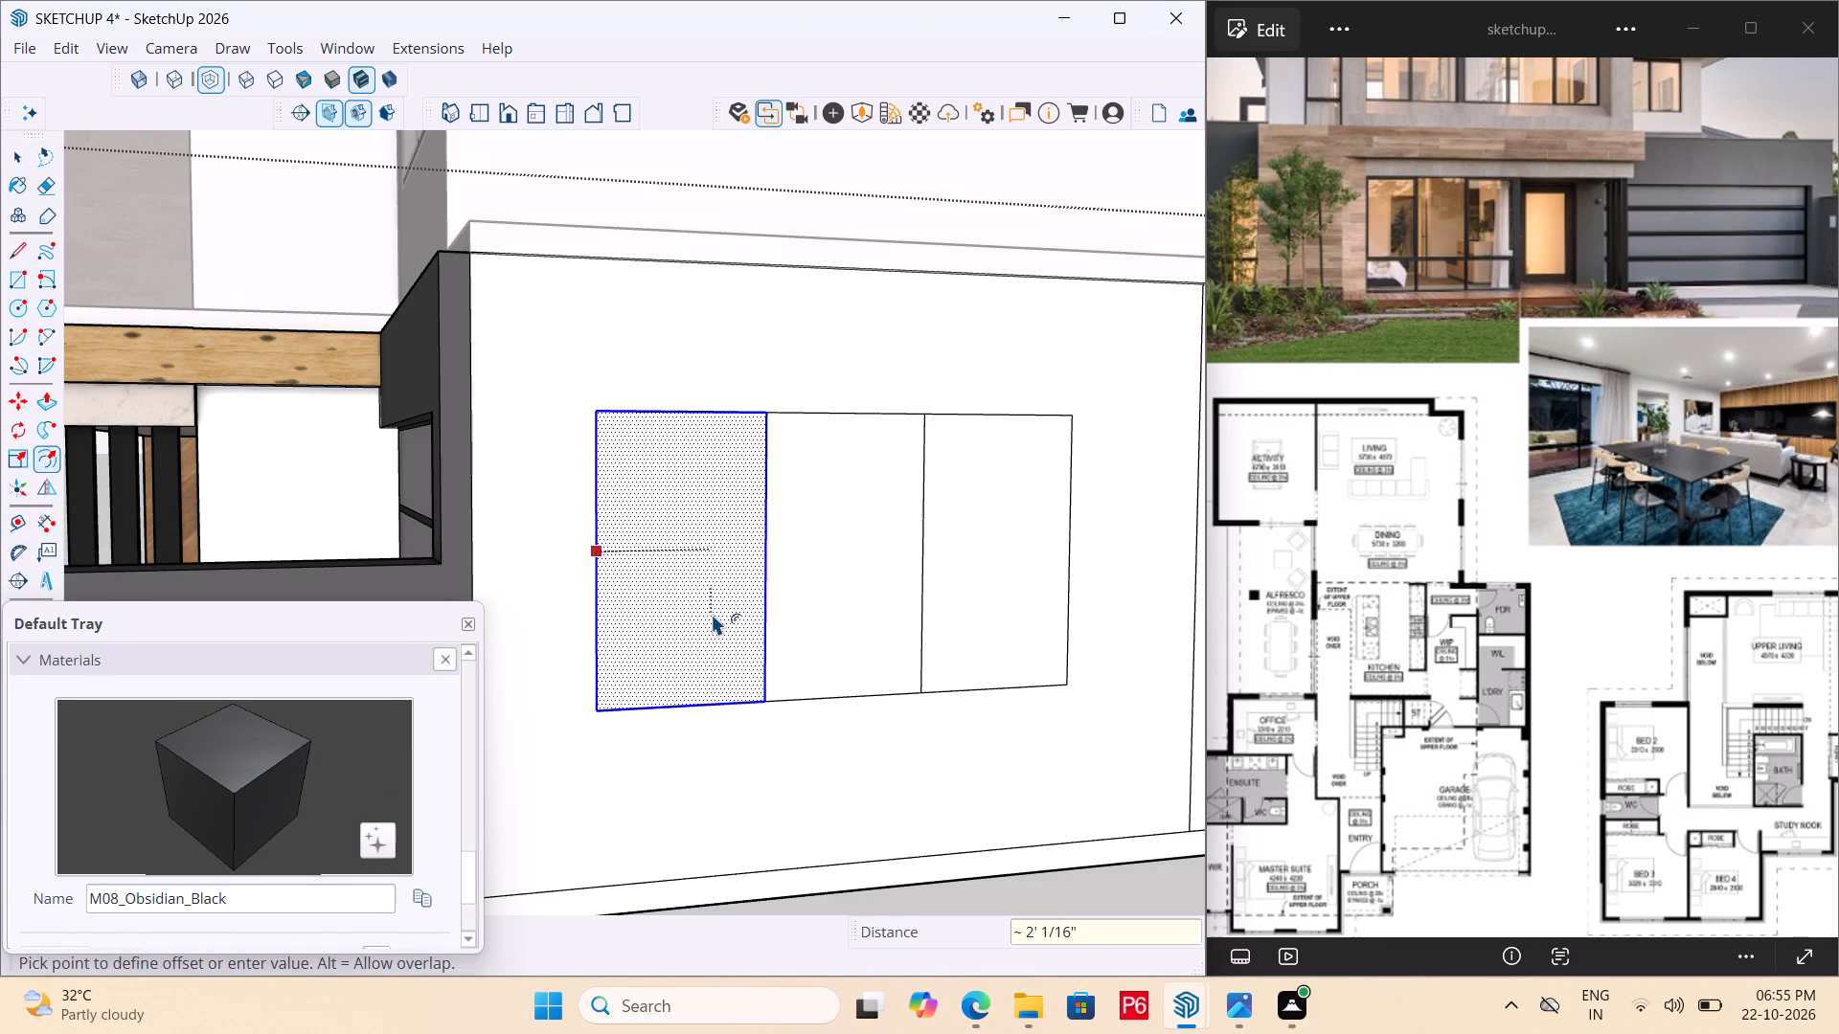
{"action": "type", "text": "3\""}
{"action": "key", "text": "Return"}
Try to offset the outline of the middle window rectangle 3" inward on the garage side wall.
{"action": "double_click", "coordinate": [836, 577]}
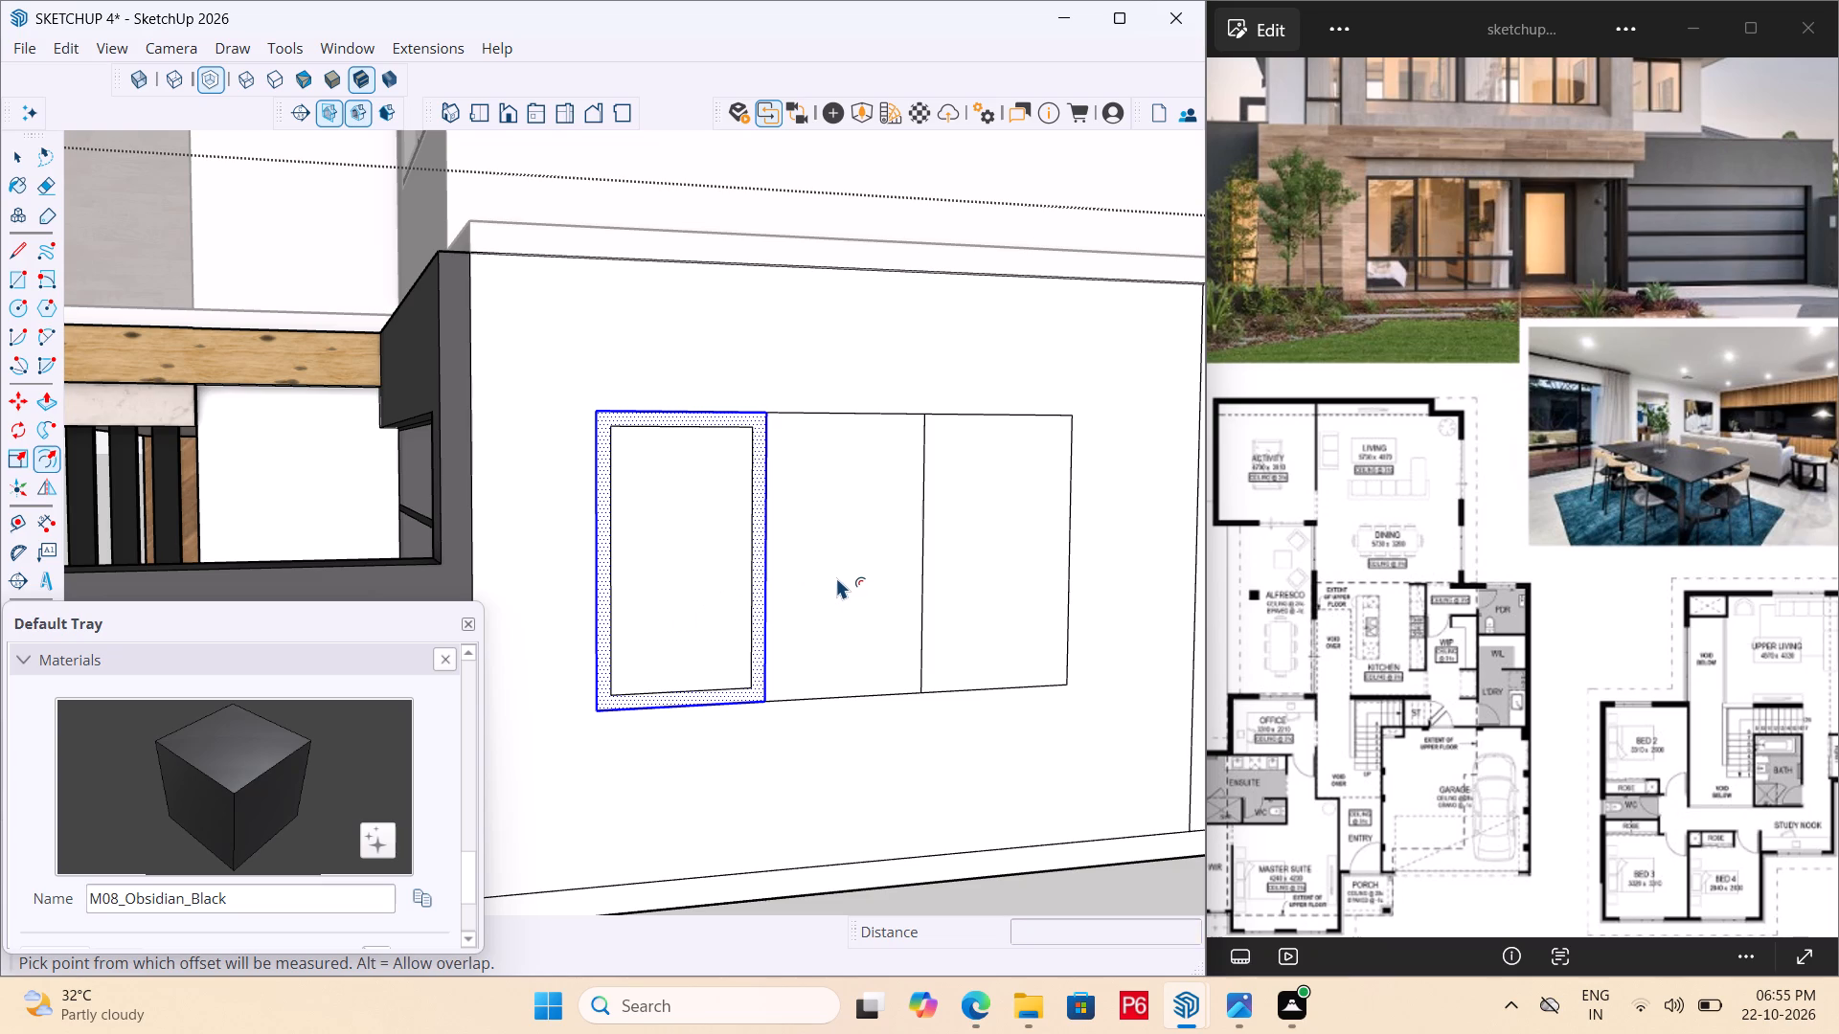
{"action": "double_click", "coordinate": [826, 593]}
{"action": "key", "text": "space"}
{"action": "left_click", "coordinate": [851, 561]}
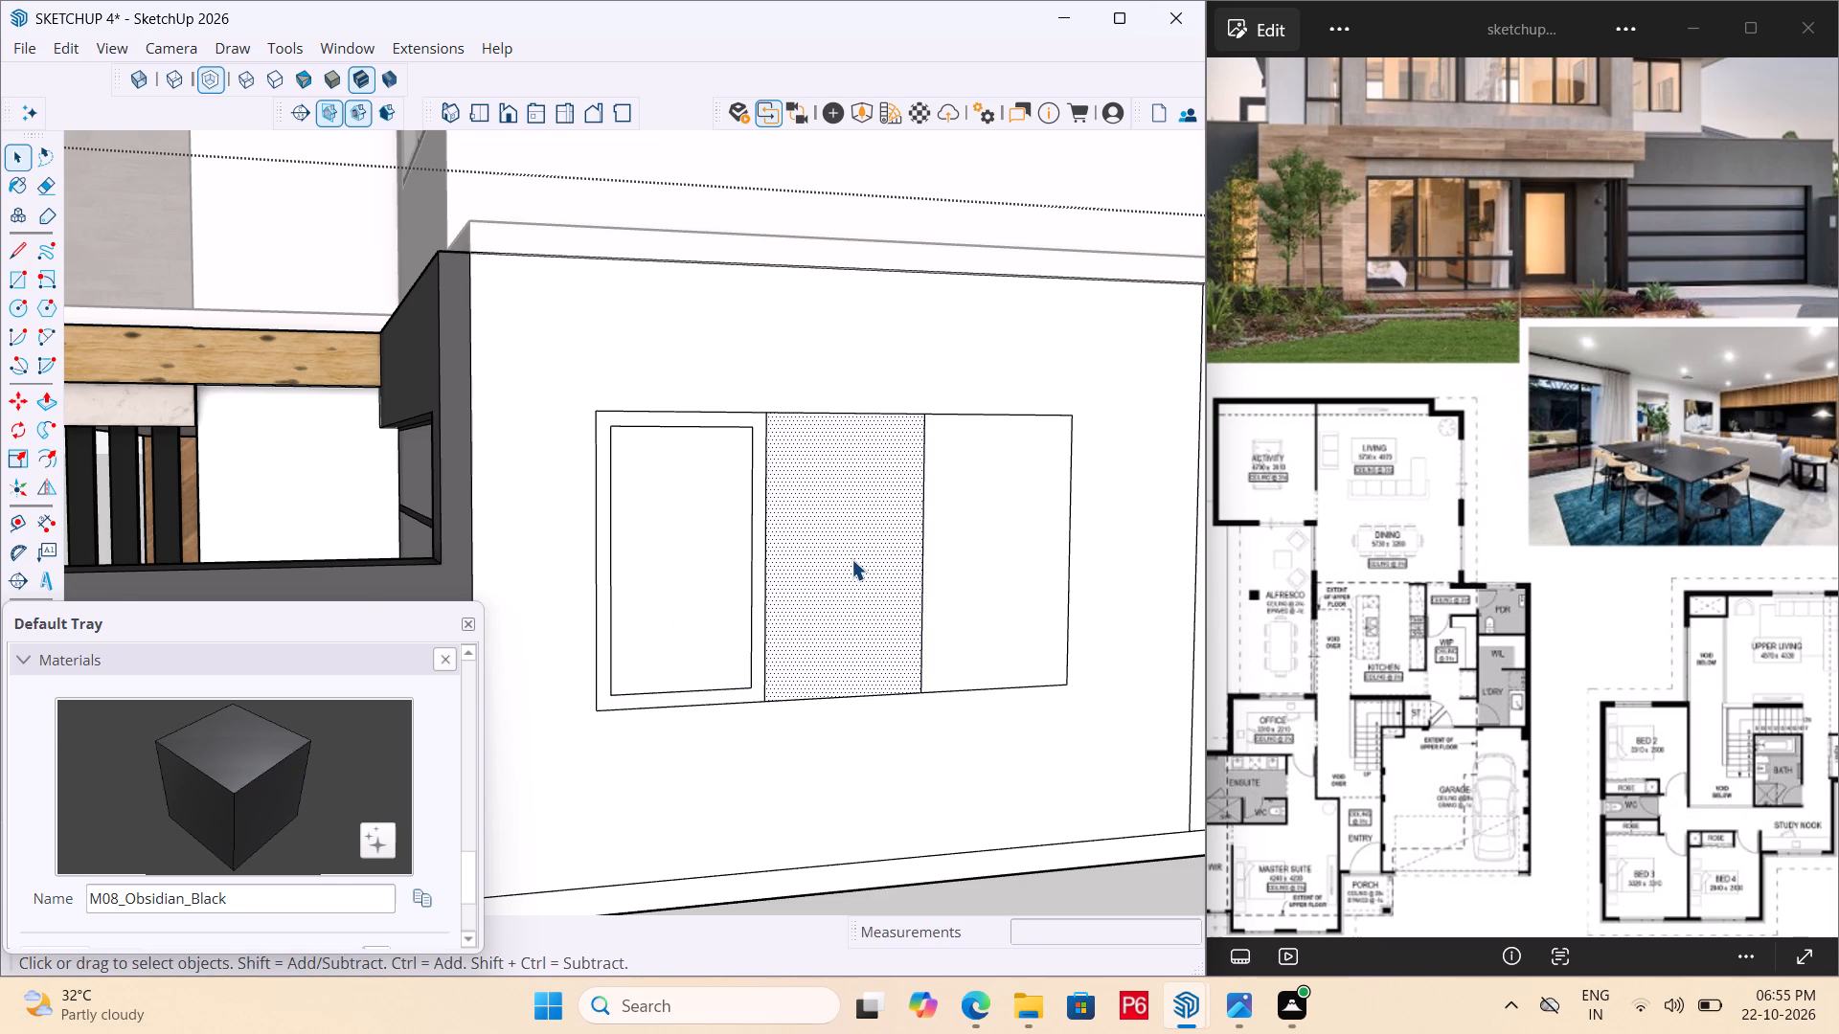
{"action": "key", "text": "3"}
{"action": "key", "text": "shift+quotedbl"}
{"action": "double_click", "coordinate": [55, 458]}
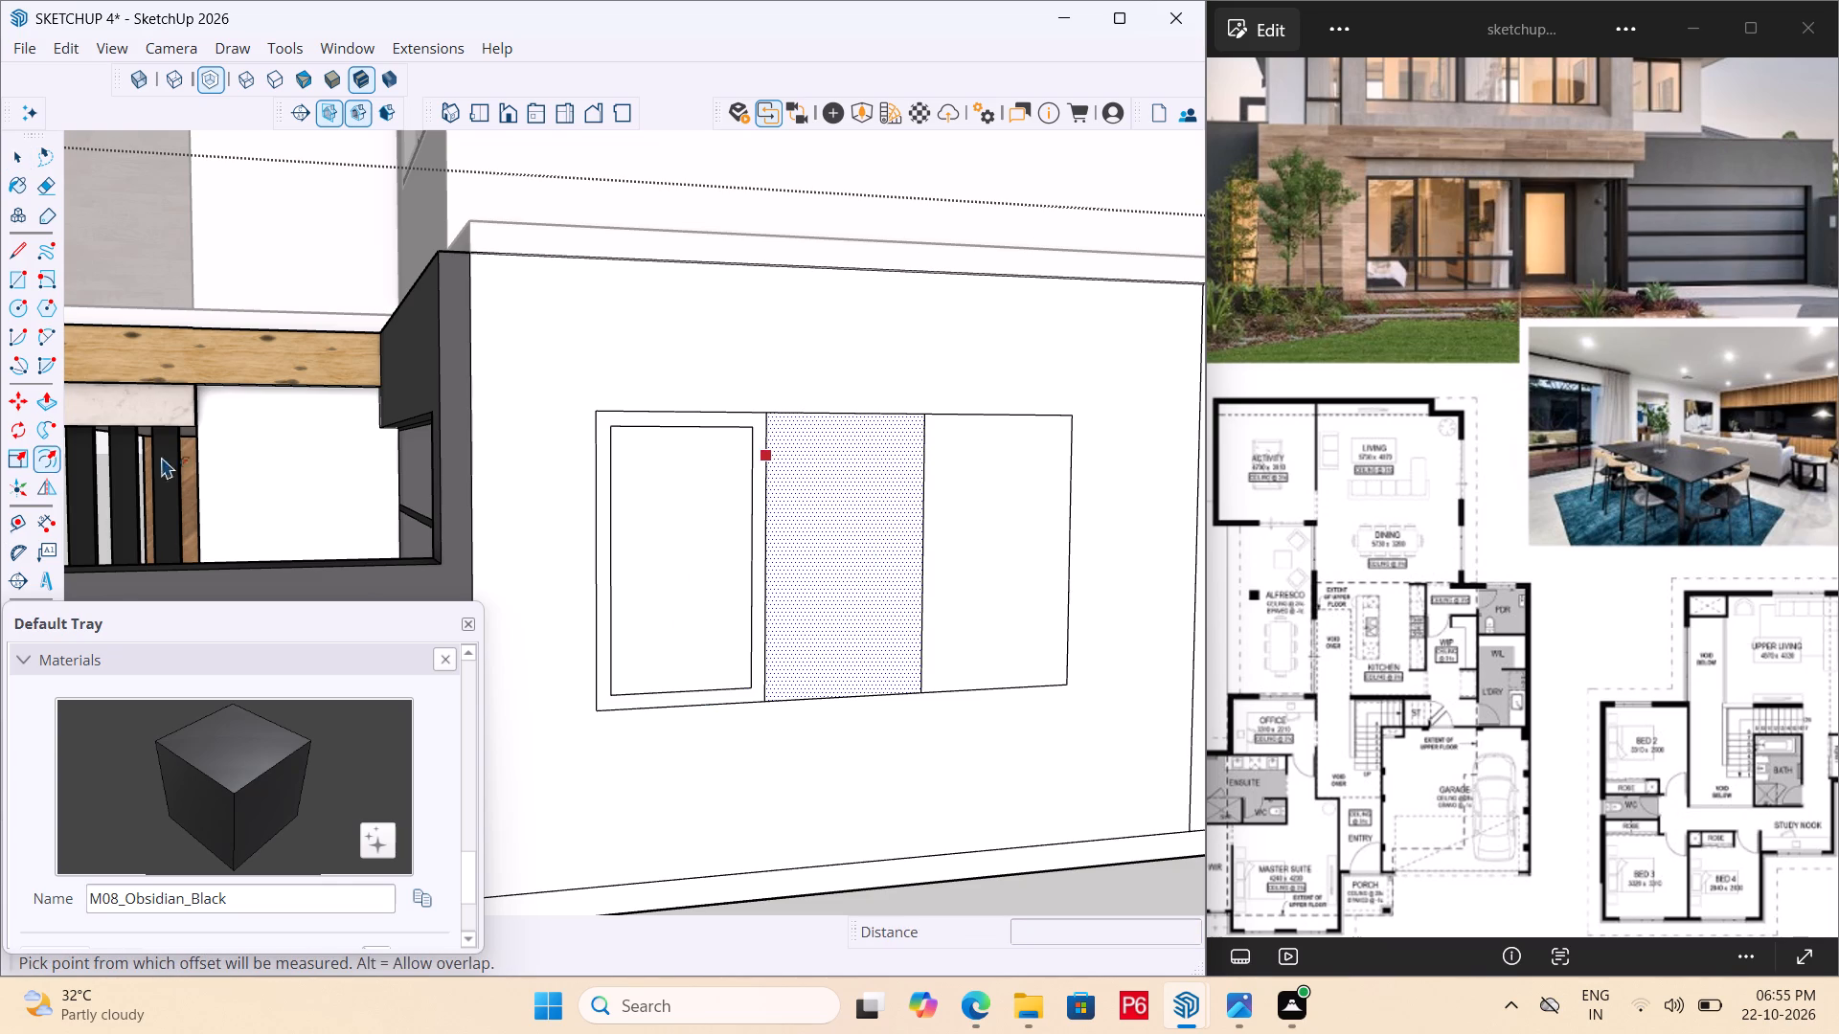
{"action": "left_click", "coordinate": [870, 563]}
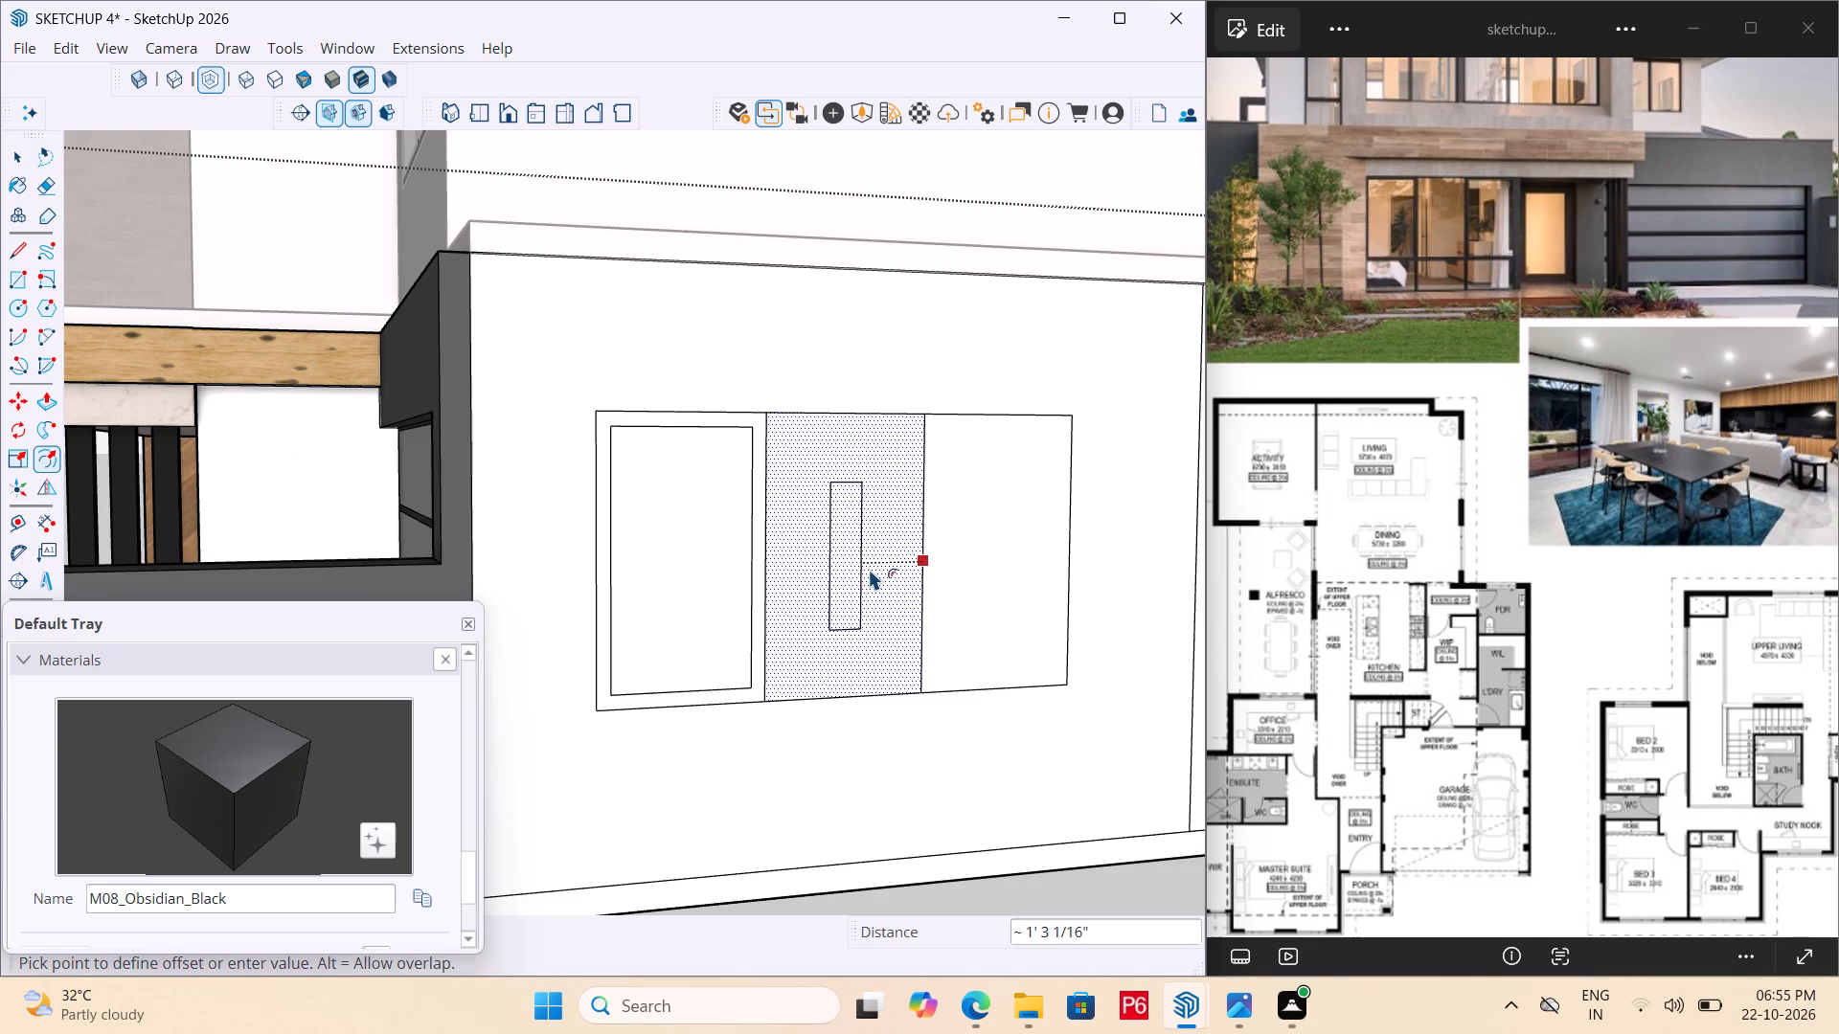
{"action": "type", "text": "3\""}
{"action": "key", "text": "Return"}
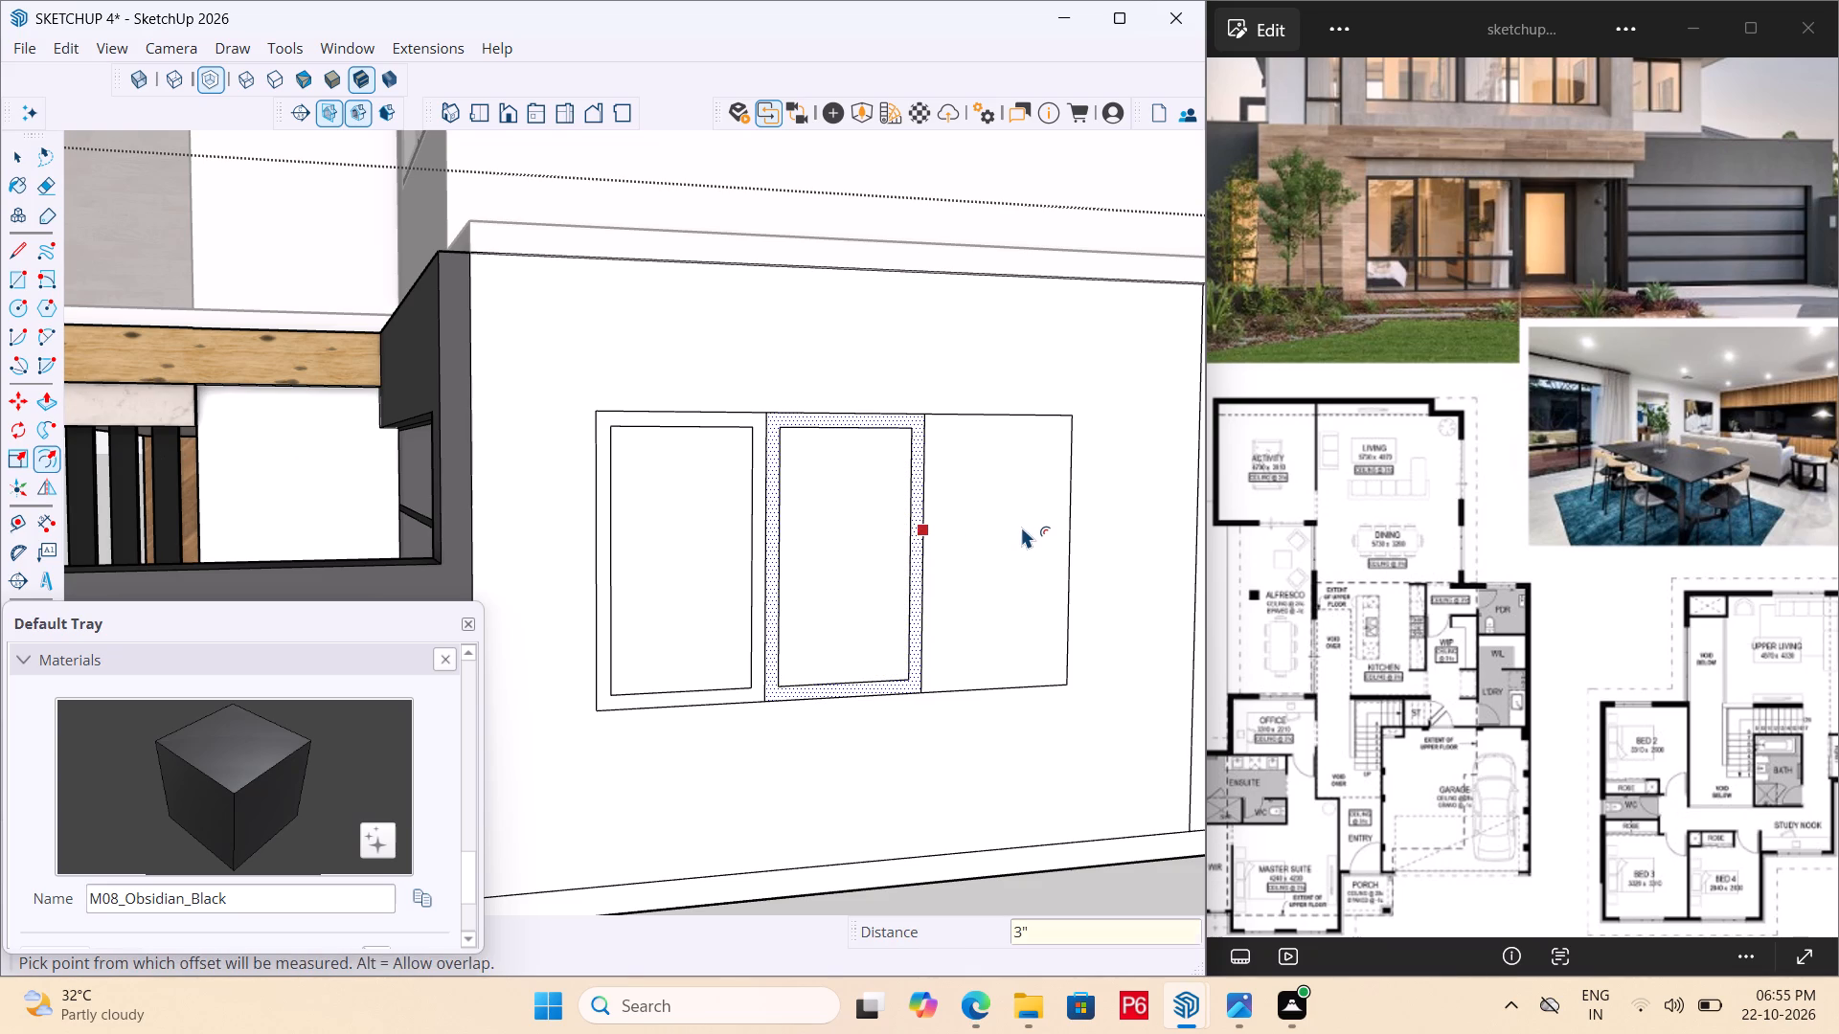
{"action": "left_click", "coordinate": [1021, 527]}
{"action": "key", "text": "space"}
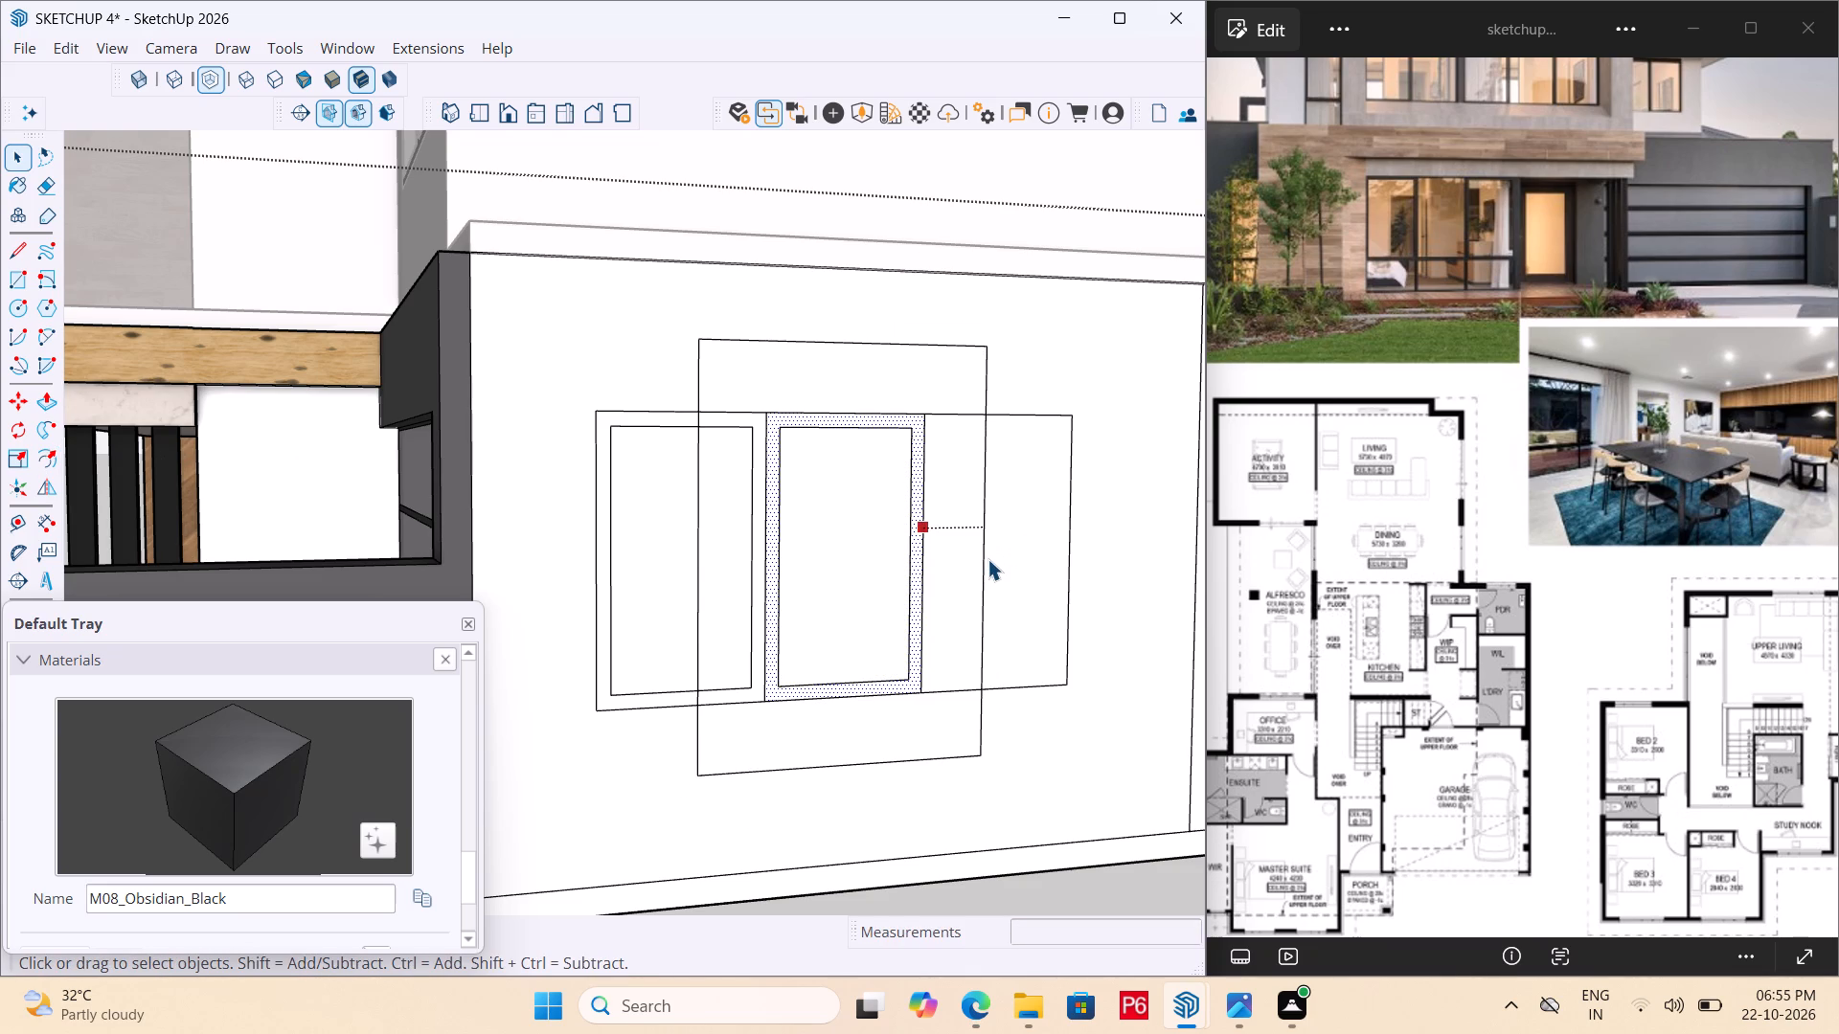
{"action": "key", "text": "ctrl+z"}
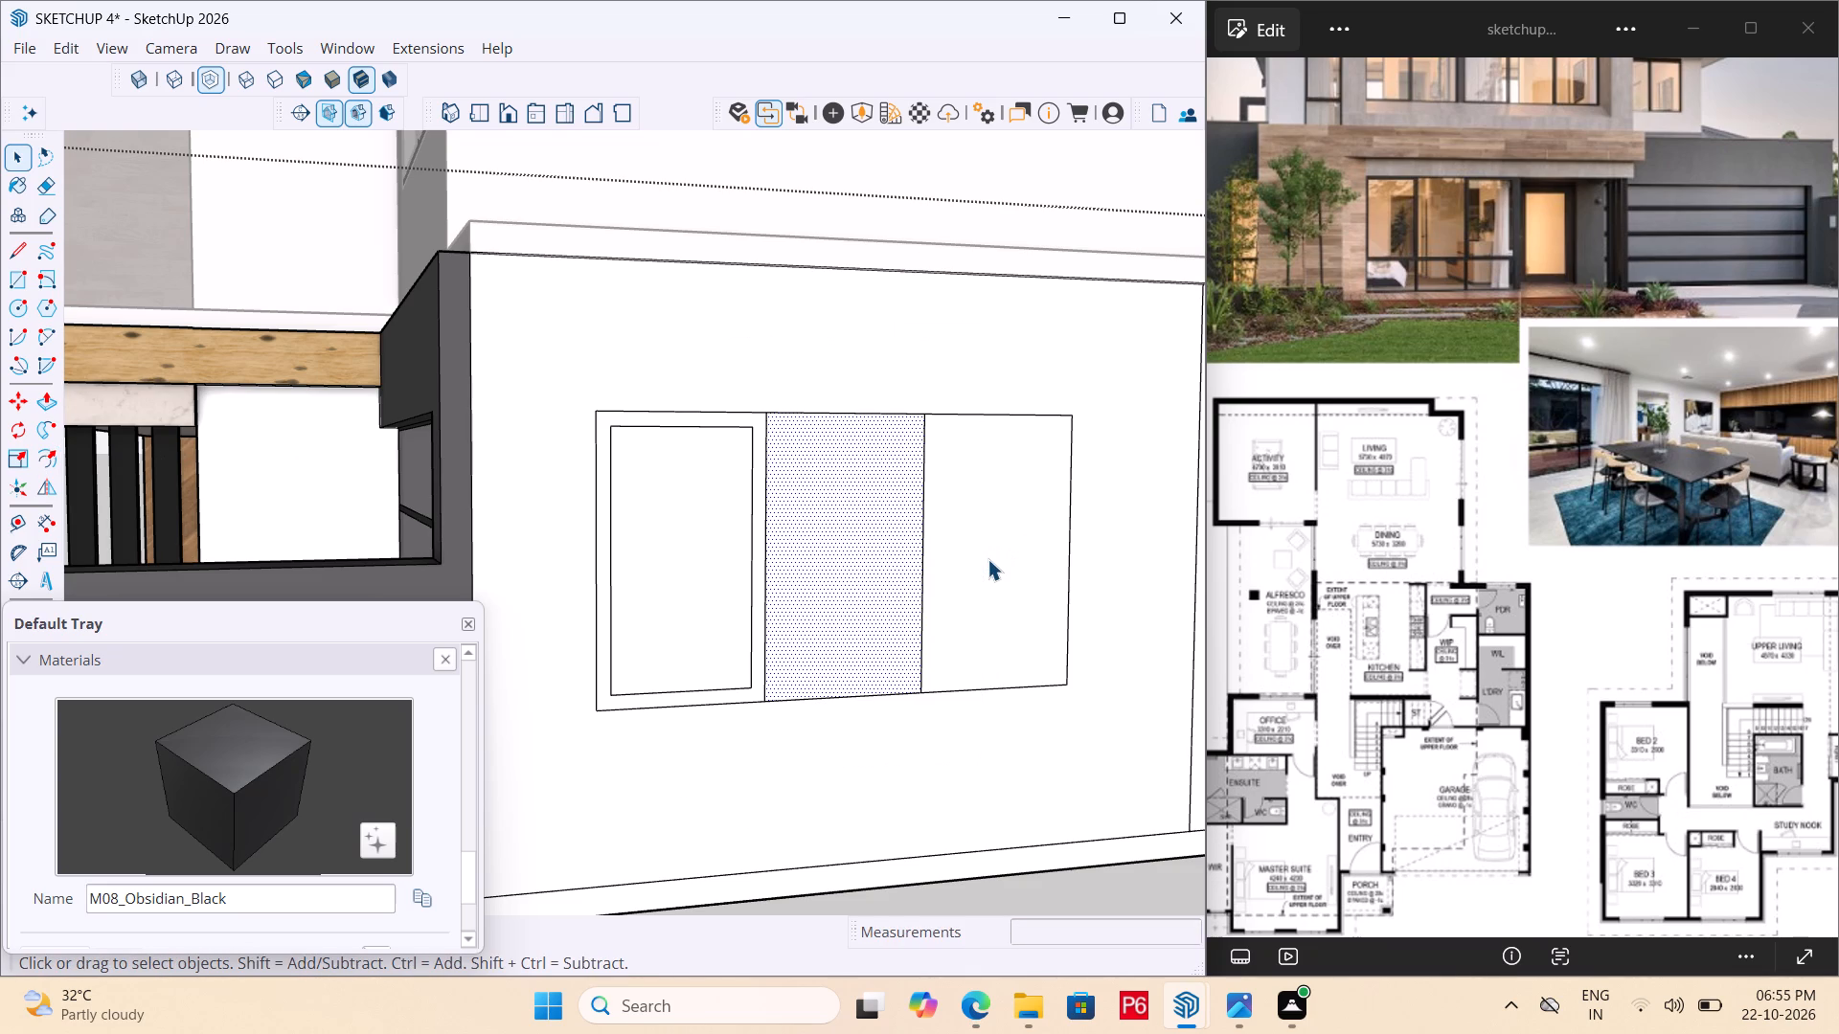
Offset the outline of the middle window rectangle on the garage side wall 3" inward to form its frame.
{"action": "key", "text": "space"}
{"action": "double_click", "coordinate": [972, 573]}
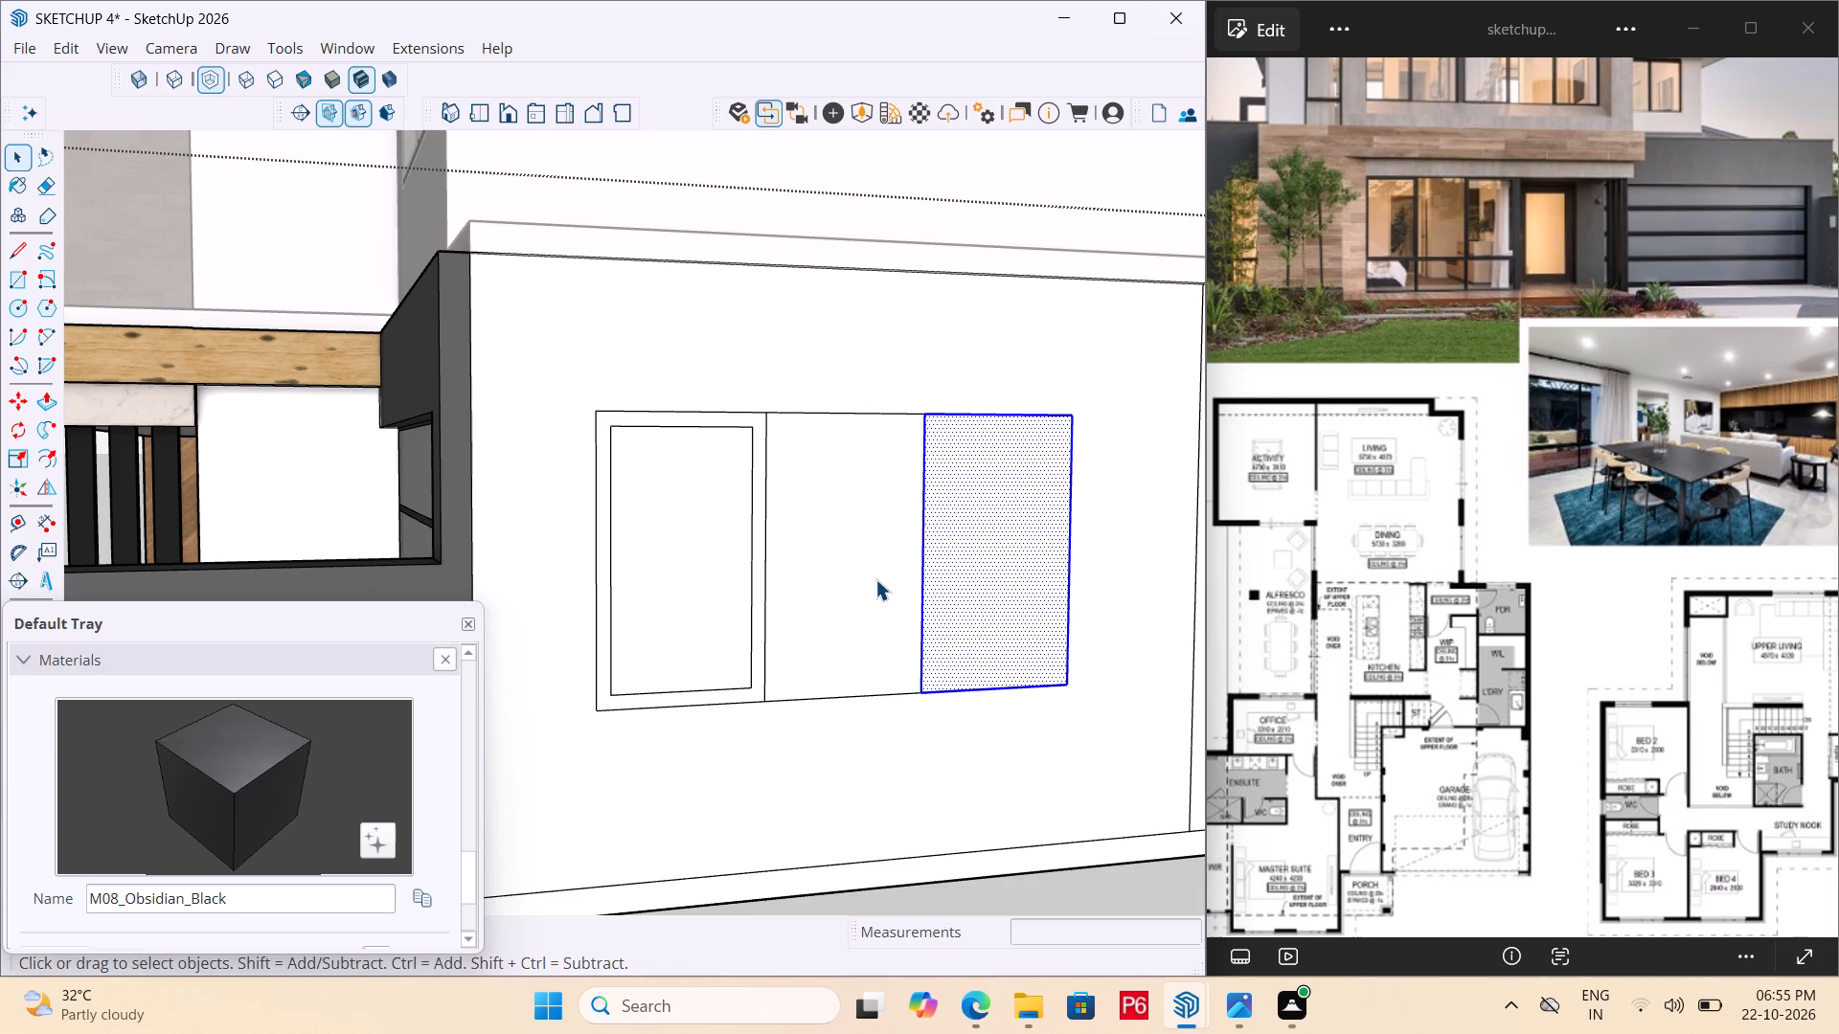
{"action": "left_click", "coordinate": [875, 579]}
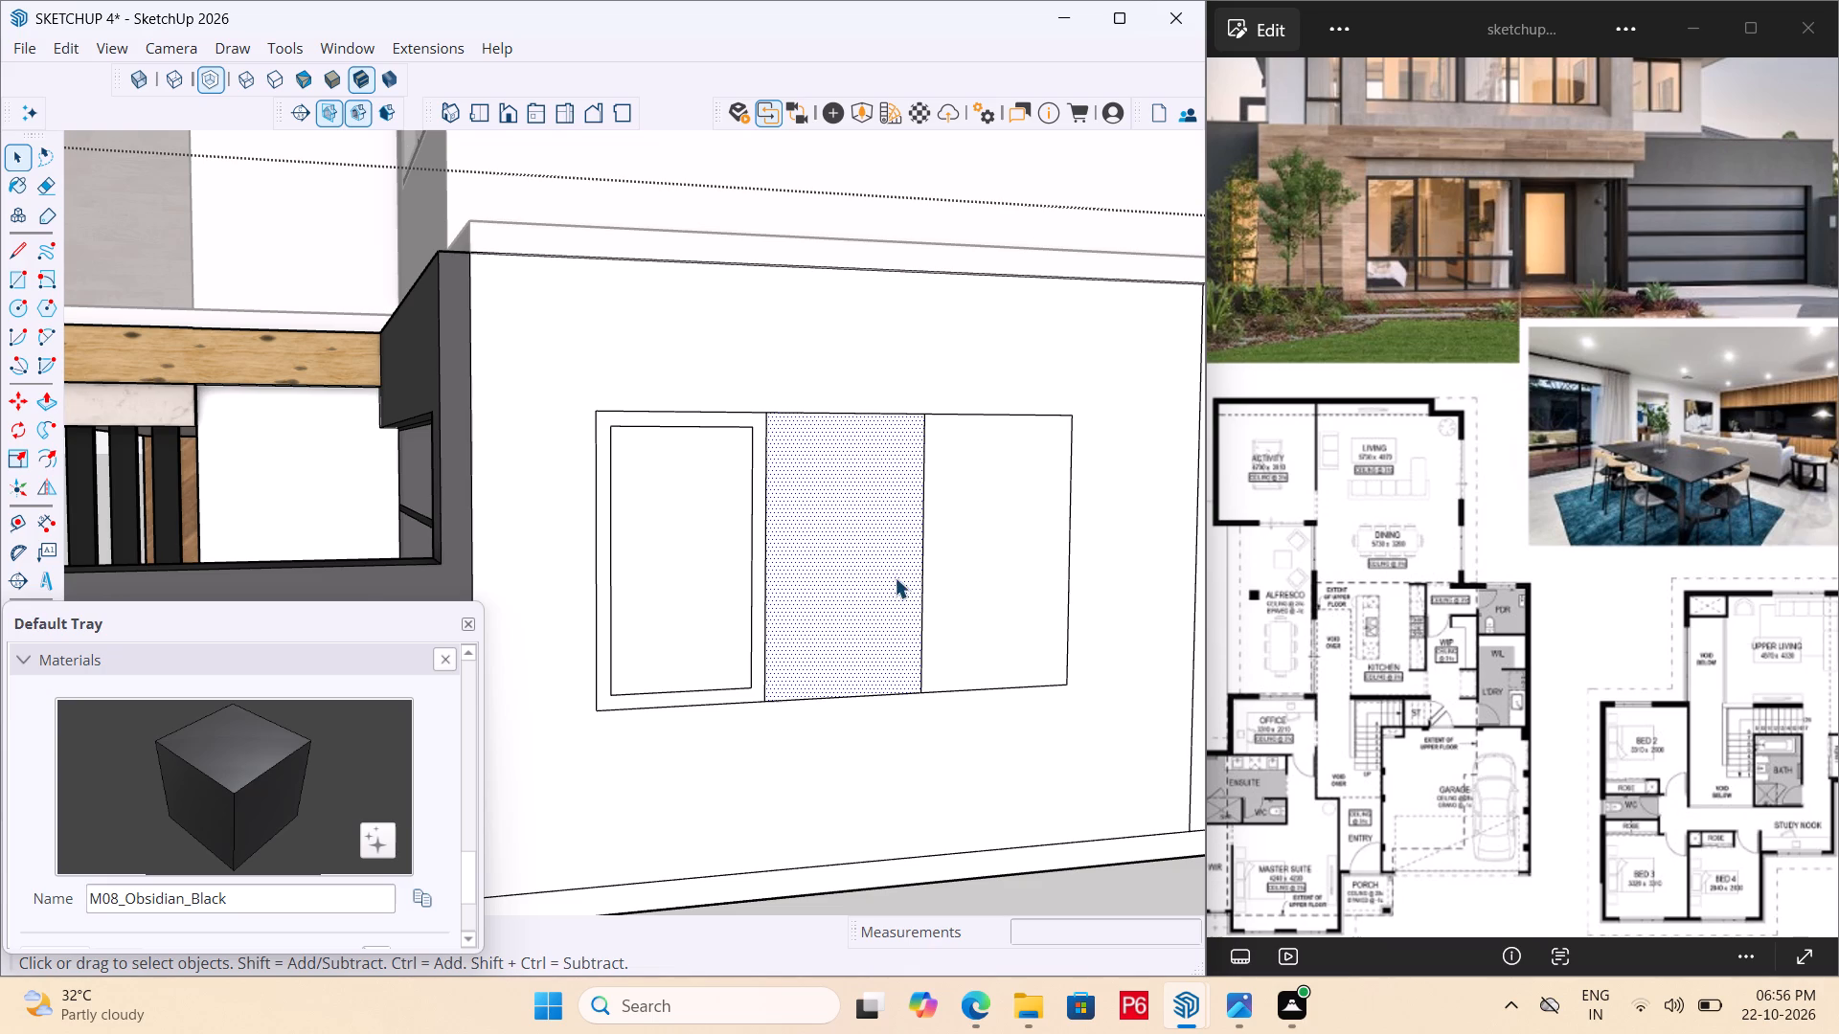
{"action": "middle_click", "coordinate": [895, 577]}
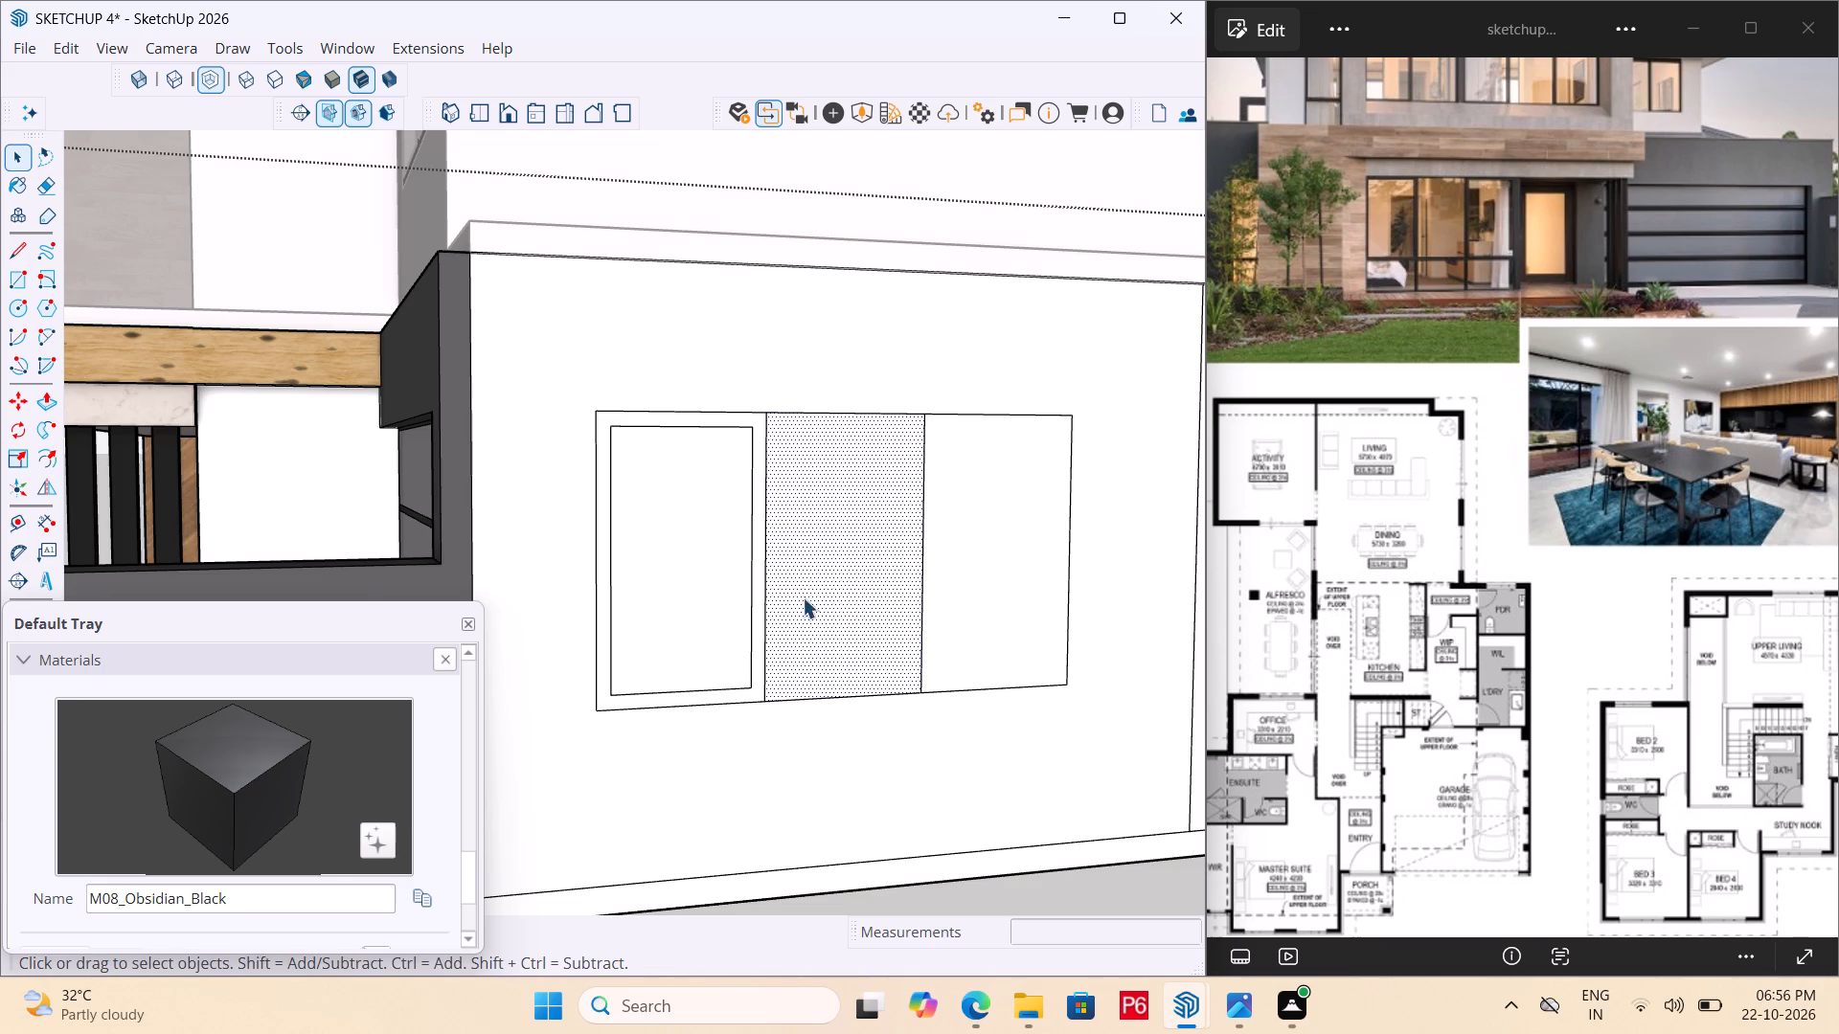
{"action": "left_click_drag", "start_coordinate": [855, 567], "coordinate": [797, 596]}
{"action": "left_click", "coordinate": [797, 596]}
{"action": "left_click_drag", "start_coordinate": [814, 588], "coordinate": [851, 596]}
{"action": "left_click", "coordinate": [851, 596]}
{"action": "double_click", "coordinate": [50, 460]}
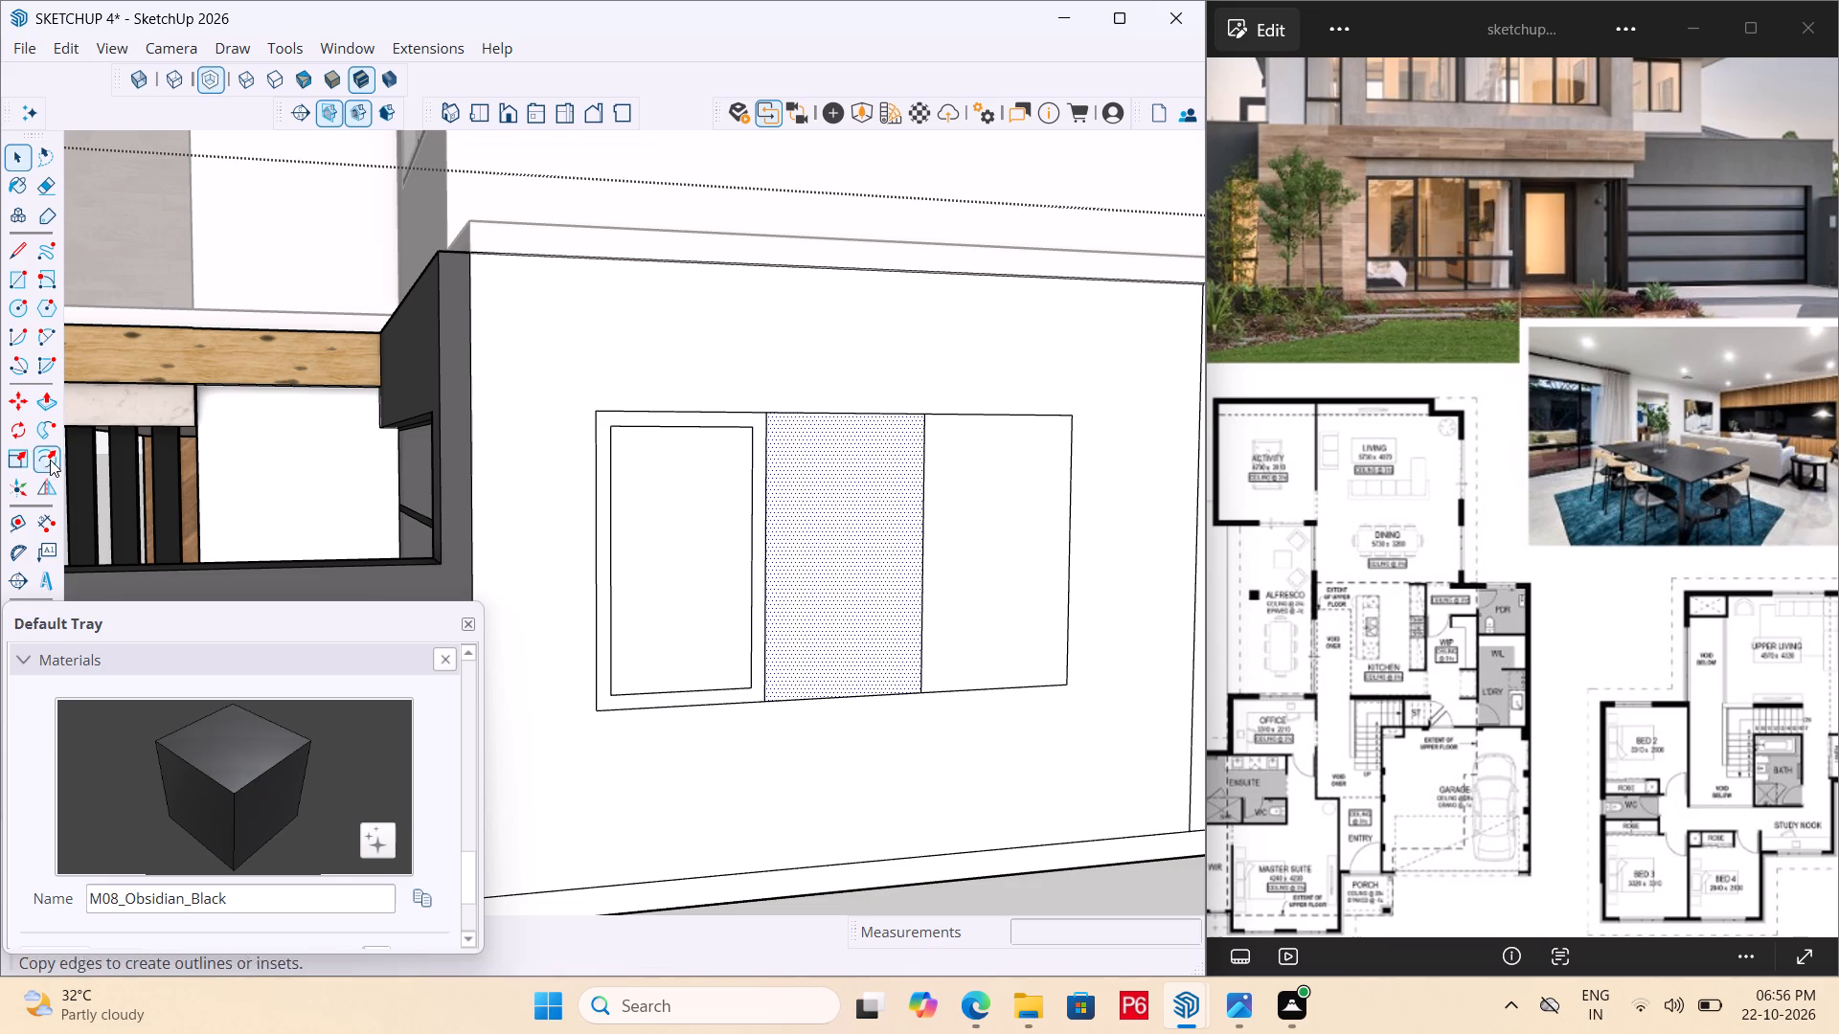
{"action": "left_click", "coordinate": [795, 480]}
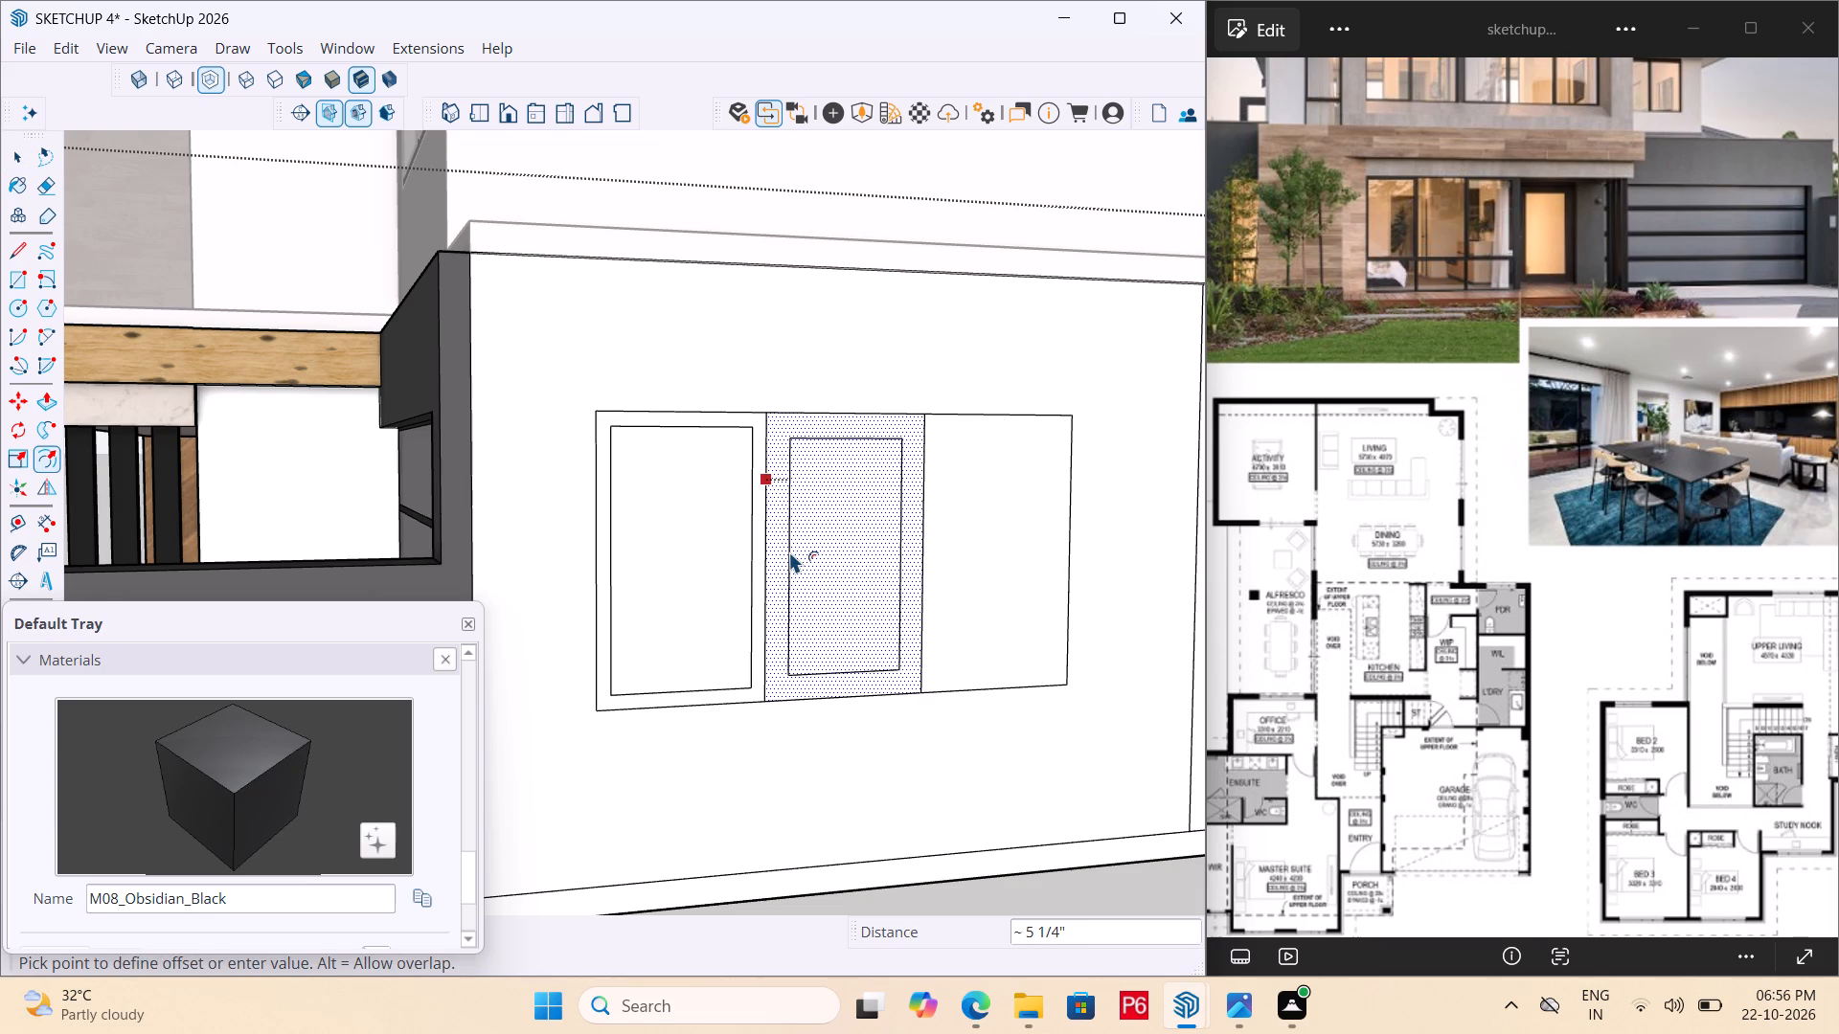
{"action": "type", "text": "3\""}
{"action": "key", "text": "Return"}
{"action": "left_click", "coordinate": [1014, 512]}
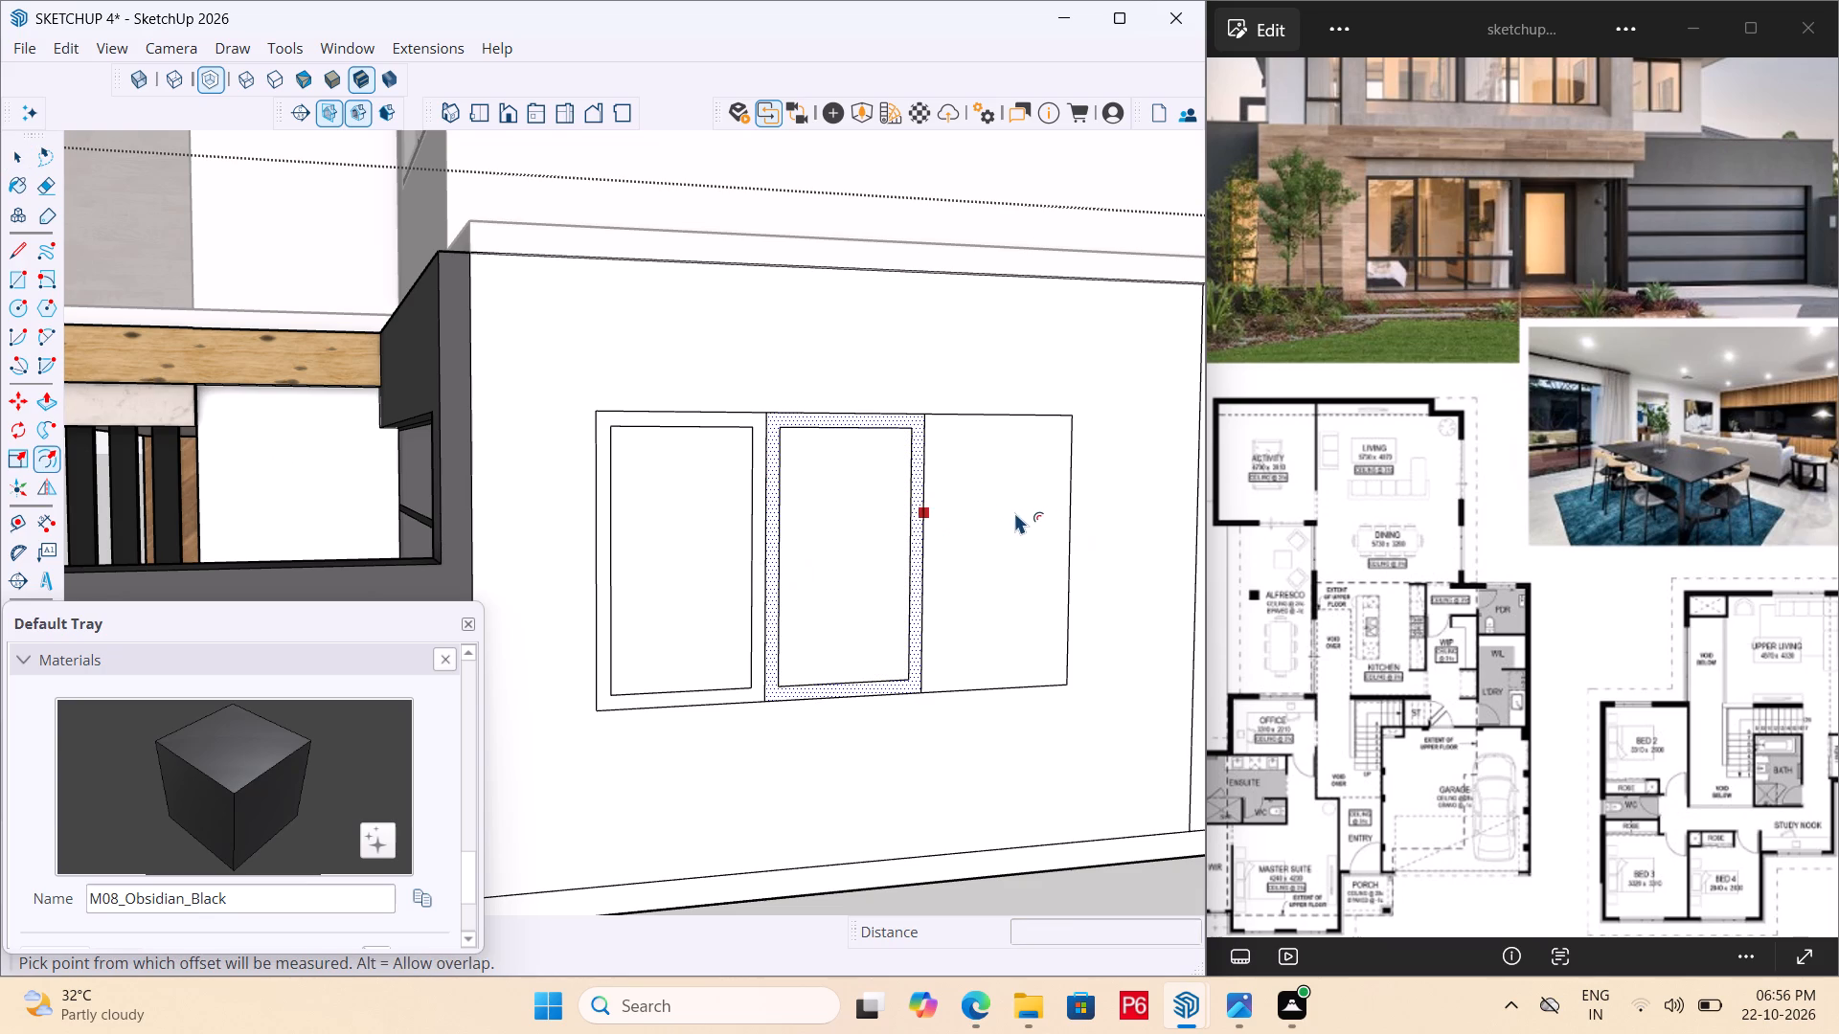
{"action": "key", "text": "space"}
{"action": "key", "text": "Escape"}
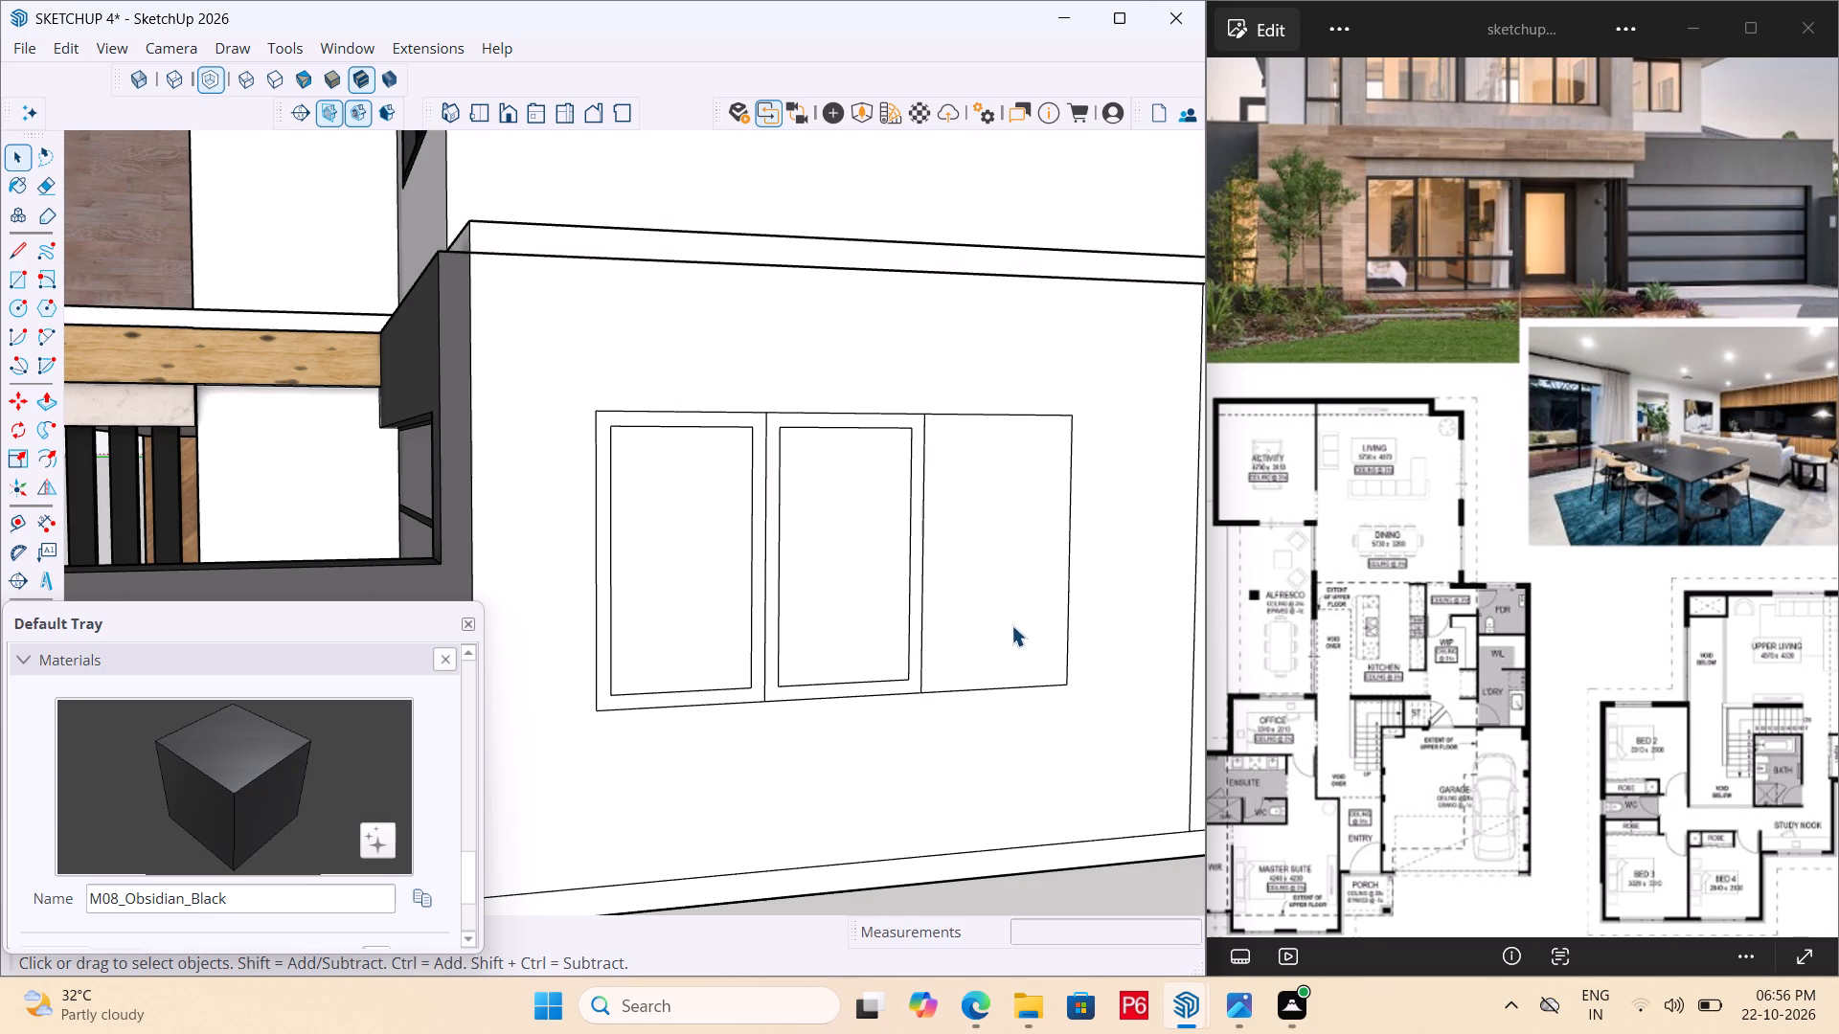
Offset the outline of the window rectangle farthest from the garage front 3" inward to form its frame.
{"action": "left_click", "coordinate": [1010, 560]}
{"action": "left_click", "coordinate": [1010, 560]}
{"action": "double_click", "coordinate": [1002, 515]}
{"action": "left_click", "coordinate": [959, 496]}
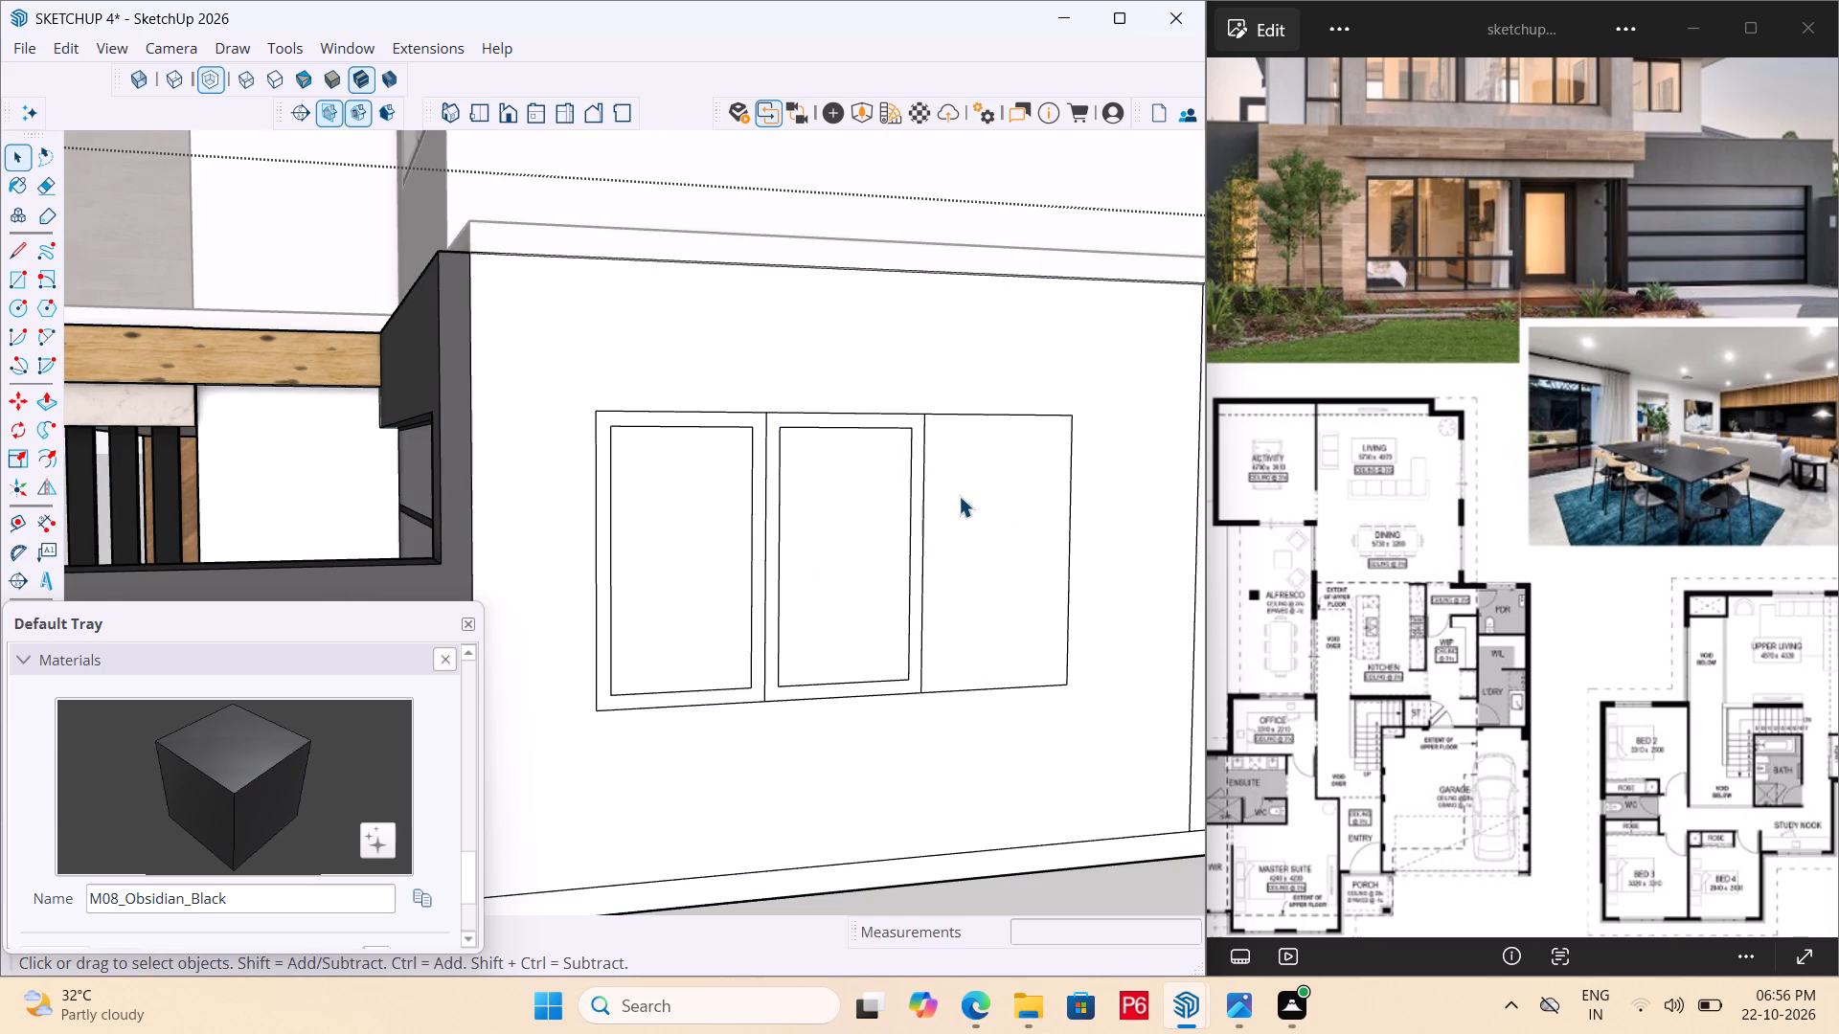
{"action": "left_click_drag", "start_coordinate": [44, 449], "coordinate": [53, 449]}
{"action": "left_click", "coordinate": [950, 524]}
{"action": "key", "text": "3"}
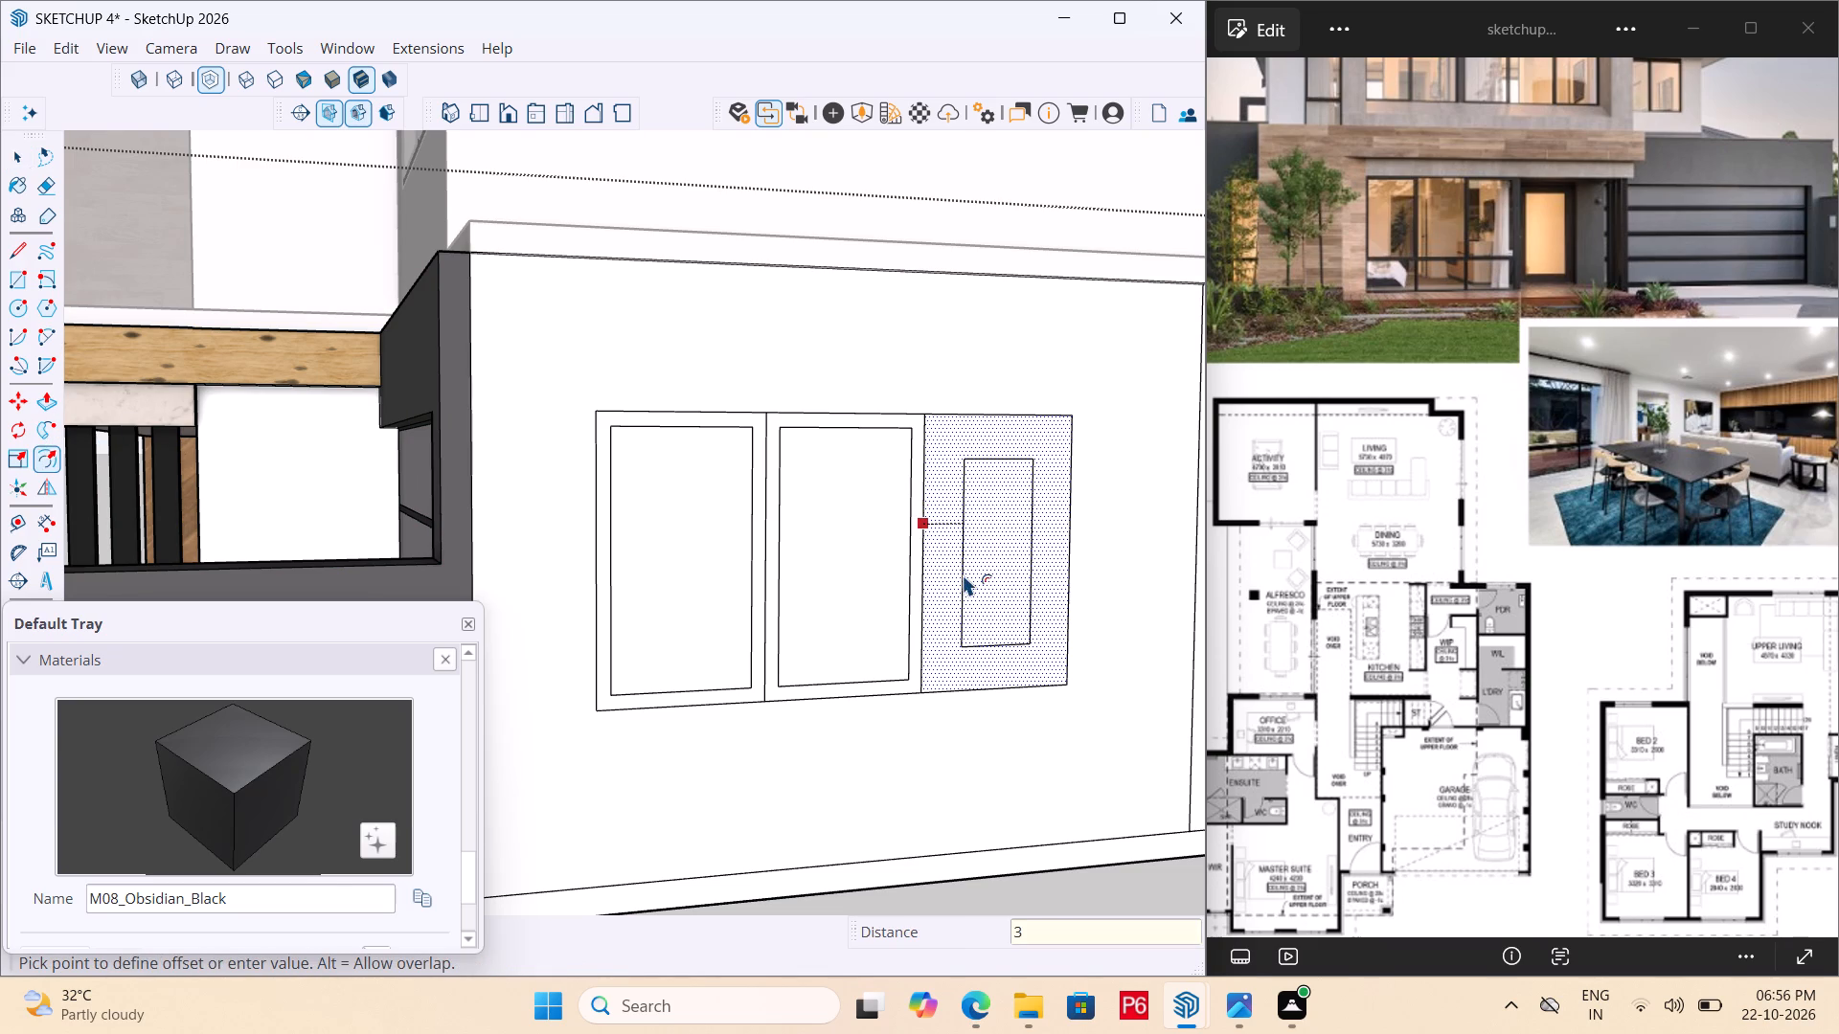
{"action": "key", "text": "shift+quotedbl"}
{"action": "key", "text": "Return"}
Delete the two vertical dividing lines between the adjoining window rectangles so the frame becomes one continuous face.
{"action": "scroll", "coordinate": [893, 535], "scroll_direction": "down", "scroll_amount": 3}
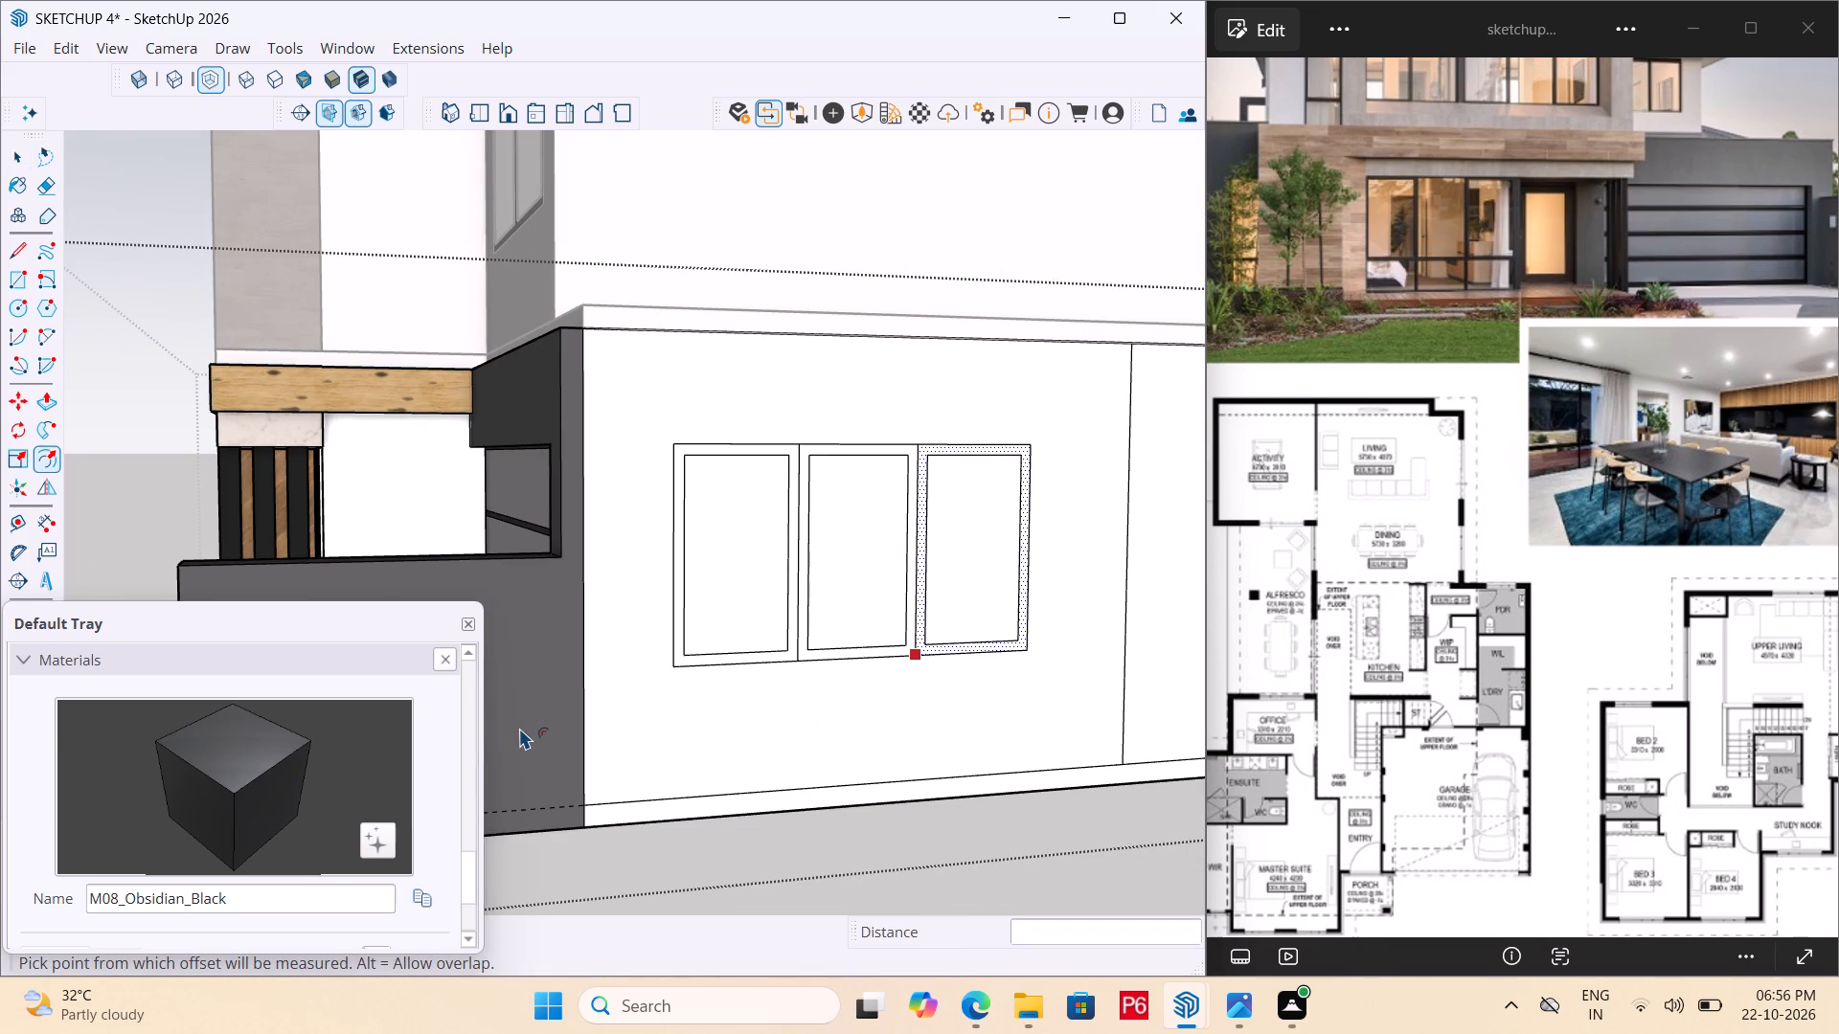
{"action": "scroll", "coordinate": [892, 518], "scroll_direction": "up", "scroll_amount": 4}
{"action": "scroll", "coordinate": [756, 502], "scroll_direction": "up", "scroll_amount": 5}
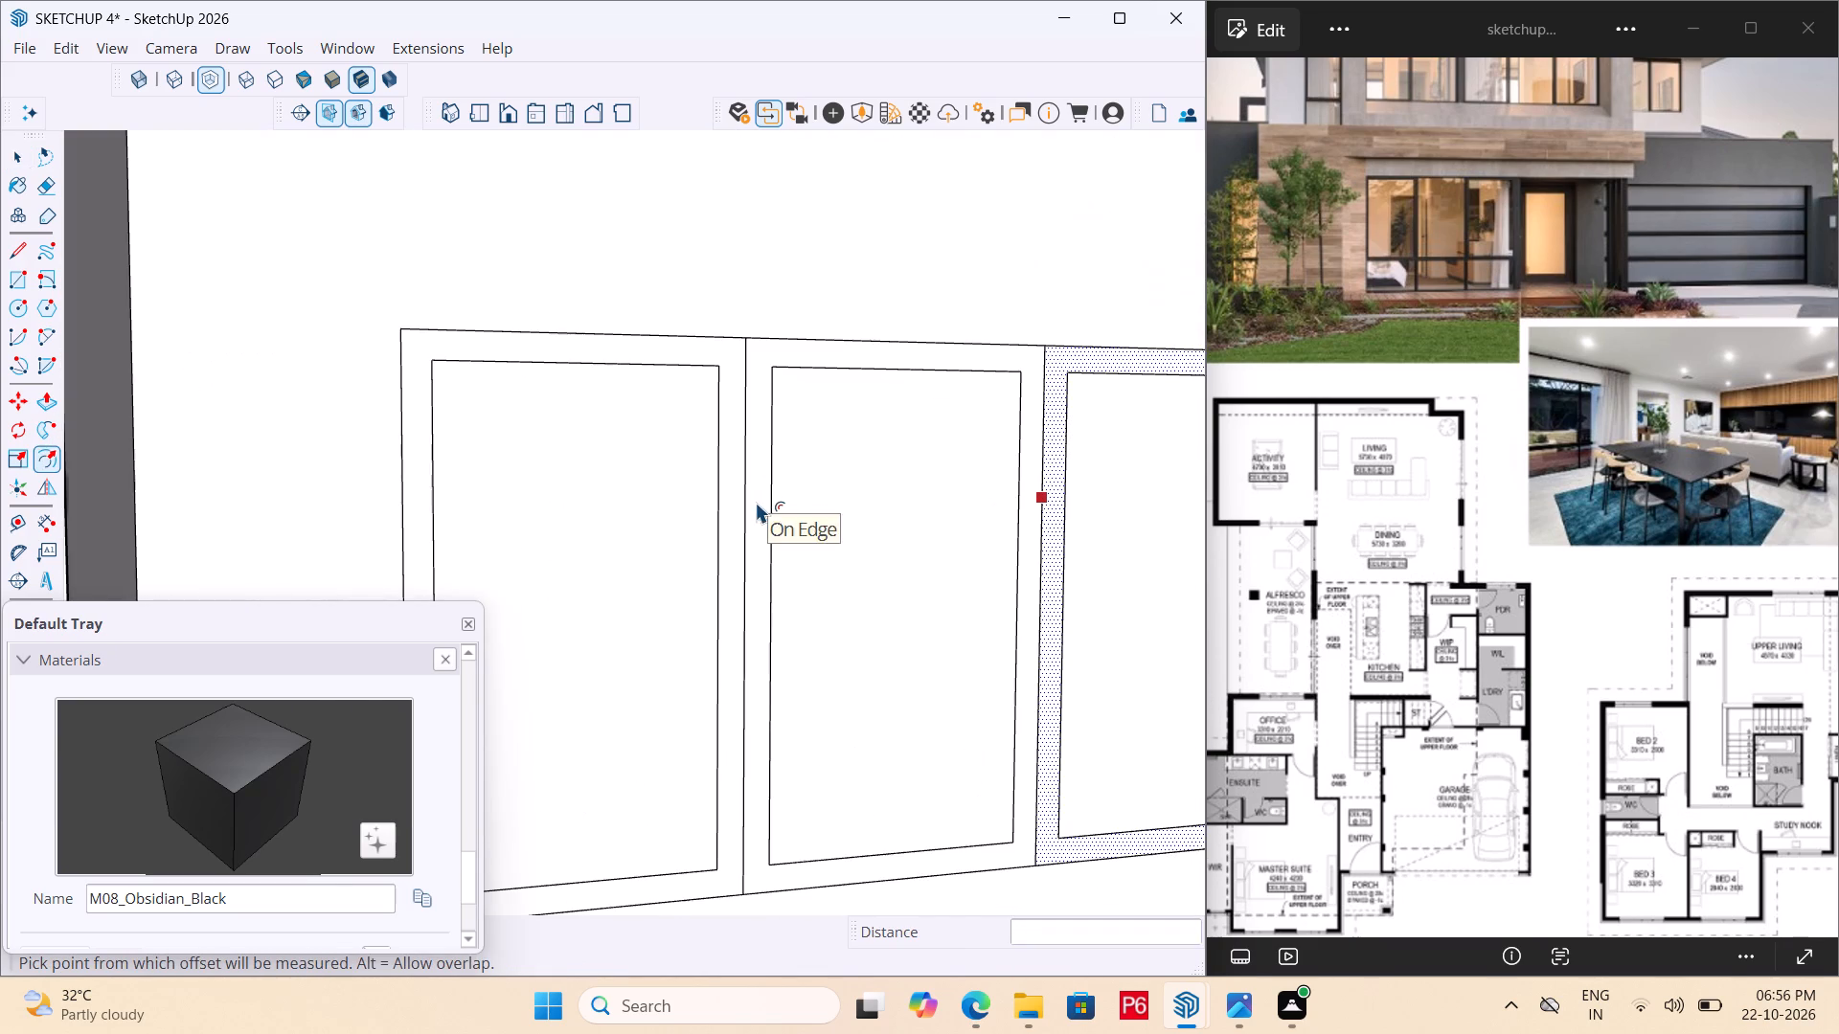
{"action": "key", "text": "space"}
{"action": "left_click", "coordinate": [745, 522]}
{"action": "key", "text": "Delete"}
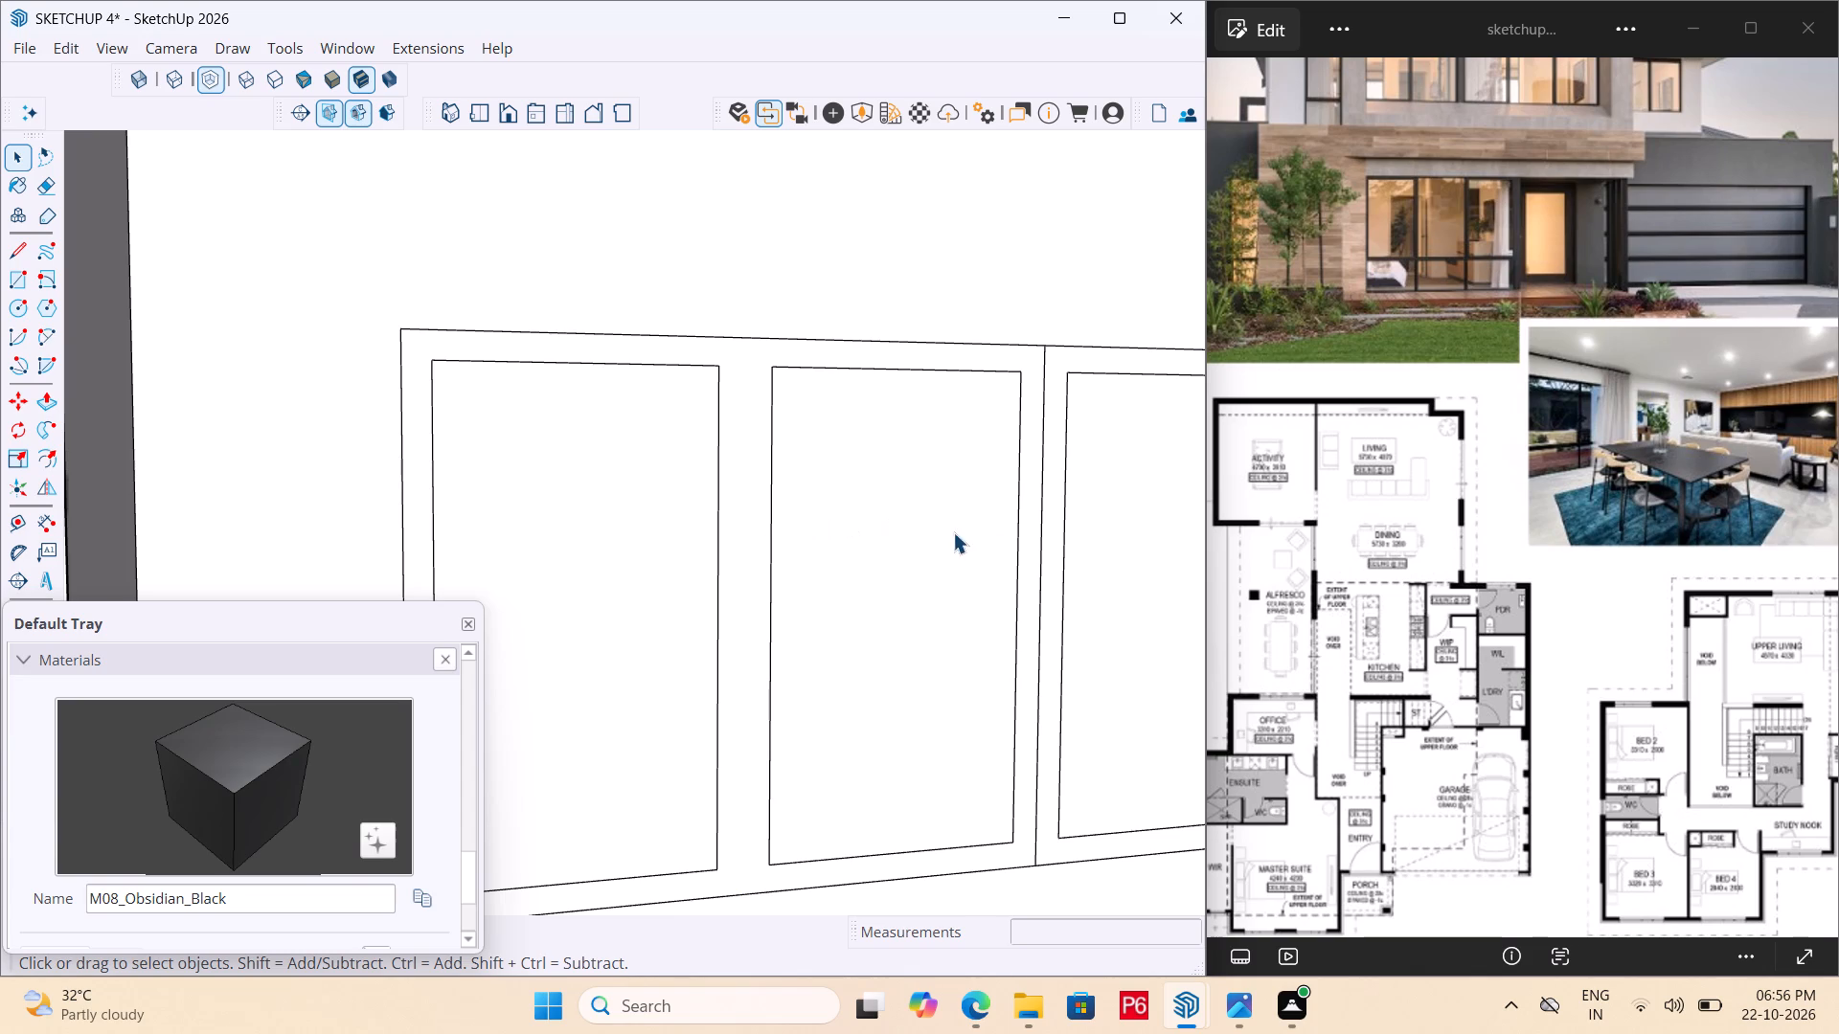
{"action": "left_click", "coordinate": [1039, 544]}
{"action": "key", "text": "Delete"}
Paint the three-panel window frame face on the garage side wall with the M08_Obsidian_Black material.
{"action": "scroll", "coordinate": [849, 476], "scroll_direction": "down", "scroll_amount": 2}
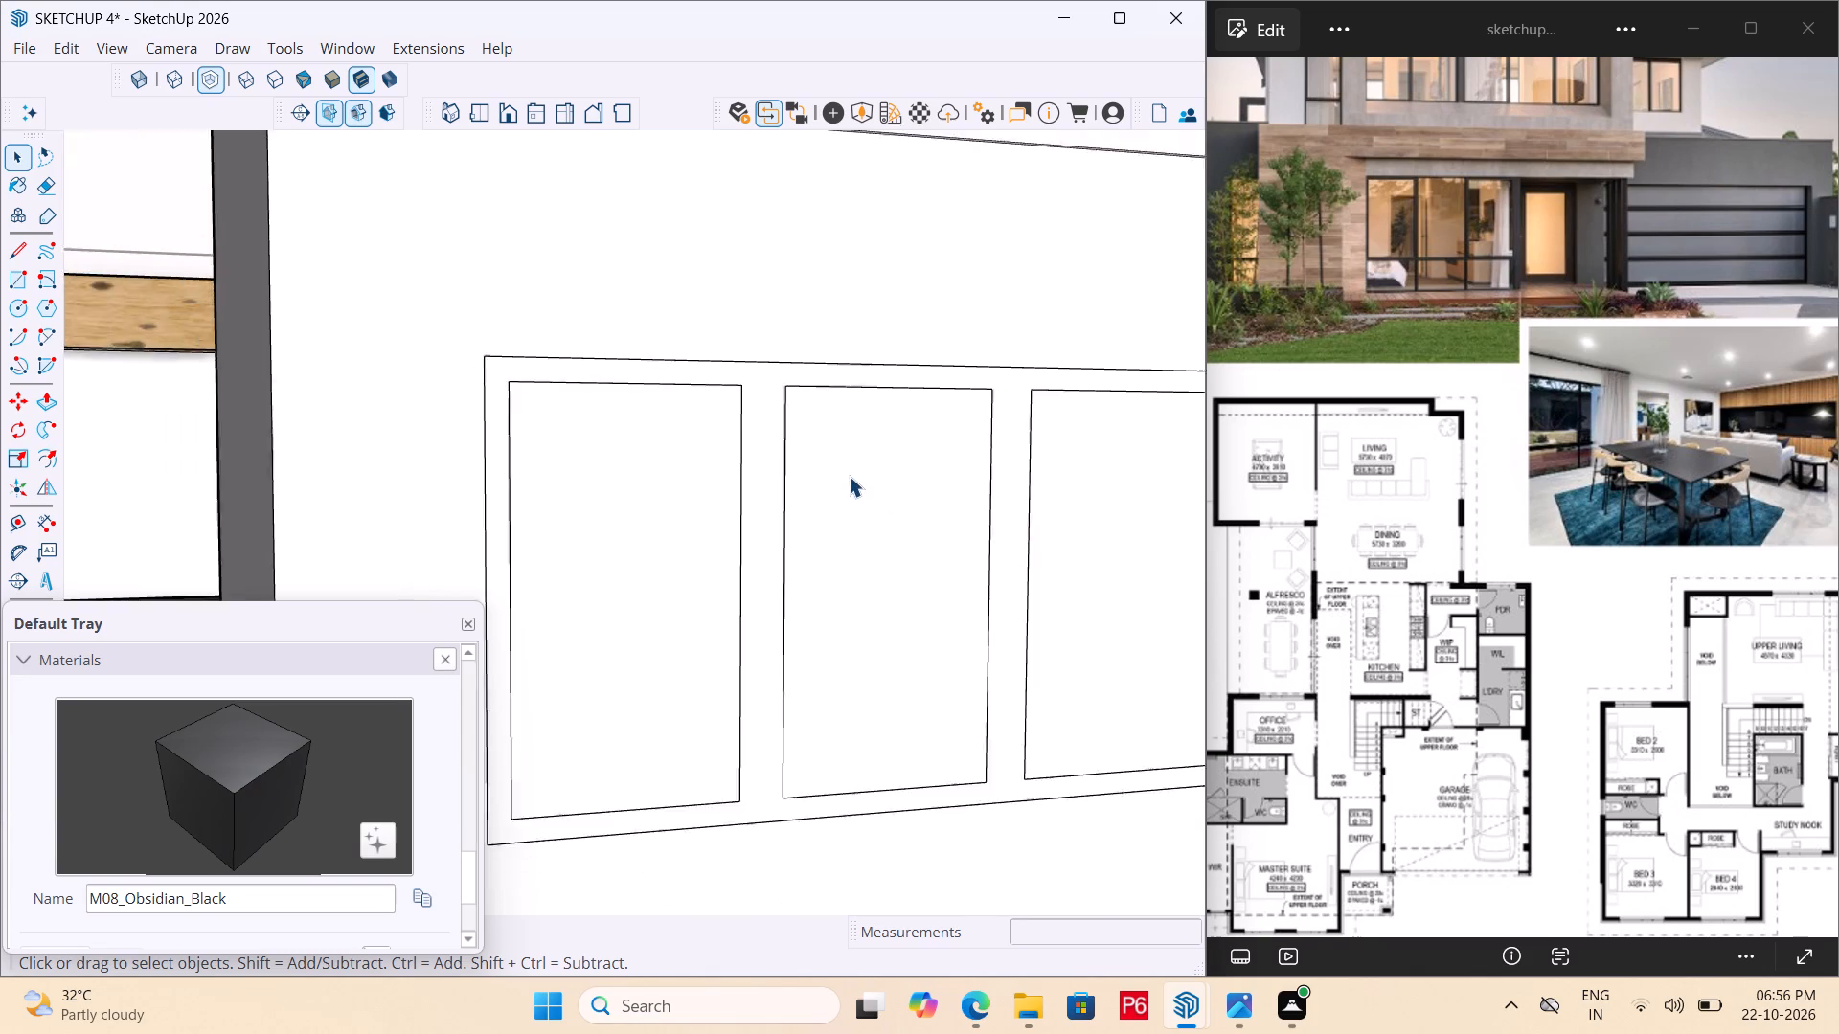
{"action": "scroll", "coordinate": [849, 476], "scroll_direction": "down", "scroll_amount": 3}
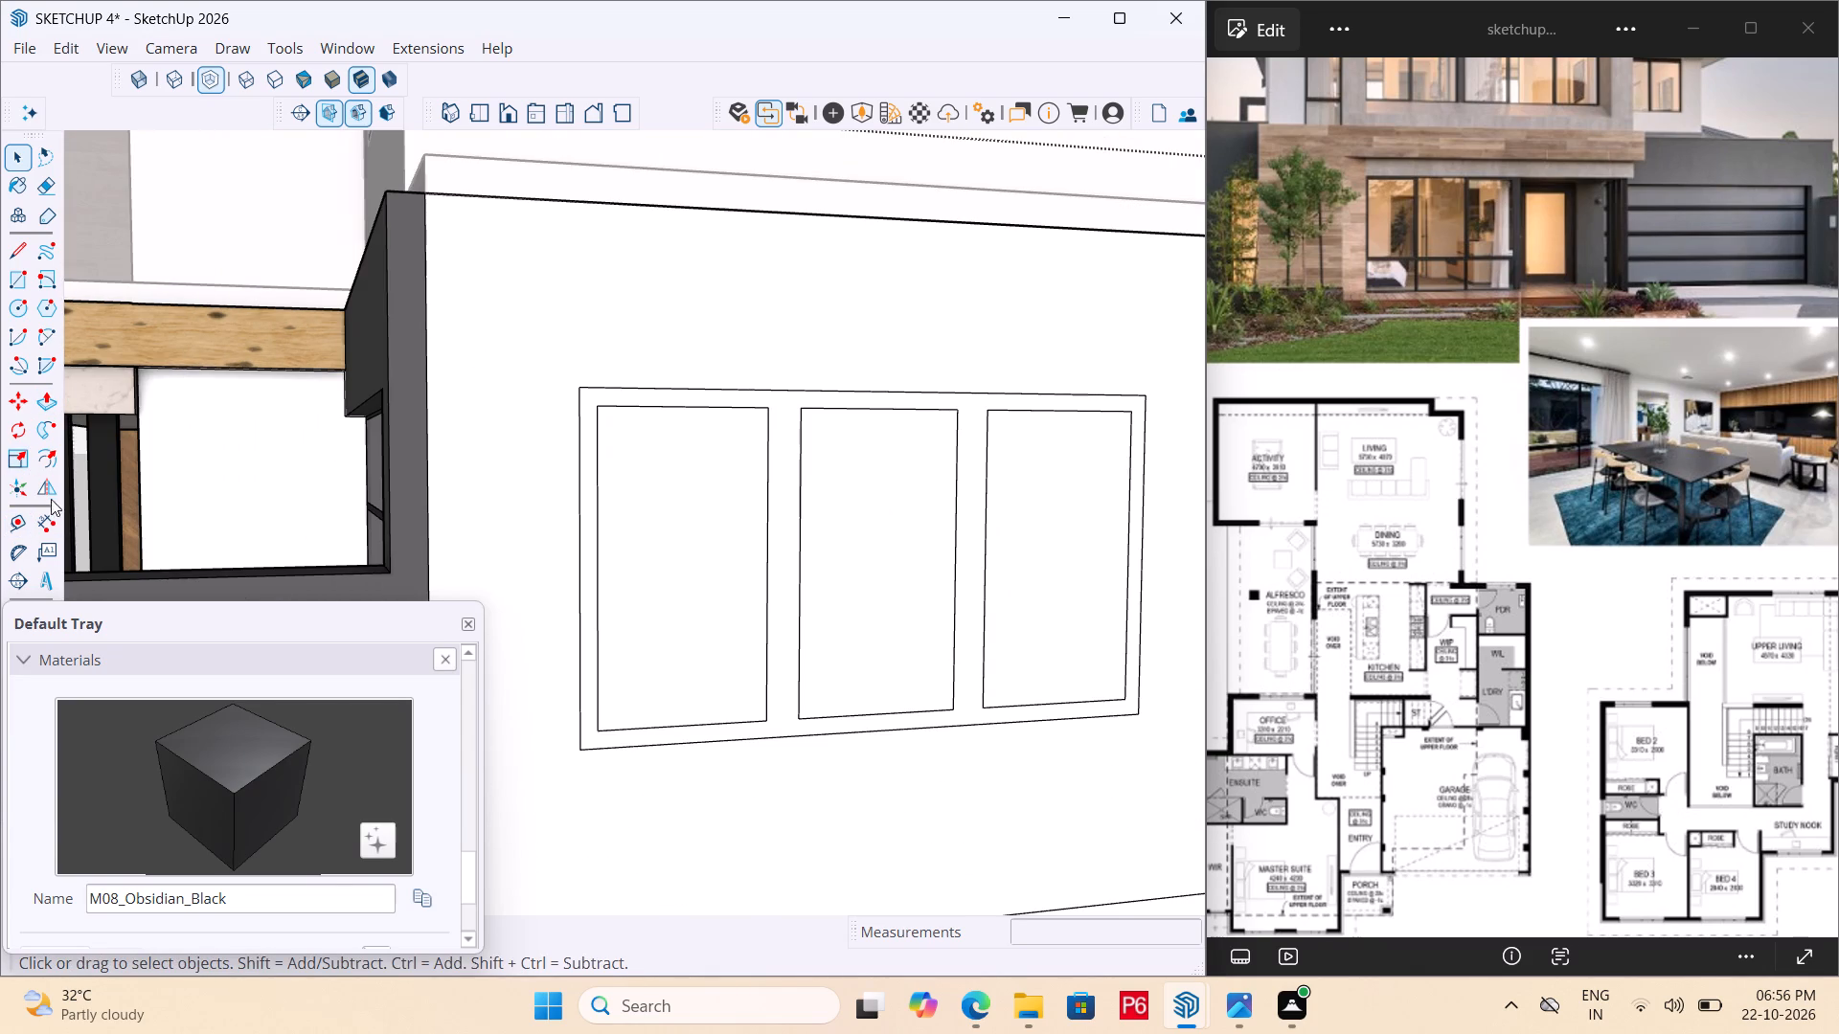
{"action": "scroll", "coordinate": [49, 473], "scroll_direction": "down", "scroll_amount": 1}
{"action": "scroll", "coordinate": [321, 788], "scroll_direction": "down", "scroll_amount": 3}
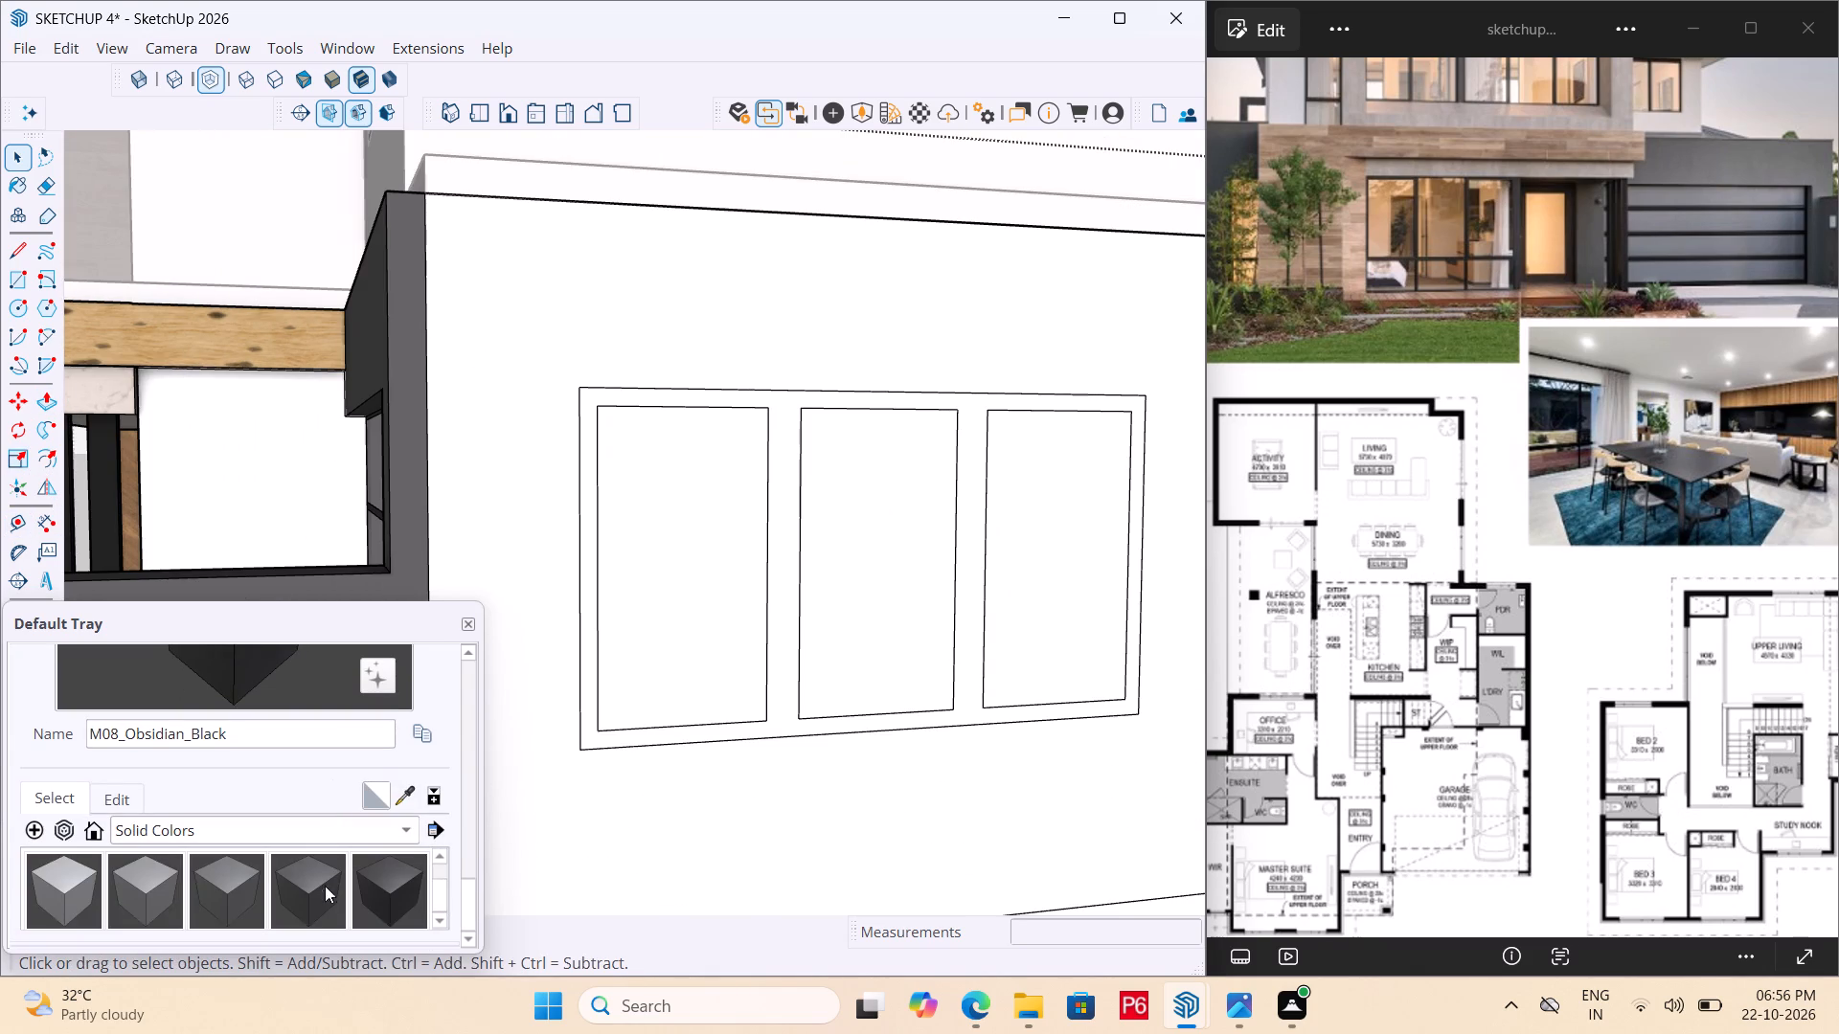
{"action": "left_click", "coordinate": [381, 881]}
{"action": "left_click", "coordinate": [590, 599]}
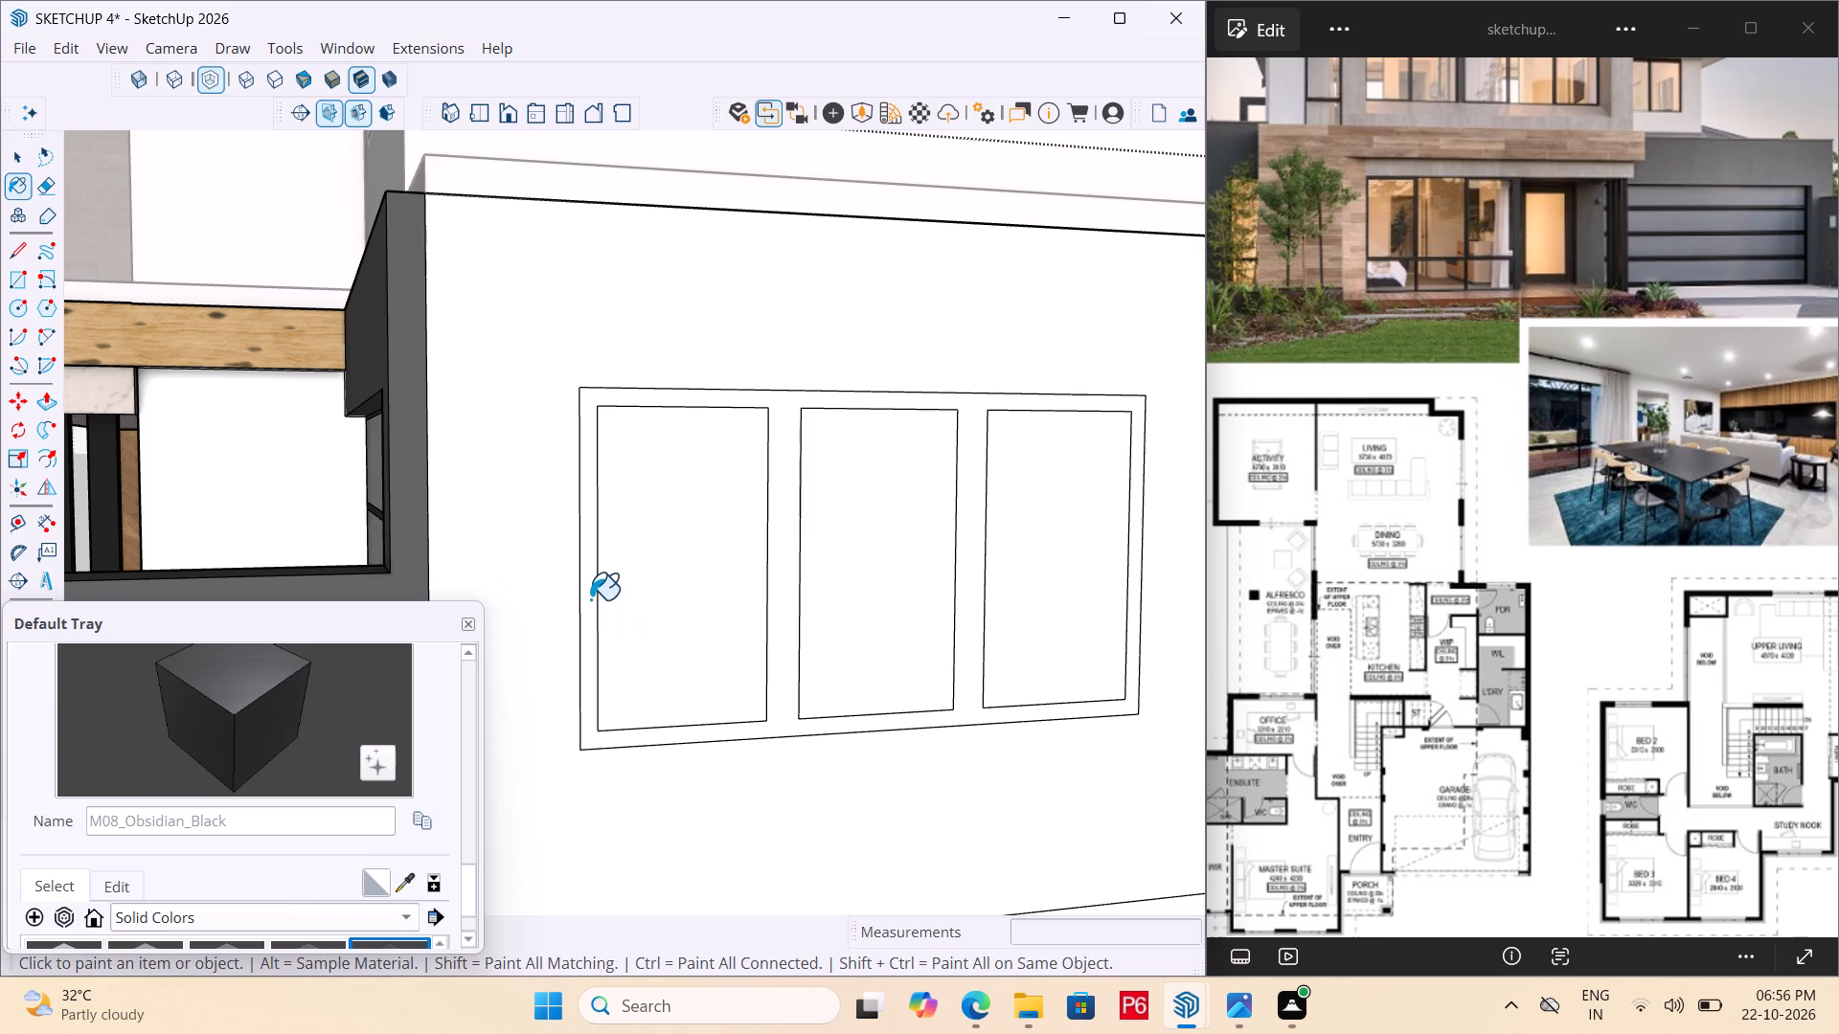
{"action": "scroll", "coordinate": [877, 482], "scroll_direction": "down", "scroll_amount": 5}
{"action": "key", "text": "space"}
Push the three panel faces inside the window frame 4" through the garage side wall to cut openings.
{"action": "middle_click_drag", "start_coordinate": [851, 596], "coordinate": [851, 612]}
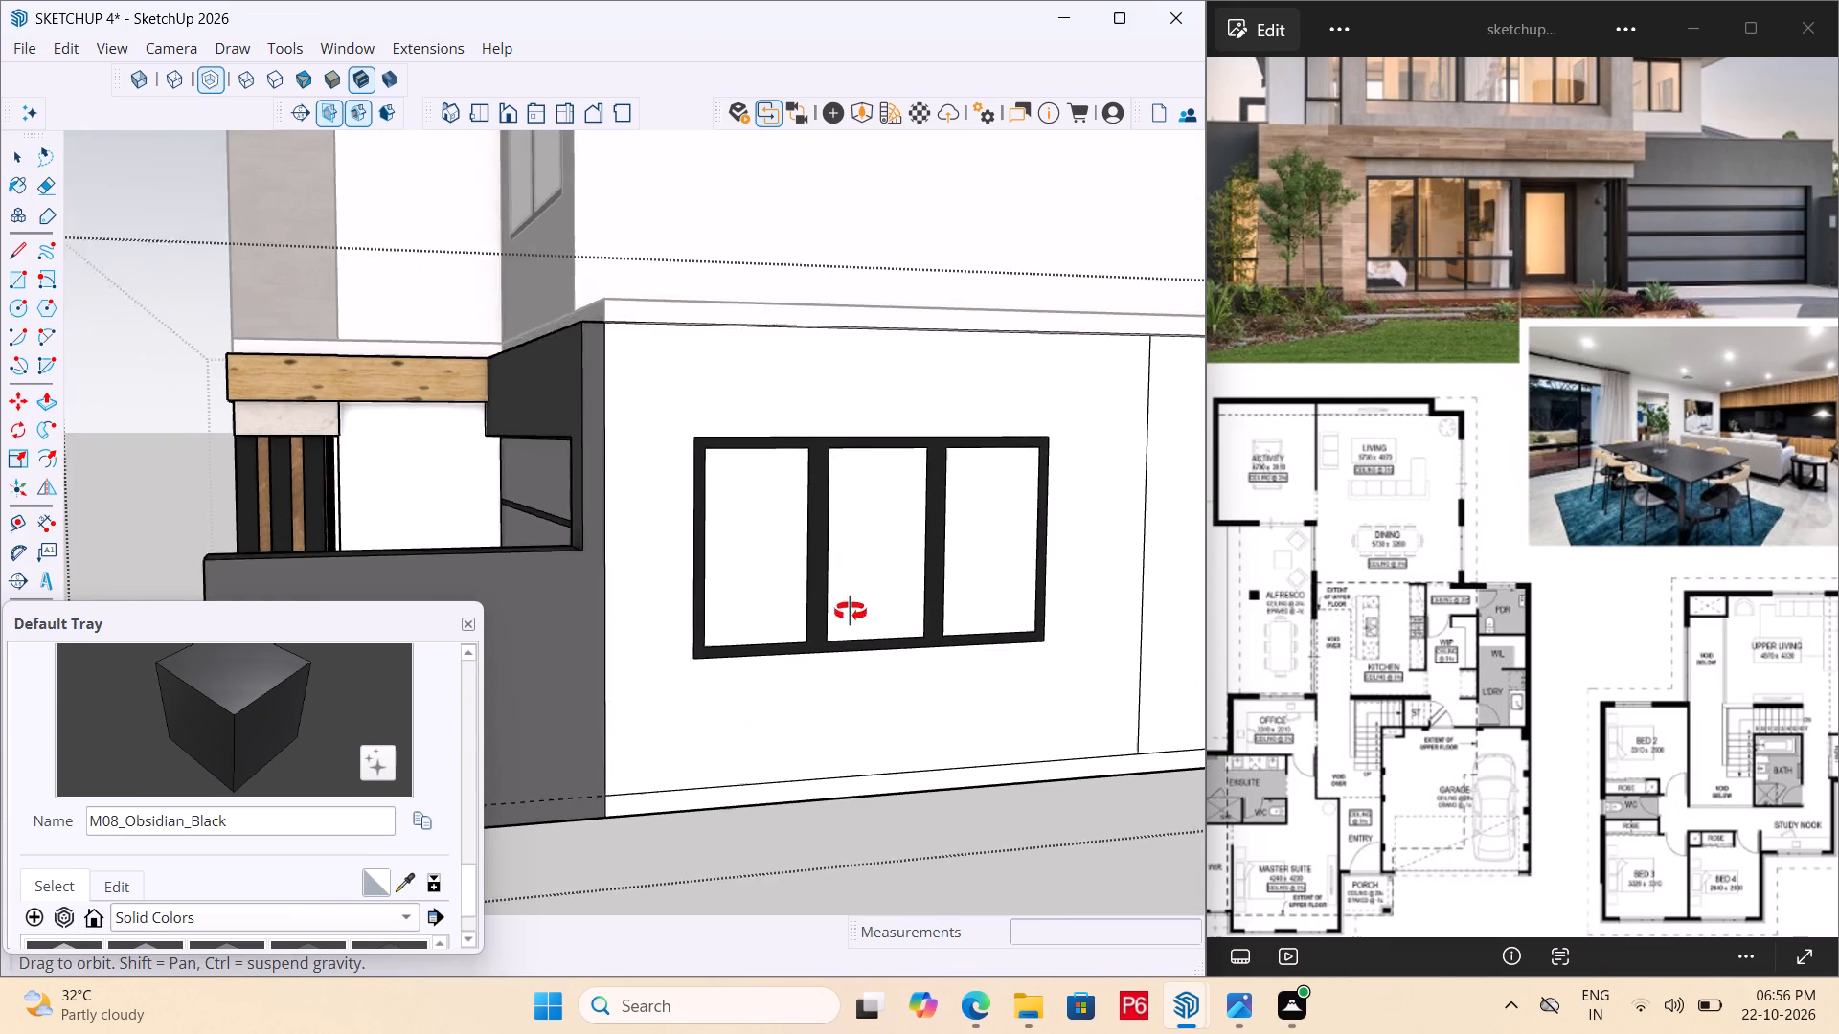
{"action": "middle_click_drag", "start_coordinate": [851, 612], "coordinate": [854, 656]}
{"action": "scroll", "coordinate": [848, 633], "scroll_direction": "up", "scroll_amount": 2}
{"action": "left_click", "coordinate": [738, 600]}
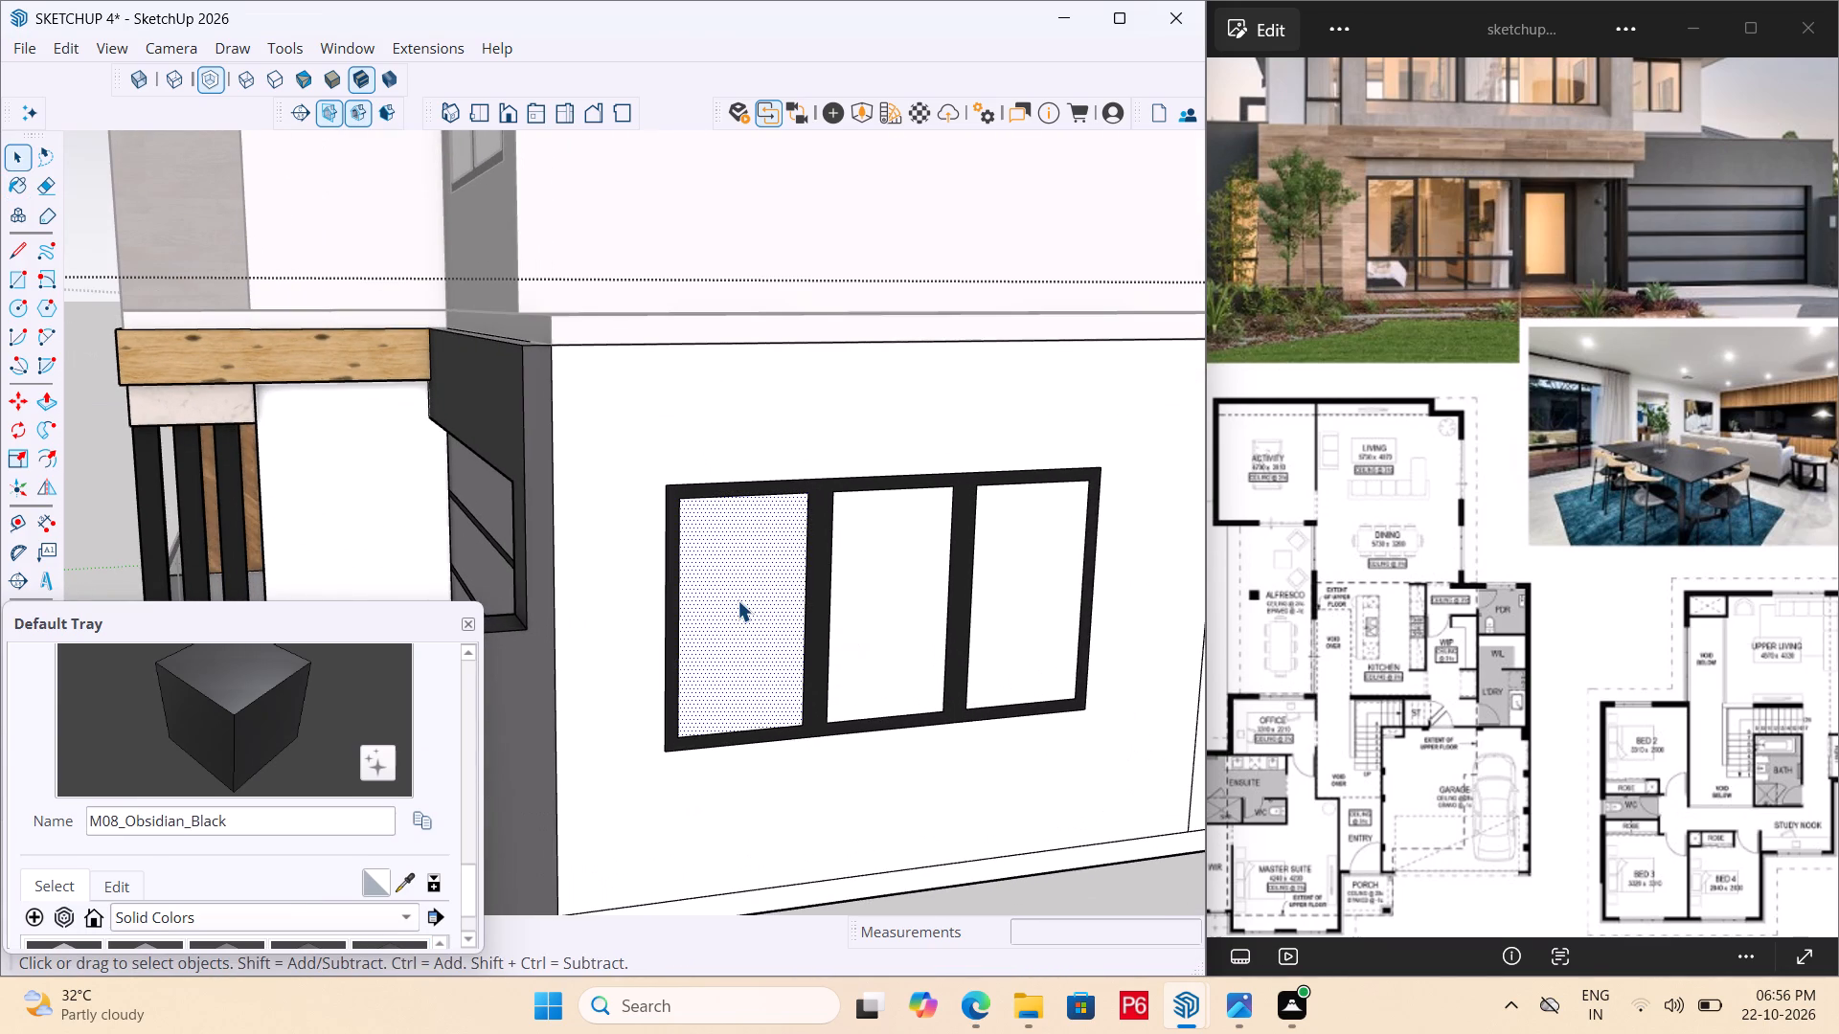
{"action": "key", "text": "p"}
{"action": "left_click", "coordinate": [736, 626]}
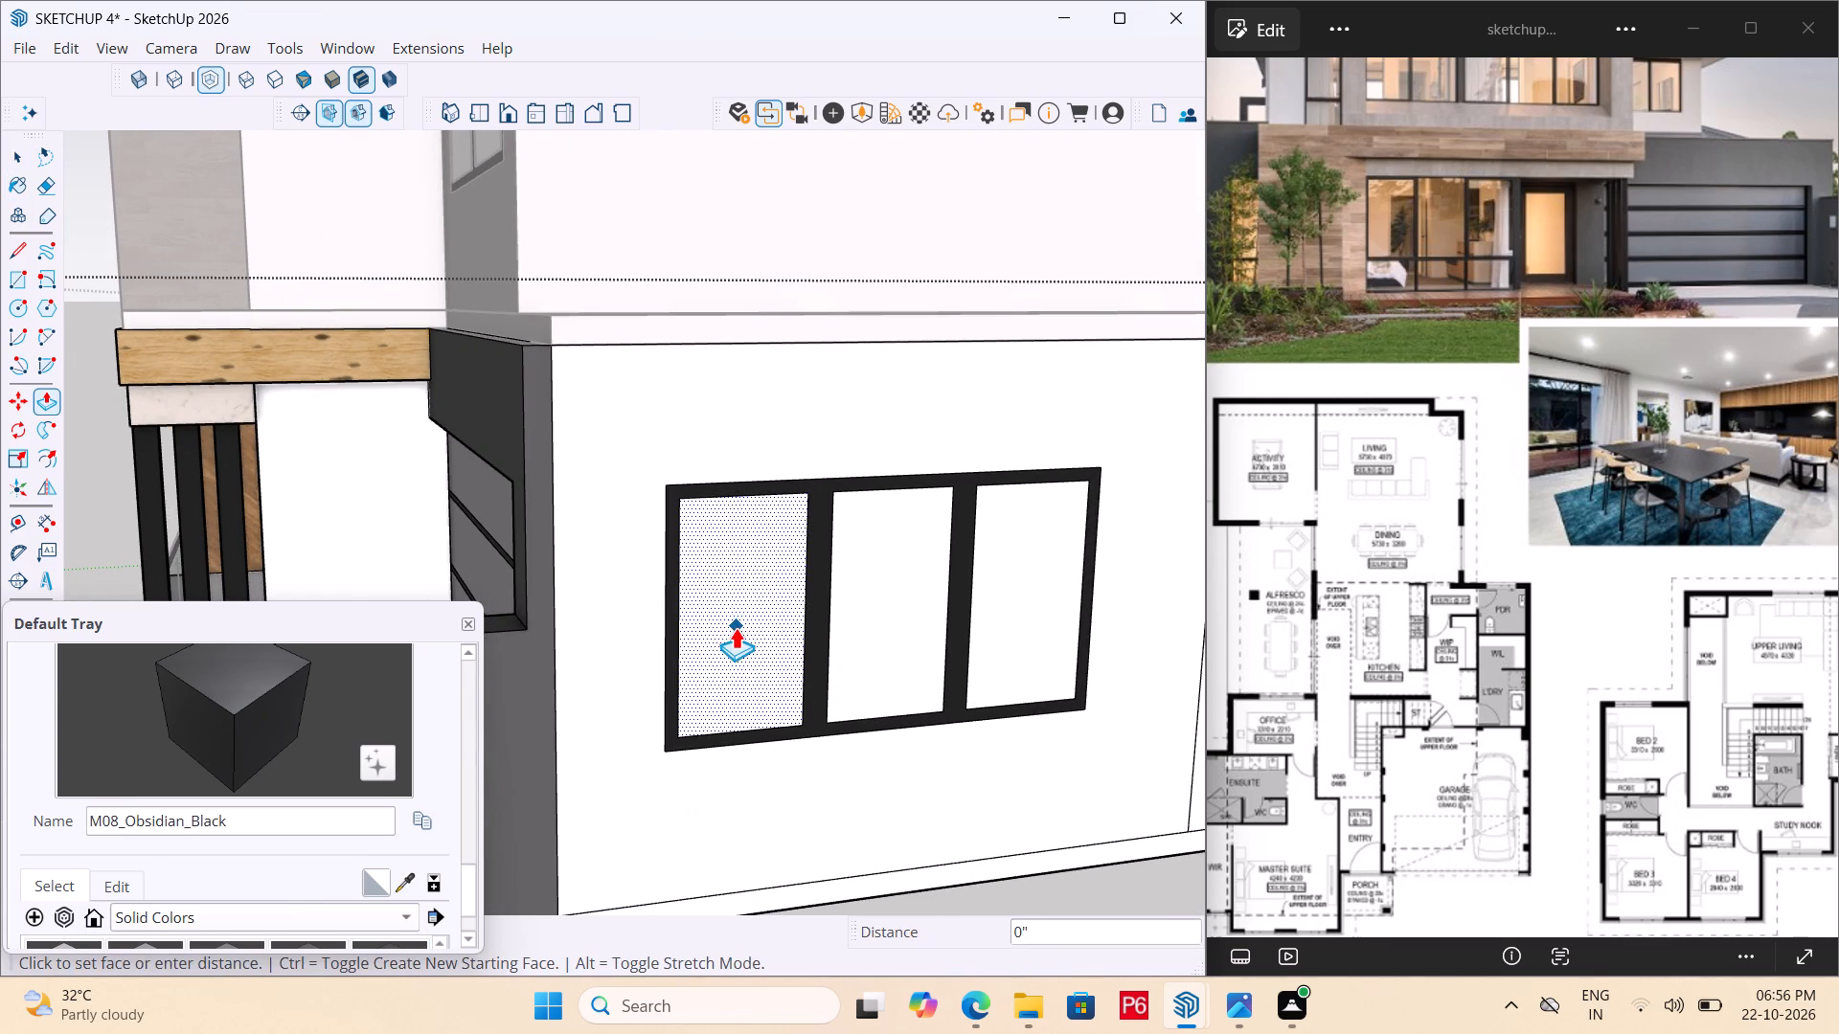
{"action": "left_click", "coordinate": [720, 590]}
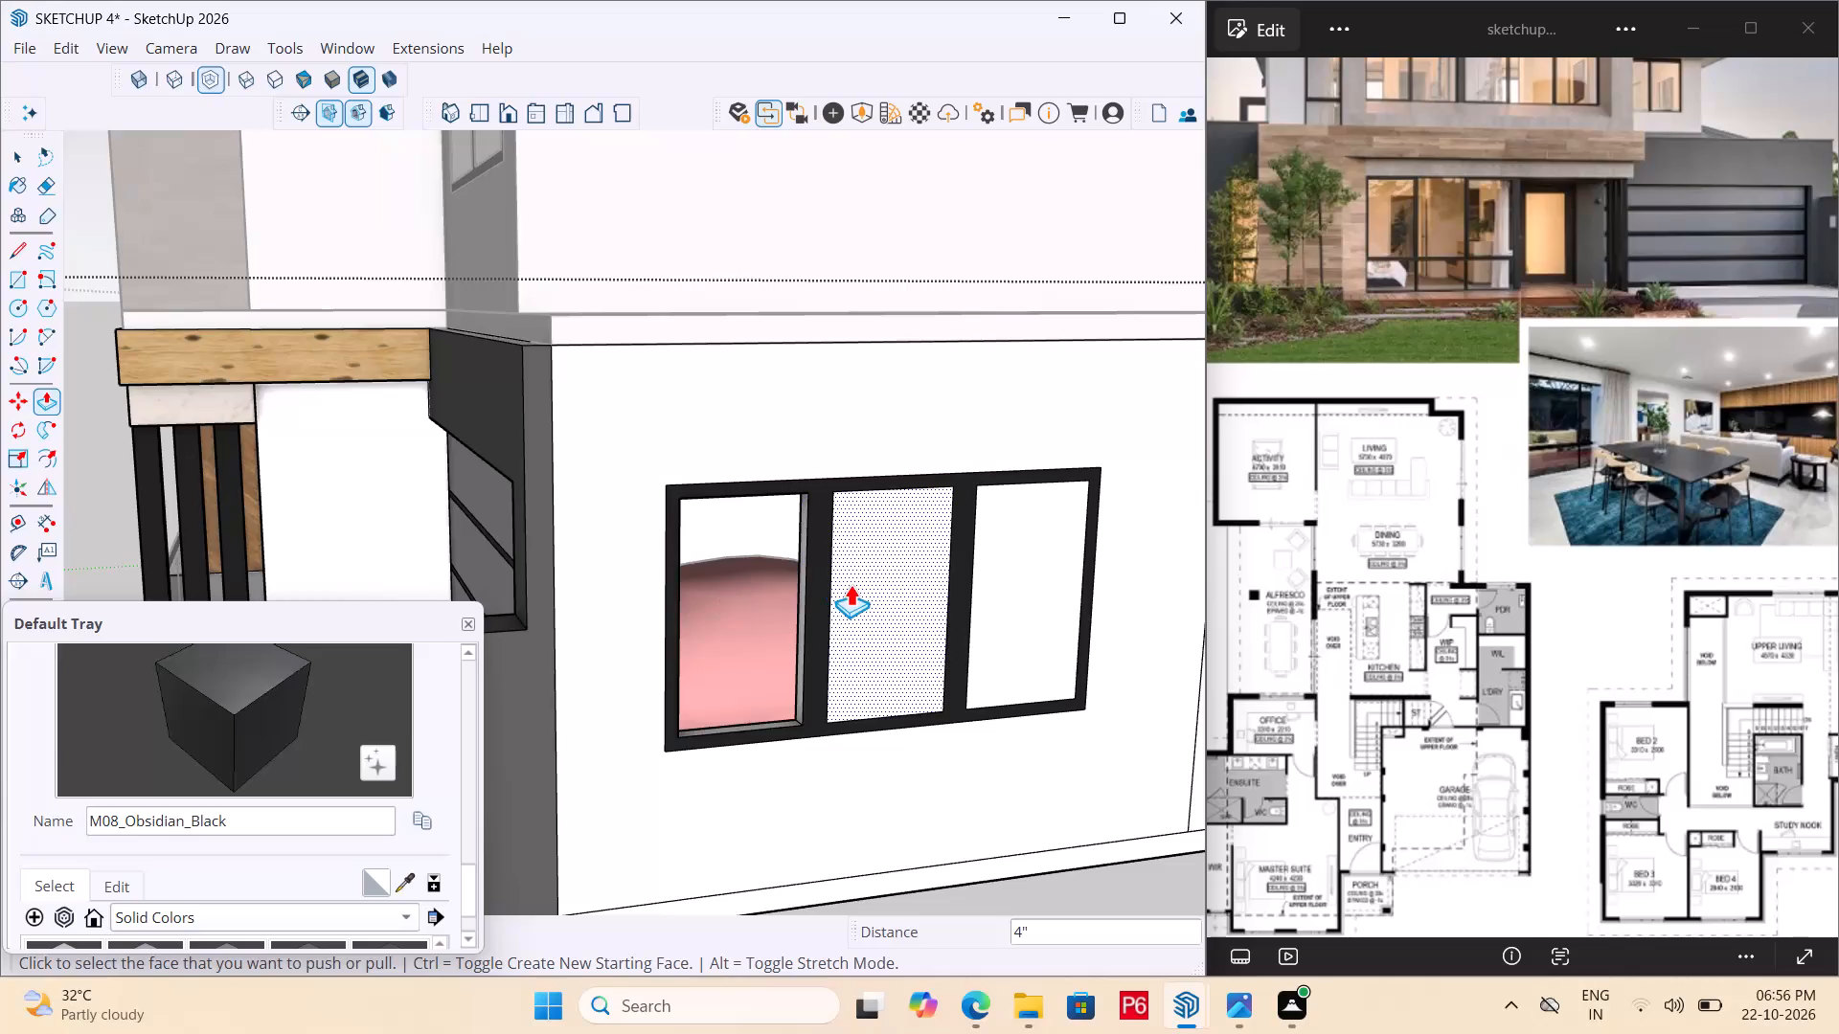
{"action": "double_click", "coordinate": [851, 584]}
{"action": "double_click", "coordinate": [1018, 586]}
Paint the sills and the far side reveals of the two window openings nearest the garage front with M08_Obsidian_Black.
{"action": "middle_click_drag", "start_coordinate": [953, 595], "coordinate": [772, 530]}
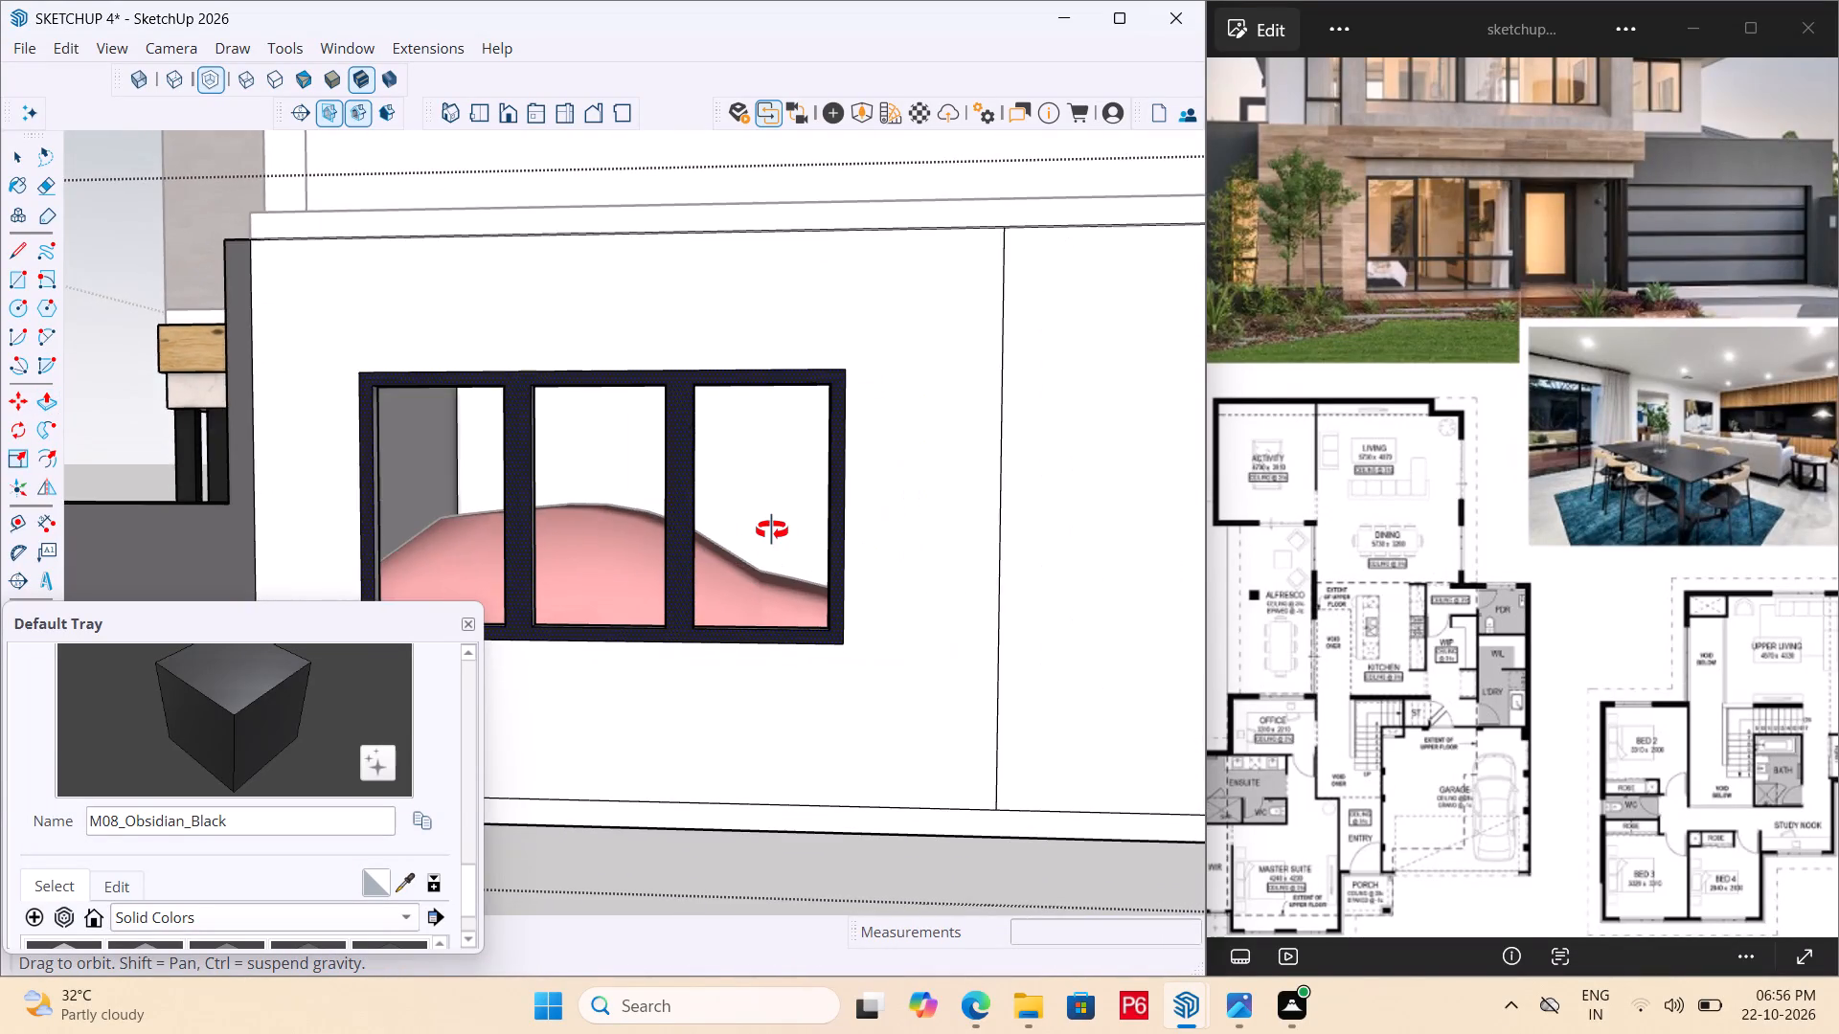
{"action": "middle_click_drag", "start_coordinate": [772, 530], "coordinate": [1040, 614]}
{"action": "scroll", "coordinate": [564, 337], "scroll_direction": "down", "scroll_amount": 2}
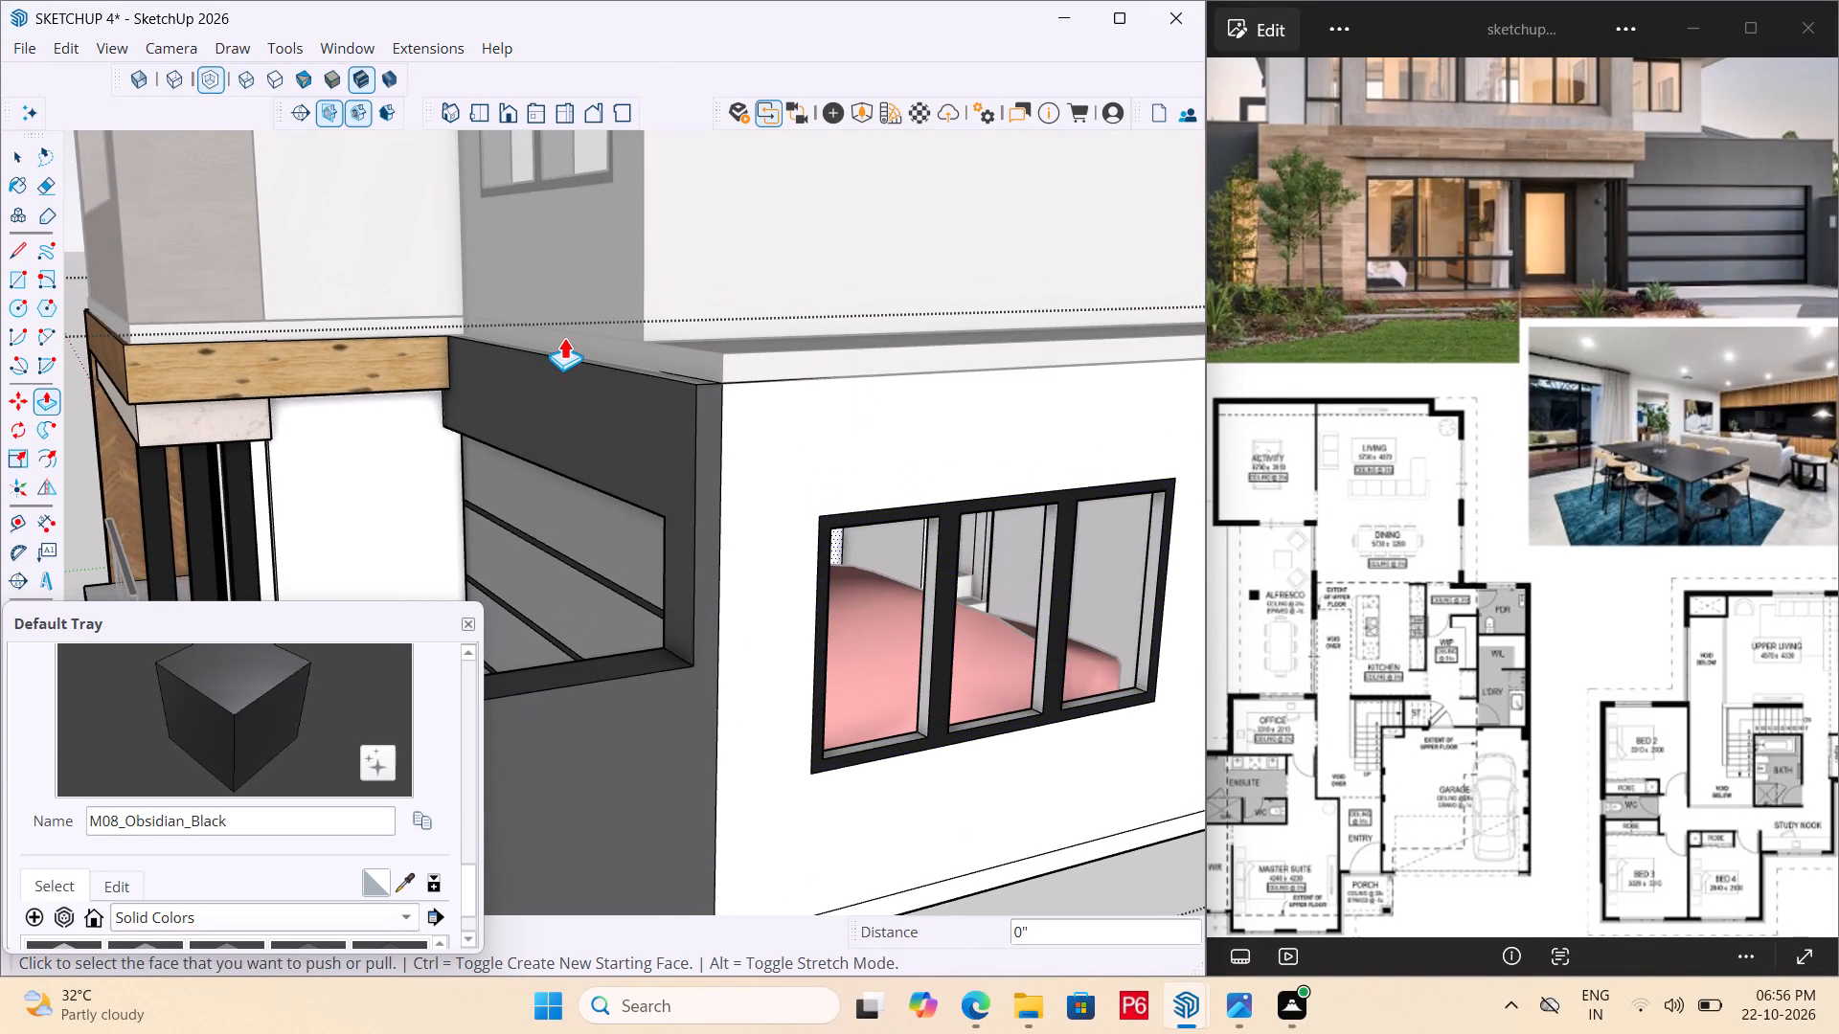
{"action": "scroll", "coordinate": [564, 337], "scroll_direction": "down", "scroll_amount": 1}
{"action": "scroll", "coordinate": [504, 696], "scroll_direction": "up", "scroll_amount": 3}
{"action": "scroll", "coordinate": [1067, 510], "scroll_direction": "up", "scroll_amount": 5}
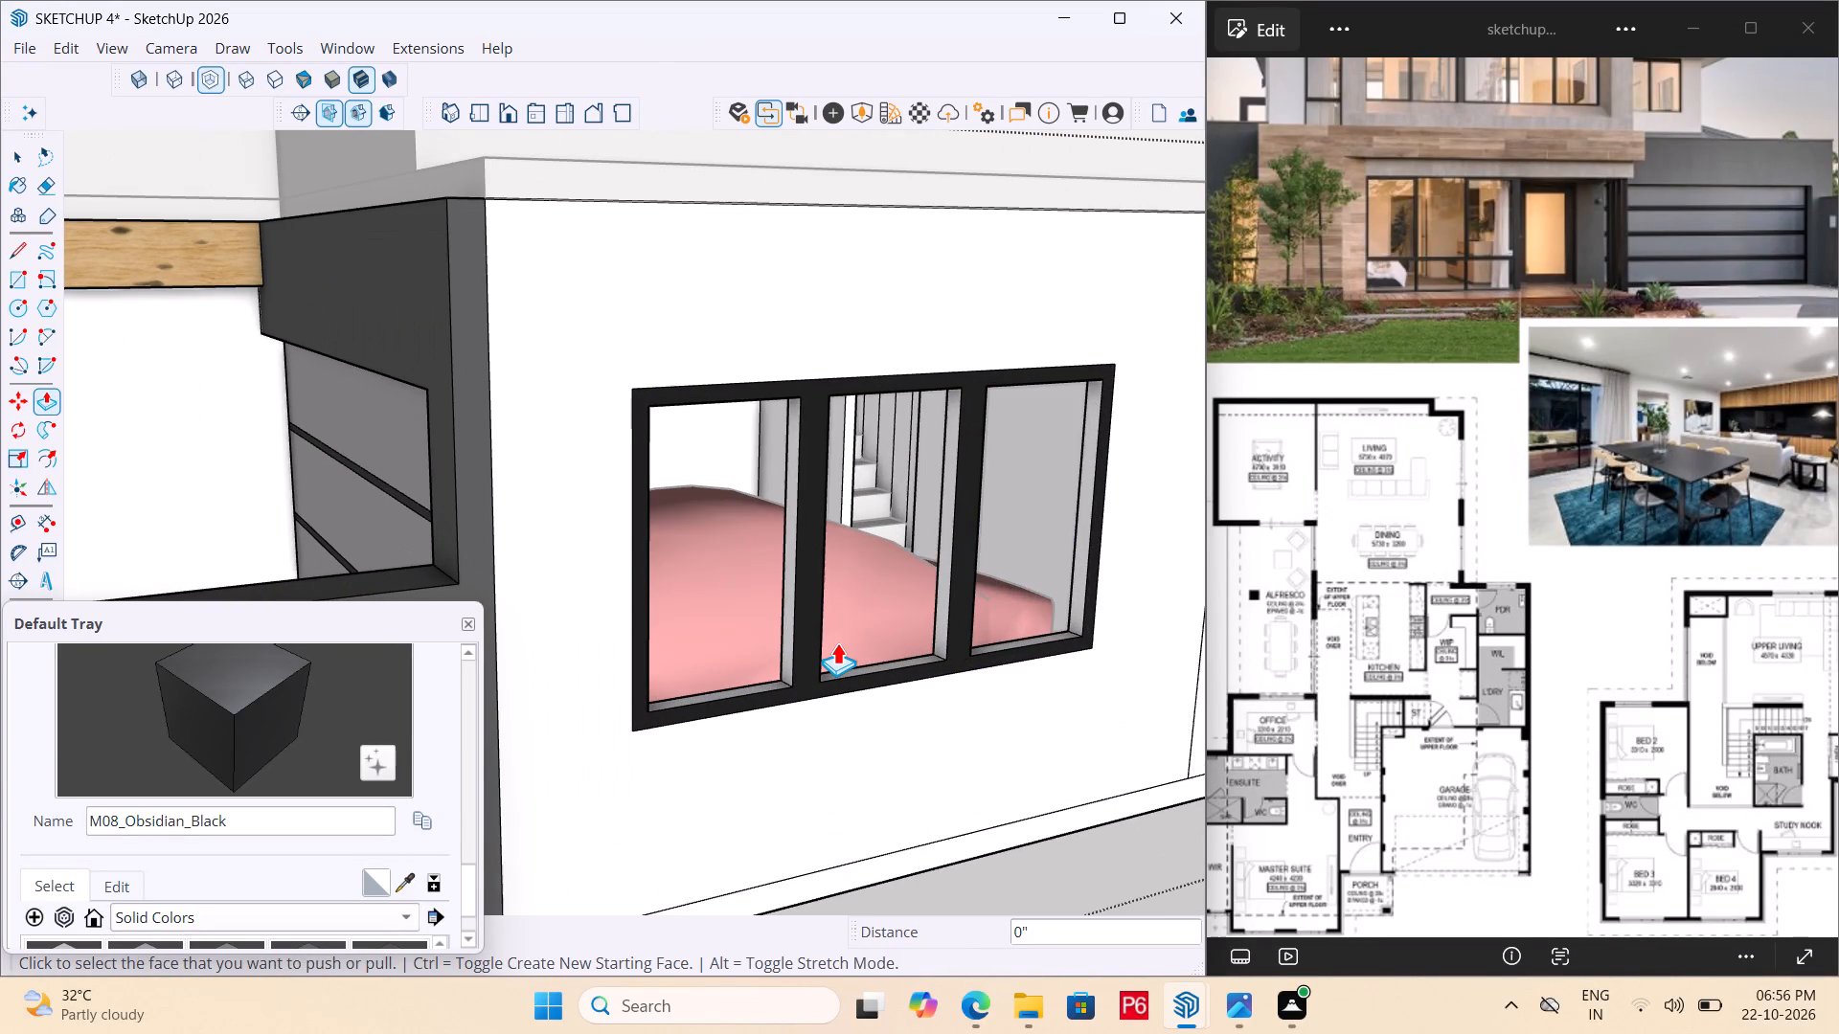
{"action": "scroll", "coordinate": [612, 785], "scroll_direction": "up", "scroll_amount": 2}
{"action": "middle_click", "coordinate": [749, 677]}
{"action": "middle_click_drag", "start_coordinate": [761, 691], "coordinate": [819, 778]}
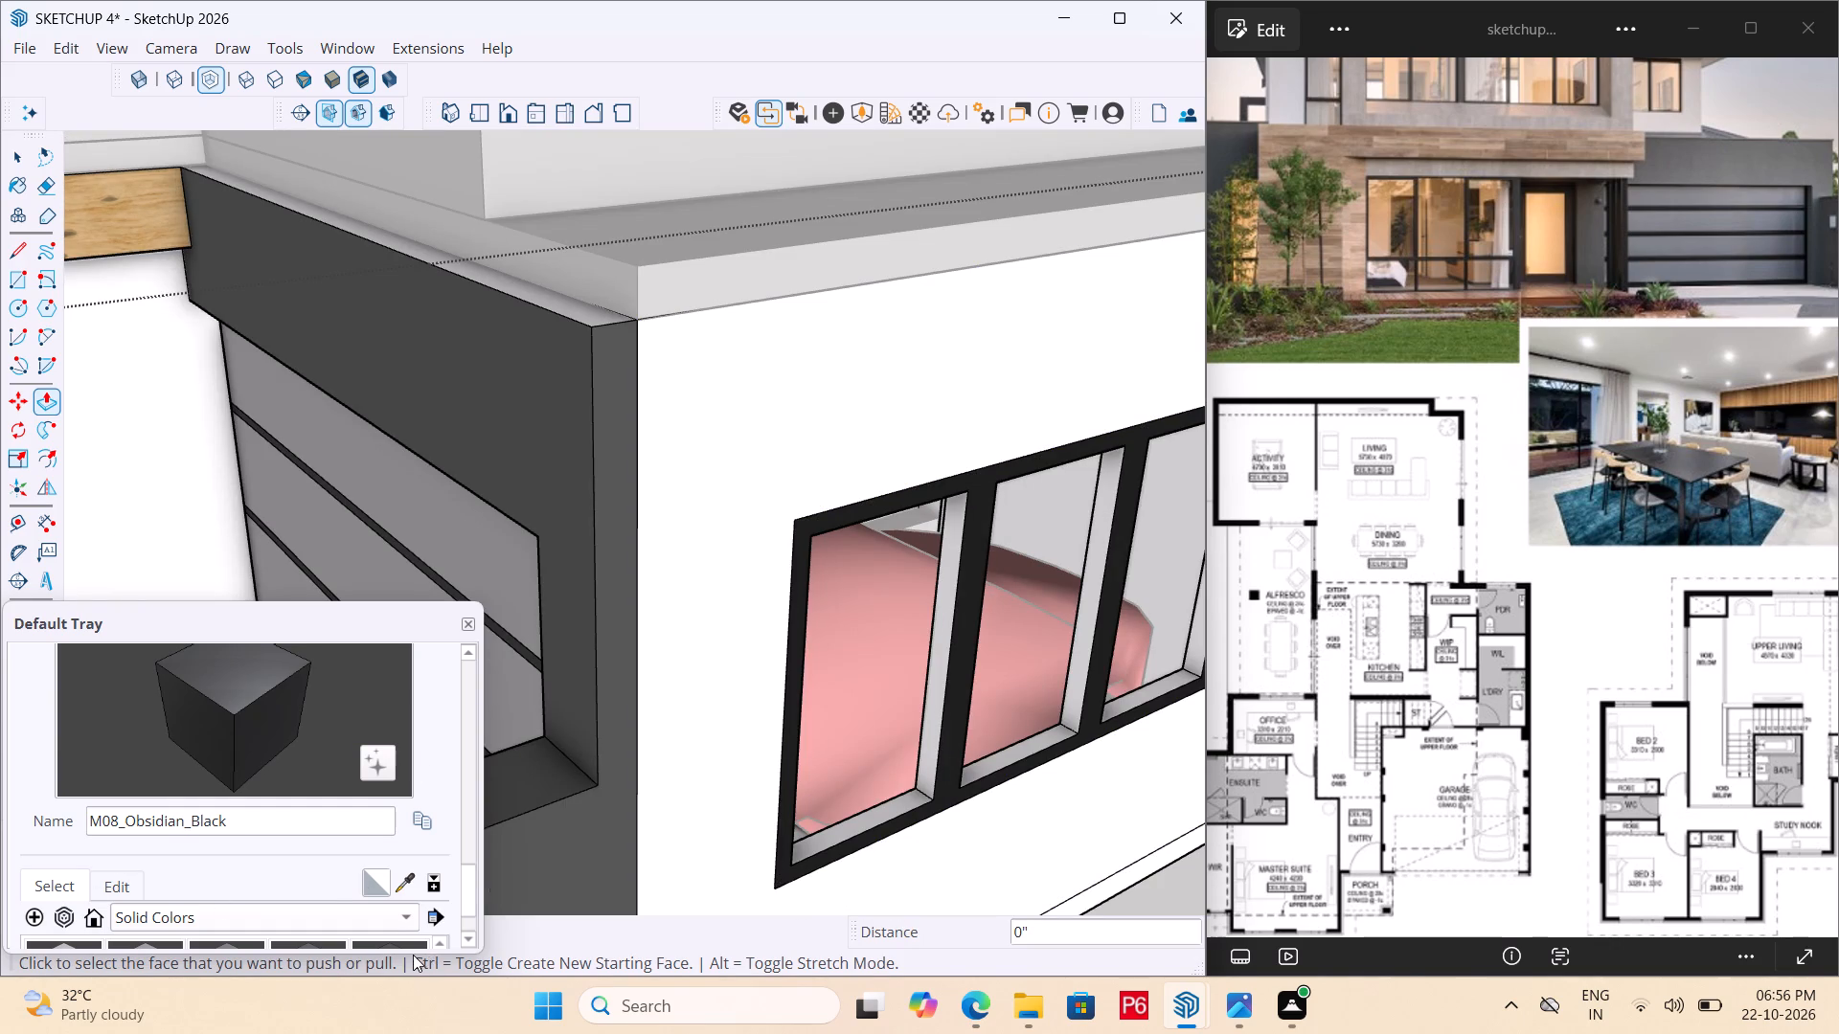
{"action": "key", "text": "b"}
{"action": "scroll", "coordinate": [943, 629], "scroll_direction": "up", "scroll_amount": 3}
{"action": "left_click_drag", "start_coordinate": [943, 628], "coordinate": [933, 655]}
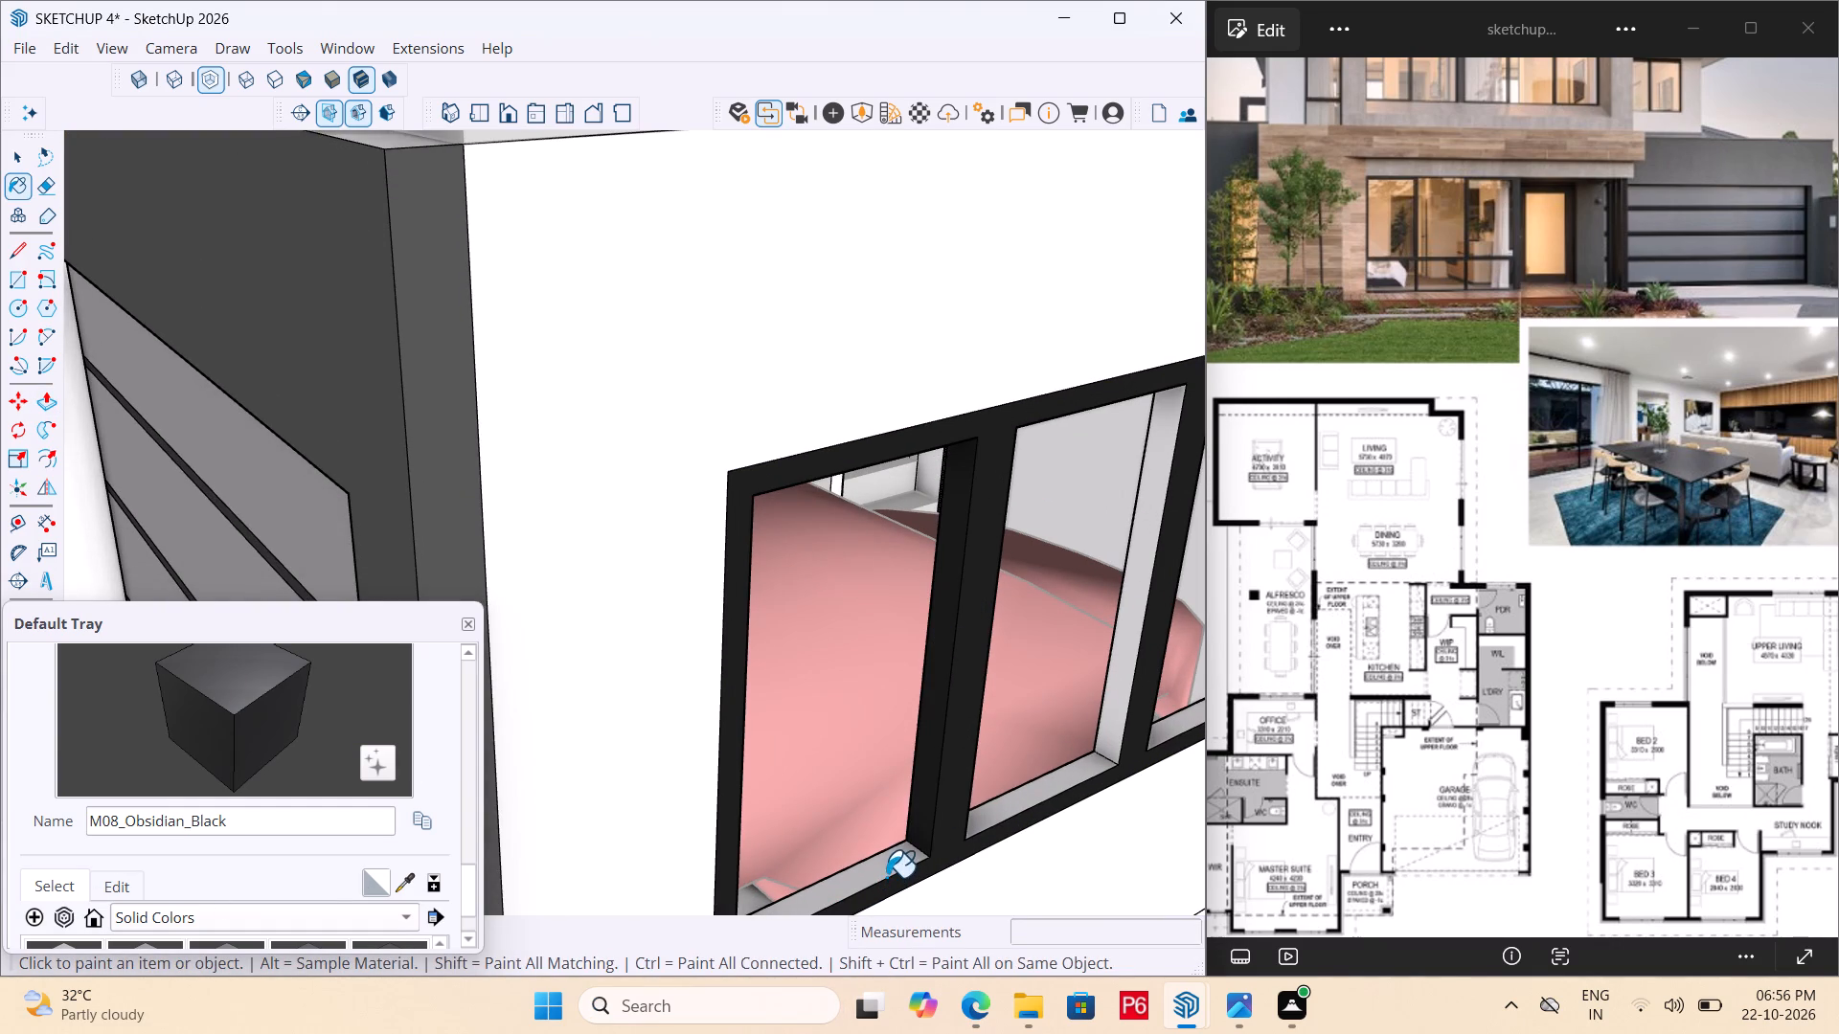
{"action": "left_click", "coordinate": [891, 869]}
{"action": "left_click", "coordinate": [989, 813]}
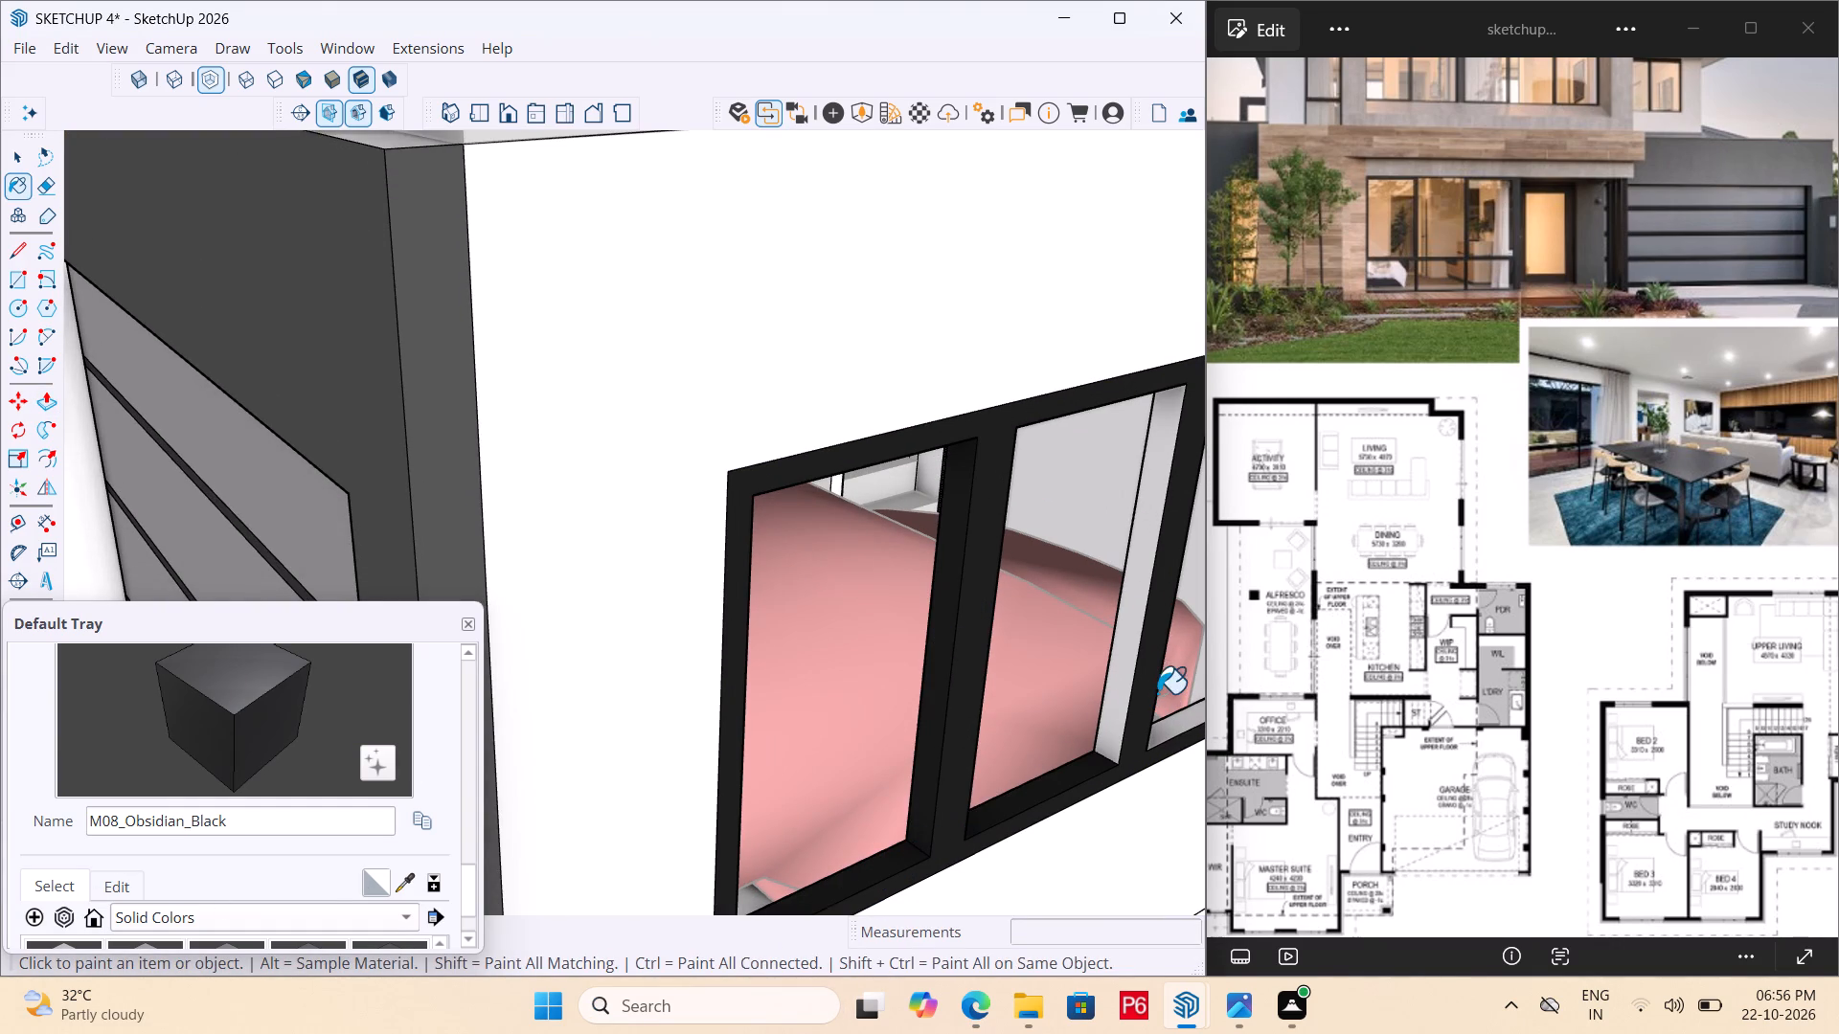
{"action": "left_click", "coordinate": [1116, 685]}
Paint the sill and far side reveal of the window opening farthest from the garage front with M08_Obsidian_Black.
{"action": "scroll", "coordinate": [277, 684], "scroll_direction": "down", "scroll_amount": 4}
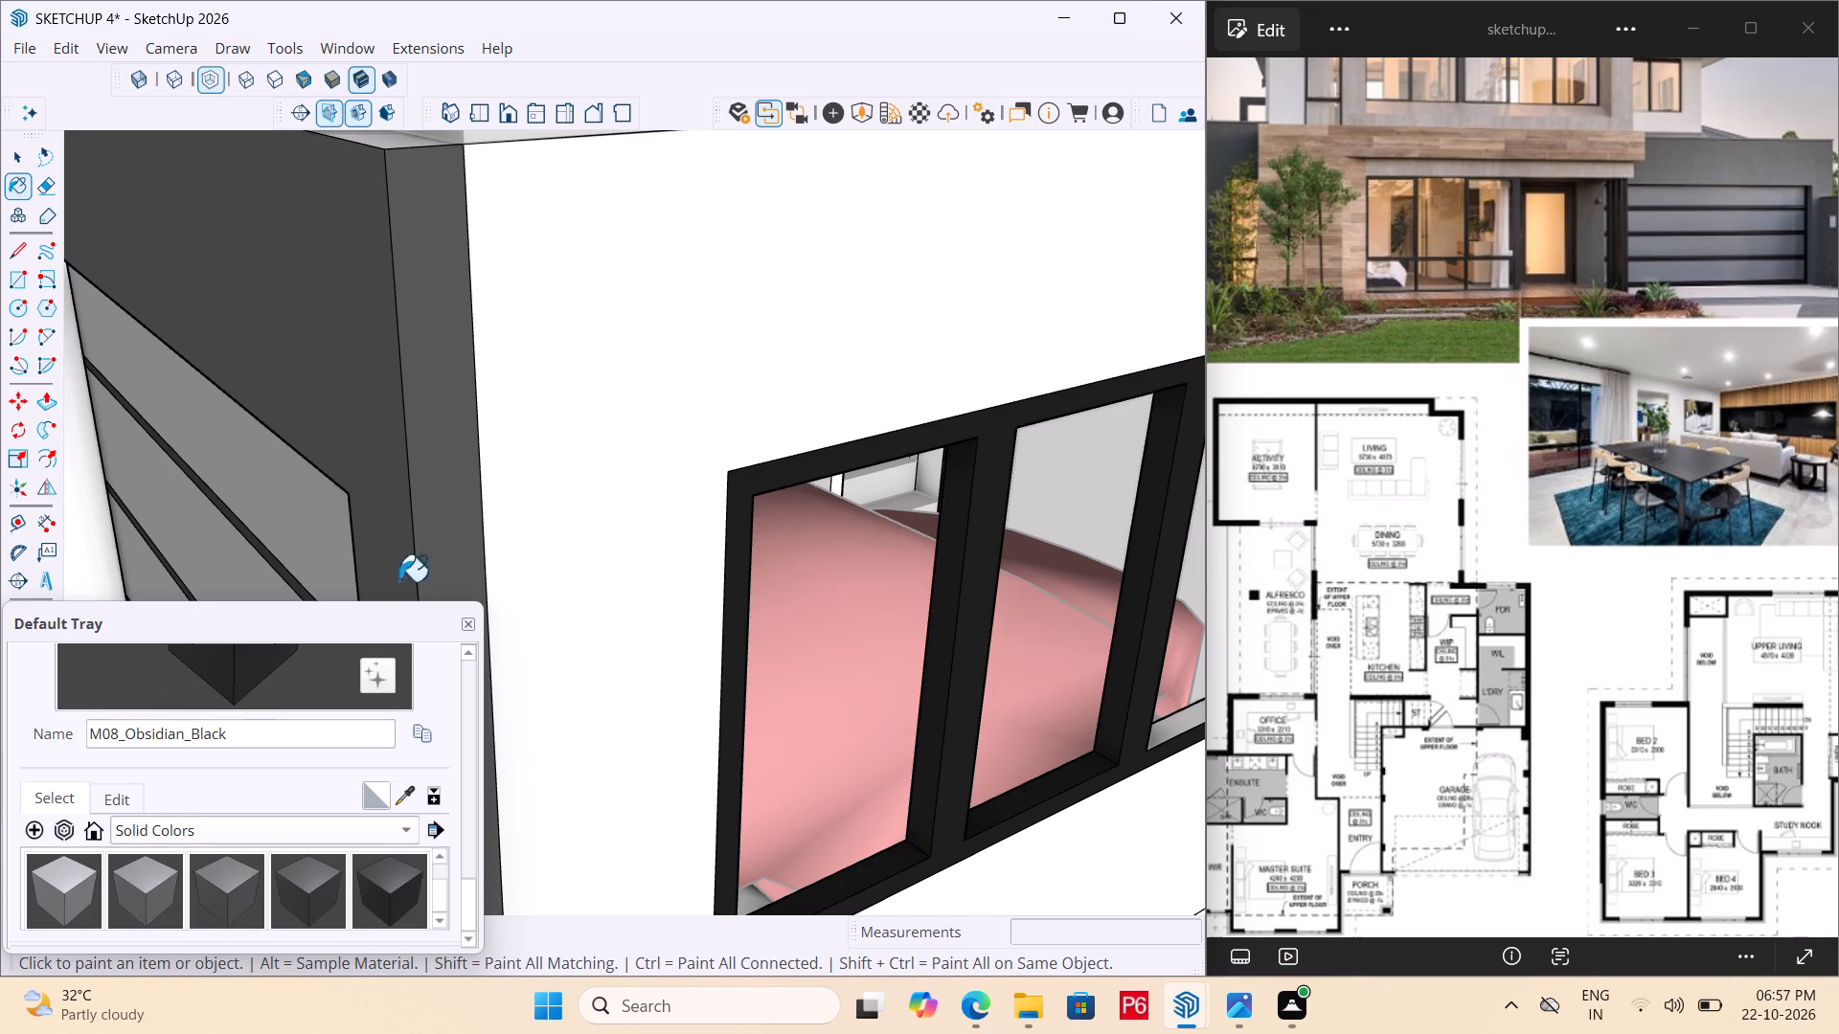
{"action": "scroll", "coordinate": [576, 528], "scroll_direction": "down", "scroll_amount": 5}
{"action": "scroll", "coordinate": [1156, 565], "scroll_direction": "up", "scroll_amount": 5}
{"action": "scroll", "coordinate": [1063, 643], "scroll_direction": "up", "scroll_amount": 1}
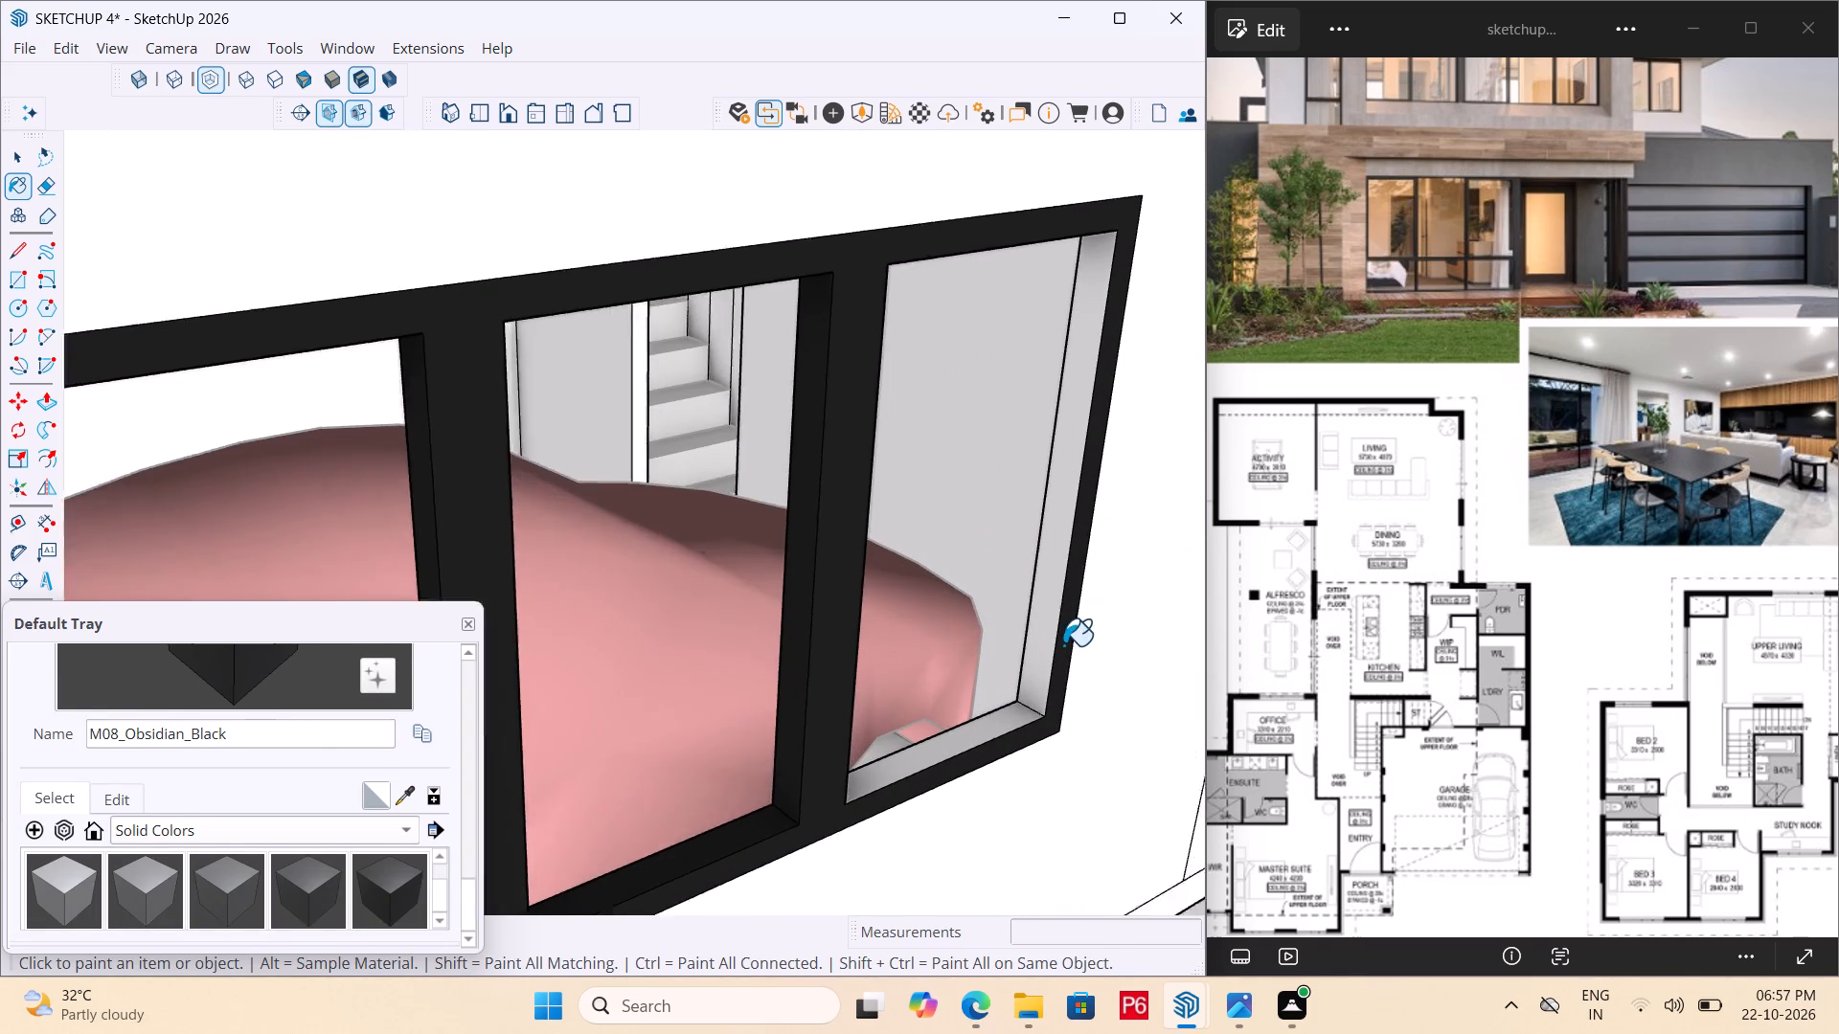
{"action": "scroll", "coordinate": [1063, 645], "scroll_direction": "up", "scroll_amount": 3}
{"action": "left_click", "coordinate": [1033, 659]}
{"action": "left_click", "coordinate": [987, 769]}
{"action": "left_click", "coordinate": [999, 733]}
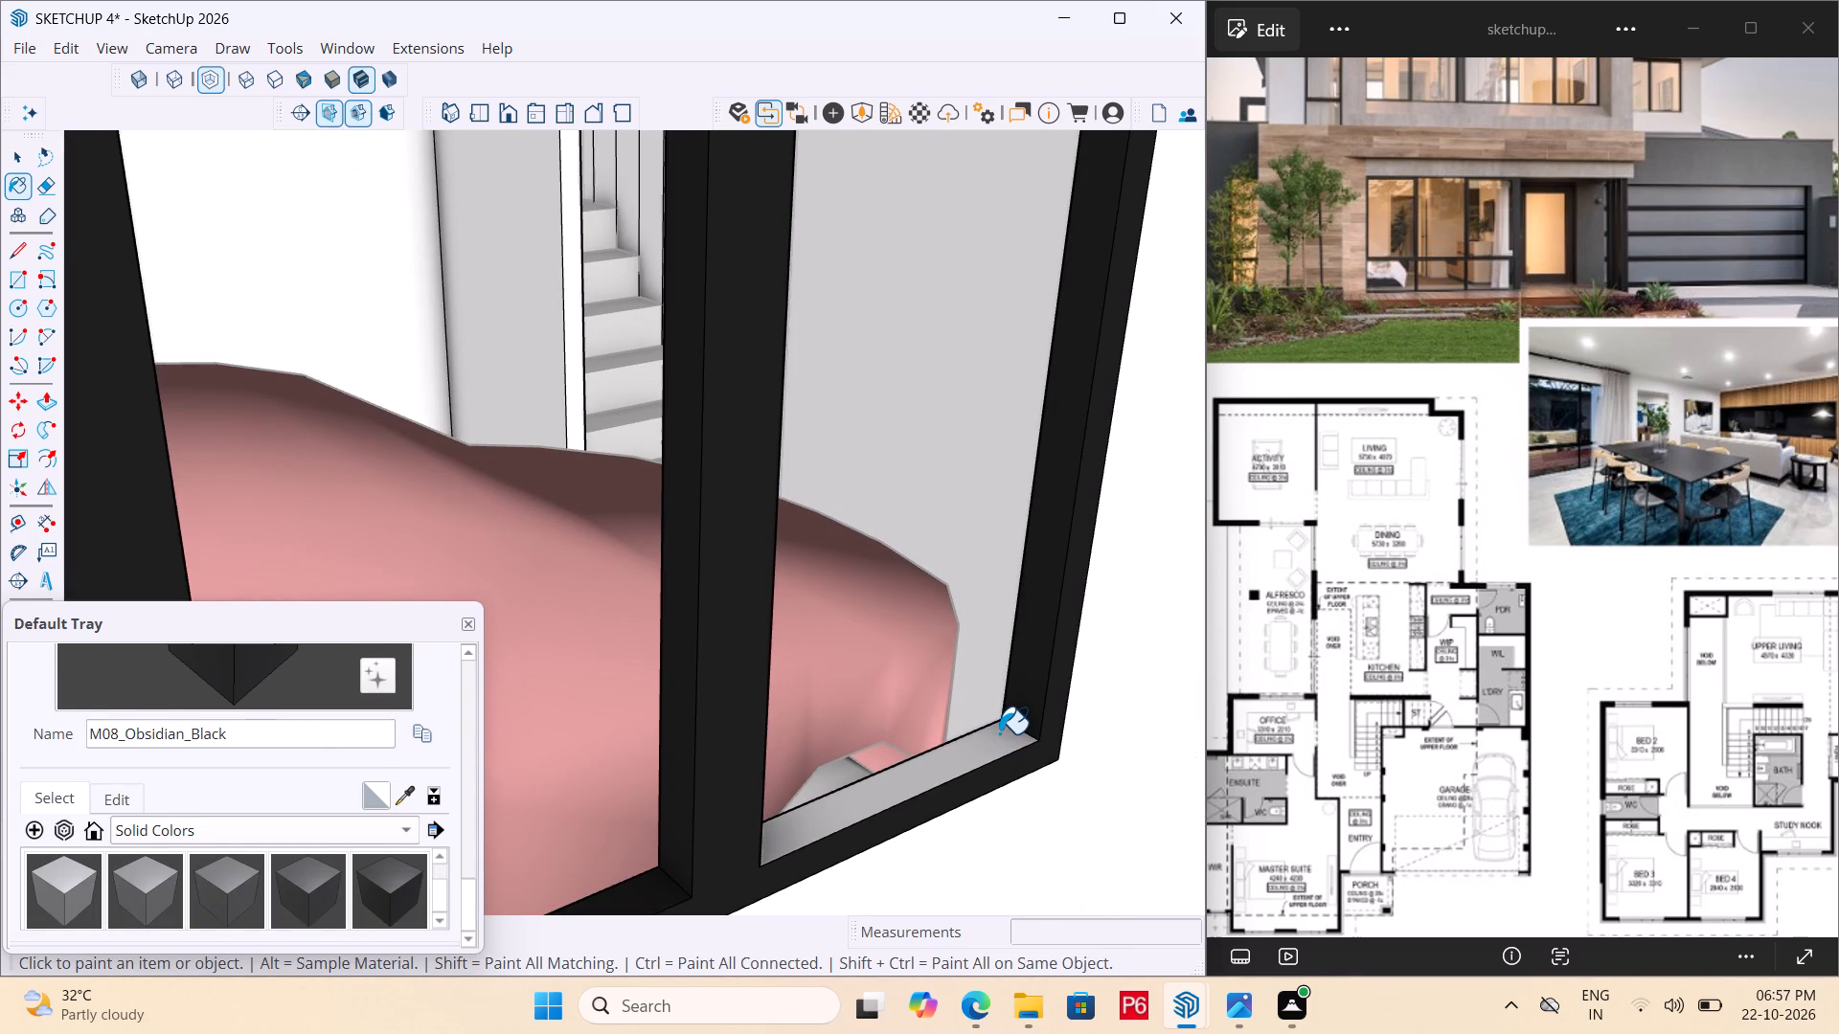
Paint the side reveals nearest the garage front in all three window openings with M08_Obsidian_Black.
{"action": "scroll", "coordinate": [1033, 707], "scroll_direction": "down", "scroll_amount": 12}
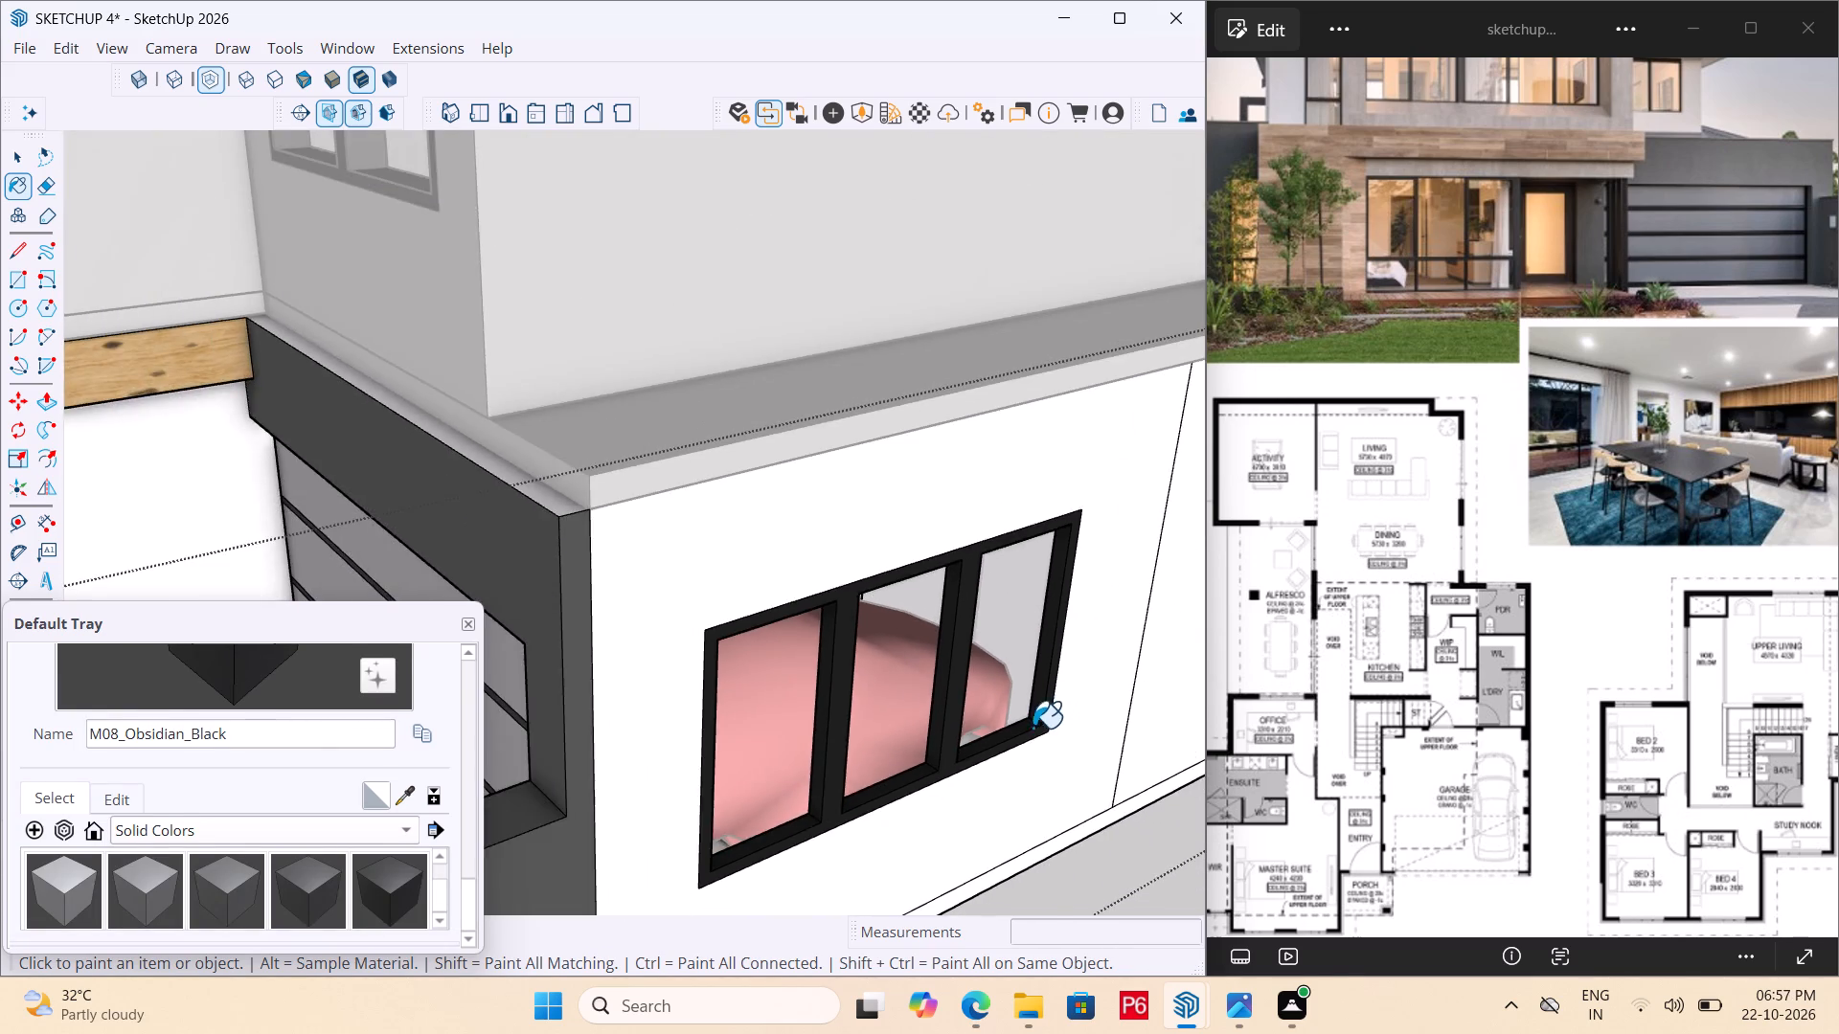
{"action": "middle_click_drag", "start_coordinate": [1008, 710], "coordinate": [488, 596]}
{"action": "scroll", "coordinate": [1253, 486], "scroll_direction": "down", "scroll_amount": 4}
{"action": "scroll", "coordinate": [685, 517], "scroll_direction": "down", "scroll_amount": 2}
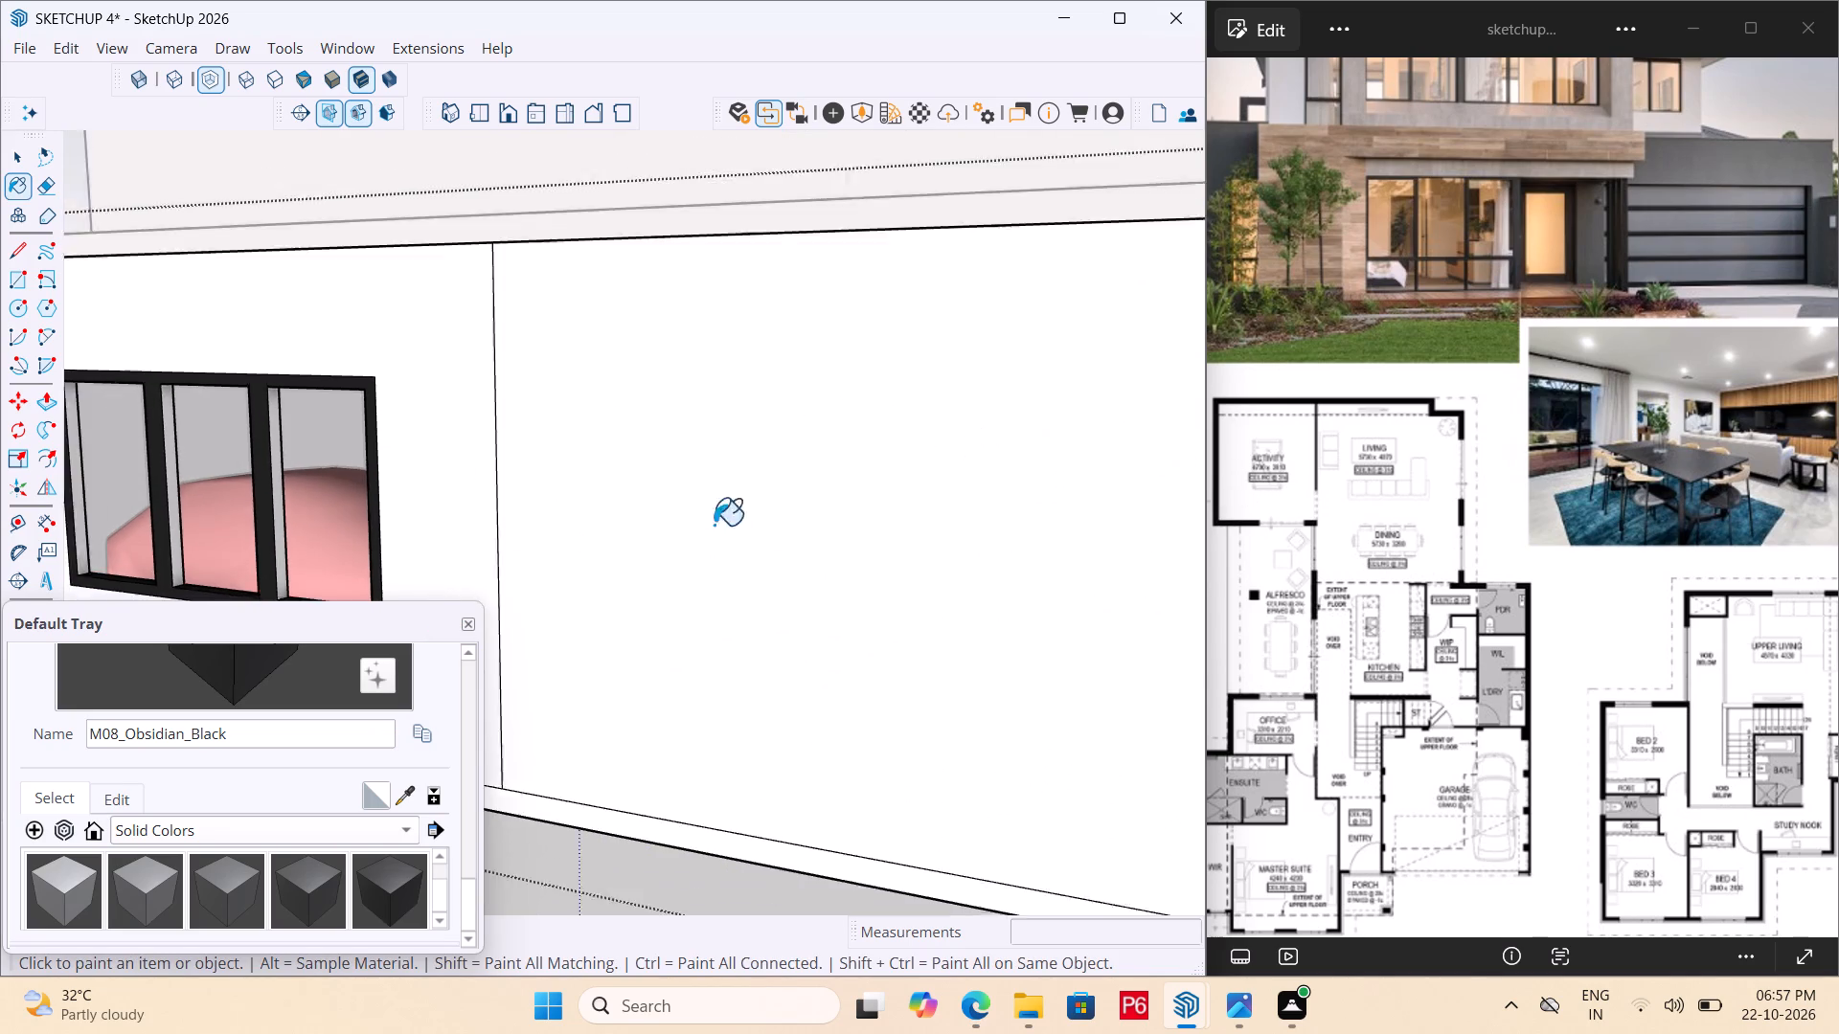
{"action": "scroll", "coordinate": [714, 525], "scroll_direction": "down", "scroll_amount": 4}
{"action": "scroll", "coordinate": [104, 504], "scroll_direction": "up", "scroll_amount": 8}
{"action": "scroll", "coordinate": [444, 550], "scroll_direction": "up", "scroll_amount": 5}
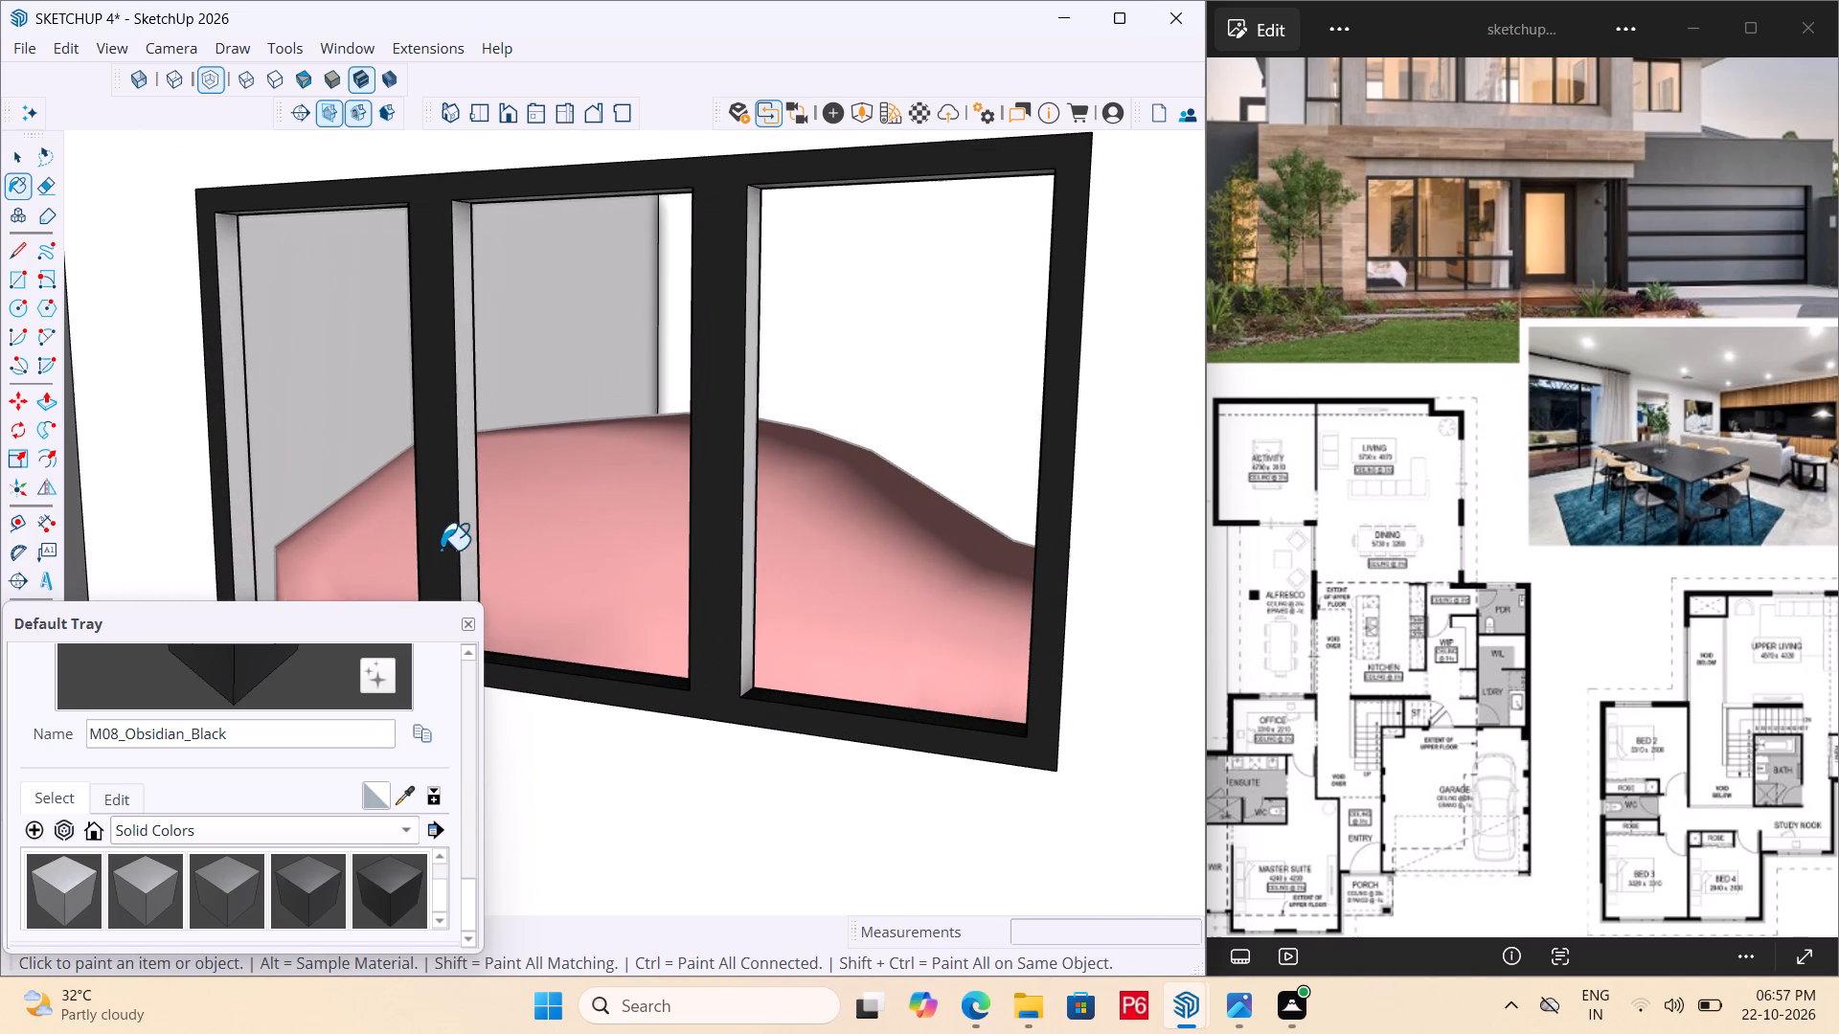
{"action": "left_click", "coordinate": [238, 455]}
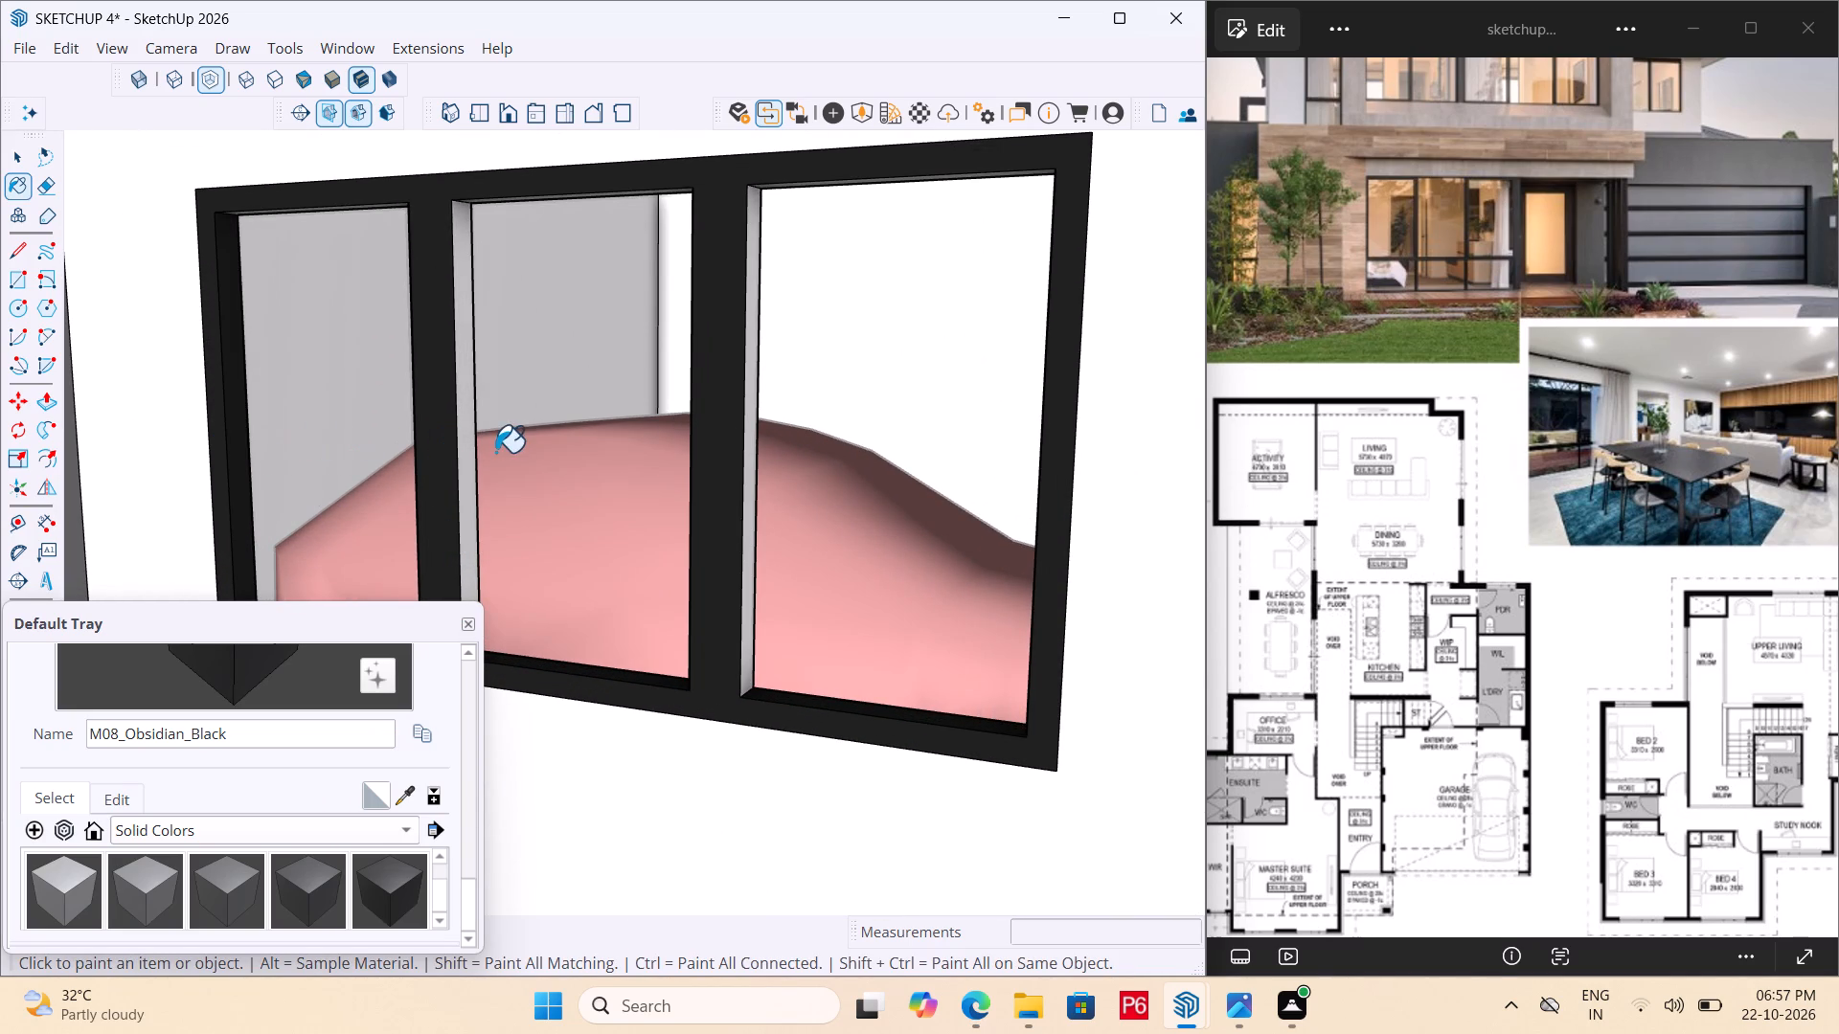
{"action": "left_click", "coordinate": [469, 472]}
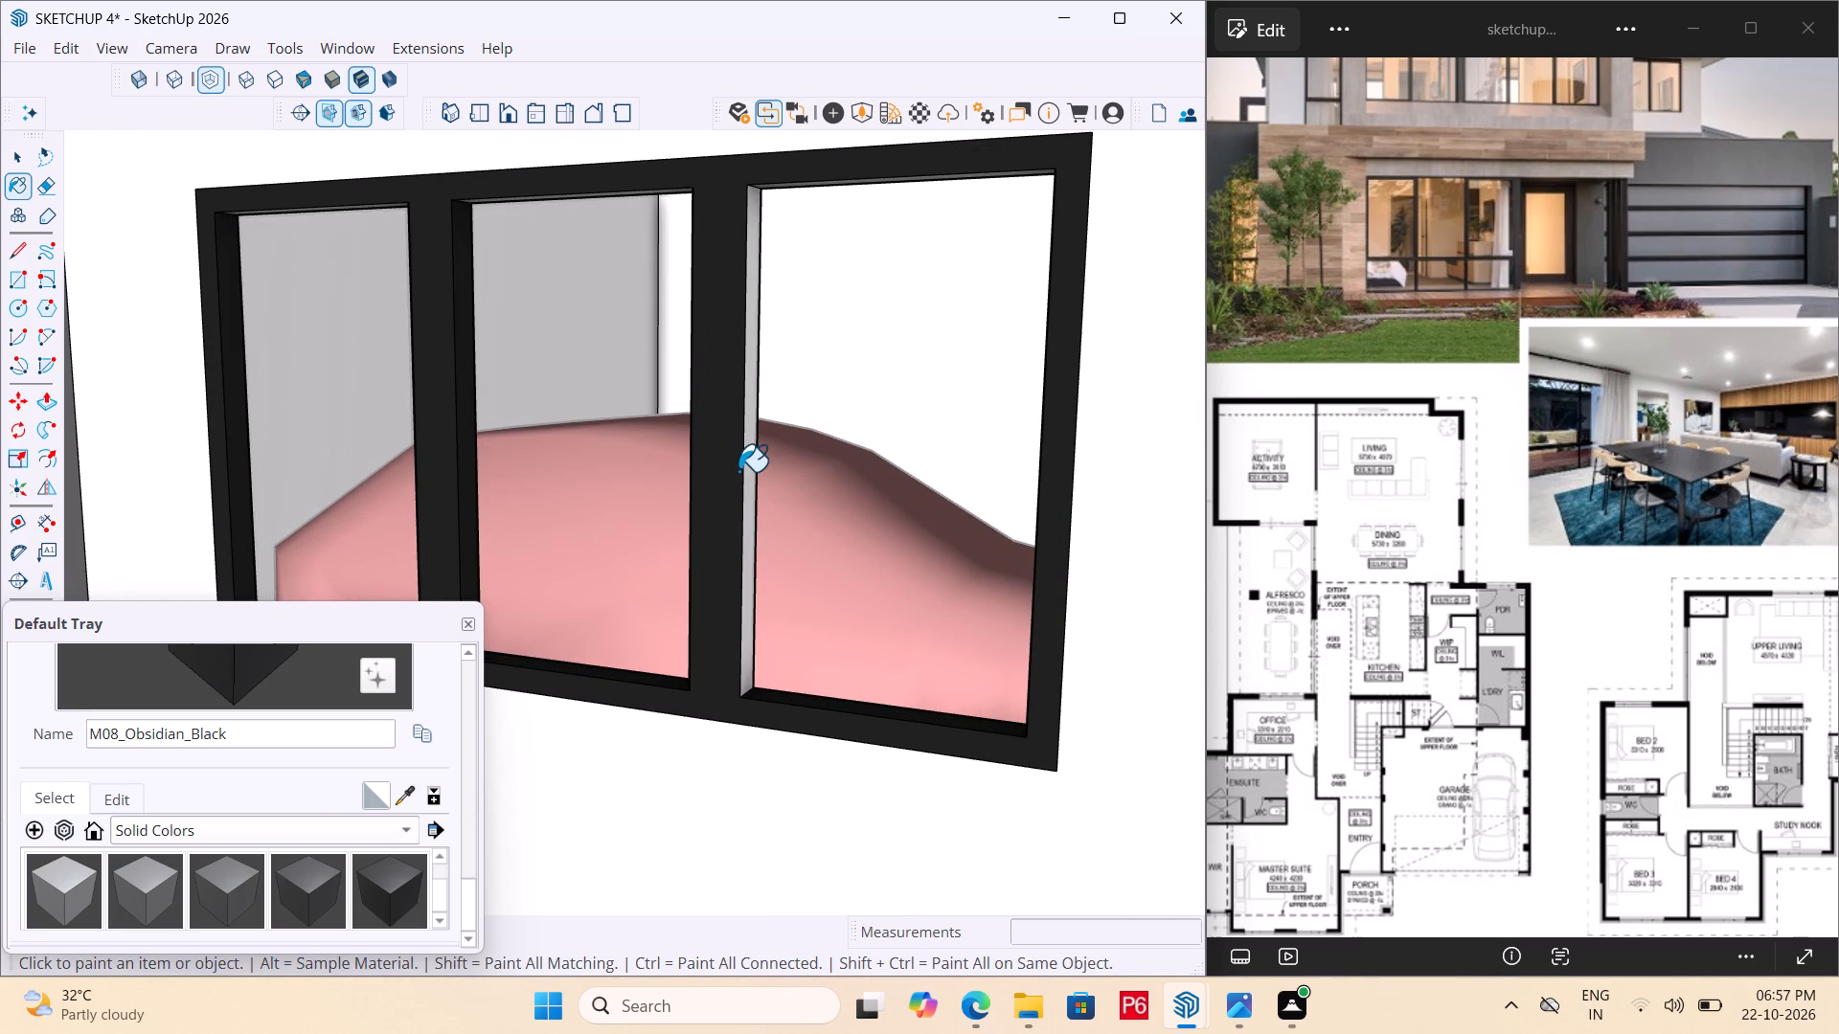
{"action": "left_click", "coordinate": [747, 472]}
Paint the head reveals of all three garage side window openings with M08_Obsidian_Black.
{"action": "middle_click_drag", "start_coordinate": [736, 429], "coordinate": [726, 374]}
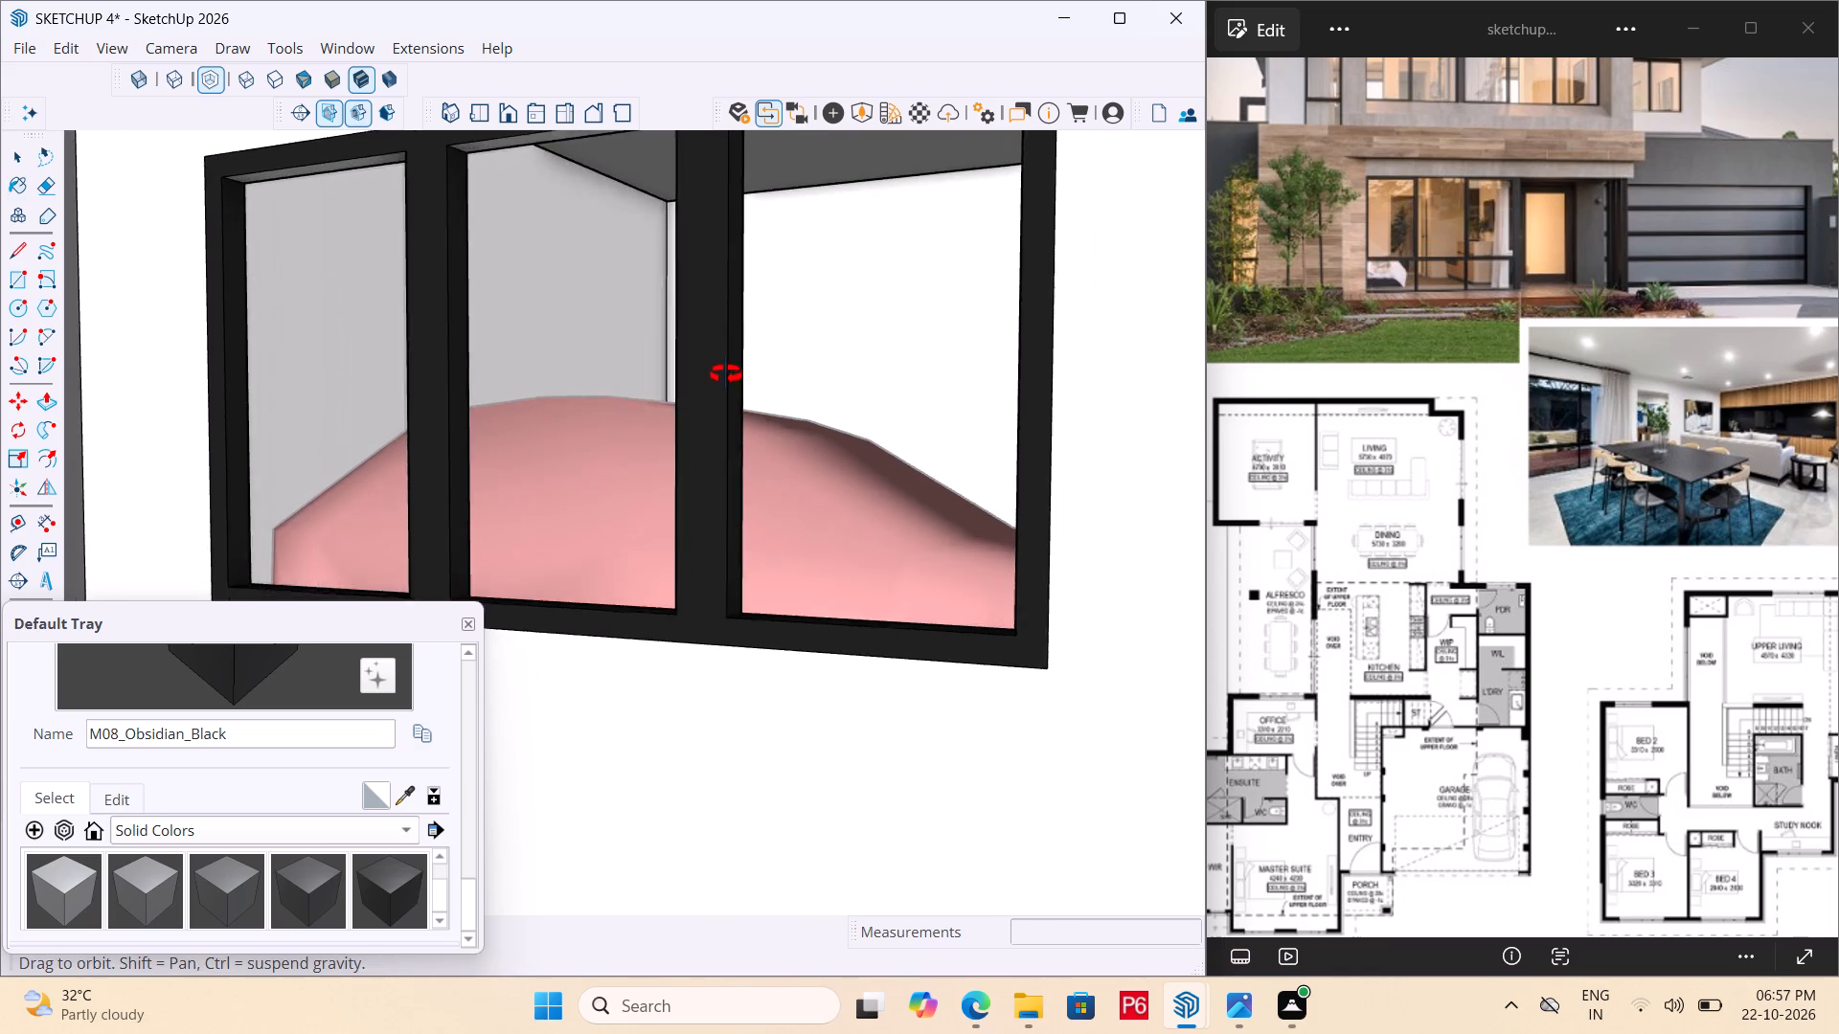
{"action": "middle_click_drag", "start_coordinate": [726, 374], "coordinate": [690, 162]}
{"action": "scroll", "coordinate": [771, 663], "scroll_direction": "down", "scroll_amount": 5}
{"action": "scroll", "coordinate": [581, 204], "scroll_direction": "up", "scroll_amount": 4}
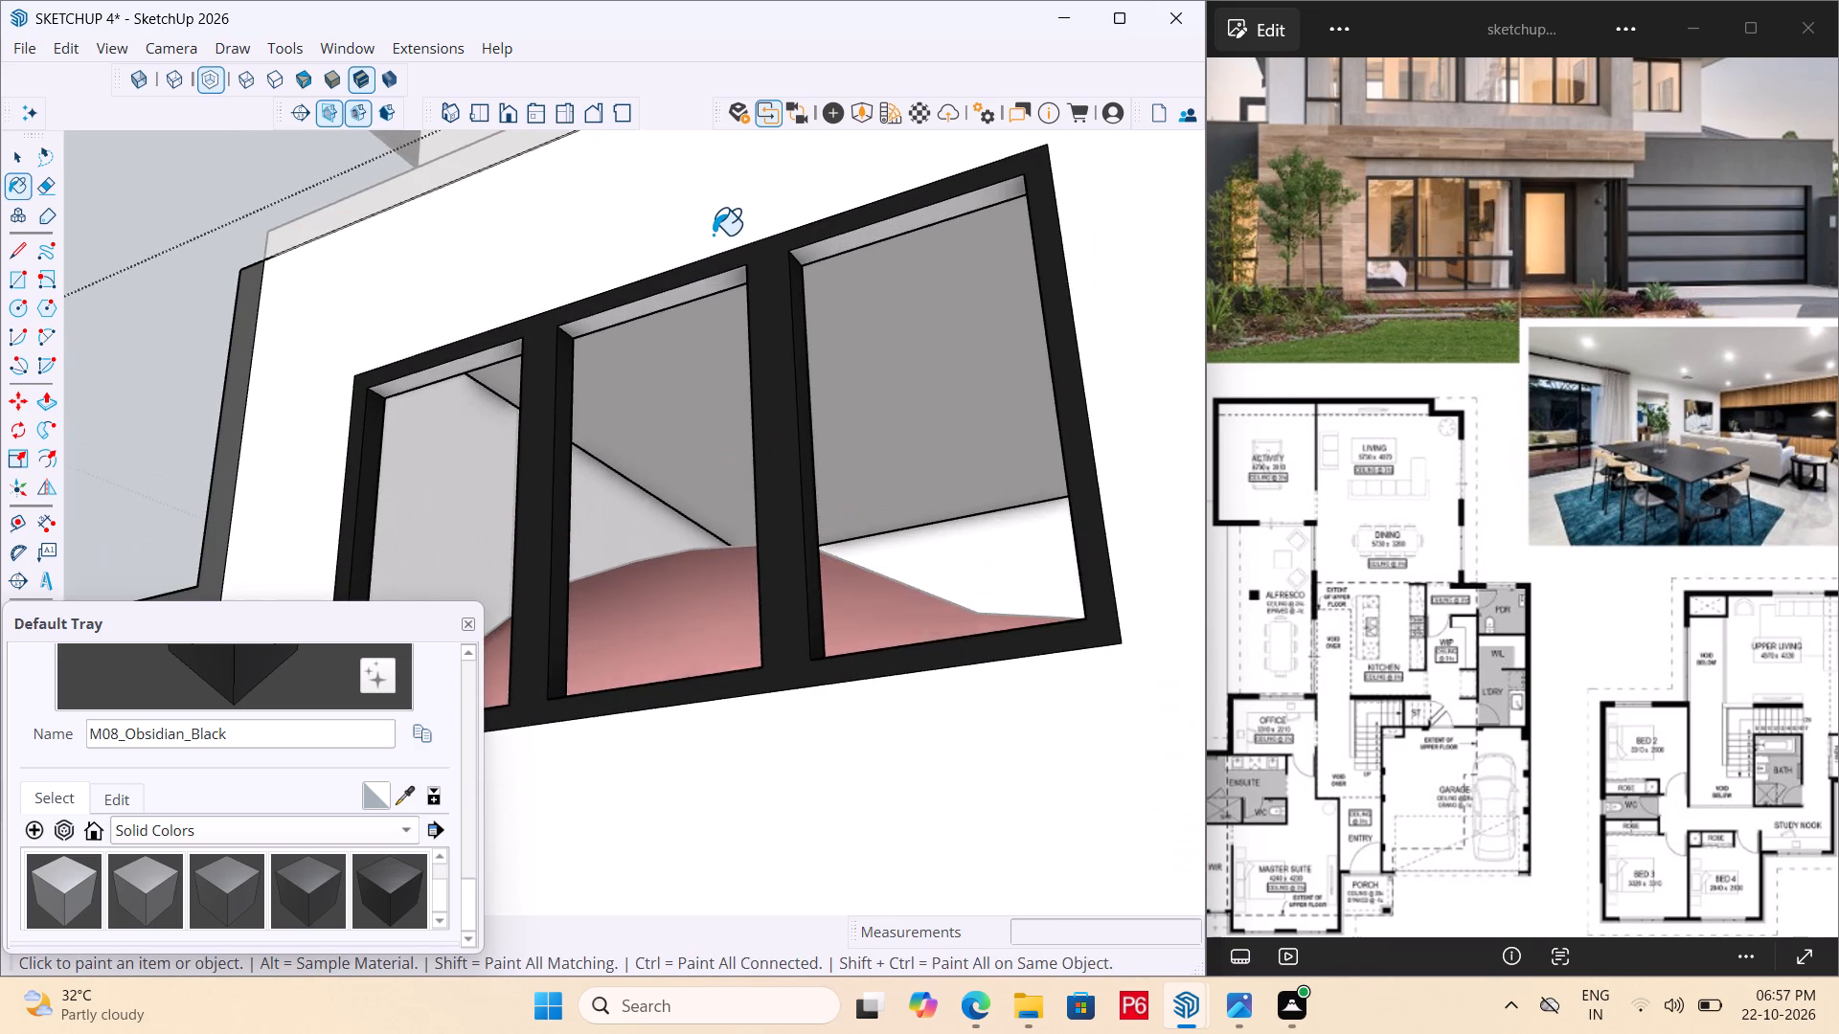
{"action": "scroll", "coordinate": [715, 225], "scroll_direction": "up", "scroll_amount": 4}
{"action": "left_click", "coordinate": [326, 435]}
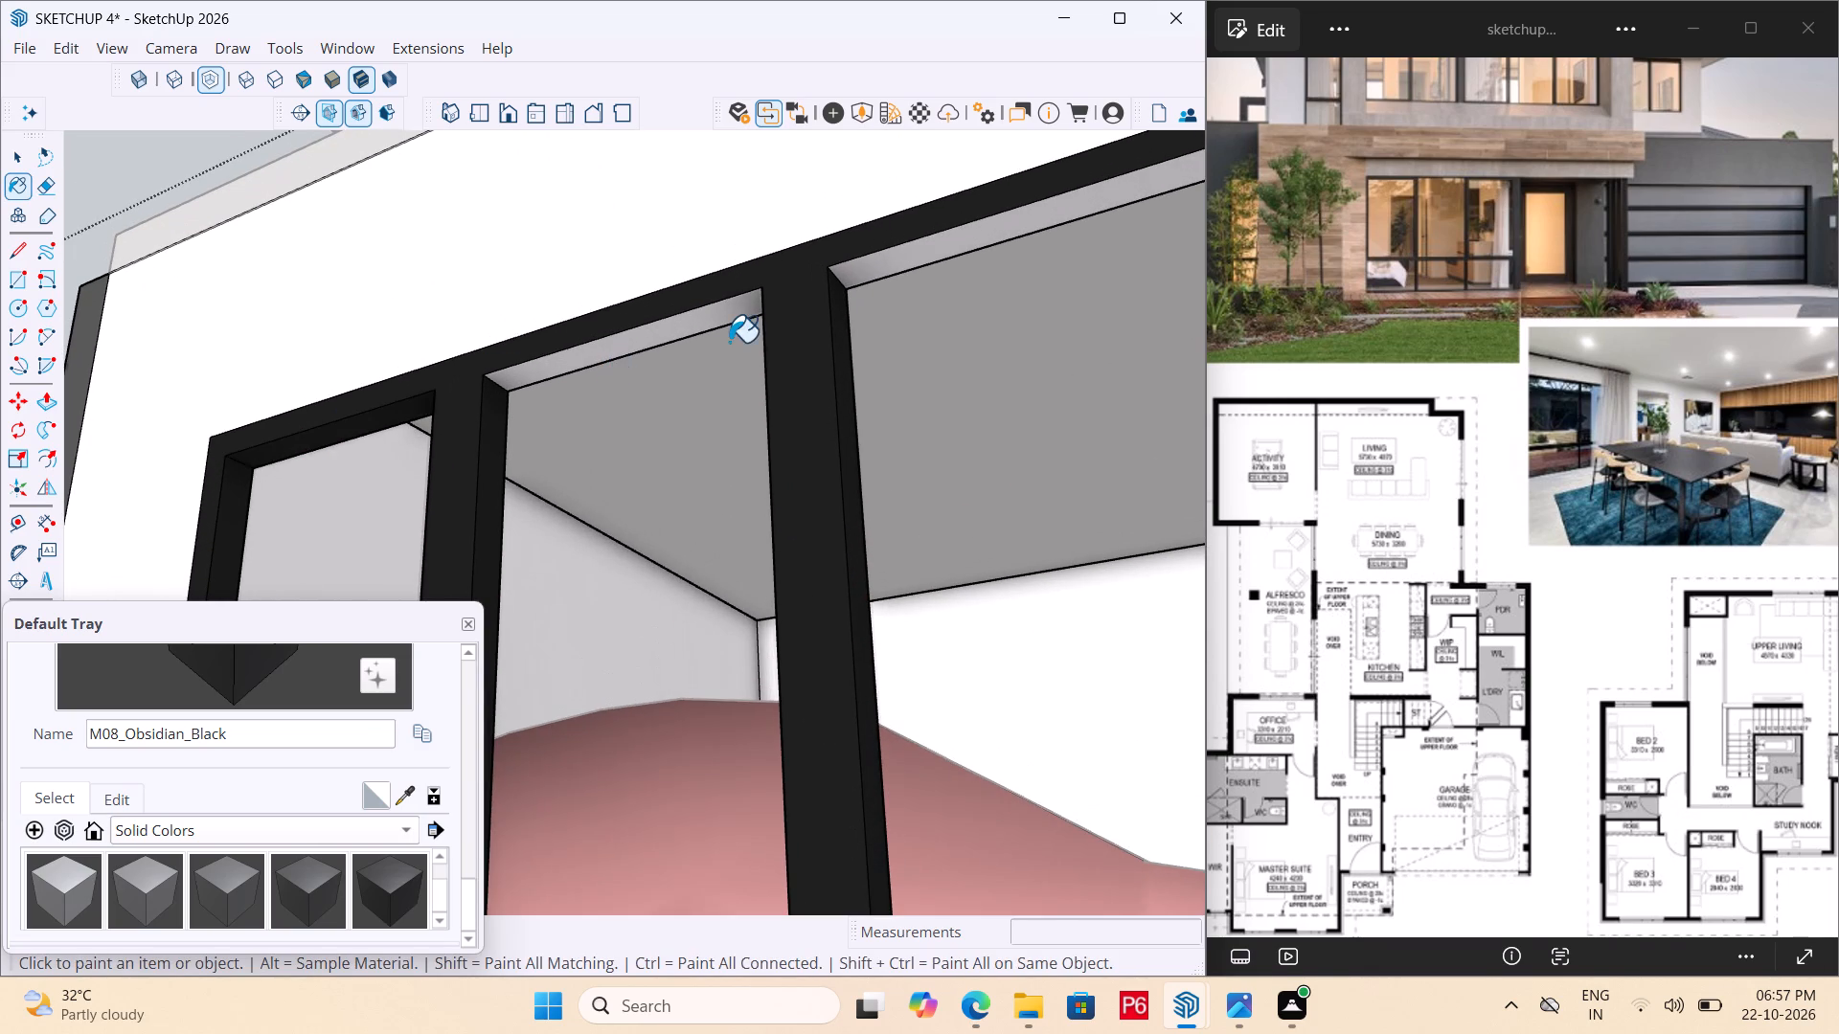
{"action": "left_click", "coordinate": [701, 326]}
{"action": "left_click", "coordinate": [921, 264]}
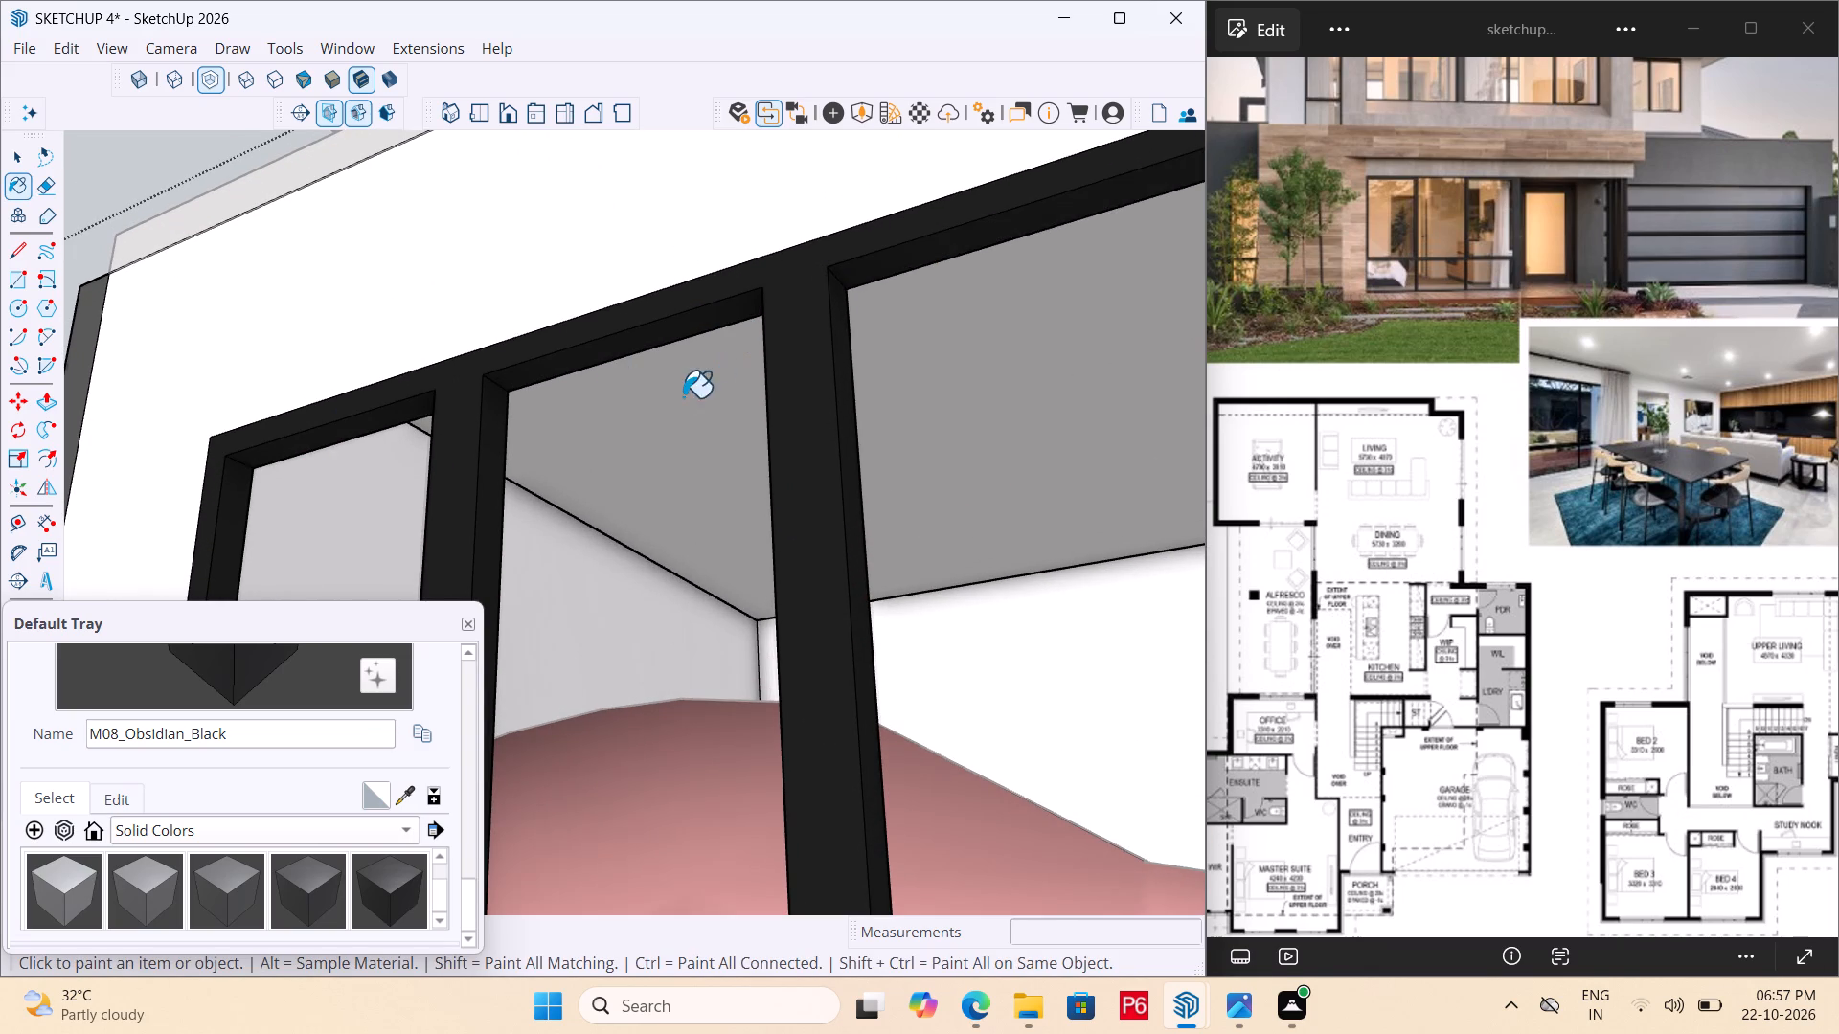
Bring the whole house into view and exit editing of the group containing the garage side wall.
{"action": "scroll", "coordinate": [683, 397], "scroll_direction": "down", "scroll_amount": 5}
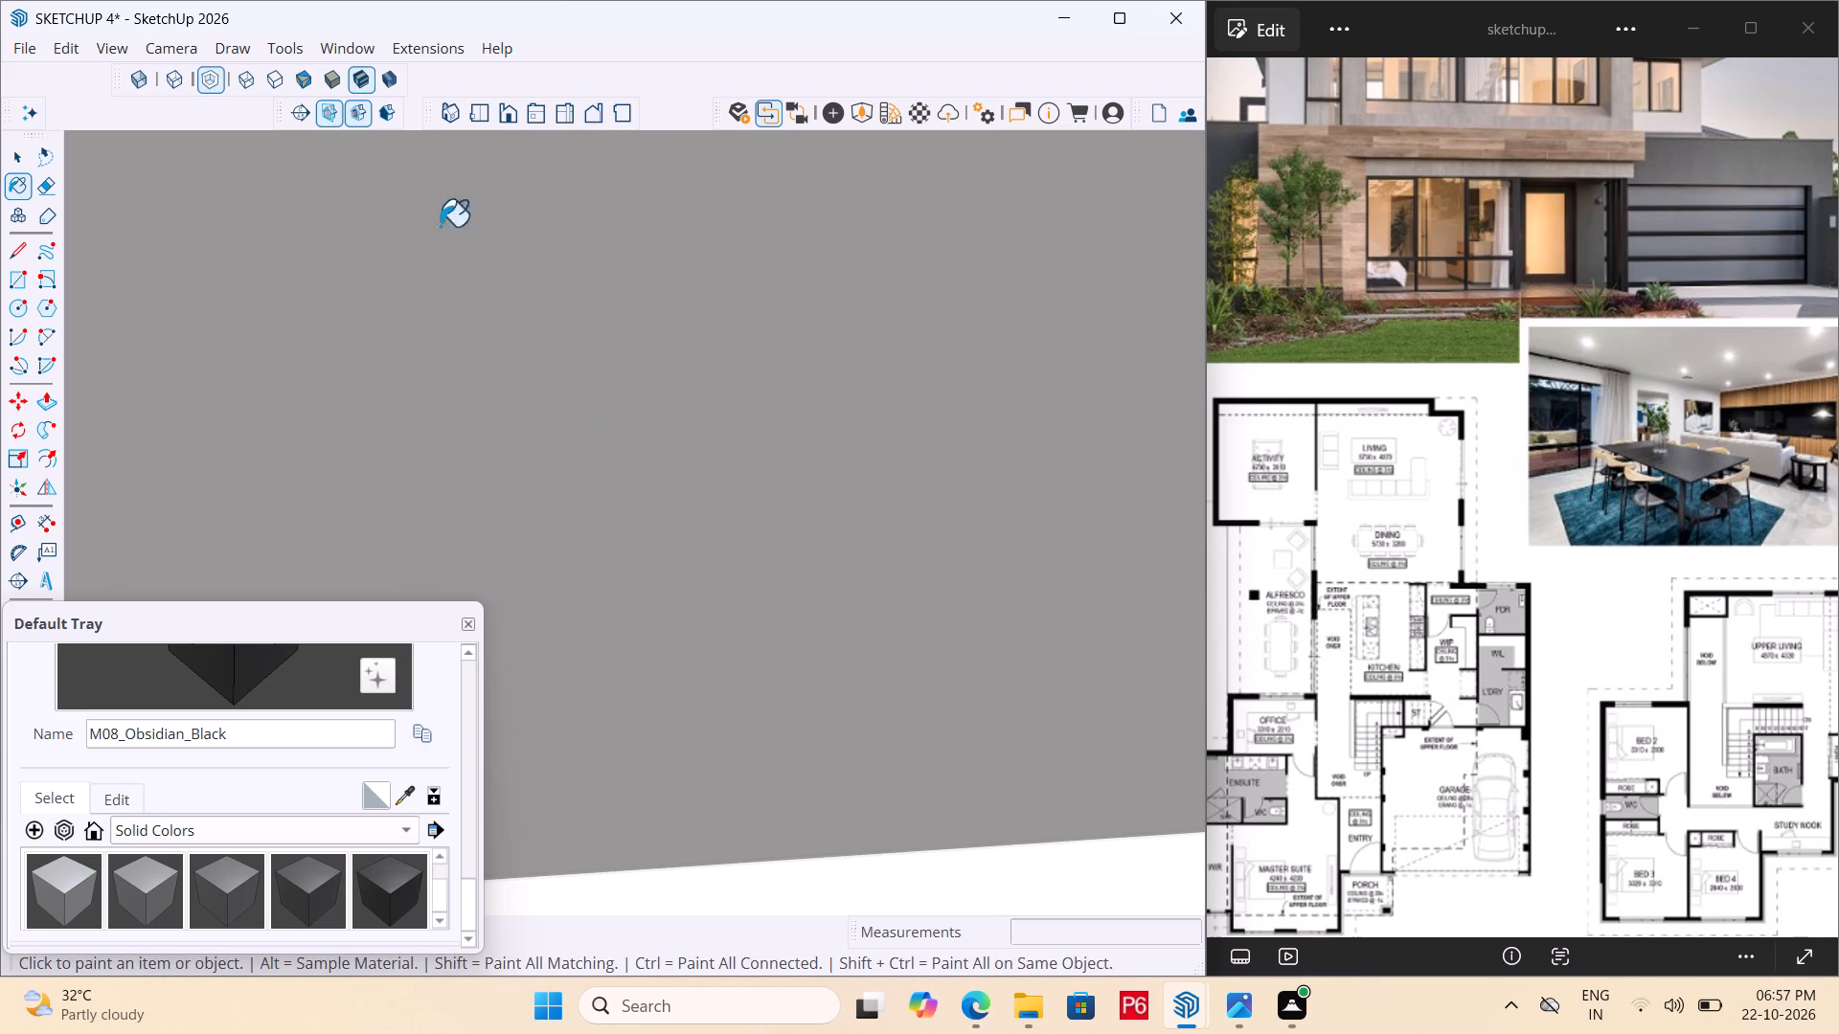
{"action": "left_click", "coordinate": [501, 129]}
{"action": "double_click", "coordinate": [504, 124]}
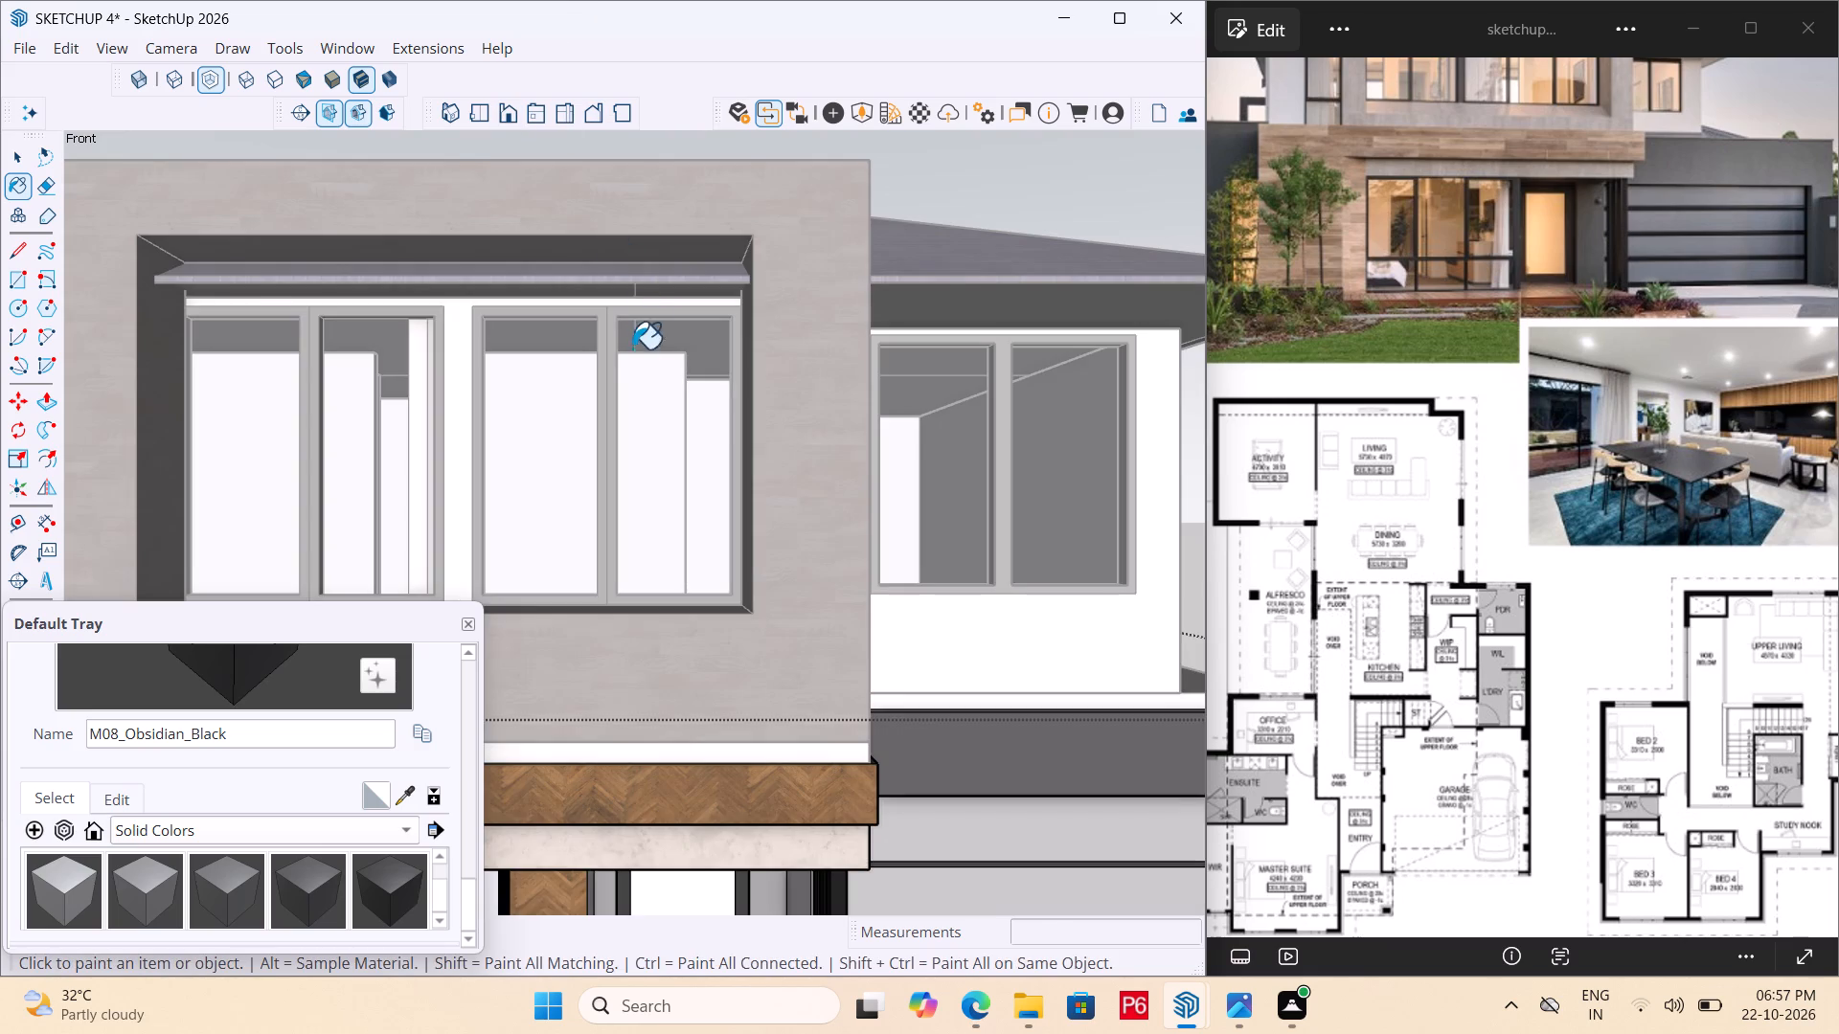
{"action": "scroll", "coordinate": [627, 395], "scroll_direction": "down", "scroll_amount": 5}
{"action": "scroll", "coordinate": [748, 555], "scroll_direction": "down", "scroll_amount": 6}
{"action": "middle_click_drag", "start_coordinate": [1010, 625], "coordinate": [375, 650]}
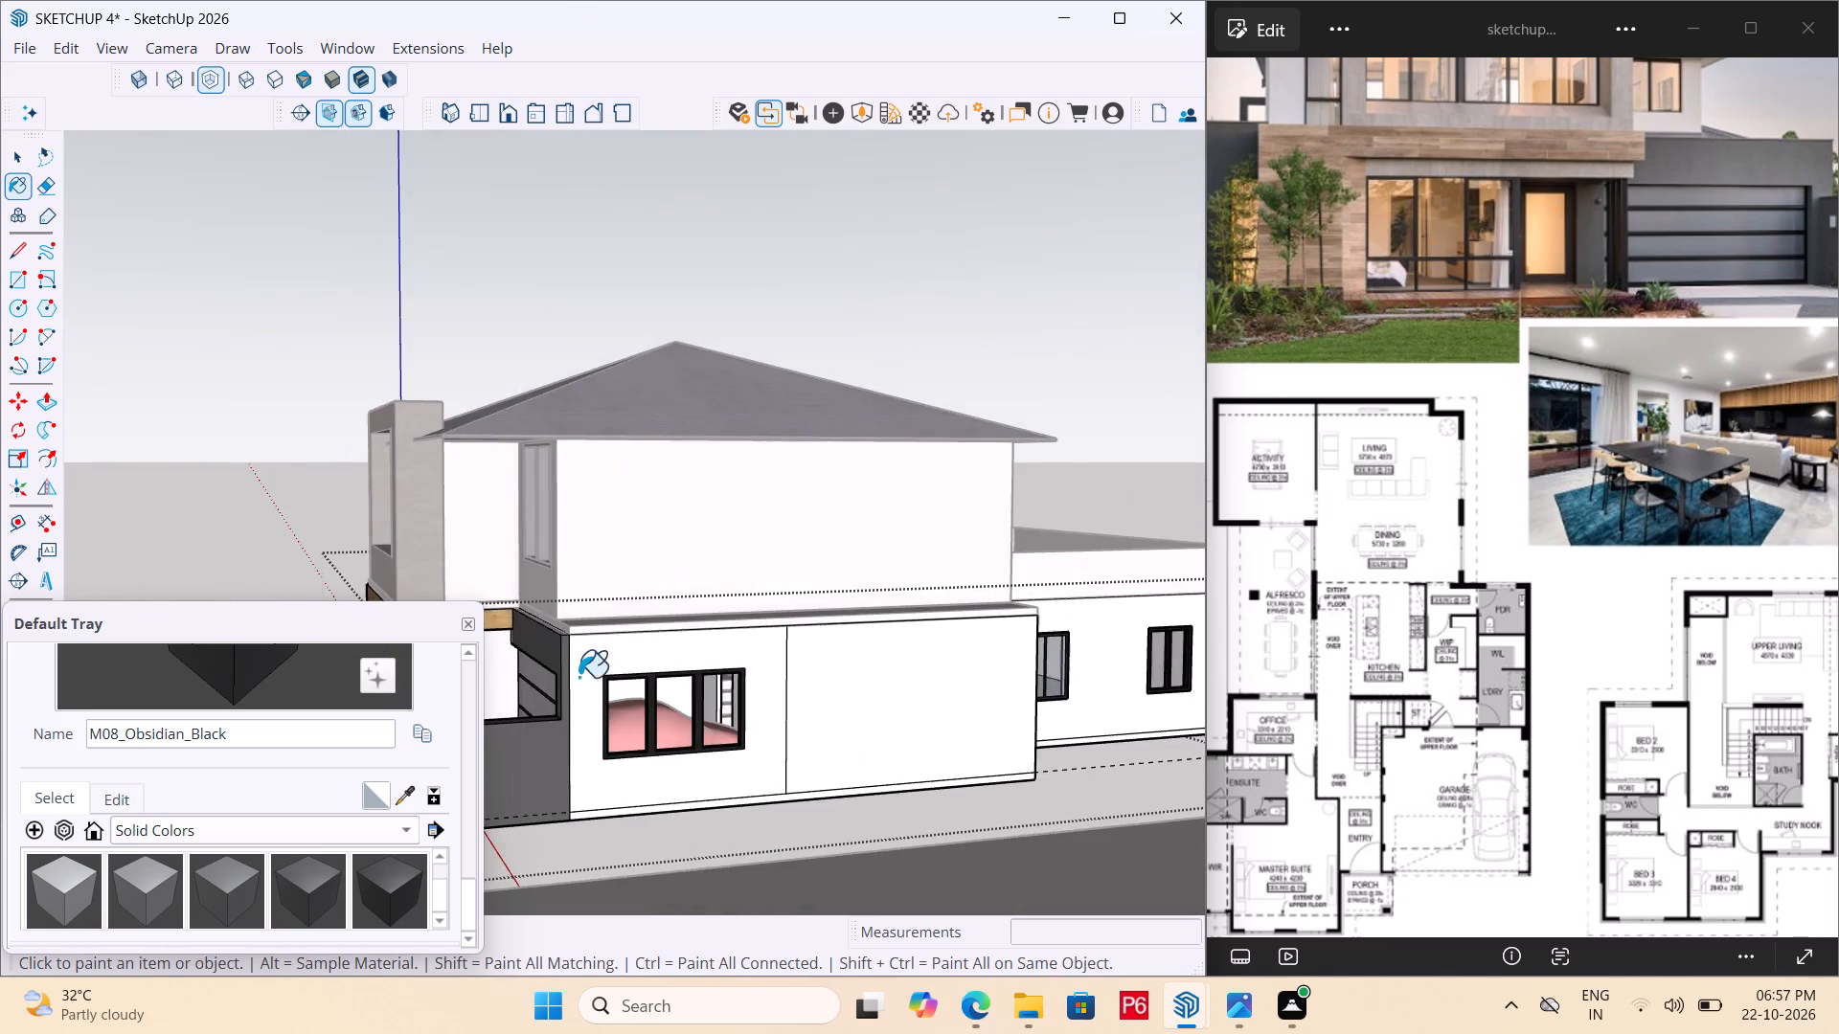
{"action": "scroll", "coordinate": [579, 685], "scroll_direction": "up", "scroll_amount": 5}
{"action": "key", "text": "space"}
{"action": "double_click", "coordinate": [182, 208]}
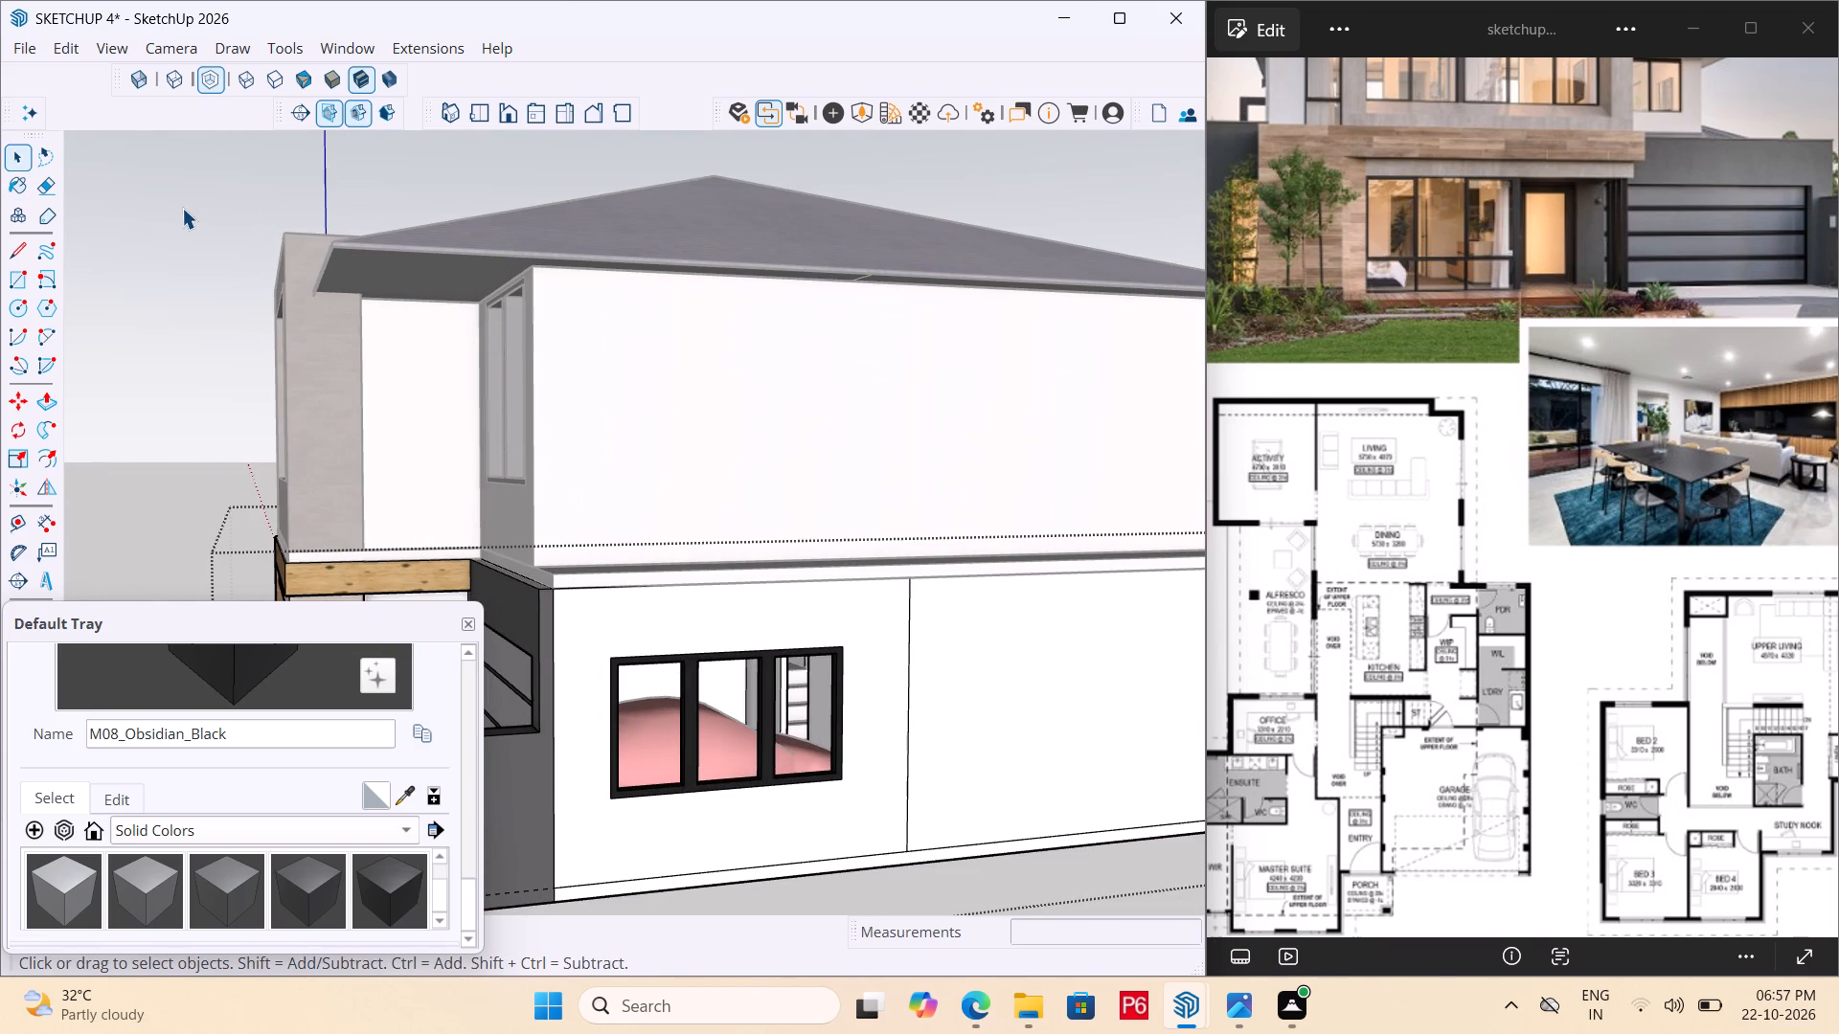
Save the house model.
{"action": "key", "text": "ctrl+s"}
{"action": "key", "text": "ctrl+s"}
{"action": "key", "text": "ctrl+s"}
{"action": "key", "text": "ctrl+s"}
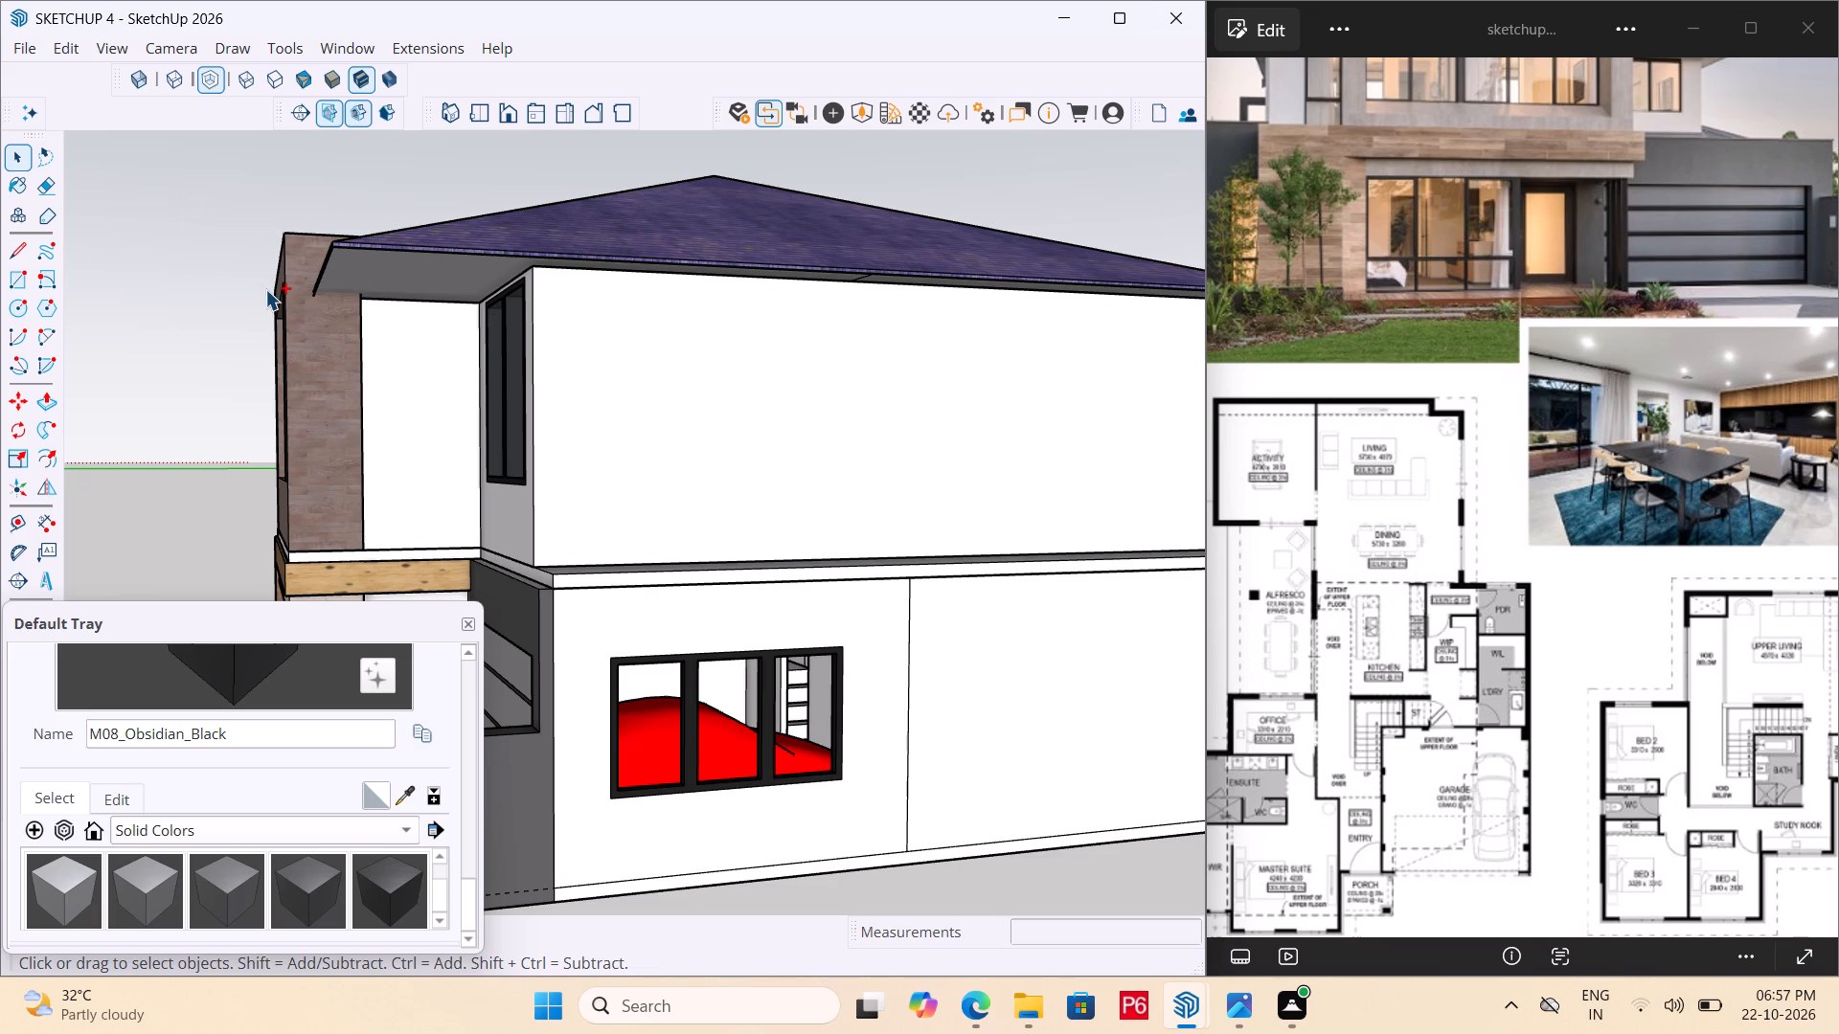
{"action": "key", "text": "ctrl+s"}
{"action": "key", "text": "ctrl+s"}
{"action": "key", "text": "ctrl+s"}
{"action": "key", "text": "ctrl+s"}
{"action": "key", "text": "ctrl+s"}
Examine the three-panel window on the garage side wall in relation to the rest of the house exterior.
{"action": "scroll", "coordinate": [590, 464], "scroll_direction": "down", "scroll_amount": 4}
{"action": "middle_click_drag", "start_coordinate": [626, 536], "coordinate": [830, 539]}
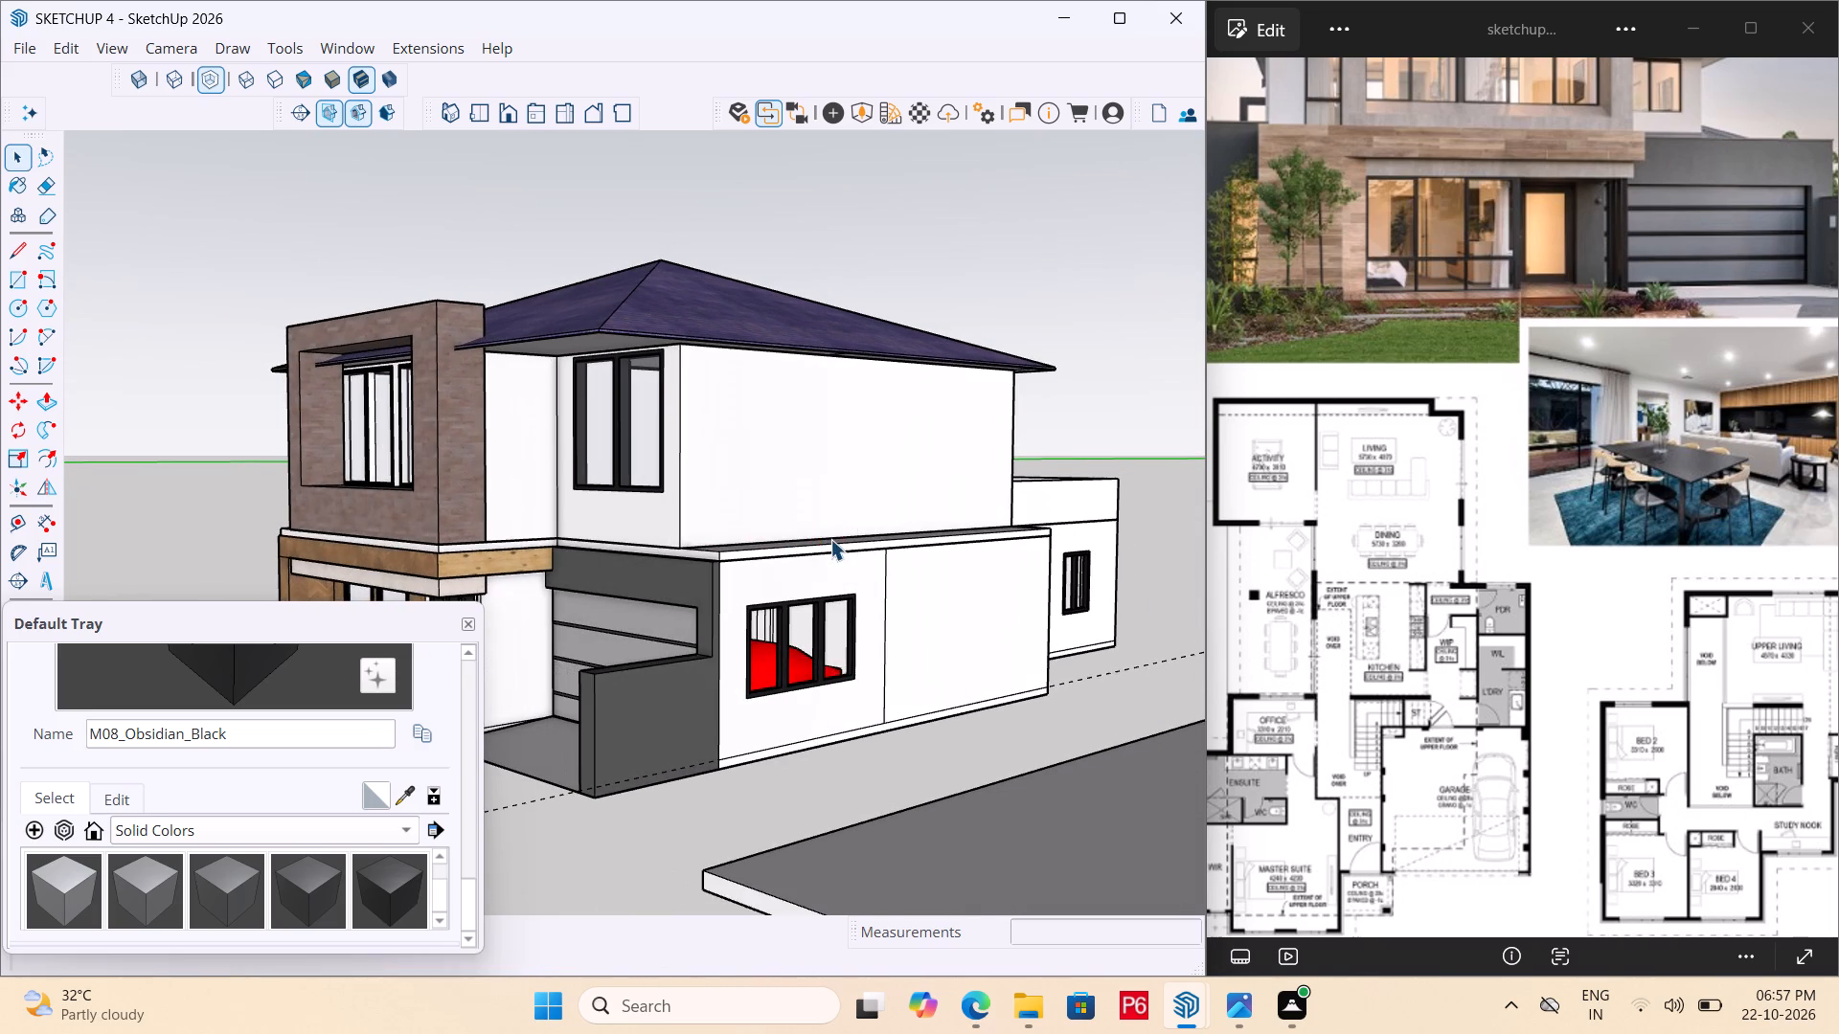
{"action": "scroll", "coordinate": [888, 532], "scroll_direction": "down", "scroll_amount": 1}
{"action": "middle_click_drag", "start_coordinate": [700, 608], "coordinate": [602, 612]}
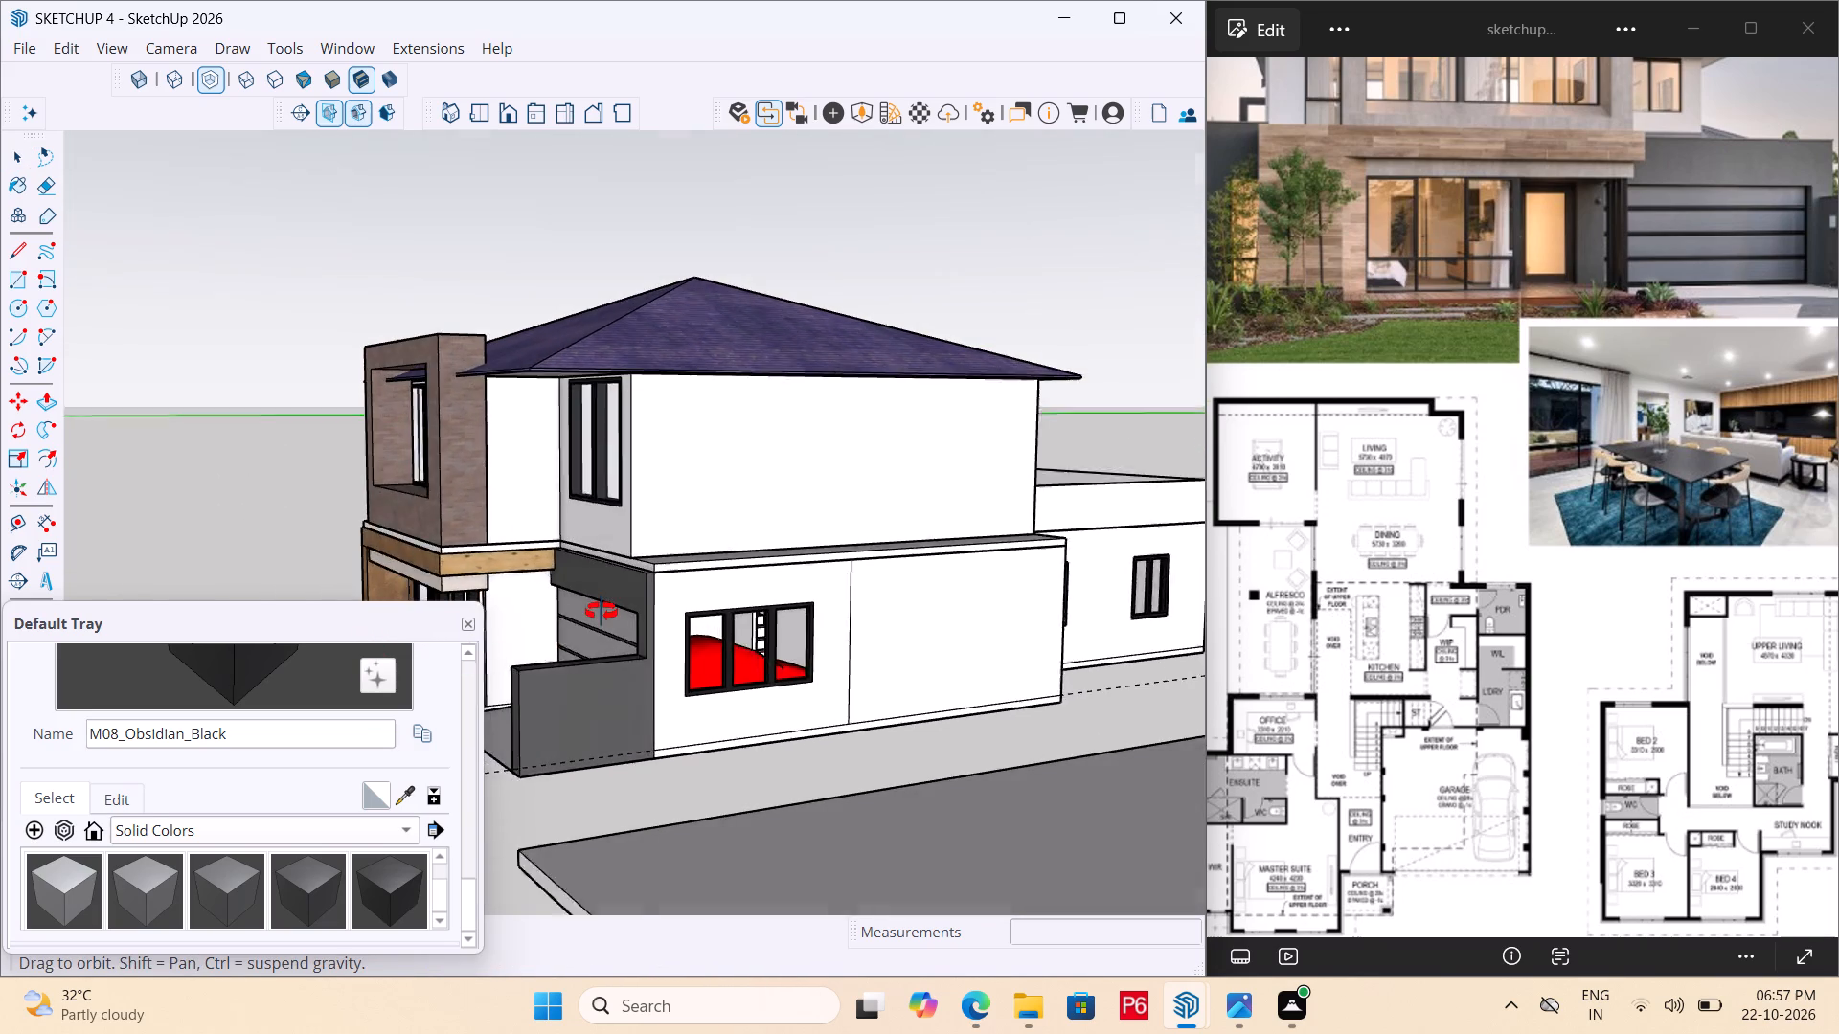
{"action": "middle_click_drag", "start_coordinate": [602, 612], "coordinate": [607, 606]}
{"action": "scroll", "coordinate": [779, 708], "scroll_direction": "up", "scroll_amount": 7}
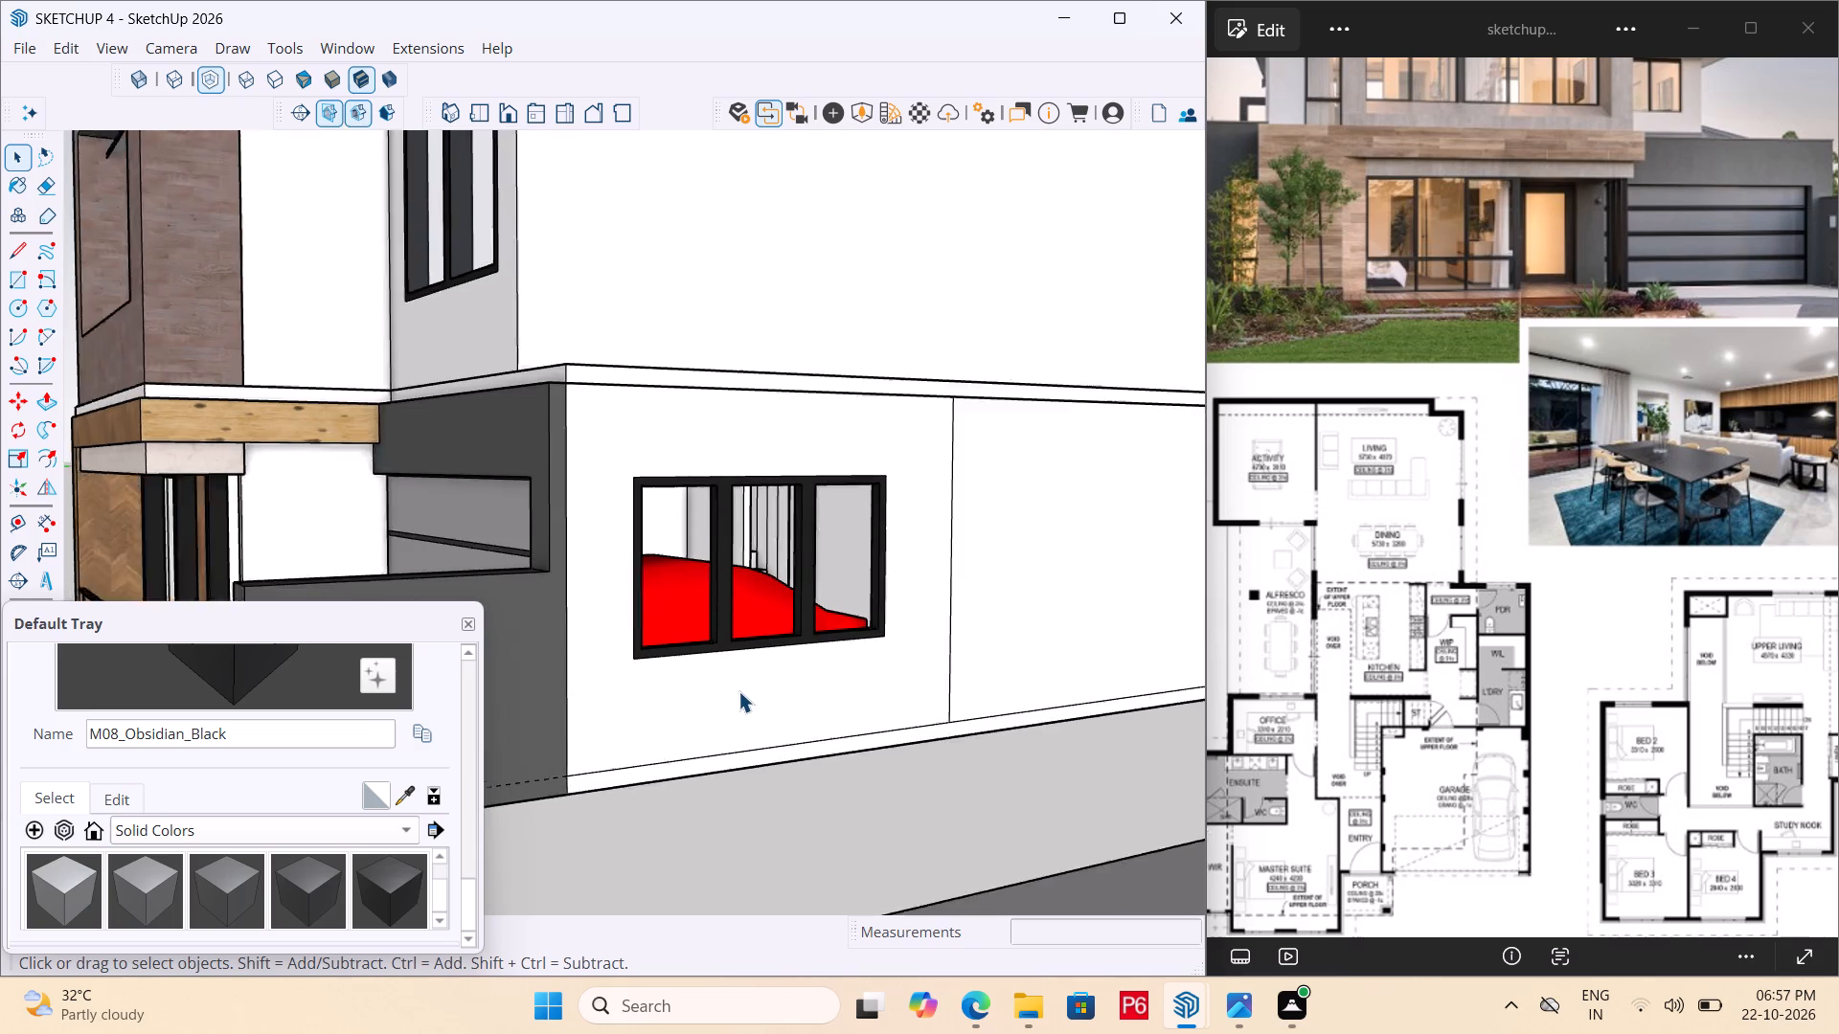
{"action": "scroll", "coordinate": [738, 691], "scroll_direction": "up", "scroll_amount": 2}
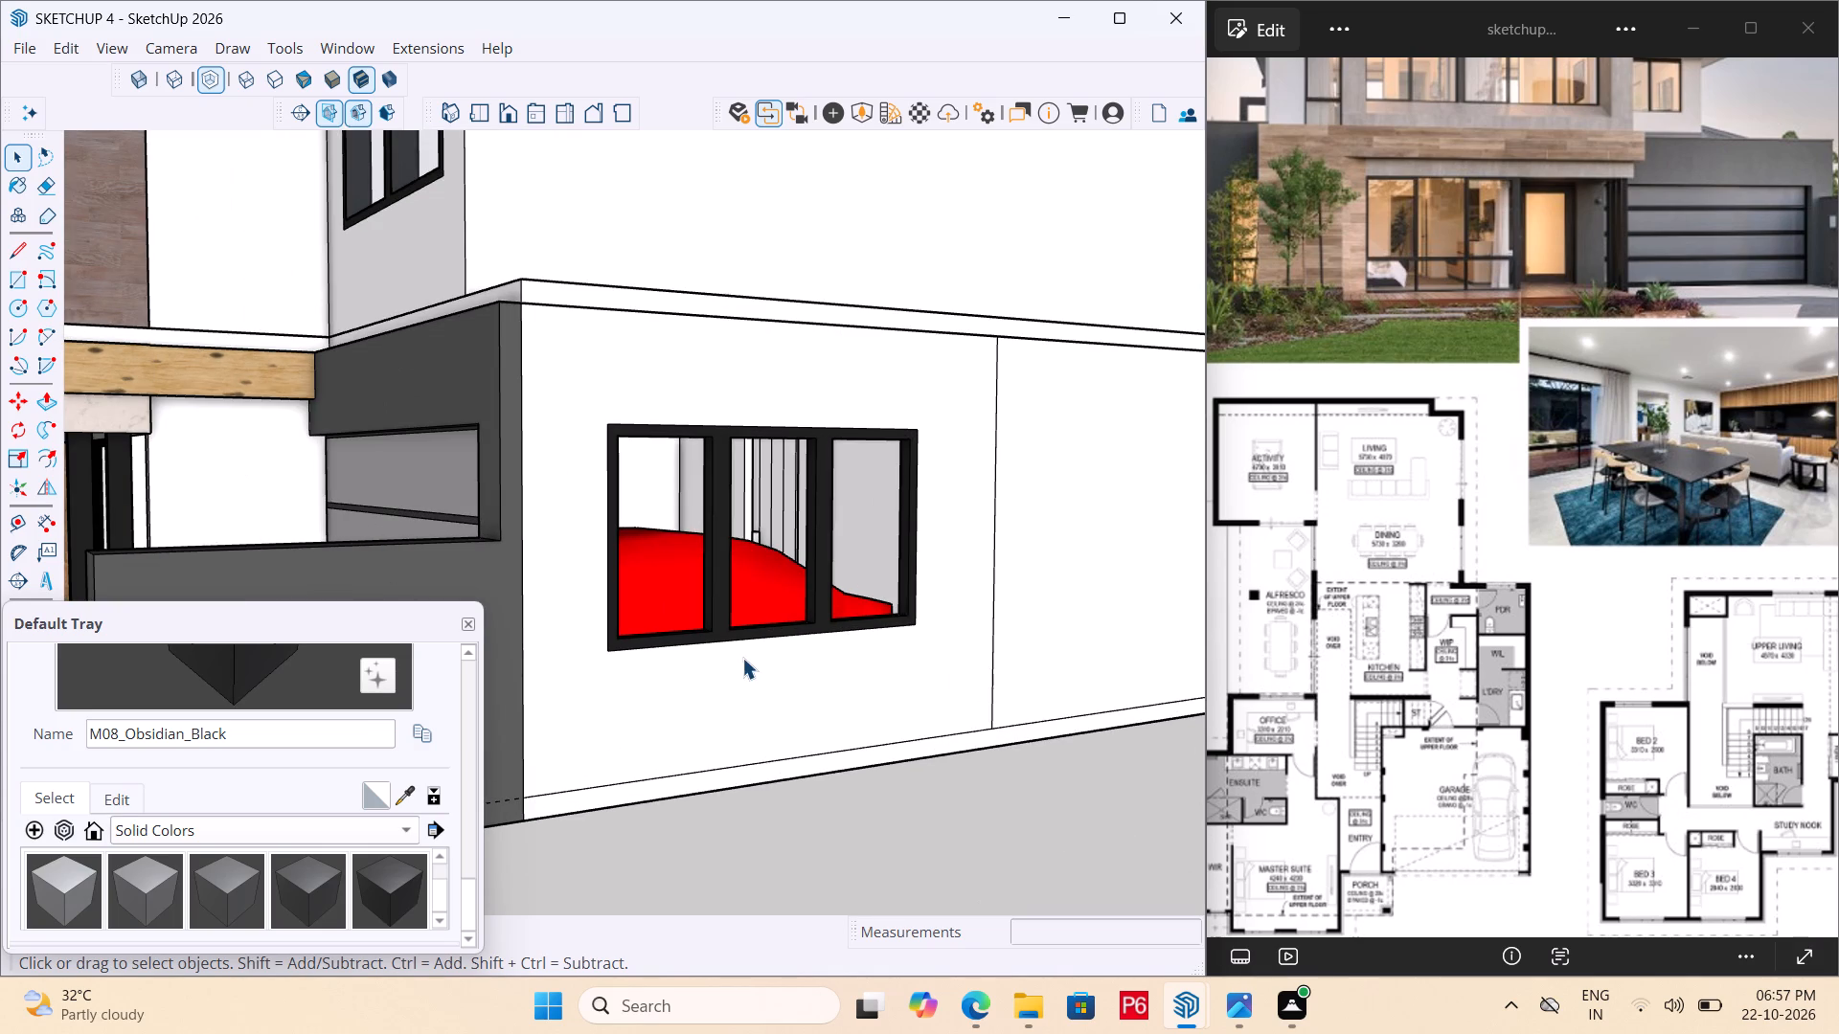
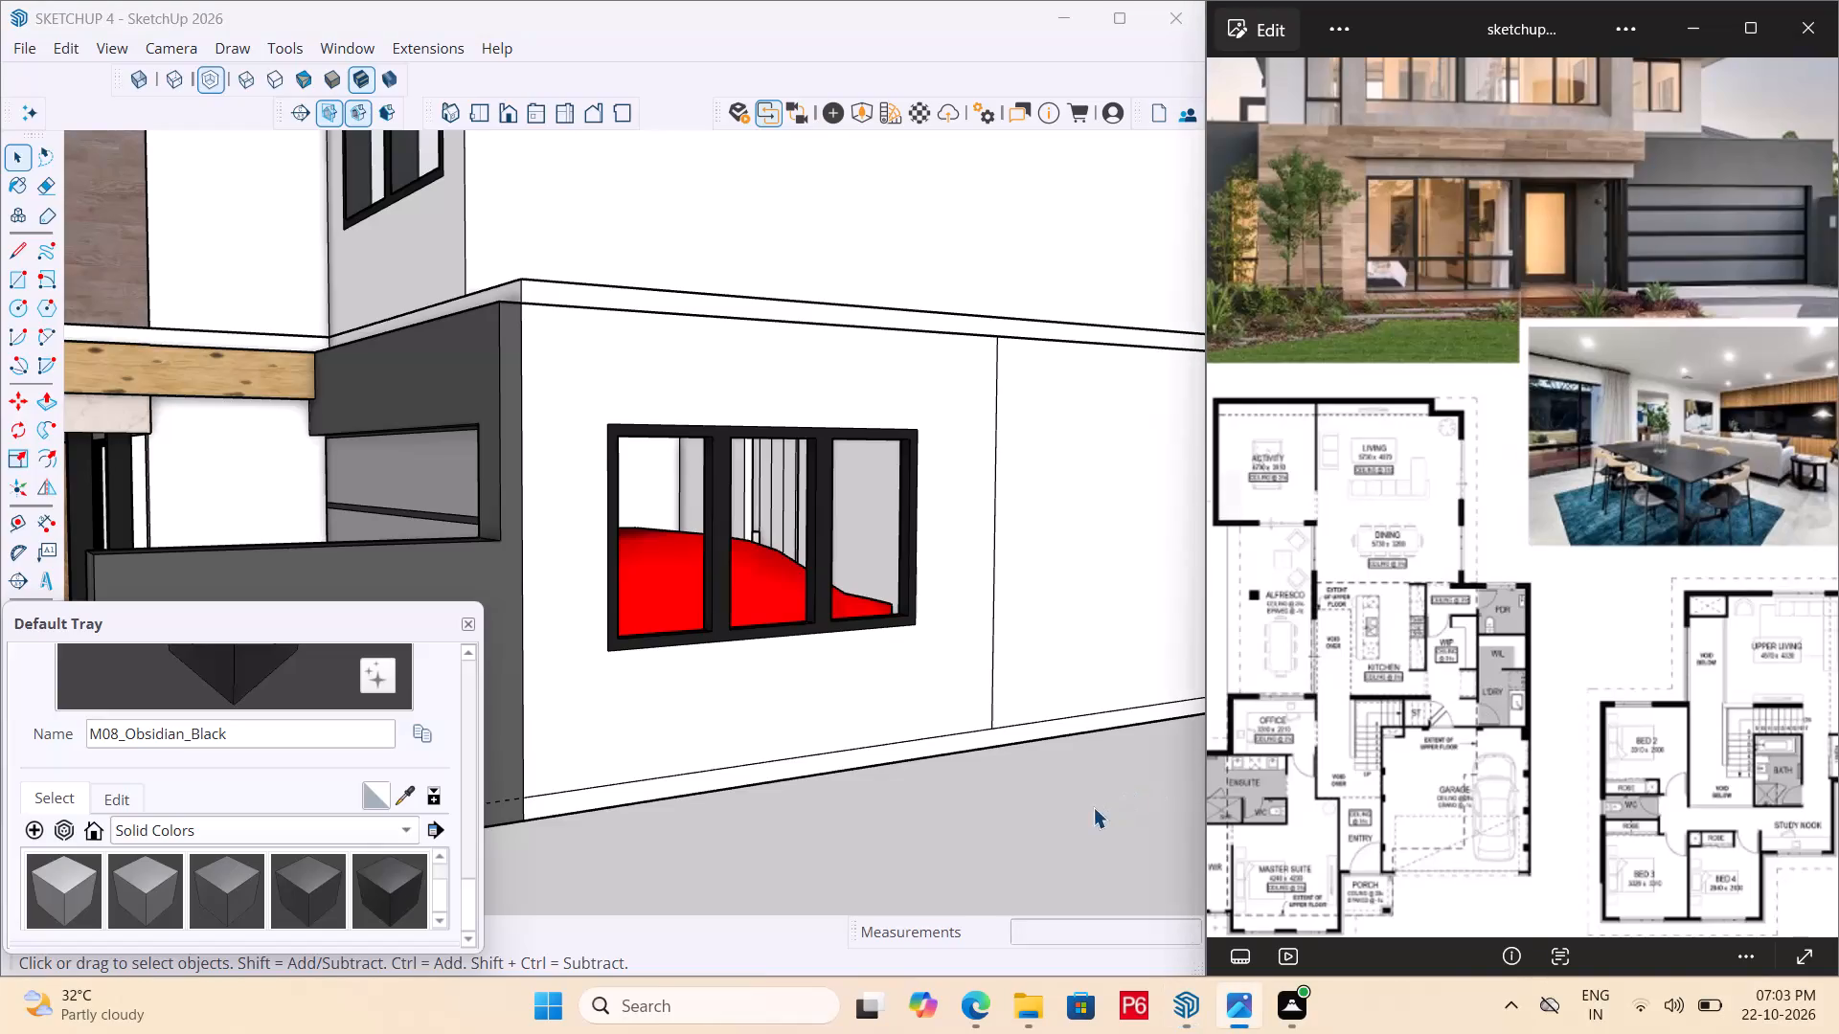
Examine the three-panel window on the garage side wall close up and against the whole house exterior.
{"action": "left_click", "coordinate": [1093, 807]}
{"action": "scroll", "coordinate": [937, 586], "scroll_direction": "down", "scroll_amount": 6}
{"action": "scroll", "coordinate": [852, 587], "scroll_direction": "down", "scroll_amount": 6}
{"action": "middle_click_drag", "start_coordinate": [683, 562], "coordinate": [852, 697]}
{"action": "middle_click", "coordinate": [830, 650]}
{"action": "scroll", "coordinate": [784, 643], "scroll_direction": "up", "scroll_amount": 4}
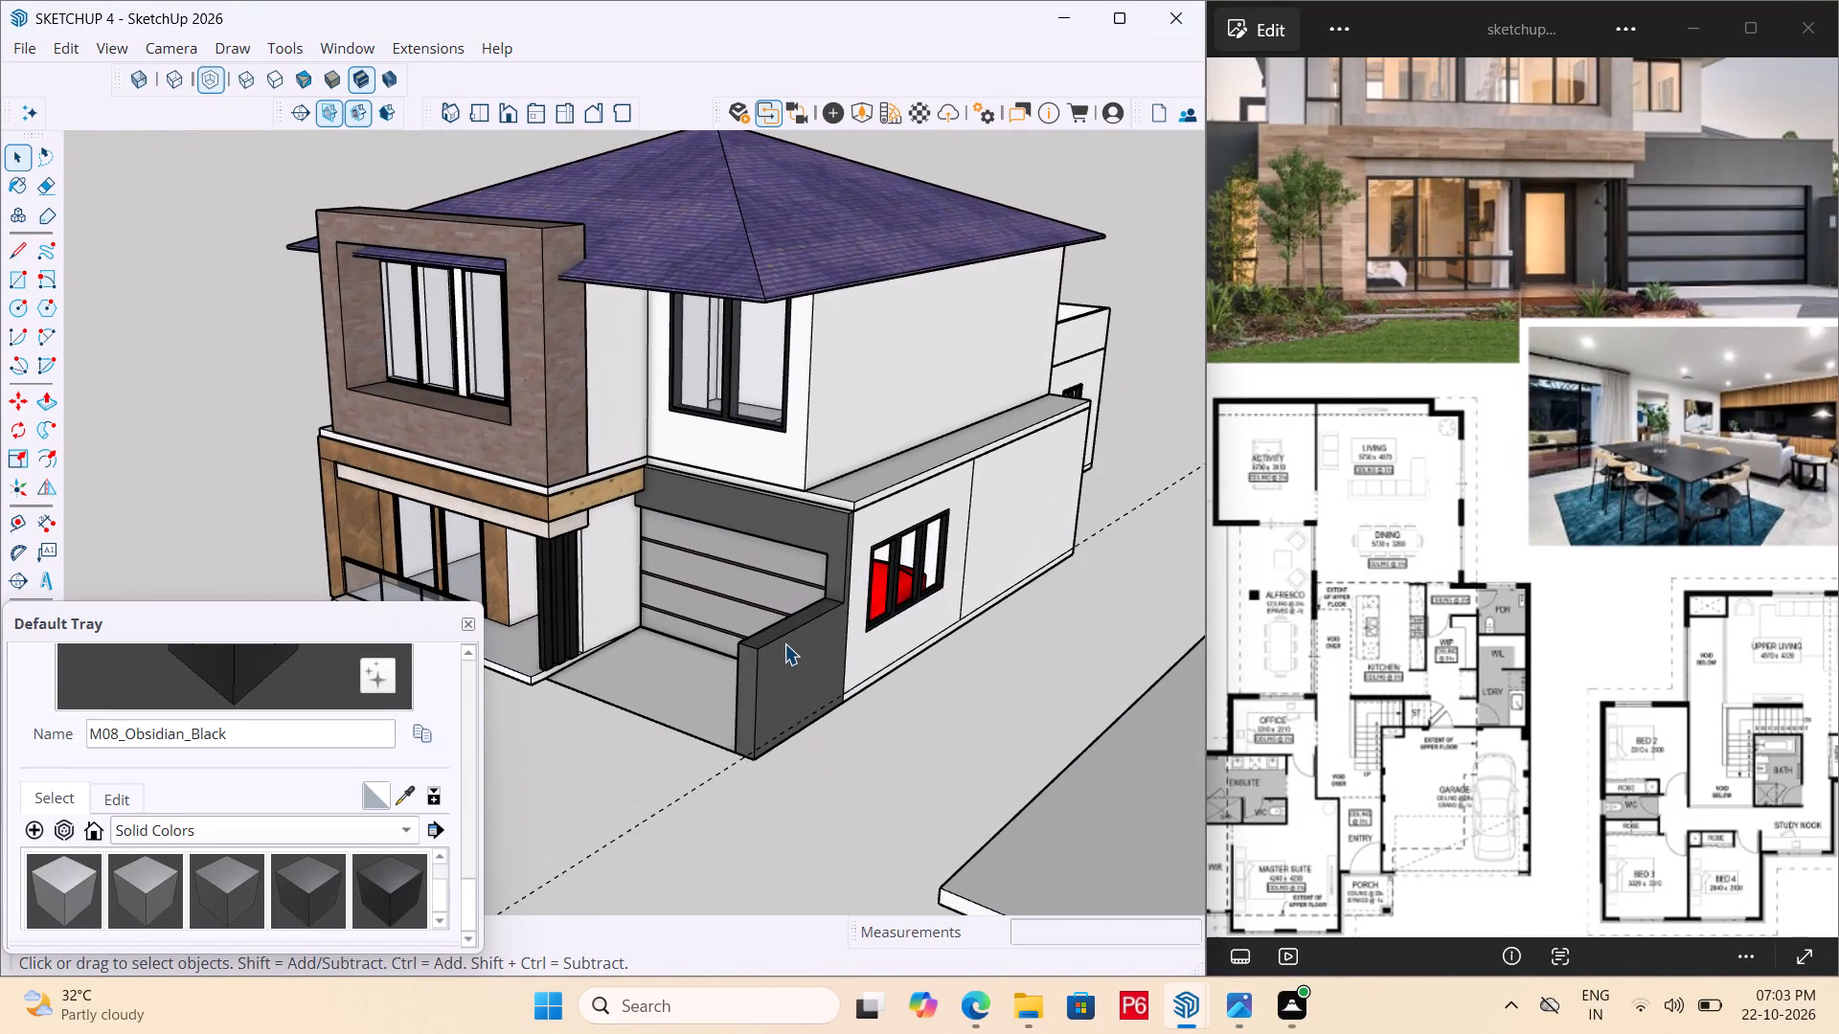
{"action": "middle_click_drag", "start_coordinate": [750, 679], "coordinate": [775, 616]}
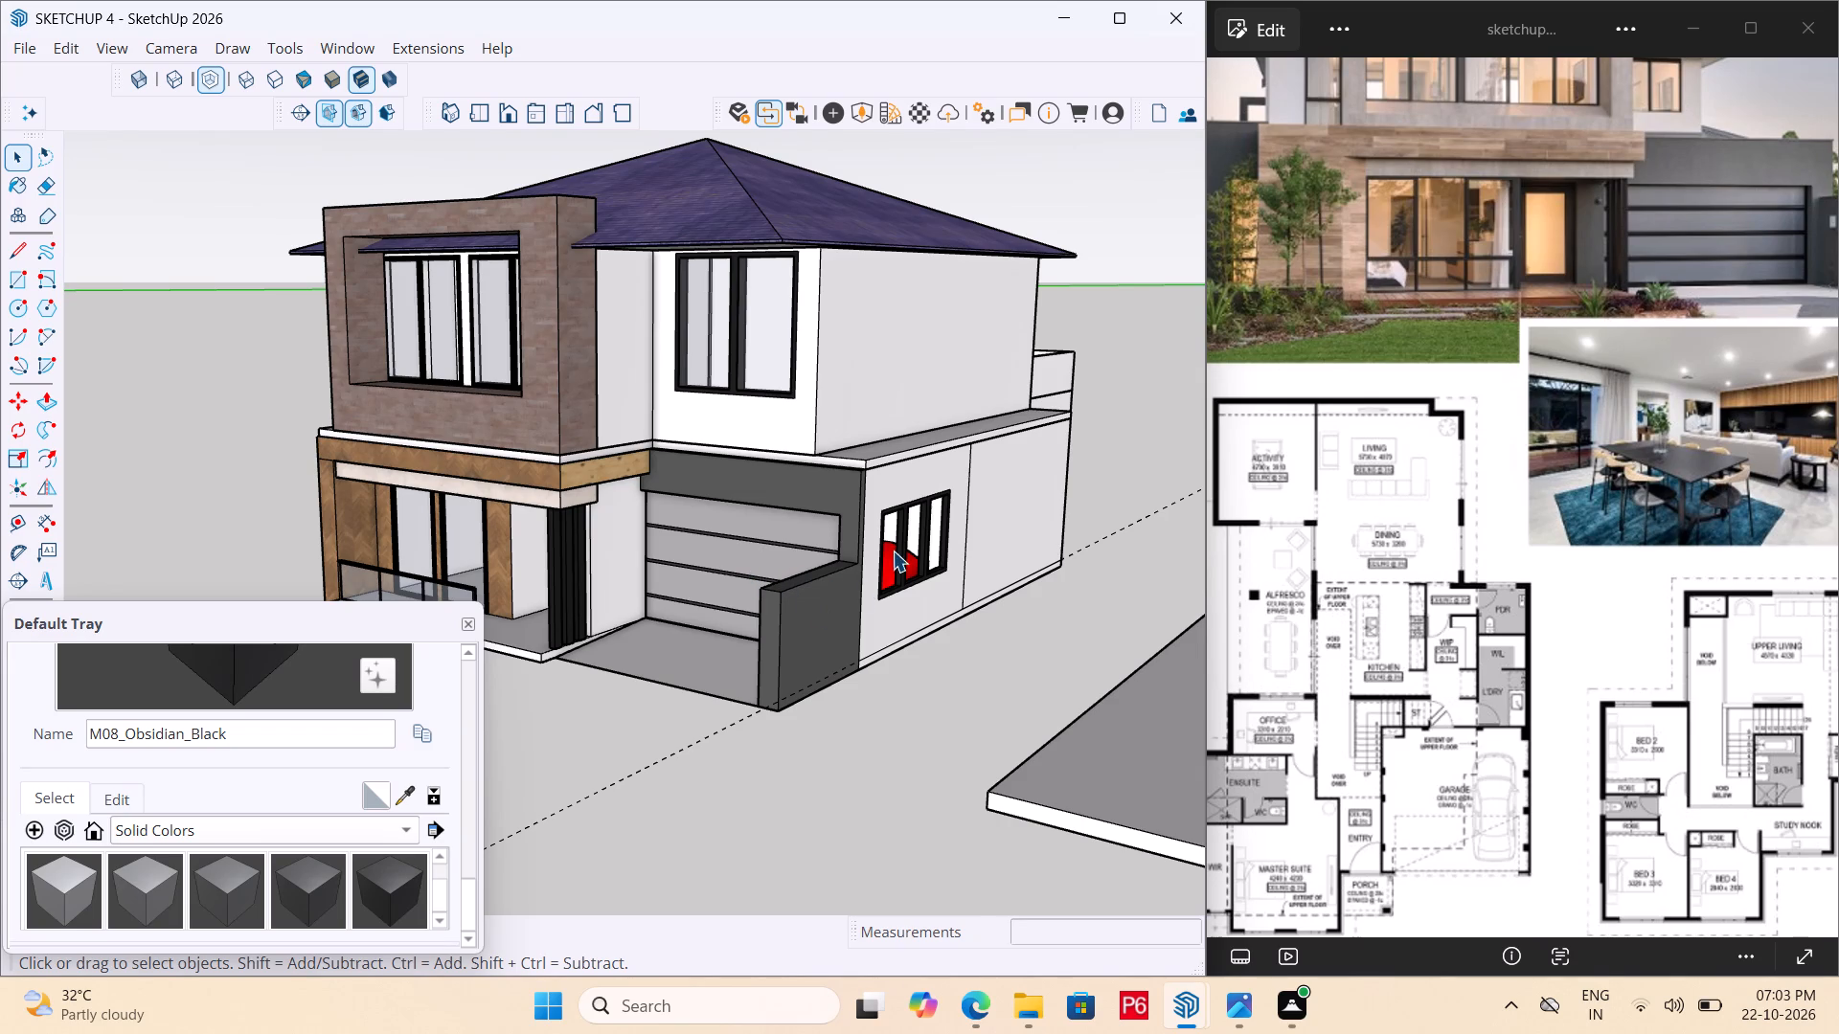
{"action": "scroll", "coordinate": [868, 554], "scroll_direction": "down", "scroll_amount": 4}
{"action": "middle_click_drag", "start_coordinate": [901, 568], "coordinate": [565, 575]}
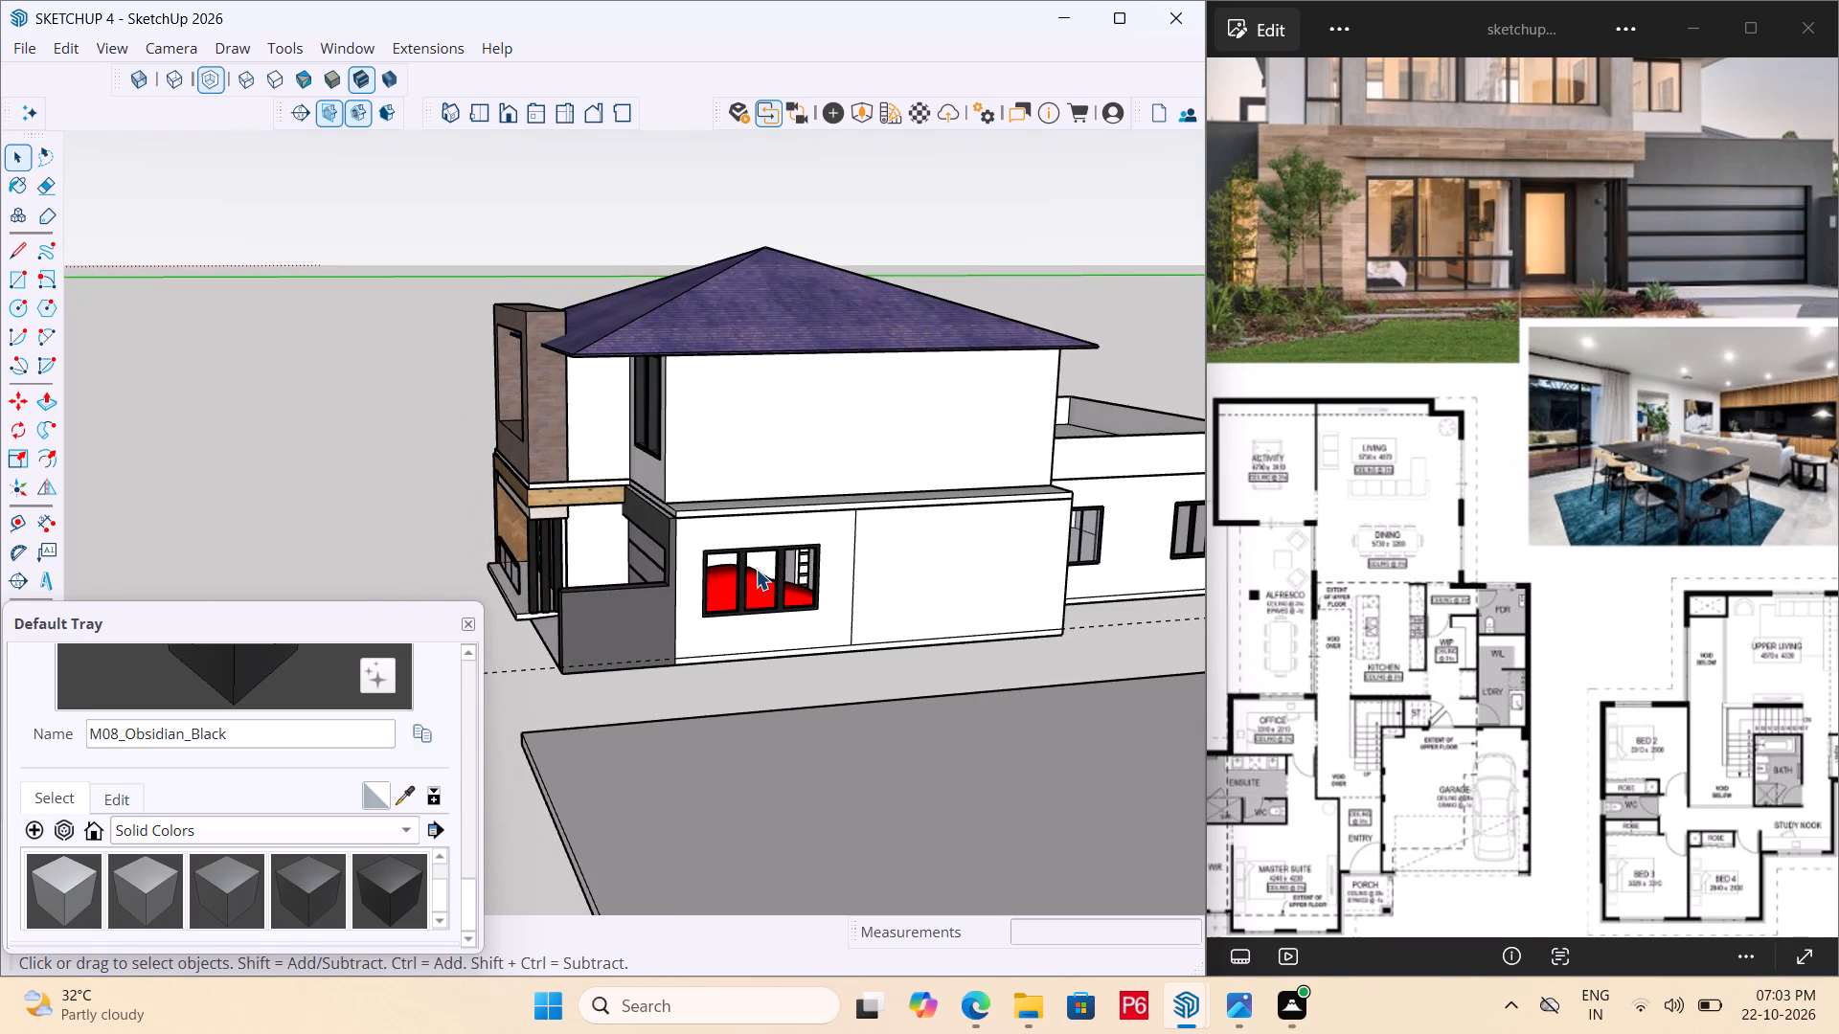
{"action": "scroll", "coordinate": [838, 583], "scroll_direction": "up", "scroll_amount": 11}
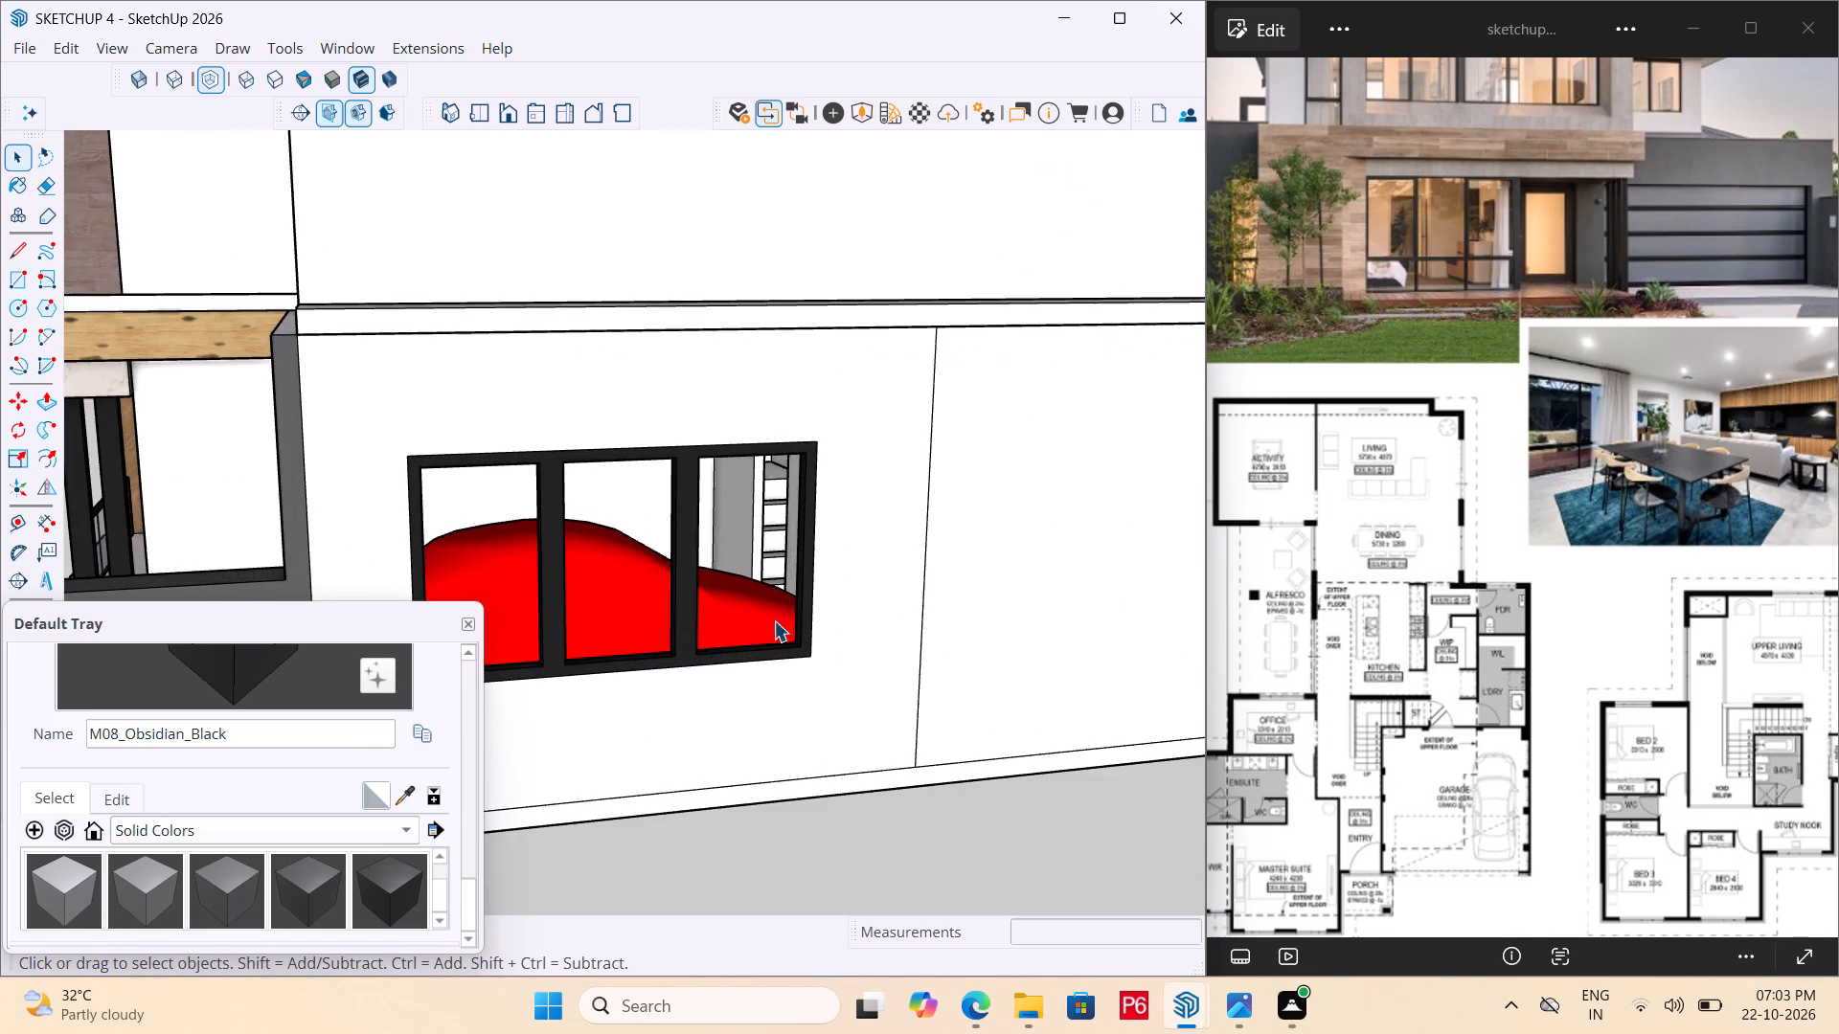
{"action": "middle_click_drag", "start_coordinate": [681, 639], "coordinate": [728, 620]}
{"action": "scroll", "coordinate": [728, 620], "scroll_direction": "up", "scroll_amount": 1}
{"action": "scroll", "coordinate": [798, 612], "scroll_direction": "down", "scroll_amount": 12}
{"action": "middle_click_drag", "start_coordinate": [610, 623], "coordinate": [854, 698]}
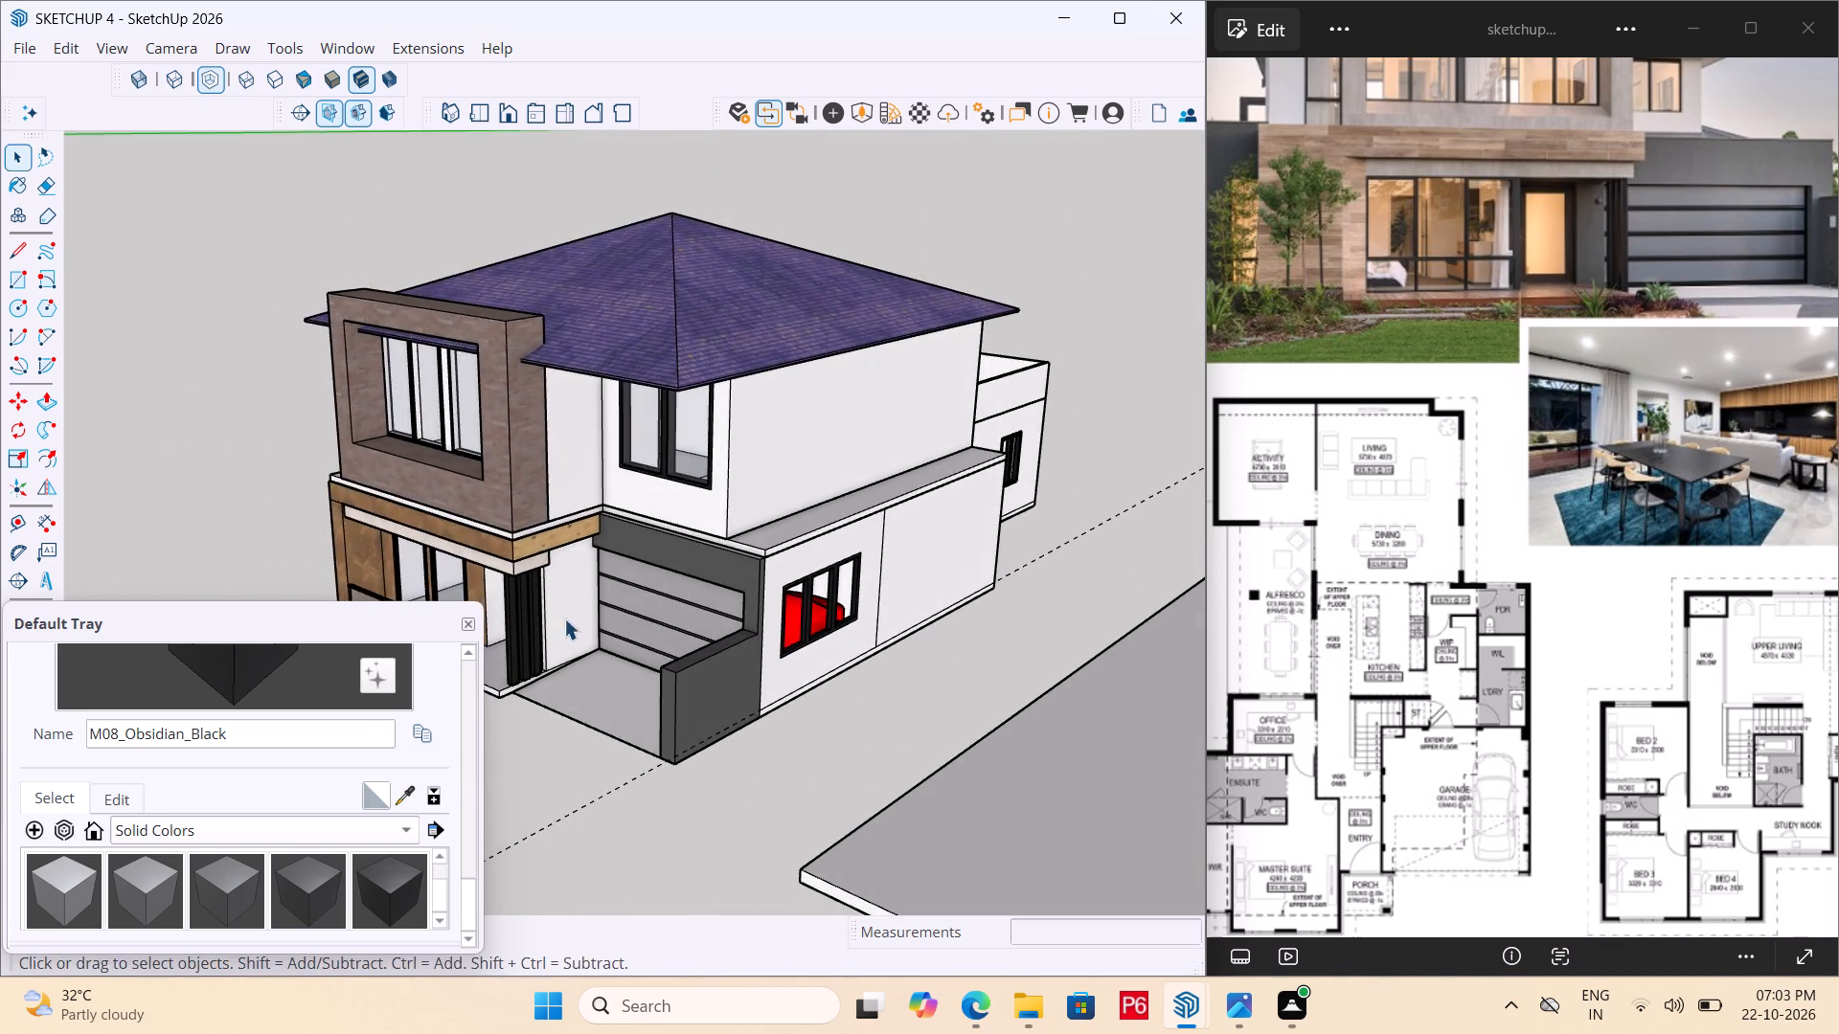
Examine the side and rear elevations of the house from all around.
{"action": "middle_click_drag", "start_coordinate": [569, 609], "coordinate": [991, 528]}
{"action": "scroll", "coordinate": [590, 598], "scroll_direction": "down", "scroll_amount": 1}
{"action": "middle_click_drag", "start_coordinate": [482, 536], "coordinate": [926, 499]}
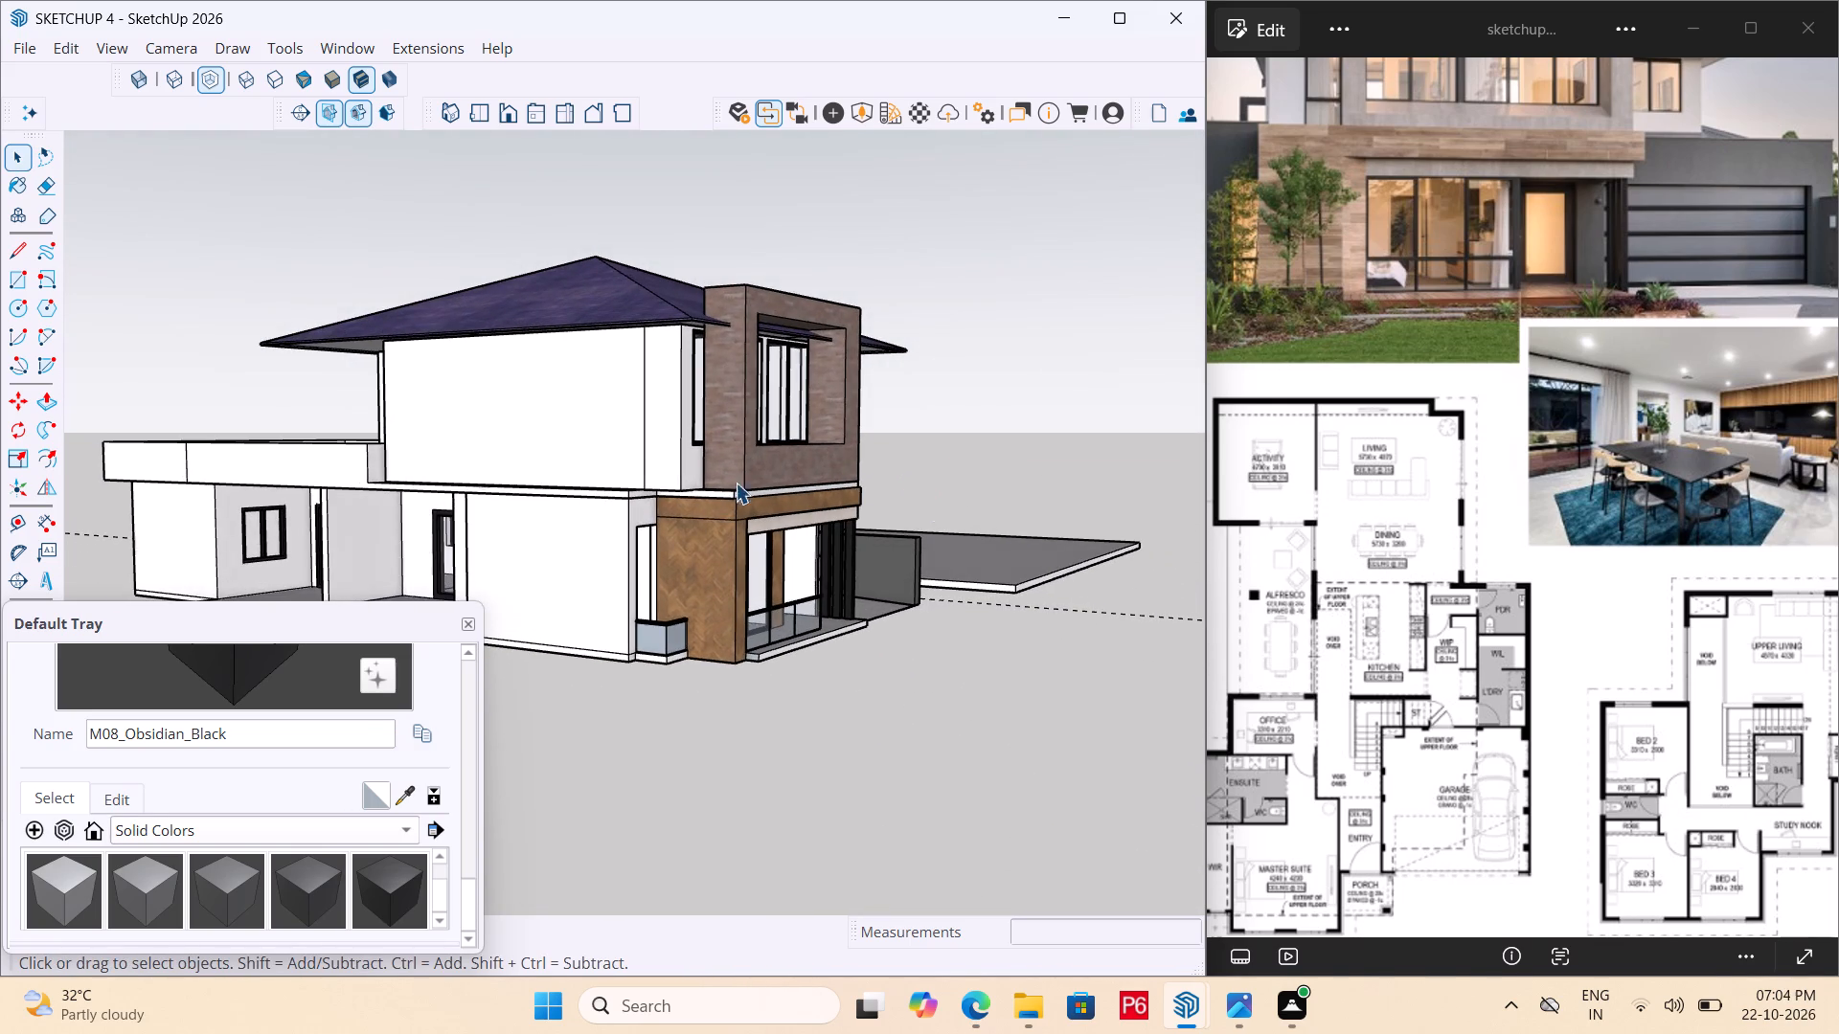
{"action": "scroll", "coordinate": [870, 482], "scroll_direction": "down", "scroll_amount": 5}
{"action": "middle_click_drag", "start_coordinate": [729, 553], "coordinate": [665, 660]}
{"action": "scroll", "coordinate": [501, 544], "scroll_direction": "up", "scroll_amount": 6}
{"action": "middle_click_drag", "start_coordinate": [512, 534], "coordinate": [624, 483]}
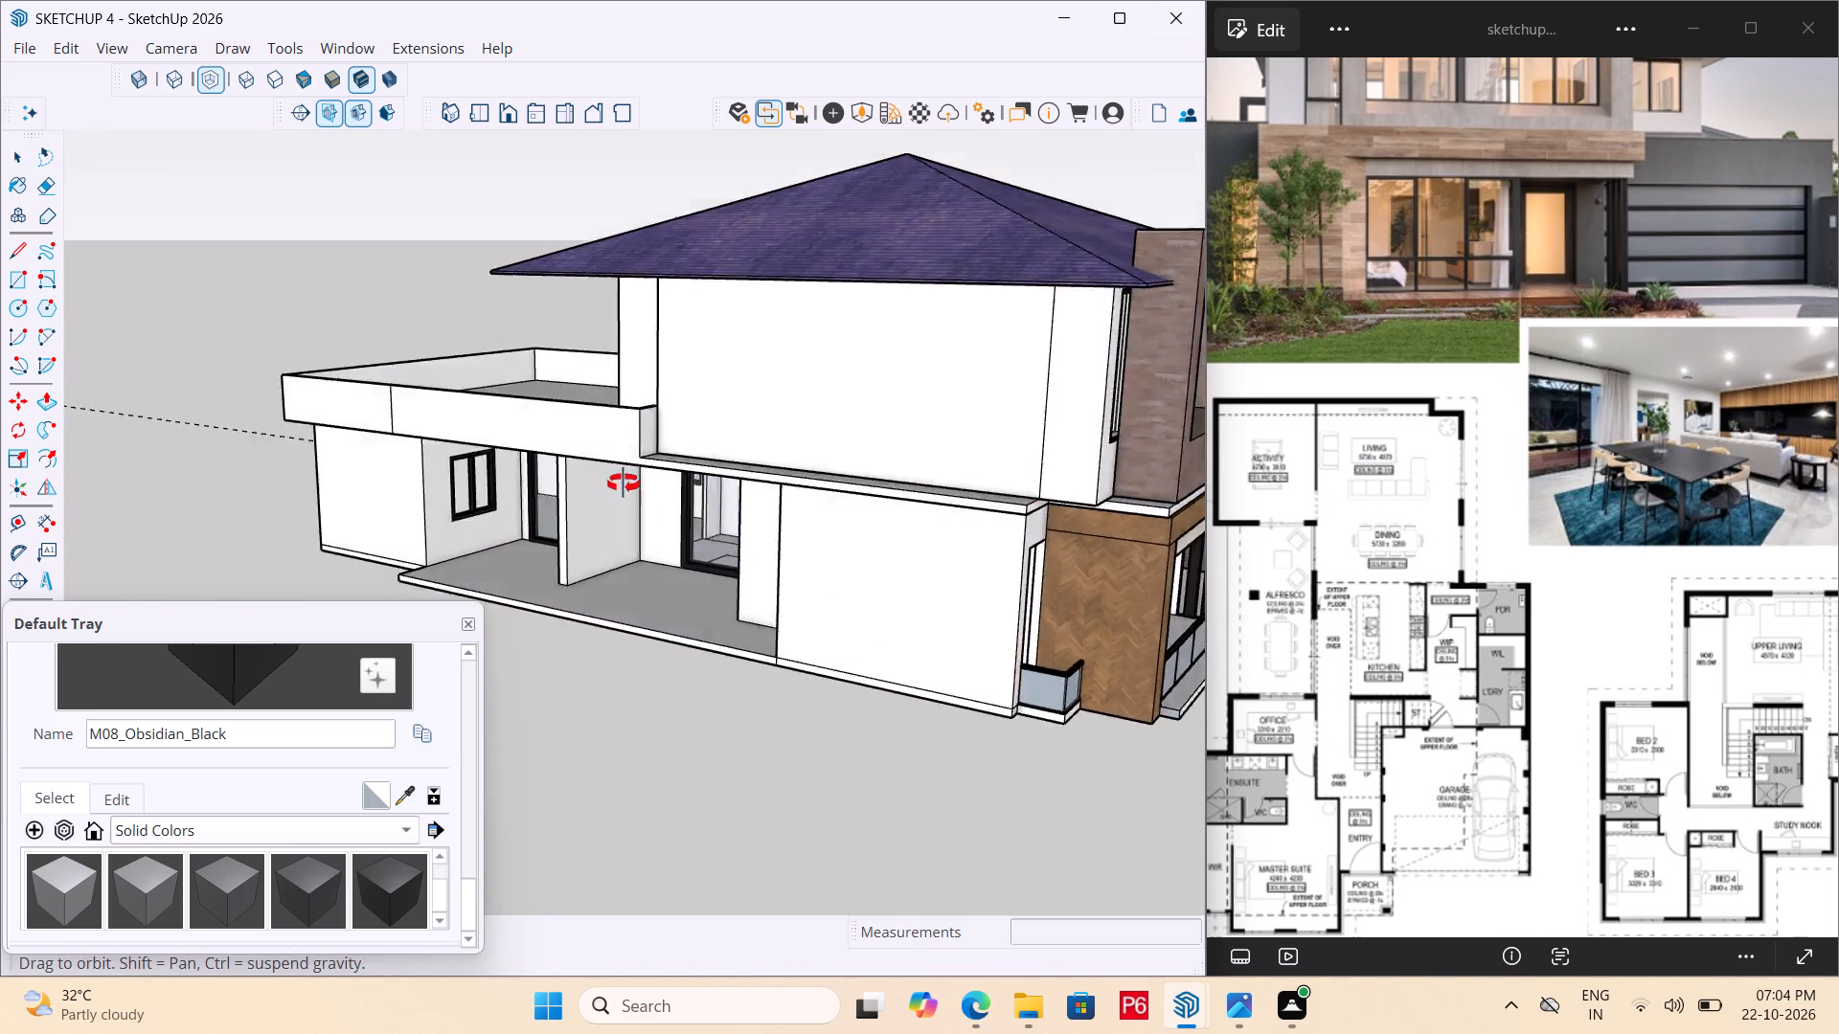
{"action": "middle_click_drag", "start_coordinate": [624, 483], "coordinate": [672, 481]}
{"action": "middle_click_drag", "start_coordinate": [457, 481], "coordinate": [450, 481]}
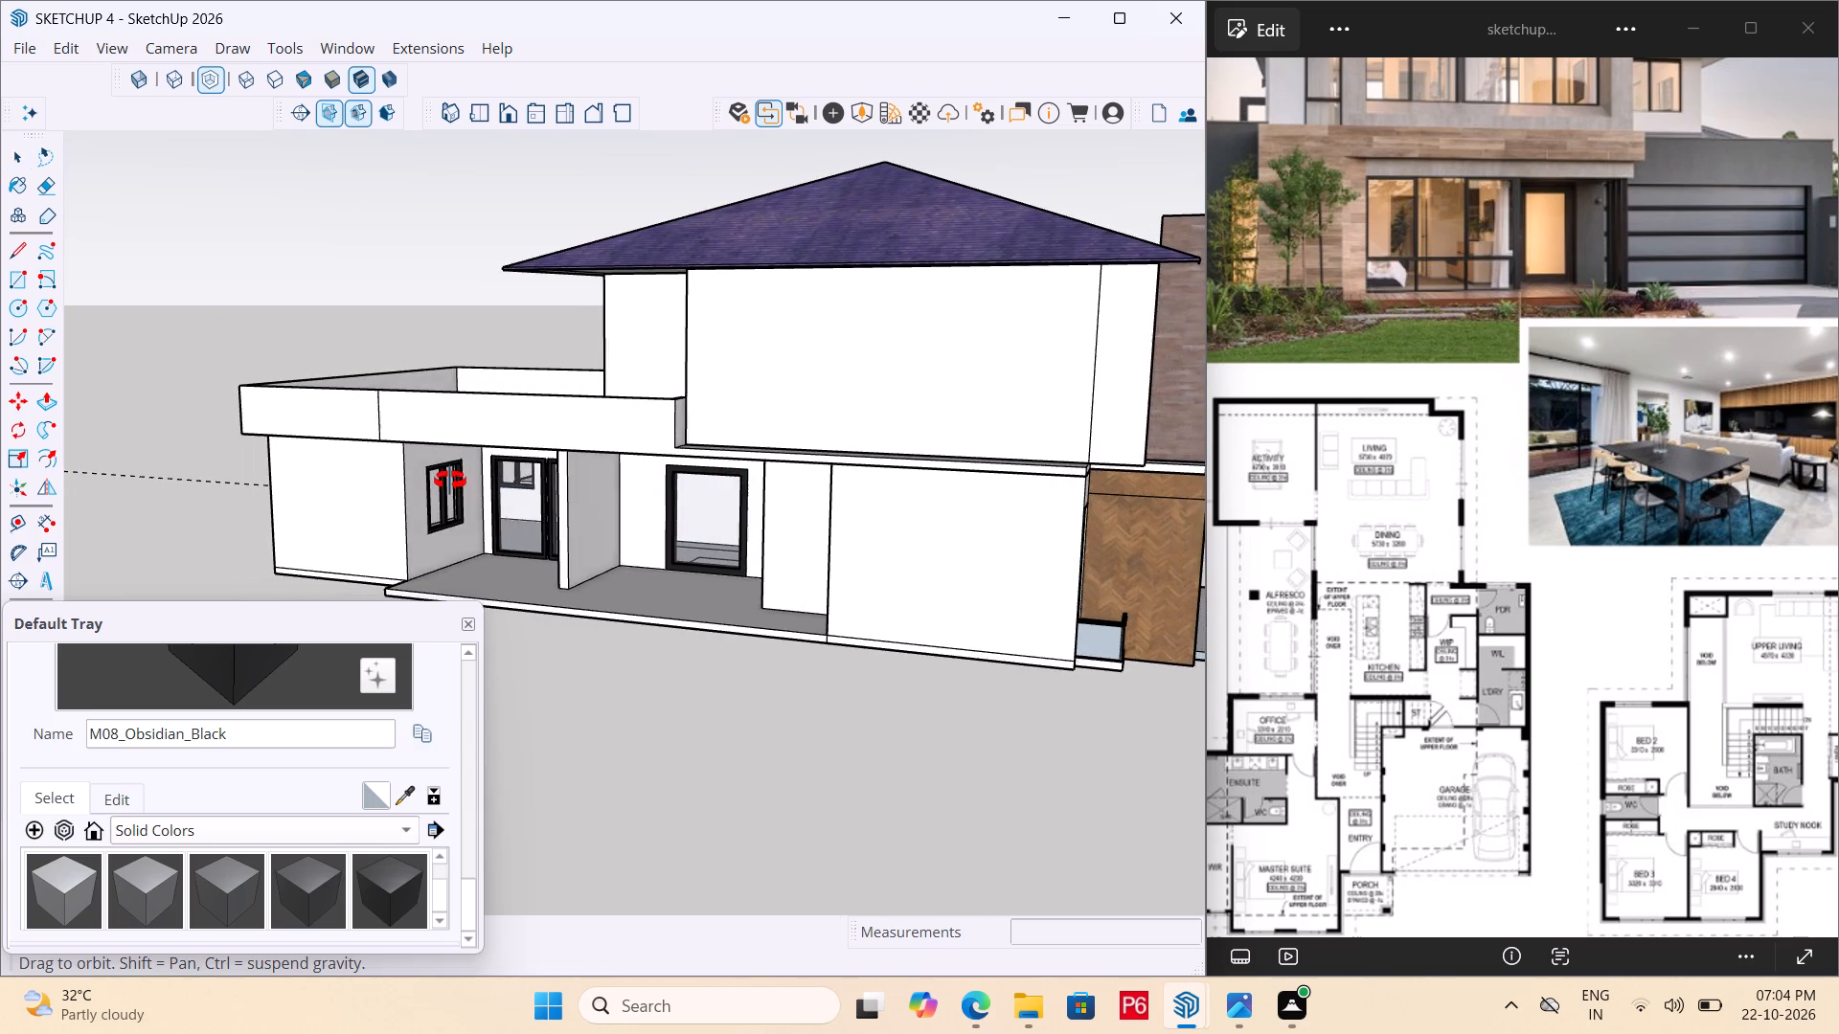
{"action": "middle_click_drag", "start_coordinate": [450, 481], "coordinate": [848, 473]}
{"action": "scroll", "coordinate": [925, 450], "scroll_direction": "down", "scroll_amount": 5}
{"action": "middle_click_drag", "start_coordinate": [679, 481], "coordinate": [1038, 500]}
{"action": "middle_click_drag", "start_coordinate": [864, 519], "coordinate": [365, 471]}
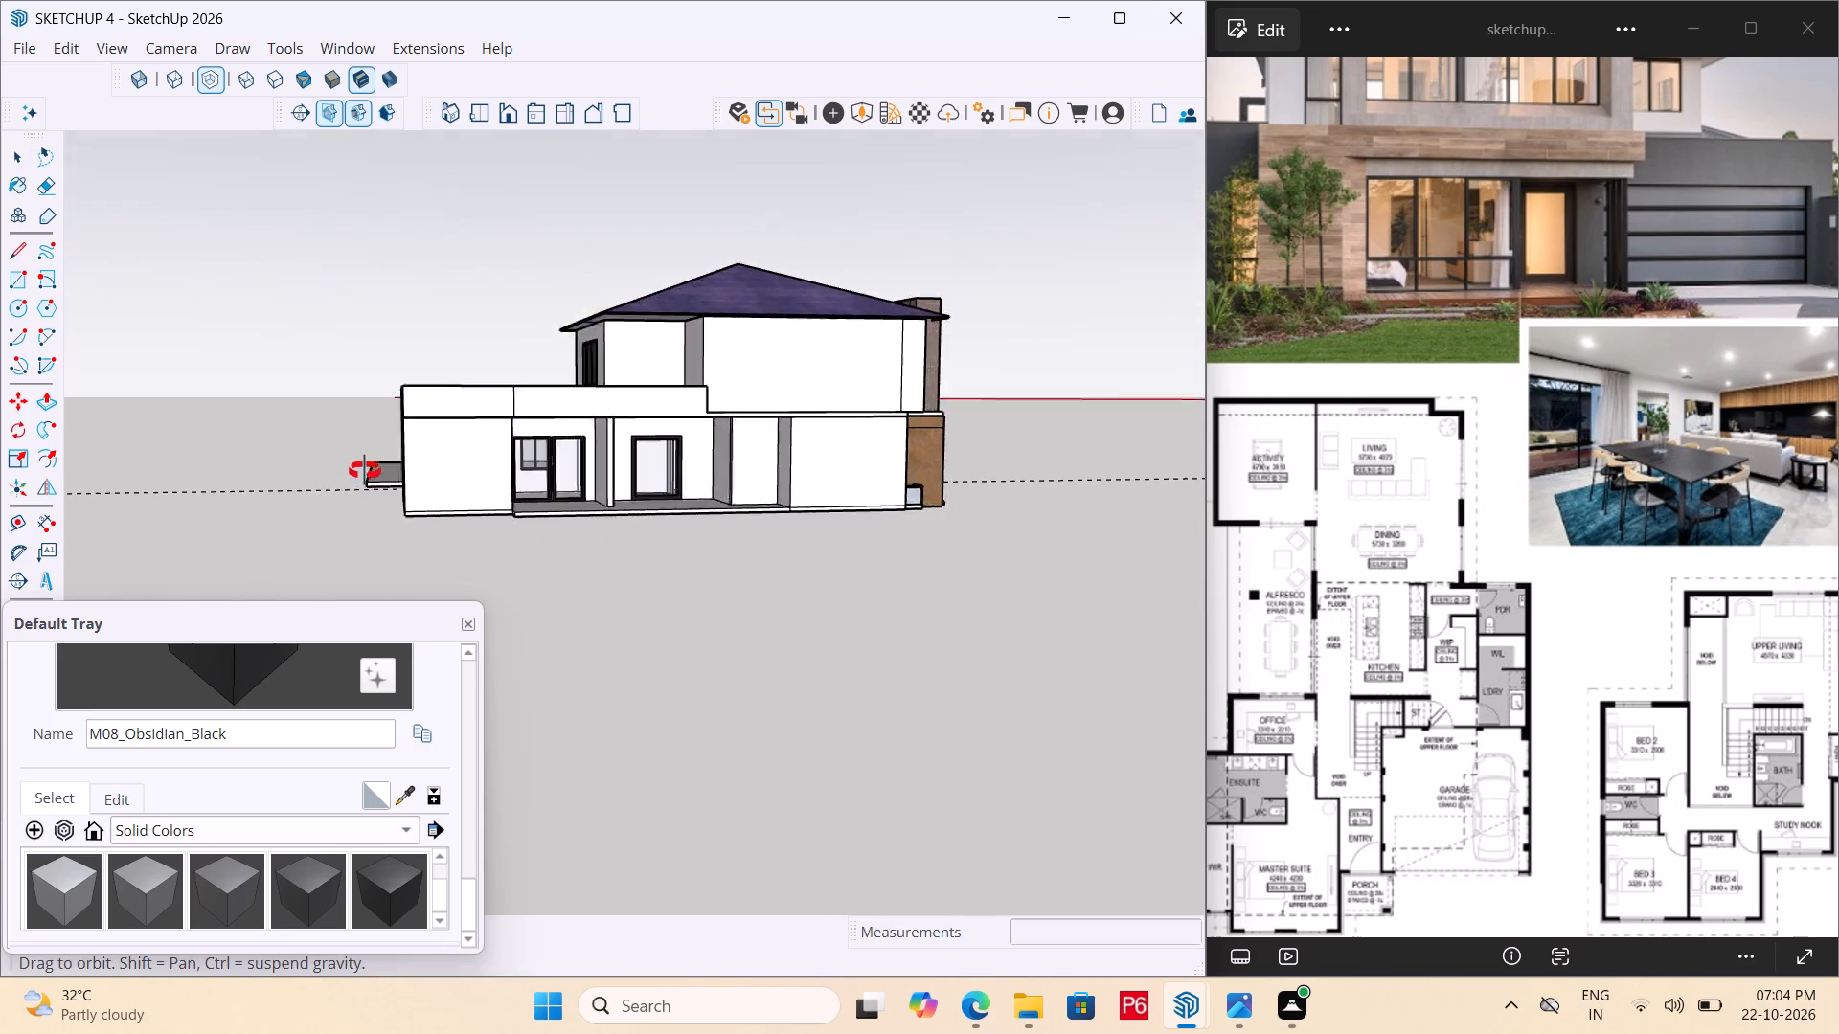
{"action": "middle_click_drag", "start_coordinate": [365, 471], "coordinate": [1102, 522]}
{"action": "middle_click_drag", "start_coordinate": [664, 500], "coordinate": [1104, 540]}
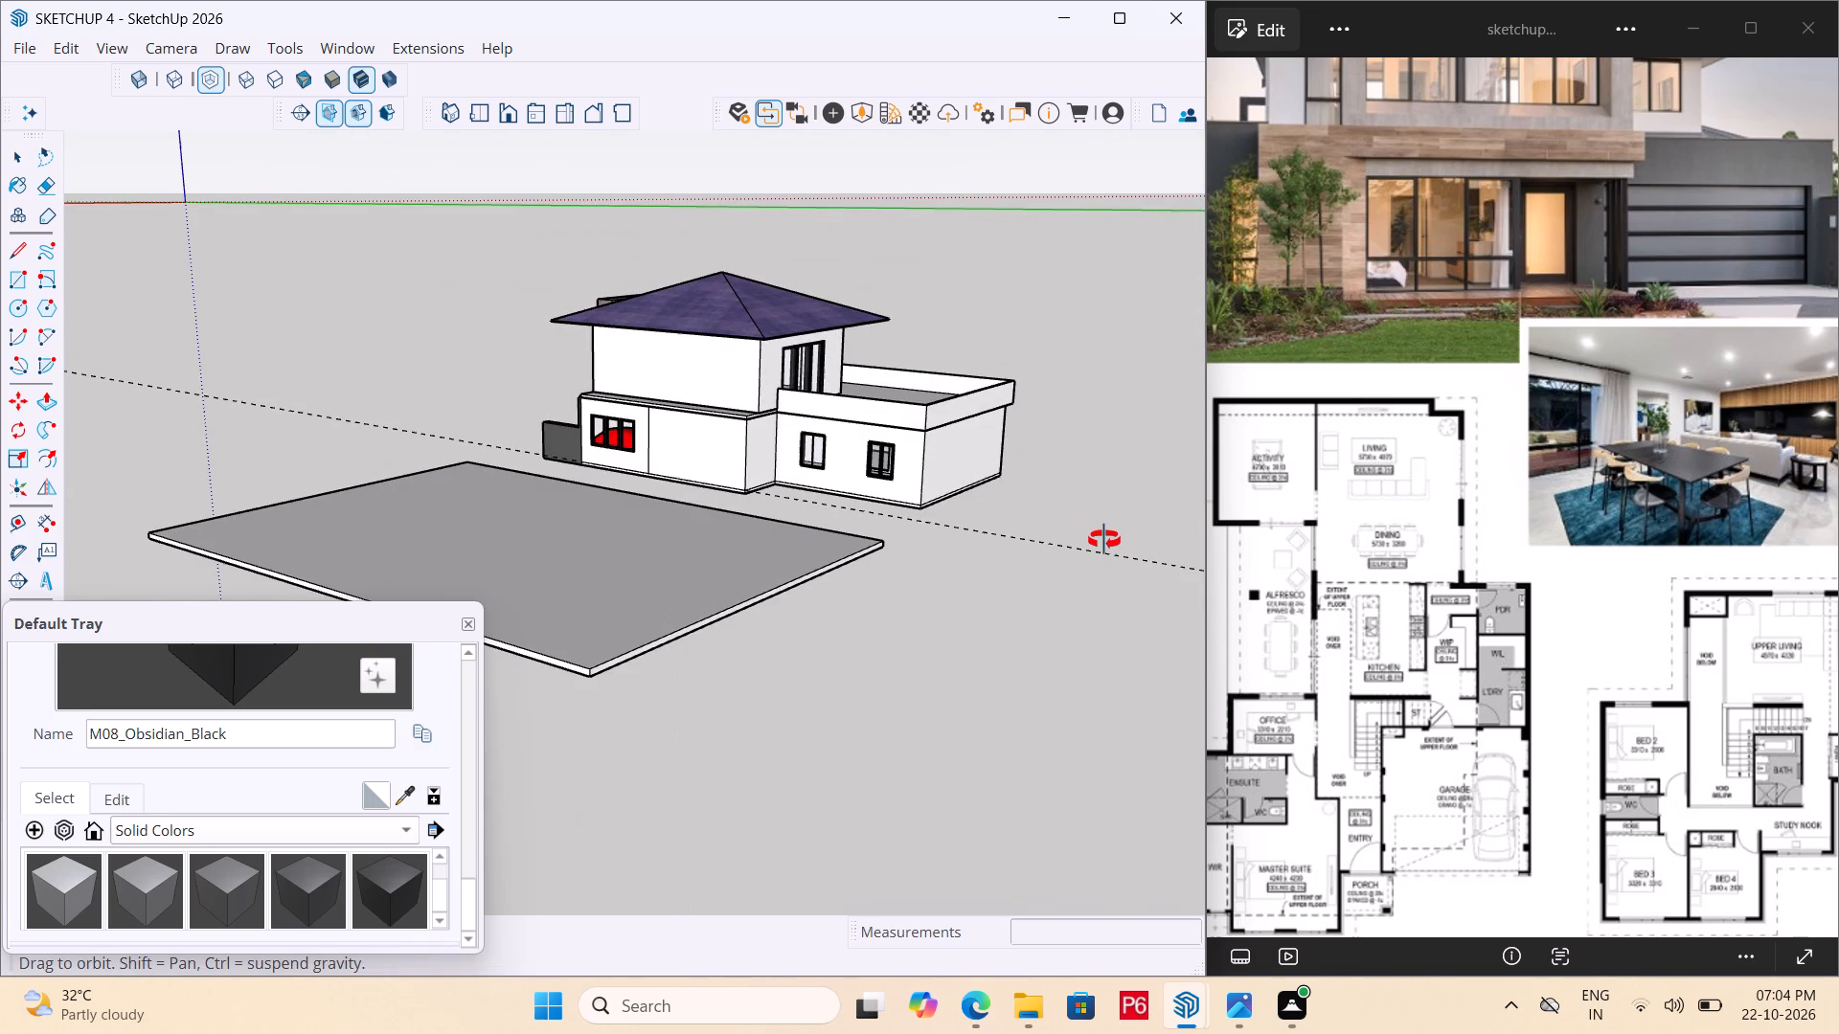
{"action": "middle_click_drag", "start_coordinate": [1104, 540], "coordinate": [454, 529]}
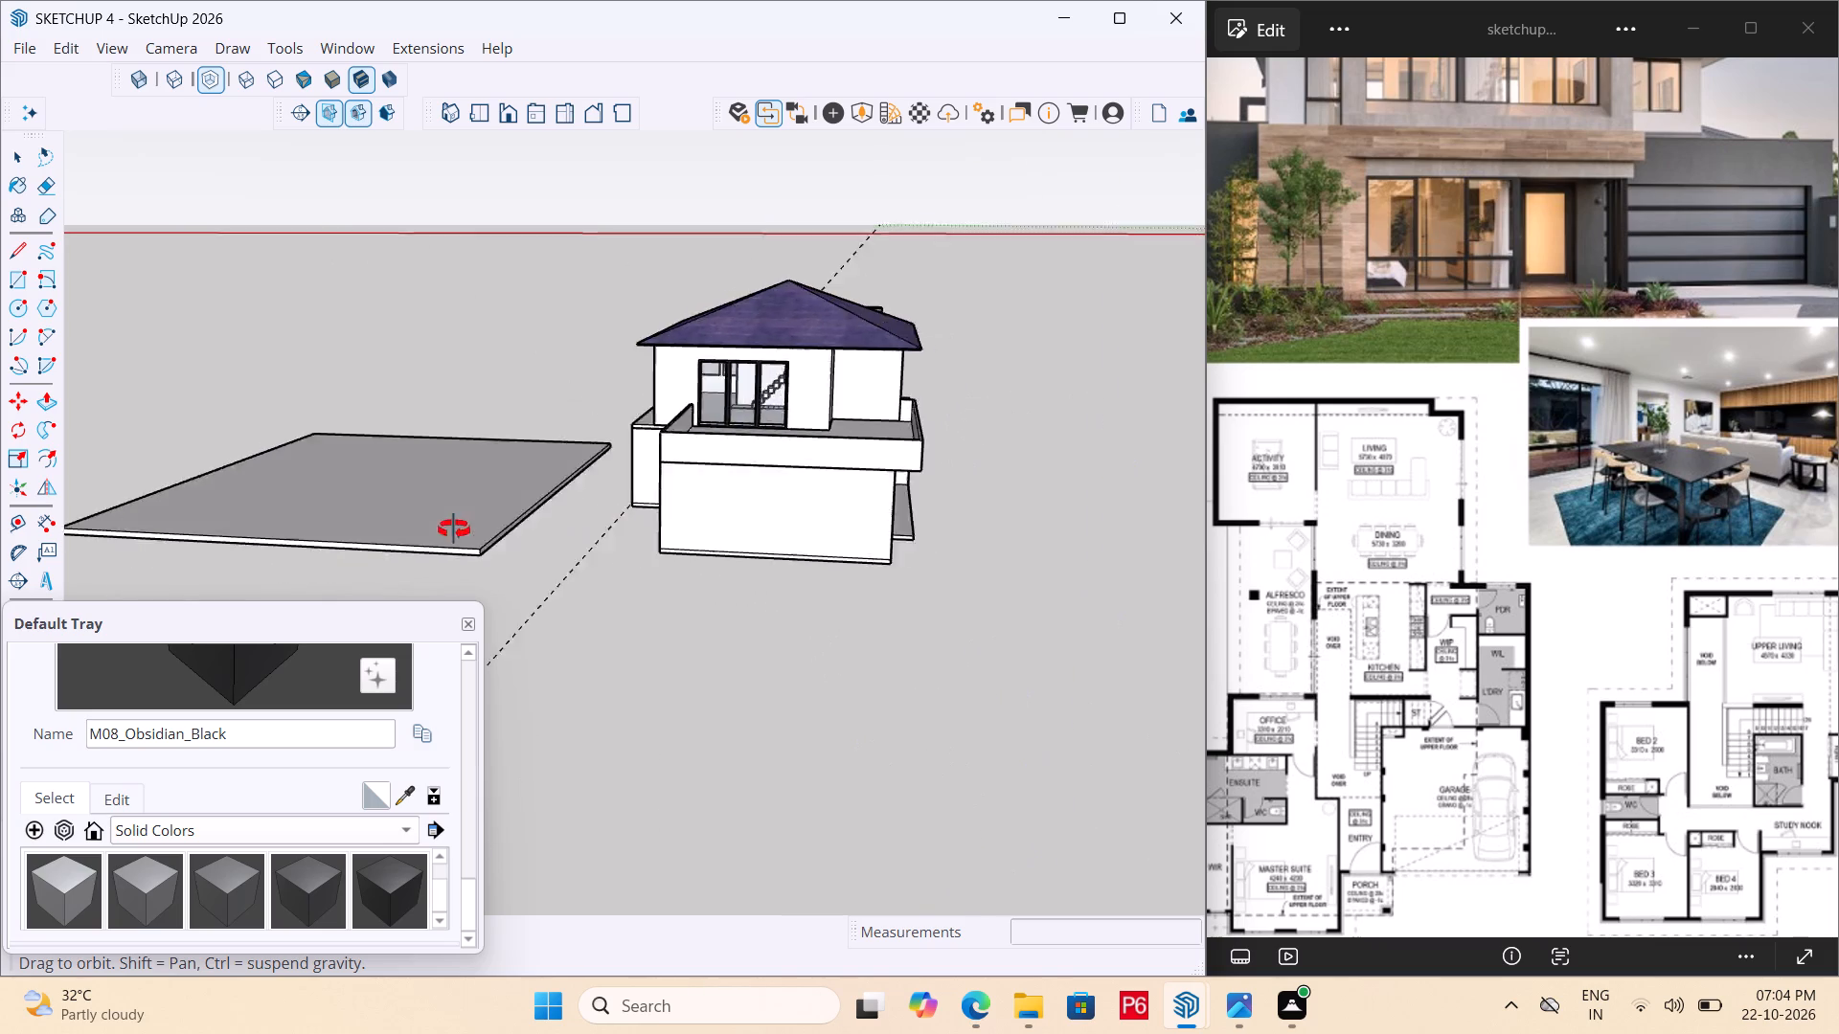
{"action": "middle_click_drag", "start_coordinate": [454, 529], "coordinate": [278, 529]}
{"action": "middle_click_drag", "start_coordinate": [685, 522], "coordinate": [350, 517]}
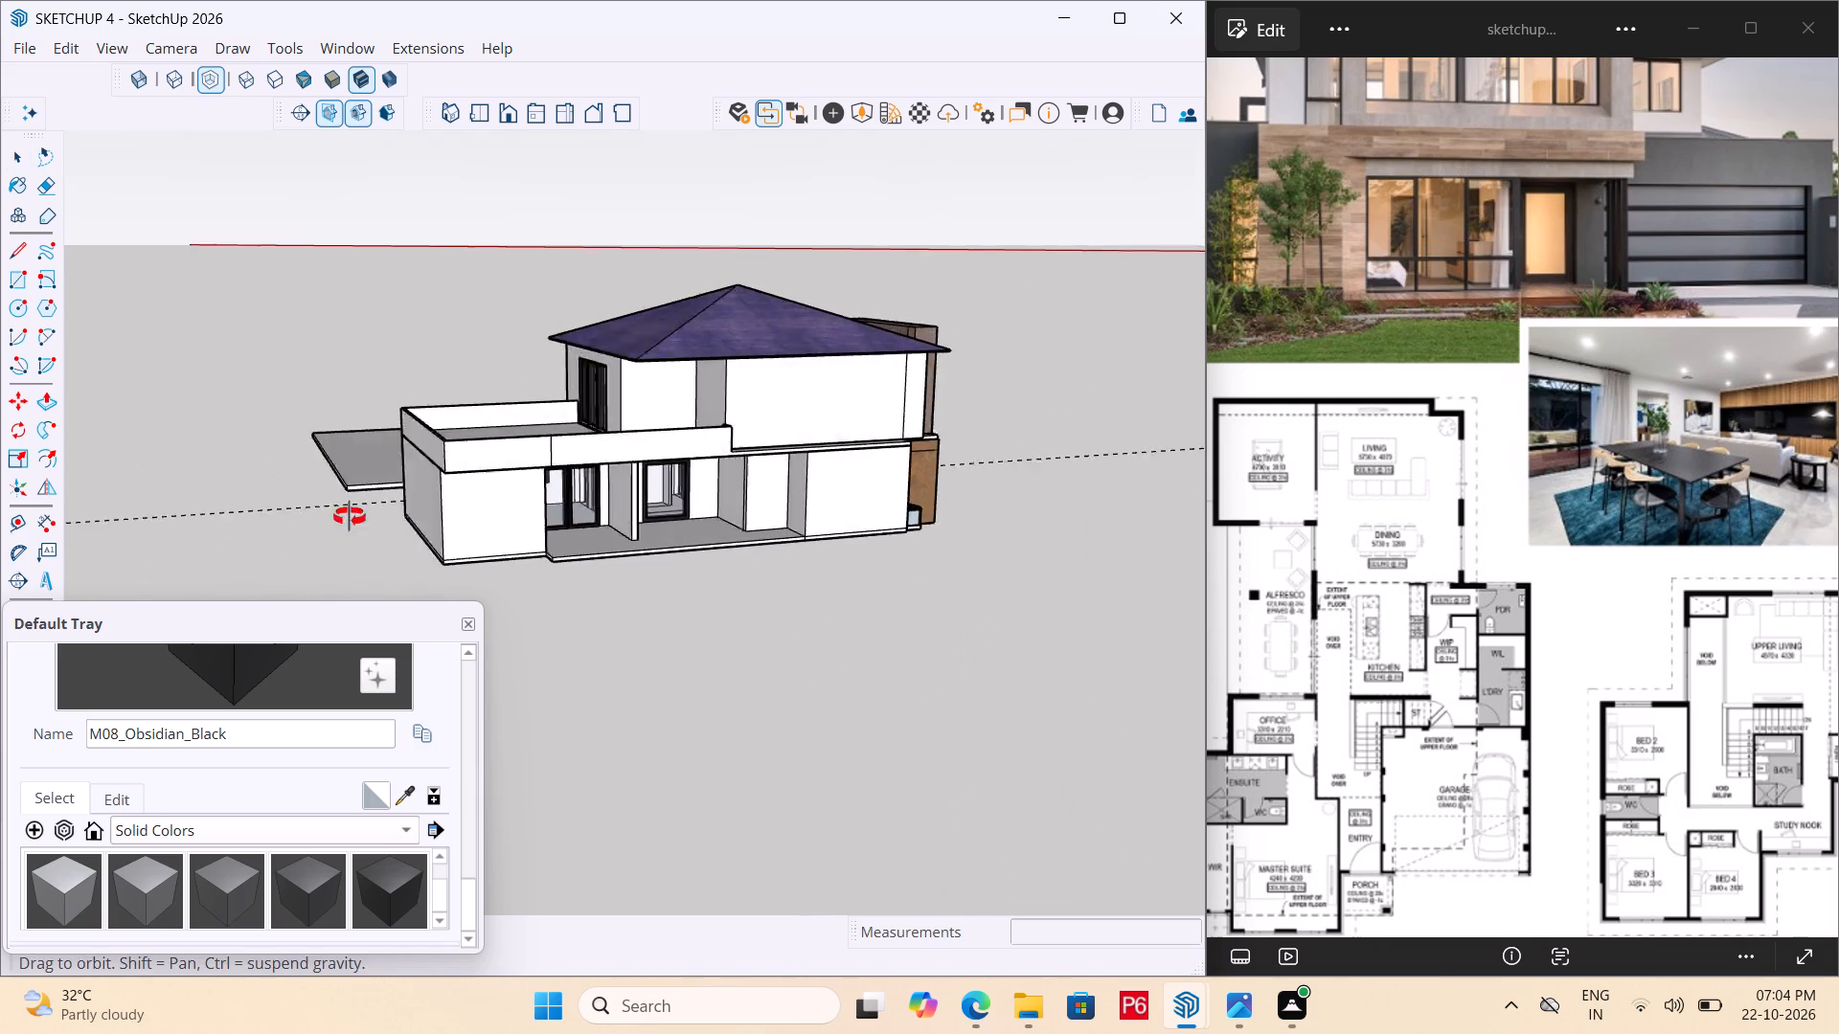
{"action": "middle_click_drag", "start_coordinate": [350, 517], "coordinate": [161, 518]}
{"action": "middle_click_drag", "start_coordinate": [661, 483], "coordinate": [511, 531]}
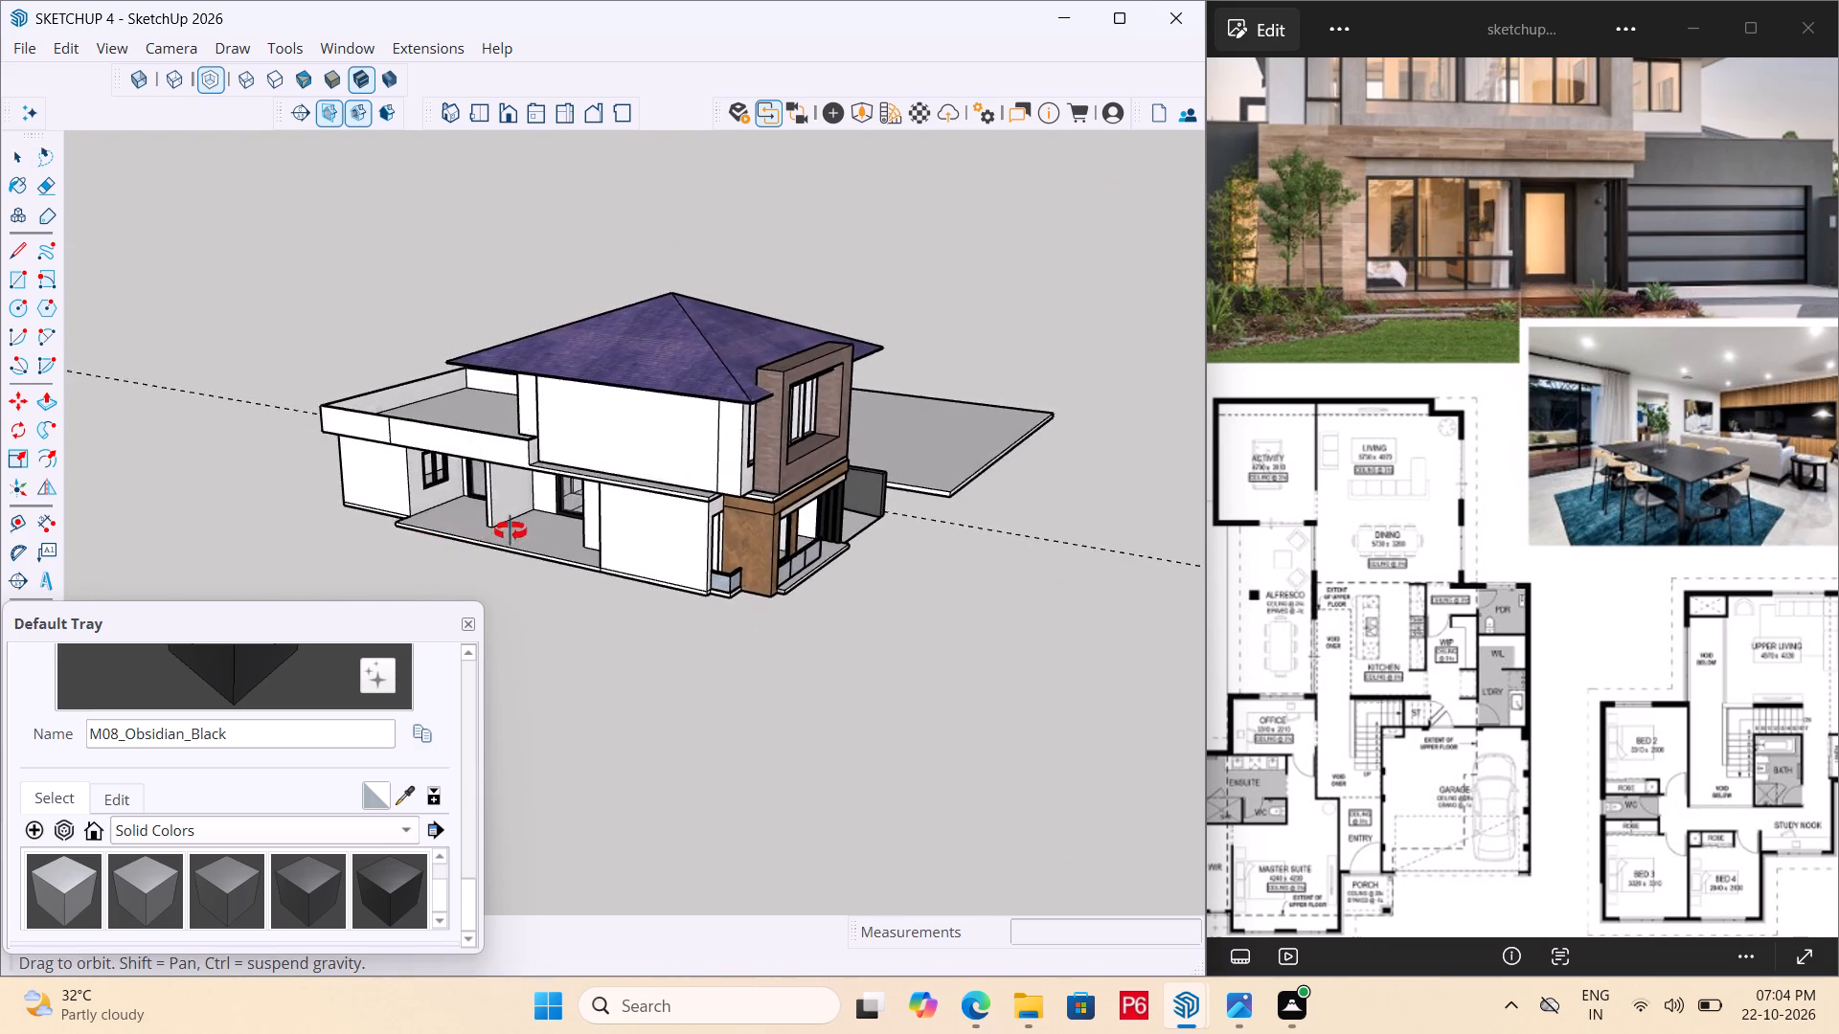
{"action": "middle_click_drag", "start_coordinate": [511, 531], "coordinate": [780, 469]}
Examine the doors and windows around the rear alfresco up close.
{"action": "scroll", "coordinate": [495, 476], "scroll_direction": "up", "scroll_amount": 10}
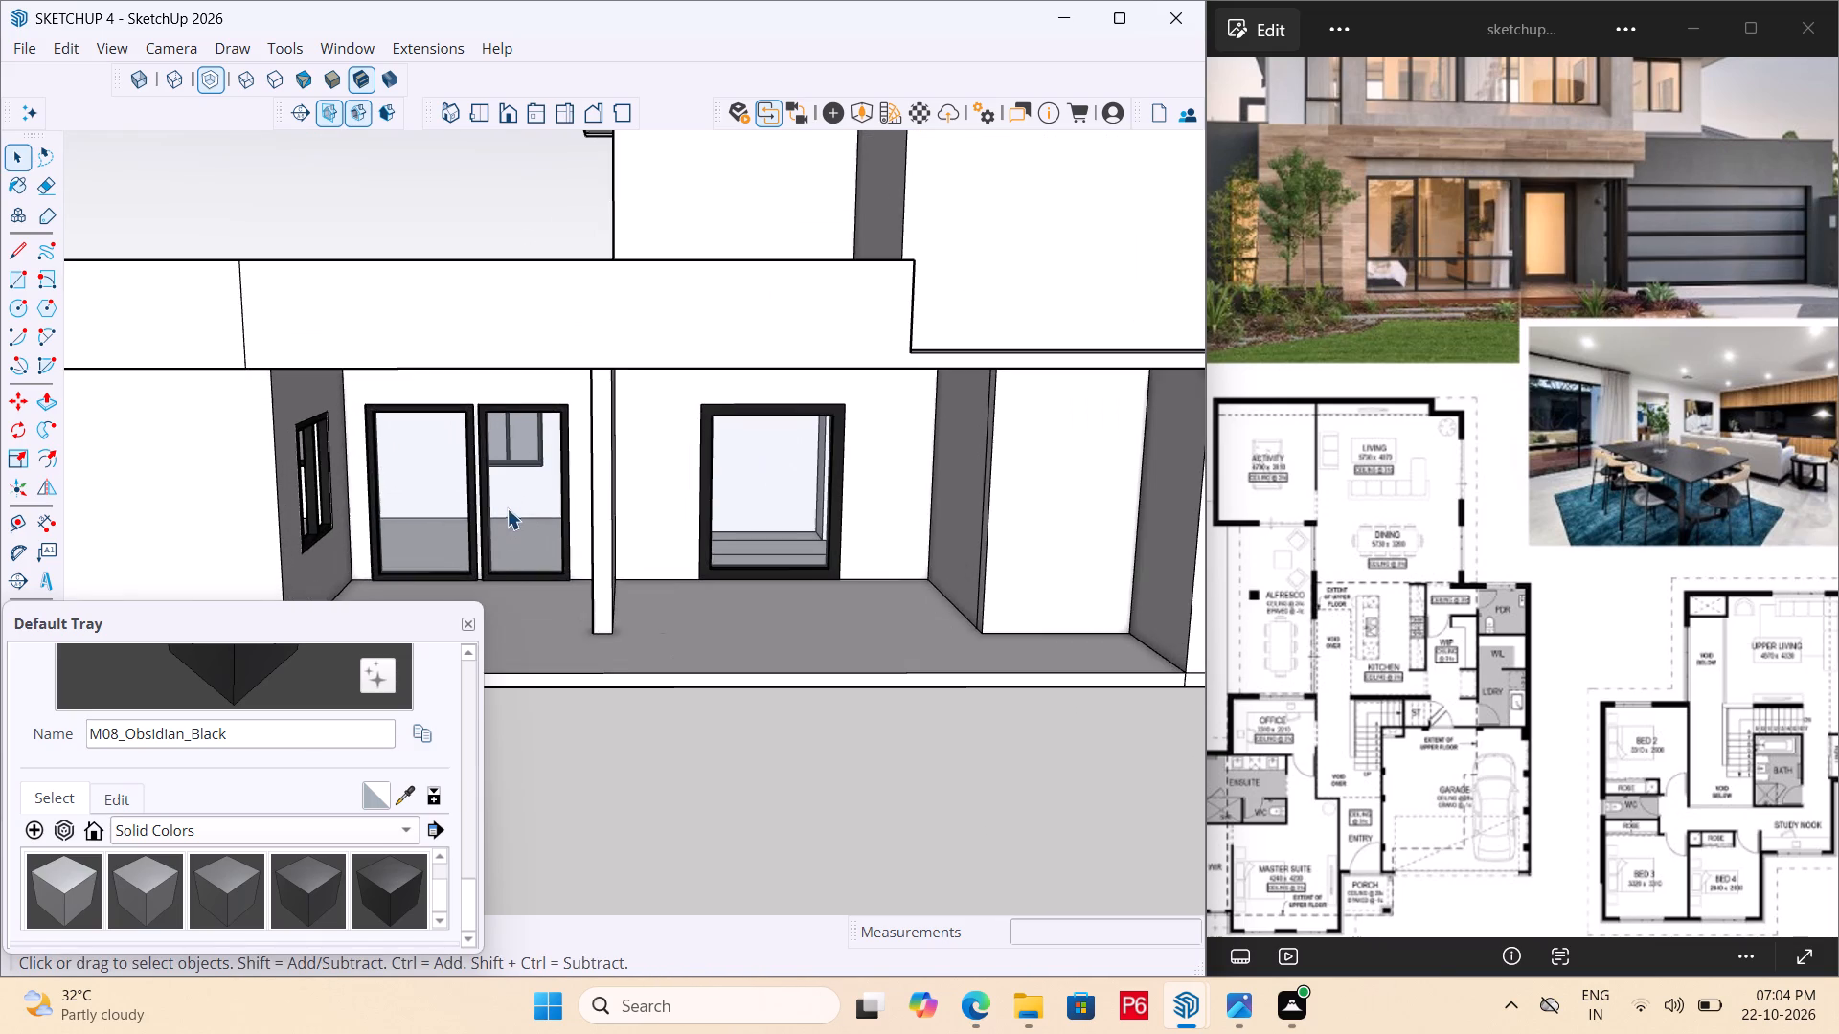
{"action": "middle_click_drag", "start_coordinate": [683, 463], "coordinate": [364, 463]}
{"action": "scroll", "coordinate": [430, 459], "scroll_direction": "up", "scroll_amount": 1}
{"action": "scroll", "coordinate": [742, 400], "scroll_direction": "down", "scroll_amount": 4}
{"action": "middle_click_drag", "start_coordinate": [339, 430], "coordinate": [148, 450]}
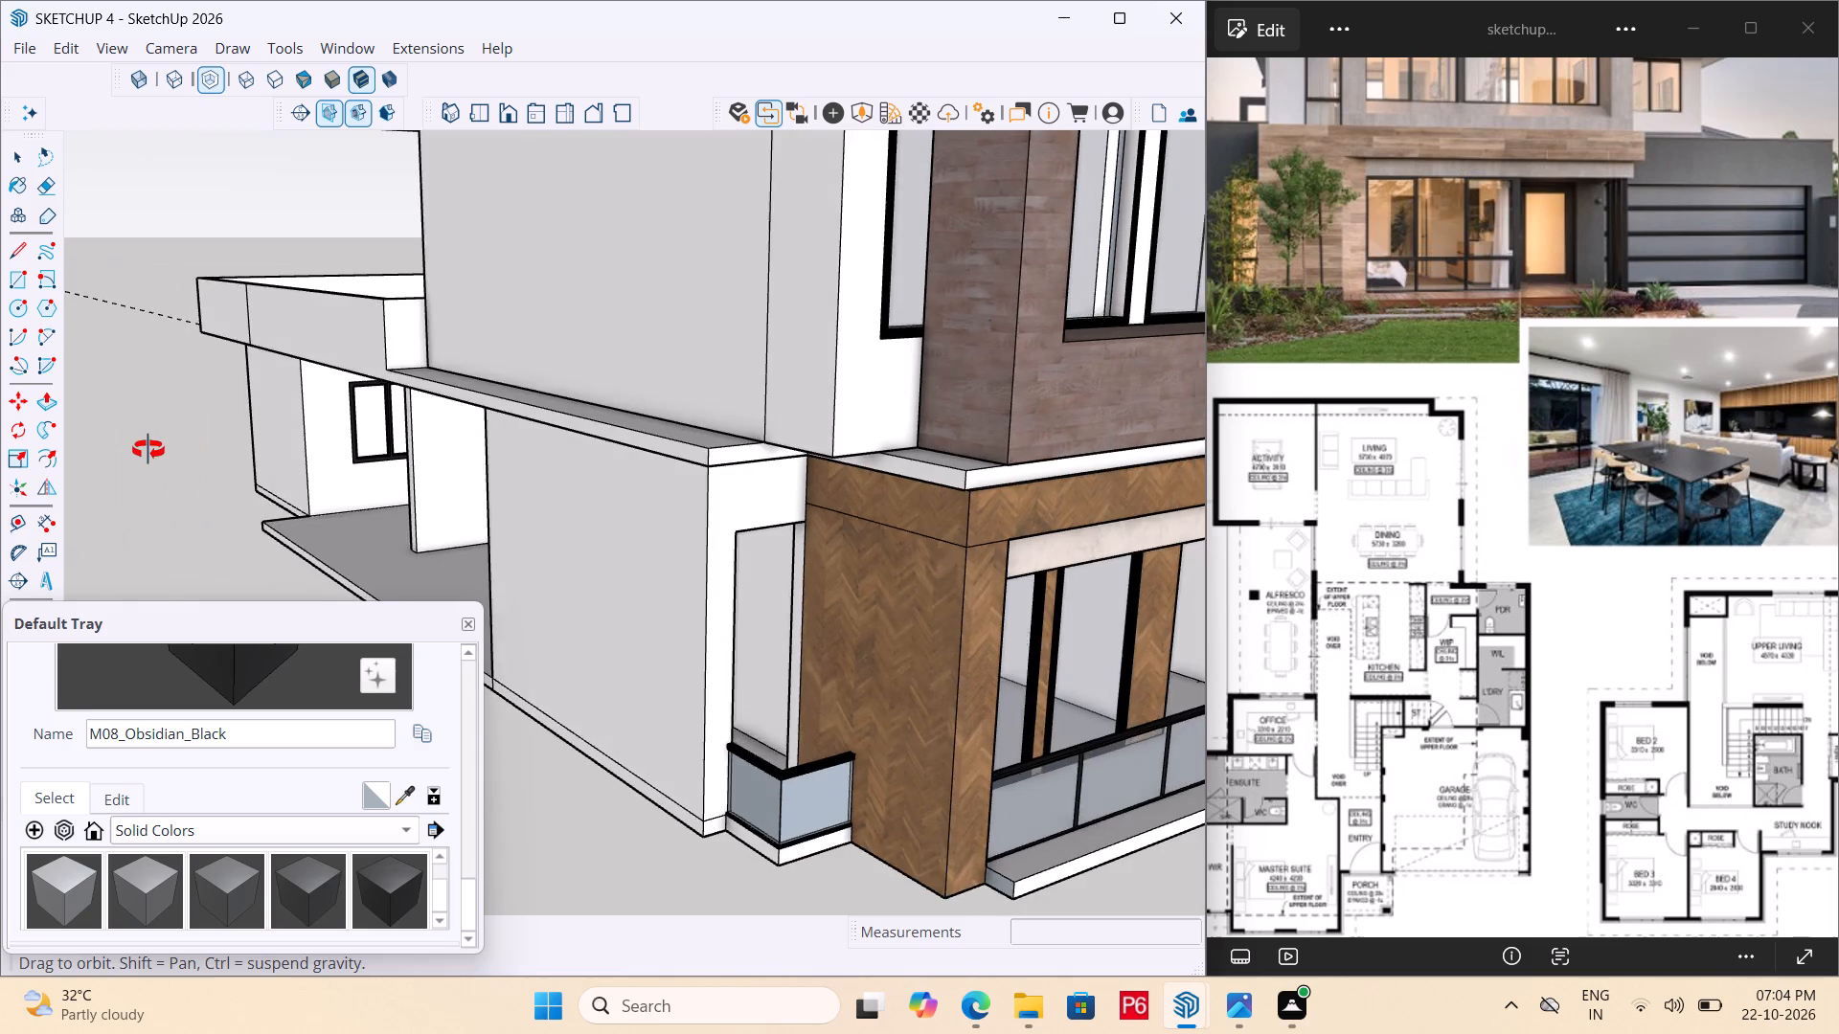
{"action": "middle_click_drag", "start_coordinate": [148, 450], "coordinate": [256, 422]}
{"action": "scroll", "coordinate": [227, 428], "scroll_direction": "up", "scroll_amount": 11}
Open the ground-floor wall group for editing and delete the long dashed guide line running past the alfresco.
{"action": "left_click", "coordinate": [420, 426]}
{"action": "scroll", "coordinate": [793, 392], "scroll_direction": "down", "scroll_amount": 5}
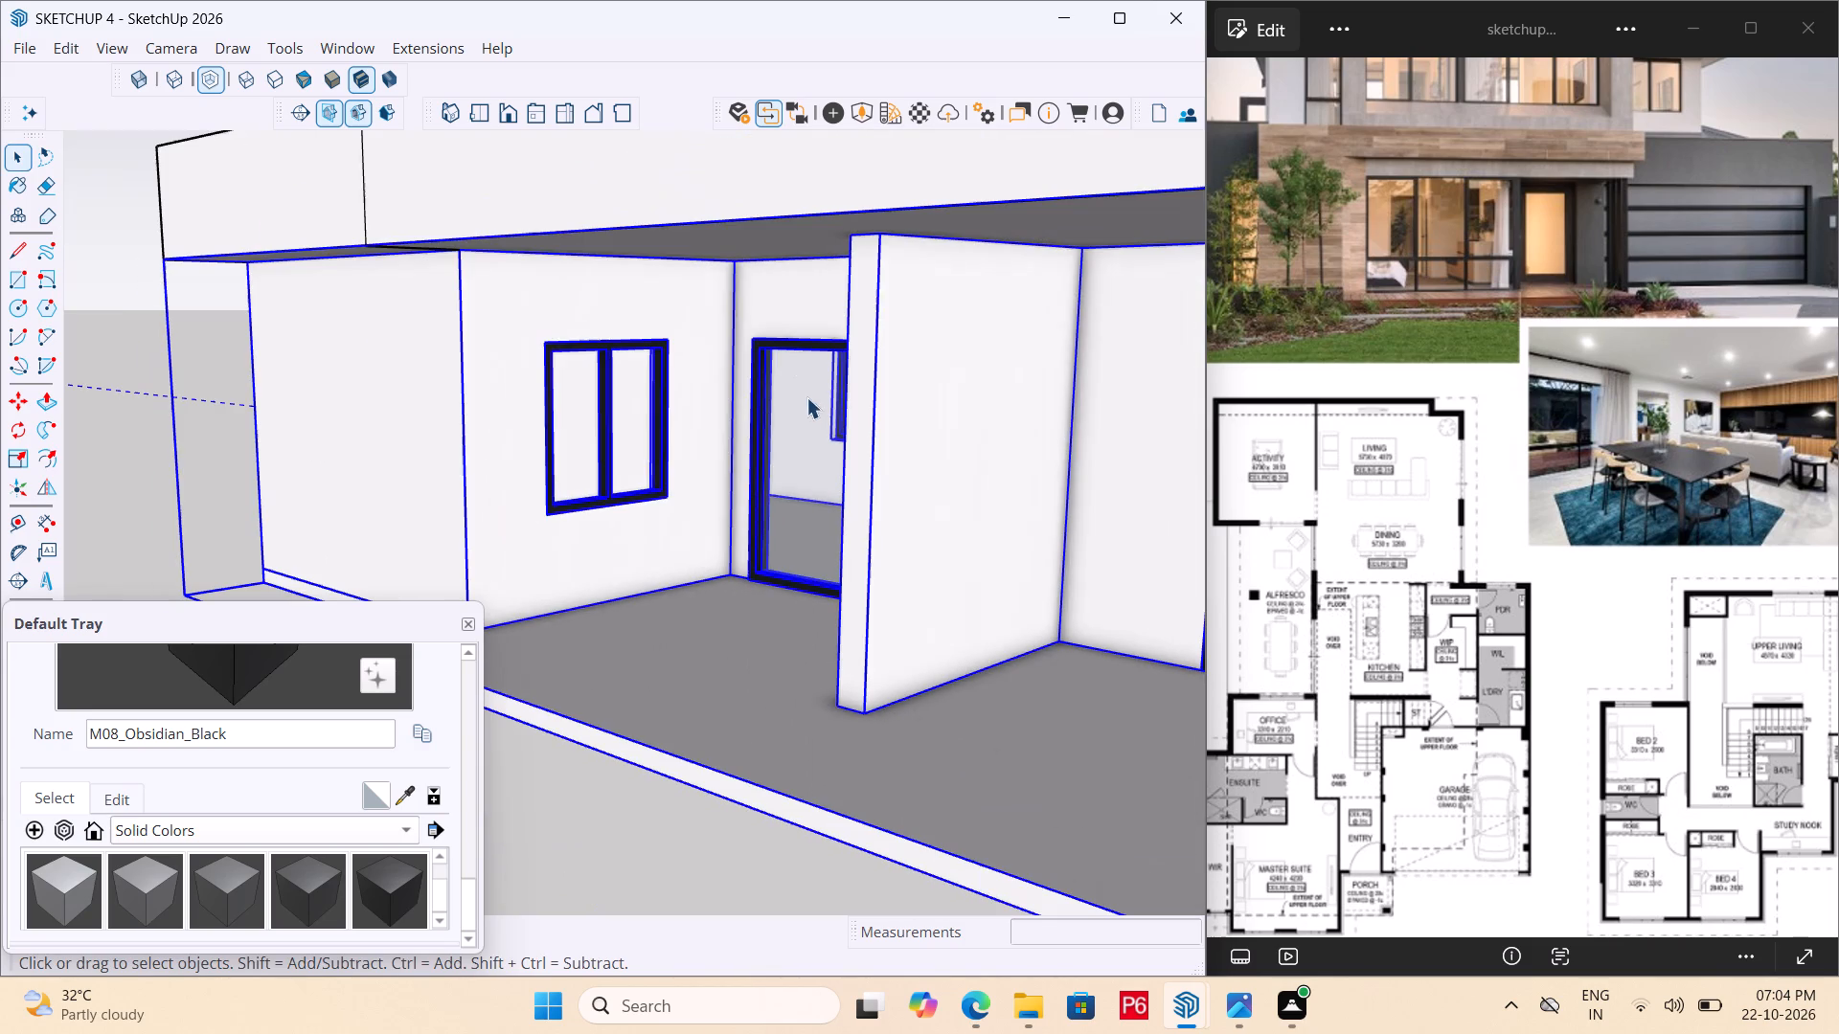
{"action": "scroll", "coordinate": [463, 431], "scroll_direction": "down", "scroll_amount": 10}
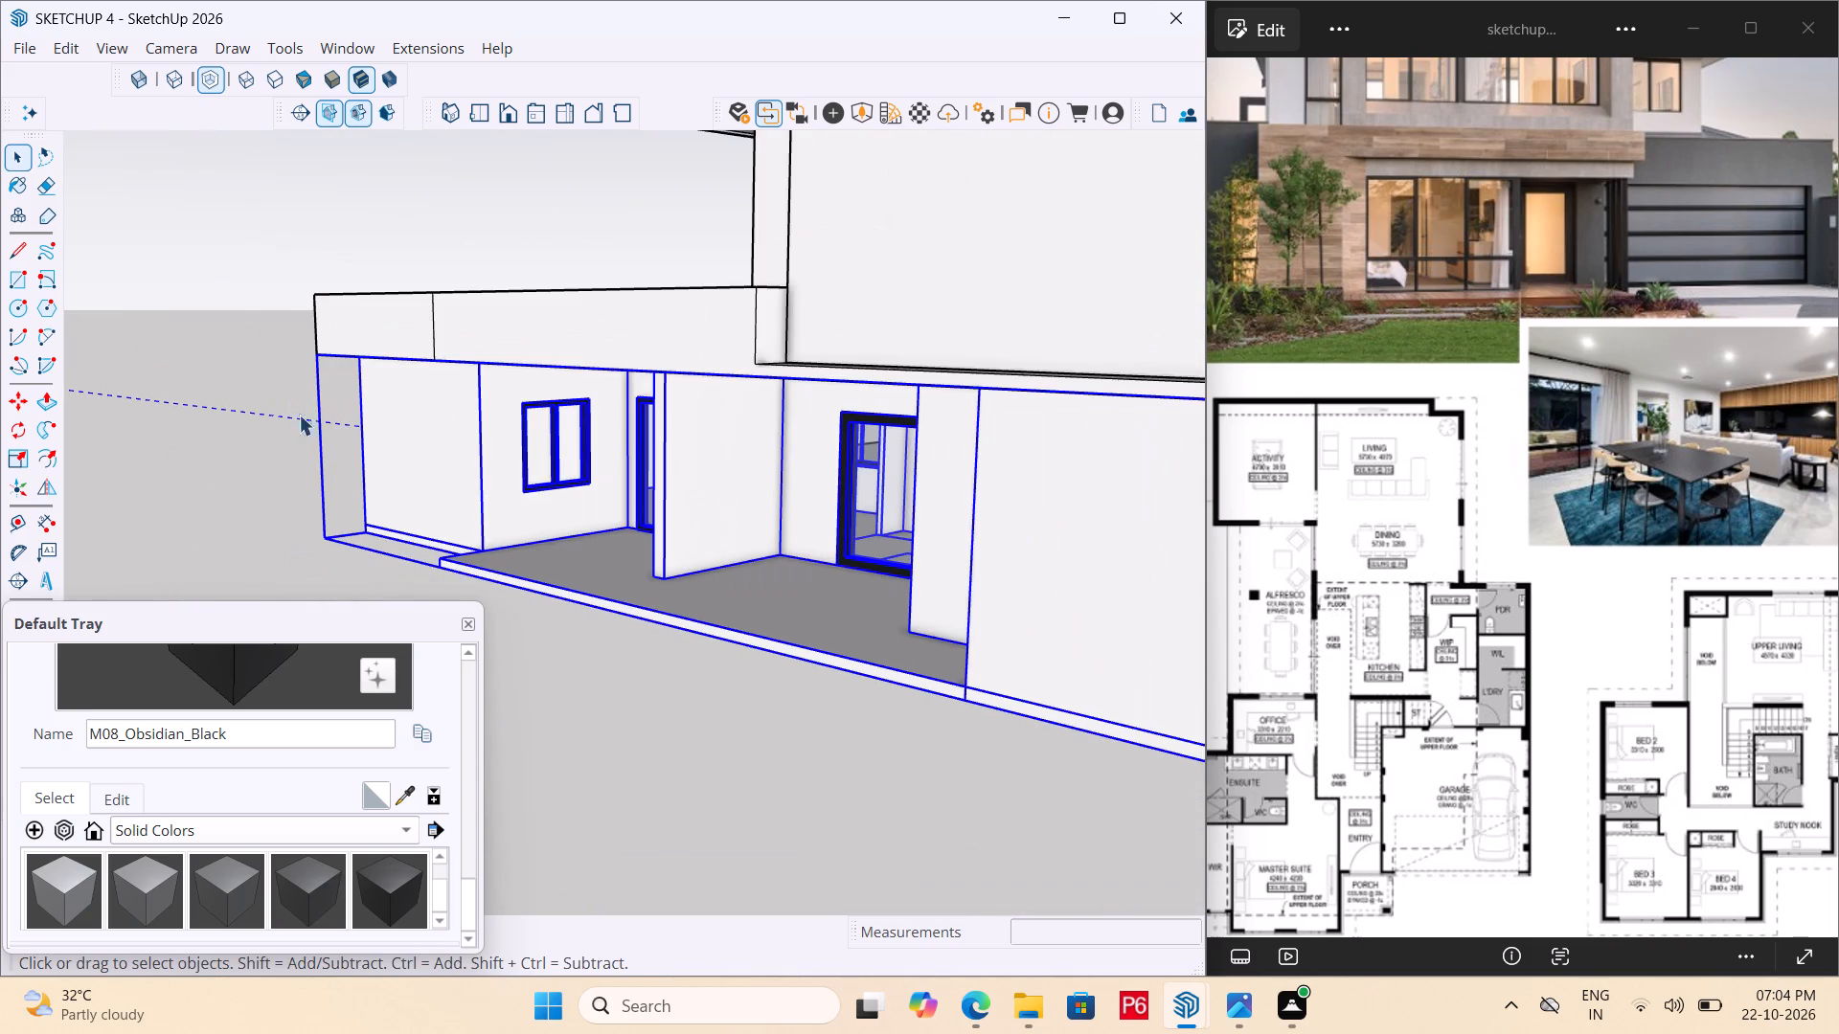
{"action": "double_click", "coordinate": [544, 468]}
{"action": "triple_click", "coordinate": [265, 418]}
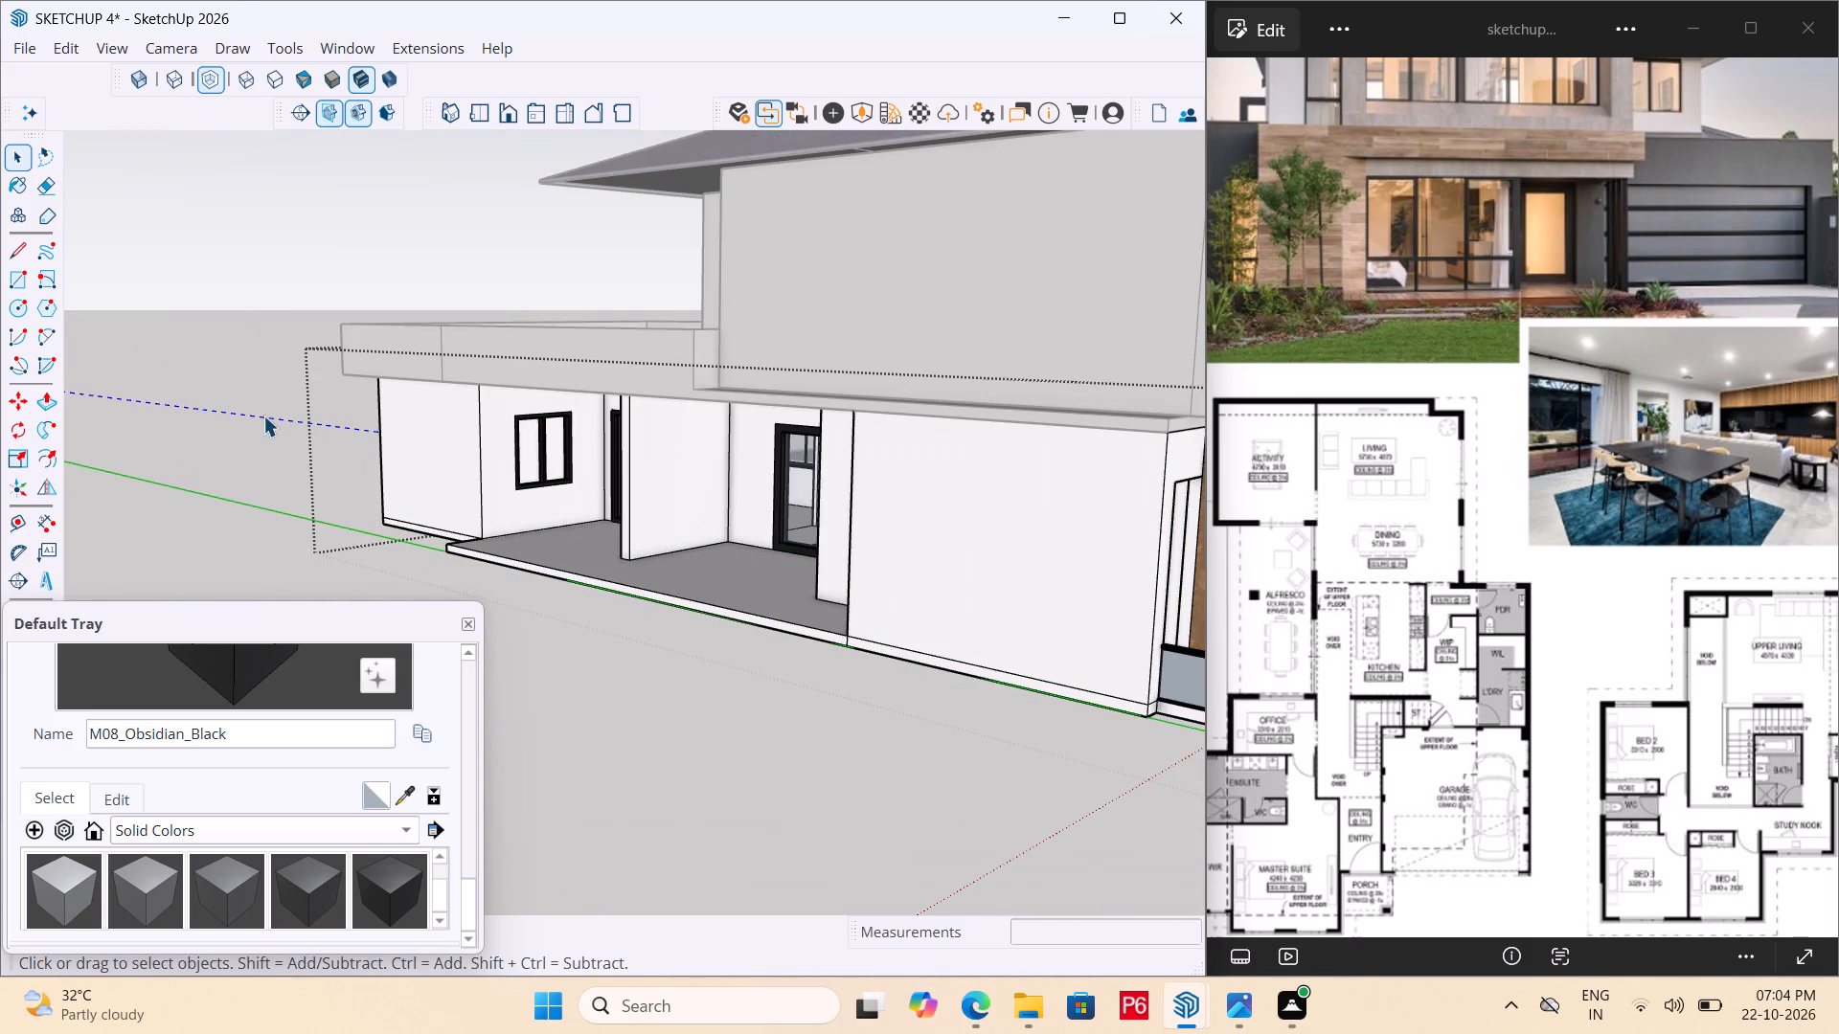
{"action": "key", "text": "Delete"}
Inspect the two-panel window on the alfresco side wall and exit editing of the wall group.
{"action": "scroll", "coordinate": [590, 478], "scroll_direction": "up", "scroll_amount": 7}
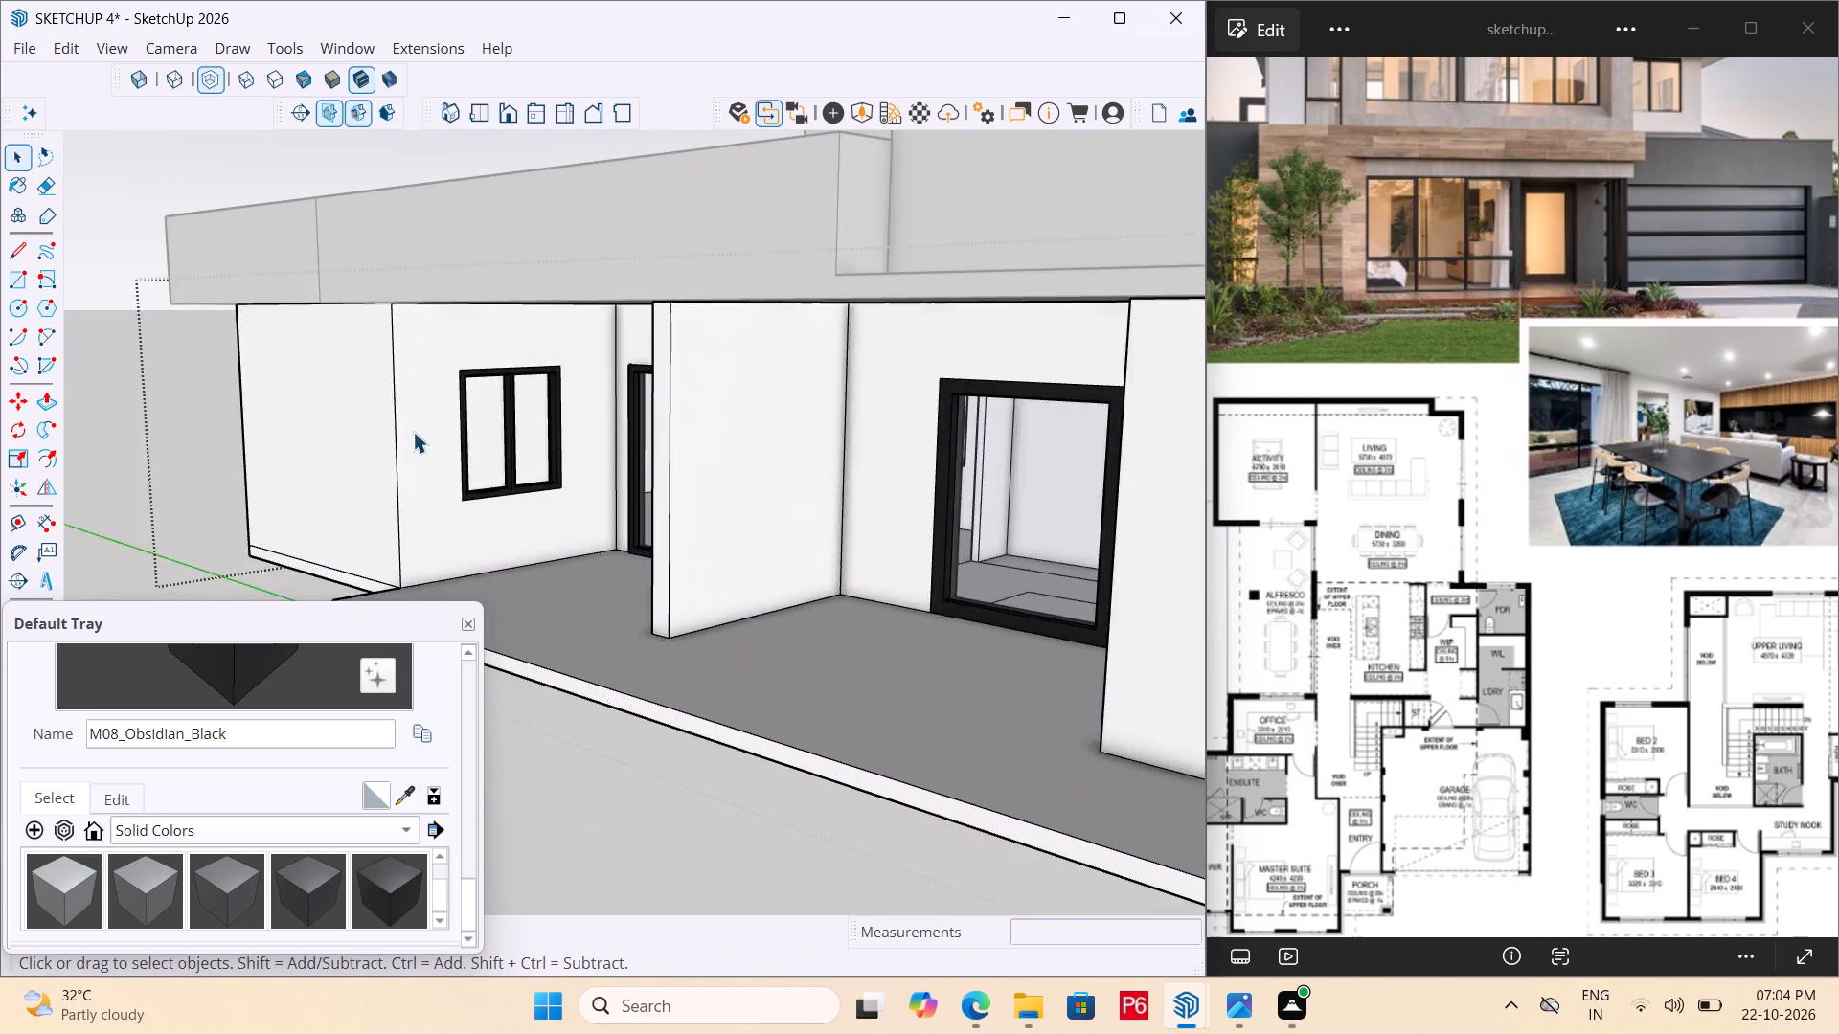
{"action": "scroll", "coordinate": [413, 432], "scroll_direction": "up", "scroll_amount": 3}
{"action": "scroll", "coordinate": [495, 407], "scroll_direction": "up", "scroll_amount": 5}
{"action": "left_click", "coordinate": [581, 416]}
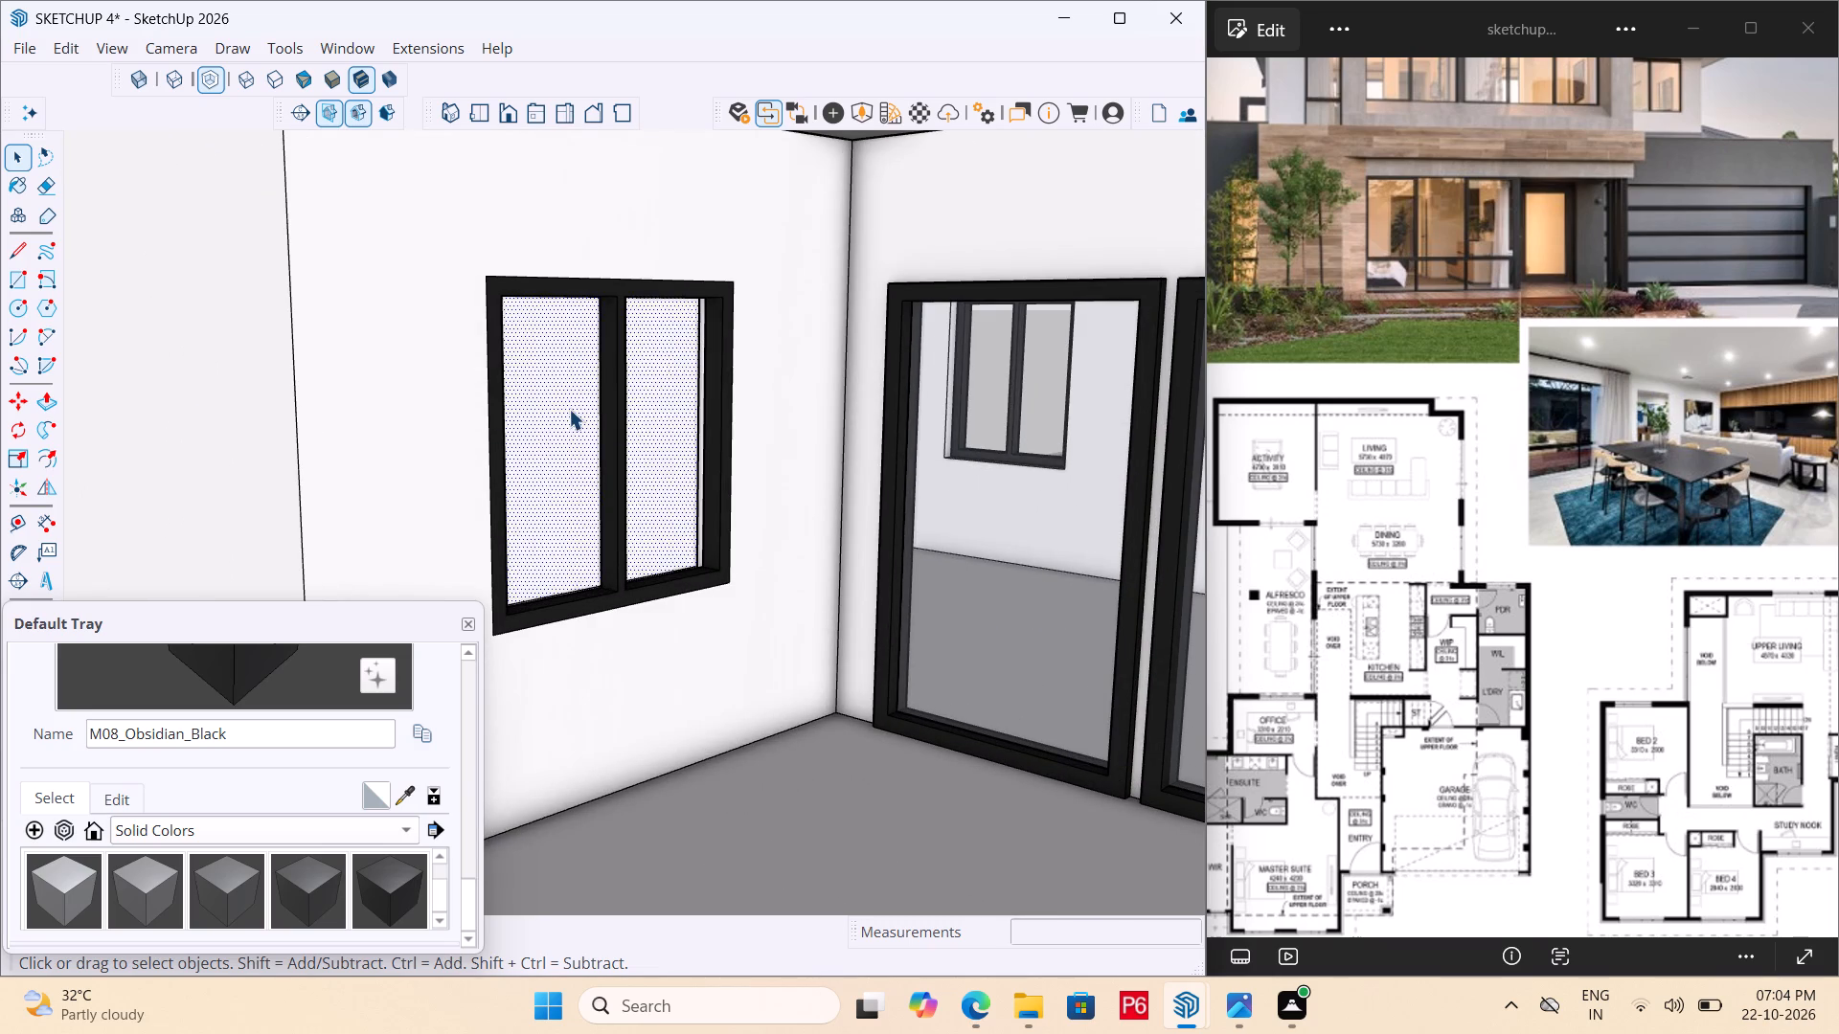
{"action": "middle_click", "coordinate": [554, 406]}
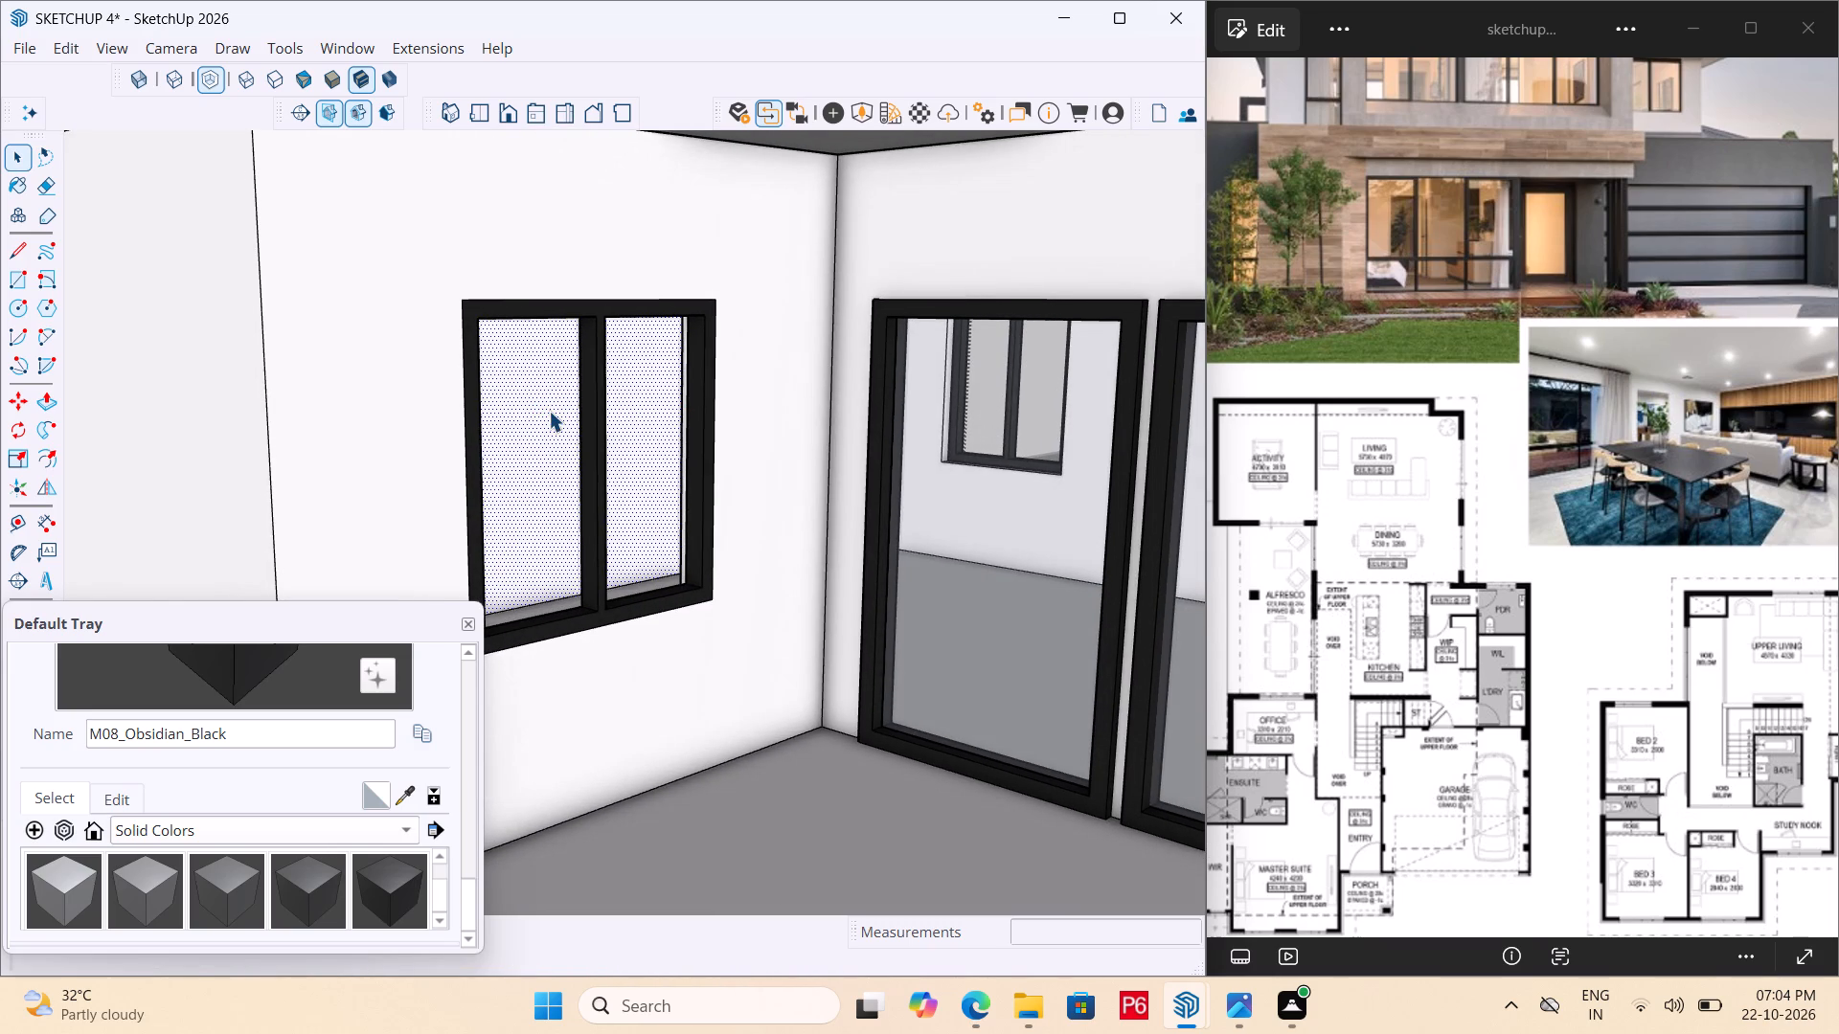
{"action": "middle_click_drag", "start_coordinate": [620, 533], "coordinate": [645, 579]}
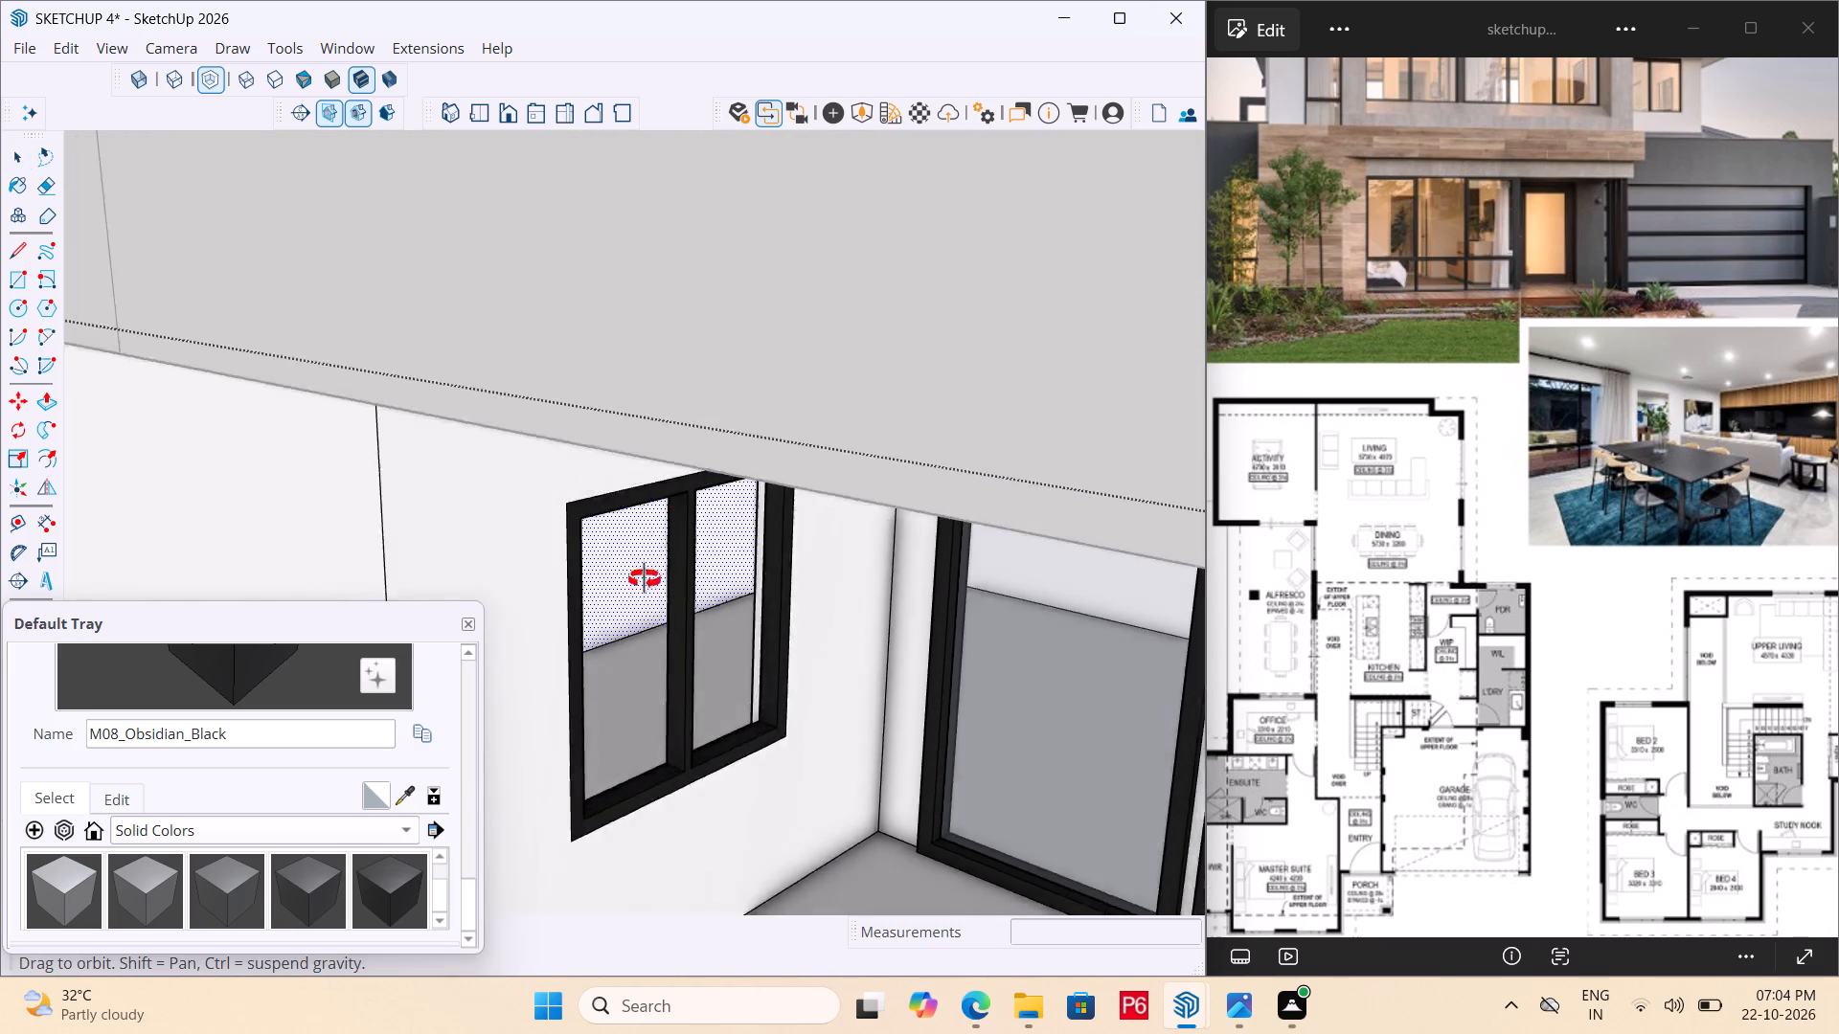
{"action": "middle_click_drag", "start_coordinate": [645, 579], "coordinate": [648, 497]}
{"action": "scroll", "coordinate": [559, 424], "scroll_direction": "down", "scroll_amount": 18}
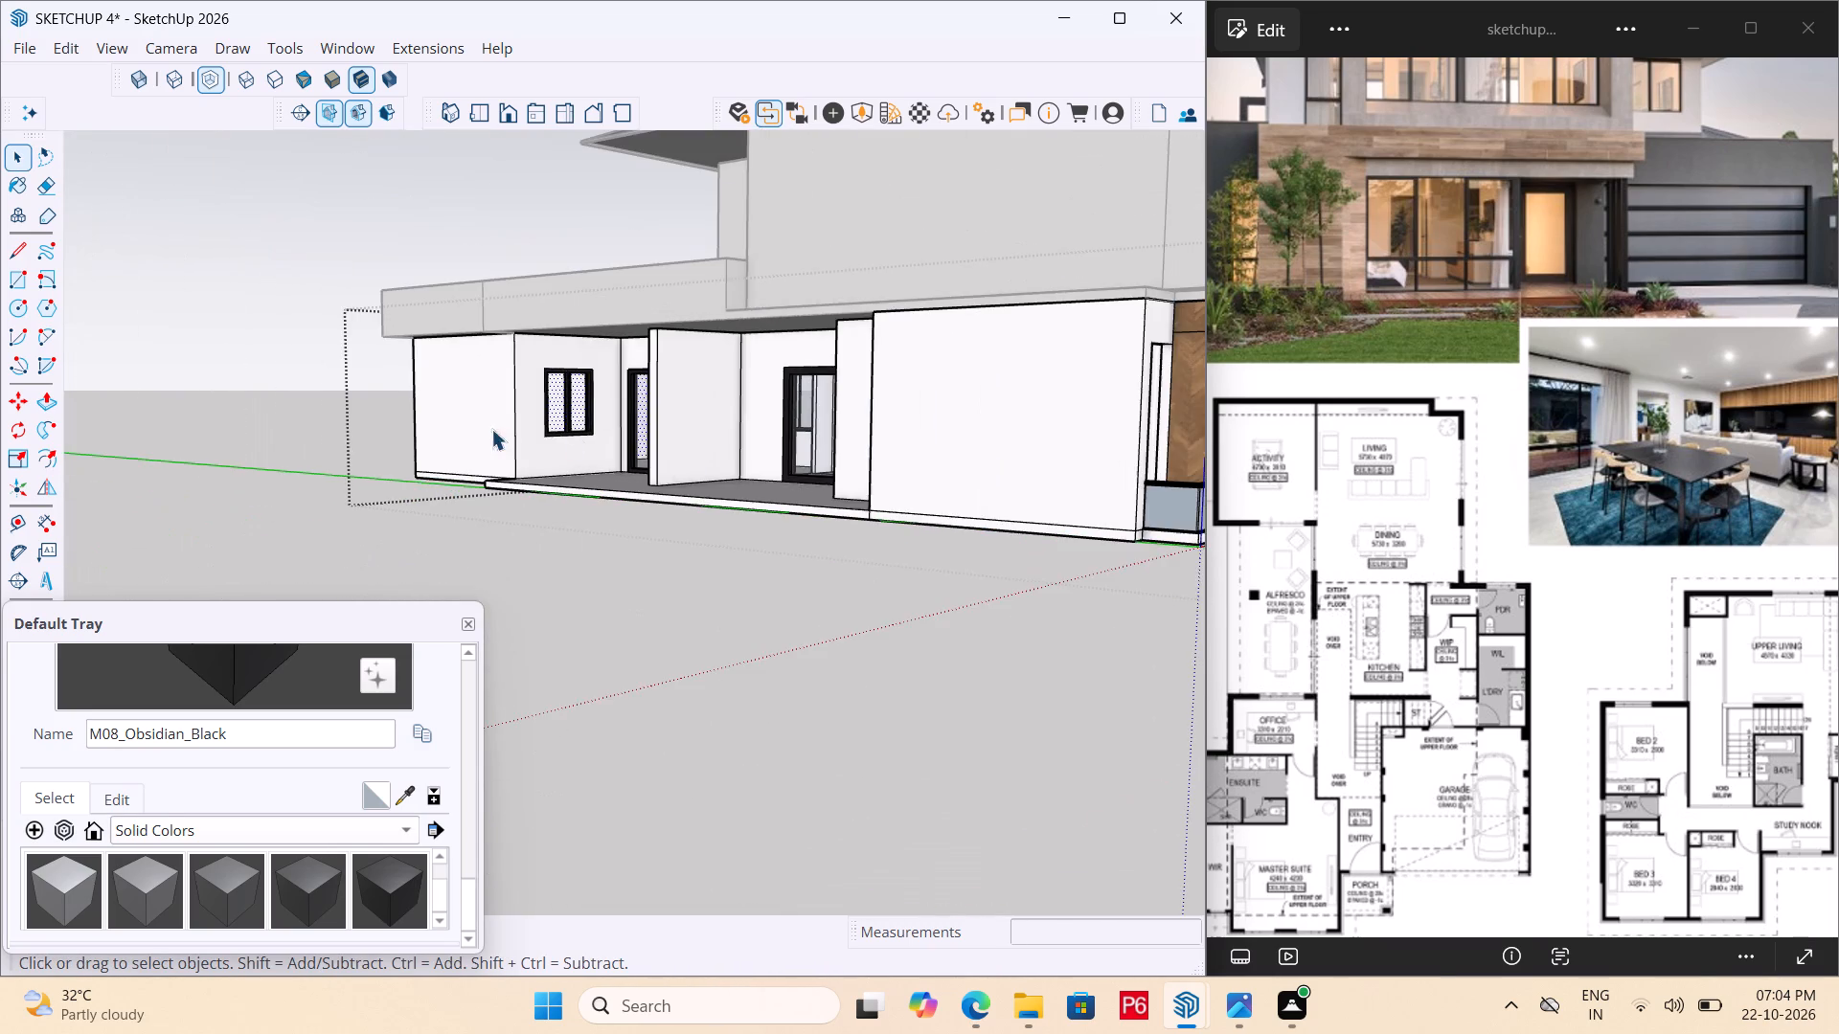
{"action": "middle_click_drag", "start_coordinate": [851, 449], "coordinate": [484, 518]}
{"action": "scroll", "coordinate": [458, 497], "scroll_direction": "down", "scroll_amount": 3}
{"action": "left_click", "coordinate": [883, 739]}
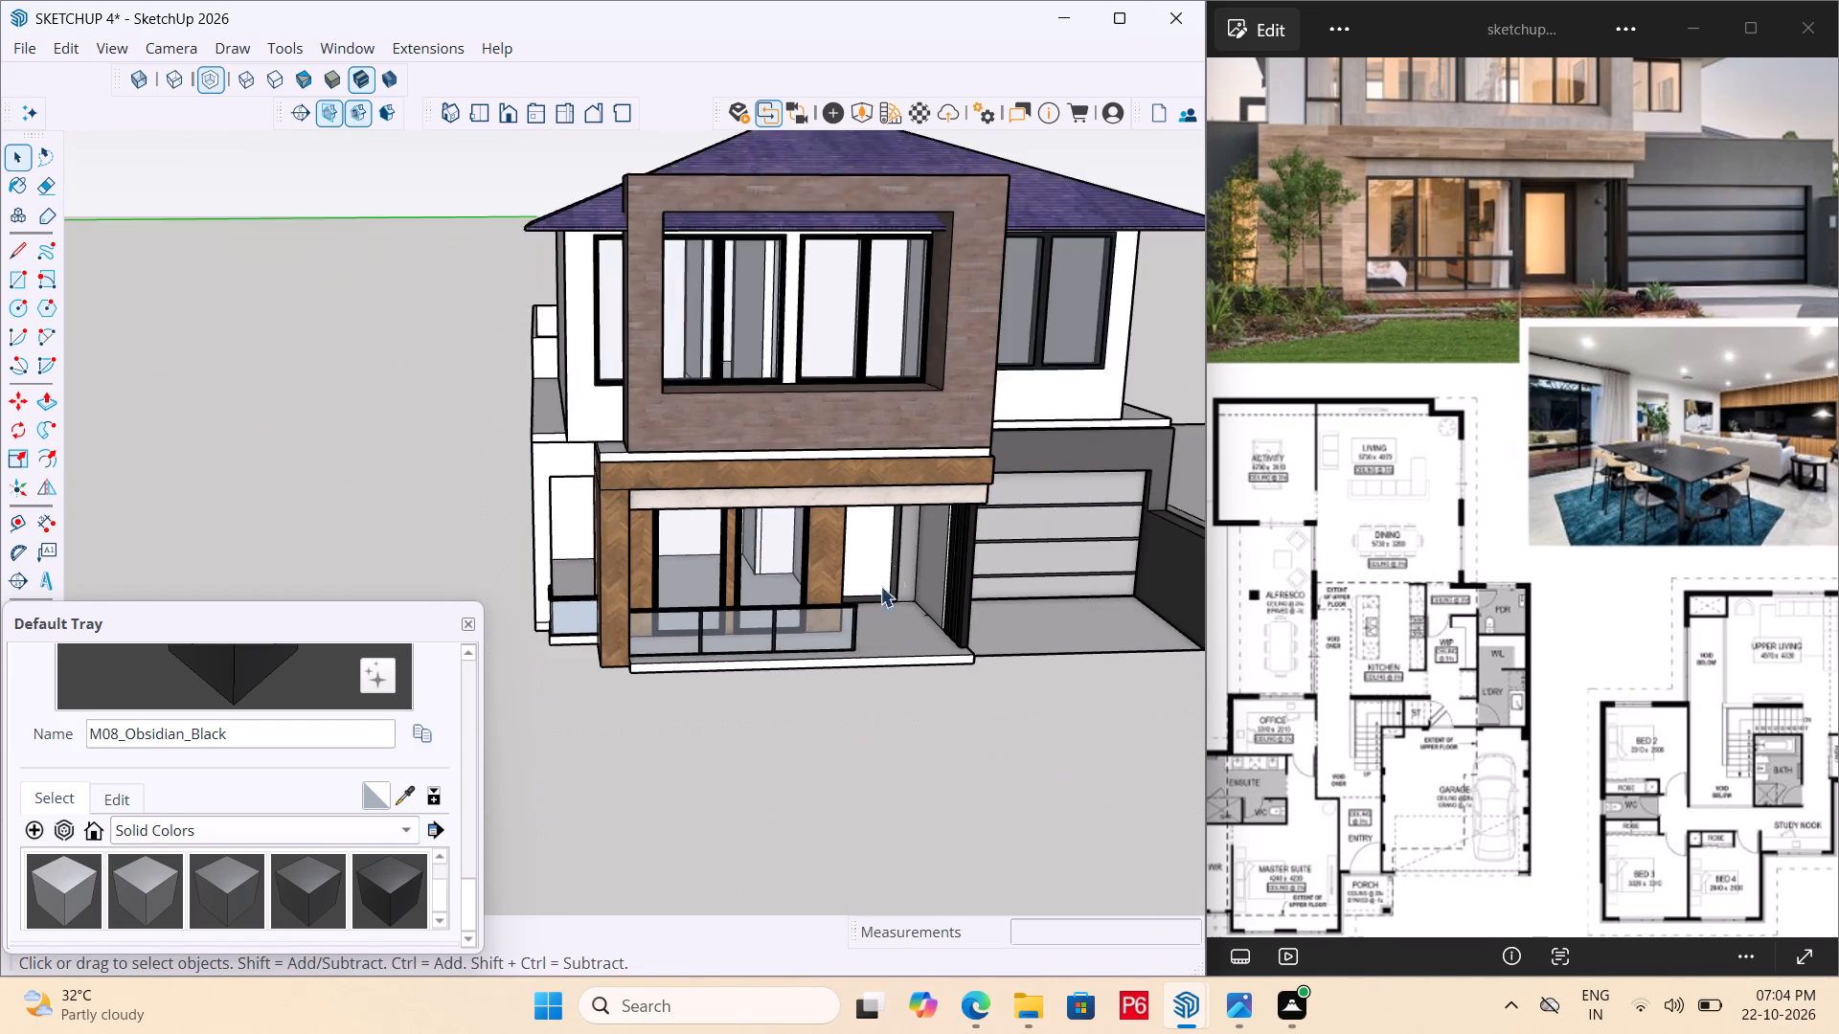
Inspect the garage side window by selecting the object behind it and the surrounding wall group, and clear the selection.
{"action": "scroll", "coordinate": [893, 566], "scroll_direction": "down", "scroll_amount": 2}
{"action": "middle_click_drag", "start_coordinate": [852, 545], "coordinate": [317, 507]}
{"action": "scroll", "coordinate": [889, 592], "scroll_direction": "up", "scroll_amount": 5}
{"action": "left_click", "coordinate": [910, 601]}
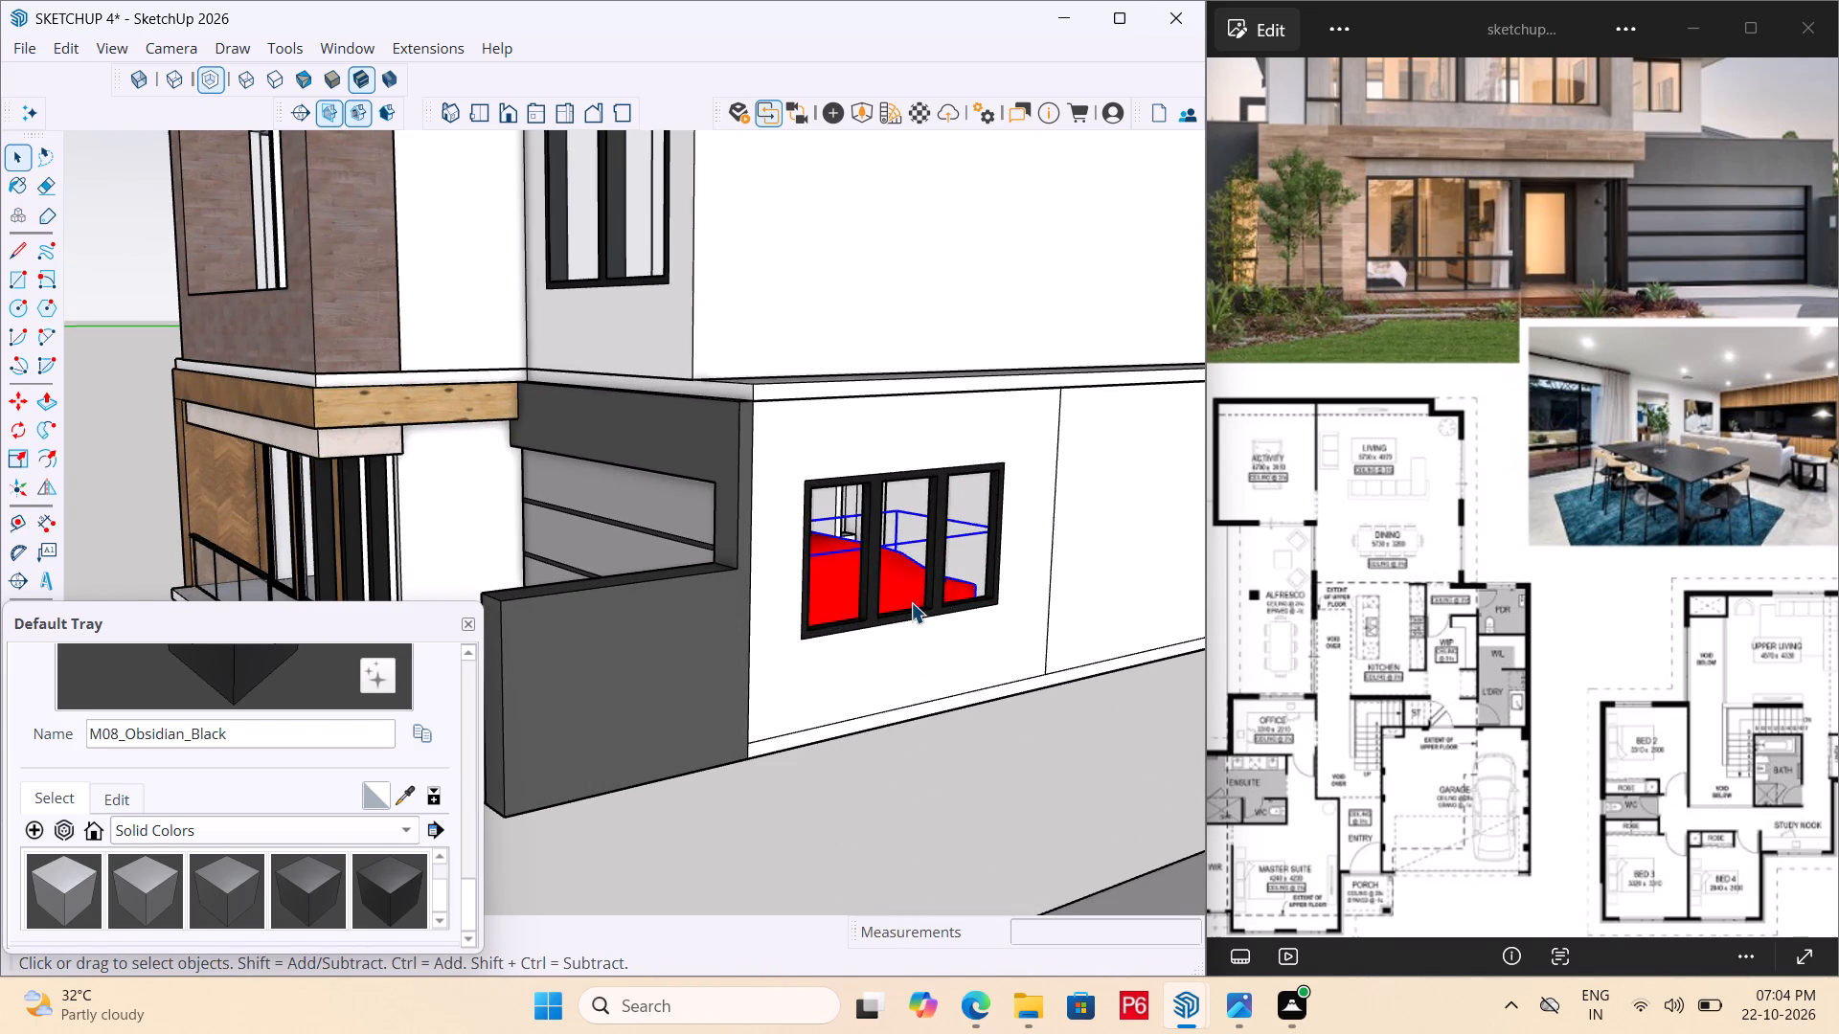
{"action": "scroll", "coordinate": [942, 602], "scroll_direction": "up", "scroll_amount": 5}
{"action": "left_click", "coordinate": [940, 607]}
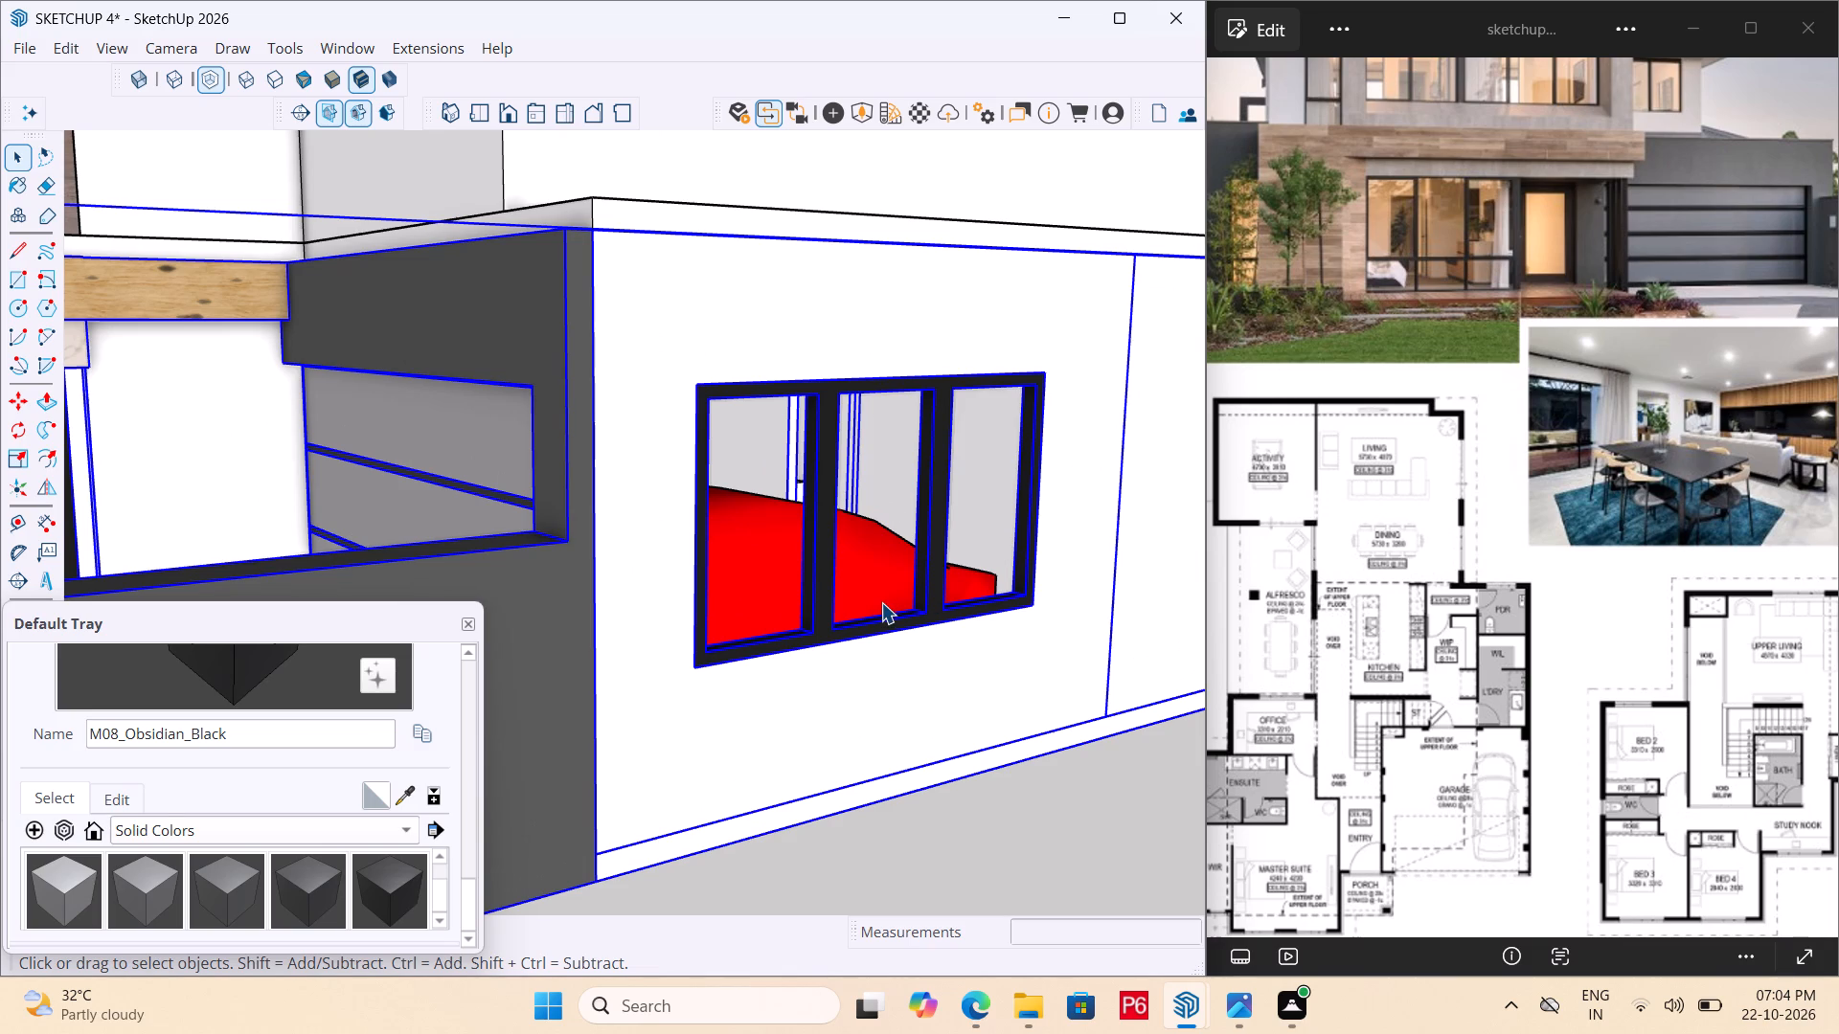
{"action": "scroll", "coordinate": [812, 515], "scroll_direction": "down", "scroll_amount": 6}
{"action": "left_click", "coordinate": [1044, 693]}
{"action": "scroll", "coordinate": [947, 579], "scroll_direction": "down", "scroll_amount": 4}
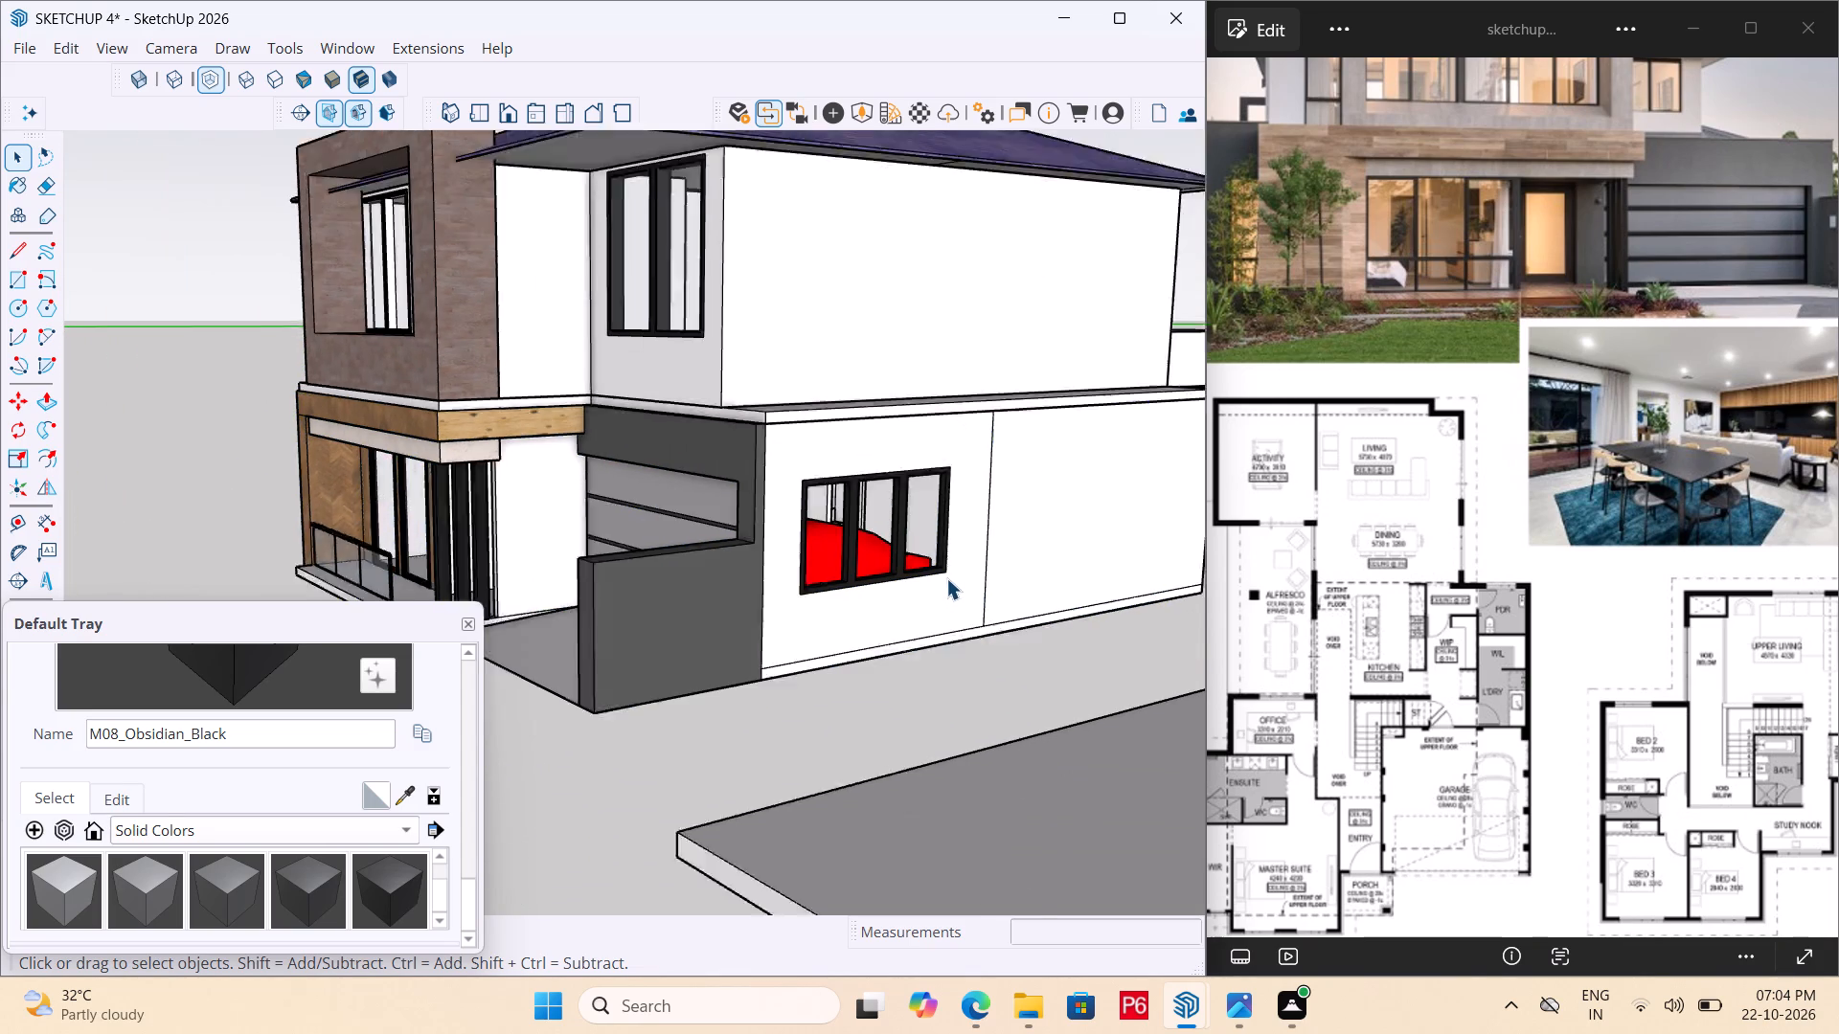
{"action": "scroll", "coordinate": [946, 578], "scroll_direction": "down", "scroll_amount": 1}
Save the house model.
{"action": "key", "text": "ctrl+s"}
{"action": "key", "text": "ctrl+s"}
{"action": "key", "text": "ctrl+s"}
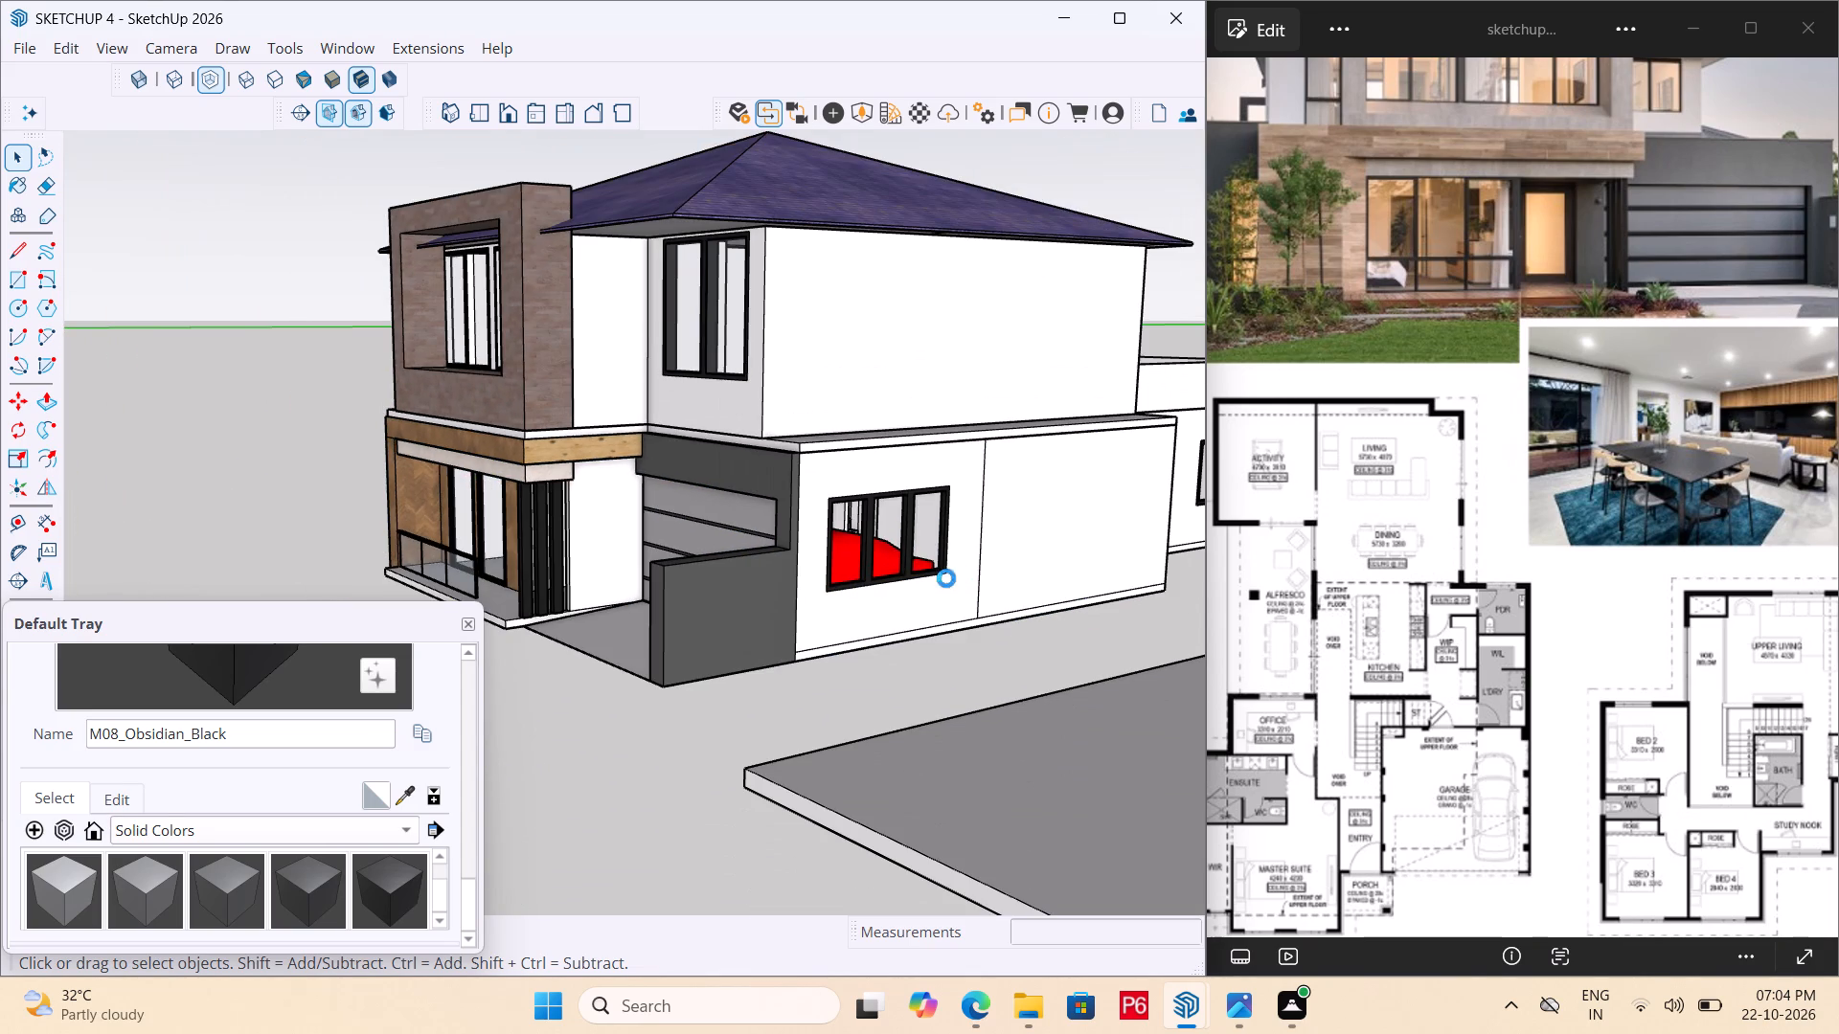
{"action": "key", "text": "ctrl+s"}
{"action": "key", "text": "ctrl+s"}
{"action": "key", "text": "ctrl+s"}
{"action": "key", "text": "ctrl+s"}
{"action": "key", "text": "ctrl+s"}
Examine the house from the garage side, the front and above.
{"action": "middle_click_drag", "start_coordinate": [881, 559], "coordinate": [953, 735]}
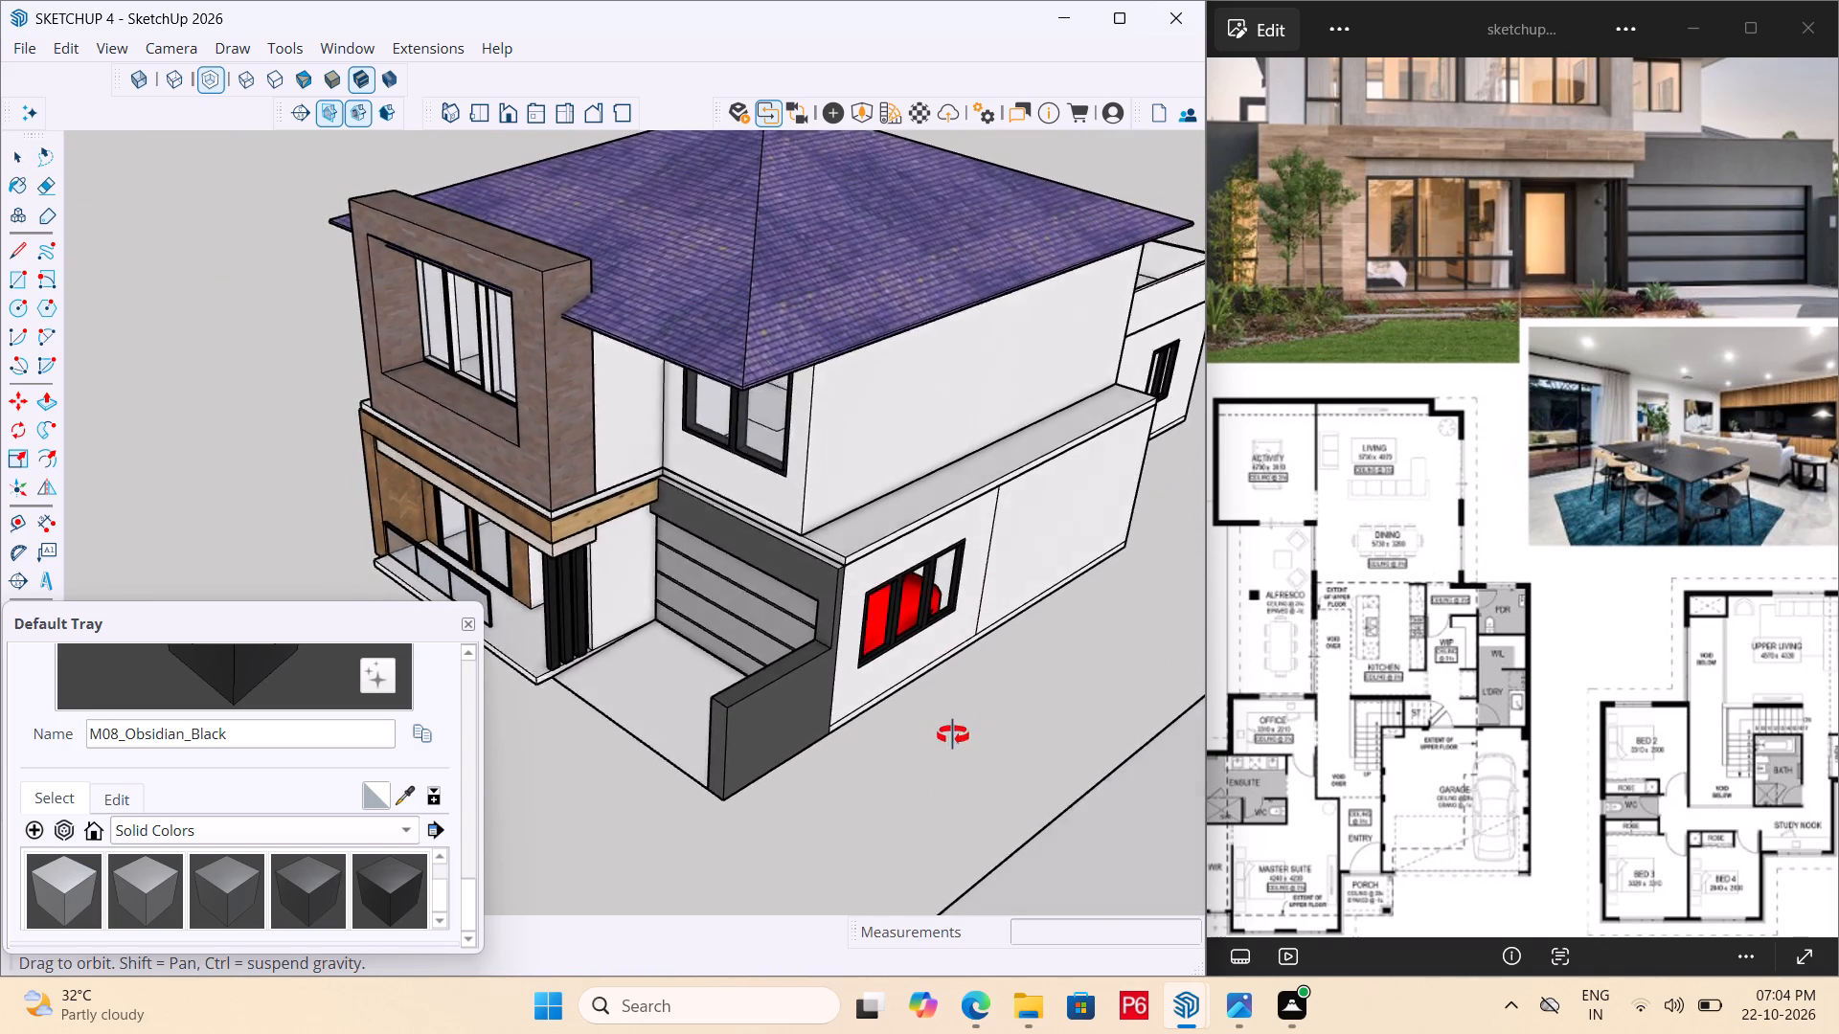
{"action": "middle_click_drag", "start_coordinate": [953, 735], "coordinate": [928, 693]}
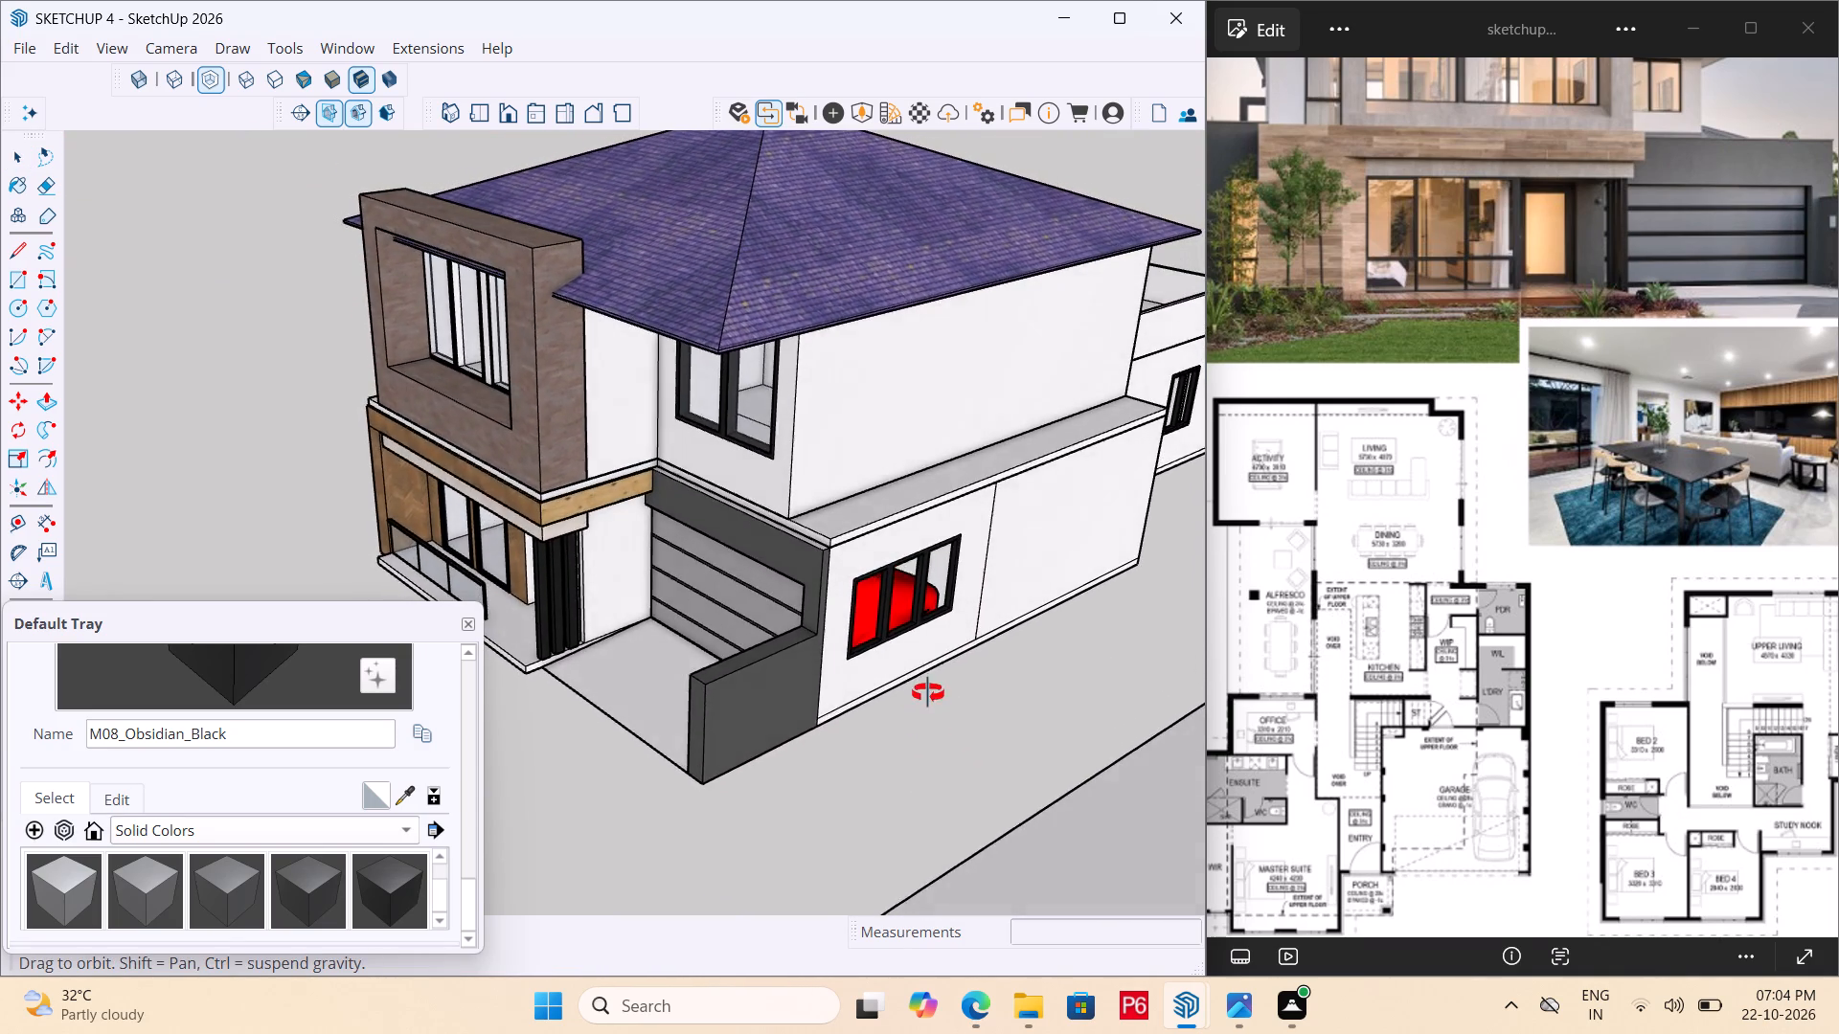
{"action": "middle_click_drag", "start_coordinate": [928, 693], "coordinate": [926, 669]}
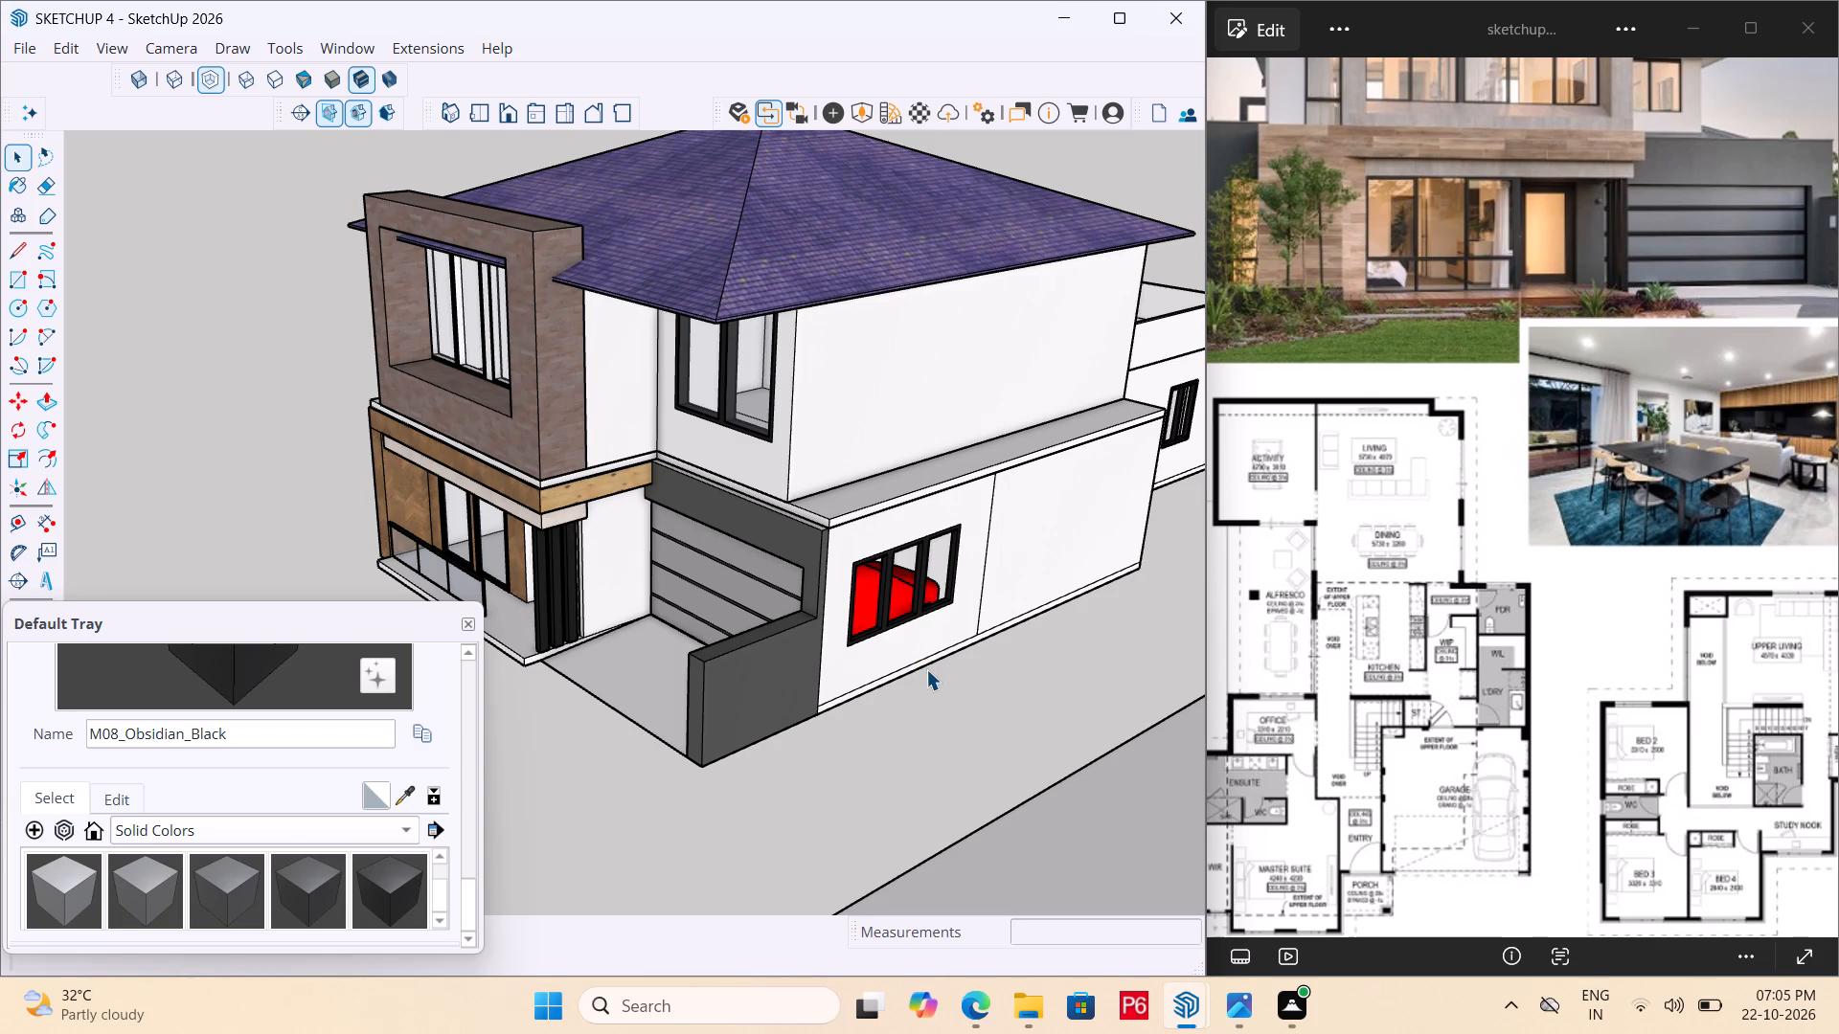
{"action": "middle_click_drag", "start_coordinate": [926, 669], "coordinate": [1136, 624]}
{"action": "middle_click_drag", "start_coordinate": [780, 523], "coordinate": [952, 711]}
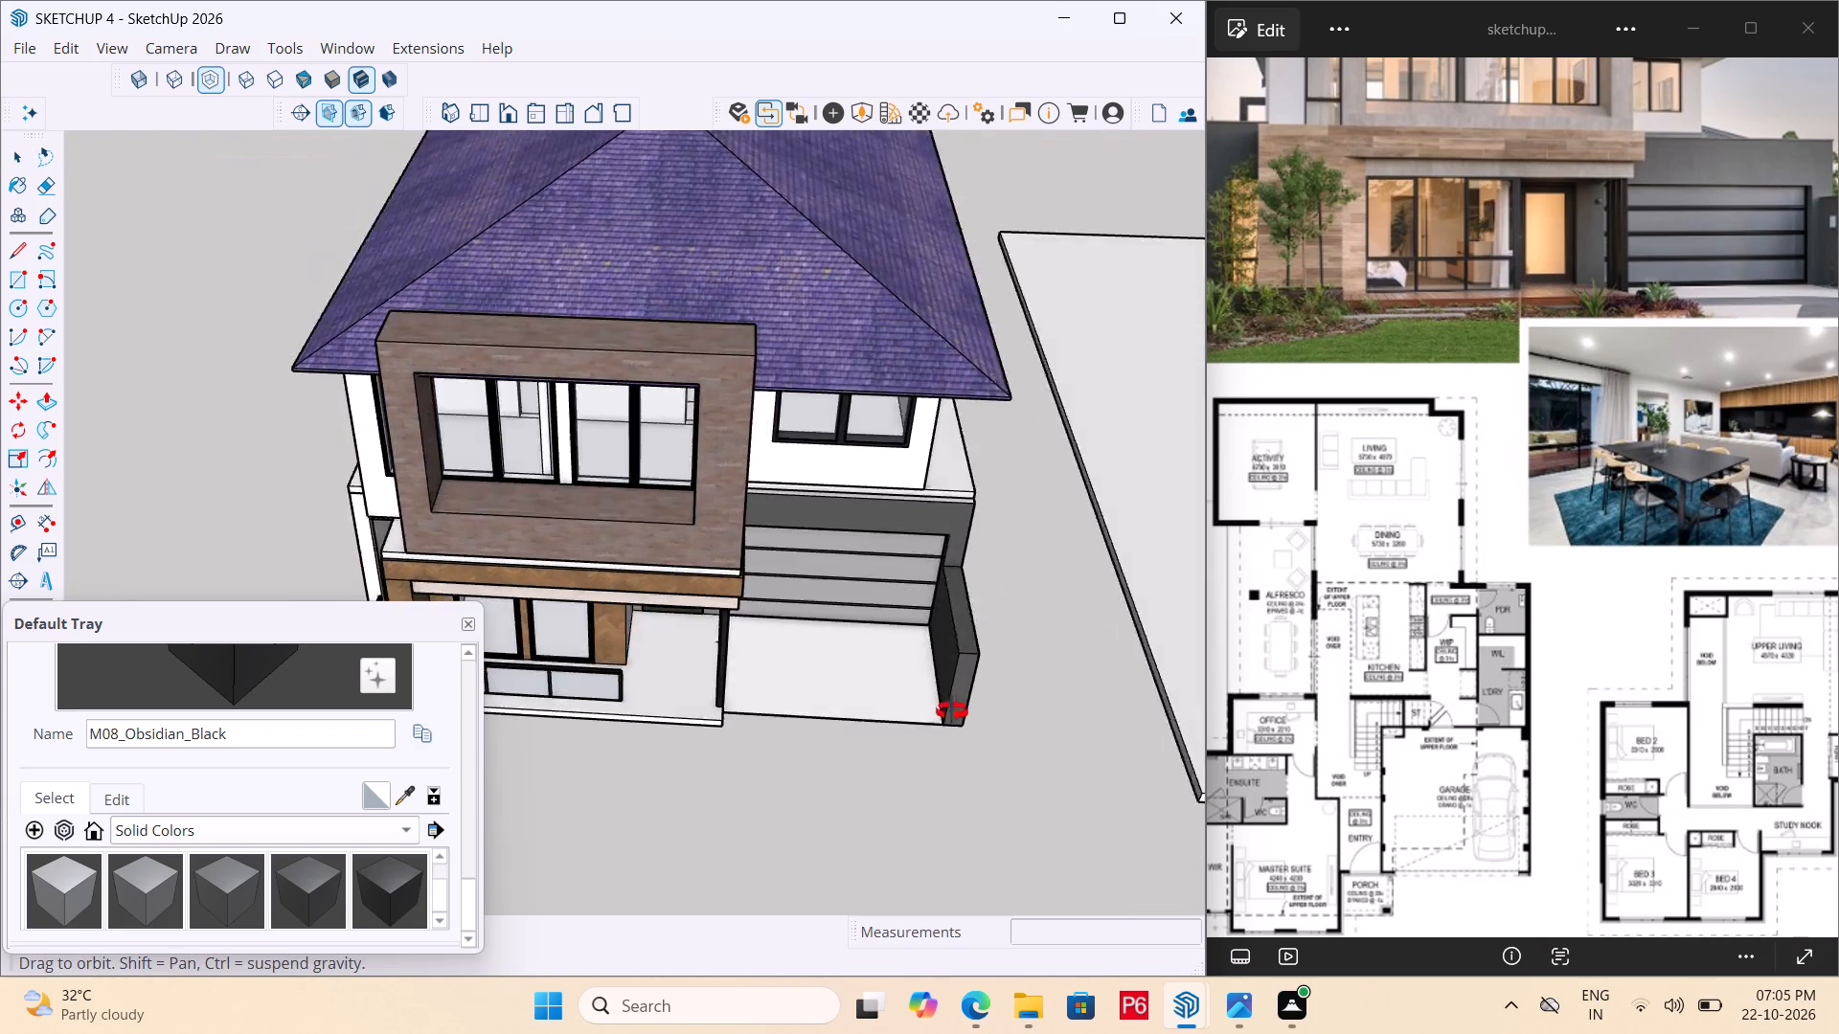
{"action": "middle_click_drag", "start_coordinate": [952, 711], "coordinate": [788, 606]}
{"action": "scroll", "coordinate": [805, 586], "scroll_direction": "down", "scroll_amount": 7}
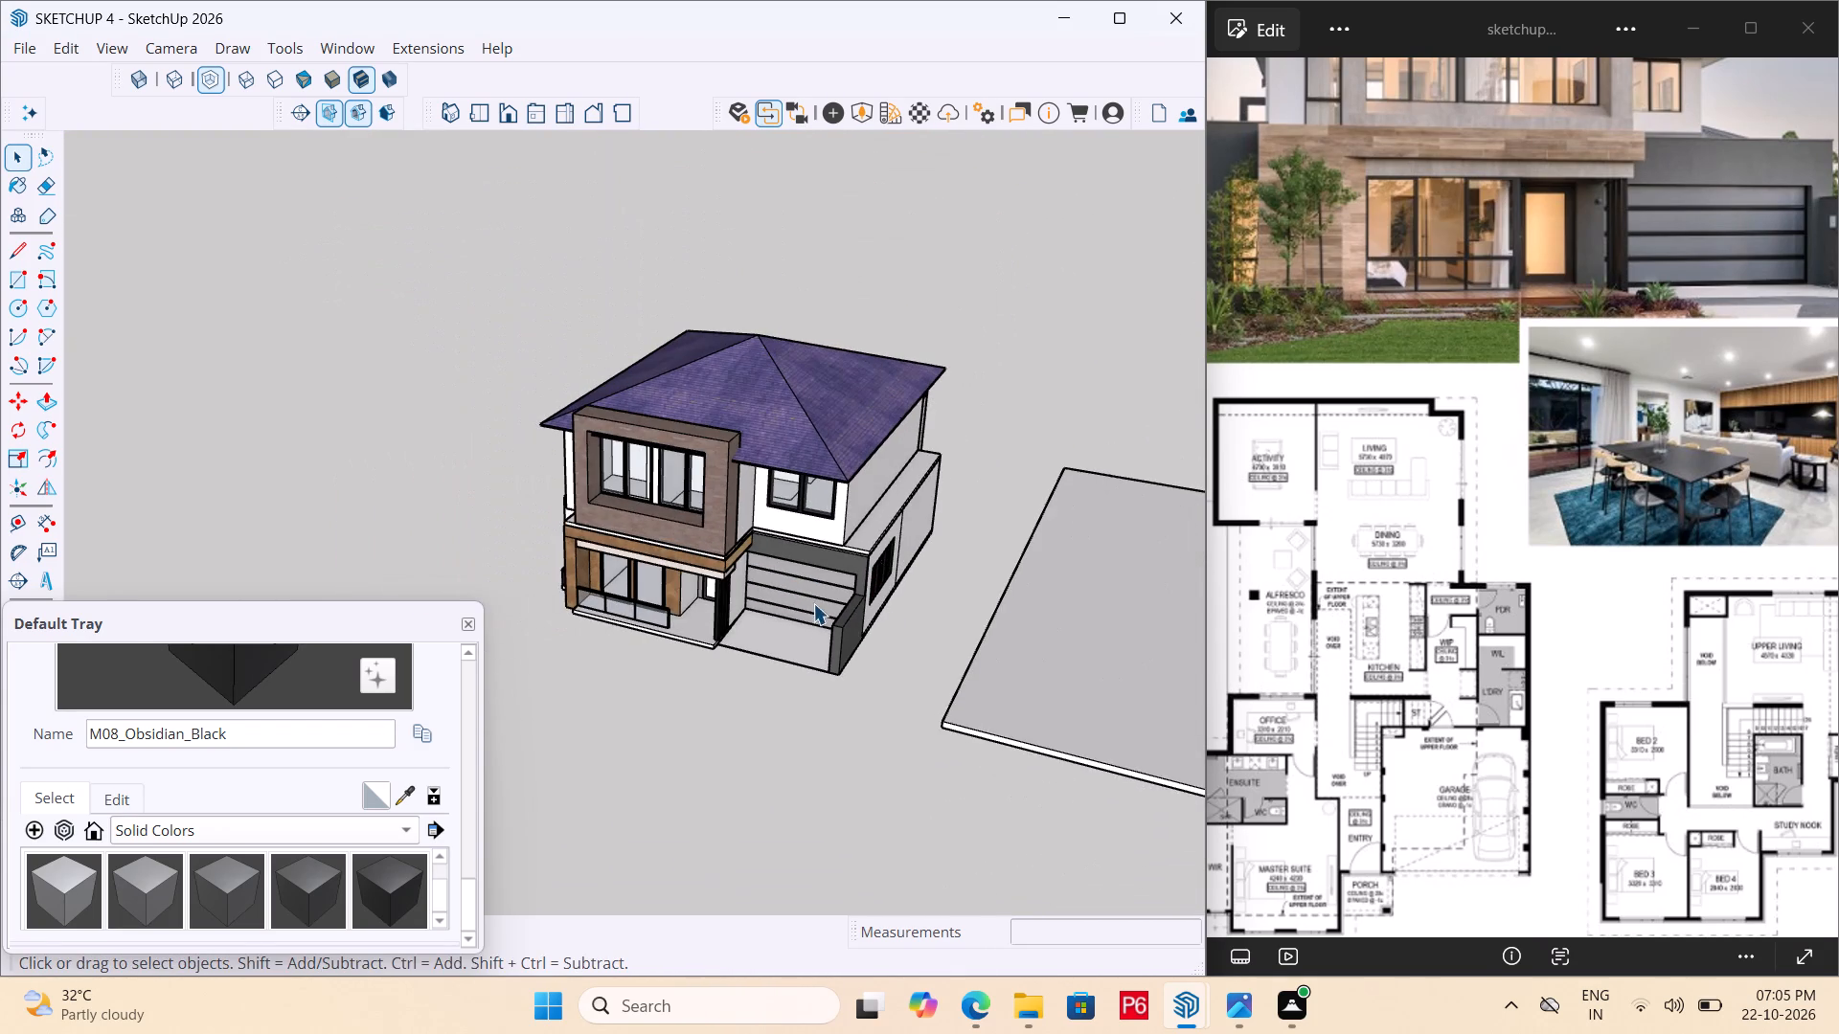
{"action": "left_click", "coordinate": [1018, 661]}
{"action": "key", "text": "space"}
{"action": "left_click", "coordinate": [769, 503]}
{"action": "scroll", "coordinate": [715, 647], "scroll_direction": "down", "scroll_amount": 2}
{"action": "left_click", "coordinate": [731, 683]}
{"action": "middle_click_drag", "start_coordinate": [743, 645], "coordinate": [918, 820]}
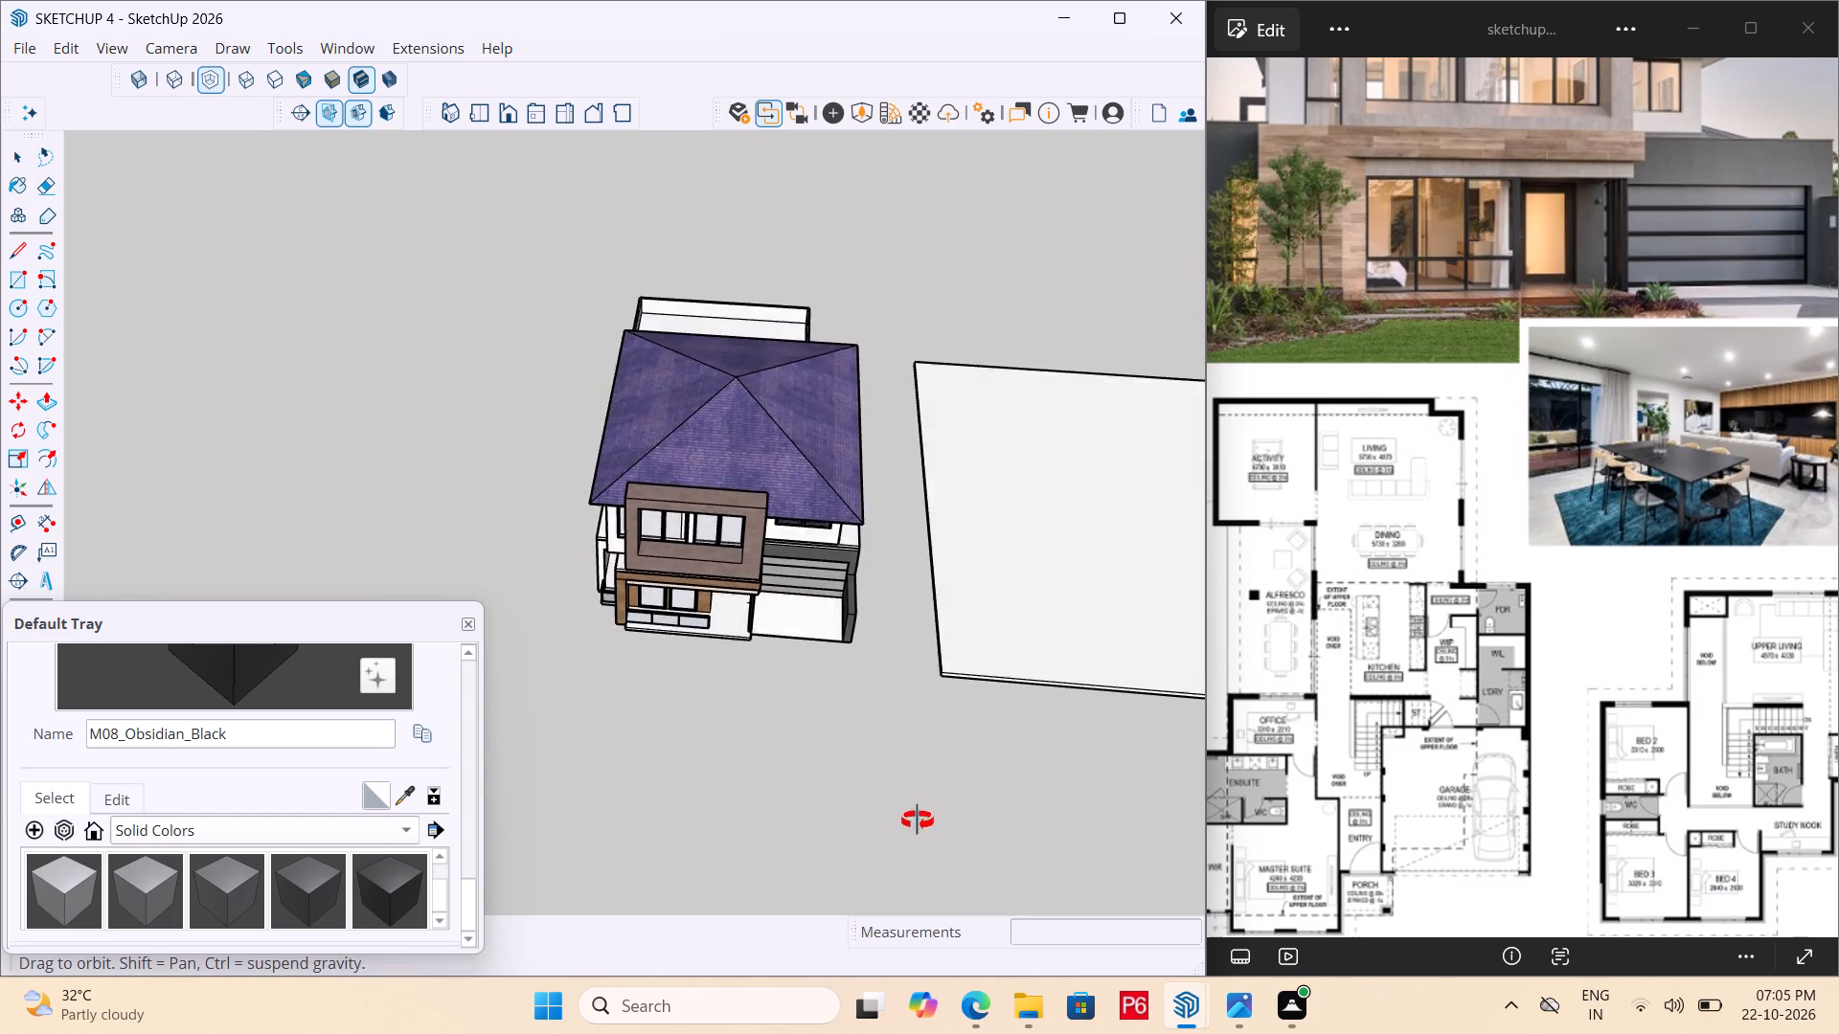
{"action": "middle_click_drag", "start_coordinate": [918, 820], "coordinate": [1039, 820]}
{"action": "middle_click_drag", "start_coordinate": [757, 332], "coordinate": [684, 503]}
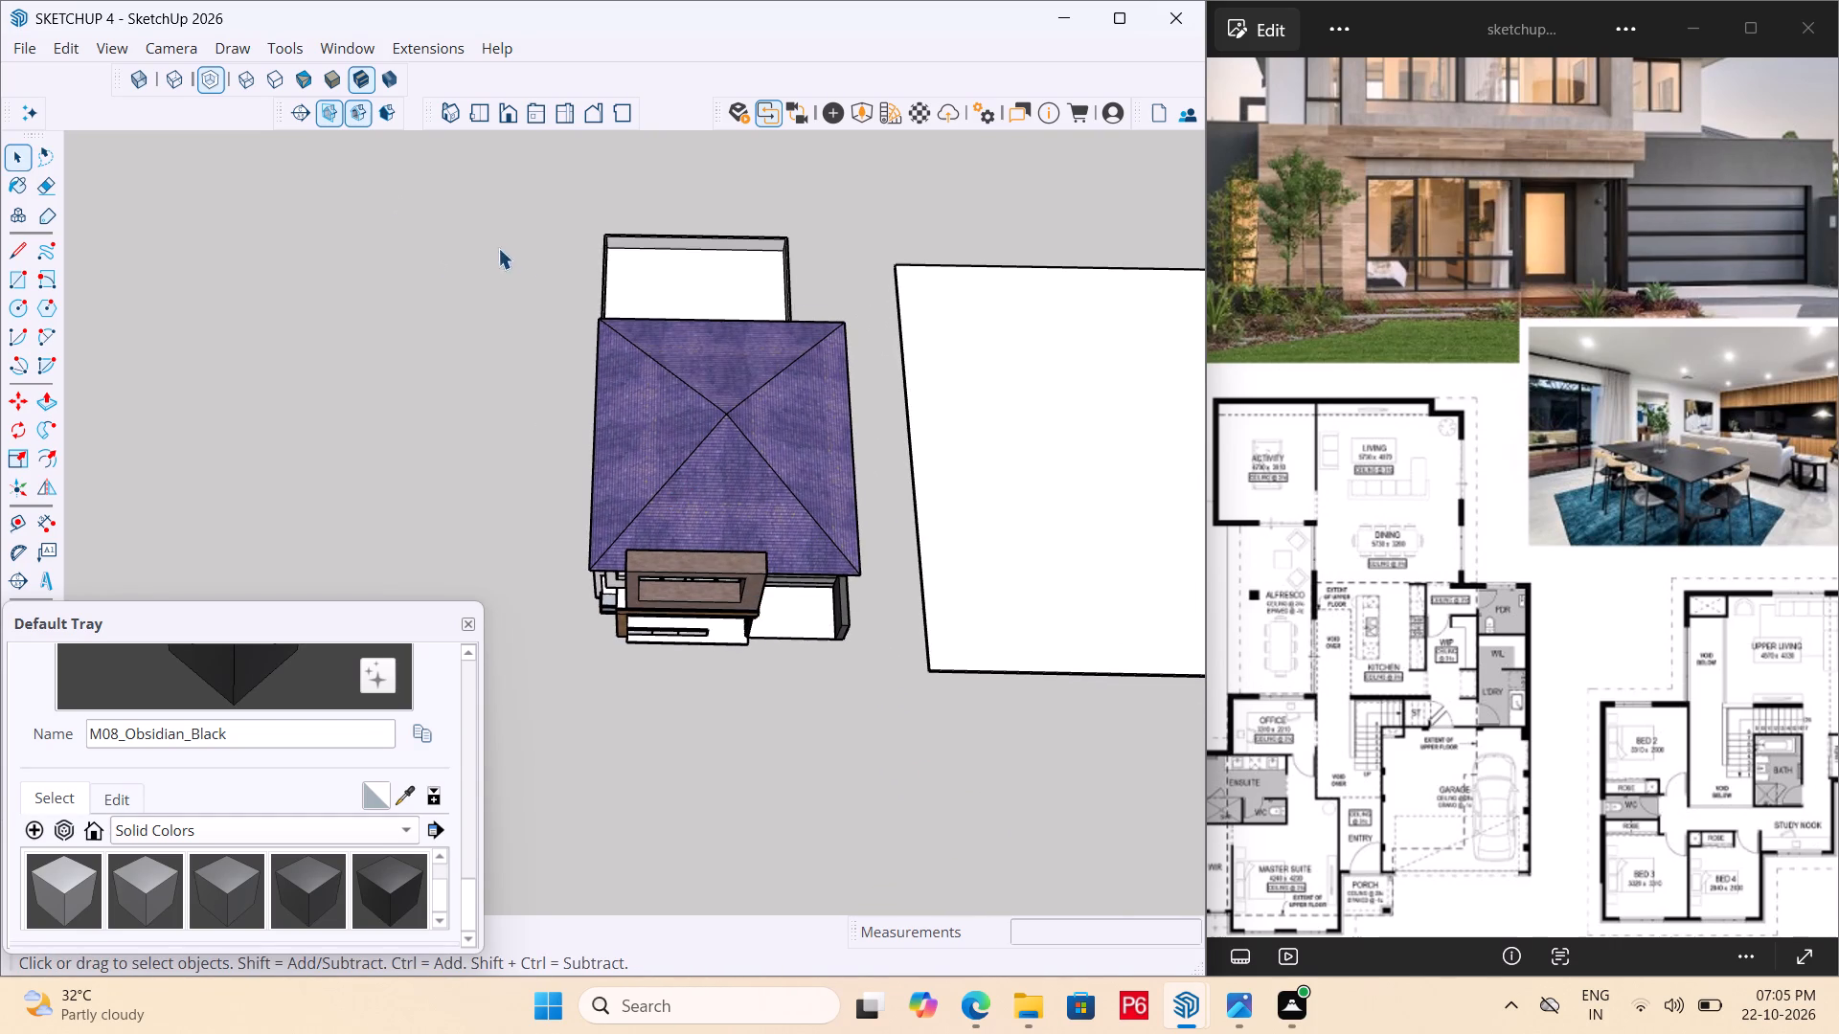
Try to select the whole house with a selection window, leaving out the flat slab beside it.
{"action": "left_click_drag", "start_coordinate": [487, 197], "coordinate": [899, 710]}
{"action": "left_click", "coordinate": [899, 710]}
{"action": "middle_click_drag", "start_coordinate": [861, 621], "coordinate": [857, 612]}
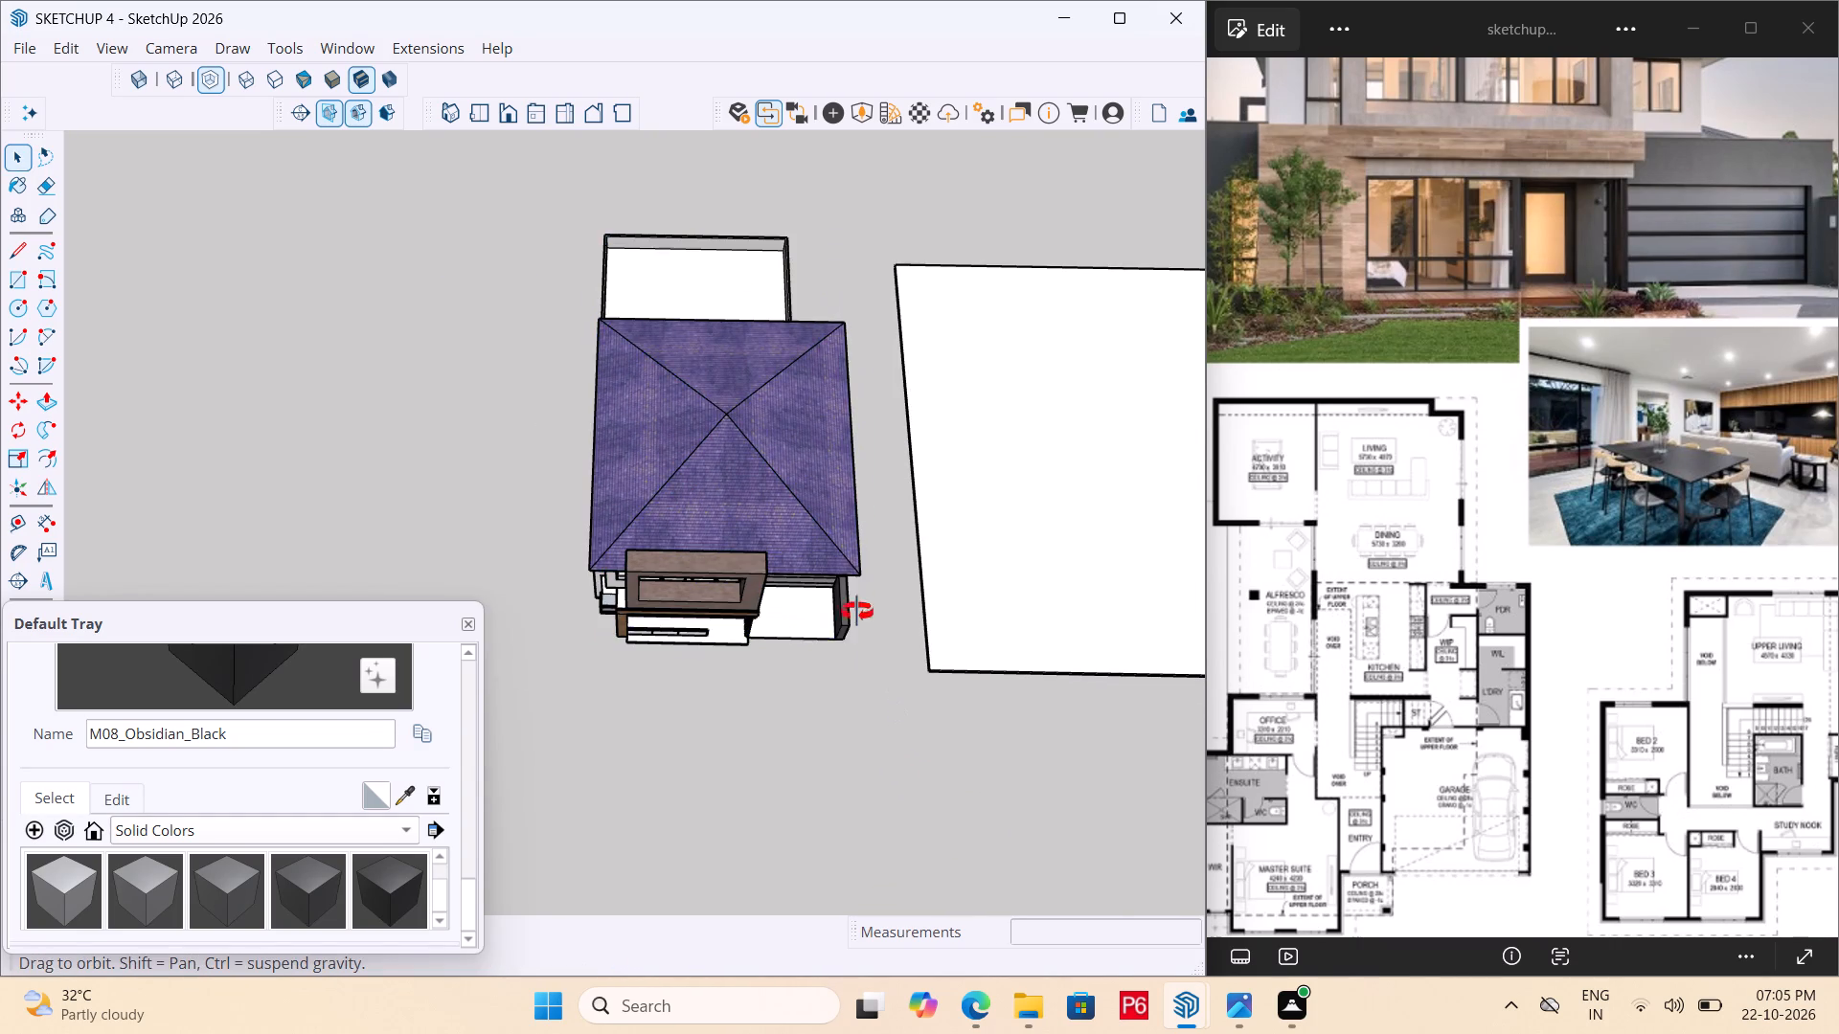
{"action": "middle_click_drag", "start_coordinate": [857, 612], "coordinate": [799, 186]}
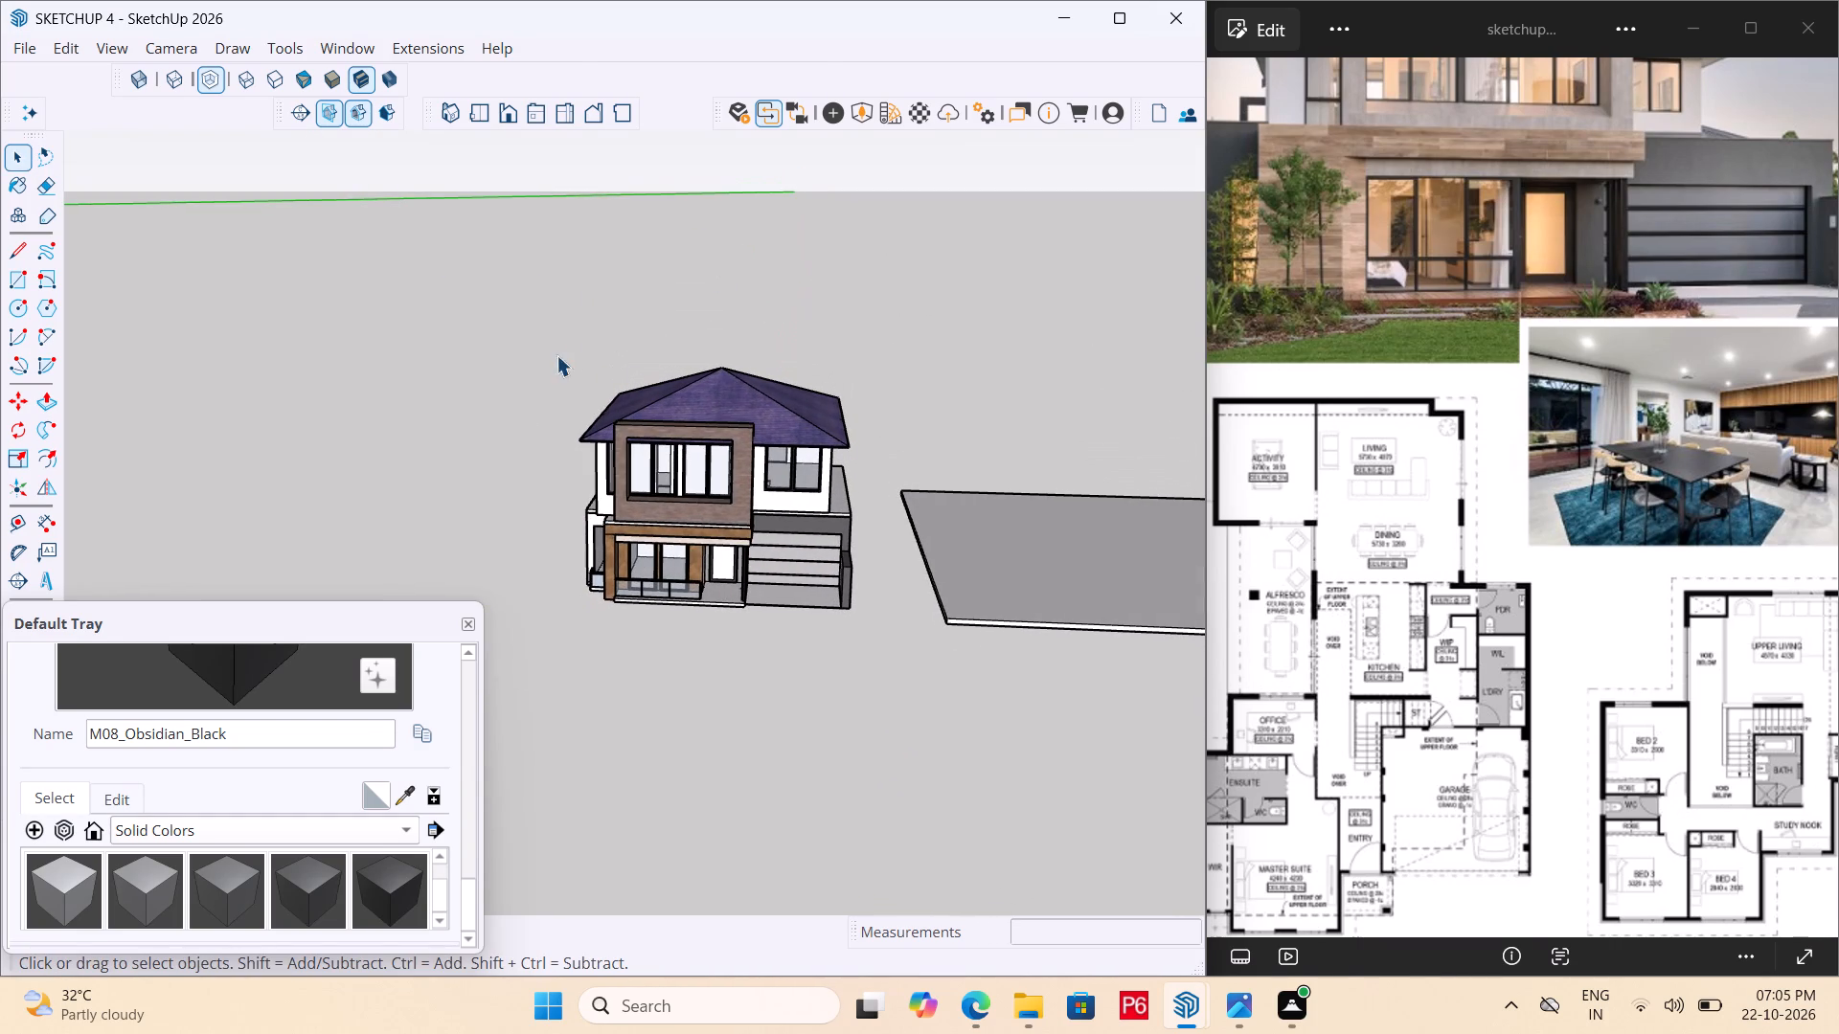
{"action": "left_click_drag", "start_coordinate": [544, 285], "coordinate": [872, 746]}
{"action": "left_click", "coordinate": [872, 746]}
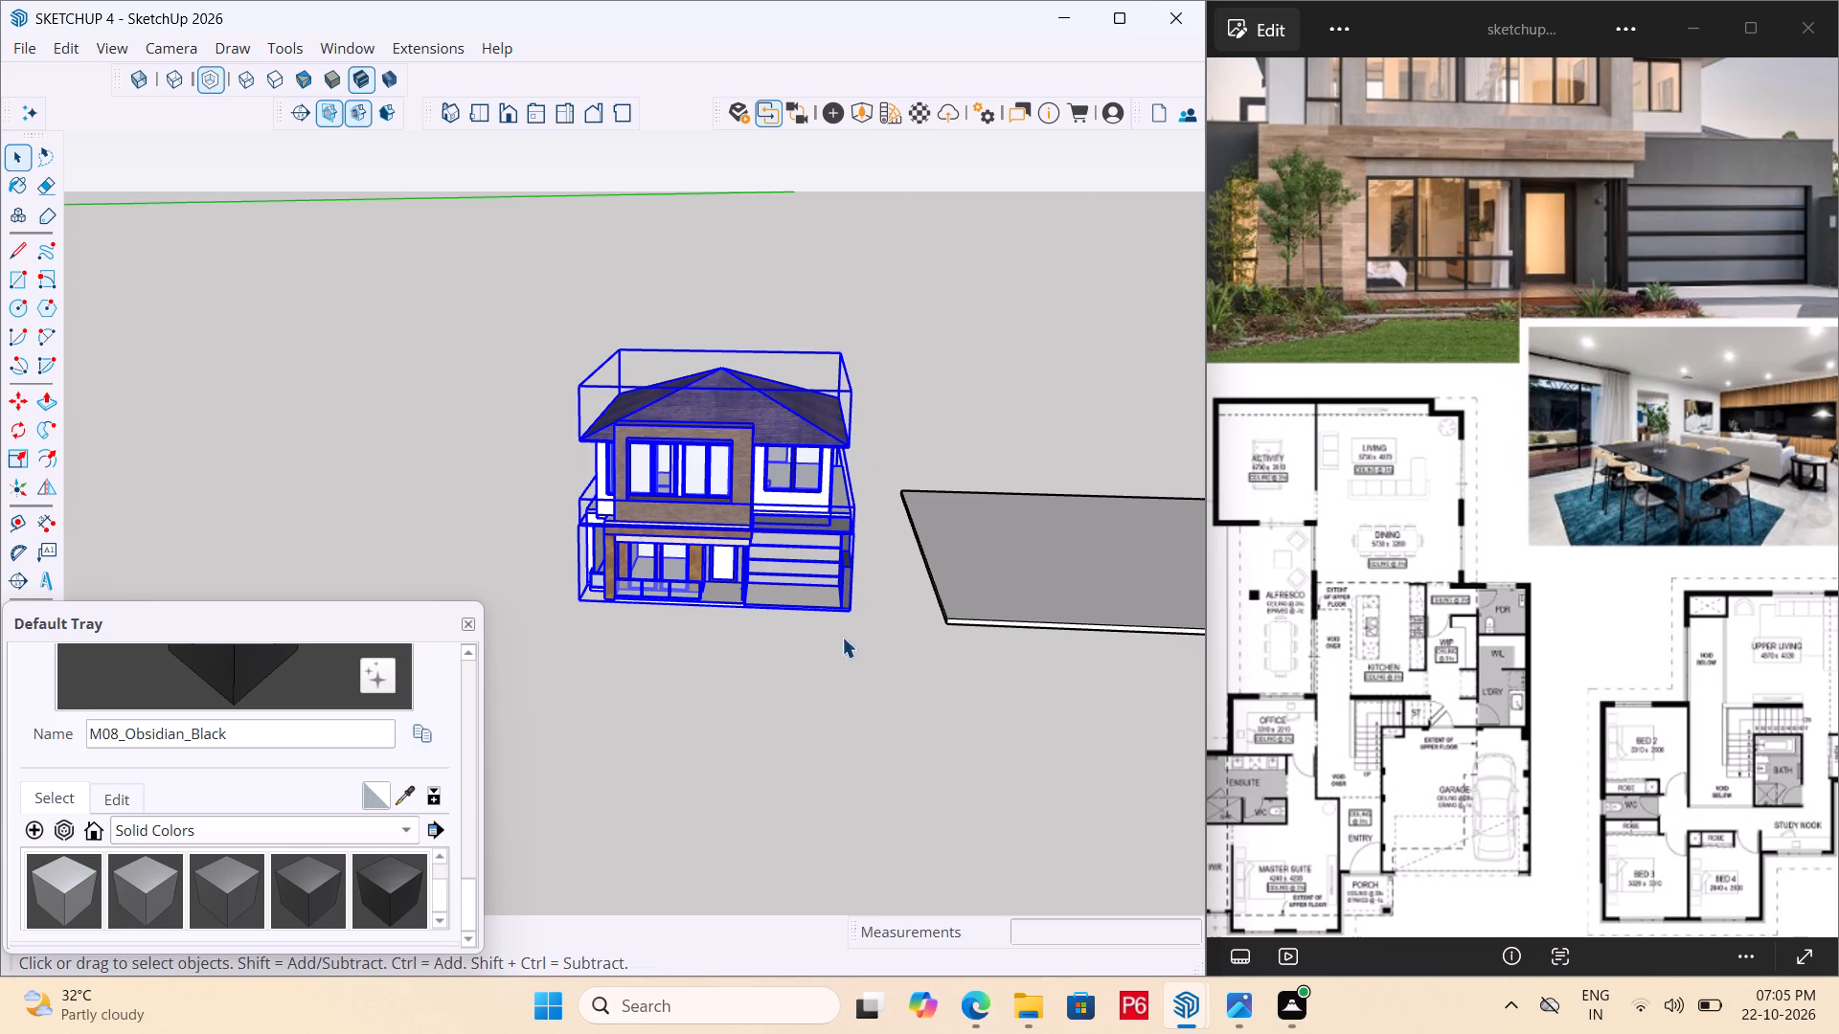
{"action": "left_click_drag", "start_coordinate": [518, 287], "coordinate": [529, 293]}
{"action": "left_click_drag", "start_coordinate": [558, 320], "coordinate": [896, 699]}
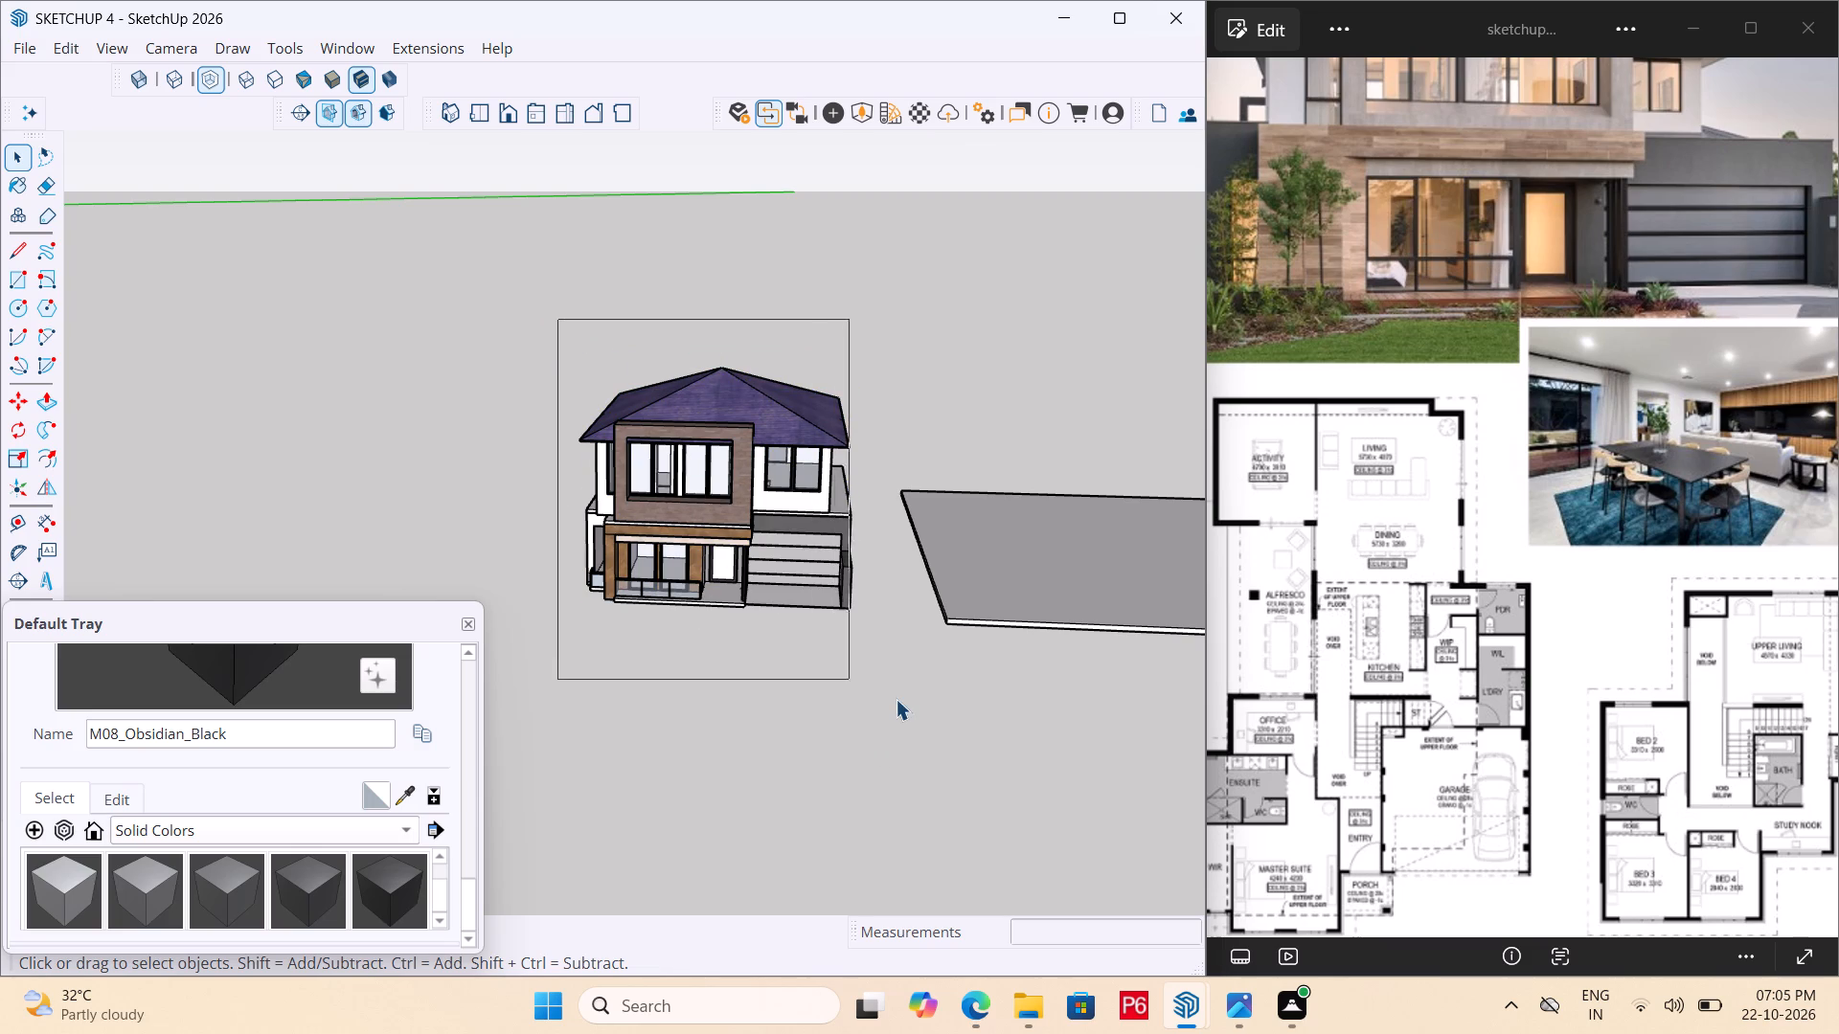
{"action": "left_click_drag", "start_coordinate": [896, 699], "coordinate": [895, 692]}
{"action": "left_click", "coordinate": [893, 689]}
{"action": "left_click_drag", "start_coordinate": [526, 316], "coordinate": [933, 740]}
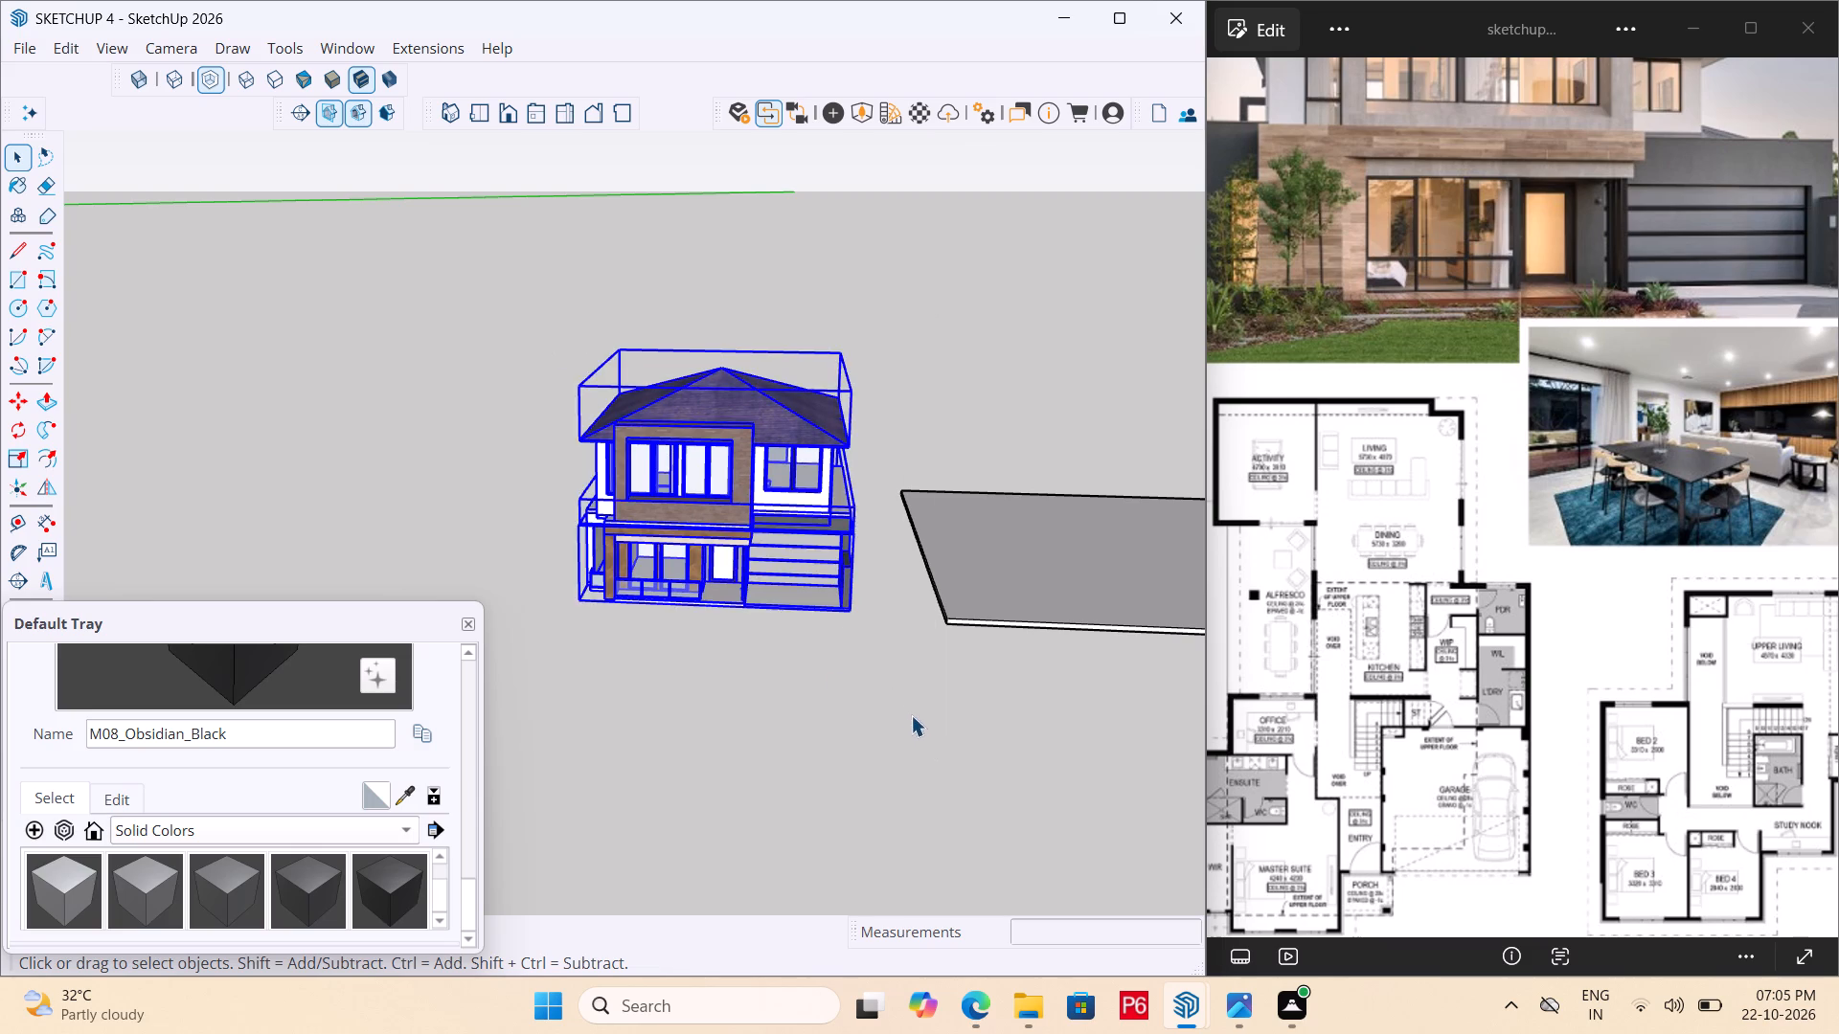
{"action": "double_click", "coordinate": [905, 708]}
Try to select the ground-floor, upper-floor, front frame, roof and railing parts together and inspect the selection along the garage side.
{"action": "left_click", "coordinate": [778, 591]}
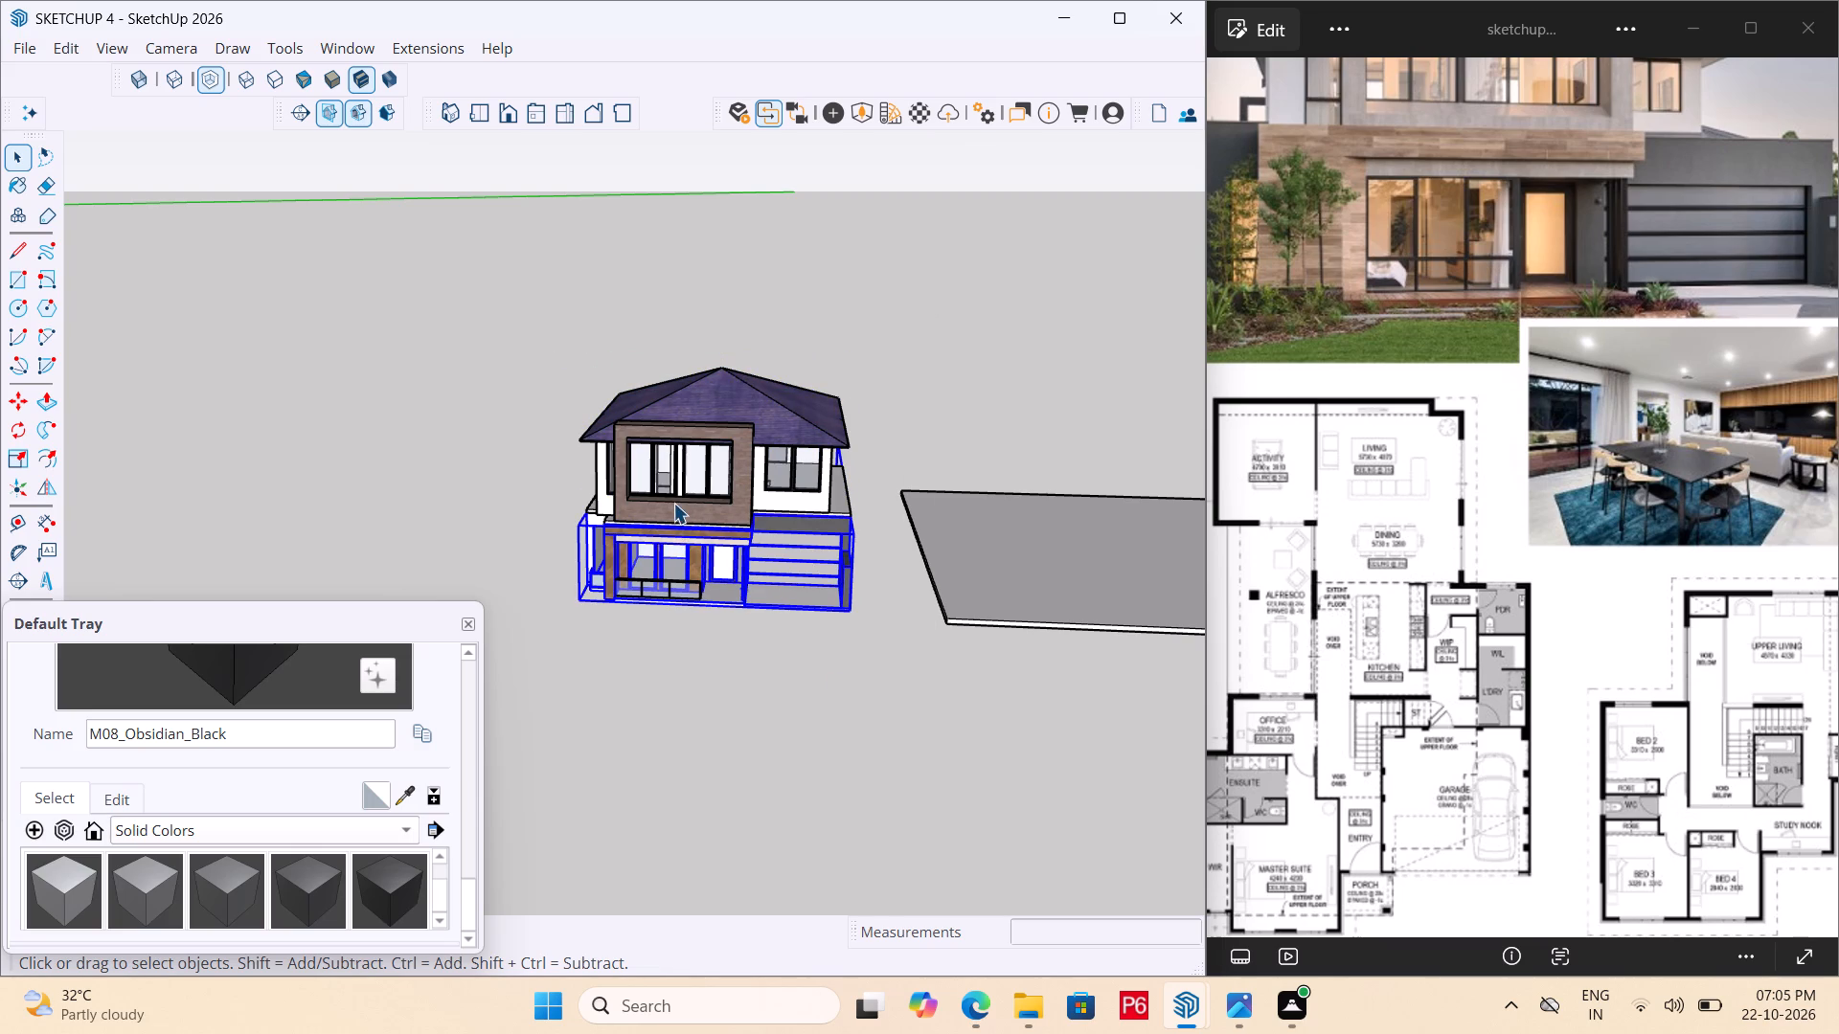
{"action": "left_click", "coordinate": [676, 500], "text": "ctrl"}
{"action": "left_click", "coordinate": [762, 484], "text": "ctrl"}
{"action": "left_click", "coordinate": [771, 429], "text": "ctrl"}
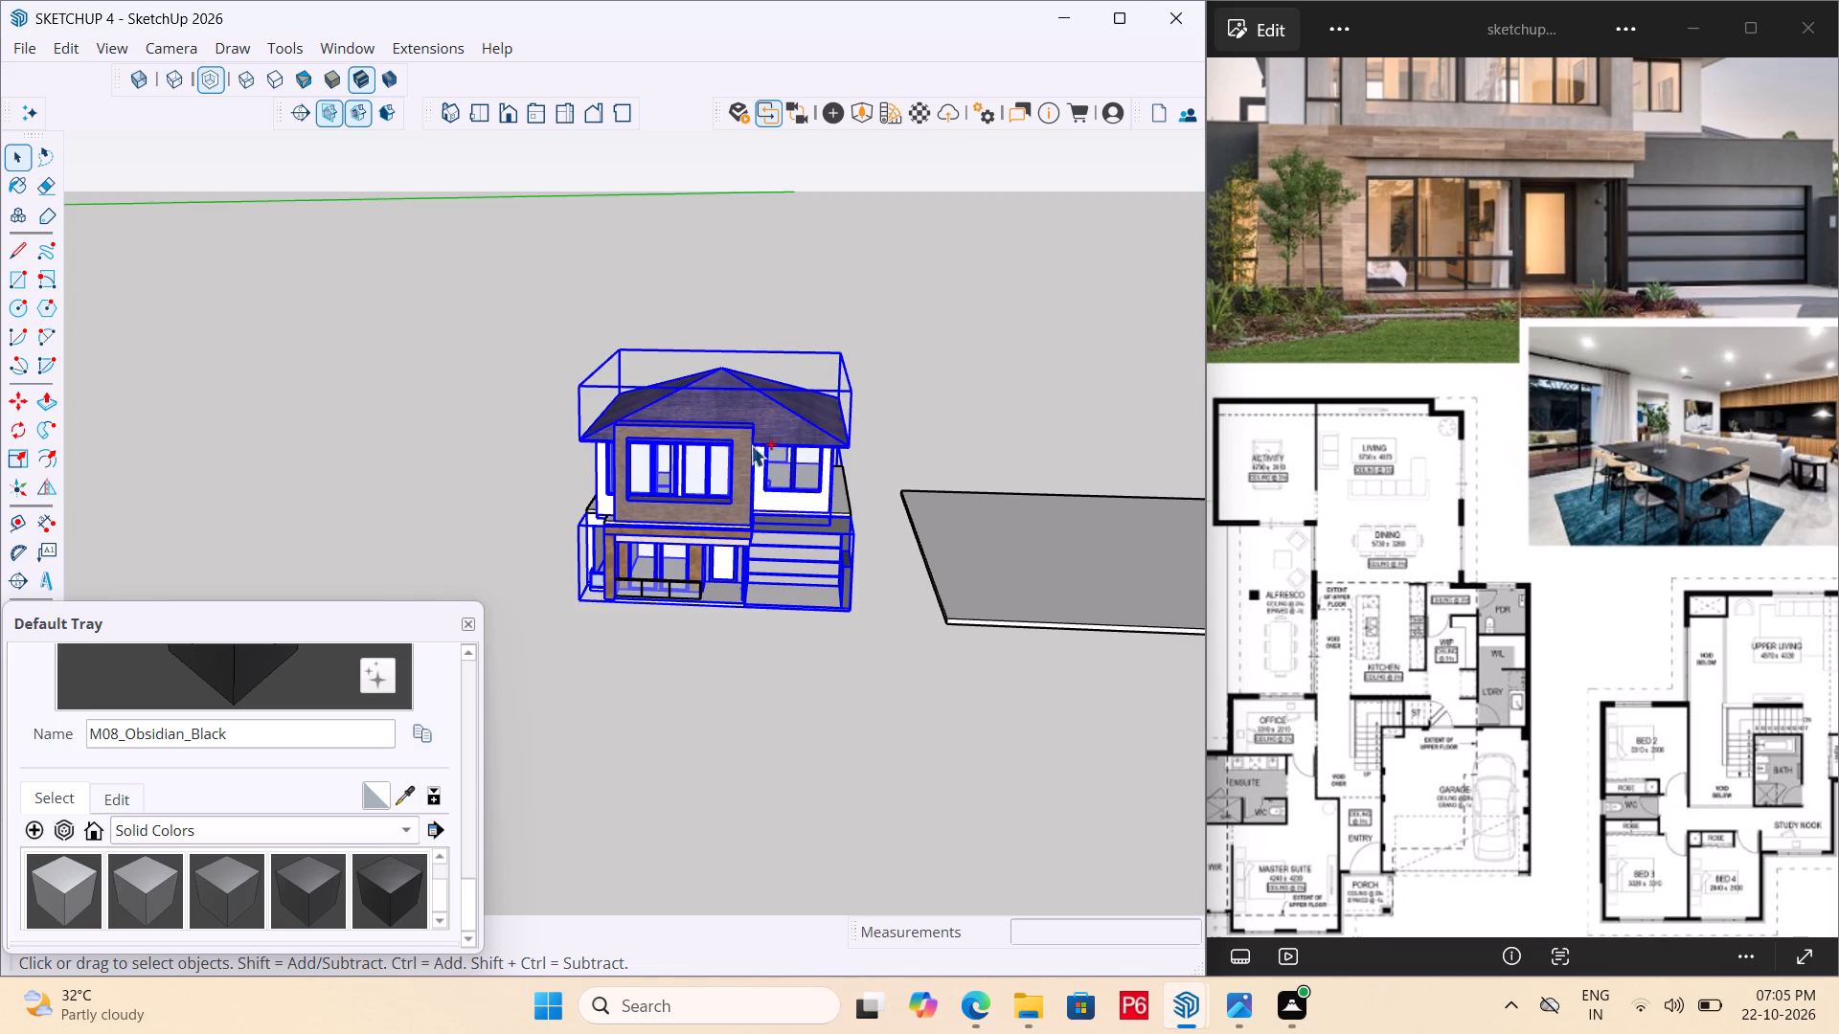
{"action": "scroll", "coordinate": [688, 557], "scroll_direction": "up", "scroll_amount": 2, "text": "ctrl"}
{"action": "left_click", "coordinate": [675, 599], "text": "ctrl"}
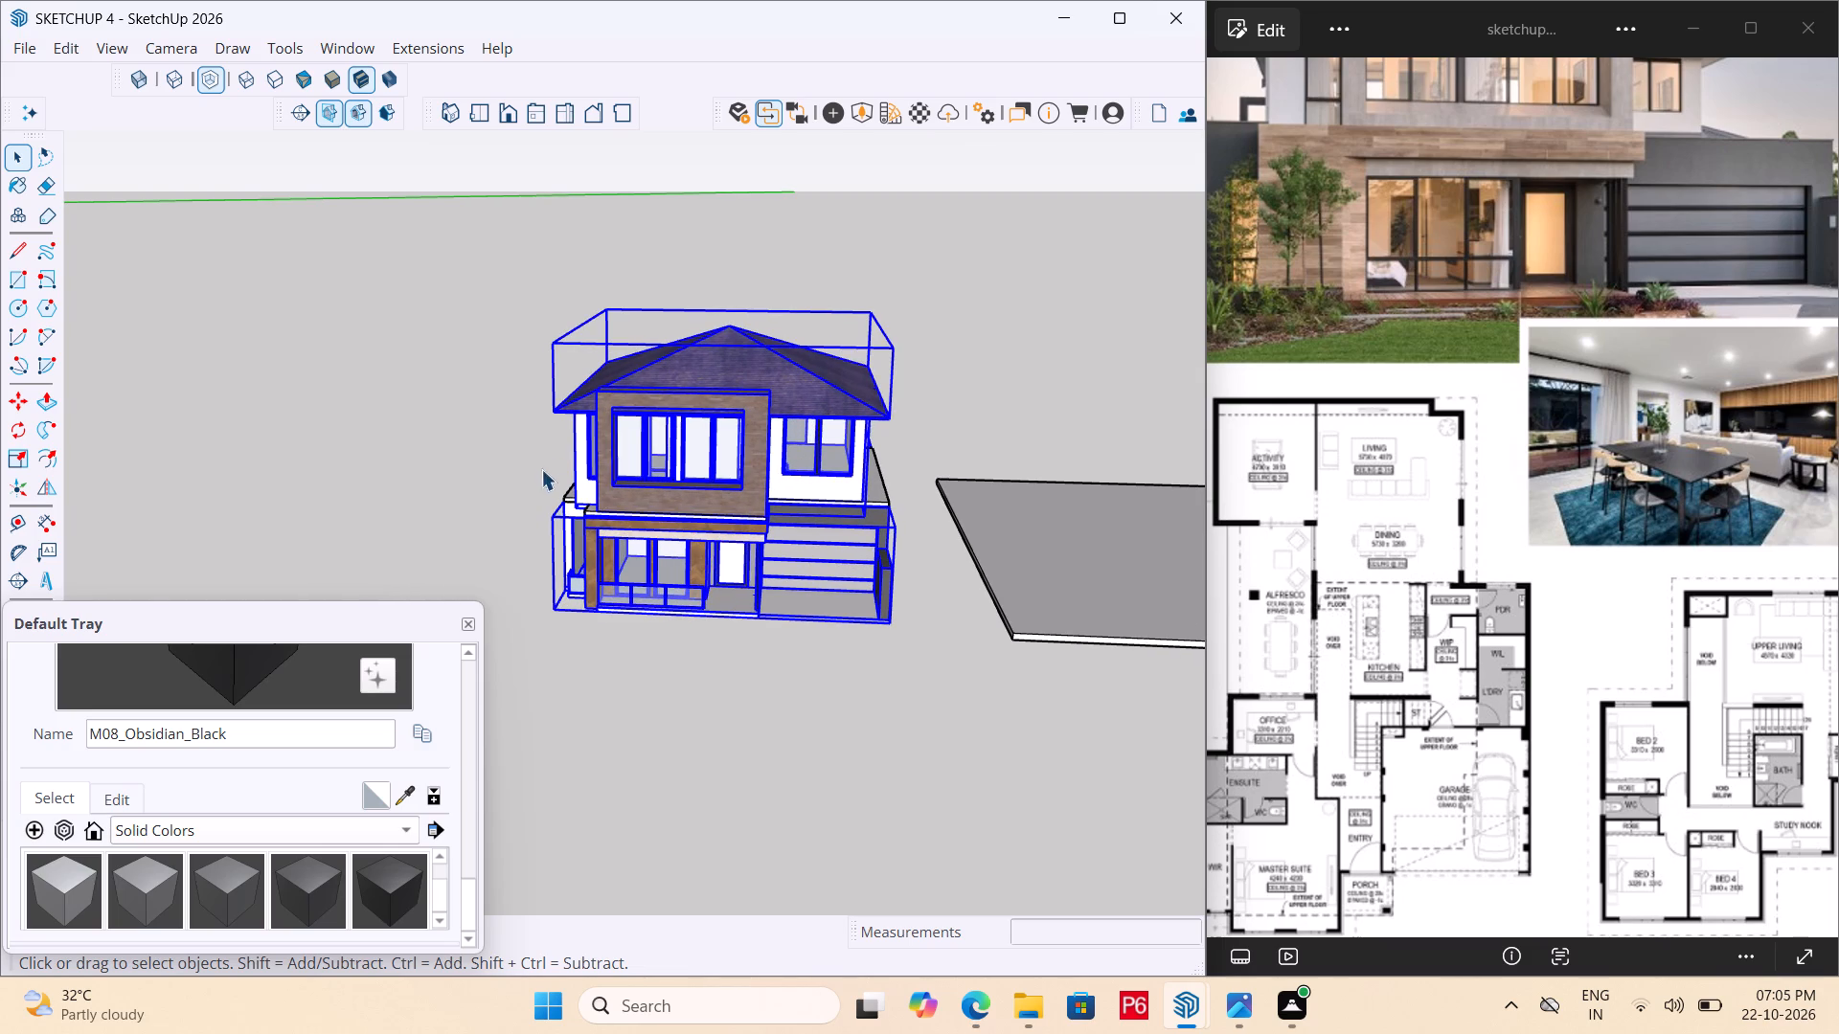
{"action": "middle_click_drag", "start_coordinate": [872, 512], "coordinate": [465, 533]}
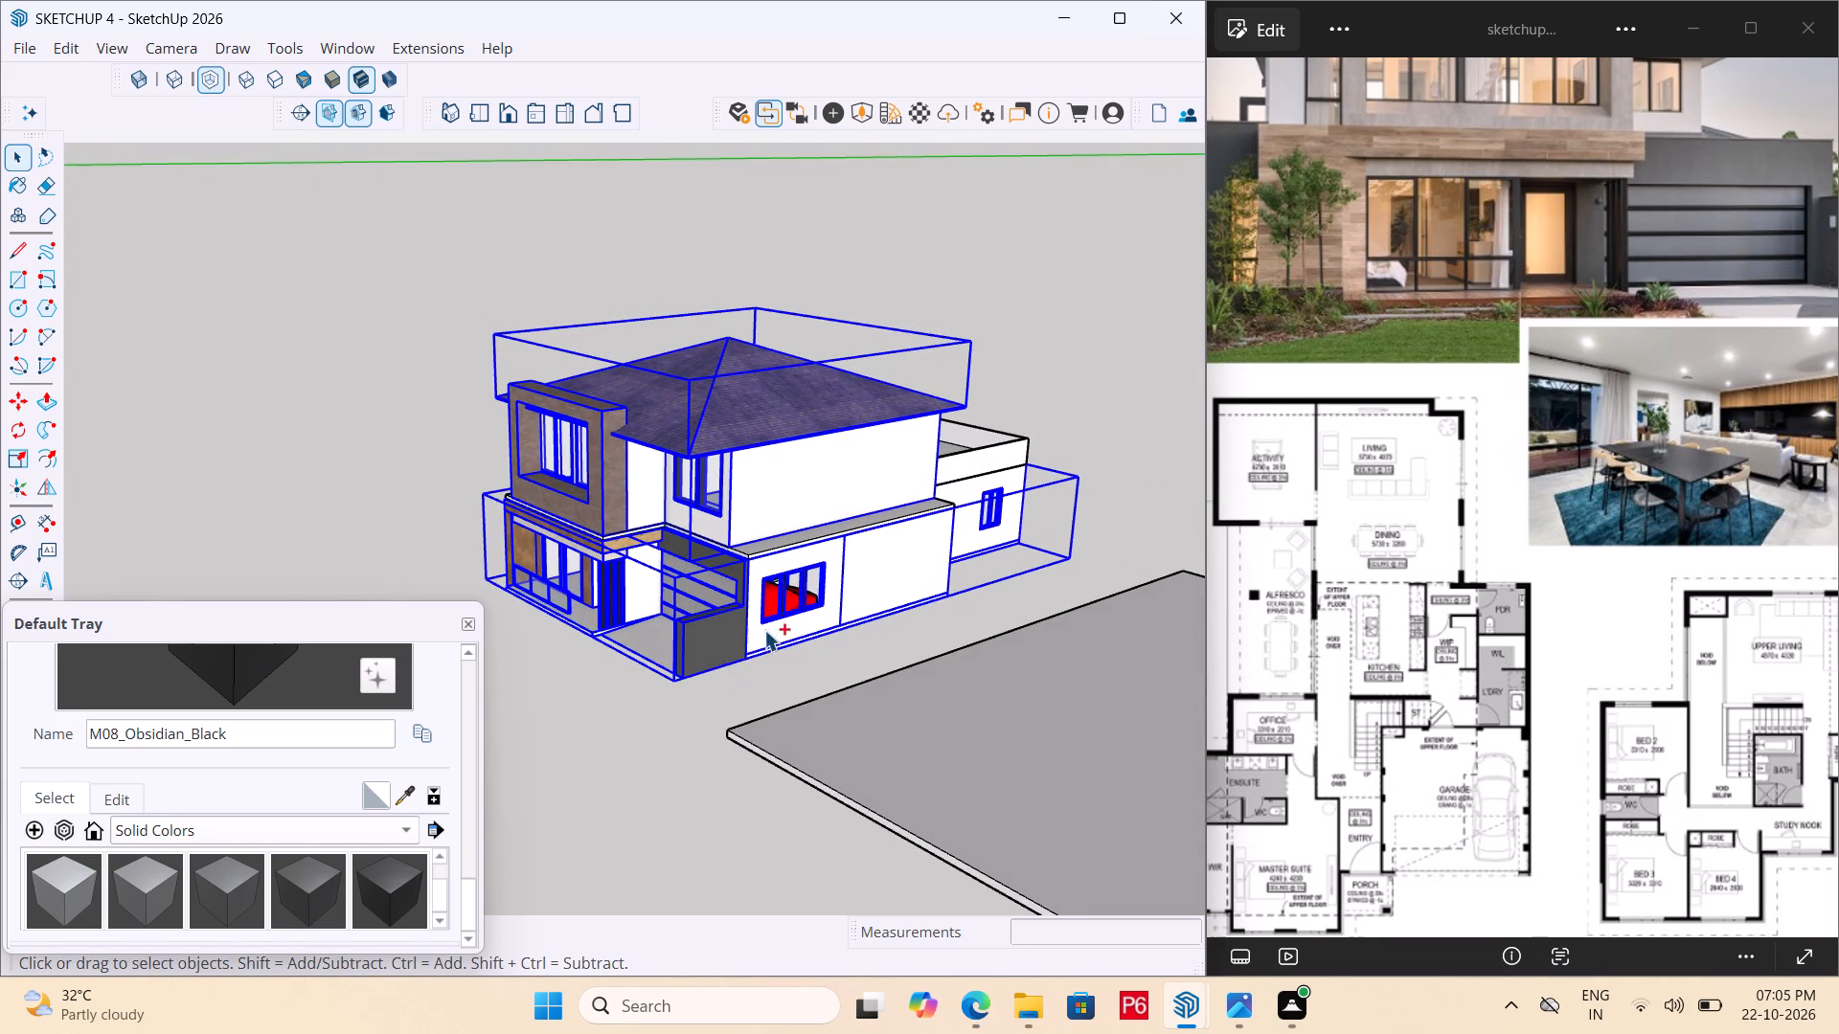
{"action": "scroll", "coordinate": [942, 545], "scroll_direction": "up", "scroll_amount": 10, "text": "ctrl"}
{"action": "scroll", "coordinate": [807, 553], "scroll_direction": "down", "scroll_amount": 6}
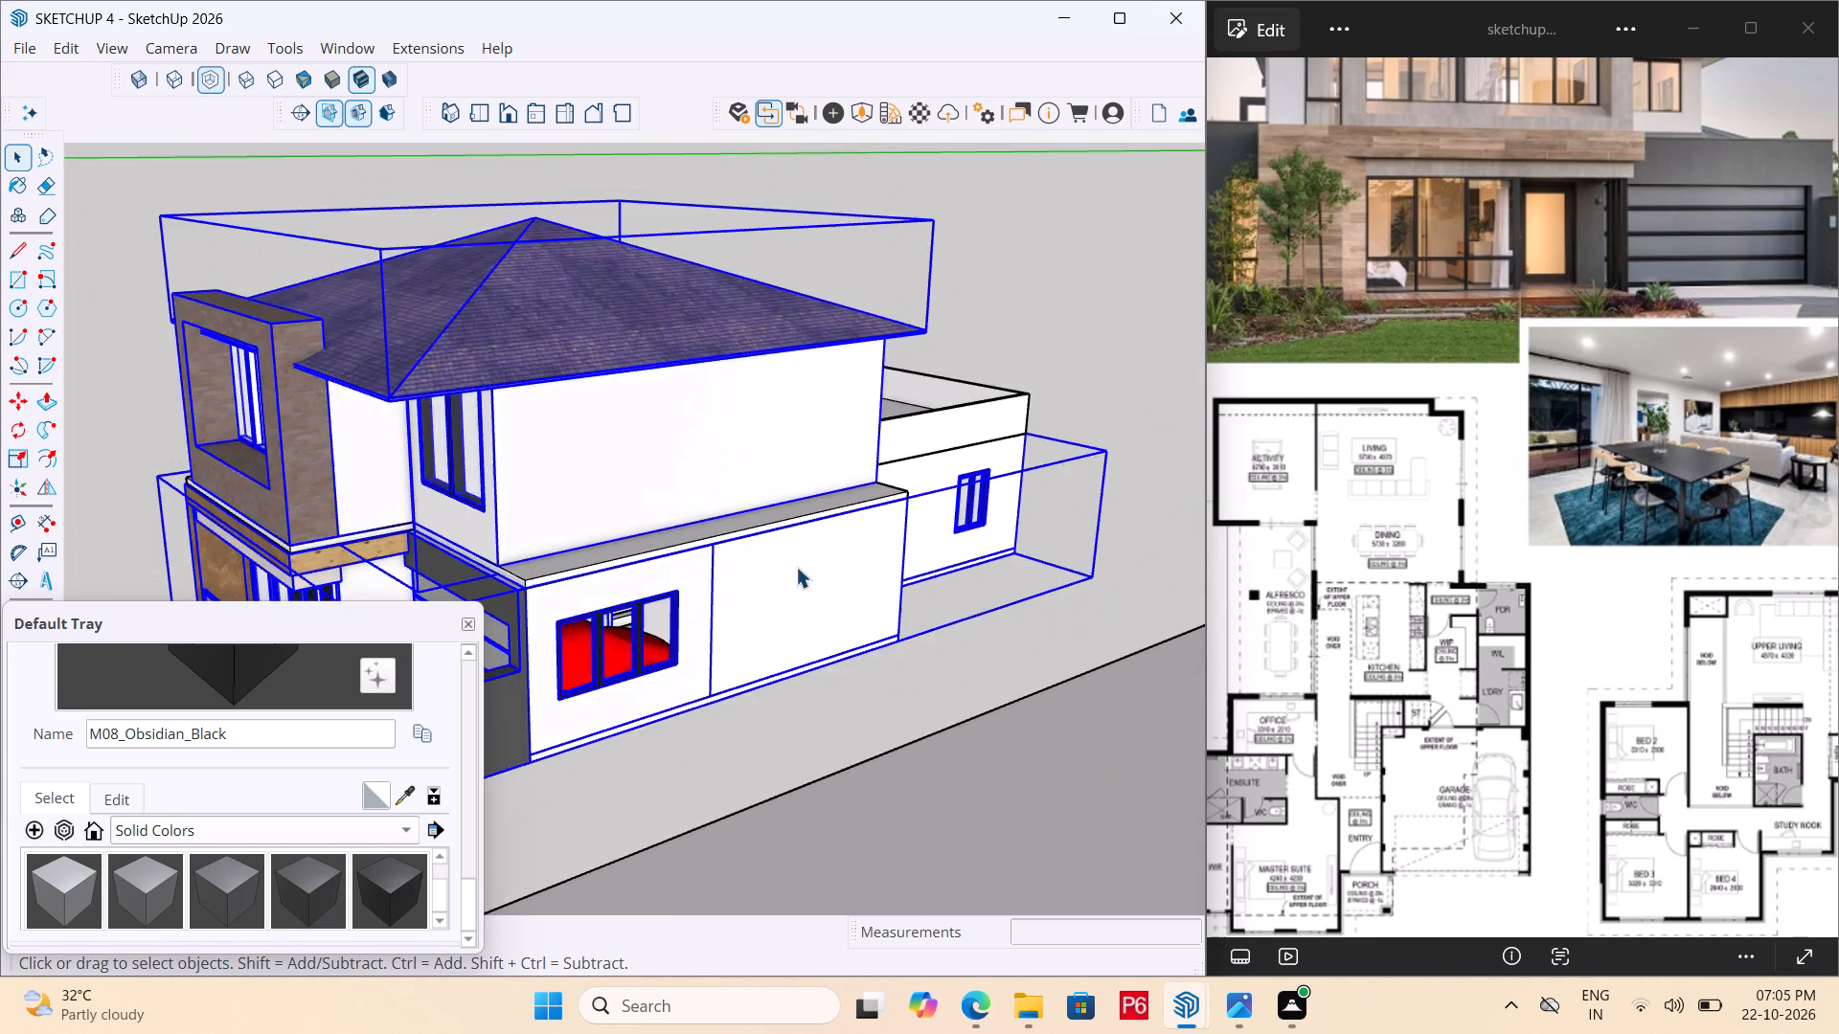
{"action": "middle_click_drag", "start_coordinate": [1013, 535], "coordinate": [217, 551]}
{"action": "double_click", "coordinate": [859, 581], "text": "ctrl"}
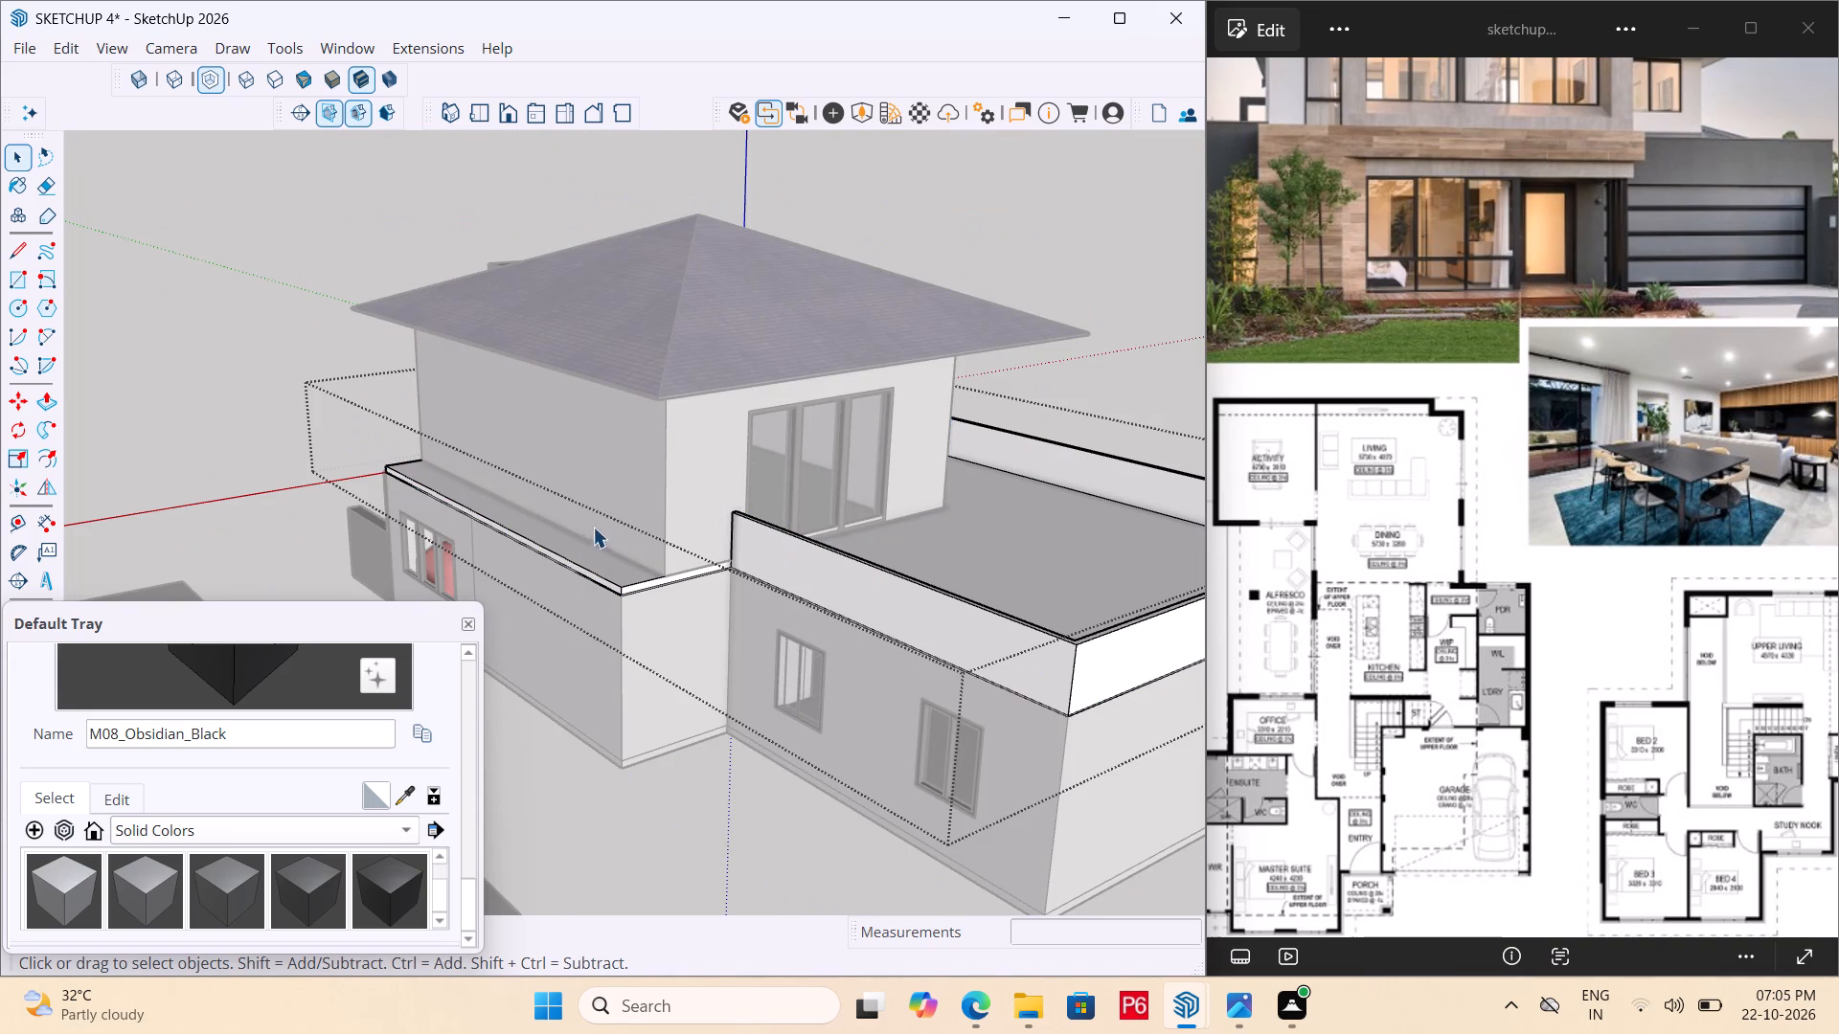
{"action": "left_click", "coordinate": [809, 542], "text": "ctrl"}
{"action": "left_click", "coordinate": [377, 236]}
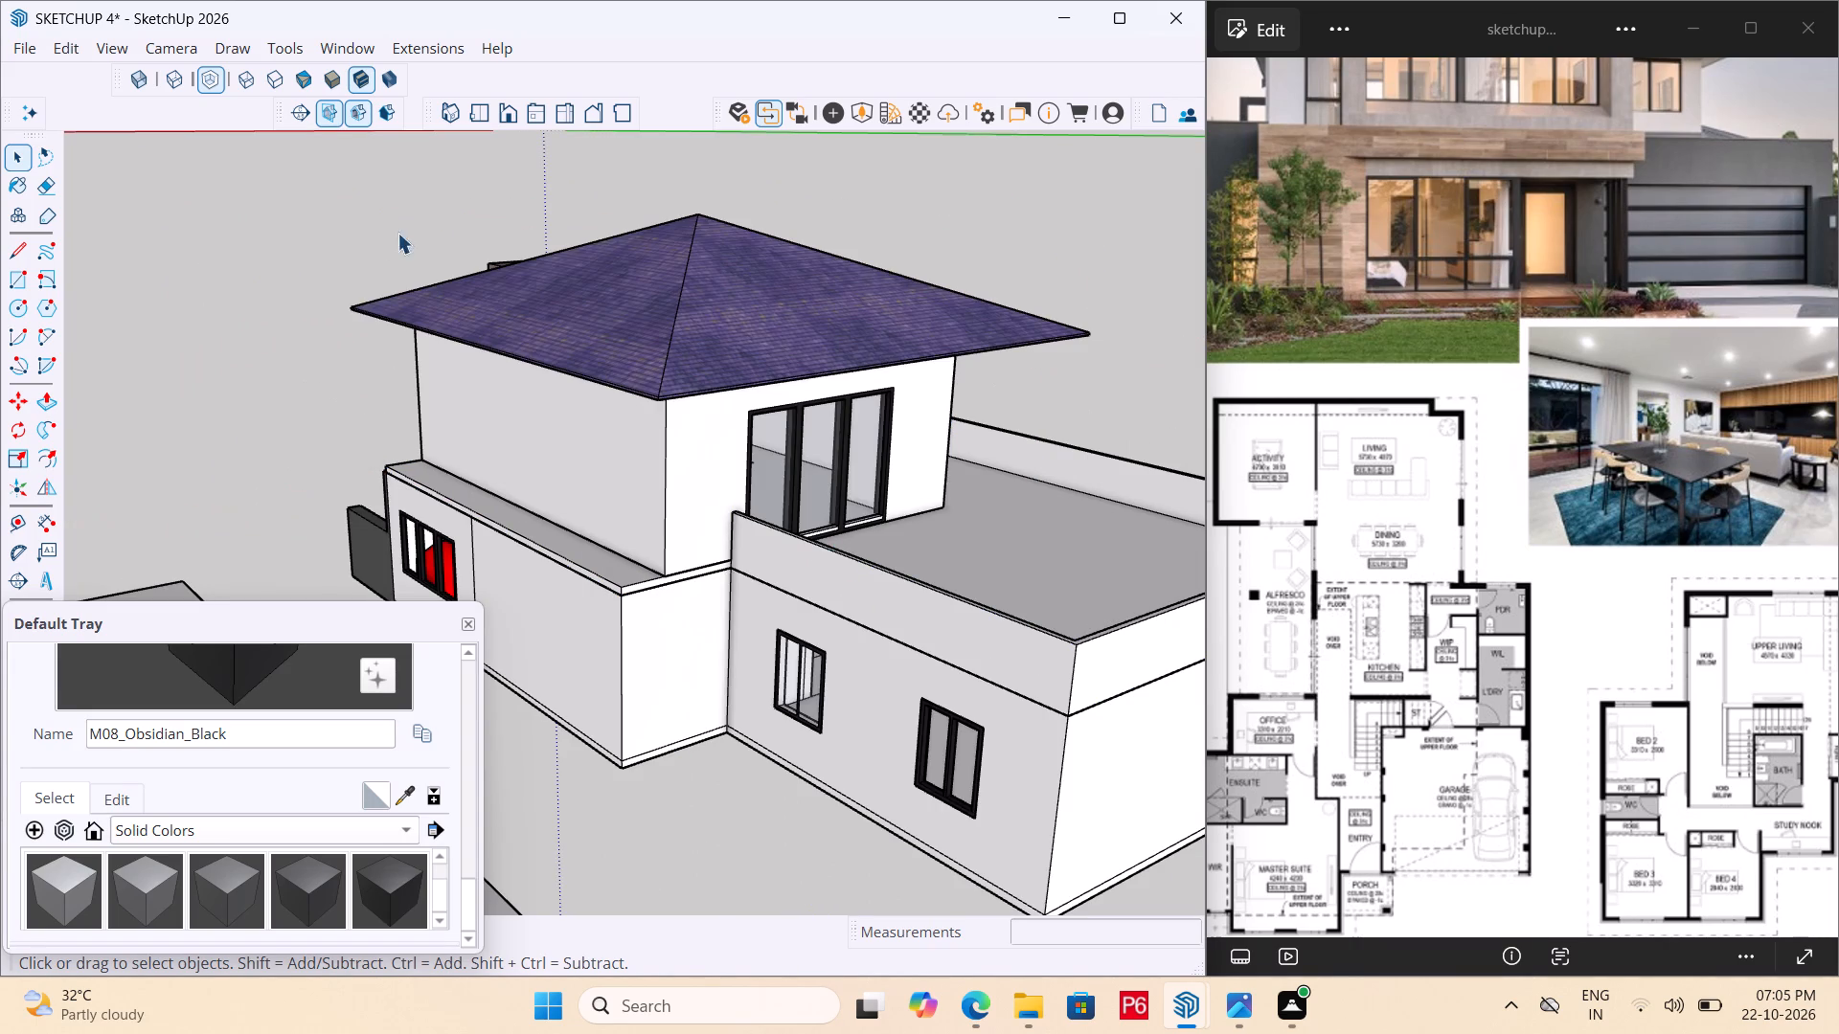
Select the ground-floor walls, upper floor, roof, brown front frame and front railing together and combine them into one group.
{"action": "left_click", "coordinate": [855, 557], "text": "ctrl"}
{"action": "left_click", "coordinate": [647, 614], "text": "ctrl"}
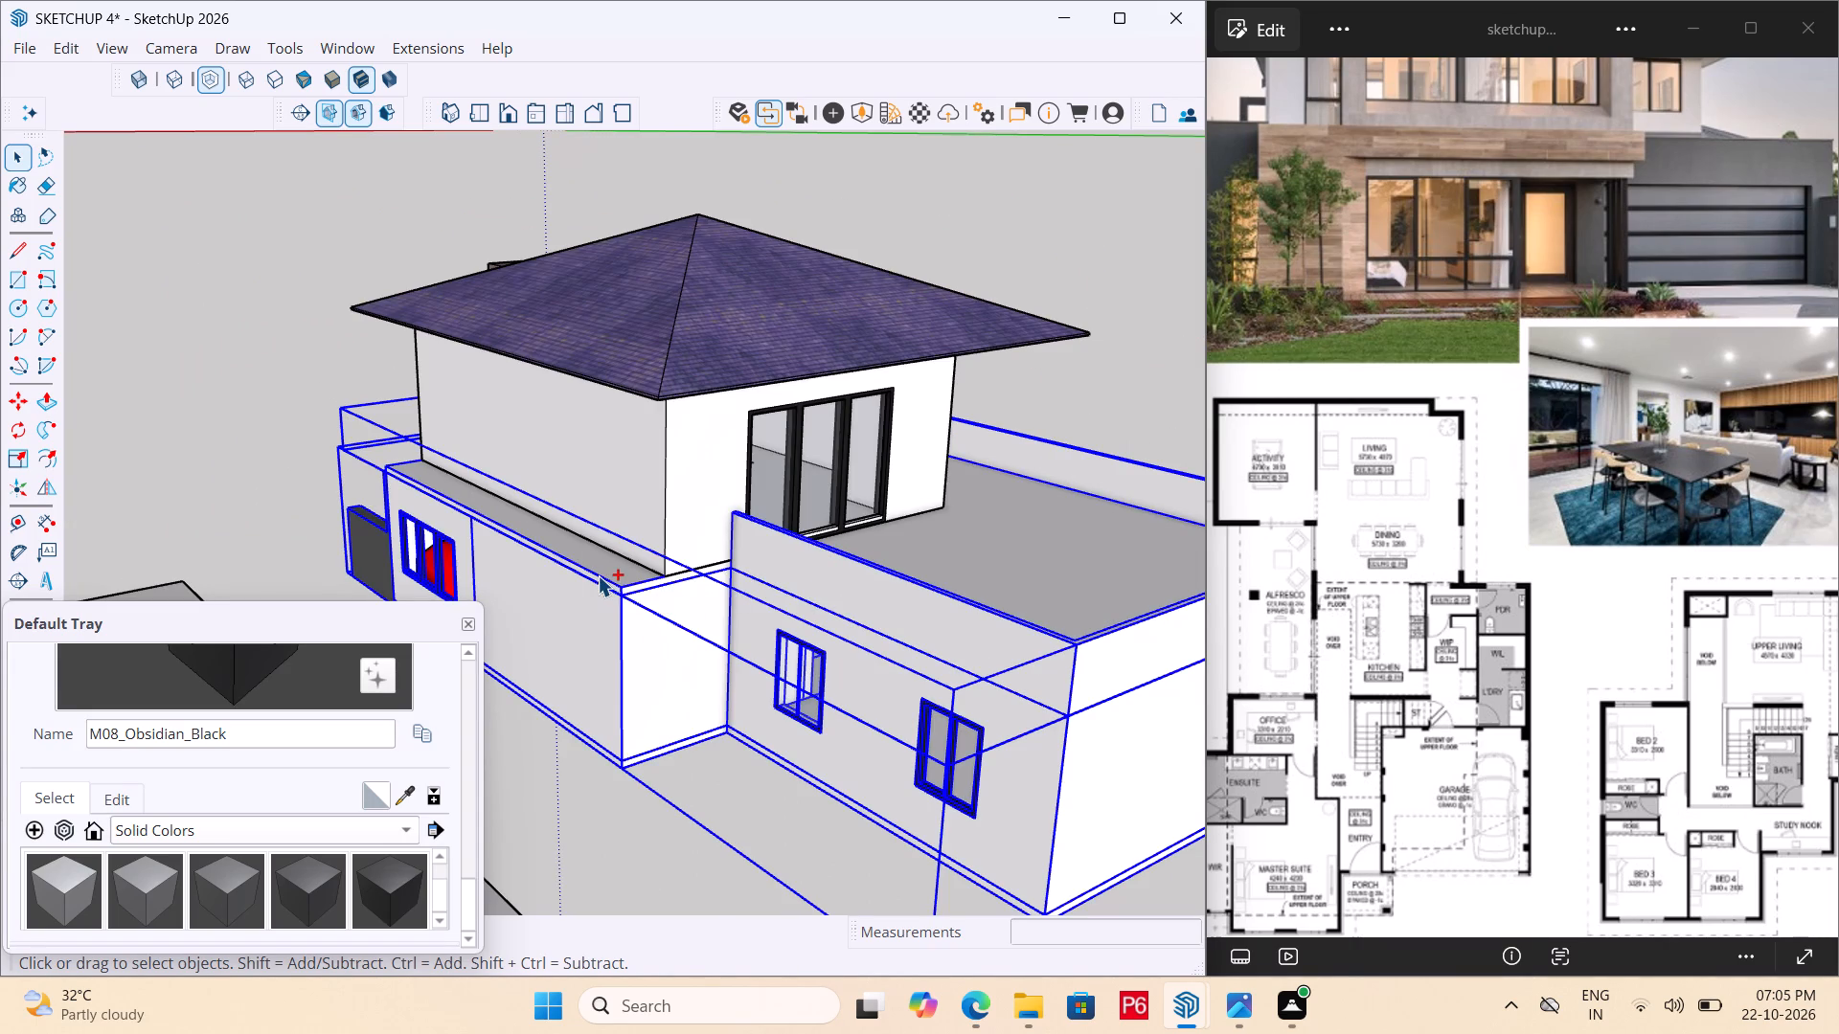
{"action": "left_click", "coordinate": [598, 575], "text": "ctrl"}
{"action": "left_click", "coordinate": [668, 444], "text": "ctrl"}
{"action": "left_click", "coordinate": [701, 345], "text": "ctrl"}
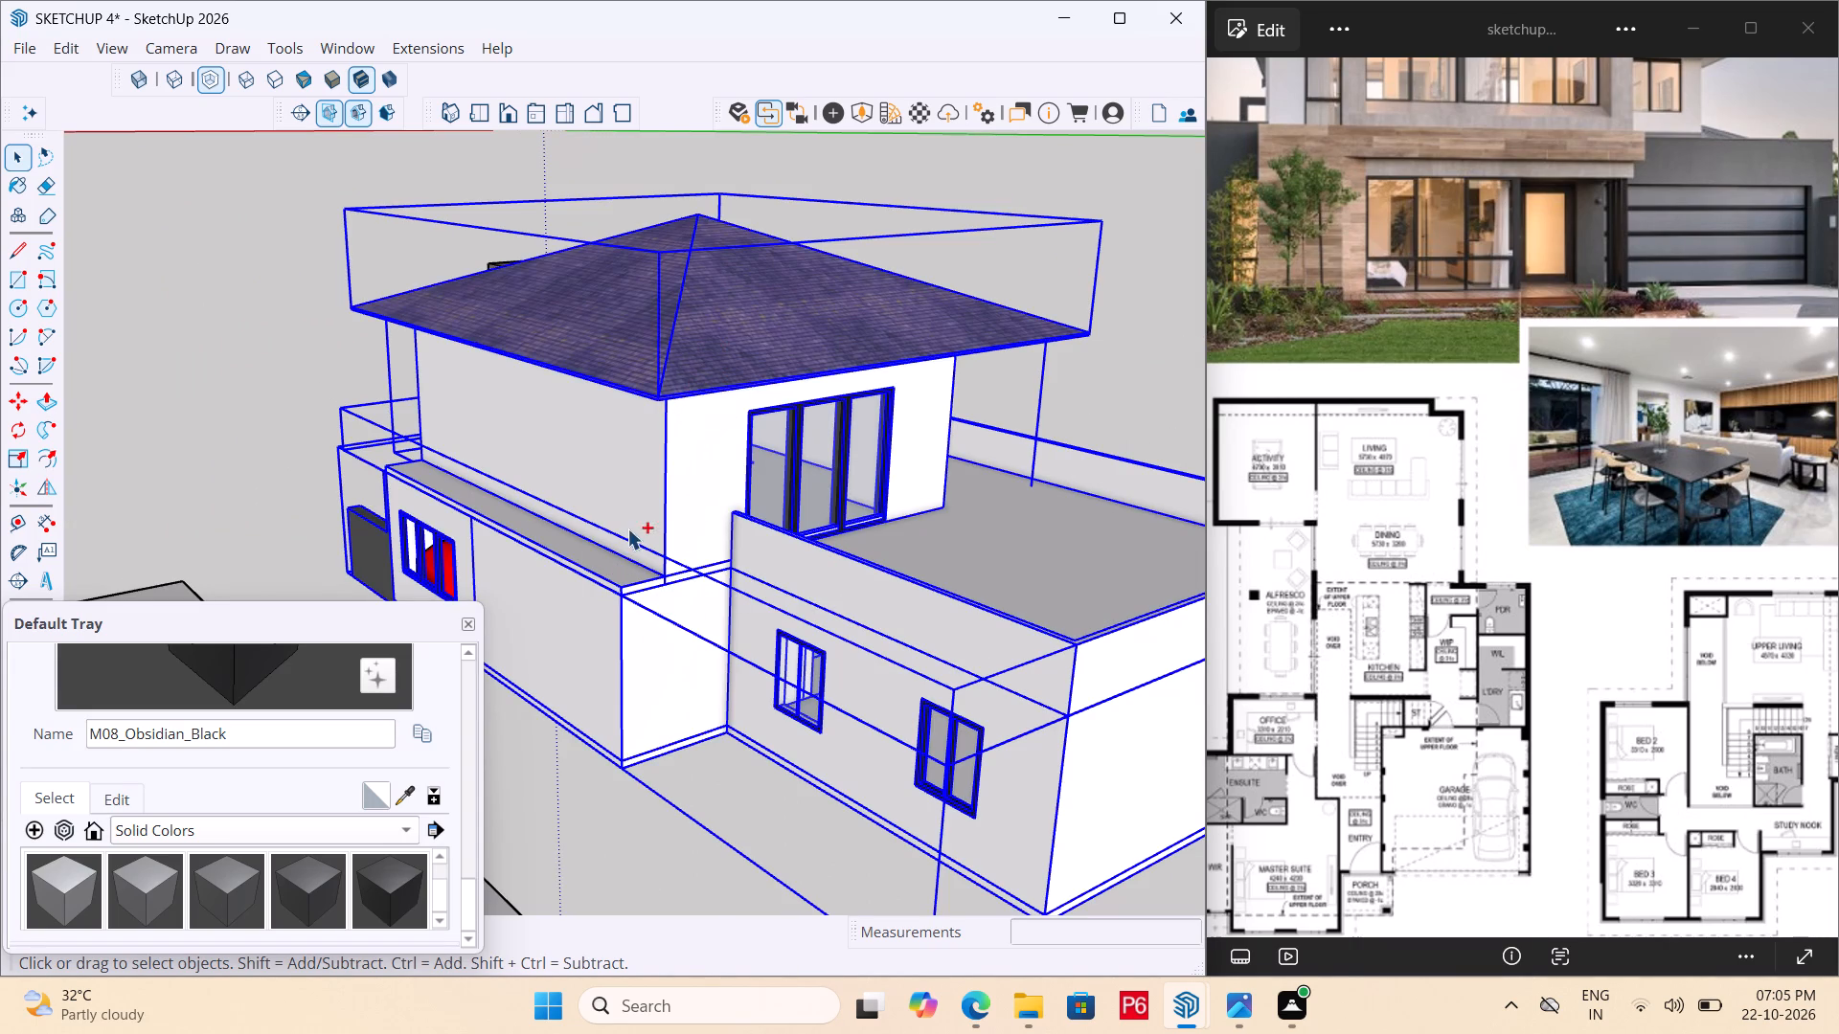
{"action": "scroll", "coordinate": [764, 443], "scroll_direction": "down", "scroll_amount": 5, "text": "ctrl"}
{"action": "middle_click_drag", "start_coordinate": [1072, 610], "coordinate": [97, 576], "text": "ctrl"}
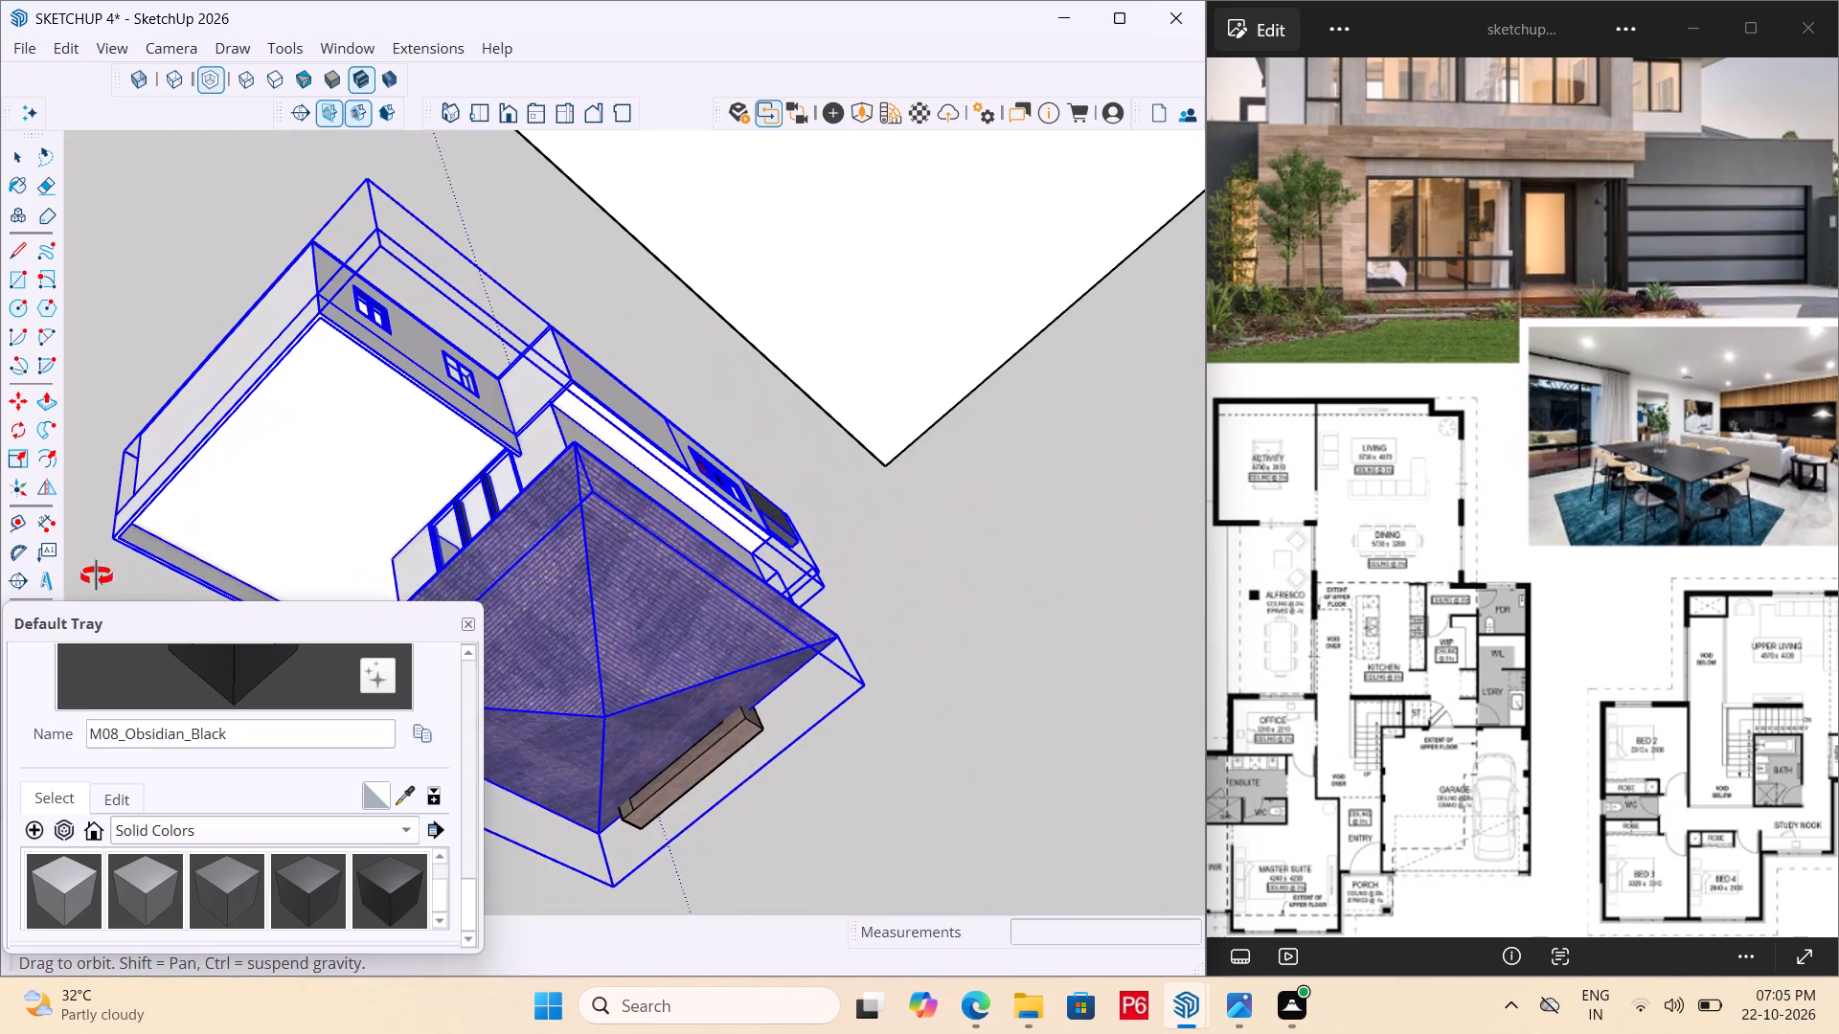
{"action": "middle_click_drag", "start_coordinate": [97, 576], "coordinate": [173, 573], "text": "ctrl"}
{"action": "middle_click_drag", "start_coordinate": [691, 675], "coordinate": [797, 115]}
{"action": "middle_click_drag", "start_coordinate": [539, 682], "coordinate": [563, 280]}
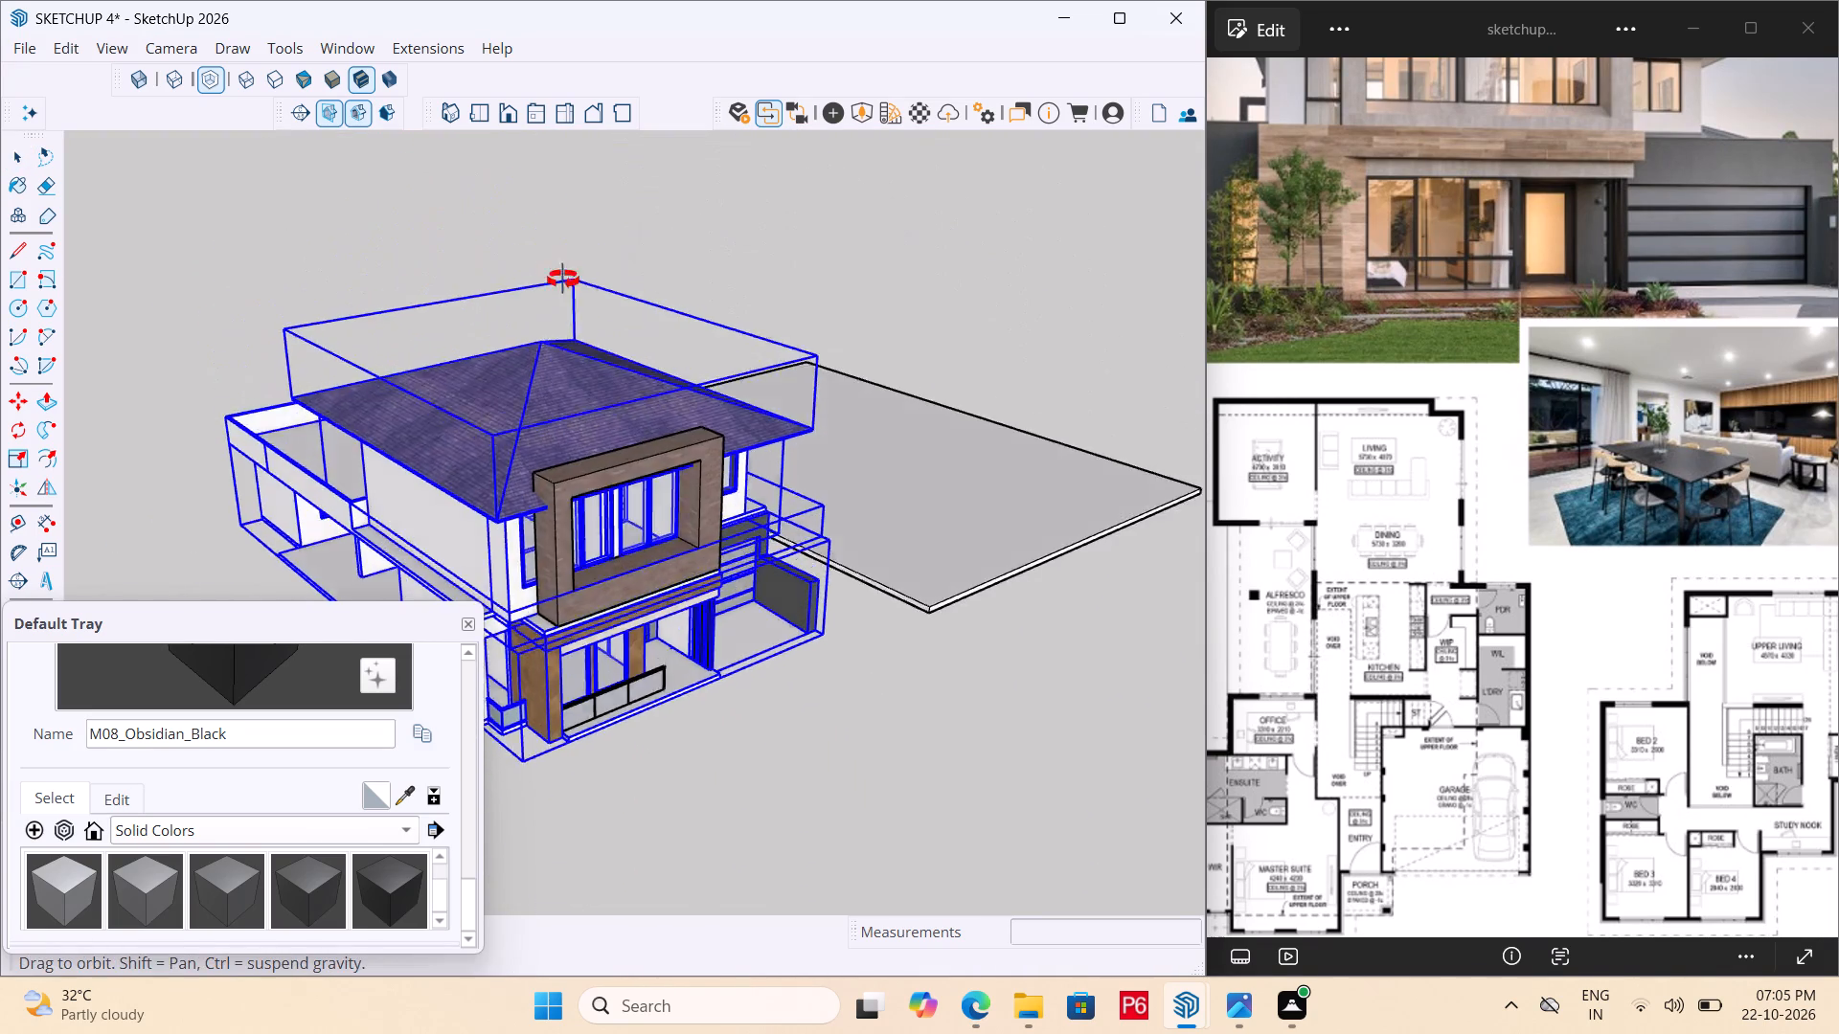
{"action": "middle_click_drag", "start_coordinate": [563, 280], "coordinate": [554, 270]}
{"action": "scroll", "coordinate": [549, 641], "scroll_direction": "up", "scroll_amount": 6}
{"action": "left_click", "coordinate": [545, 497], "text": "ctrl"}
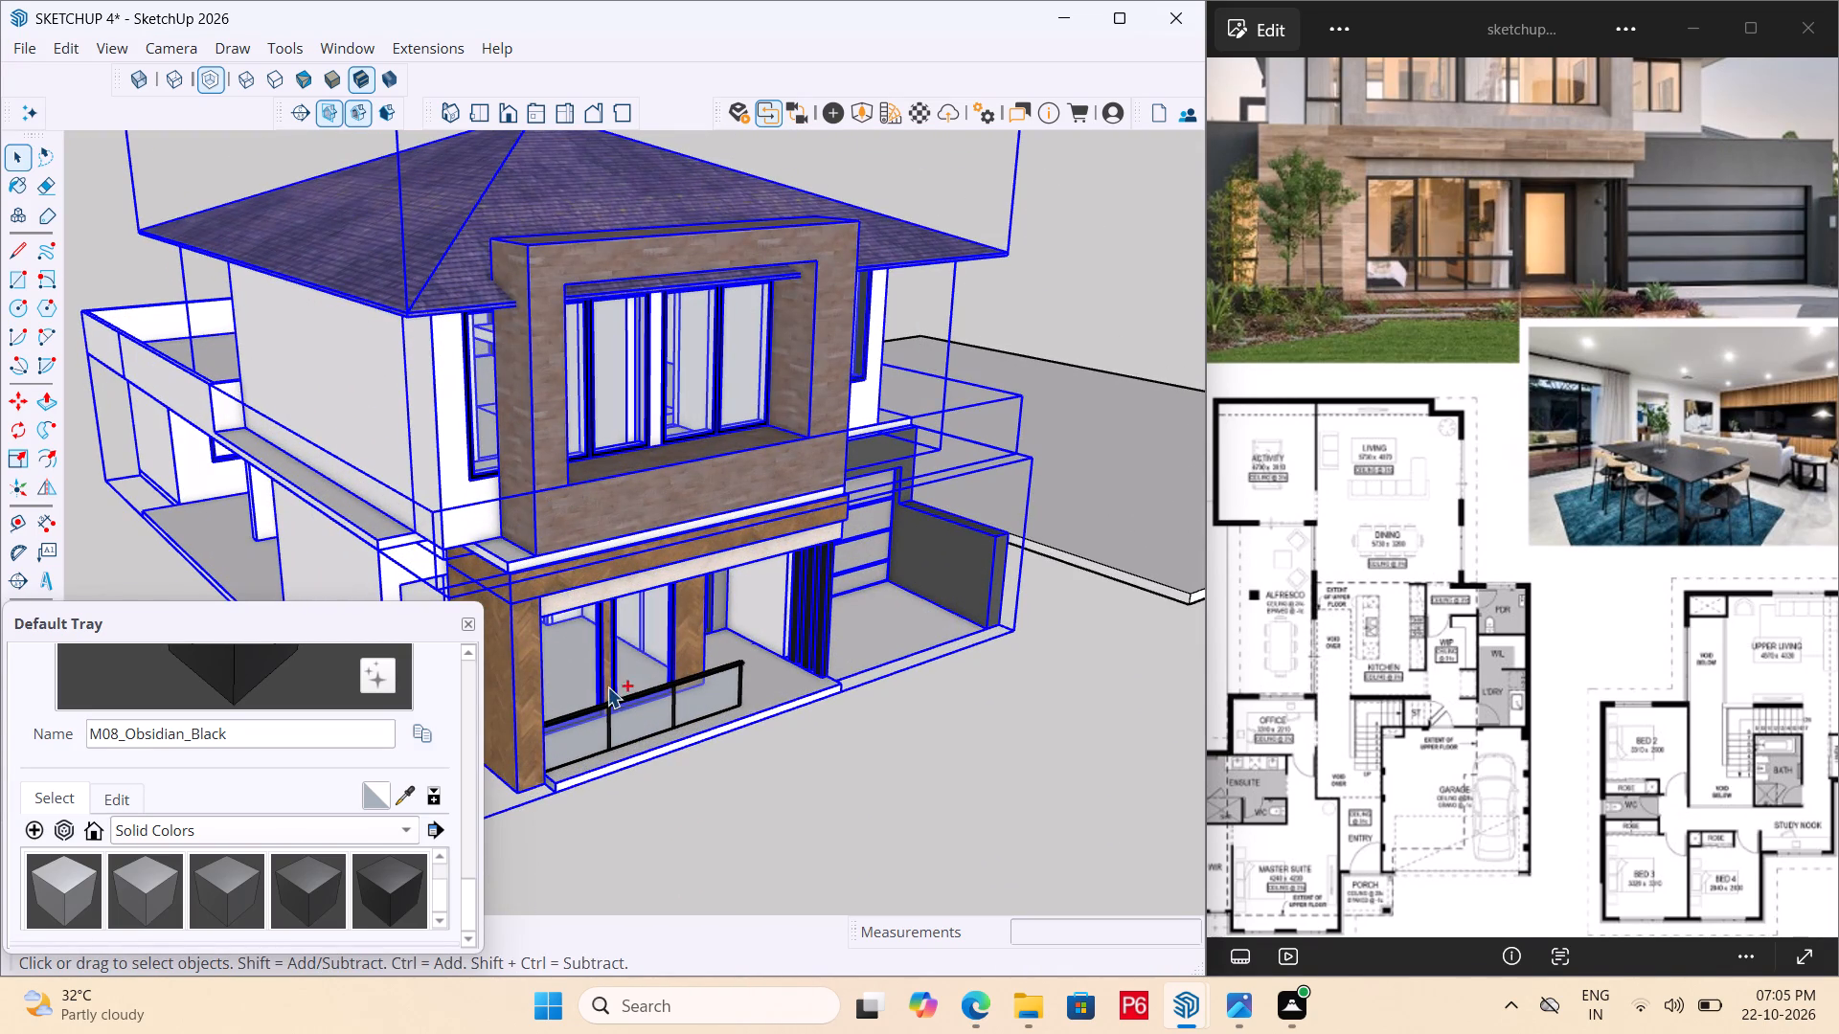
{"action": "left_click", "coordinate": [616, 708], "text": "ctrl"}
{"action": "scroll", "coordinate": [942, 723], "scroll_direction": "down", "scroll_amount": 6}
{"action": "scroll", "coordinate": [557, 702], "scroll_direction": "up", "scroll_amount": 5}
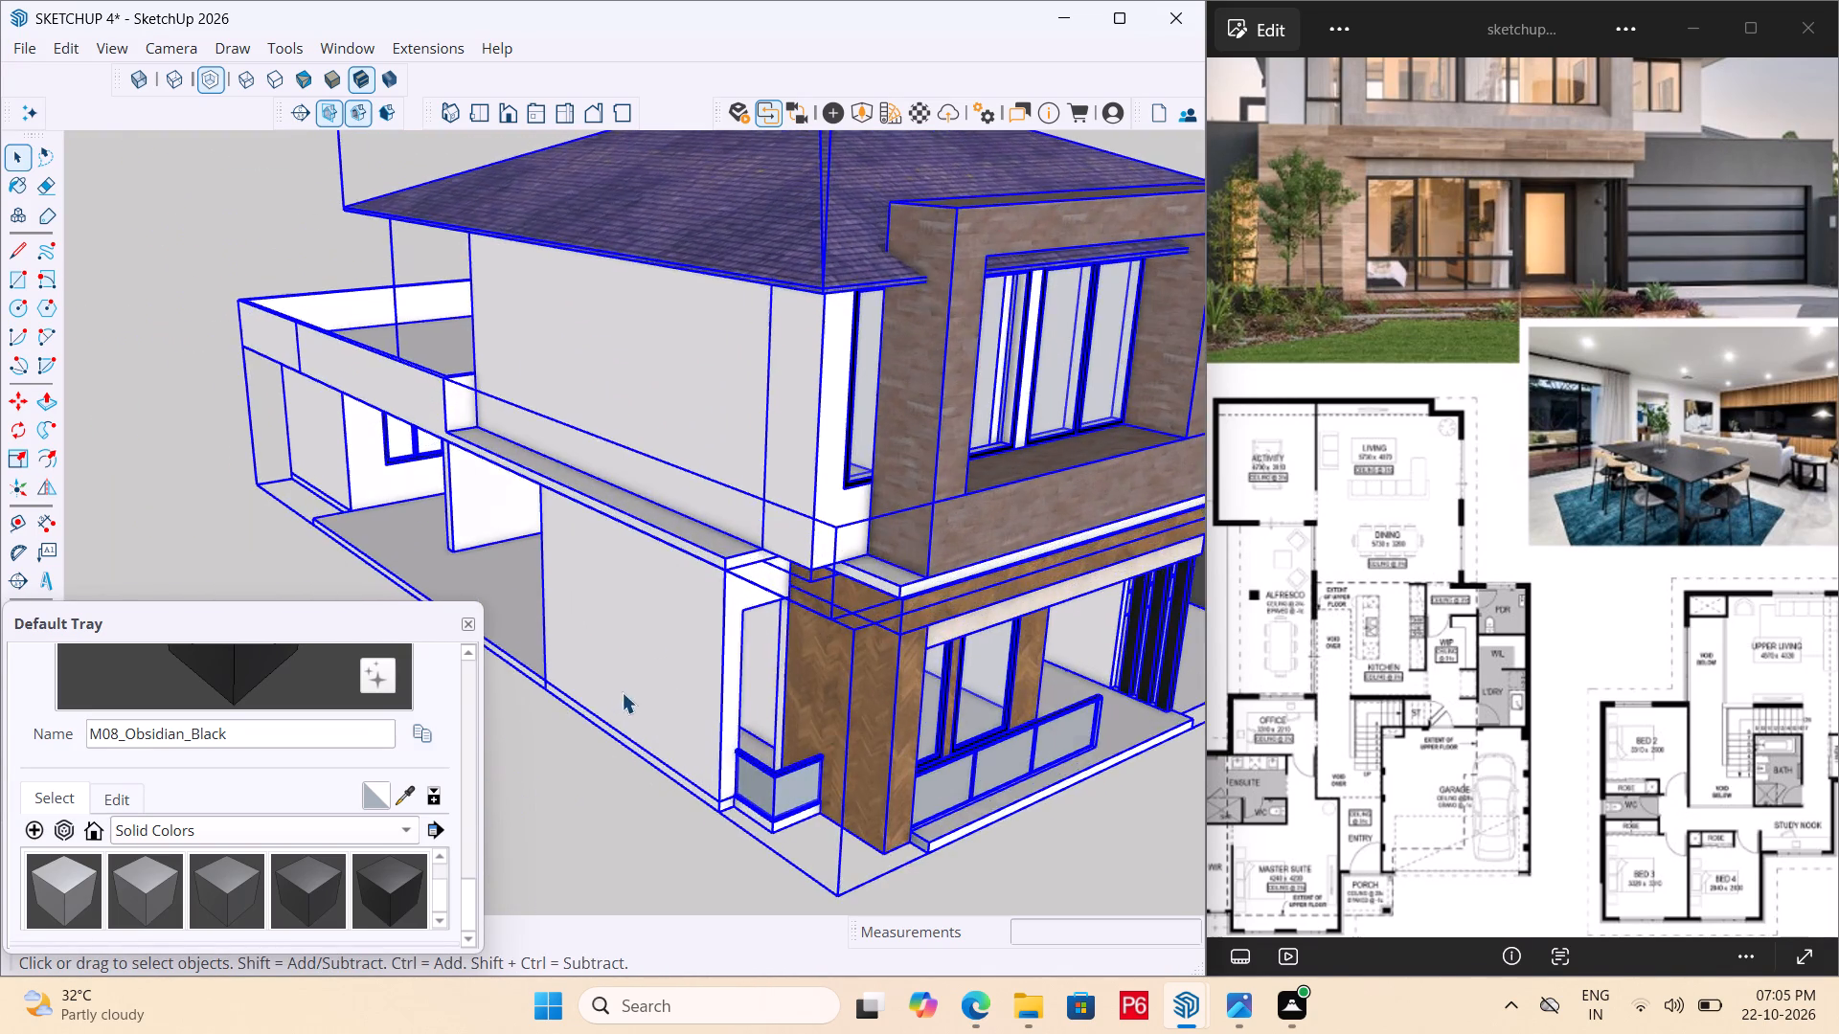
{"action": "scroll", "coordinate": [622, 692], "scroll_direction": "up", "scroll_amount": 5}
{"action": "middle_click_drag", "start_coordinate": [659, 659], "coordinate": [939, 607]}
{"action": "middle_click_drag", "start_coordinate": [568, 483], "coordinate": [900, 430]}
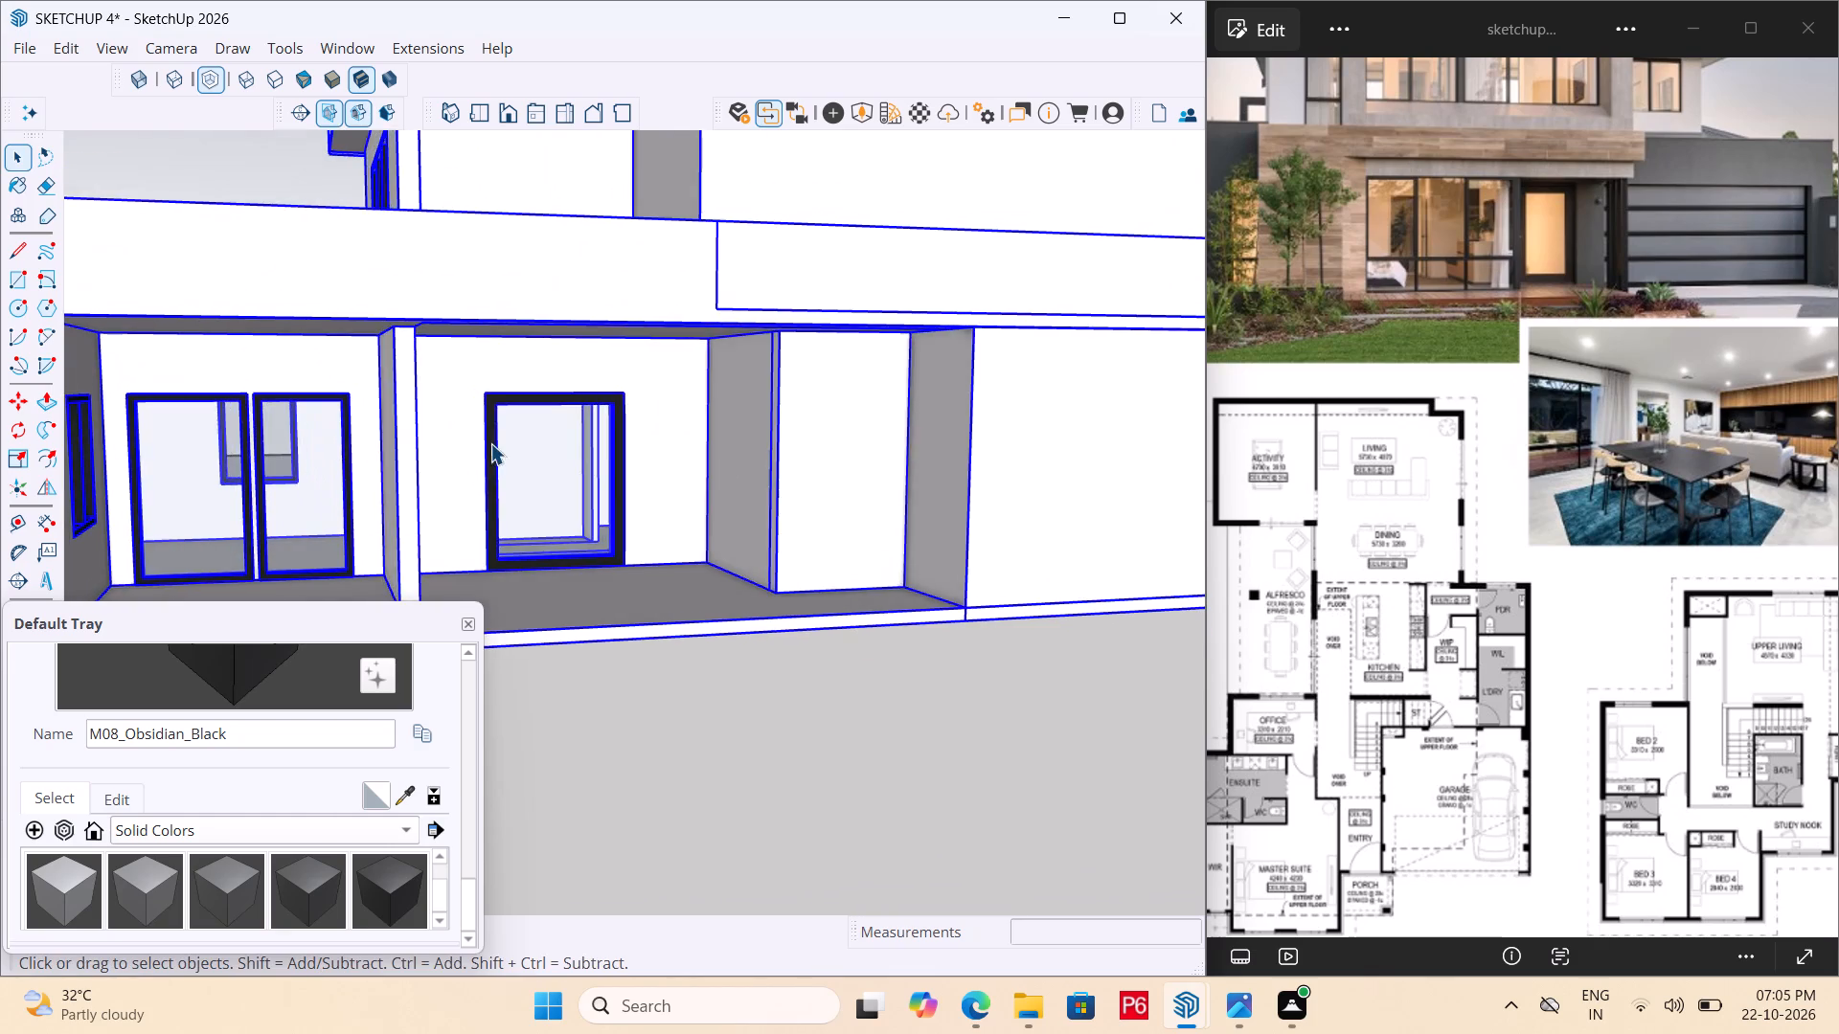
{"action": "scroll", "coordinate": [490, 443], "scroll_direction": "up", "scroll_amount": 5}
{"action": "scroll", "coordinate": [692, 448], "scroll_direction": "down", "scroll_amount": 7, "text": "ctrl"}
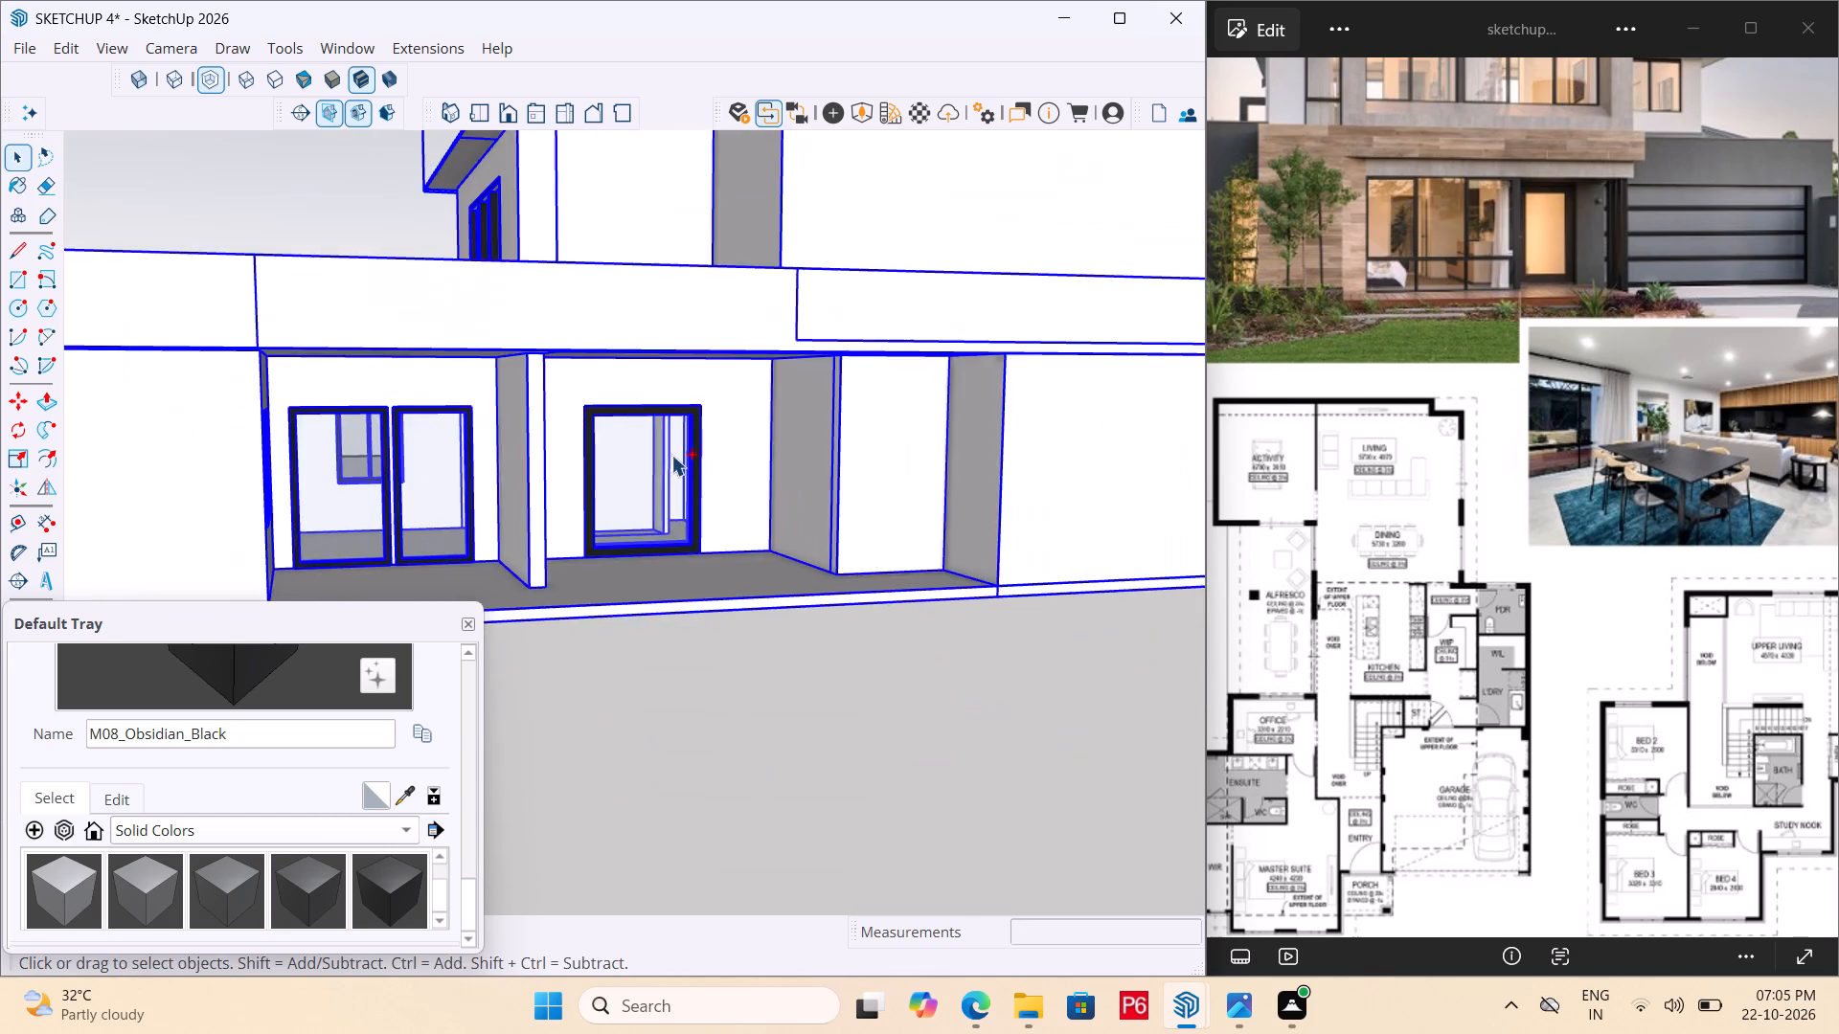
{"action": "scroll", "coordinate": [670, 480], "scroll_direction": "down", "scroll_amount": 7}
{"action": "middle_click_drag", "start_coordinate": [820, 575], "coordinate": [1, 727]}
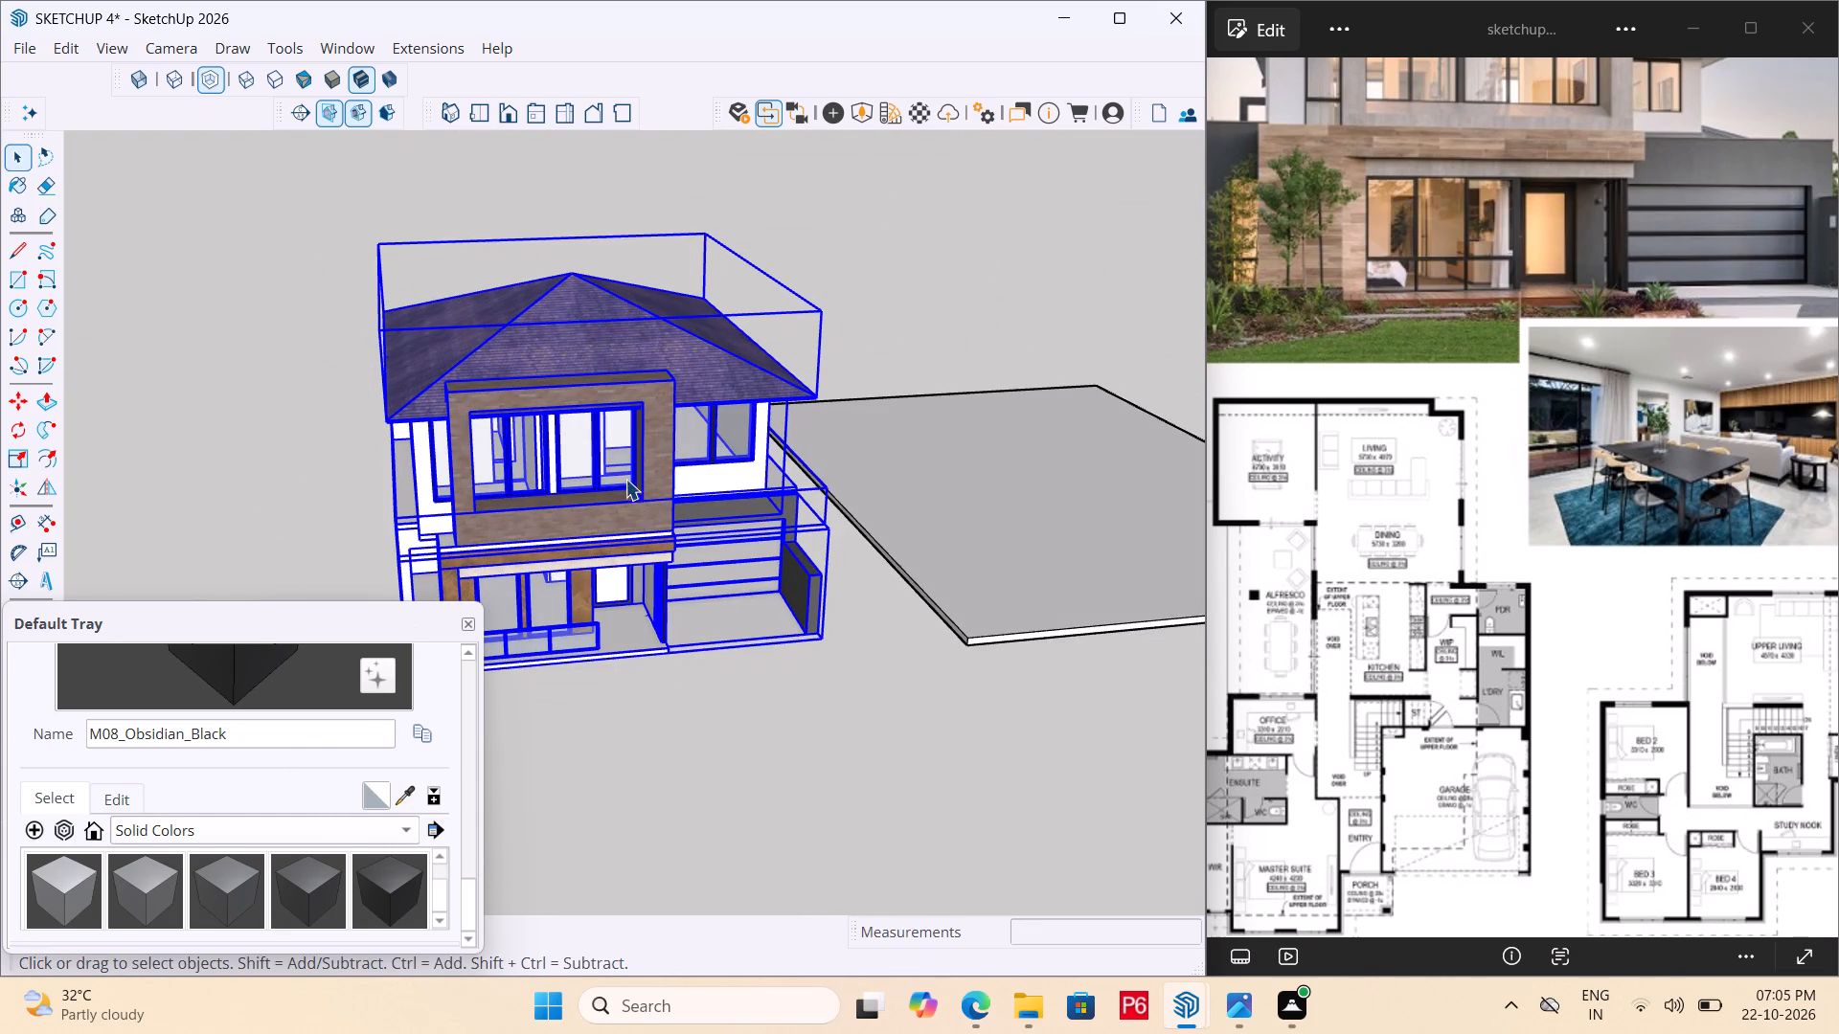
{"action": "right_click", "coordinate": [620, 405]}
{"action": "left_click", "coordinate": [716, 662]}
{"action": "left_click", "coordinate": [712, 729]}
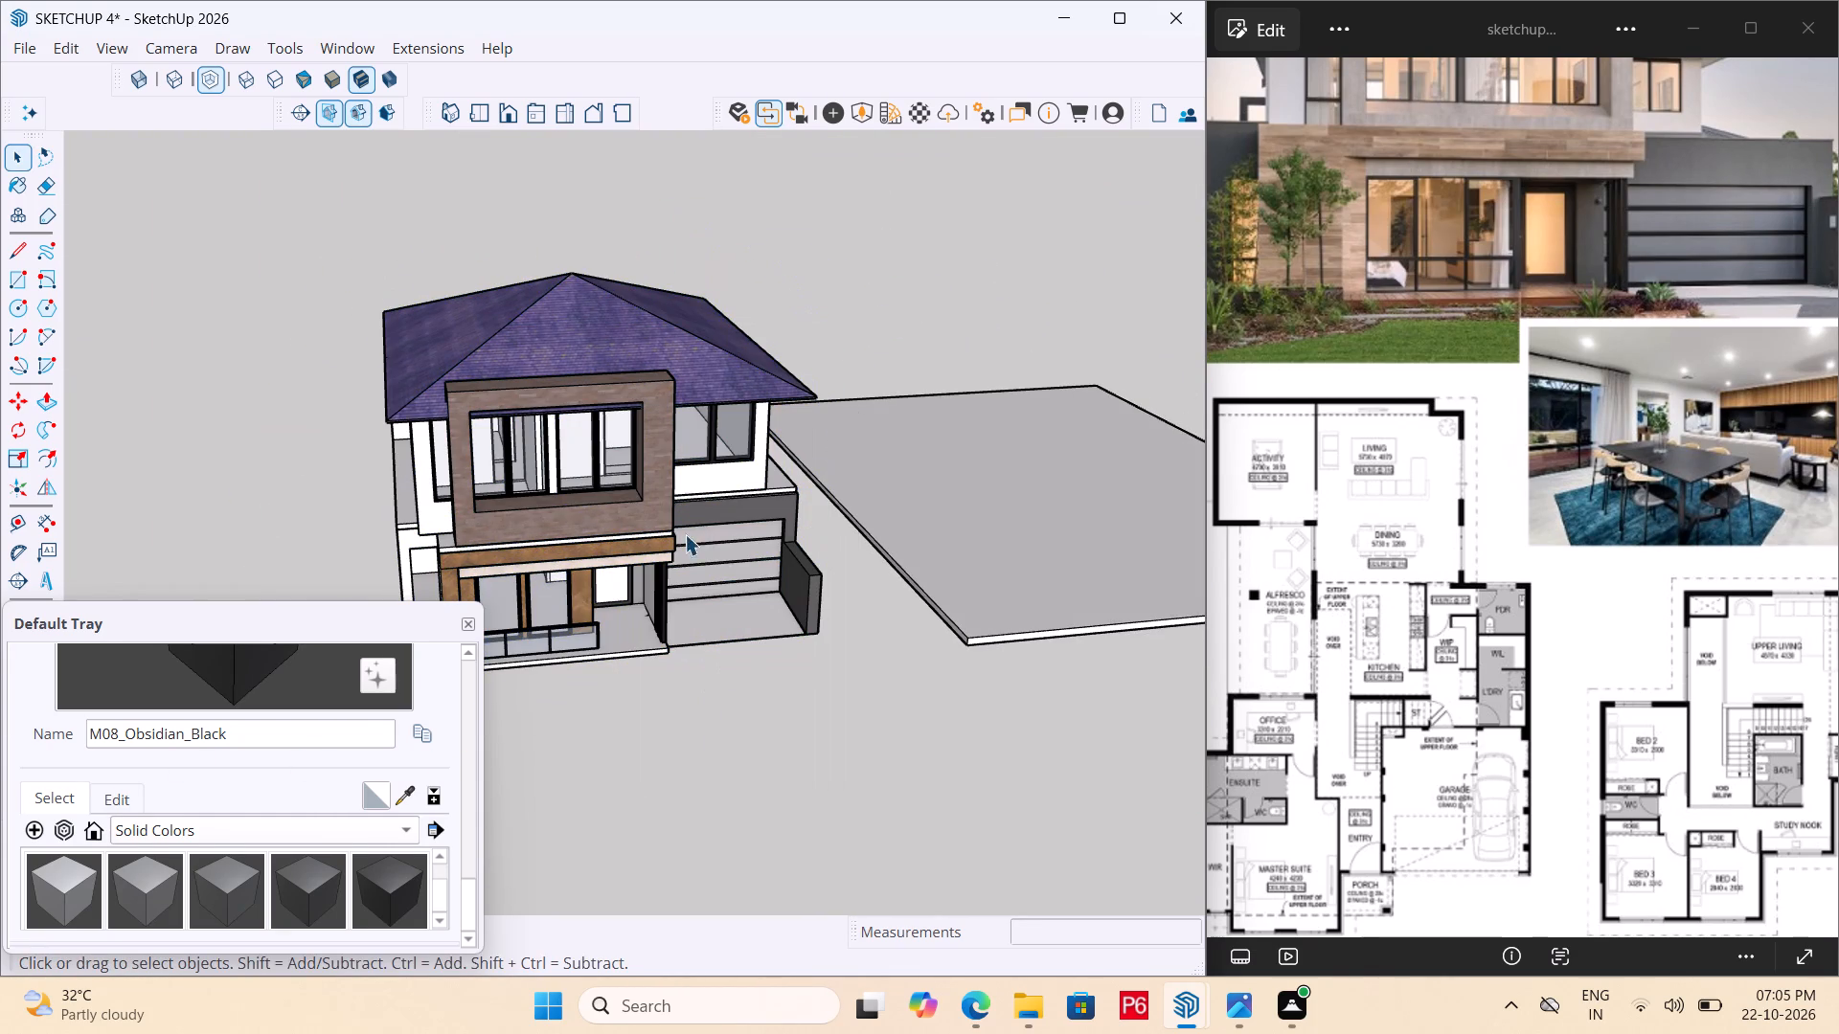
Open the combined house group to check its contents, and exit group editing.
{"action": "double_click", "coordinate": [565, 535]}
{"action": "scroll", "coordinate": [863, 365], "scroll_direction": "down", "scroll_amount": 5}
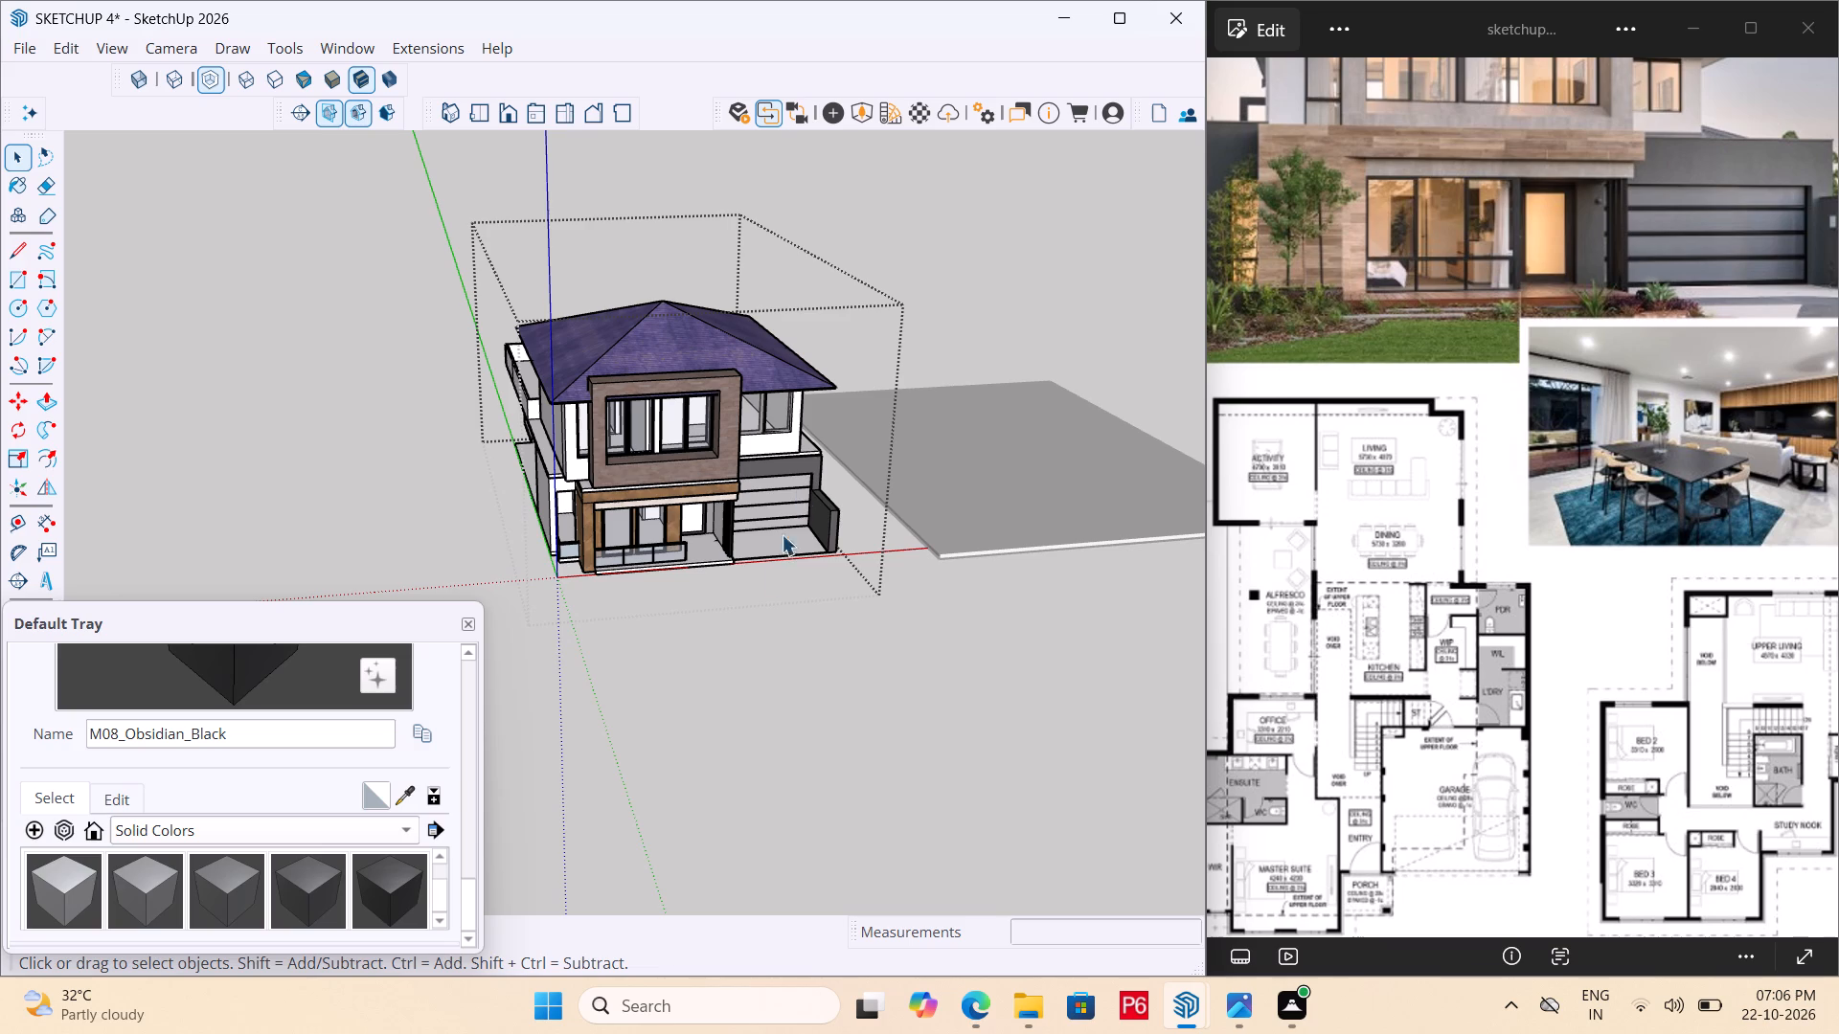
{"action": "left_click_drag", "start_coordinate": [959, 647], "coordinate": [959, 635]}
{"action": "left_click", "coordinate": [959, 628]}
{"action": "left_click_drag", "start_coordinate": [958, 621], "coordinate": [942, 619]}
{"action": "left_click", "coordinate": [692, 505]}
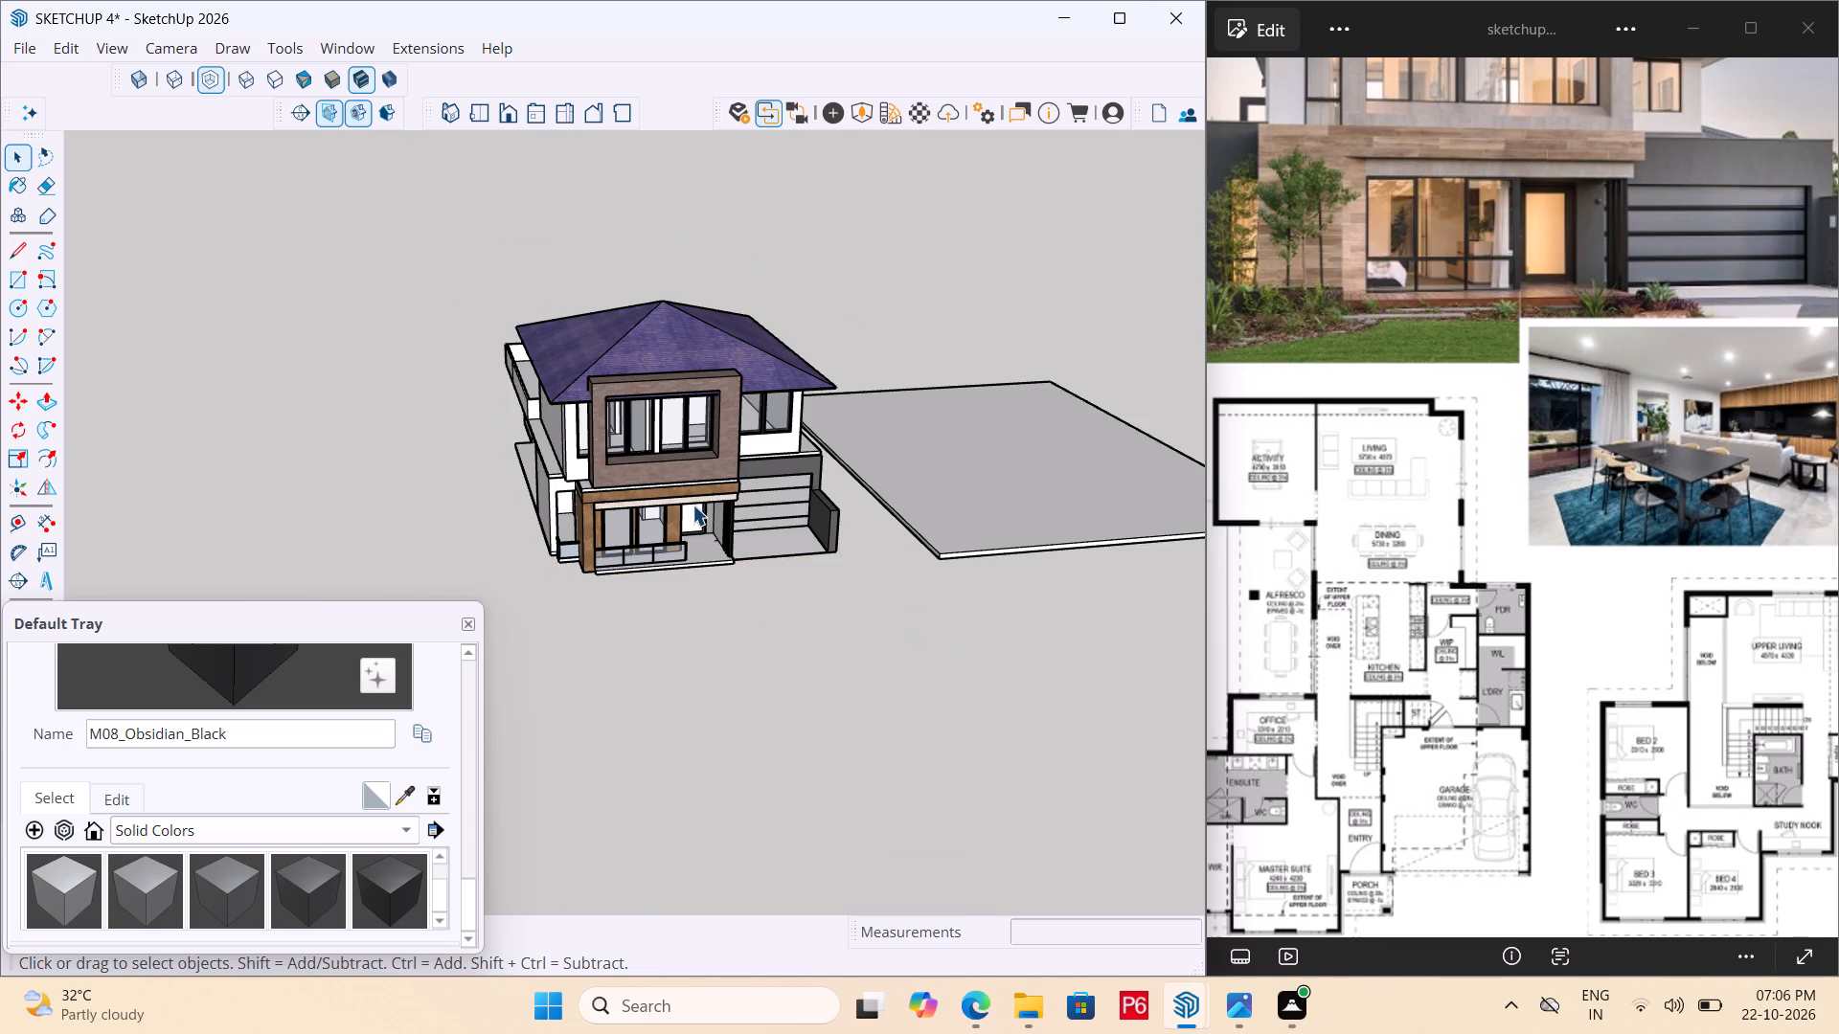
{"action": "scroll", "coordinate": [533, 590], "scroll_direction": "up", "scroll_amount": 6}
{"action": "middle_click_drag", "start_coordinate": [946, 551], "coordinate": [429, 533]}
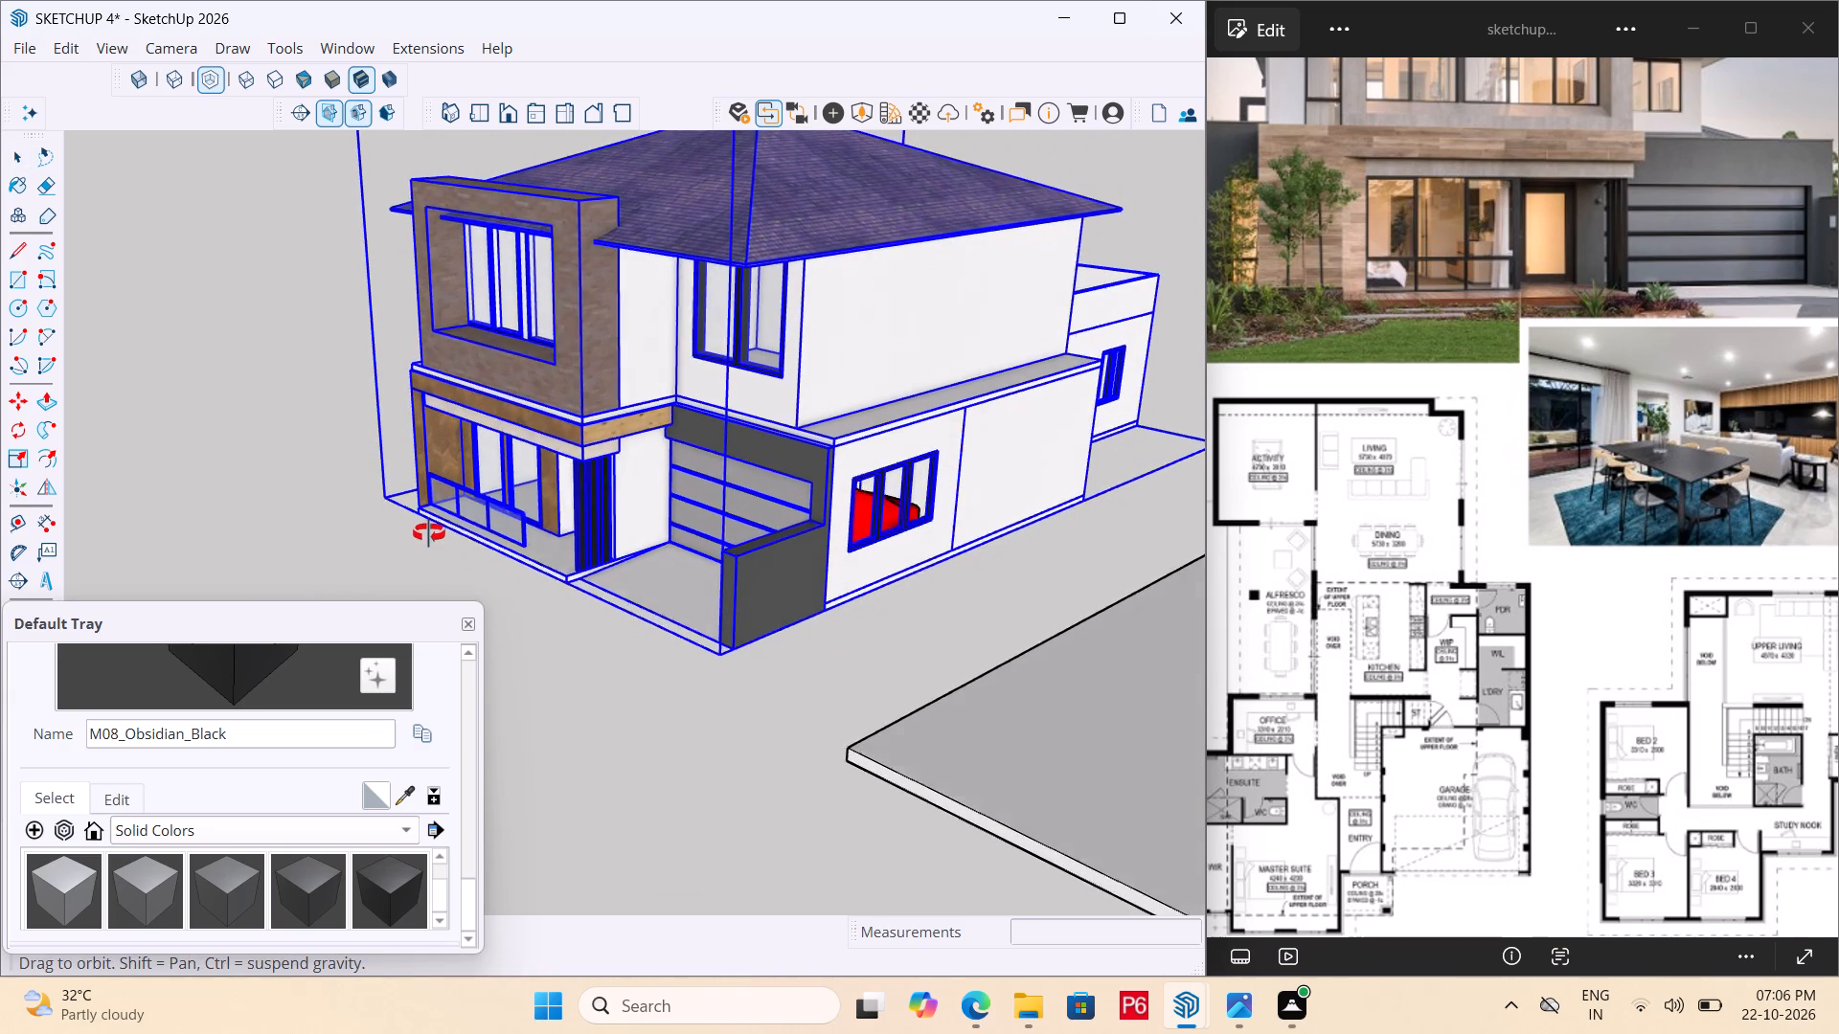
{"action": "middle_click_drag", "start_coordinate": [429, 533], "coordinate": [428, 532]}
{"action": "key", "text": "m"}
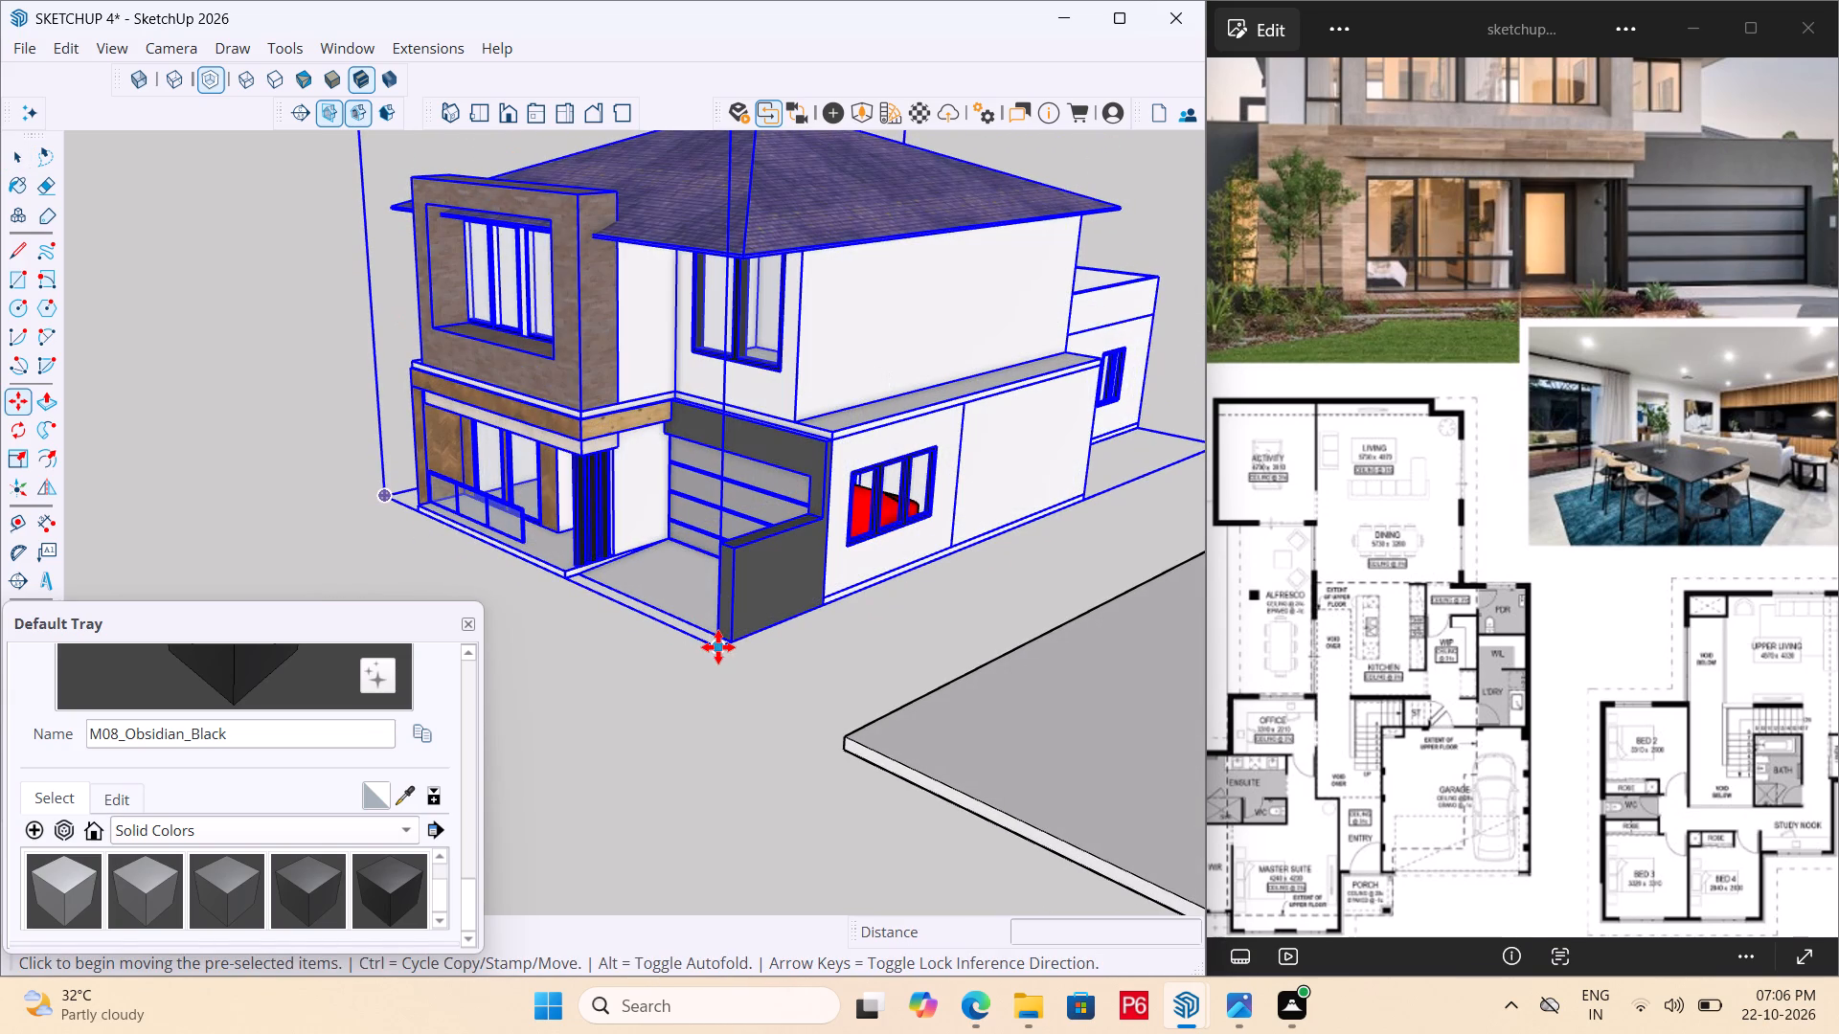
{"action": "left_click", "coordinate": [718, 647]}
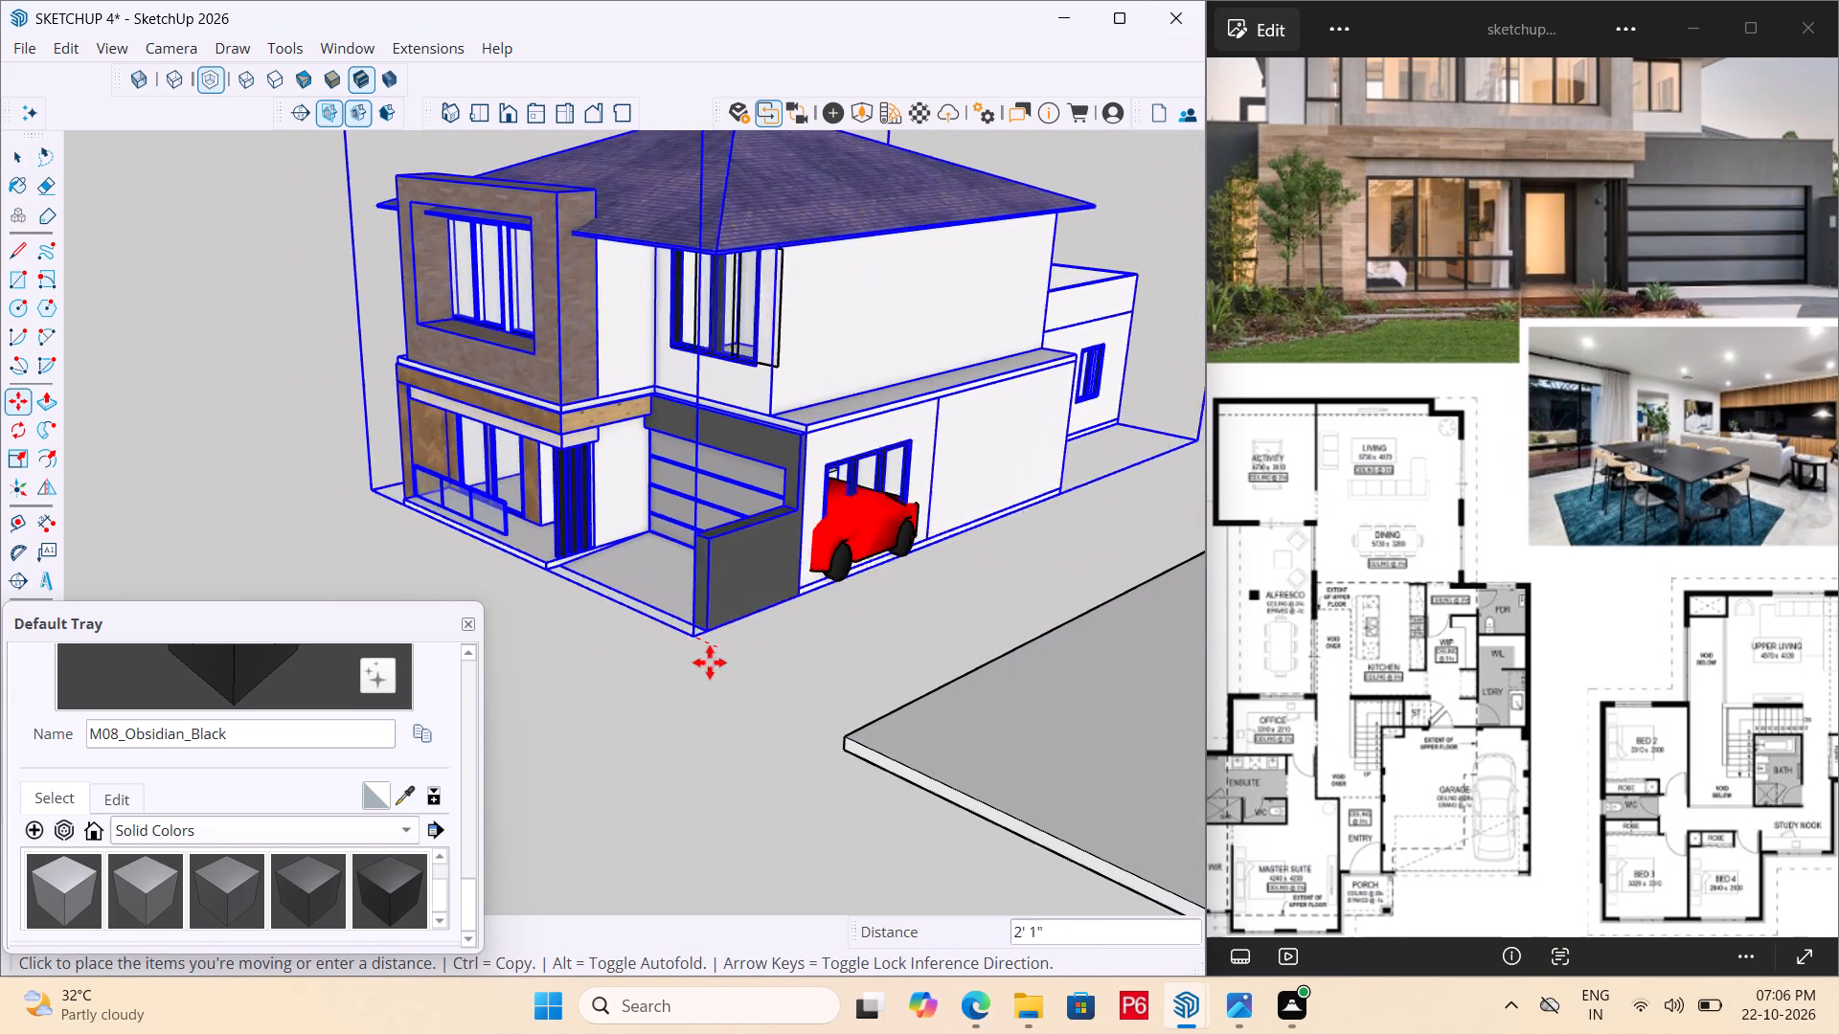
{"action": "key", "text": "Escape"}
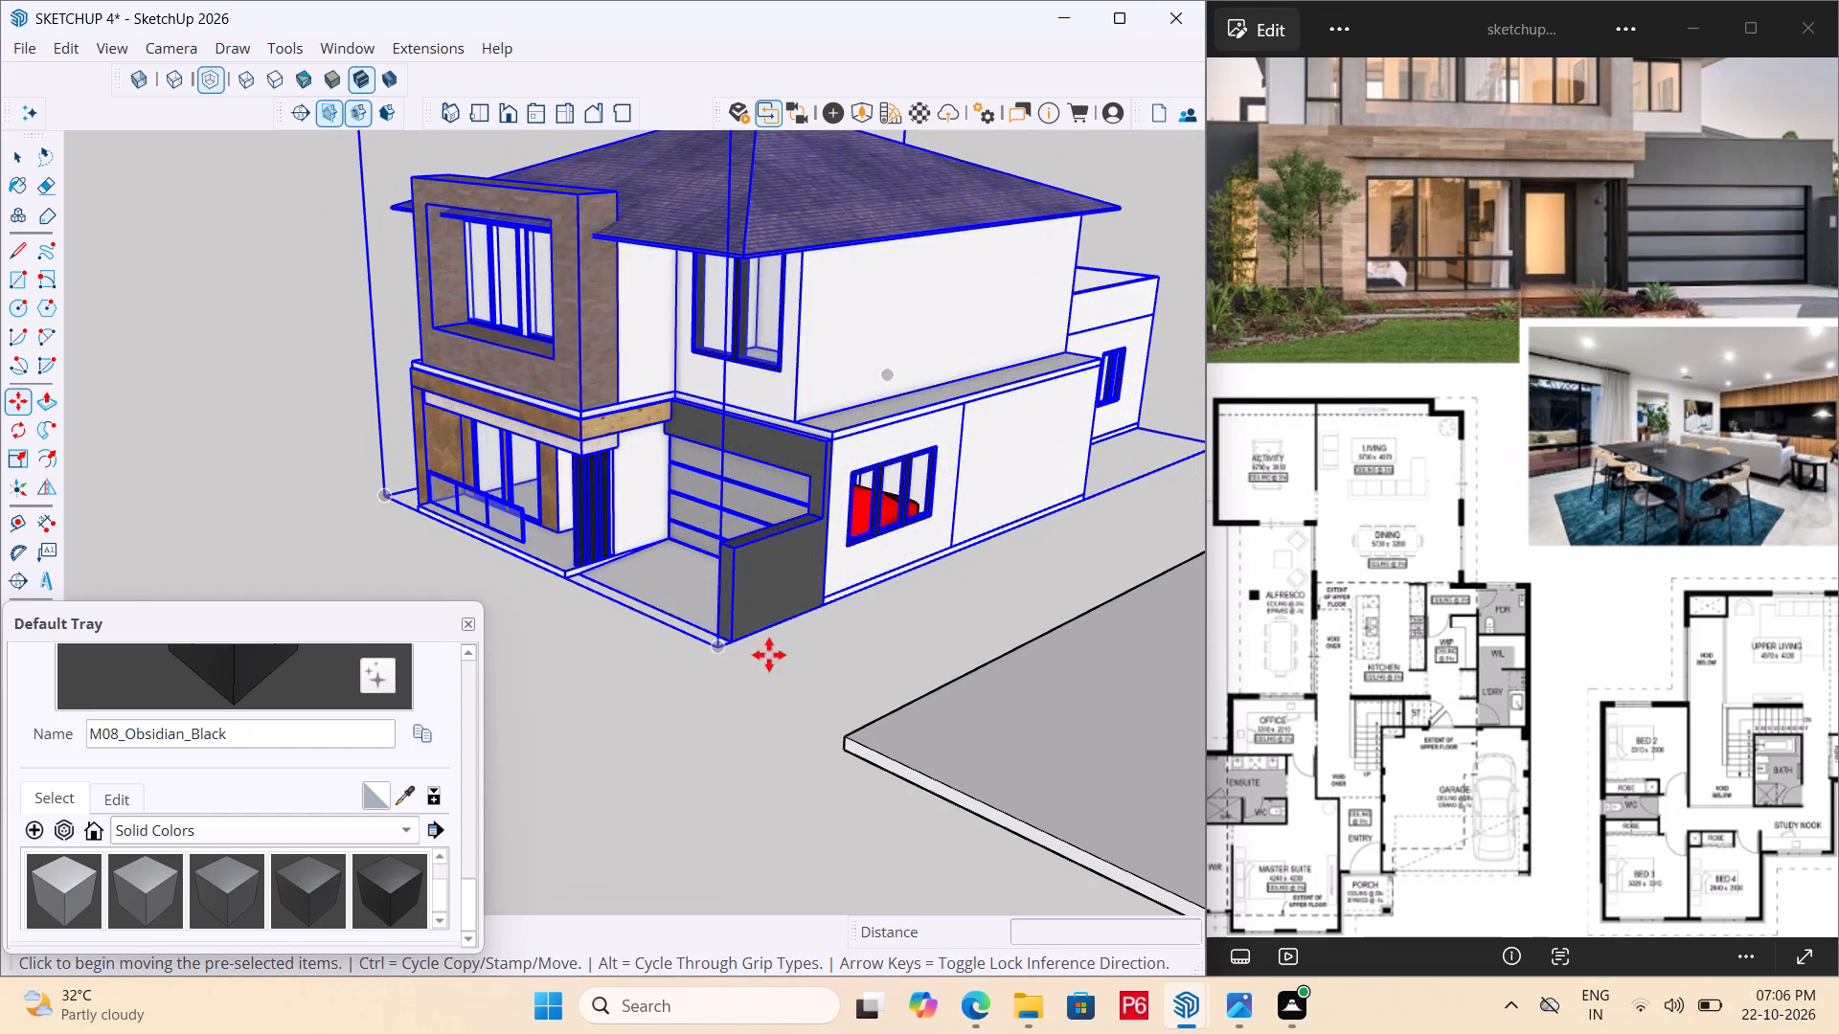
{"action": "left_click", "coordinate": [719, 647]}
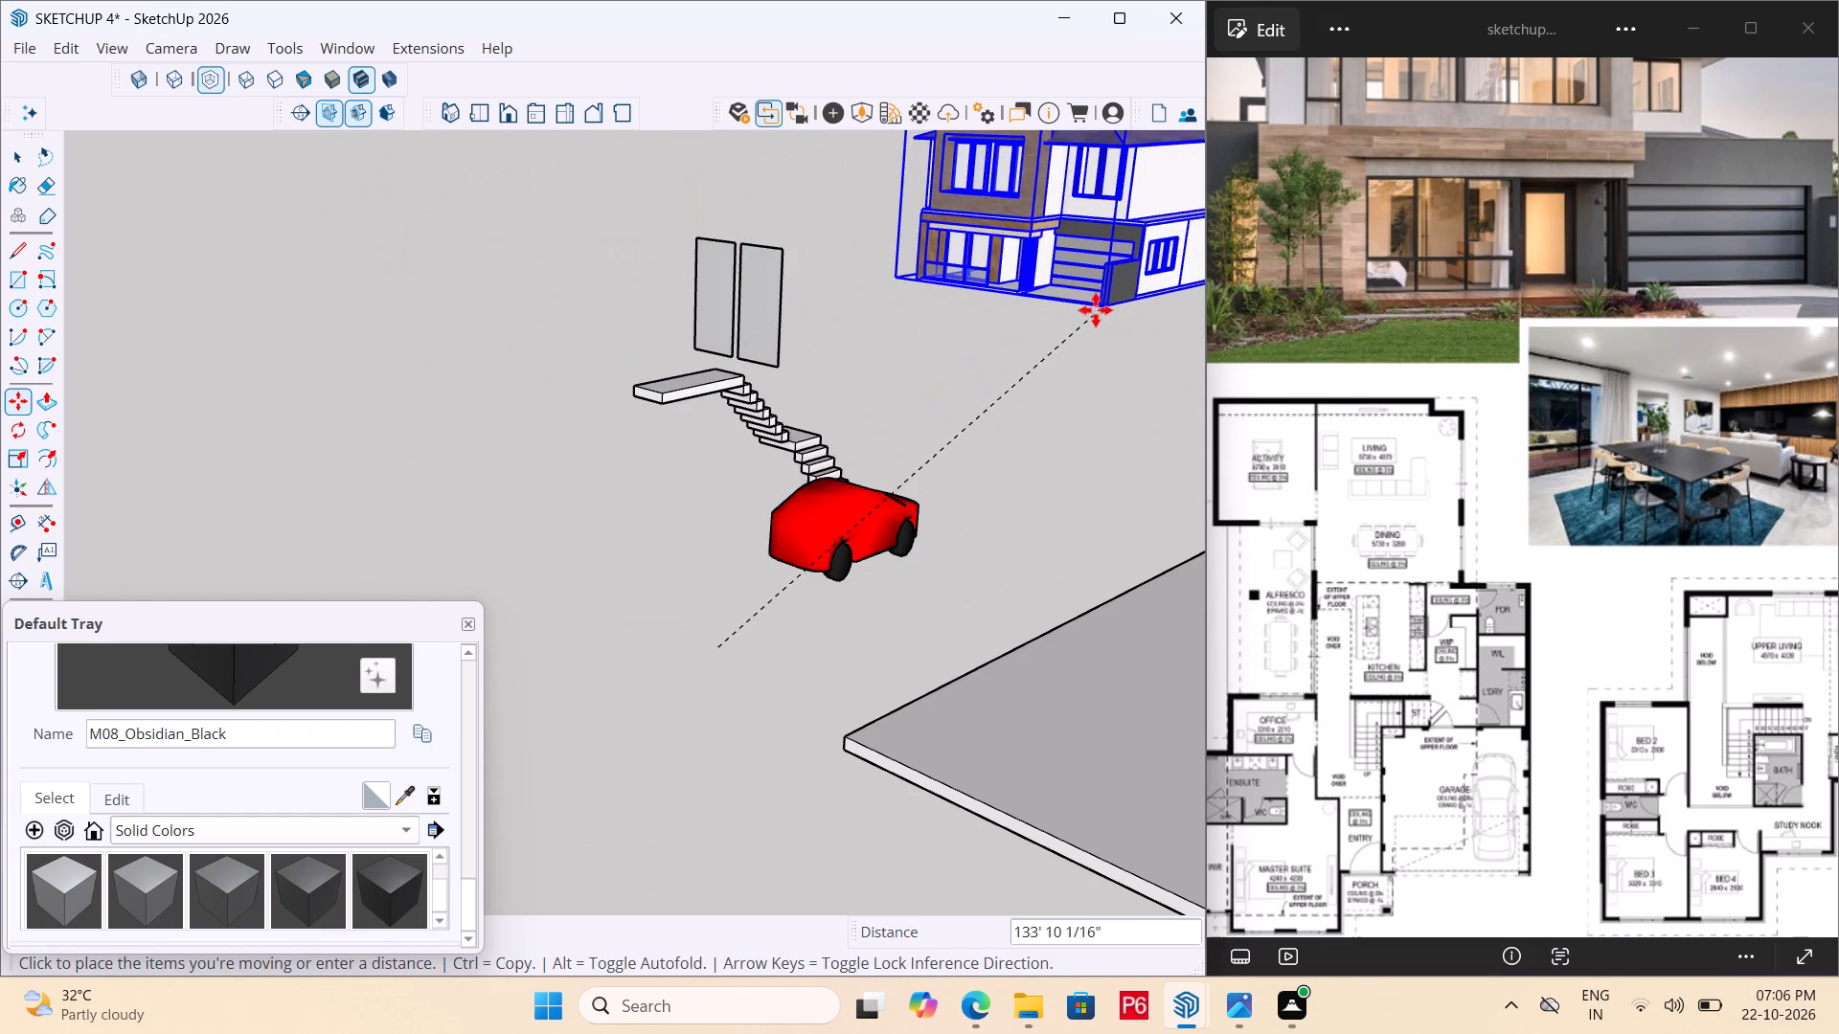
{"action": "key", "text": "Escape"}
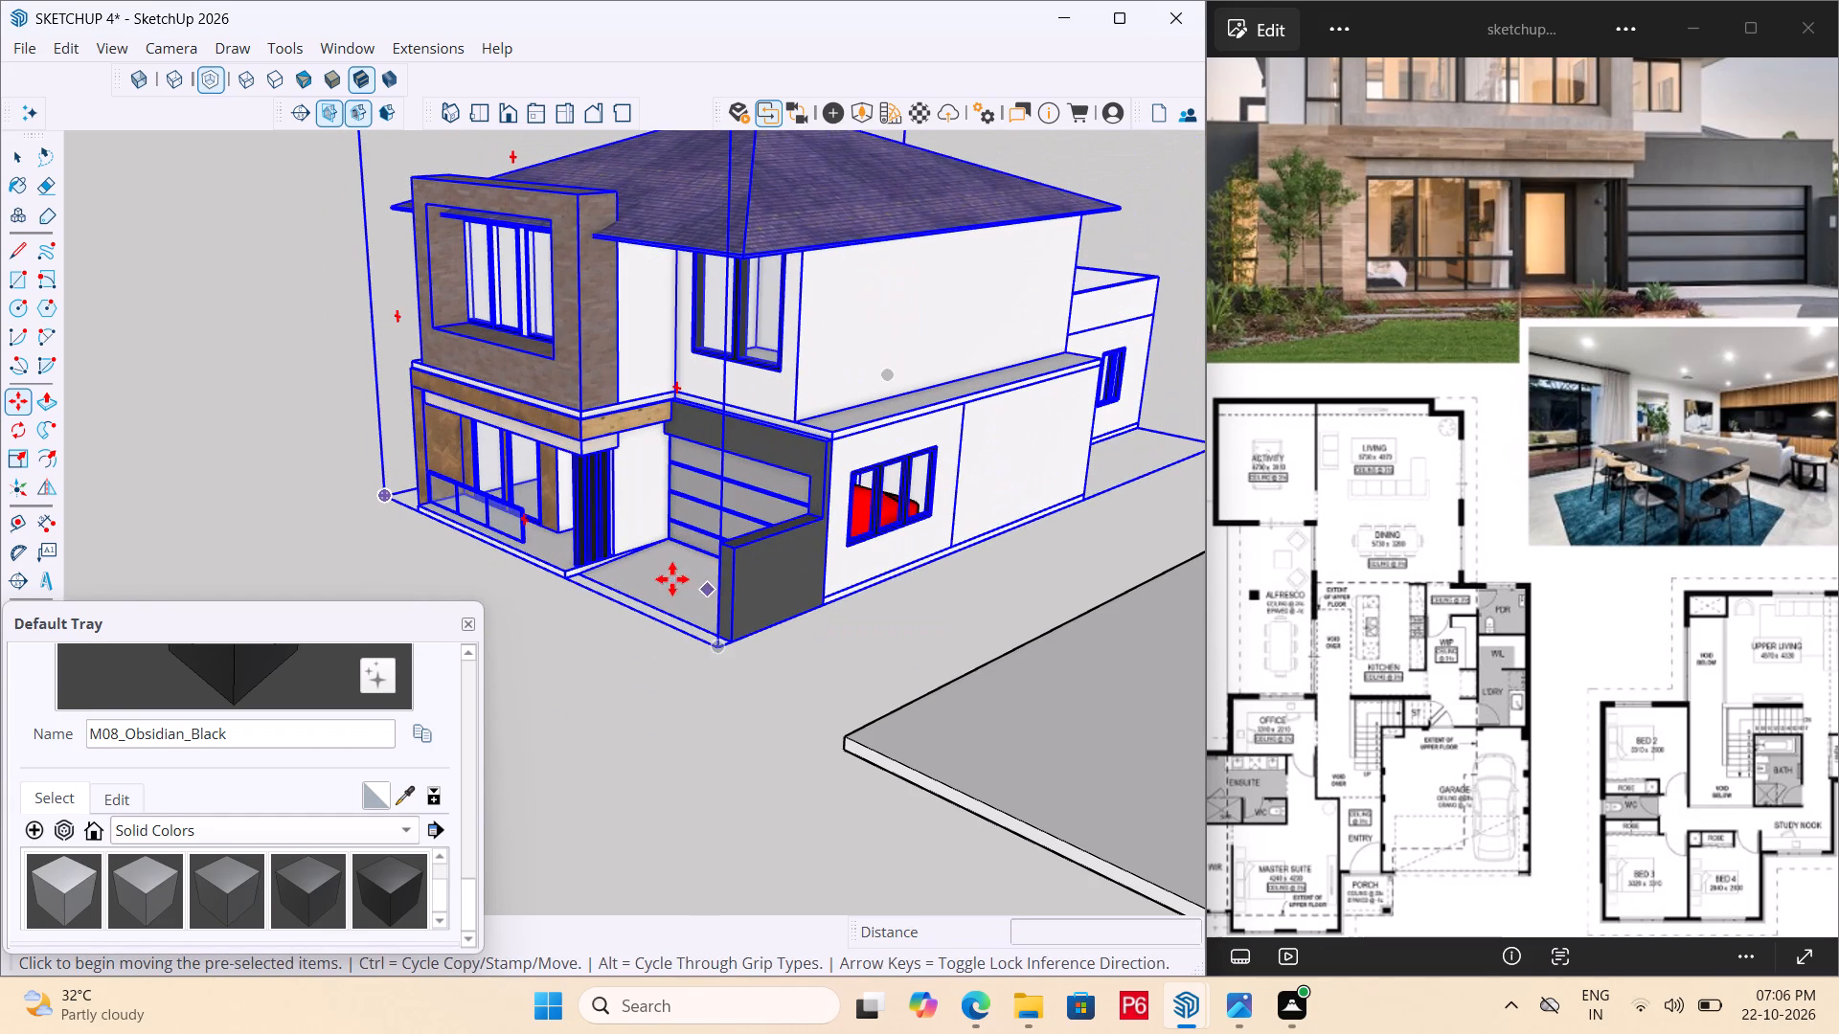
Inspect the house group from the garage side and open it to check whether the red car behind the garage window belongs to it.
{"action": "middle_click_drag", "start_coordinate": [510, 512], "coordinate": [987, 358]}
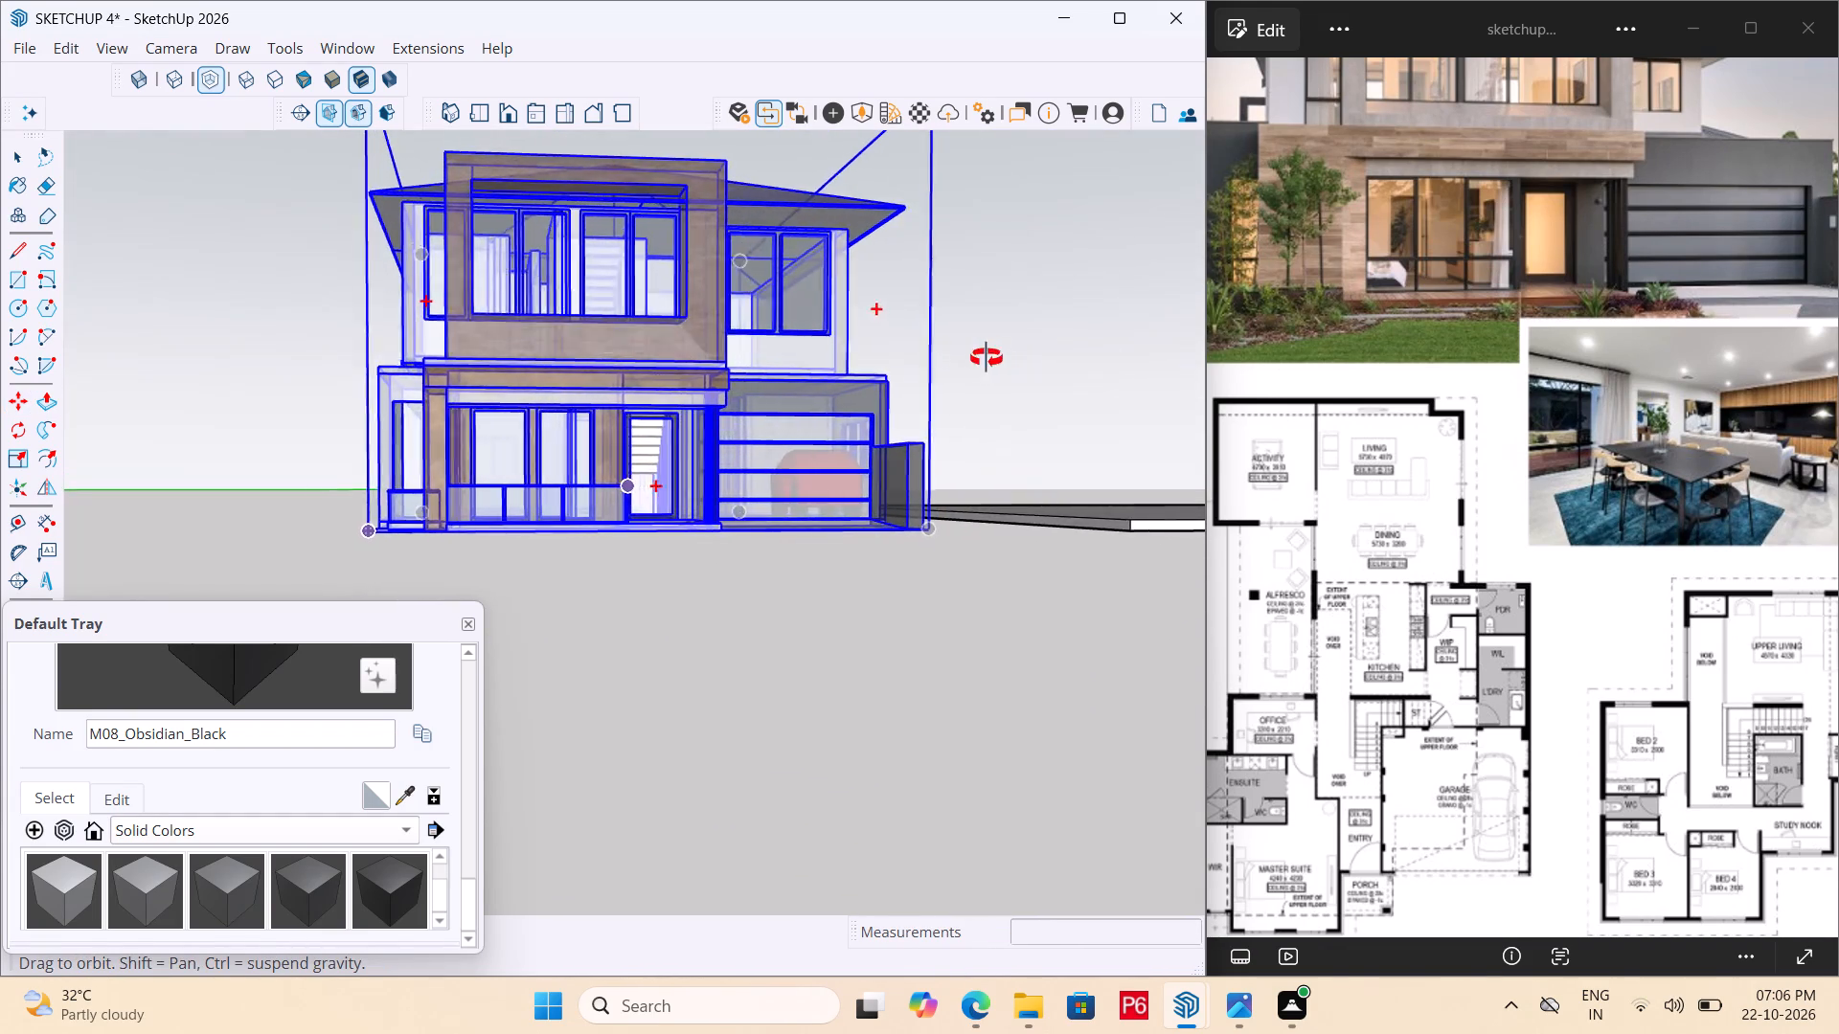
{"action": "middle_click_drag", "start_coordinate": [987, 358], "coordinate": [960, 363]}
{"action": "key", "text": "space"}
{"action": "middle_click_drag", "start_coordinate": [667, 411], "coordinate": [642, 578]}
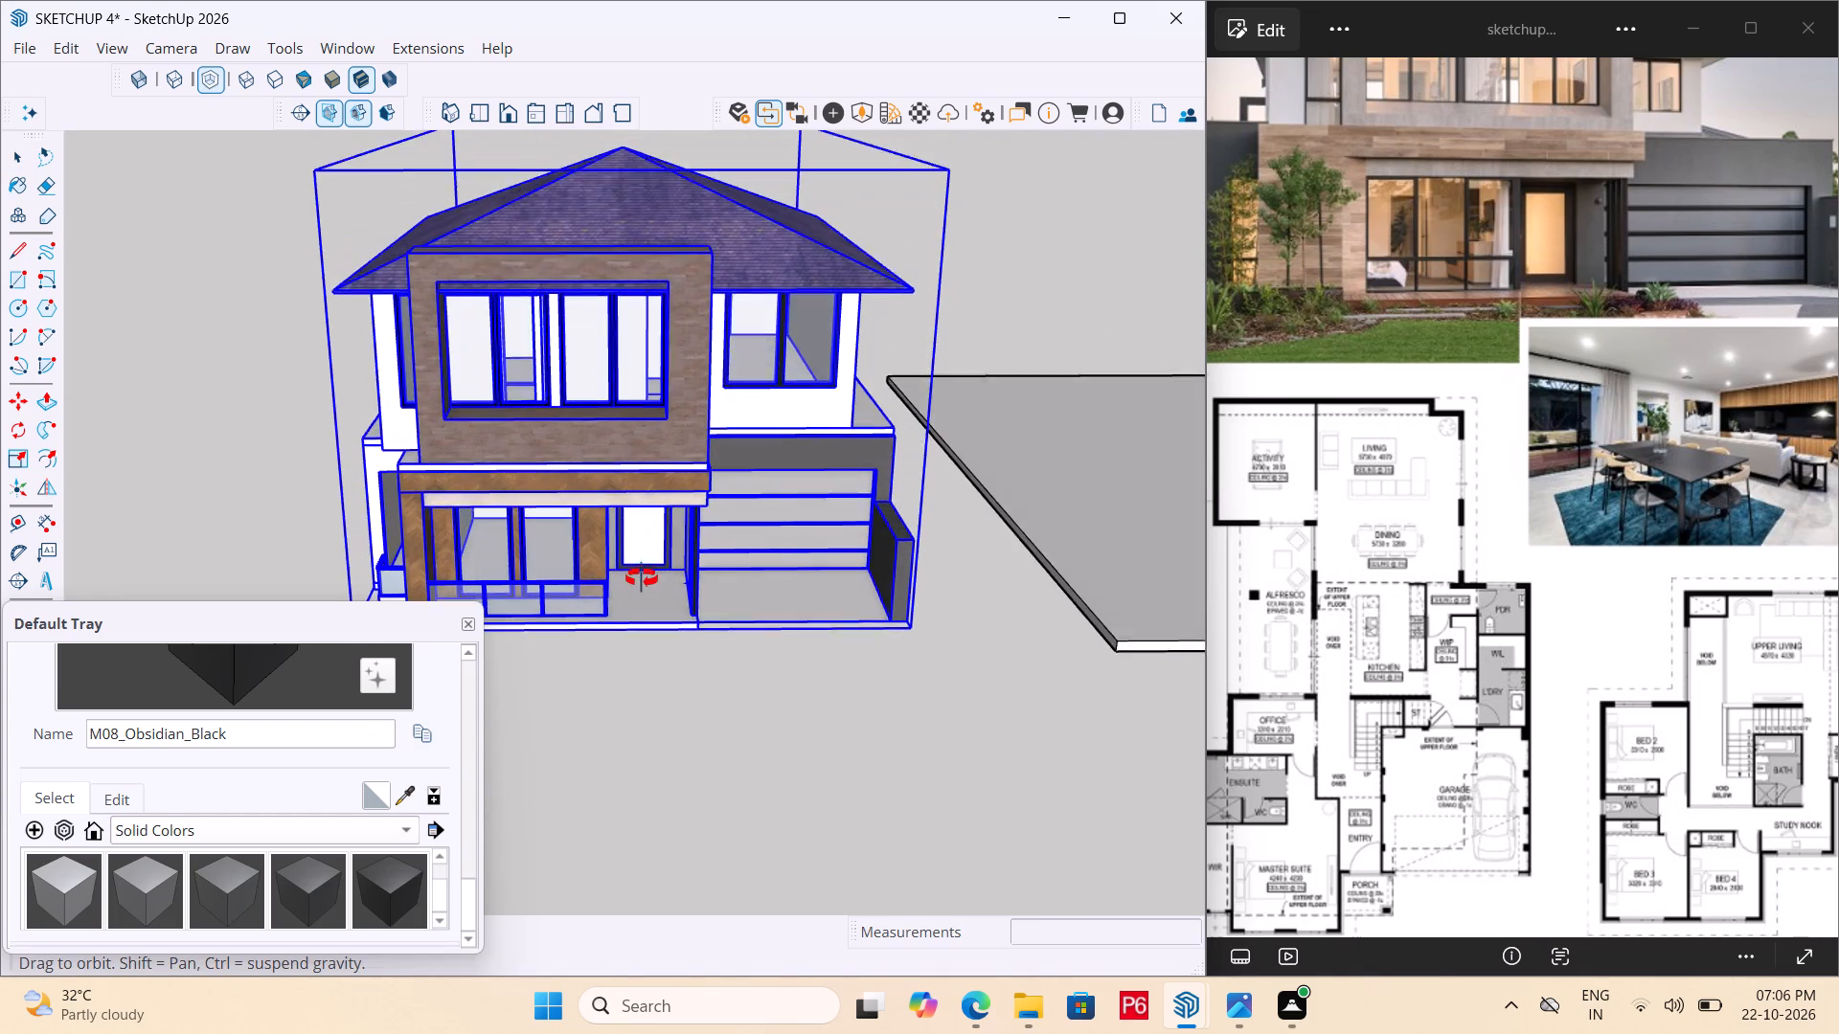
{"action": "middle_click_drag", "start_coordinate": [642, 578], "coordinate": [55, 566]}
{"action": "middle_click", "coordinate": [55, 566]}
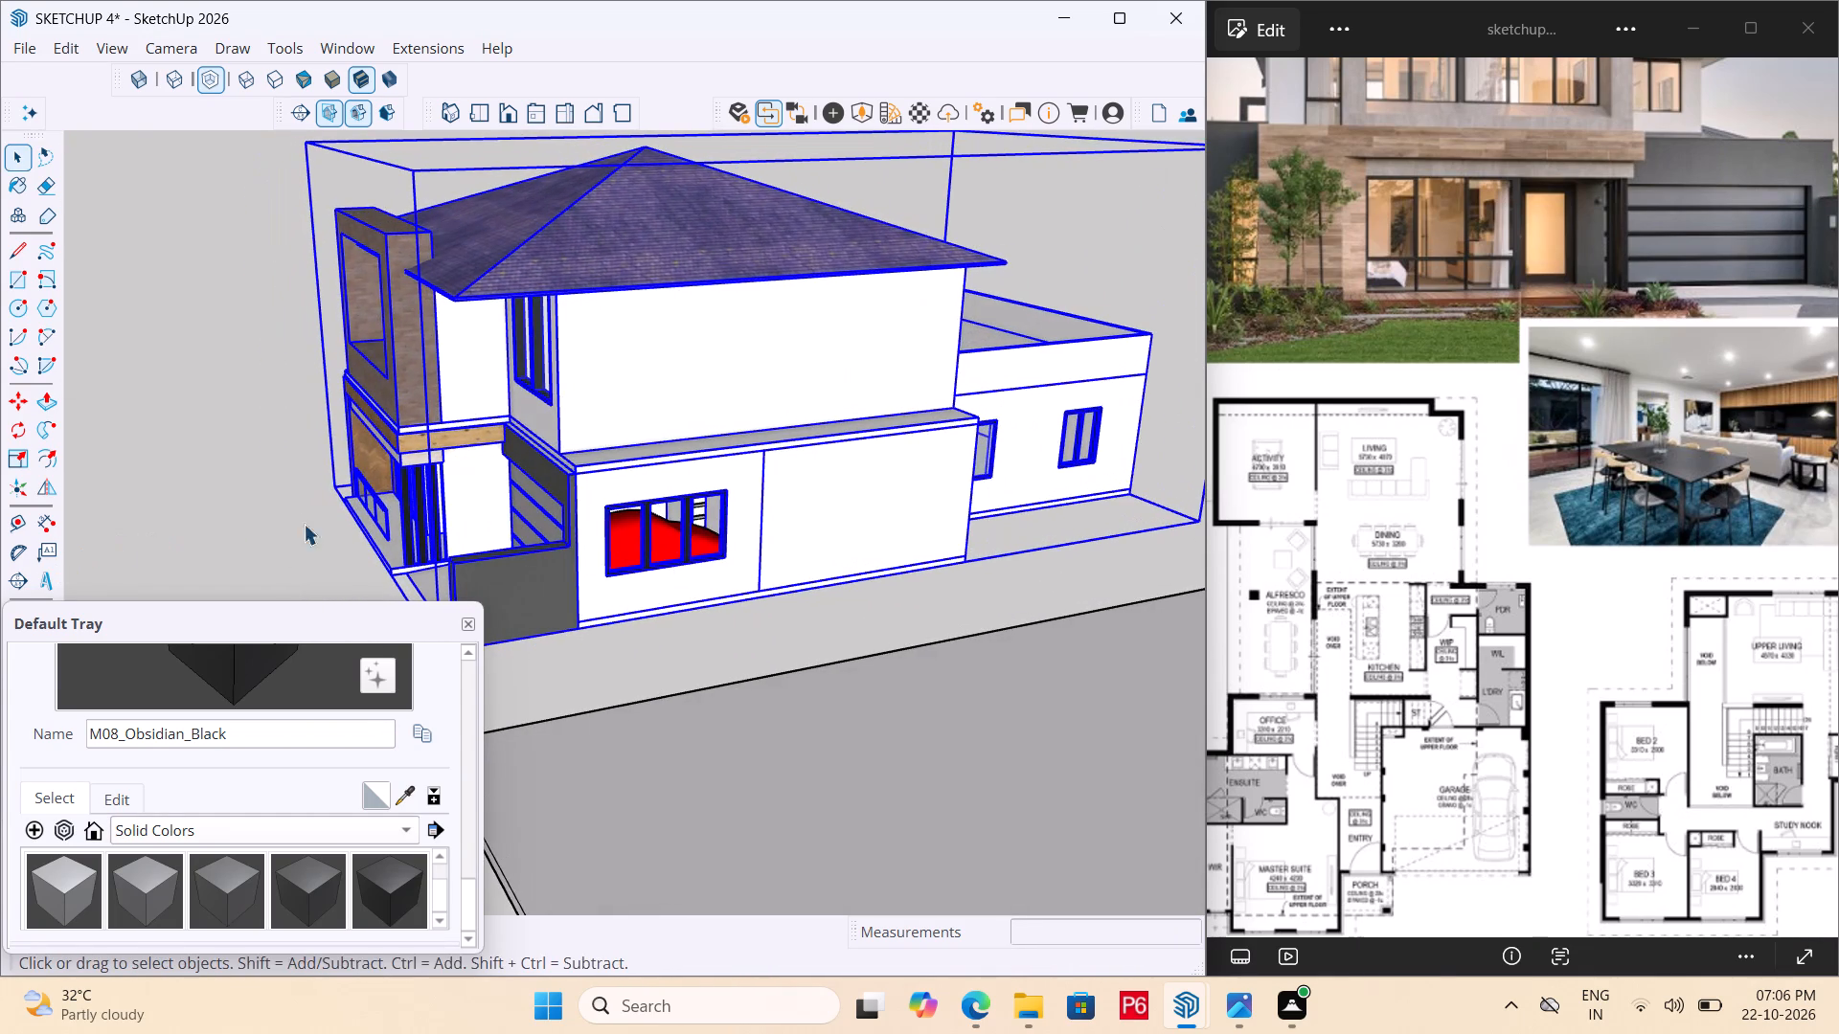
{"action": "scroll", "coordinate": [734, 572], "scroll_direction": "up", "scroll_amount": 5}
{"action": "key", "text": "space"}
{"action": "scroll", "coordinate": [595, 532], "scroll_direction": "up", "scroll_amount": 1}
{"action": "triple_click", "coordinate": [657, 481]}
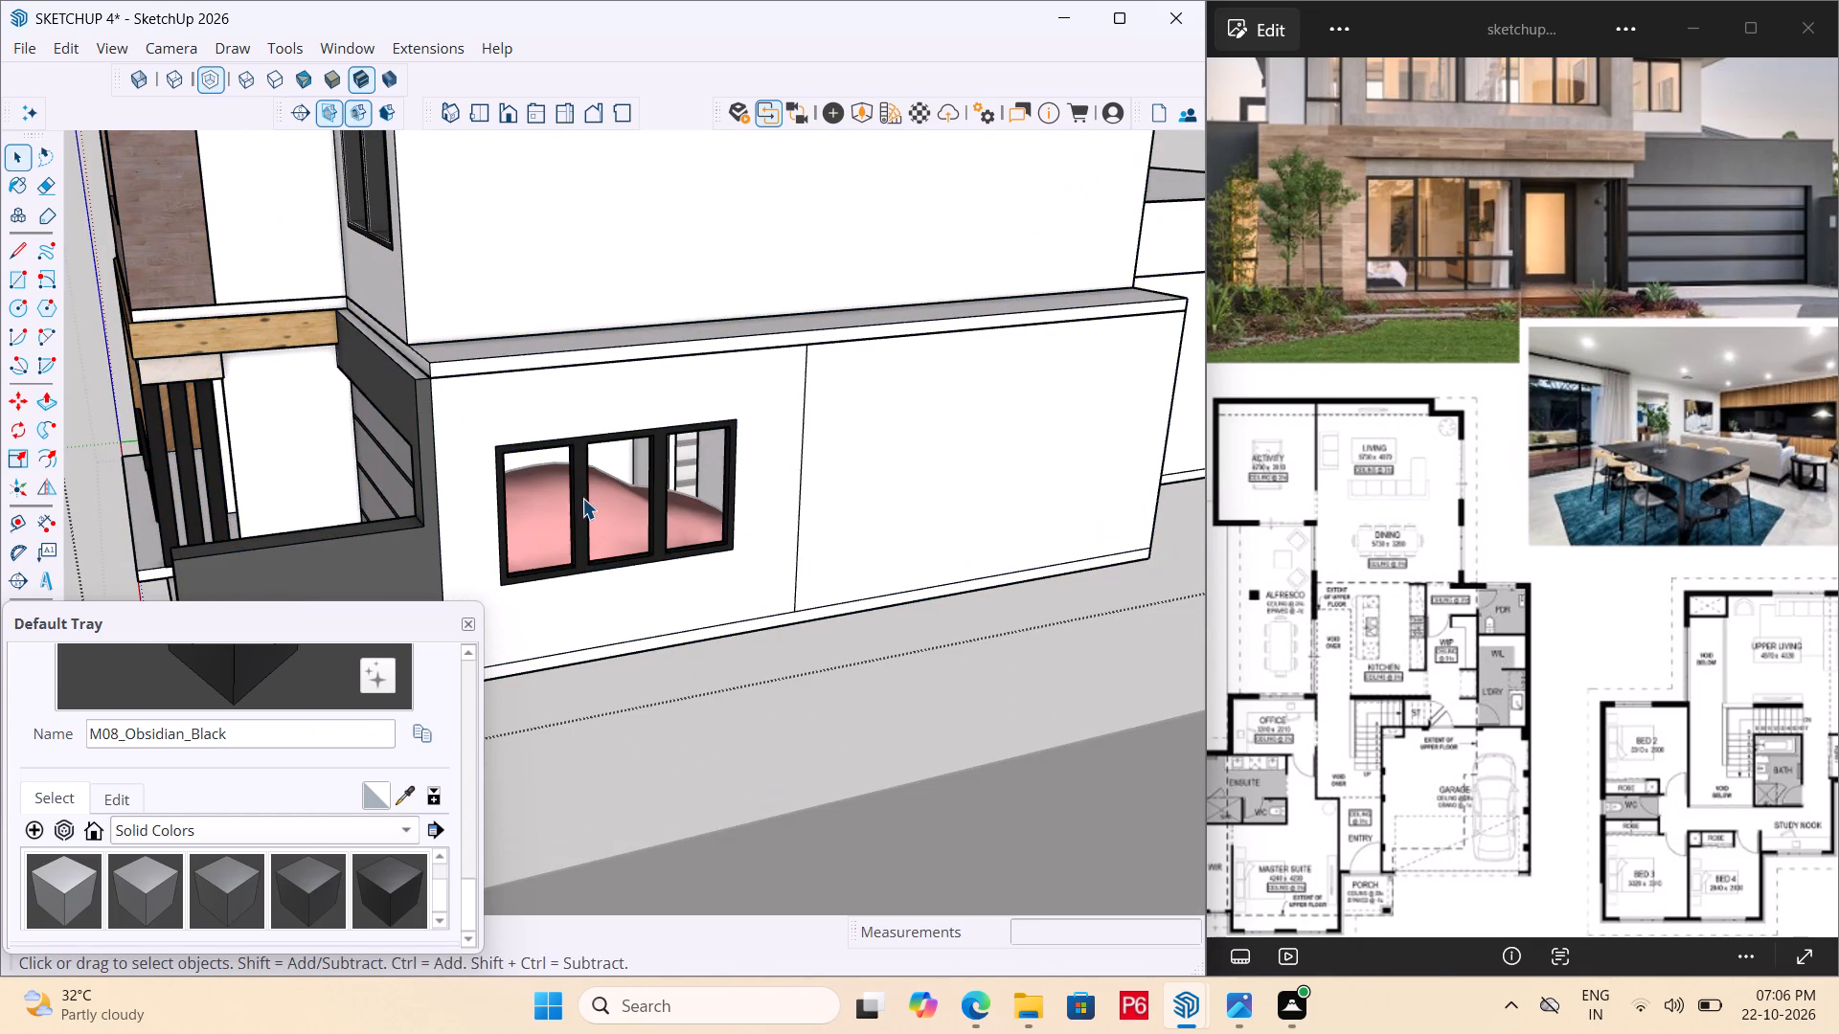
{"action": "left_click", "coordinate": [582, 498]}
{"action": "scroll", "coordinate": [642, 246], "scroll_direction": "down", "scroll_amount": 5}
{"action": "scroll", "coordinate": [549, 396], "scroll_direction": "down", "scroll_amount": 6}
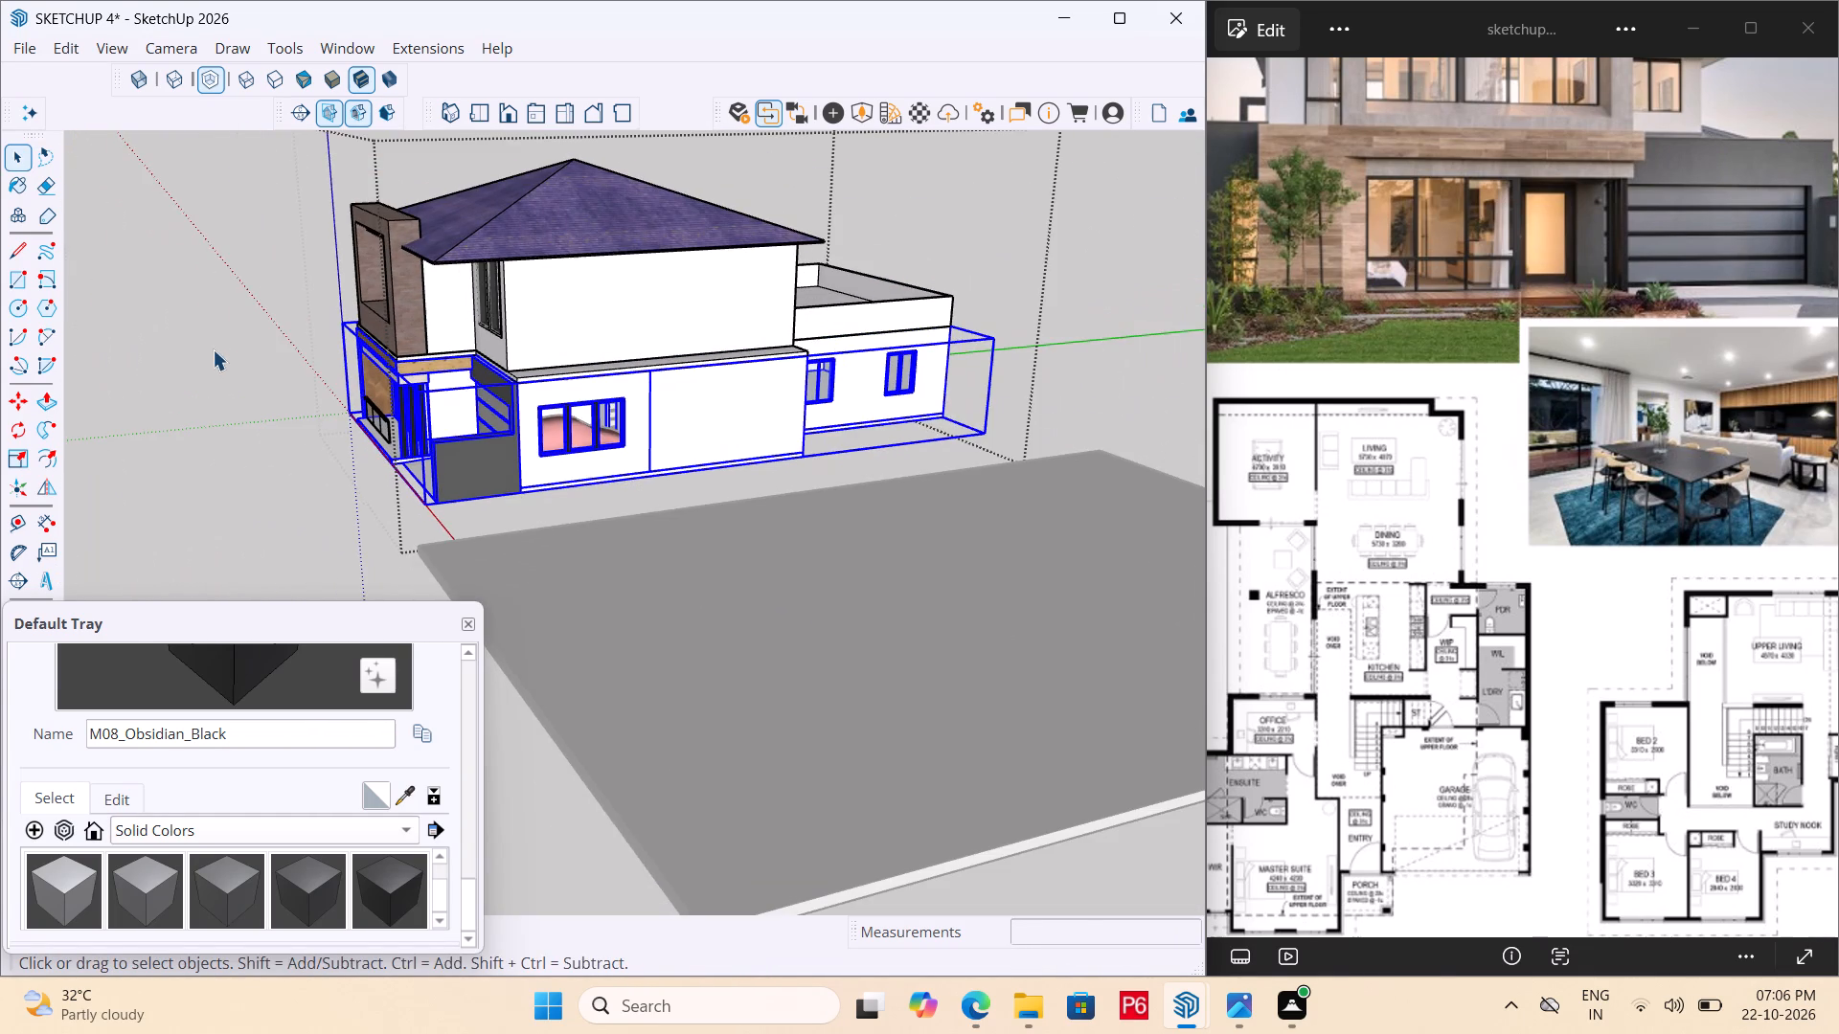
{"action": "double_click", "coordinate": [210, 347]}
Check through the garage window whether the car and staircase belong to the house group, opening nested parts, and exit group editing.
{"action": "left_click", "coordinate": [542, 319]}
{"action": "scroll", "coordinate": [533, 463], "scroll_direction": "up", "scroll_amount": 8}
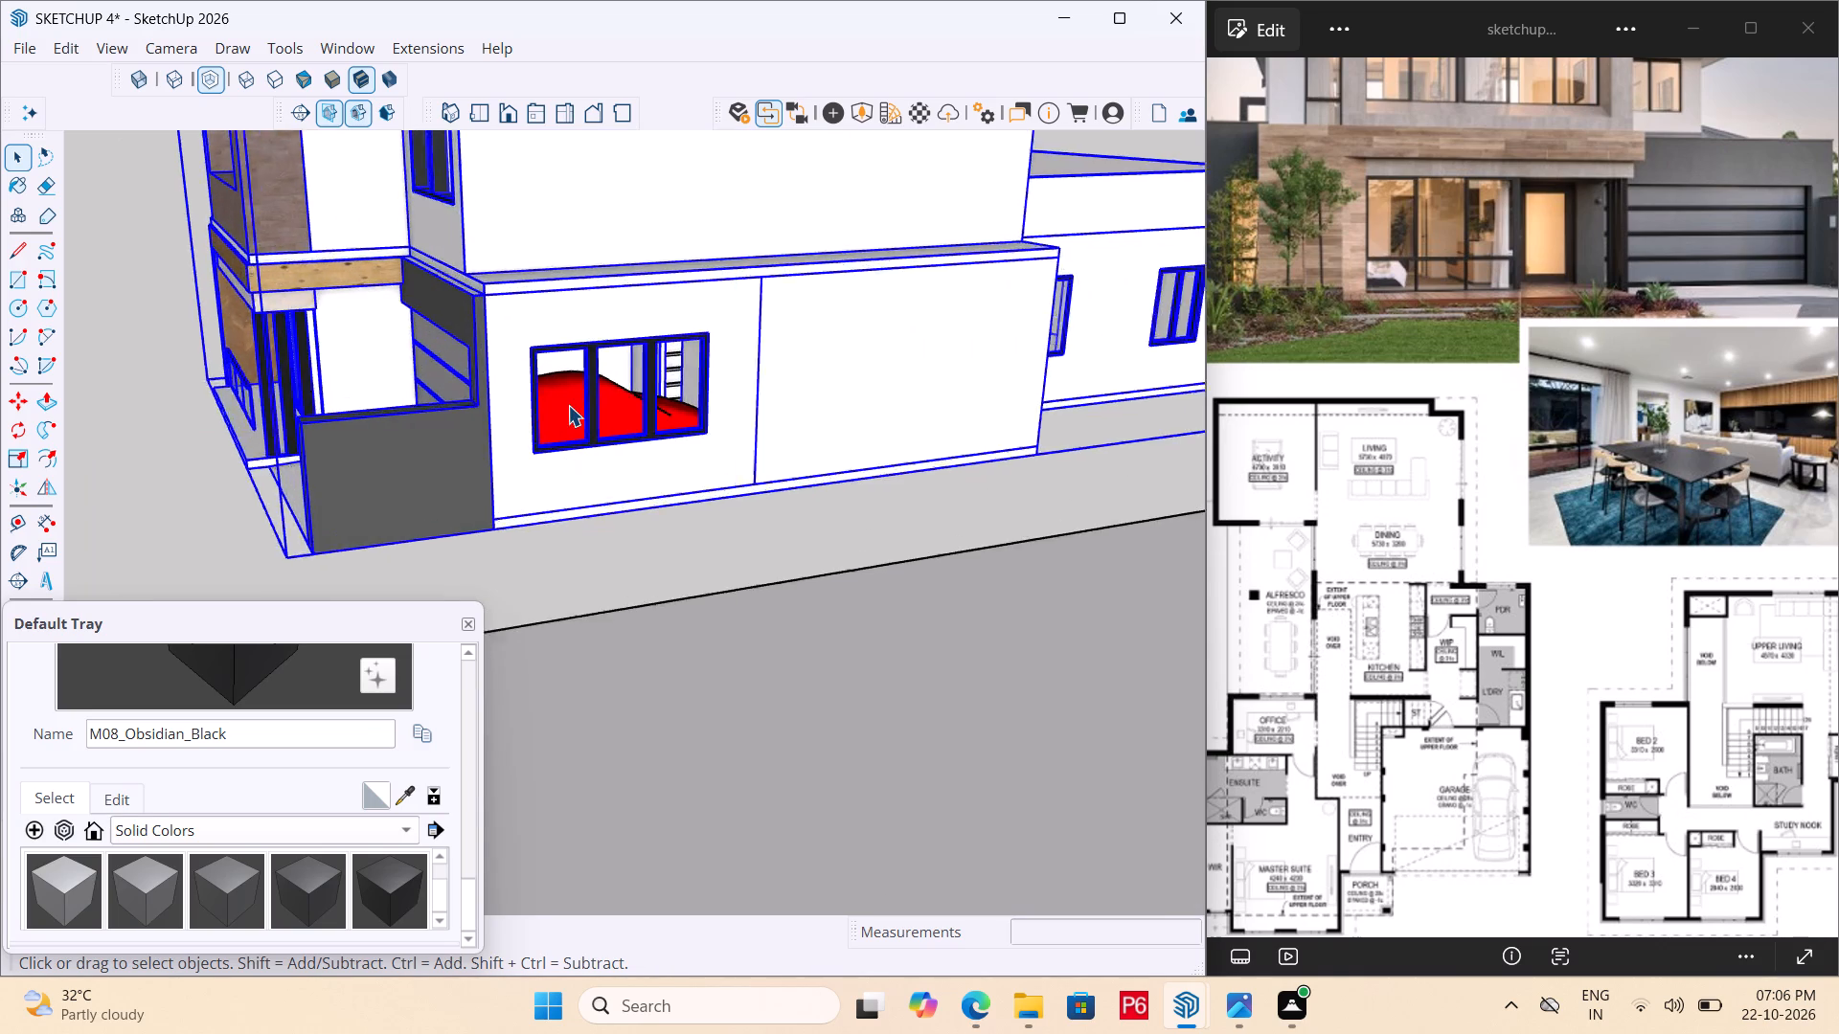
{"action": "scroll", "coordinate": [568, 405], "scroll_direction": "up", "scroll_amount": 3}
{"action": "left_click", "coordinate": [557, 375], "text": "ctrl"}
{"action": "scroll", "coordinate": [736, 541], "scroll_direction": "down", "scroll_amount": 7}
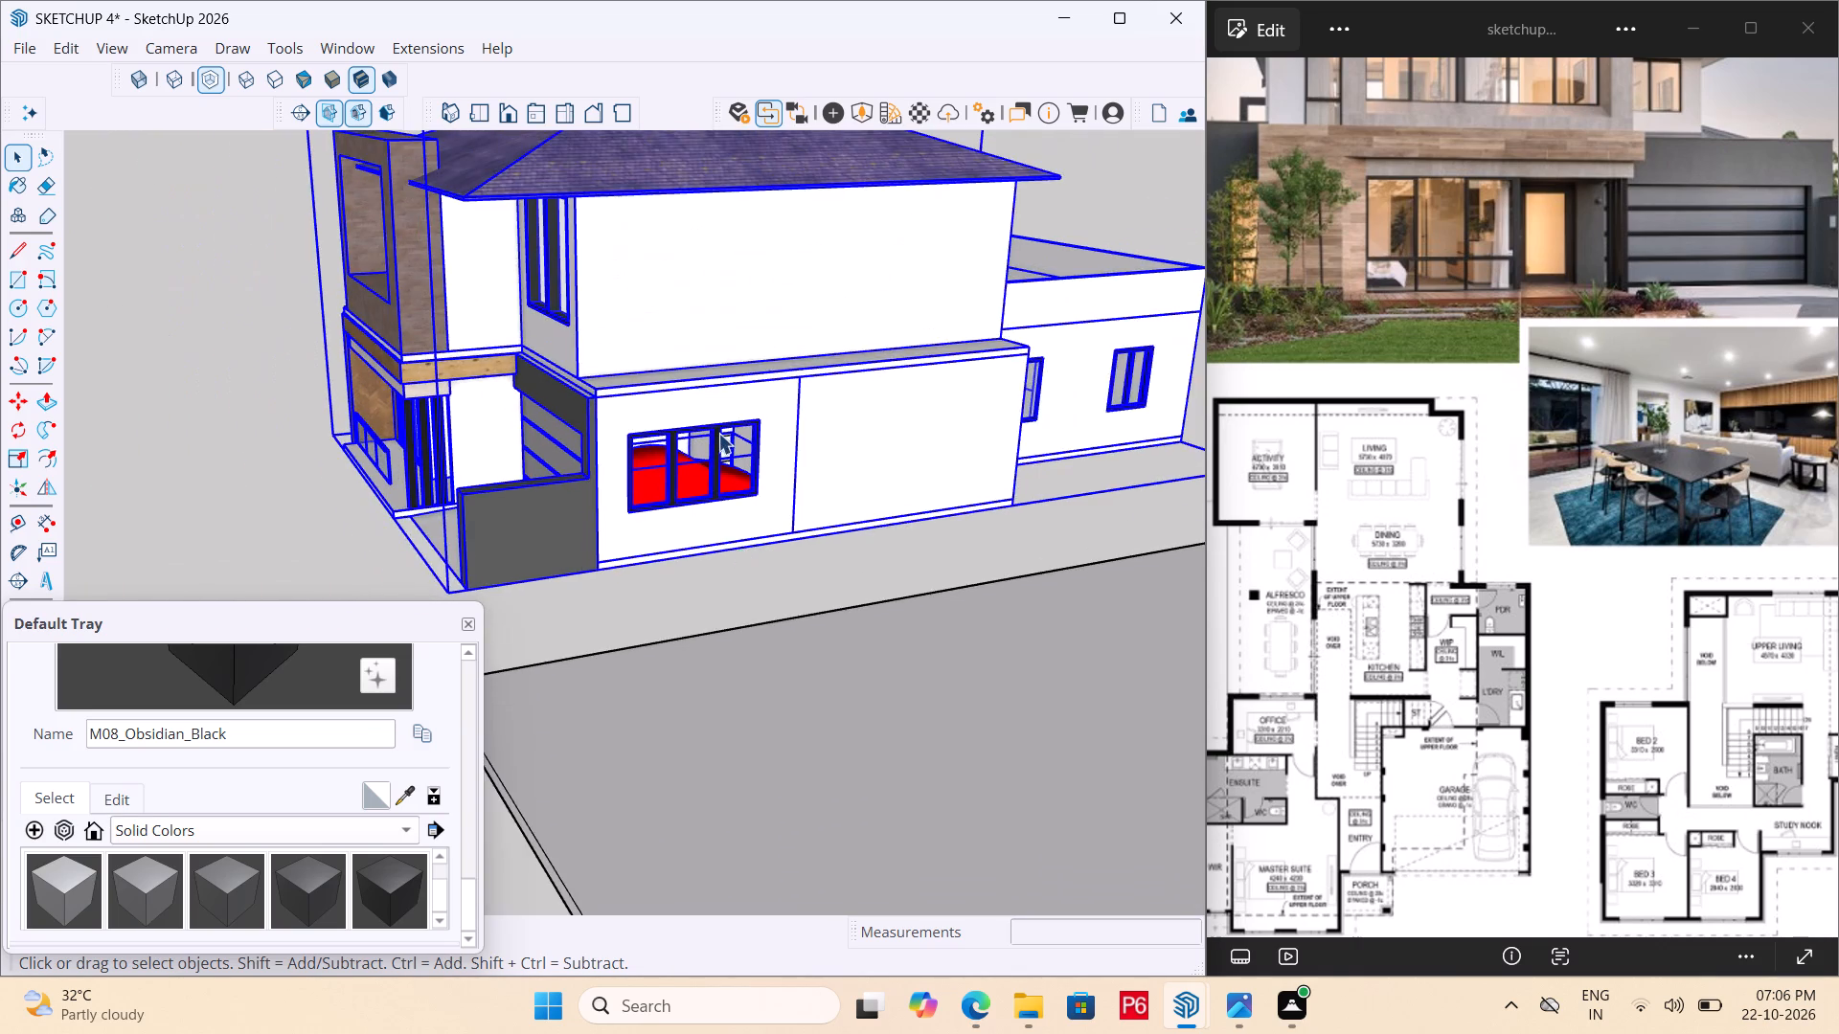
{"action": "scroll", "coordinate": [718, 433], "scroll_direction": "up", "scroll_amount": 12}
{"action": "left_click", "coordinate": [731, 451], "text": "ctrl"}
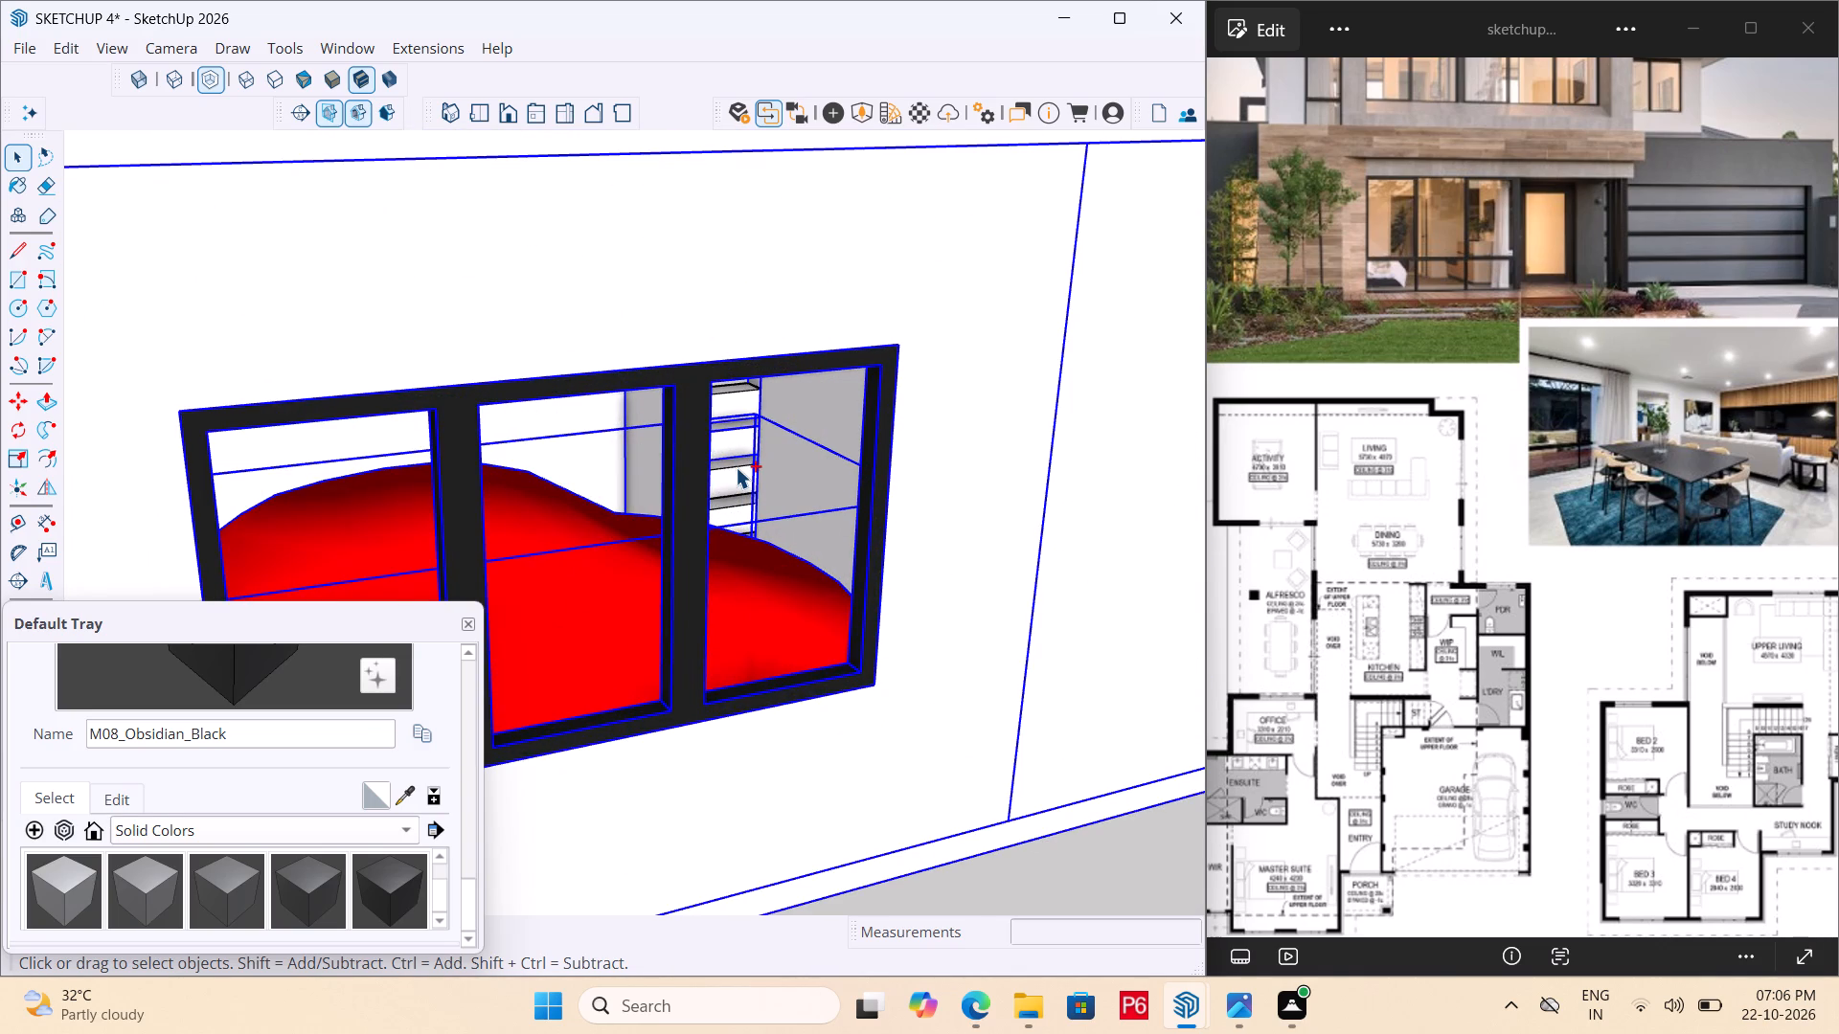
{"action": "double_click", "coordinate": [736, 467], "text": "ctrl"}
{"action": "left_click", "coordinate": [728, 427], "text": "ctrl"}
{"action": "scroll", "coordinate": [708, 404], "scroll_direction": "down", "scroll_amount": 7}
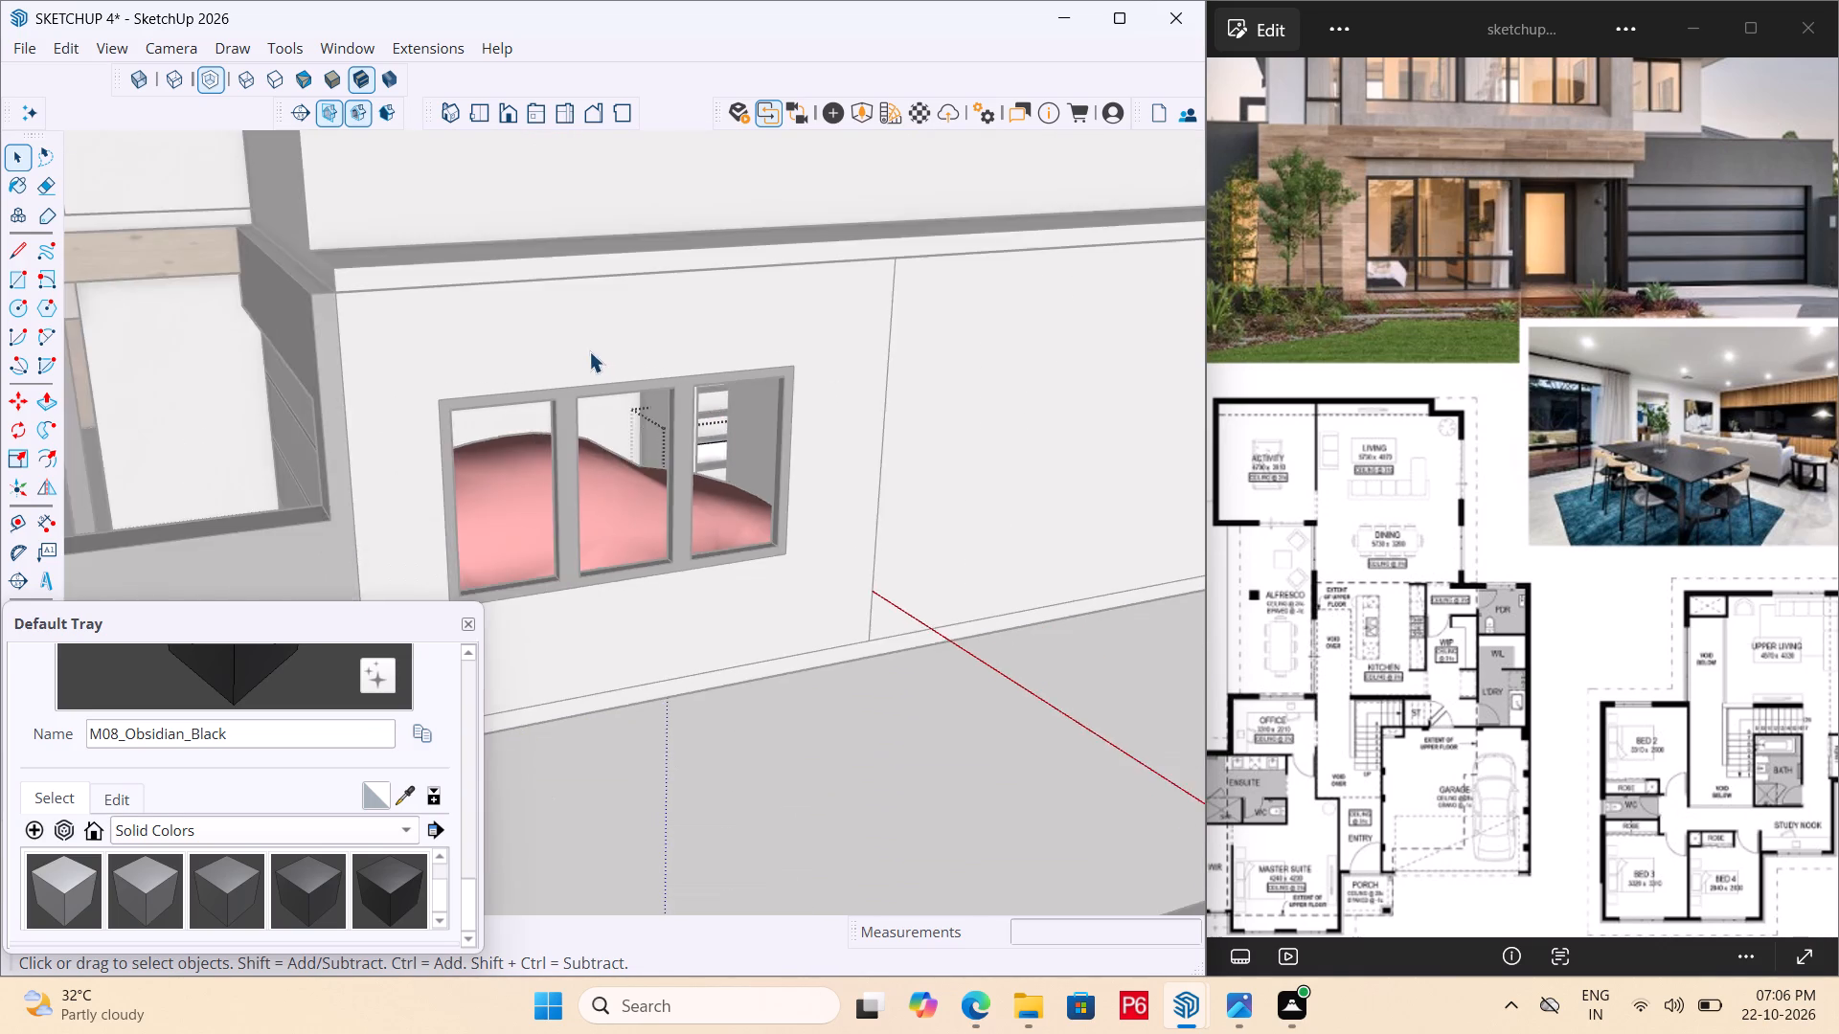
{"action": "scroll", "coordinate": [589, 351], "scroll_direction": "down", "scroll_amount": 11}
{"action": "key", "text": "space"}
{"action": "double_click", "coordinate": [274, 424]}
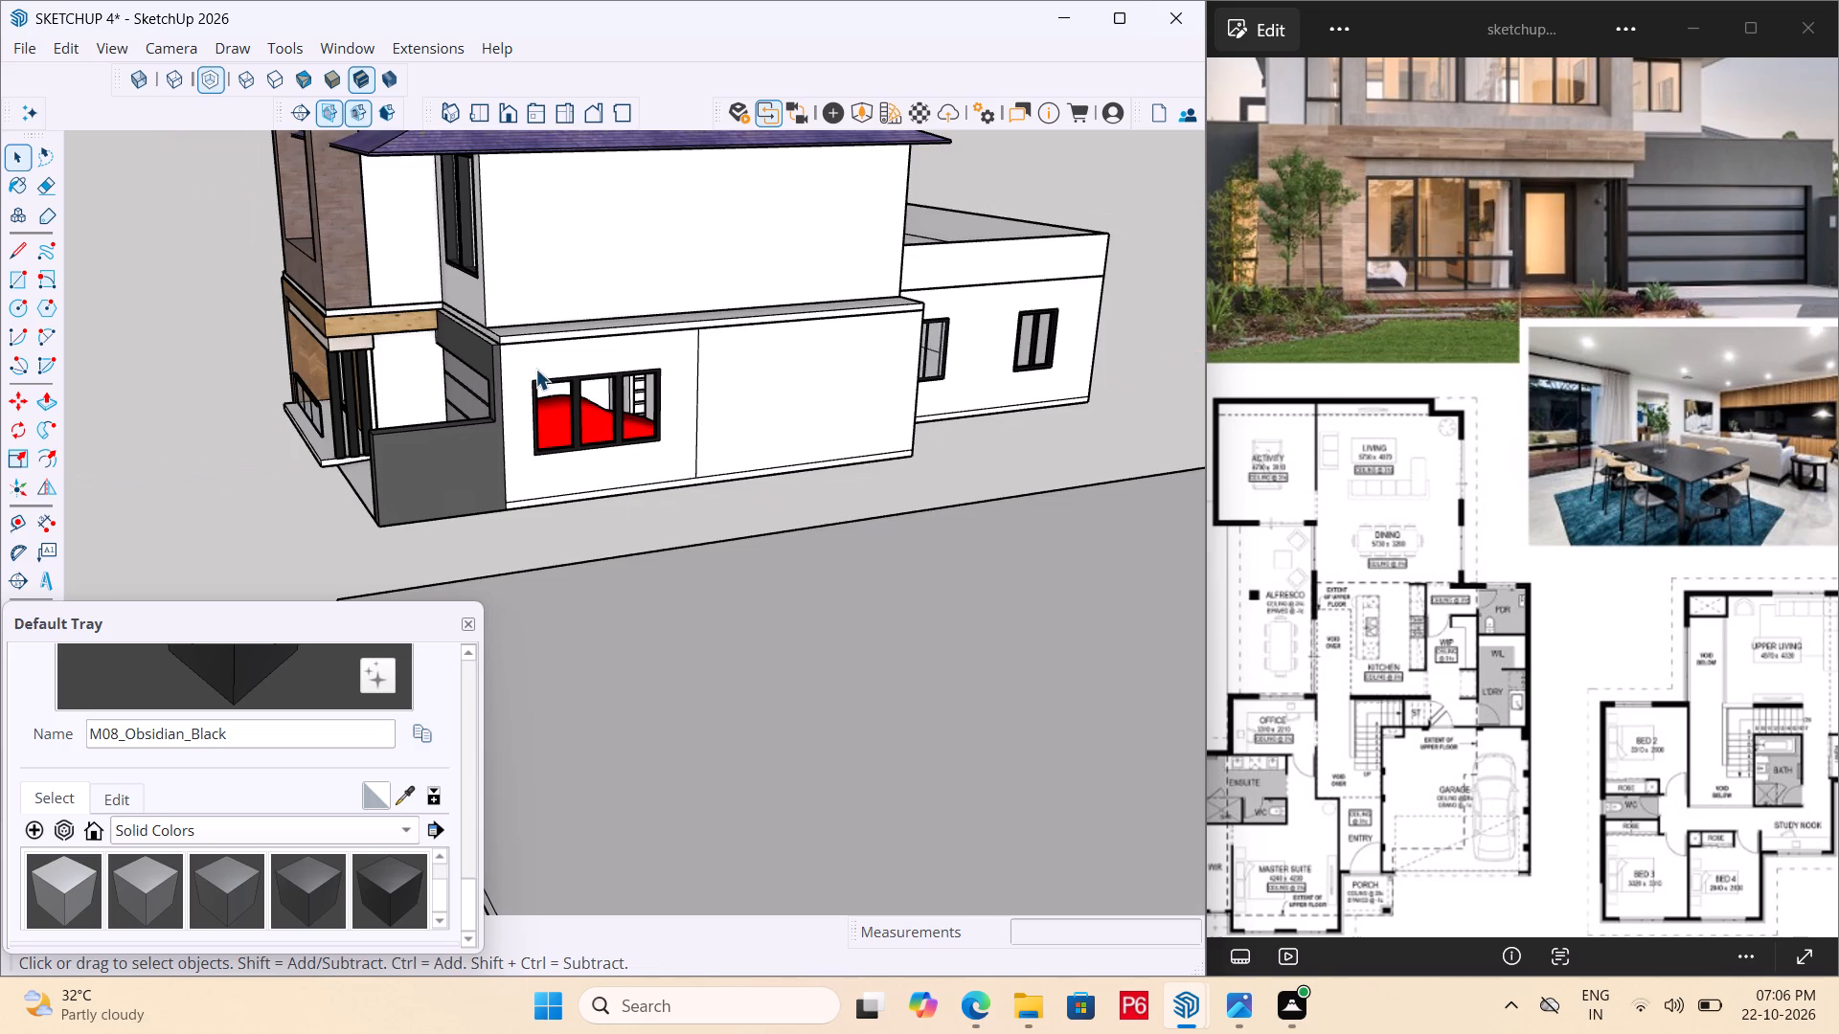
Copy the whole house group by the front corner of its garage wall onto the flat slab beside it, about 61' 3" away.
{"action": "middle_click_drag", "start_coordinate": [535, 369], "coordinate": [1113, 365]}
{"action": "scroll", "coordinate": [647, 366], "scroll_direction": "down", "scroll_amount": 5}
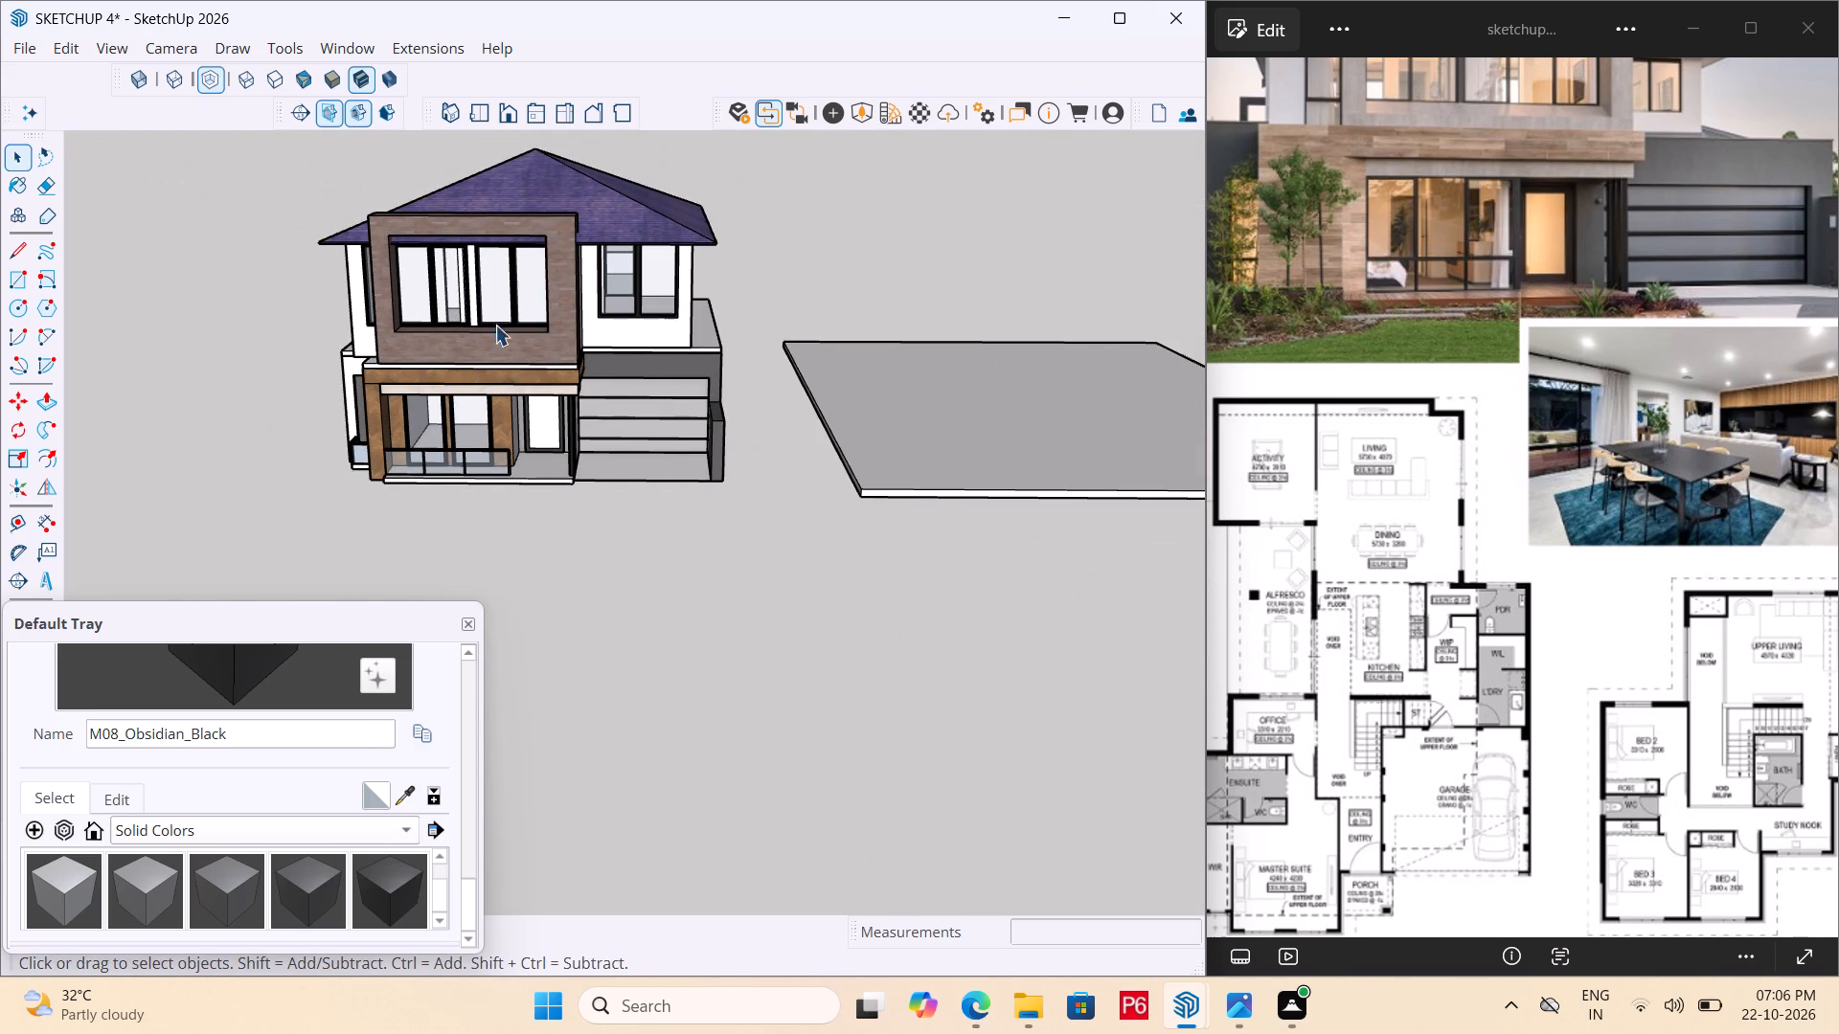
{"action": "middle_click_drag", "start_coordinate": [449, 345], "coordinate": [261, 450]}
{"action": "scroll", "coordinate": [592, 430], "scroll_direction": "down", "scroll_amount": 2}
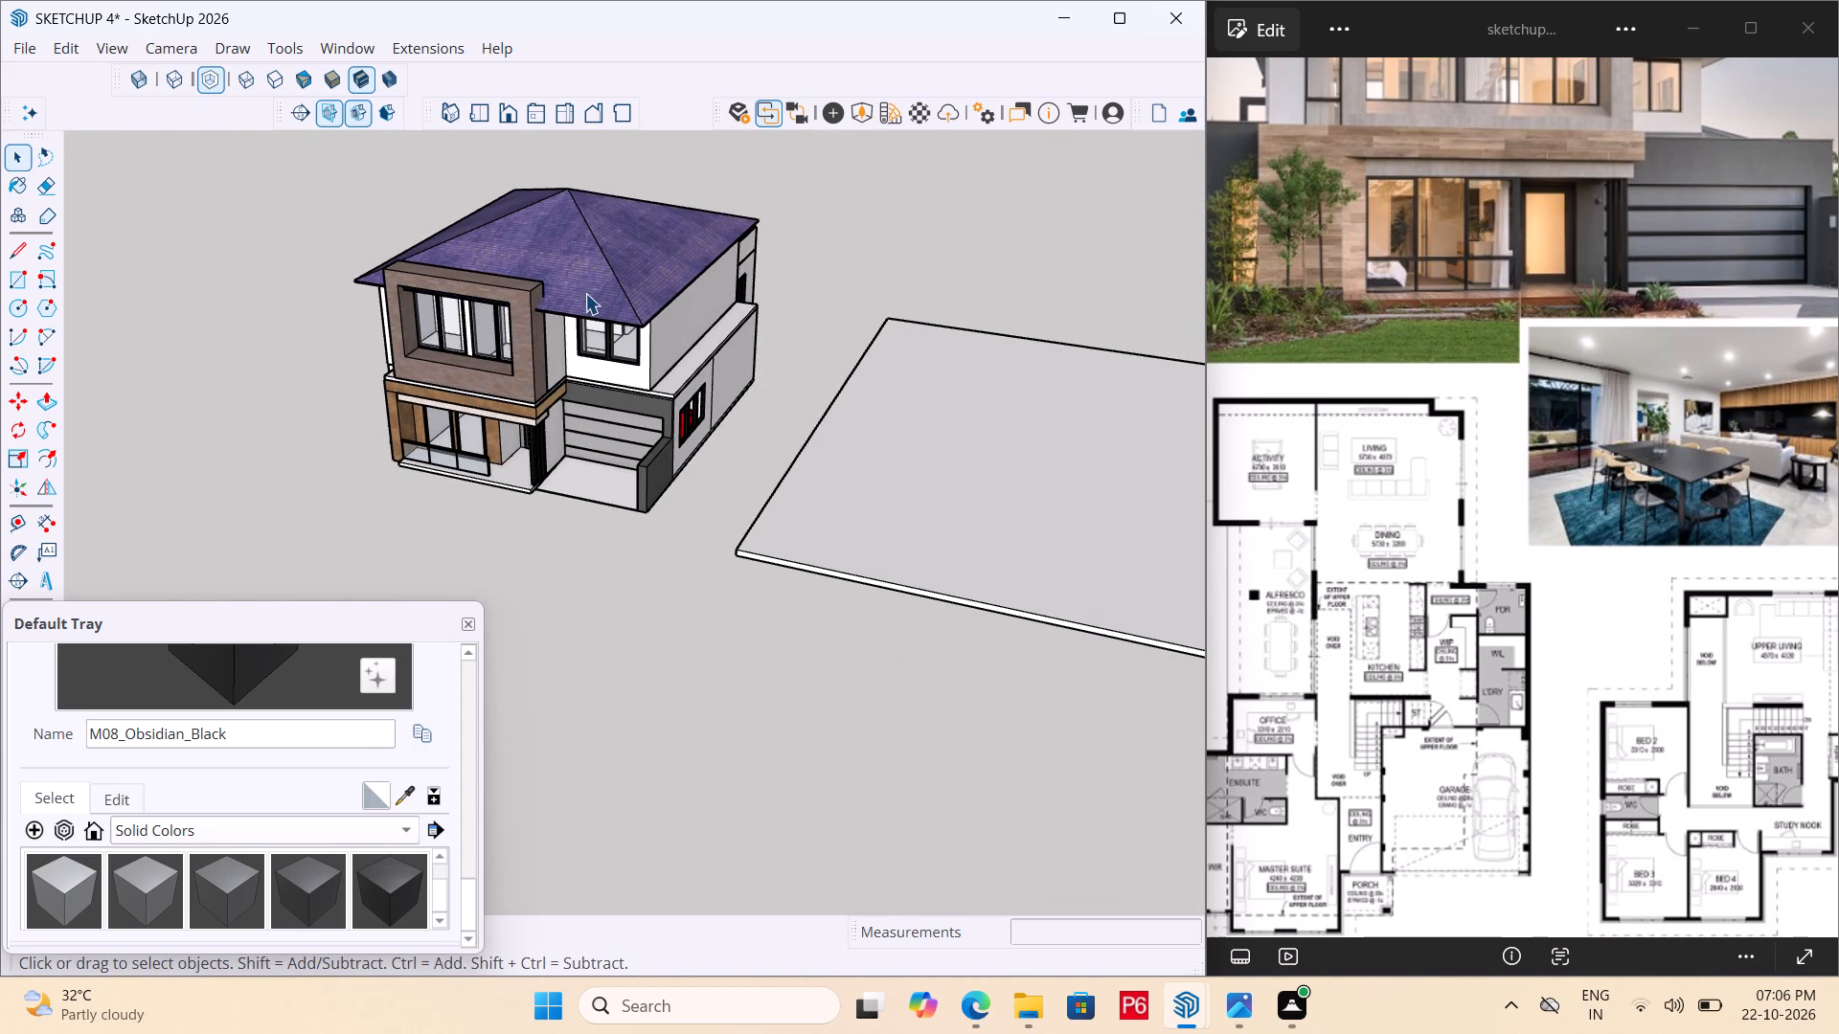
{"action": "left_click", "coordinate": [585, 293]}
{"action": "key", "text": "m"}
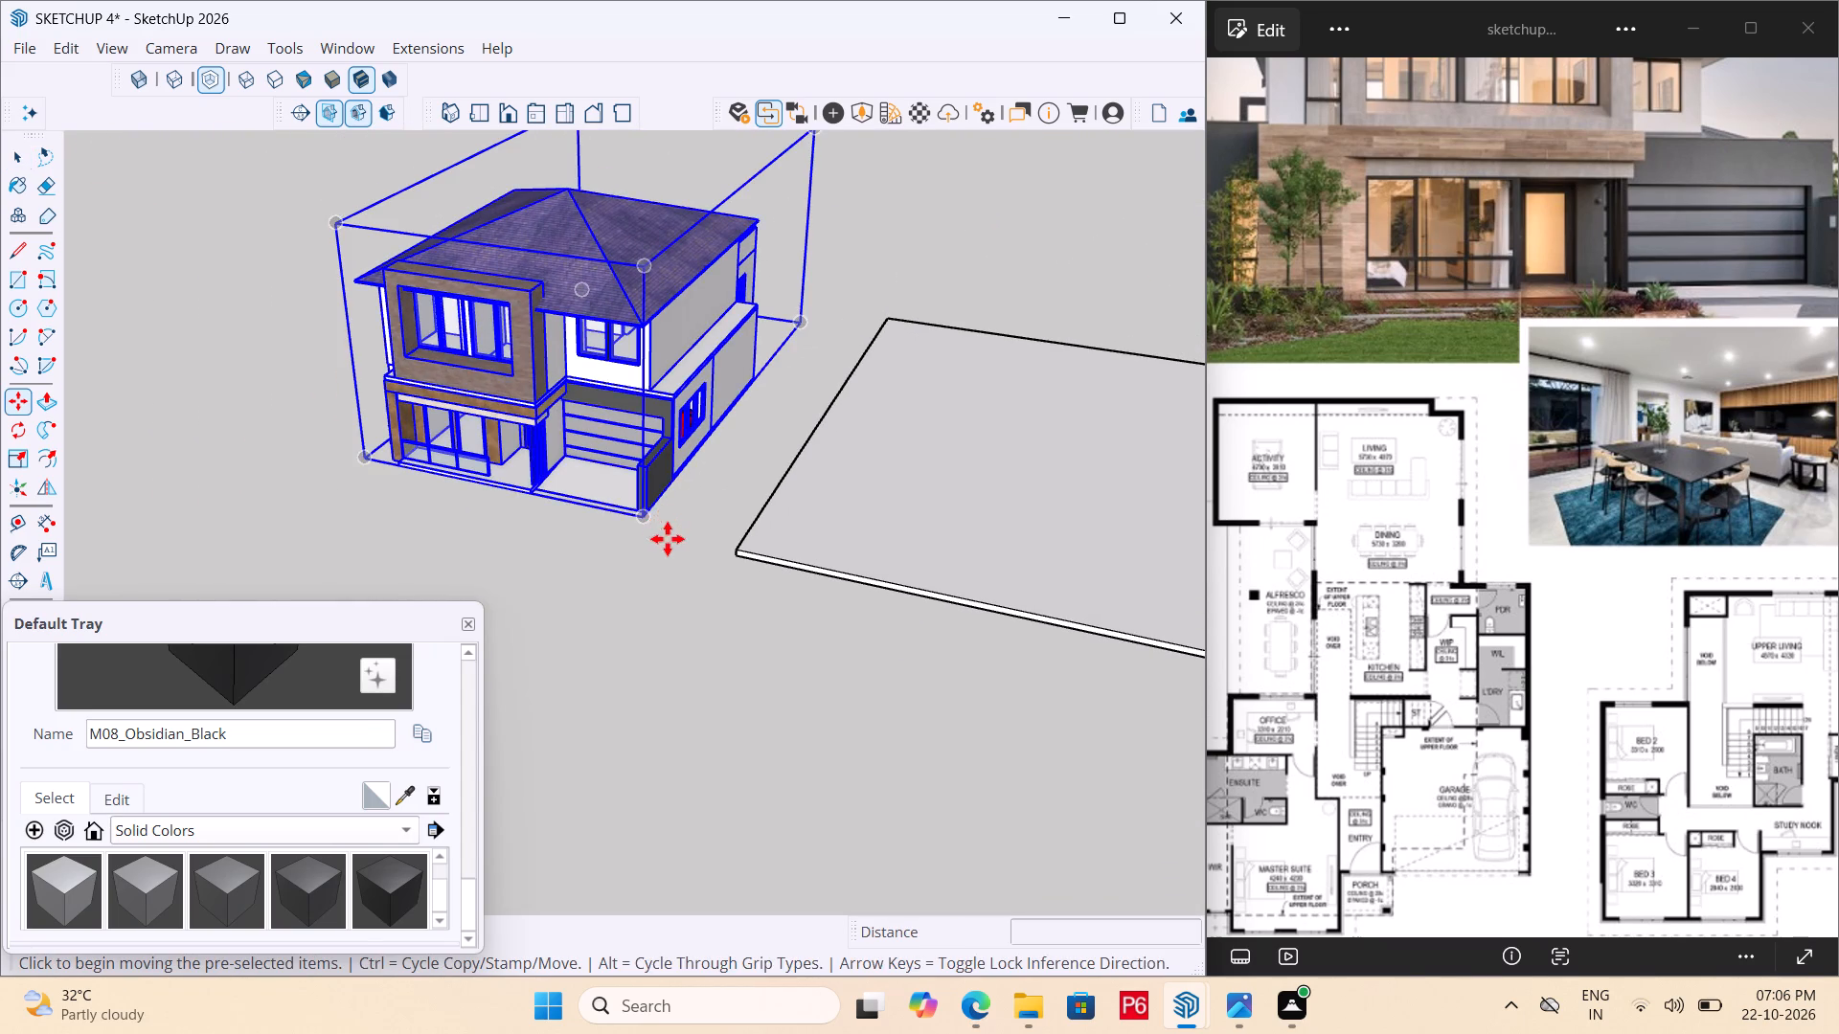
{"action": "scroll", "coordinate": [641, 526], "scroll_direction": "up", "scroll_amount": 14}
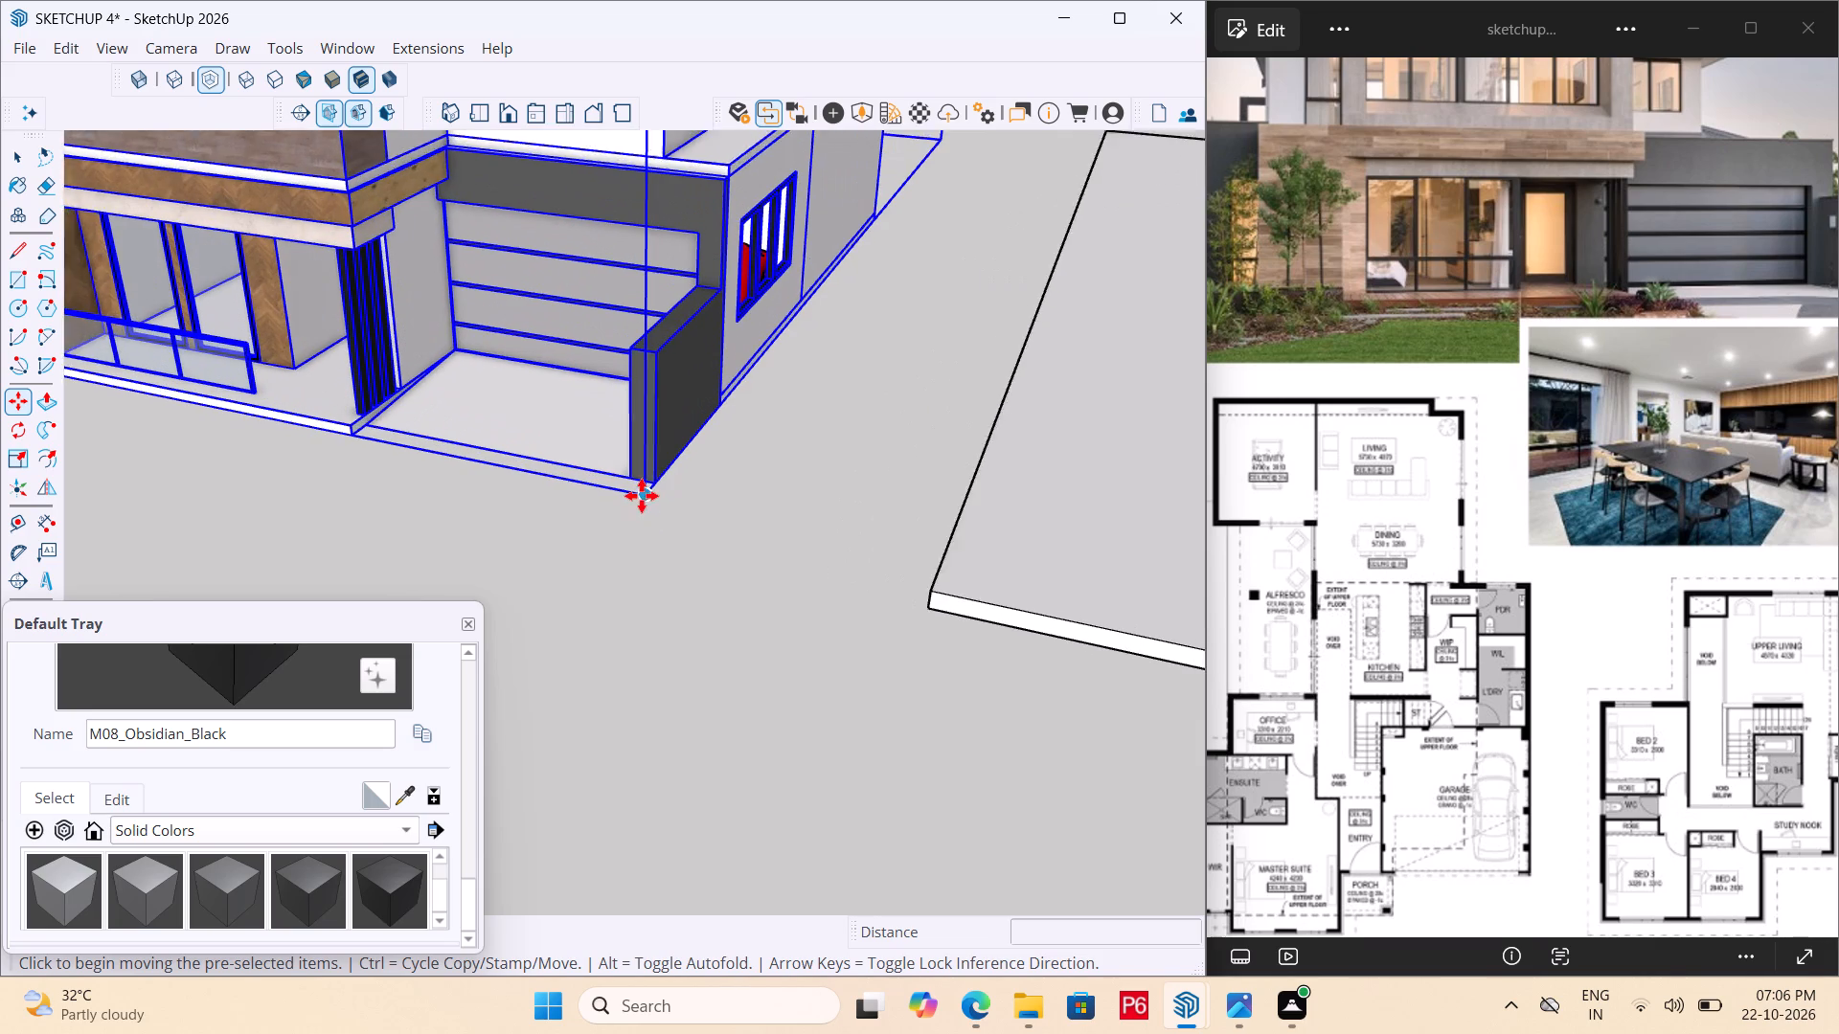
{"action": "left_click", "coordinate": [648, 501]}
{"action": "scroll", "coordinate": [740, 521], "scroll_direction": "down", "scroll_amount": 7}
{"action": "scroll", "coordinate": [521, 458], "scroll_direction": "down", "scroll_amount": 5}
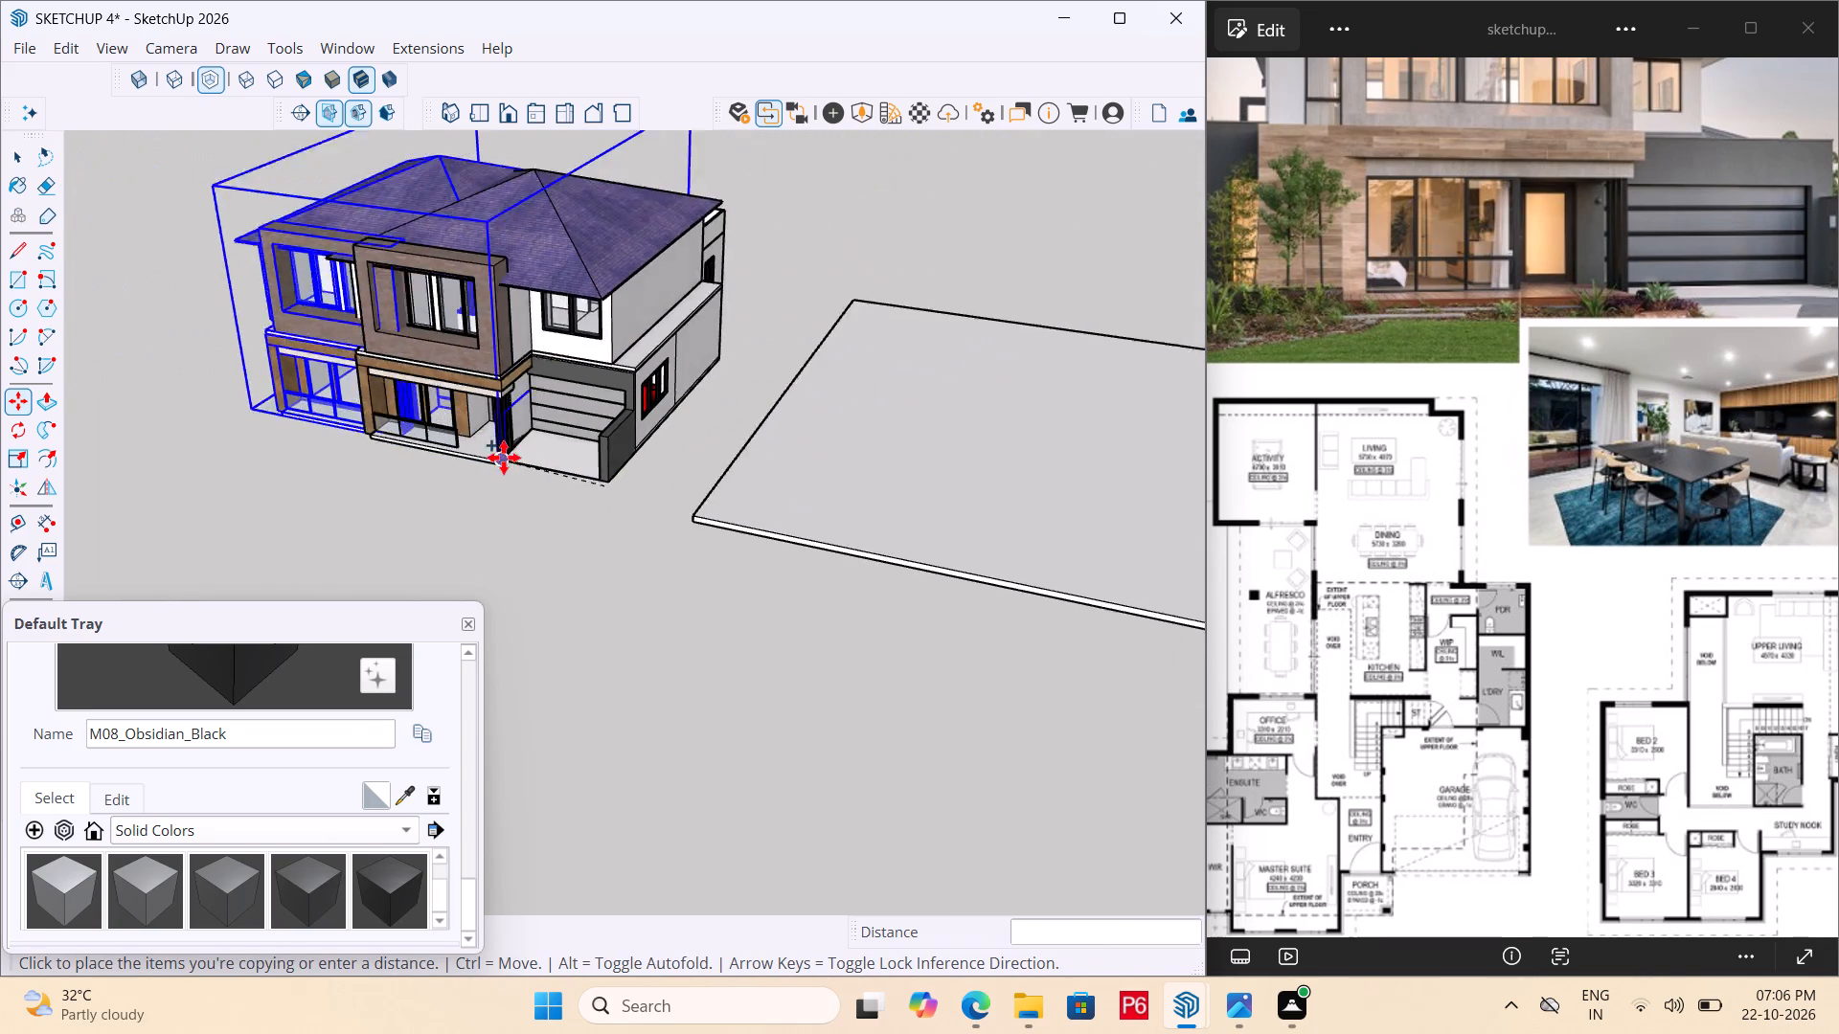
{"action": "scroll", "coordinate": [504, 458], "scroll_direction": "down", "scroll_amount": 2}
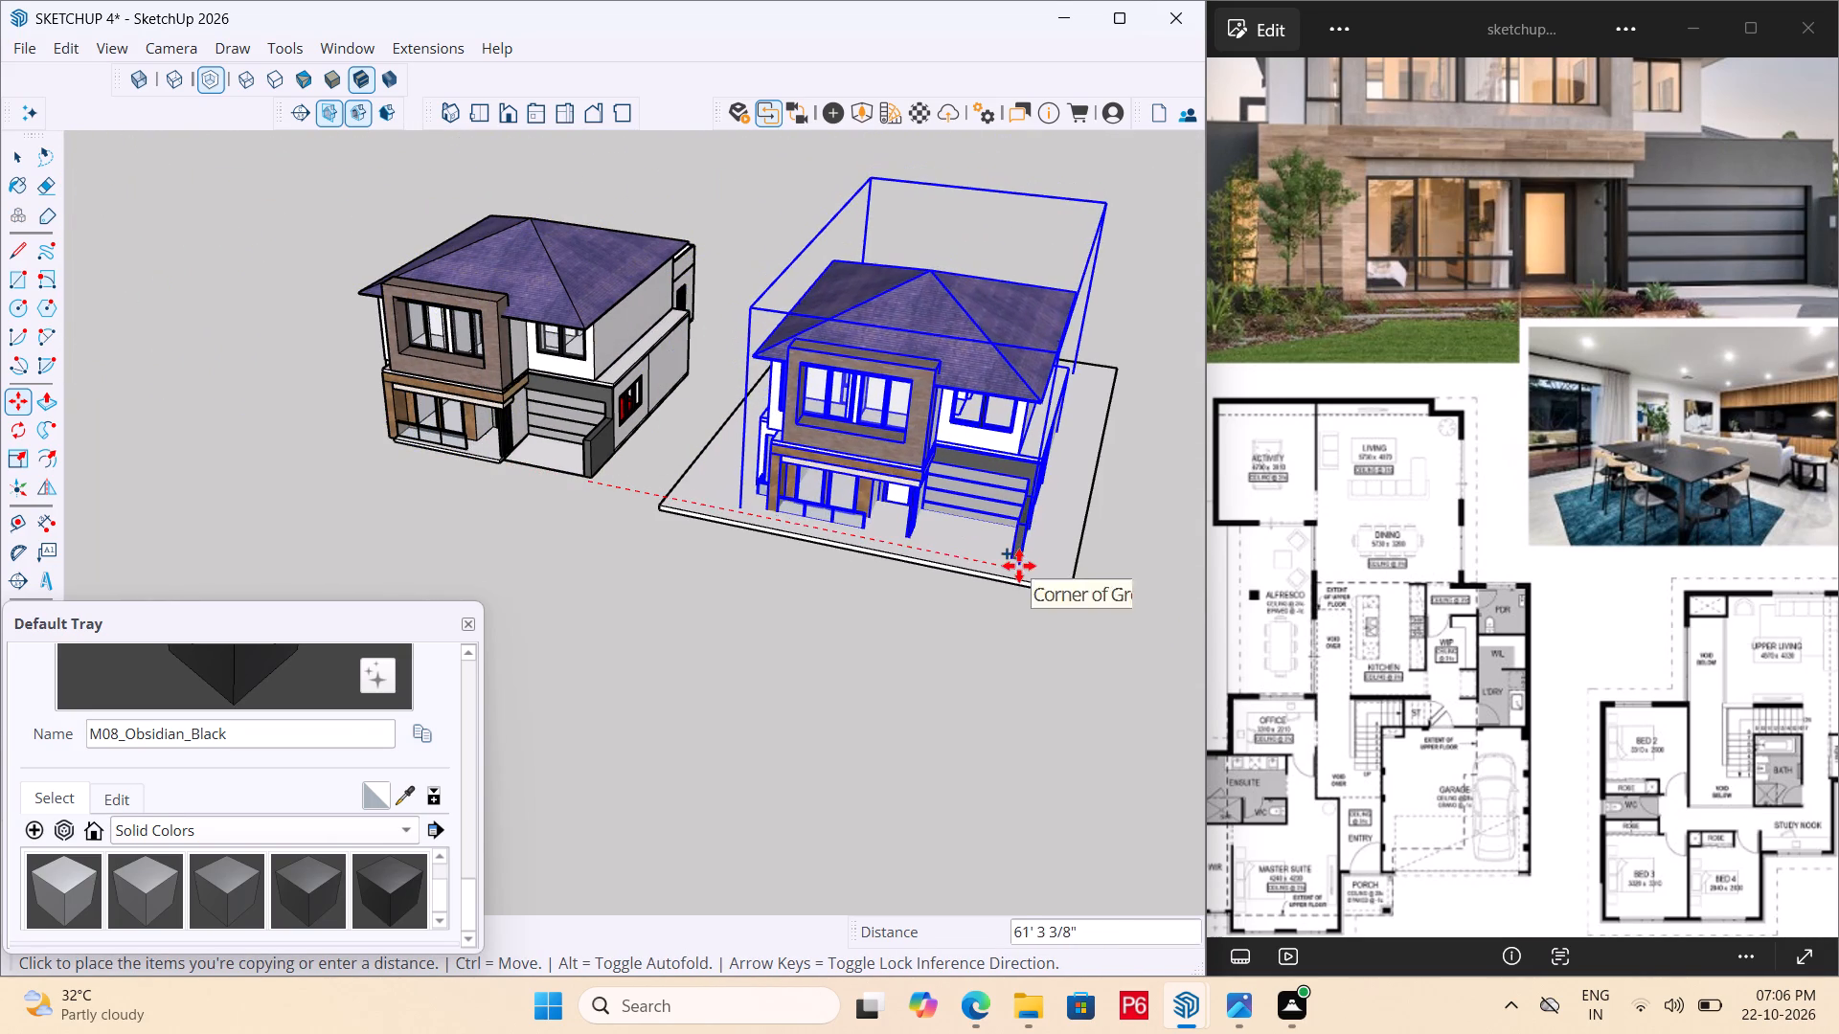
{"action": "scroll", "coordinate": [1031, 567], "scroll_direction": "up", "scroll_amount": 8}
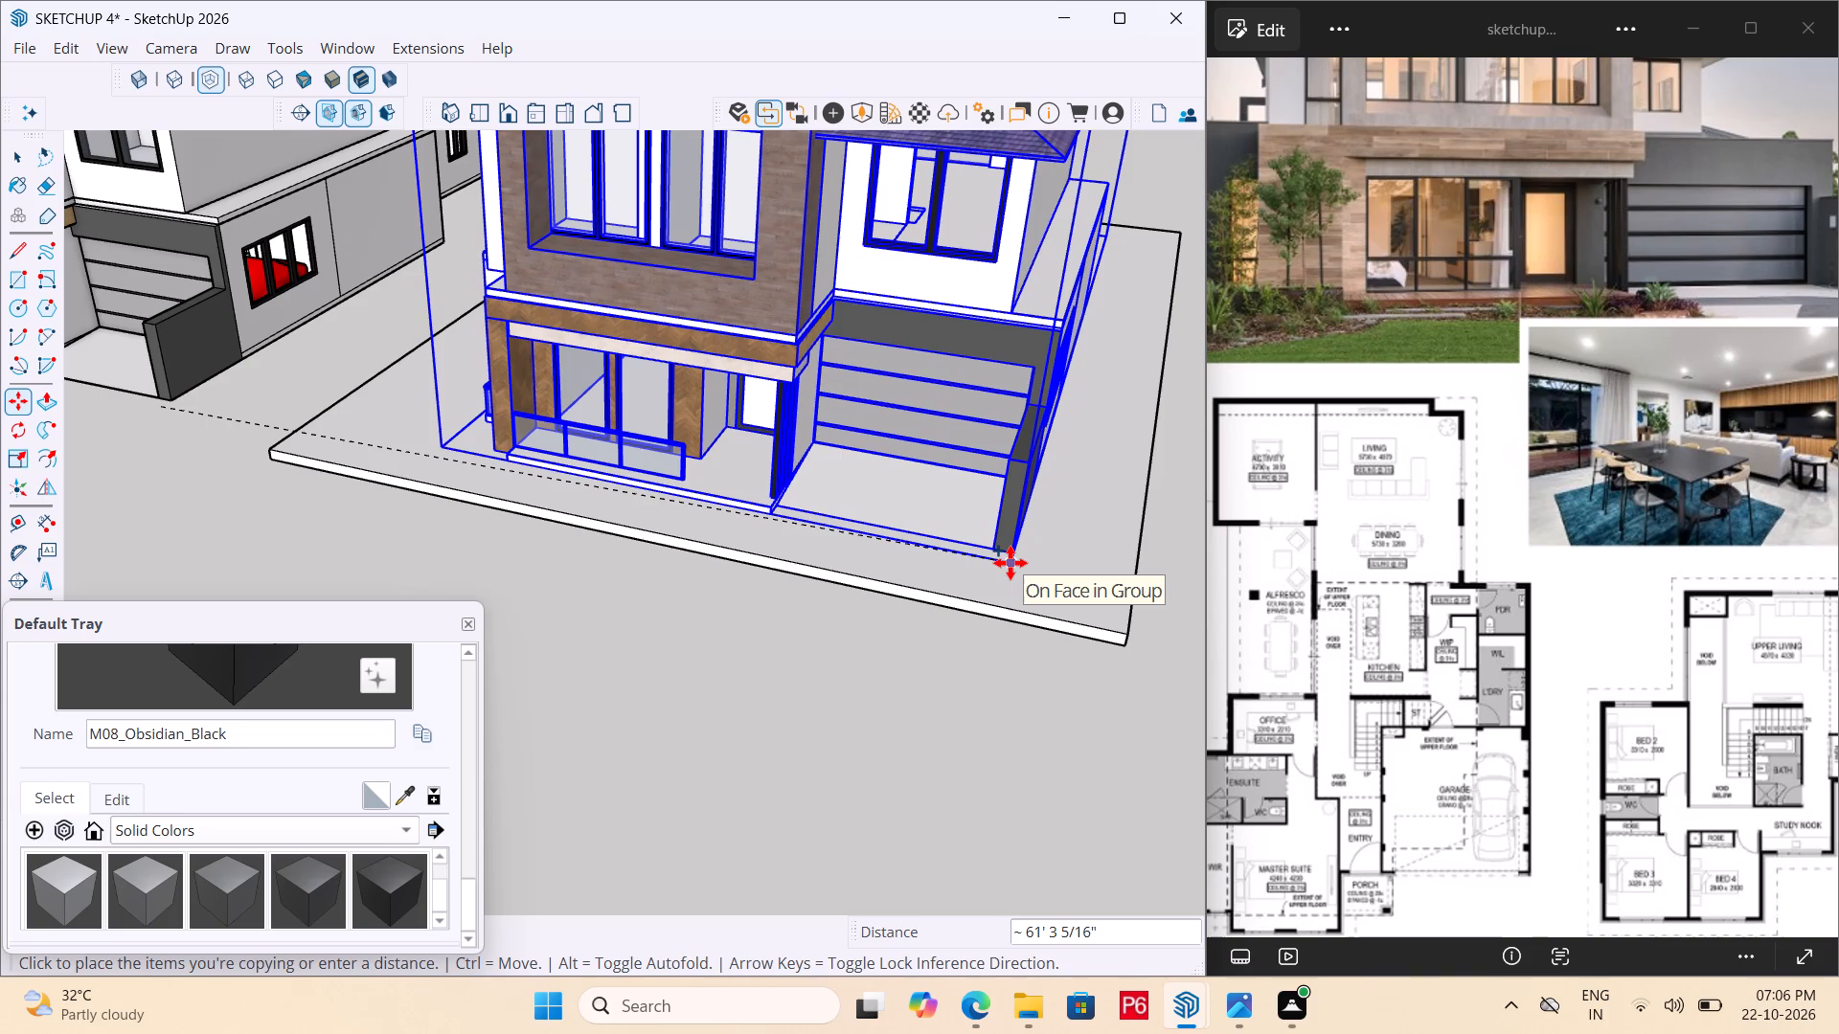
{"action": "left_click", "coordinate": [1010, 561]}
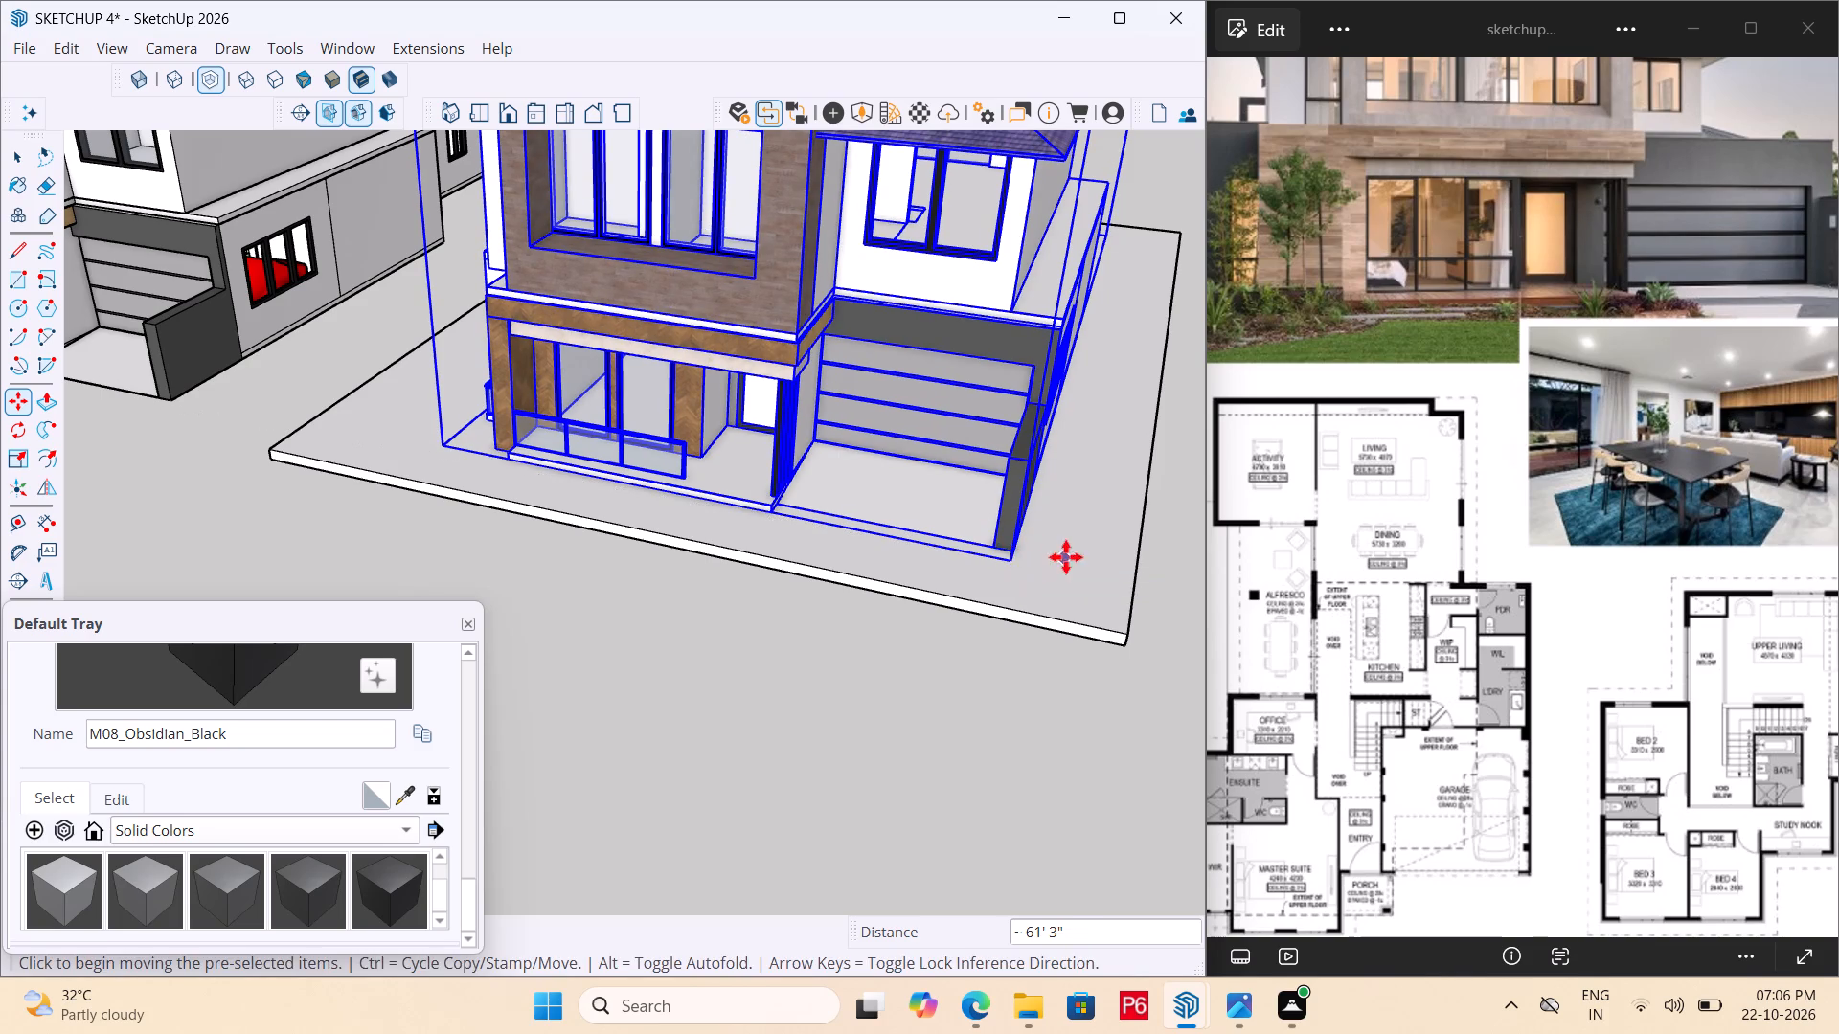
Examine how the copied house sits on the slab from the rear, garage side and front, and compare it with the original.
{"action": "middle_click_drag", "start_coordinate": [1065, 554], "coordinate": [123, 434]}
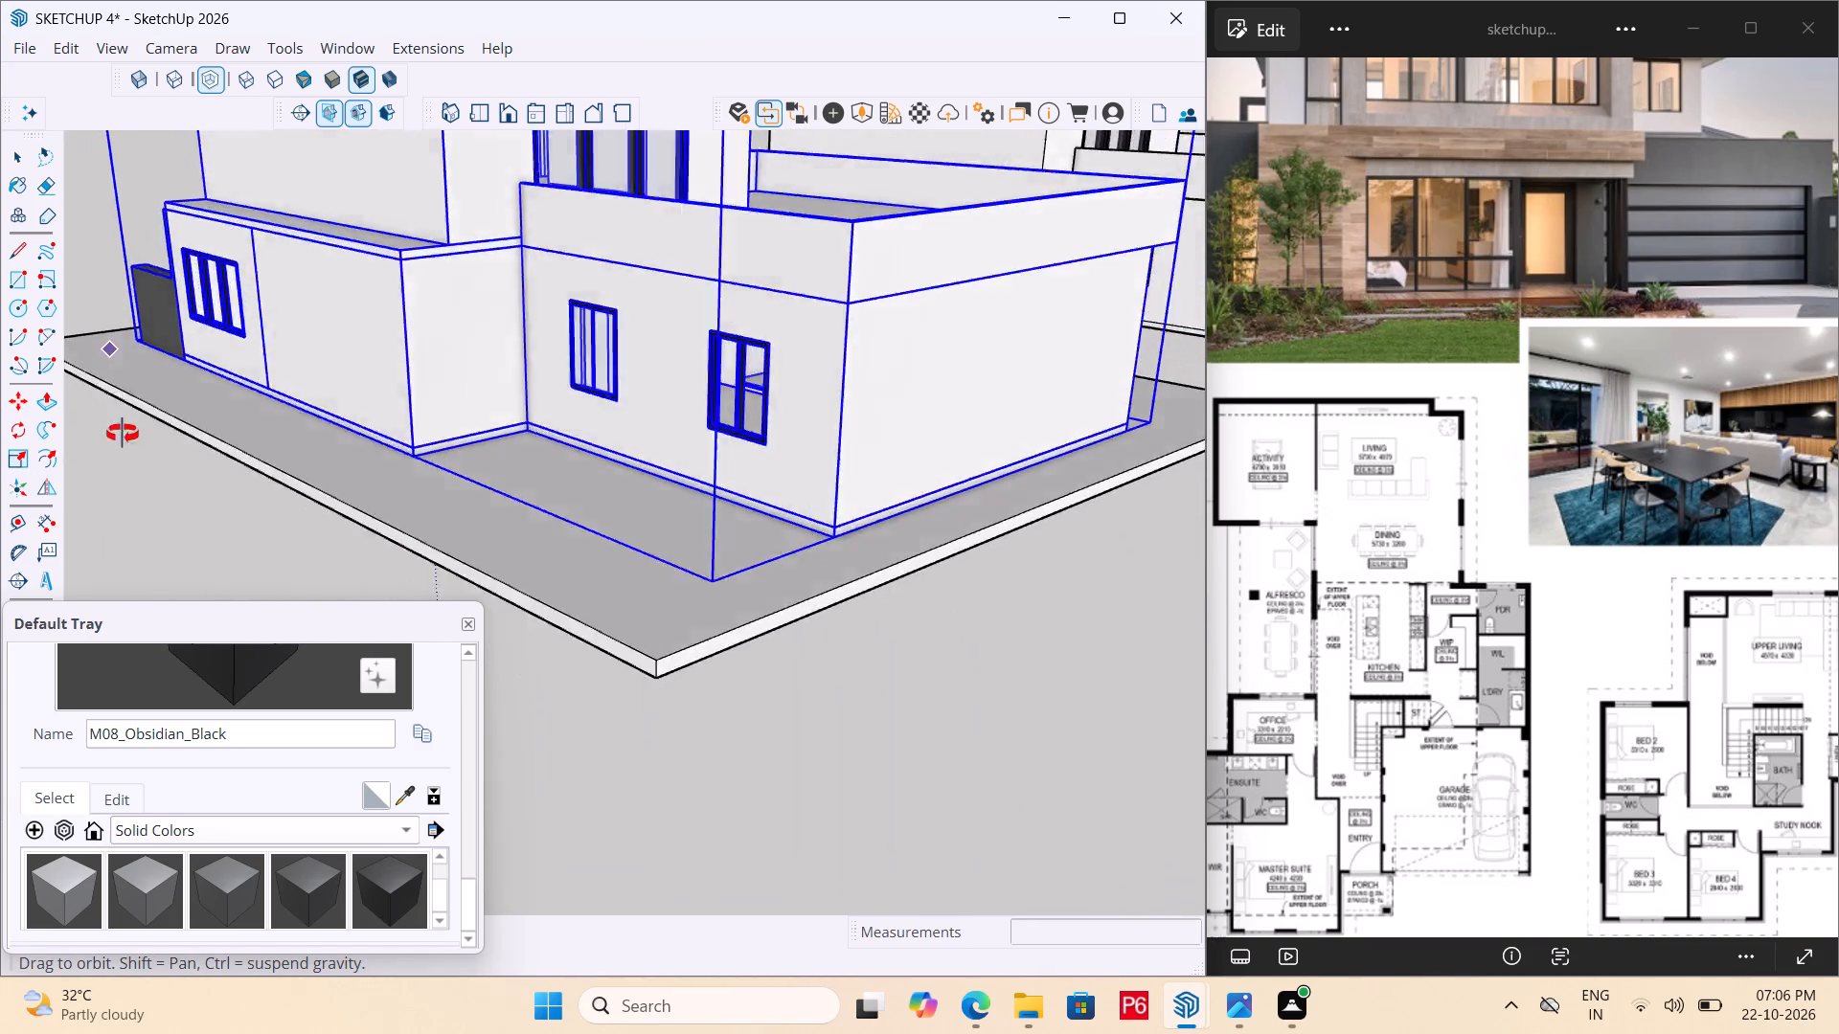
{"action": "middle_click_drag", "start_coordinate": [123, 434], "coordinate": [873, 395]}
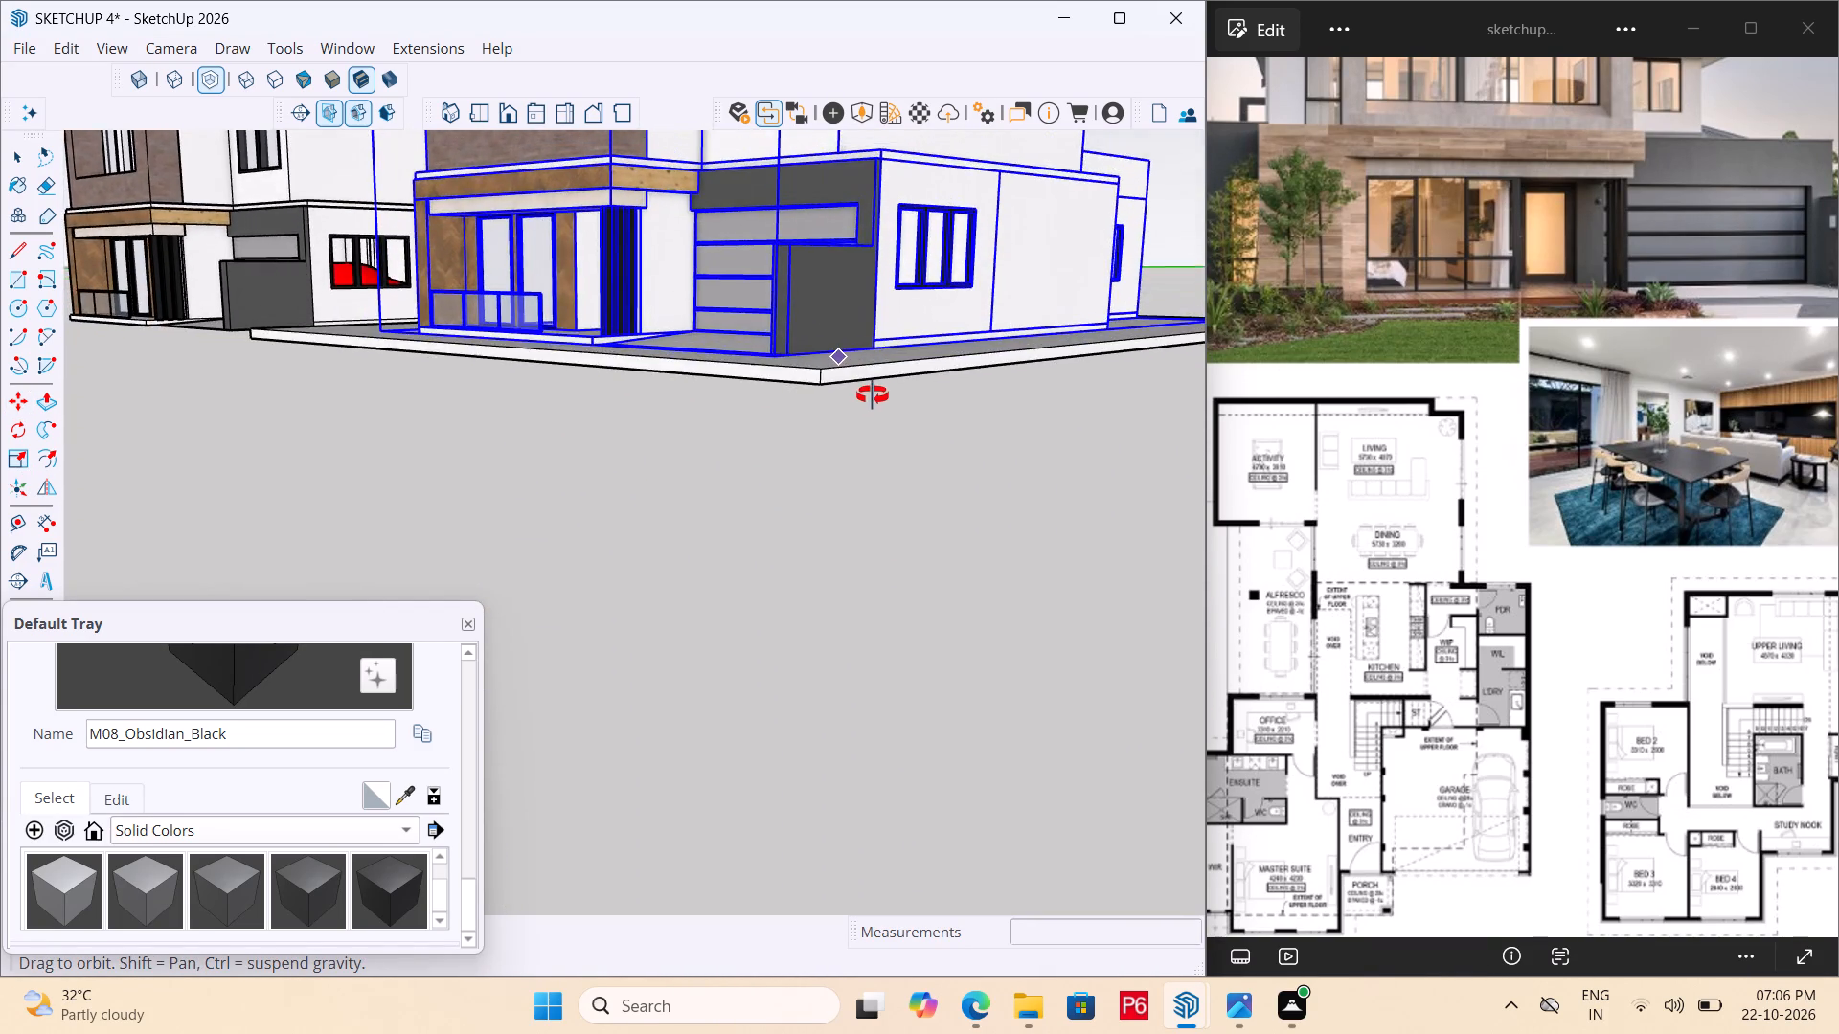
{"action": "middle_click_drag", "start_coordinate": [873, 395], "coordinate": [897, 534]}
{"action": "scroll", "coordinate": [889, 494], "scroll_direction": "down", "scroll_amount": 4}
{"action": "key", "text": "space"}
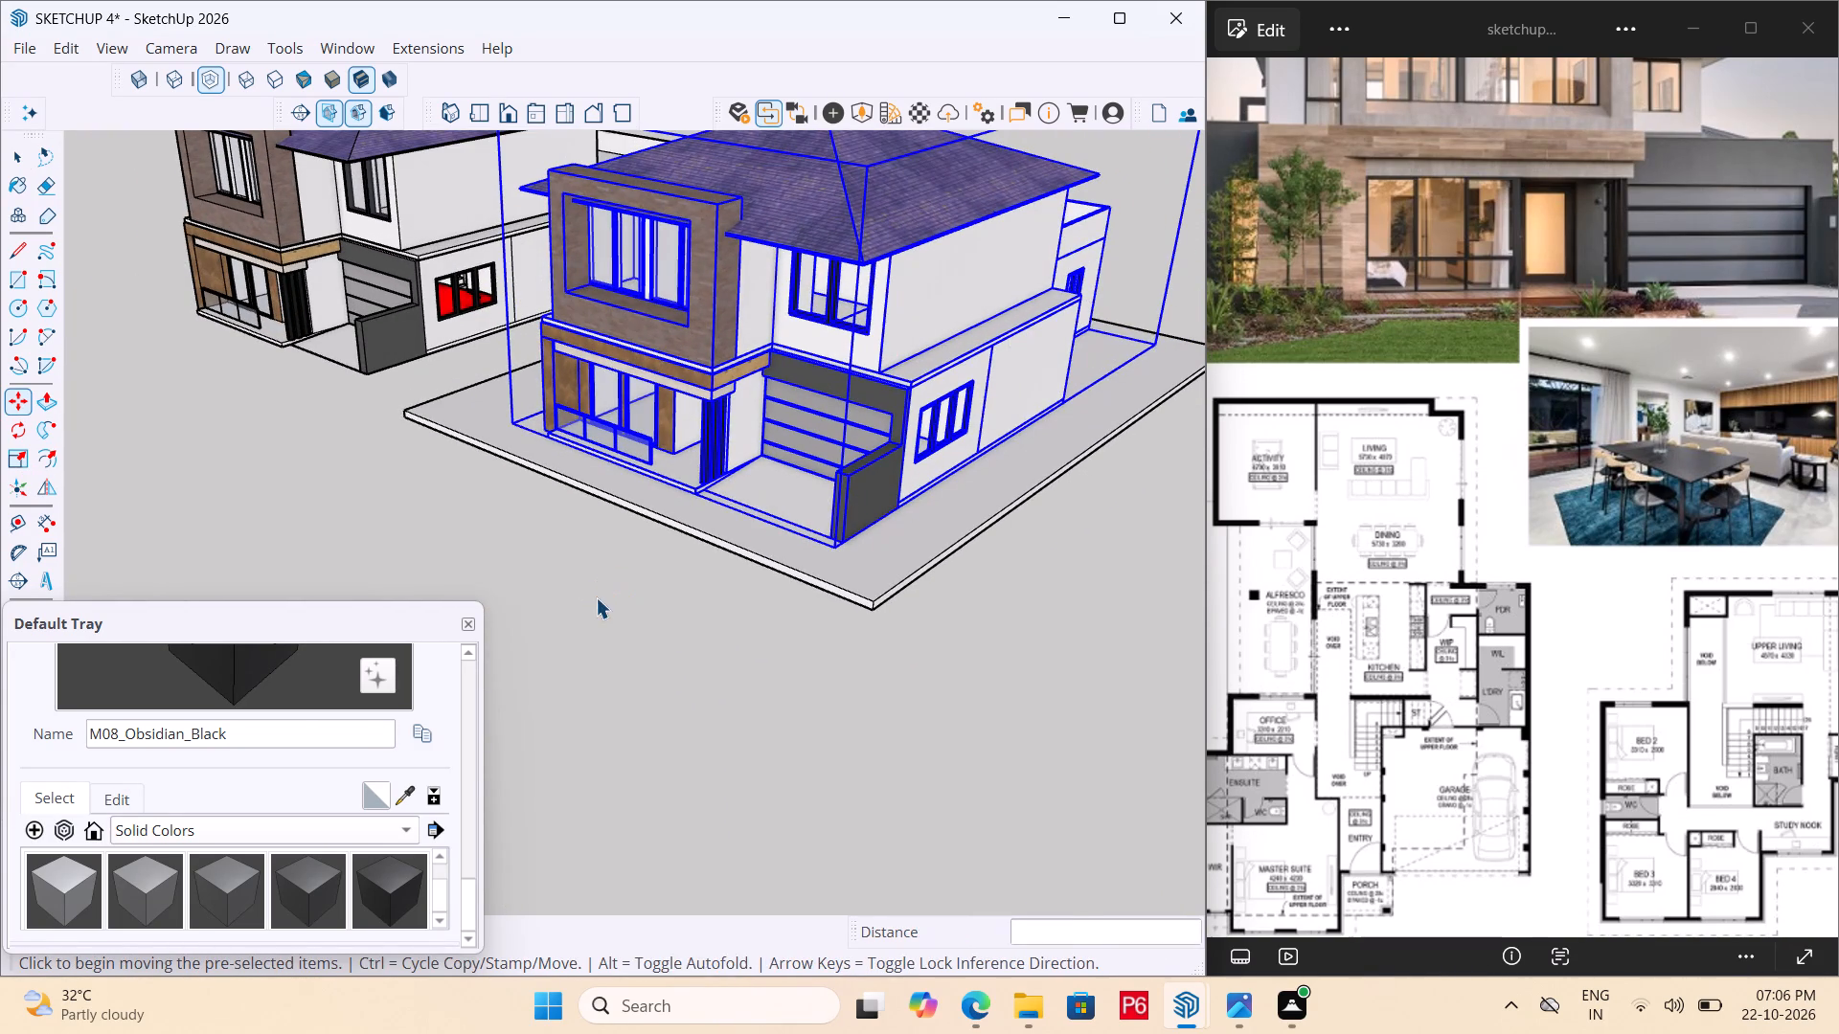
{"action": "double_click", "coordinate": [589, 590]}
{"action": "middle_click_drag", "start_coordinate": [572, 472], "coordinate": [796, 453]}
{"action": "scroll", "coordinate": [808, 497], "scroll_direction": "down", "scroll_amount": 6}
{"action": "scroll", "coordinate": [321, 314], "scroll_direction": "up", "scroll_amount": 6}
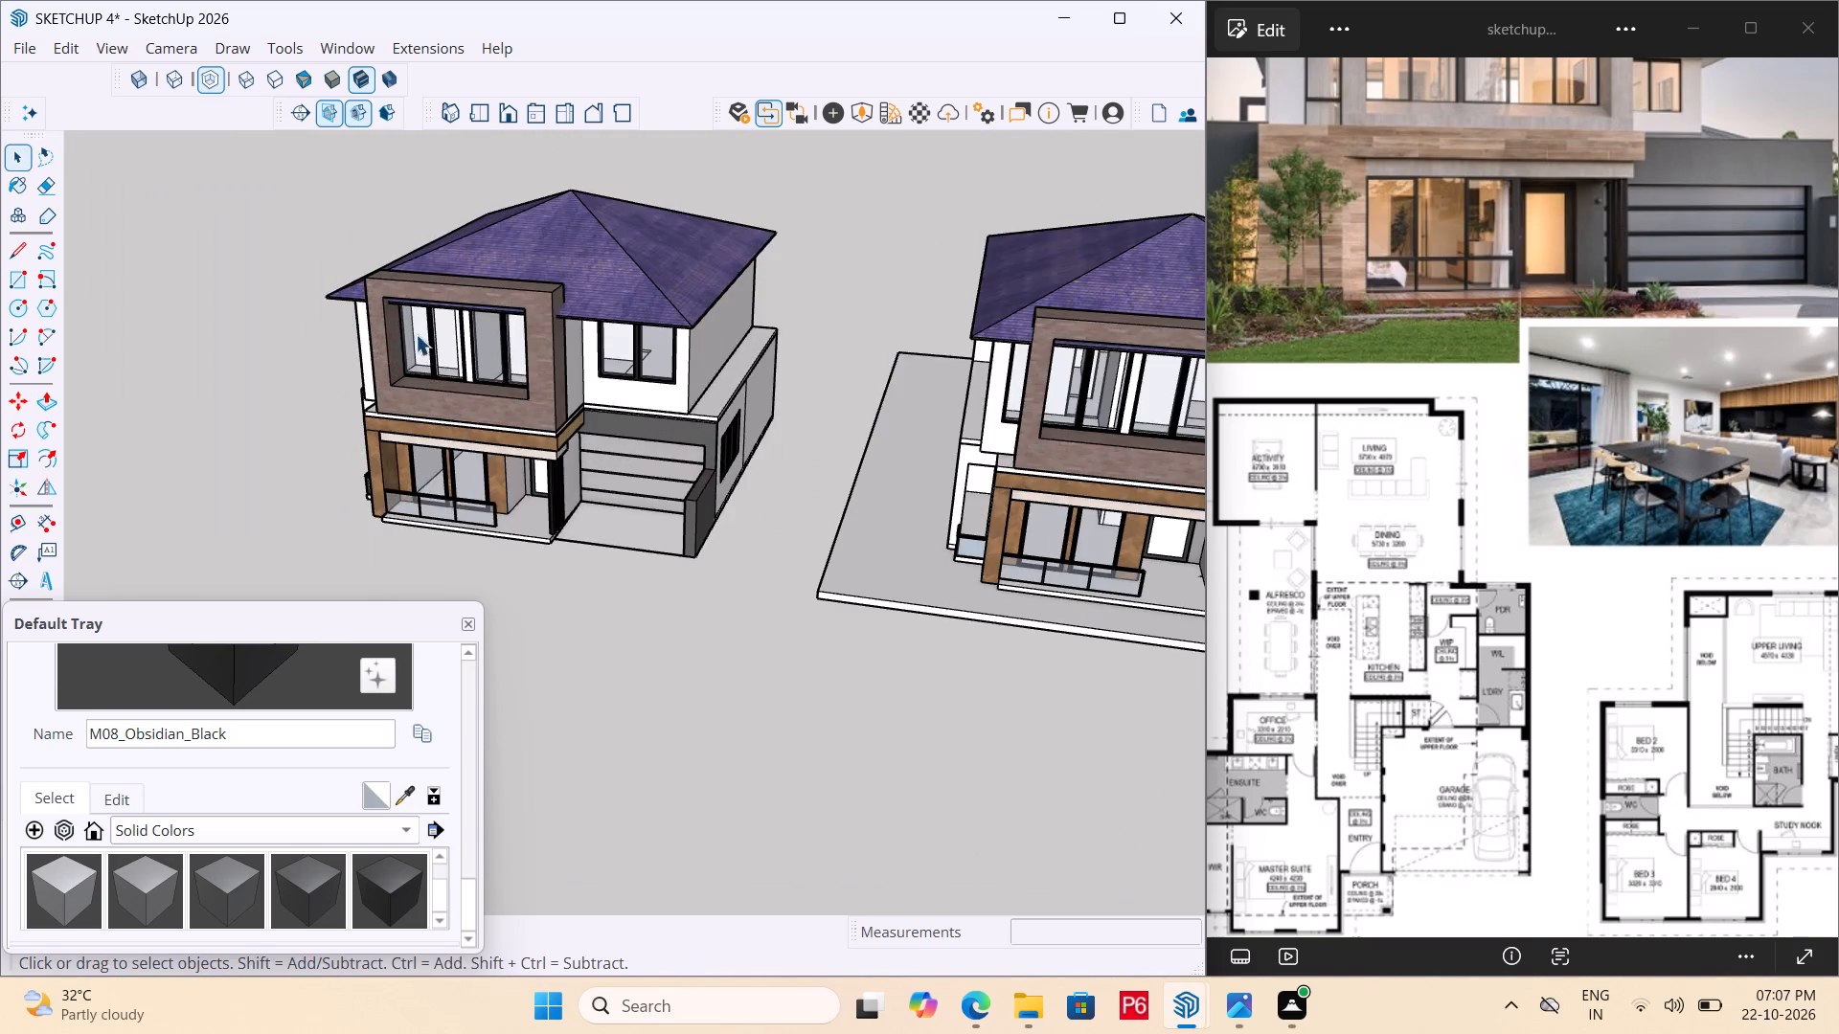
{"action": "middle_click_drag", "start_coordinate": [593, 384], "coordinate": [443, 295]}
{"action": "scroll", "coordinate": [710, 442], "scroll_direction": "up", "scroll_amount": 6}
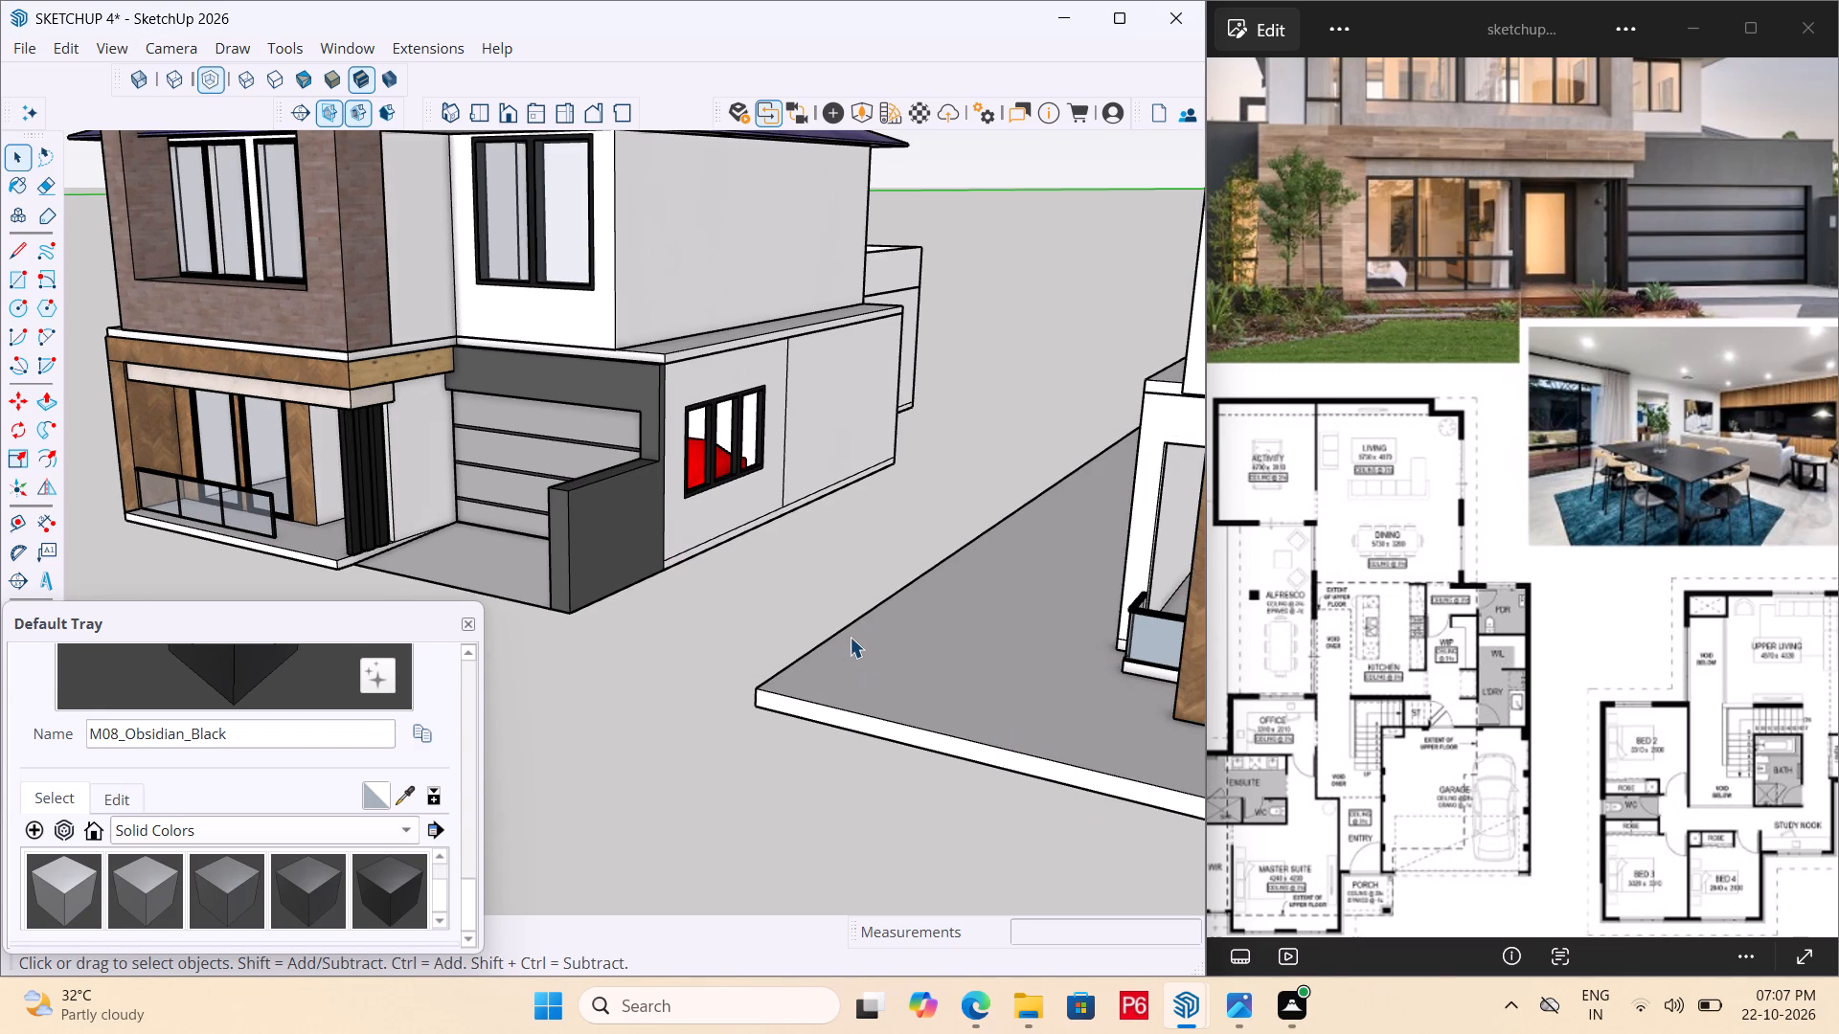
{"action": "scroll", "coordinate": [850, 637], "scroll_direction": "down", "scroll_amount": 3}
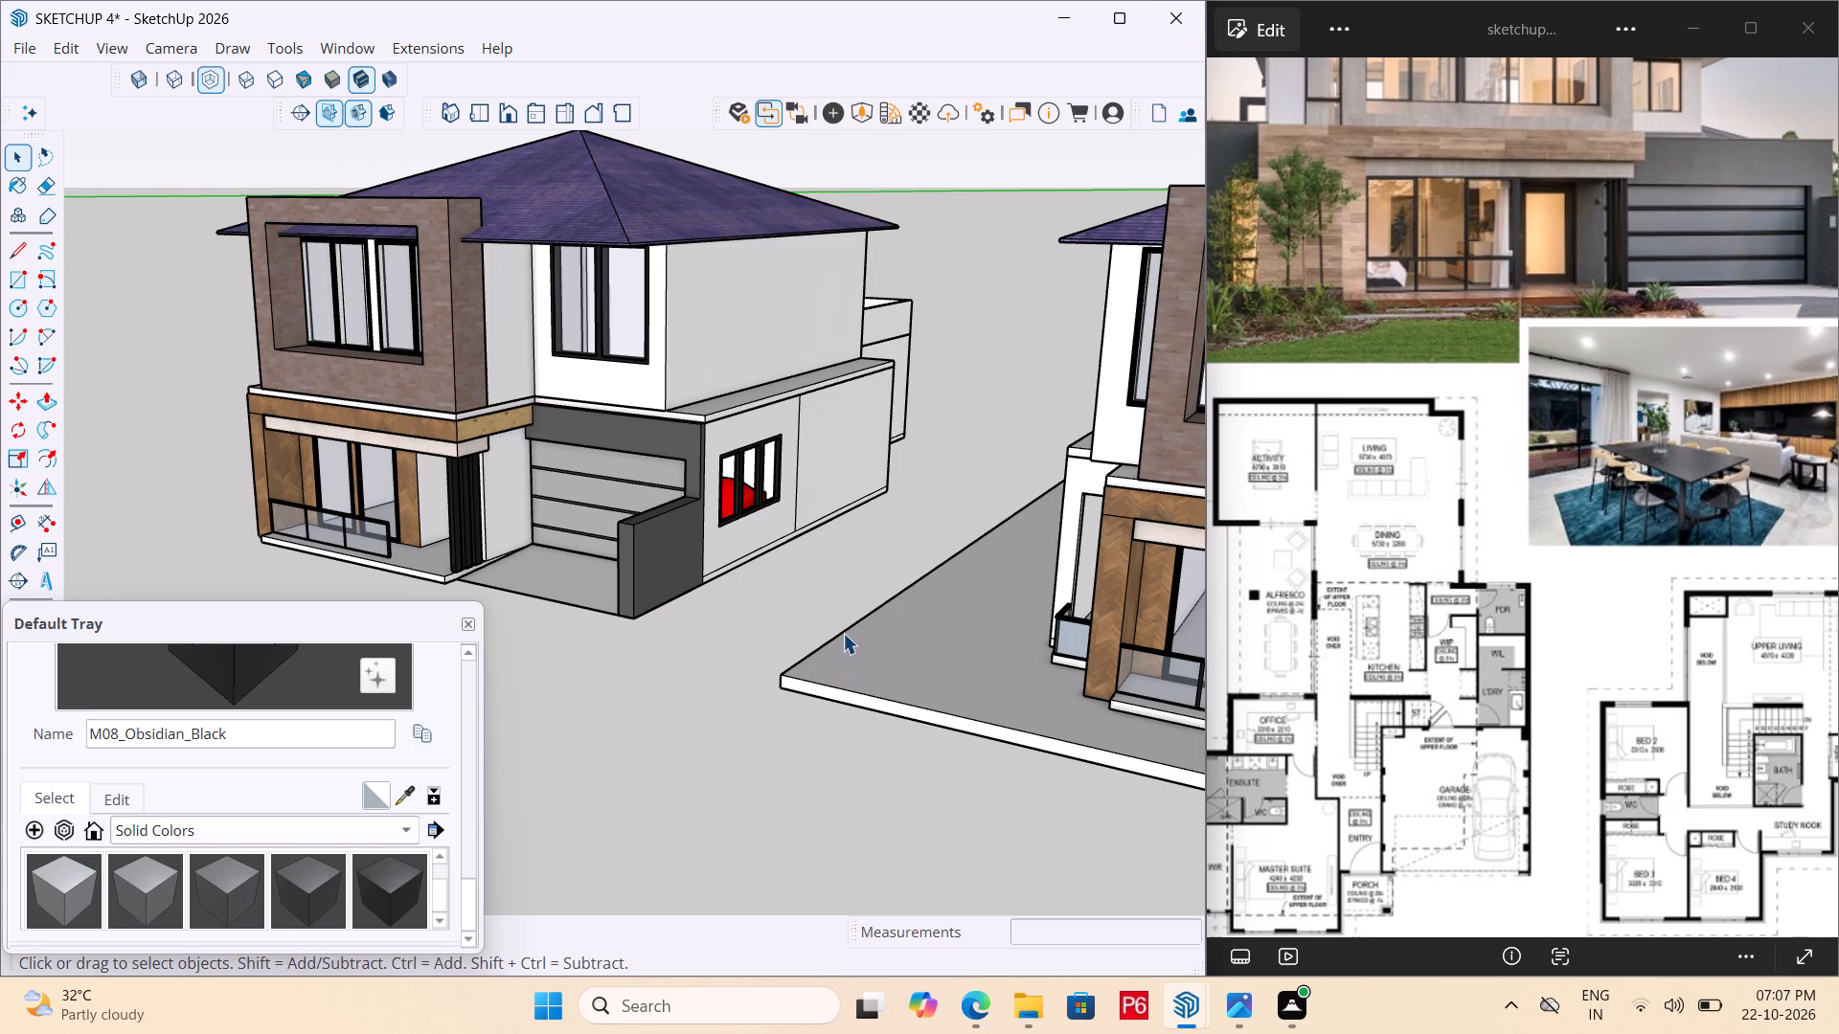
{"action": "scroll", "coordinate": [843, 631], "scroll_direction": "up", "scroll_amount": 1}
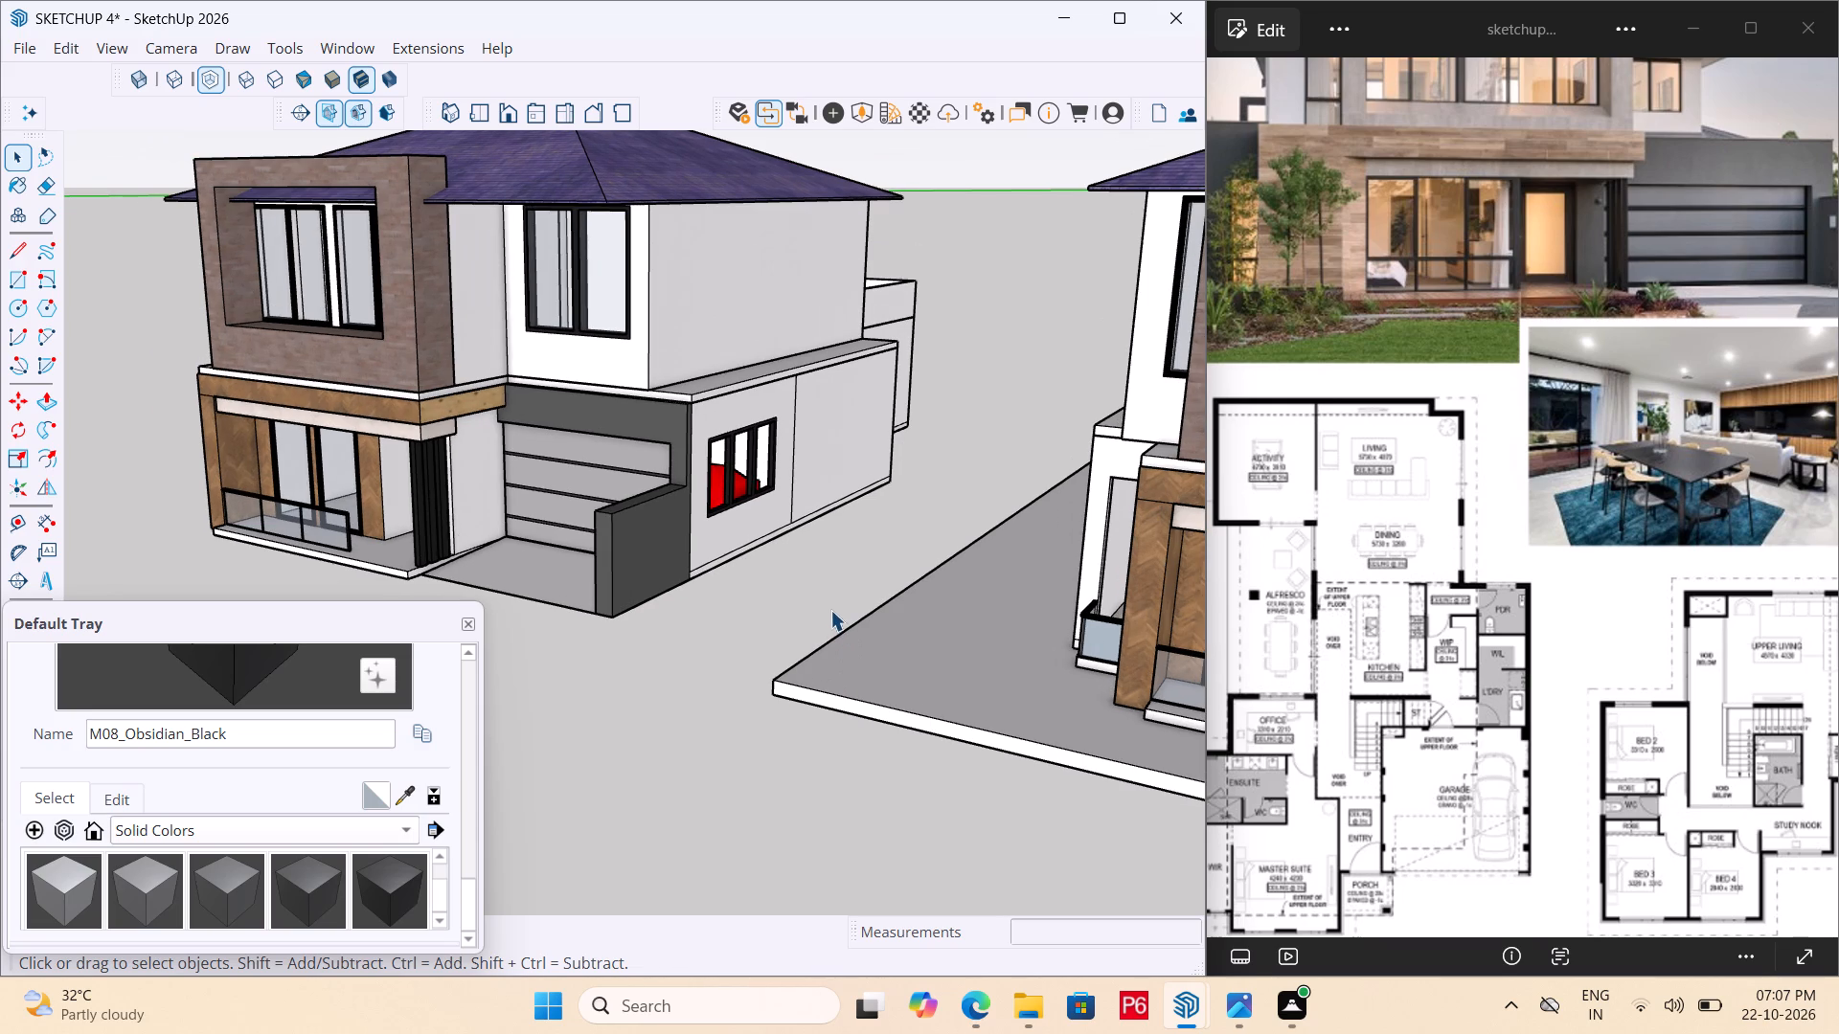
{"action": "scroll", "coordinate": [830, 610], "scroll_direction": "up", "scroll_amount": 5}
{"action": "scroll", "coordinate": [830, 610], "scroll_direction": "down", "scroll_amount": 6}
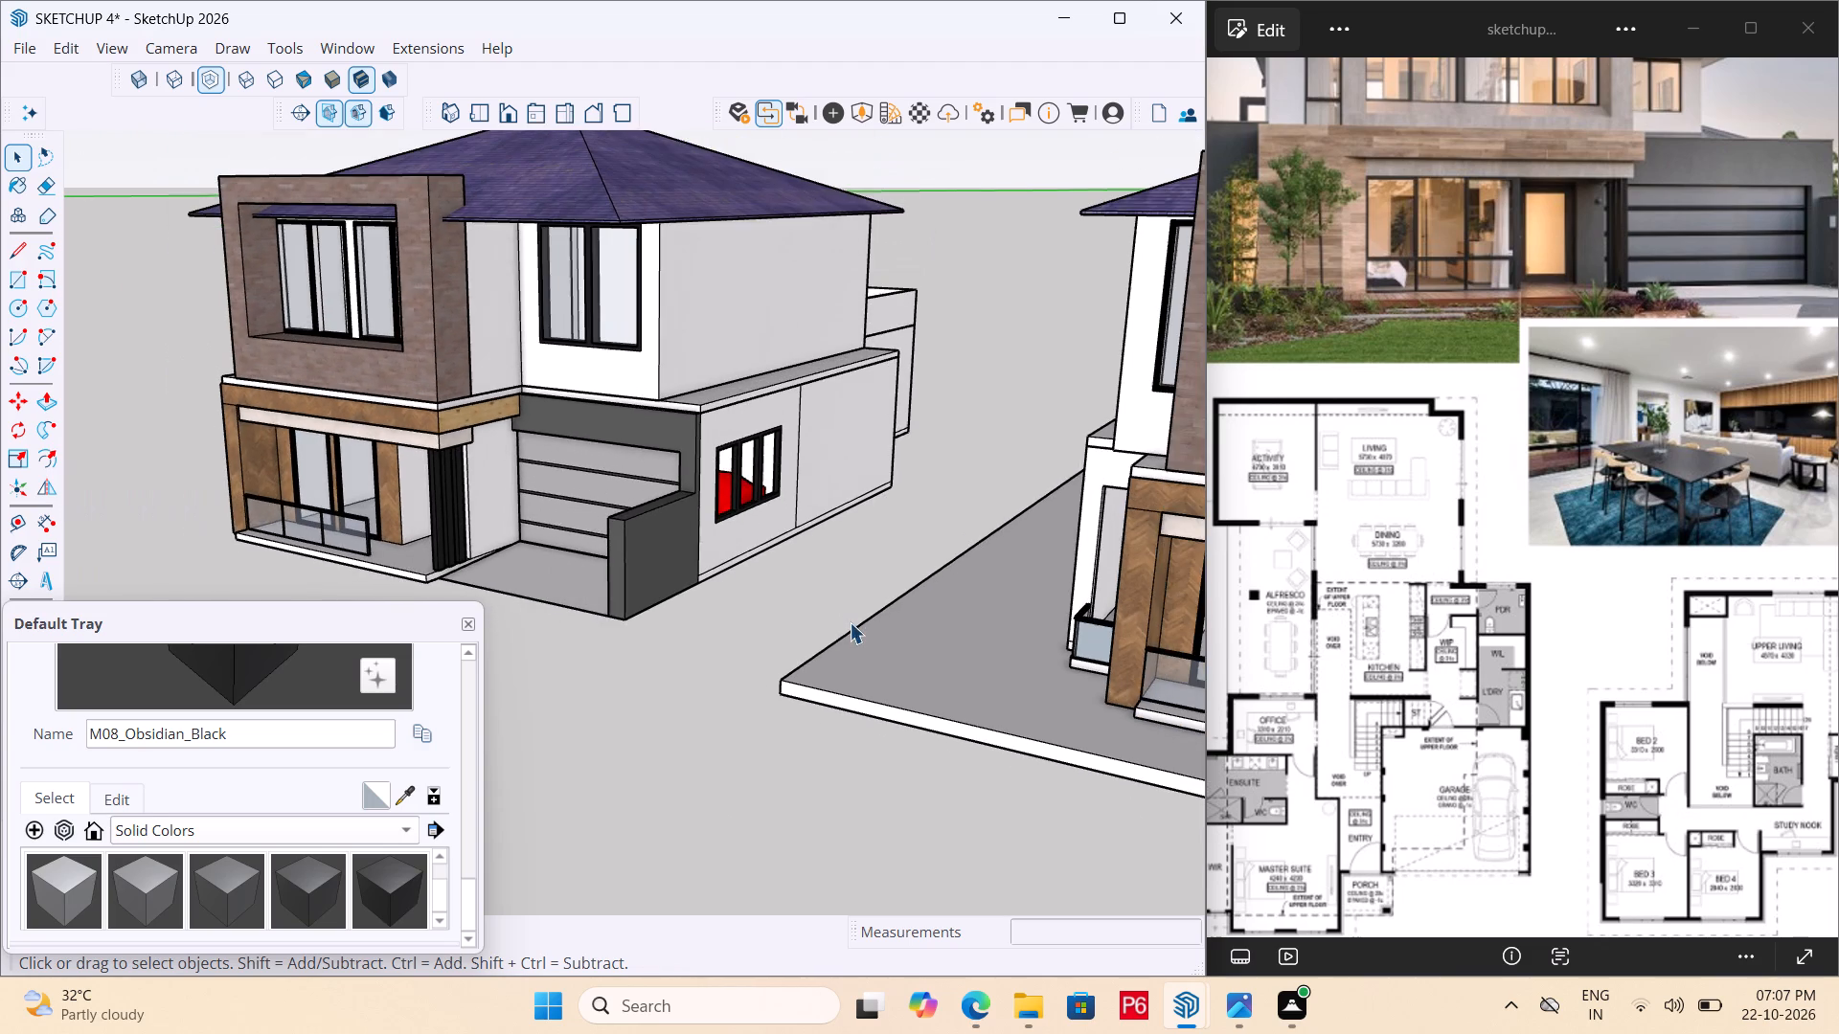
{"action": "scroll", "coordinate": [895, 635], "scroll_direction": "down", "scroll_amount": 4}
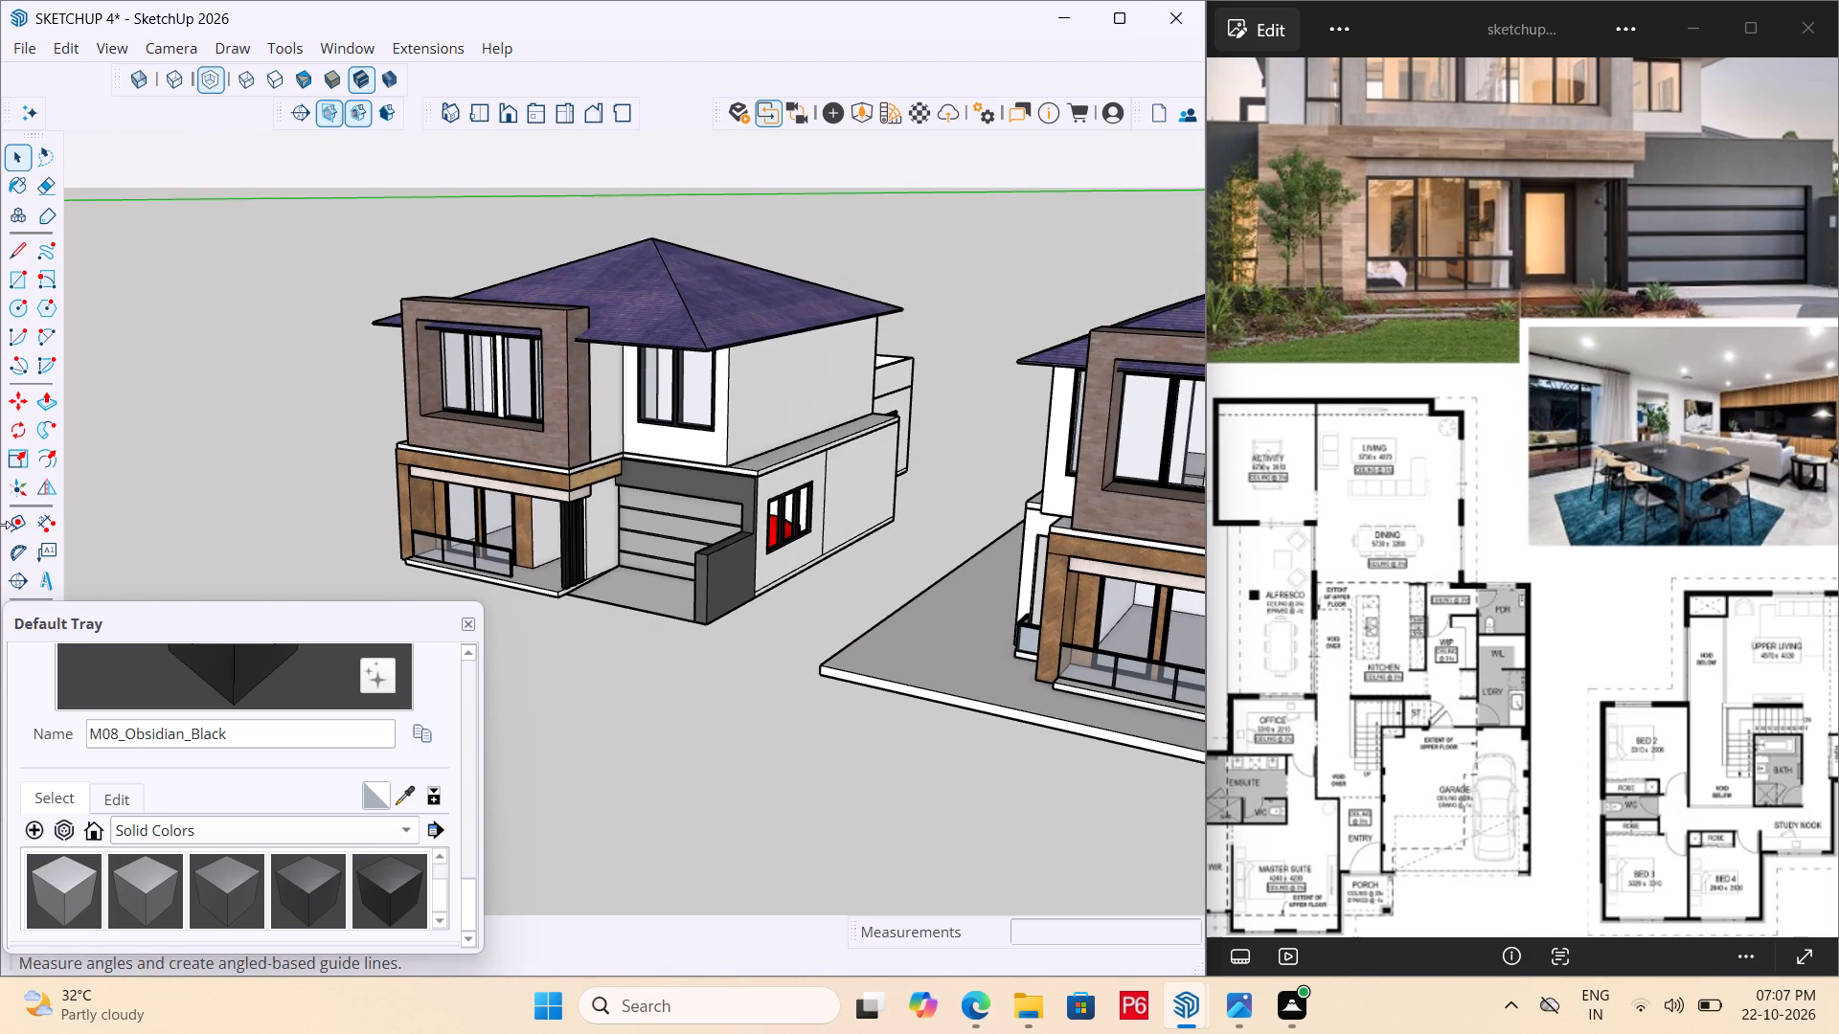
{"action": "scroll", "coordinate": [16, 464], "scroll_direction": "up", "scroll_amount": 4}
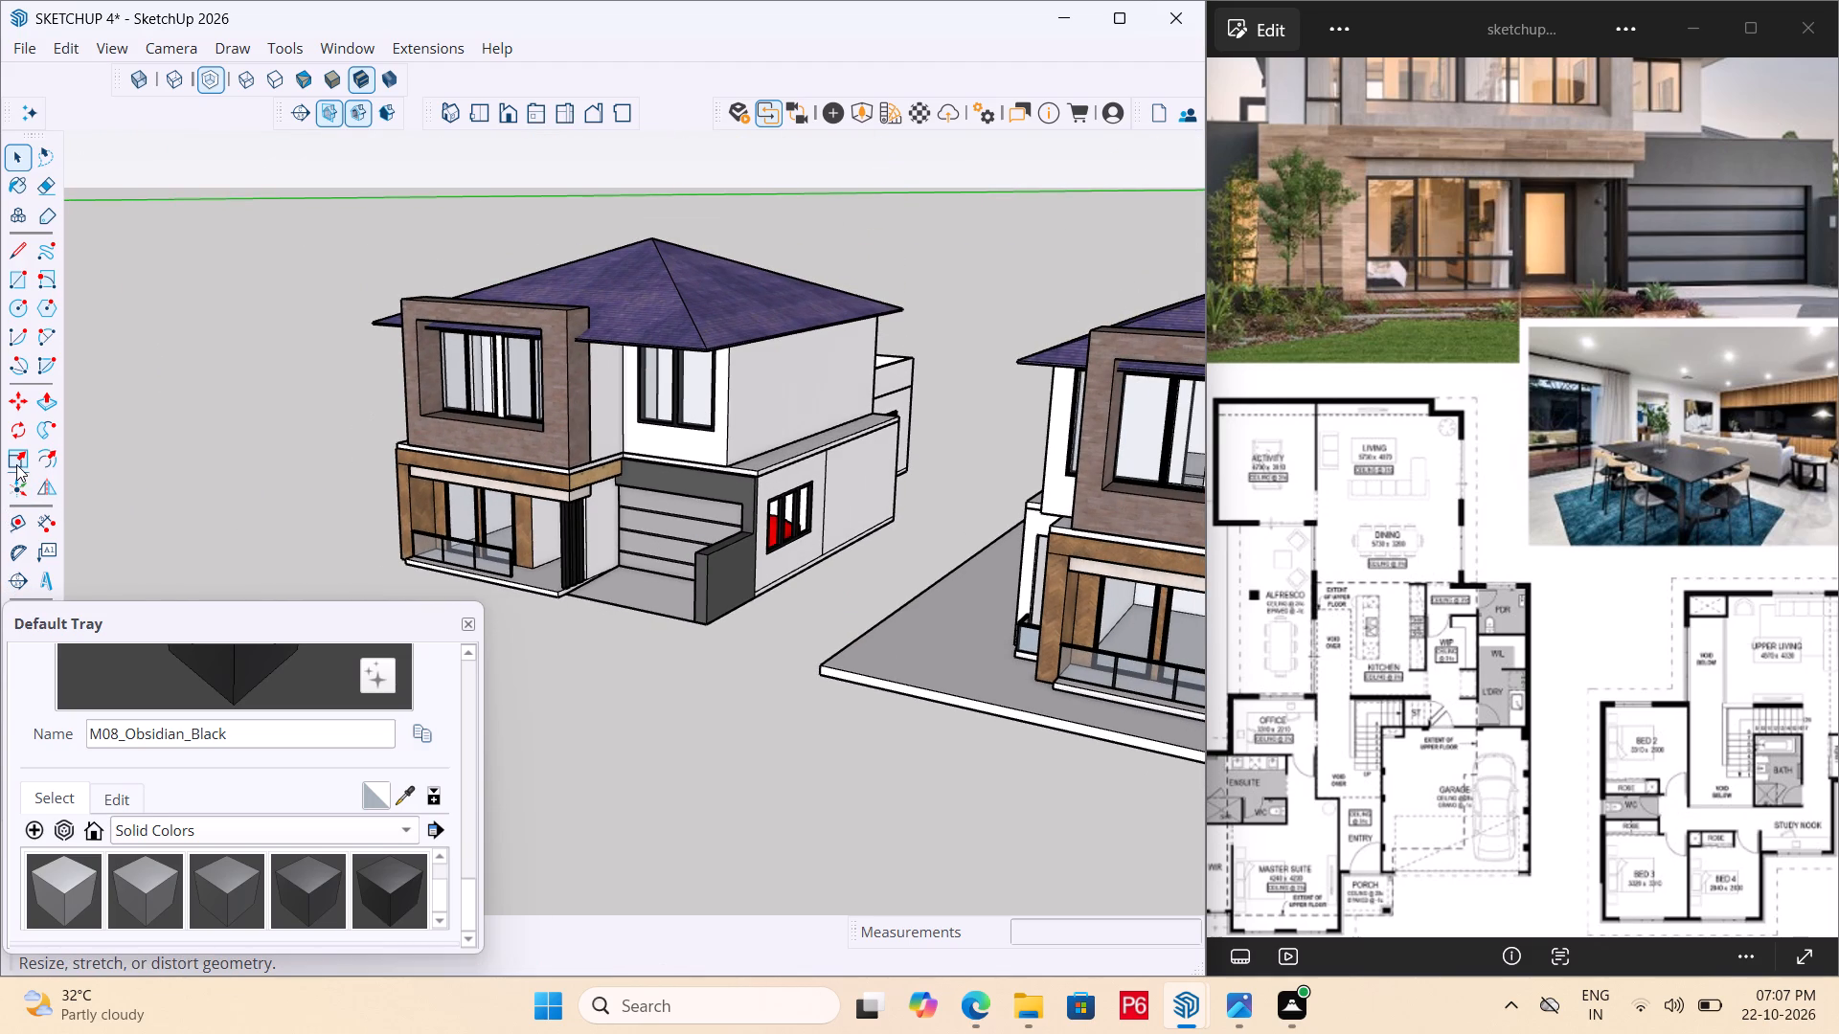
Inspect the original house from its garage side, opposite side and front corner, opening its group at the corner balustrade and exiting it.
{"action": "scroll", "coordinate": [625, 382], "scroll_direction": "up", "scroll_amount": 1}
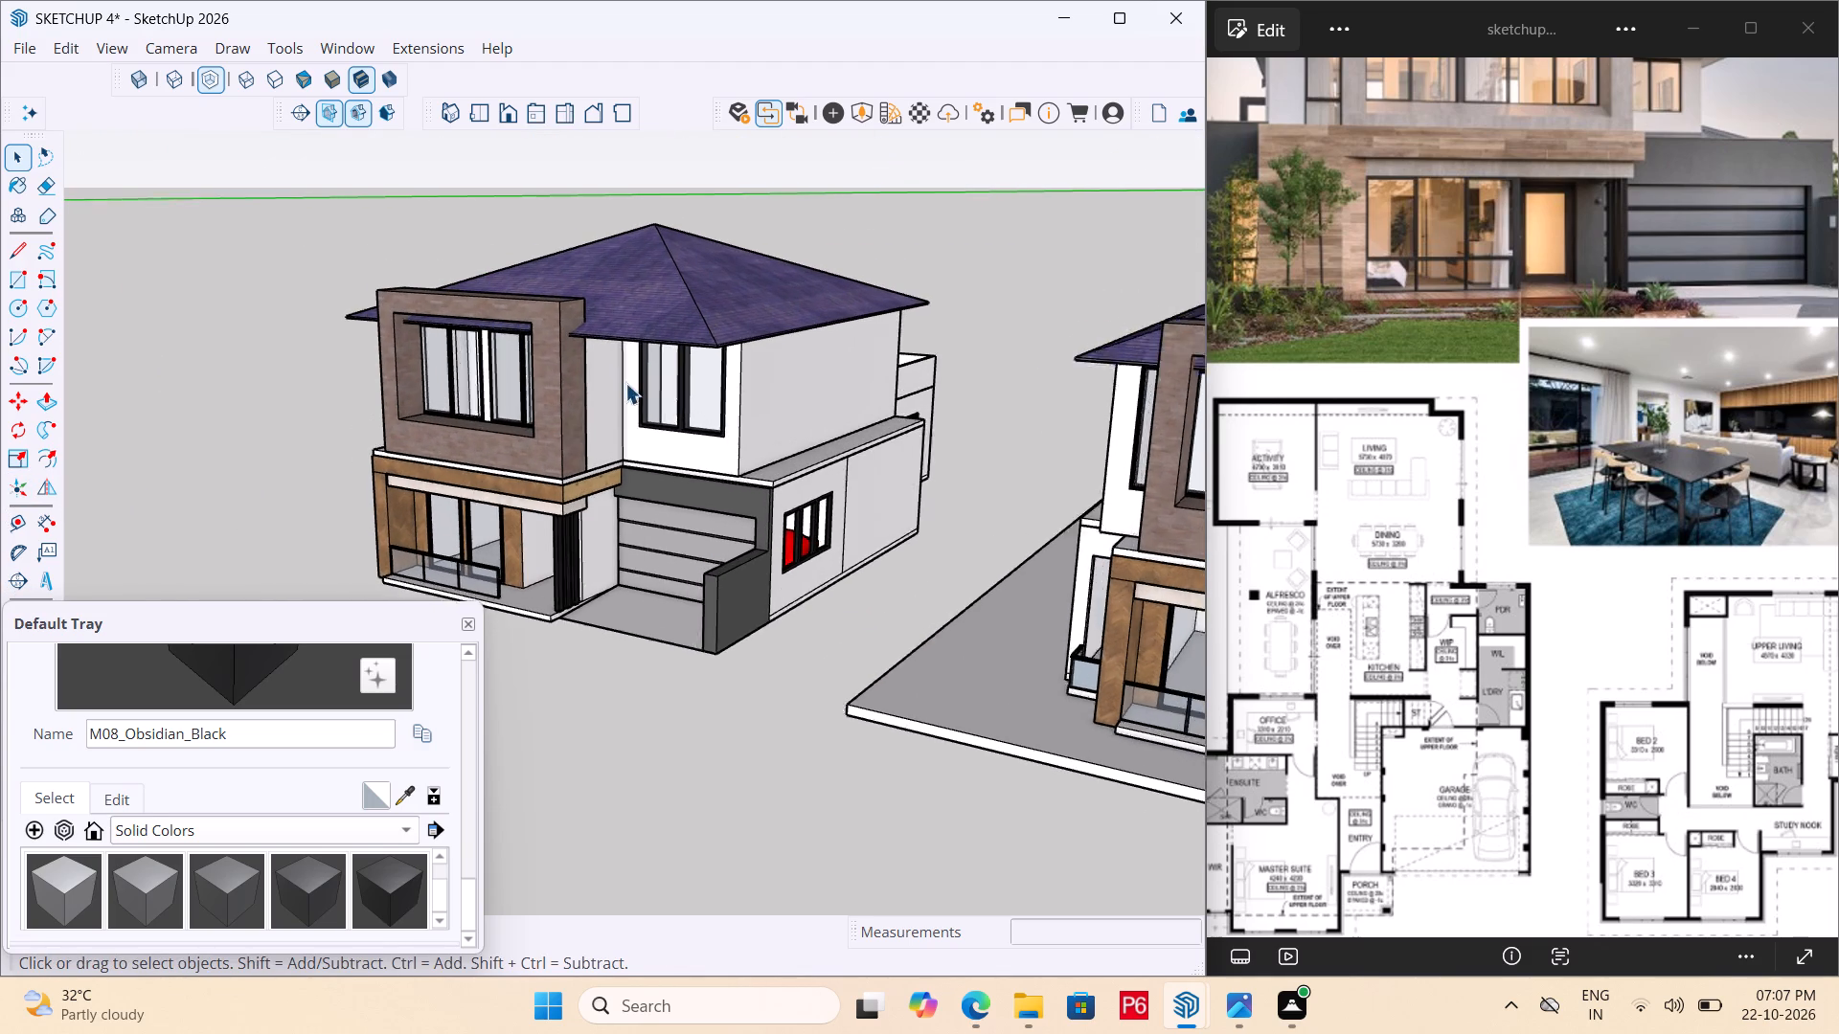
{"action": "scroll", "coordinate": [625, 383], "scroll_direction": "up", "scroll_amount": 3}
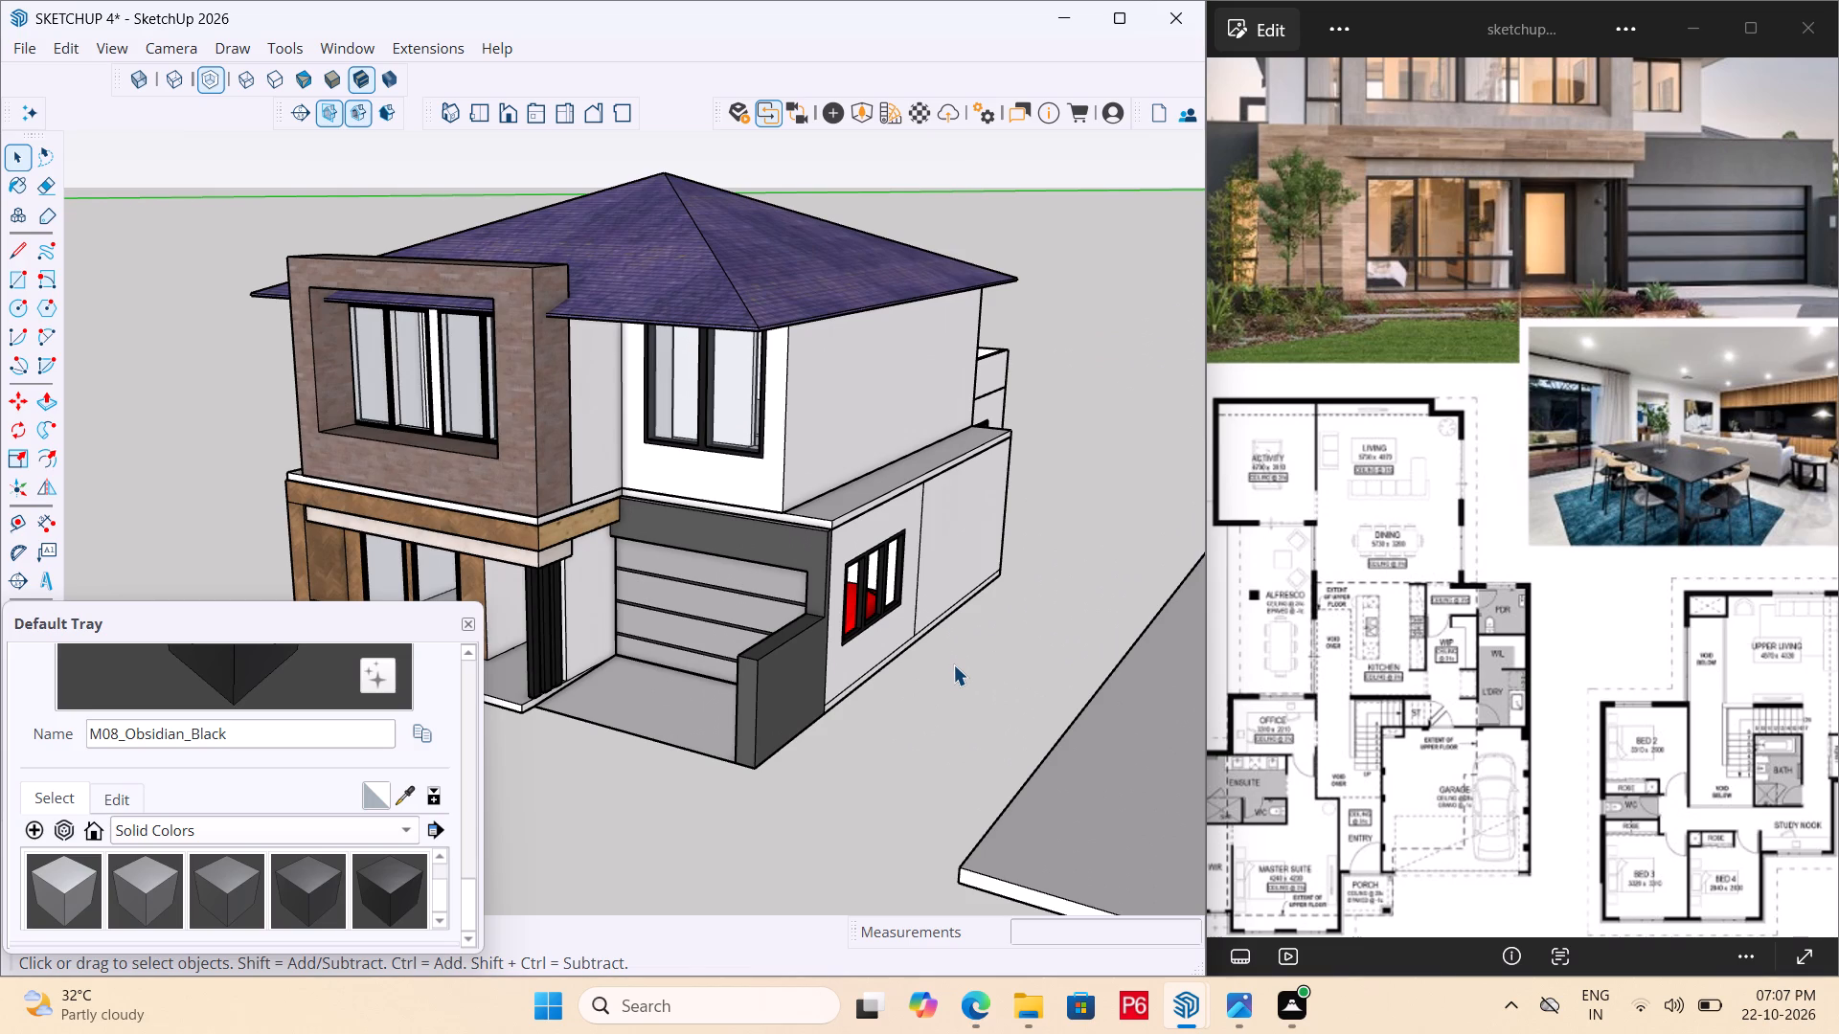
{"action": "scroll", "coordinate": [1001, 662], "scroll_direction": "down", "scroll_amount": 6}
{"action": "middle_click_drag", "start_coordinate": [893, 652], "coordinate": [818, 681]}
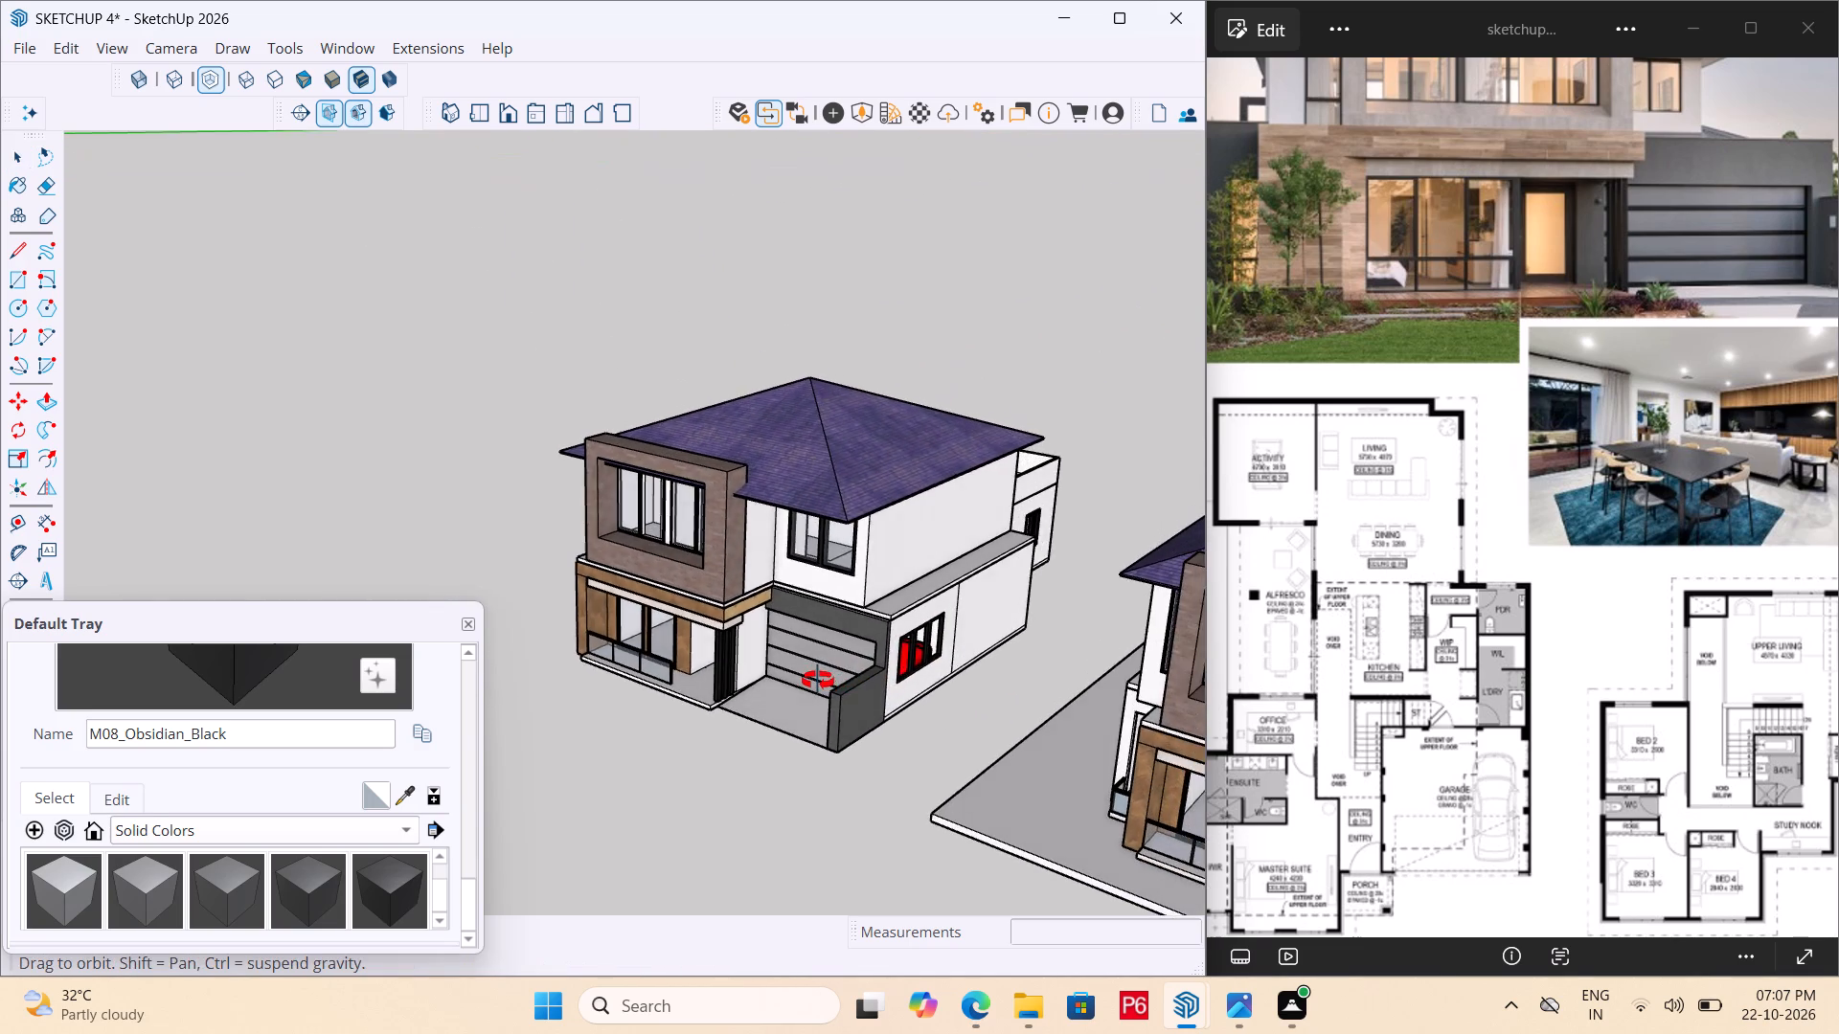
{"action": "middle_click_drag", "start_coordinate": [818, 681], "coordinate": [870, 661]}
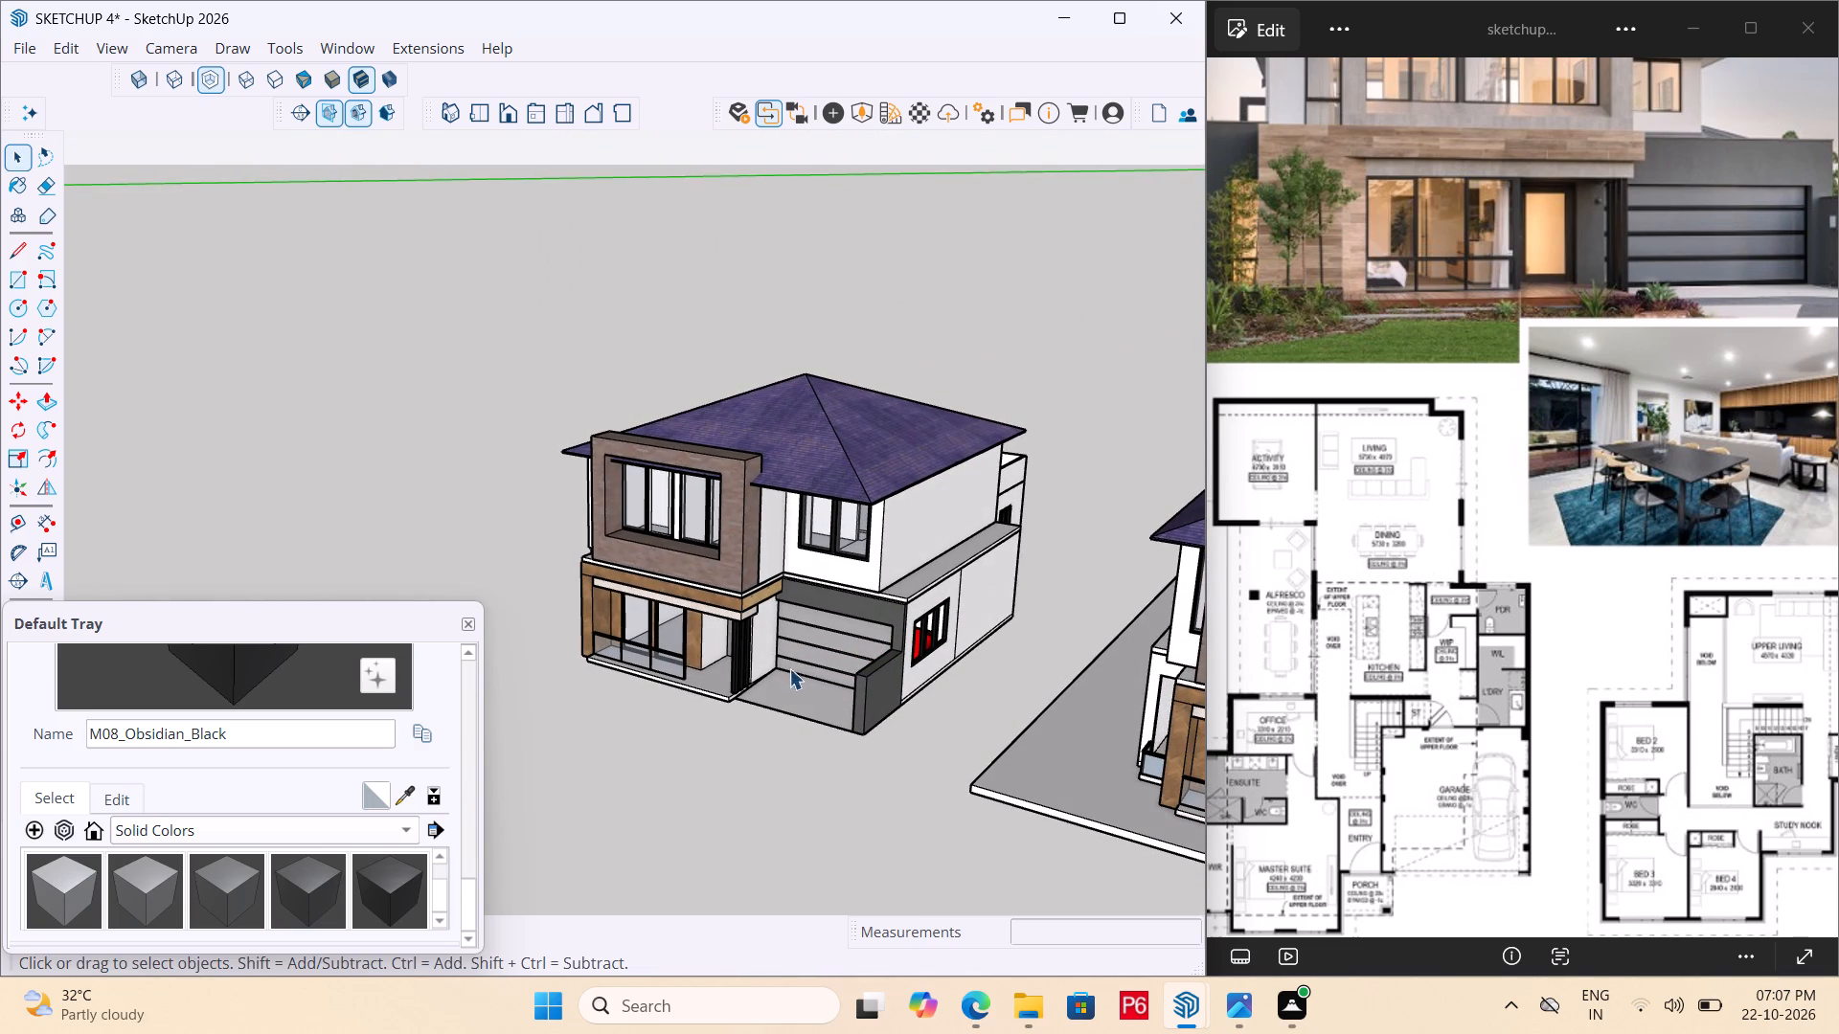
{"action": "middle_click_drag", "start_coordinate": [703, 653], "coordinate": [1069, 668]}
{"action": "middle_click_drag", "start_coordinate": [494, 589], "coordinate": [970, 612]}
{"action": "middle_click_drag", "start_coordinate": [485, 564], "coordinate": [511, 564]}
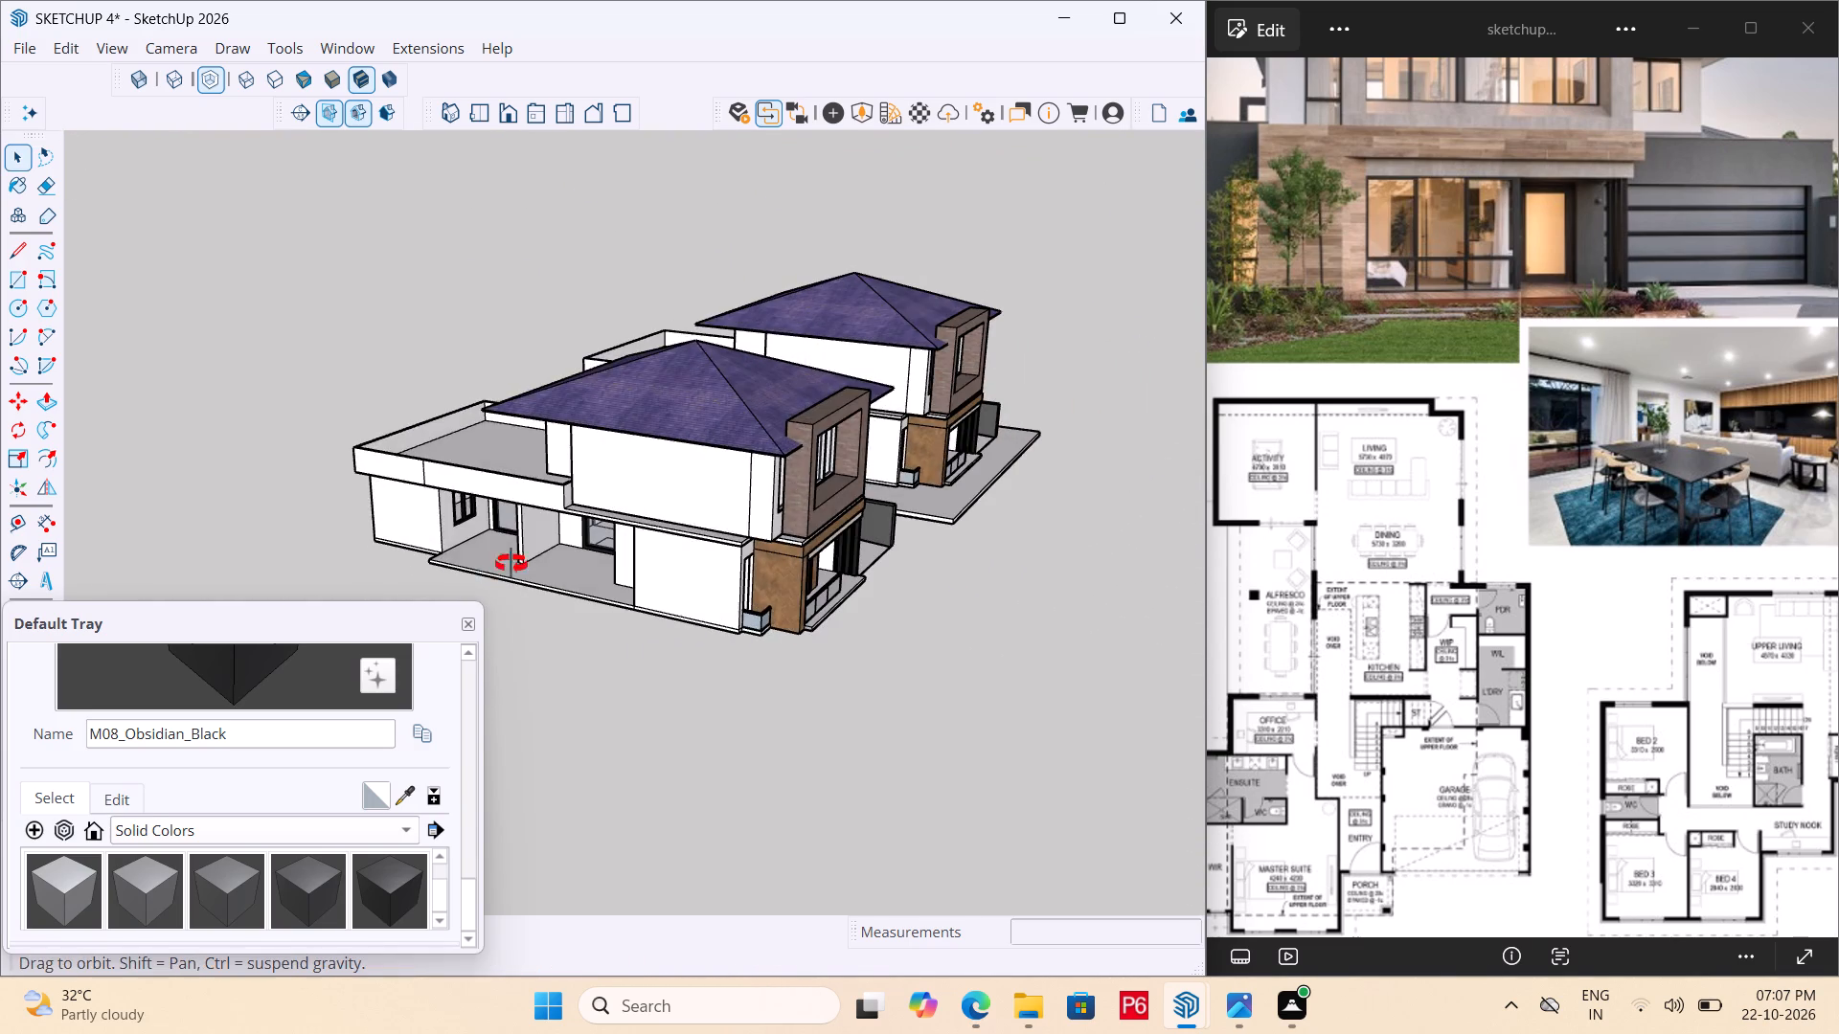
{"action": "middle_click_drag", "start_coordinate": [511, 564], "coordinate": [852, 551]}
{"action": "left_click", "coordinate": [901, 625]}
{"action": "middle_click_drag", "start_coordinate": [895, 579], "coordinate": [713, 593]}
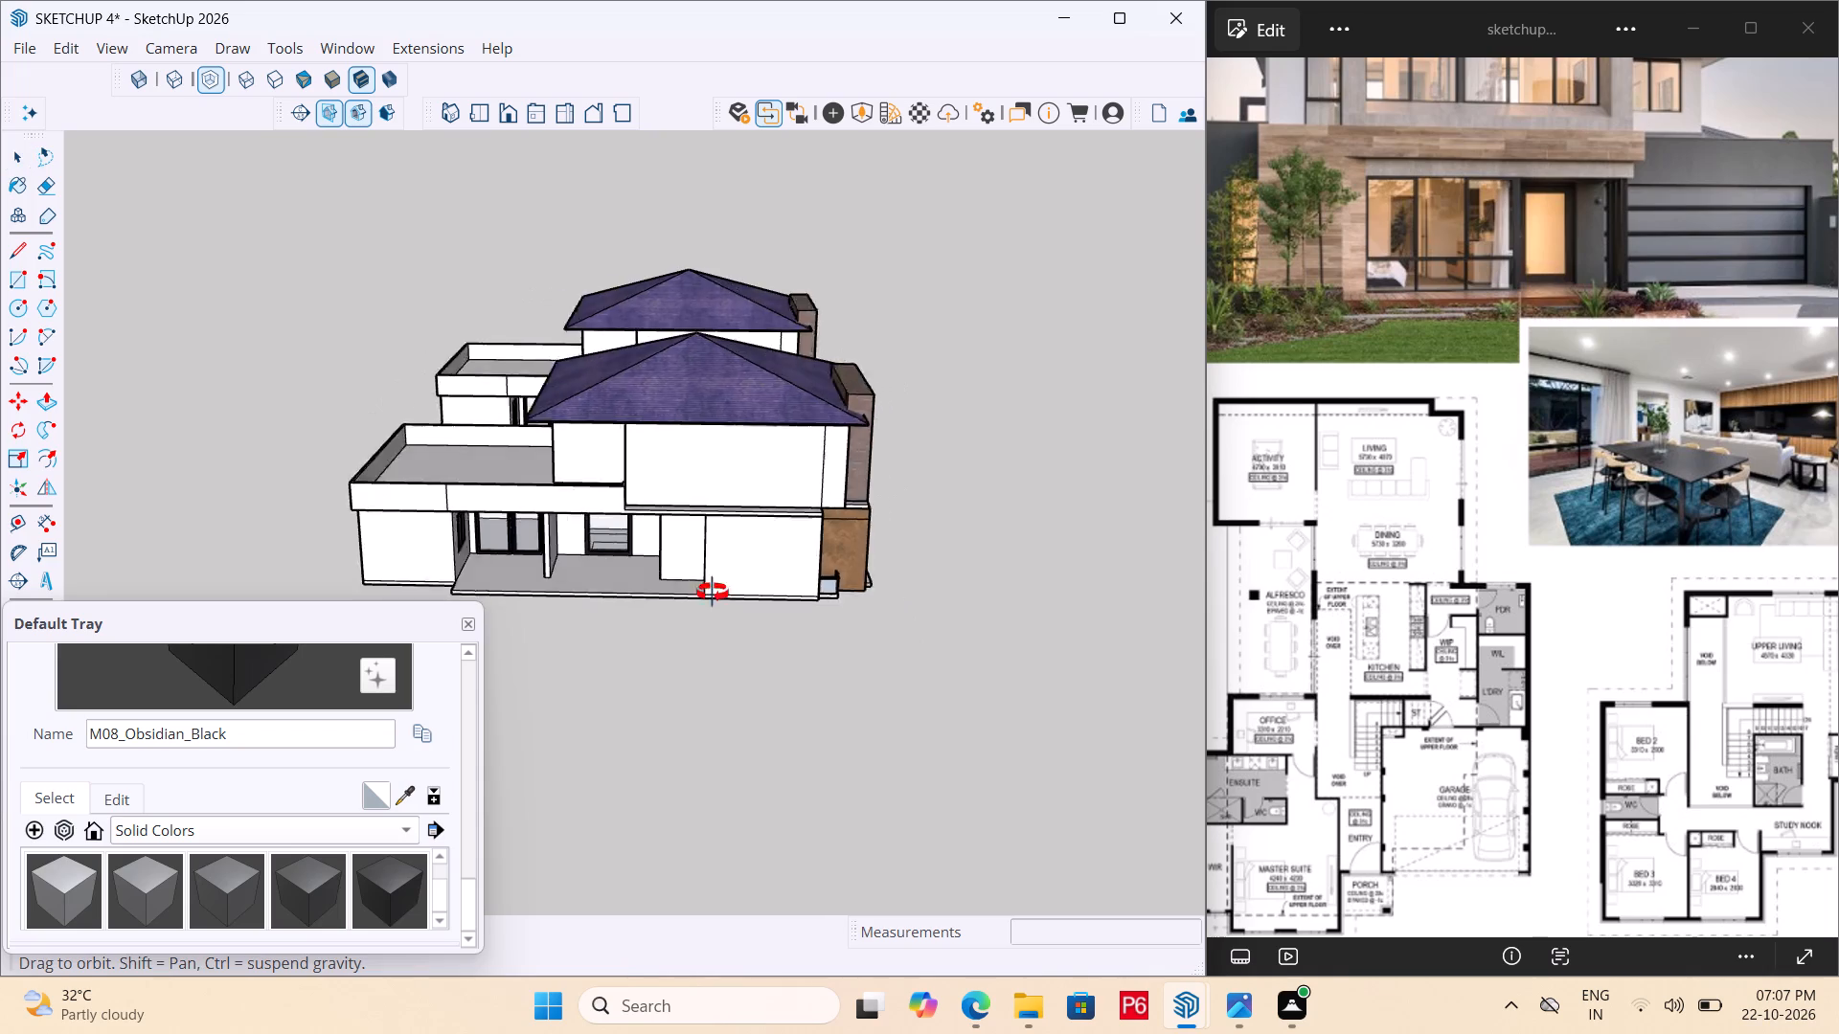
{"action": "middle_click_drag", "start_coordinate": [713, 593], "coordinate": [406, 610]}
{"action": "scroll", "coordinate": [628, 627], "scroll_direction": "up", "scroll_amount": 12}
{"action": "left_click", "coordinate": [641, 619]}
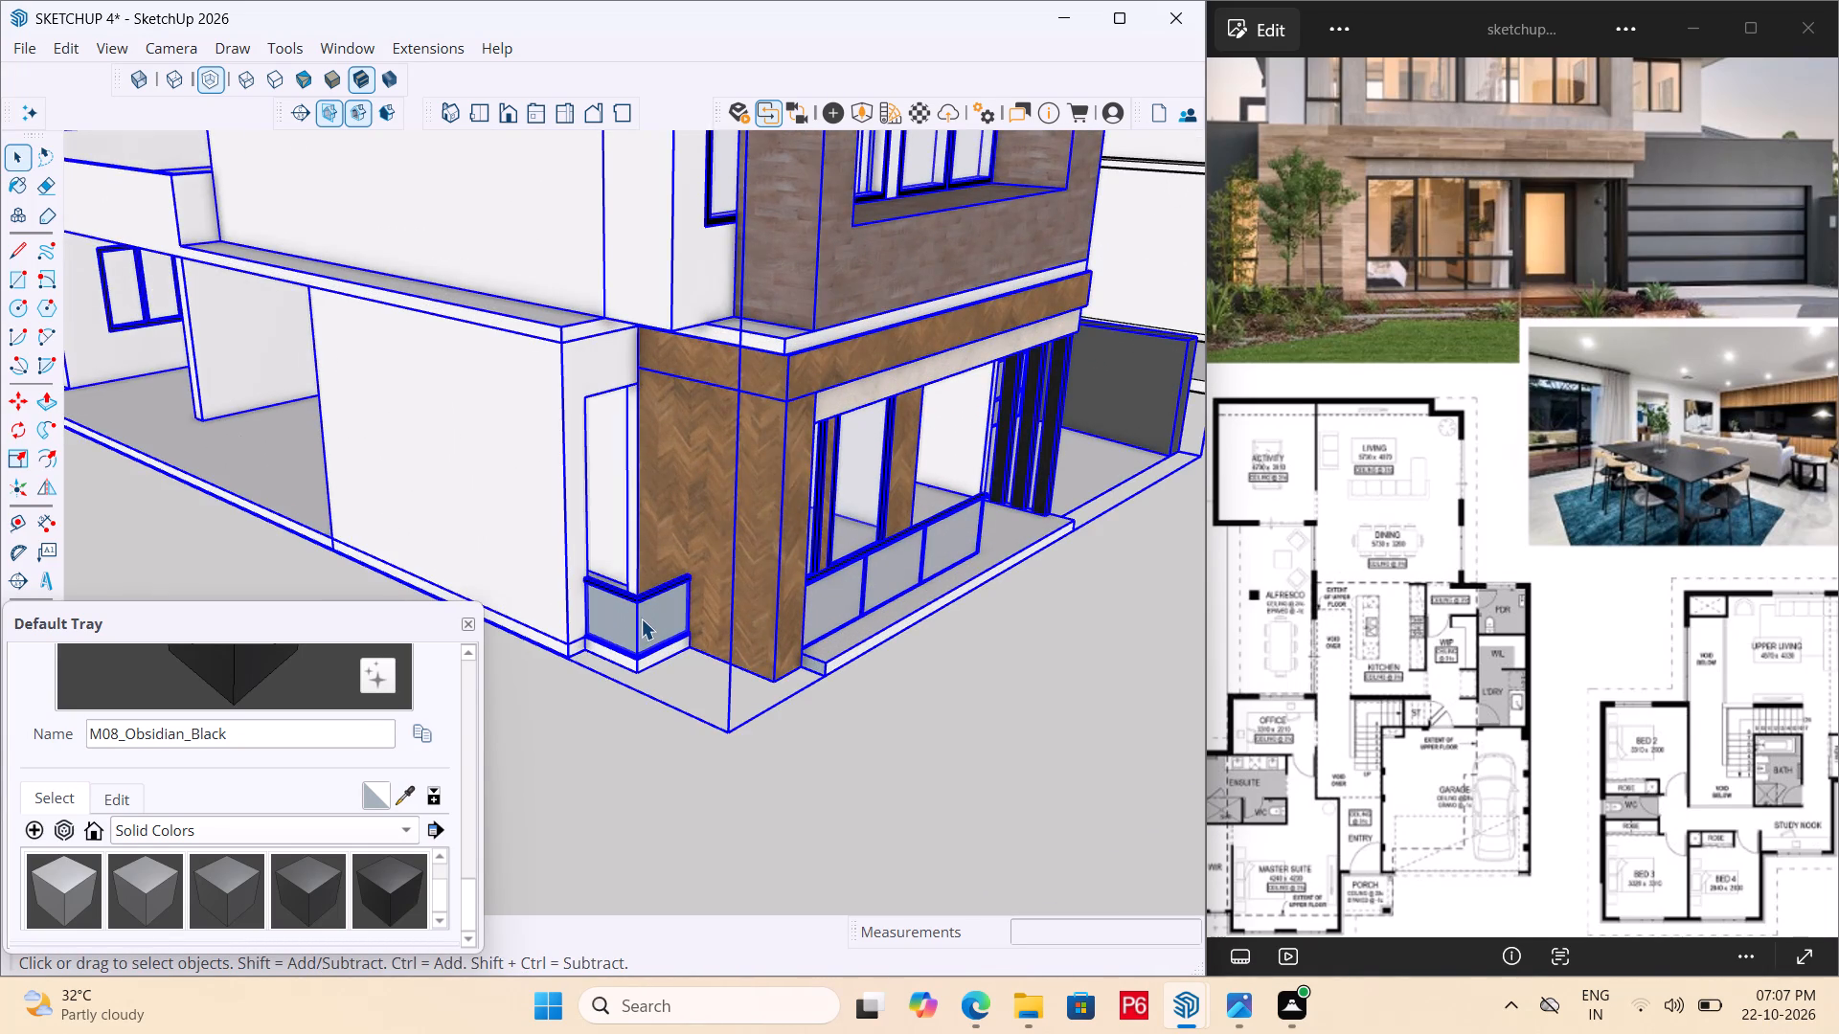
{"action": "left_click", "coordinate": [641, 618]}
{"action": "triple_click", "coordinate": [641, 617]}
{"action": "double_click", "coordinate": [872, 748]}
{"action": "triple_click", "coordinate": [816, 730]}
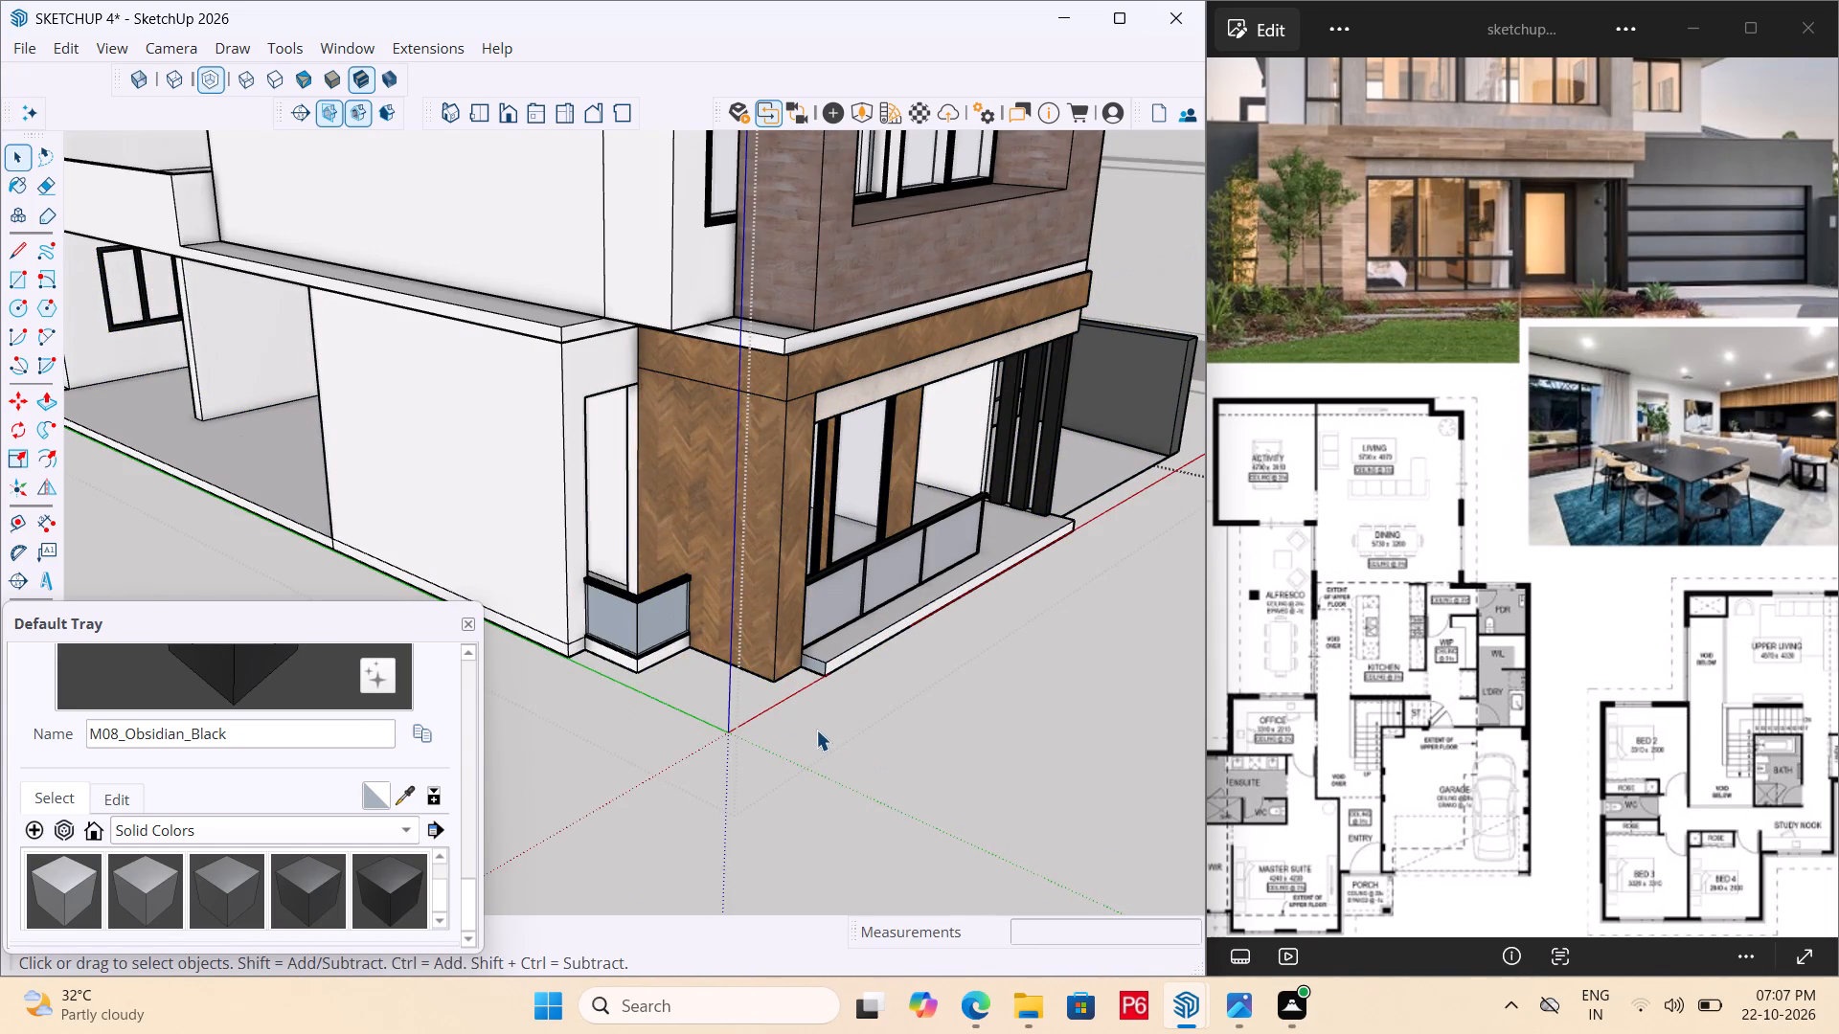
Examine the timber fascia, porch post and garage recess at the front of the original house.
{"action": "scroll", "coordinate": [655, 664], "scroll_direction": "down", "scroll_amount": 7}
{"action": "middle_click_drag", "start_coordinate": [829, 600], "coordinate": [424, 587]}
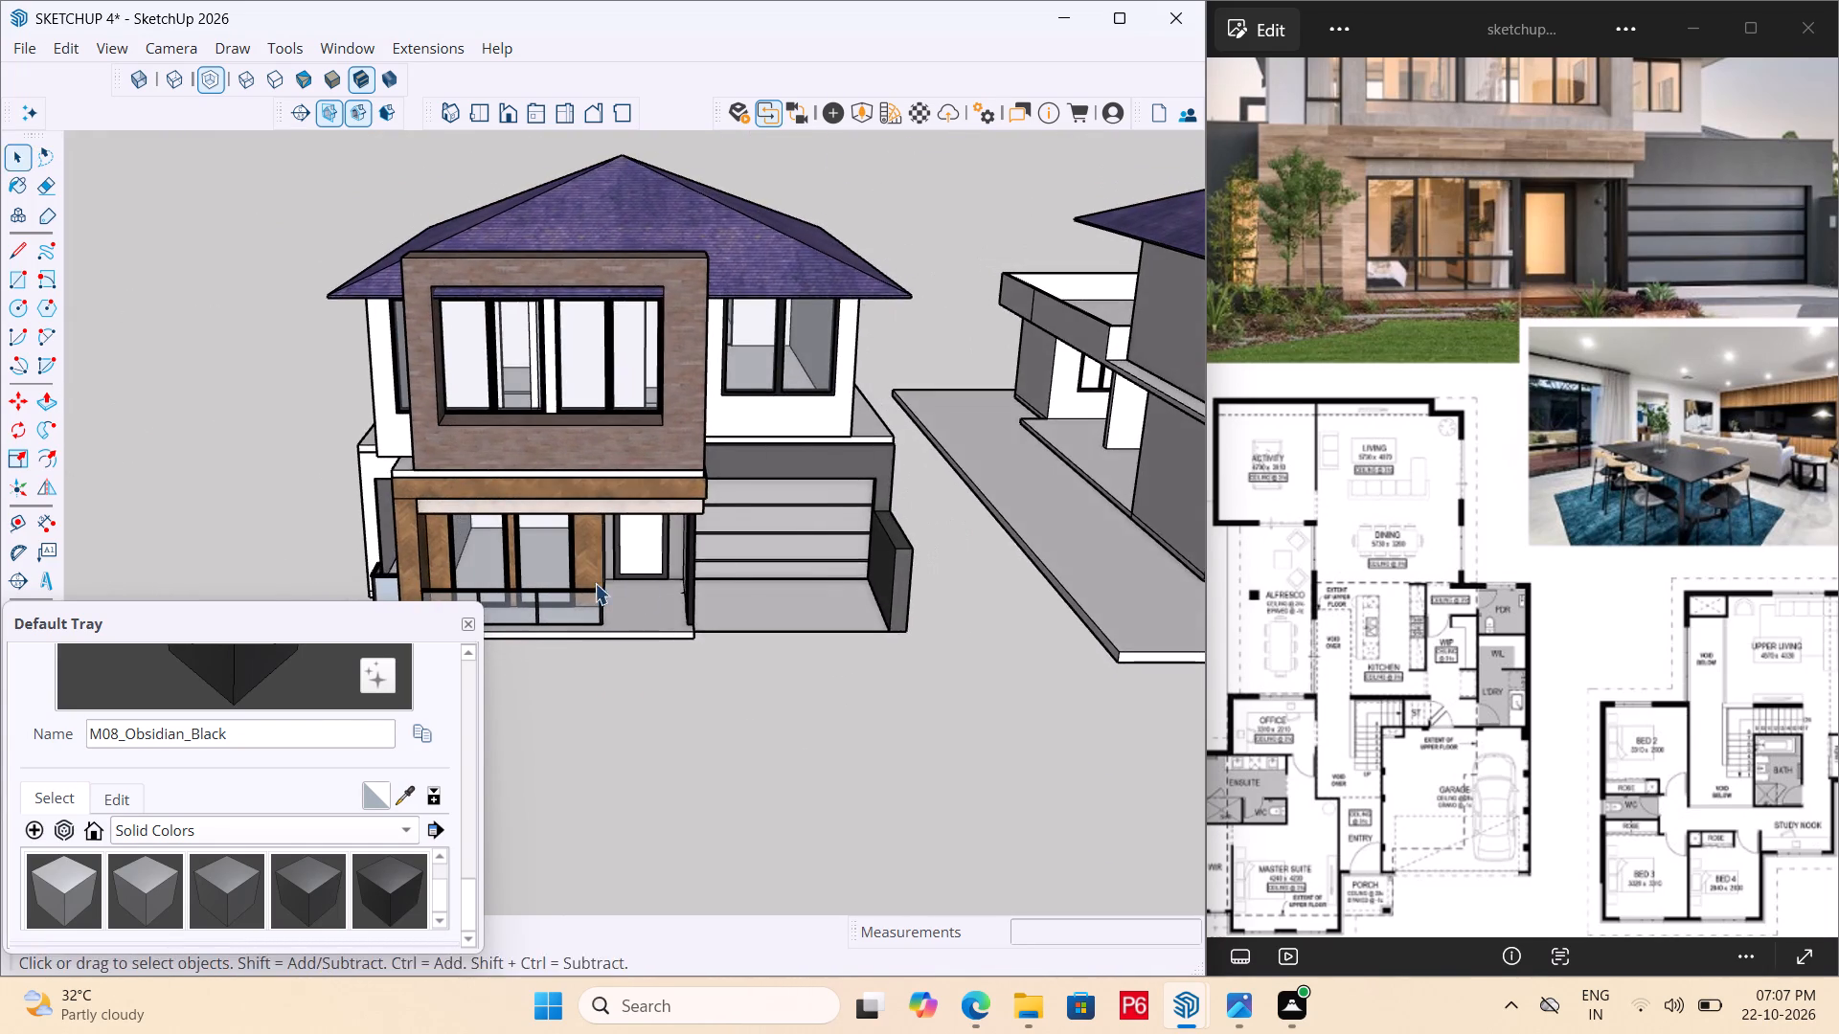
{"action": "middle_click_drag", "start_coordinate": [735, 583], "coordinate": [458, 525]}
{"action": "scroll", "coordinate": [462, 513], "scroll_direction": "up", "scroll_amount": 4}
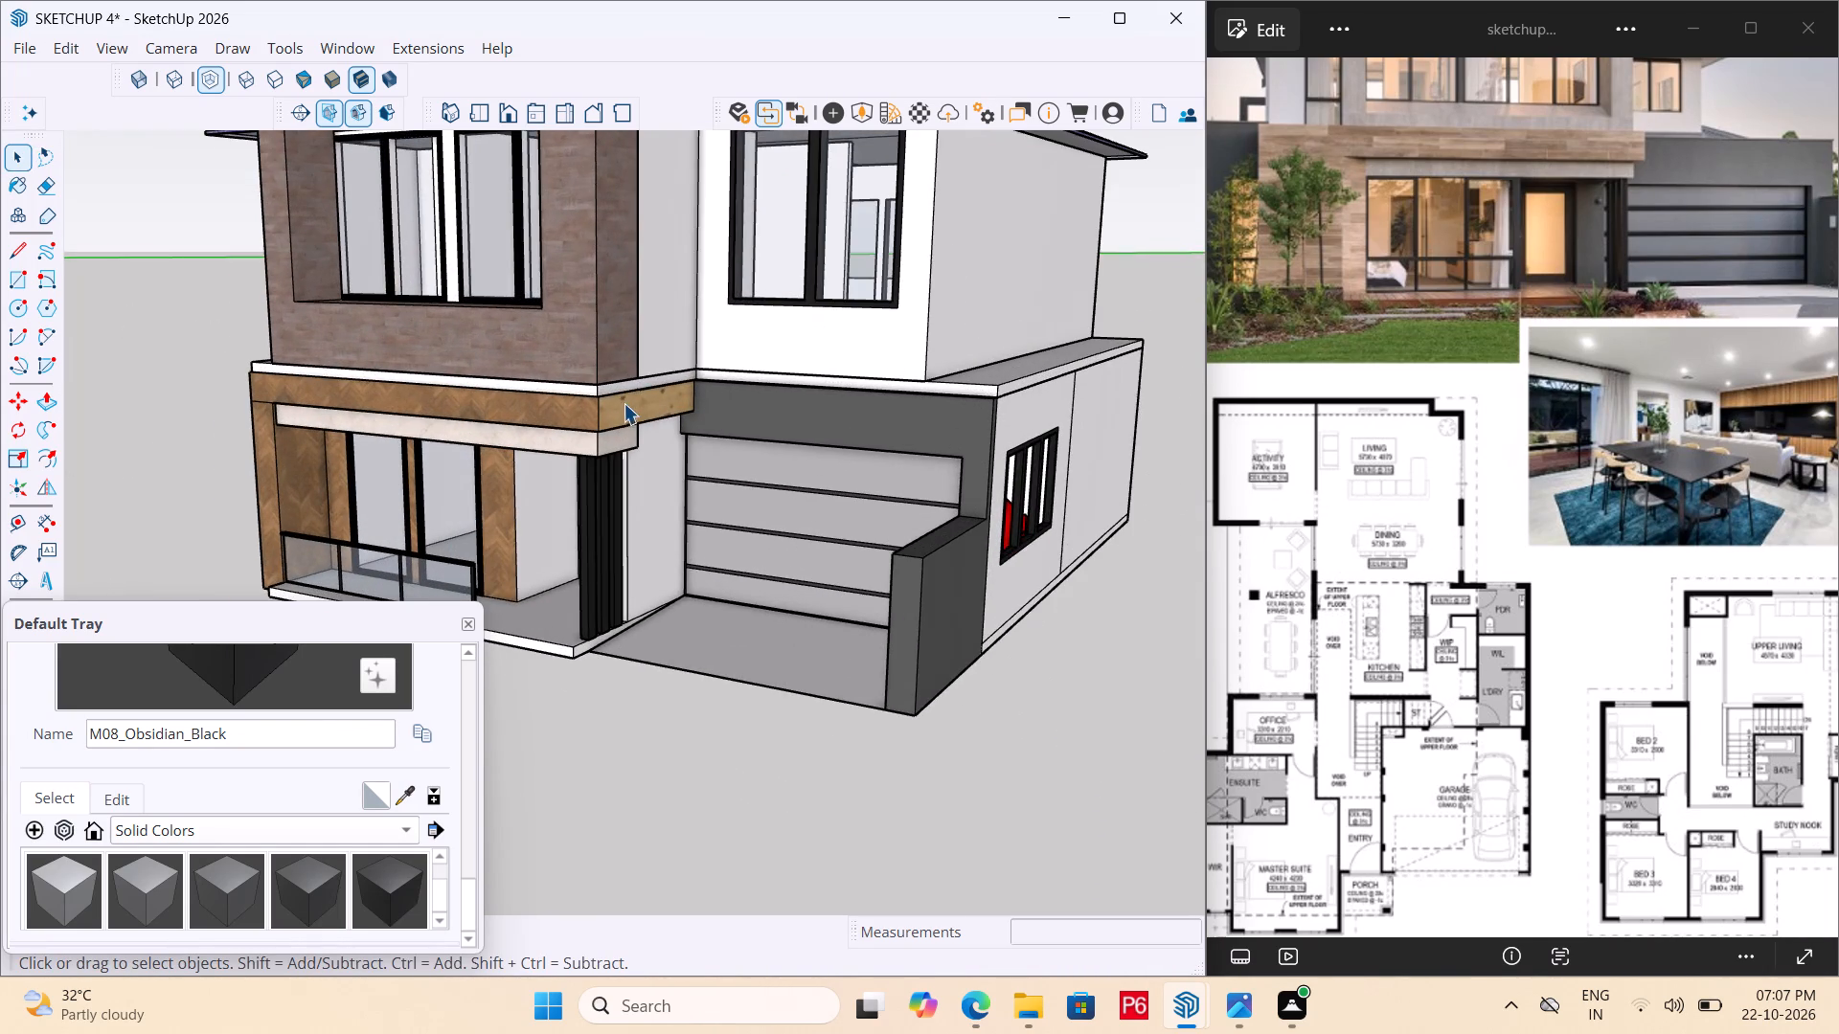
{"action": "scroll", "coordinate": [624, 403], "scroll_direction": "up", "scroll_amount": 15}
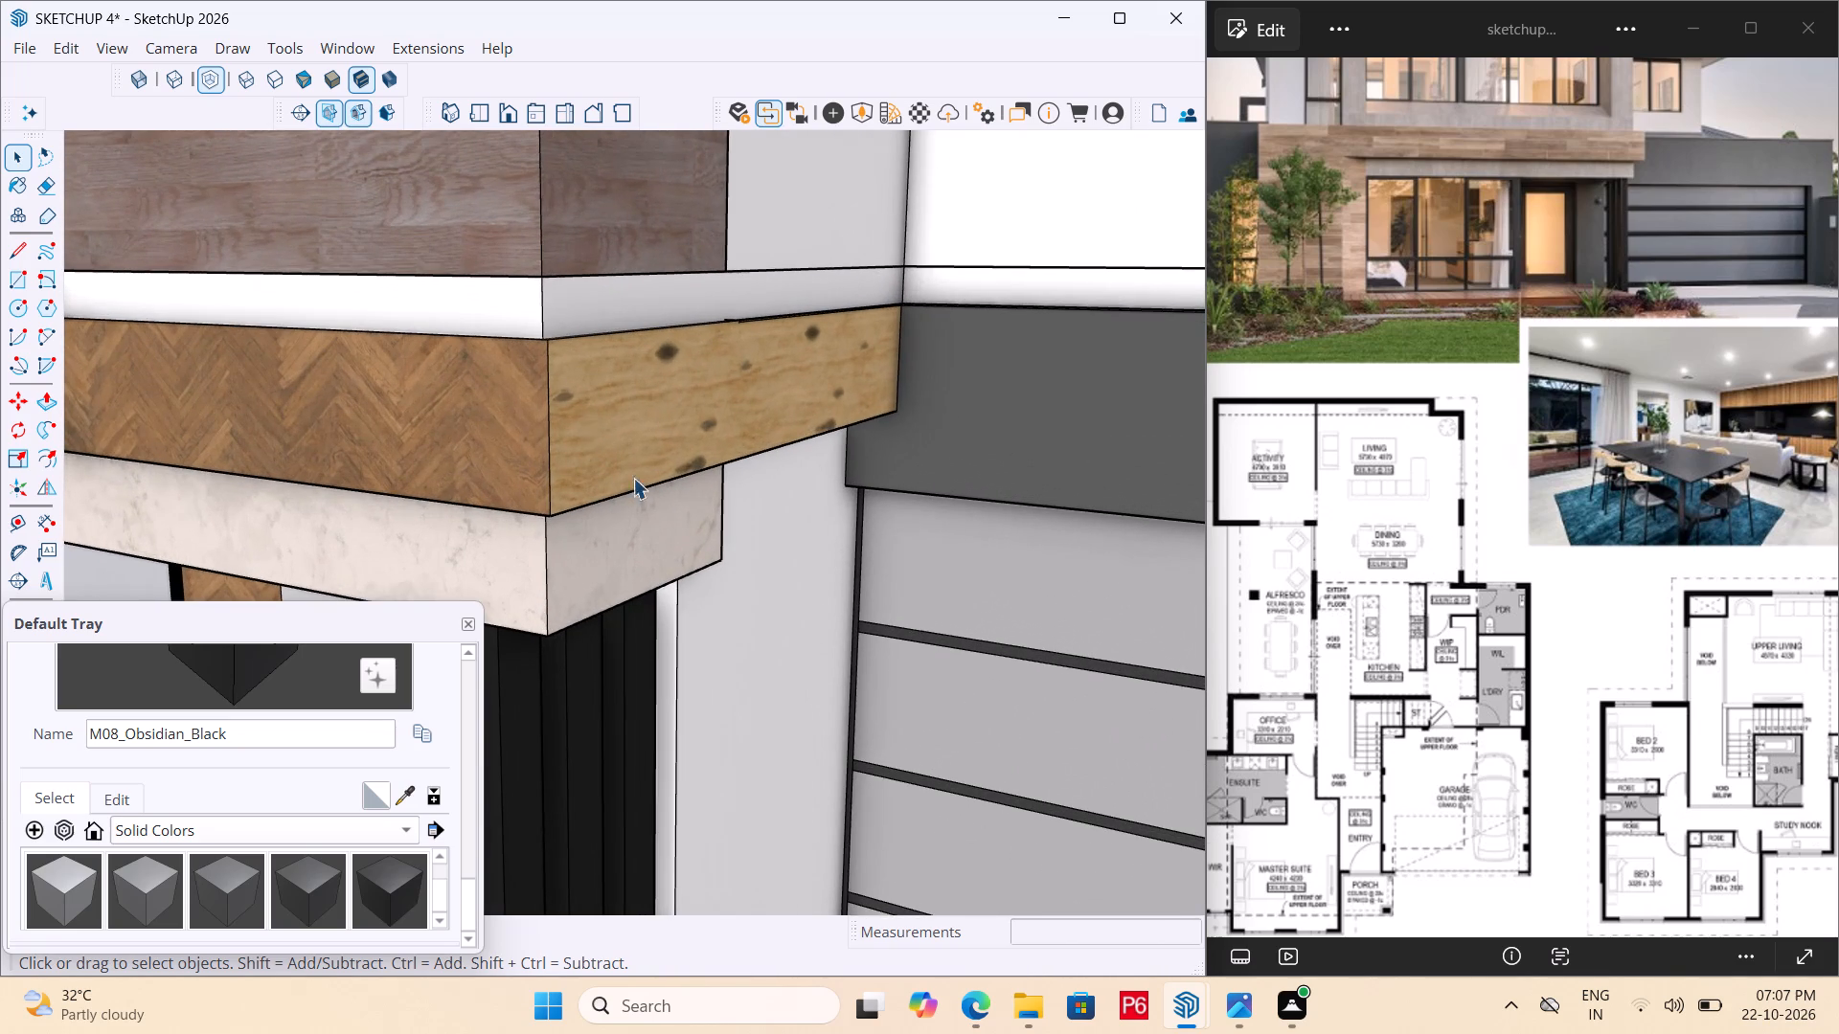
{"action": "scroll", "coordinate": [666, 492], "scroll_direction": "down", "scroll_amount": 5}
{"action": "scroll", "coordinate": [820, 531], "scroll_direction": "down", "scroll_amount": 6}
{"action": "middle_click_drag", "start_coordinate": [733, 501], "coordinate": [596, 490]}
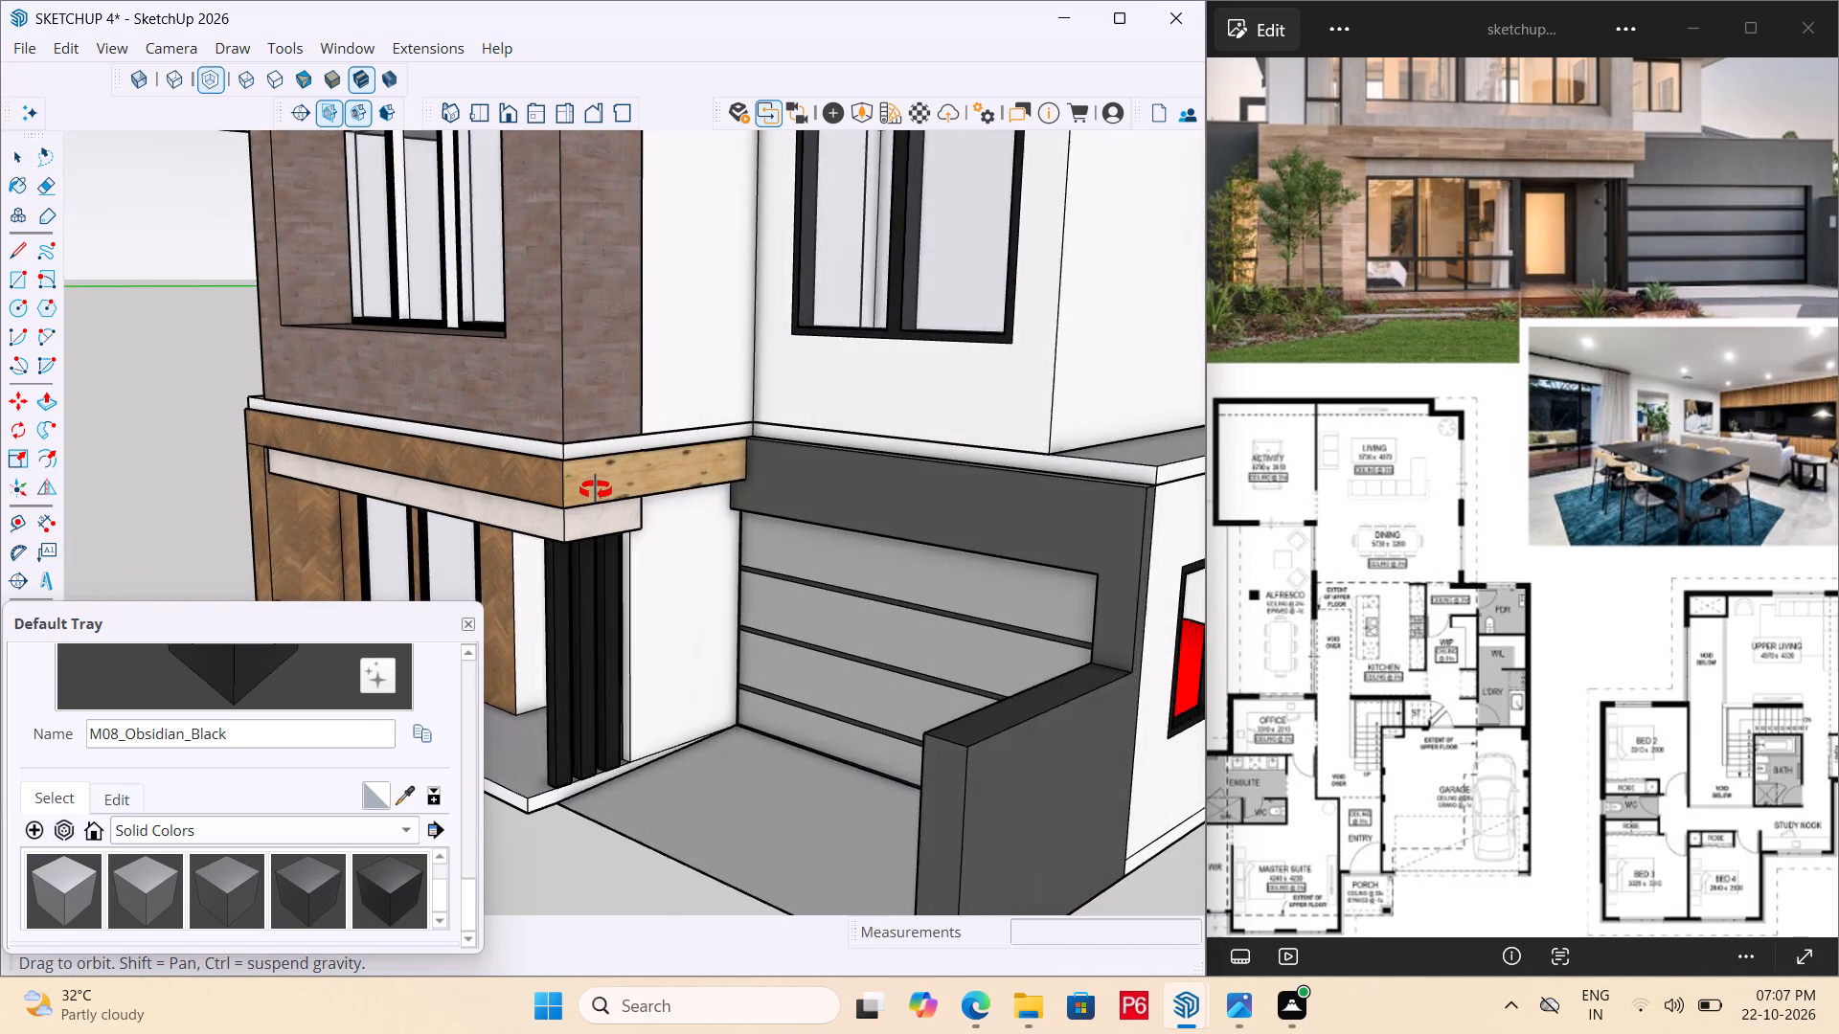
{"action": "middle_click_drag", "start_coordinate": [596, 490], "coordinate": [654, 483]}
{"action": "scroll", "coordinate": [654, 483], "scroll_direction": "up", "scroll_amount": 9}
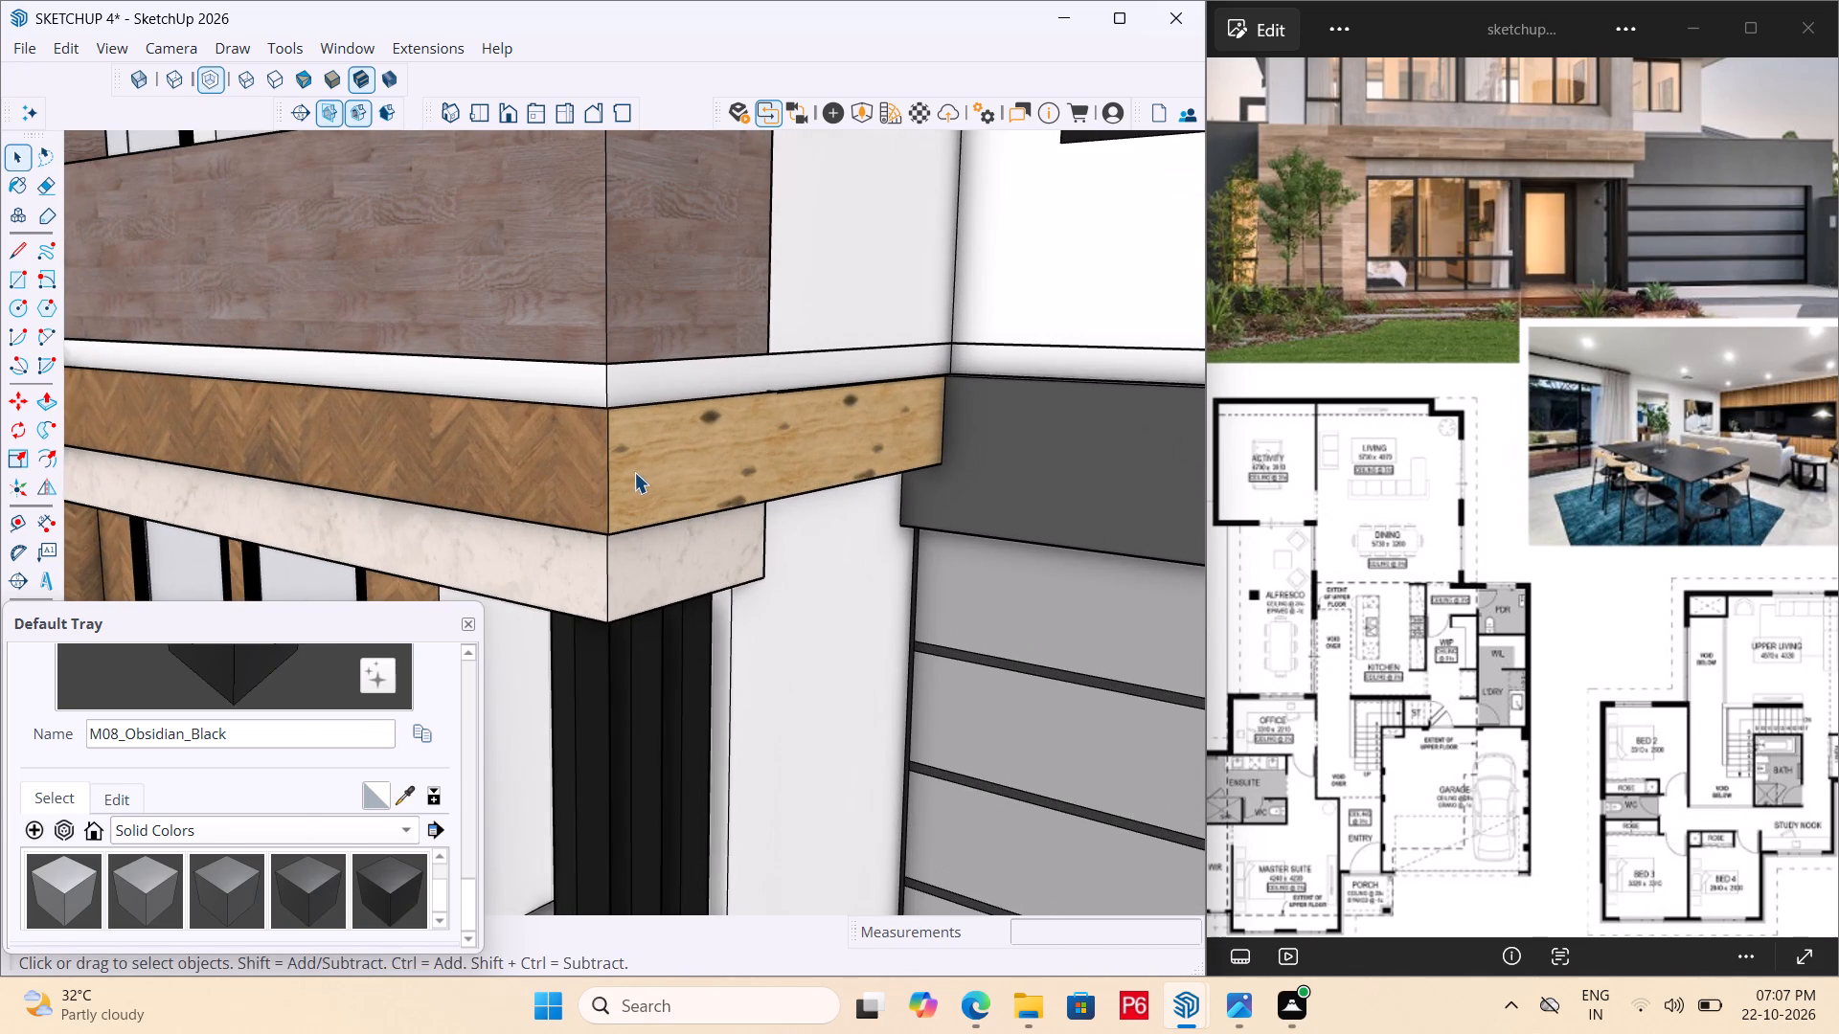
{"action": "scroll", "coordinate": [636, 460], "scroll_direction": "down", "scroll_amount": 6}
{"action": "scroll", "coordinate": [741, 461], "scroll_direction": "down", "scroll_amount": 6}
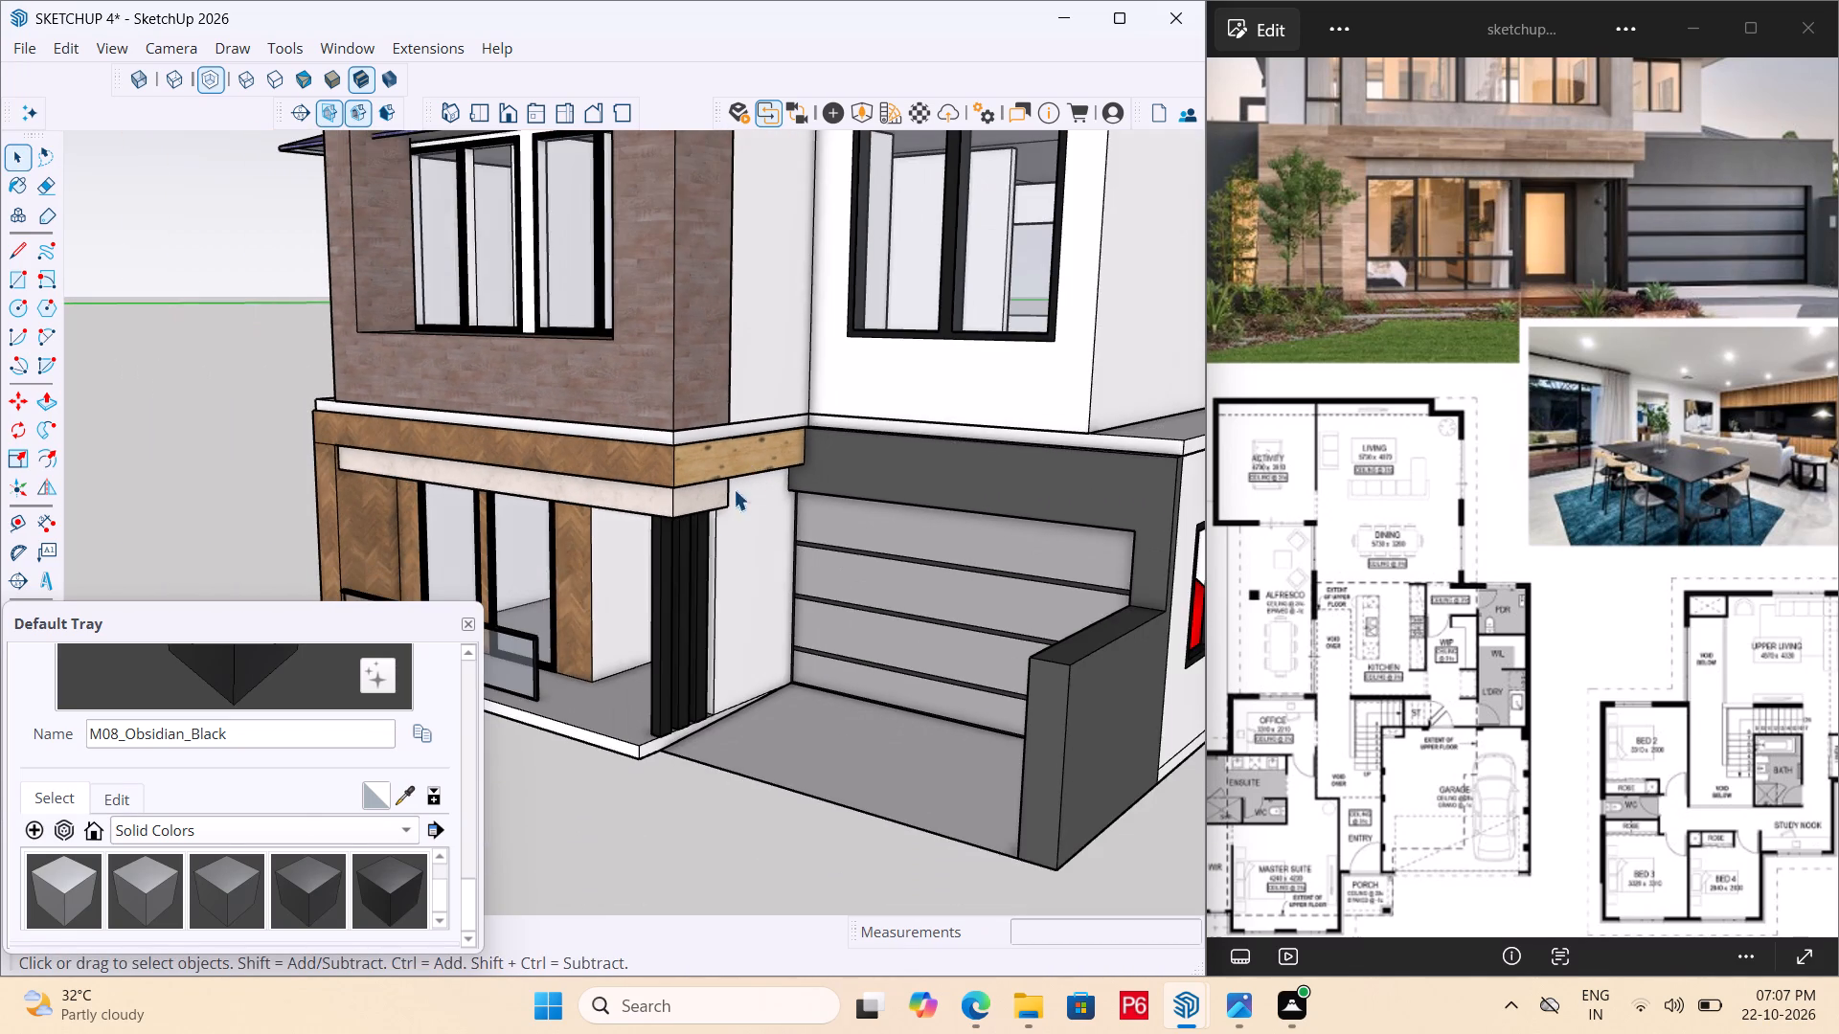
{"action": "left_click", "coordinate": [678, 782]}
{"action": "double_click", "coordinate": [658, 764]}
{"action": "left_click", "coordinate": [661, 755]}
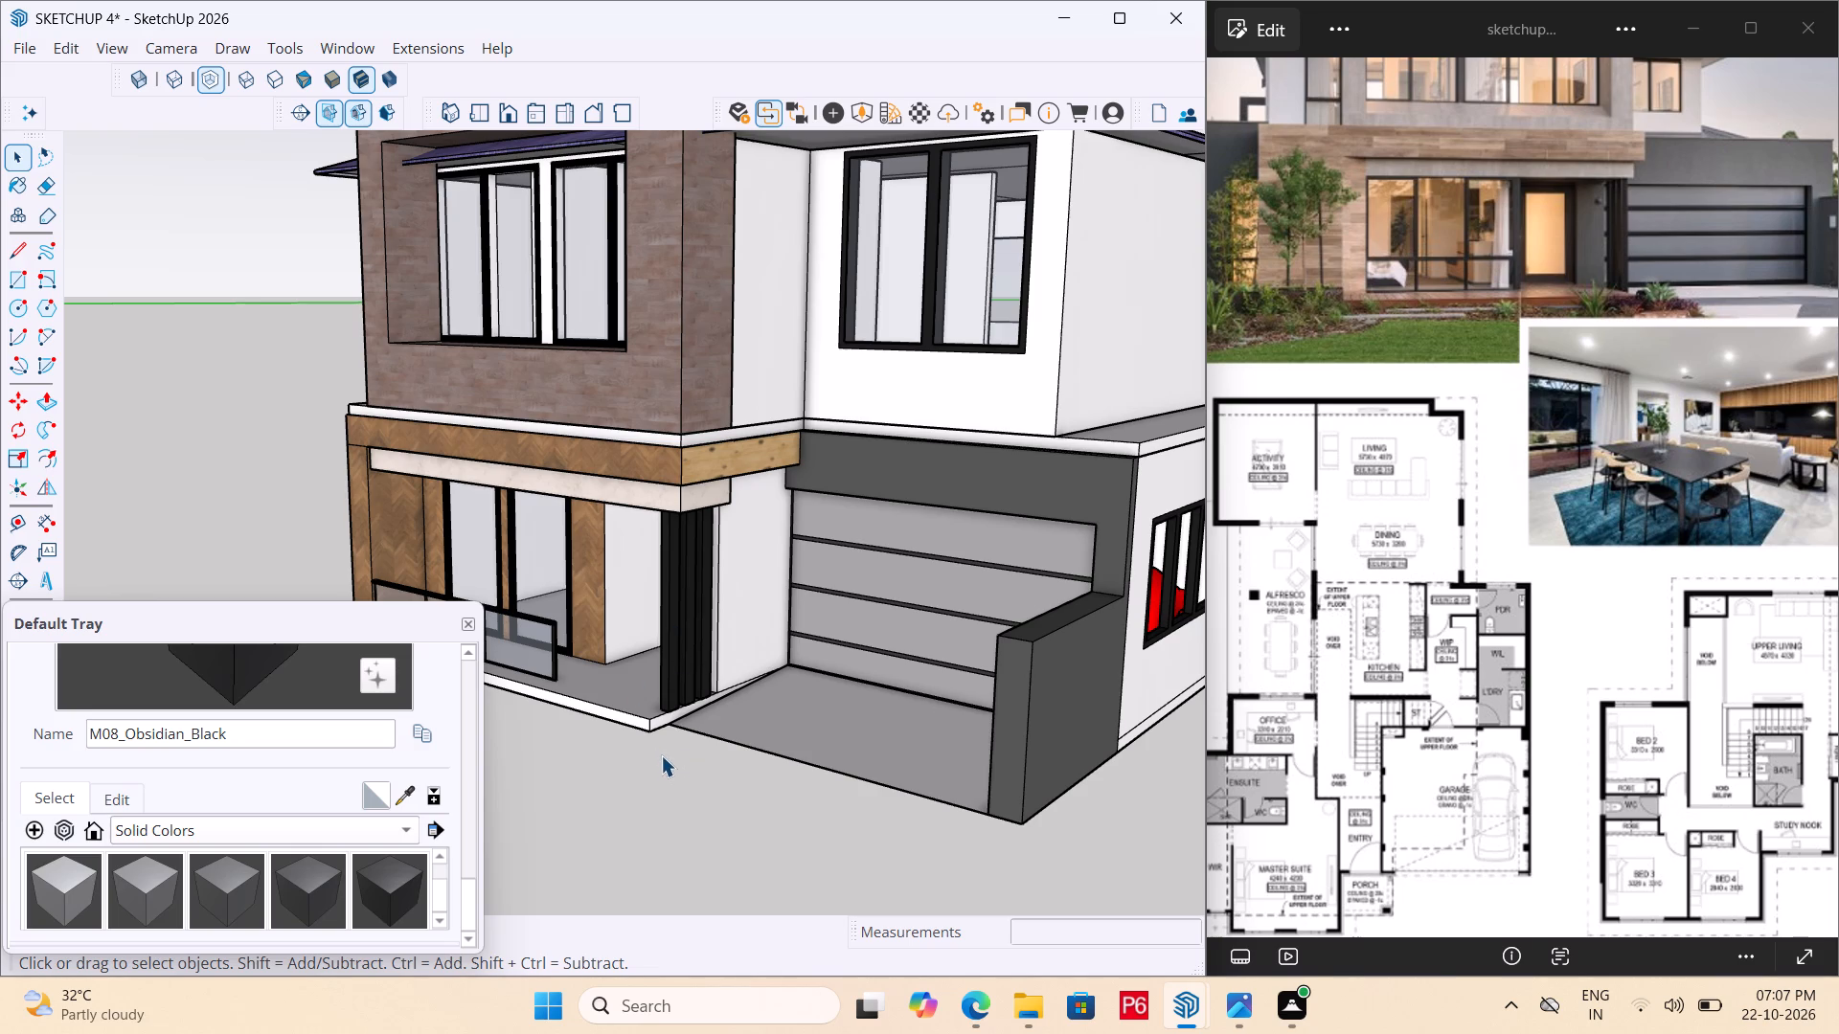
{"action": "left_click_drag", "start_coordinate": [661, 755], "coordinate": [659, 746]}
Compare the original house with the copy on the slab from the front, the porch side and the garage side.
{"action": "middle_click_drag", "start_coordinate": [622, 585], "coordinate": [911, 580]}
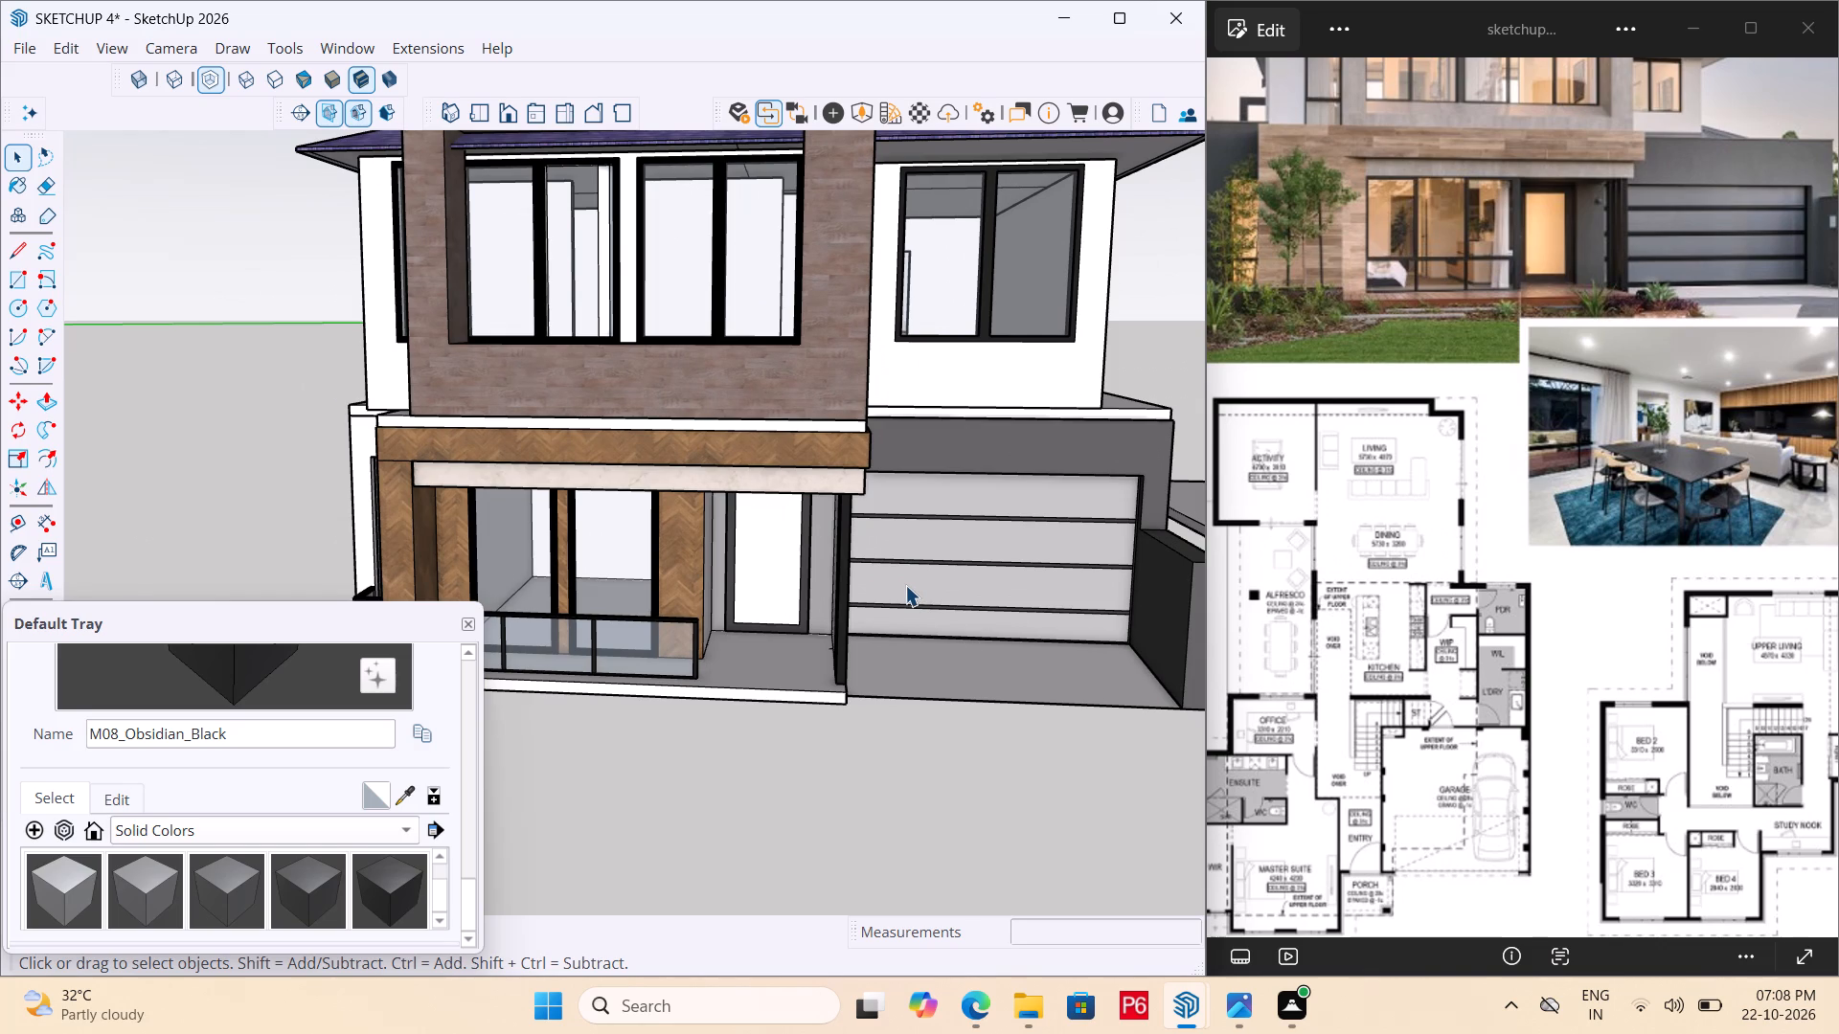
{"action": "scroll", "coordinate": [872, 509], "scroll_direction": "down", "scroll_amount": 3}
{"action": "middle_click_drag", "start_coordinate": [1074, 499], "coordinate": [789, 496]}
{"action": "left_click", "coordinate": [682, 731]}
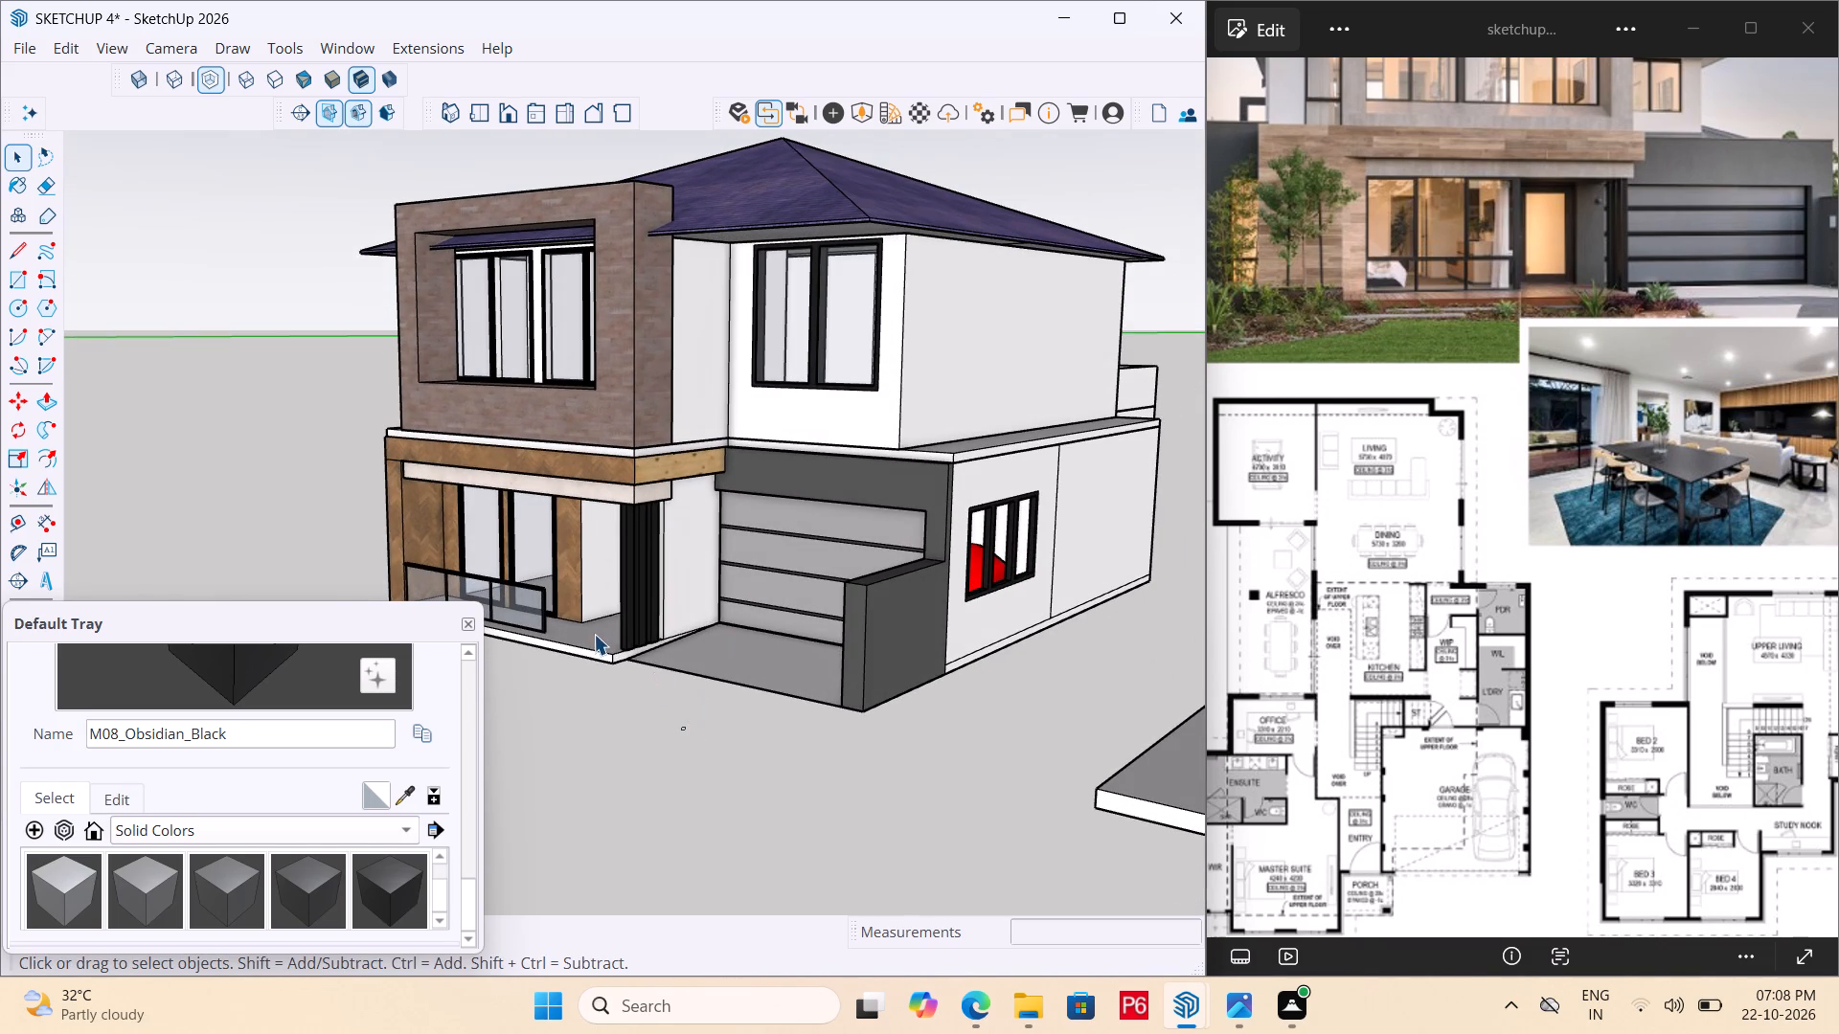
{"action": "middle_click_drag", "start_coordinate": [593, 633], "coordinate": [1069, 606]}
{"action": "middle_click_drag", "start_coordinate": [566, 583], "coordinate": [870, 606]}
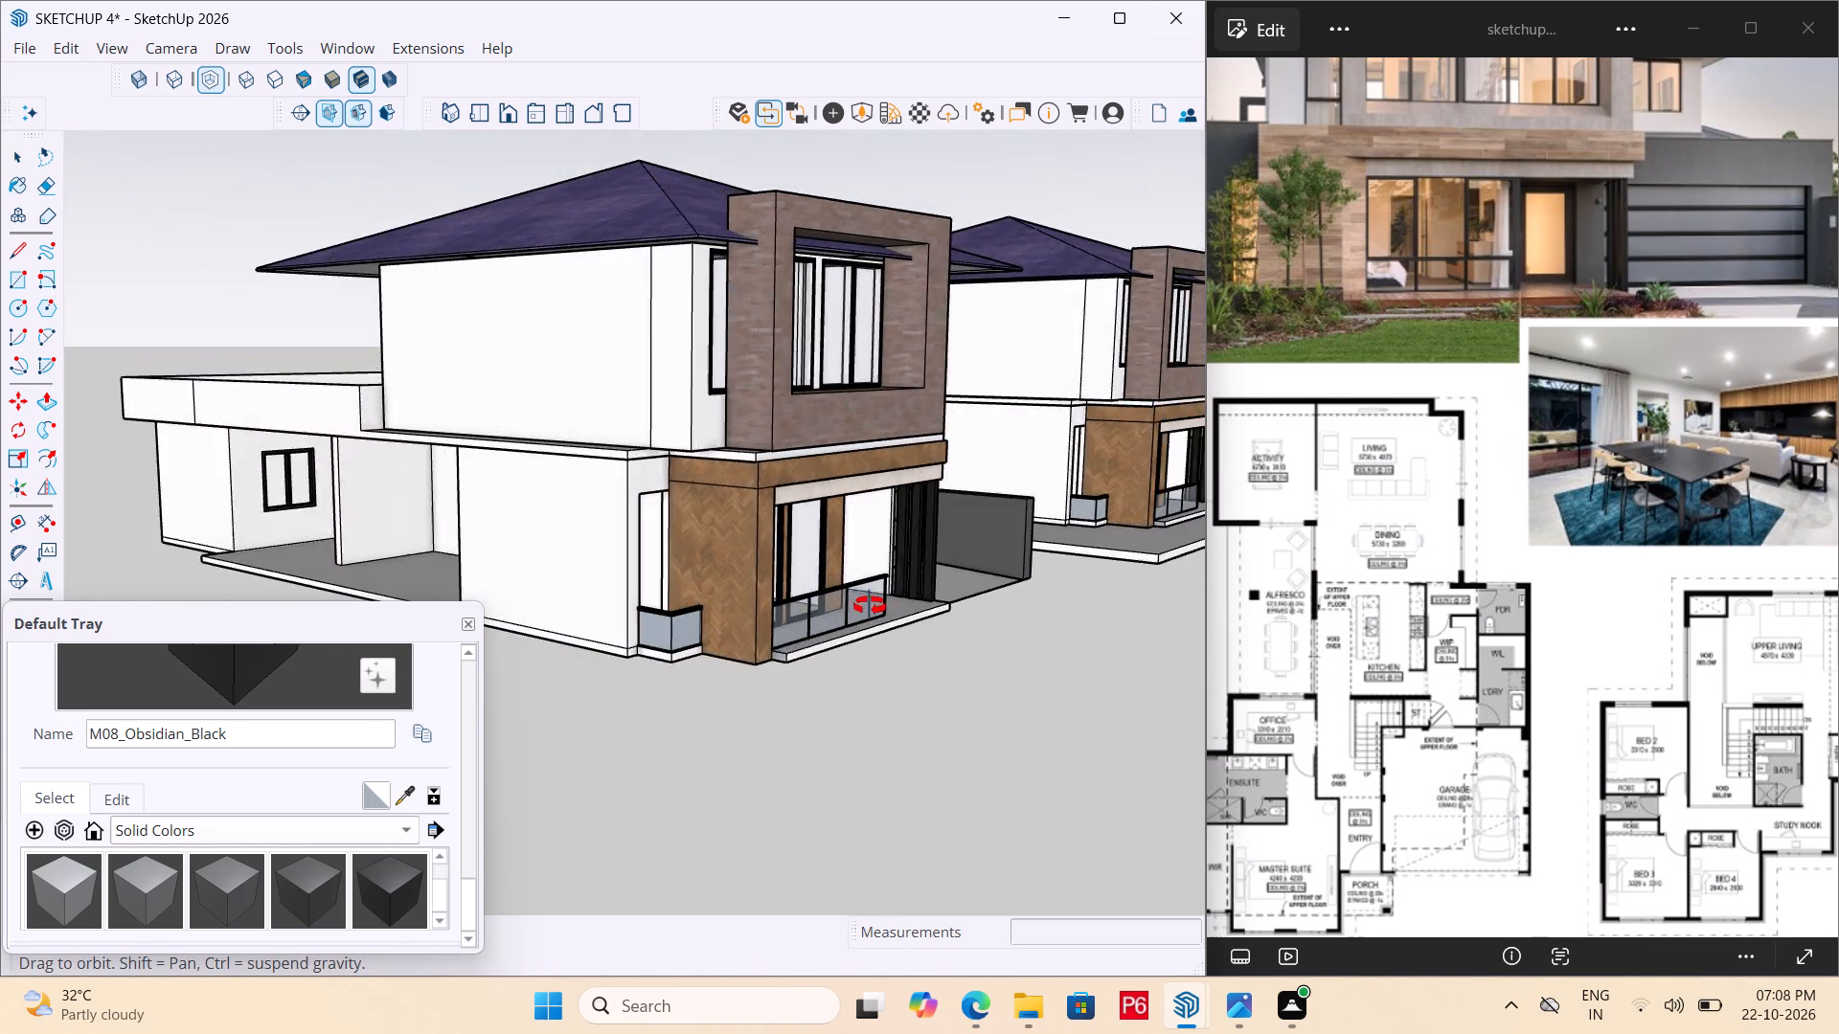
{"action": "middle_click_drag", "start_coordinate": [870, 606], "coordinate": [1115, 589]}
{"action": "scroll", "coordinate": [1067, 554], "scroll_direction": "down", "scroll_amount": 5}
{"action": "middle_click_drag", "start_coordinate": [1090, 569], "coordinate": [810, 621]}
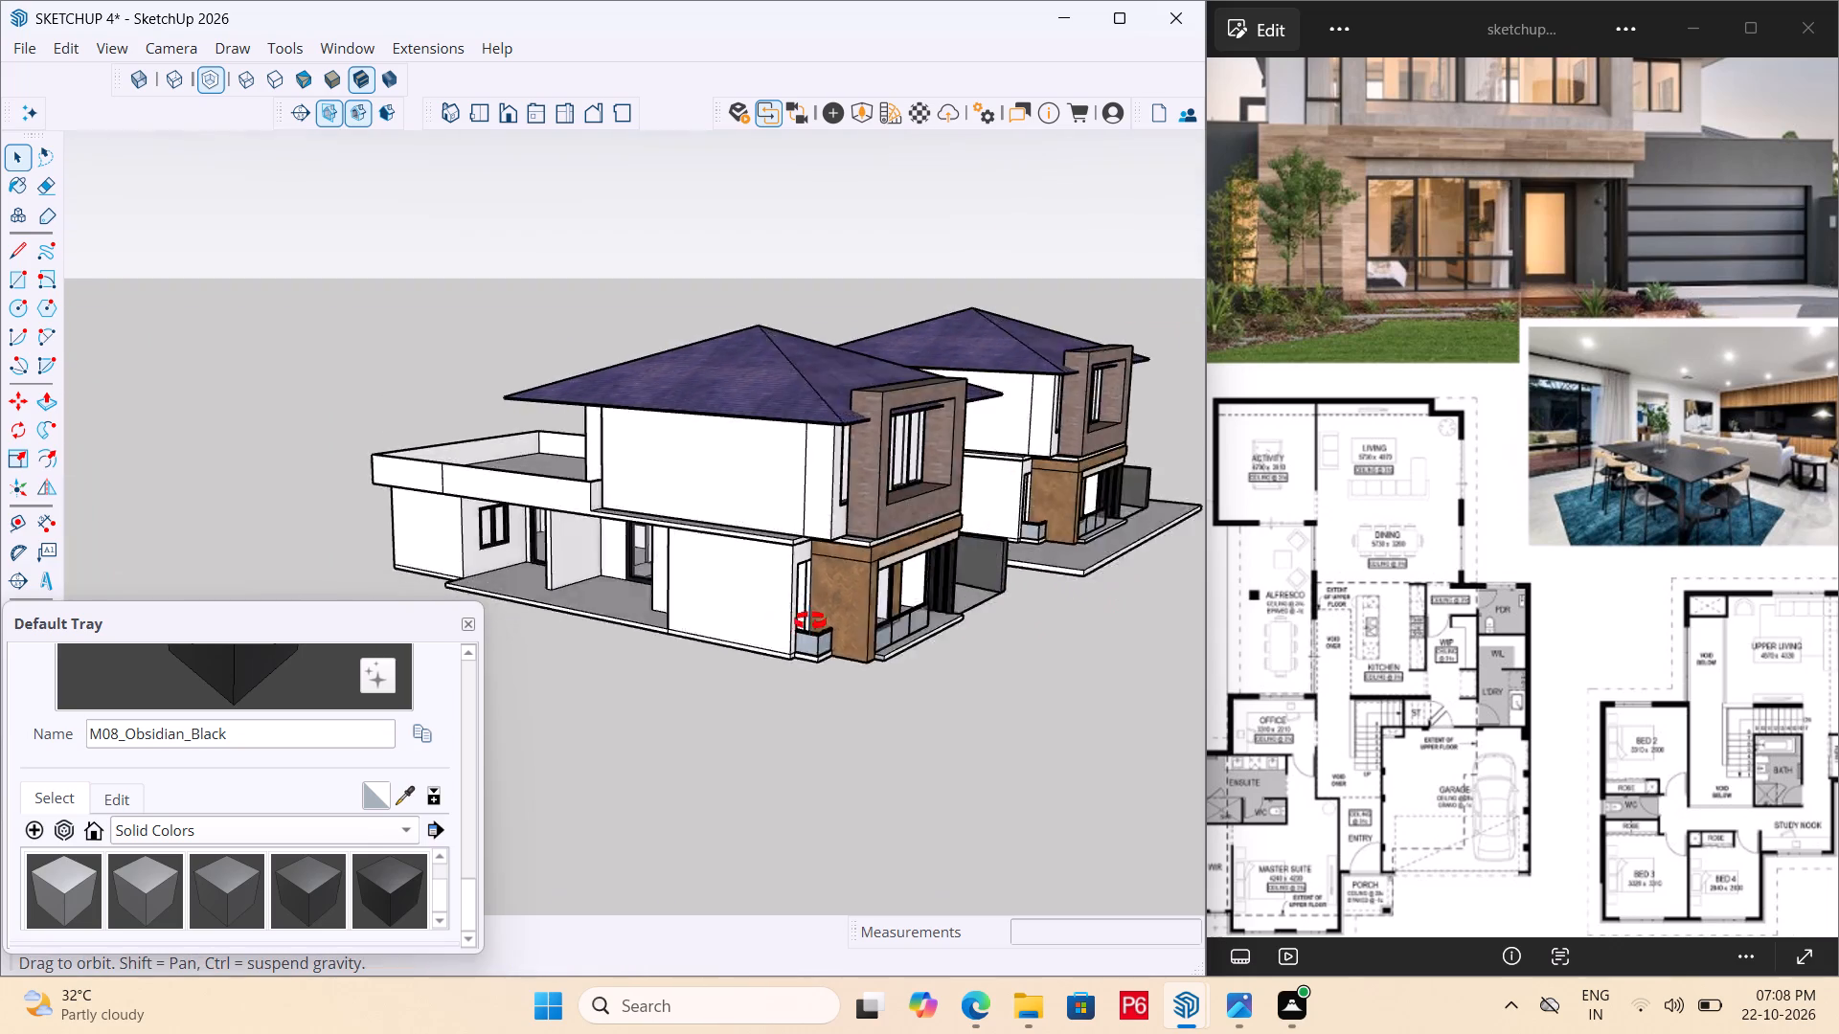
{"action": "middle_click_drag", "start_coordinate": [810, 621], "coordinate": [367, 627]}
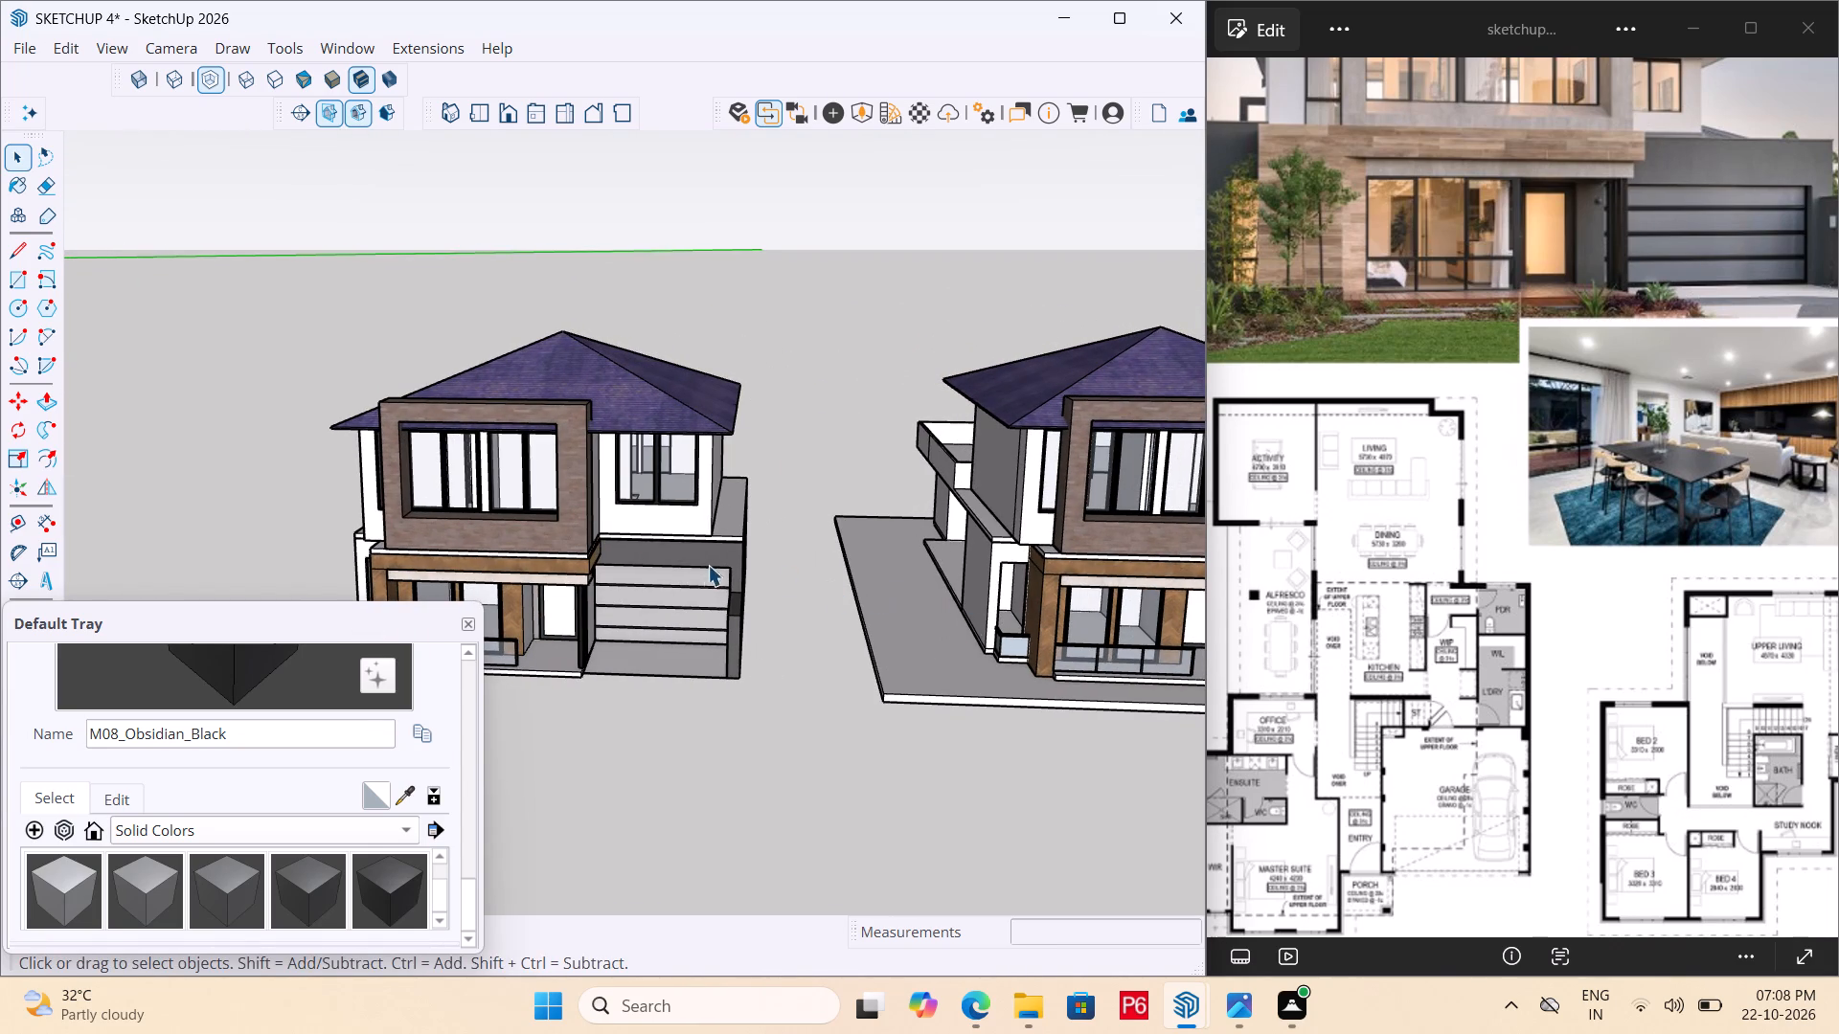
{"action": "scroll", "coordinate": [698, 569], "scroll_direction": "down", "scroll_amount": 5}
{"action": "double_click", "coordinate": [928, 771]}
{"action": "key", "text": "space"}
{"action": "double_click", "coordinate": [932, 718]}
{"action": "middle_click_drag", "start_coordinate": [1056, 553], "coordinate": [995, 536]}
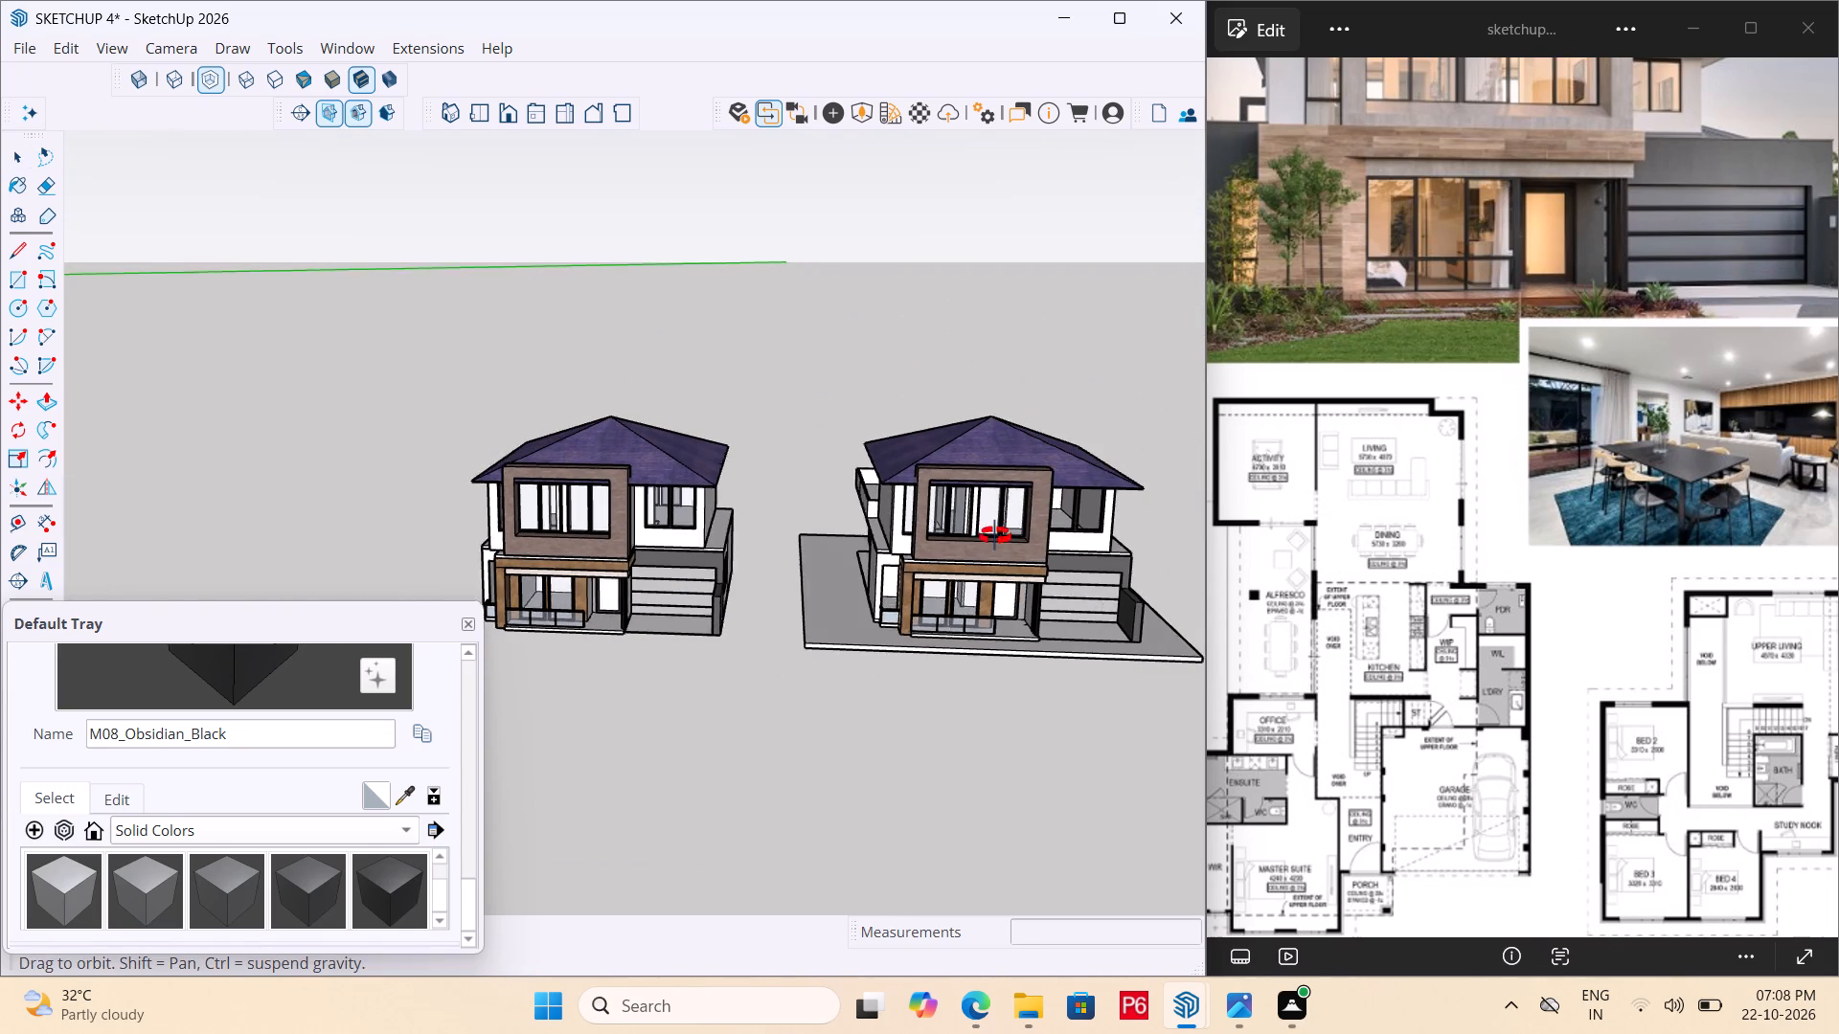
{"action": "middle_click_drag", "start_coordinate": [995, 536], "coordinate": [674, 566]}
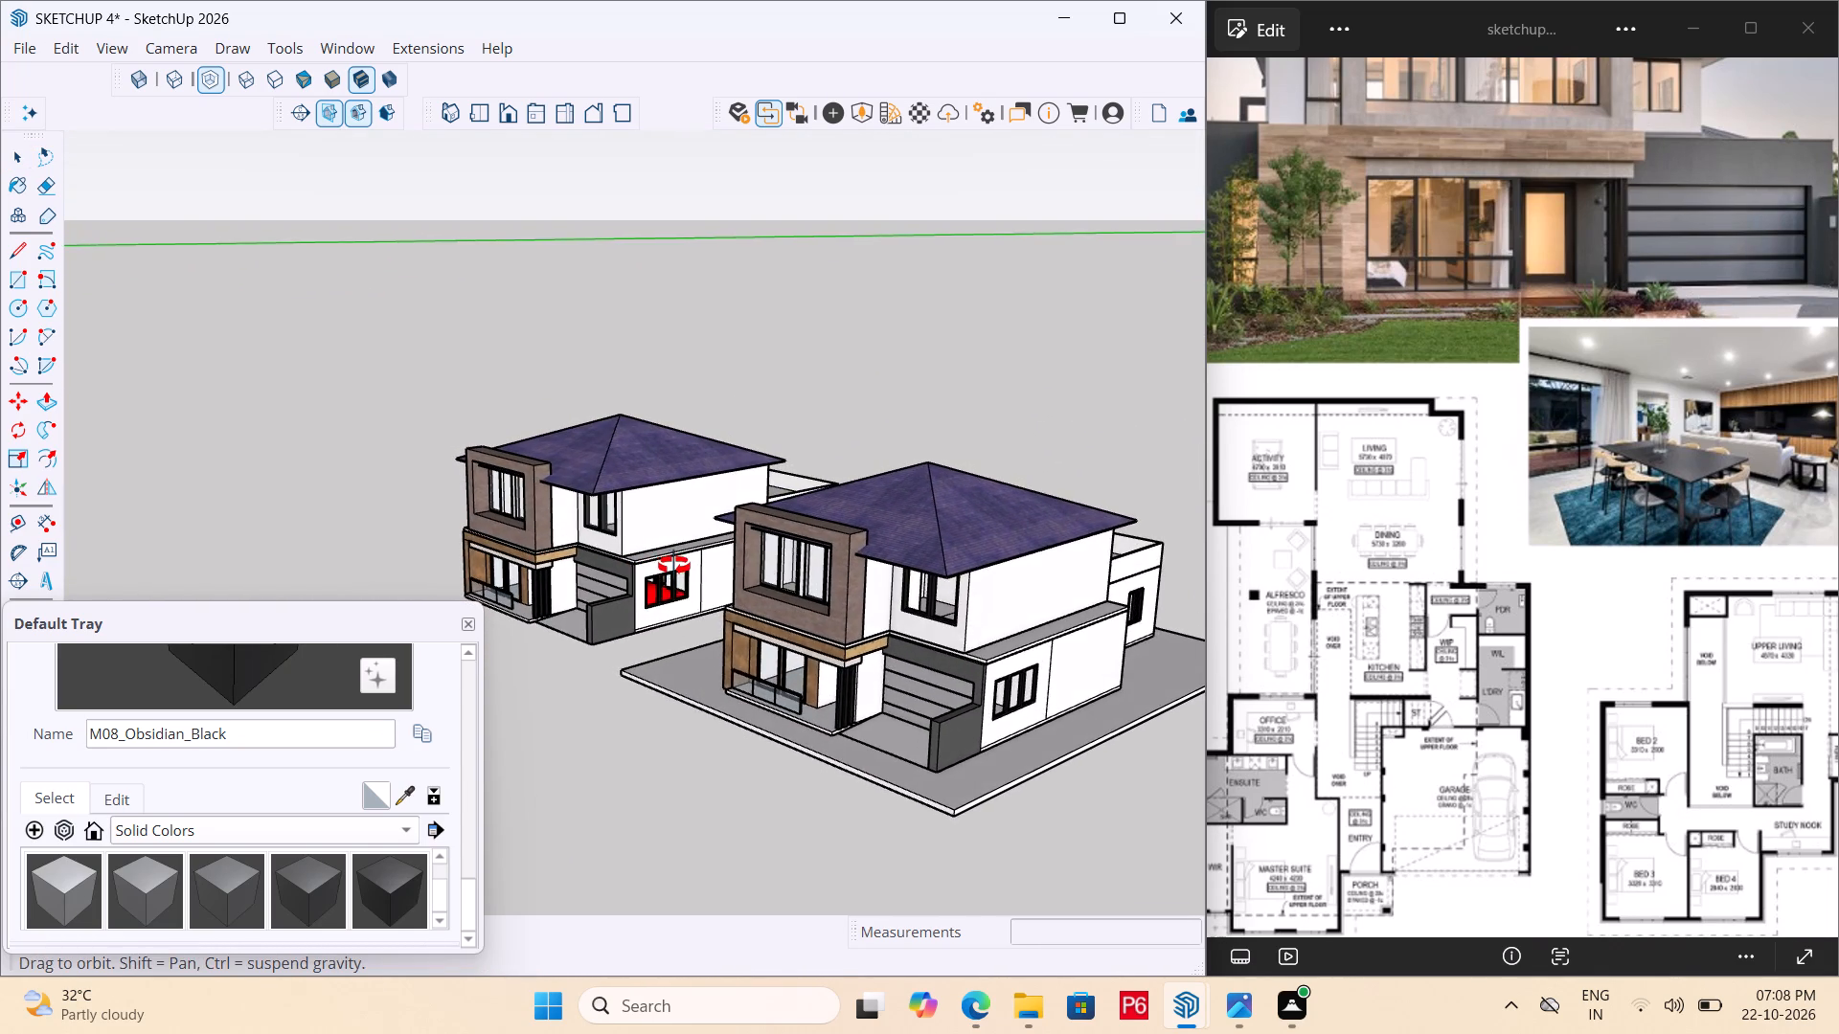
{"action": "middle_click_drag", "start_coordinate": [674, 566], "coordinate": [705, 547]}
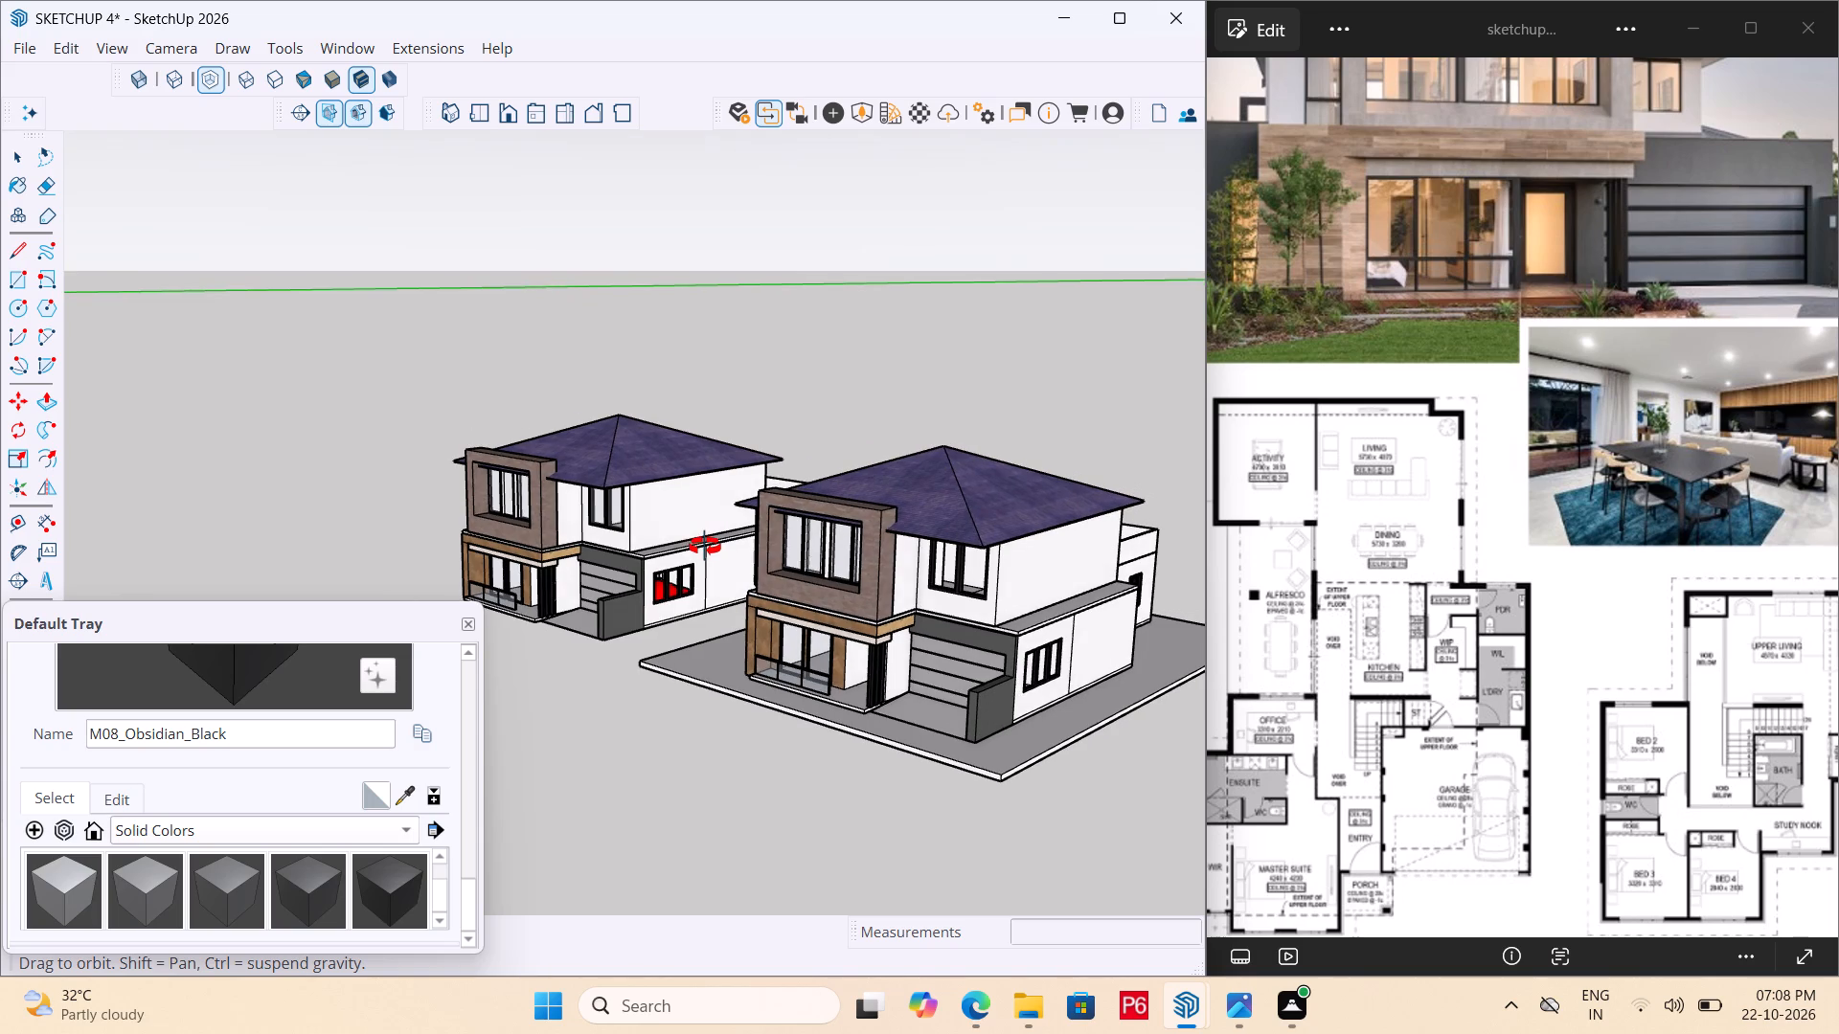
{"action": "middle_click_drag", "start_coordinate": [705, 547], "coordinate": [704, 556]}
Move the original house group by the front corner of its garage wall about 97' 2" away, clear of the loose car and staircase.
{"action": "left_click", "coordinate": [656, 545]}
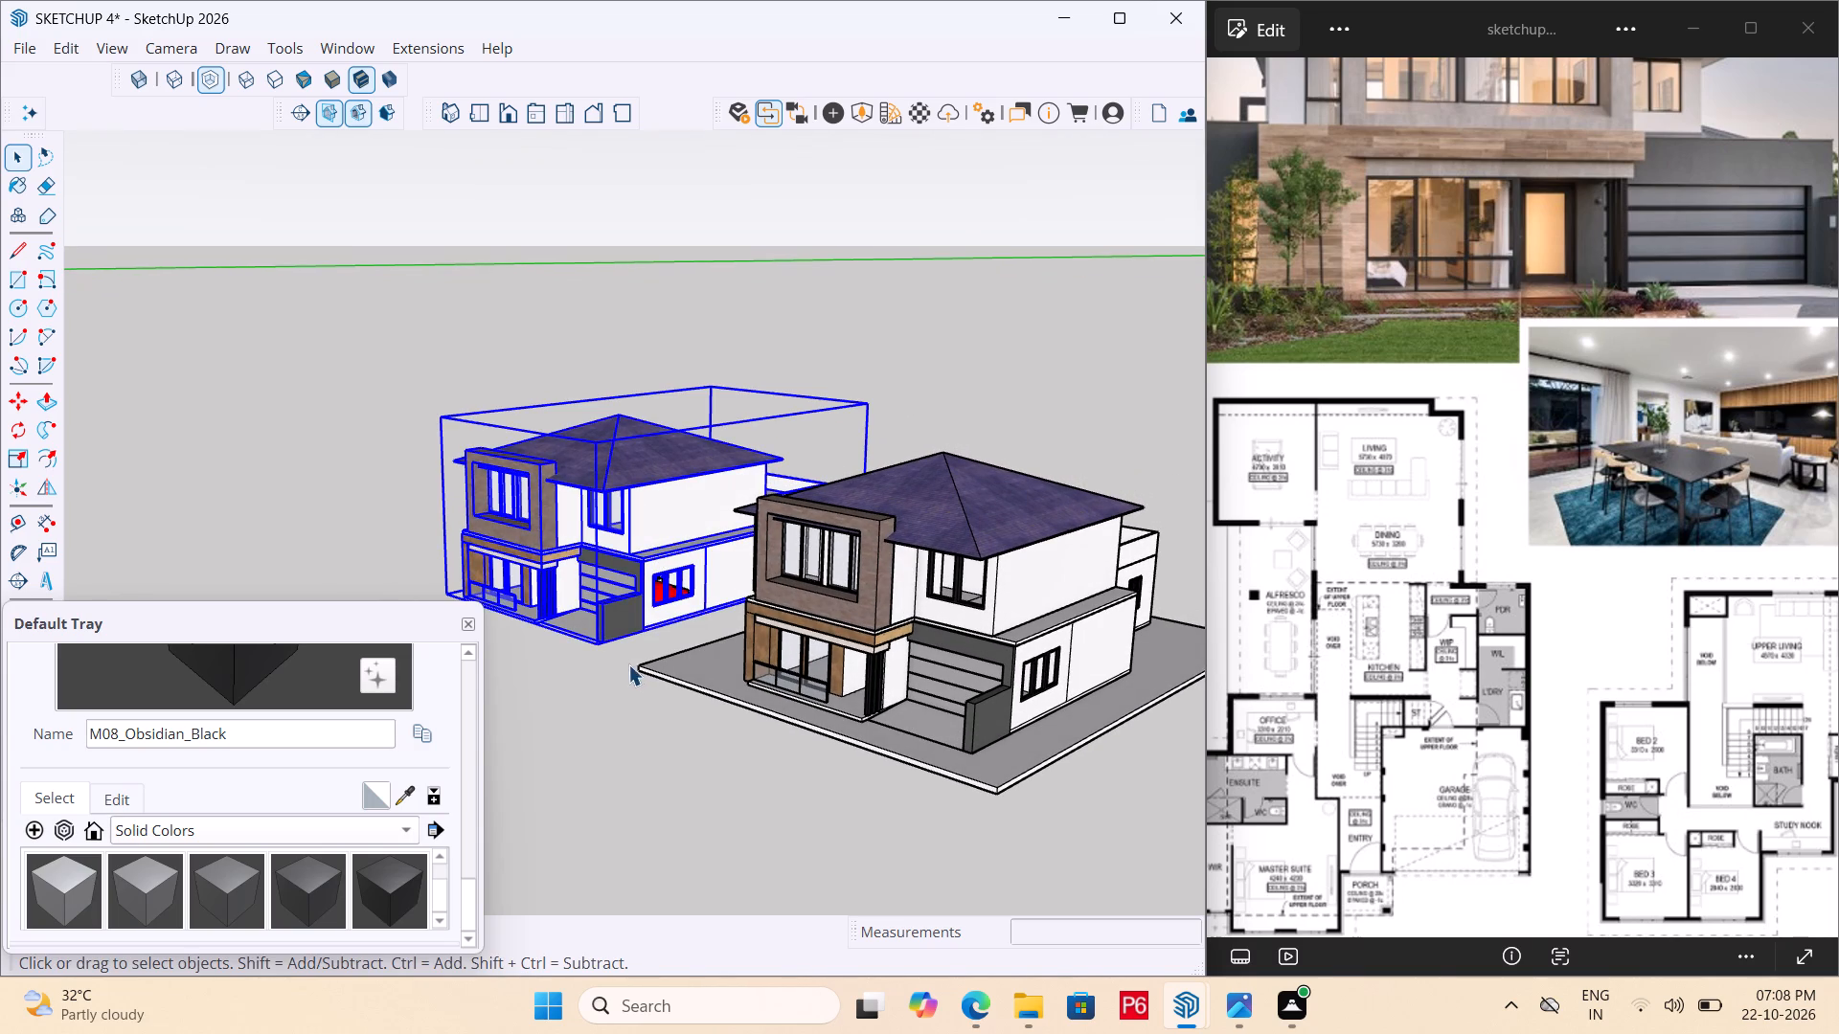
{"action": "key", "text": "m"}
{"action": "left_click", "coordinate": [599, 647]}
{"action": "left_click", "coordinate": [372, 523]}
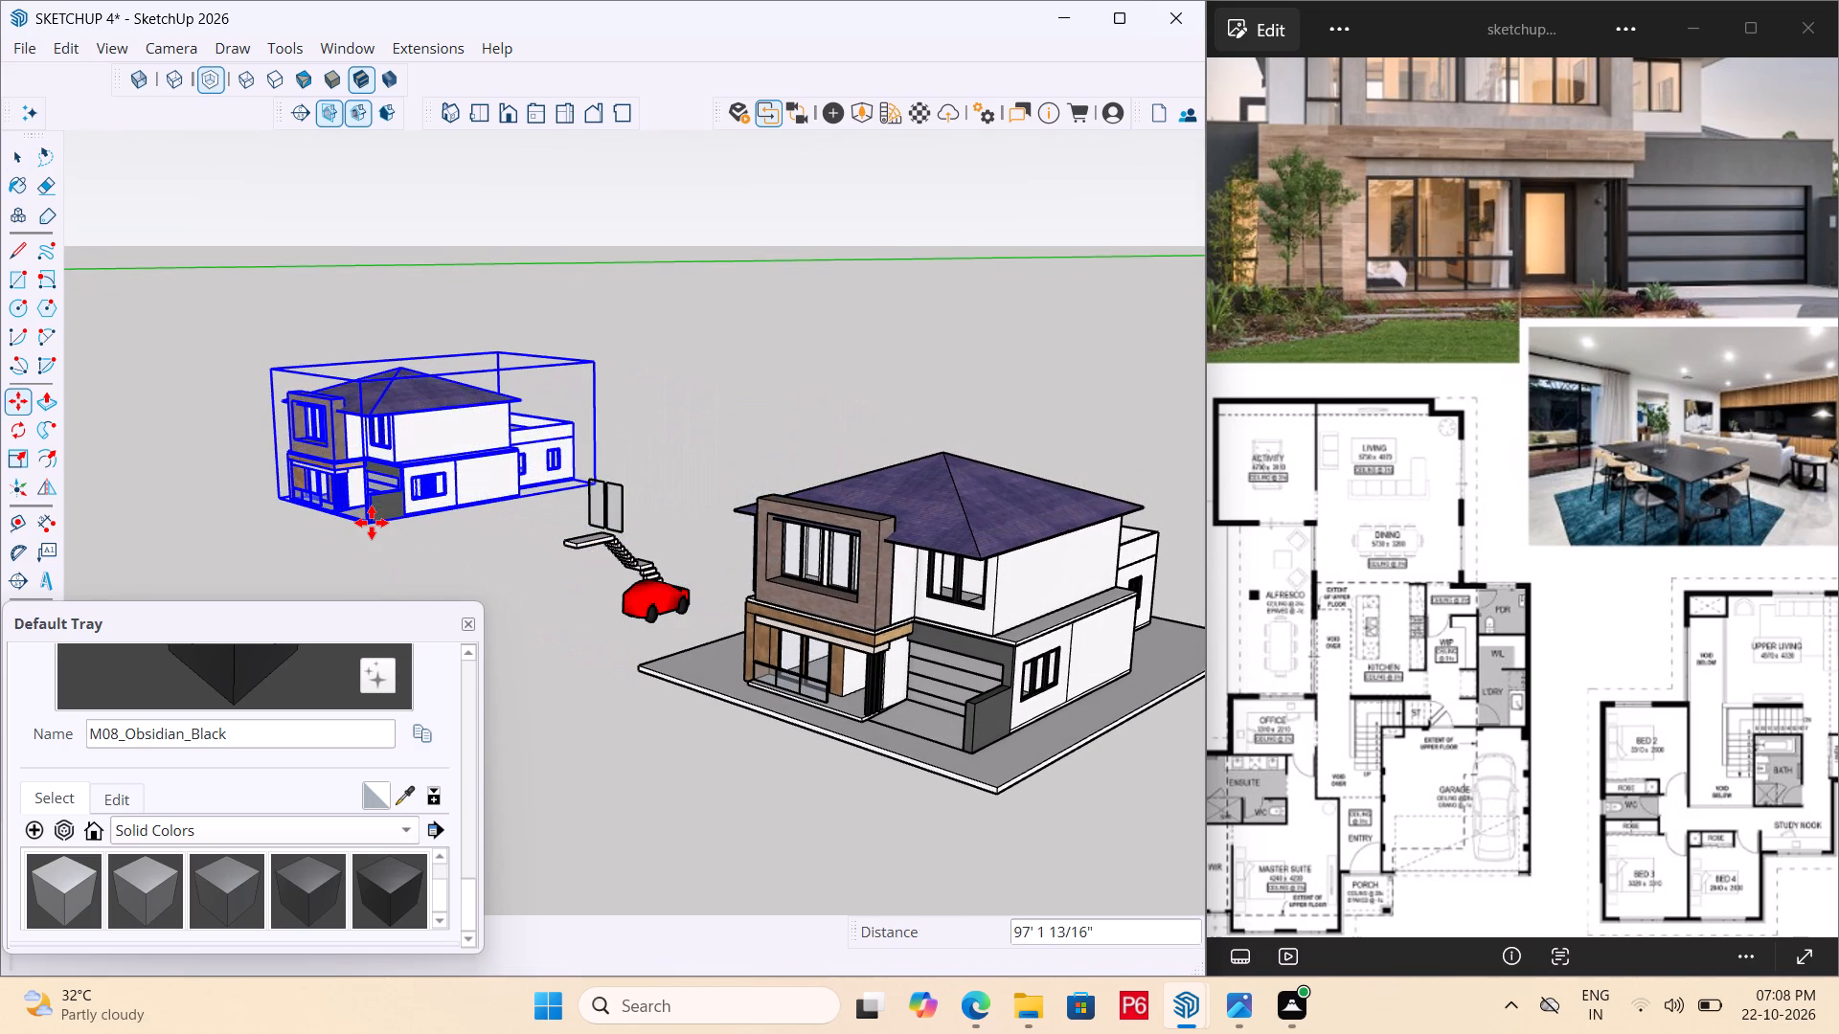
{"action": "scroll", "coordinate": [622, 534], "scroll_direction": "up", "scroll_amount": 3}
{"action": "key", "text": "Escape"}
{"action": "key", "text": "space"}
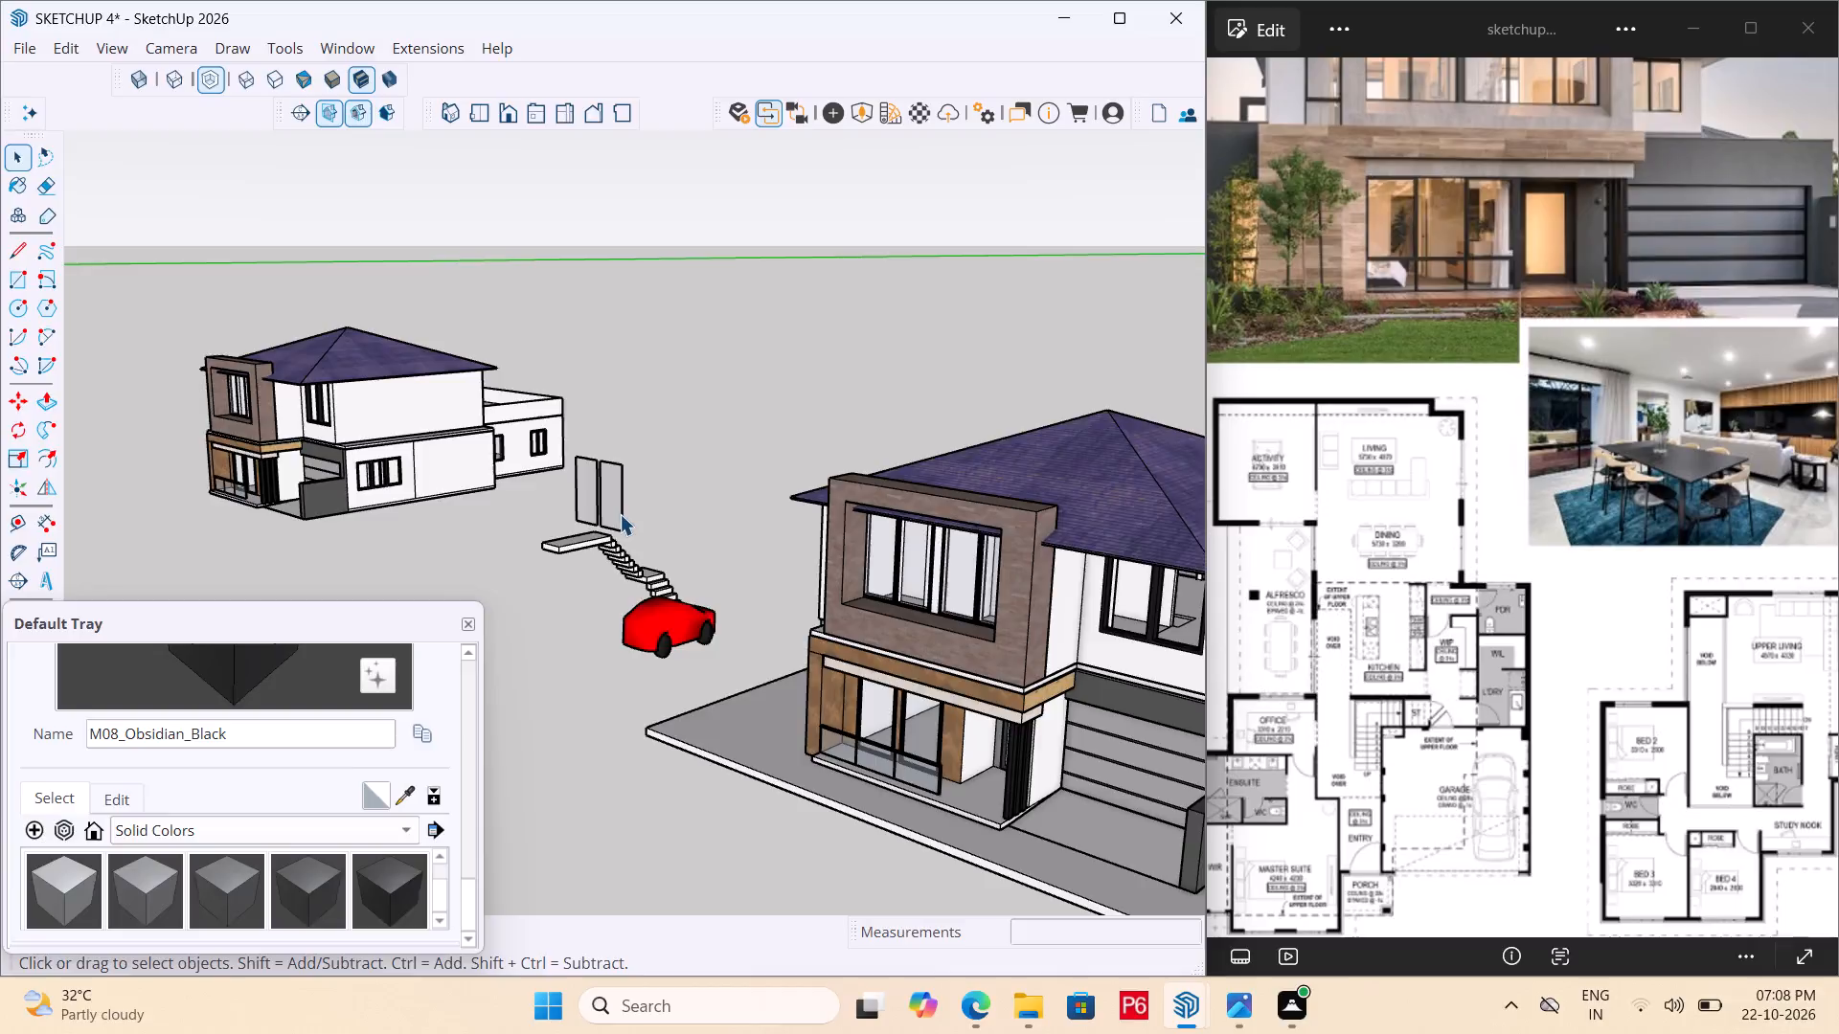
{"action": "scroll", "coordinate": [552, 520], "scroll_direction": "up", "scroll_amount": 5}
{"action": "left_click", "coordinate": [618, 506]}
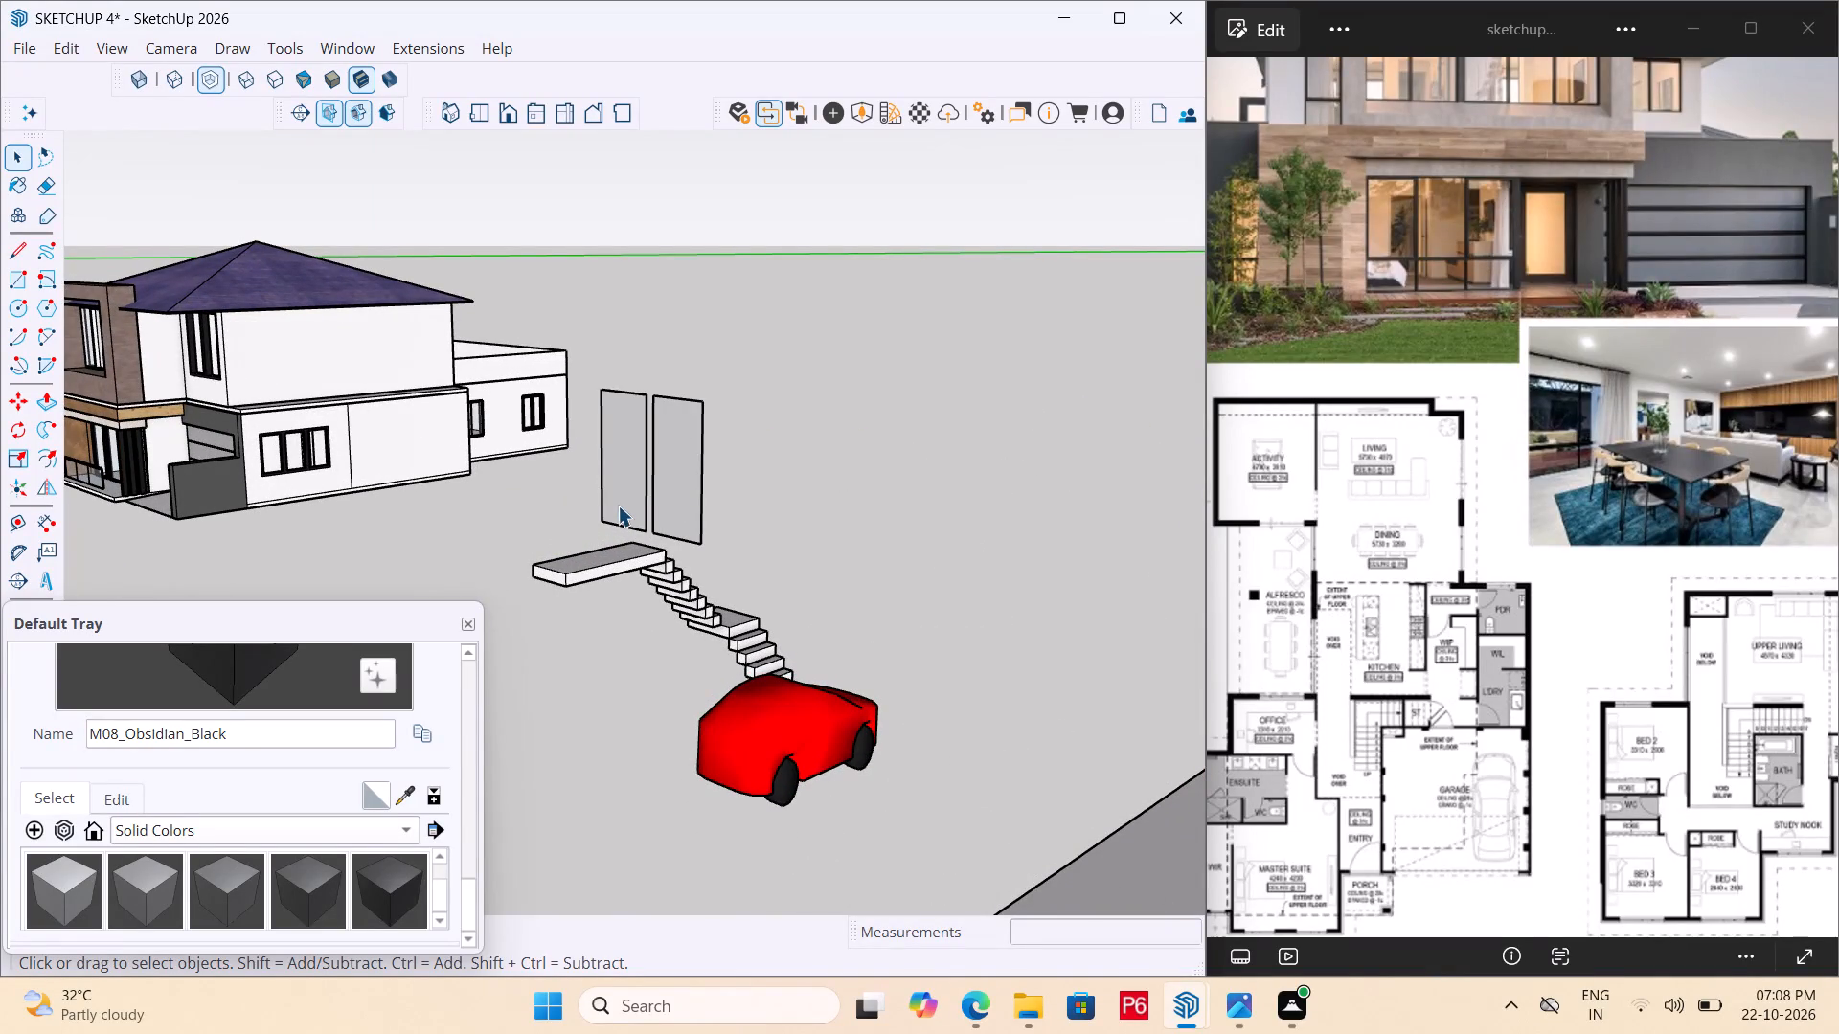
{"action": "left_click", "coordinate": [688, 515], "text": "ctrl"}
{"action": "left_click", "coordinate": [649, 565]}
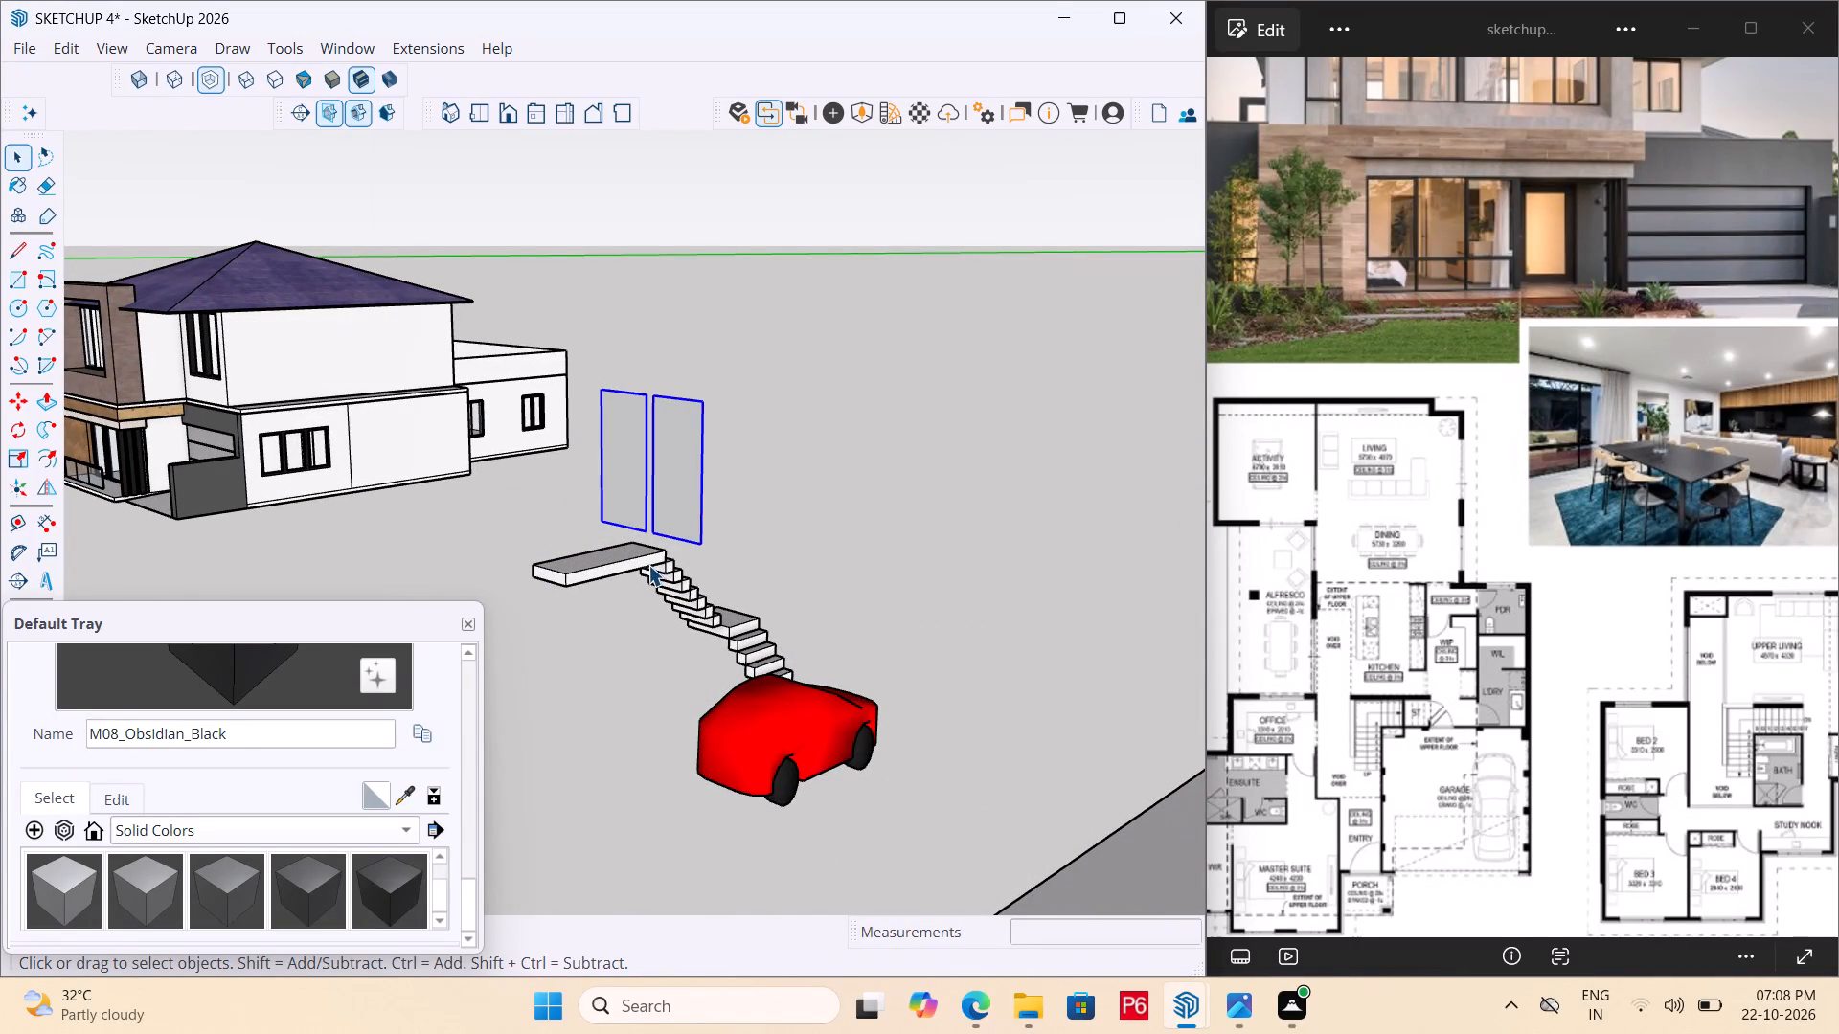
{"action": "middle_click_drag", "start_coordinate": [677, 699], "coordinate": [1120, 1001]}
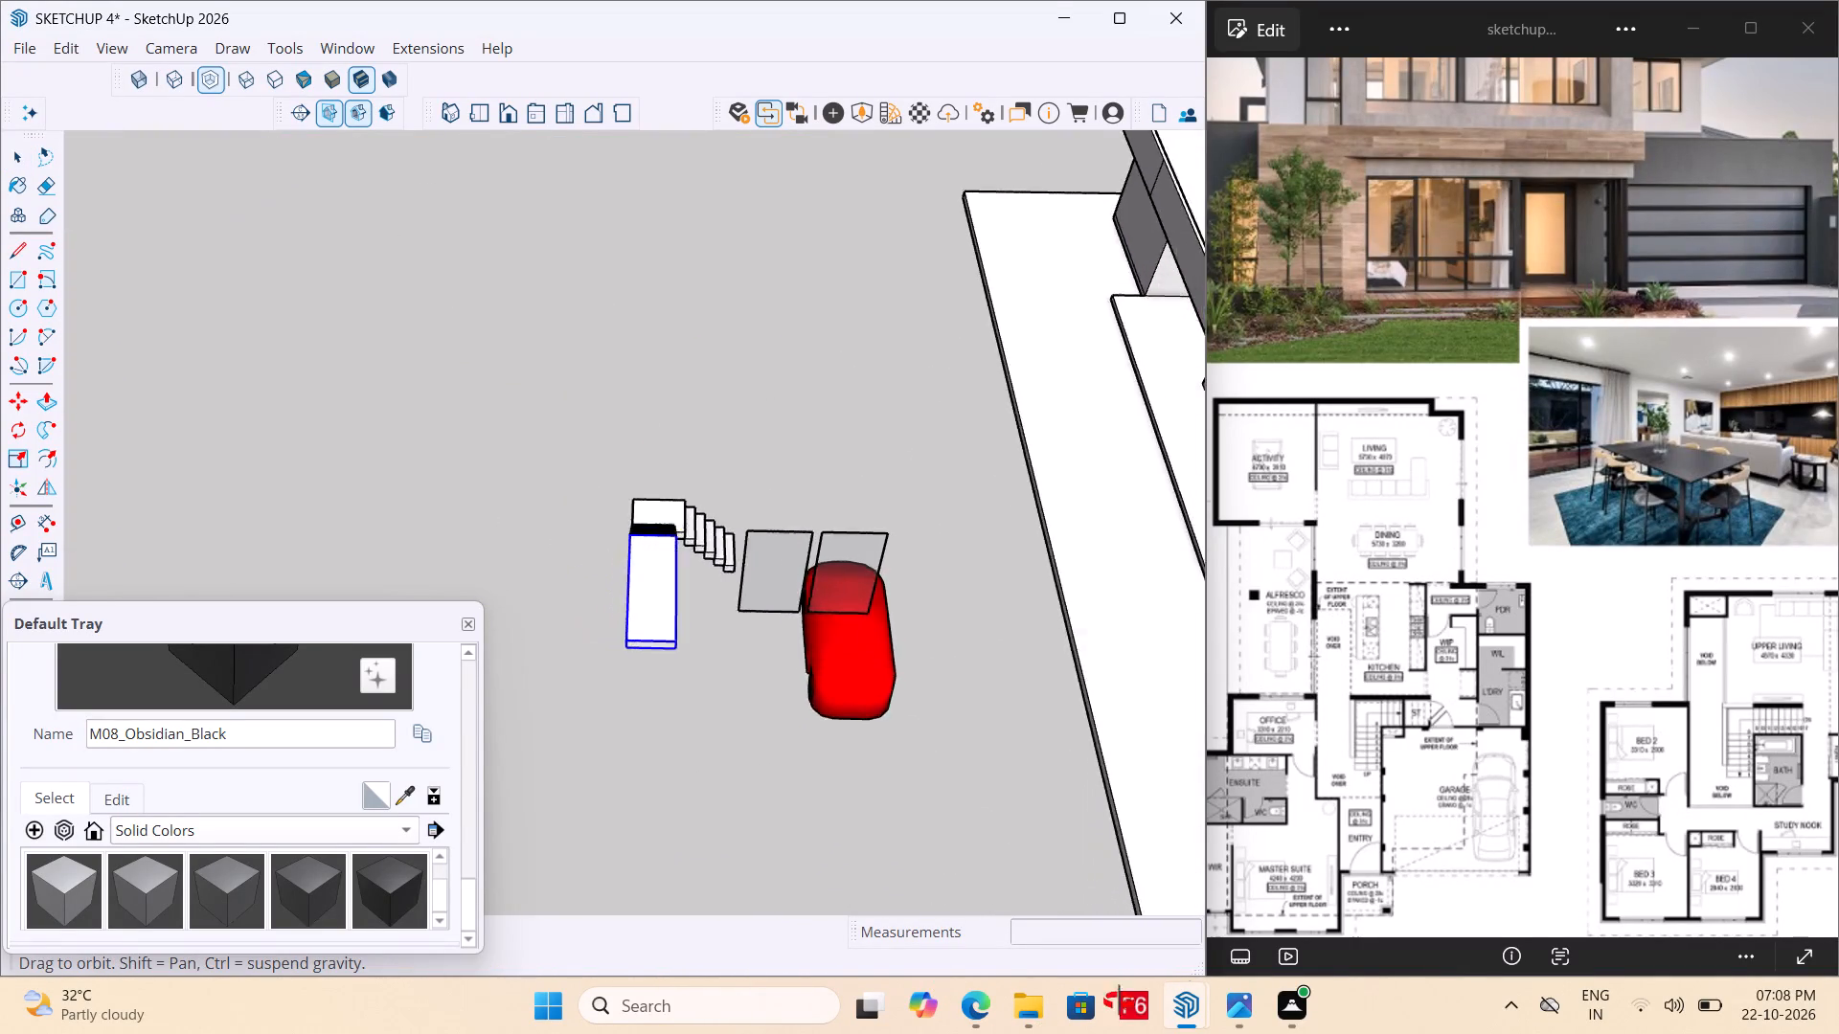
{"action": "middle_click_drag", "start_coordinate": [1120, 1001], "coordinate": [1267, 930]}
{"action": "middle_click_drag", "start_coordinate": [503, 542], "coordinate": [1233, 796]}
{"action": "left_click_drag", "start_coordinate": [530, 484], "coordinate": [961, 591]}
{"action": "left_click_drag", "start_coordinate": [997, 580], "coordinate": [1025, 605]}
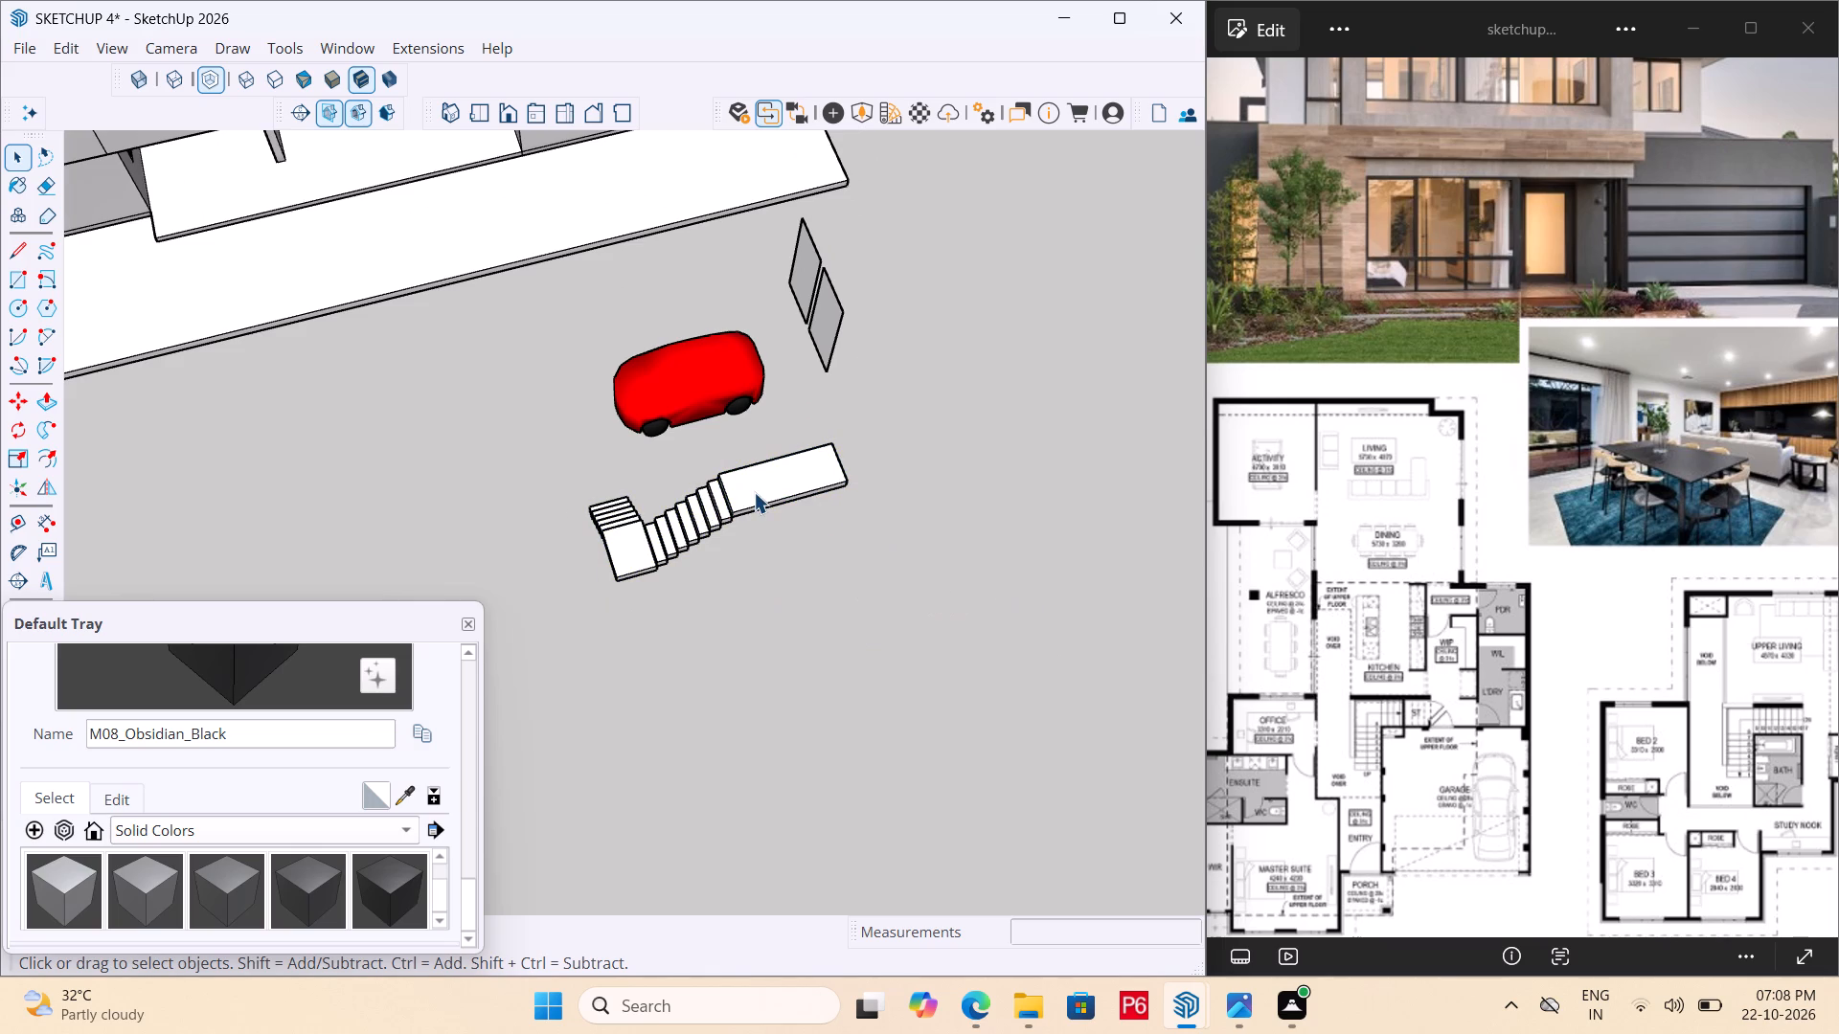
Group all the loose staircase pieces beside the red car: the top landing, upper flight, middle landing and lower flight.
{"action": "left_click", "coordinate": [754, 492], "text": "ctrl"}
{"action": "left_click", "coordinate": [724, 510], "text": "ctrl"}
{"action": "left_click", "coordinate": [708, 522], "text": "ctrl"}
{"action": "left_click", "coordinate": [694, 532], "text": "ctrl"}
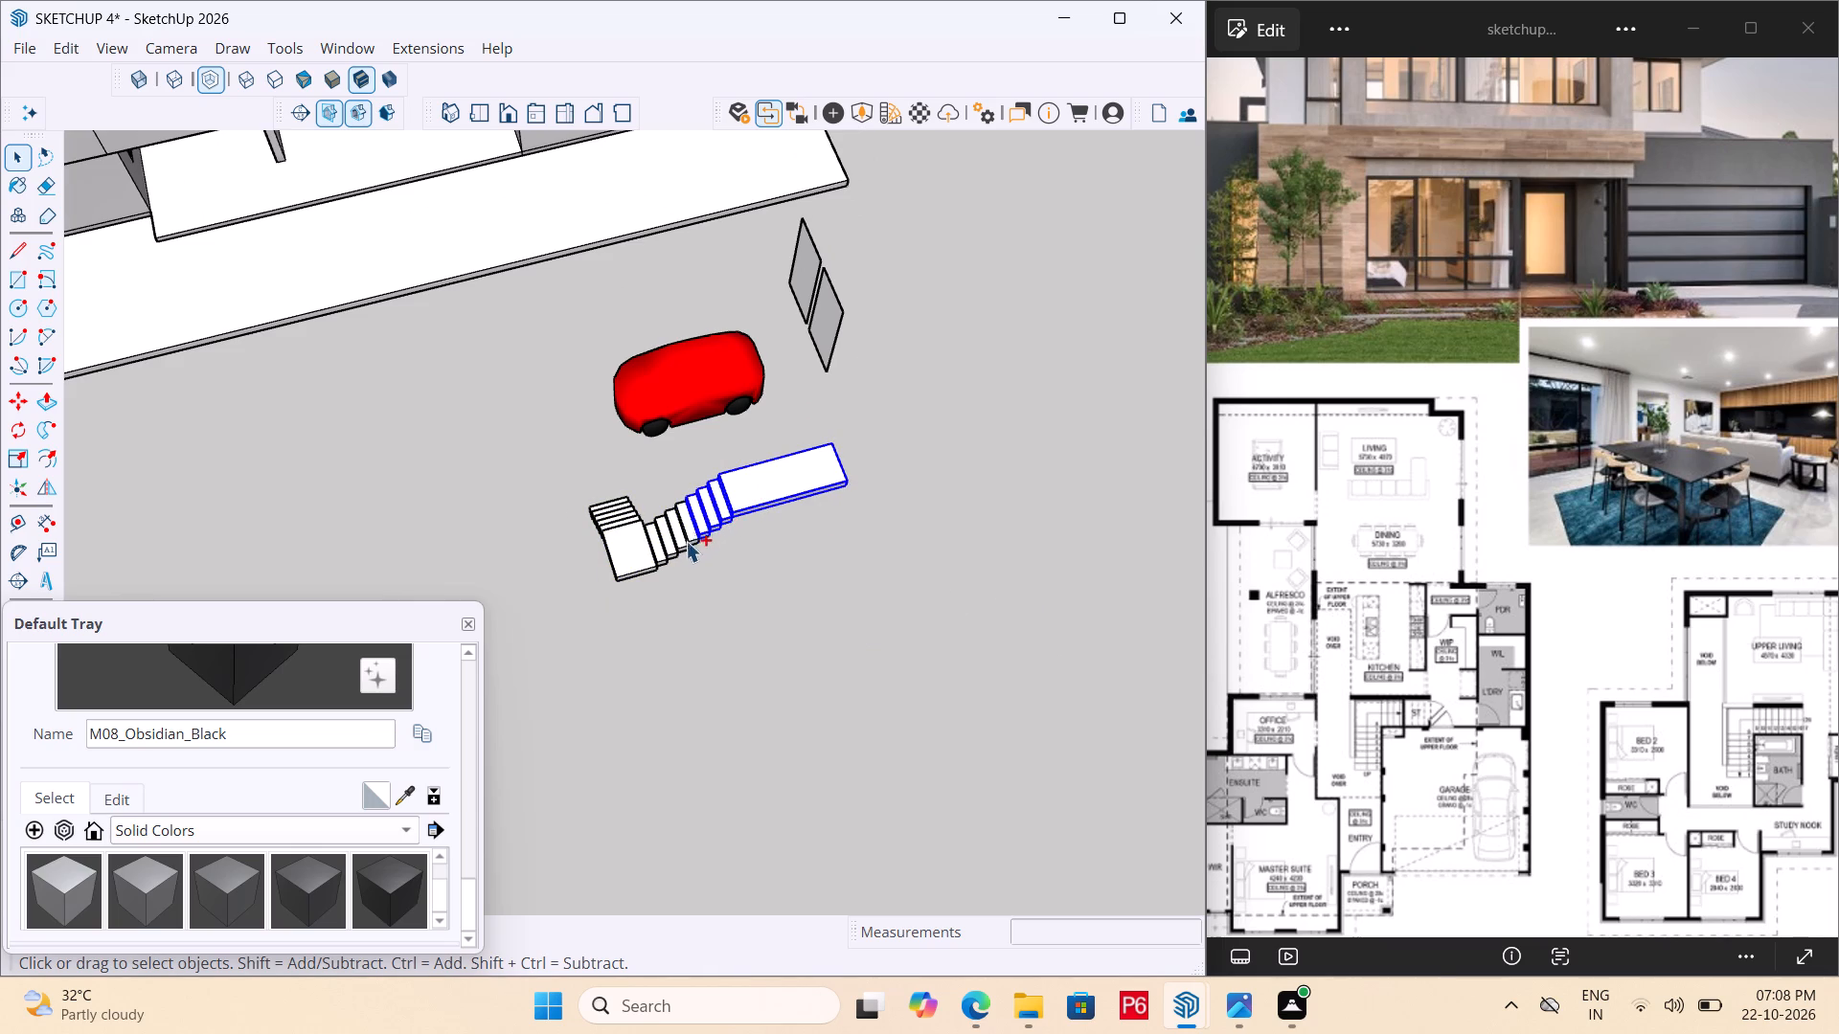
{"action": "left_click", "coordinate": [684, 544], "text": "ctrl"}
{"action": "left_click", "coordinate": [661, 556], "text": "ctrl"}
{"action": "scroll", "coordinate": [675, 543], "scroll_direction": "up", "scroll_amount": 6, "text": "ctrl"}
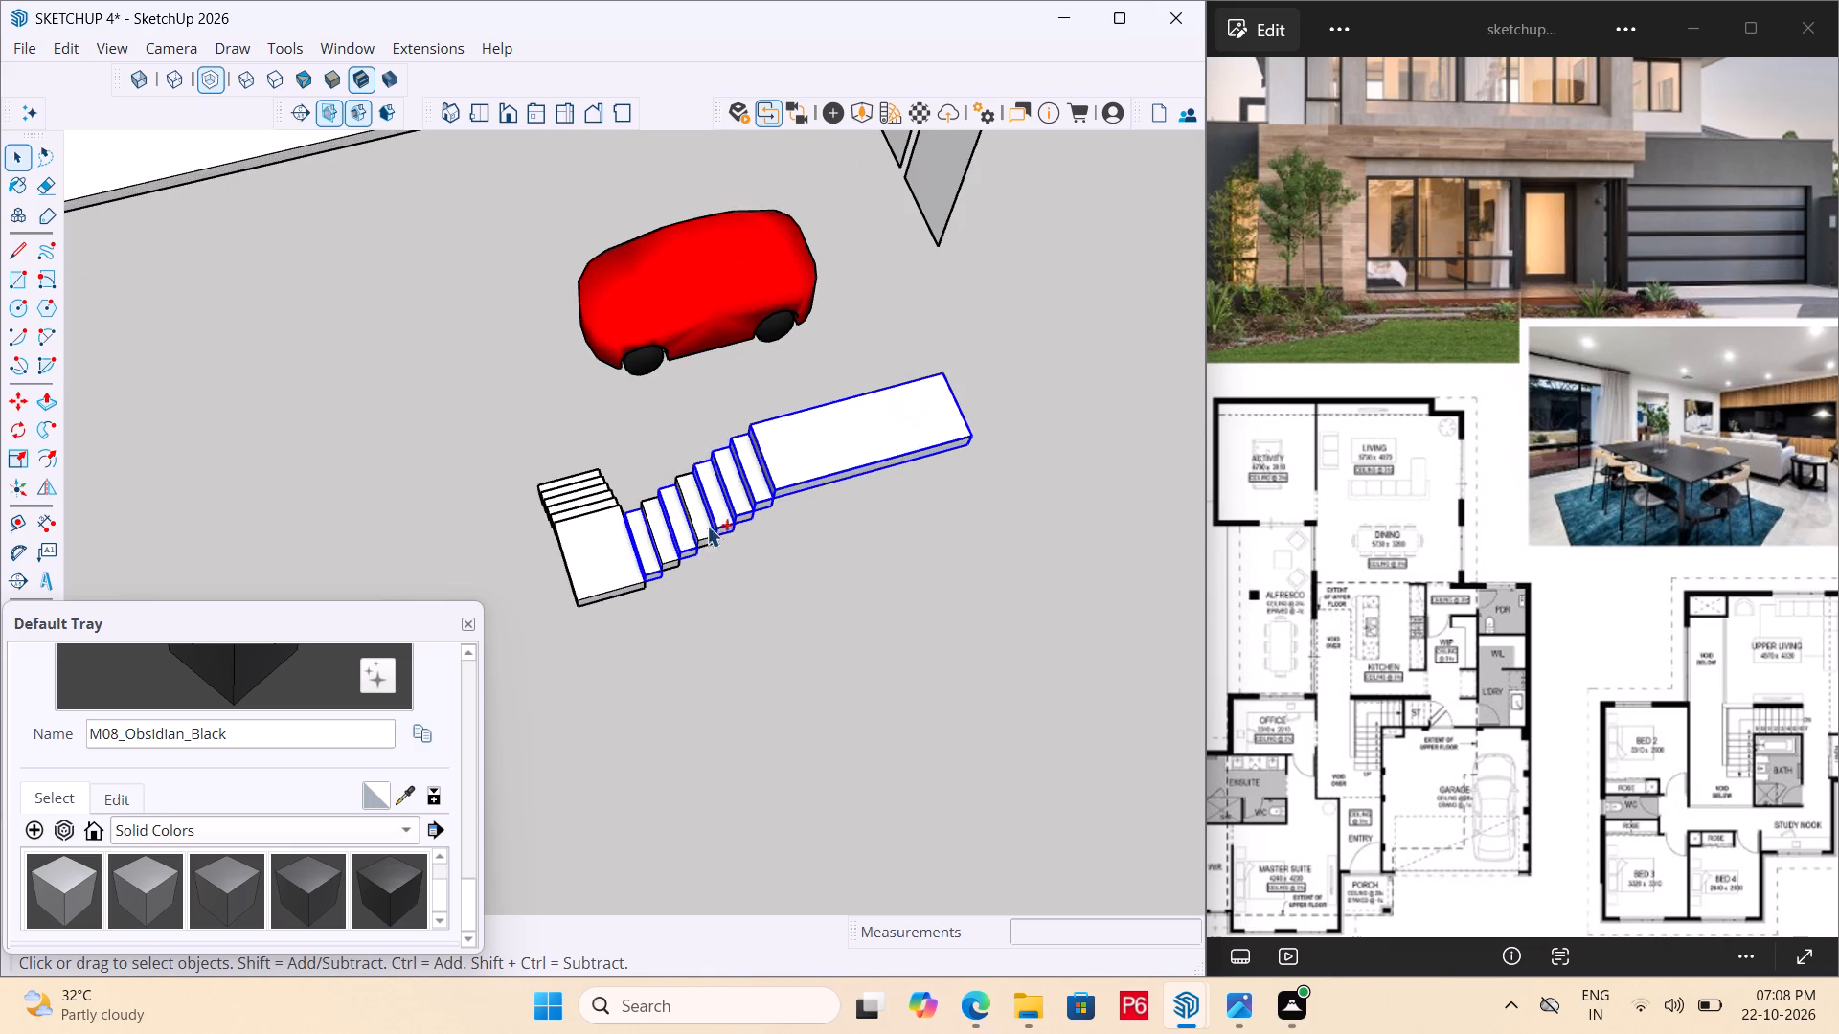
{"action": "left_click", "coordinate": [704, 532], "text": "ctrl"}
{"action": "left_click", "coordinate": [666, 572], "text": "ctrl"}
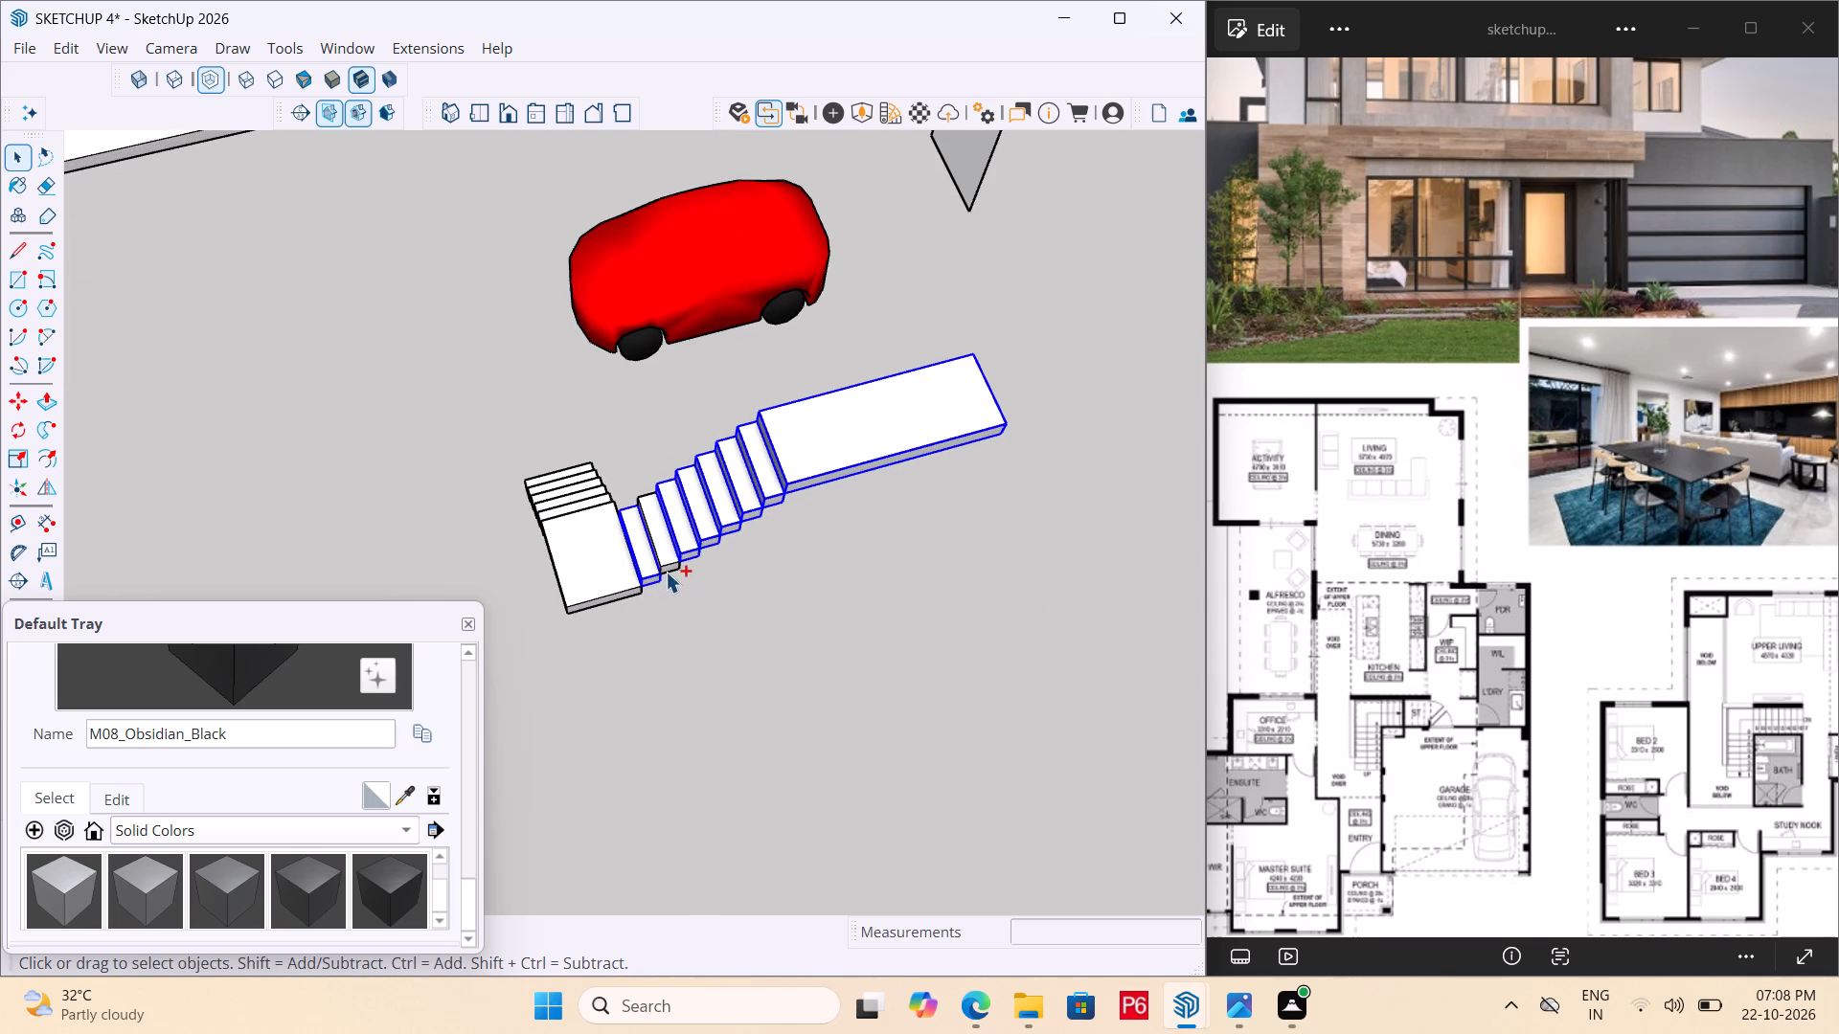
{"action": "left_click", "coordinate": [593, 596], "text": "ctrl"}
{"action": "middle_click_drag", "start_coordinate": [428, 530], "coordinate": [703, 466], "text": "ctrl"}
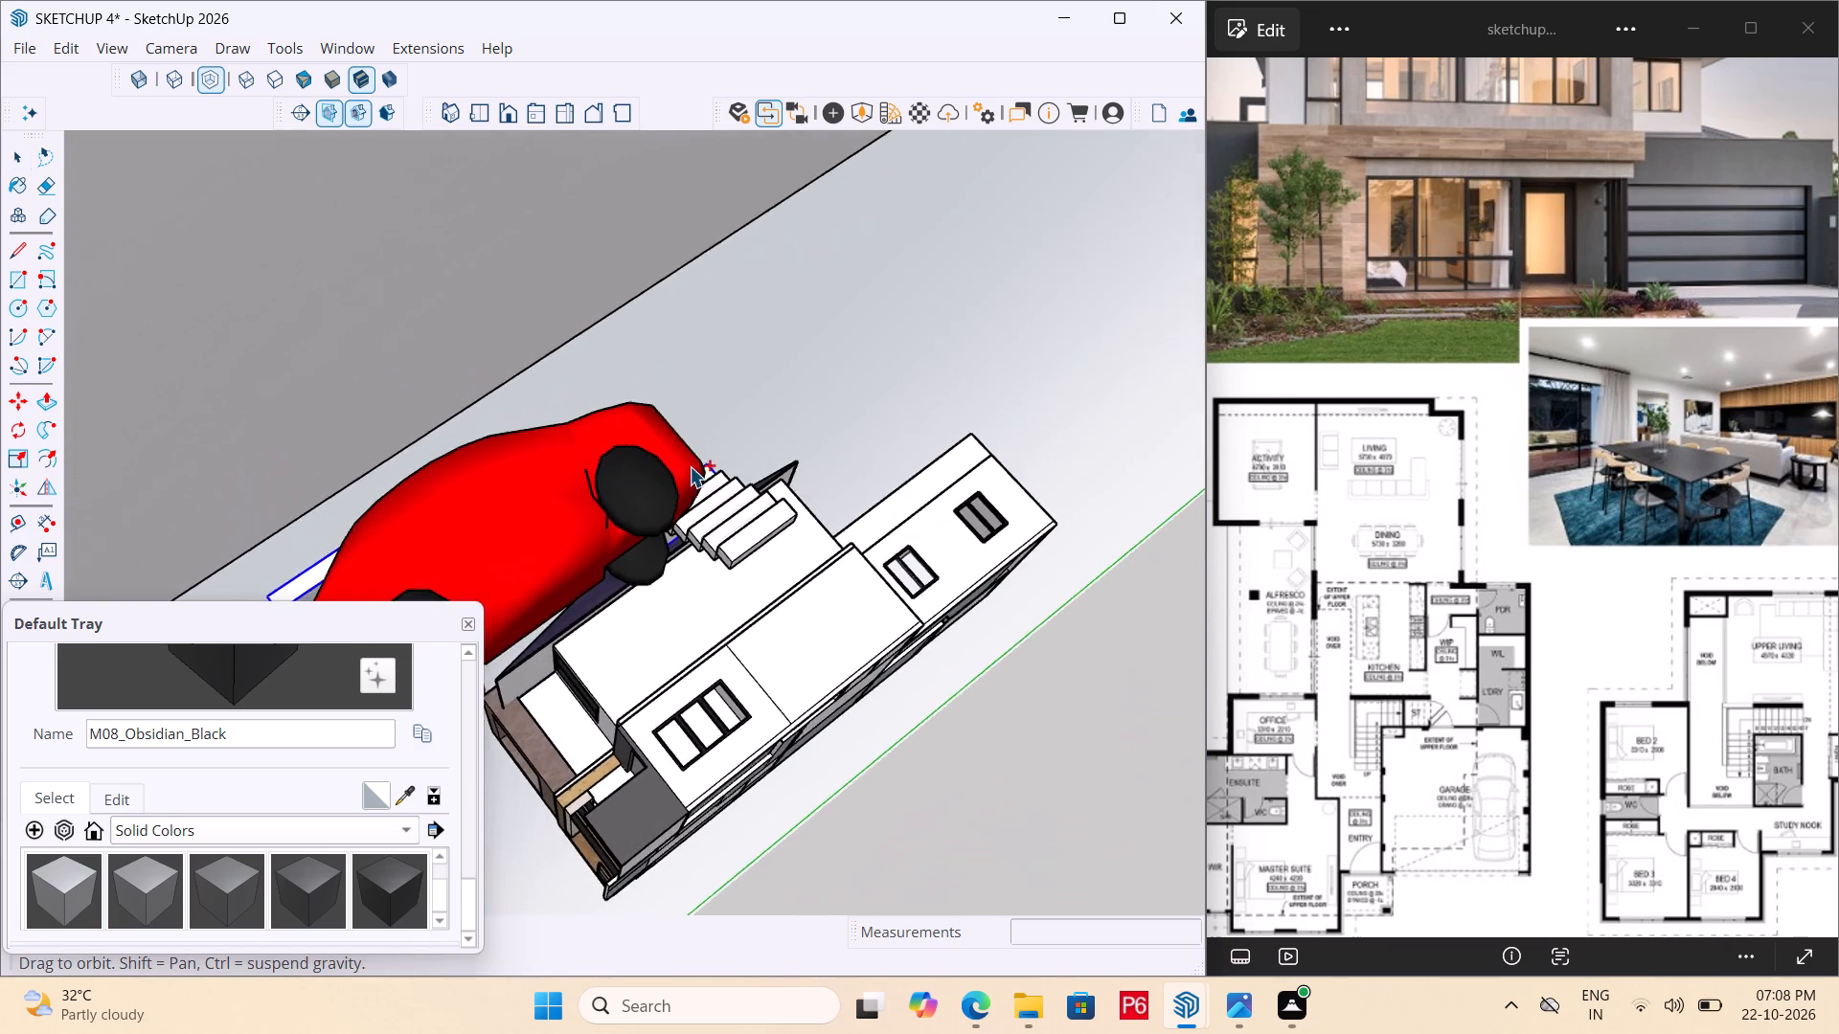
{"action": "scroll", "coordinate": [800, 509], "scroll_direction": "down", "scroll_amount": 8}
{"action": "middle_click_drag", "start_coordinate": [836, 548], "coordinate": [321, 910]}
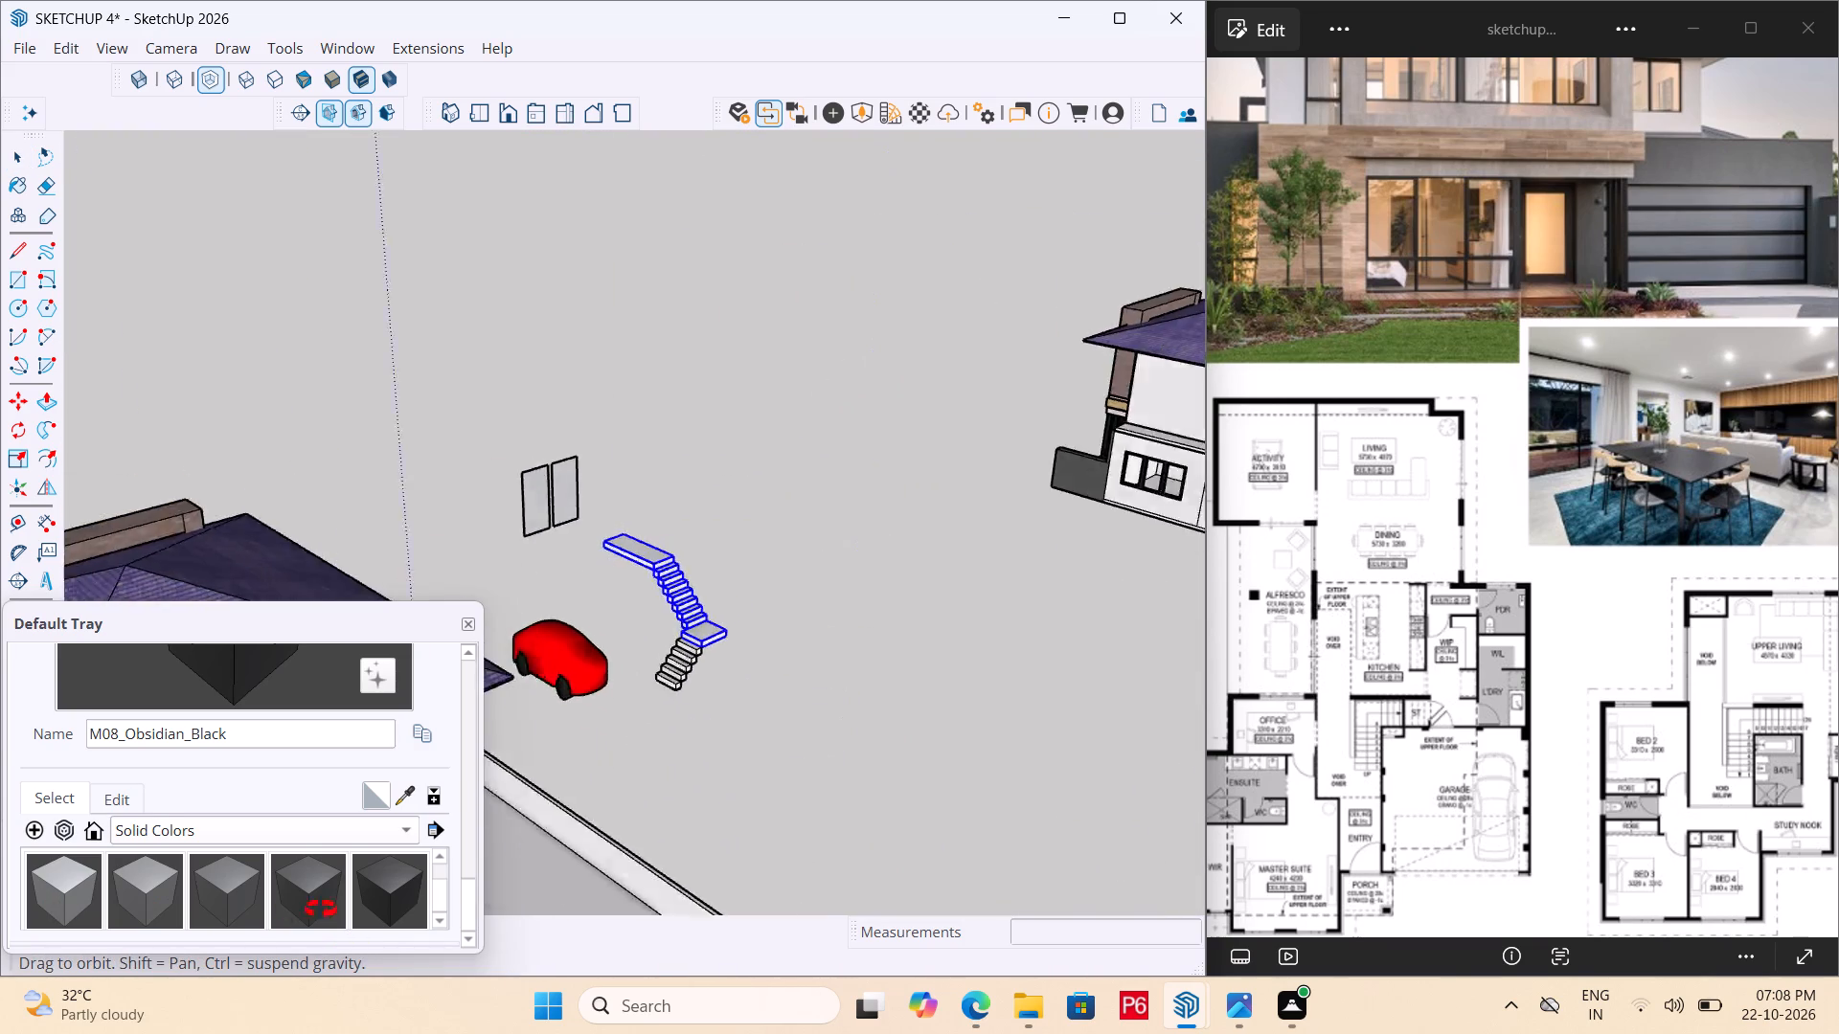
{"action": "middle_click_drag", "start_coordinate": [321, 910], "coordinate": [0, 865]}
{"action": "scroll", "coordinate": [520, 841], "scroll_direction": "up", "scroll_amount": 5}
{"action": "scroll", "coordinate": [628, 524], "scroll_direction": "up", "scroll_amount": 11}
{"action": "middle_click_drag", "start_coordinate": [709, 532], "coordinate": [756, 540]}
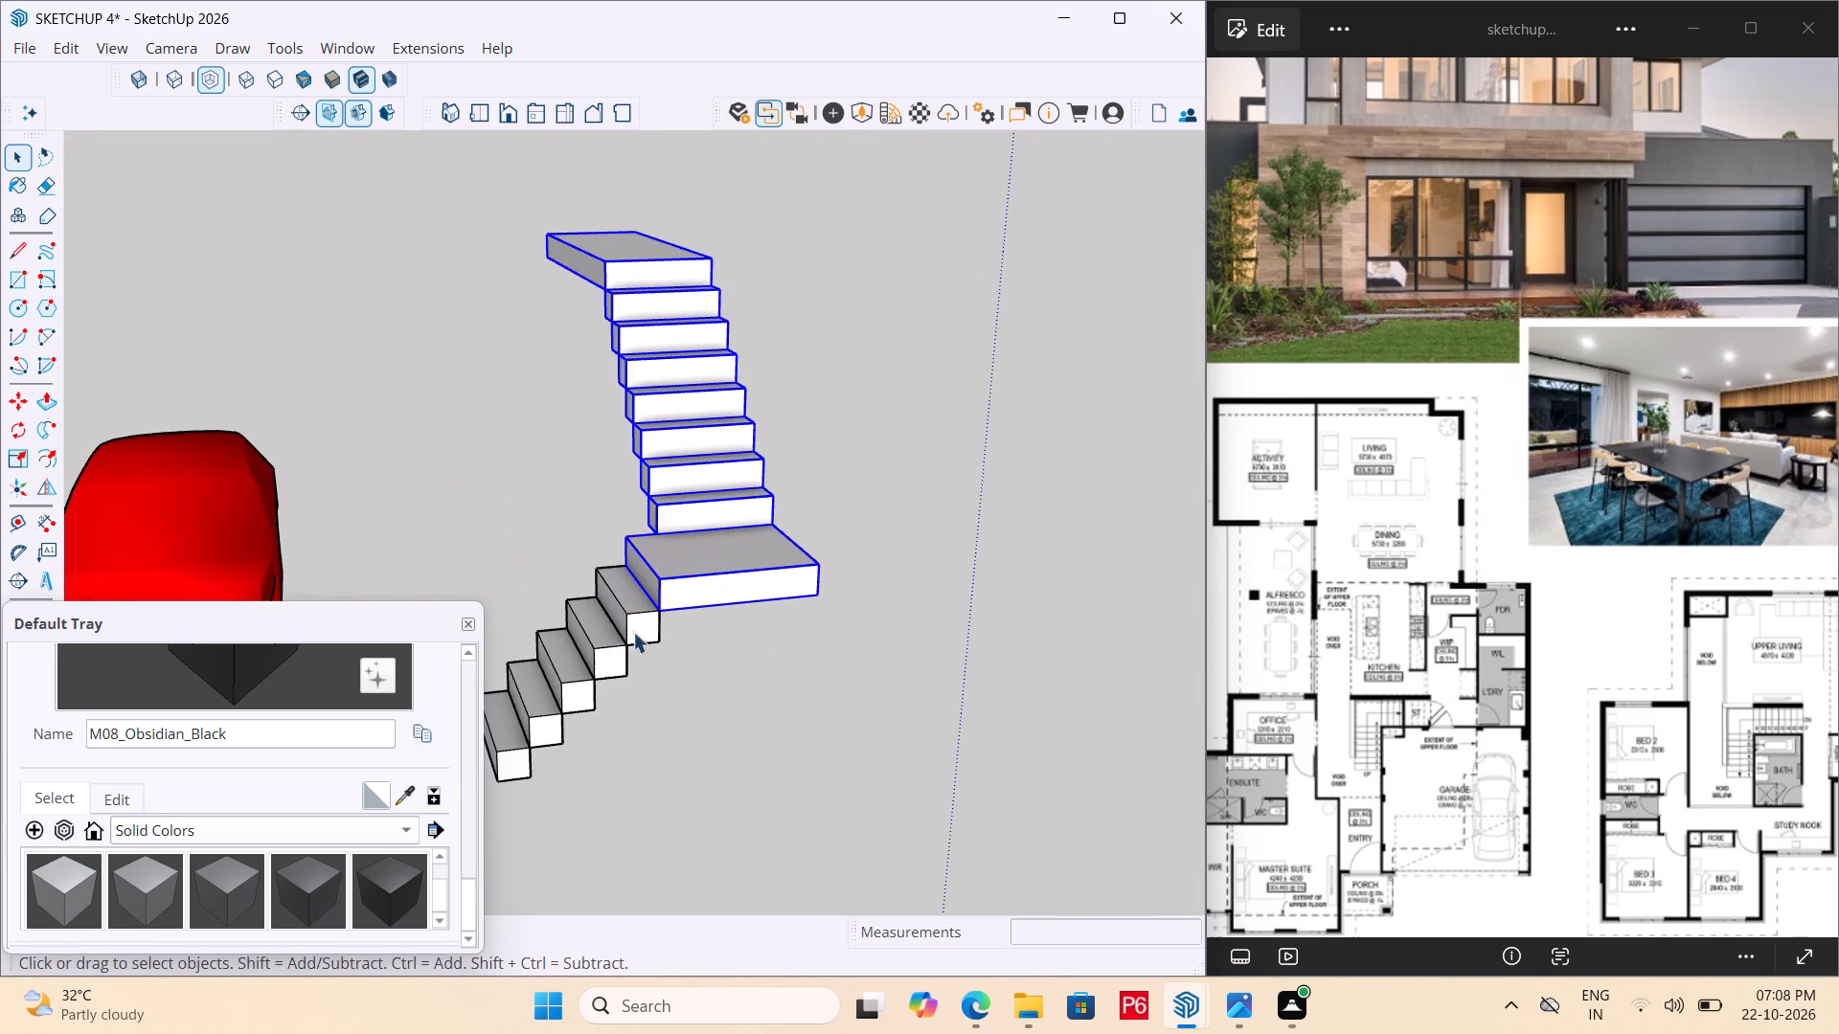
{"action": "left_click", "coordinate": [624, 635], "text": "ctrl"}
{"action": "left_click", "coordinate": [616, 651], "text": "ctrl"}
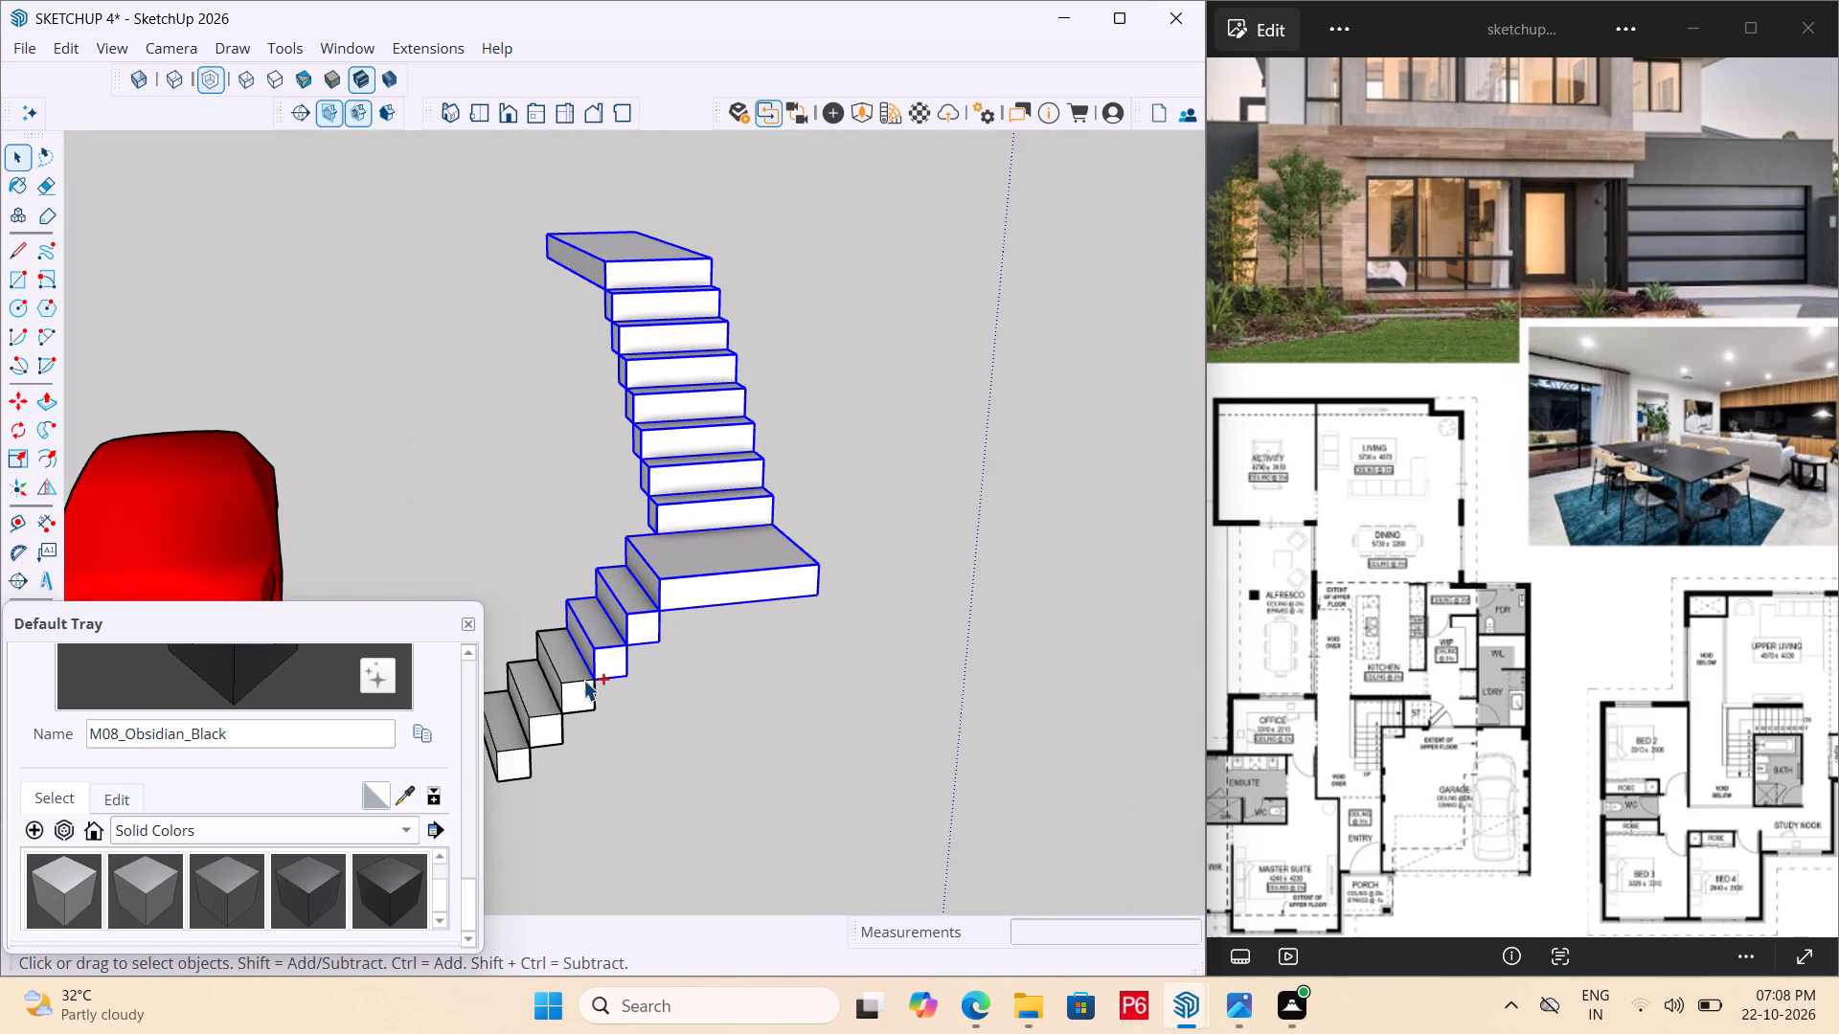
{"action": "left_click", "coordinate": [583, 680], "text": "ctrl"}
{"action": "left_click", "coordinate": [546, 708], "text": "ctrl"}
{"action": "left_click", "coordinate": [521, 761], "text": "ctrl"}
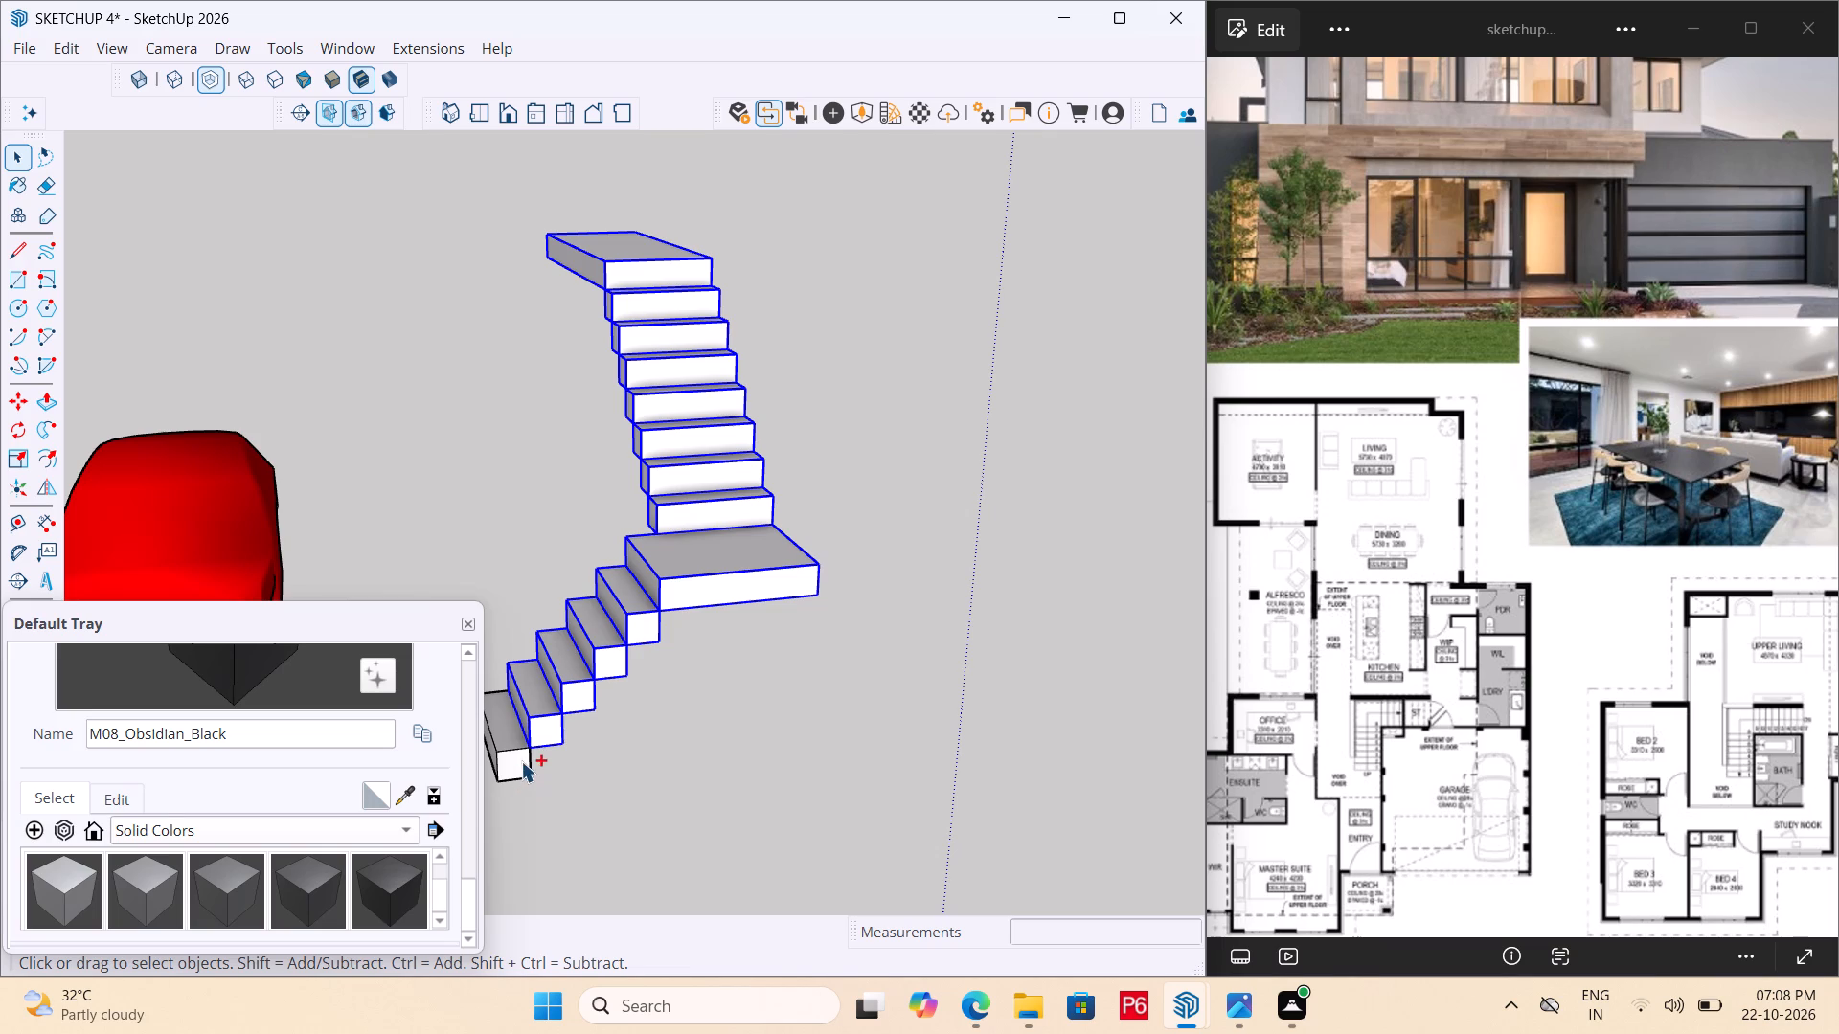
{"action": "scroll", "coordinate": [946, 501], "scroll_direction": "down", "scroll_amount": 5}
{"action": "middle_click_drag", "start_coordinate": [872, 548], "coordinate": [121, 544]}
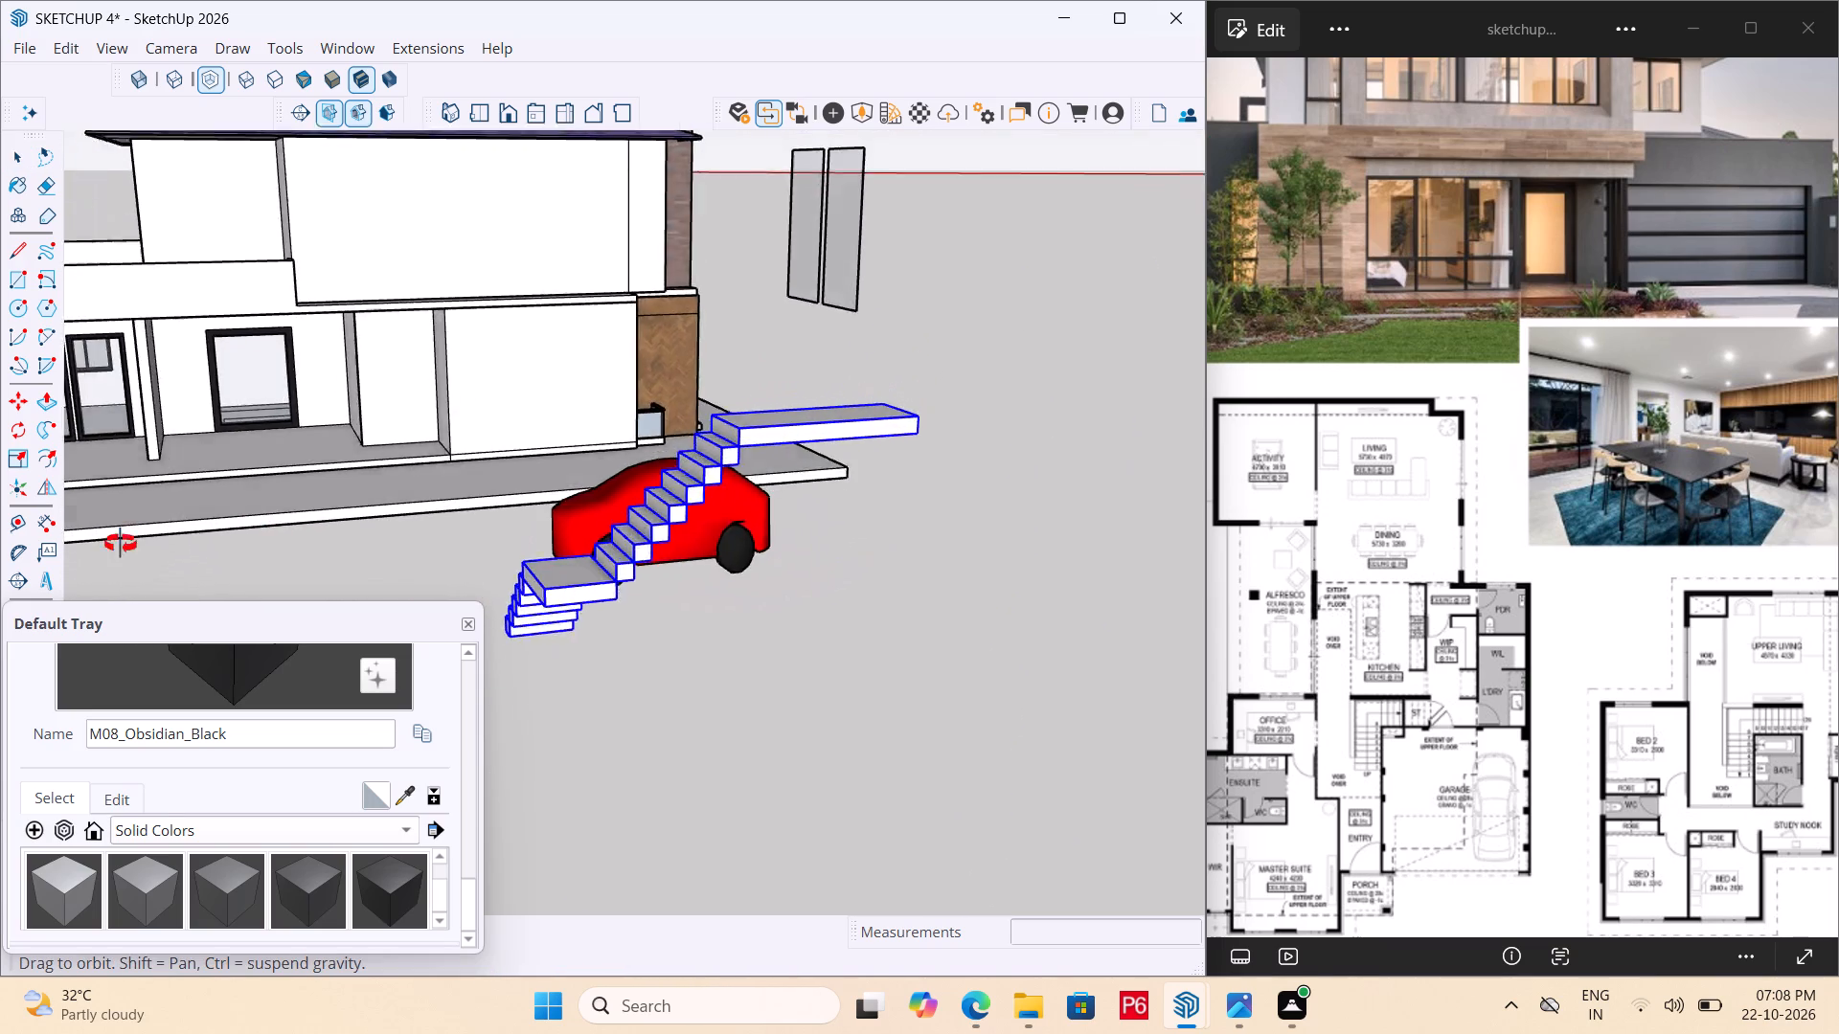
{"action": "middle_click_drag", "start_coordinate": [121, 544], "coordinate": [321, 548]}
{"action": "scroll", "coordinate": [579, 541], "scroll_direction": "up", "scroll_amount": 5}
{"action": "right_click", "coordinate": [787, 552]}
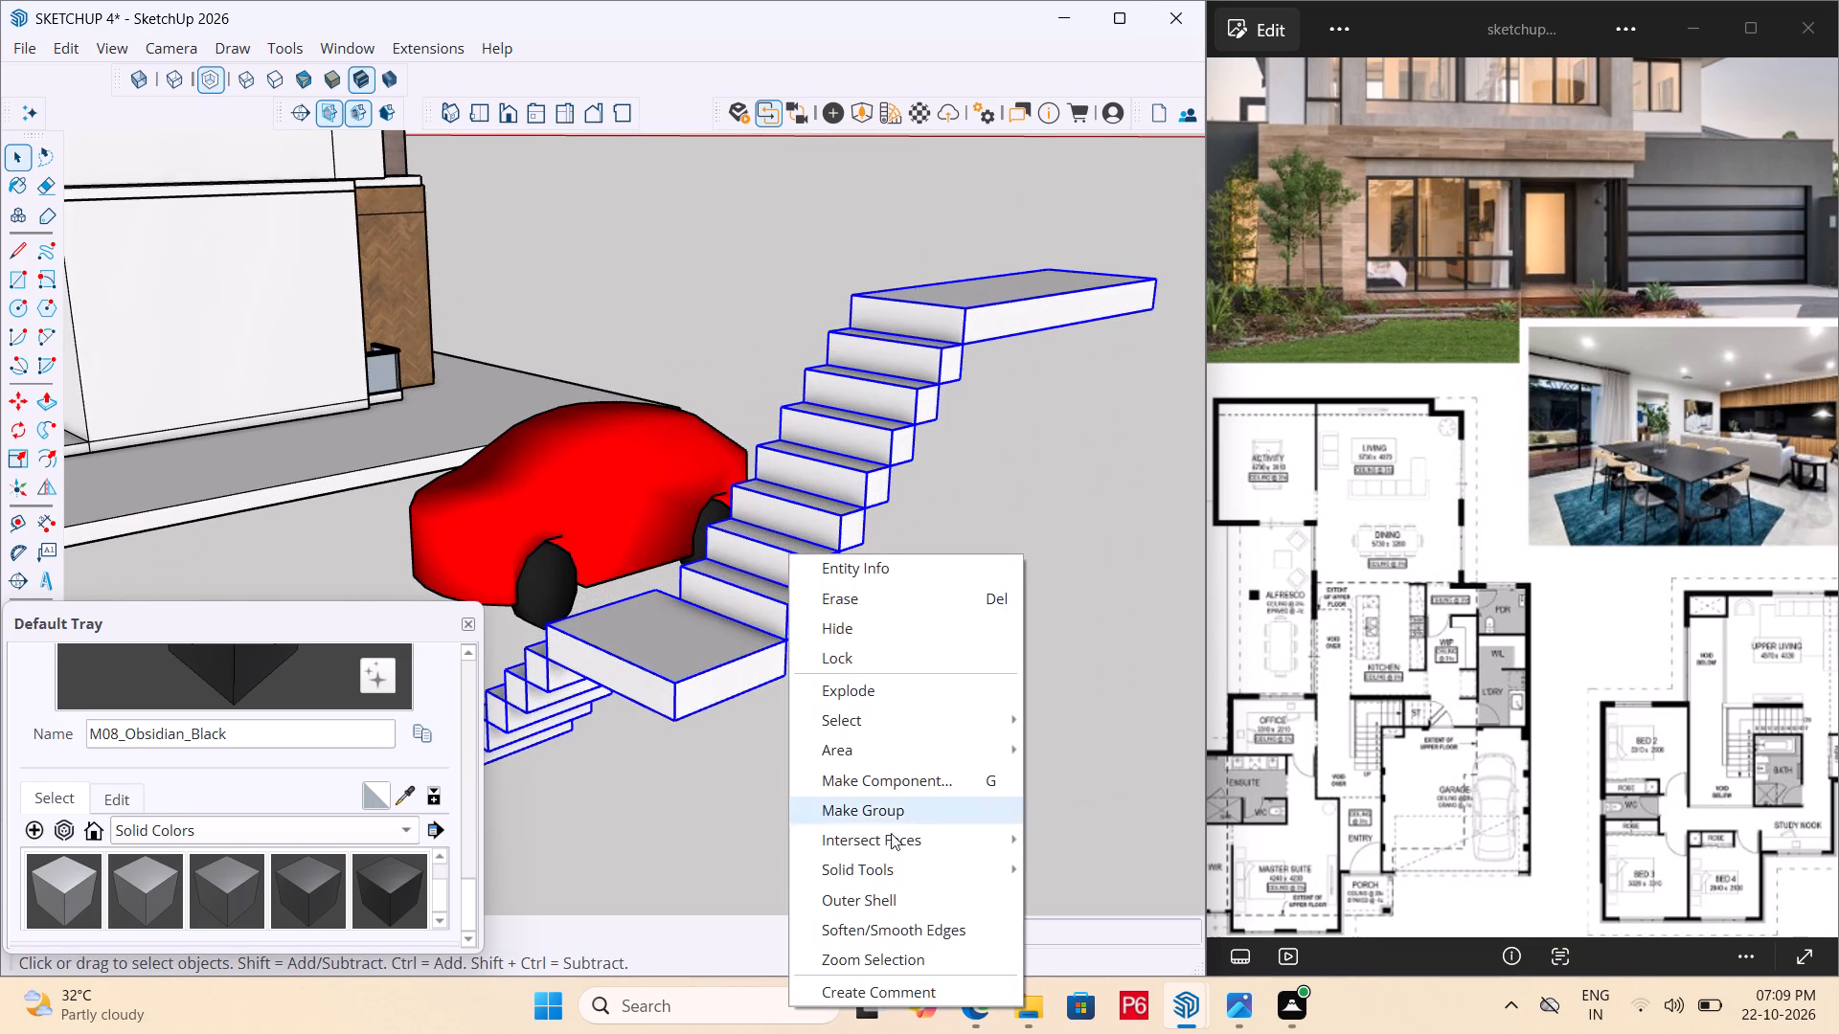
{"action": "double_click", "coordinate": [916, 818]}
{"action": "double_click", "coordinate": [995, 775]}
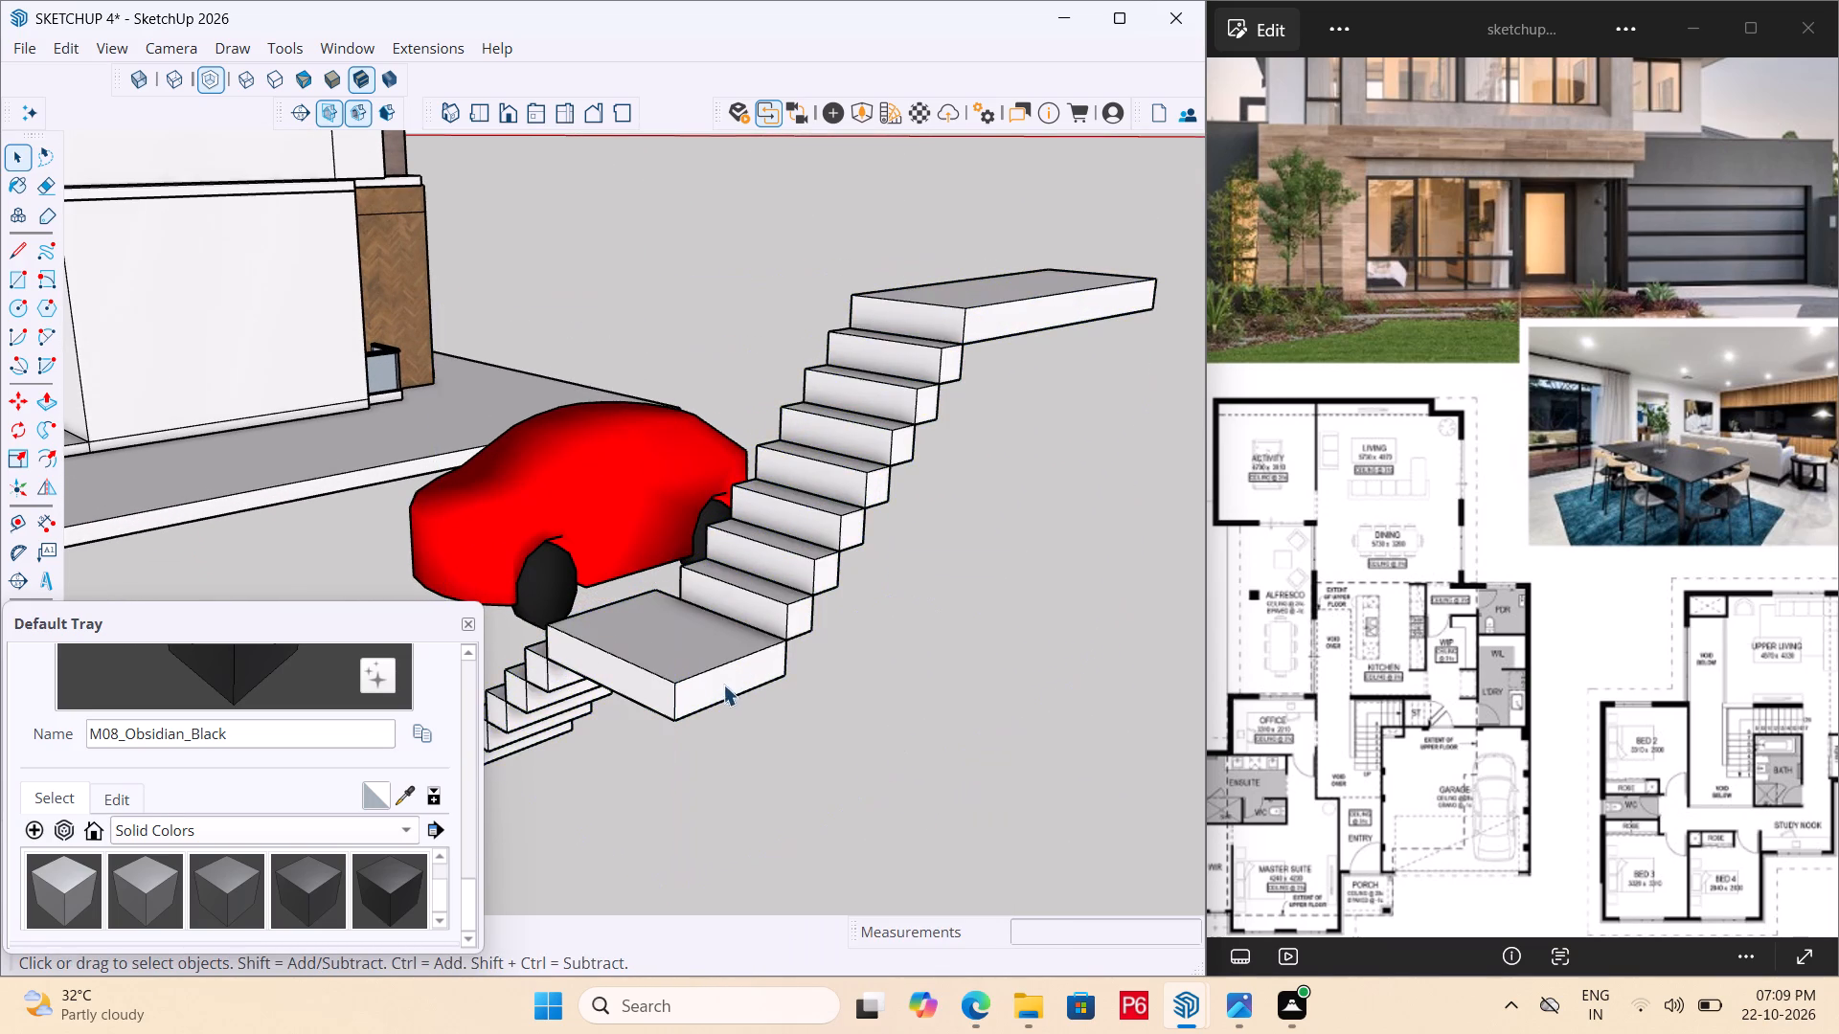
Move the two glass panes, car and staircase group together about 61' 3", matching a pane's top corner to the upper front window frame of the slab house.
{"action": "scroll", "coordinate": [721, 686], "scroll_direction": "down", "scroll_amount": 6}
{"action": "middle_click_drag", "start_coordinate": [685, 673], "coordinate": [761, 866]}
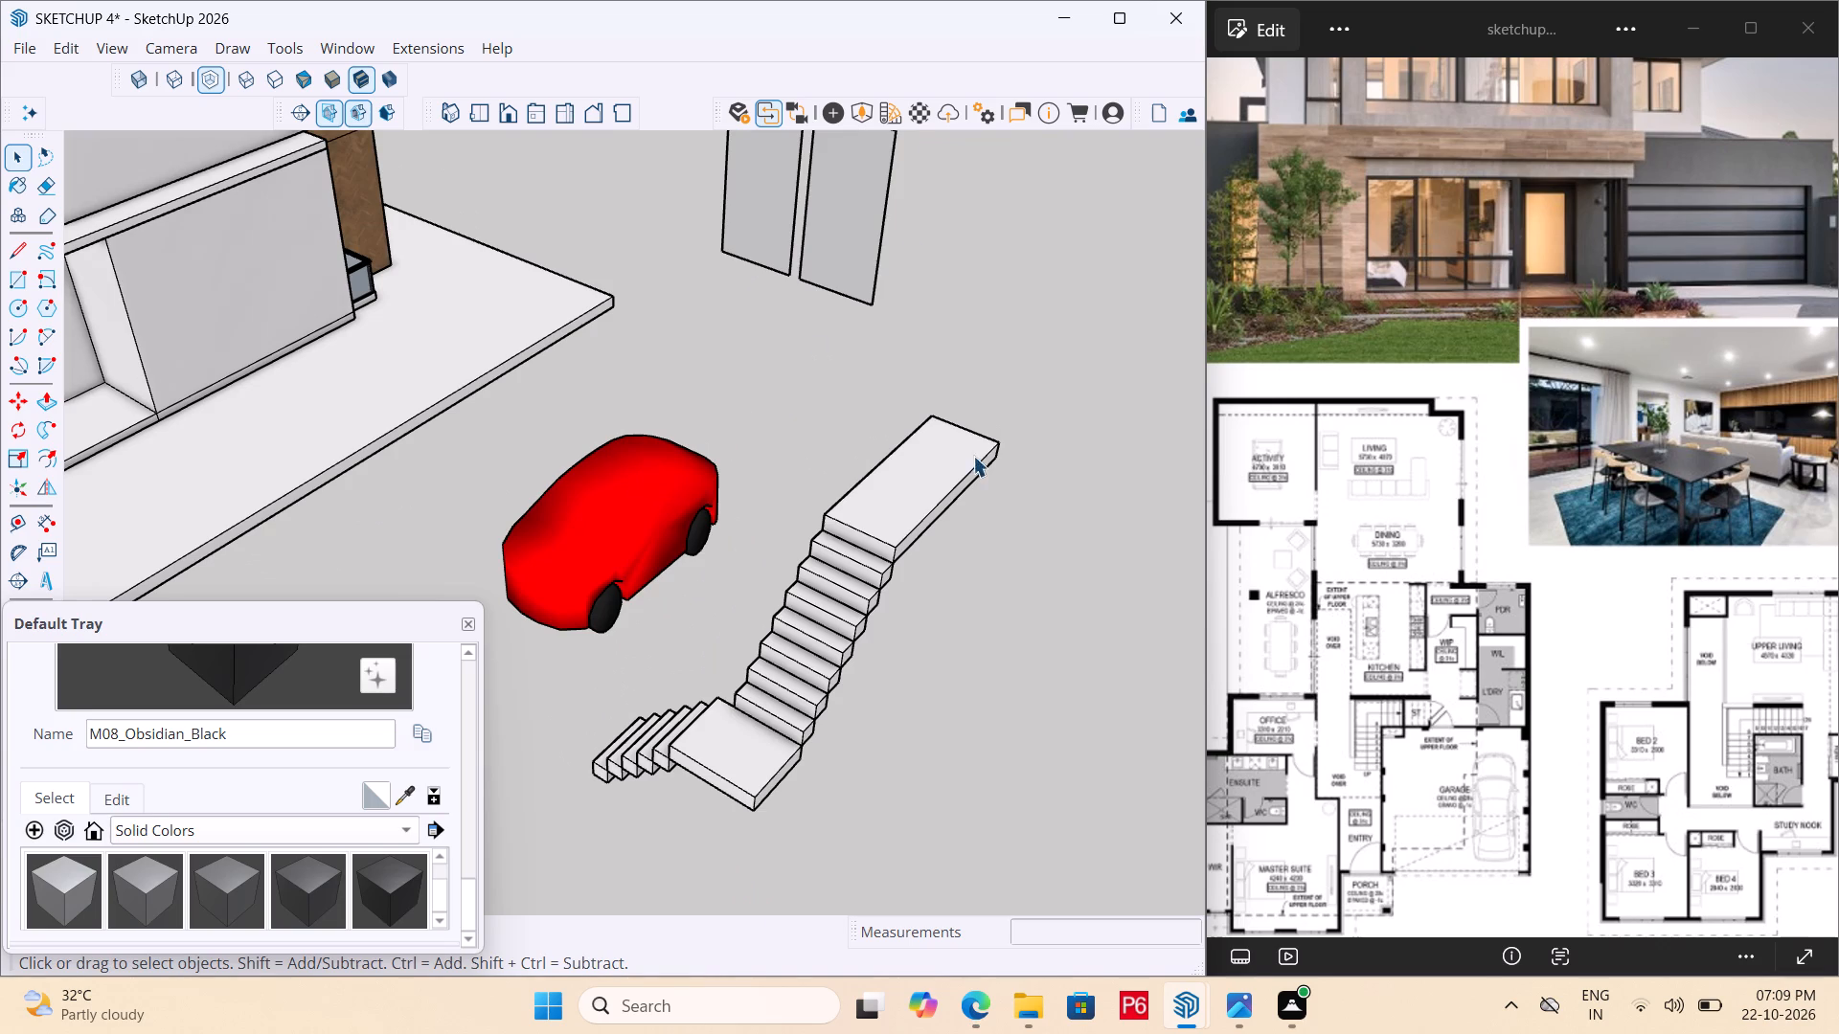
{"action": "middle_click_drag", "start_coordinate": [973, 456], "coordinate": [21, 443]}
{"action": "left_click", "coordinate": [619, 411], "text": "ctrl"}
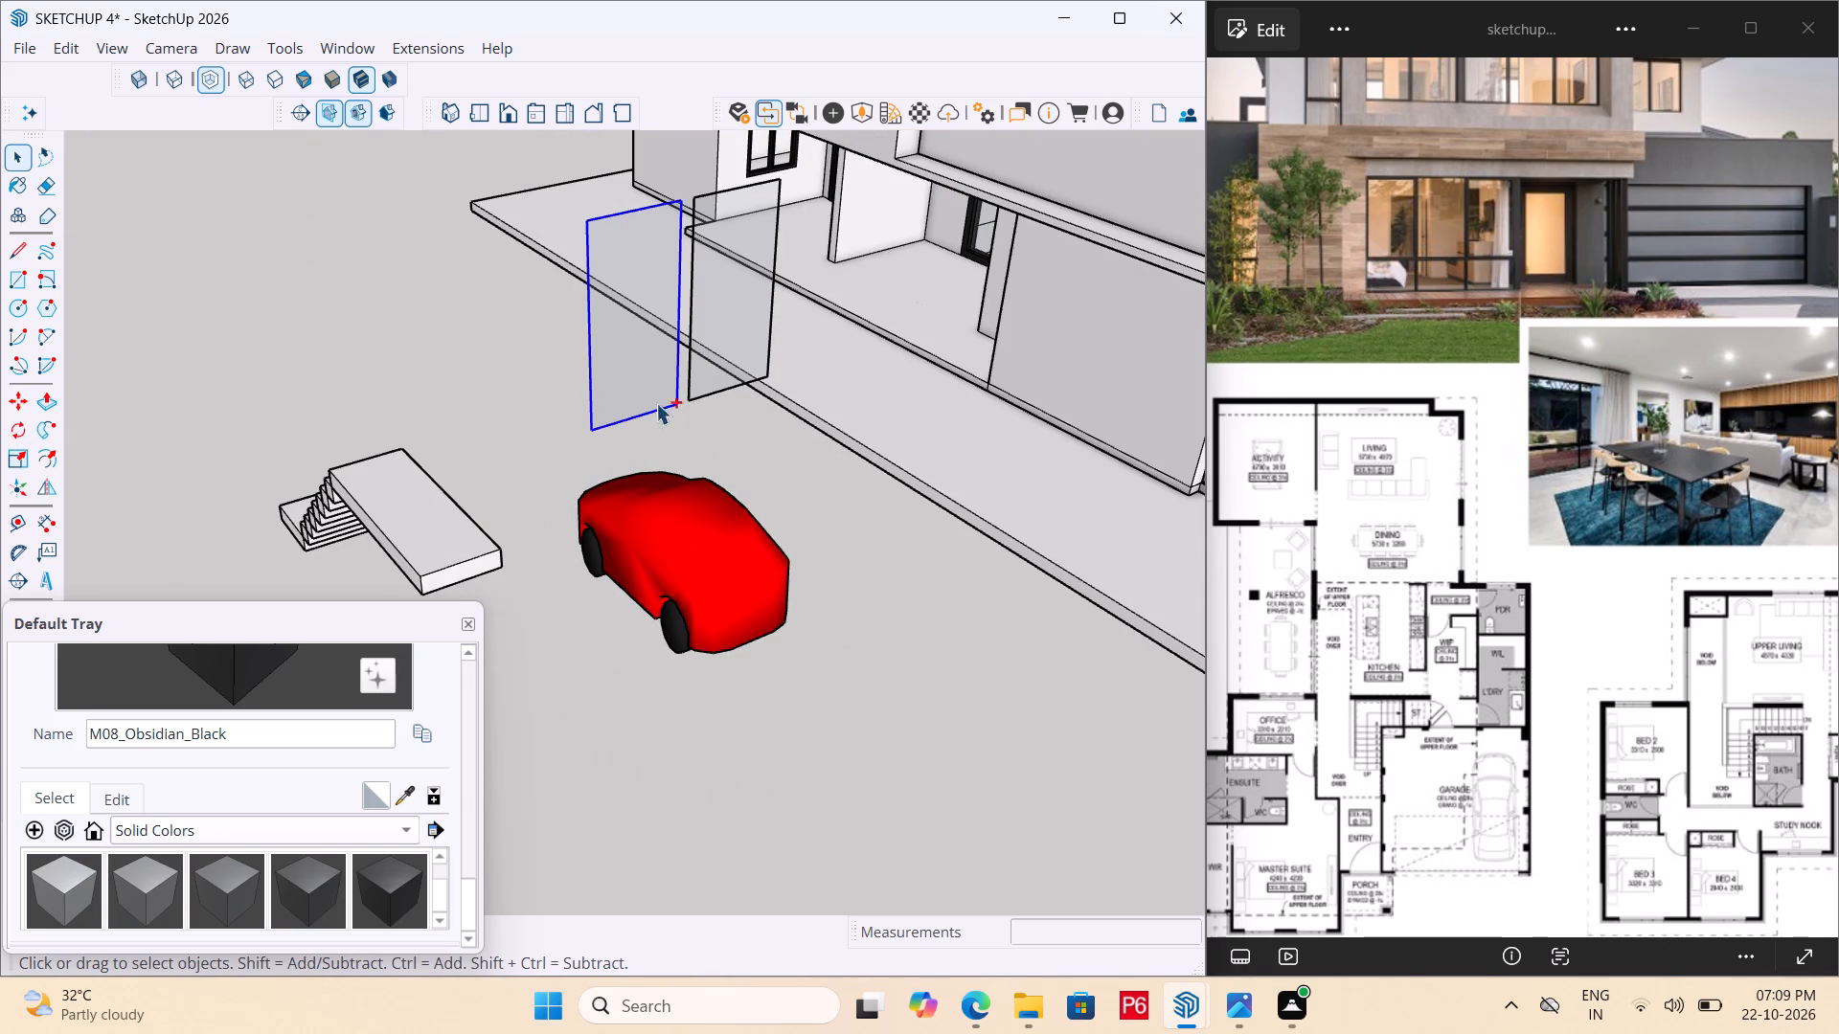
{"action": "left_click", "coordinate": [731, 383], "text": "ctrl"}
{"action": "left_click", "coordinate": [692, 548], "text": "ctrl"}
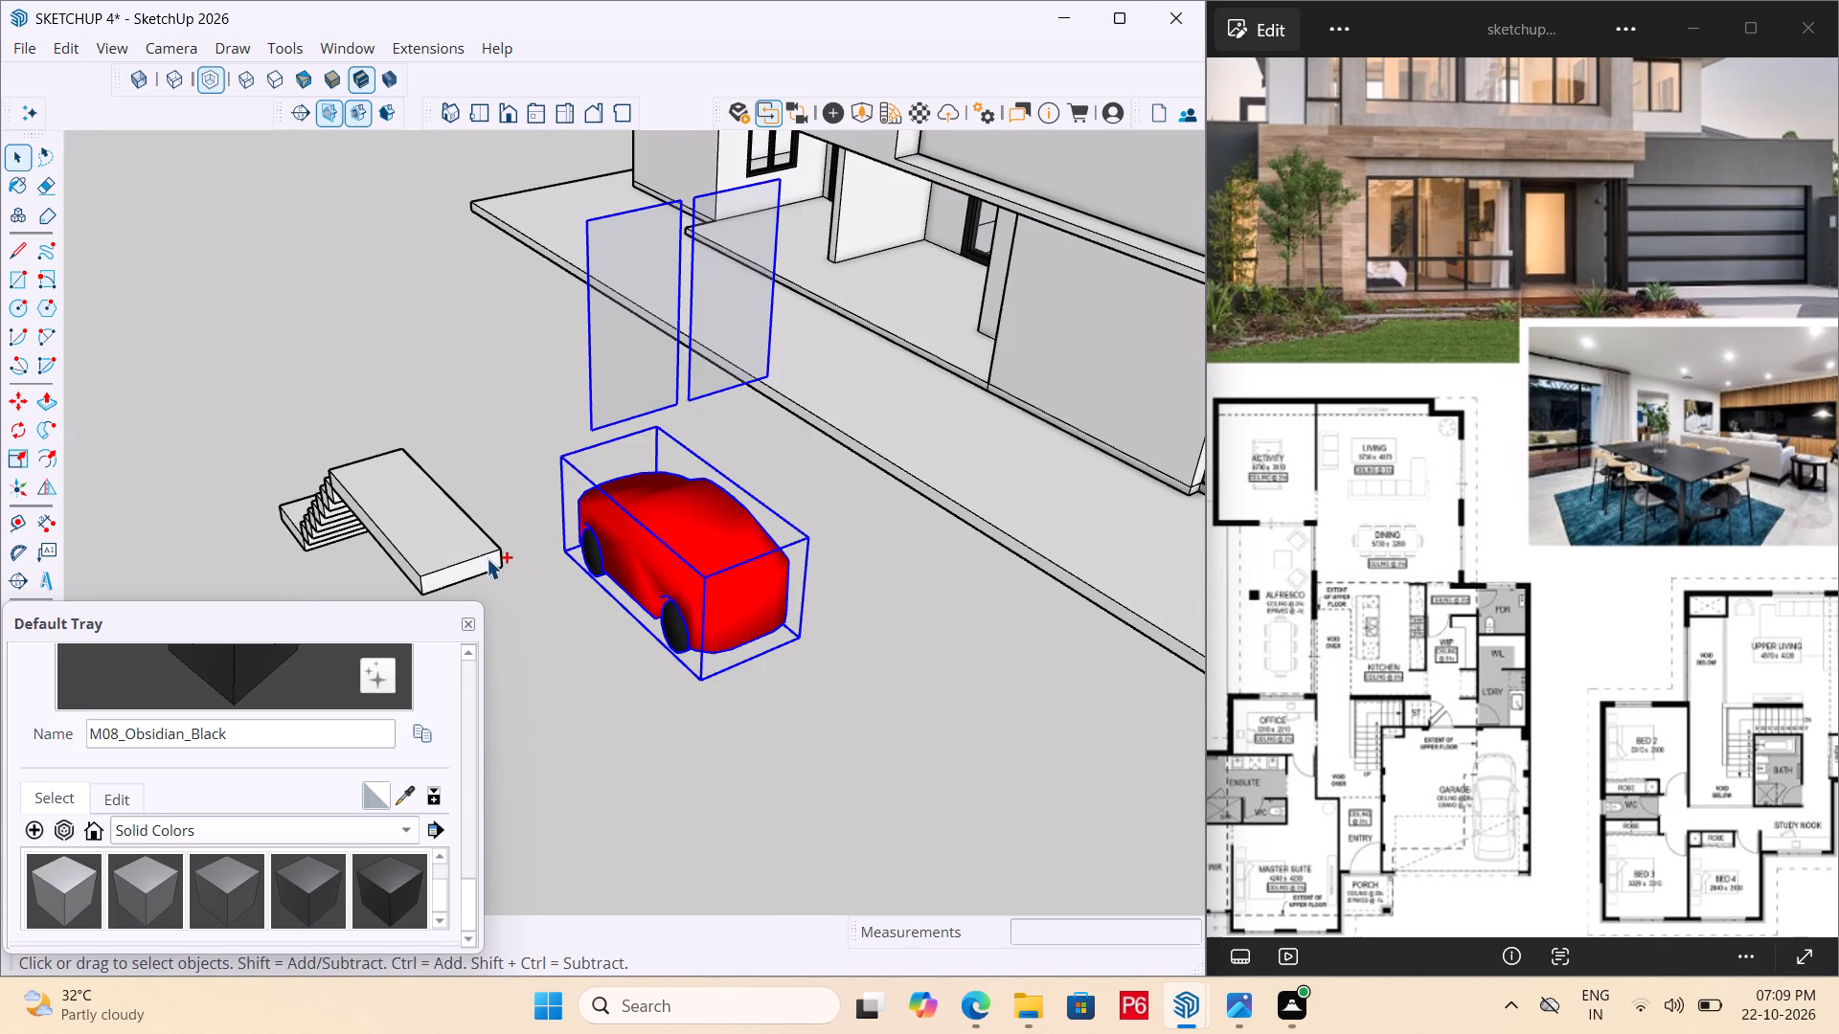
{"action": "left_click", "coordinate": [487, 558], "text": "ctrl"}
{"action": "scroll", "coordinate": [718, 412], "scroll_direction": "down", "scroll_amount": 5}
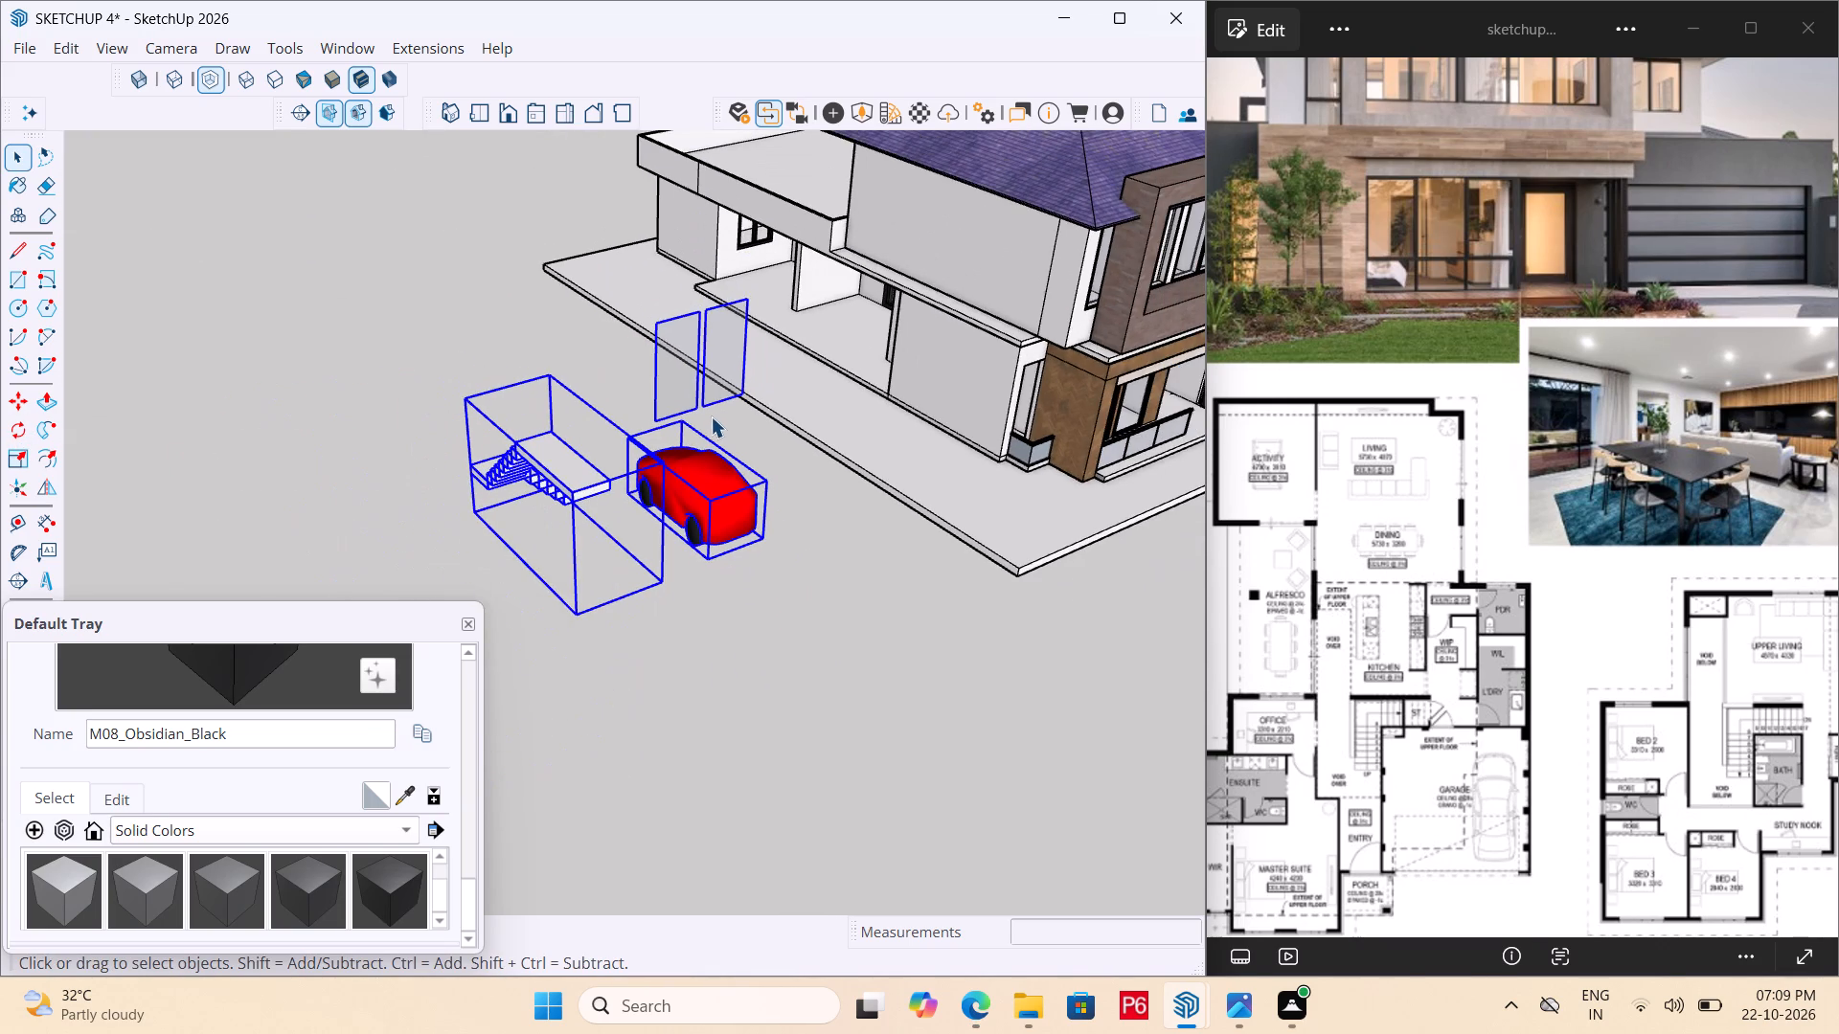
{"action": "scroll", "coordinate": [711, 416], "scroll_direction": "down", "scroll_amount": 1}
{"action": "middle_click_drag", "start_coordinate": [865, 350], "coordinate": [477, 323]}
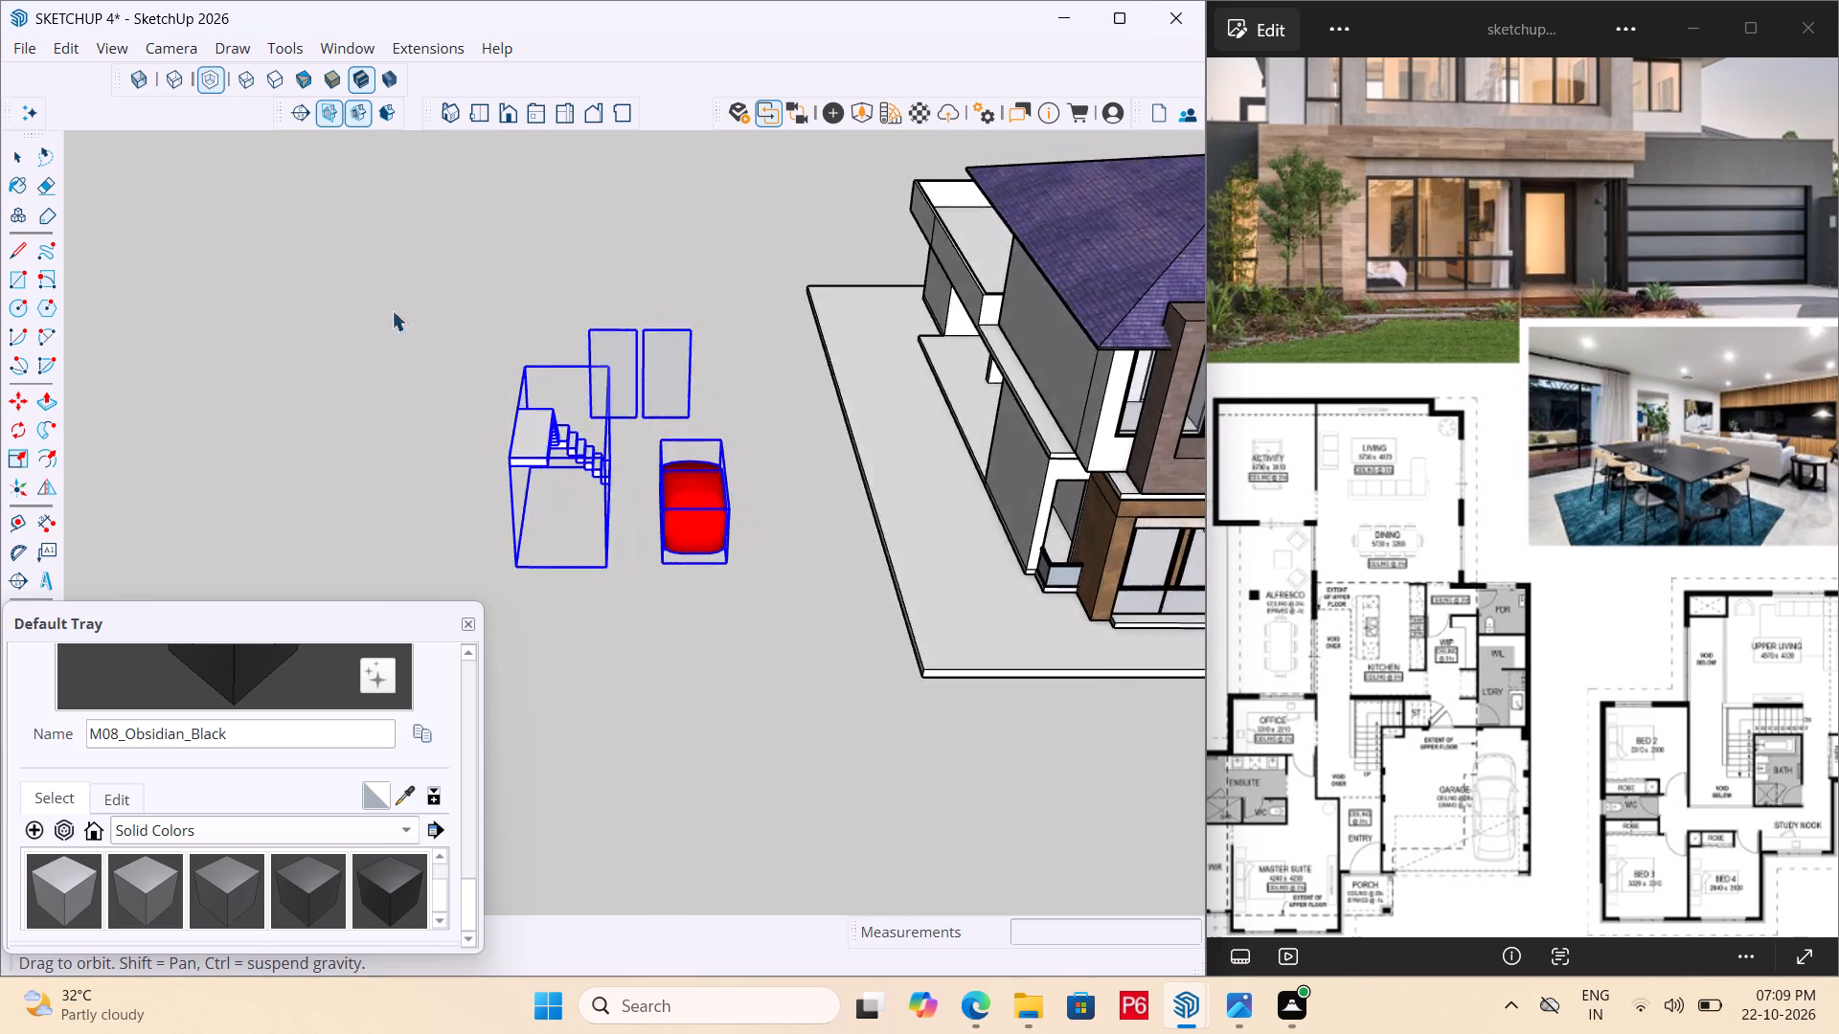
{"action": "scroll", "coordinate": [310, 318], "scroll_direction": "down", "scroll_amount": 4}
{"action": "middle_click_drag", "start_coordinate": [475, 331], "coordinate": [485, 297]}
{"action": "scroll", "coordinate": [487, 297], "scroll_direction": "up", "scroll_amount": 3}
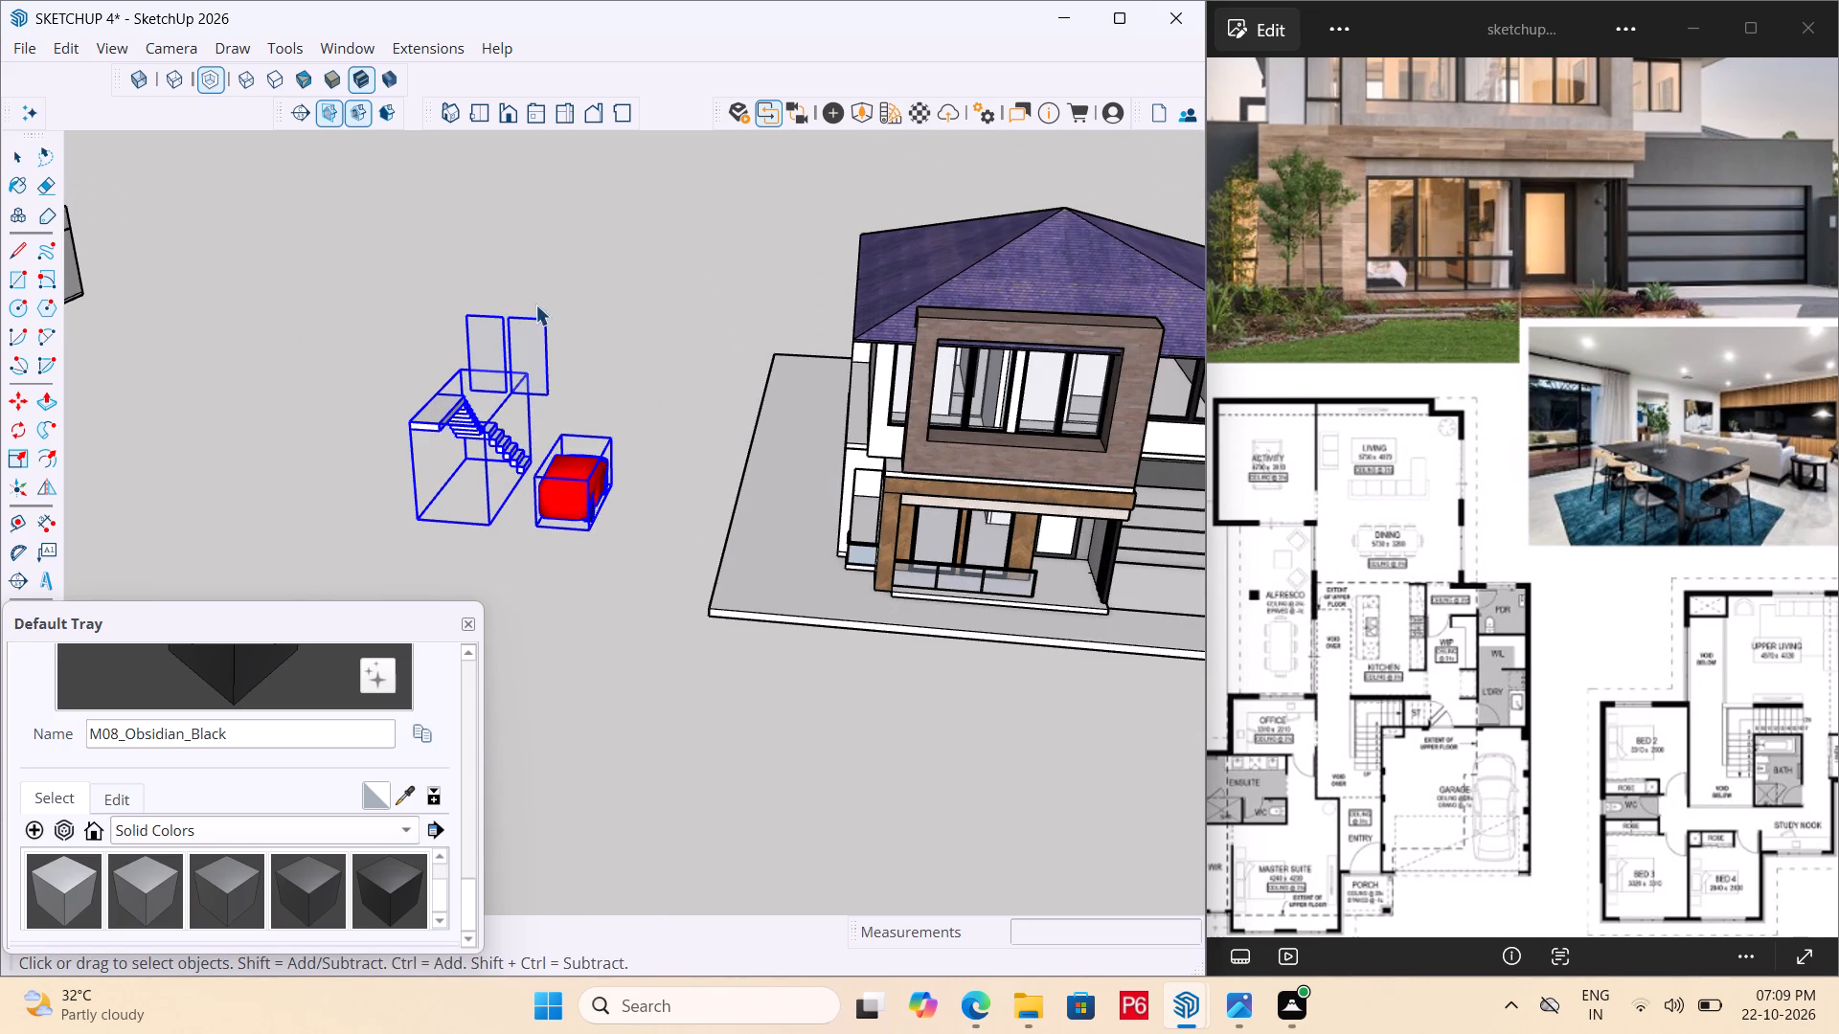
{"action": "key", "text": "m"}
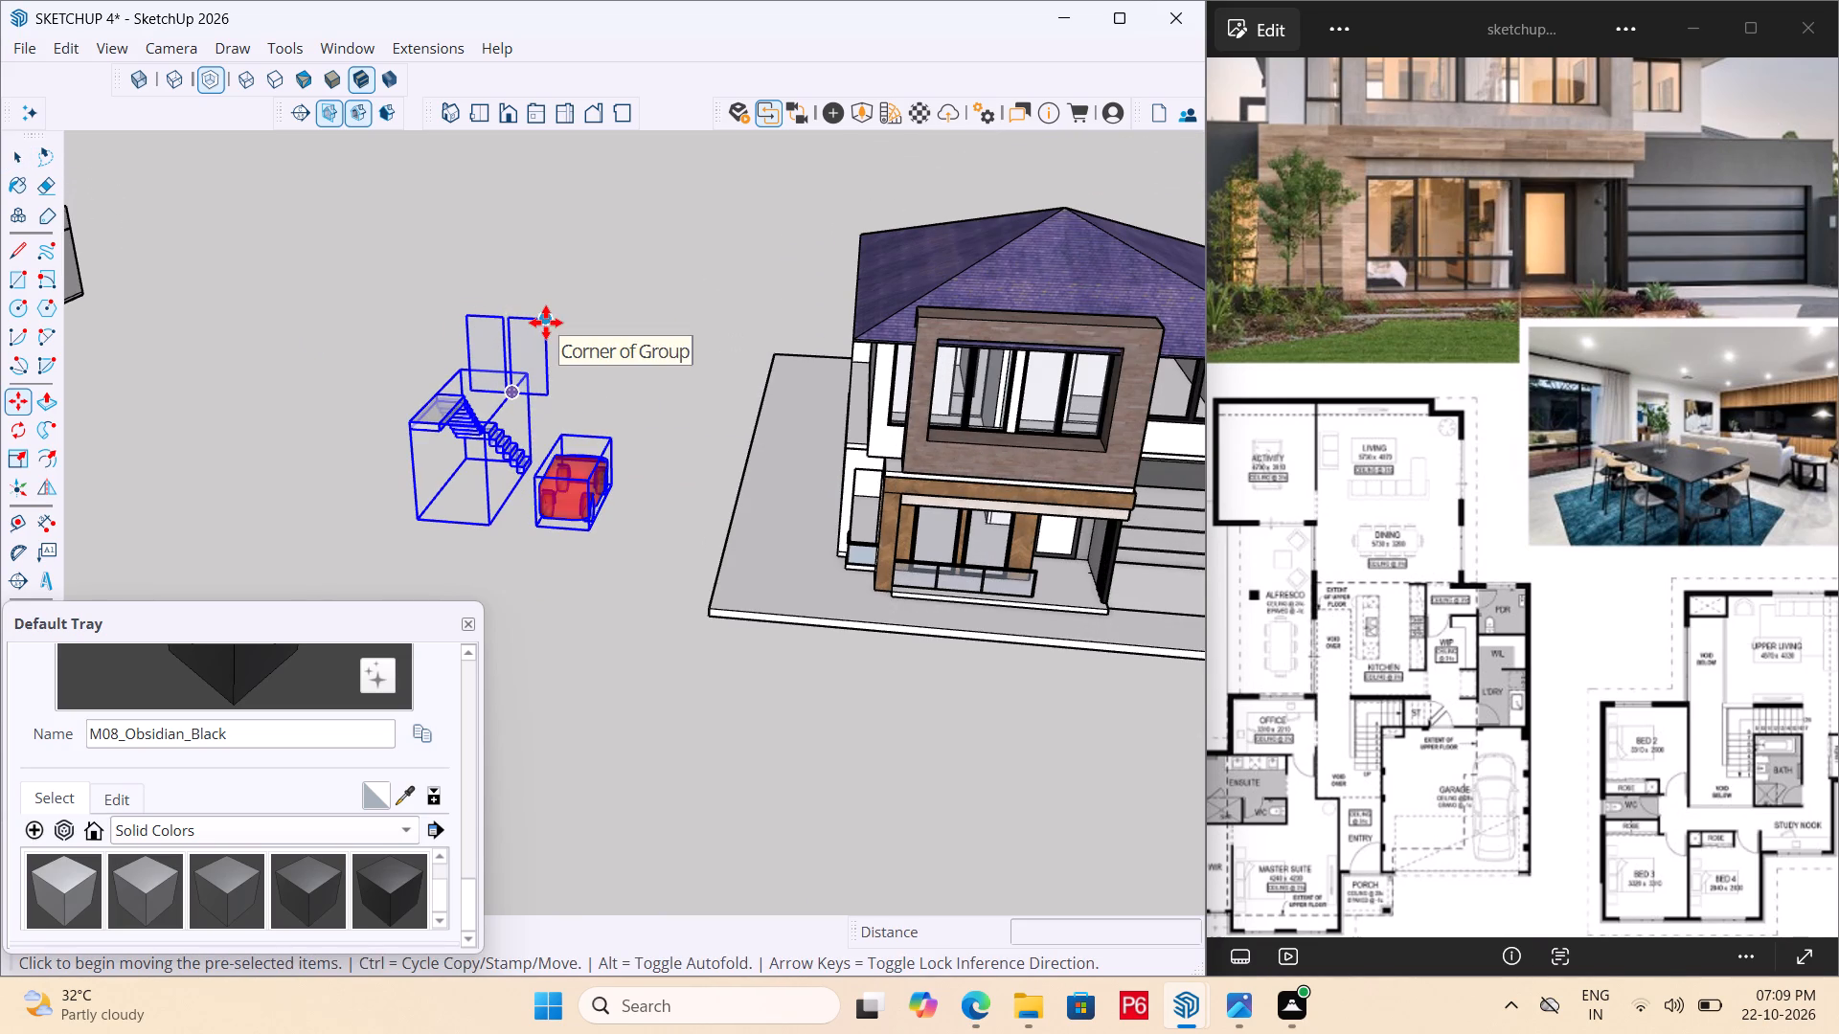
{"action": "left_click", "coordinate": [546, 323]}
{"action": "scroll", "coordinate": [660, 406], "scroll_direction": "down", "scroll_amount": 6}
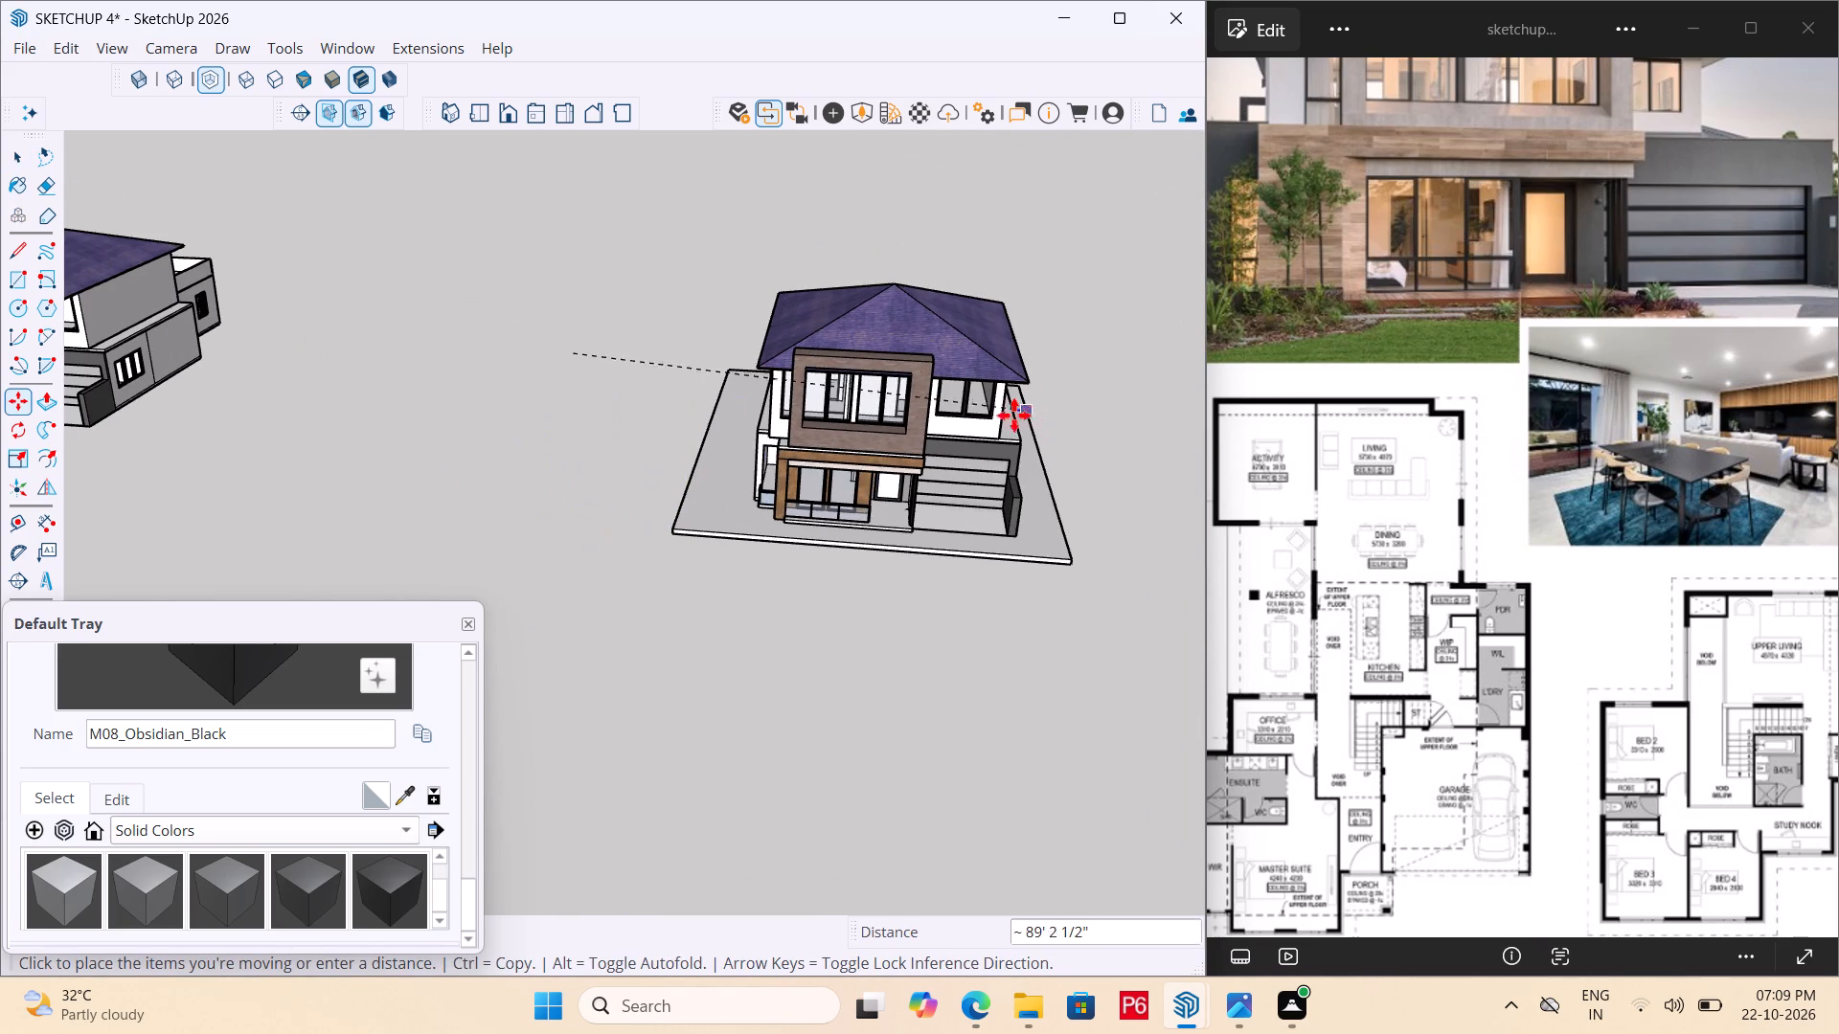
{"action": "scroll", "coordinate": [982, 409], "scroll_direction": "up", "scroll_amount": 5}
{"action": "middle_click_drag", "start_coordinate": [1006, 381], "coordinate": [943, 238]}
{"action": "scroll", "coordinate": [994, 318], "scroll_direction": "up", "scroll_amount": 2}
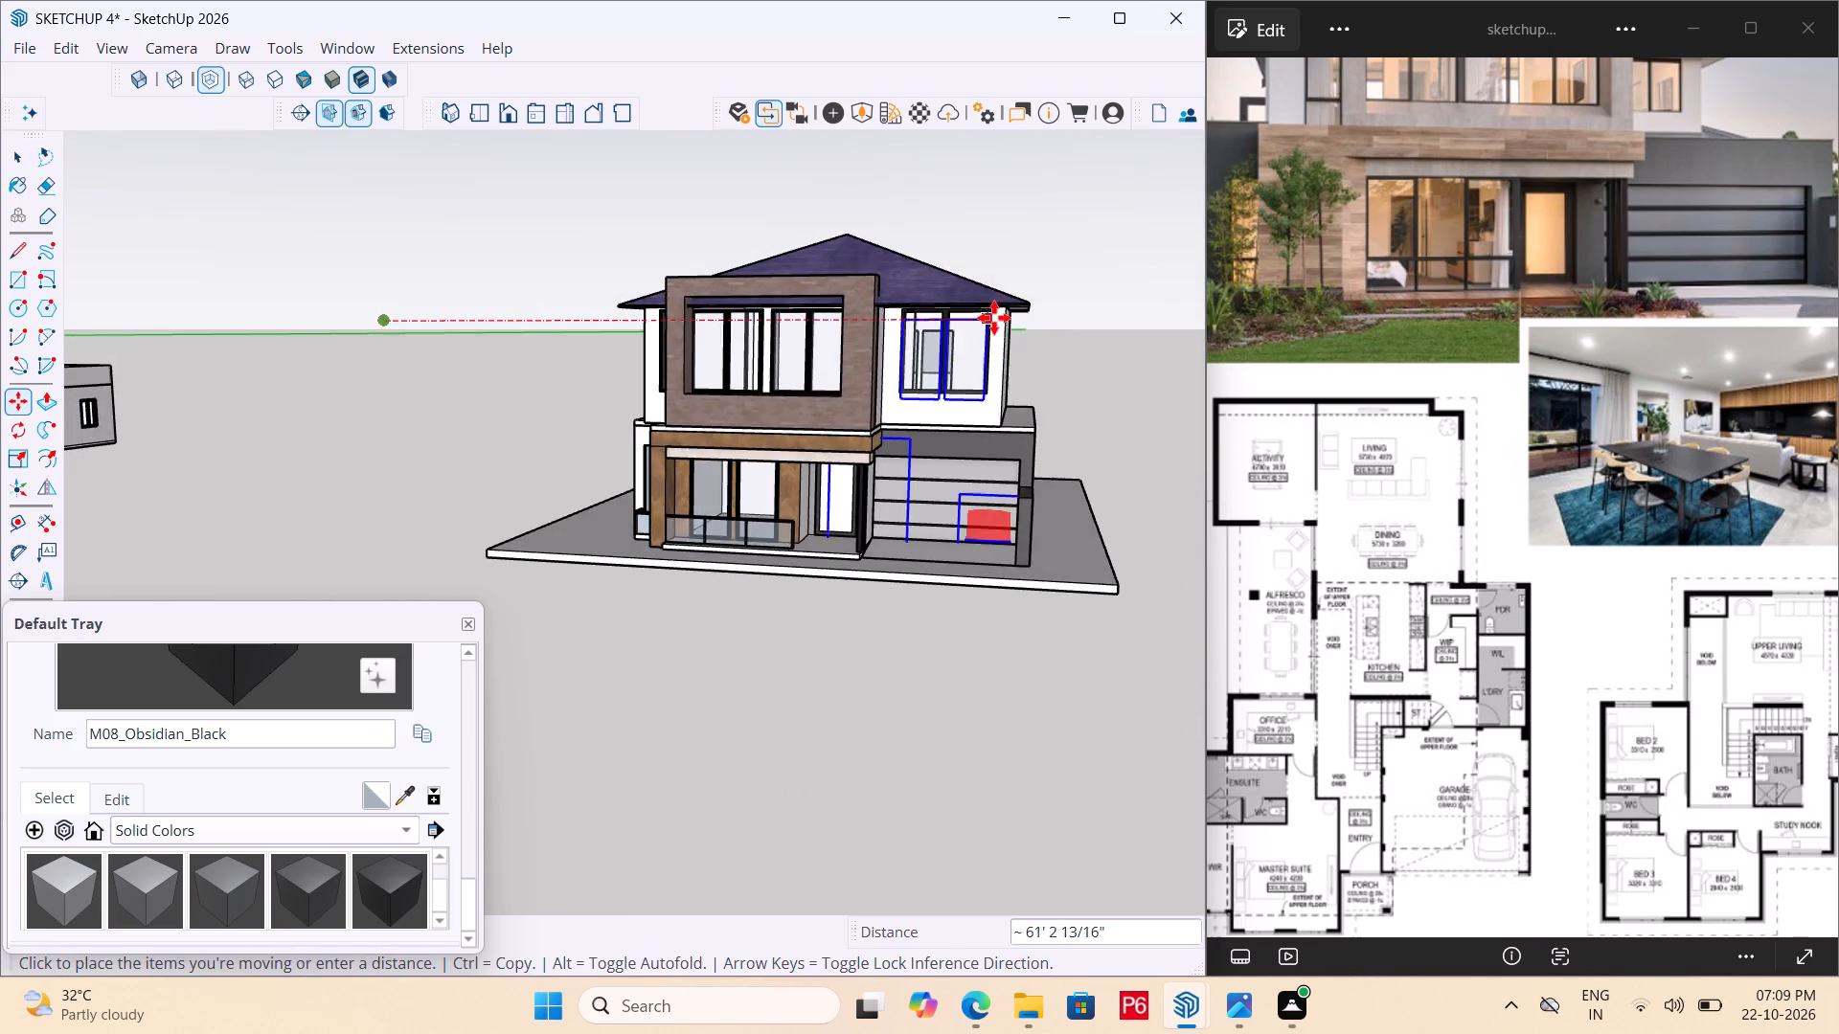
{"action": "scroll", "coordinate": [994, 318], "scroll_direction": "up", "scroll_amount": 8}
{"action": "scroll", "coordinate": [861, 362], "scroll_direction": "up", "scroll_amount": 6}
{"action": "middle_click_drag", "start_coordinate": [1028, 252], "coordinate": [1153, 202]}
{"action": "scroll", "coordinate": [961, 276], "scroll_direction": "up", "scroll_amount": 5}
{"action": "scroll", "coordinate": [1089, 237], "scroll_direction": "up", "scroll_amount": 4}
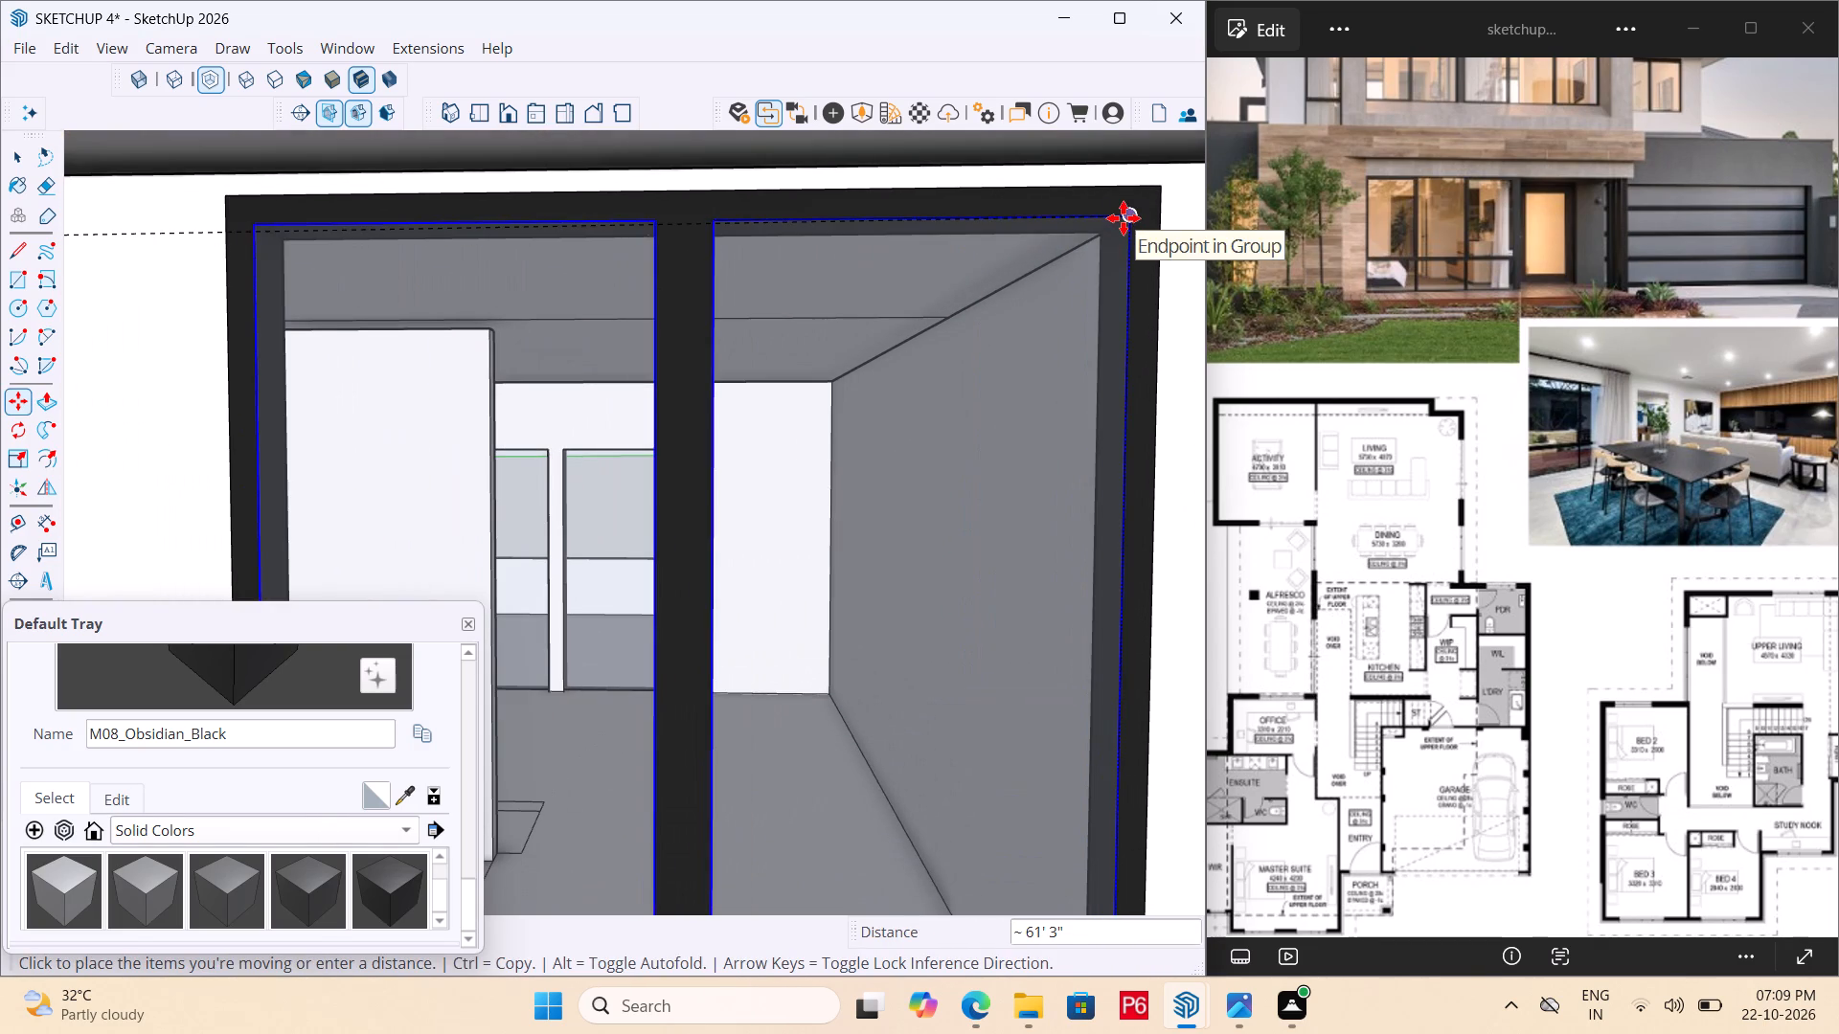
{"action": "double_click", "coordinate": [1124, 218]}
{"action": "scroll", "coordinate": [579, 253], "scroll_direction": "down", "scroll_amount": 6}
{"action": "scroll", "coordinate": [674, 327], "scroll_direction": "down", "scroll_amount": 7}
{"action": "middle_click_drag", "start_coordinate": [780, 359], "coordinate": [713, 485]}
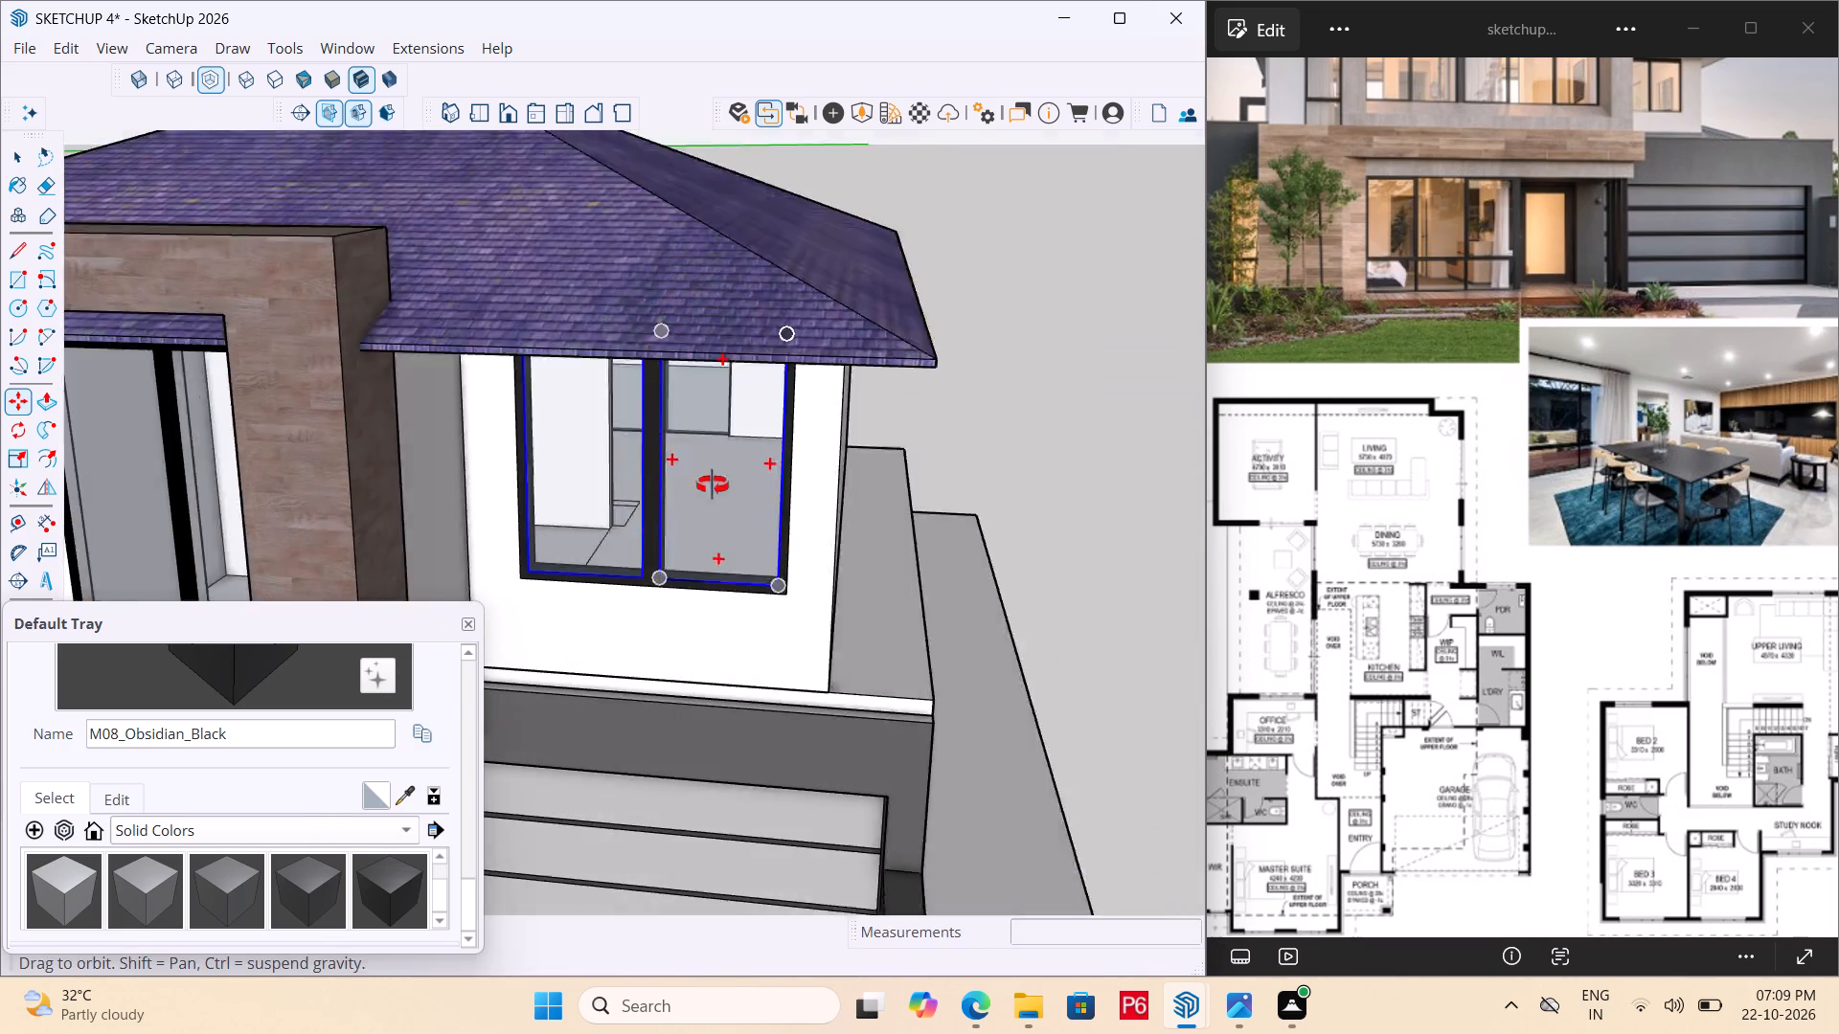
{"action": "middle_click_drag", "start_coordinate": [713, 485], "coordinate": [601, 557]}
{"action": "key", "text": "space"}
{"action": "scroll", "coordinate": [842, 296], "scroll_direction": "down", "scroll_amount": 11}
Save the model.
{"action": "key", "text": "ctrl+s"}
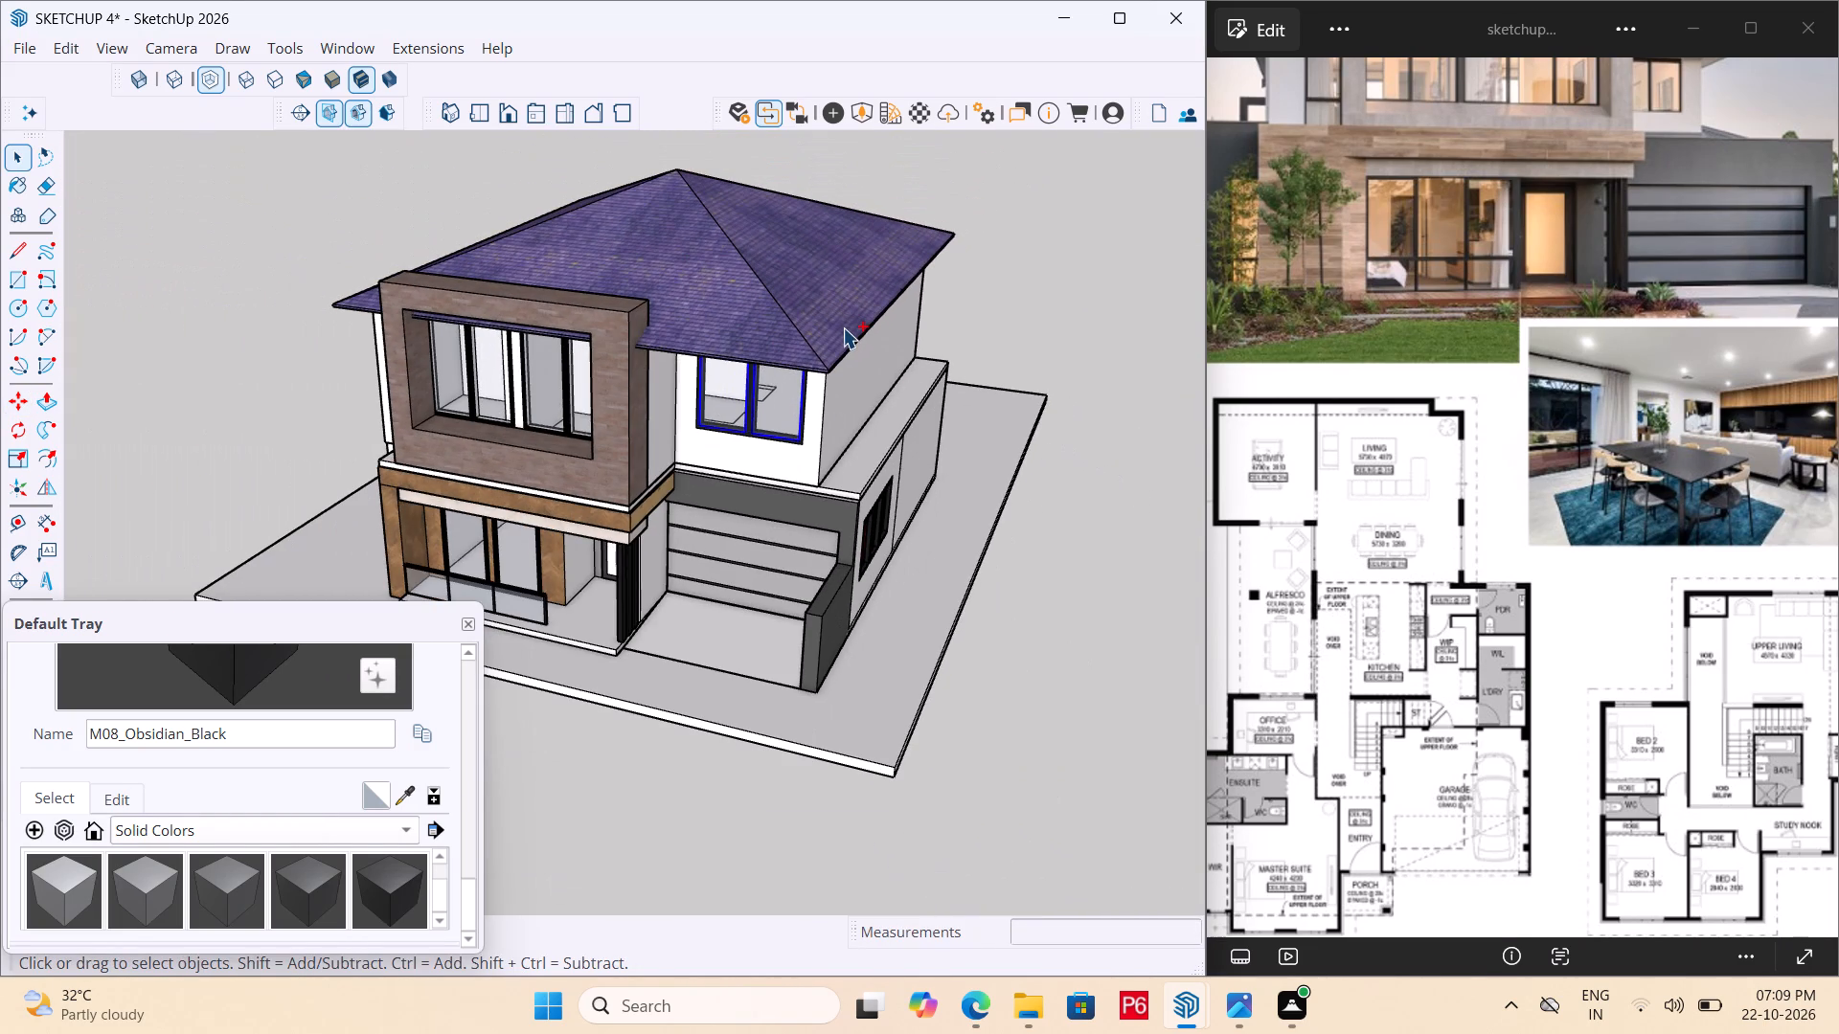
{"action": "key", "text": "ctrl+s"}
{"action": "key", "text": "ctrl+s"}
{"action": "key", "text": "ctrl+s"}
{"action": "key", "text": "ctrl+s"}
{"action": "key", "text": "ctrl+s"}
{"action": "key", "text": "ctrl+s"}
Delete the original house group standing away from the slab.
{"action": "middle_click_drag", "start_coordinate": [626, 379], "coordinate": [683, 410]}
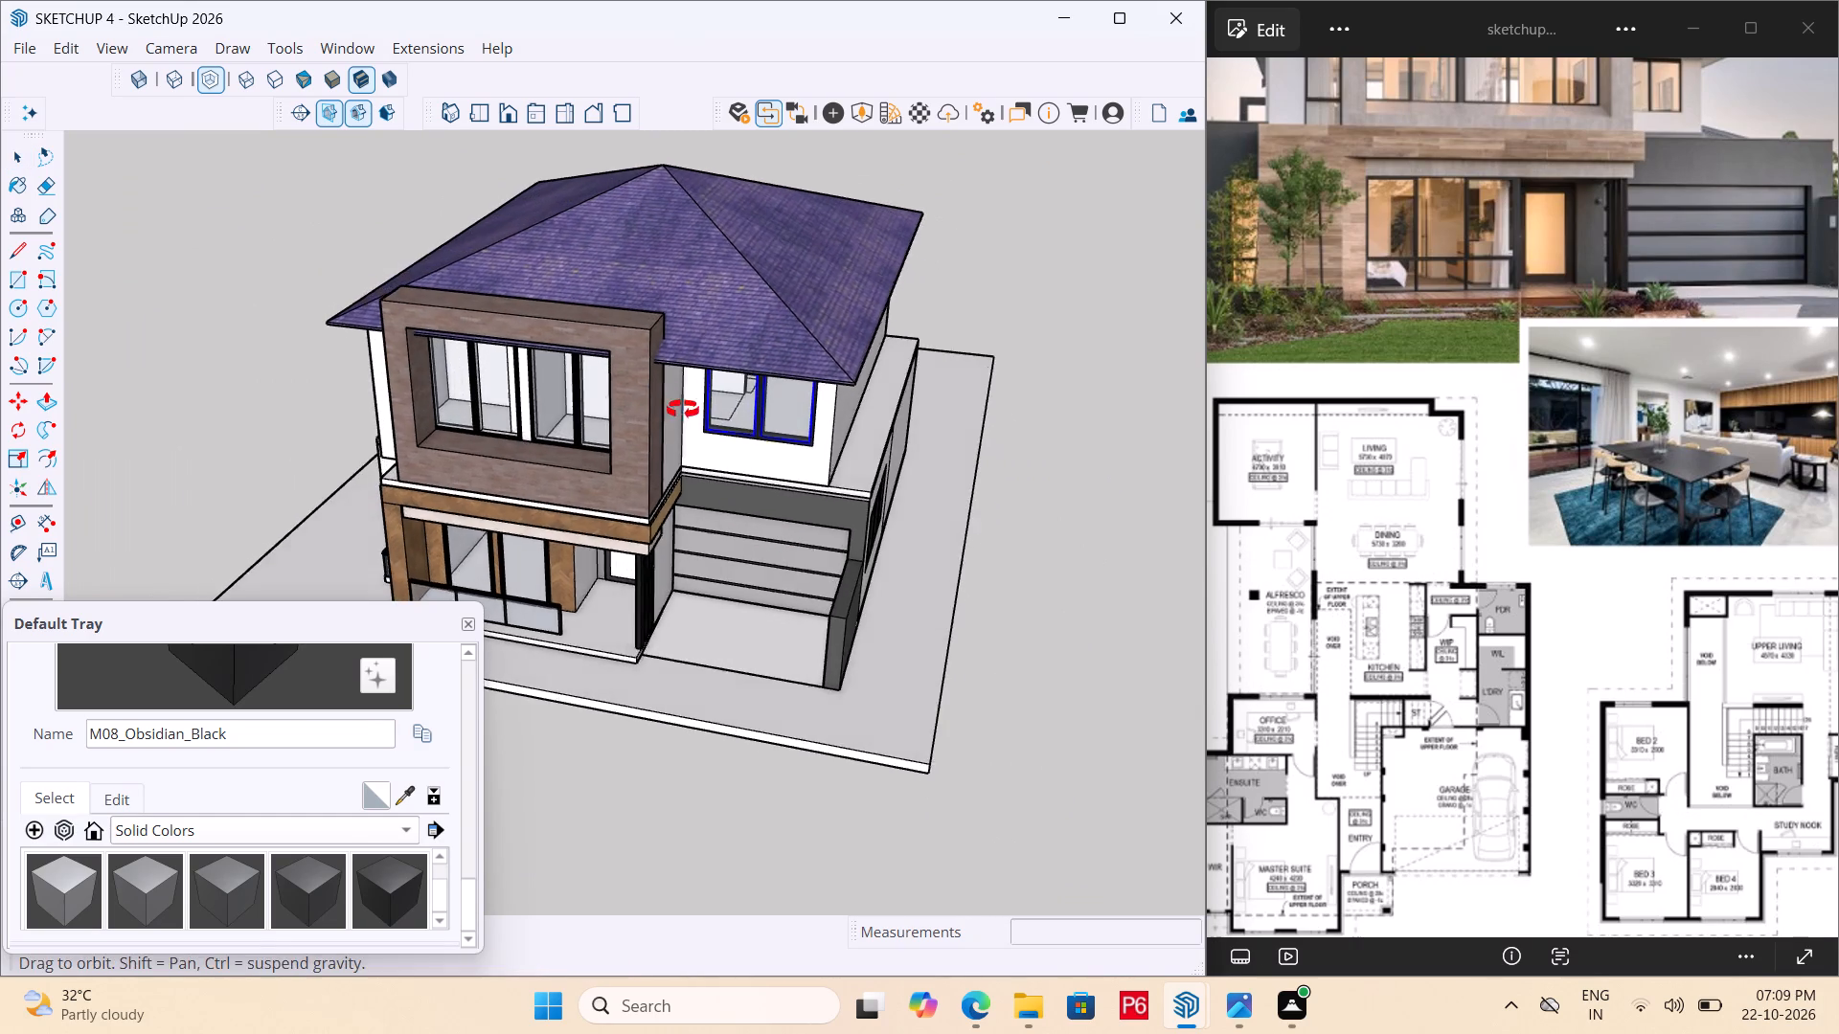
{"action": "middle_click_drag", "start_coordinate": [683, 410], "coordinate": [681, 407]}
{"action": "scroll", "coordinate": [818, 366], "scroll_direction": "down", "scroll_amount": 6}
{"action": "scroll", "coordinate": [895, 448], "scroll_direction": "down", "scroll_amount": 6}
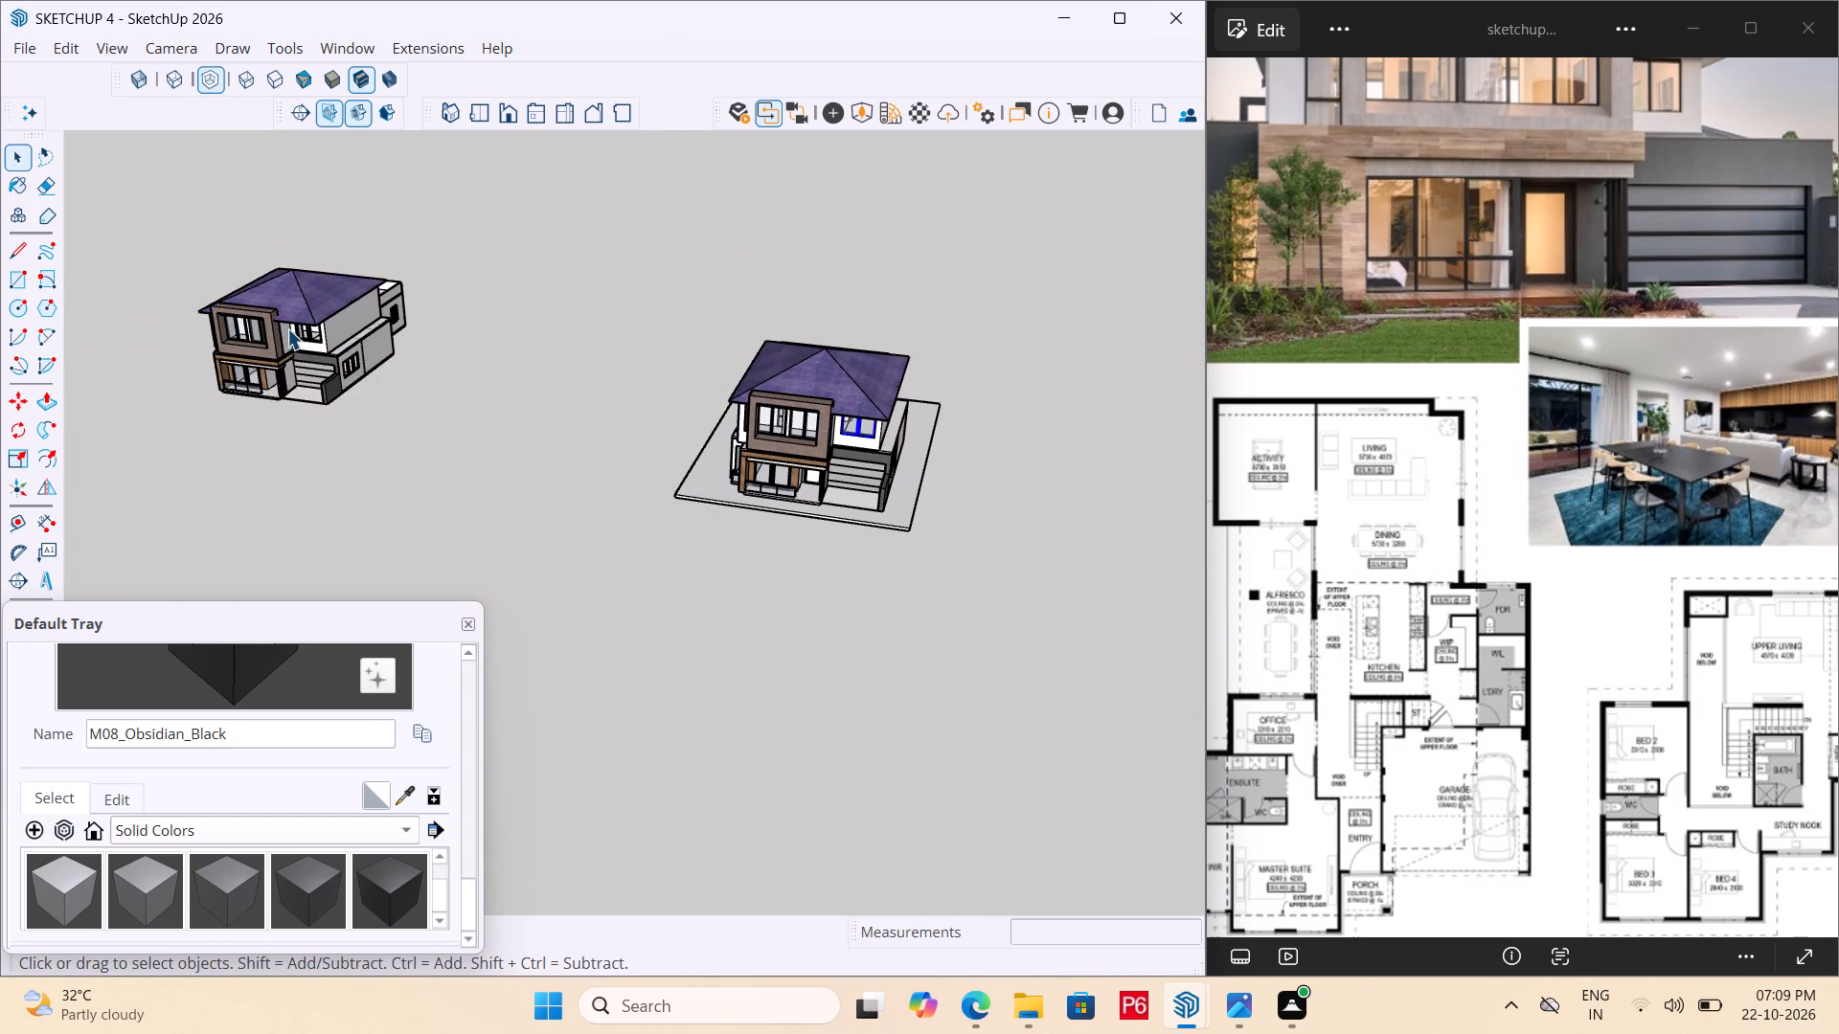
{"action": "left_click", "coordinate": [287, 328]}
{"action": "key", "text": "Delete"}
Inspect the house on the slab from the garage side, the front, the rear and the alfresco side.
{"action": "middle_click_drag", "start_coordinate": [893, 524], "coordinate": [715, 471]}
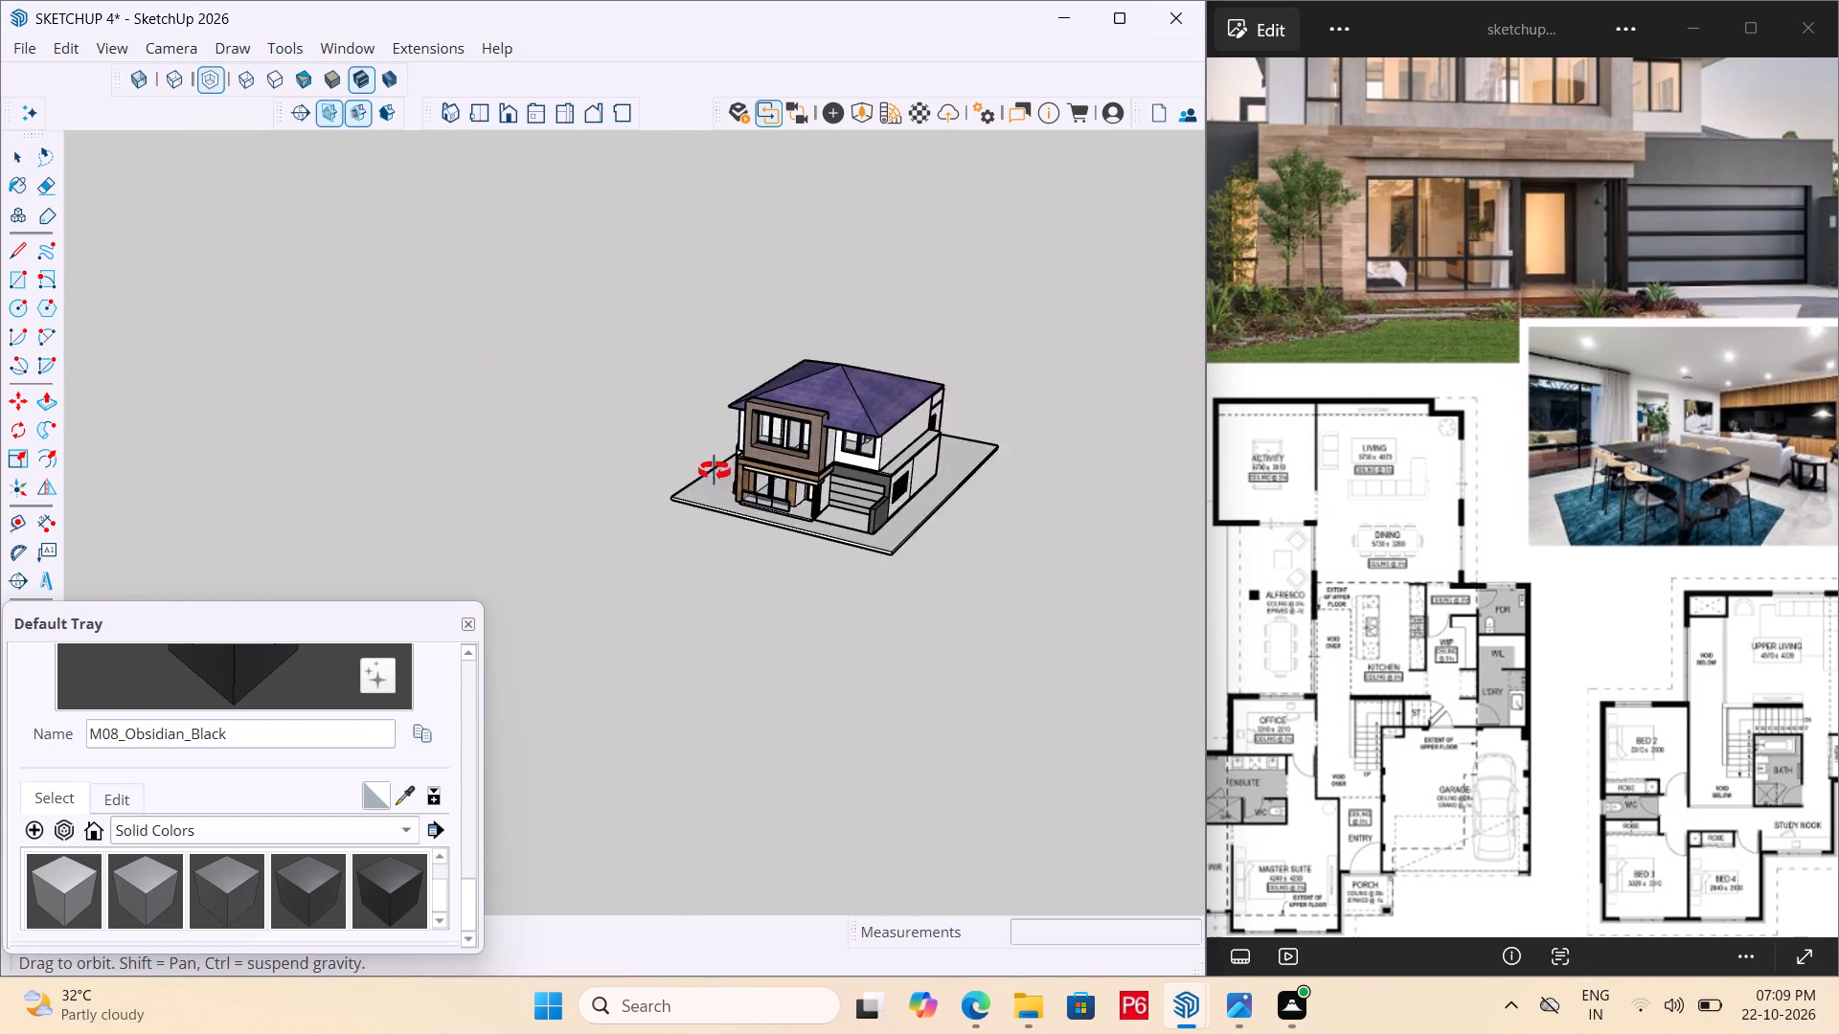
{"action": "middle_click_drag", "start_coordinate": [715, 471], "coordinate": [697, 445]}
{"action": "scroll", "coordinate": [948, 465], "scroll_direction": "up", "scroll_amount": 5}
{"action": "middle_click_drag", "start_coordinate": [573, 443], "coordinate": [0, 384]}
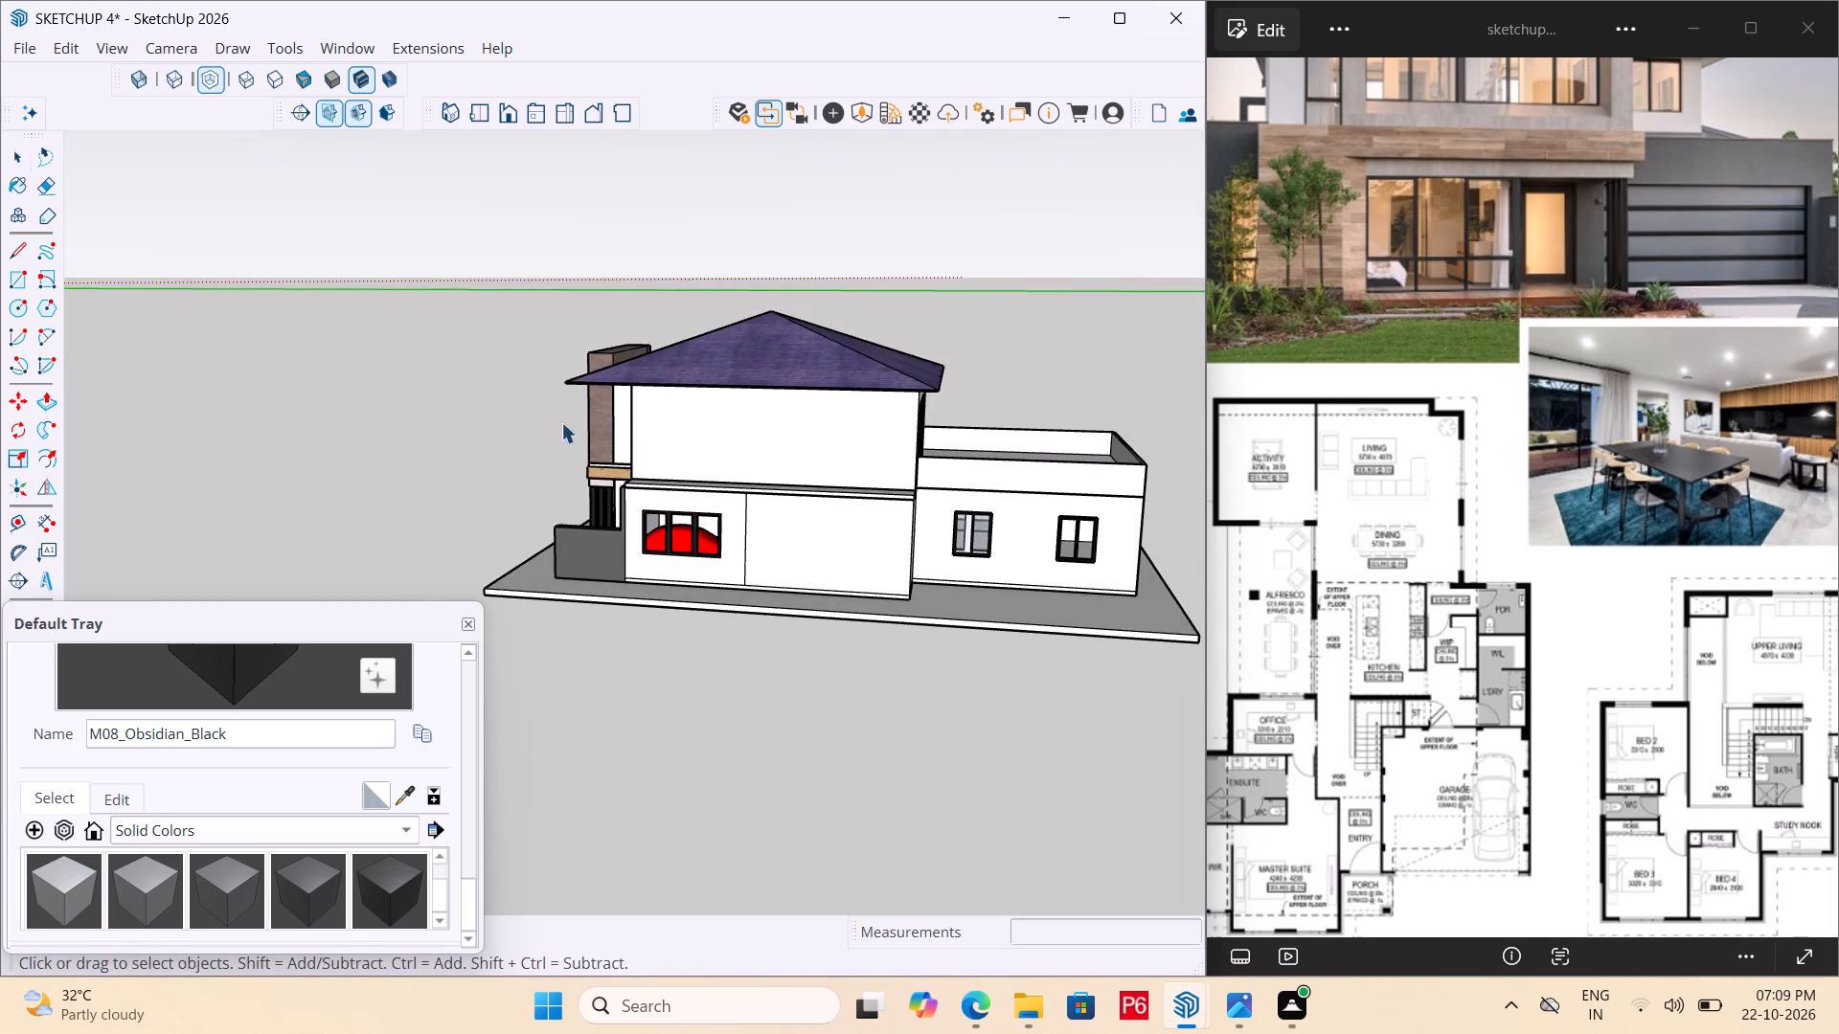
{"action": "middle_click_drag", "start_coordinate": [944, 456], "coordinate": [1211, 430]}
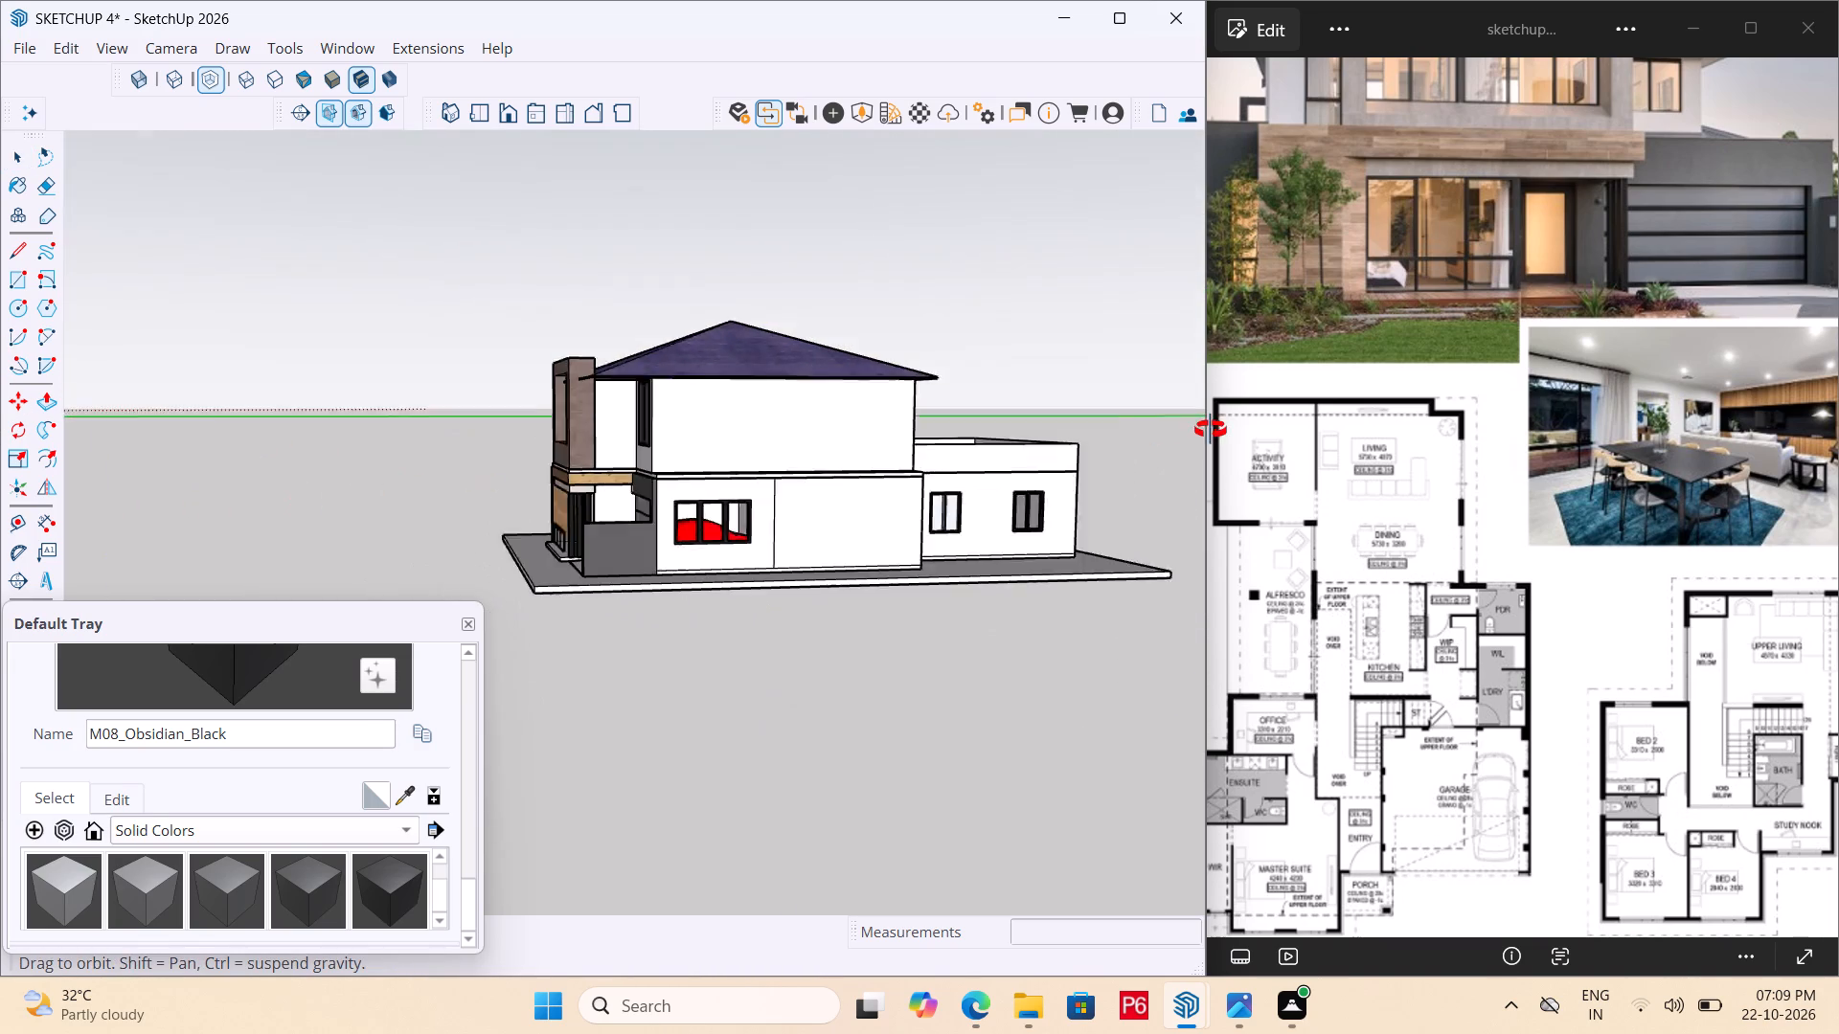
{"action": "middle_click_drag", "start_coordinate": [1211, 430], "coordinate": [1379, 430]}
{"action": "middle_click_drag", "start_coordinate": [881, 442], "coordinate": [1084, 507]}
{"action": "left_click", "coordinate": [1004, 549]}
{"action": "middle_click_drag", "start_coordinate": [716, 464], "coordinate": [879, 472]}
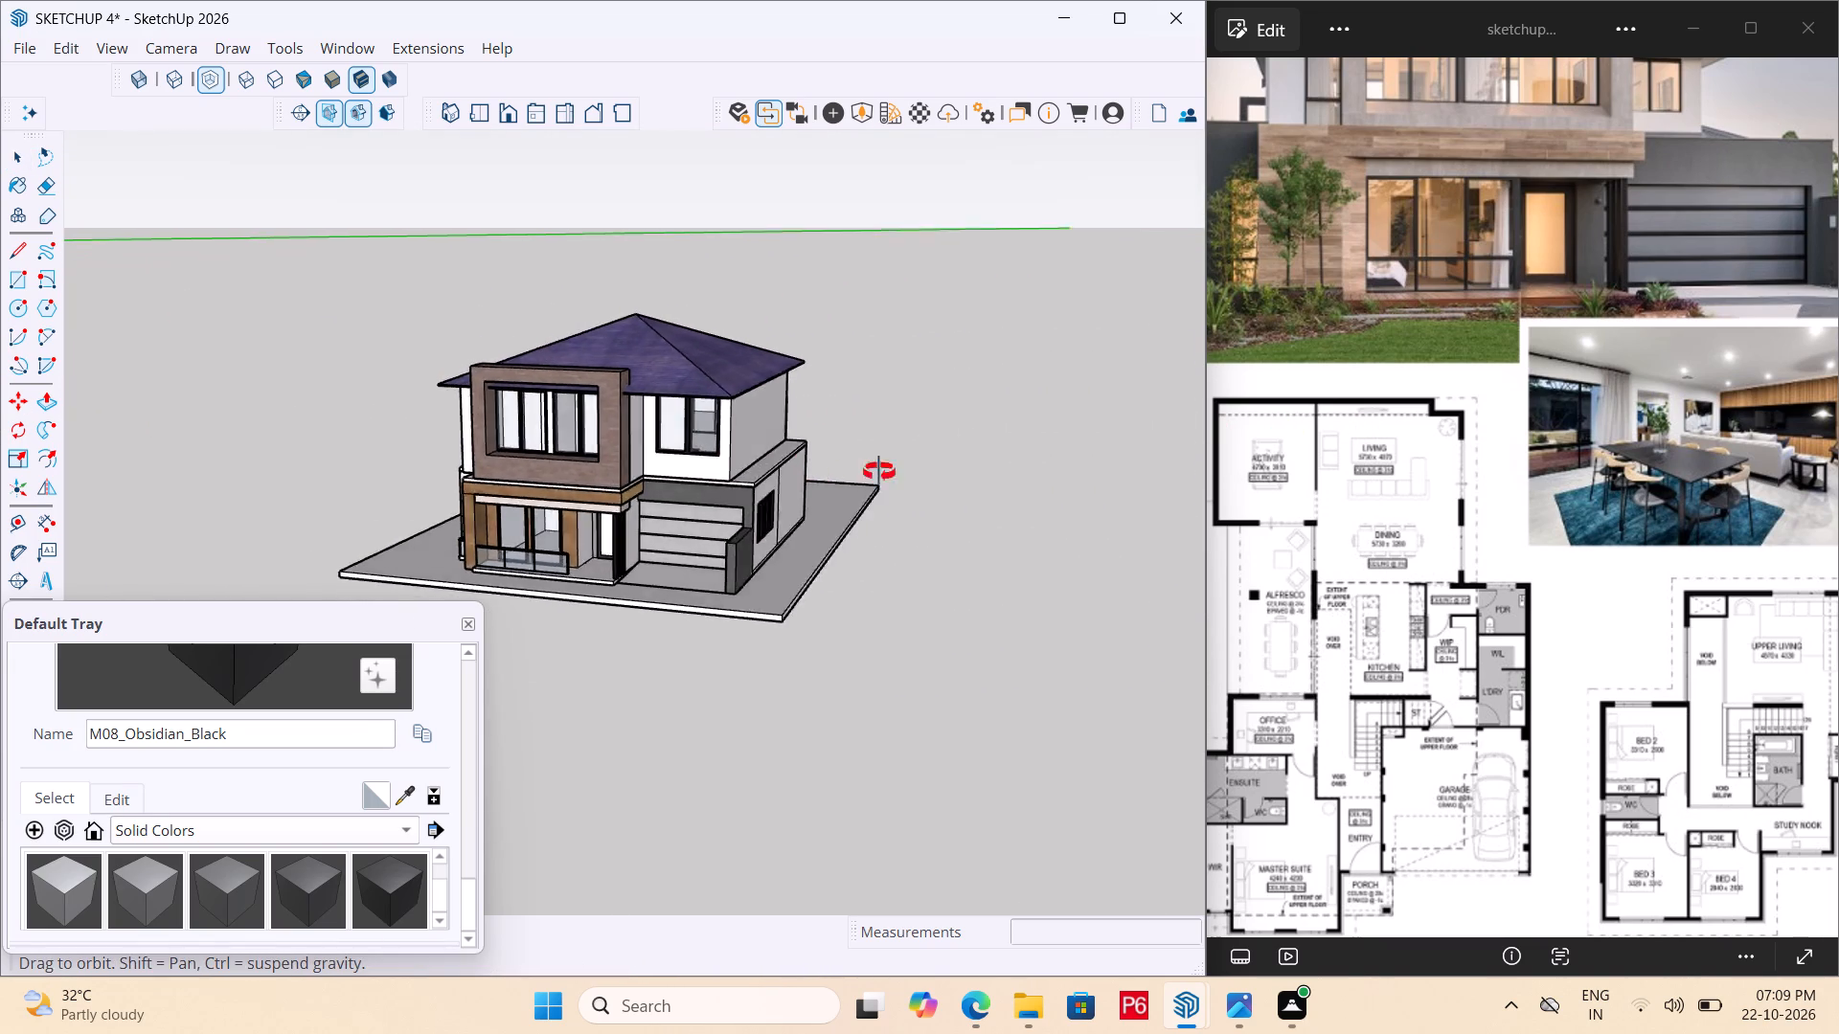
{"action": "middle_click_drag", "start_coordinate": [879, 472], "coordinate": [680, 479]}
{"action": "scroll", "coordinate": [504, 486], "scroll_direction": "up", "scroll_amount": 6}
{"action": "scroll", "coordinate": [913, 494], "scroll_direction": "down", "scroll_amount": 4}
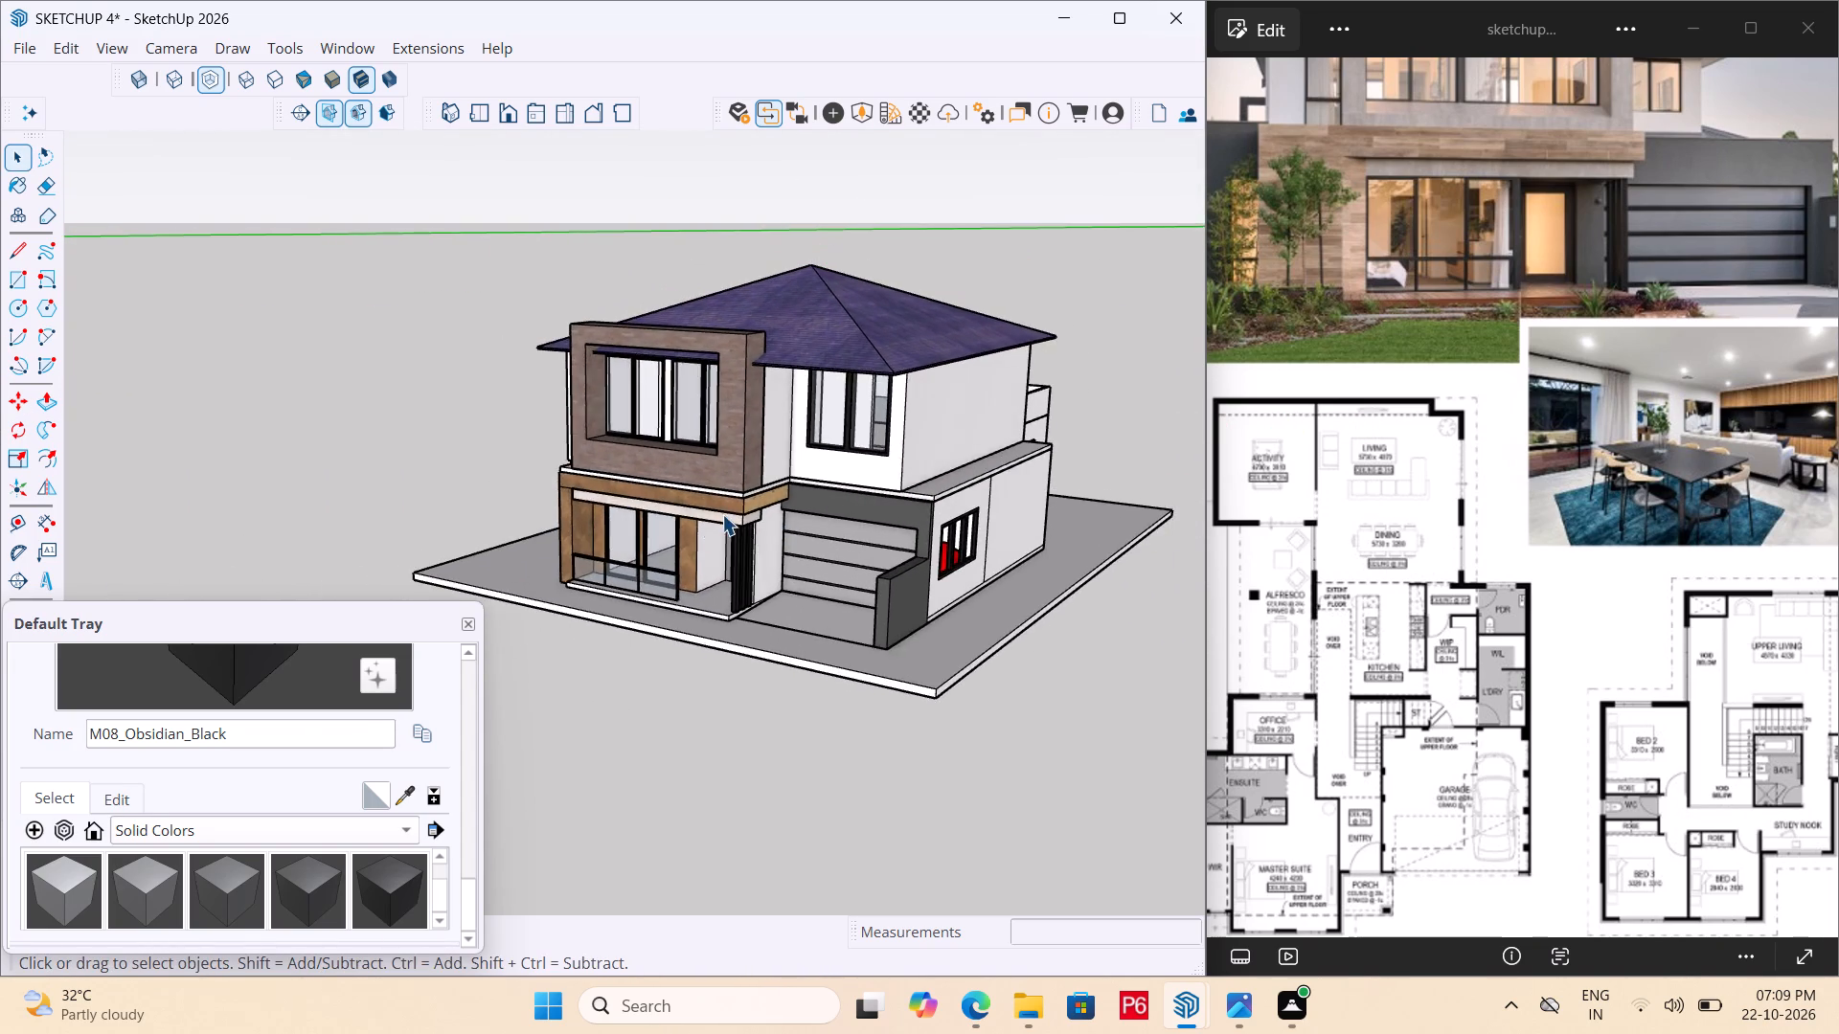
{"action": "middle_click_drag", "start_coordinate": [695, 521], "coordinate": [0, 456]}
{"action": "scroll", "coordinate": [368, 371], "scroll_direction": "down", "scroll_amount": 5}
{"action": "middle_click_drag", "start_coordinate": [898, 411], "coordinate": [0, 443]}
{"action": "middle_click_drag", "start_coordinate": [988, 441], "coordinate": [602, 477]}
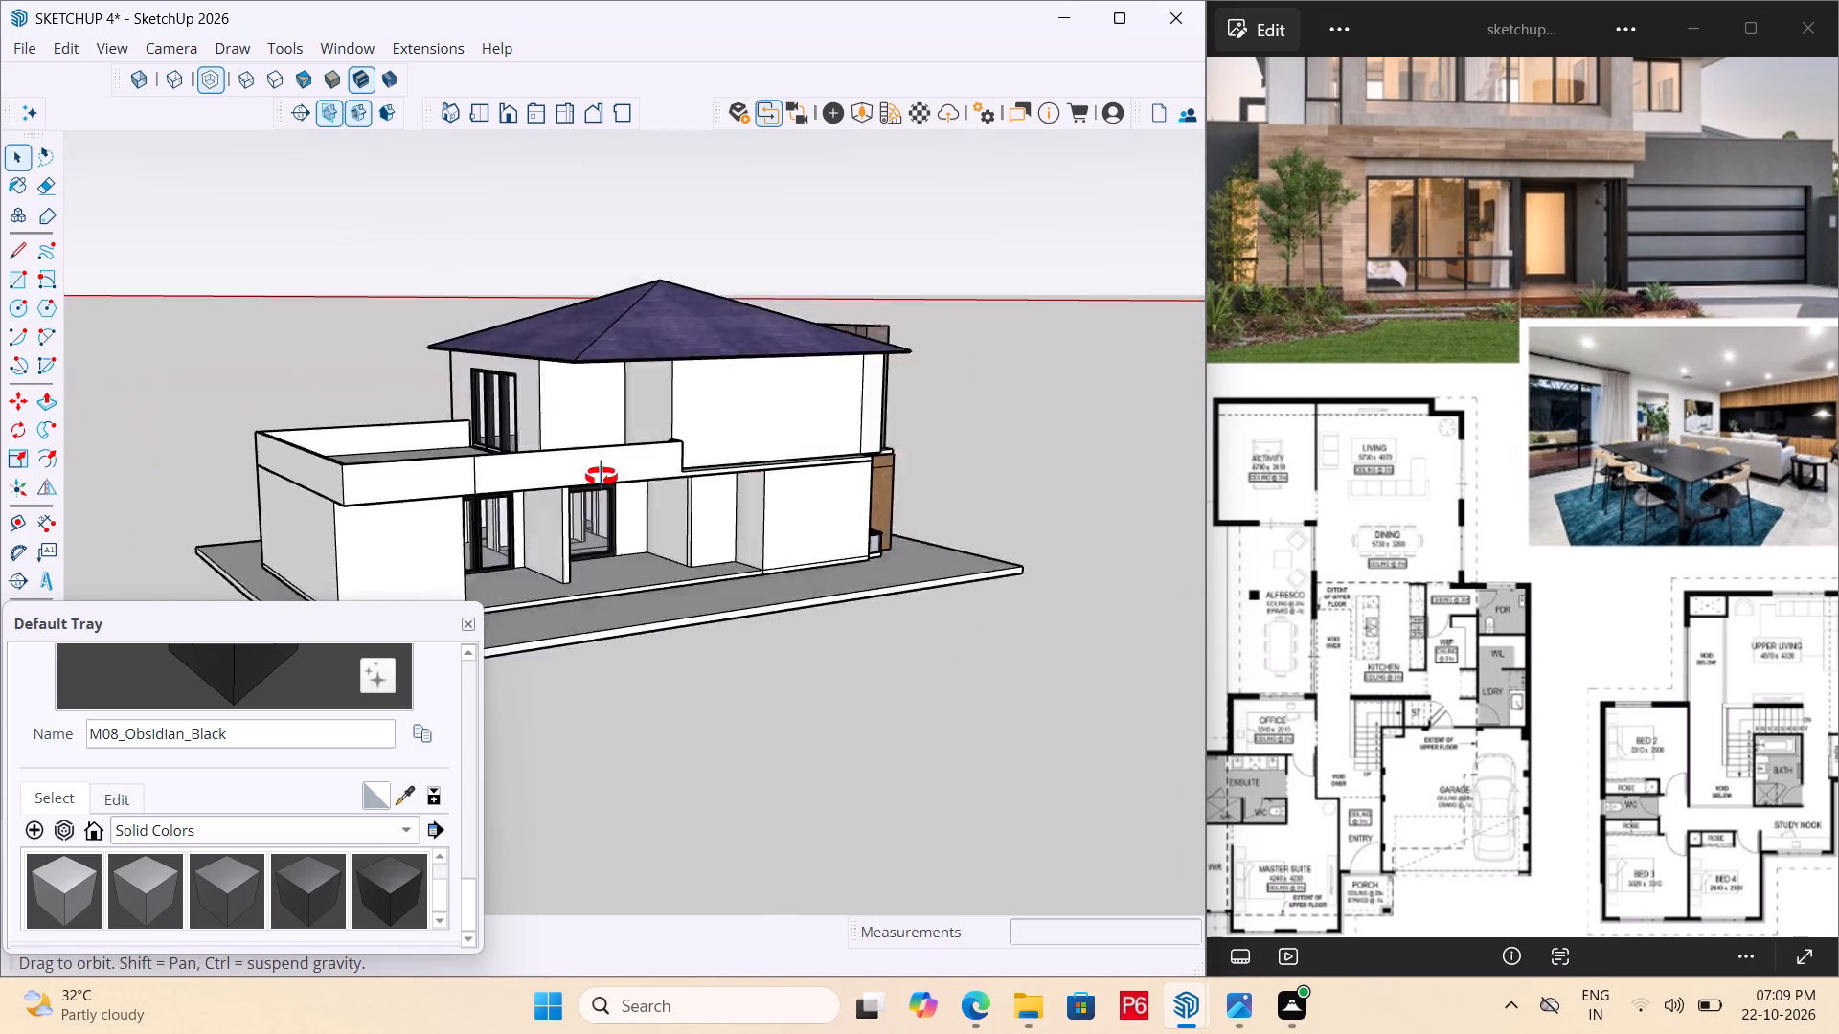
{"action": "middle_click_drag", "start_coordinate": [602, 477], "coordinate": [185, 463]}
Examine the alfresco recess, its doors and windows and the parapet roof above, with the whole reference sheet in view.
{"action": "scroll", "coordinate": [1393, 590], "scroll_direction": "down", "scroll_amount": 4}
{"action": "scroll", "coordinate": [1012, 513], "scroll_direction": "down", "scroll_amount": 4}
{"action": "scroll", "coordinate": [456, 492], "scroll_direction": "up", "scroll_amount": 2}
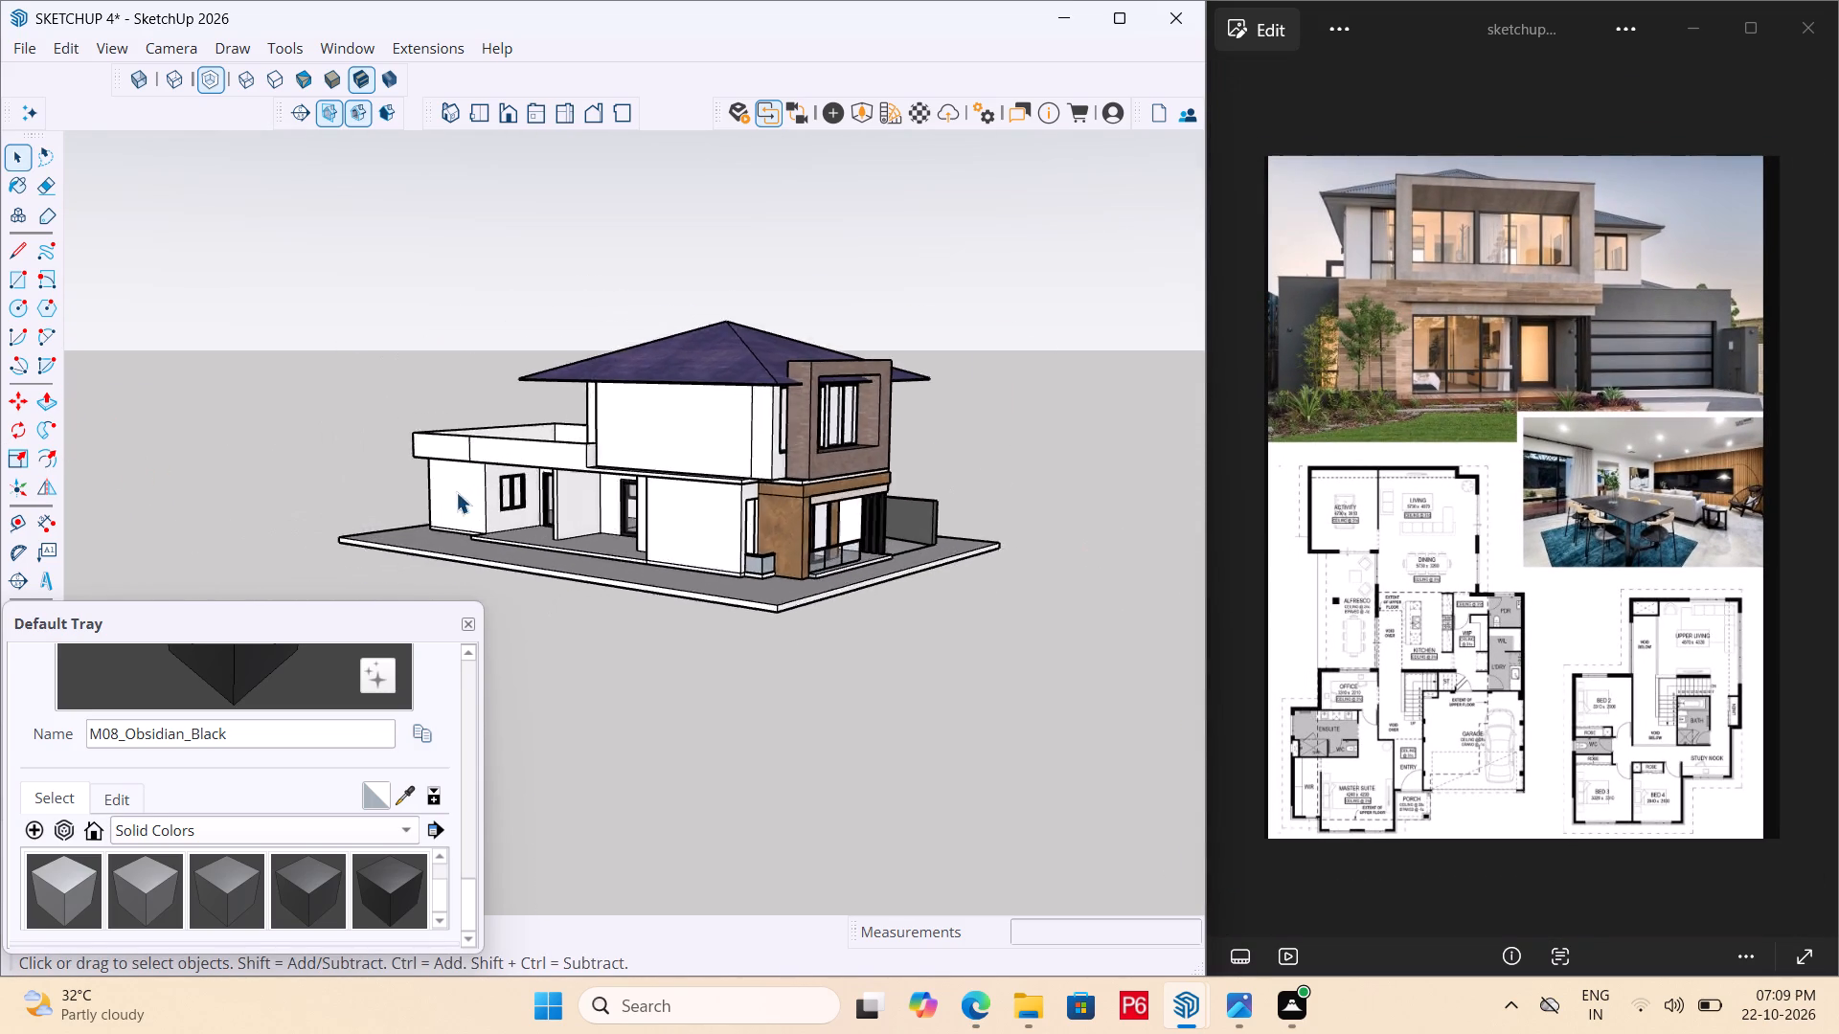
{"action": "scroll", "coordinate": [456, 492], "scroll_direction": "up", "scroll_amount": 5}
{"action": "middle_click_drag", "start_coordinate": [544, 492], "coordinate": [715, 504]}
{"action": "scroll", "coordinate": [708, 506], "scroll_direction": "up", "scroll_amount": 3}
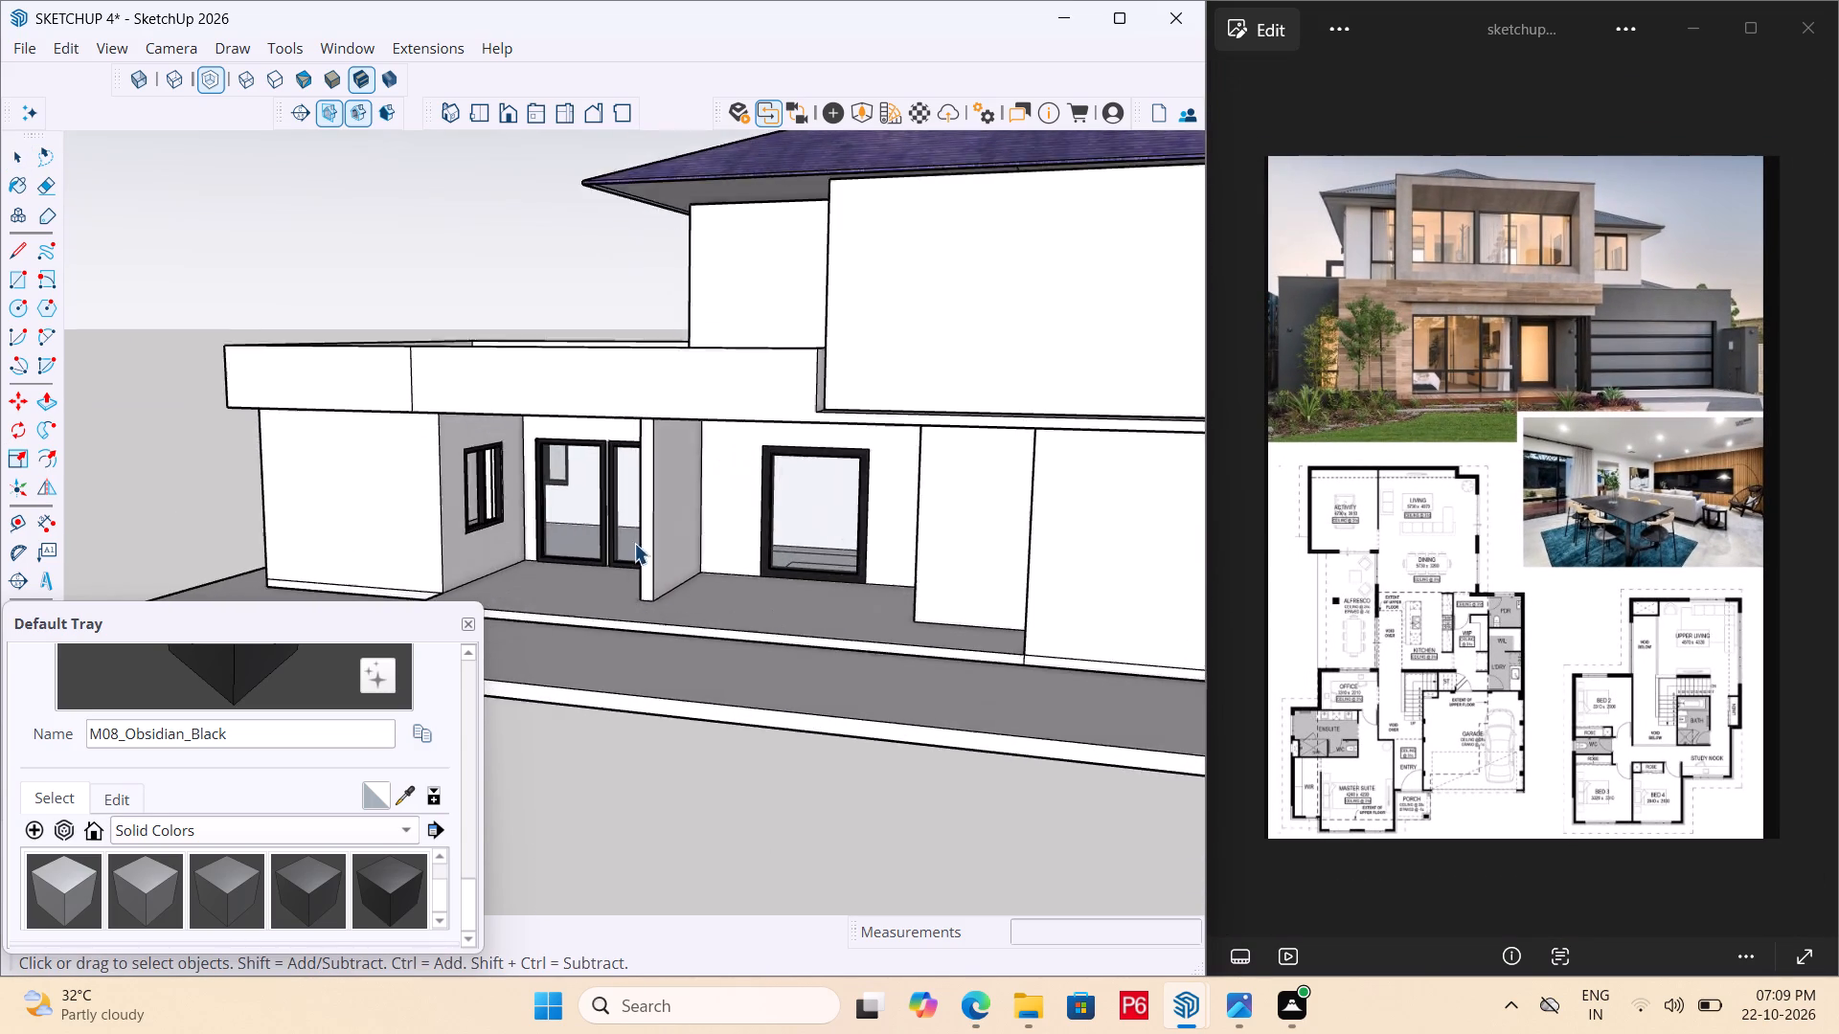
{"action": "scroll", "coordinate": [634, 543], "scroll_direction": "up", "scroll_amount": 3}
{"action": "scroll", "coordinate": [1137, 517], "scroll_direction": "down", "scroll_amount": 7}
{"action": "middle_click_drag", "start_coordinate": [839, 502], "coordinate": [844, 632]}
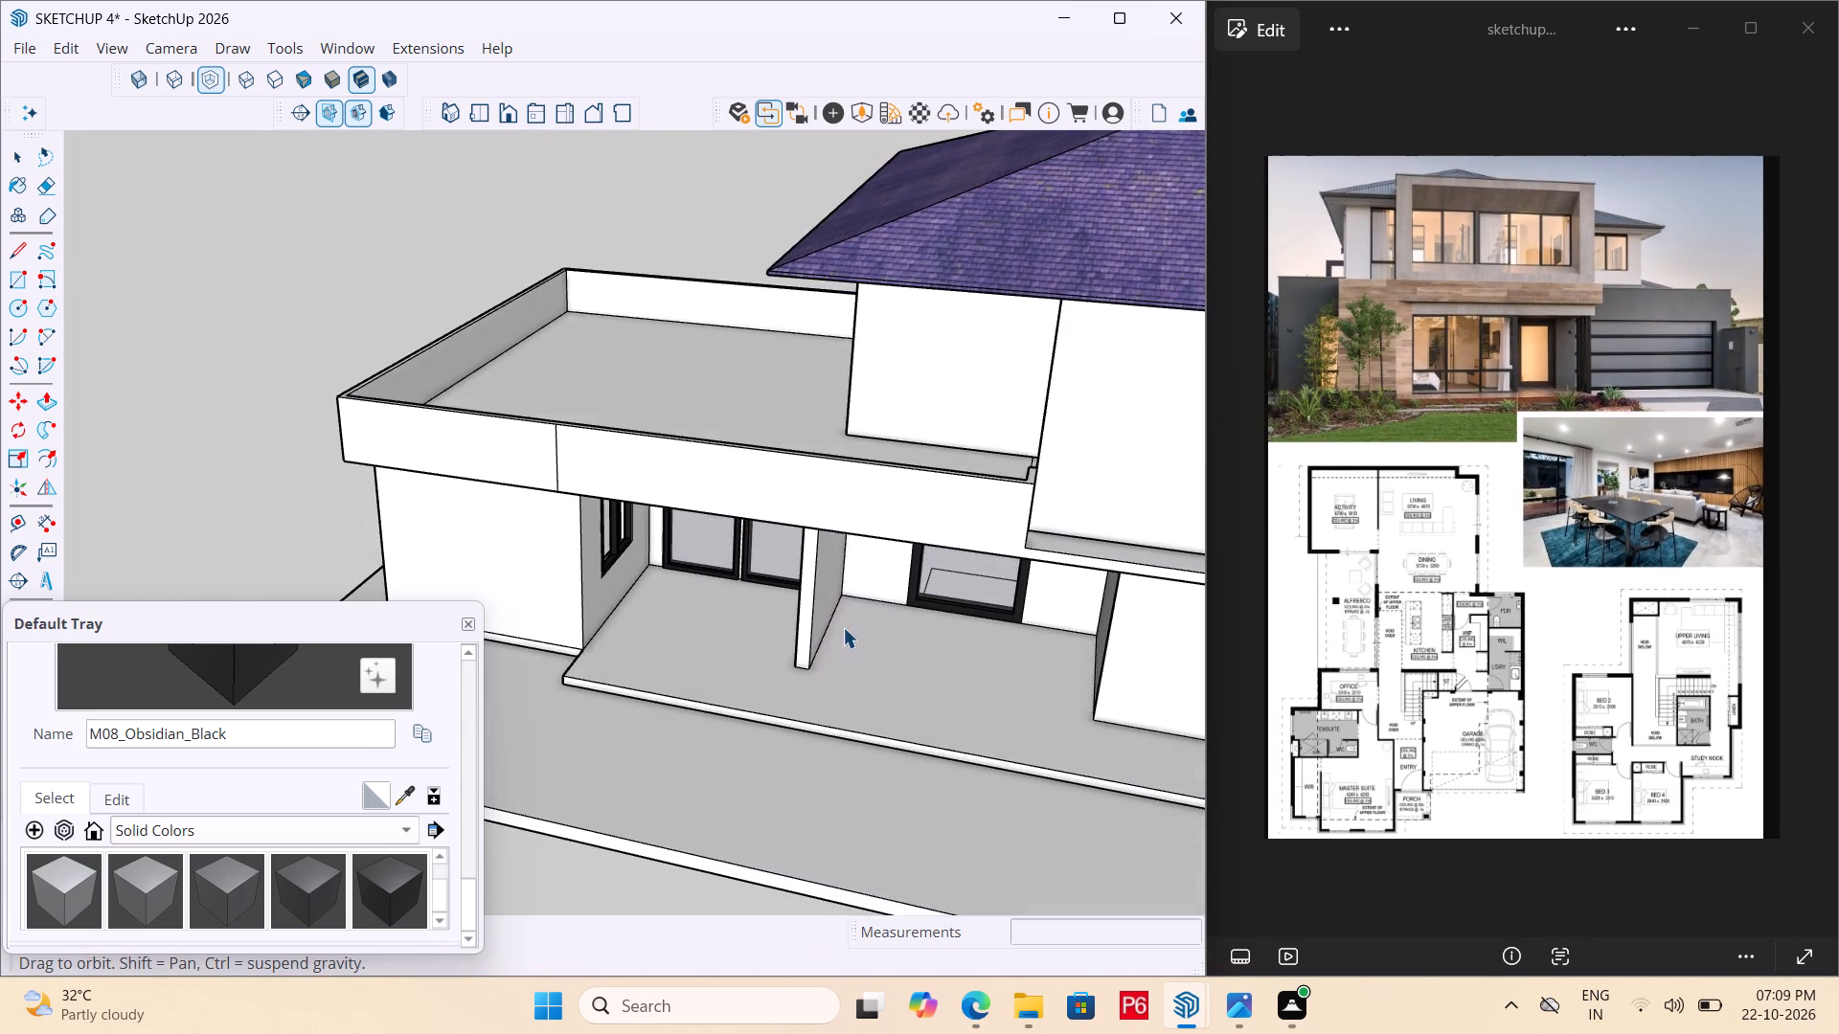
Examine the alfresco side of the house, its recess, doors, windows, slab edge and the parapet roof above.
{"action": "scroll", "coordinate": [675, 702], "scroll_direction": "up", "scroll_amount": 6}
{"action": "middle_click_drag", "start_coordinate": [612, 564], "coordinate": [795, 601]}
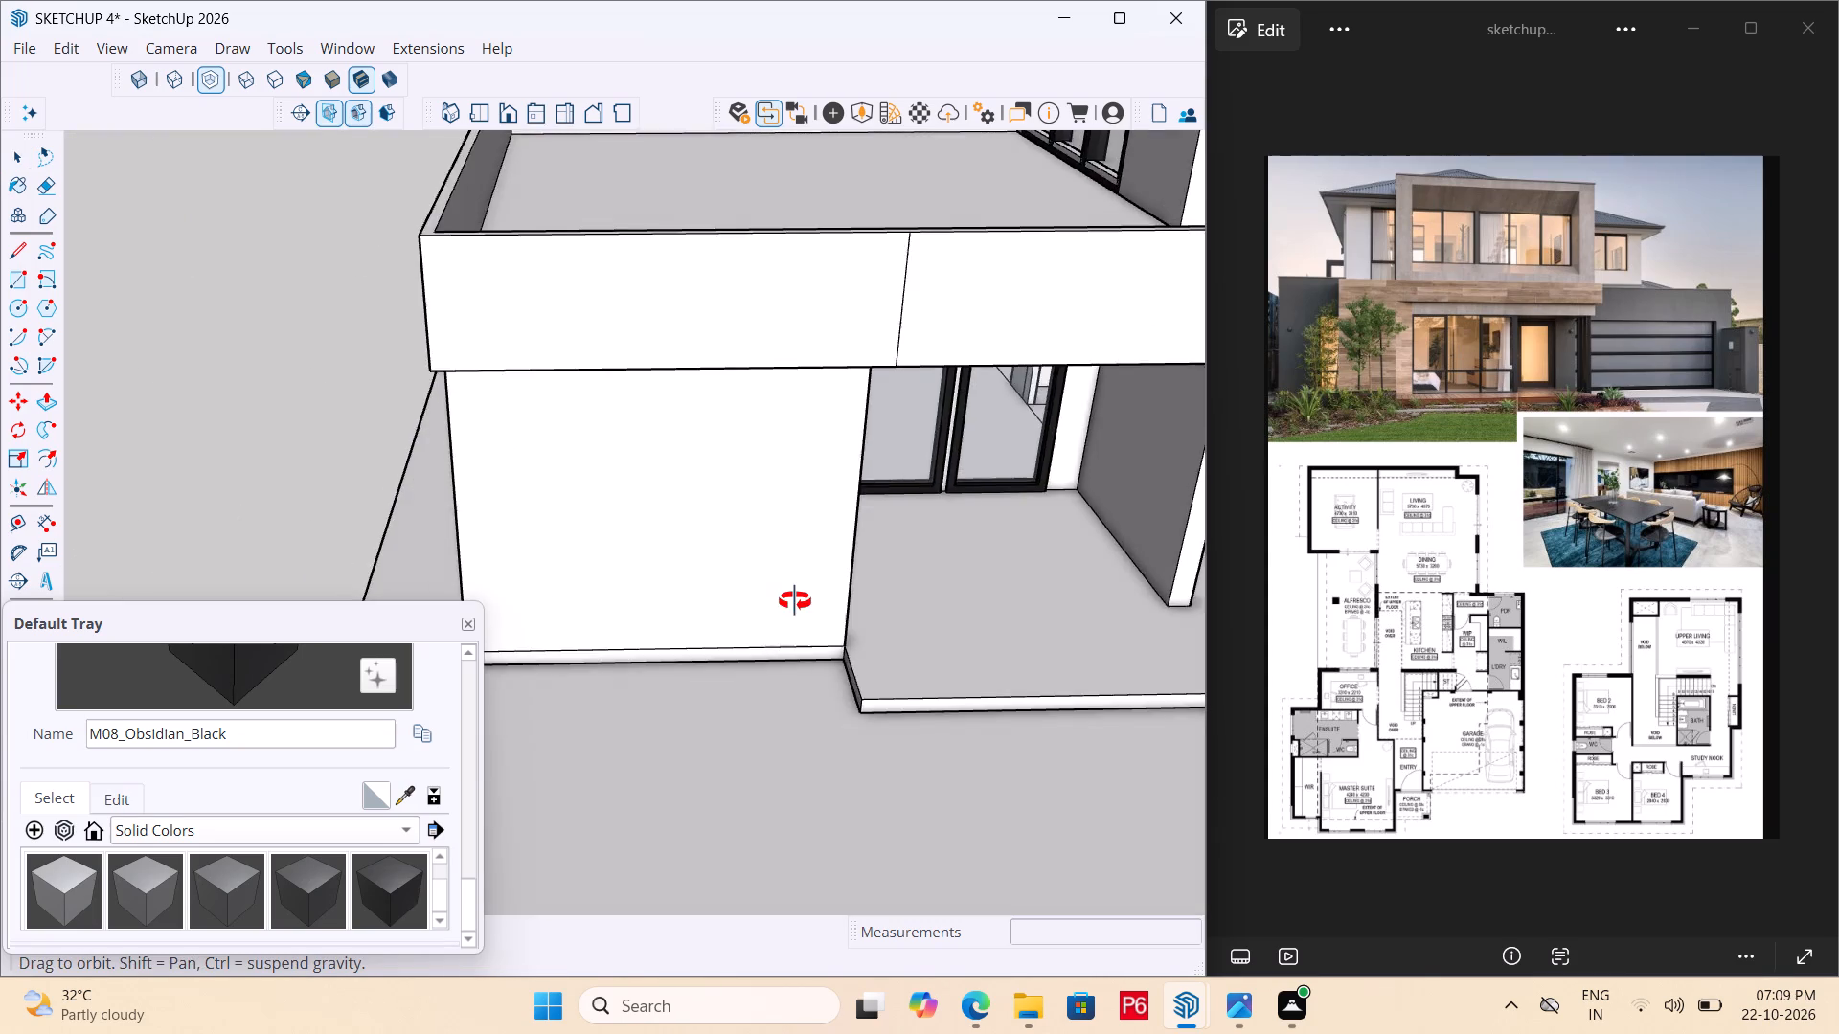
{"action": "middle_click_drag", "start_coordinate": [795, 601], "coordinate": [600, 554]}
{"action": "scroll", "coordinate": [574, 436], "scroll_direction": "down", "scroll_amount": 6}
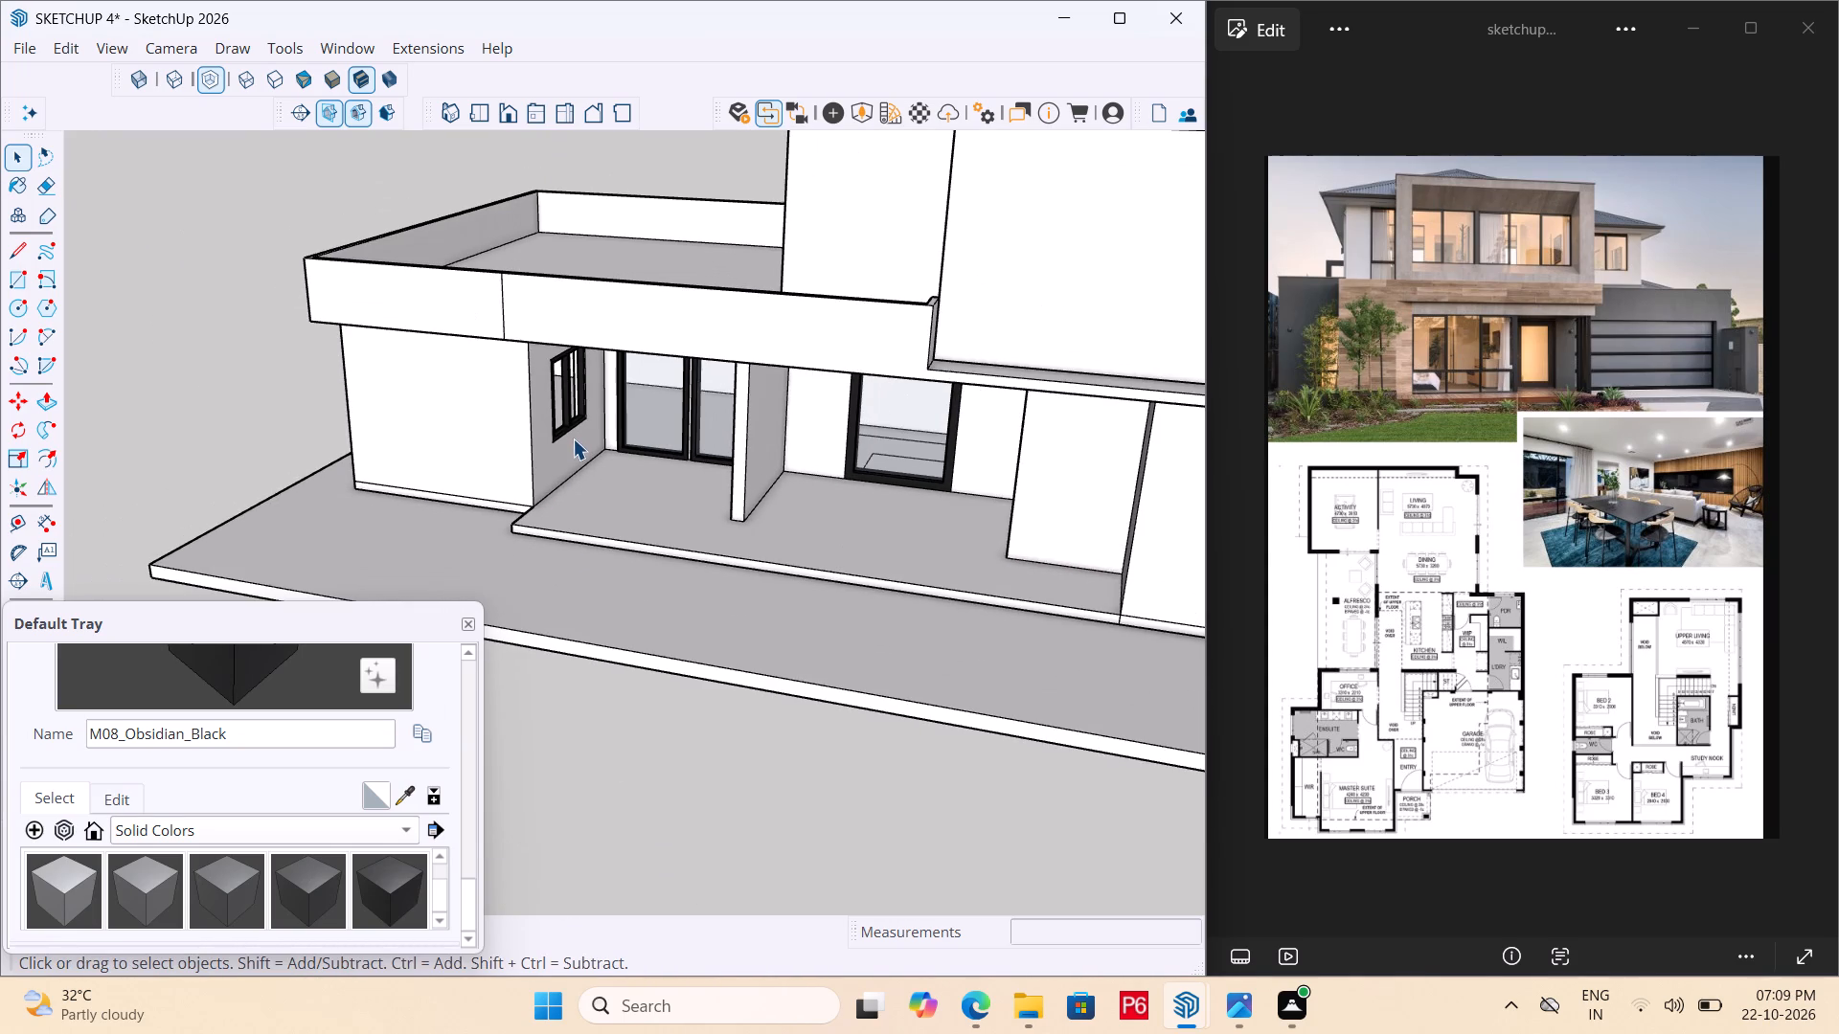
{"action": "scroll", "coordinate": [528, 476], "scroll_direction": "down", "scroll_amount": 3}
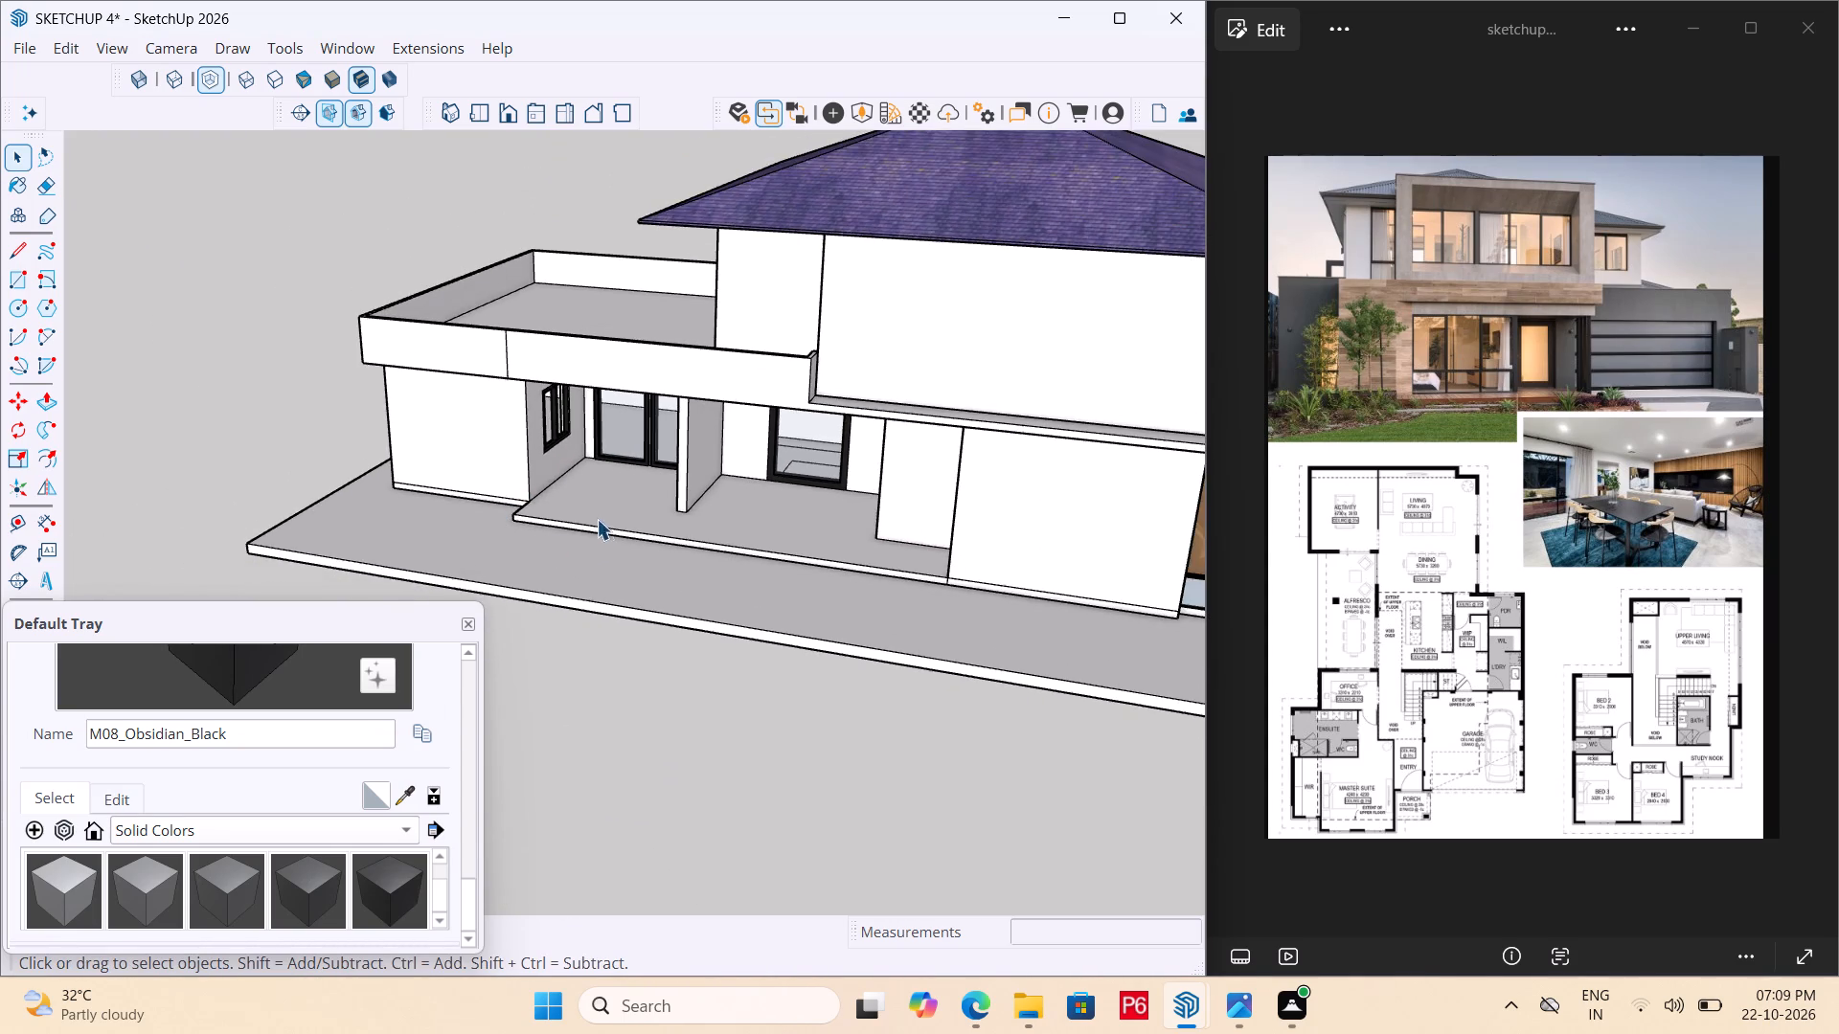
{"action": "middle_click_drag", "start_coordinate": [579, 551], "coordinate": [659, 575]}
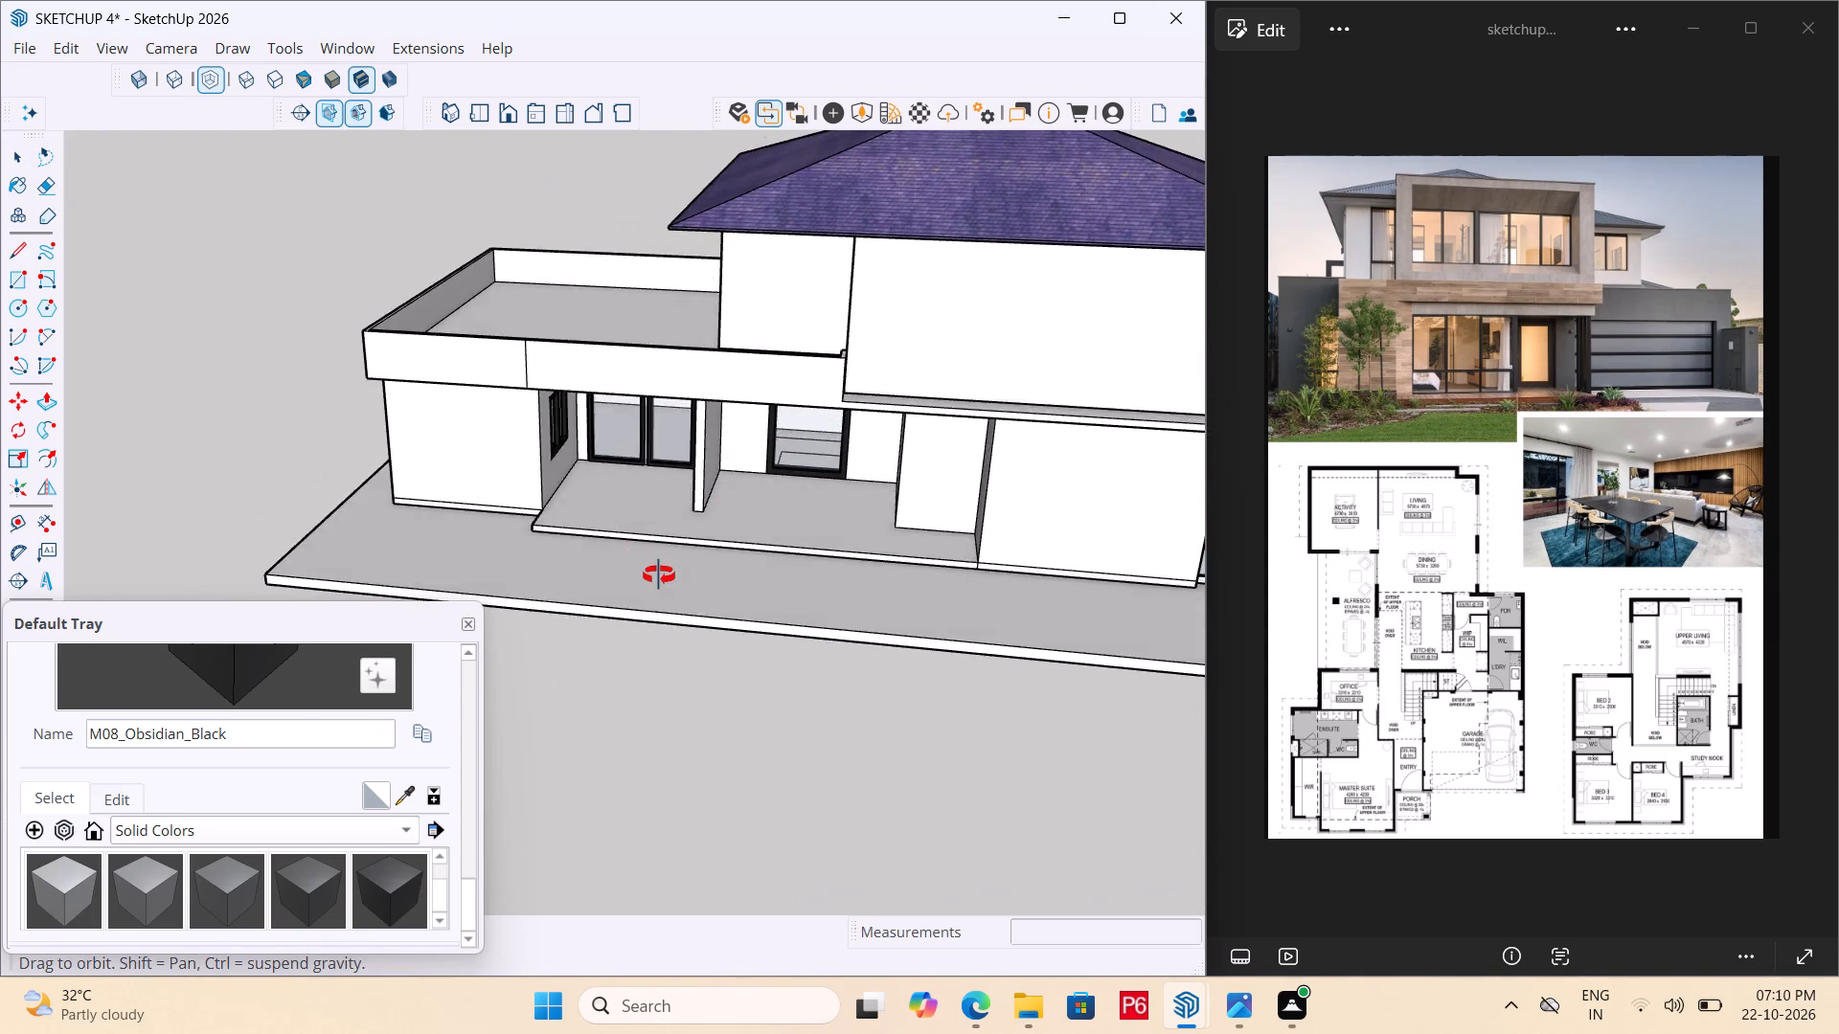
{"action": "middle_click_drag", "start_coordinate": [659, 575], "coordinate": [622, 645]}
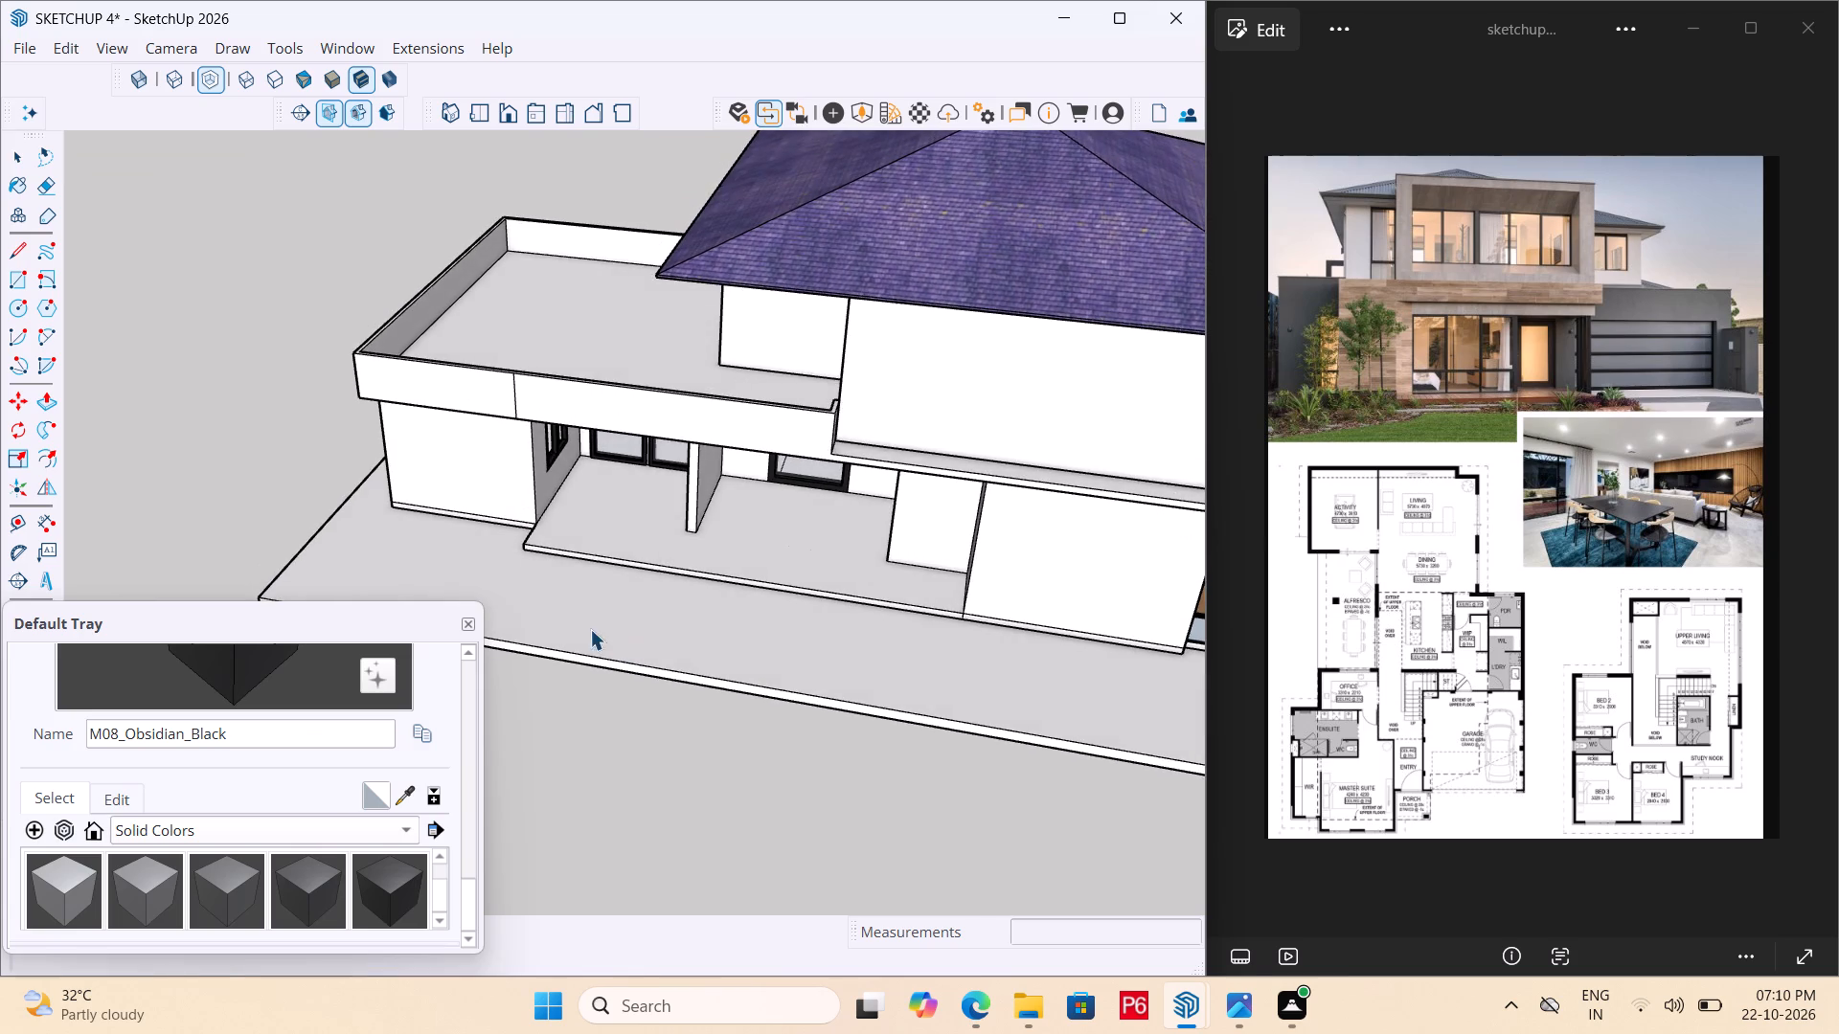
Place a horizontal section plane over the house at roof level, accepting the default name and symbol.
{"action": "scroll", "coordinate": [388, 416], "scroll_direction": "down", "scroll_amount": 6}
{"action": "middle_click_drag", "start_coordinate": [976, 386], "coordinate": [601, 414]}
{"action": "key", "text": "t"}
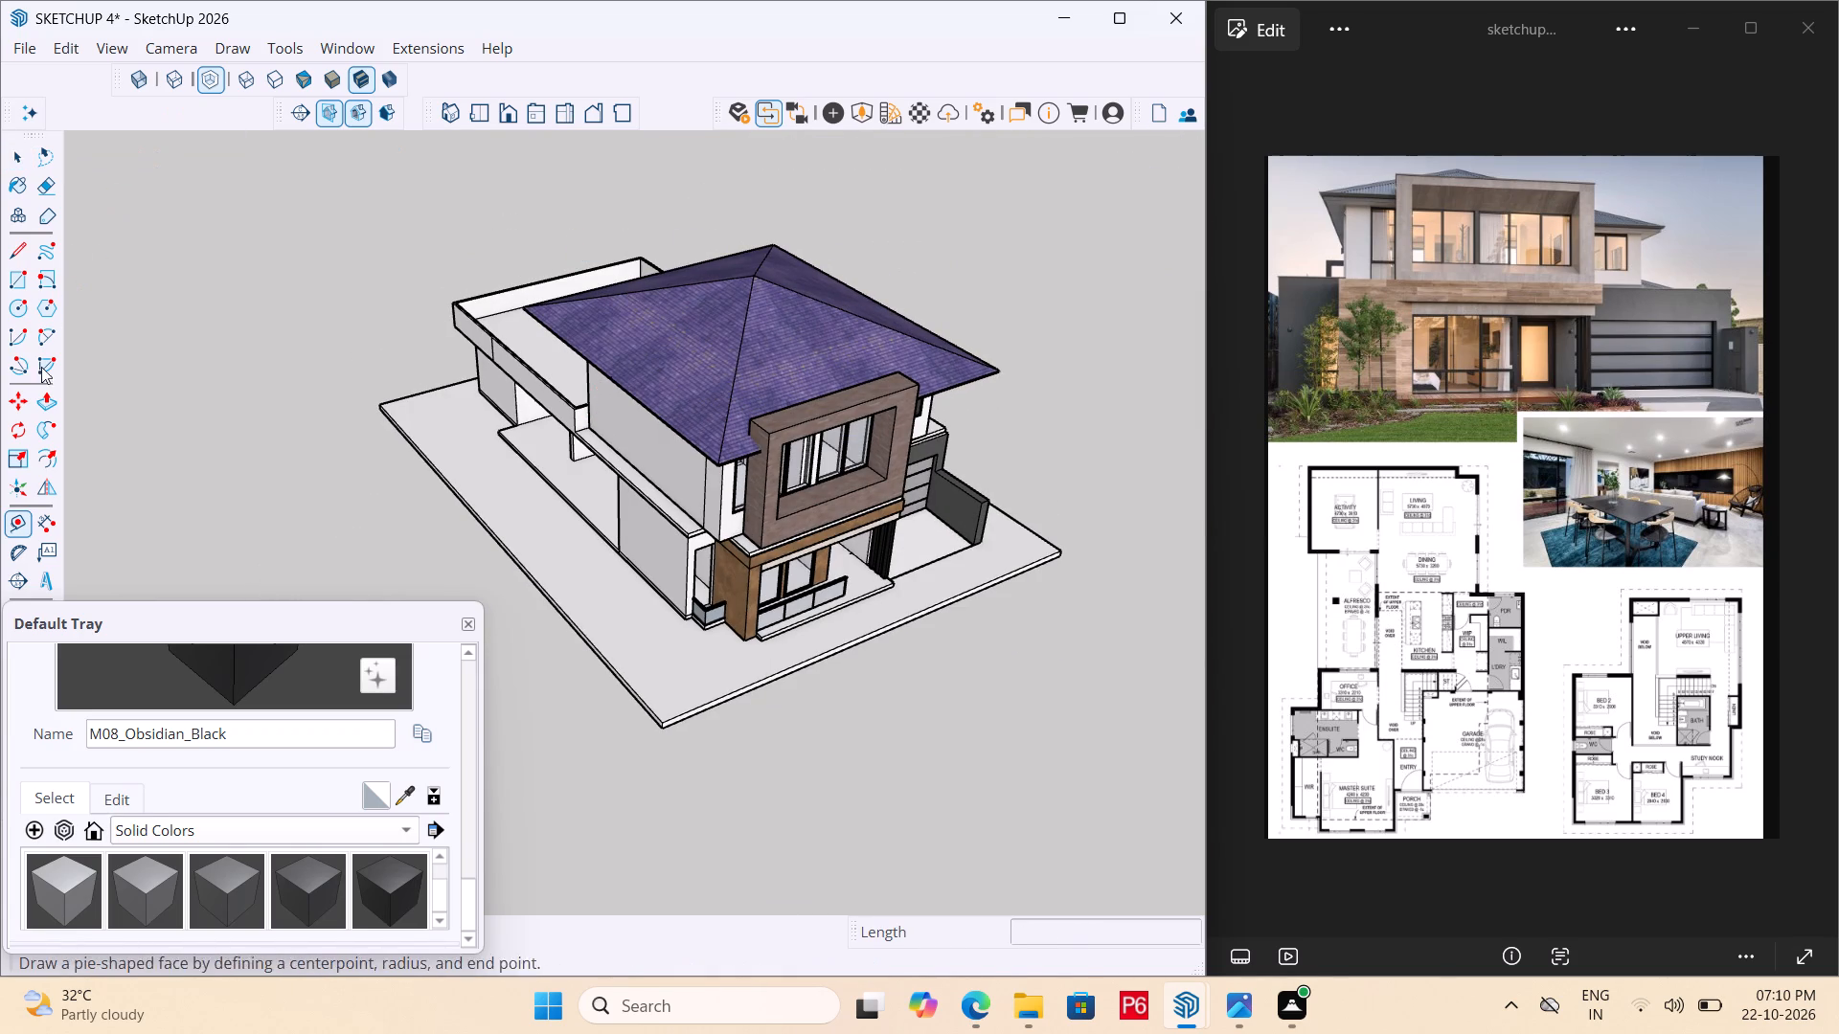
{"action": "left_click", "coordinate": [305, 120]}
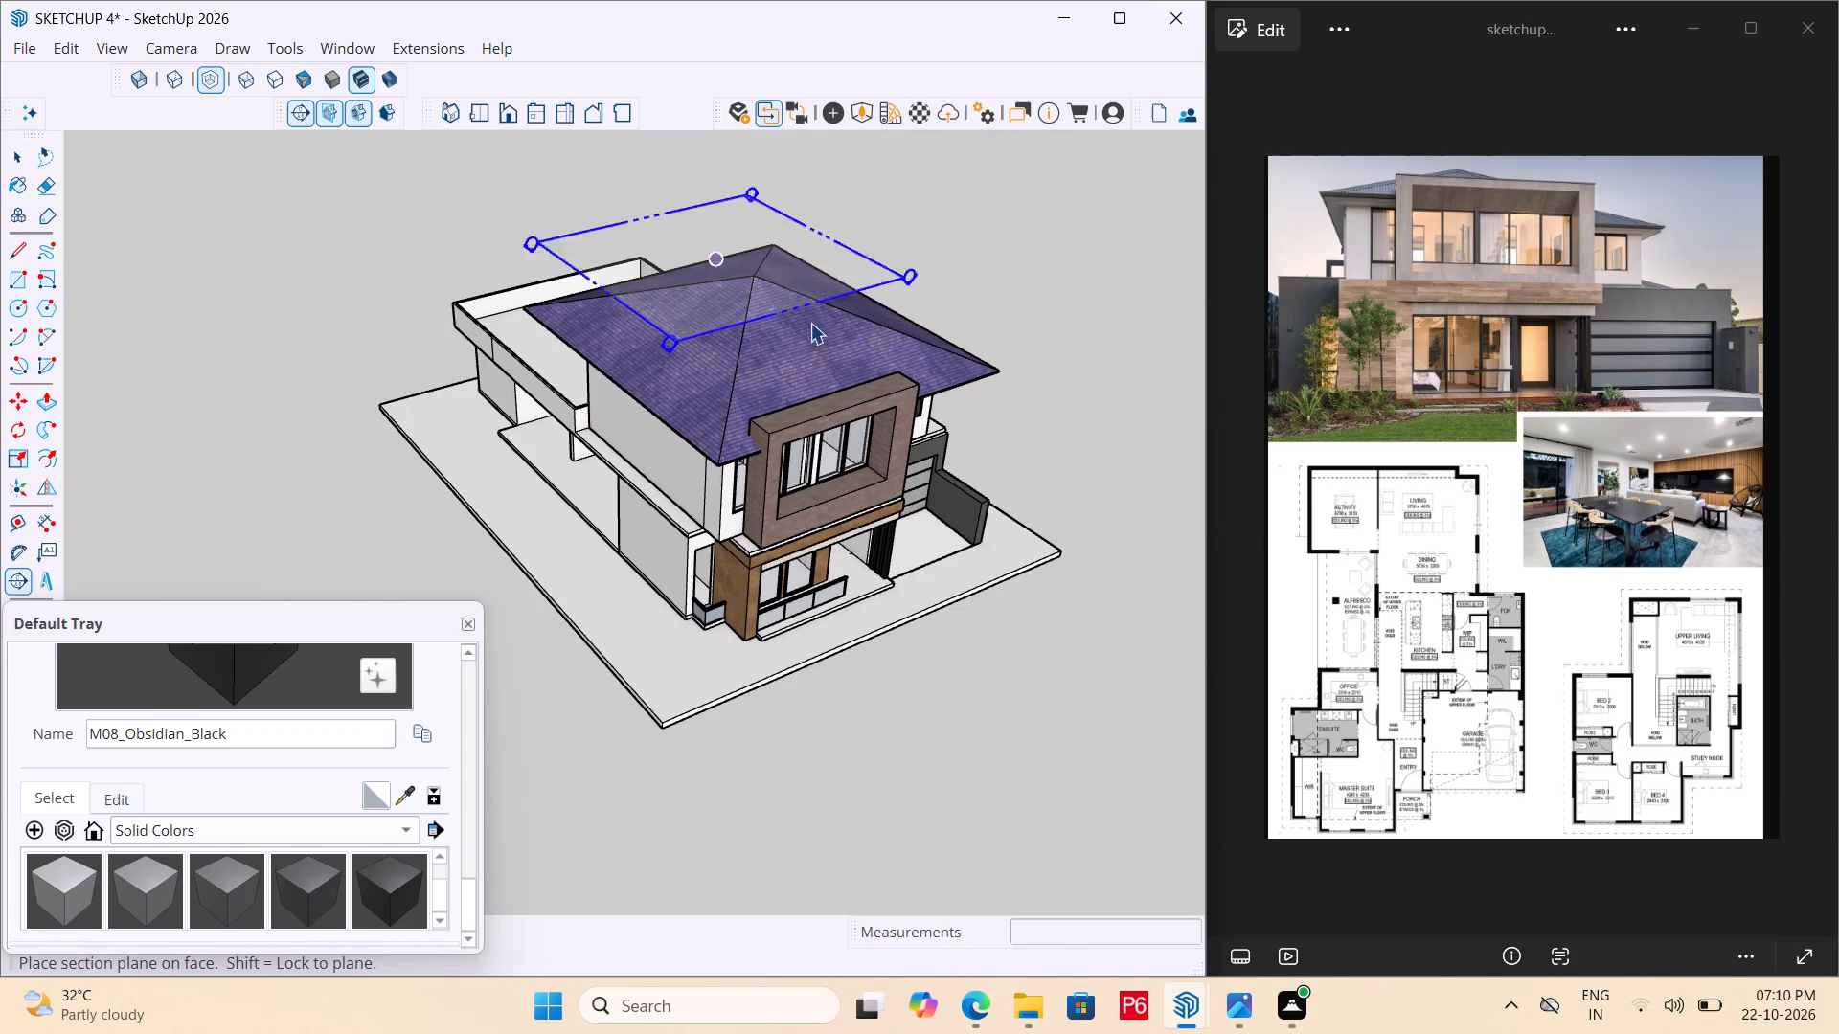
{"action": "left_click", "coordinate": [754, 245]}
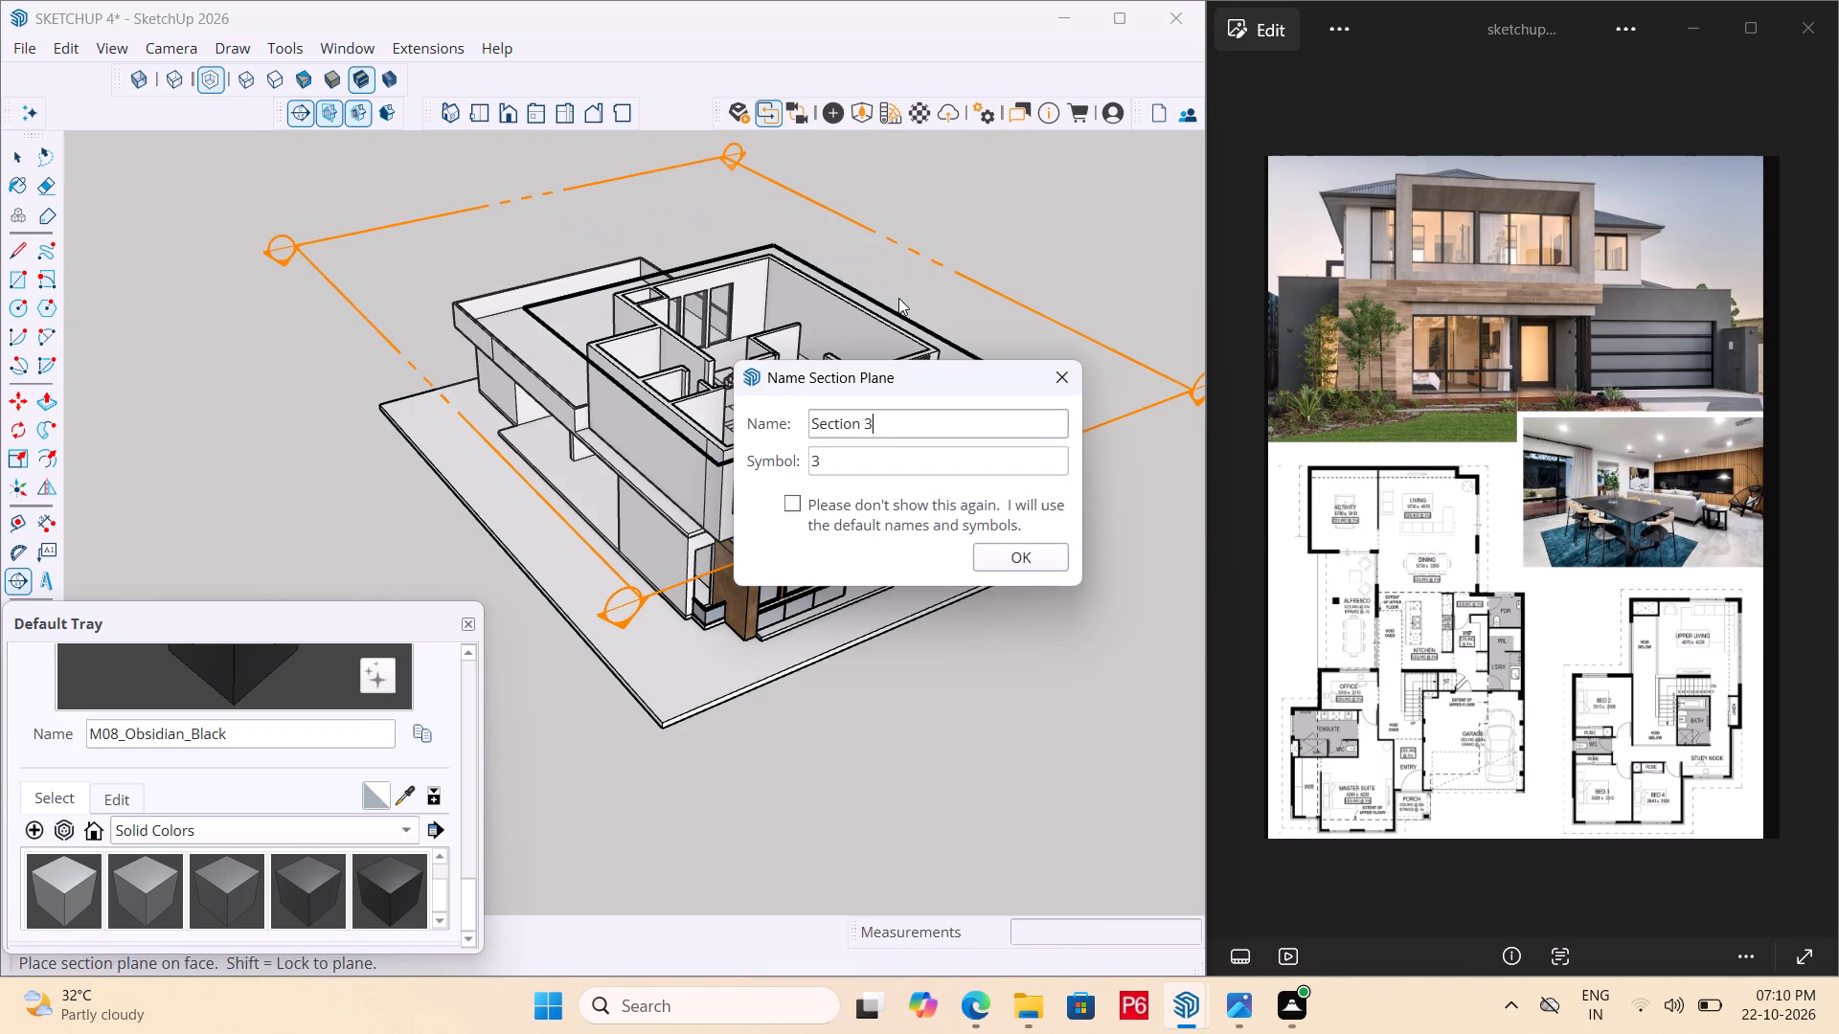
{"action": "left_click", "coordinate": [1053, 561]}
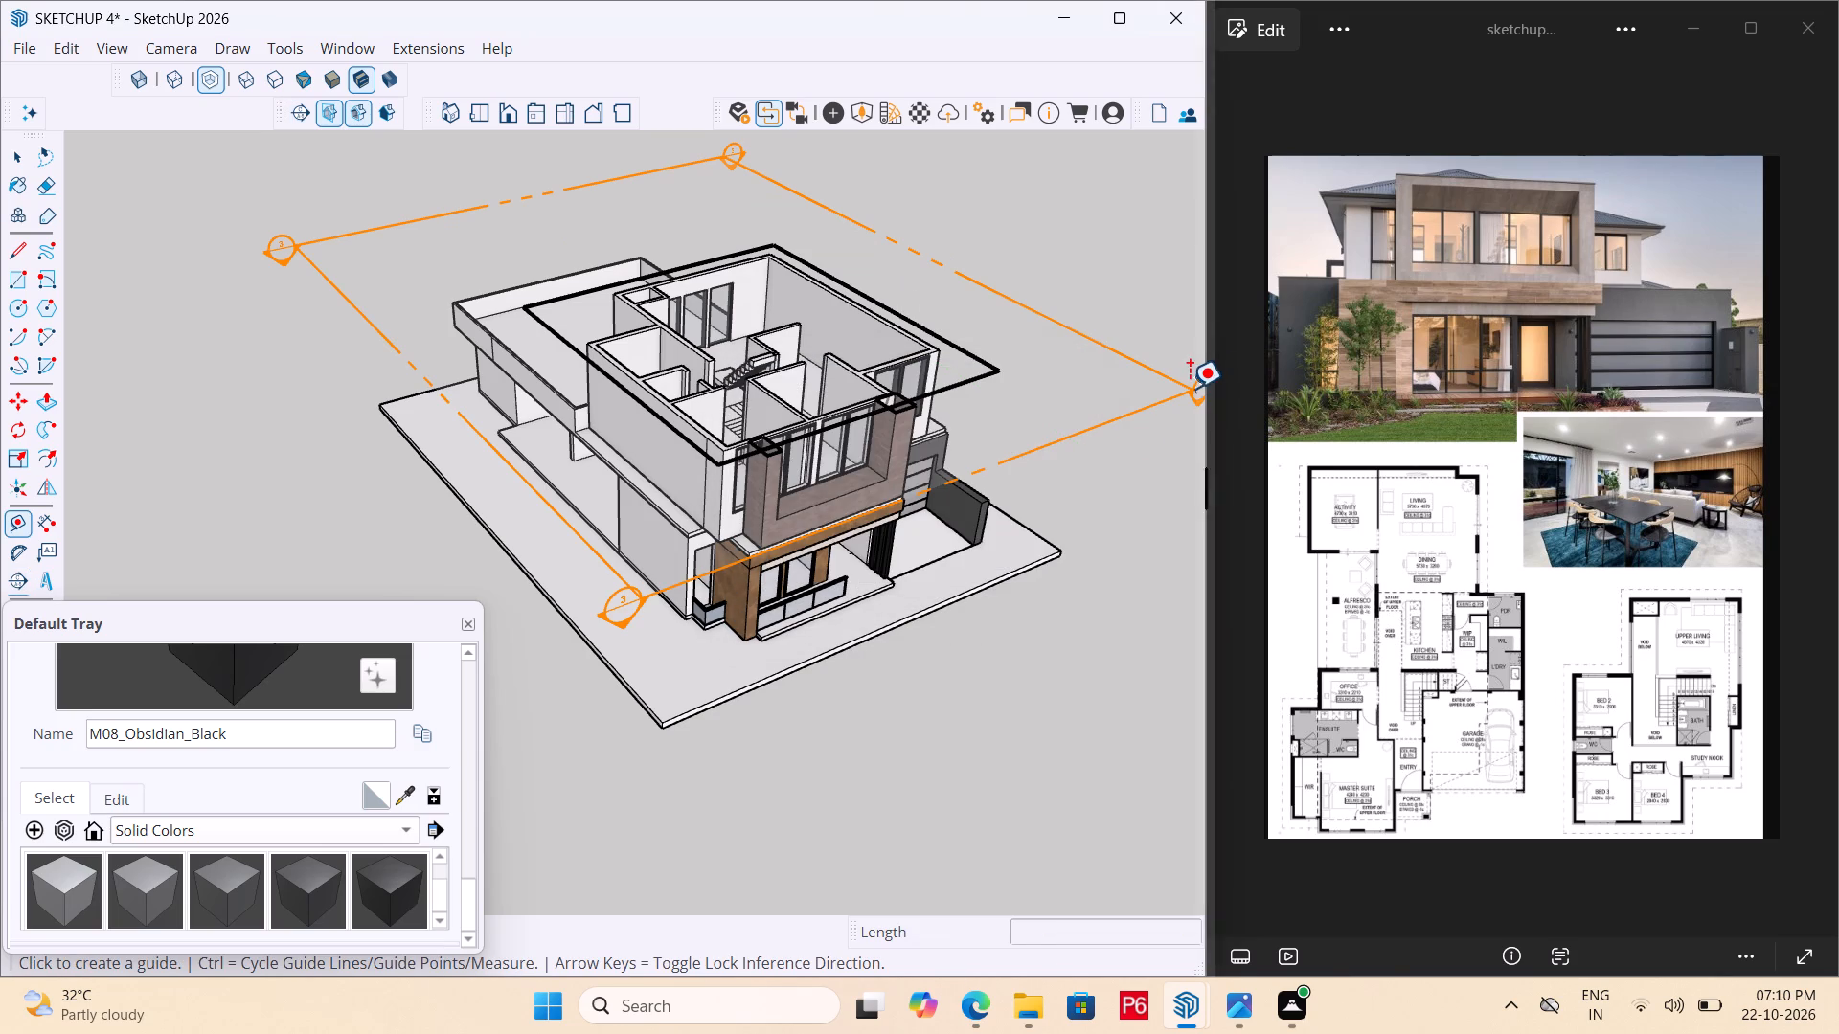
Move the section plane down about 11' 5" so that it cuts through the ground-floor walls.
{"action": "key", "text": "m"}
{"action": "left_click", "coordinate": [1164, 394]}
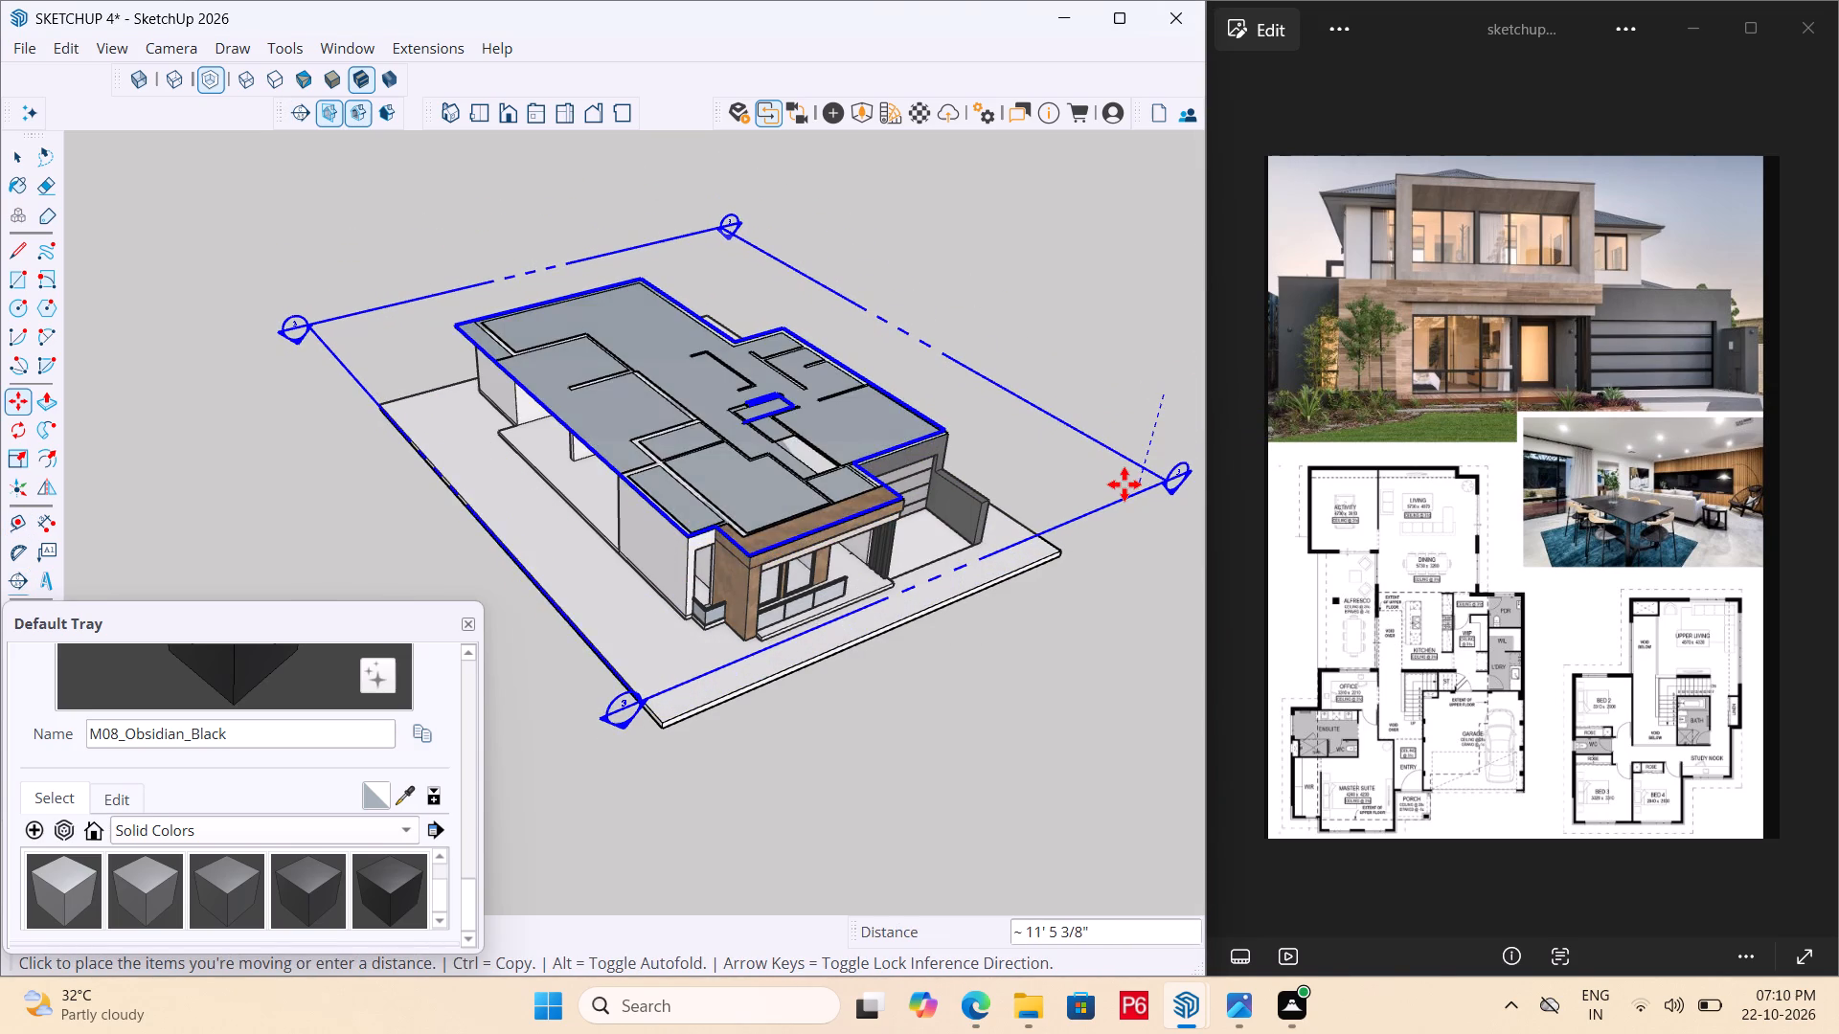
{"action": "left_click", "coordinate": [1124, 486]}
Examine the cut-open ground floor, including the rear living rooms, alfresco, staircase and garage with the car.
{"action": "middle_click_drag", "start_coordinate": [912, 479], "coordinate": [620, 521]}
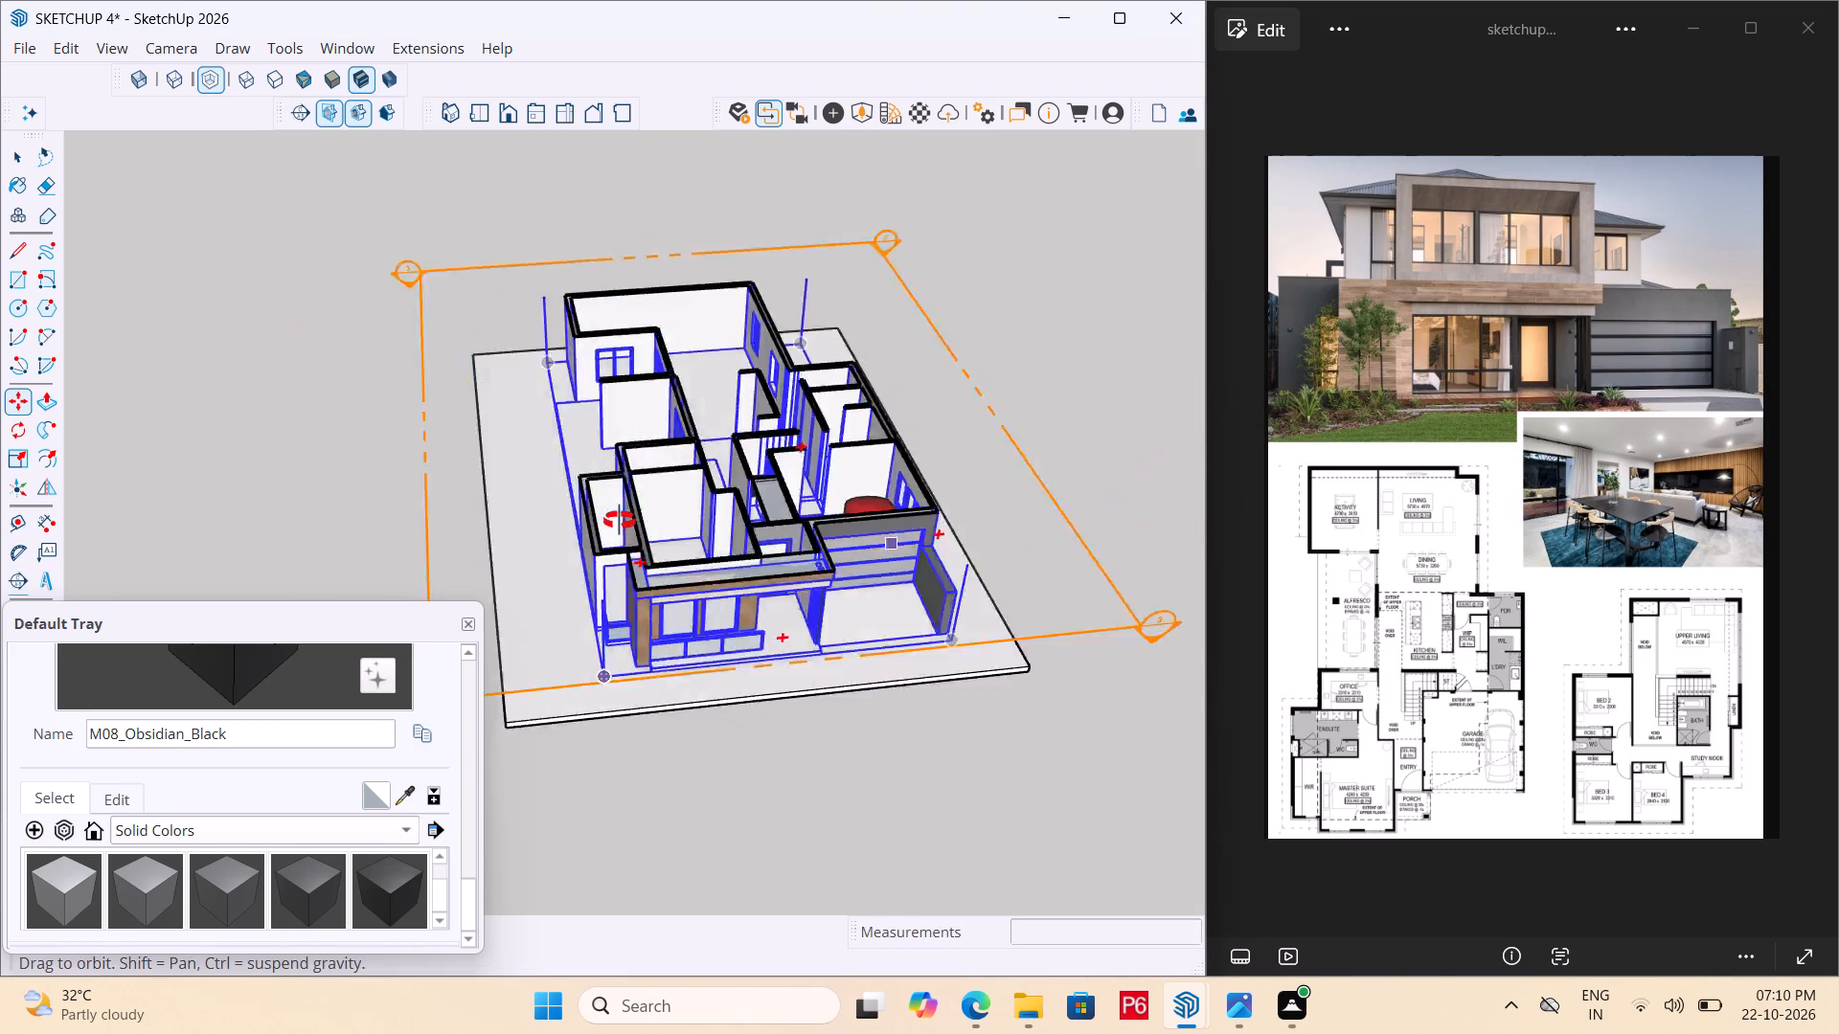
{"action": "middle_click_drag", "start_coordinate": [620, 521], "coordinate": [784, 701]}
{"action": "scroll", "coordinate": [785, 512], "scroll_direction": "up", "scroll_amount": 5}
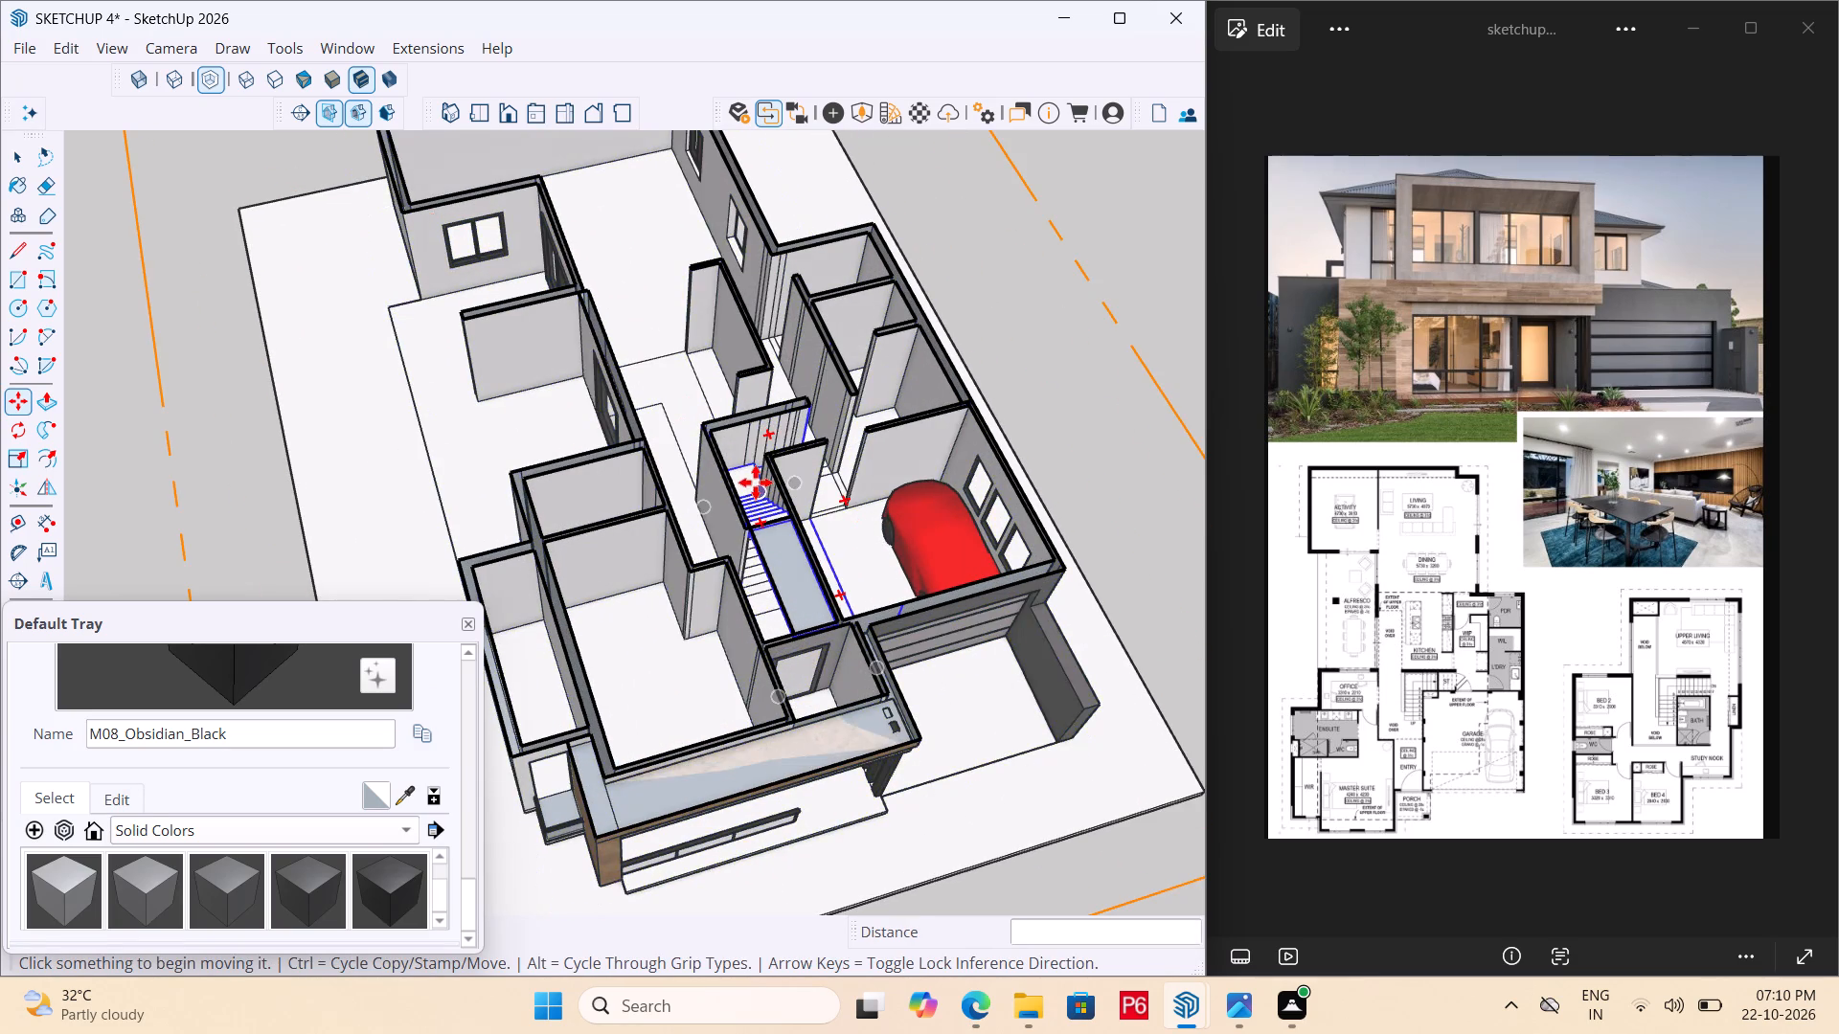
{"action": "scroll", "coordinate": [759, 614], "scroll_direction": "down", "scroll_amount": 6}
{"action": "middle_click_drag", "start_coordinate": [734, 420], "coordinate": [715, 332]}
{"action": "scroll", "coordinate": [718, 335], "scroll_direction": "up", "scroll_amount": 5}
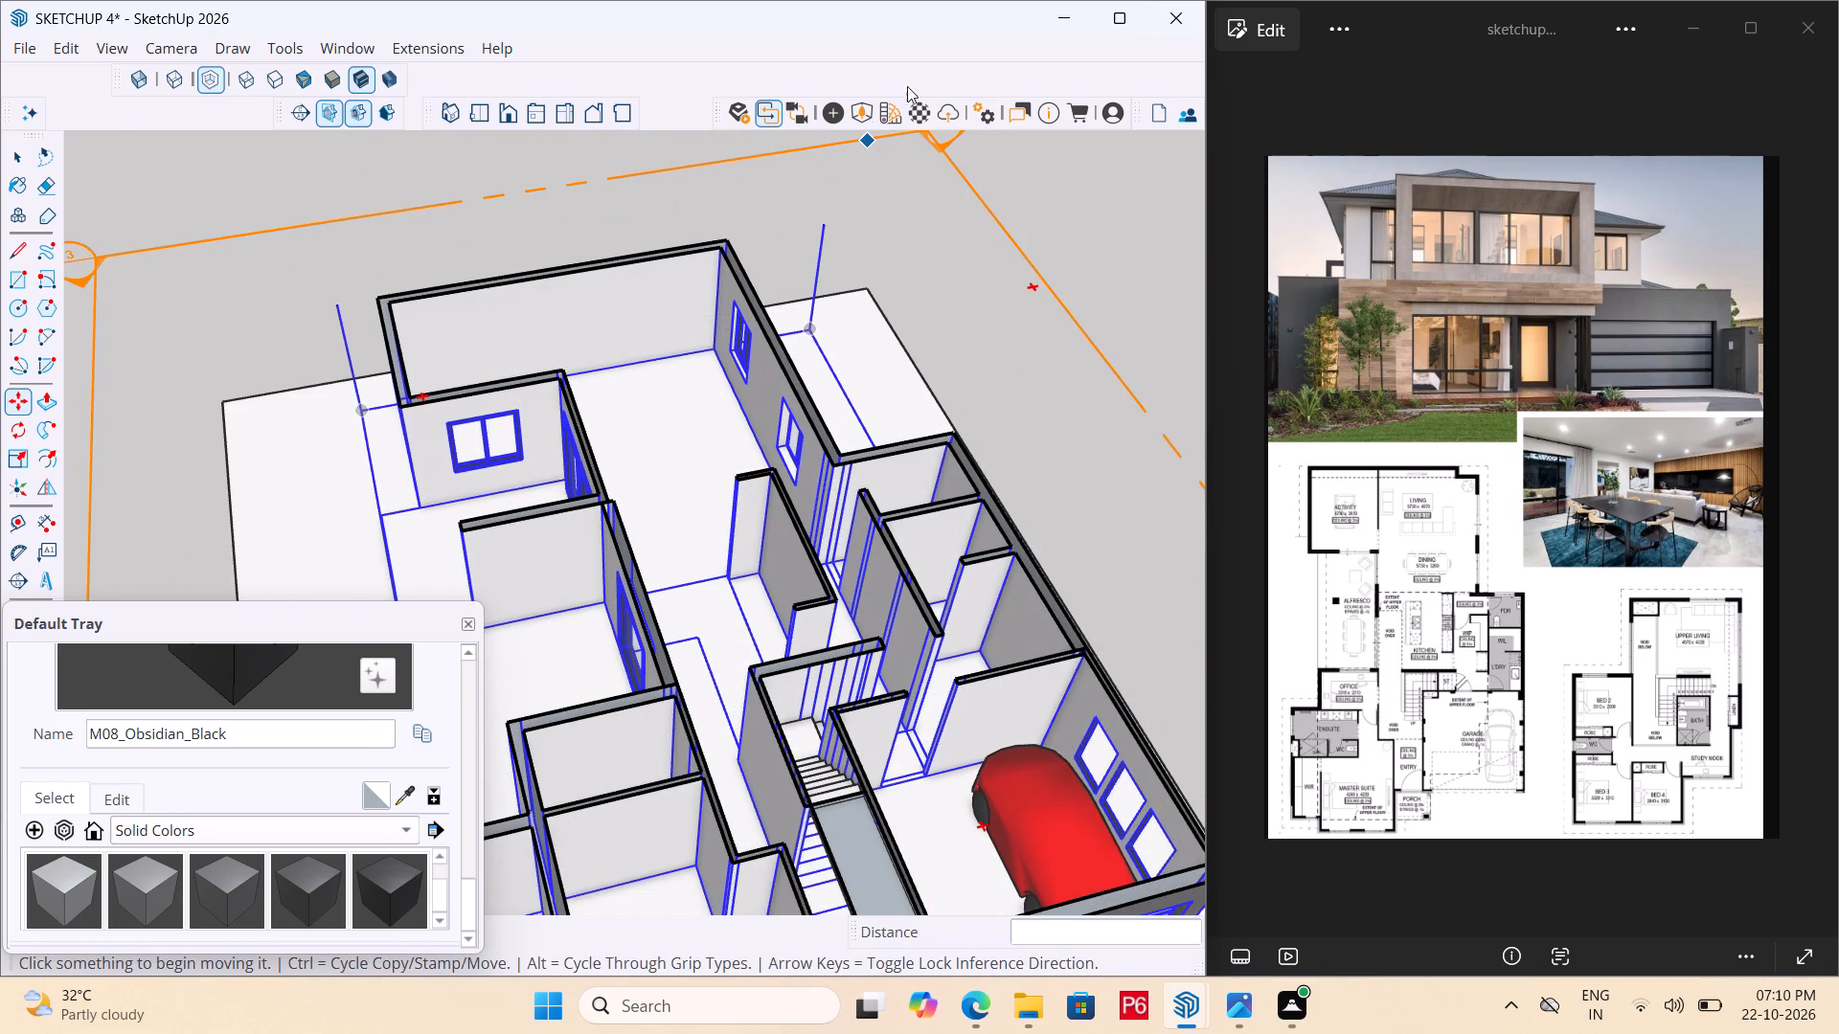
Open the Enscape asset library and check its custom and Enscape asset collections.
{"action": "left_click", "coordinate": [856, 111]}
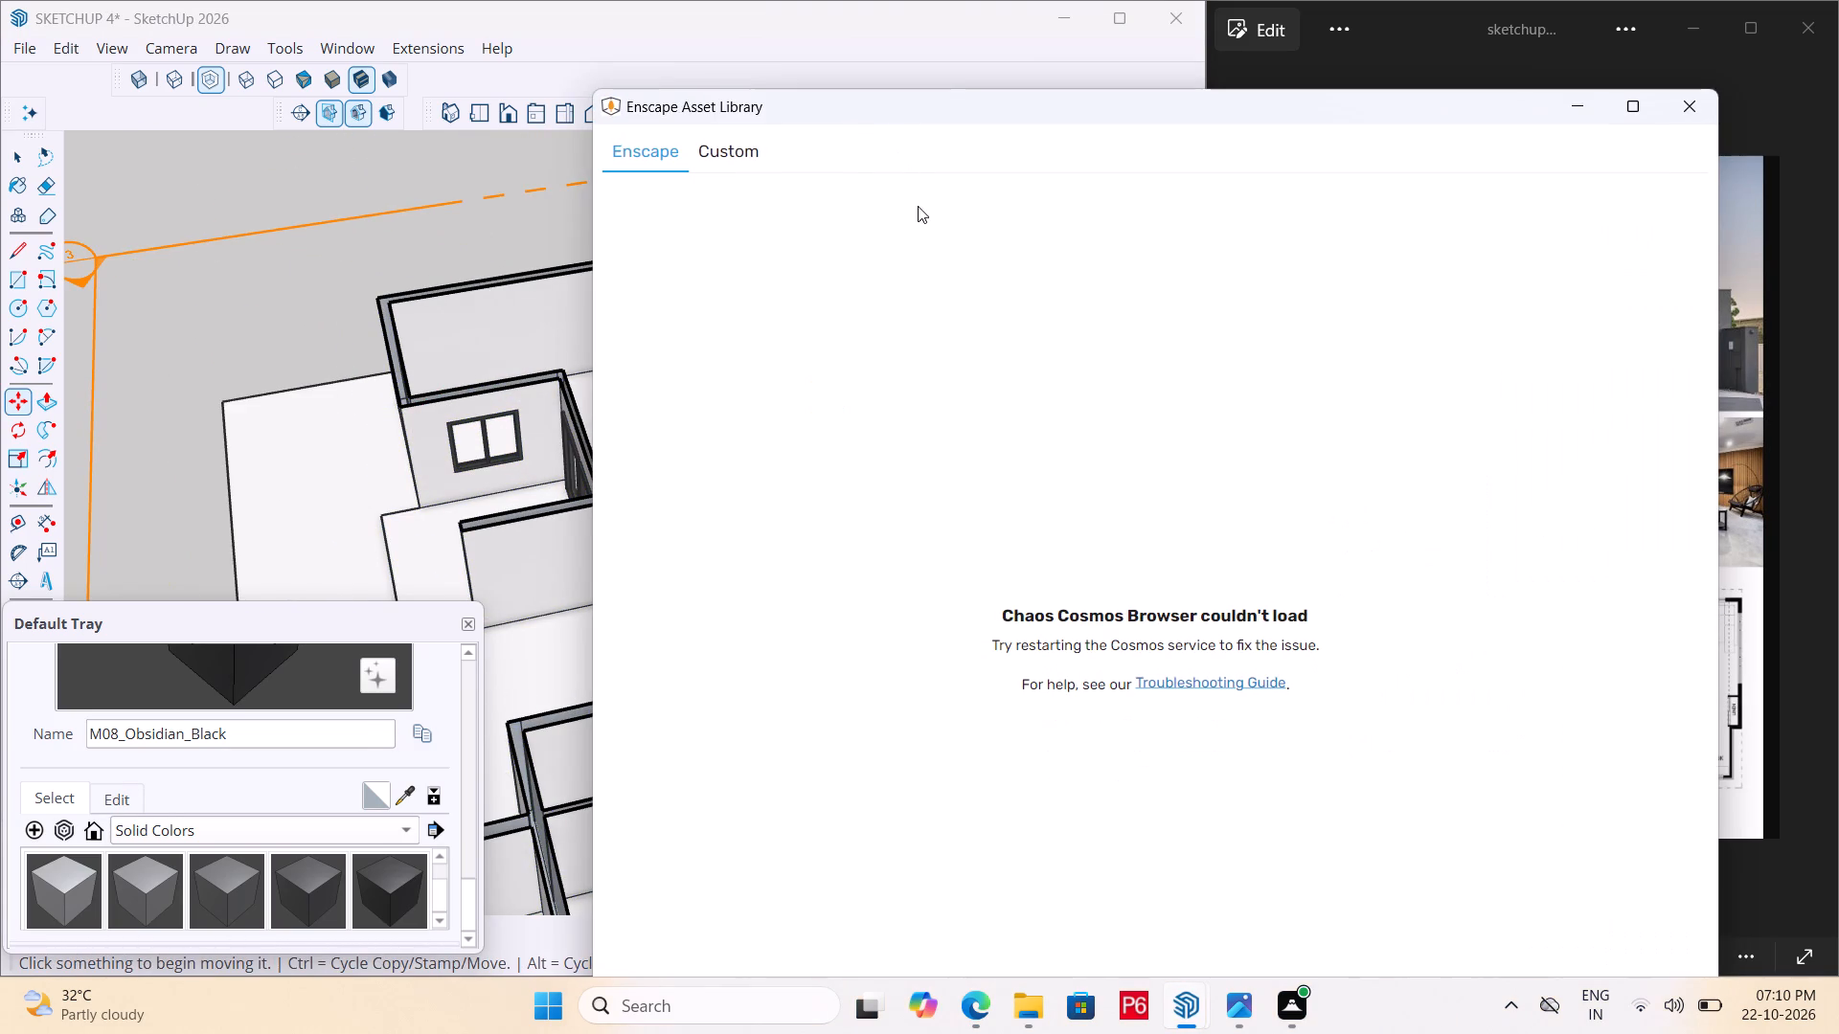
{"action": "left_click", "coordinate": [724, 161]}
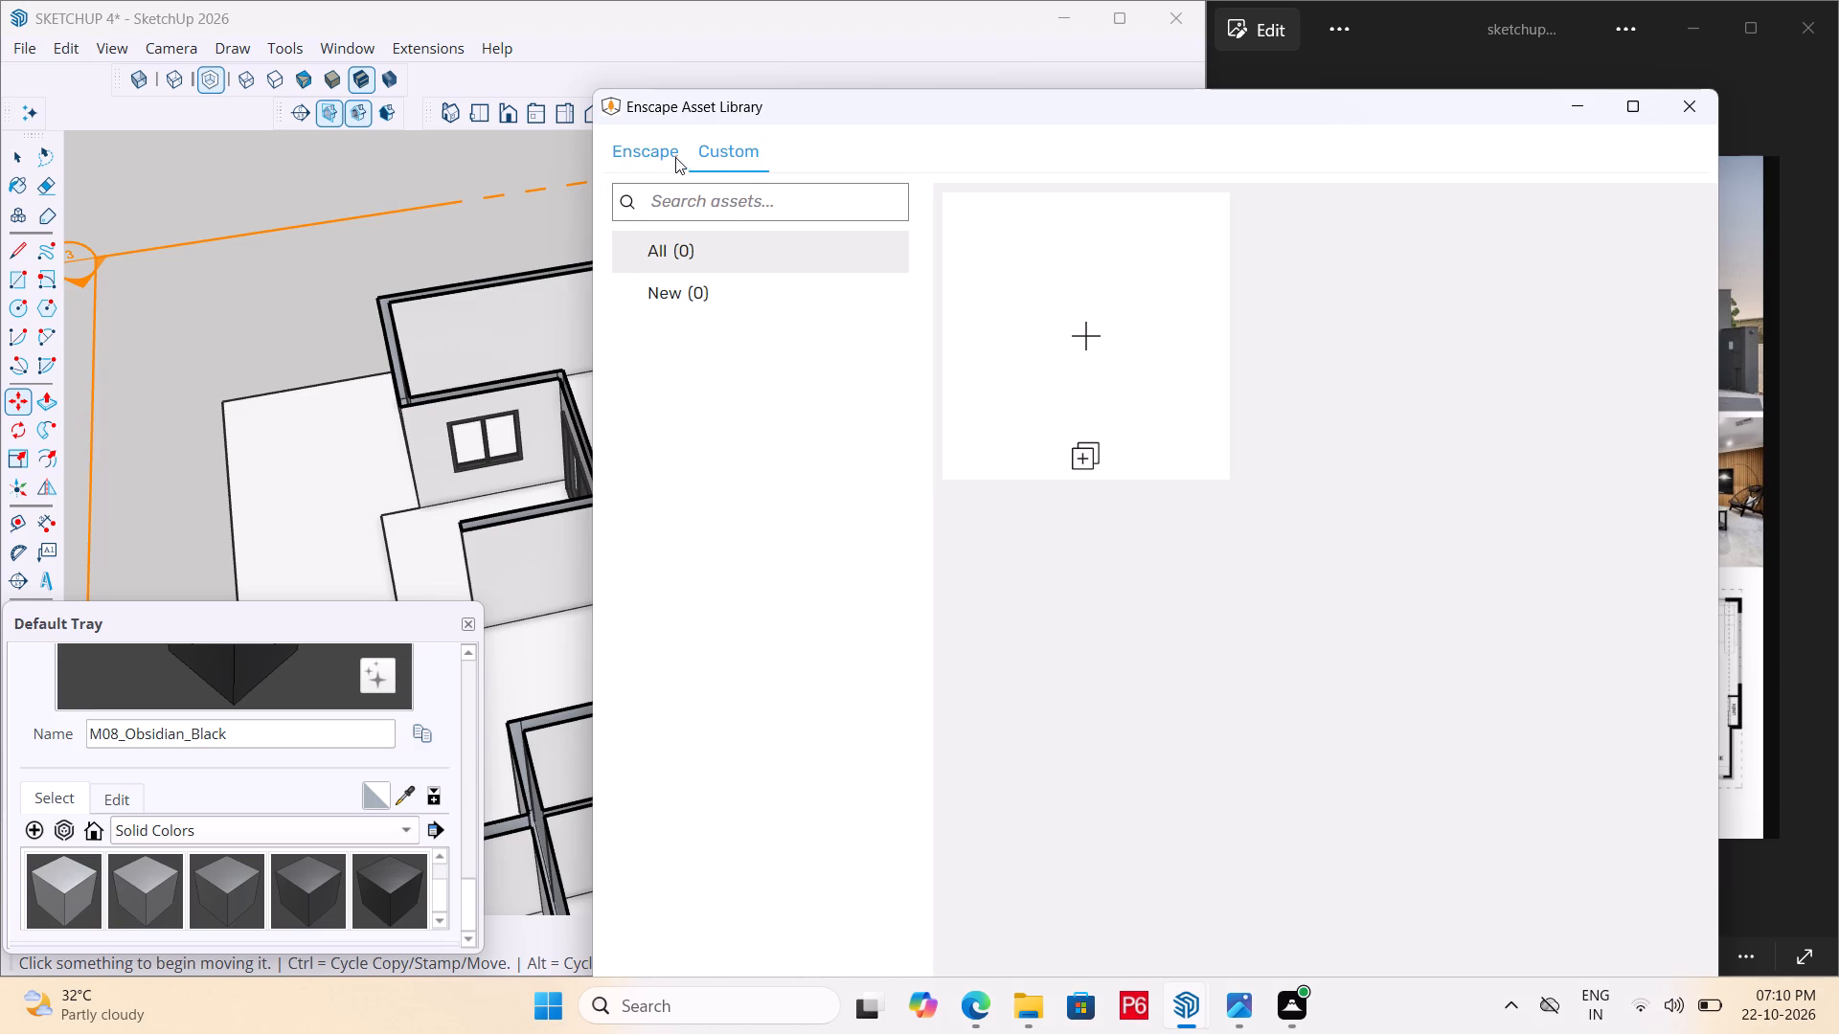
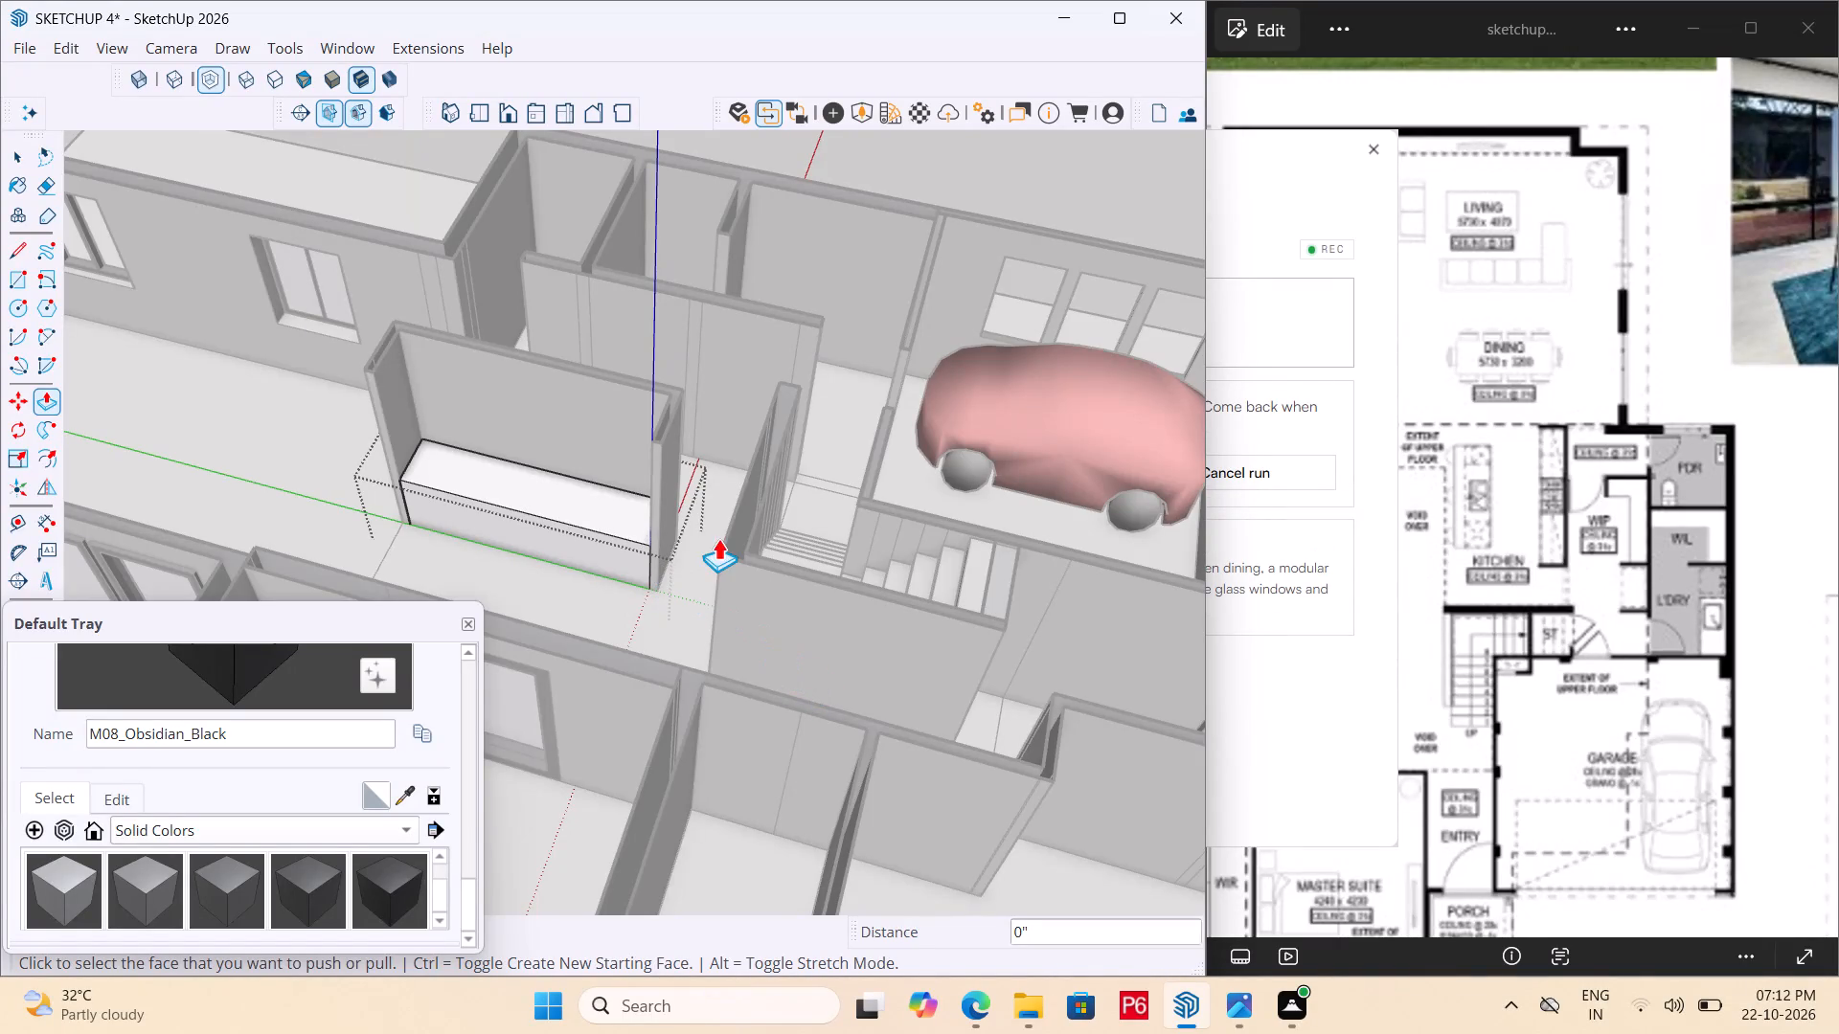
Undo the last three edits that formed the raised bench inside the kitchen's recessed wall unit.
{"action": "scroll", "coordinate": [692, 476], "scroll_direction": "down", "scroll_amount": 2}
{"action": "scroll", "coordinate": [555, 478], "scroll_direction": "down", "scroll_amount": 1}
{"action": "middle_click_drag", "start_coordinate": [555, 478], "coordinate": [507, 493]}
{"action": "scroll", "coordinate": [503, 493], "scroll_direction": "up", "scroll_amount": 5}
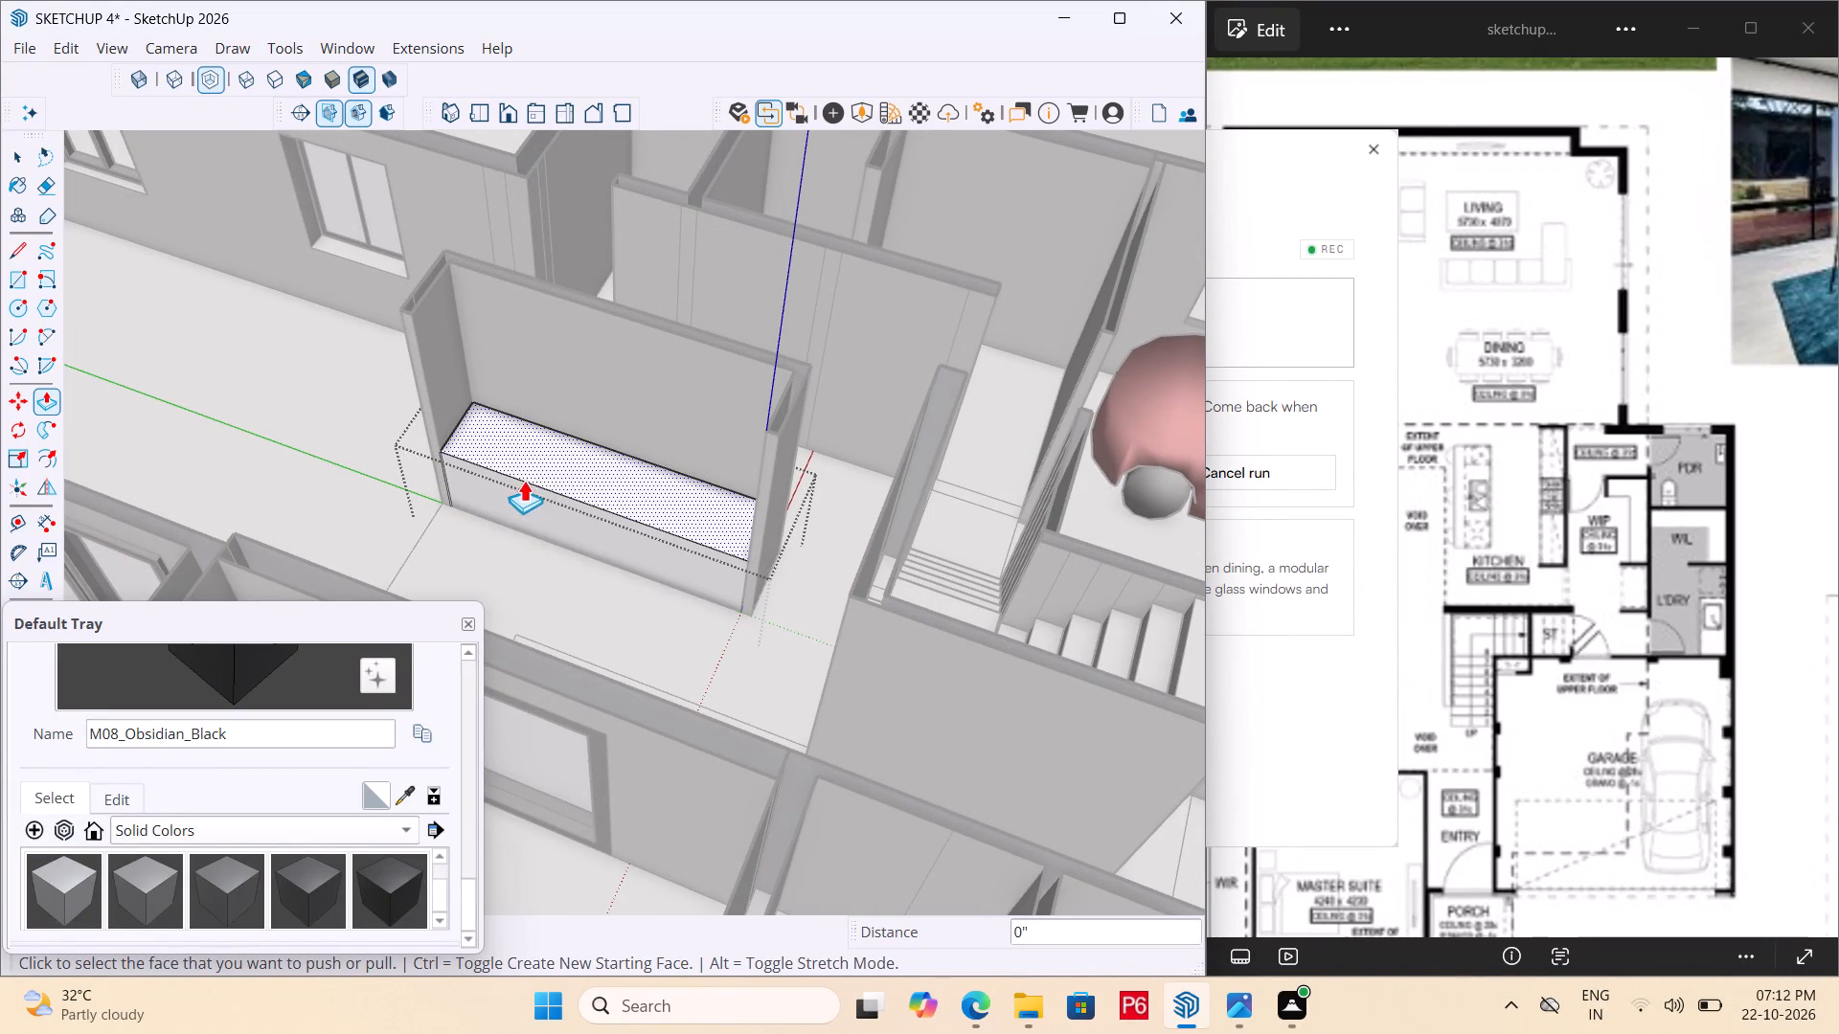
{"action": "scroll", "coordinate": [770, 477], "scroll_direction": "down", "scroll_amount": 6}
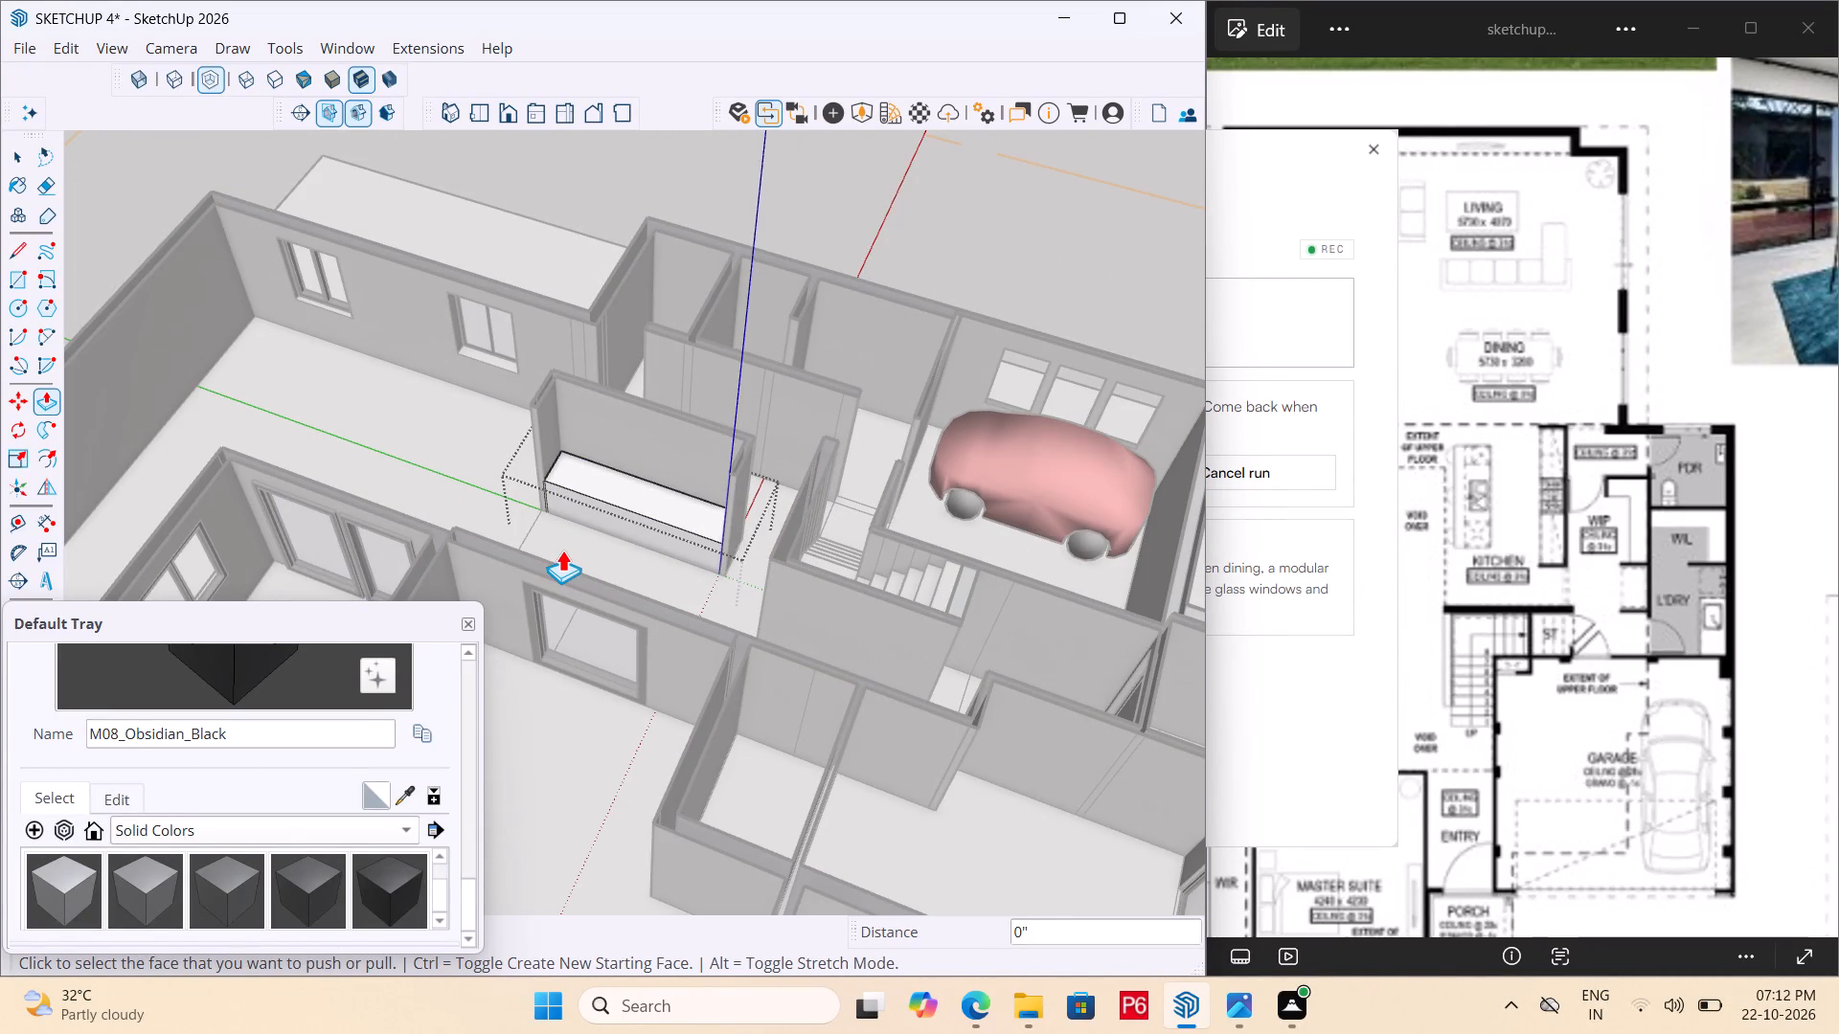
{"action": "key", "text": "ctrl+z"}
{"action": "key", "text": "ctrl+z"}
{"action": "key", "text": "ctrl+z"}
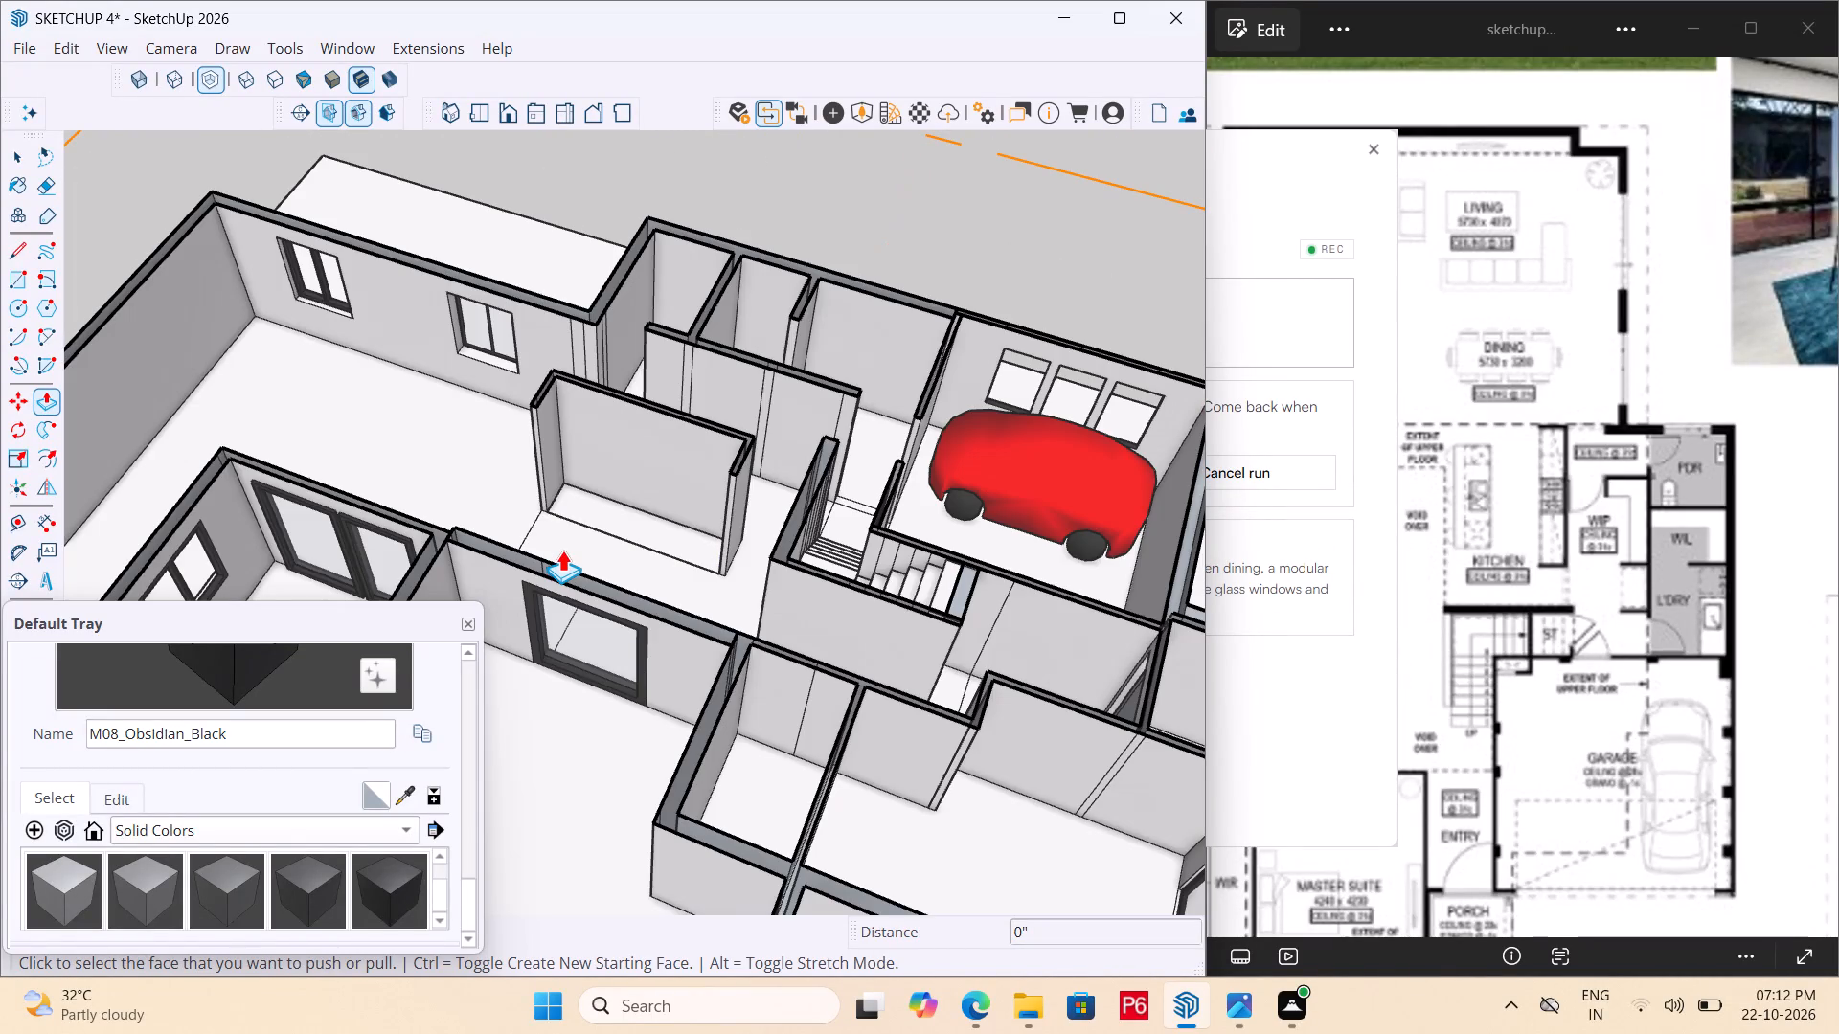
Open the house group for editing and select the living and dining floor face.
{"action": "scroll", "coordinate": [567, 549], "scroll_direction": "down", "scroll_amount": 6}
{"action": "middle_click_drag", "start_coordinate": [602, 552], "coordinate": [456, 655]}
{"action": "scroll", "coordinate": [684, 444], "scroll_direction": "up", "scroll_amount": 4}
{"action": "key", "text": "space"}
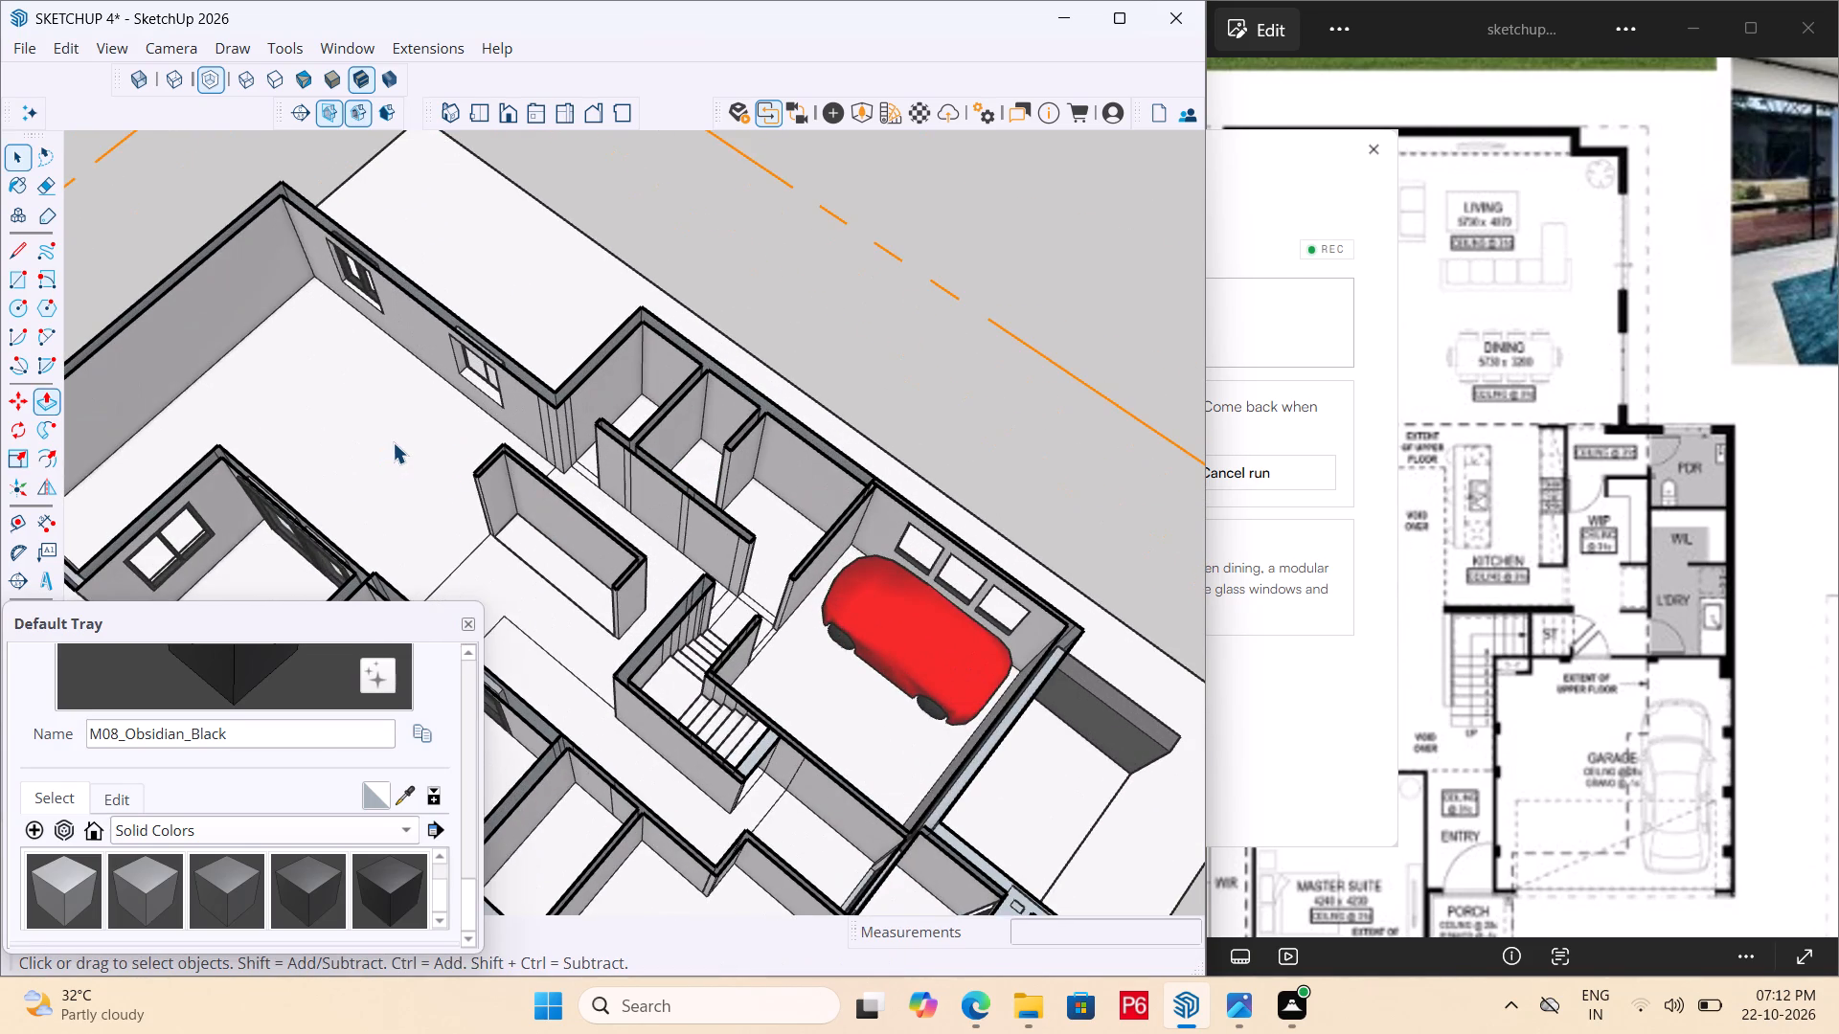
{"action": "left_click", "coordinate": [393, 442]}
{"action": "triple_click", "coordinate": [408, 437]}
{"action": "left_click", "coordinate": [409, 437]}
{"action": "left_click", "coordinate": [334, 430]}
{"action": "scroll", "coordinate": [641, 380], "scroll_direction": "down", "scroll_amount": 2}
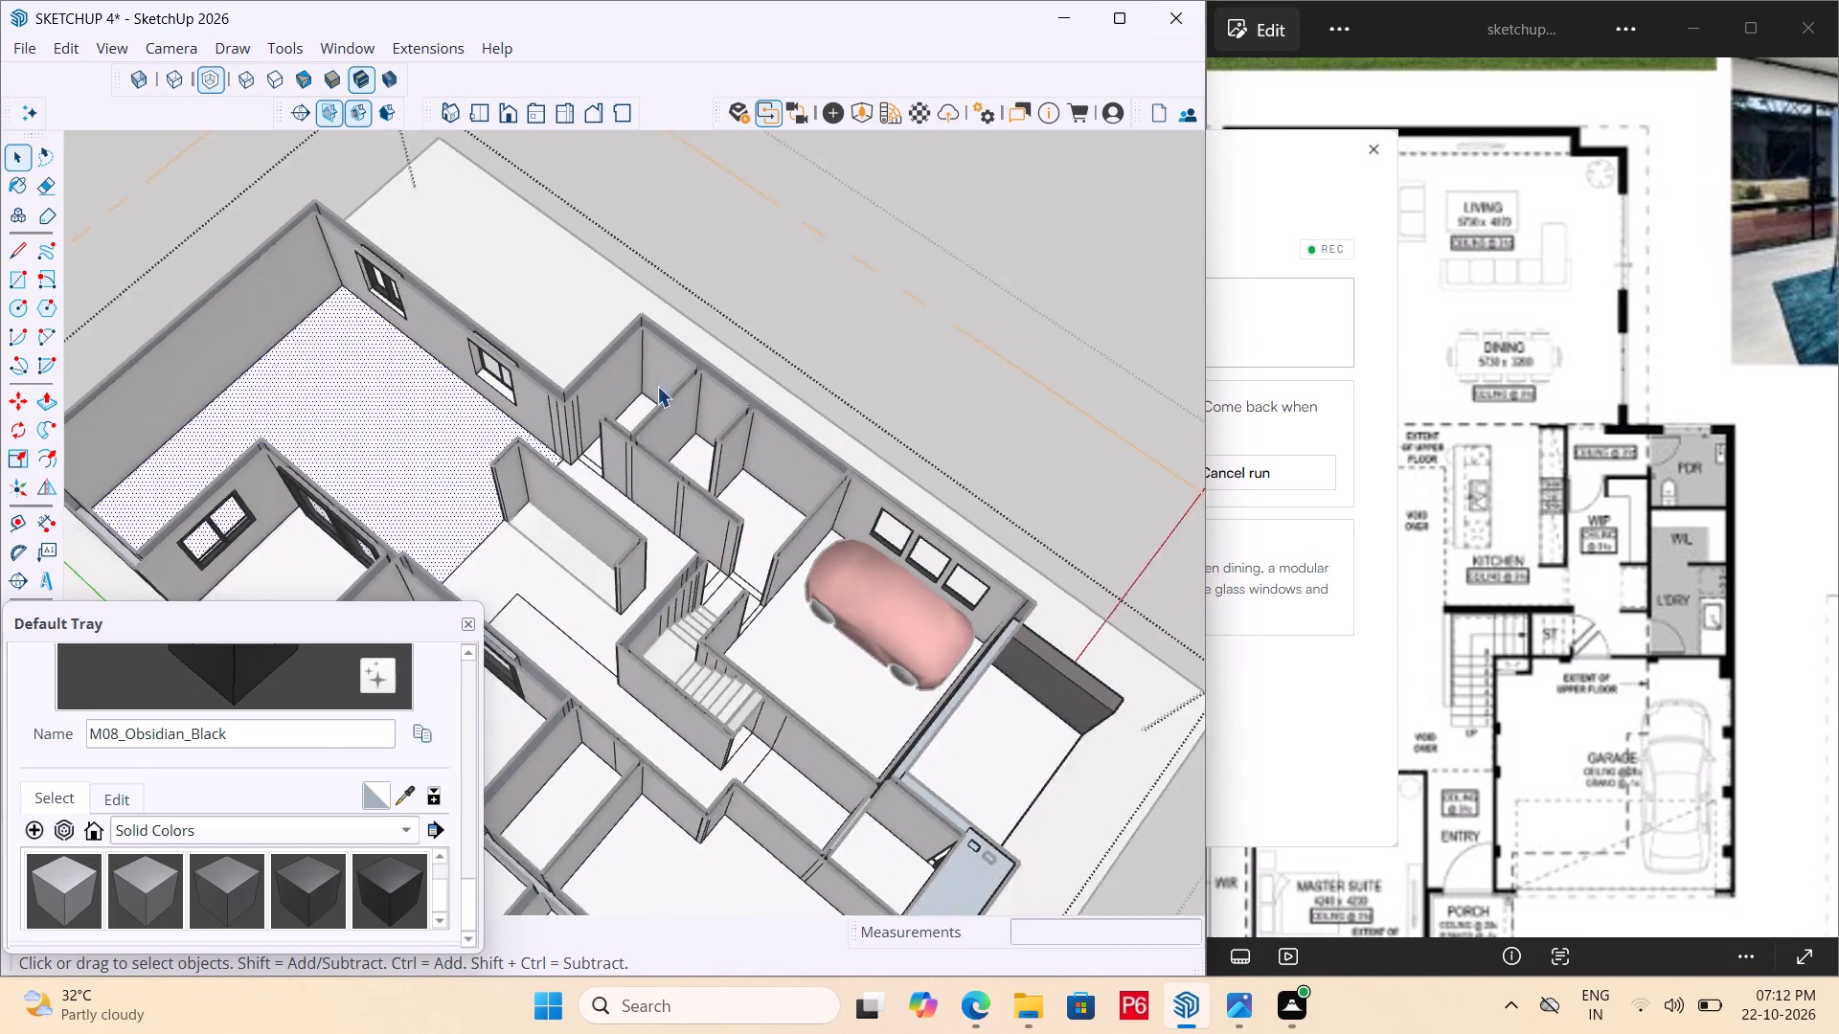
{"action": "scroll", "coordinate": [657, 386], "scroll_direction": "down", "scroll_amount": 4}
{"action": "middle_click_drag", "start_coordinate": [530, 454], "coordinate": [469, 496]}
{"action": "scroll", "coordinate": [488, 499], "scroll_direction": "up", "scroll_amount": 4}
{"action": "left_click", "coordinate": [625, 551]}
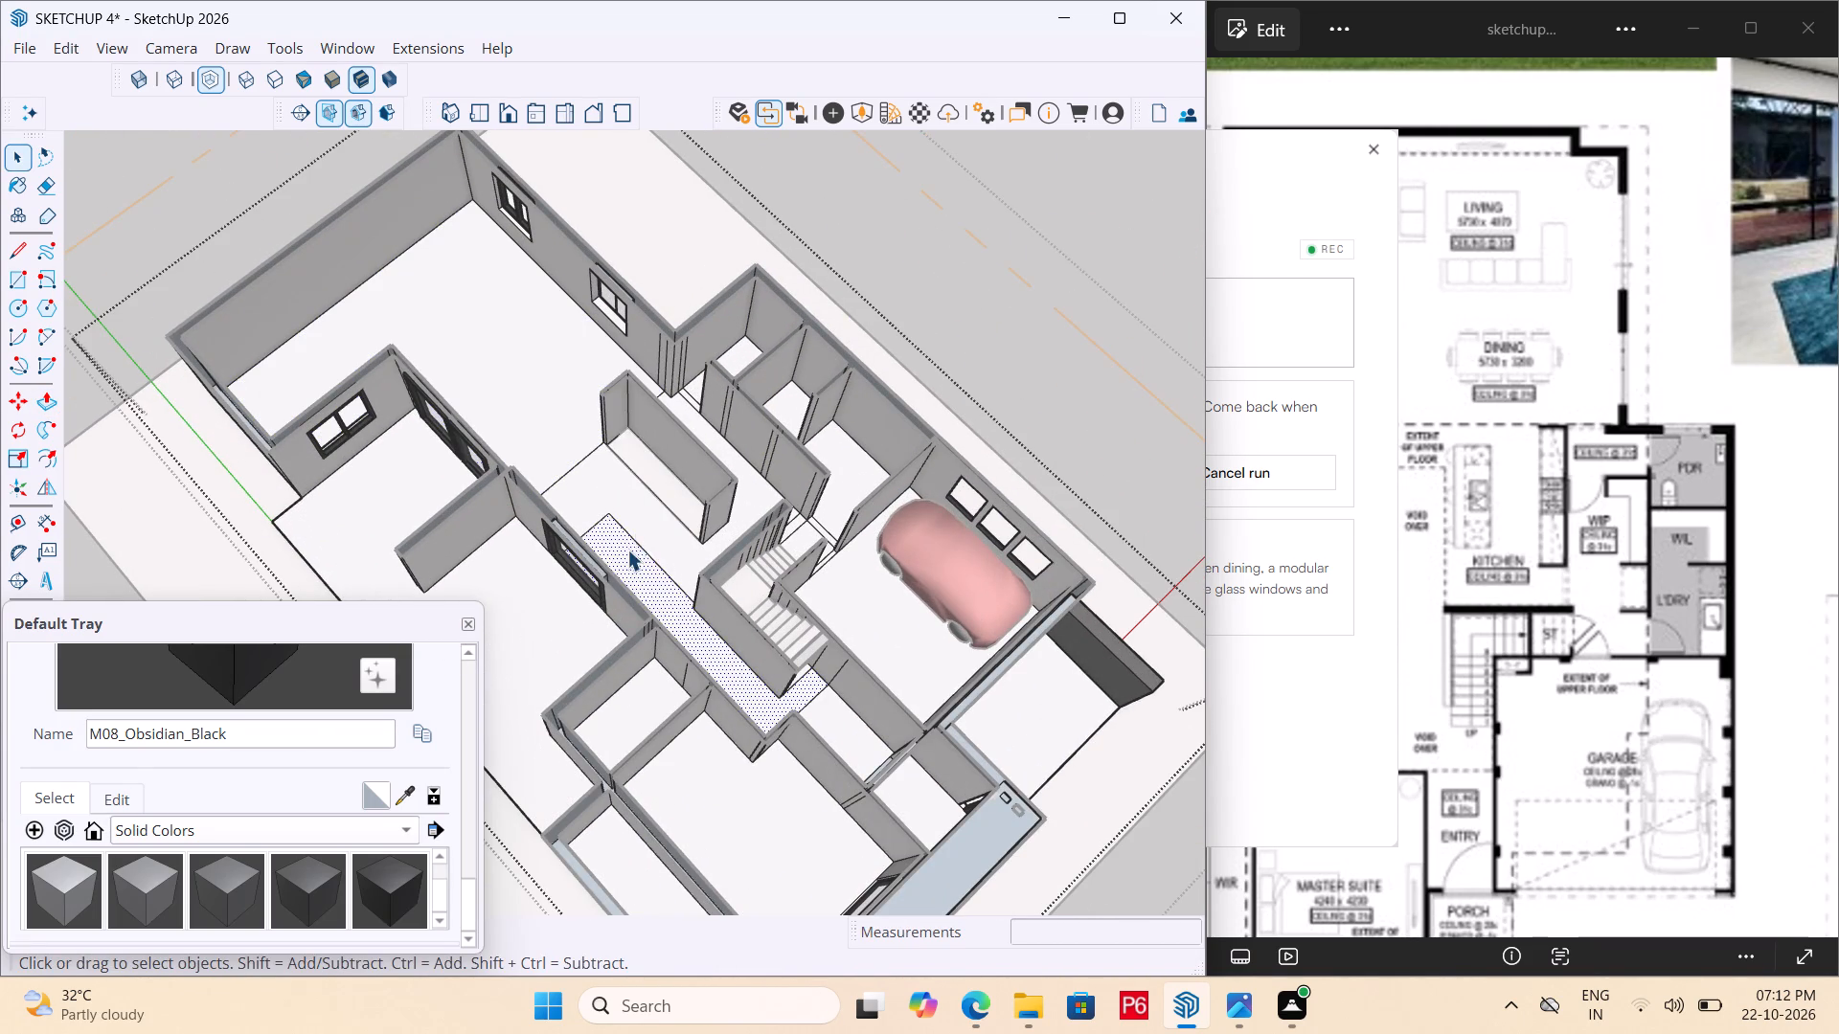
{"action": "left_click", "coordinate": [552, 571]}
{"action": "left_click", "coordinate": [536, 414]}
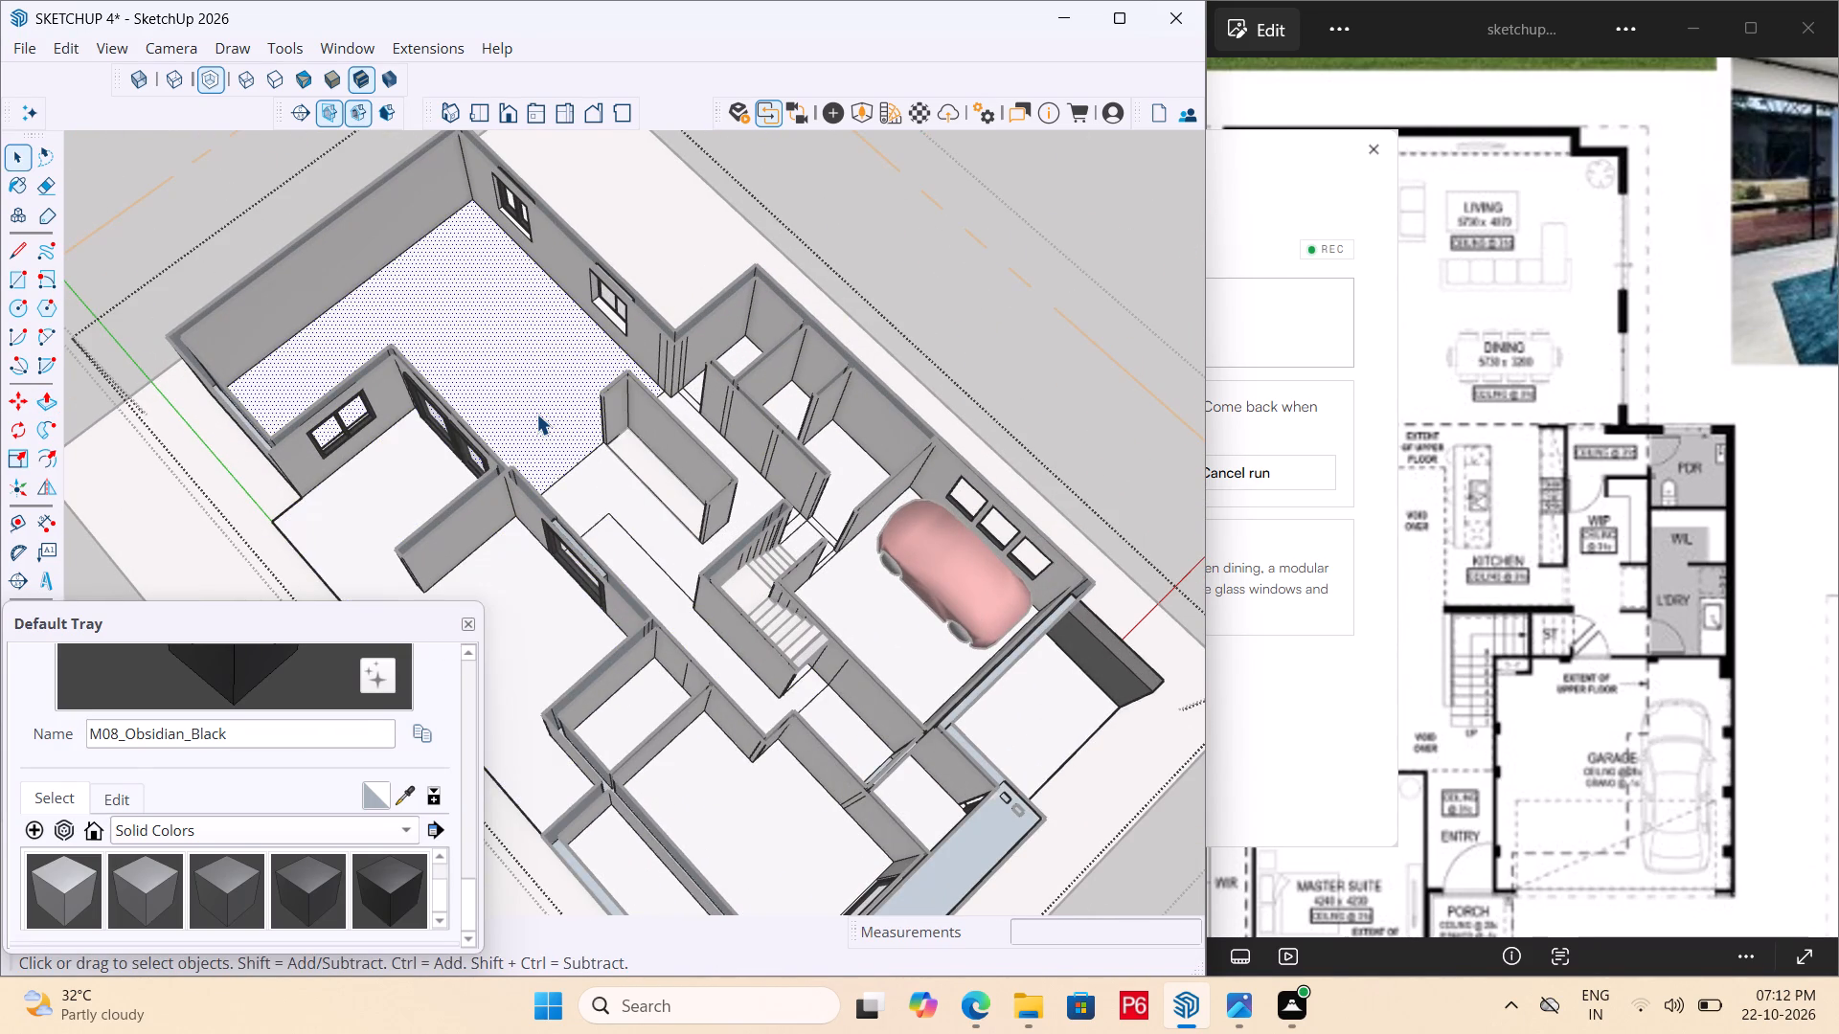
Browse the Tile and Brick material collections for a possible floor finish.
{"action": "left_click", "coordinate": [1510, 519]}
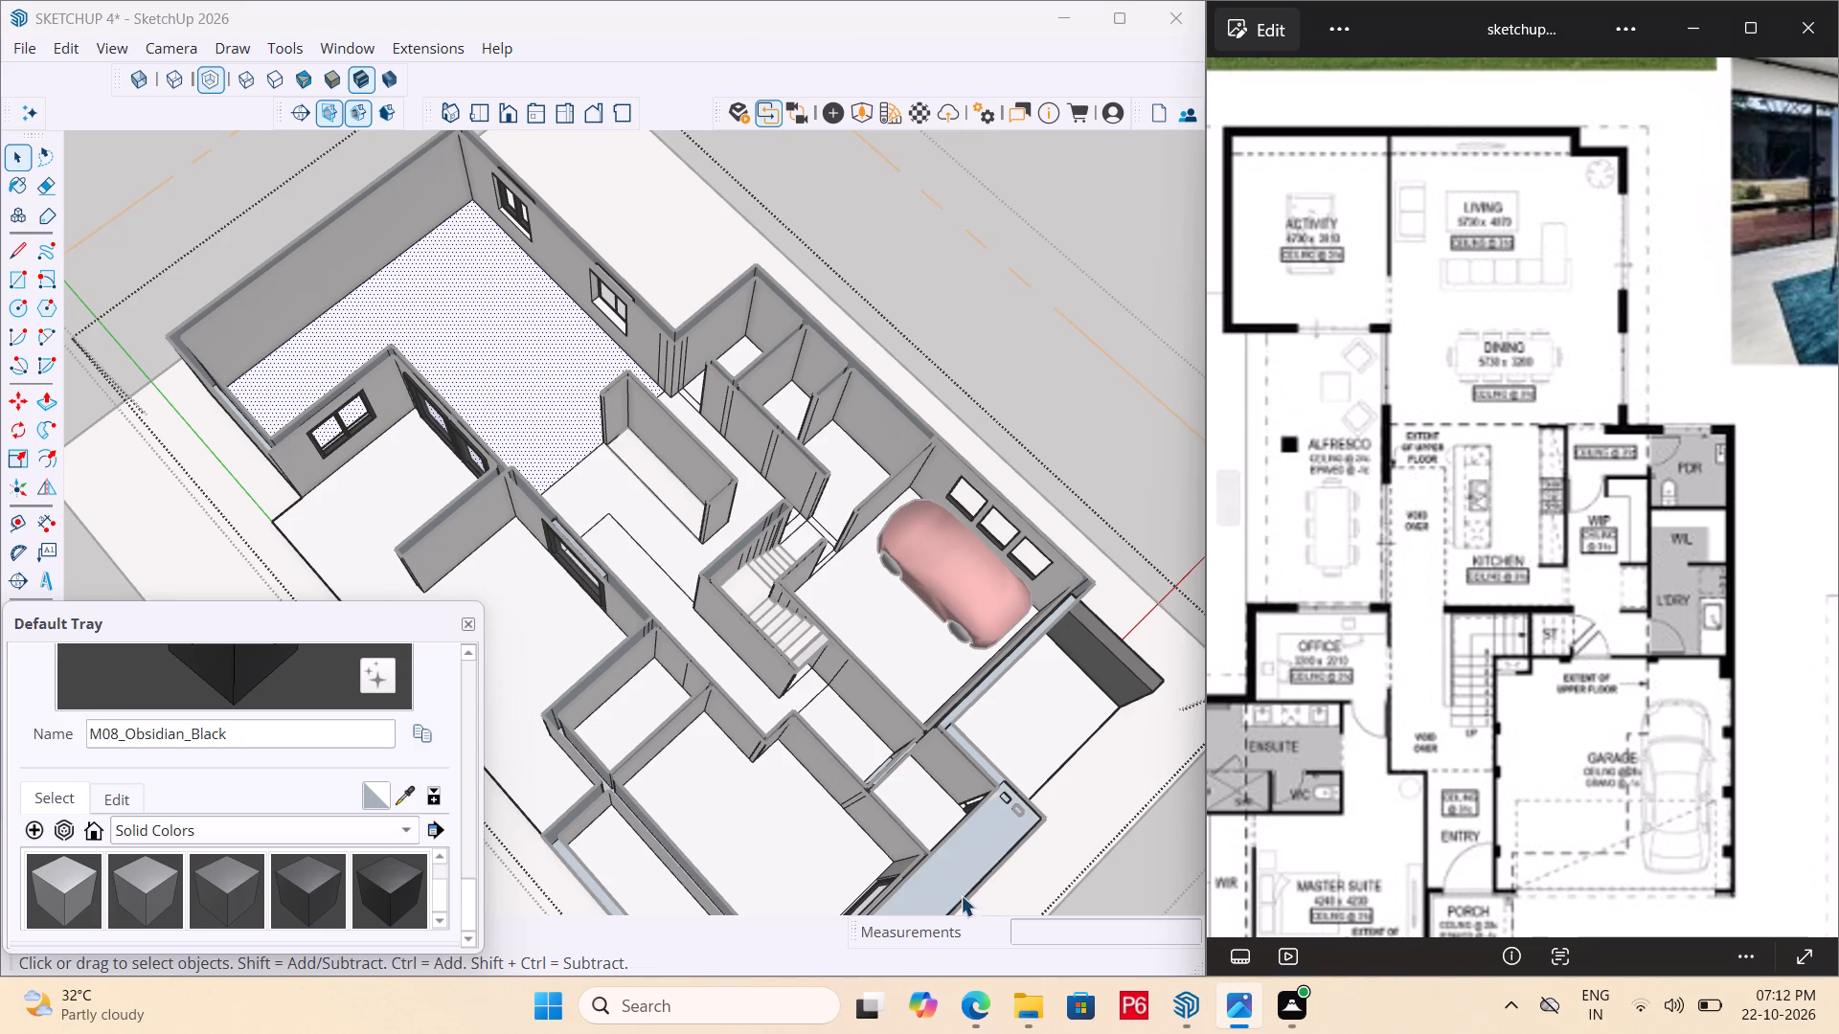
{"action": "left_click", "coordinate": [339, 841]}
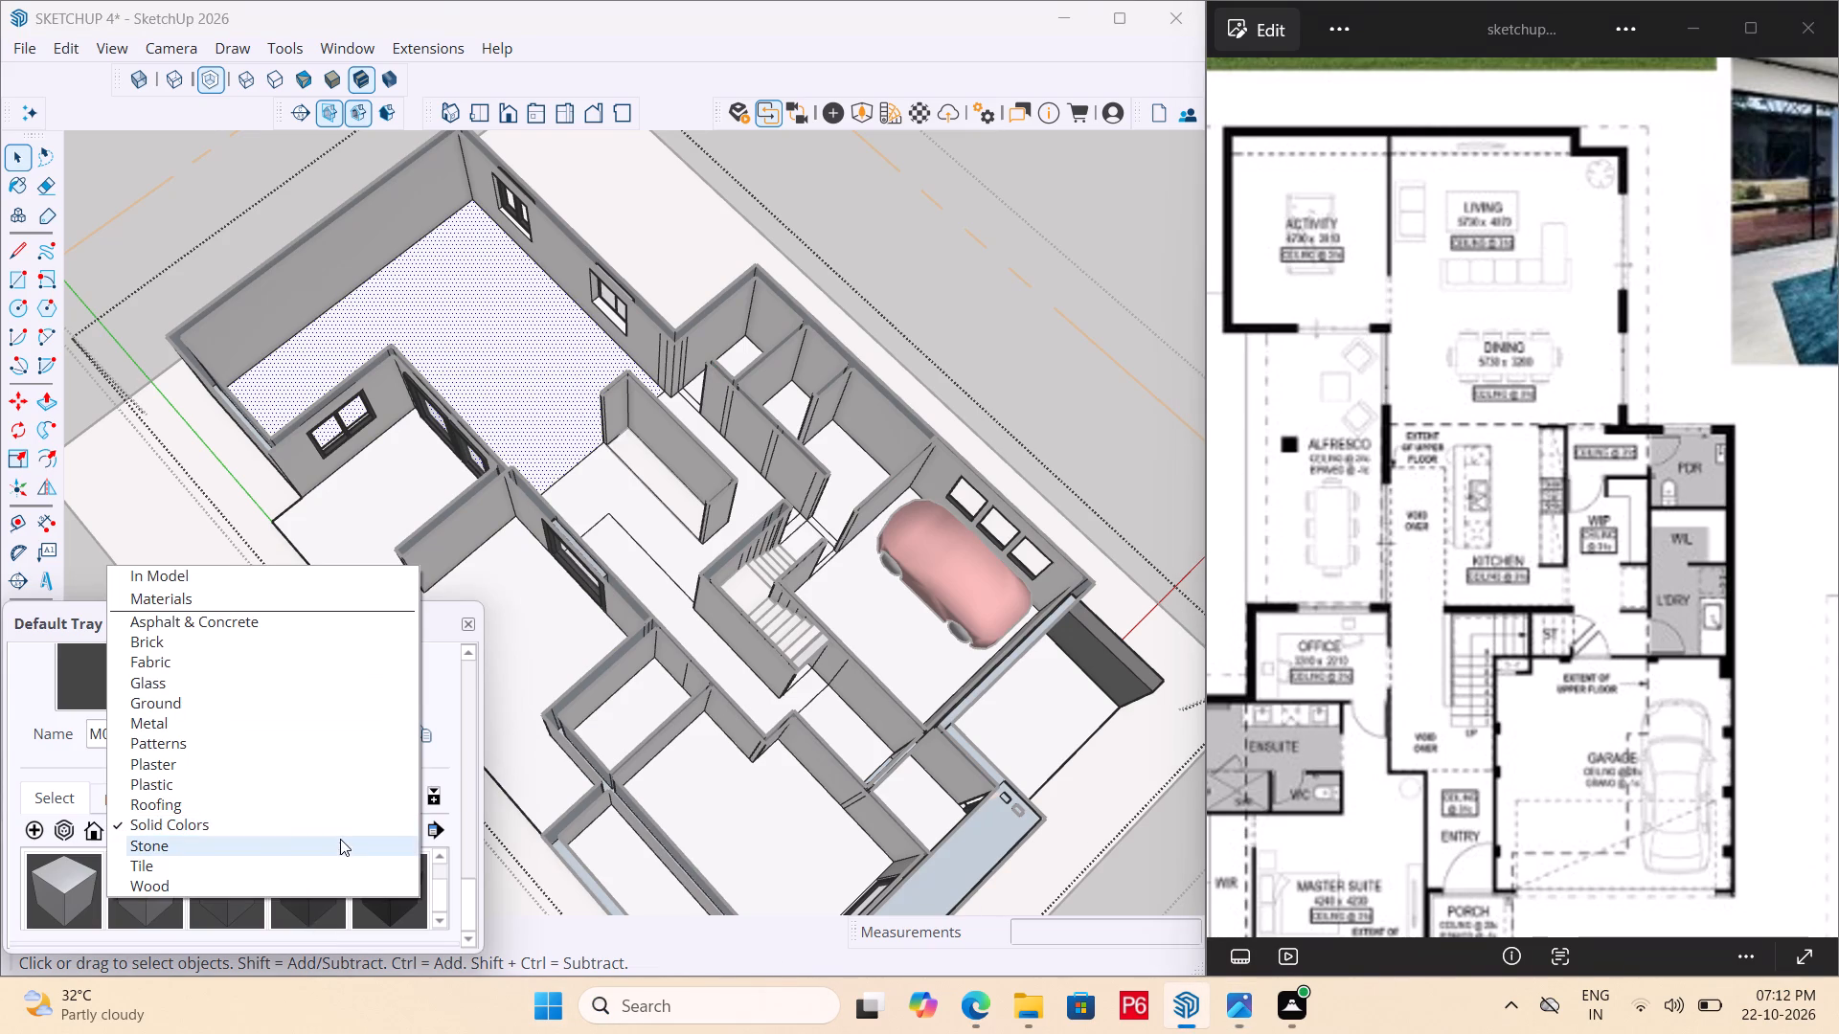
{"action": "left_click", "coordinate": [198, 875]}
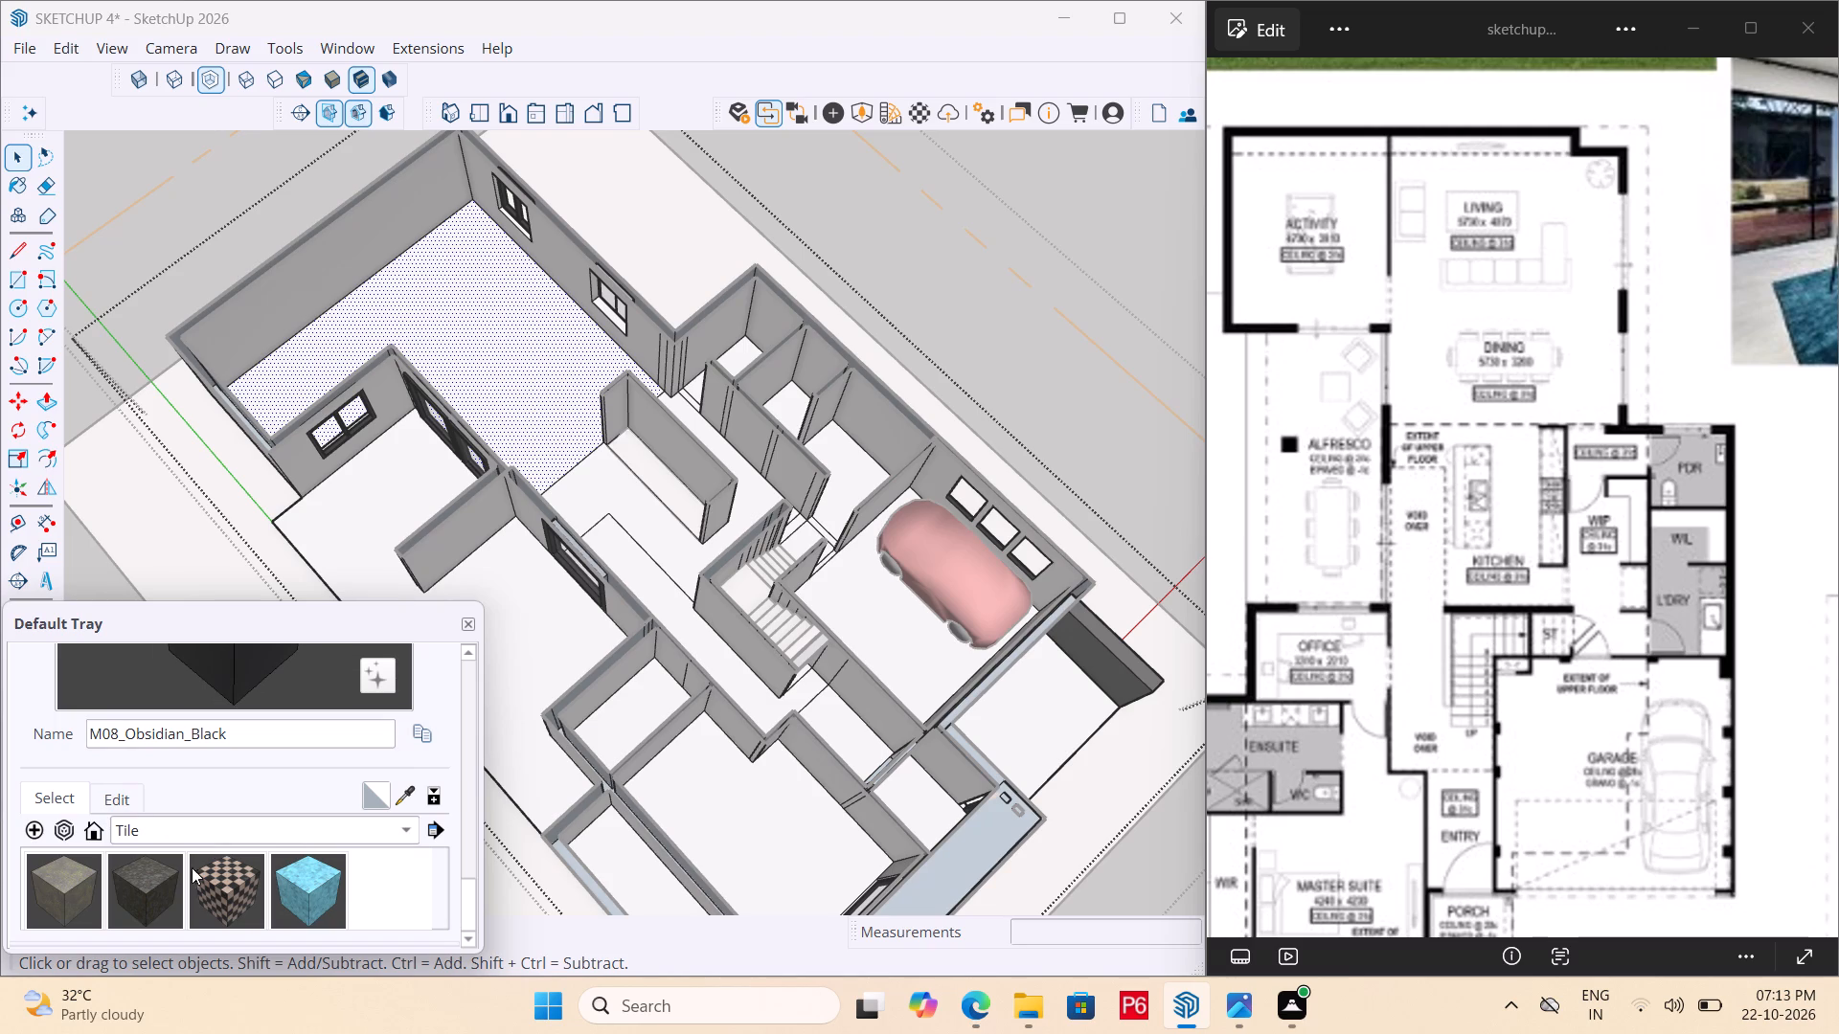
{"action": "left_click", "coordinate": [284, 840]}
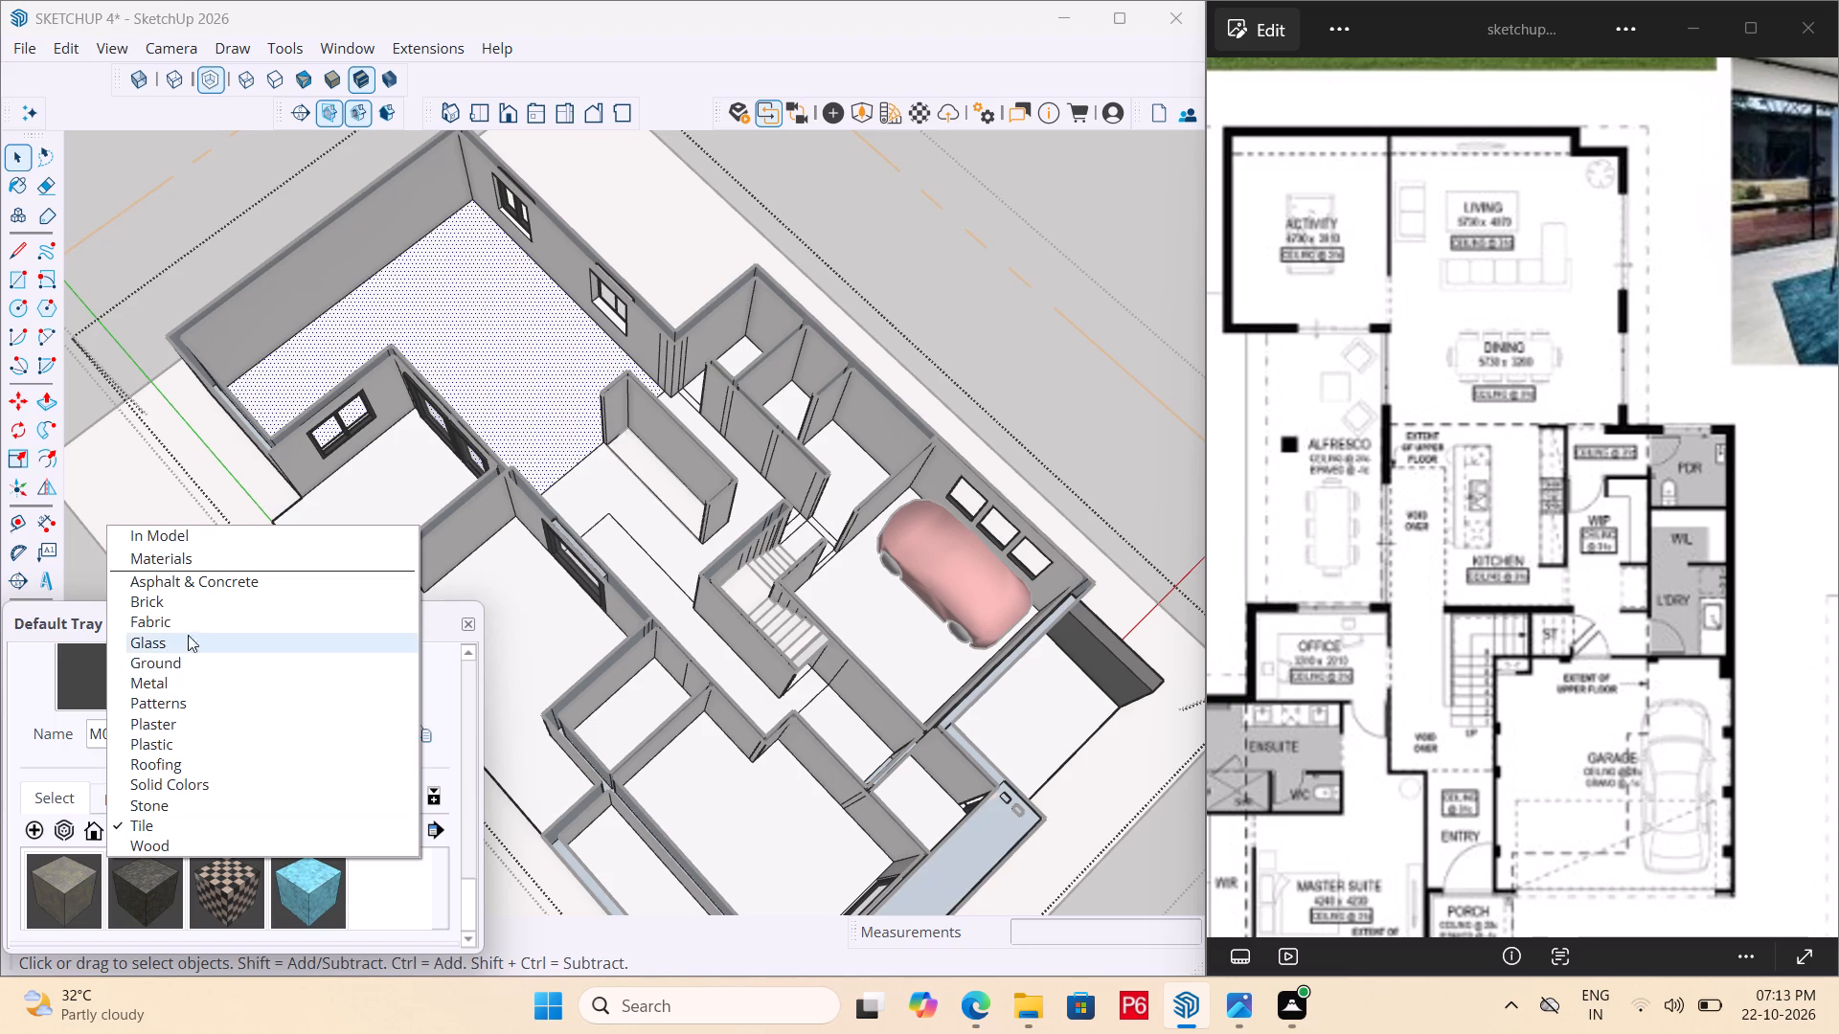
{"action": "left_click", "coordinate": [199, 608]}
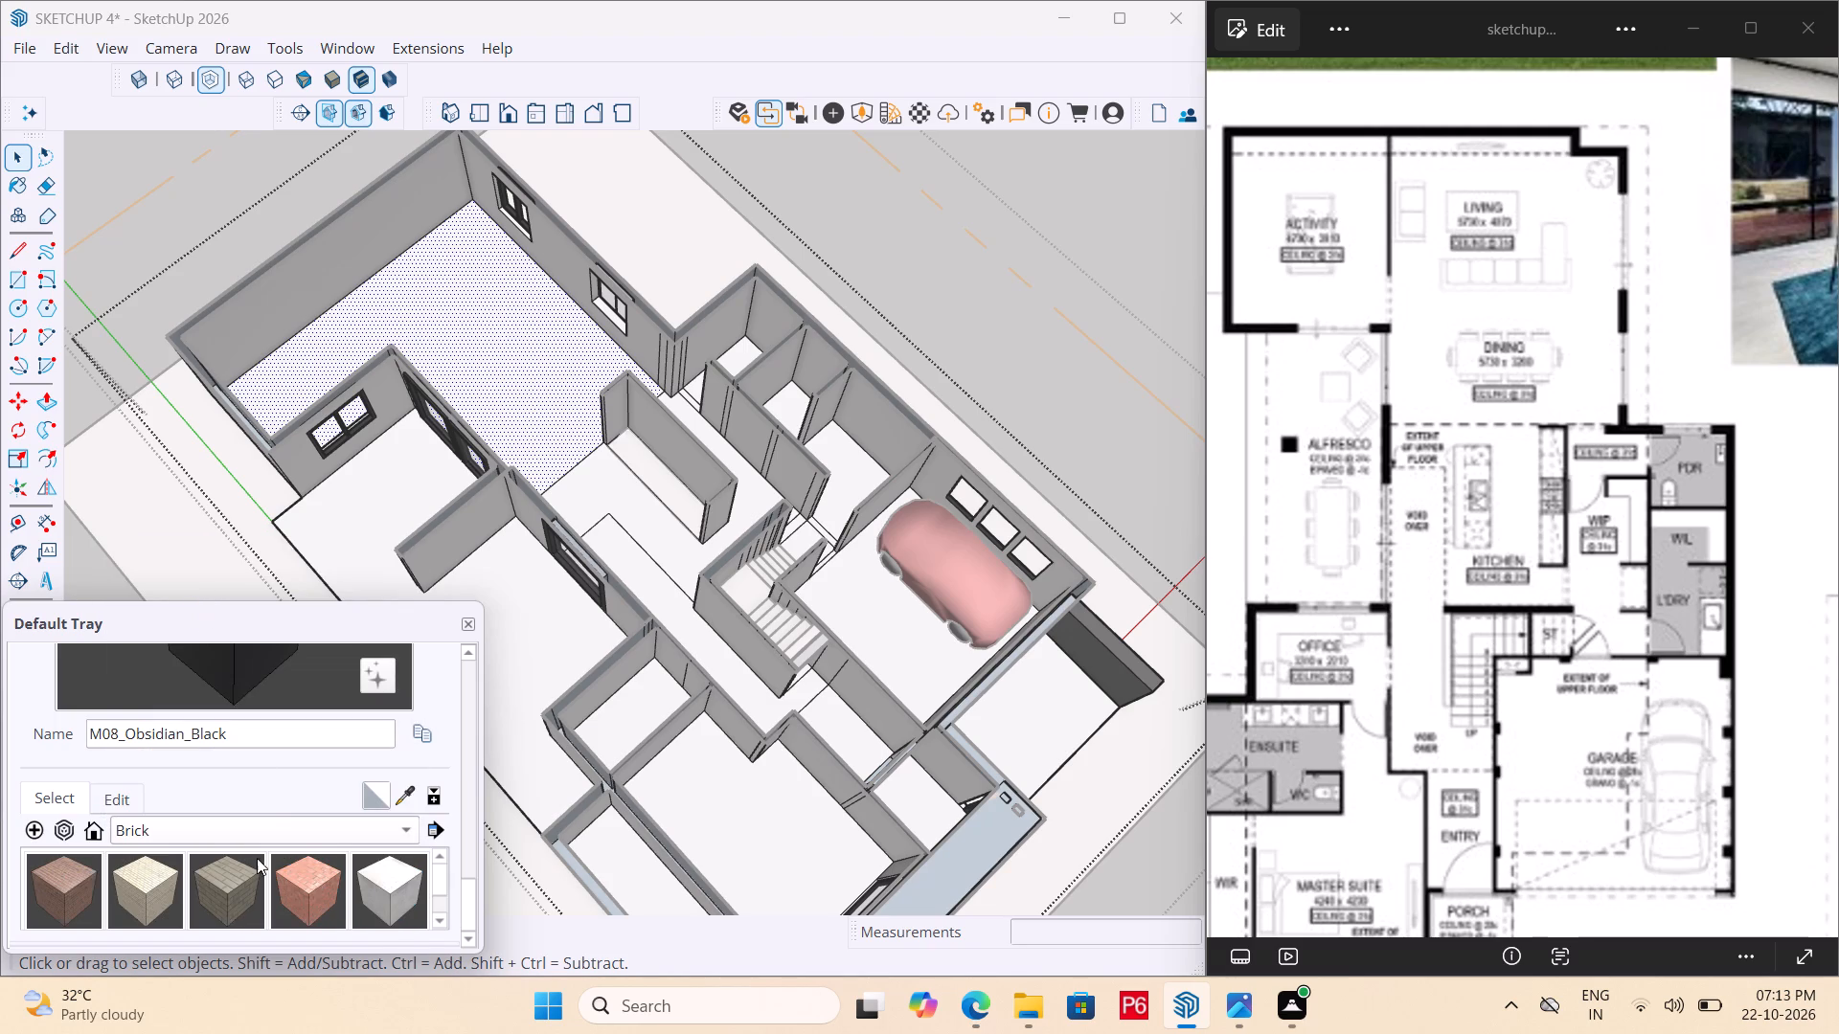
{"action": "left_click", "coordinate": [266, 845]}
{"action": "left_click", "coordinate": [266, 826]}
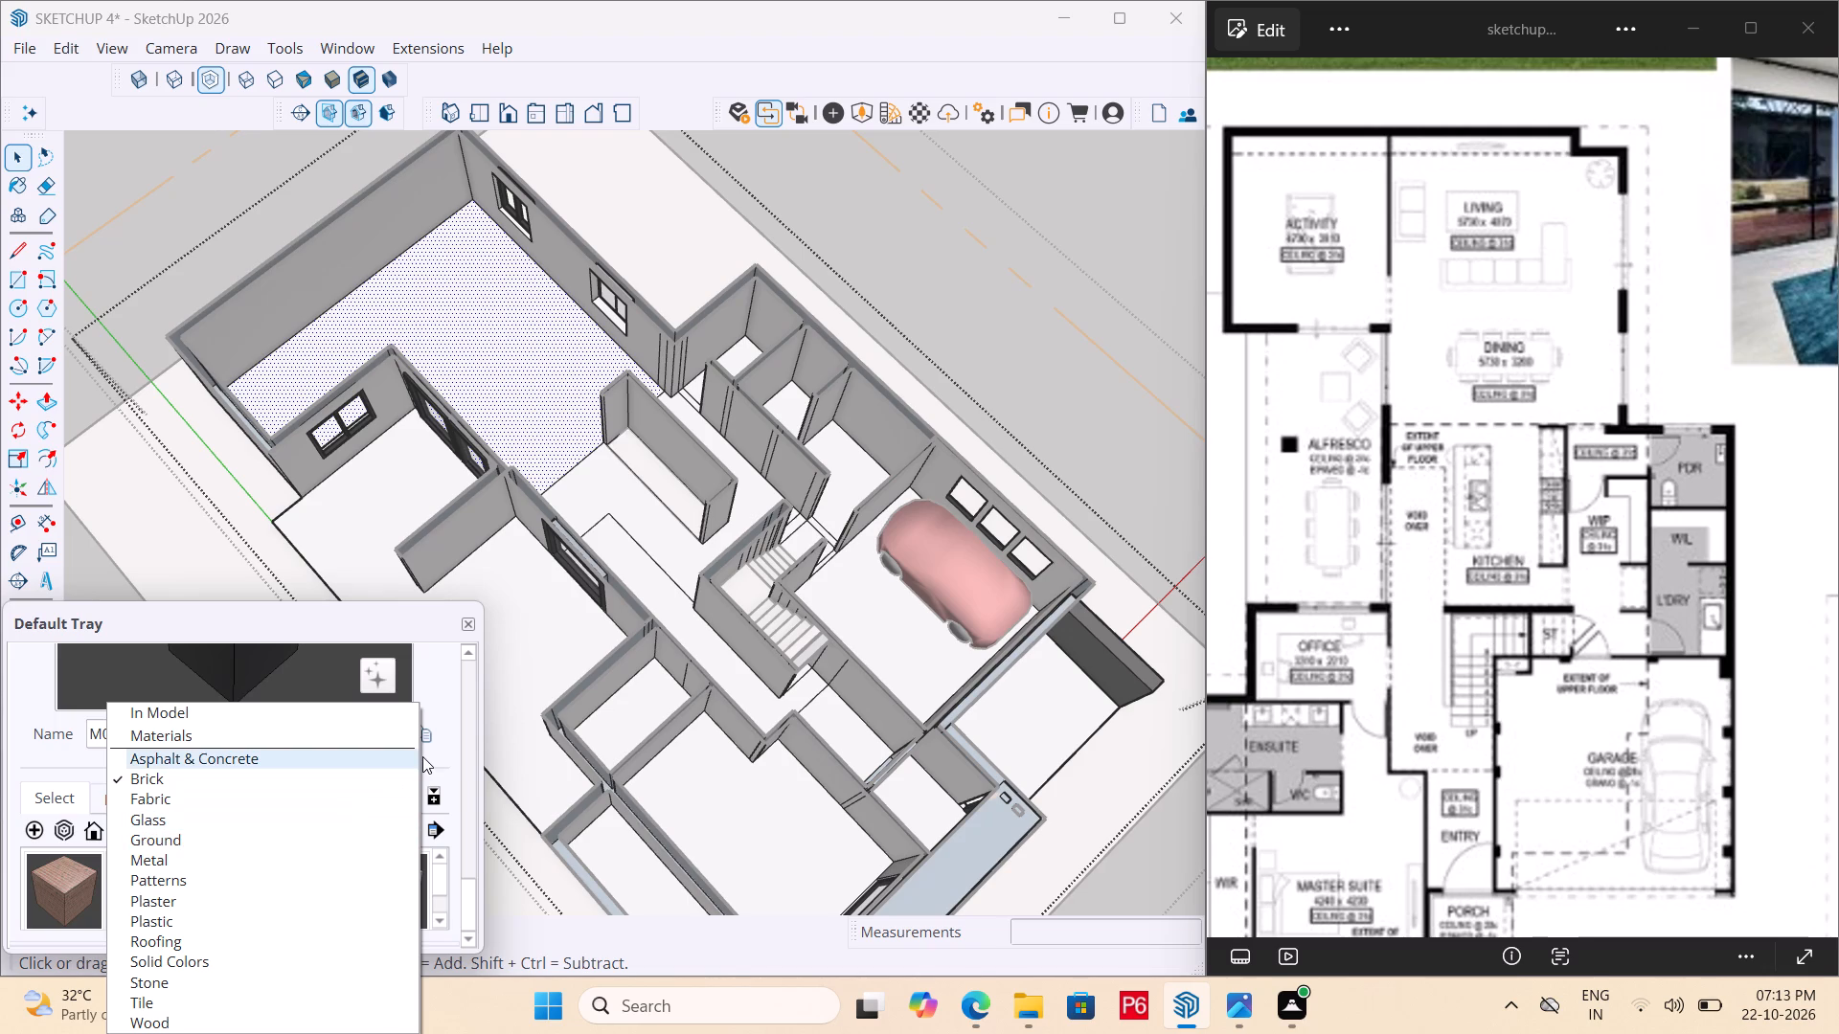
{"action": "scroll", "coordinate": [624, 732], "scroll_direction": "down", "scroll_amount": 7}
{"action": "scroll", "coordinate": [827, 653], "scroll_direction": "down", "scroll_amount": 6}
{"action": "scroll", "coordinate": [745, 539], "scroll_direction": "down", "scroll_amount": 6}
{"action": "scroll", "coordinate": [922, 454], "scroll_direction": "down", "scroll_amount": 5}
{"action": "scroll", "coordinate": [739, 492], "scroll_direction": "down", "scroll_amount": 8}
{"action": "left_click", "coordinate": [722, 499]}
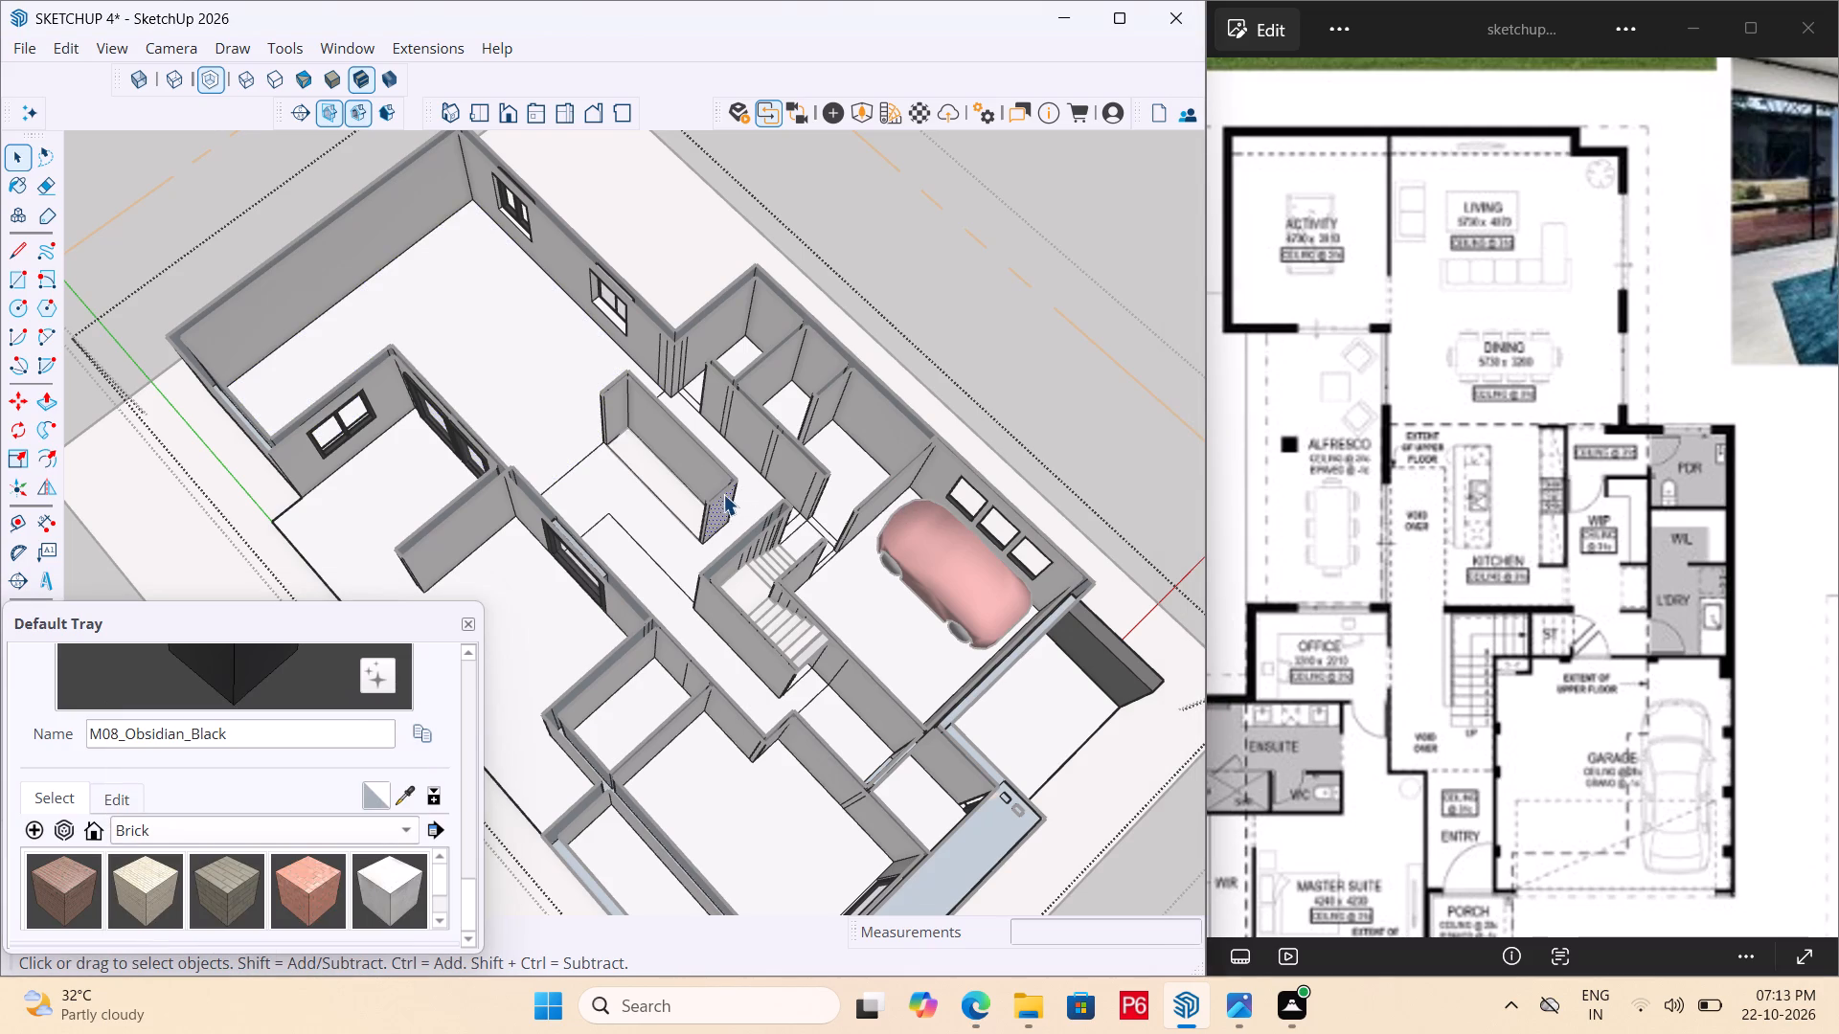
Push/Pull the end face of the glazed alfresco-side wall 10' 6" to the far exterior wall, separating the activity and living rooms.
{"action": "scroll", "coordinate": [798, 494], "scroll_direction": "down", "scroll_amount": 12}
{"action": "middle_click_drag", "start_coordinate": [830, 539], "coordinate": [404, 520]}
{"action": "scroll", "coordinate": [398, 525], "scroll_direction": "up", "scroll_amount": 3}
{"action": "middle_click_drag", "start_coordinate": [715, 598], "coordinate": [262, 344]}
{"action": "scroll", "coordinate": [536, 534], "scroll_direction": "up", "scroll_amount": 6}
{"action": "middle_click_drag", "start_coordinate": [1002, 623], "coordinate": [607, 626]}
{"action": "scroll", "coordinate": [835, 453], "scroll_direction": "down", "scroll_amount": 6}
{"action": "middle_click_drag", "start_coordinate": [819, 716], "coordinate": [561, 700]}
{"action": "scroll", "coordinate": [561, 700], "scroll_direction": "up", "scroll_amount": 18}
{"action": "middle_click_drag", "start_coordinate": [571, 699], "coordinate": [597, 699]}
{"action": "middle_click_drag", "start_coordinate": [745, 608], "coordinate": [591, 547]}
{"action": "scroll", "coordinate": [586, 550], "scroll_direction": "up", "scroll_amount": 1}
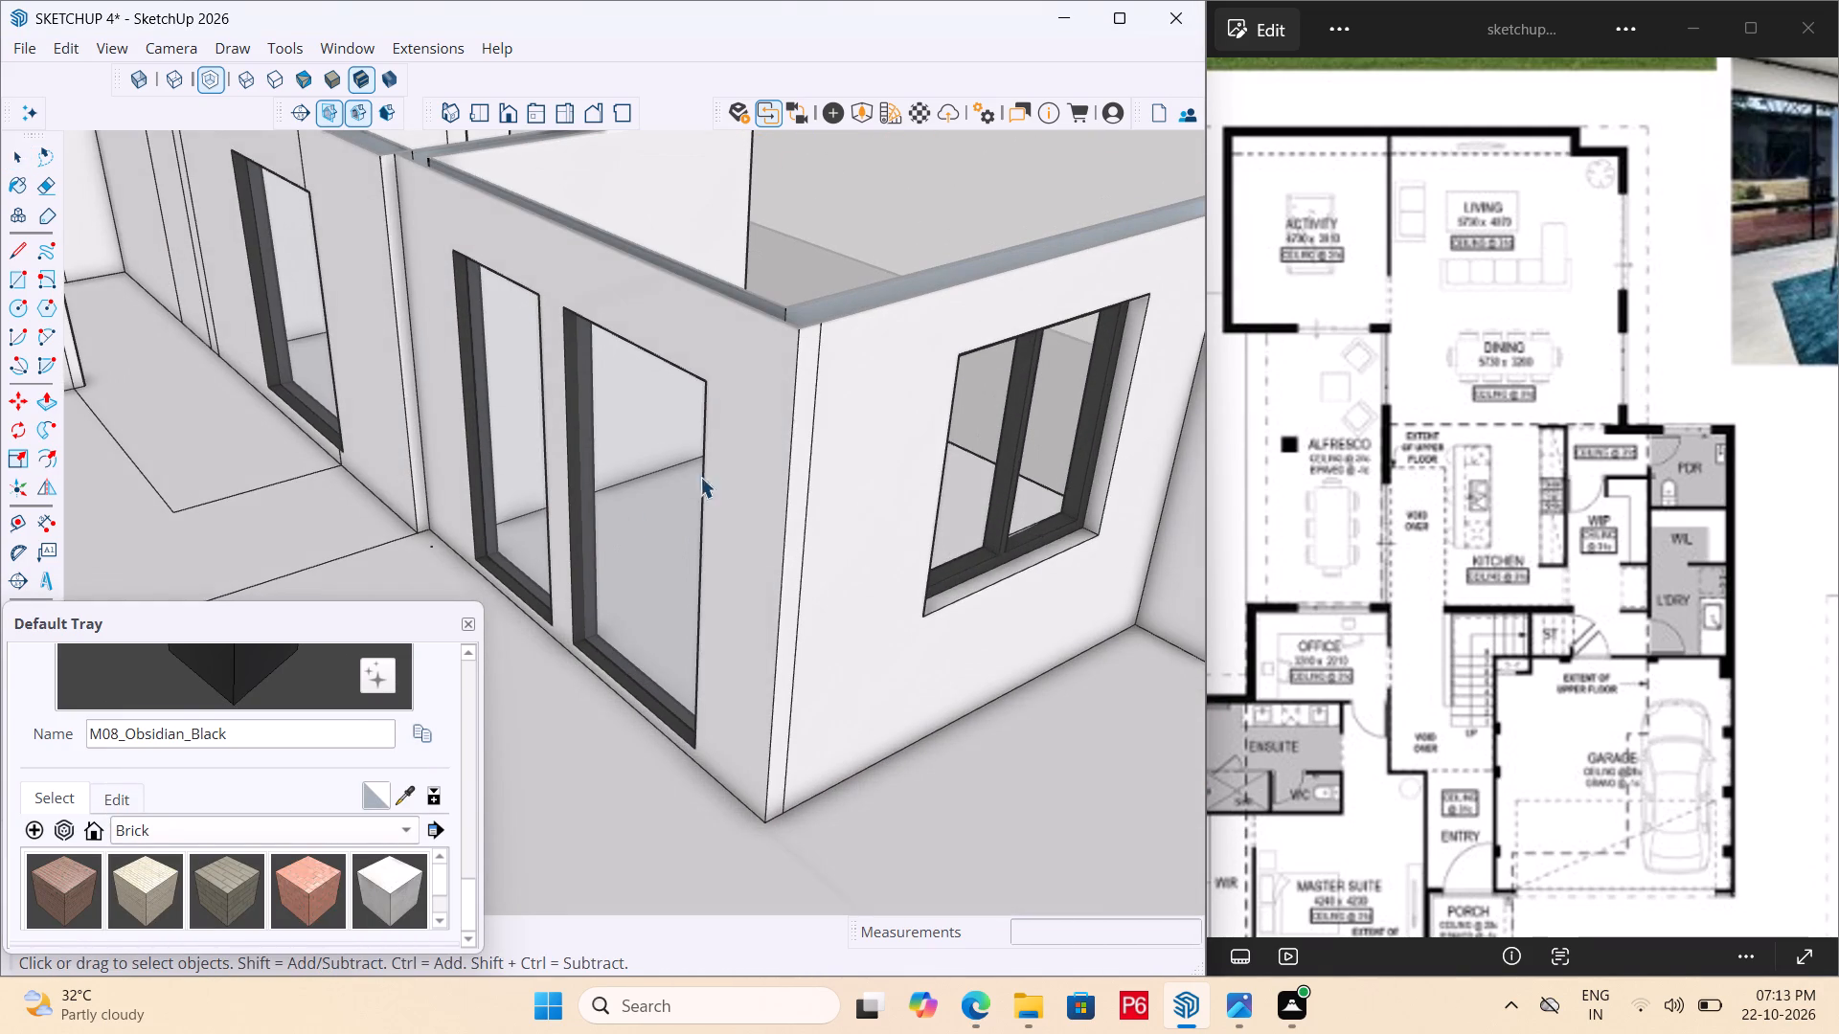
{"action": "left_click", "coordinate": [800, 445]}
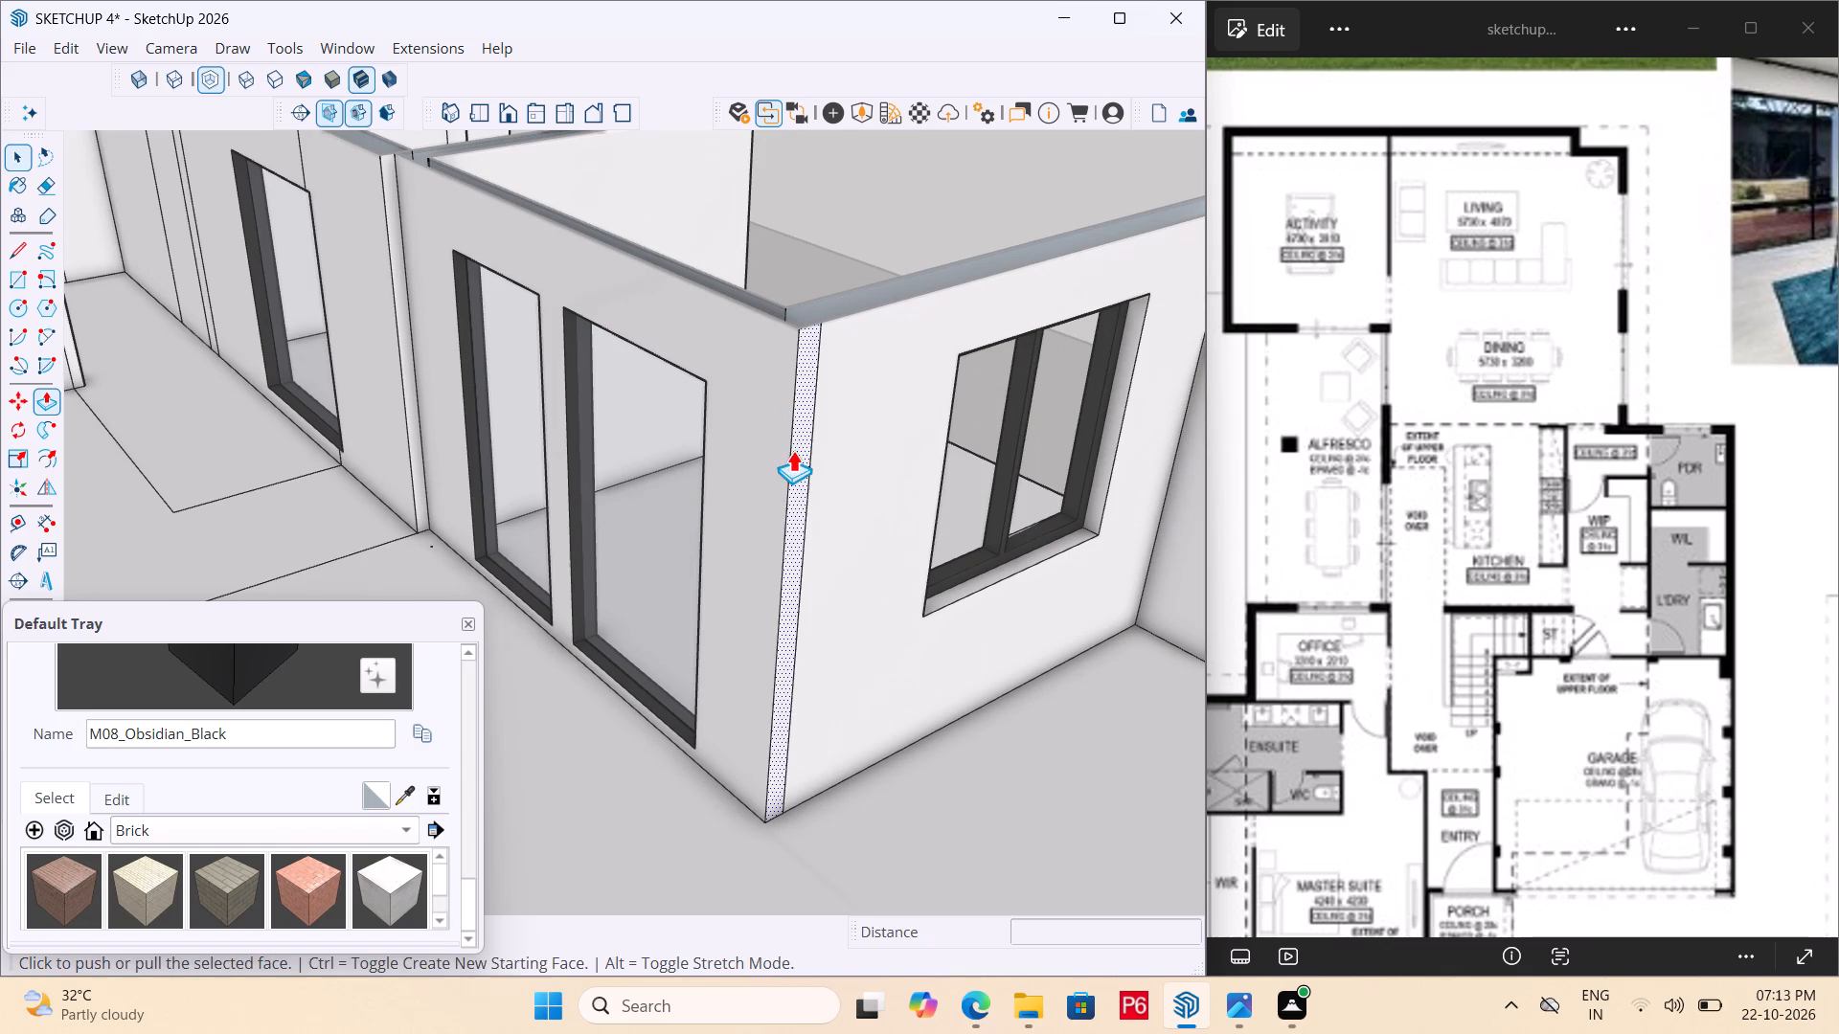
{"action": "key", "text": "p"}
{"action": "left_click", "coordinate": [796, 483]}
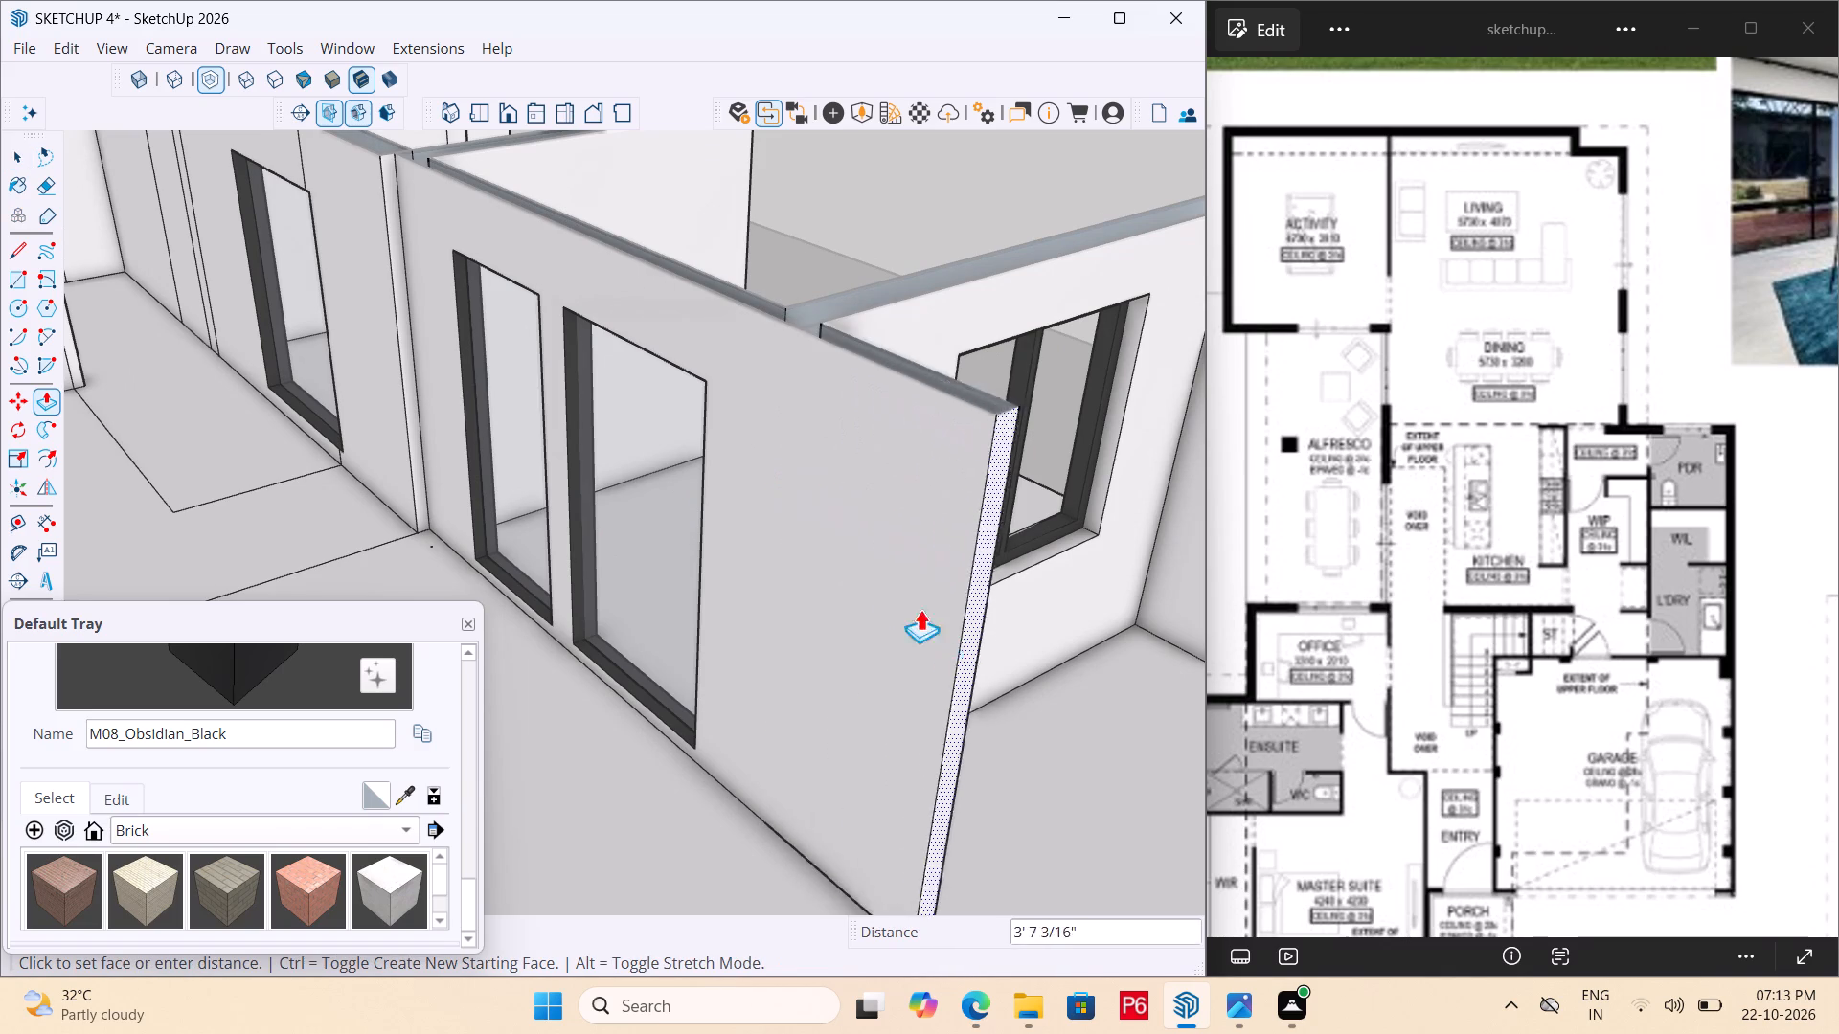
{"action": "scroll", "coordinate": [738, 519], "scroll_direction": "down", "scroll_amount": 7}
{"action": "scroll", "coordinate": [654, 487], "scroll_direction": "down", "scroll_amount": 4}
{"action": "middle_click_drag", "start_coordinate": [718, 577], "coordinate": [1490, 698]}
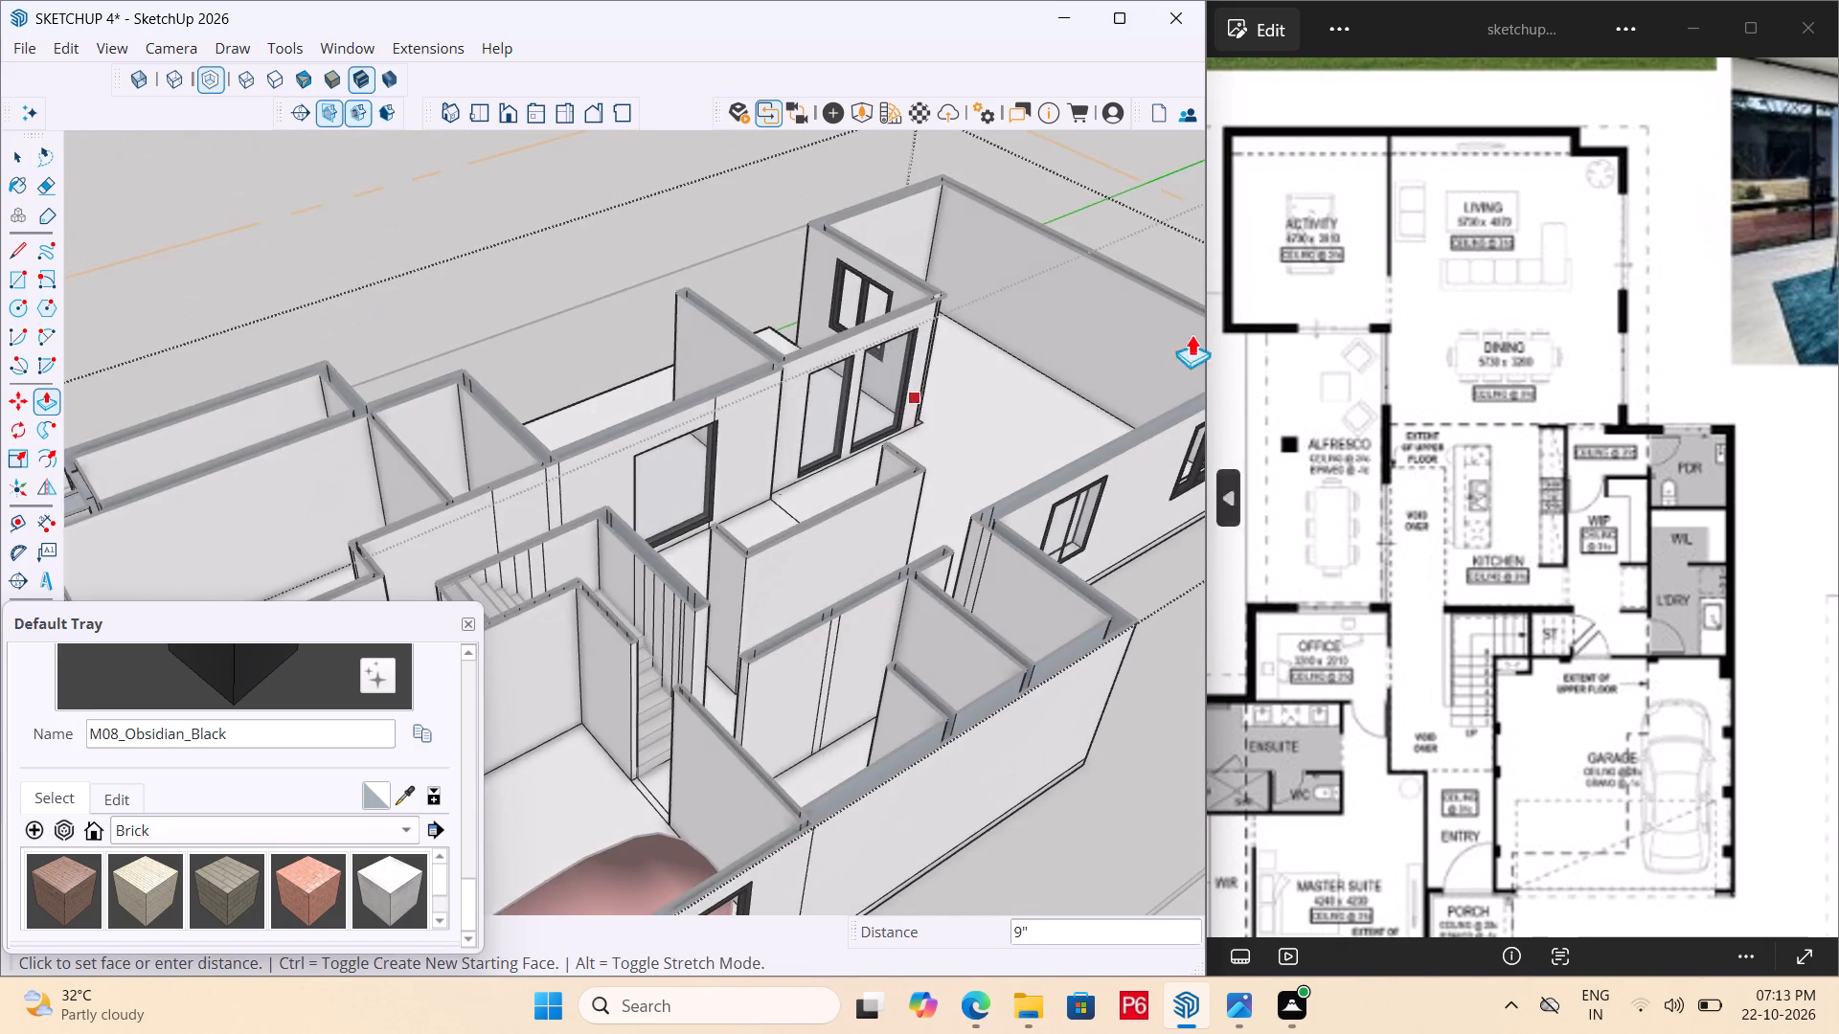
{"action": "scroll", "coordinate": [1119, 279], "scroll_direction": "up", "scroll_amount": 3}
{"action": "left_click", "coordinate": [1076, 324]}
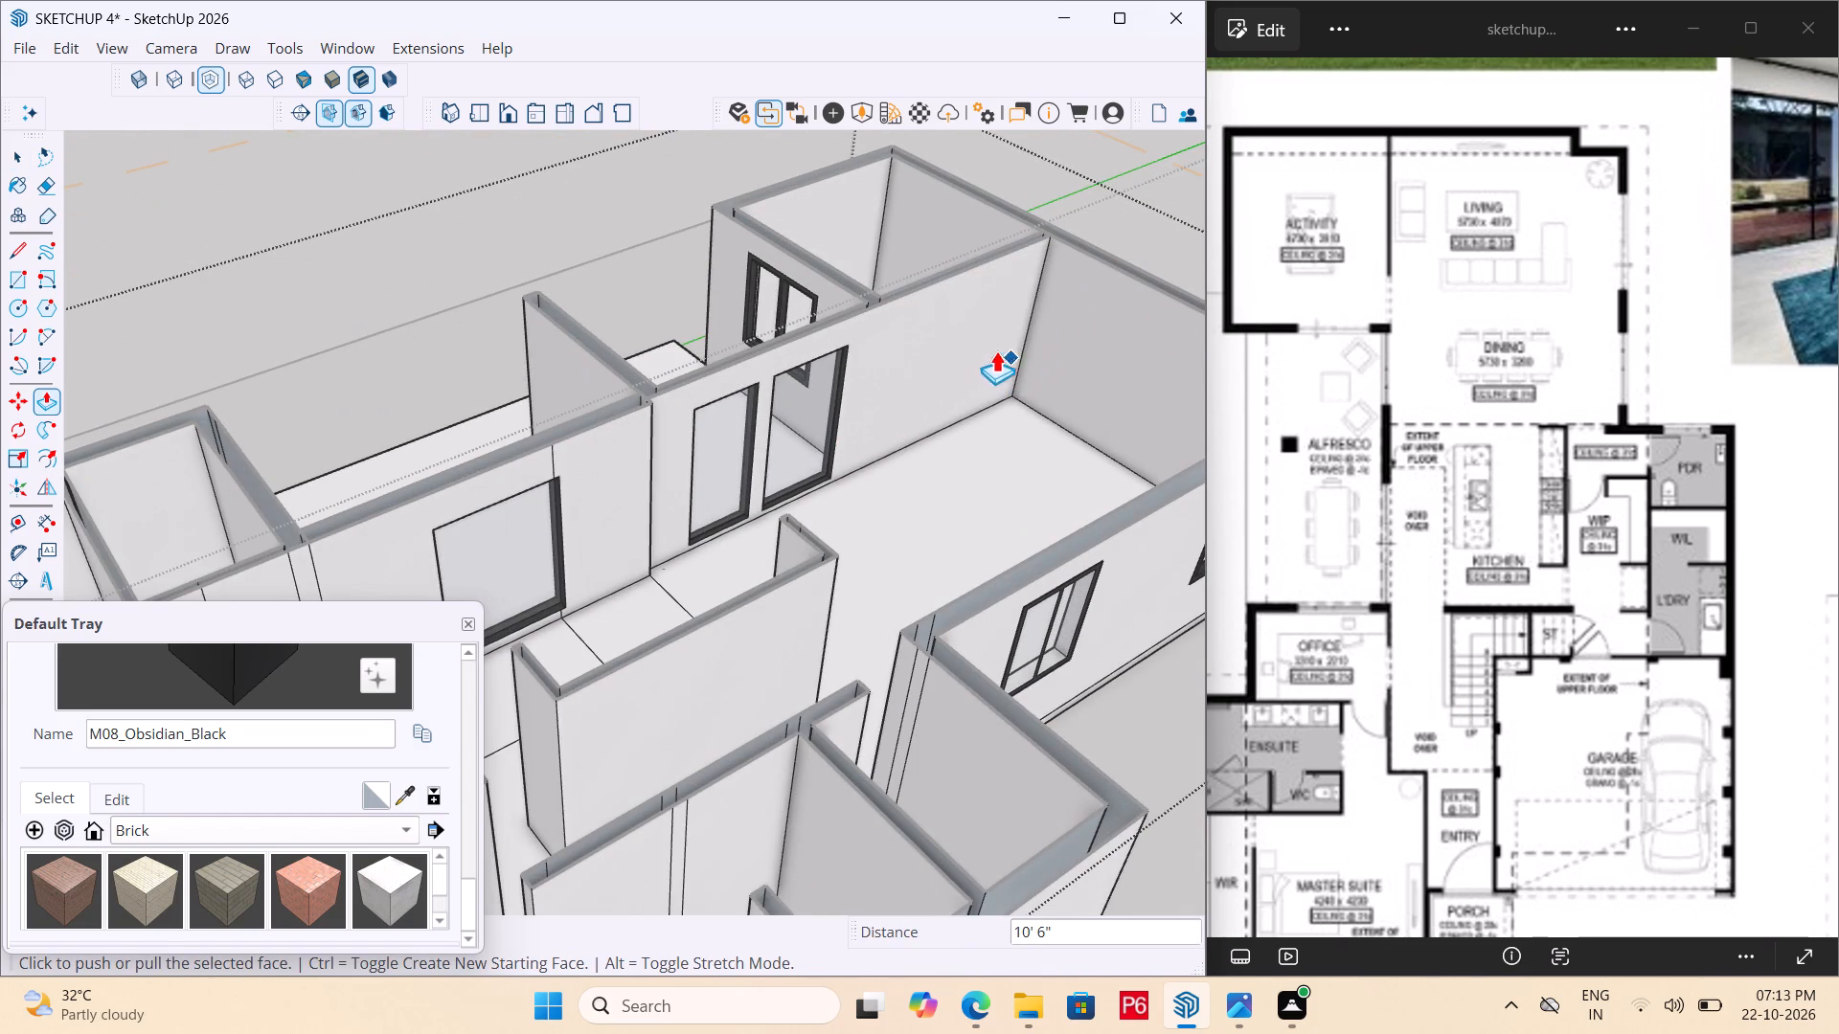
Place two vertical guides on the new partition wall, one about 6' from the far corner and another 3' beyond it.
{"action": "middle_click_drag", "start_coordinate": [1035, 332], "coordinate": [785, 270]}
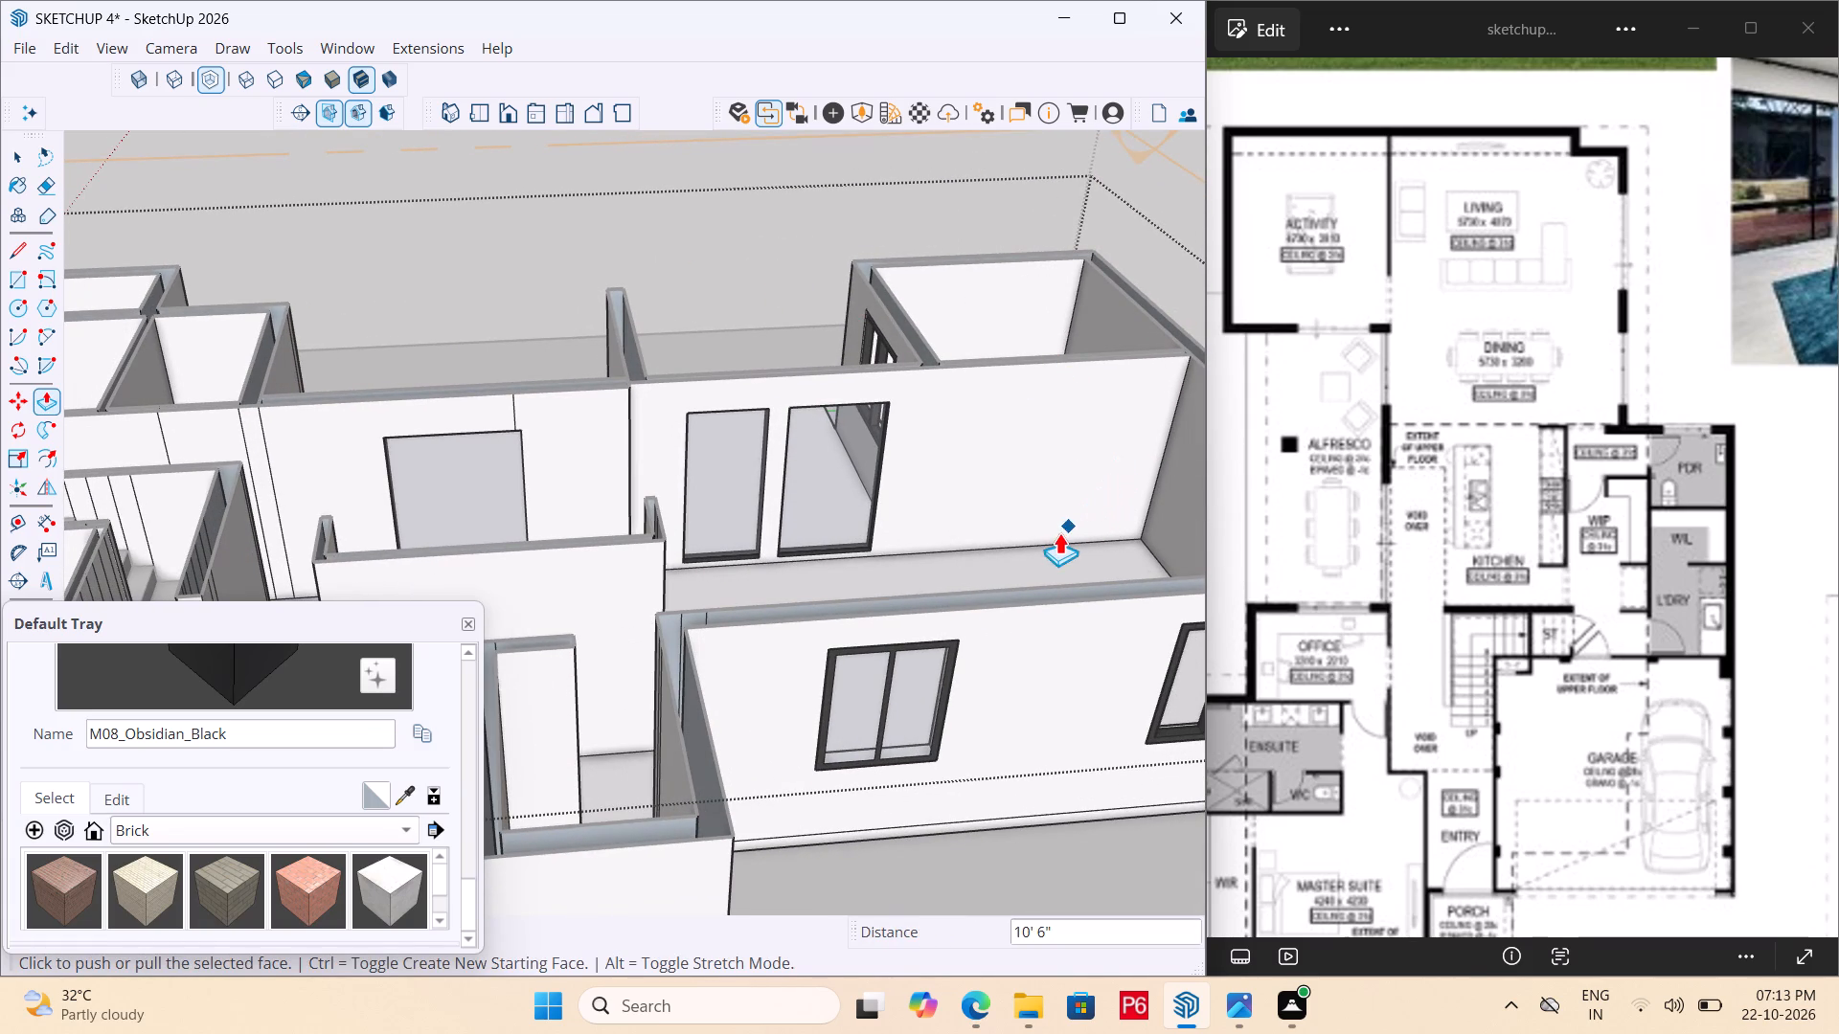
{"action": "key", "text": "t"}
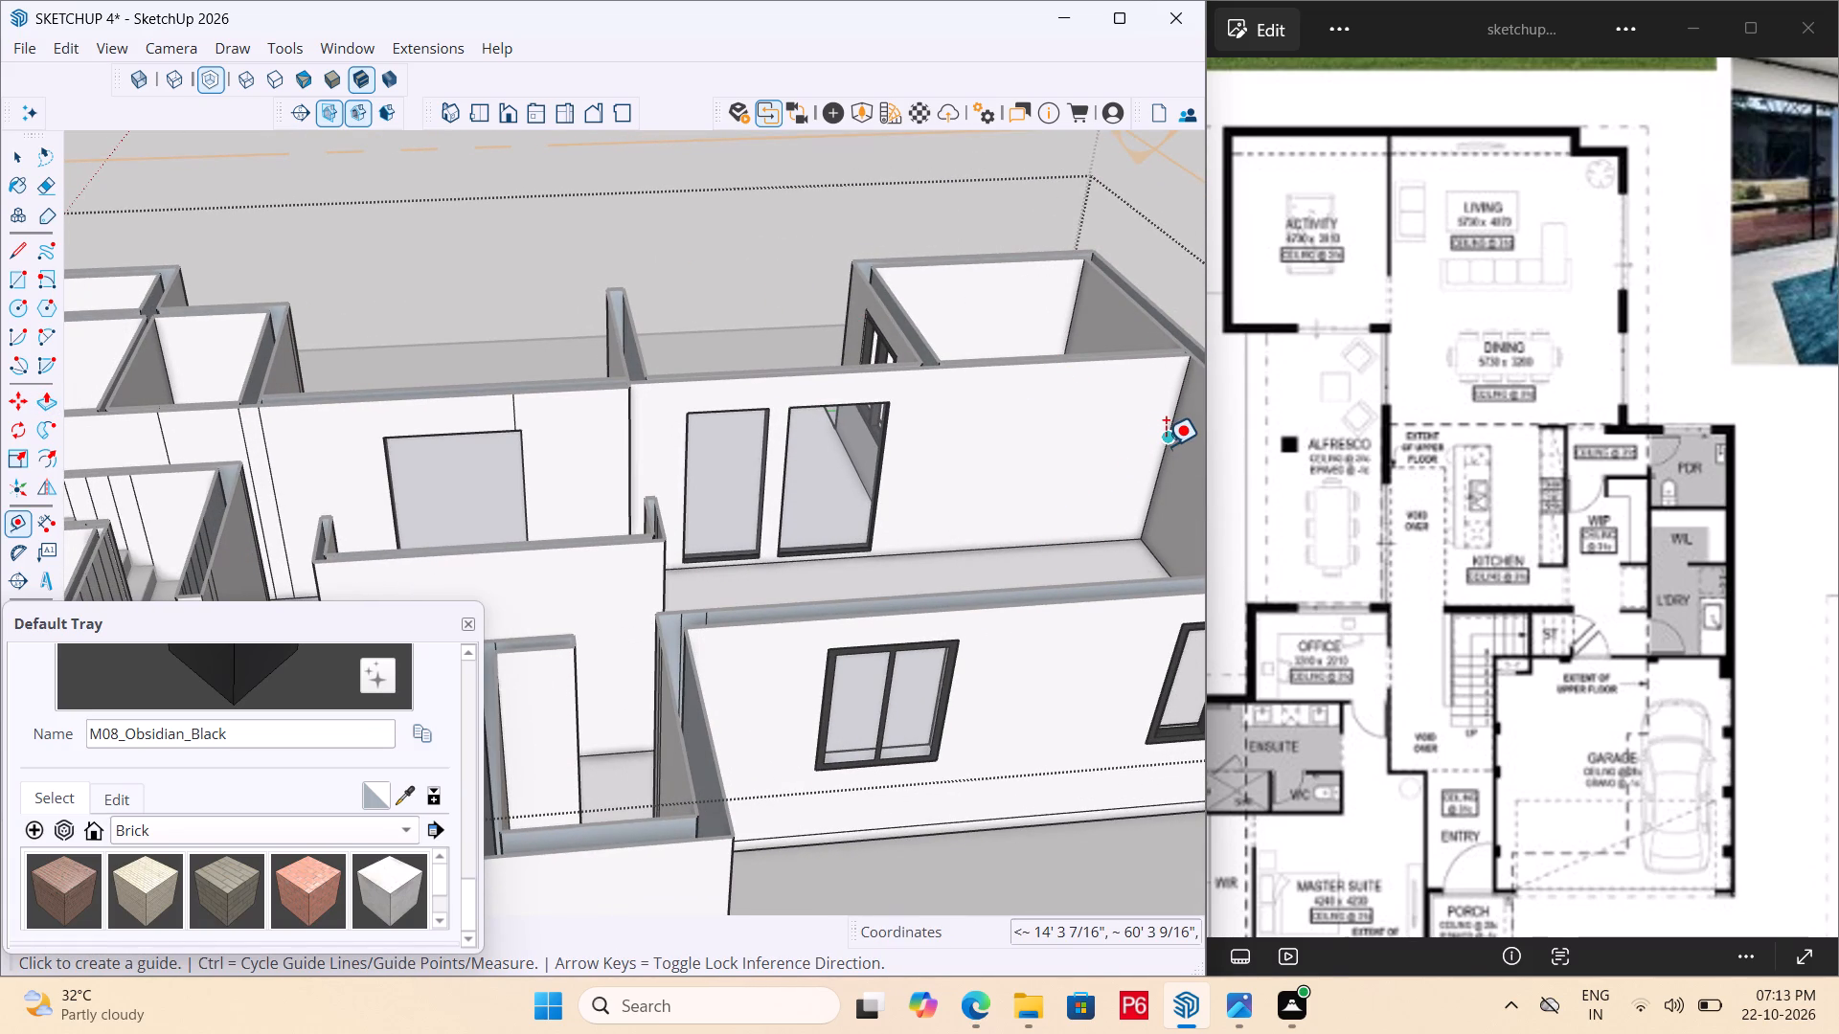
{"action": "left_click", "coordinate": [1165, 444]}
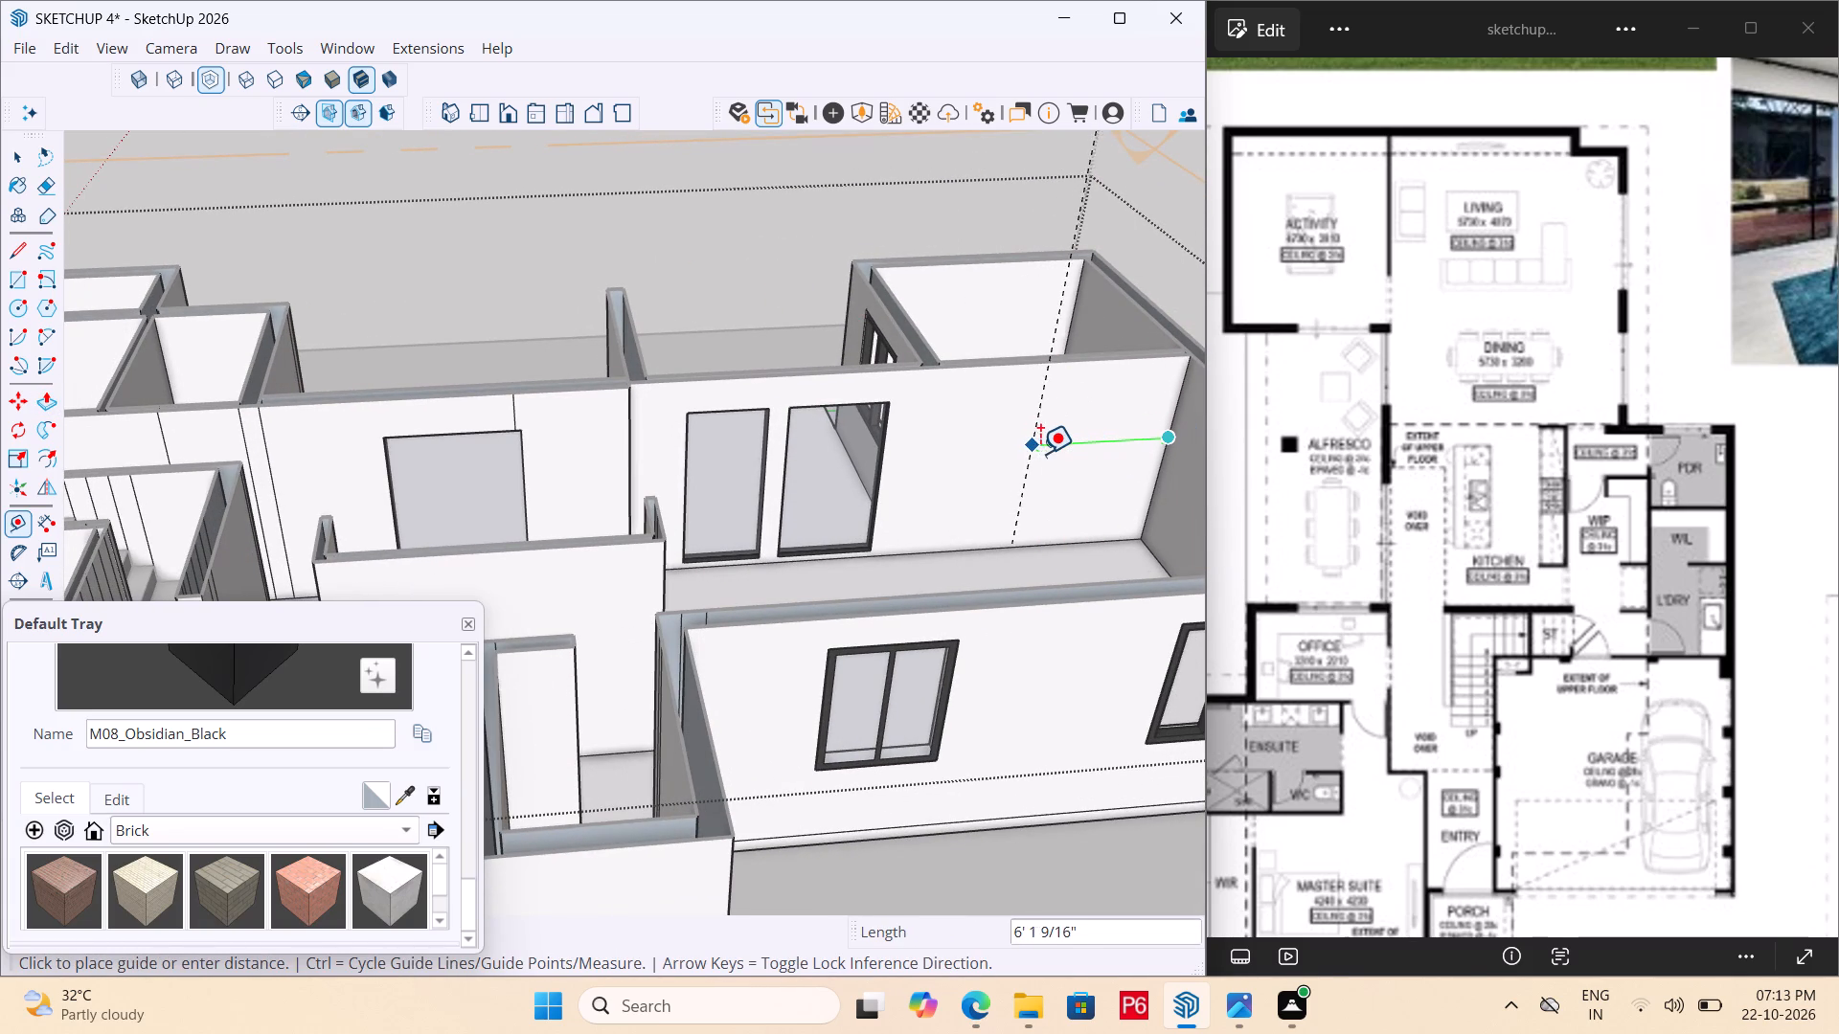
{"action": "left_click", "coordinate": [1046, 451]}
{"action": "key", "text": "space"}
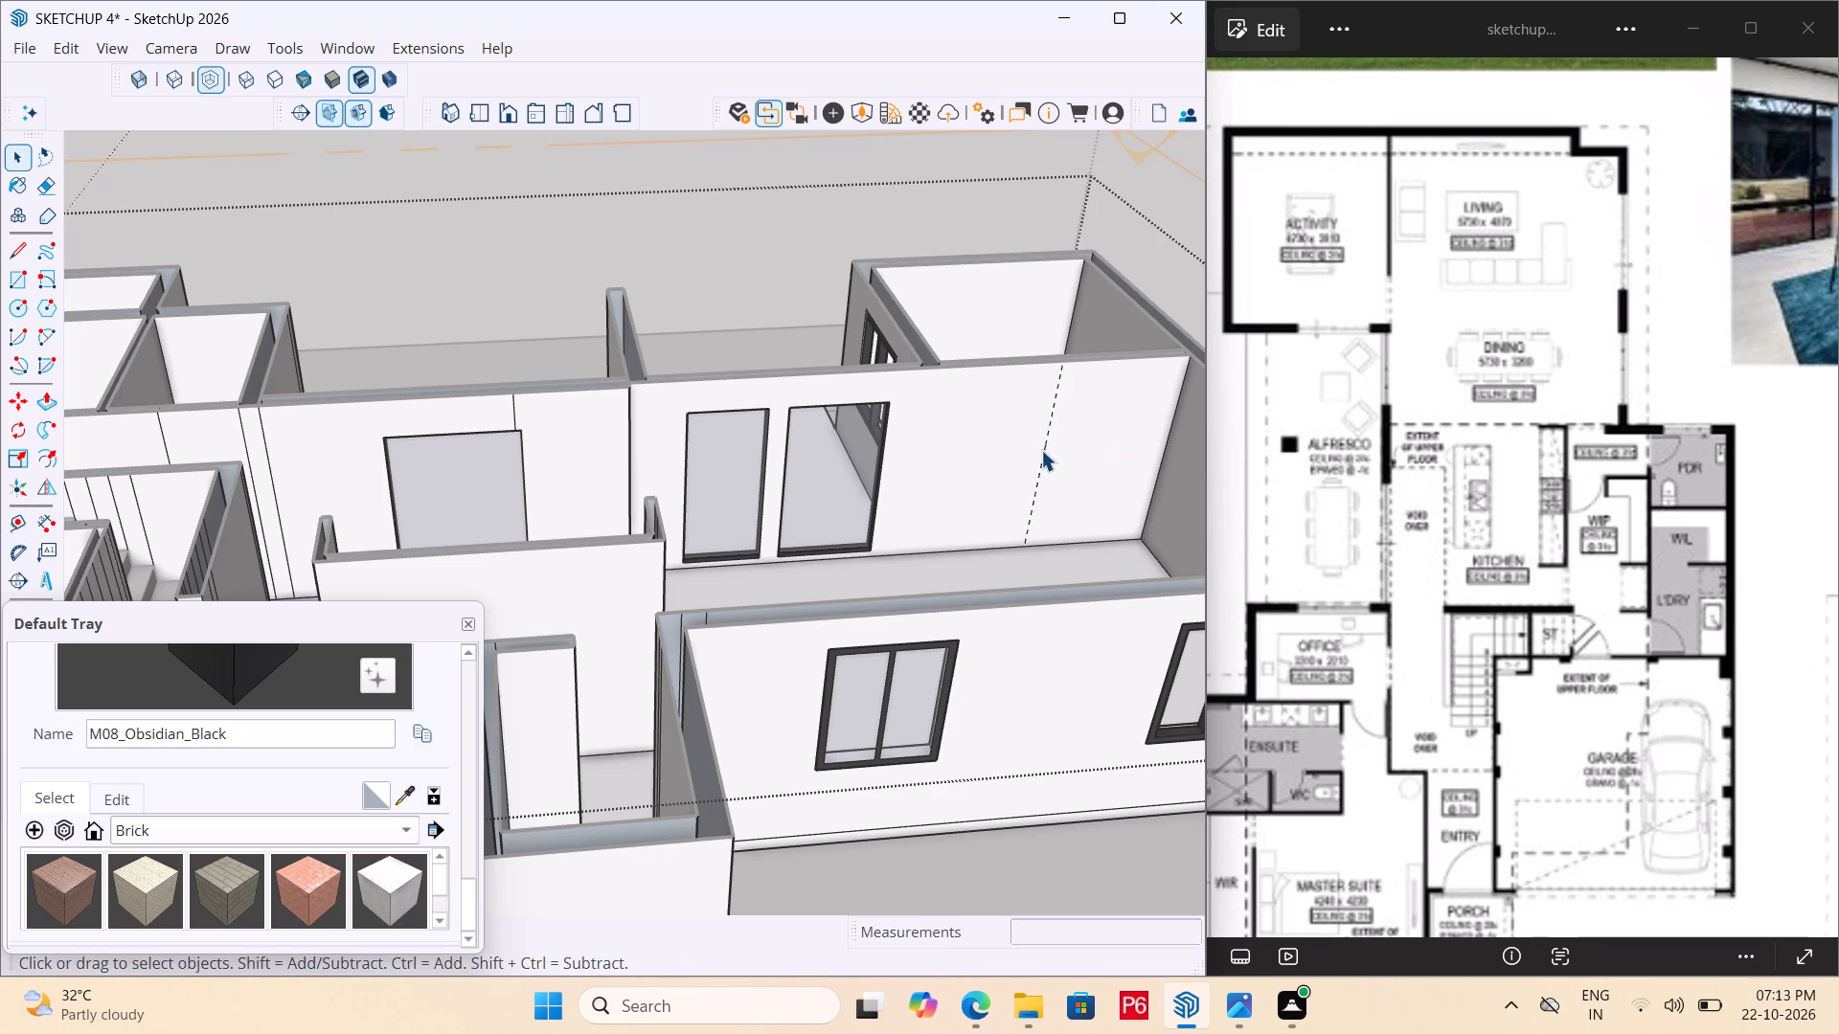
{"action": "key", "text": "t"}
{"action": "left_click", "coordinate": [1041, 449]}
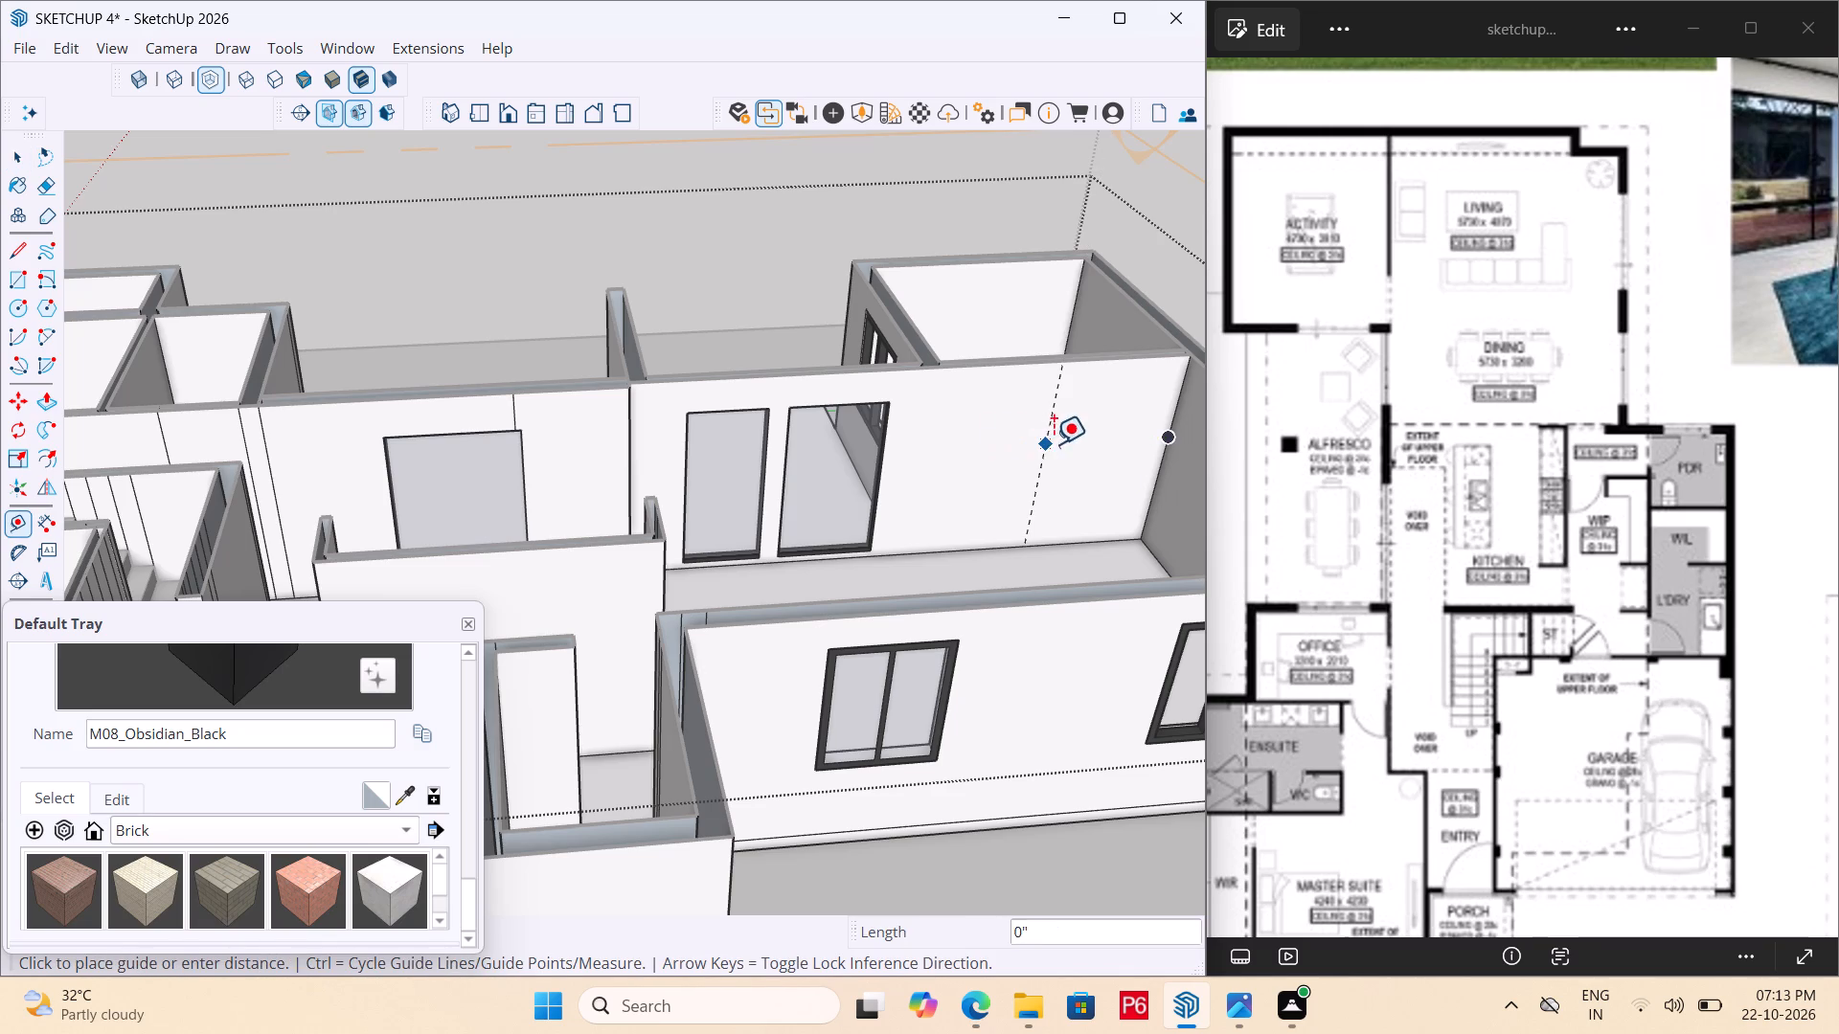
{"action": "key", "text": "space"}
{"action": "key", "text": "t"}
{"action": "left_click", "coordinate": [1050, 415]}
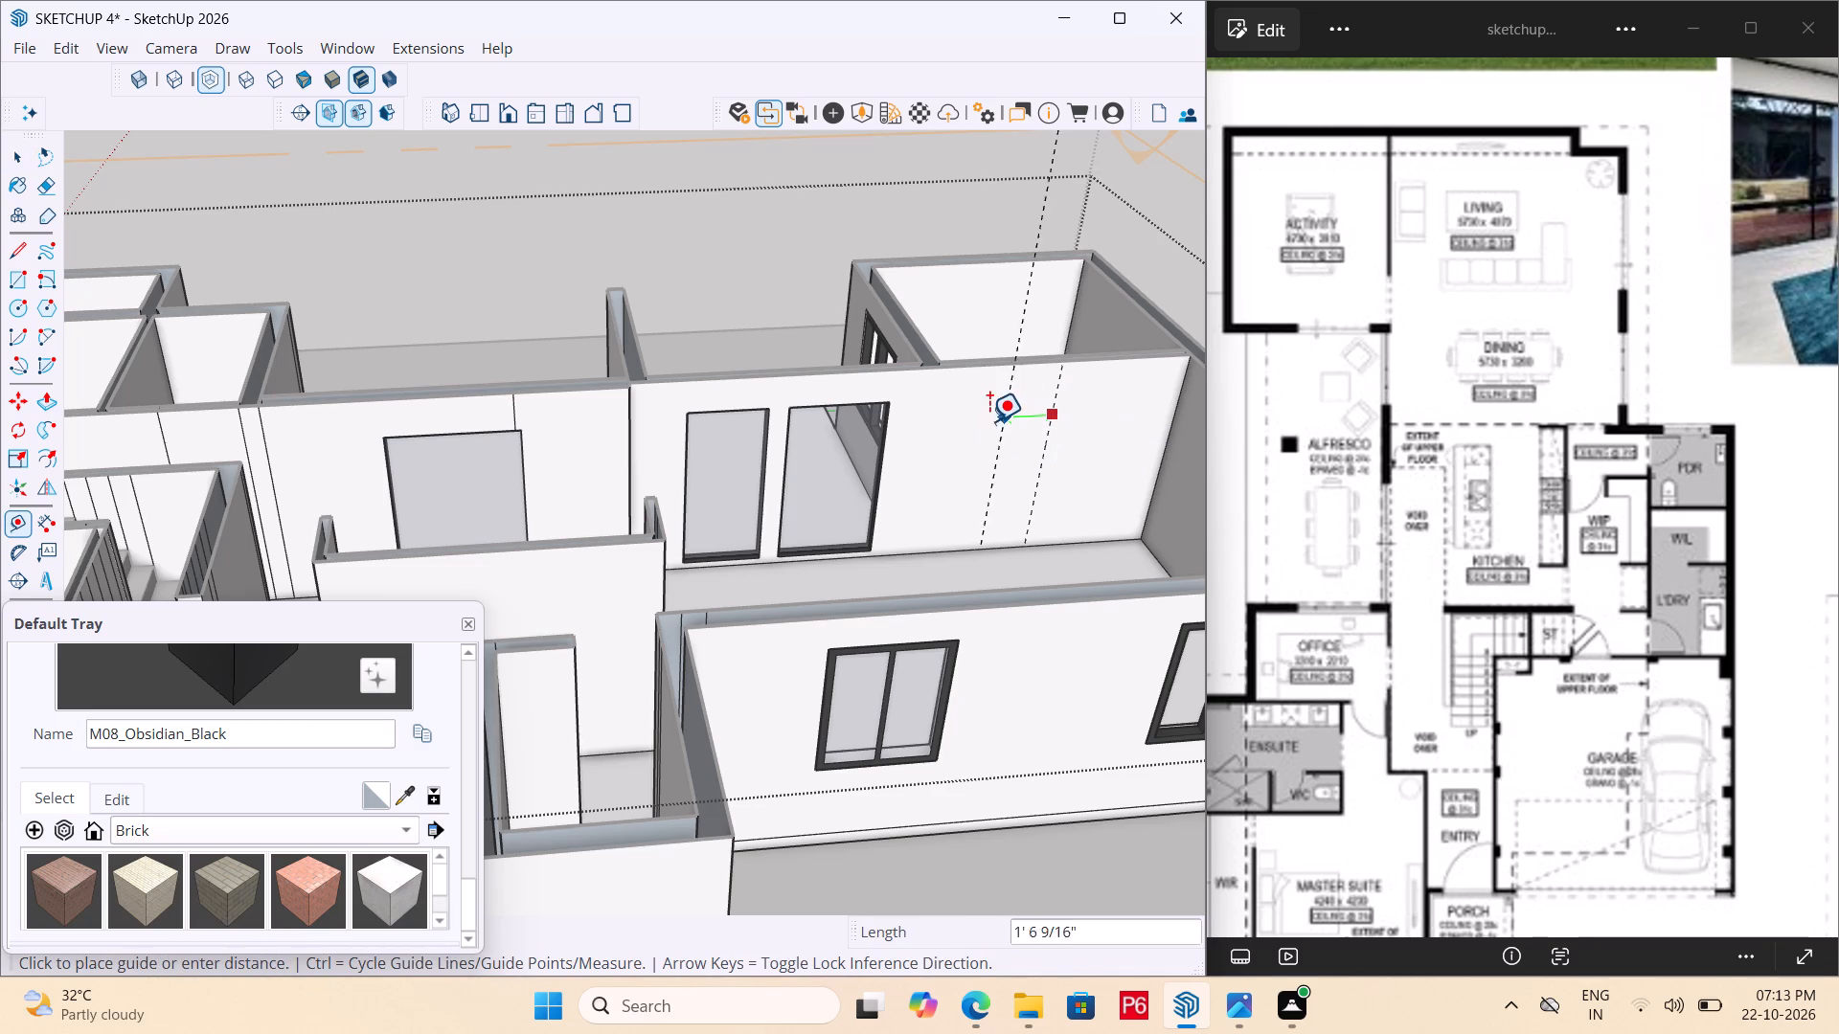
{"action": "type", "text": "3'"}
{"action": "key", "text": "Return"}
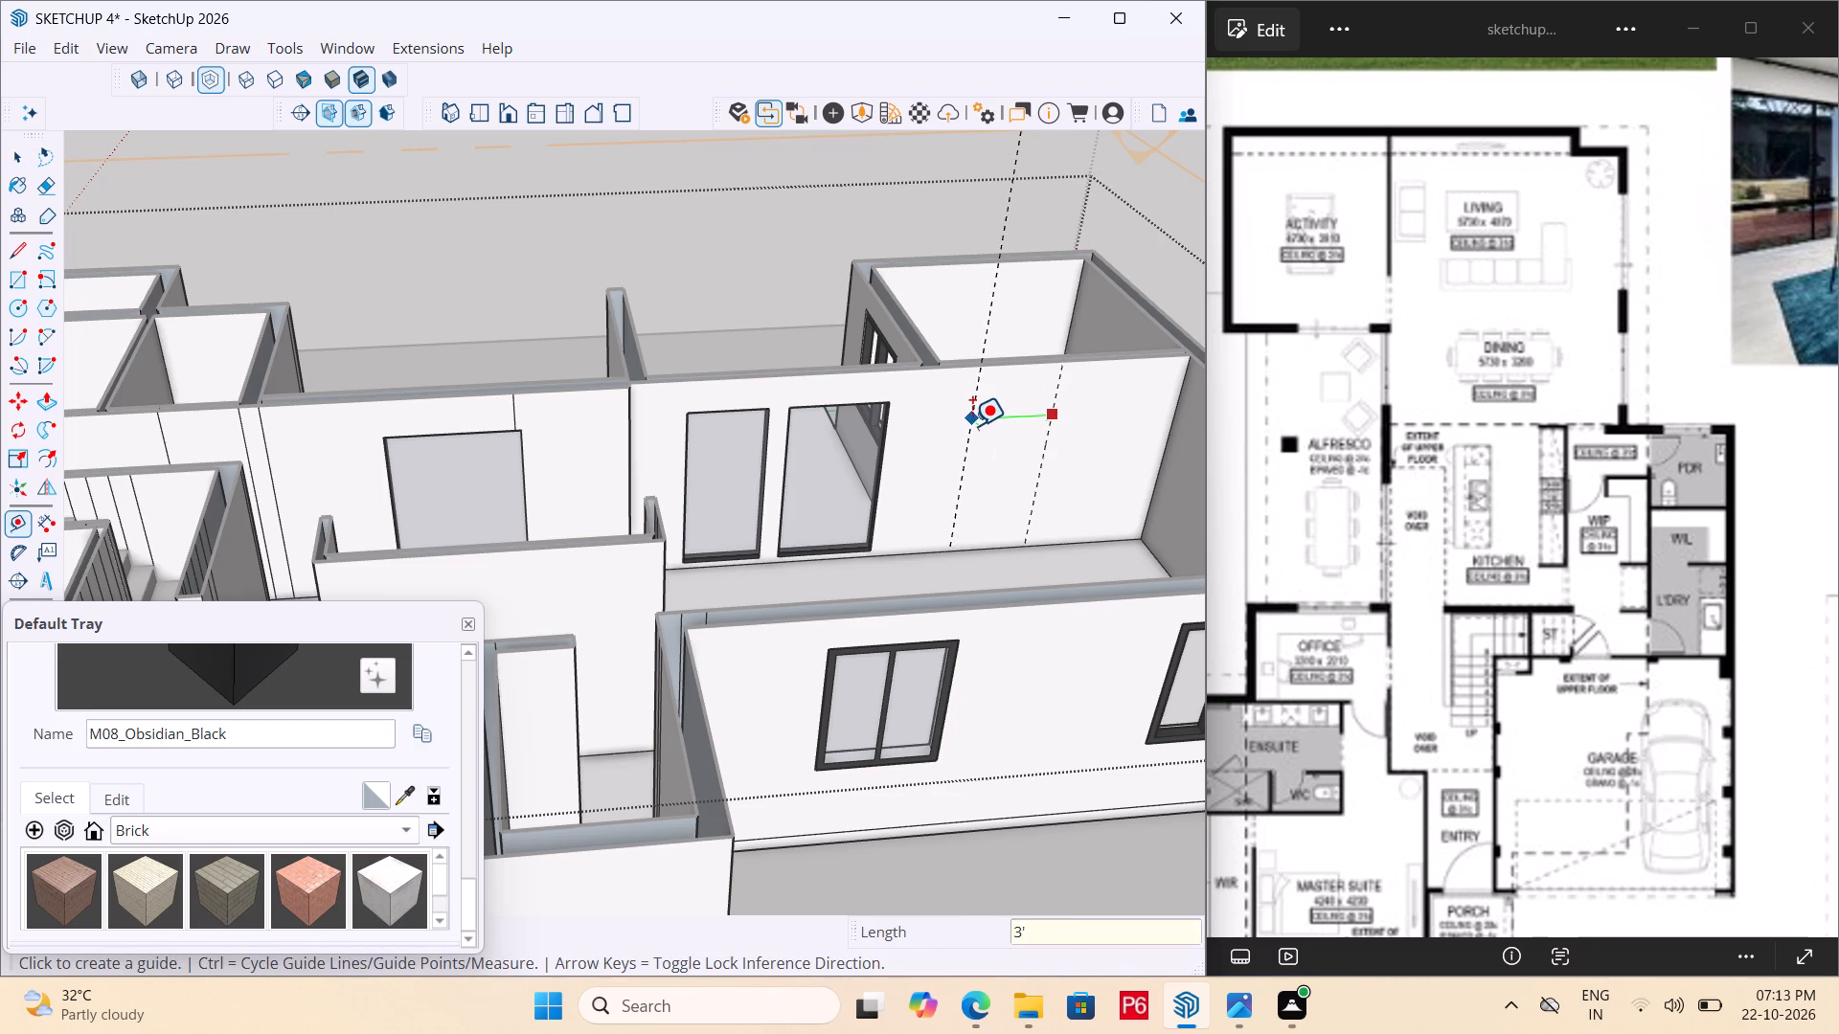
Place a horizontal guide on the partition wall 7' above the floor edge for the door head.
{"action": "scroll", "coordinate": [989, 525], "scroll_direction": "up", "scroll_amount": 5}
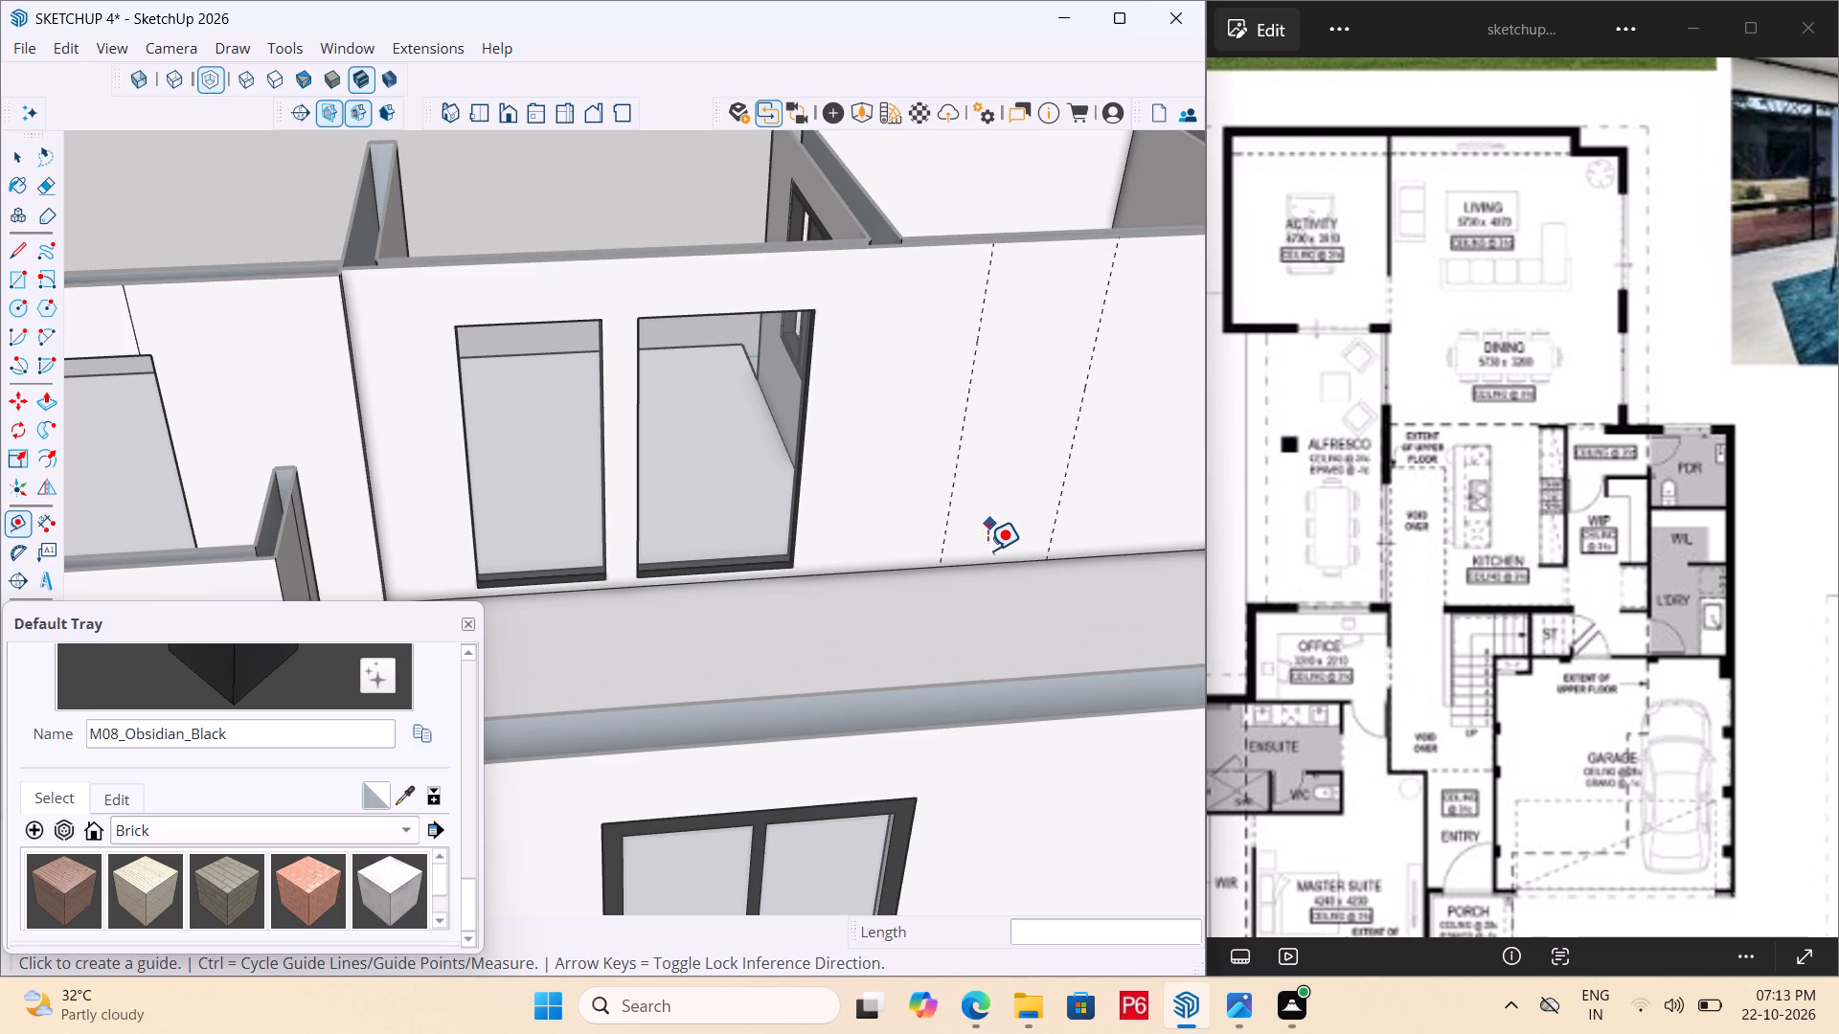
{"action": "left_click", "coordinate": [969, 558]}
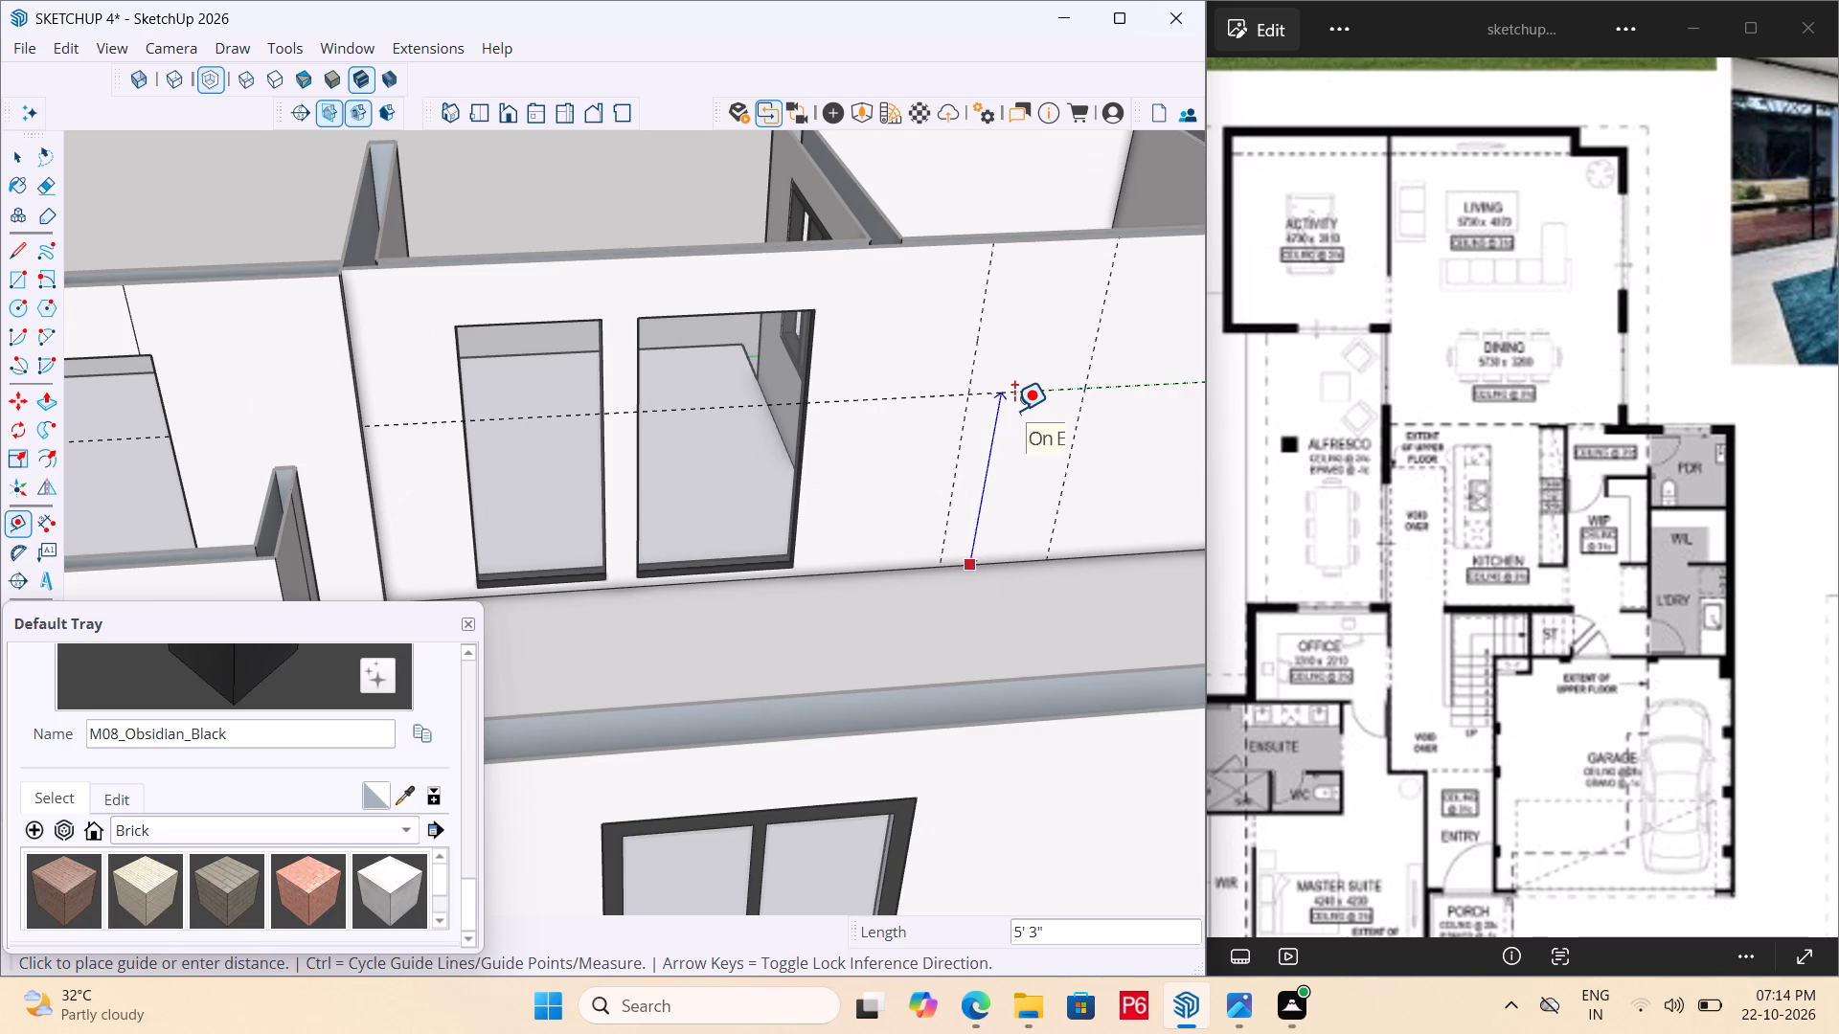
{"action": "type", "text": "7'"}
{"action": "key", "text": "Return"}
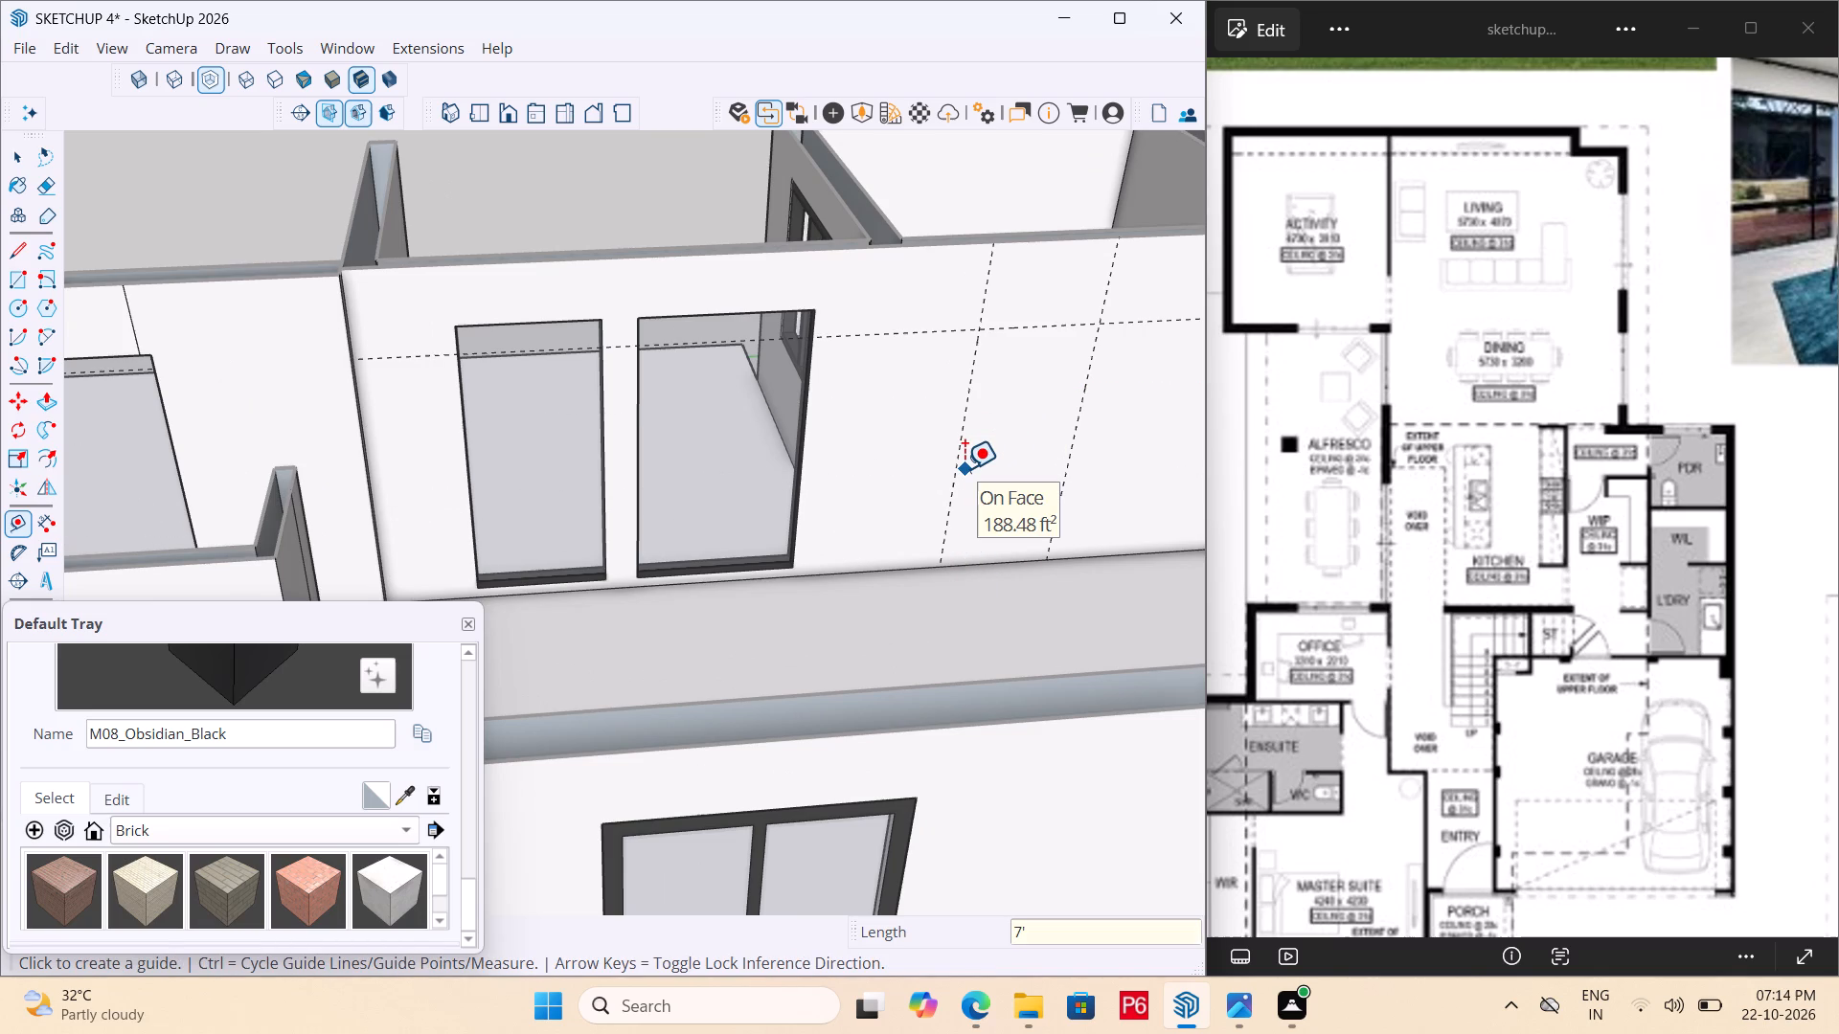
Draw a 3' by 7' door rectangle on the partition wall between the guides, starting at floor level.
{"action": "key", "text": "r"}
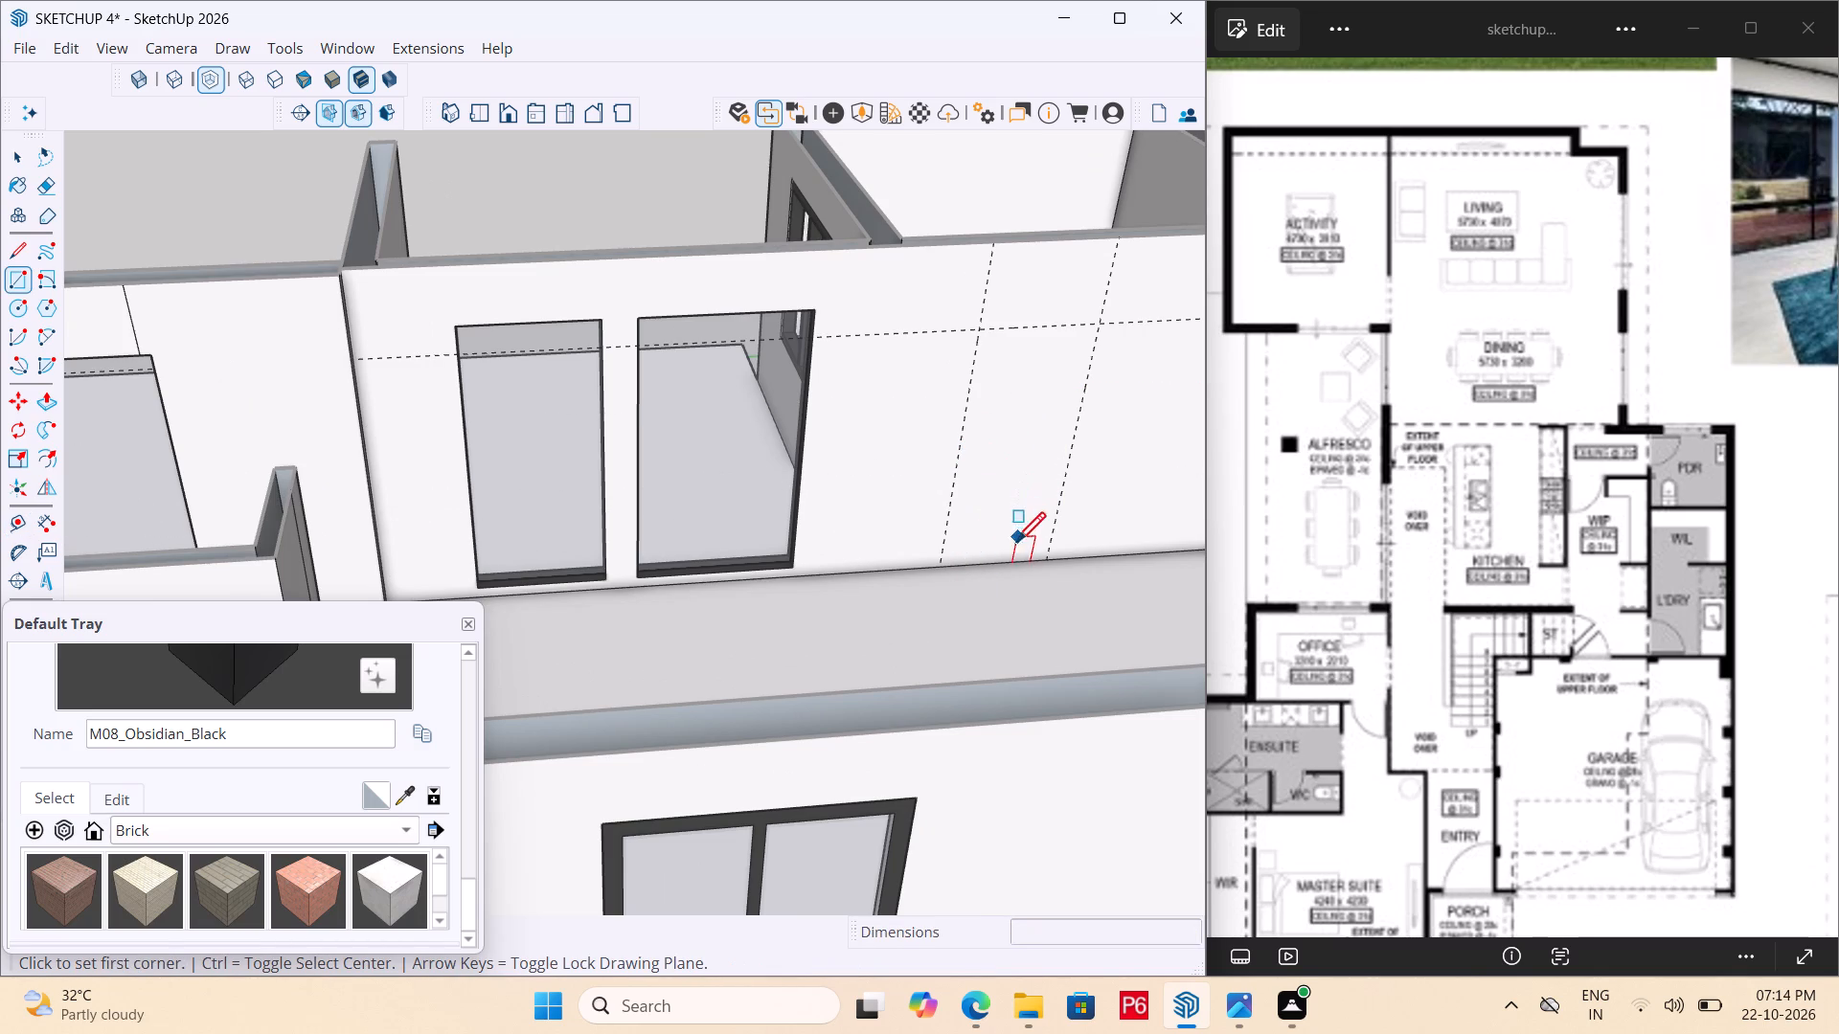
{"action": "left_click", "coordinate": [939, 565]}
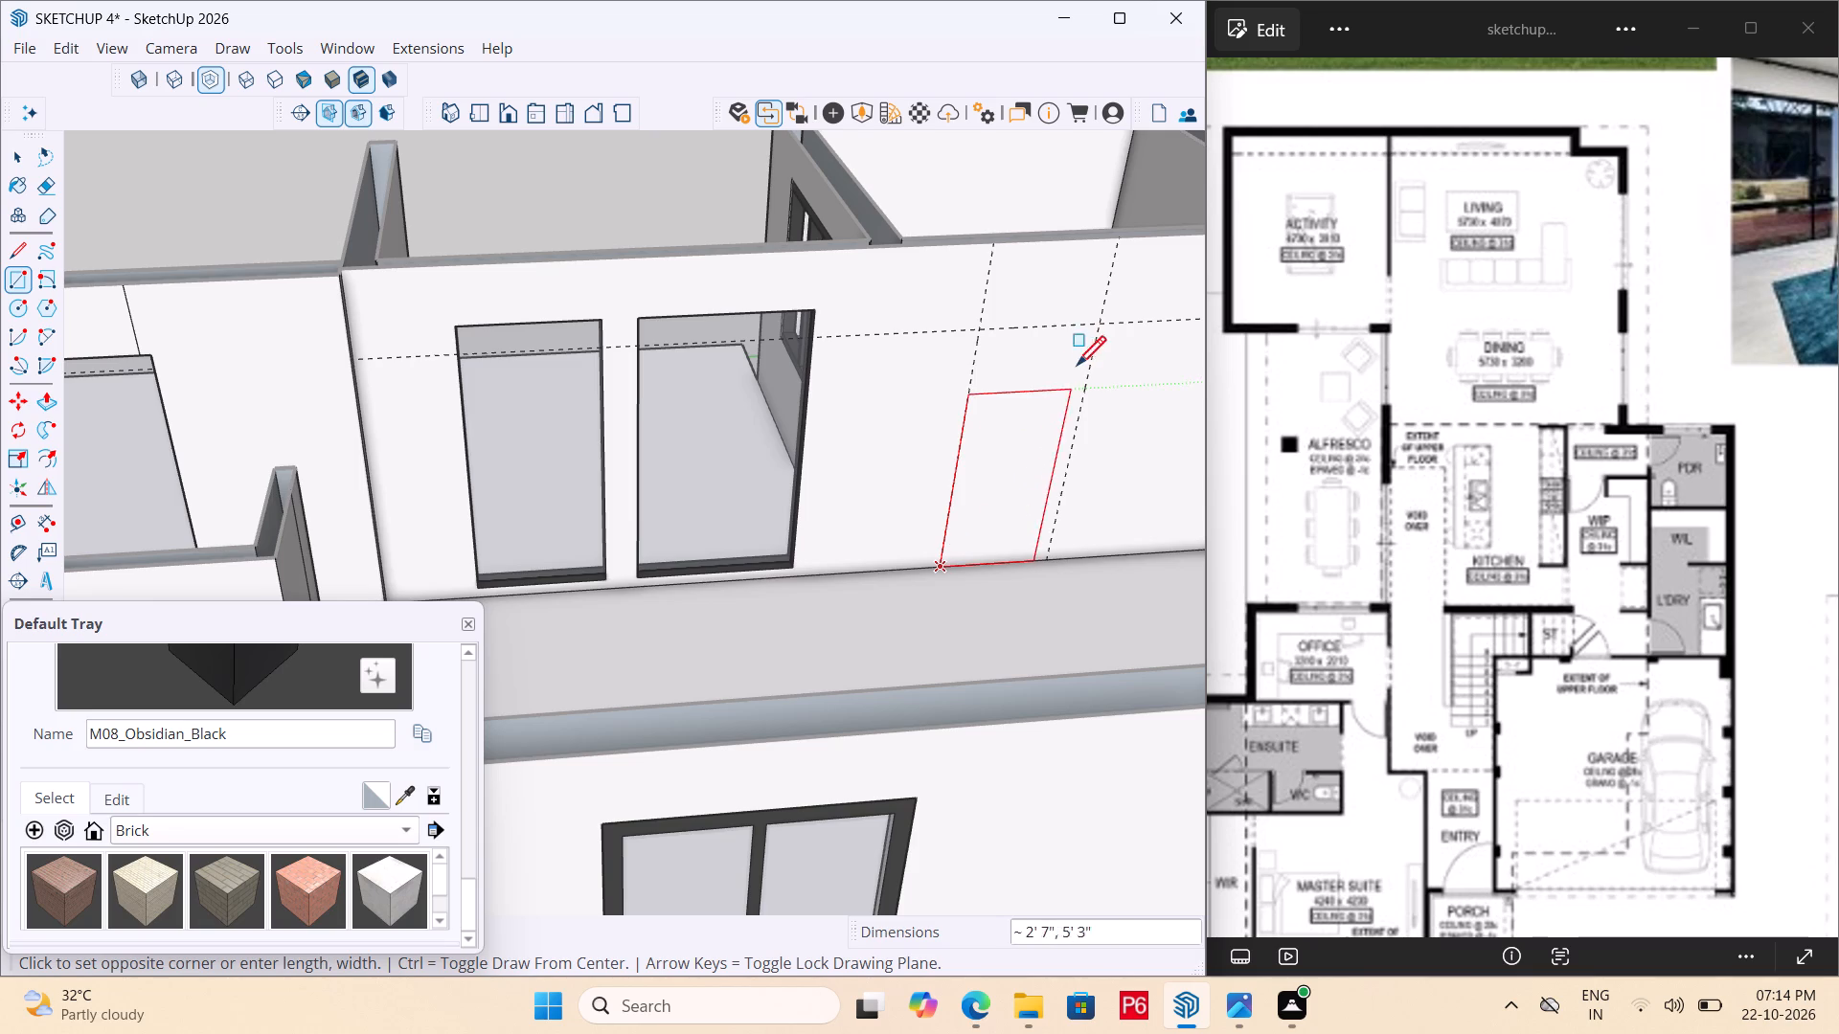
{"action": "left_click", "coordinate": [1098, 326]}
{"action": "key", "text": "space"}
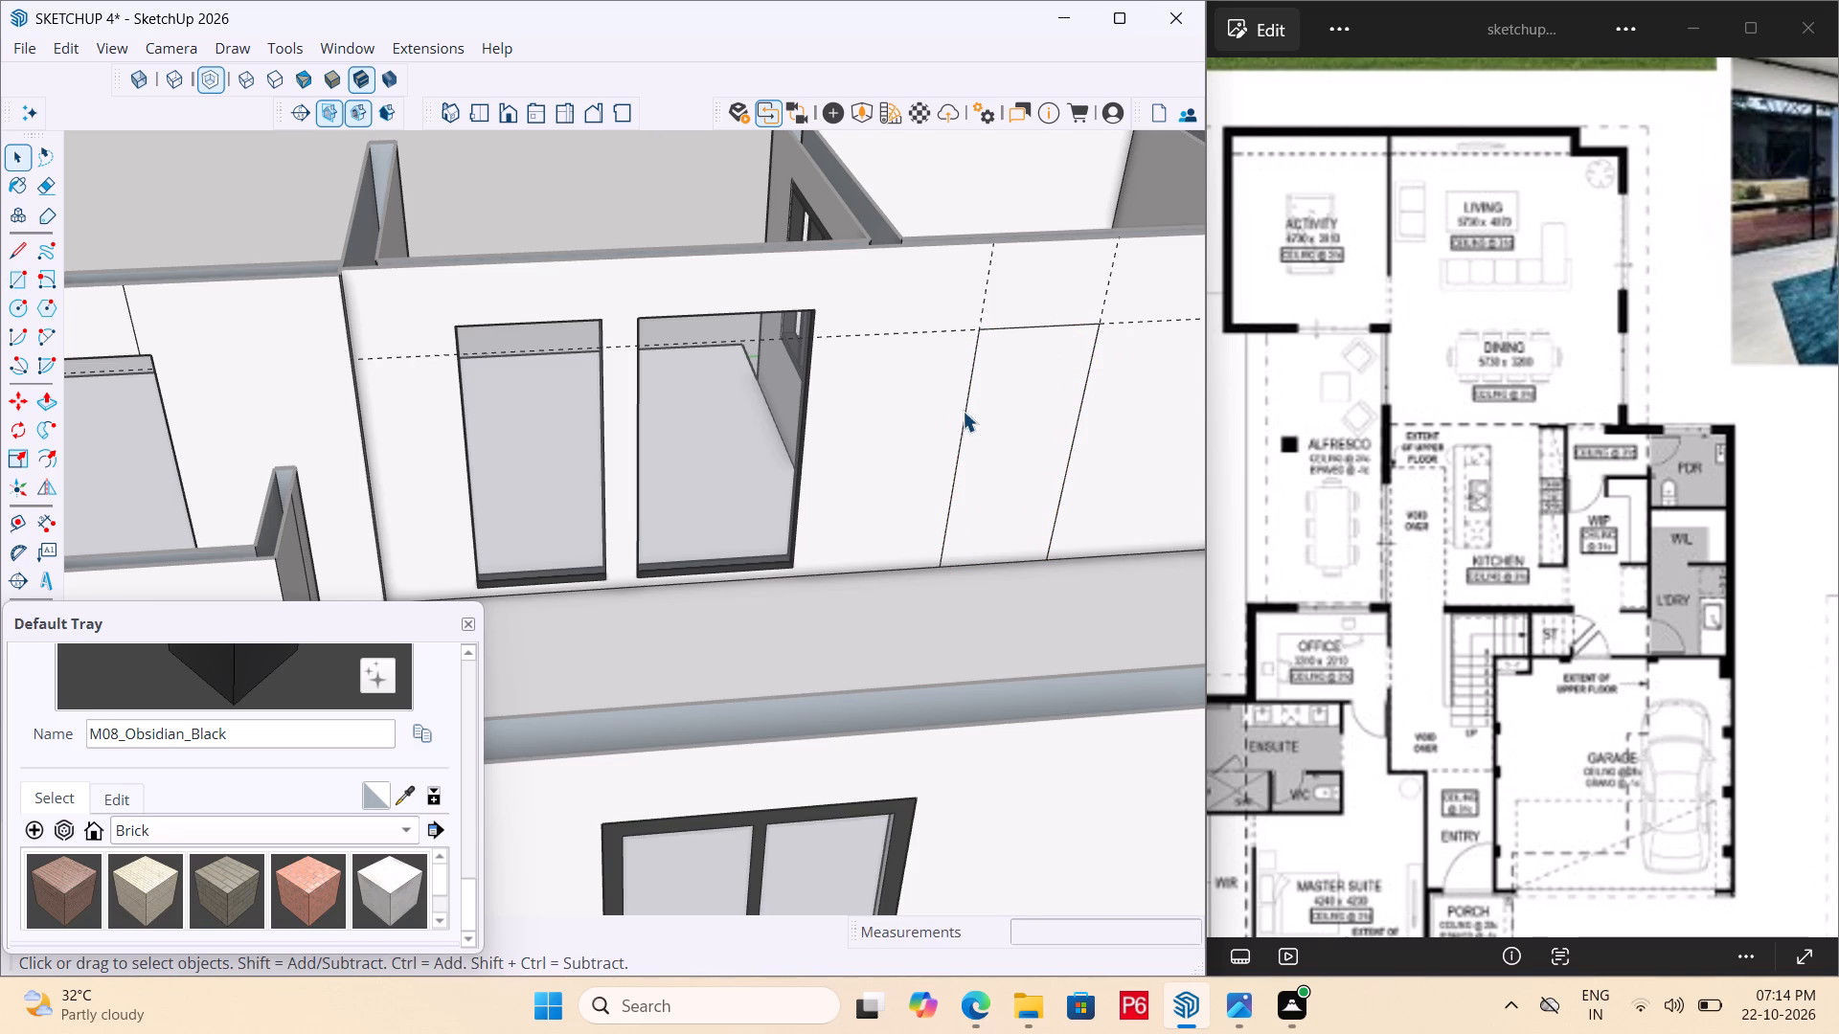
Erase the two vertical guides and the horizontal guide around the door outline.
{"action": "key", "text": "e"}
{"action": "left_click_drag", "start_coordinate": [972, 310], "coordinate": [1127, 326]}
{"action": "left_click", "coordinate": [1127, 326]}
{"action": "scroll", "coordinate": [858, 426], "scroll_direction": "down", "scroll_amount": 17}
{"action": "scroll", "coordinate": [953, 459], "scroll_direction": "down", "scroll_amount": 6}
{"action": "scroll", "coordinate": [923, 473], "scroll_direction": "up", "scroll_amount": 6}
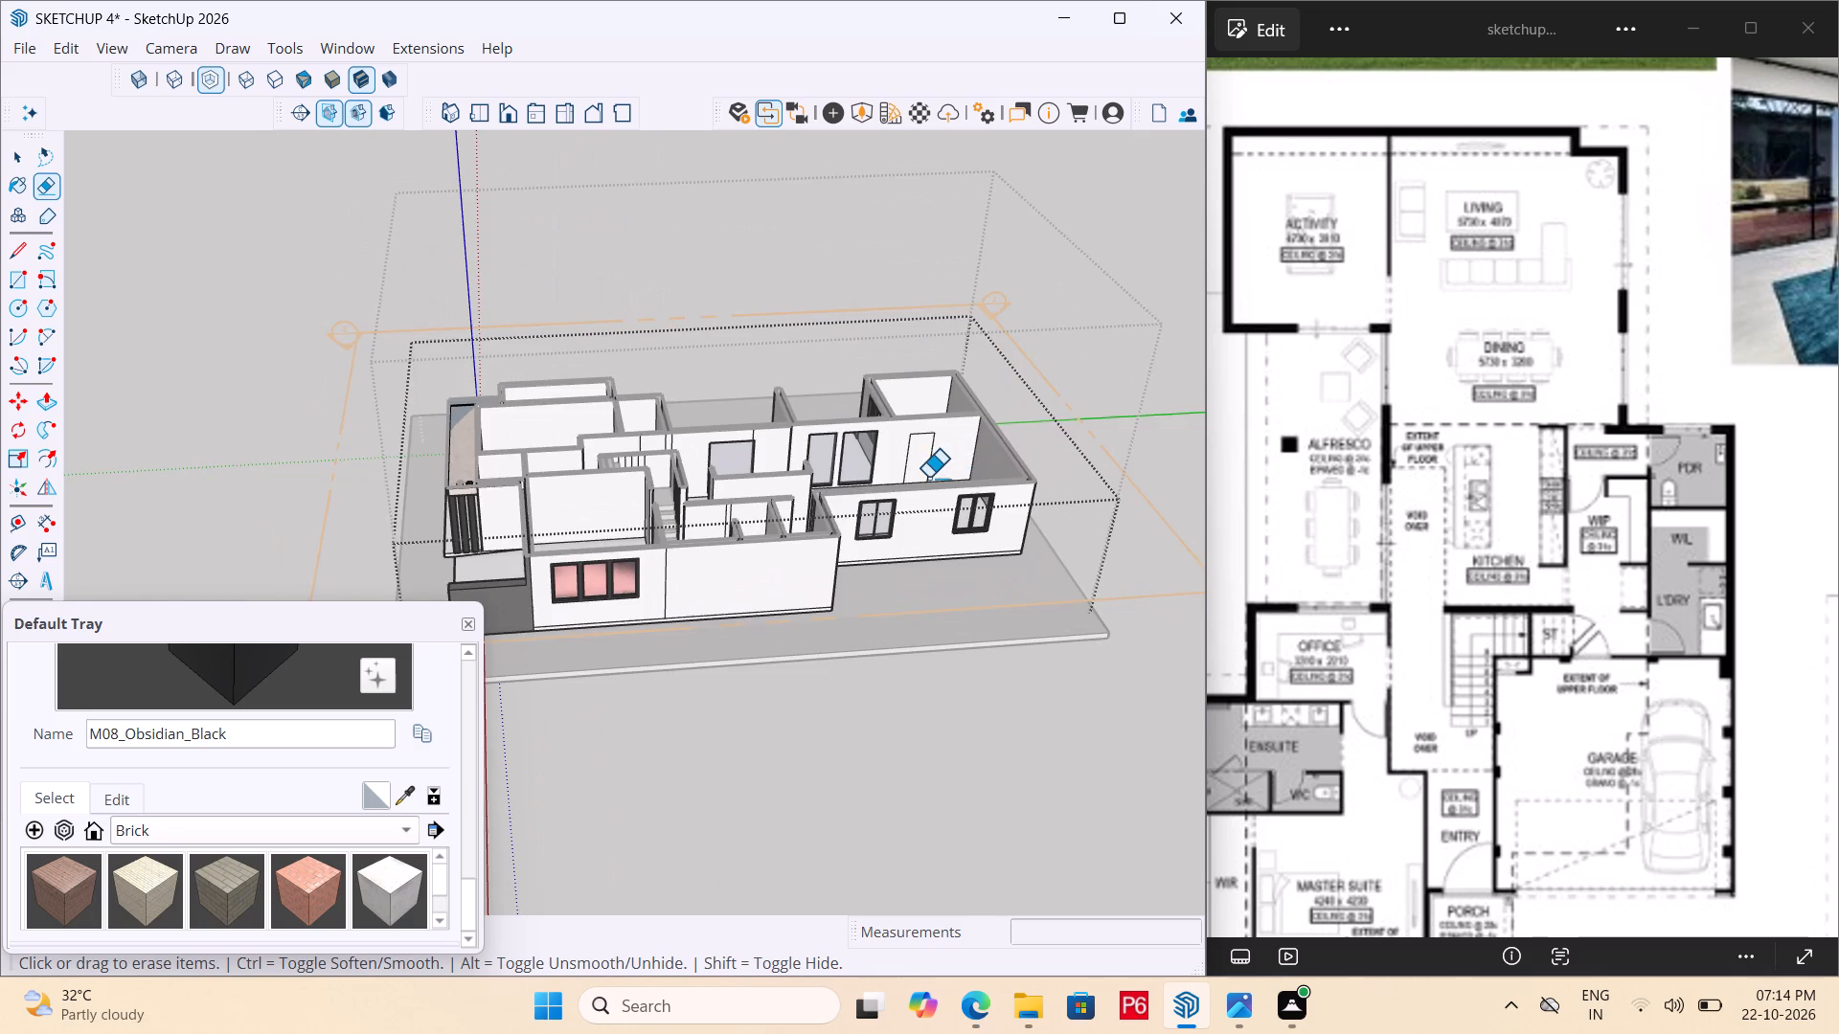
Push the door rectangle 5" through the partition wall between the activity and living rooms to cut the opening.
{"action": "scroll", "coordinate": [928, 478], "scroll_direction": "up", "scroll_amount": 15}
{"action": "key", "text": "p"}
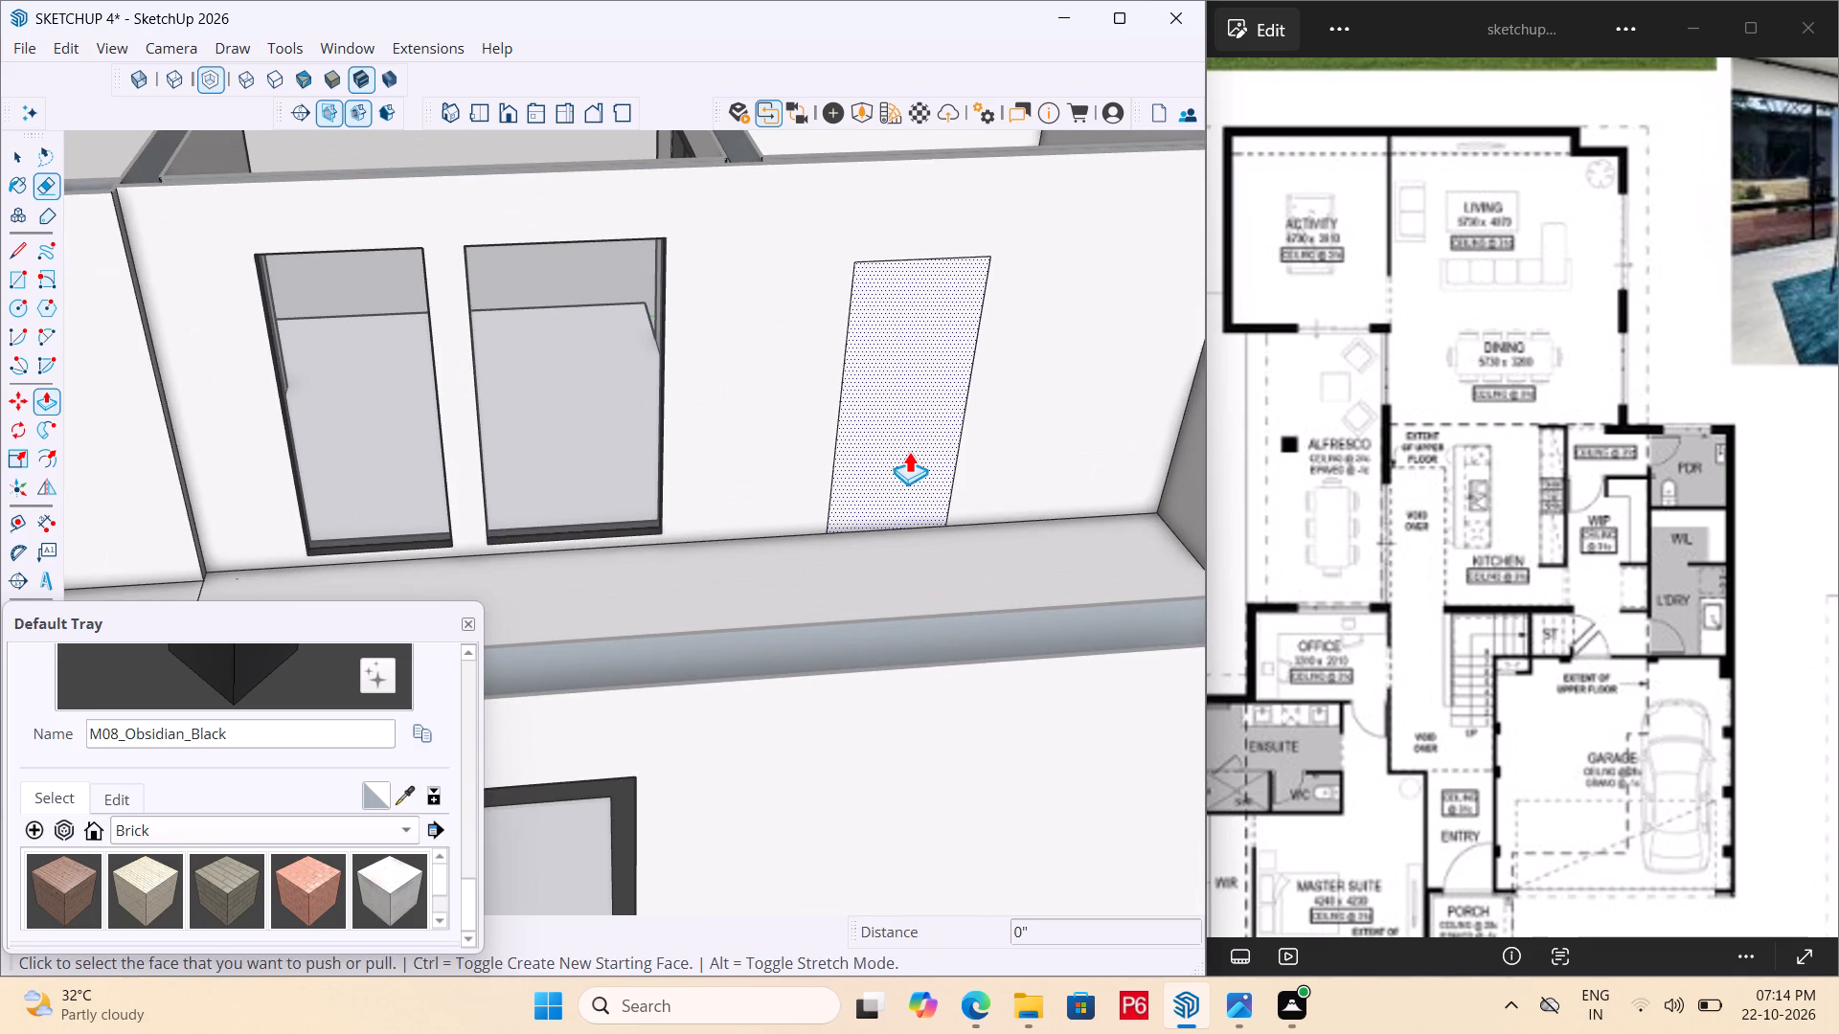
{"action": "left_click", "coordinate": [909, 451]}
{"action": "left_click", "coordinate": [905, 335]}
{"action": "scroll", "coordinate": [921, 460], "scroll_direction": "down", "scroll_amount": 5}
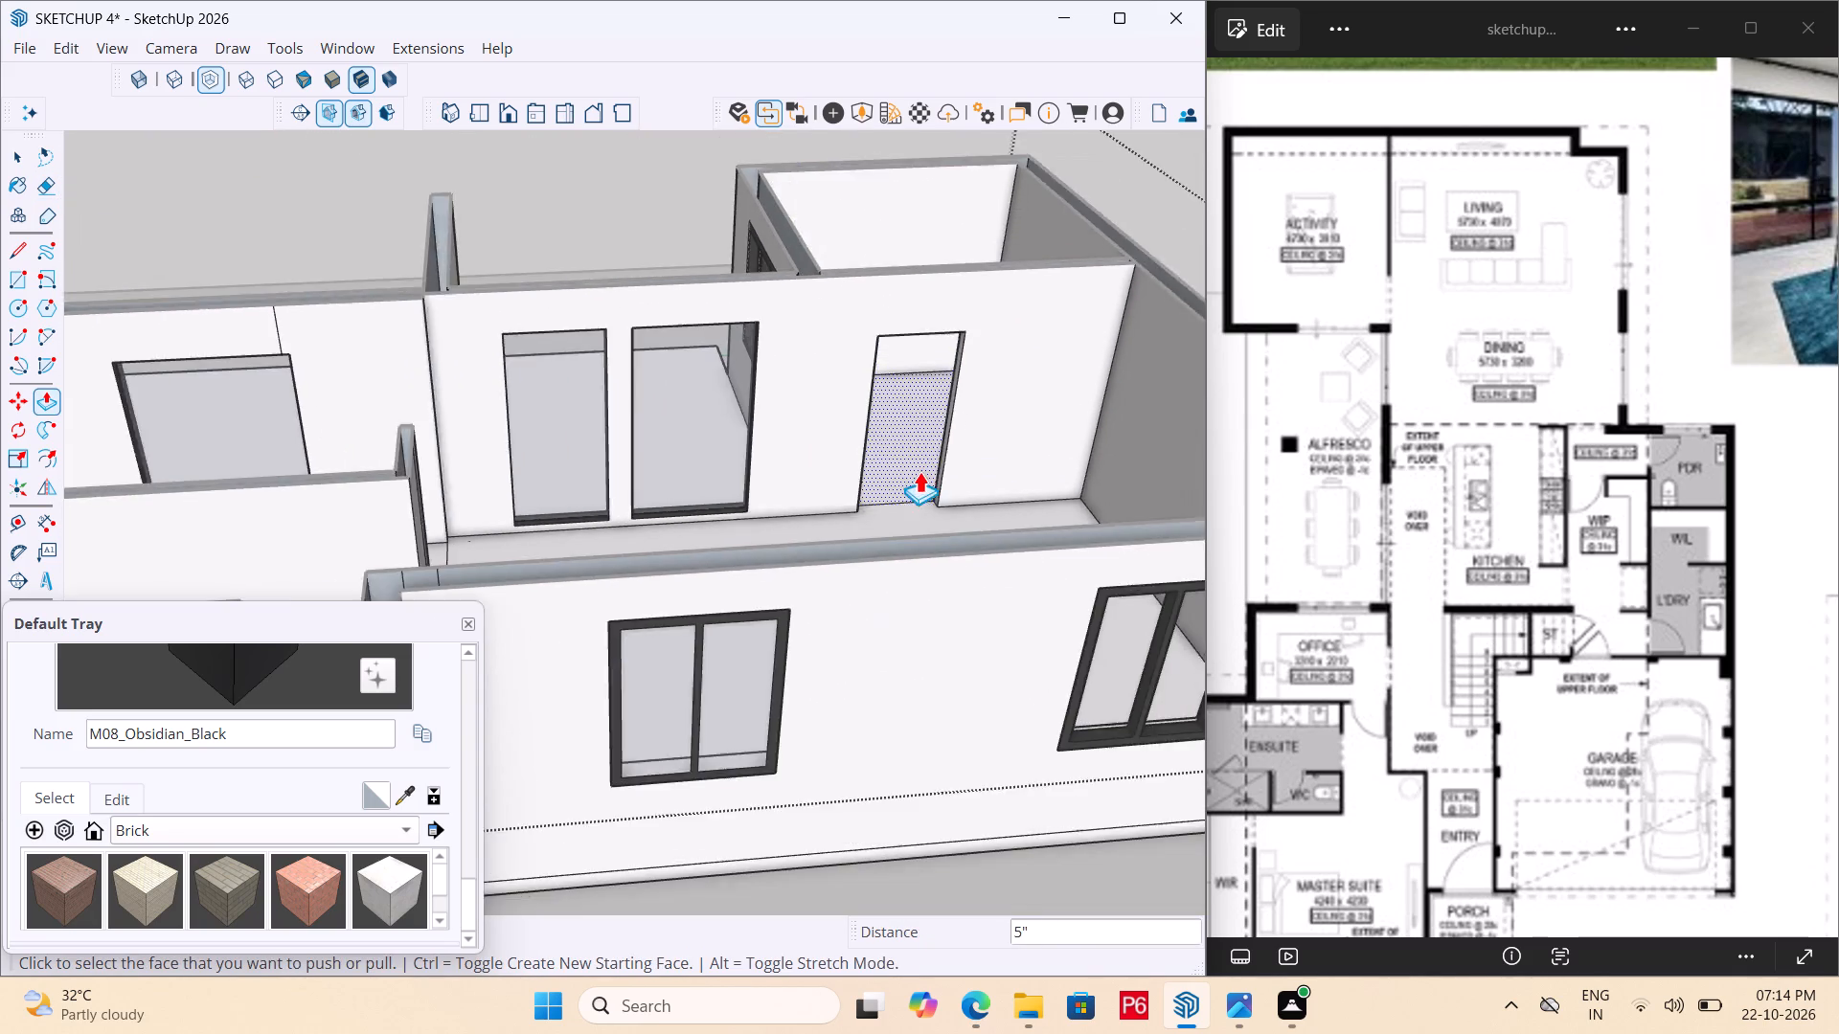
Examine the new door opening, the living and activity rooms and the surrounding interior walls from several angles.
{"action": "middle_click_drag", "start_coordinate": [996, 437], "coordinate": [1299, 522]}
{"action": "middle_click_drag", "start_coordinate": [473, 456], "coordinate": [271, 533]}
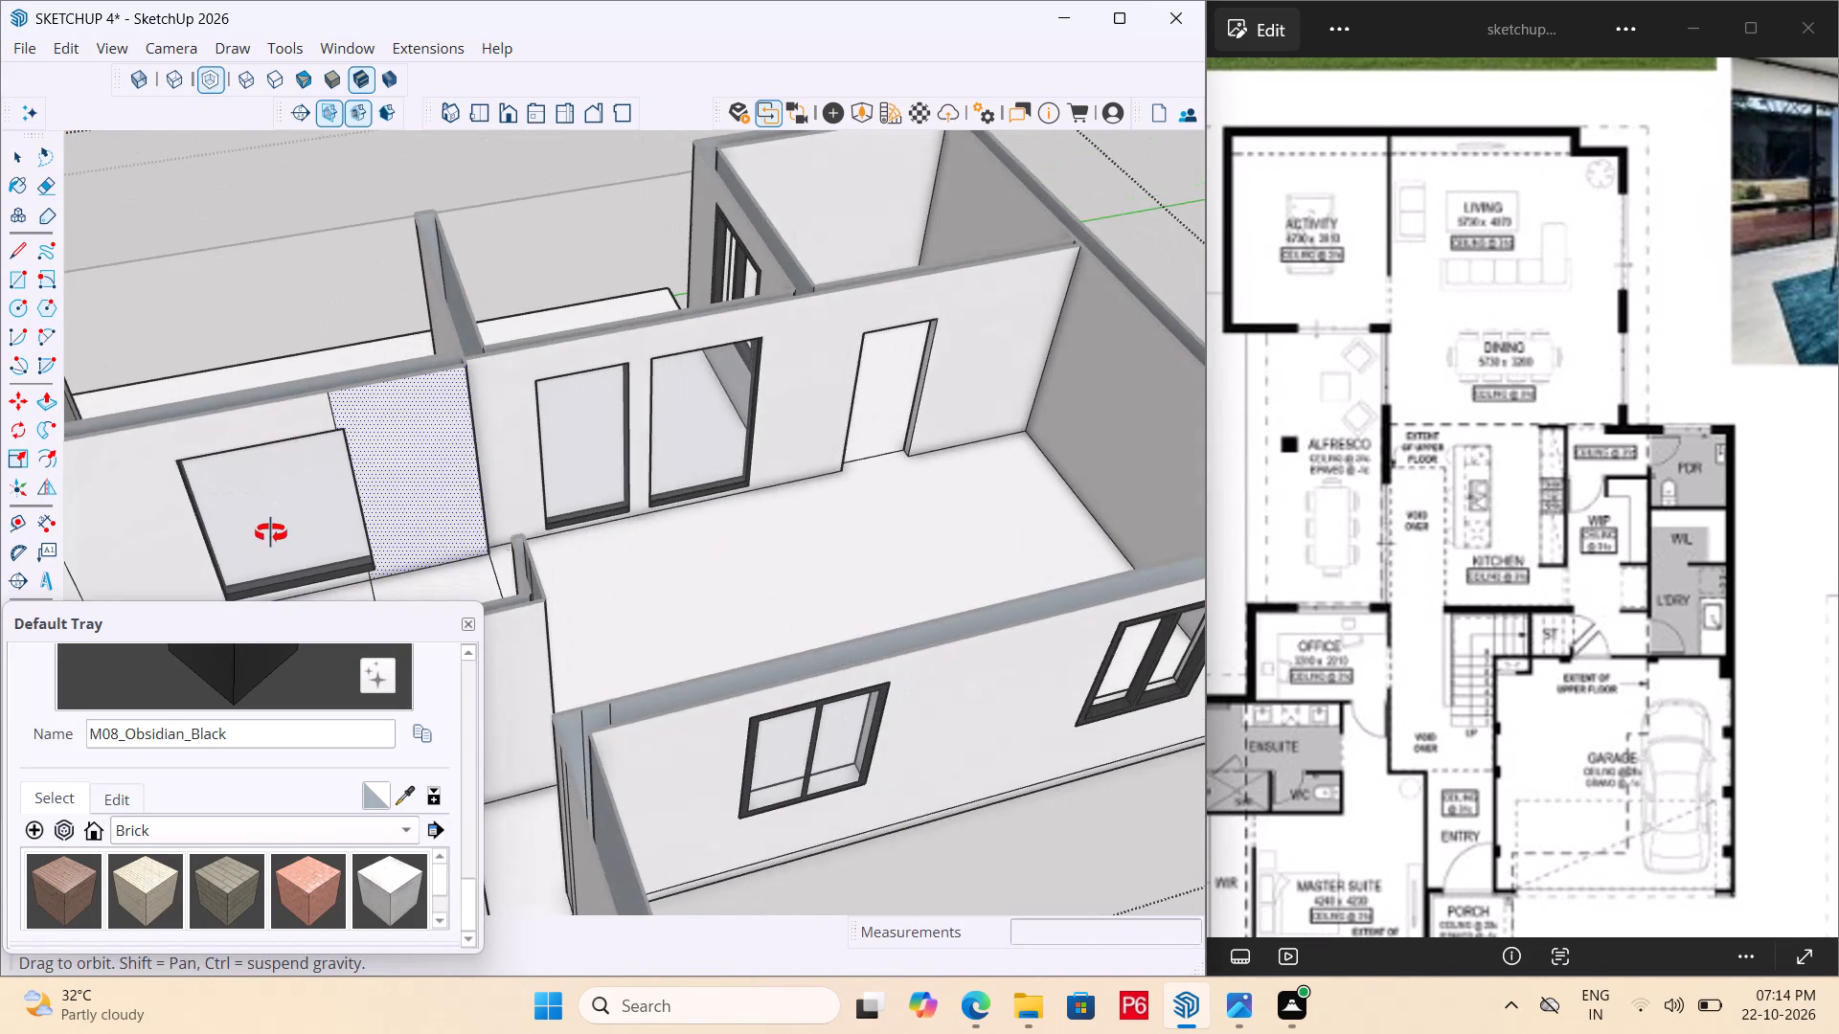
{"action": "middle_click_drag", "start_coordinate": [271, 533], "coordinate": [759, 507]}
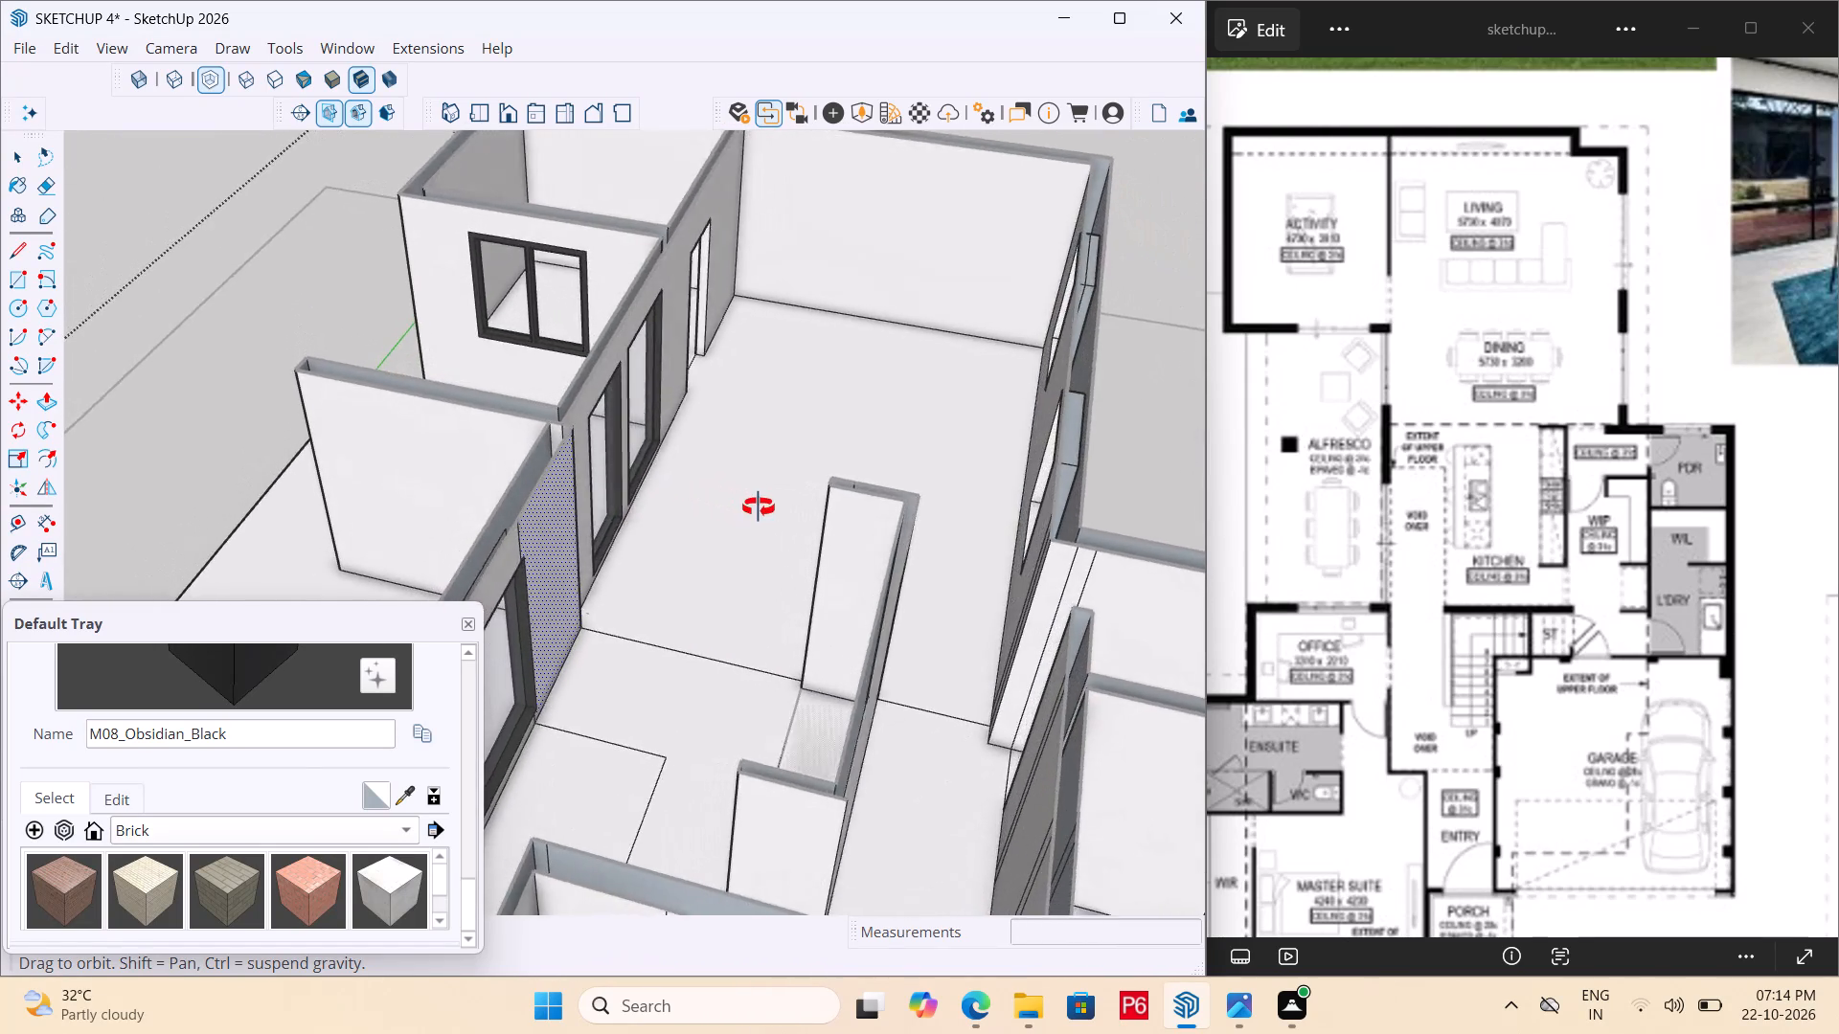
{"action": "middle_click_drag", "start_coordinate": [759, 507], "coordinate": [855, 451]}
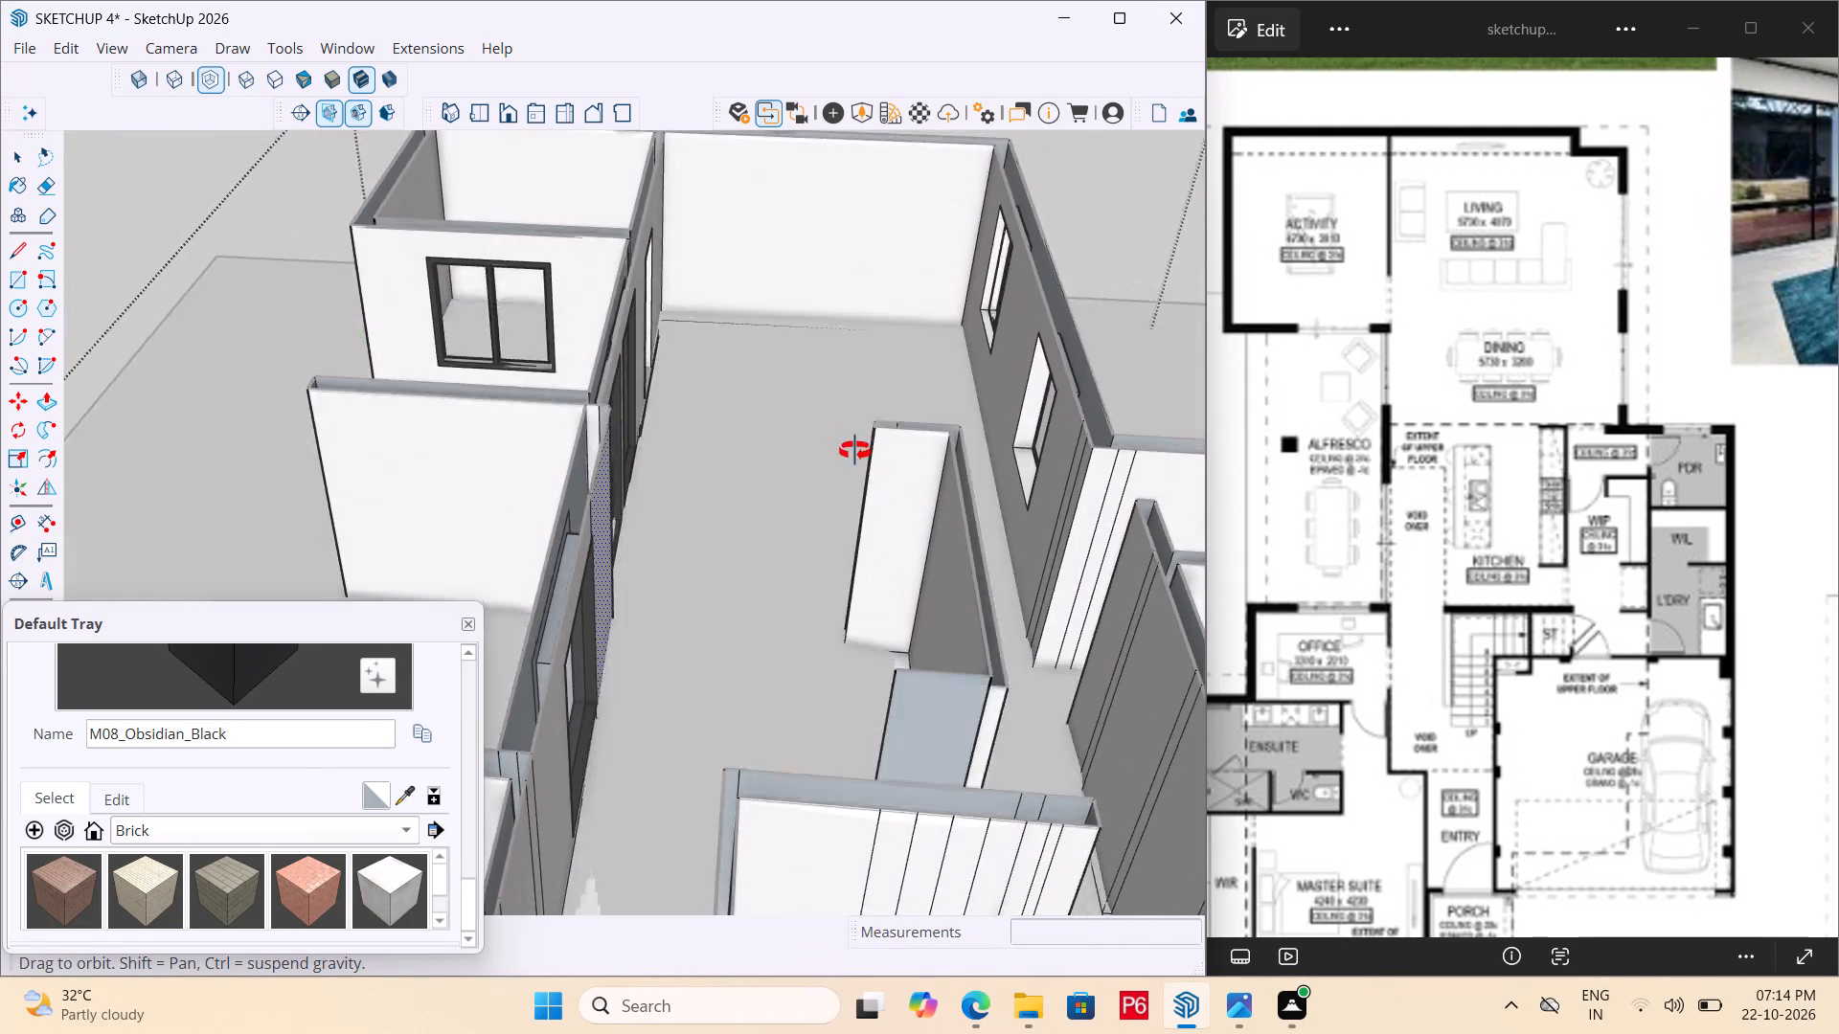
{"action": "middle_click_drag", "start_coordinate": [855, 451], "coordinate": [917, 464]}
{"action": "scroll", "coordinate": [864, 441], "scroll_direction": "up", "scroll_amount": 3}
{"action": "middle_click_drag", "start_coordinate": [865, 438], "coordinate": [943, 462]}
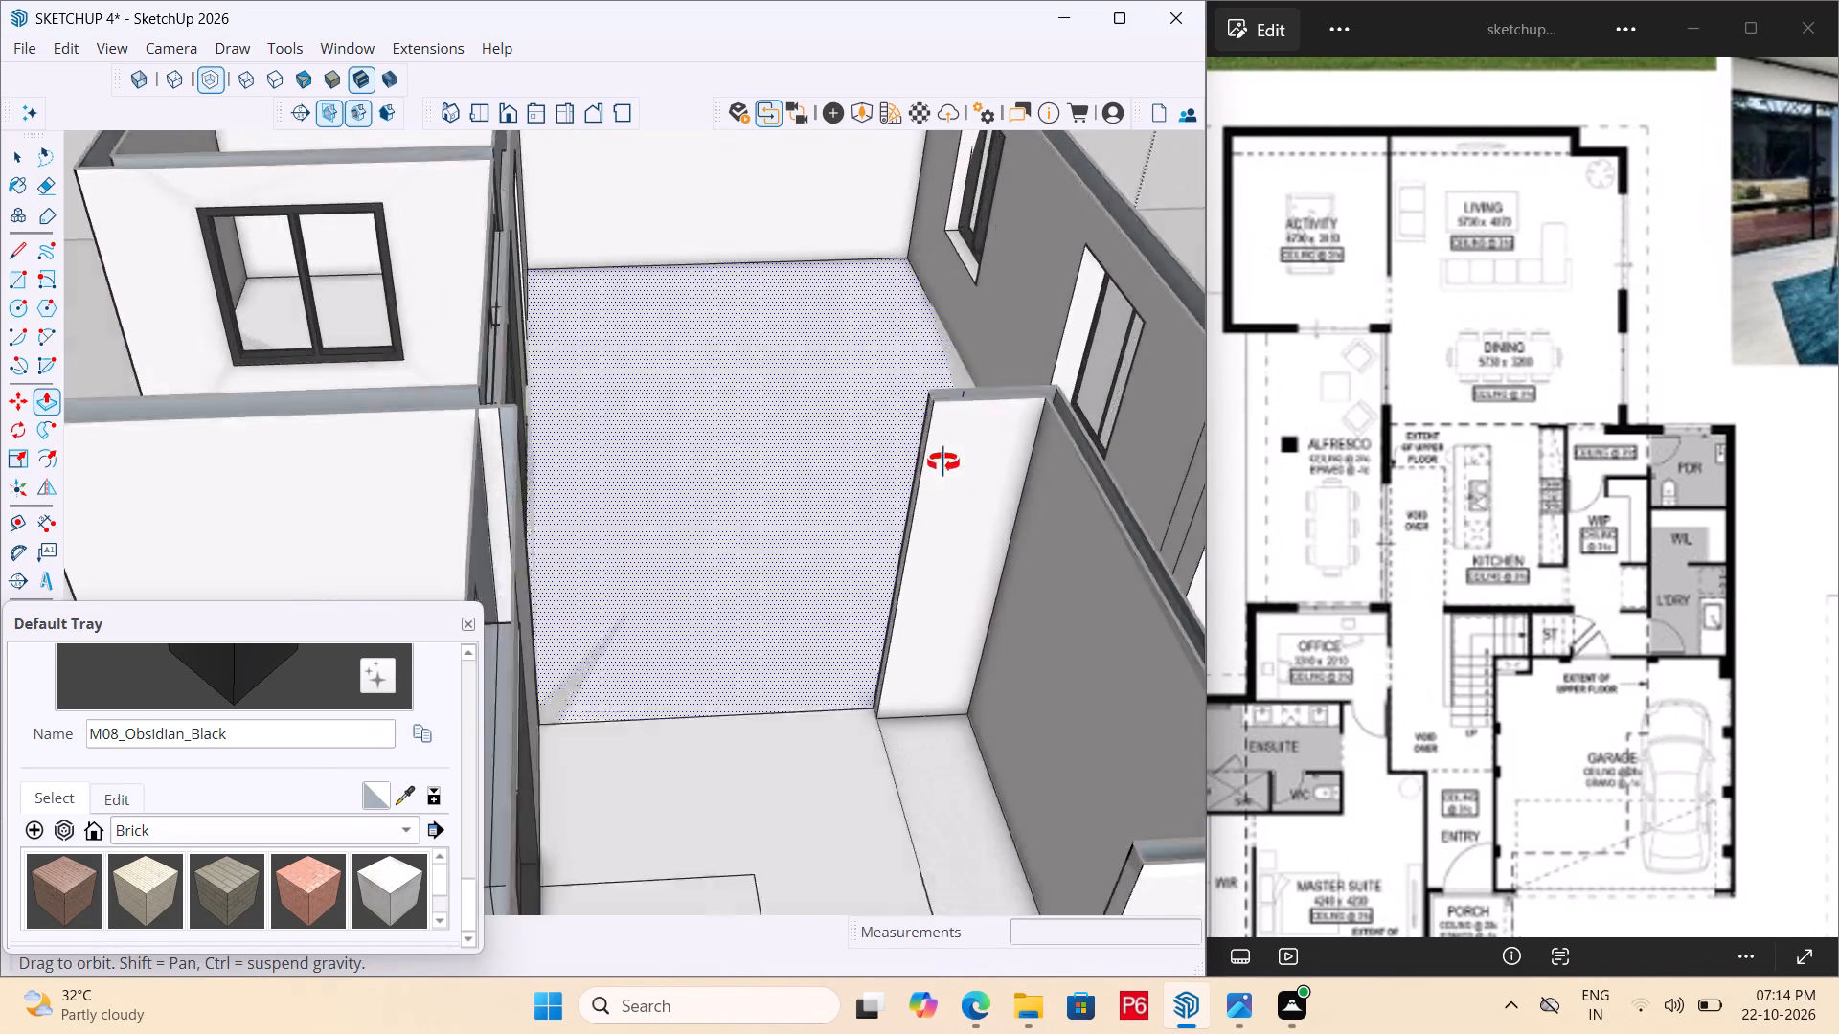
{"action": "middle_click_drag", "start_coordinate": [943, 462], "coordinate": [893, 398]}
{"action": "middle_click_drag", "start_coordinate": [848, 385], "coordinate": [727, 358]}
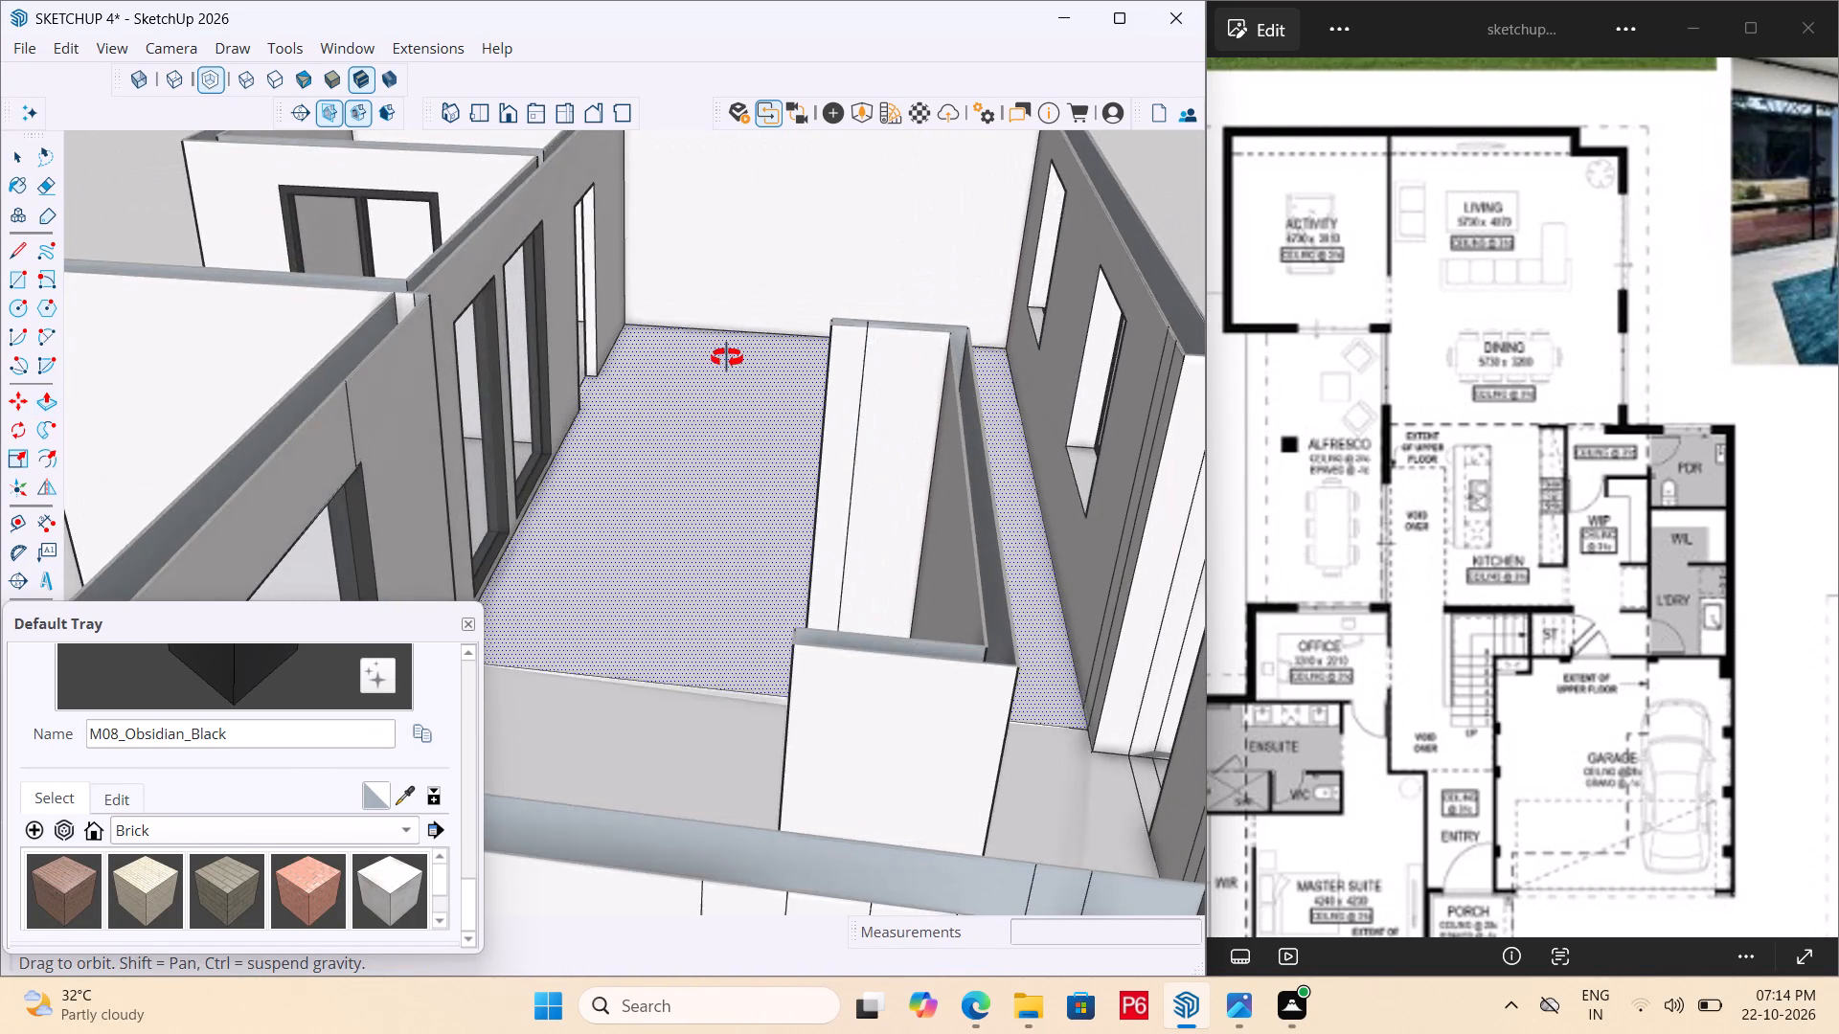
{"action": "middle_click_drag", "start_coordinate": [727, 358], "coordinate": [523, 475]}
{"action": "scroll", "coordinate": [765, 452], "scroll_direction": "down", "scroll_amount": 6}
{"action": "scroll", "coordinate": [858, 512], "scroll_direction": "down", "scroll_amount": 7}
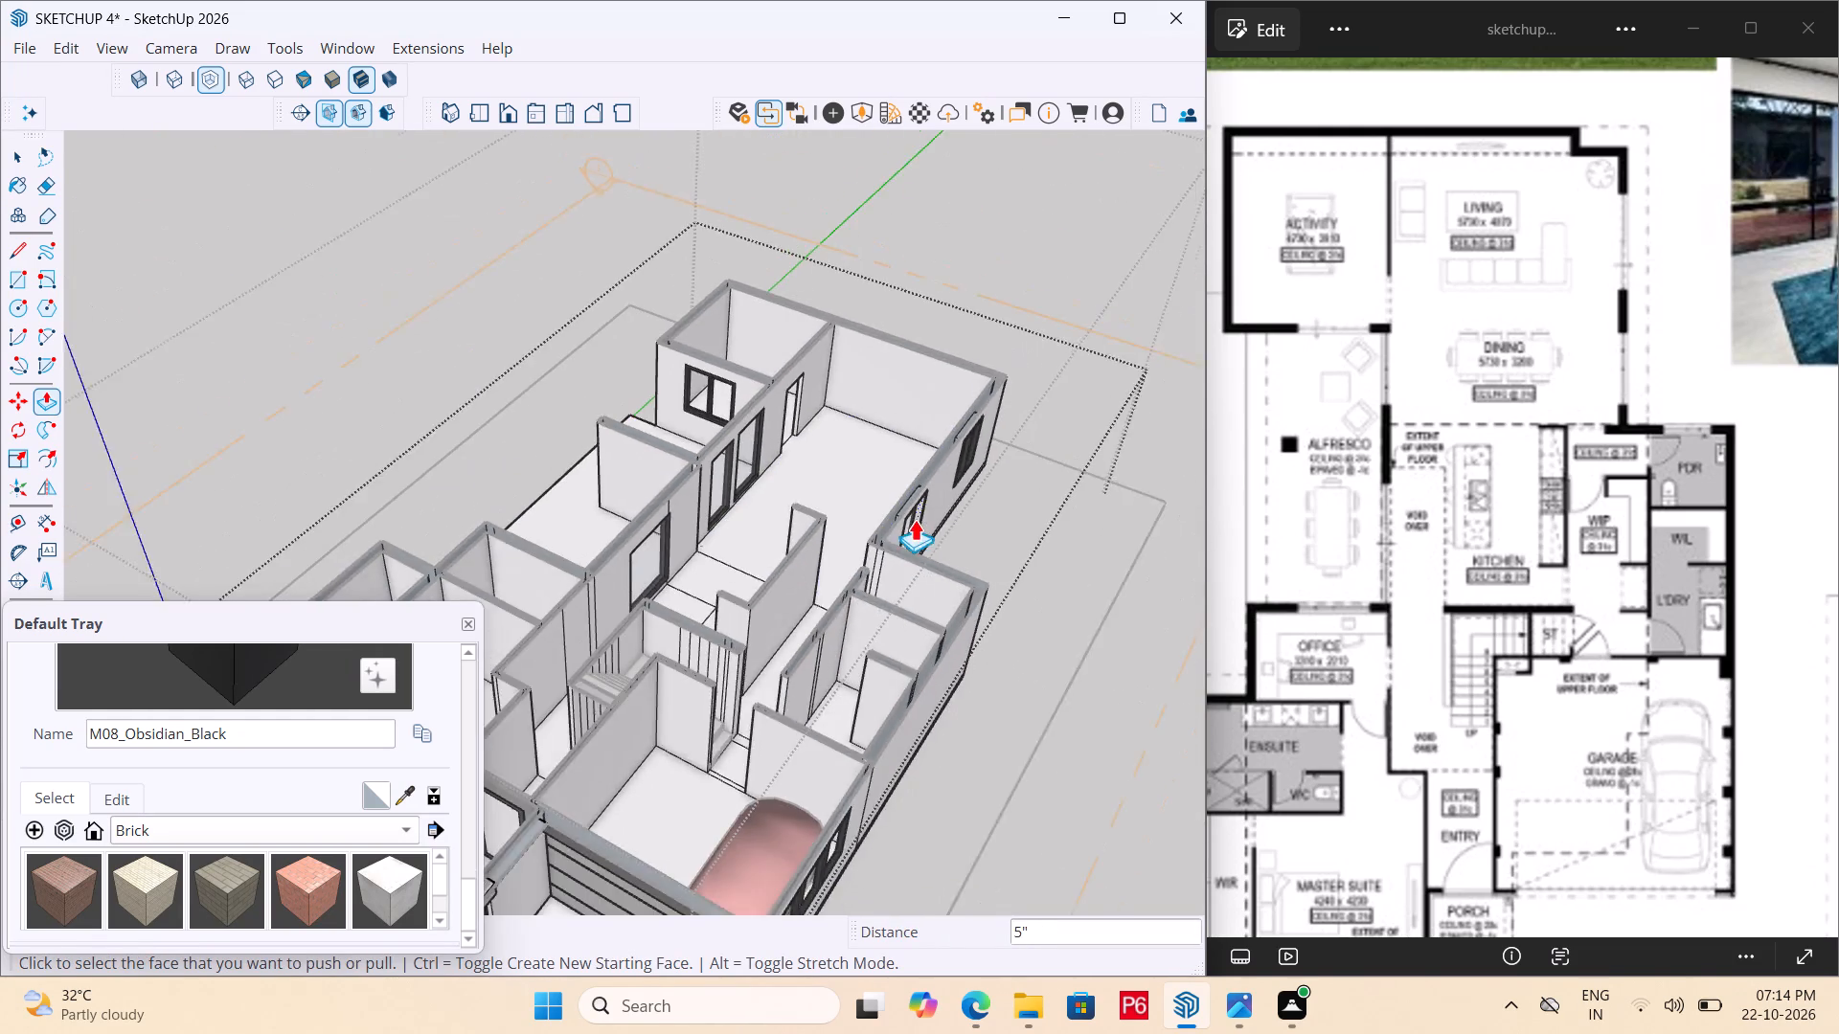
{"action": "scroll", "coordinate": [868, 518], "scroll_direction": "down", "scroll_amount": 5}
{"action": "middle_click_drag", "start_coordinate": [862, 532], "coordinate": [665, 601]}
{"action": "scroll", "coordinate": [791, 458], "scroll_direction": "up", "scroll_amount": 8}
{"action": "middle_click", "coordinate": [793, 458]}
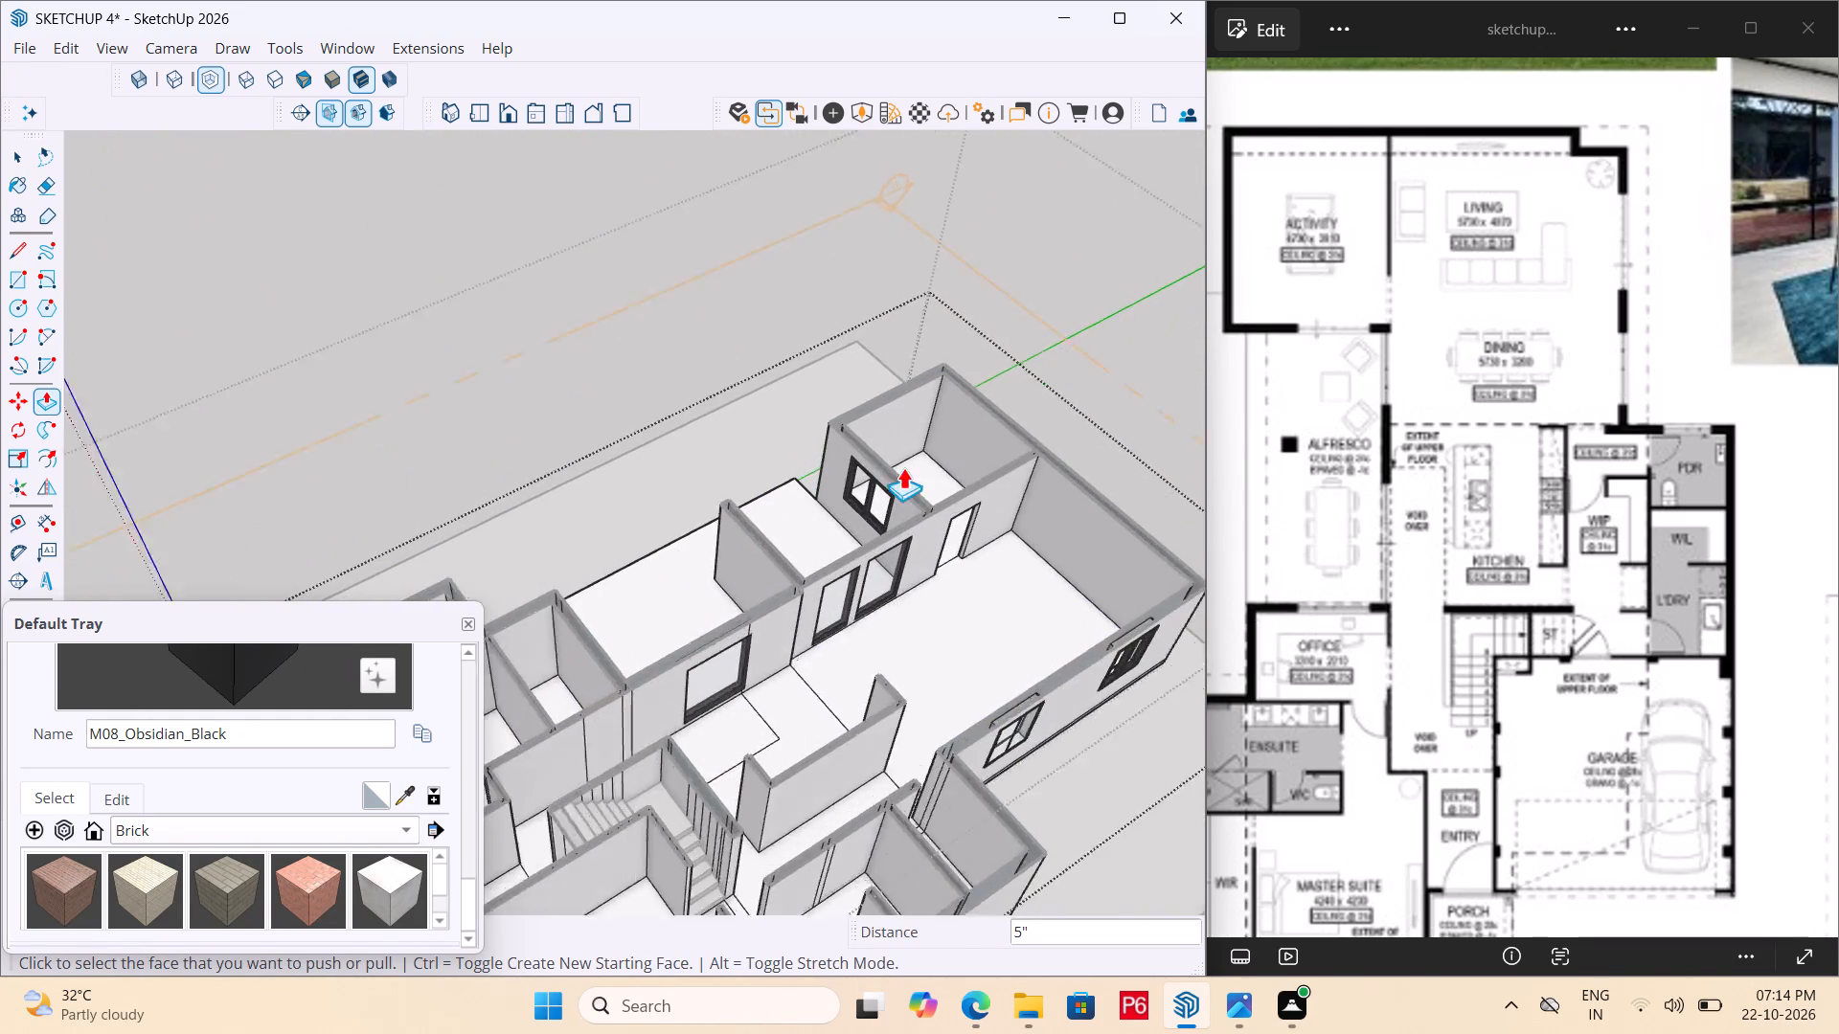
{"action": "scroll", "coordinate": [903, 467], "scroll_direction": "up", "scroll_amount": 2}
{"action": "middle_click_drag", "start_coordinate": [758, 575], "coordinate": [959, 602]}
{"action": "scroll", "coordinate": [609, 477], "scroll_direction": "up", "scroll_amount": 1}
{"action": "scroll", "coordinate": [533, 494], "scroll_direction": "down", "scroll_amount": 7}
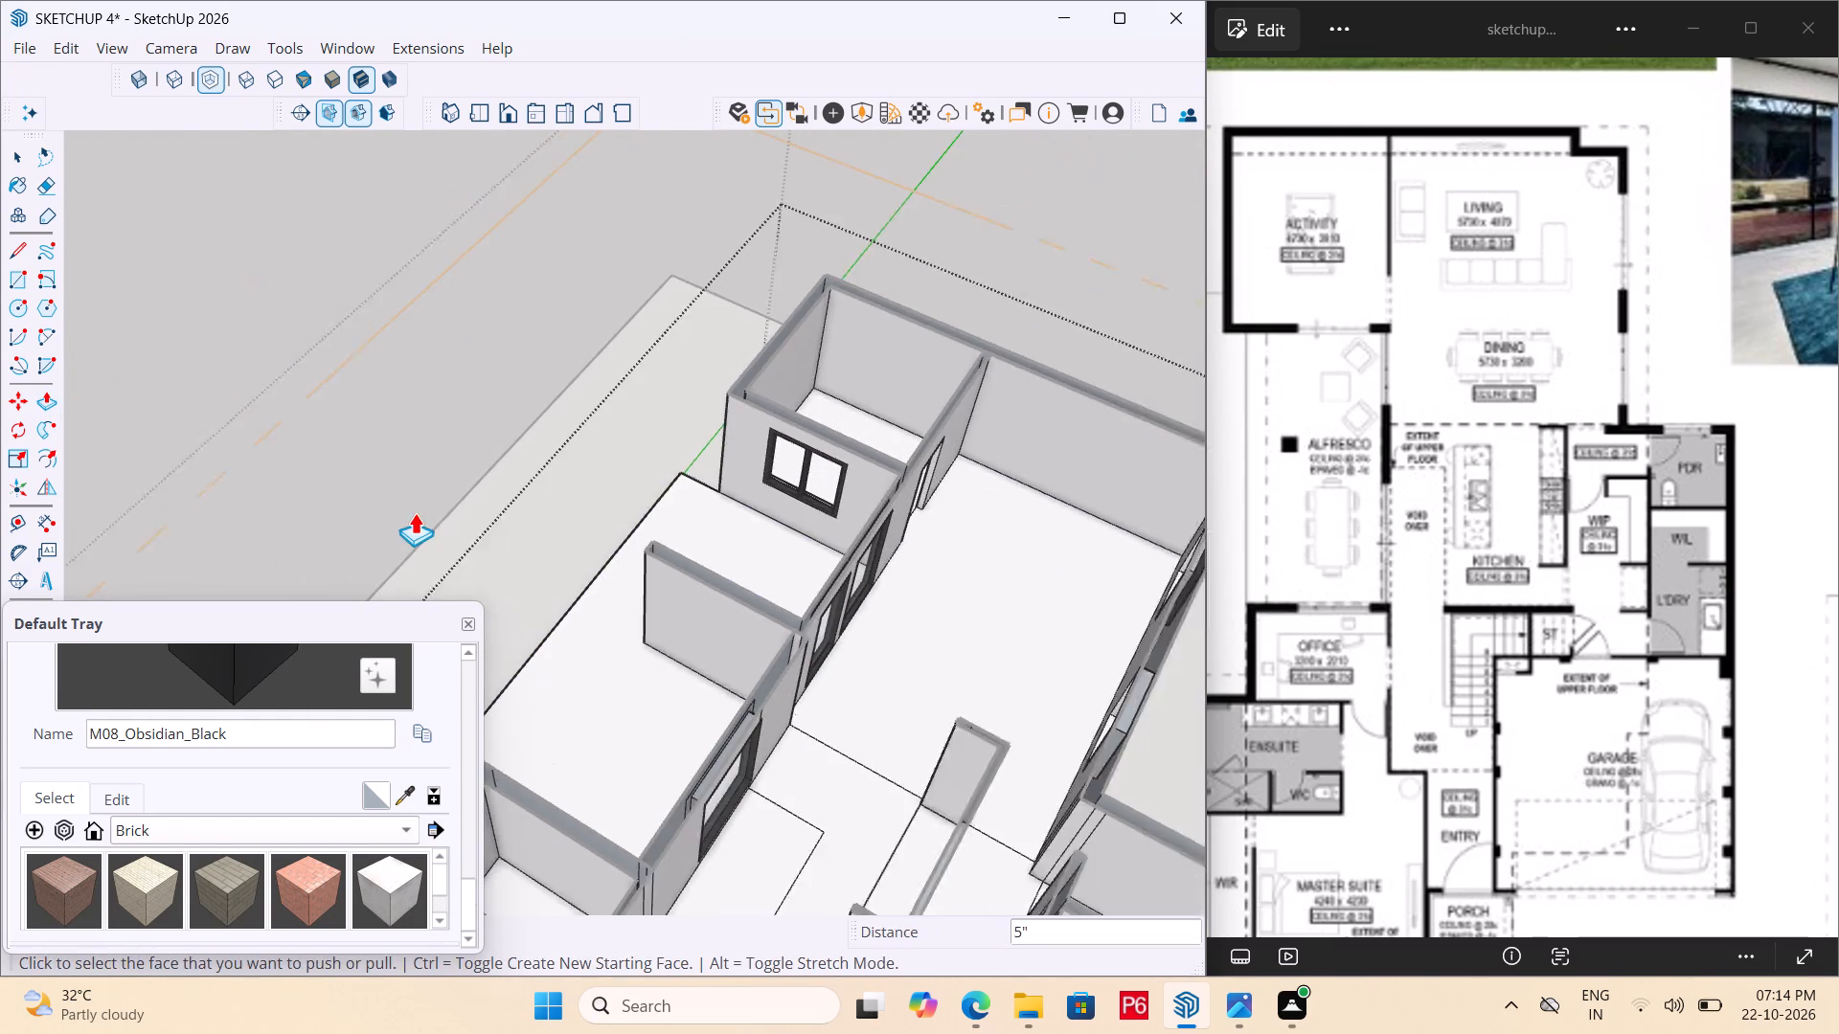
{"action": "middle_click_drag", "start_coordinate": [807, 466], "coordinate": [714, 556]}
{"action": "scroll", "coordinate": [580, 366], "scroll_direction": "down", "scroll_amount": 5}
{"action": "middle_click_drag", "start_coordinate": [748, 437], "coordinate": [800, 415]}
{"action": "scroll", "coordinate": [867, 436], "scroll_direction": "up", "scroll_amount": 1}
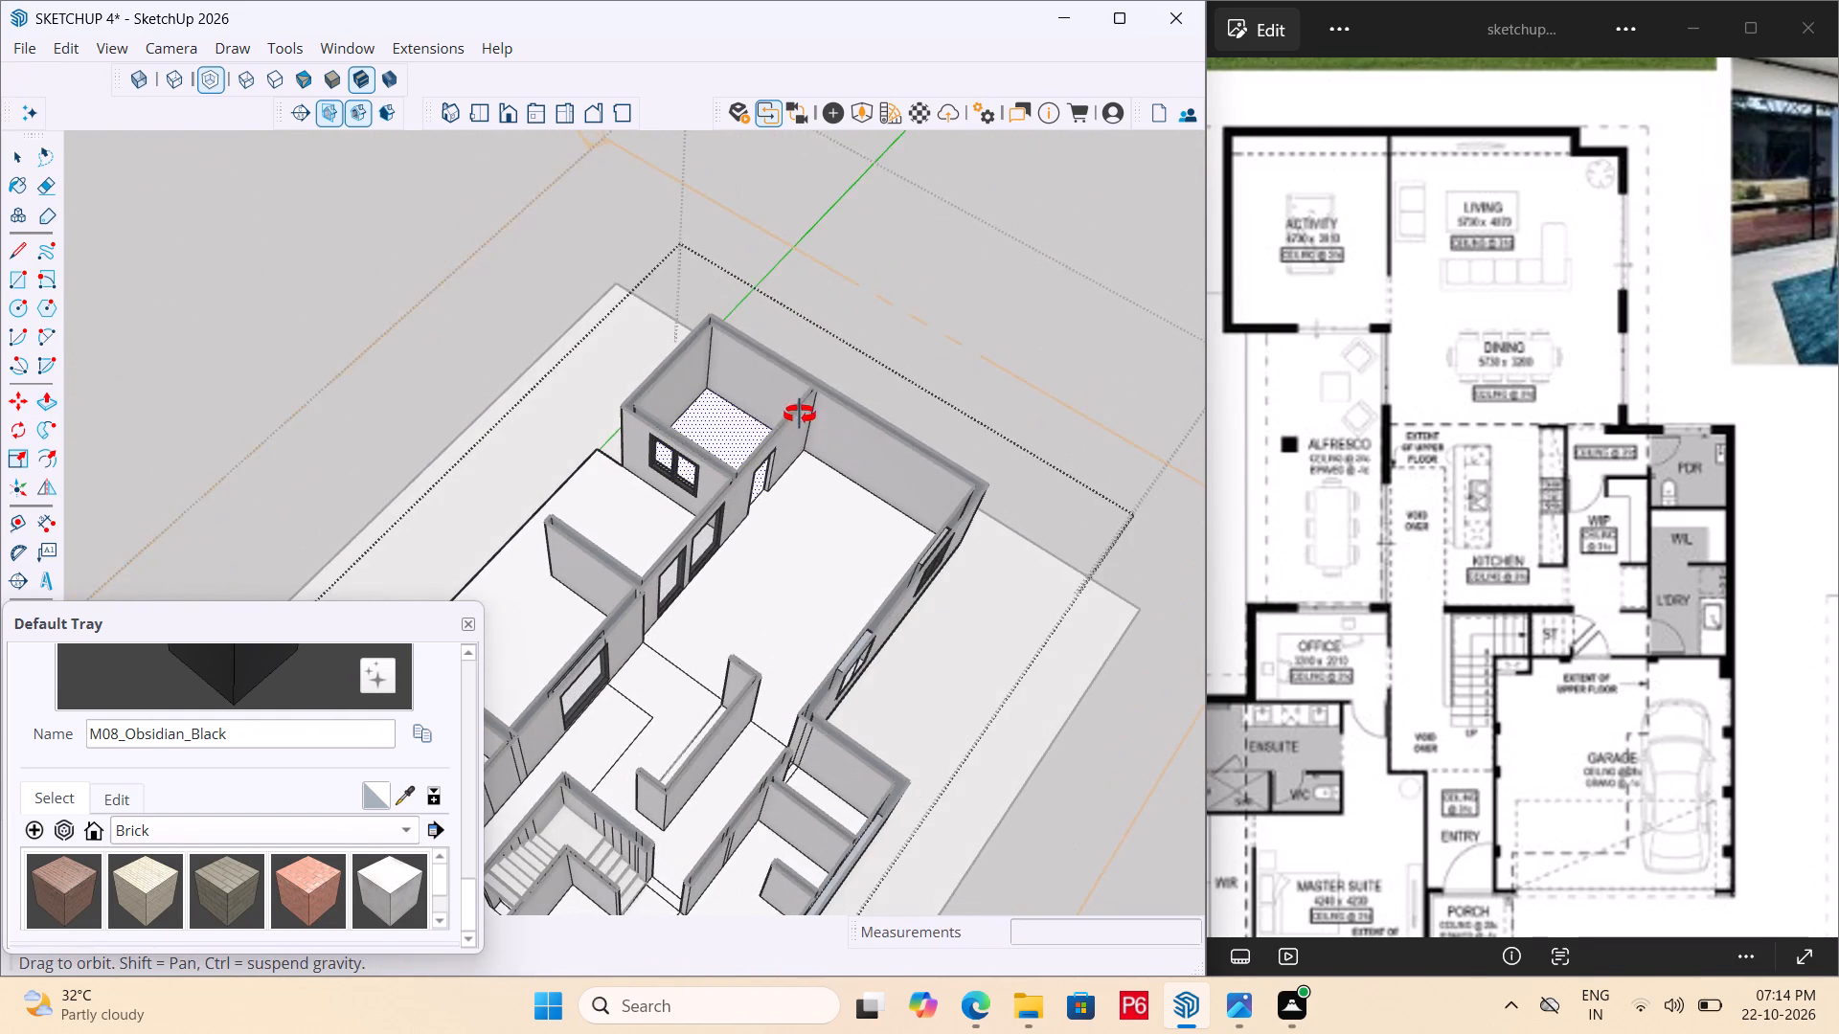
{"action": "middle_click_drag", "start_coordinate": [800, 415], "coordinate": [800, 406]}
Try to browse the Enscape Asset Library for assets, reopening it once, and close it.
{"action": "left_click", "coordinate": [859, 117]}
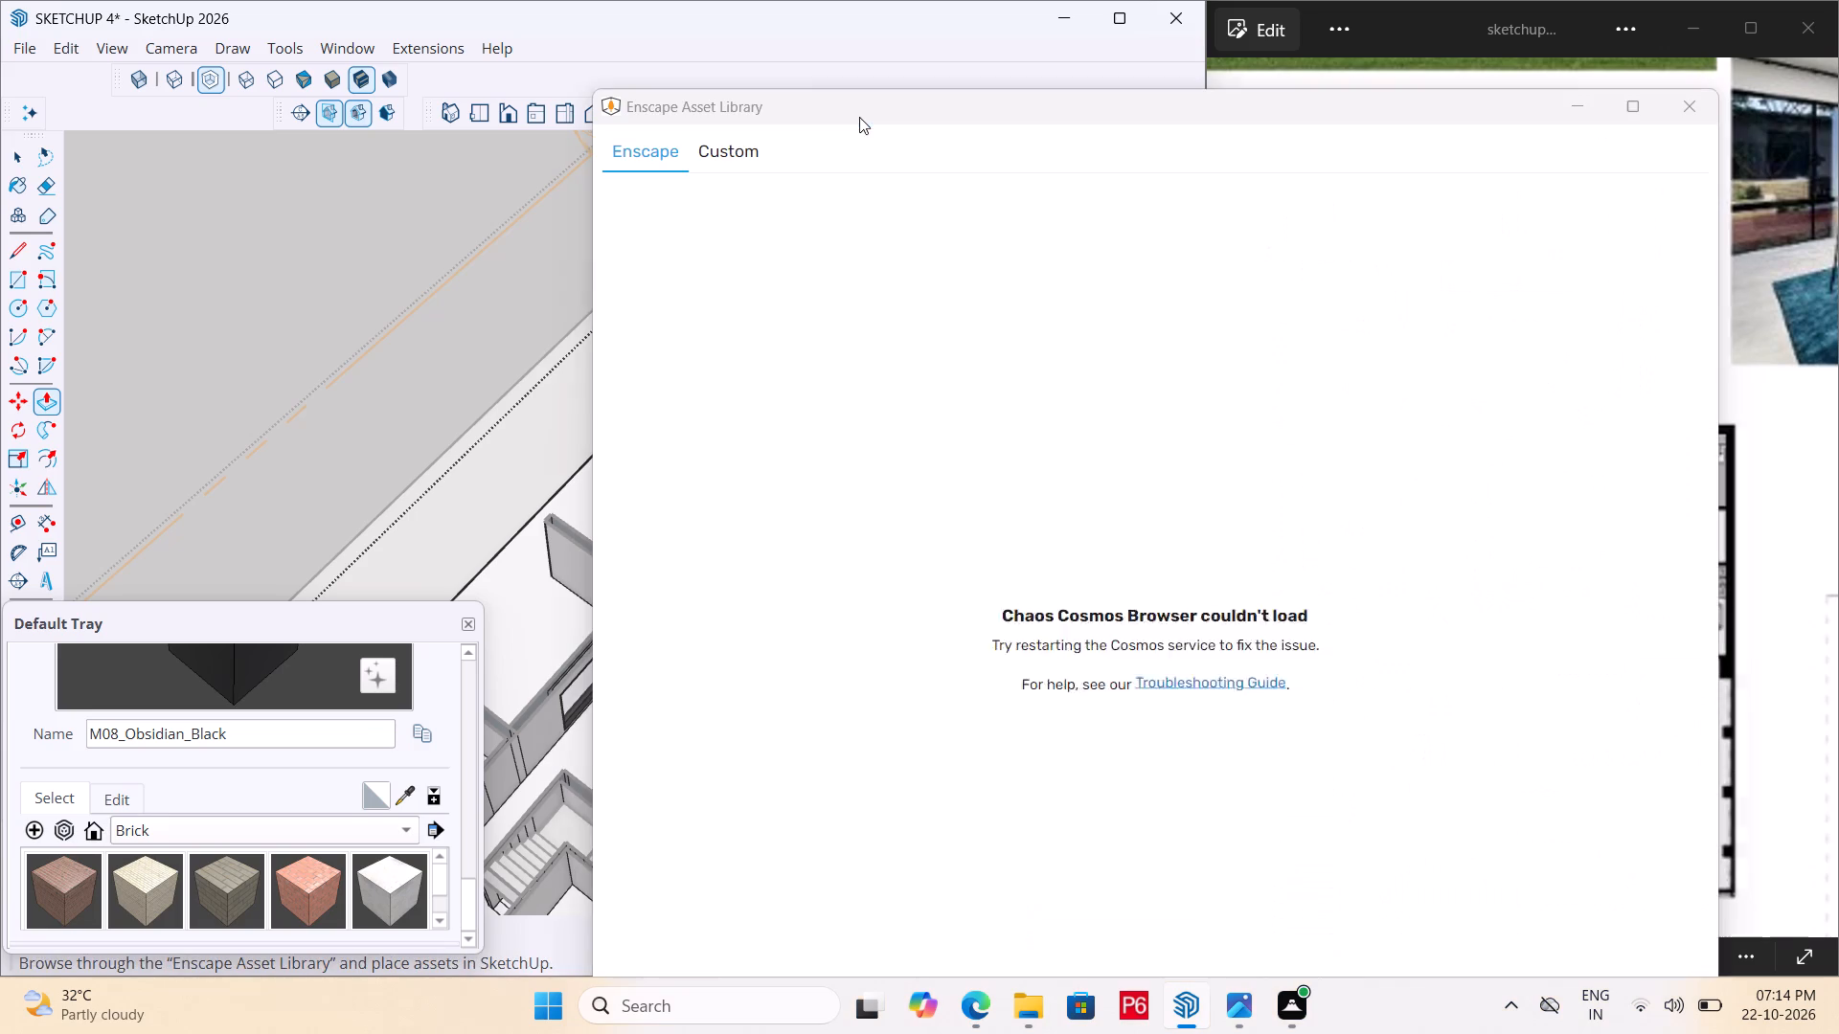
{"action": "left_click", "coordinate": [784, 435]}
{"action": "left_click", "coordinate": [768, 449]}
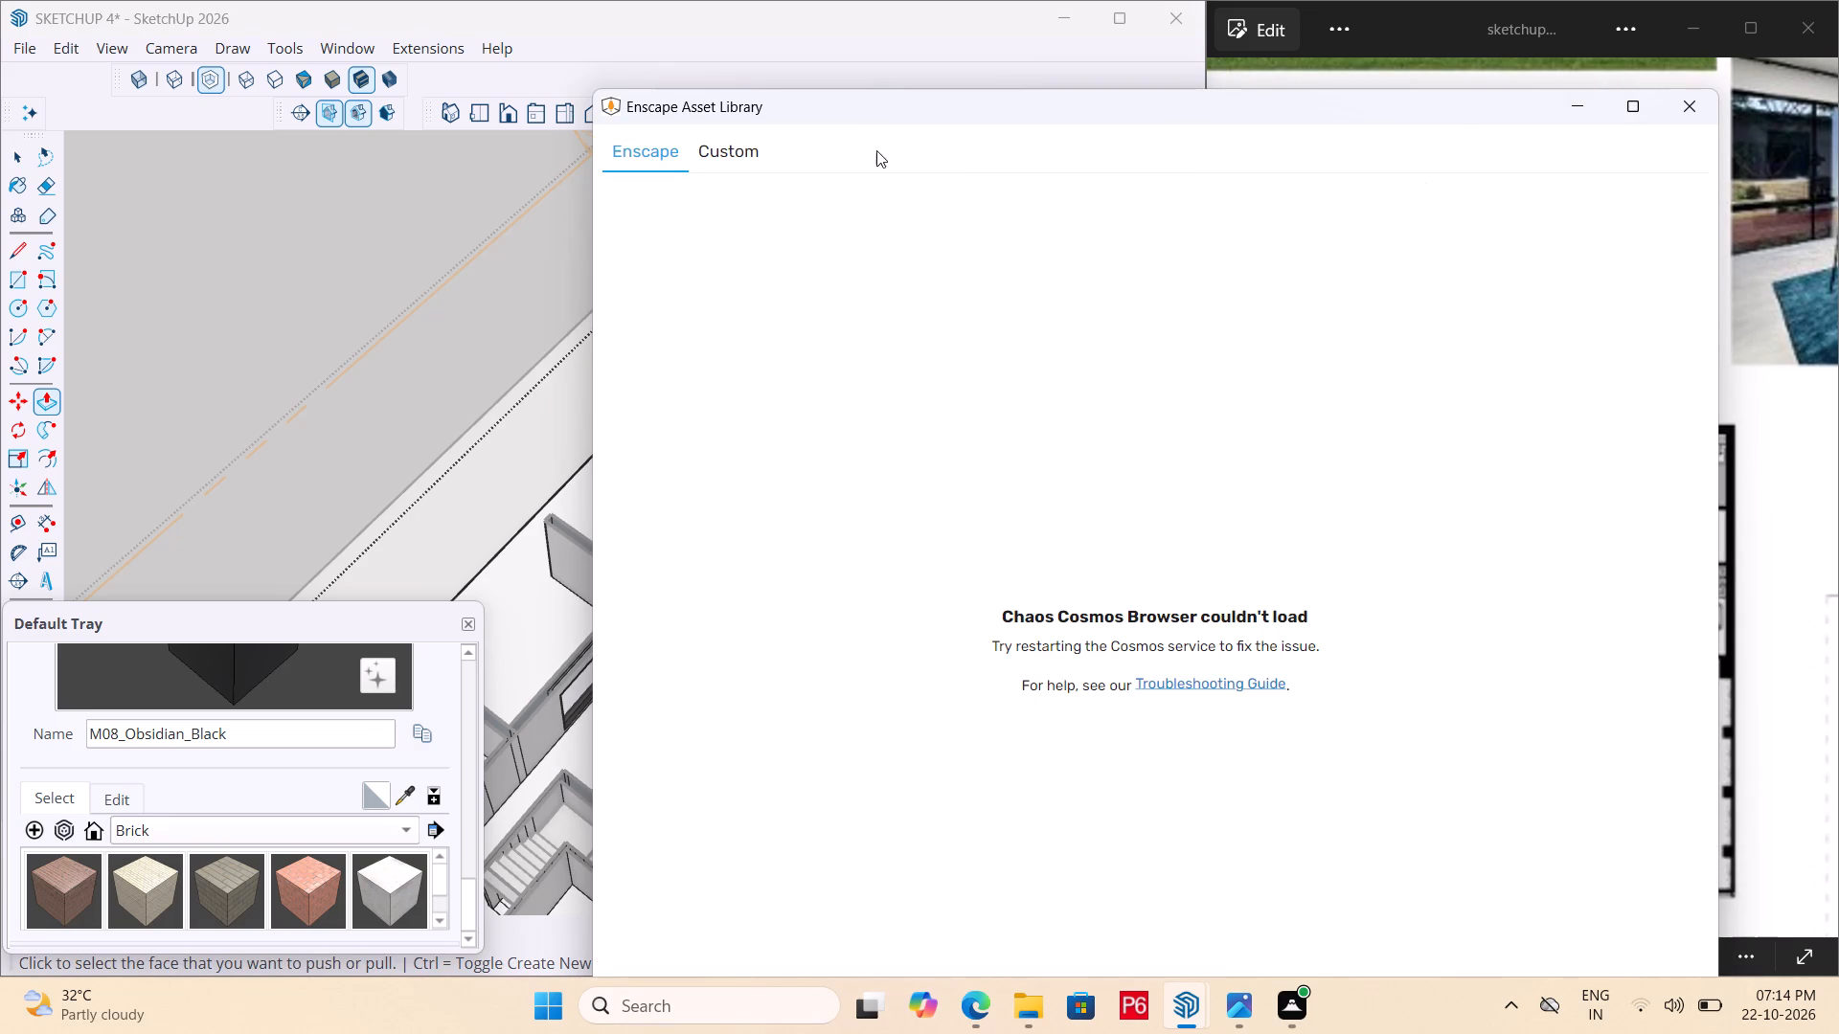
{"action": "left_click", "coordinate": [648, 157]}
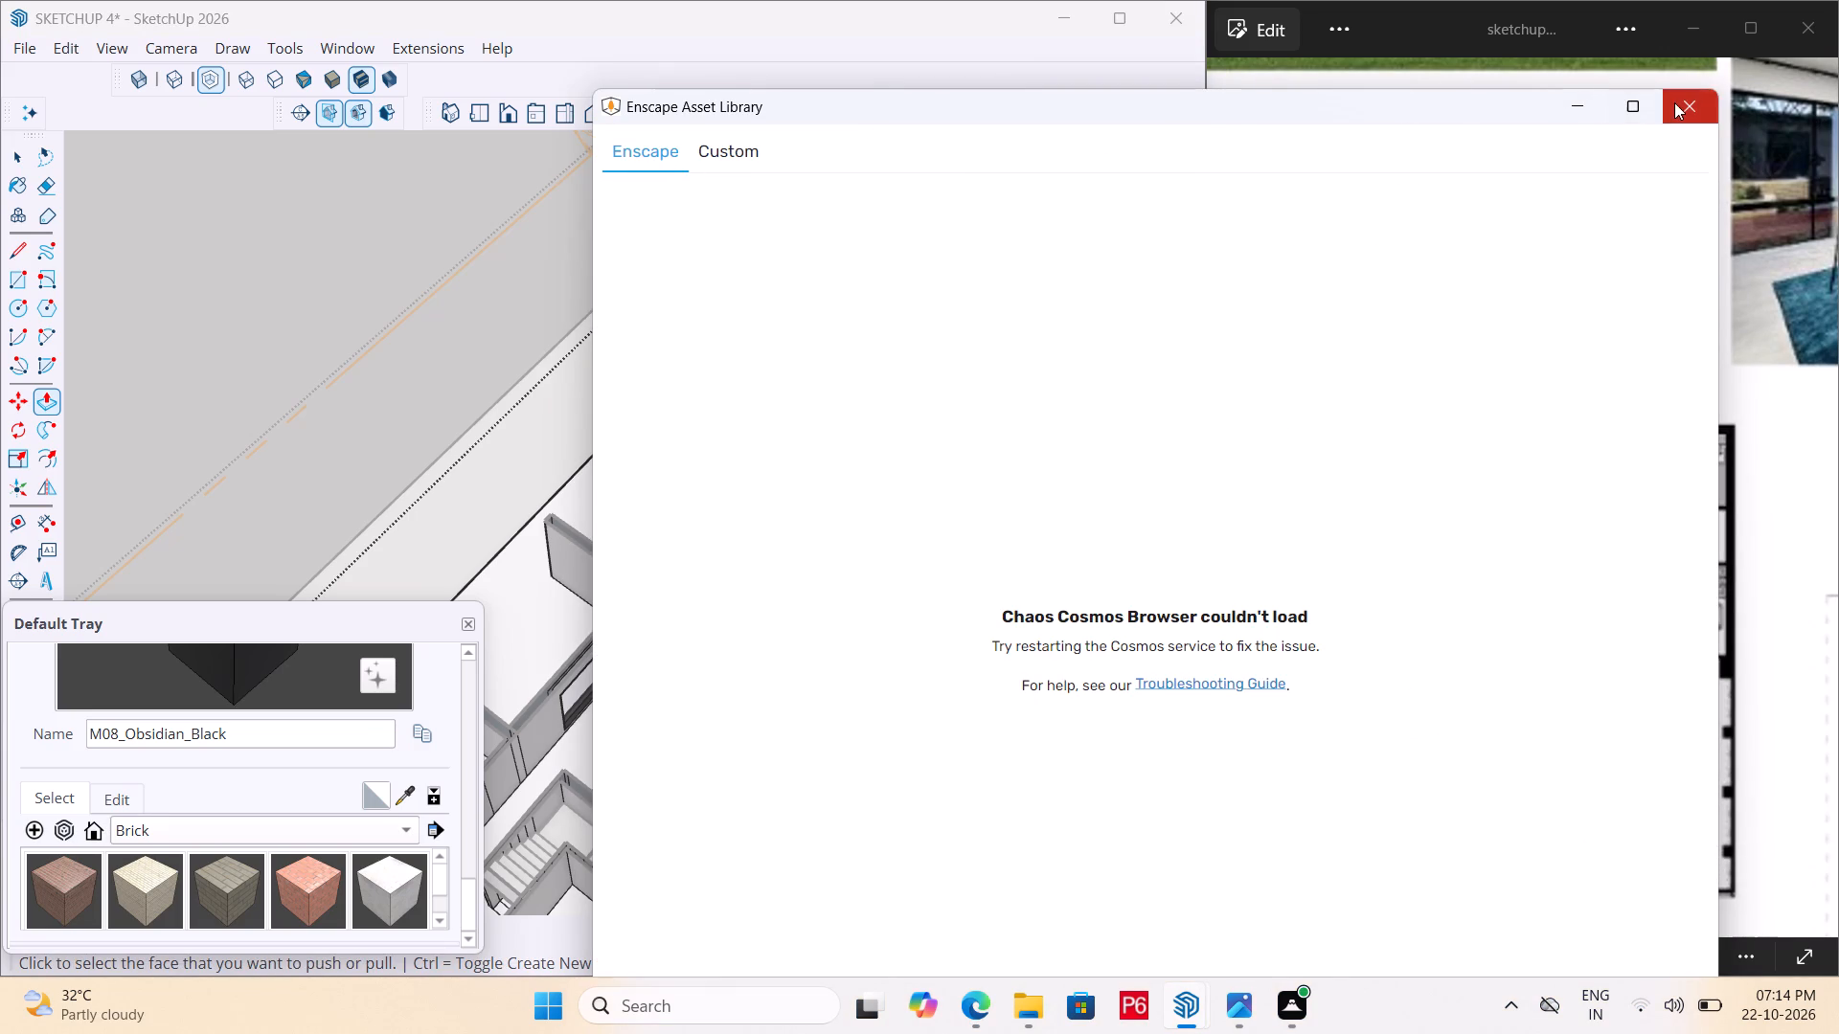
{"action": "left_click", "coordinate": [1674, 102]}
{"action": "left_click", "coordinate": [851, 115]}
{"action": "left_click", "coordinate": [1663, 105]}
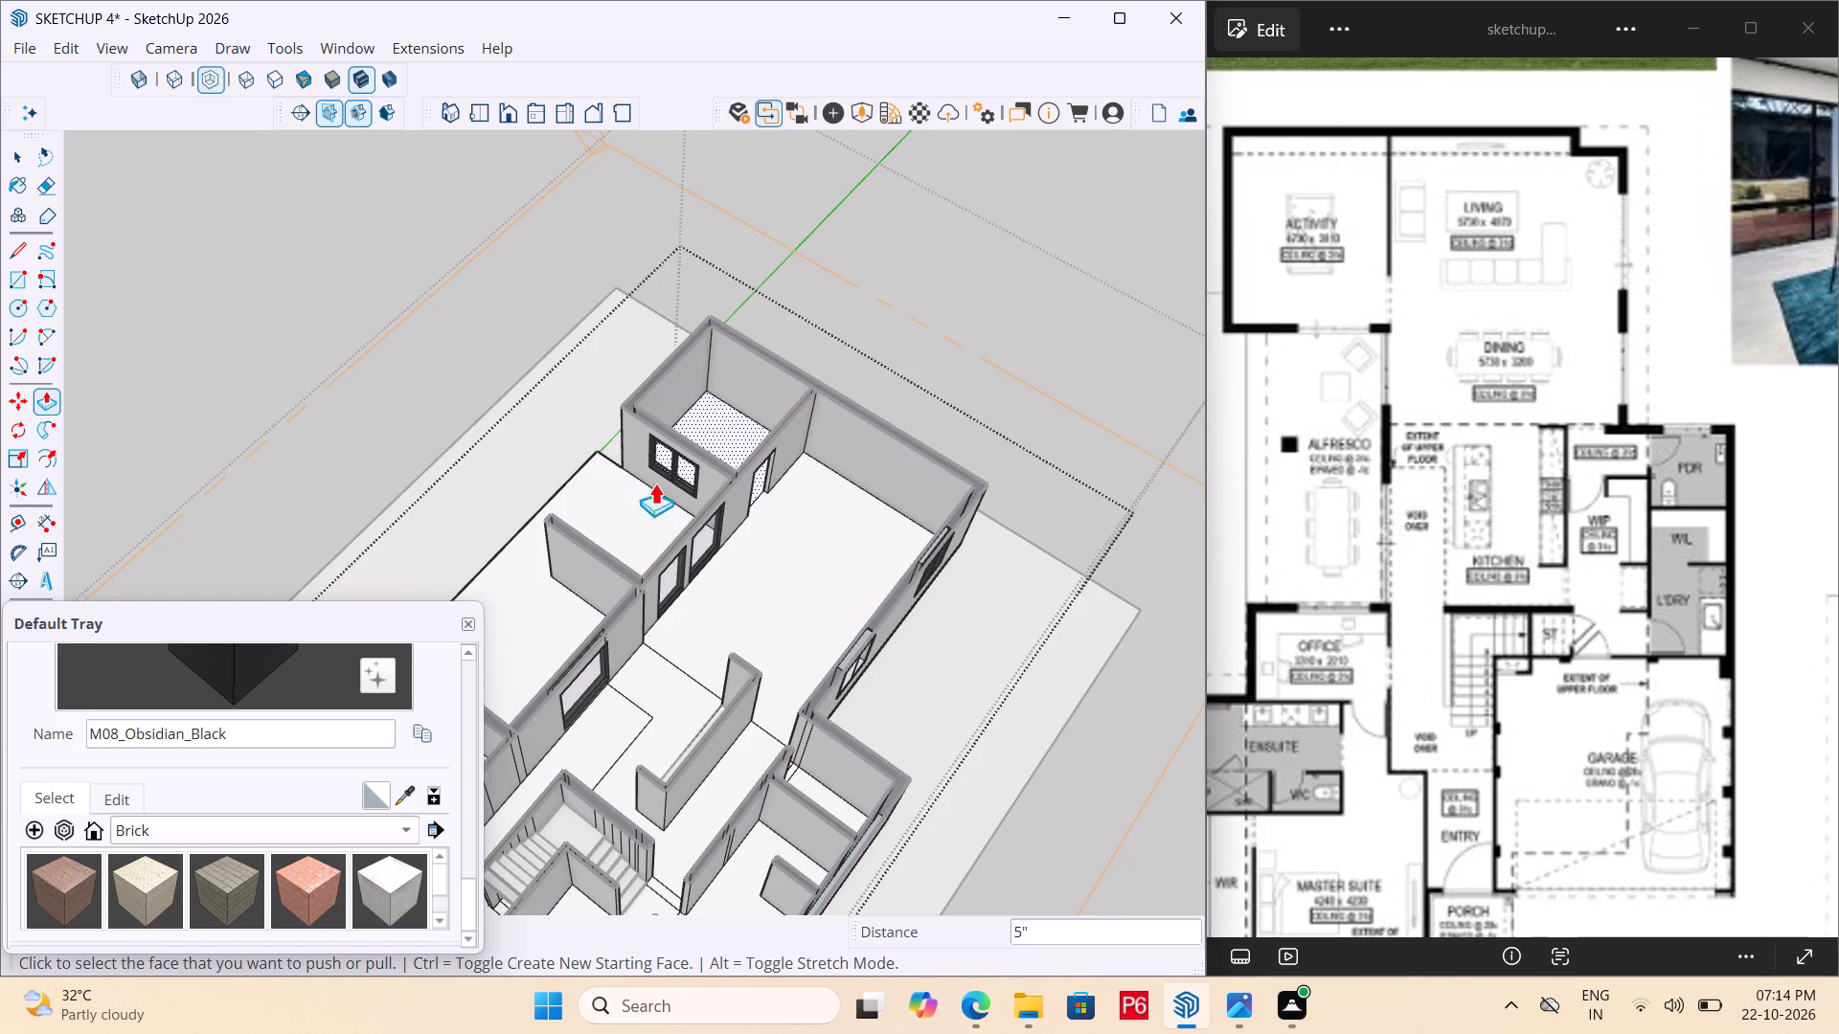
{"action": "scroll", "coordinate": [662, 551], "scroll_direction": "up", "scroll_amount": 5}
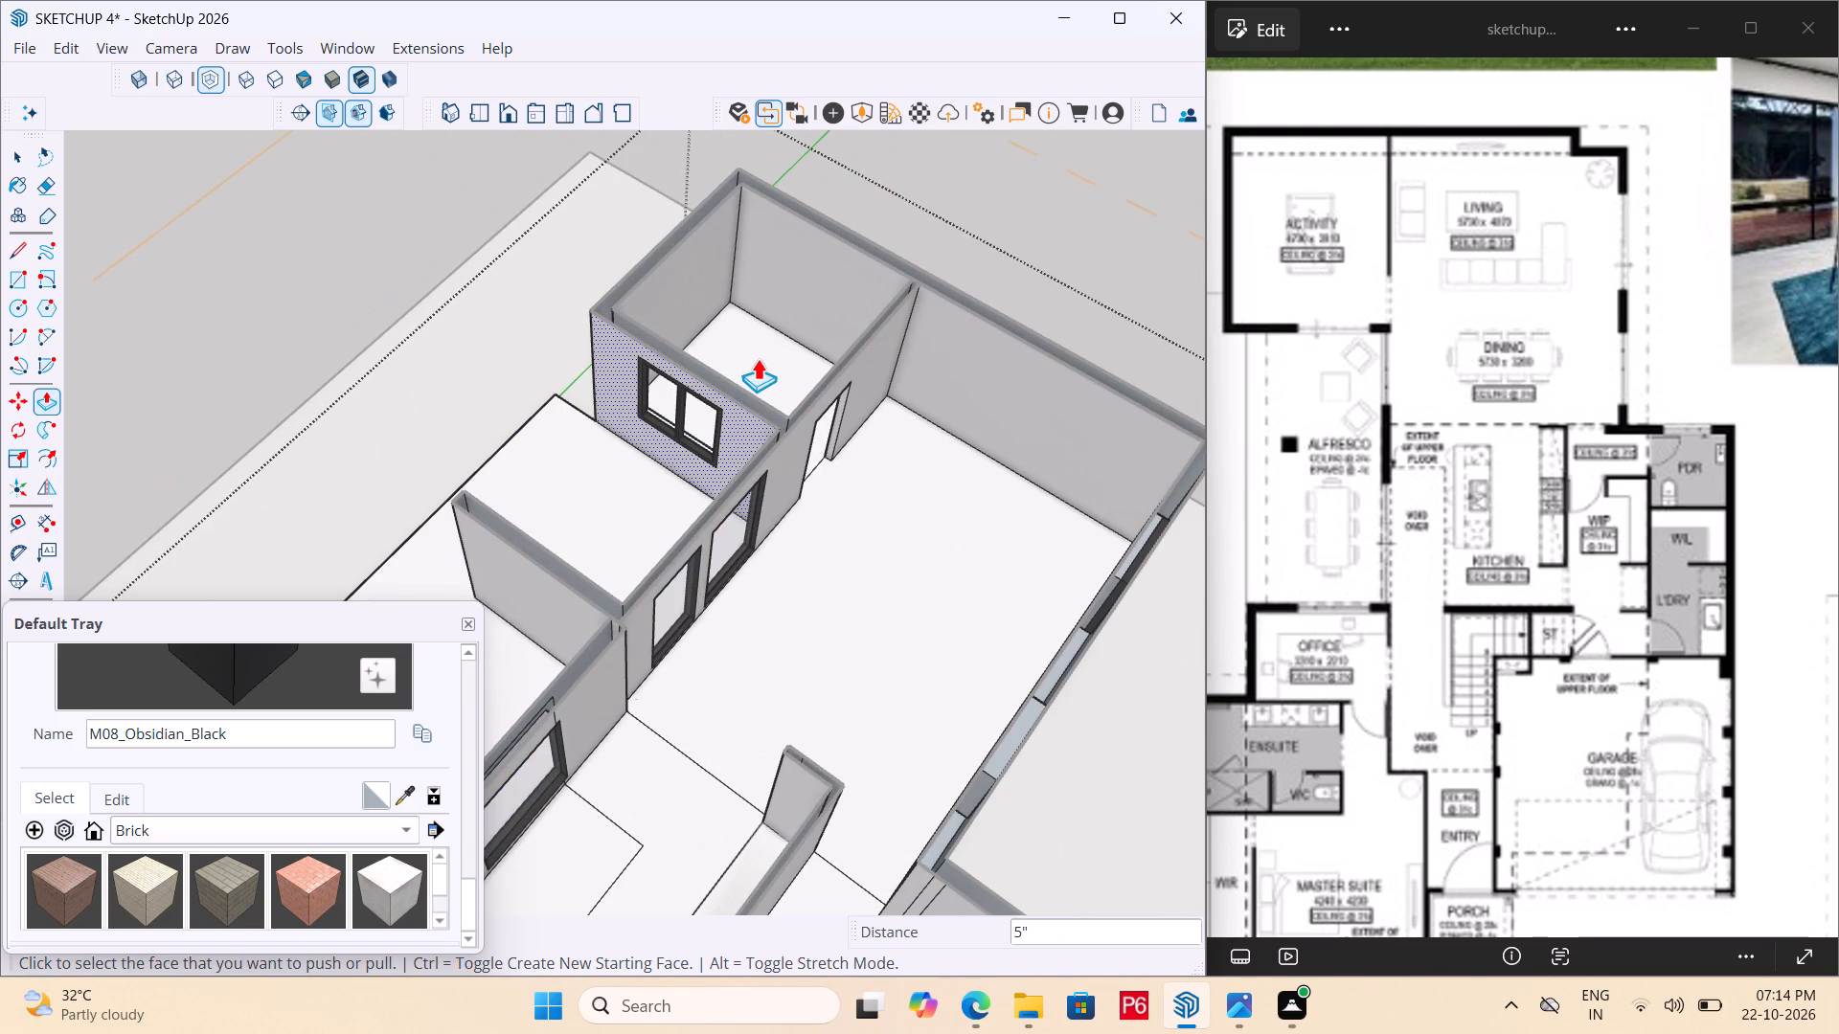
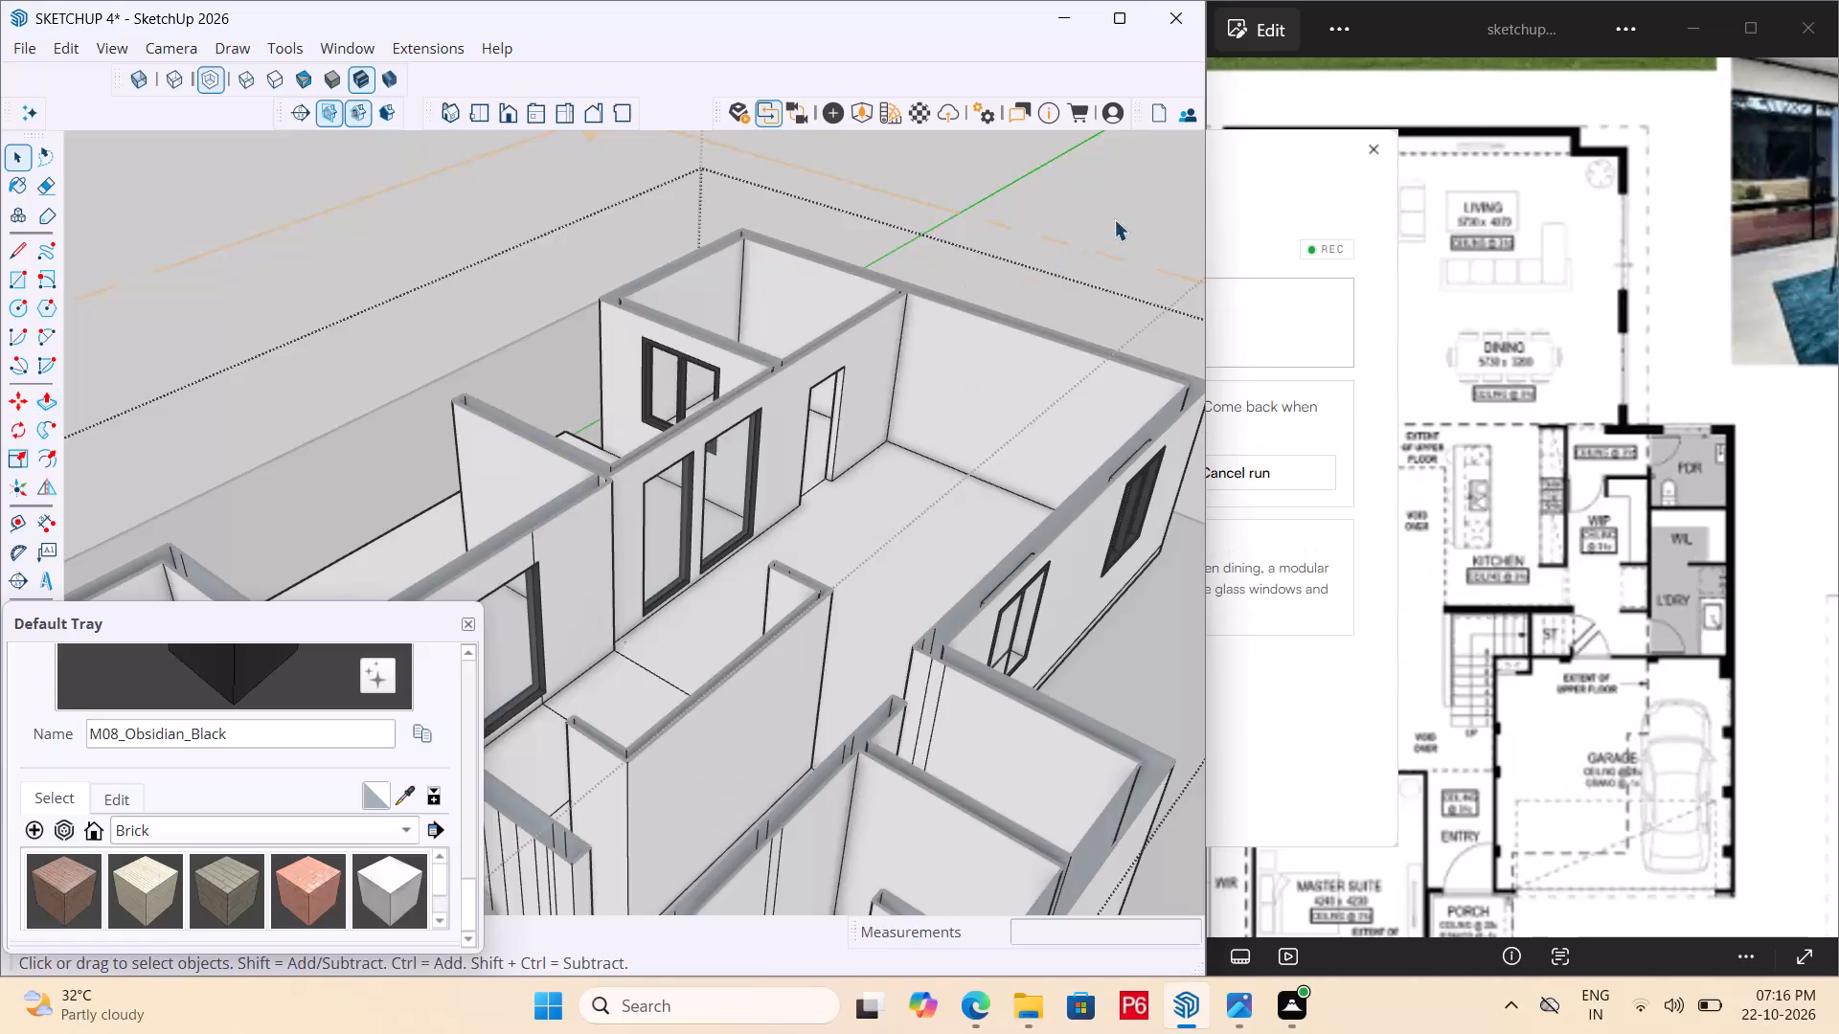
Exit the open house group and activate the horizontal section plane that cuts through the ground-floor walls.
{"action": "left_click", "coordinate": [1114, 219]}
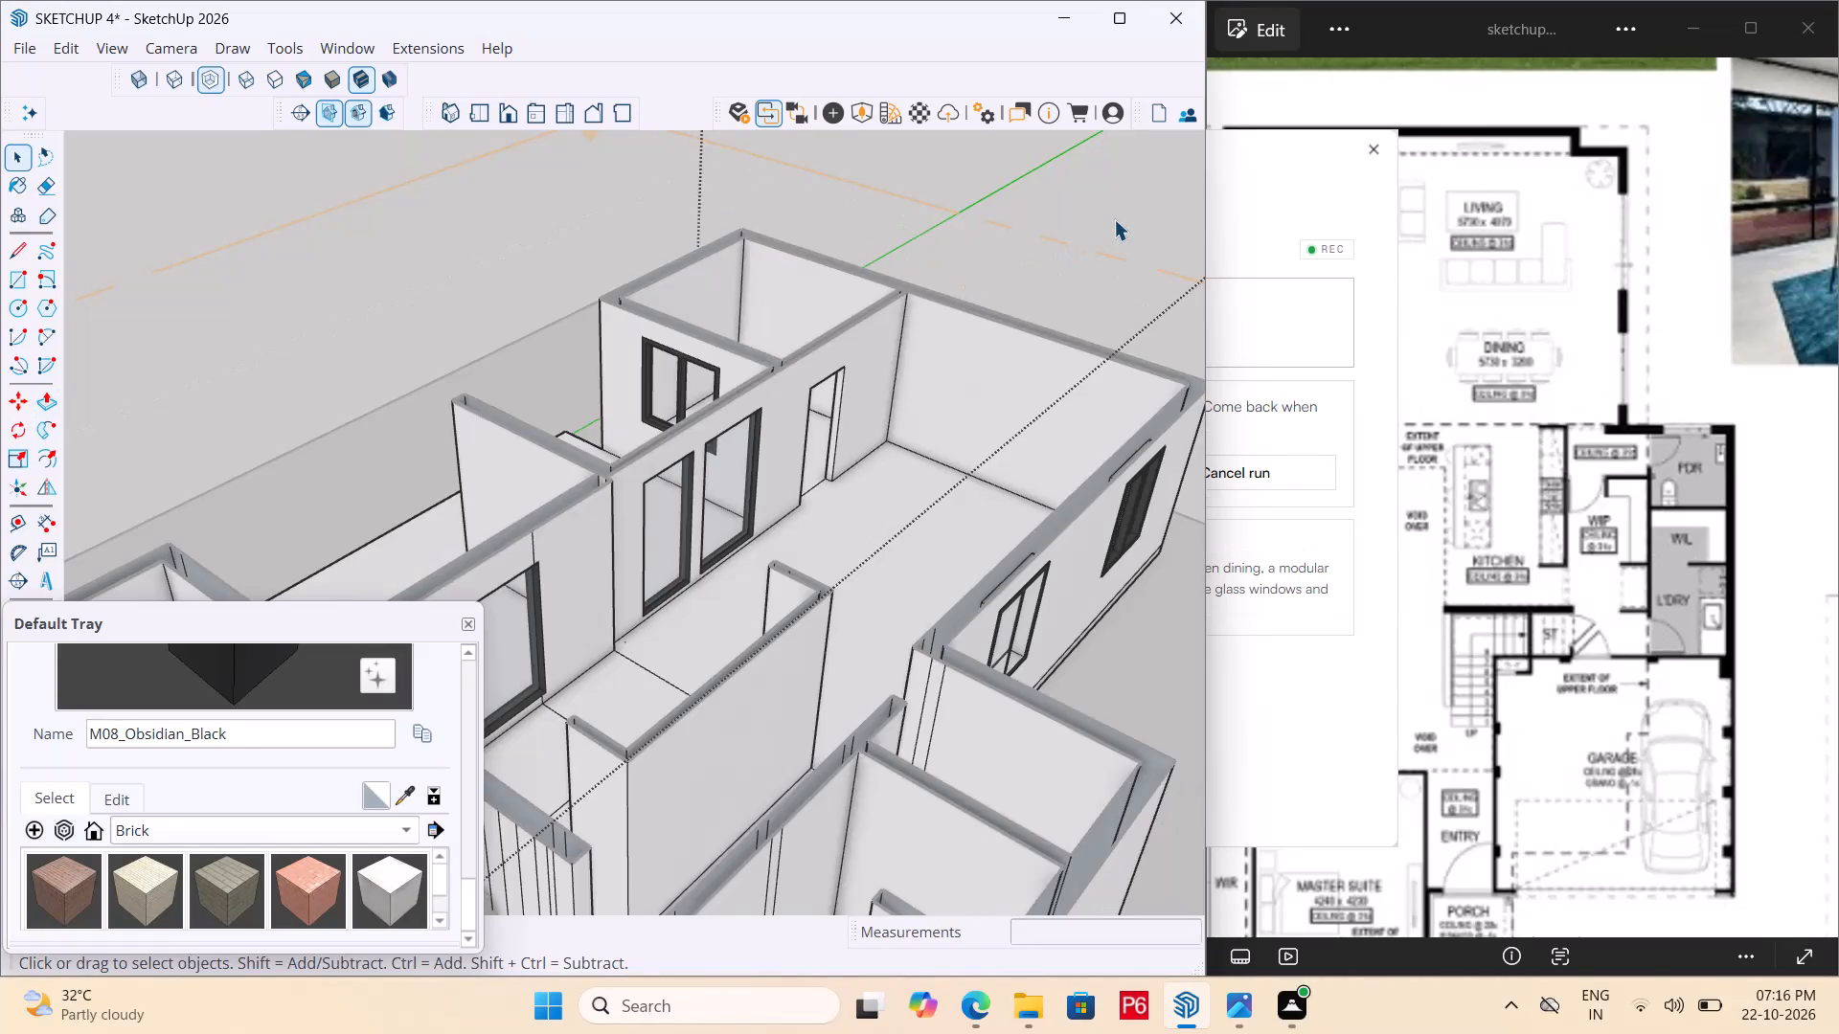
{"action": "double_click", "coordinate": [1071, 274]}
{"action": "scroll", "coordinate": [927, 330], "scroll_direction": "down", "scroll_amount": 6}
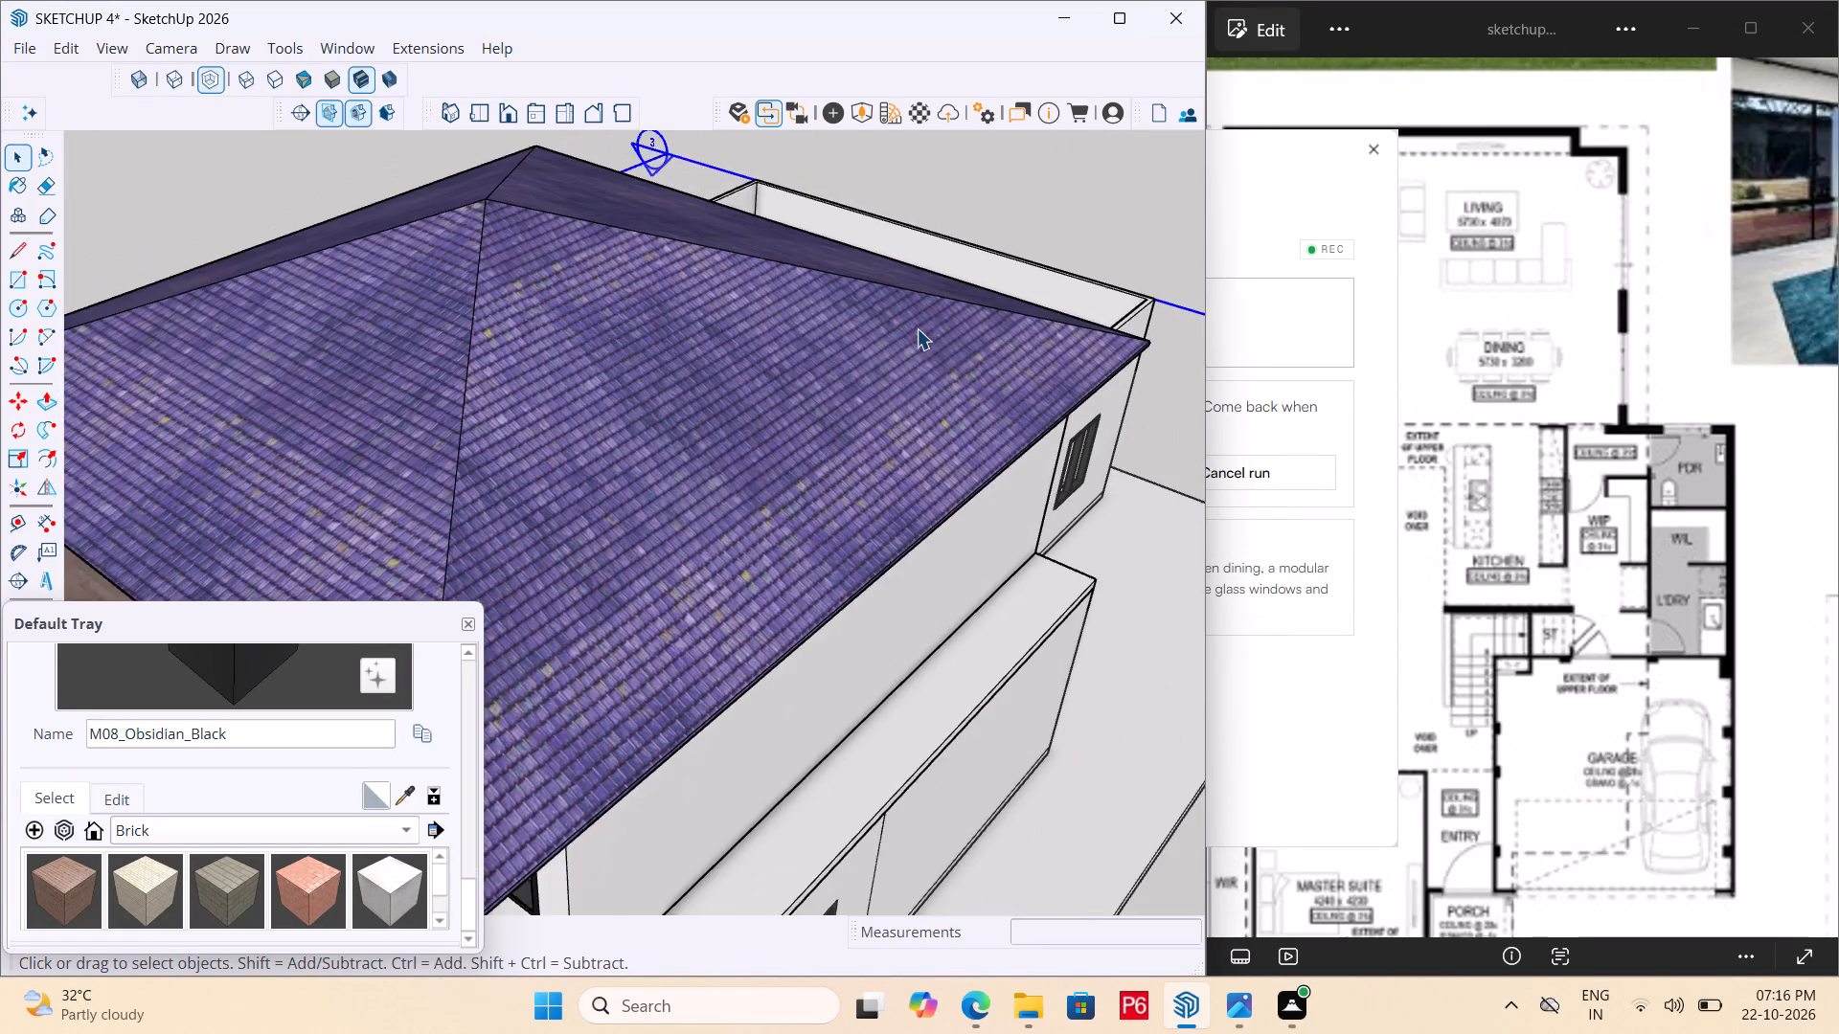
{"action": "scroll", "coordinate": [917, 328], "scroll_direction": "down", "scroll_amount": 13}
{"action": "left_click", "coordinate": [825, 729]}
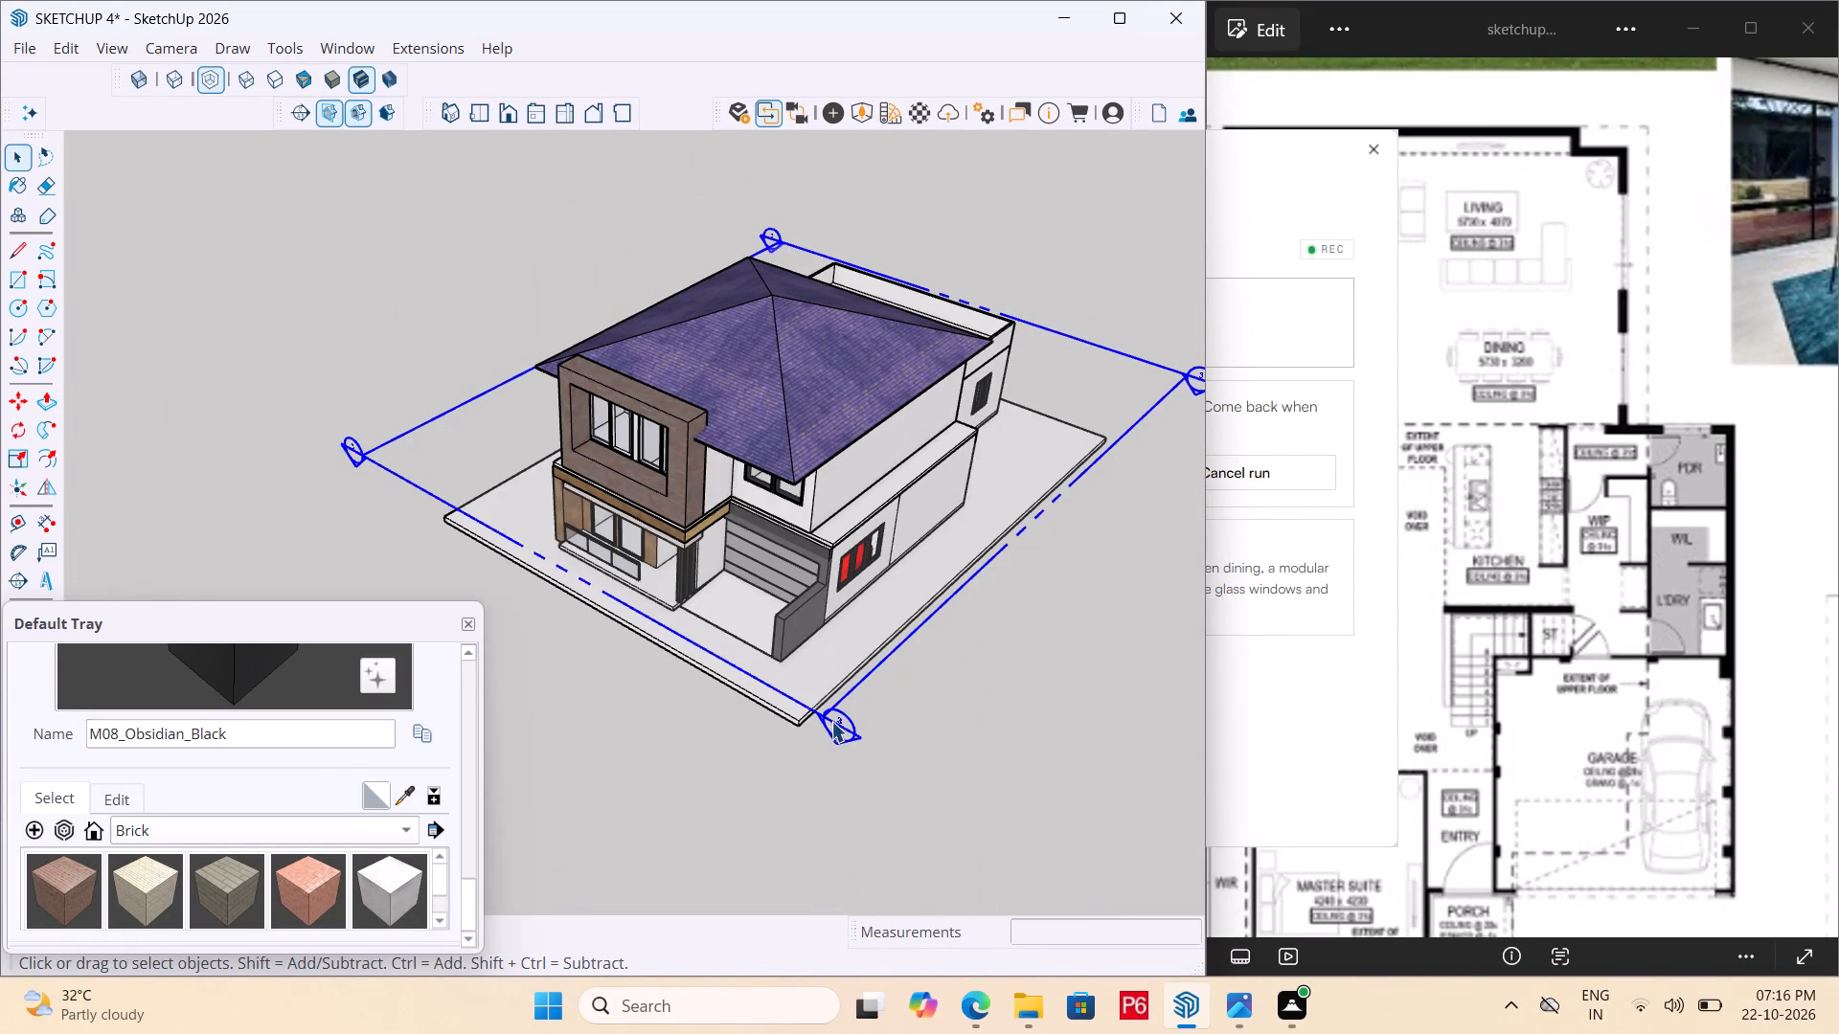
{"action": "double_click", "coordinate": [858, 396]}
{"action": "double_click", "coordinate": [1056, 313]}
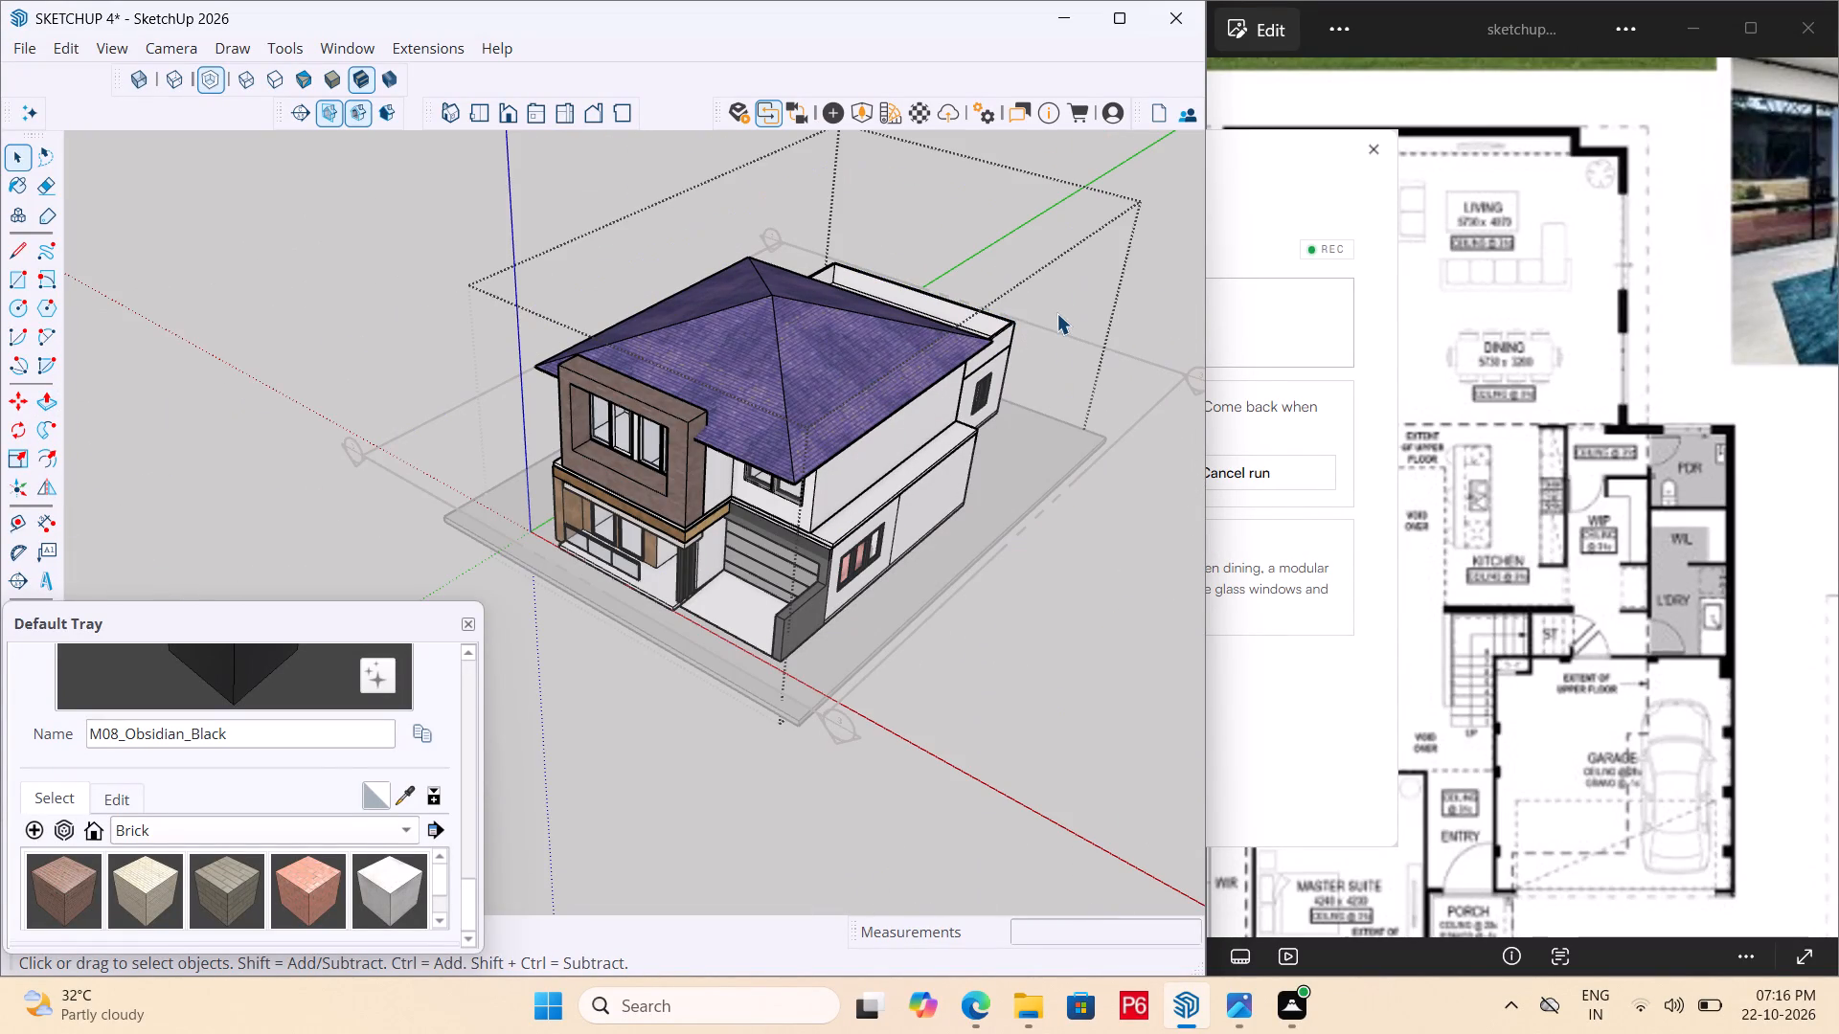
{"action": "double_click", "coordinate": [1107, 346]}
Examine the living and dining area and its surrounding walls from above, and switch to the floor plan image for comparison.
{"action": "scroll", "coordinate": [868, 372], "scroll_direction": "up", "scroll_amount": 5}
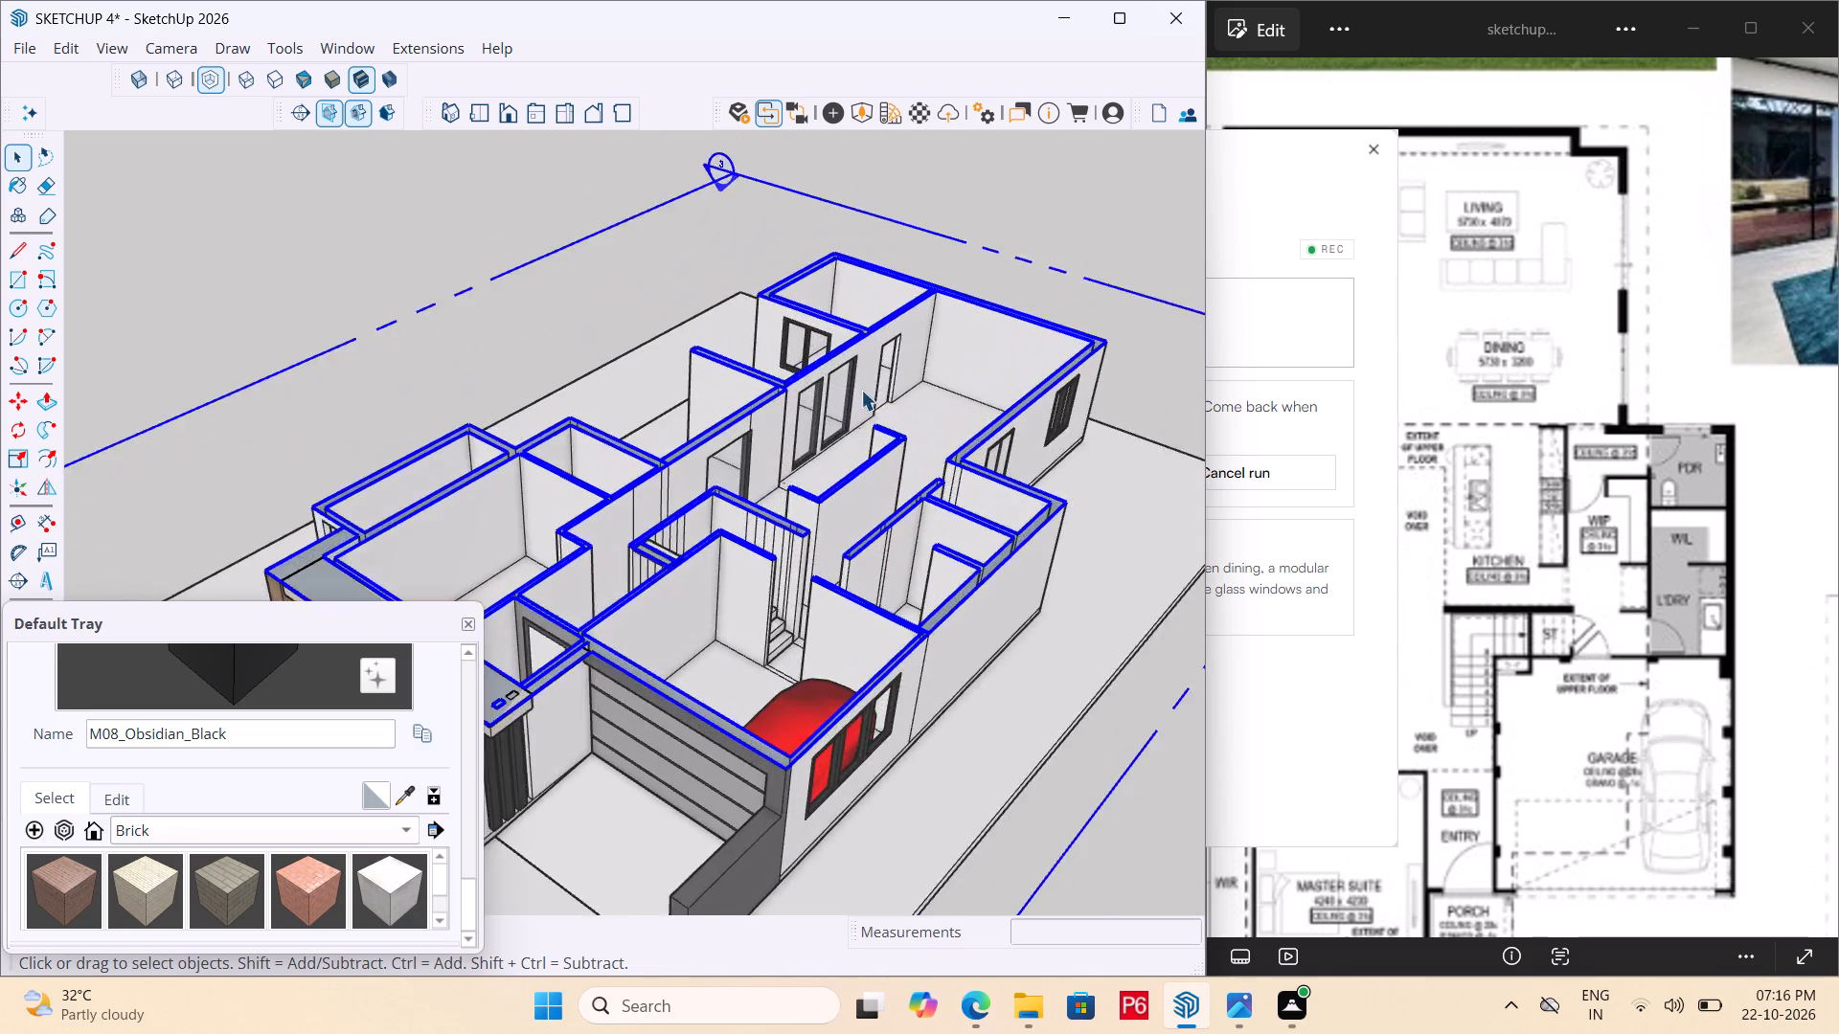
{"action": "middle_click_drag", "start_coordinate": [860, 437], "coordinate": [911, 560]}
{"action": "scroll", "coordinate": [964, 257], "scroll_direction": "up", "scroll_amount": 5}
{"action": "scroll", "coordinate": [947, 375], "scroll_direction": "up", "scroll_amount": 2}
{"action": "middle_click_drag", "start_coordinate": [932, 413], "coordinate": [1087, 444]}
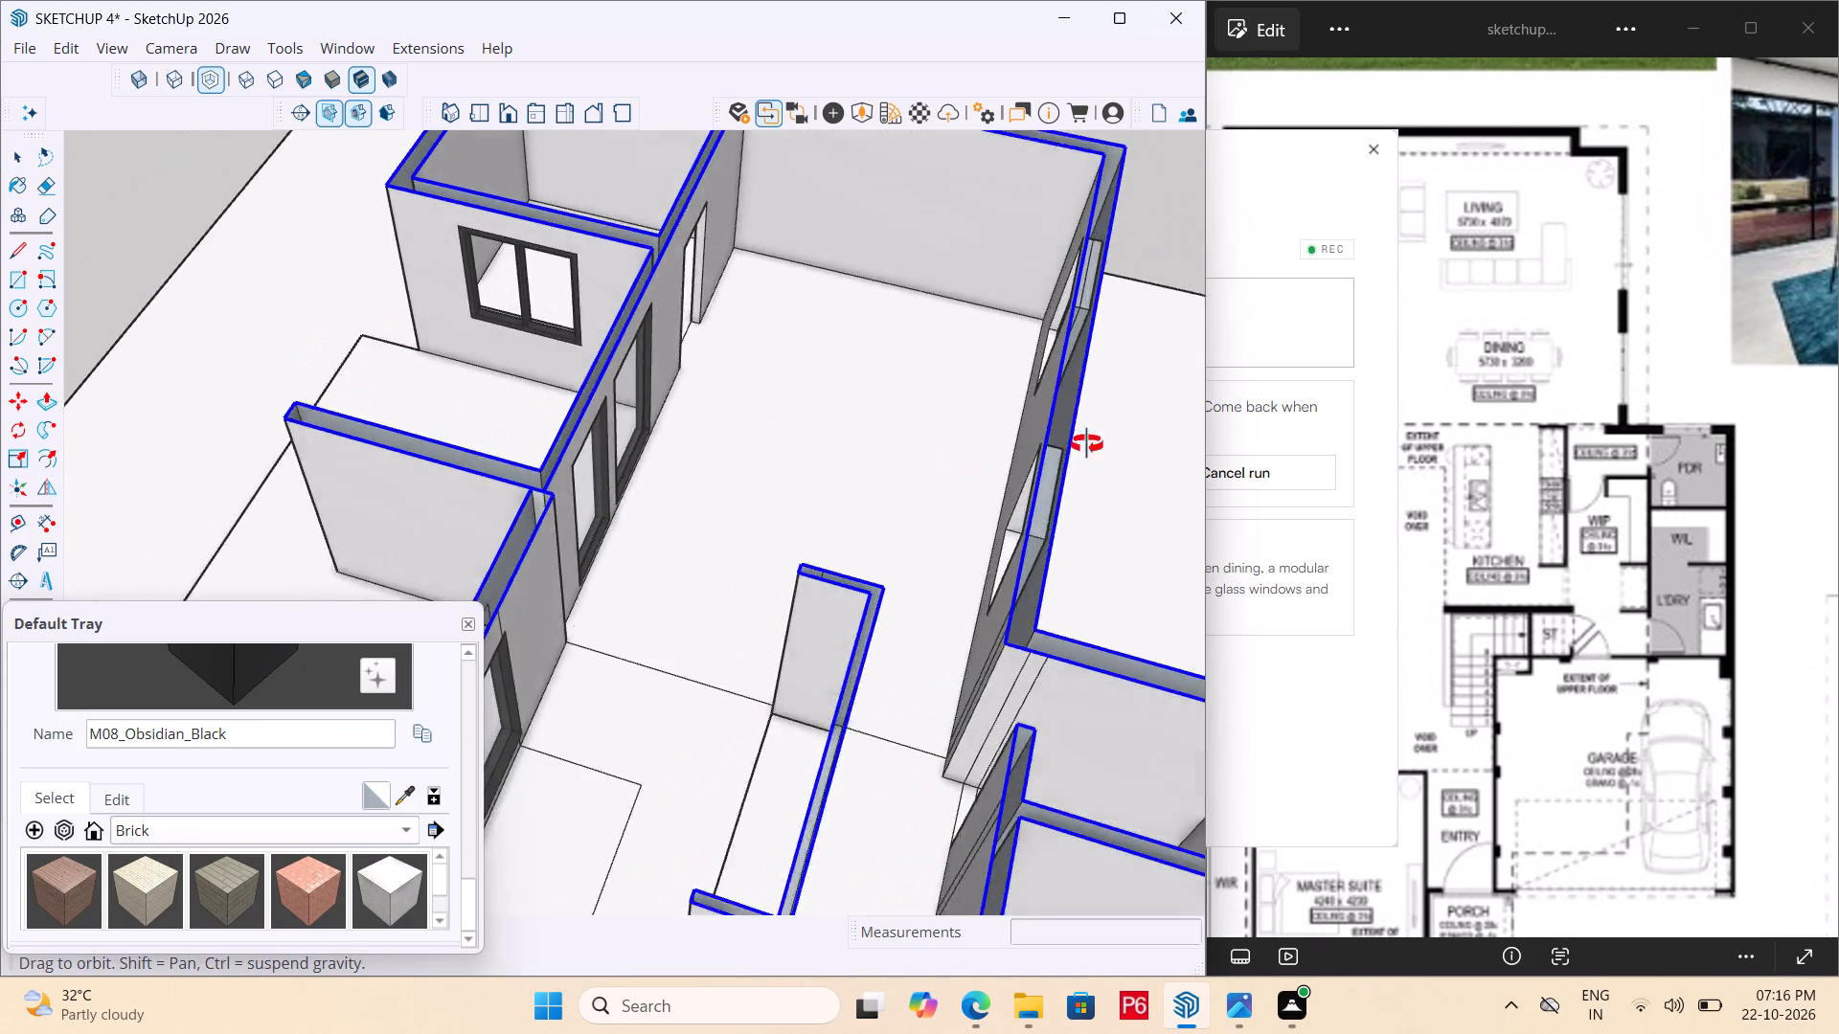
{"action": "middle_click_drag", "start_coordinate": [1087, 444], "coordinate": [983, 418]}
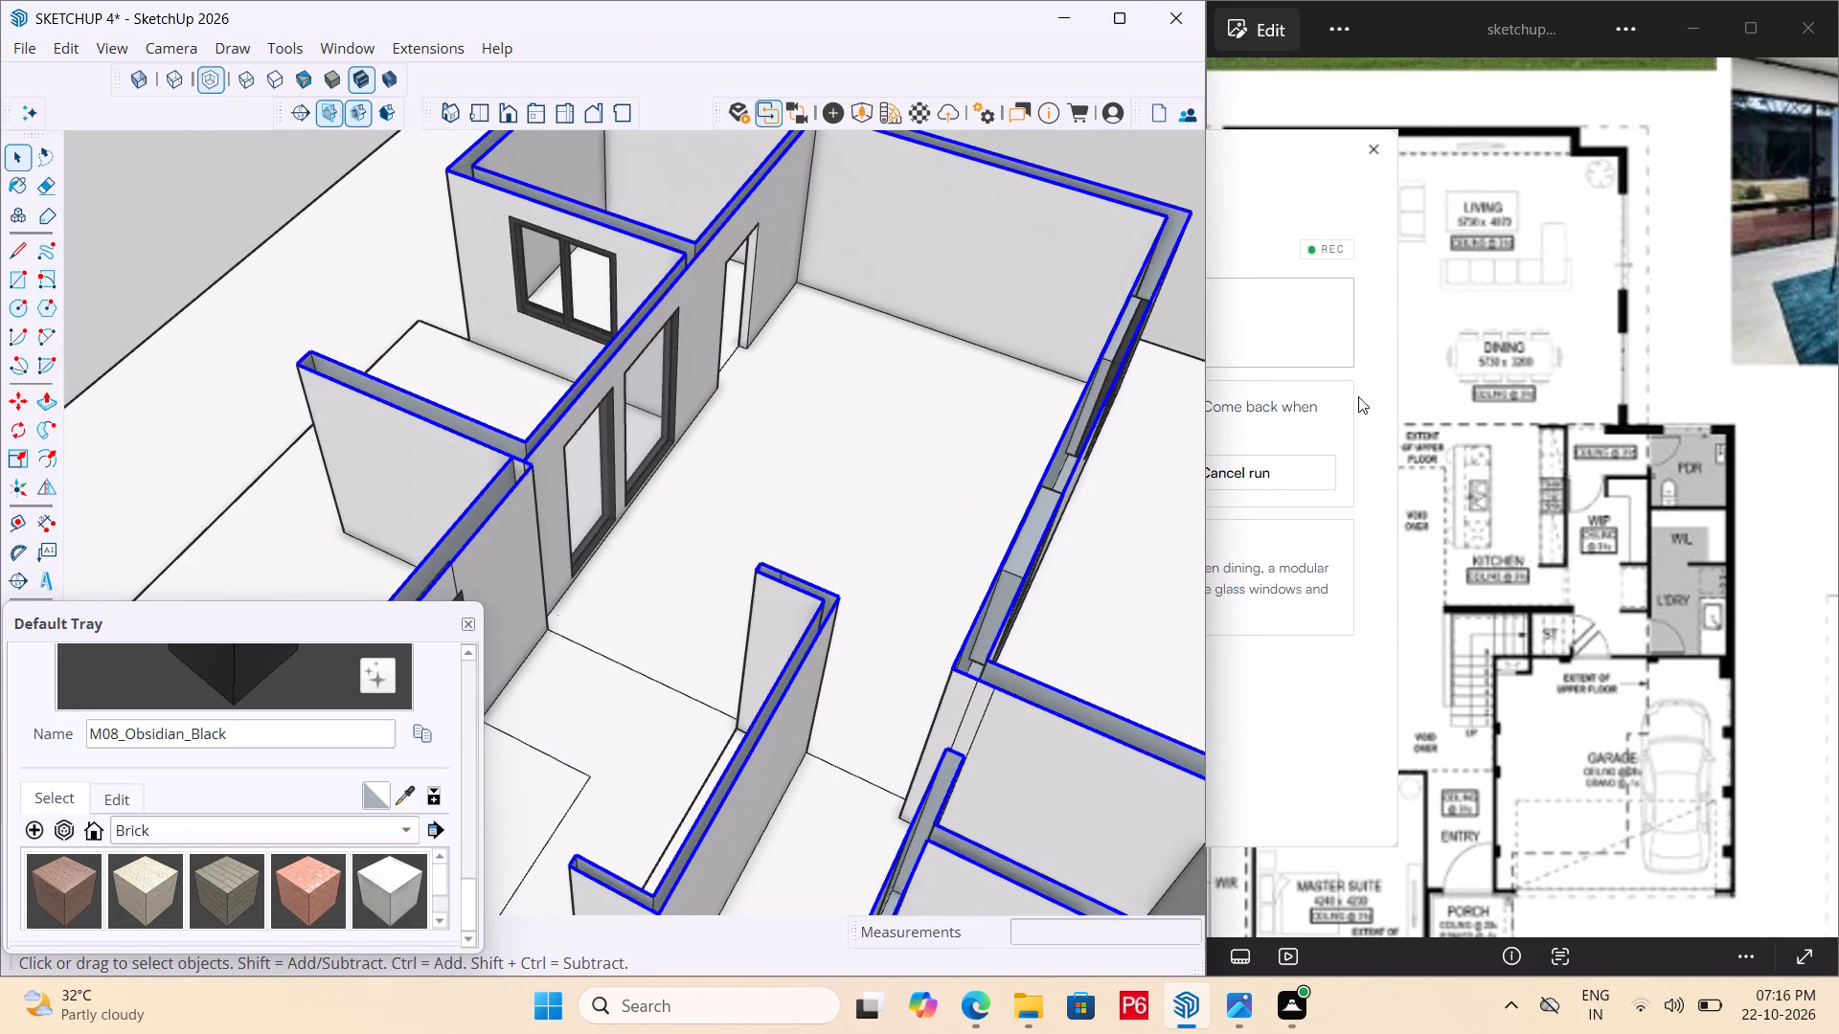
{"action": "left_click", "coordinate": [1588, 354]}
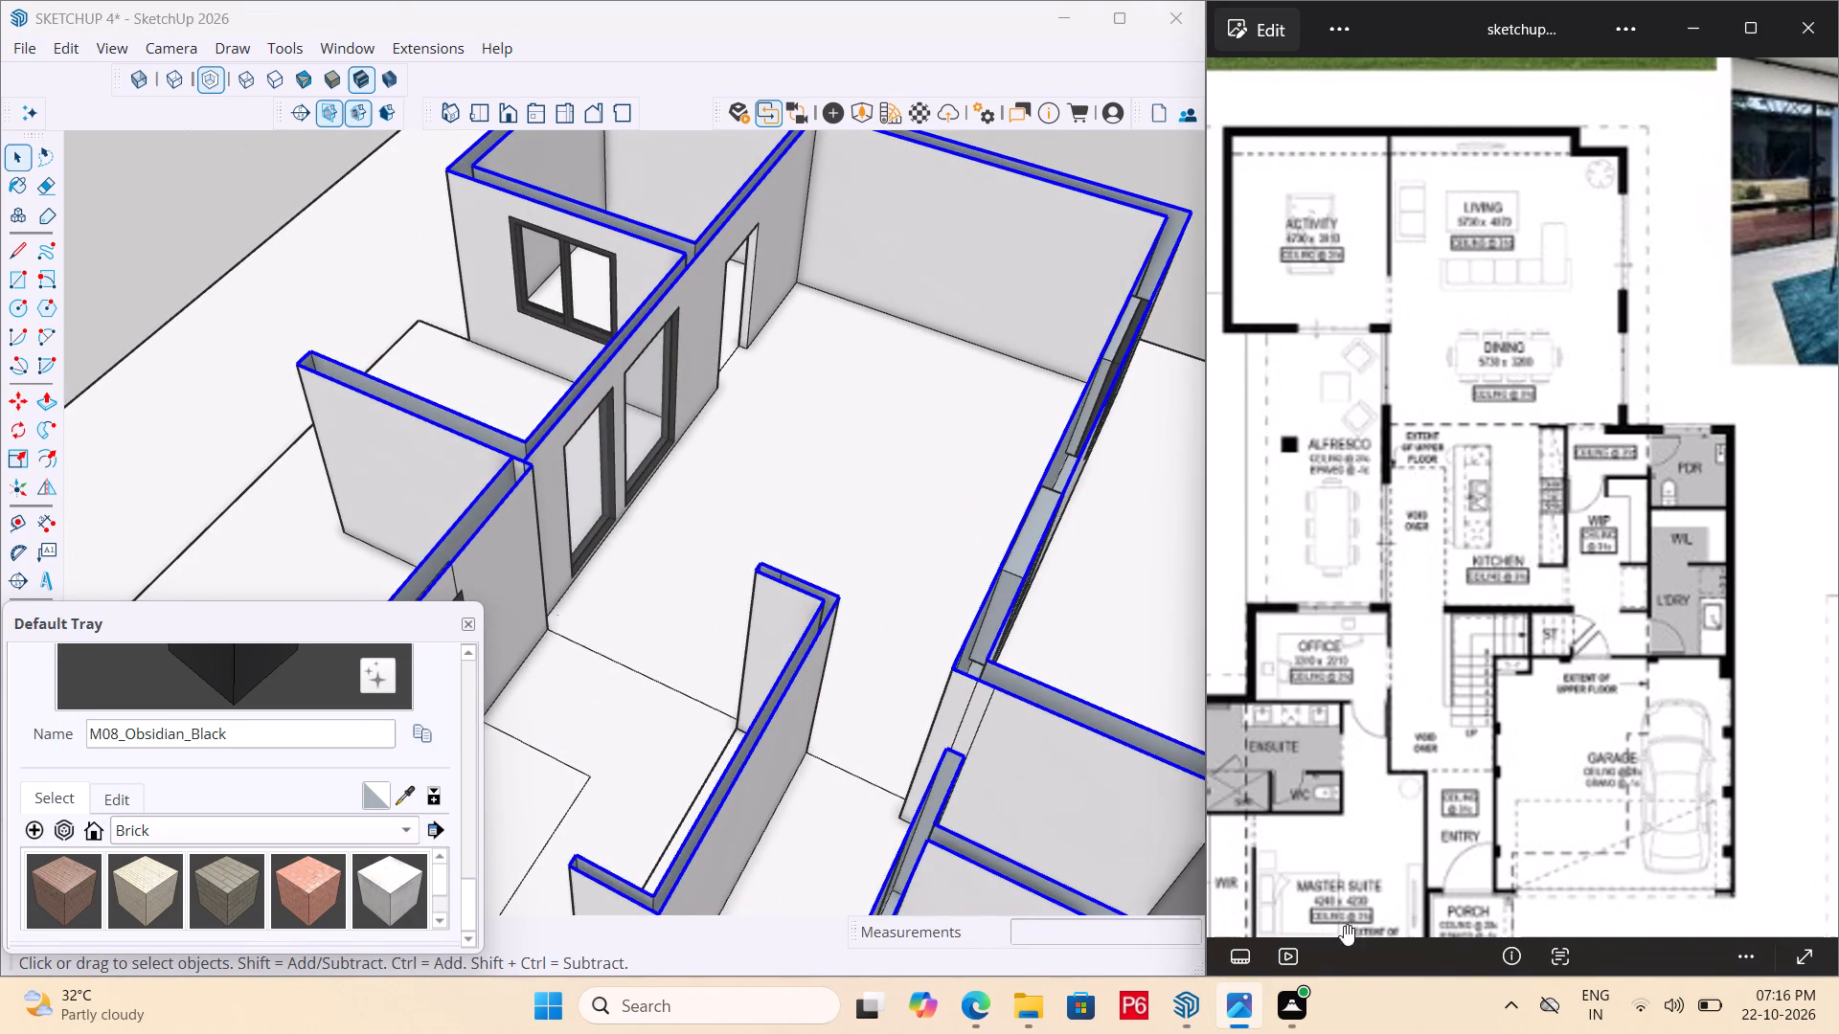
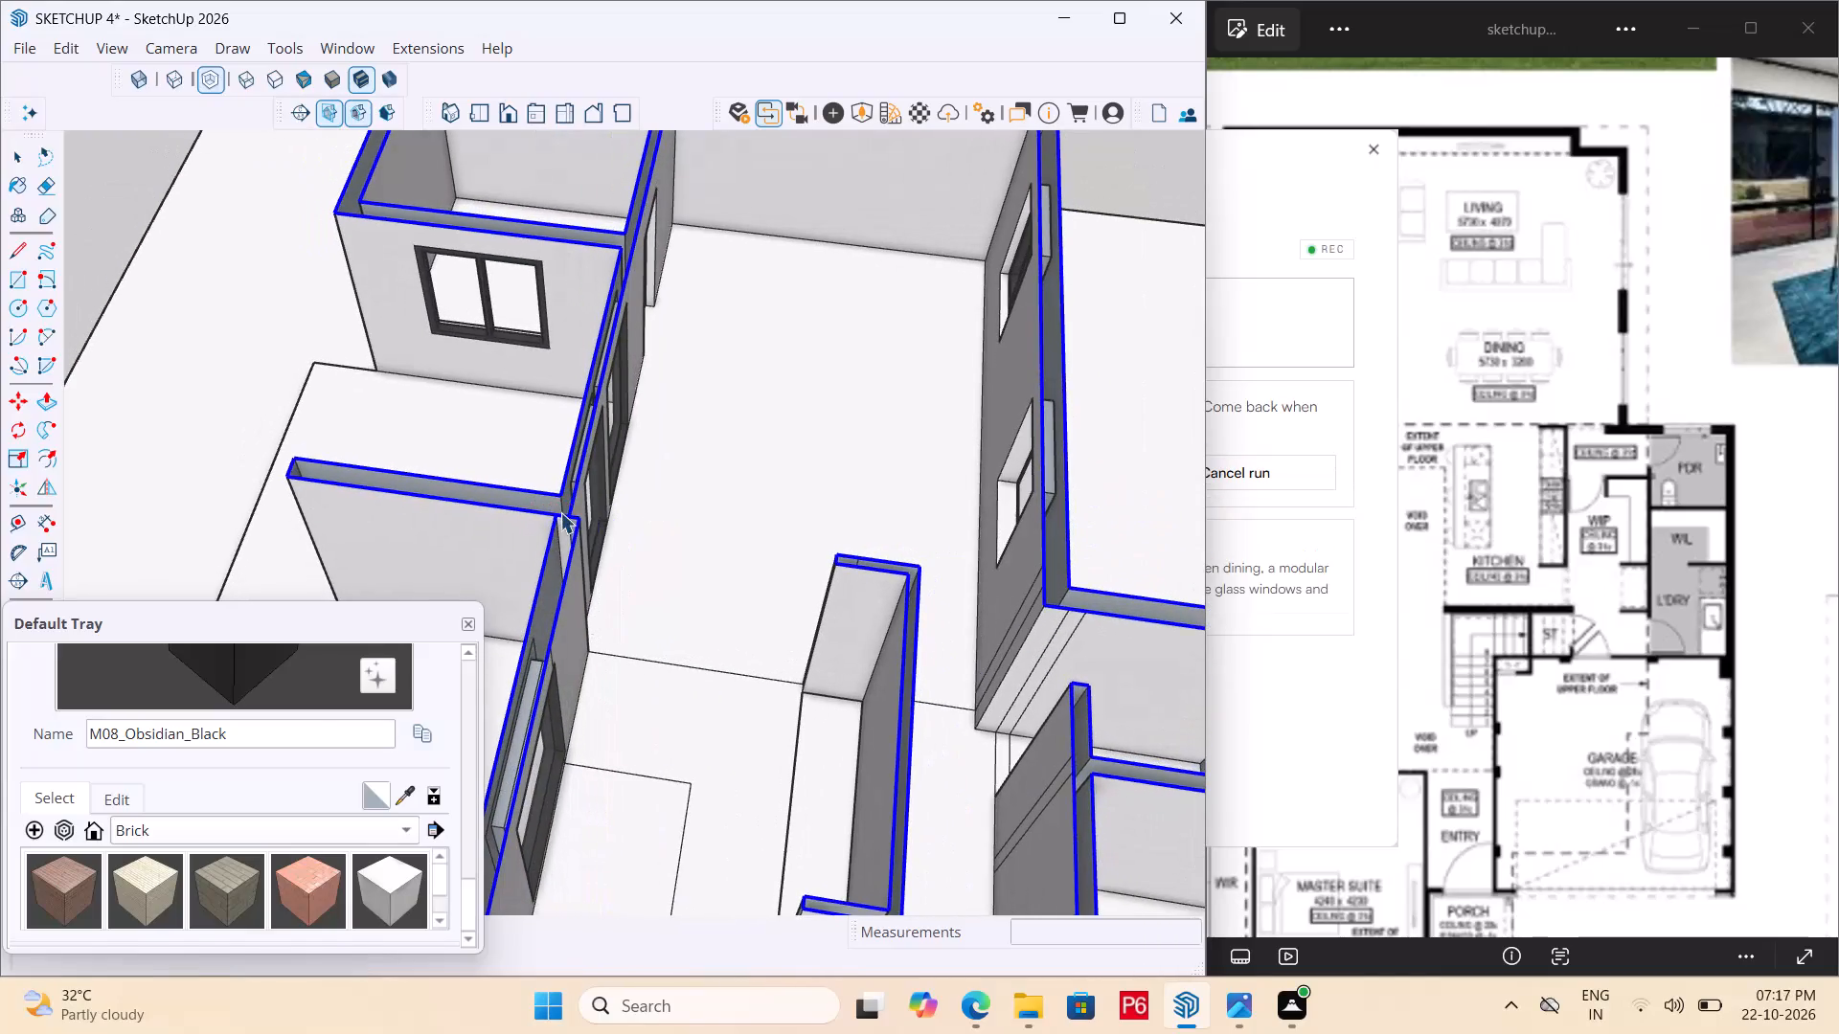
Draw a rectangle about 12' 3 9/16" by 1' 11 15/16" on the living-room floor, along the base of the end wall.
{"action": "scroll", "coordinate": [804, 452], "scroll_direction": "up", "scroll_amount": 3}
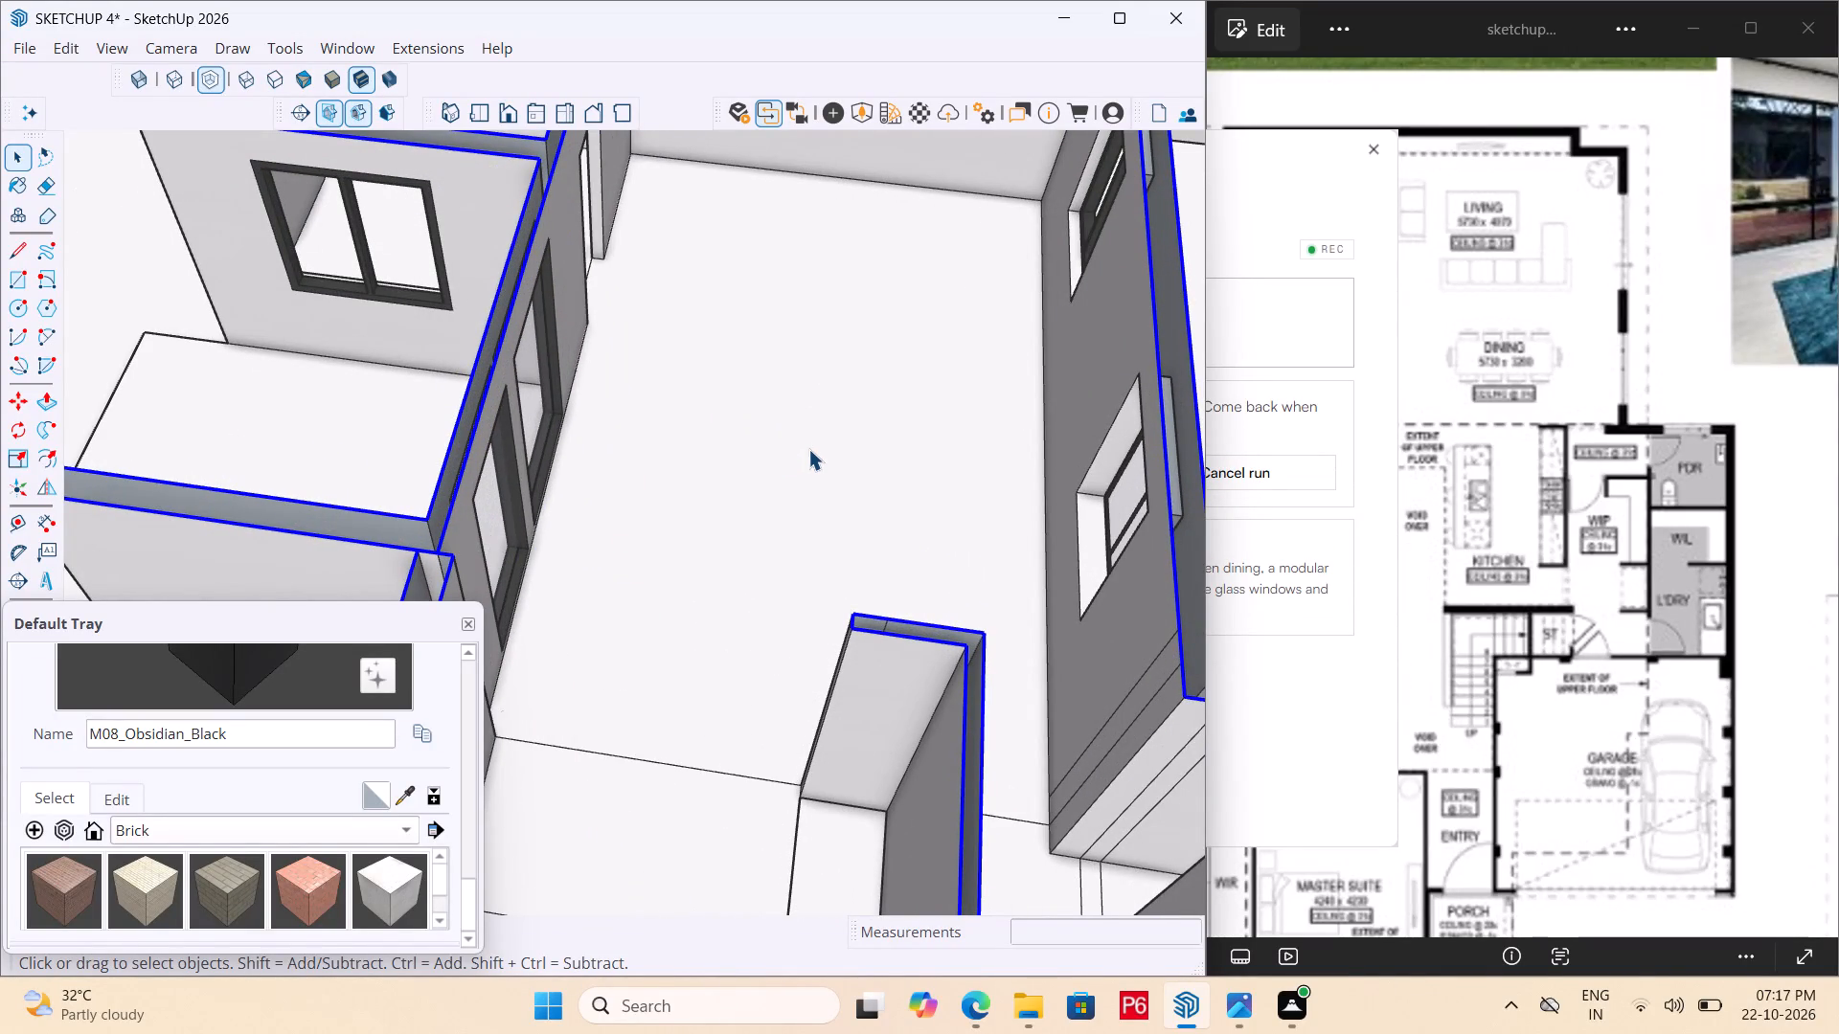
{"action": "scroll", "coordinate": [507, 503], "scroll_direction": "down", "scroll_amount": 4}
{"action": "middle_click_drag", "start_coordinate": [480, 521], "coordinate": [616, 435]}
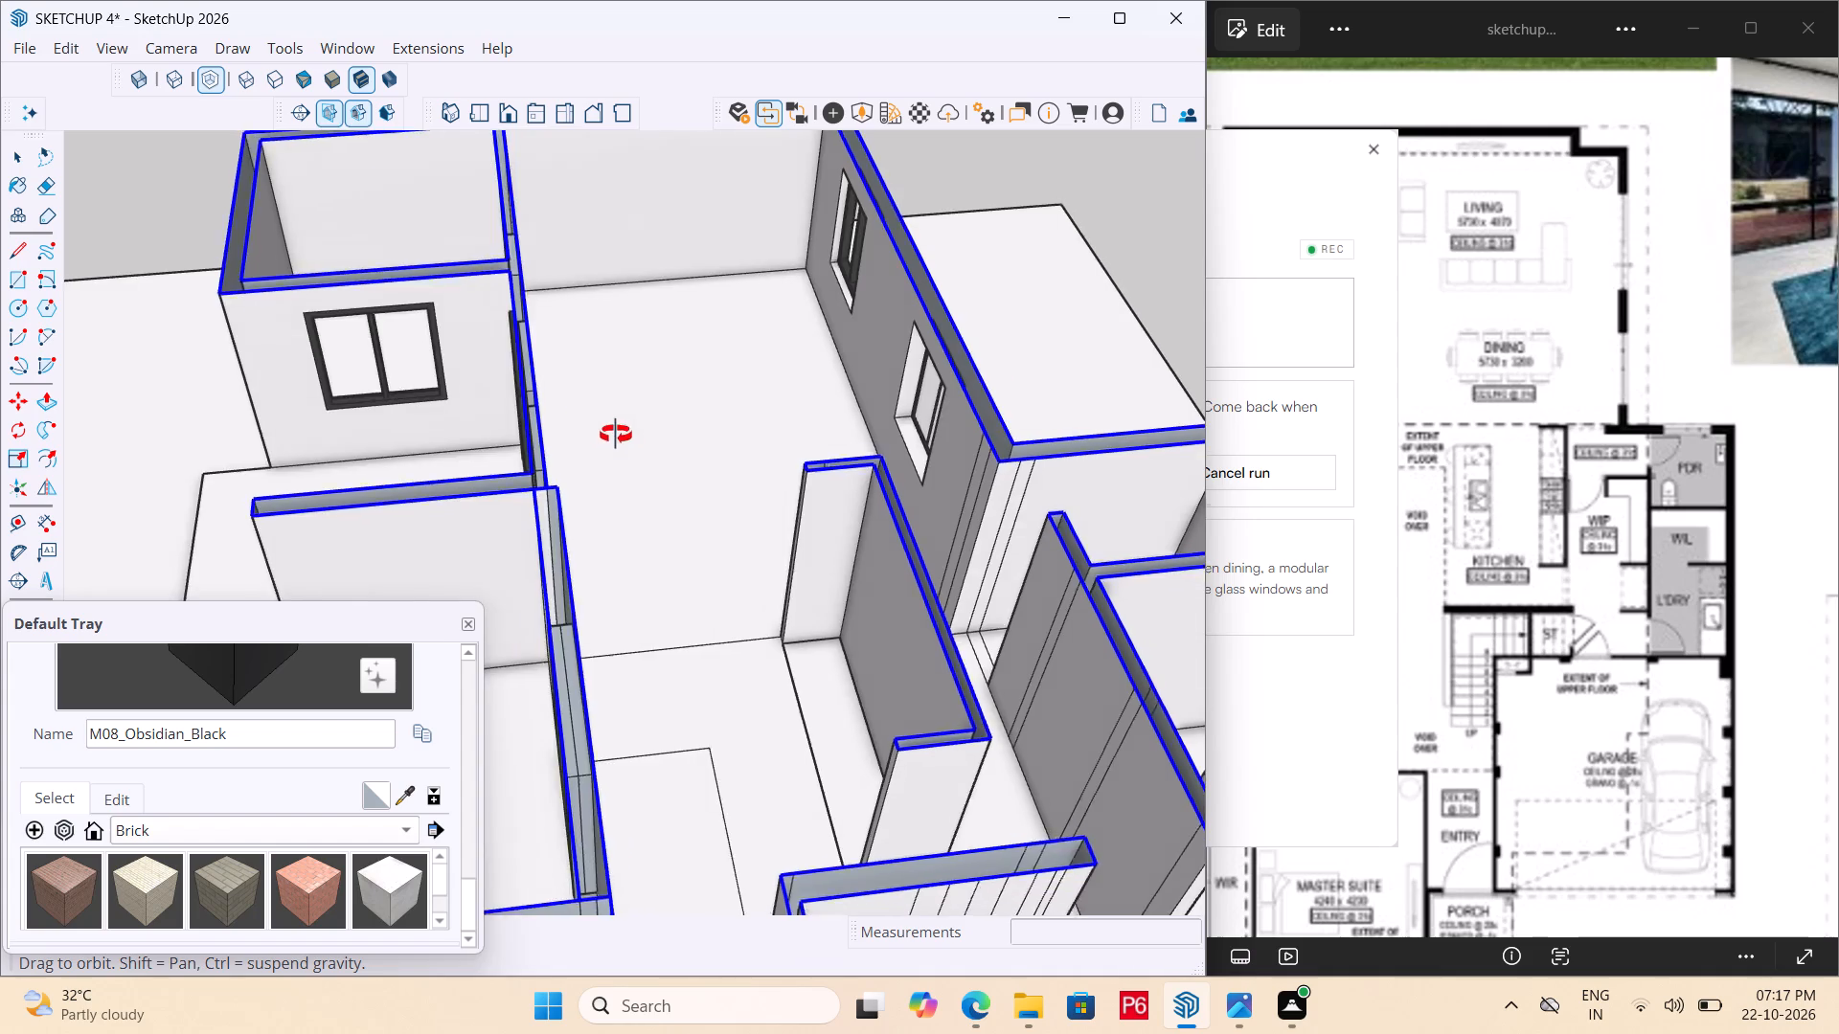
{"action": "middle_click_drag", "start_coordinate": [616, 435], "coordinate": [524, 422]}
{"action": "scroll", "coordinate": [536, 513], "scroll_direction": "down", "scroll_amount": 4}
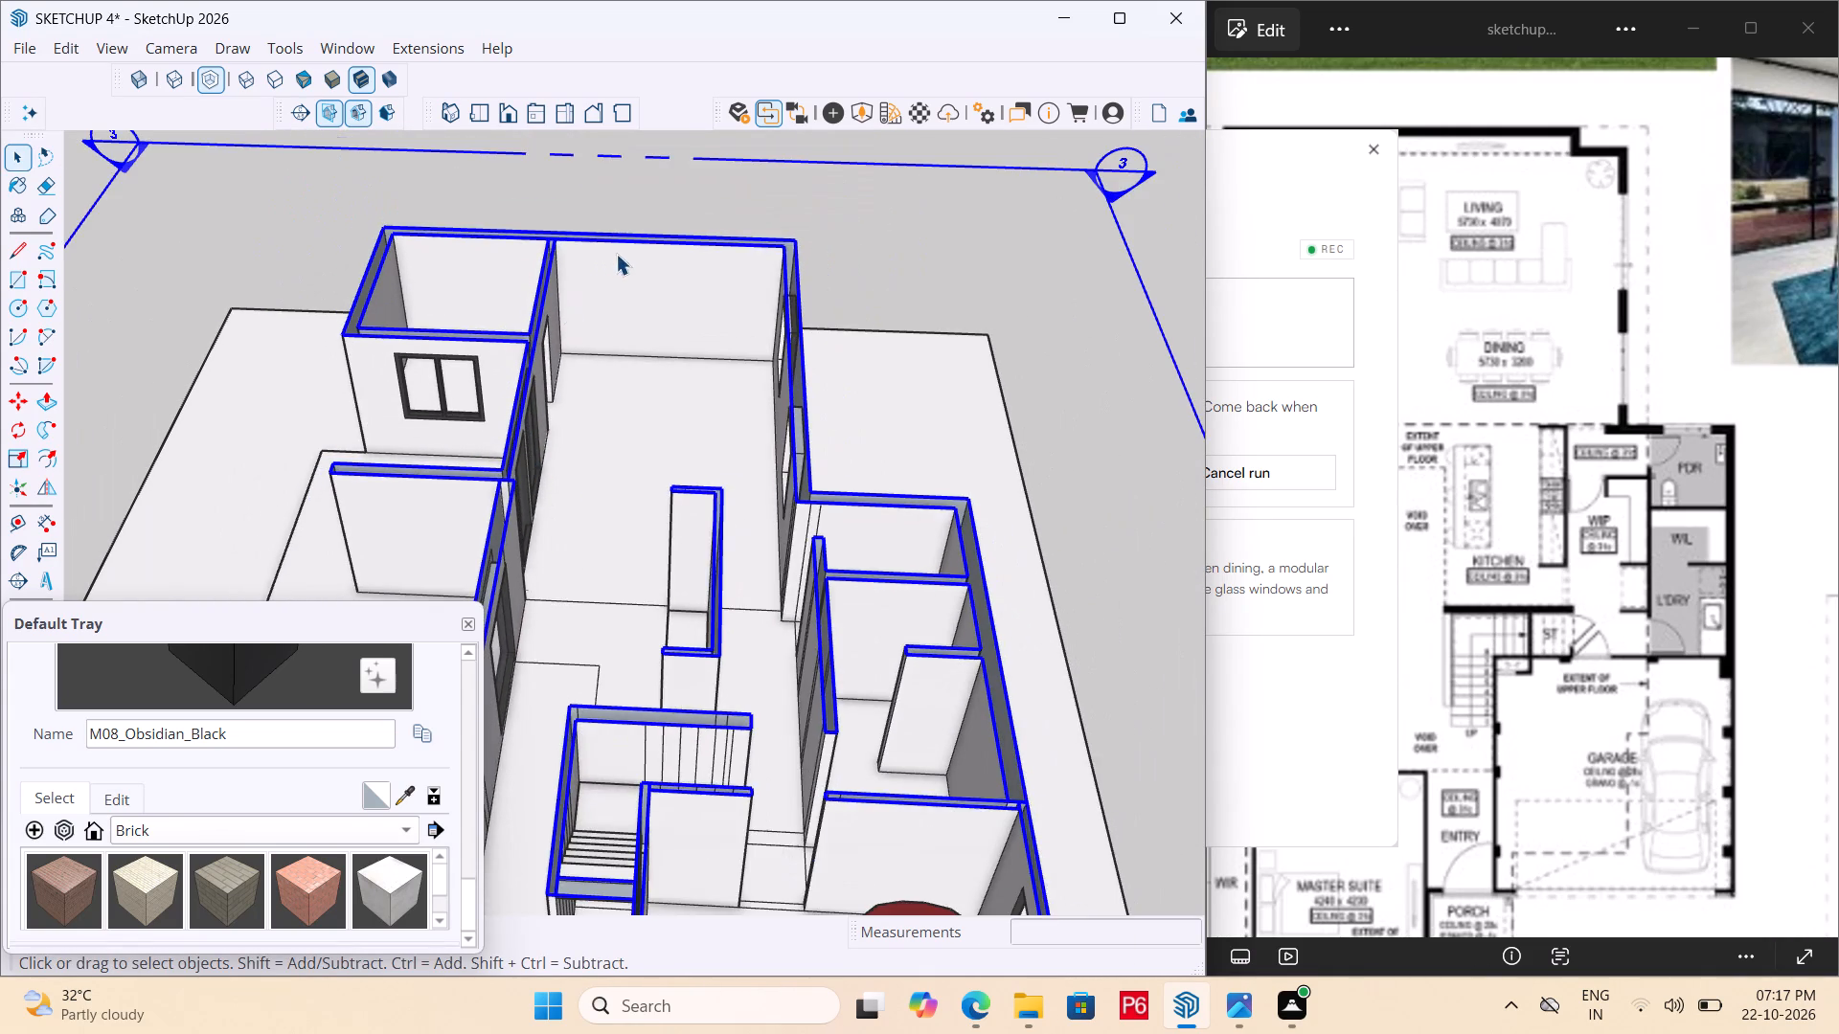
{"action": "scroll", "coordinate": [616, 254], "scroll_direction": "up", "scroll_amount": 3}
{"action": "middle_click_drag", "start_coordinate": [620, 258], "coordinate": [510, 308]}
{"action": "scroll", "coordinate": [555, 274], "scroll_direction": "down", "scroll_amount": 1}
{"action": "scroll", "coordinate": [723, 373], "scroll_direction": "up", "scroll_amount": 3}
{"action": "middle_click_drag", "start_coordinate": [738, 381], "coordinate": [764, 346]}
{"action": "key", "text": "r"}
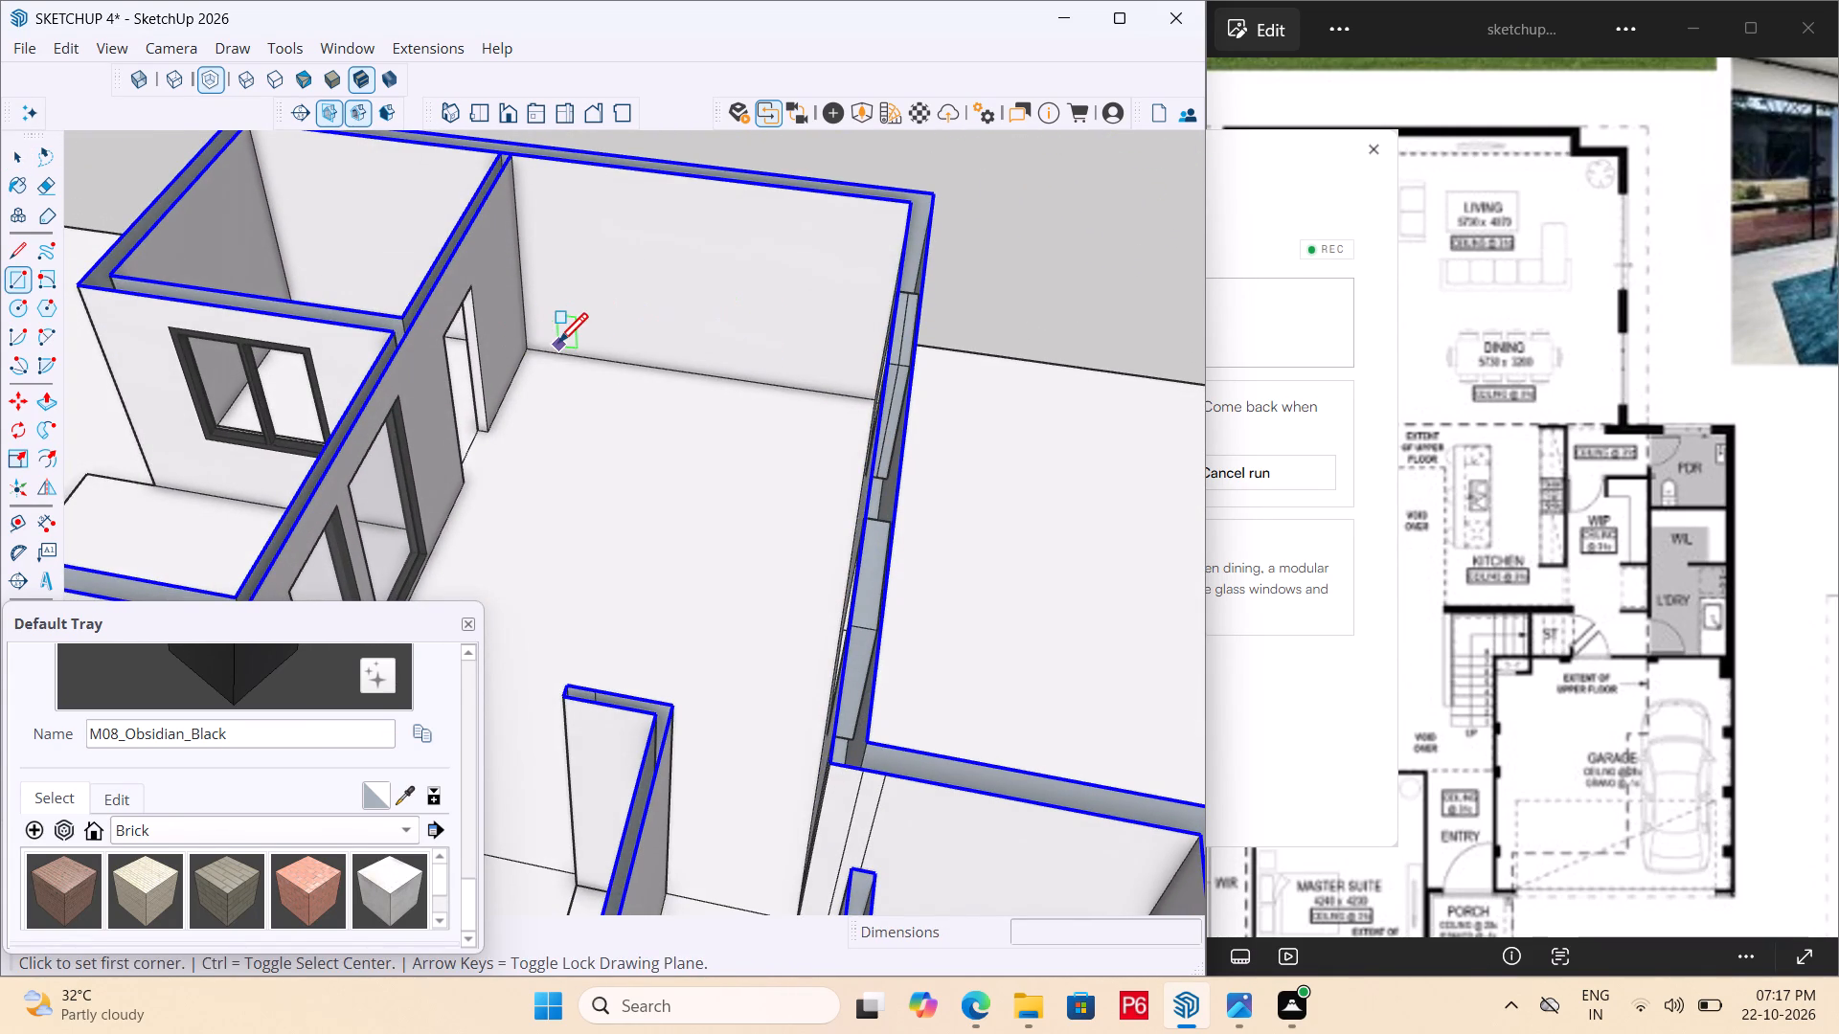
{"action": "left_click", "coordinate": [556, 356]}
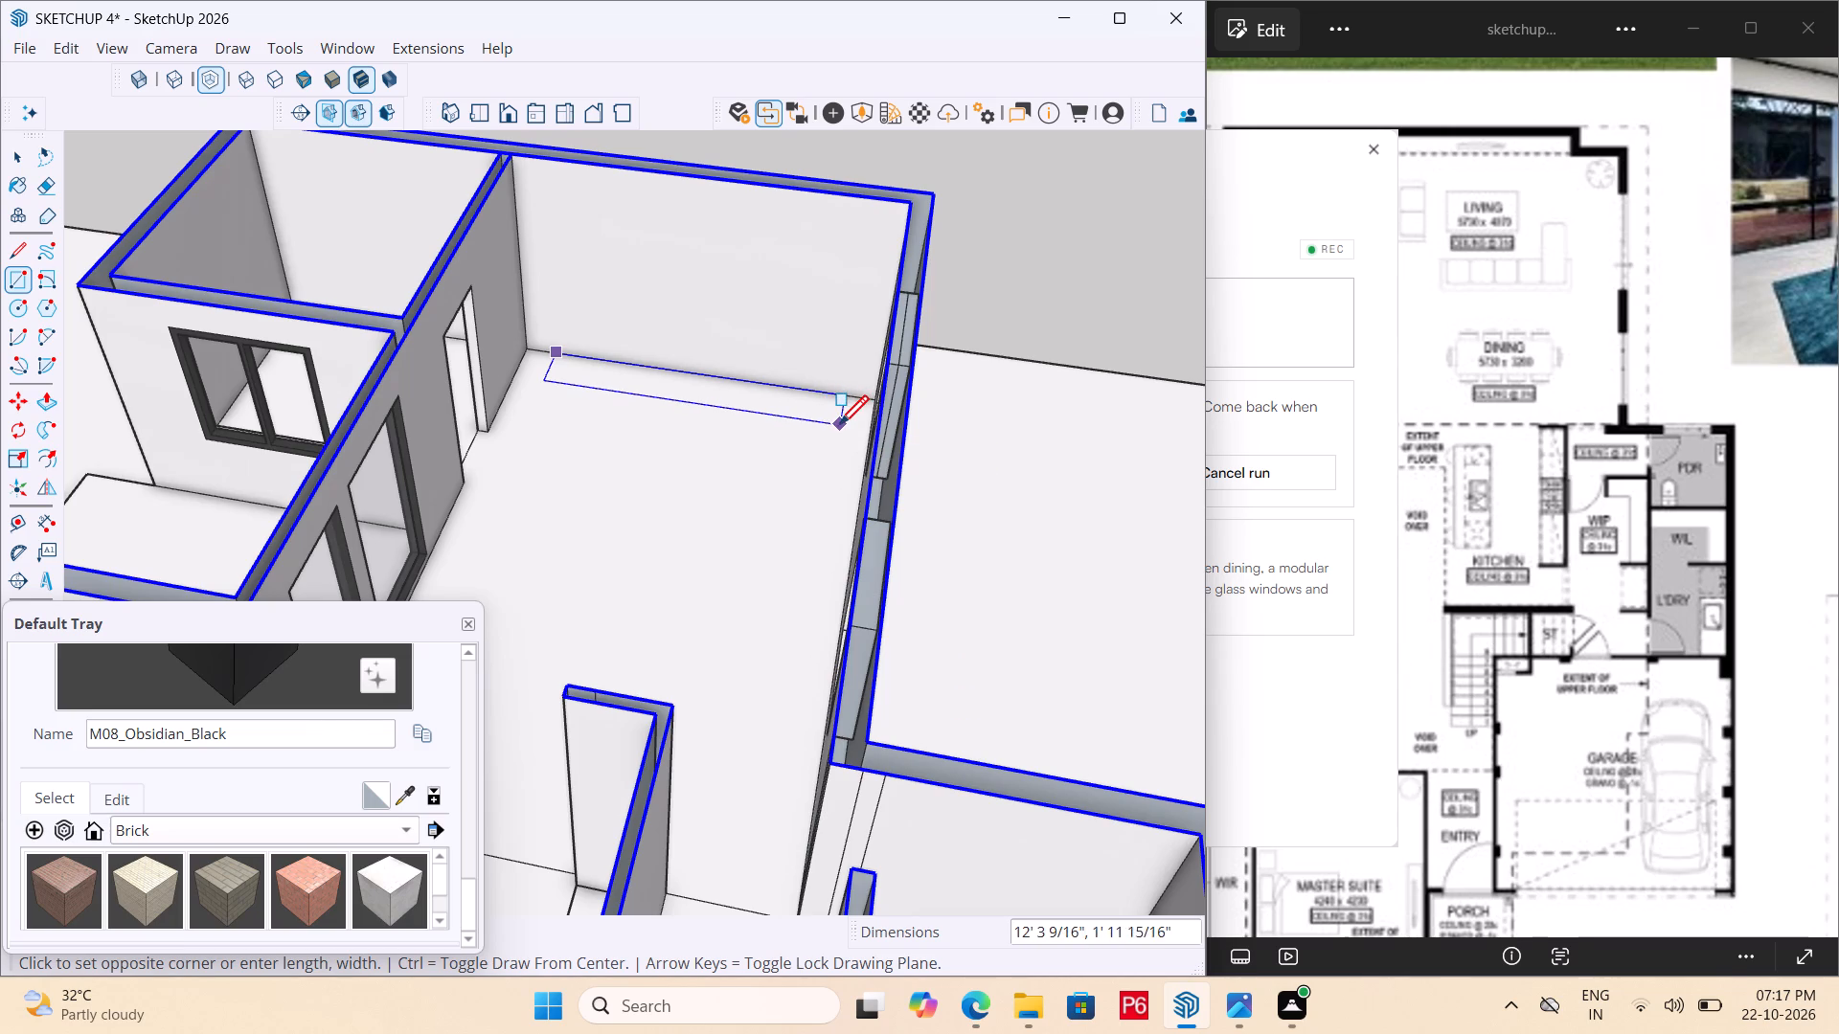
{"action": "left_click", "coordinate": [839, 428]}
Group the rectangle's face and edges, and open the new group for editing.
{"action": "key", "text": "space"}
{"action": "left_click", "coordinate": [783, 406]}
{"action": "triple_click", "coordinate": [783, 406]}
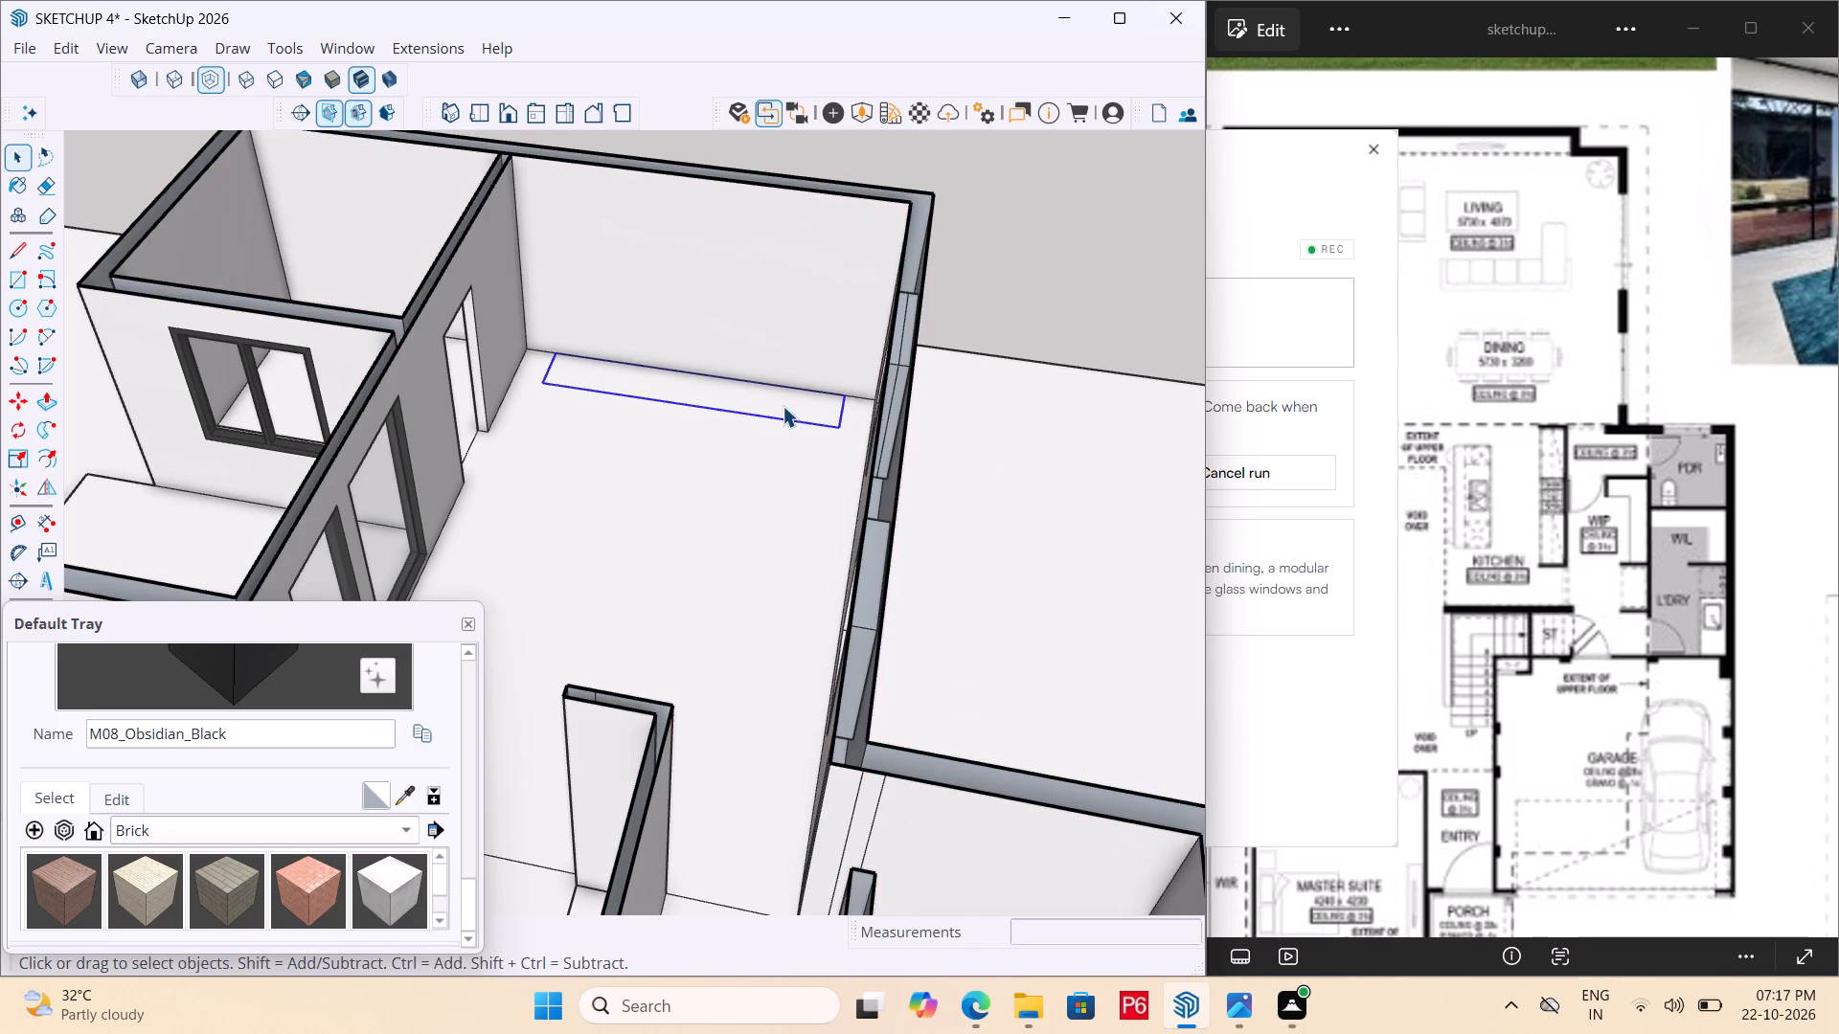
{"action": "double_click", "coordinate": [783, 407]}
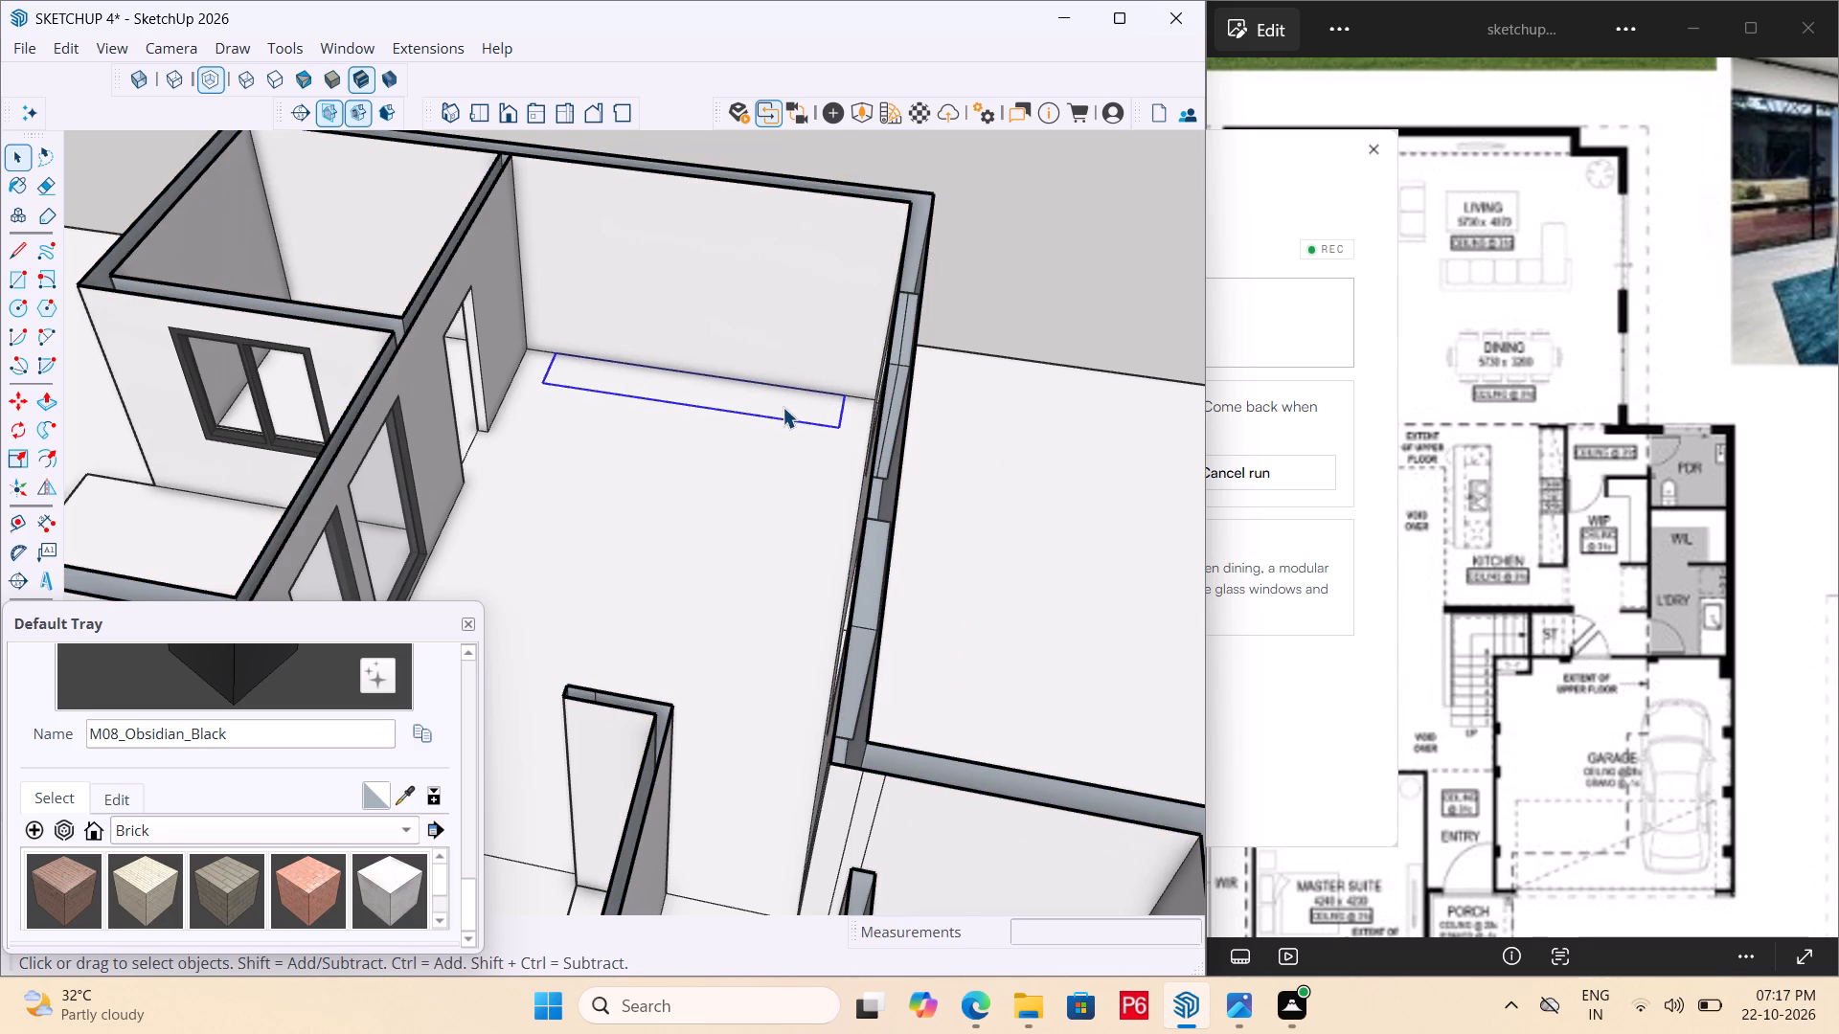
{"action": "right_click", "coordinate": [783, 407]}
{"action": "left_click", "coordinate": [862, 640]}
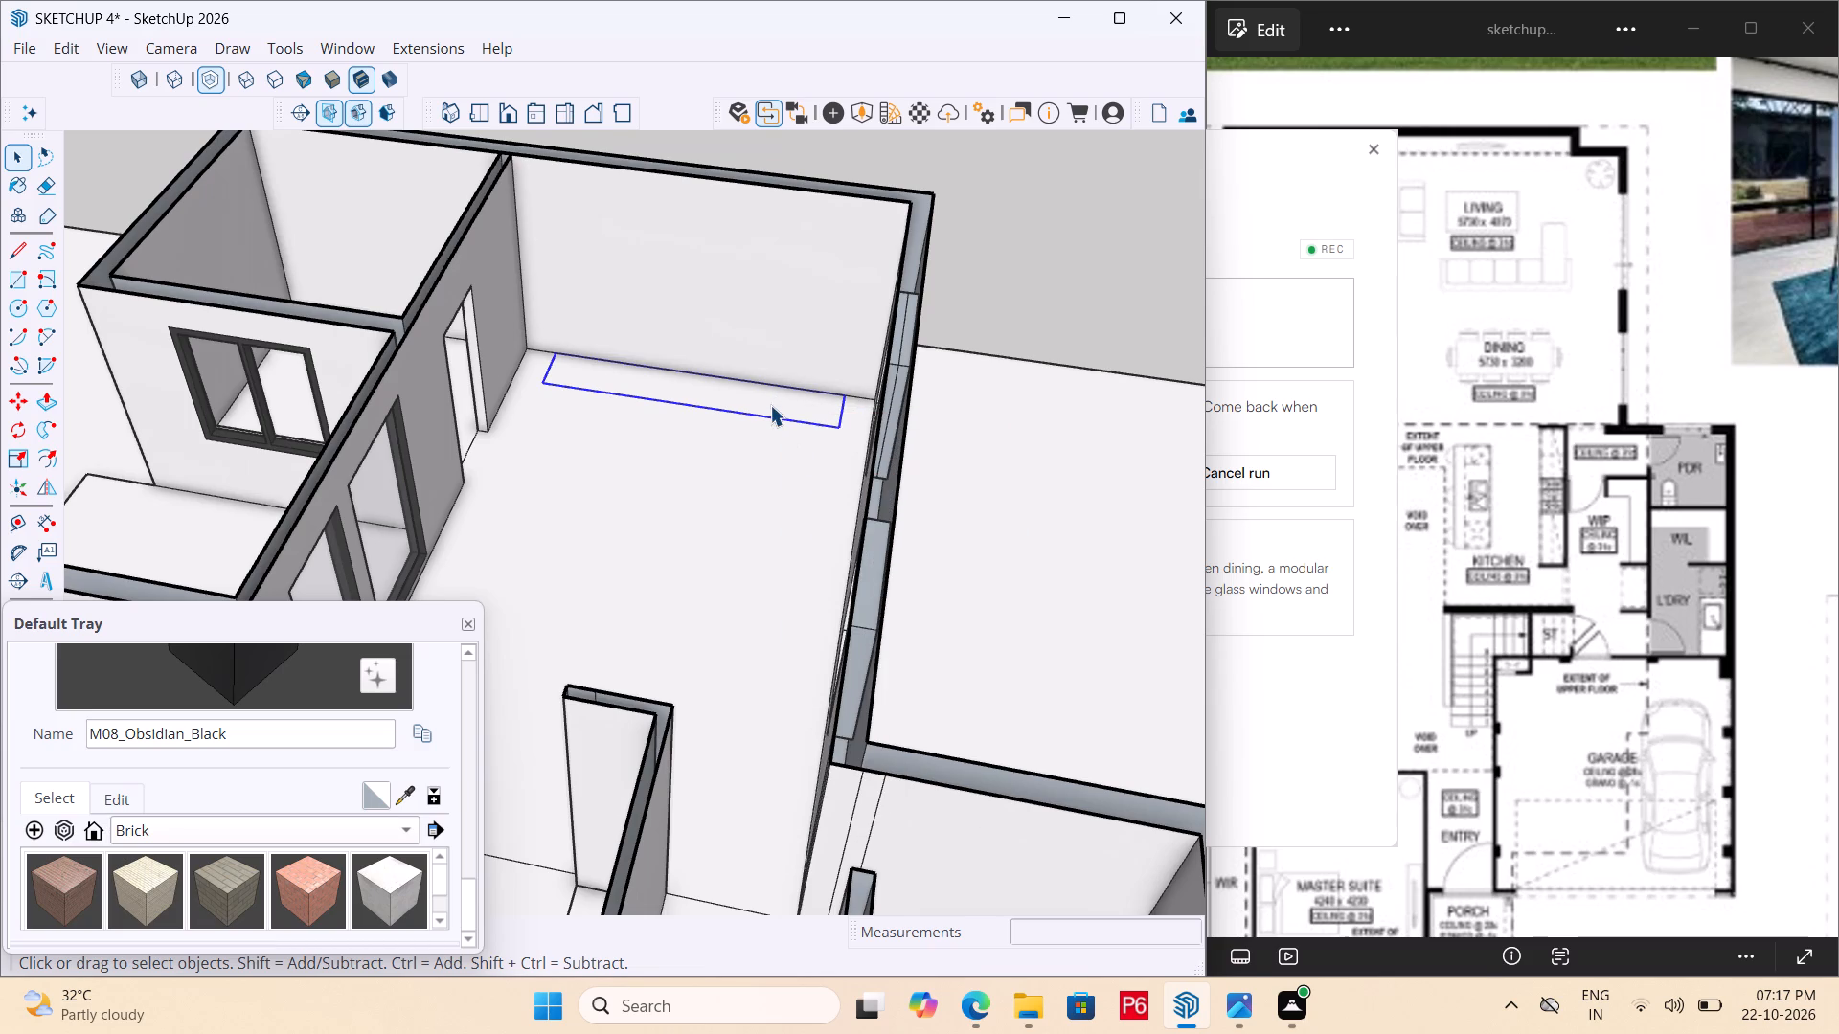
{"action": "double_click", "coordinate": [770, 405]}
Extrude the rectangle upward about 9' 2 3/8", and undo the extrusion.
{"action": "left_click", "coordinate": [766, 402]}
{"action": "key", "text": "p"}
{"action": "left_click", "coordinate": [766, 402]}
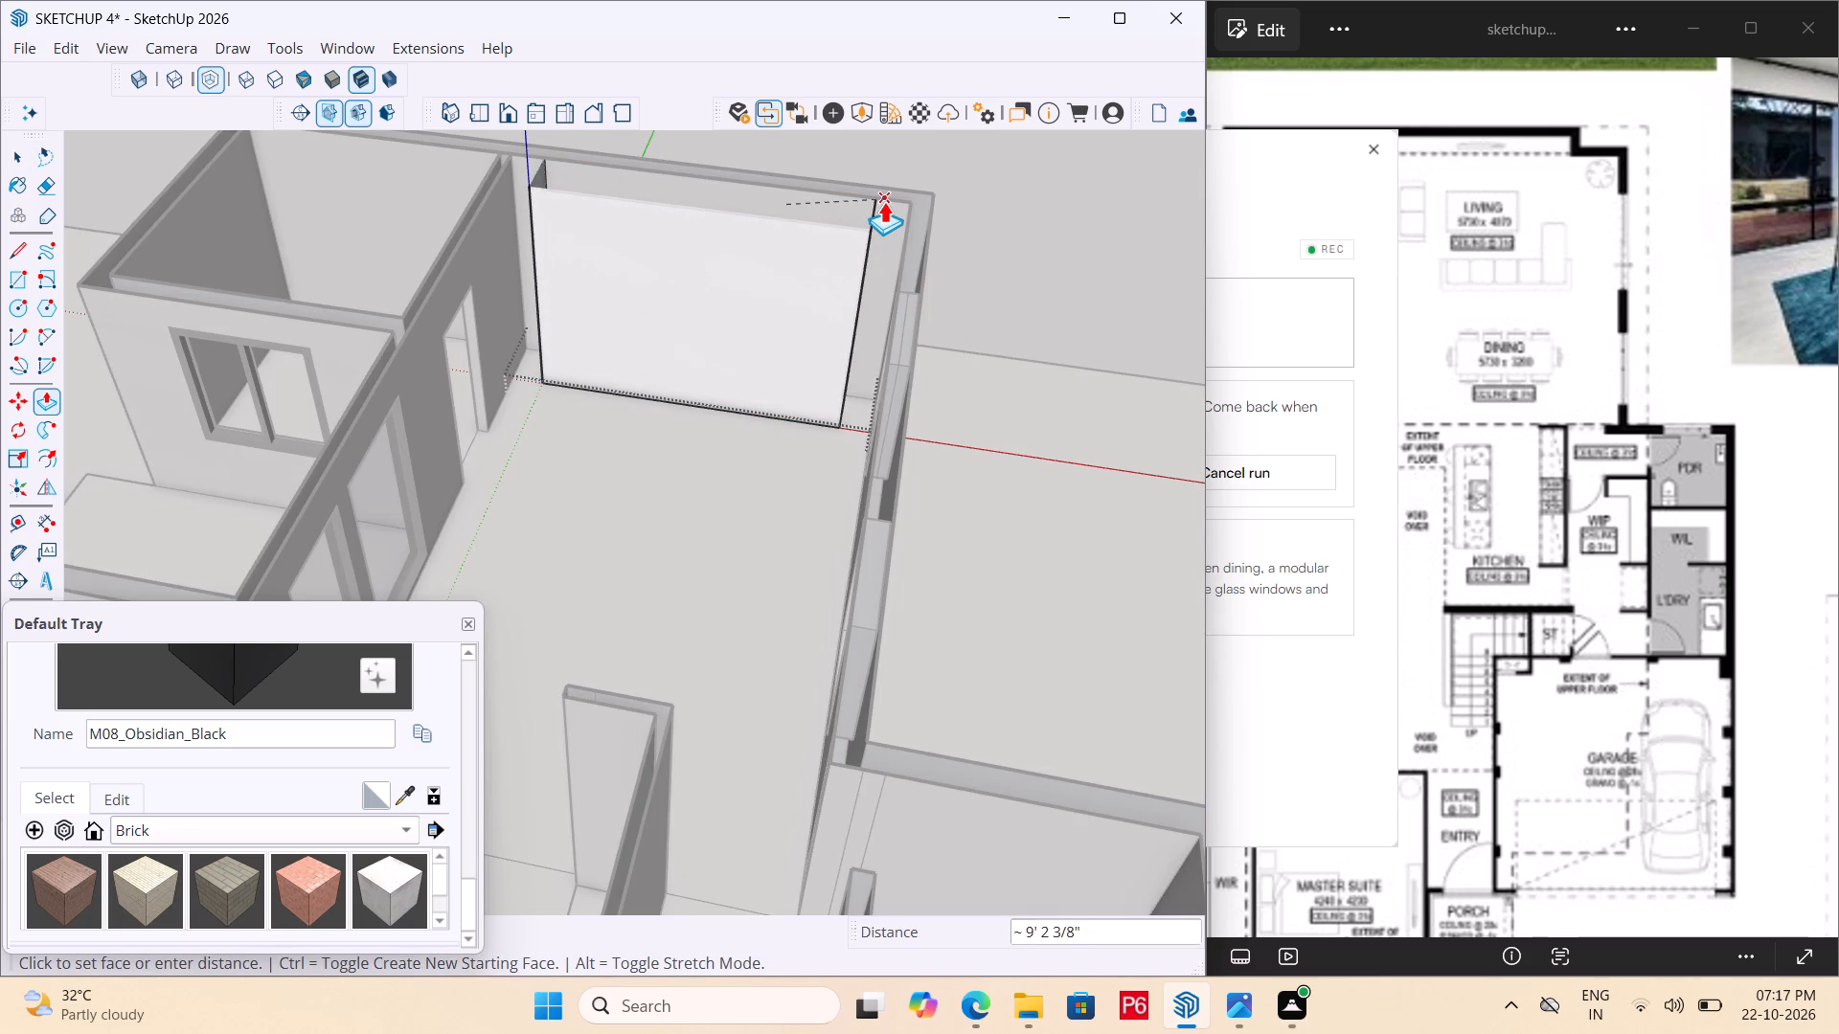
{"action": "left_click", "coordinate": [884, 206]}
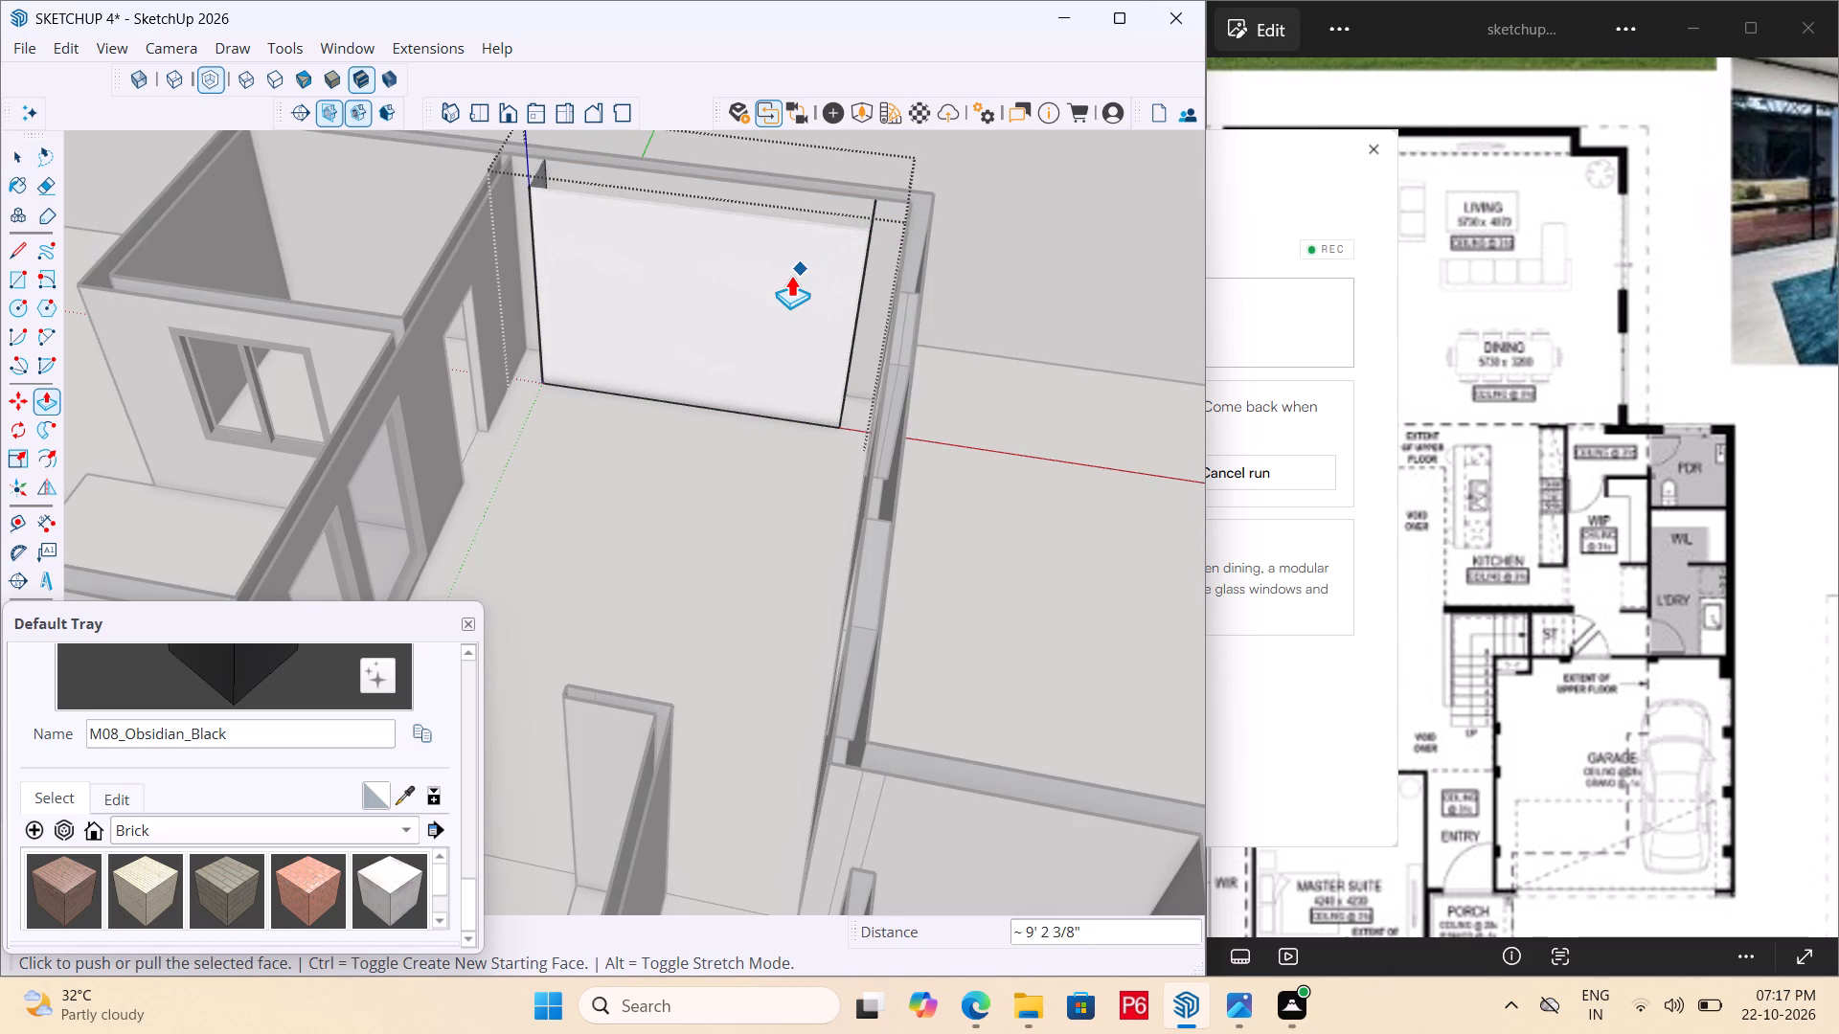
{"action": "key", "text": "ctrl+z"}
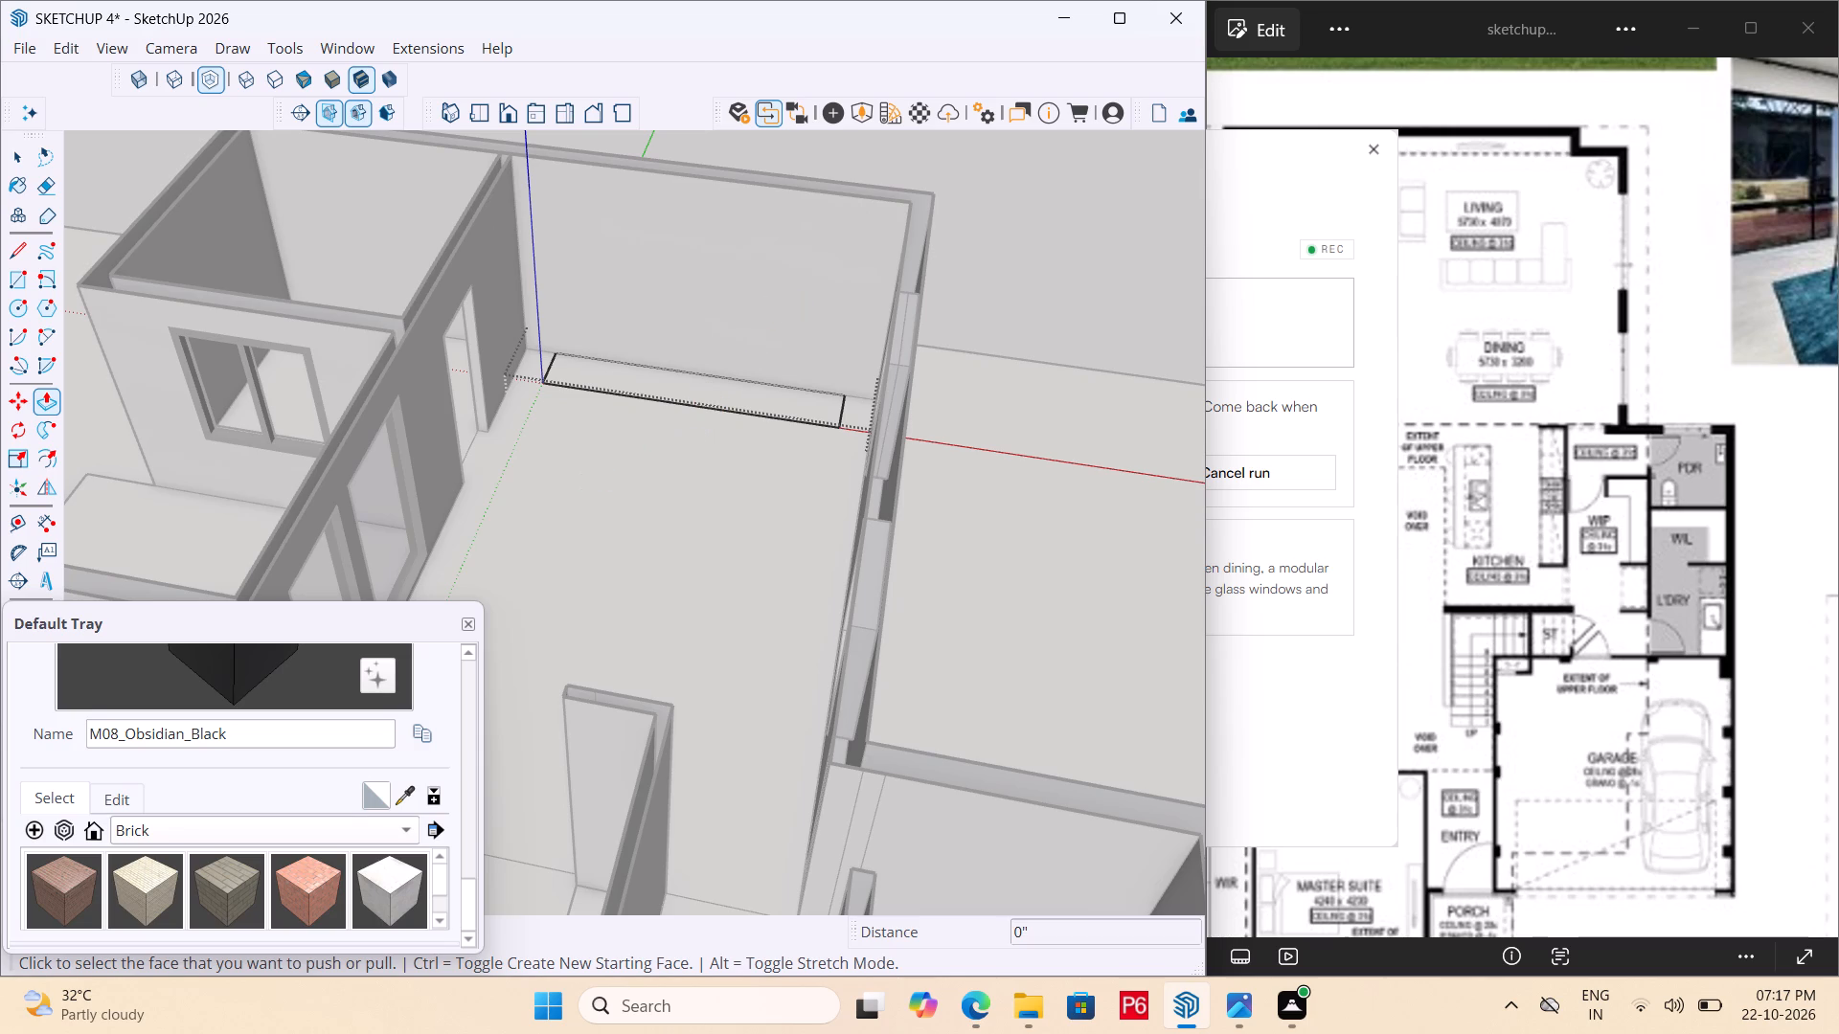
Paint the rectangle's face with Wood_Veneer_15_1K from the Wood material collection.
{"action": "left_click", "coordinate": [208, 842]}
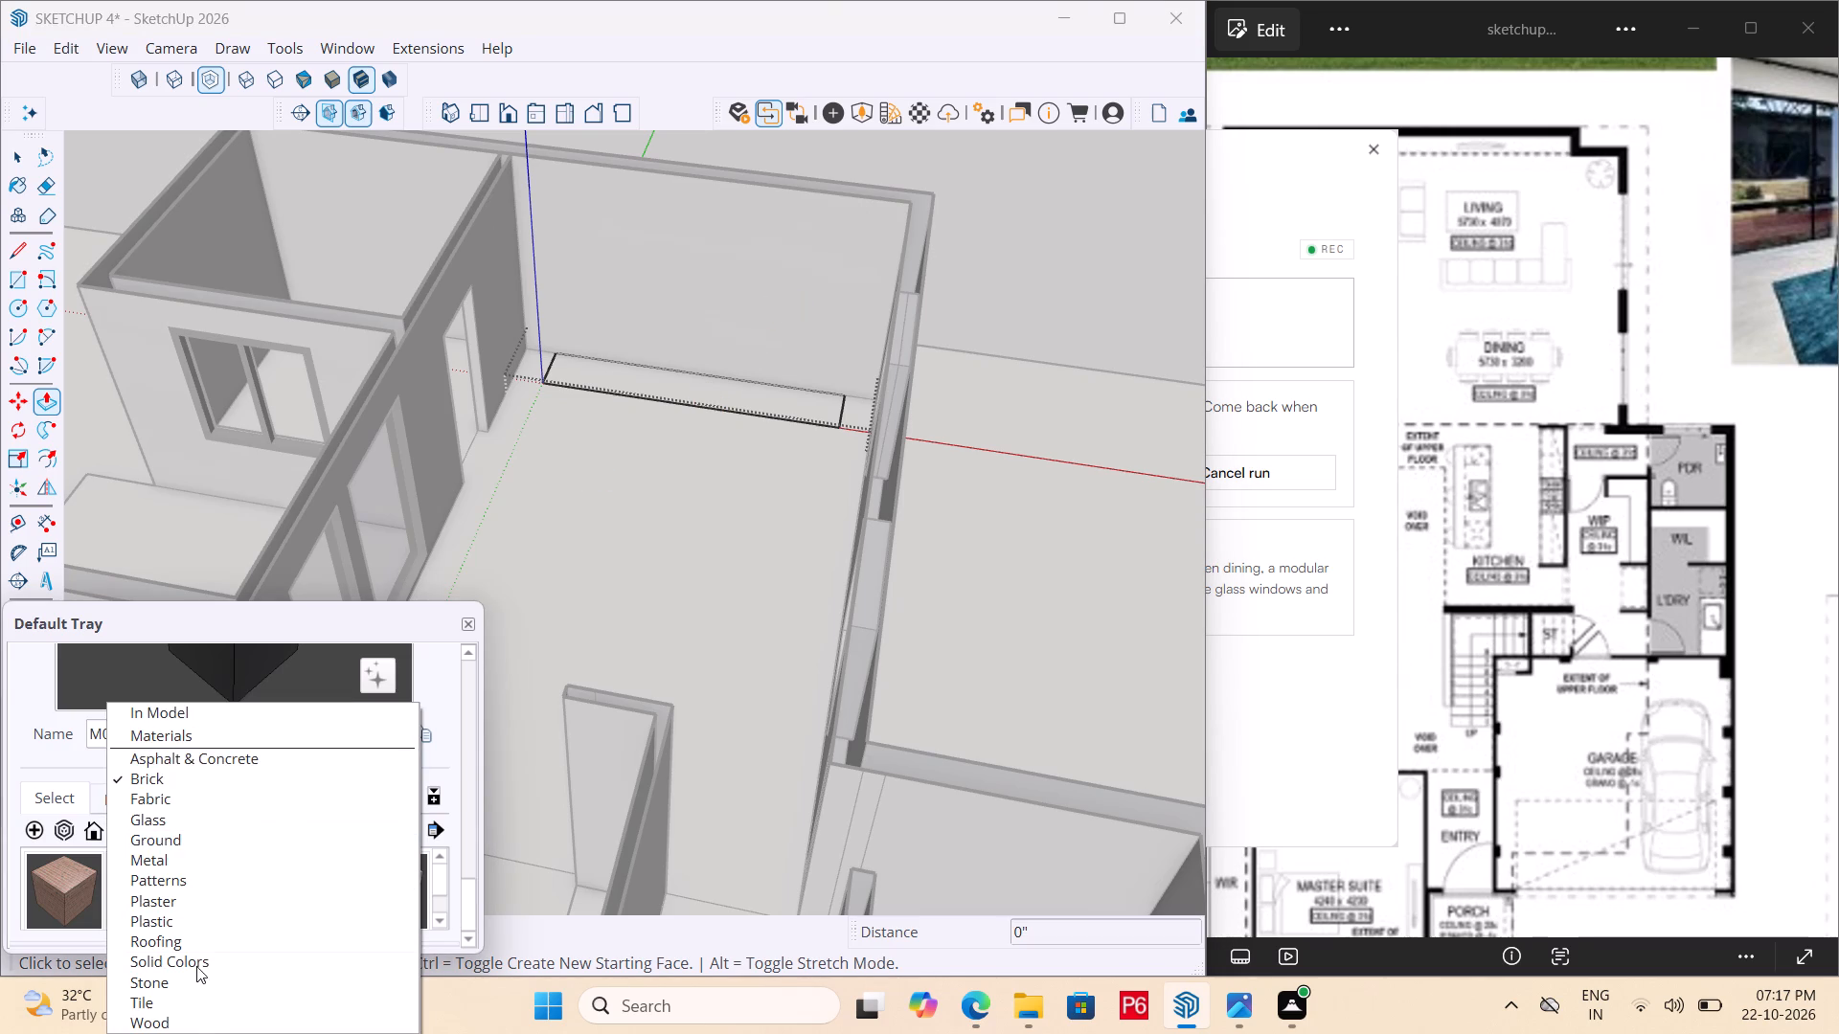
{"action": "left_click", "coordinate": [188, 1023]}
{"action": "scroll", "coordinate": [265, 832], "scroll_direction": "down", "scroll_amount": 5}
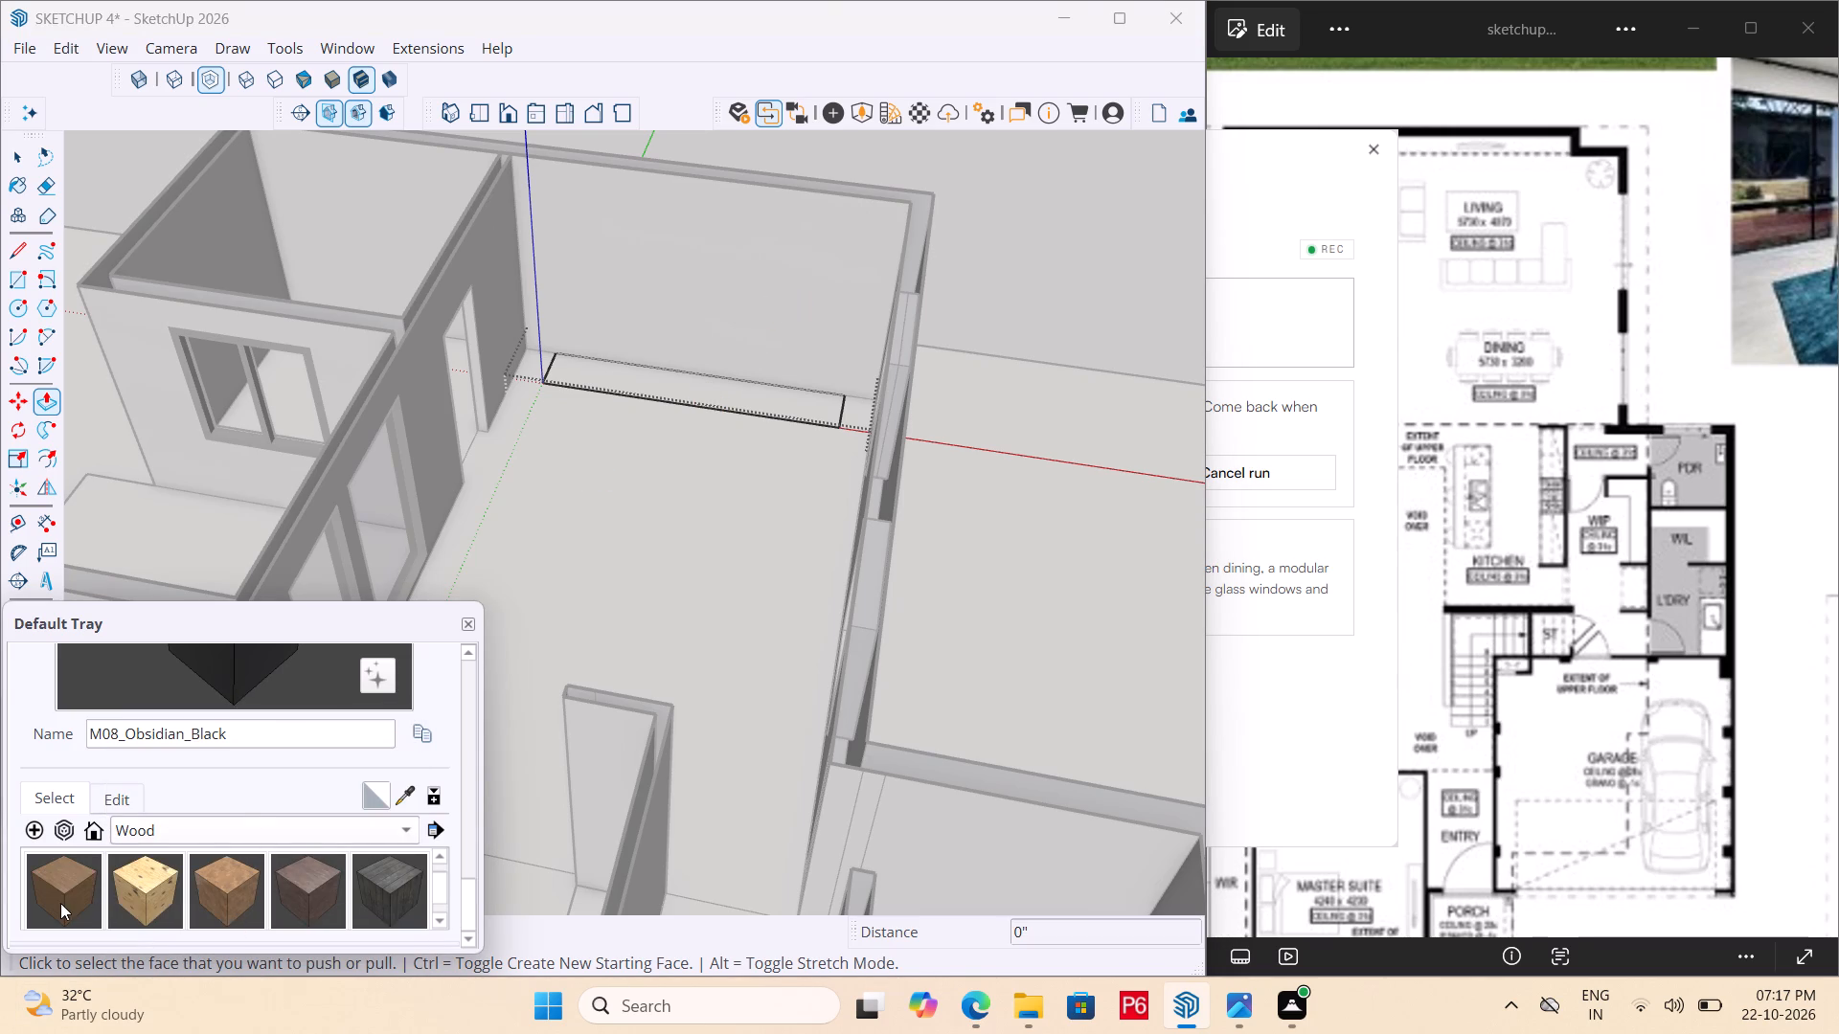
{"action": "left_click", "coordinate": [60, 903]}
{"action": "left_click", "coordinate": [728, 393]}
{"action": "left_click", "coordinate": [711, 392]}
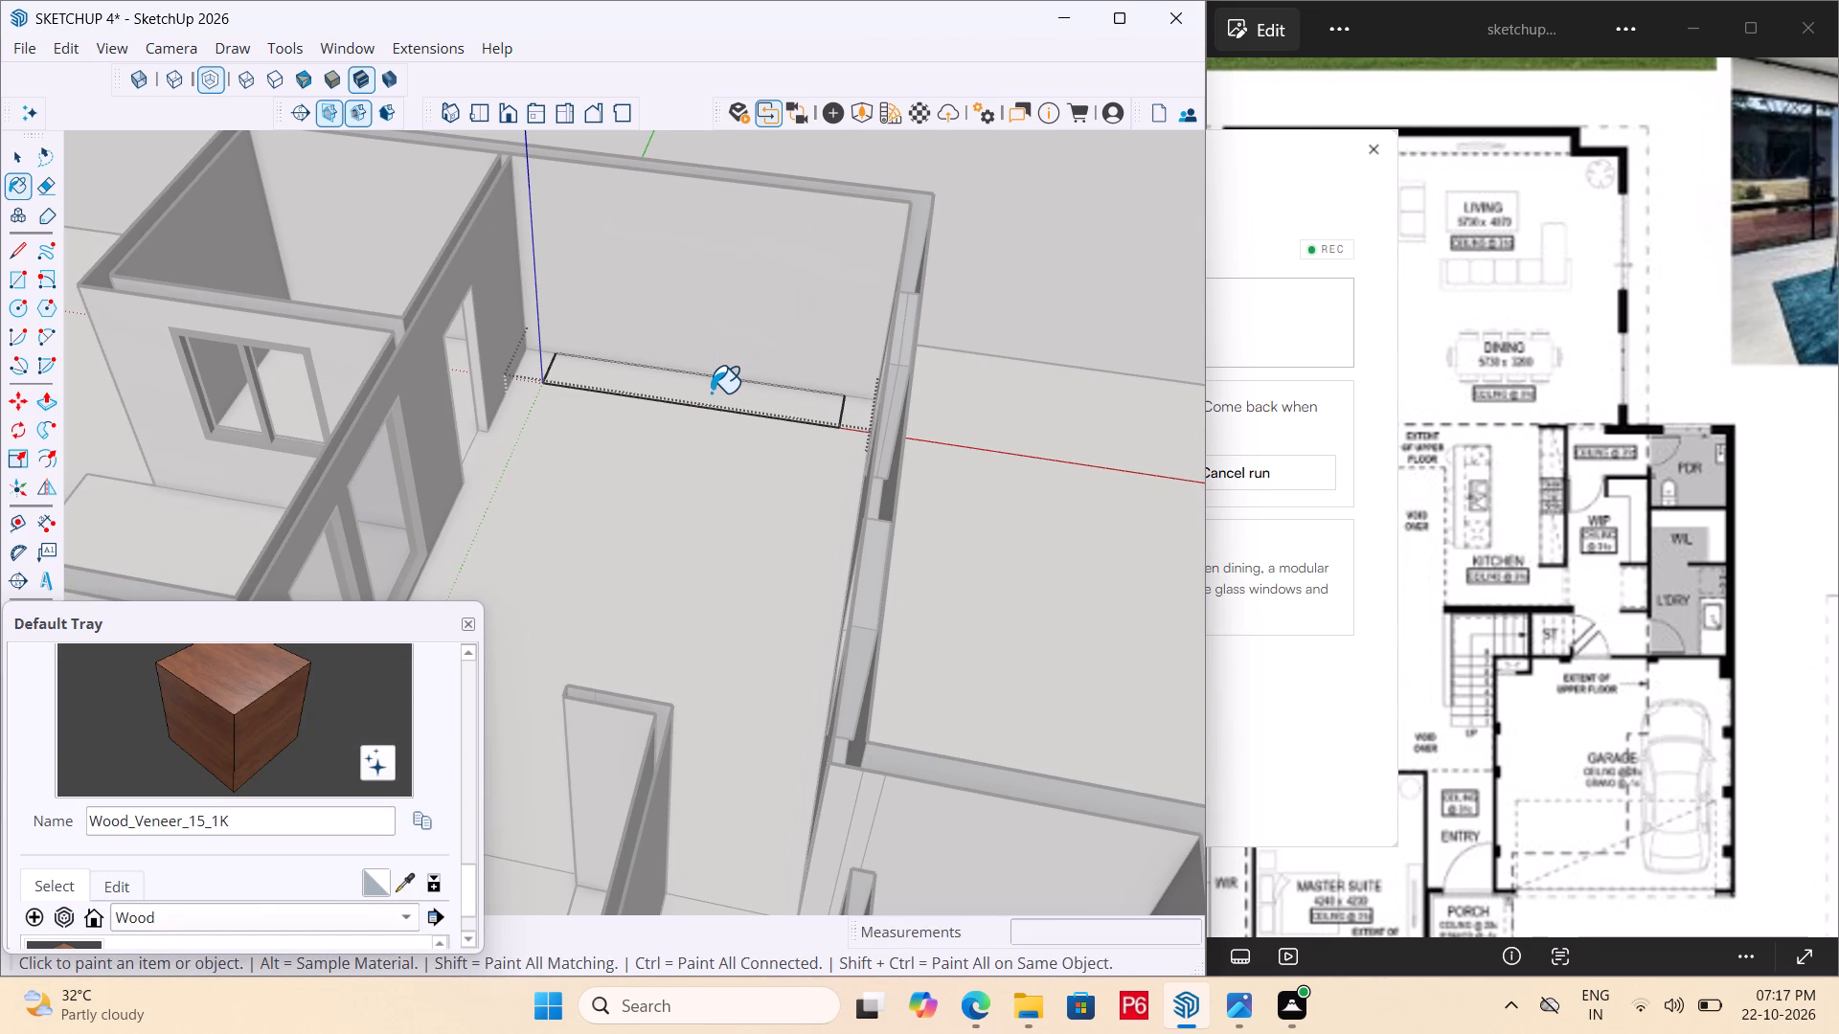
{"action": "triple_click", "coordinate": [711, 393]}
{"action": "double_click", "coordinate": [709, 397]}
{"action": "scroll", "coordinate": [223, 877], "scroll_direction": "down", "scroll_amount": 4}
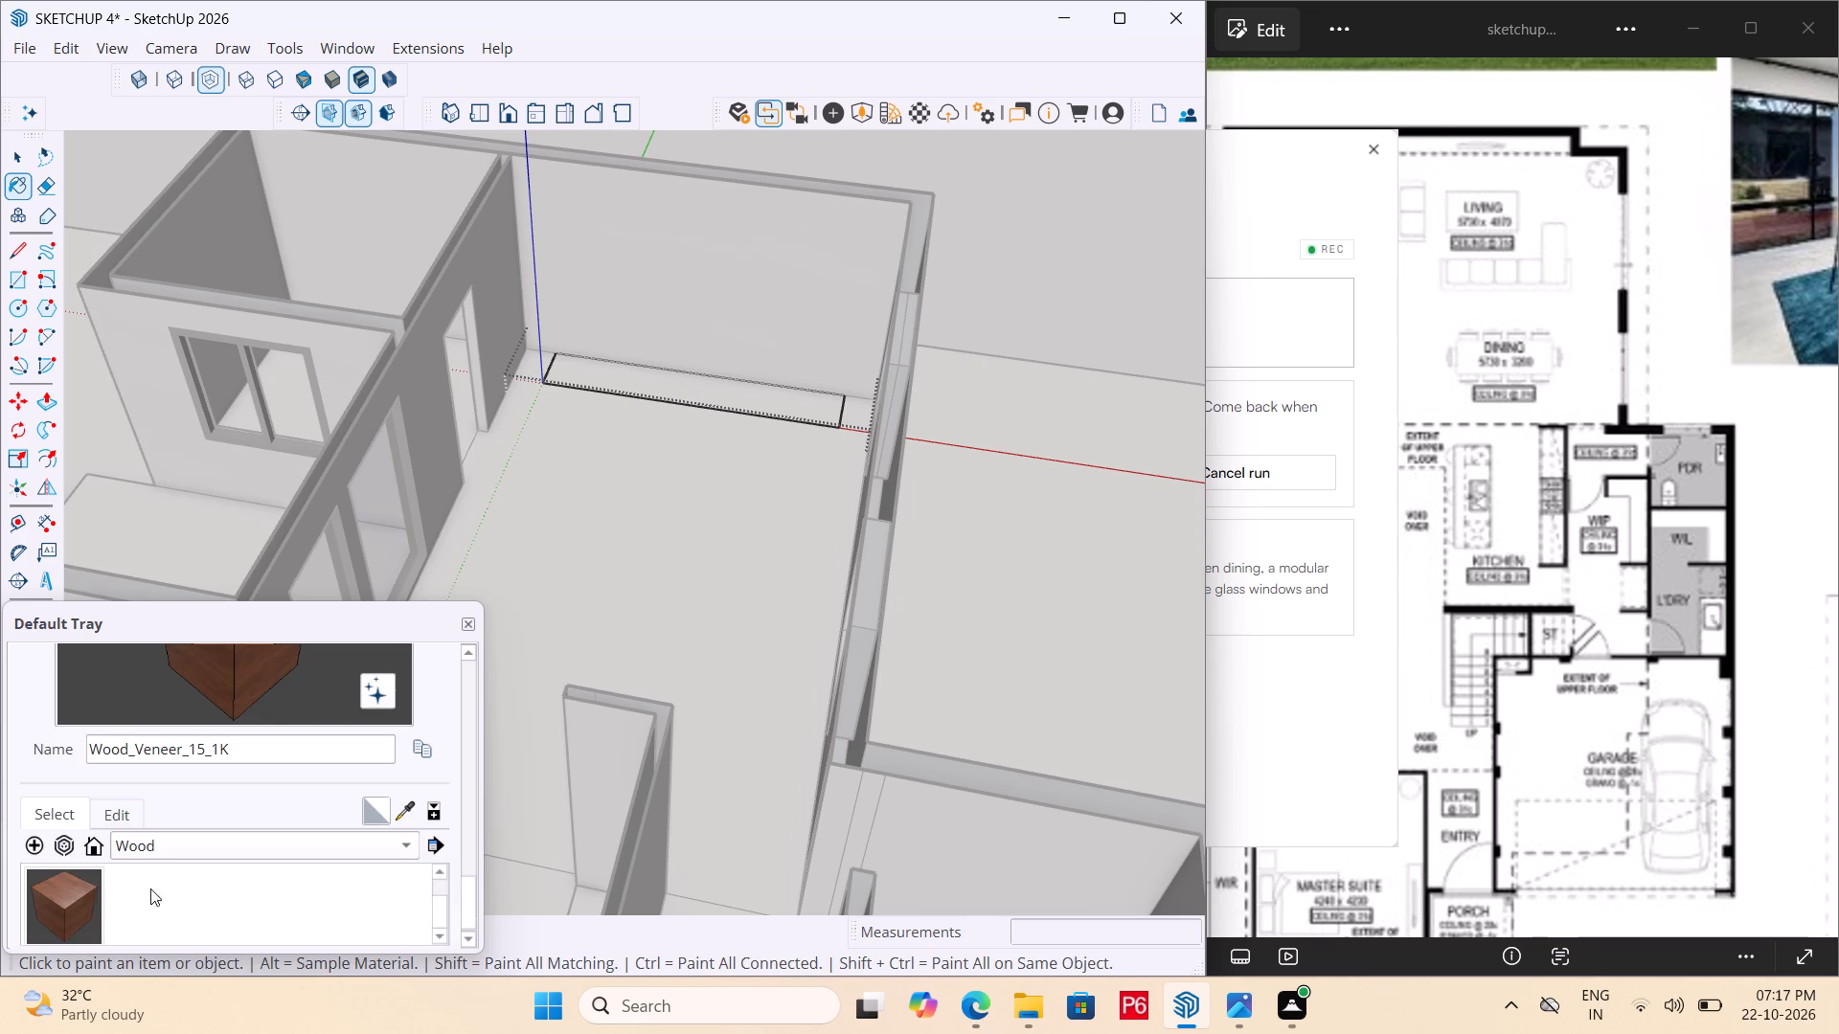
{"action": "left_click", "coordinate": [79, 890]}
{"action": "left_click", "coordinate": [694, 407]}
{"action": "triple_click", "coordinate": [696, 400]}
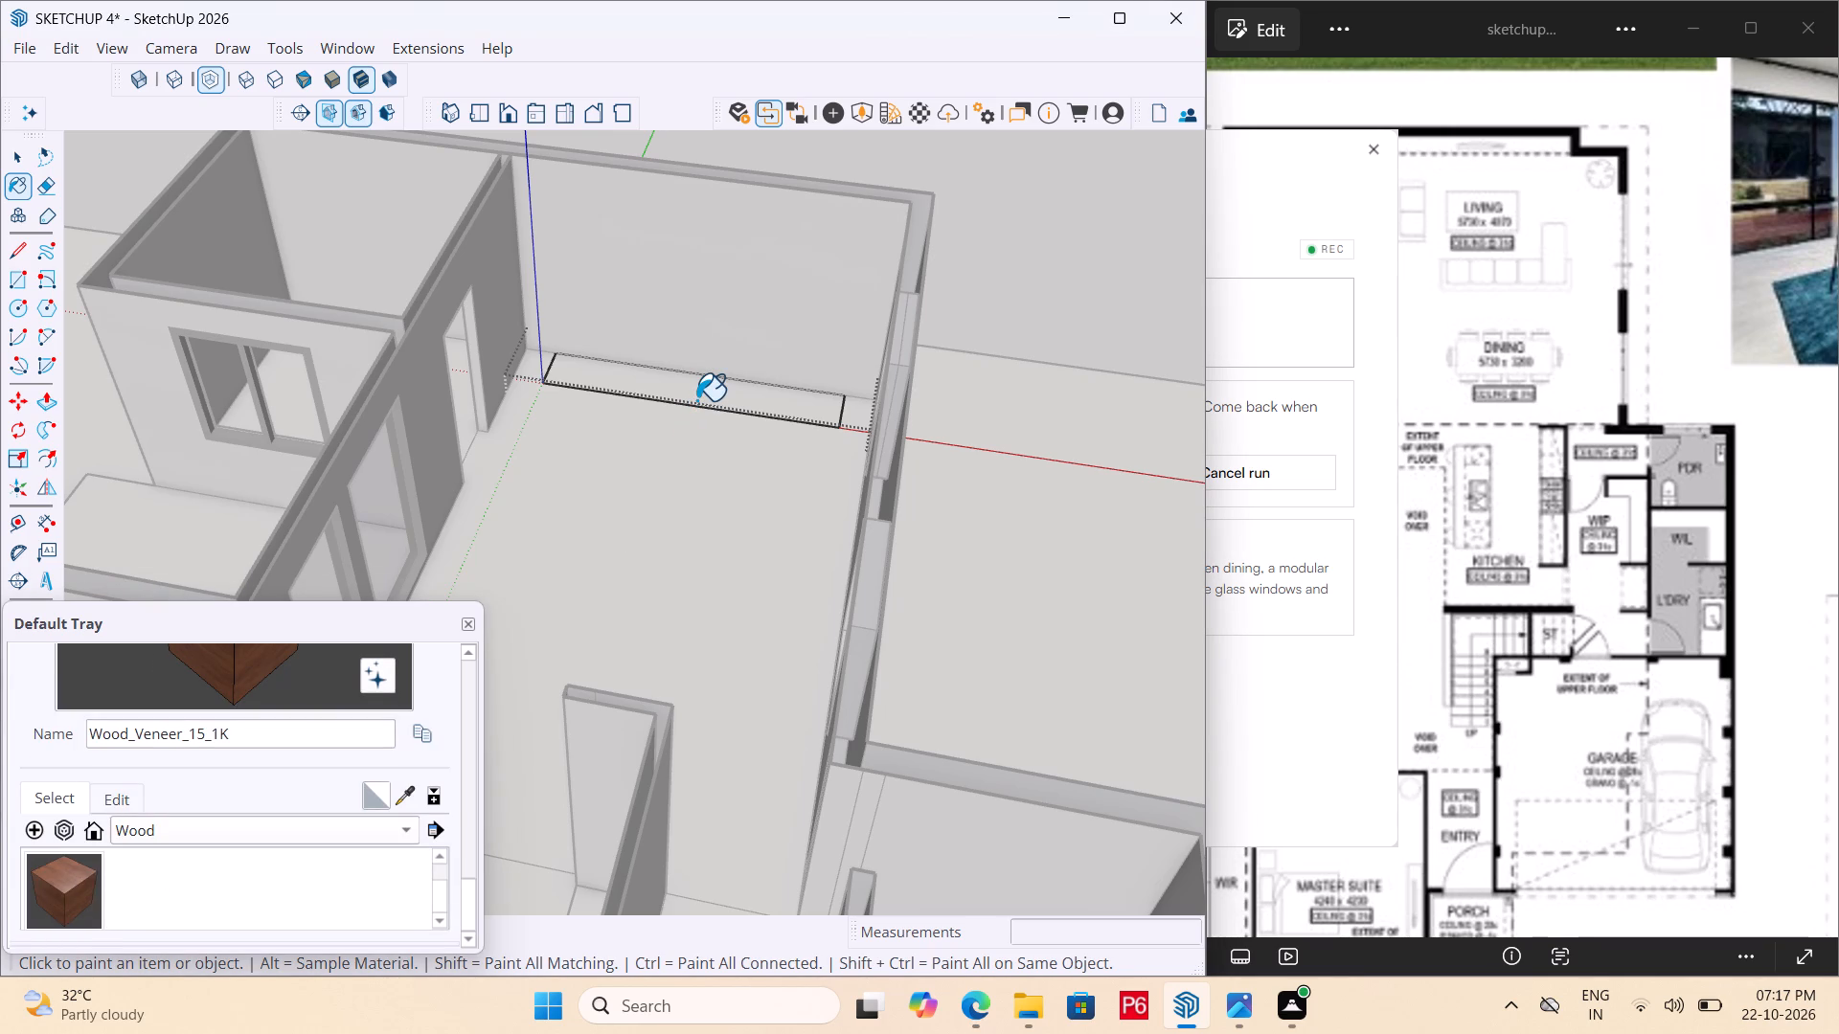
{"action": "triple_click", "coordinate": [696, 400]}
{"action": "left_click", "coordinate": [699, 398]}
{"action": "left_click", "coordinate": [708, 396]}
{"action": "left_click", "coordinate": [734, 397]}
Extrude the wood-painted face upward about 9' 2 3/8" to form a panel against the living-room end wall.
{"action": "scroll", "coordinate": [691, 394], "scroll_direction": "up", "scroll_amount": 6}
{"action": "key", "text": "space"}
{"action": "key", "text": "p"}
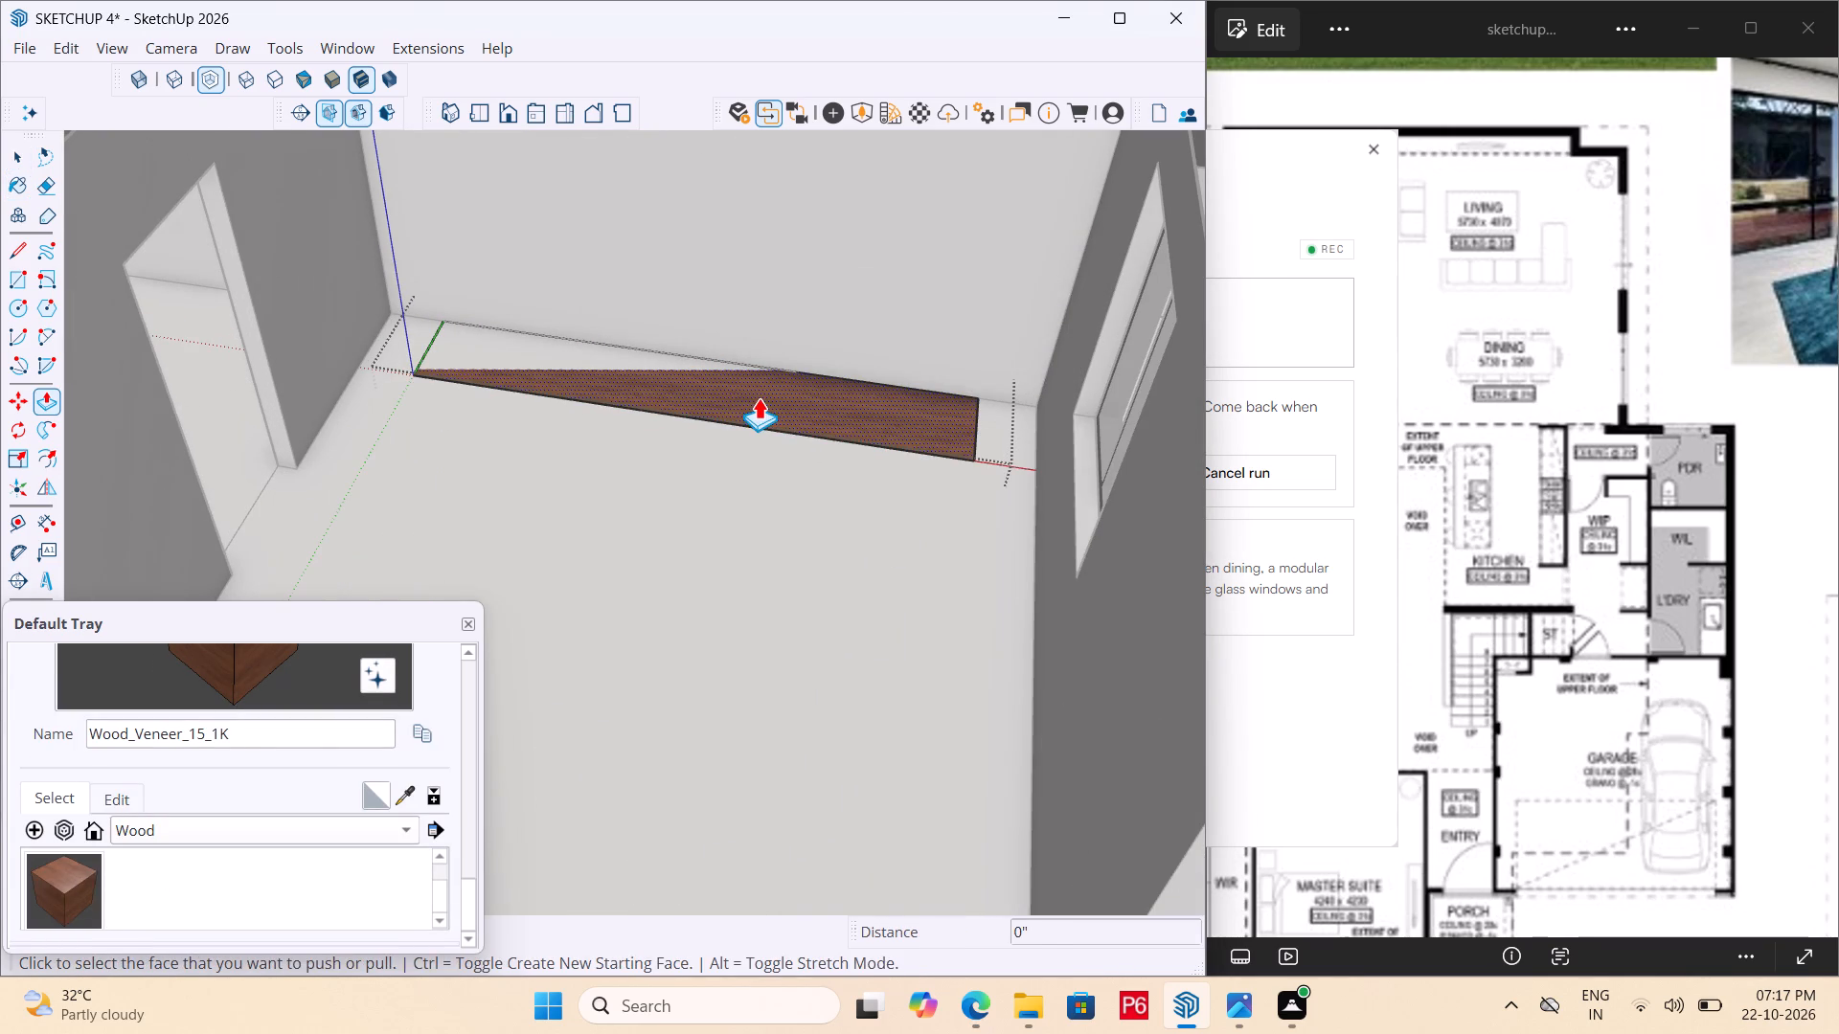
{"action": "left_click", "coordinate": [759, 397]}
{"action": "scroll", "coordinate": [700, 317], "scroll_direction": "down", "scroll_amount": 11}
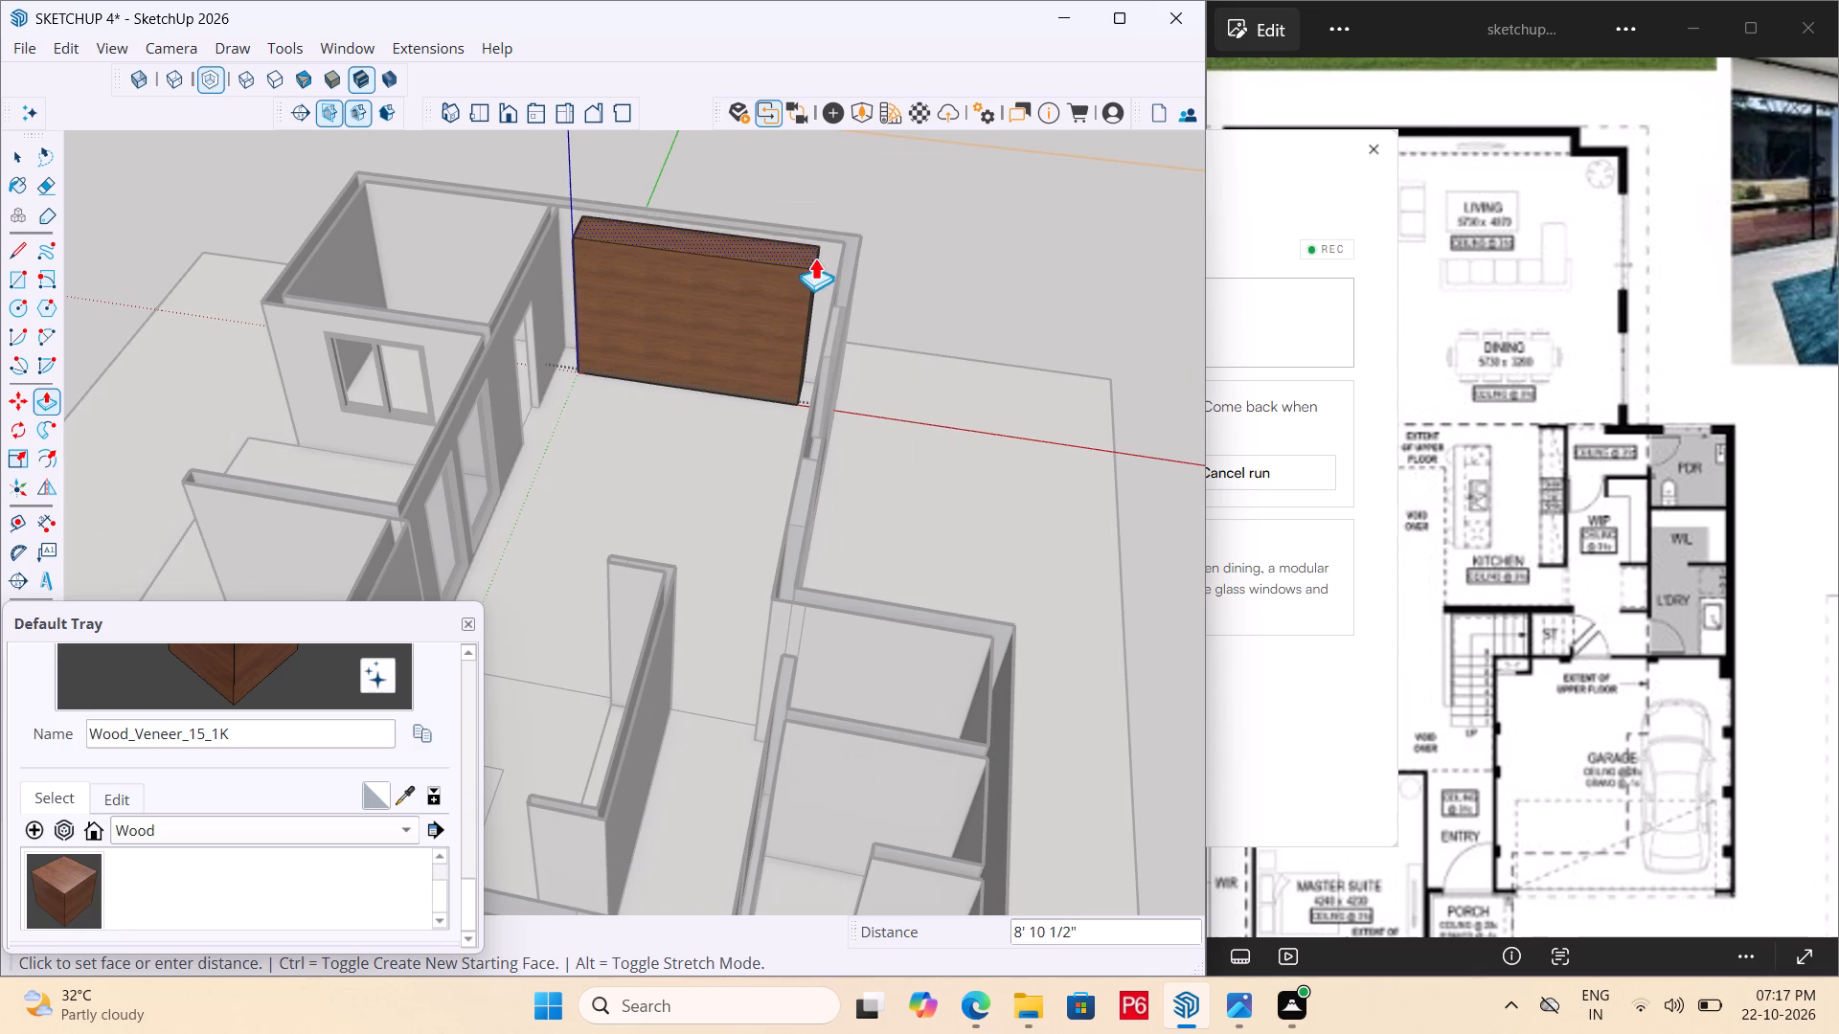
{"action": "scroll", "coordinate": [830, 236], "scroll_direction": "up", "scroll_amount": 5}
{"action": "left_click", "coordinate": [839, 242]}
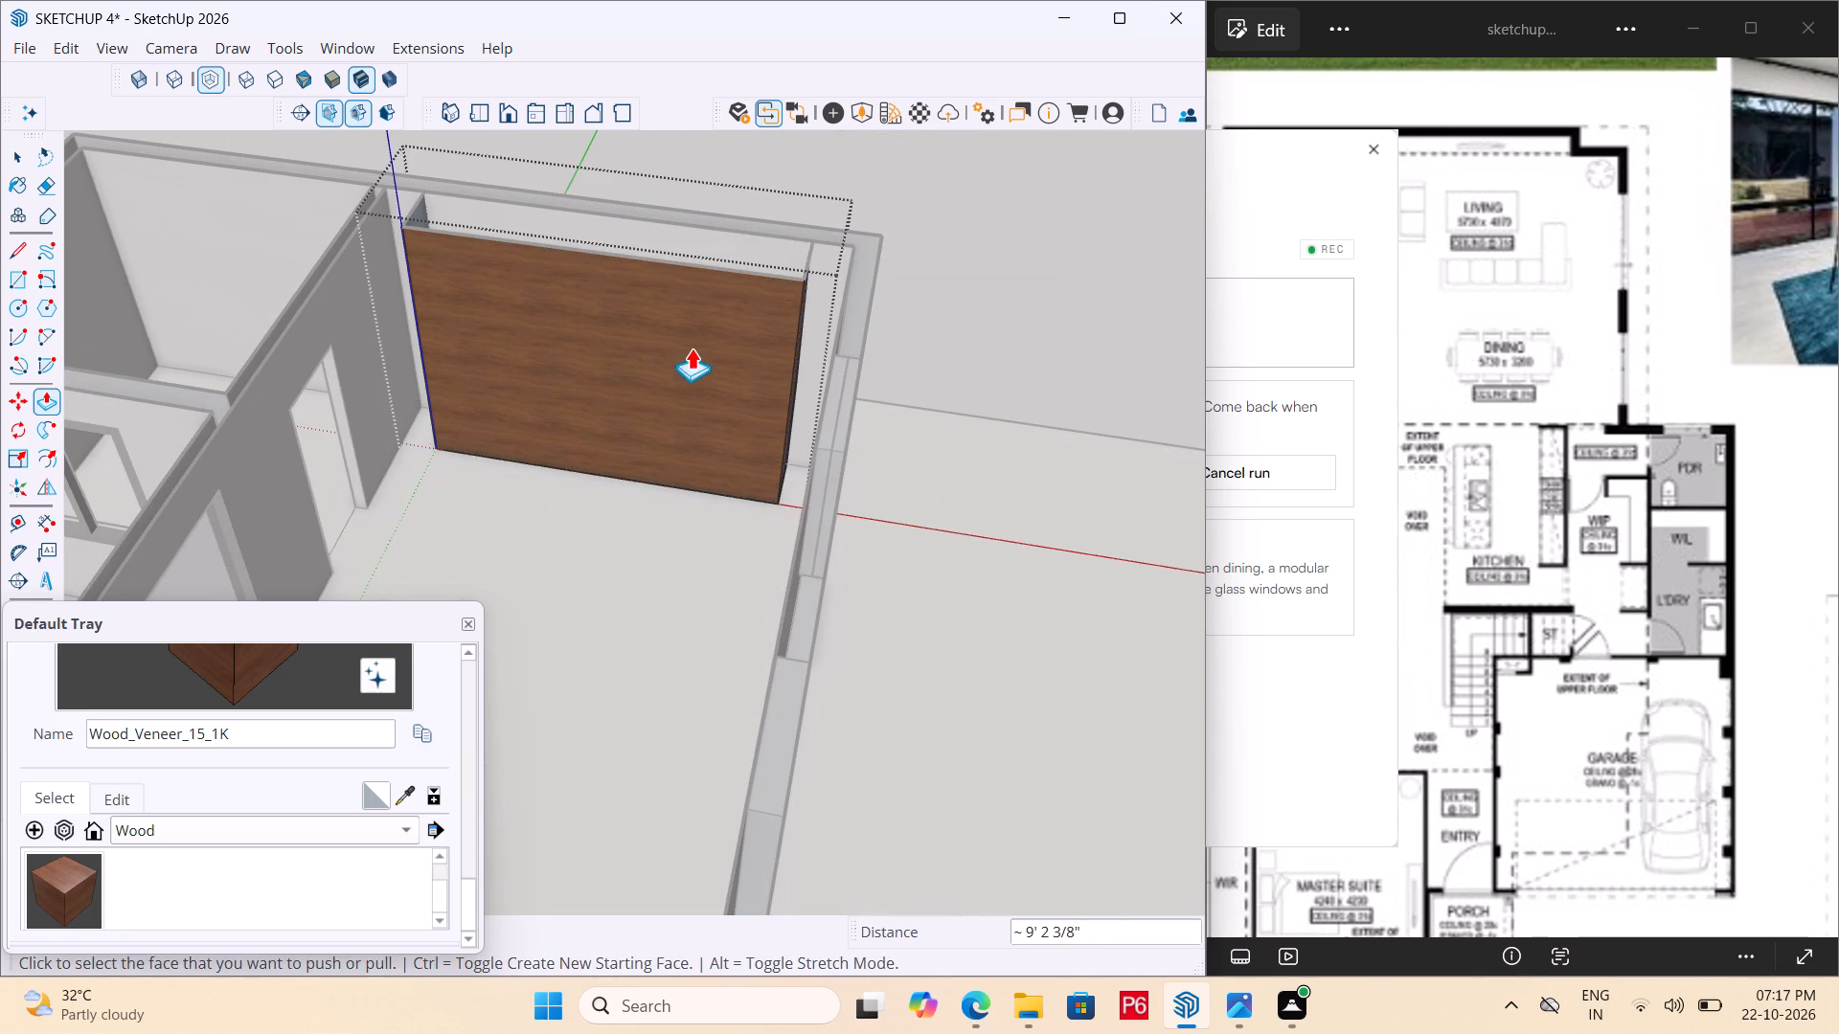
Inspect the front face of the wood wall panel up close, and exit its group.
{"action": "key", "text": "space"}
{"action": "middle_click_drag", "start_coordinate": [622, 362], "coordinate": [649, 222]}
{"action": "scroll", "coordinate": [593, 249], "scroll_direction": "up", "scroll_amount": 5}
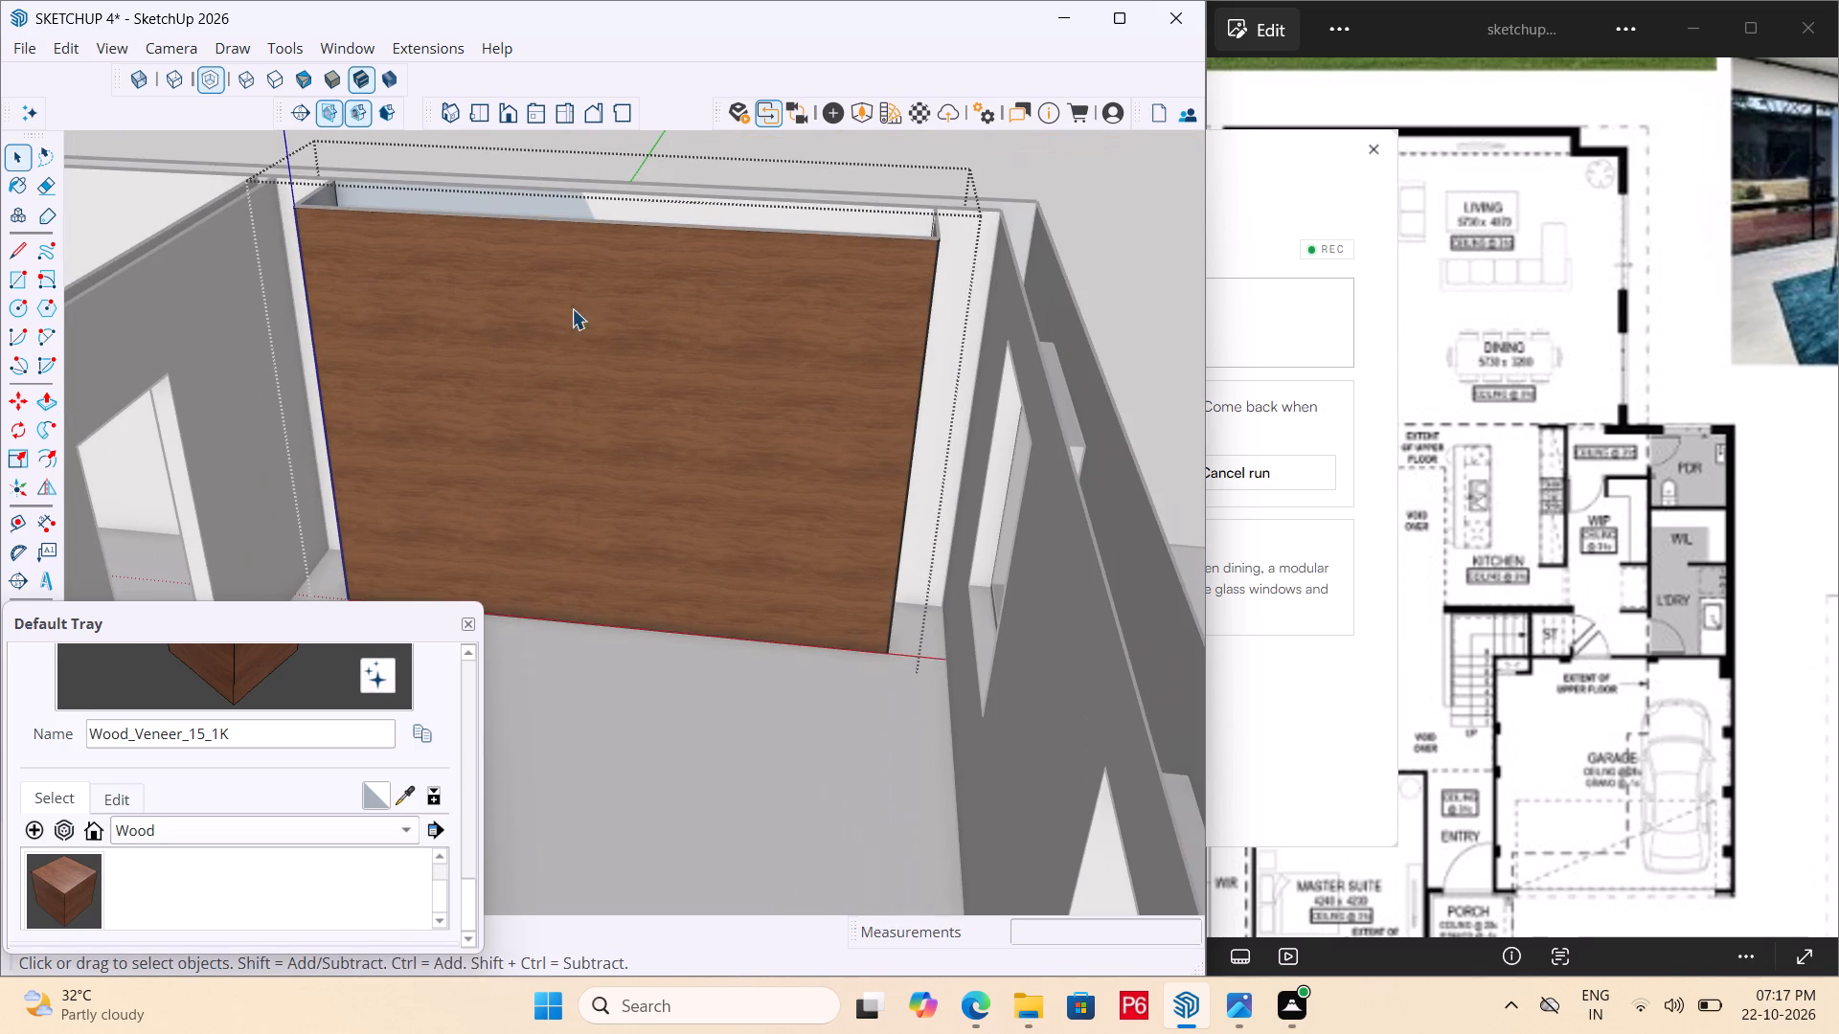
{"action": "key", "text": "space"}
{"action": "left_click", "coordinate": [501, 352]}
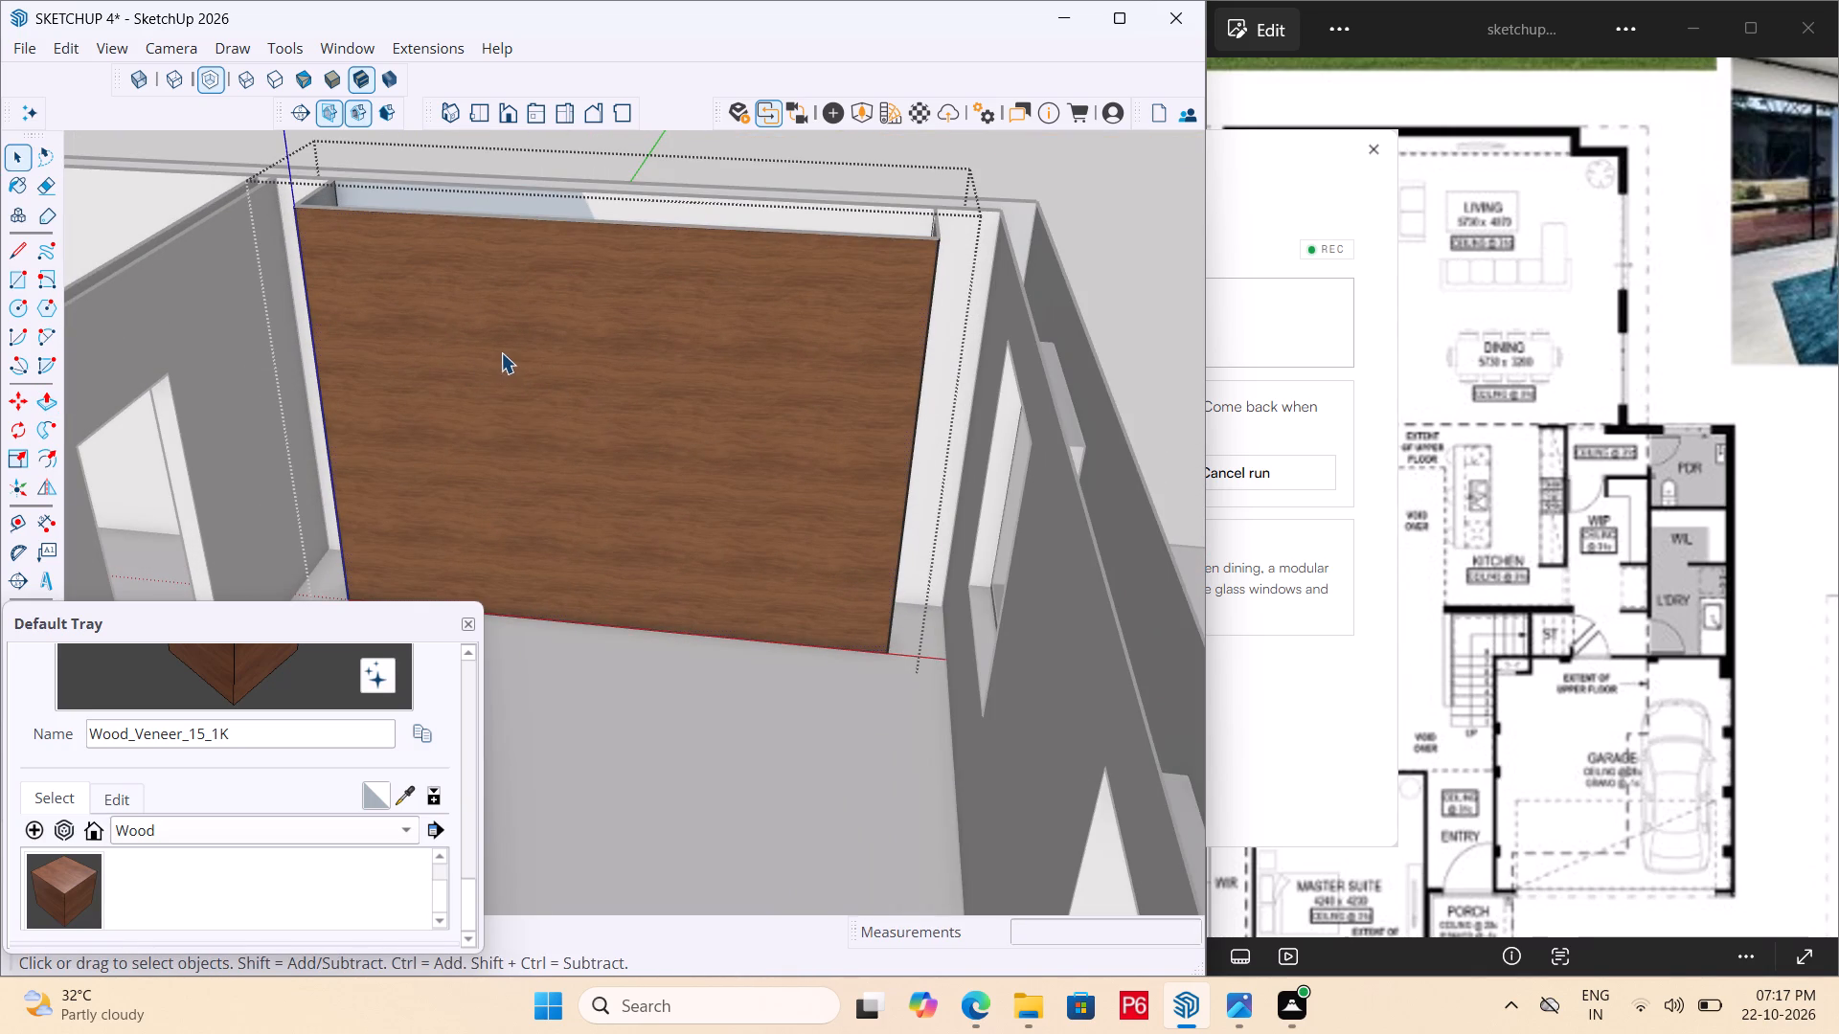
{"action": "left_click", "coordinate": [495, 340]}
{"action": "triple_click", "coordinate": [471, 337]}
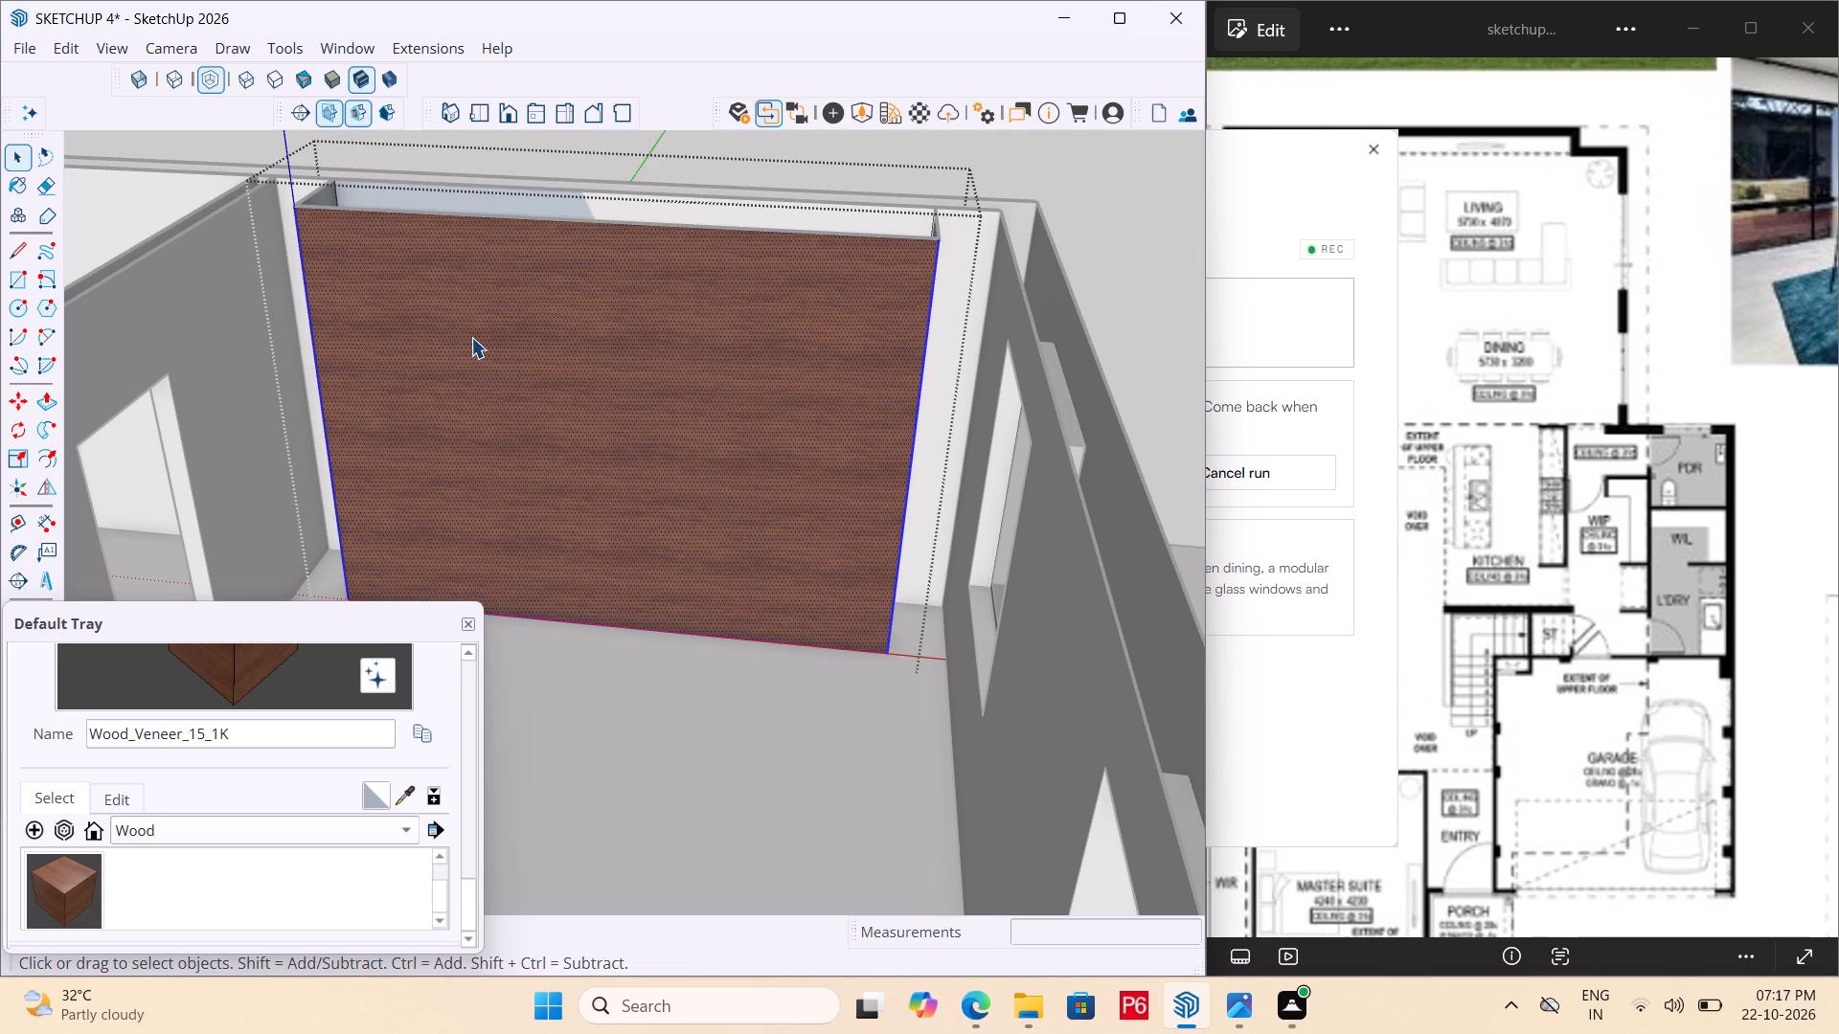
{"action": "key", "text": "space"}
{"action": "left_click", "coordinate": [1115, 207]}
{"action": "scroll", "coordinate": [748, 206], "scroll_direction": "down", "scroll_amount": 6}
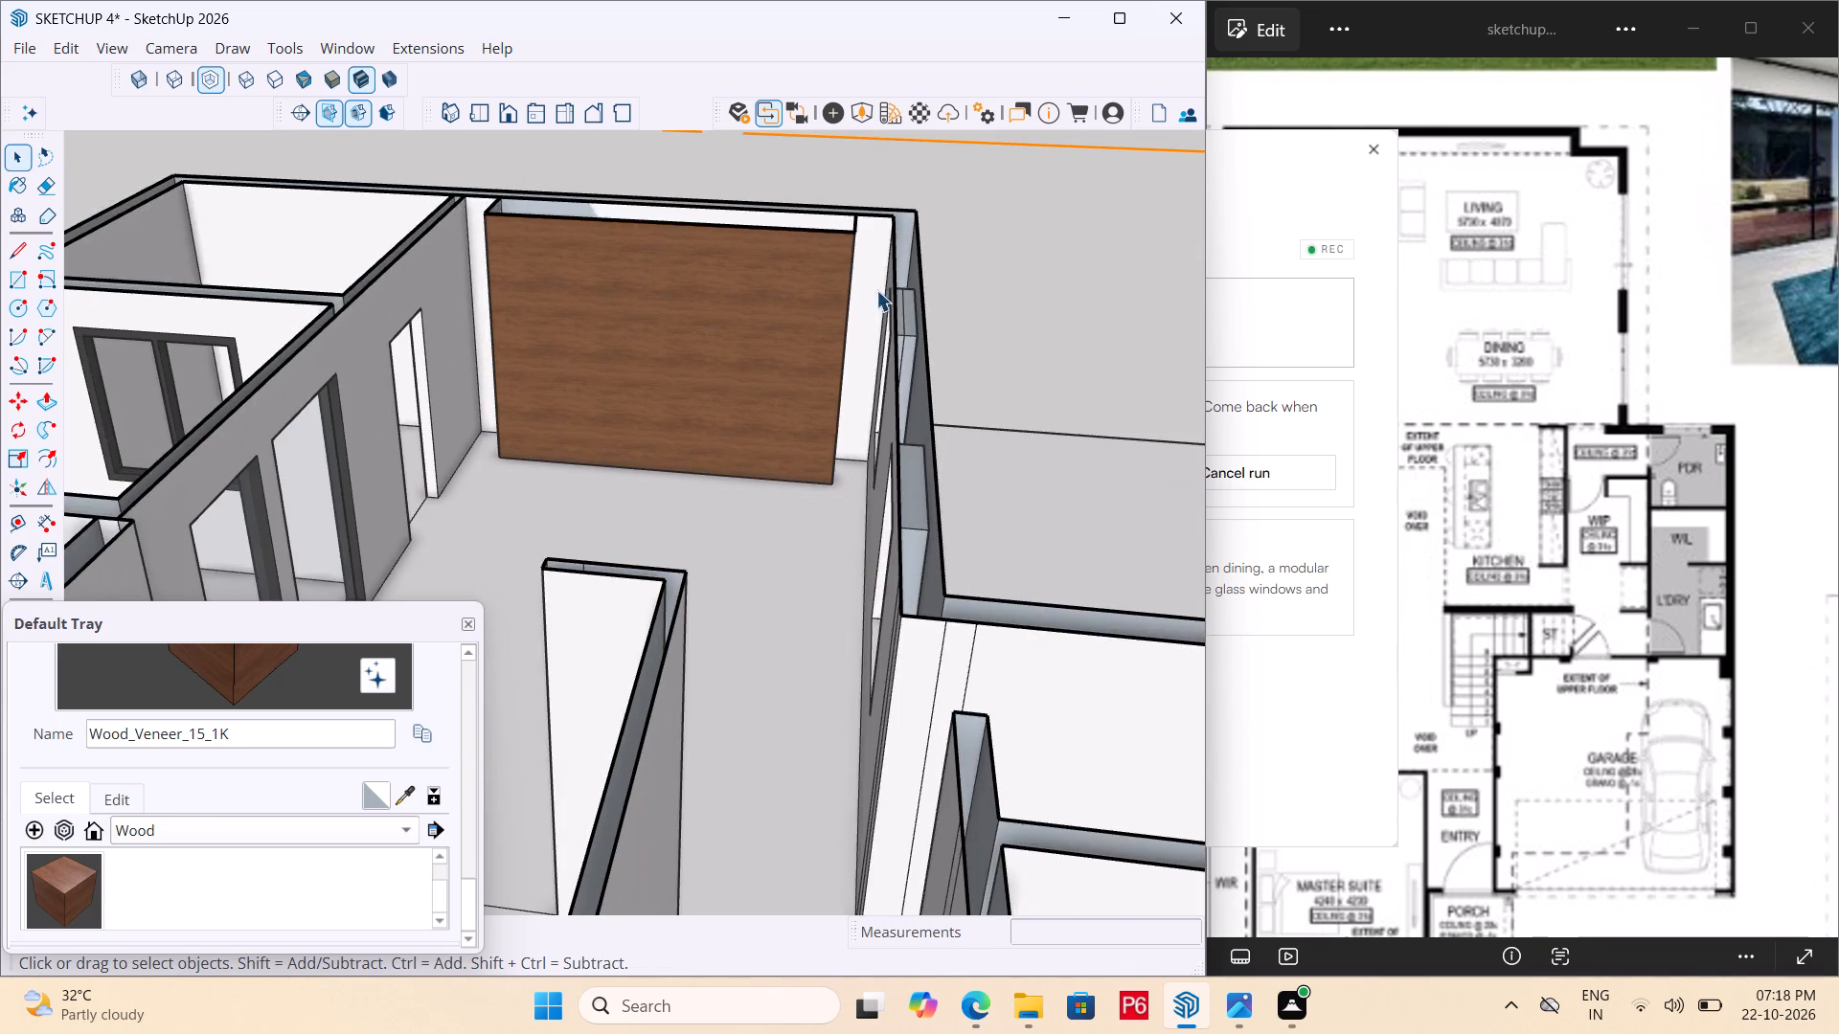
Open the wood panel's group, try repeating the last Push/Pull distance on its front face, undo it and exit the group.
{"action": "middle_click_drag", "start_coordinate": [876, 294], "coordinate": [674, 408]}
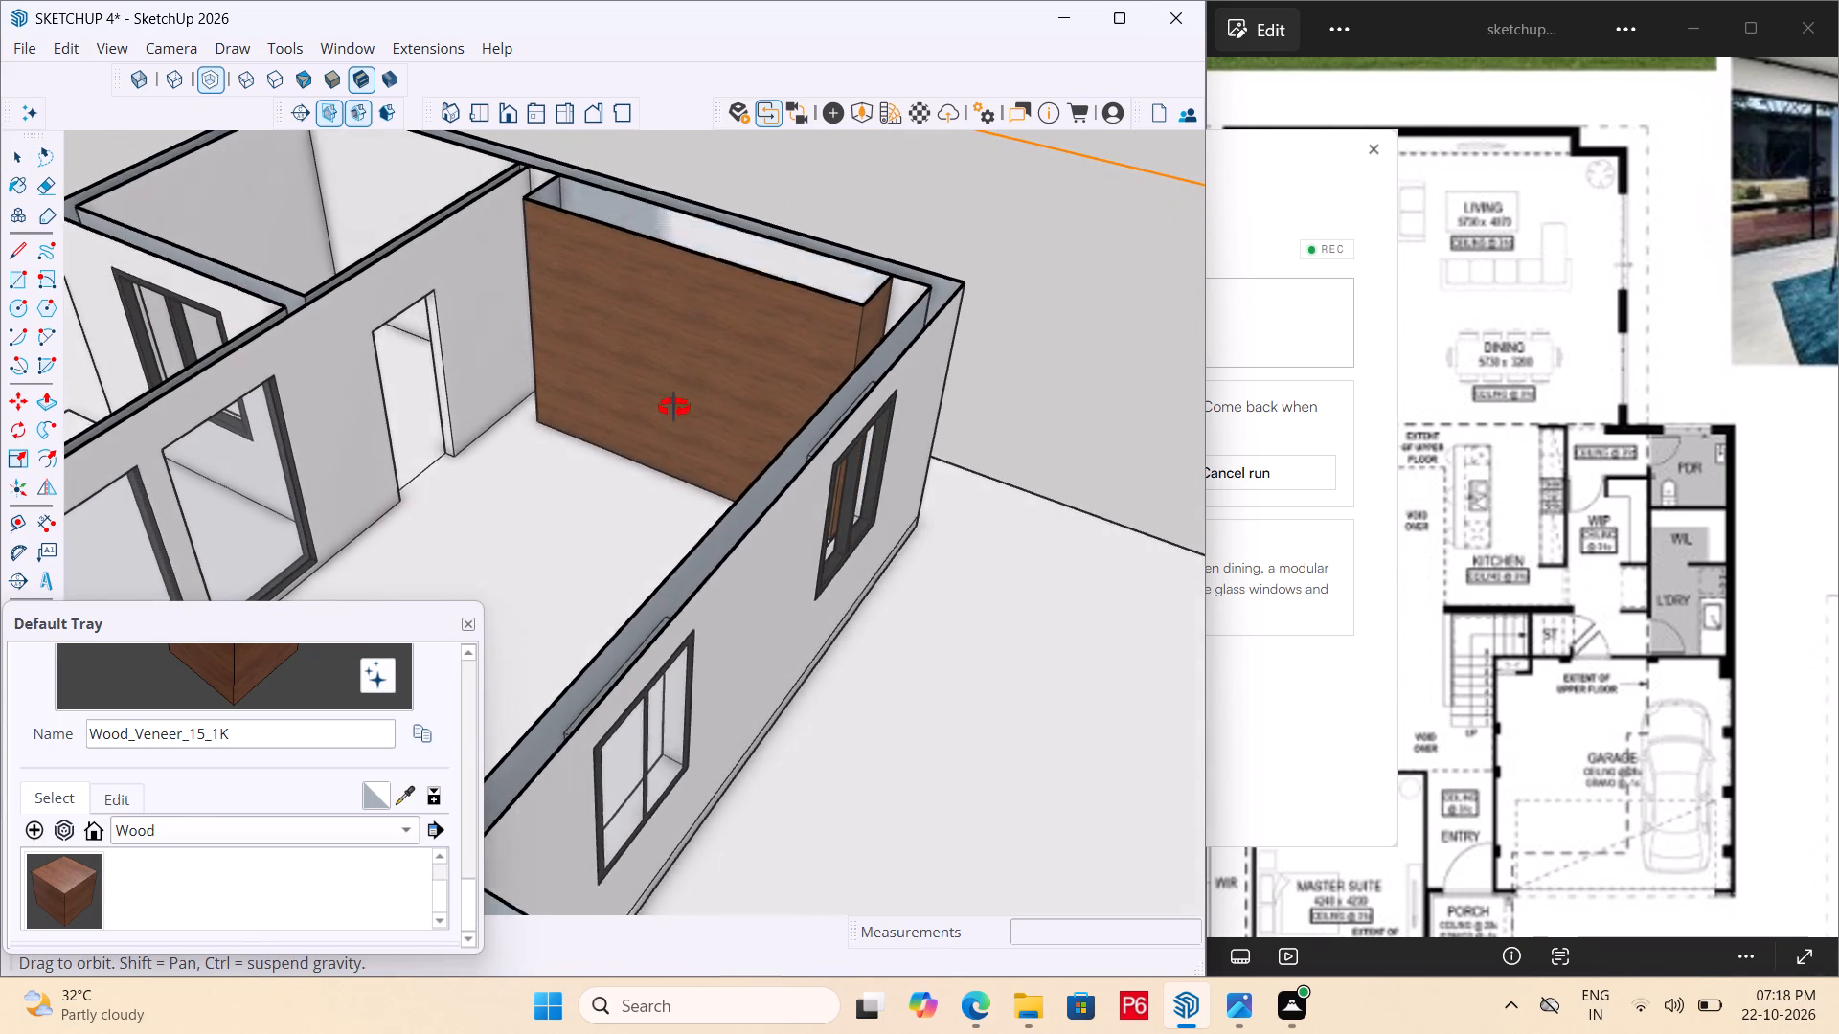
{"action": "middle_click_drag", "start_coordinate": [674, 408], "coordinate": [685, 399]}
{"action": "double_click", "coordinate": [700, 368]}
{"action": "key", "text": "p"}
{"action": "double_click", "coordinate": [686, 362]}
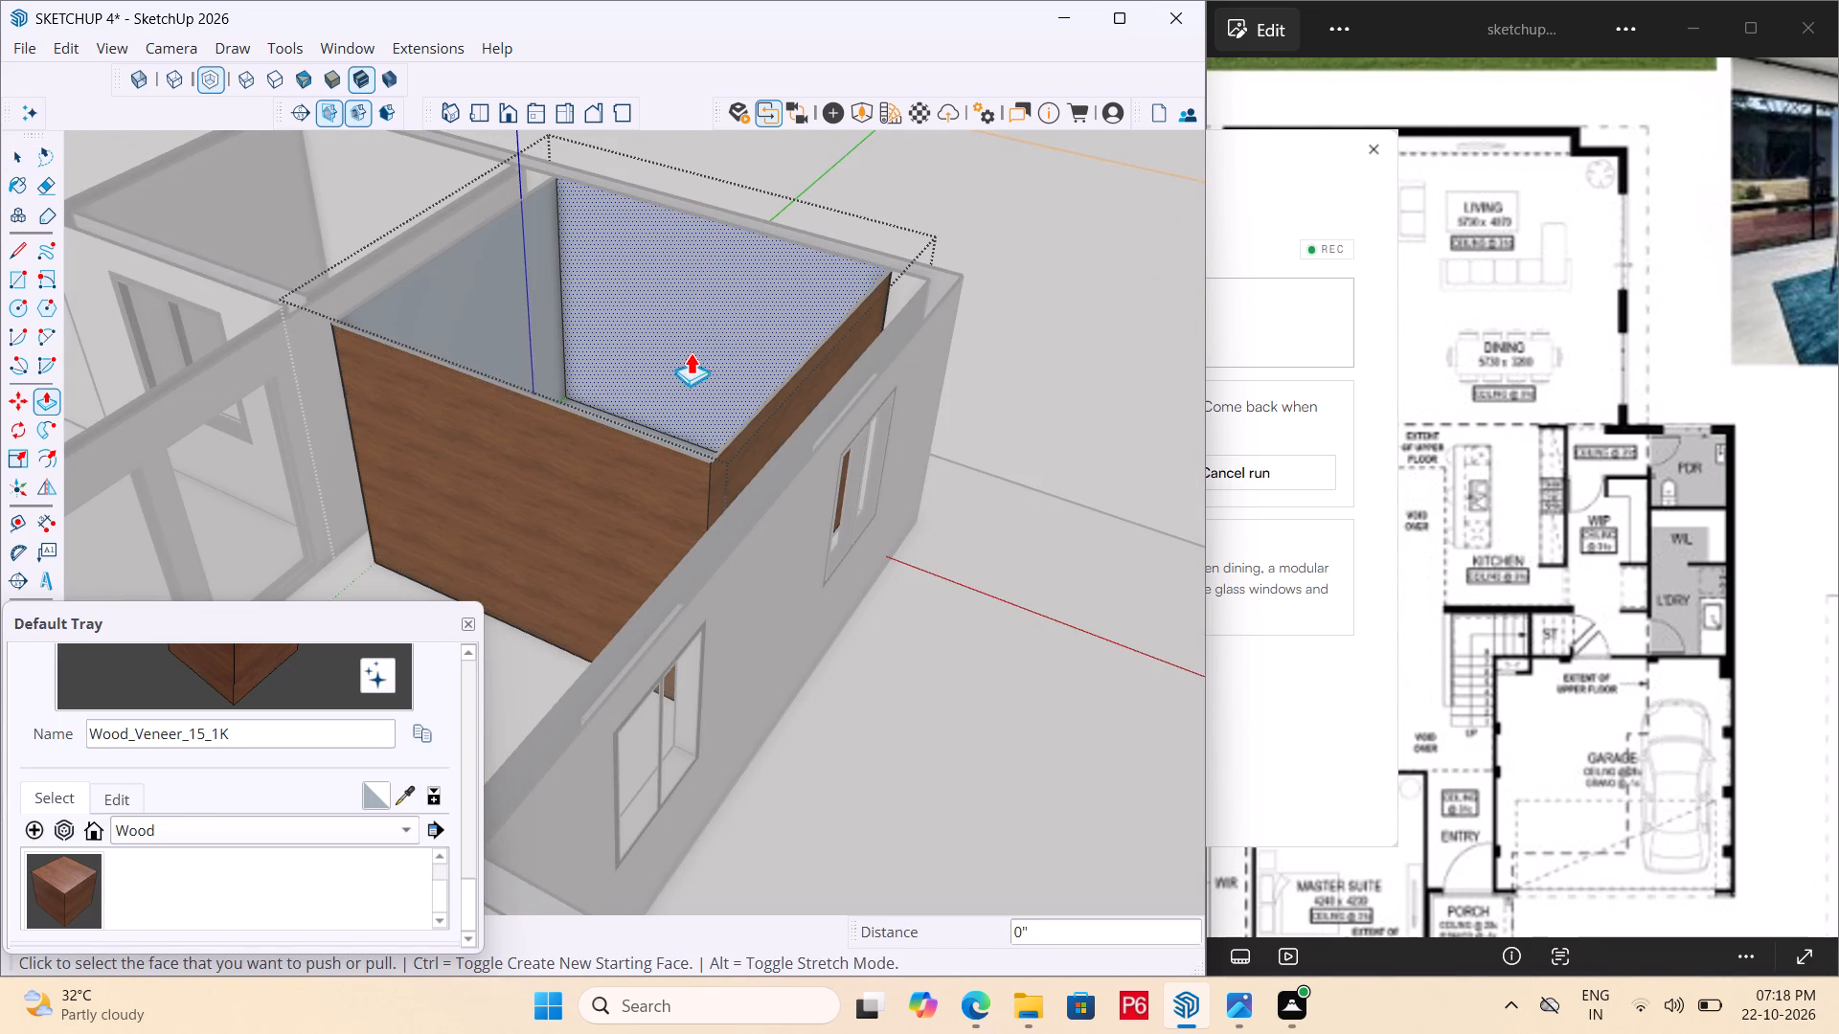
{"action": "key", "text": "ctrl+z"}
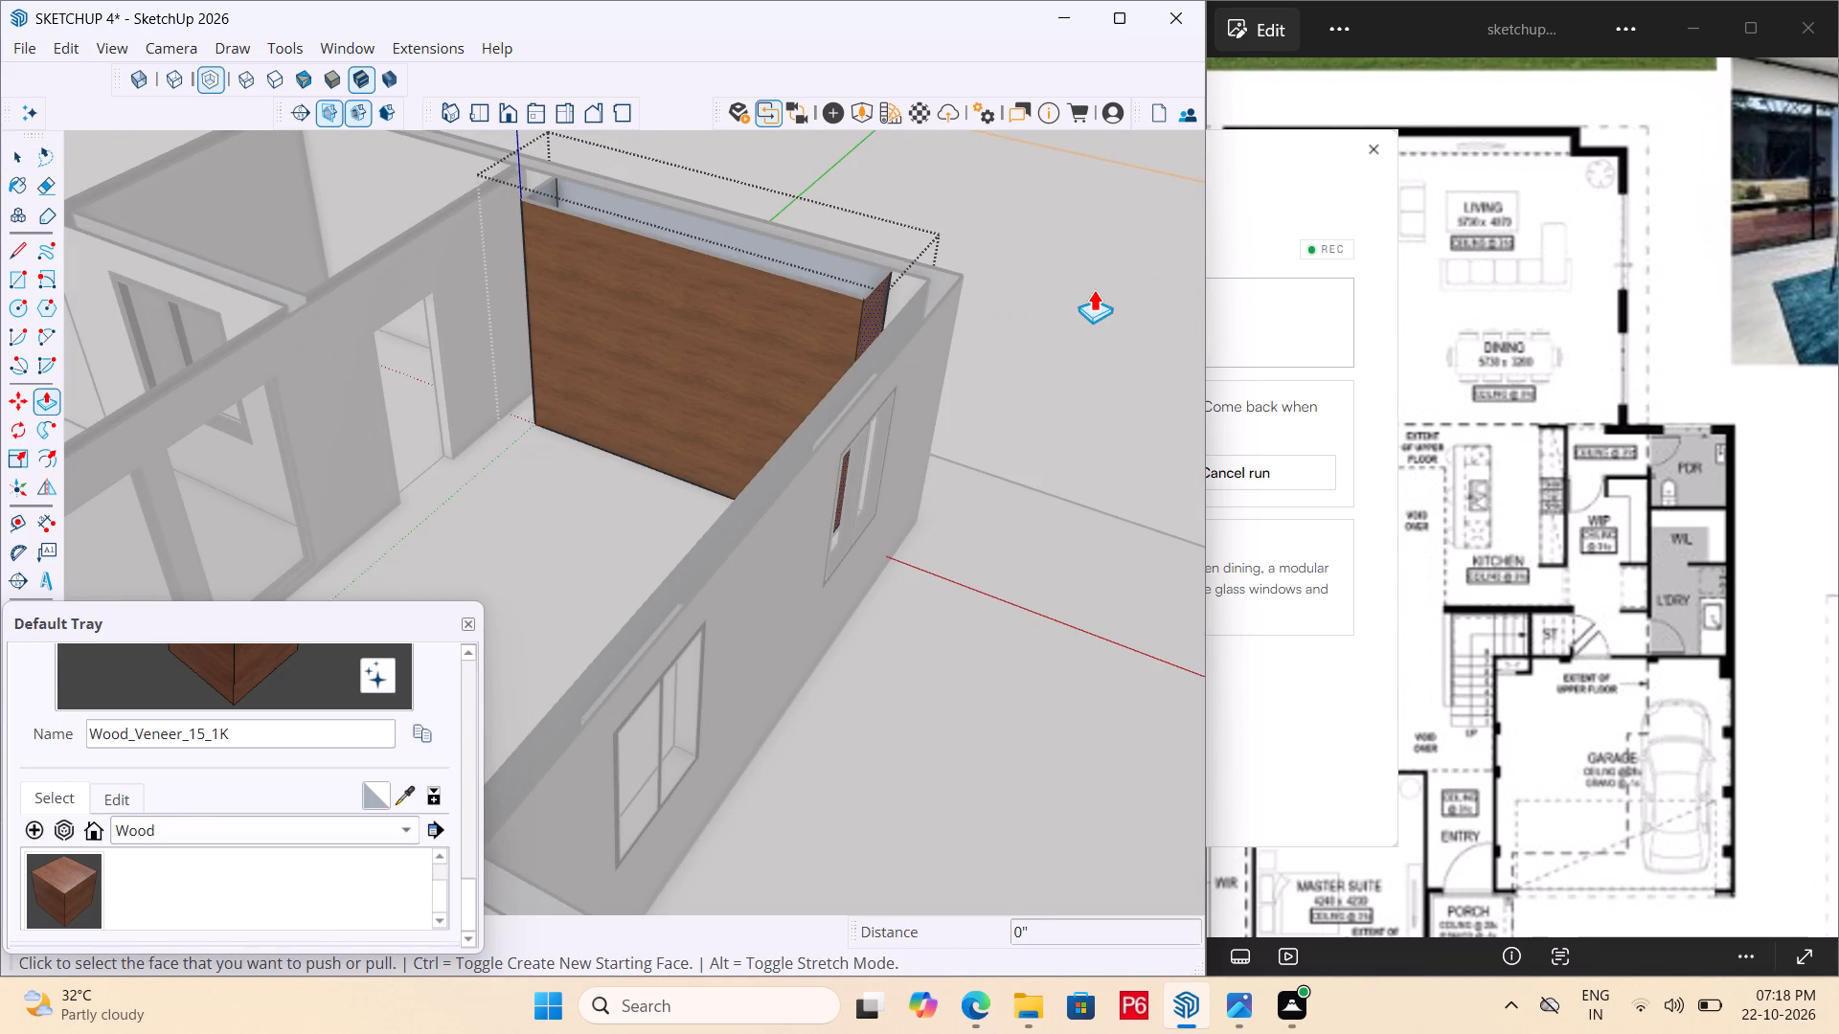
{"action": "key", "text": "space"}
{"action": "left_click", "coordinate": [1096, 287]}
Open the house group and select the living and dining area's floor face.
{"action": "scroll", "coordinate": [741, 300], "scroll_direction": "down", "scroll_amount": 5}
{"action": "middle_click_drag", "start_coordinate": [621, 332], "coordinate": [866, 385]}
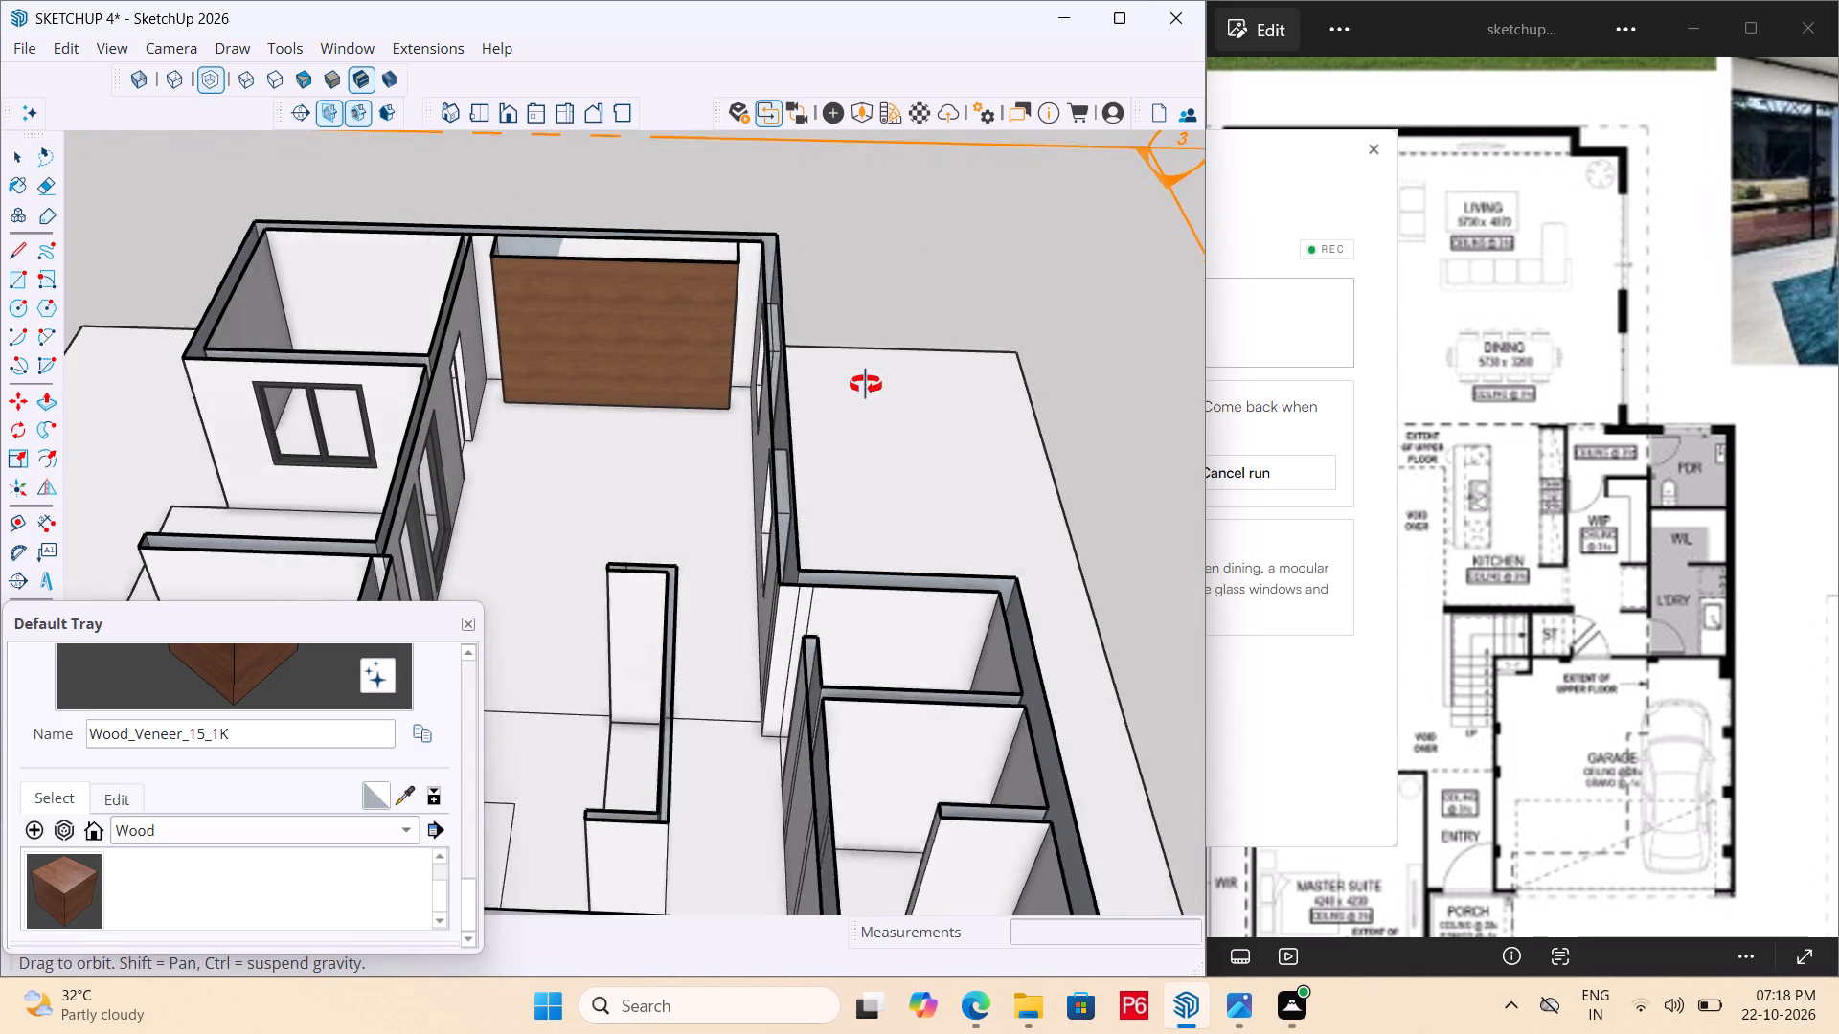
{"action": "middle_click_drag", "start_coordinate": [866, 385], "coordinate": [860, 415]}
{"action": "left_click", "coordinate": [643, 430]}
{"action": "double_click", "coordinate": [596, 456]}
{"action": "left_click", "coordinate": [545, 447]}
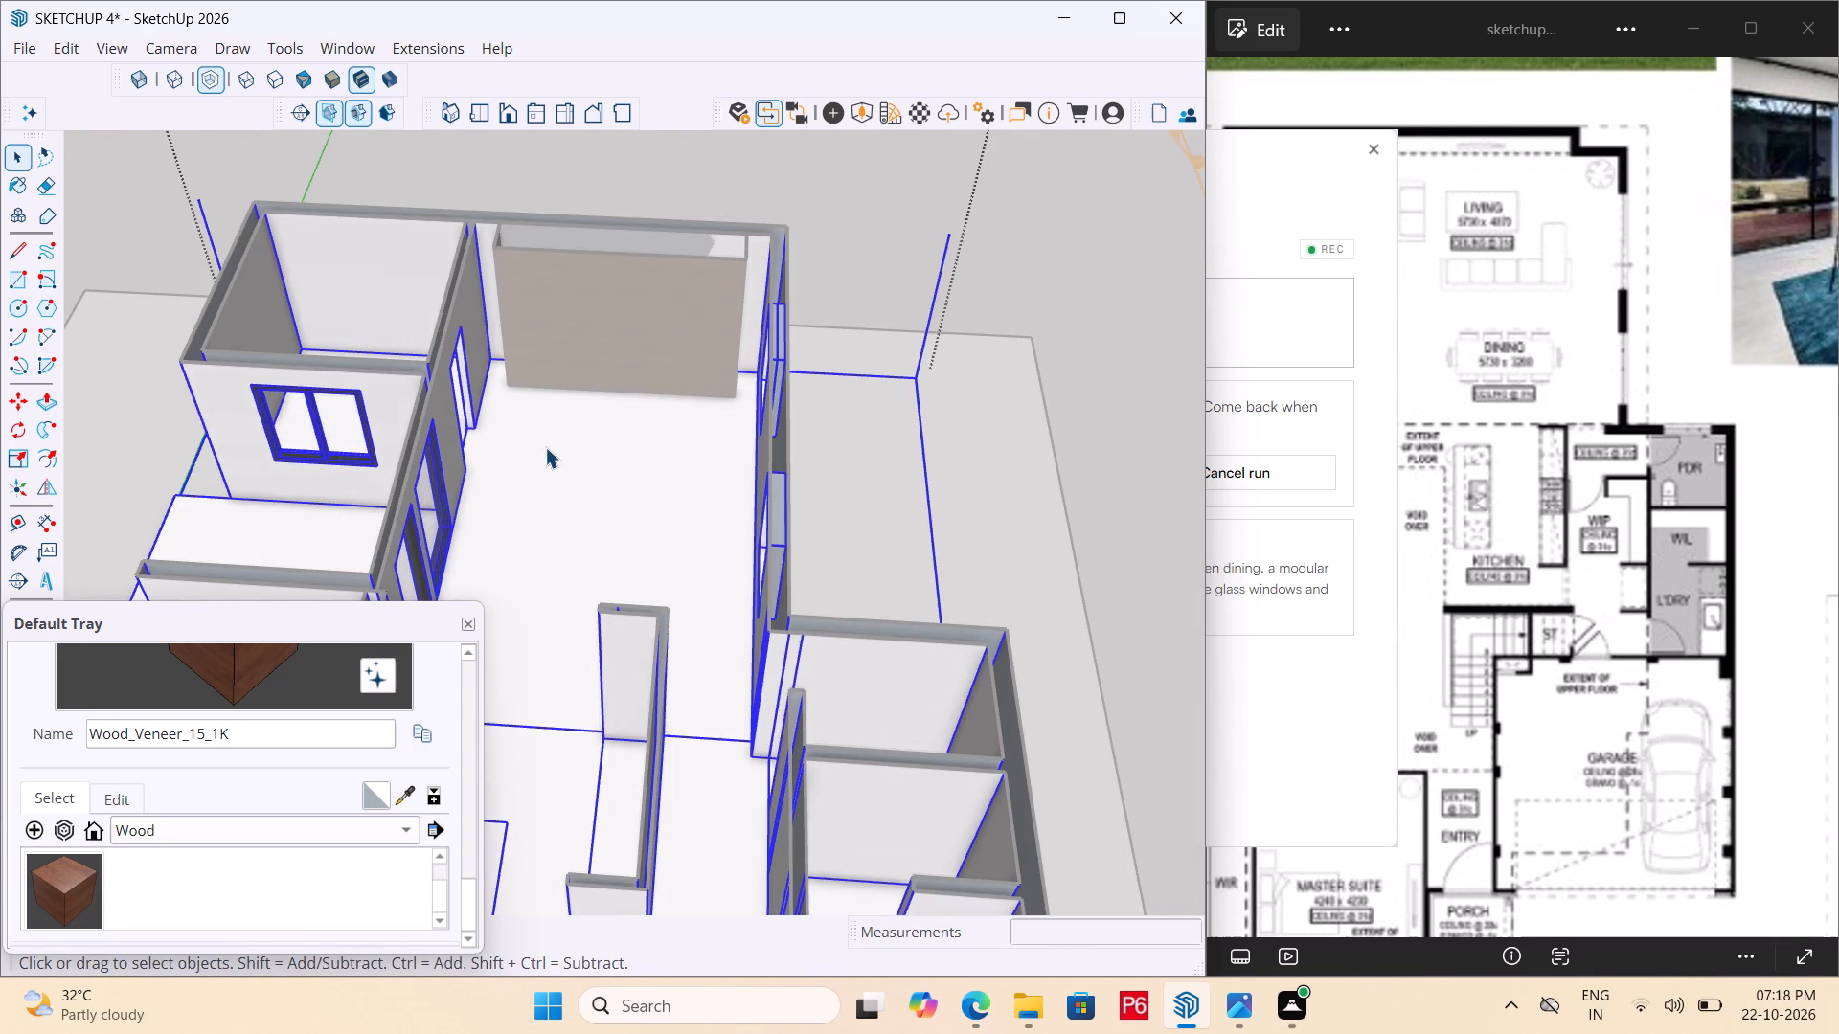
{"action": "left_click", "coordinate": [545, 446]}
{"action": "left_click", "coordinate": [557, 441]}
{"action": "double_click", "coordinate": [563, 436]}
{"action": "left_click", "coordinate": [557, 452]}
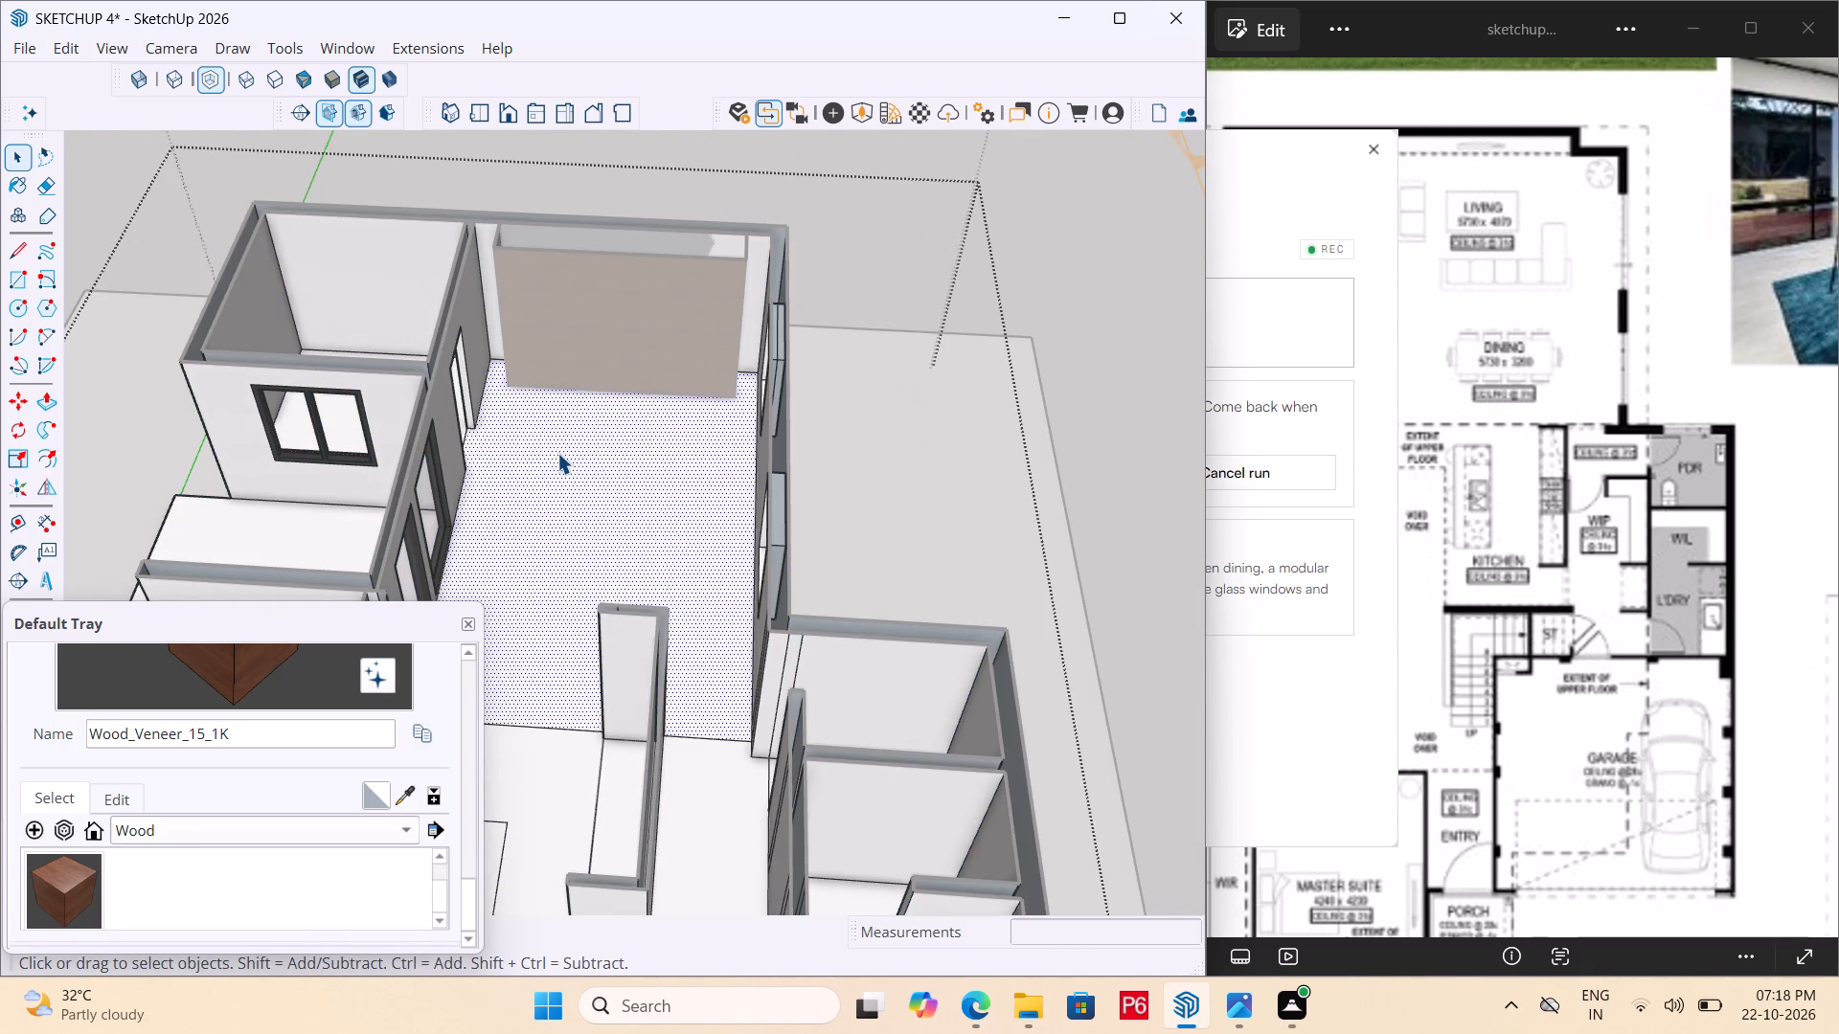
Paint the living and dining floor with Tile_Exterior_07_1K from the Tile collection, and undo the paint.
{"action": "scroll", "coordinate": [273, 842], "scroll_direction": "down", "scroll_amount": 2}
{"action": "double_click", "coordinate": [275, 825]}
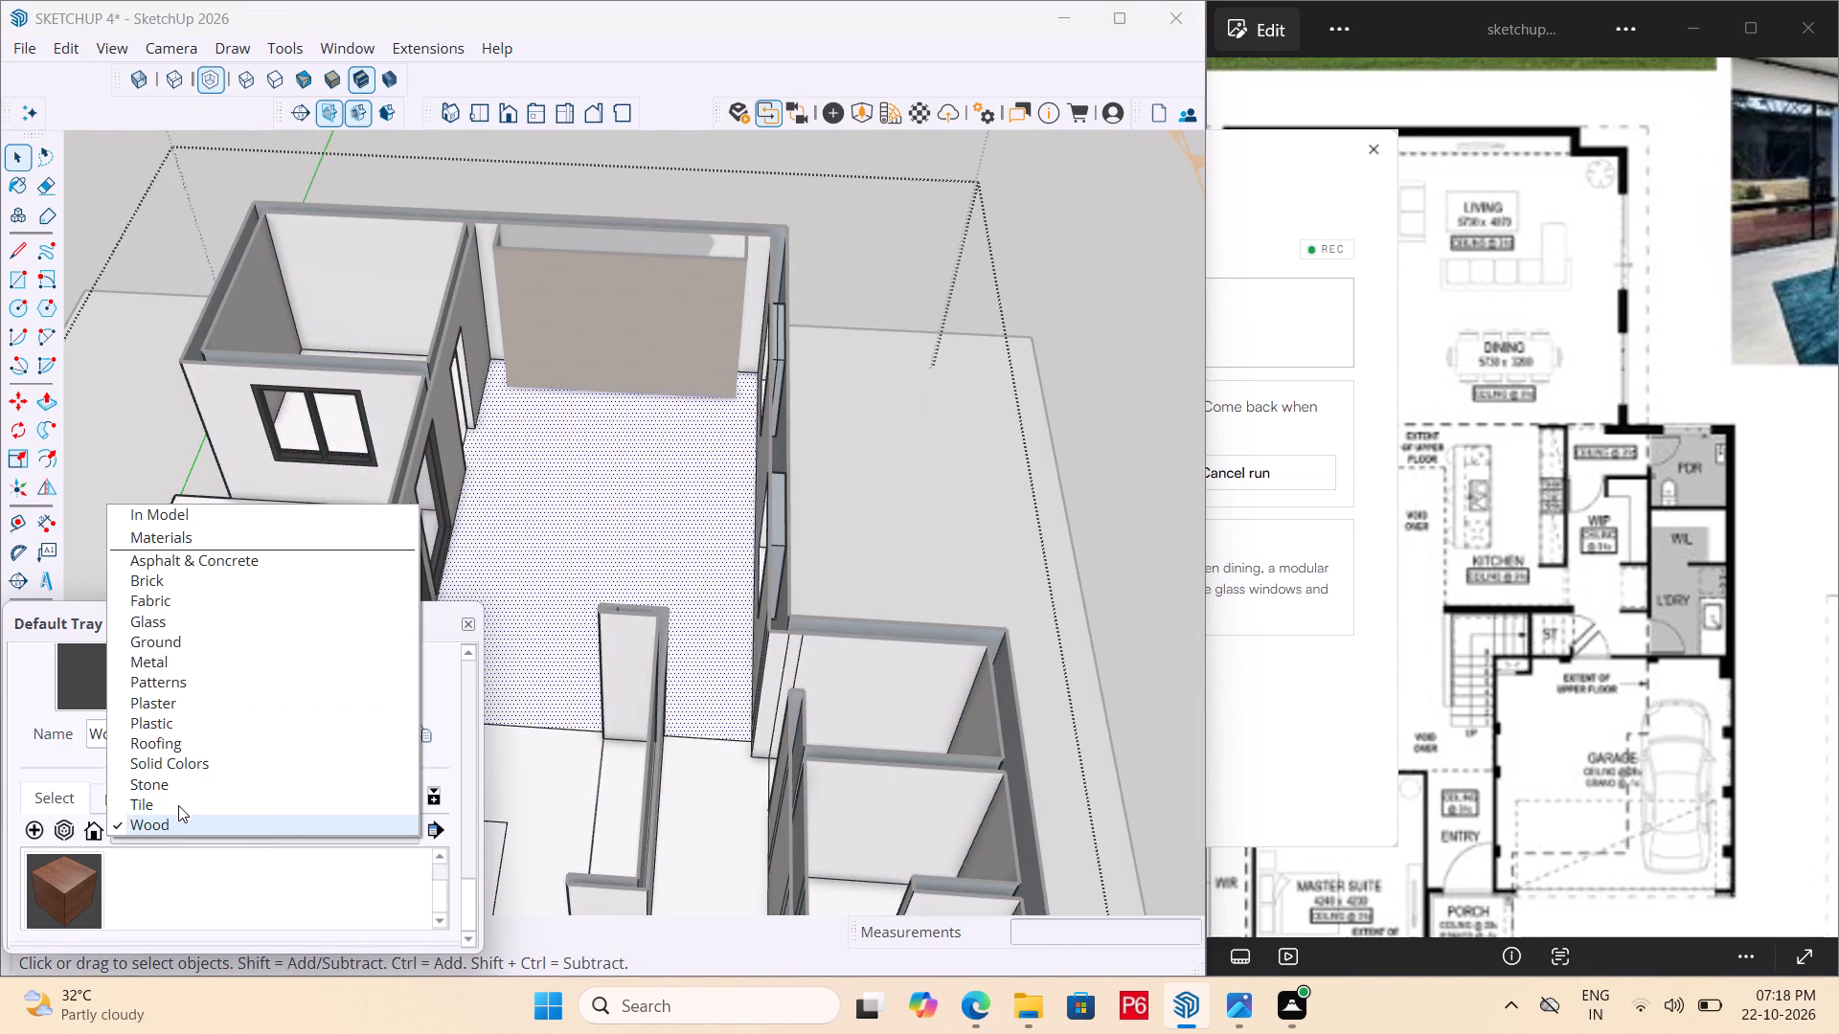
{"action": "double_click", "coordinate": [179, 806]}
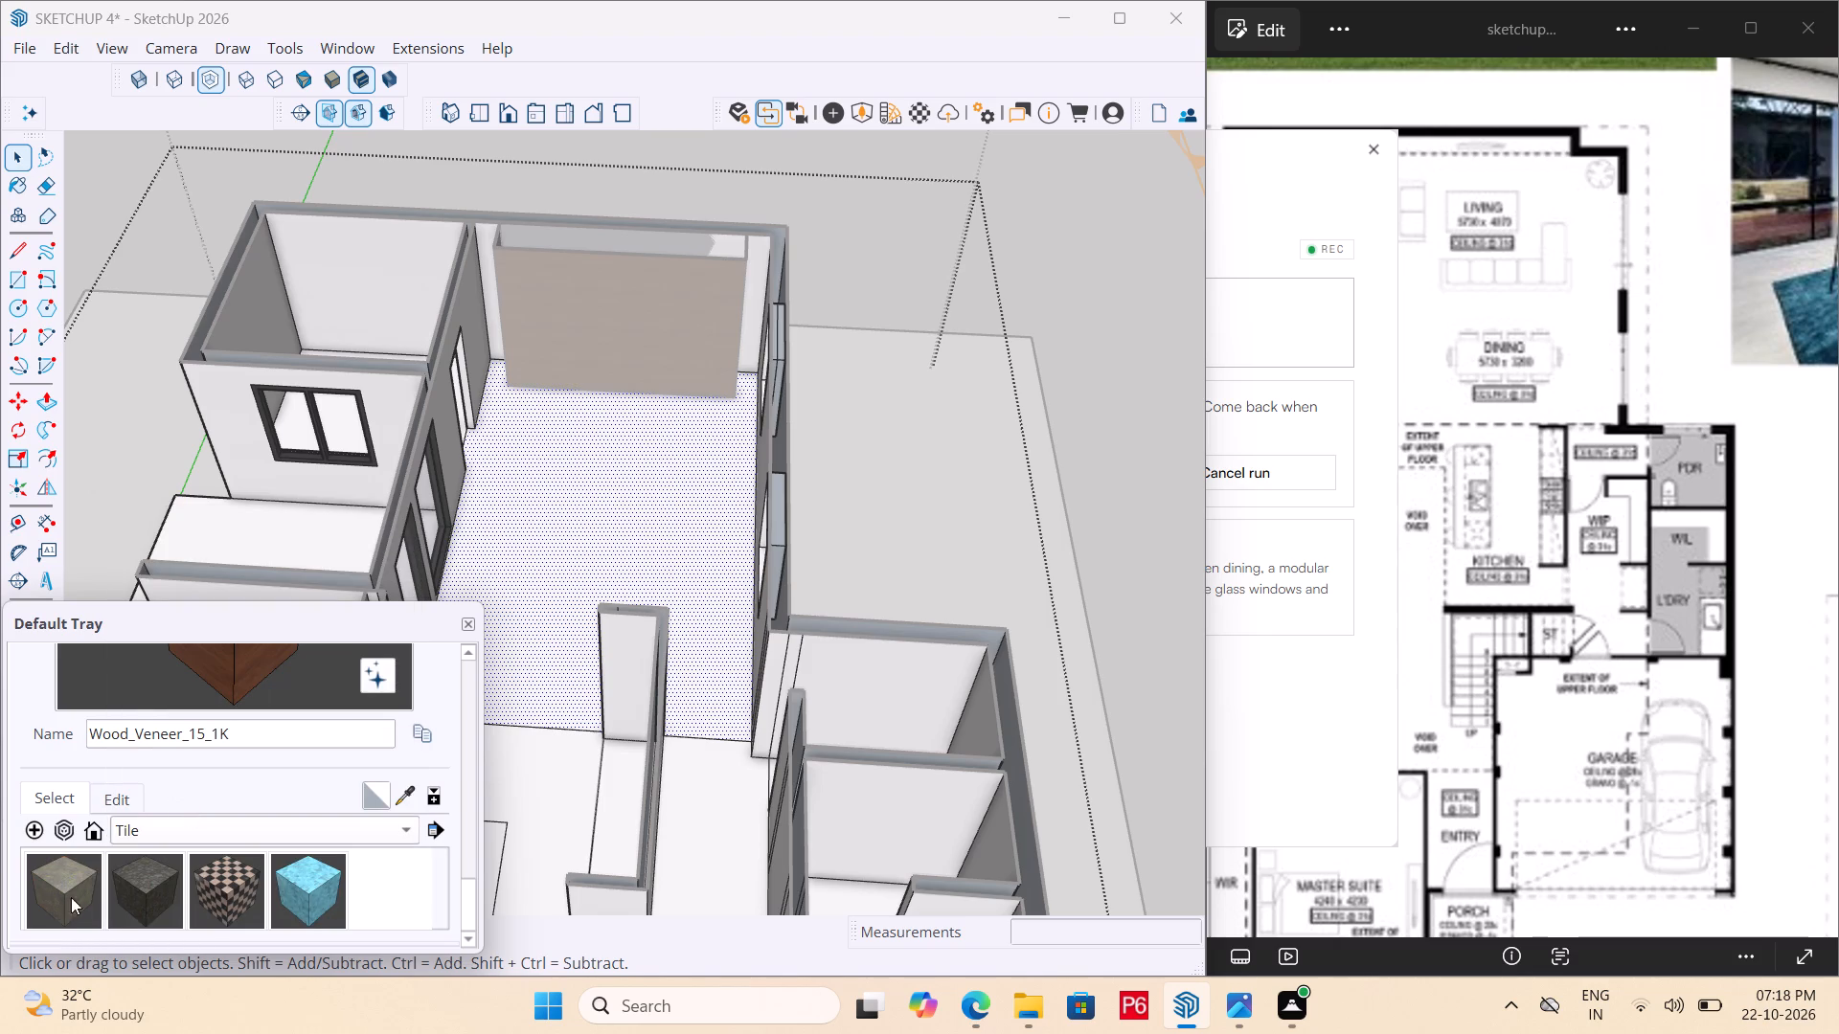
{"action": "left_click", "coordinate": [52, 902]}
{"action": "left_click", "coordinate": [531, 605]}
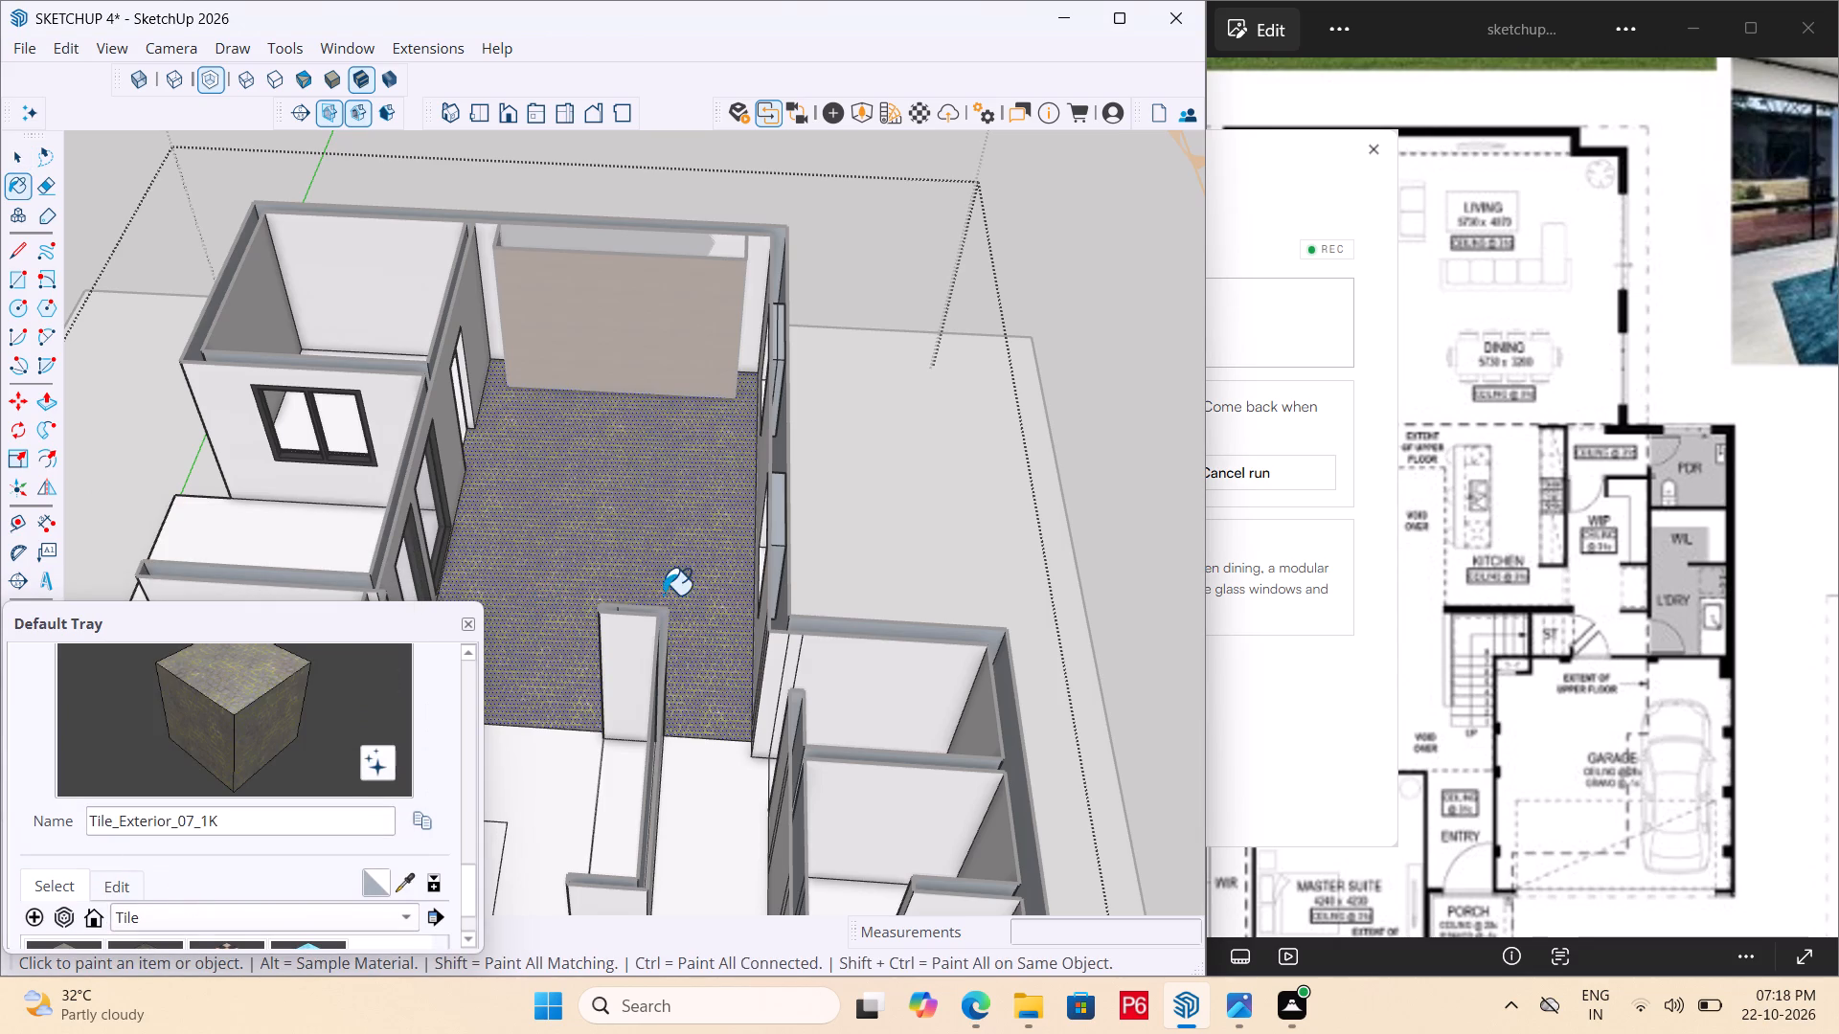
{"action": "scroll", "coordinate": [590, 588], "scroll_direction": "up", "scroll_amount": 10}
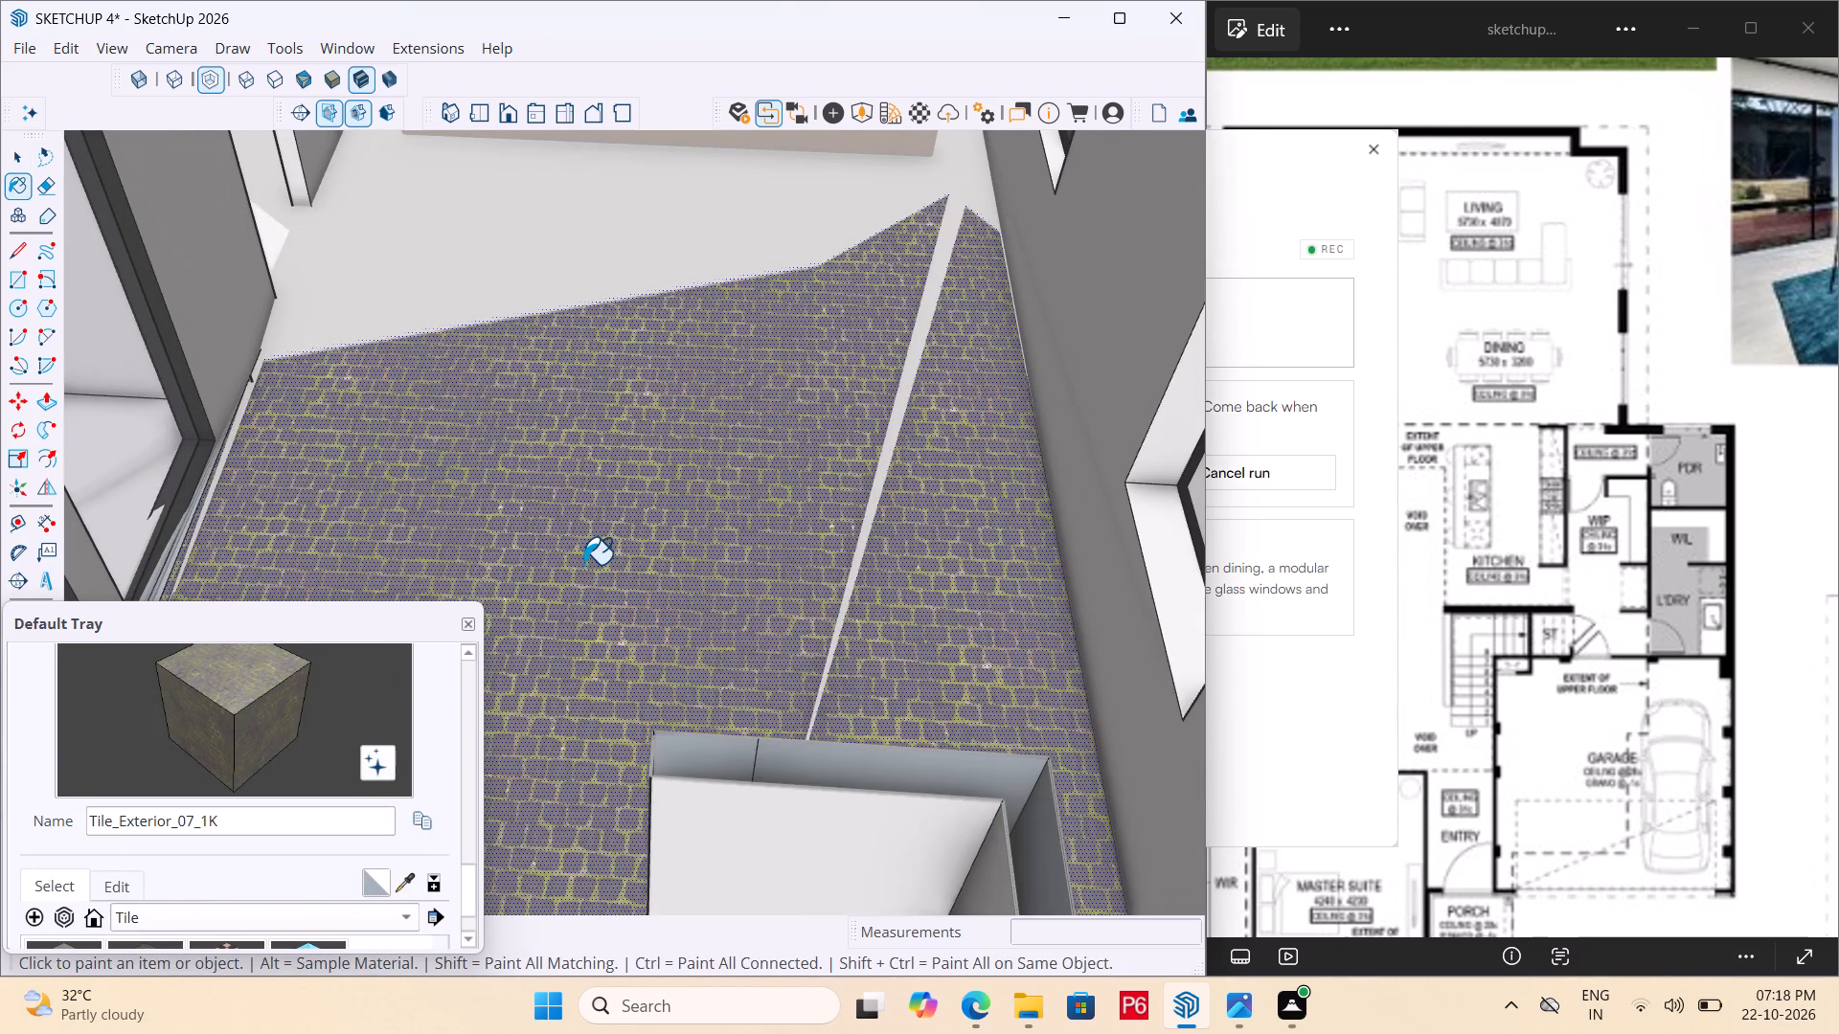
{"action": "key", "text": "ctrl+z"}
Browse the Solid Colors, Roofing, Plastic and Plaster material collections for a living and dining floor finish.
{"action": "scroll", "coordinate": [232, 852], "scroll_direction": "down", "scroll_amount": 4}
{"action": "left_click", "coordinate": [229, 833]}
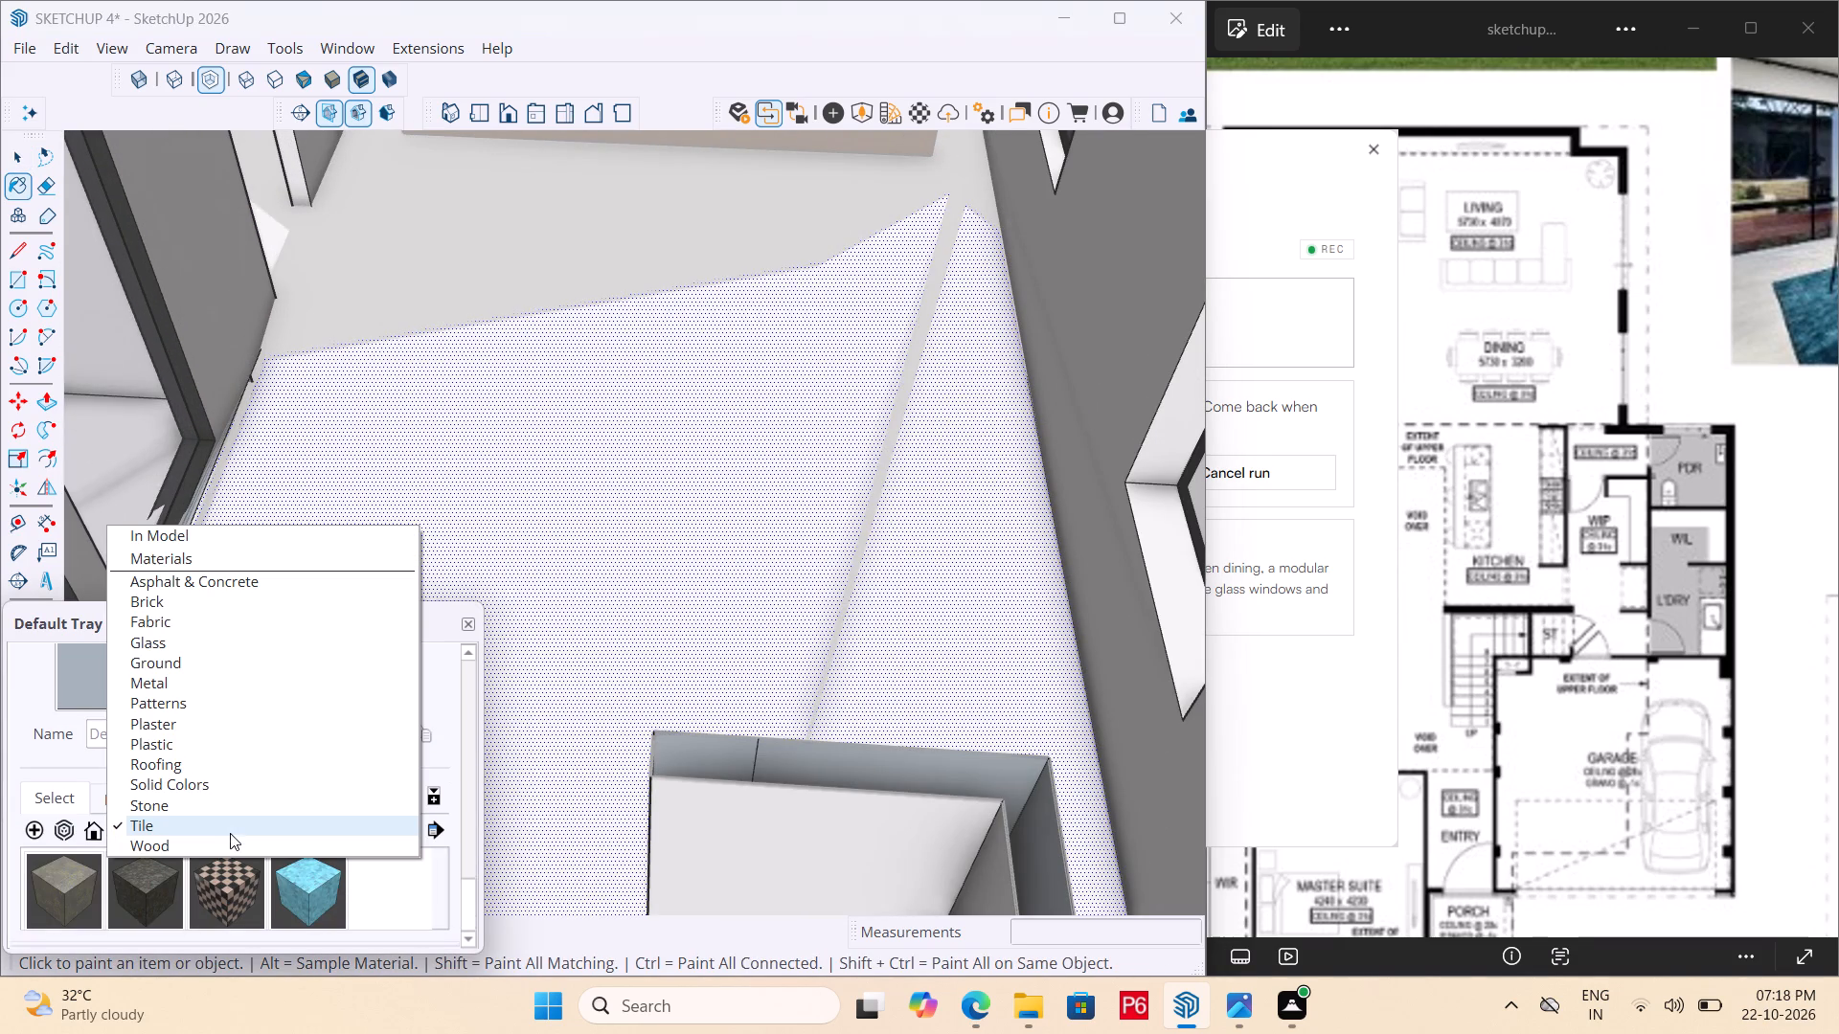
{"action": "left_click", "coordinate": [186, 786]}
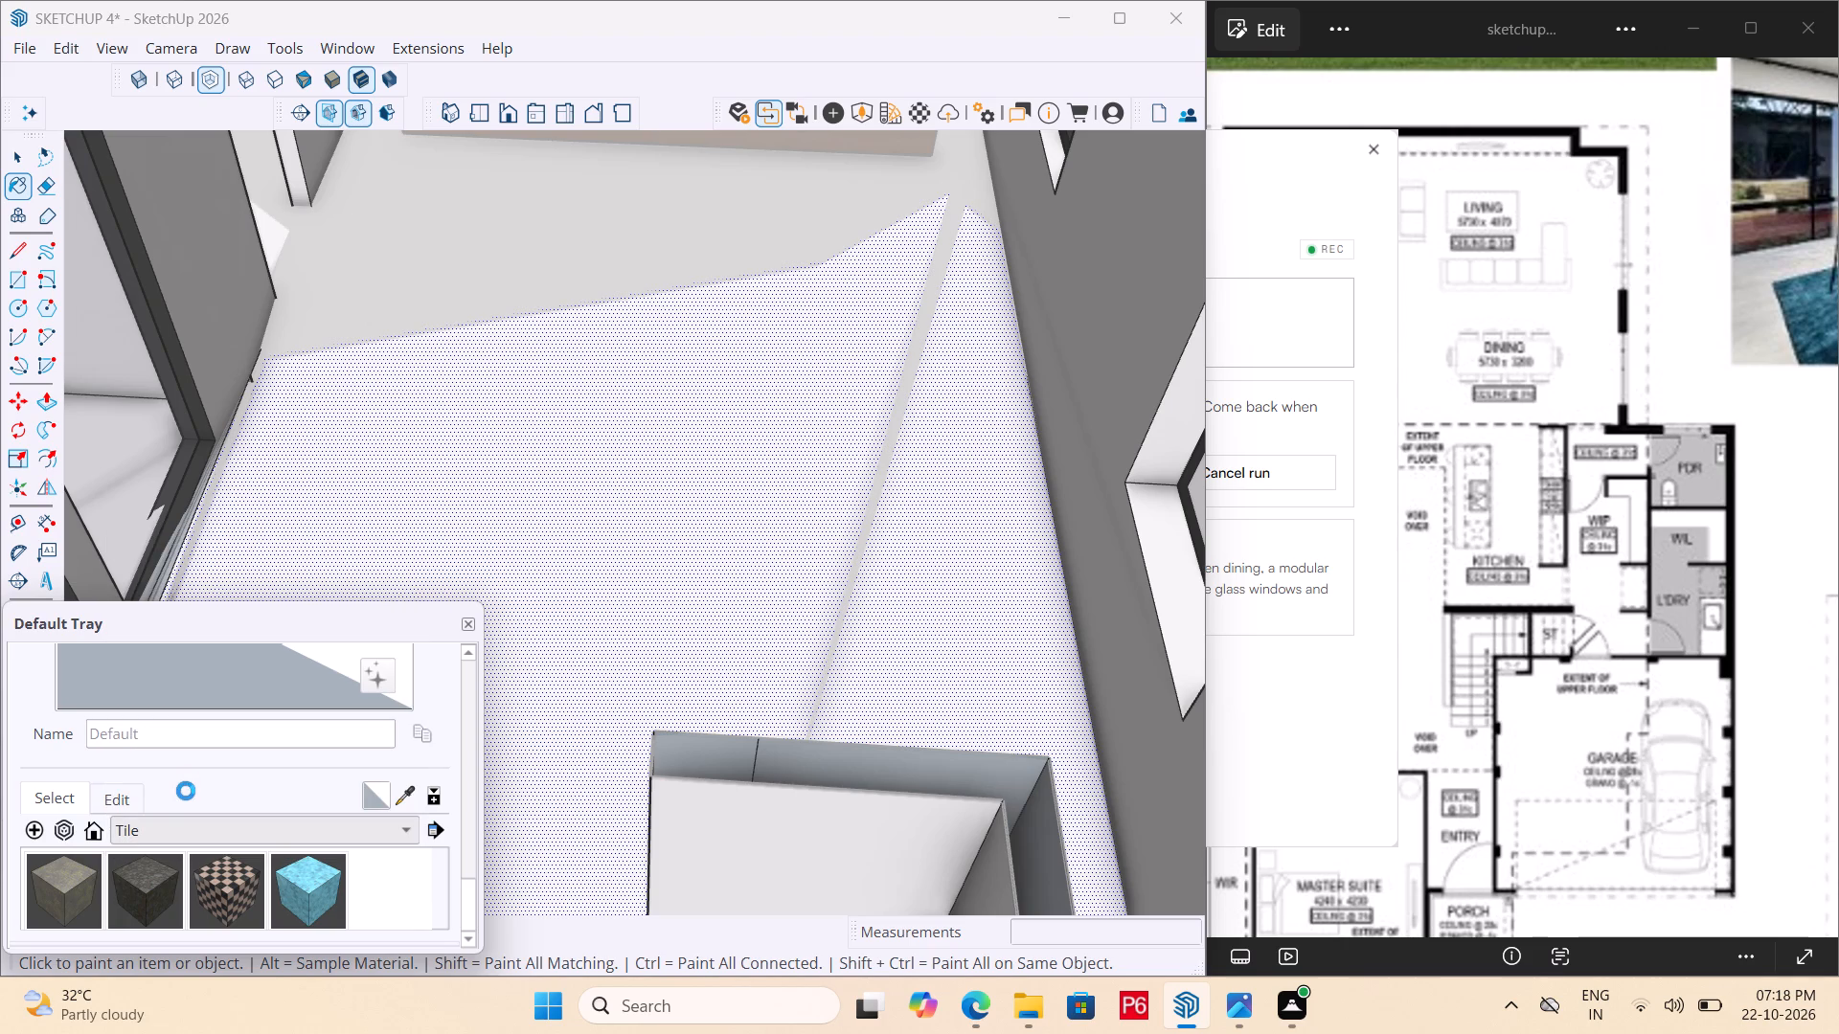
{"action": "left_click", "coordinate": [184, 839]}
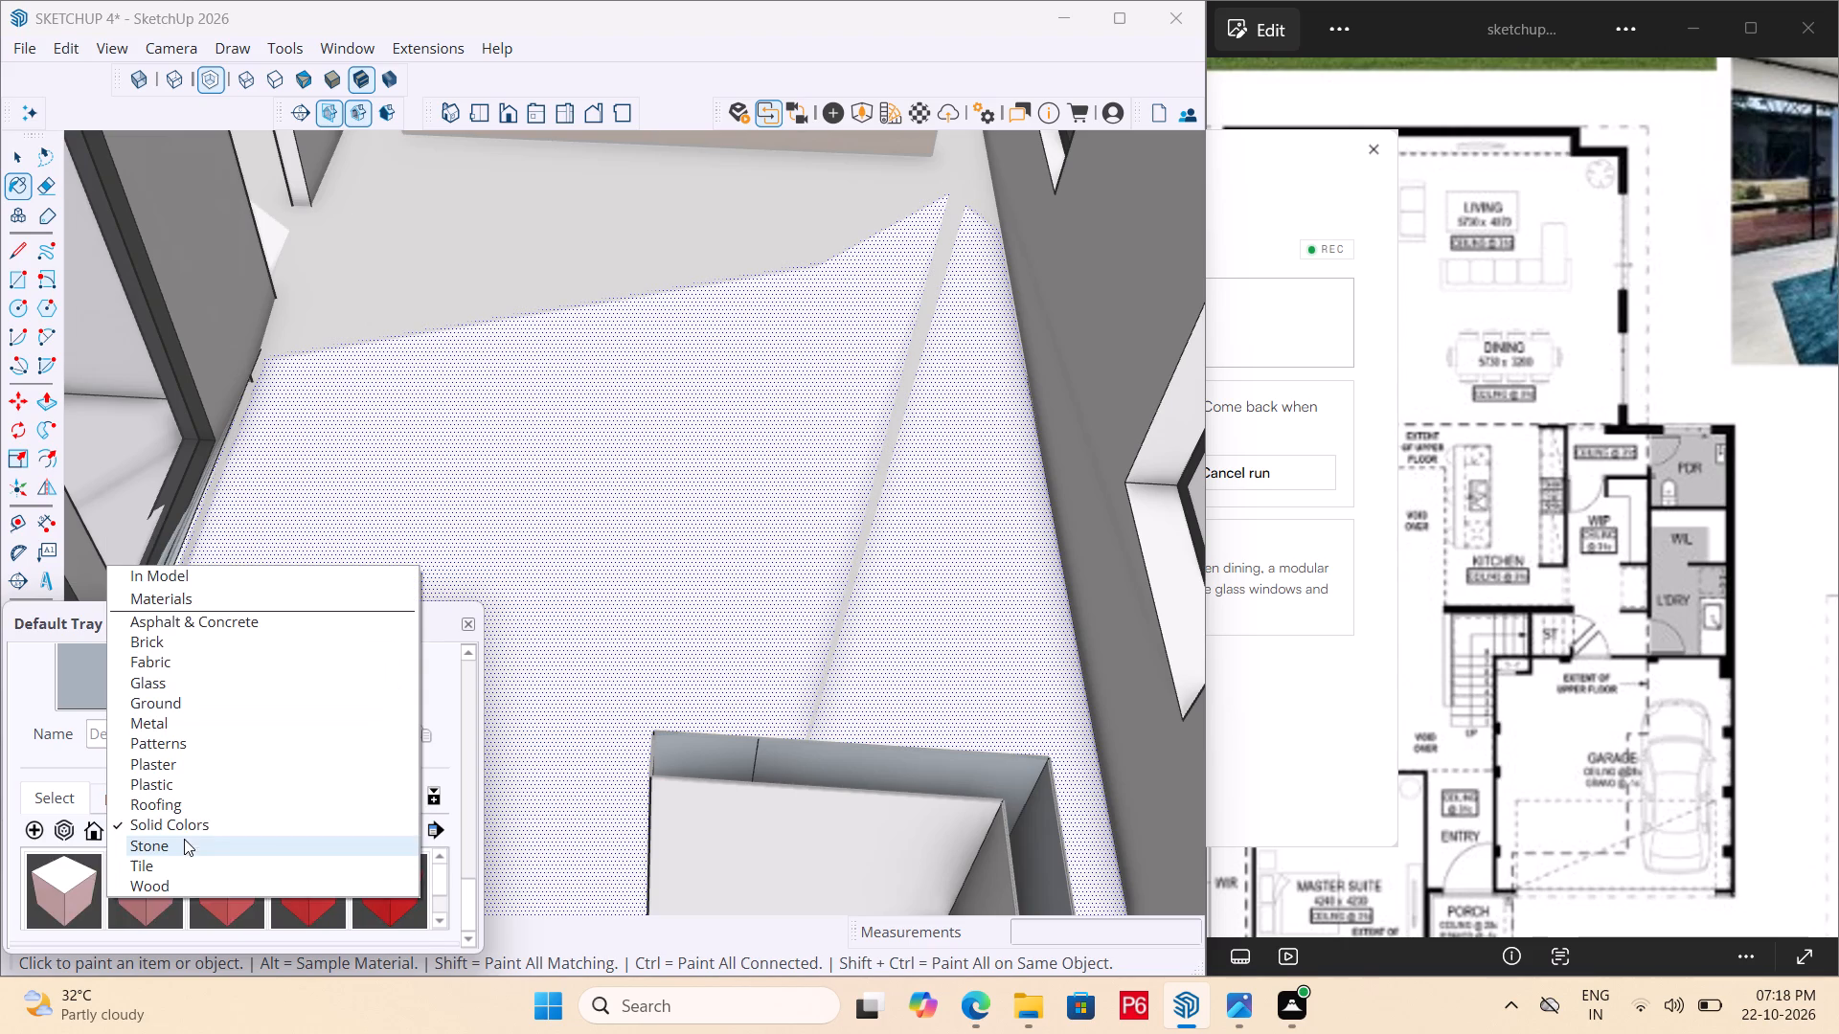
{"action": "left_click", "coordinate": [209, 804]}
{"action": "left_click", "coordinate": [215, 826]}
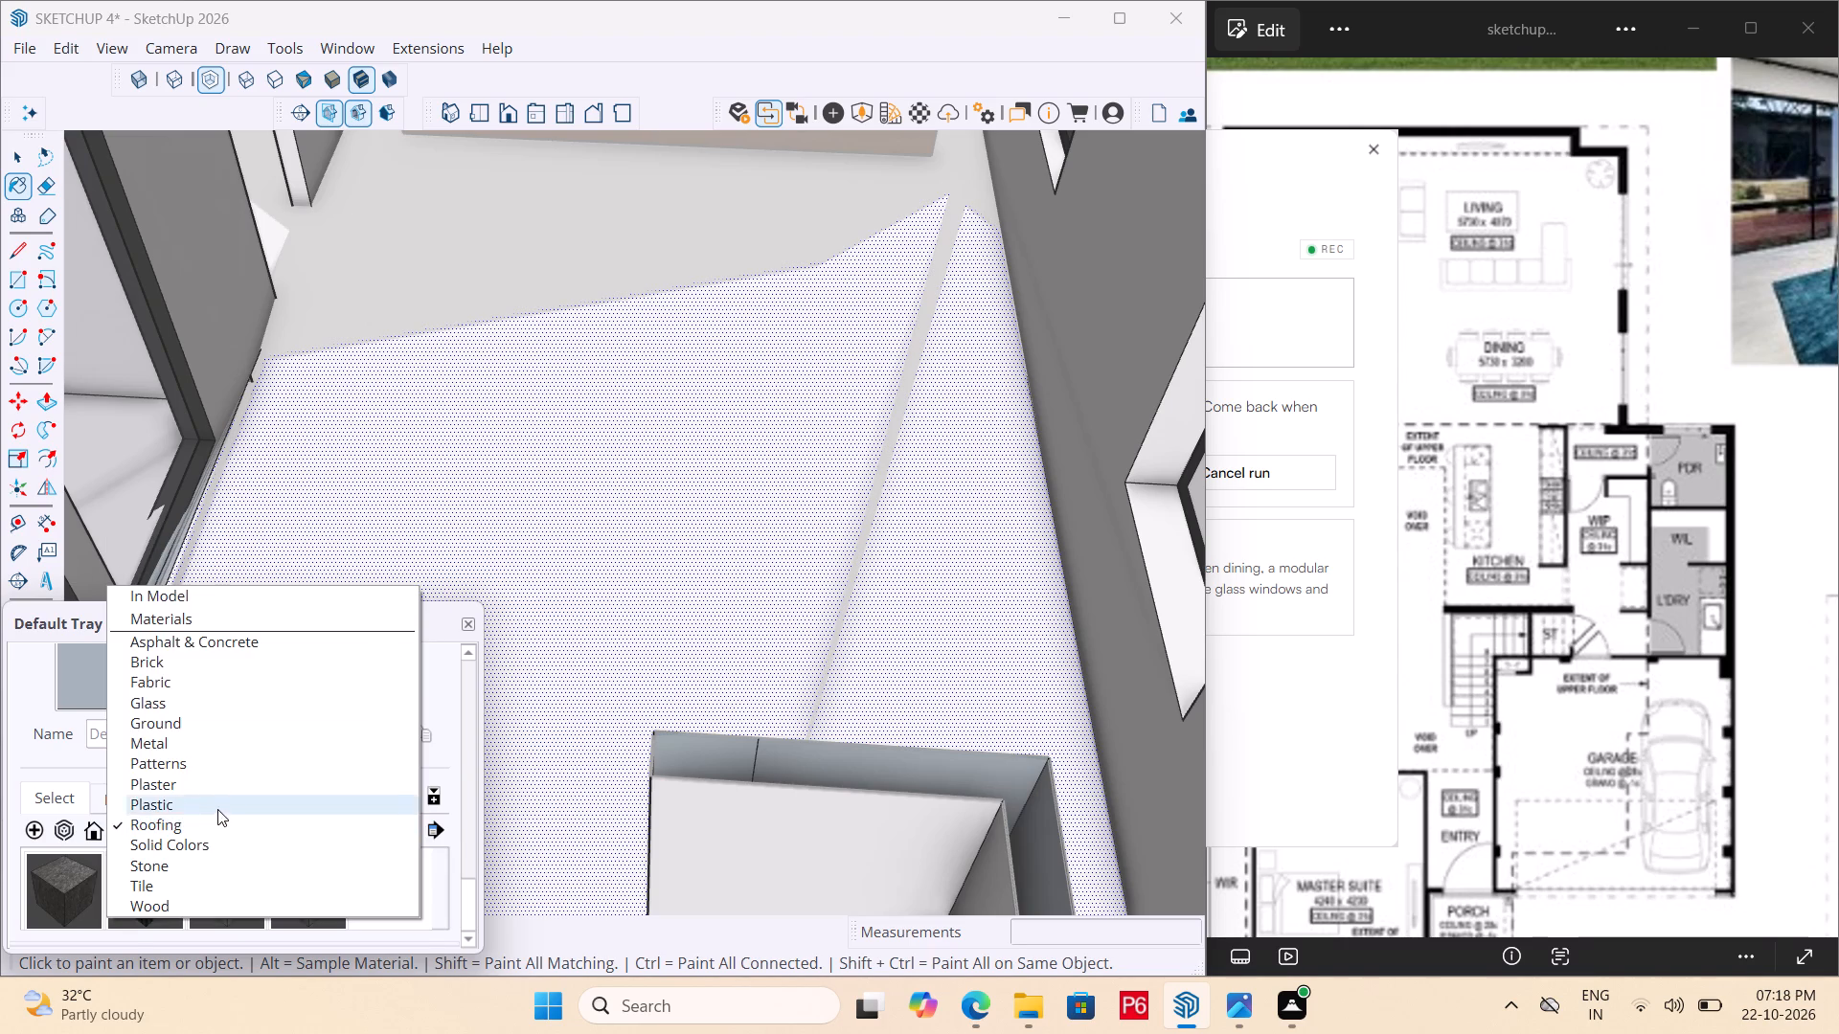
{"action": "left_click", "coordinate": [219, 803]}
{"action": "left_click", "coordinate": [217, 819]}
{"action": "left_click", "coordinate": [224, 802]}
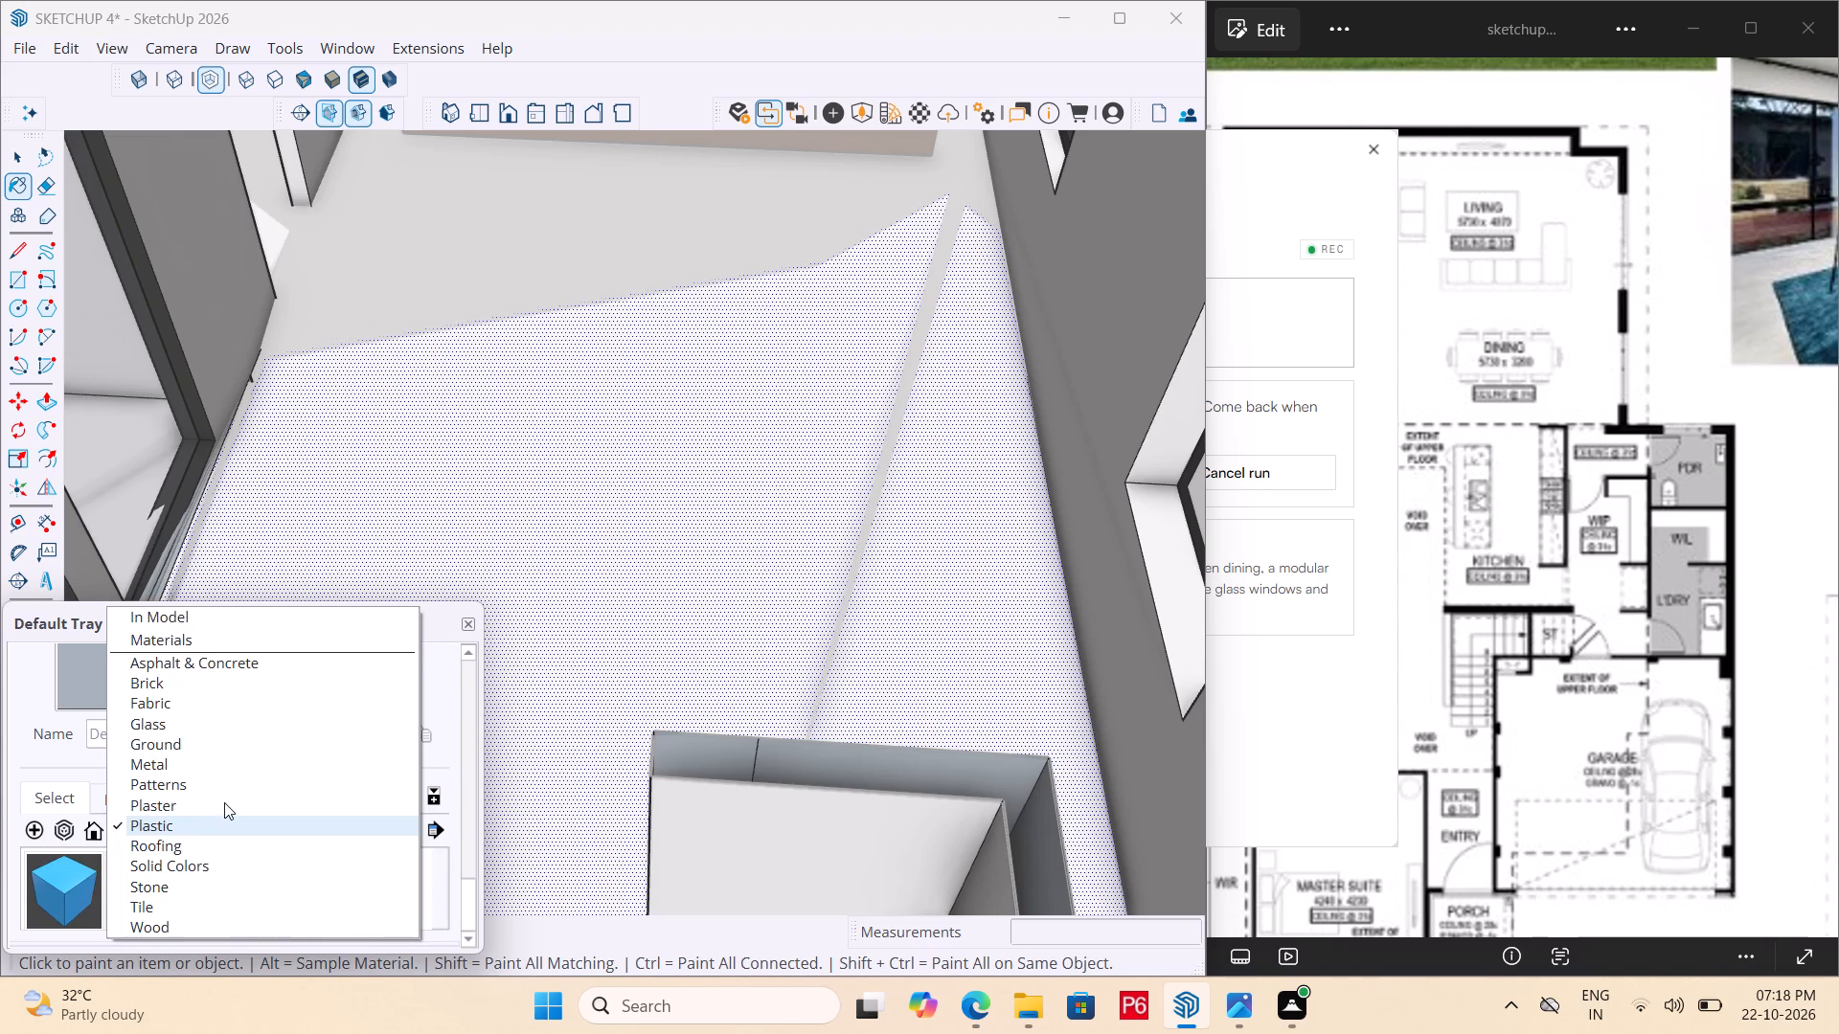
{"action": "double_click", "coordinate": [218, 823]}
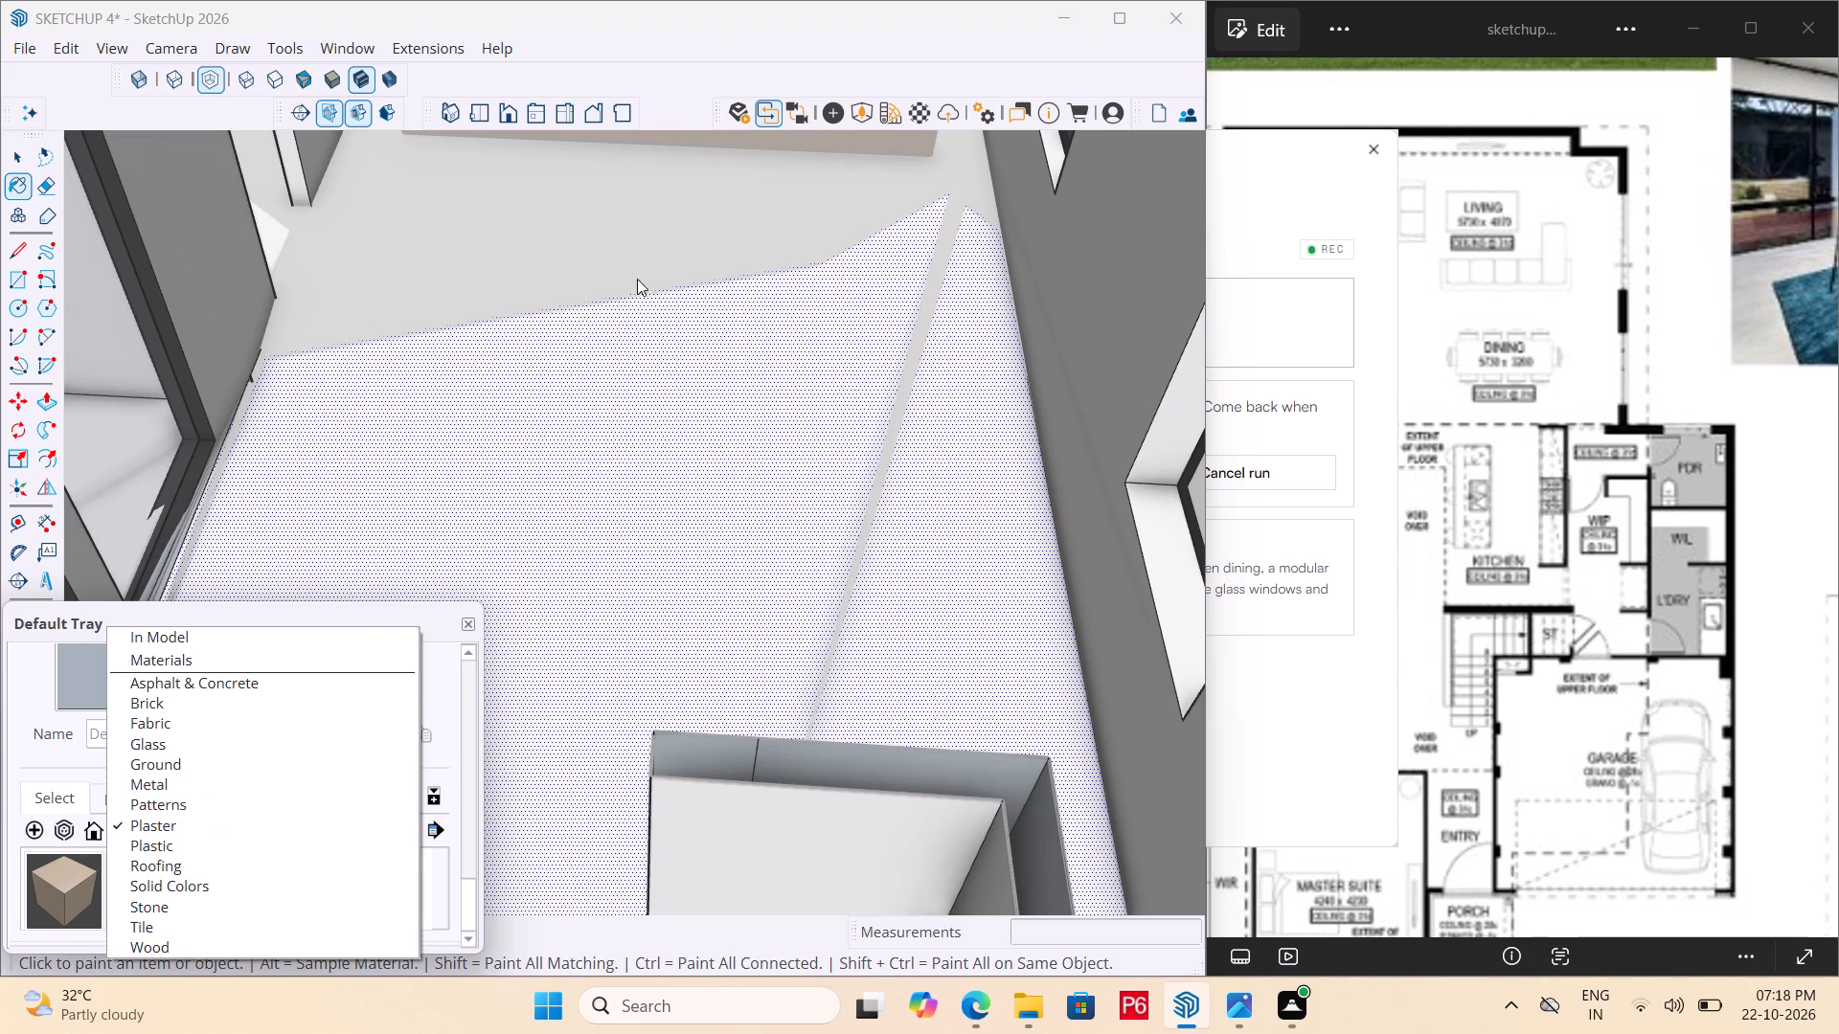
Start Enscape, arrange the SketchUp window beside the live render, and dismiss the Chaos Cosmos connection message.
{"action": "left_click", "coordinate": [733, 112]}
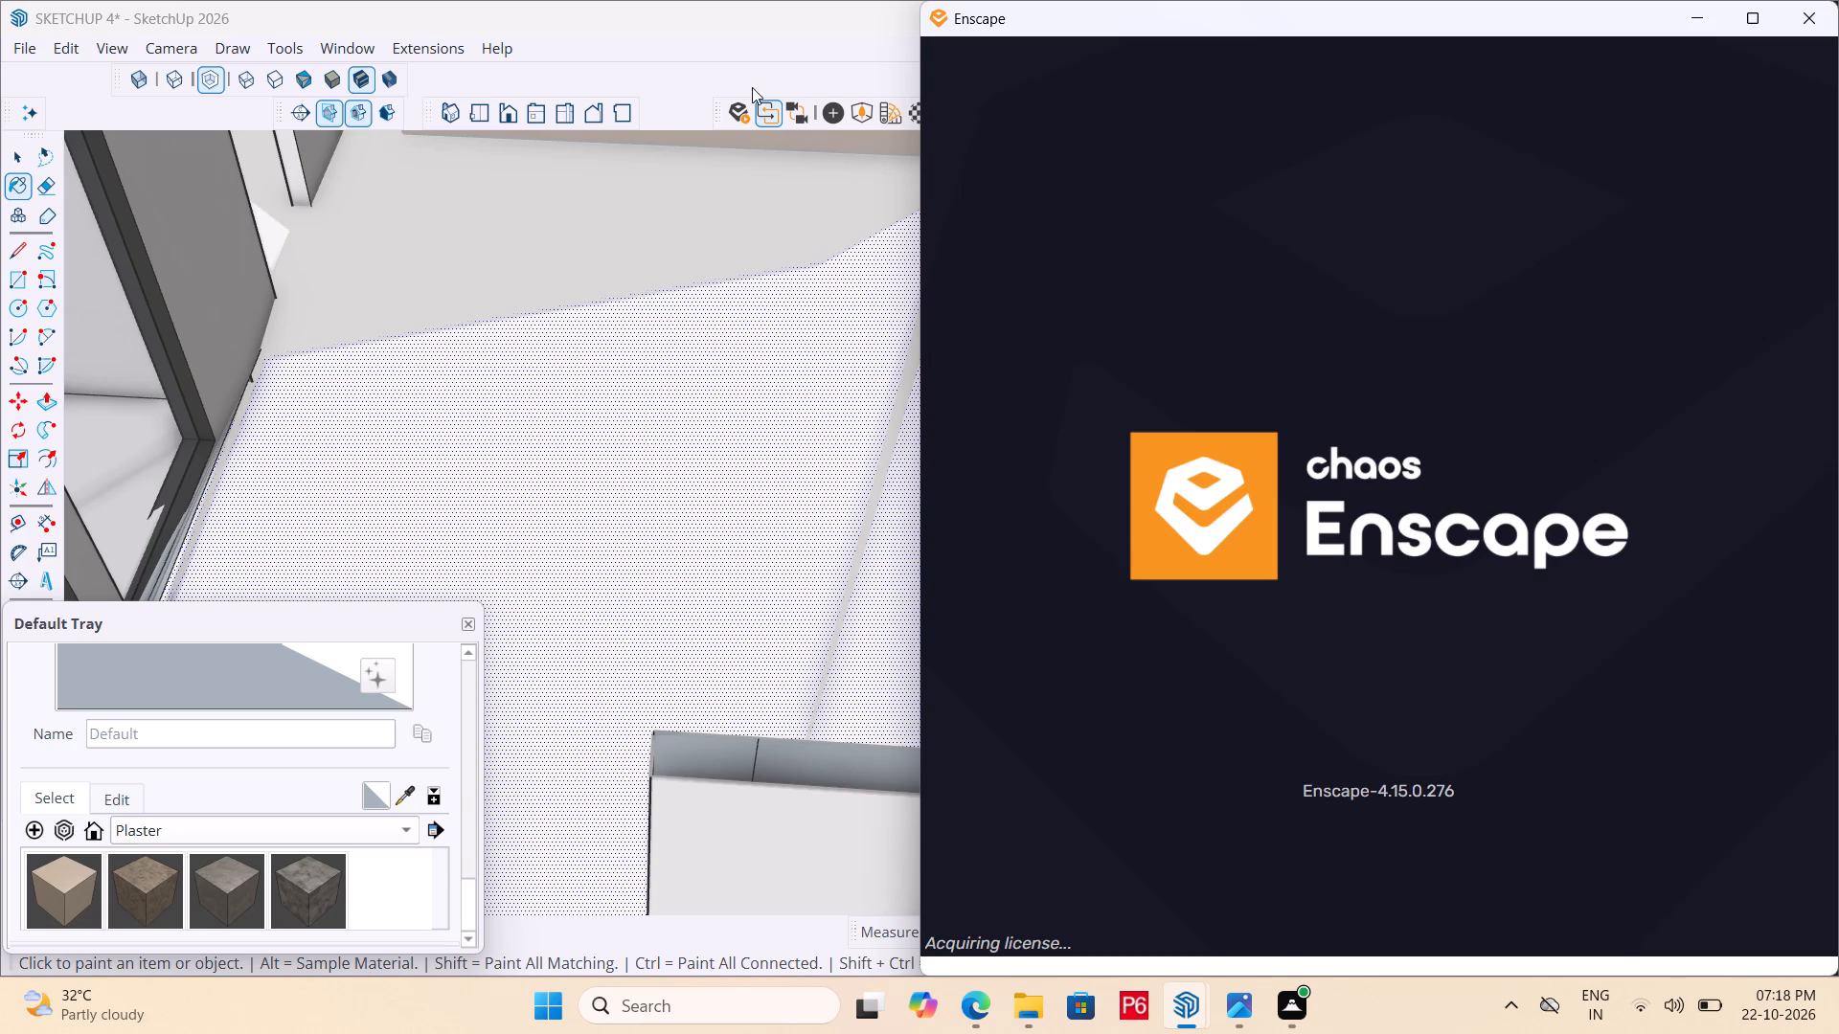
{"action": "left_click", "coordinate": [829, 27]}
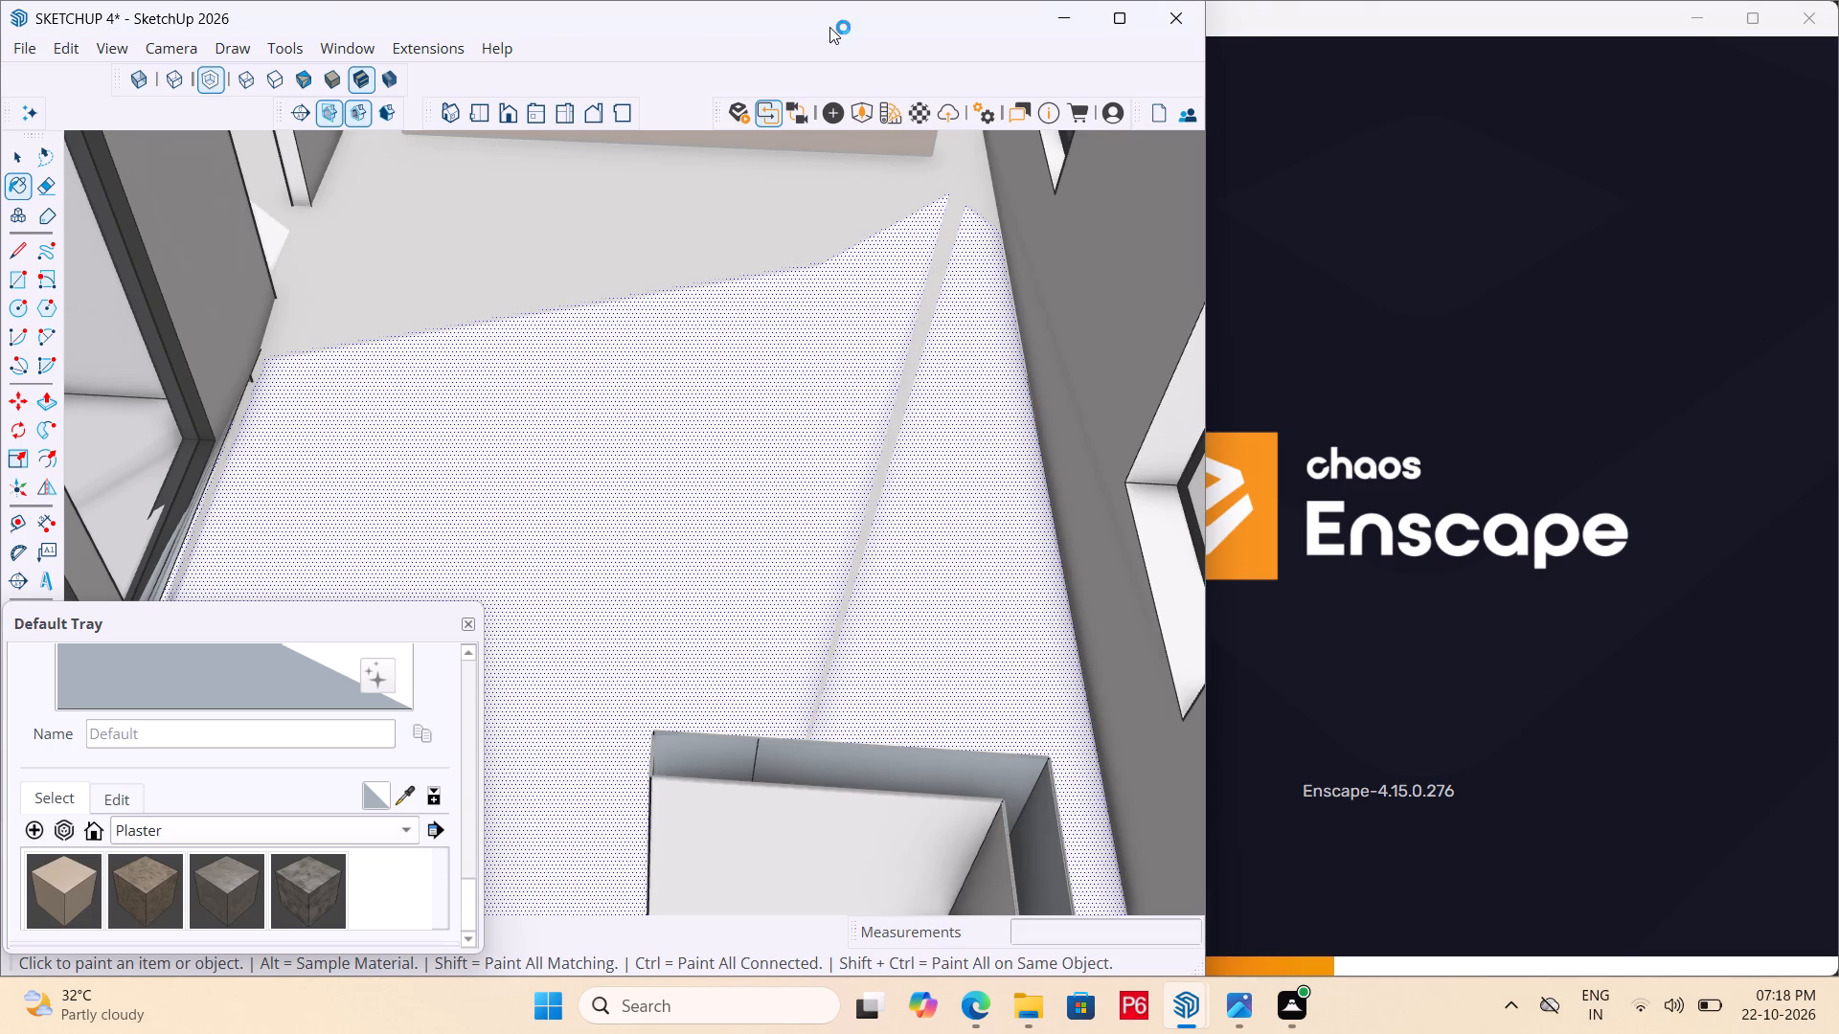
{"action": "left_click", "coordinate": [1052, 94]}
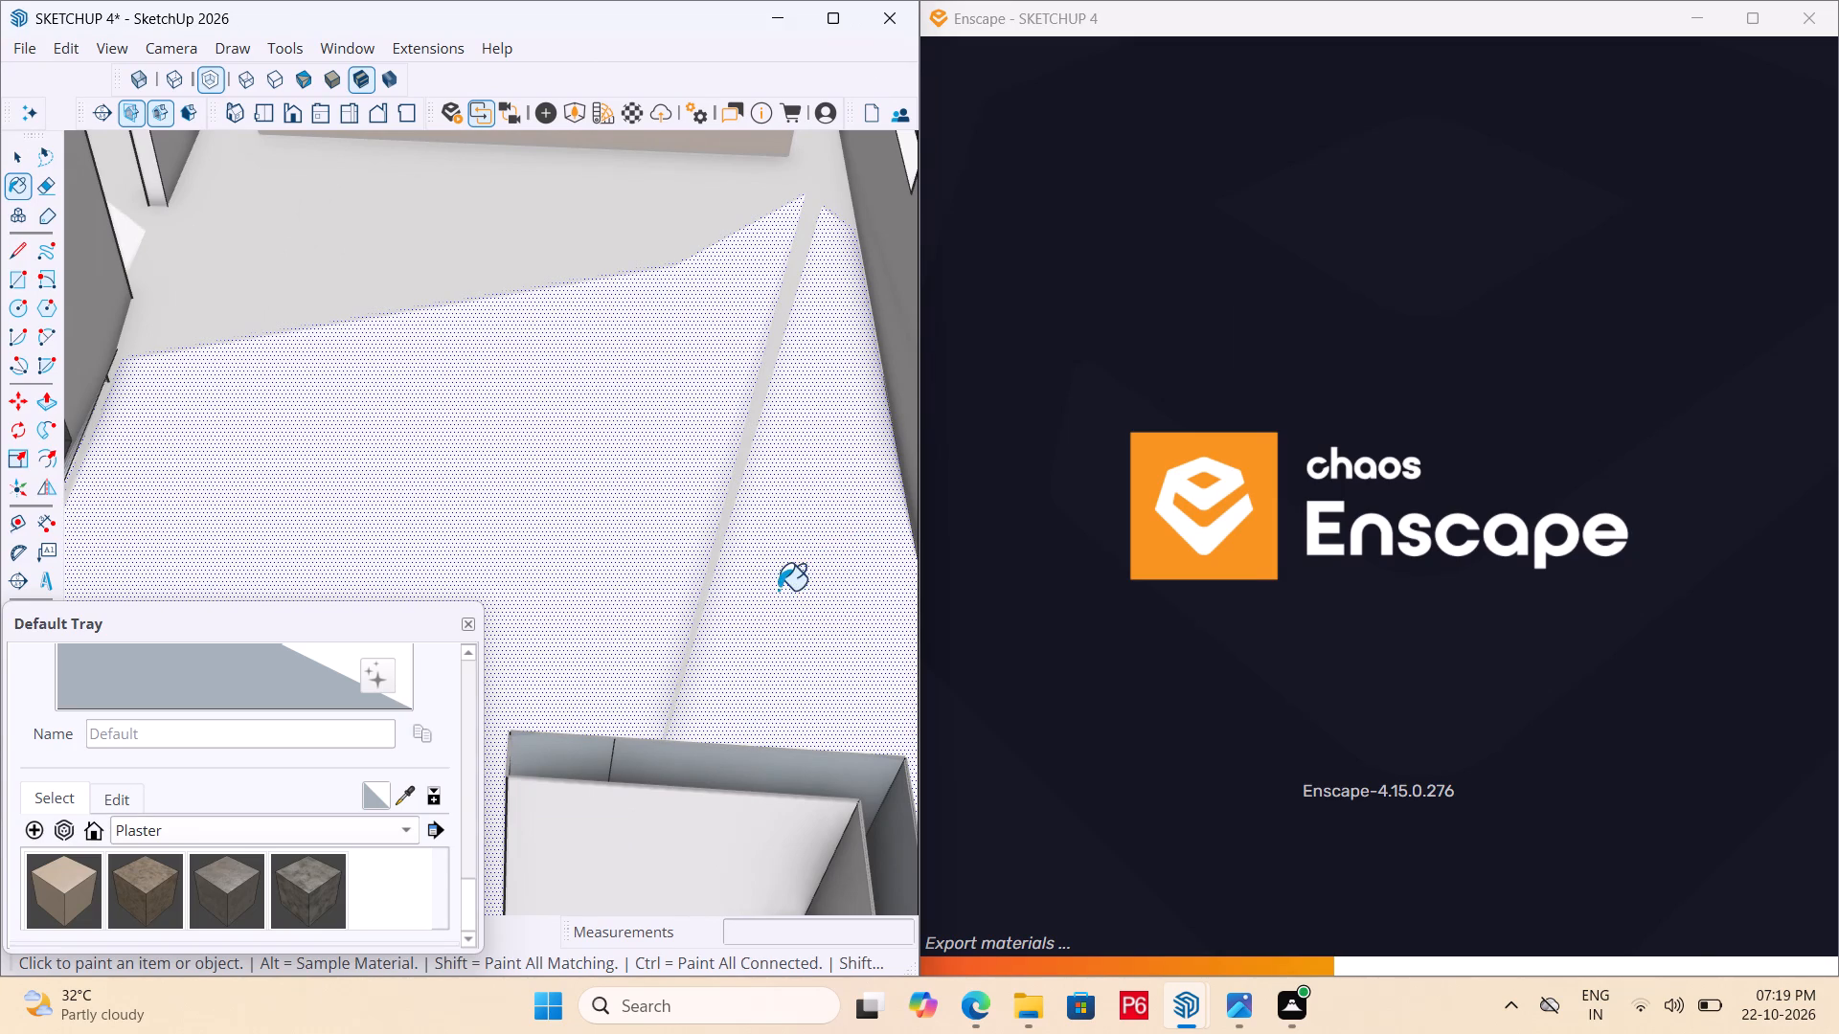
{"action": "scroll", "coordinate": [792, 579], "scroll_direction": "down", "scroll_amount": 6}
{"action": "scroll", "coordinate": [676, 521], "scroll_direction": "down", "scroll_amount": 7}
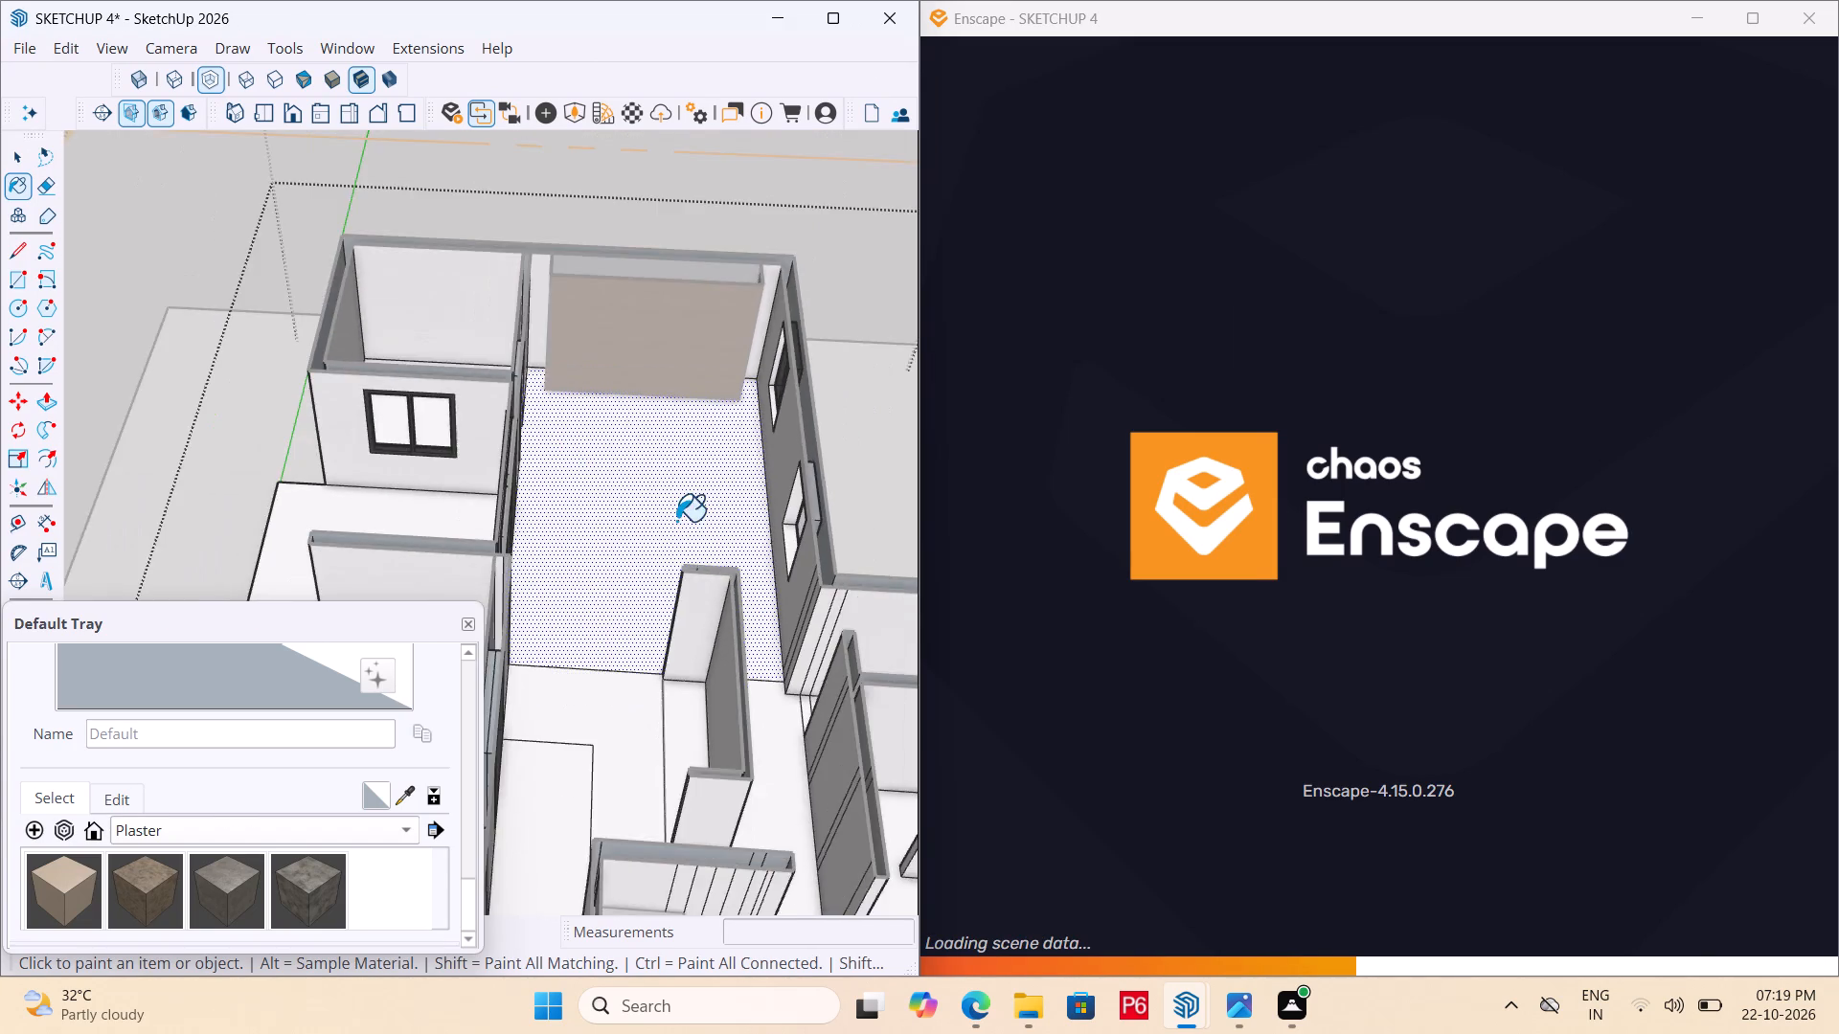
{"action": "scroll", "coordinate": [716, 509], "scroll_direction": "down", "scroll_amount": 5}
{"action": "middle_click_drag", "start_coordinate": [687, 541], "coordinate": [624, 565]}
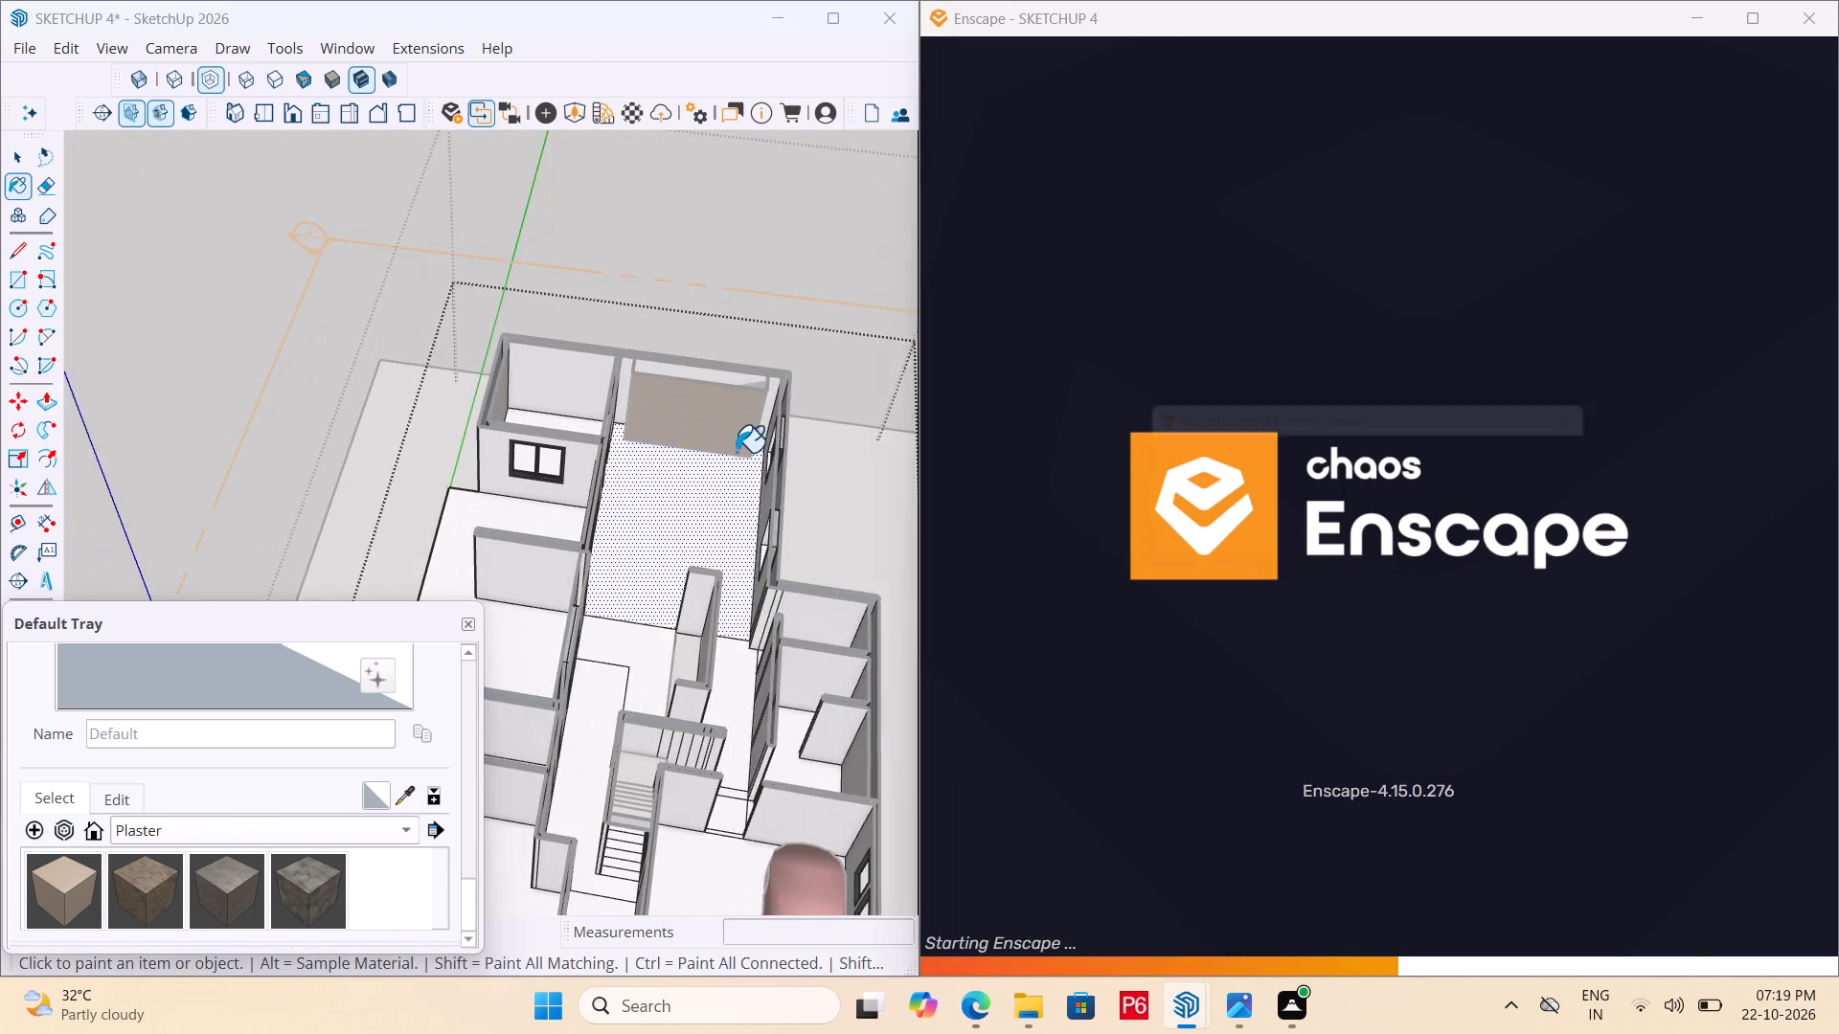
{"action": "scroll", "coordinate": [737, 453], "scroll_direction": "up", "scroll_amount": 6}
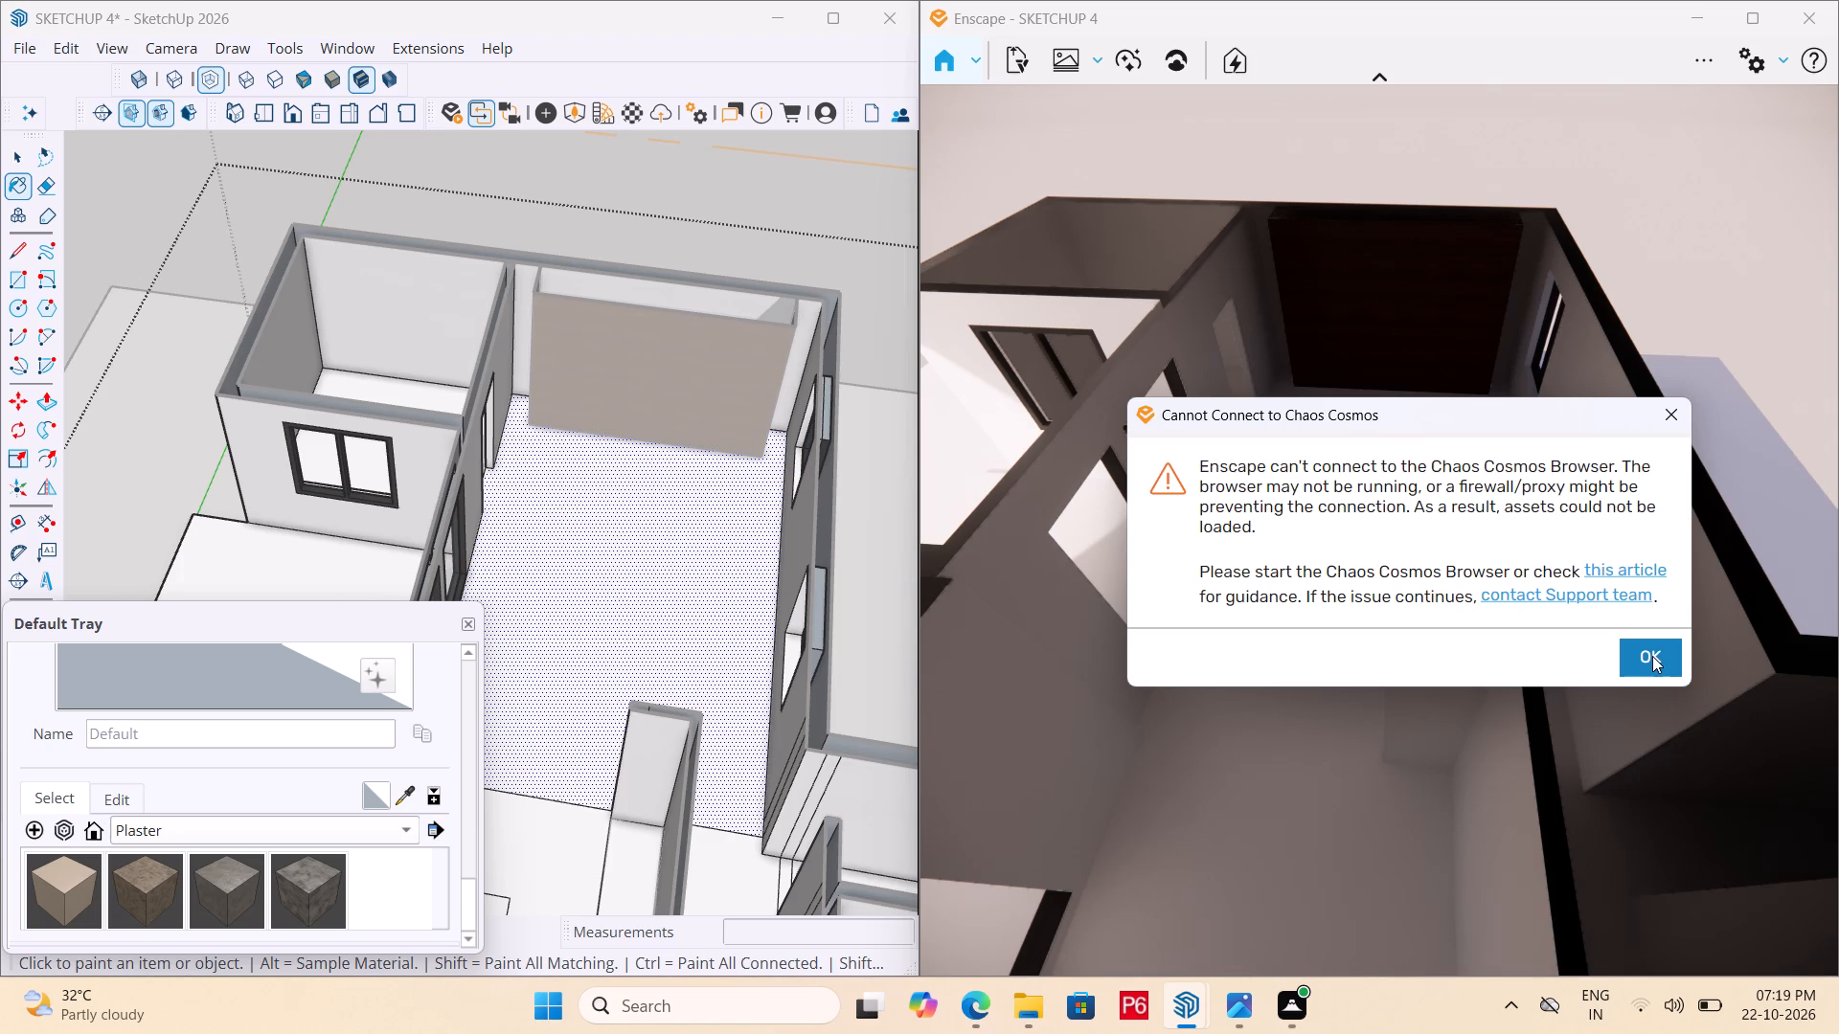
{"action": "left_click", "coordinate": [1652, 656]}
Synchronize the SketchUp view with Enscape and check the house's front exterior in the live render.
{"action": "scroll", "coordinate": [1632, 473], "scroll_direction": "down", "scroll_amount": 8}
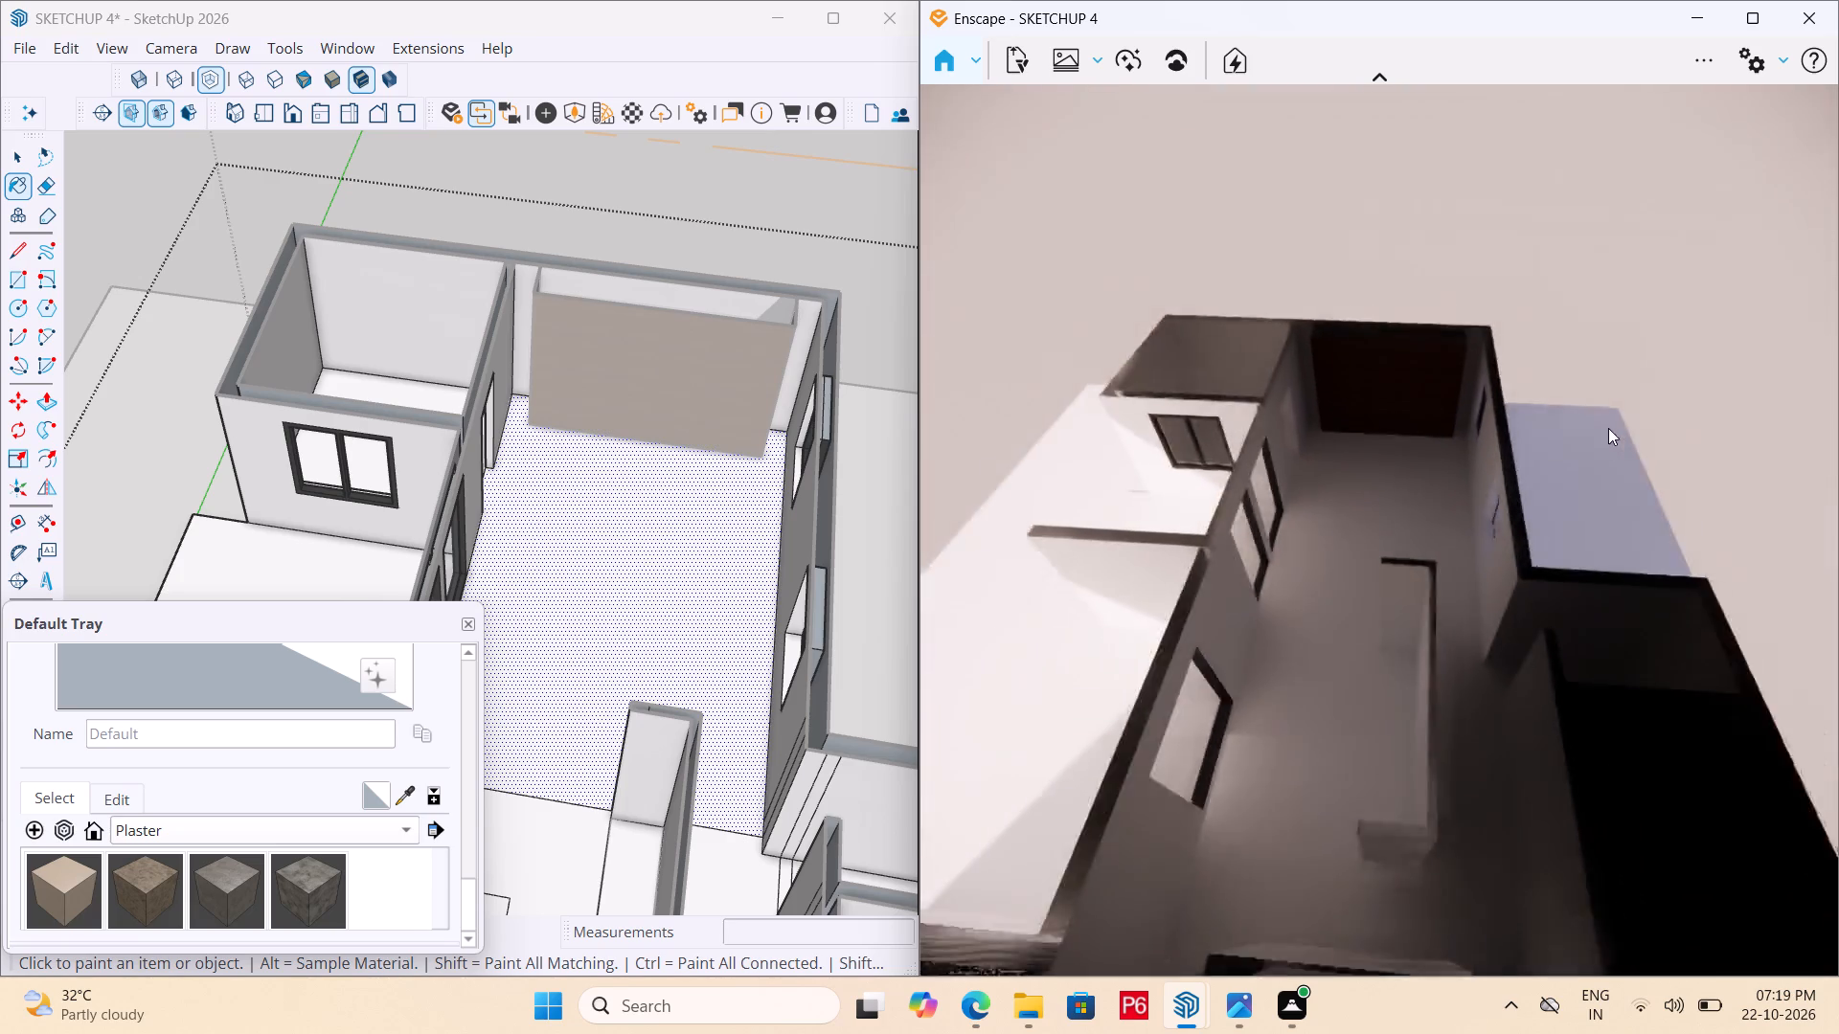
{"action": "scroll", "coordinate": [1599, 421], "scroll_direction": "down", "scroll_amount": 6}
{"action": "middle_click_drag", "start_coordinate": [1363, 466], "coordinate": [1379, 529]}
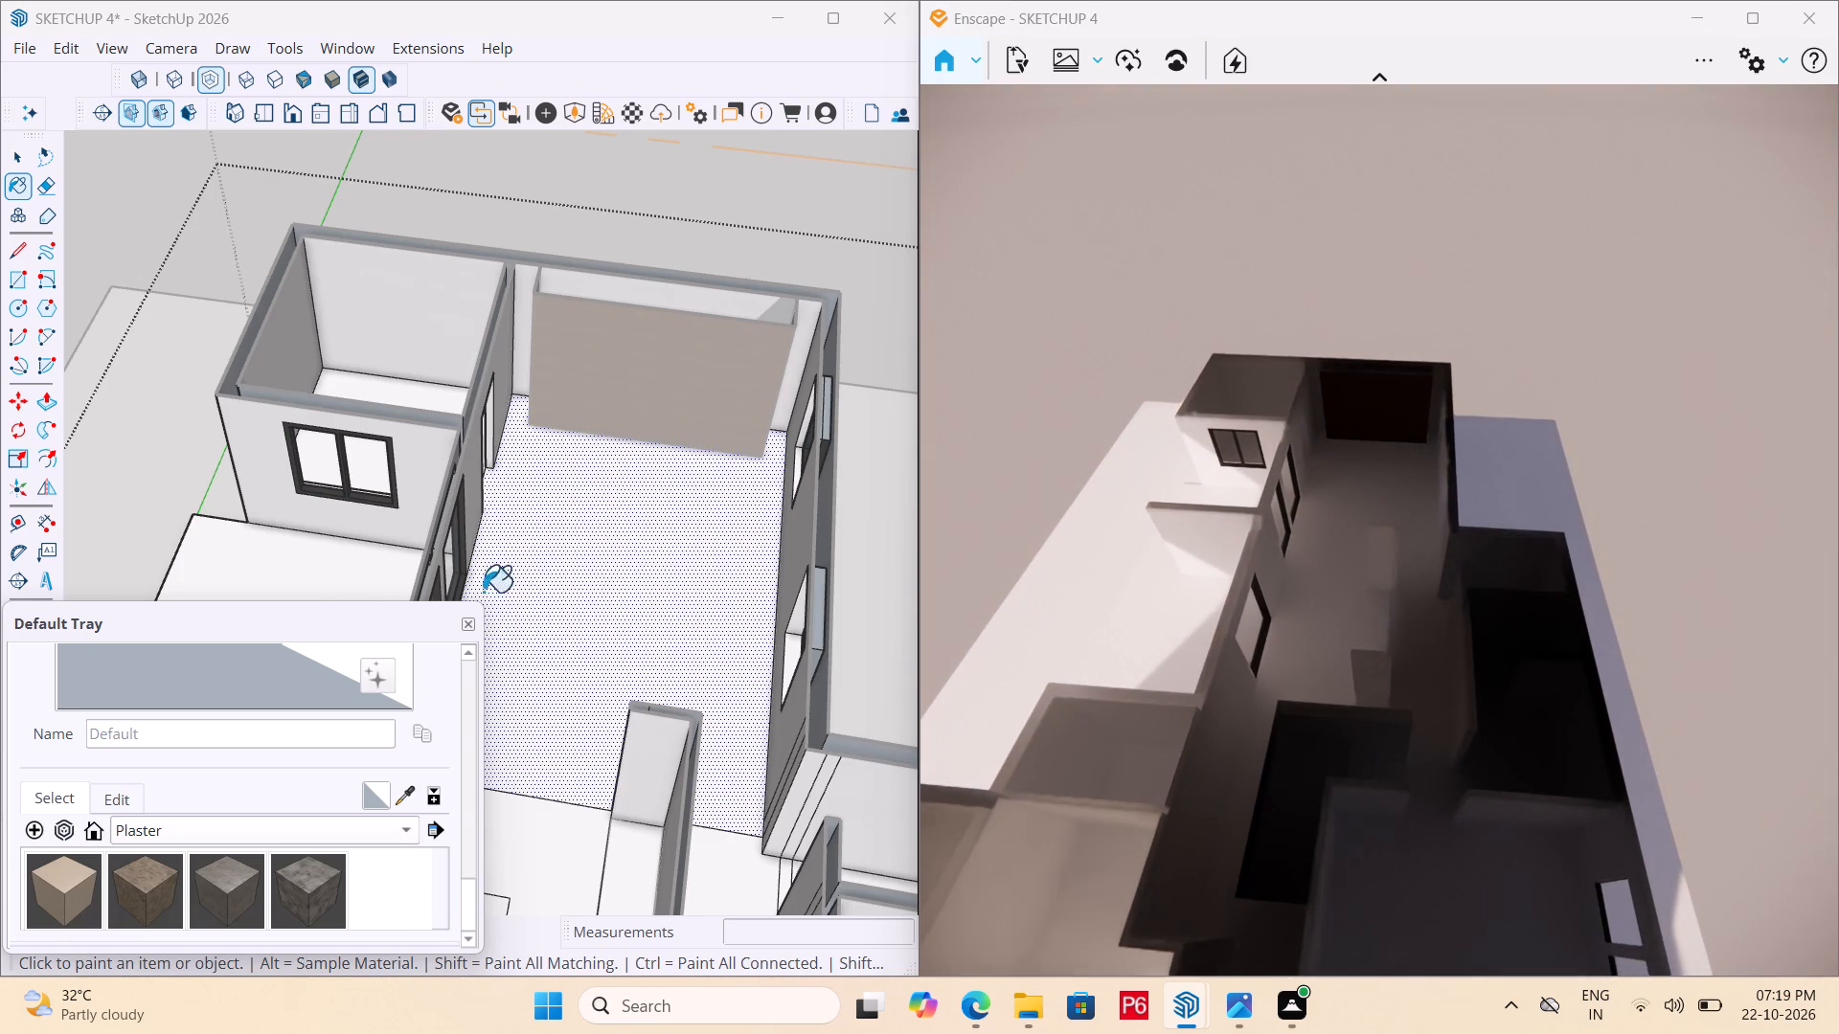
{"action": "scroll", "coordinate": [680, 439], "scroll_direction": "down", "scroll_amount": 6}
{"action": "left_click", "coordinate": [504, 111]}
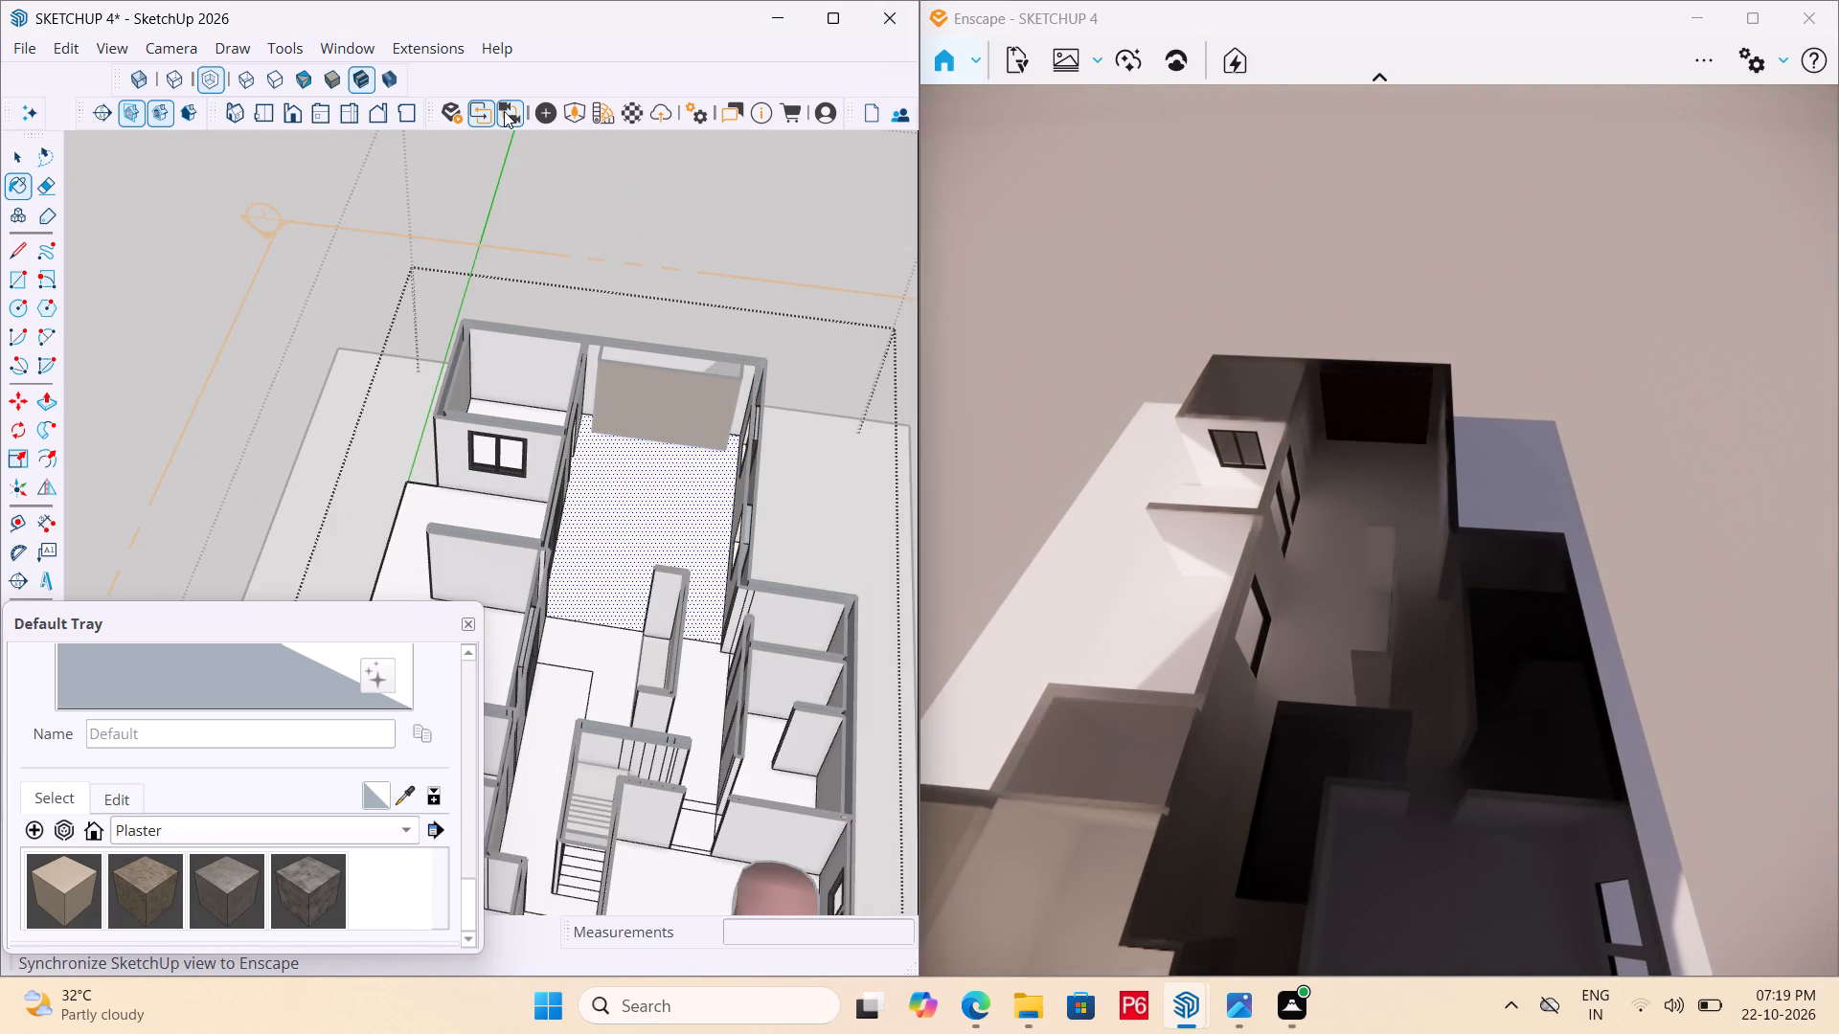
{"action": "scroll", "coordinate": [709, 302], "scroll_direction": "down", "scroll_amount": 4}
{"action": "middle_click_drag", "start_coordinate": [707, 525], "coordinate": [600, 177]}
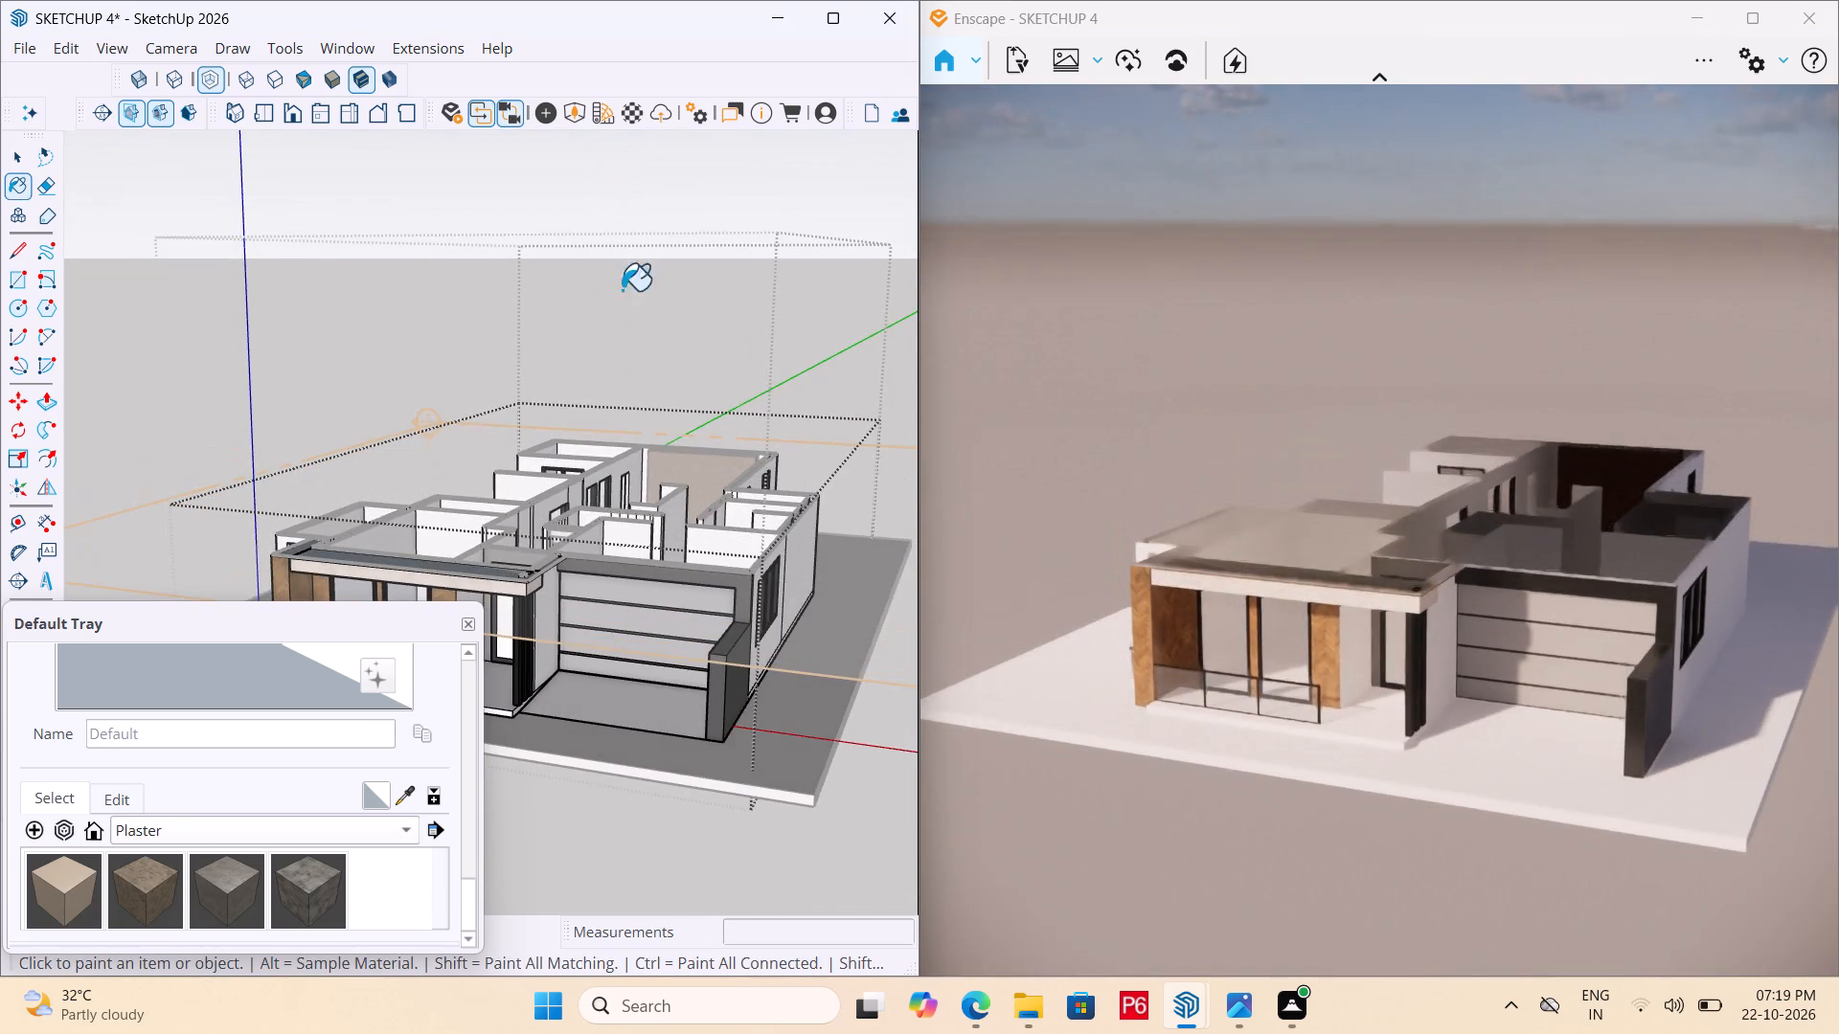
{"action": "middle_click_drag", "start_coordinate": [626, 484], "coordinate": [630, 373]}
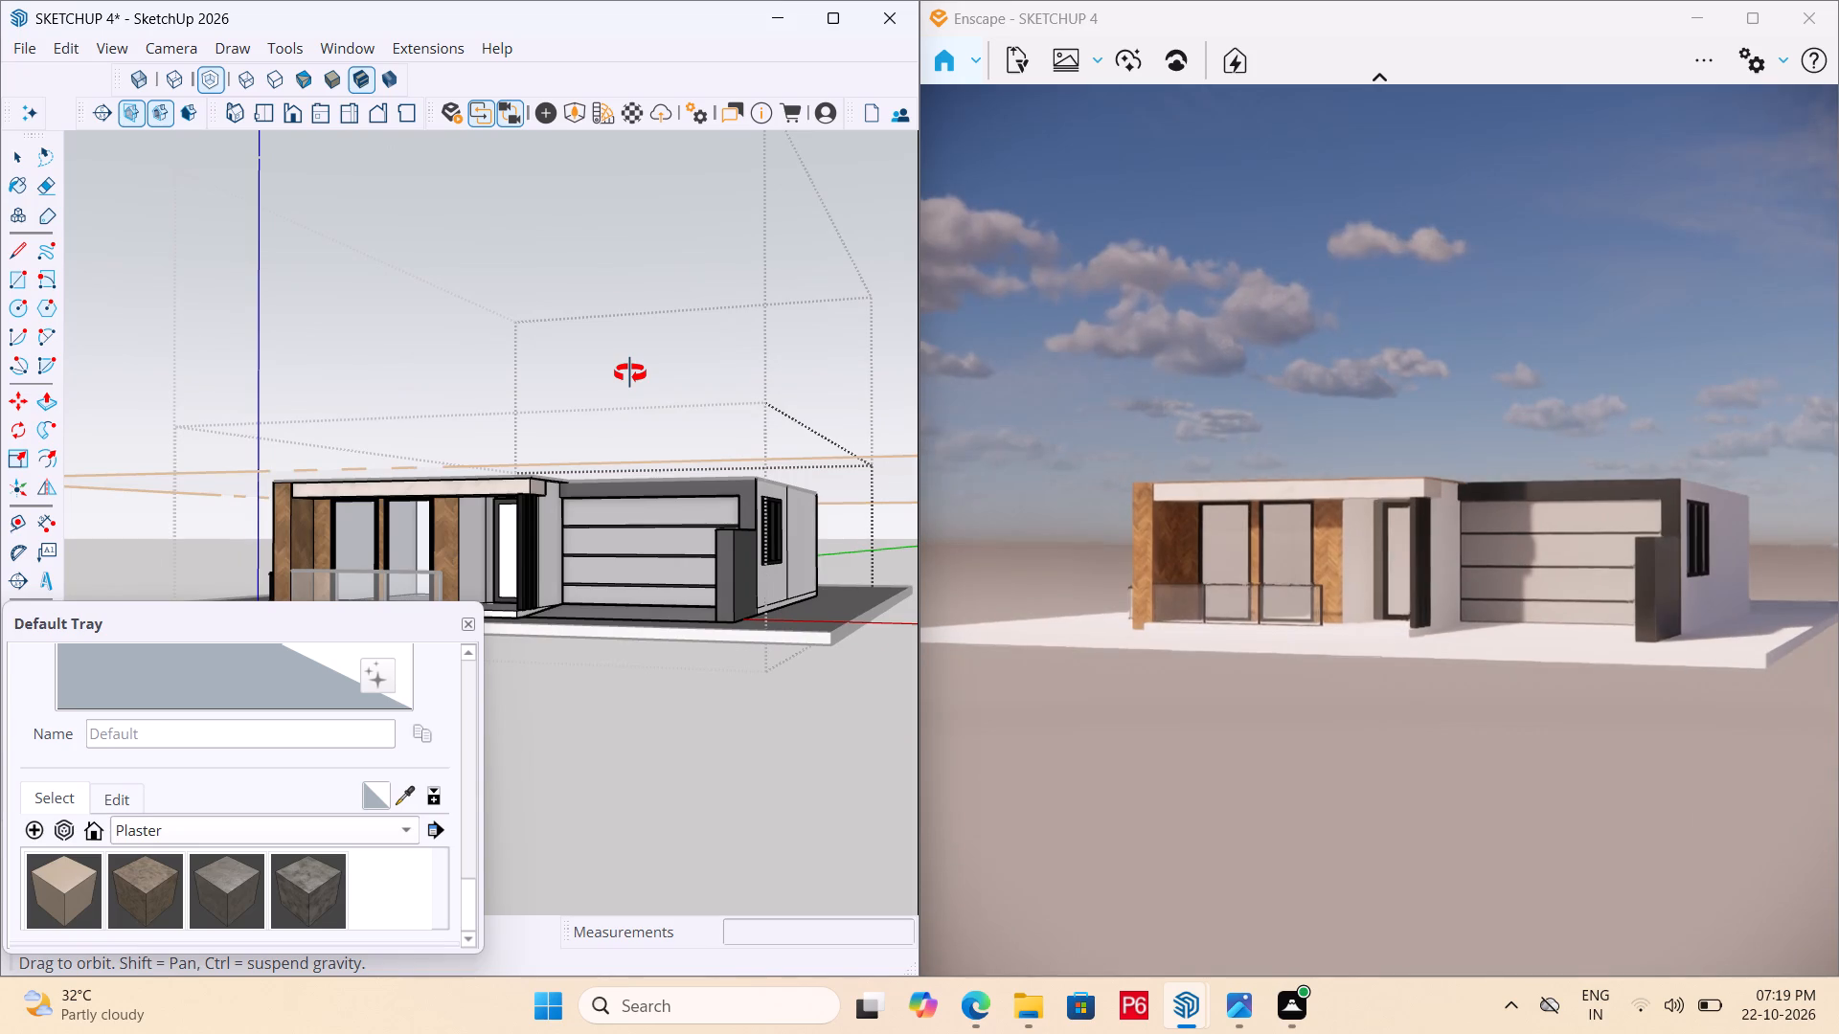
{"action": "middle_click_drag", "start_coordinate": [630, 373], "coordinate": [627, 406]}
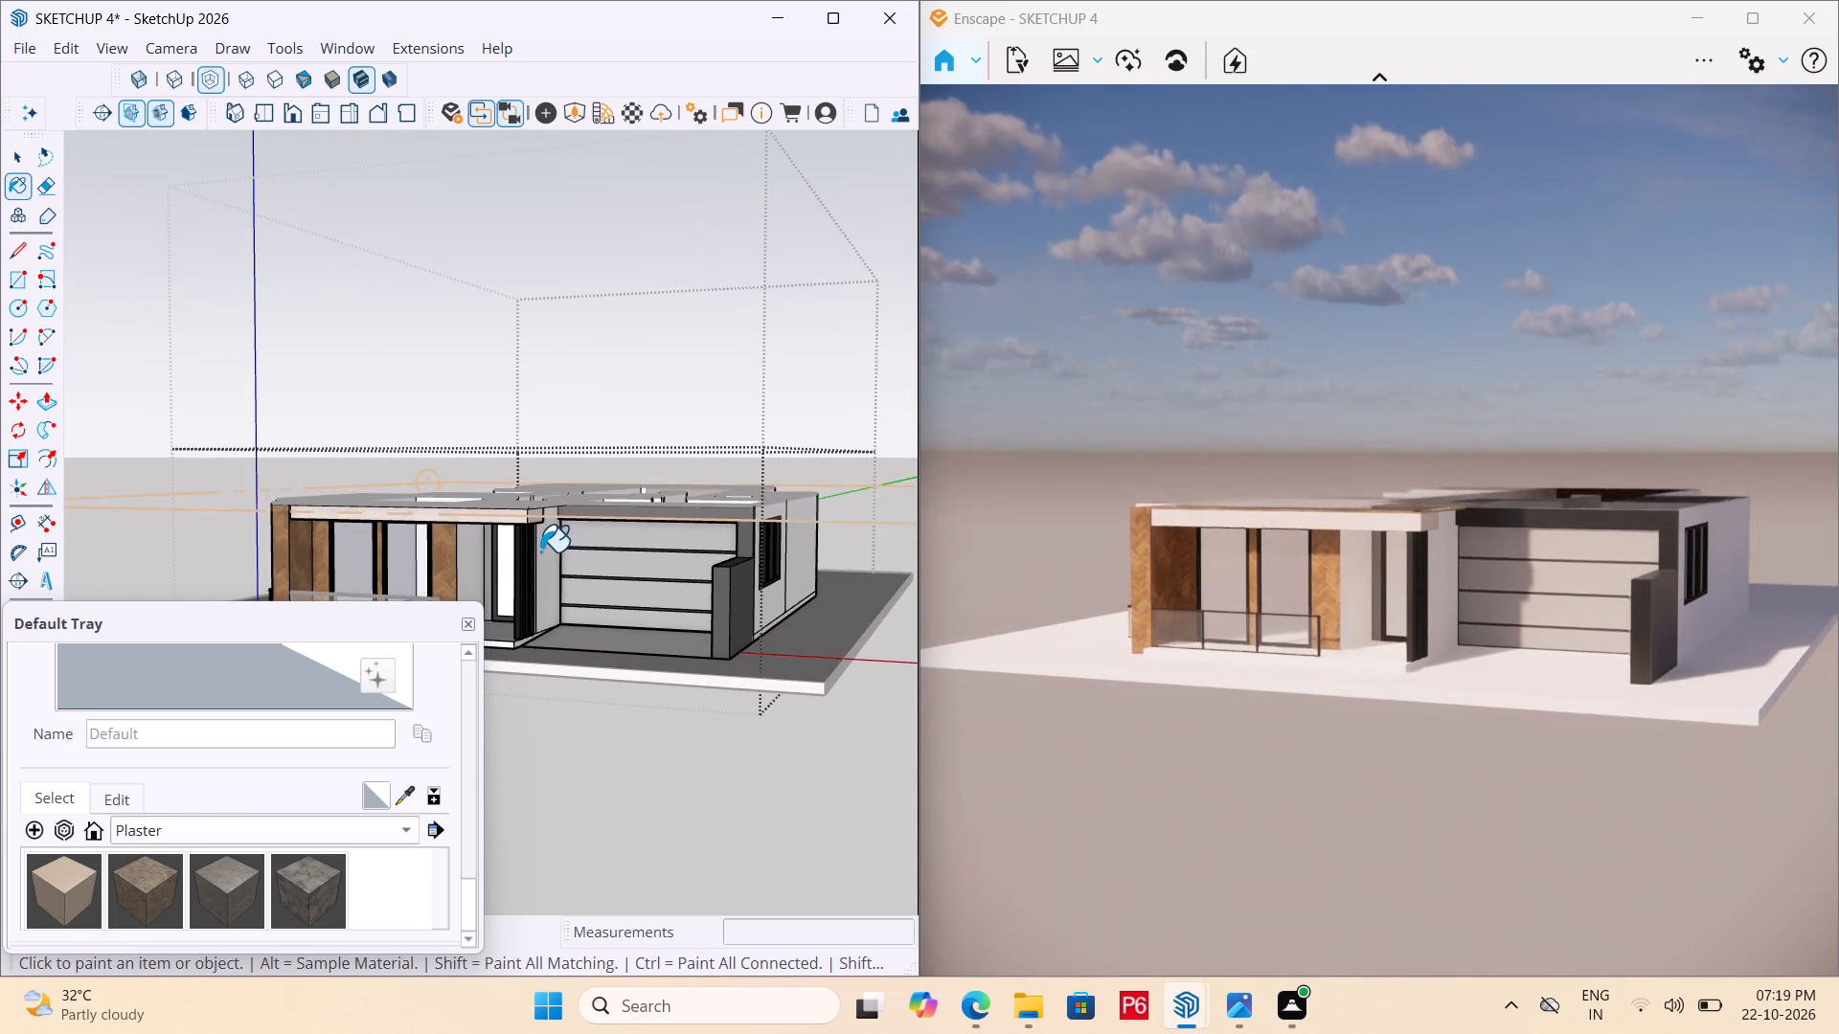
{"action": "scroll", "coordinate": [540, 551], "scroll_direction": "up", "scroll_amount": 6}
{"action": "scroll", "coordinate": [635, 555], "scroll_direction": "down", "scroll_amount": 5}
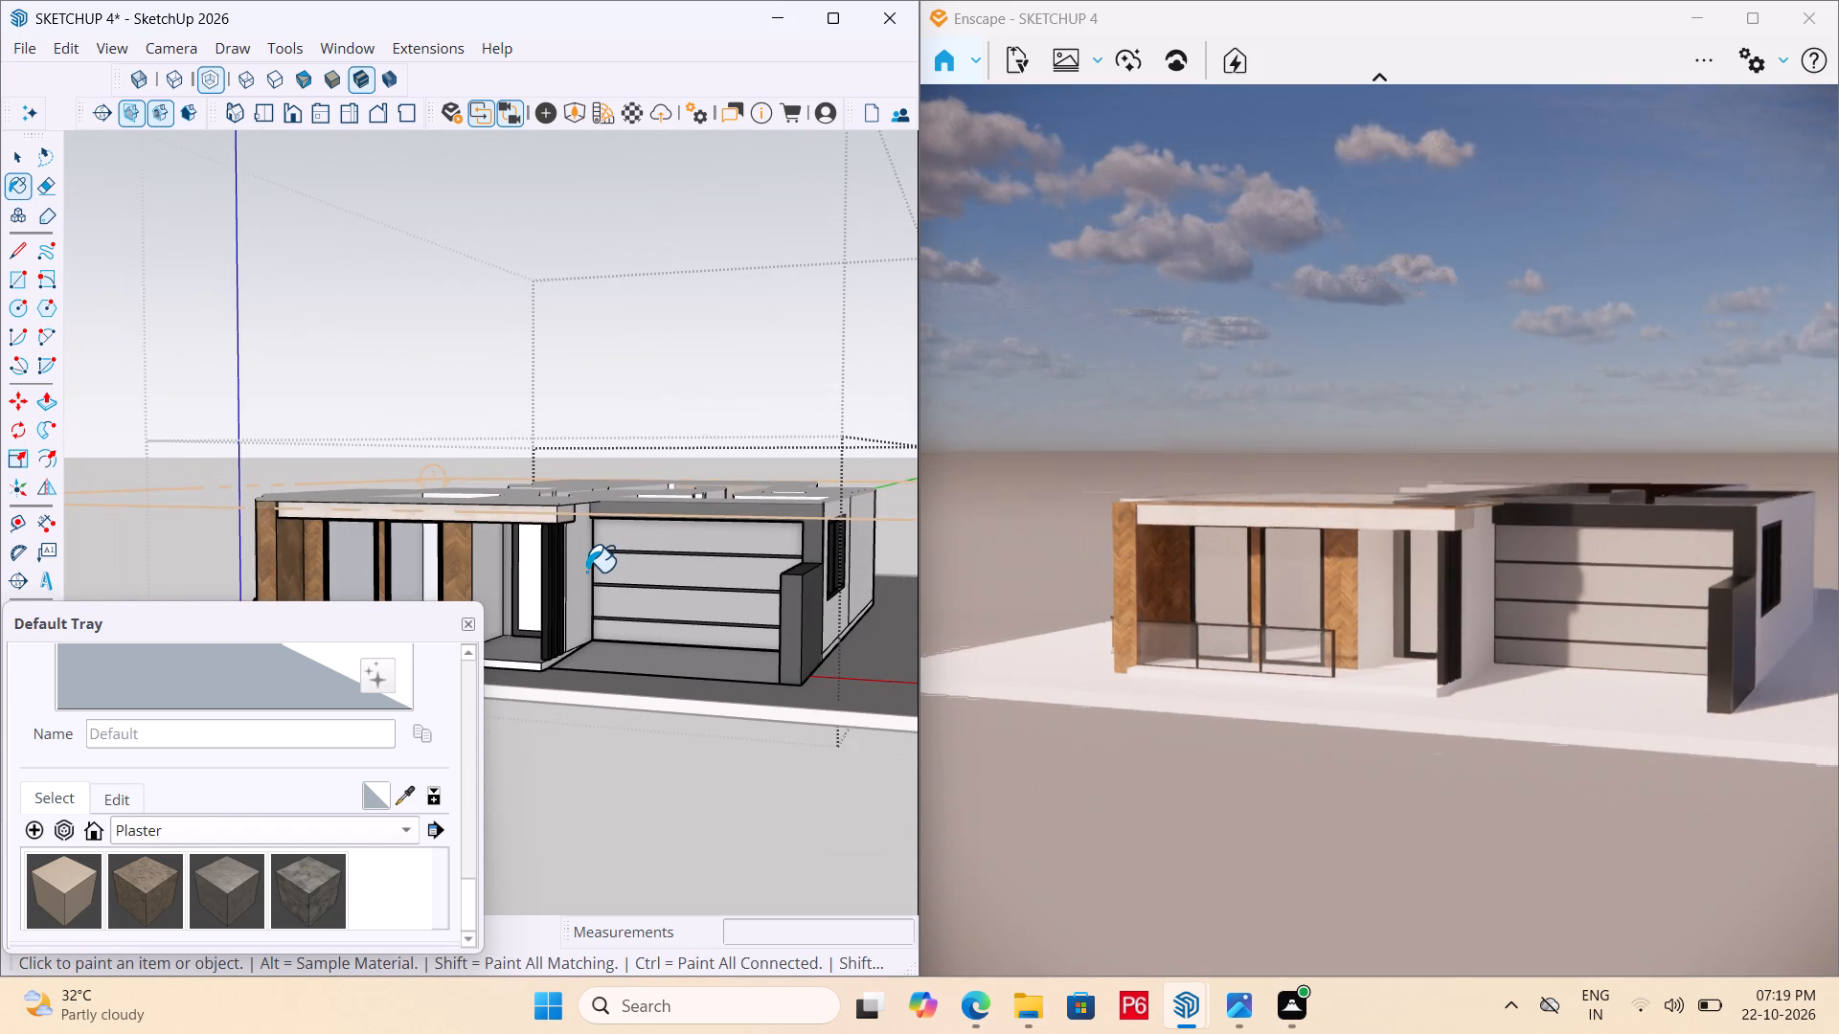
Exit the open house group back to the top level of the model.
{"action": "key", "text": "space"}
{"action": "double_click", "coordinate": [606, 807]}
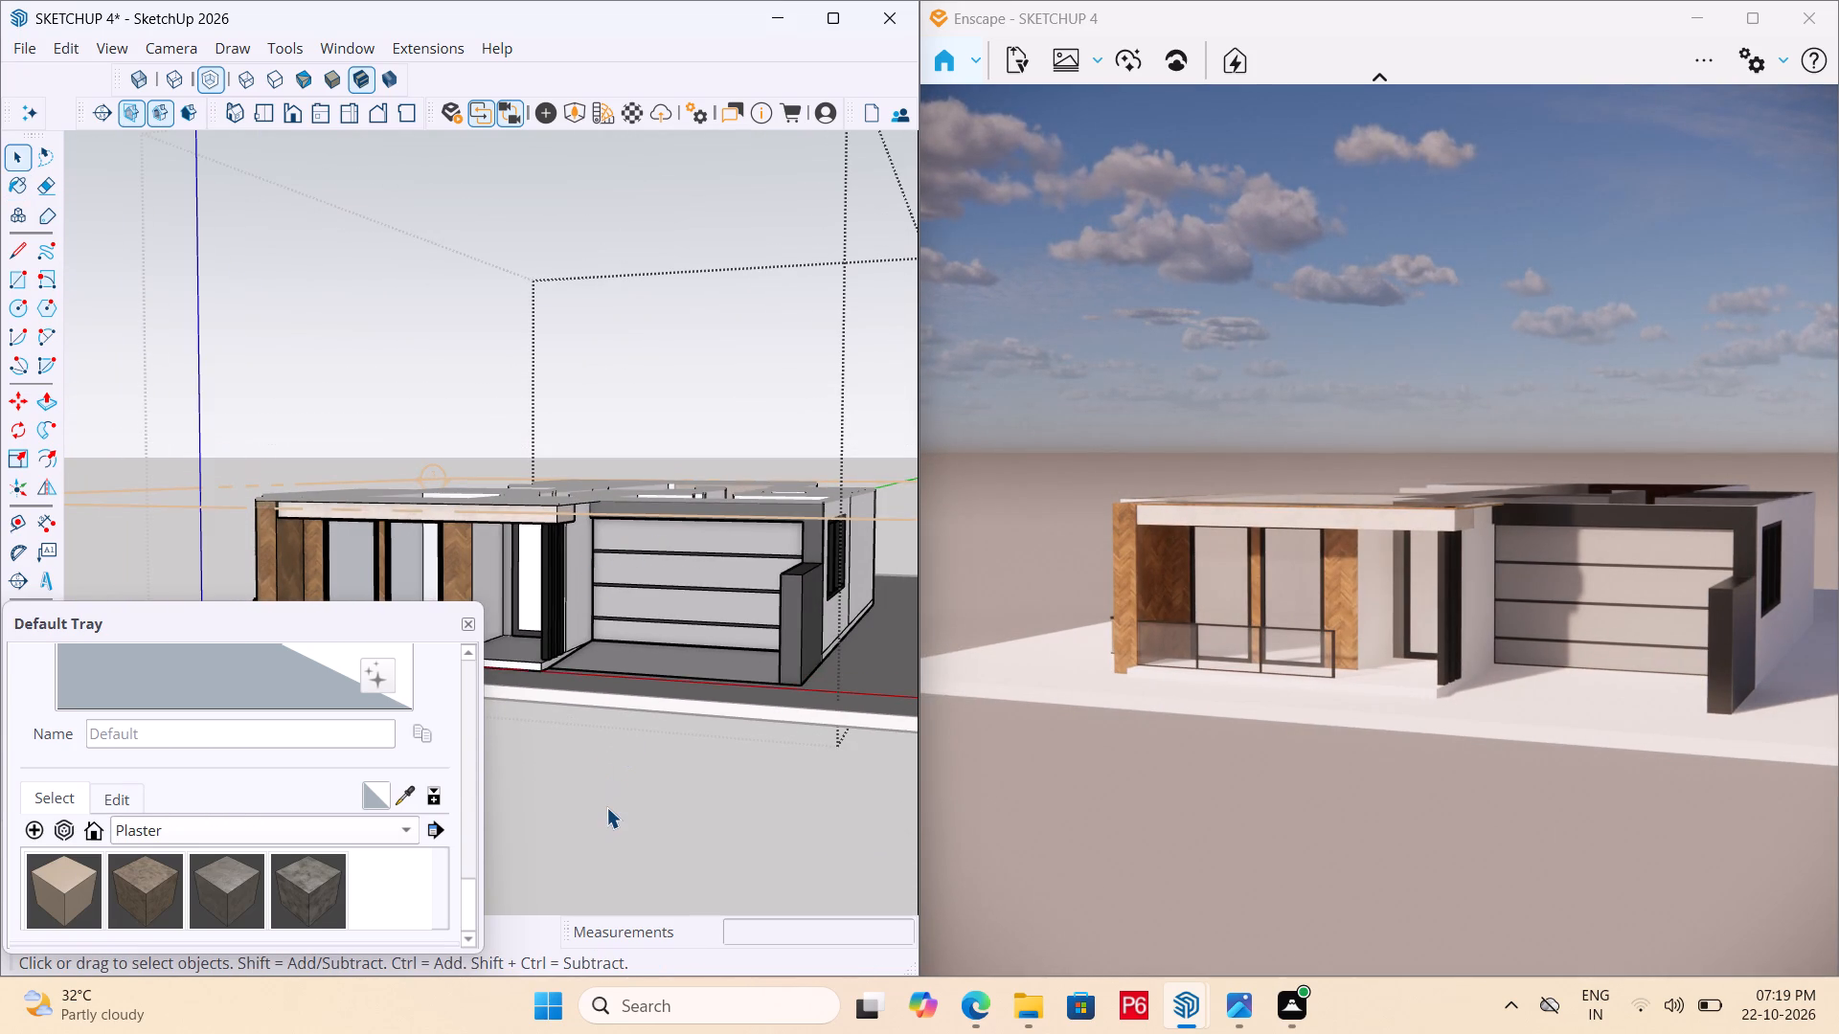
{"action": "double_click", "coordinate": [606, 807]}
{"action": "double_click", "coordinate": [600, 769]}
{"action": "double_click", "coordinate": [593, 760]}
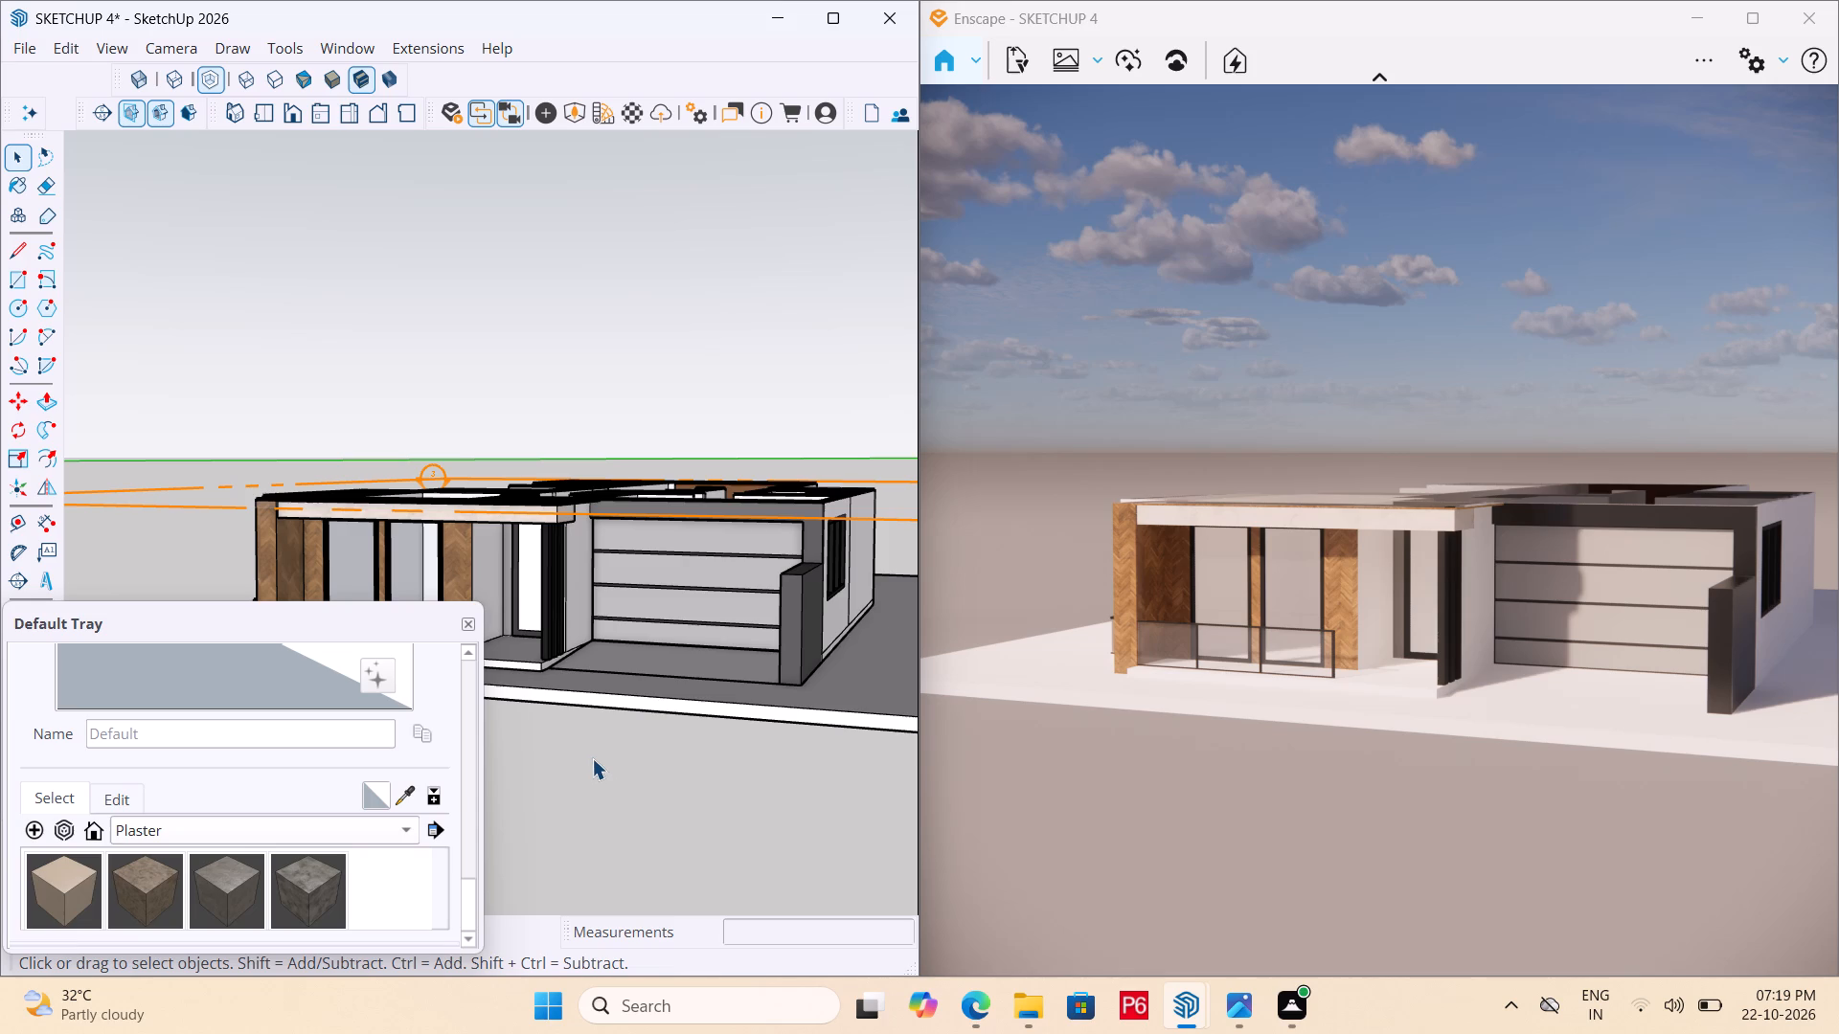
{"action": "double_click", "coordinate": [549, 729]}
{"action": "double_click", "coordinate": [648, 425]}
Deactivate the horizontal section plane cutting through the house, and clear the selection.
{"action": "middle_click_drag", "start_coordinate": [633, 454], "coordinate": [635, 582]}
{"action": "left_click", "coordinate": [450, 380]}
{"action": "left_click", "coordinate": [441, 365]}
{"action": "double_click", "coordinate": [441, 365]}
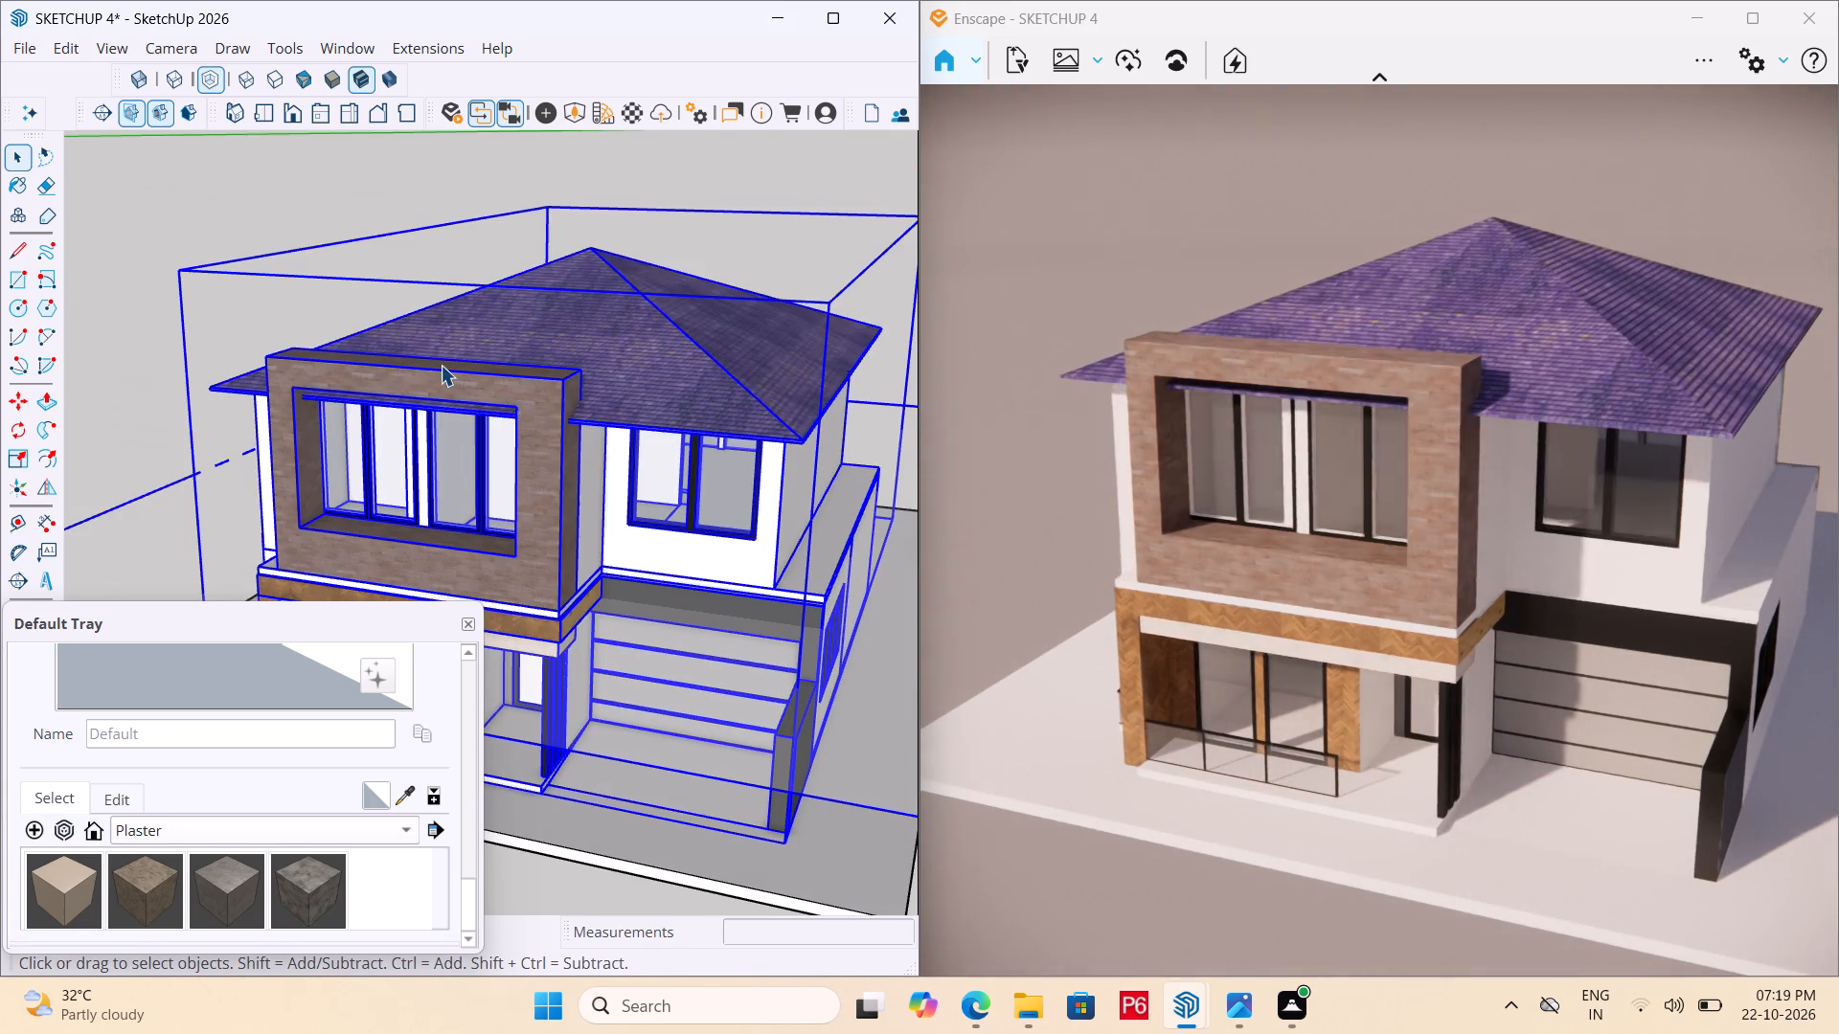
{"action": "scroll", "coordinate": [599, 456], "scroll_direction": "down", "scroll_amount": 2}
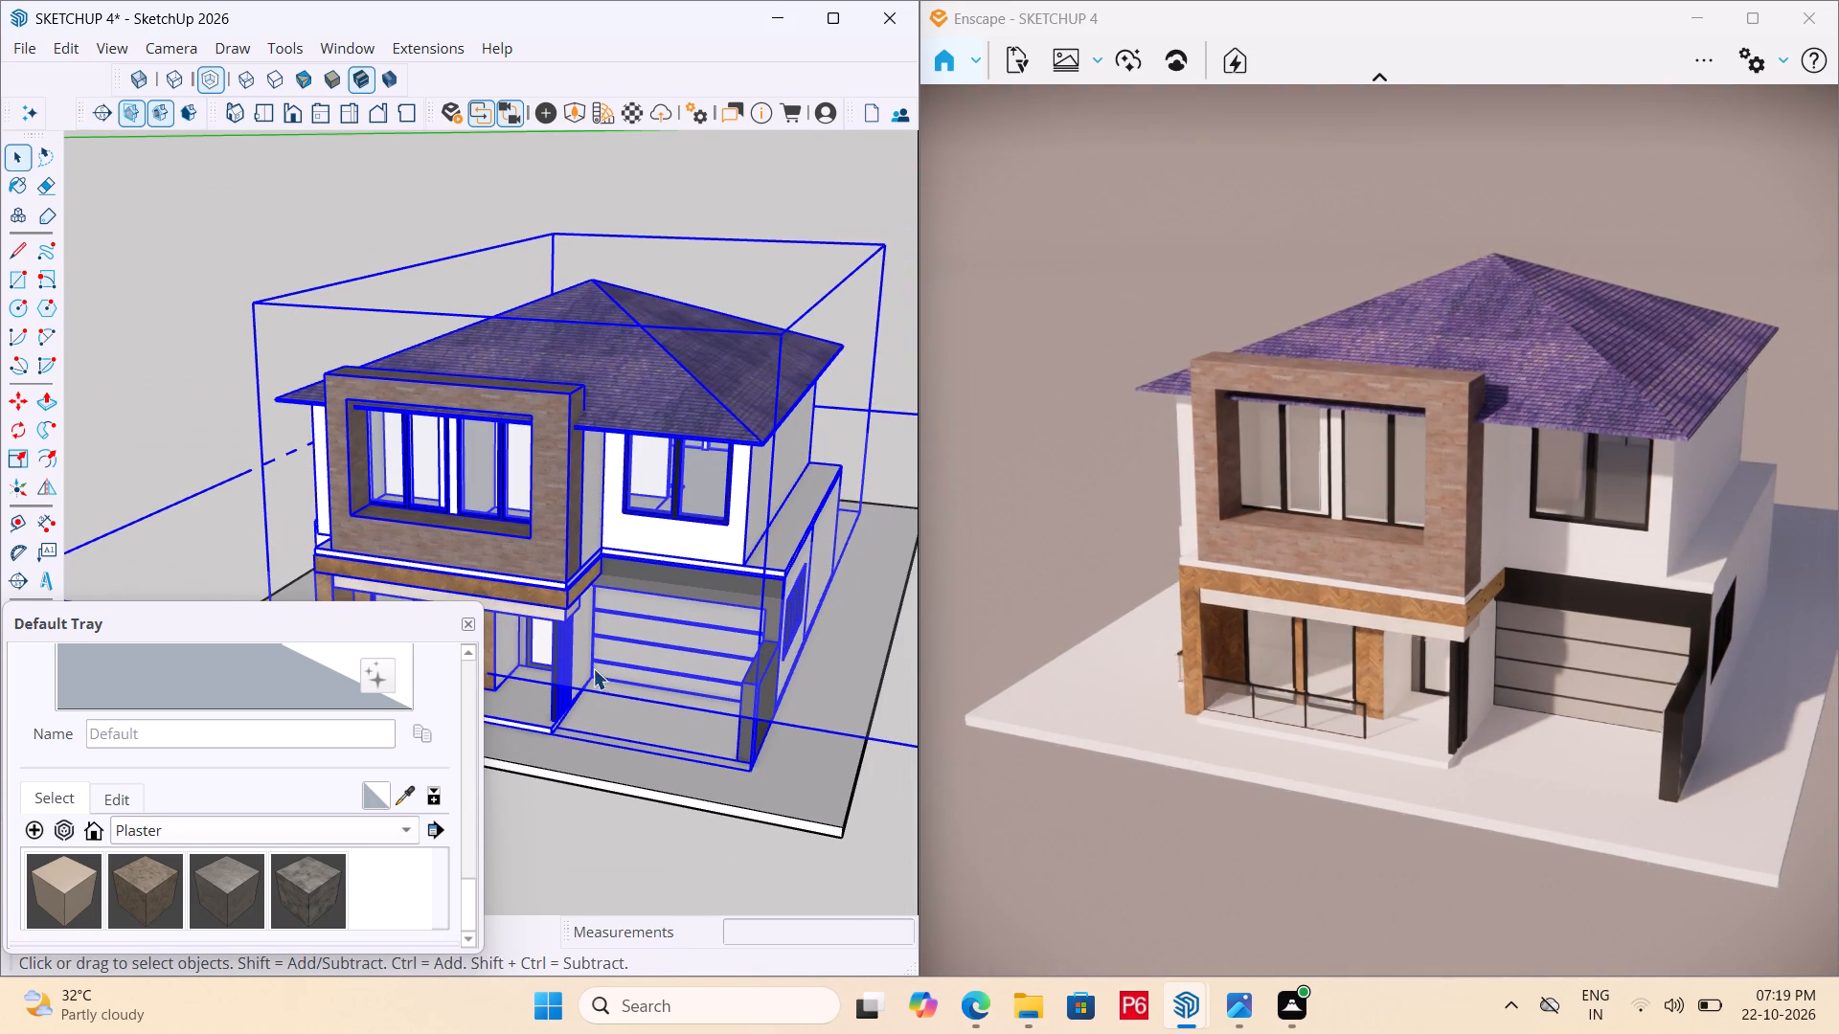
{"action": "left_click", "coordinate": [604, 830]}
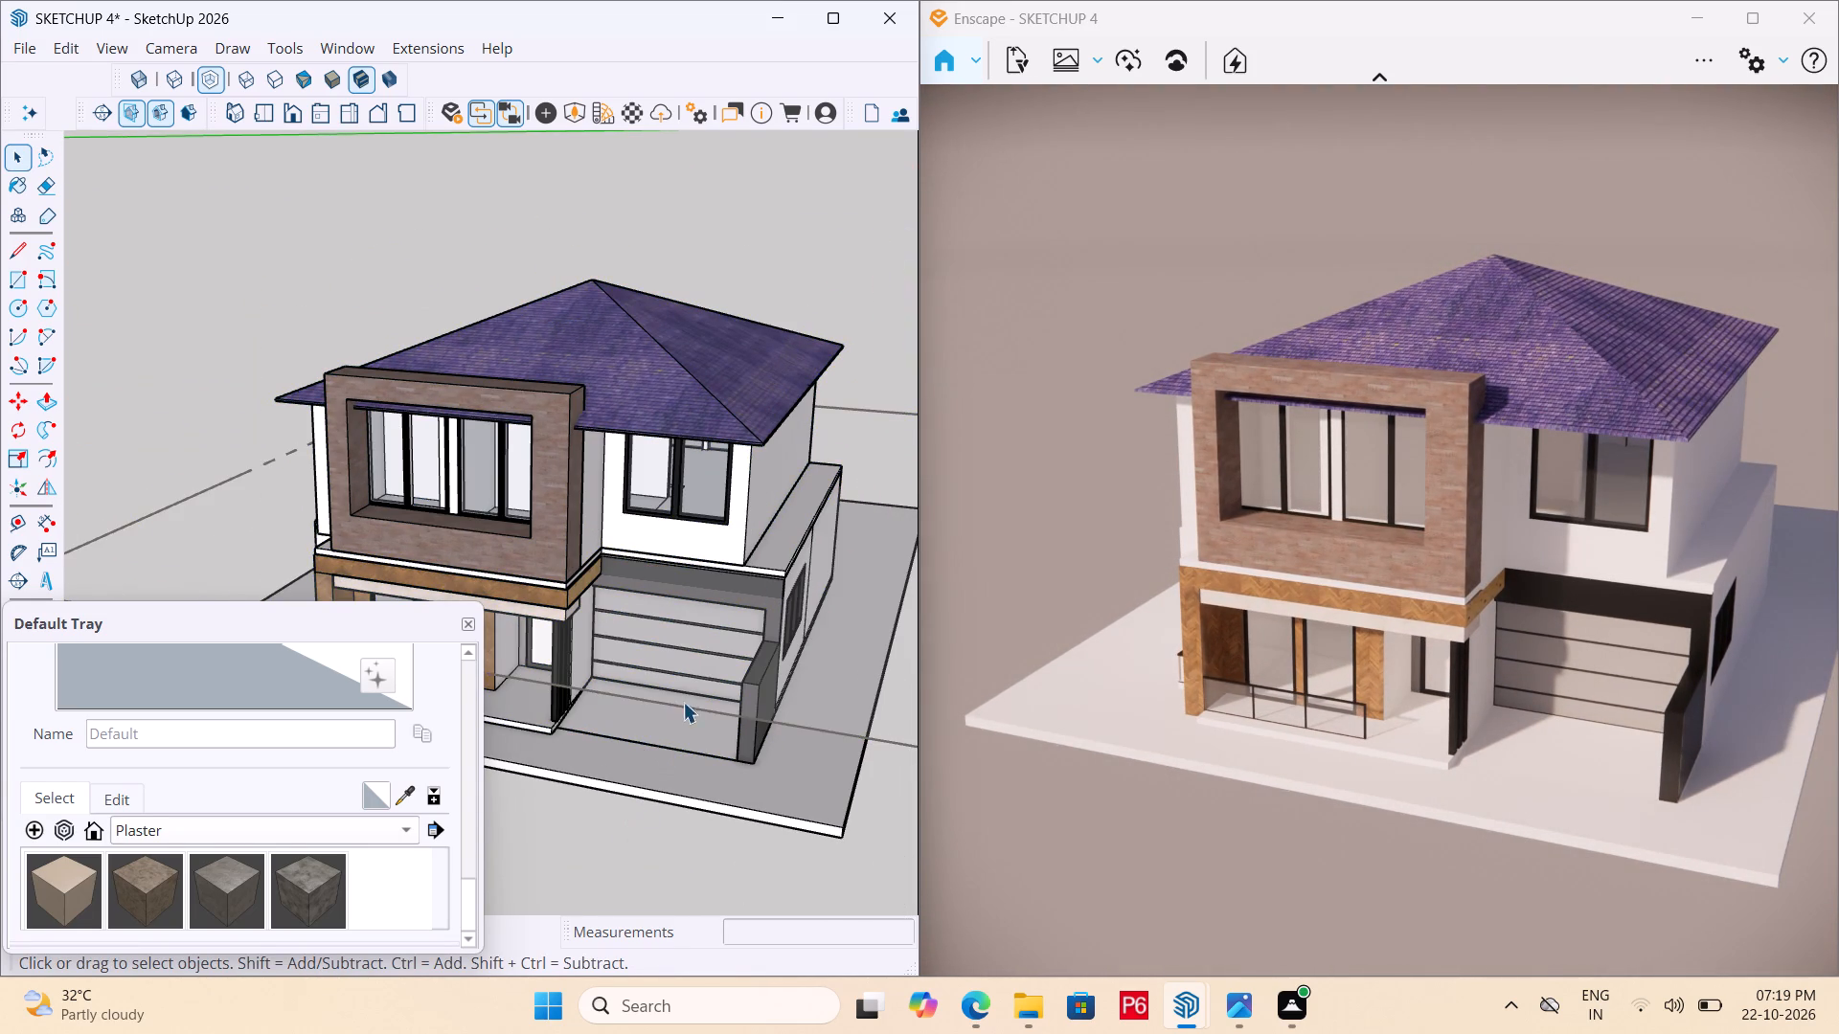
Examine the complete two-storey exterior from the front and the garage-side corner in the live render, moving the Default Tray clear of the model.
{"action": "scroll", "coordinate": [696, 668], "scroll_direction": "down", "scroll_amount": 3}
{"action": "middle_click_drag", "start_coordinate": [687, 624], "coordinate": [672, 473]}
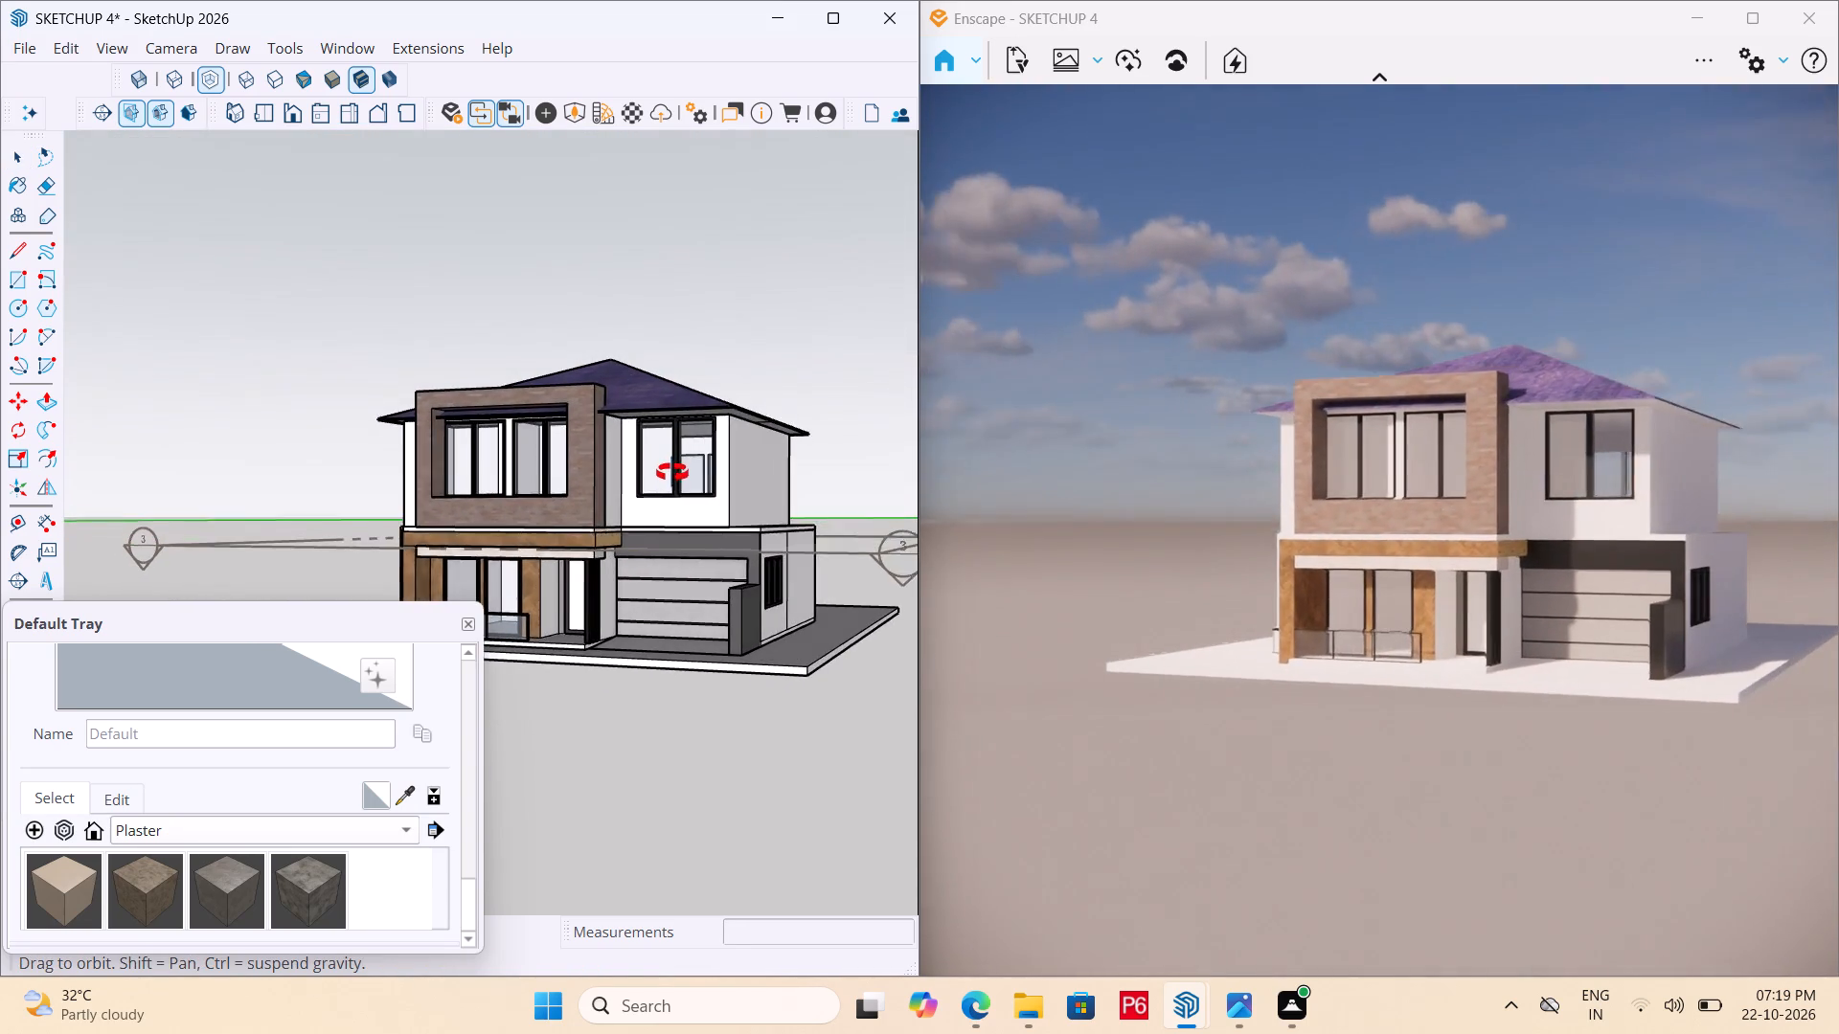
{"action": "middle_click_drag", "start_coordinate": [672, 473], "coordinate": [677, 494]}
{"action": "scroll", "coordinate": [670, 469], "scroll_direction": "up", "scroll_amount": 3}
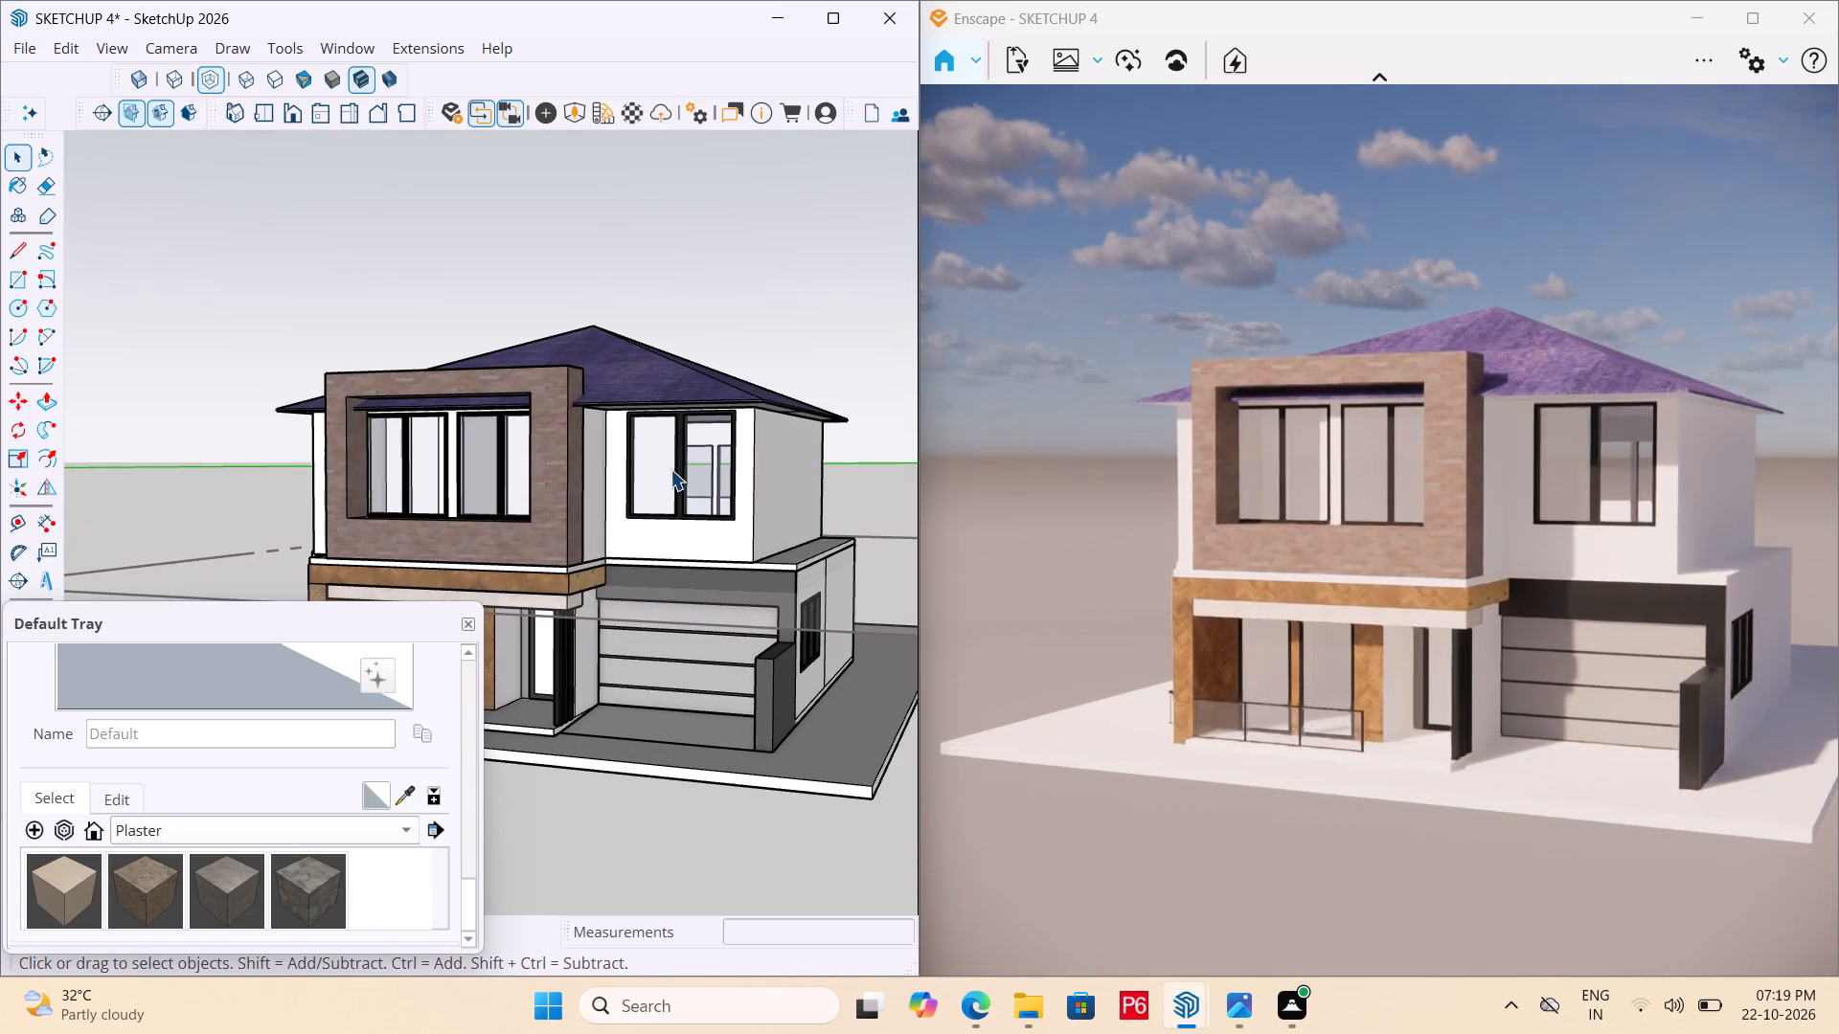
{"action": "left_click_drag", "start_coordinate": [245, 623], "coordinate": [306, 728]}
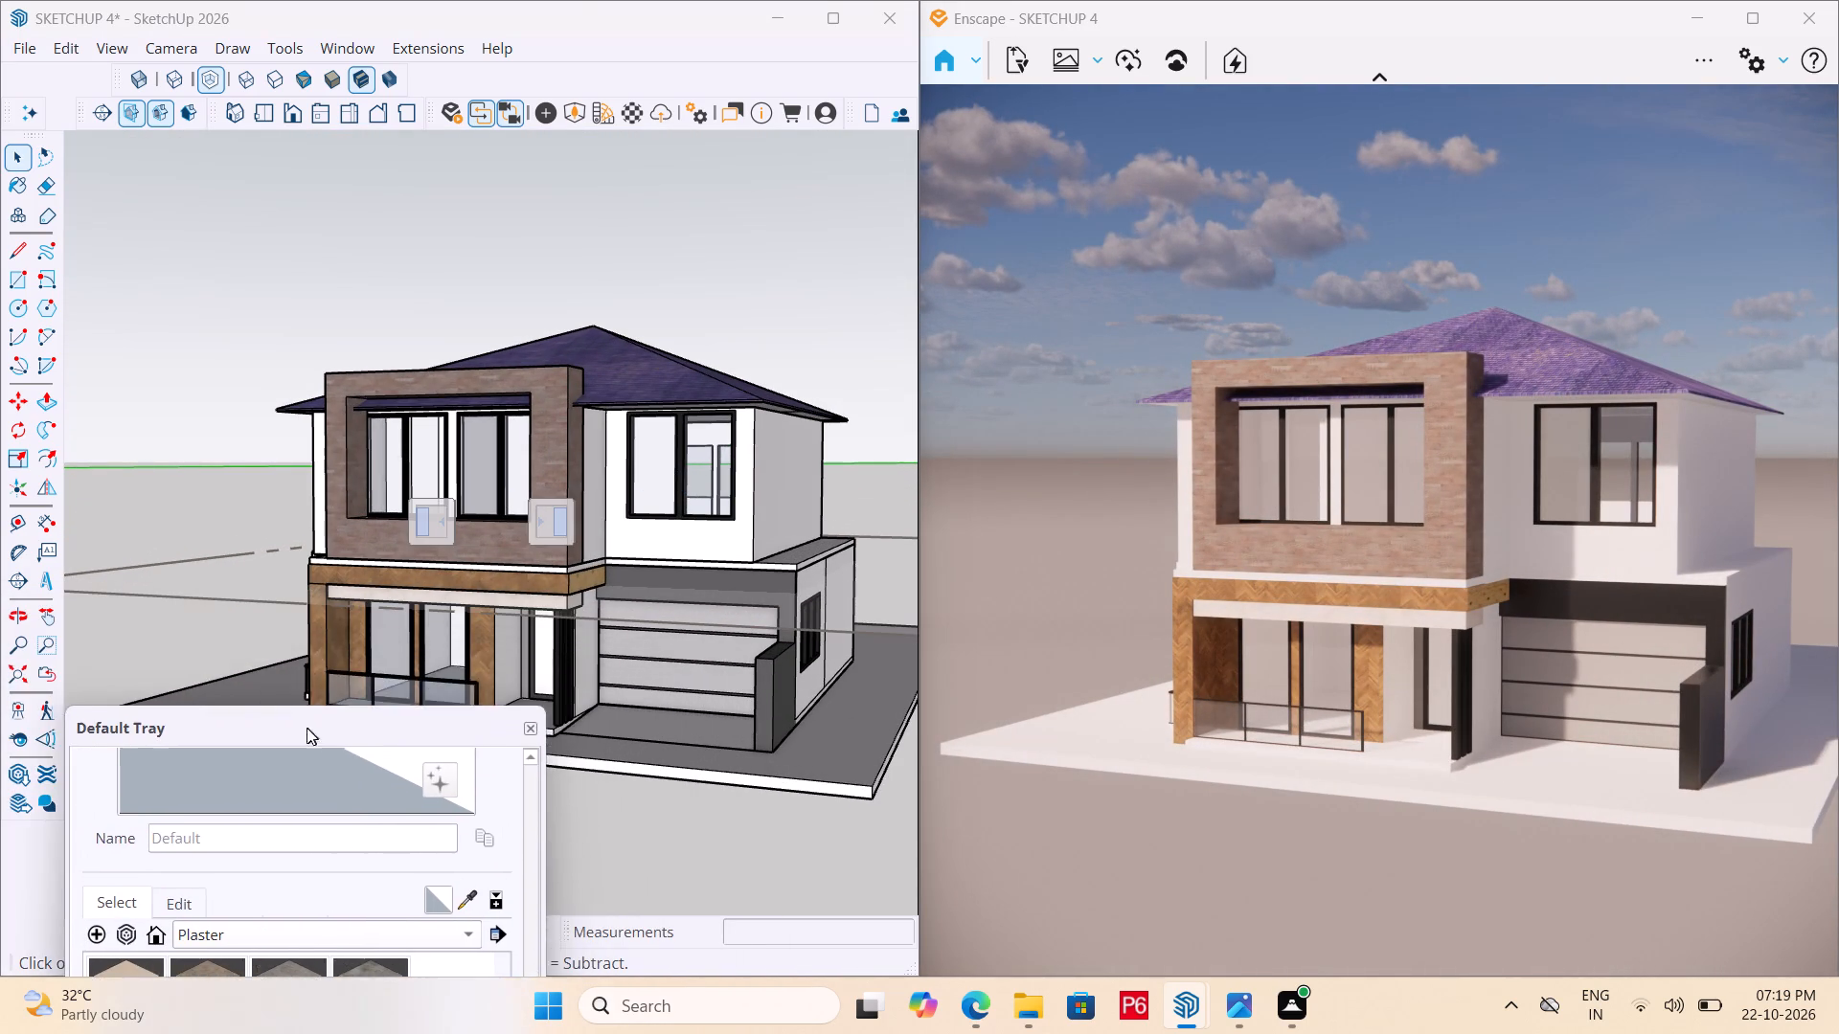
{"action": "left_click_drag", "start_coordinate": [306, 728], "coordinate": [238, 673]}
{"action": "double_click", "coordinate": [238, 673]}
{"action": "scroll", "coordinate": [675, 523], "scroll_direction": "down", "scroll_amount": 5}
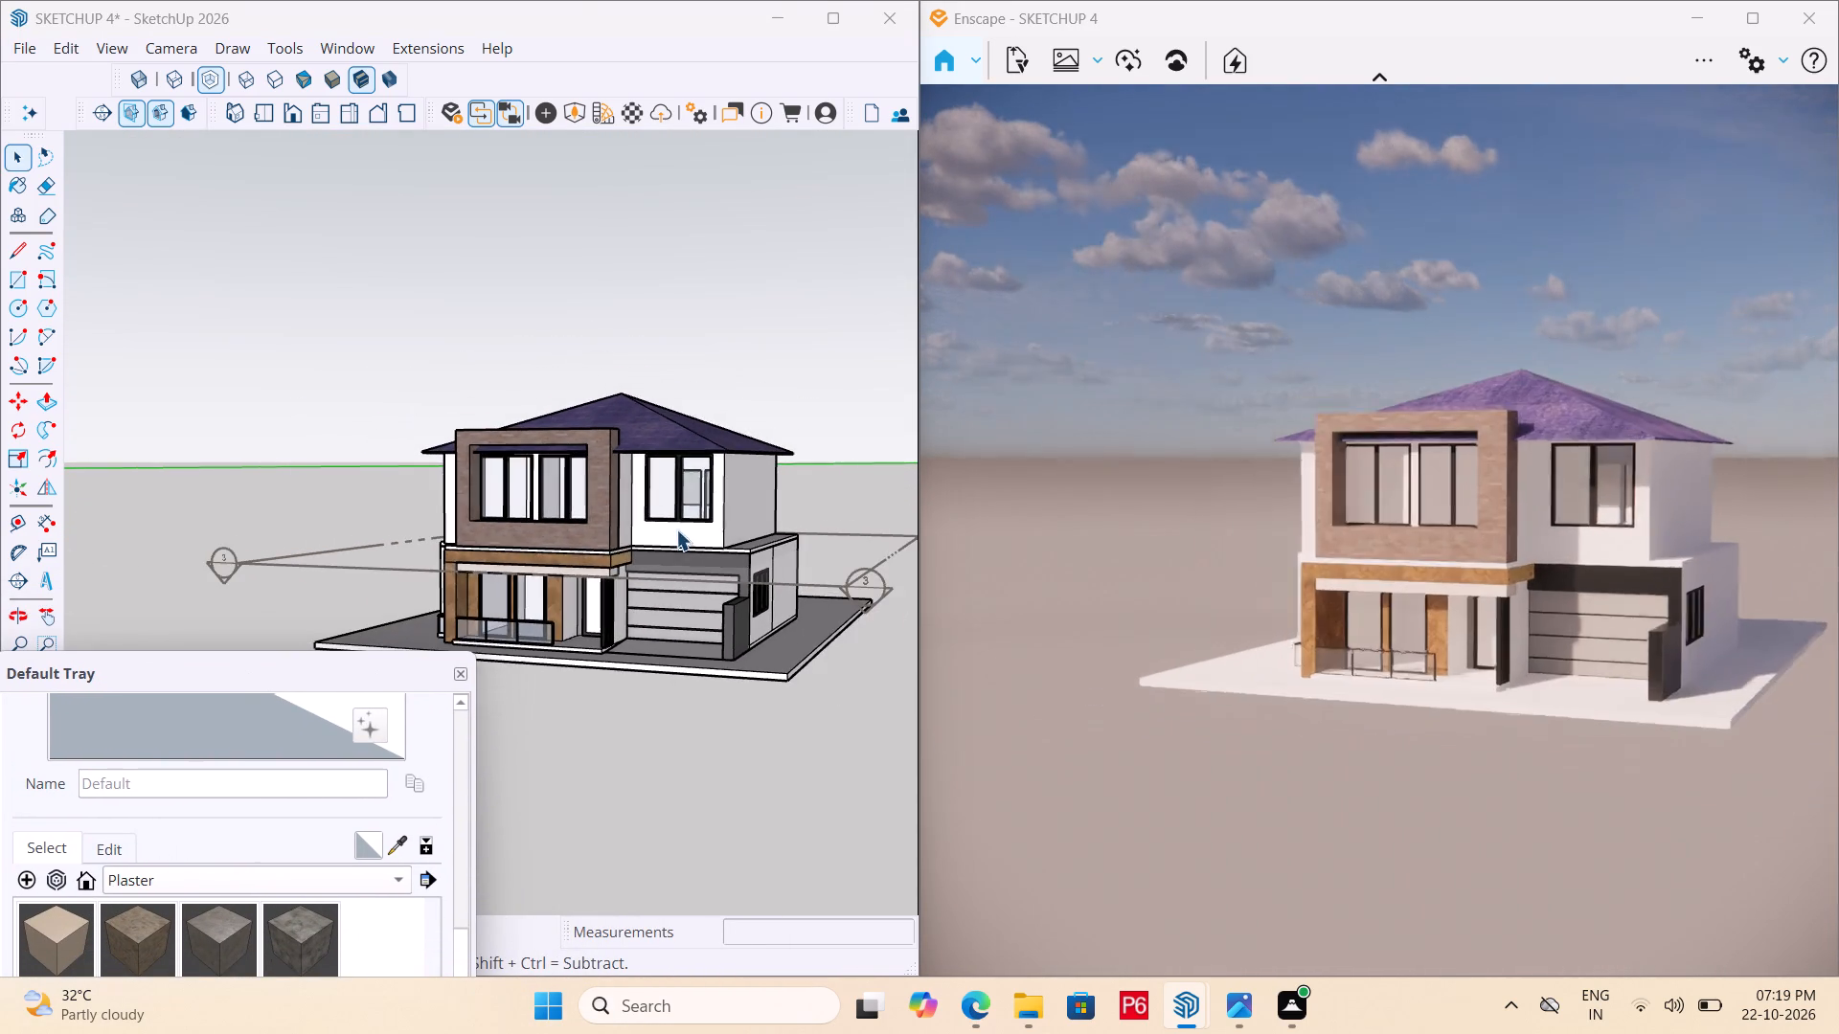
{"action": "scroll", "coordinate": [603, 609], "scroll_direction": "up", "scroll_amount": 5}
{"action": "middle_click_drag", "start_coordinate": [603, 612], "coordinate": [385, 531]}
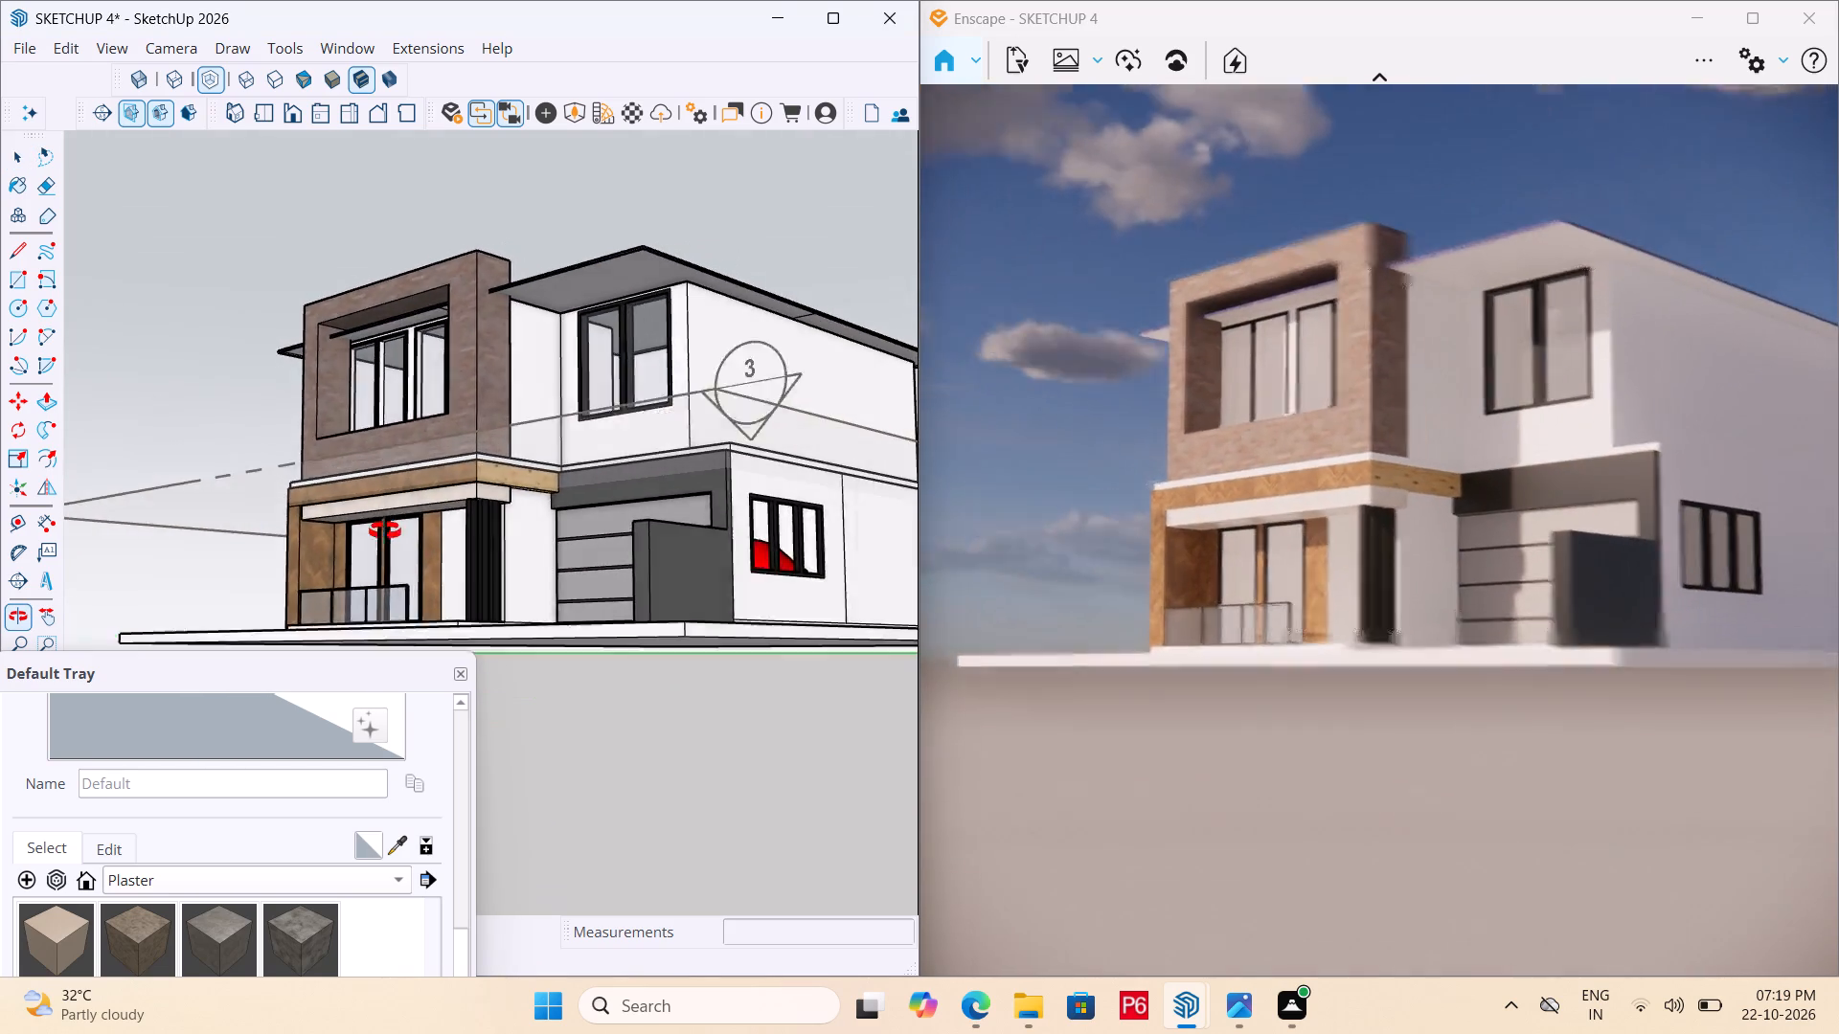
{"action": "middle_click_drag", "start_coordinate": [385, 531], "coordinate": [625, 722]}
{"action": "double_click", "coordinate": [715, 230]}
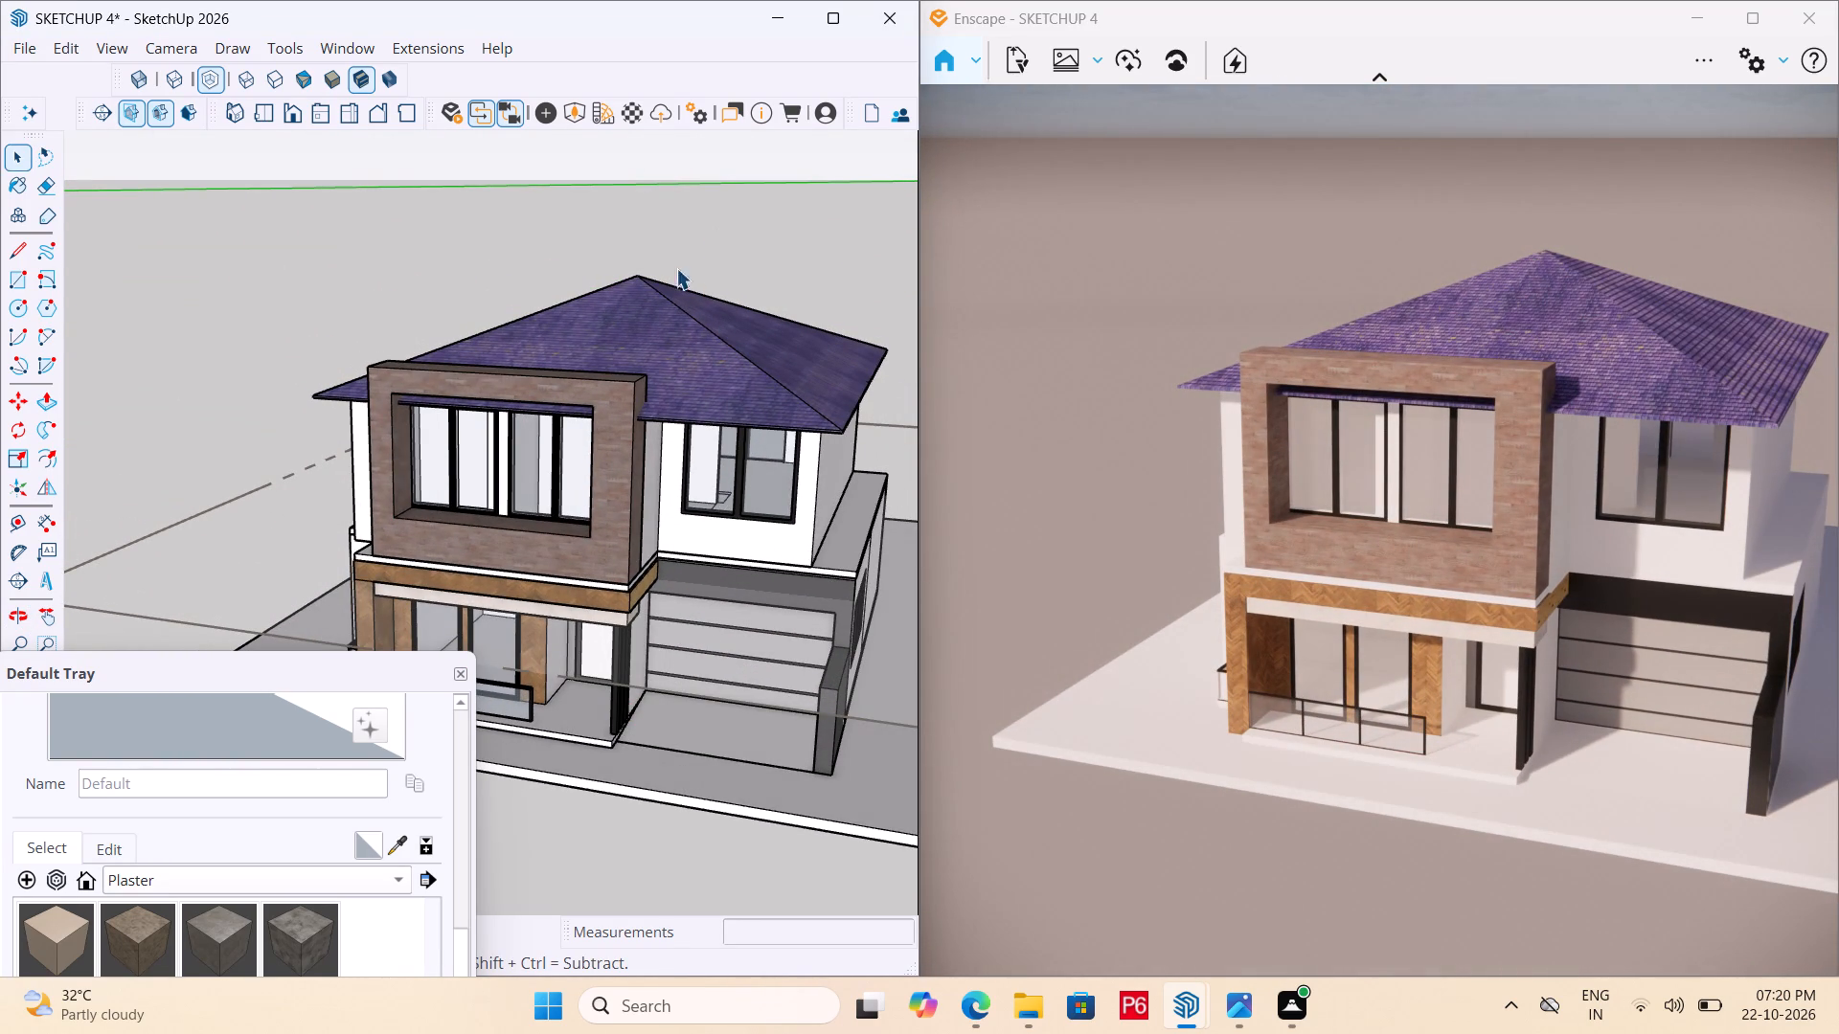
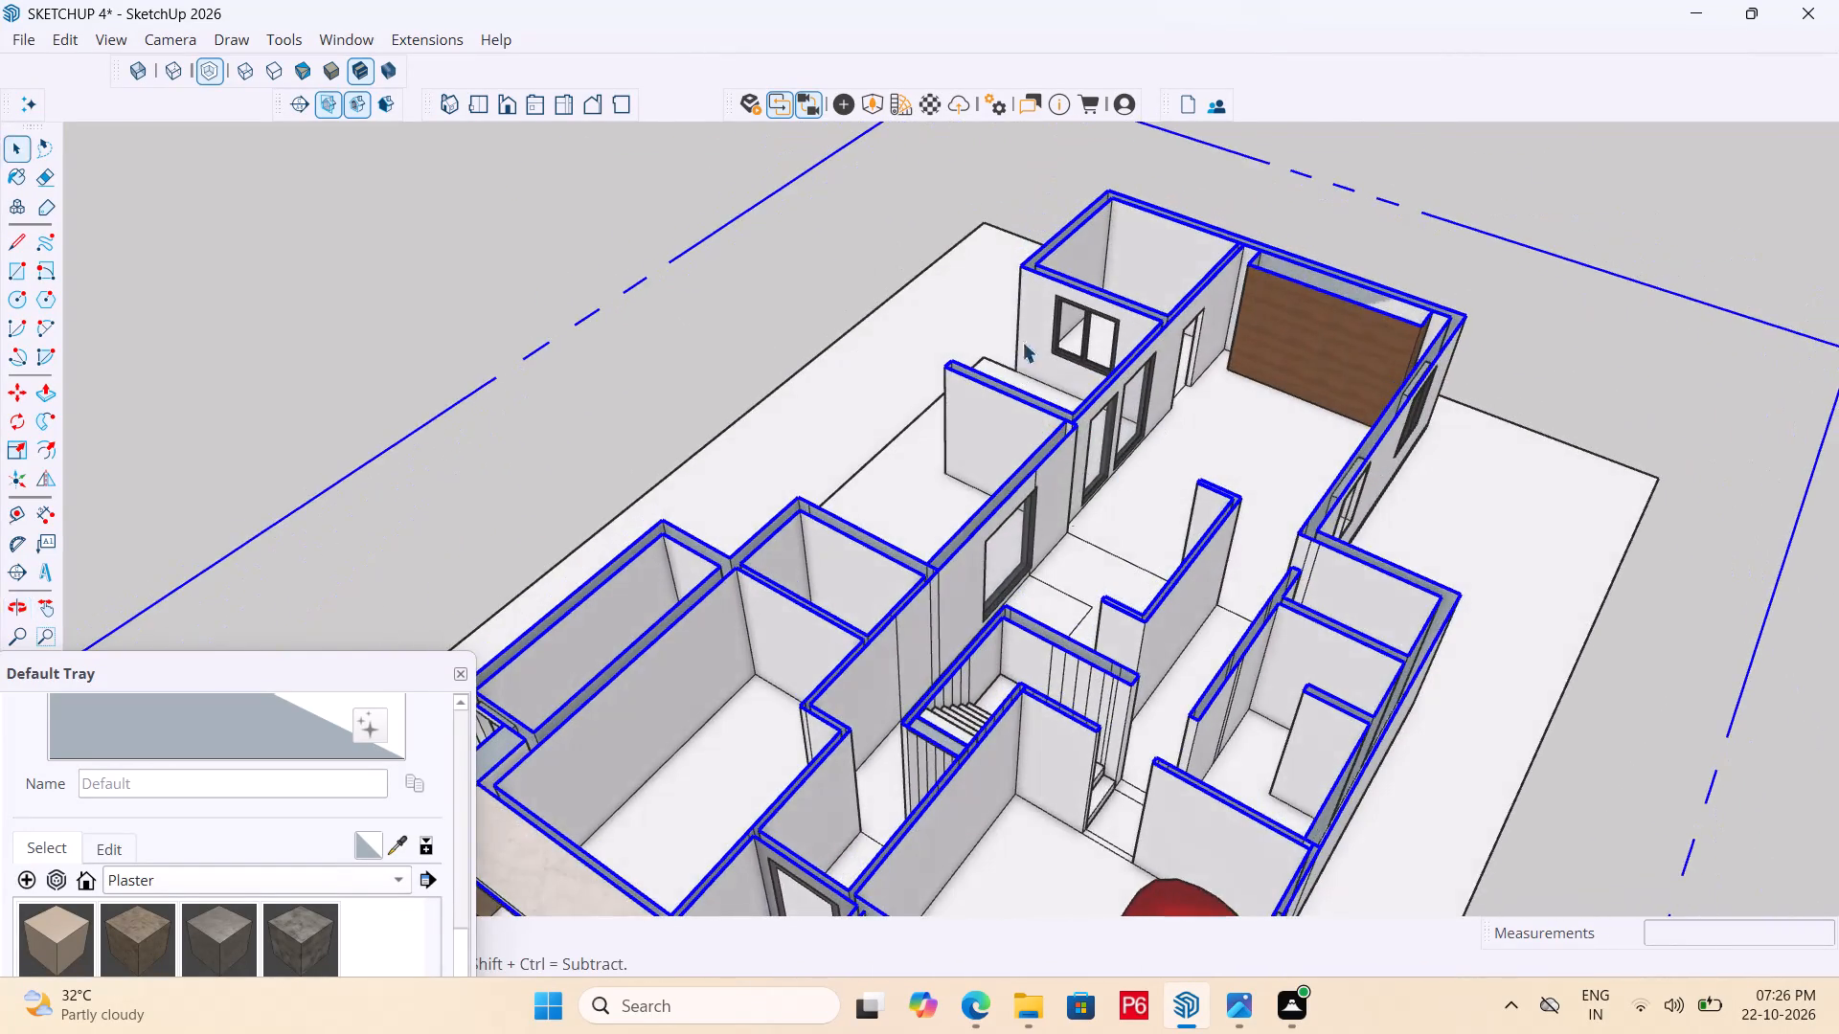
Browse the material collections and pick the light marble Marble_01_1K from the Stone collection.
{"action": "scroll", "coordinate": [975, 380], "scroll_direction": "down", "scroll_amount": 4}
{"action": "middle_click_drag", "start_coordinate": [1041, 412], "coordinate": [1082, 554]}
{"action": "left_click", "coordinate": [290, 888]}
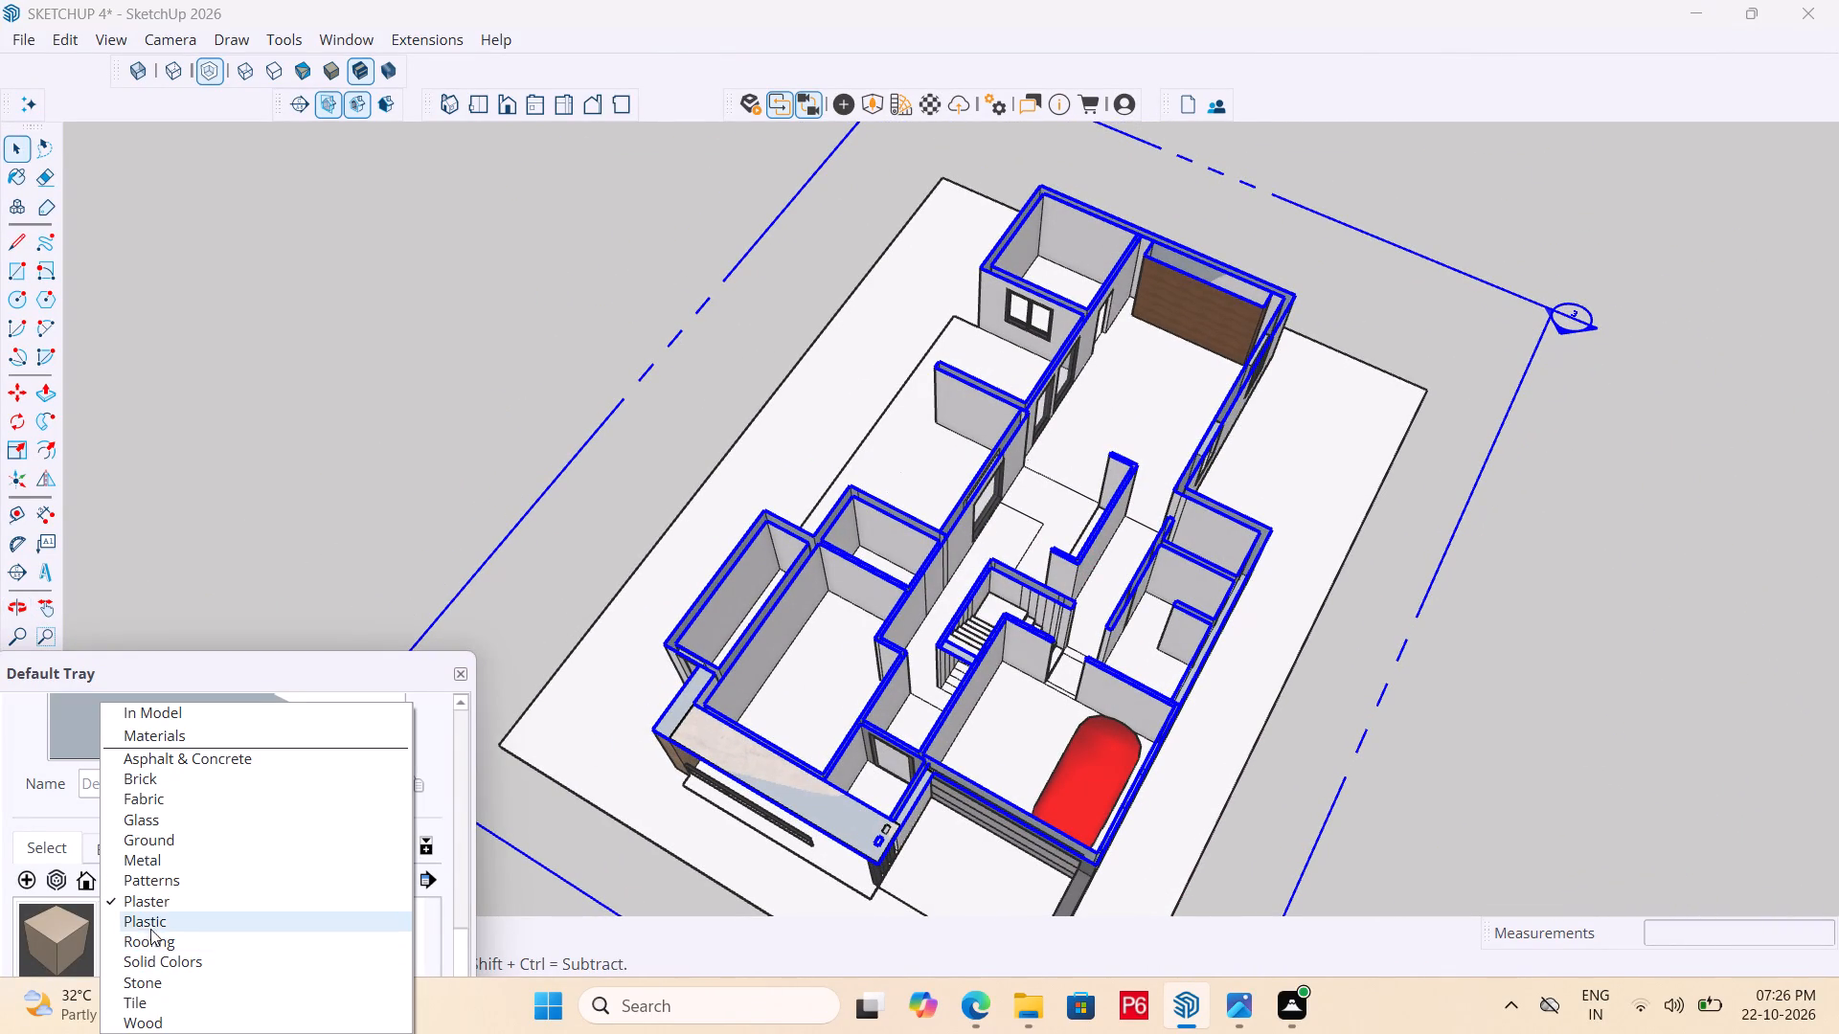
{"action": "left_click", "coordinate": [165, 893]}
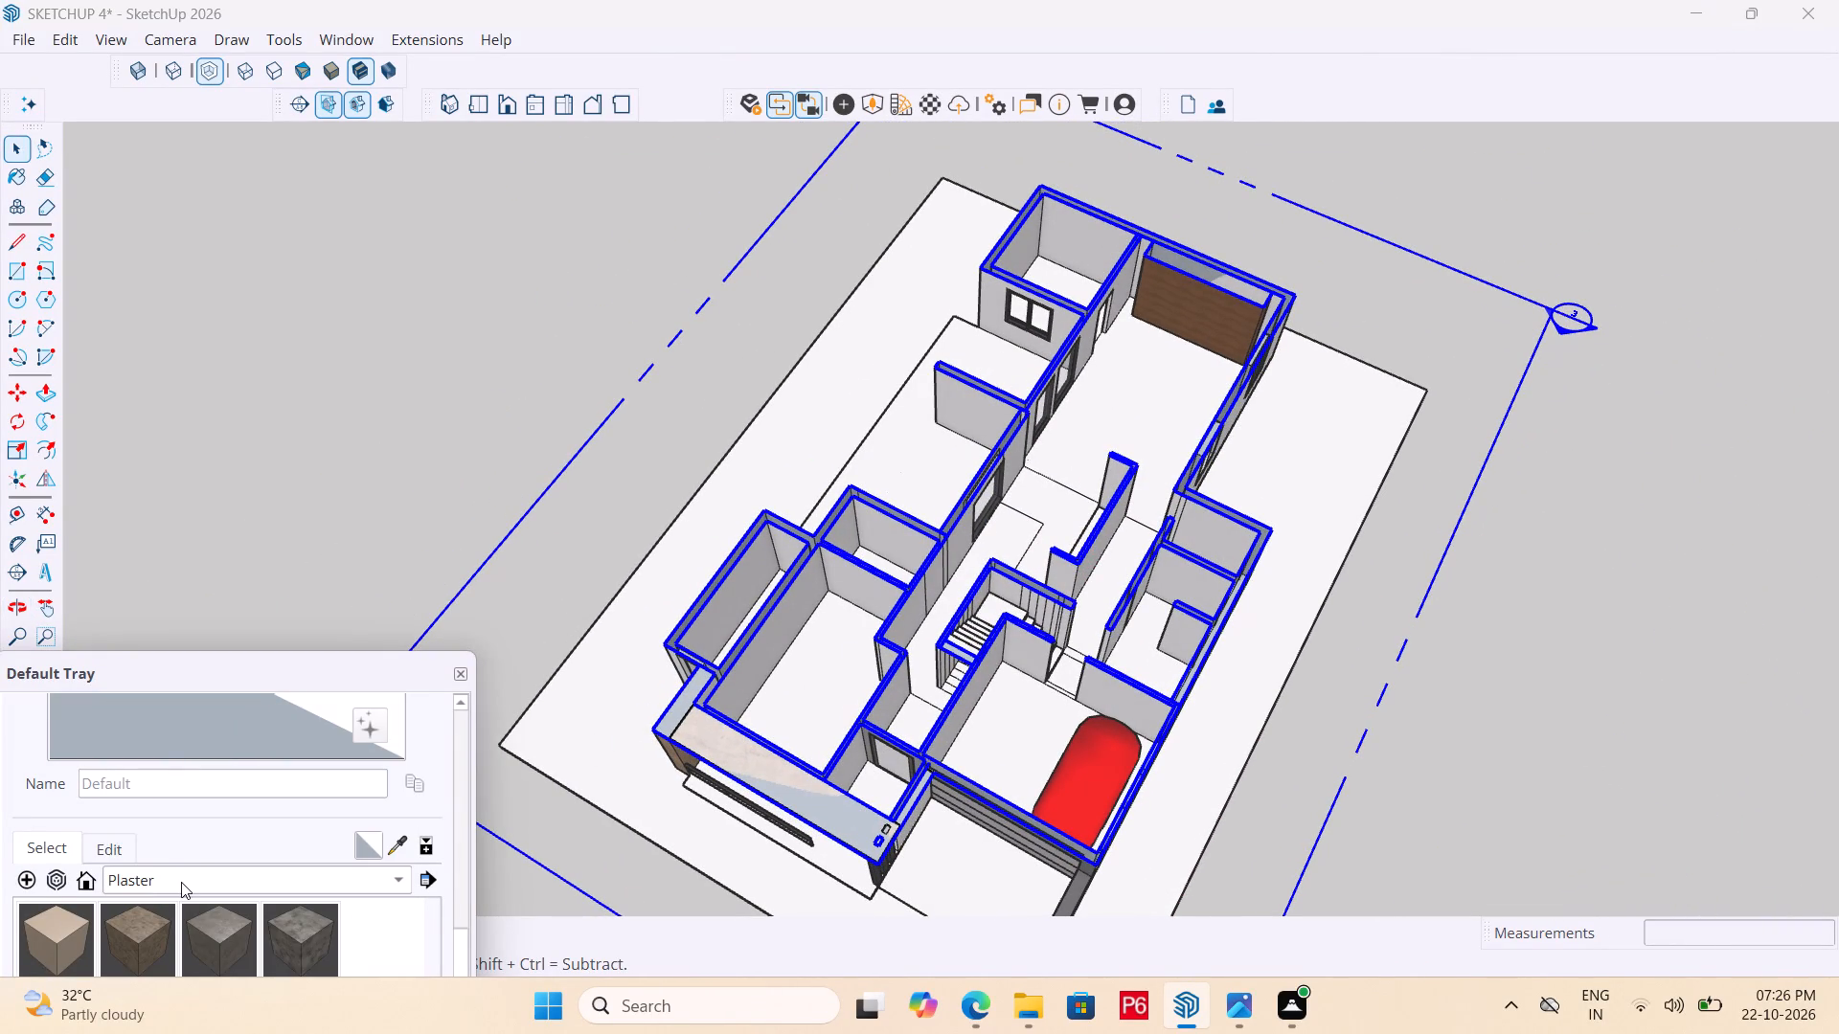
{"action": "left_click", "coordinate": [181, 882]}
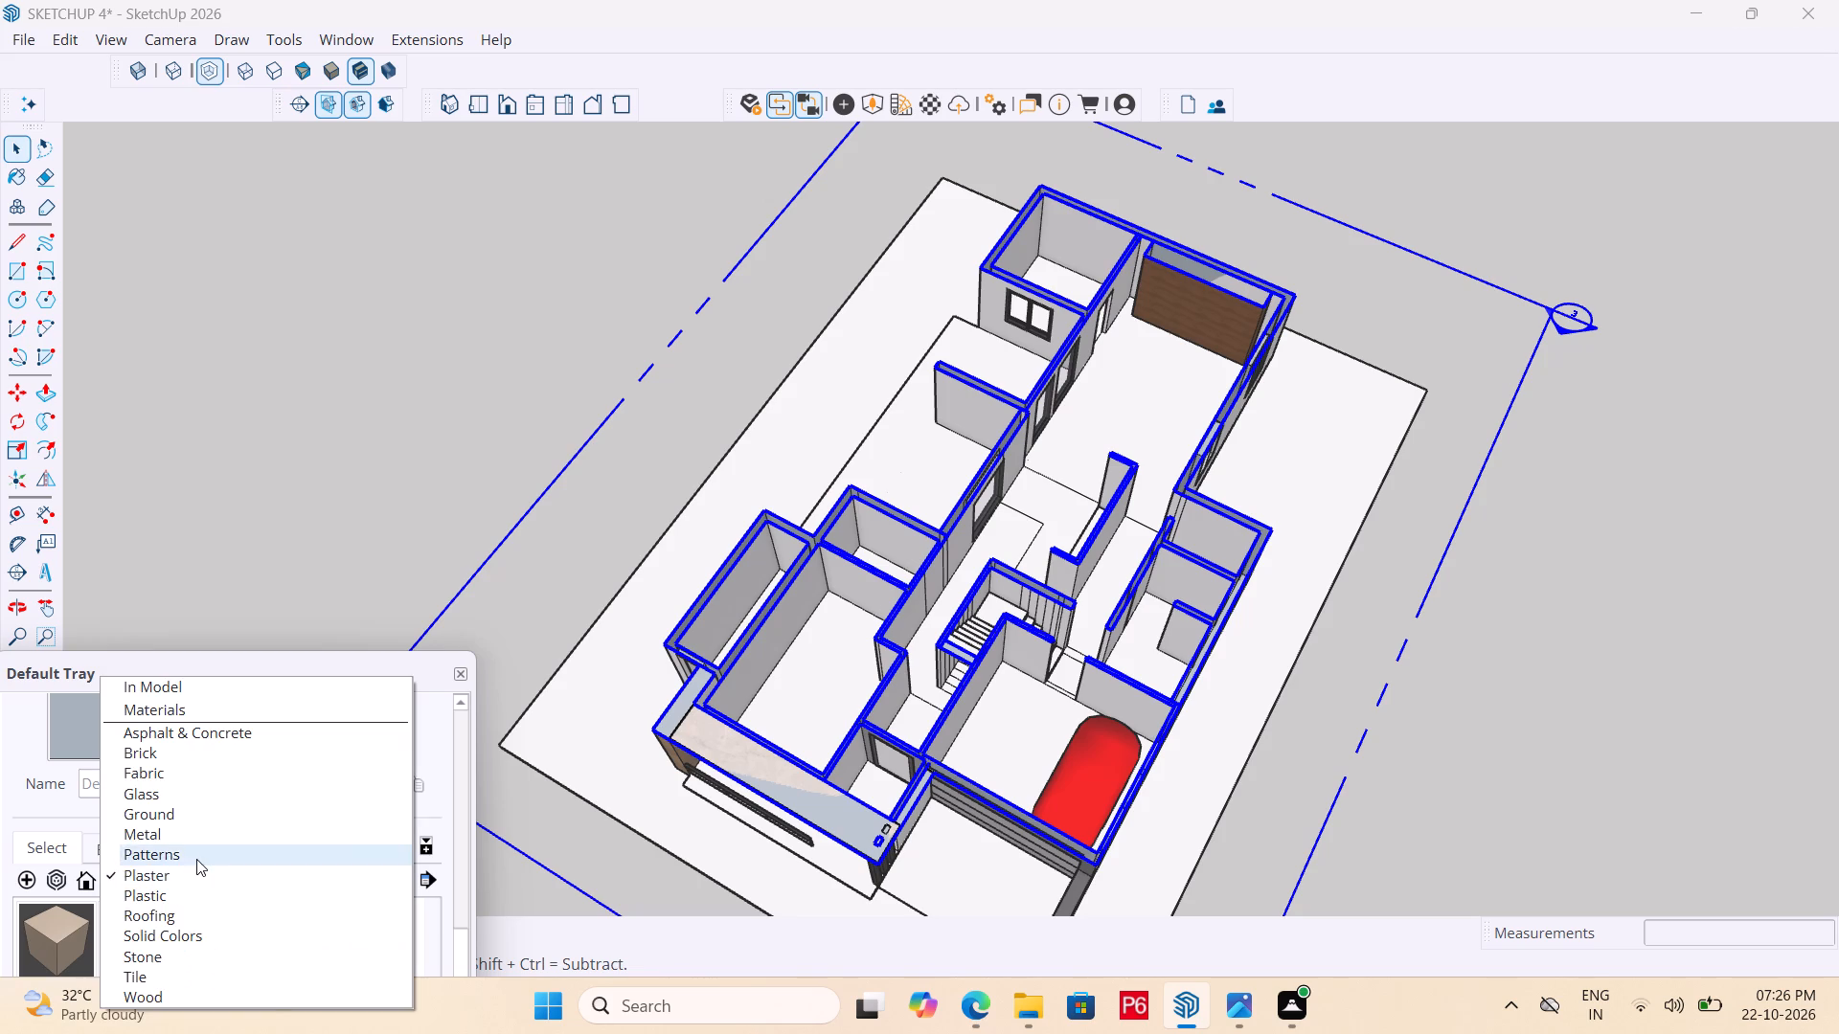
{"action": "left_click", "coordinate": [196, 859]}
{"action": "left_click", "coordinate": [188, 878]}
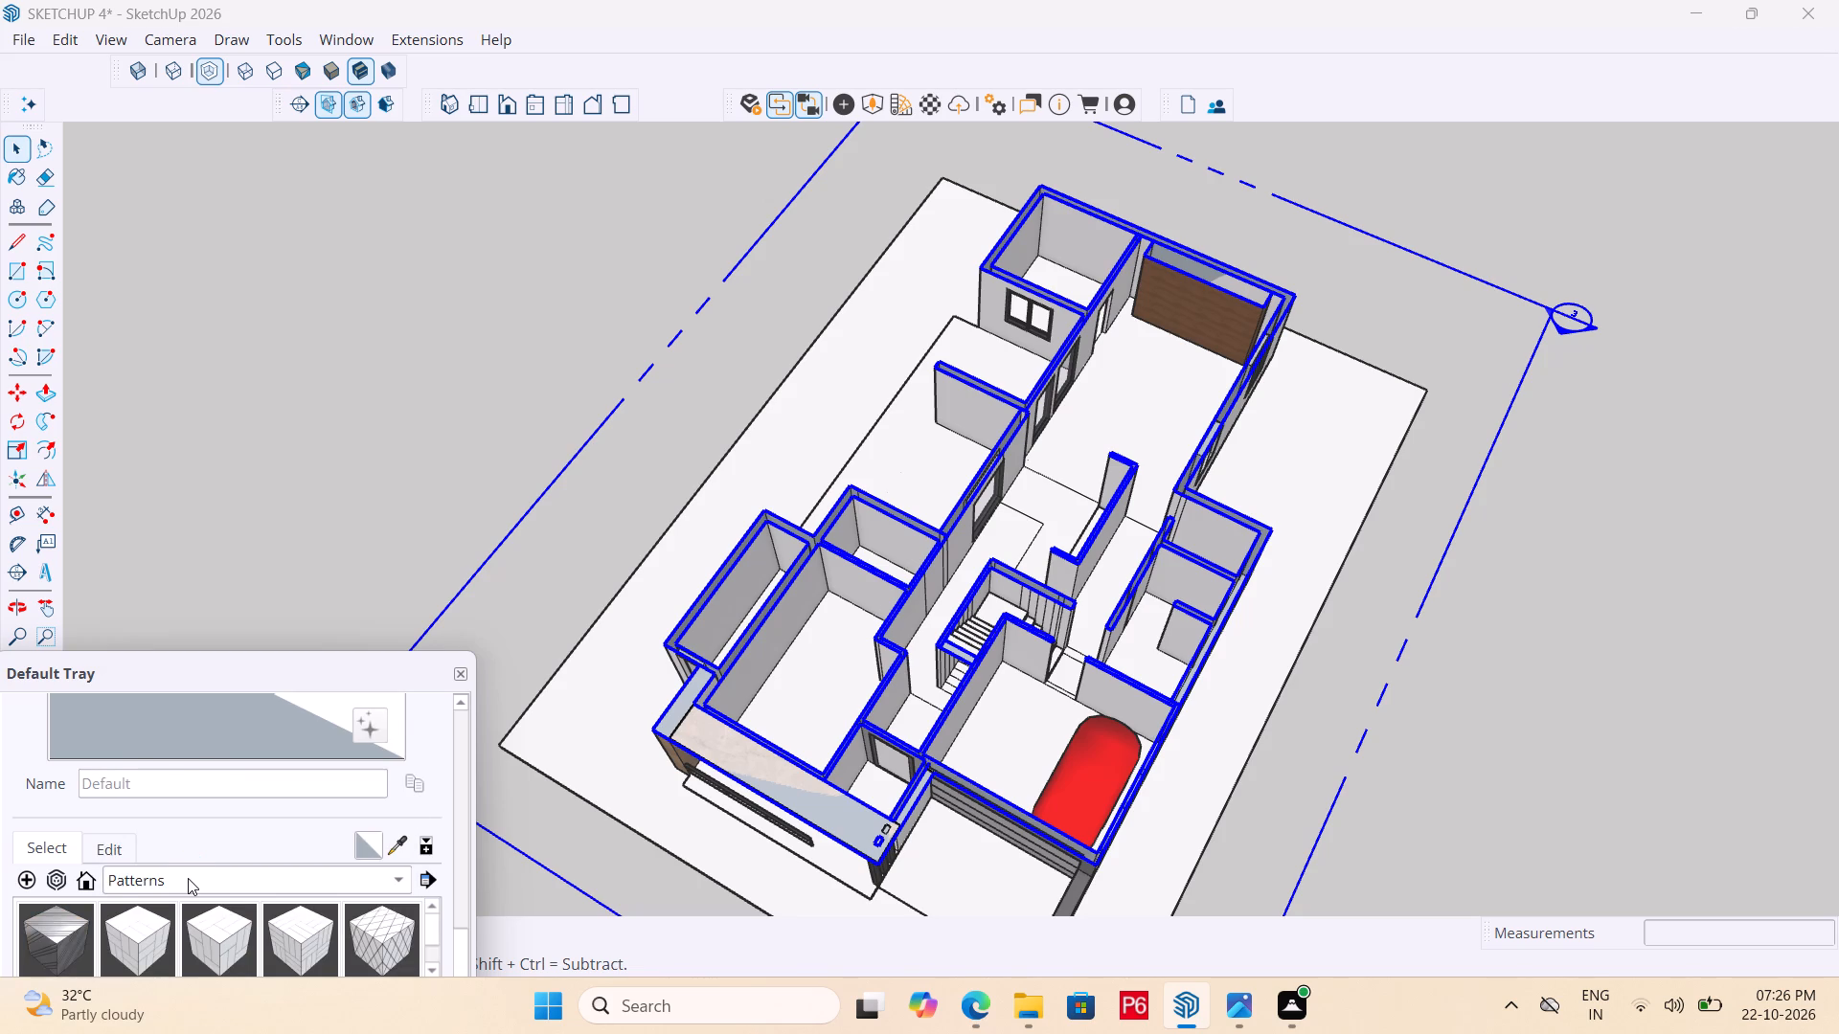
{"action": "double_click", "coordinate": [187, 855]}
{"action": "left_click", "coordinate": [174, 884]}
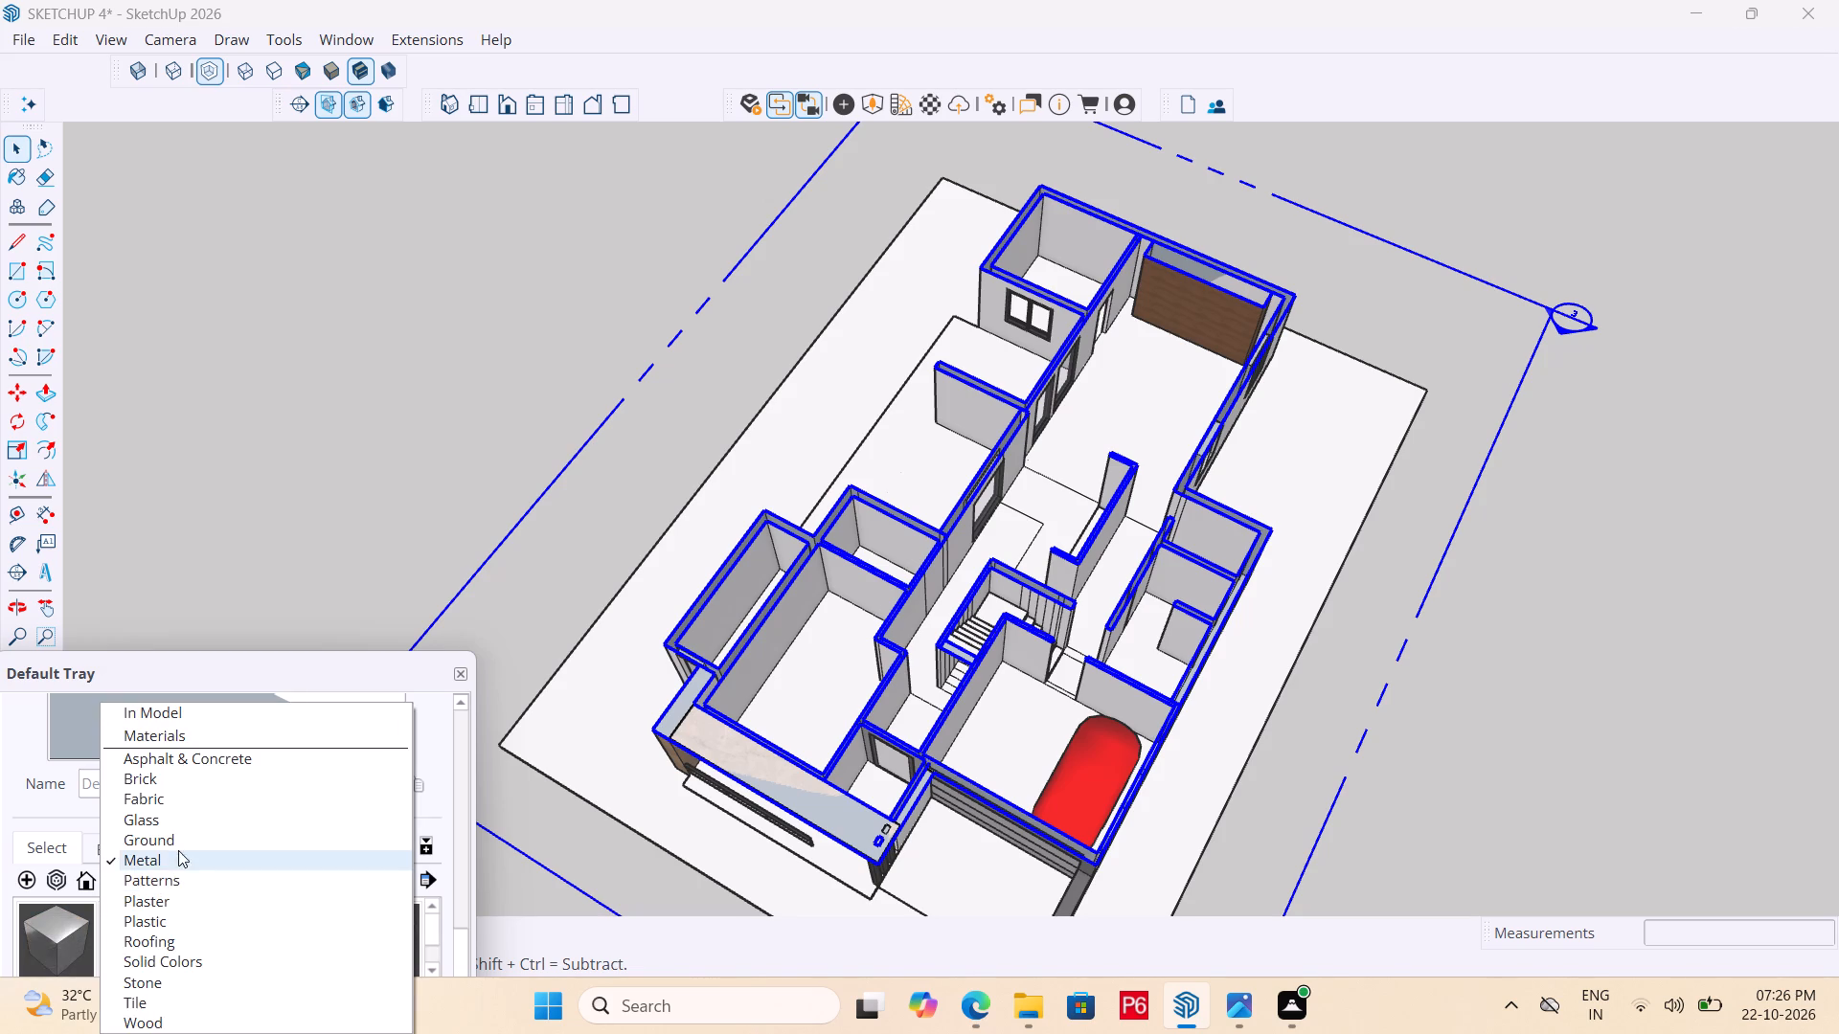
{"action": "left_click", "coordinate": [178, 849]}
{"action": "left_click", "coordinate": [177, 875]}
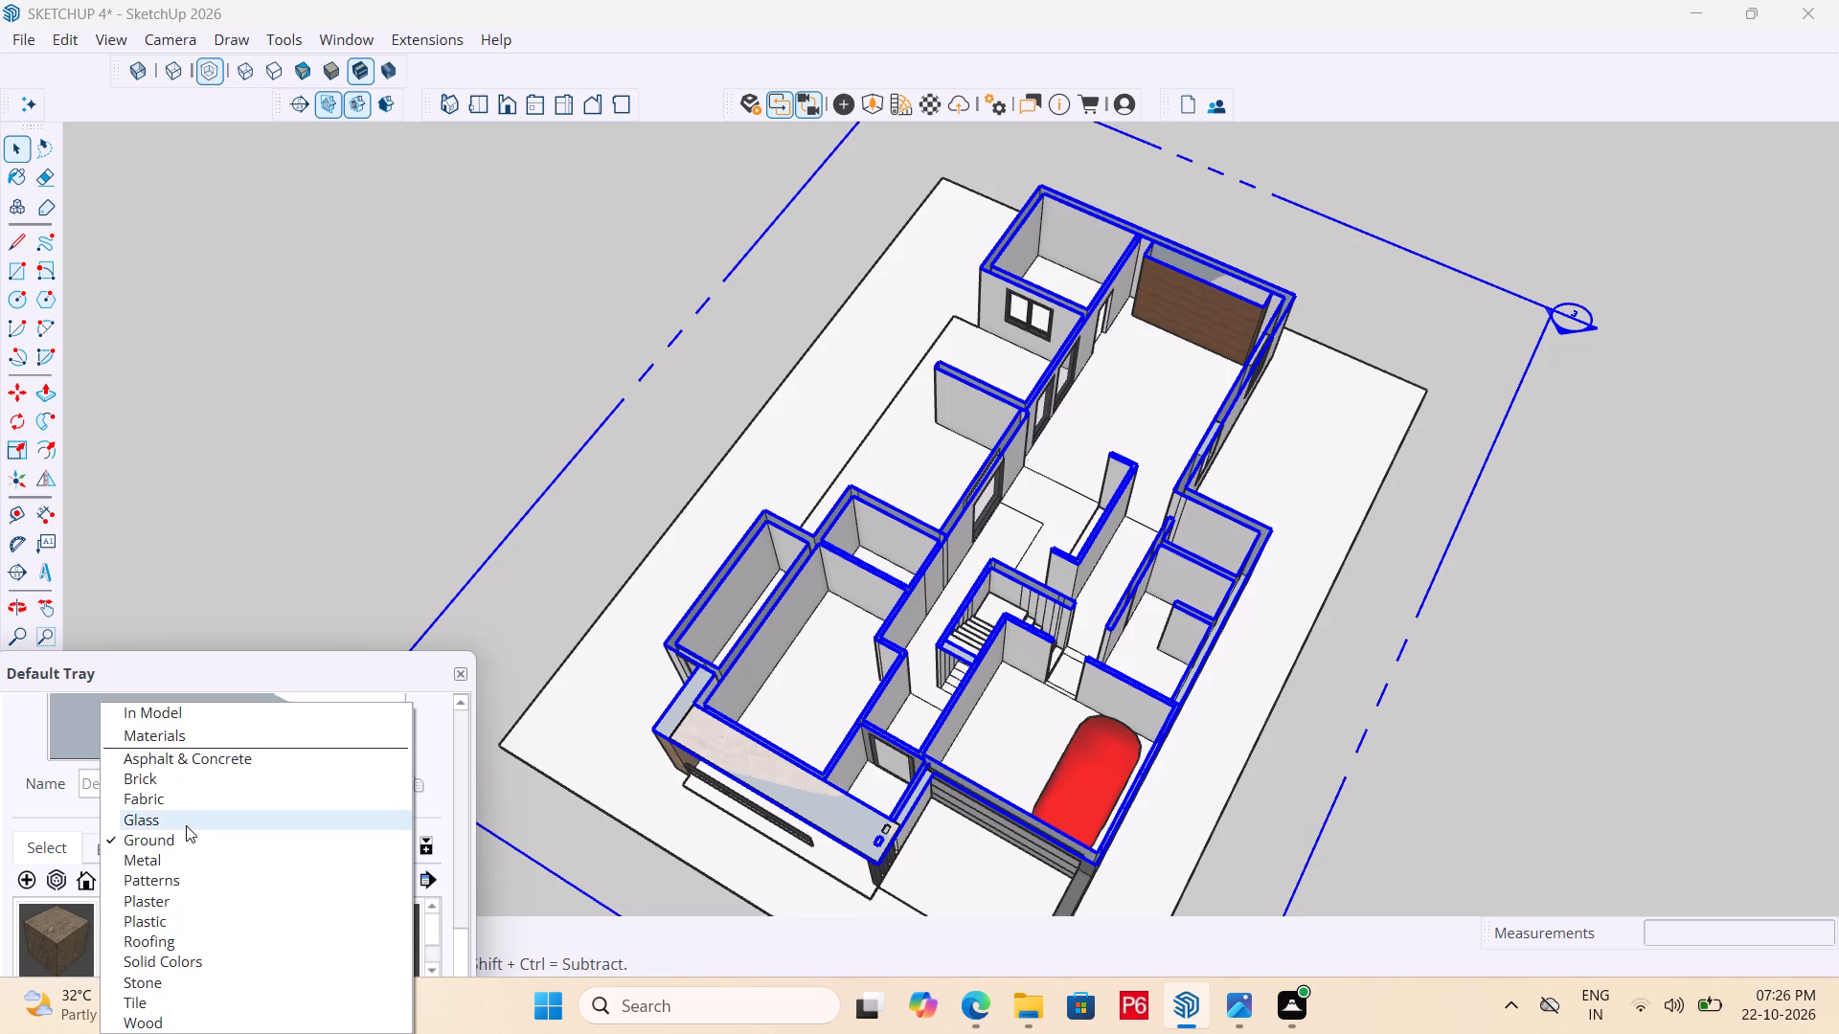
{"action": "left_click", "coordinate": [186, 825]}
{"action": "left_click", "coordinate": [176, 874]}
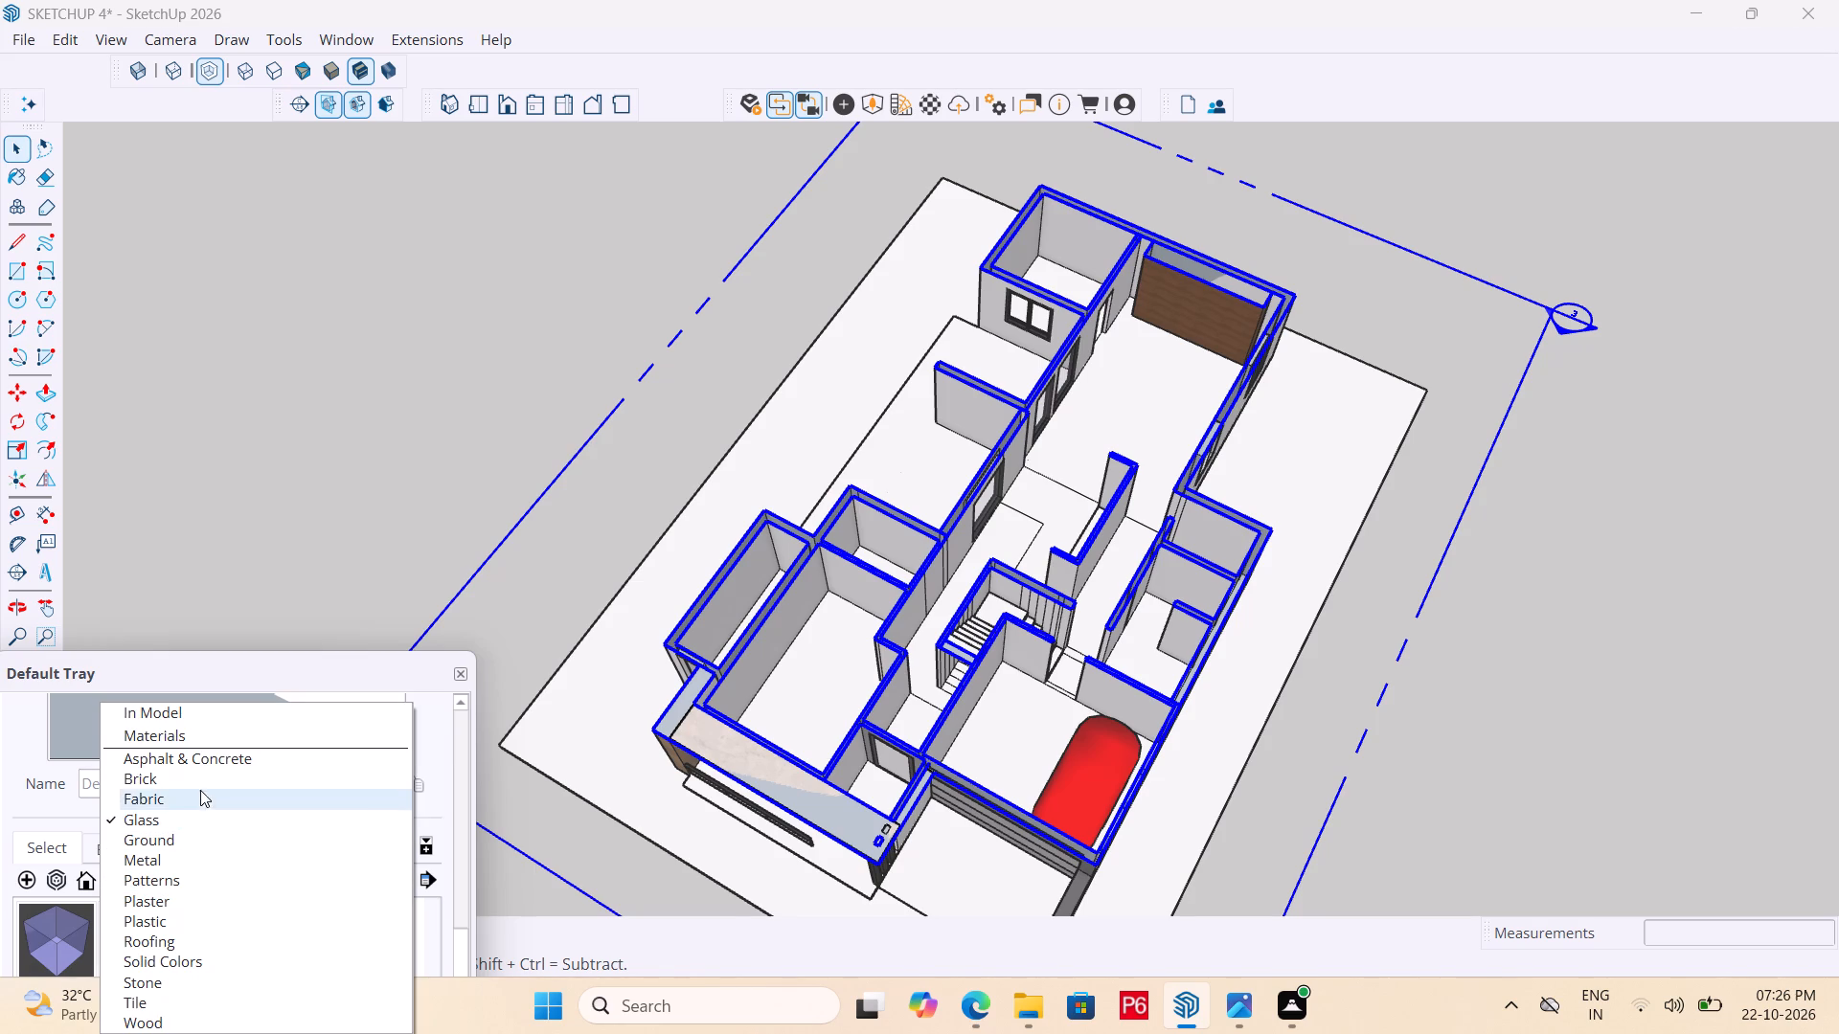
{"action": "left_click", "coordinate": [202, 787]}
{"action": "left_click", "coordinate": [184, 874]}
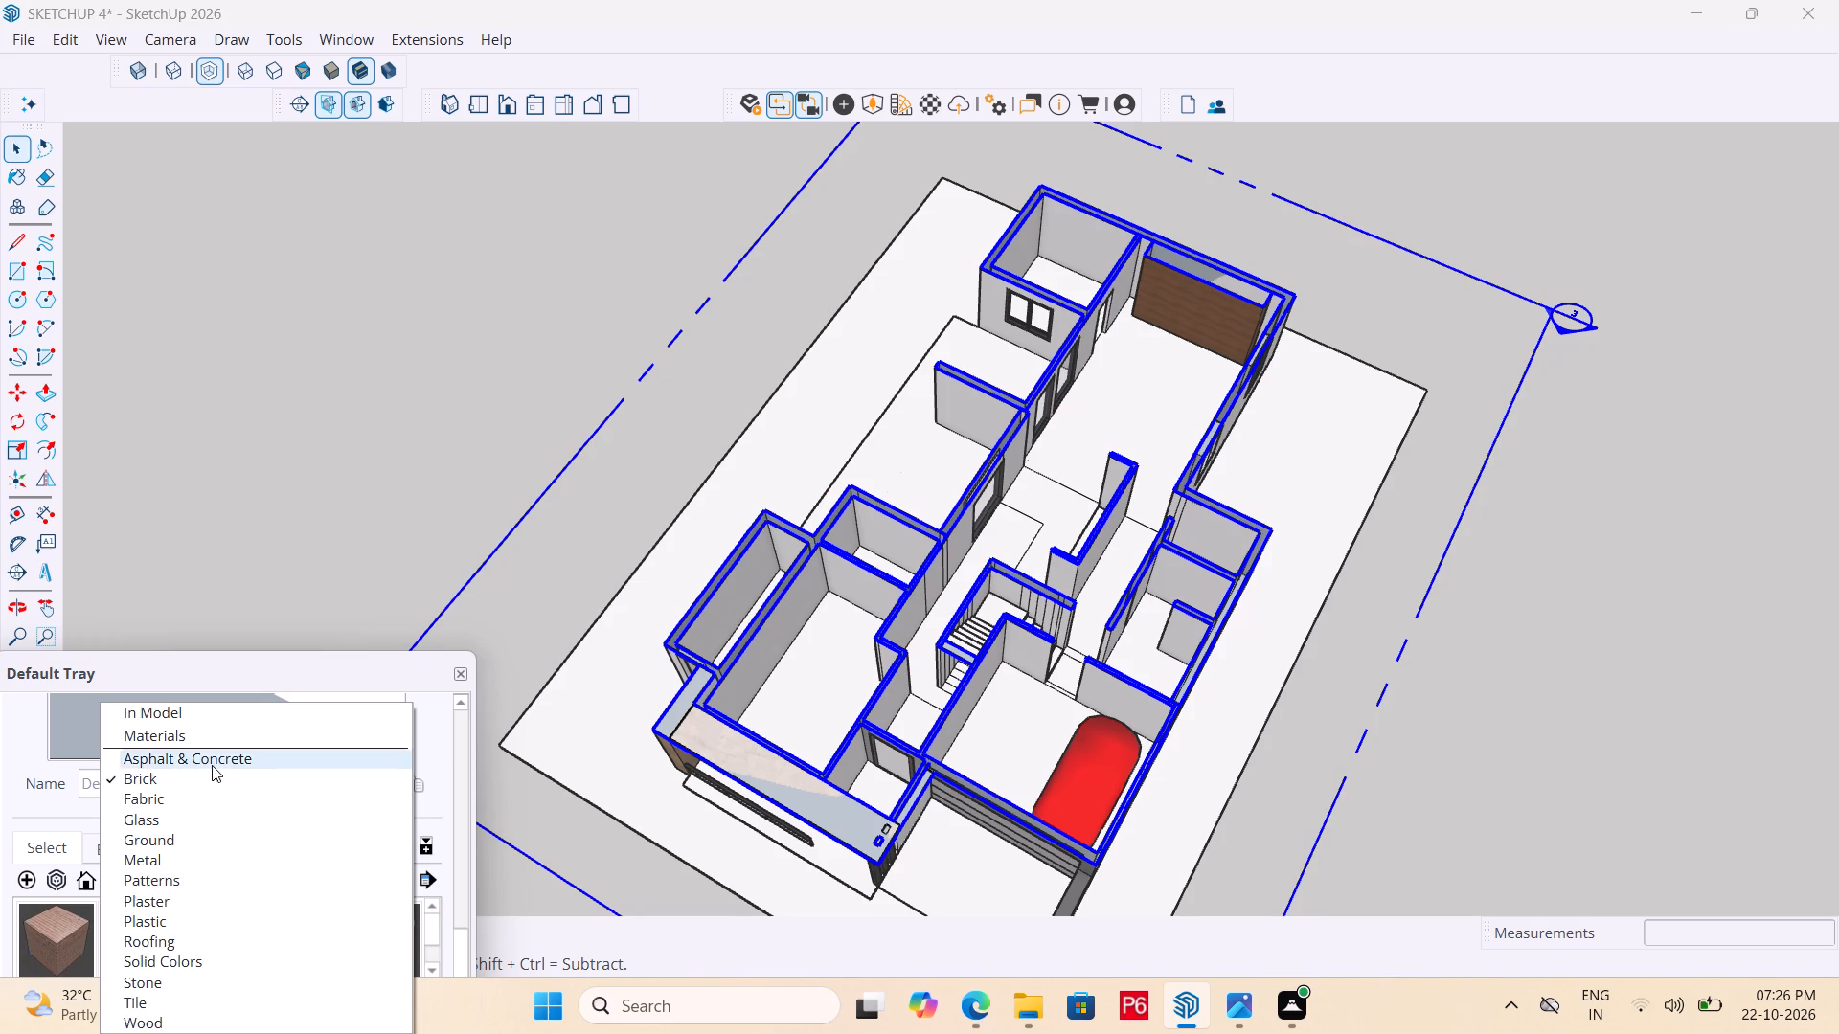
{"action": "left_click", "coordinate": [212, 765]}
{"action": "left_click", "coordinate": [171, 864]}
{"action": "left_click", "coordinate": [175, 873]}
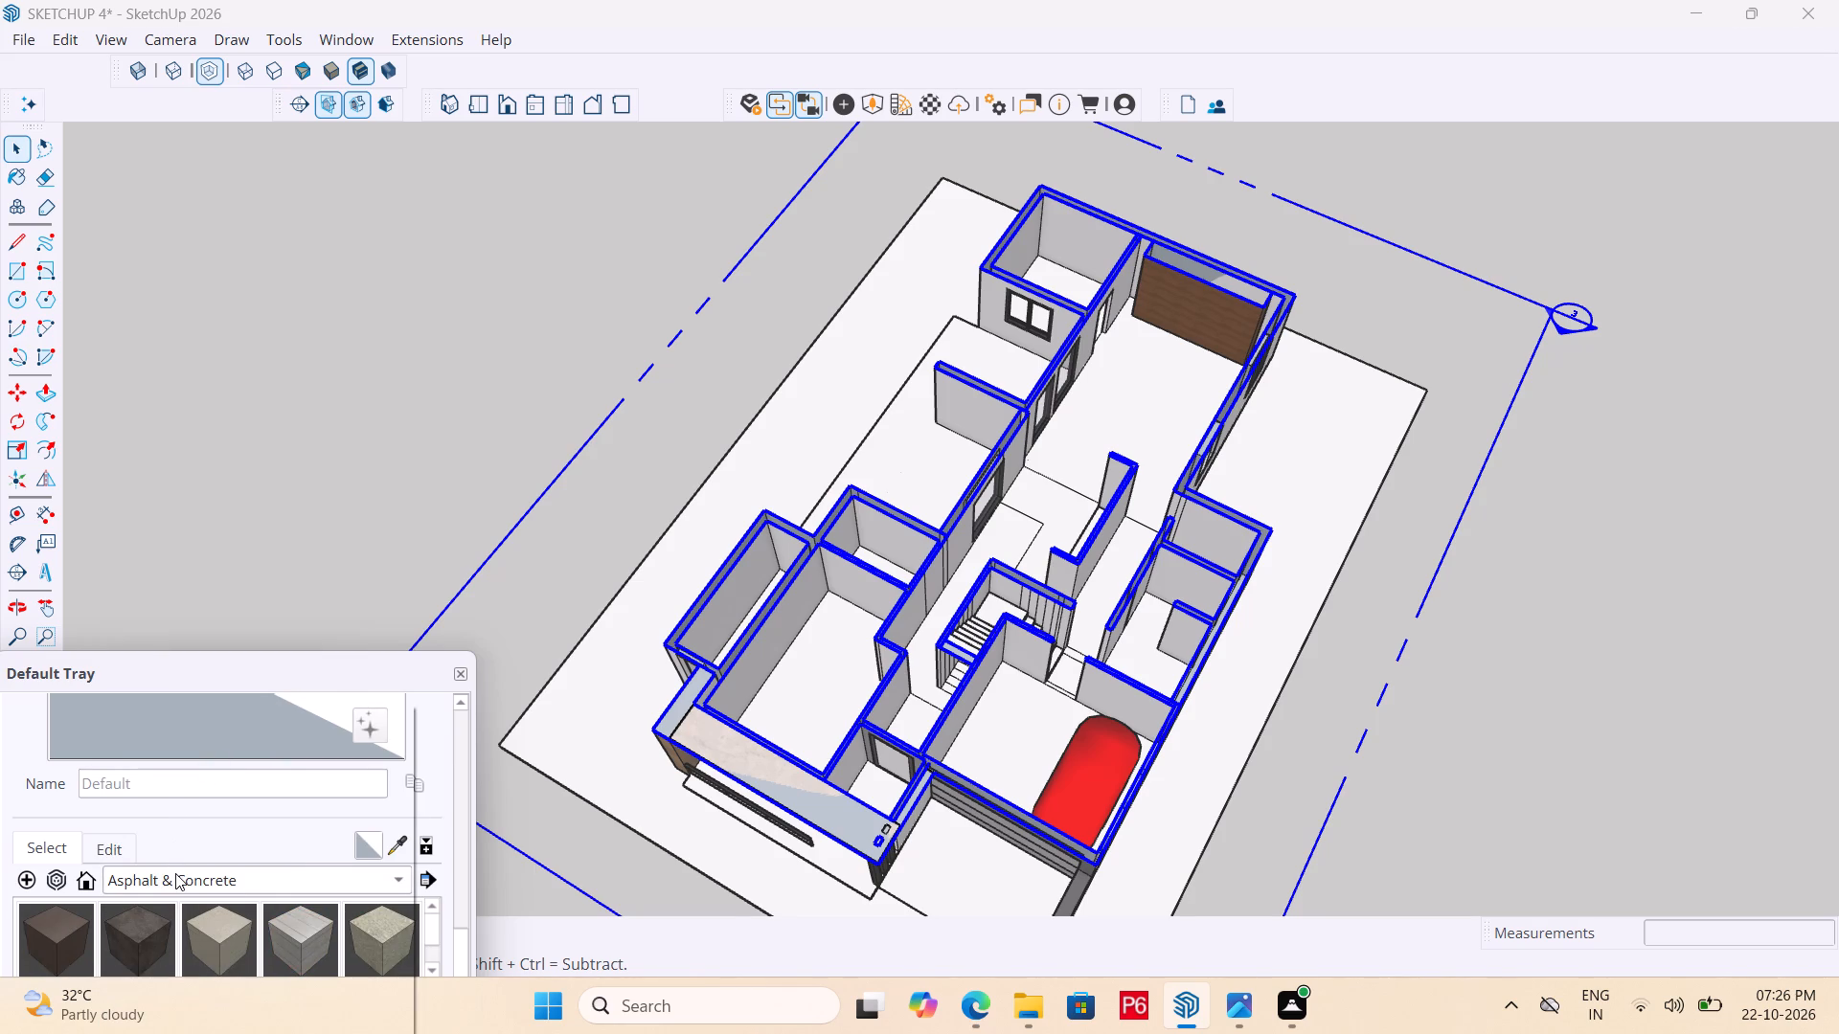
{"action": "left_click", "coordinate": [166, 896]}
{"action": "scroll", "coordinate": [173, 808], "scroll_direction": "down", "scroll_amount": 3}
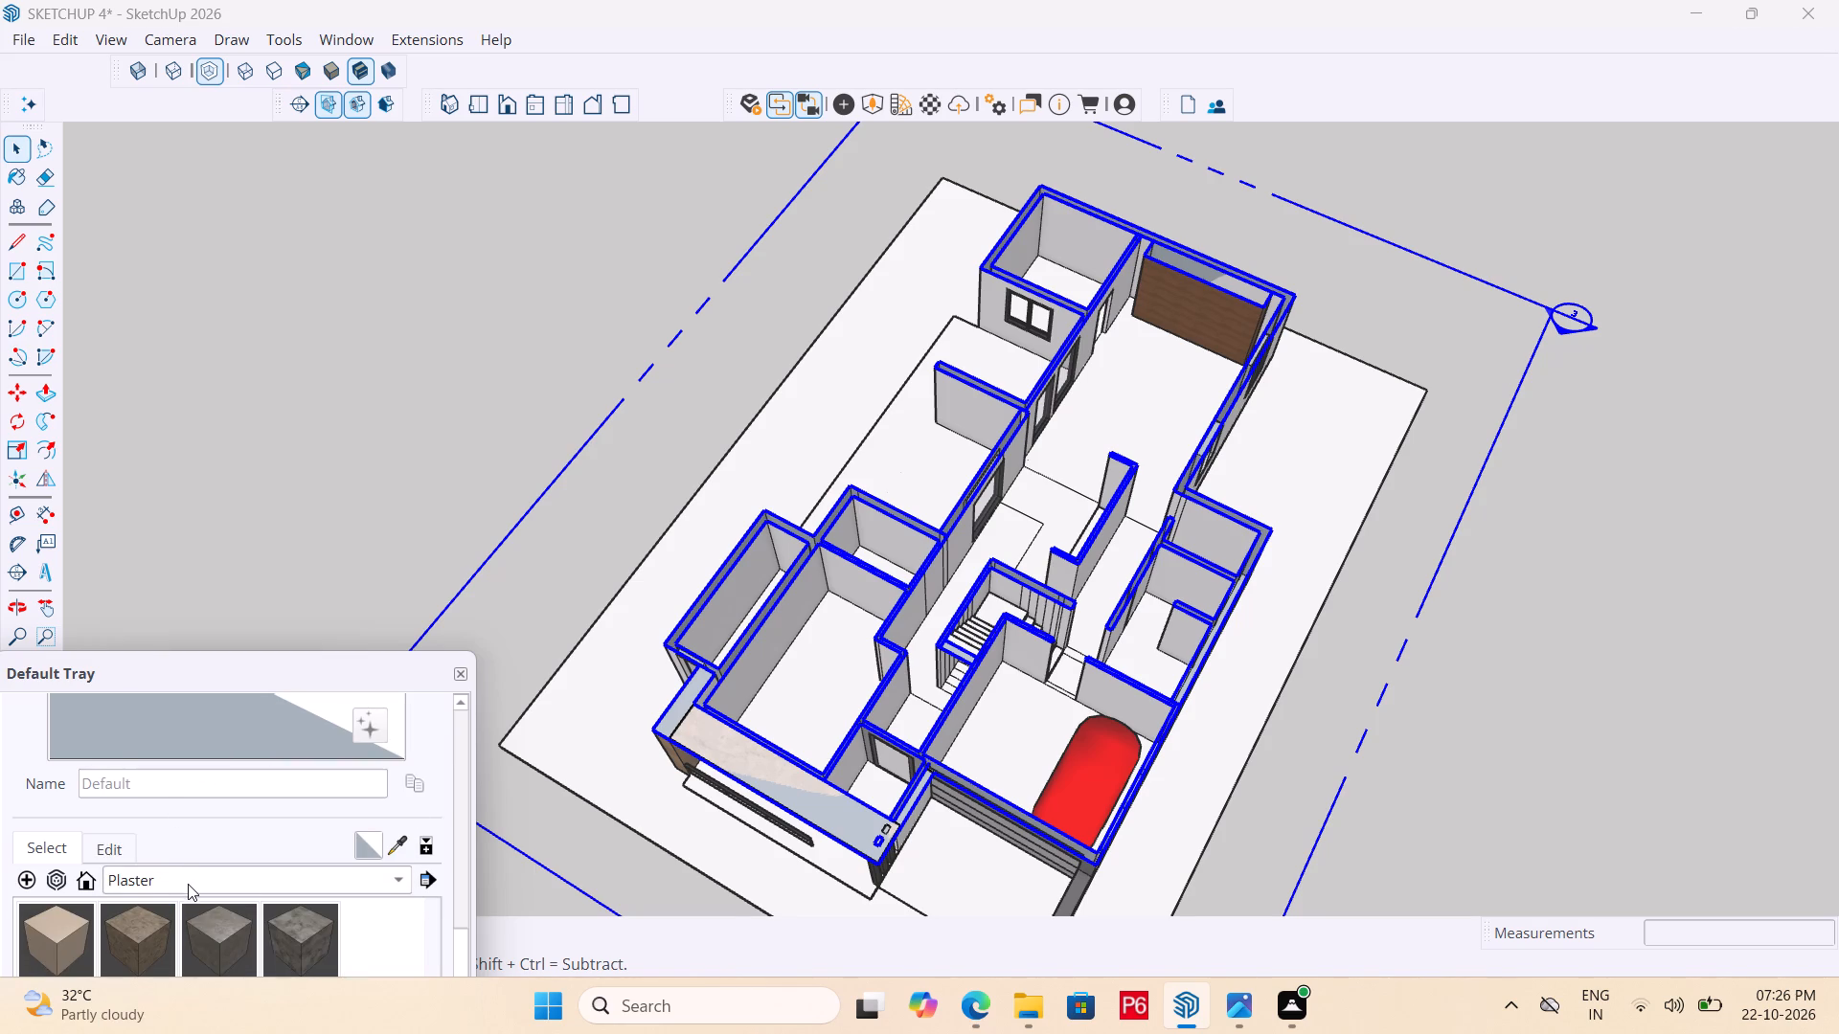
{"action": "left_click", "coordinate": [191, 881]}
{"action": "left_click", "coordinate": [173, 896]}
{"action": "left_click", "coordinate": [180, 887]}
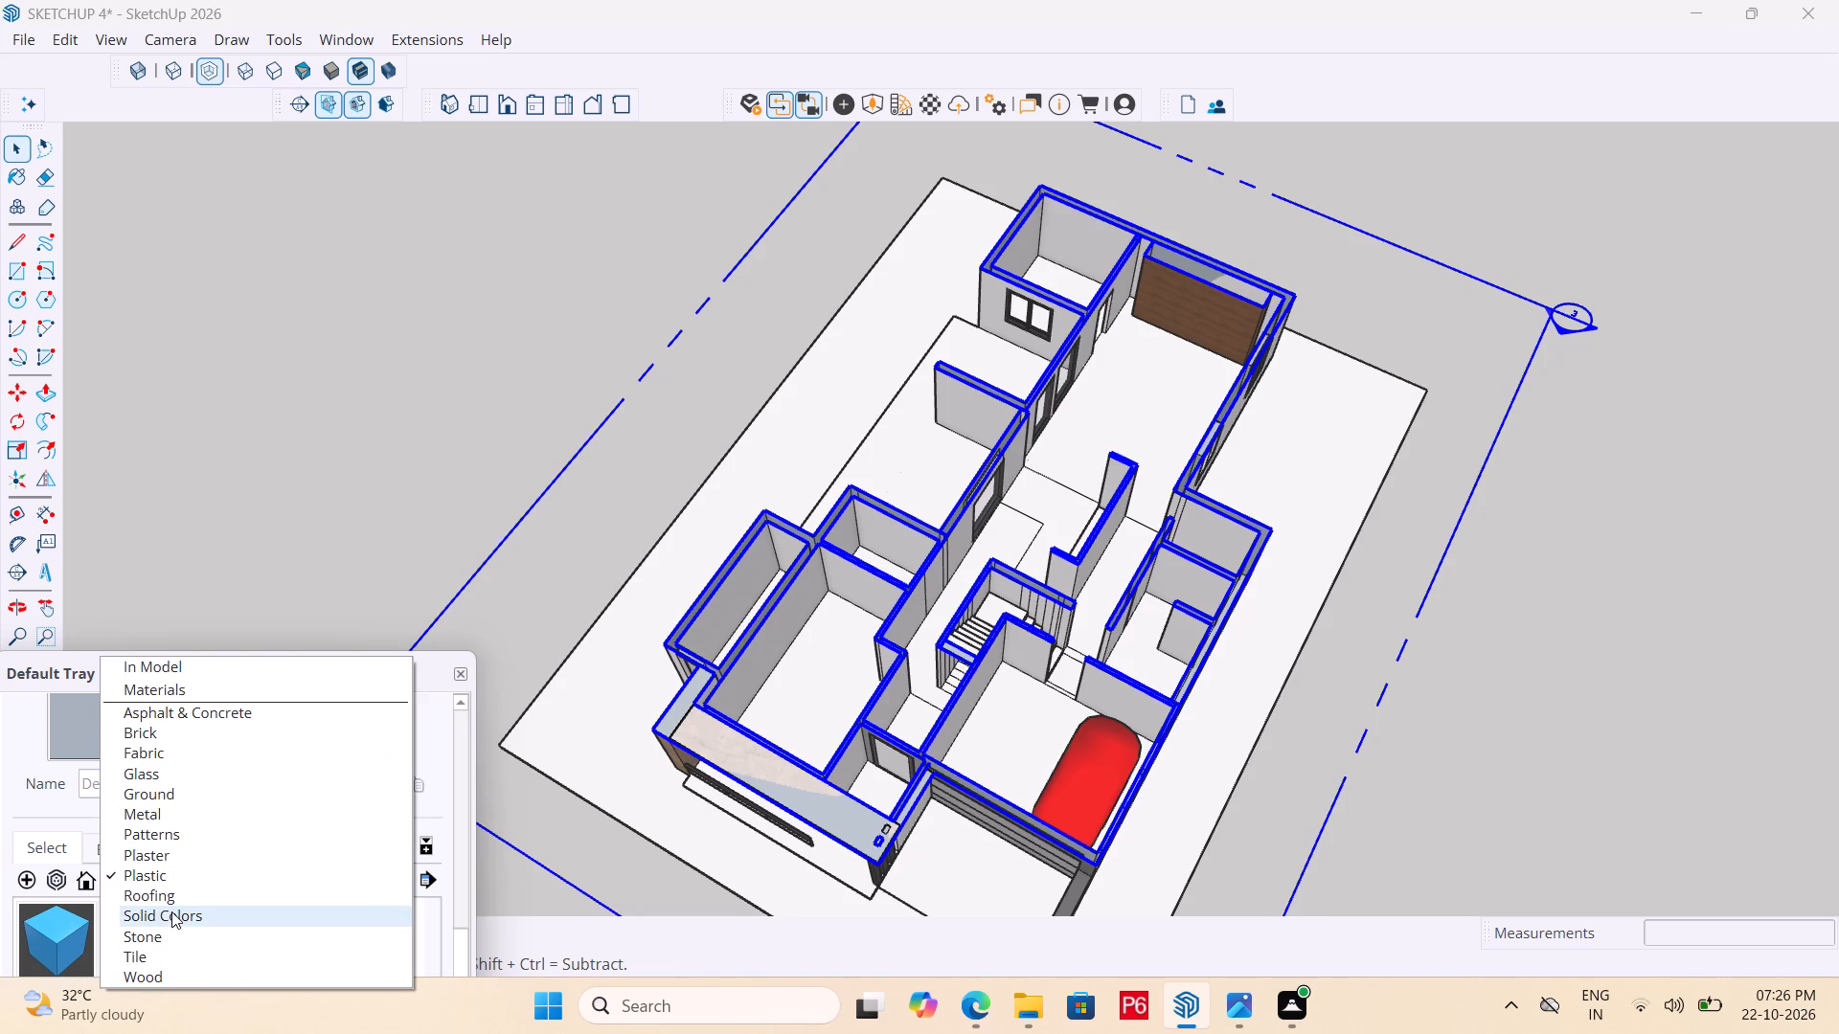
{"action": "left_click", "coordinate": [176, 900]}
{"action": "left_click", "coordinate": [176, 900]}
{"action": "left_click", "coordinate": [180, 890]}
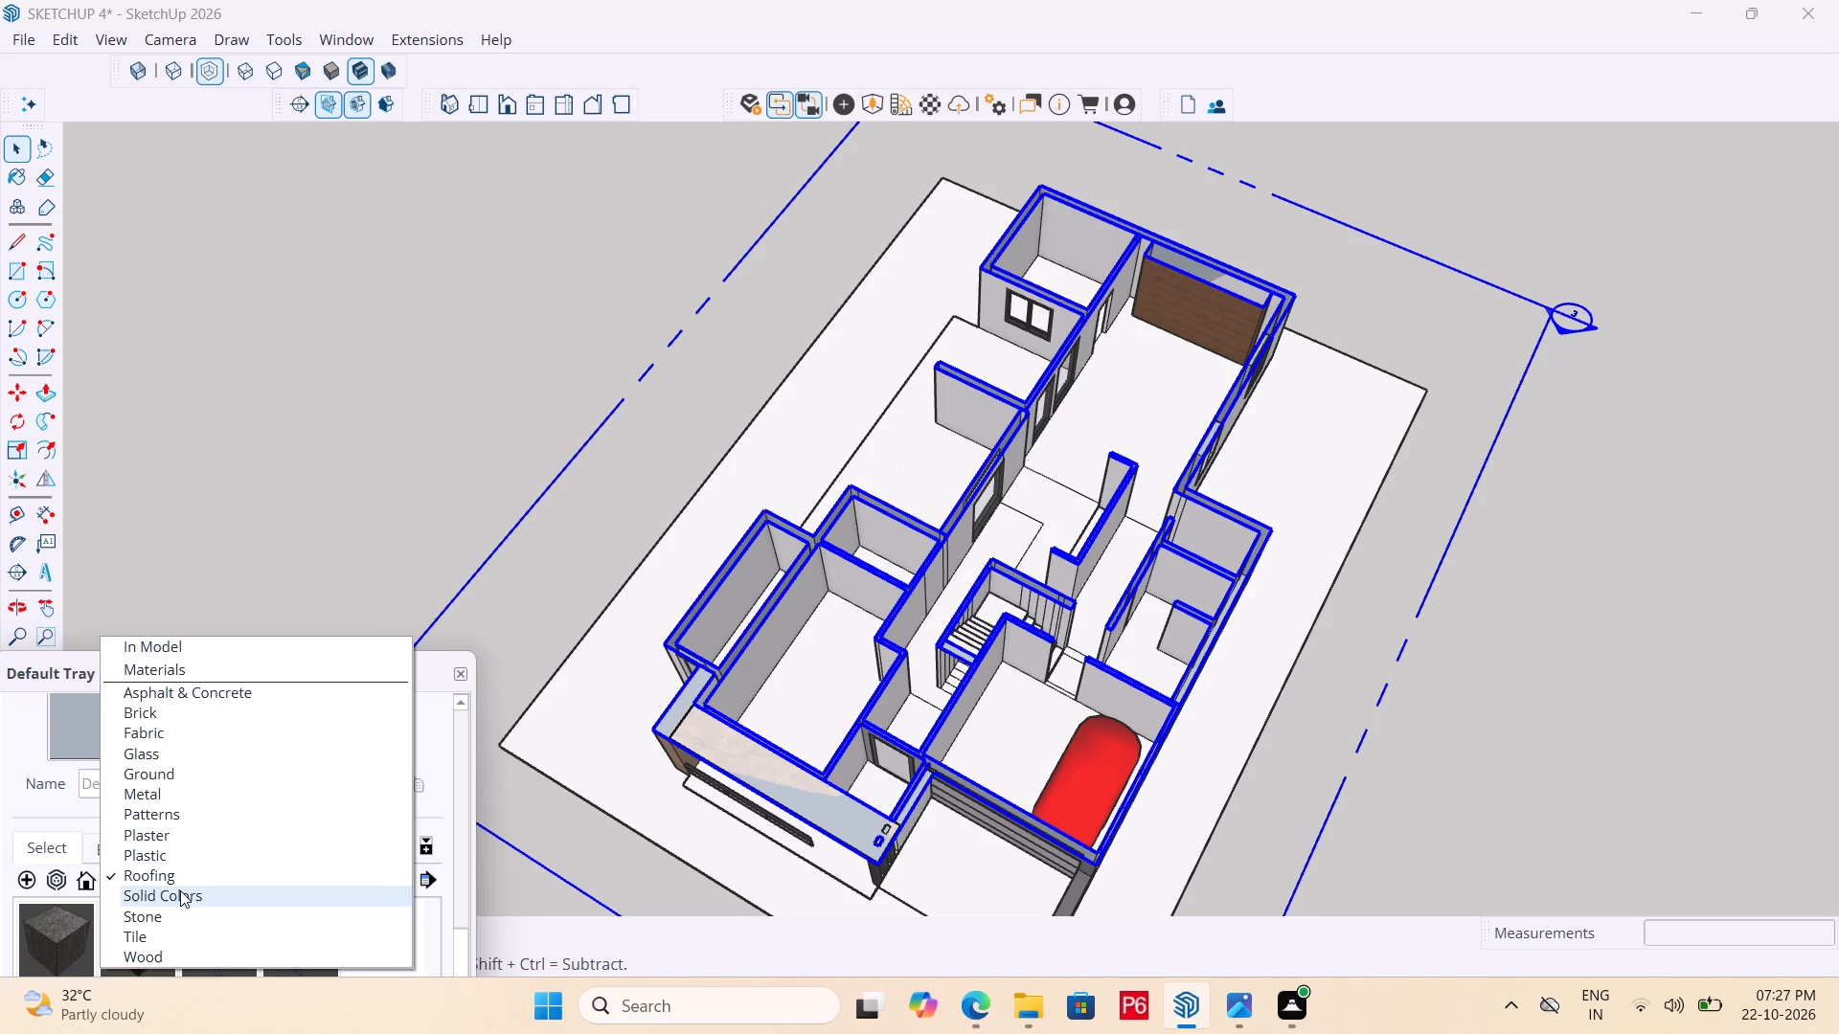
{"action": "left_click", "coordinate": [179, 899]}
{"action": "left_click", "coordinate": [187, 887]}
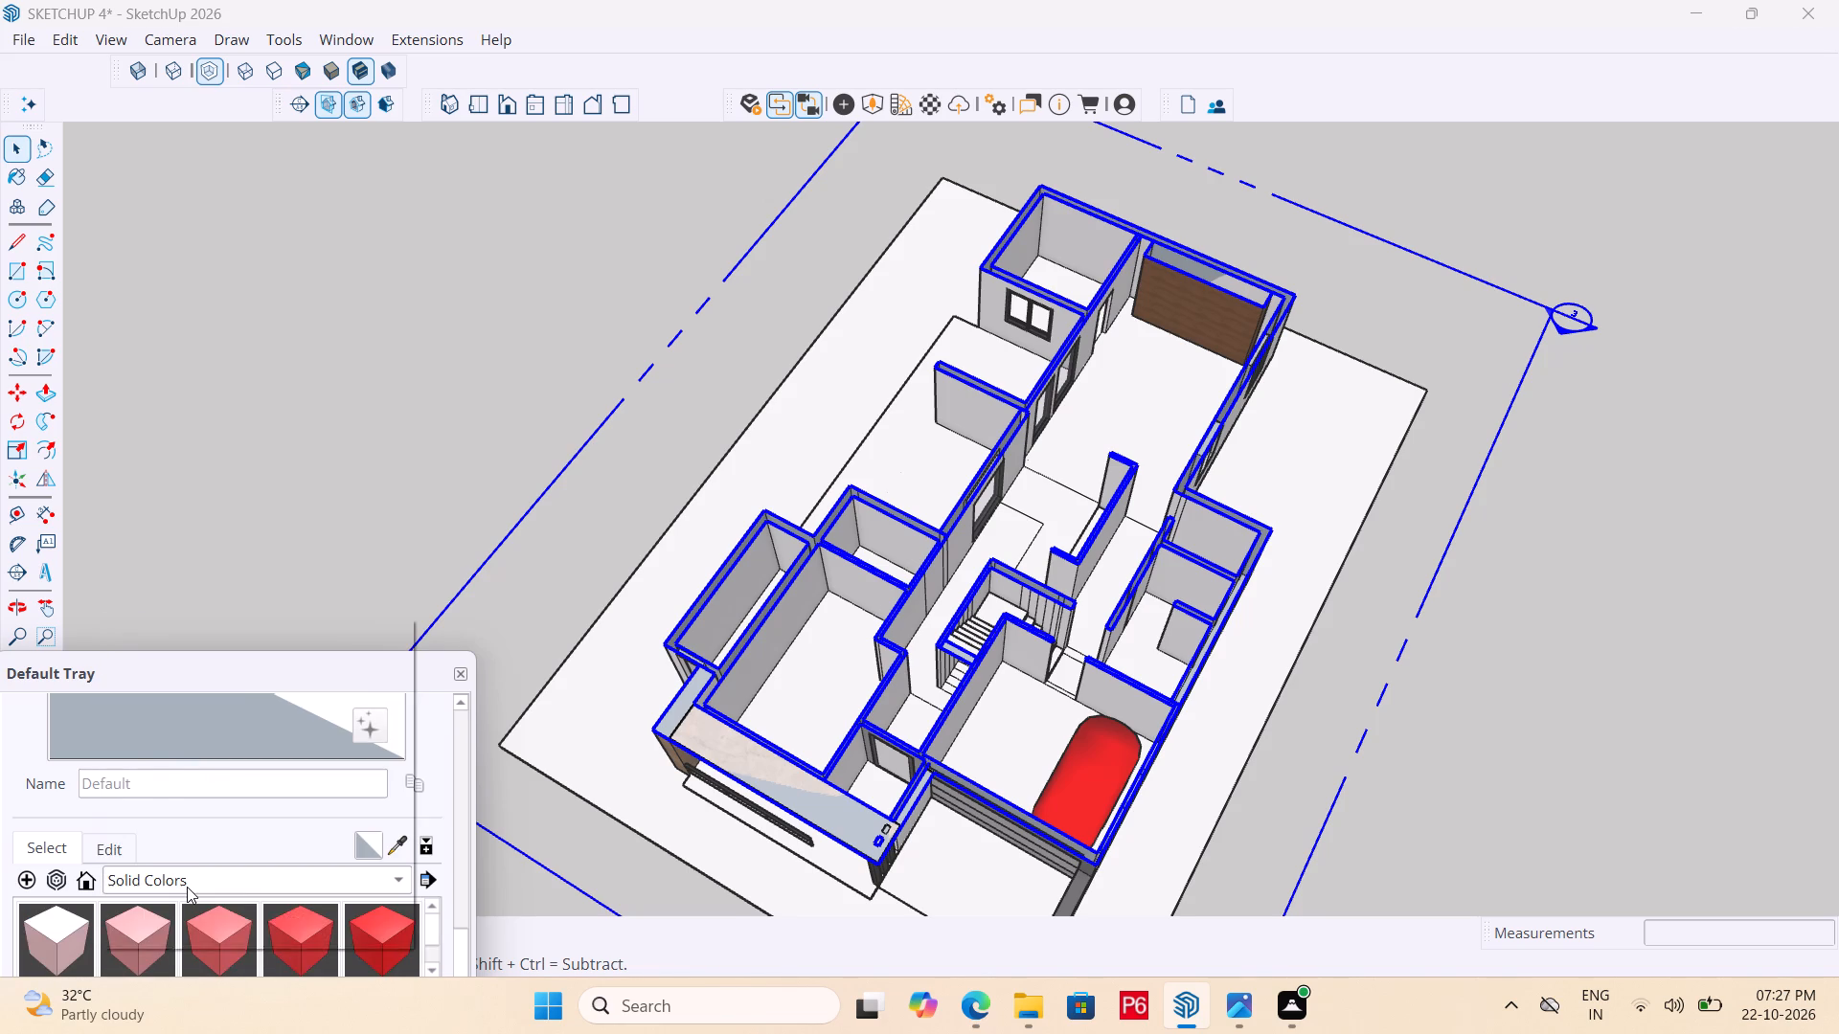
{"action": "double_click", "coordinate": [183, 899]}
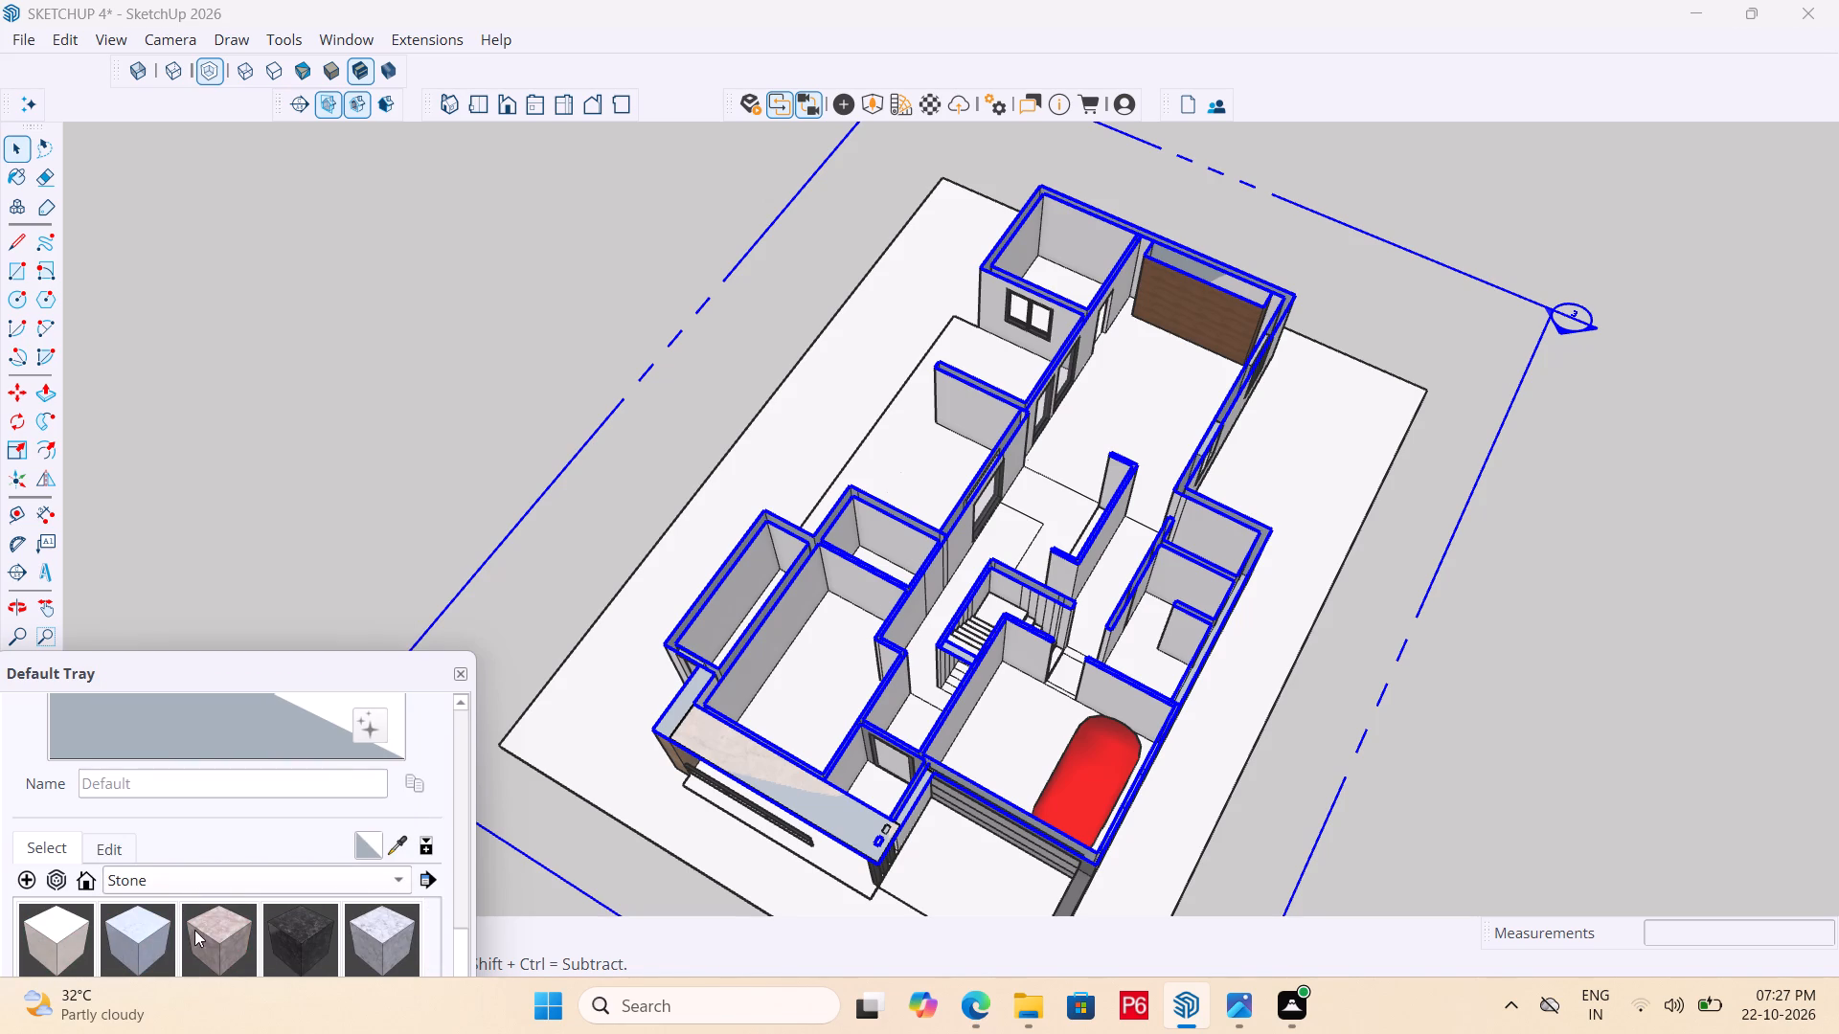
{"action": "left_click", "coordinate": [66, 933]}
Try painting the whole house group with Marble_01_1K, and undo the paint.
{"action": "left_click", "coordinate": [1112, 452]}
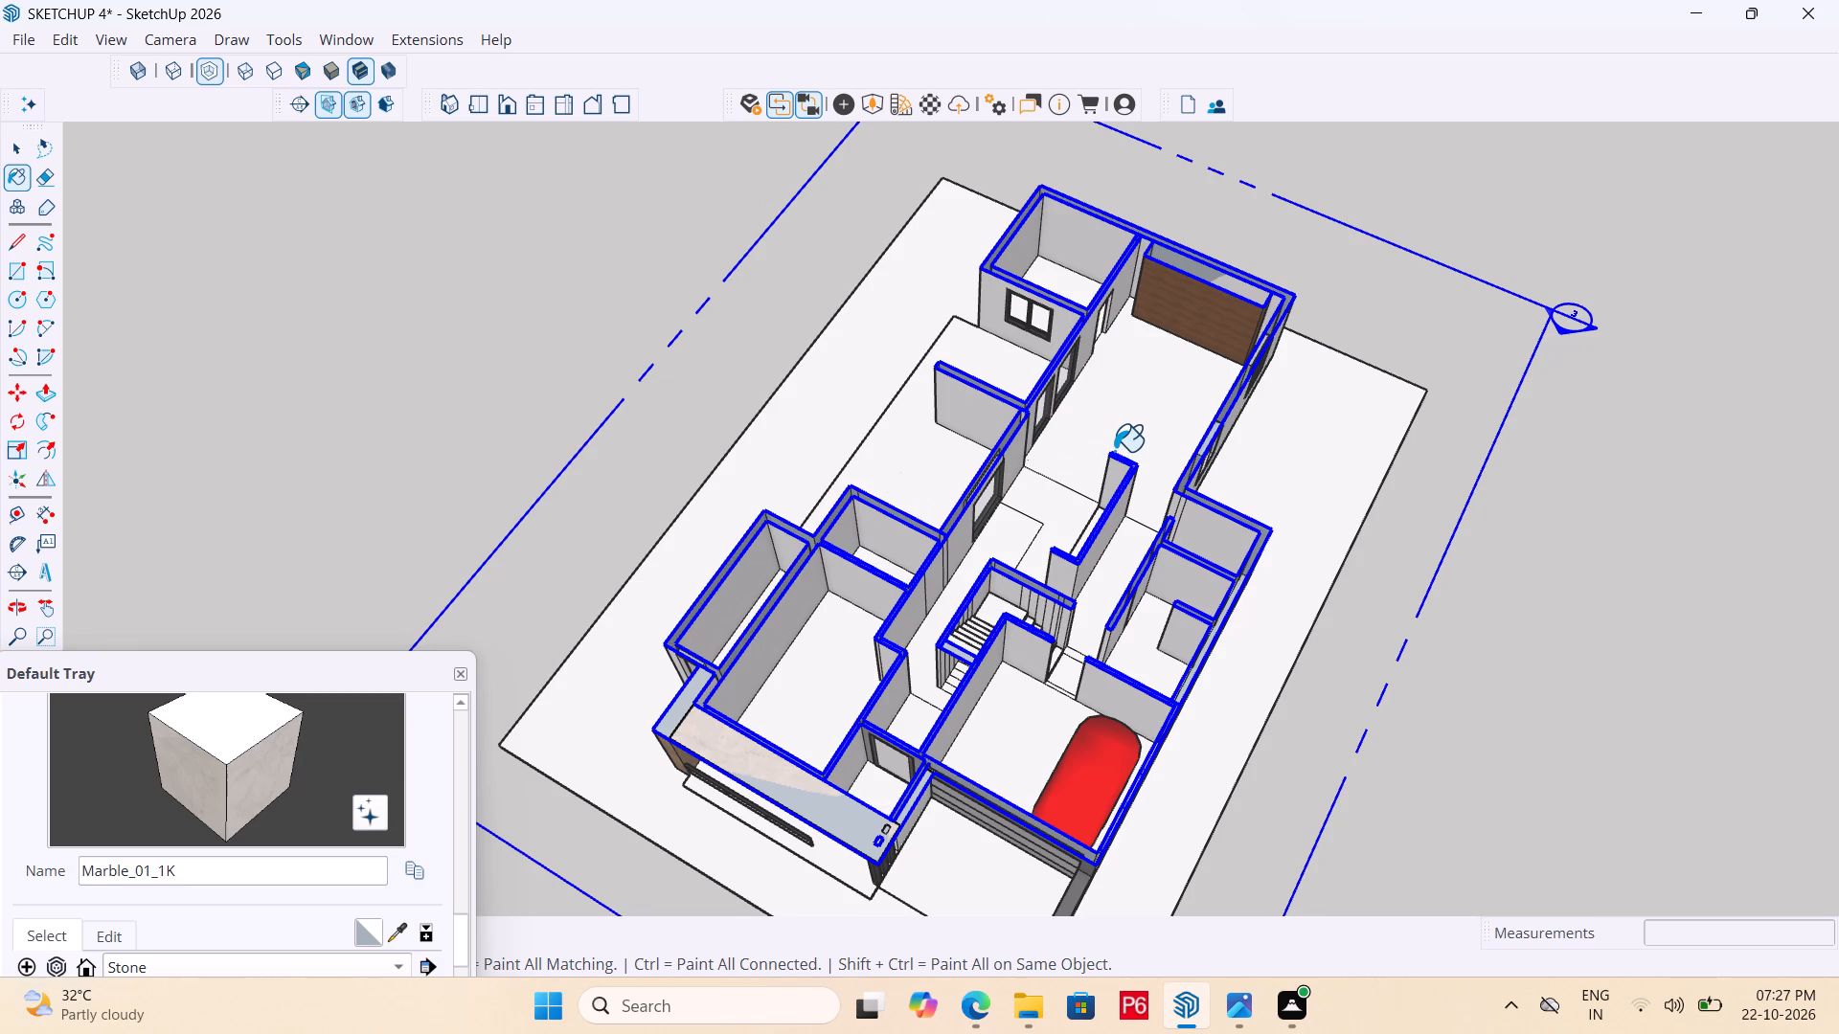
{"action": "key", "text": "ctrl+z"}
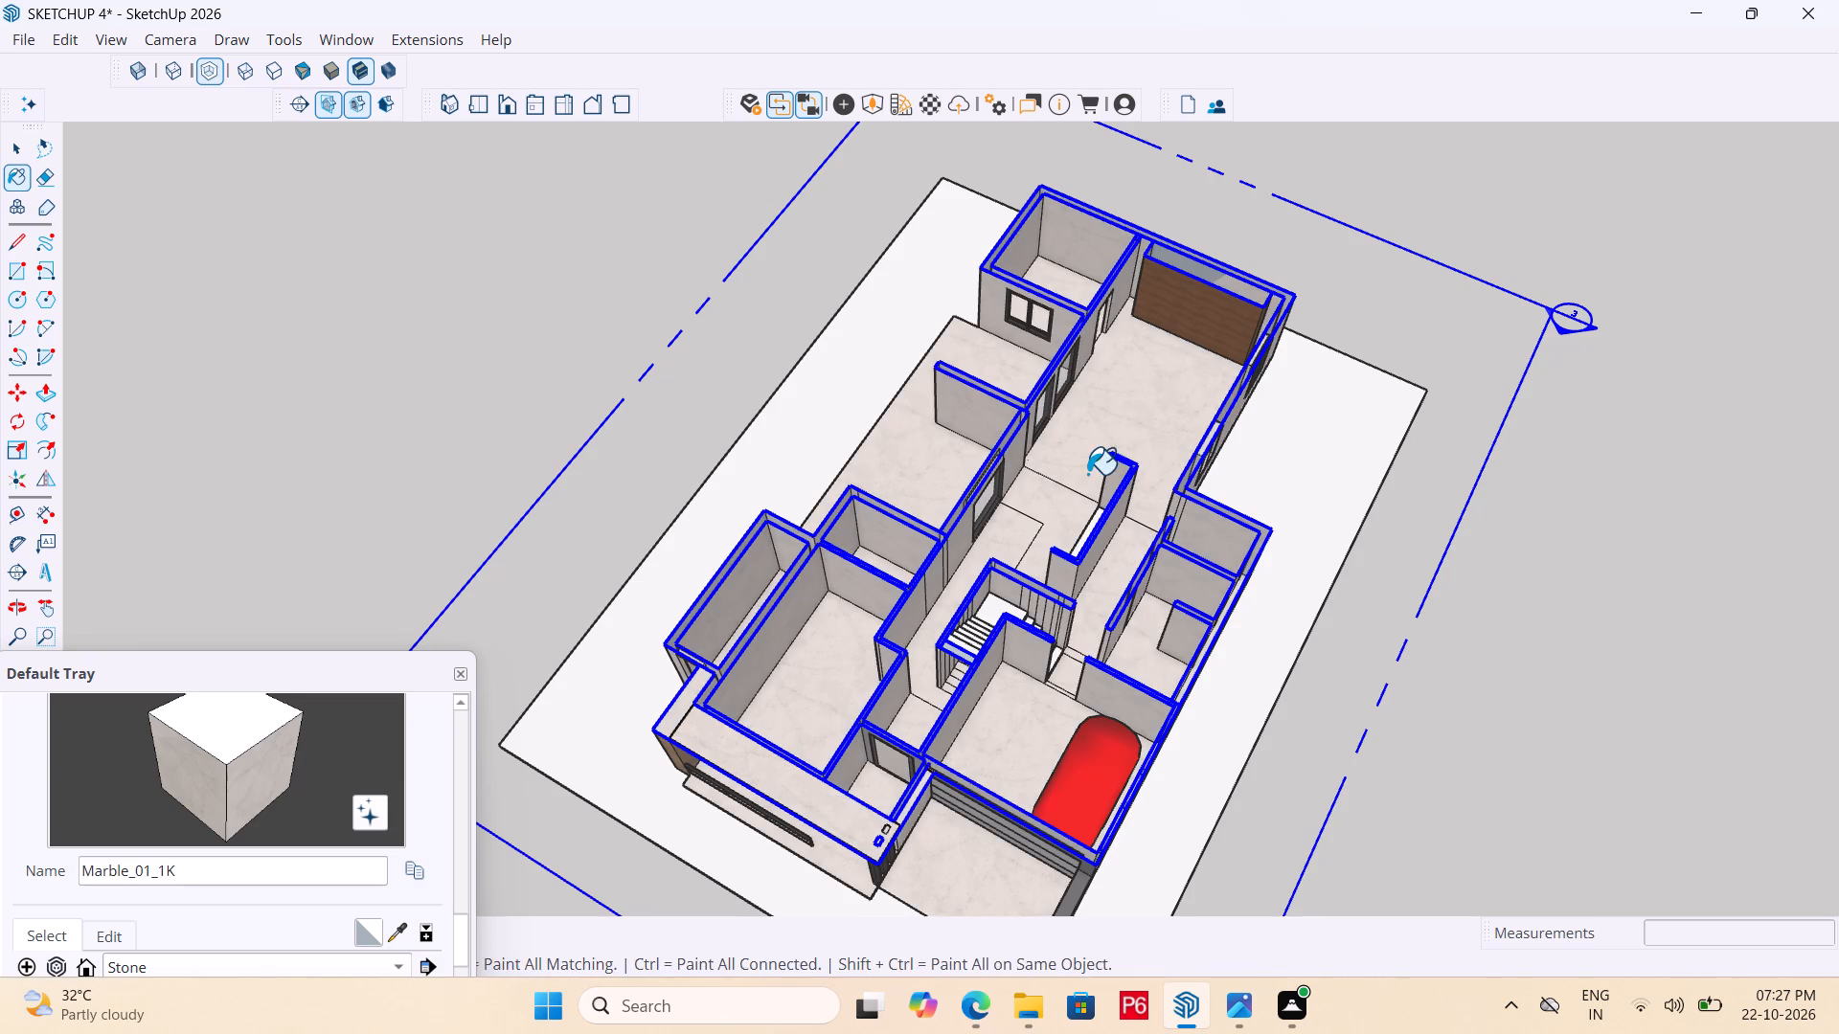
Open the nested house groups and paint the floor of the large rear room with the wood-clad wall in Marble_01_1K.
{"action": "key", "text": "space"}
{"action": "left_click", "coordinate": [1142, 416]}
{"action": "triple_click", "coordinate": [1127, 401]}
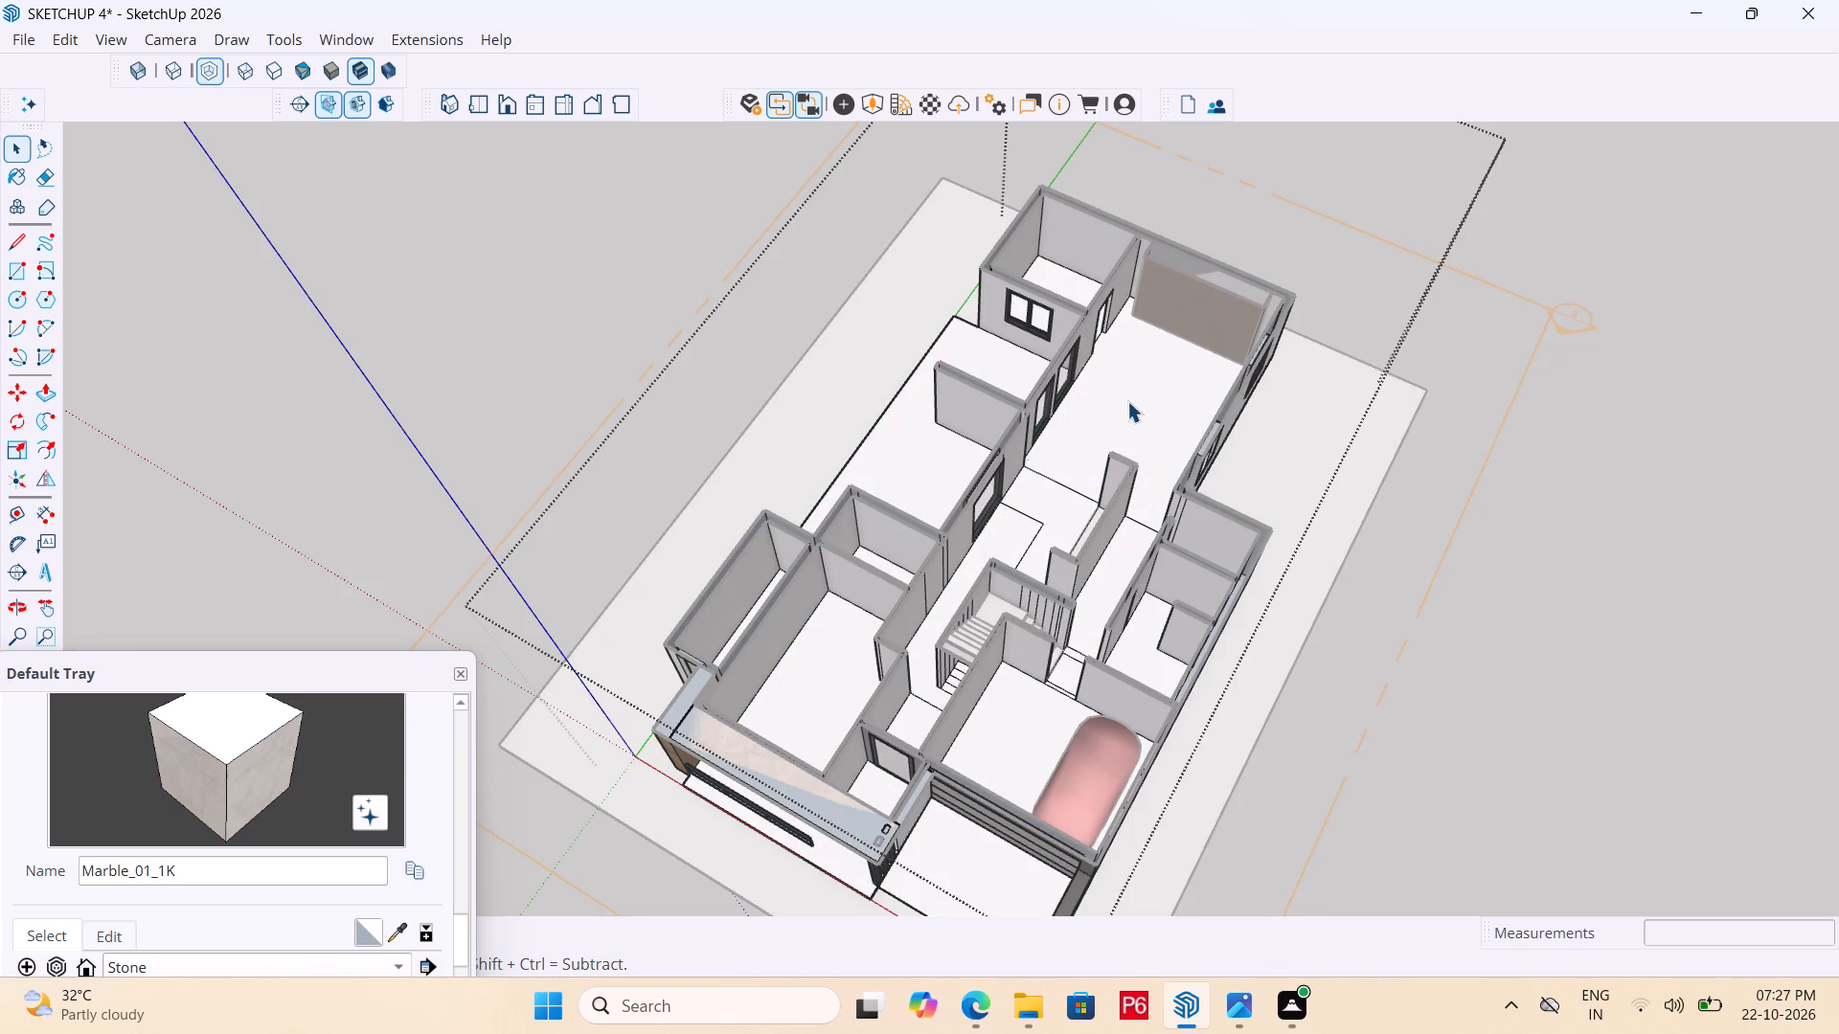
{"action": "triple_click", "coordinate": [1127, 401]}
{"action": "triple_click", "coordinate": [1127, 401]}
{"action": "left_click", "coordinate": [1093, 422]}
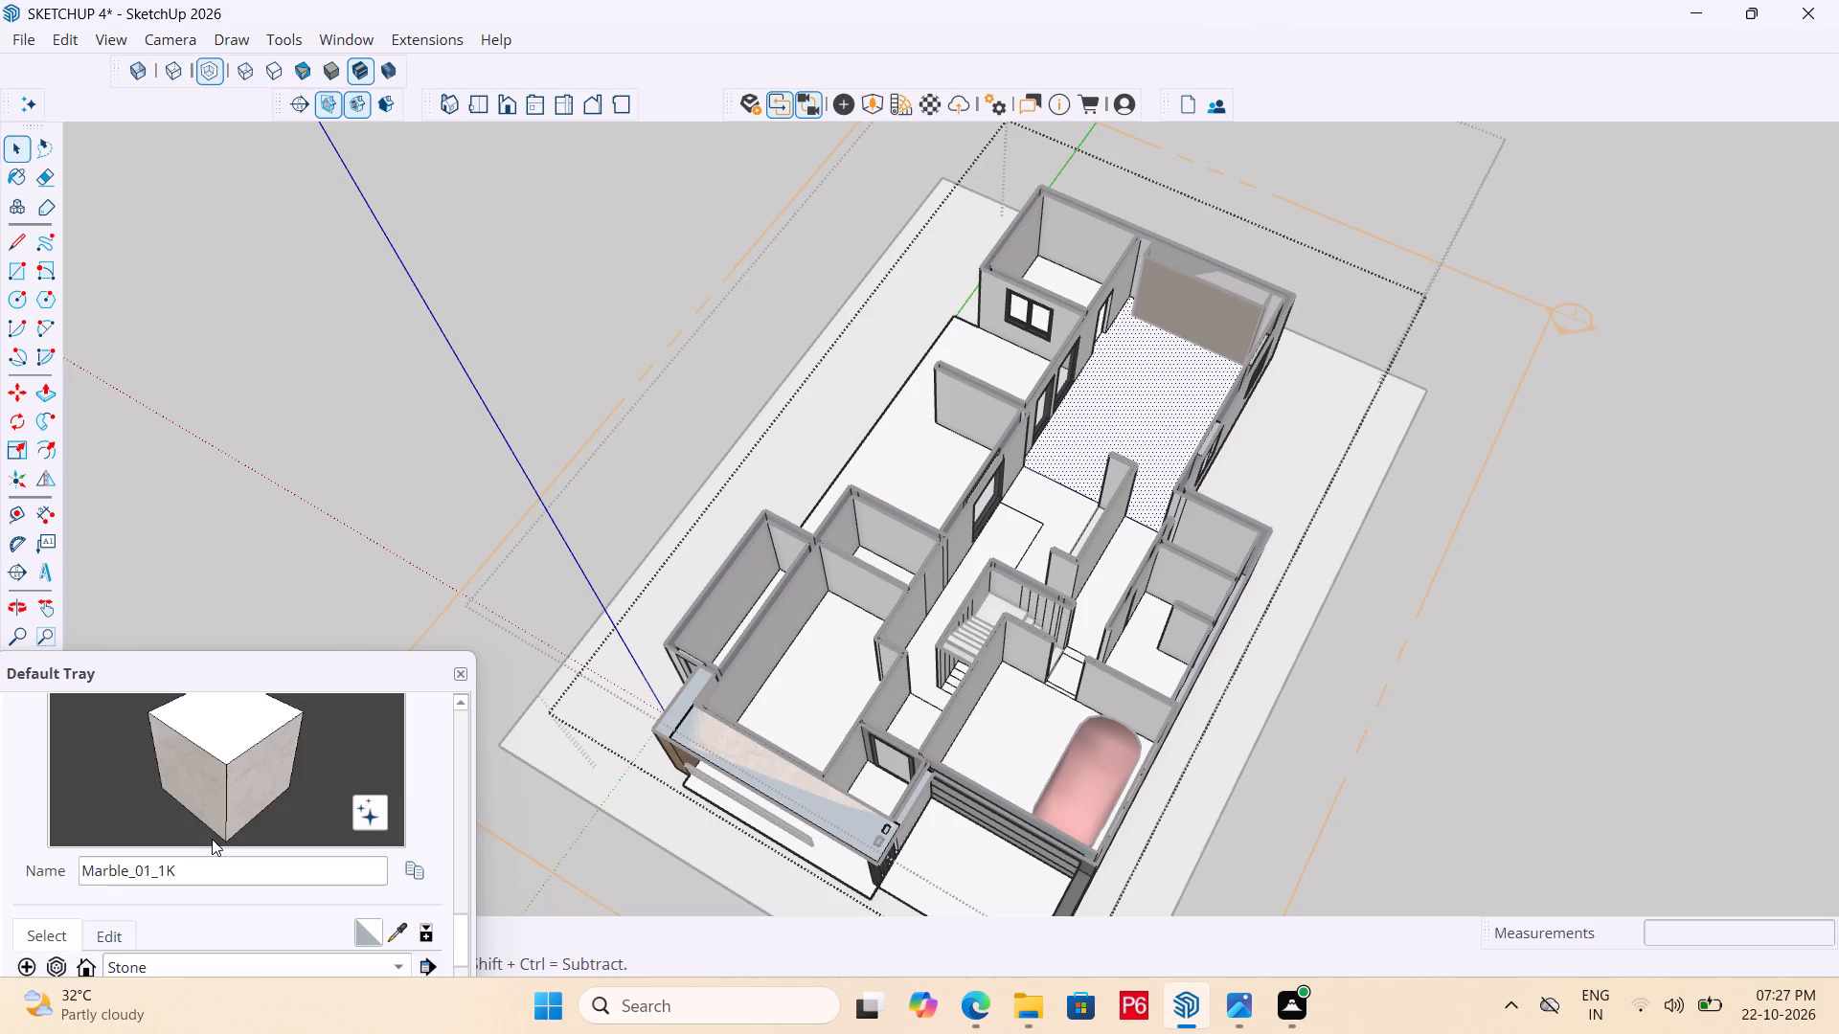
{"action": "scroll", "coordinate": [213, 839], "scroll_direction": "down", "scroll_amount": 2}
{"action": "key", "text": "b"}
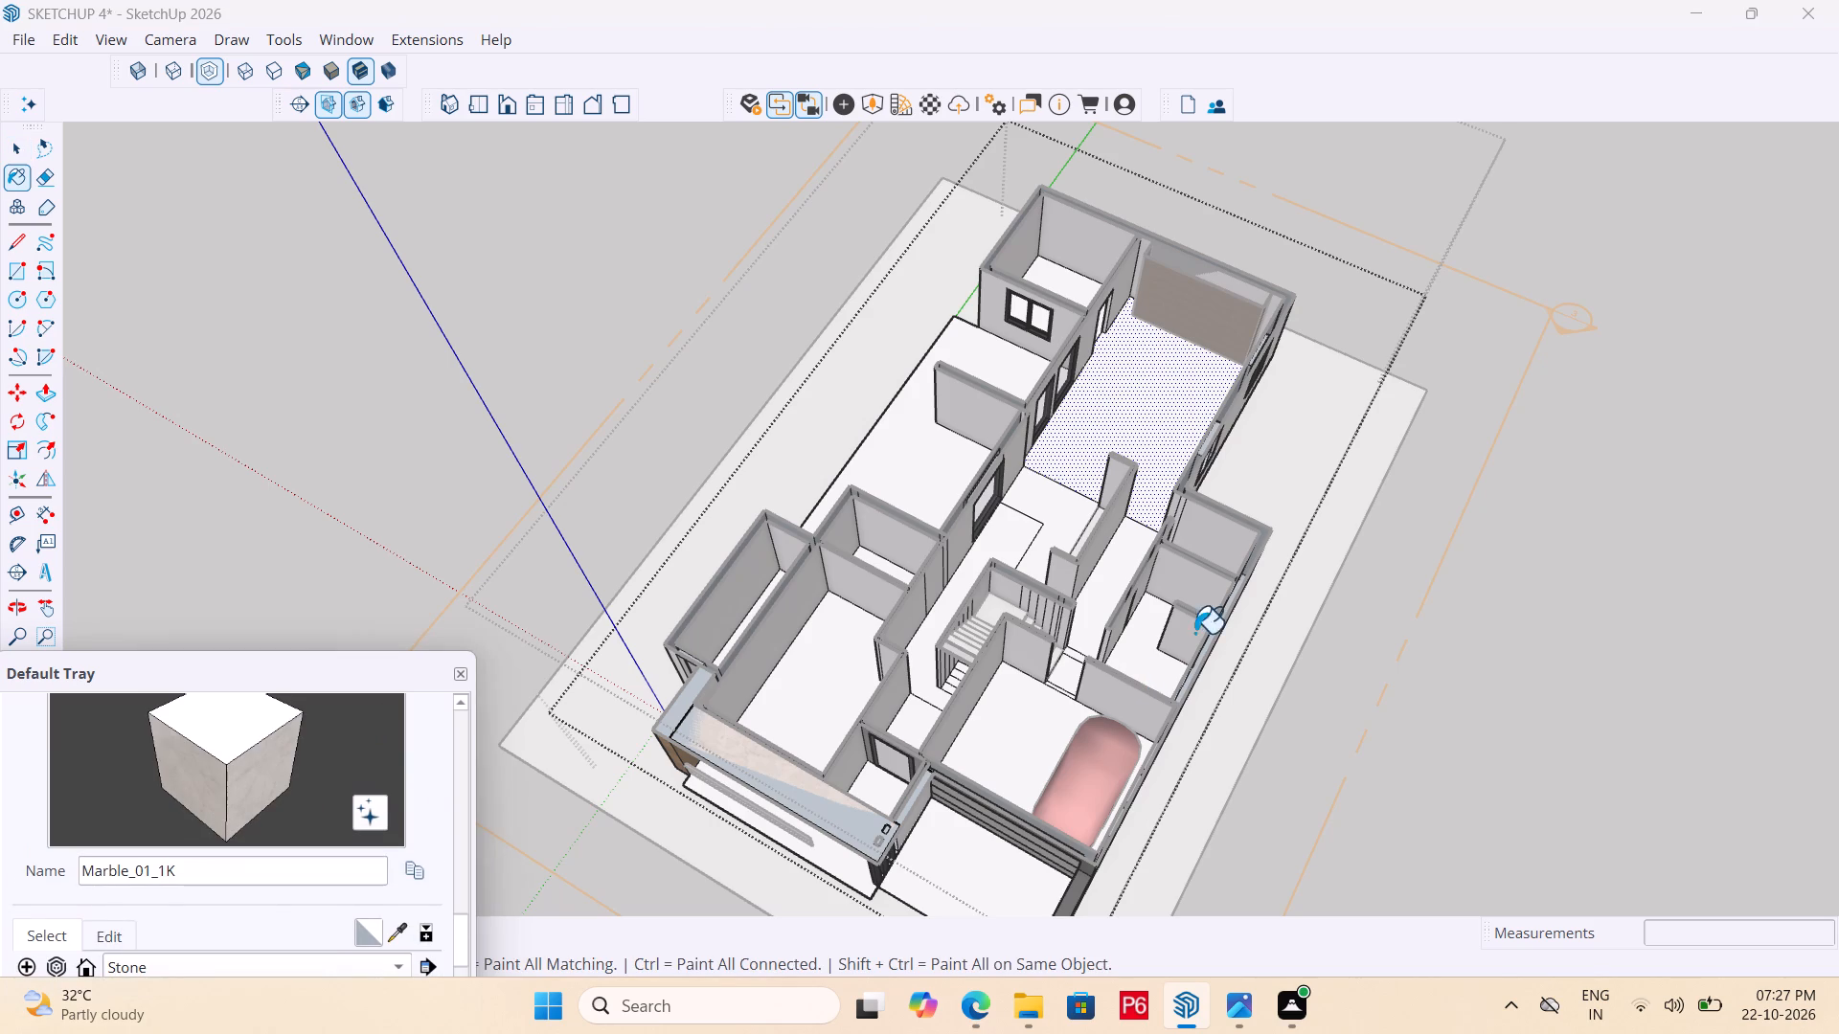
{"action": "left_click", "coordinate": [1187, 403]}
Paint the central hall floor adjoining the large rear room with Marble_01_1K.
{"action": "middle_click_drag", "start_coordinate": [984, 432], "coordinate": [949, 477]}
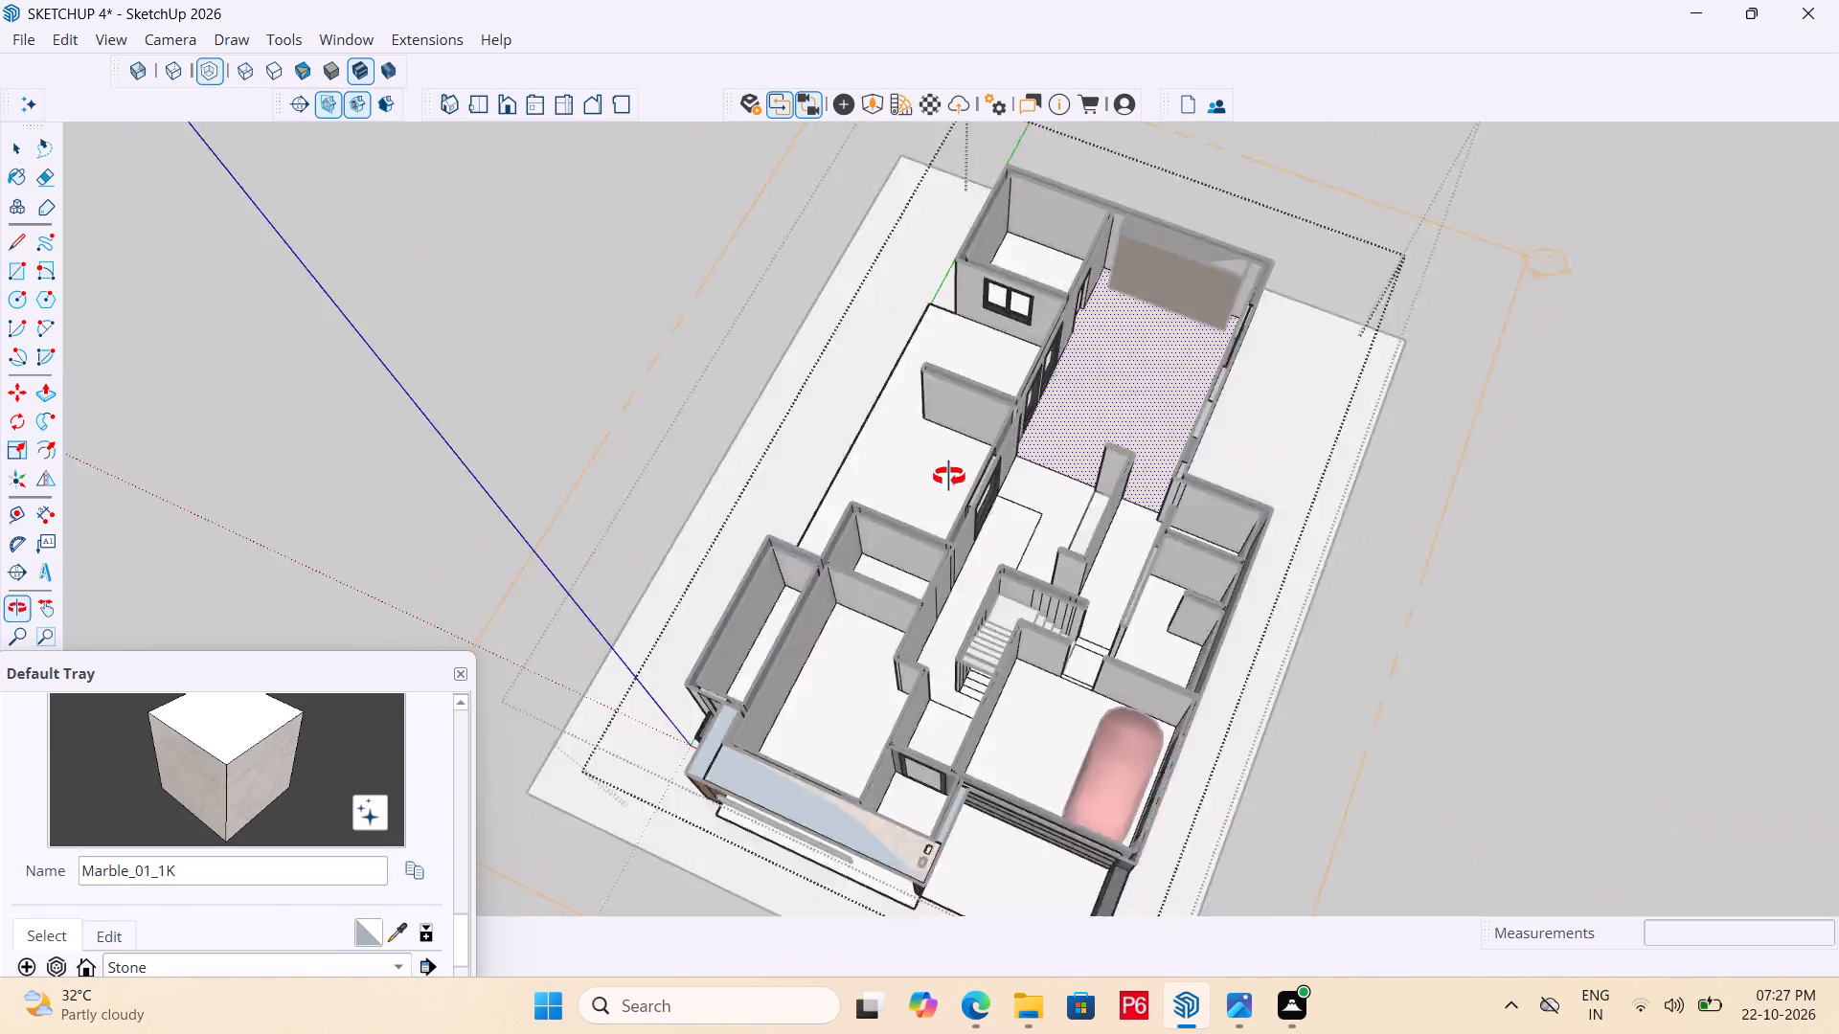
{"action": "middle_click_drag", "start_coordinate": [949, 477], "coordinate": [595, 420]}
{"action": "scroll", "coordinate": [1174, 514], "scroll_direction": "up", "scroll_amount": 9}
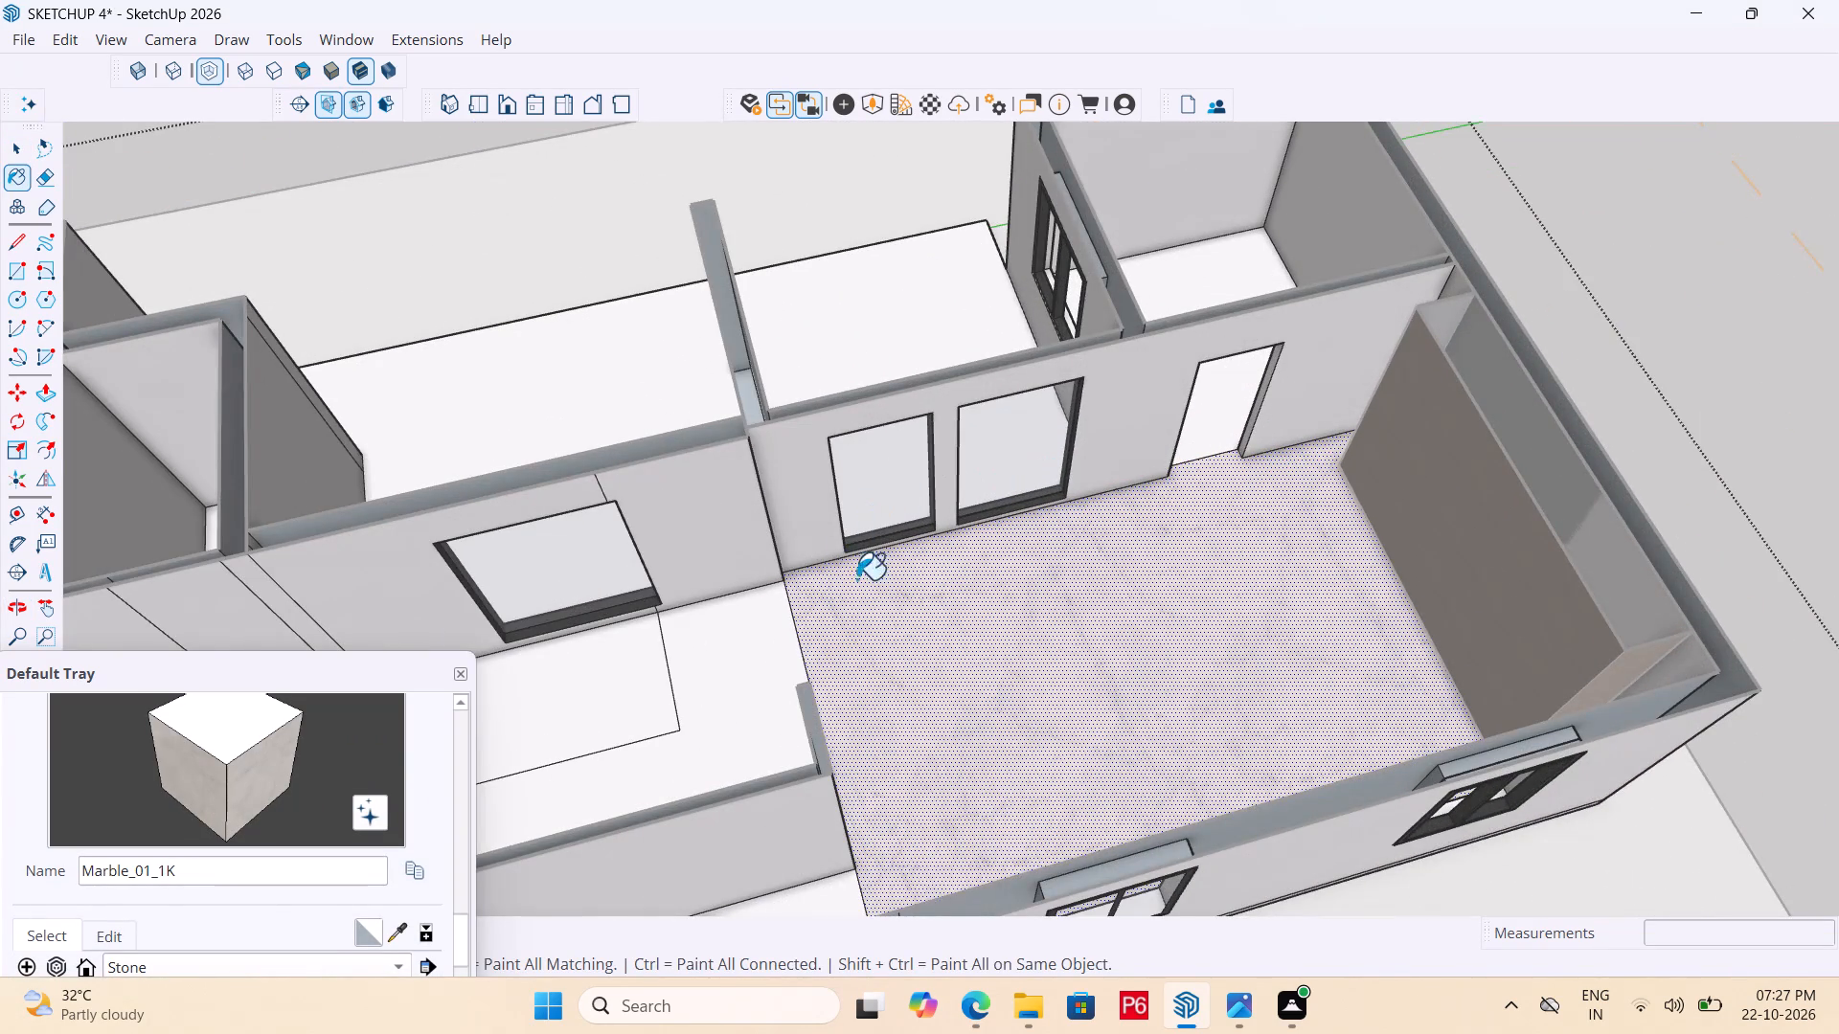
{"action": "scroll", "coordinate": [1036, 585], "scroll_direction": "down", "scroll_amount": 9}
{"action": "middle_click_drag", "start_coordinate": [814, 691], "coordinate": [1050, 652]}
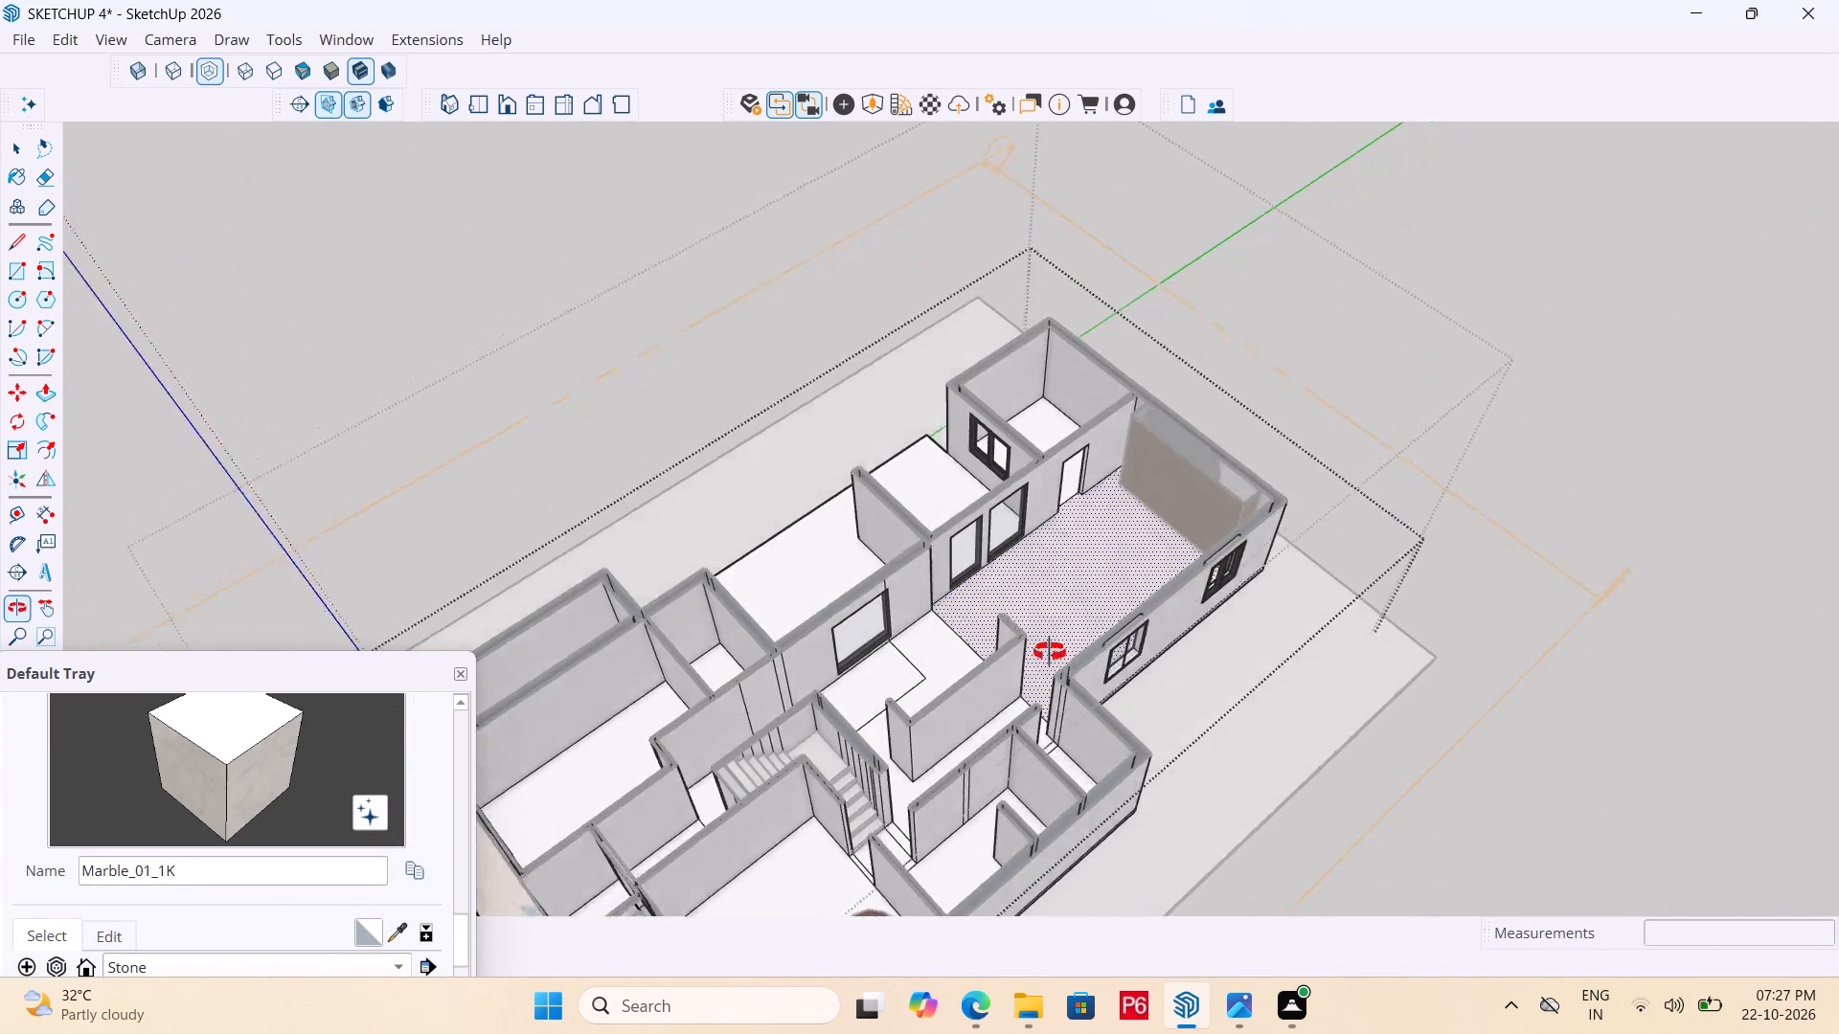
{"action": "middle_click_drag", "start_coordinate": [1050, 652], "coordinate": [1144, 673]}
{"action": "middle_click_drag", "start_coordinate": [890, 764], "coordinate": [999, 840]}
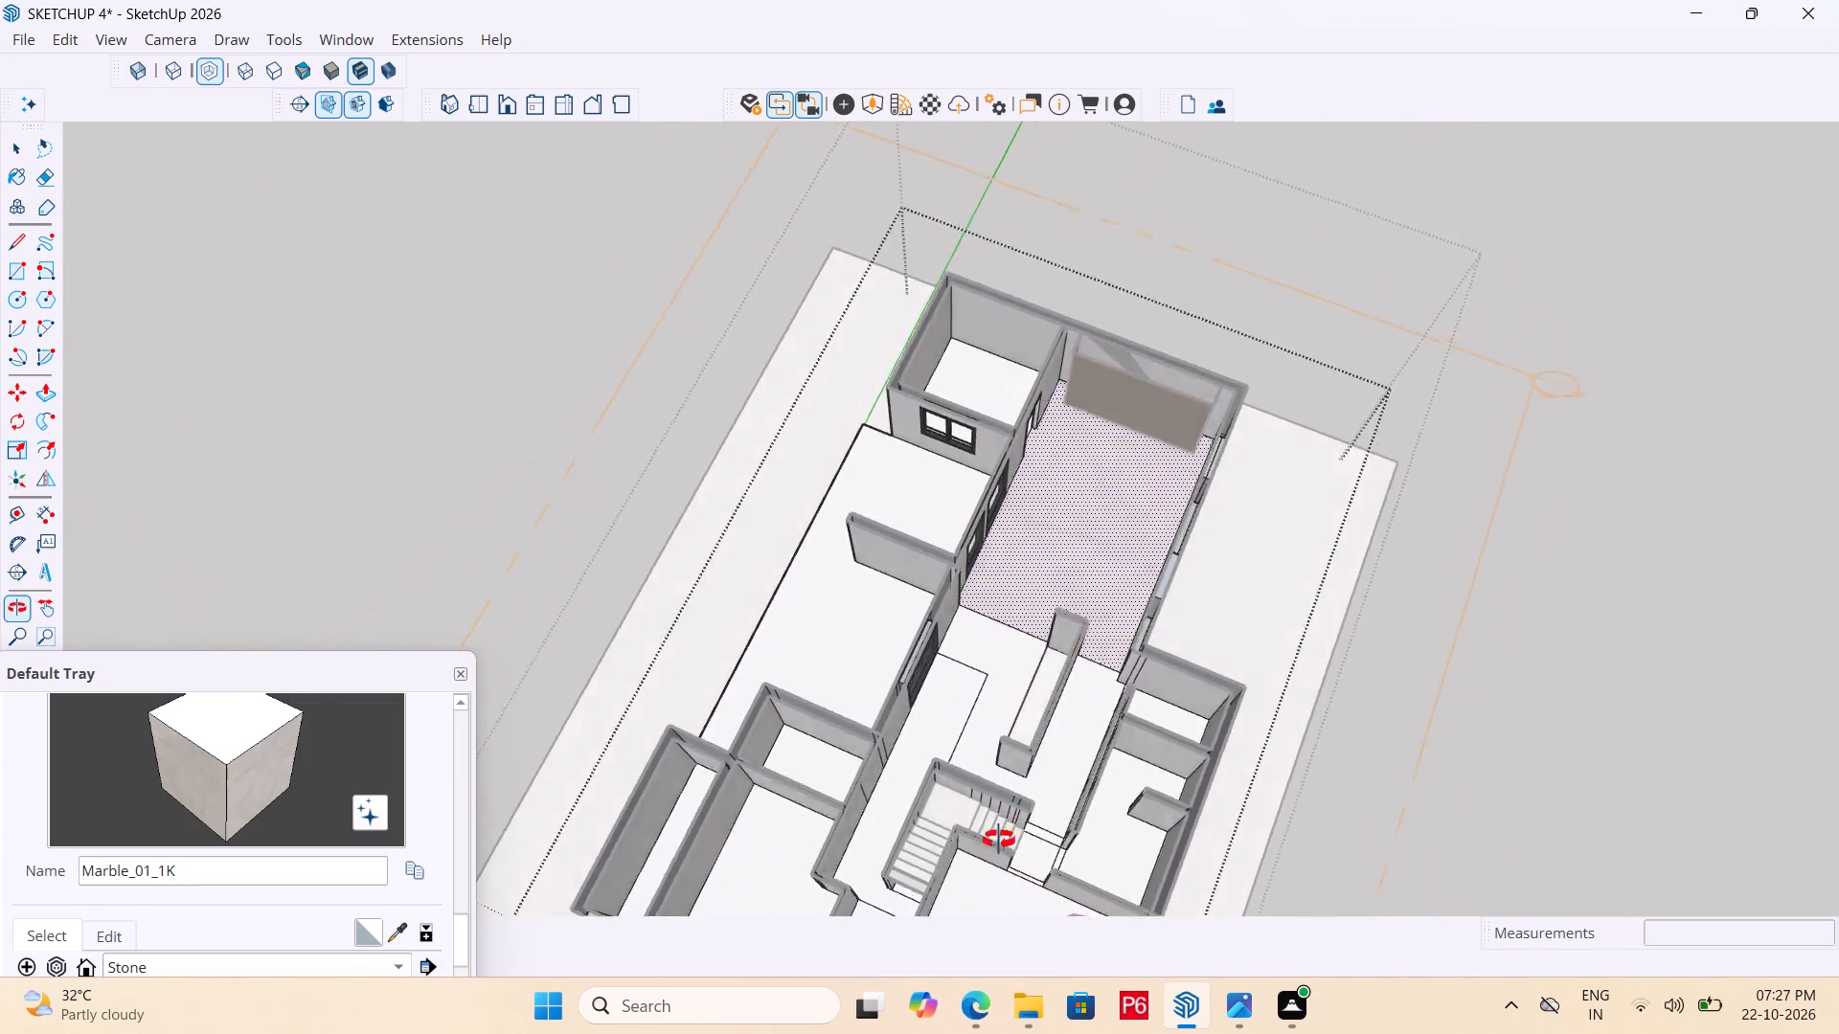
{"action": "middle_click_drag", "start_coordinate": [999, 840], "coordinate": [929, 812]}
{"action": "scroll", "coordinate": [934, 724], "scroll_direction": "up", "scroll_amount": 1}
{"action": "left_click", "coordinate": [989, 676]}
Paint the L-shaped passage floor beside the staircase and the small entrance floor at its front end with Marble_01_1K.
{"action": "scroll", "coordinate": [1039, 572], "scroll_direction": "down", "scroll_amount": 3}
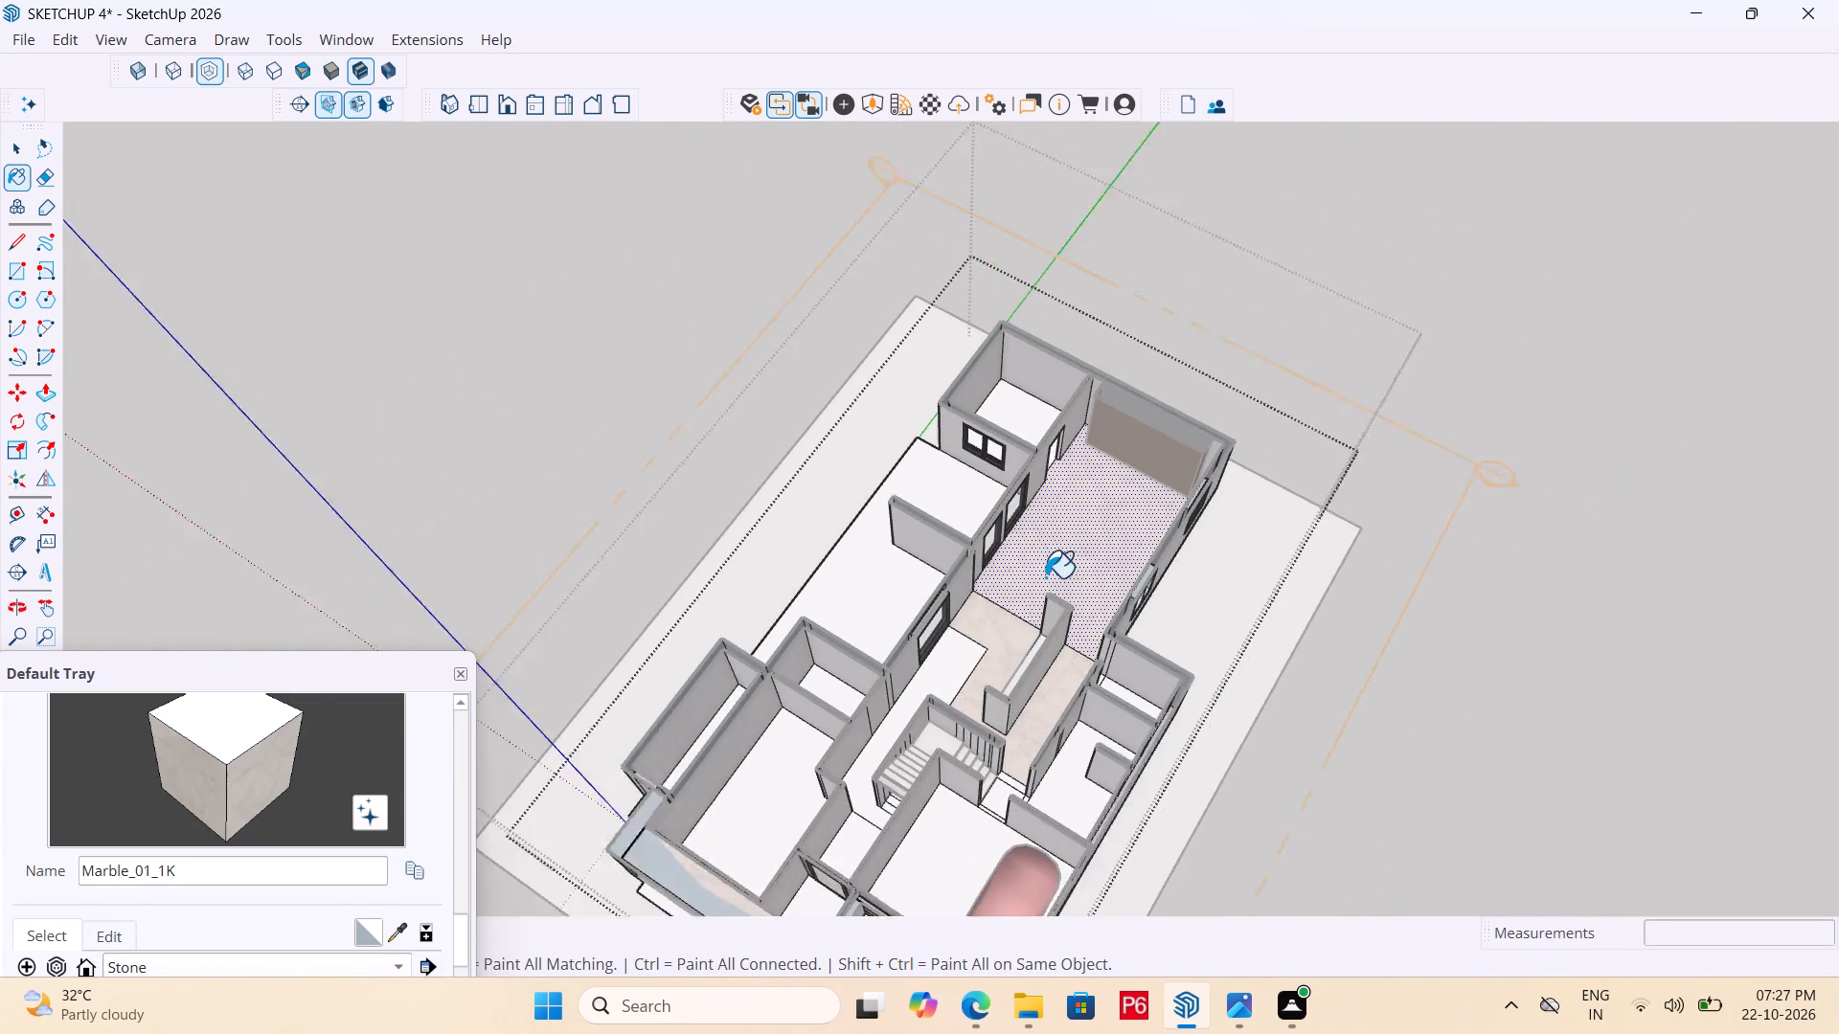
{"action": "scroll", "coordinate": [1045, 577], "scroll_direction": "down", "scroll_amount": 1}
{"action": "scroll", "coordinate": [874, 750], "scroll_direction": "up", "scroll_amount": 5}
{"action": "left_click", "coordinate": [957, 643]}
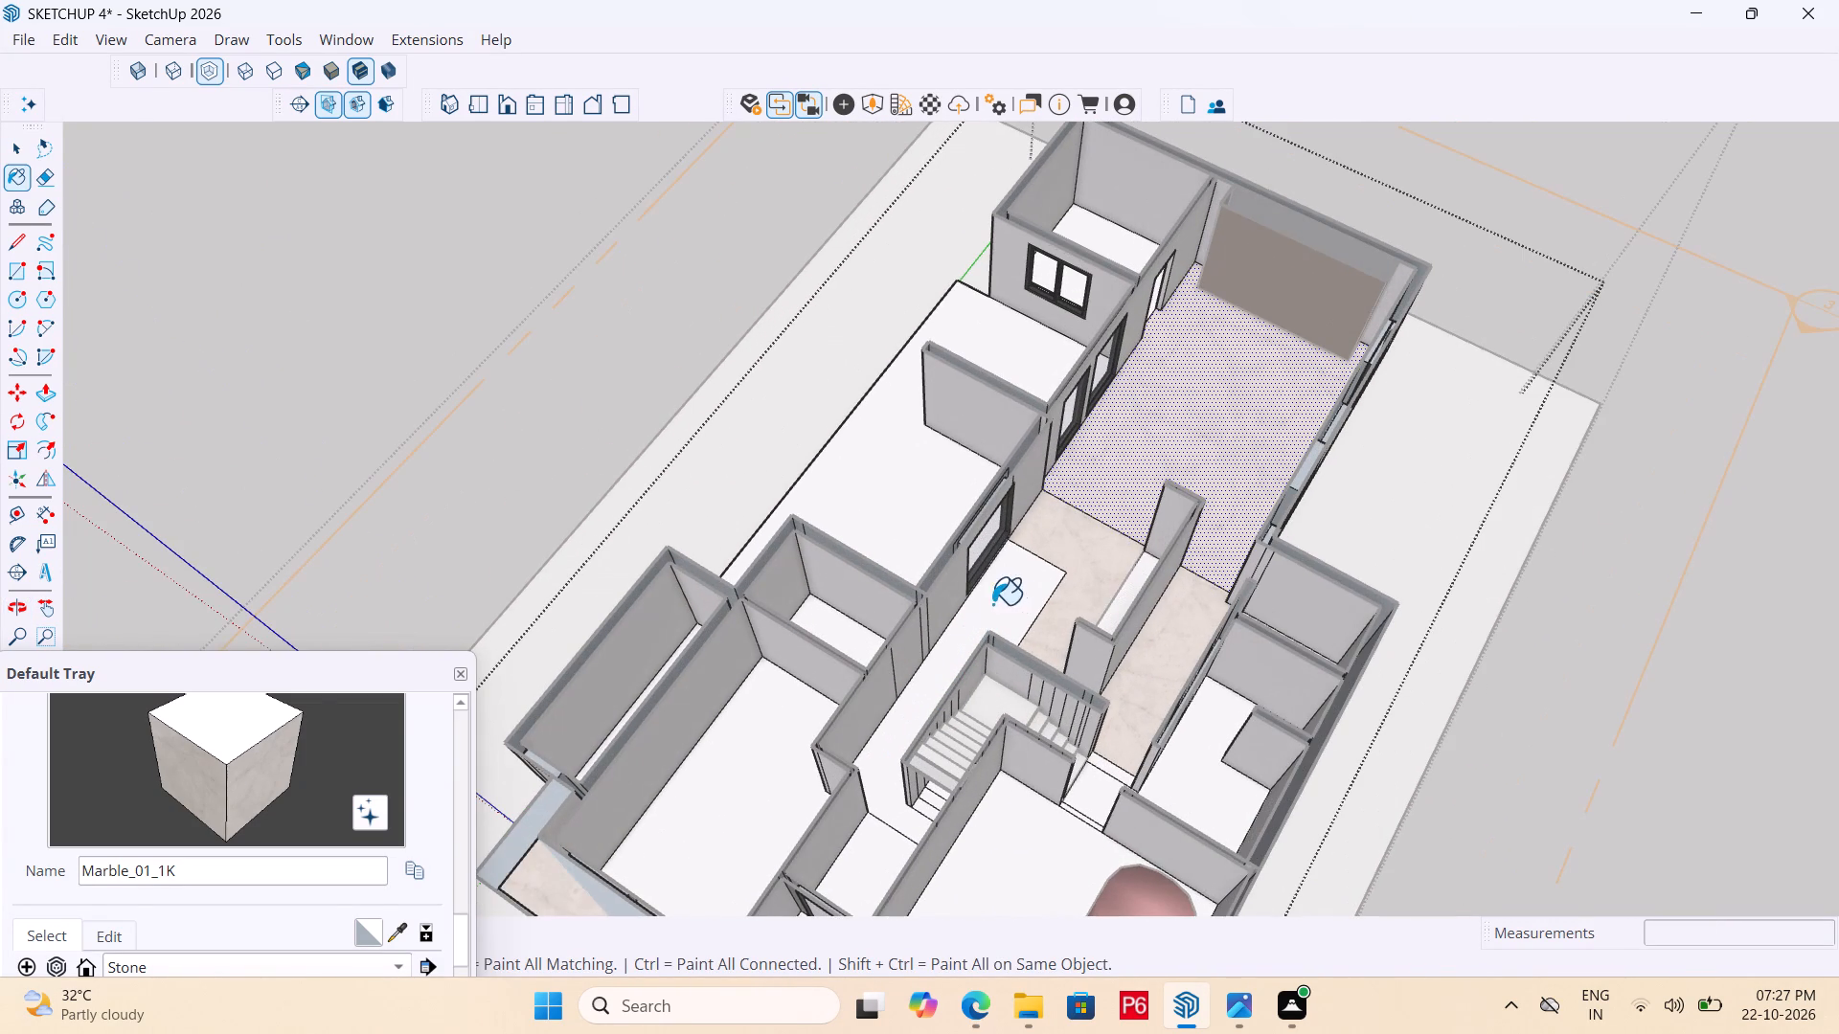
{"action": "middle_click_drag", "start_coordinate": [888, 875], "coordinate": [1165, 775]}
{"action": "left_click", "coordinate": [1087, 815]}
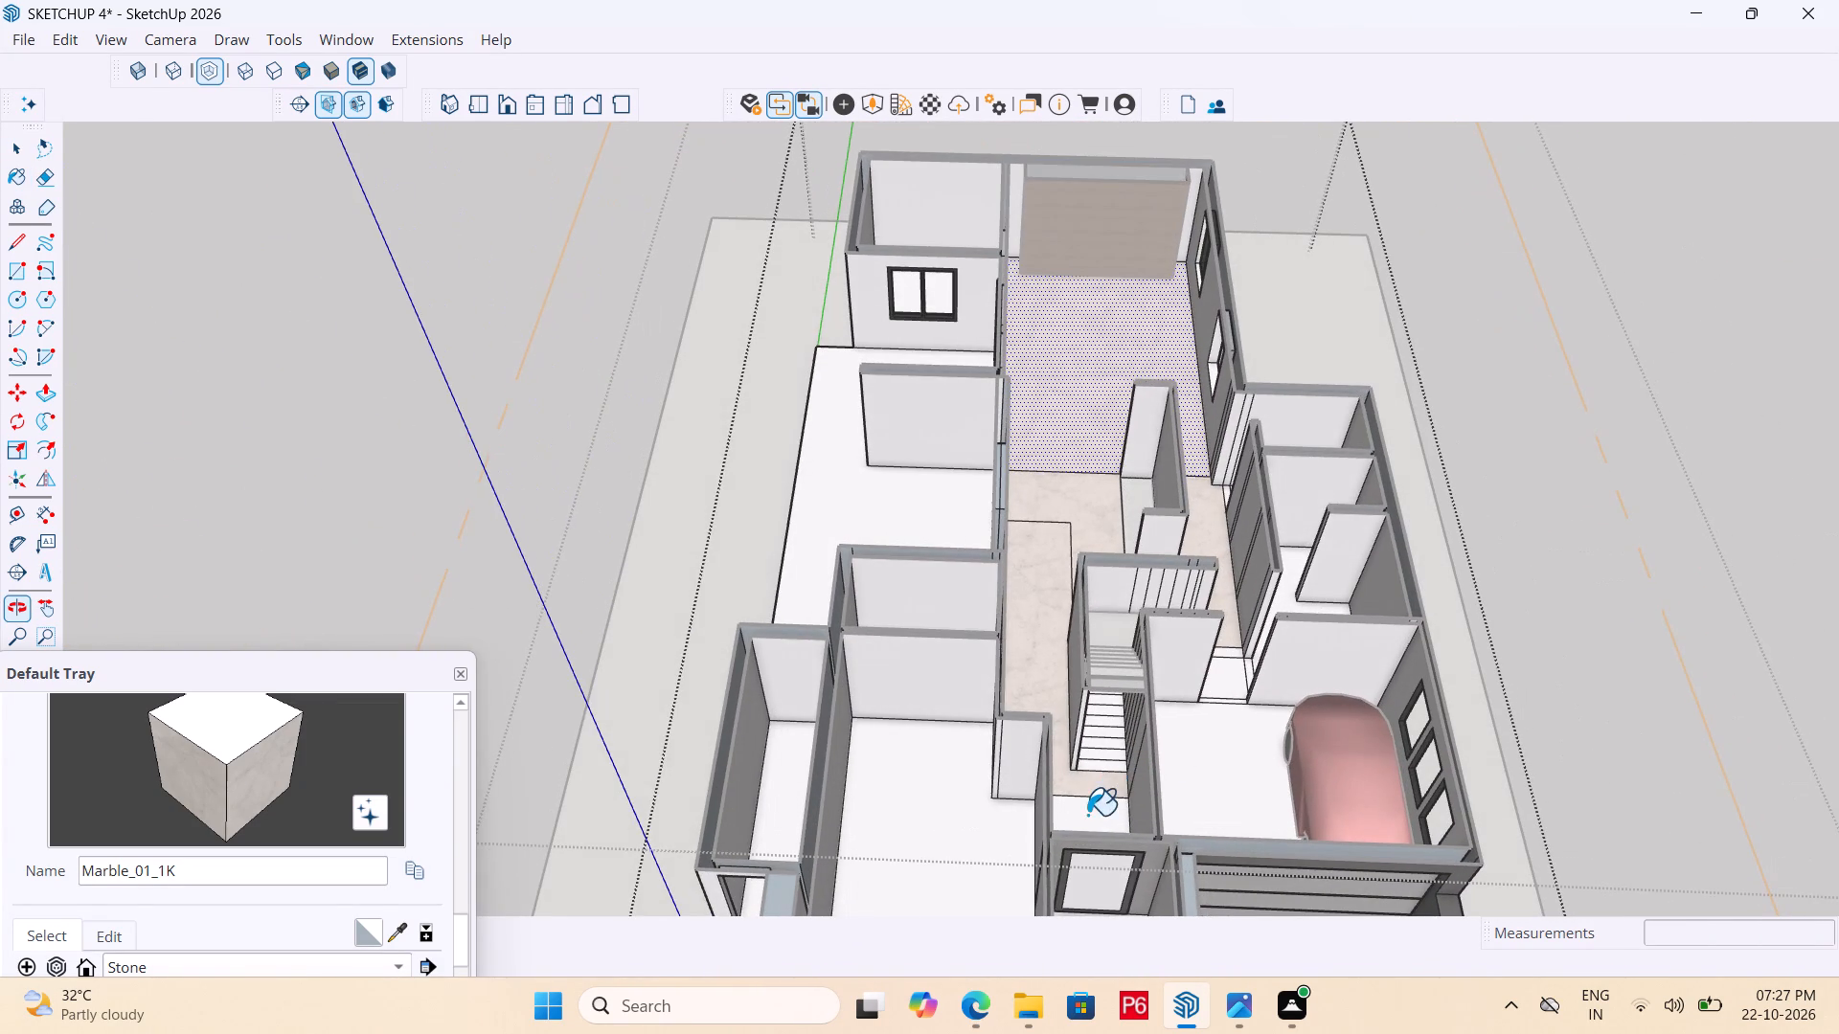
Paint the small floor and narrow threshold strips between the staircase, hall and garage with Marble_01_1K.
{"action": "scroll", "coordinate": [1017, 677], "scroll_direction": "down", "scroll_amount": 4}
{"action": "middle_click_drag", "start_coordinate": [1153, 716], "coordinate": [885, 821]}
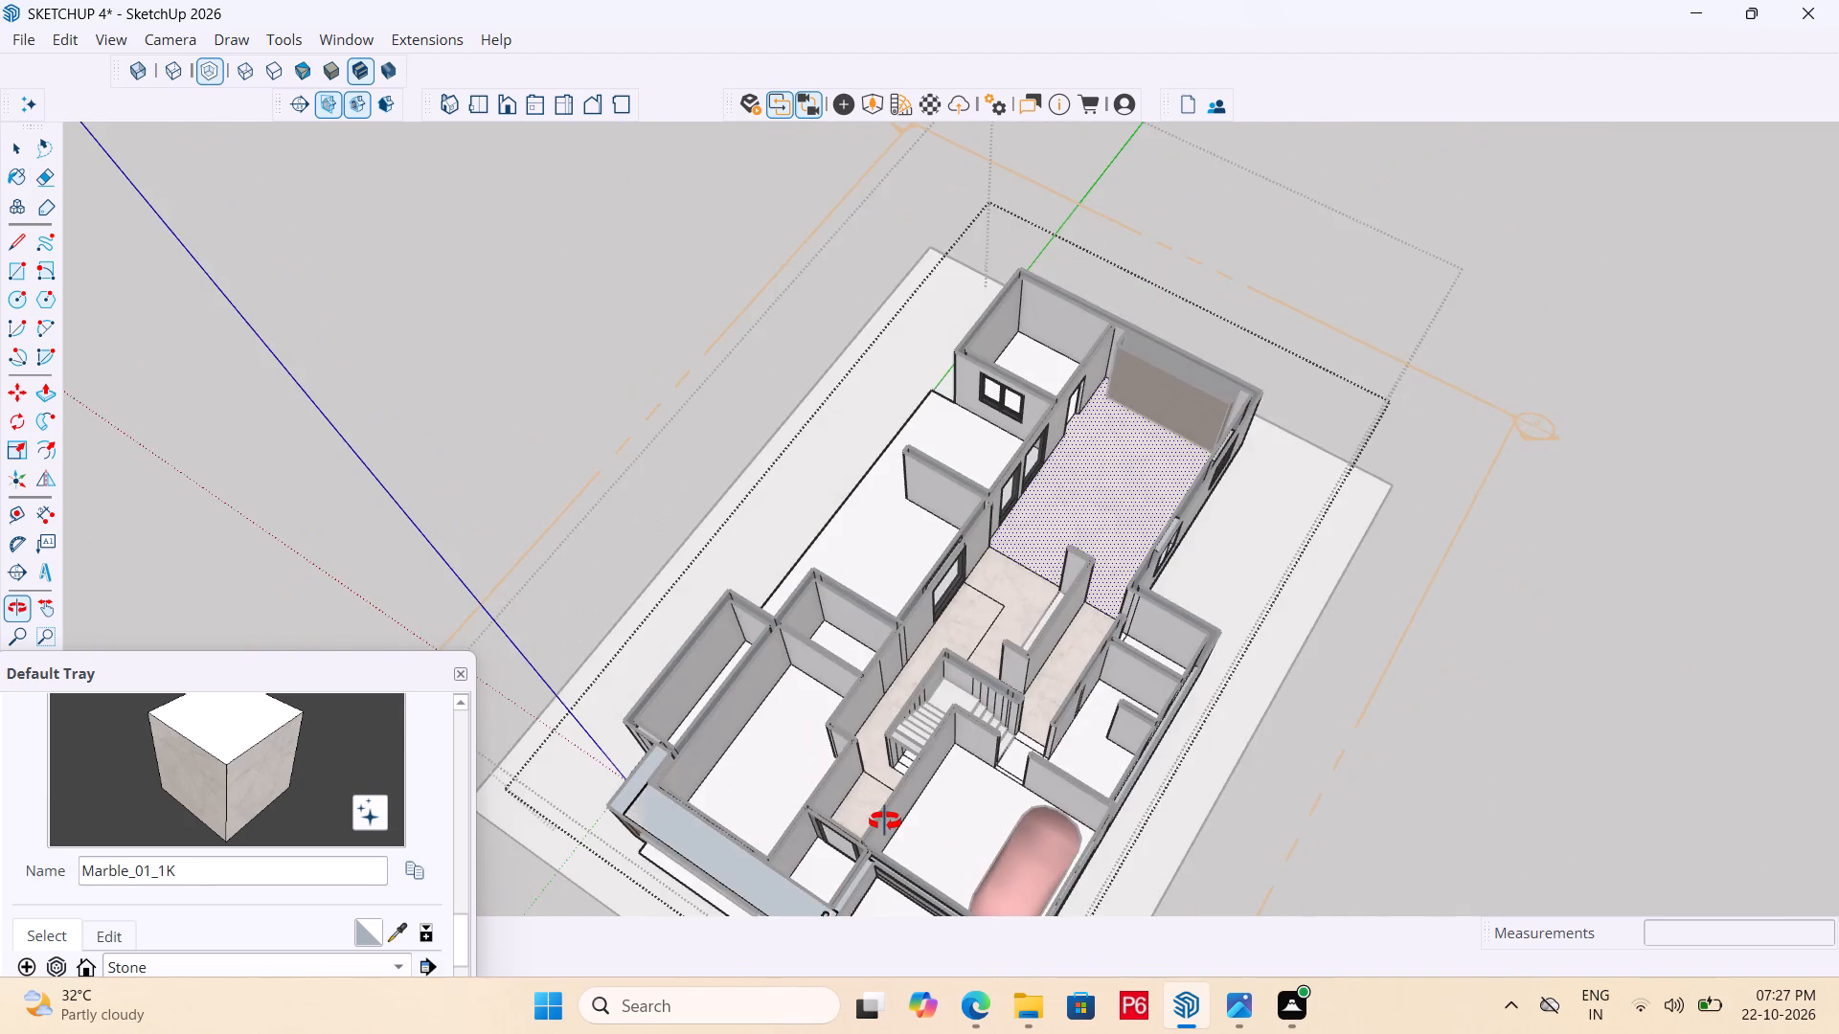
{"action": "middle_click_drag", "start_coordinate": [885, 821], "coordinate": [954, 774]}
{"action": "scroll", "coordinate": [1043, 719], "scroll_direction": "up", "scroll_amount": 9}
{"action": "left_click_drag", "start_coordinate": [1022, 766], "coordinate": [1023, 756]}
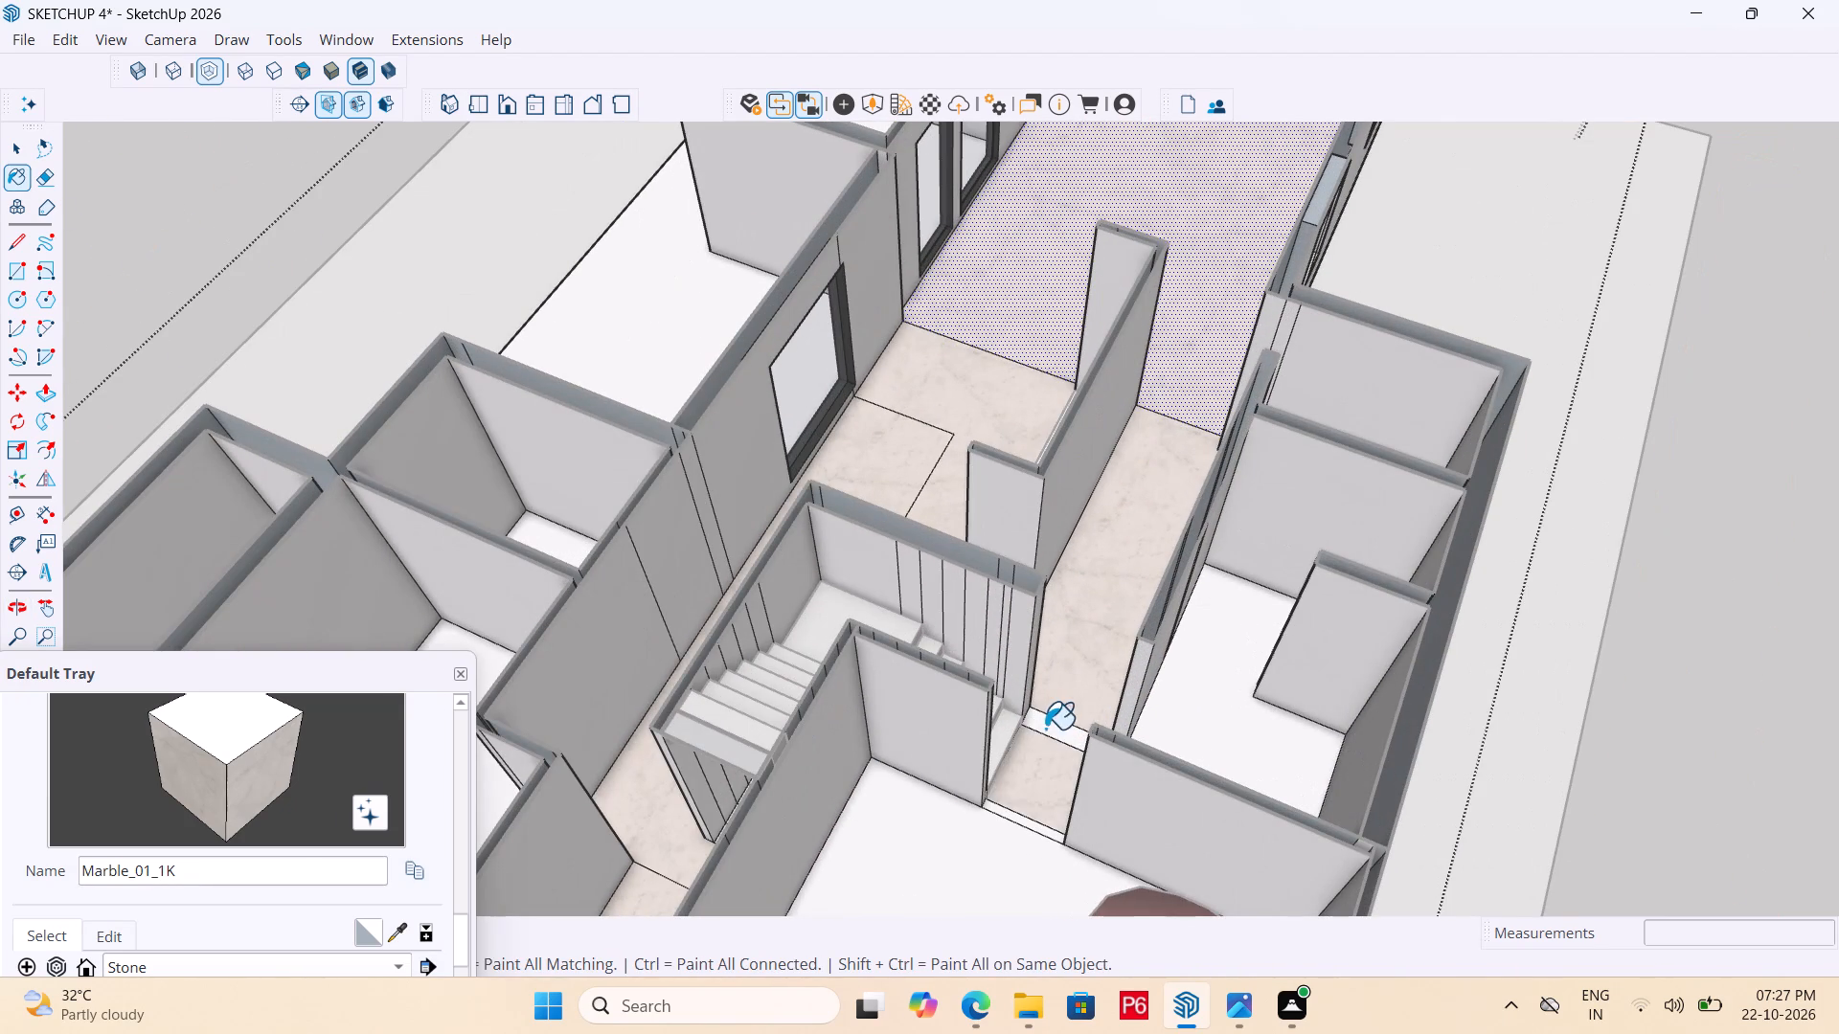
{"action": "double_click", "coordinate": [1045, 729]}
{"action": "scroll", "coordinate": [979, 808], "scroll_direction": "up", "scroll_amount": 6}
{"action": "left_click", "coordinate": [1027, 820]}
Examine the ground-floor rooms from several sides to check the marble coverage and the floors still without material.
{"action": "scroll", "coordinate": [838, 706], "scroll_direction": "down", "scroll_amount": 7}
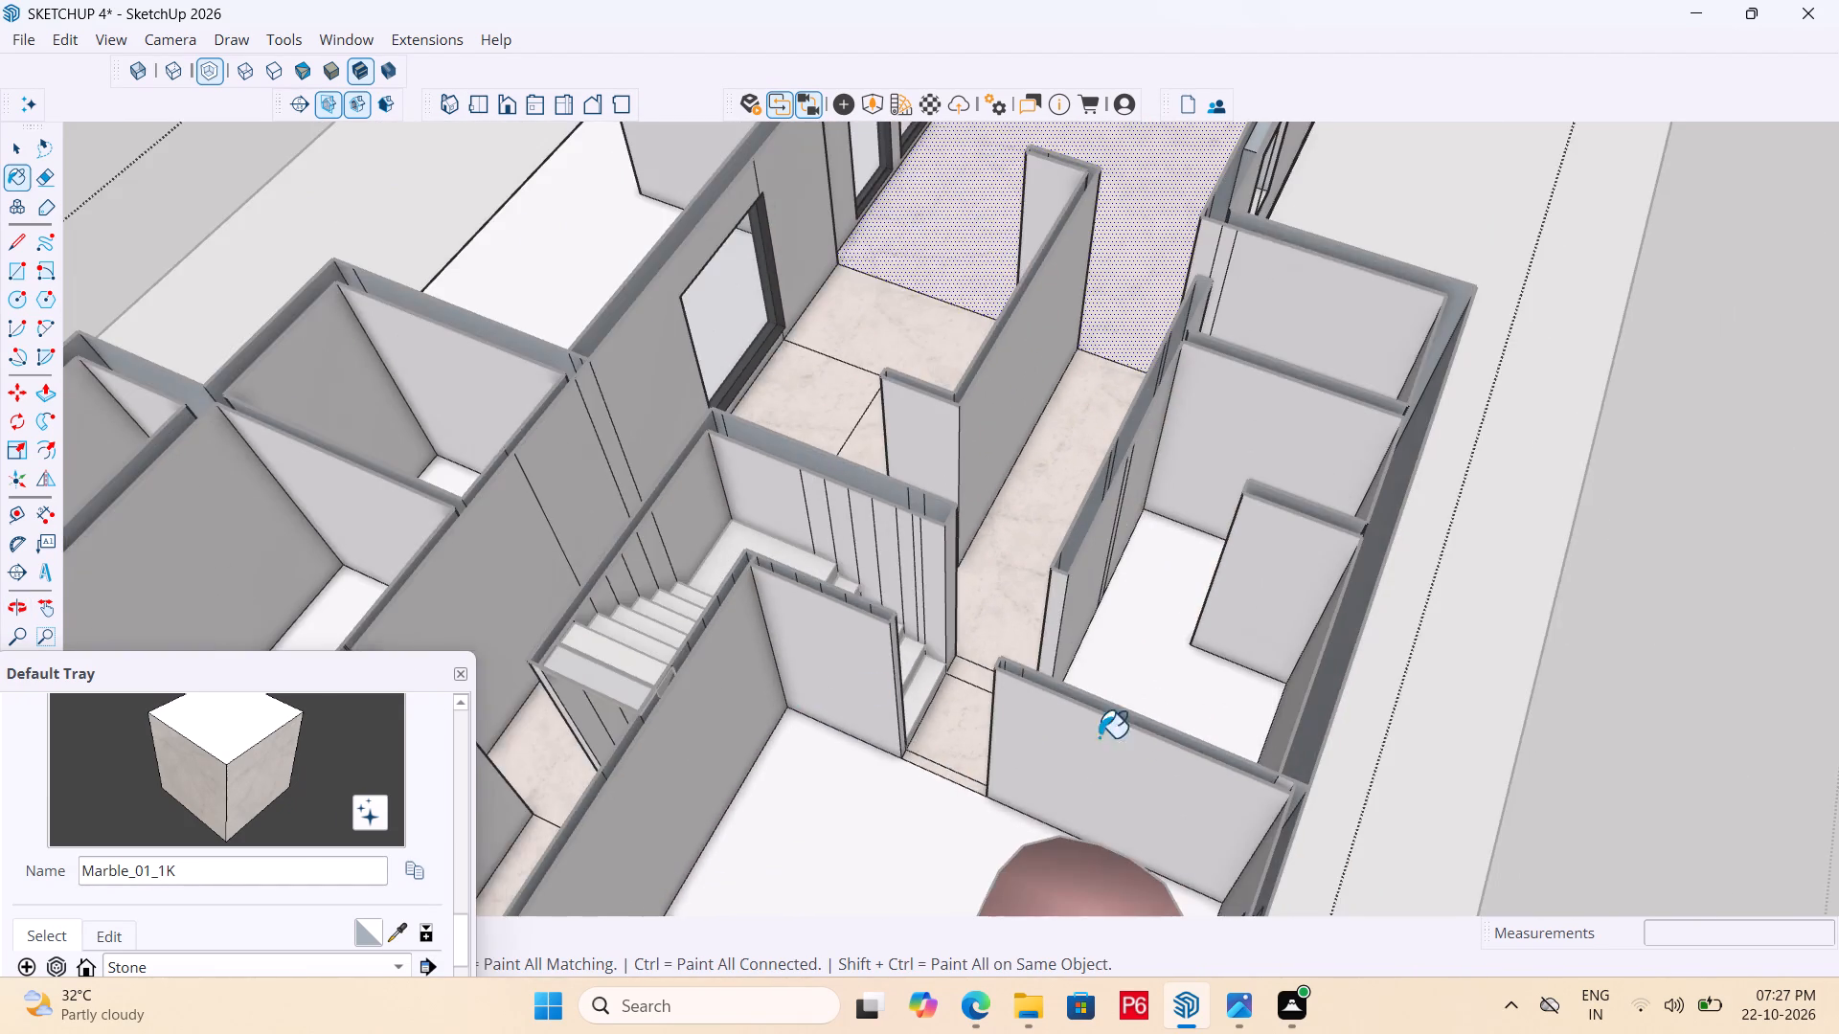
{"action": "middle_click_drag", "start_coordinate": [1140, 753], "coordinate": [1393, 856]}
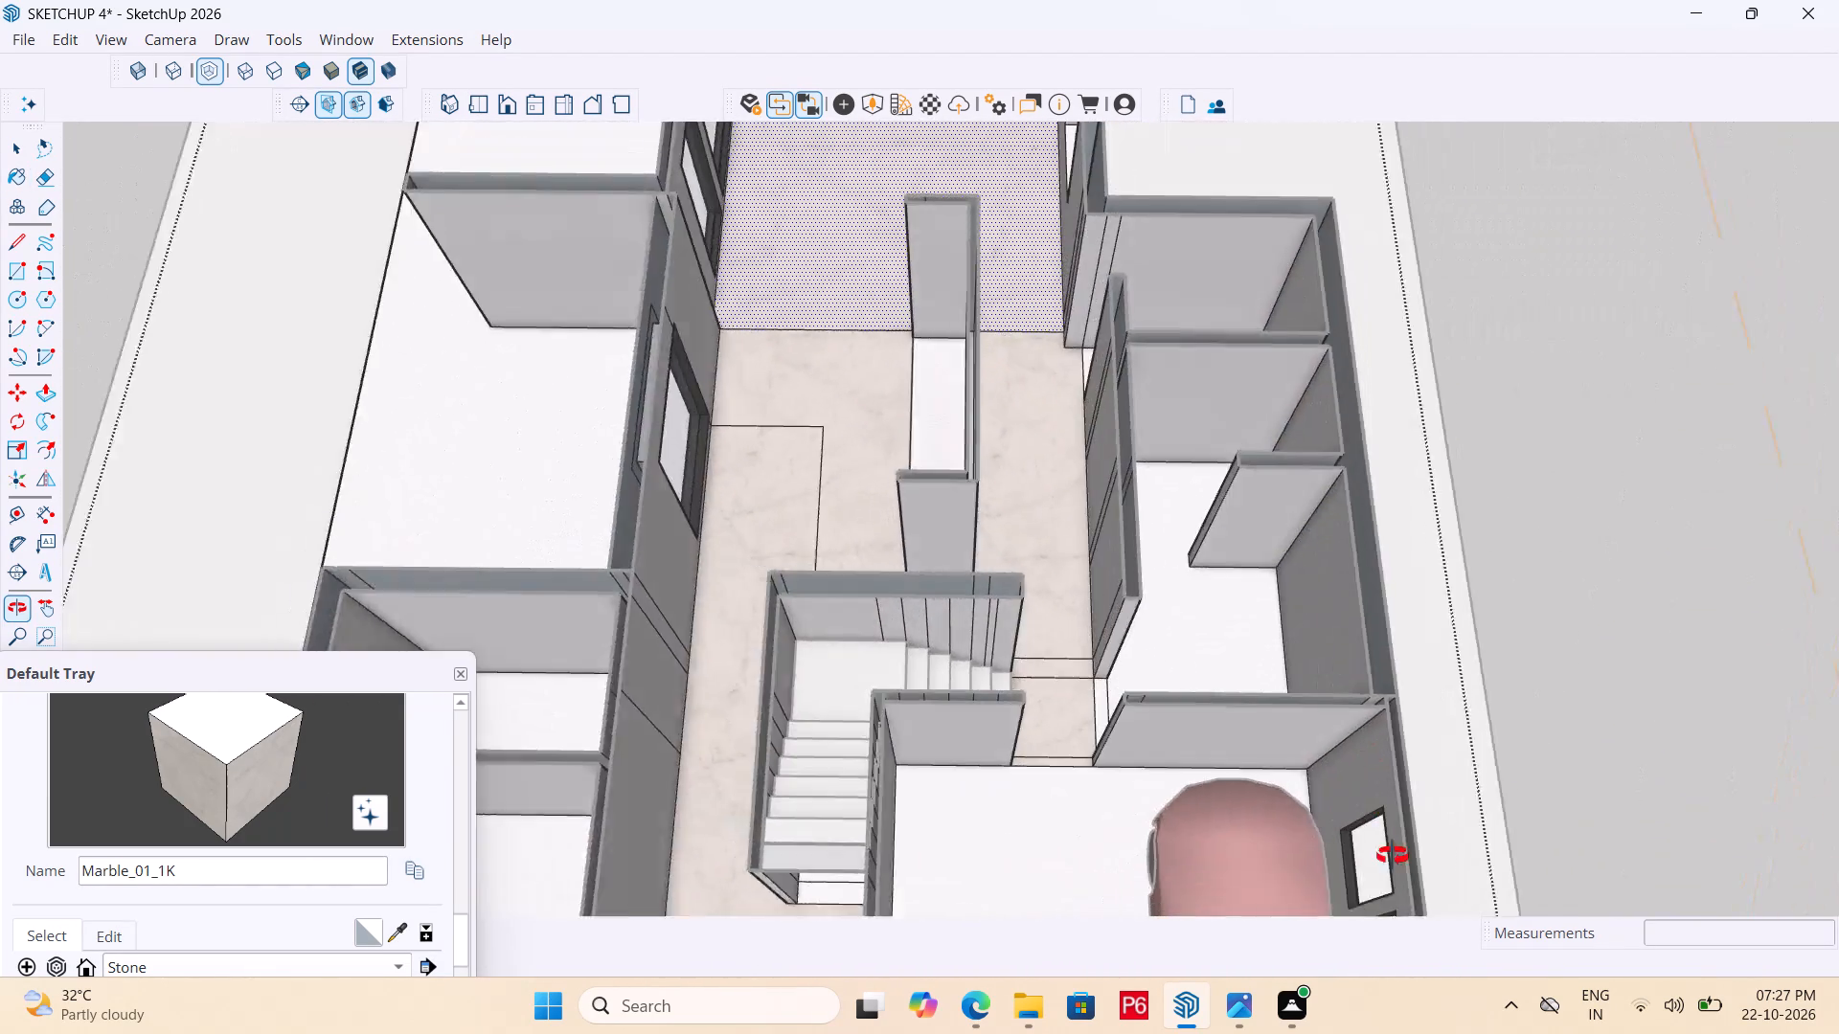
{"action": "middle_click_drag", "start_coordinate": [1393, 856], "coordinate": [582, 779]}
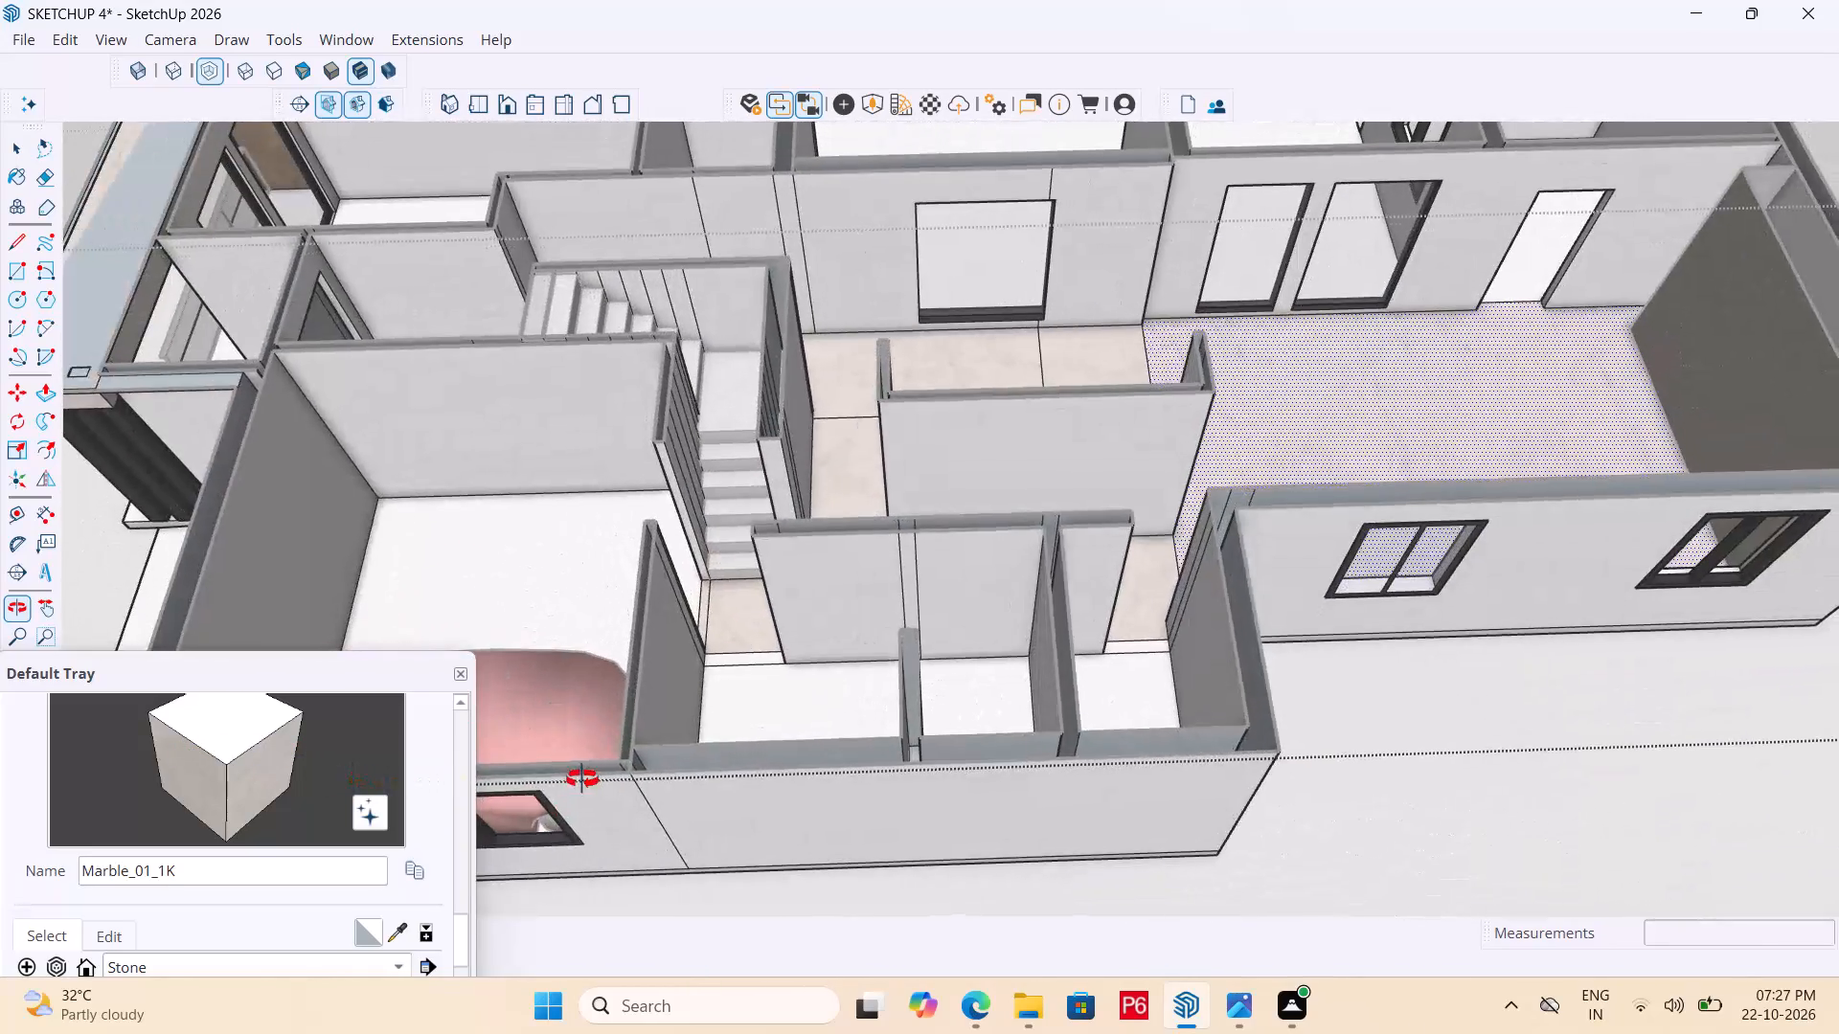
{"action": "middle_click_drag", "start_coordinate": [582, 779], "coordinate": [999, 853]}
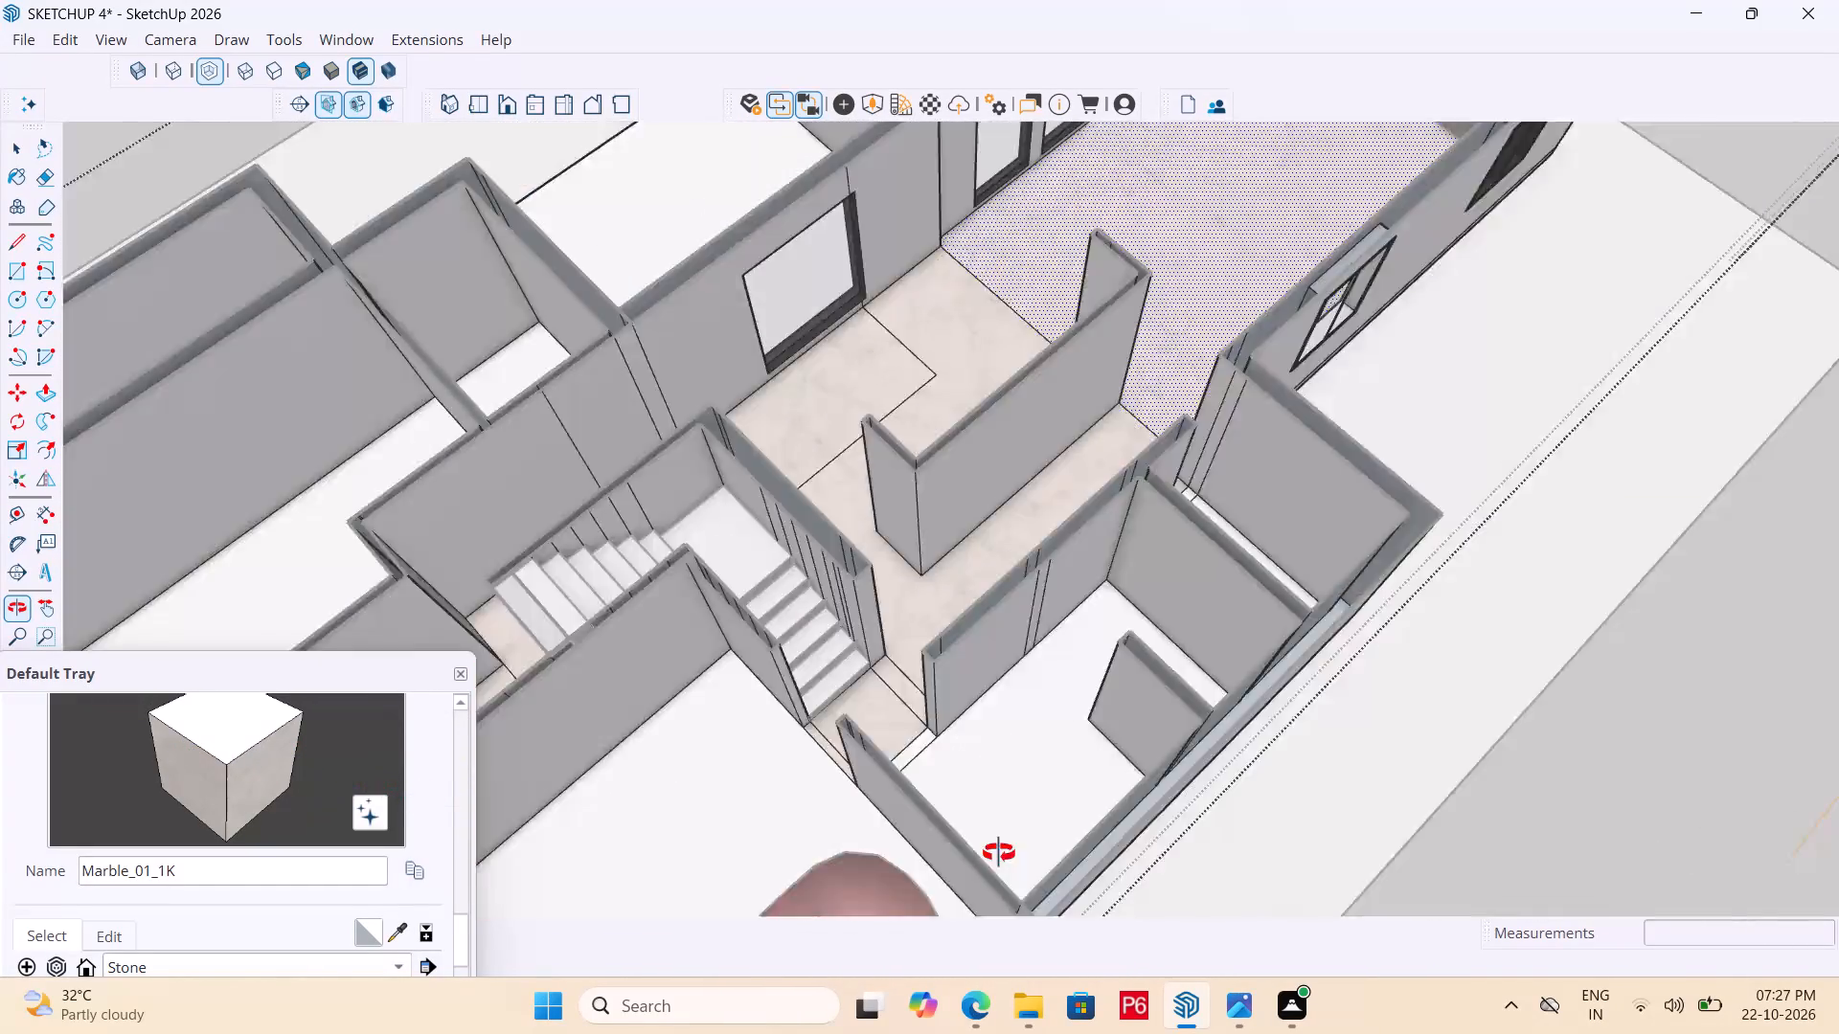
{"action": "middle_click_drag", "start_coordinate": [999, 853], "coordinate": [1291, 774]}
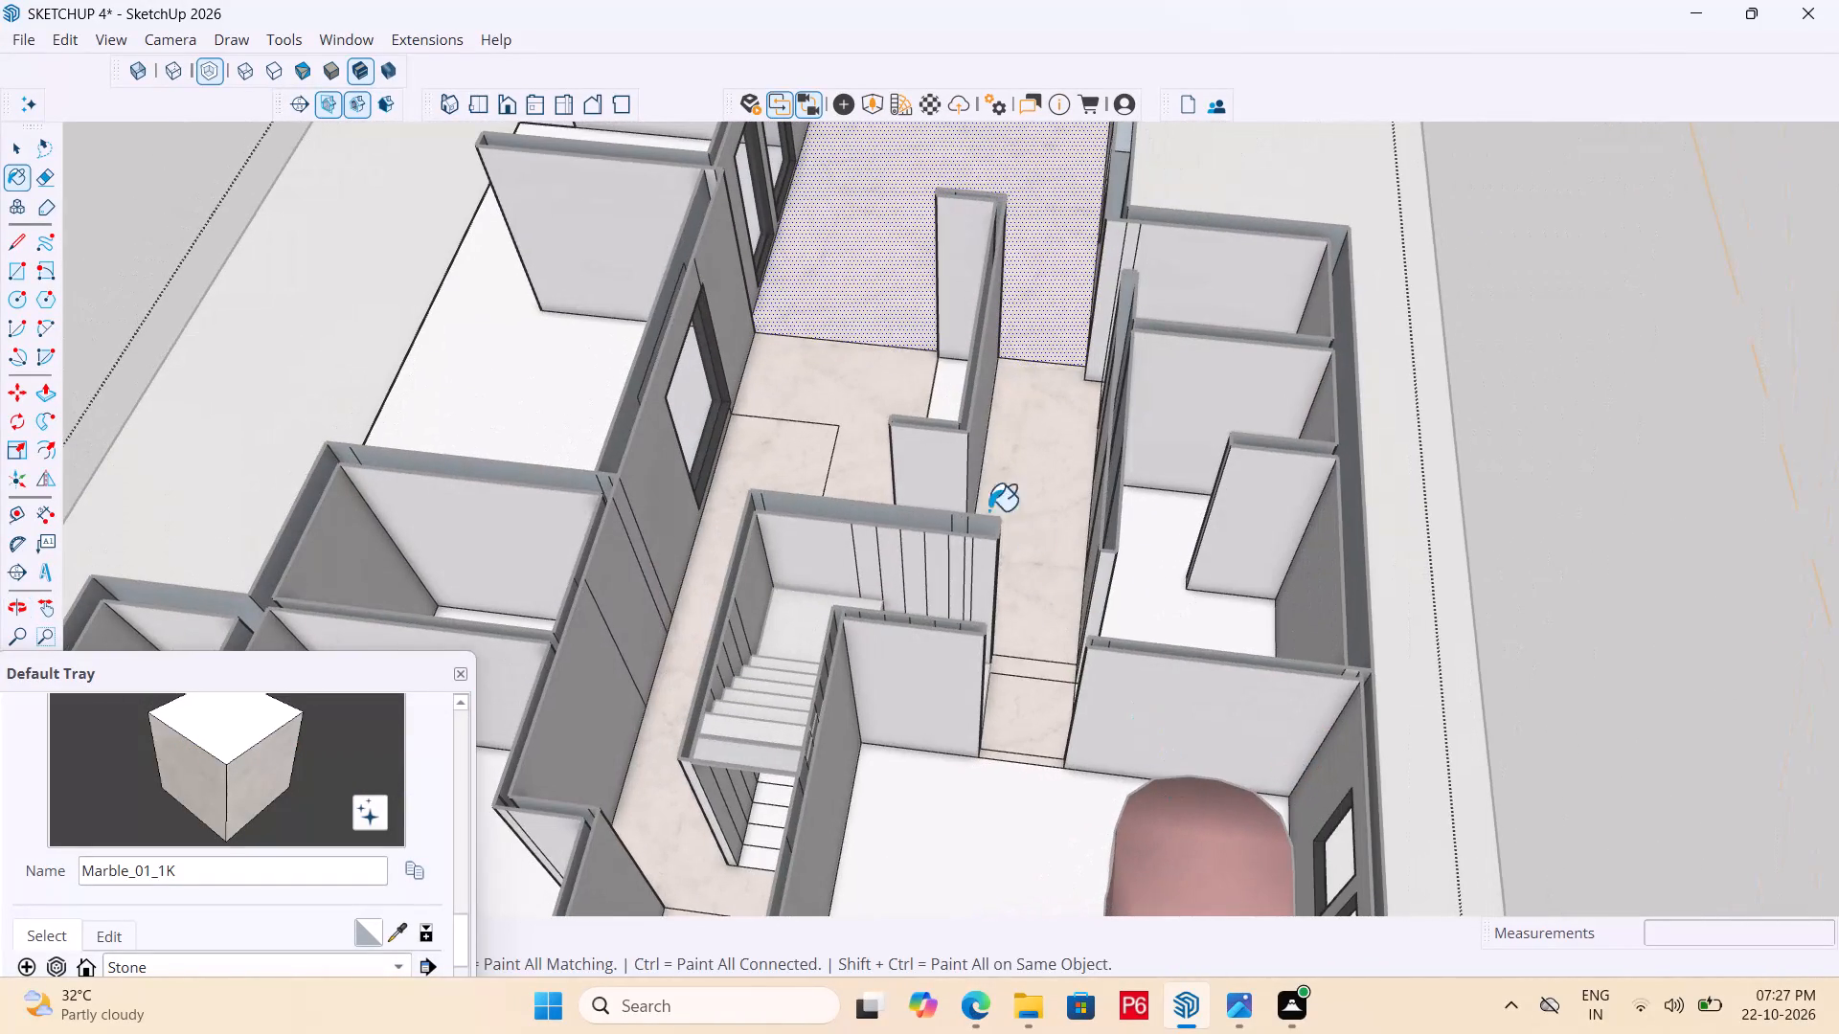
{"action": "middle_click_drag", "start_coordinate": [942, 511], "coordinate": [999, 508]}
{"action": "scroll", "coordinate": [1181, 488], "scroll_direction": "down", "scroll_amount": 6}
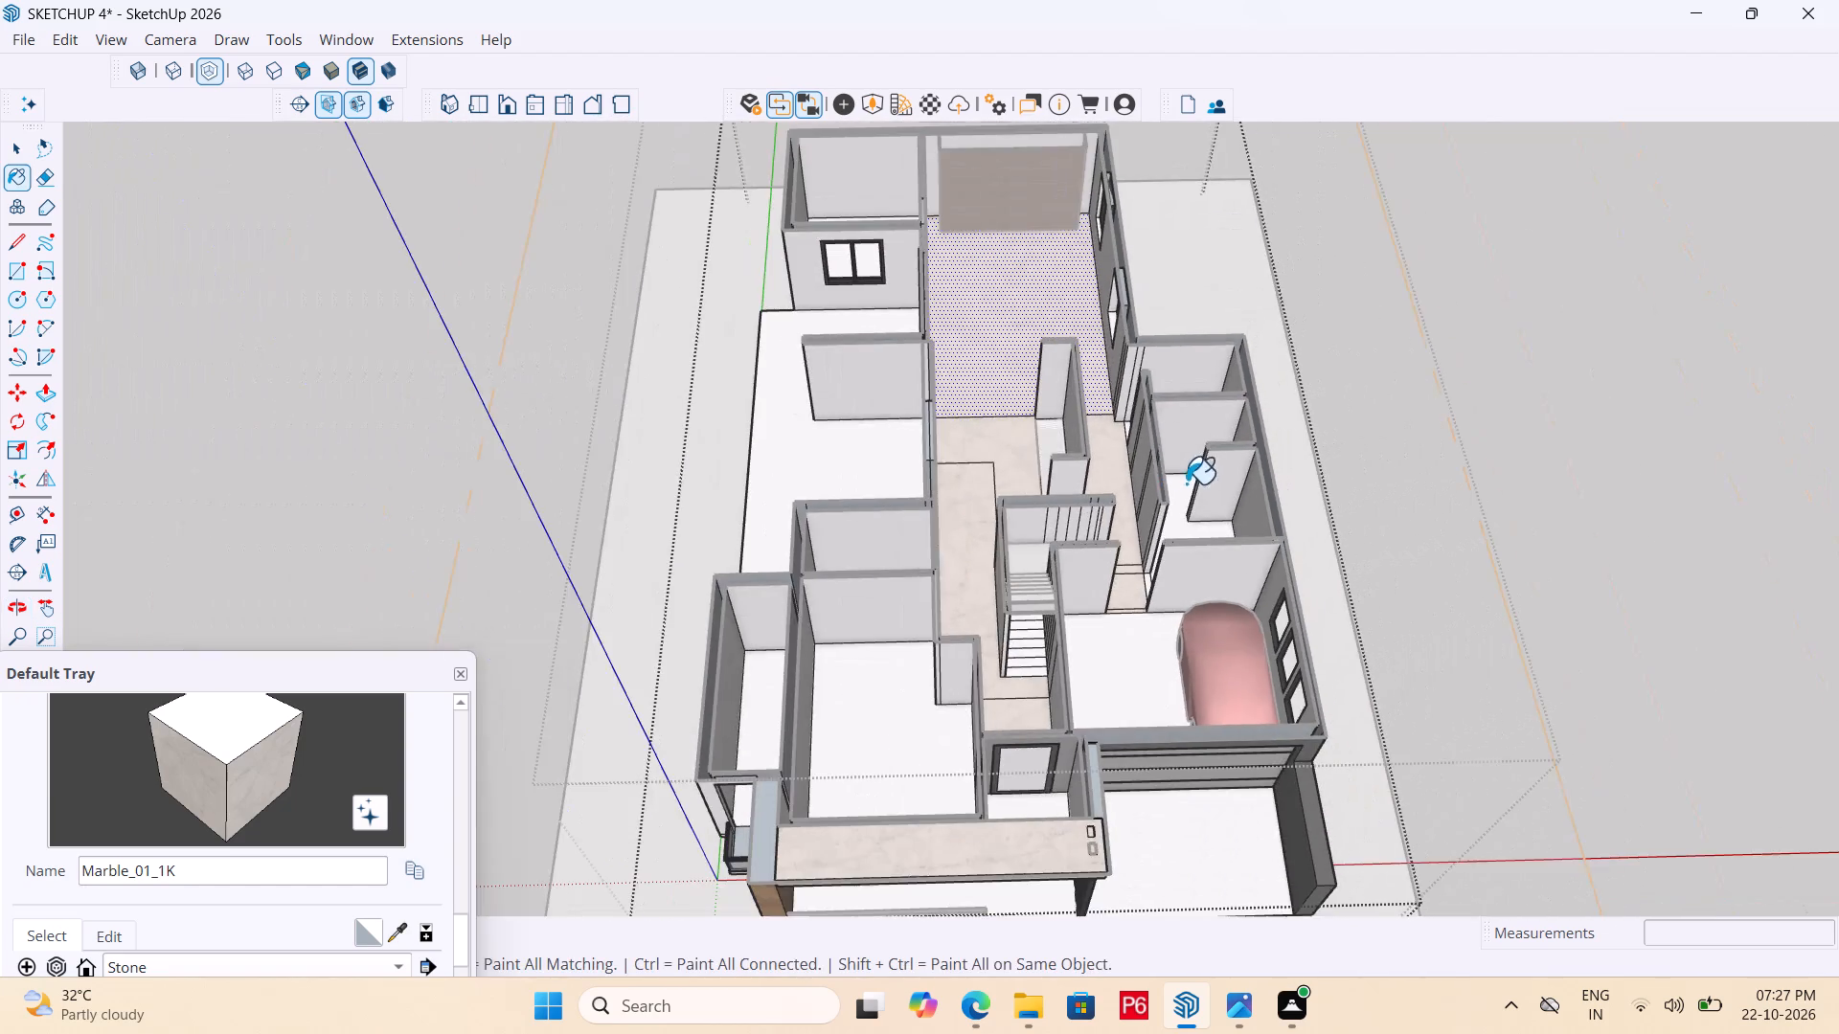
{"action": "scroll", "coordinate": [1186, 483], "scroll_direction": "down", "scroll_amount": 1}
{"action": "middle_click_drag", "start_coordinate": [1091, 657], "coordinate": [928, 641]}
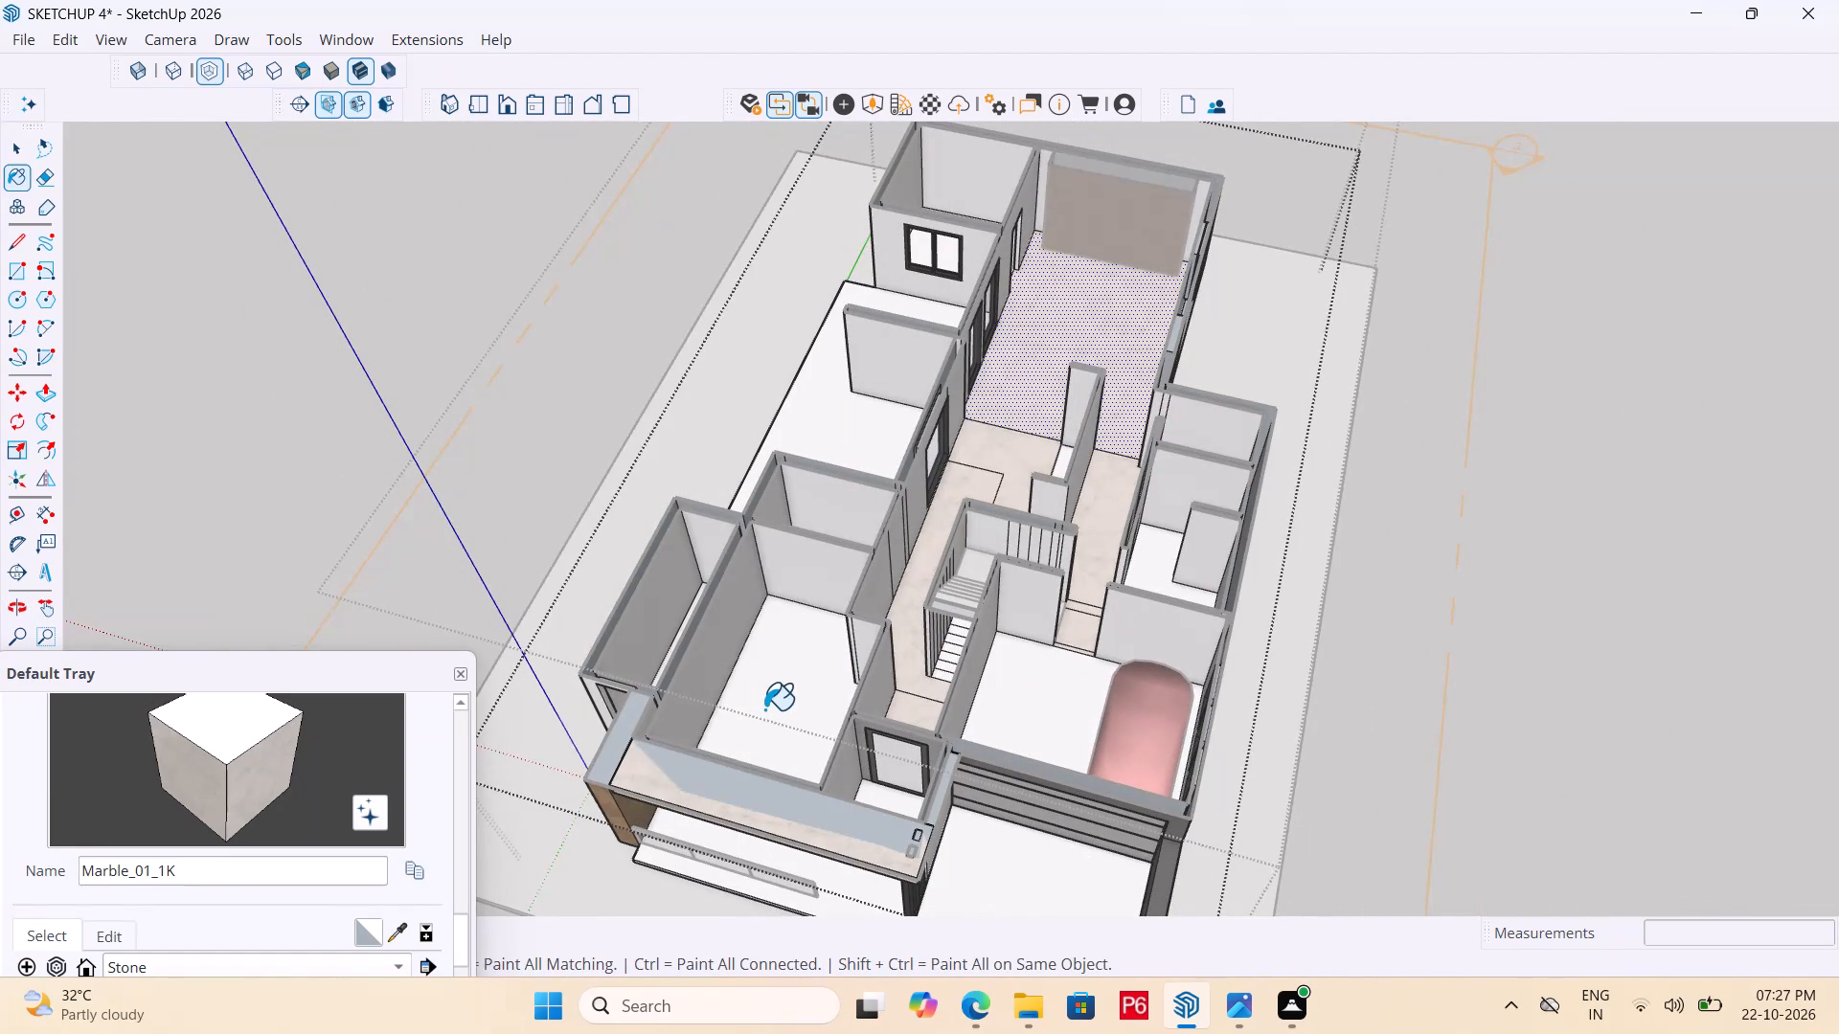
Paint the floors of the front room behind the porch and the small rear corner room with Marble_20_1K.
{"action": "scroll", "coordinate": [300, 861], "scroll_direction": "down", "scroll_amount": 4}
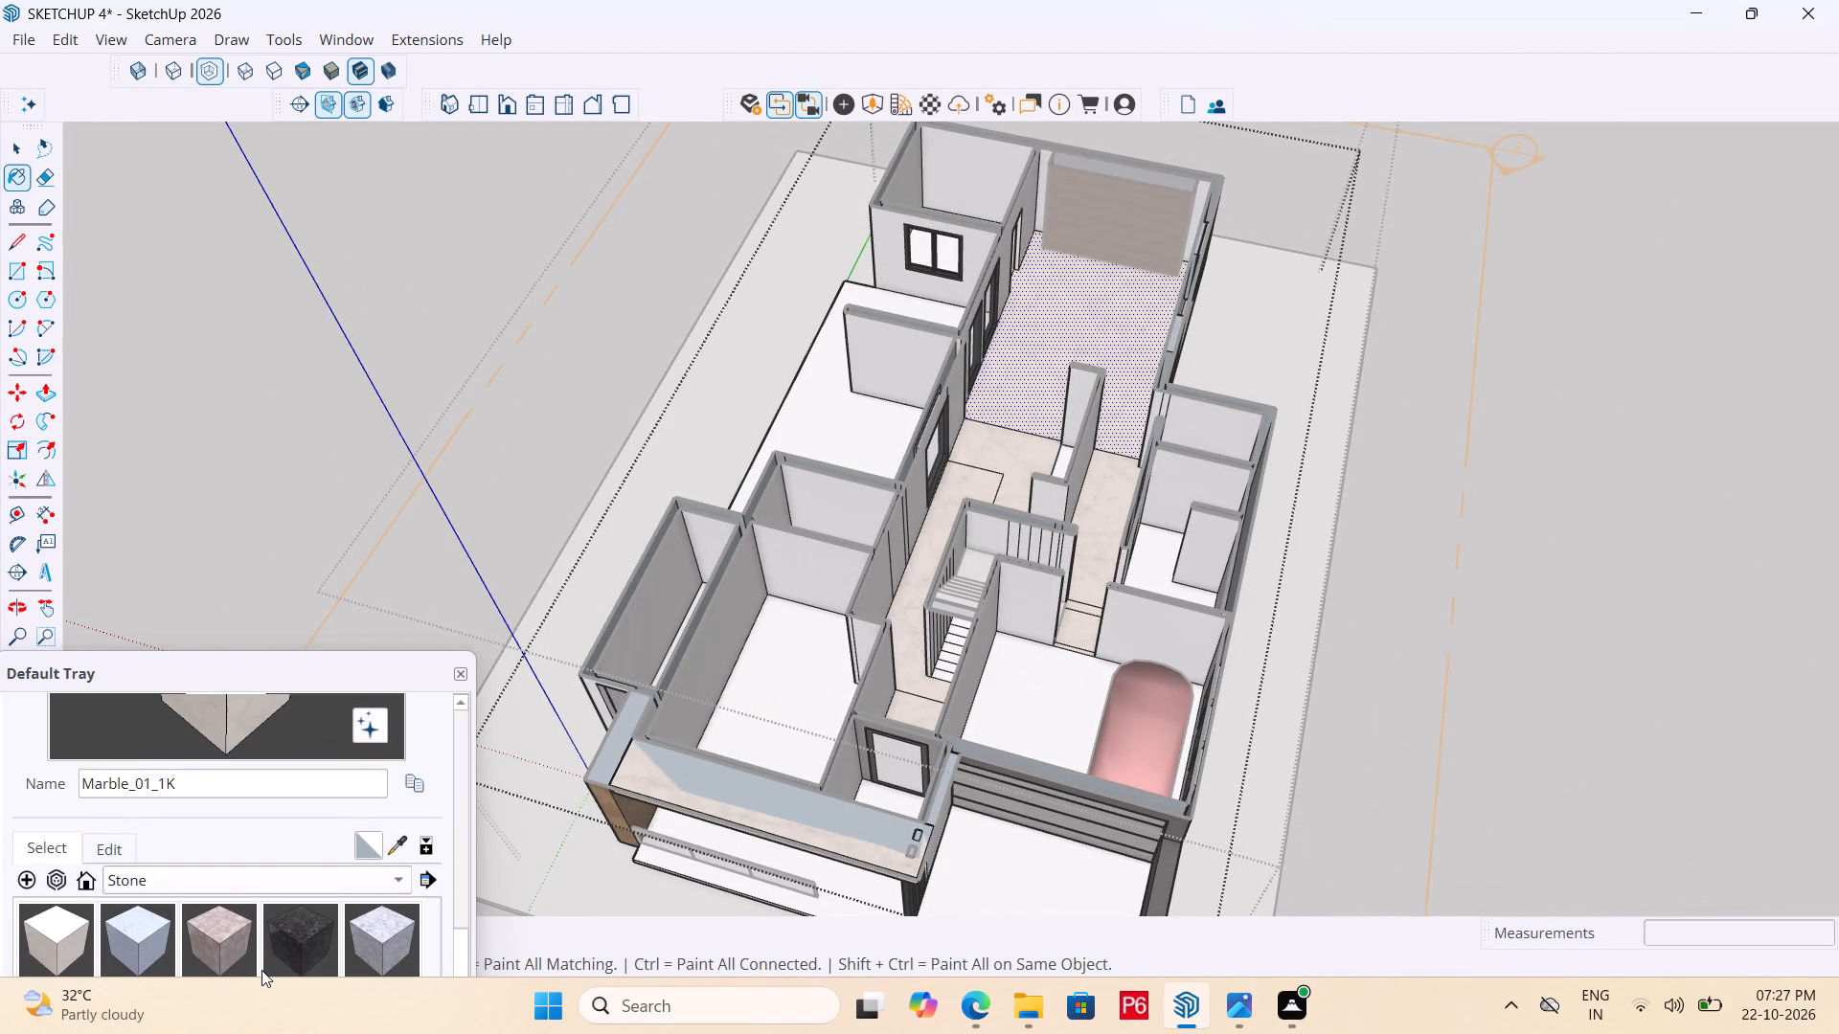
{"action": "scroll", "coordinate": [386, 922], "scroll_direction": "down", "scroll_amount": 2}
{"action": "left_click", "coordinate": [385, 938]}
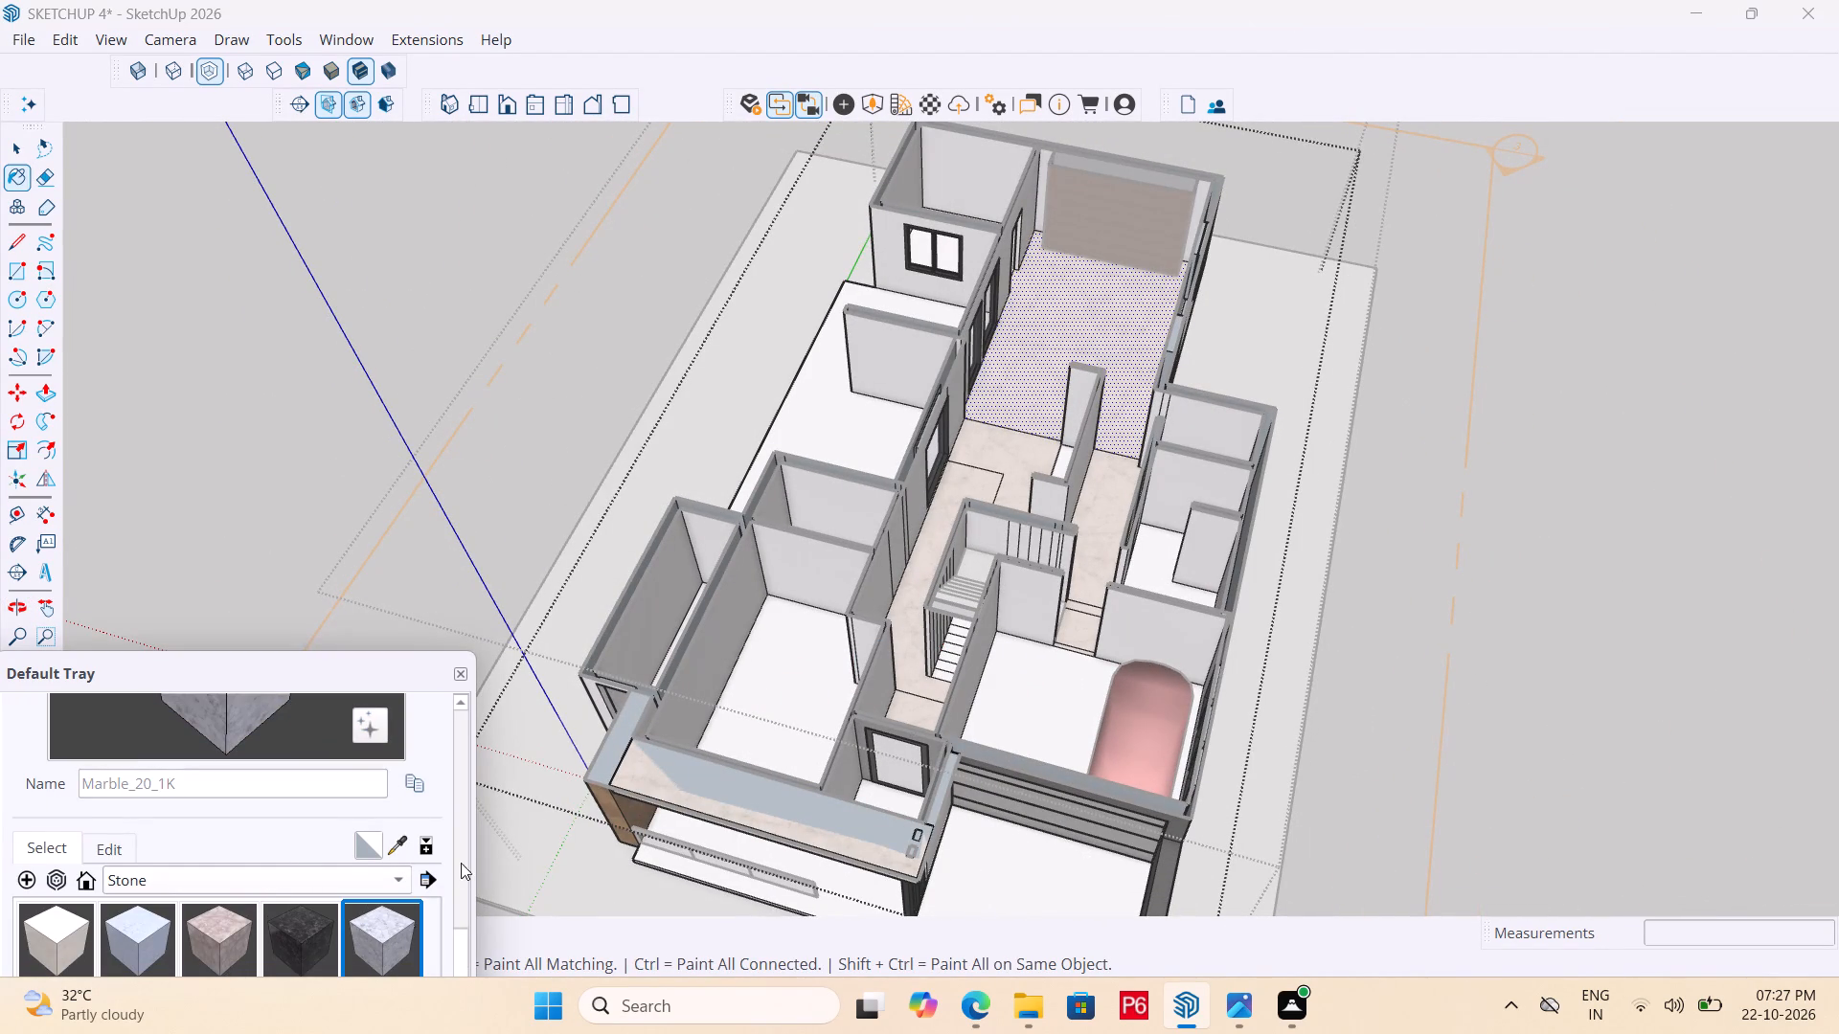
{"action": "left_click", "coordinate": [780, 653]}
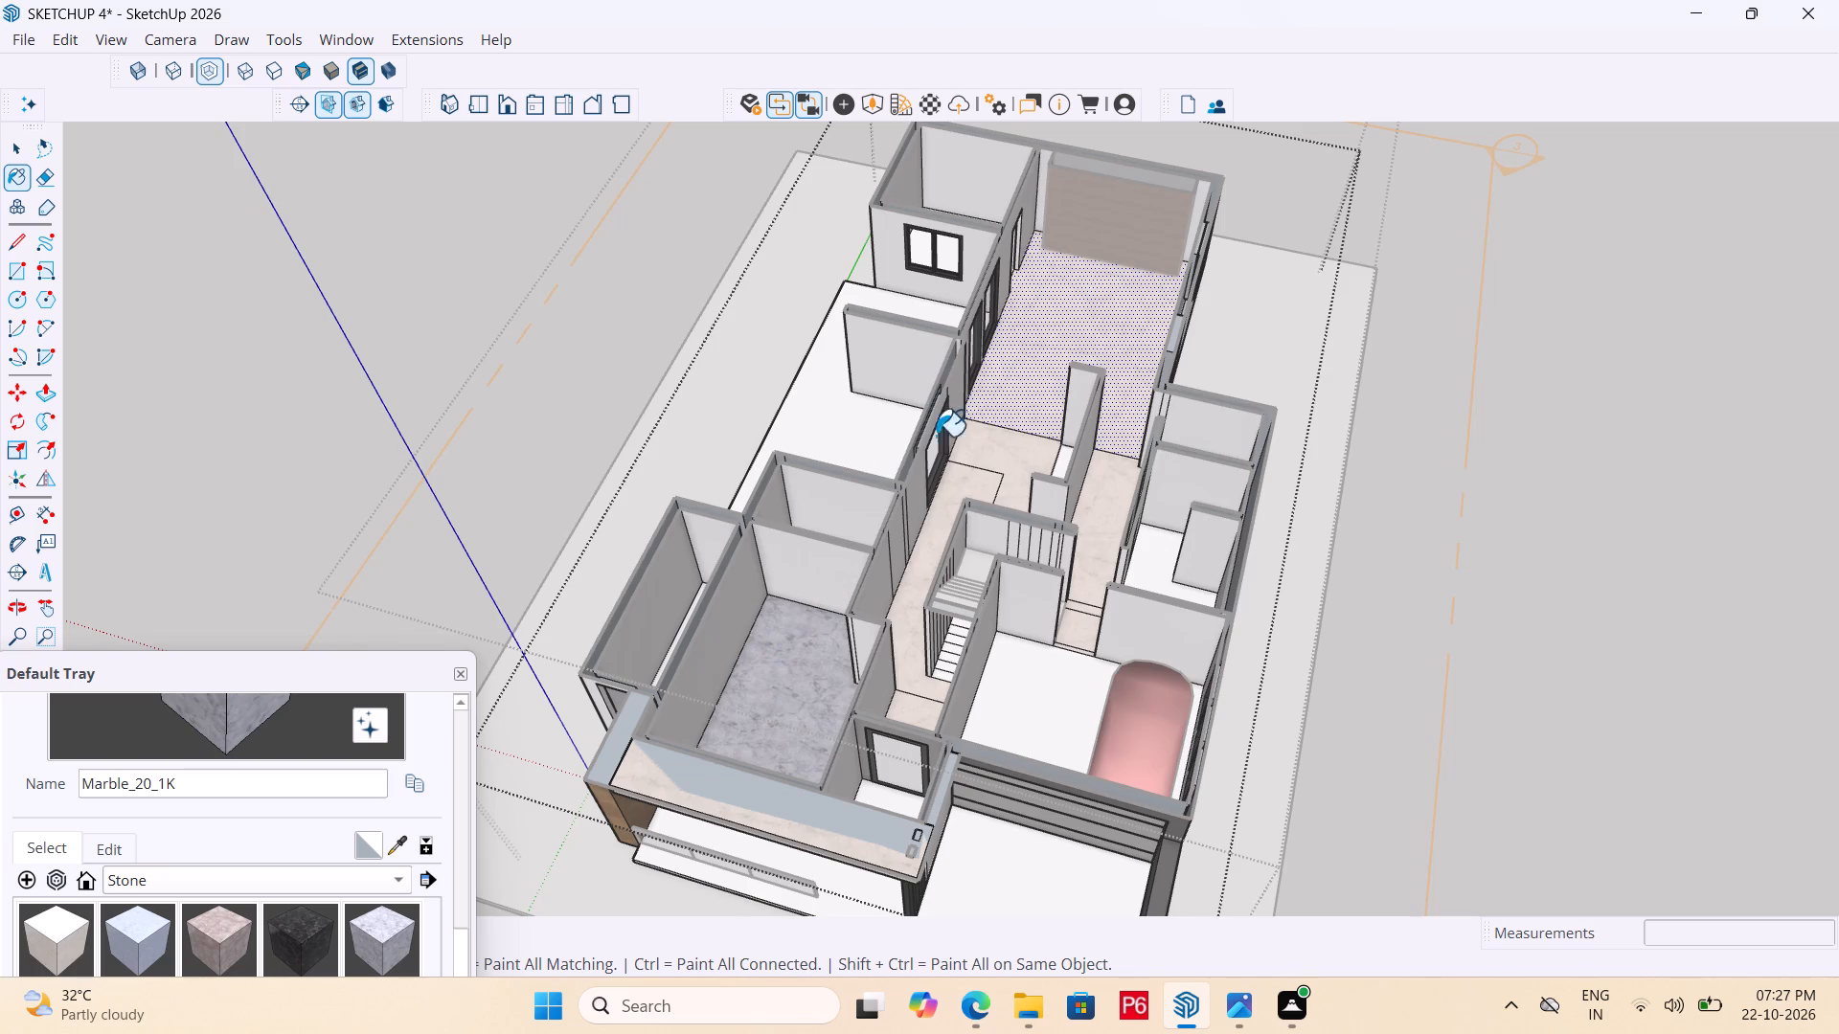
{"action": "scroll", "coordinate": [843, 705], "scroll_direction": "down", "scroll_amount": 5}
{"action": "scroll", "coordinate": [932, 354], "scroll_direction": "up", "scroll_amount": 8}
{"action": "left_click", "coordinate": [919, 414]}
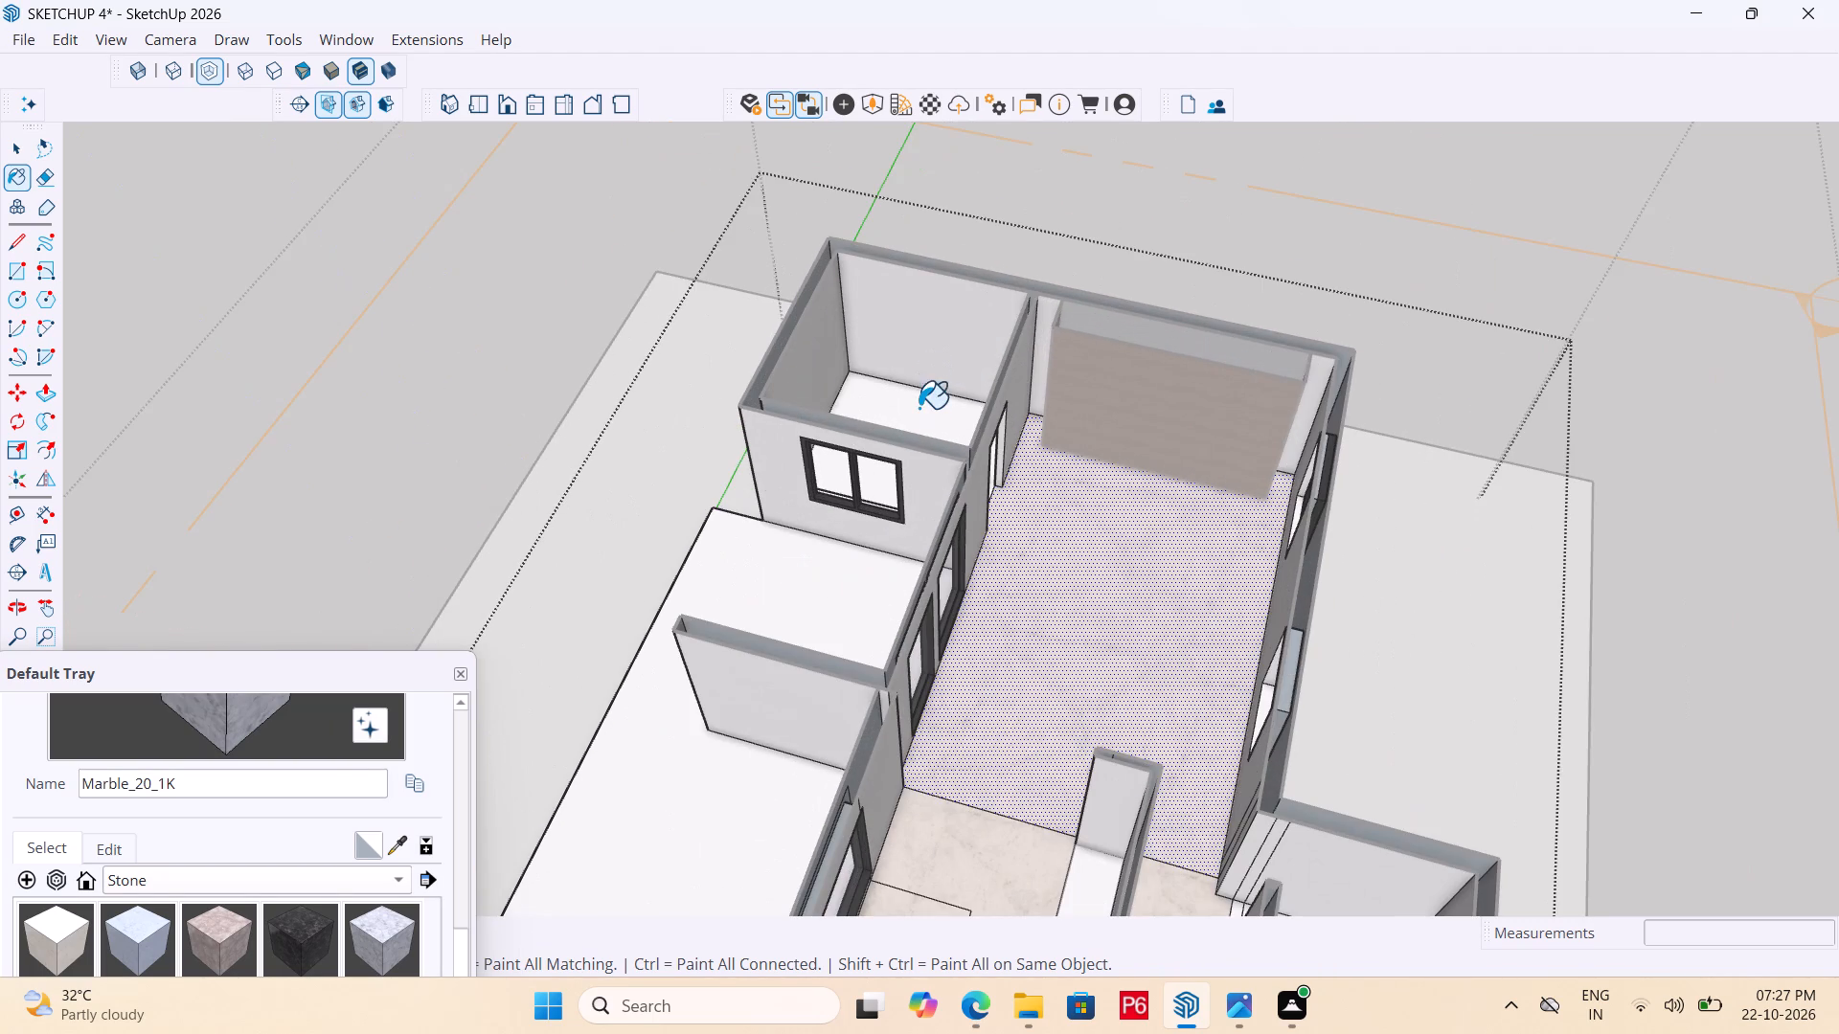
Paint the garage floor around the pink rounded object with Marble_20_1K.
{"action": "scroll", "coordinate": [912, 348], "scroll_direction": "down", "scroll_amount": 6}
{"action": "scroll", "coordinate": [1003, 464], "scroll_direction": "down", "scroll_amount": 2}
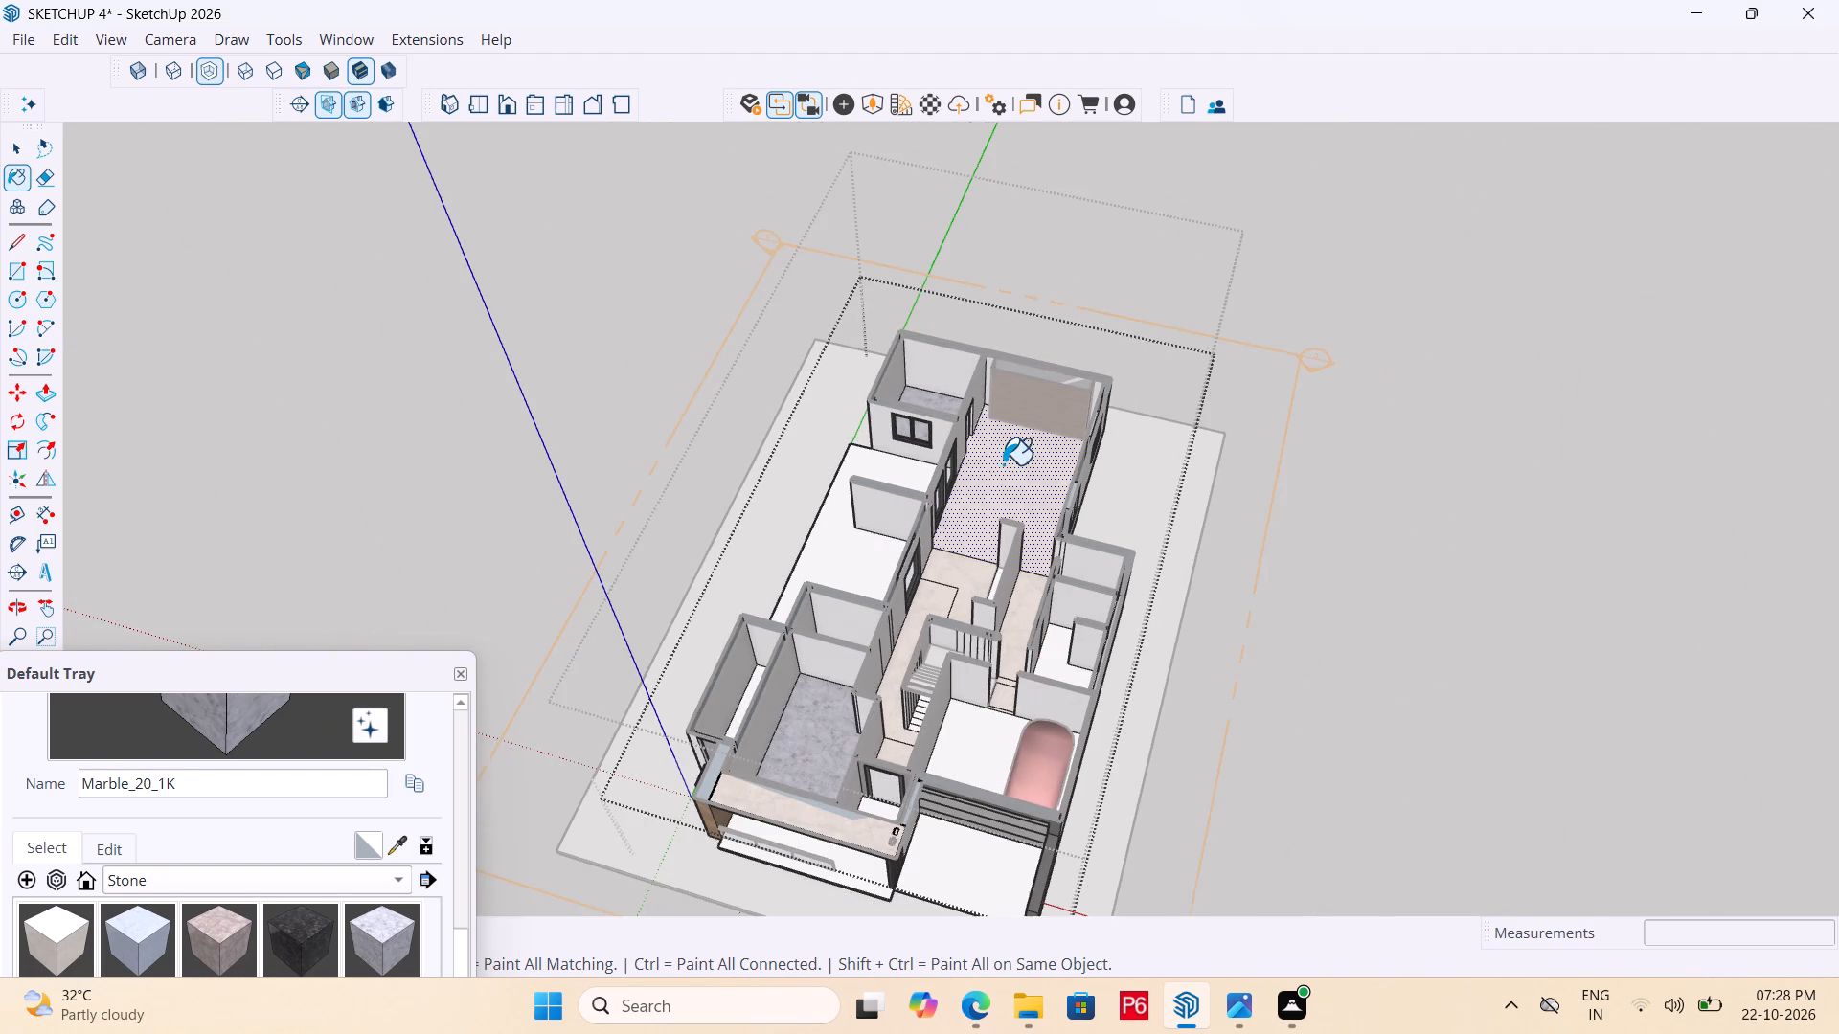
{"action": "scroll", "coordinate": [1003, 464], "scroll_direction": "down", "scroll_amount": 2}
{"action": "scroll", "coordinate": [1022, 674], "scroll_direction": "up", "scroll_amount": 8}
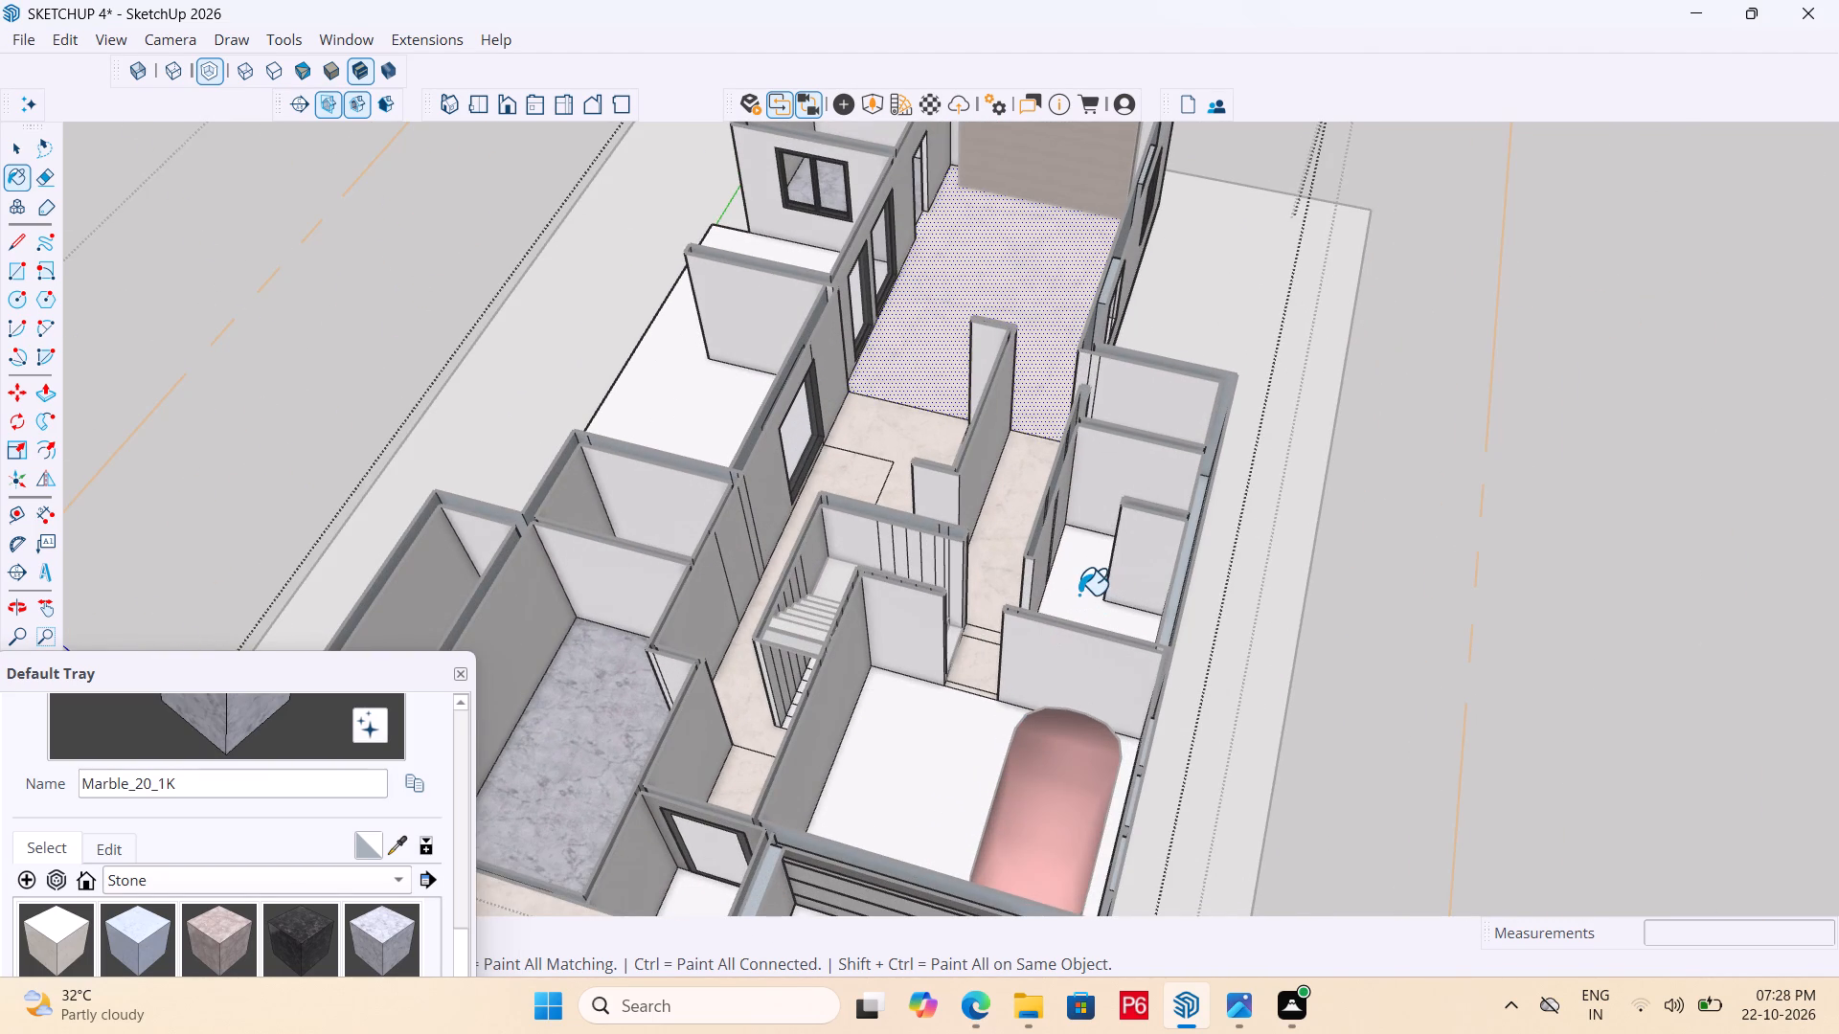
{"action": "left_click", "coordinate": [931, 742]}
{"action": "scroll", "coordinate": [1011, 700], "scroll_direction": "down", "scroll_amount": 2}
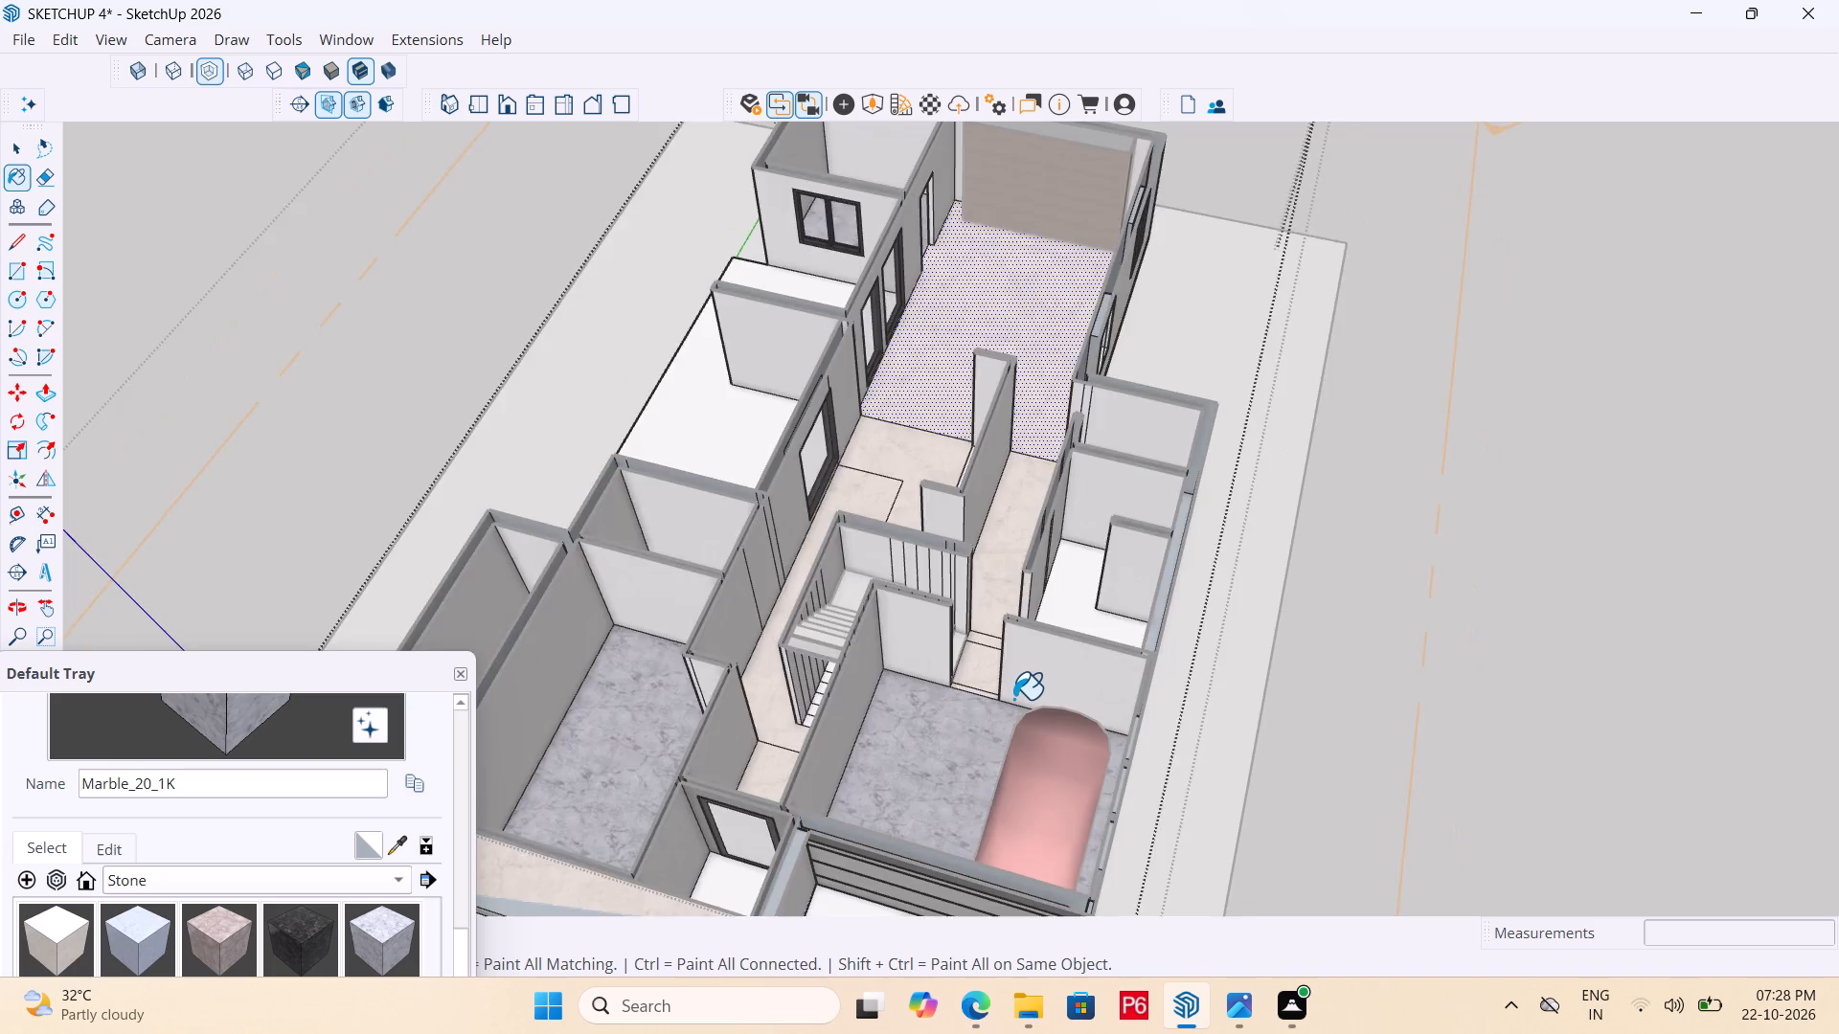
{"action": "scroll", "coordinate": [1013, 699], "scroll_direction": "down", "scroll_amount": 5}
{"action": "scroll", "coordinate": [199, 876], "scroll_direction": "down", "scroll_amount": 4}
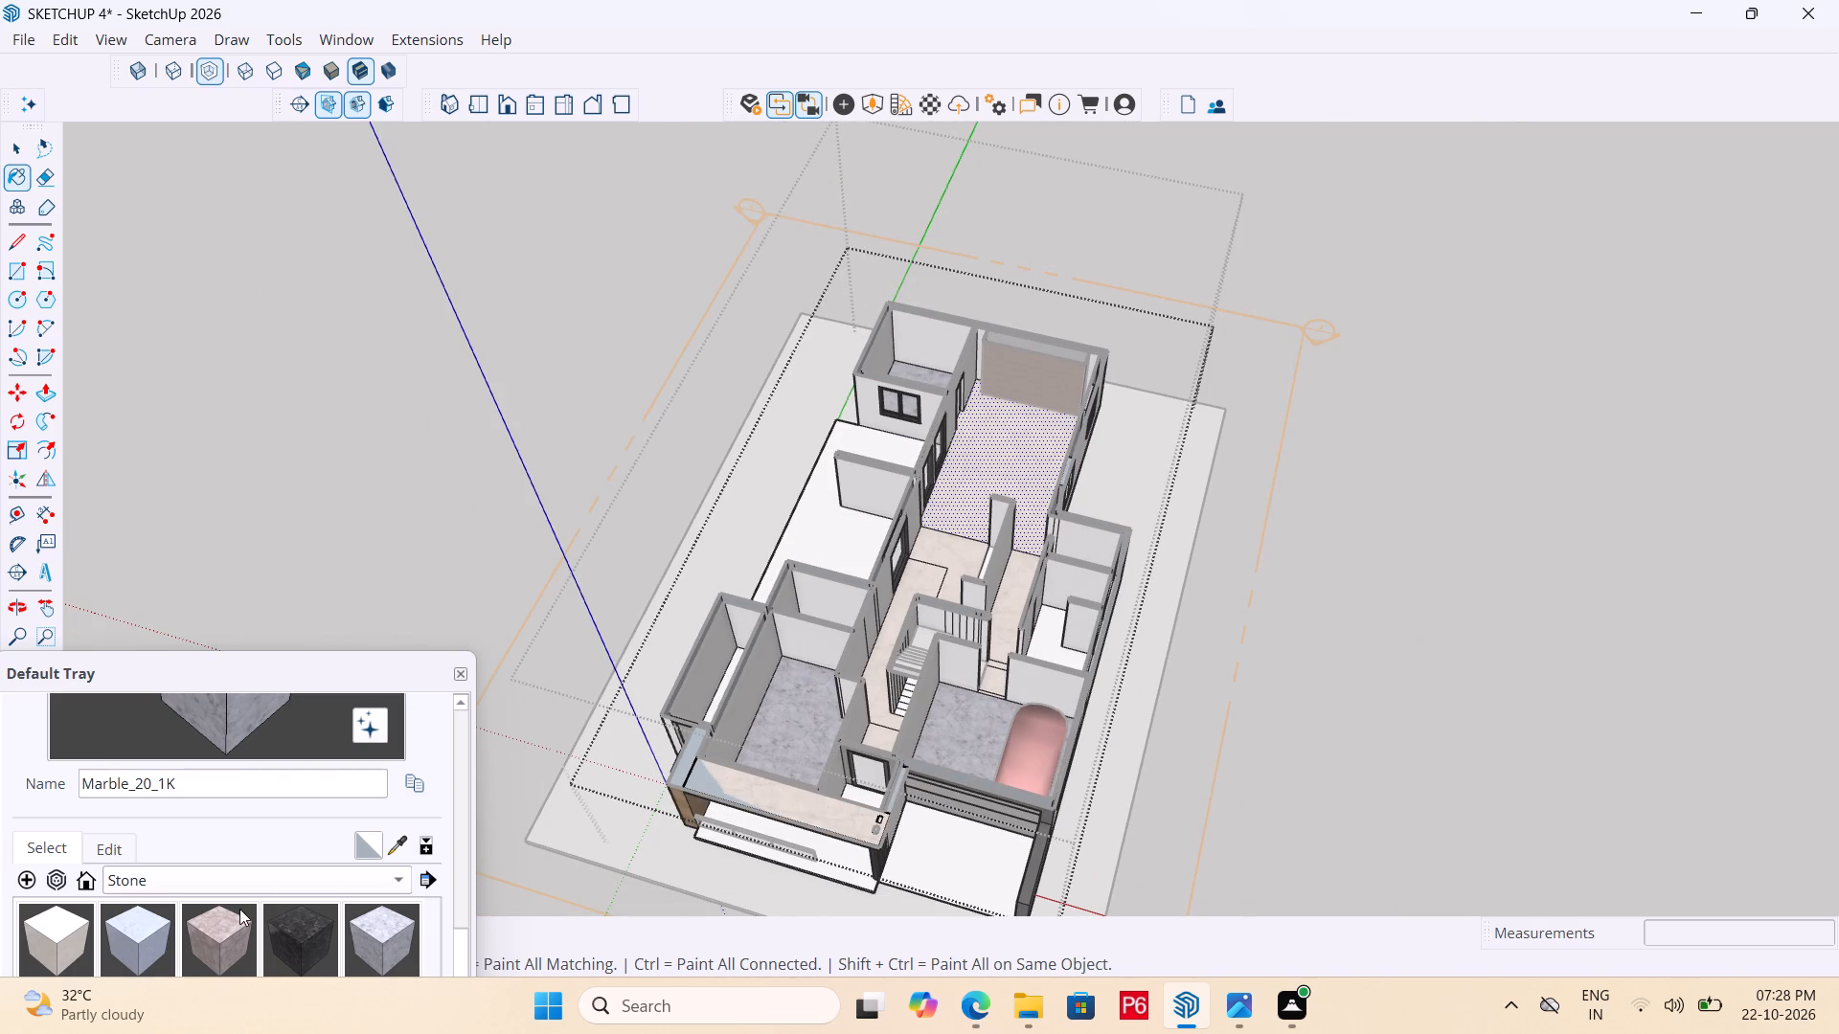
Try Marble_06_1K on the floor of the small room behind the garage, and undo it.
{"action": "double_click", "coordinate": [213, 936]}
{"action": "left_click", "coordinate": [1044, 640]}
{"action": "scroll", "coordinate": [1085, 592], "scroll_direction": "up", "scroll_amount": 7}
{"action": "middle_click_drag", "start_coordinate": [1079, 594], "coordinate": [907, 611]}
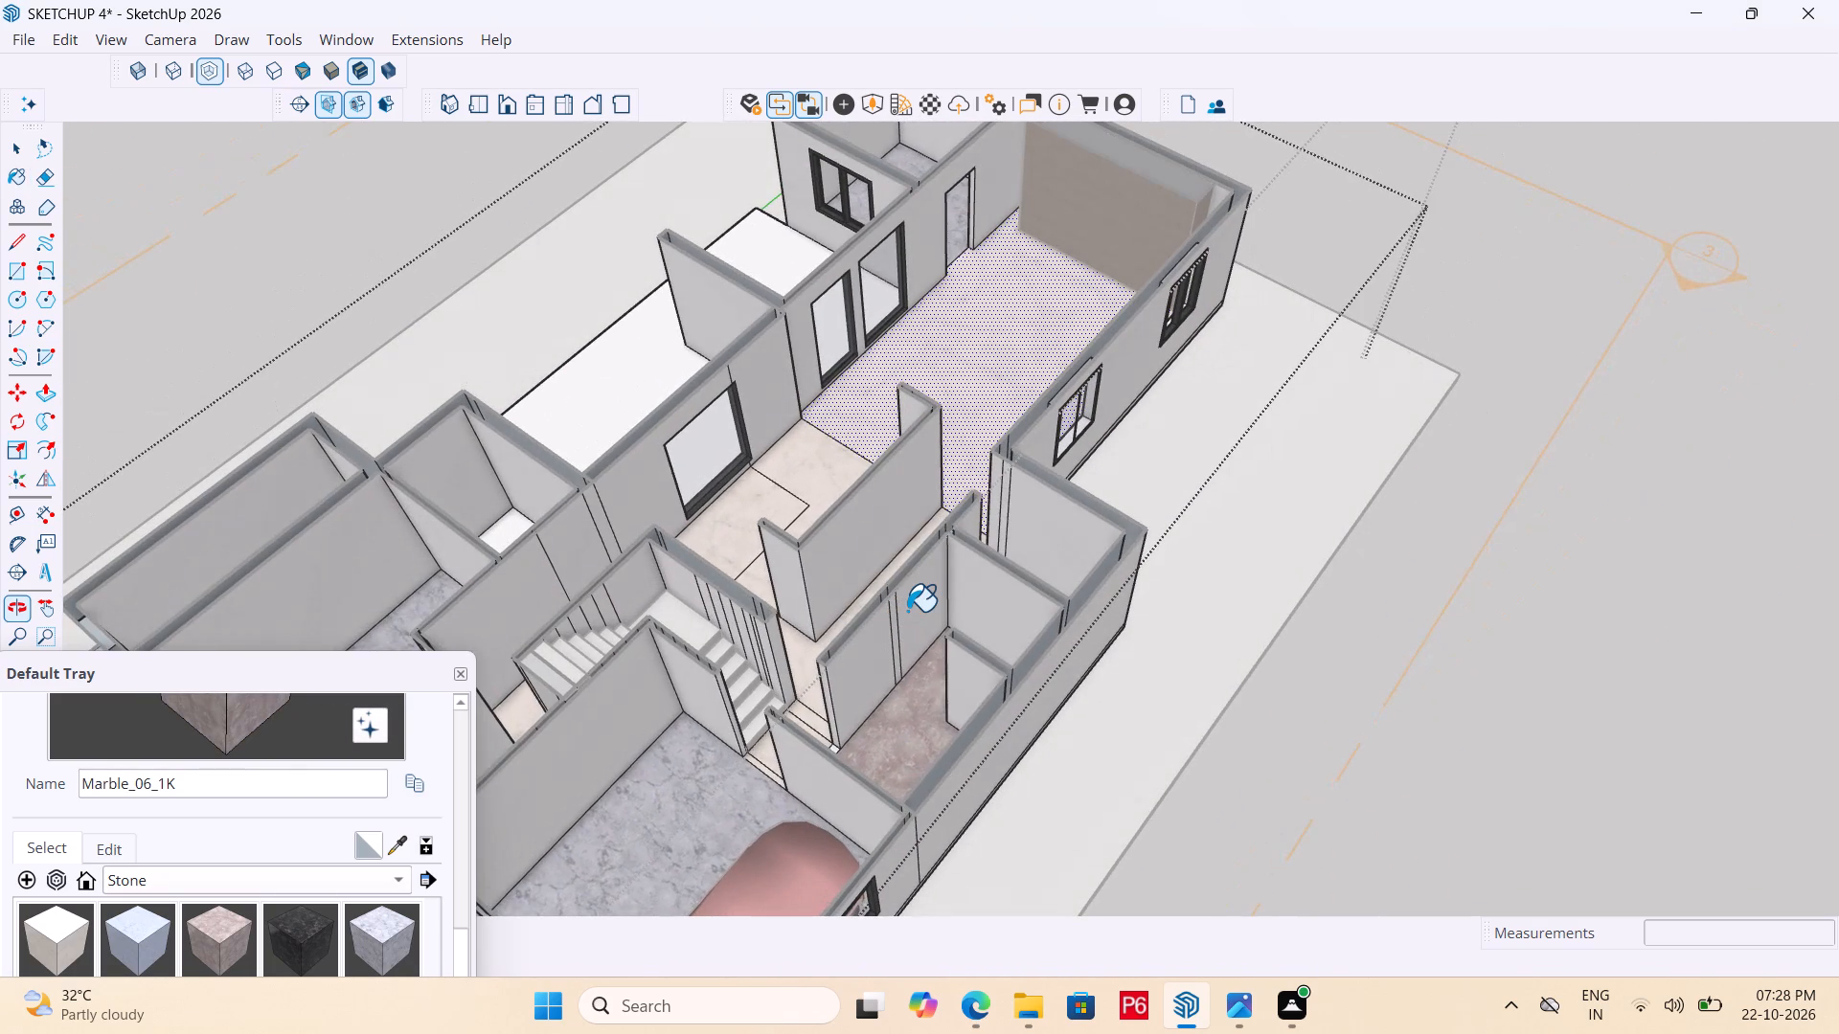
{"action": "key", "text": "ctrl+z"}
Repaint the floors of the large rear room, the adjoining central hall and the passage beside the staircase with Marble_06_1K.
{"action": "double_click", "coordinate": [978, 361]}
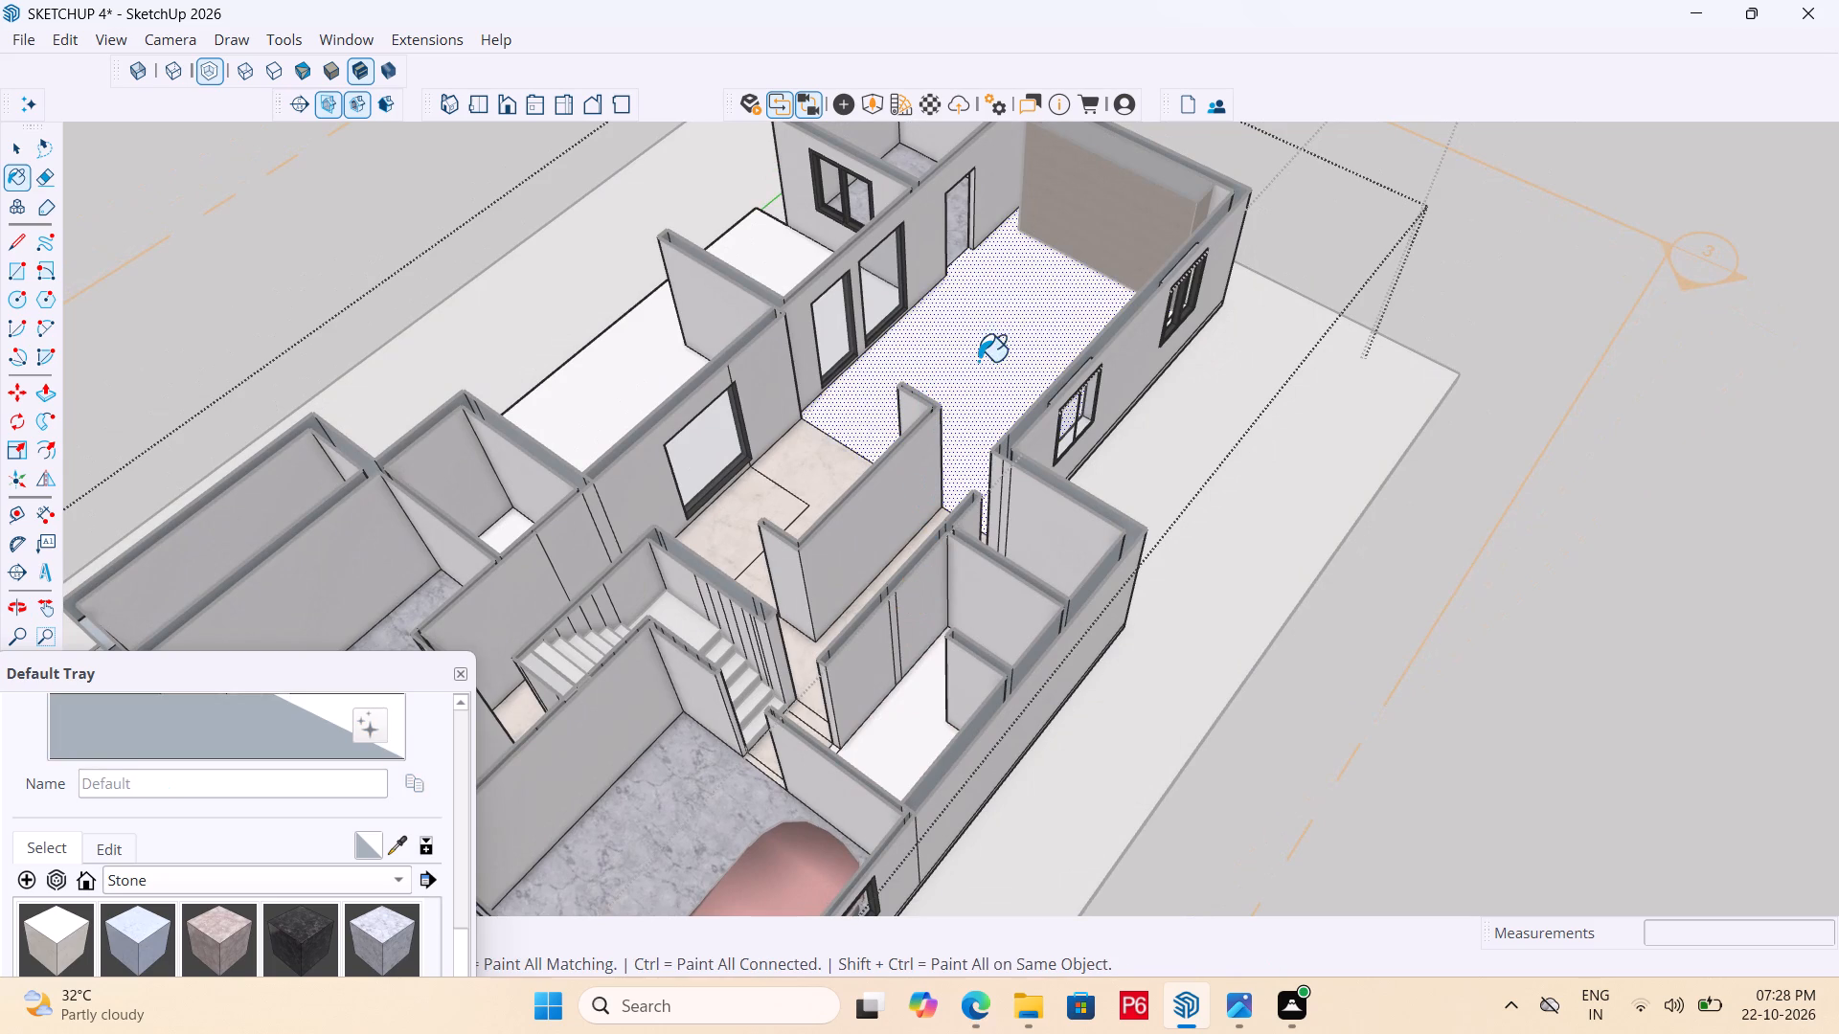
{"action": "double_click", "coordinate": [228, 936]}
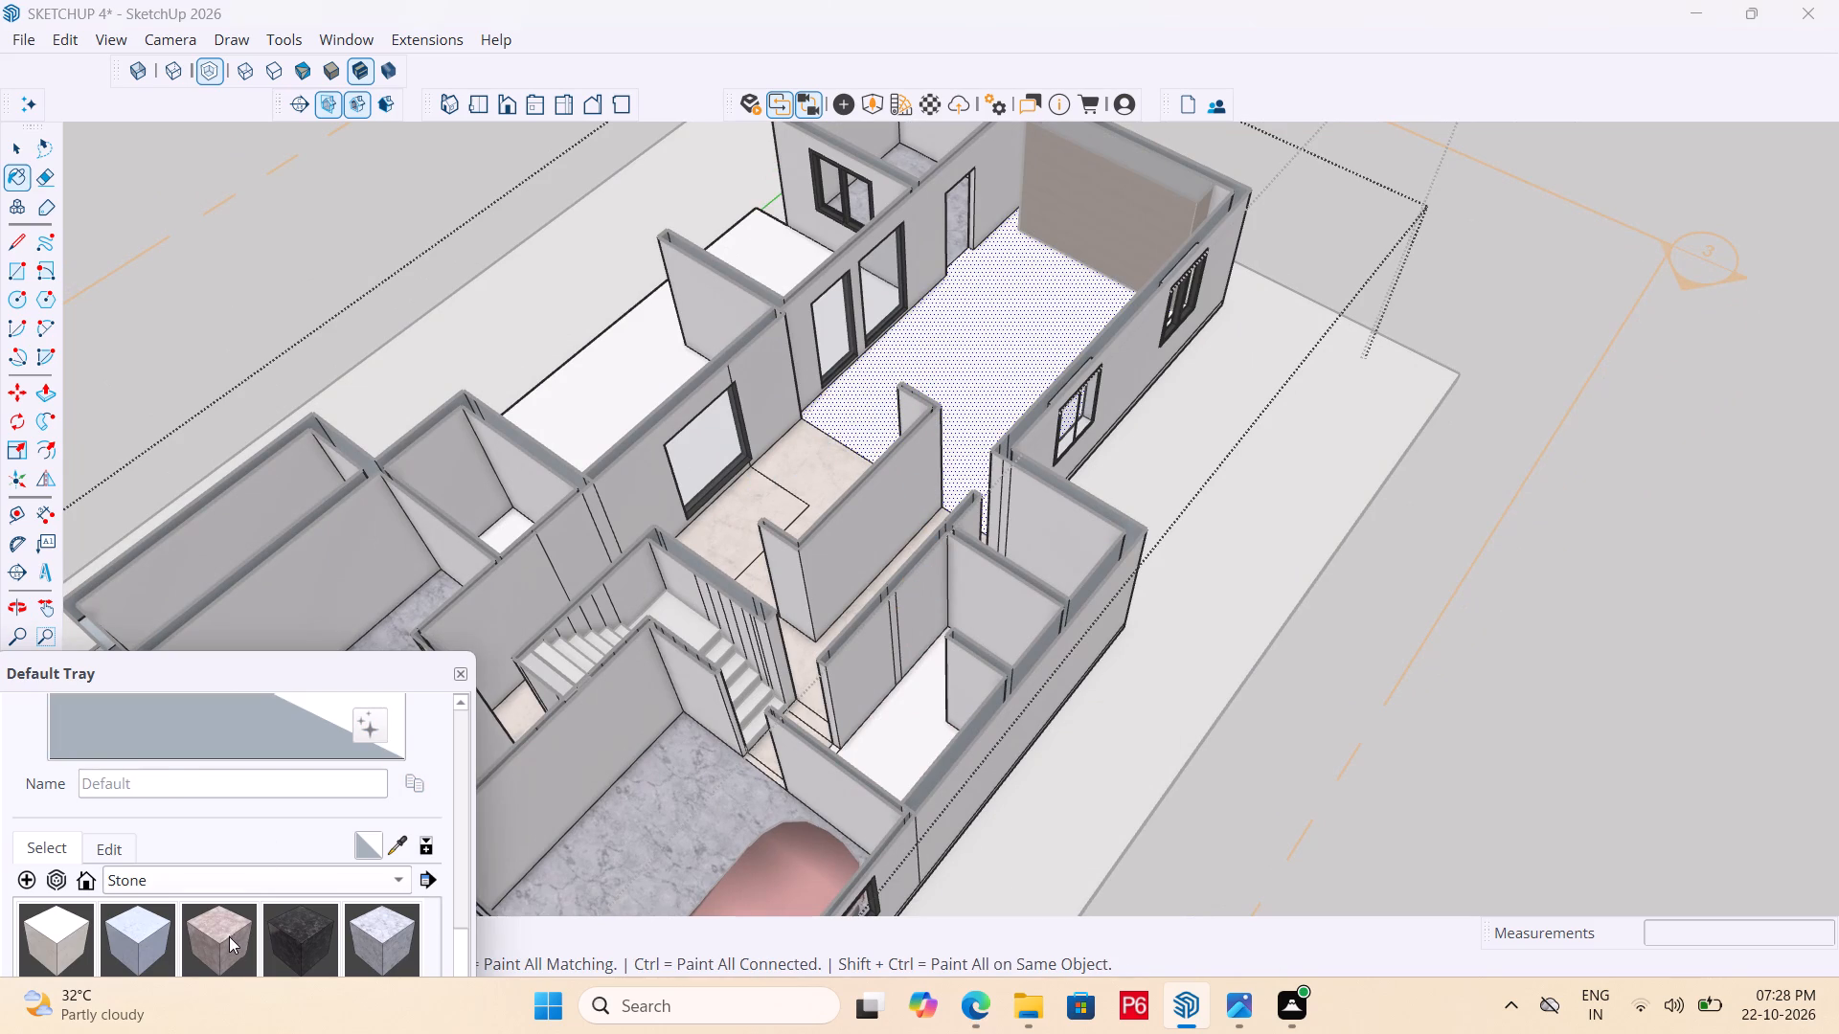
{"action": "left_click", "coordinate": [991, 393]}
{"action": "double_click", "coordinate": [832, 459]}
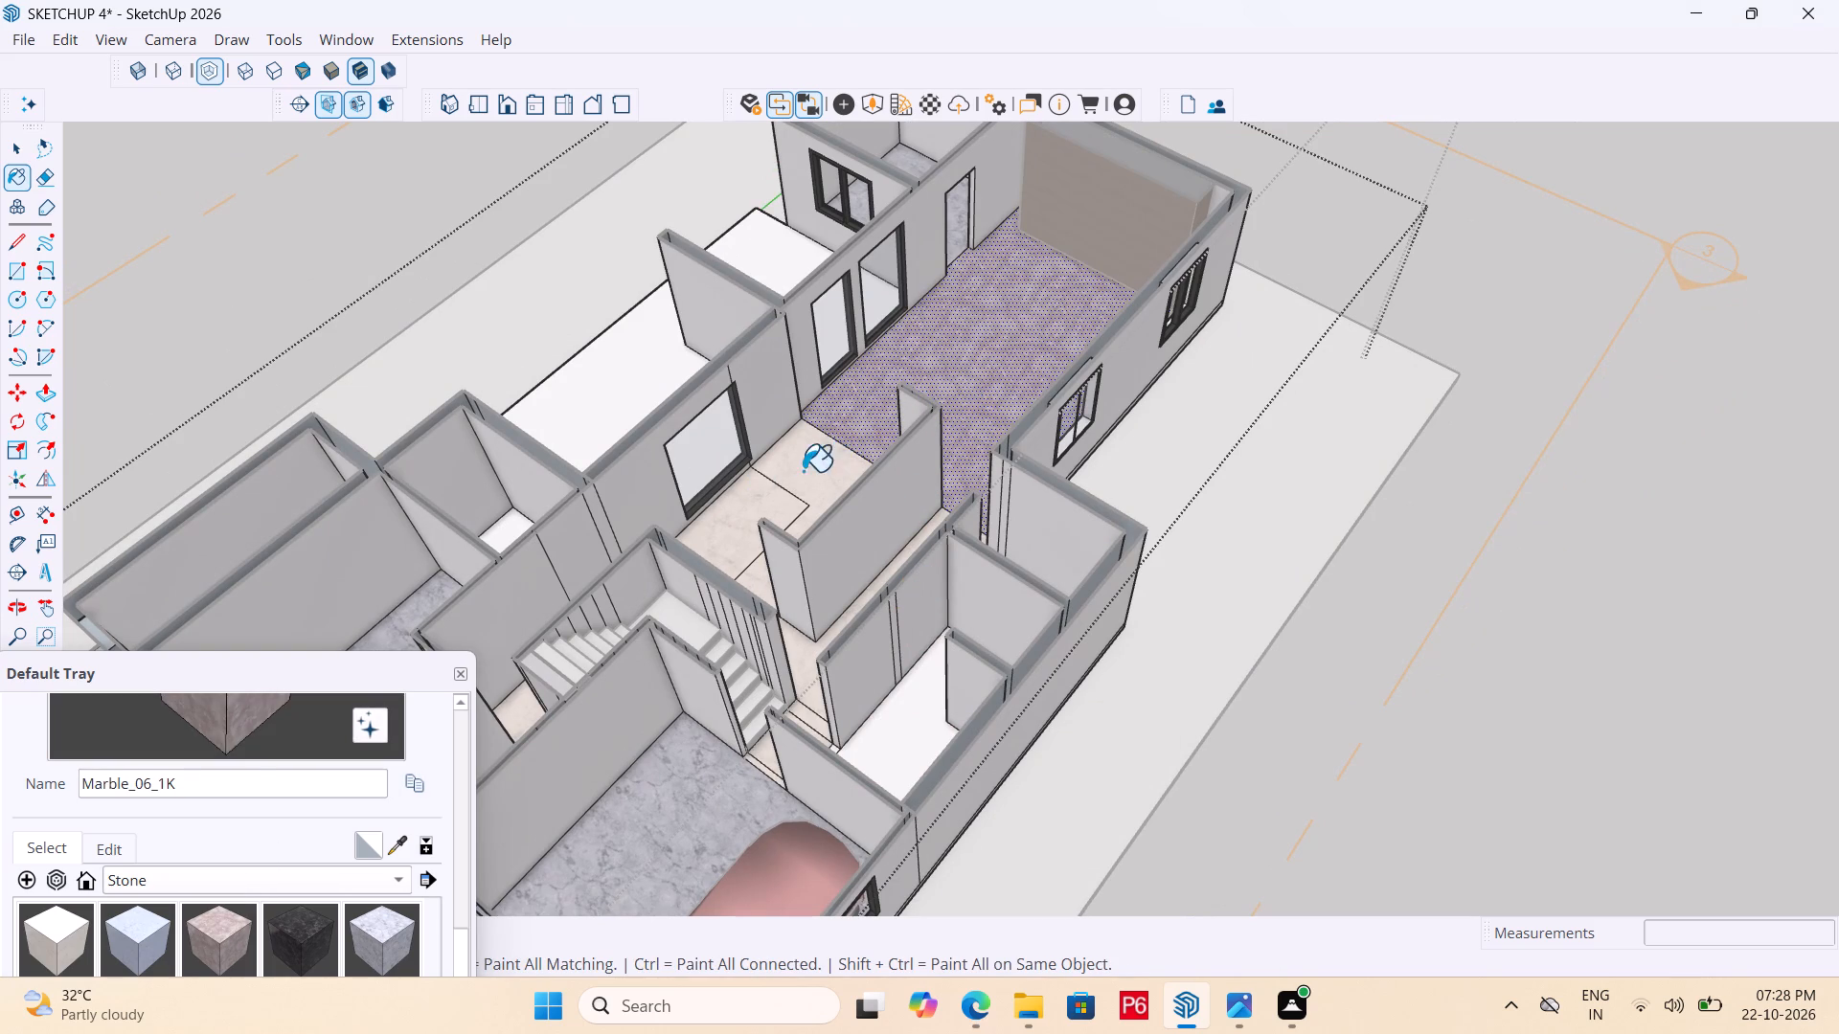
{"action": "scroll", "coordinate": [1165, 387], "scroll_direction": "down", "scroll_amount": 4}
{"action": "scroll", "coordinate": [818, 490], "scroll_direction": "up", "scroll_amount": 6}
{"action": "left_click", "coordinate": [916, 474]}
{"action": "scroll", "coordinate": [1119, 406], "scroll_direction": "down", "scroll_amount": 4}
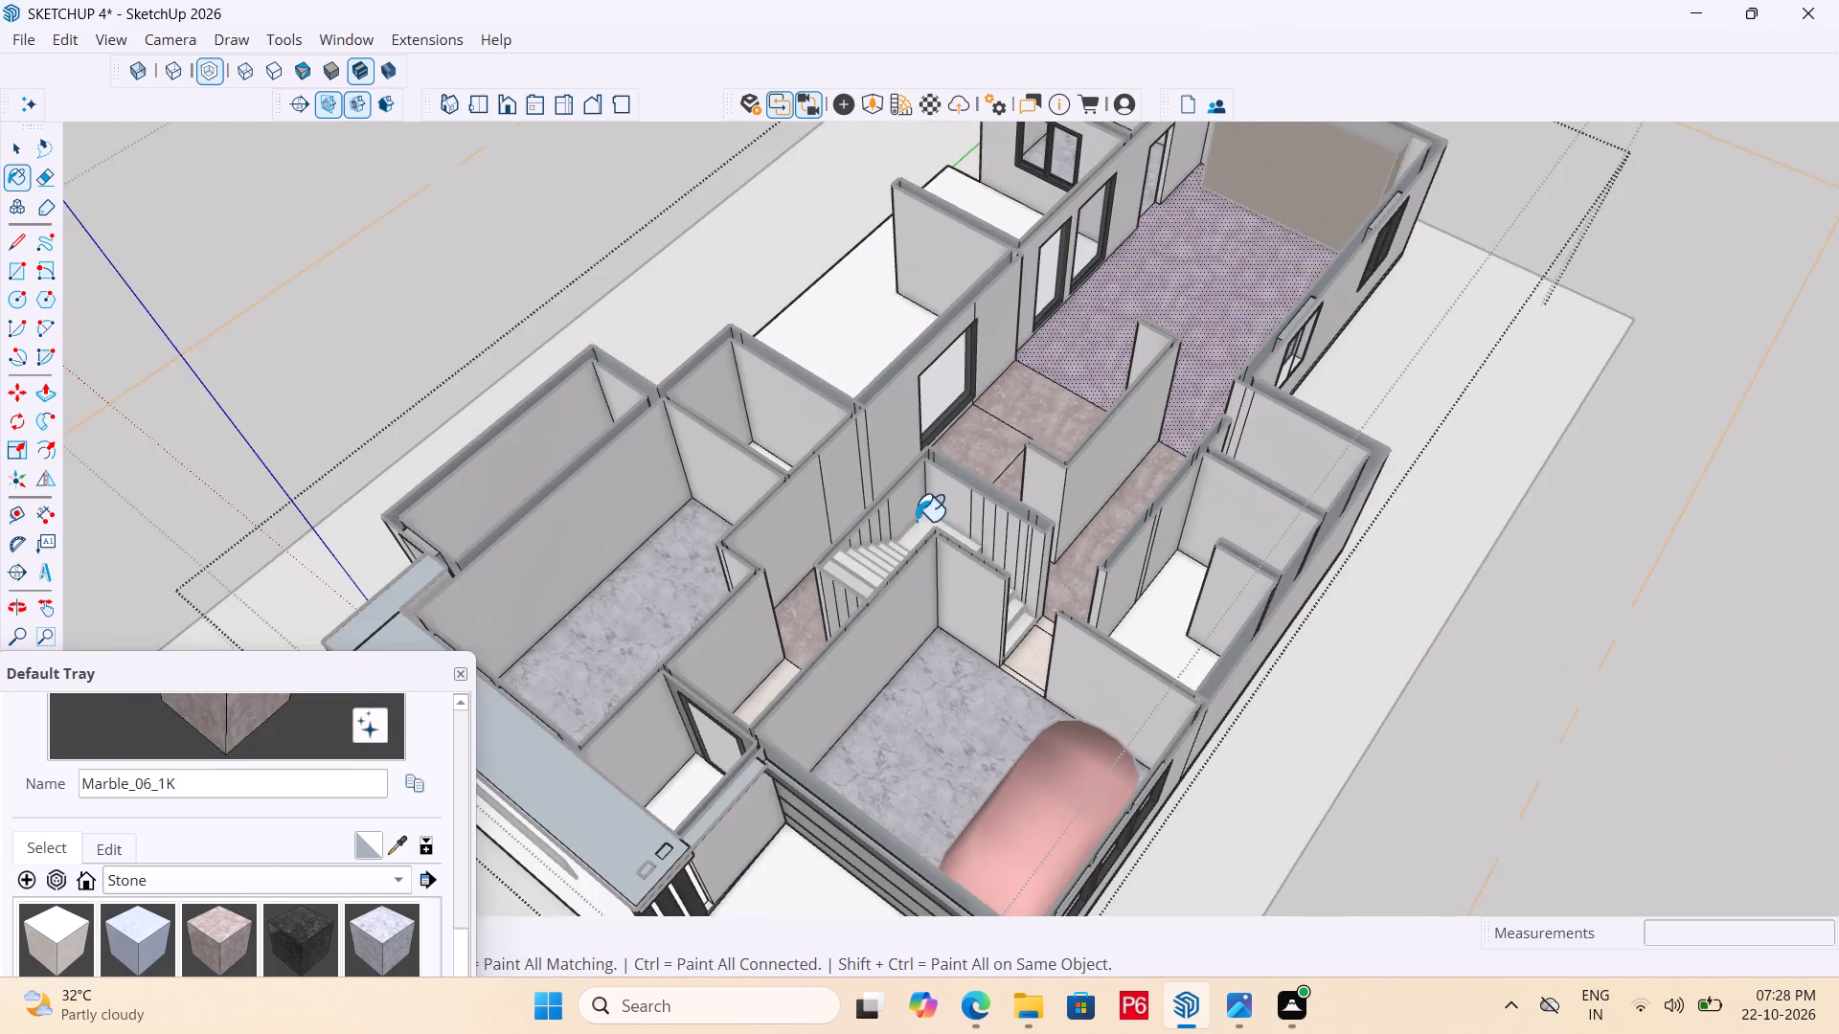
Repaint the small entrance floor and the threshold strips between the staircase, hall and garage with Marble_06_1K.
{"action": "scroll", "coordinate": [906, 595], "scroll_direction": "up", "scroll_amount": 6}
{"action": "scroll", "coordinate": [764, 664], "scroll_direction": "up", "scroll_amount": 4}
{"action": "left_click", "coordinate": [763, 664]}
{"action": "scroll", "coordinate": [1060, 420], "scroll_direction": "down", "scroll_amount": 7}
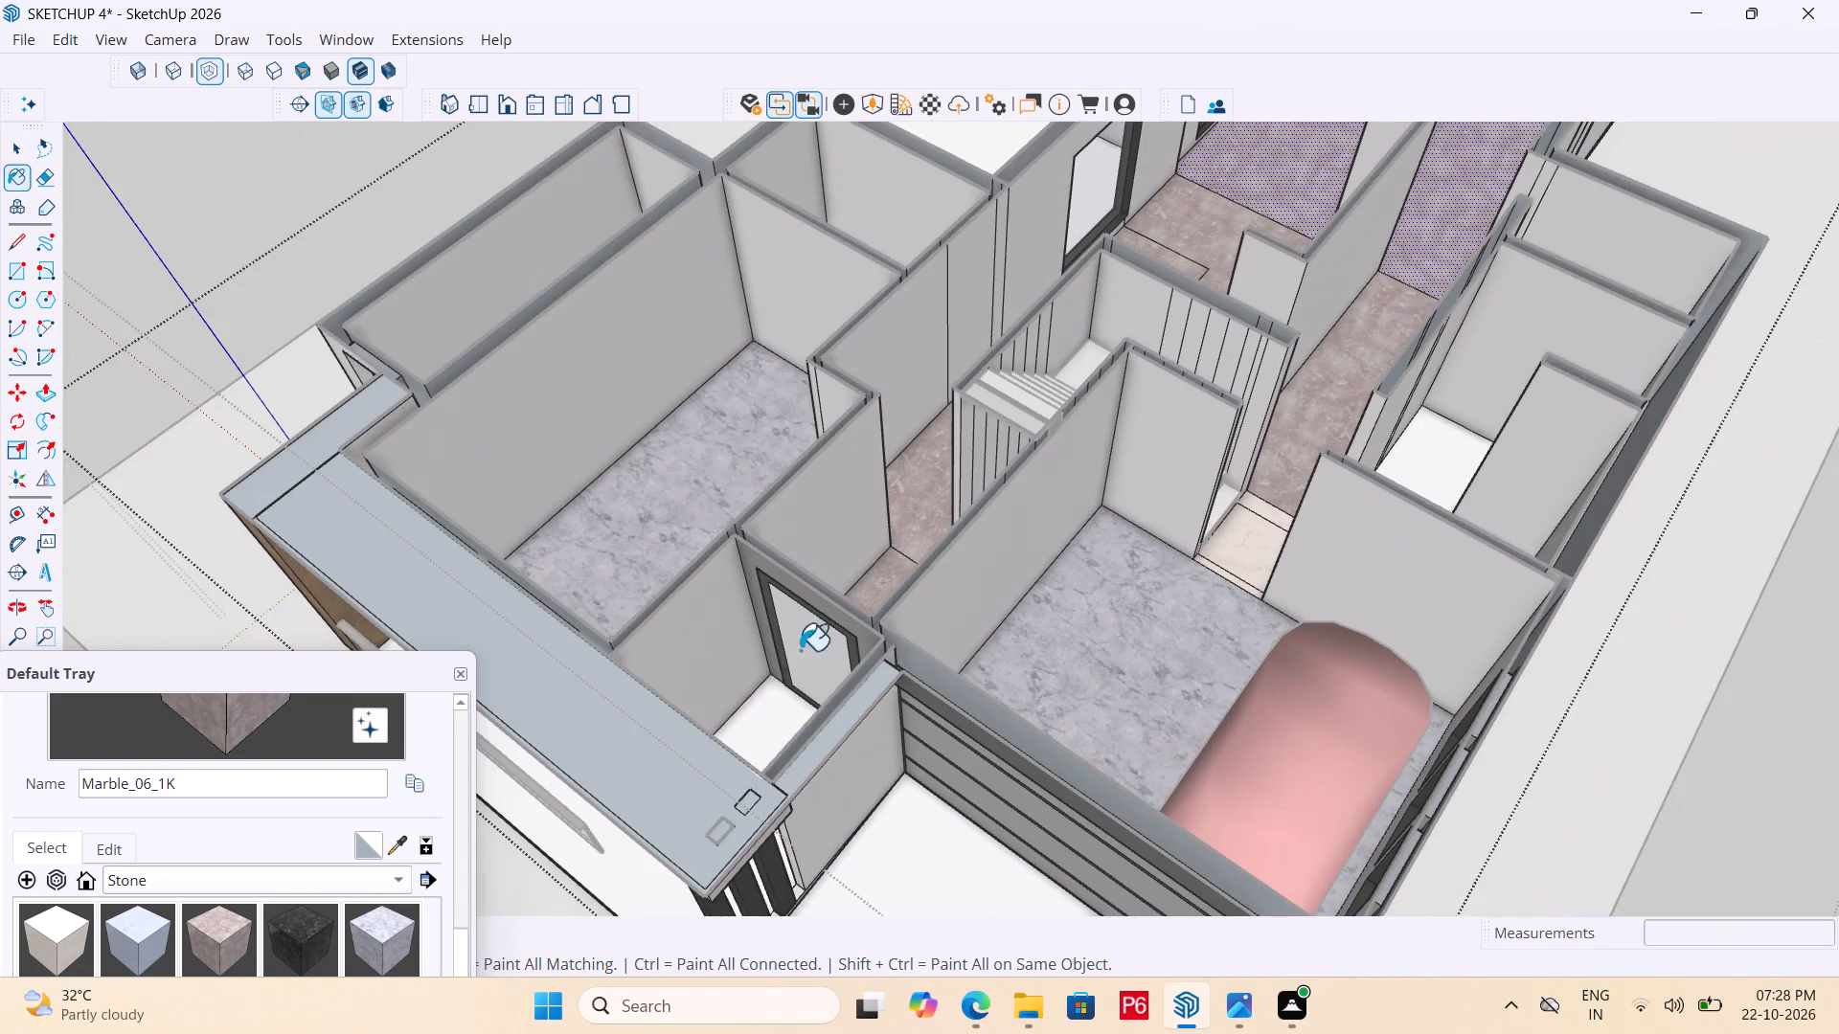
{"action": "scroll", "coordinate": [742, 707], "scroll_direction": "up", "scroll_amount": 7}
{"action": "scroll", "coordinate": [823, 506], "scroll_direction": "down", "scroll_amount": 7}
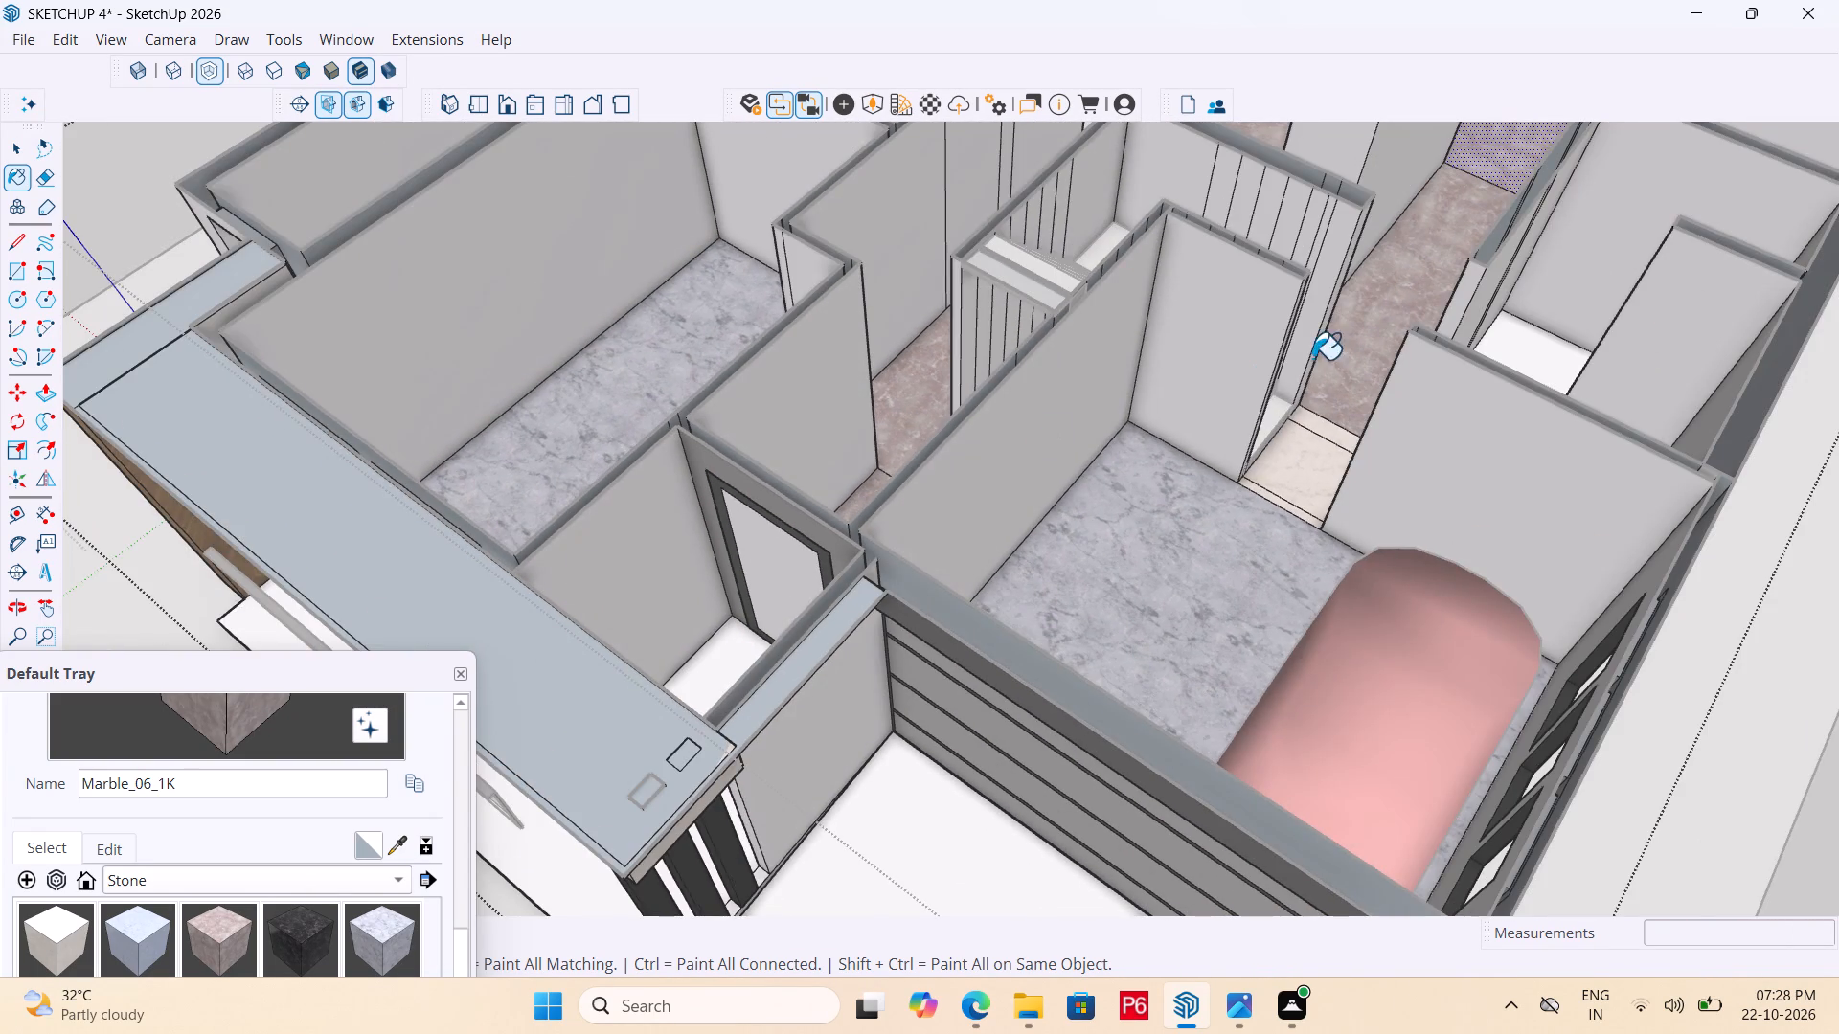
{"action": "scroll", "coordinate": [1313, 427], "scroll_direction": "up", "scroll_amount": 6}
{"action": "left_click", "coordinate": [1323, 420]}
{"action": "left_click", "coordinate": [1276, 451]}
{"action": "middle_click_drag", "start_coordinate": [1225, 516], "coordinate": [1192, 393]}
{"action": "scroll", "coordinate": [1217, 508], "scroll_direction": "up", "scroll_amount": 4}
{"action": "left_click", "coordinate": [1208, 548]}
{"action": "scroll", "coordinate": [1221, 405], "scroll_direction": "down", "scroll_amount": 14}
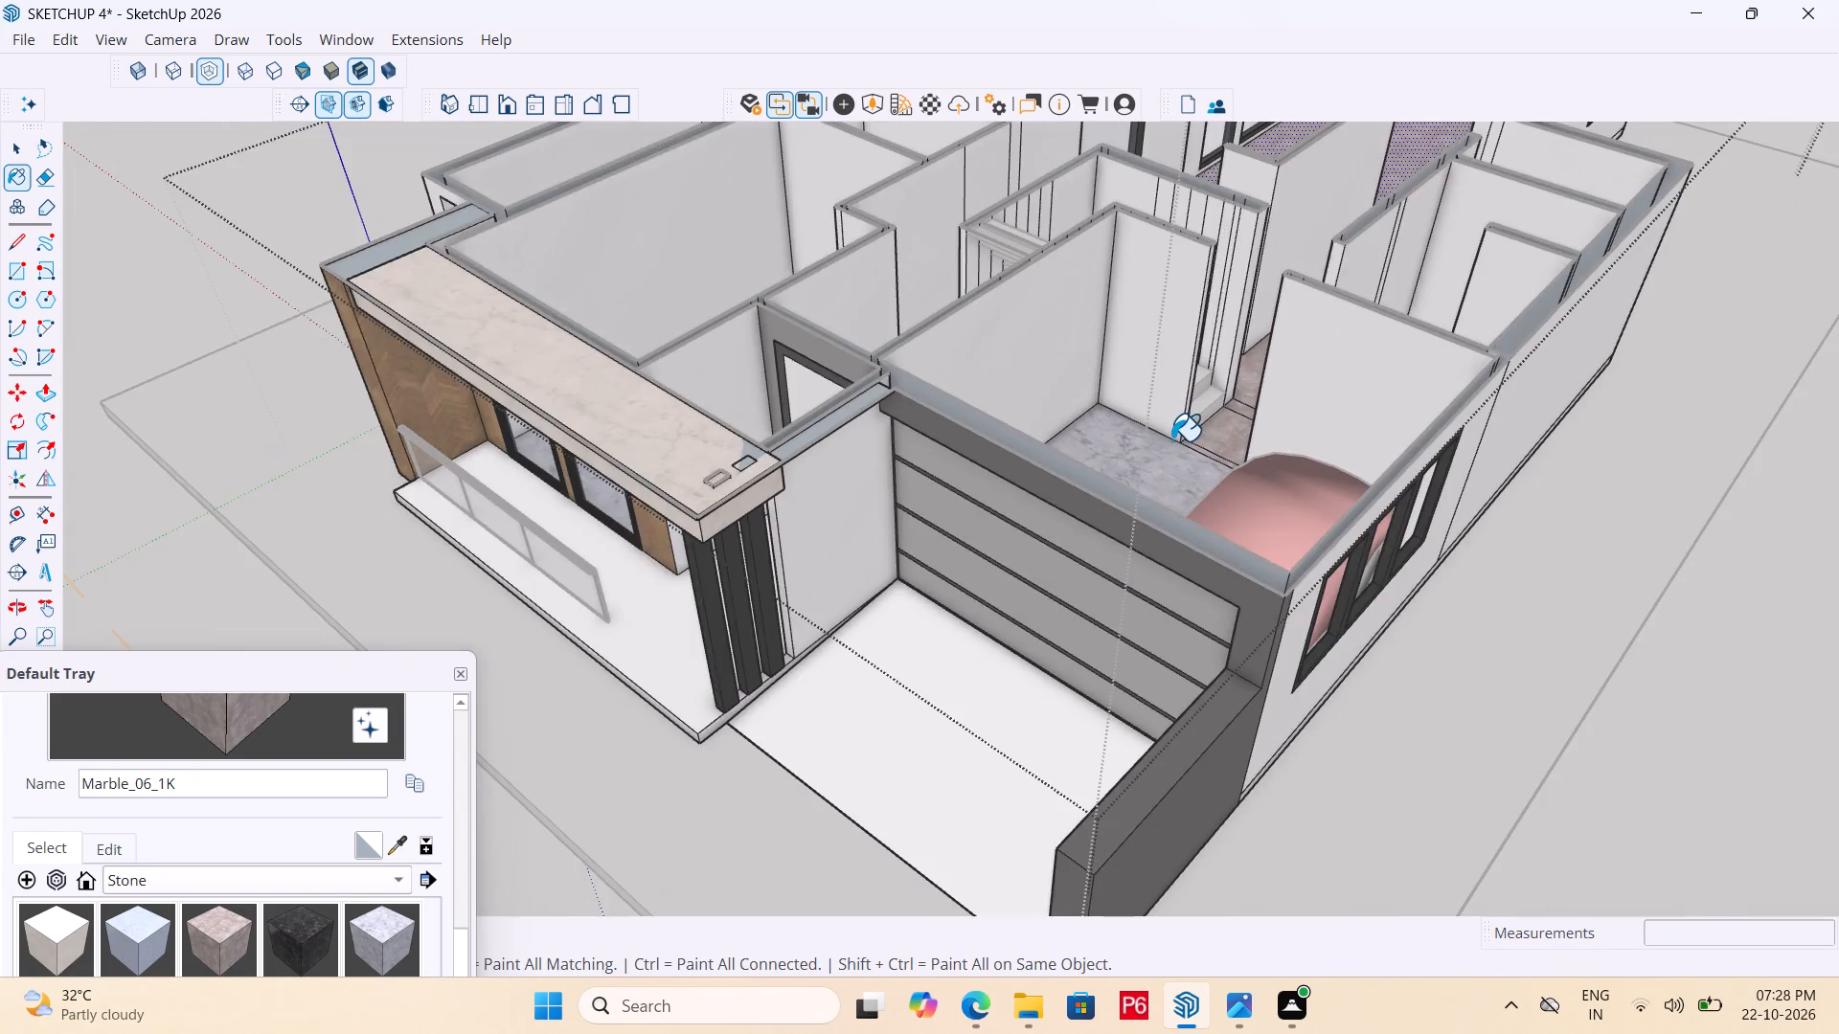
Paint the pane of the front entrance door on the porch with Glass_Basic_01 from the Glass materials.
{"action": "scroll", "coordinate": [1170, 460], "scroll_direction": "down", "scroll_amount": 2}
{"action": "middle_click_drag", "start_coordinate": [983, 469], "coordinate": [1068, 340]}
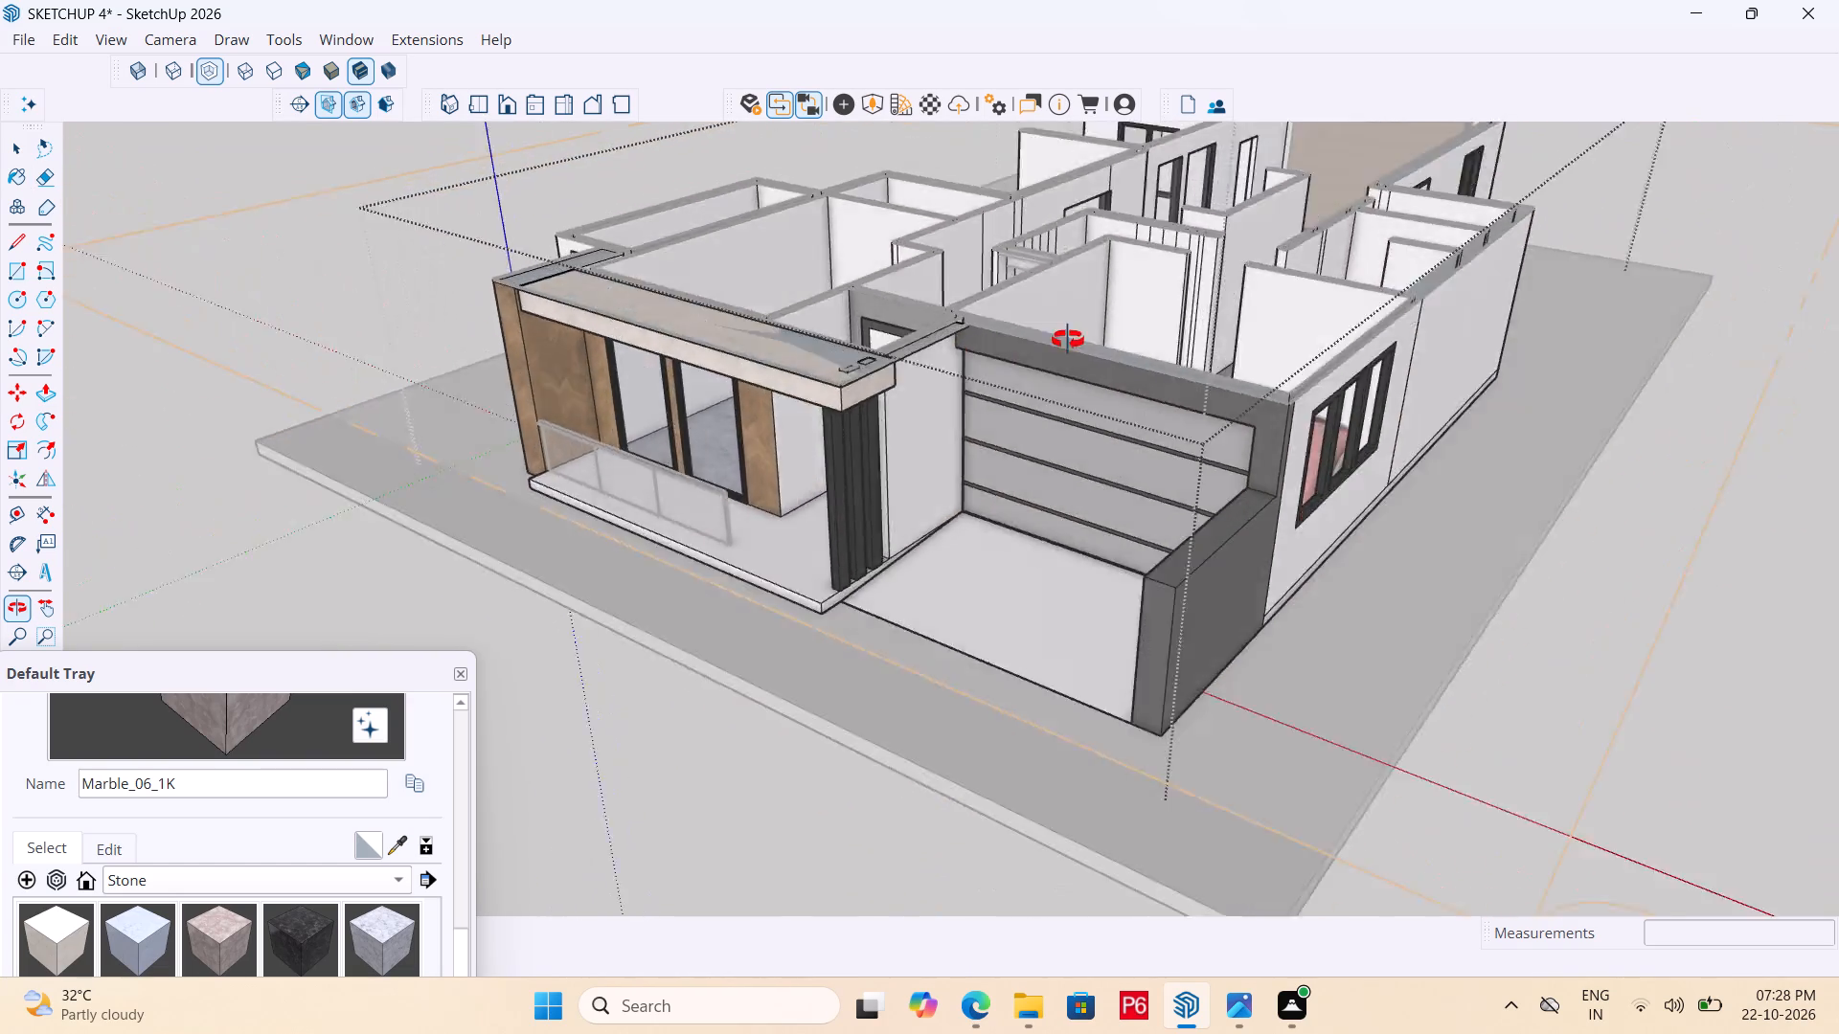
{"action": "middle_click_drag", "start_coordinate": [1068, 340], "coordinate": [0, 576]}
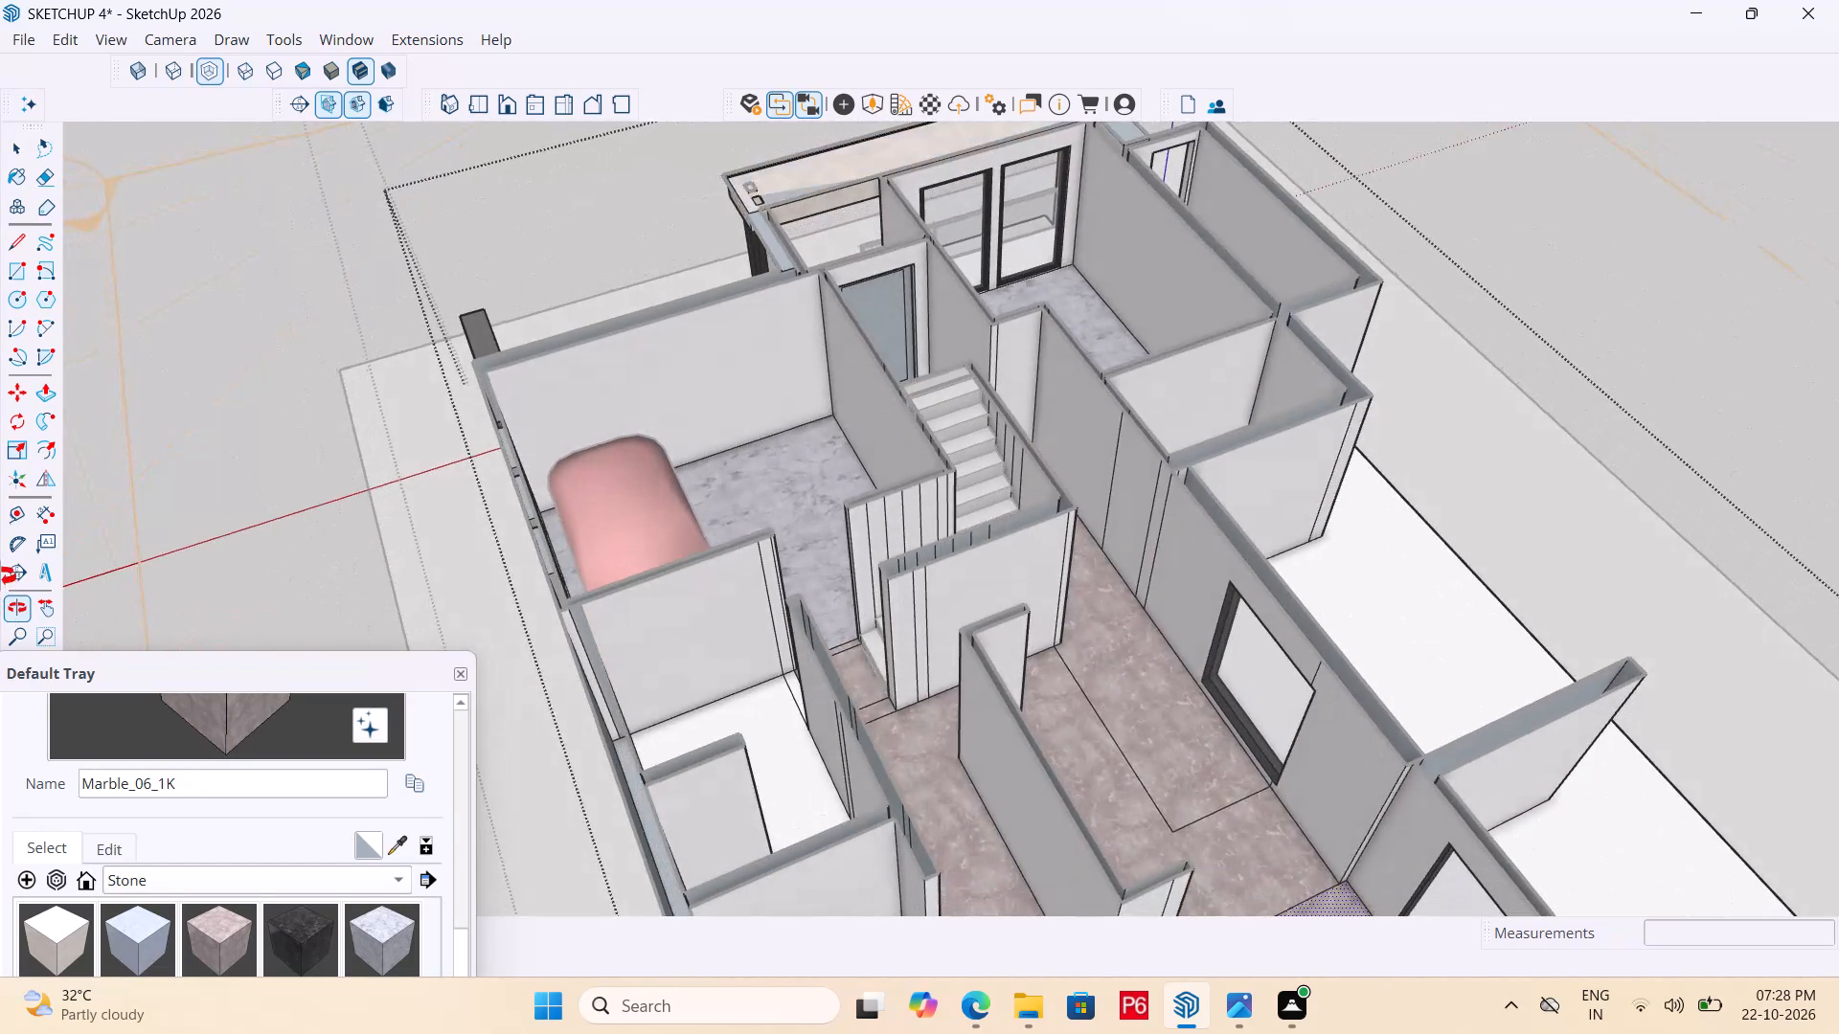
{"action": "middle_click_drag", "start_coordinate": [0, 576], "coordinate": [1280, 357]}
{"action": "key", "text": "space"}
{"action": "left_click", "coordinate": [827, 692]}
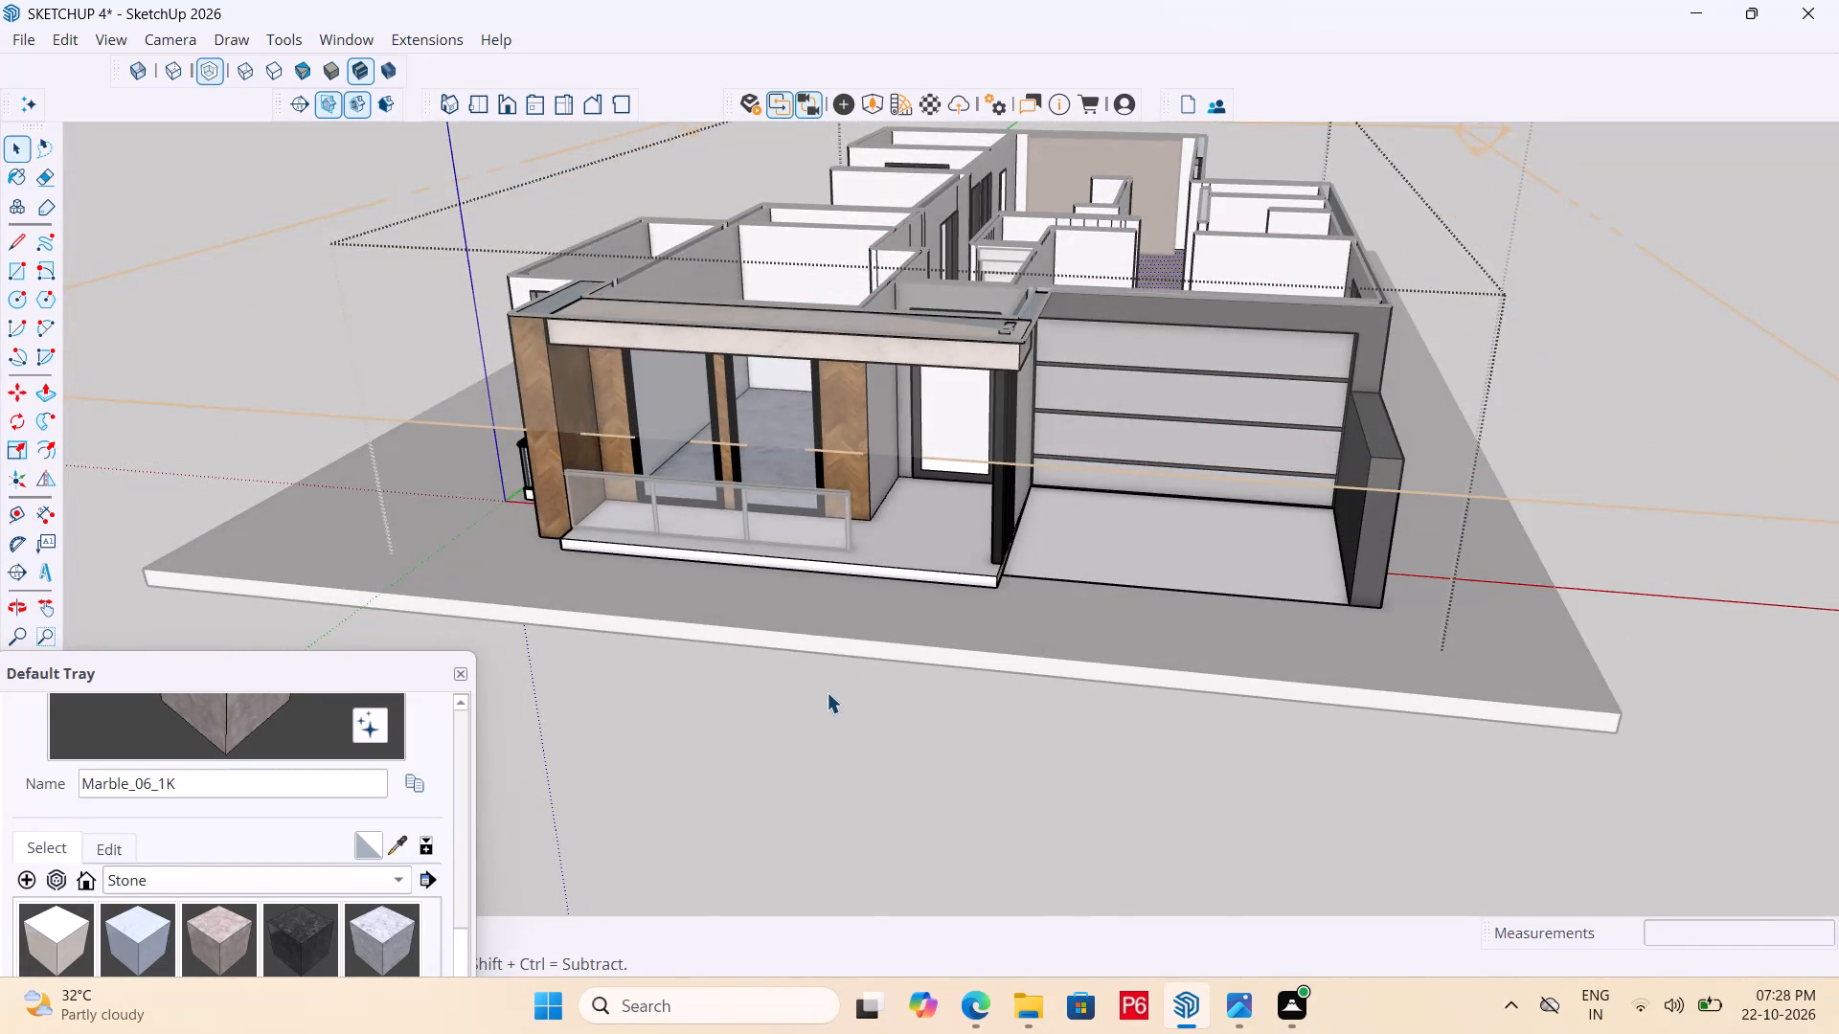
{"action": "scroll", "coordinate": [932, 498], "scroll_direction": "up", "scroll_amount": 7}
{"action": "middle_click_drag", "start_coordinate": [940, 492], "coordinate": [946, 483]}
{"action": "left_click", "coordinate": [1009, 366]}
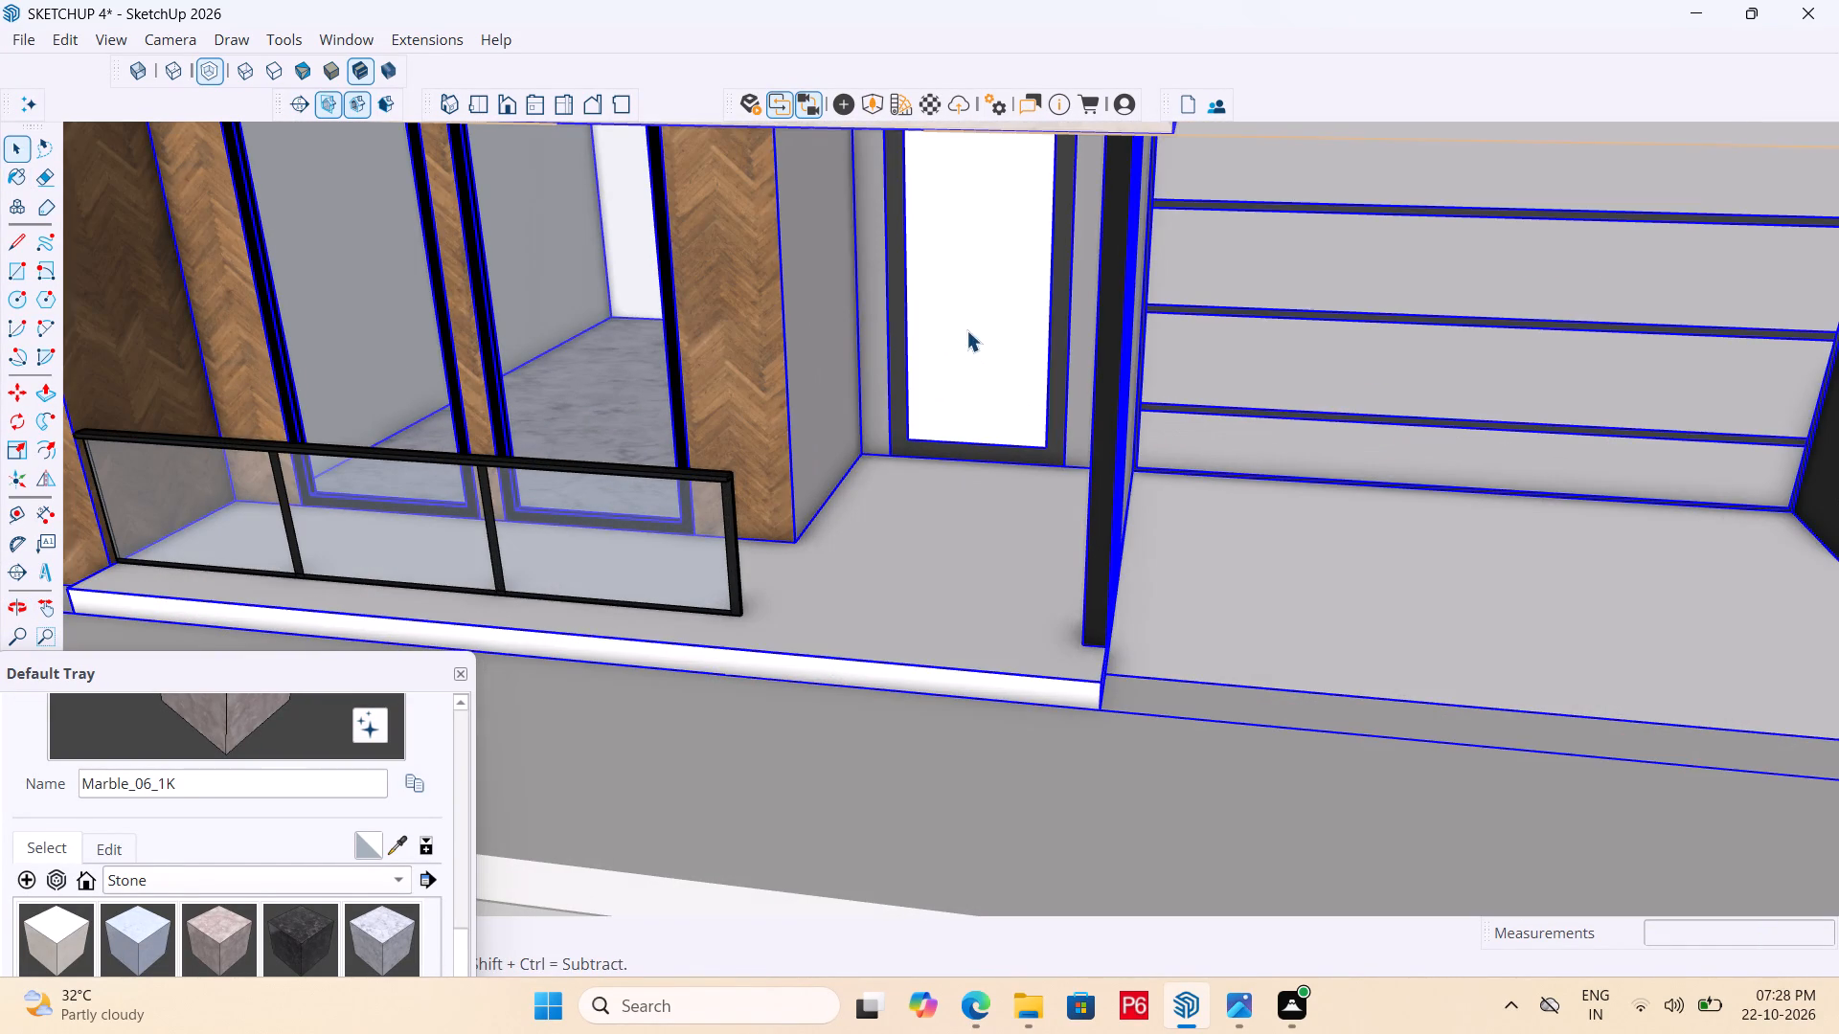
{"action": "double_click", "coordinate": [966, 330]}
{"action": "left_click", "coordinate": [950, 270]}
{"action": "triple_click", "coordinate": [949, 258]}
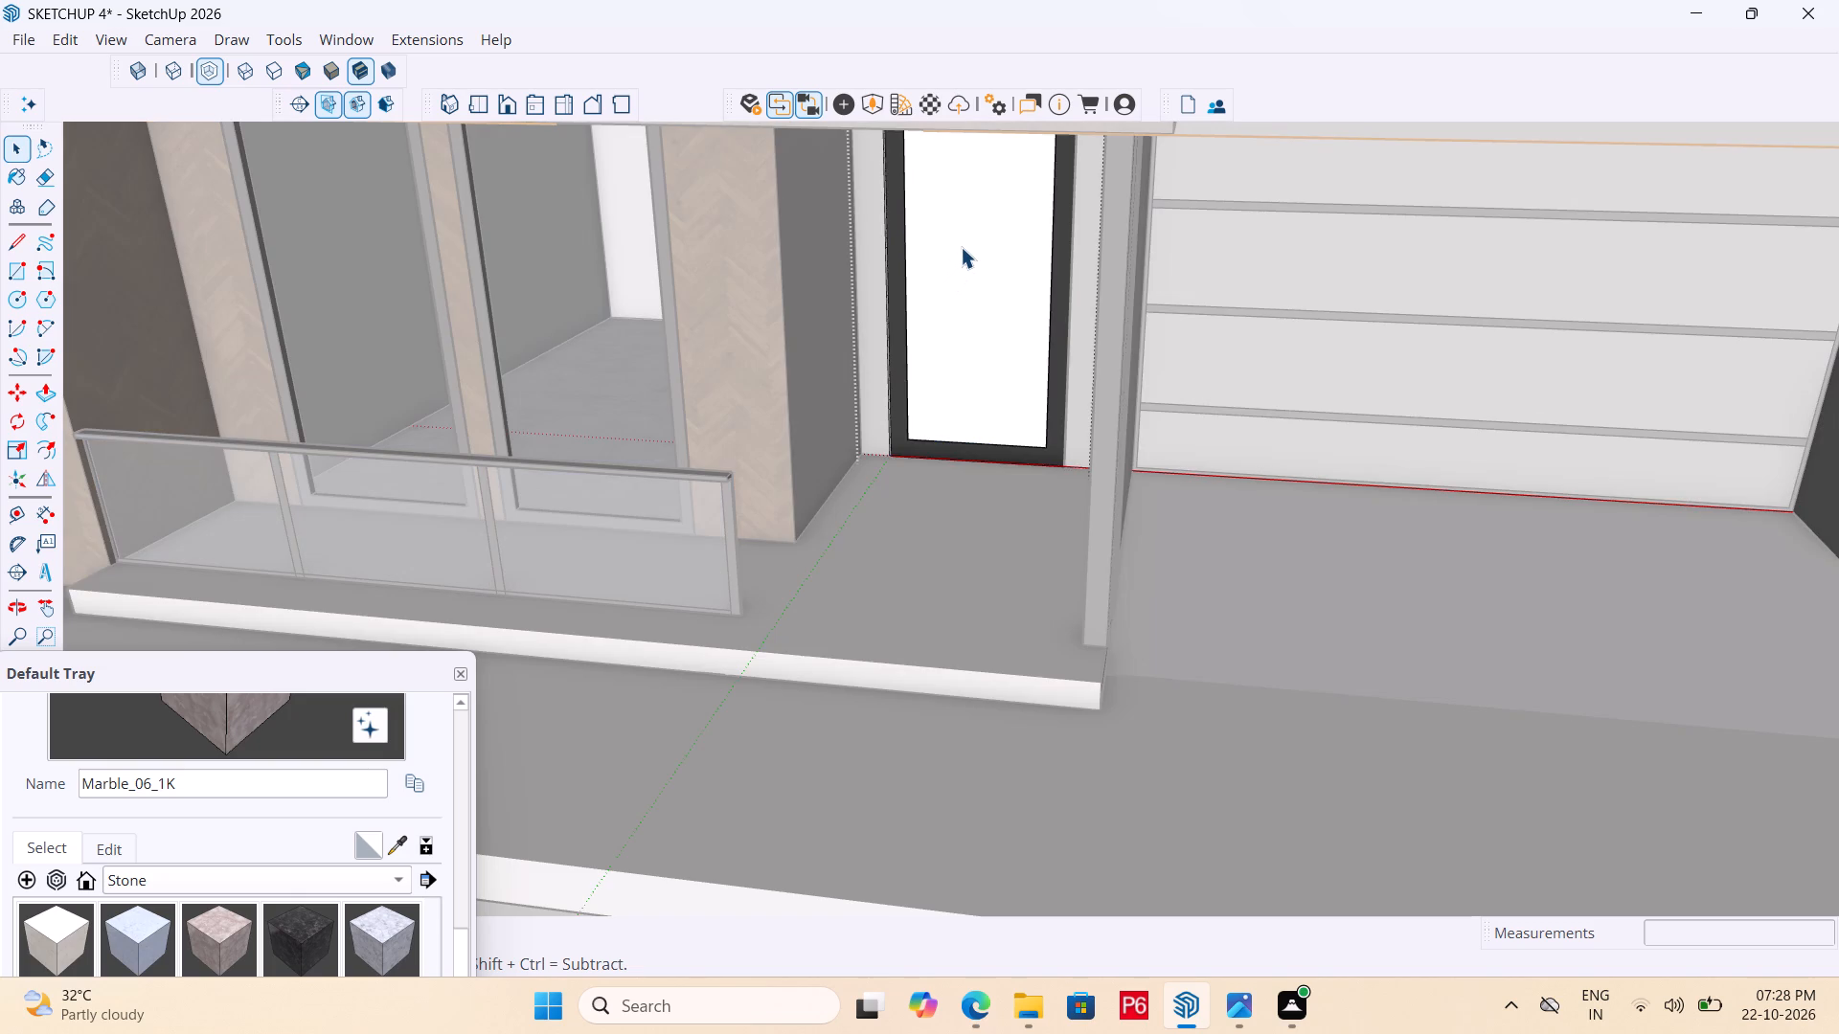
{"action": "left_click", "coordinate": [961, 247]}
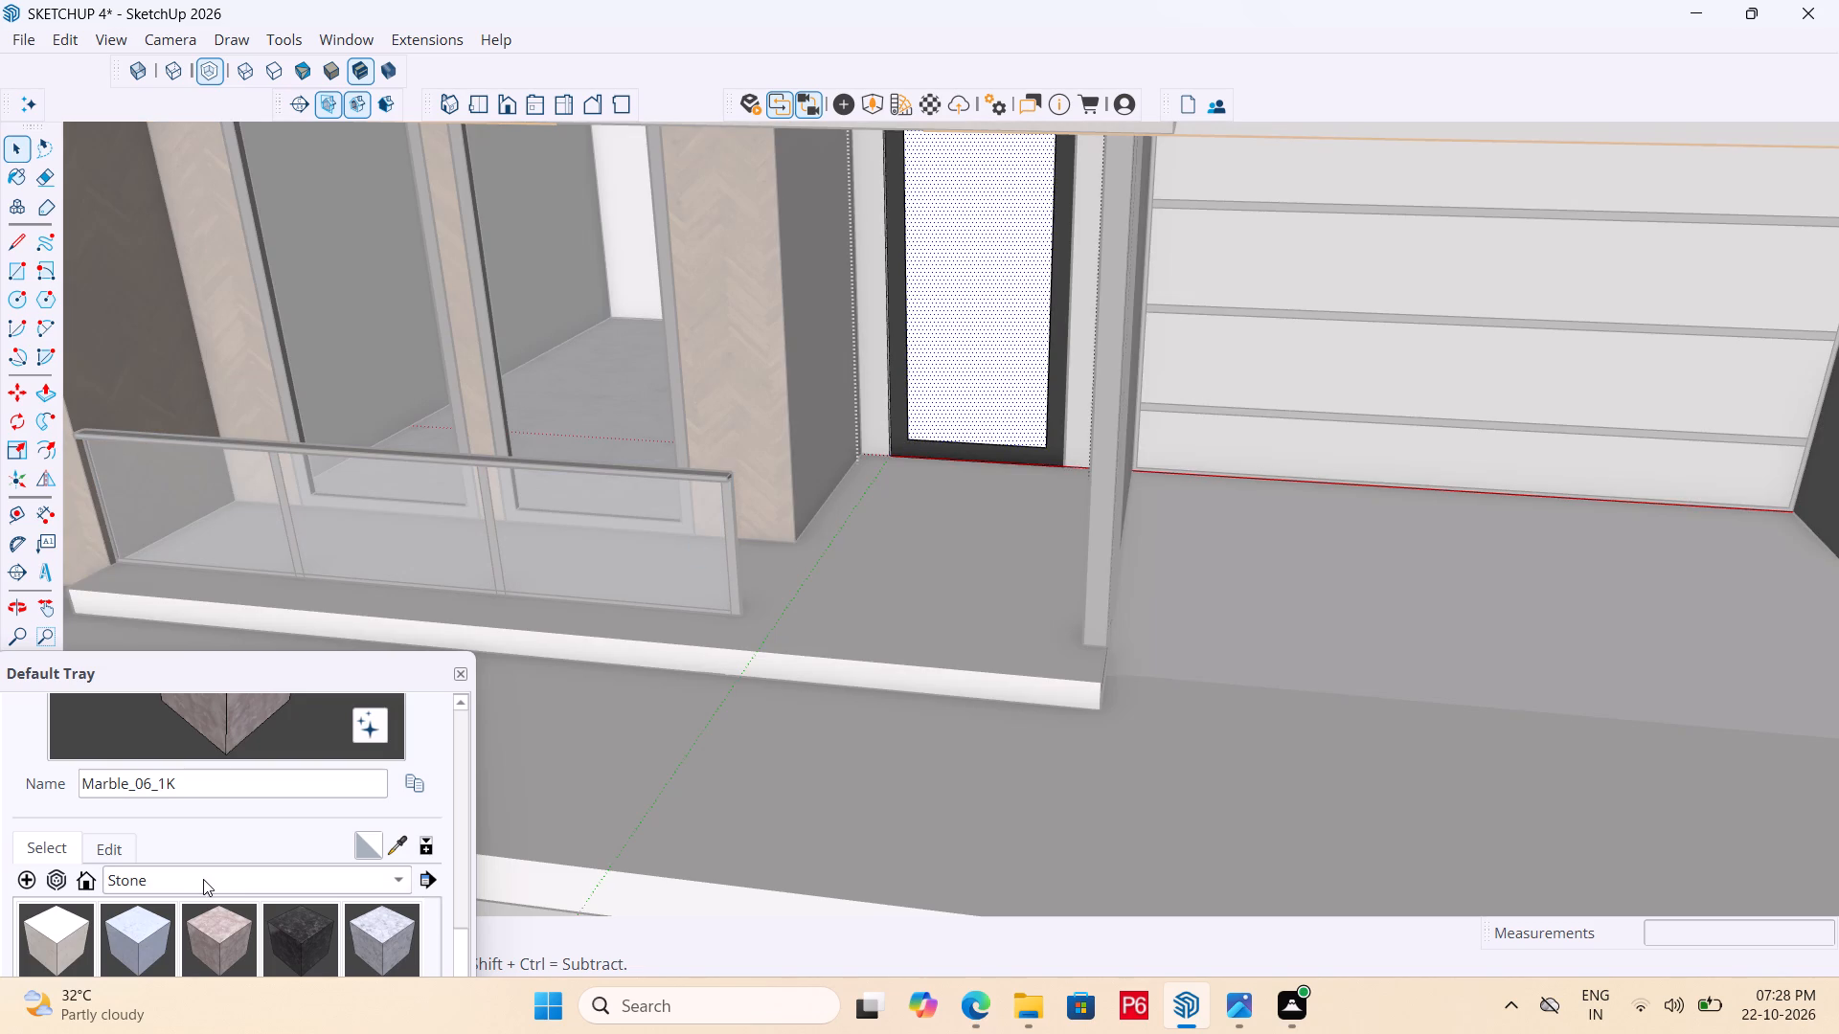
{"action": "left_click", "coordinate": [203, 879]}
{"action": "left_click", "coordinate": [246, 717]}
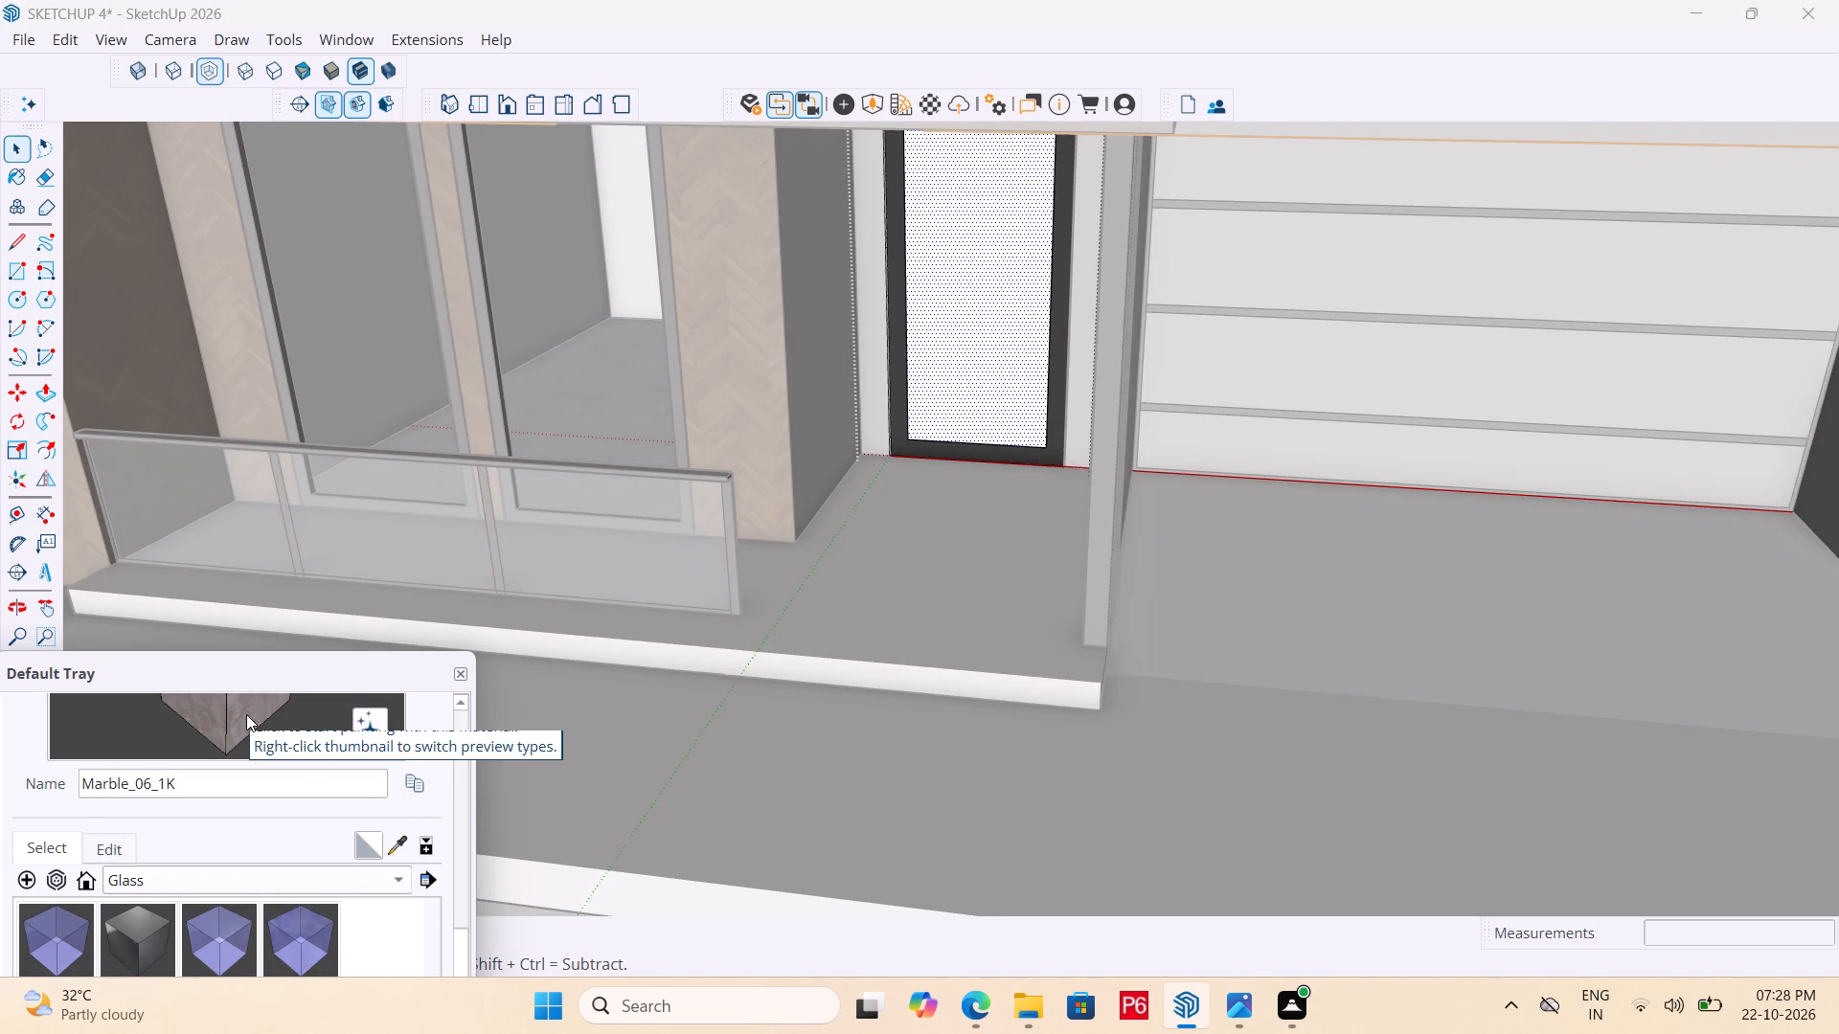
{"action": "scroll", "coordinate": [232, 924], "scroll_direction": "down", "scroll_amount": 3}
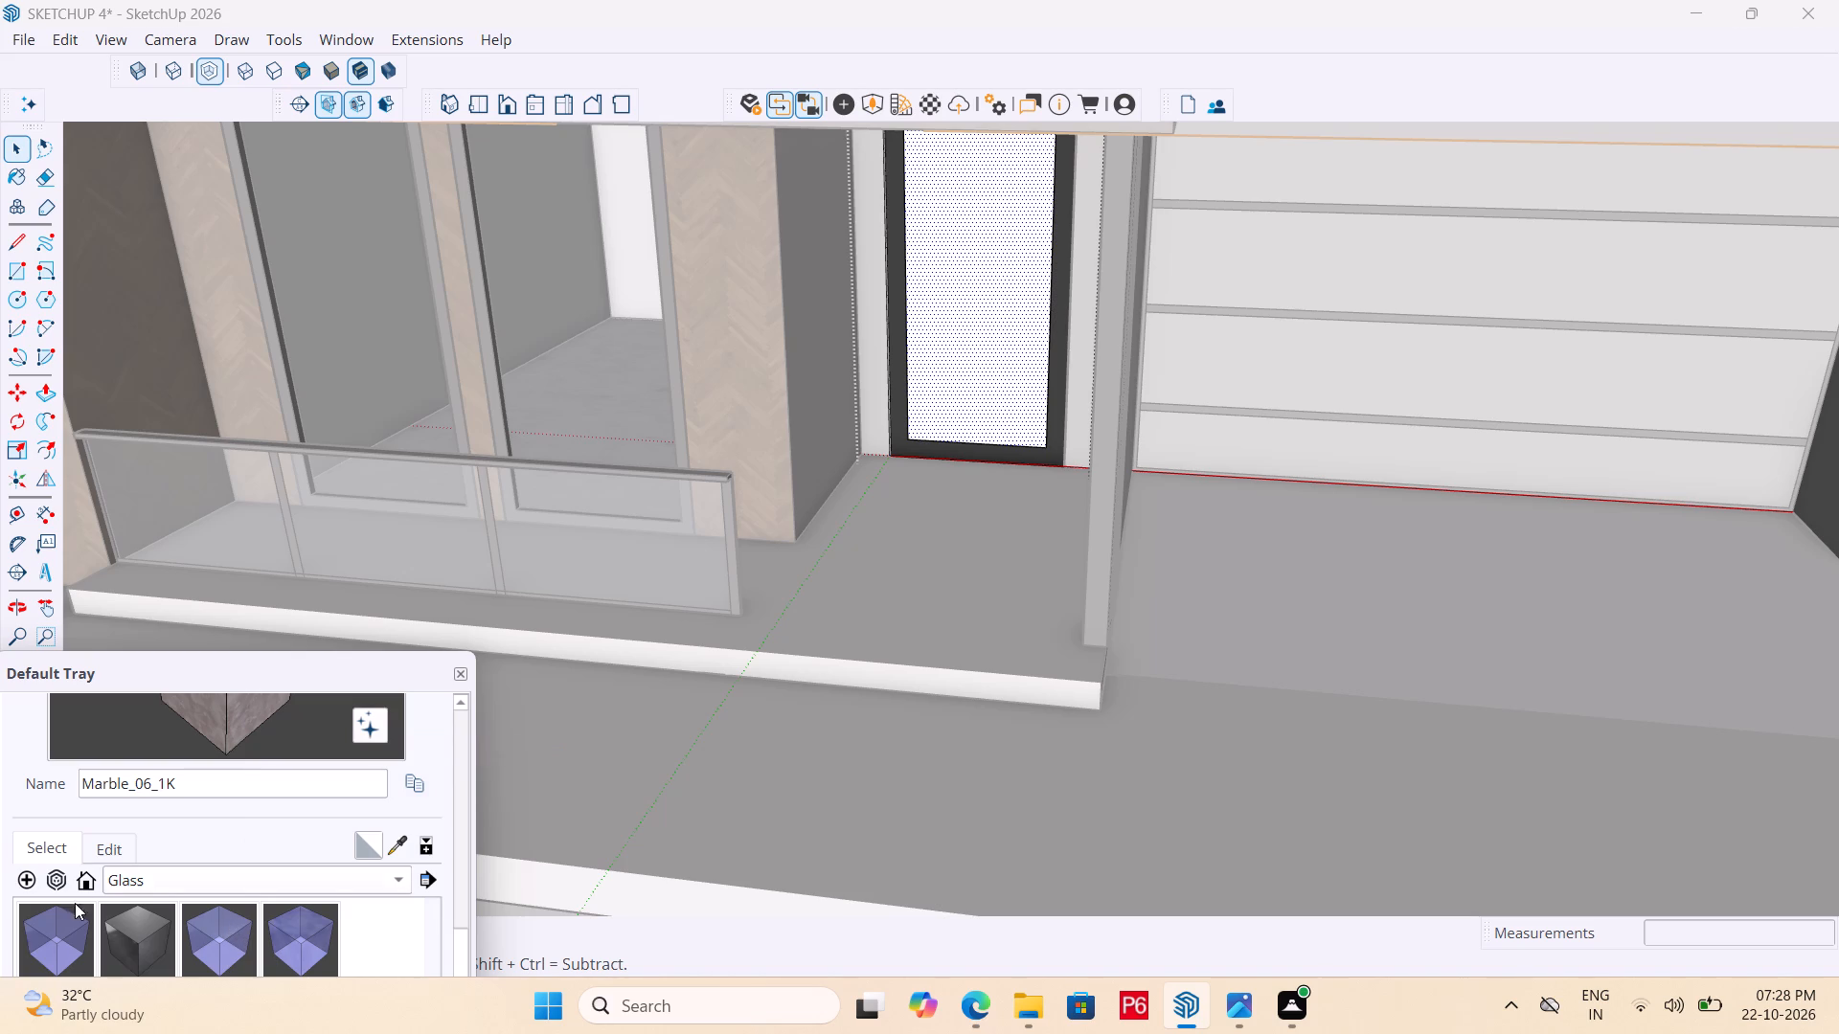
{"action": "left_click", "coordinate": [34, 945]}
{"action": "left_click", "coordinate": [957, 323]}
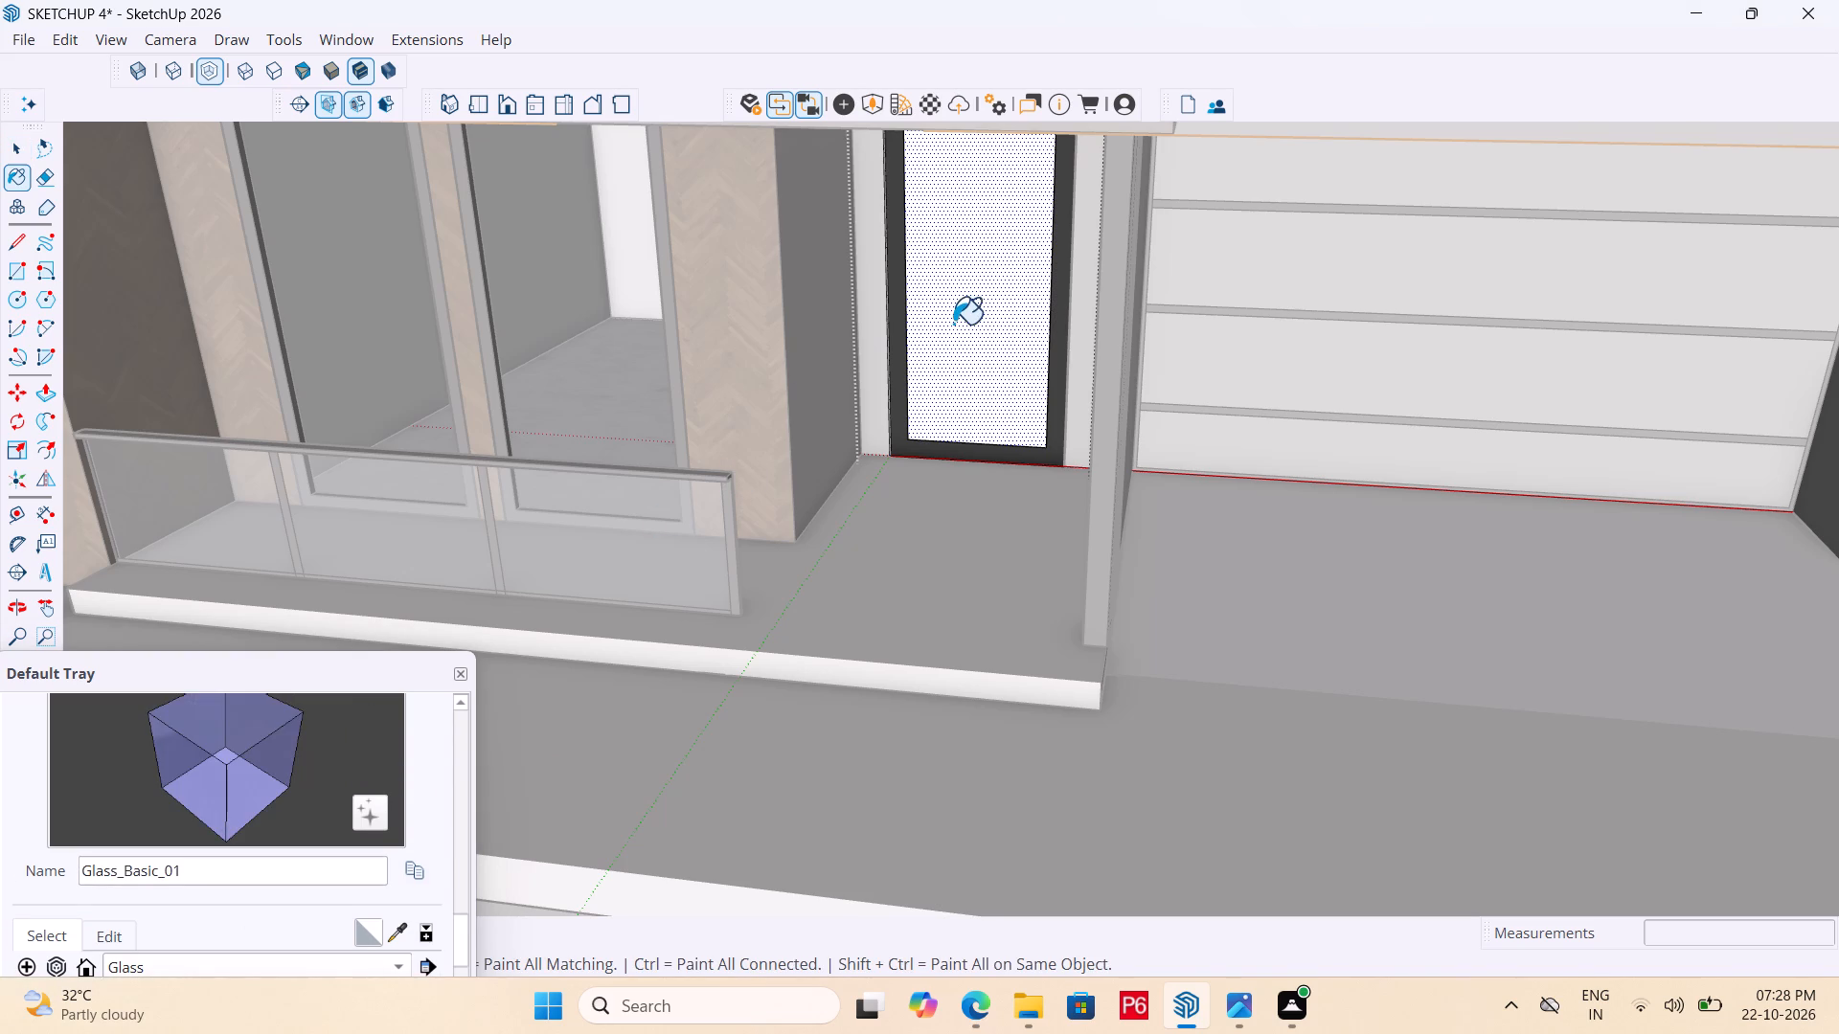
{"action": "scroll", "coordinate": [765, 434], "scroll_direction": "down", "scroll_amount": 4}
{"action": "middle_click_drag", "start_coordinate": [913, 374], "coordinate": [1040, 291]}
{"action": "scroll", "coordinate": [913, 374], "scroll_direction": "down", "scroll_amount": 1}
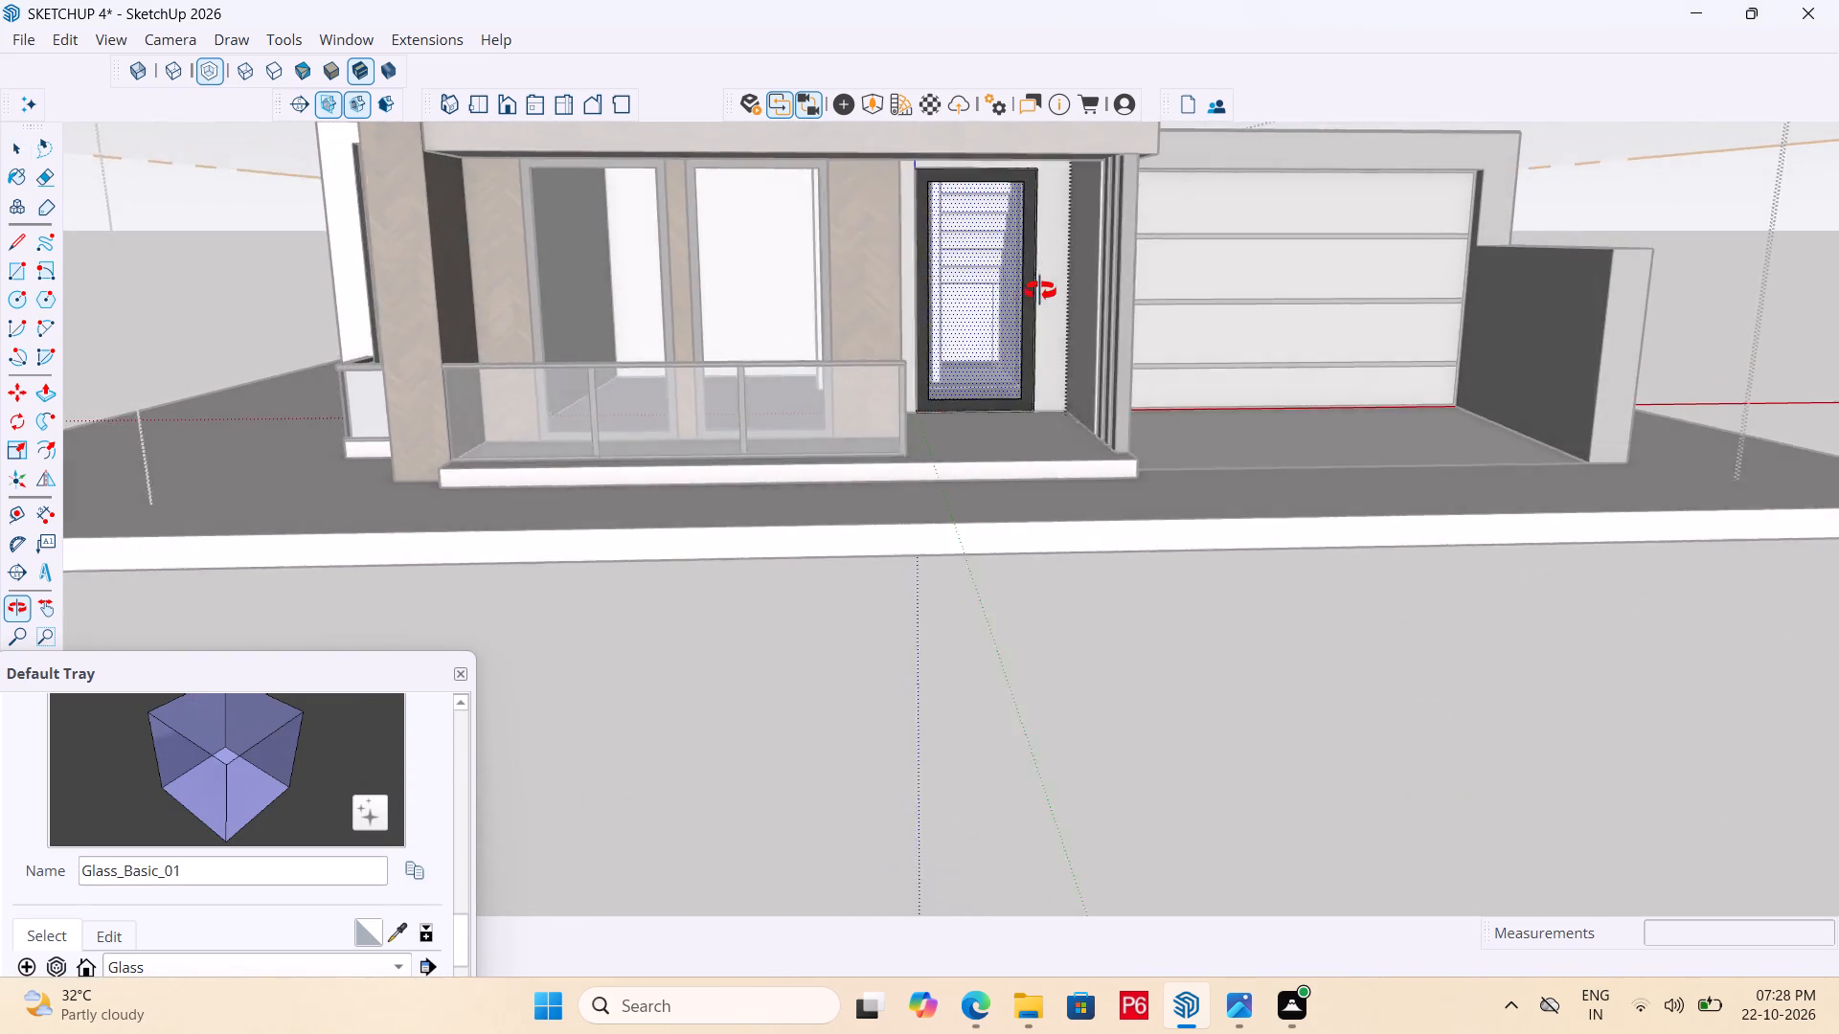
{"action": "middle_click_drag", "start_coordinate": [1040, 291], "coordinate": [955, 332]}
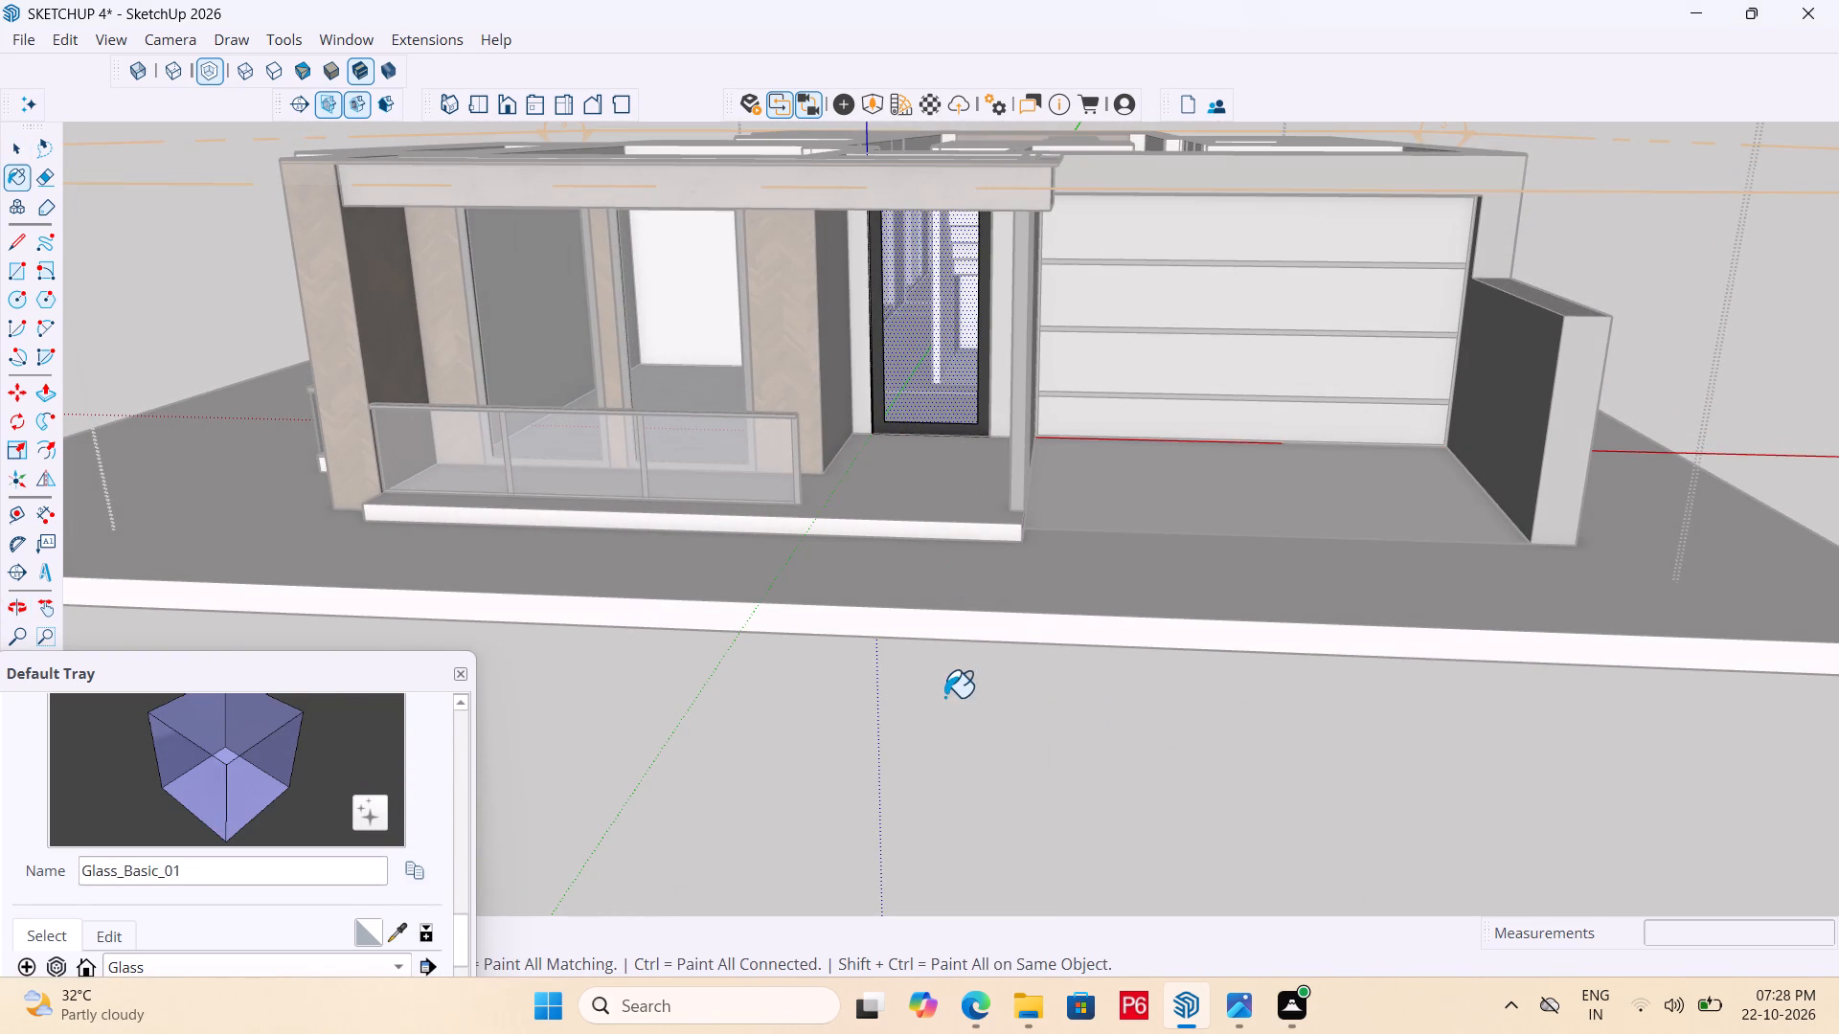
{"action": "key", "text": "space"}
{"action": "left_click", "coordinate": [953, 705]}
Examine the front facade and the rooms around the garage and staircase from several angles to check the applied materials.
{"action": "middle_click_drag", "start_coordinate": [1010, 257], "coordinate": [1097, 204]}
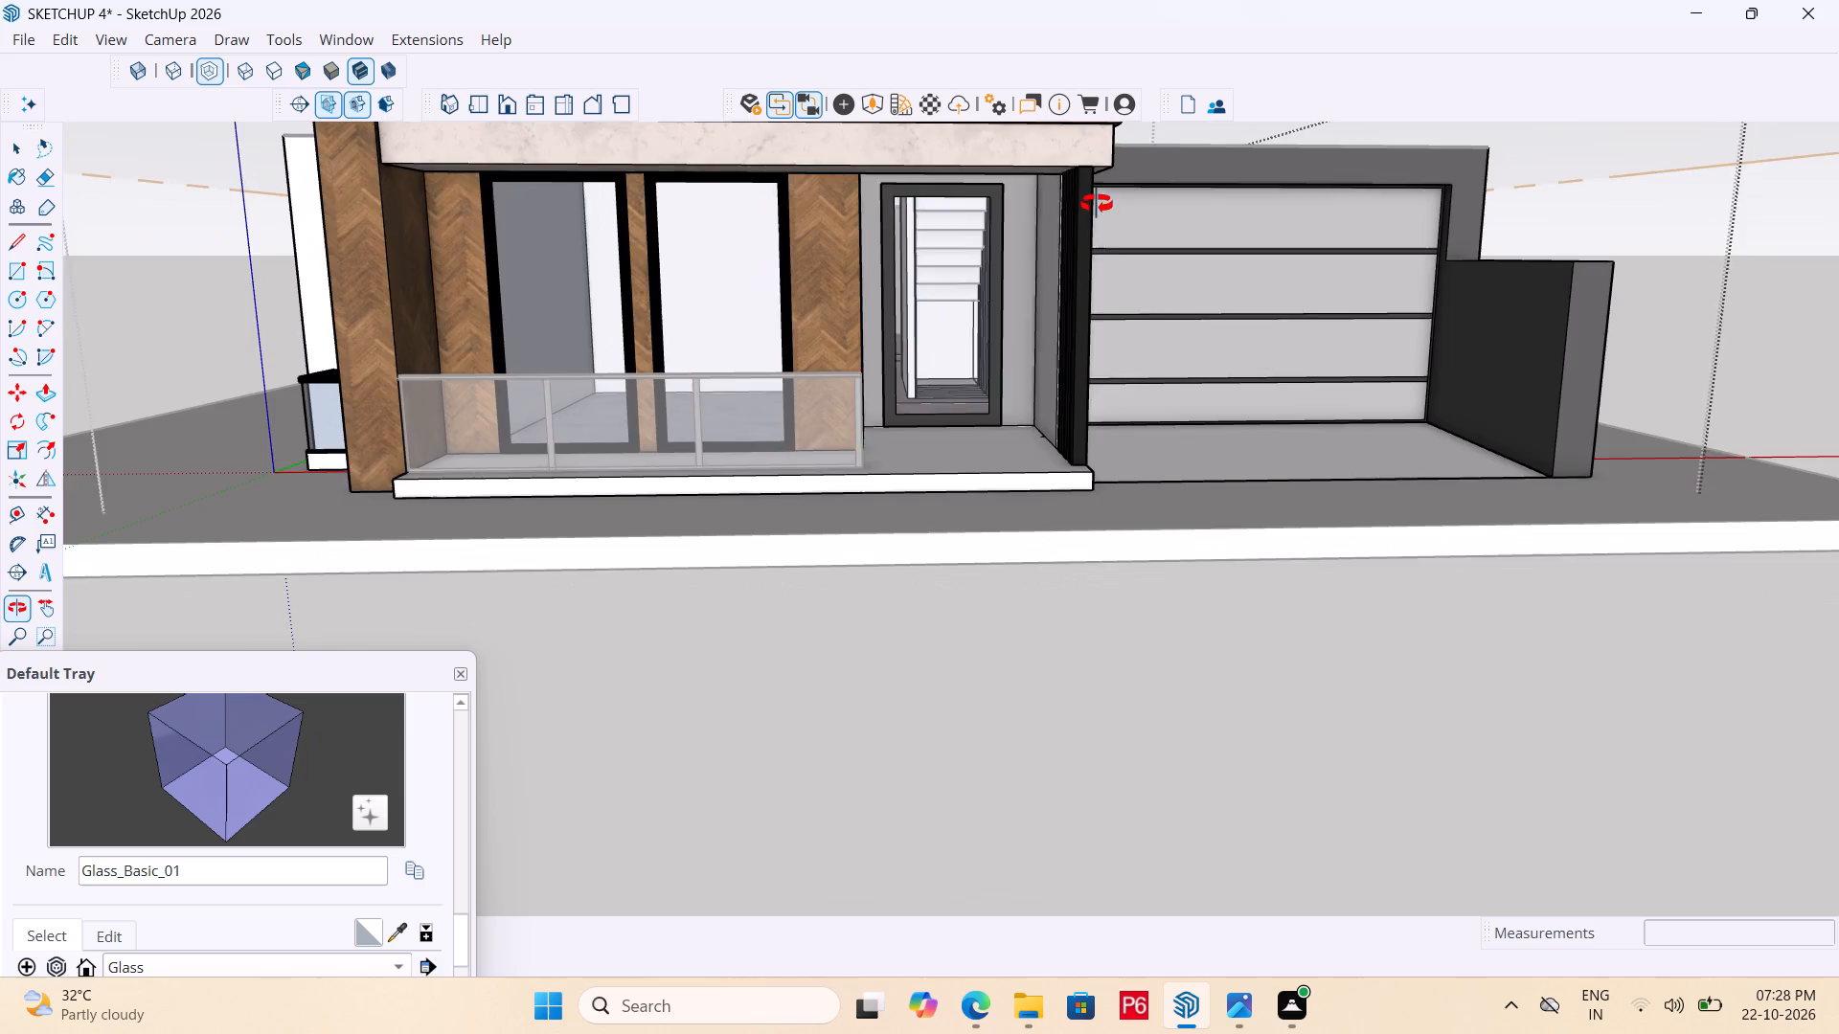
{"action": "middle_click_drag", "start_coordinate": [1097, 204], "coordinate": [1126, 204]}
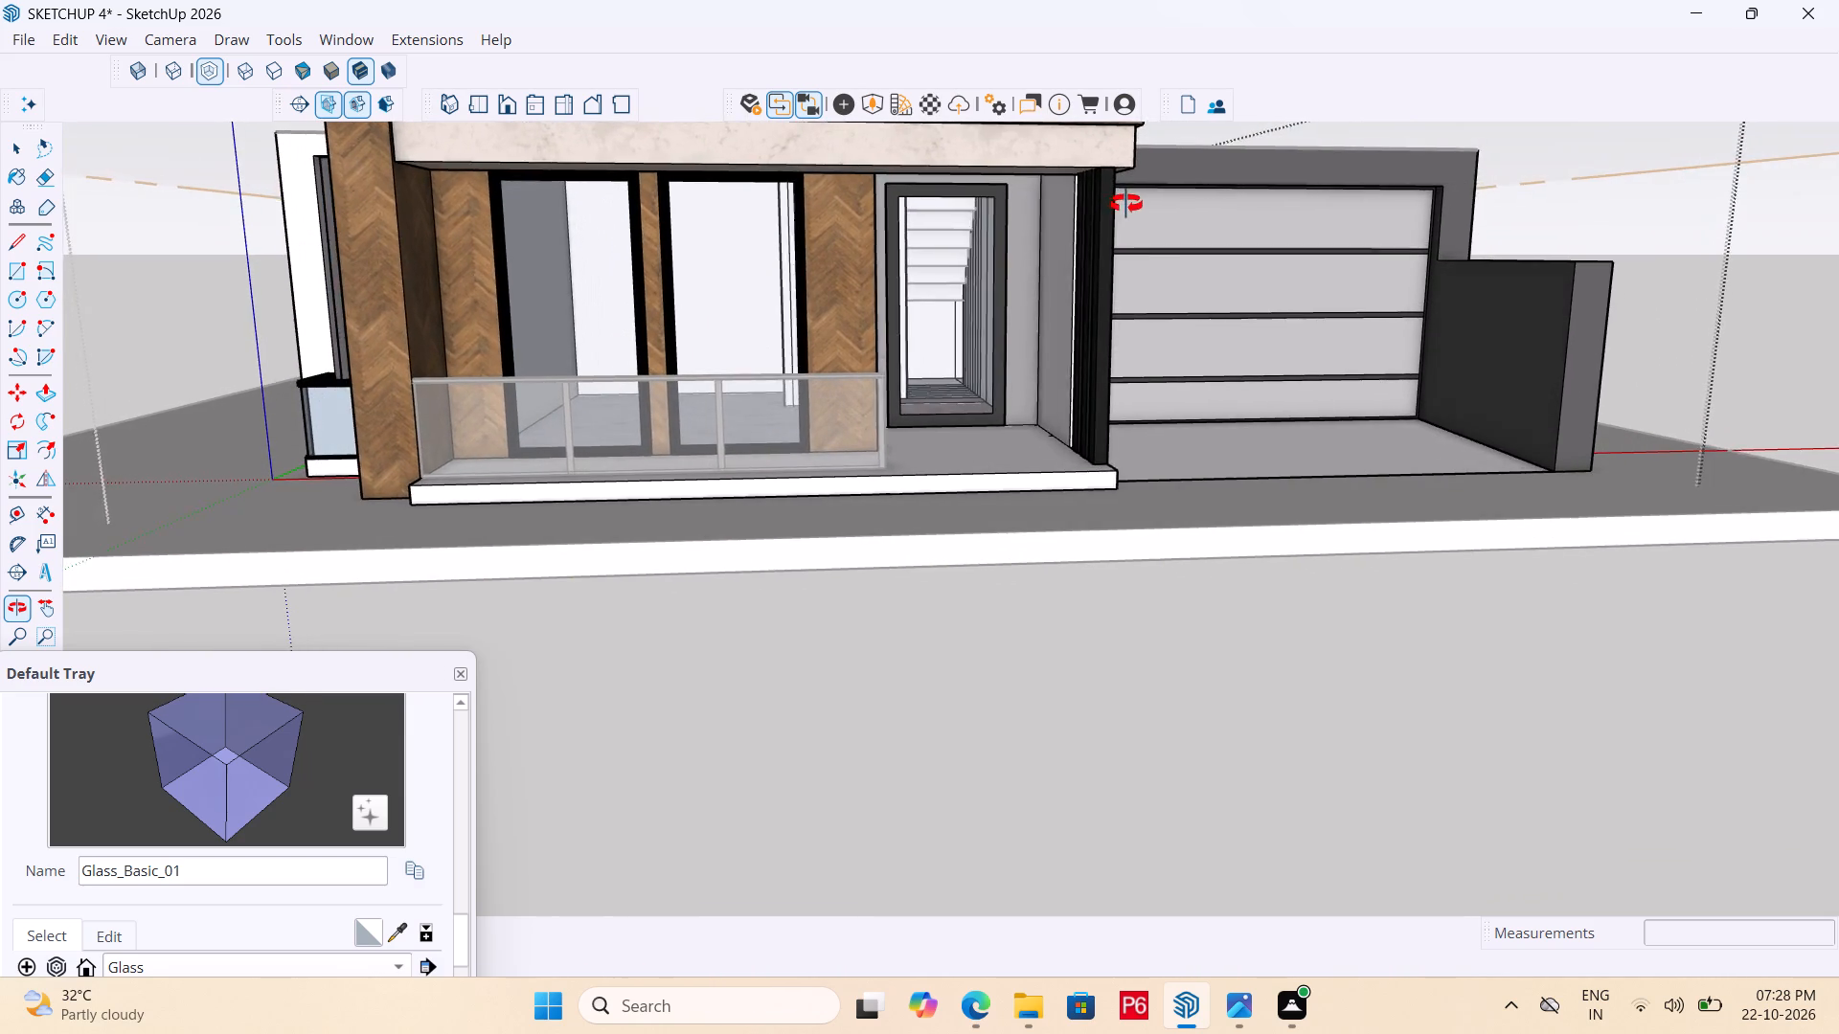
{"action": "middle_click_drag", "start_coordinate": [1126, 204], "coordinate": [374, 628]}
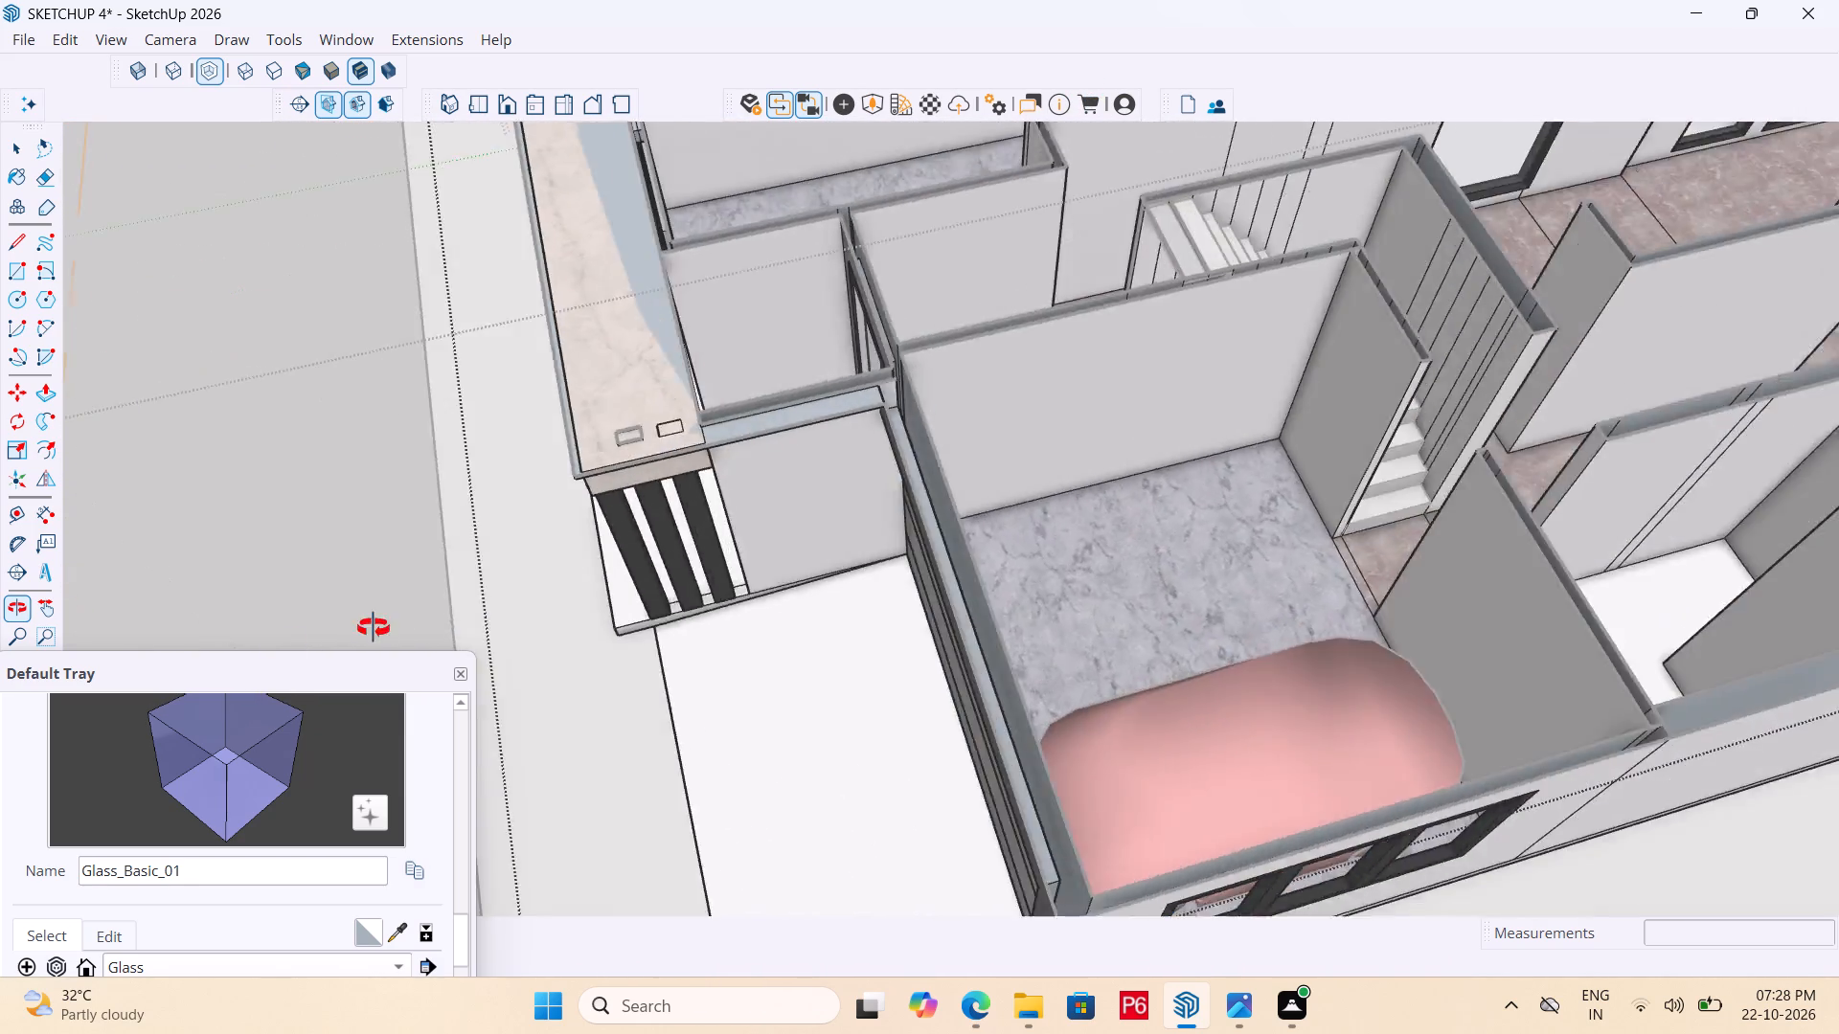
{"action": "middle_click_drag", "start_coordinate": [374, 628], "coordinate": [0, 687]}
{"action": "middle_click_drag", "start_coordinate": [856, 264], "coordinate": [873, 194]}
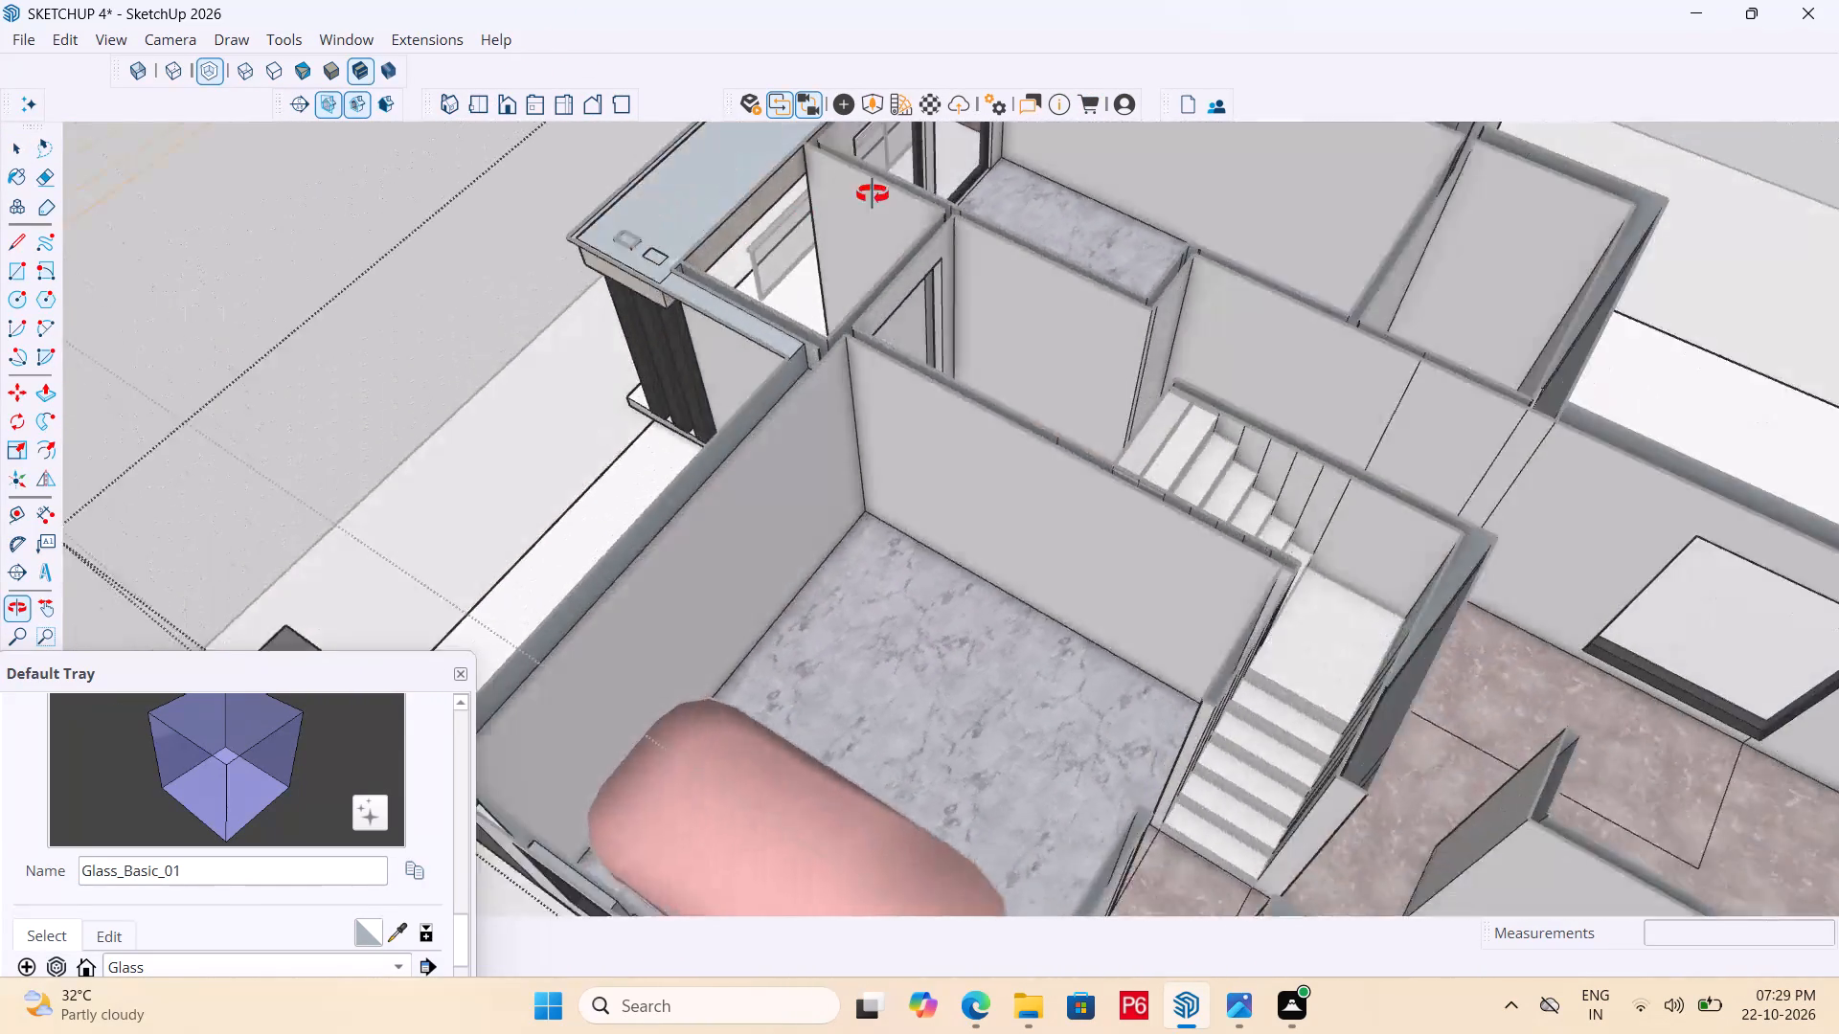
{"action": "middle_click_drag", "start_coordinate": [873, 194], "coordinate": [888, 185]}
{"action": "middle_click_drag", "start_coordinate": [800, 171], "coordinate": [692, 153]}
{"action": "scroll", "coordinate": [571, 307], "scroll_direction": "down", "scroll_amount": 5}
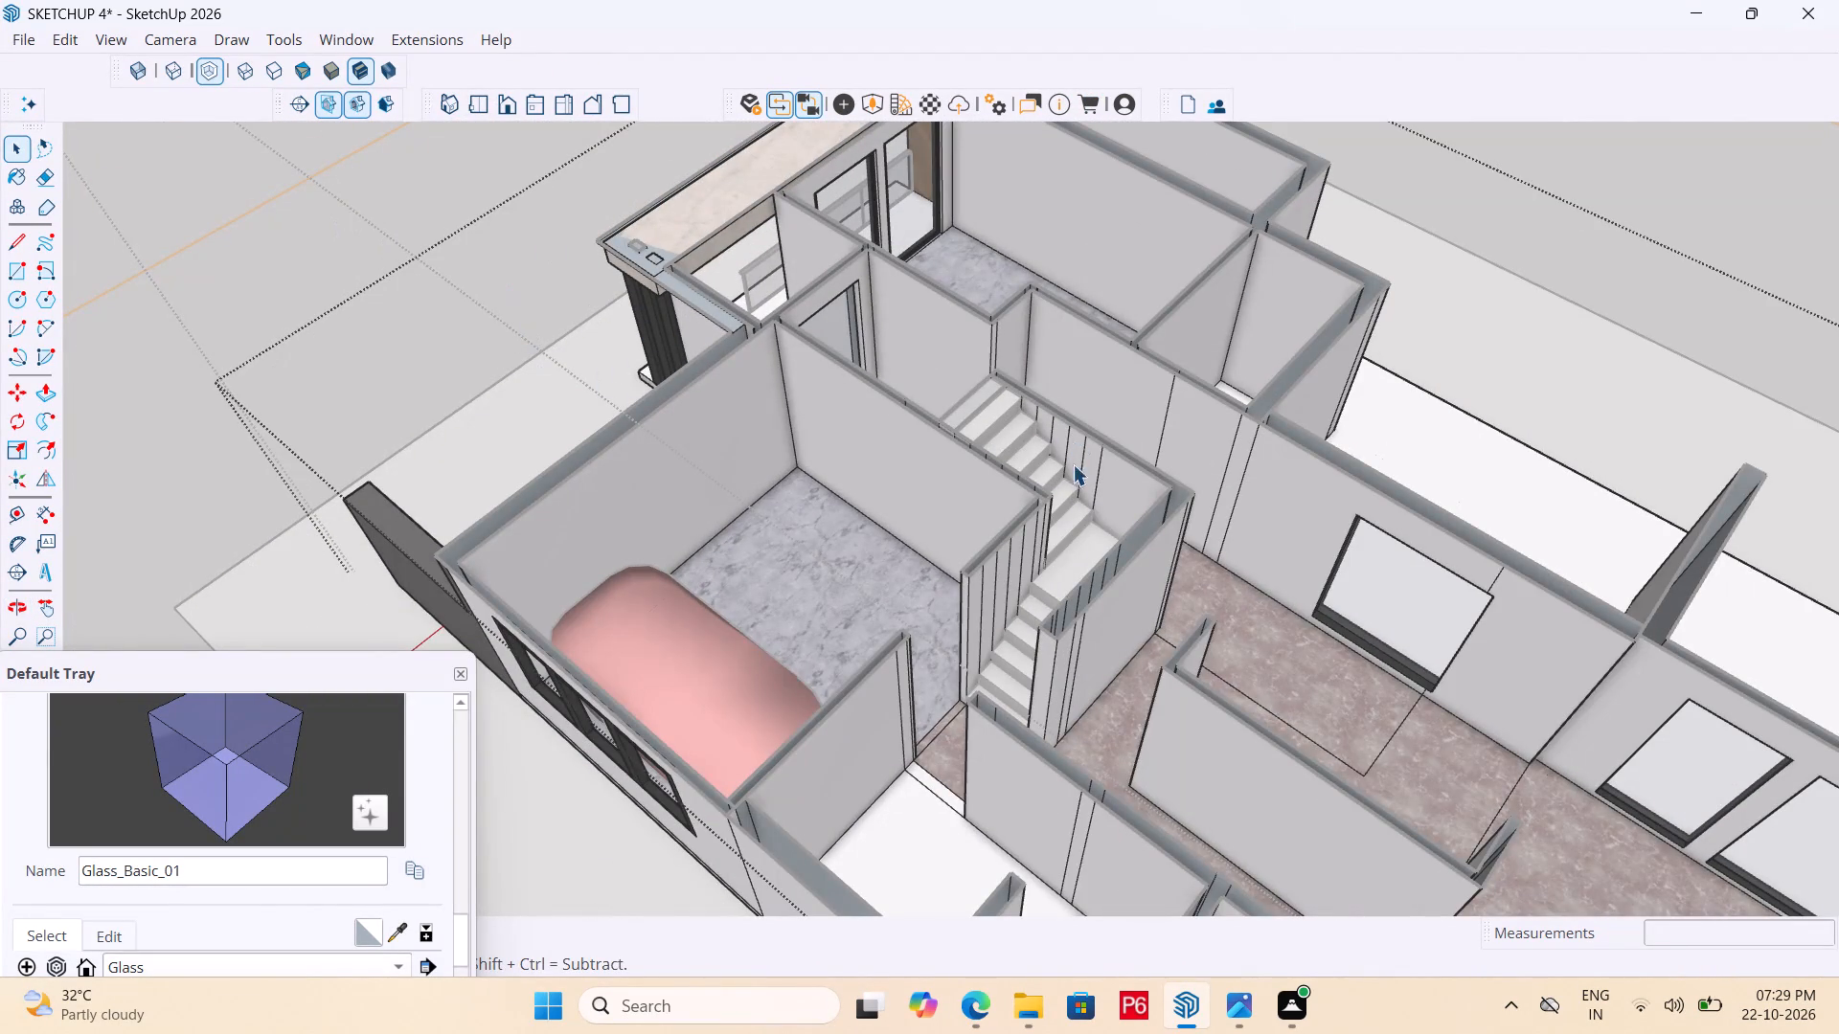
{"action": "left_click", "coordinate": [1072, 501]}
{"action": "left_click", "coordinate": [1056, 477]}
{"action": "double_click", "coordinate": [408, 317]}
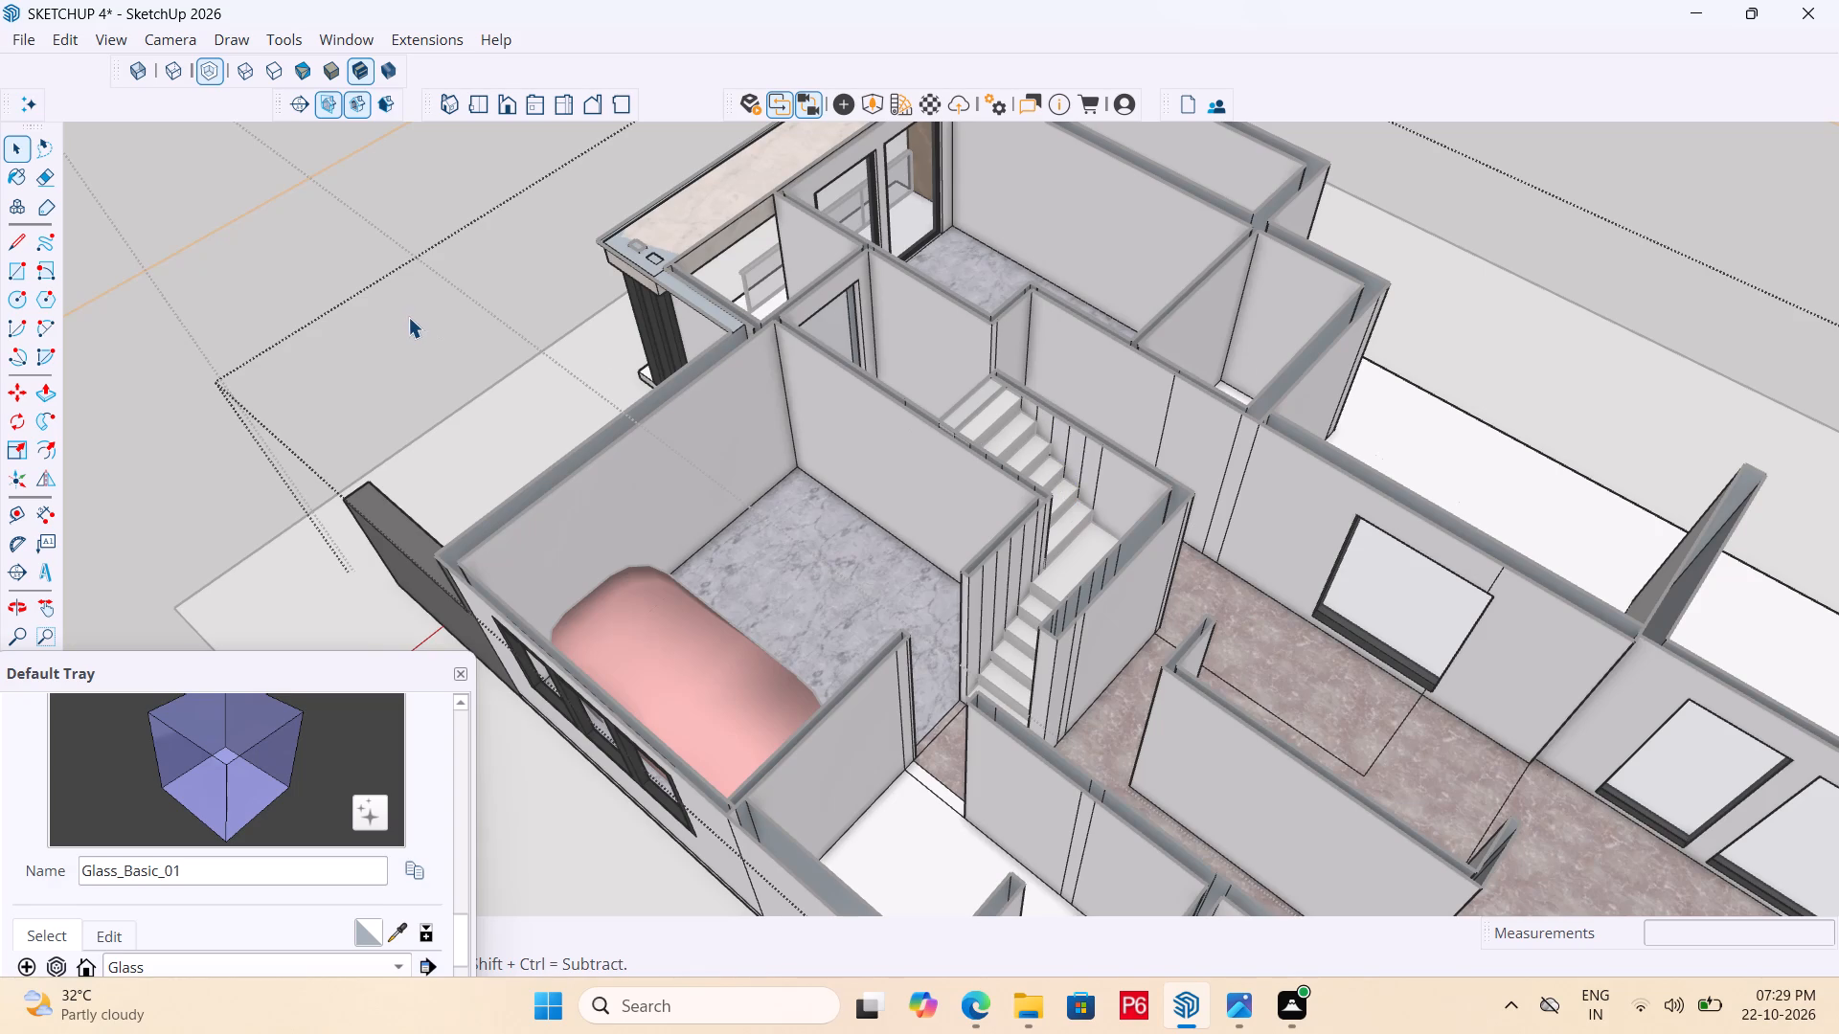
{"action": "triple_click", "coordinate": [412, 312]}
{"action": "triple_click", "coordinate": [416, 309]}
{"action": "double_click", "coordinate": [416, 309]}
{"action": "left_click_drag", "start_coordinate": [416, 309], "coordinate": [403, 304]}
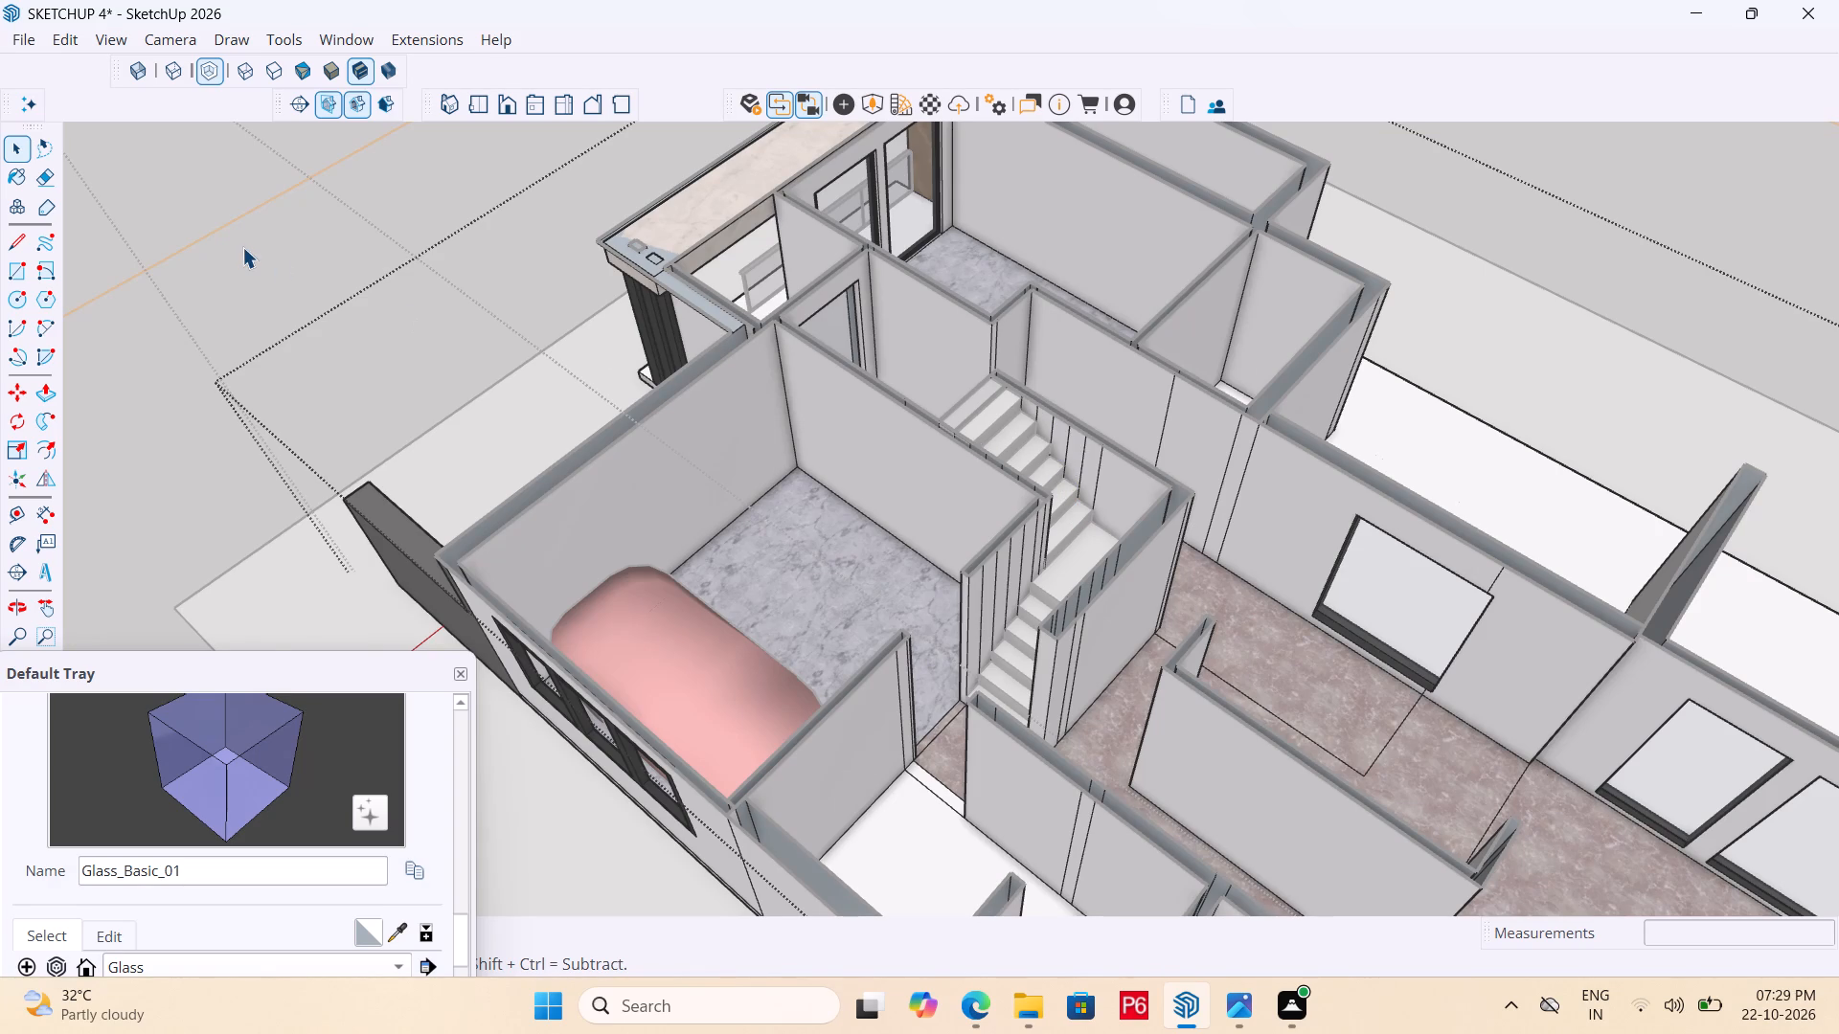
Open the staircase group for editing and examine its steps and the surrounding walls from several angles.
{"action": "triple_click", "coordinate": [242, 247]}
{"action": "left_click", "coordinate": [369, 287]}
{"action": "triple_click", "coordinate": [362, 287]}
{"action": "left_click", "coordinate": [338, 283]}
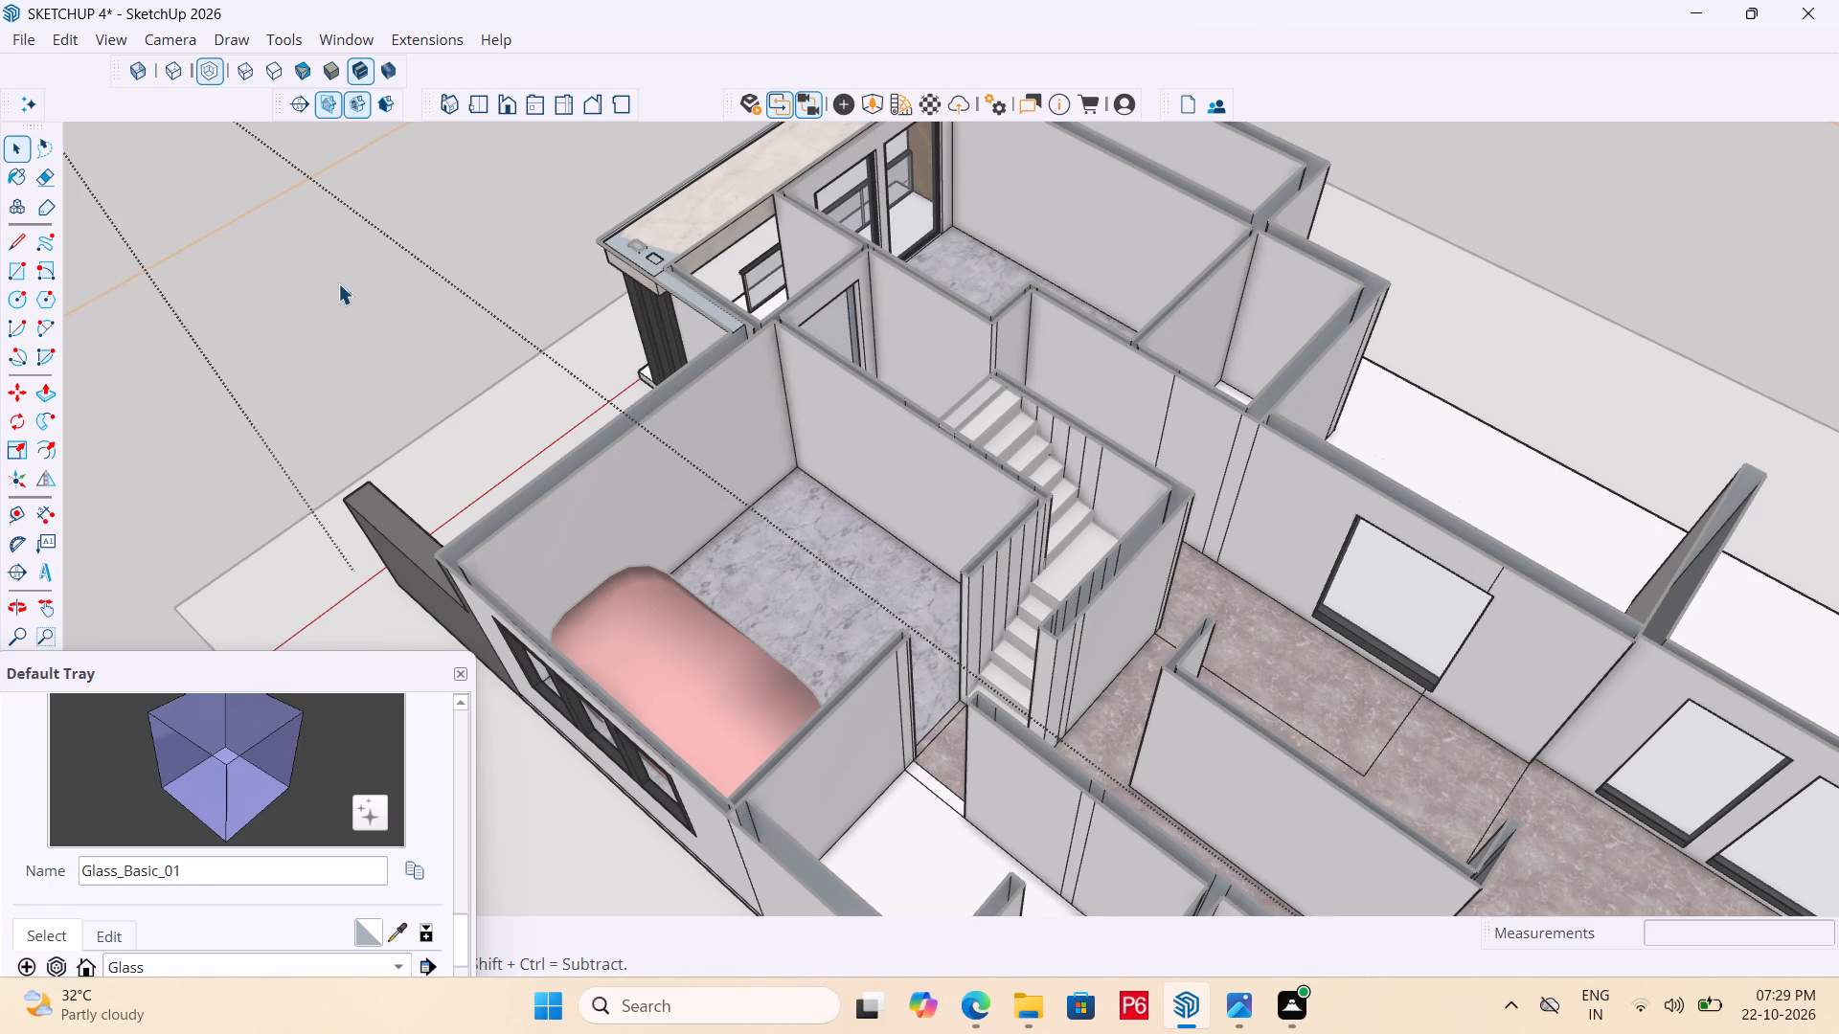
{"action": "left_click_drag", "start_coordinate": [337, 281], "coordinate": [343, 272]}
{"action": "scroll", "coordinate": [325, 281], "scroll_direction": "down", "scroll_amount": 6}
{"action": "middle_click_drag", "start_coordinate": [401, 461], "coordinate": [1074, 308]}
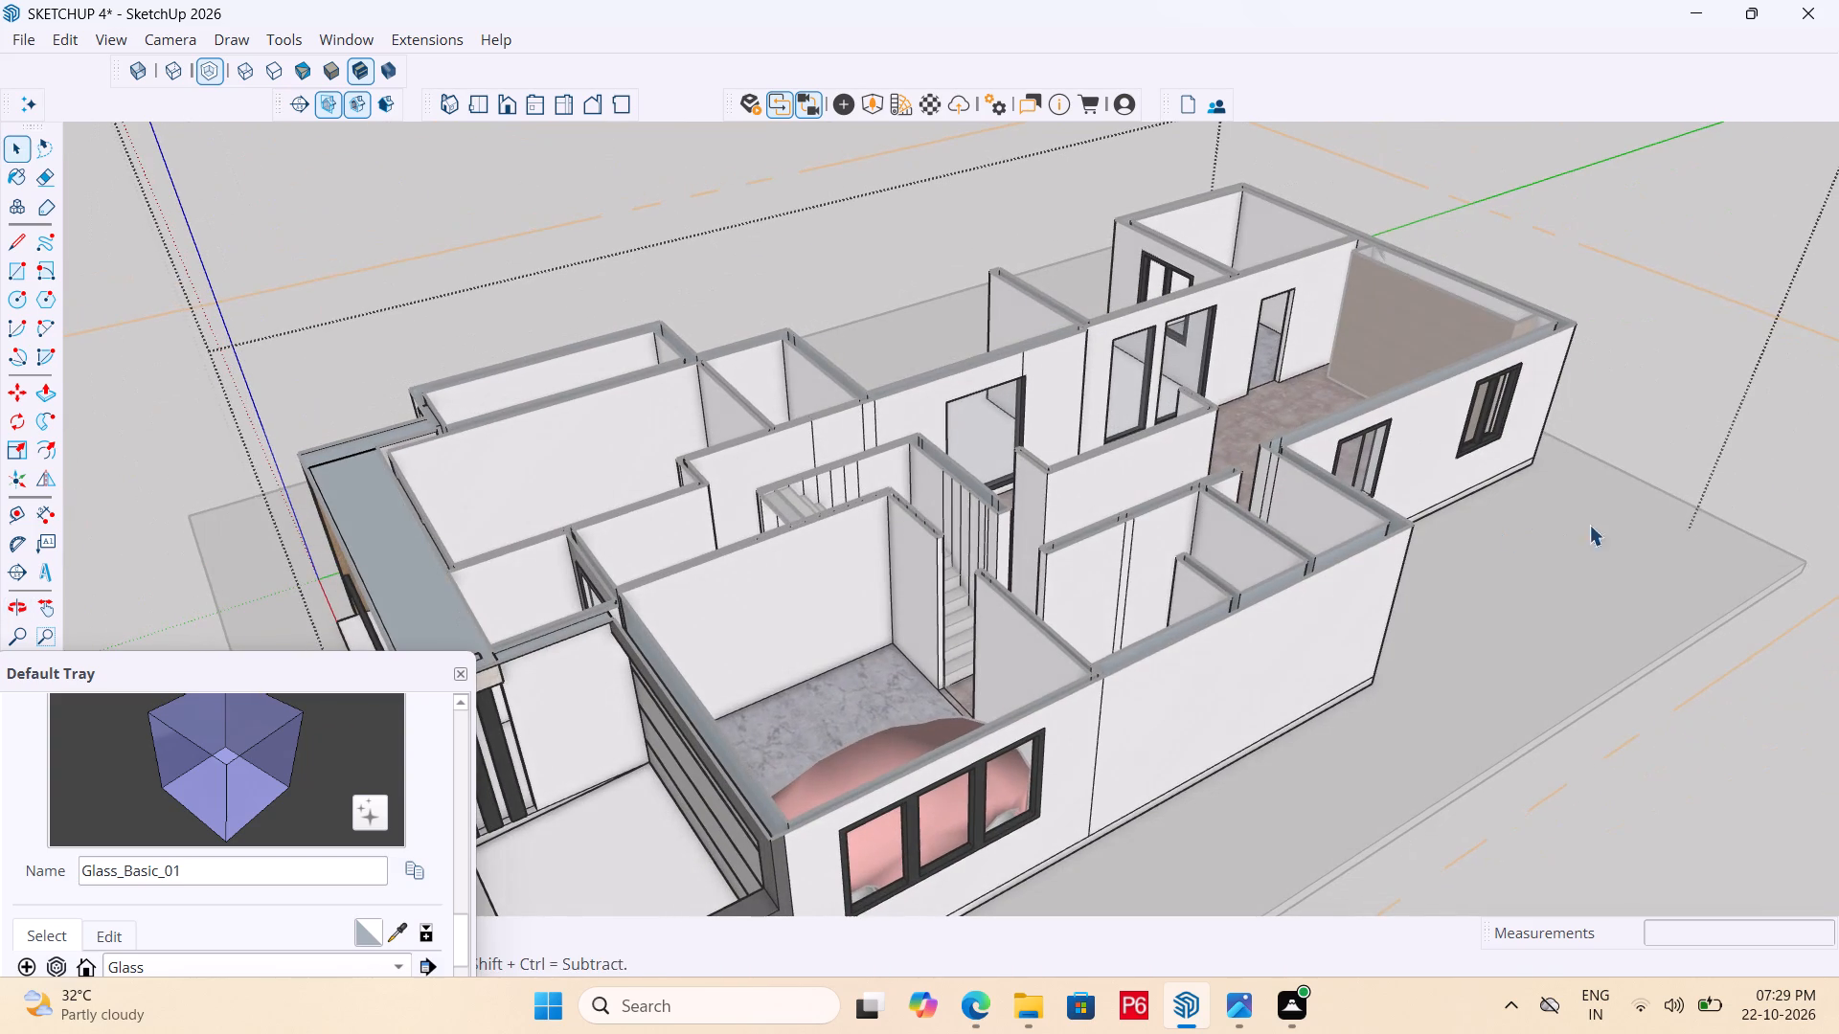
{"action": "double_click", "coordinate": [1654, 328]}
{"action": "left_click_drag", "start_coordinate": [1646, 319], "coordinate": [1636, 319]}
{"action": "middle_click_drag", "start_coordinate": [942, 502], "coordinate": [1164, 684]}
{"action": "scroll", "coordinate": [1075, 632], "scroll_direction": "up", "scroll_amount": 5}
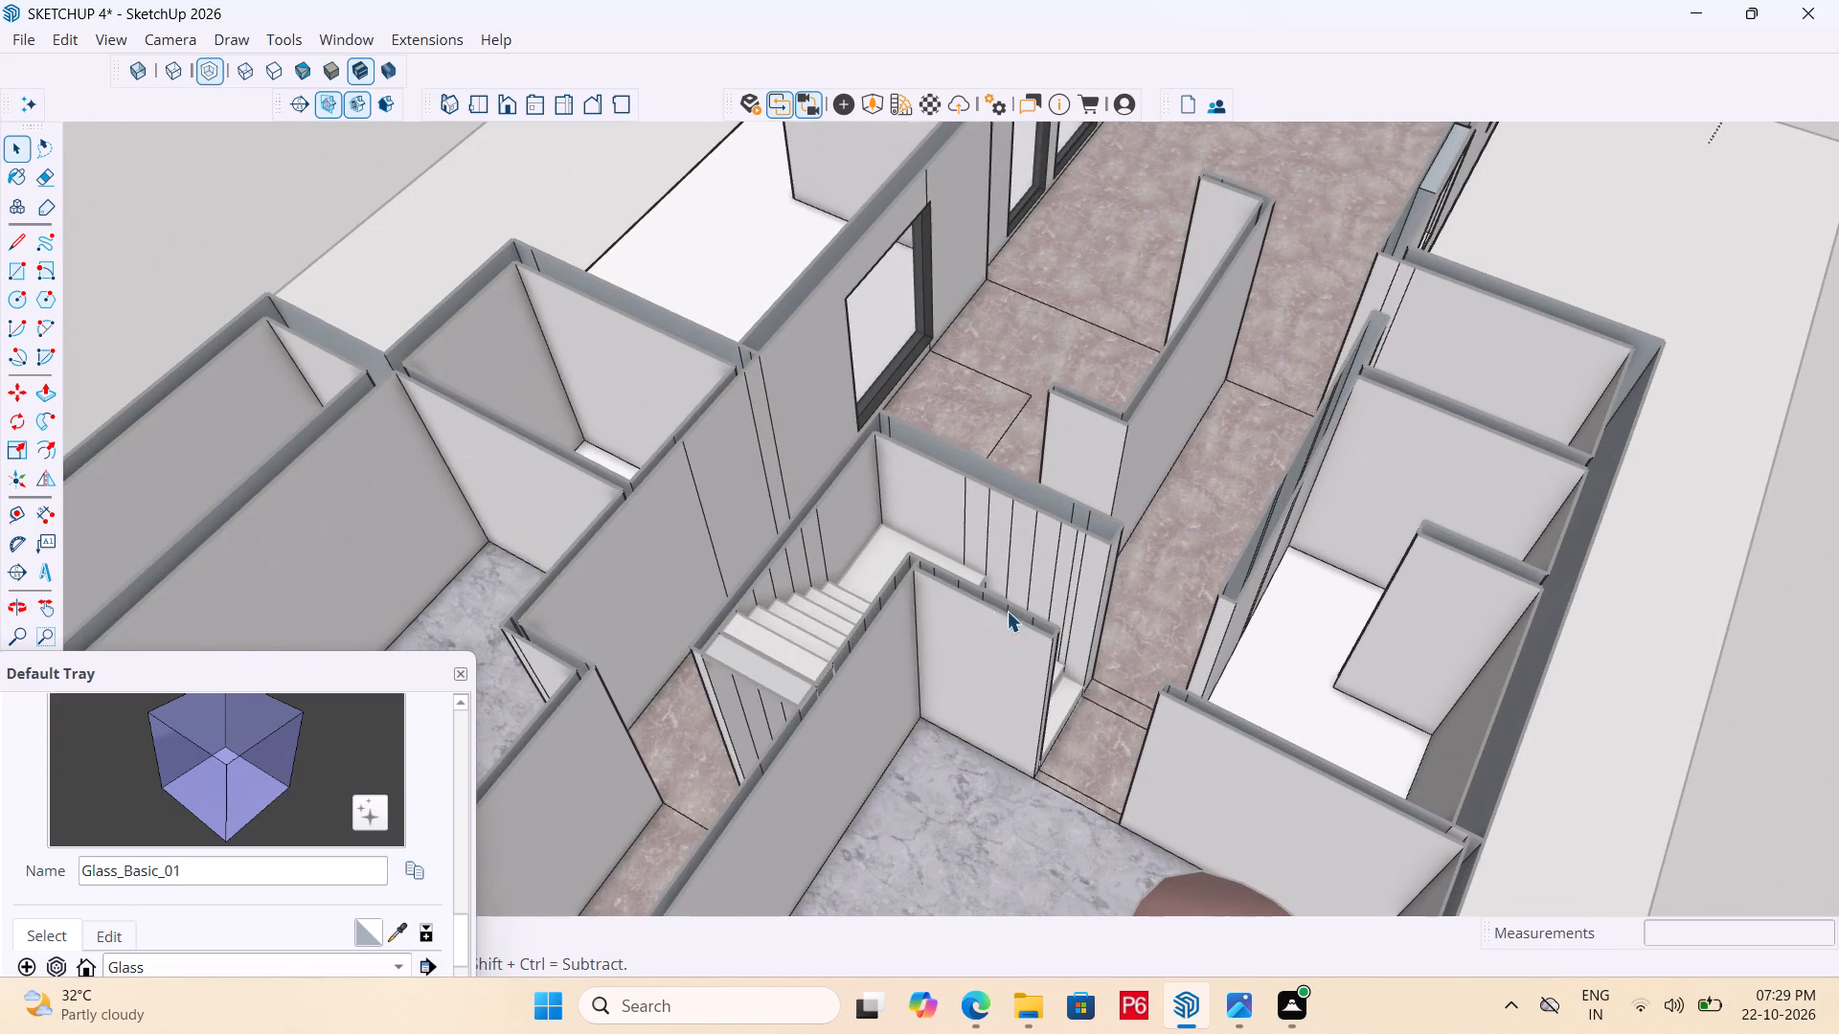
{"action": "double_click", "coordinate": [826, 630]}
{"action": "left_click", "coordinate": [791, 641]}
{"action": "middle_click_drag", "start_coordinate": [831, 628], "coordinate": [821, 625]}
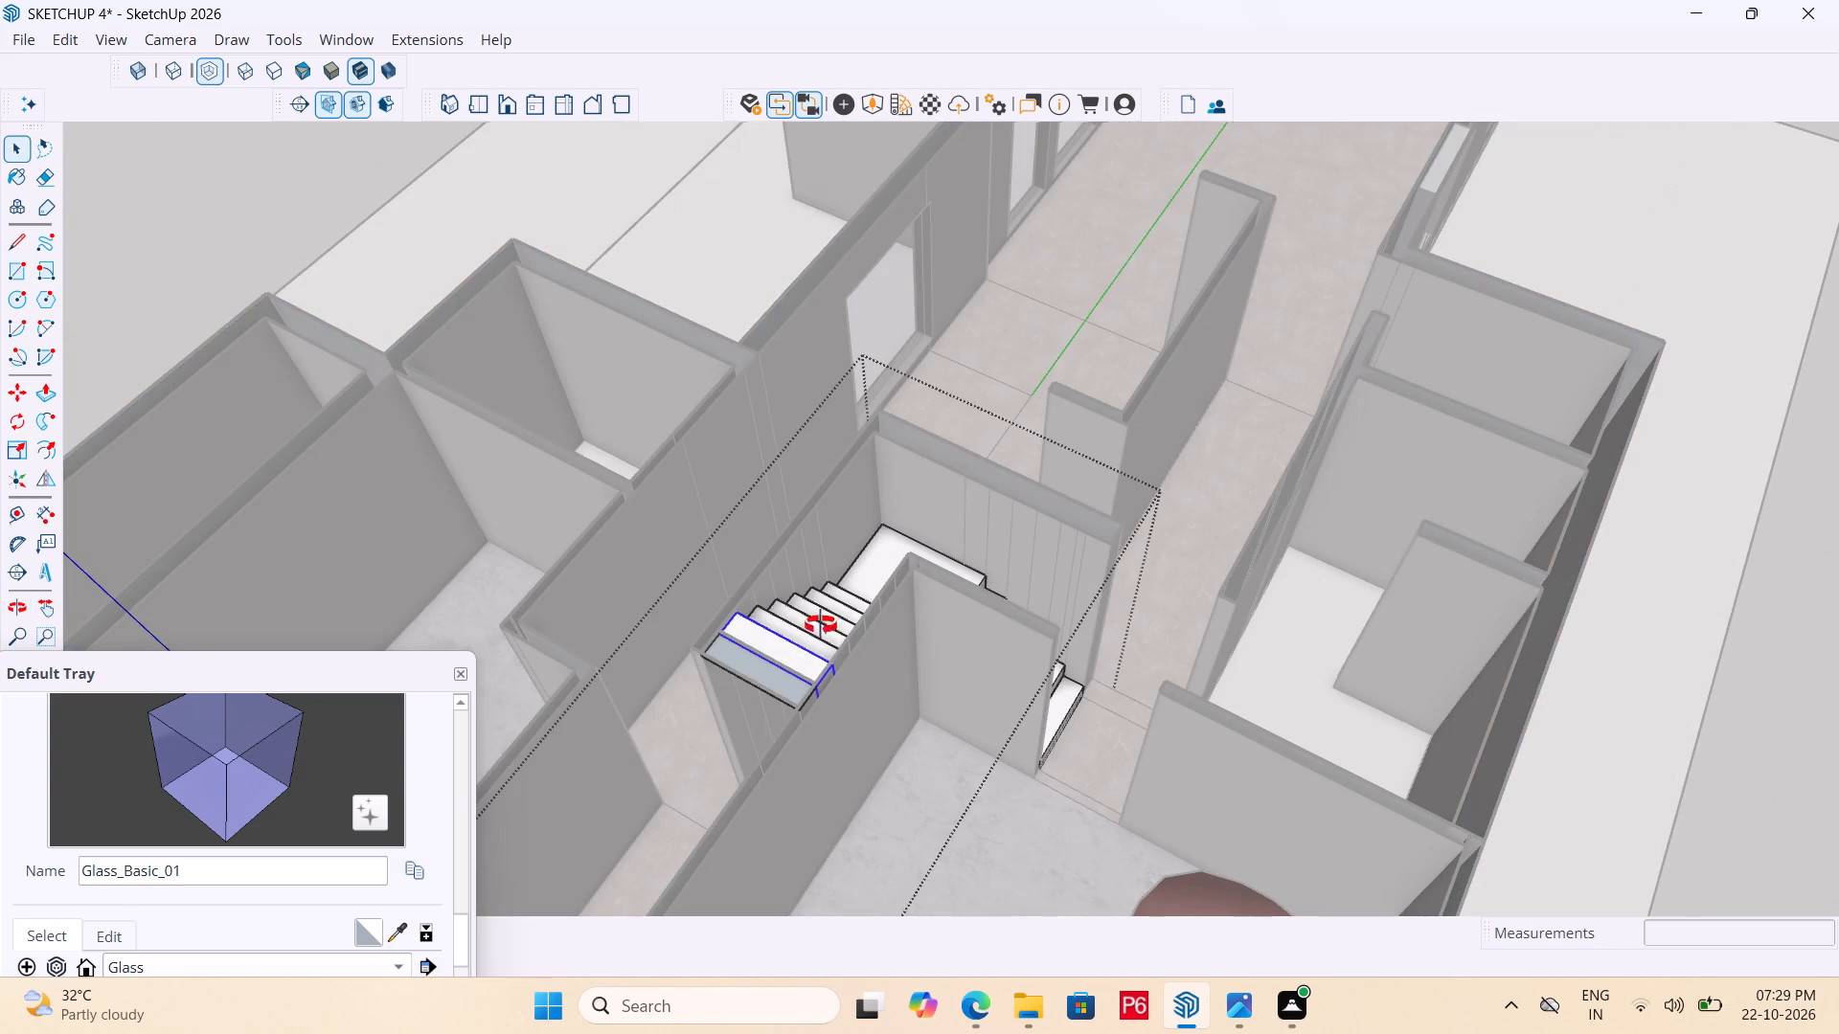
{"action": "middle_click_drag", "start_coordinate": [821, 625], "coordinate": [784, 617]}
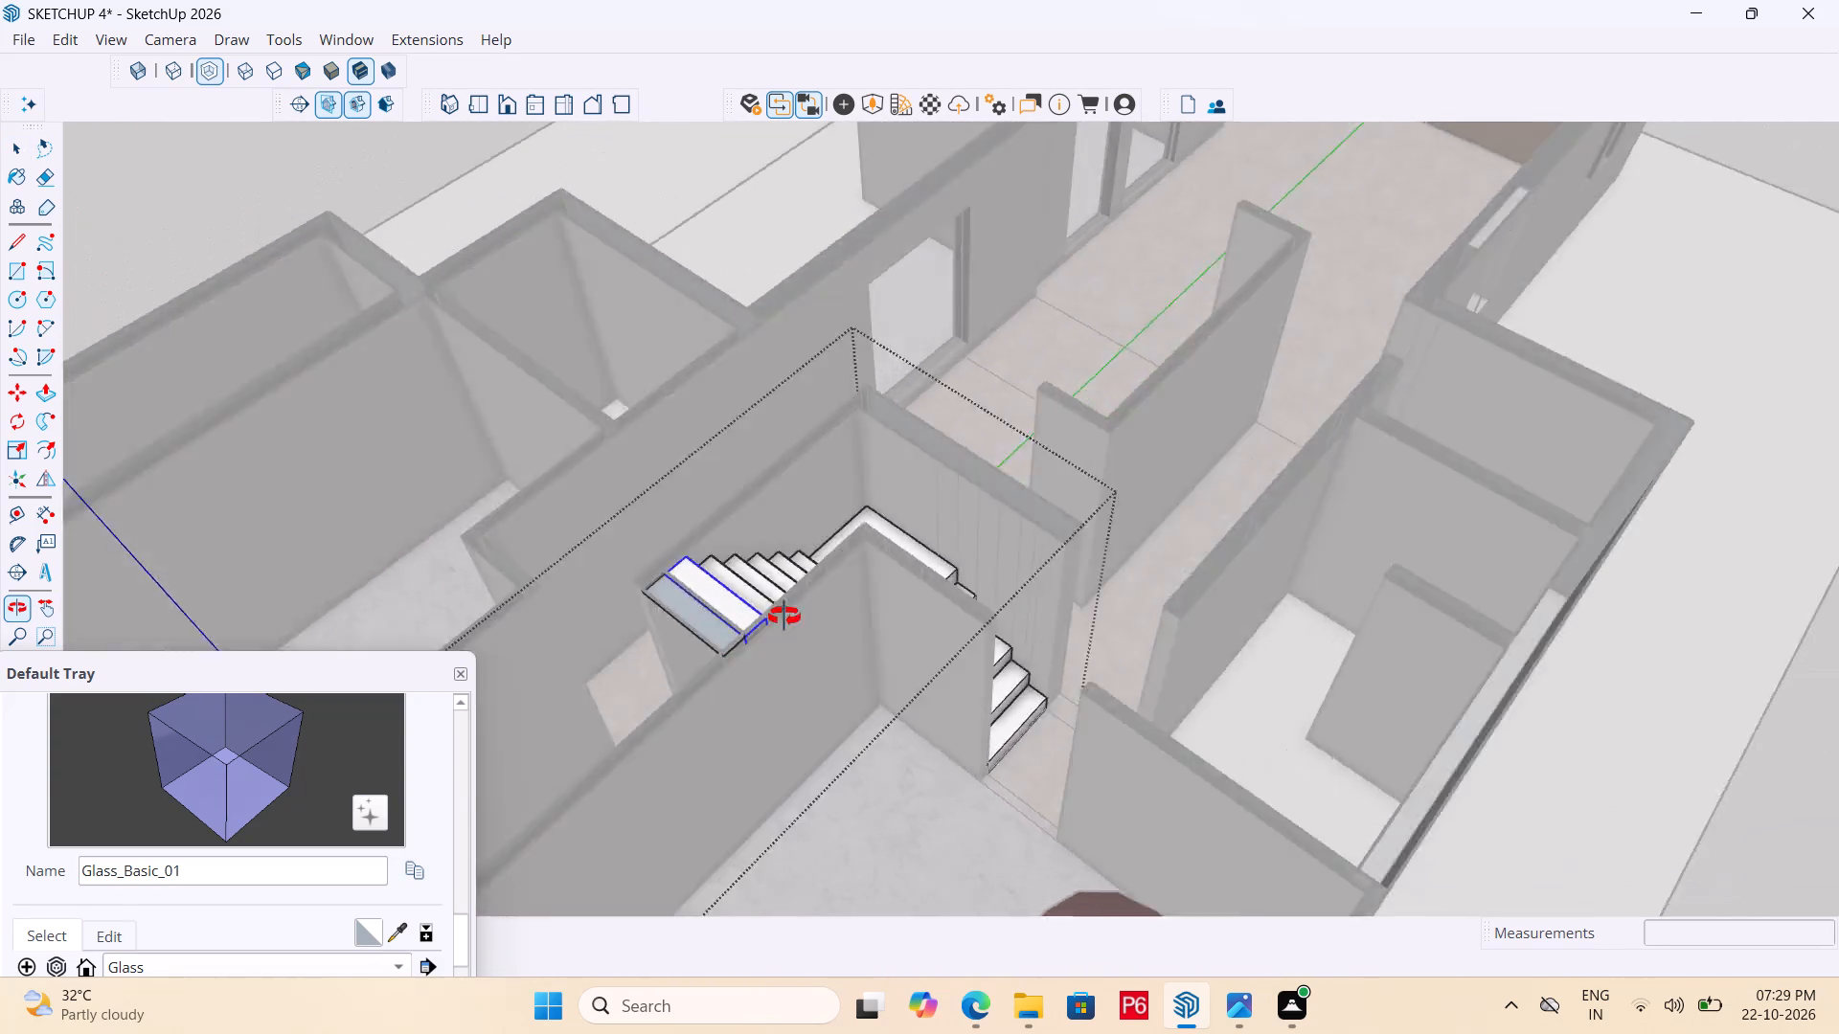
{"action": "middle_click_drag", "start_coordinate": [784, 617], "coordinate": [922, 466]}
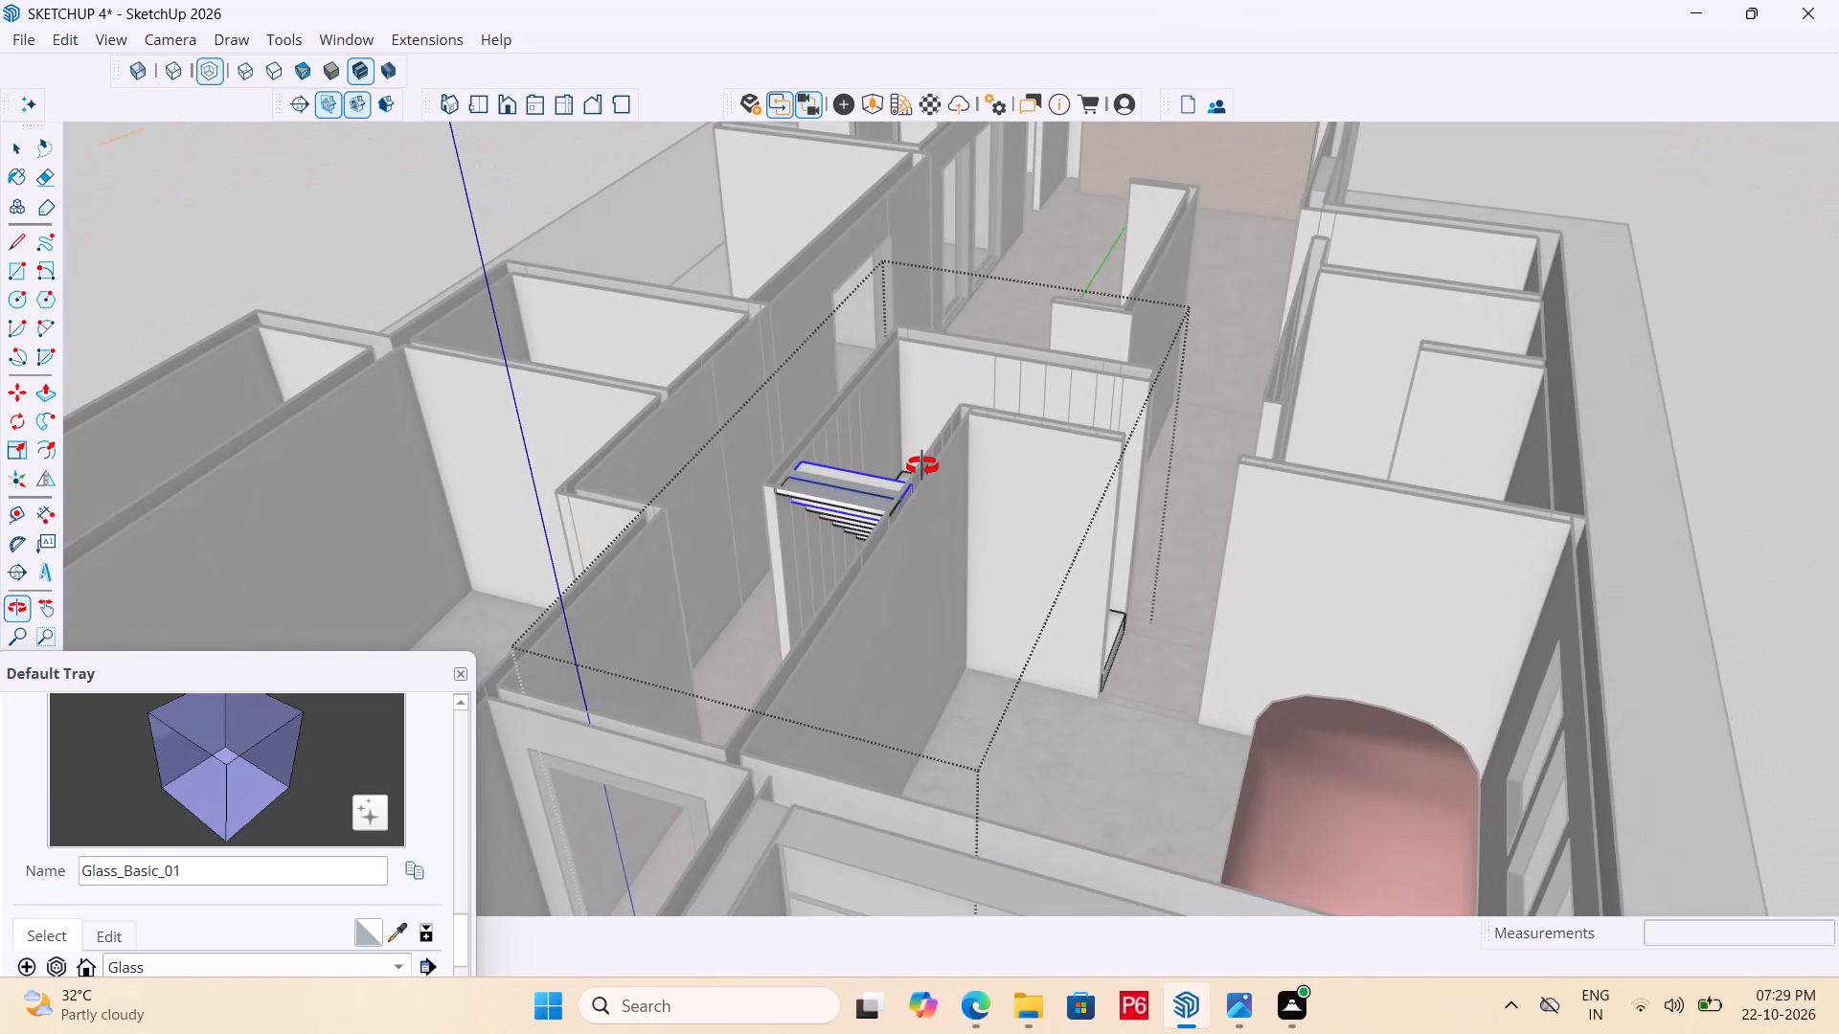
{"action": "middle_click_drag", "start_coordinate": [922, 466], "coordinate": [914, 433]}
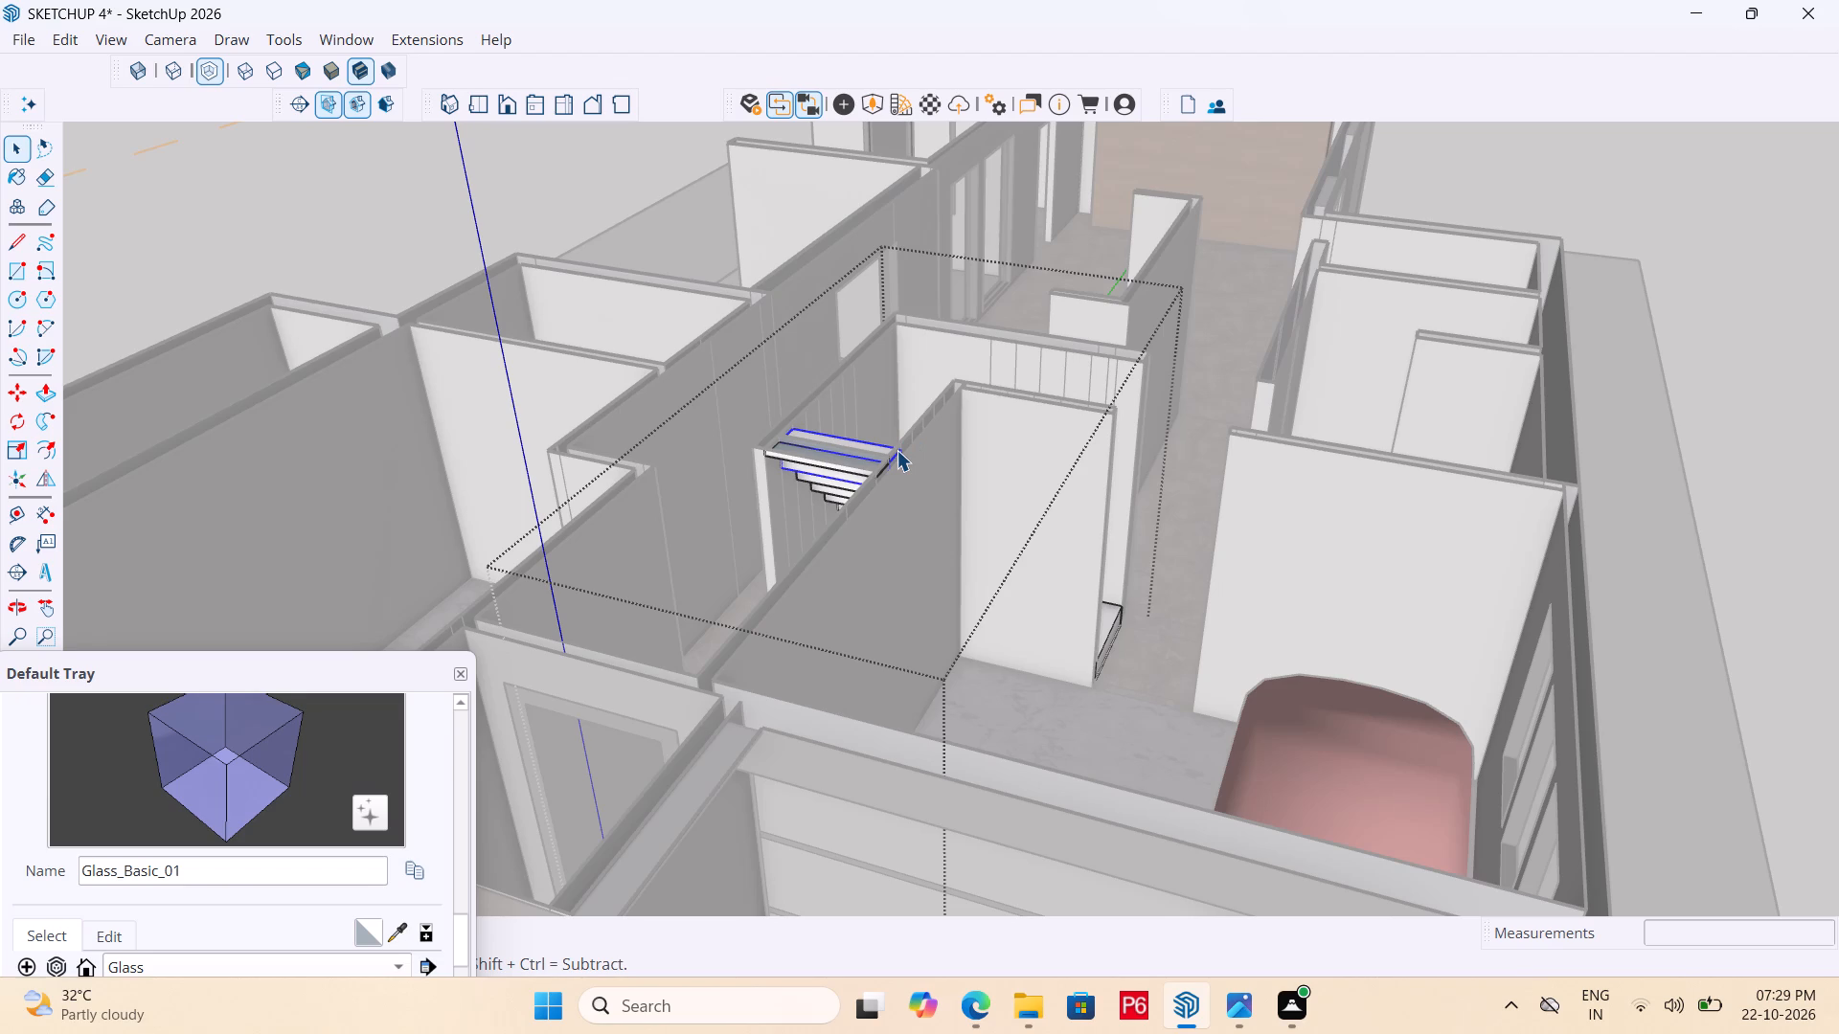
{"action": "scroll", "coordinate": [854, 403], "scroll_direction": "down", "scroll_amount": 4}
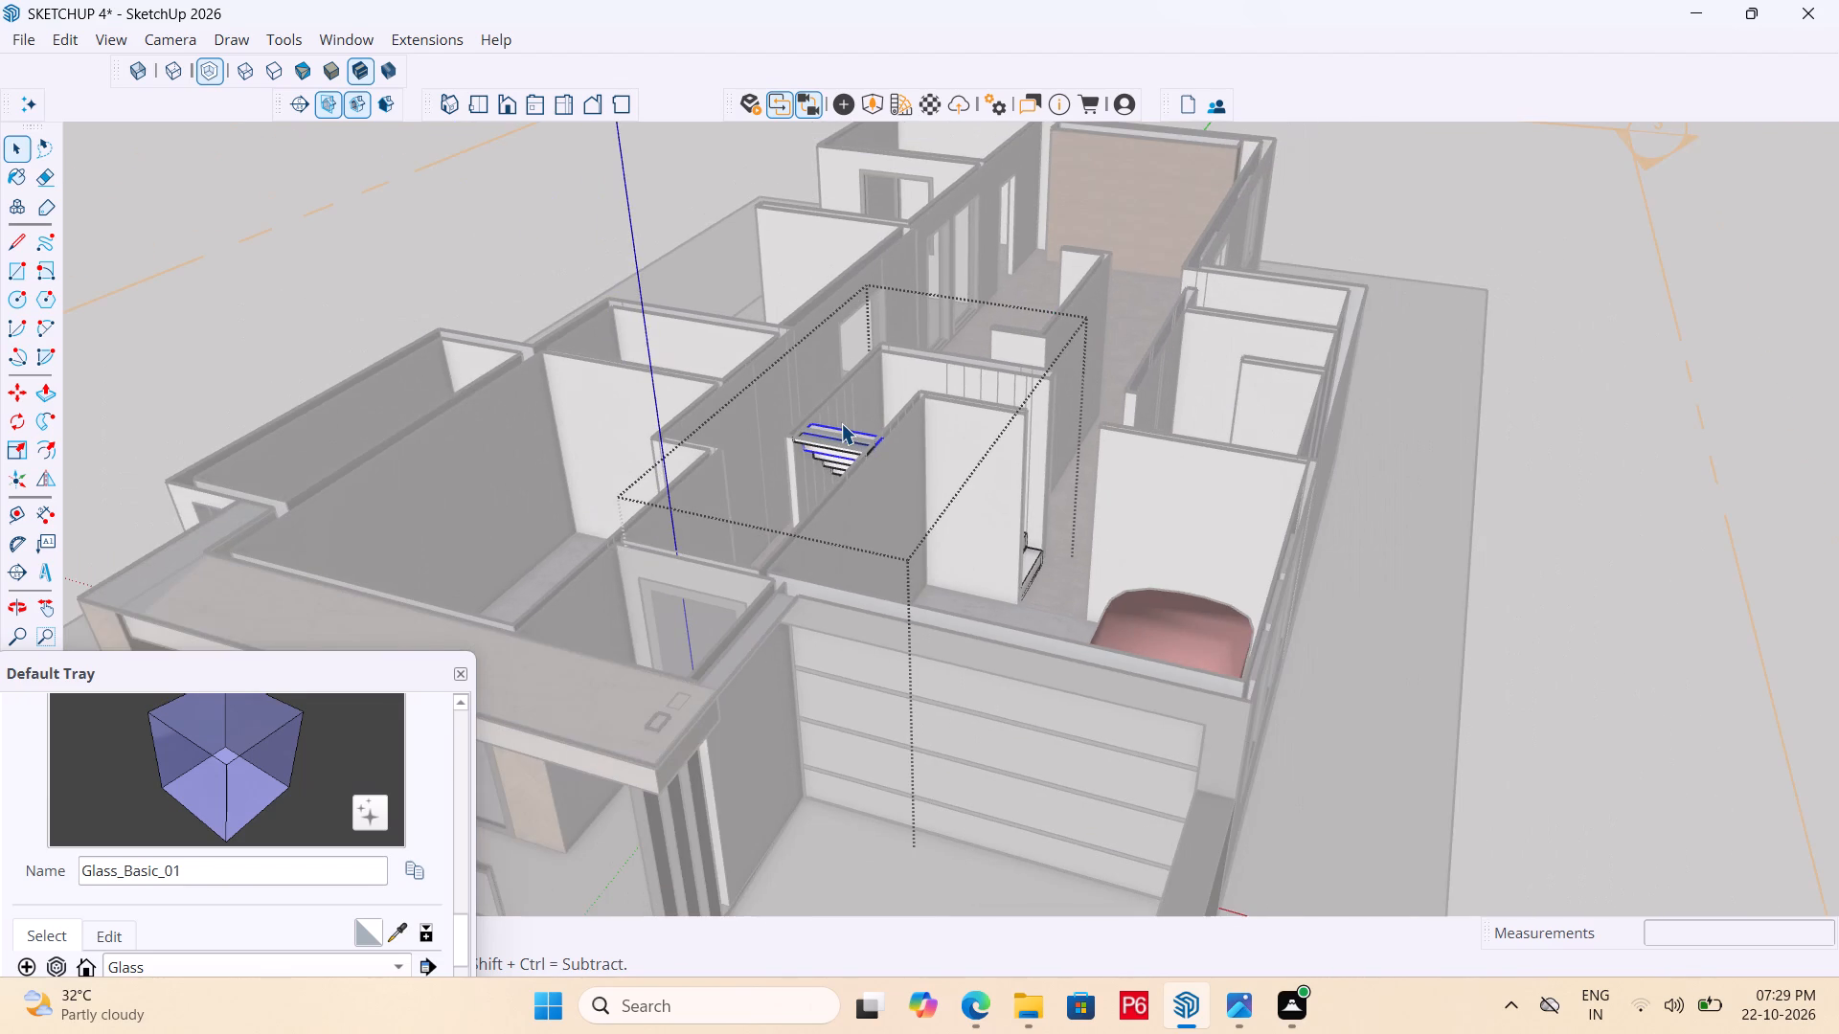
{"action": "scroll", "coordinate": [841, 423], "scroll_direction": "down", "scroll_amount": 1}
{"action": "middle_click_drag", "start_coordinate": [790, 450], "coordinate": [606, 564]}
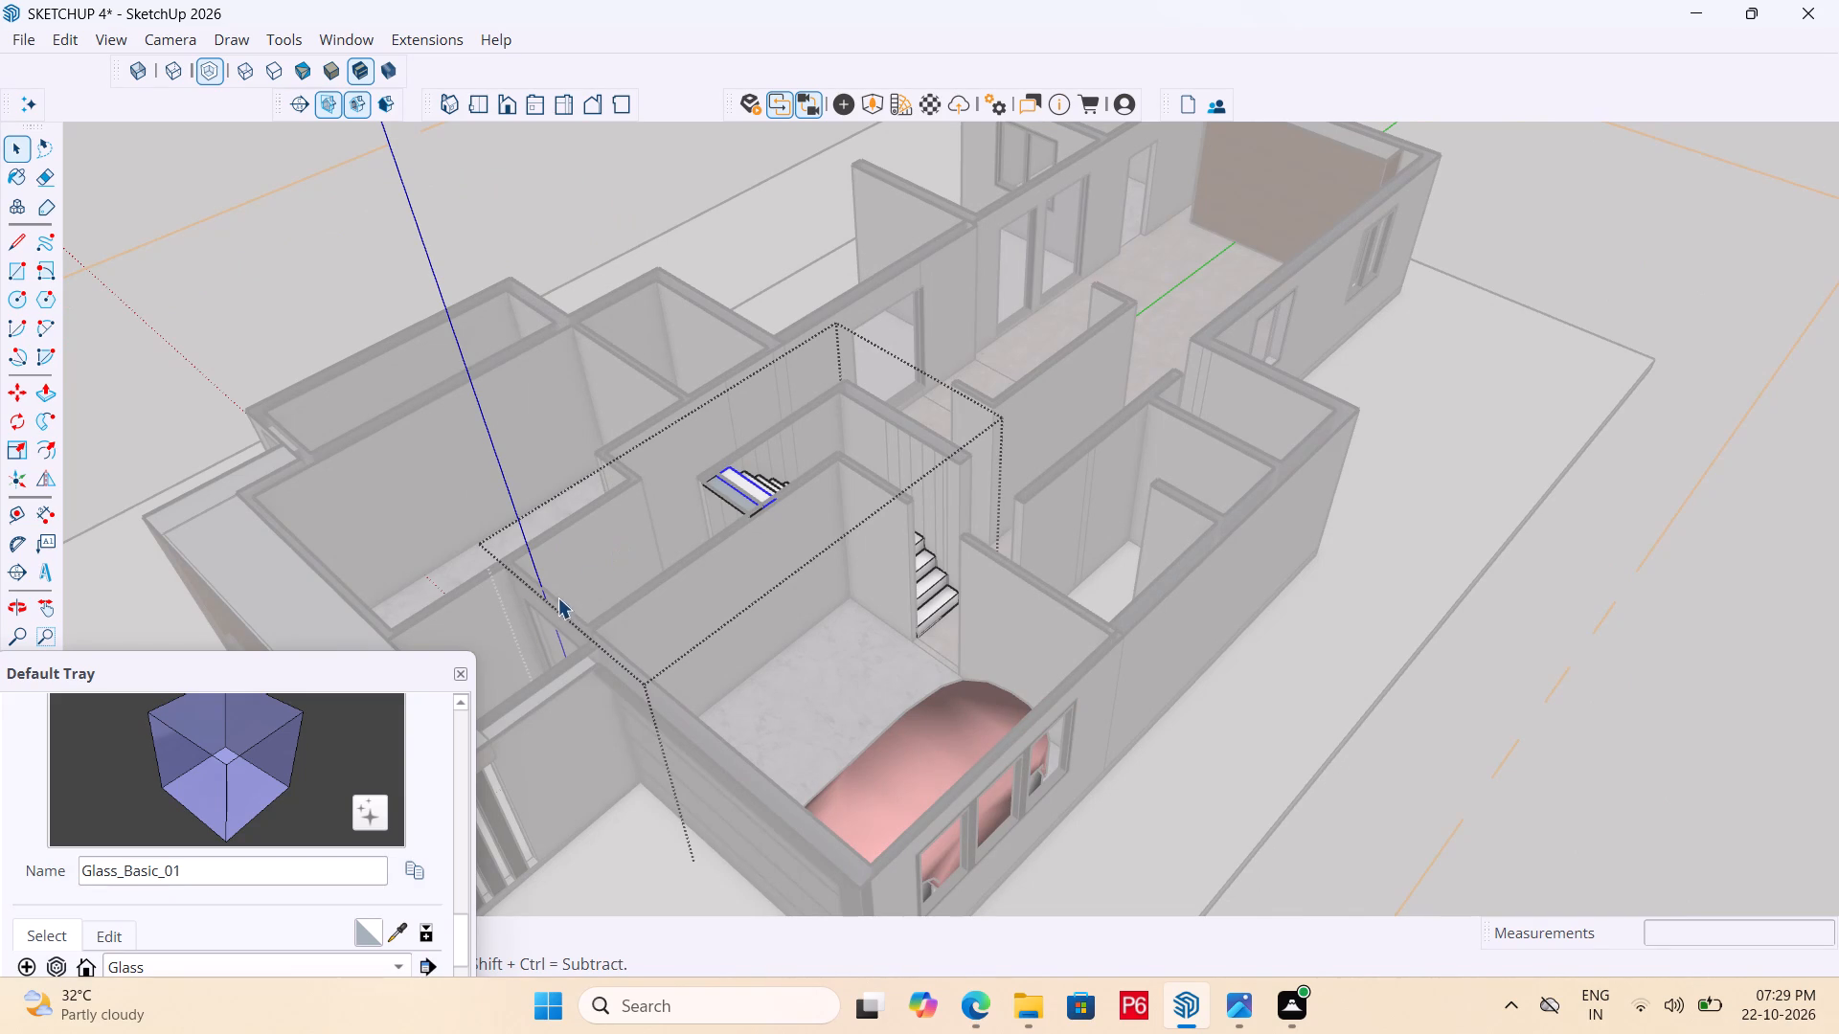
{"action": "middle_click_drag", "start_coordinate": [633, 580], "coordinate": [717, 489]}
Return to the top level of the model and examine the garage, staircase, hall floors and side facade from several angles.
{"action": "double_click", "coordinate": [1486, 469]}
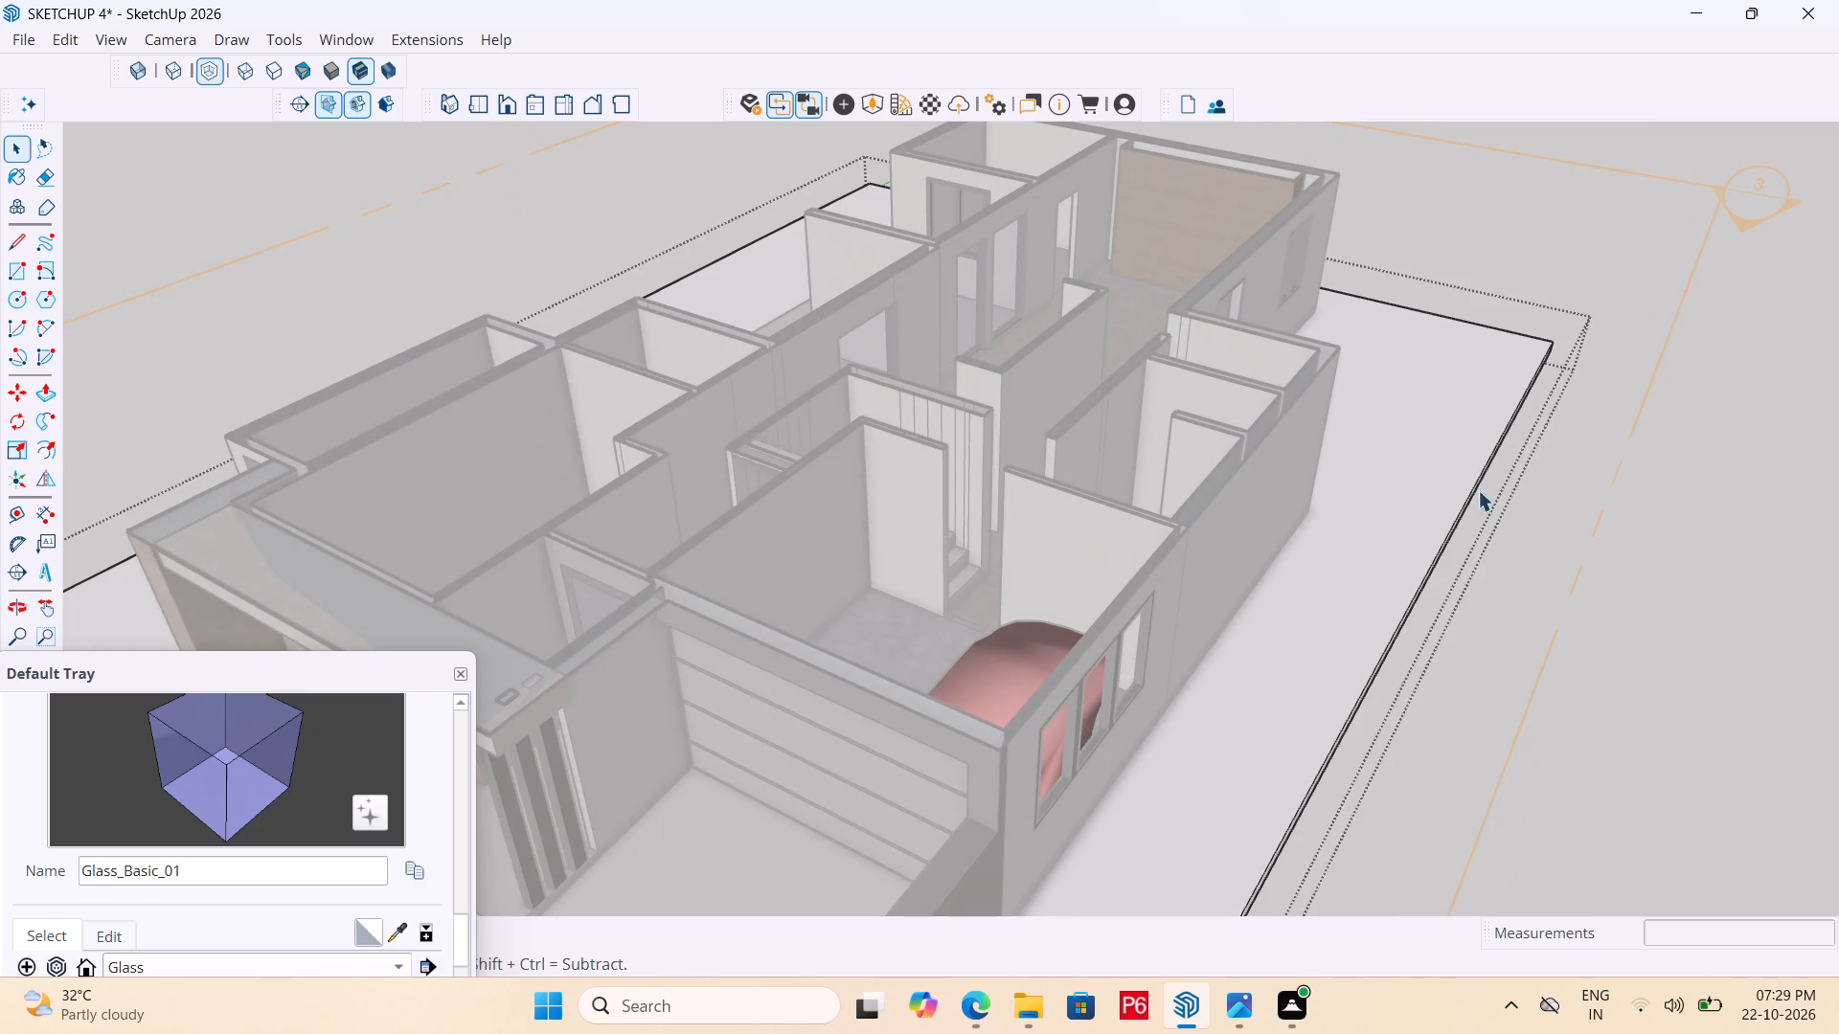
{"action": "left_click", "coordinate": [1495, 601]}
{"action": "middle_click_drag", "start_coordinate": [969, 452], "coordinate": [506, 497]}
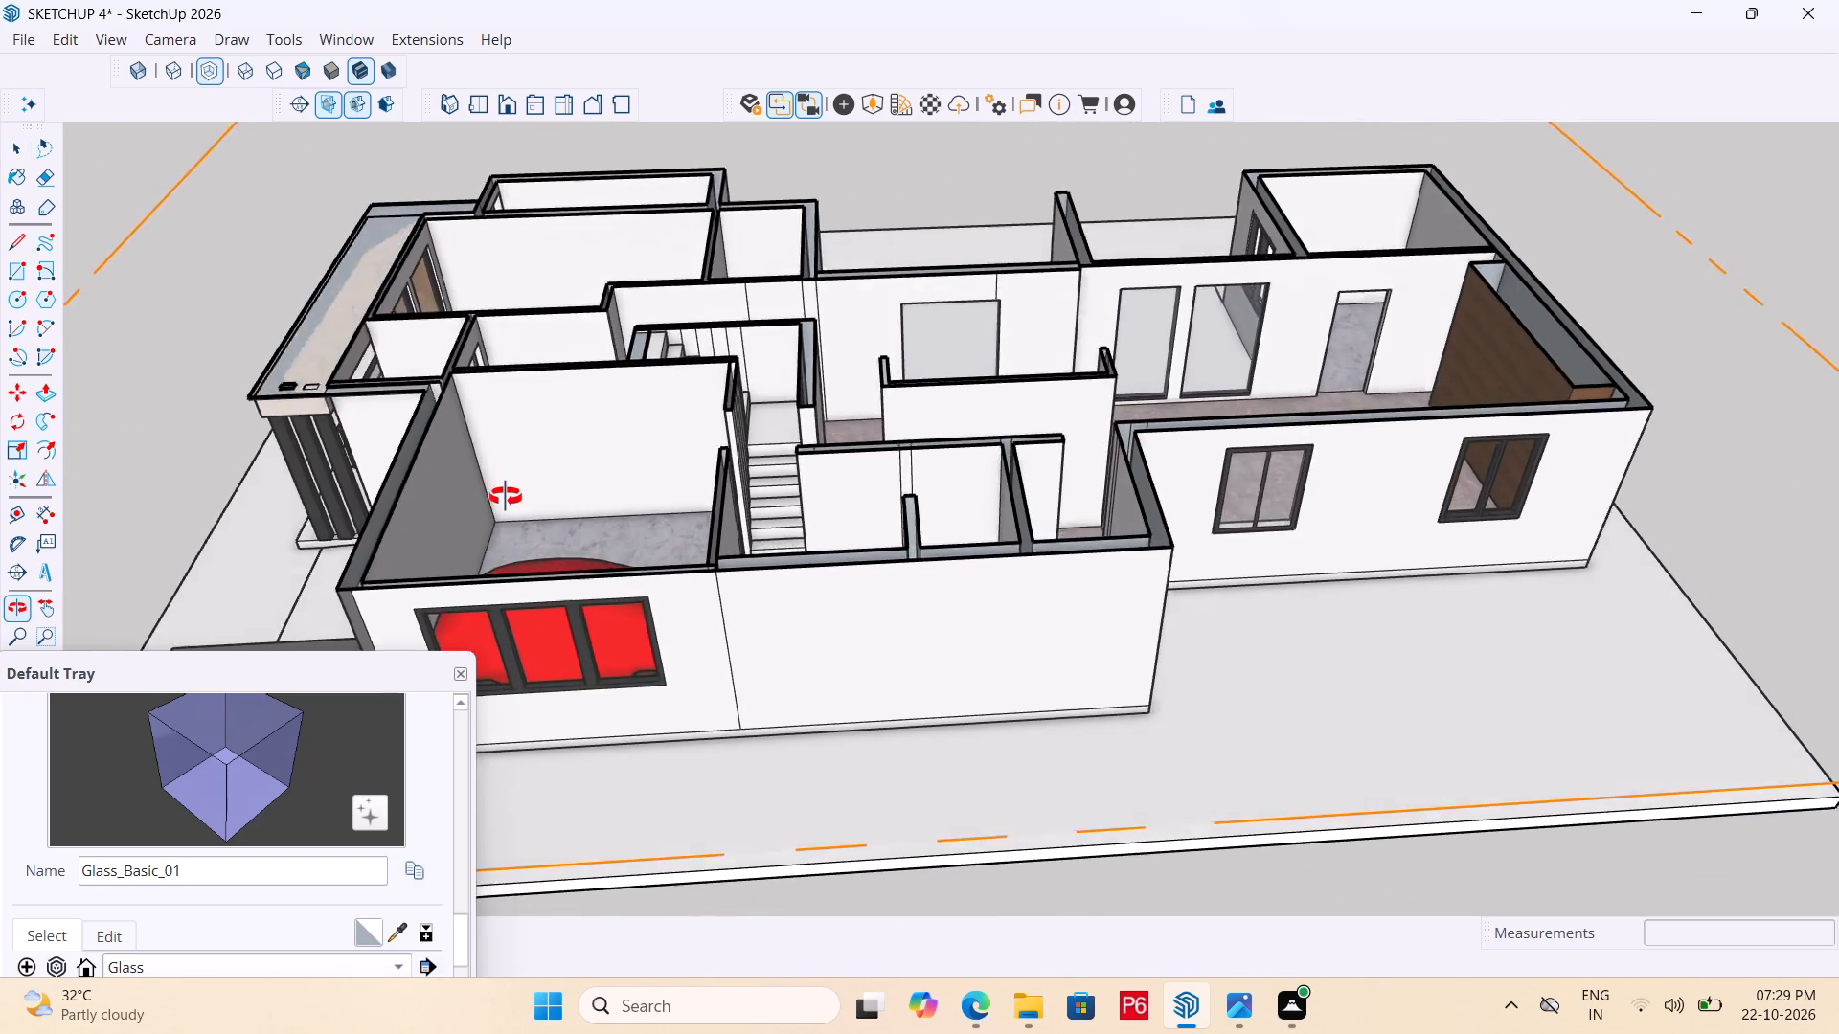
{"action": "middle_click_drag", "start_coordinate": [506, 497], "coordinate": [761, 513]}
{"action": "scroll", "coordinate": [831, 497], "scroll_direction": "up", "scroll_amount": 10}
{"action": "middle_click_drag", "start_coordinate": [832, 584], "coordinate": [666, 717]}
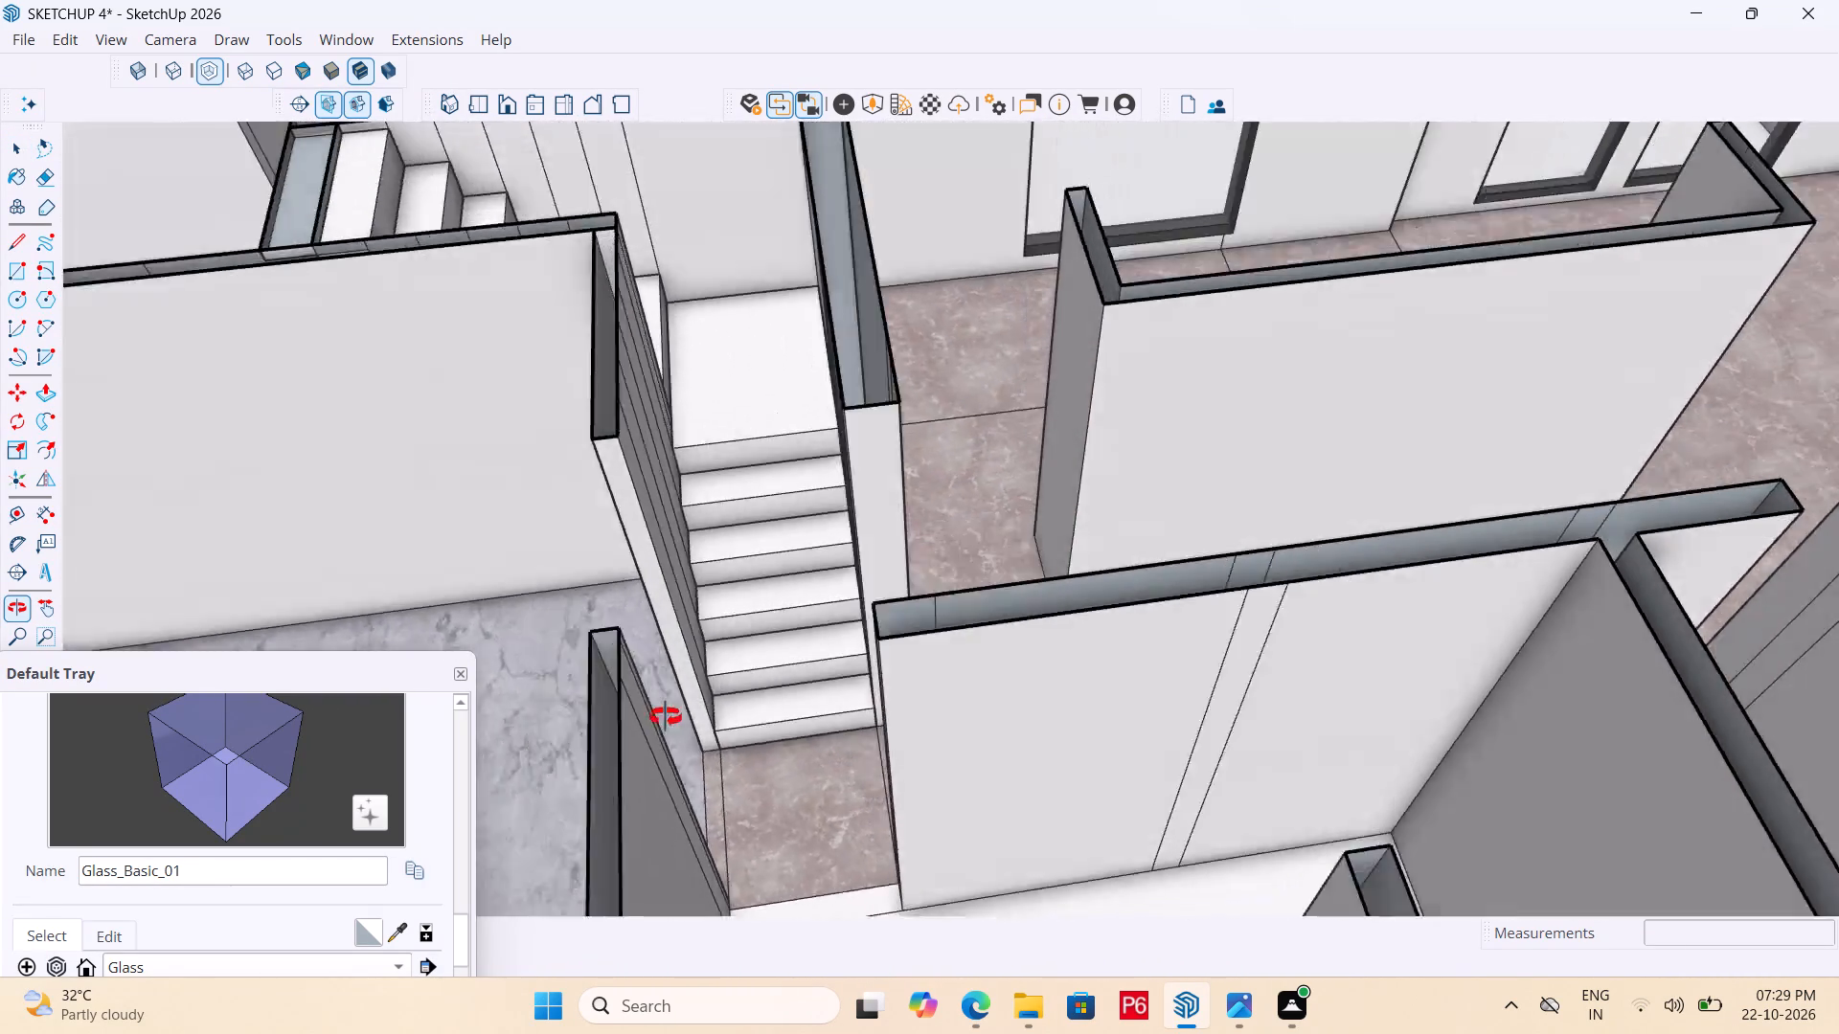
{"action": "middle_click_drag", "start_coordinate": [666, 717], "coordinate": [0, 749]}
{"action": "scroll", "coordinate": [821, 829], "scroll_direction": "down", "scroll_amount": 4}
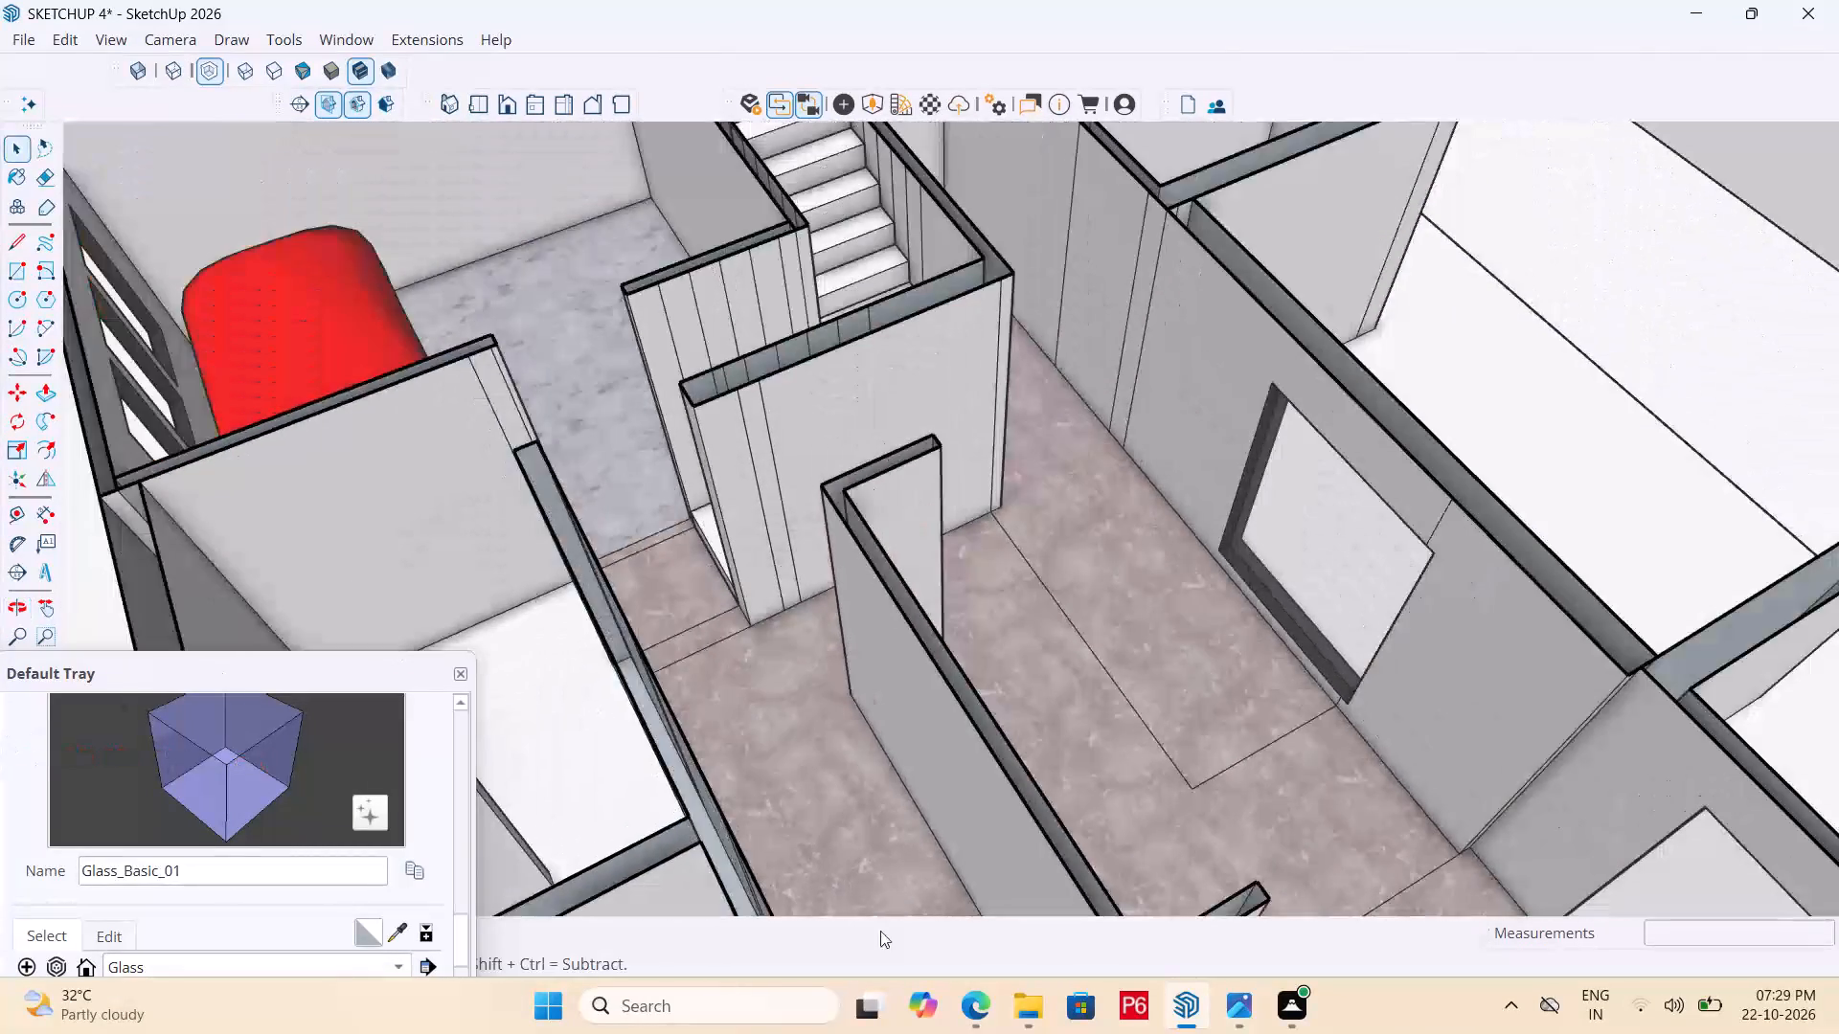
{"action": "scroll", "coordinate": [880, 931], "scroll_direction": "down", "scroll_amount": 3}
{"action": "scroll", "coordinate": [709, 539], "scroll_direction": "down", "scroll_amount": 6}
{"action": "middle_click_drag", "start_coordinate": [808, 444], "coordinate": [710, 710]}
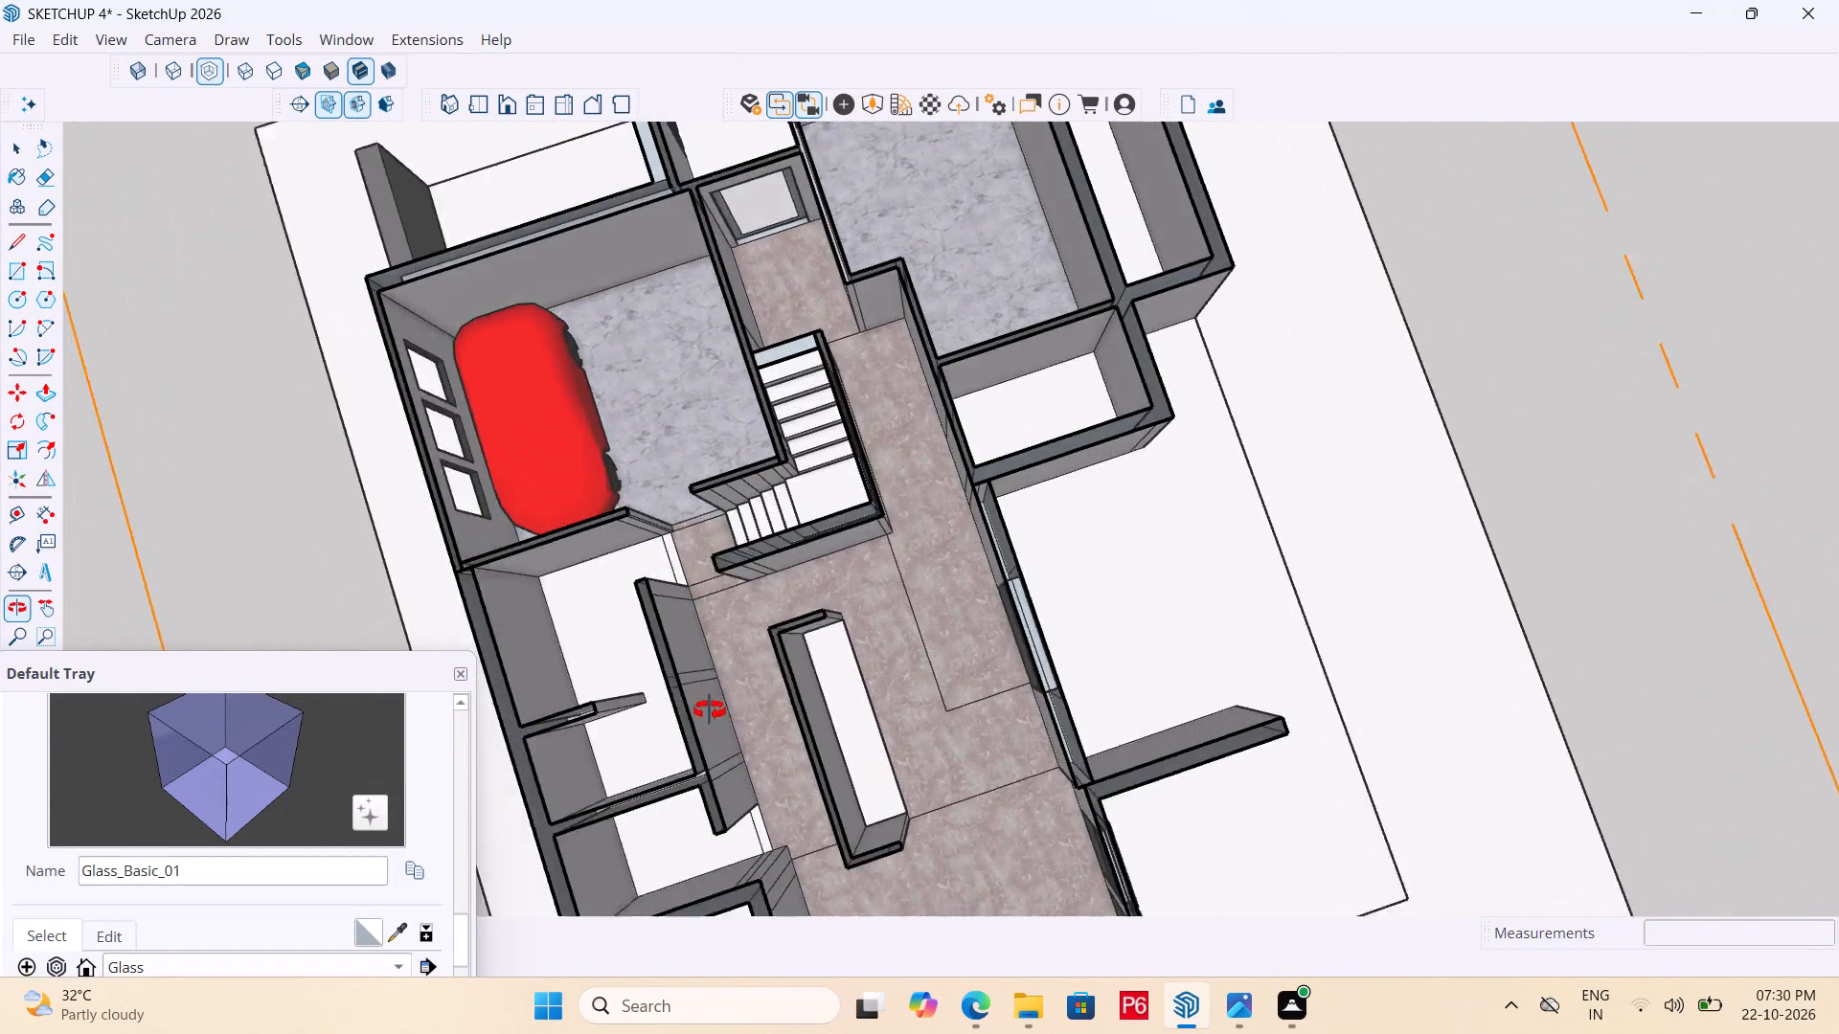
{"action": "middle_click_drag", "start_coordinate": [710, 710], "coordinate": [1409, 223]}
{"action": "middle_click_drag", "start_coordinate": [605, 552], "coordinate": [846, 552]}
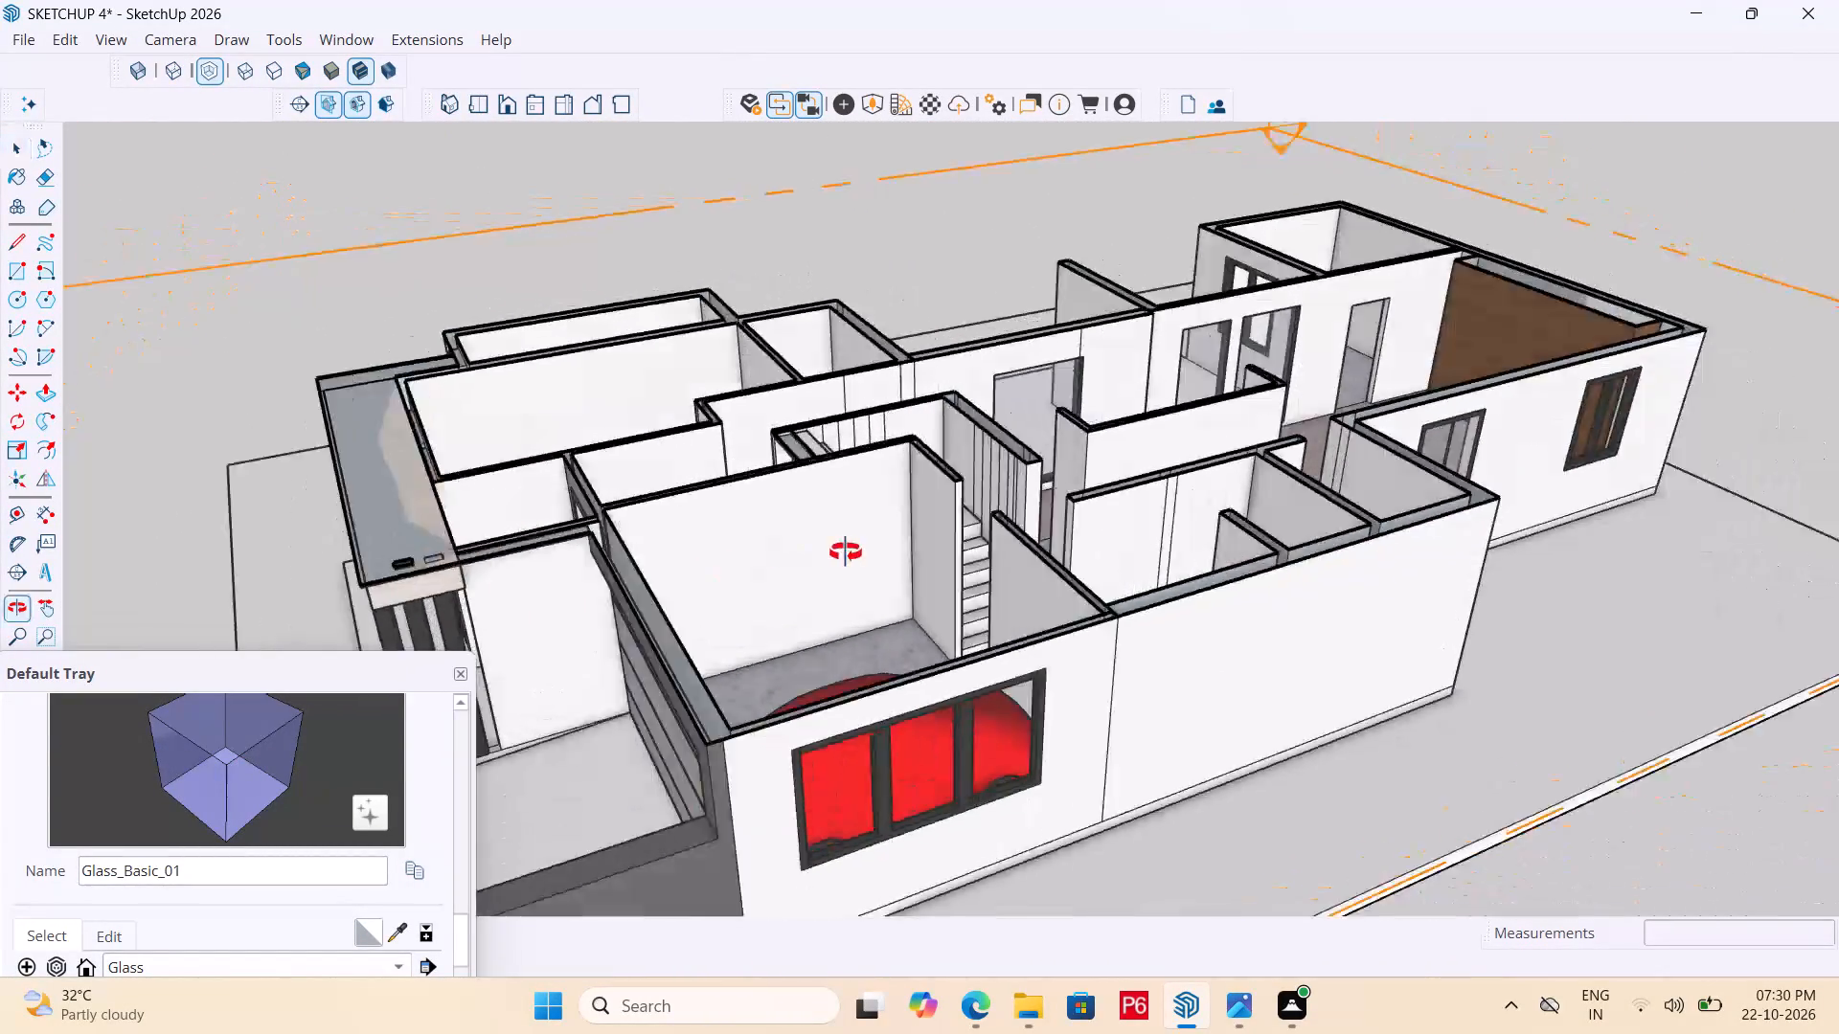
{"action": "middle_click_drag", "start_coordinate": [846, 552], "coordinate": [863, 496]}
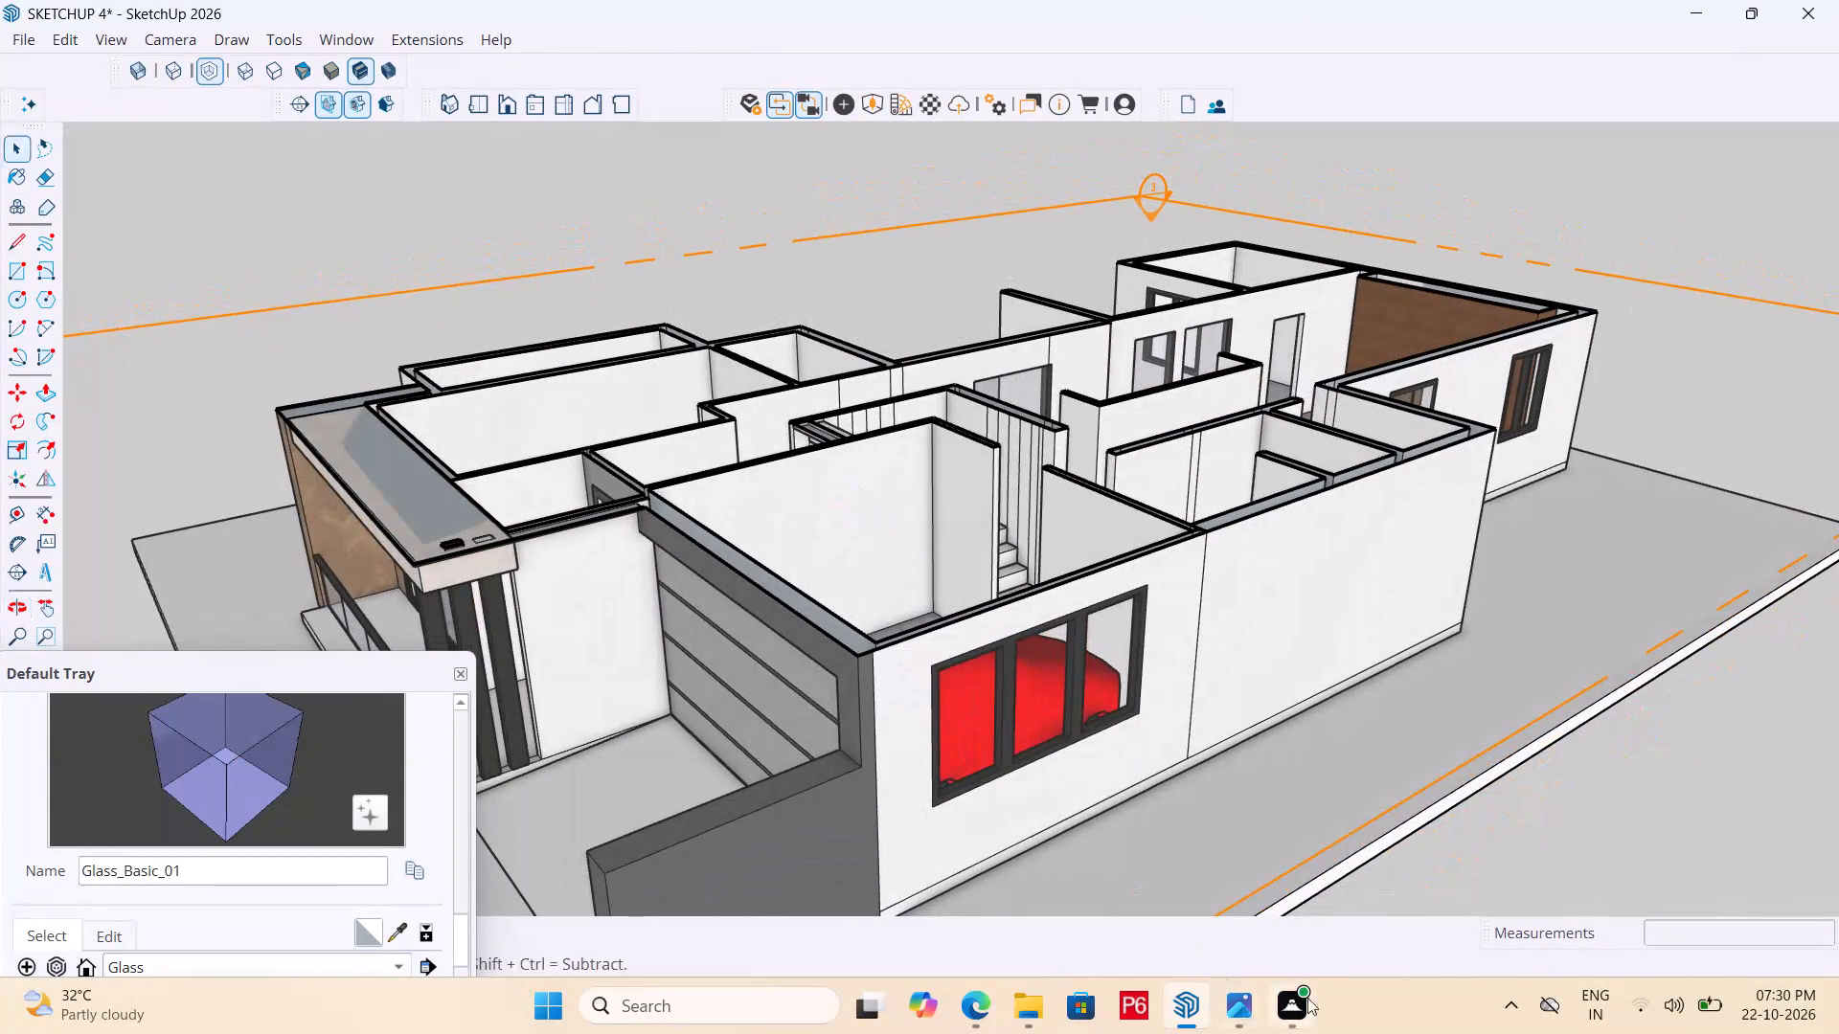
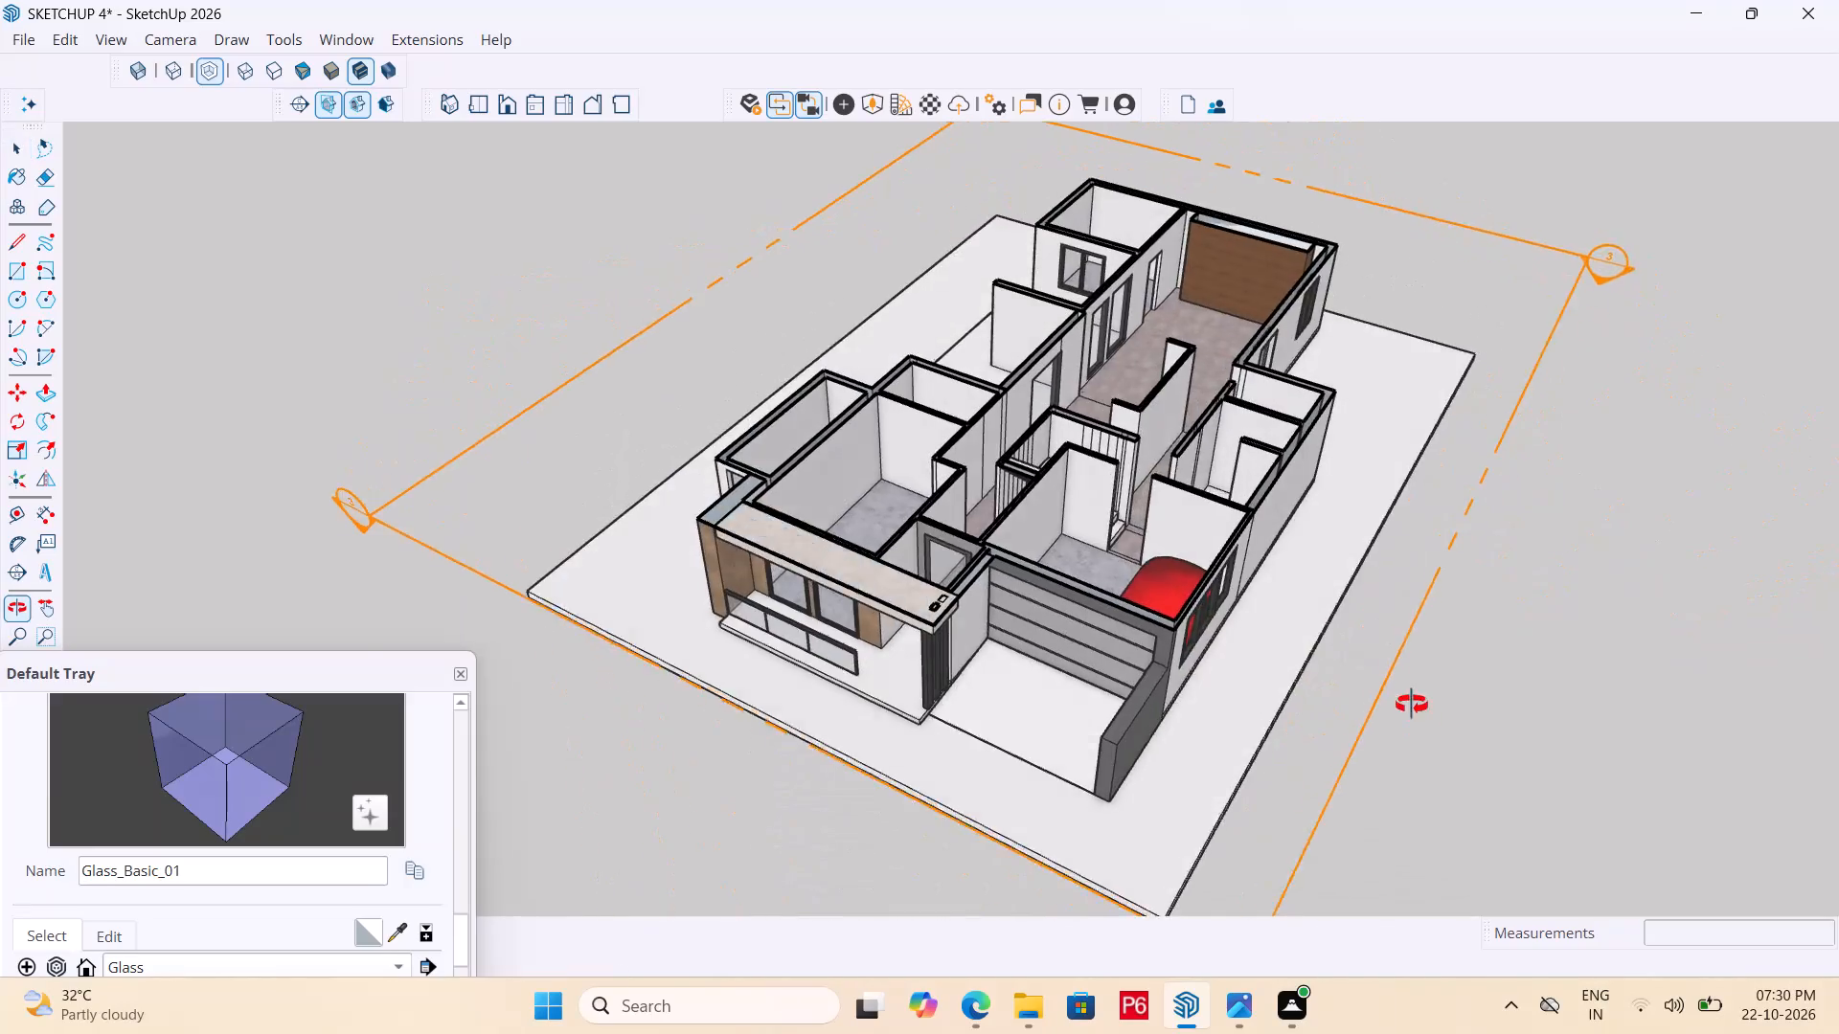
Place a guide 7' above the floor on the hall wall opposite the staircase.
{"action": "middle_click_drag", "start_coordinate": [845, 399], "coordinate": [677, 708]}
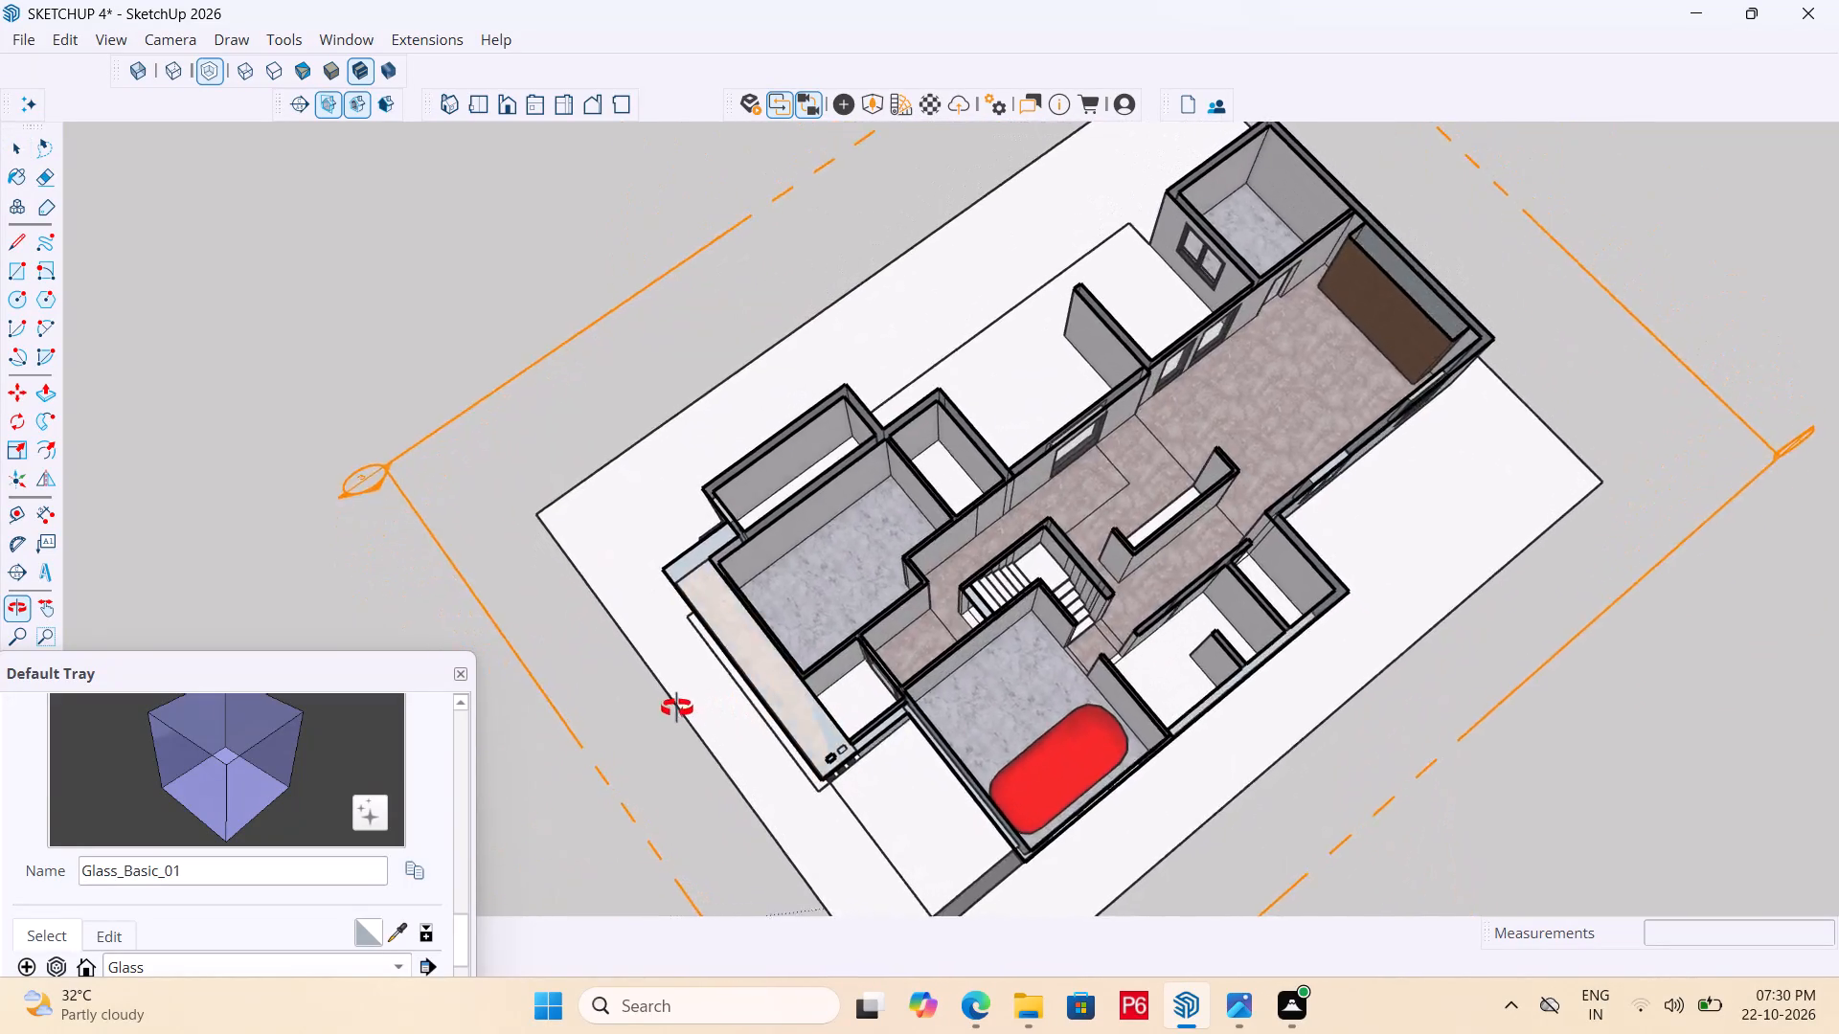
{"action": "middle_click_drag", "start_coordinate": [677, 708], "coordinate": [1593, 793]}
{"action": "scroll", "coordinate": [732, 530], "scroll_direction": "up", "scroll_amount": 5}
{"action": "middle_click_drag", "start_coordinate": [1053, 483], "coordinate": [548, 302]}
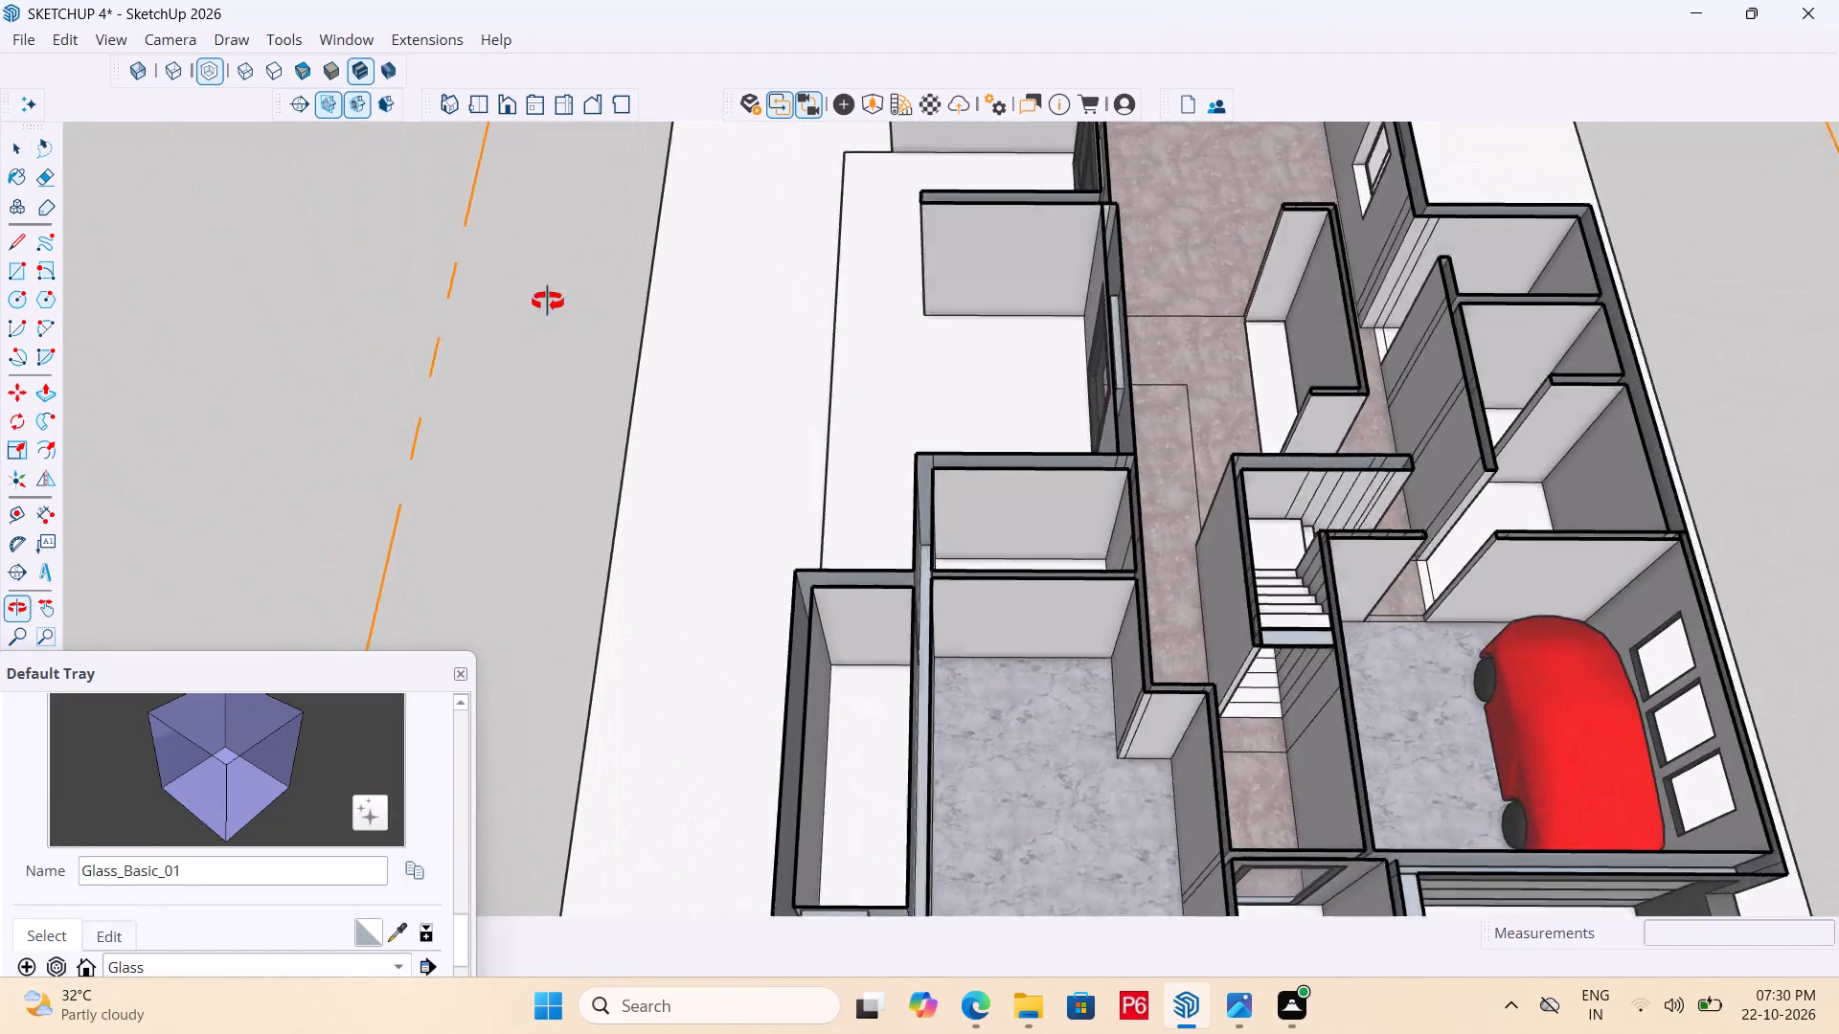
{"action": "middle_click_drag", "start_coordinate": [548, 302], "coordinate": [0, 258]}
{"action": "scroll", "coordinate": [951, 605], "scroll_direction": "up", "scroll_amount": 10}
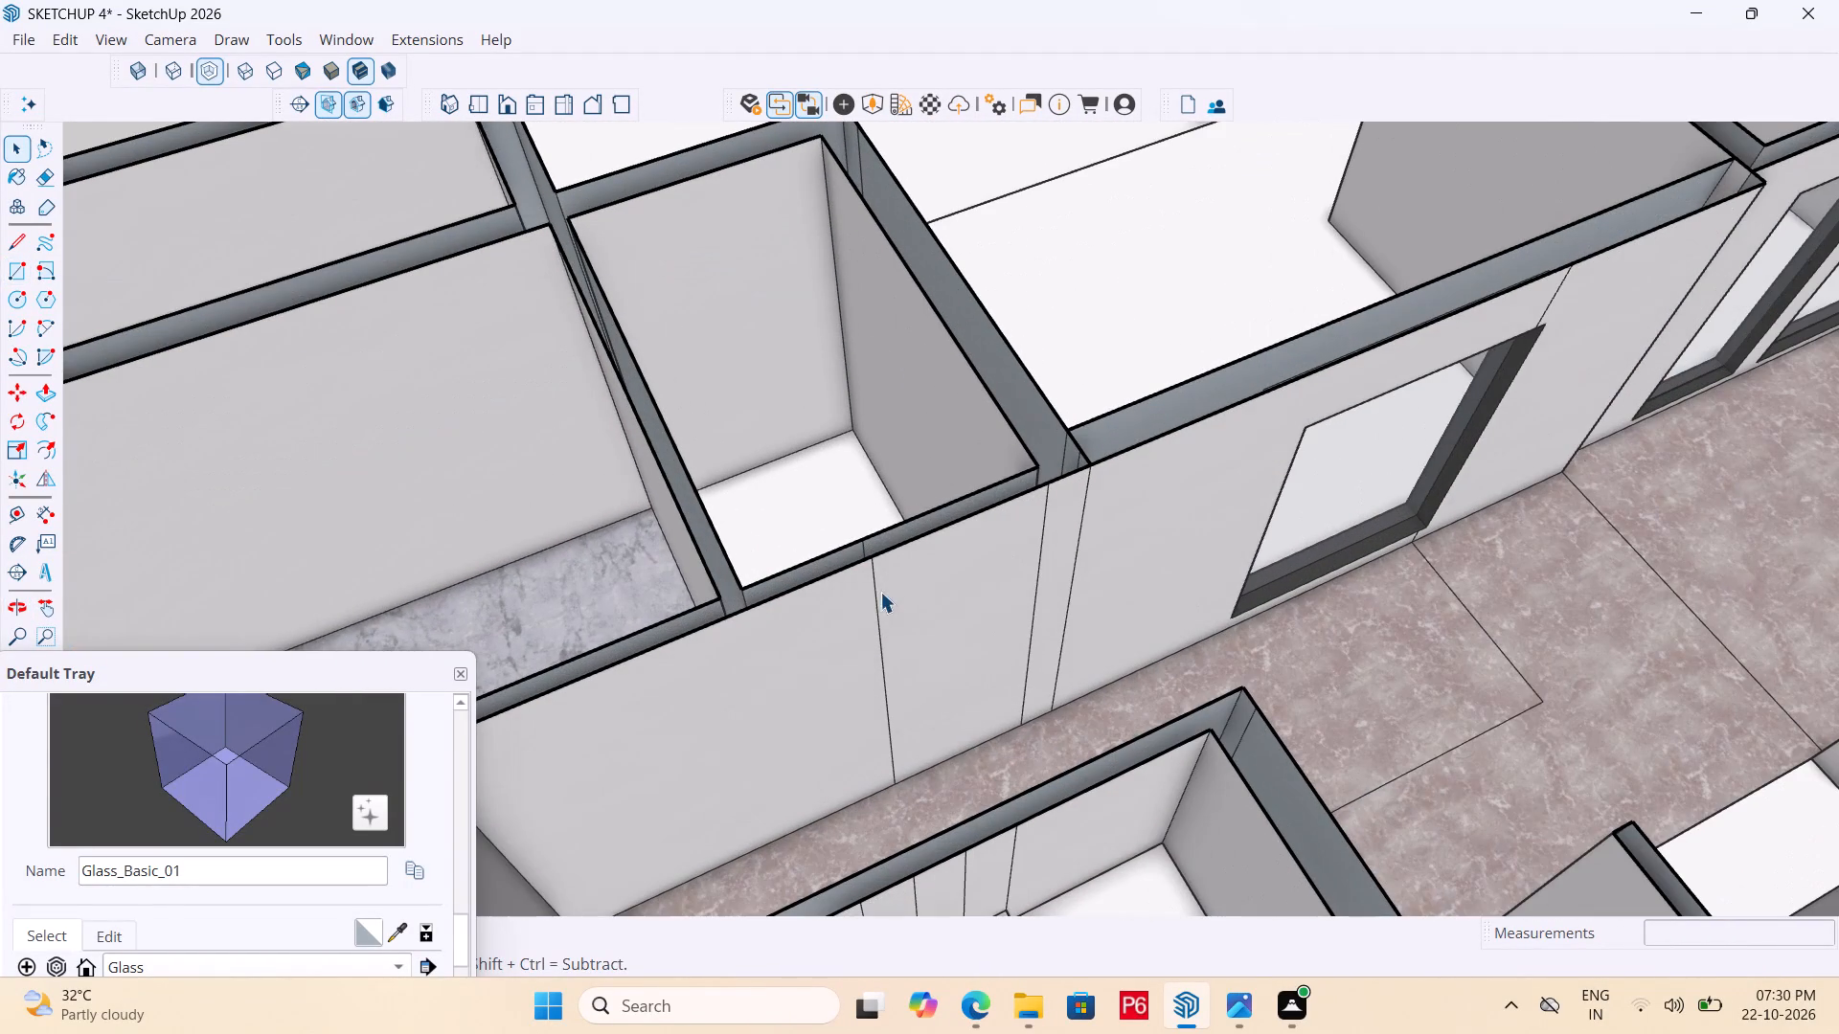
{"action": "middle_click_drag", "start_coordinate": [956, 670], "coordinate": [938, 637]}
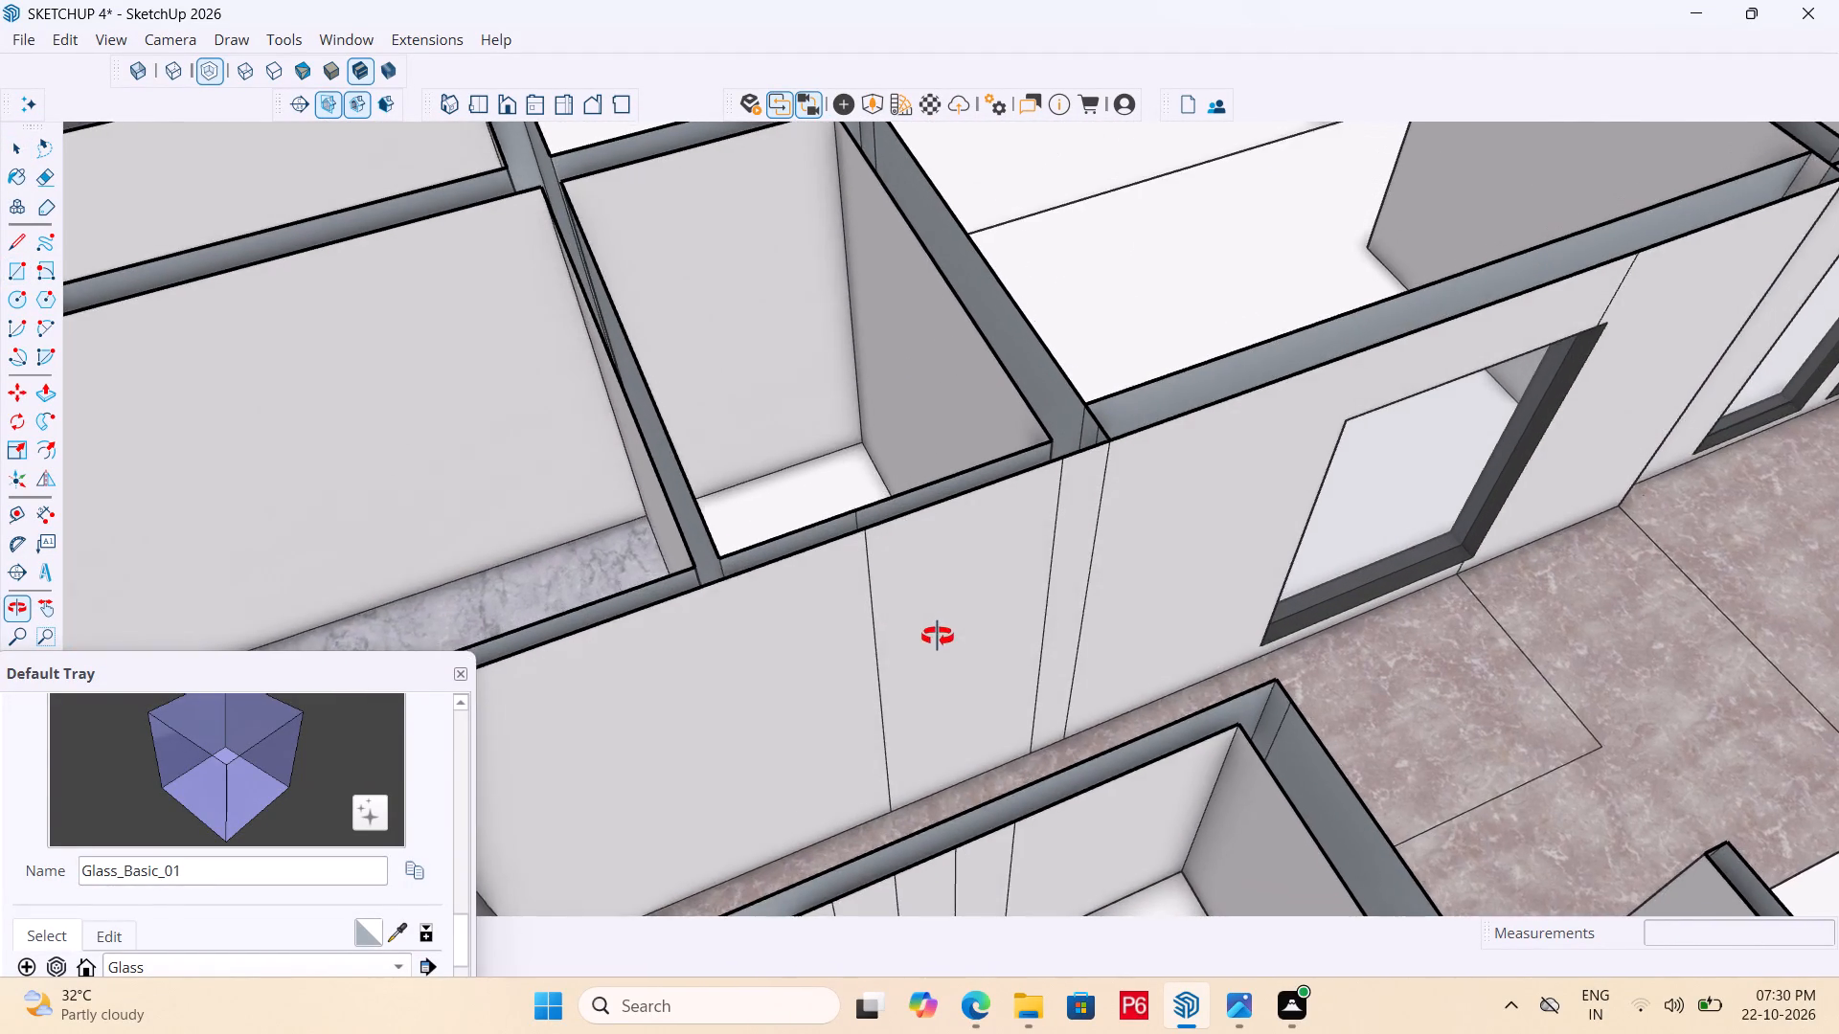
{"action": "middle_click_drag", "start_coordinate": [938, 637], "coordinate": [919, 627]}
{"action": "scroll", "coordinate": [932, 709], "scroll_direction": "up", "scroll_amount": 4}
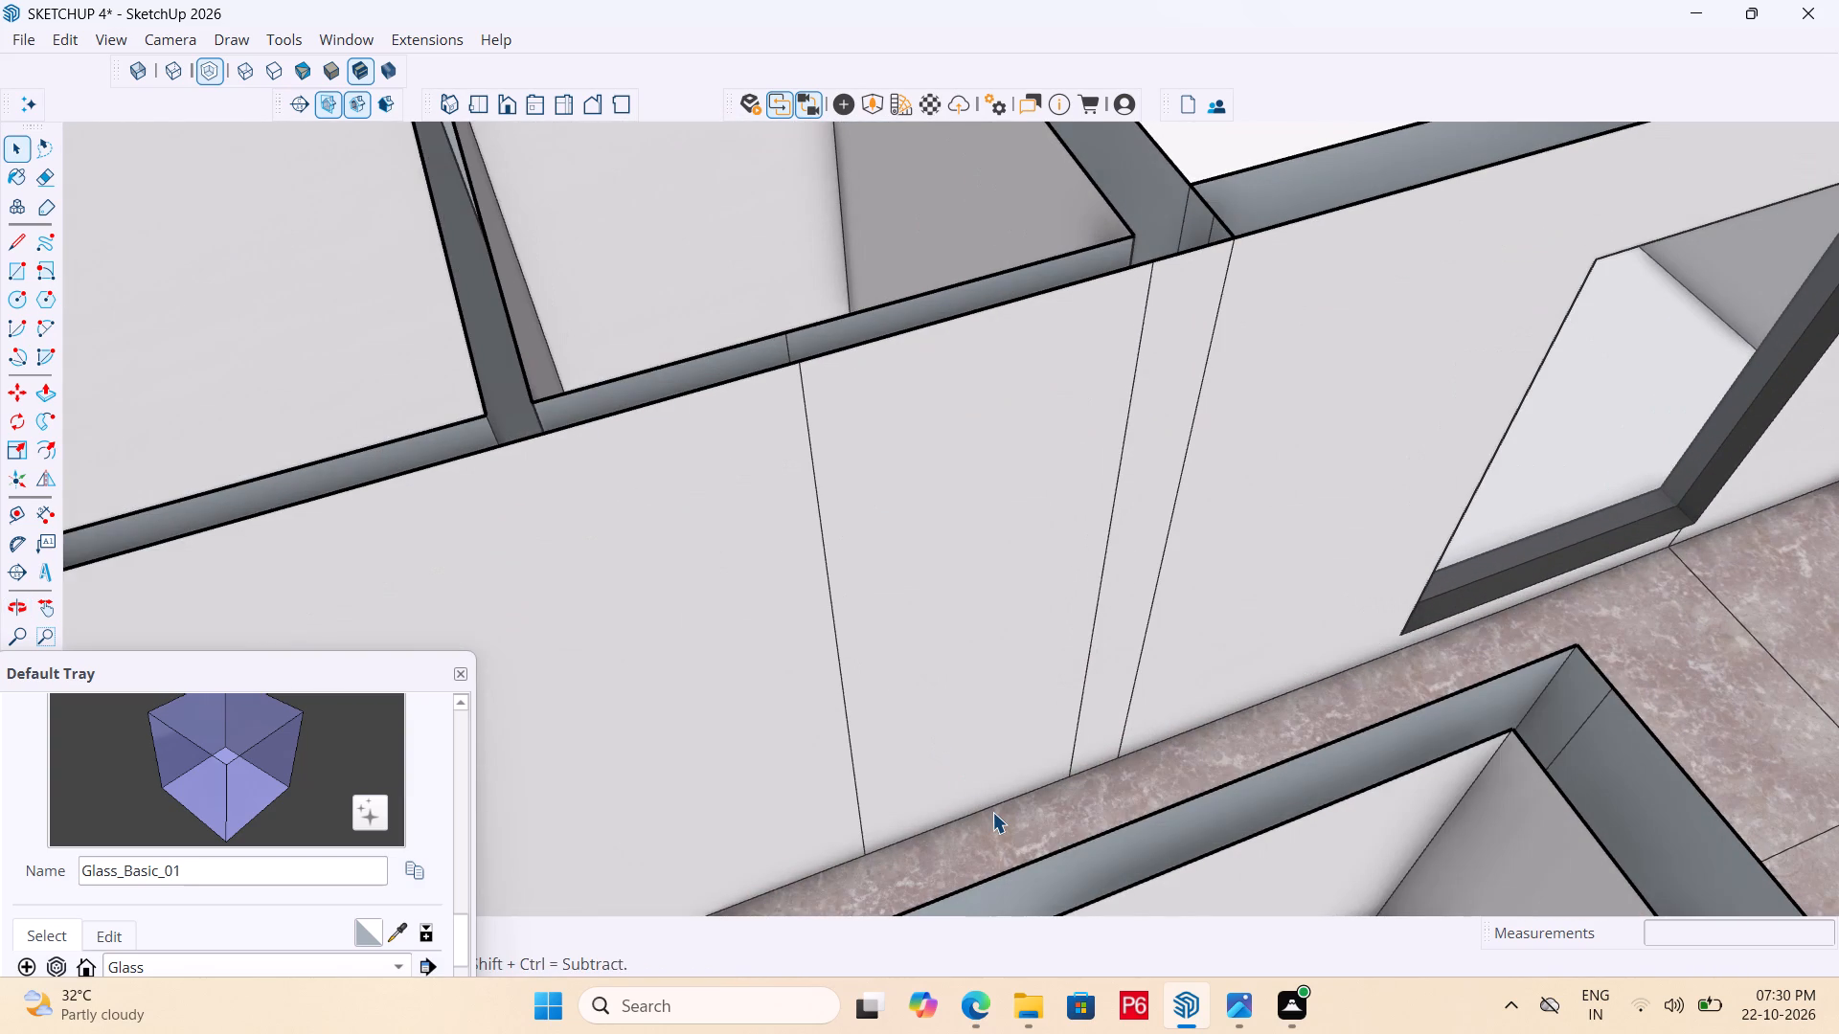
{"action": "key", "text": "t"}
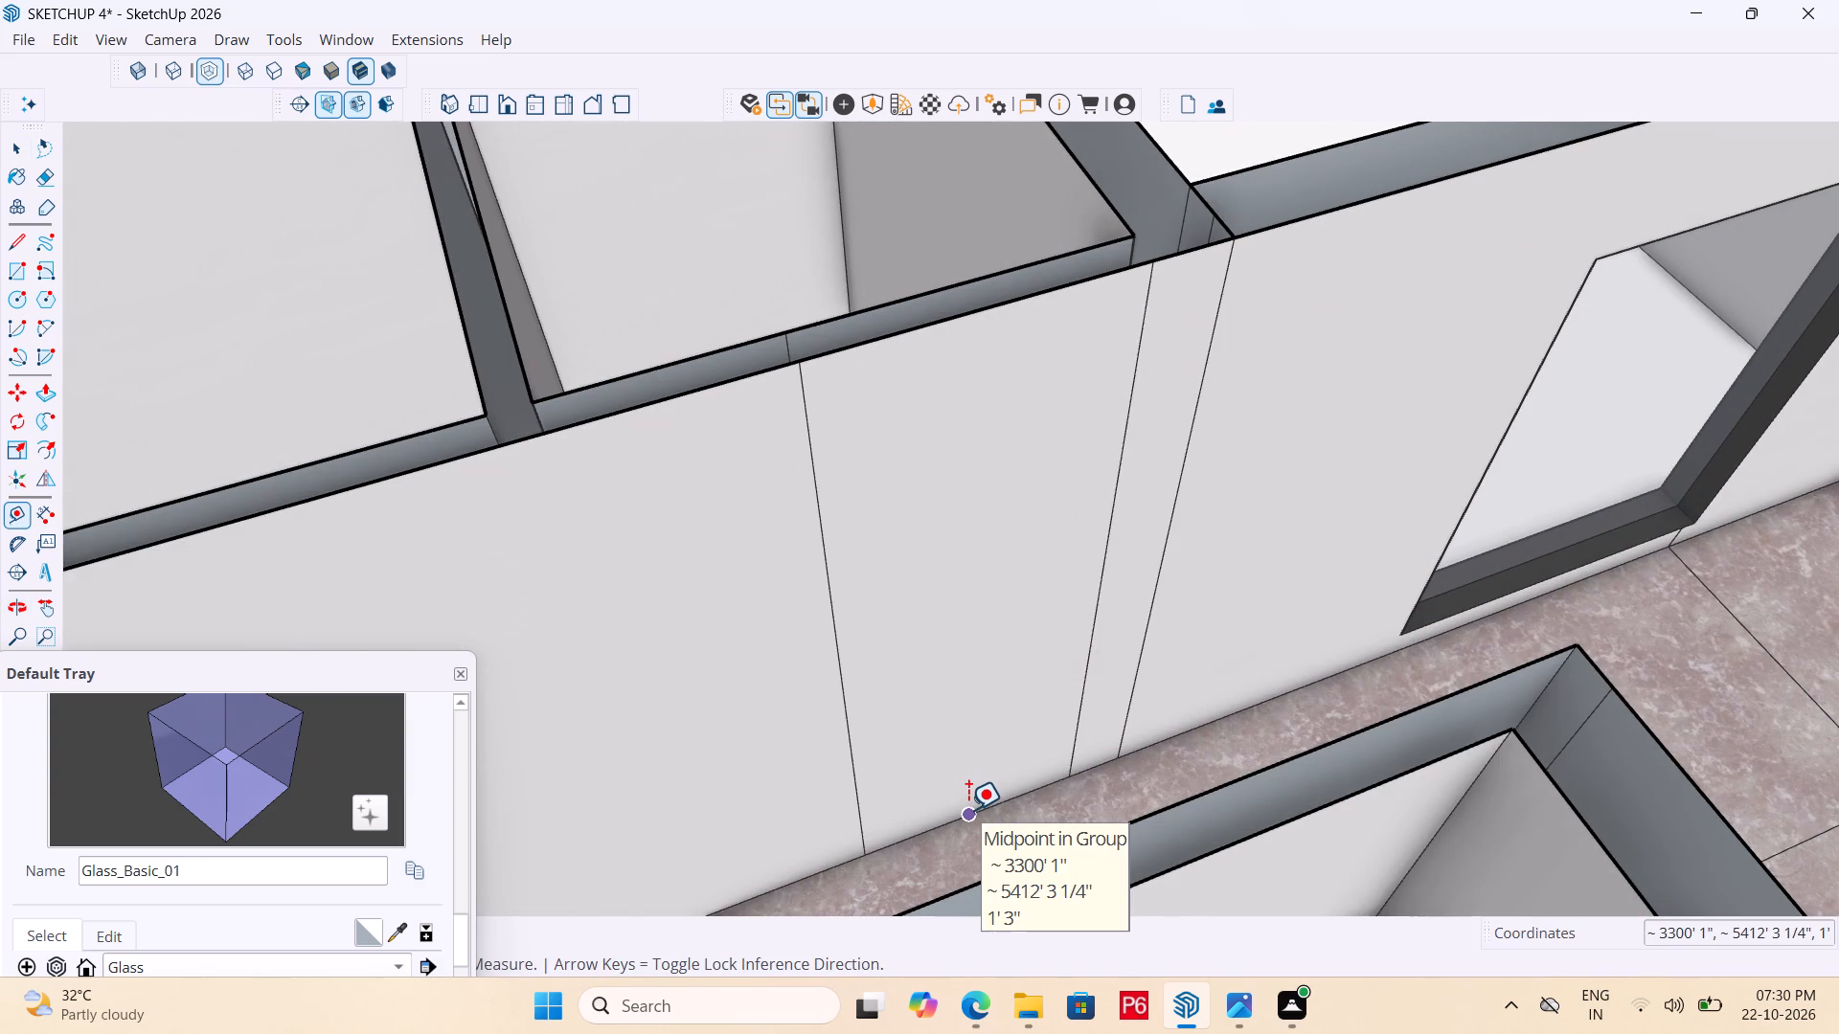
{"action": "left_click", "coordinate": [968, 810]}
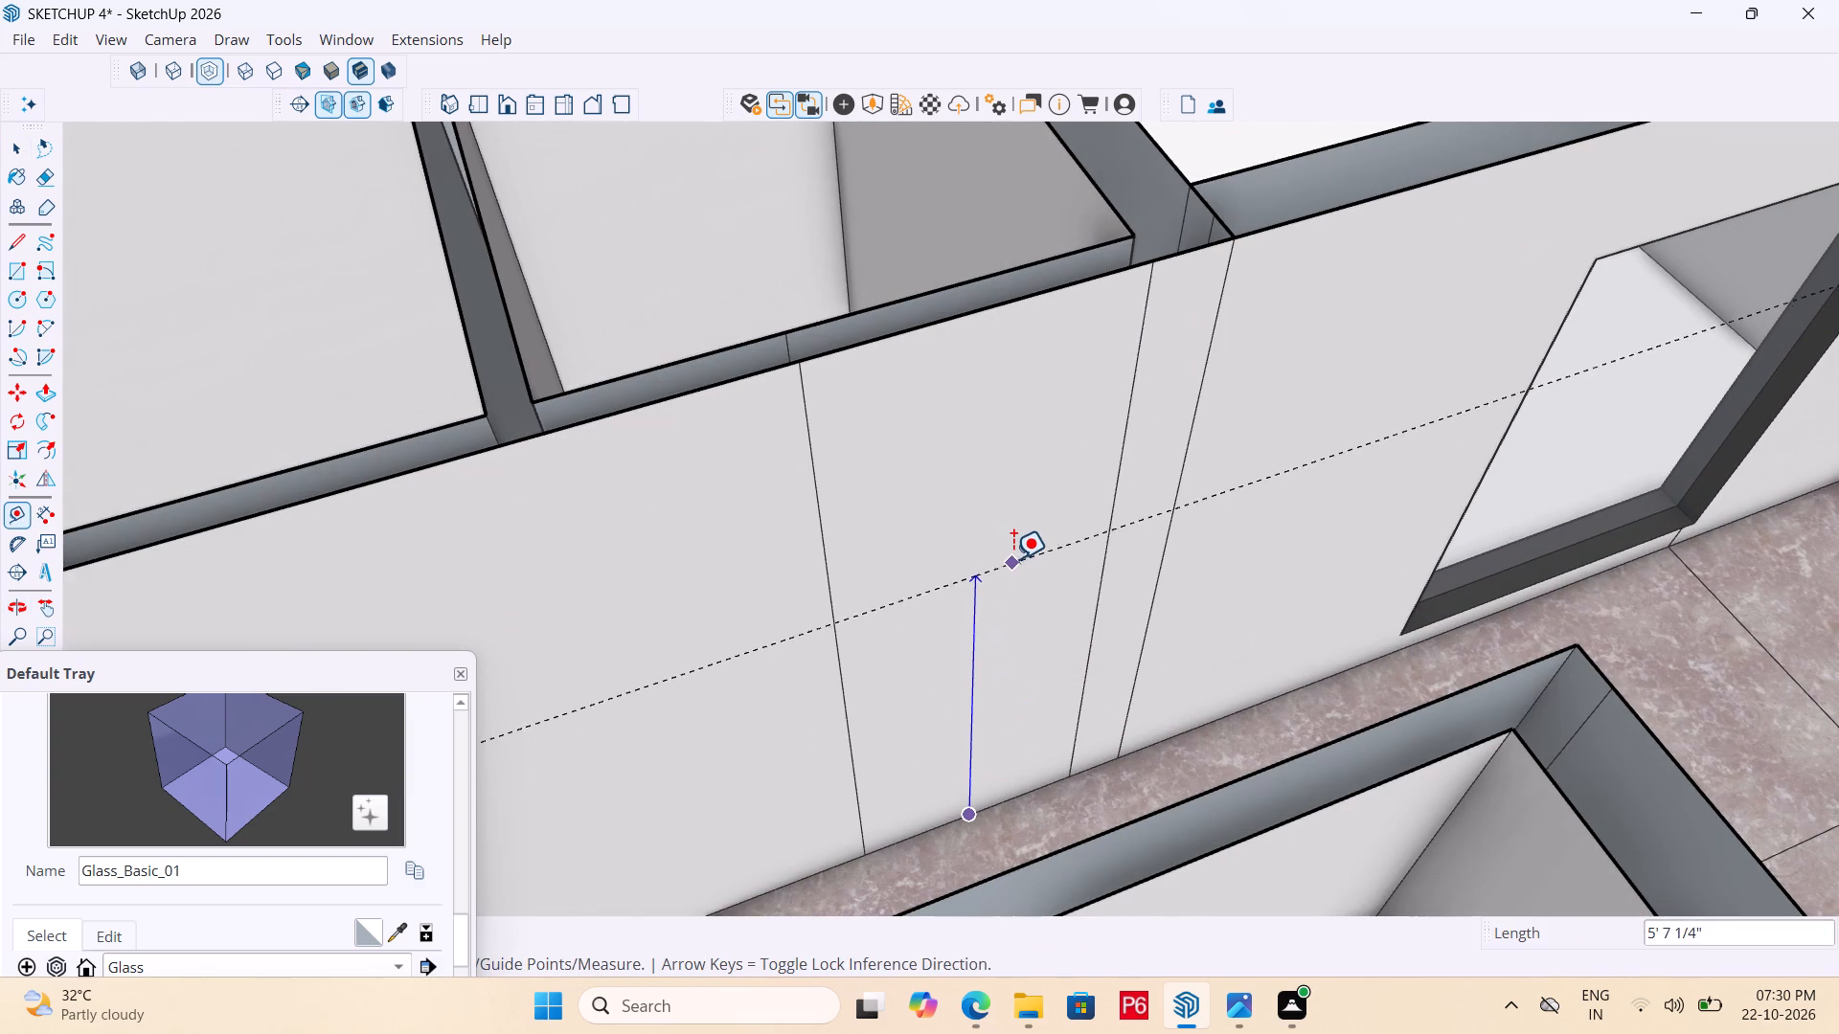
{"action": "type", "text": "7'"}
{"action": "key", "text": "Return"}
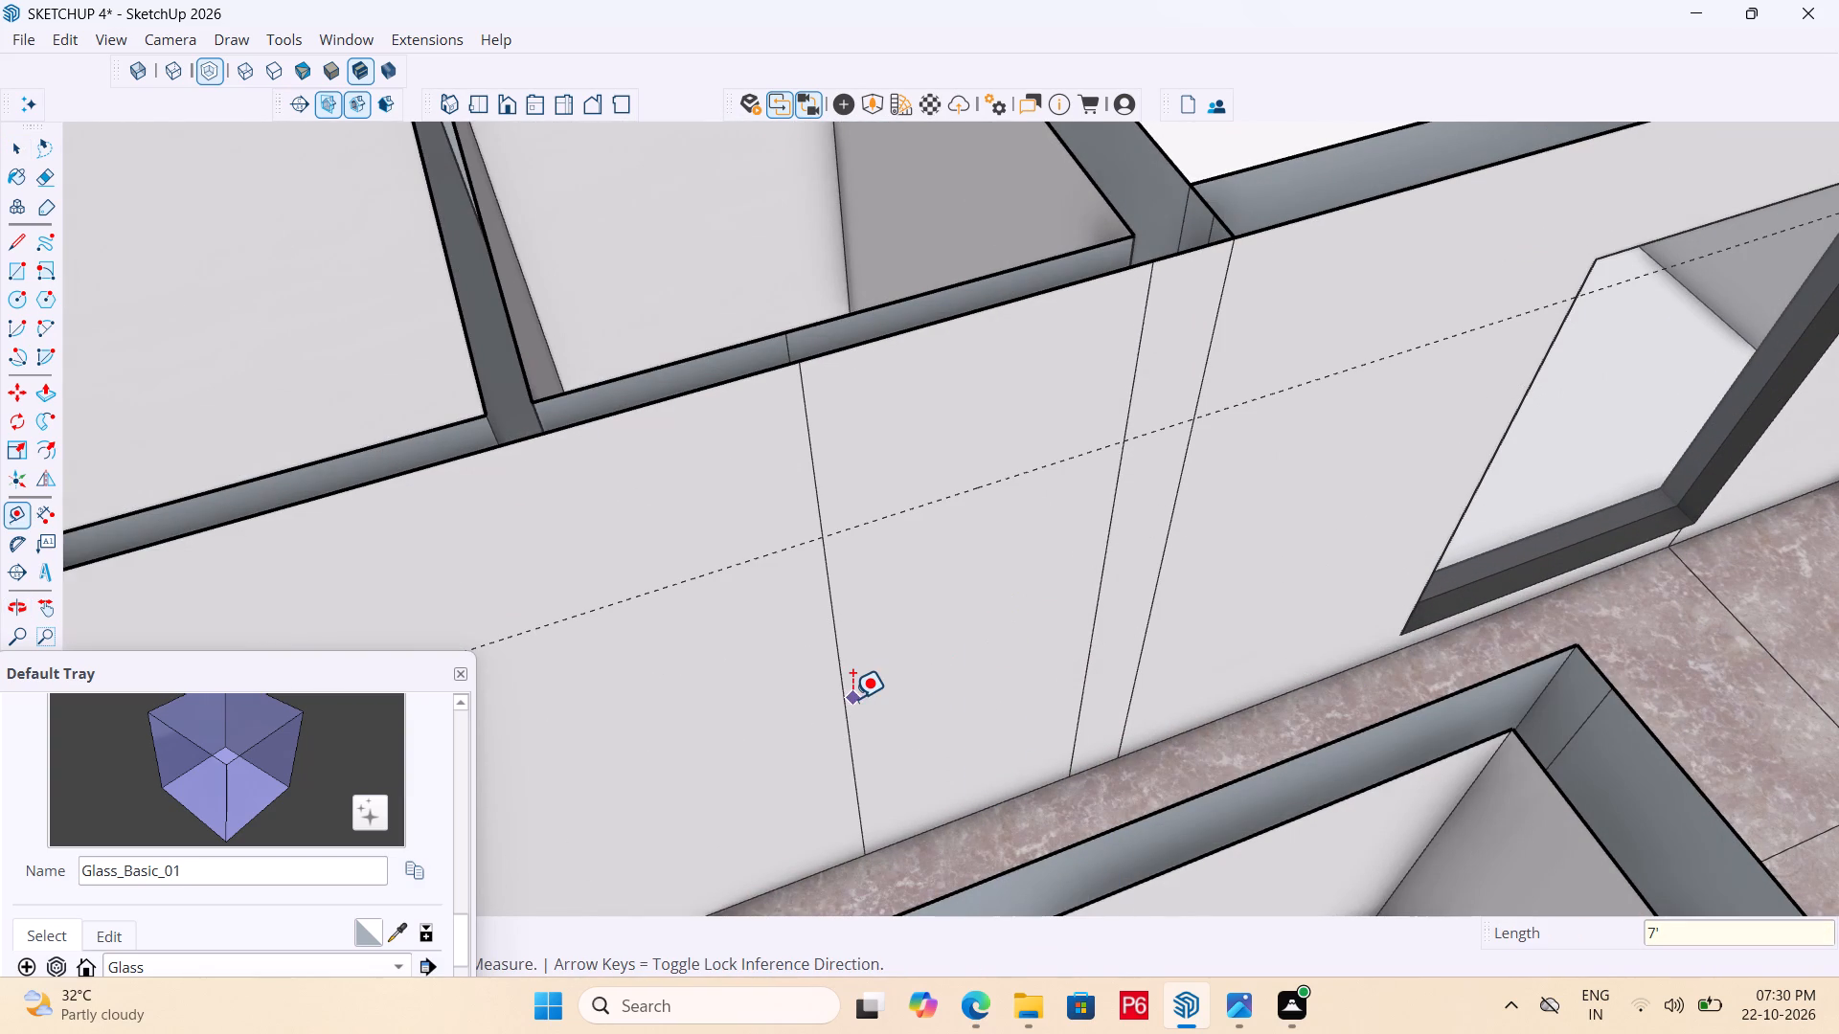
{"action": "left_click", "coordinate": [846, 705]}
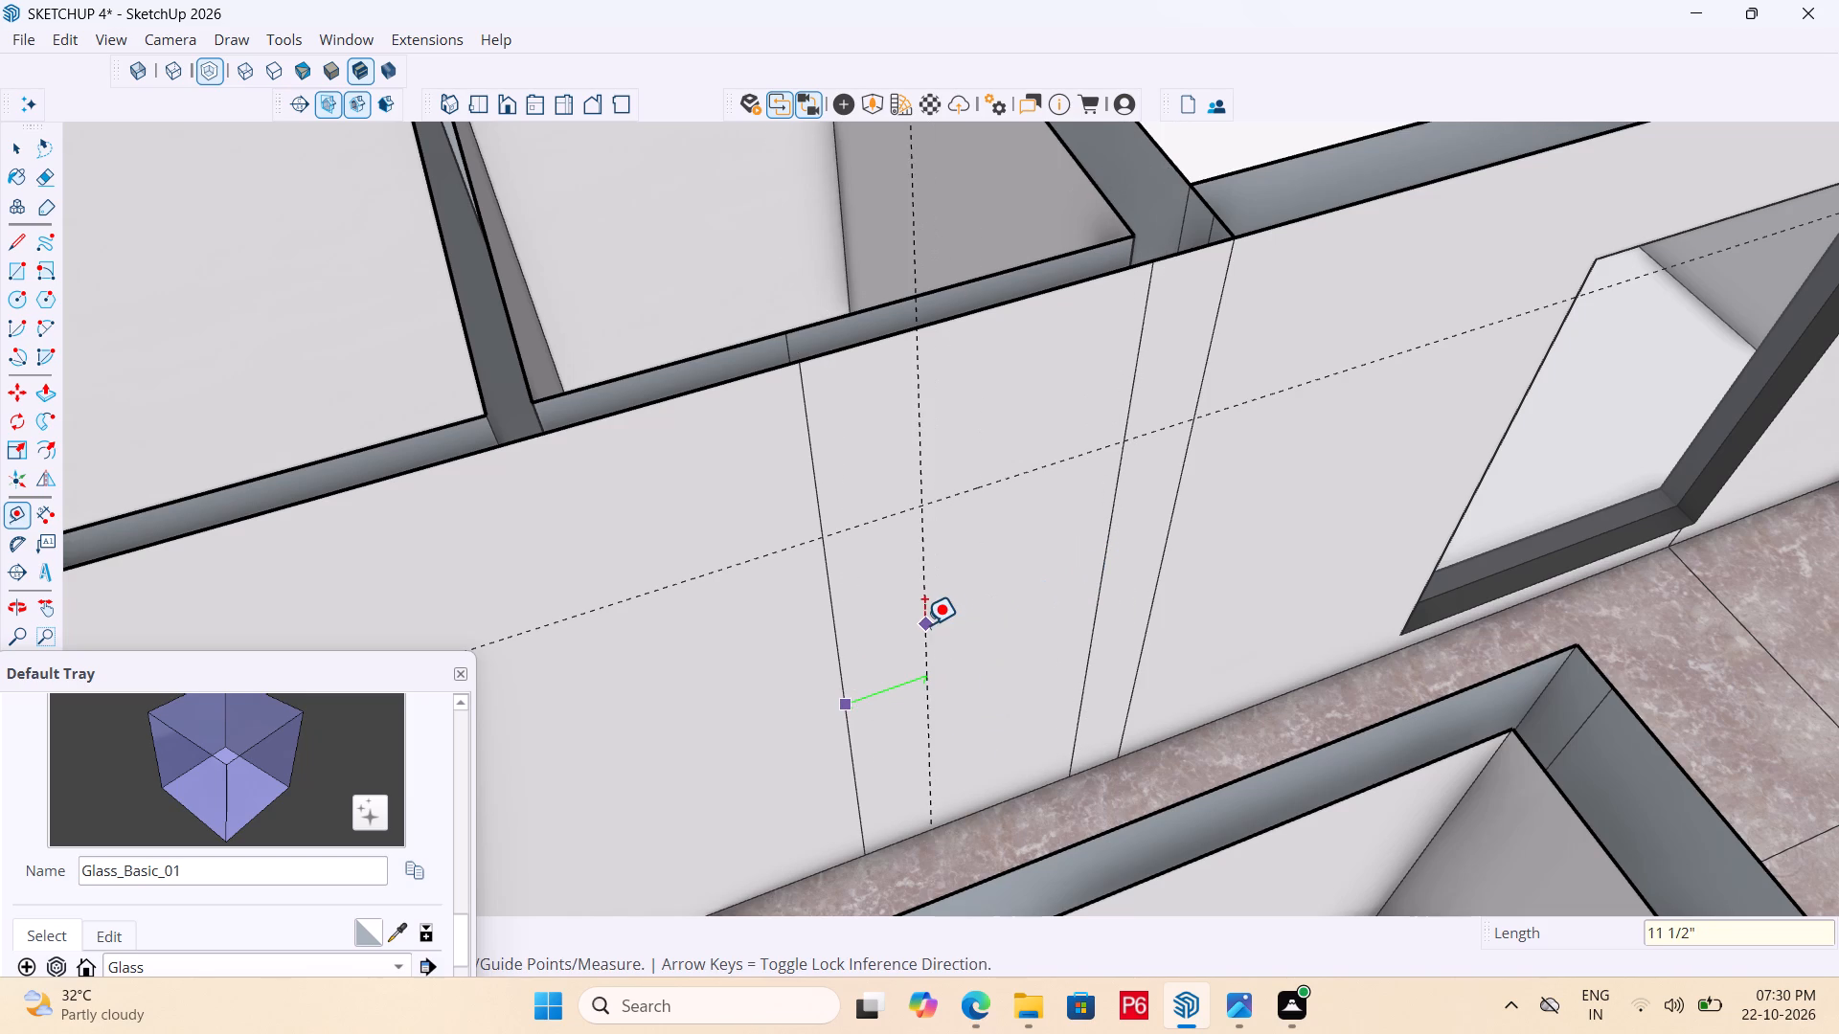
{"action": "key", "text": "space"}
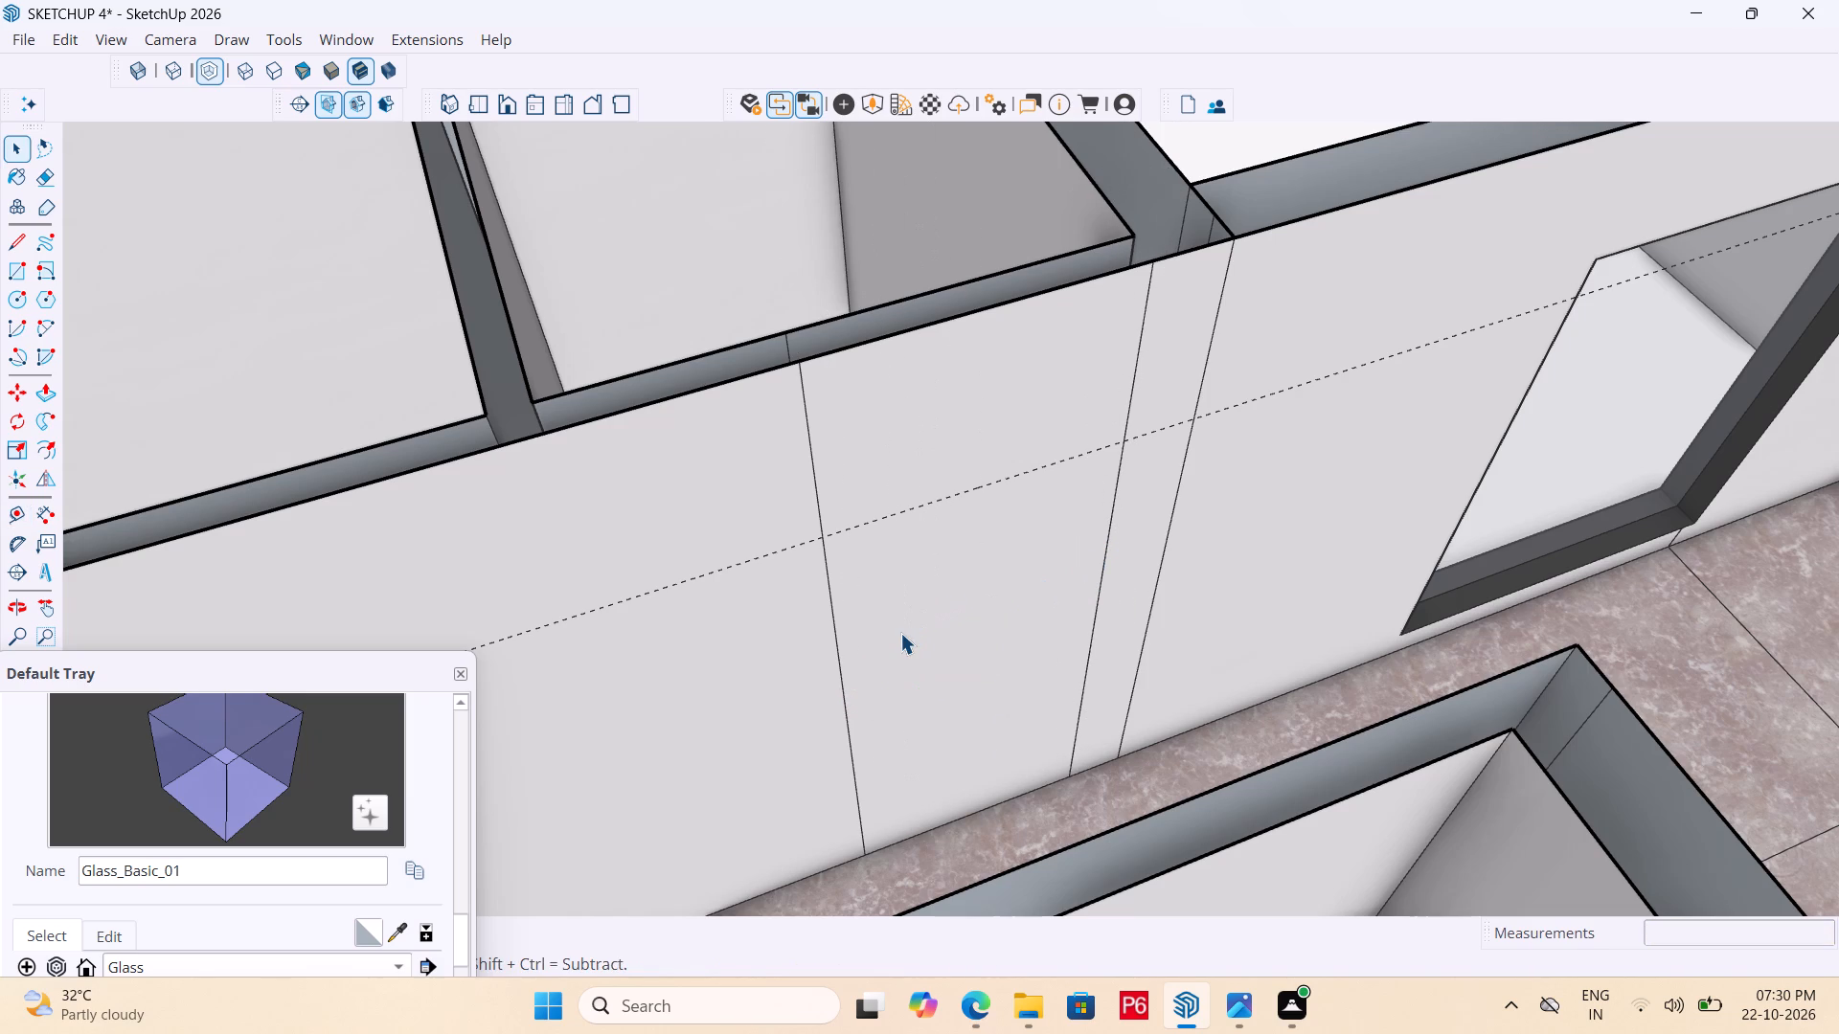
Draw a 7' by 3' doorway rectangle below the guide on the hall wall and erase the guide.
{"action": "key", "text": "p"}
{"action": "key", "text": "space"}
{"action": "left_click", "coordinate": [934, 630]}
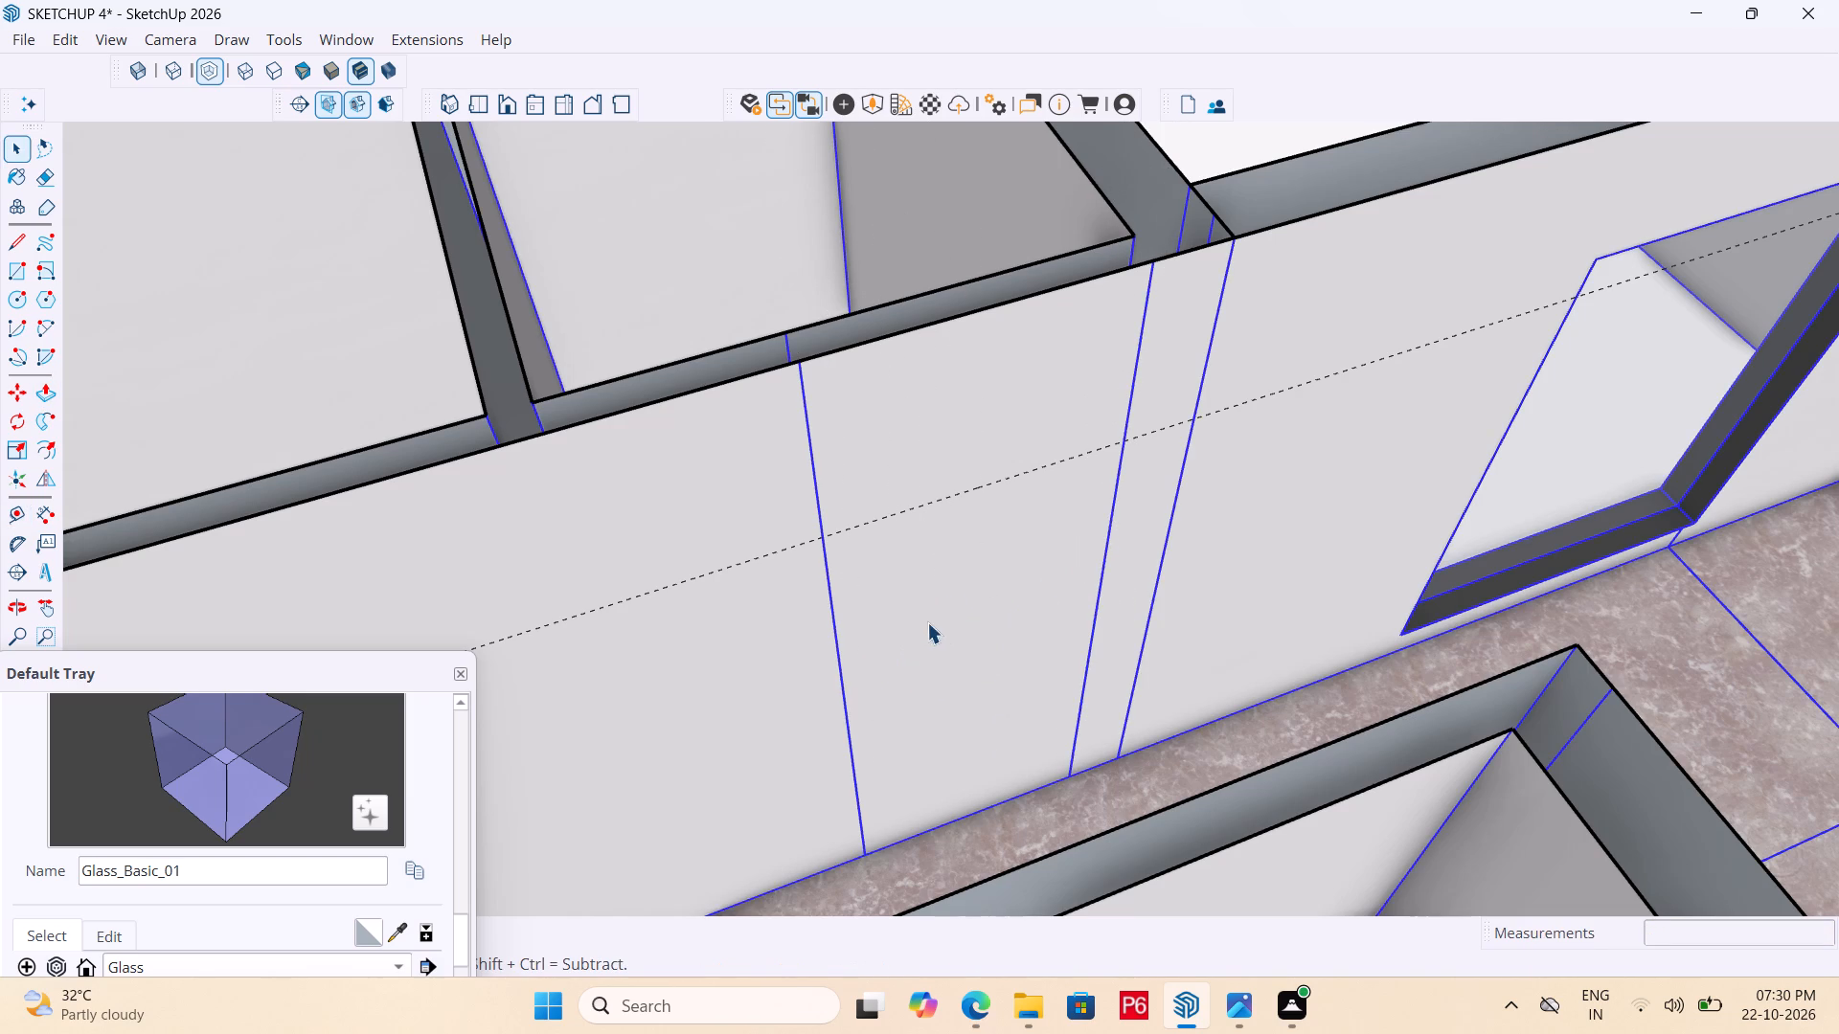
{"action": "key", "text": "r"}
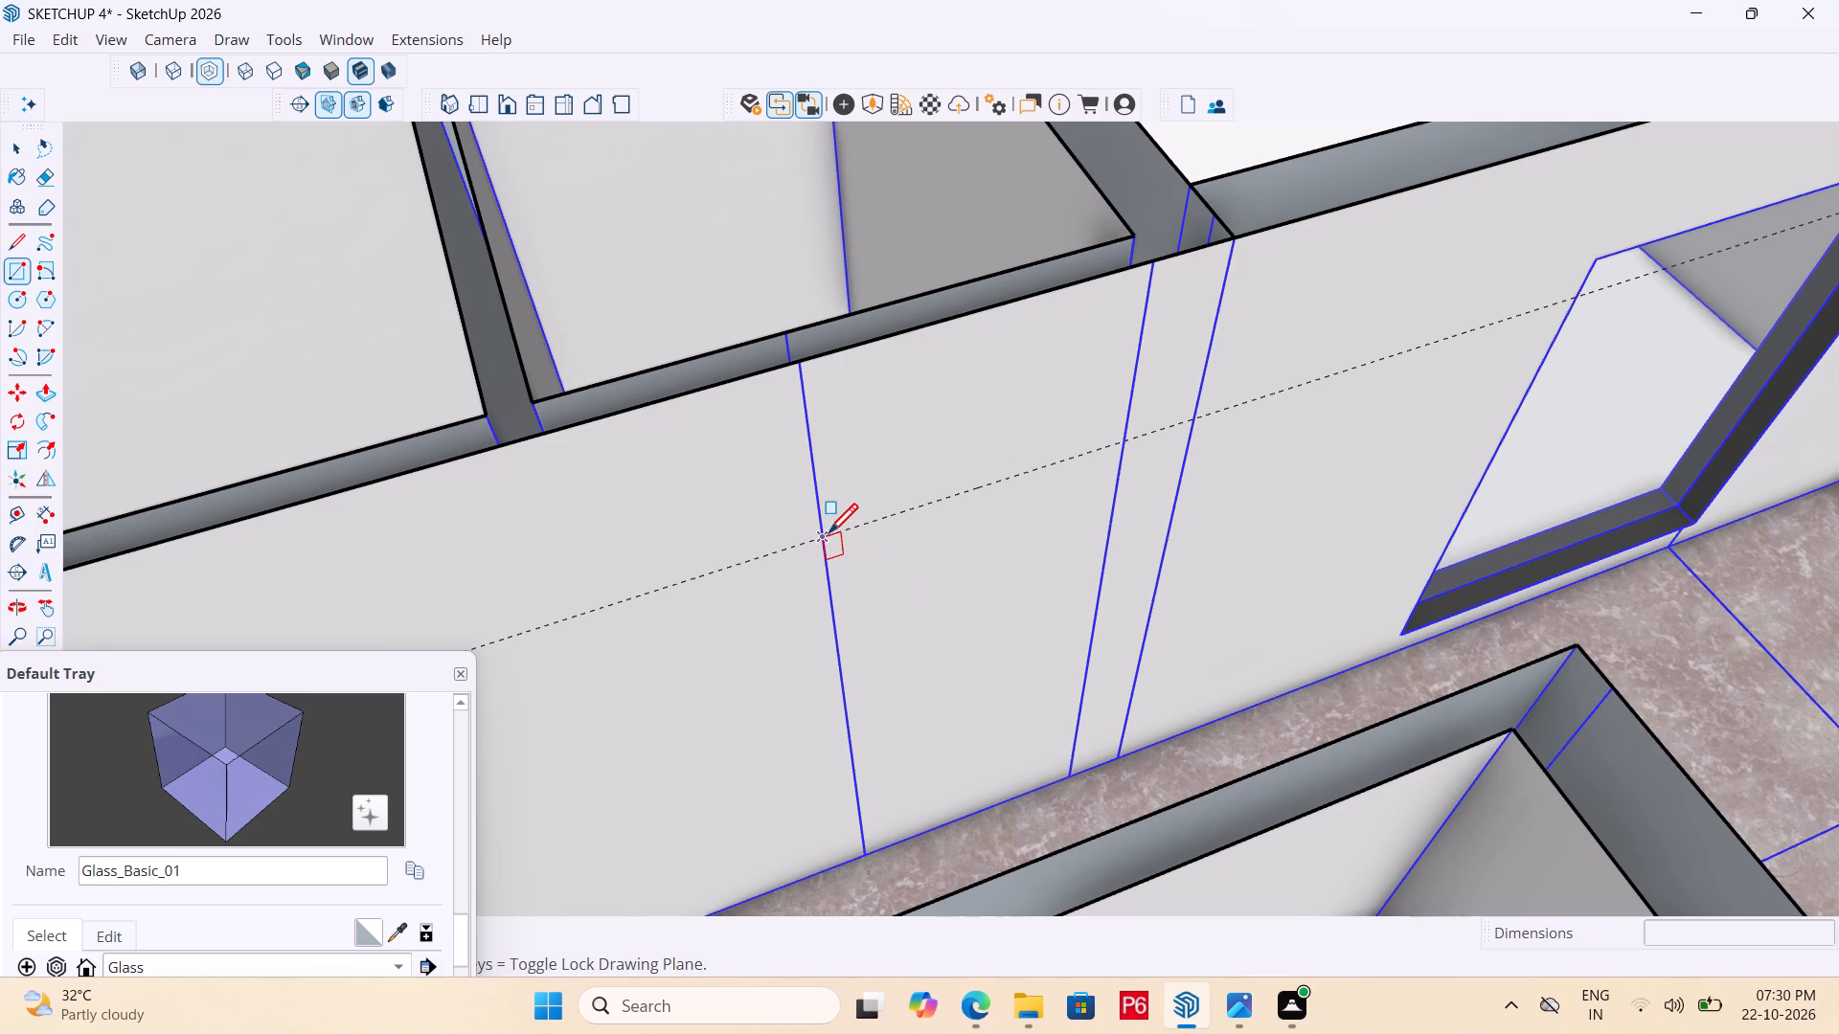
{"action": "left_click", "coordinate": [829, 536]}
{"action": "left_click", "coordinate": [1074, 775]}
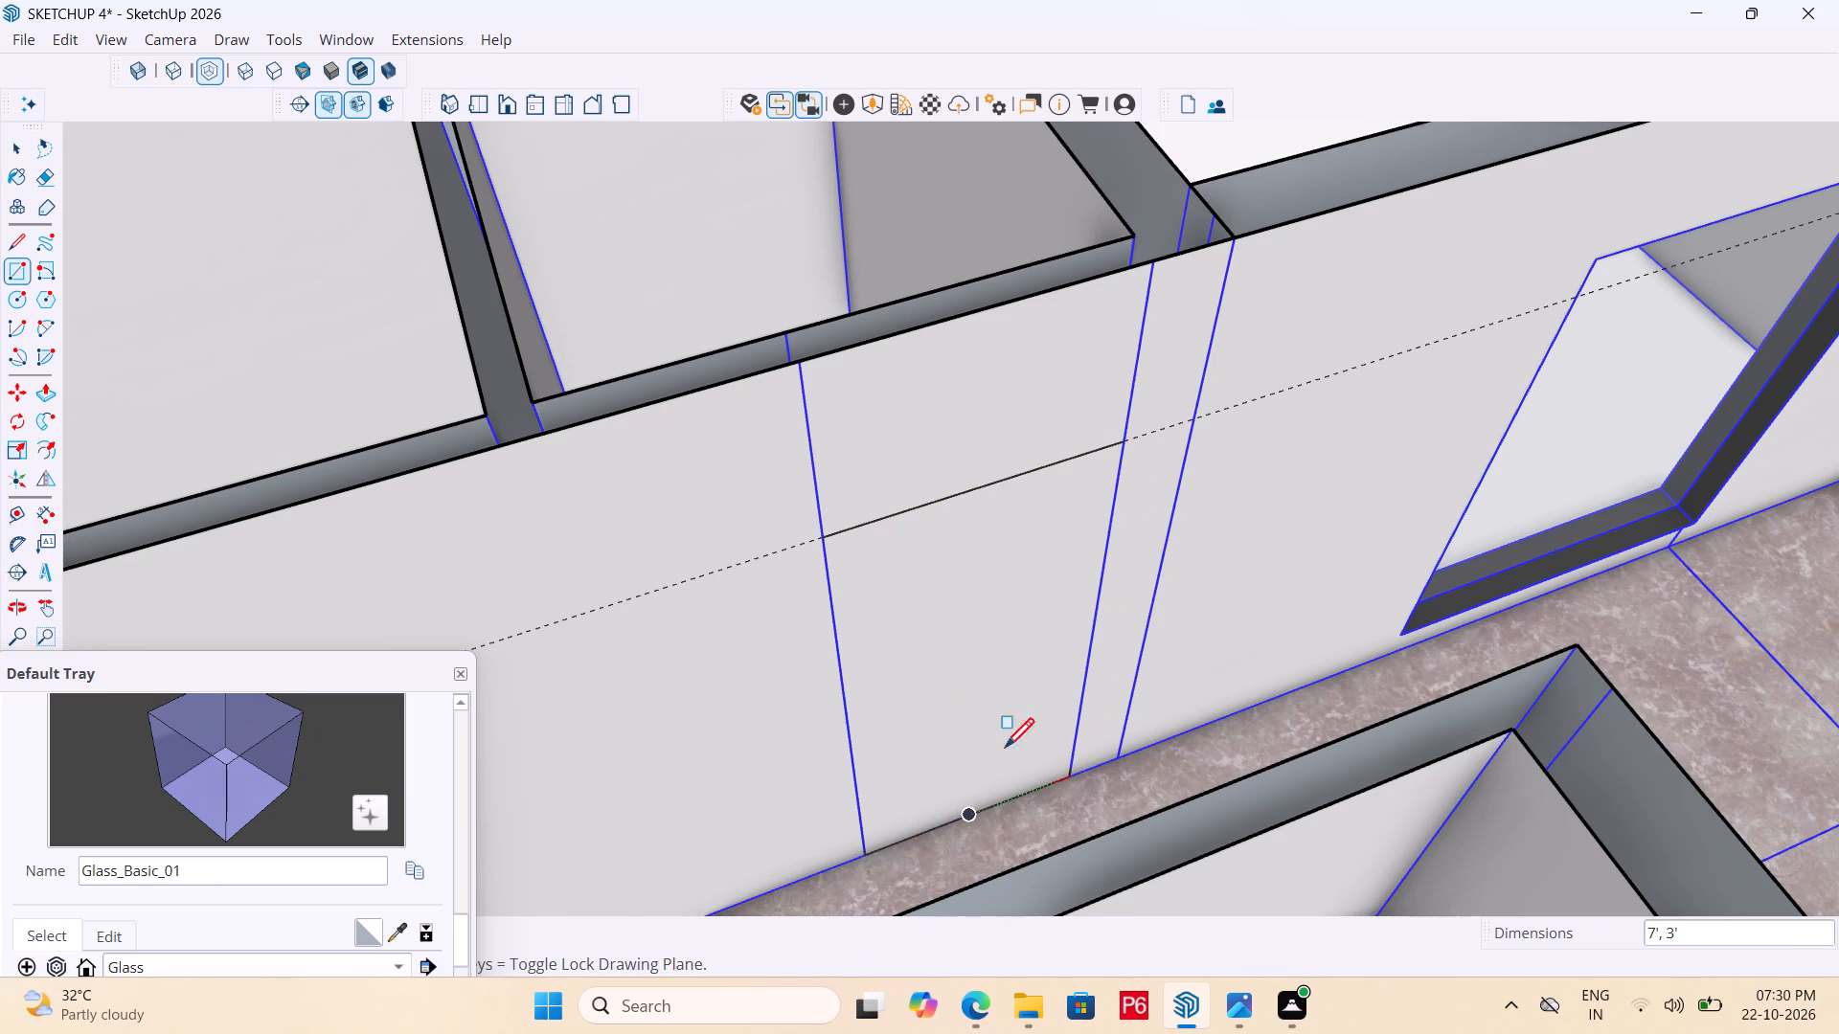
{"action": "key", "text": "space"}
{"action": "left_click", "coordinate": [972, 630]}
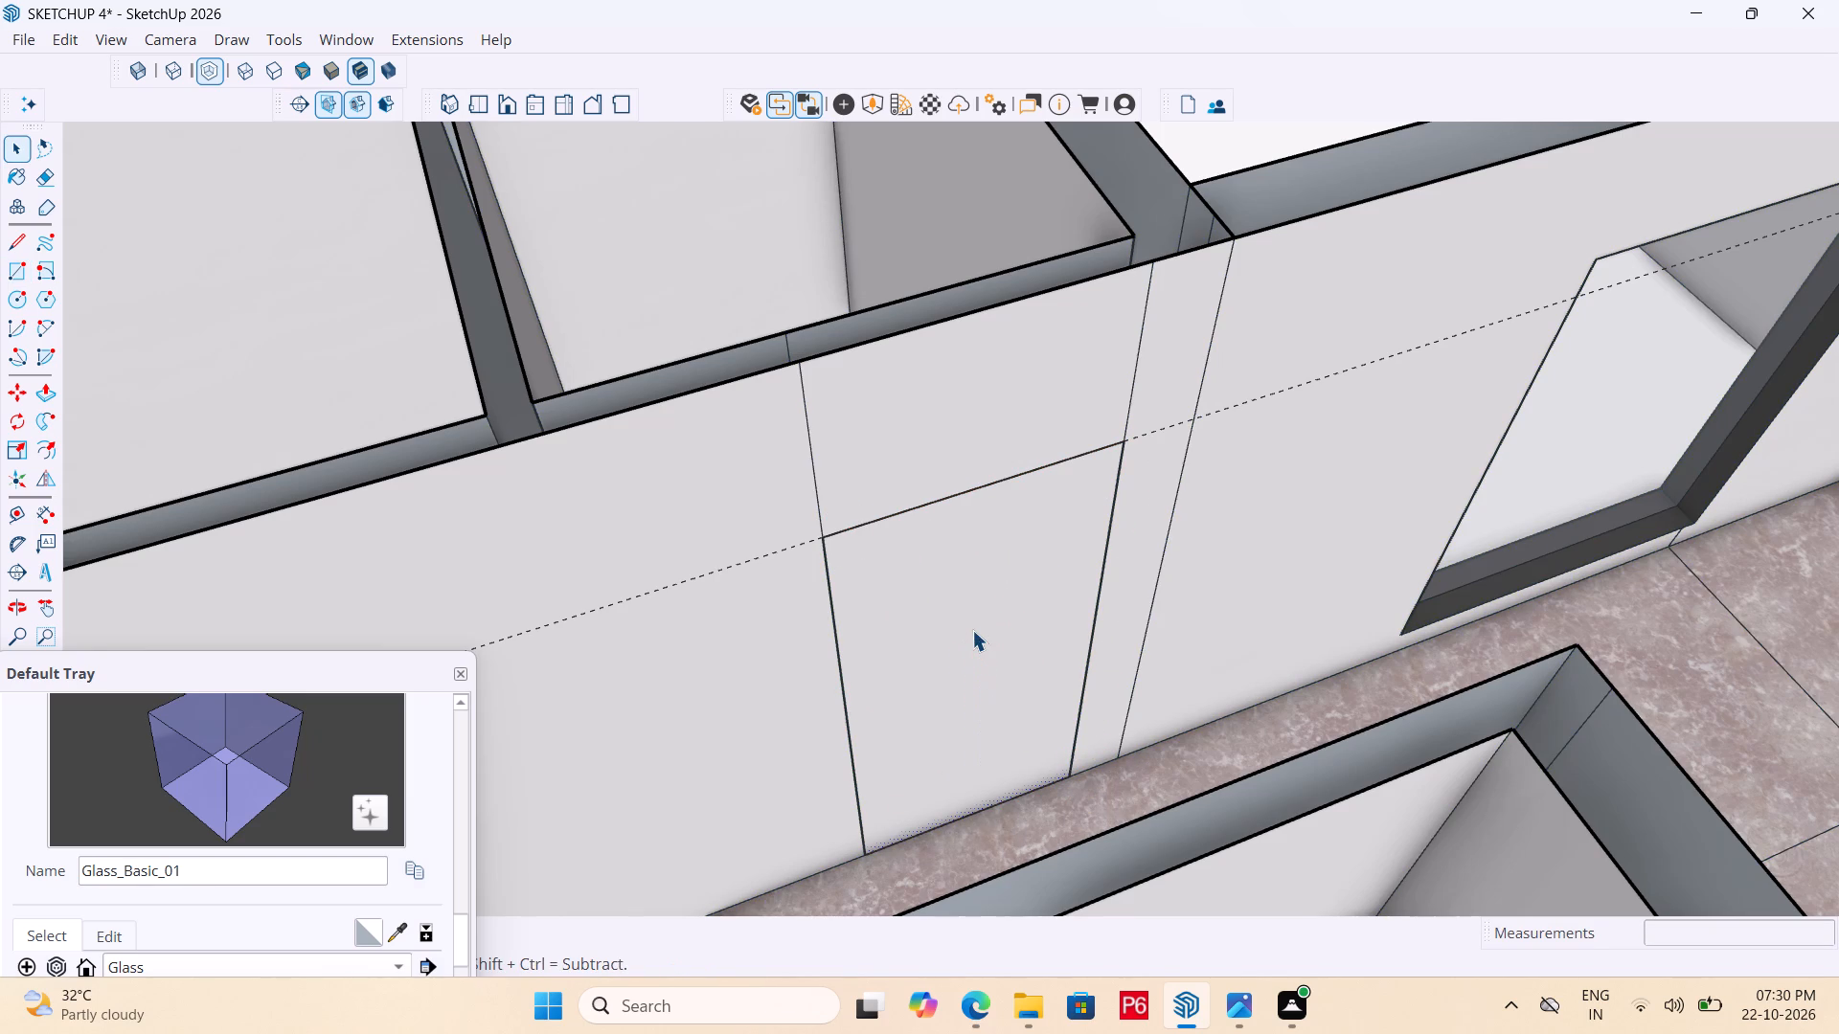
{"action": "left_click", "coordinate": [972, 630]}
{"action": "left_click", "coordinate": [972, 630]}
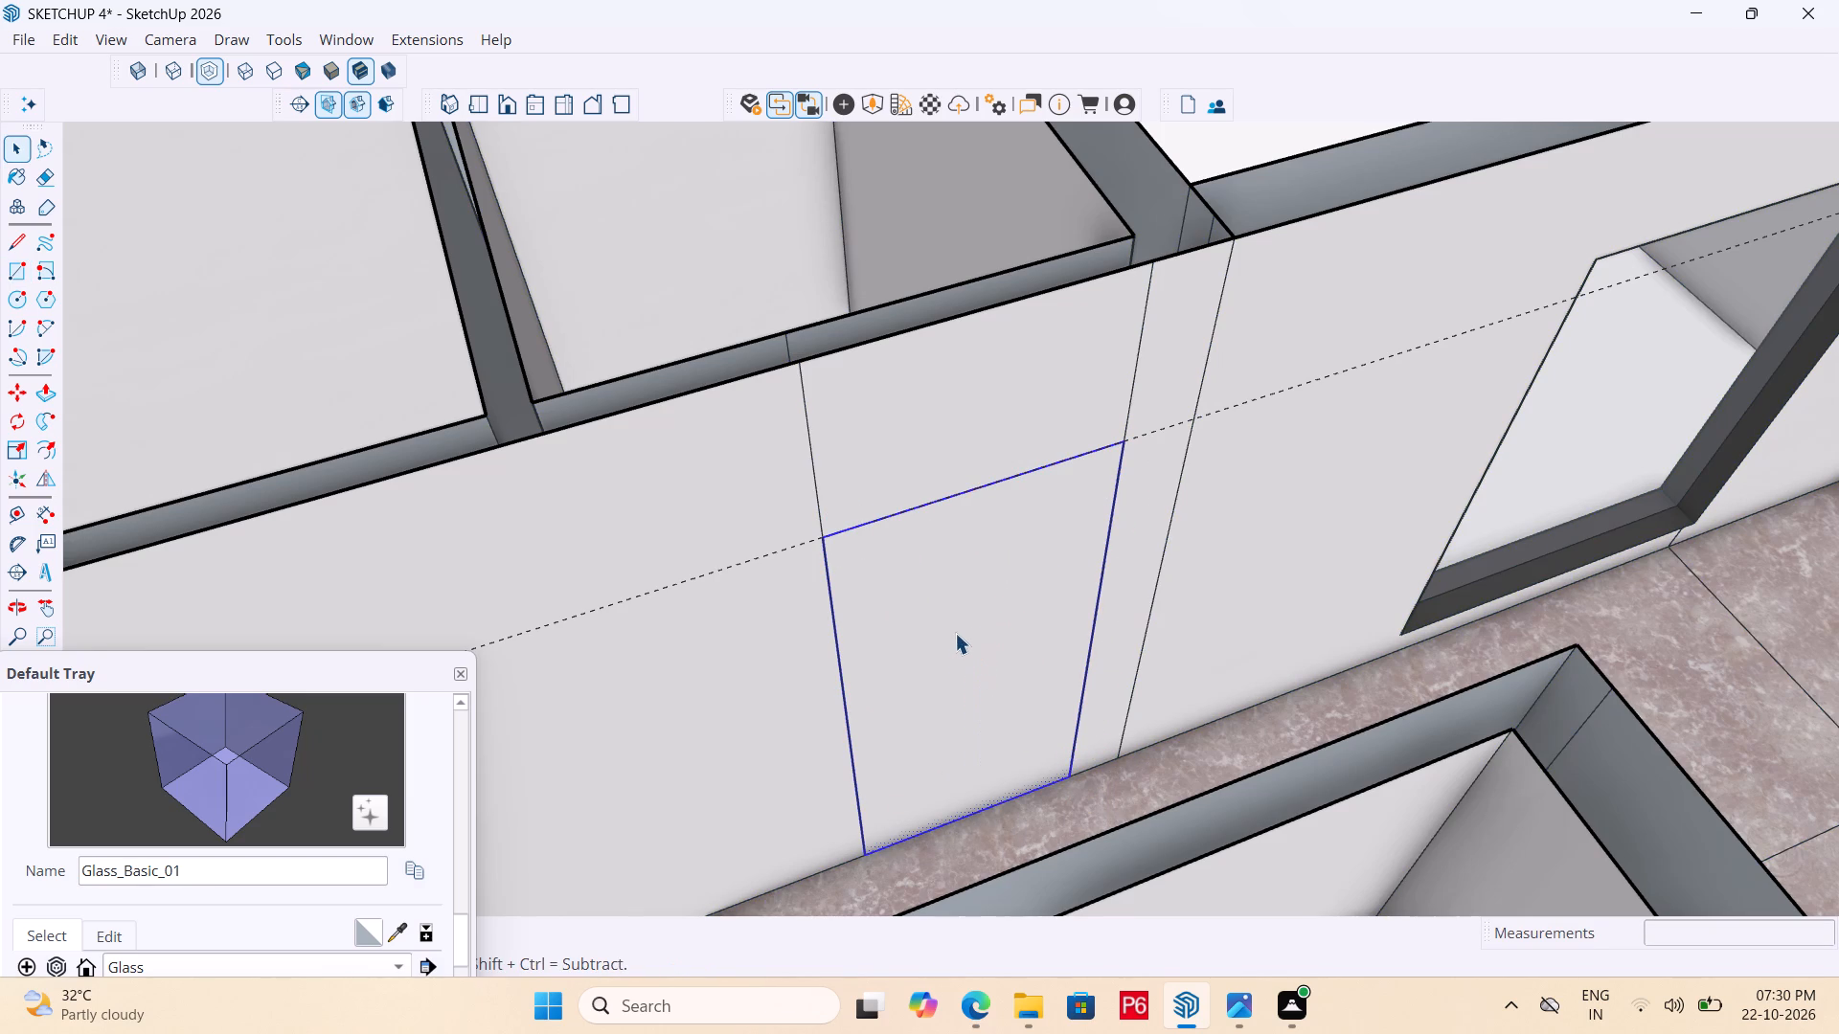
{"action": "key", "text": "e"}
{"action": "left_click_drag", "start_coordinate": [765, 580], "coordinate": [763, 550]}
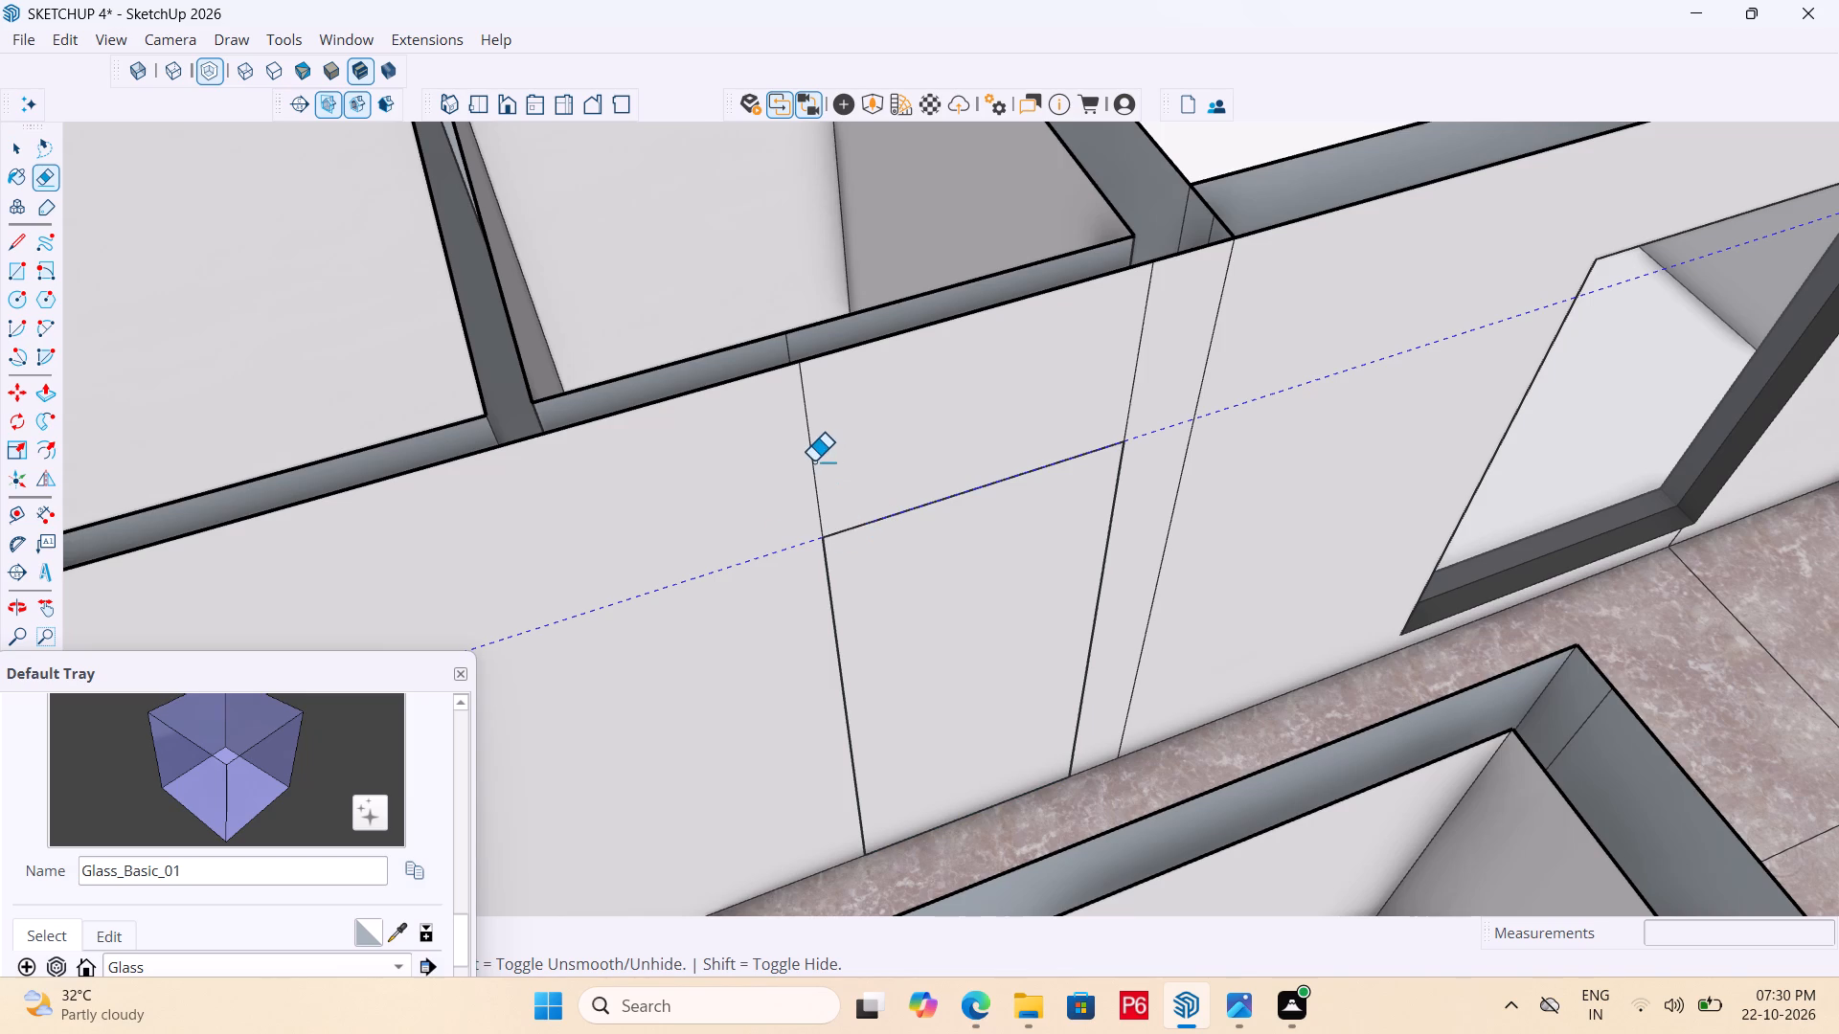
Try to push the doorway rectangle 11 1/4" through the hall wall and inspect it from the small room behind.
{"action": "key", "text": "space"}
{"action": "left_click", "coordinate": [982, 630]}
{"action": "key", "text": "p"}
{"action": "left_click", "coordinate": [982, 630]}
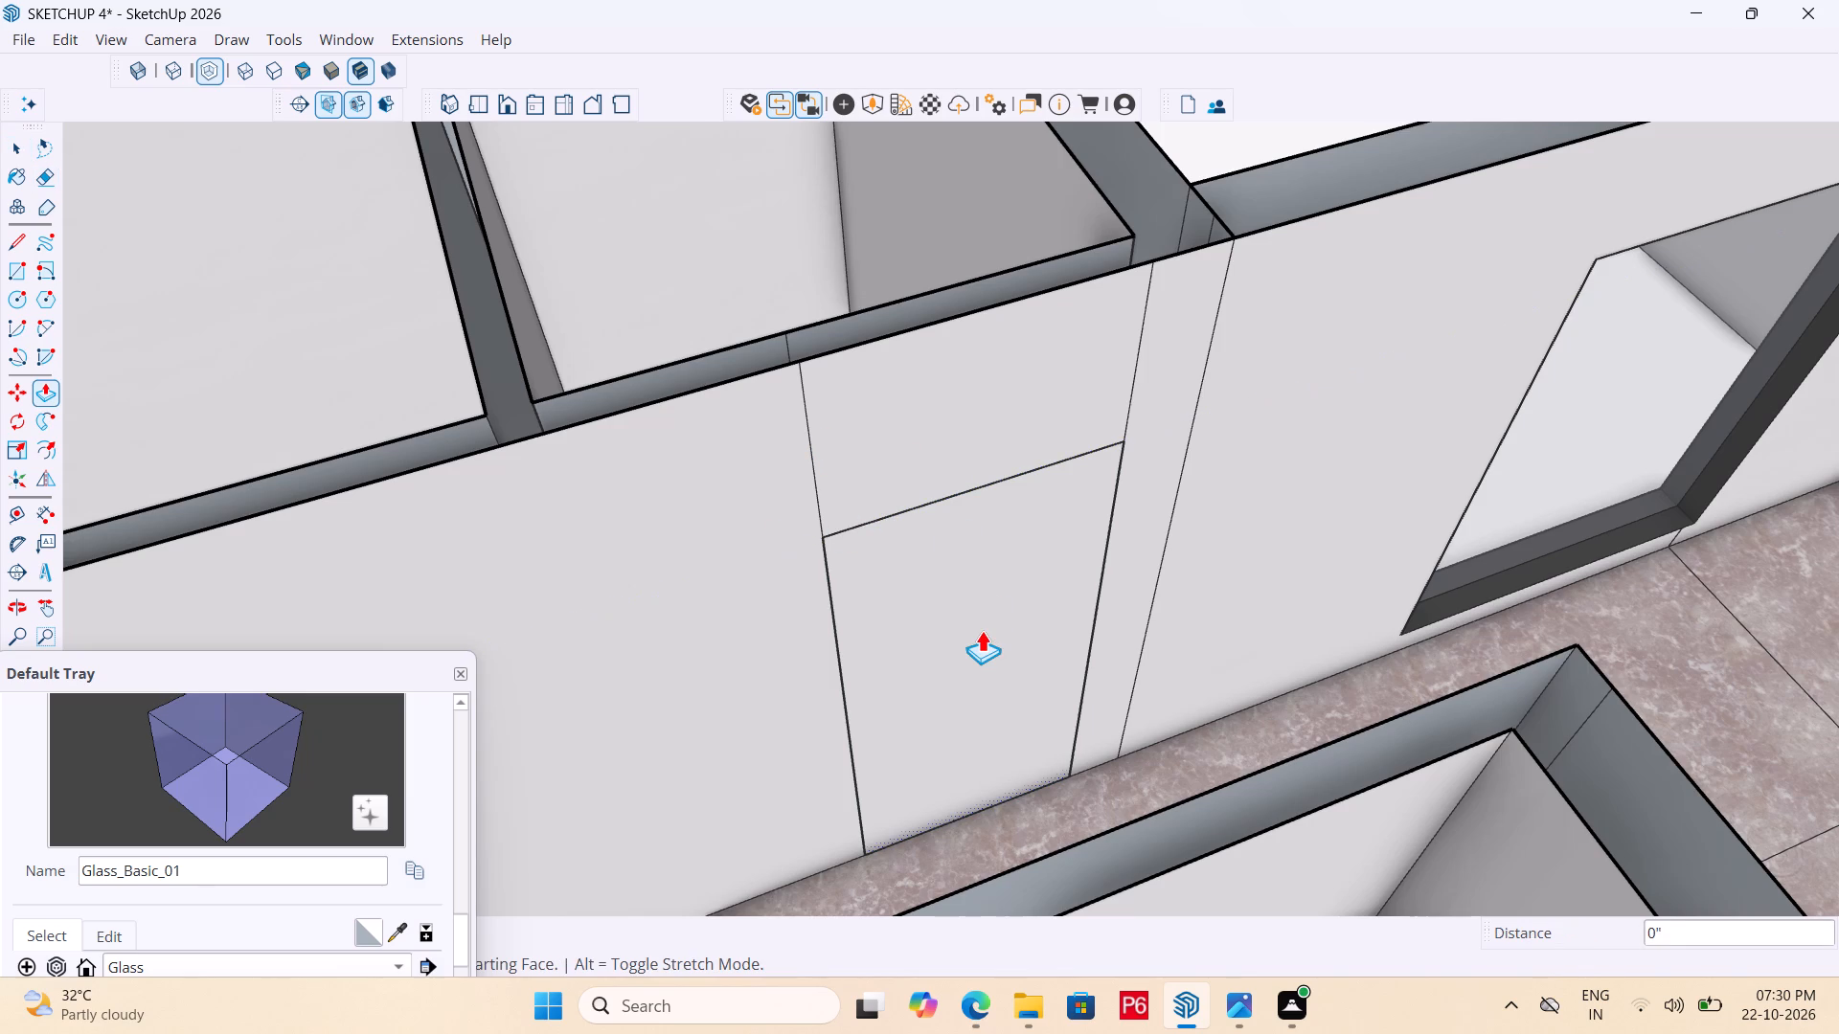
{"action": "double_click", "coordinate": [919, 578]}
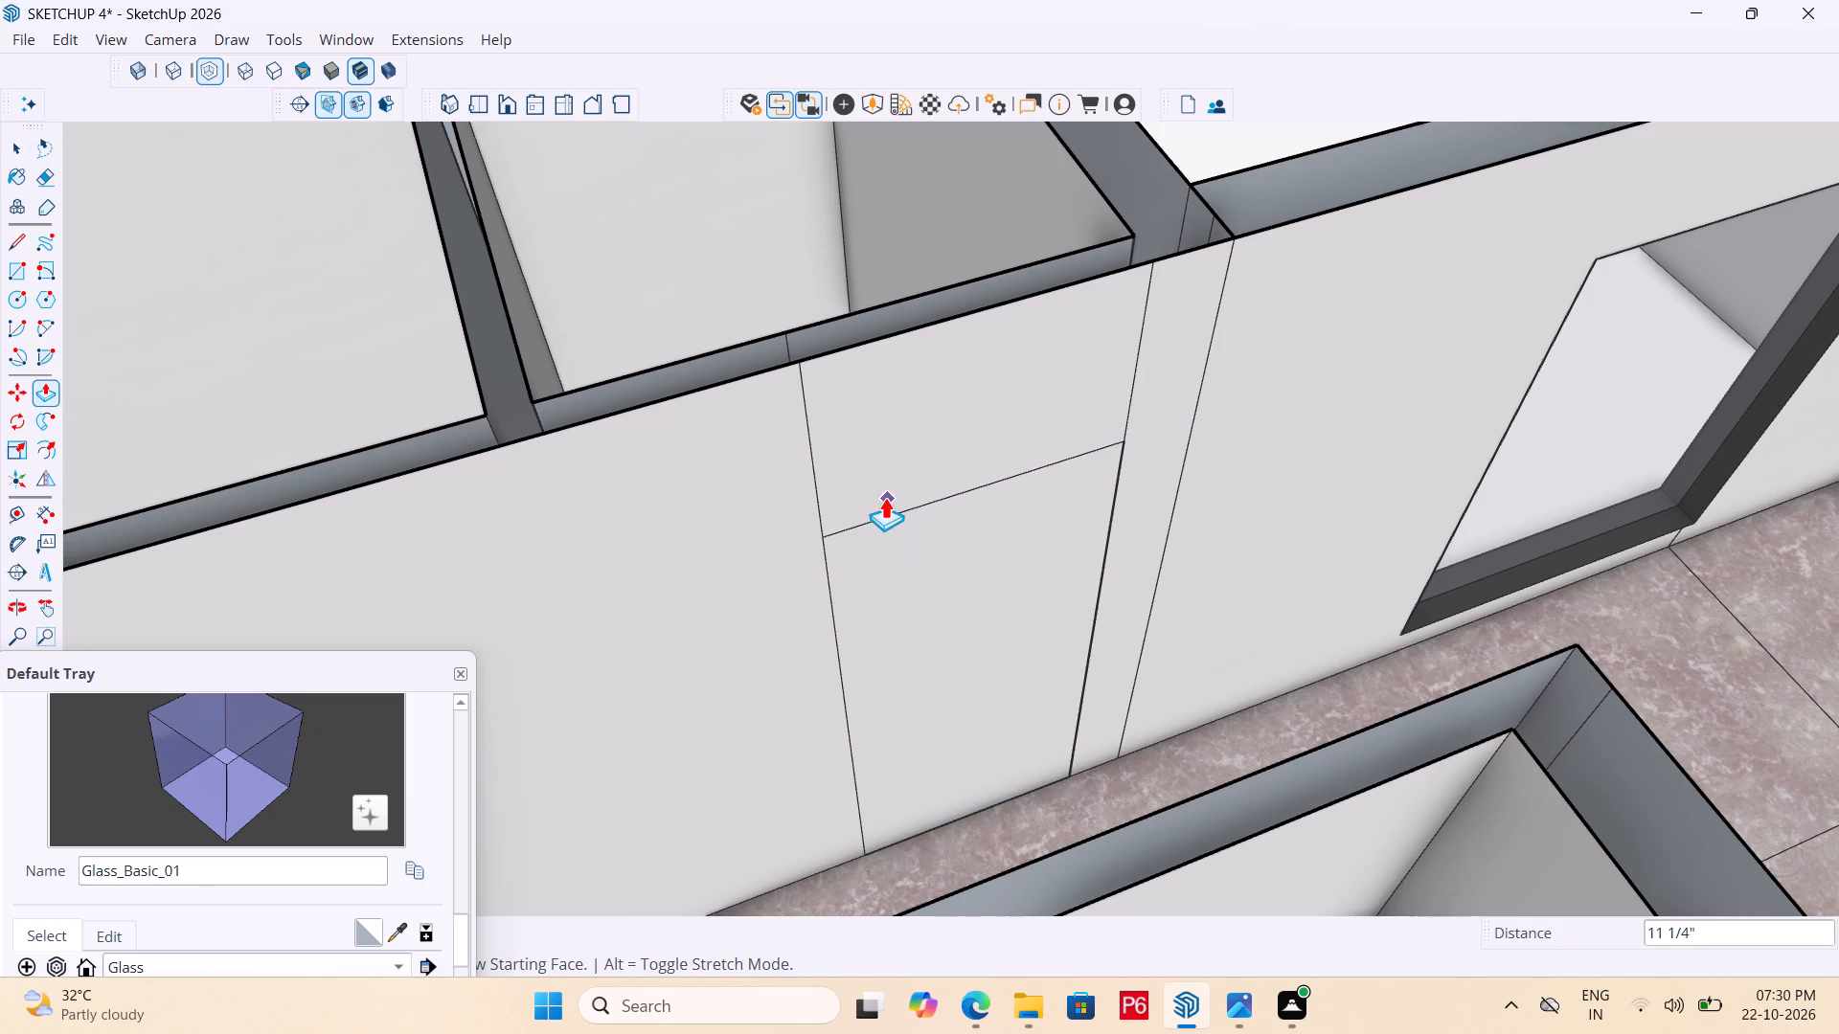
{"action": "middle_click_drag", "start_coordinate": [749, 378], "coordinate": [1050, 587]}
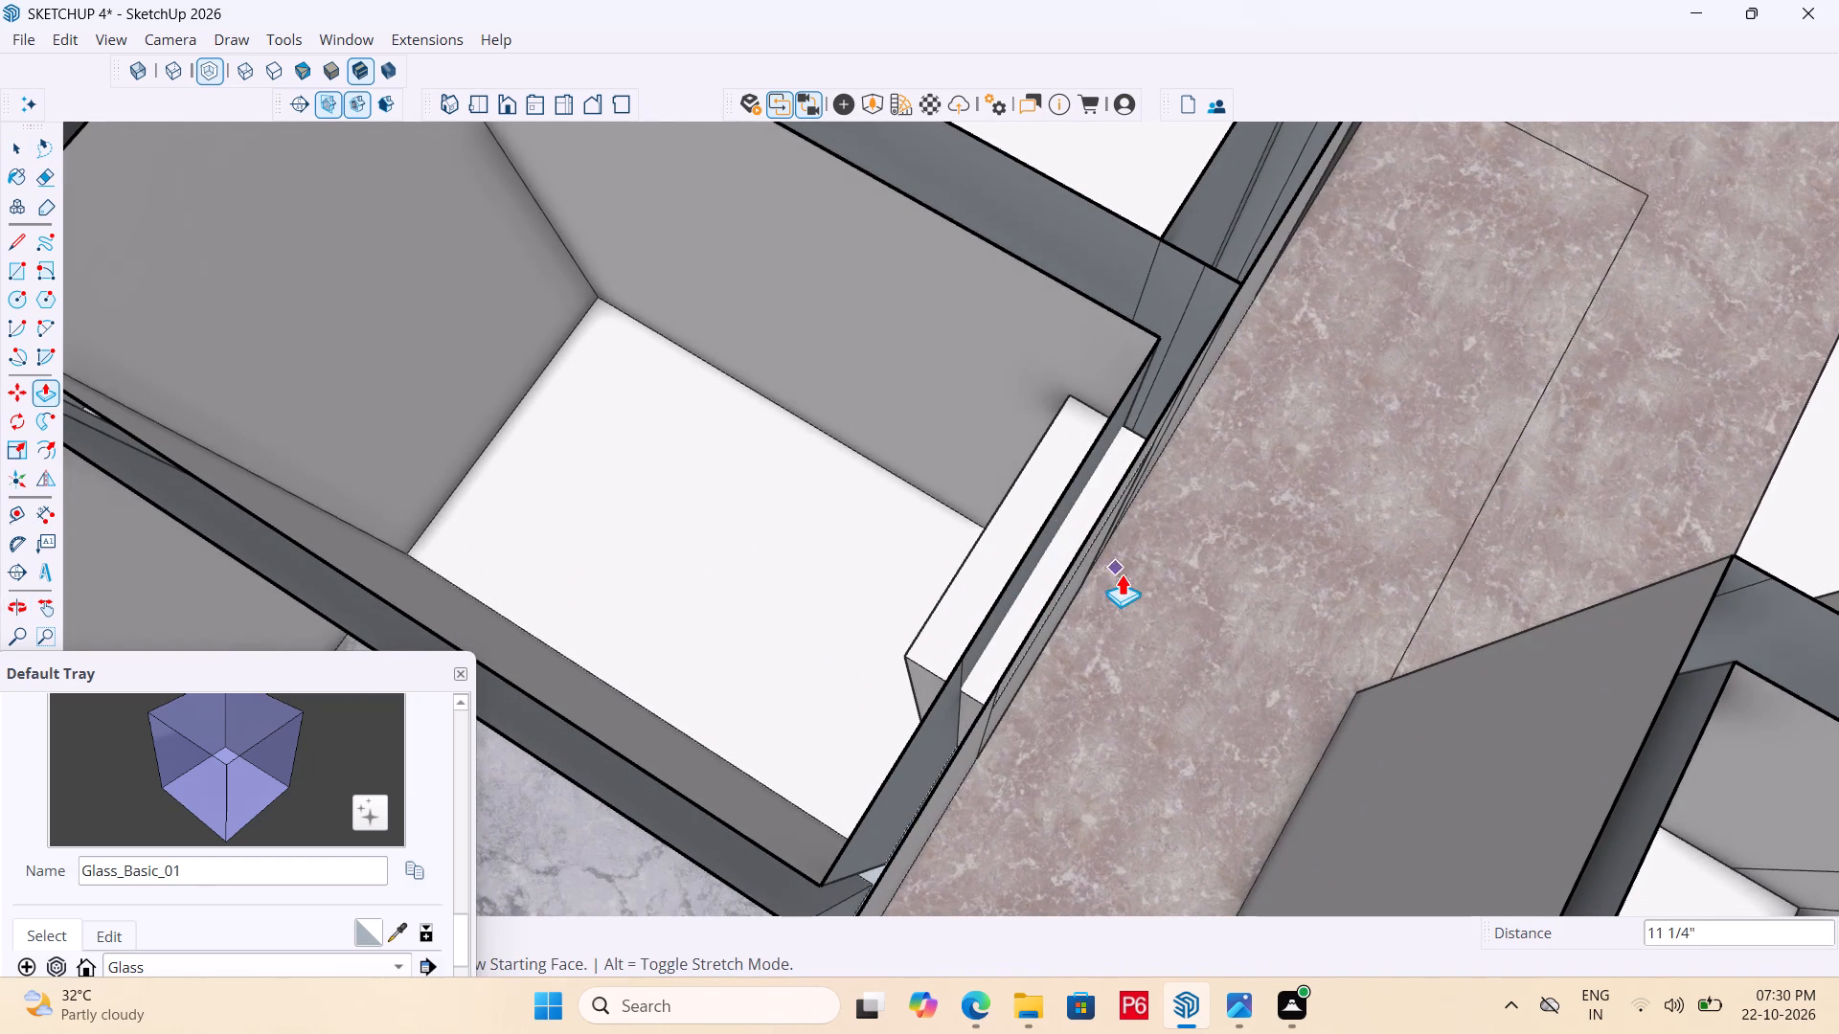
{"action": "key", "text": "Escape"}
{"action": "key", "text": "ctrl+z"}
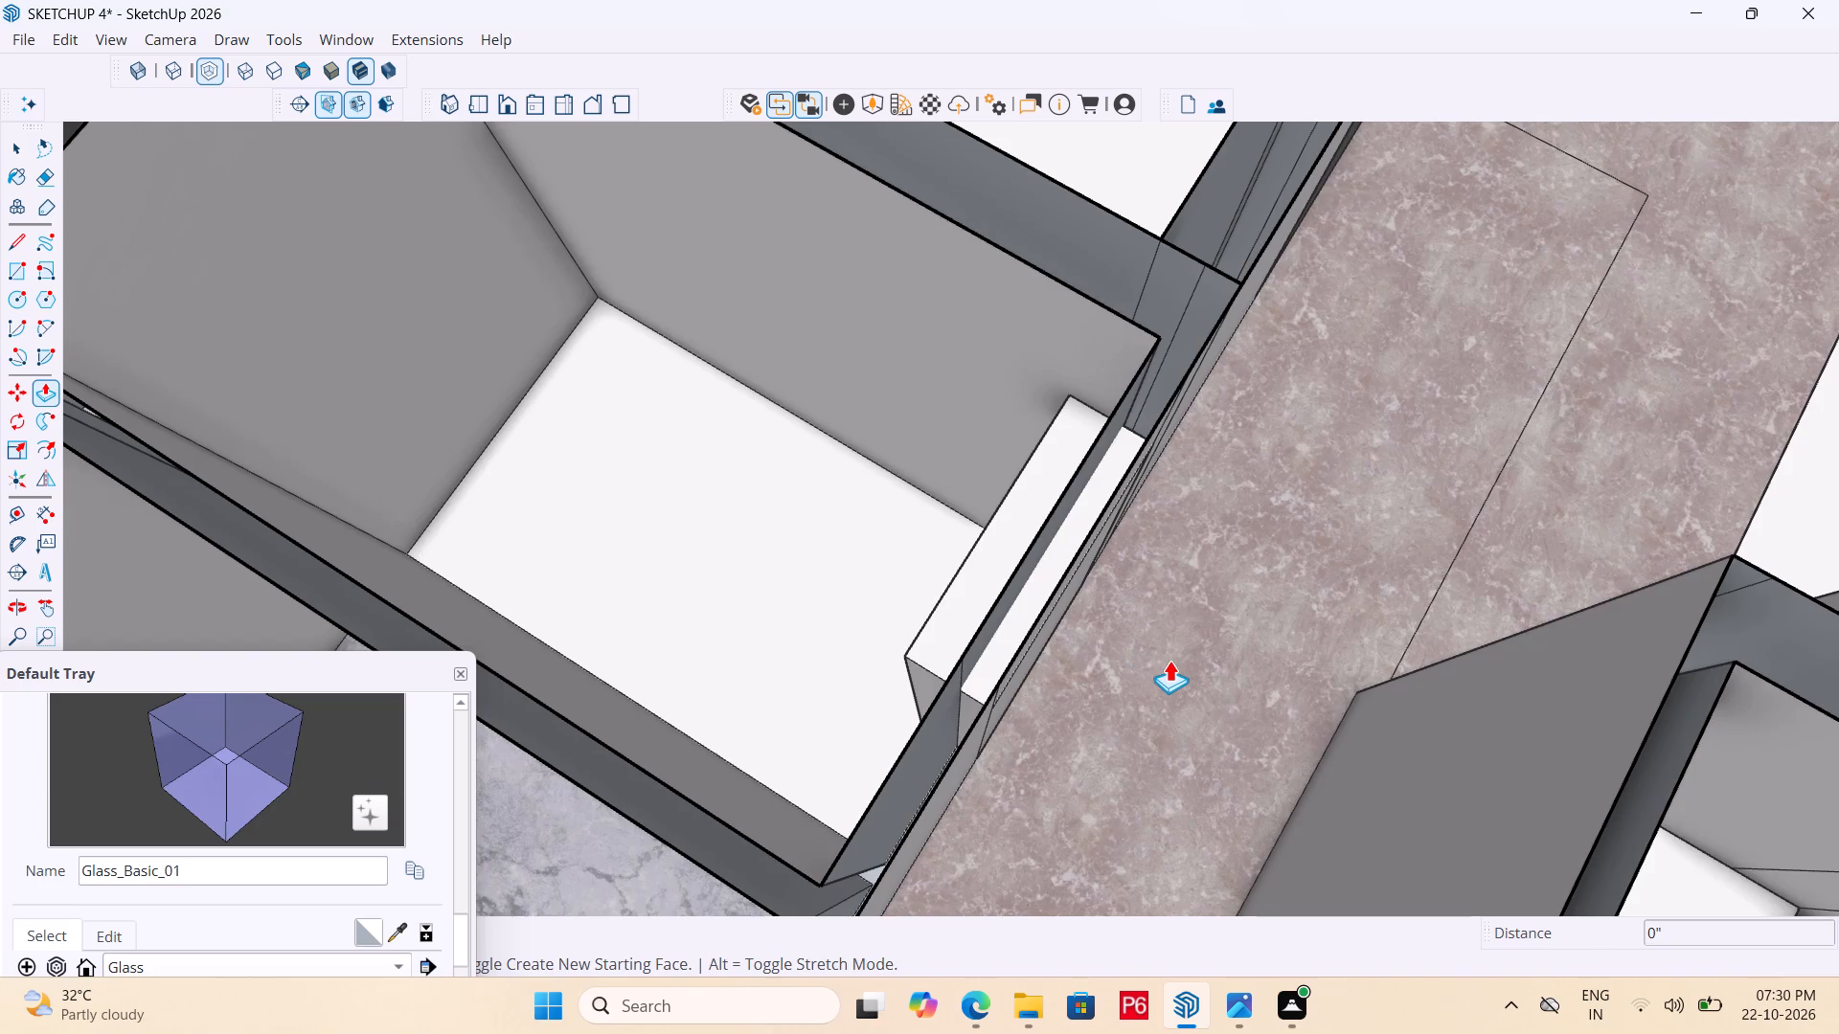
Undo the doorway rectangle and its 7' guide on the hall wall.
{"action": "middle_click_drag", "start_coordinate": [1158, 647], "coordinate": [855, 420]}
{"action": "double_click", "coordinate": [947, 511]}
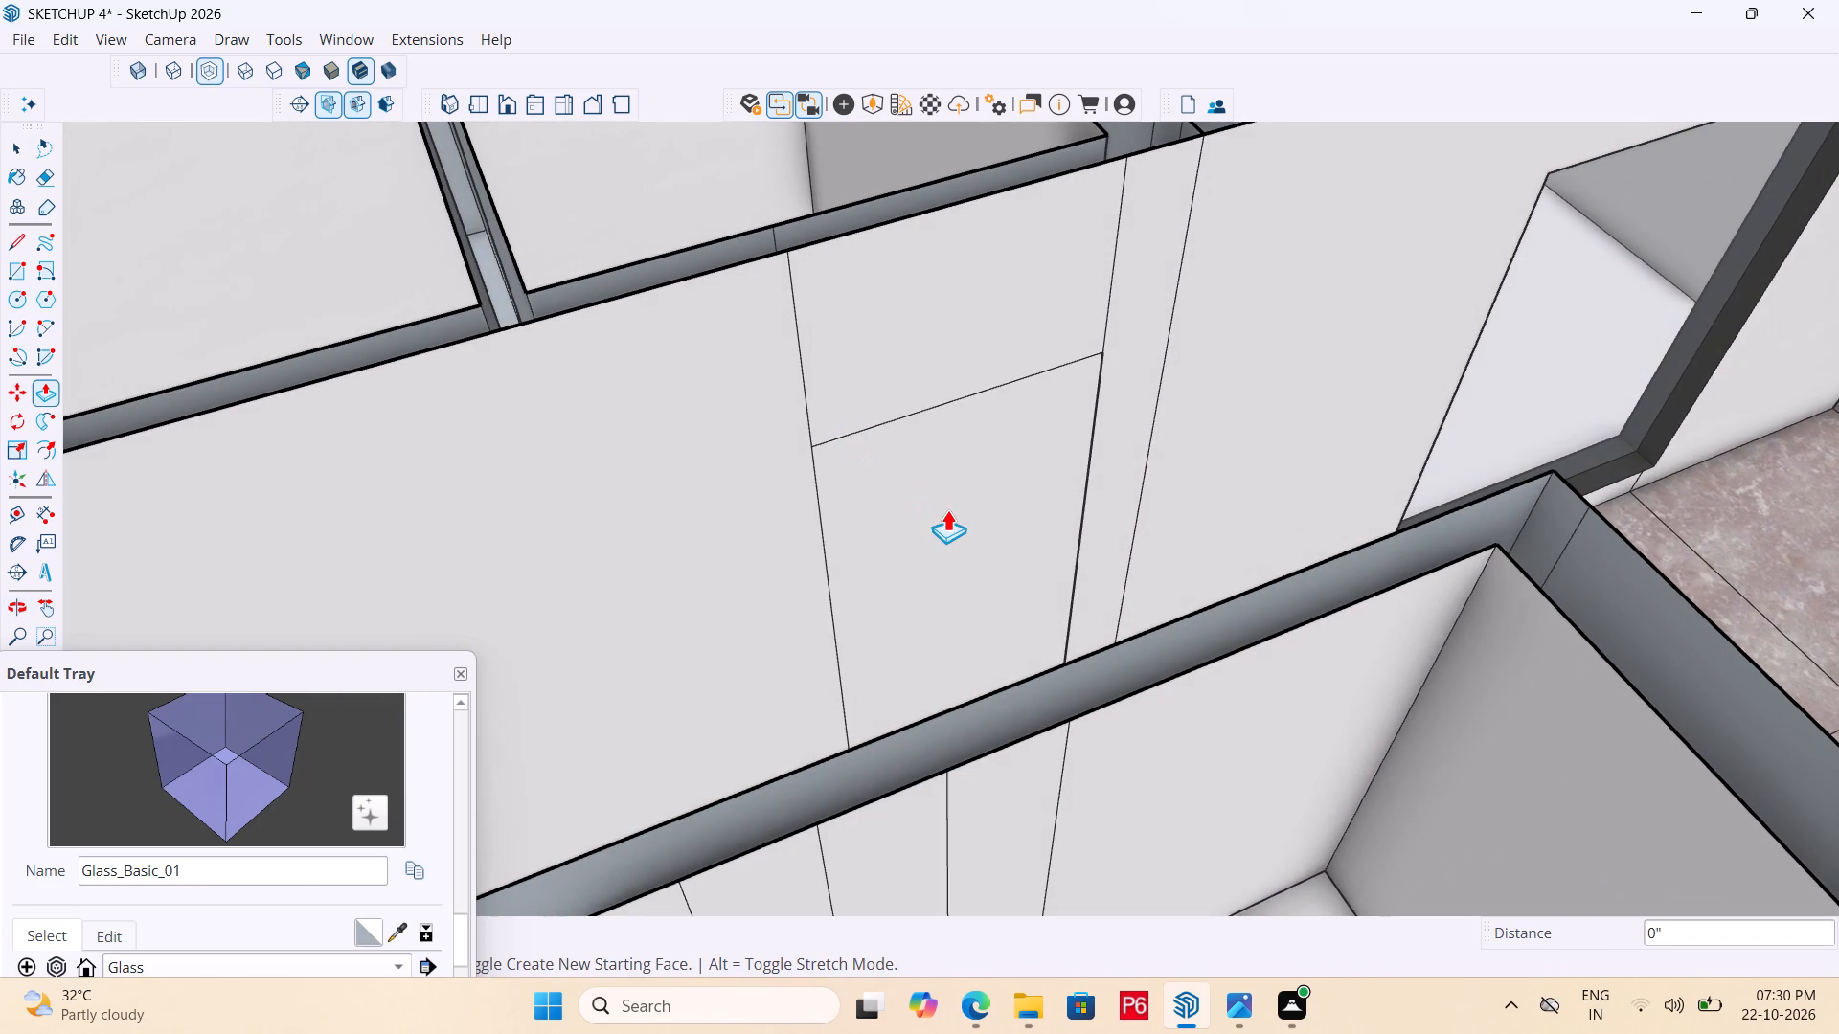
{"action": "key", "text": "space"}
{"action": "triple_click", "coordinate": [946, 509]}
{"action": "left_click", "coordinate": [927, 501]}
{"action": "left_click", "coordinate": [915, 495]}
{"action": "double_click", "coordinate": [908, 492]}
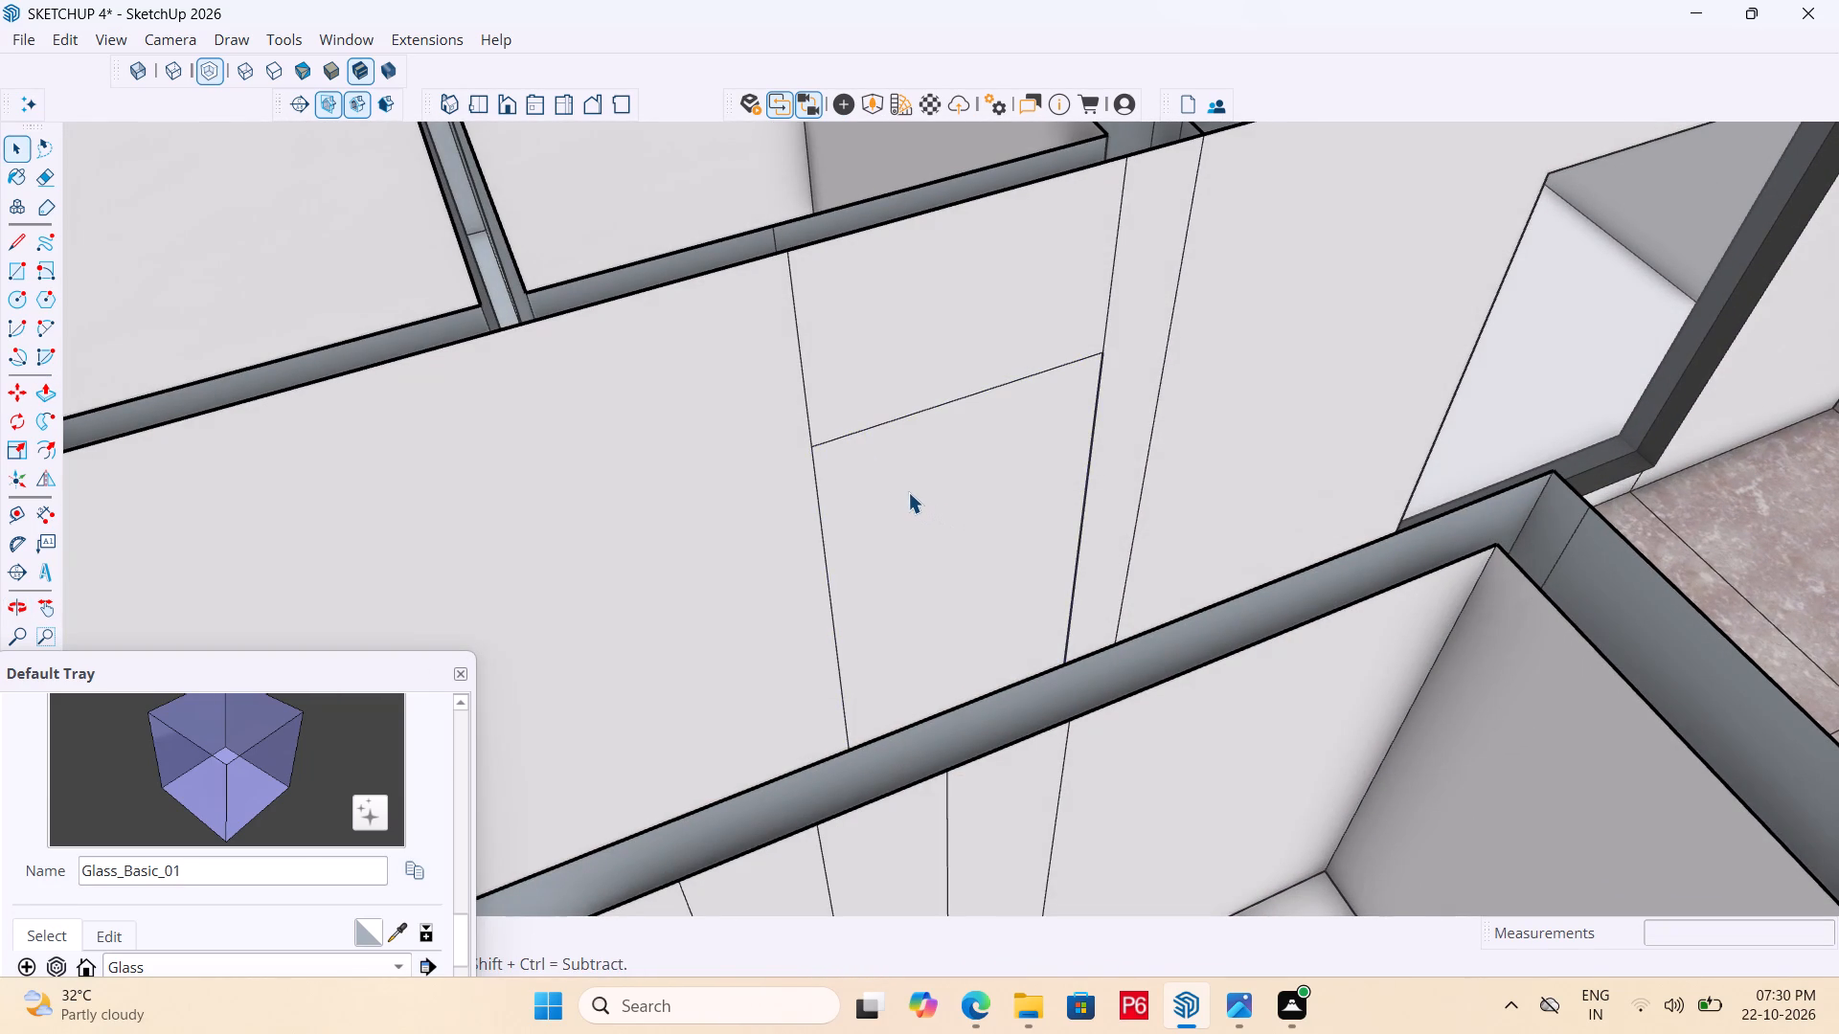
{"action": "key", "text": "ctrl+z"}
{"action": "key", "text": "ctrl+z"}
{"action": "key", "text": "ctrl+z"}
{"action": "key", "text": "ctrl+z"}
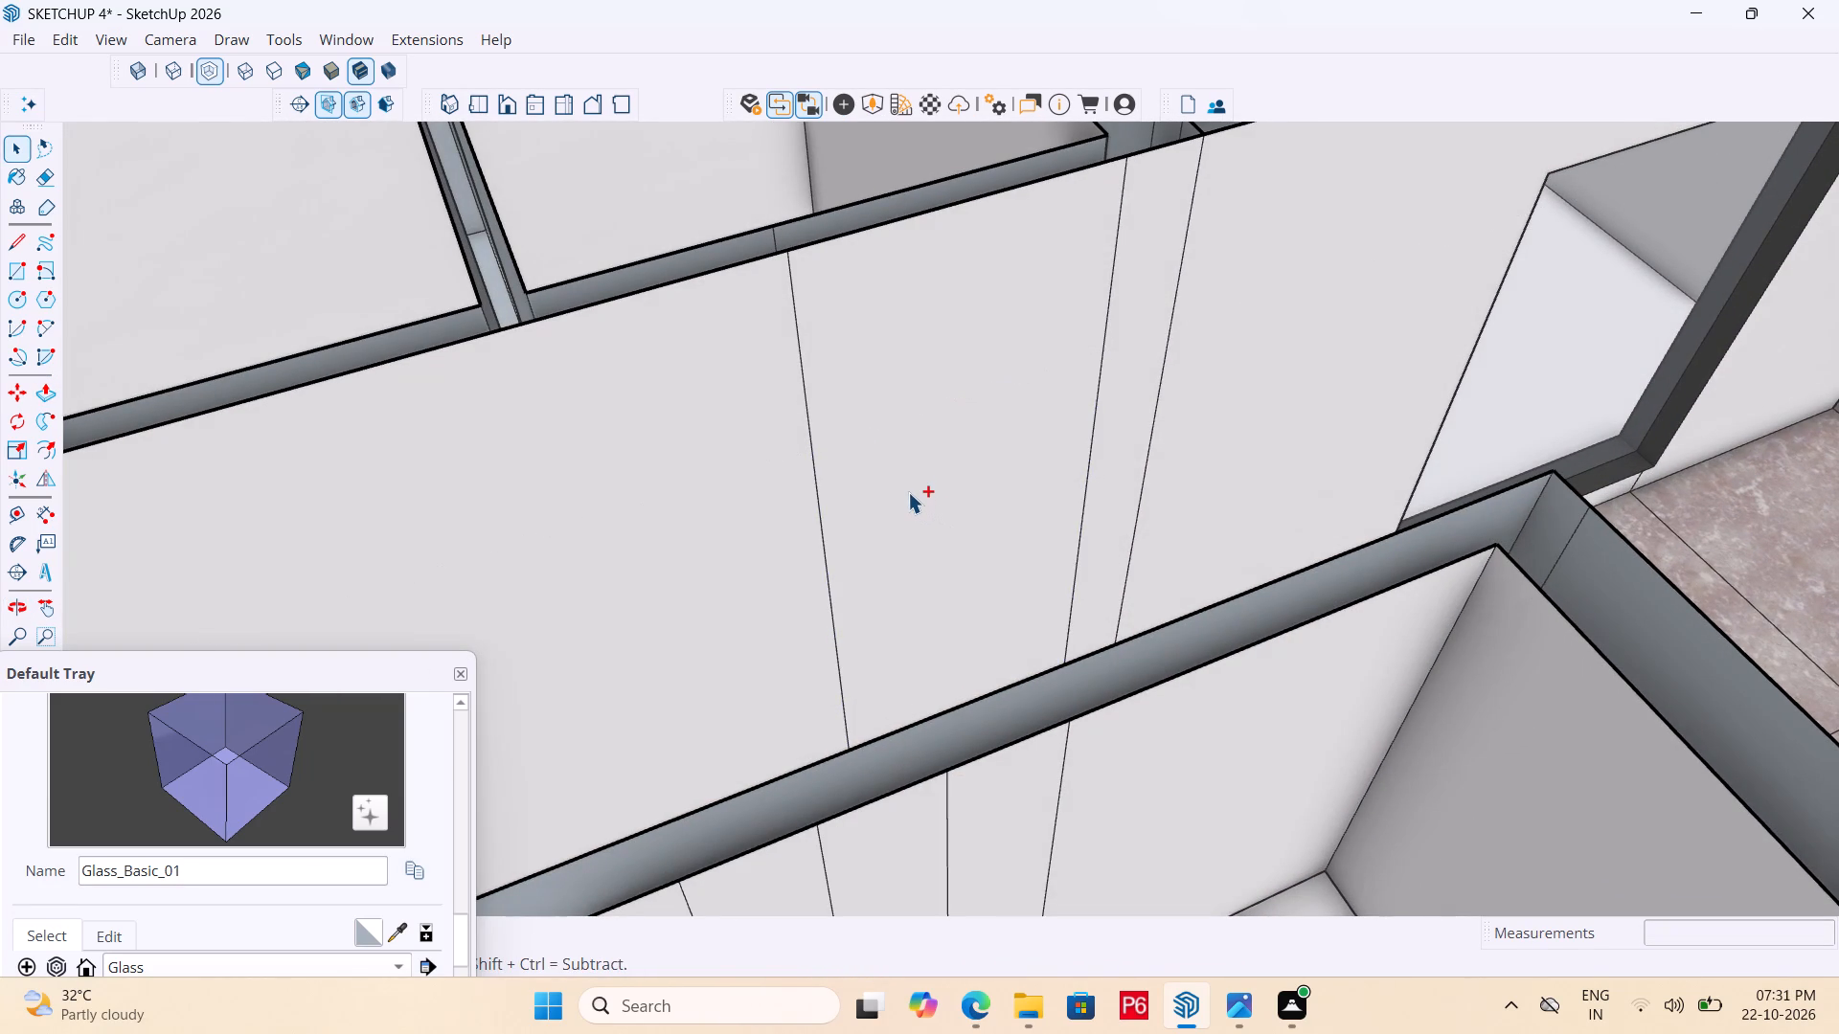
Open the wall group for editing and place a guide 7' above the base of the hall wall opposite the staircase.
{"action": "double_click", "coordinate": [907, 487]}
{"action": "left_click", "coordinate": [897, 459]}
{"action": "left_click", "coordinate": [886, 442]}
{"action": "double_click", "coordinate": [883, 442]}
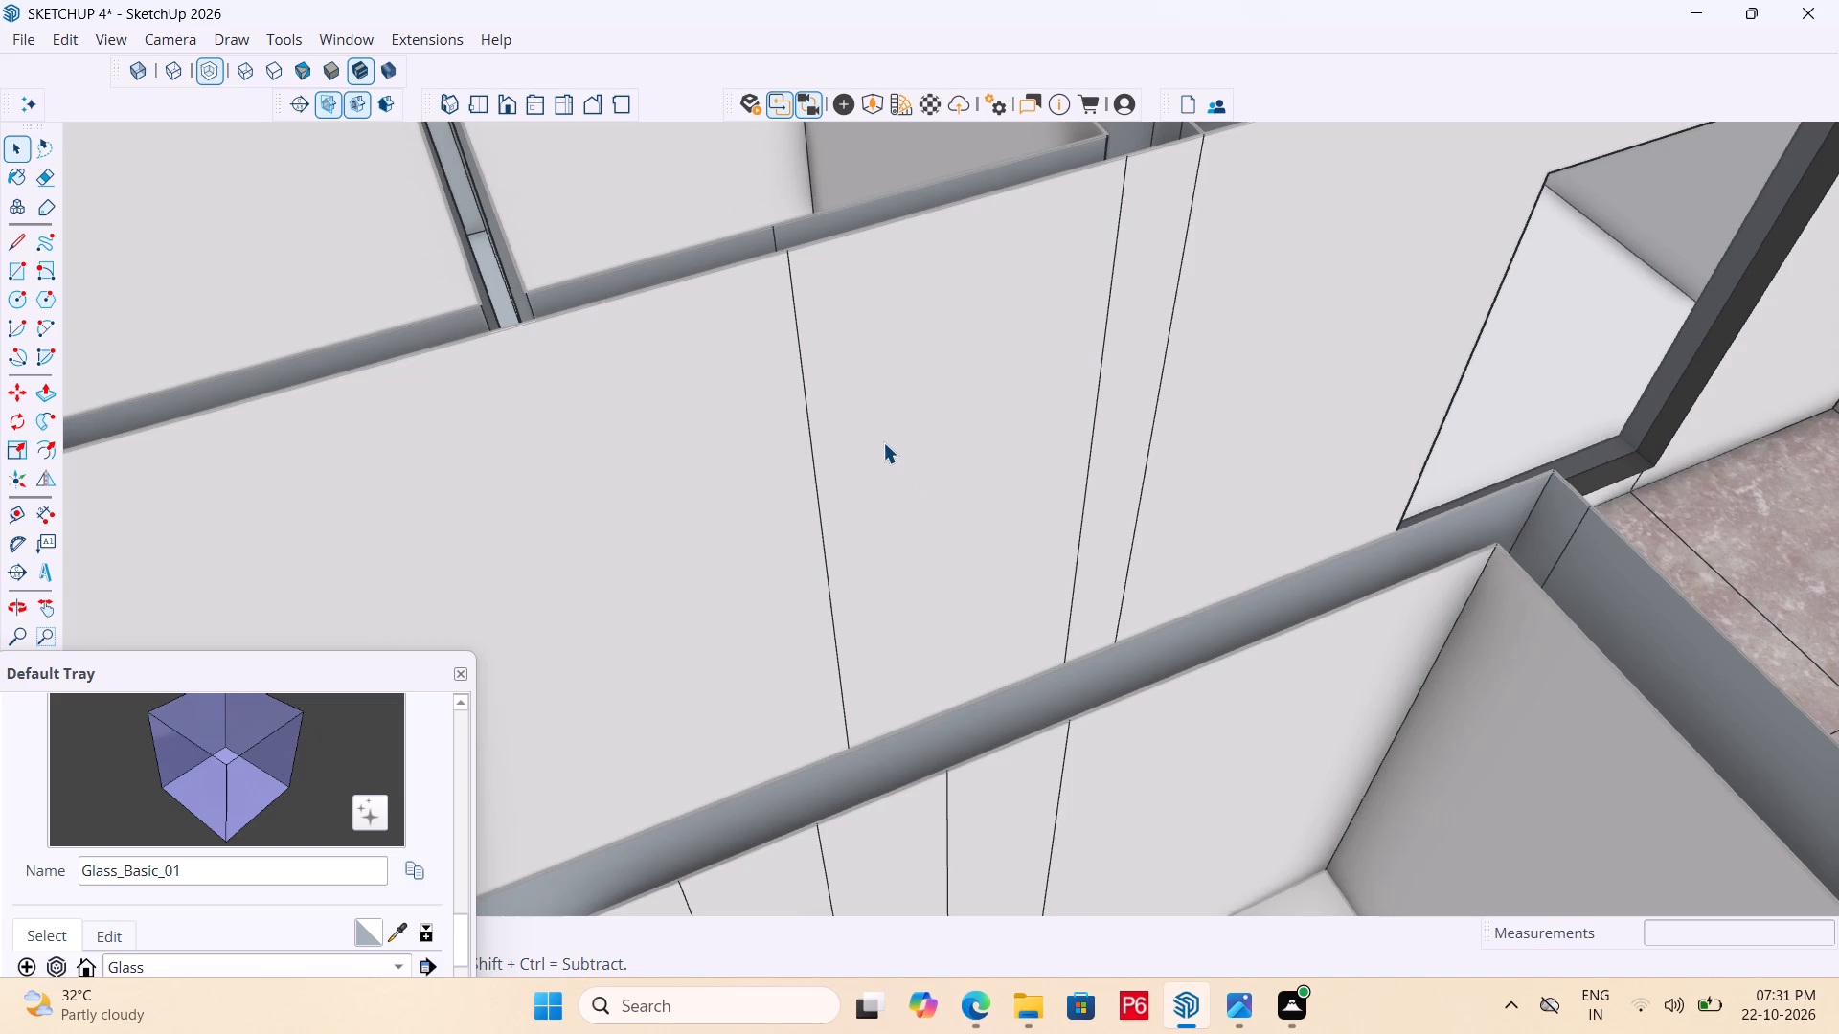
{"action": "double_click", "coordinate": [857, 435]}
{"action": "middle_click_drag", "start_coordinate": [915, 460], "coordinate": [946, 557]}
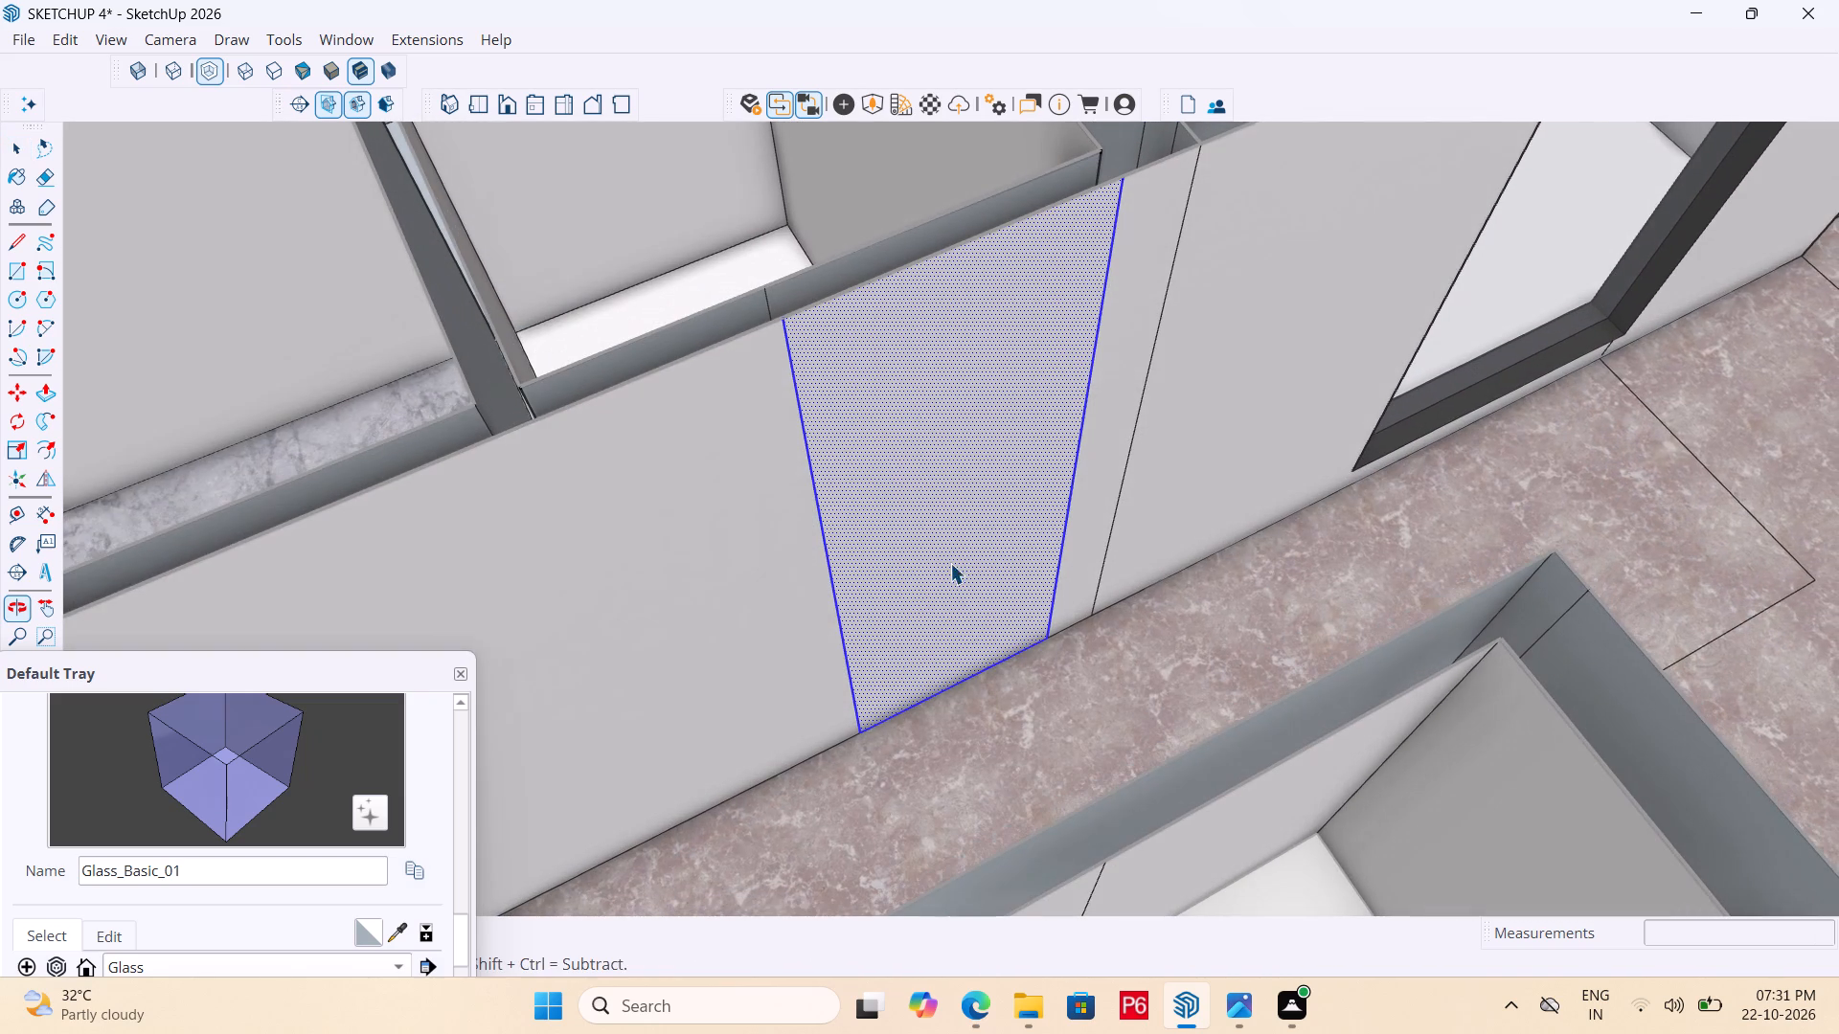
{"action": "key", "text": "t"}
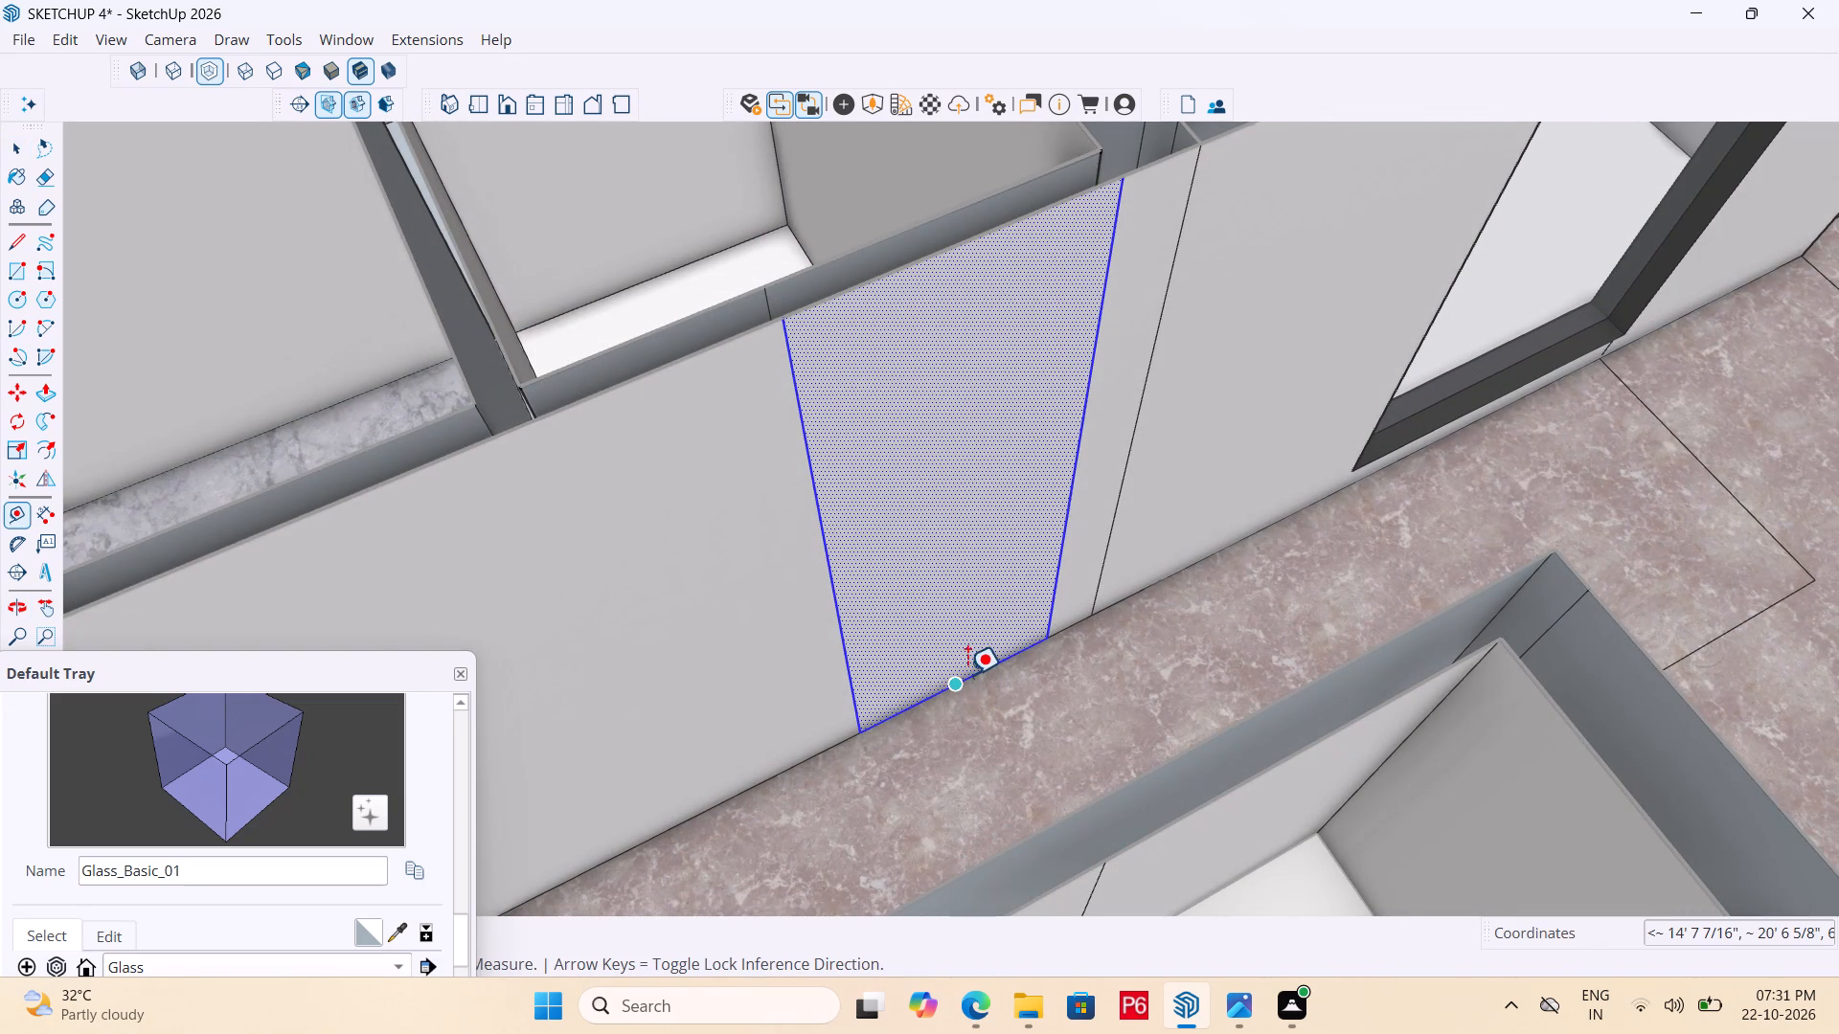
{"action": "double_click", "coordinate": [967, 675]}
{"action": "left_click", "coordinate": [1009, 651]}
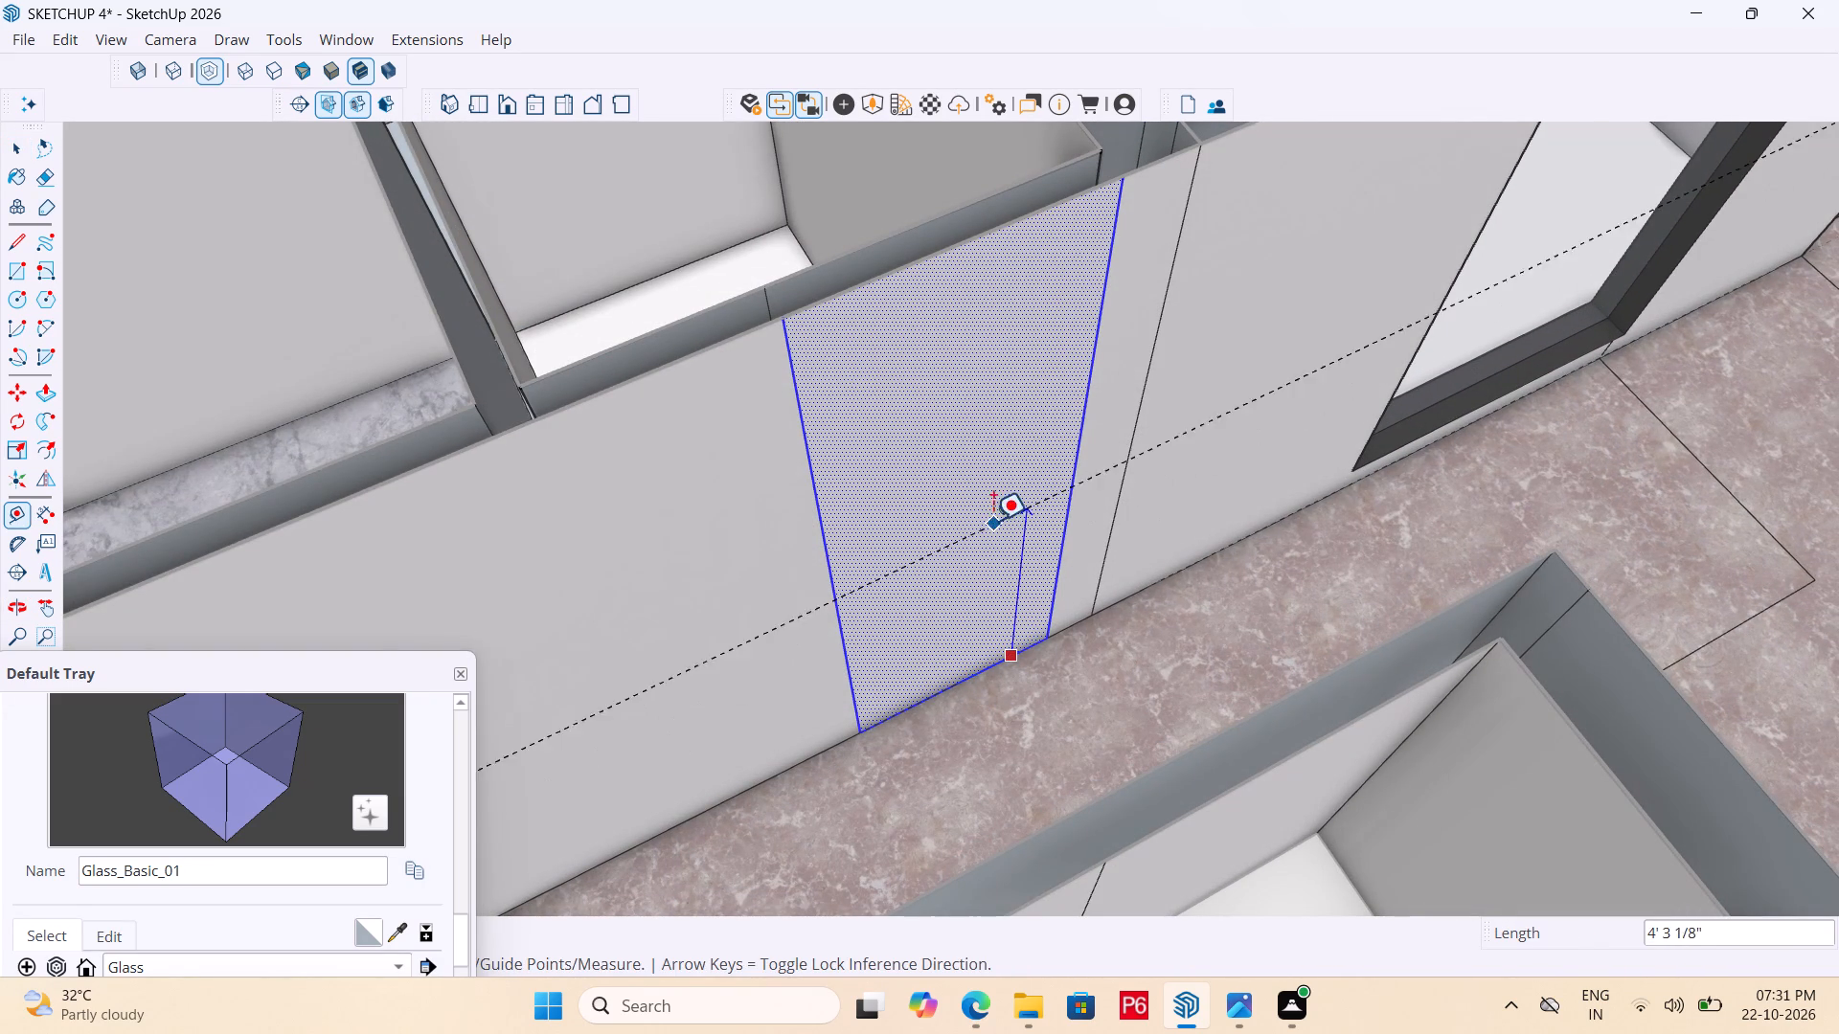
{"action": "type", "text": "7'"}
{"action": "key", "text": "Return"}
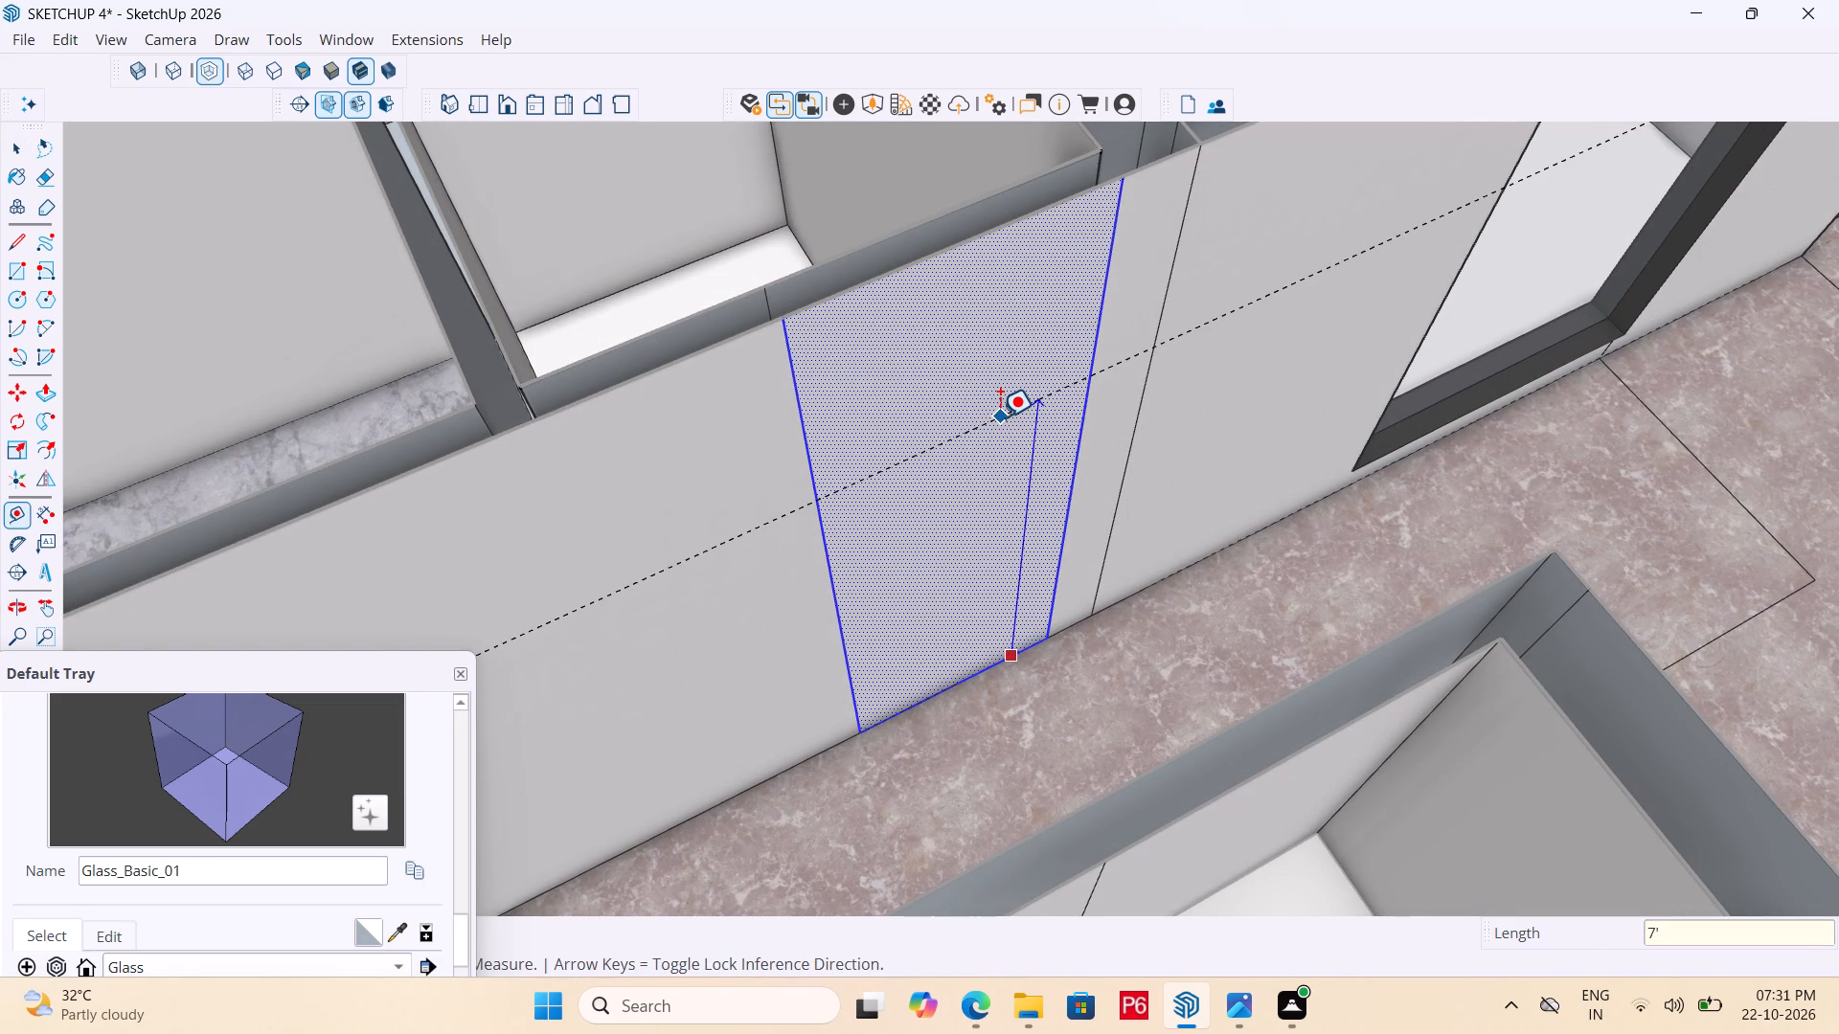
Draw a doorway rectangle 7' high and about 2' 10 1/2" wide on the wall face, from the guide down to the floor.
{"action": "middle_click_drag", "start_coordinate": [918, 506], "coordinate": [874, 449]}
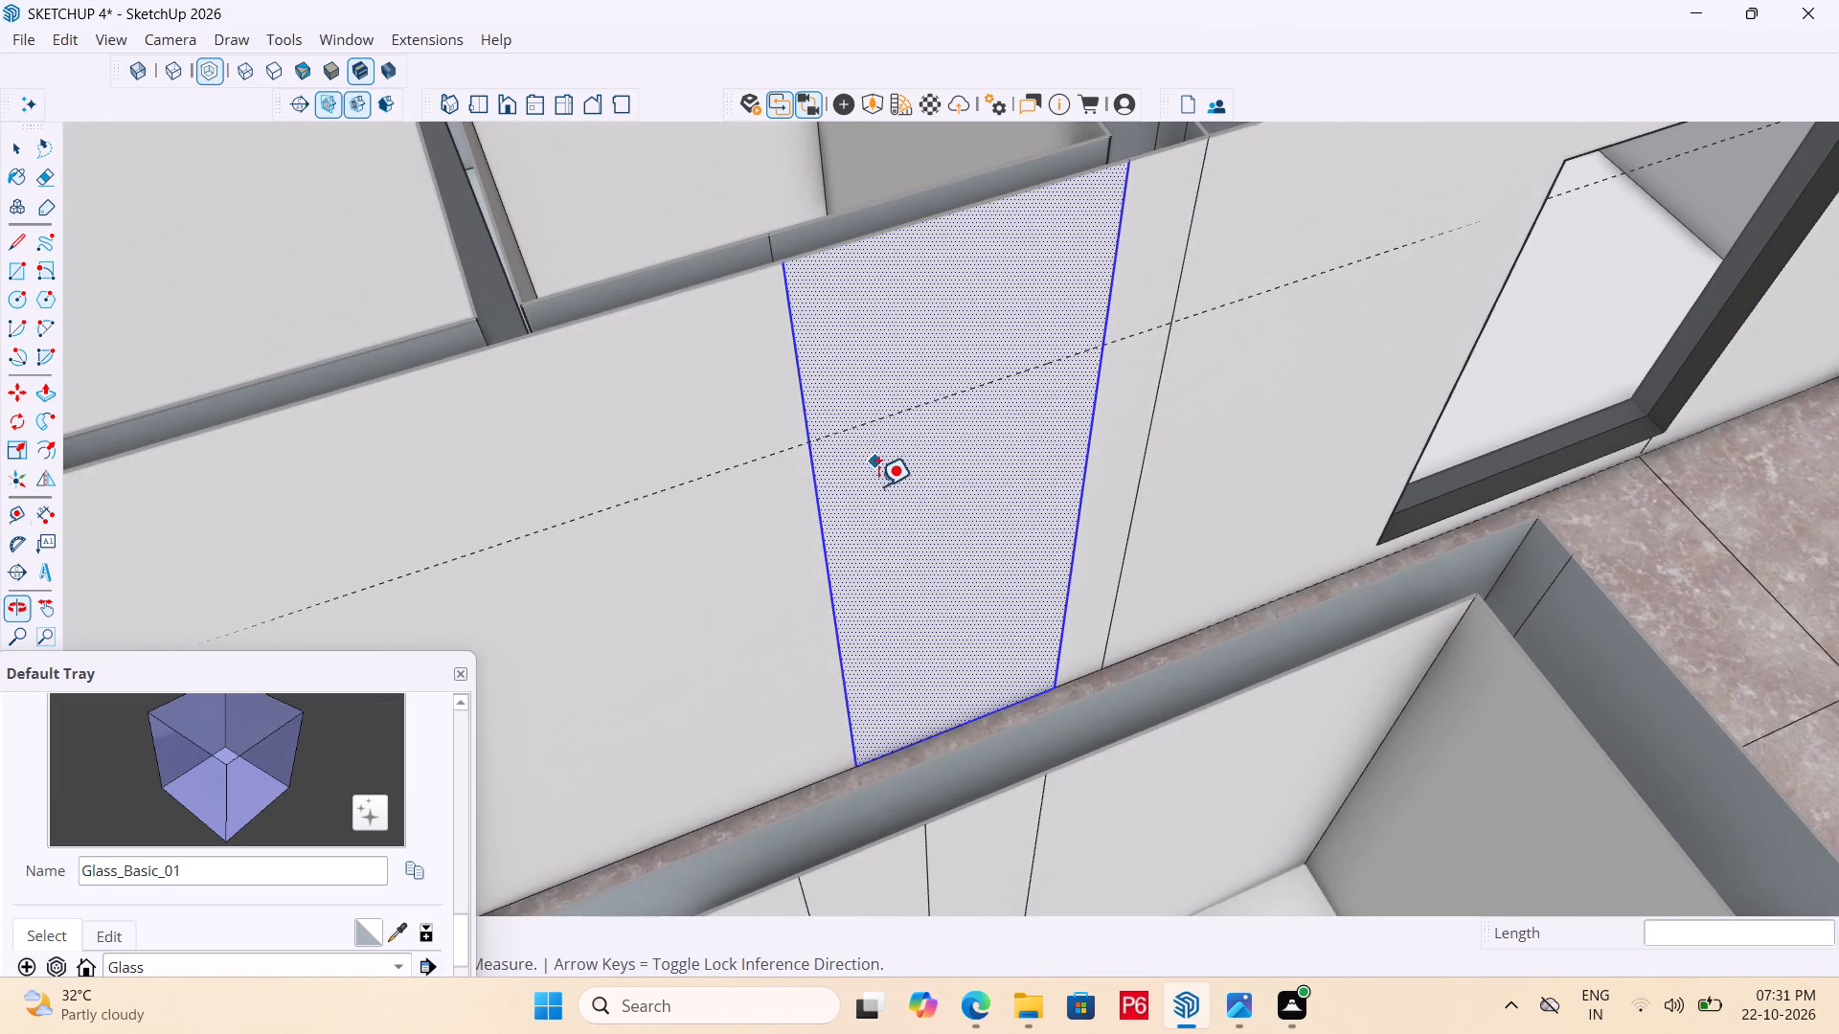
{"action": "key", "text": "r"}
{"action": "left_click", "coordinate": [814, 439]}
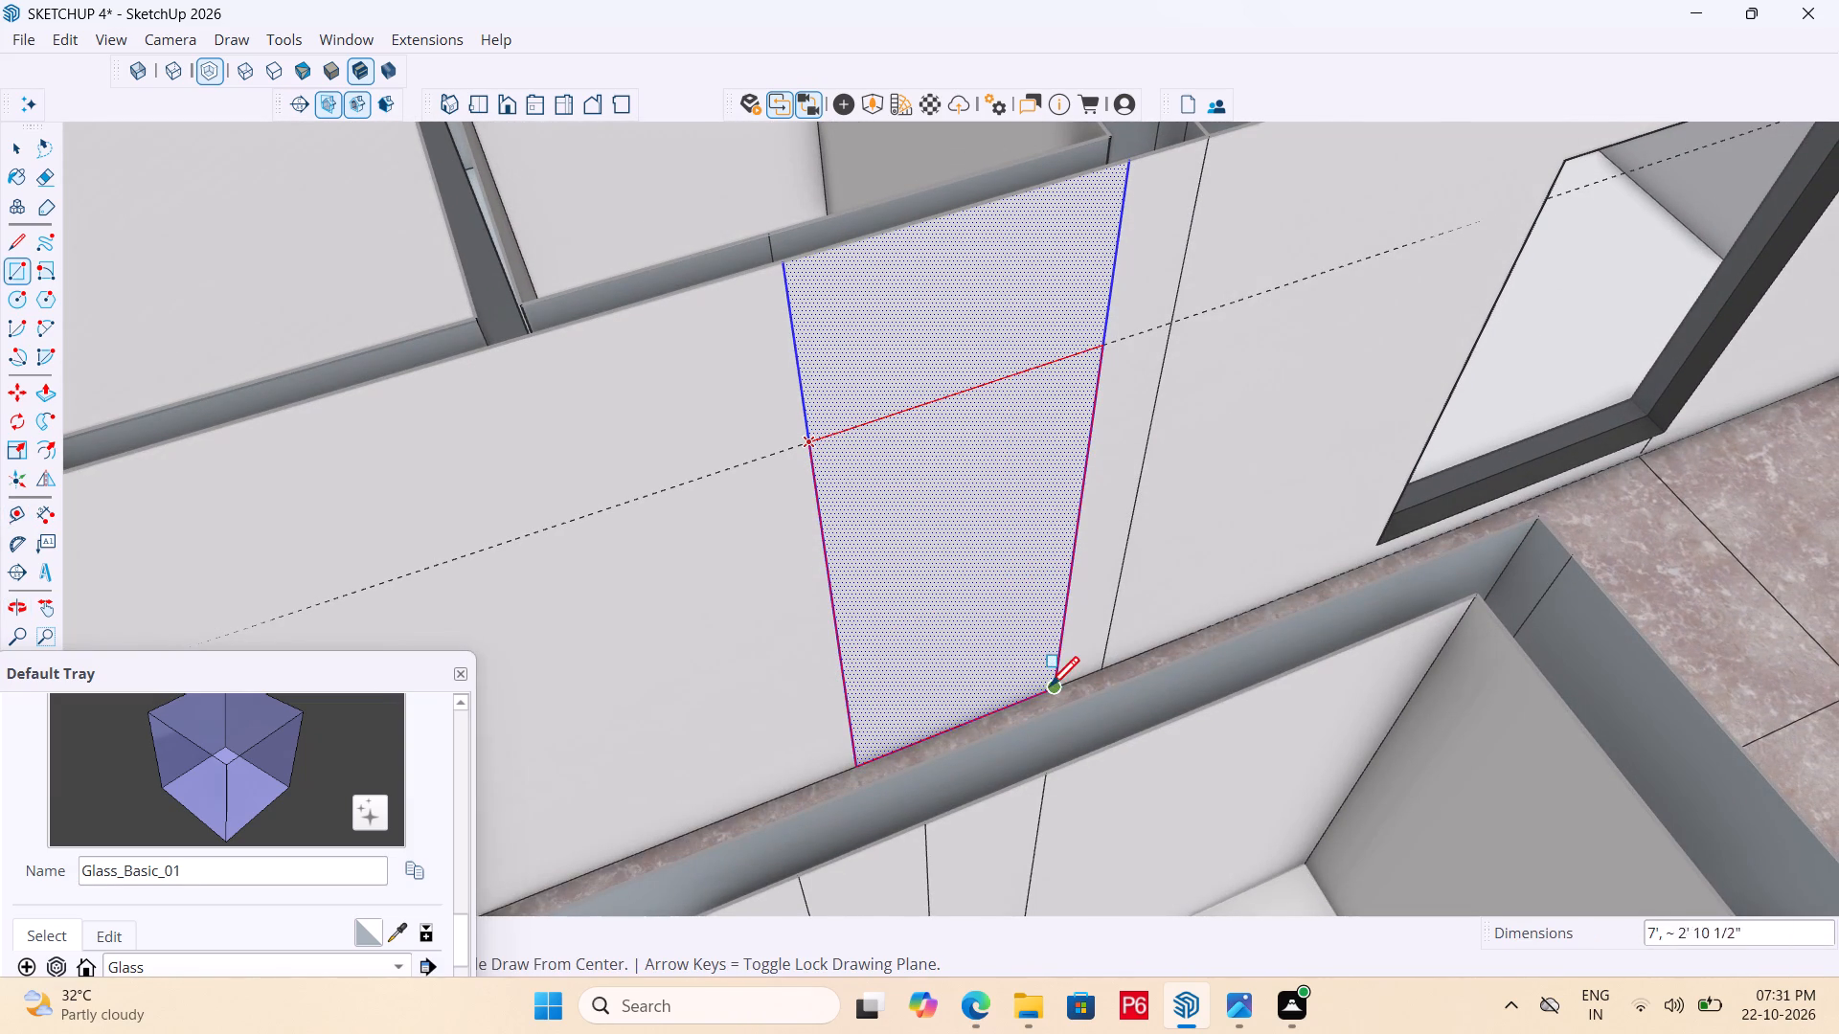
{"action": "left_click", "coordinate": [1056, 687]}
Push the doorway rectangle 4" through the wall to cut an opening between the hall and the small room.
{"action": "middle_click_drag", "start_coordinate": [943, 541], "coordinate": [874, 458]}
{"action": "key", "text": "p"}
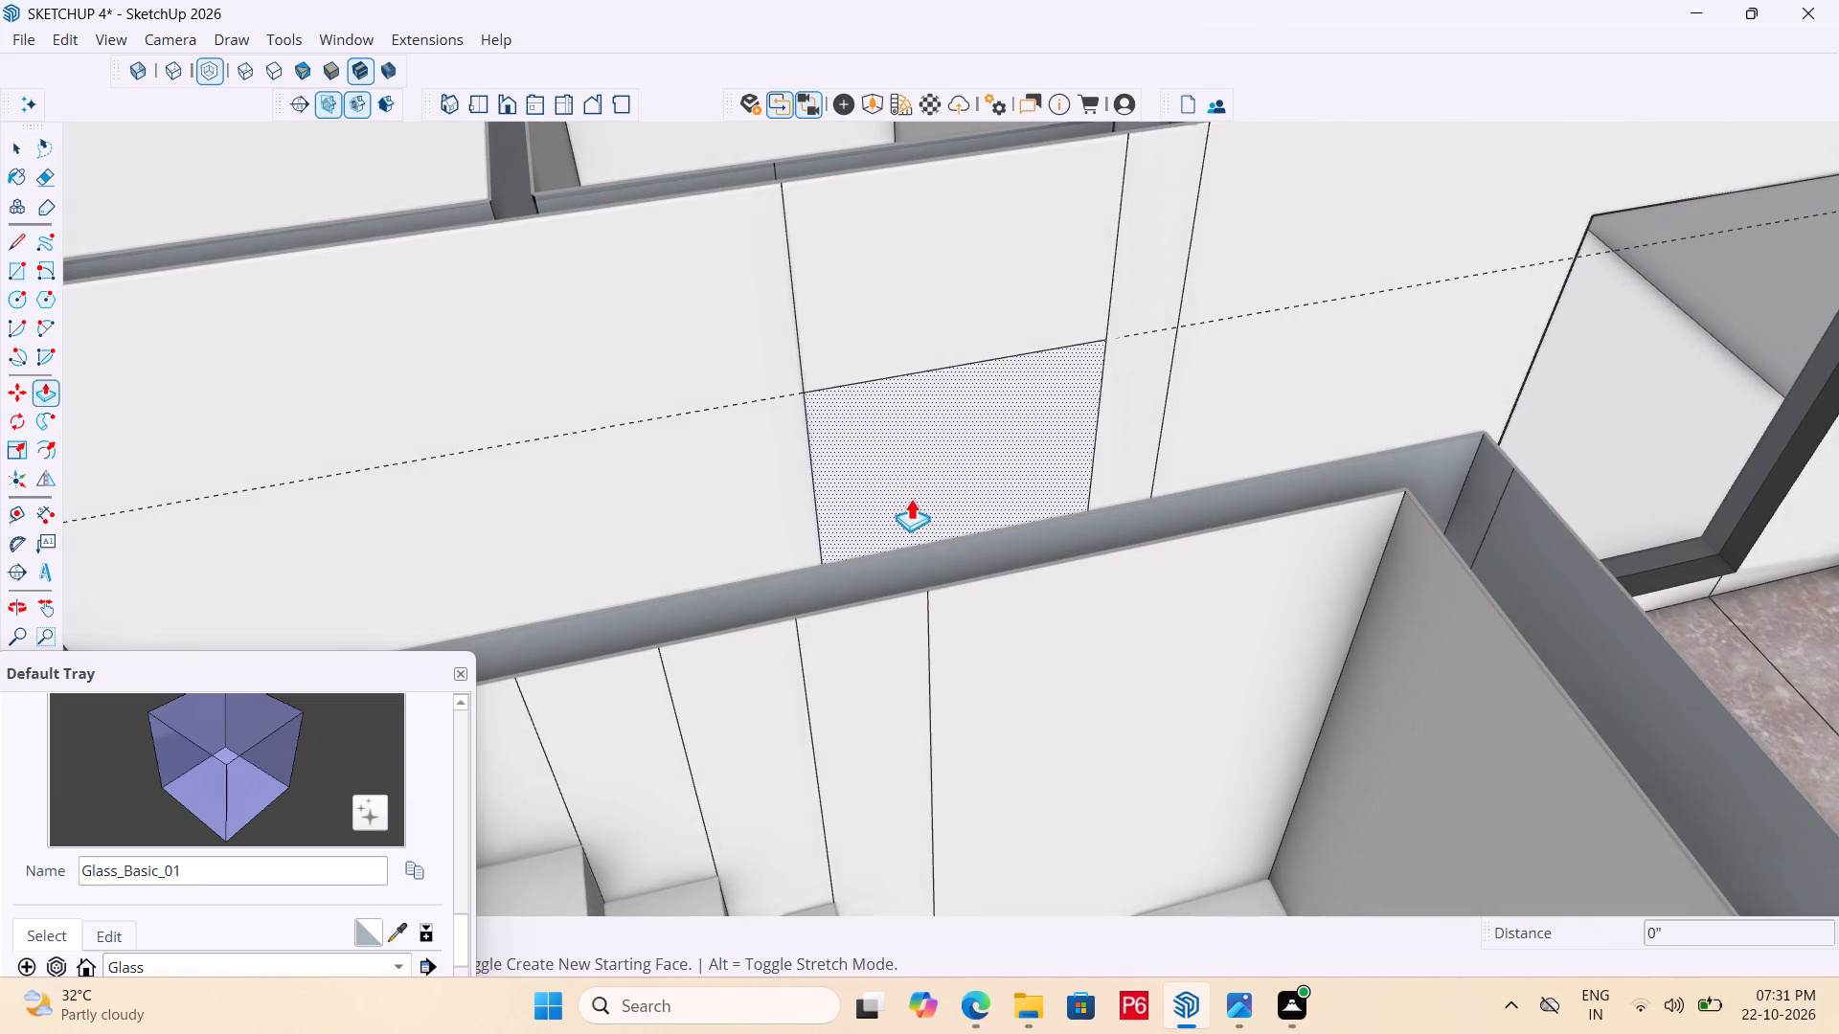
{"action": "left_click", "coordinate": [926, 490]}
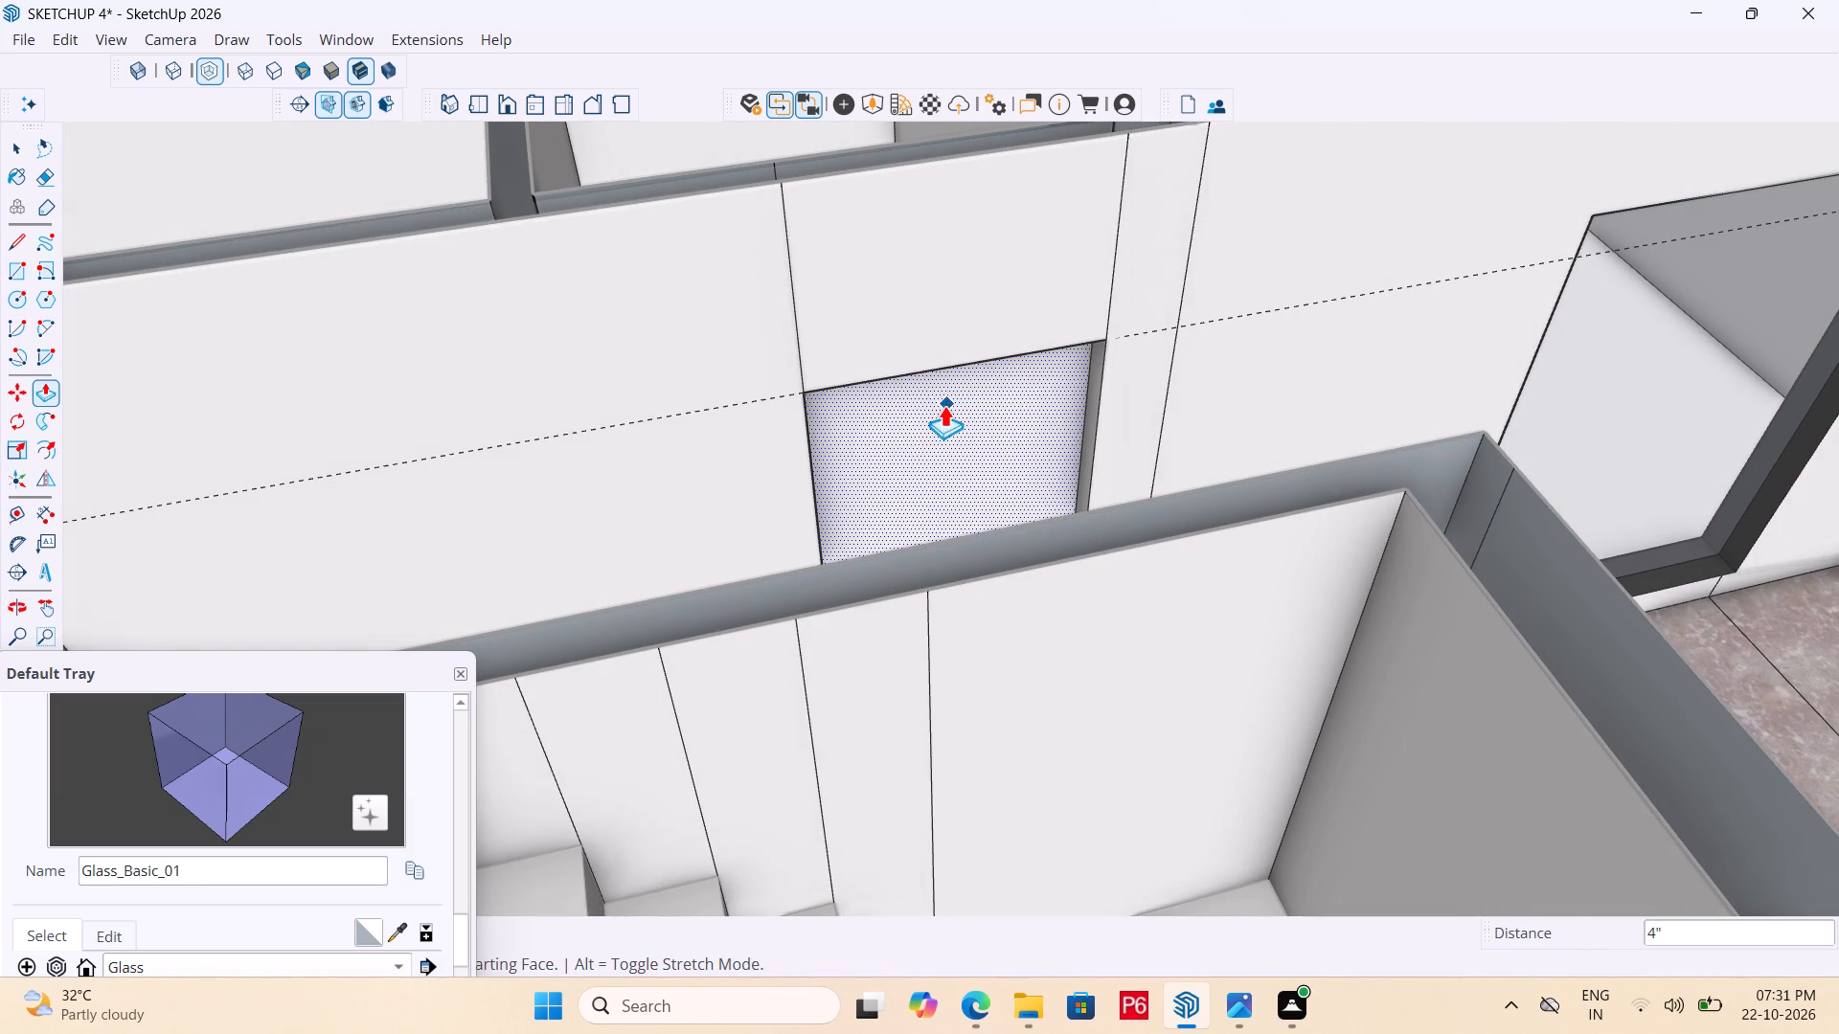
{"action": "middle_click_drag", "start_coordinate": [944, 405], "coordinate": [1727, 500]}
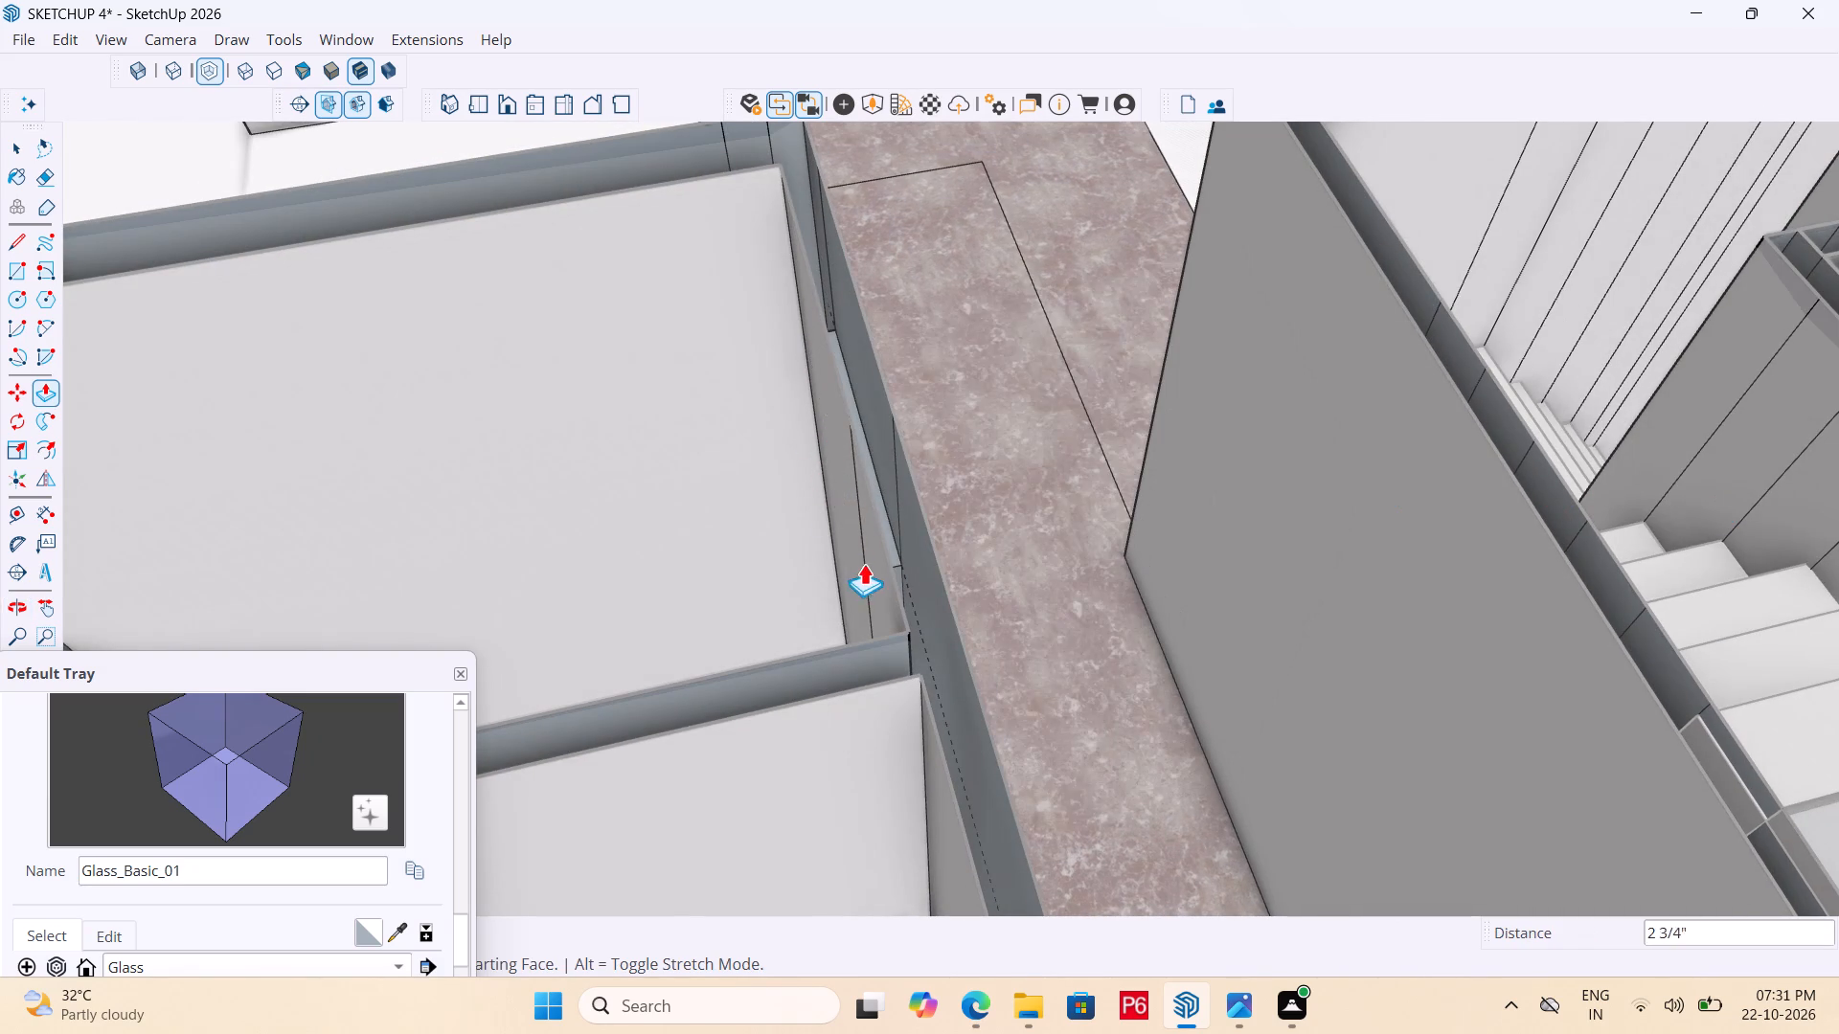
{"action": "middle_click_drag", "start_coordinate": [864, 563], "coordinate": [1102, 534]}
{"action": "double_click", "coordinate": [1203, 518]}
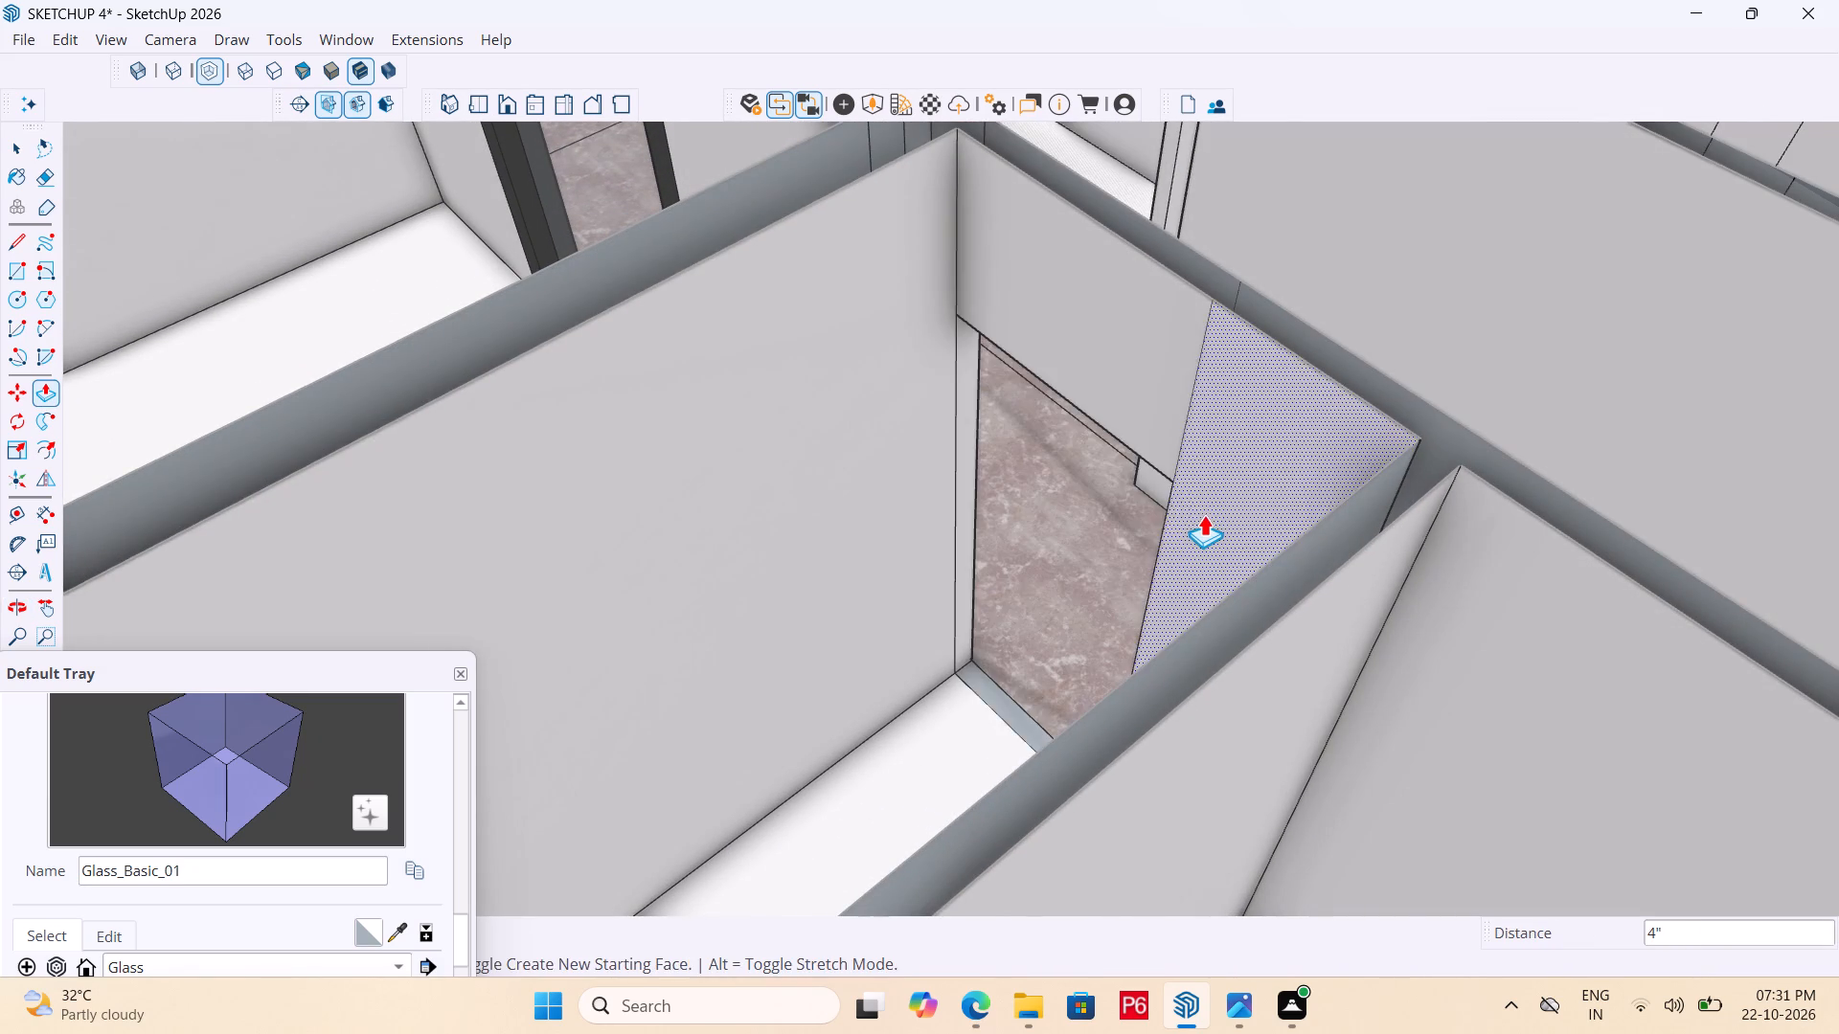
{"action": "middle_click_drag", "start_coordinate": [1255, 448], "coordinate": [579, 513]}
{"action": "scroll", "coordinate": [907, 438], "scroll_direction": "down", "scroll_amount": 4}
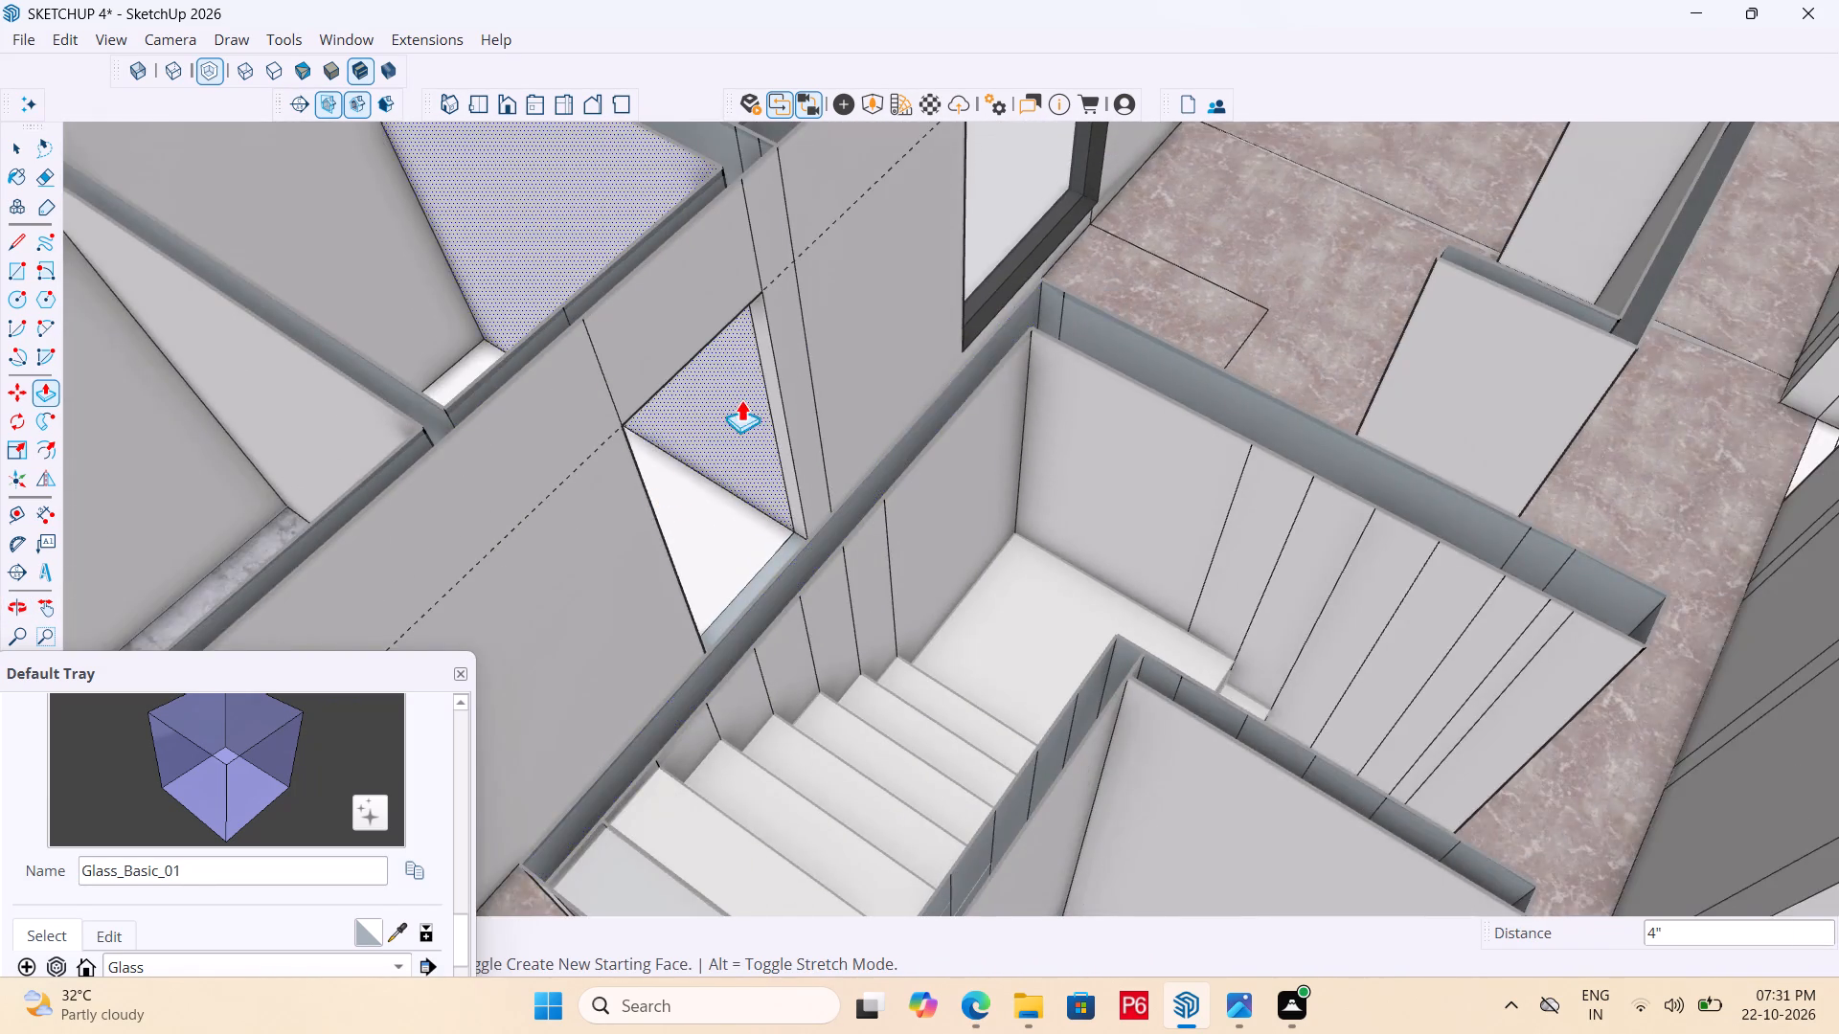
Erase the 7' guide along the hall wall opposite the staircase and save the model.
{"action": "scroll", "coordinate": [761, 392], "scroll_direction": "down", "scroll_amount": 4}
{"action": "middle_click_drag", "start_coordinate": [854, 415], "coordinate": [662, 323]}
{"action": "scroll", "coordinate": [664, 323], "scroll_direction": "up", "scroll_amount": 6}
{"action": "middle_click_drag", "start_coordinate": [585, 350], "coordinate": [602, 390]}
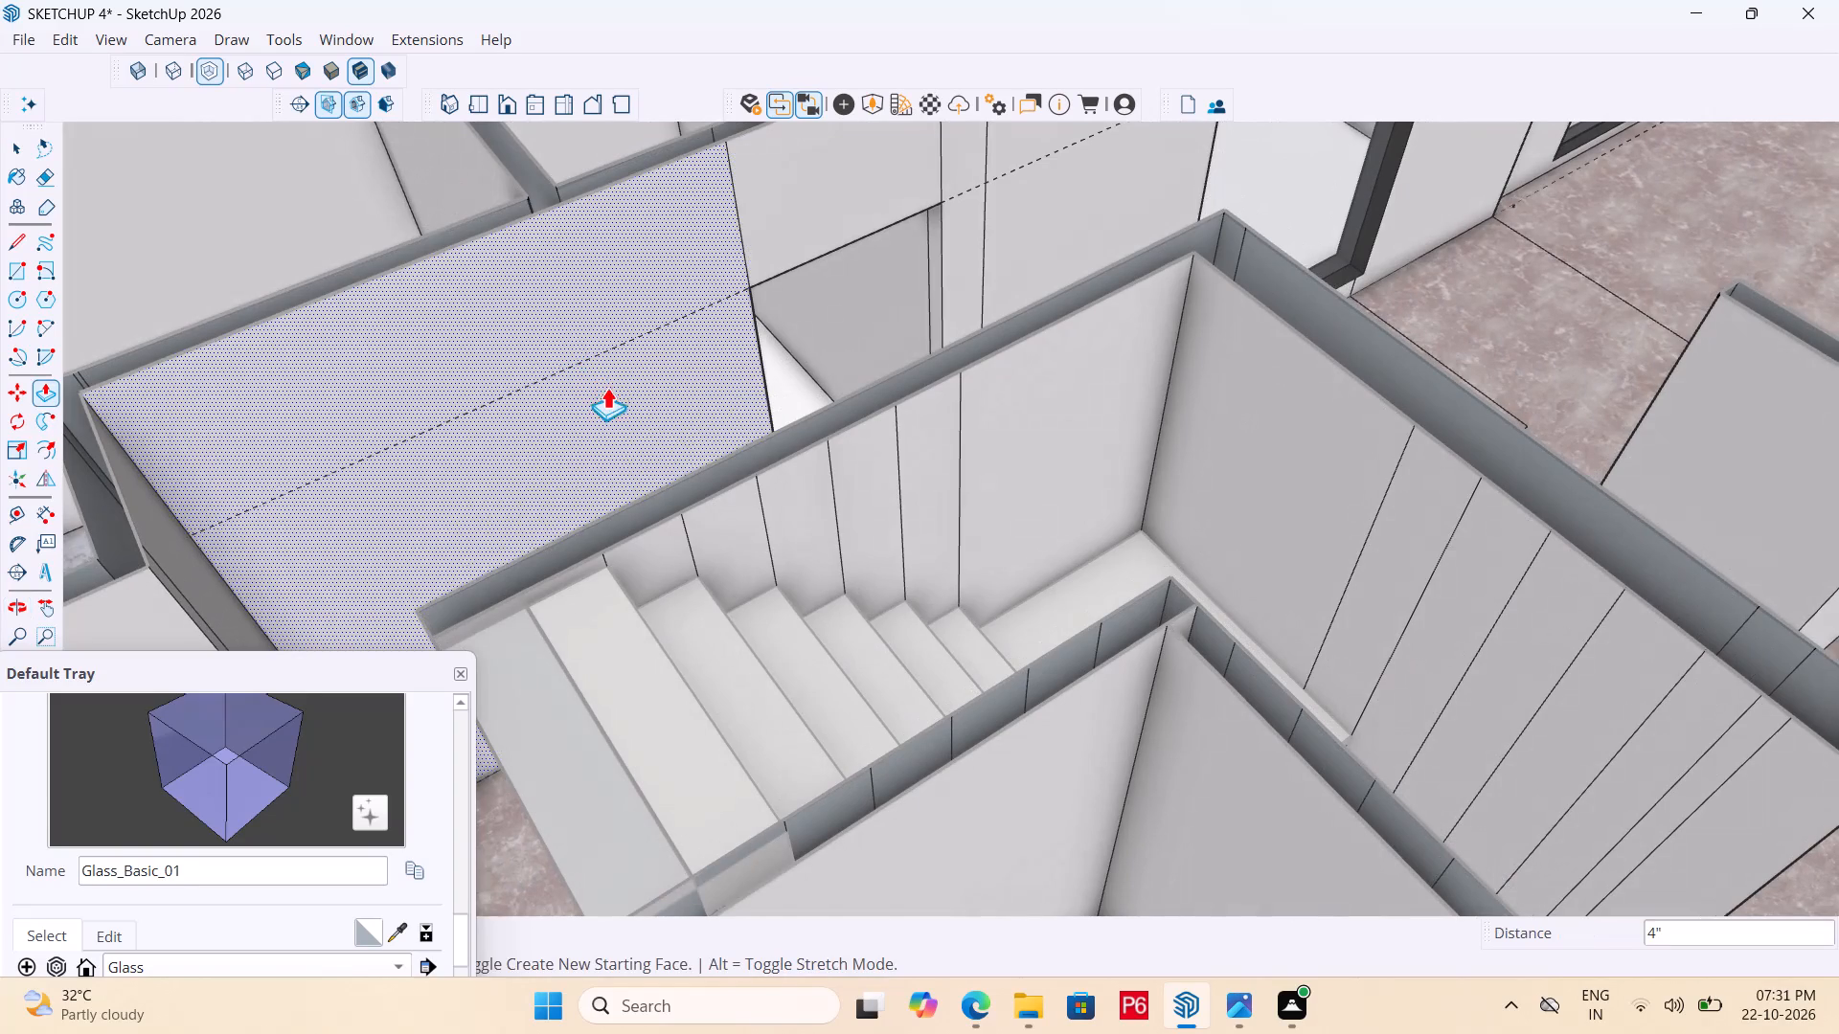
{"action": "key", "text": "e"}
{"action": "left_click_drag", "start_coordinate": [605, 308], "coordinate": [627, 360]}
{"action": "left_click", "coordinate": [627, 360]}
{"action": "key", "text": "ctrl+s"}
{"action": "key", "text": "ctrl+s"}
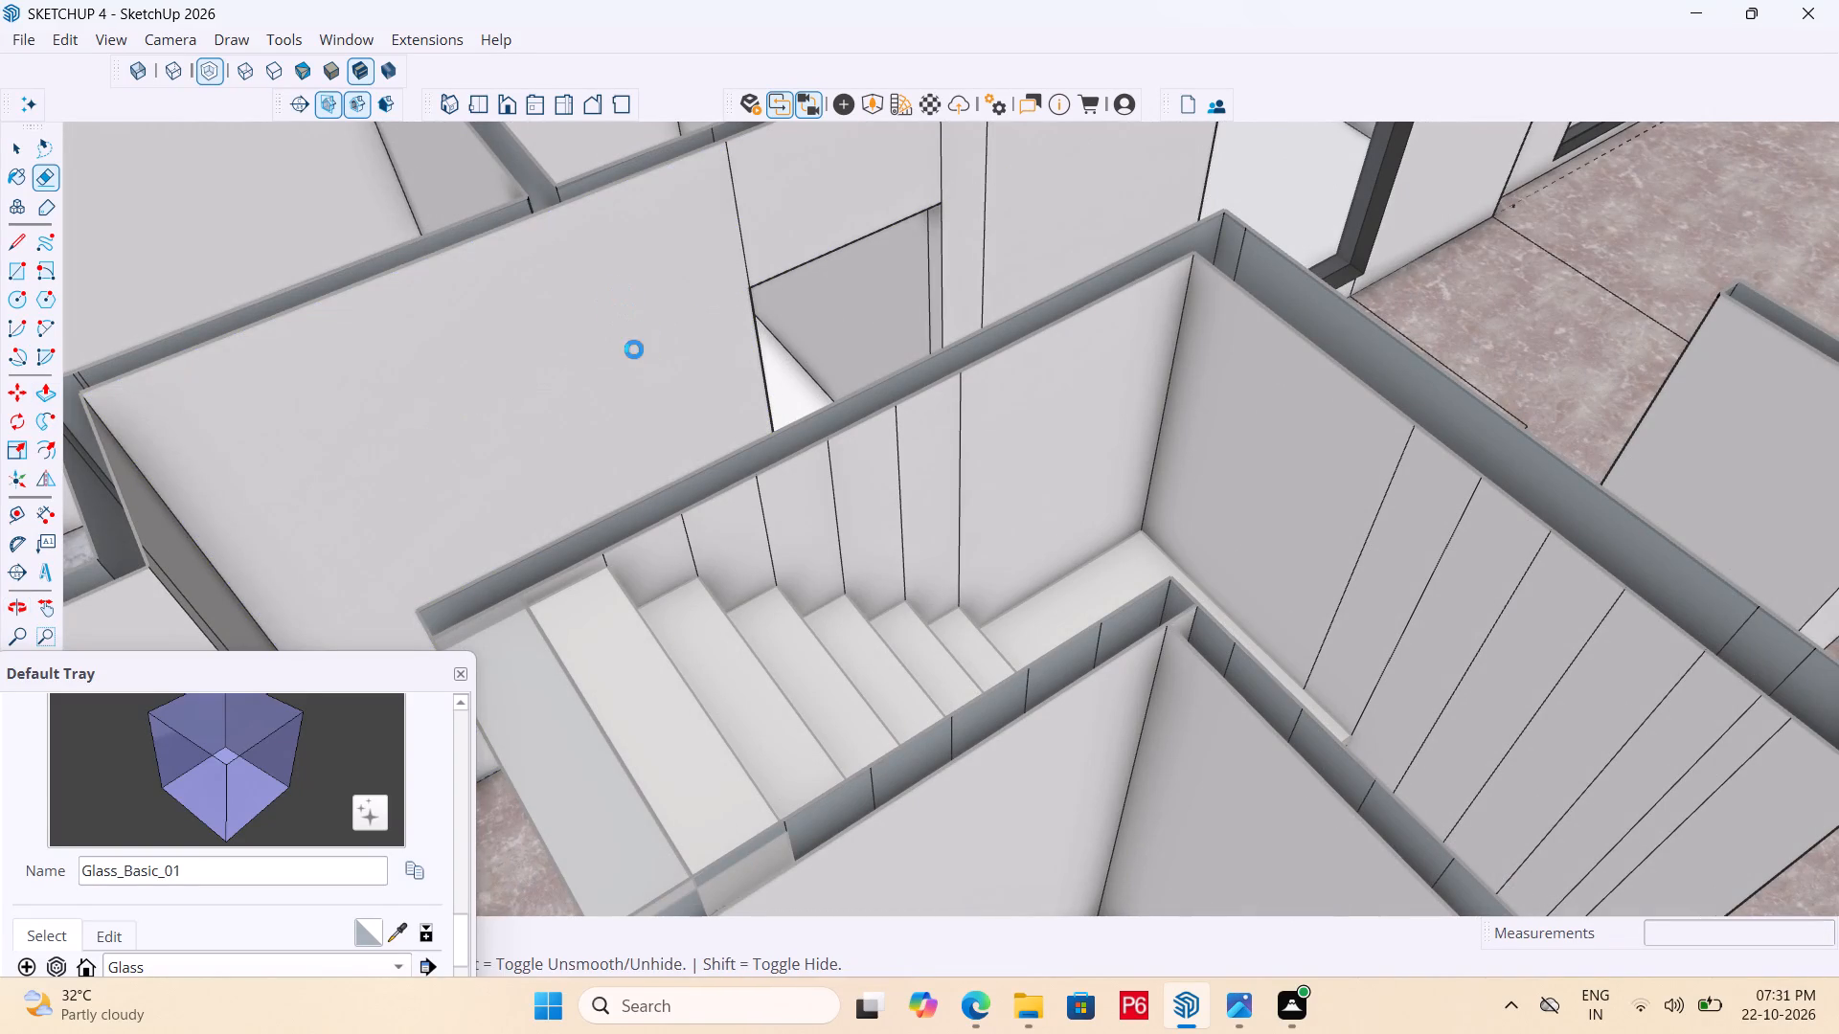
{"action": "key", "text": "ctrl+s"}
{"action": "key", "text": "ctrl+s"}
{"action": "key", "text": "ctrl+s"}
{"action": "key", "text": "ctrl+s"}
Examine the ground-floor walls and door openings around the staircase, garage and rear rooms from several sides.
{"action": "scroll", "coordinate": [675, 379], "scroll_direction": "down", "scroll_amount": 10}
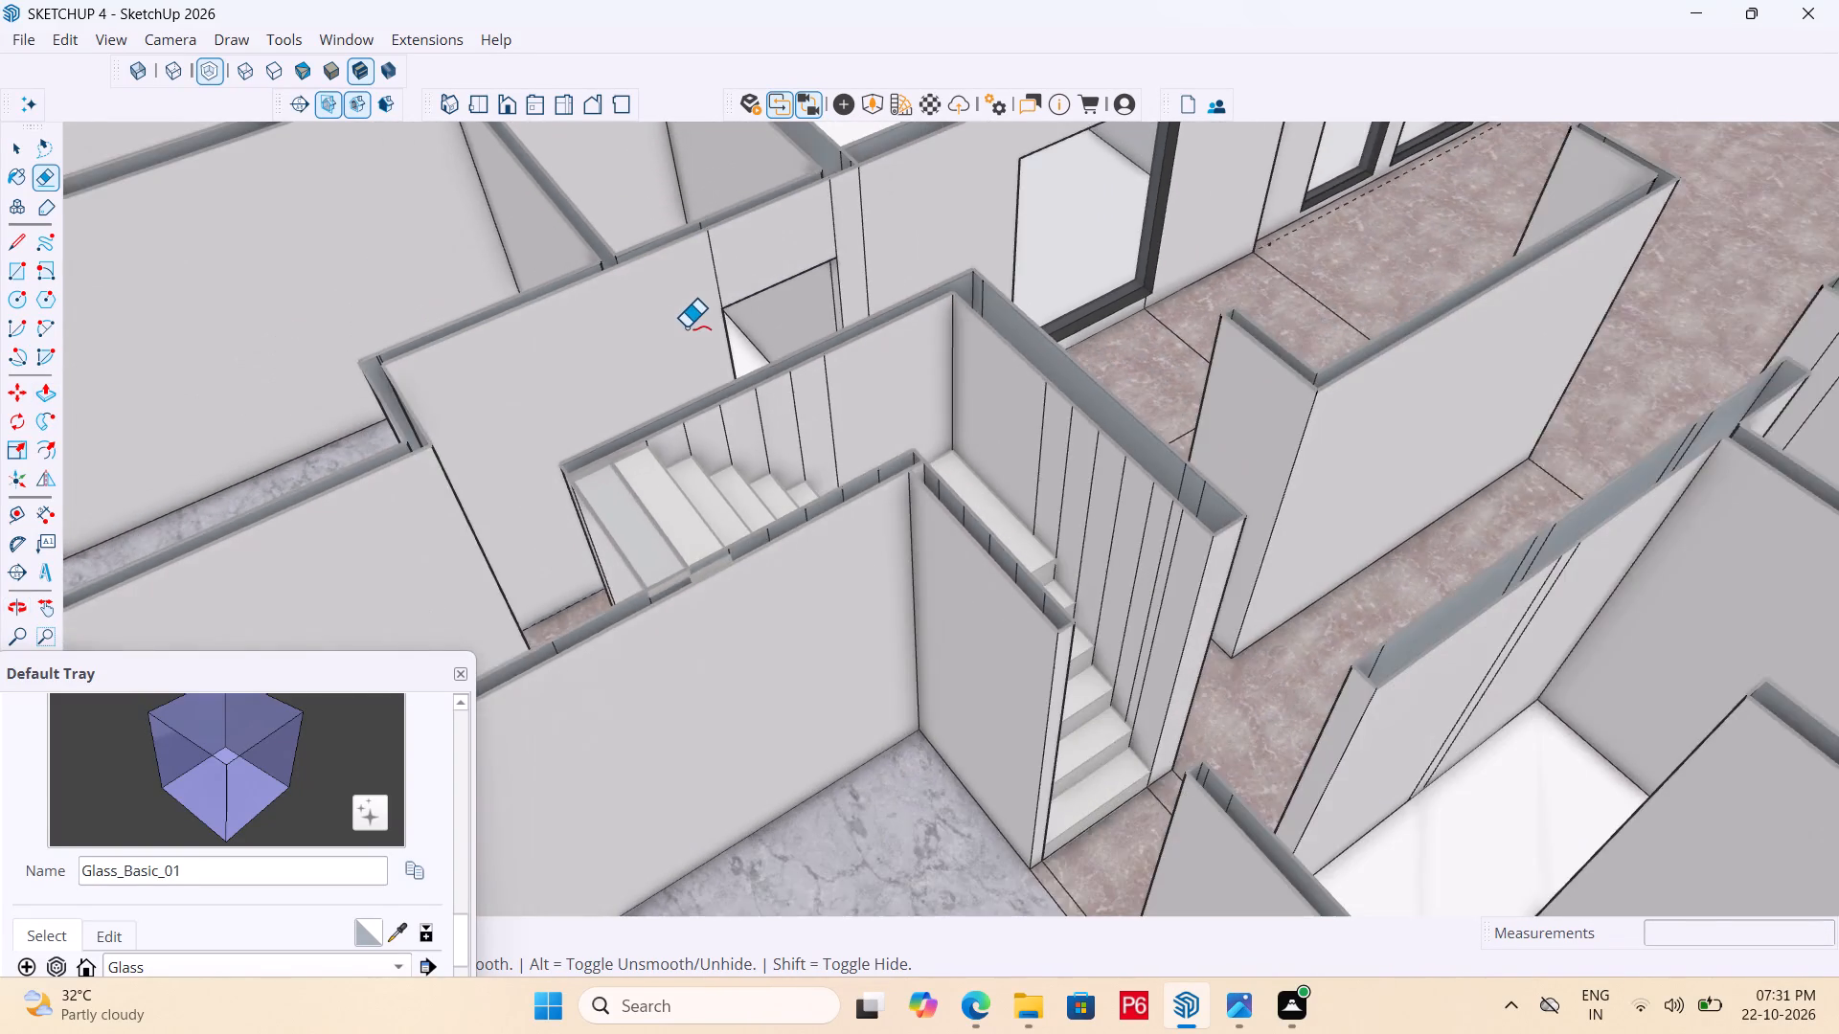
{"action": "scroll", "coordinate": [699, 351], "scroll_direction": "down", "scroll_amount": 6}
{"action": "middle_click_drag", "start_coordinate": [795, 456], "coordinate": [166, 420]}
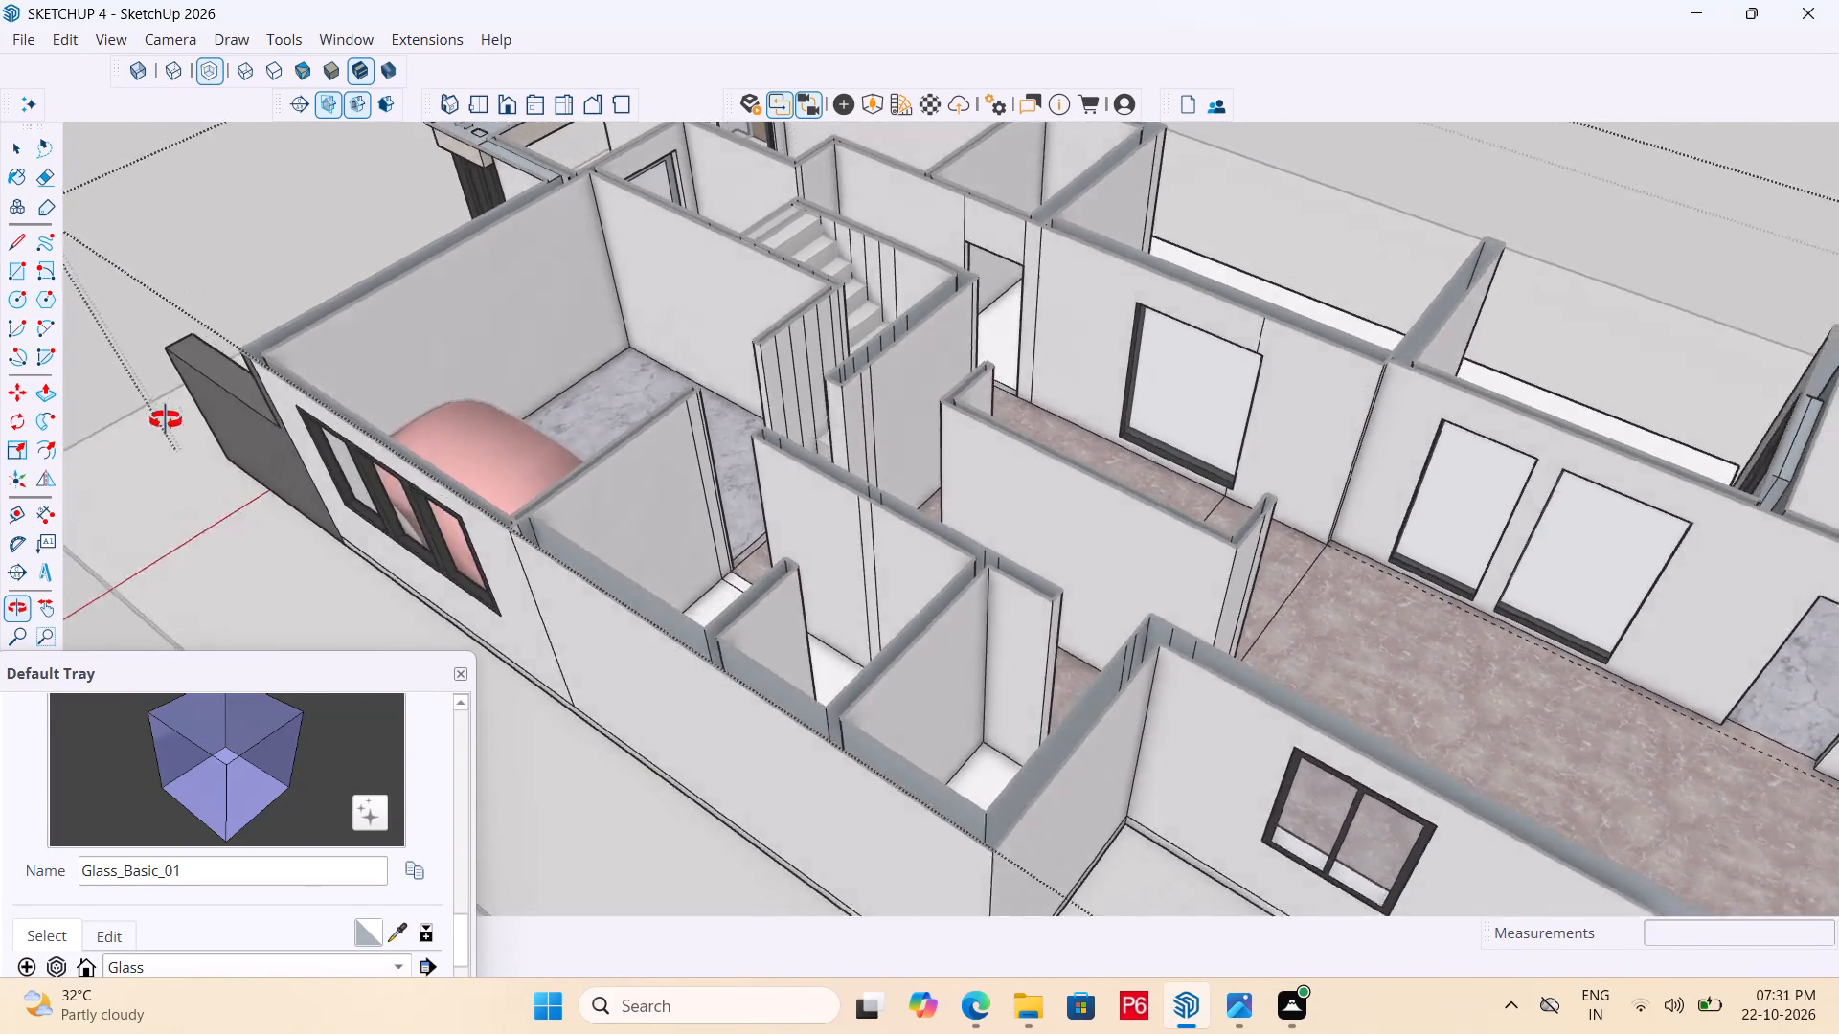
{"action": "middle_click_drag", "start_coordinate": [166, 420], "coordinate": [825, 612]}
{"action": "scroll", "coordinate": [1014, 409], "scroll_direction": "down", "scroll_amount": 3}
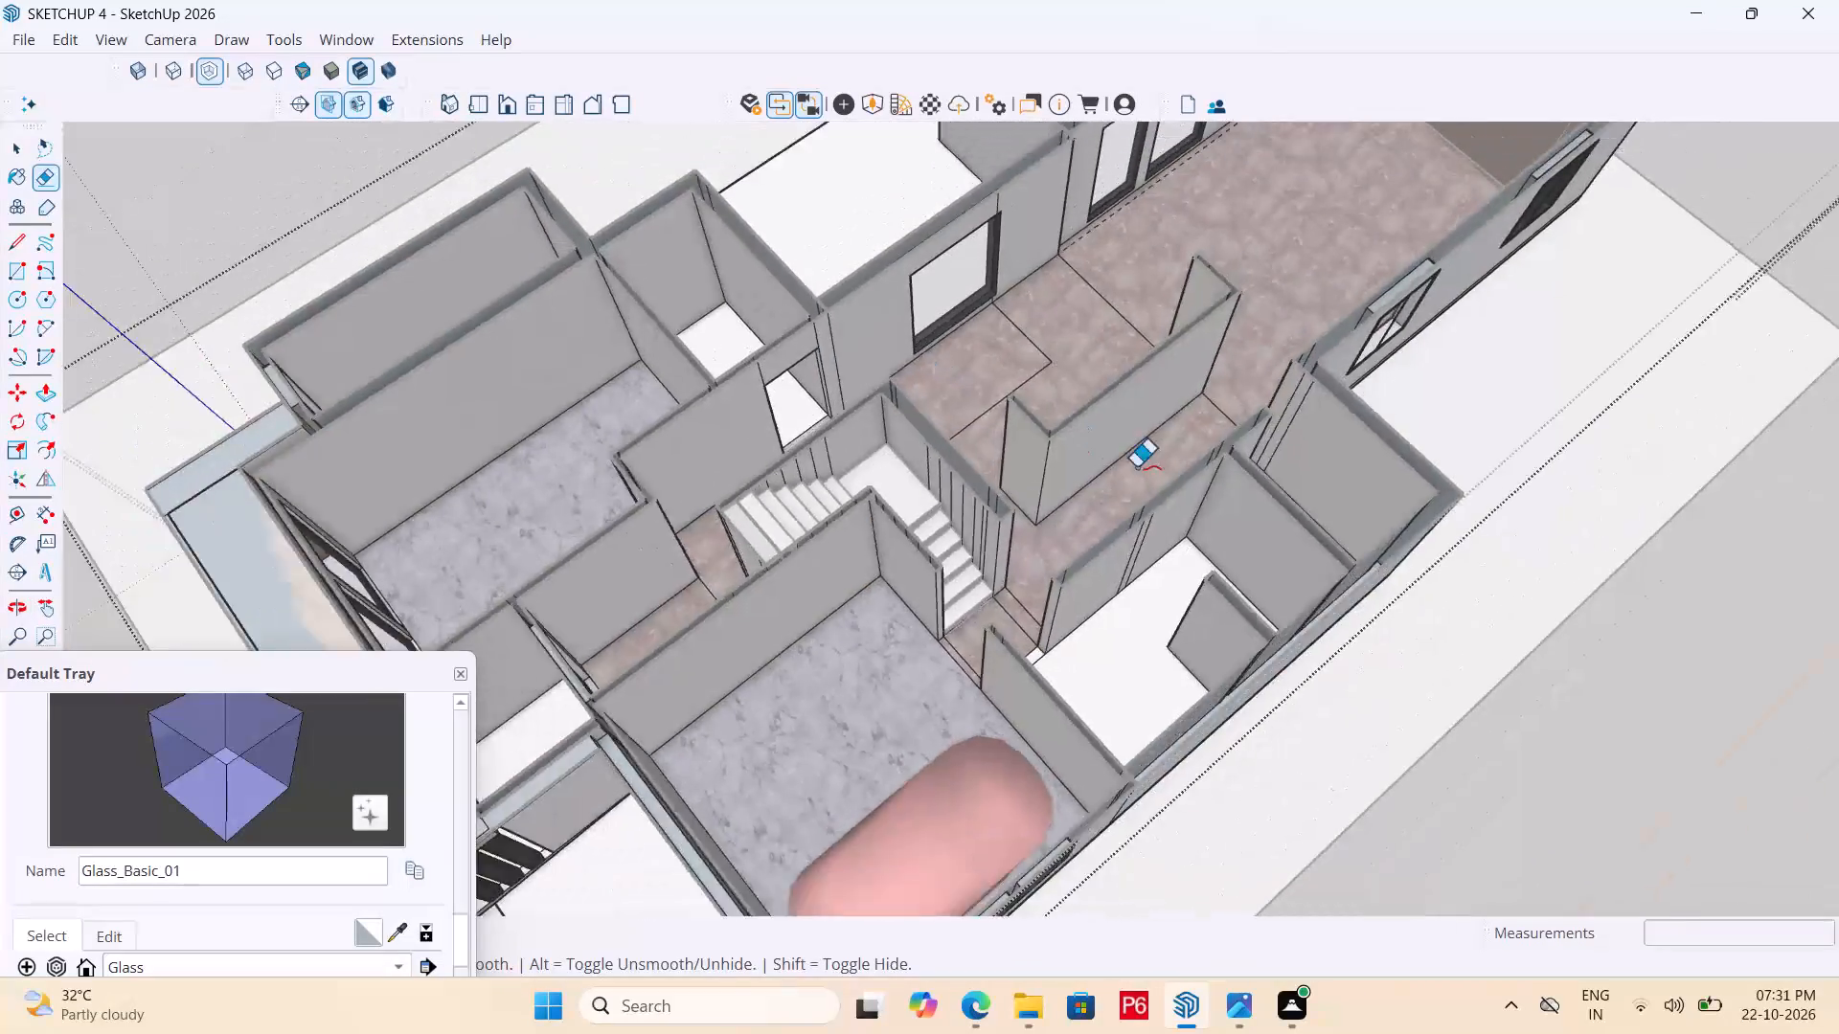
{"action": "scroll", "coordinate": [1136, 467], "scroll_direction": "down", "scroll_amount": 3}
{"action": "middle_click_drag", "start_coordinate": [872, 479], "coordinate": [770, 413]}
{"action": "scroll", "coordinate": [806, 432], "scroll_direction": "up", "scroll_amount": 2}
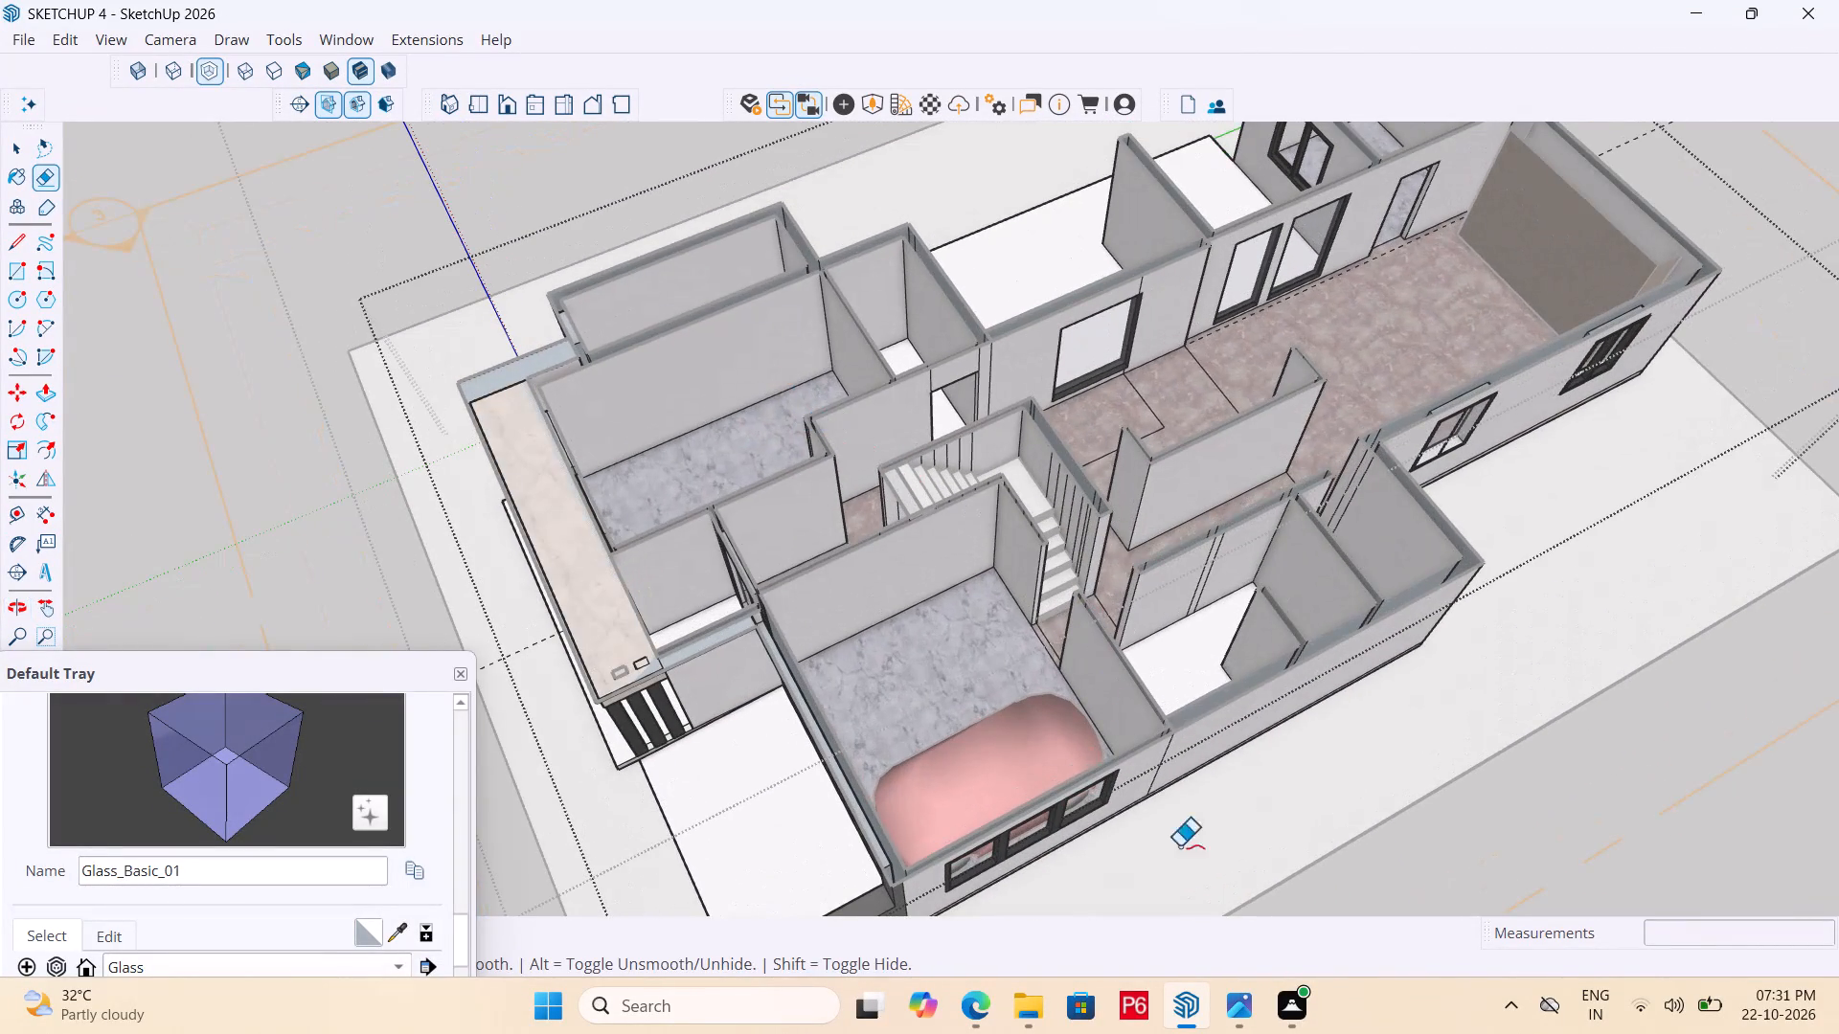
Arrange the floor plan image beside the model, giving the model the larger share of the screen.
{"action": "left_click", "coordinate": [1224, 1002]}
{"action": "left_click", "coordinate": [1110, 19]}
{"action": "double_click", "coordinate": [1665, 79]}
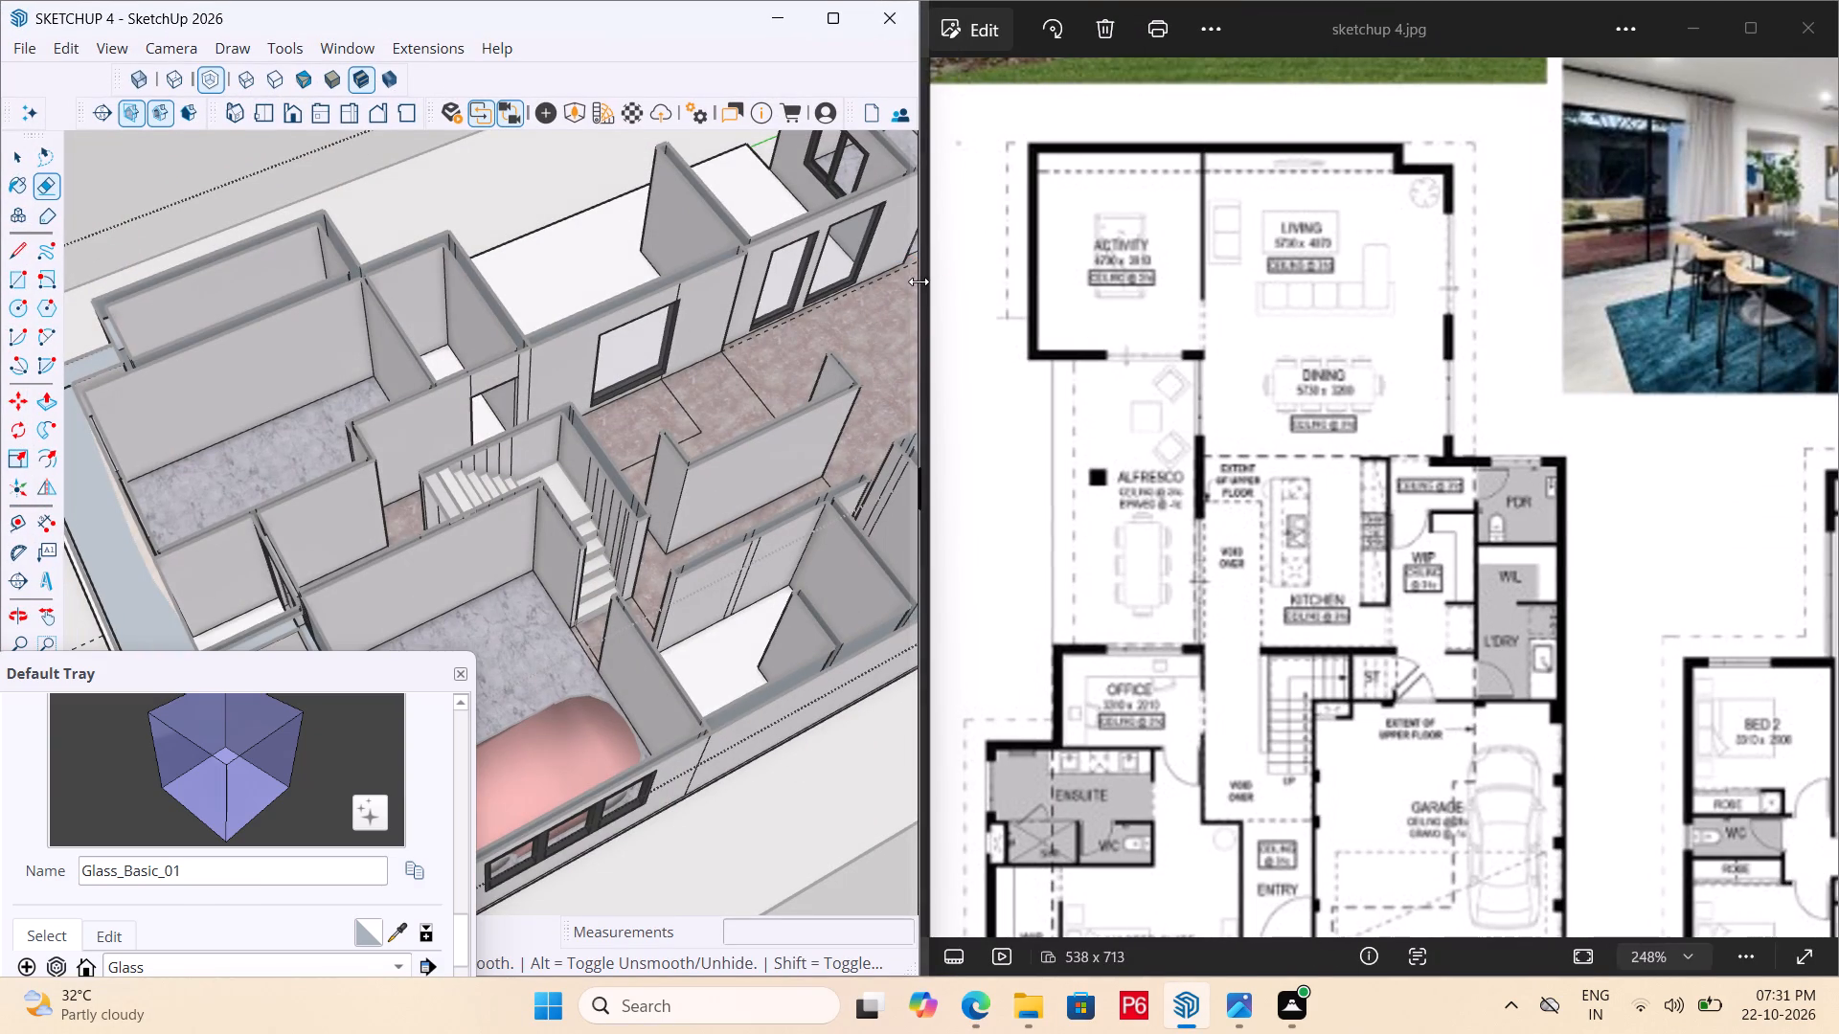
{"action": "left_click_drag", "start_coordinate": [920, 295], "coordinate": [1608, 298]}
{"action": "left_click", "coordinate": [1608, 298]}
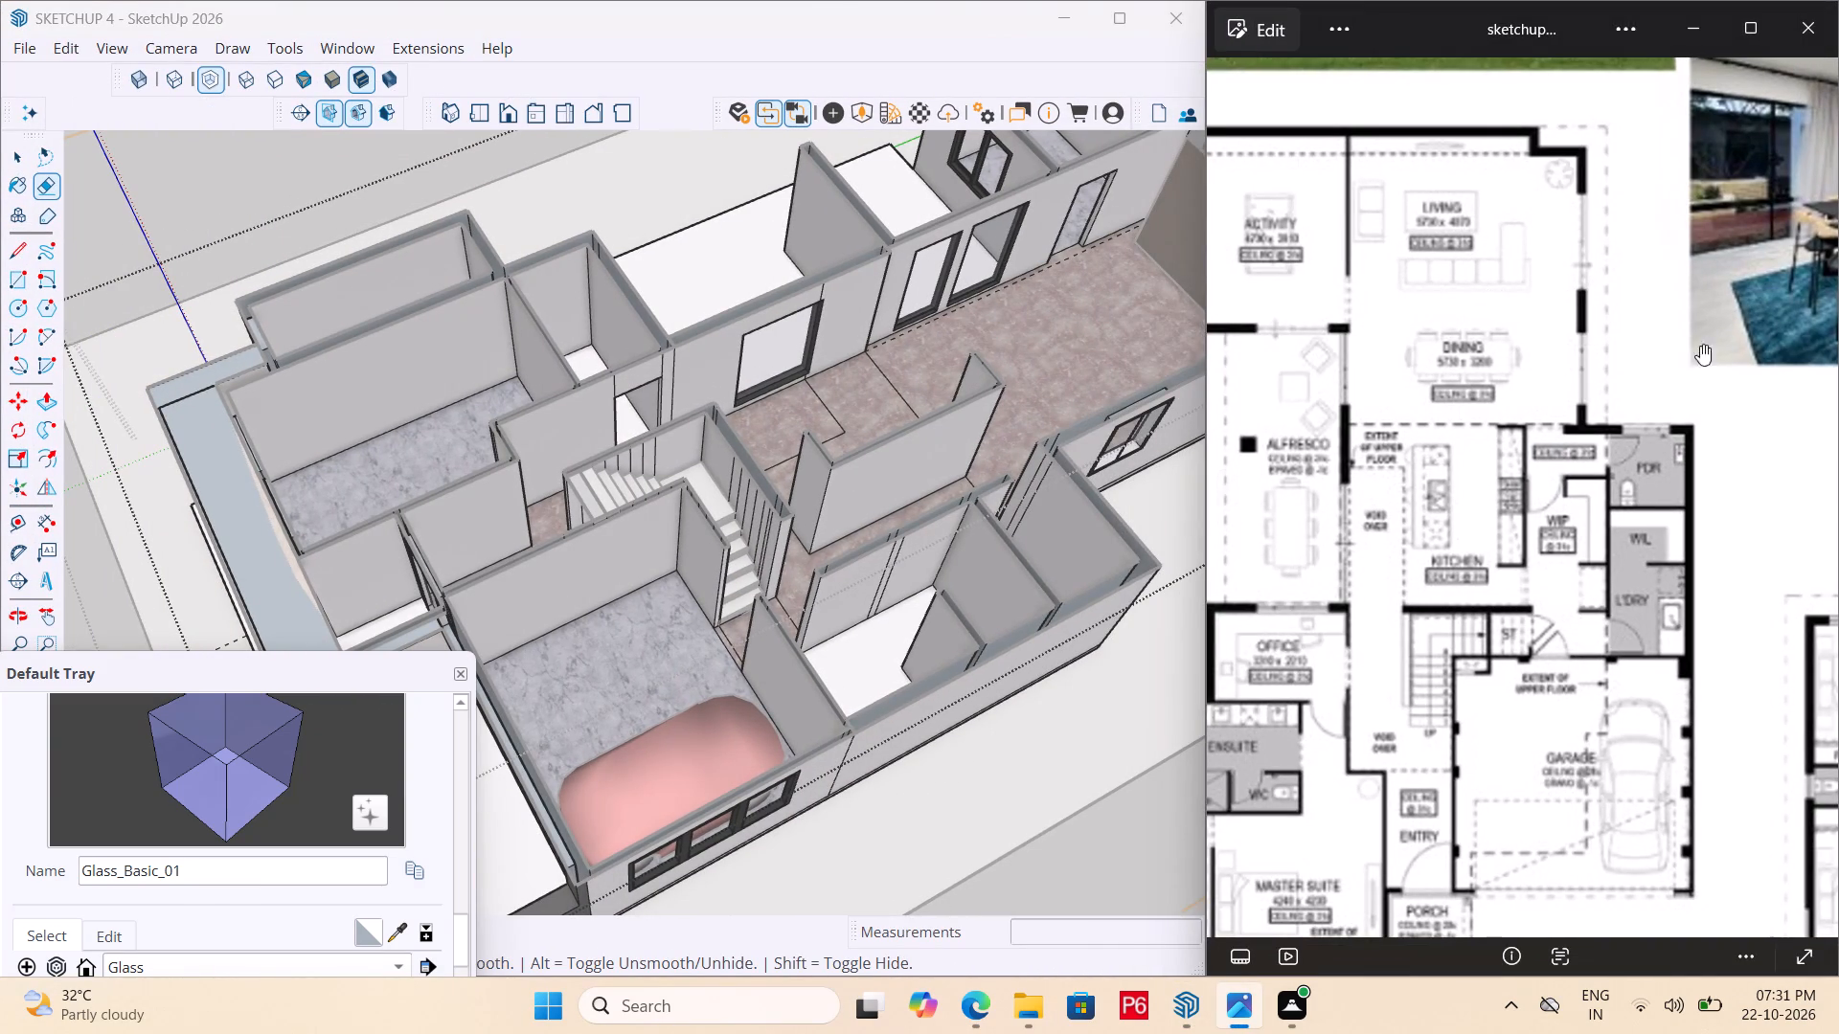
Compare the rooms around the hall, staircase and small room with the floor plan to check for missing door openings.
{"action": "scroll", "coordinate": [1714, 355], "scroll_direction": "down", "scroll_amount": 4}
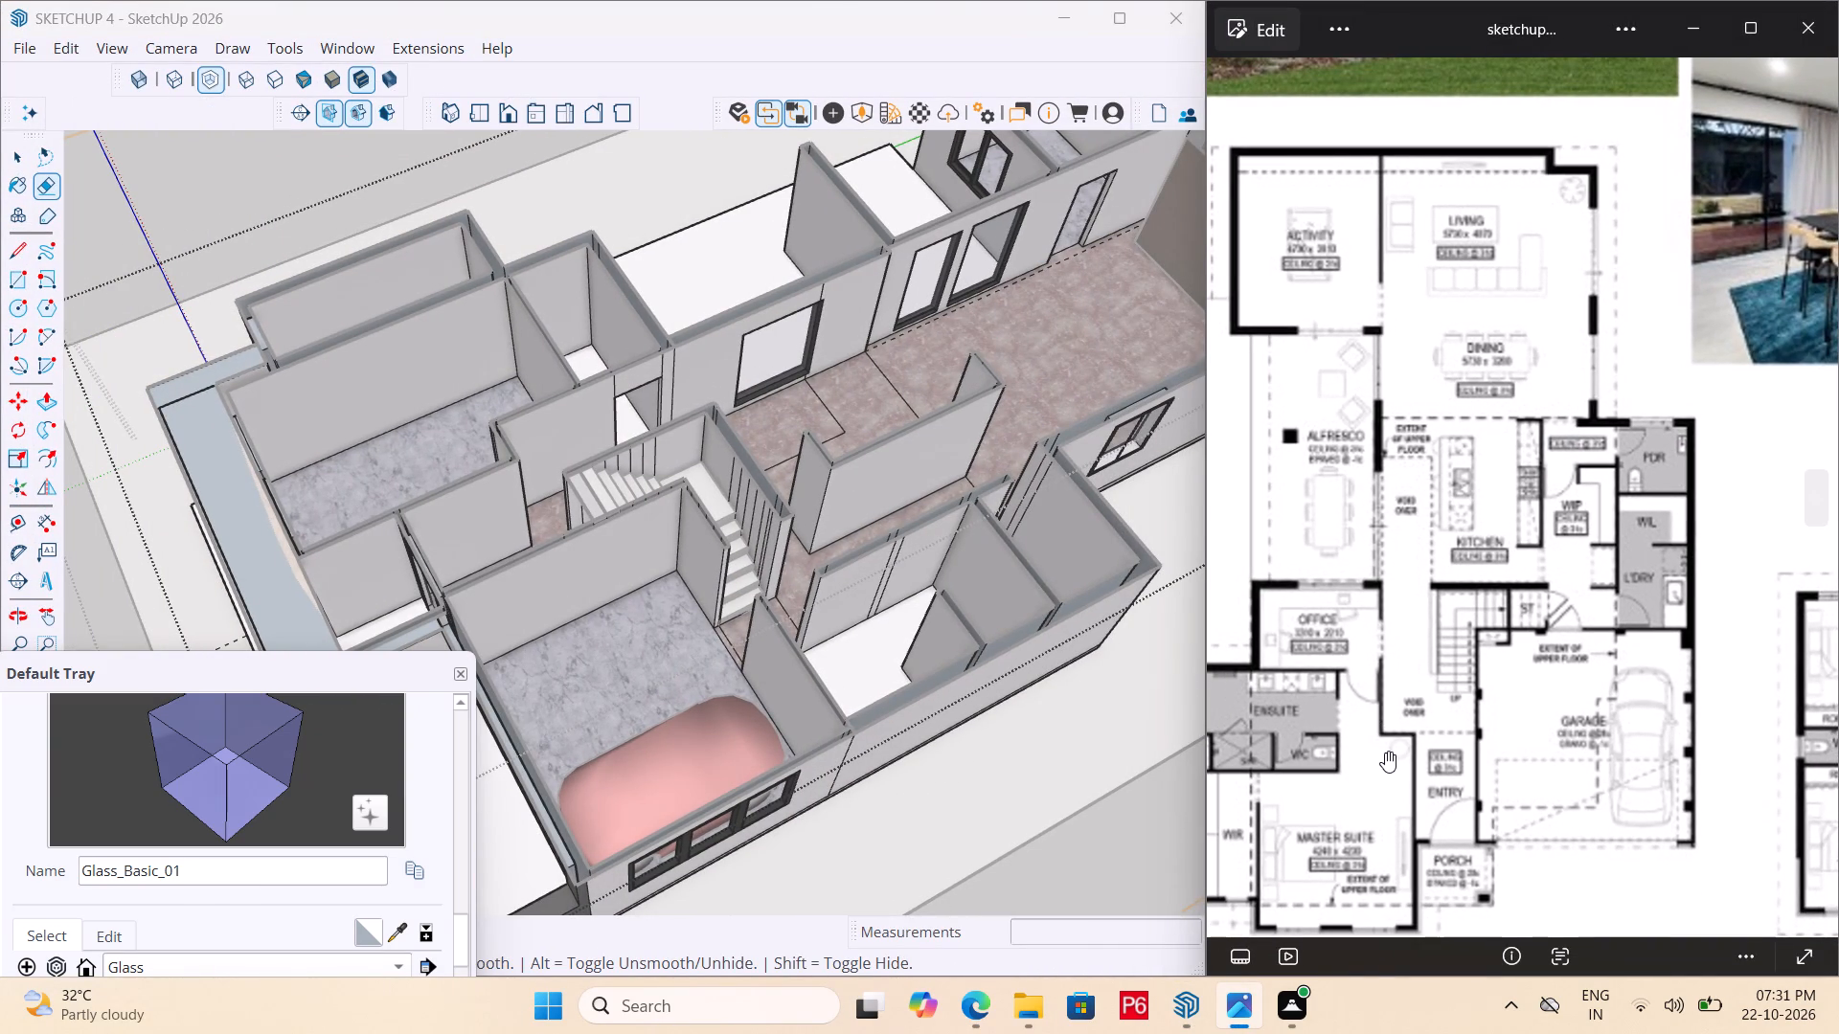
{"action": "scroll", "coordinate": [661, 502], "scroll_direction": "down", "scroll_amount": 4}
{"action": "middle_click_drag", "start_coordinate": [581, 386], "coordinate": [562, 395]}
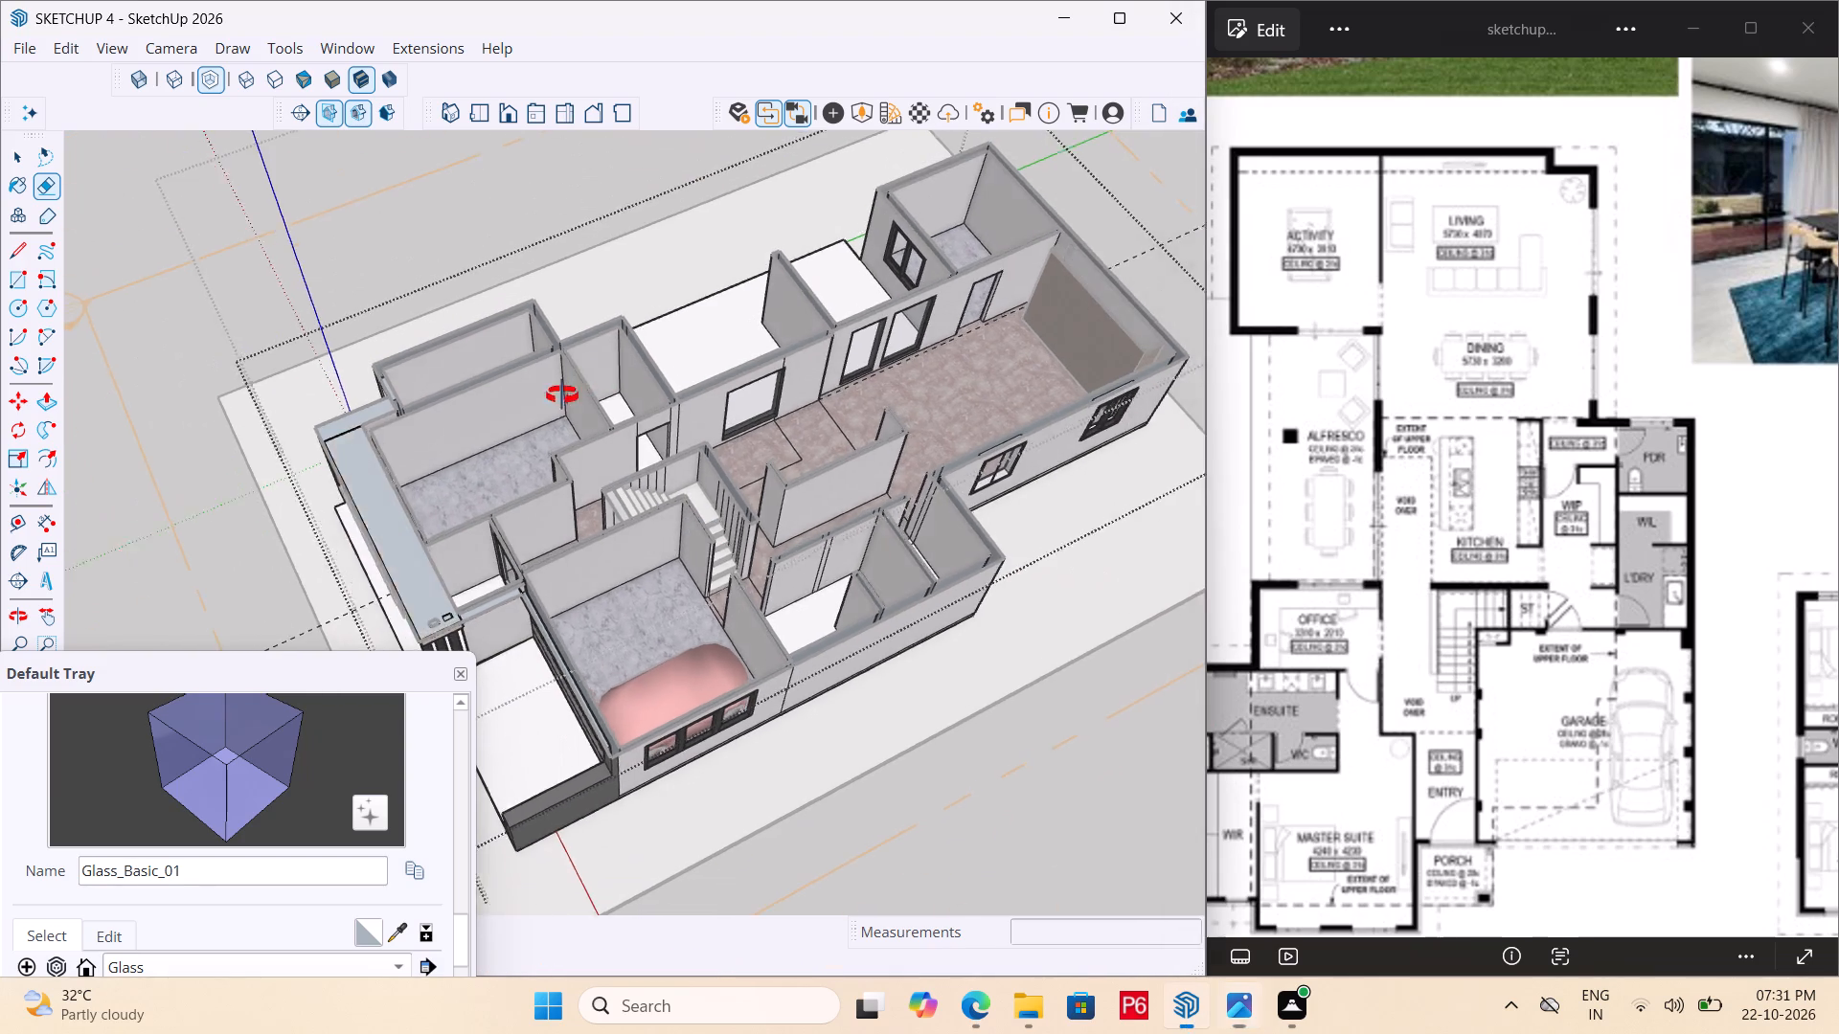
{"action": "middle_click_drag", "start_coordinate": [562, 395], "coordinate": [690, 374]}
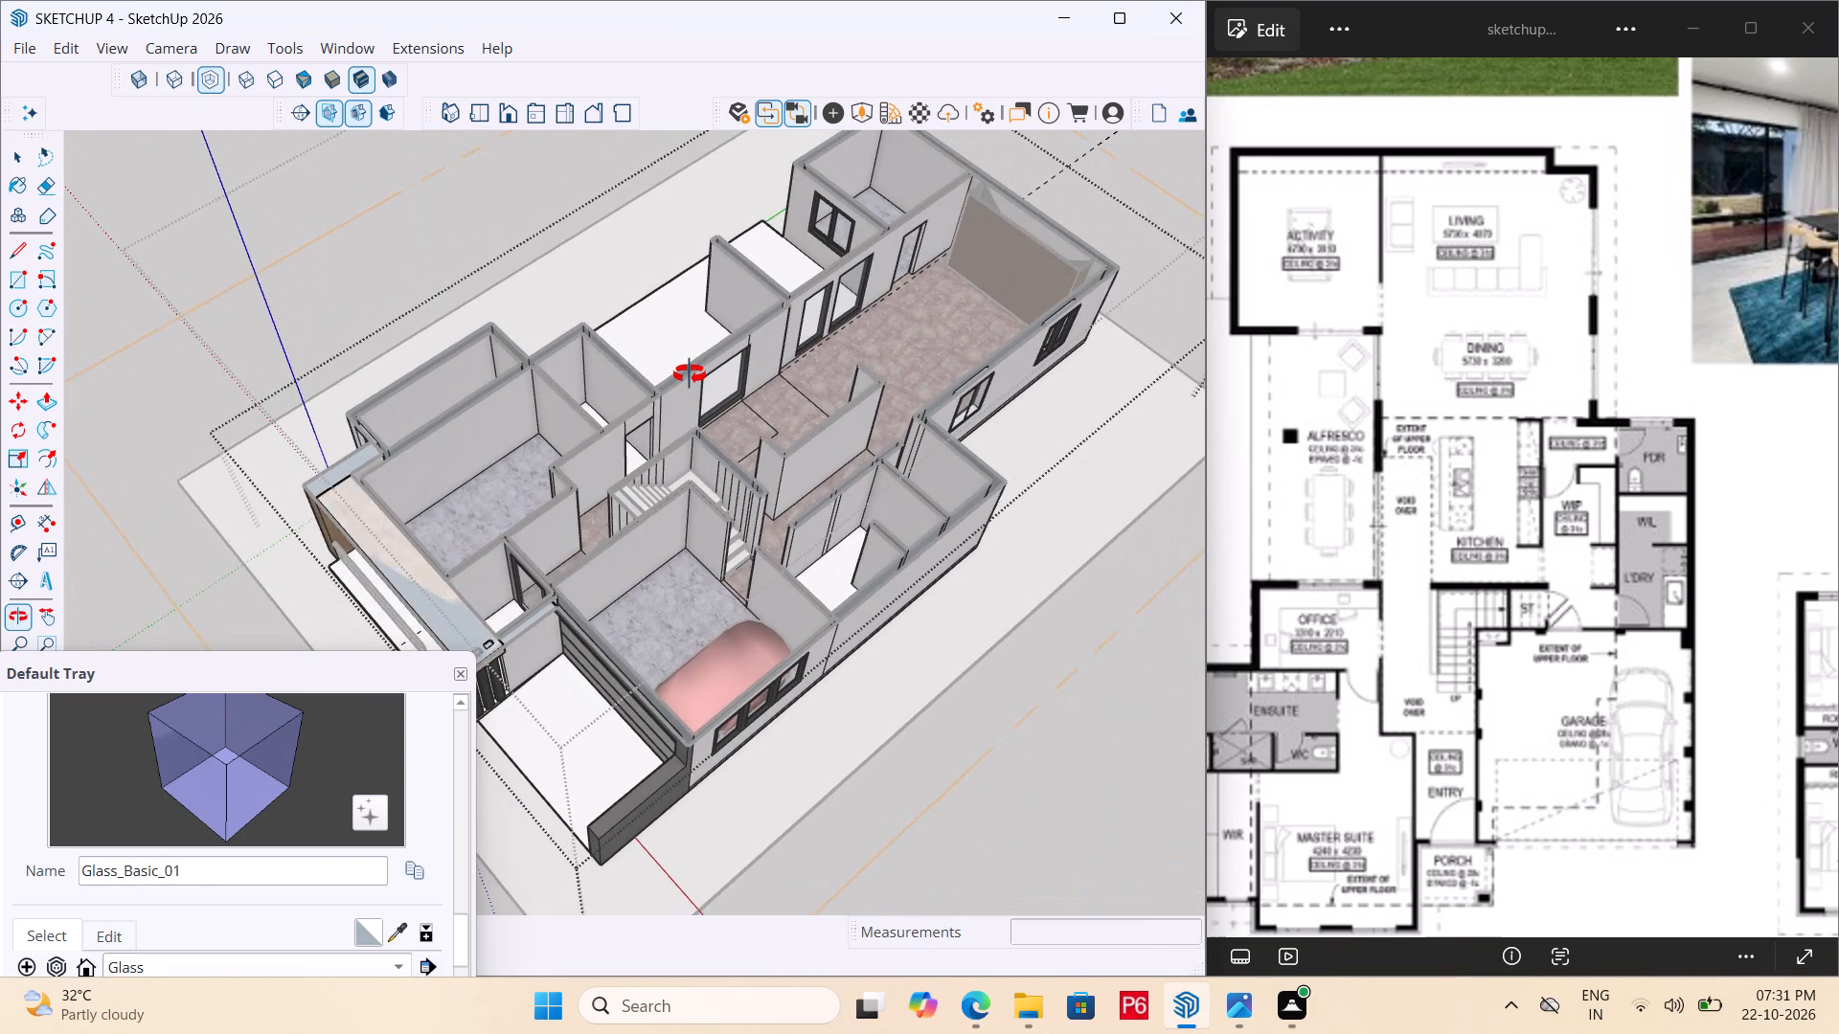
{"action": "middle_click_drag", "start_coordinate": [690, 374], "coordinate": [591, 374]}
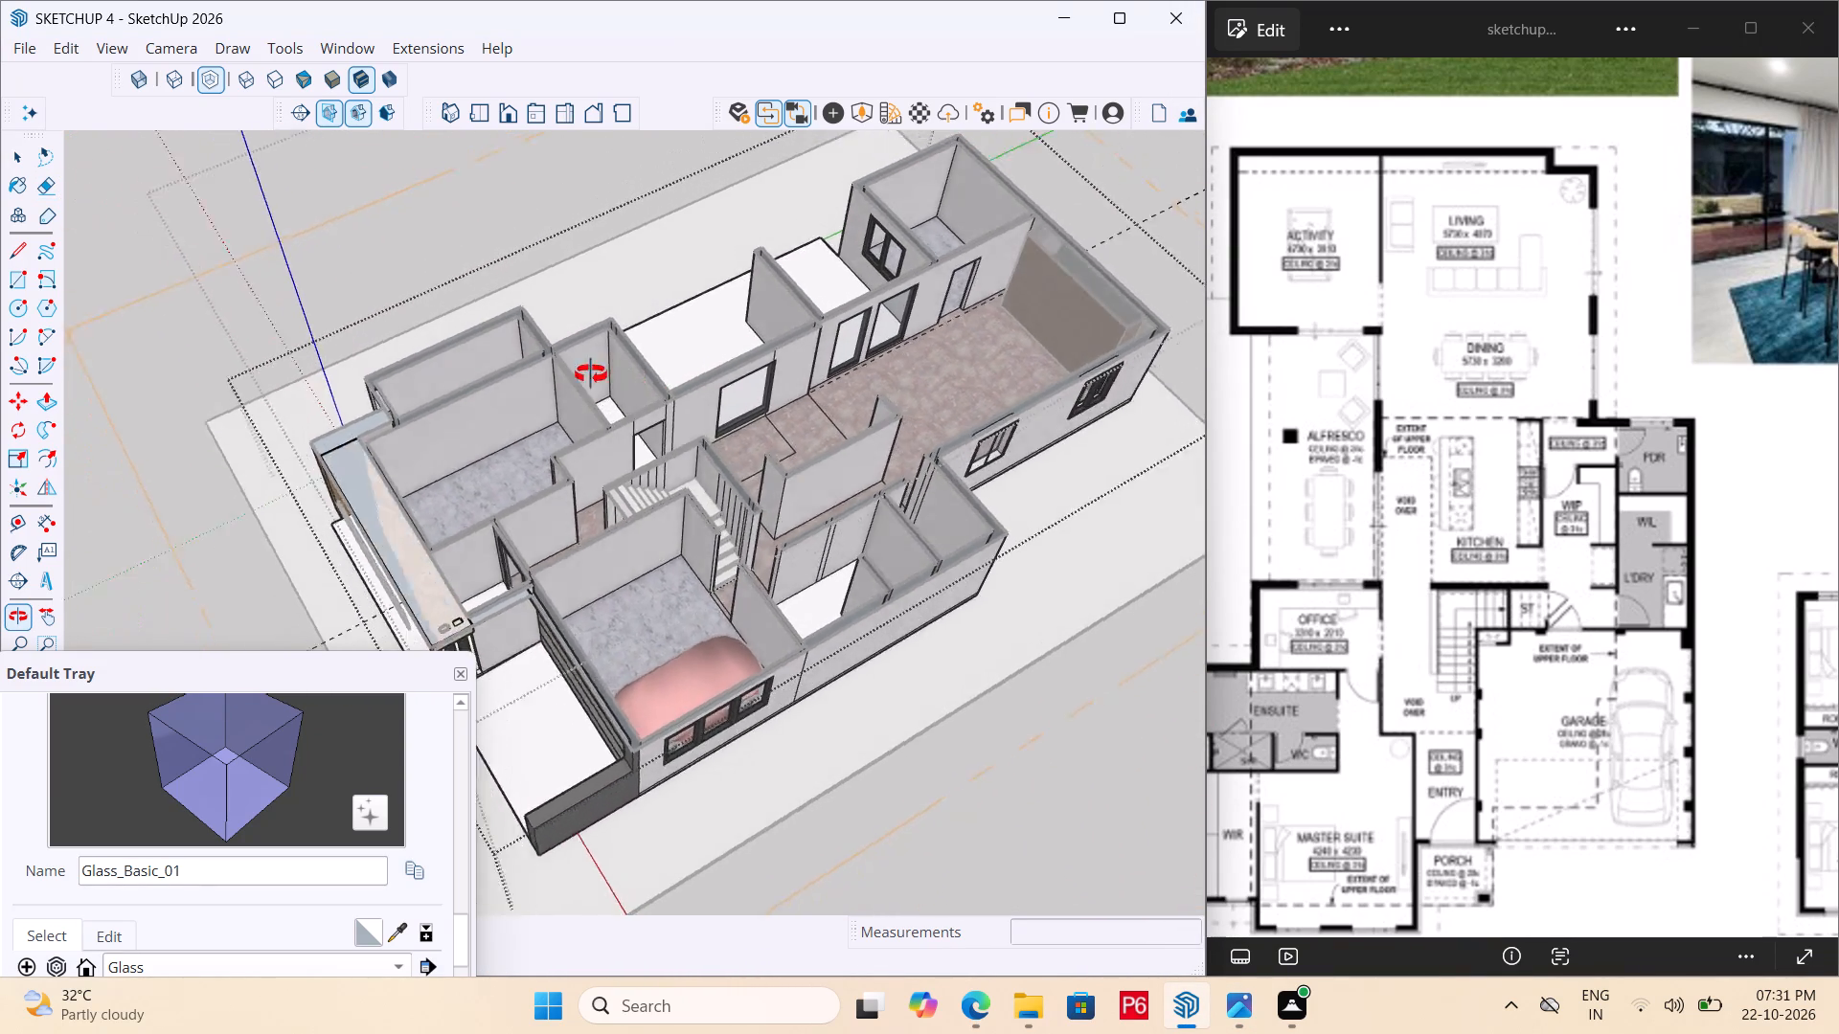
{"action": "middle_click_drag", "start_coordinate": [591, 374], "coordinate": [403, 354]}
{"action": "middle_click_drag", "start_coordinate": [581, 401], "coordinate": [6, 463]}
{"action": "scroll", "coordinate": [811, 457], "scroll_direction": "up", "scroll_amount": 6}
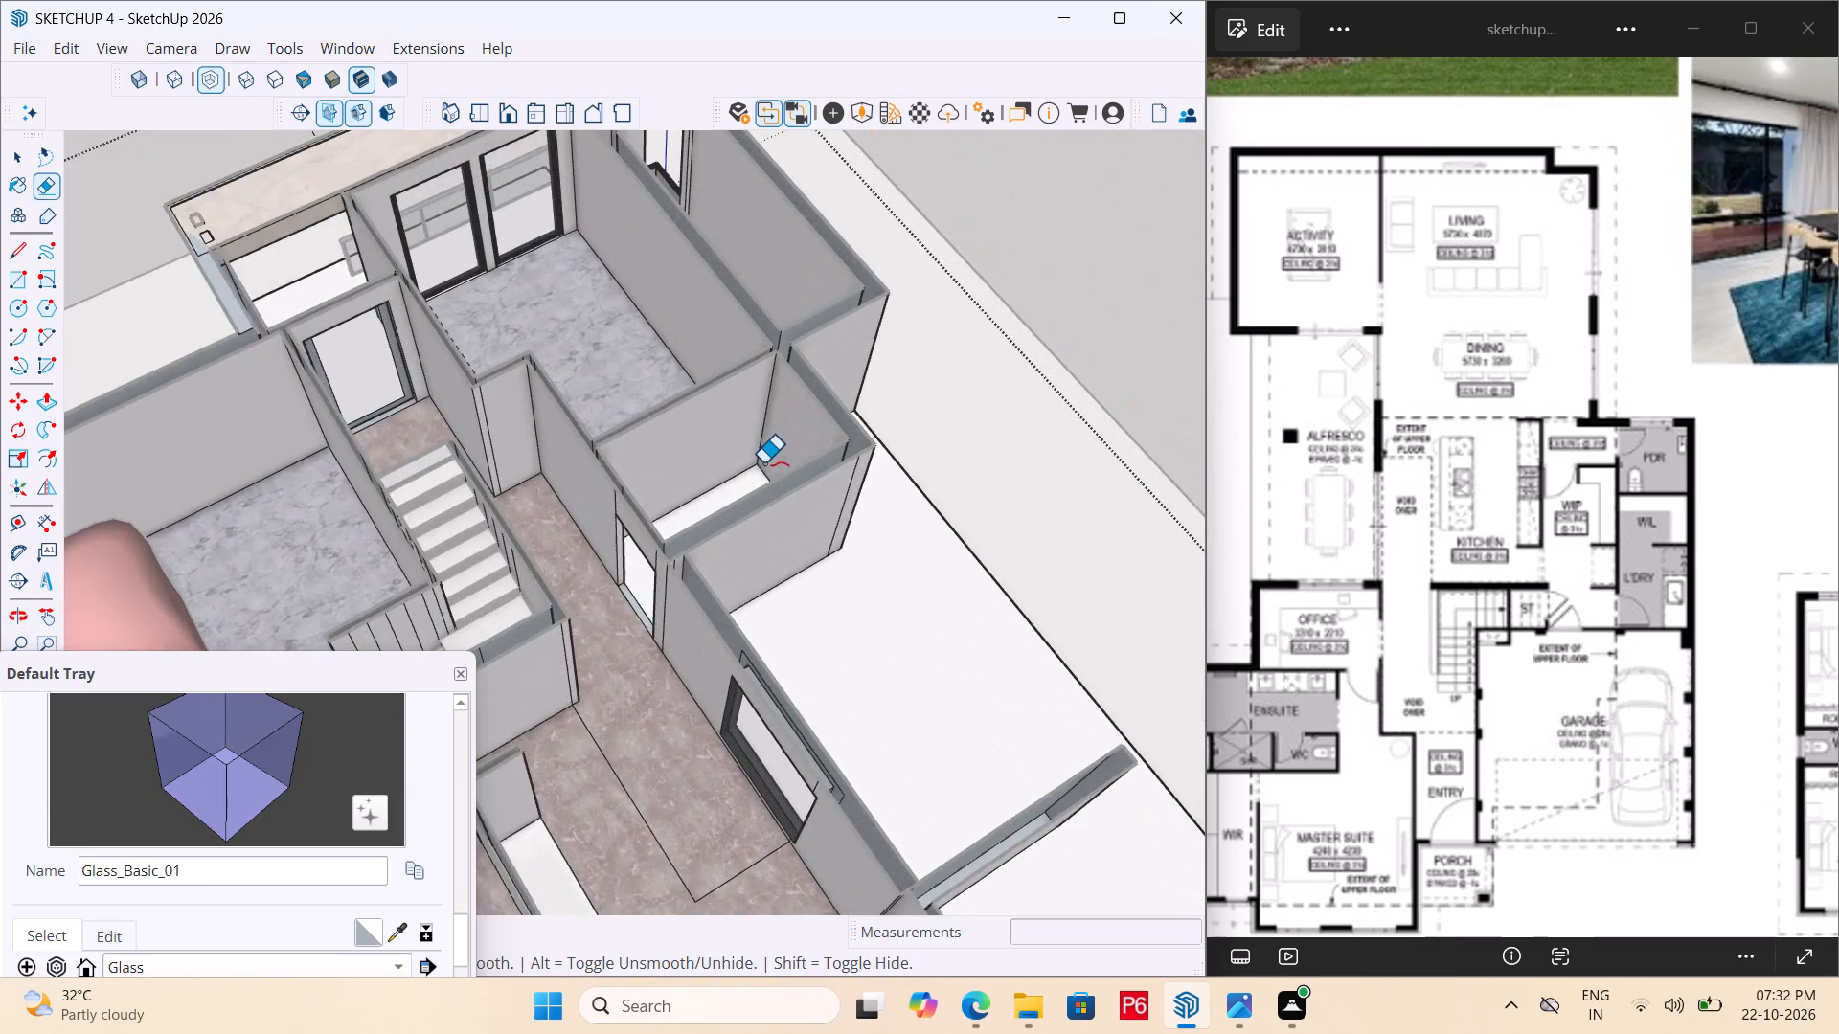
{"action": "middle_click_drag", "start_coordinate": [717, 461], "coordinate": [440, 451]}
{"action": "scroll", "coordinate": [356, 449], "scroll_direction": "up", "scroll_amount": 1}
{"action": "scroll", "coordinate": [738, 519], "scroll_direction": "up", "scroll_amount": 6}
{"action": "scroll", "coordinate": [745, 567], "scroll_direction": "down", "scroll_amount": 5}
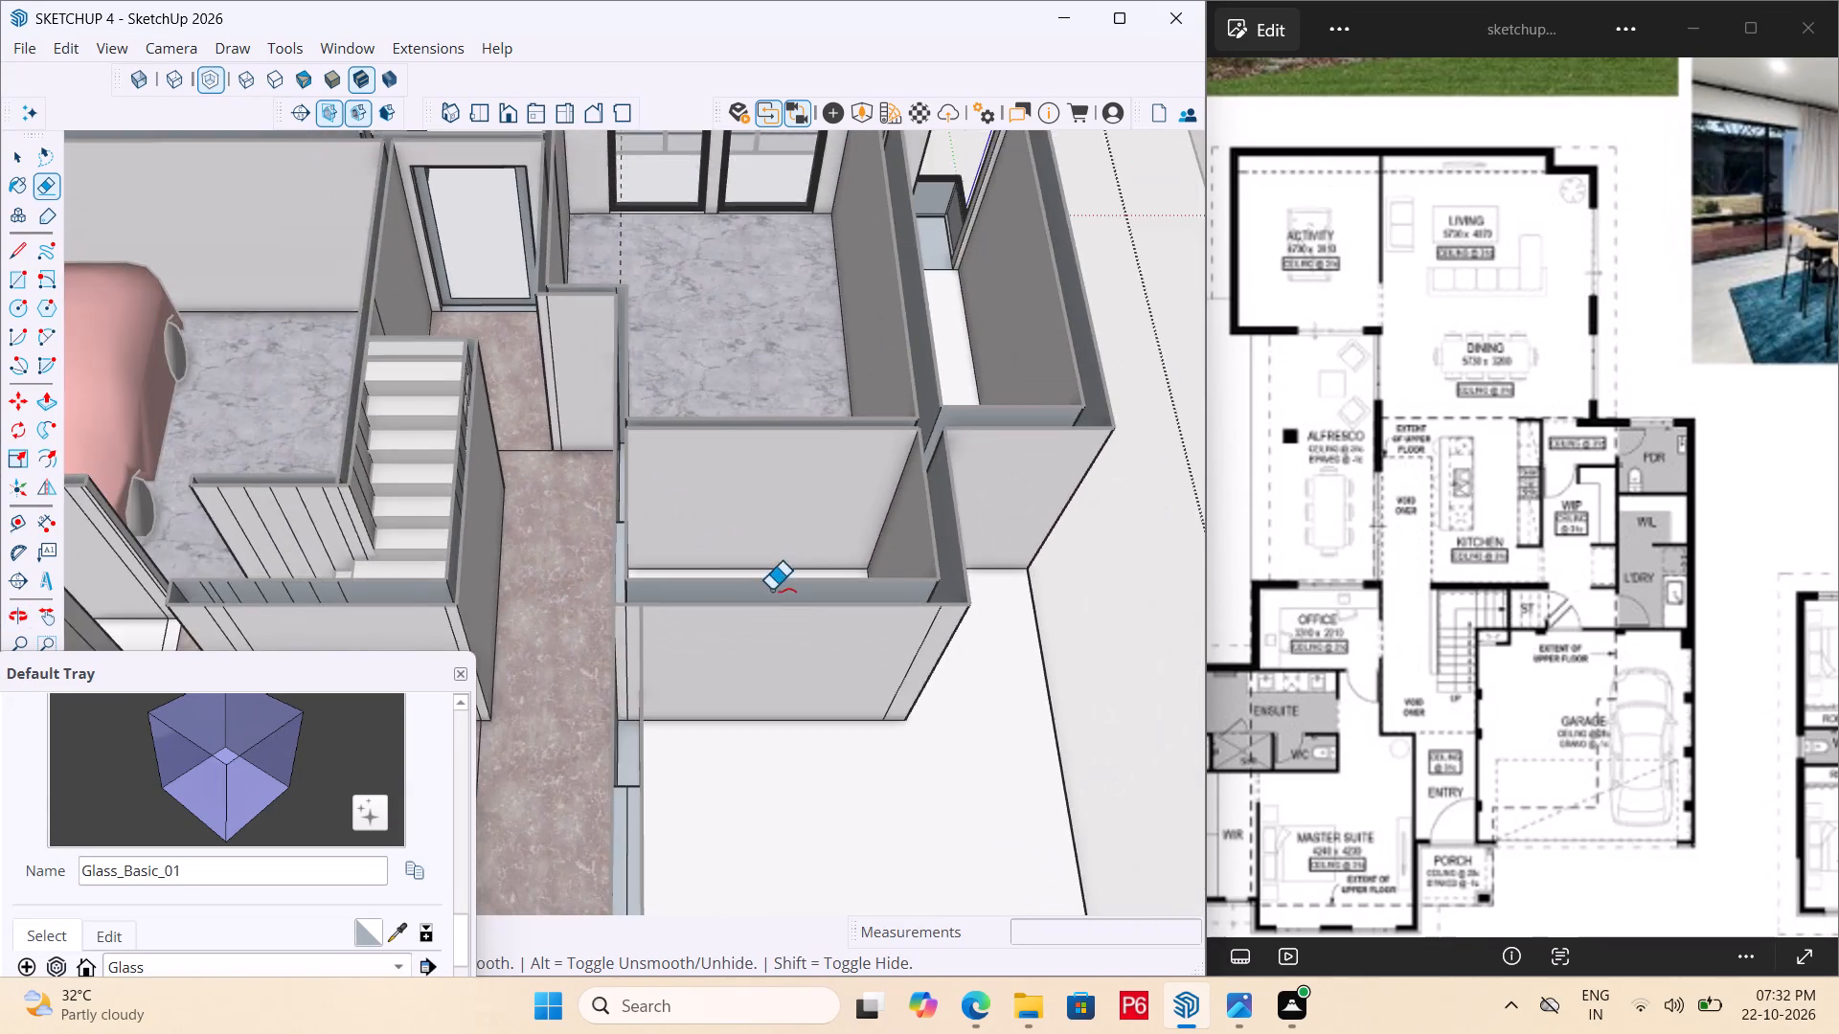
{"action": "scroll", "coordinate": [771, 590], "scroll_direction": "down", "scroll_amount": 1}
{"action": "middle_click_drag", "start_coordinate": [554, 540], "coordinate": [616, 650]}
Delete the guide crossing the marble-floored room next to the small room, working inside the wall group, and save the model.
{"action": "left_click", "coordinate": [591, 258]}
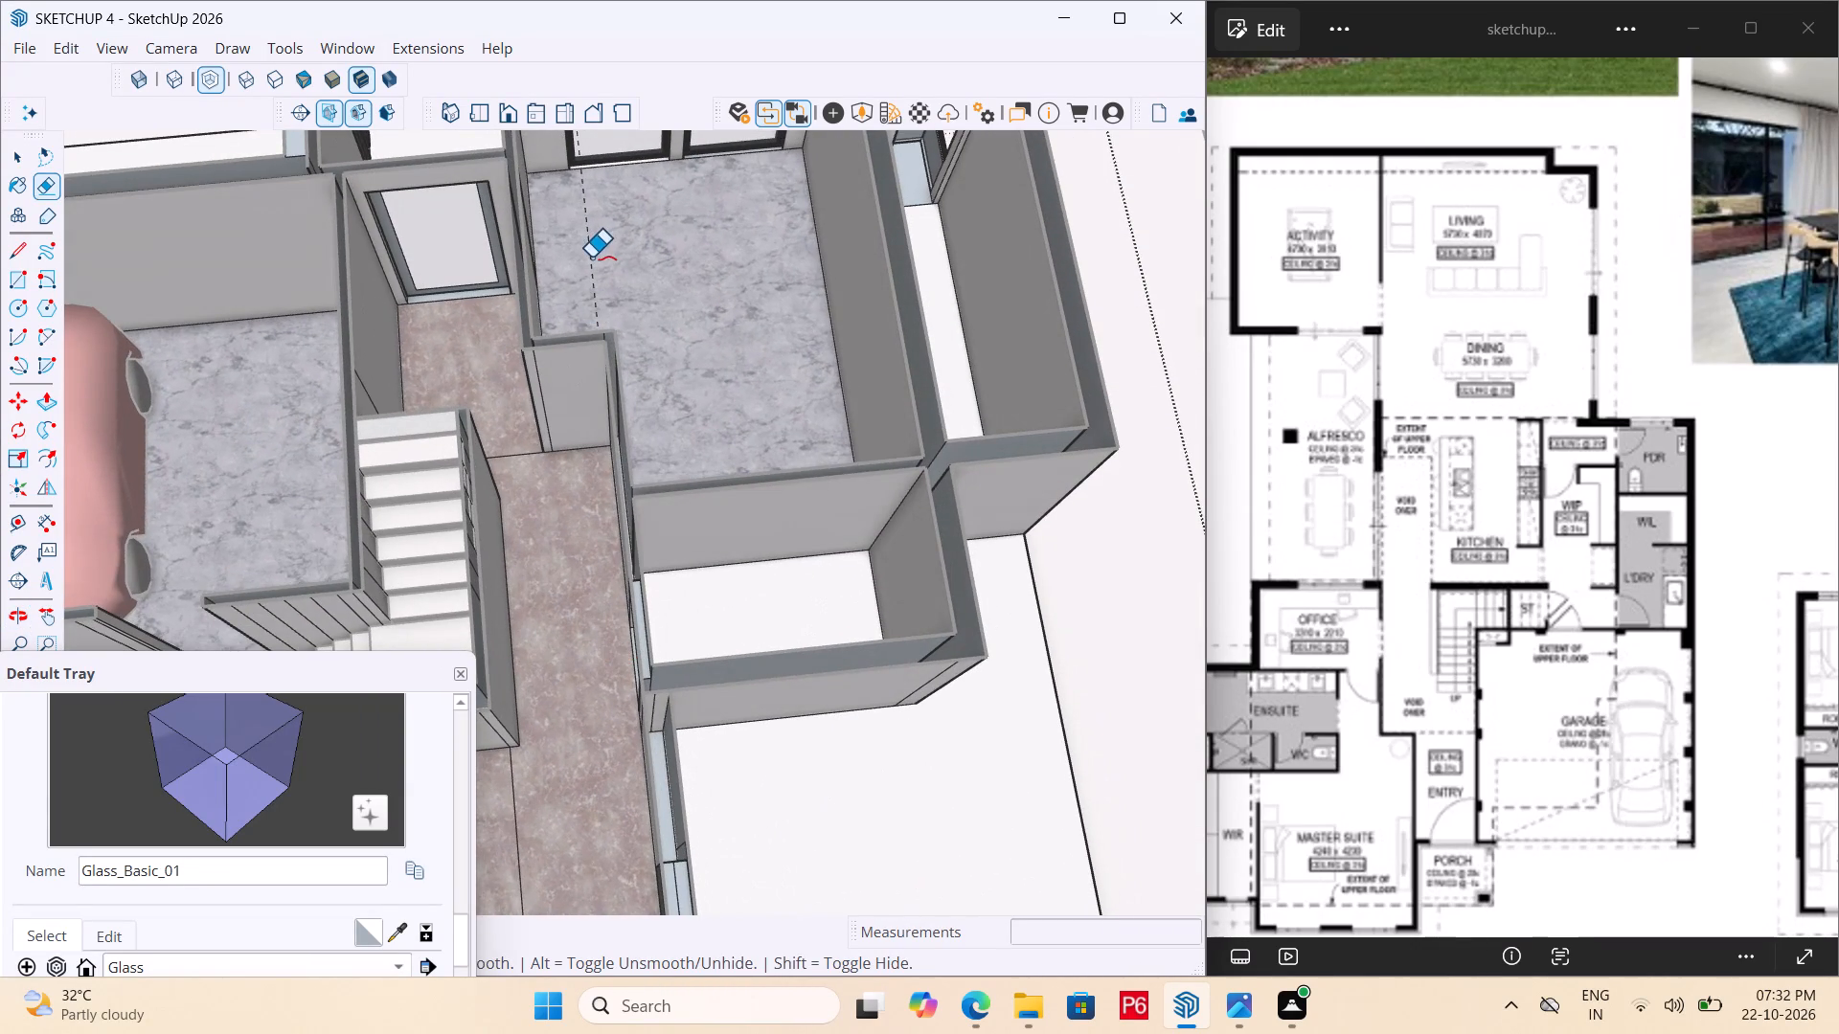
{"action": "left_click", "coordinate": [598, 256]}
{"action": "left_click_drag", "start_coordinate": [607, 245], "coordinate": [638, 236]}
{"action": "left_click_drag", "start_coordinate": [595, 254], "coordinate": [569, 275]}
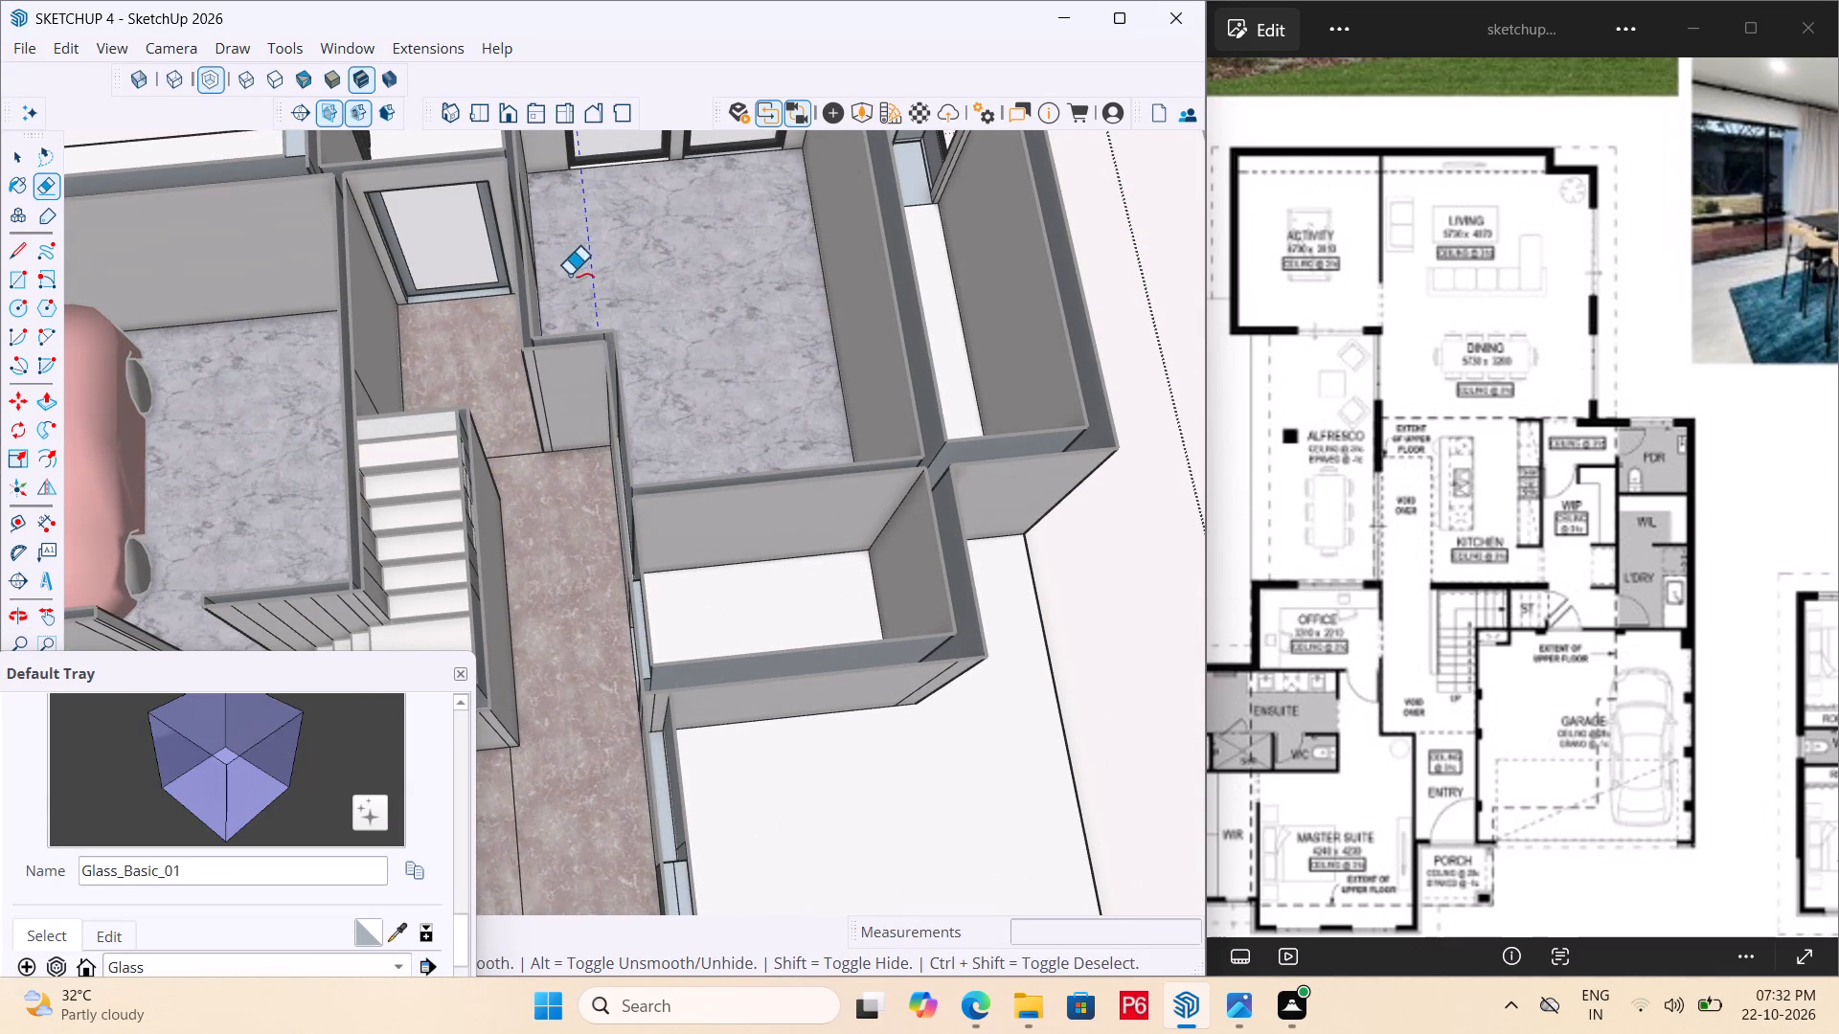
{"action": "left_click_drag", "start_coordinate": [569, 275], "coordinate": [602, 263]}
{"action": "middle_click_drag", "start_coordinate": [714, 280], "coordinate": [129, 188]}
{"action": "left_click", "coordinate": [871, 405]}
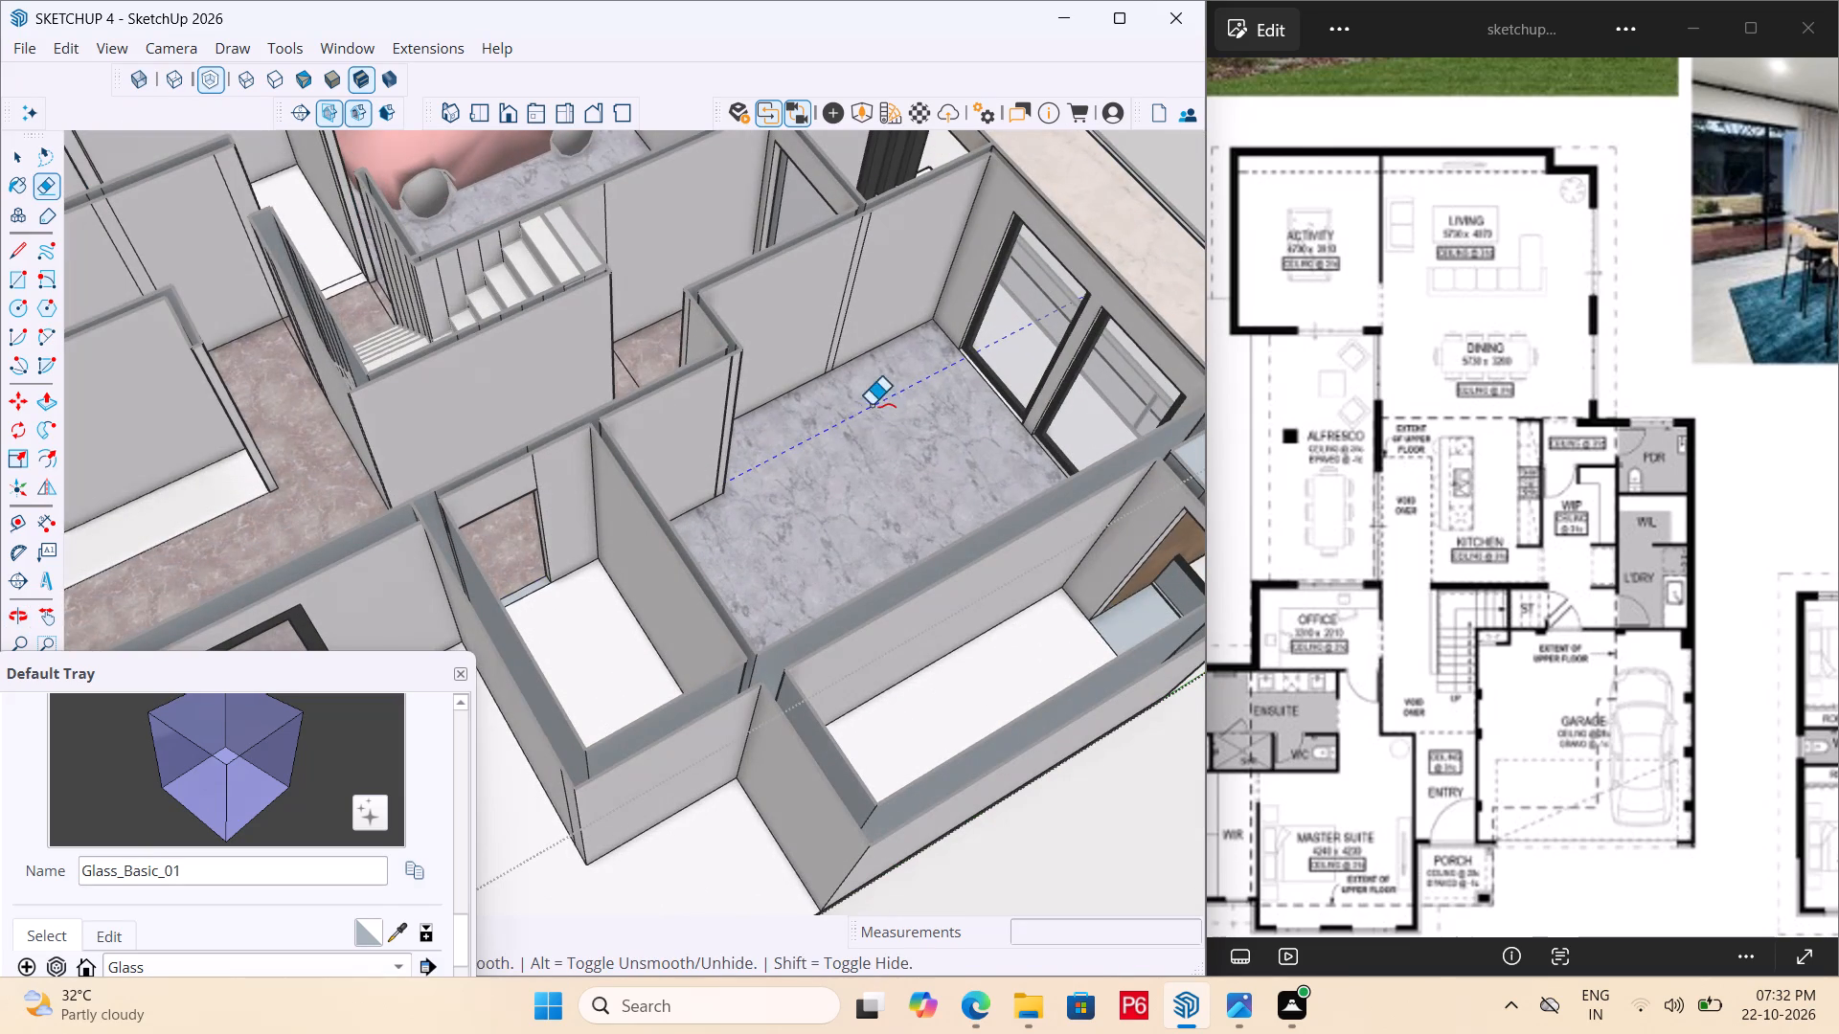
{"action": "left_click_drag", "start_coordinate": [878, 401], "coordinate": [879, 386]}
{"action": "key", "text": "space"}
{"action": "key", "text": "Escape"}
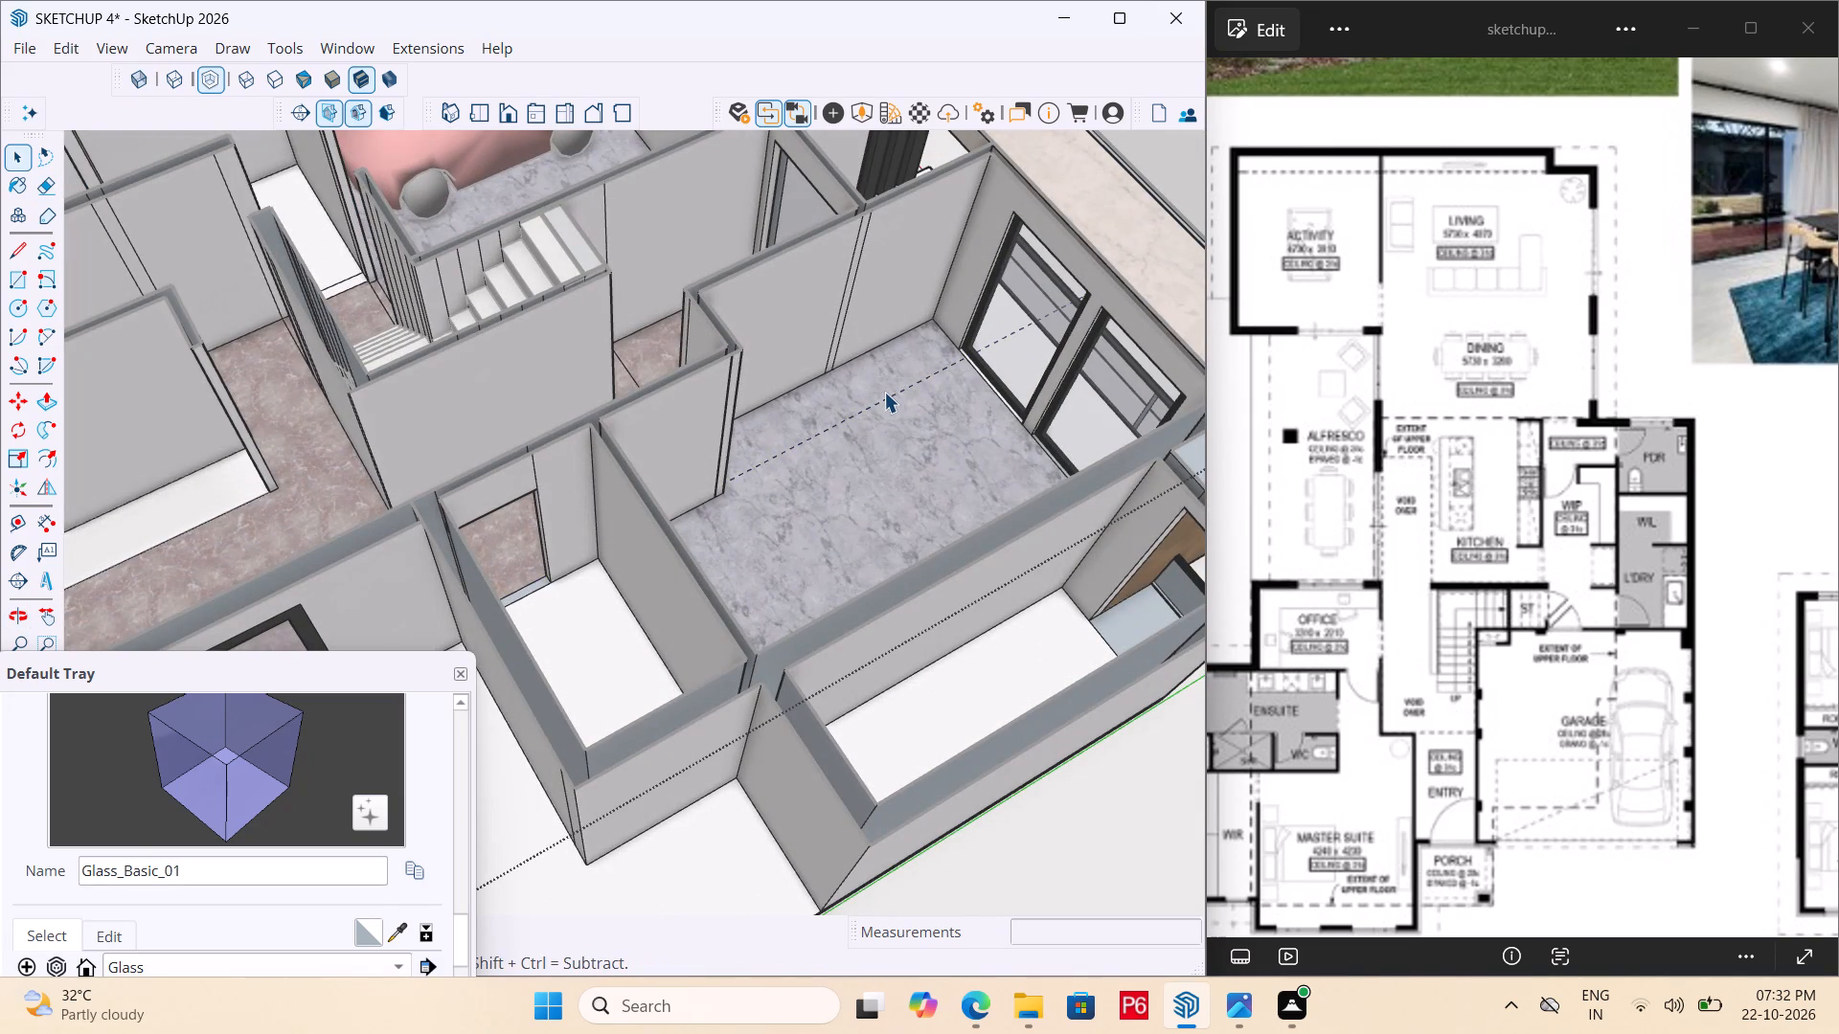
{"action": "key", "text": "ctrl+s"}
{"action": "key", "text": "ctrl+s"}
{"action": "key", "text": "ctrl+s"}
{"action": "key", "text": "ctrl+s"}
{"action": "left_click", "coordinate": [884, 404]}
{"action": "key", "text": "space"}
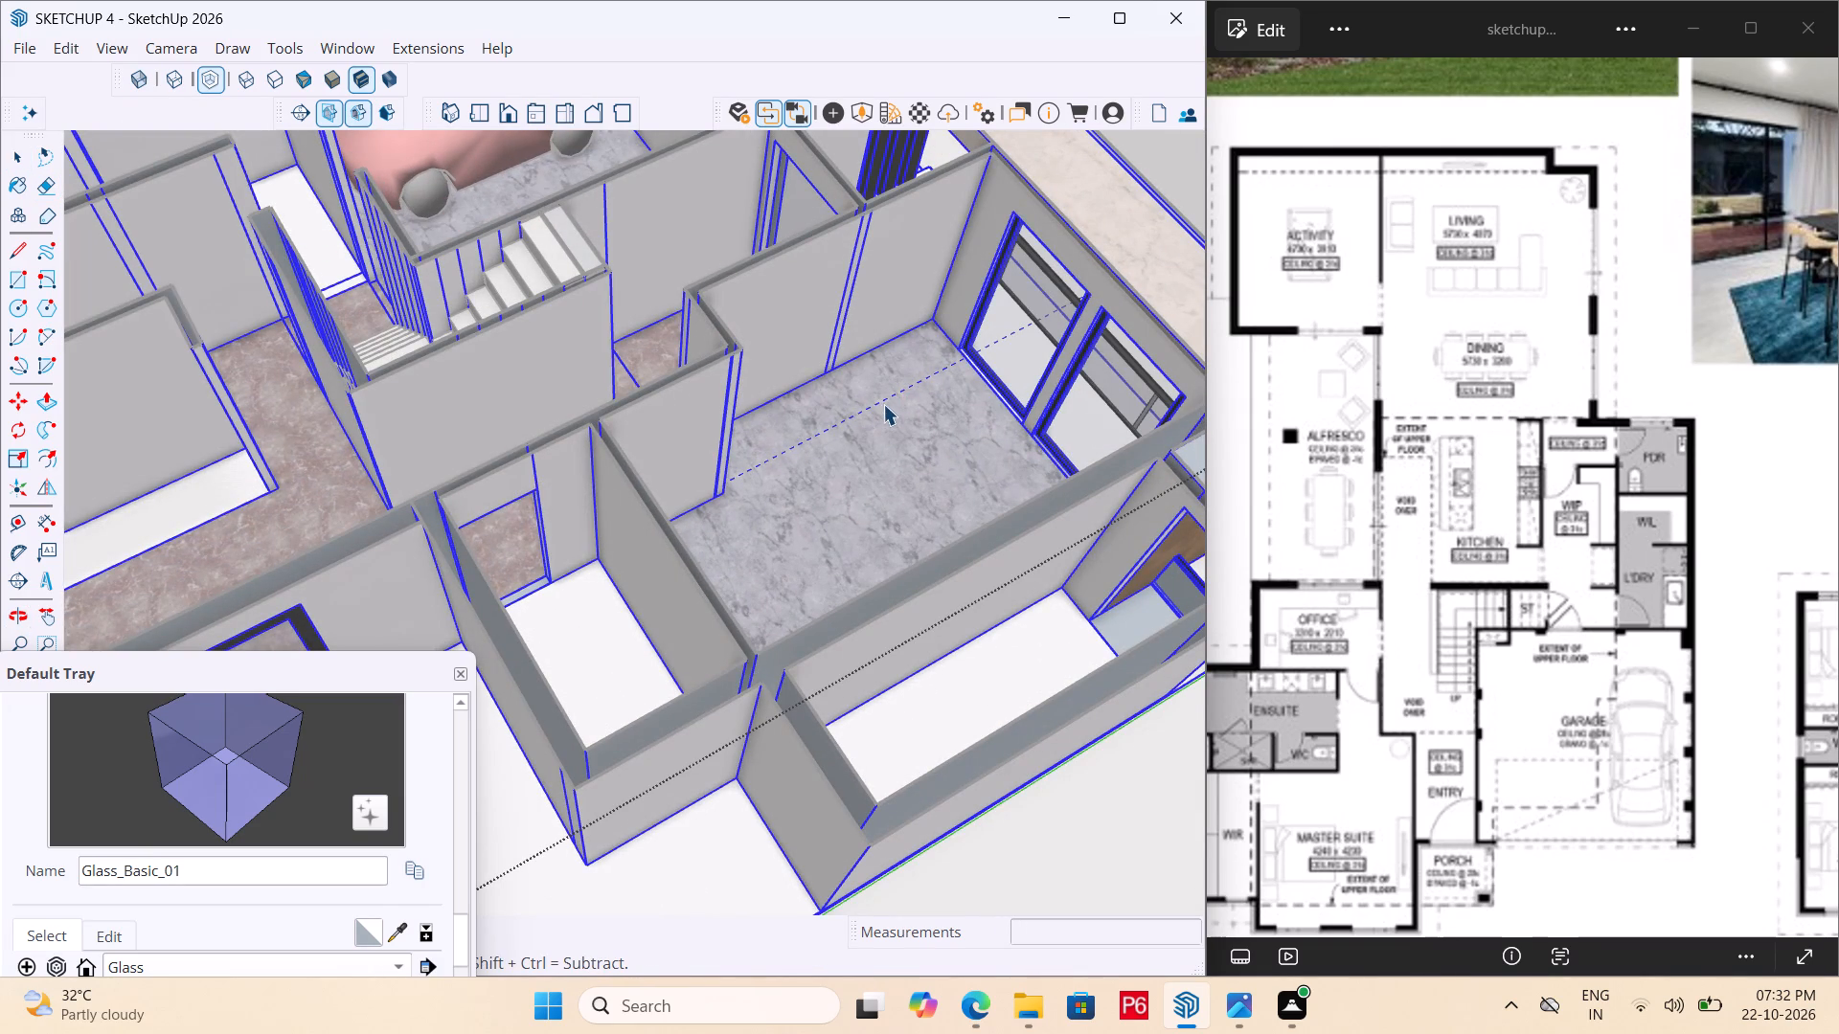
{"action": "double_click", "coordinate": [869, 403]}
{"action": "double_click", "coordinate": [863, 410]}
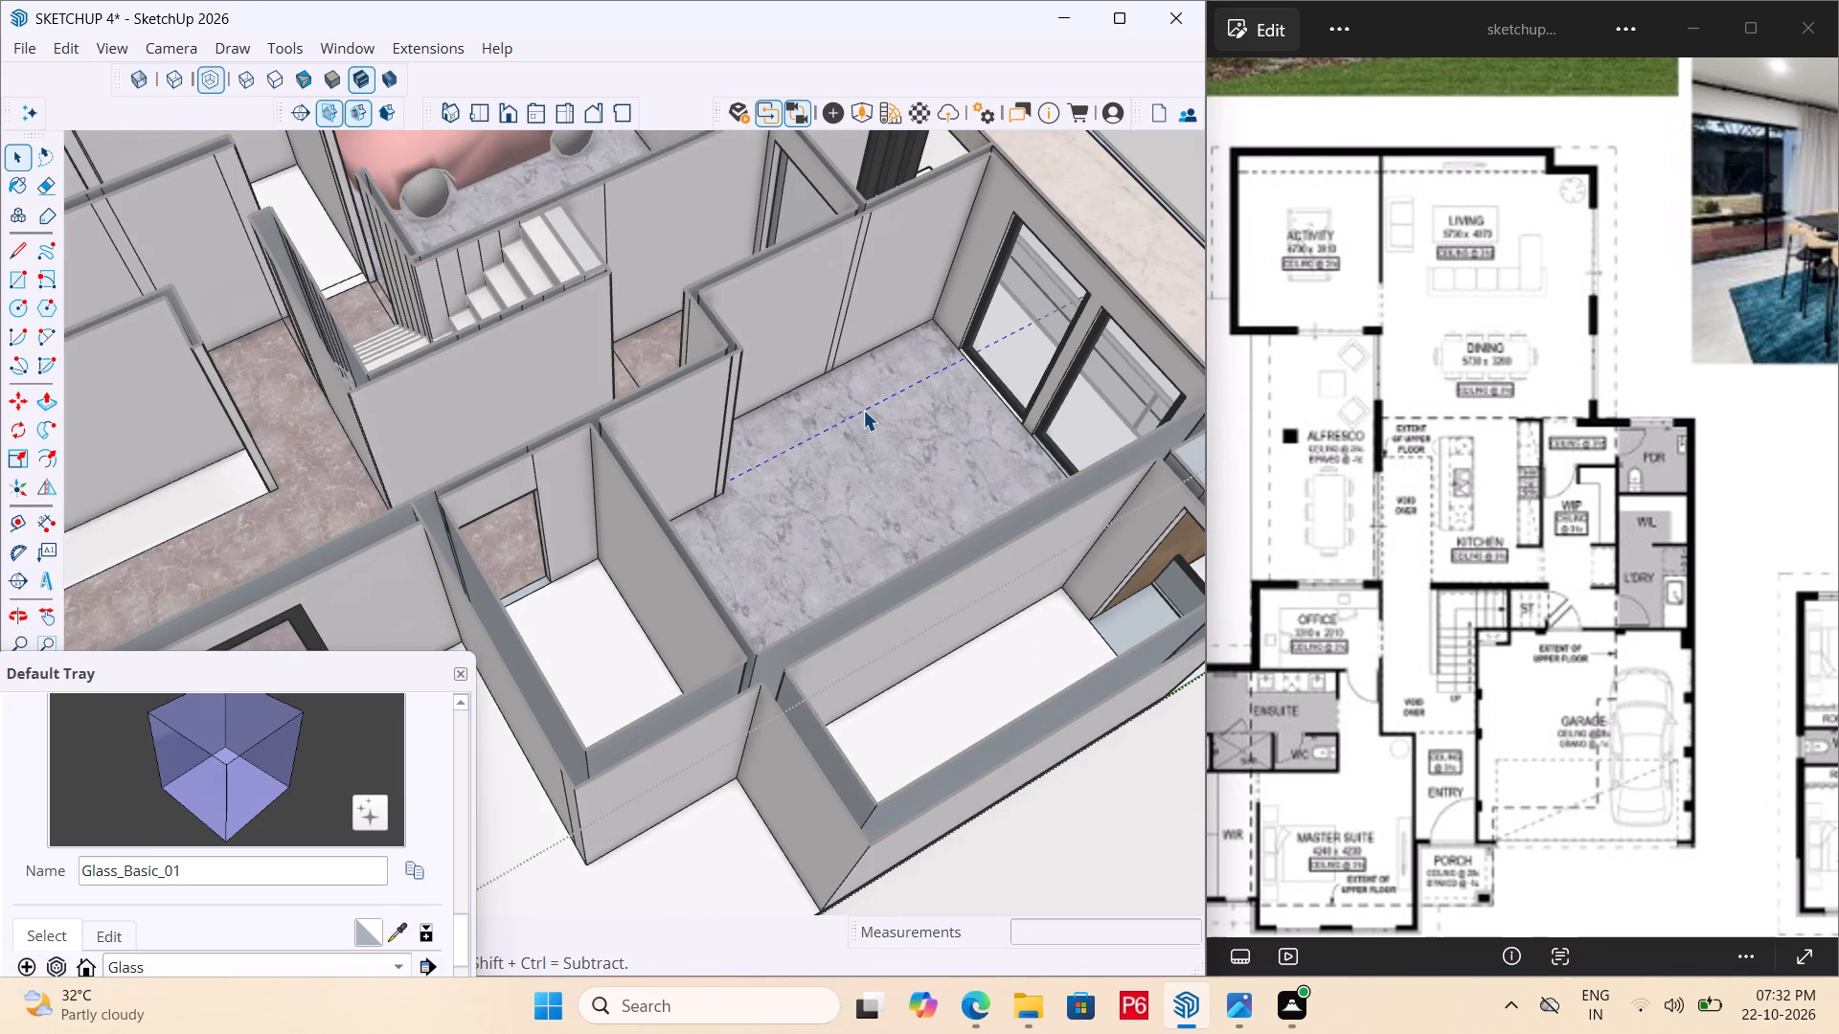
{"action": "key", "text": "Delete"}
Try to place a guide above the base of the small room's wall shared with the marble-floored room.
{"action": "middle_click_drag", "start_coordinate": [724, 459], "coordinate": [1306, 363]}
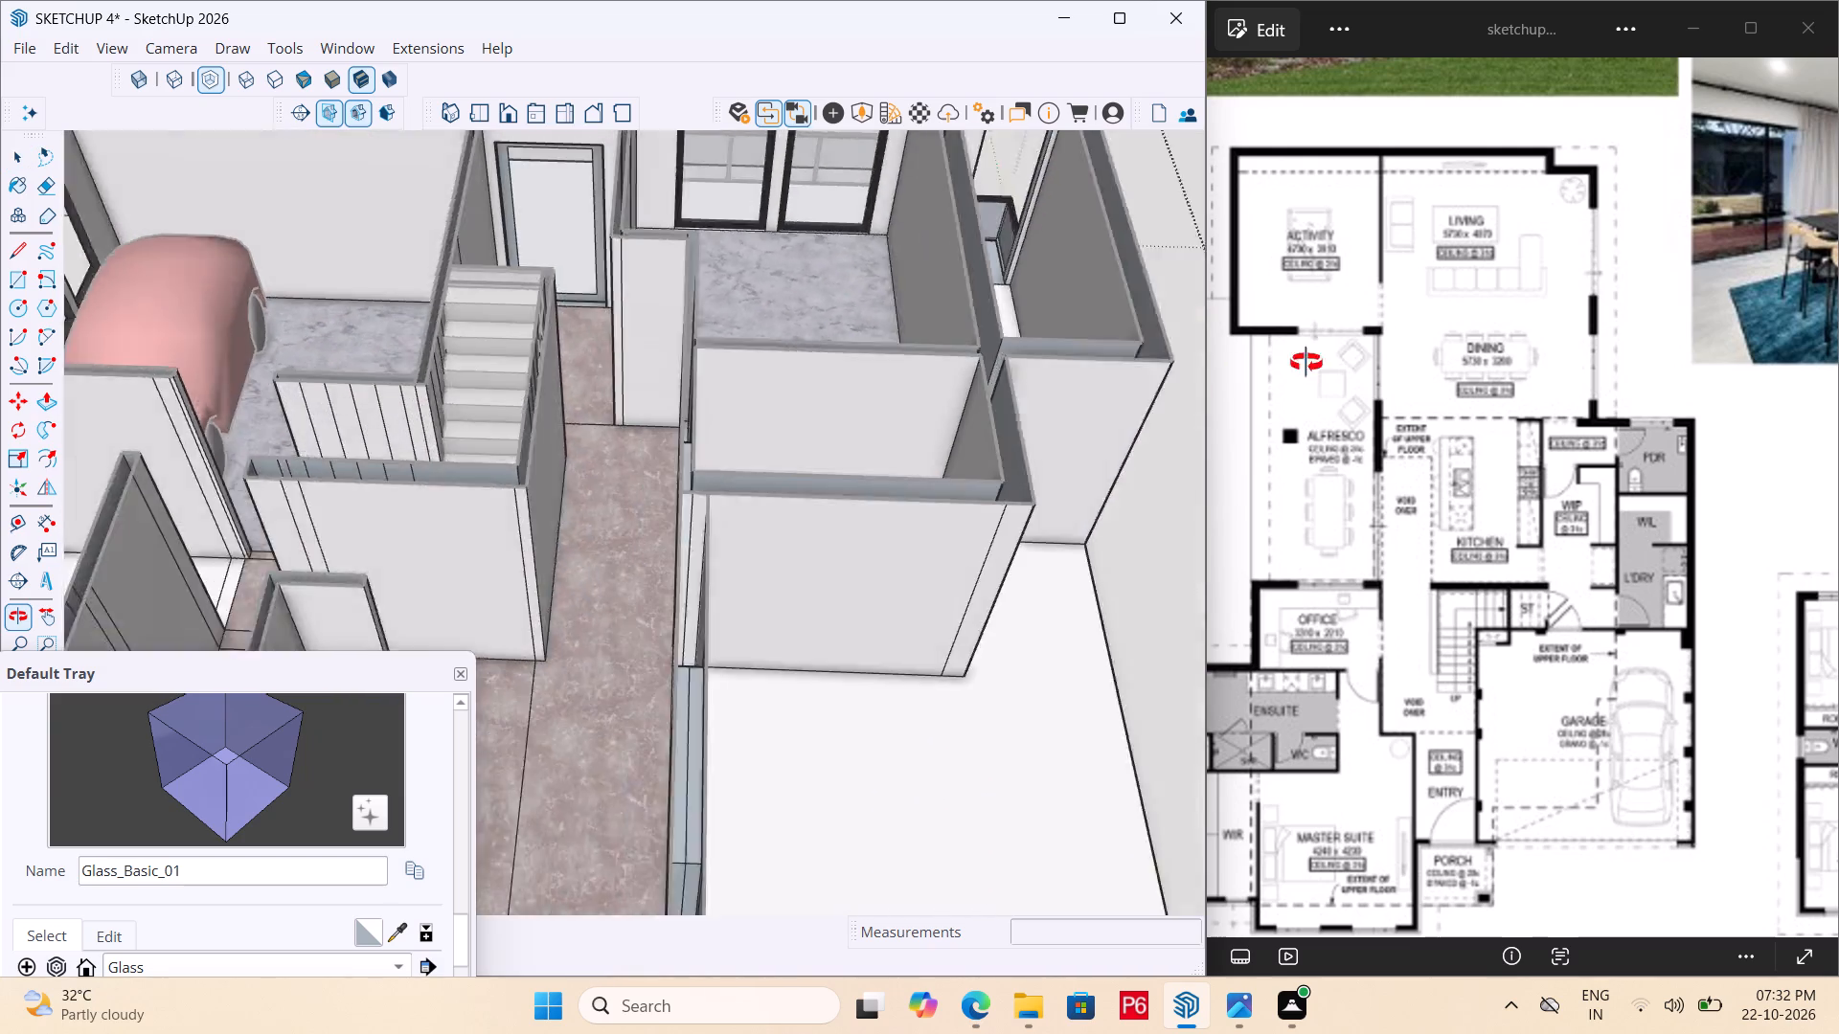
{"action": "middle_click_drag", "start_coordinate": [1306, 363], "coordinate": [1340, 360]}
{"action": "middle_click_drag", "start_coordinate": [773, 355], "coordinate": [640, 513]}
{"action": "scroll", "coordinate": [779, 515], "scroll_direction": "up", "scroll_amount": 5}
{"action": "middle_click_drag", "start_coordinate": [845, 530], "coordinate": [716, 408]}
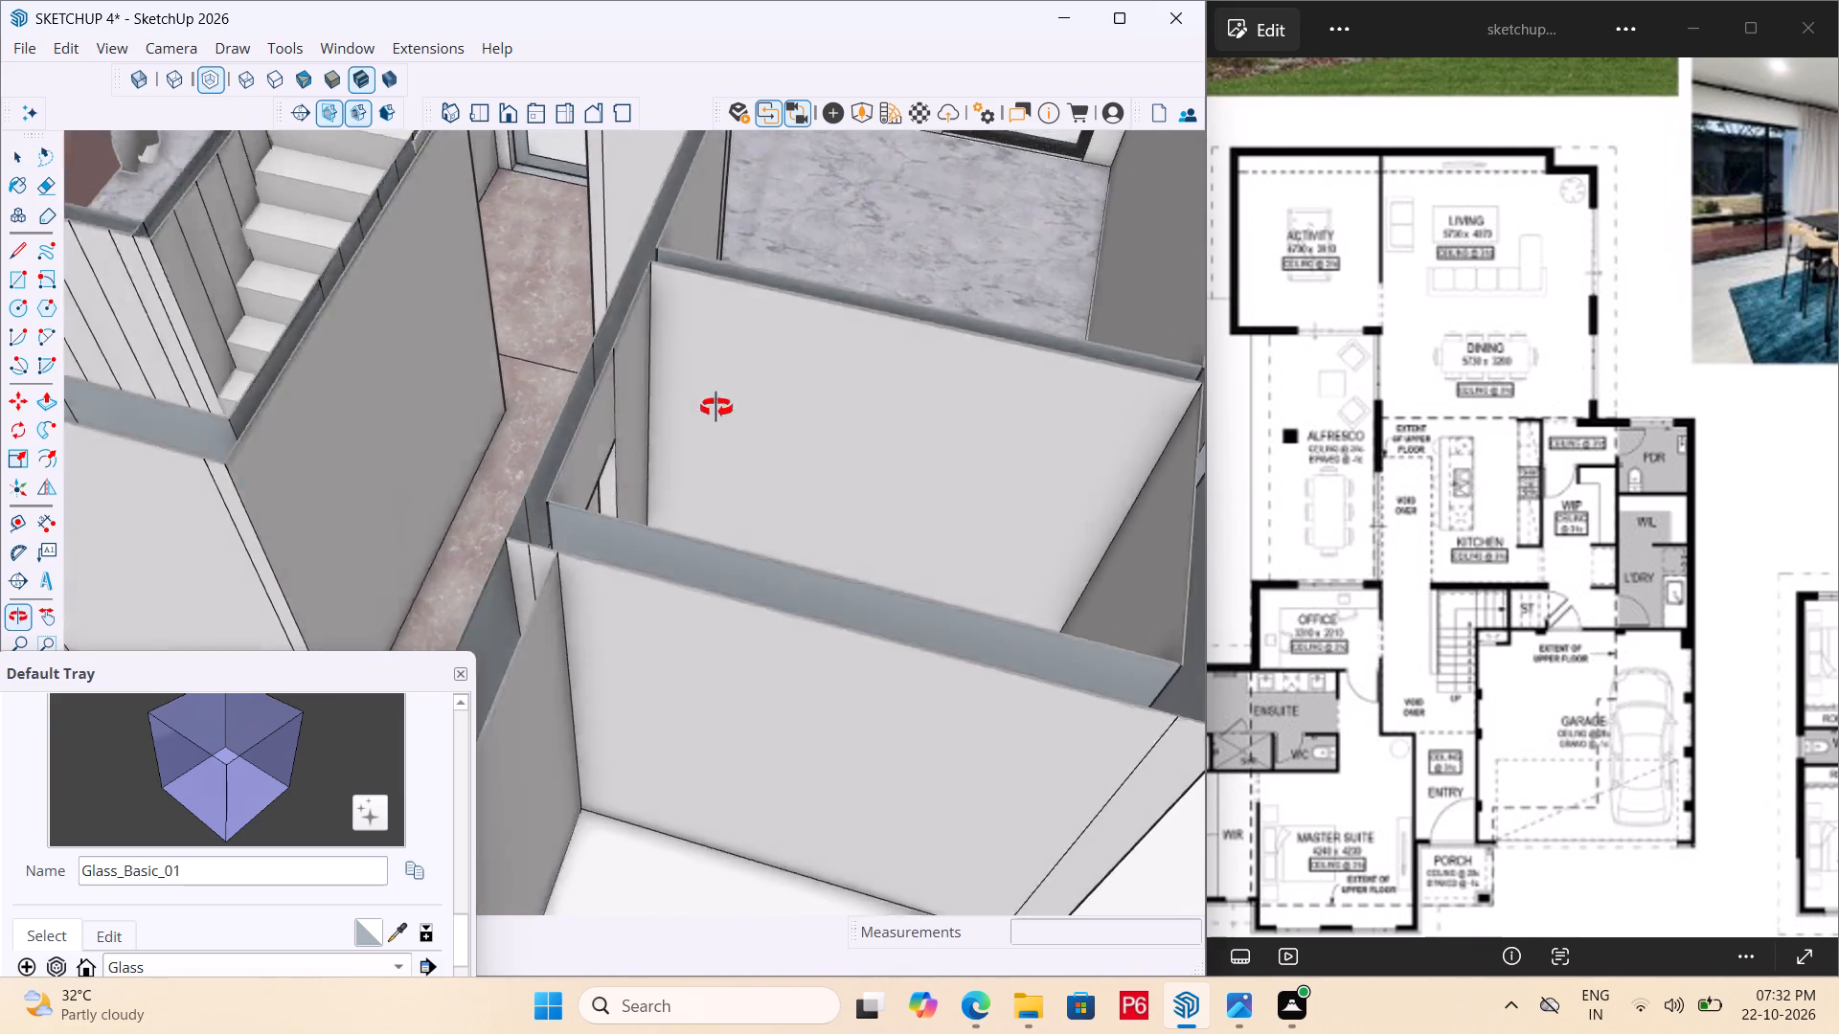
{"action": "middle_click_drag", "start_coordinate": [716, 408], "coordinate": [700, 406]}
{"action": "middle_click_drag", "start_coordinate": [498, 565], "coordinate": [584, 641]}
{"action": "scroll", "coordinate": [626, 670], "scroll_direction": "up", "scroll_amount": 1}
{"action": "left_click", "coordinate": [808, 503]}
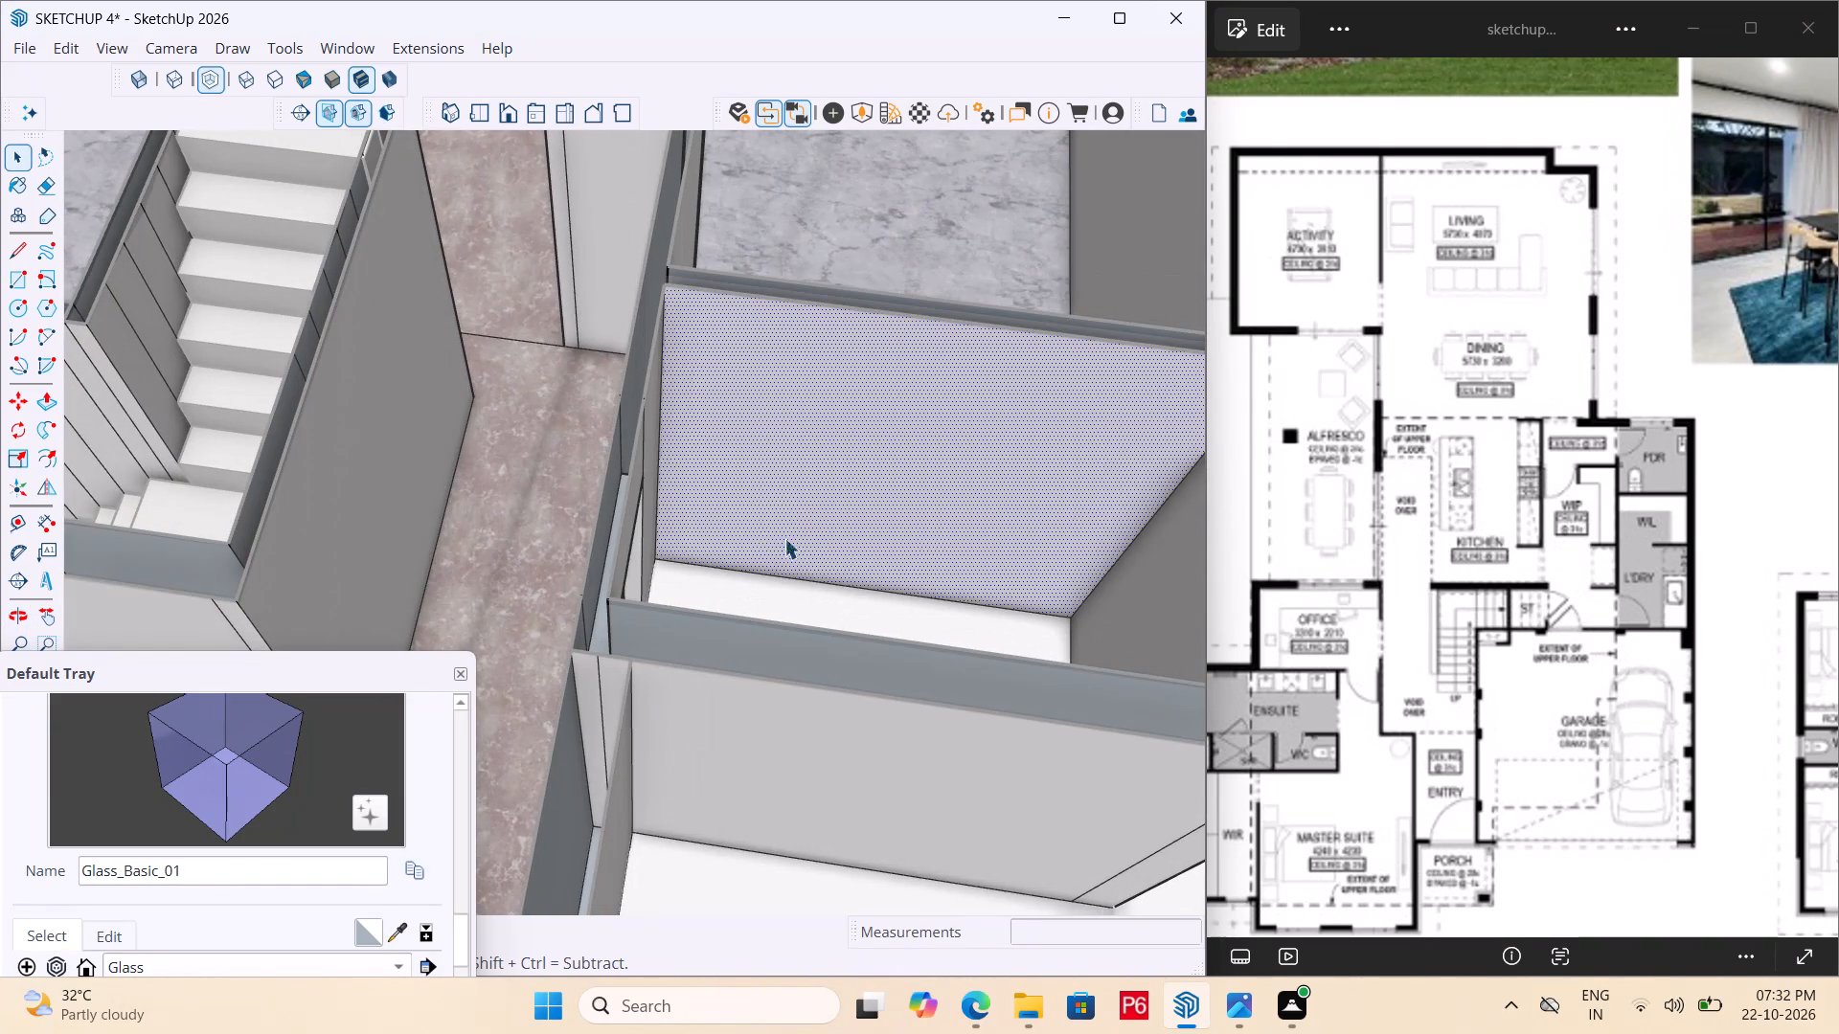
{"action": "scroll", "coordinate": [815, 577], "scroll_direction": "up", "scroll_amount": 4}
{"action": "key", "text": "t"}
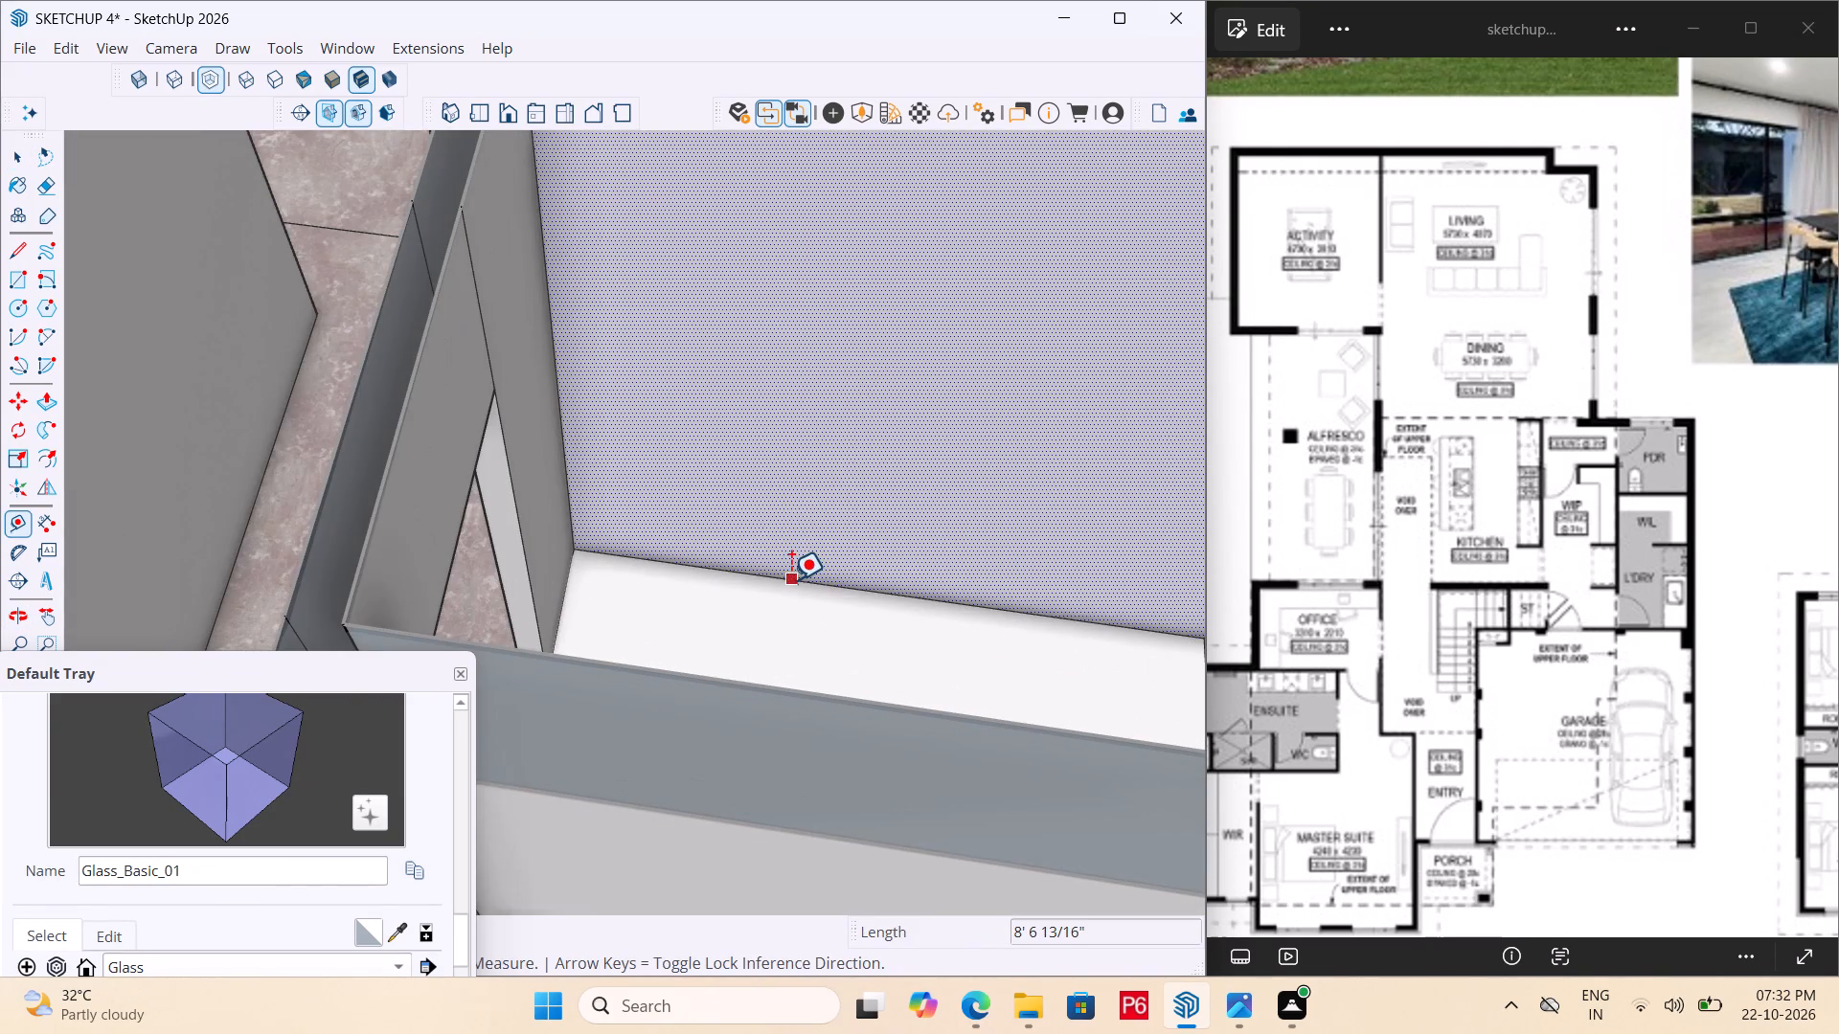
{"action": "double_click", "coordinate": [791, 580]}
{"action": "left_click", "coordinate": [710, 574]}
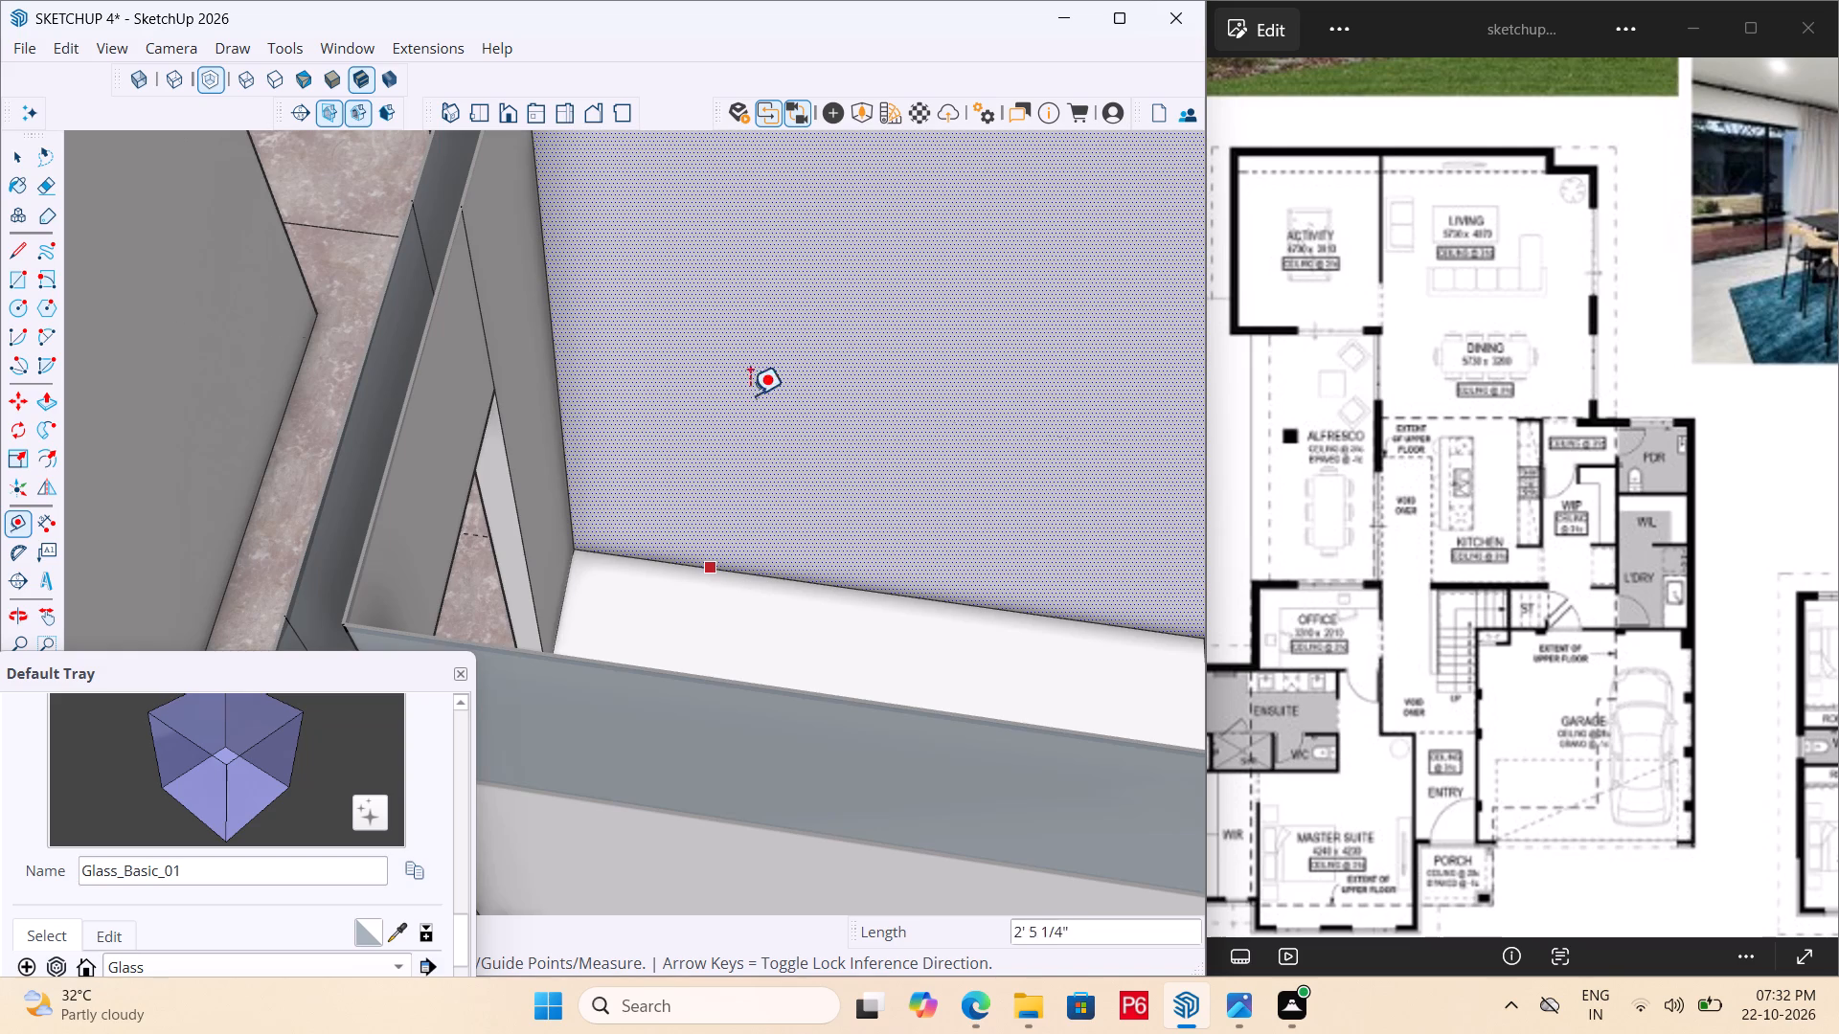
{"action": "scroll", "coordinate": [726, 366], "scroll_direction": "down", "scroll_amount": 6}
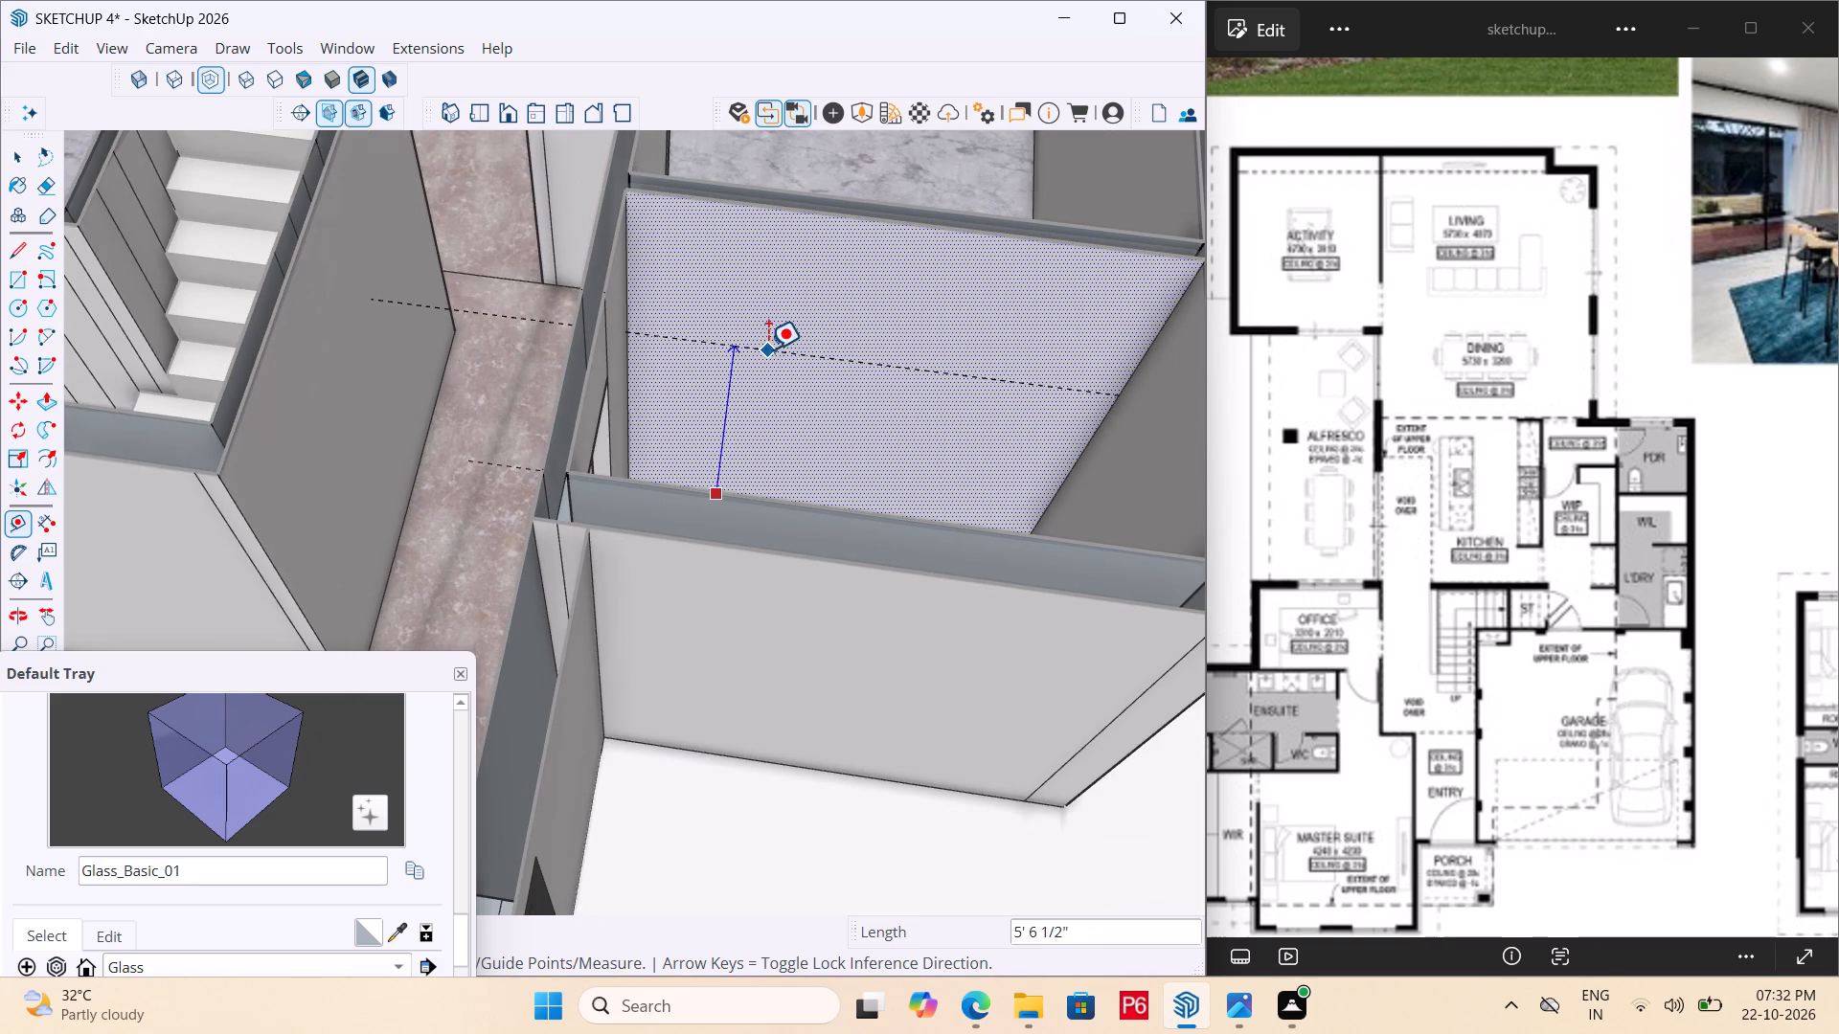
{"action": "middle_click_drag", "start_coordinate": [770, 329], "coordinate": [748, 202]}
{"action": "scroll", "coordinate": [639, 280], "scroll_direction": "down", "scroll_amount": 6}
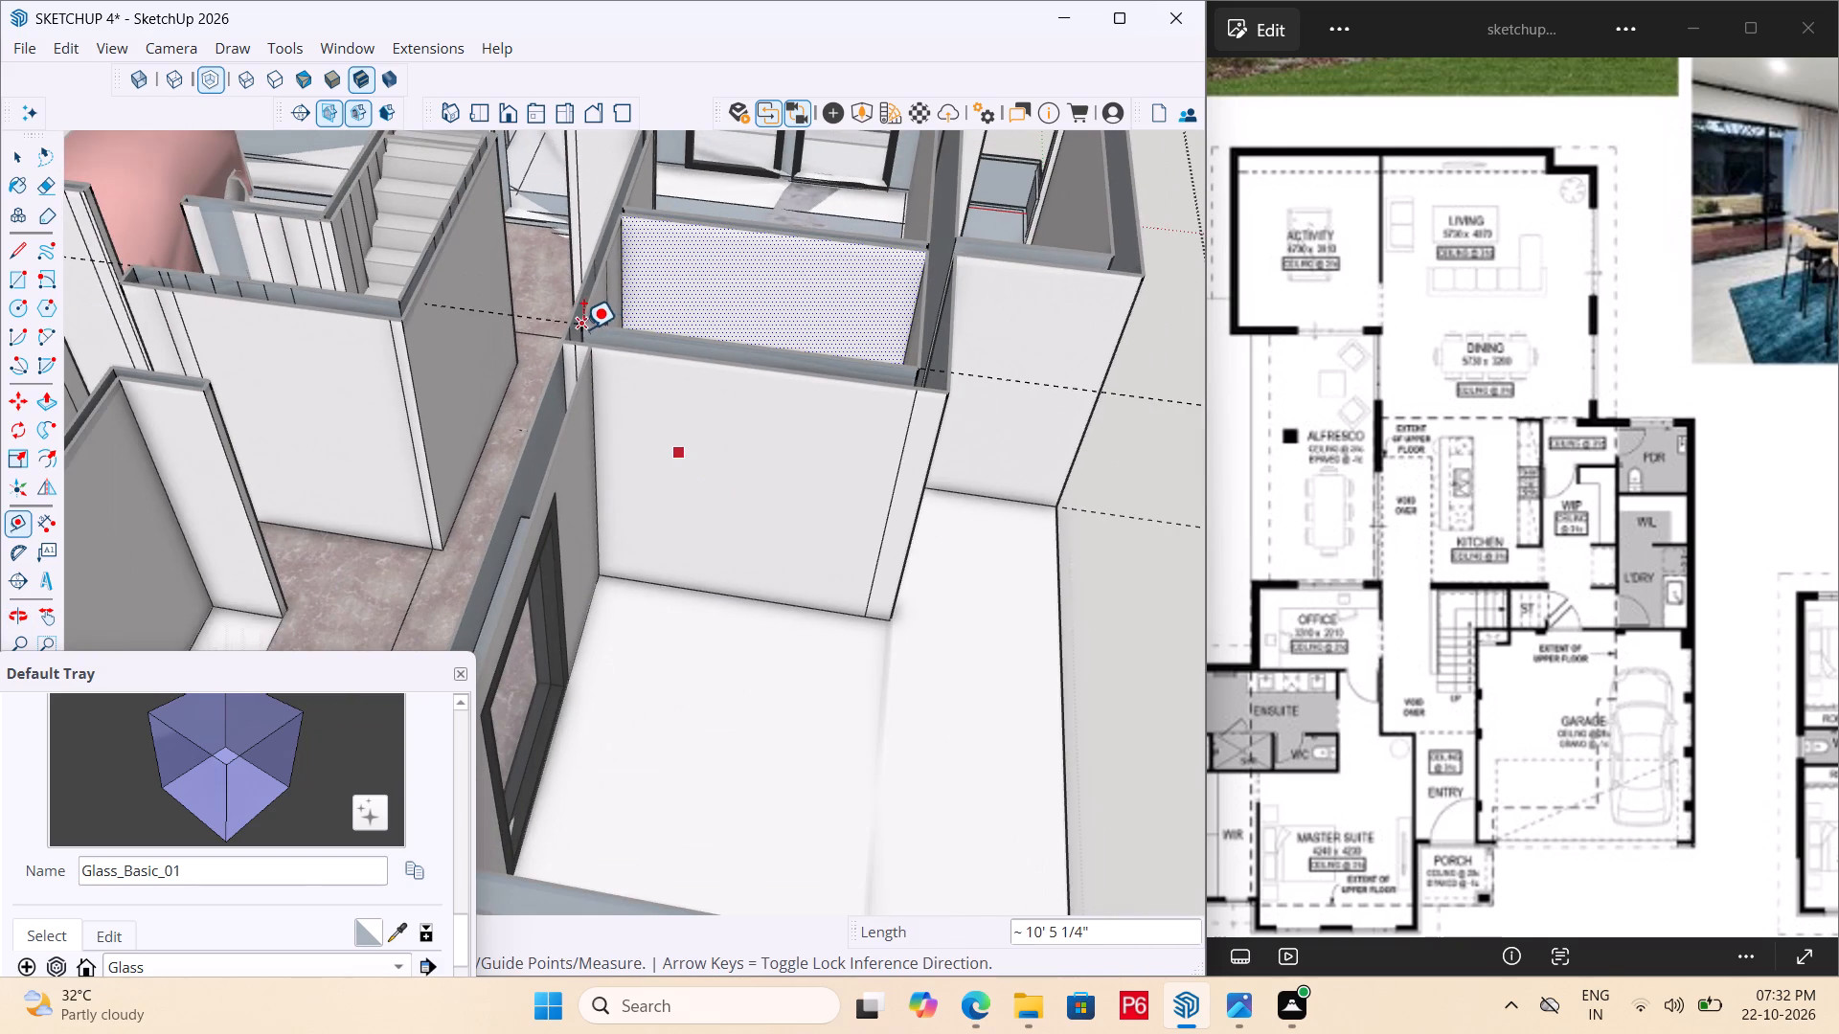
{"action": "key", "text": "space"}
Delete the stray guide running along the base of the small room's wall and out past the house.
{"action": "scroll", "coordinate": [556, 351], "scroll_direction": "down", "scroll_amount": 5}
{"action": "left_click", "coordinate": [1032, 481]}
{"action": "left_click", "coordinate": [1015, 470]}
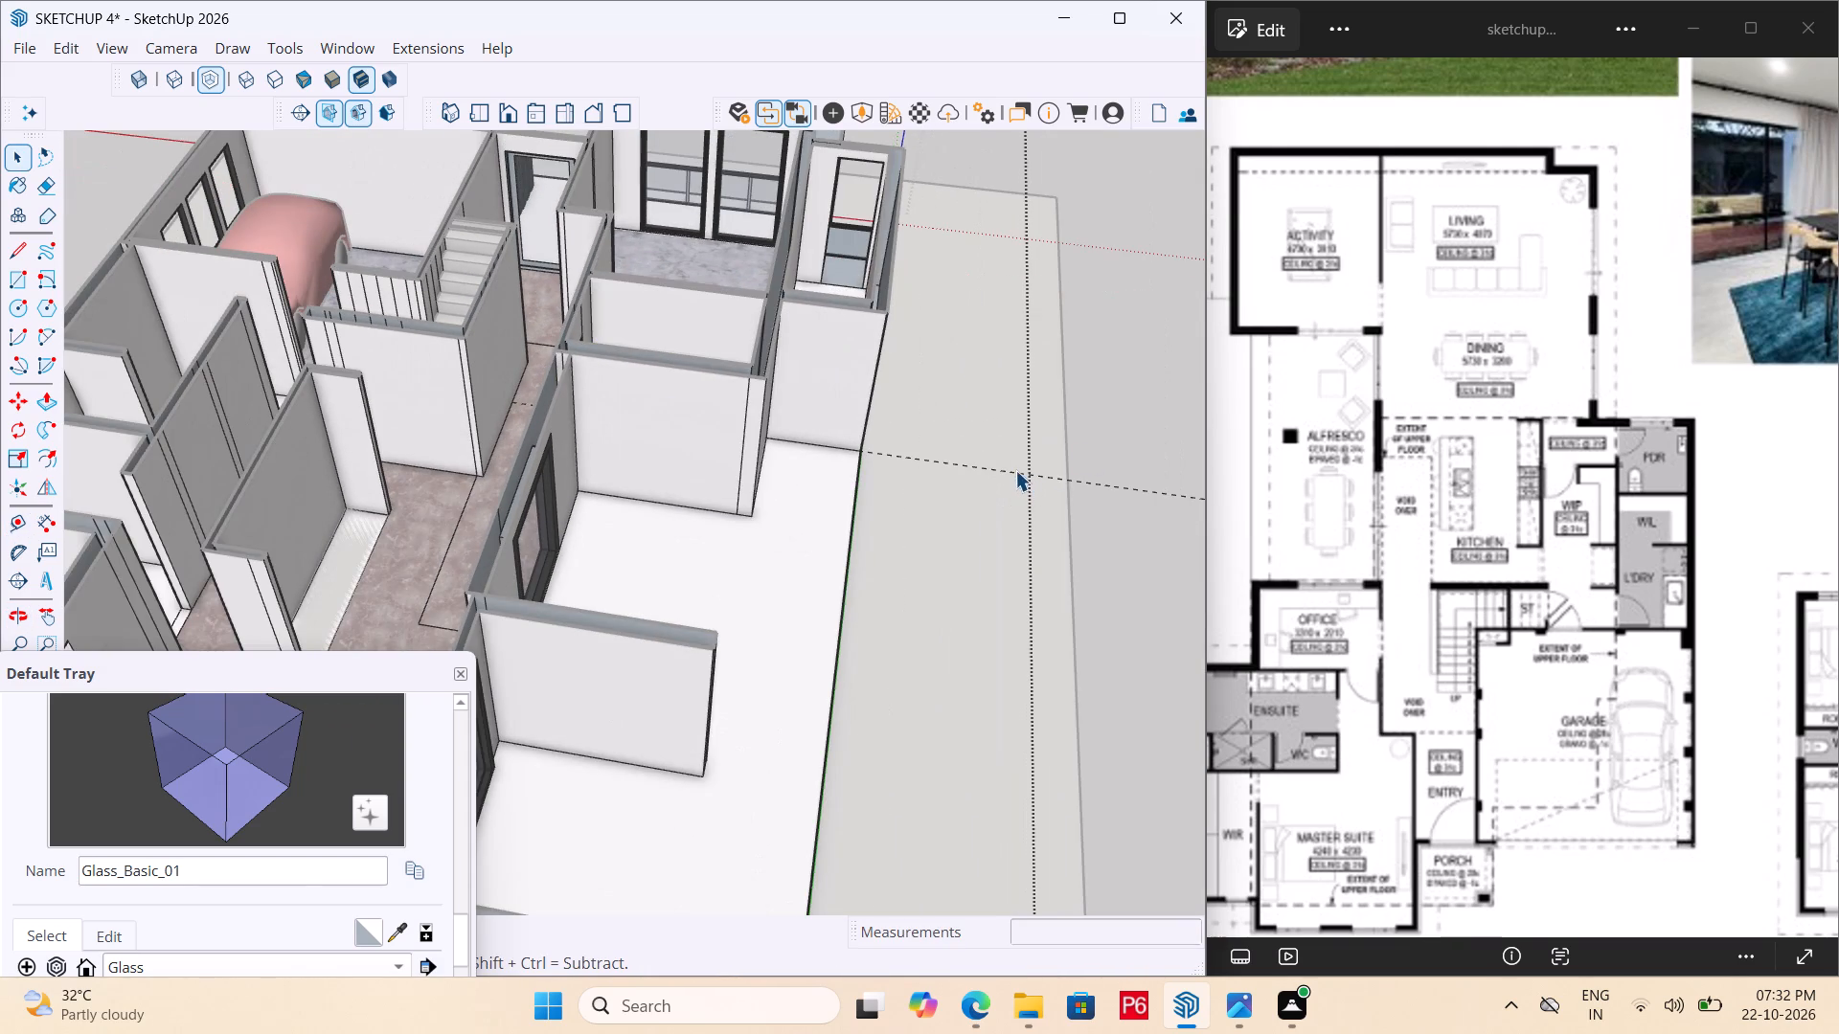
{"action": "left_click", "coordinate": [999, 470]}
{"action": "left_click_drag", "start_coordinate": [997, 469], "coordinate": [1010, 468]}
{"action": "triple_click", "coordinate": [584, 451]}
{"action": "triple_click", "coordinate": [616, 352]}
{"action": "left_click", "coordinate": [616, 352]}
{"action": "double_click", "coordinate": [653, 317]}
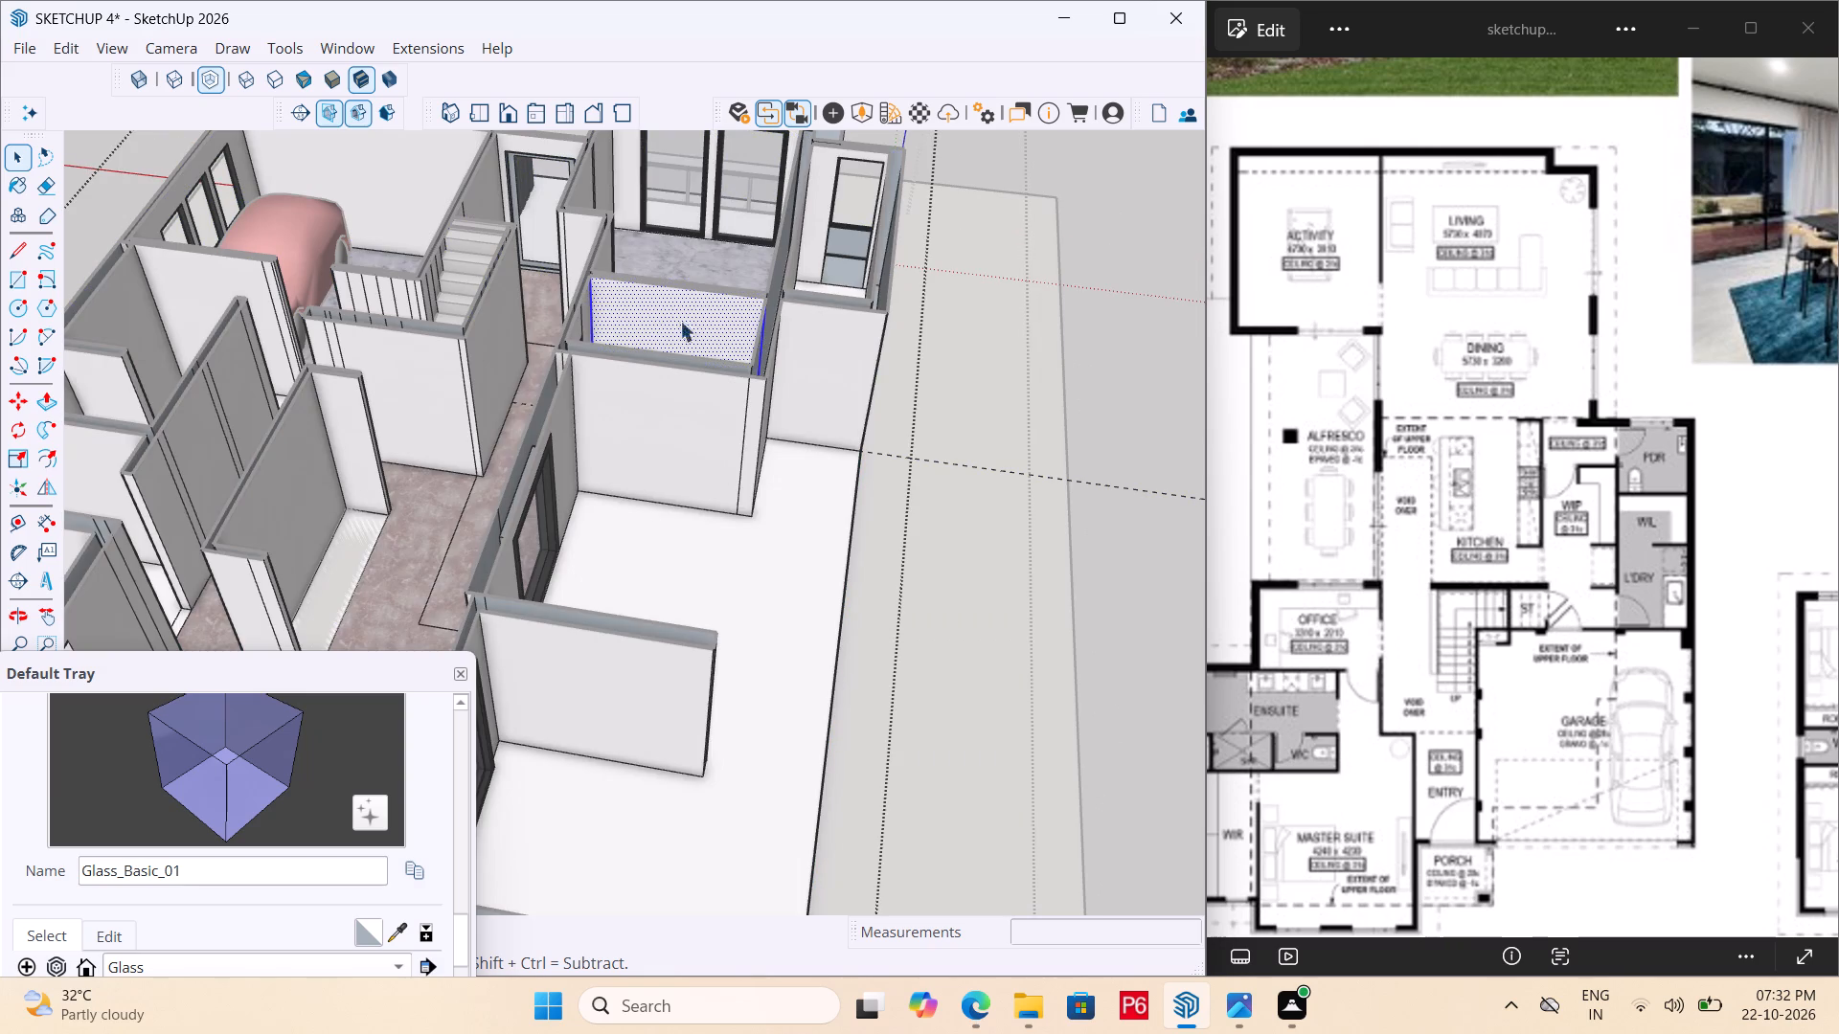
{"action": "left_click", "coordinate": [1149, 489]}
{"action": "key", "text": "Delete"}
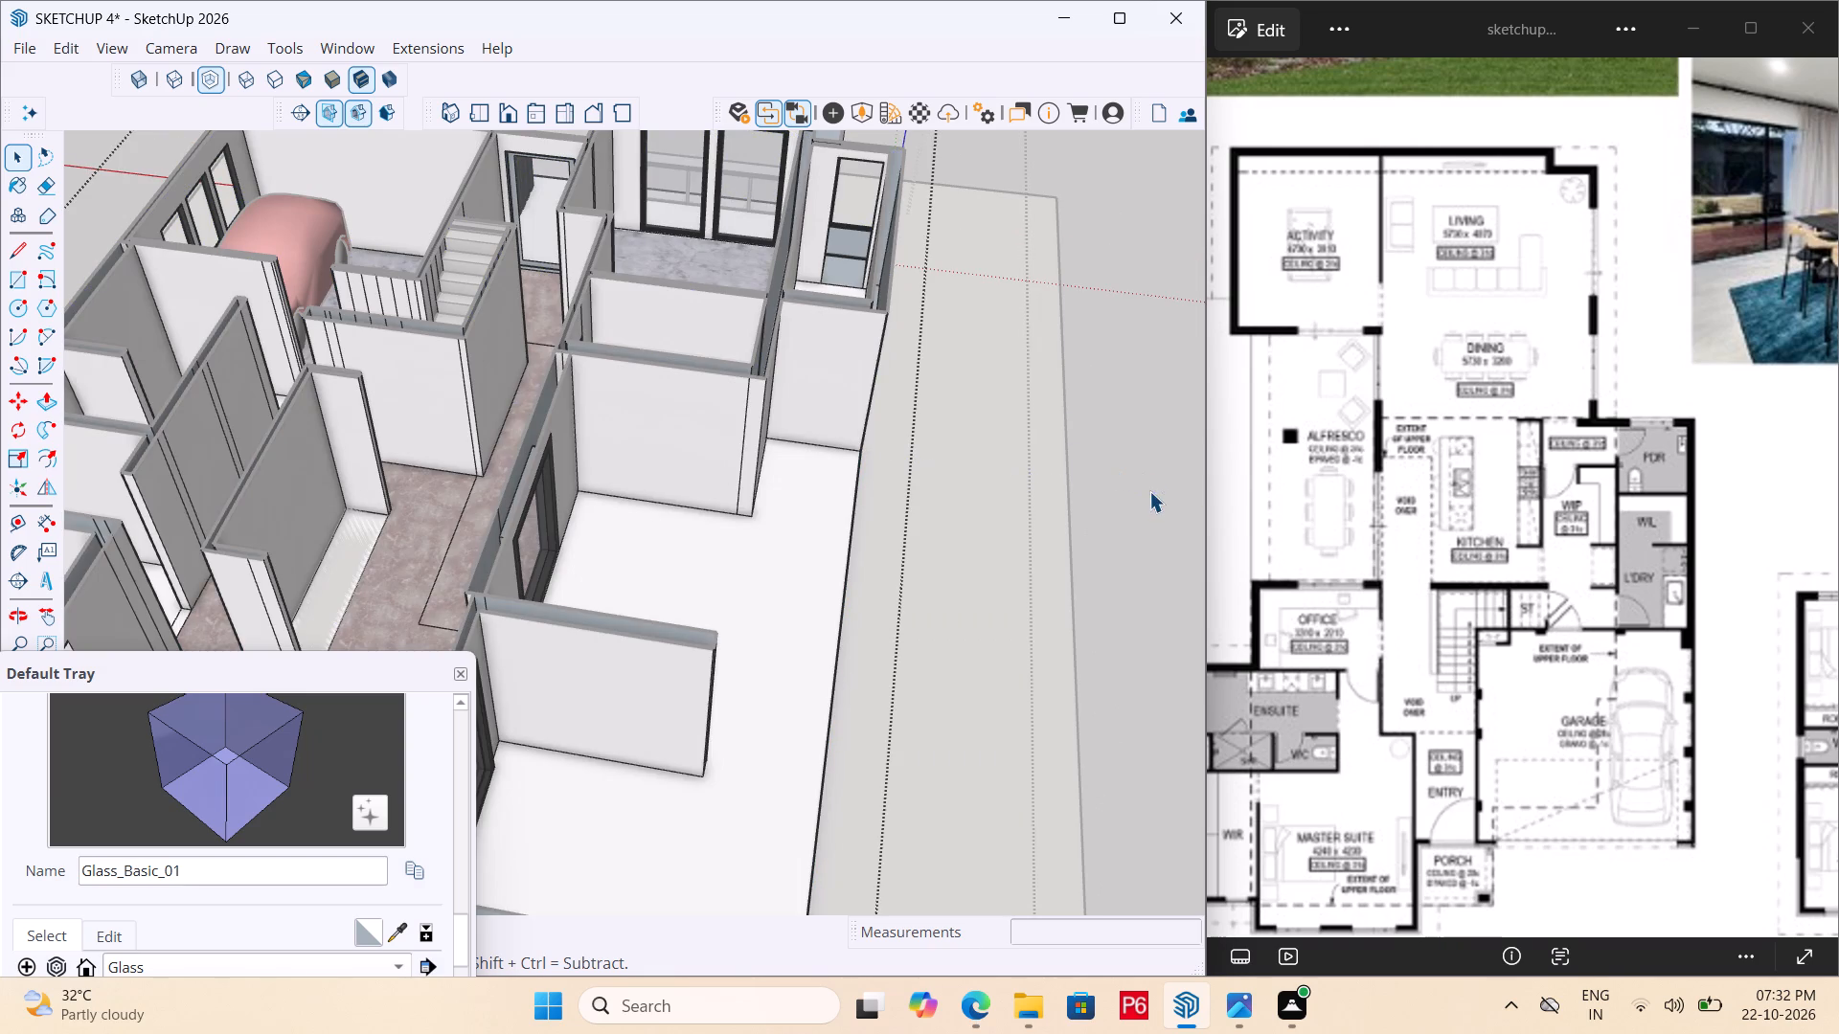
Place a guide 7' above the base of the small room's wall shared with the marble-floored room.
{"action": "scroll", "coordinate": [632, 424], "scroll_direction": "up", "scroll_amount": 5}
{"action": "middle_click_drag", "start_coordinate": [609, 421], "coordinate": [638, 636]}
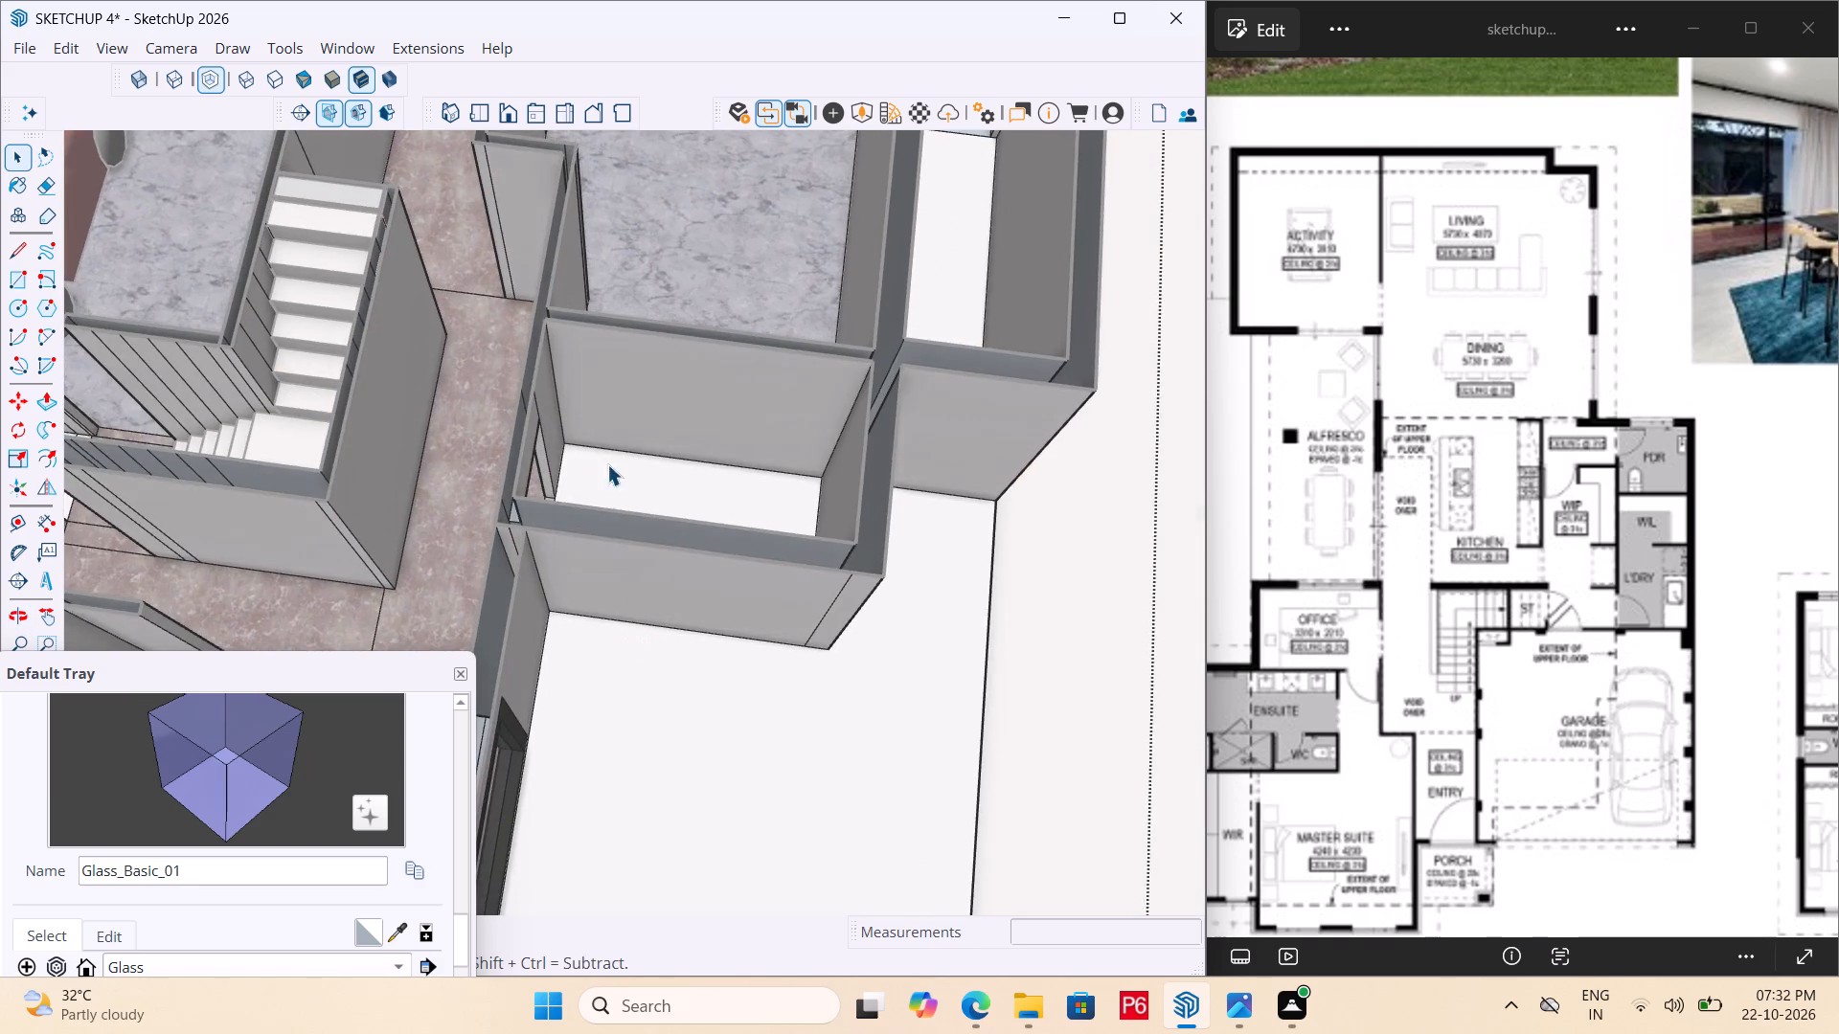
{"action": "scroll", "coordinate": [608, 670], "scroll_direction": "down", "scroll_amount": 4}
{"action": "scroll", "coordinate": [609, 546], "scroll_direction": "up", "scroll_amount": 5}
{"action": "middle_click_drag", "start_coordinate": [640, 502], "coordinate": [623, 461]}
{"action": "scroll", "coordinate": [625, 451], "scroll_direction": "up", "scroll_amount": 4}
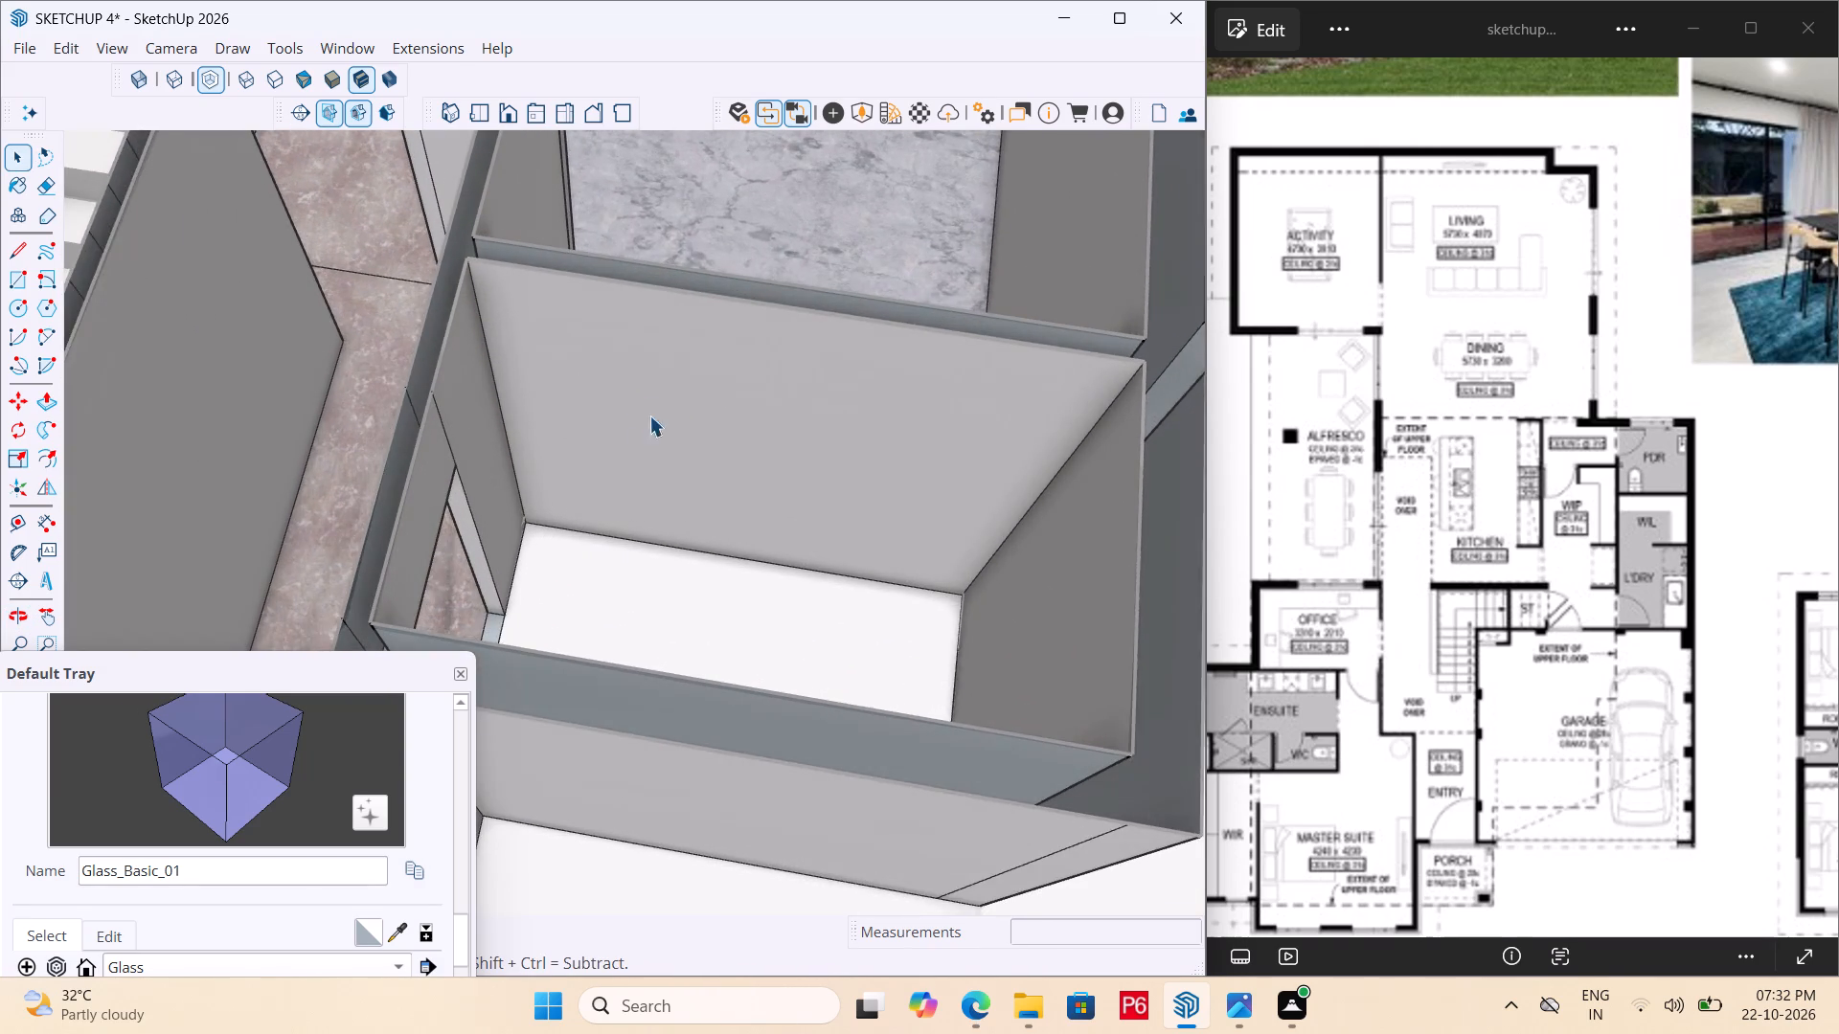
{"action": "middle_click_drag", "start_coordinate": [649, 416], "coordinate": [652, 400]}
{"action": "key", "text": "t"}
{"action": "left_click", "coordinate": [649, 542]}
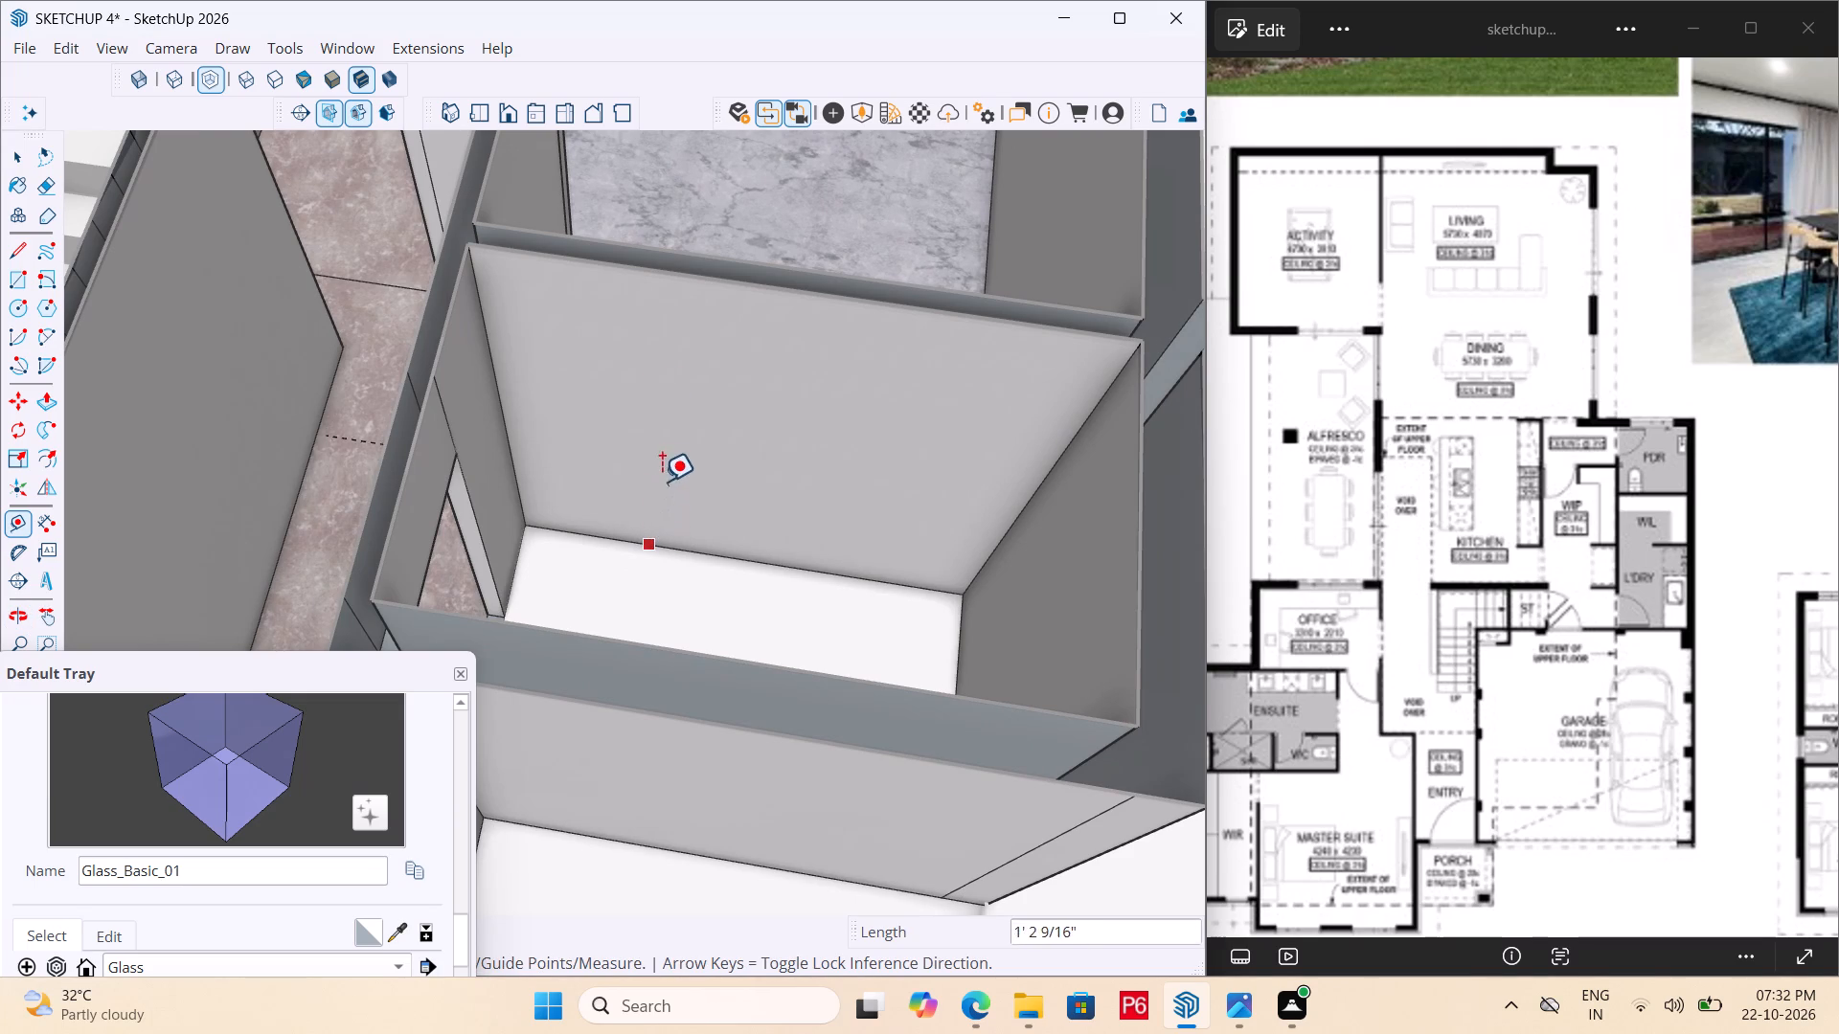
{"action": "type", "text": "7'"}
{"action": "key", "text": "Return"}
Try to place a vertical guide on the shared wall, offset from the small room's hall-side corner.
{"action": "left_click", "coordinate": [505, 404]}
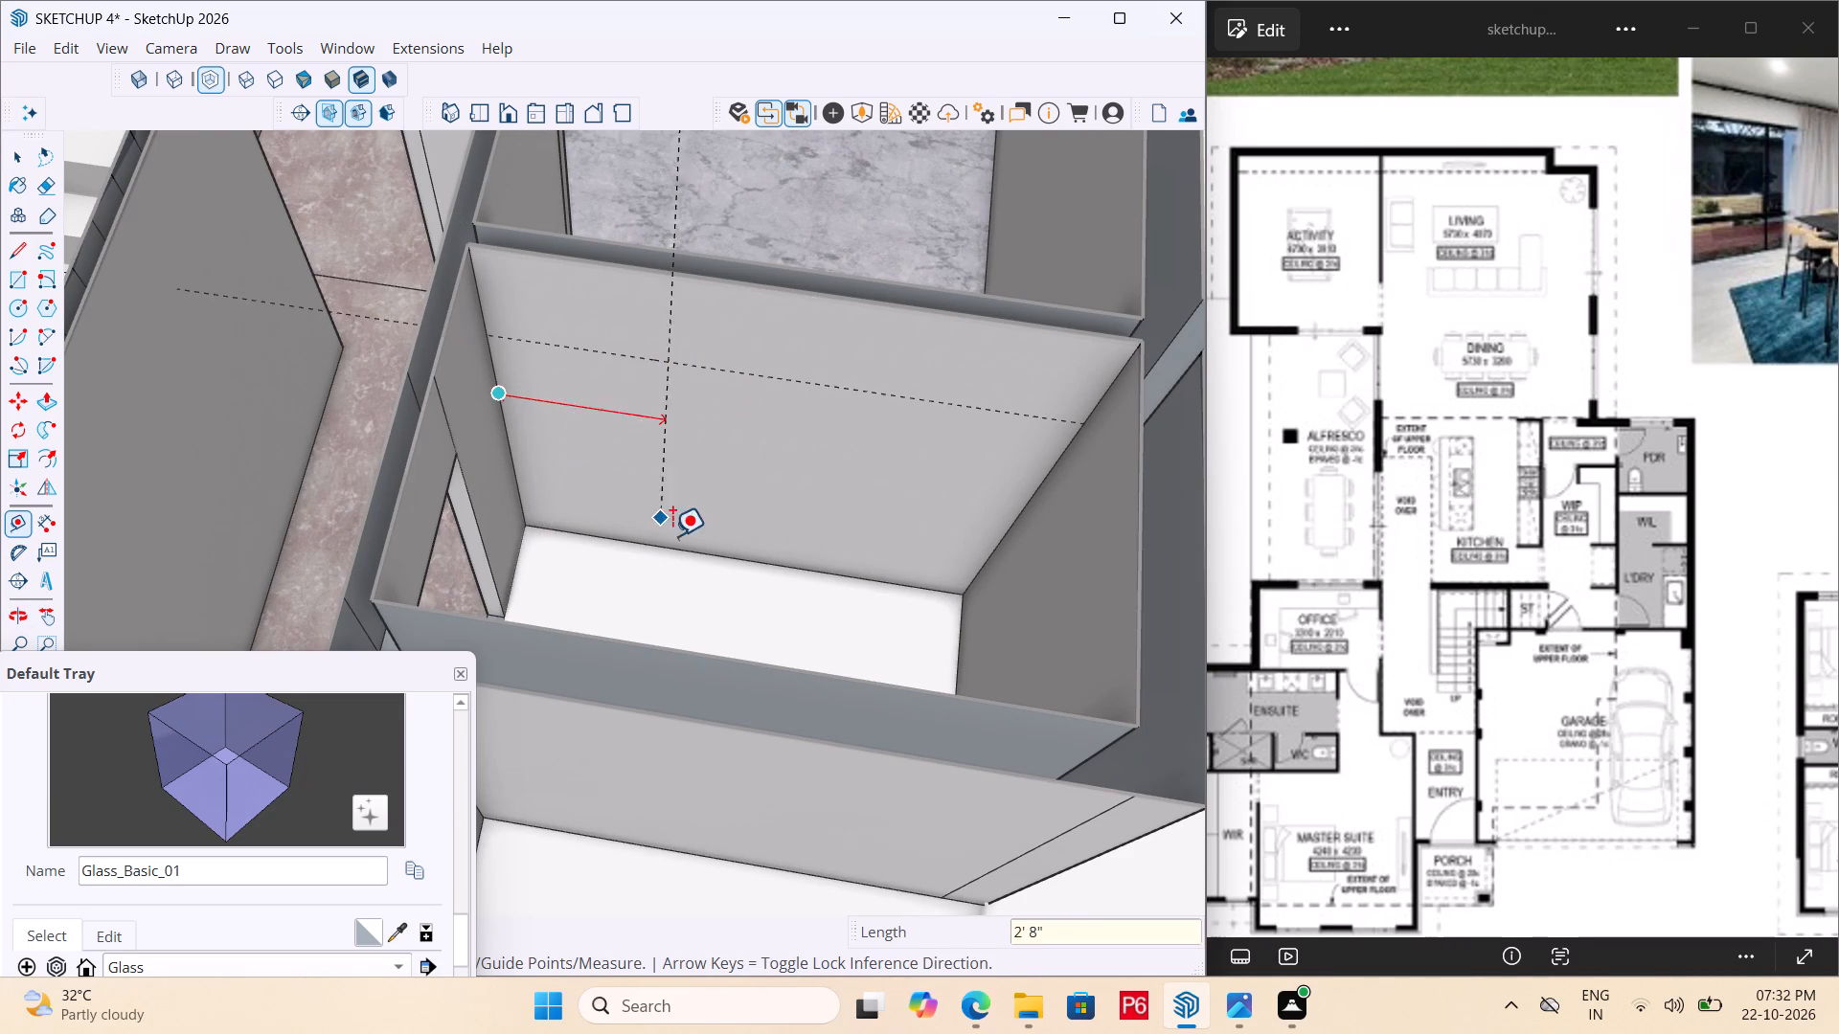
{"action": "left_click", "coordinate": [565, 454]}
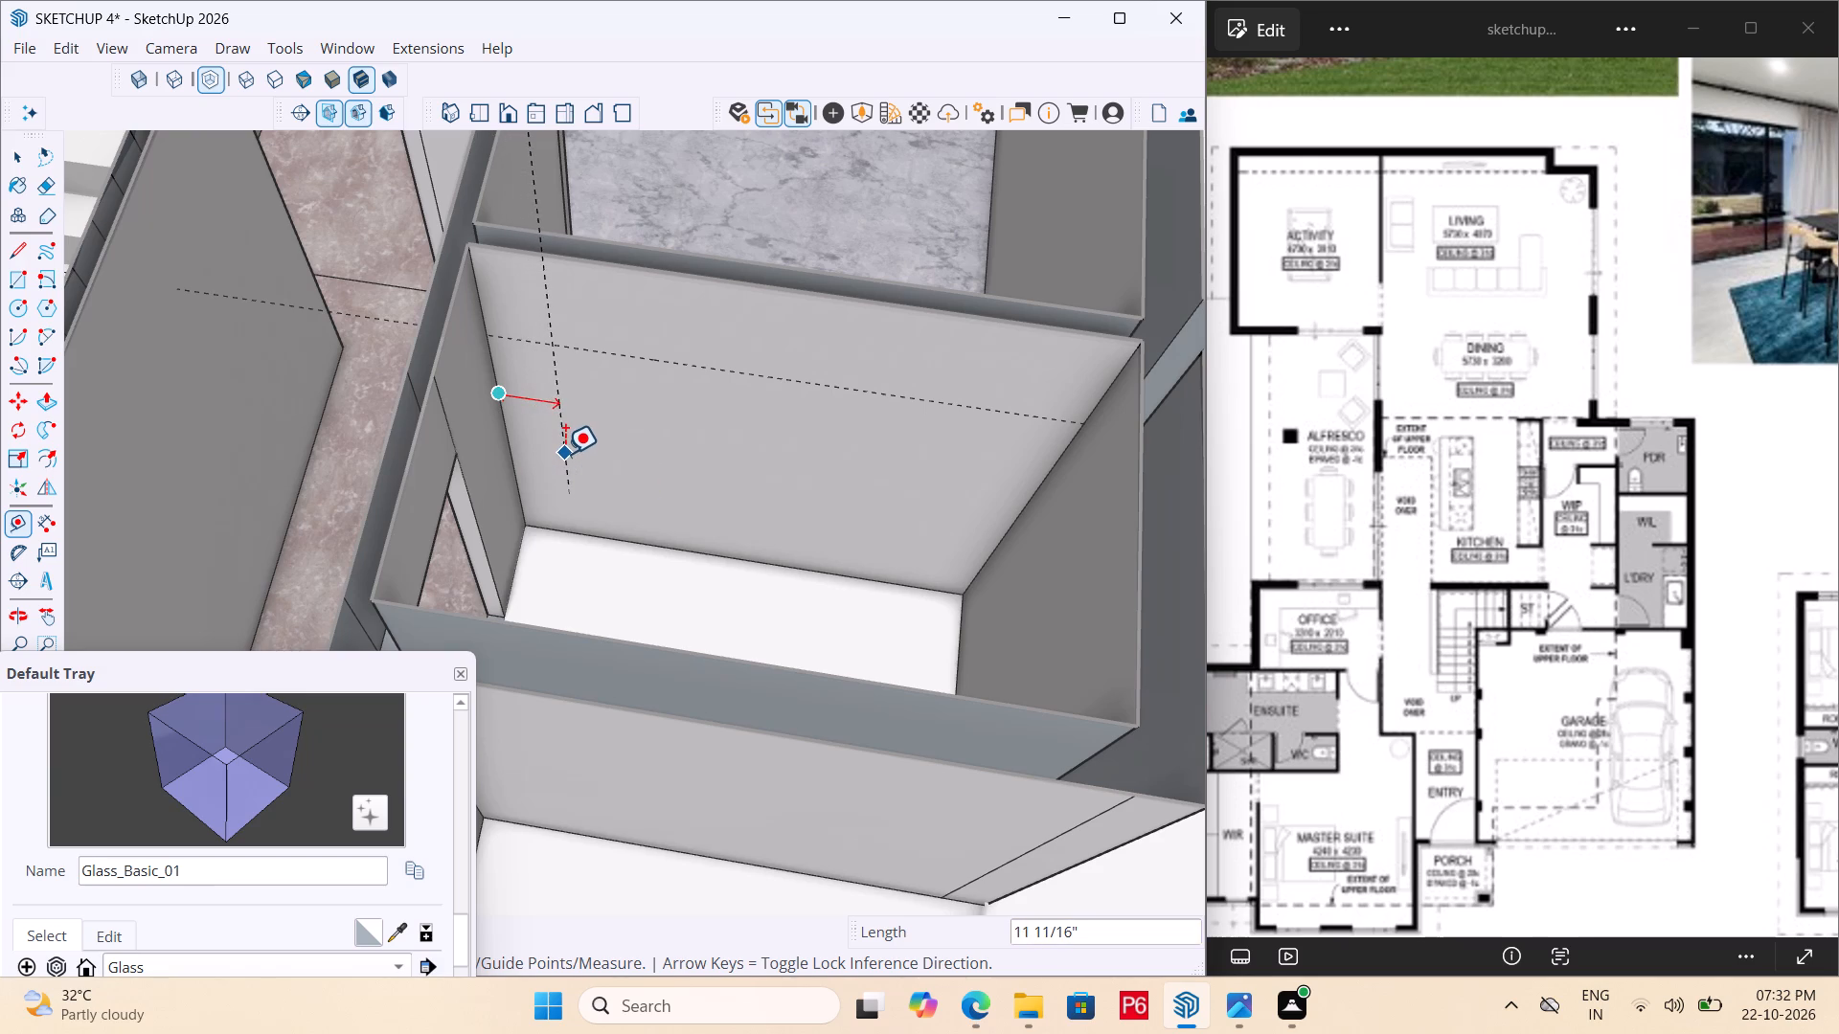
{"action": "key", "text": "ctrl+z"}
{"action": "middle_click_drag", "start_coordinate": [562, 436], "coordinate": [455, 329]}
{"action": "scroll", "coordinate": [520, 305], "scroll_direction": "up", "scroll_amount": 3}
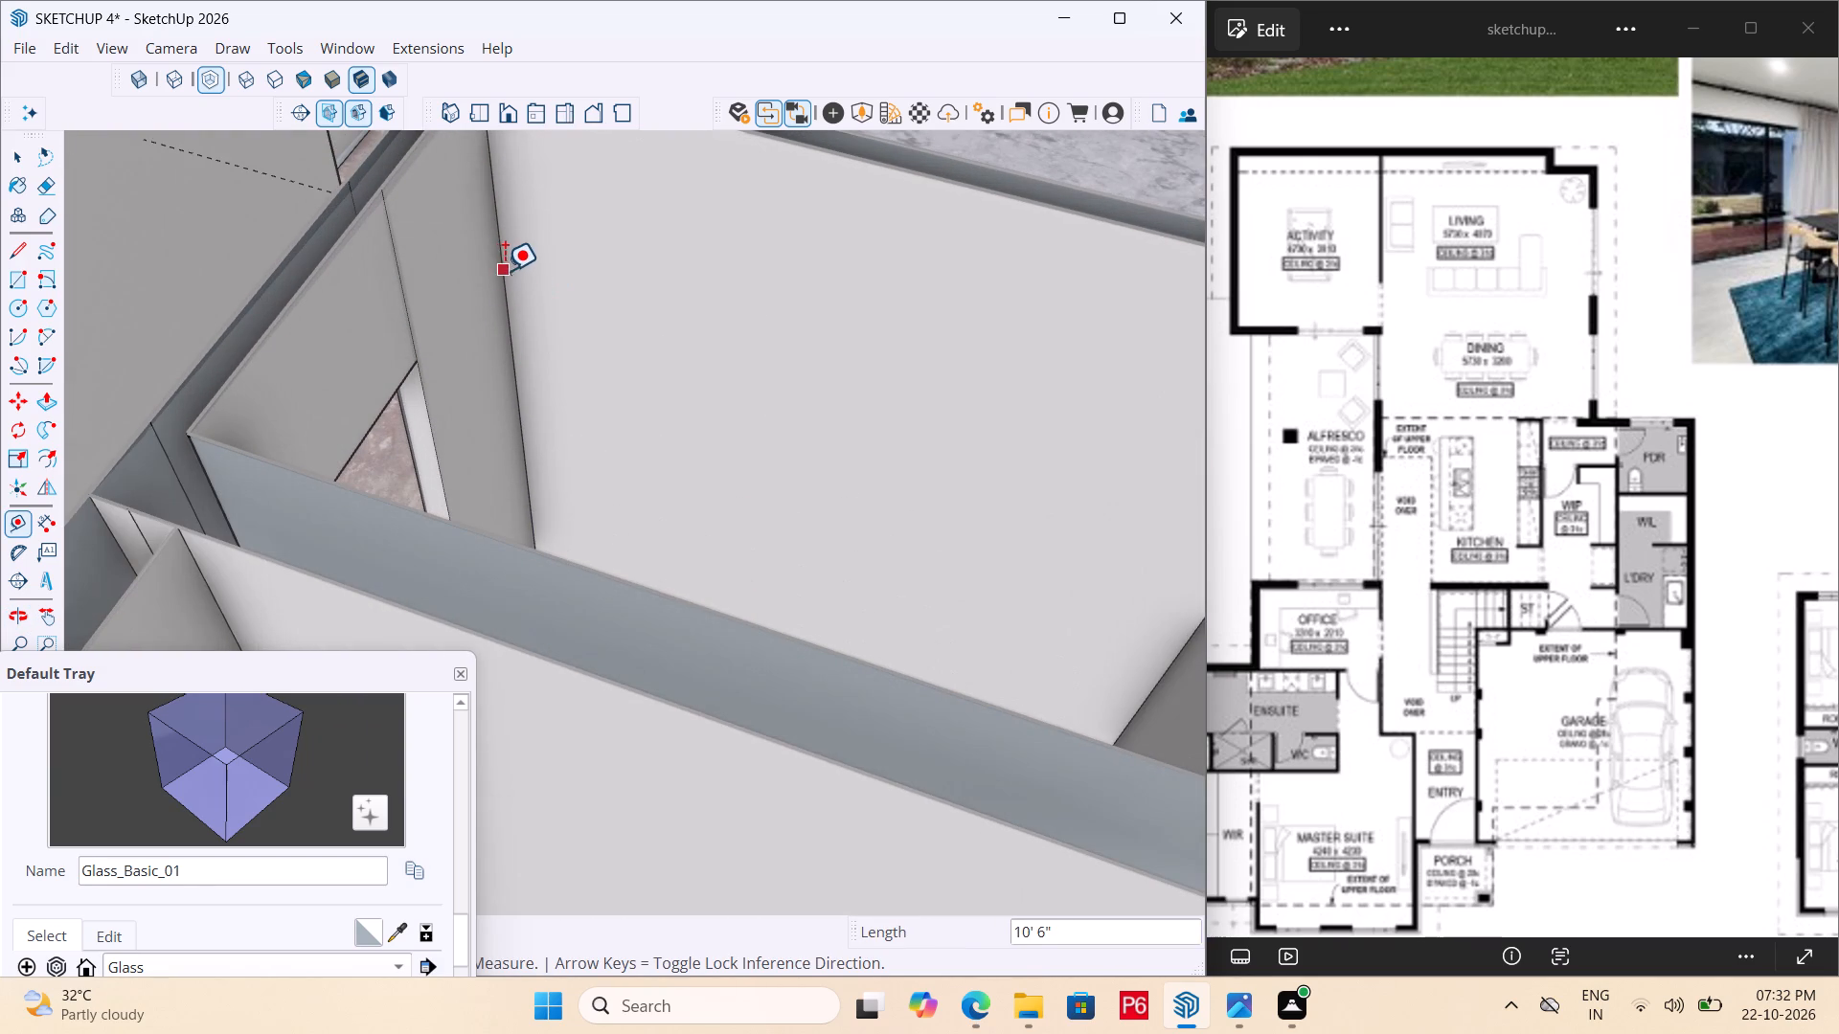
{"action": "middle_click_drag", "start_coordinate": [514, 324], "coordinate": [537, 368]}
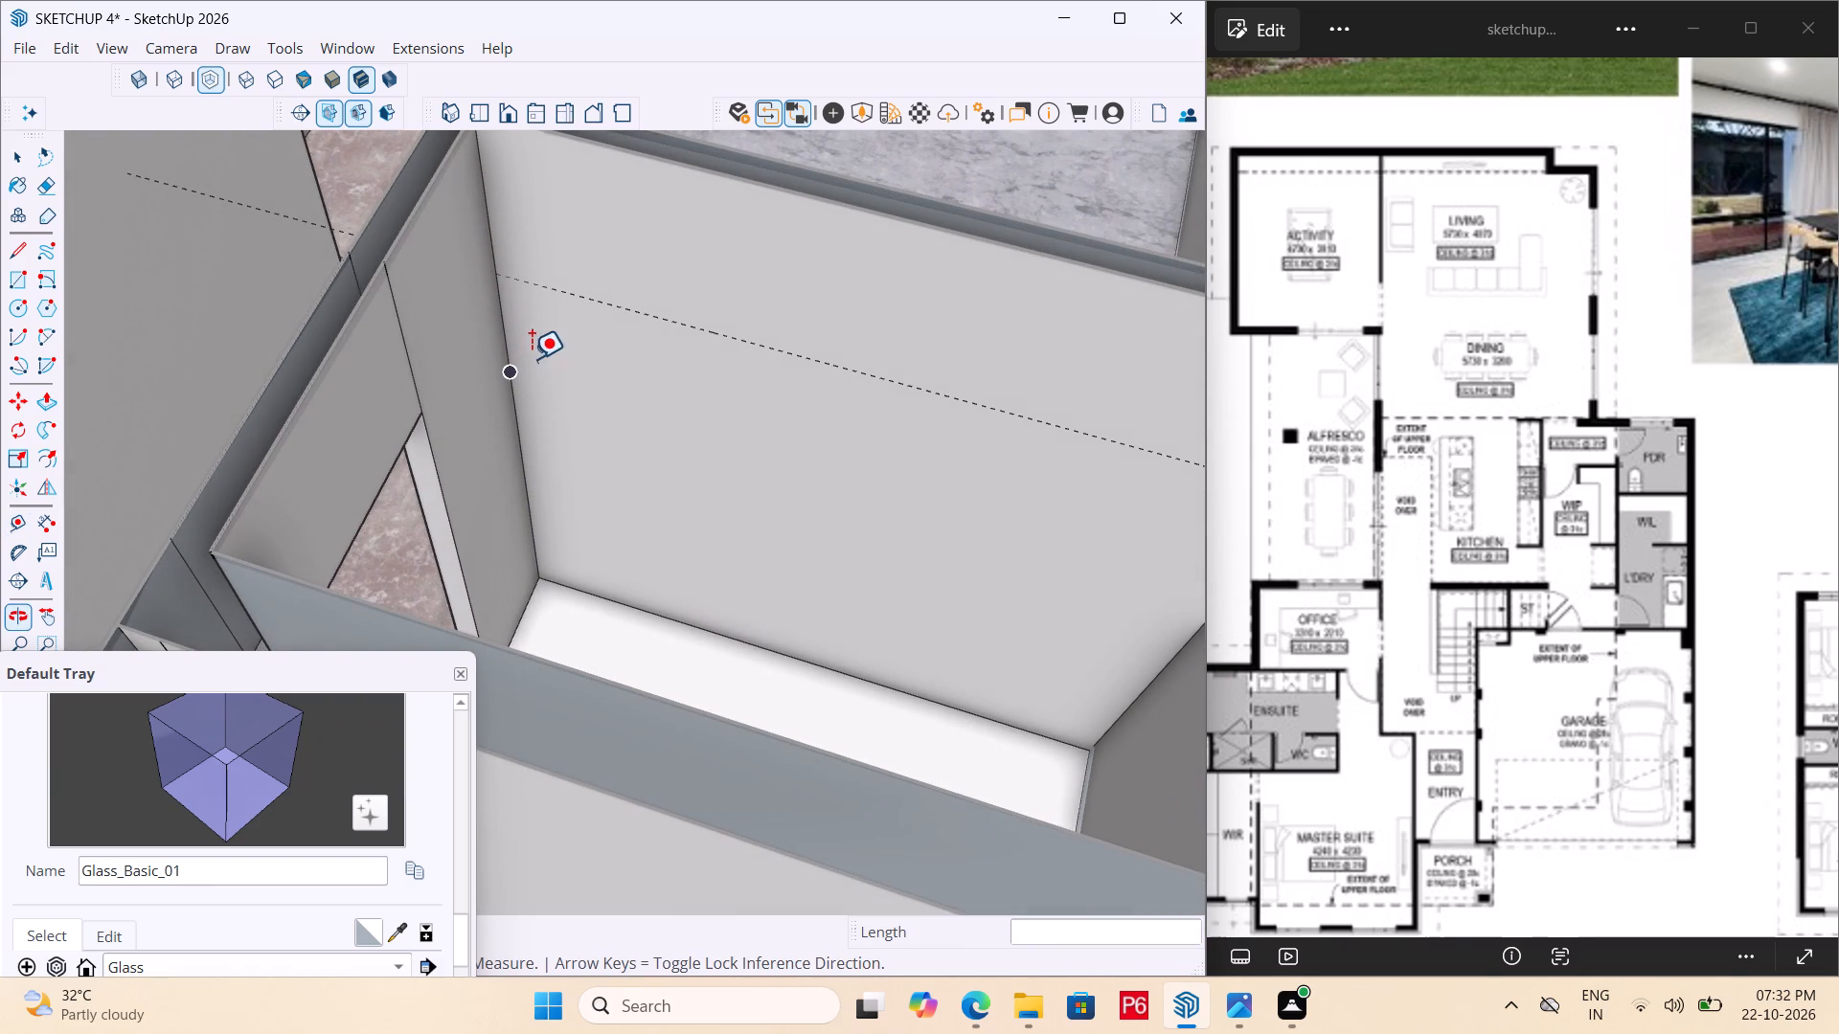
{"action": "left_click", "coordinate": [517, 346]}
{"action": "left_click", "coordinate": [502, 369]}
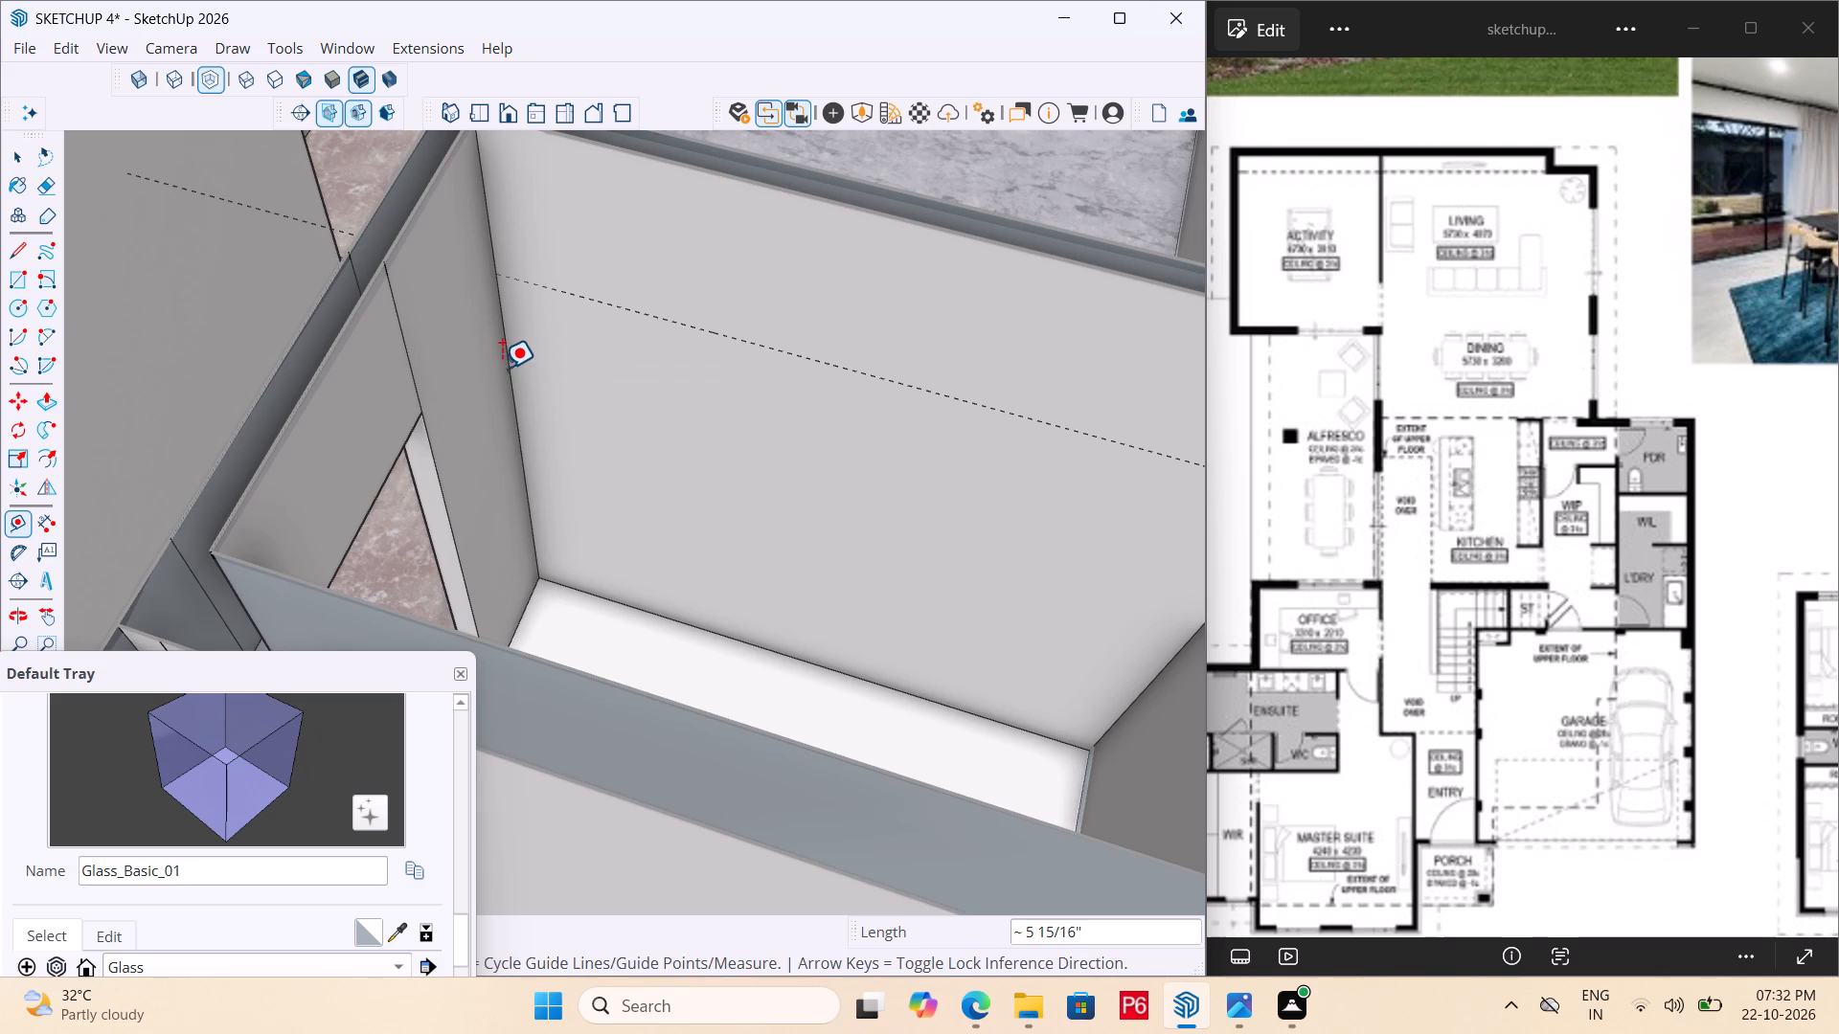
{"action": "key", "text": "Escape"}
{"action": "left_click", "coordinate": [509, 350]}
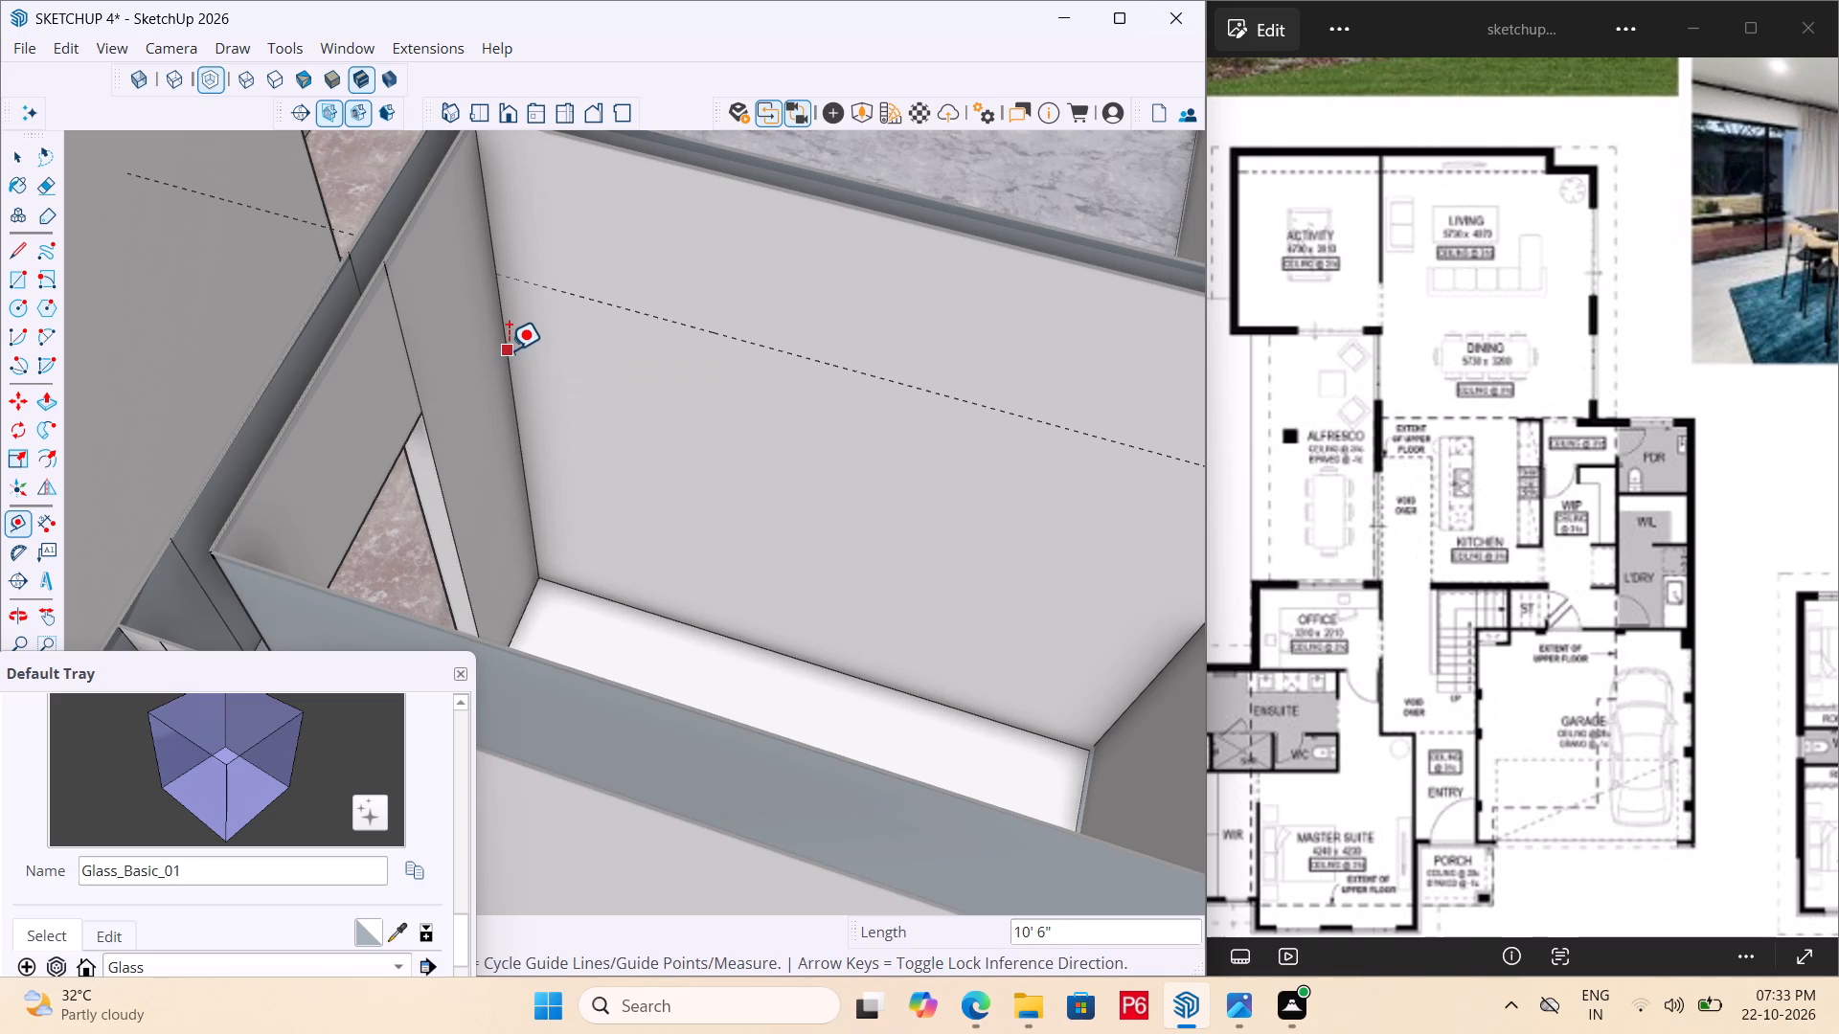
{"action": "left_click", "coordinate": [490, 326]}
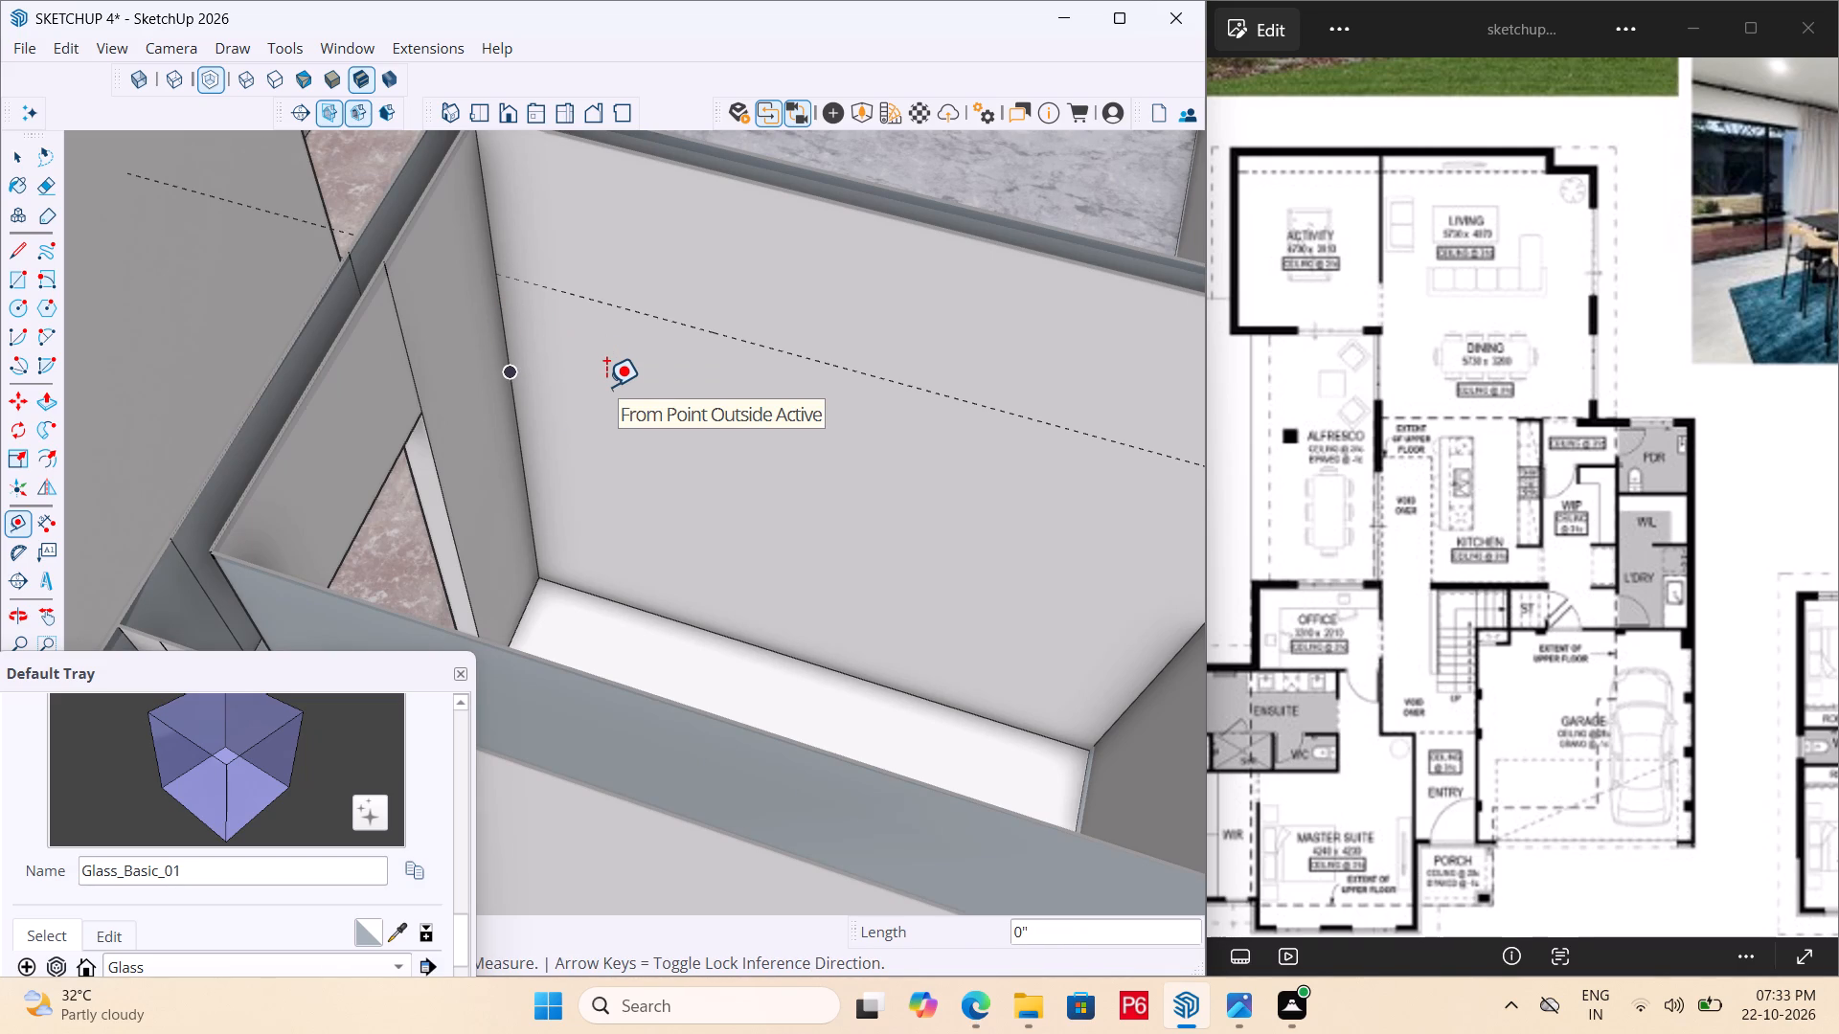
Save the model.
{"action": "key", "text": "ctrl+s"}
{"action": "key", "text": "ctrl+s"}
{"action": "key", "text": "ctrl+s"}
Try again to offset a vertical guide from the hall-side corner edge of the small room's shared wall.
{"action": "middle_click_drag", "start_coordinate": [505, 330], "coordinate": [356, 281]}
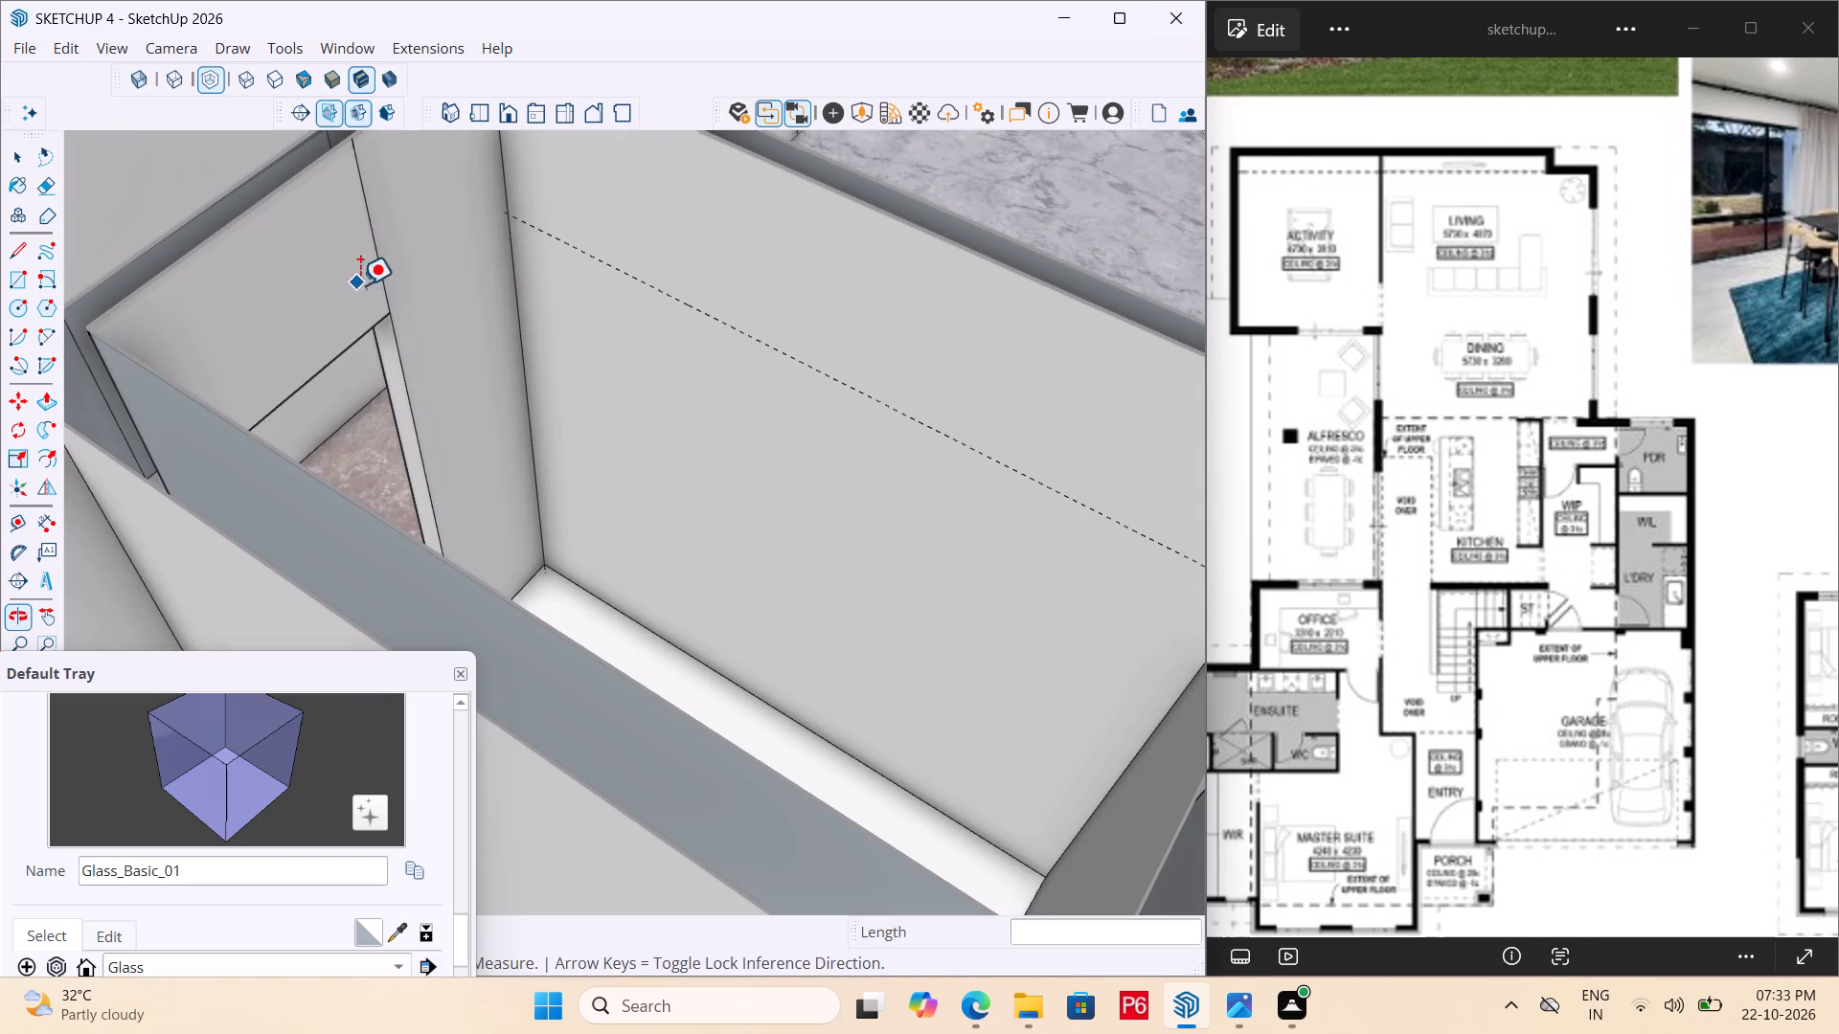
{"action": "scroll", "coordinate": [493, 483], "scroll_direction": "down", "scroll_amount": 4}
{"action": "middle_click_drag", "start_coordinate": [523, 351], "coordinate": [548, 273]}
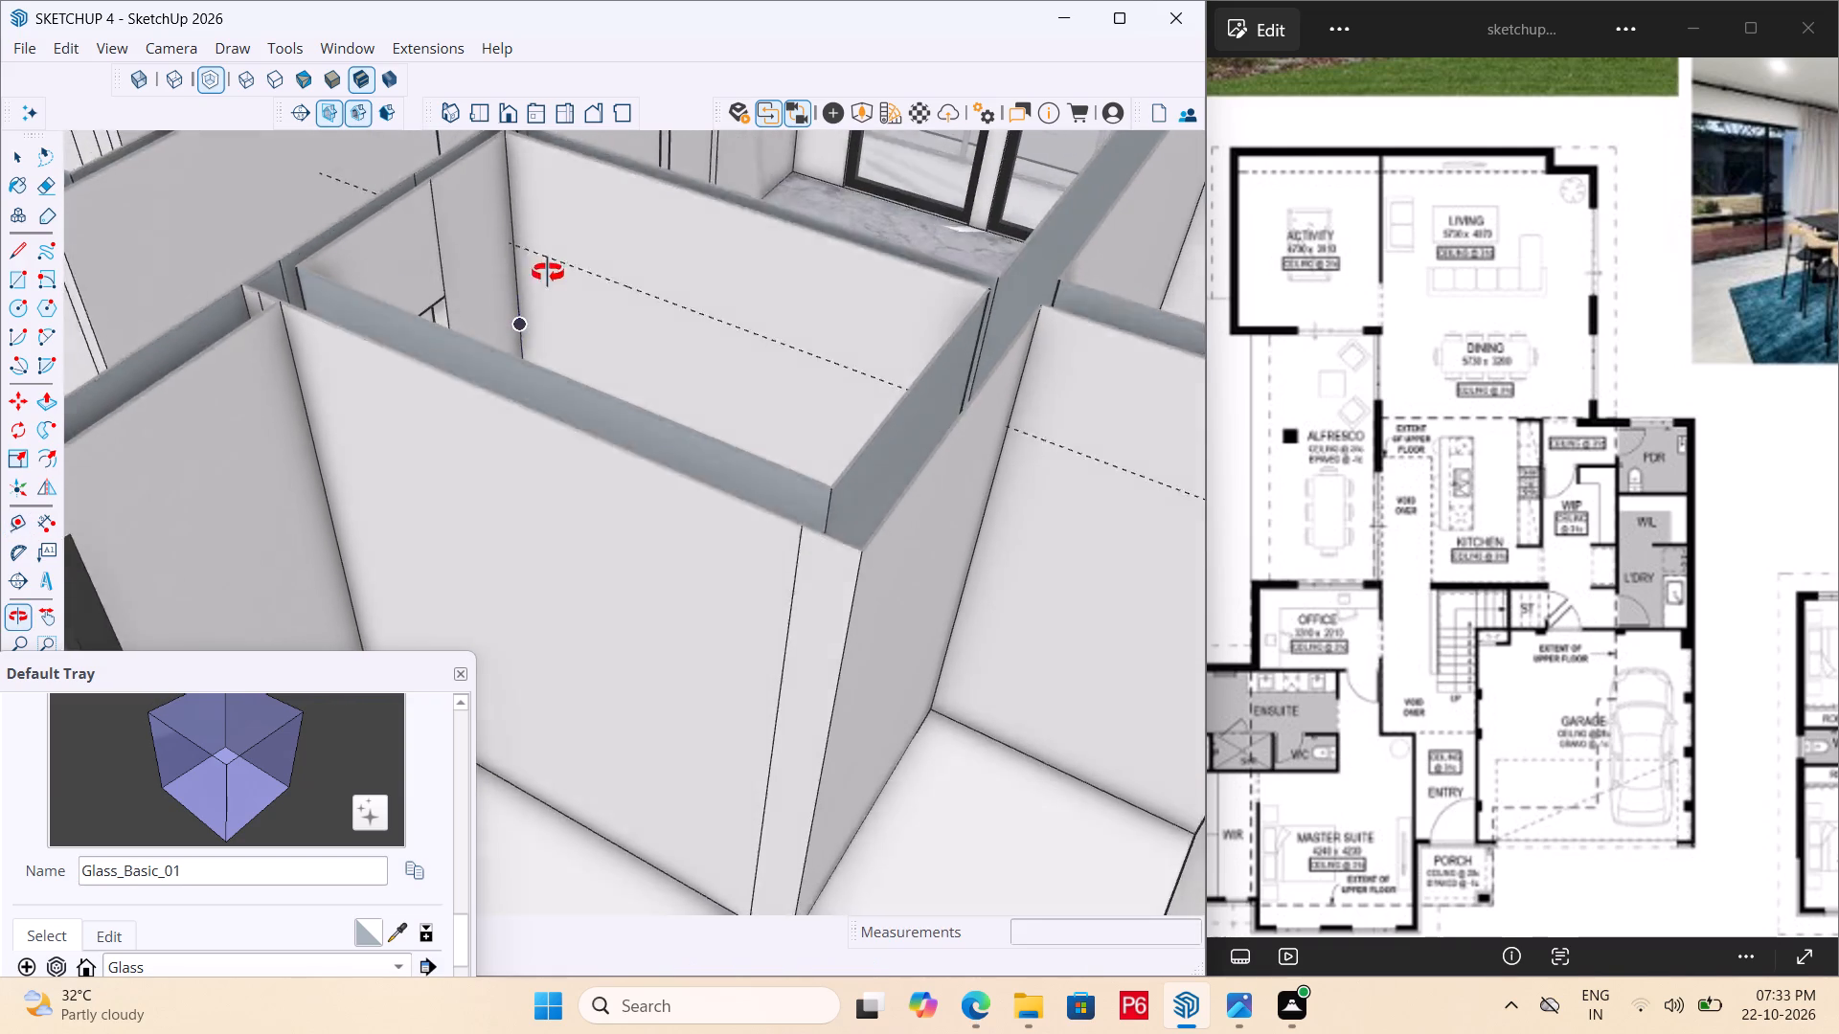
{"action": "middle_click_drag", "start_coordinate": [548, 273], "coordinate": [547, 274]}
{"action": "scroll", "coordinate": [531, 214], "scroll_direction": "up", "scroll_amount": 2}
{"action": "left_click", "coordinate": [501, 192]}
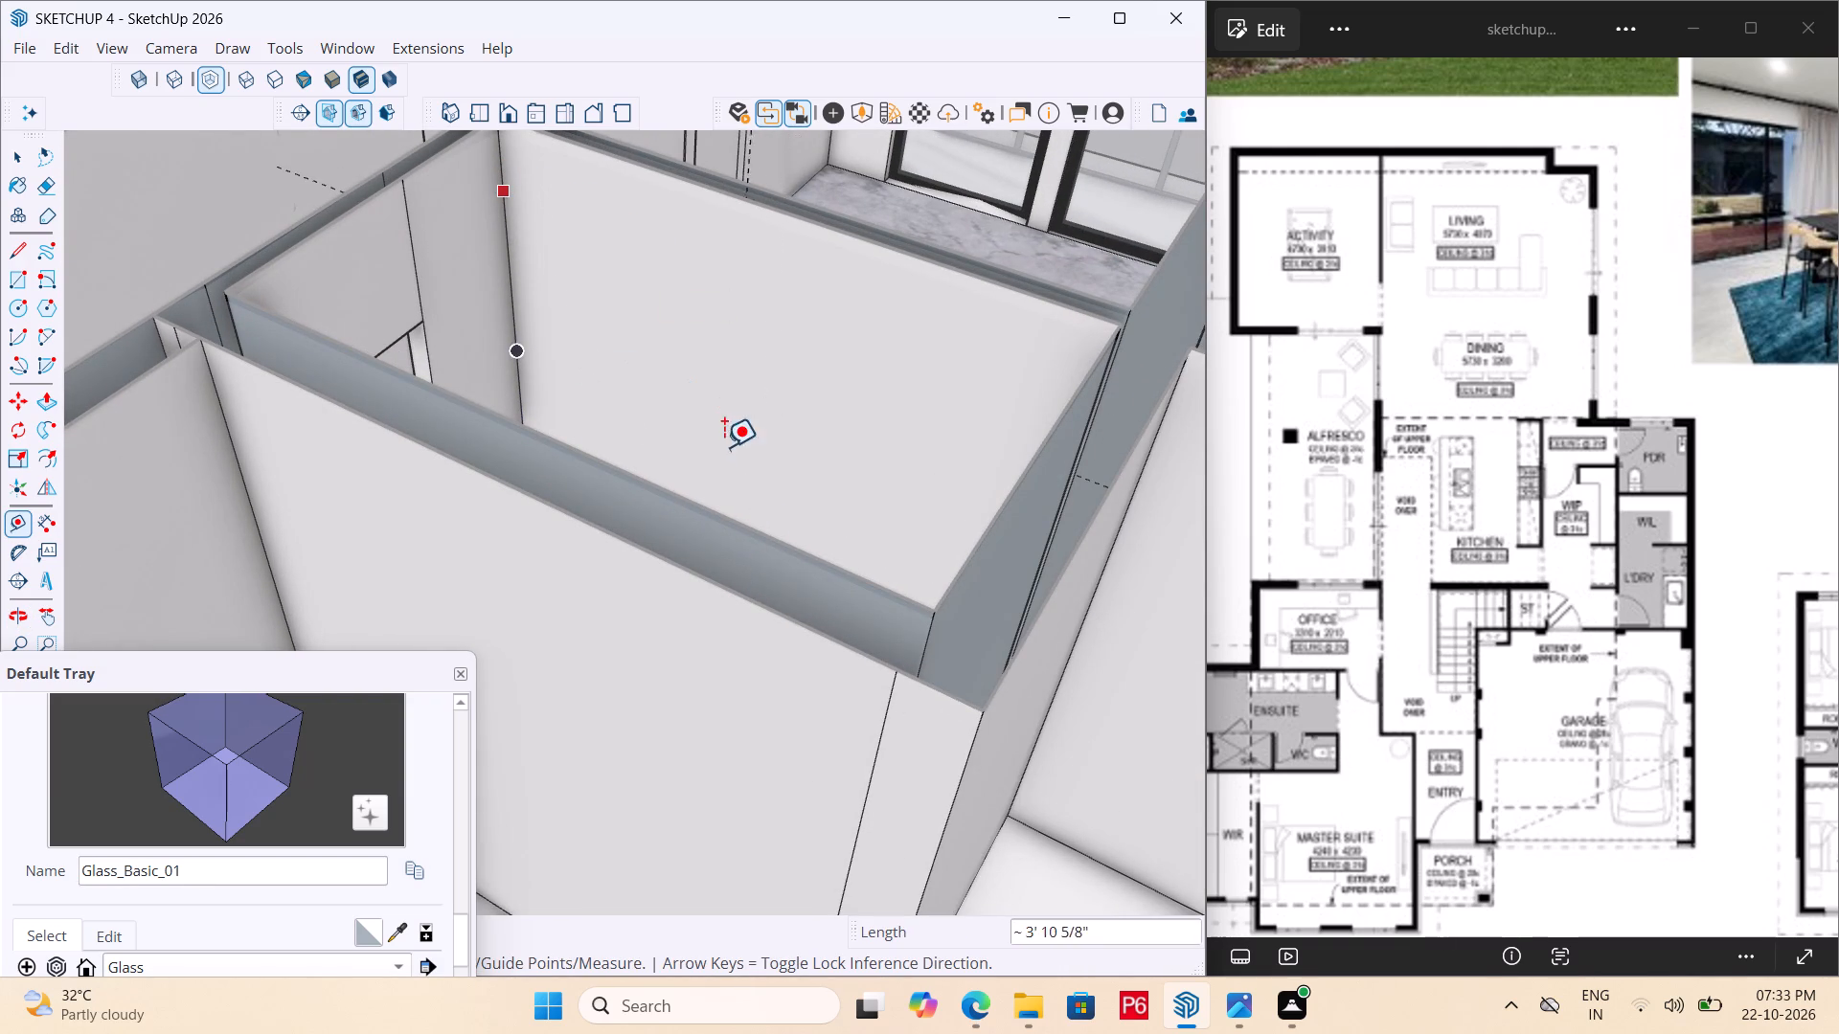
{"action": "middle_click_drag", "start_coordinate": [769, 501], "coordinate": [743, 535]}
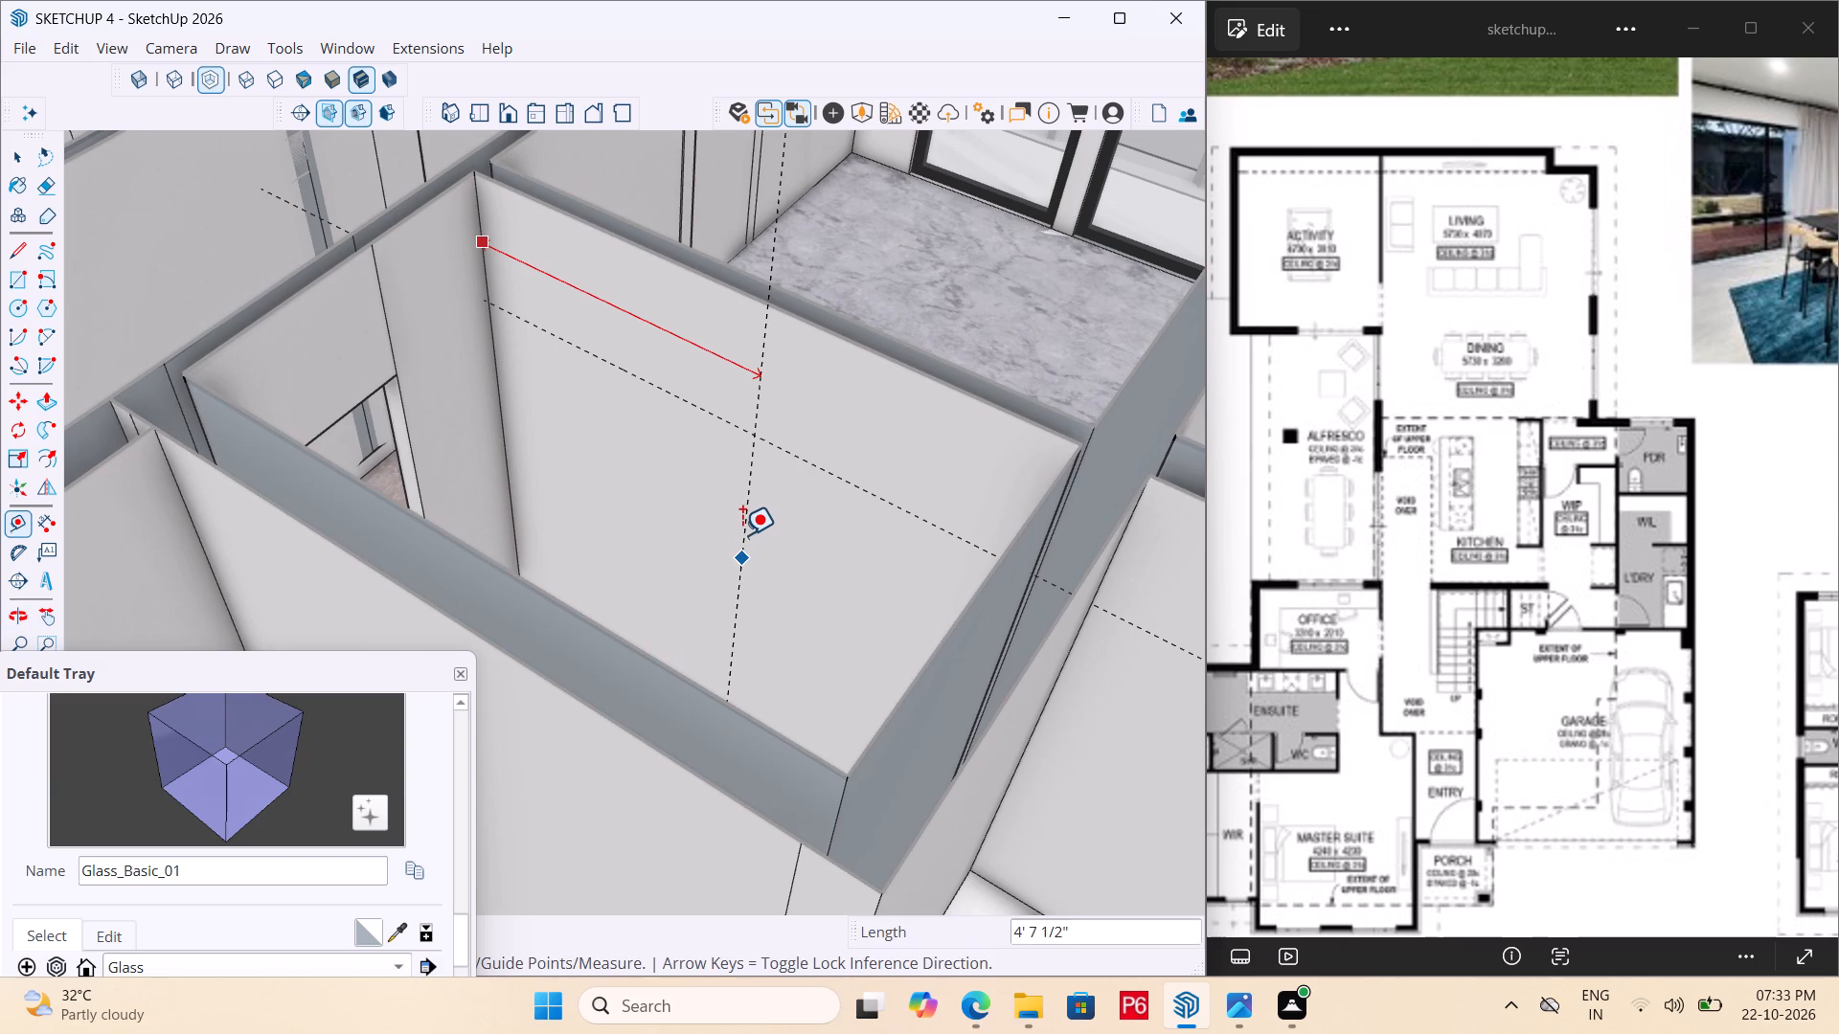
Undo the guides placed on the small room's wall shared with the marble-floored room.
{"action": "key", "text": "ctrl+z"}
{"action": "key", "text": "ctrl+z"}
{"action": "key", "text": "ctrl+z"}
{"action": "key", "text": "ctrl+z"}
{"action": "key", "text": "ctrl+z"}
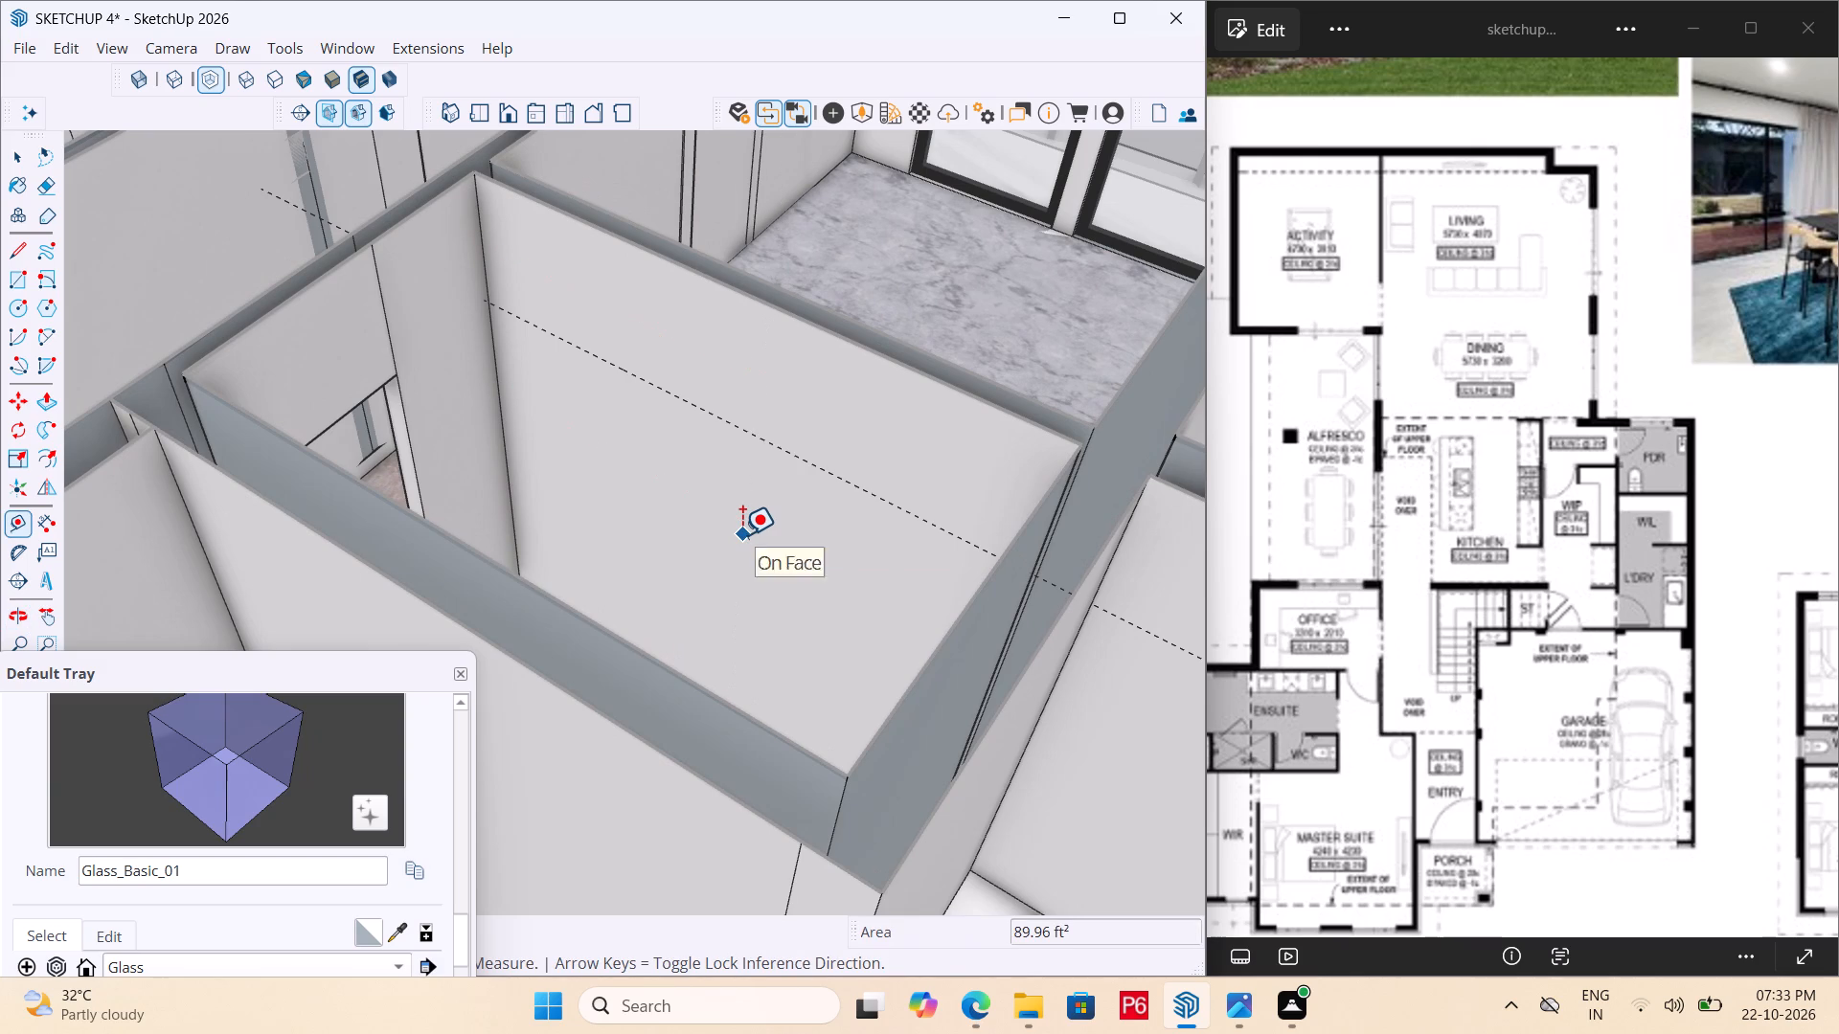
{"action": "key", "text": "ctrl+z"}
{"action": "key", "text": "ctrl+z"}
Select the shared wall's face inside the small room and place a guide 7' above its base.
{"action": "key", "text": "space"}
{"action": "left_click", "coordinate": [693, 410]}
{"action": "left_click", "coordinate": [684, 409]}
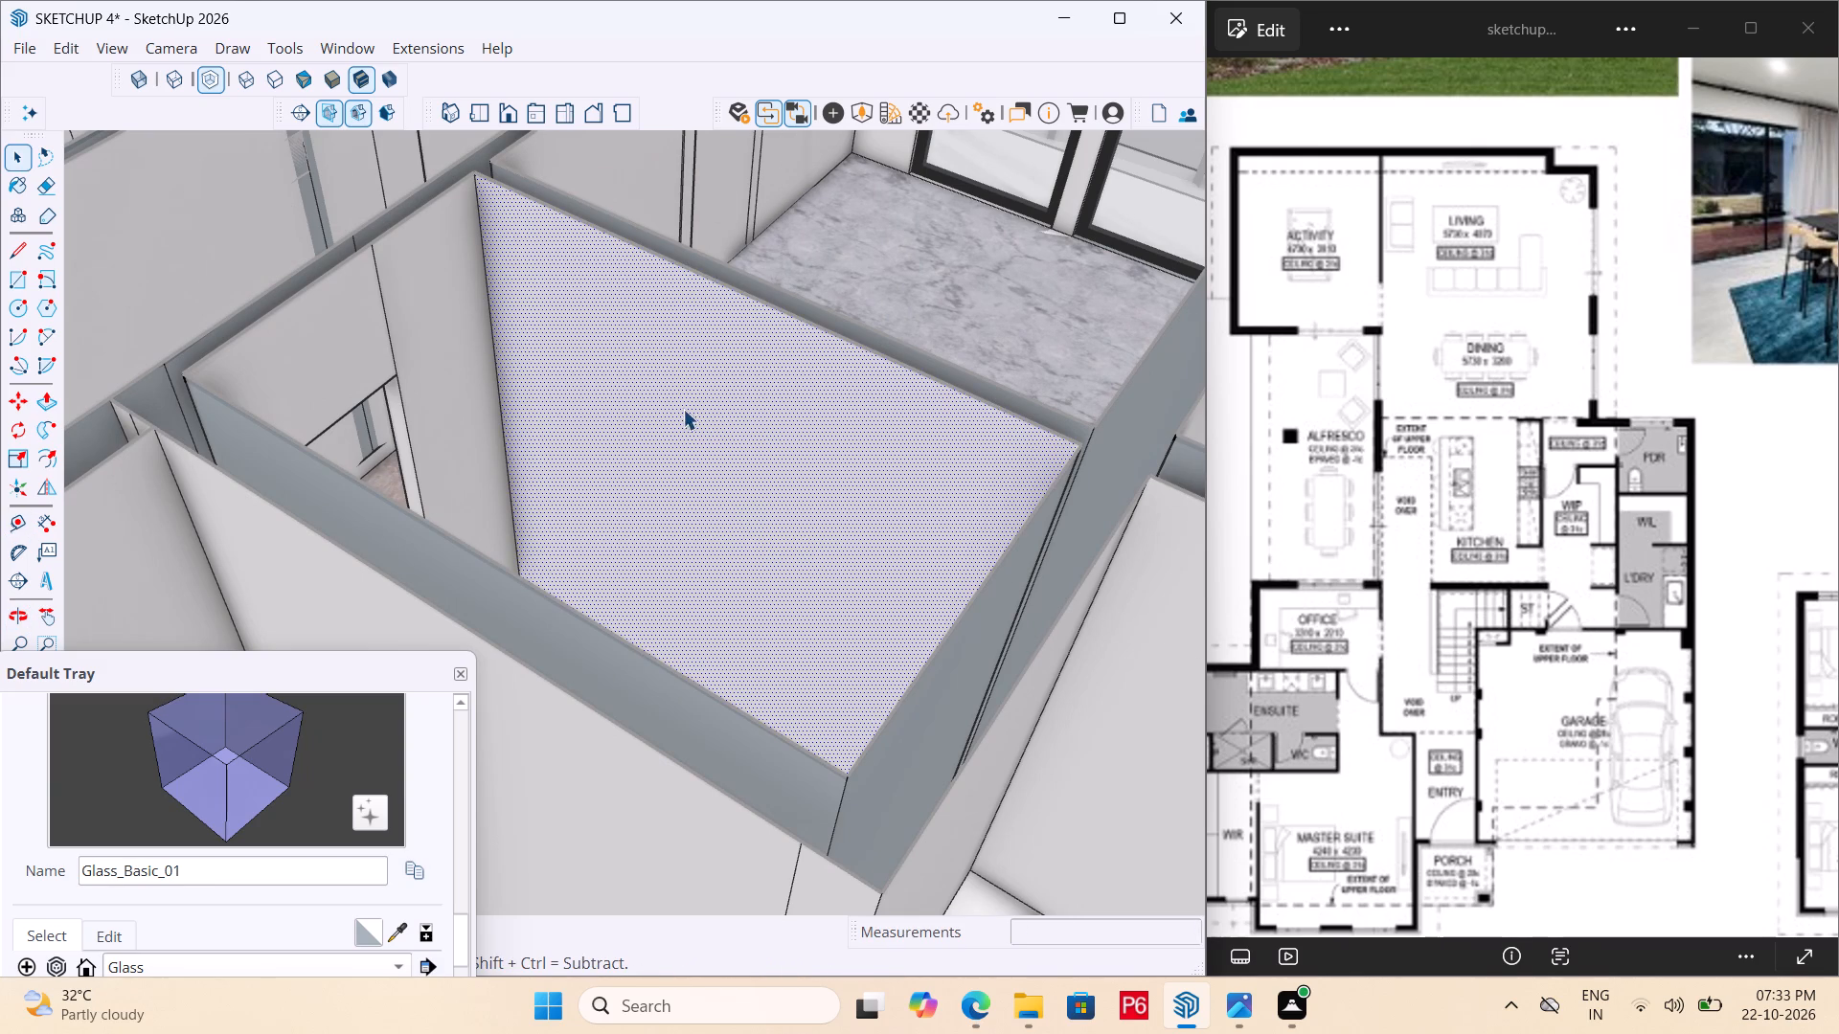
{"action": "middle_click_drag", "start_coordinate": [544, 446], "coordinate": [491, 463]}
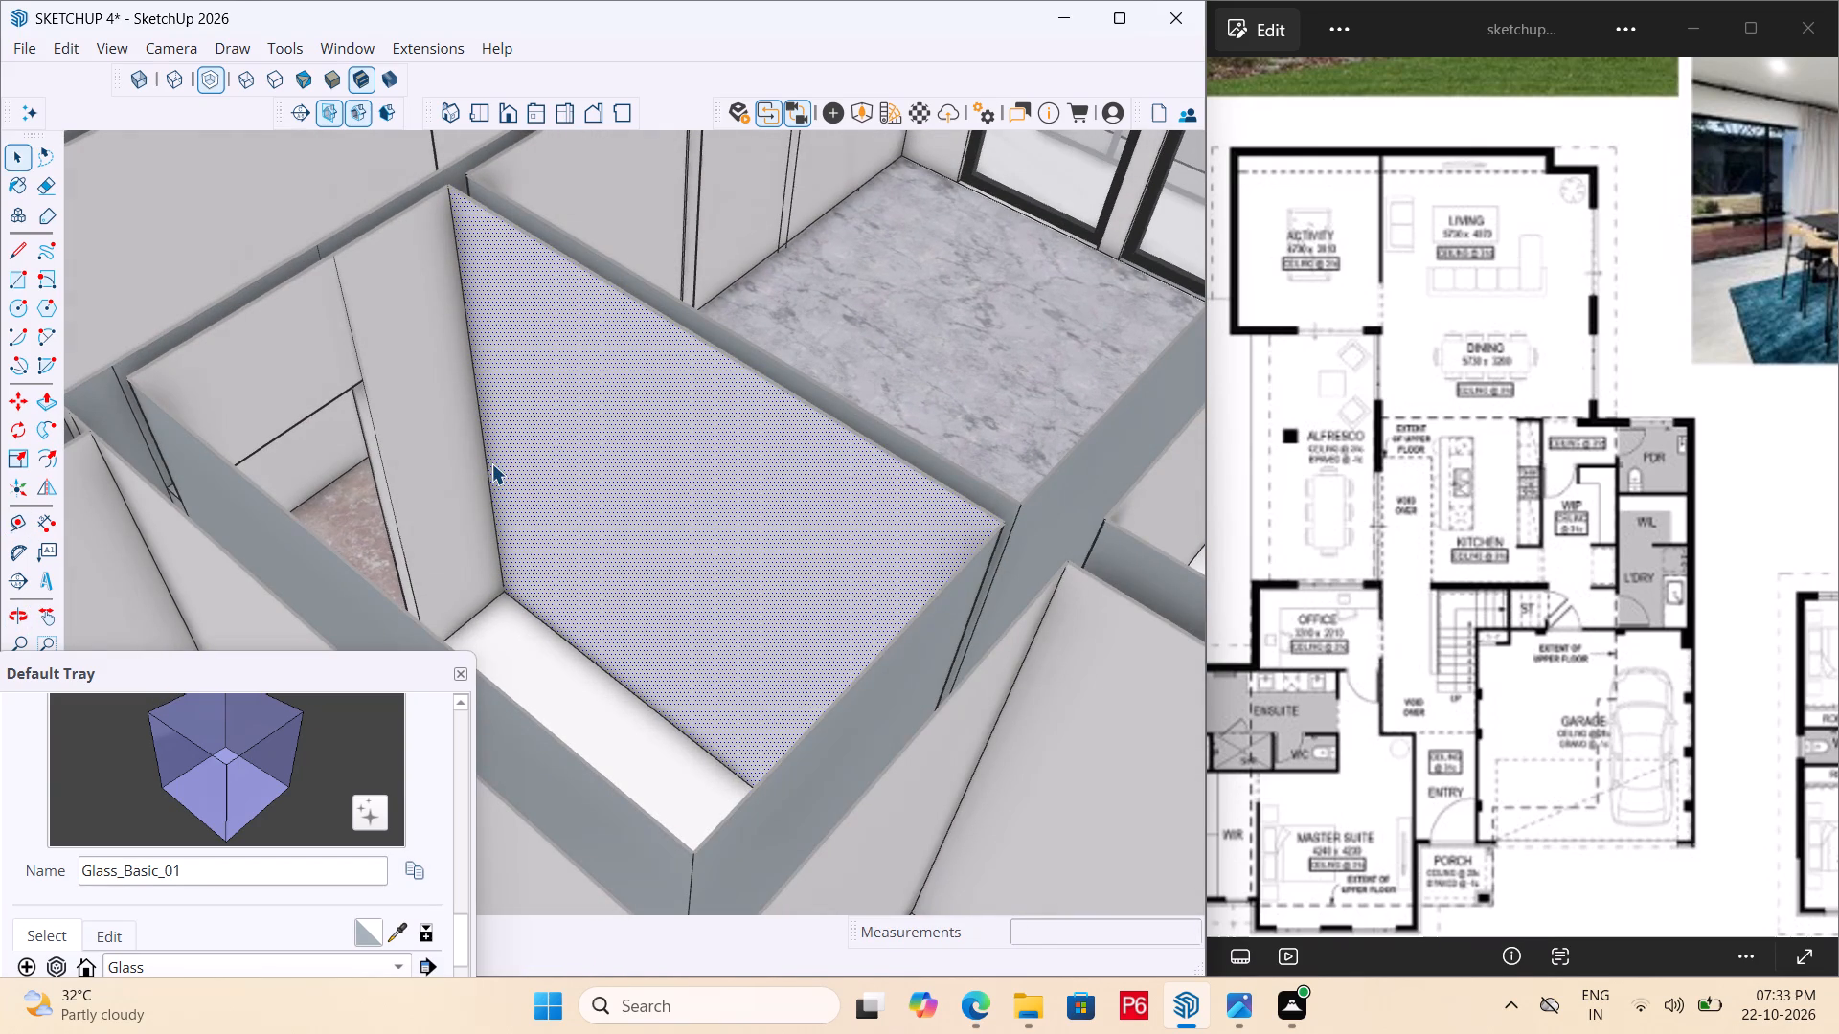
{"action": "key", "text": "t"}
{"action": "left_click", "coordinate": [604, 667]}
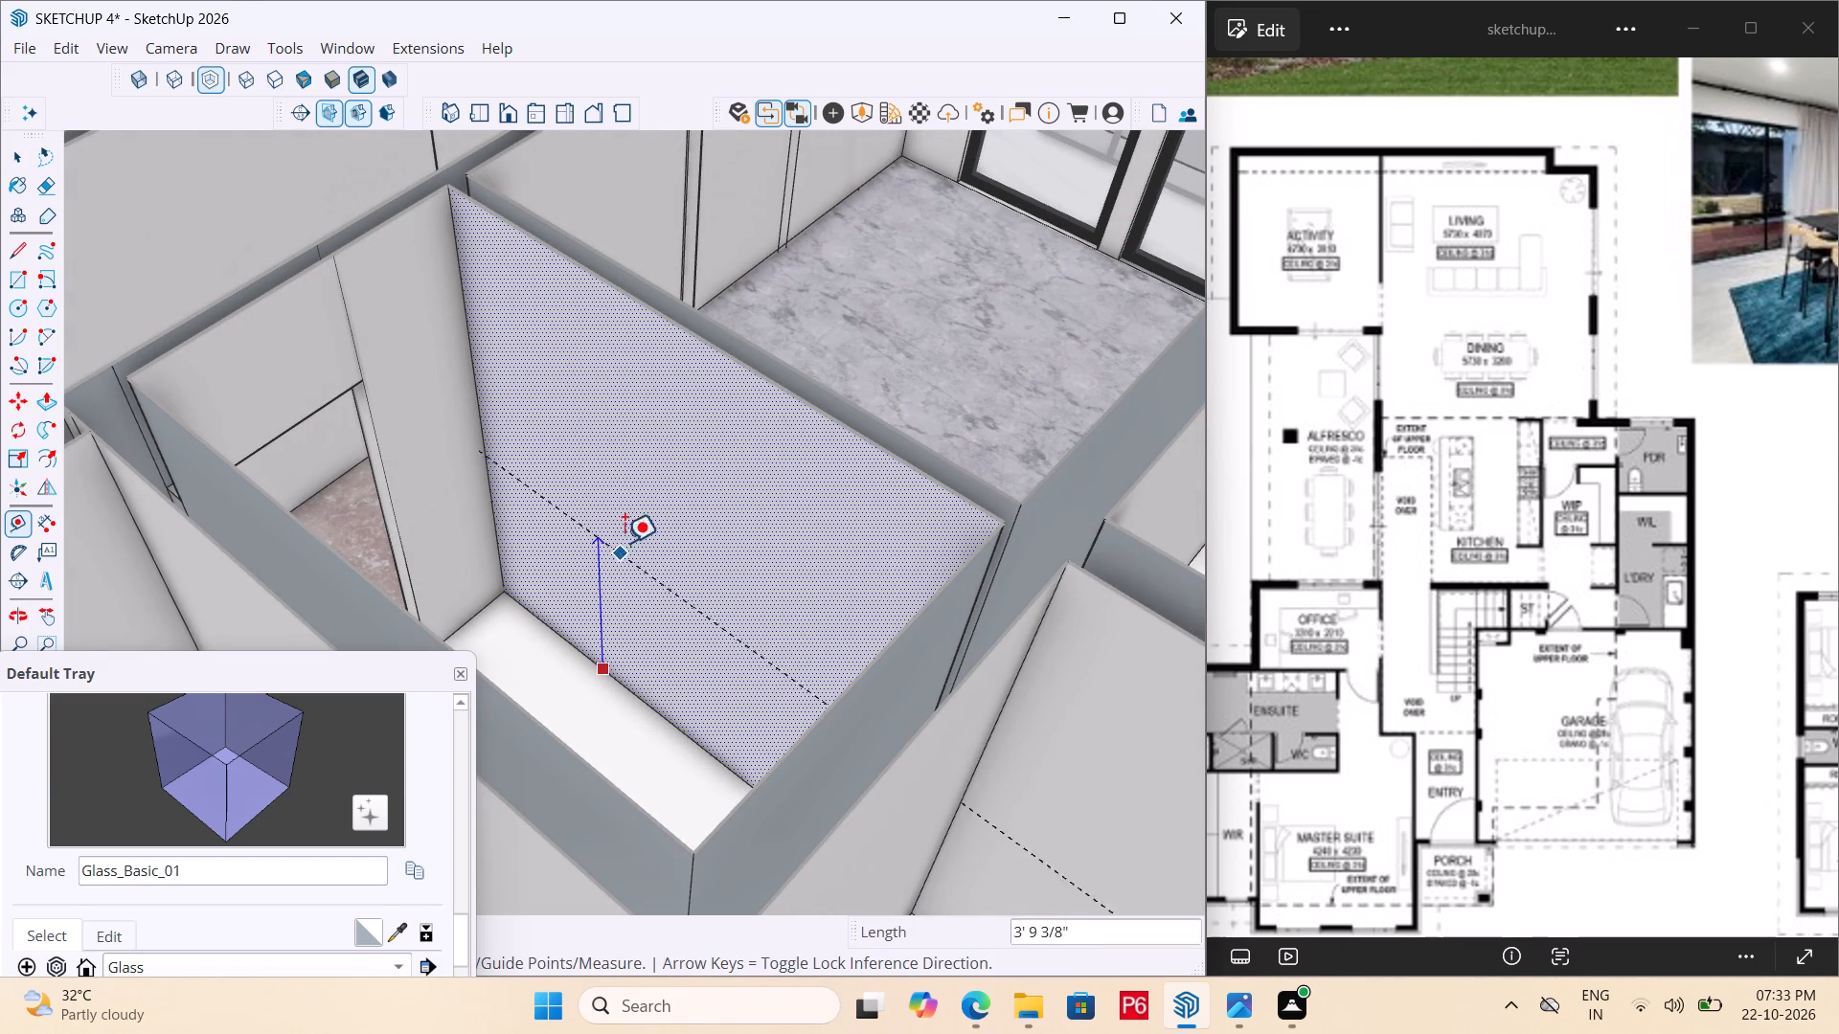
{"action": "type", "text": "7'"}
{"action": "key", "text": "Return"}
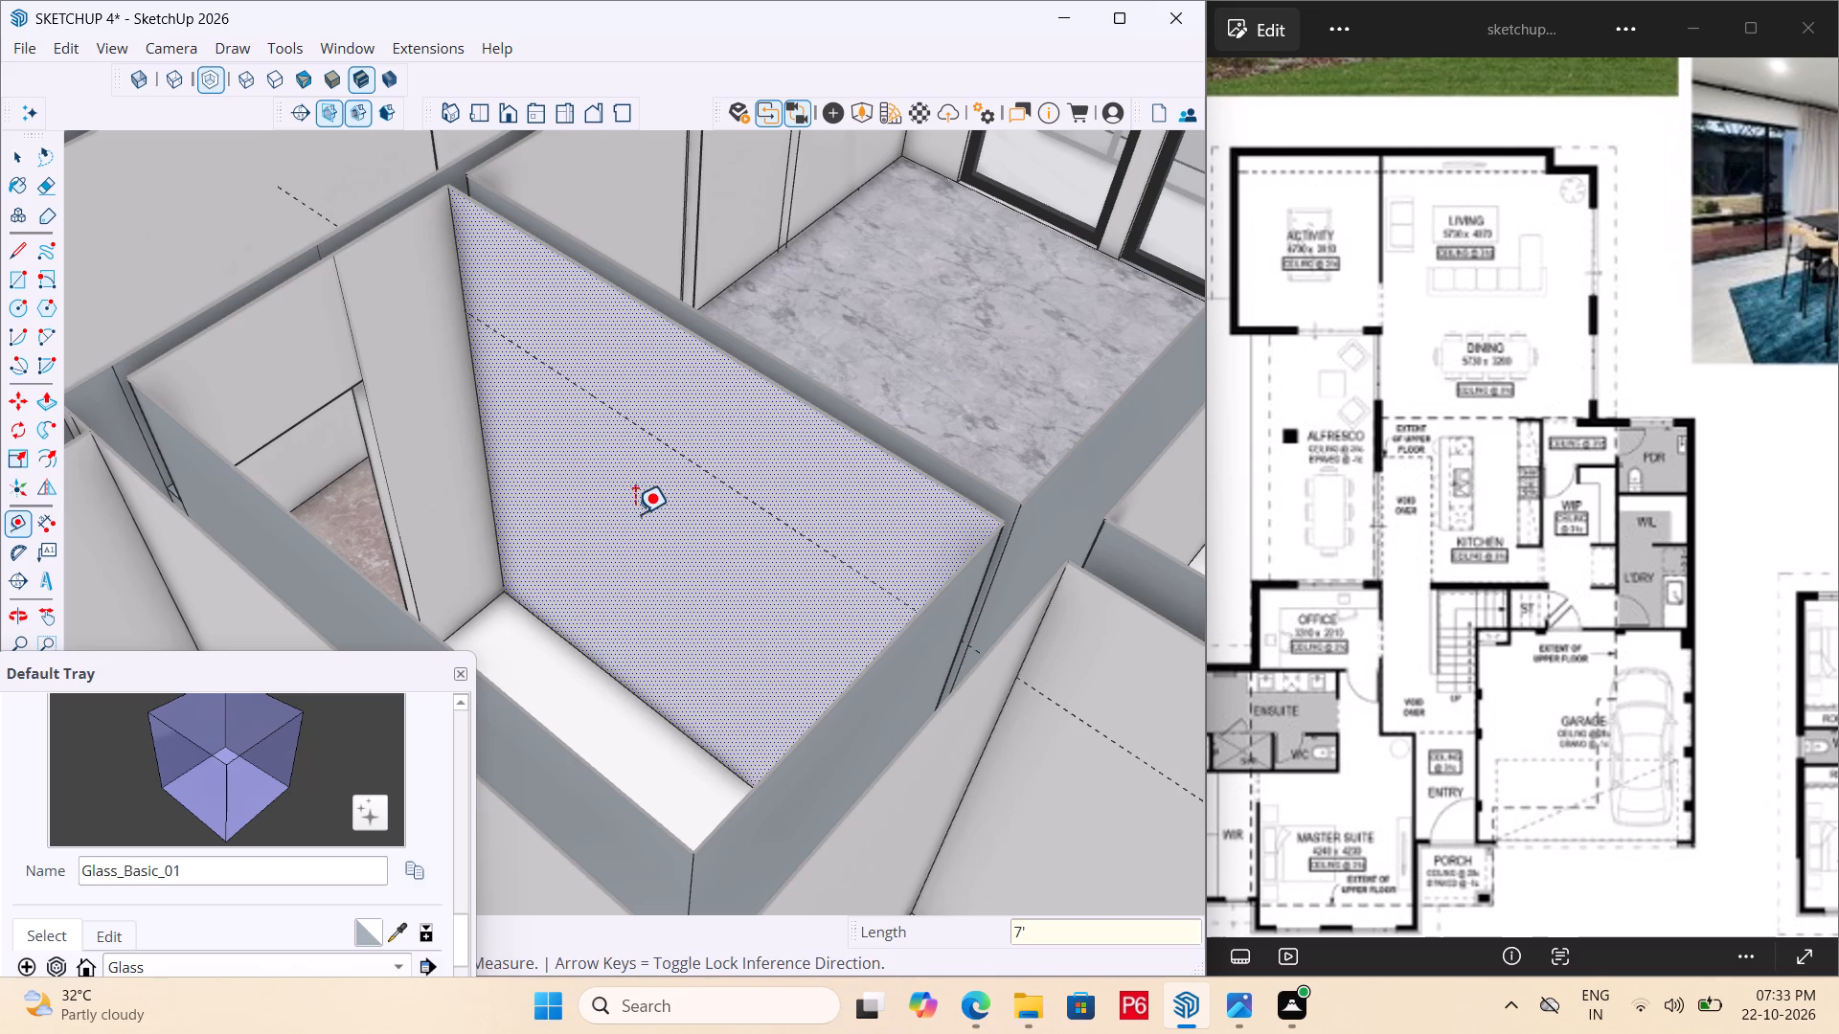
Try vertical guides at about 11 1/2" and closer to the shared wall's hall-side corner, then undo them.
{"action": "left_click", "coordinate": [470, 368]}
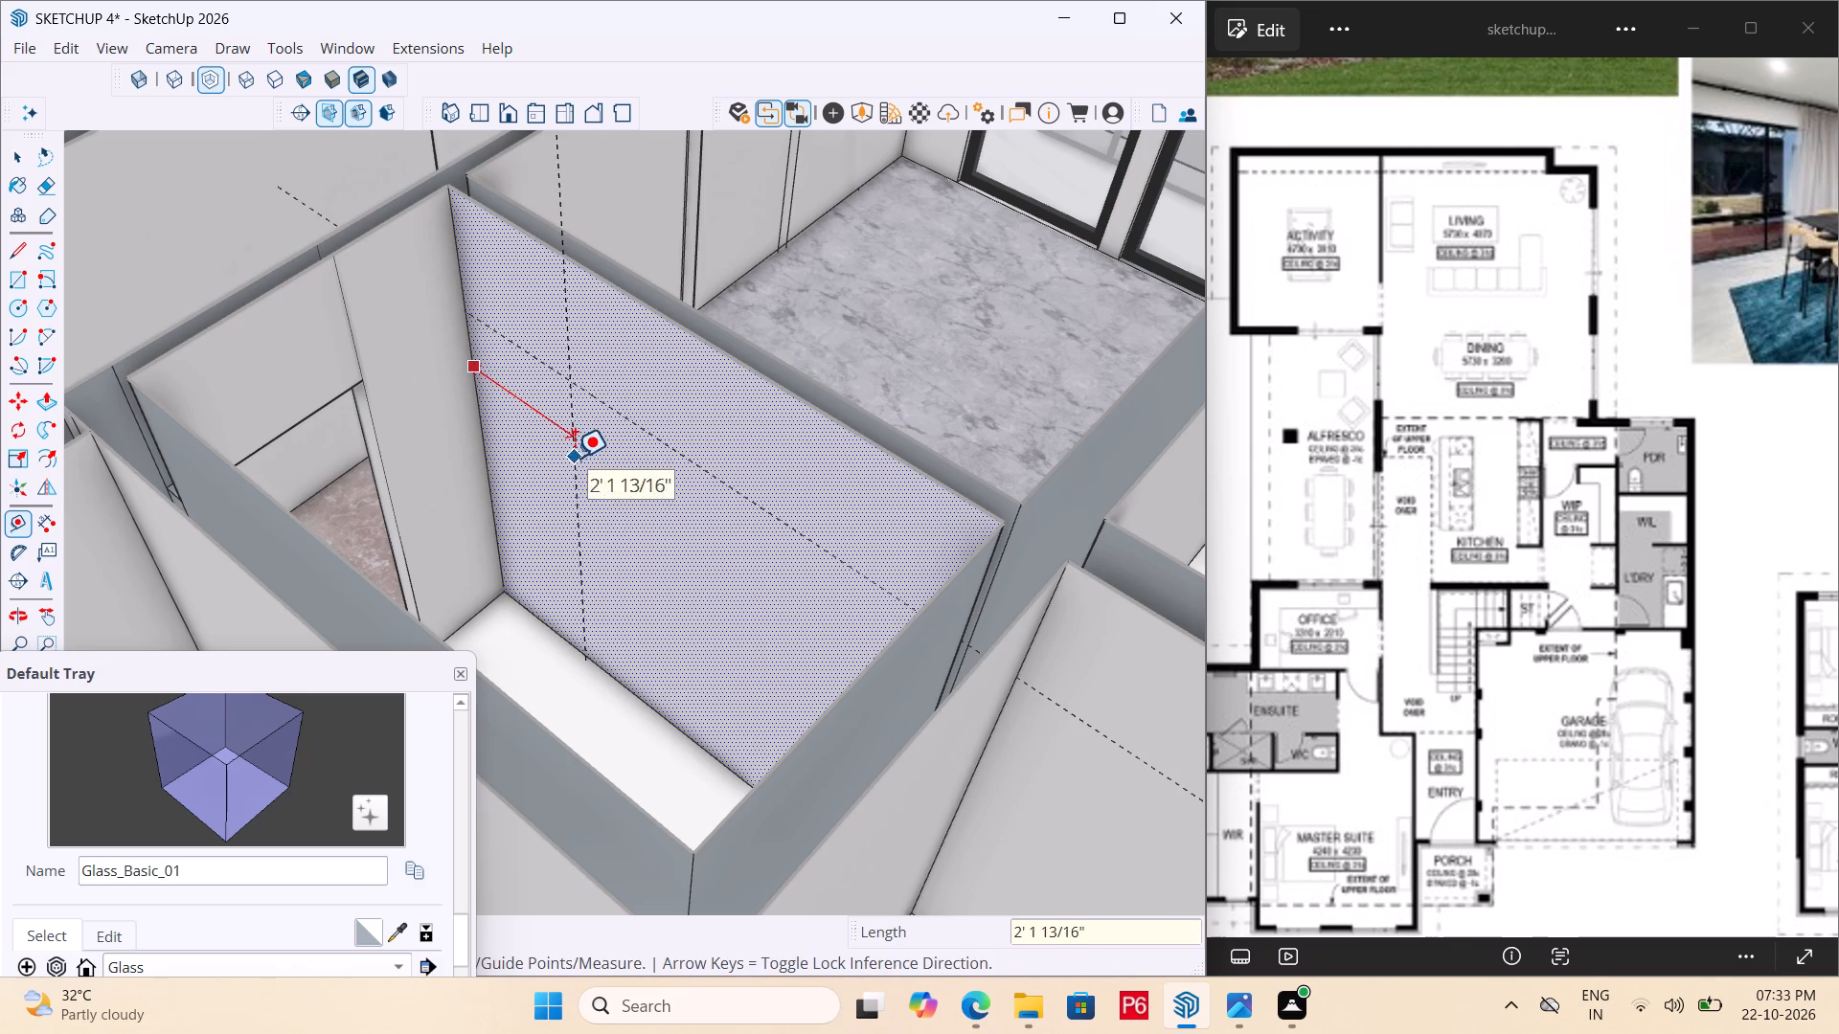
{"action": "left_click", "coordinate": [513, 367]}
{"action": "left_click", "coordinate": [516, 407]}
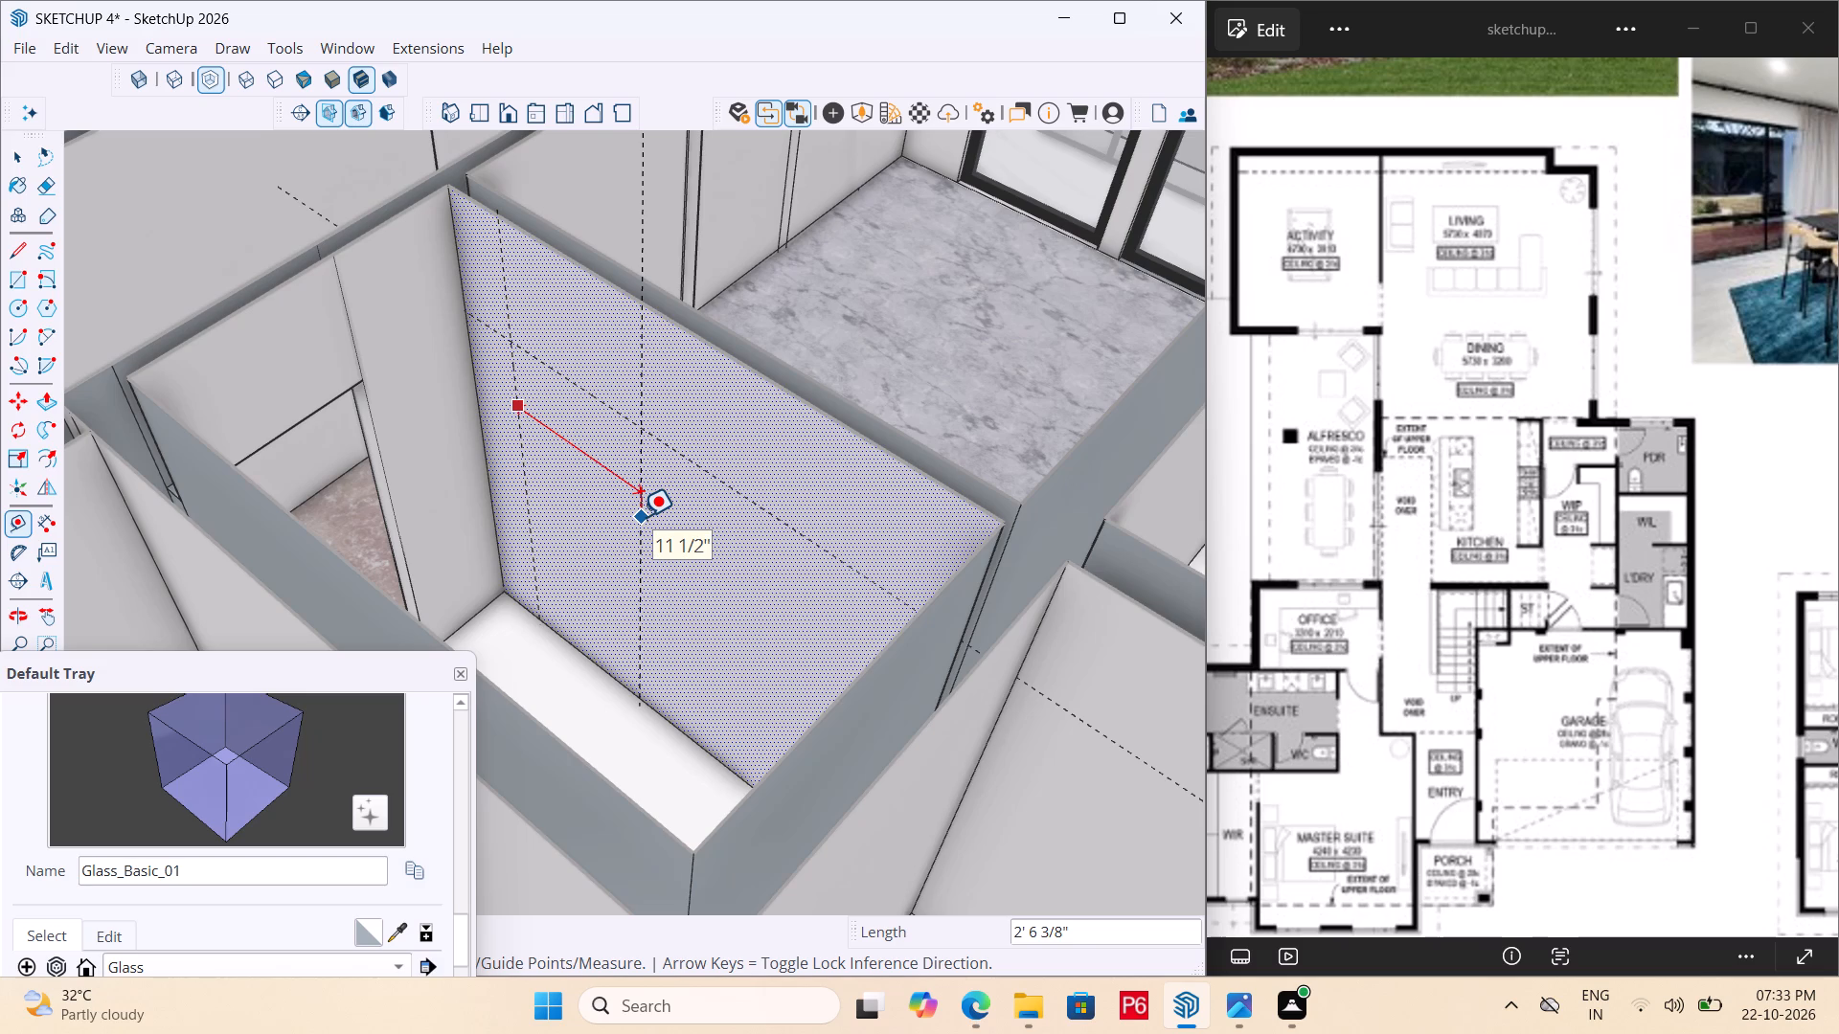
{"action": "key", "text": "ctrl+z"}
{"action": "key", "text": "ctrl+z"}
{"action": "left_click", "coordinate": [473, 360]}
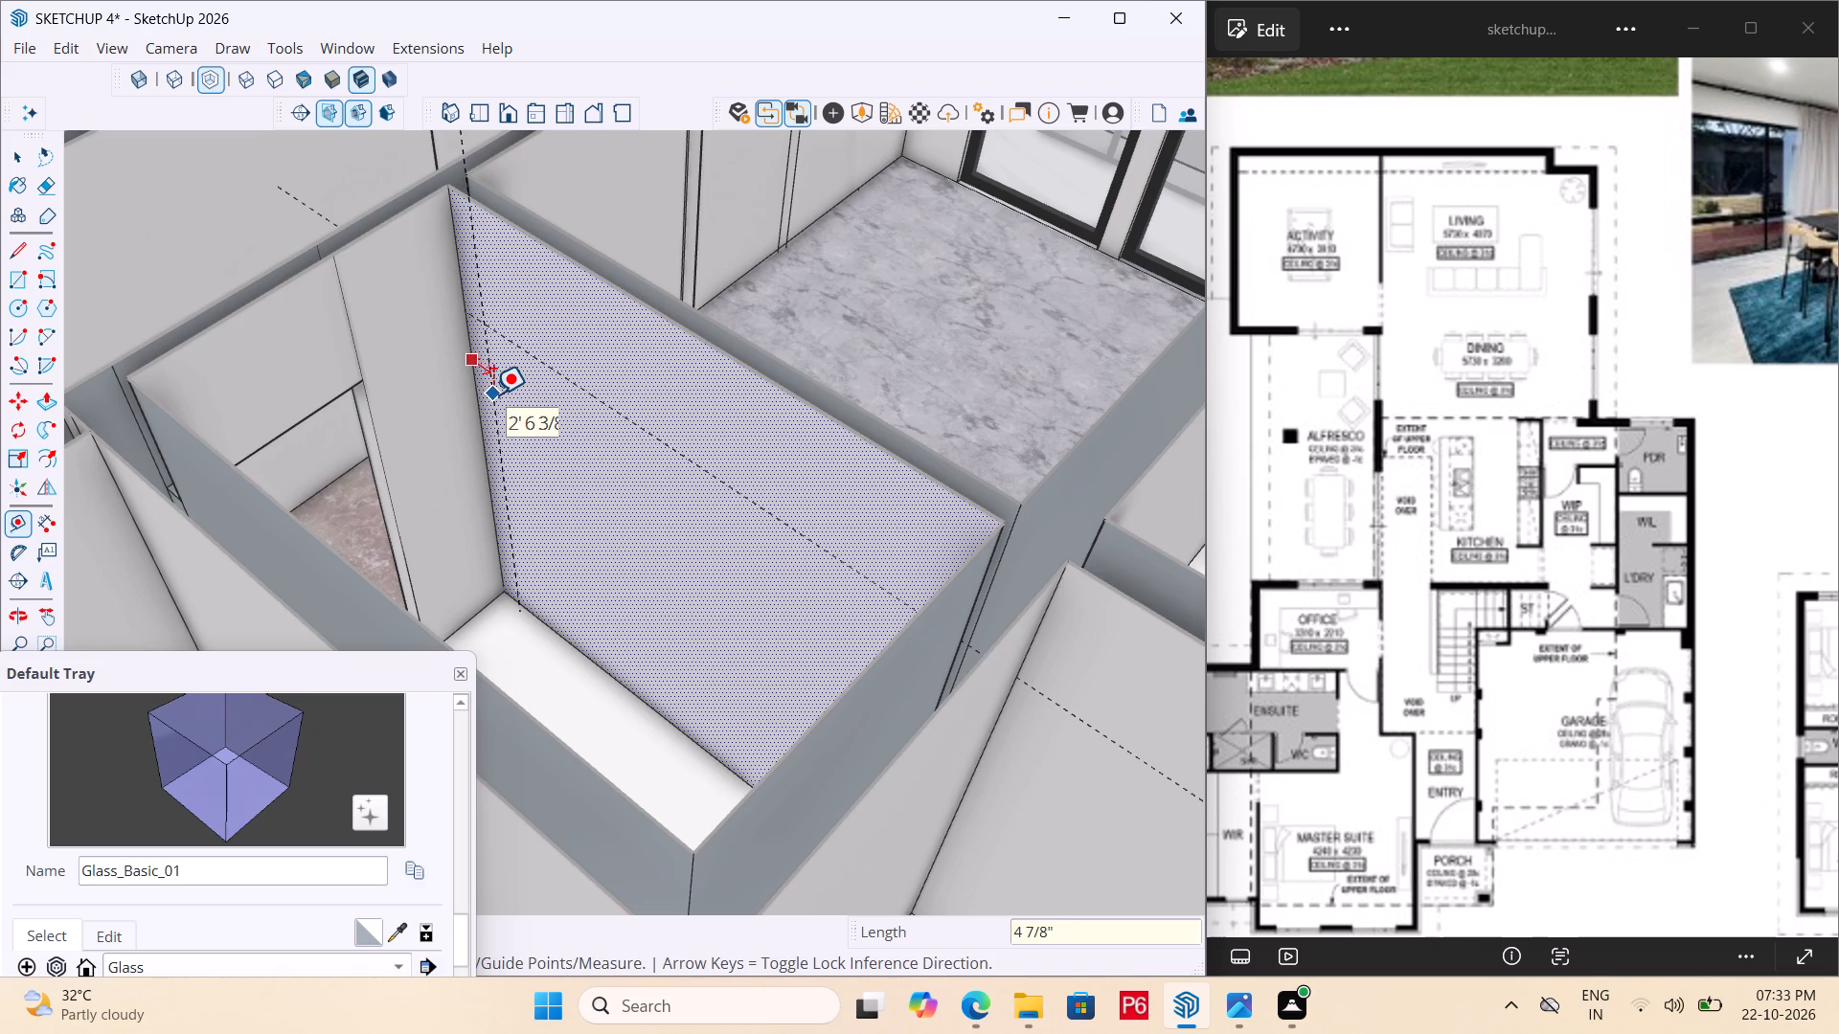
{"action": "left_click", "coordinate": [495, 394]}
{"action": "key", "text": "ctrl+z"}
Place a vertical guide about 5 1/4" from the shared wall's hall-side corner and another 3' beyond it.
{"action": "scroll", "coordinate": [479, 372], "scroll_direction": "up", "scroll_amount": 4}
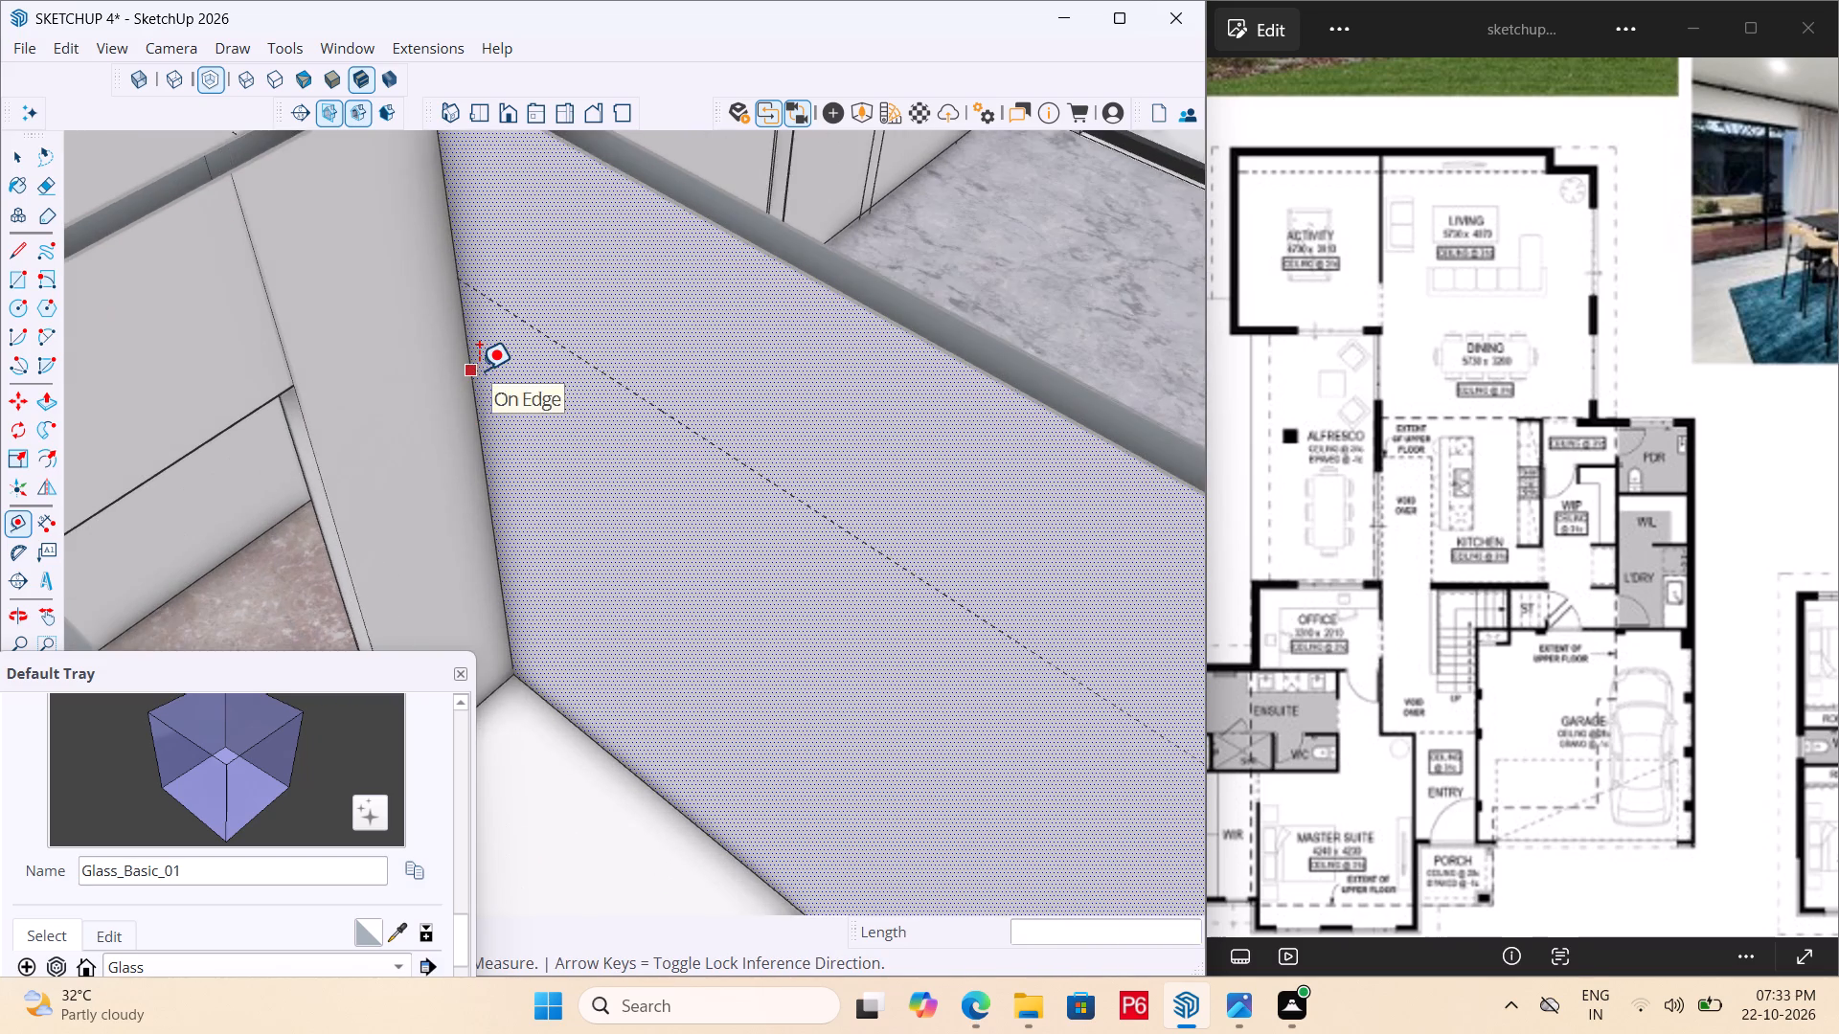
{"action": "scroll", "coordinate": [480, 369], "scroll_direction": "up", "scroll_amount": 1}
{"action": "left_click", "coordinate": [466, 351]}
{"action": "left_click", "coordinate": [493, 385]}
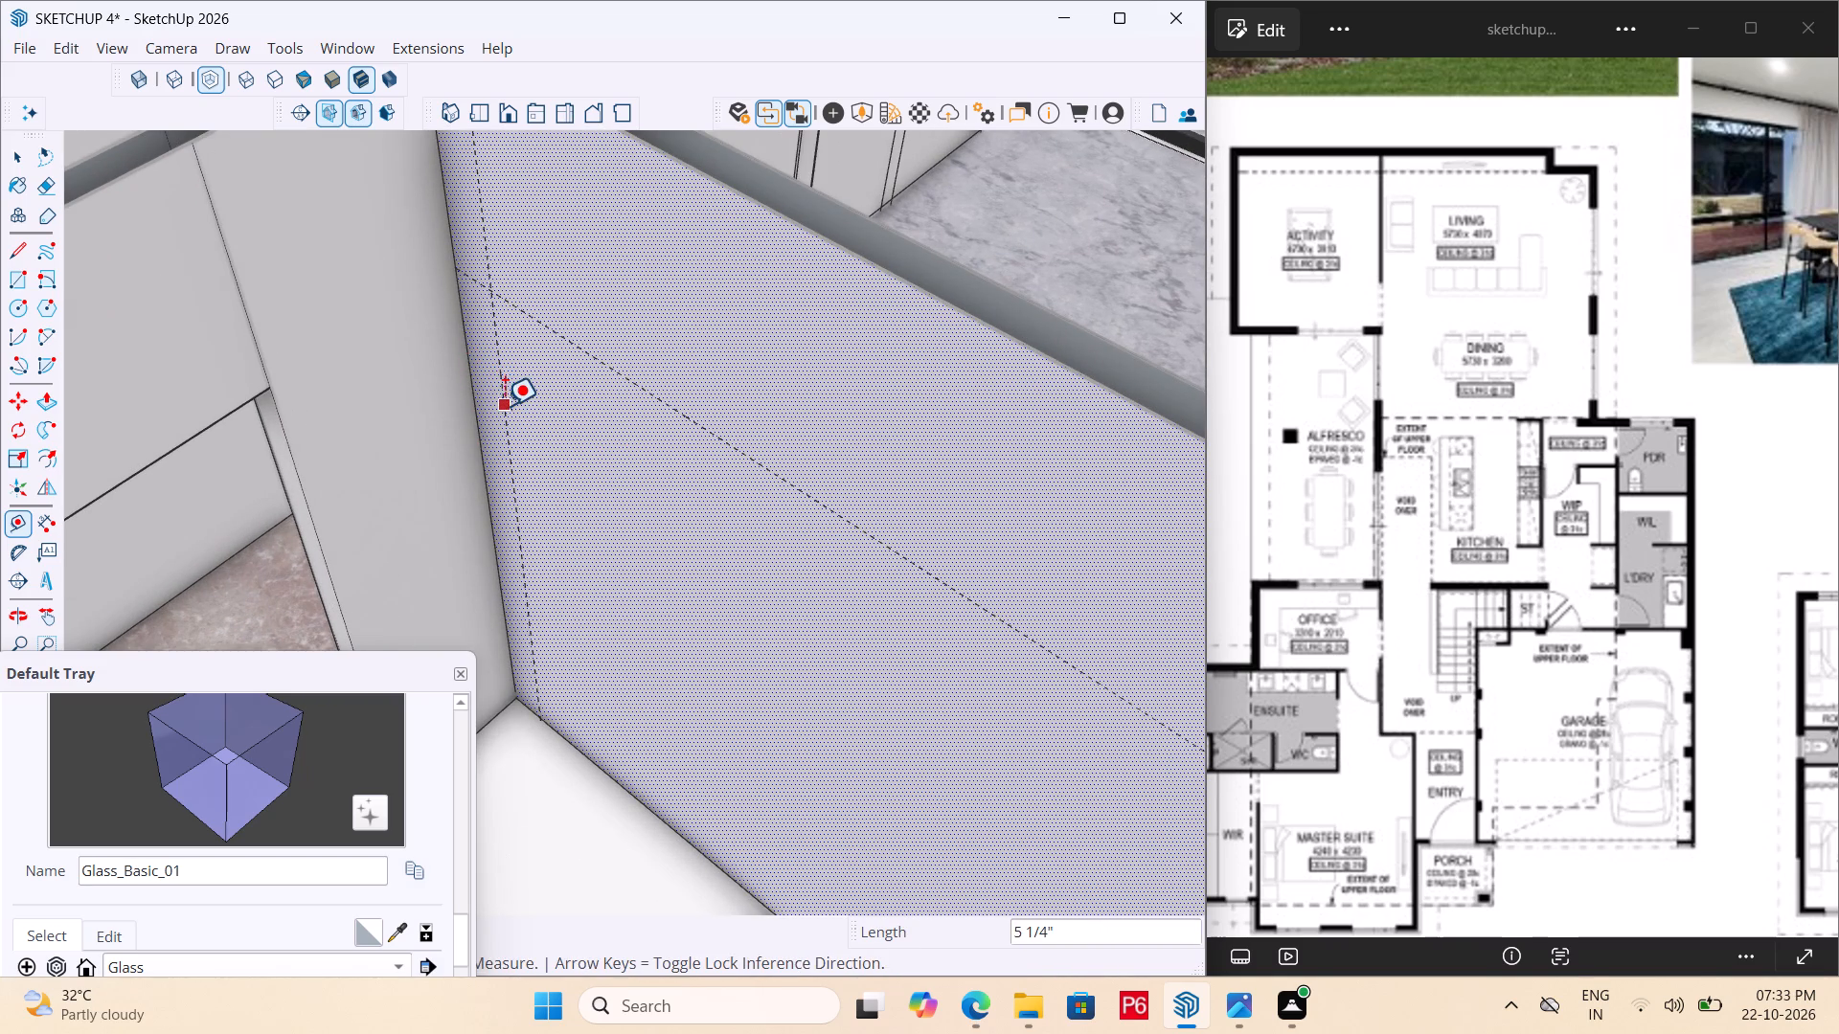
{"action": "left_click", "coordinate": [505, 406]}
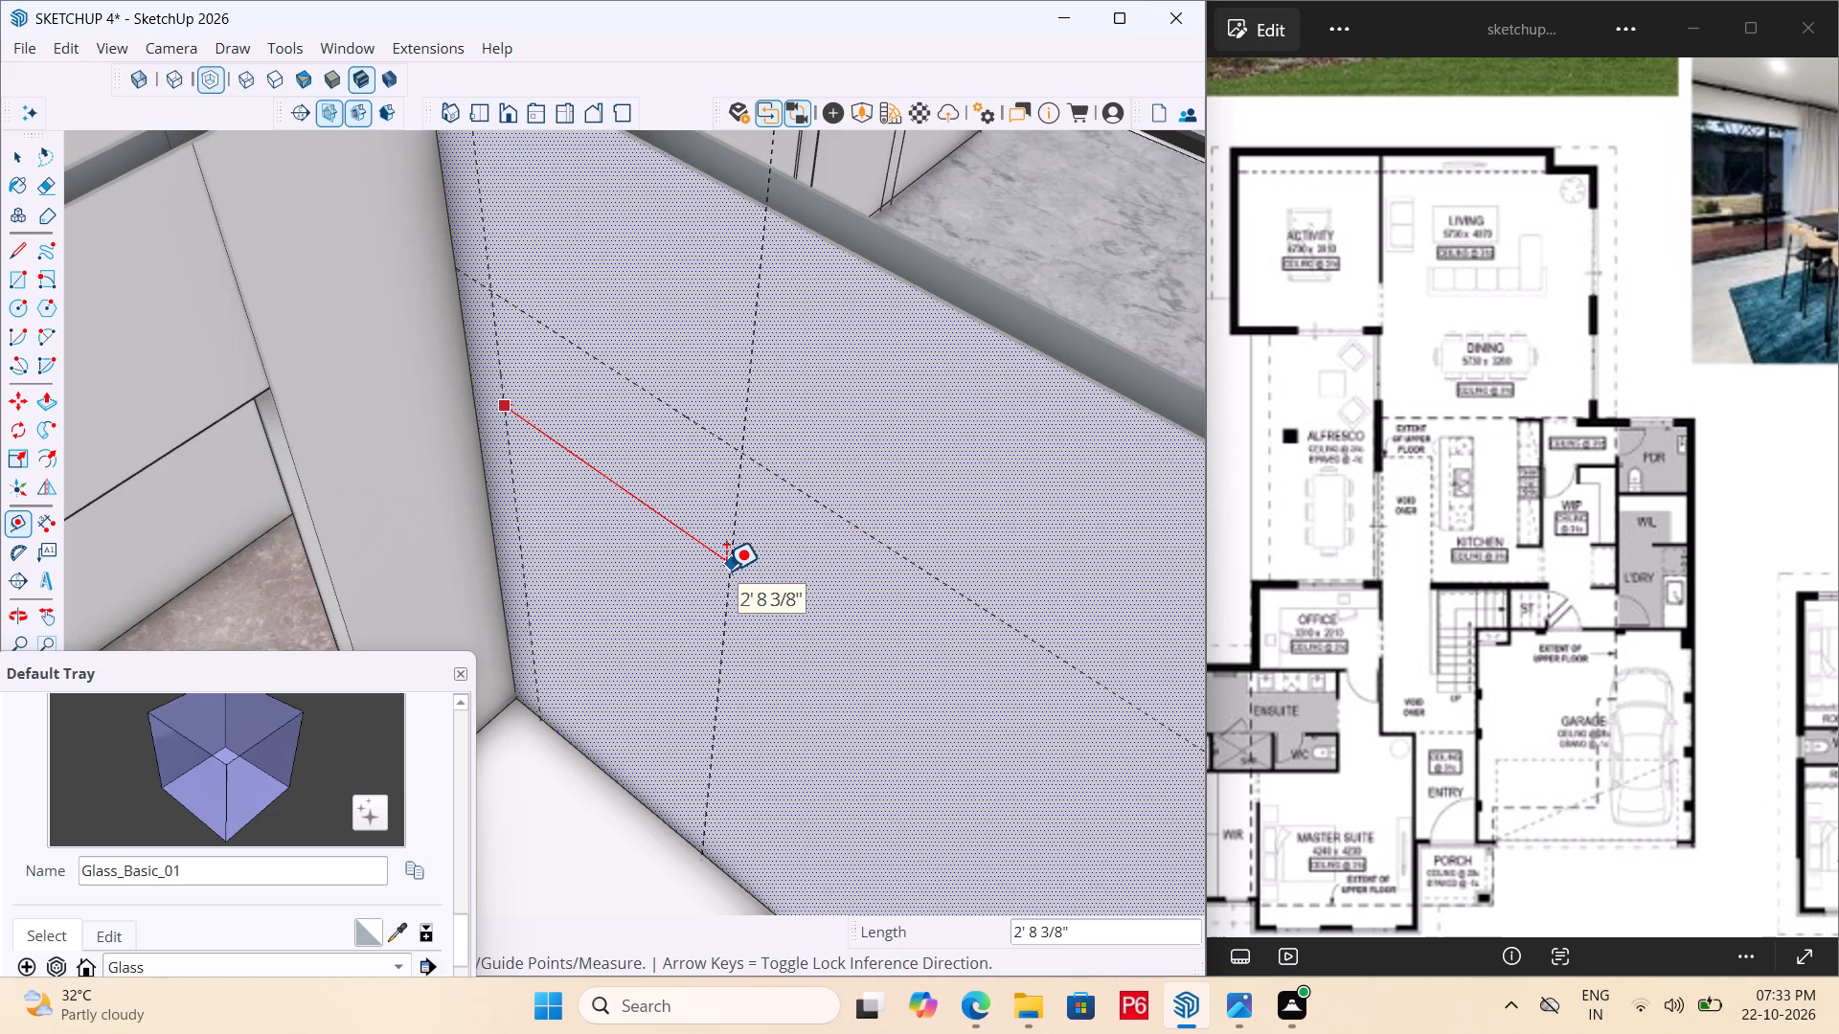
{"action": "type", "text": "3'"}
{"action": "key", "text": "Return"}
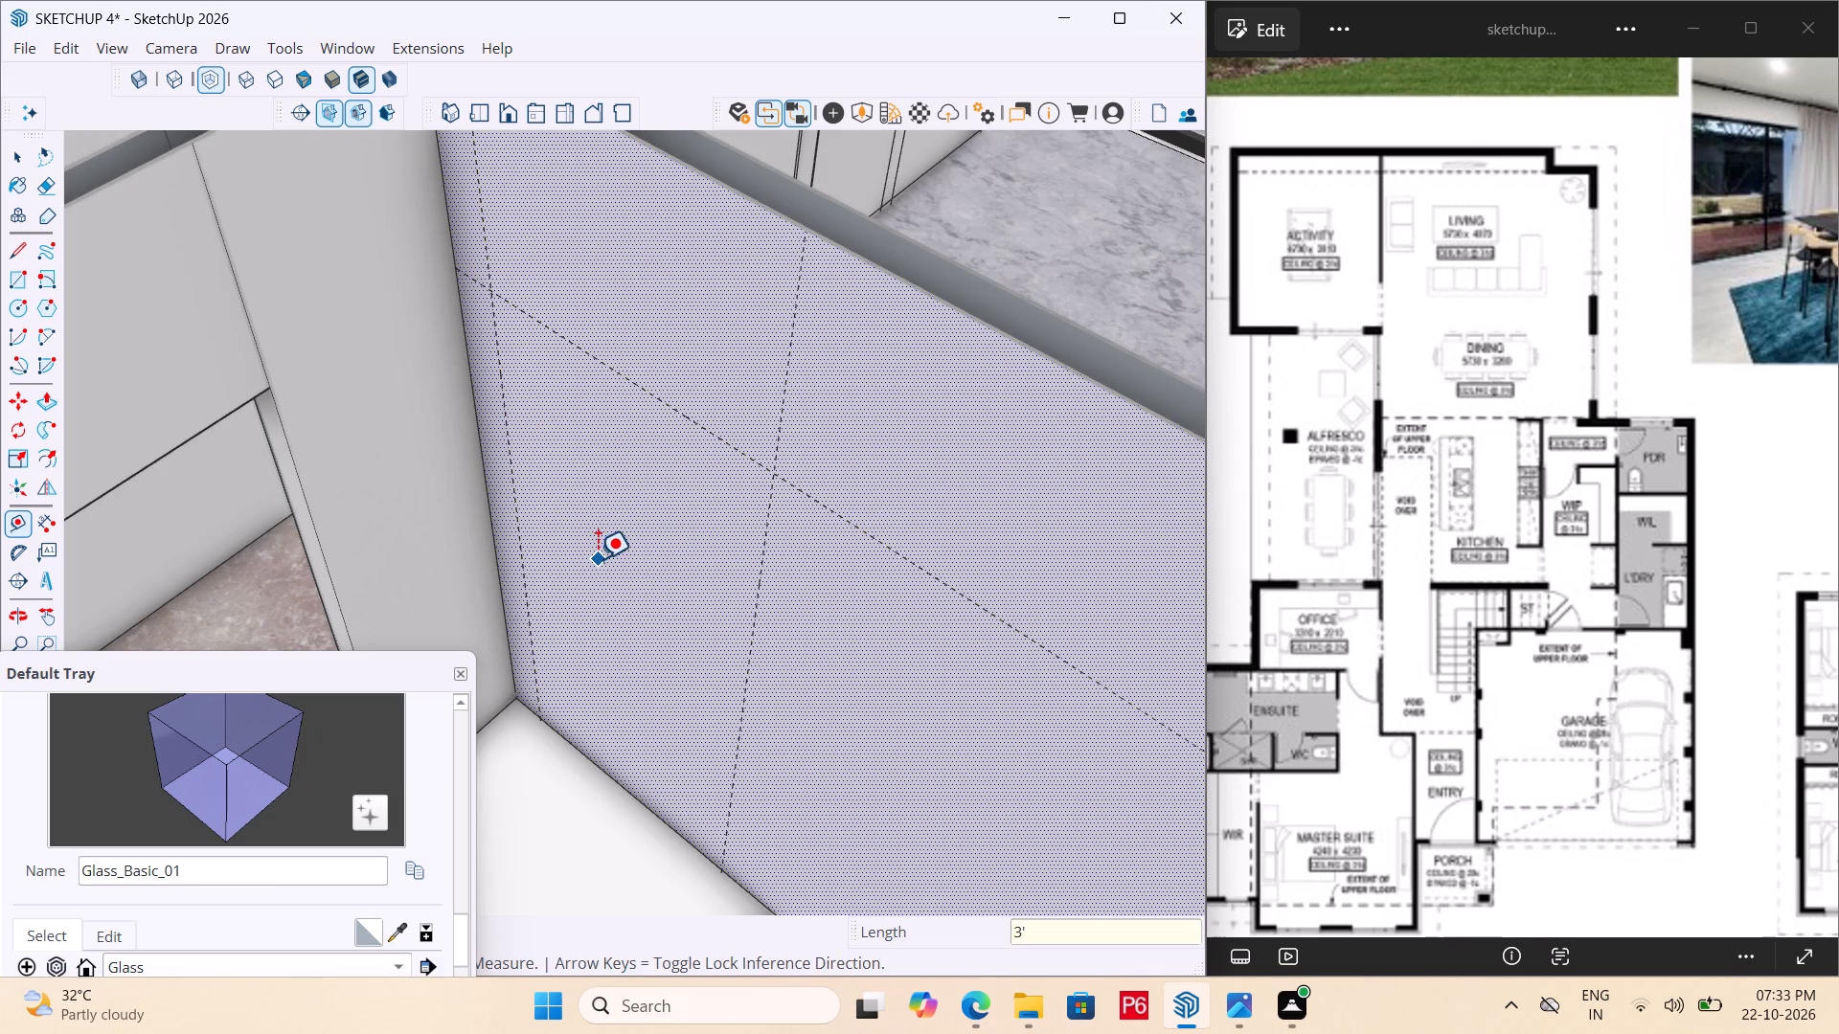
Draw a 3' by 7' door rectangle on the small room's shared wall, between the guides and down to the floor.
{"action": "key", "text": "r"}
{"action": "left_click", "coordinate": [491, 291]}
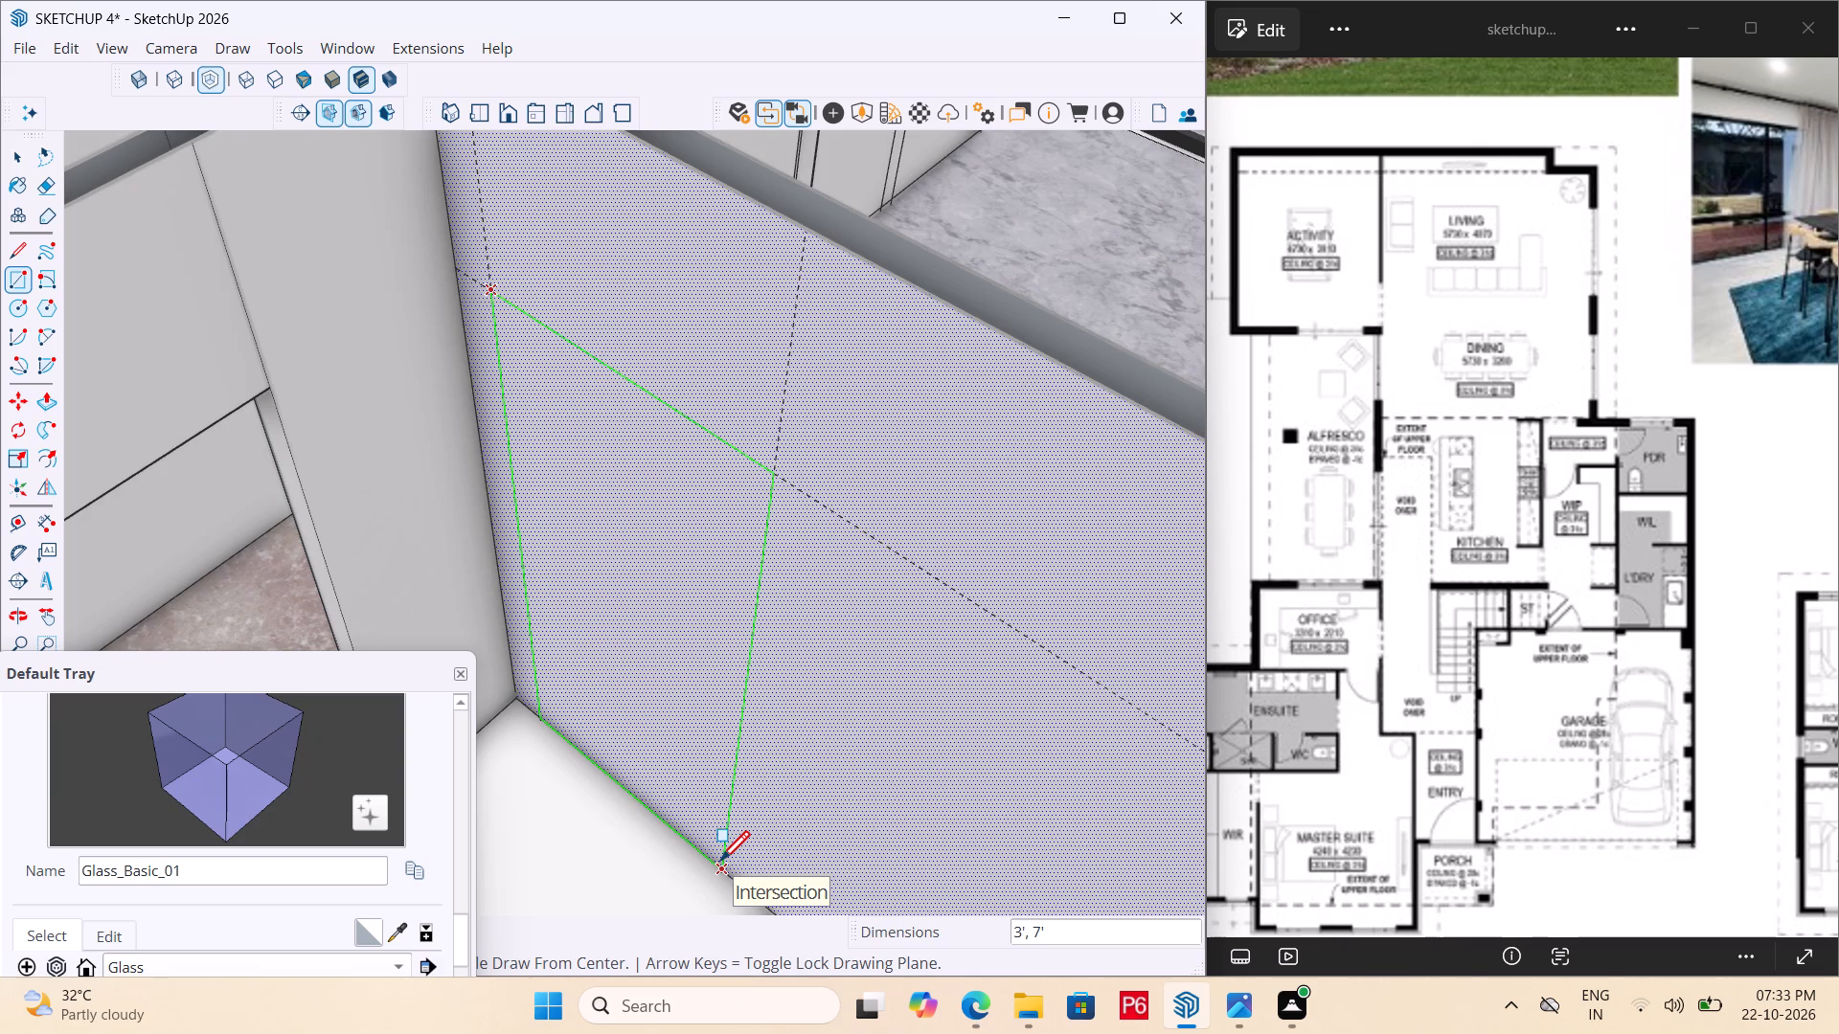
{"action": "scroll", "coordinate": [751, 681], "scroll_direction": "down", "scroll_amount": 3}
{"action": "scroll", "coordinate": [664, 933], "scroll_direction": "up", "scroll_amount": 9}
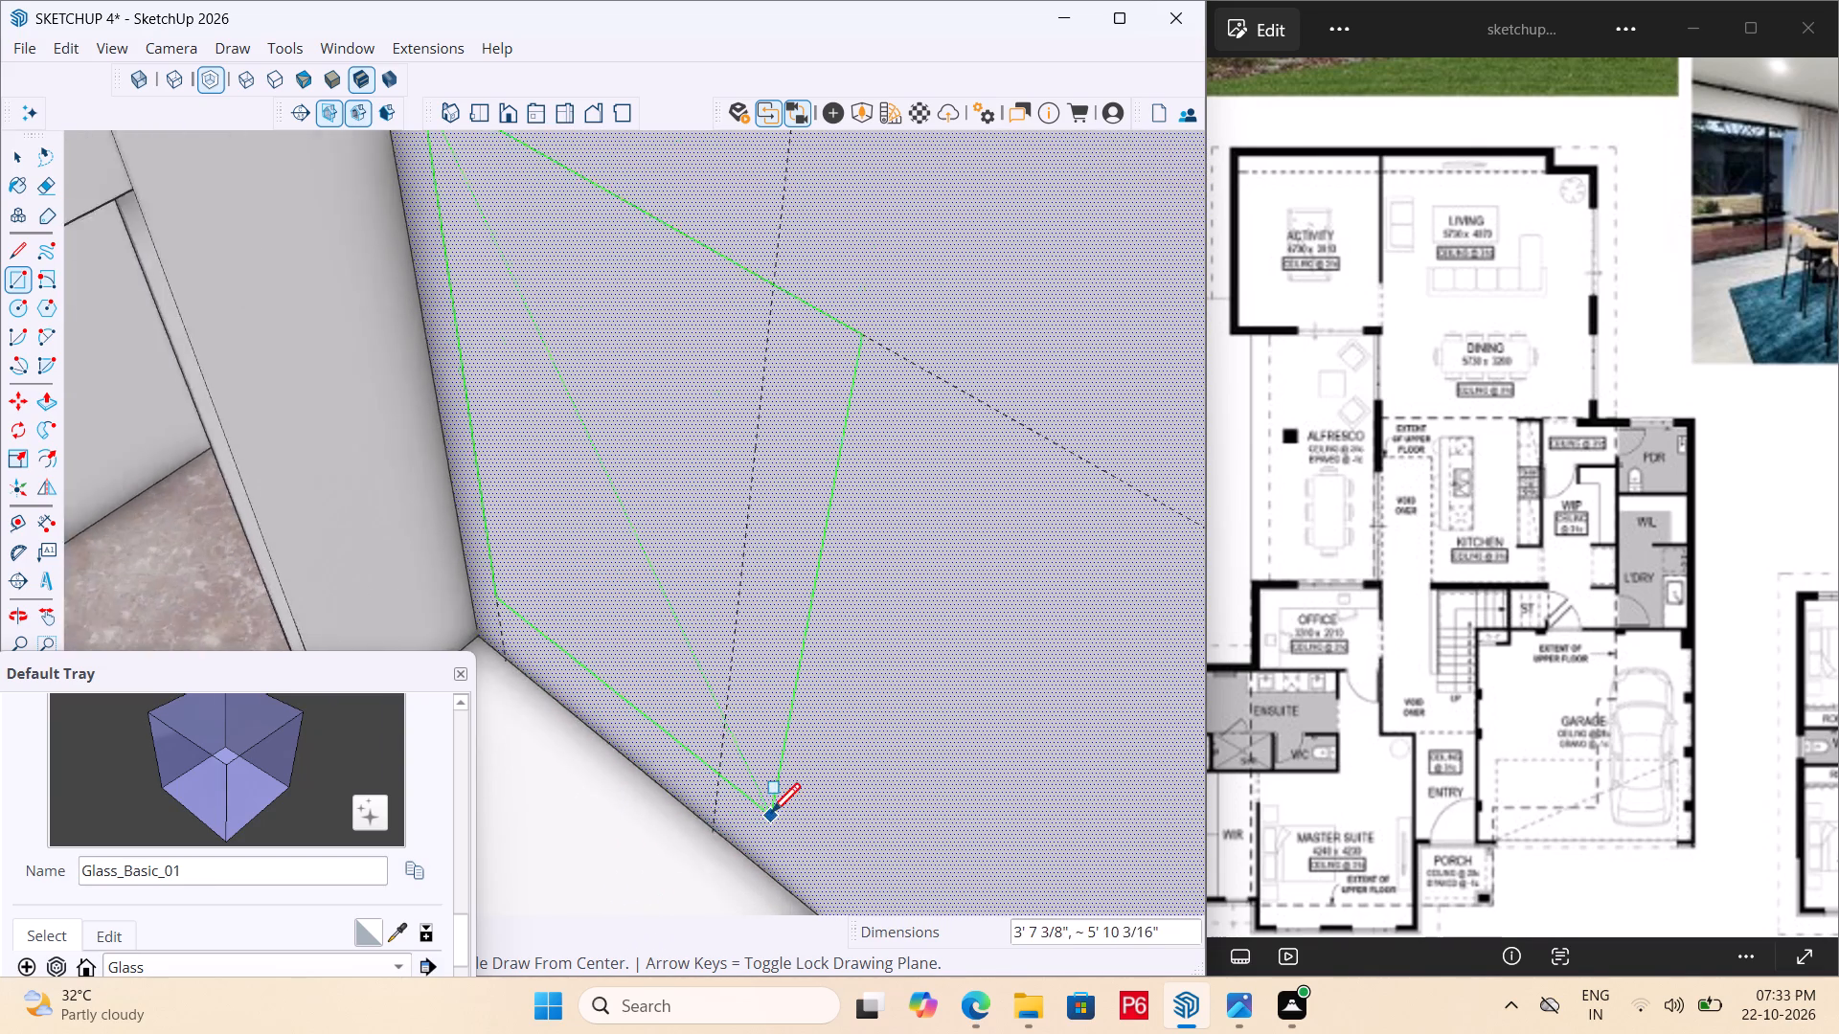
{"action": "scroll", "coordinate": [771, 816], "scroll_direction": "up", "scroll_amount": 2}
{"action": "left_click", "coordinate": [706, 836]}
{"action": "scroll", "coordinate": [836, 773], "scroll_direction": "down", "scroll_amount": 6}
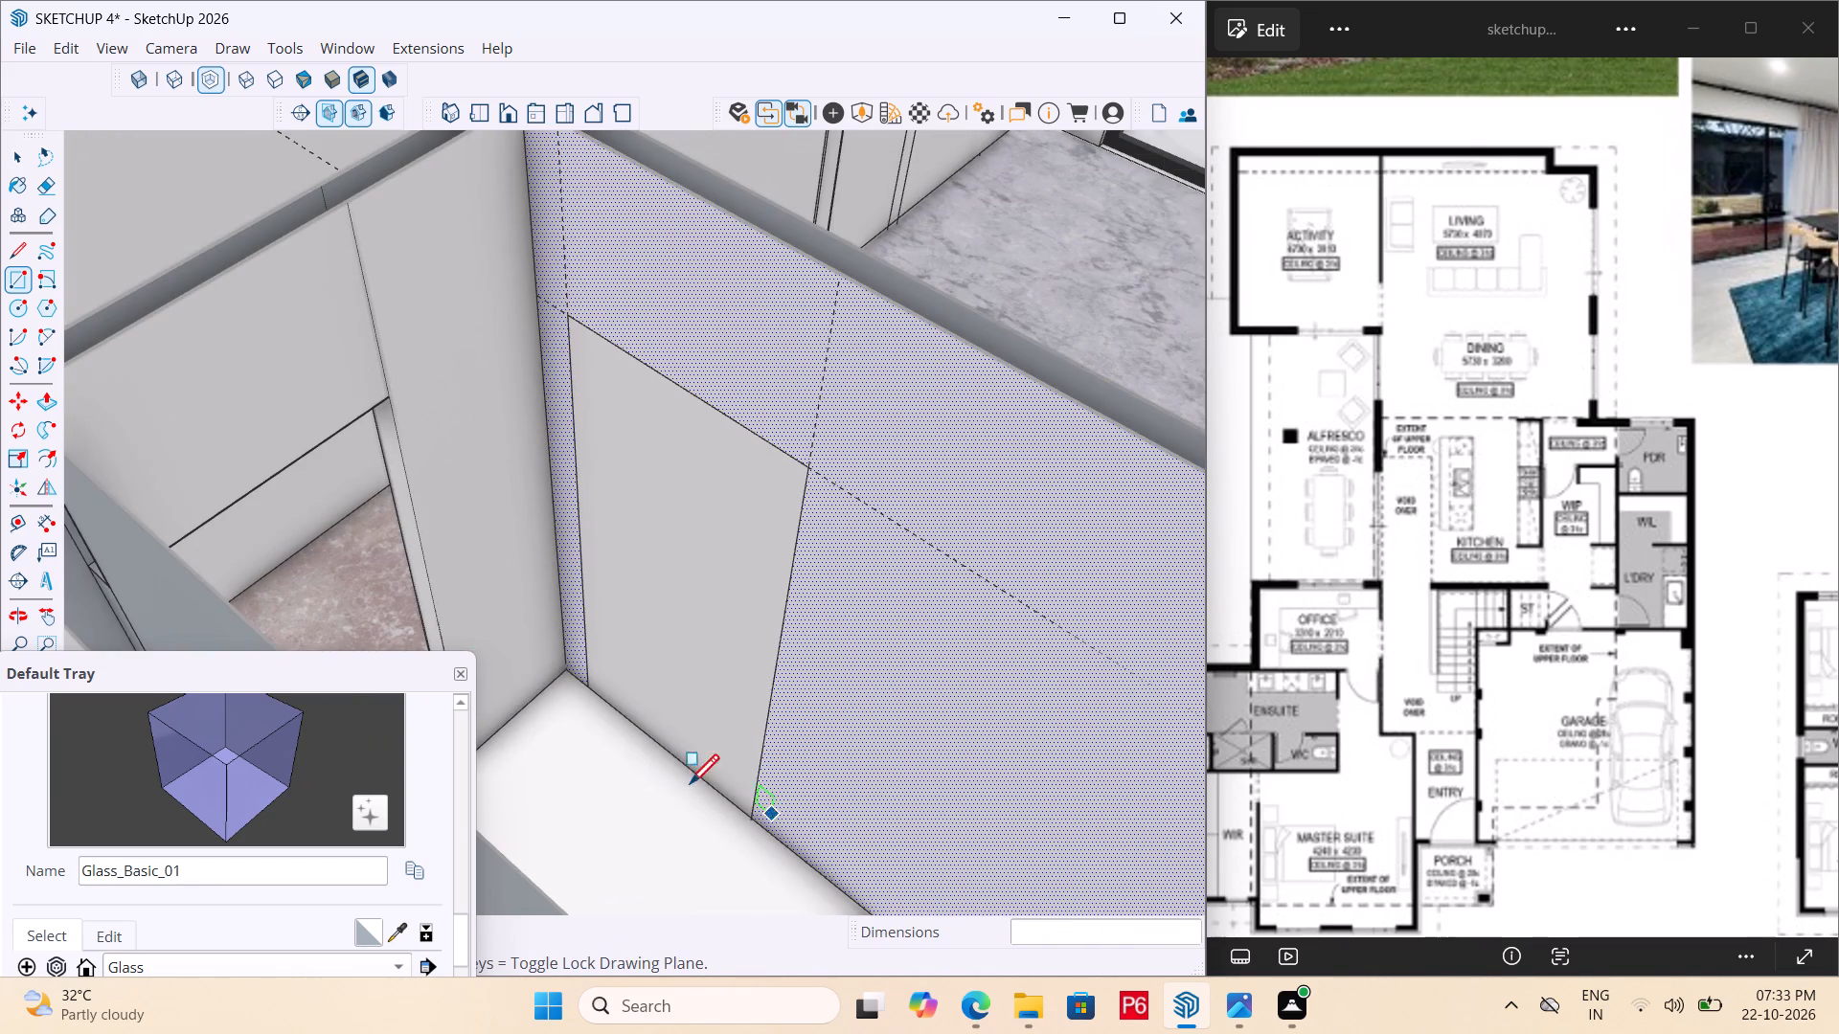
Push the door rectangle 4" through the wall to open the small room to the marble-floored room.
{"action": "key", "text": "p"}
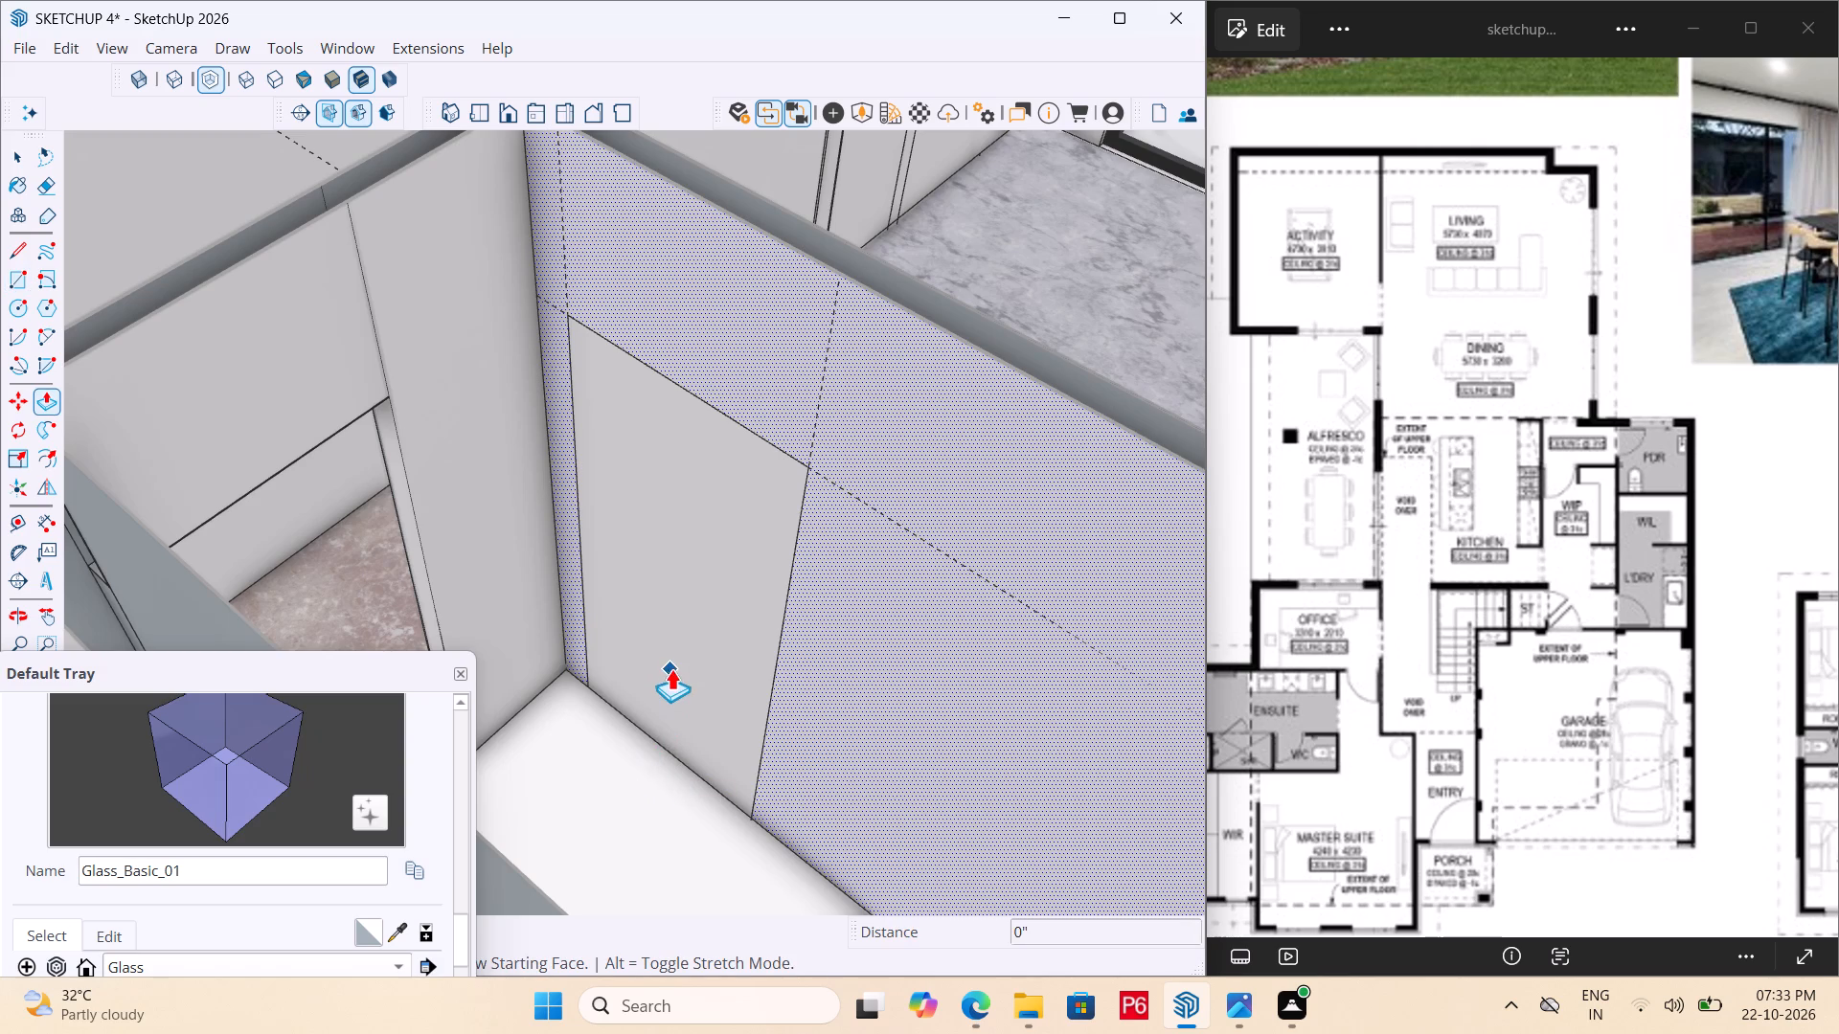
{"action": "key", "text": "space"}
{"action": "left_click", "coordinate": [665, 620]}
{"action": "key", "text": "p"}
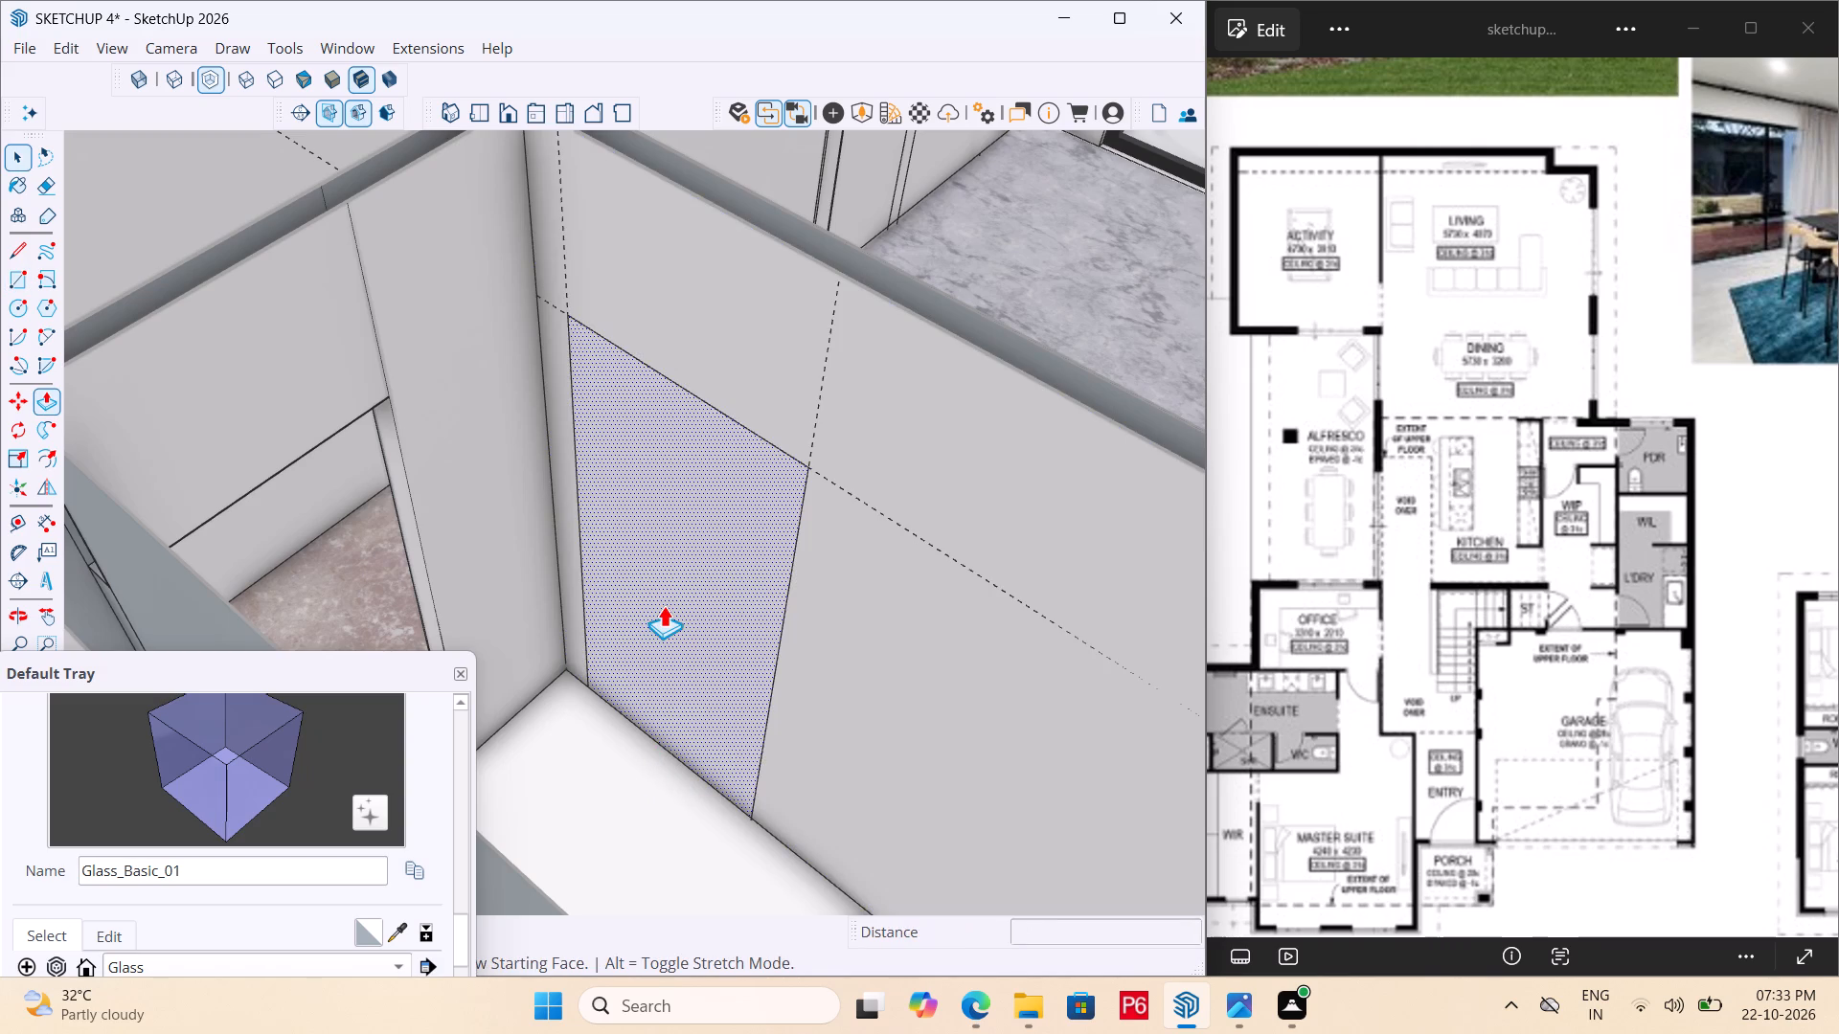
{"action": "left_click", "coordinate": [664, 604]}
{"action": "left_click", "coordinate": [720, 557]}
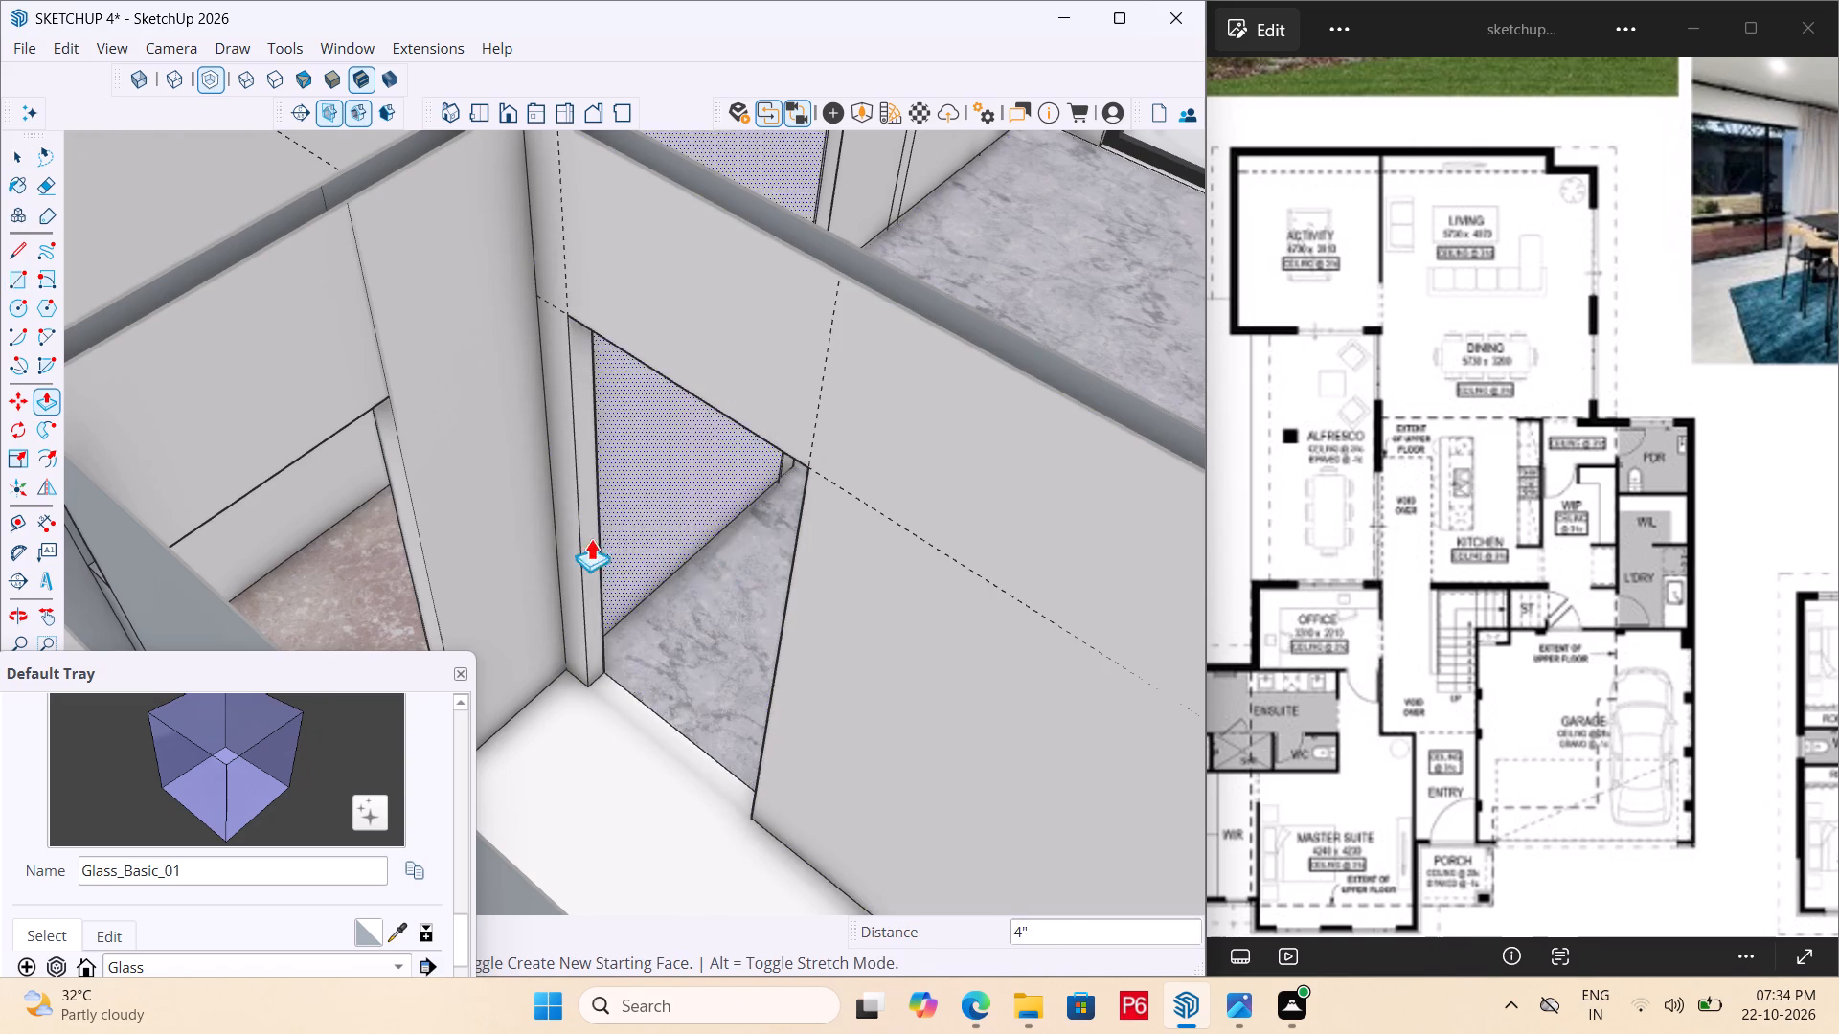
Erase the two vertical guides above the new door opening in the small room's shared wall.
{"action": "scroll", "coordinate": [589, 540], "scroll_direction": "down", "scroll_amount": 5}
{"action": "scroll", "coordinate": [627, 412], "scroll_direction": "up", "scroll_amount": 4}
{"action": "scroll", "coordinate": [555, 351], "scroll_direction": "up", "scroll_amount": 3}
{"action": "key", "text": "e"}
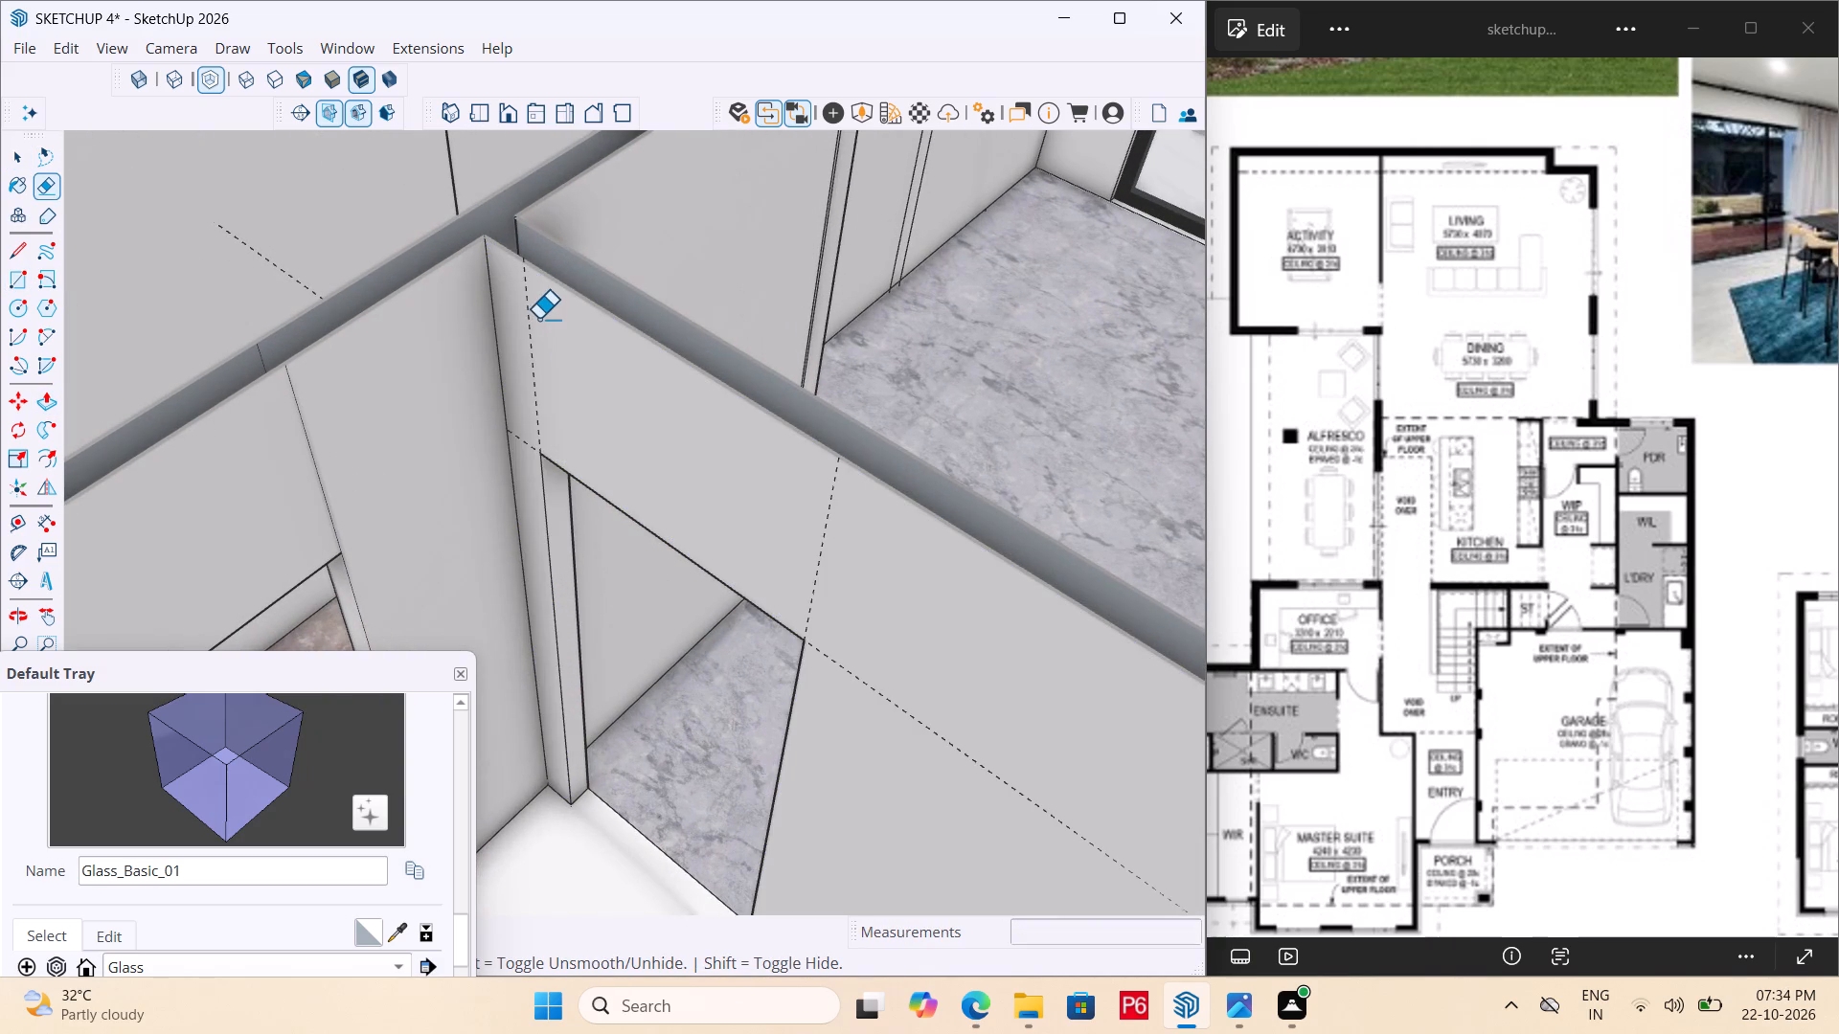
{"action": "double_click", "coordinate": [538, 319]}
{"action": "left_click_drag", "start_coordinate": [523, 314], "coordinate": [547, 325]}
{"action": "left_click", "coordinate": [547, 326]}
{"action": "left_click_drag", "start_coordinate": [763, 490], "coordinate": [839, 563]}
{"action": "left_click_drag", "start_coordinate": [839, 579], "coordinate": [848, 629]}
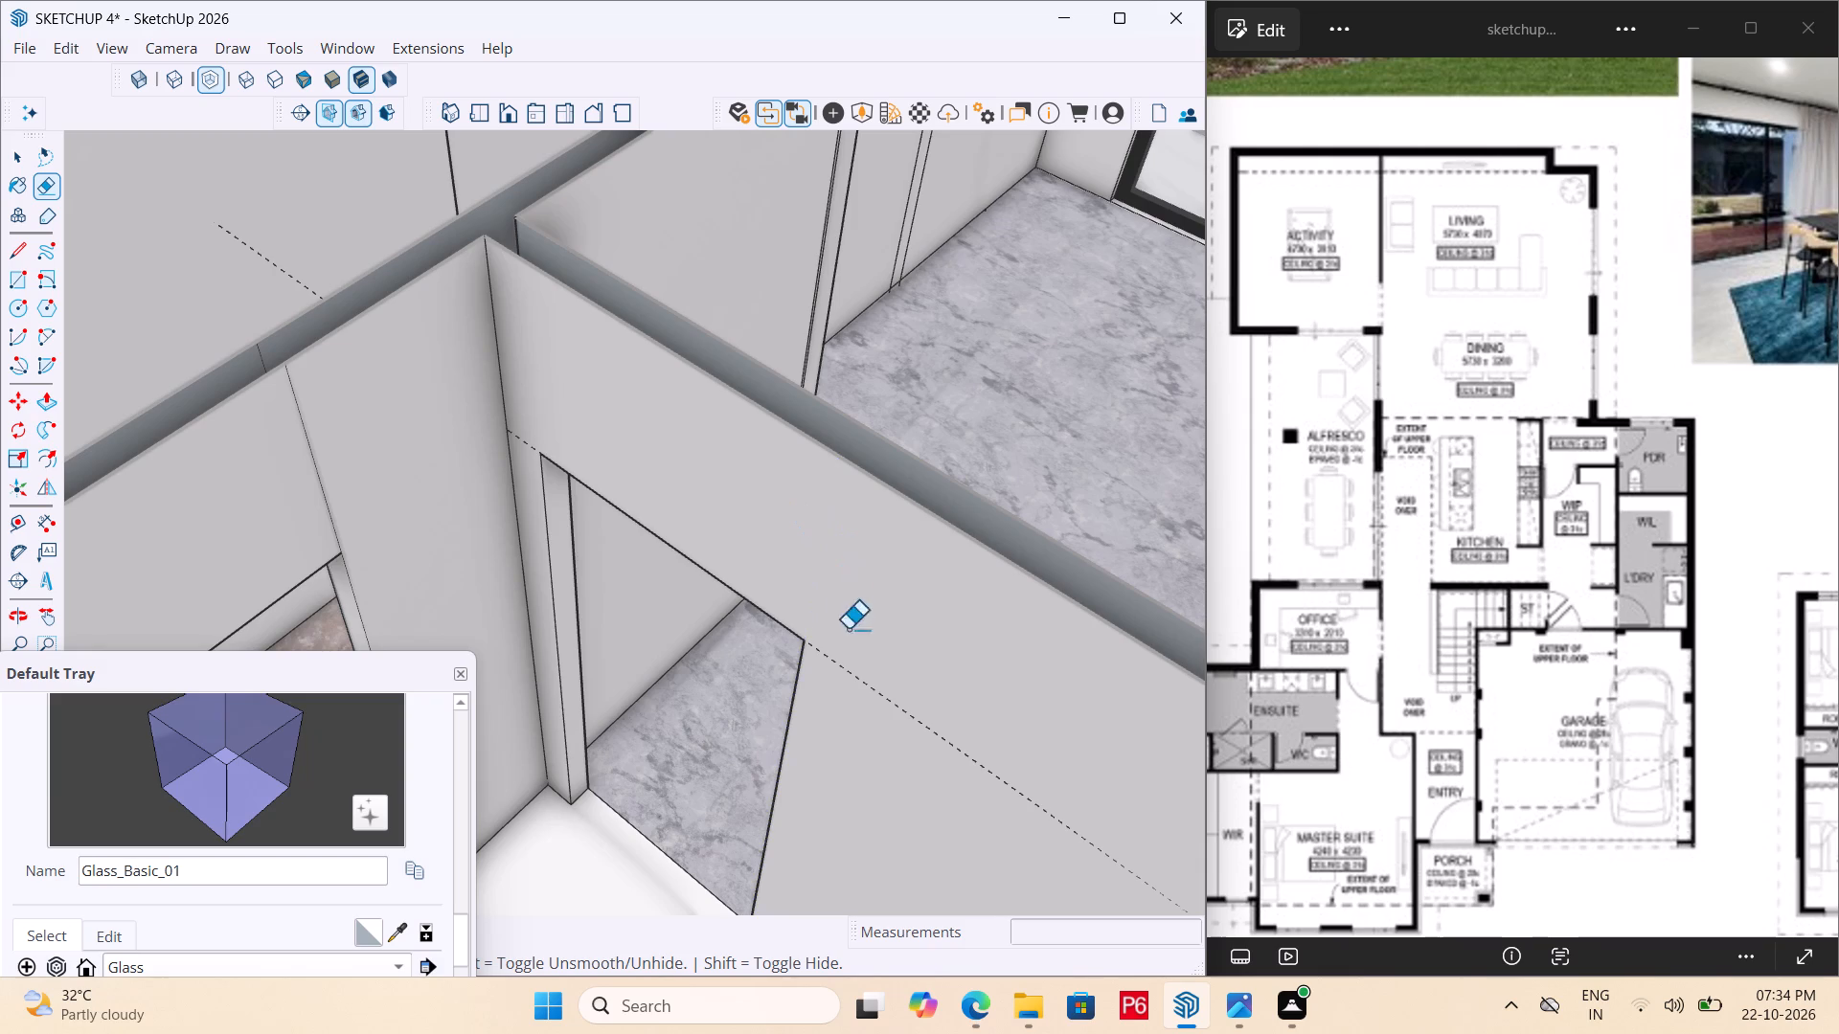
{"action": "left_click_drag", "start_coordinate": [848, 629], "coordinate": [846, 674]}
{"action": "scroll", "coordinate": [738, 489], "scroll_direction": "down", "scroll_amount": 6}
{"action": "scroll", "coordinate": [512, 483], "scroll_direction": "down", "scroll_amount": 11}
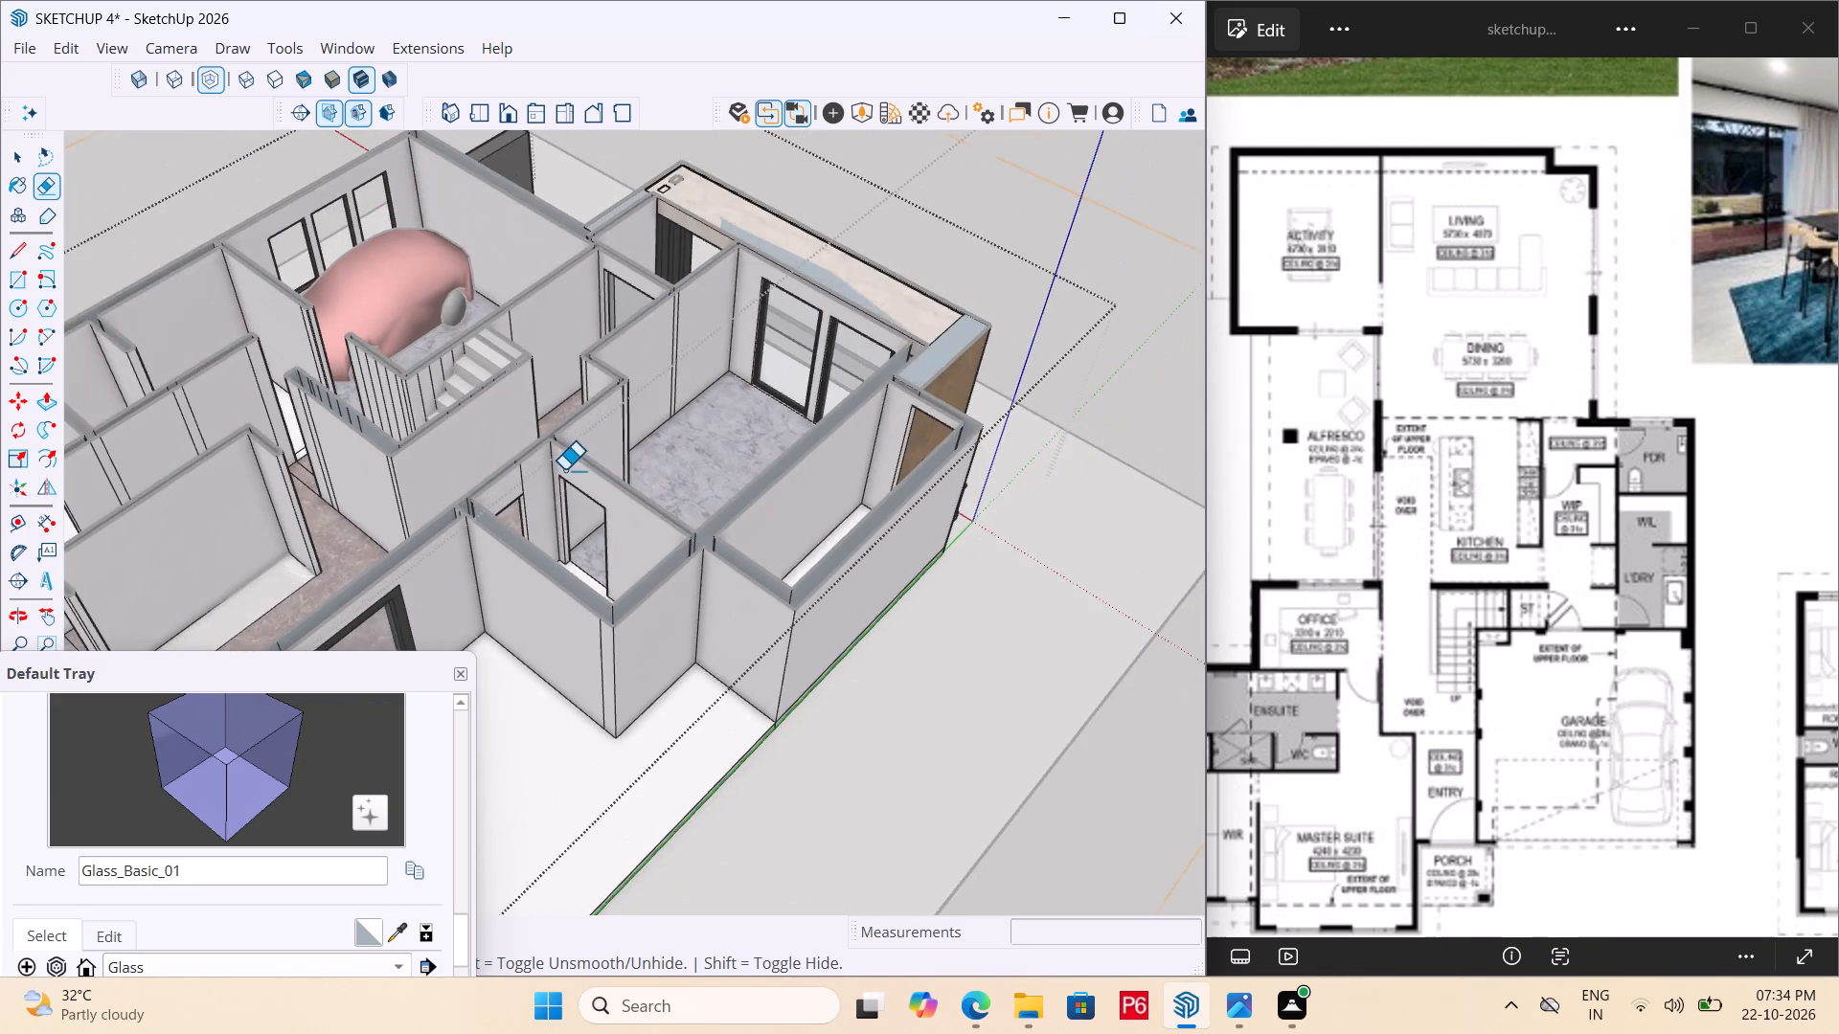
Inspect the new door opening in the small room's shared wall and the adjoining hall and marble-floored room from several angles.
{"action": "scroll", "coordinate": [564, 470], "scroll_direction": "down", "scroll_amount": 1}
{"action": "middle_click_drag", "start_coordinate": [566, 582], "coordinate": [738, 560]}
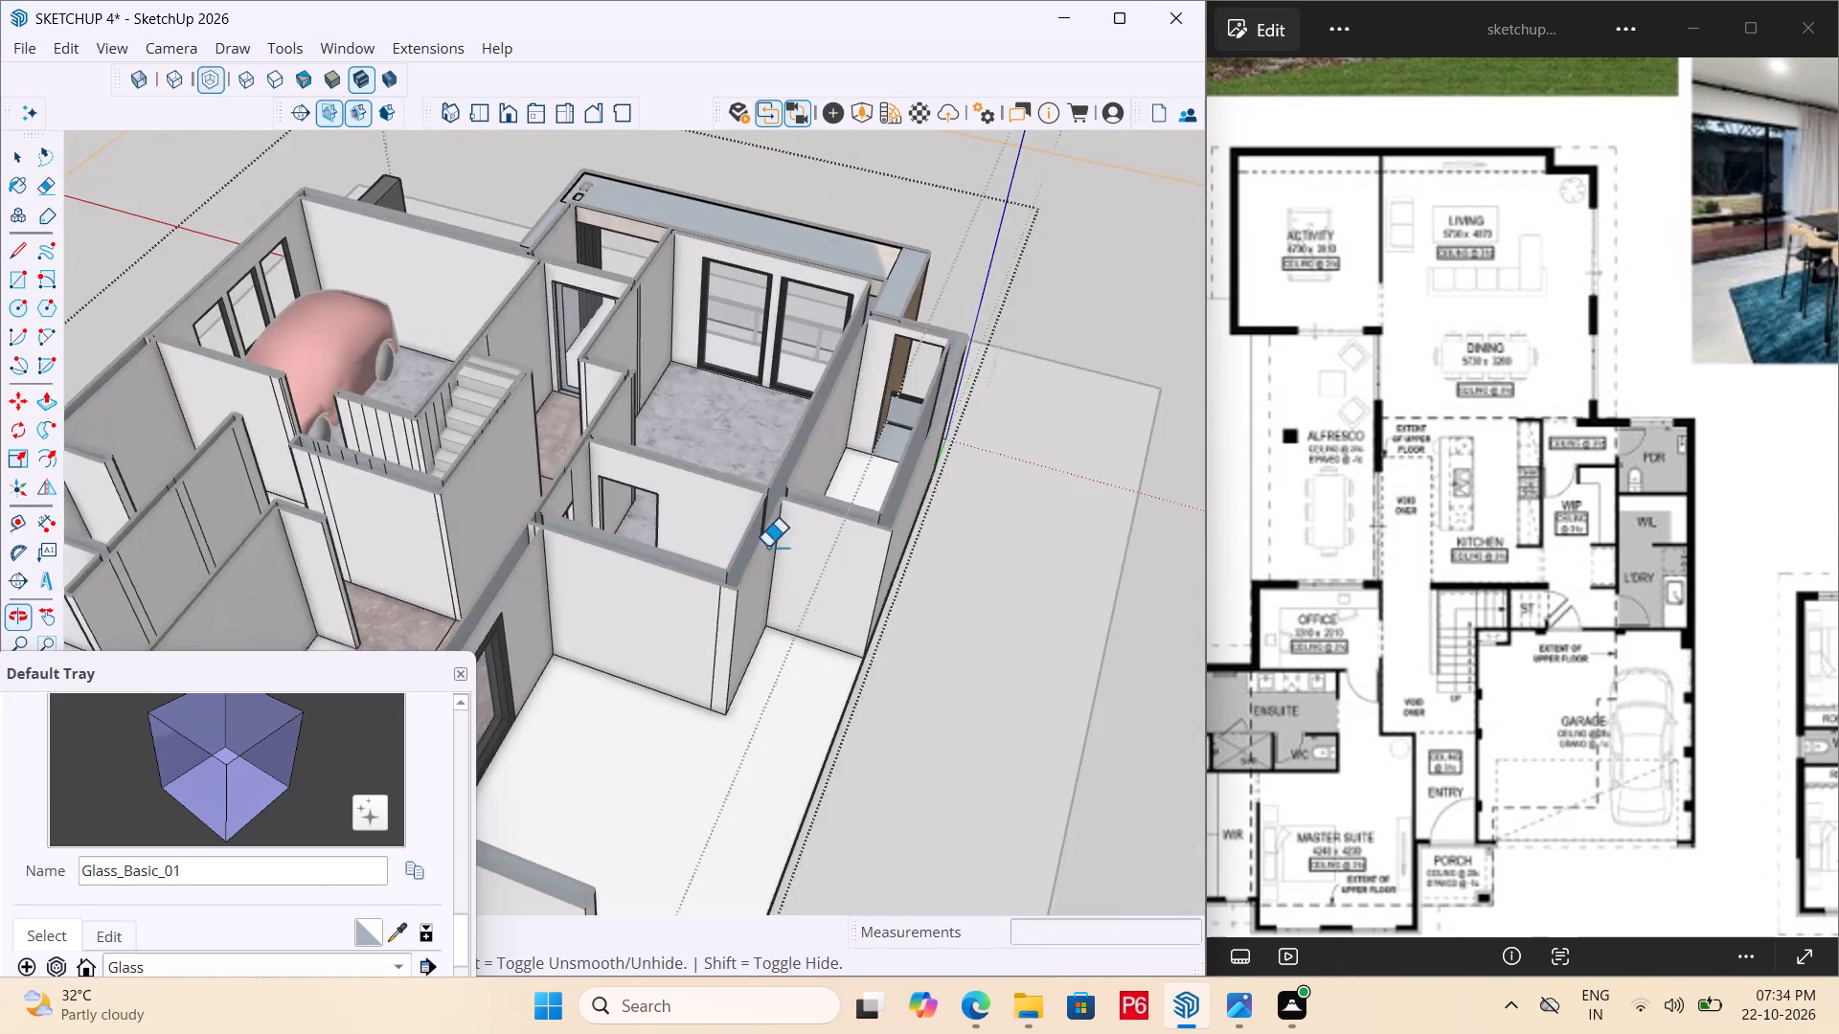
{"action": "scroll", "coordinate": [978, 617], "scroll_direction": "down", "scroll_amount": 5}
{"action": "scroll", "coordinate": [628, 624], "scroll_direction": "up", "scroll_amount": 1}
{"action": "middle_click_drag", "start_coordinate": [593, 609], "coordinate": [512, 637]}
{"action": "scroll", "coordinate": [851, 561], "scroll_direction": "up", "scroll_amount": 5}
{"action": "scroll", "coordinate": [699, 583], "scroll_direction": "up", "scroll_amount": 4}
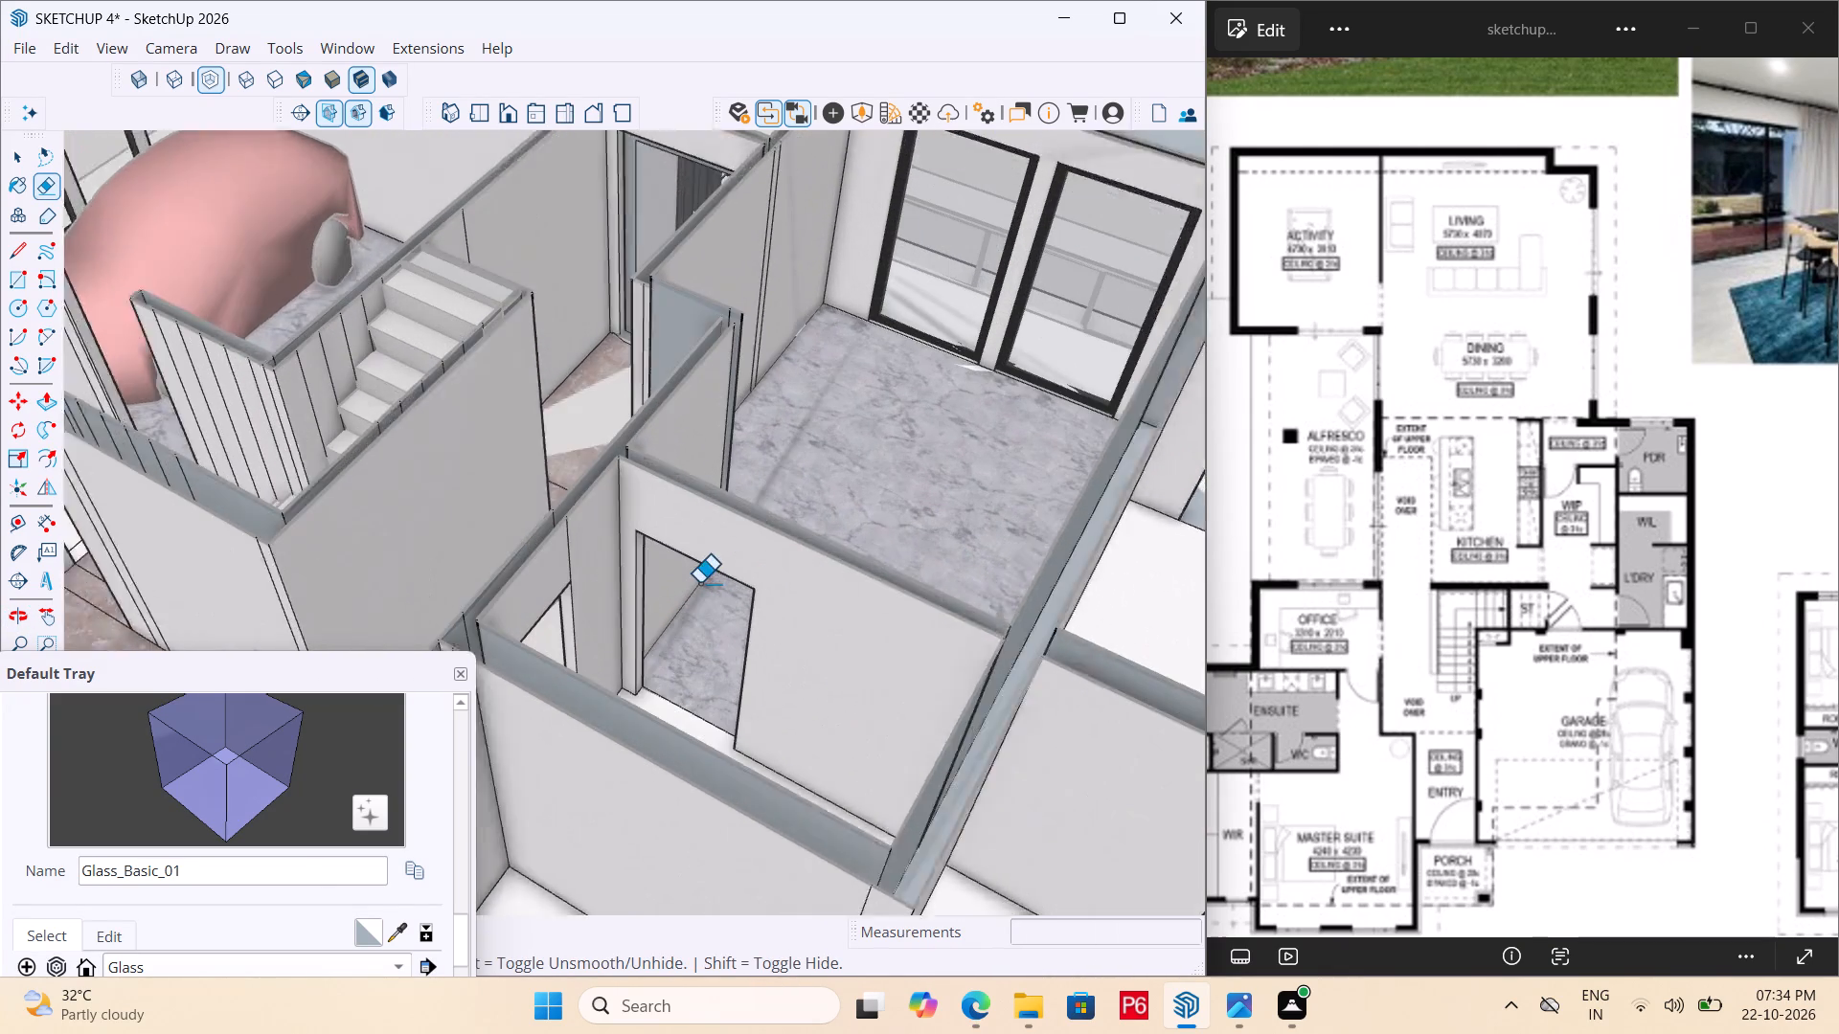
{"action": "scroll", "coordinate": [699, 583], "scroll_direction": "up", "scroll_amount": 1}
{"action": "middle_click_drag", "start_coordinate": [626, 639], "coordinate": [613, 639]}
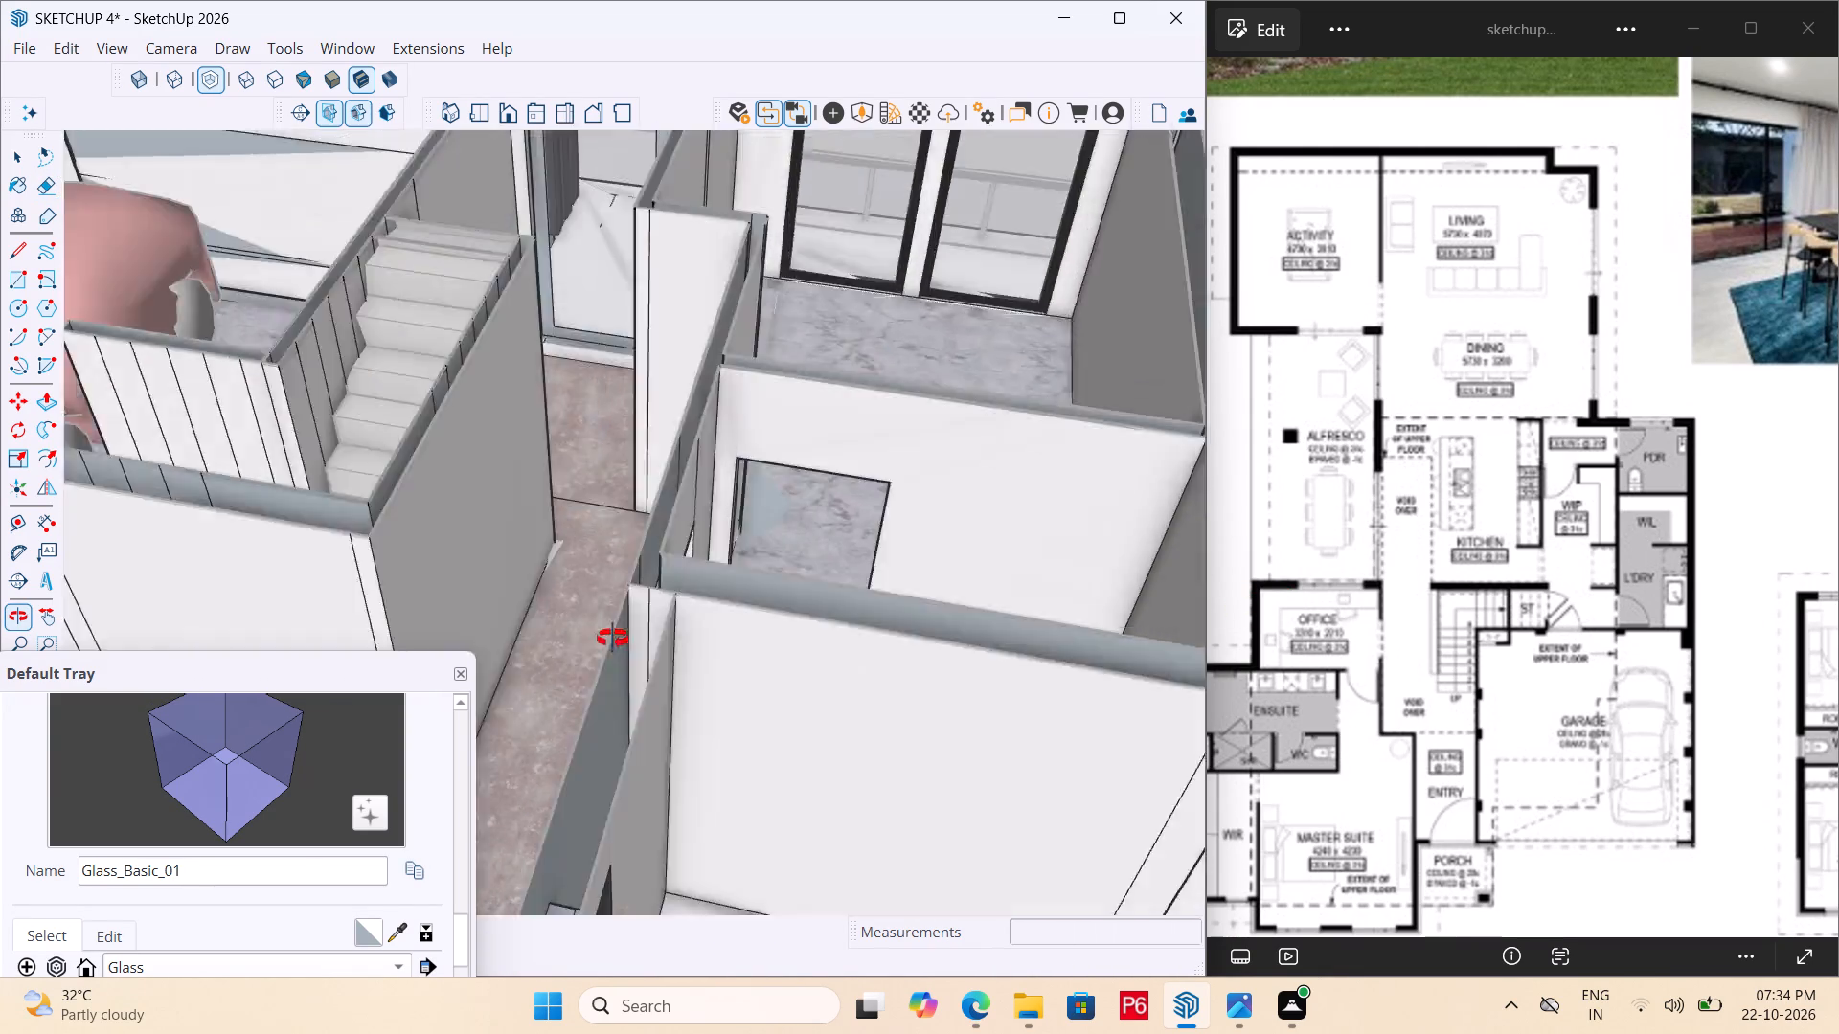
{"action": "middle_click_drag", "start_coordinate": [613, 639], "coordinate": [494, 652]}
{"action": "scroll", "coordinate": [661, 604], "scroll_direction": "down", "scroll_amount": 5}
Save the house model with the new door opening.
{"action": "key", "text": "ctrl+s"}
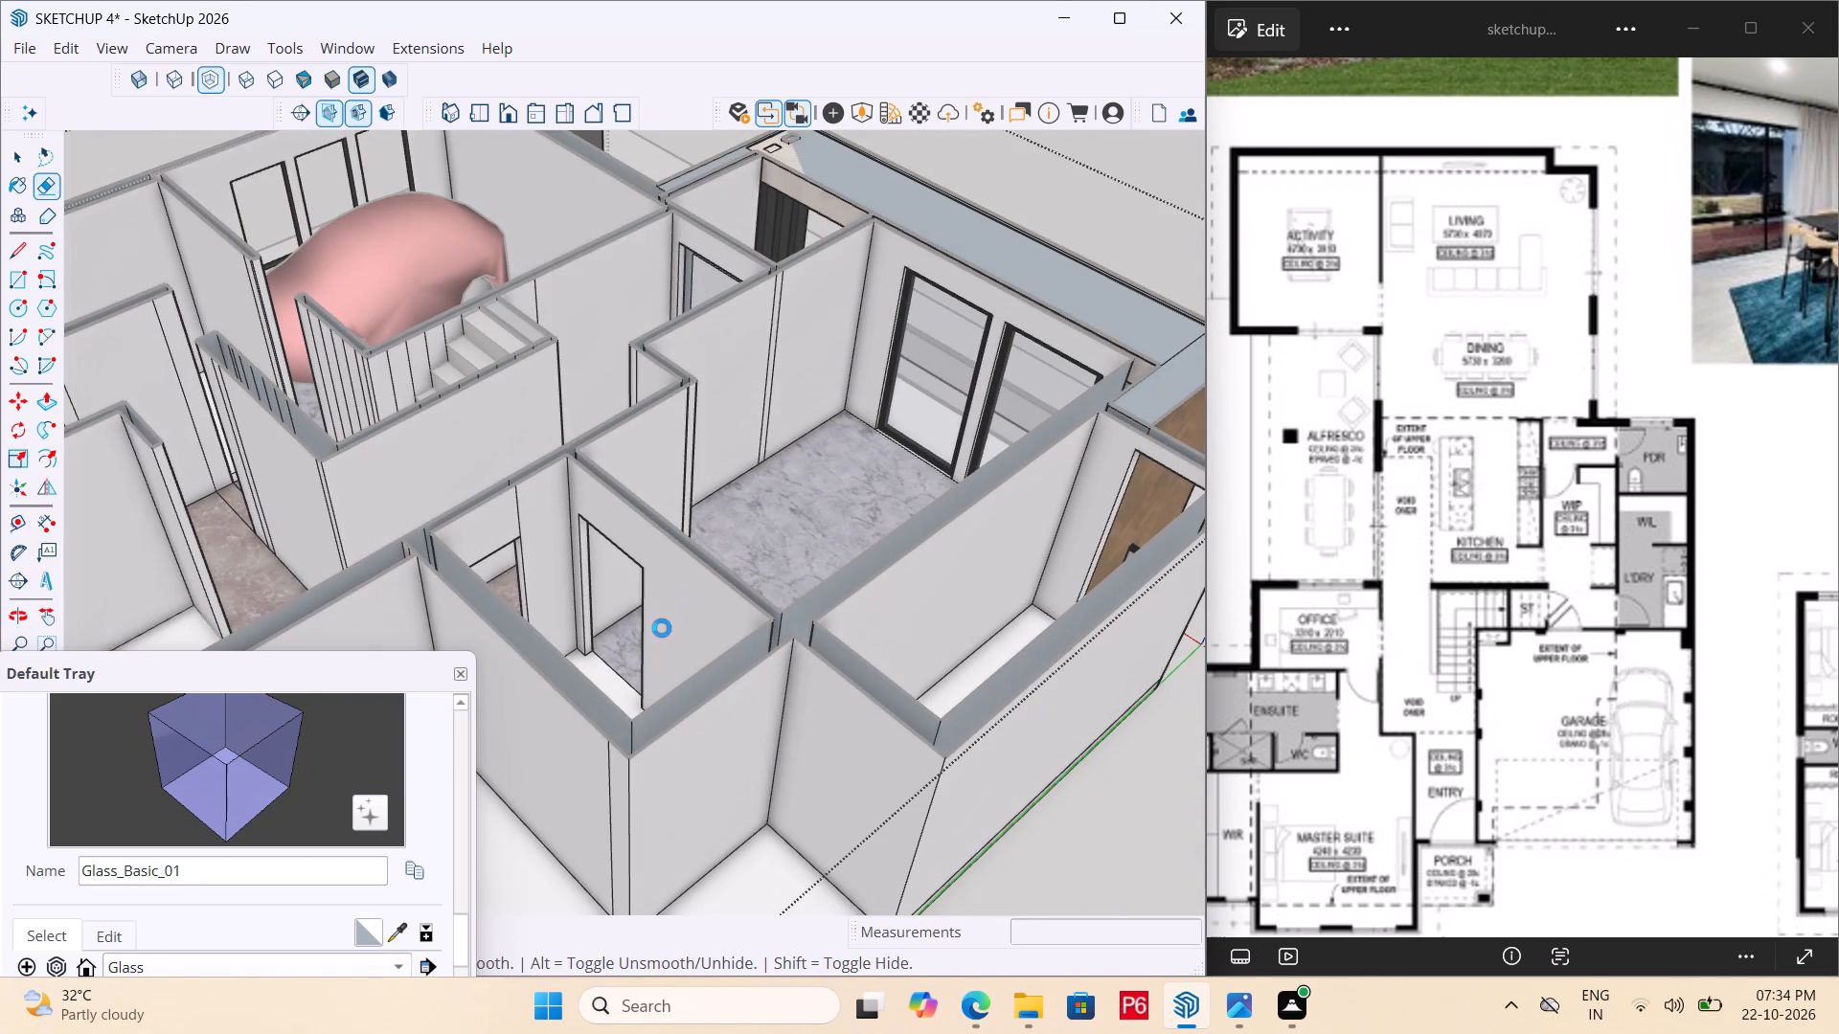
{"action": "key", "text": "ctrl+s"}
{"action": "key", "text": "ctrl+s"}
{"action": "key", "text": "ctrl+s"}
{"action": "key", "text": "ctrl+s"}
{"action": "key", "text": "ctrl+s"}
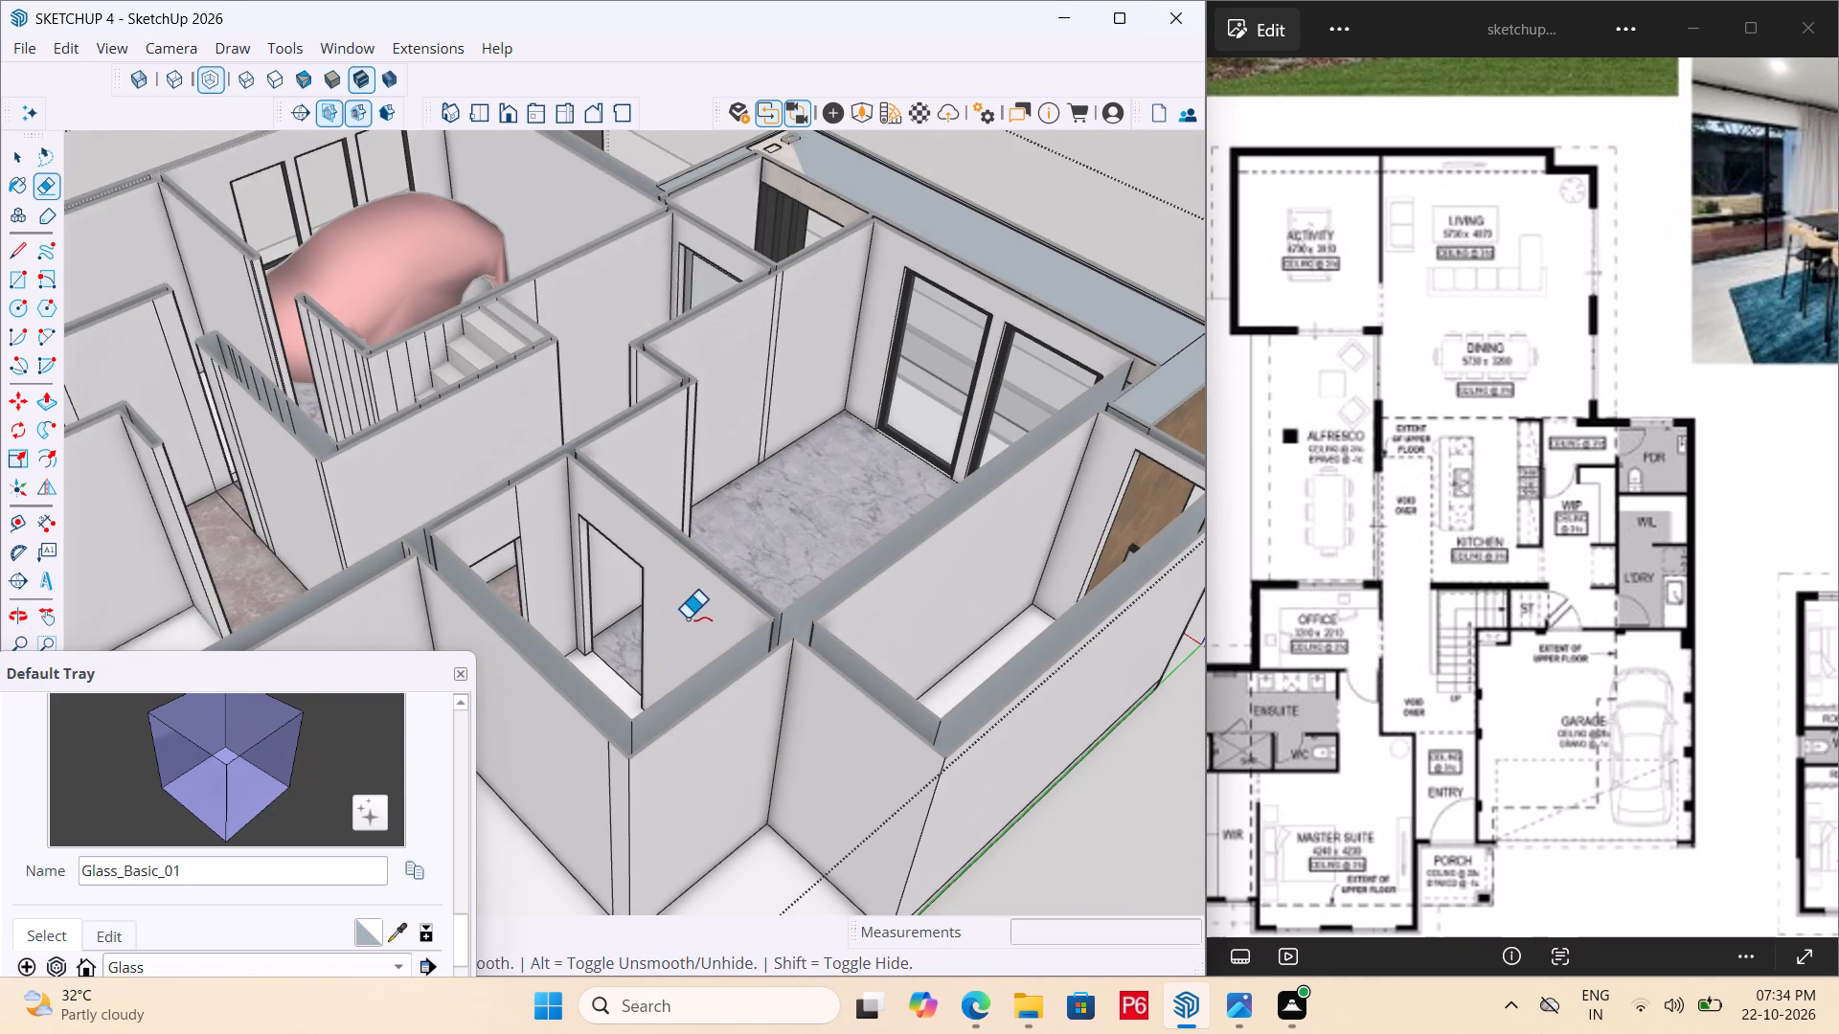
{"action": "scroll", "coordinate": [692, 621], "scroll_direction": "down", "scroll_amount": 1}
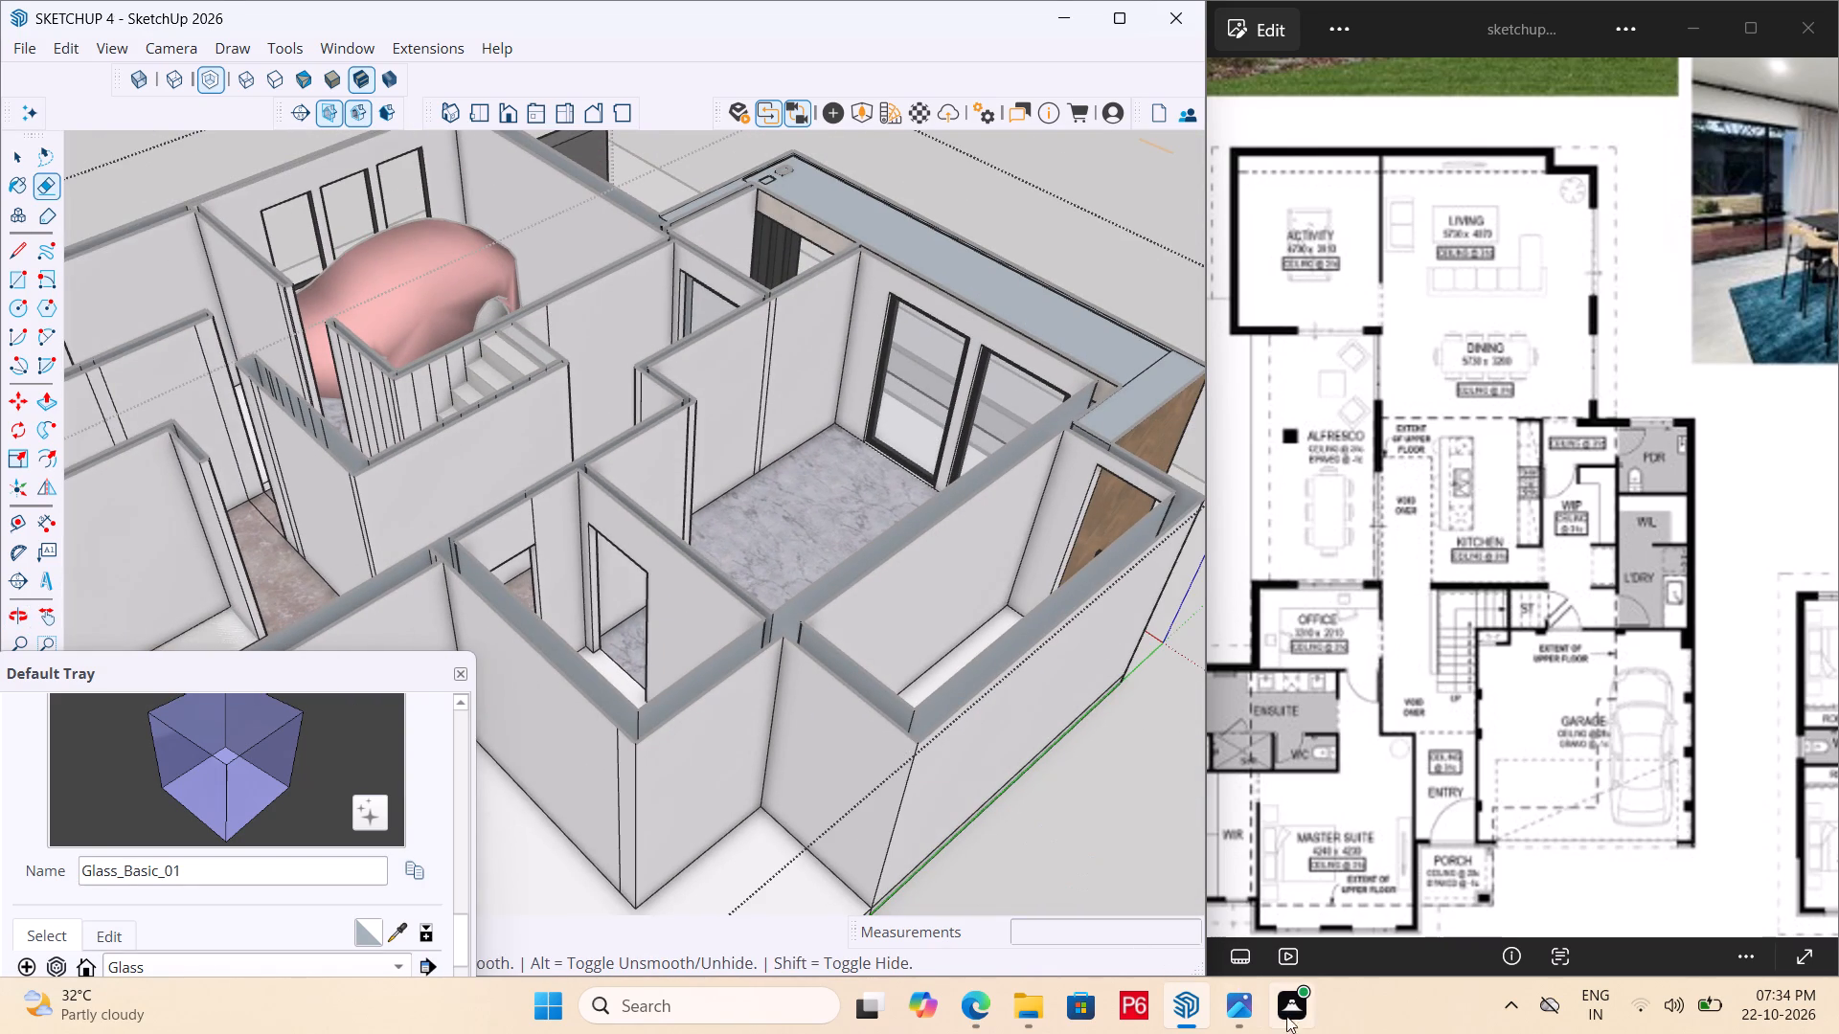
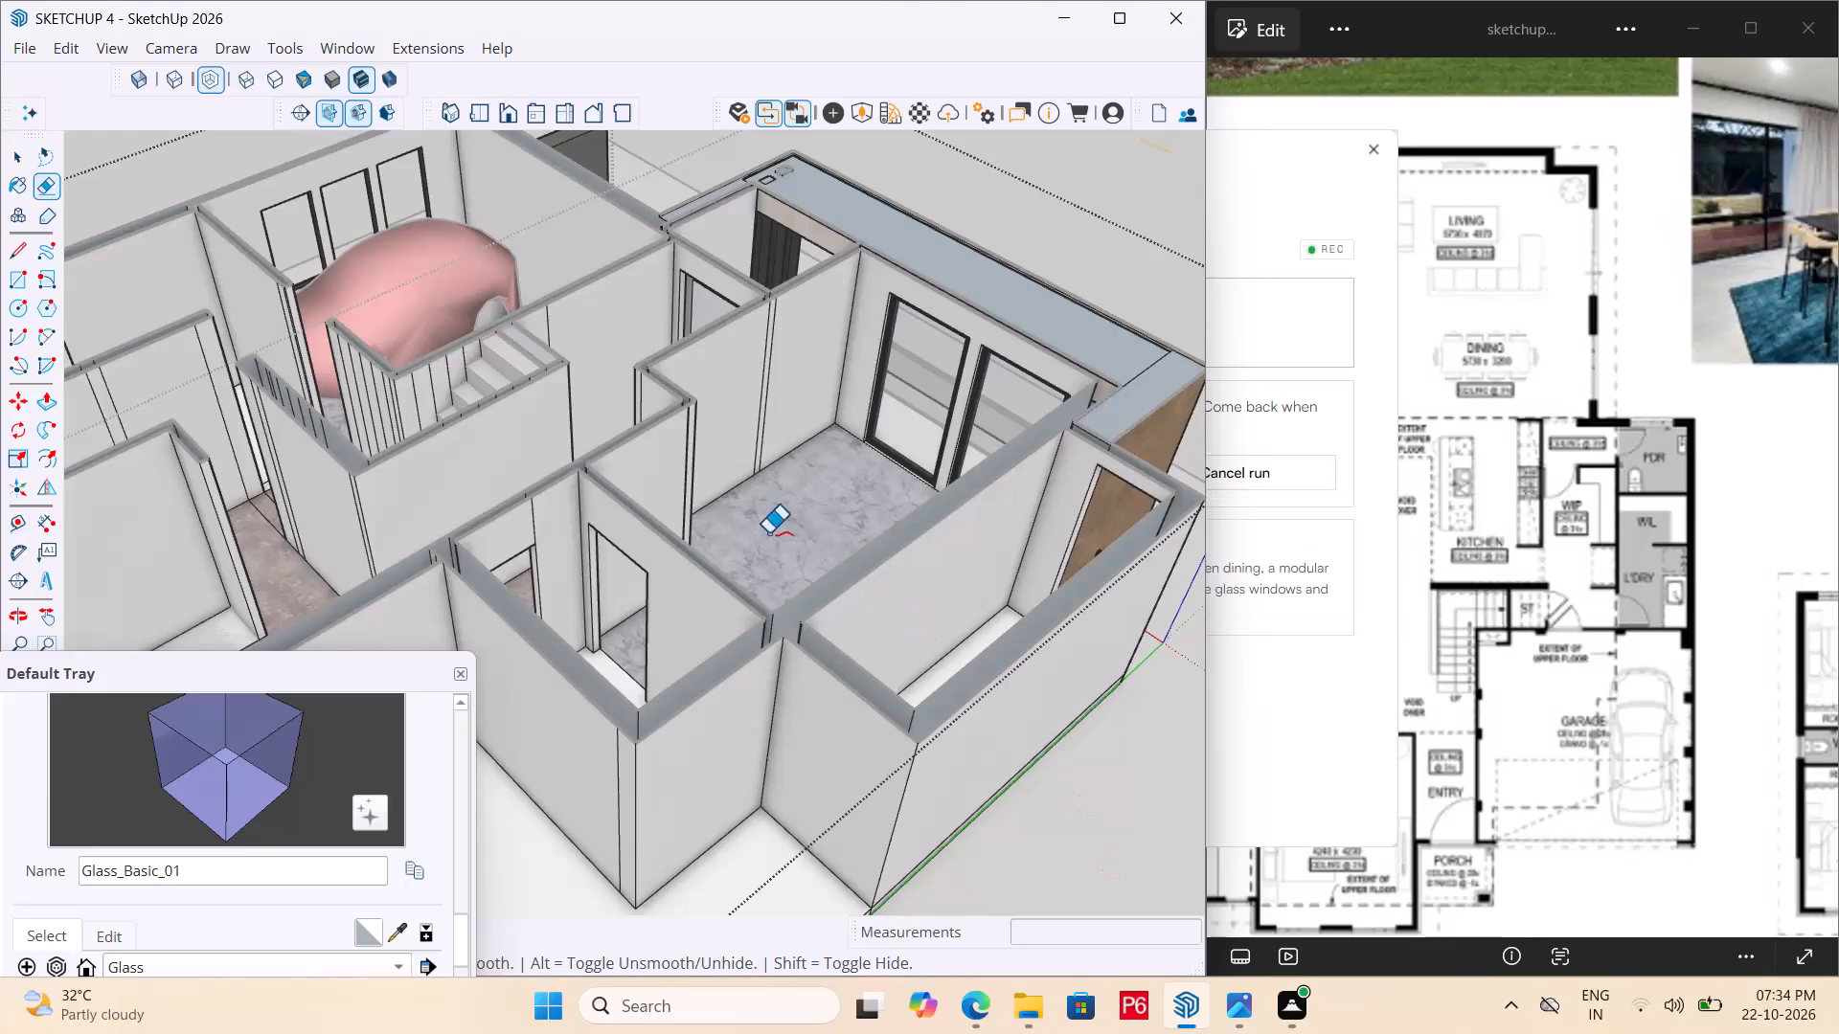
Compare the house model with the floor plan from several angles, focusing on the kitchen, pantry, stair and laundry walls.
{"action": "scroll", "coordinate": [759, 524], "scroll_direction": "down", "scroll_amount": 1}
{"action": "left_click", "coordinate": [1481, 535]}
{"action": "scroll", "coordinate": [675, 499], "scroll_direction": "down", "scroll_amount": 3}
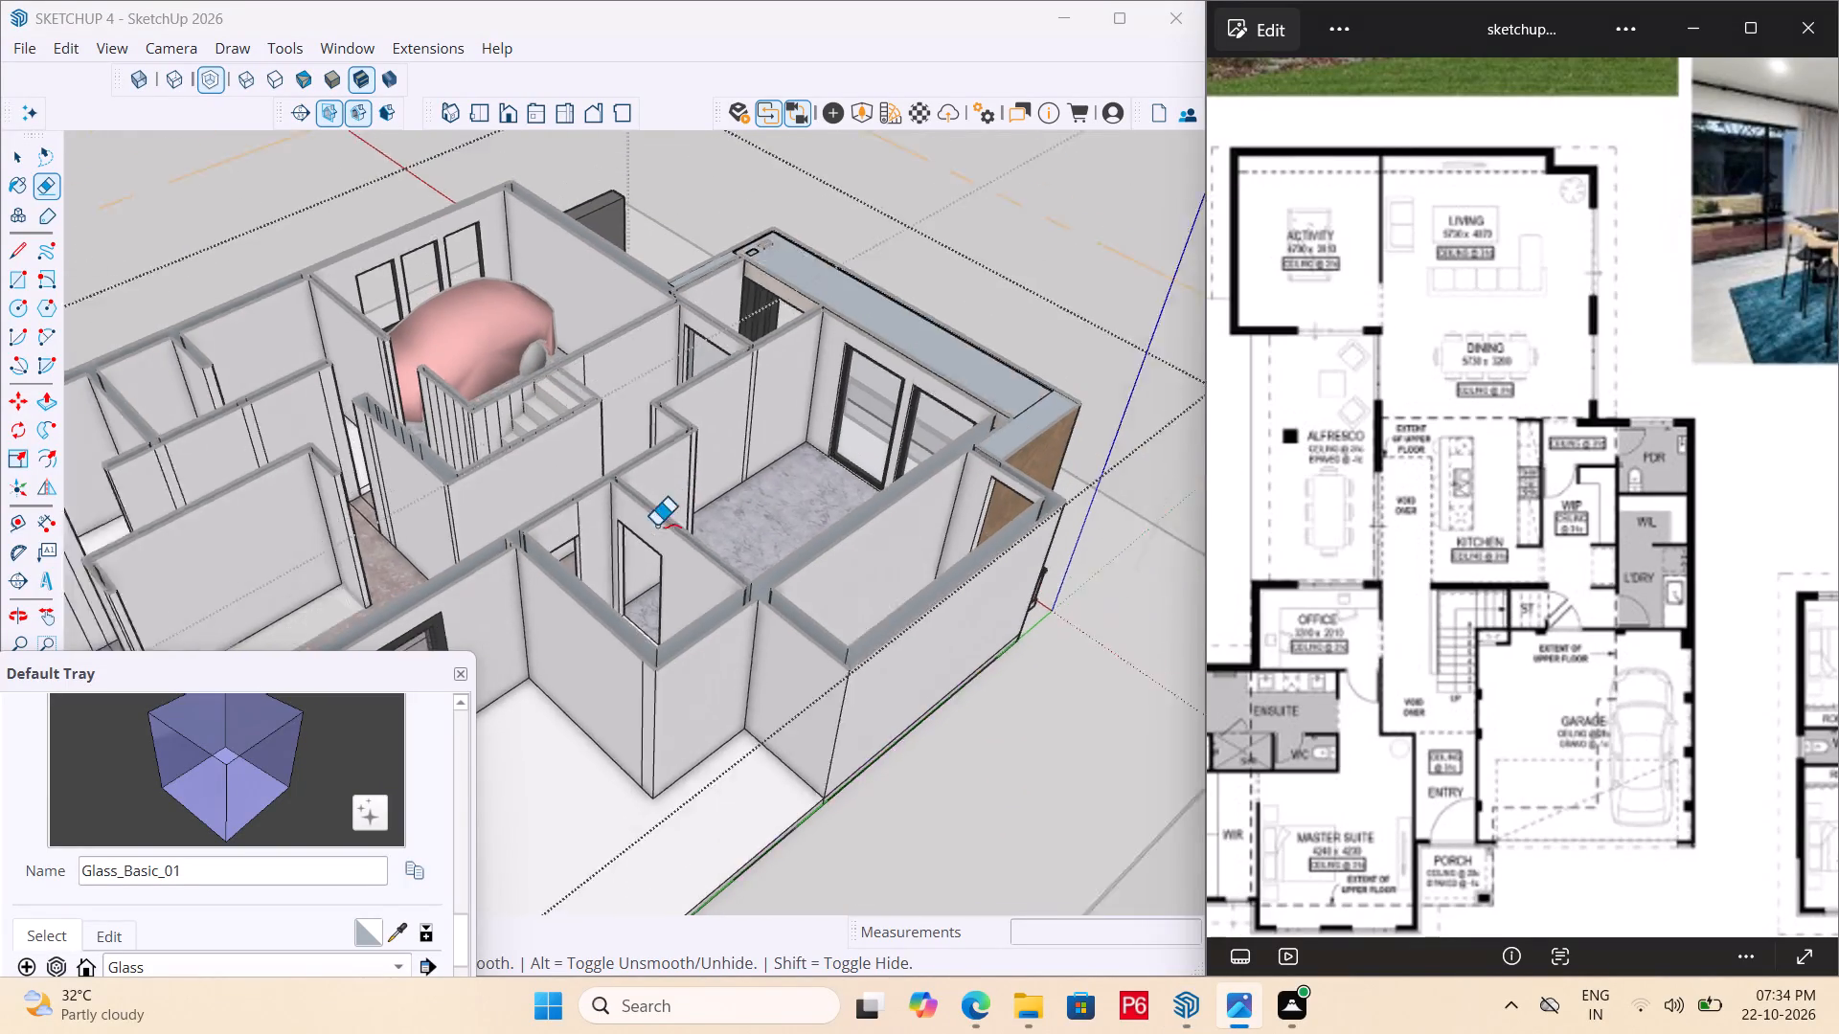
{"action": "scroll", "coordinate": [656, 526], "scroll_direction": "down", "scroll_amount": 3}
{"action": "middle_click_drag", "start_coordinate": [645, 591], "coordinate": [655, 572]}
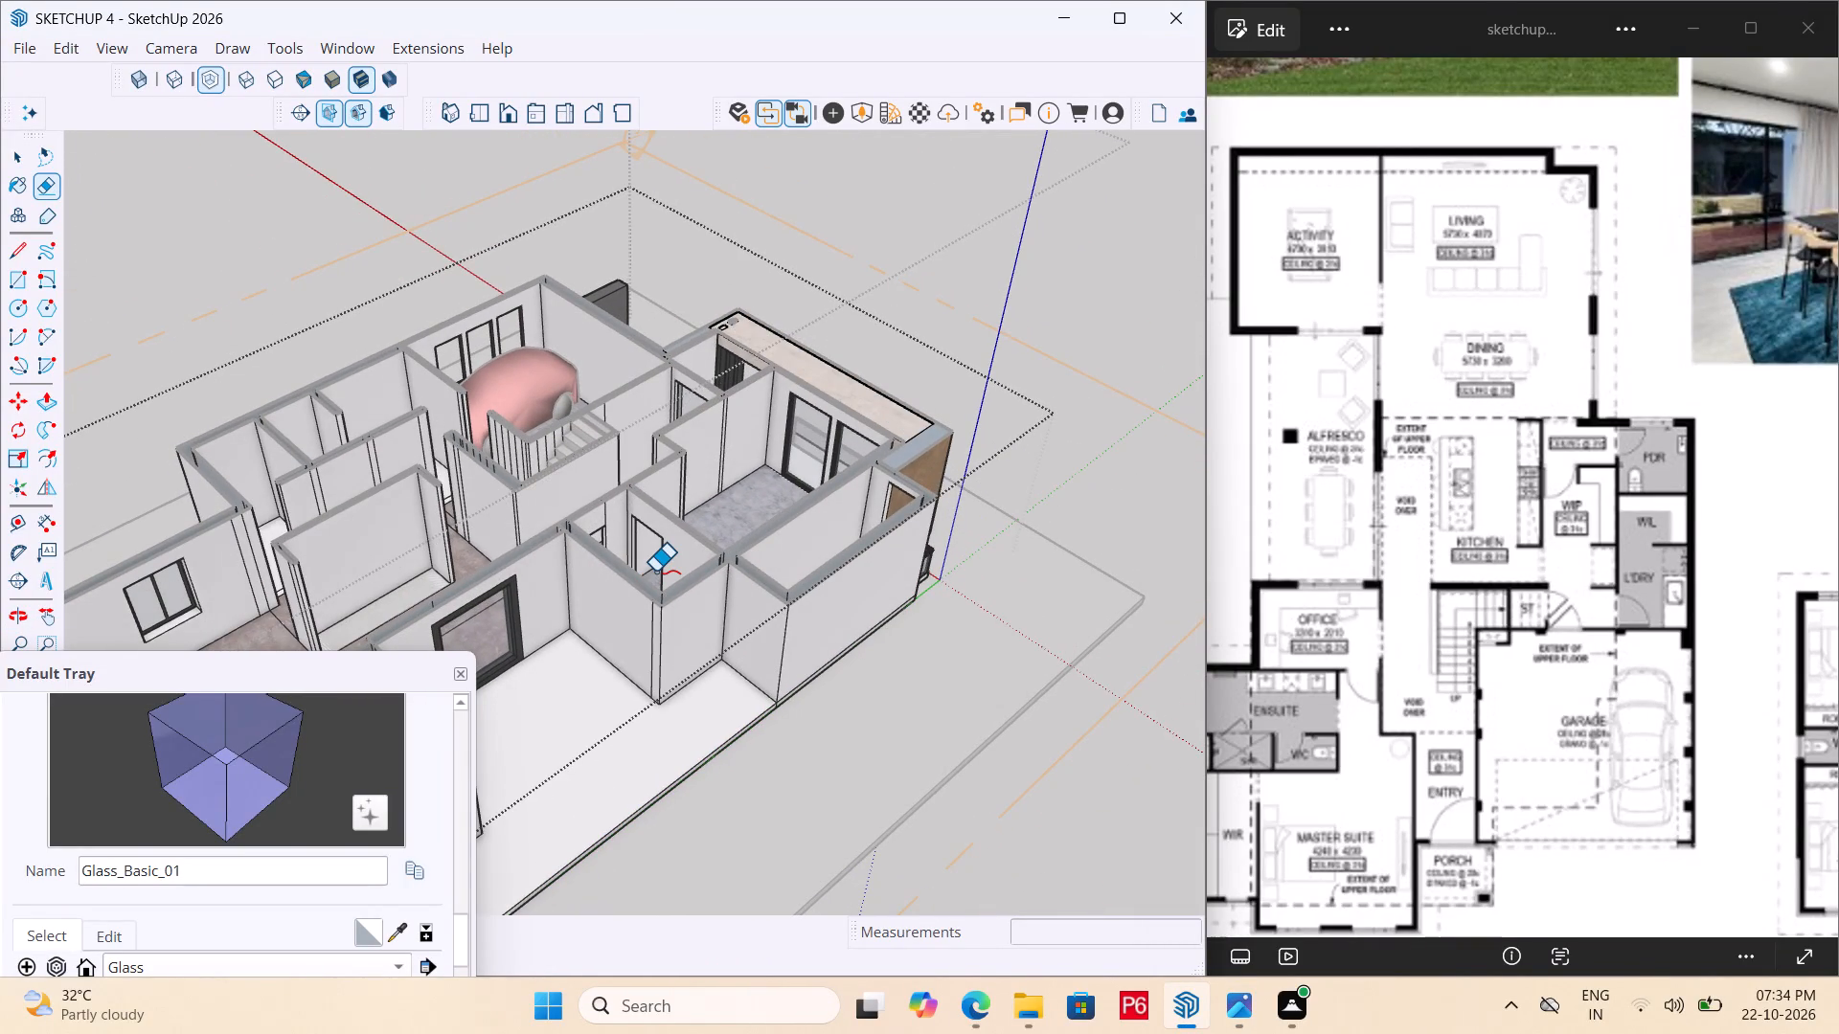
{"action": "middle_click_drag", "start_coordinate": [601, 614], "coordinate": [854, 567]}
{"action": "scroll", "coordinate": [1004, 483], "scroll_direction": "down", "scroll_amount": 5}
{"action": "middle_click_drag", "start_coordinate": [791, 576], "coordinate": [543, 600]}
{"action": "scroll", "coordinate": [783, 579], "scroll_direction": "up", "scroll_amount": 7}
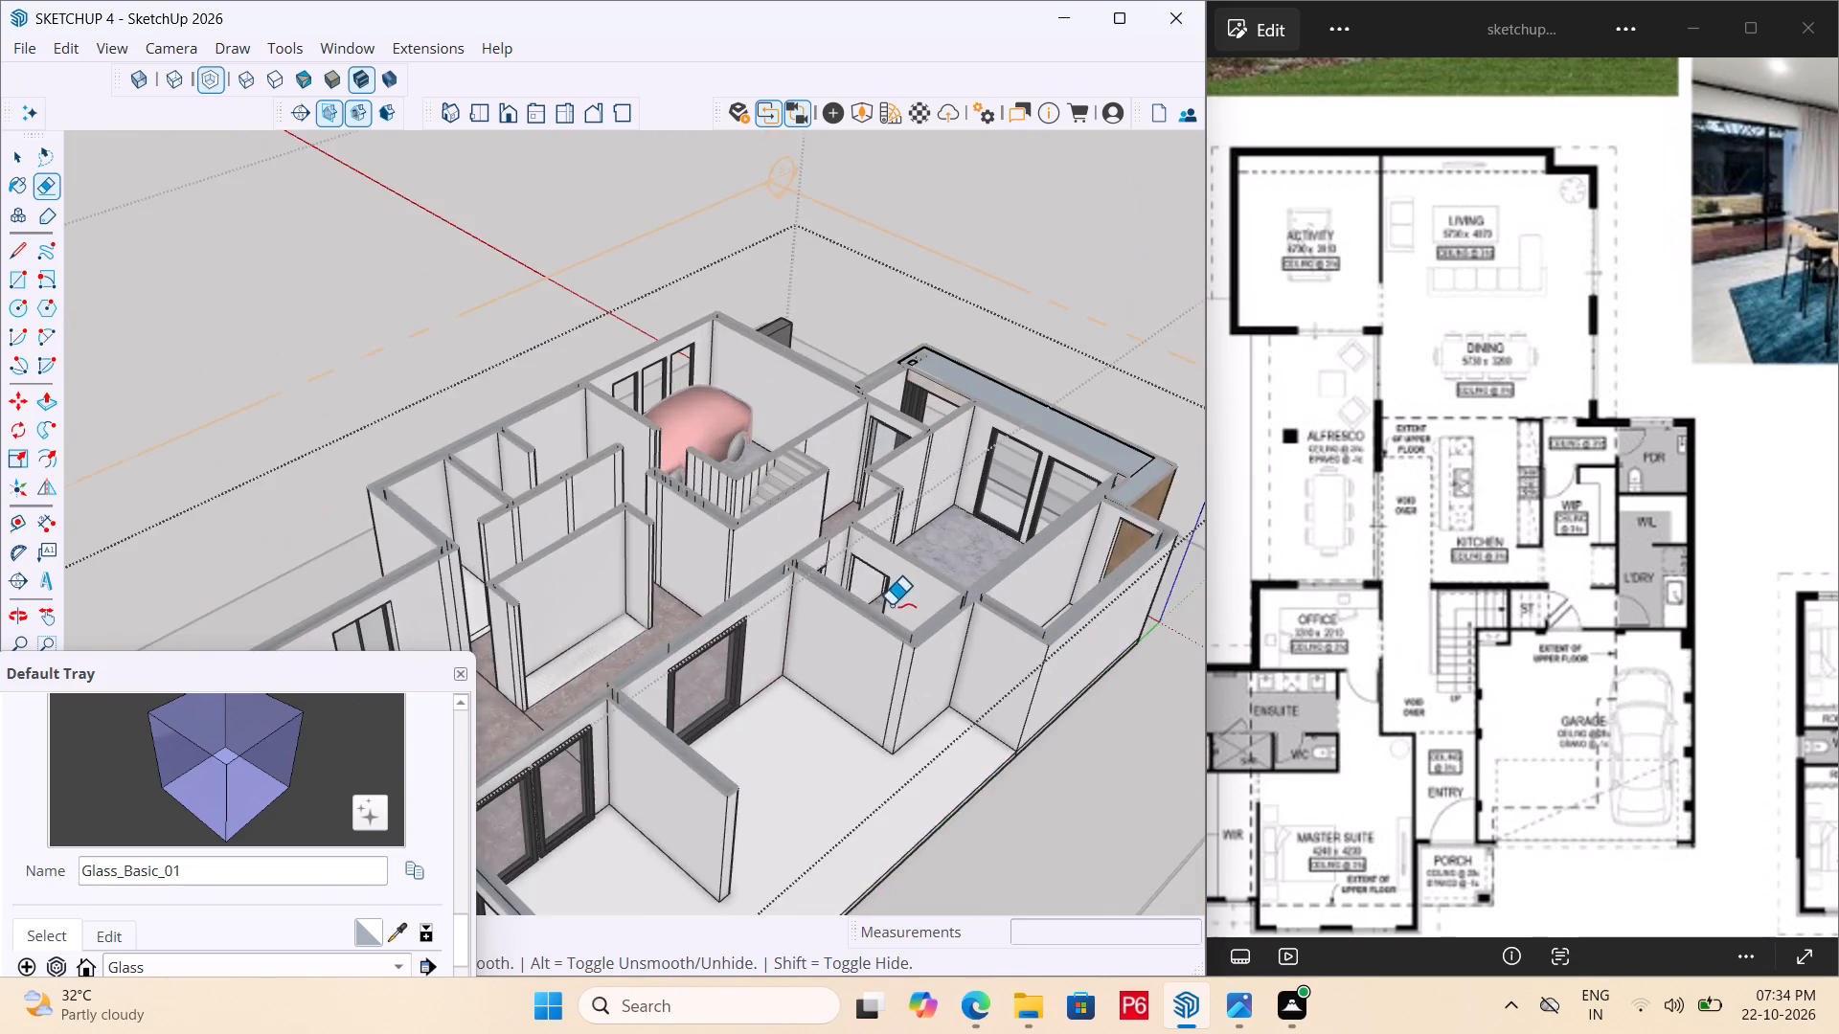
{"action": "scroll", "coordinate": [891, 605], "scroll_direction": "up", "scroll_amount": 2}
{"action": "middle_click_drag", "start_coordinate": [822, 596], "coordinate": [712, 565]}
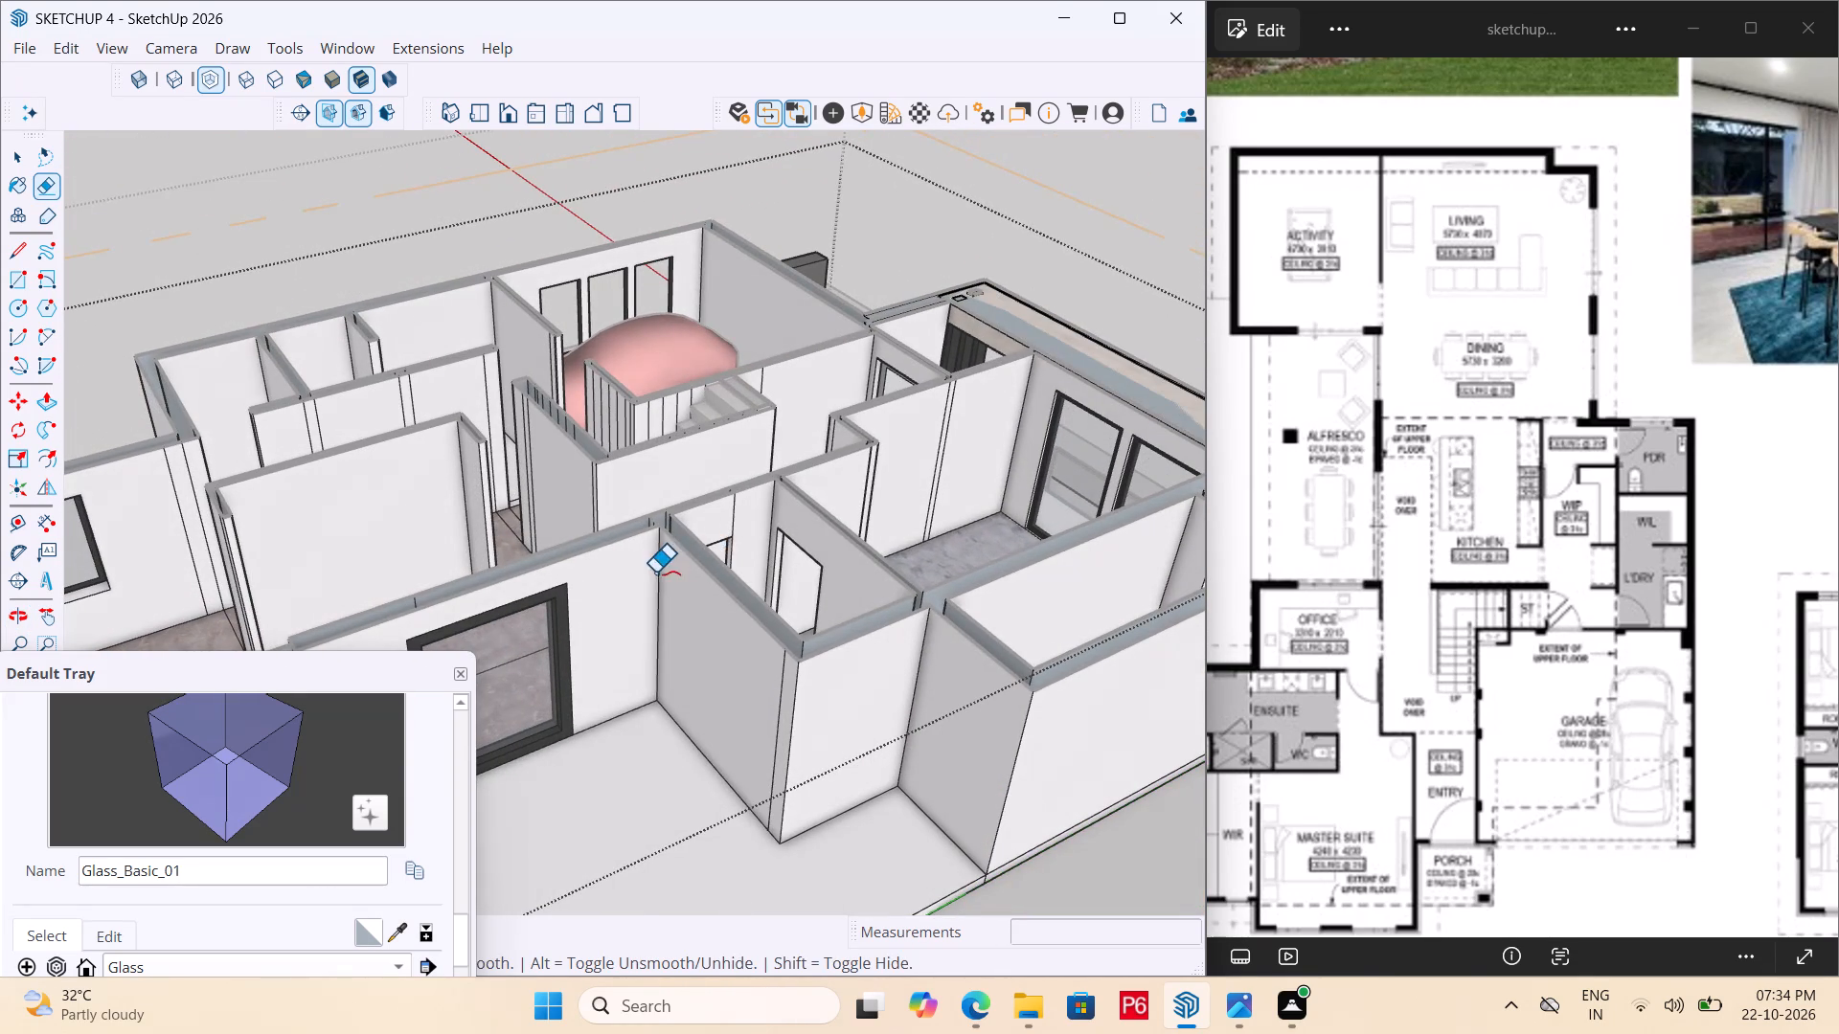
{"action": "scroll", "coordinate": [626, 588], "scroll_direction": "down", "scroll_amount": 5}
{"action": "middle_click_drag", "start_coordinate": [609, 617], "coordinate": [644, 788]}
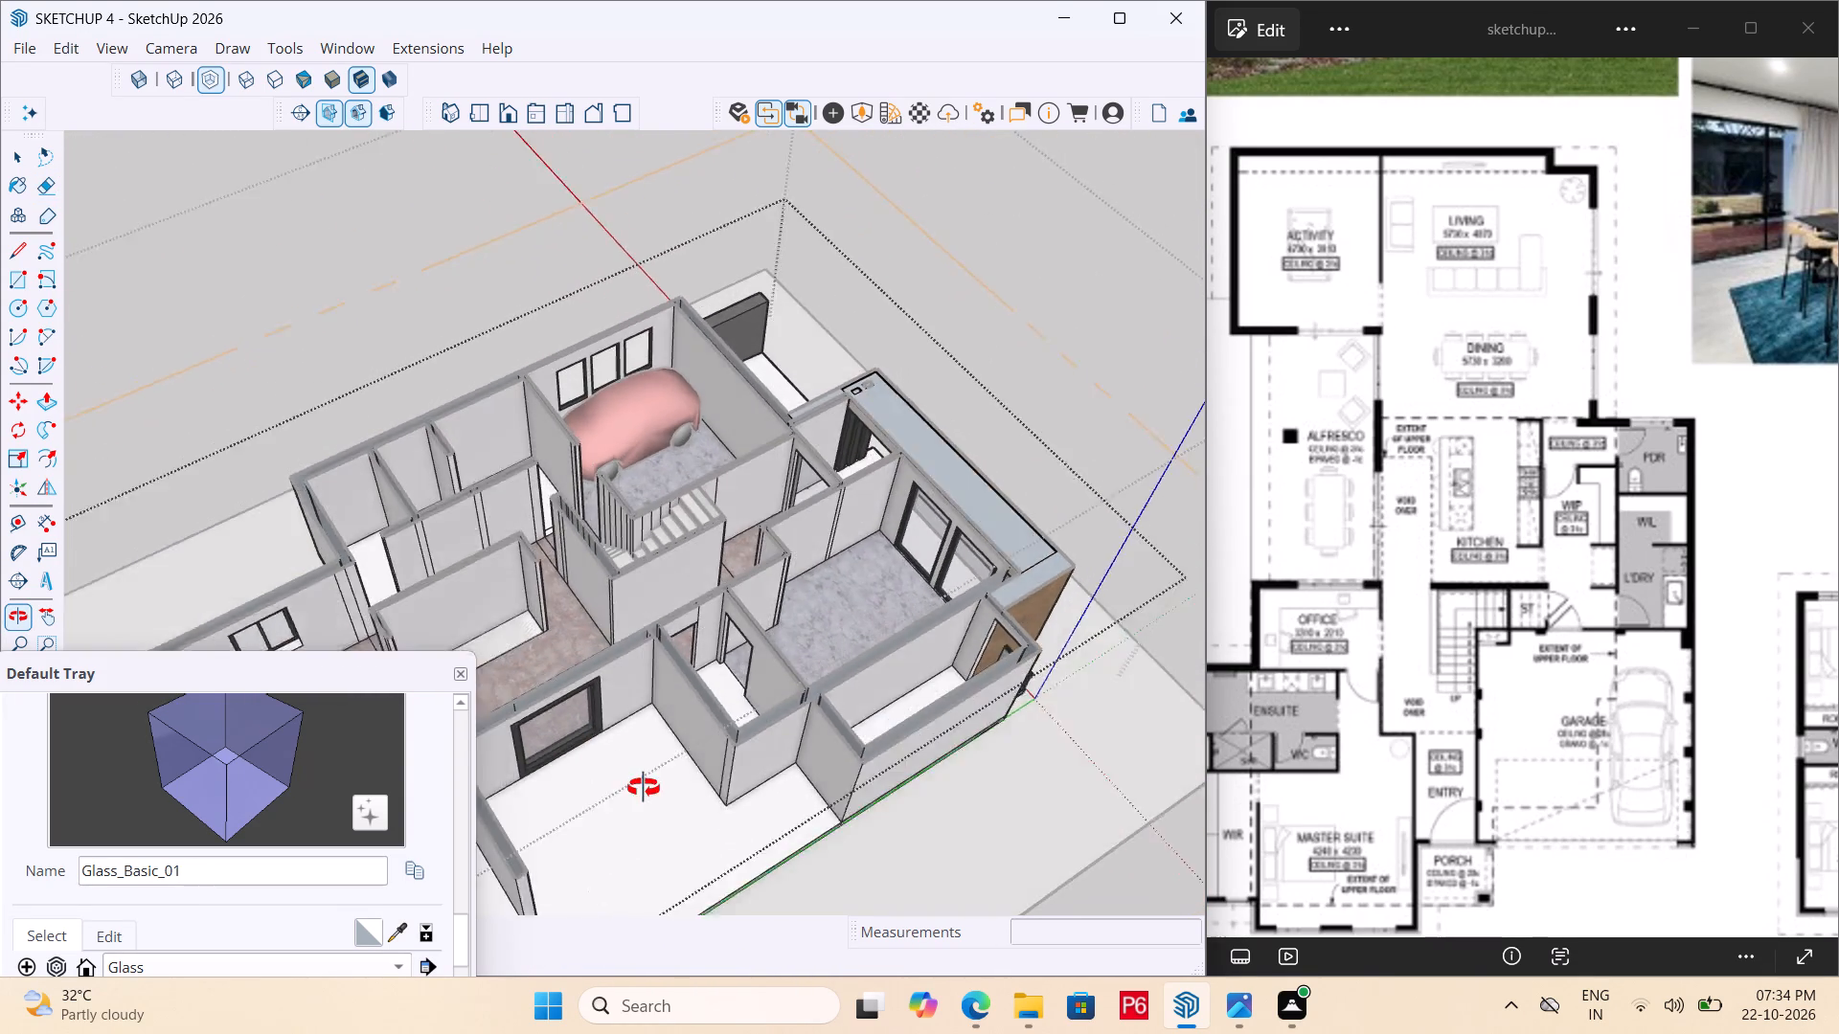
{"action": "middle_click_drag", "start_coordinate": [644, 788], "coordinate": [1042, 844]}
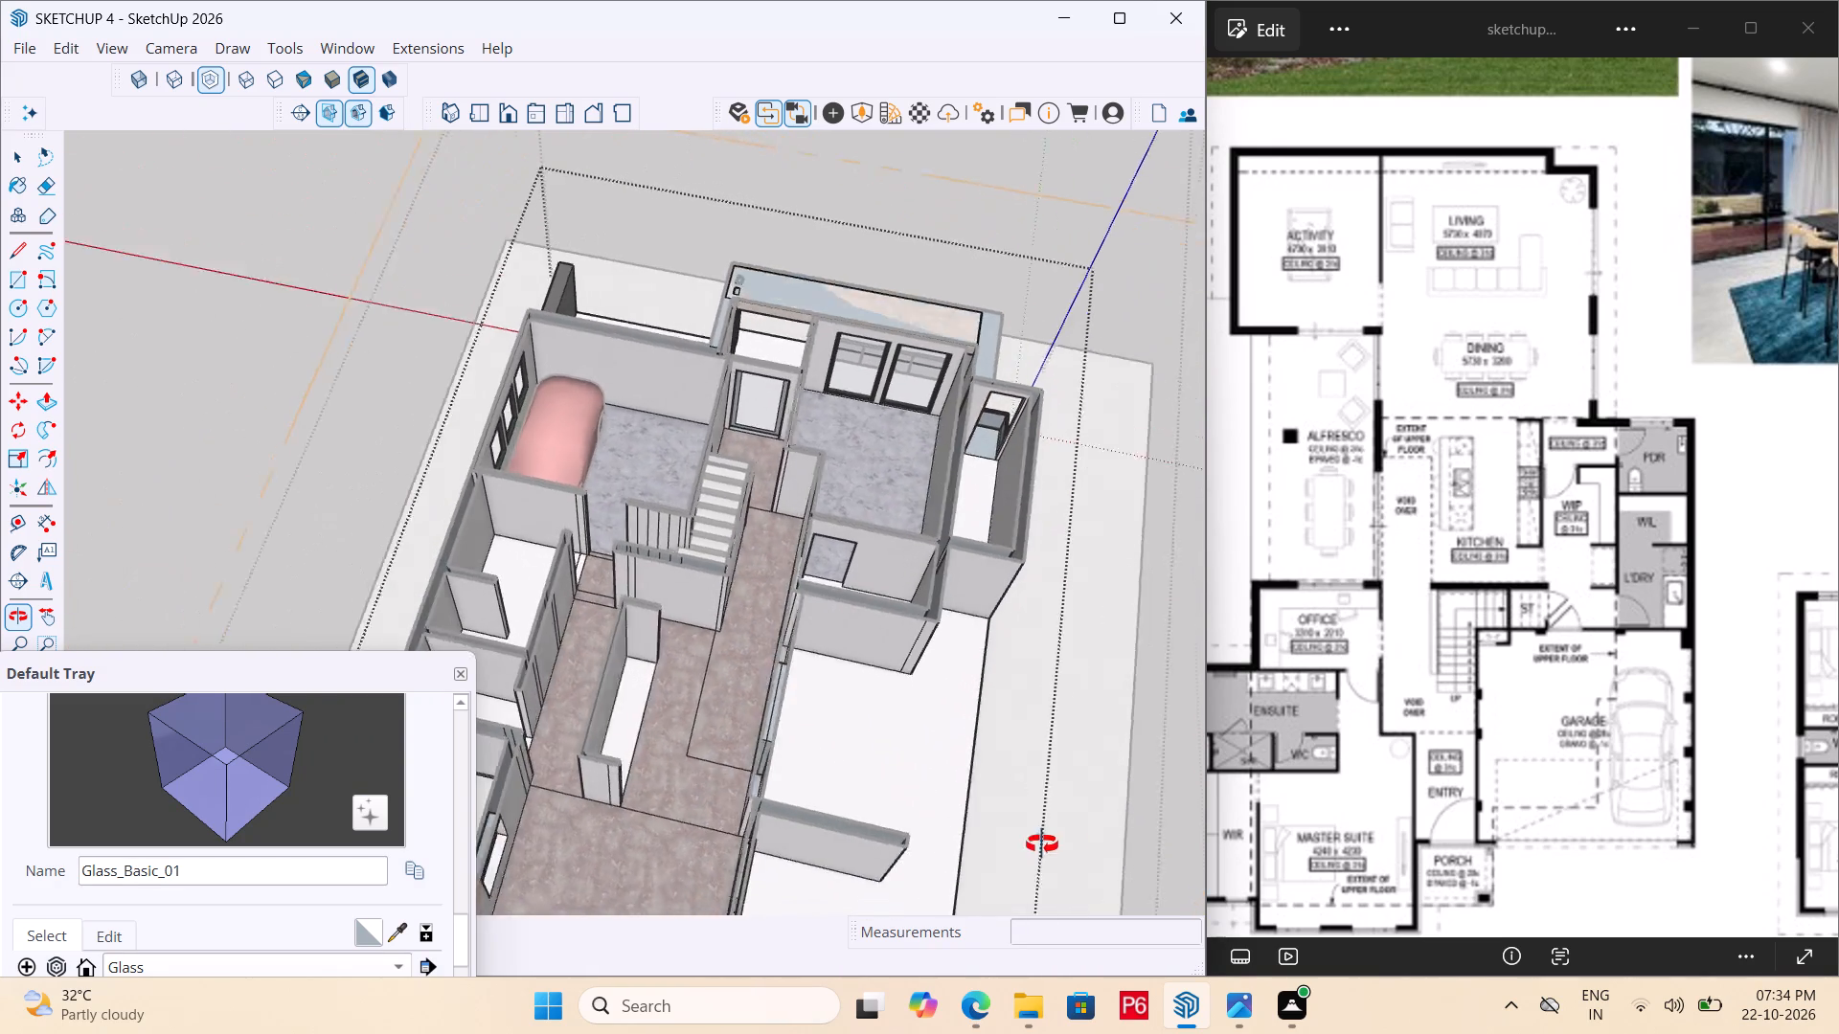
{"action": "middle_click_drag", "start_coordinate": [1042, 844], "coordinate": [1073, 846]}
{"action": "middle_click_drag", "start_coordinate": [722, 639], "coordinate": [1057, 372]}
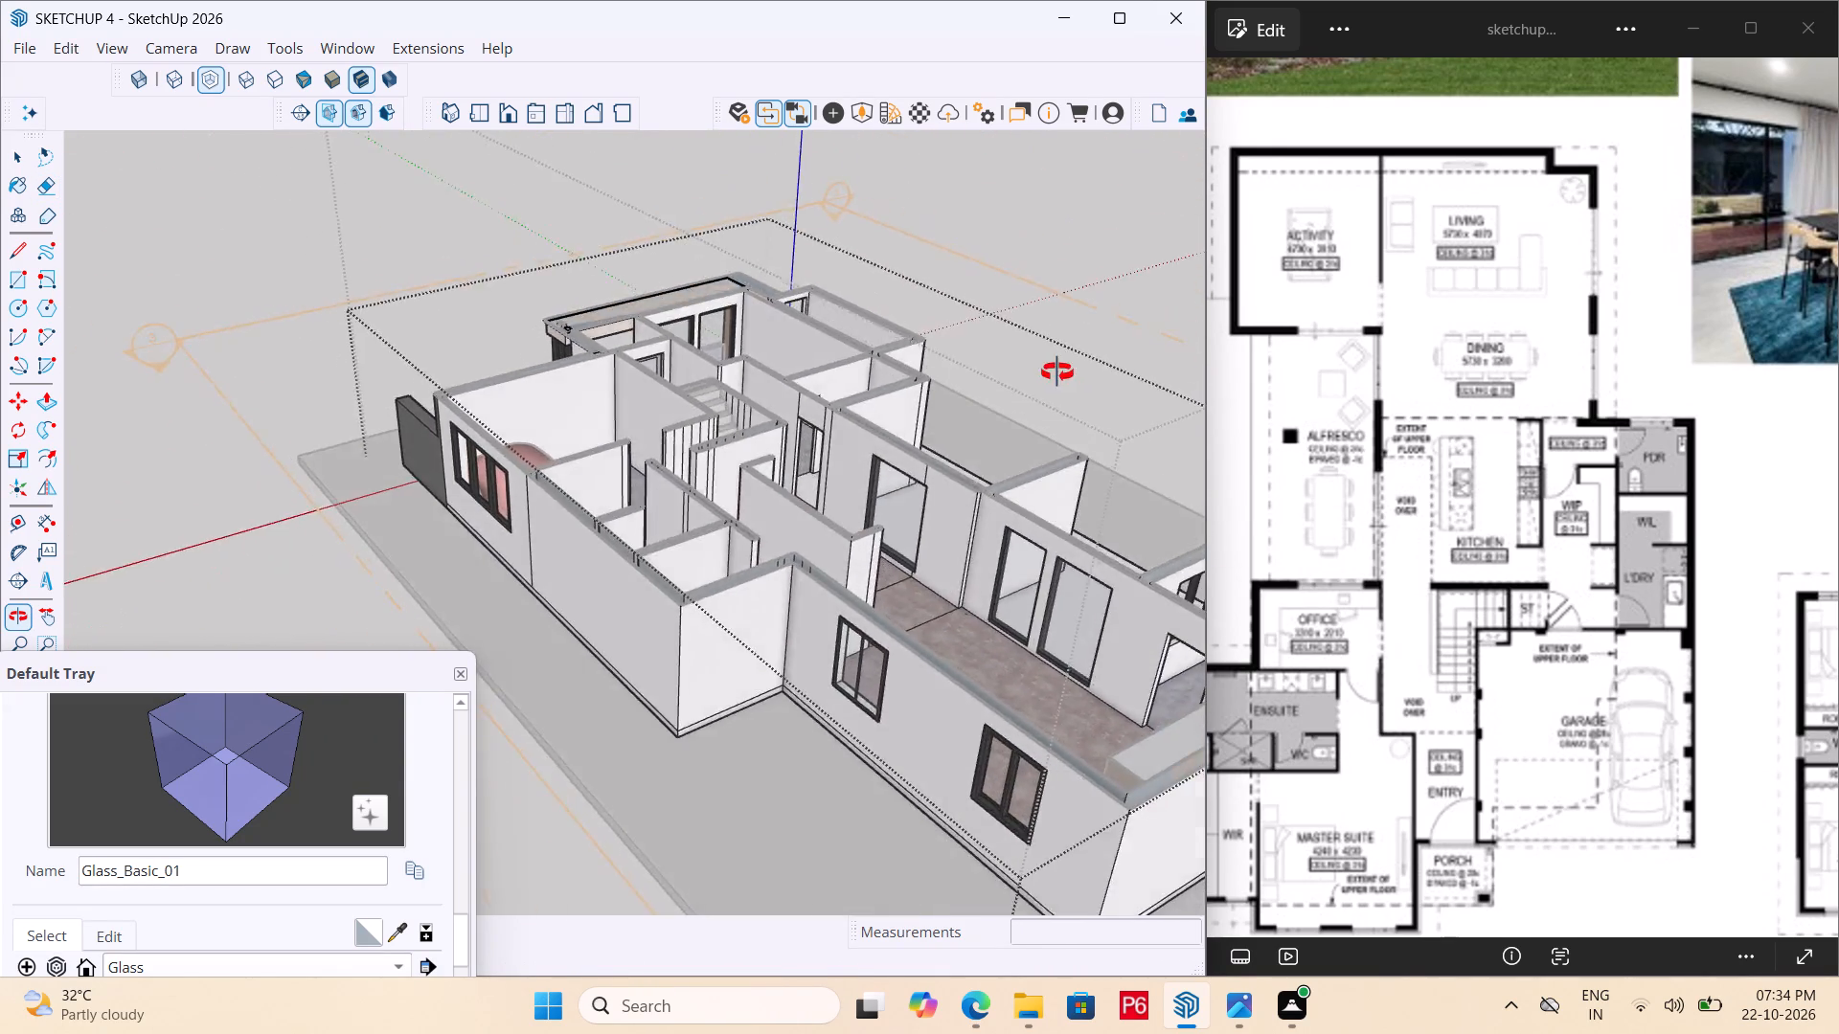
{"action": "middle_click_drag", "start_coordinate": [1057, 372], "coordinate": [222, 475]}
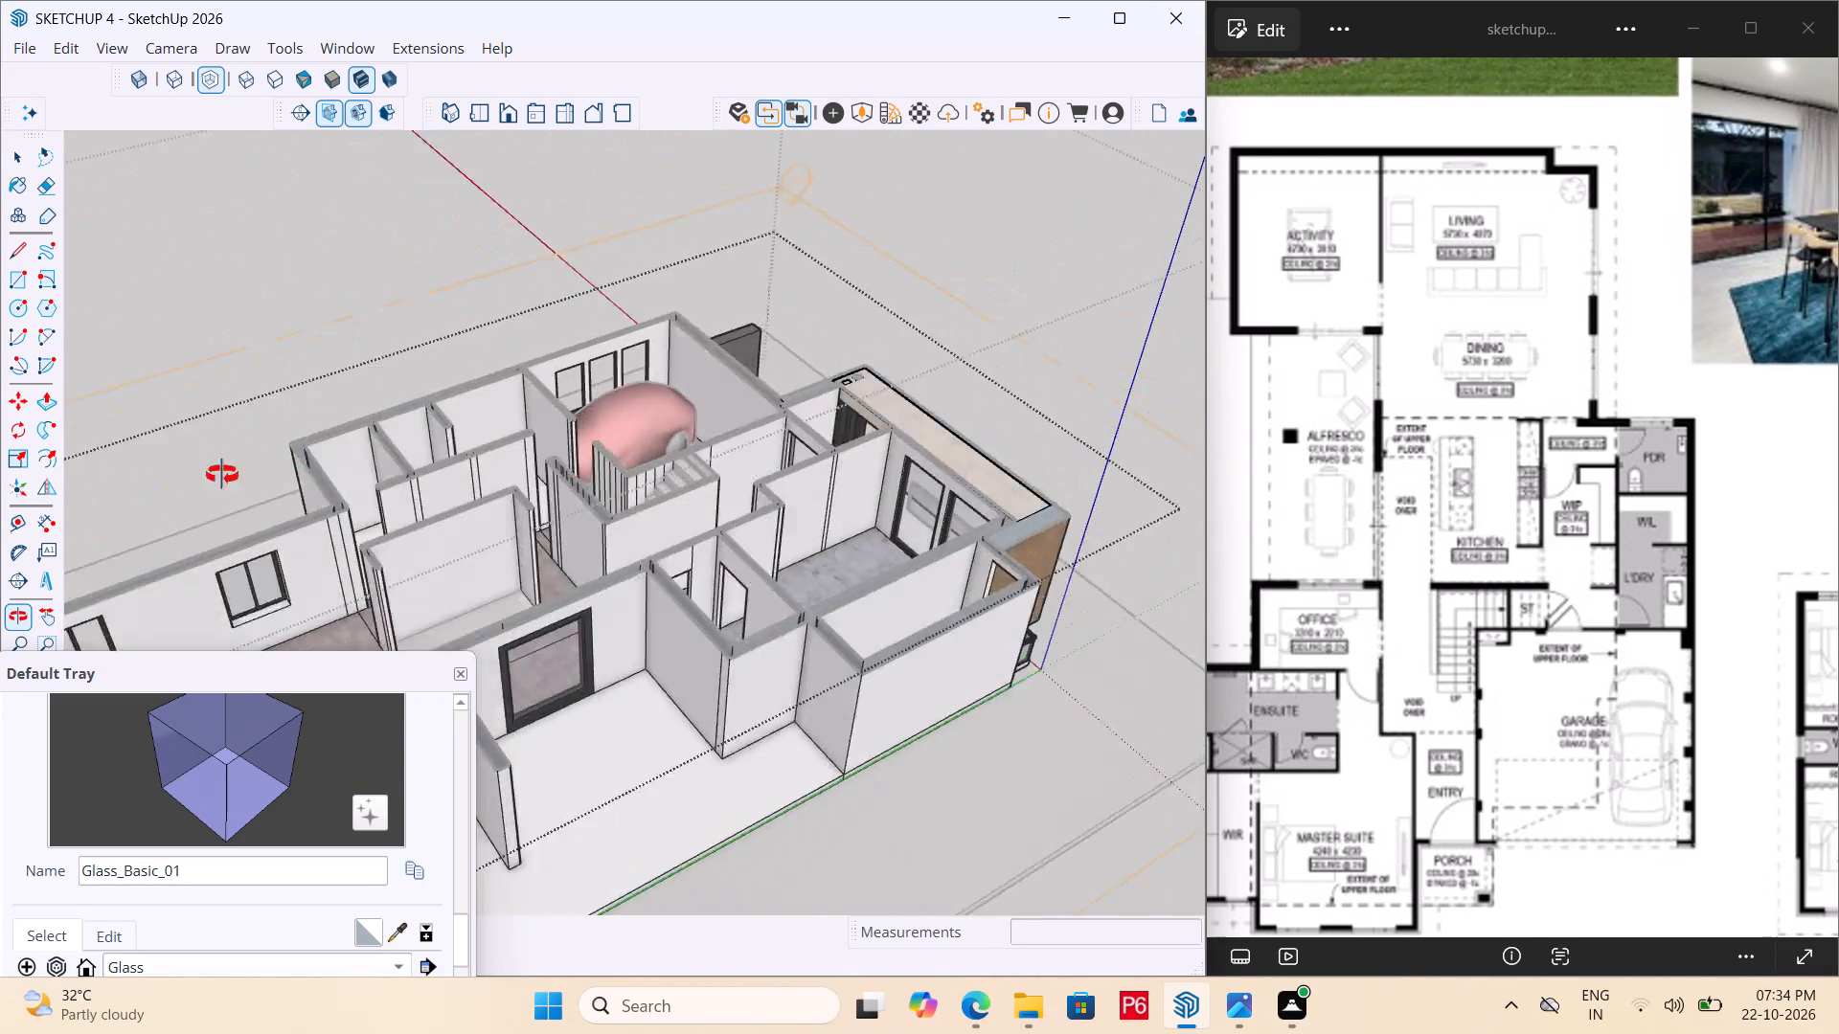
{"action": "middle_click_drag", "start_coordinate": [222, 475], "coordinate": [296, 475]}
{"action": "scroll", "coordinate": [883, 470], "scroll_direction": "down", "scroll_amount": 5}
{"action": "middle_click_drag", "start_coordinate": [790, 488], "coordinate": [795, 516]}
{"action": "scroll", "coordinate": [790, 488], "scroll_direction": "down", "scroll_amount": 1}
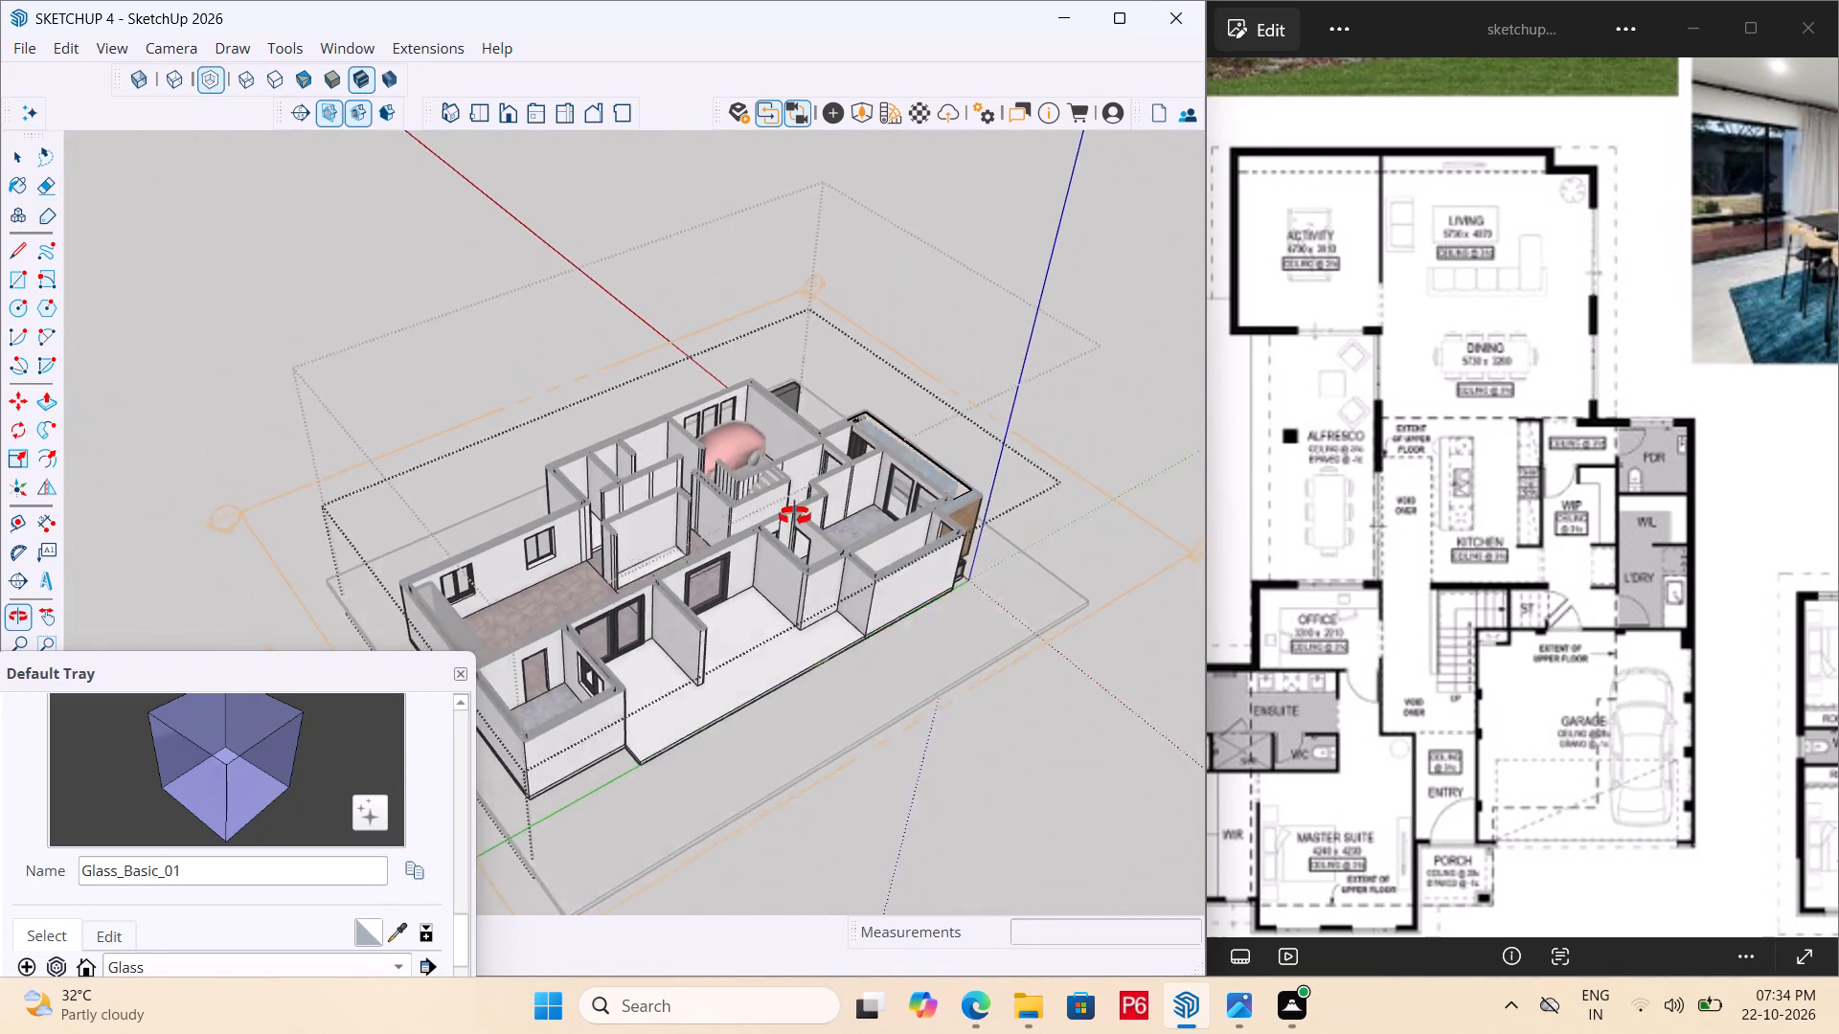
{"action": "middle_click_drag", "start_coordinate": [795, 516], "coordinate": [1182, 578]}
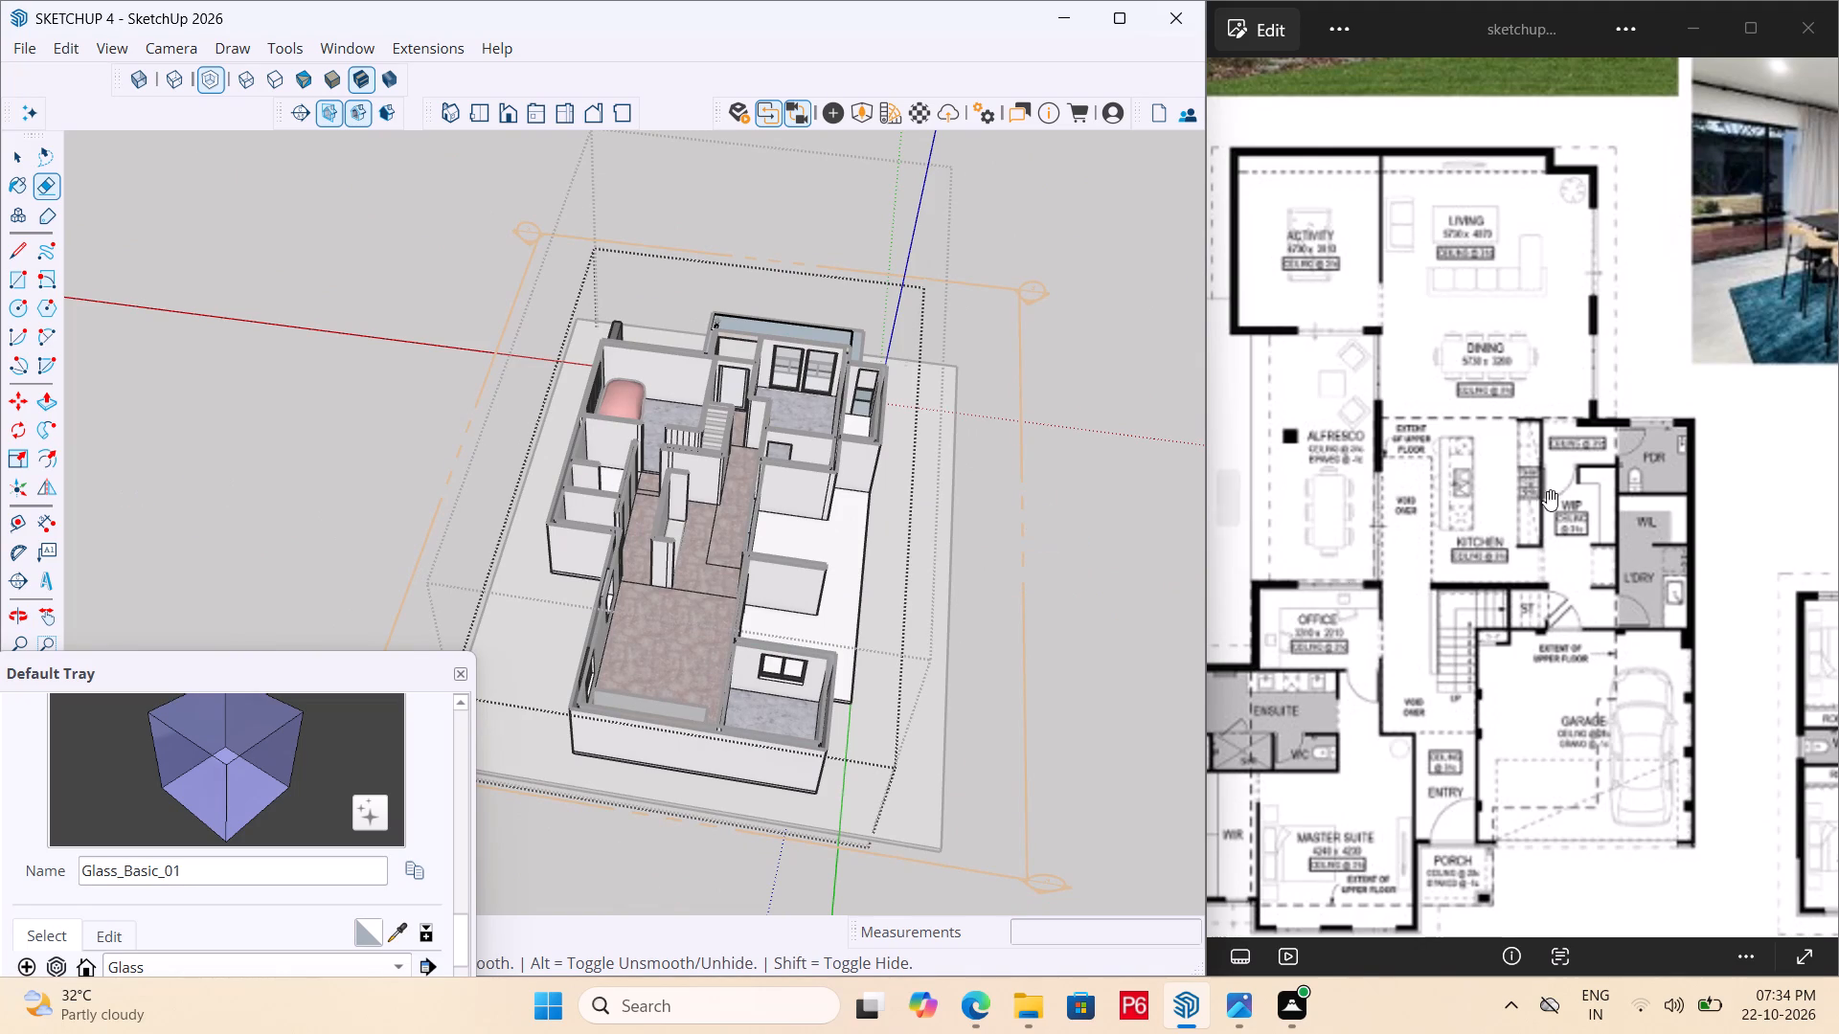
{"action": "scroll", "coordinate": [1668, 486], "scroll_direction": "up", "scroll_amount": 10}
{"action": "scroll", "coordinate": [1420, 453], "scroll_direction": "down", "scroll_amount": 6}
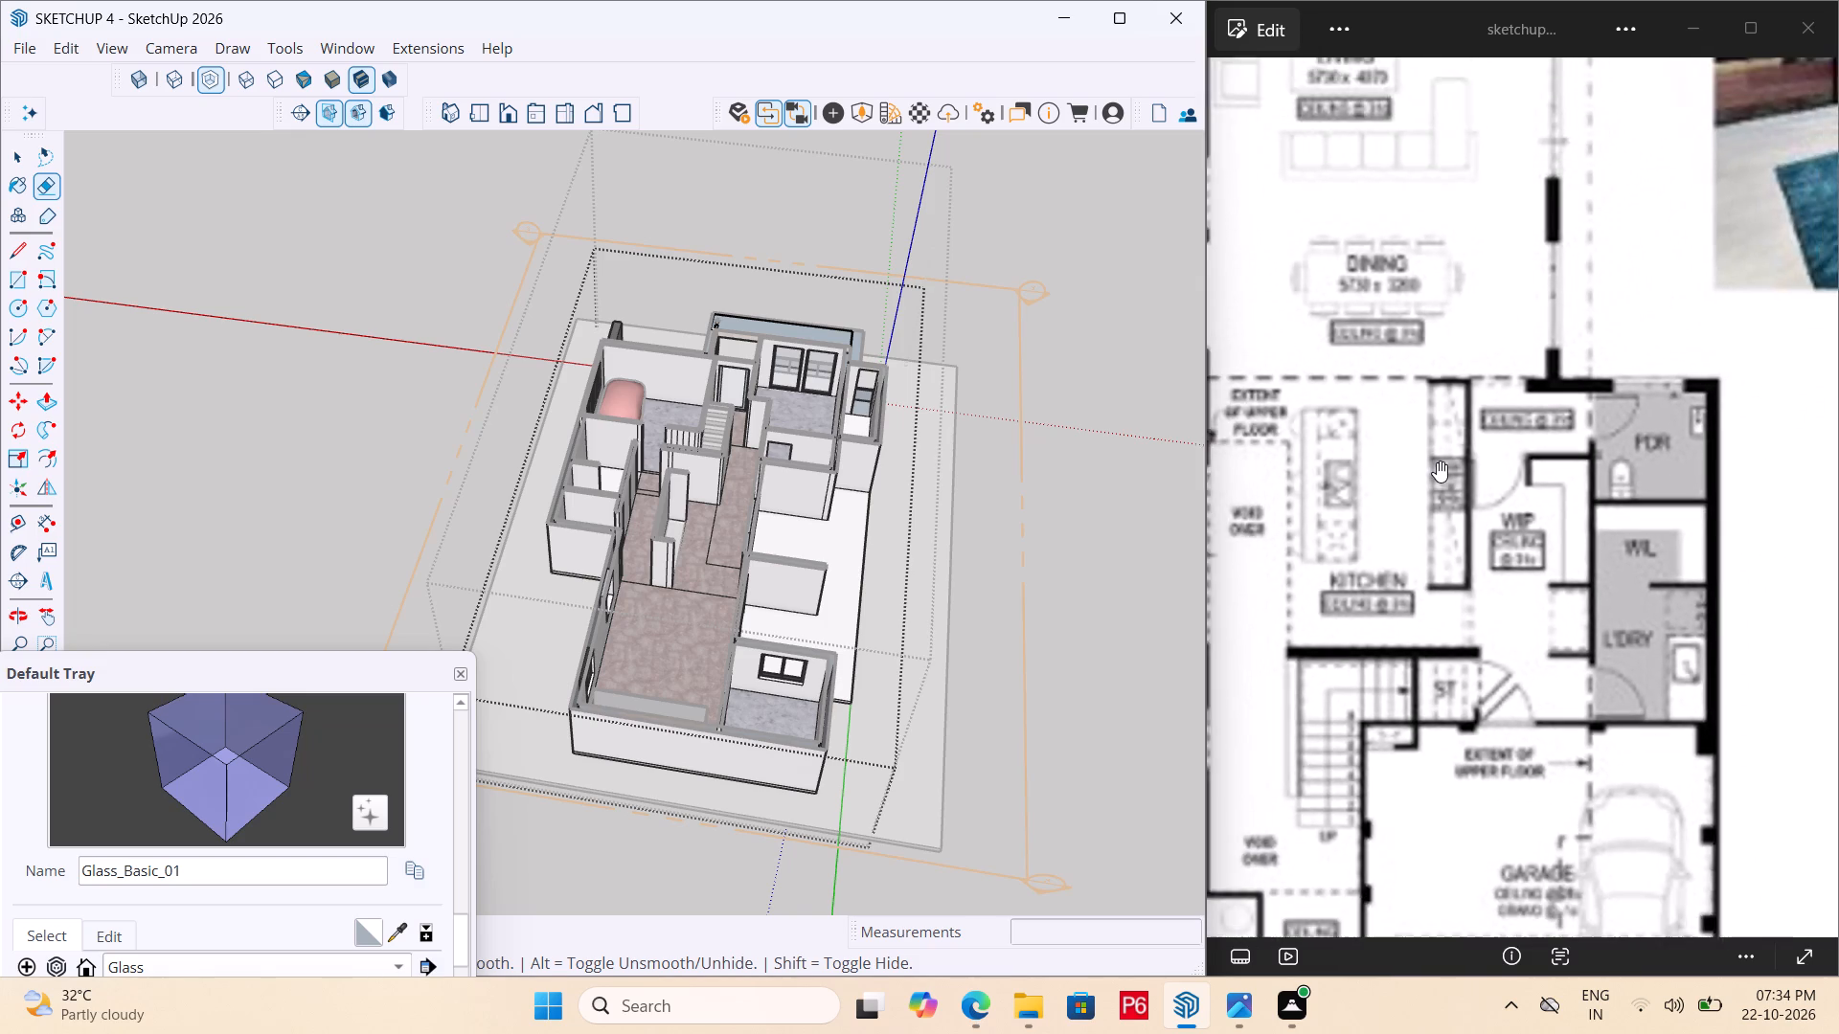
{"action": "scroll", "coordinate": [1437, 461], "scroll_direction": "down", "scroll_amount": 5}
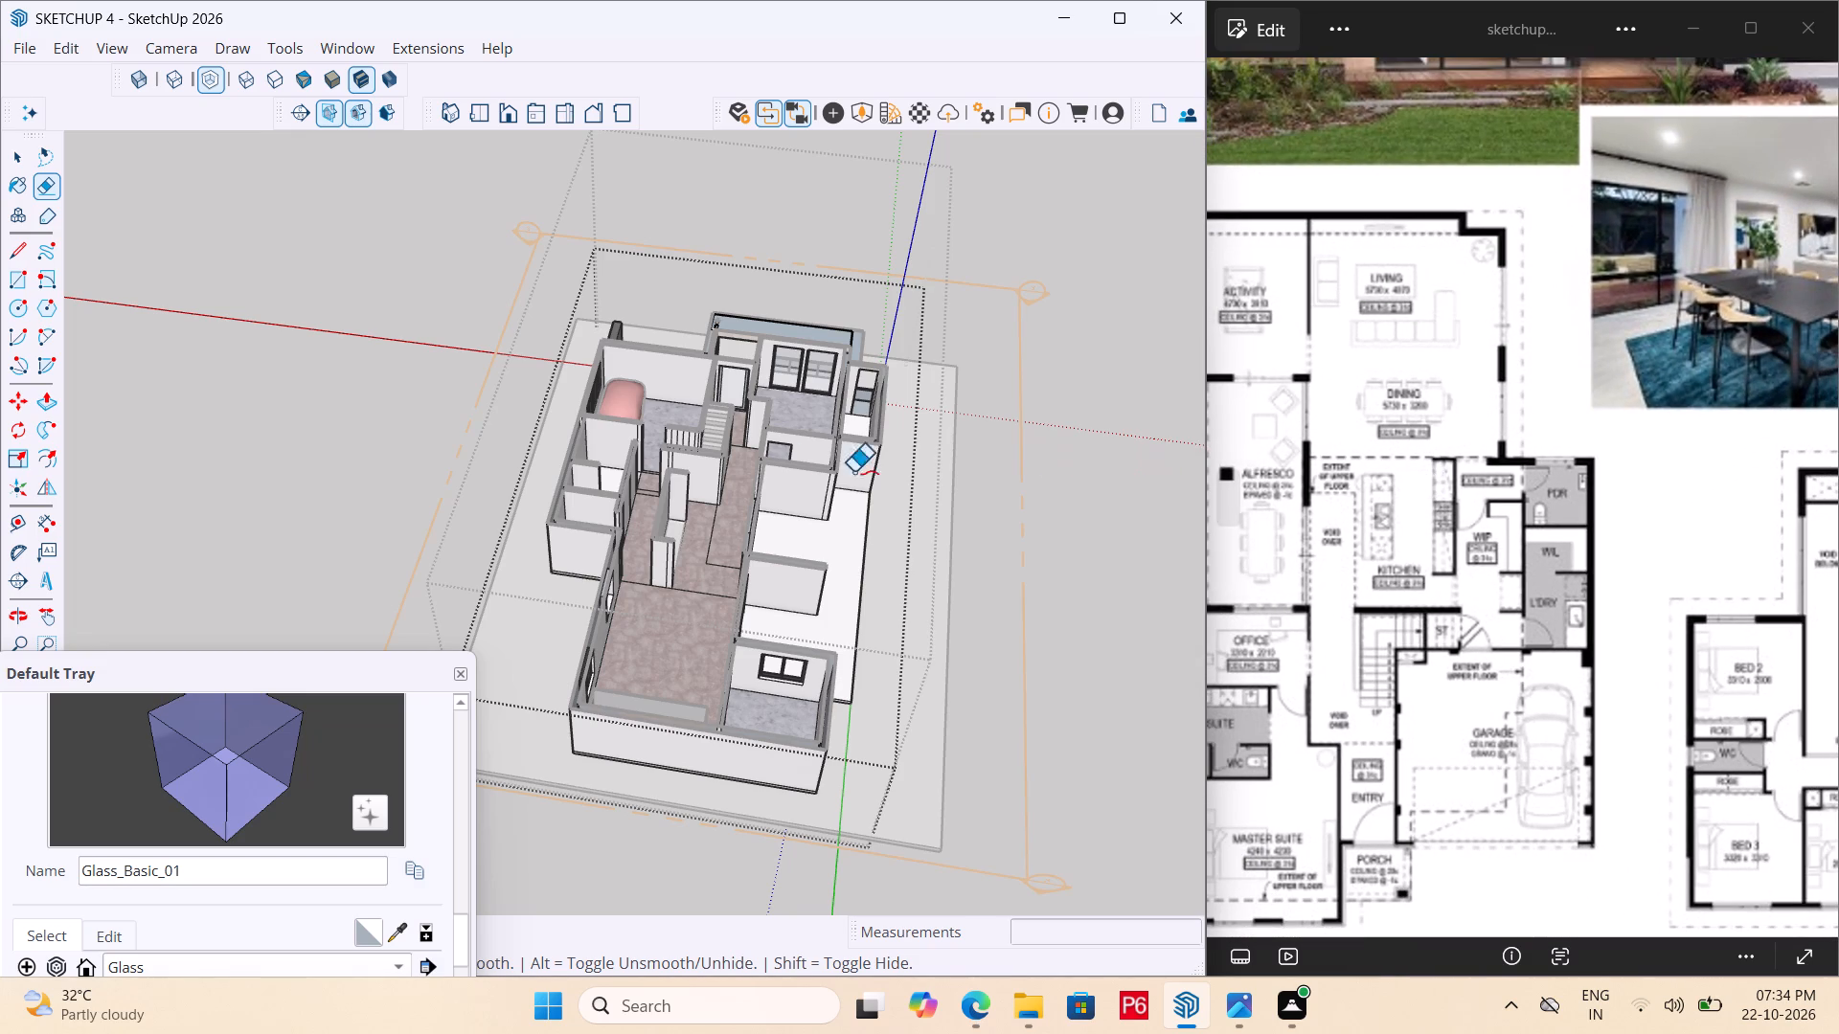
{"action": "scroll", "coordinate": [757, 531], "scroll_direction": "up", "scroll_amount": 3}
{"action": "middle_click_drag", "start_coordinate": [500, 574], "coordinate": [1075, 631]}
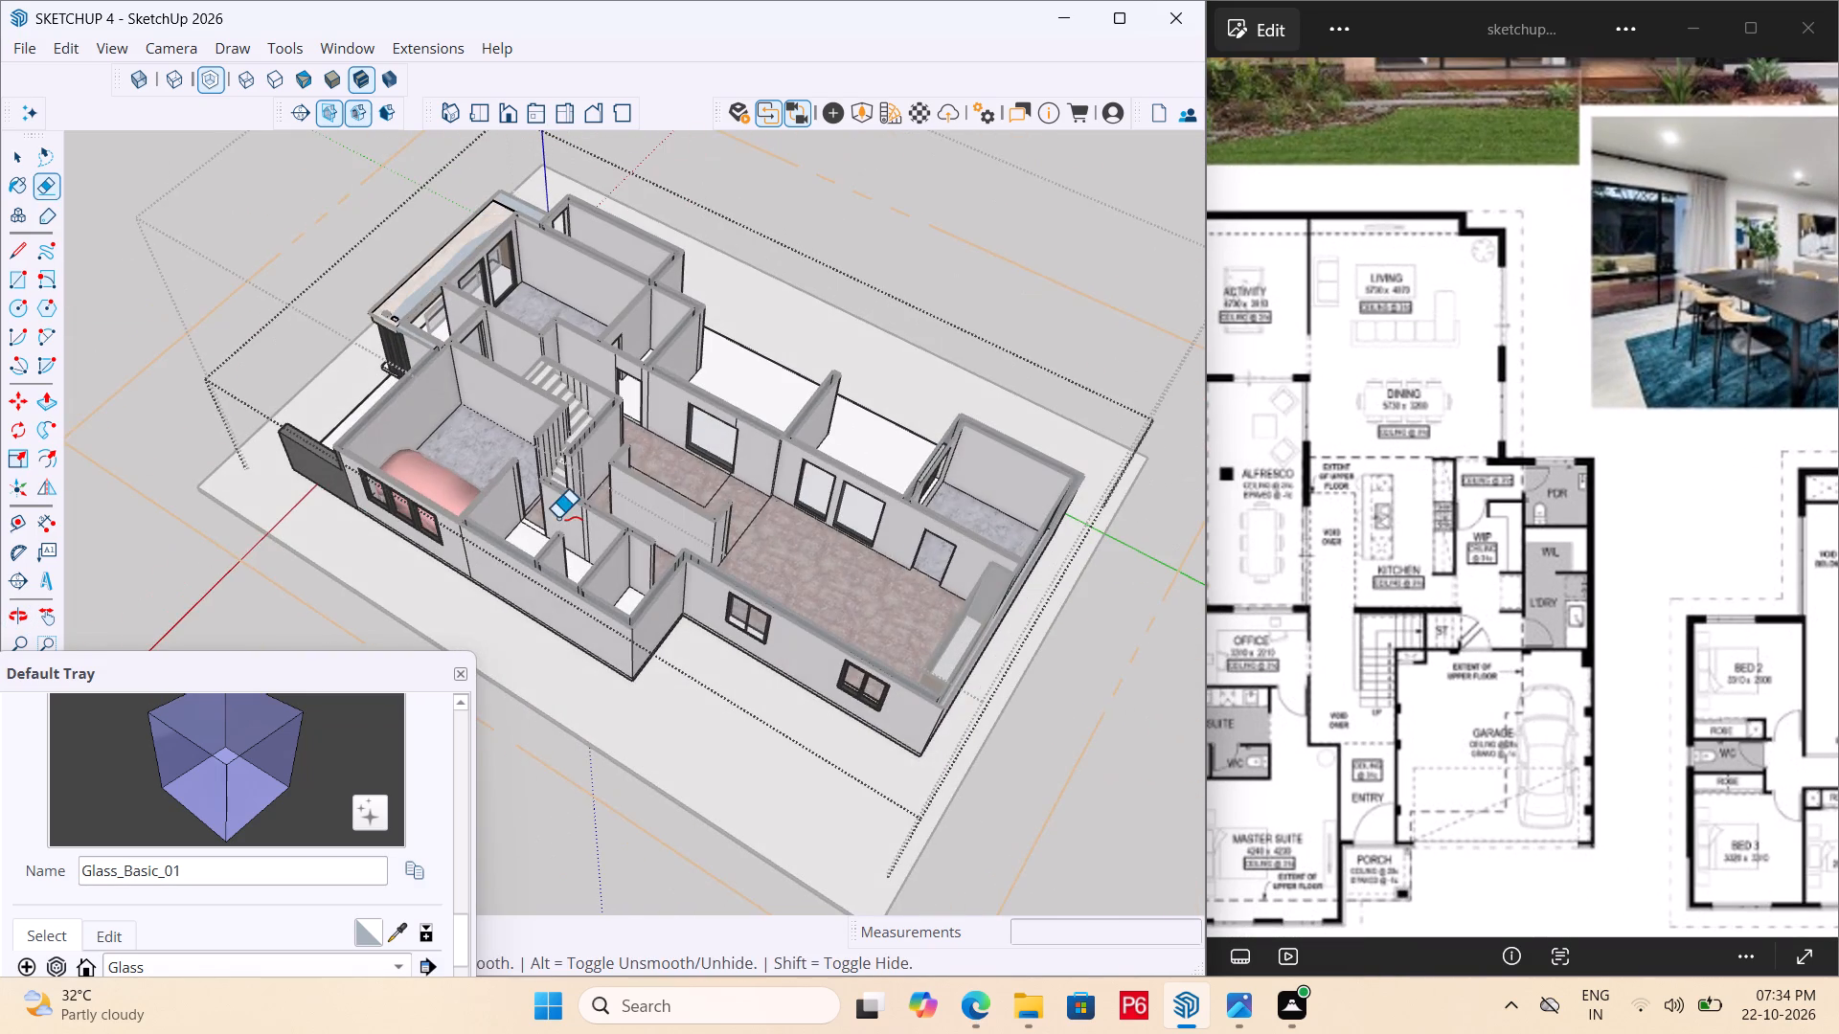
{"action": "middle_click_drag", "start_coordinate": [907, 543], "coordinate": [63, 515]}
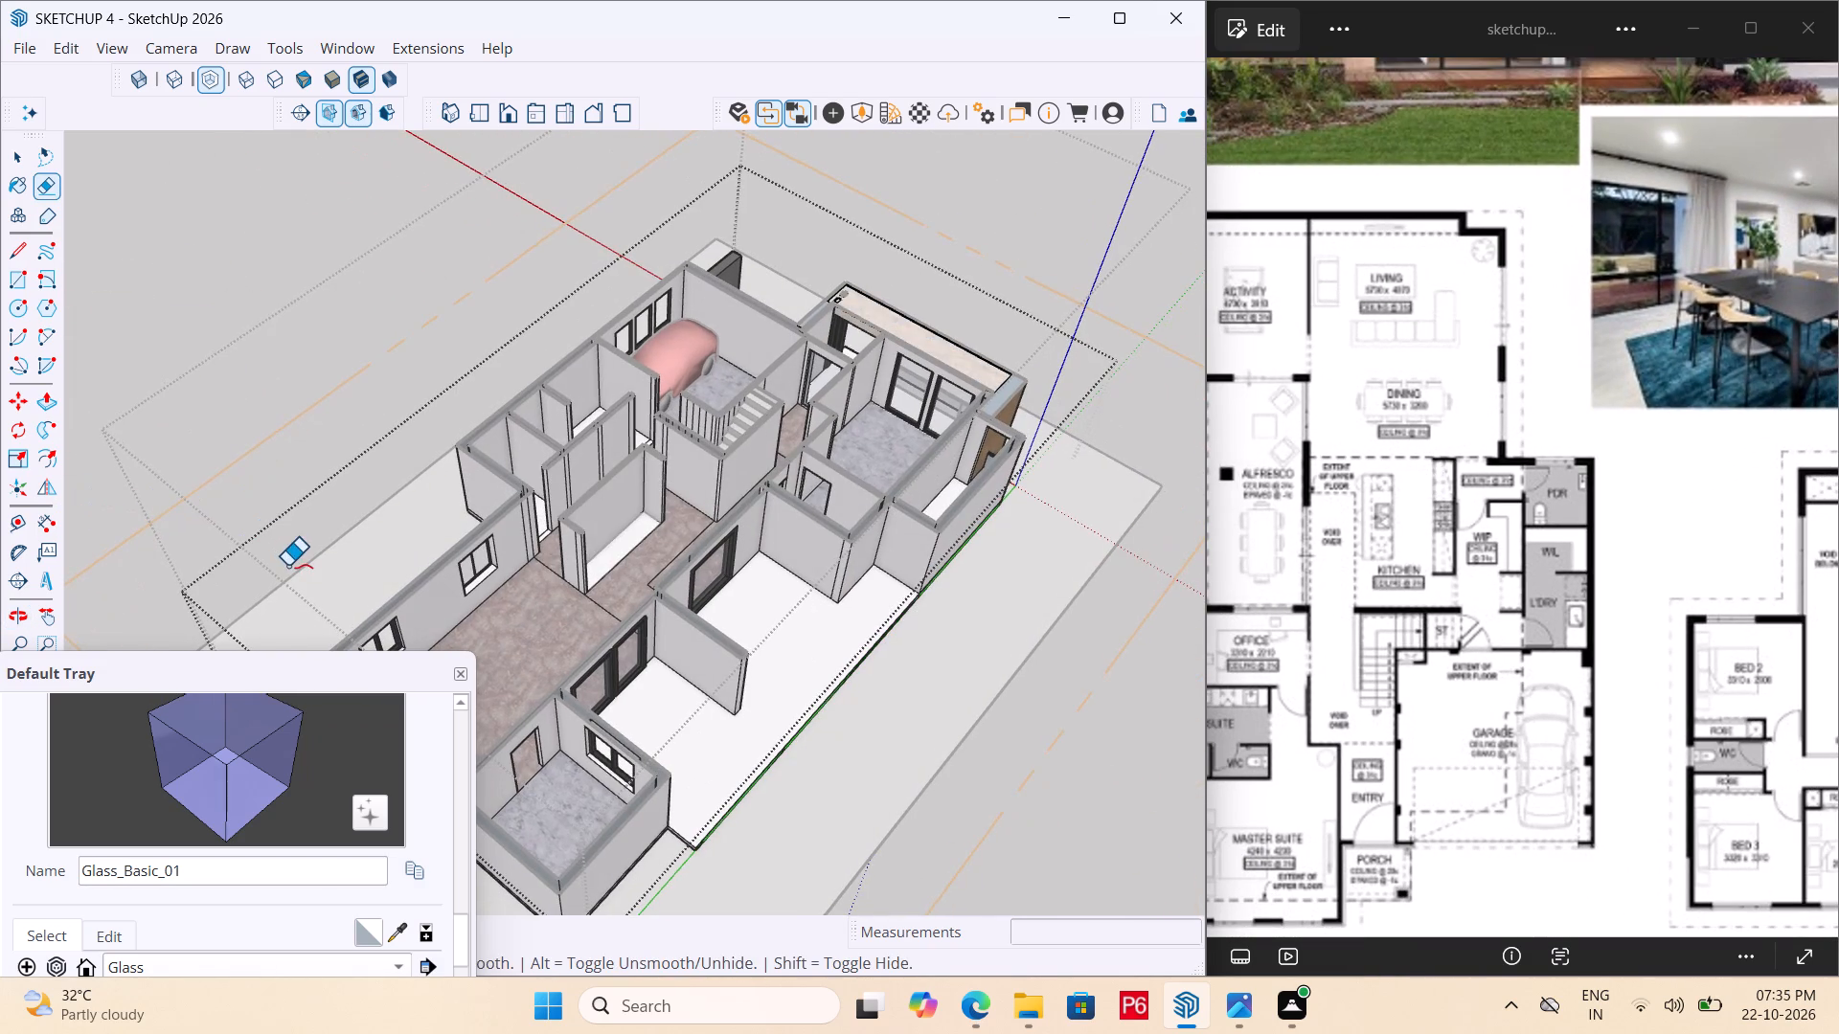
{"action": "middle_click_drag", "start_coordinate": [196, 586], "coordinate": [1228, 642]}
{"action": "middle_click_drag", "start_coordinate": [592, 519], "coordinate": [1104, 641]}
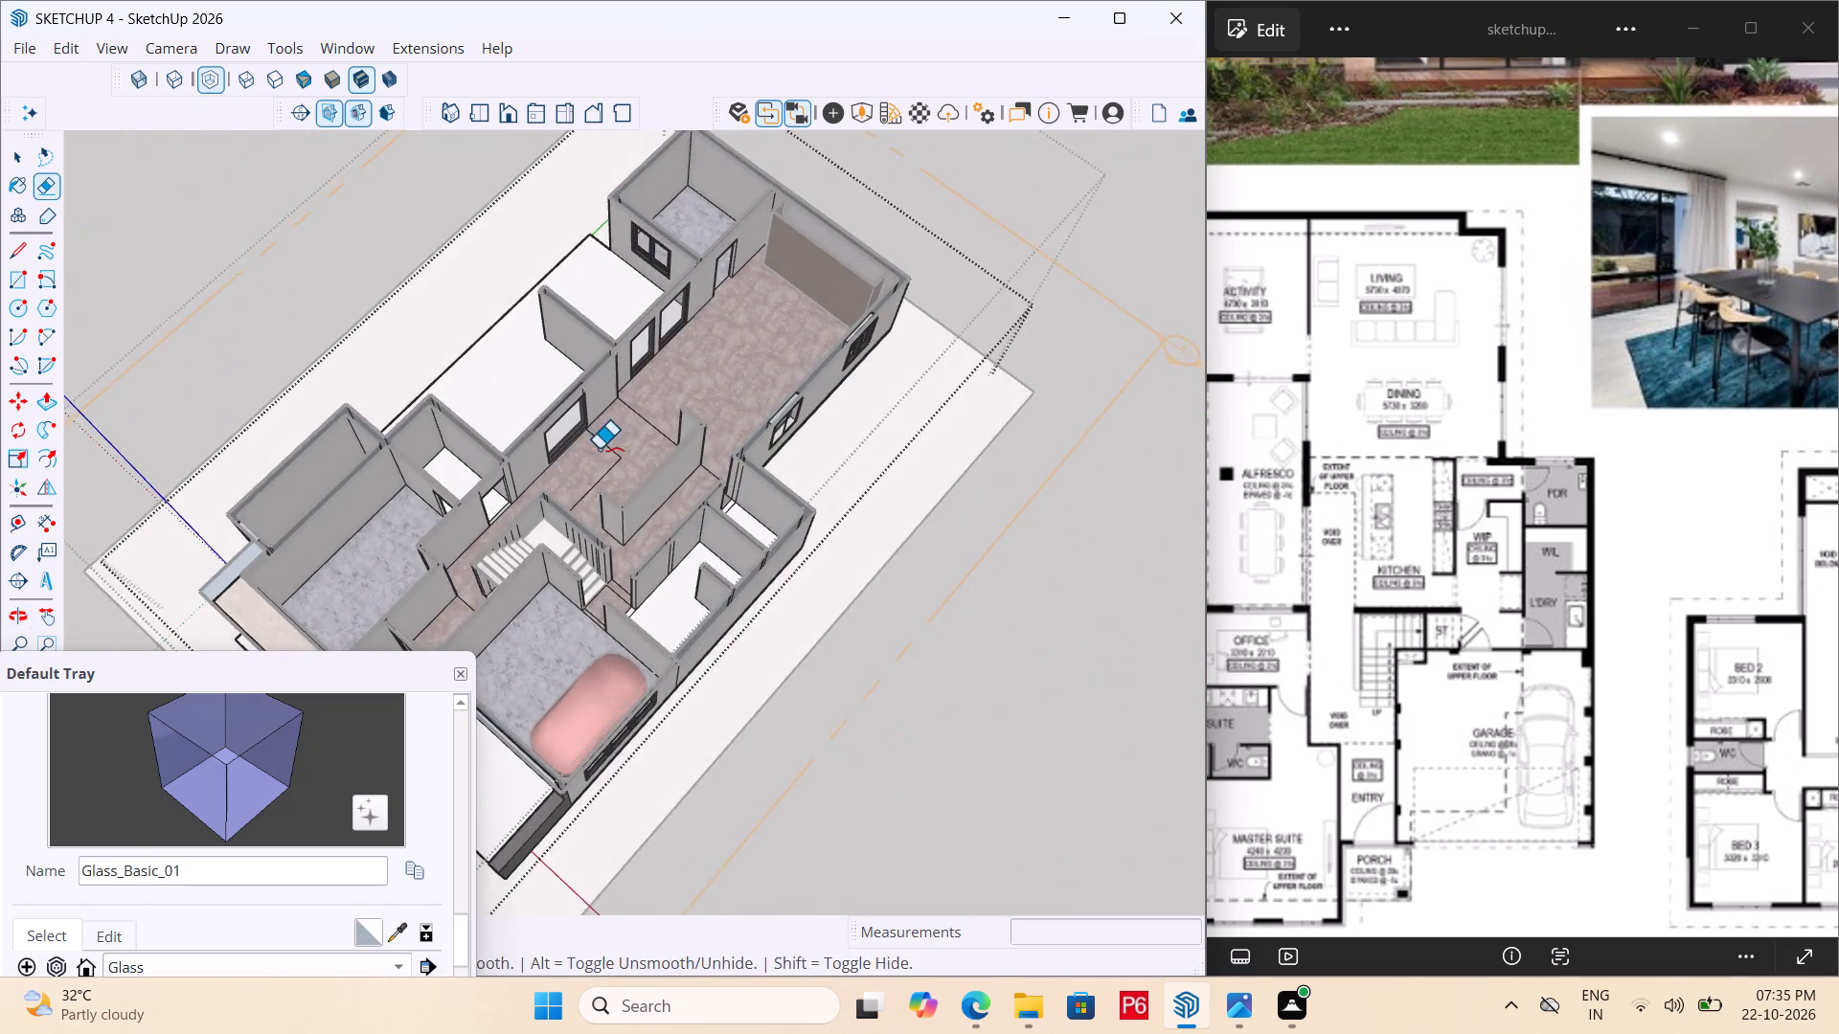
{"action": "middle_click_drag", "start_coordinate": [602, 470], "coordinate": [984, 525]}
{"action": "scroll", "coordinate": [1002, 465], "scroll_direction": "down", "scroll_amount": 3}
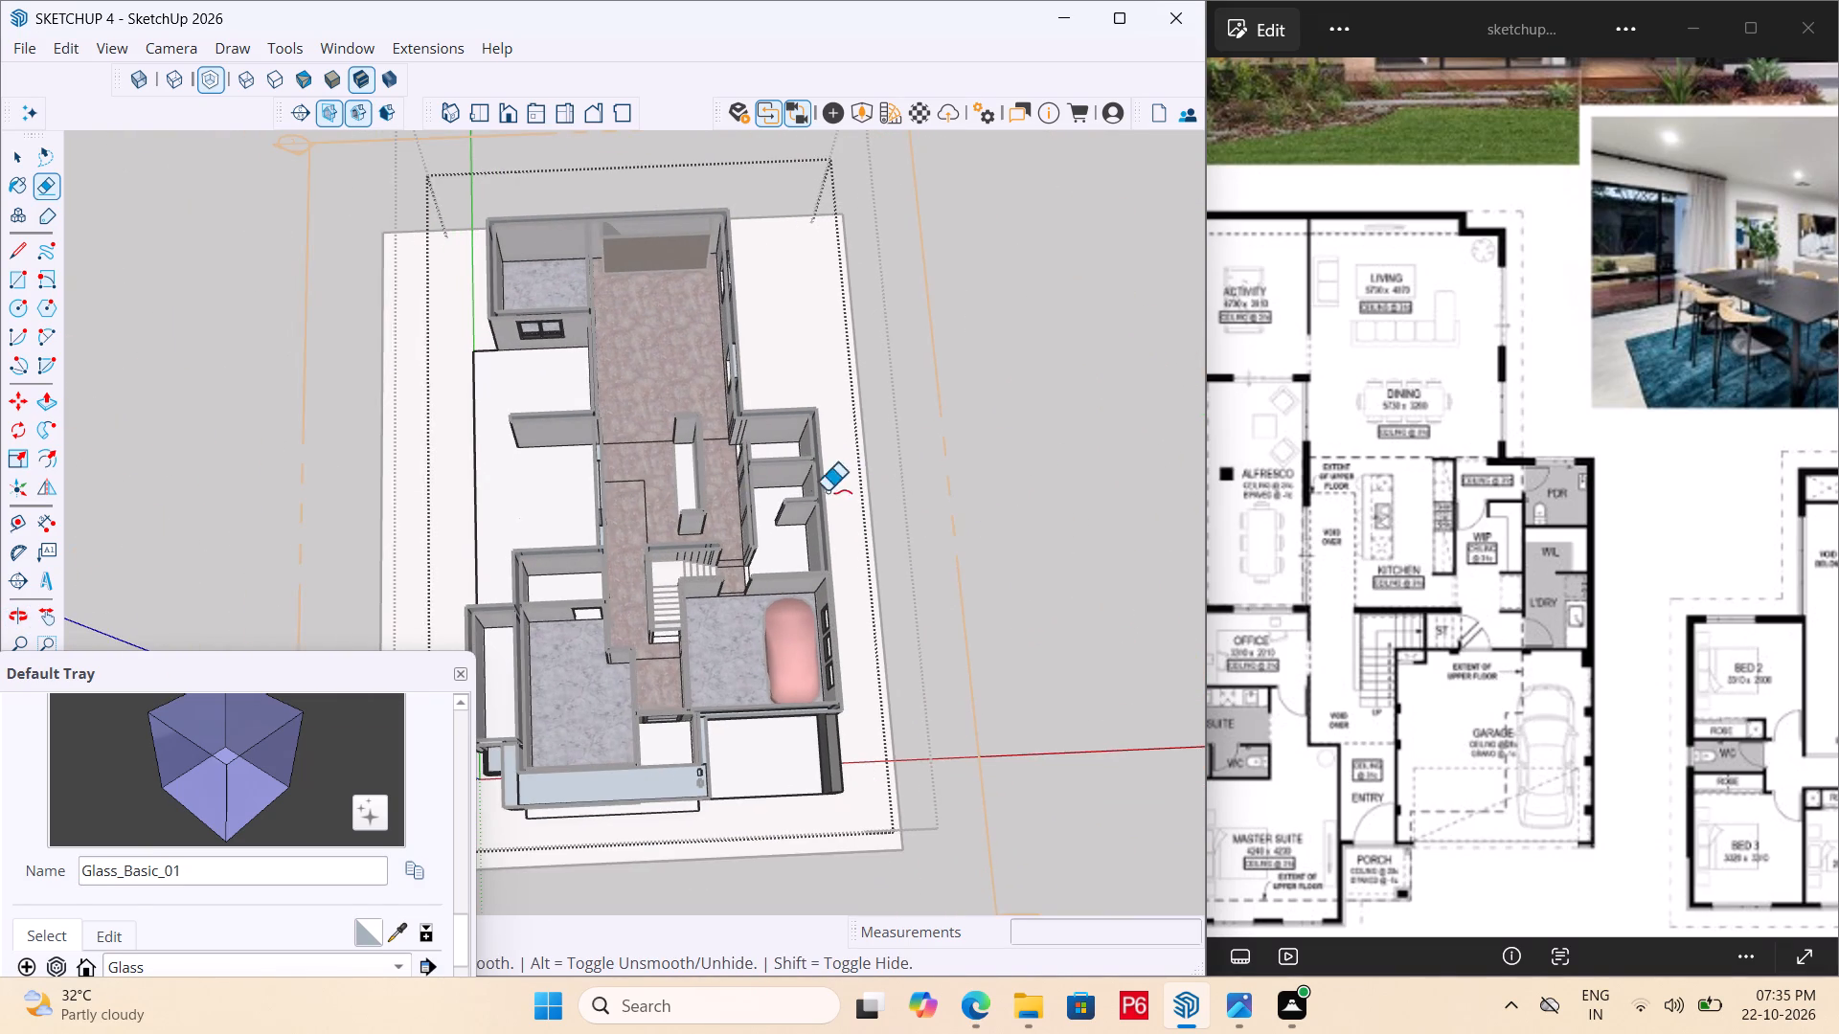
{"action": "scroll", "coordinate": [578, 511], "scroll_direction": "up", "scroll_amount": 5}
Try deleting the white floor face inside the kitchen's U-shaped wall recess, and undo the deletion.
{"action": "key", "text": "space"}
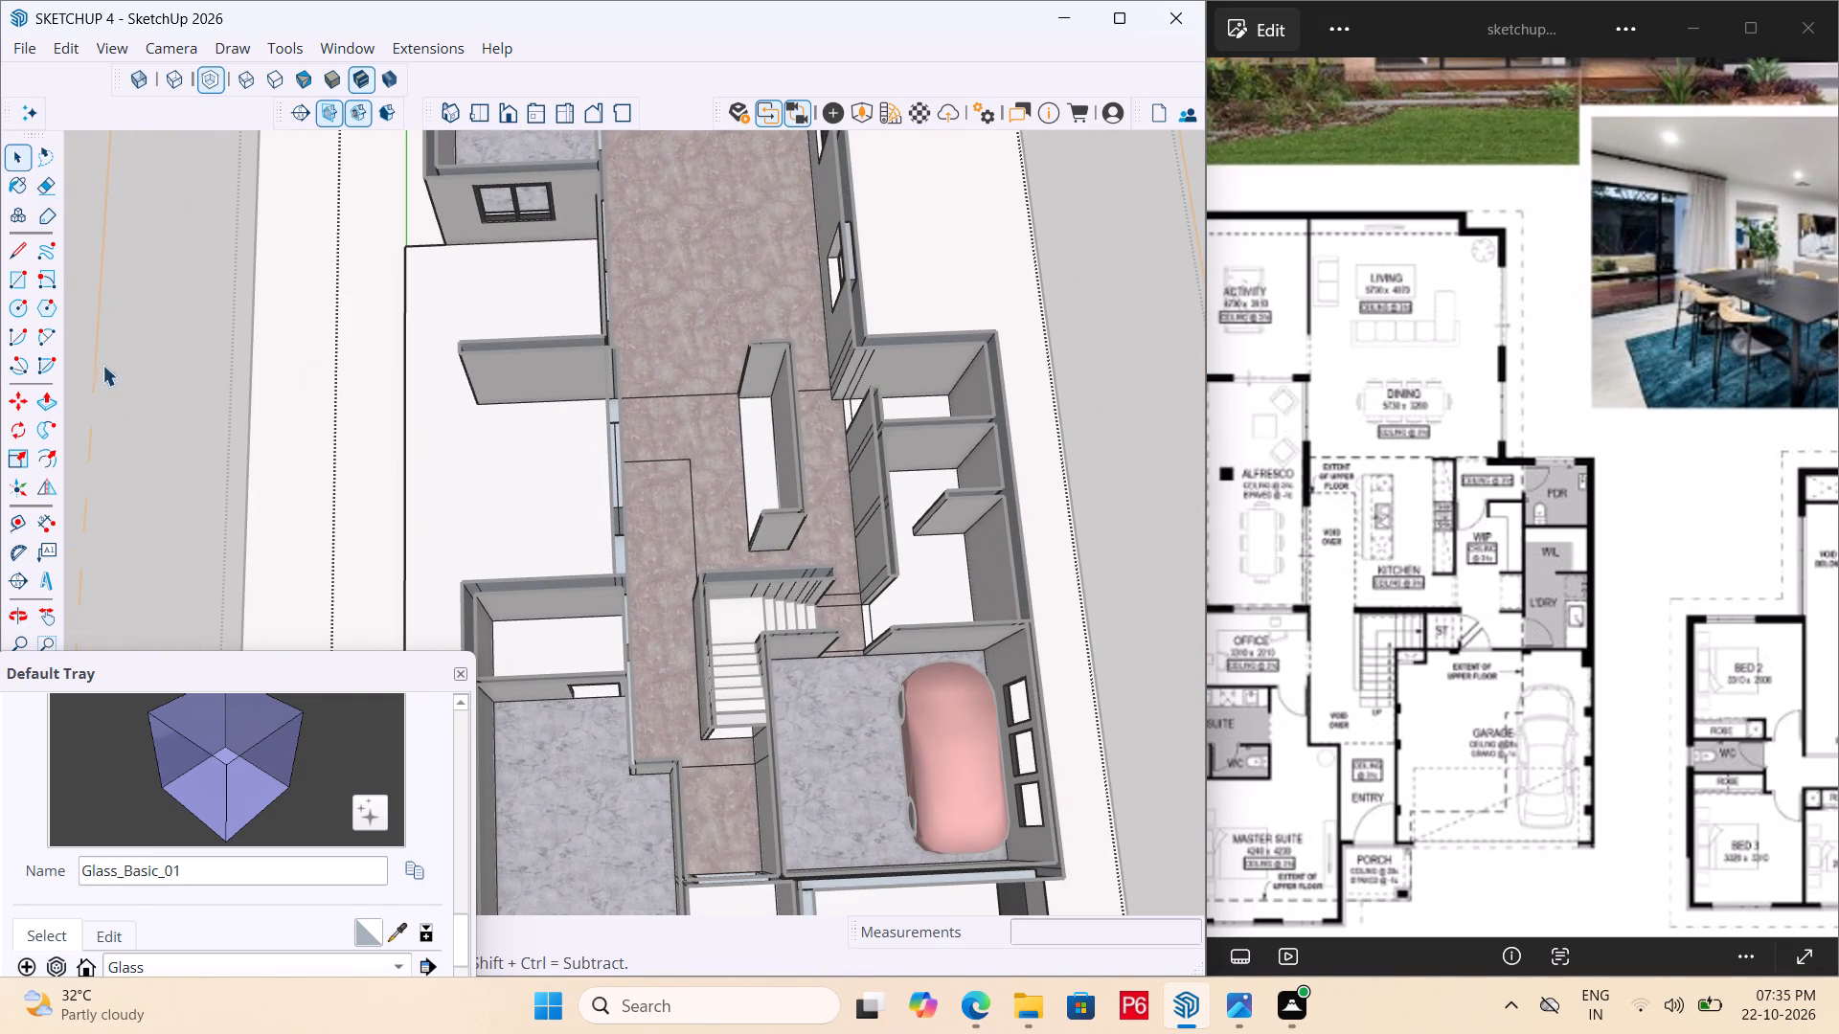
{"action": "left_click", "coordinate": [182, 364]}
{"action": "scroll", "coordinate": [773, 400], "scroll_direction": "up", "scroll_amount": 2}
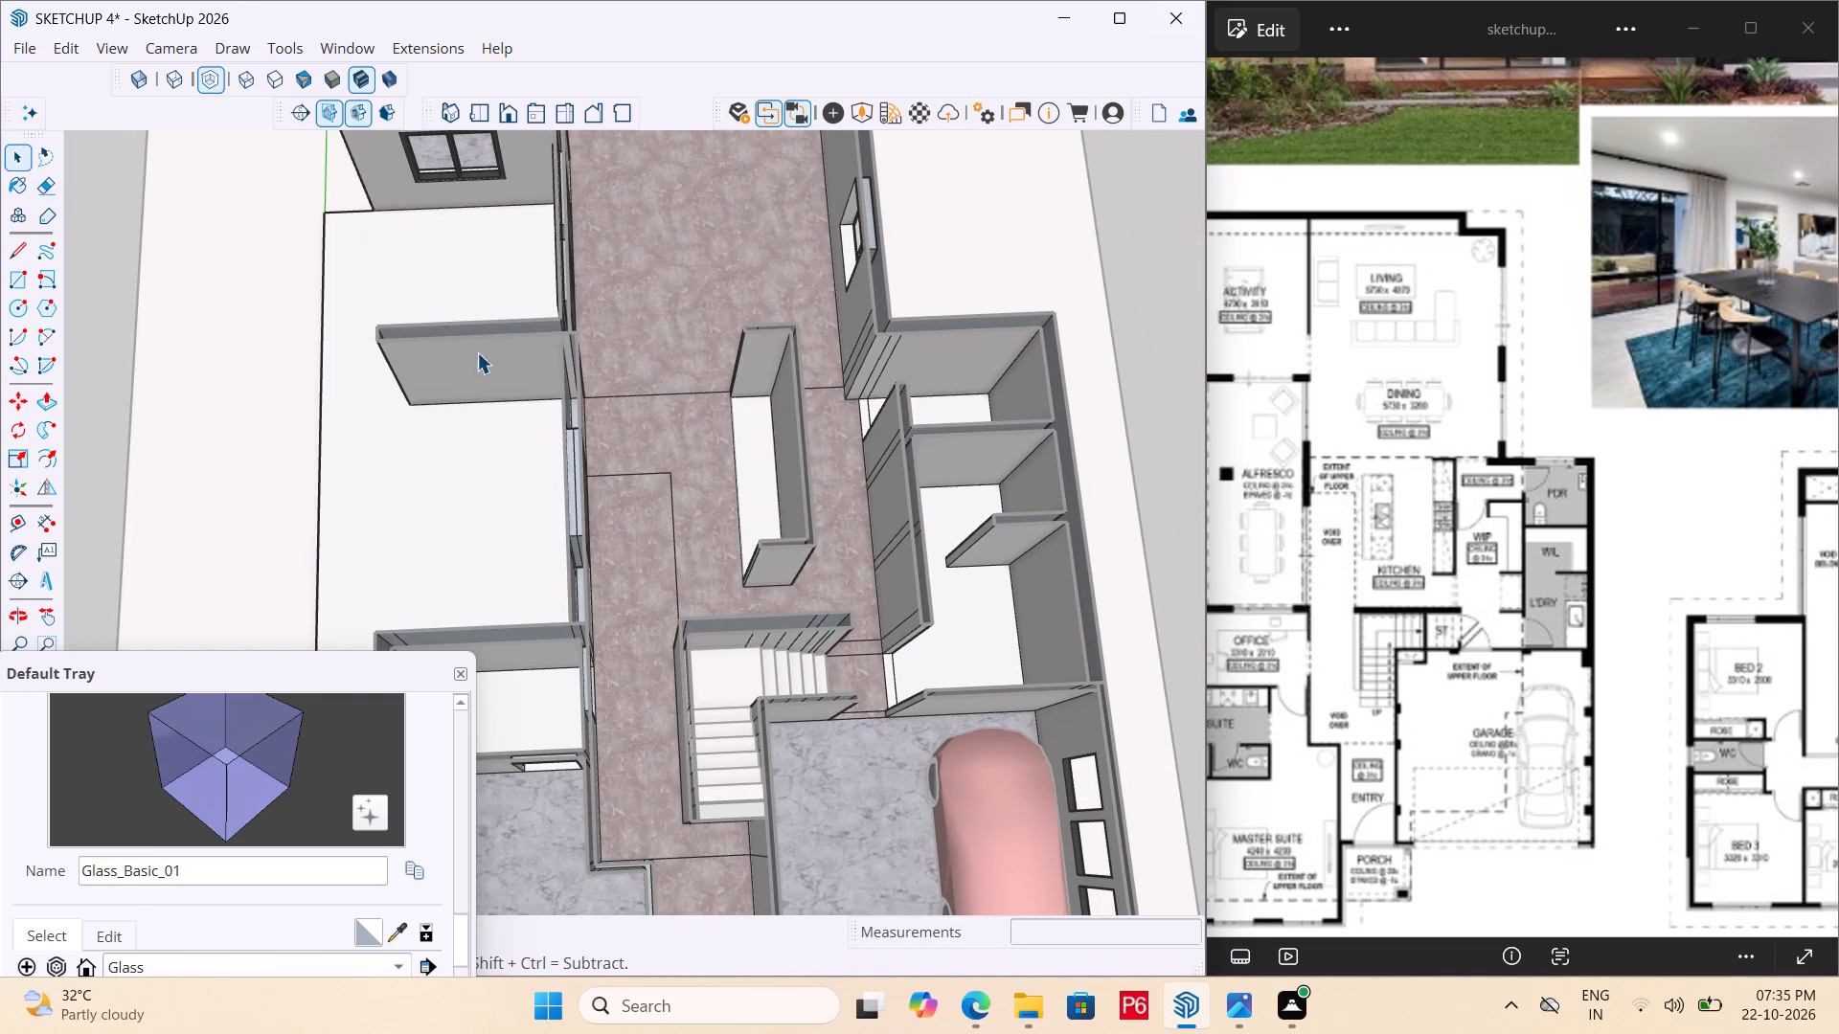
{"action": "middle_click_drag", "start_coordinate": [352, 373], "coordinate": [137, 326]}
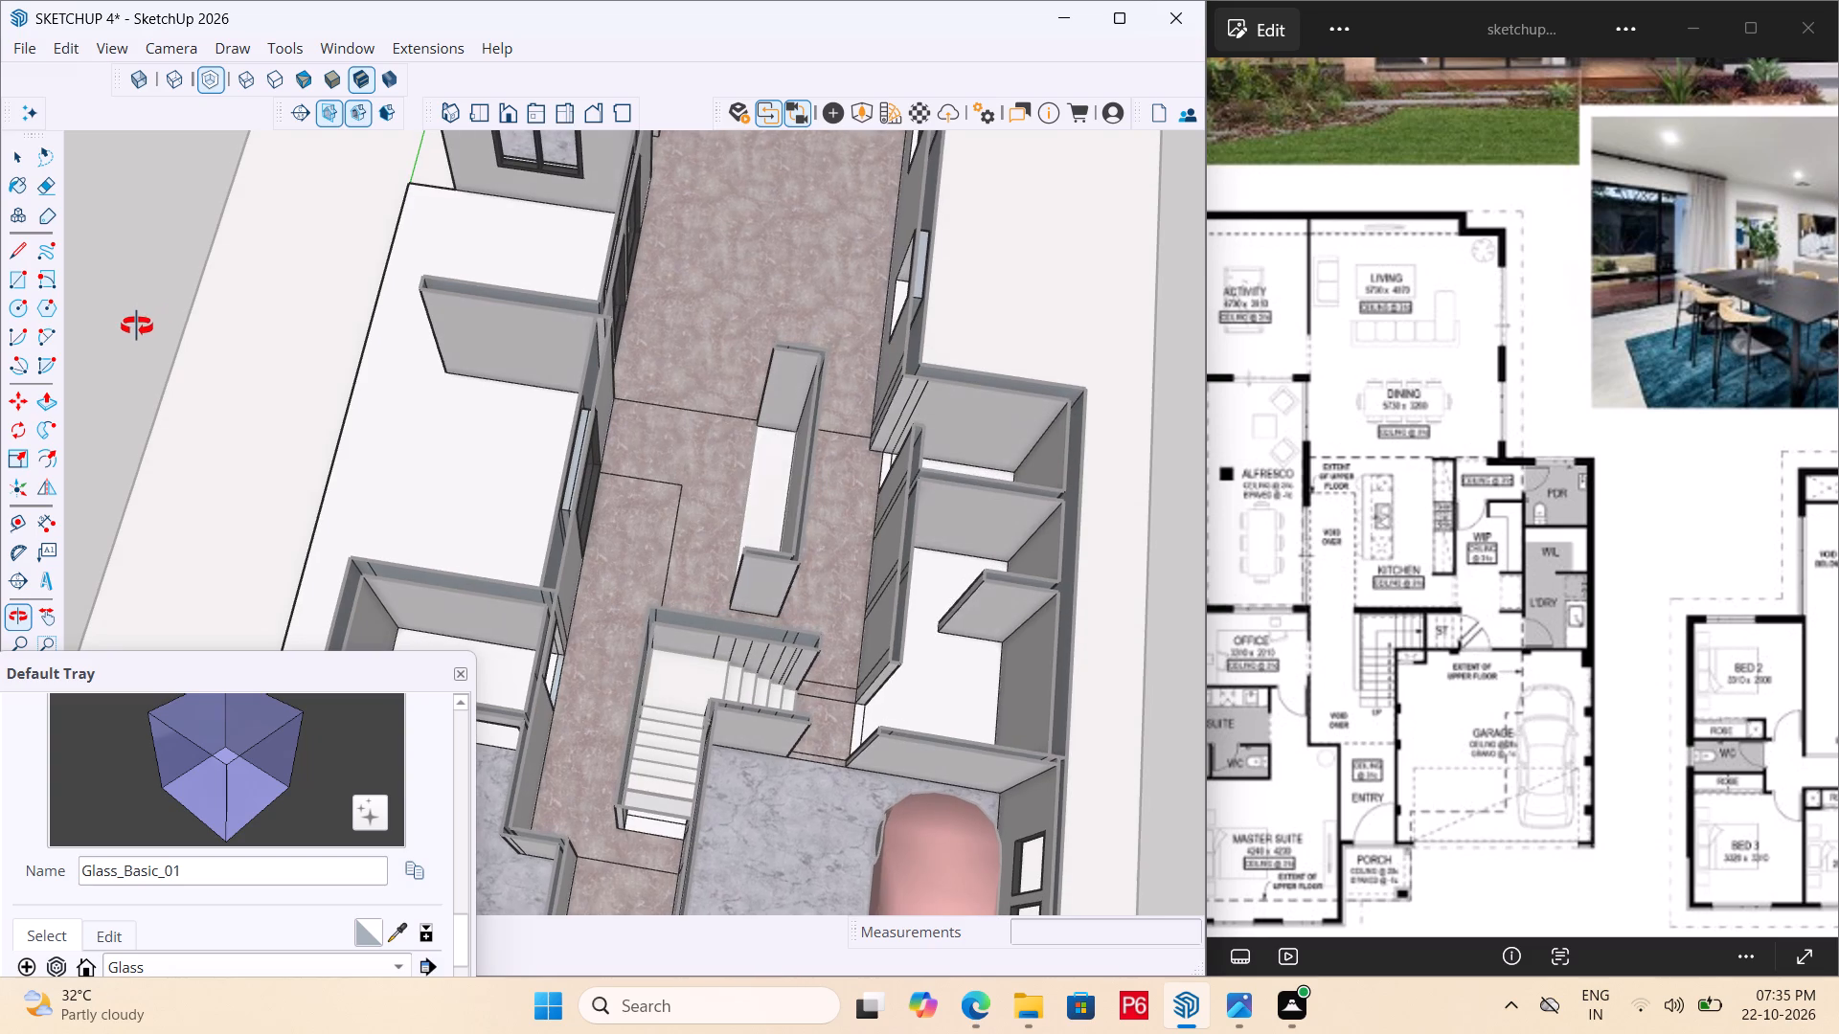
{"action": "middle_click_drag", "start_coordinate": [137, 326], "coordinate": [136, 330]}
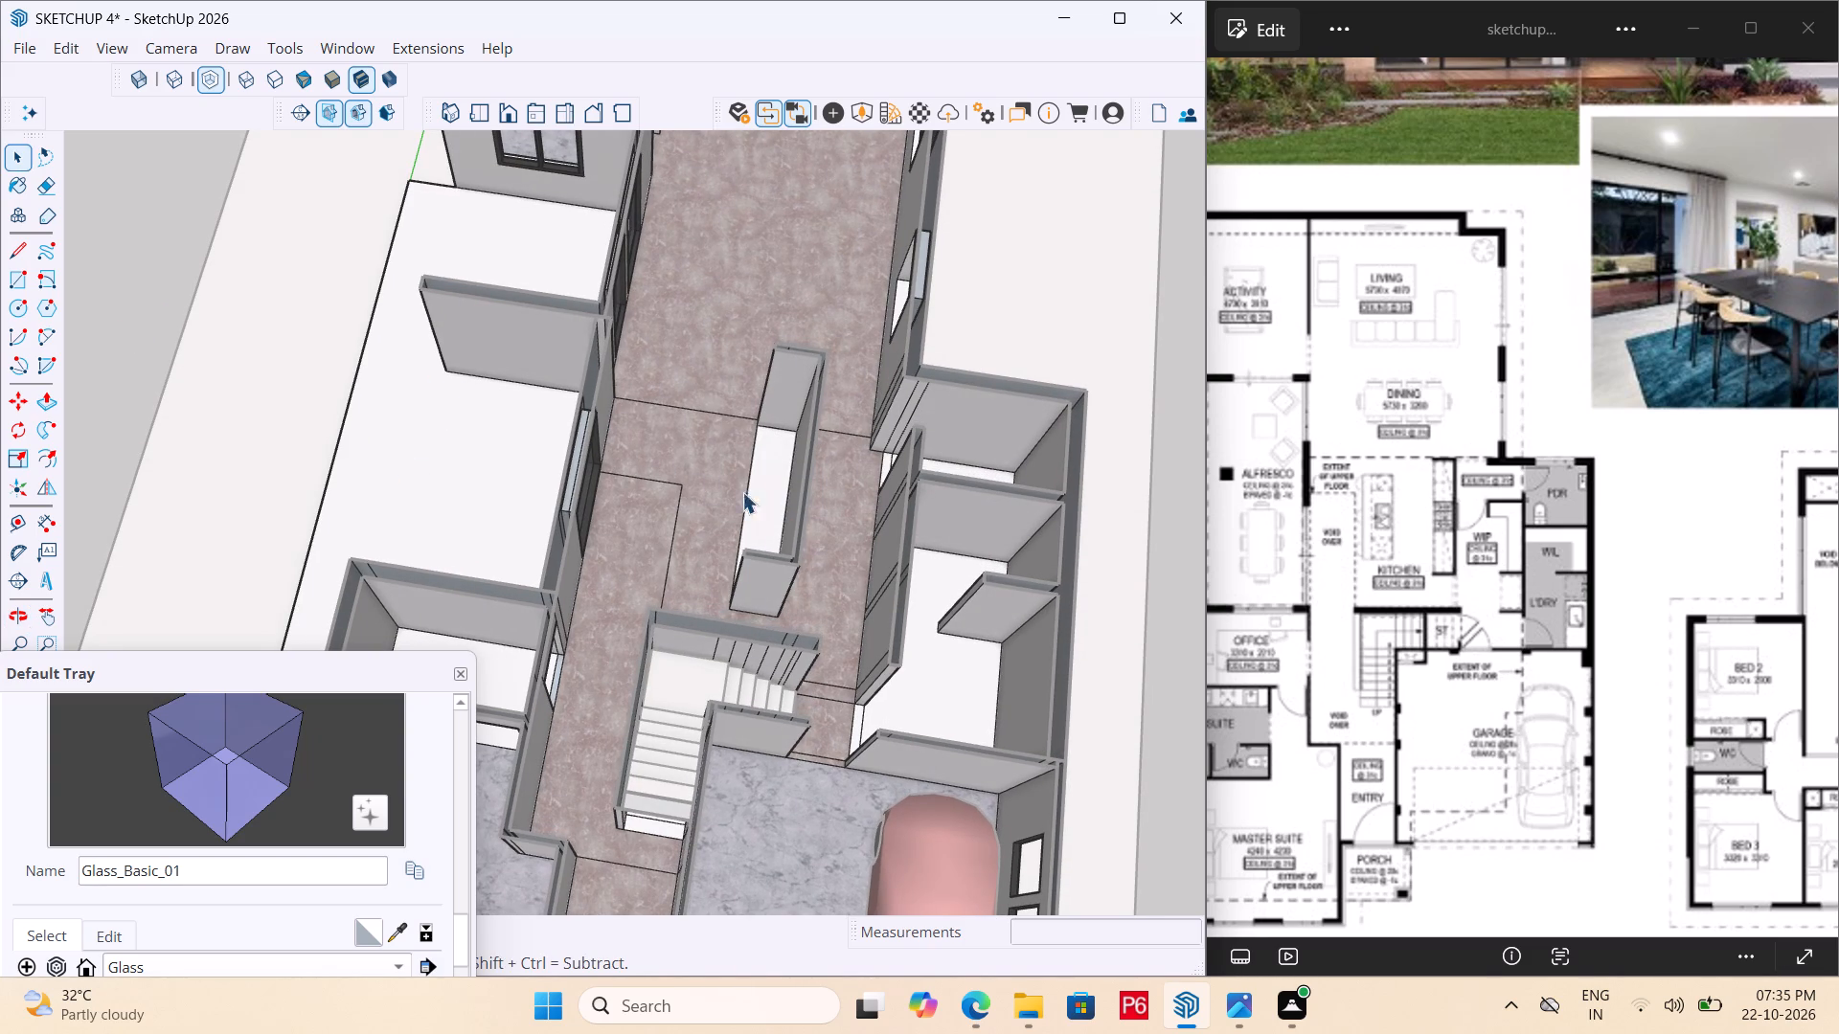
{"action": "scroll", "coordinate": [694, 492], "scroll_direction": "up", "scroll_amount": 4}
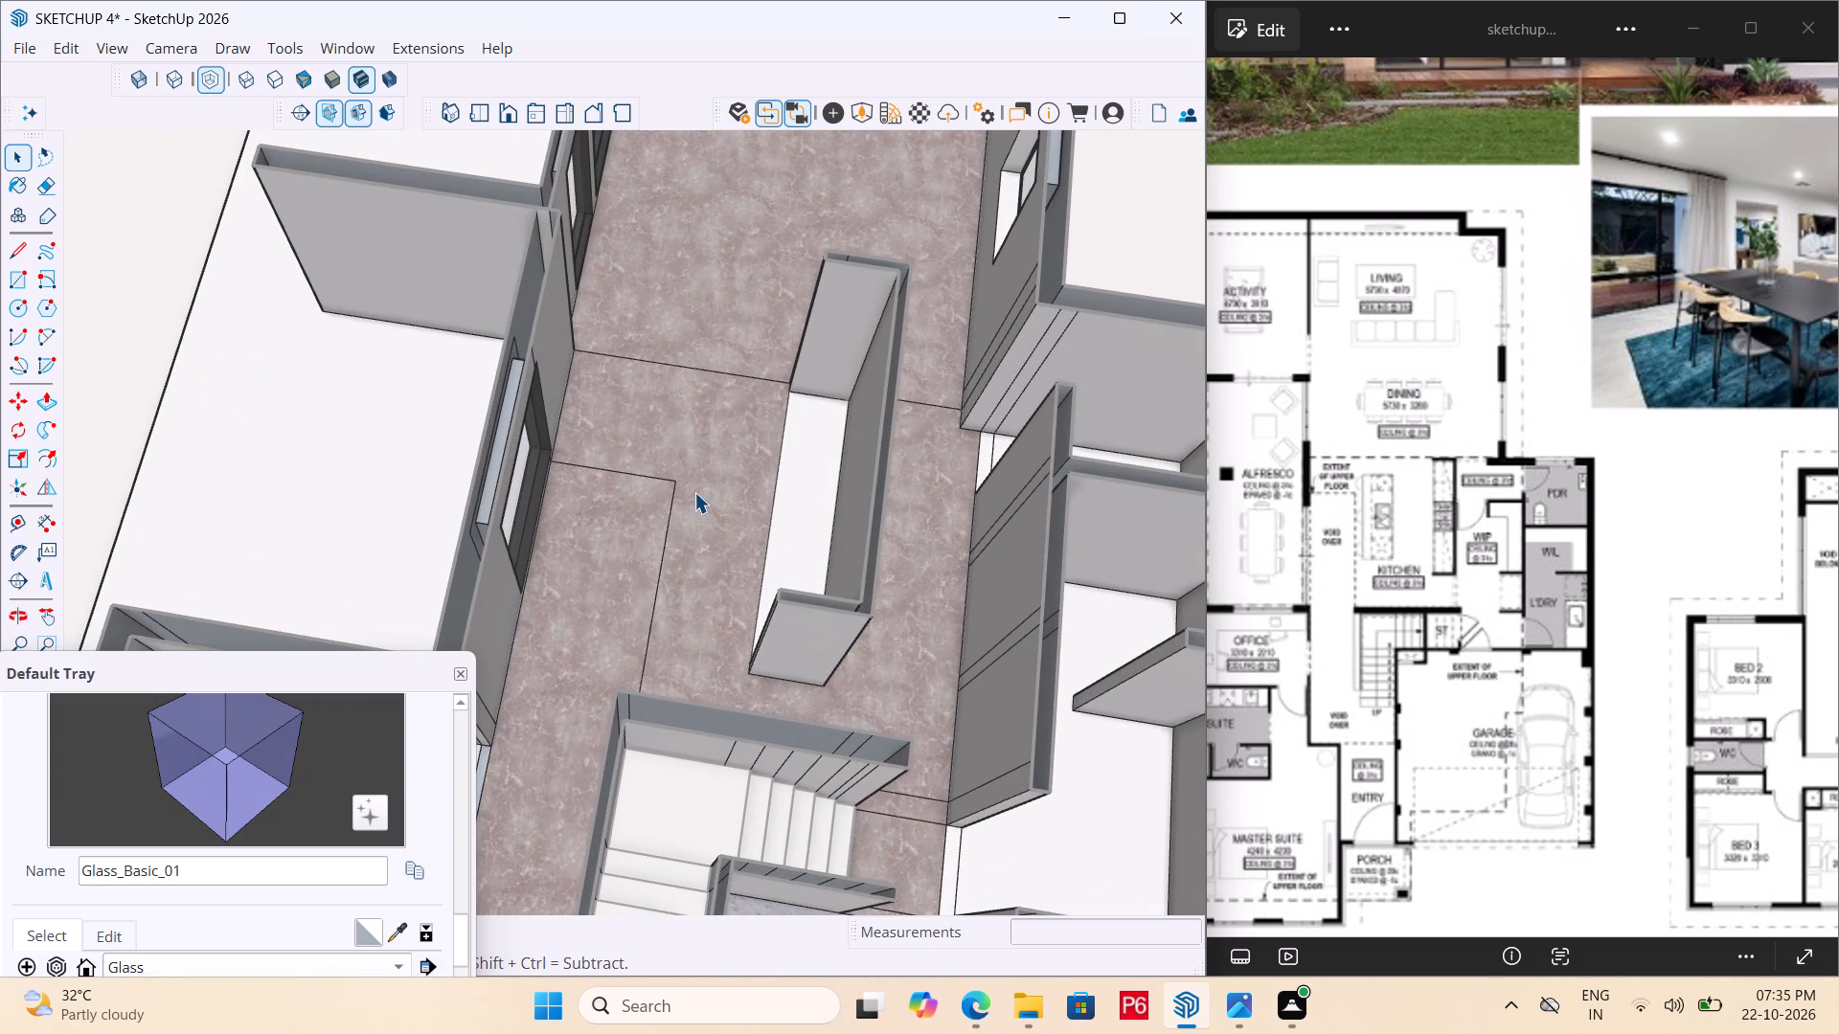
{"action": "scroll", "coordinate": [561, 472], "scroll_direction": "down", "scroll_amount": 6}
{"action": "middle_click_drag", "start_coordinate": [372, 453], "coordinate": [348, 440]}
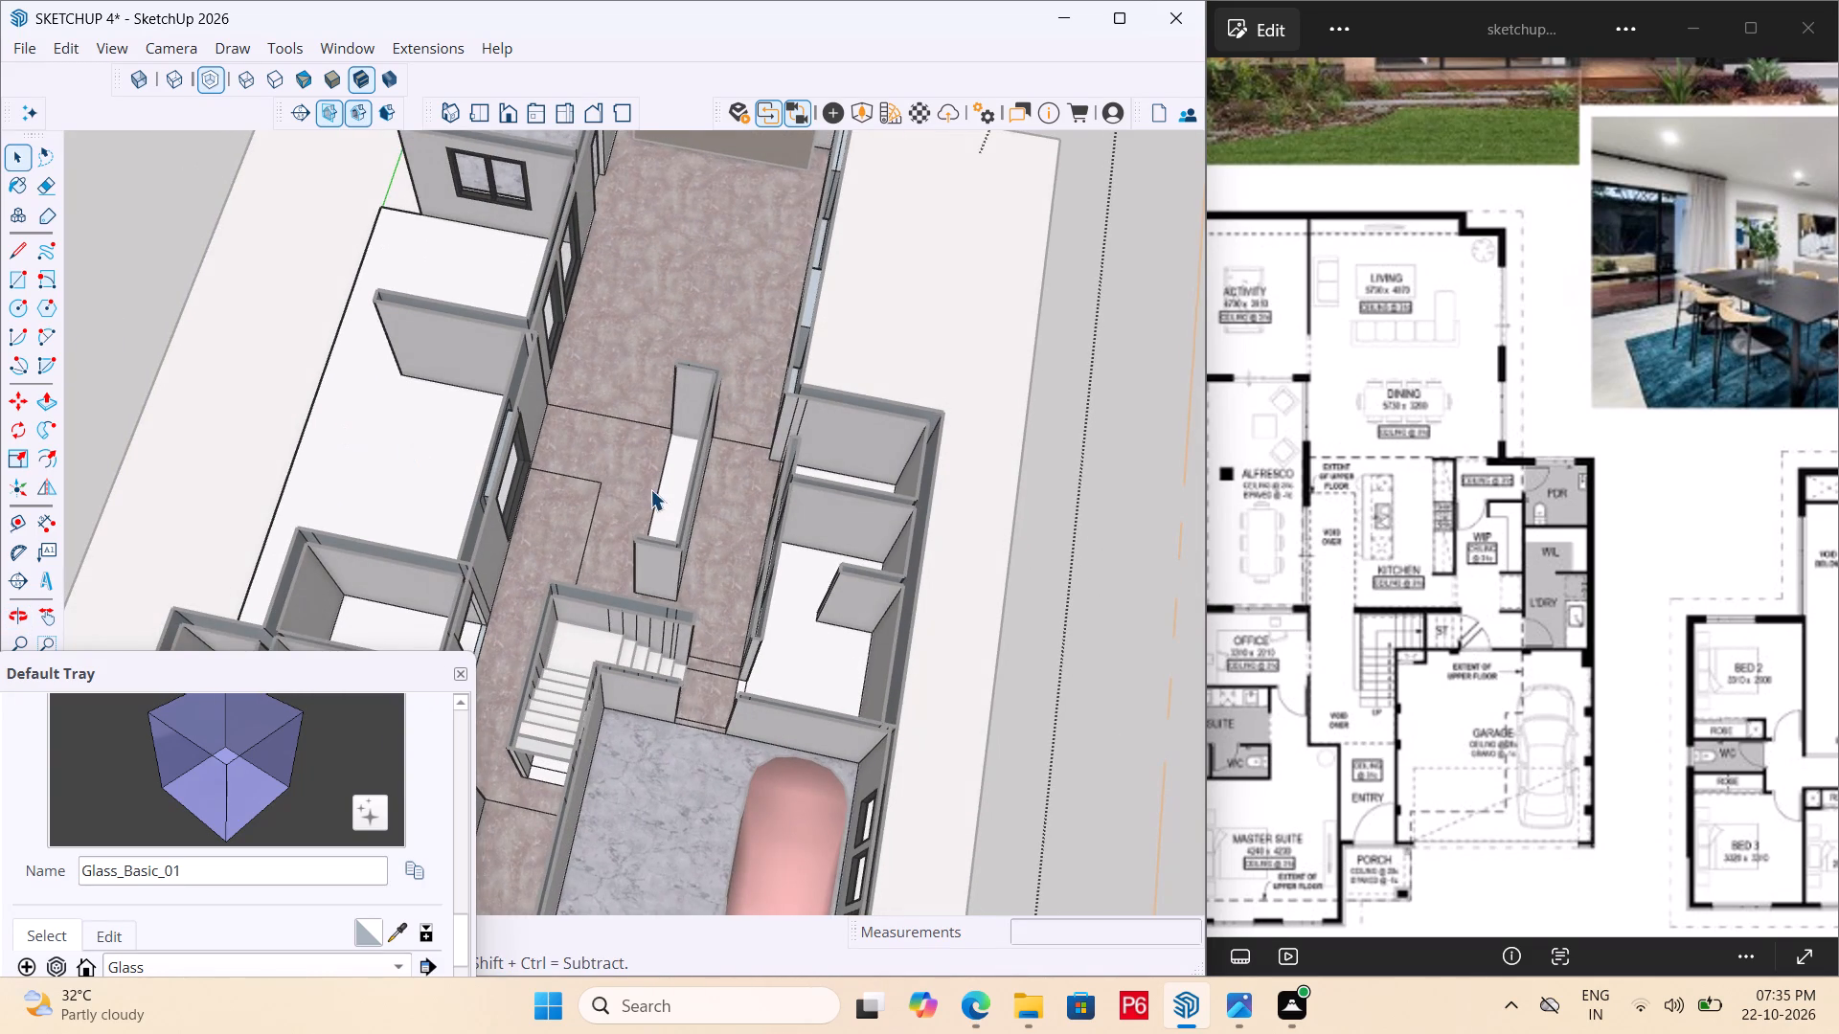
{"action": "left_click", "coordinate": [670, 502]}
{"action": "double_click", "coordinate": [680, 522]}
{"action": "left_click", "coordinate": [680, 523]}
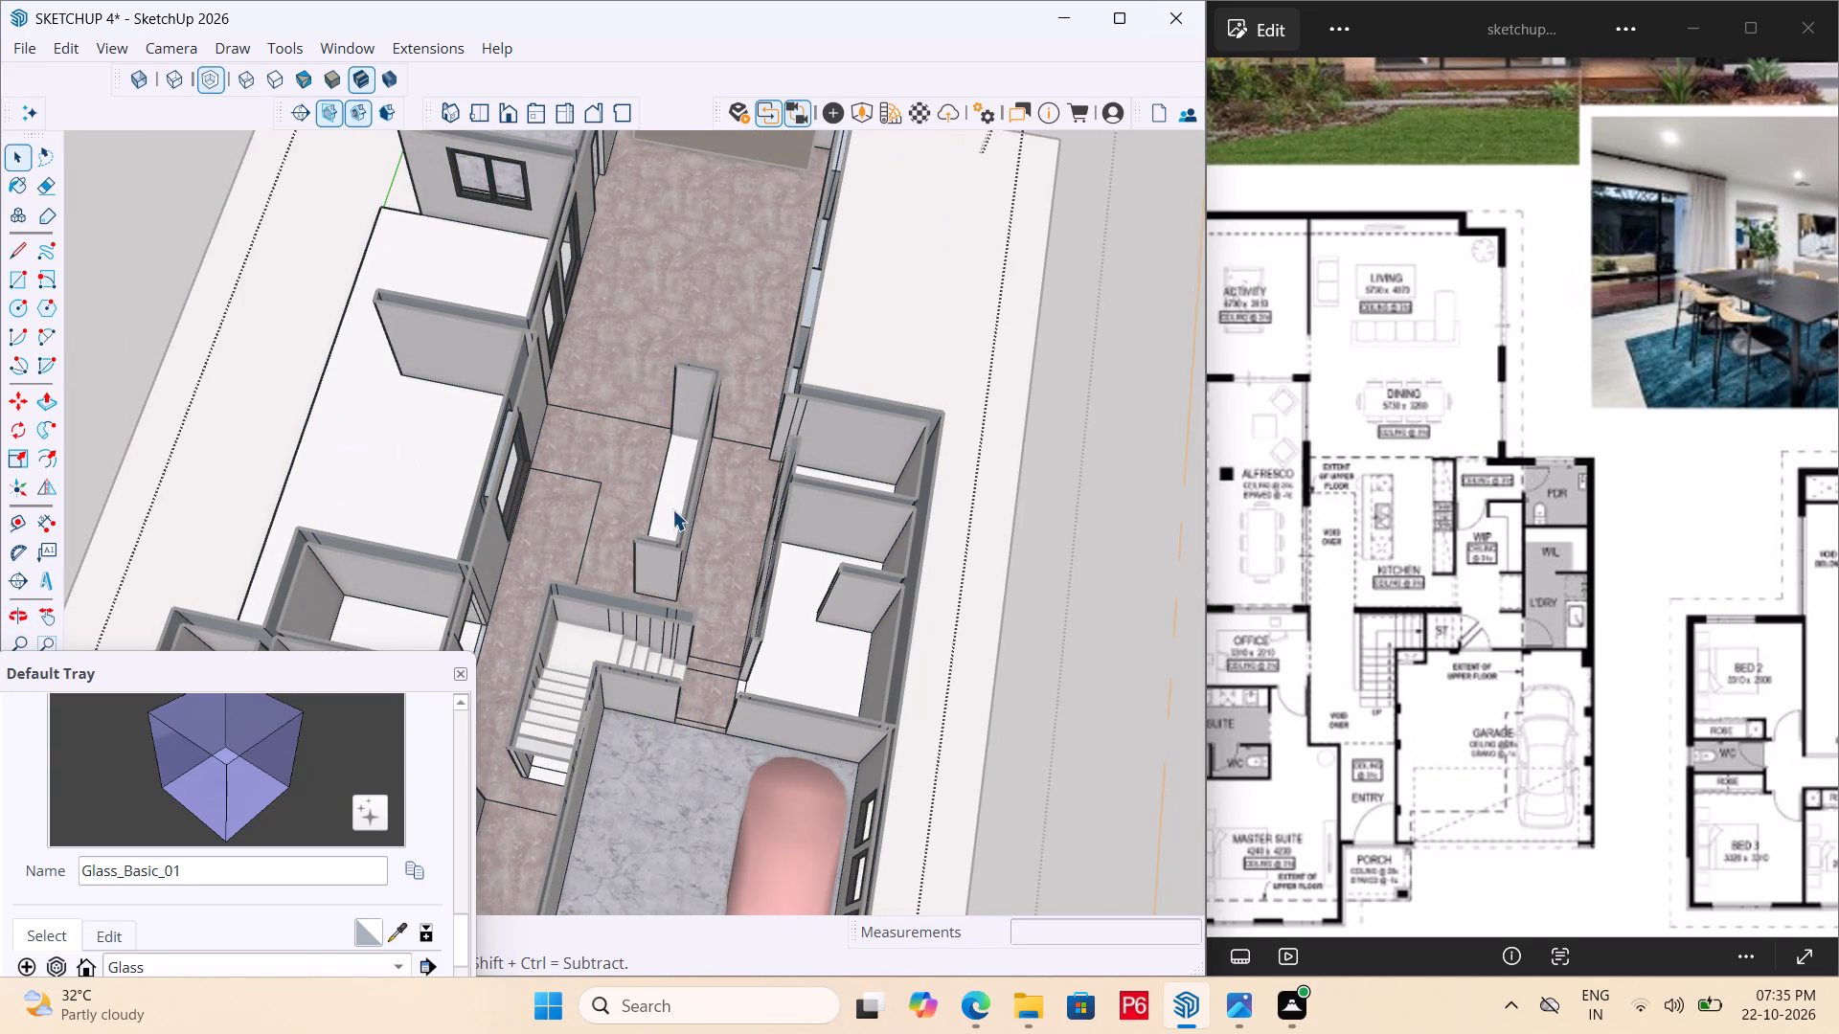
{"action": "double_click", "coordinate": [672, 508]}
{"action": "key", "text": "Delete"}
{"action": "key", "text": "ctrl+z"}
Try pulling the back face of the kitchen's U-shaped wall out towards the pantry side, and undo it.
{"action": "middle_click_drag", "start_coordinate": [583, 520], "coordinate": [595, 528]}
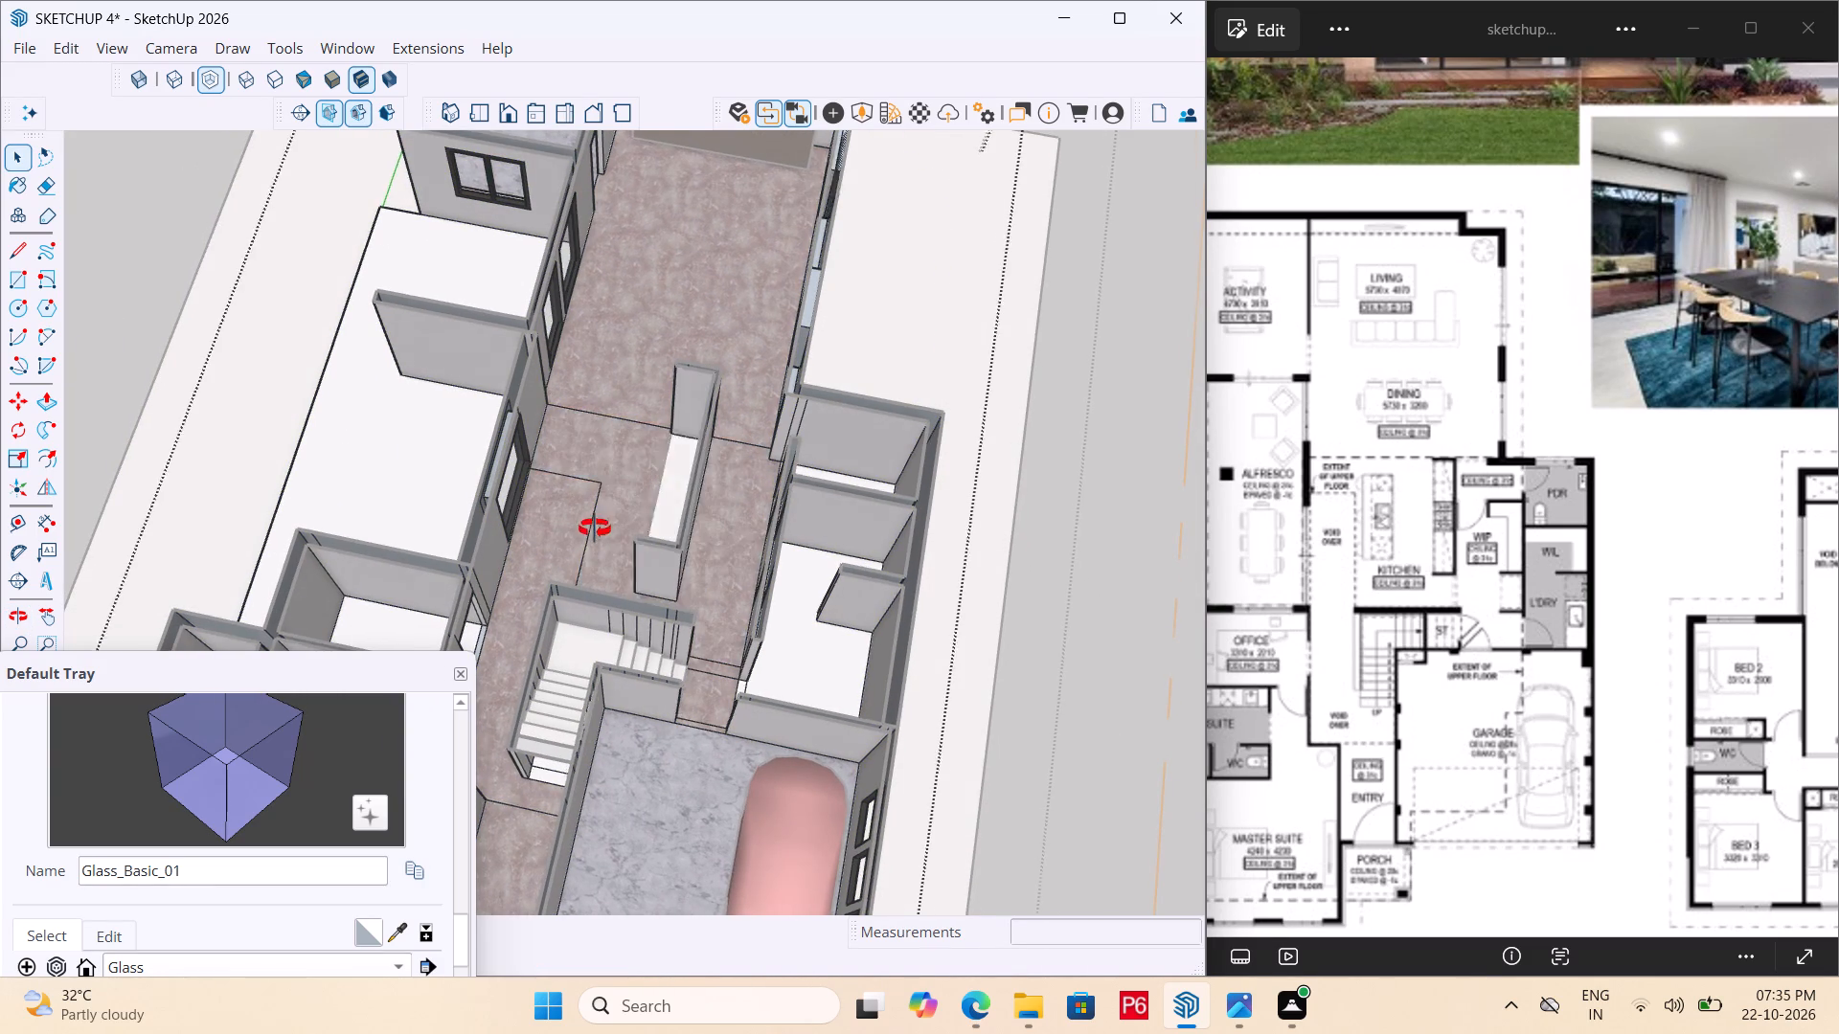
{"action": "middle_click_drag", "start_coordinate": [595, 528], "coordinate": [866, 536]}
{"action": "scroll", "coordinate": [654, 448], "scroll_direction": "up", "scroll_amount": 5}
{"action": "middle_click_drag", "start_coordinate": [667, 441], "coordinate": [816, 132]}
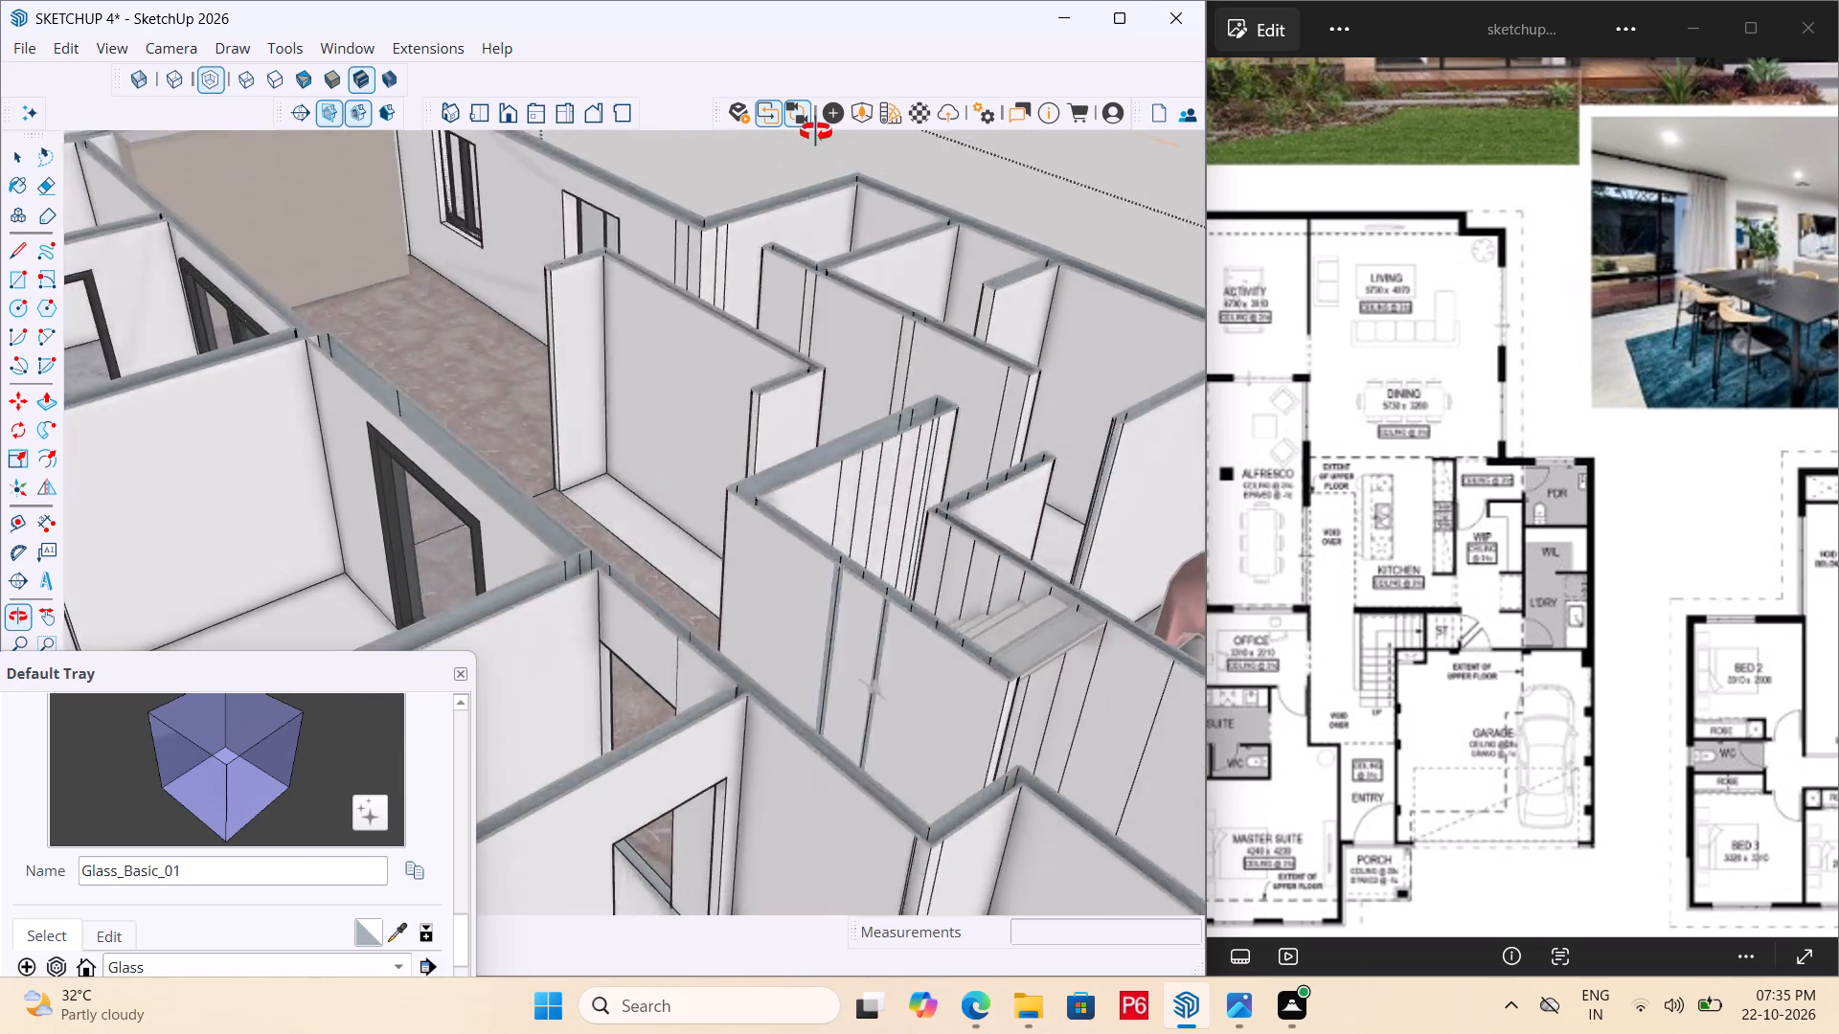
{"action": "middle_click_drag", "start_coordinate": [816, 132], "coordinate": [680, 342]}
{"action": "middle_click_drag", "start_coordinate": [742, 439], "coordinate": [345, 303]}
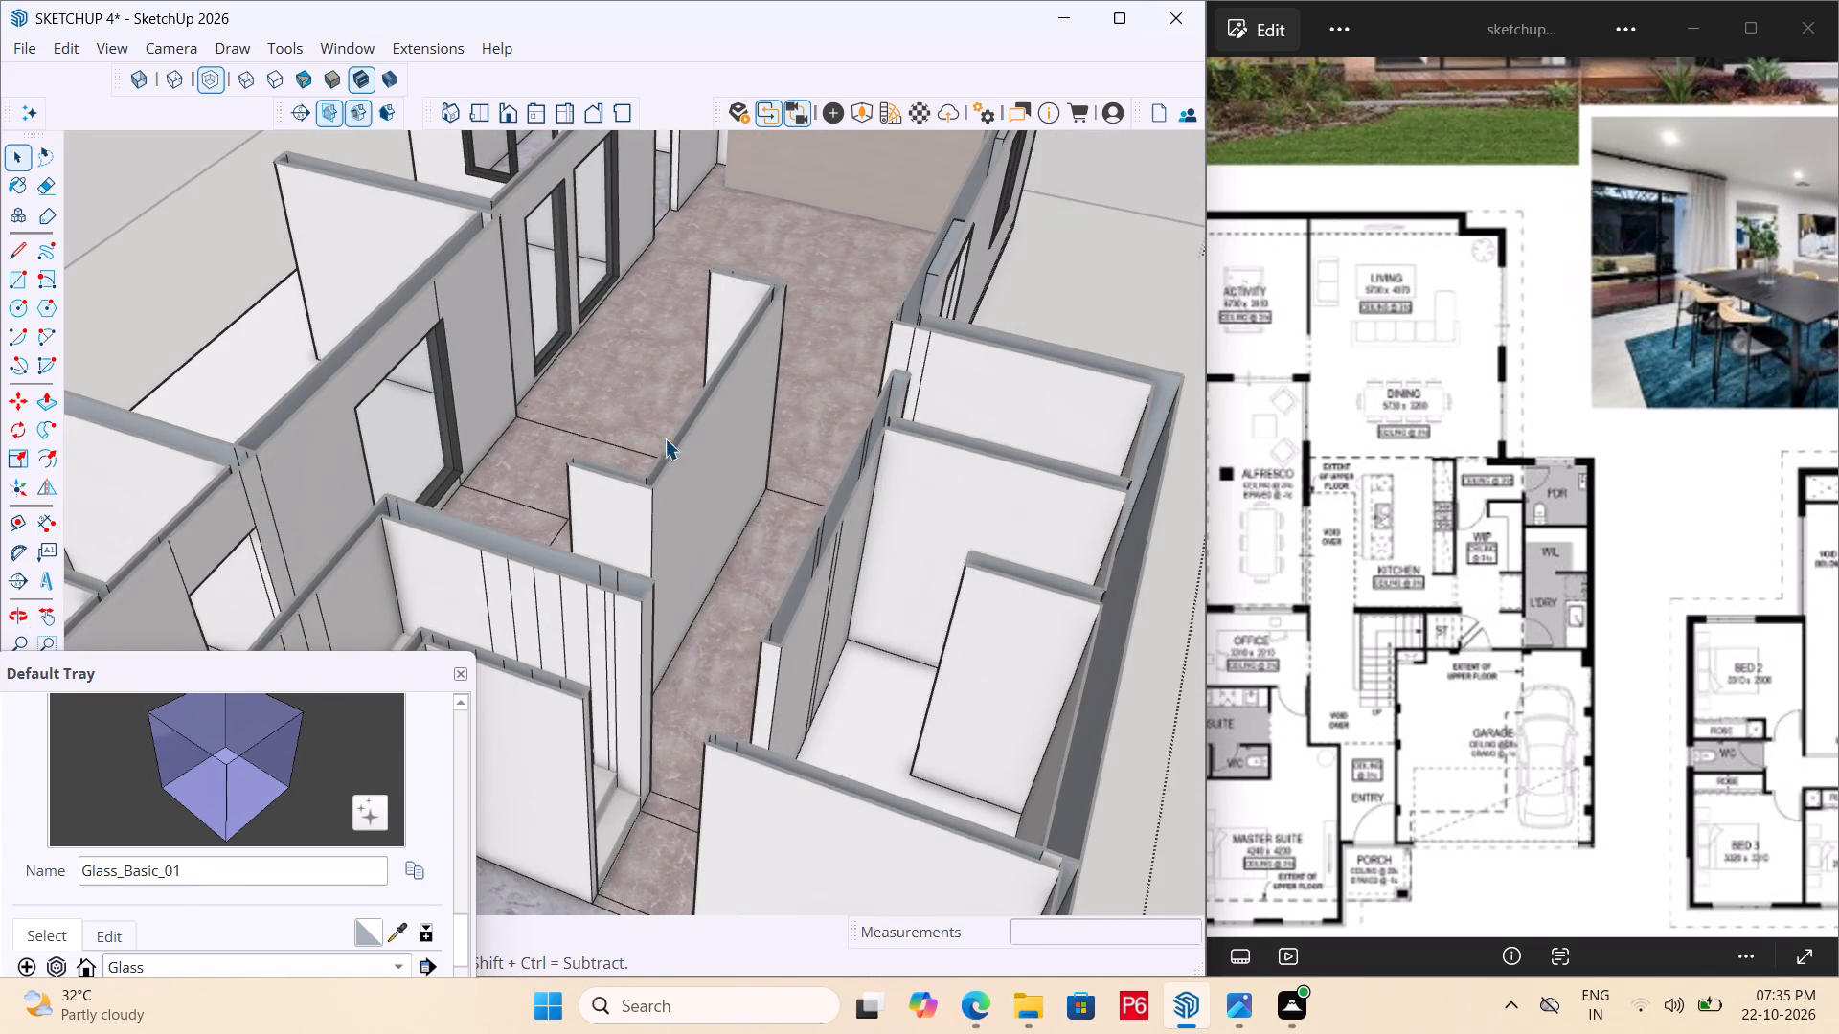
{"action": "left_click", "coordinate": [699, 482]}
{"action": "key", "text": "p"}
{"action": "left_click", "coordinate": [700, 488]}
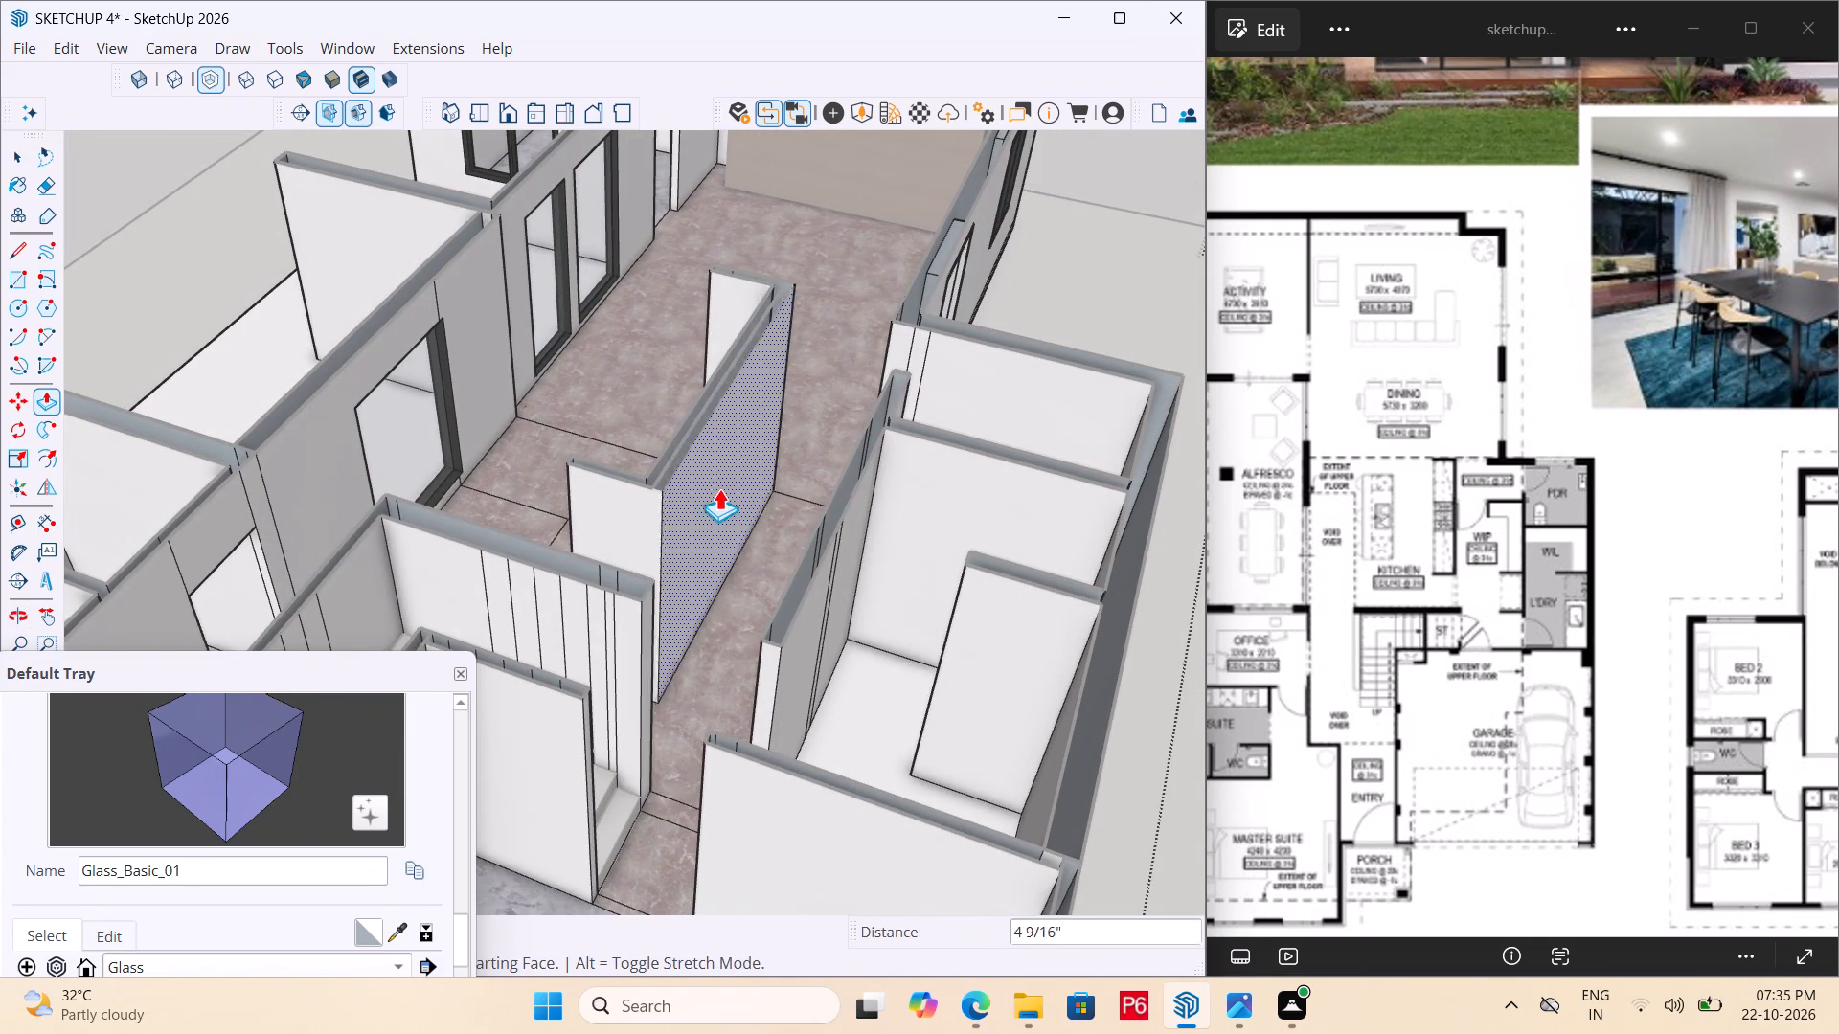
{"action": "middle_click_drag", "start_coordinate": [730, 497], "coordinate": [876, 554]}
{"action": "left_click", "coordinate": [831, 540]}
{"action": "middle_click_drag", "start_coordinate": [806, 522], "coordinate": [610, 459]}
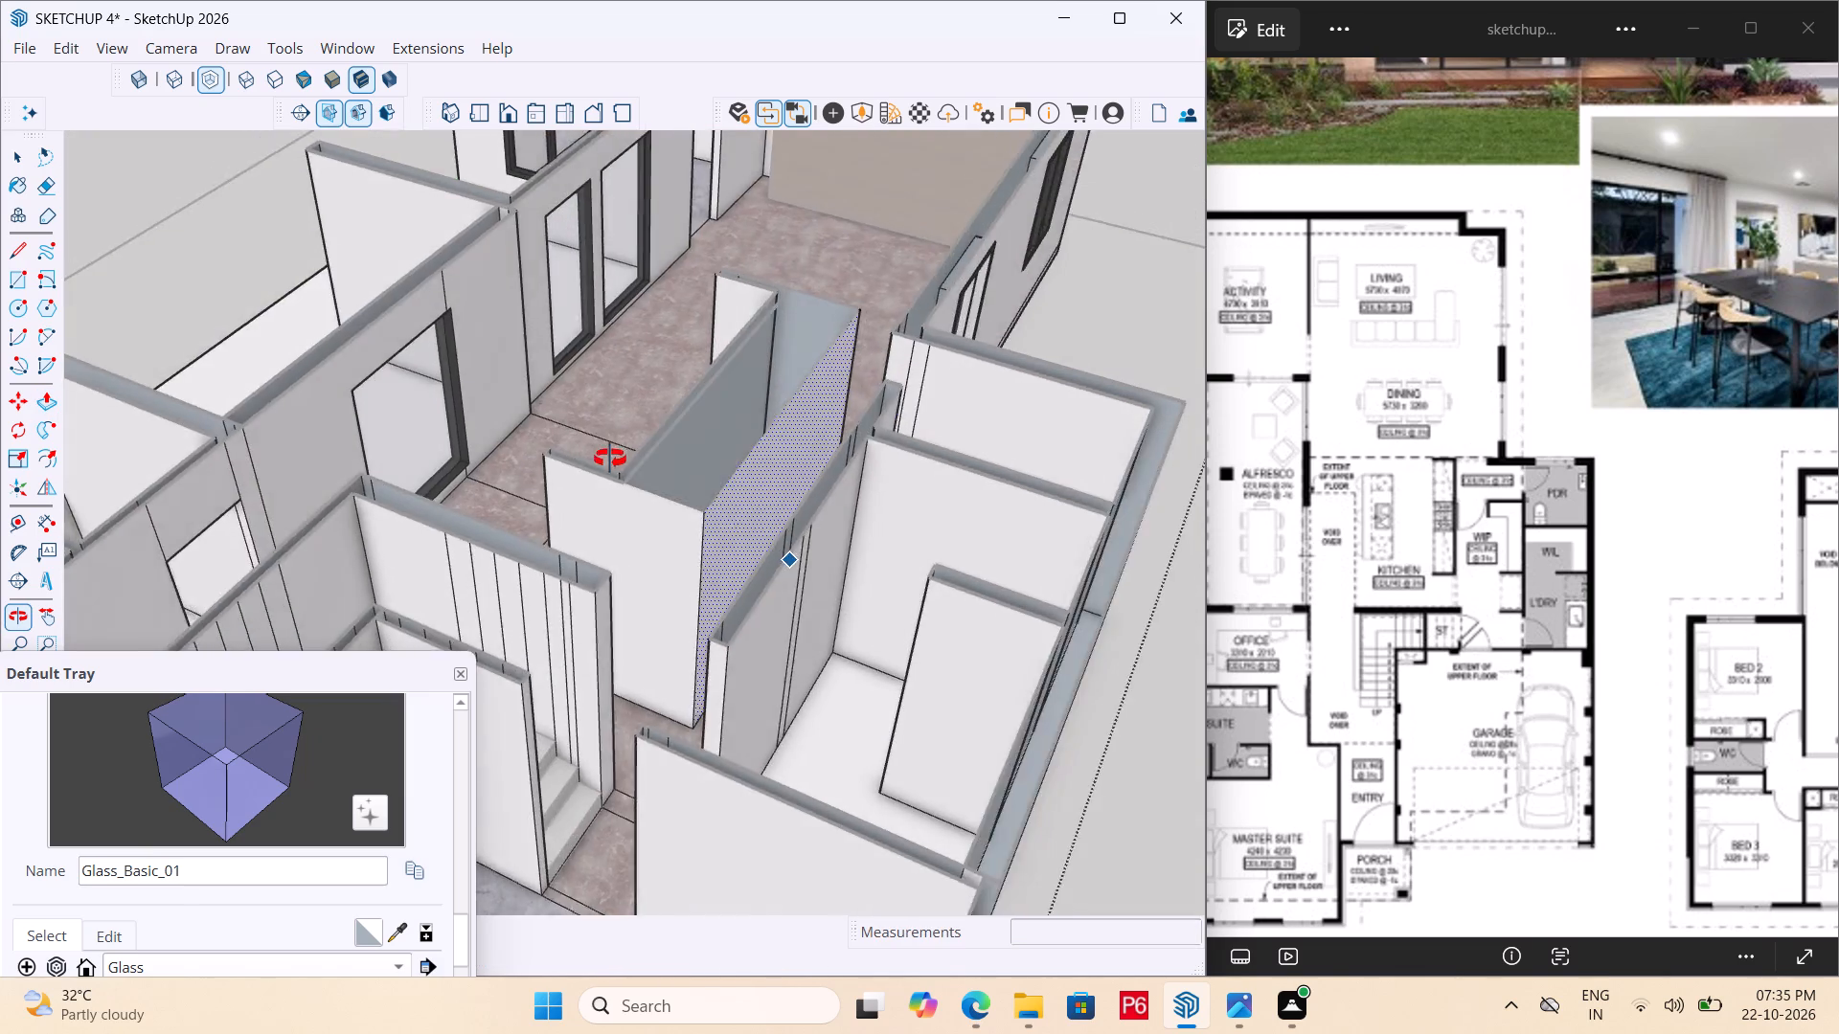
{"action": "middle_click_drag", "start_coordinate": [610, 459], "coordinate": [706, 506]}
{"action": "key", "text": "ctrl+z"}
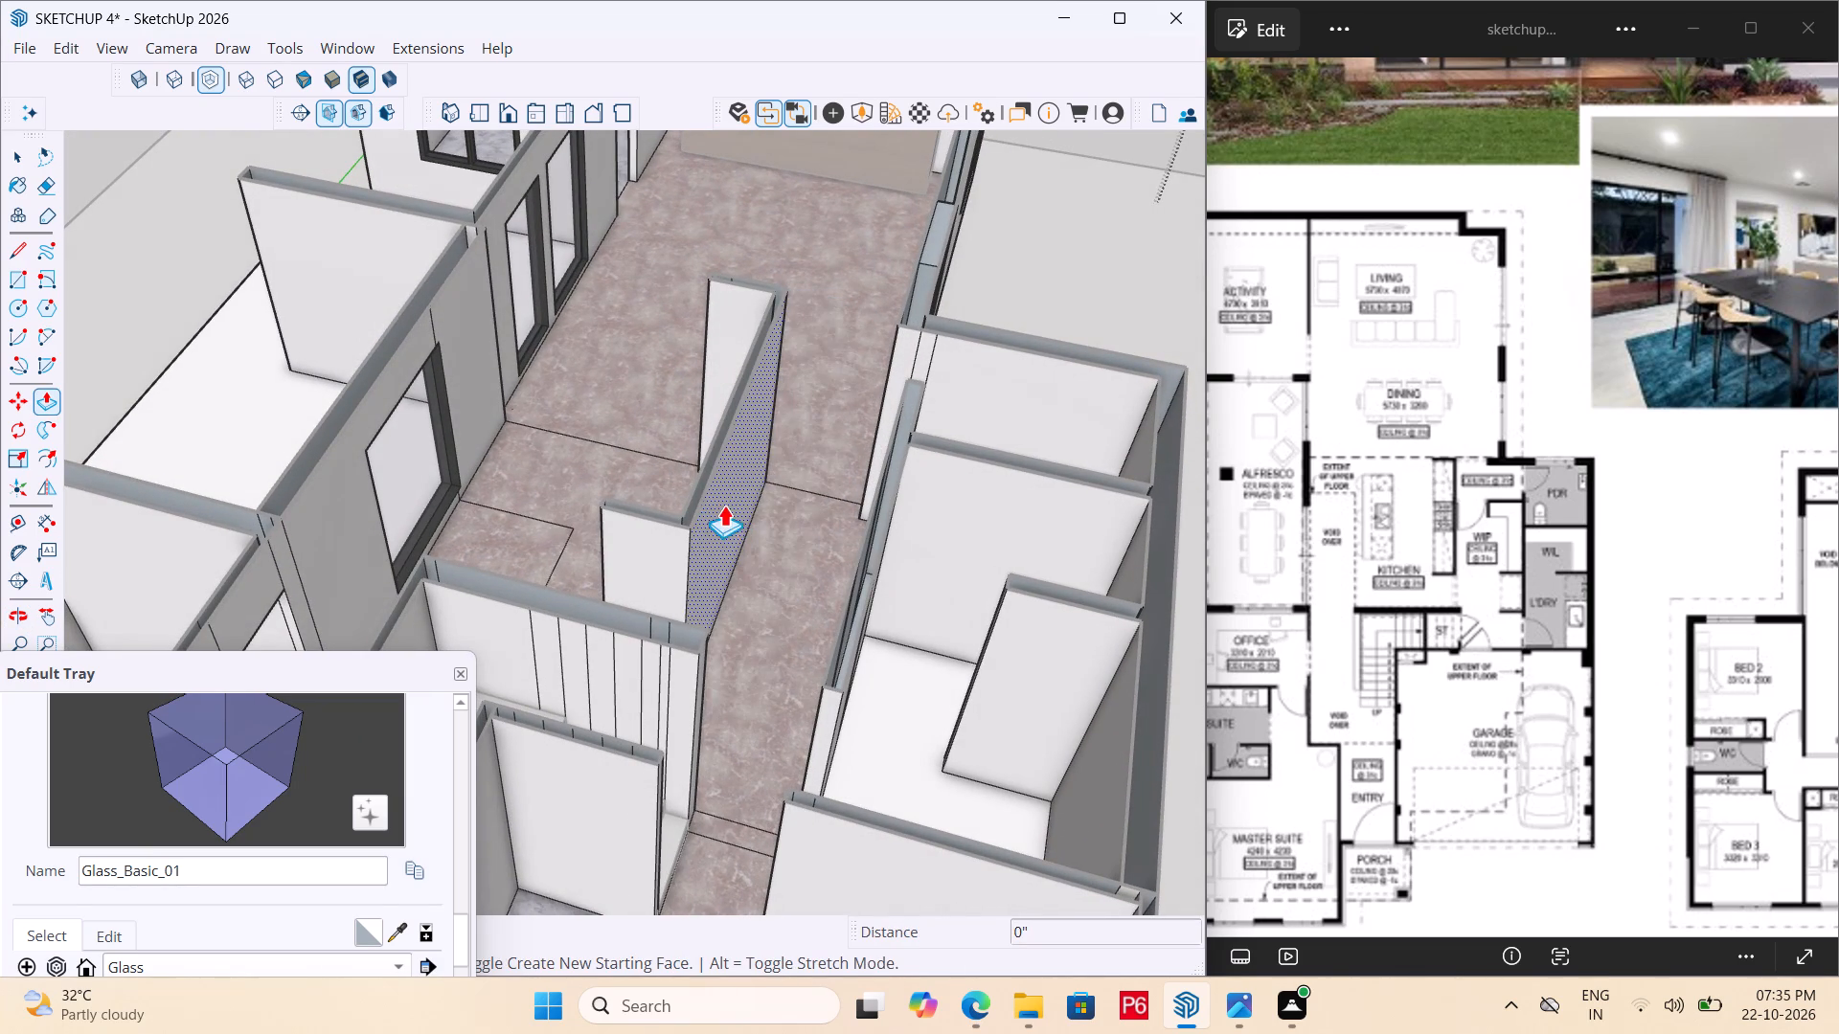
Deepen the kitchen's U-shaped wall recess by pulling its back face out 1' 1/4" and pushing its inner face back 11 5/8".
{"action": "left_click", "coordinate": [729, 510]}
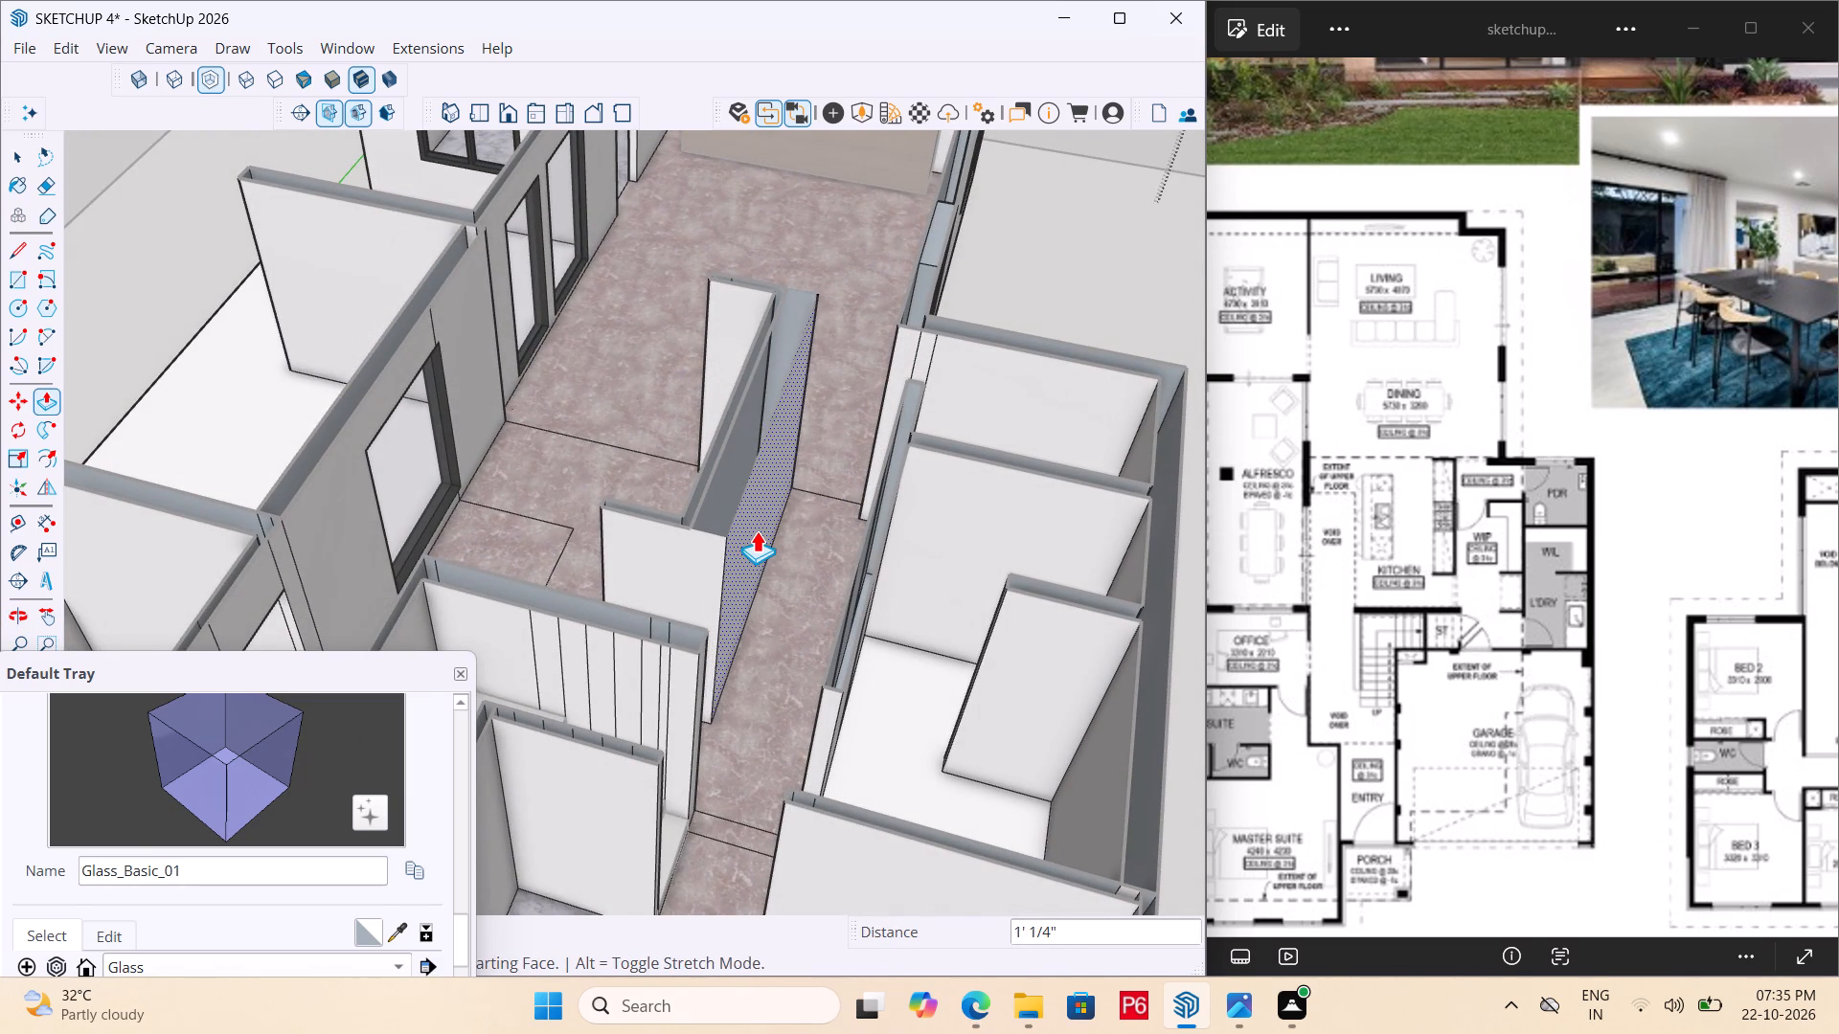
{"action": "left_click", "coordinate": [757, 530]}
{"action": "middle_click_drag", "start_coordinate": [682, 520], "coordinate": [861, 579]}
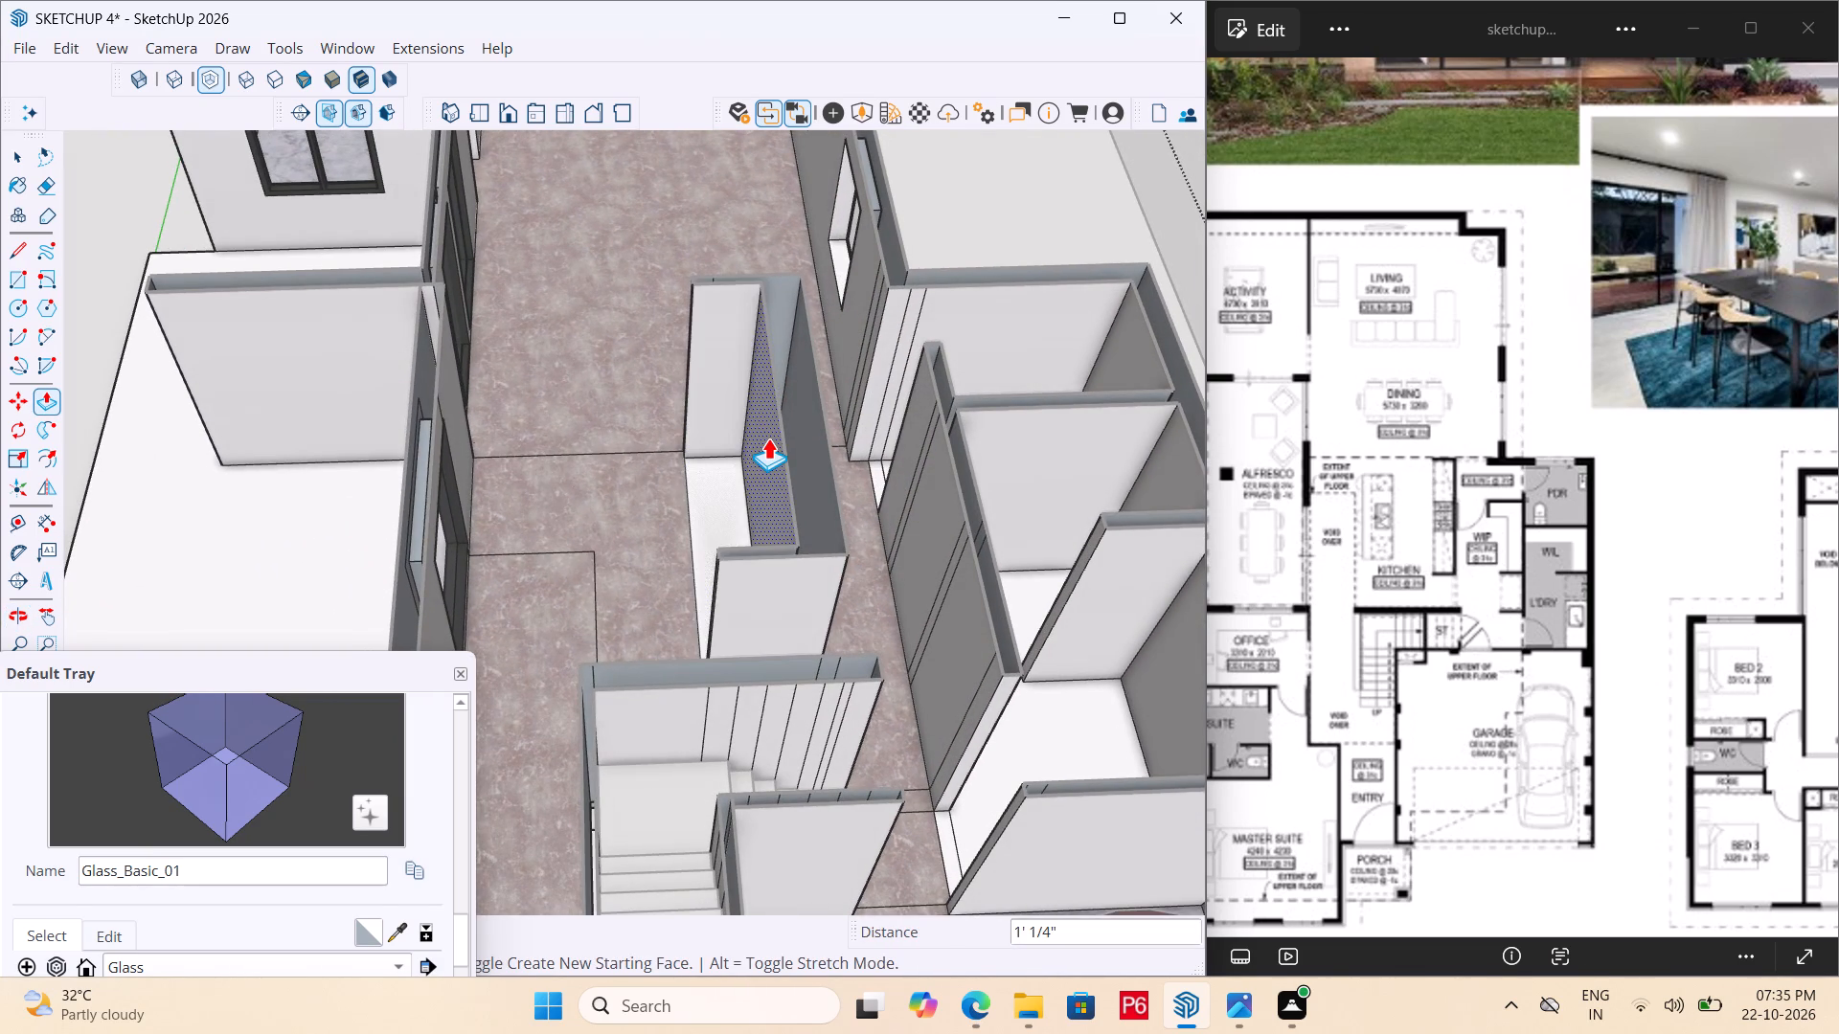
{"action": "left_click", "coordinate": [768, 438]}
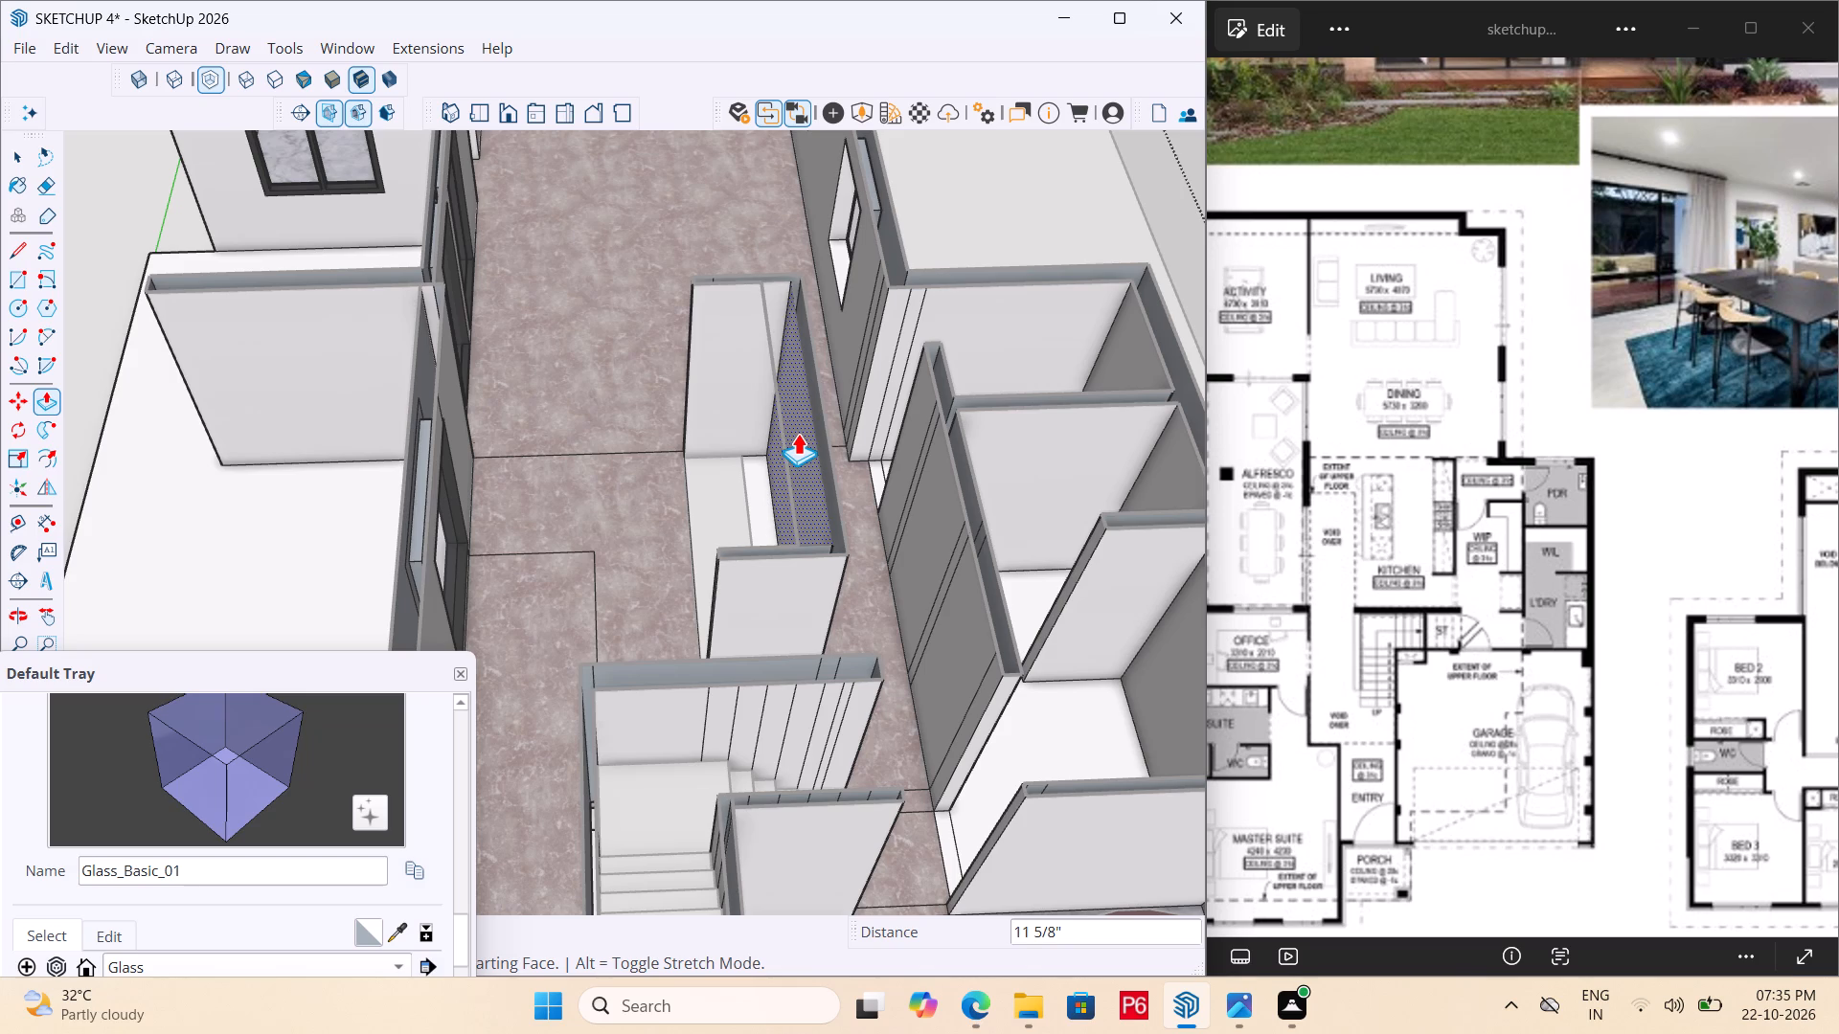
{"action": "double_click", "coordinate": [798, 433]}
Shorten both side arms of the kitchen's U-shaped wall by 8 1/4" each, pushing in their end faces until they align.
{"action": "middle_click_drag", "start_coordinate": [736, 426], "coordinate": [828, 490]}
{"action": "scroll", "coordinate": [681, 349], "scroll_direction": "up", "scroll_amount": 2}
{"action": "middle_click_drag", "start_coordinate": [627, 363], "coordinate": [926, 207]}
{"action": "scroll", "coordinate": [558, 264], "scroll_direction": "up", "scroll_amount": 2}
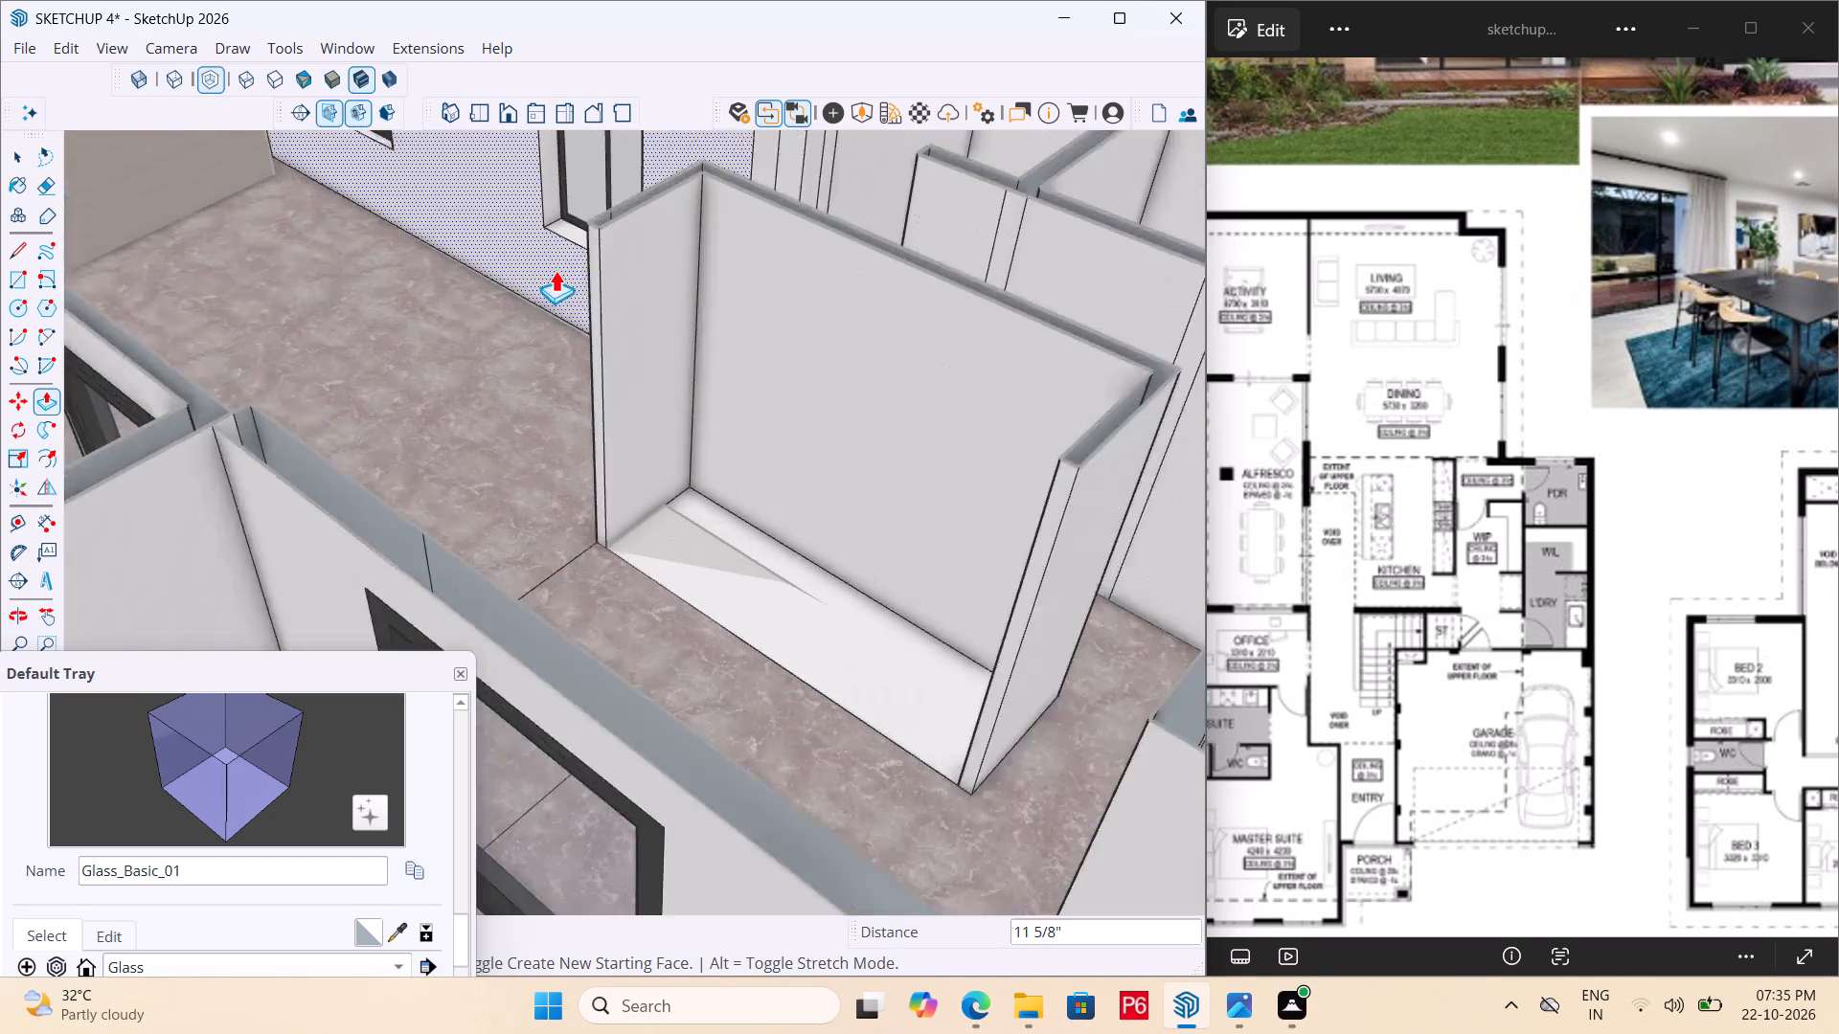
{"action": "scroll", "coordinate": [556, 270], "scroll_direction": "up", "scroll_amount": 6}
{"action": "left_click", "coordinate": [624, 318]}
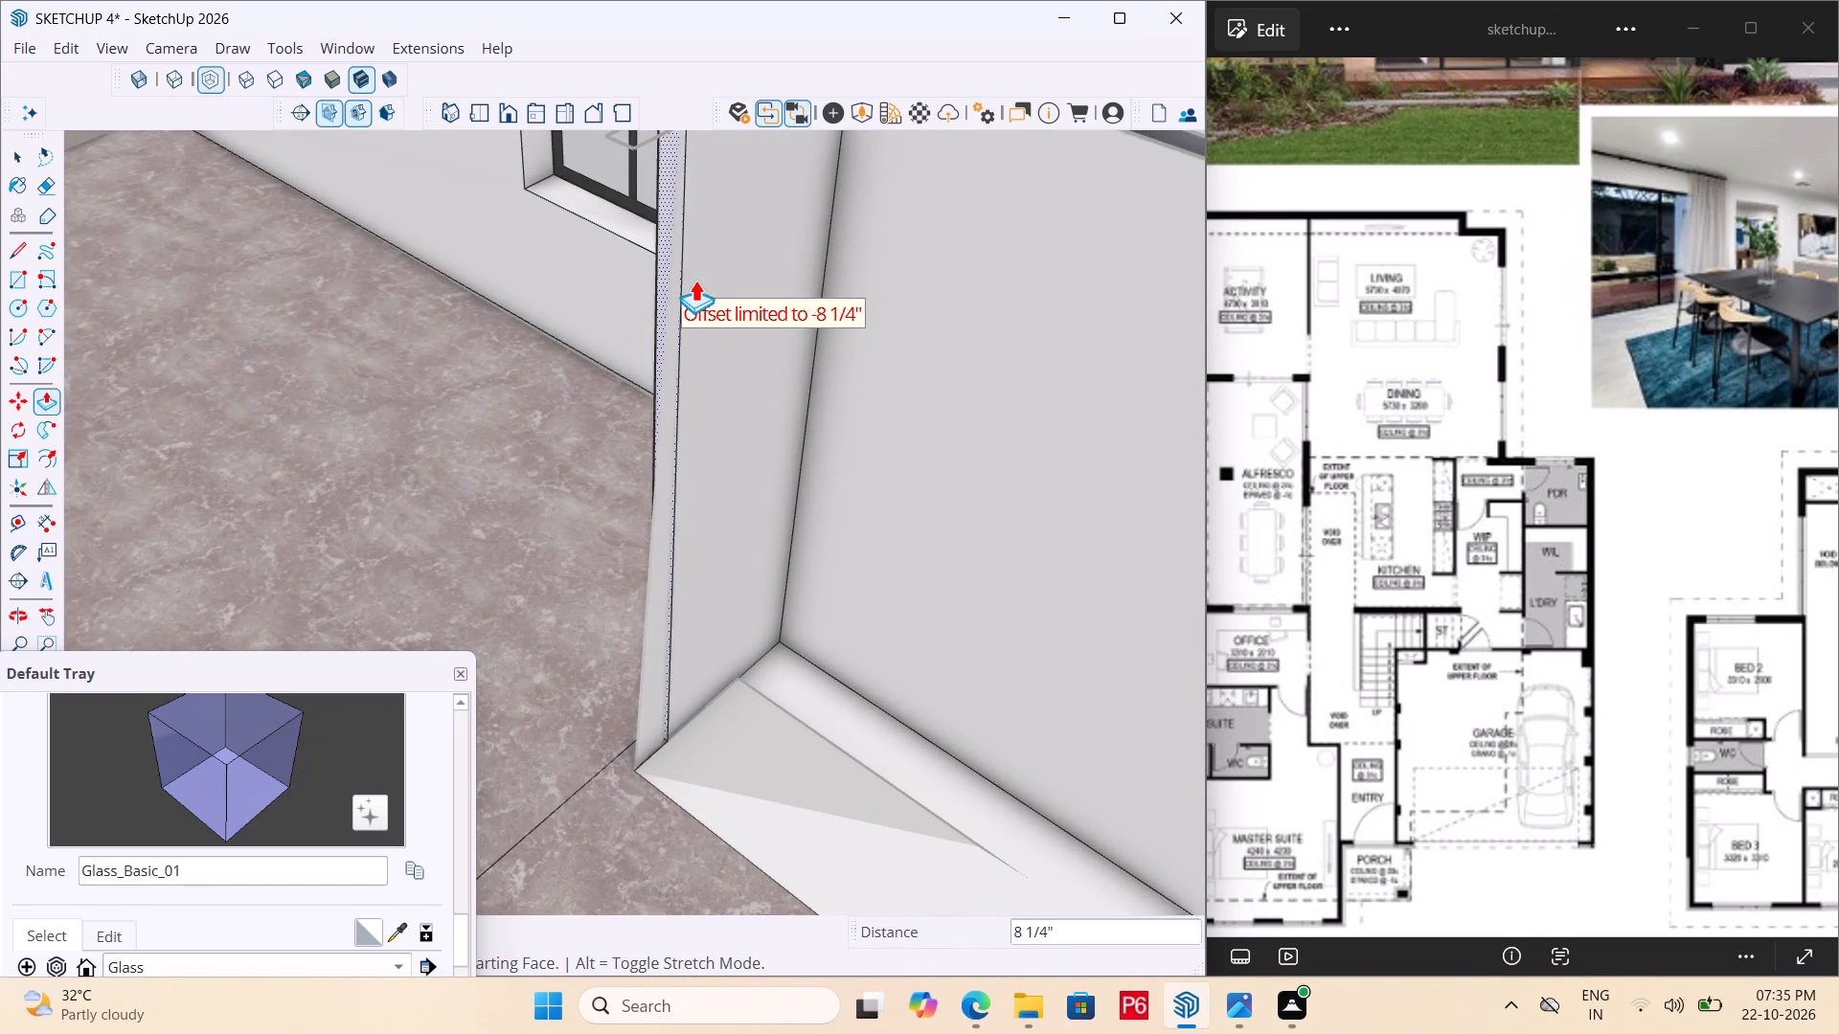
{"action": "double_click", "coordinate": [770, 371]}
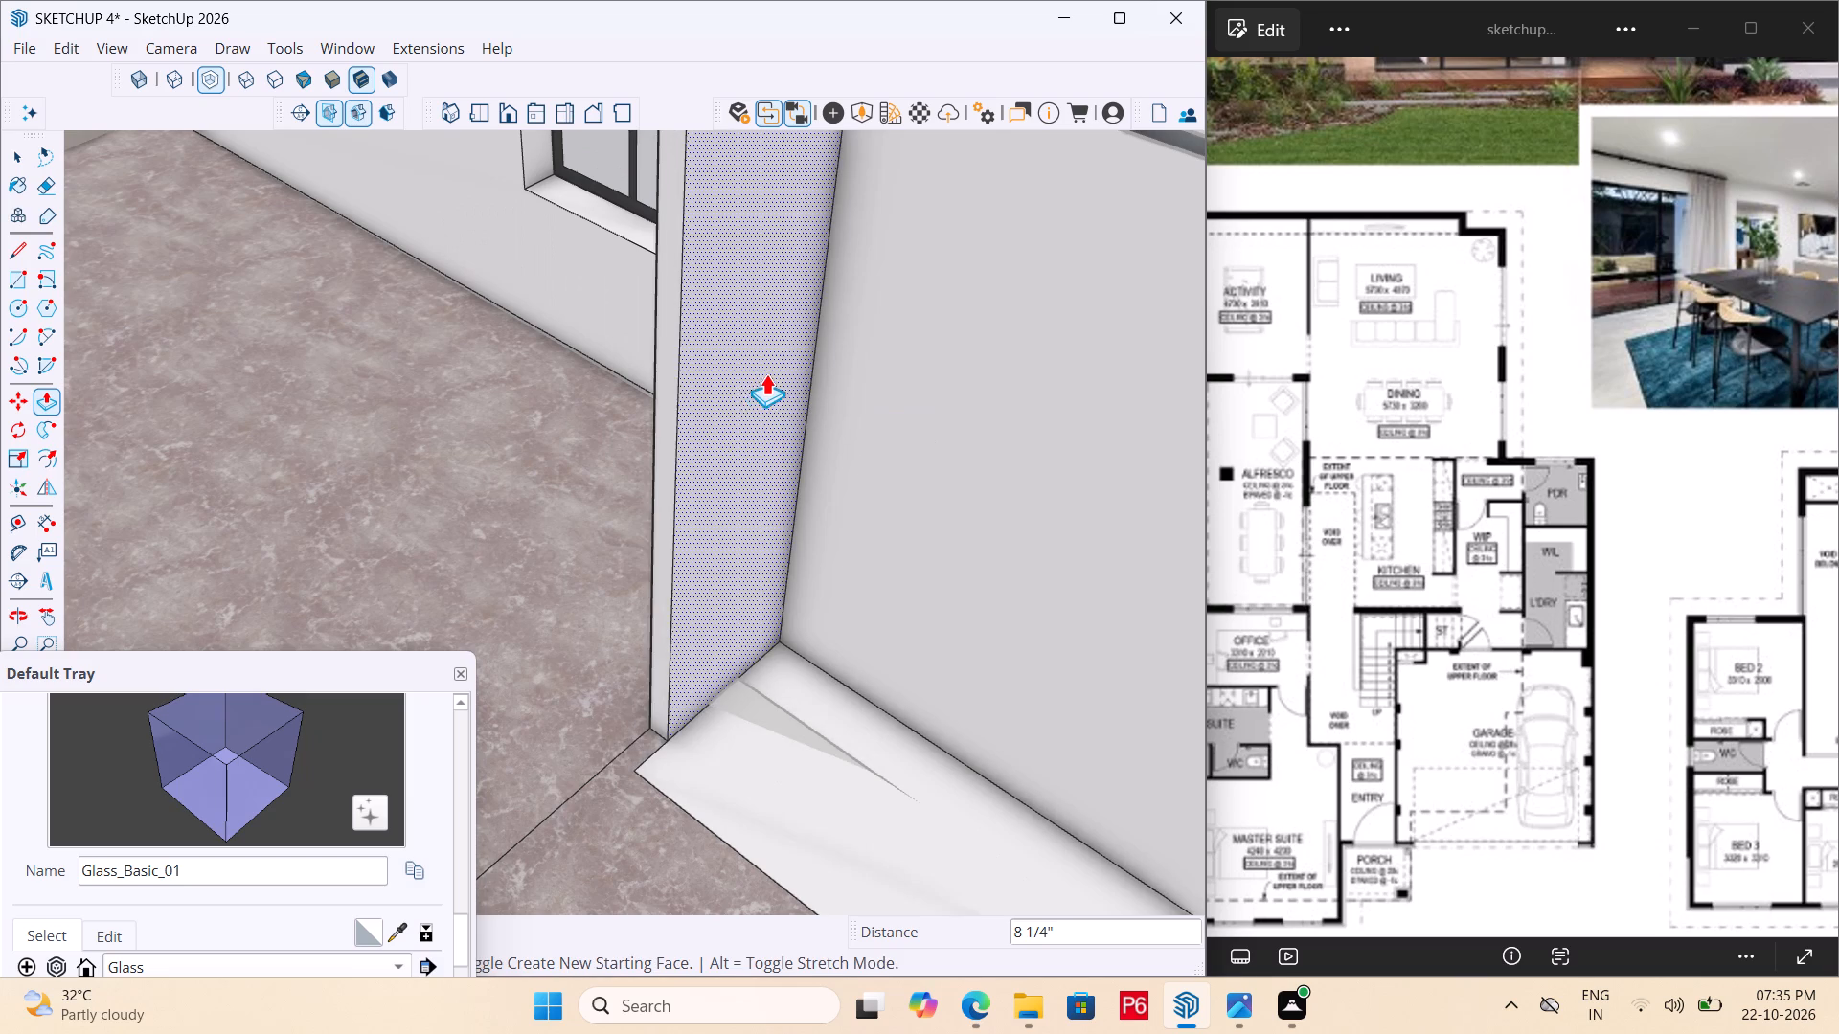
{"action": "scroll", "coordinate": [505, 392], "scroll_direction": "down", "scroll_amount": 6}
{"action": "scroll", "coordinate": [950, 686], "scroll_direction": "up", "scroll_amount": 3}
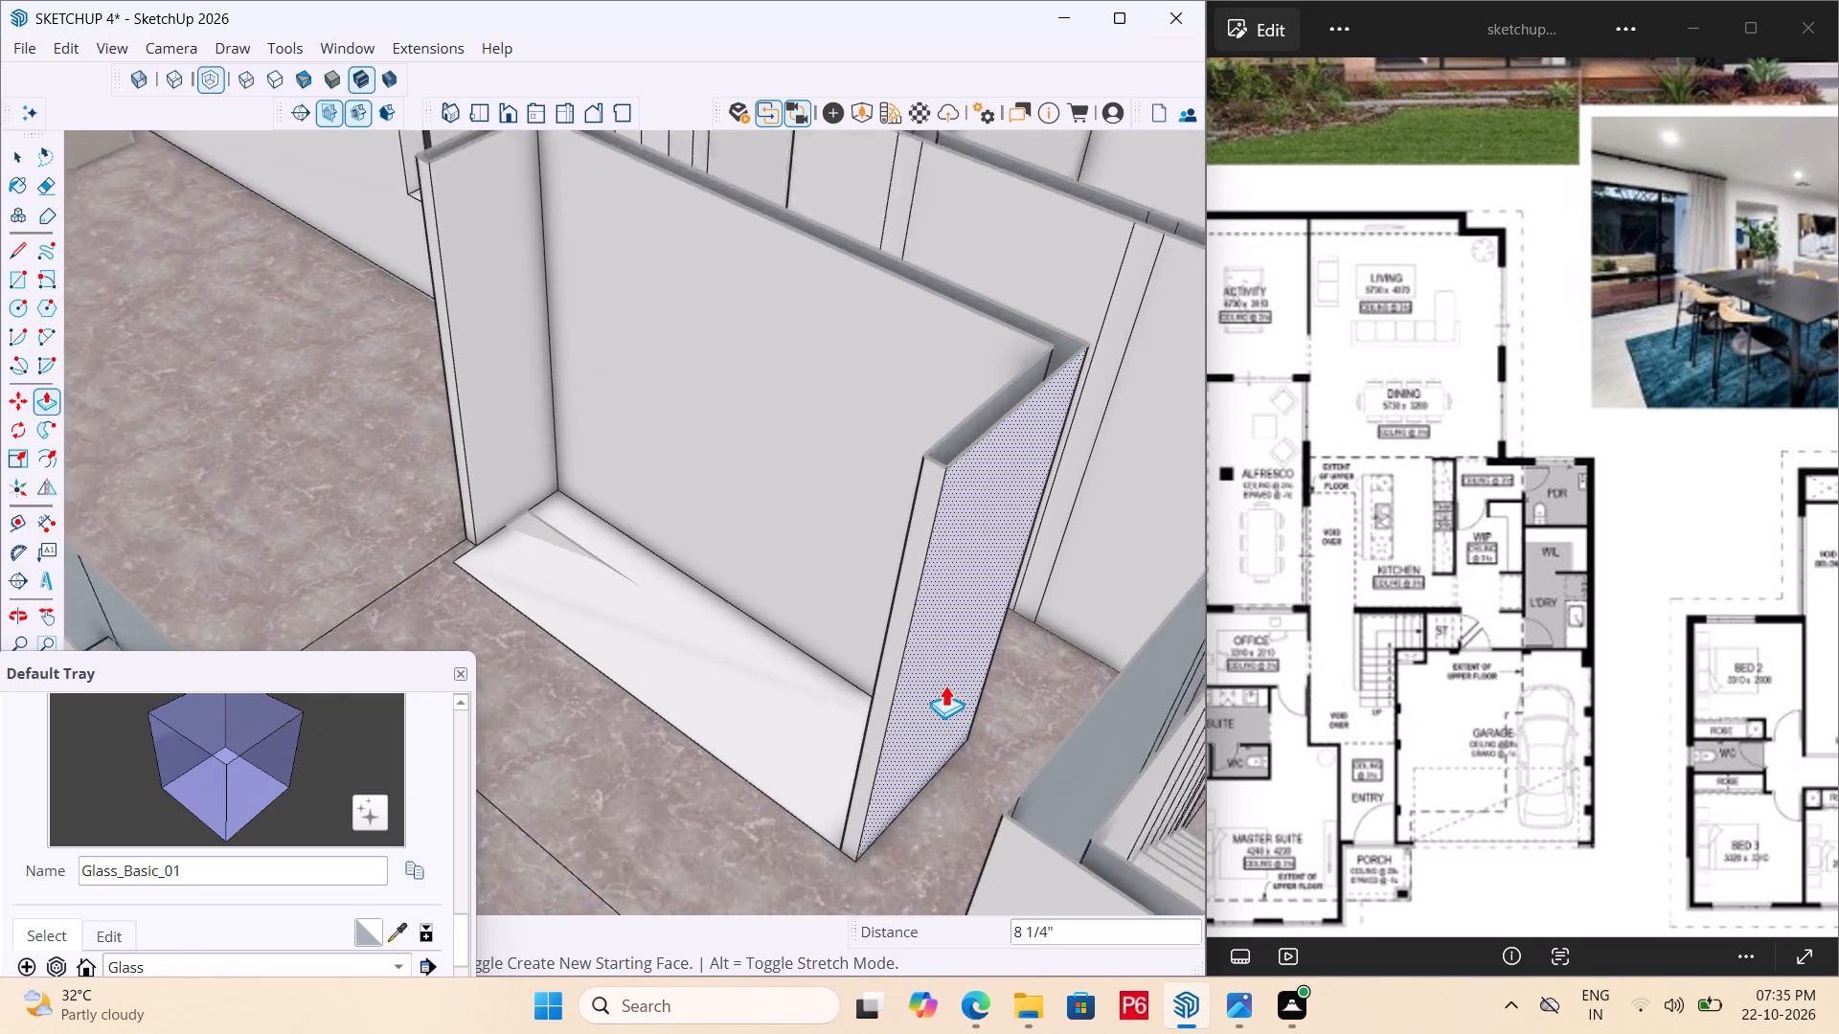
{"action": "scroll", "coordinate": [945, 685], "scroll_direction": "up", "scroll_amount": 2}
{"action": "left_click", "coordinate": [886, 641]}
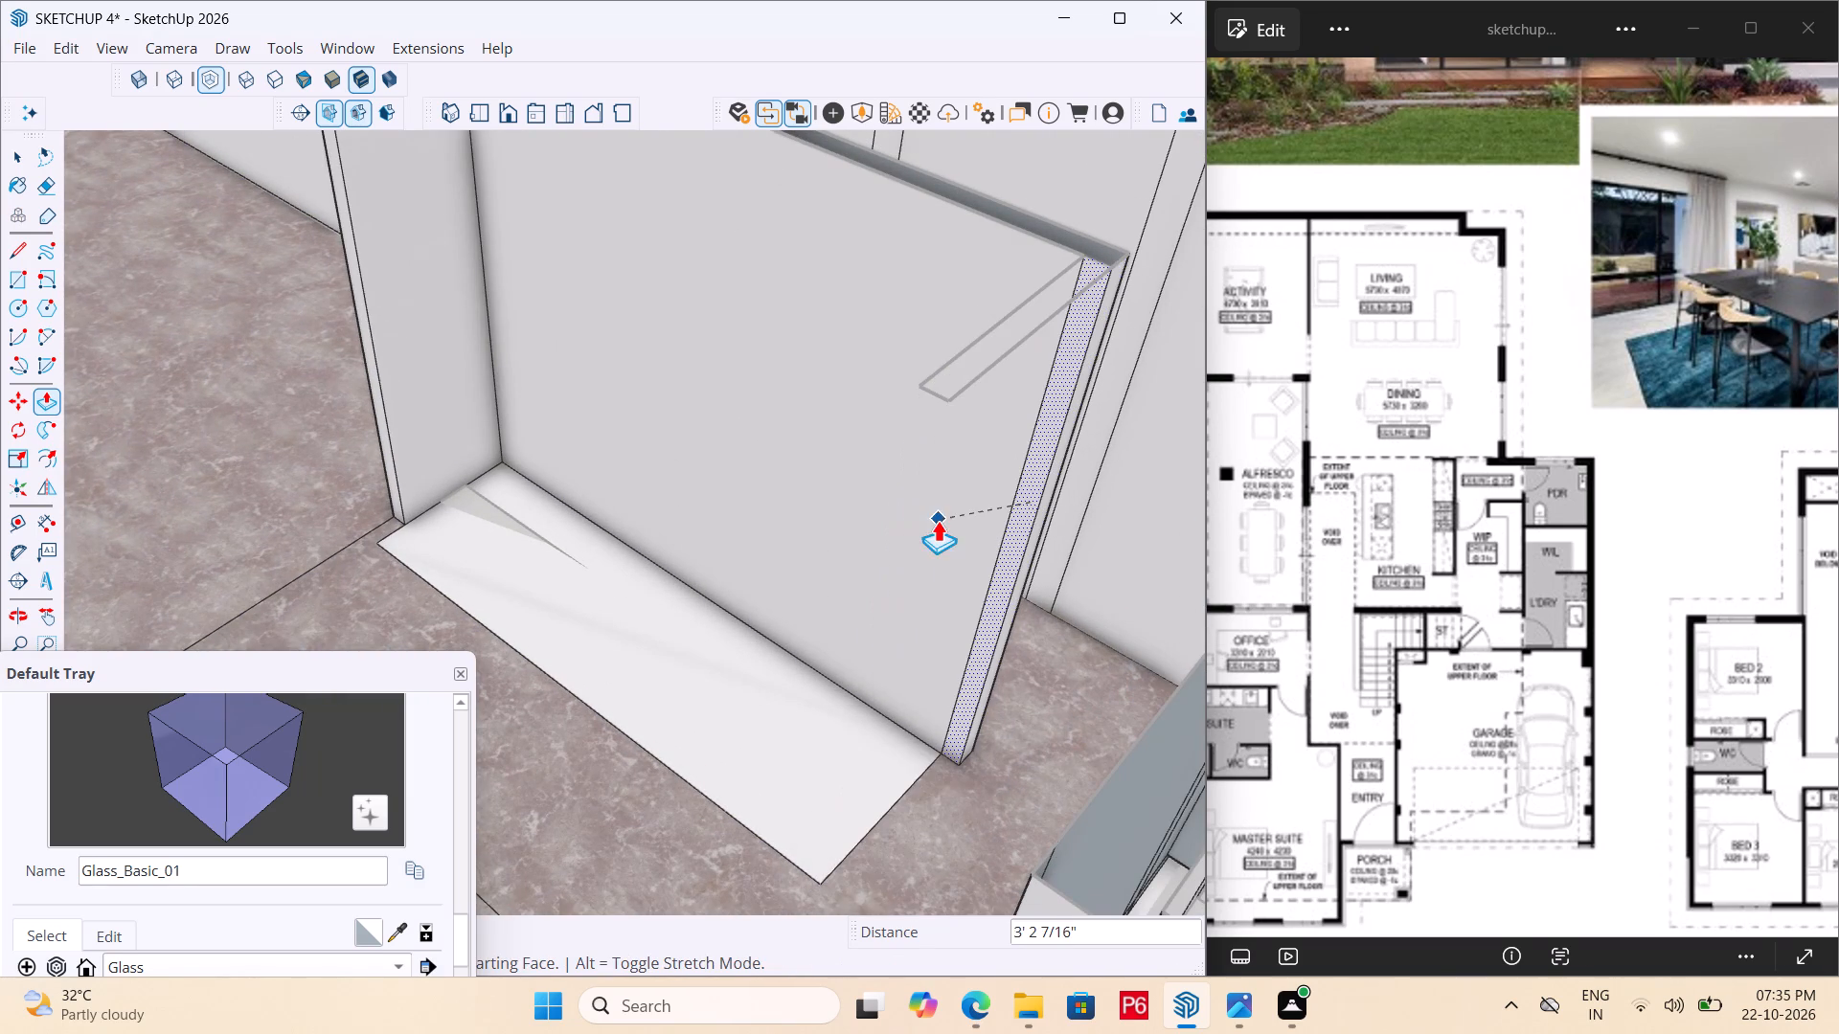
{"action": "scroll", "coordinate": [356, 271], "scroll_direction": "up", "scroll_amount": 2}
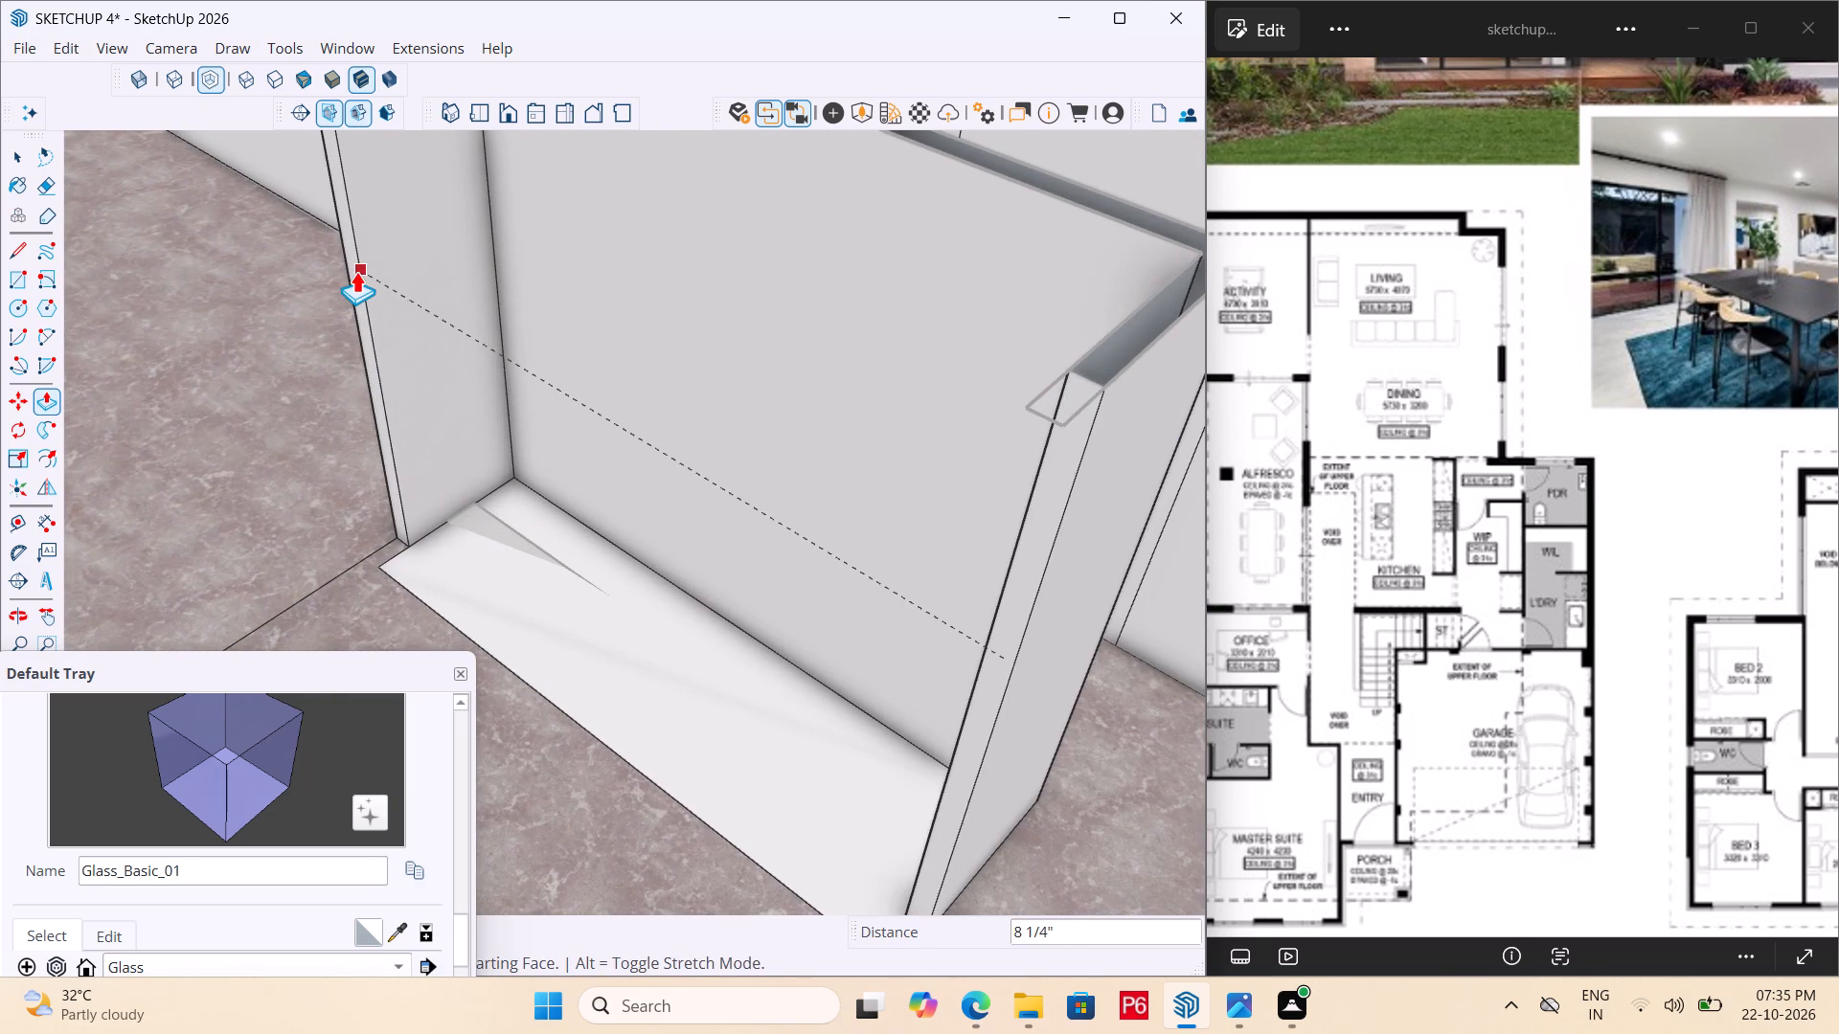
{"action": "left_click", "coordinate": [353, 272]}
{"action": "scroll", "coordinate": [488, 259], "scroll_direction": "down", "scroll_amount": 5}
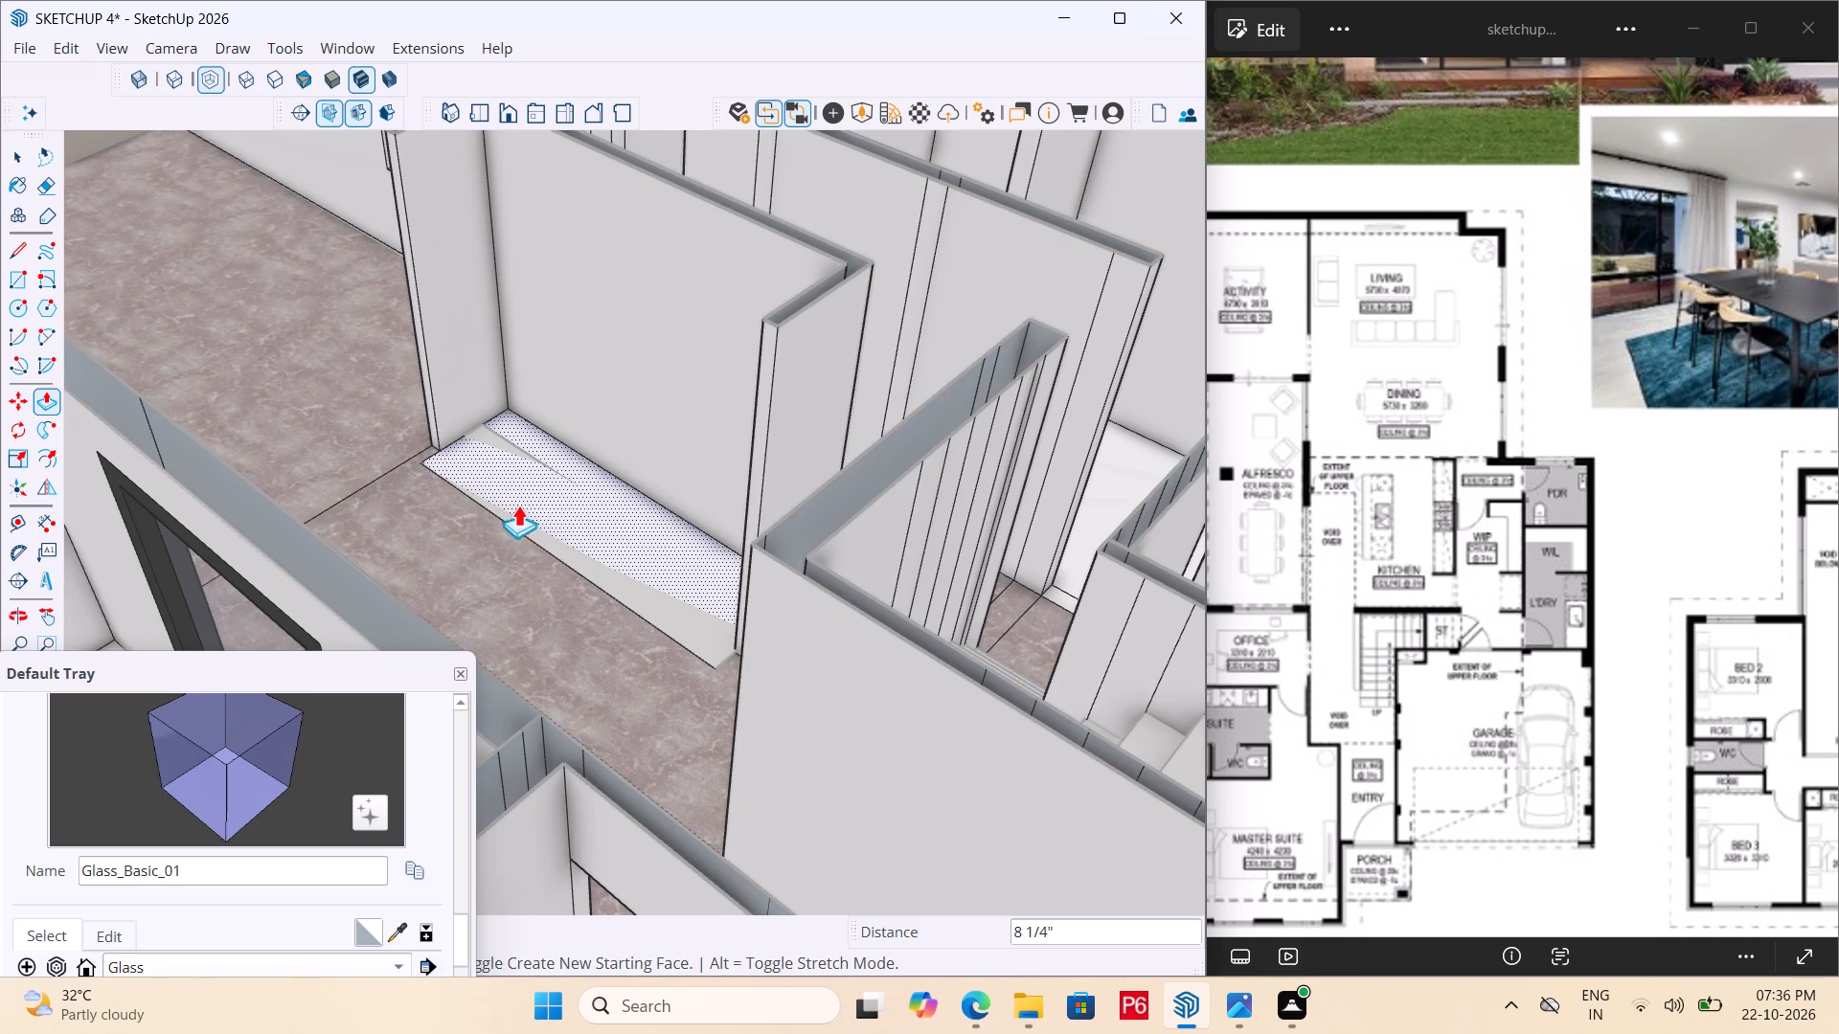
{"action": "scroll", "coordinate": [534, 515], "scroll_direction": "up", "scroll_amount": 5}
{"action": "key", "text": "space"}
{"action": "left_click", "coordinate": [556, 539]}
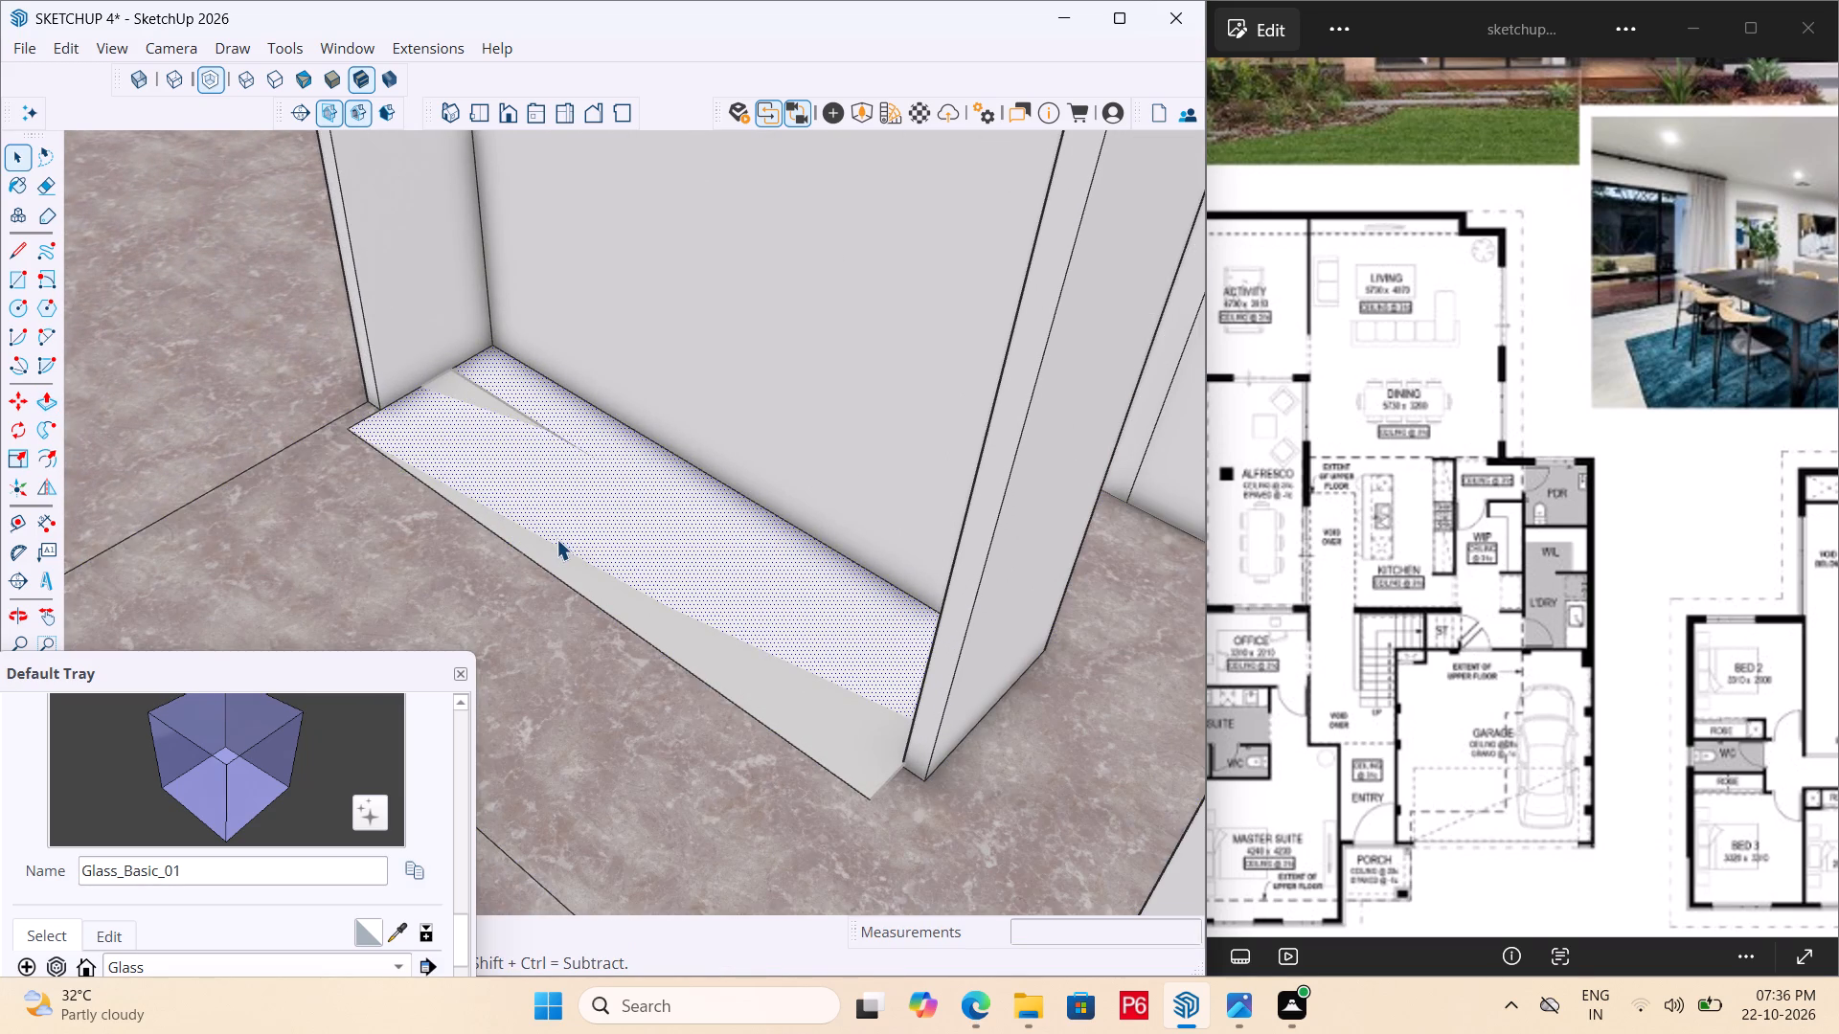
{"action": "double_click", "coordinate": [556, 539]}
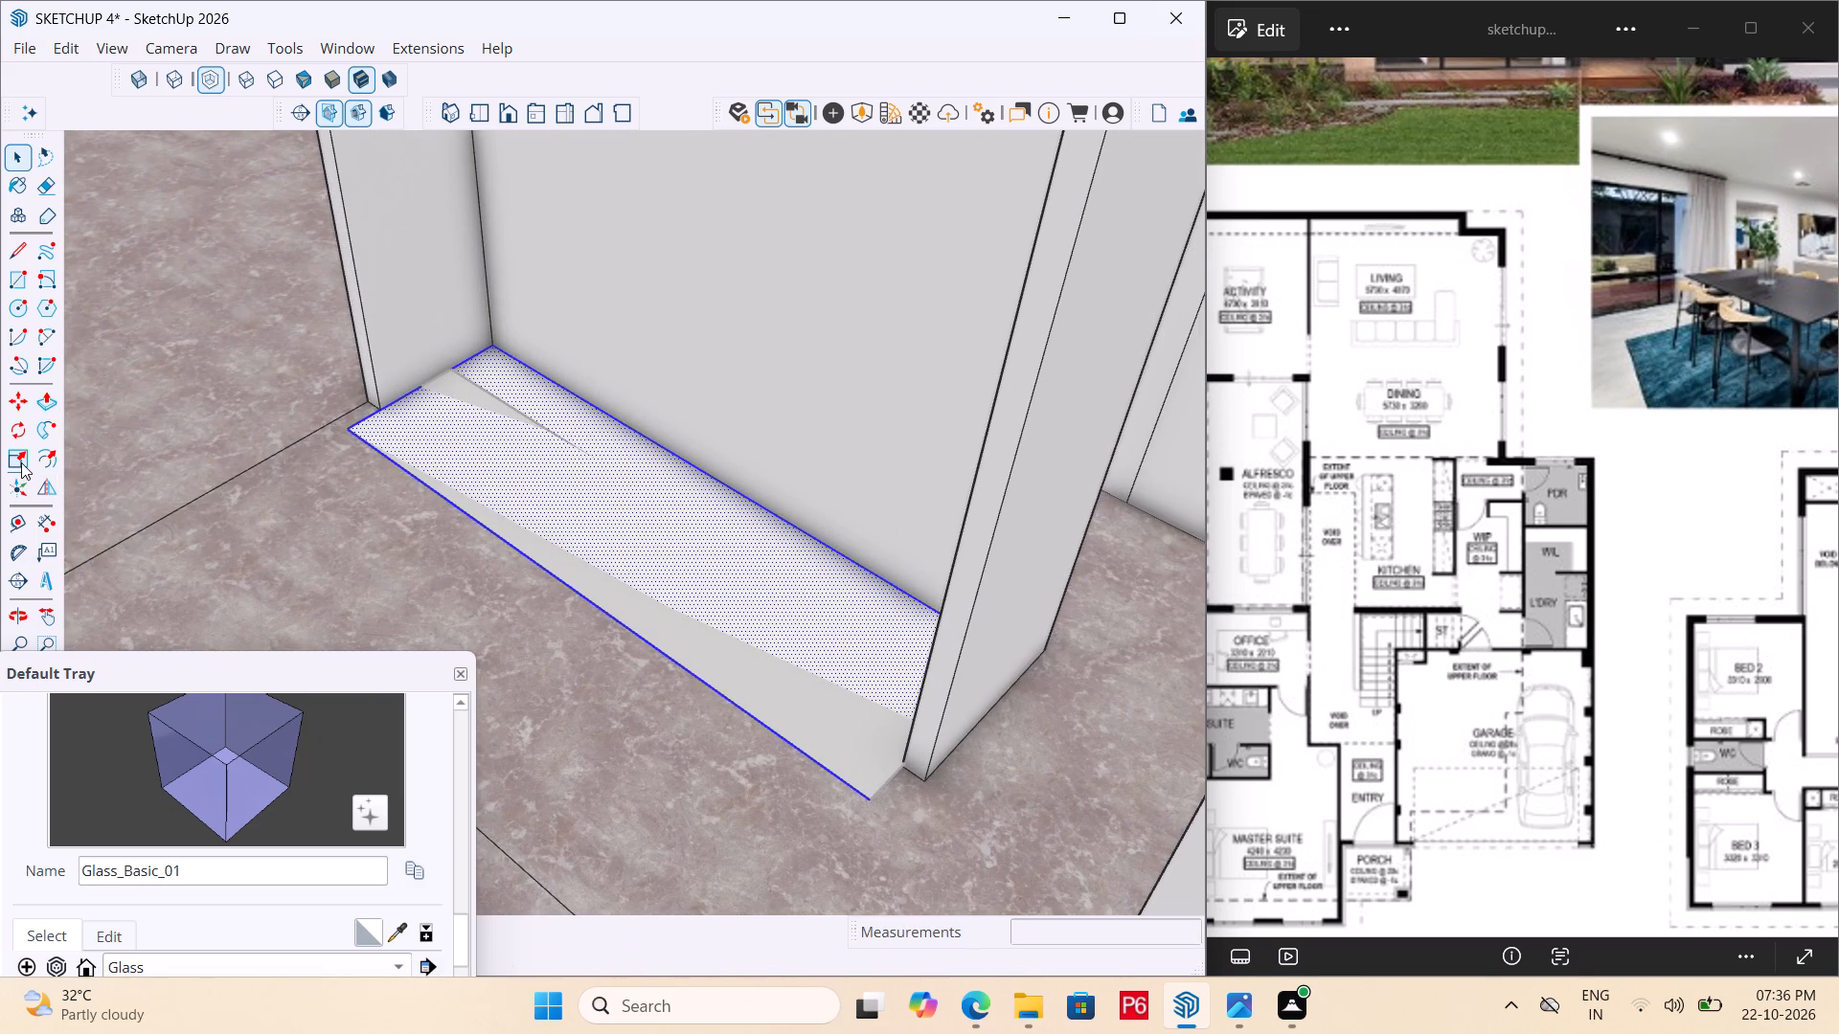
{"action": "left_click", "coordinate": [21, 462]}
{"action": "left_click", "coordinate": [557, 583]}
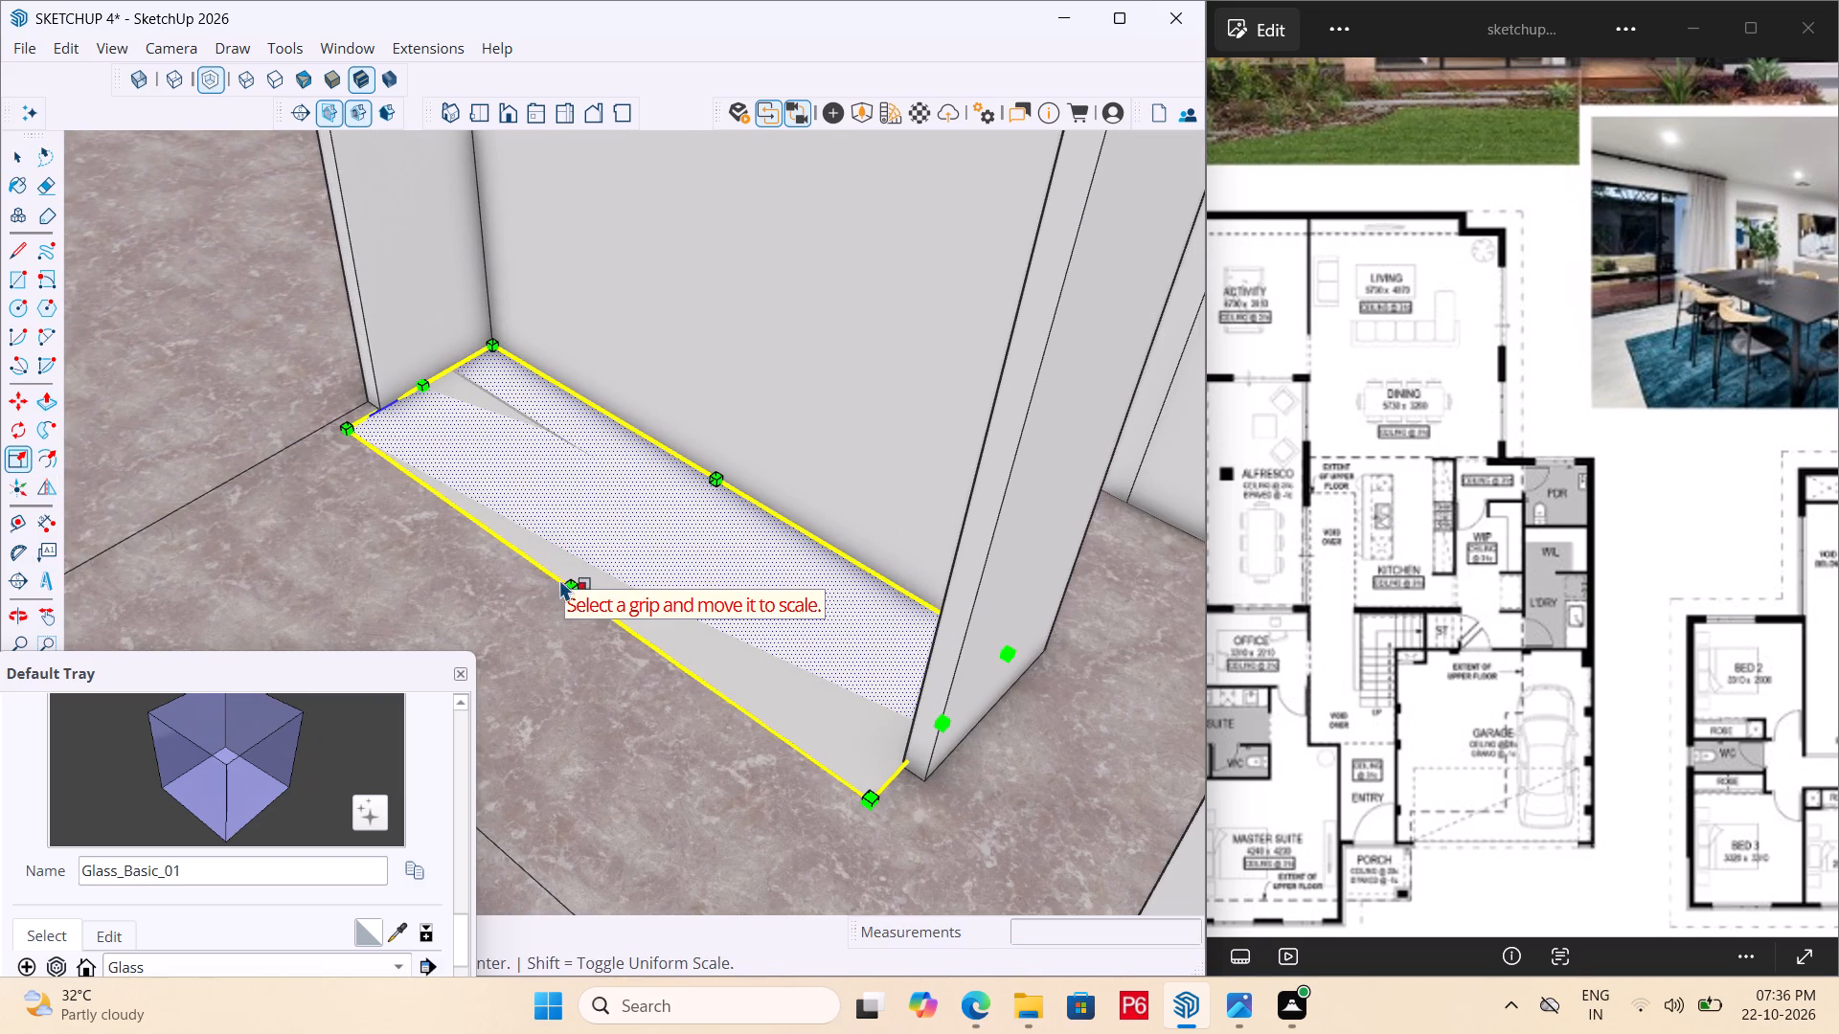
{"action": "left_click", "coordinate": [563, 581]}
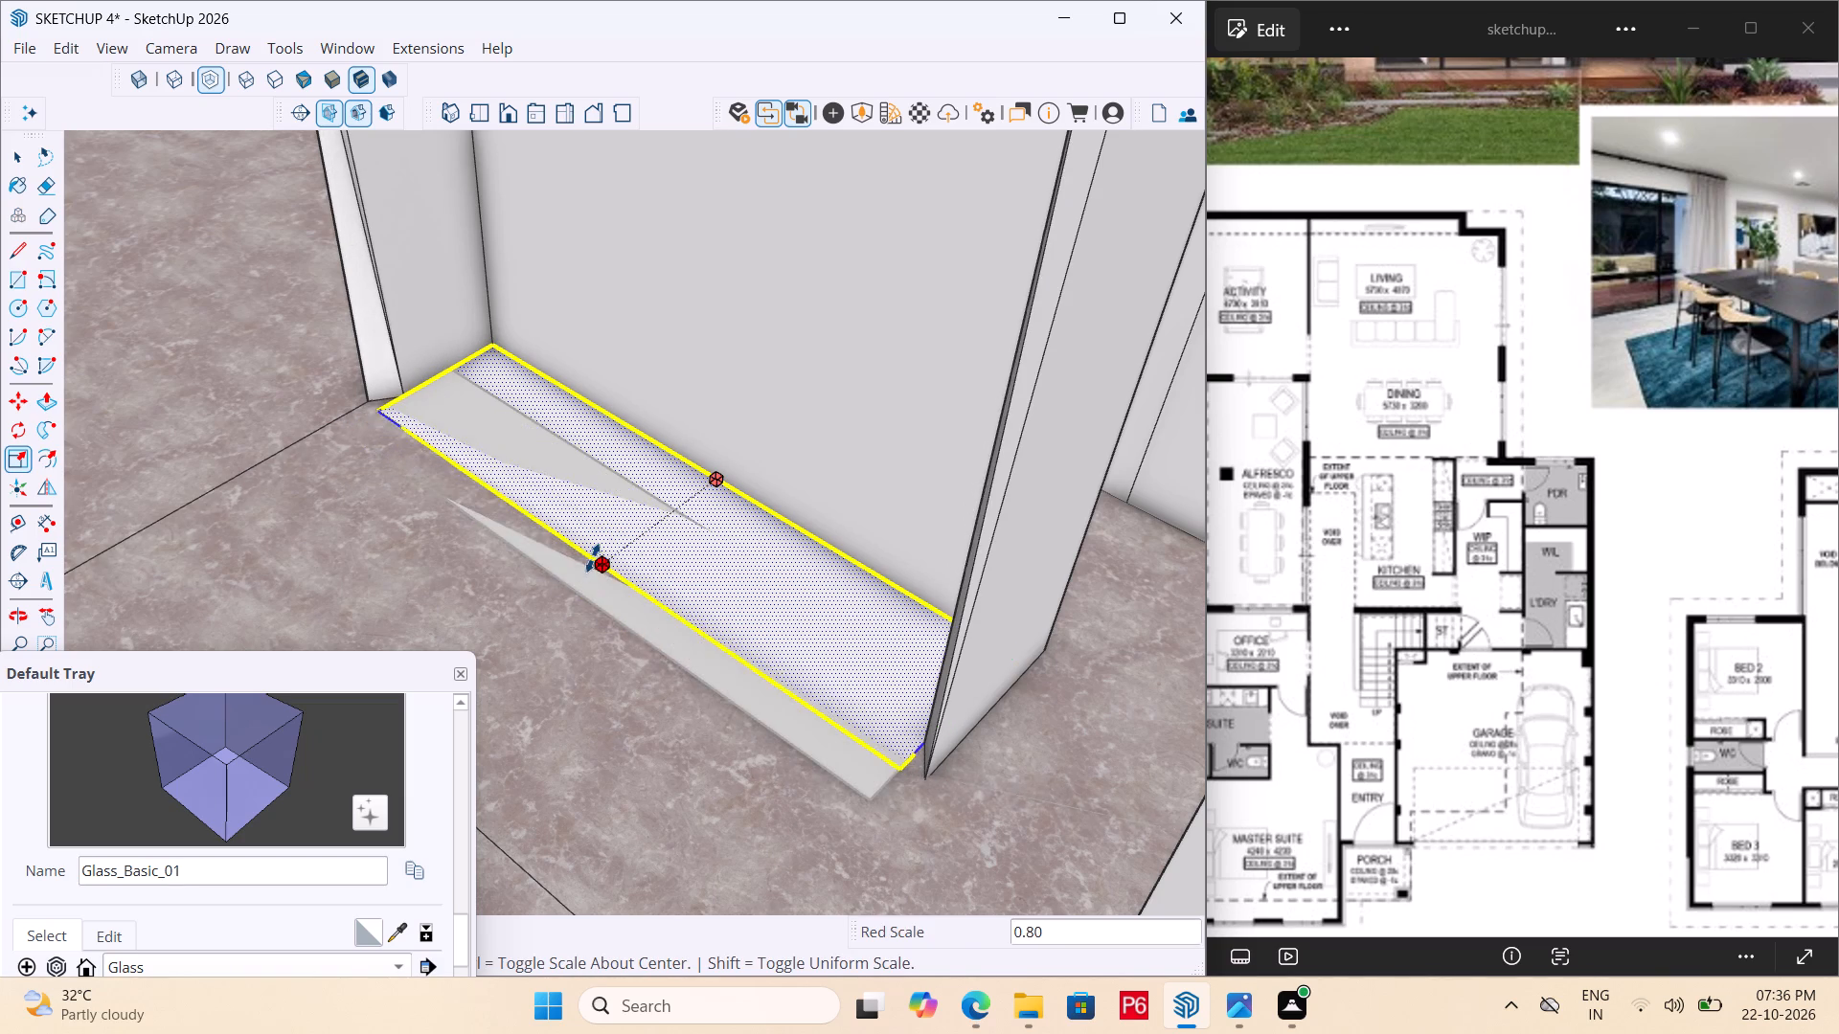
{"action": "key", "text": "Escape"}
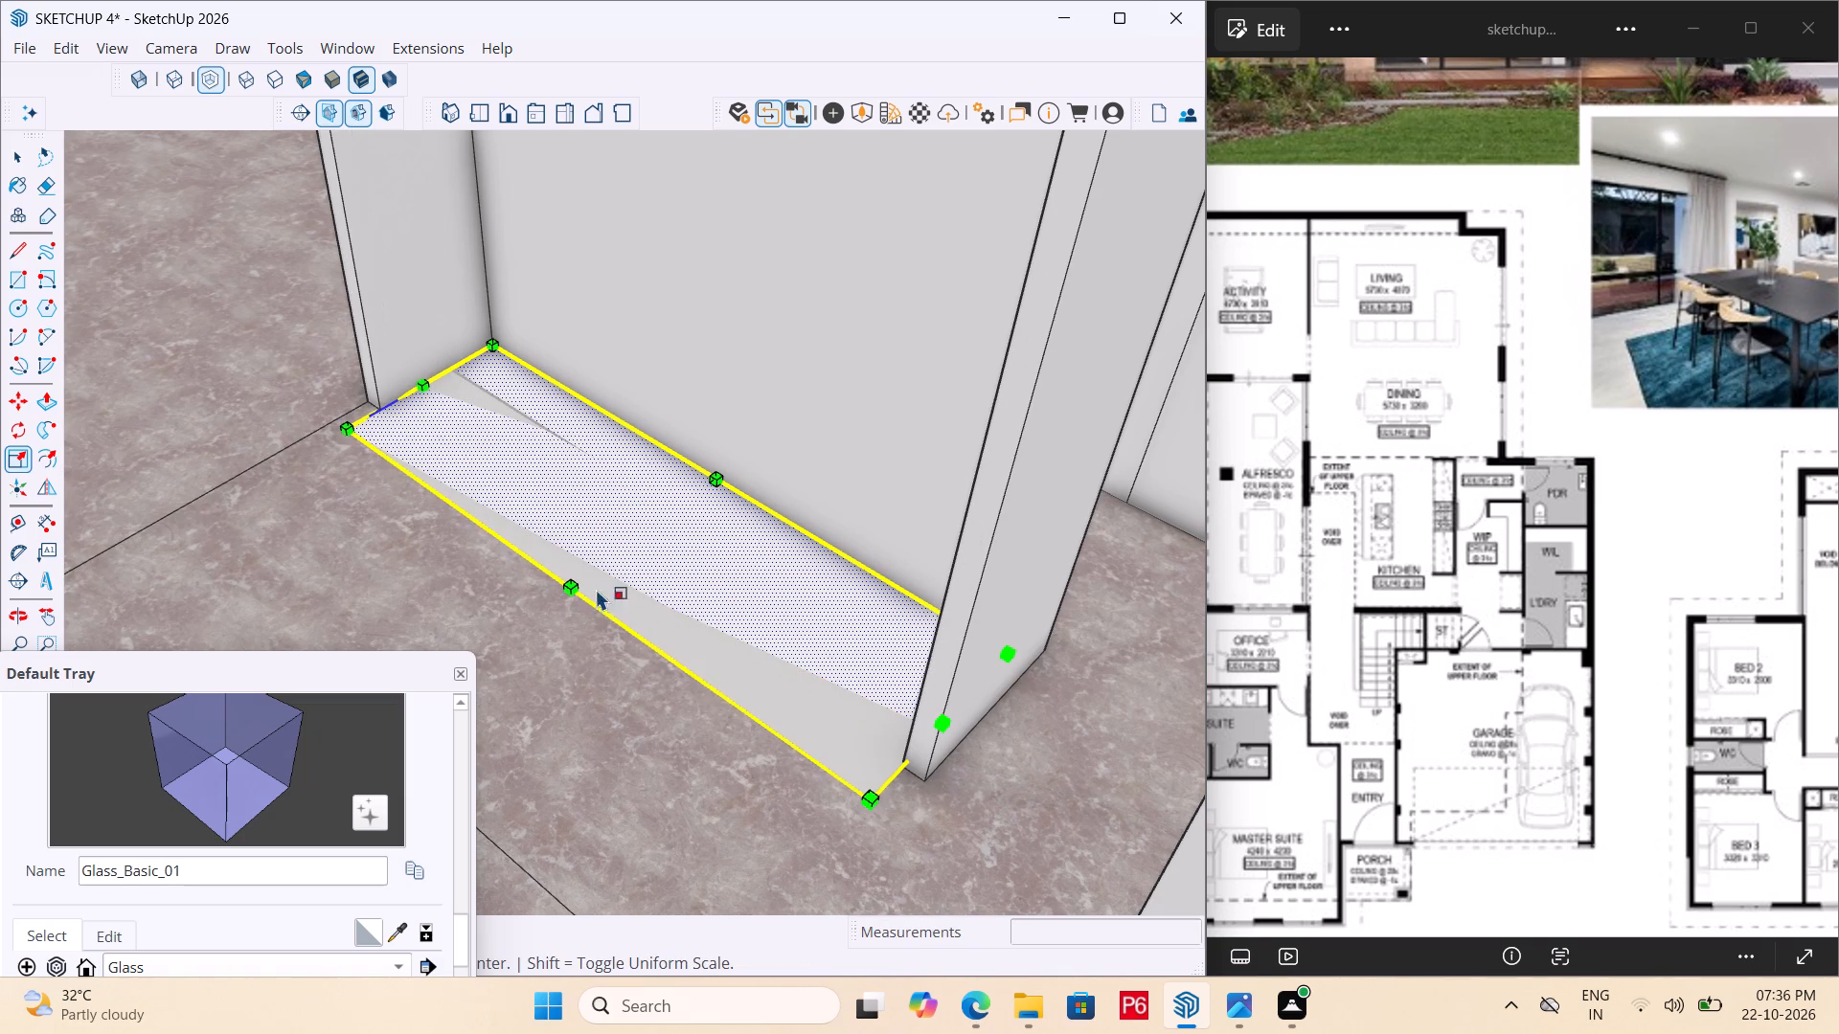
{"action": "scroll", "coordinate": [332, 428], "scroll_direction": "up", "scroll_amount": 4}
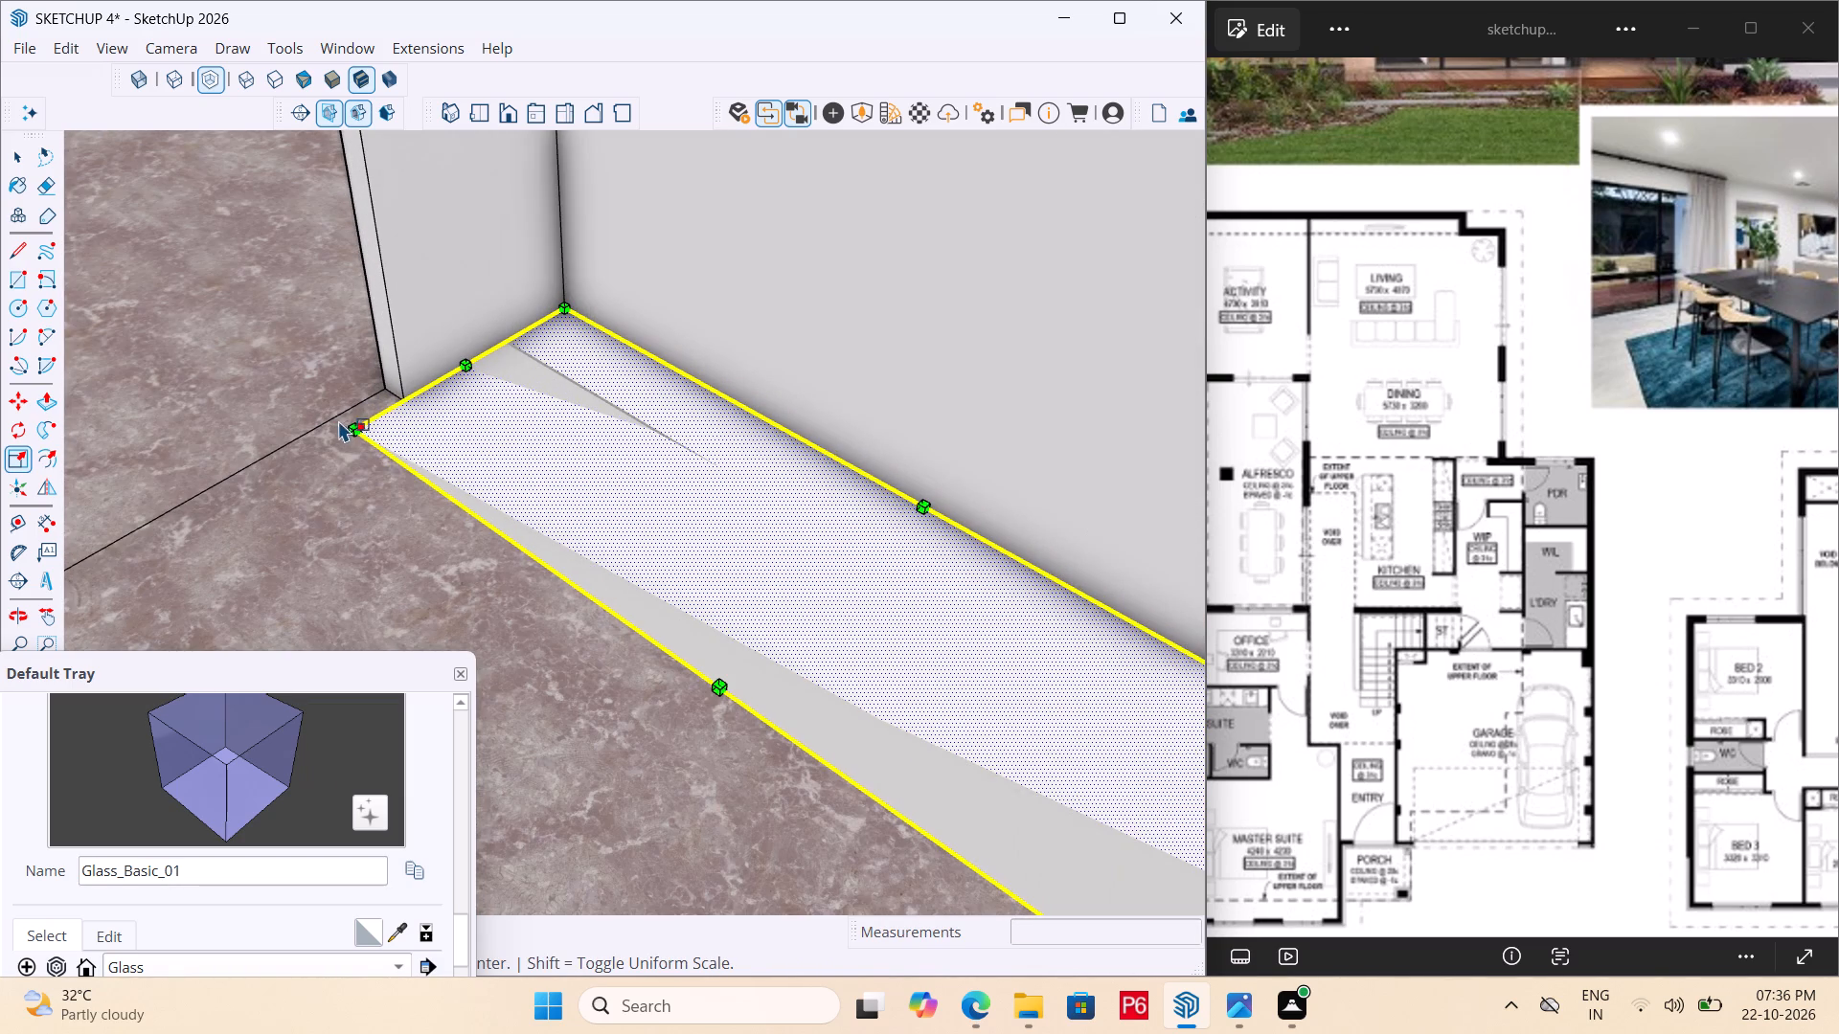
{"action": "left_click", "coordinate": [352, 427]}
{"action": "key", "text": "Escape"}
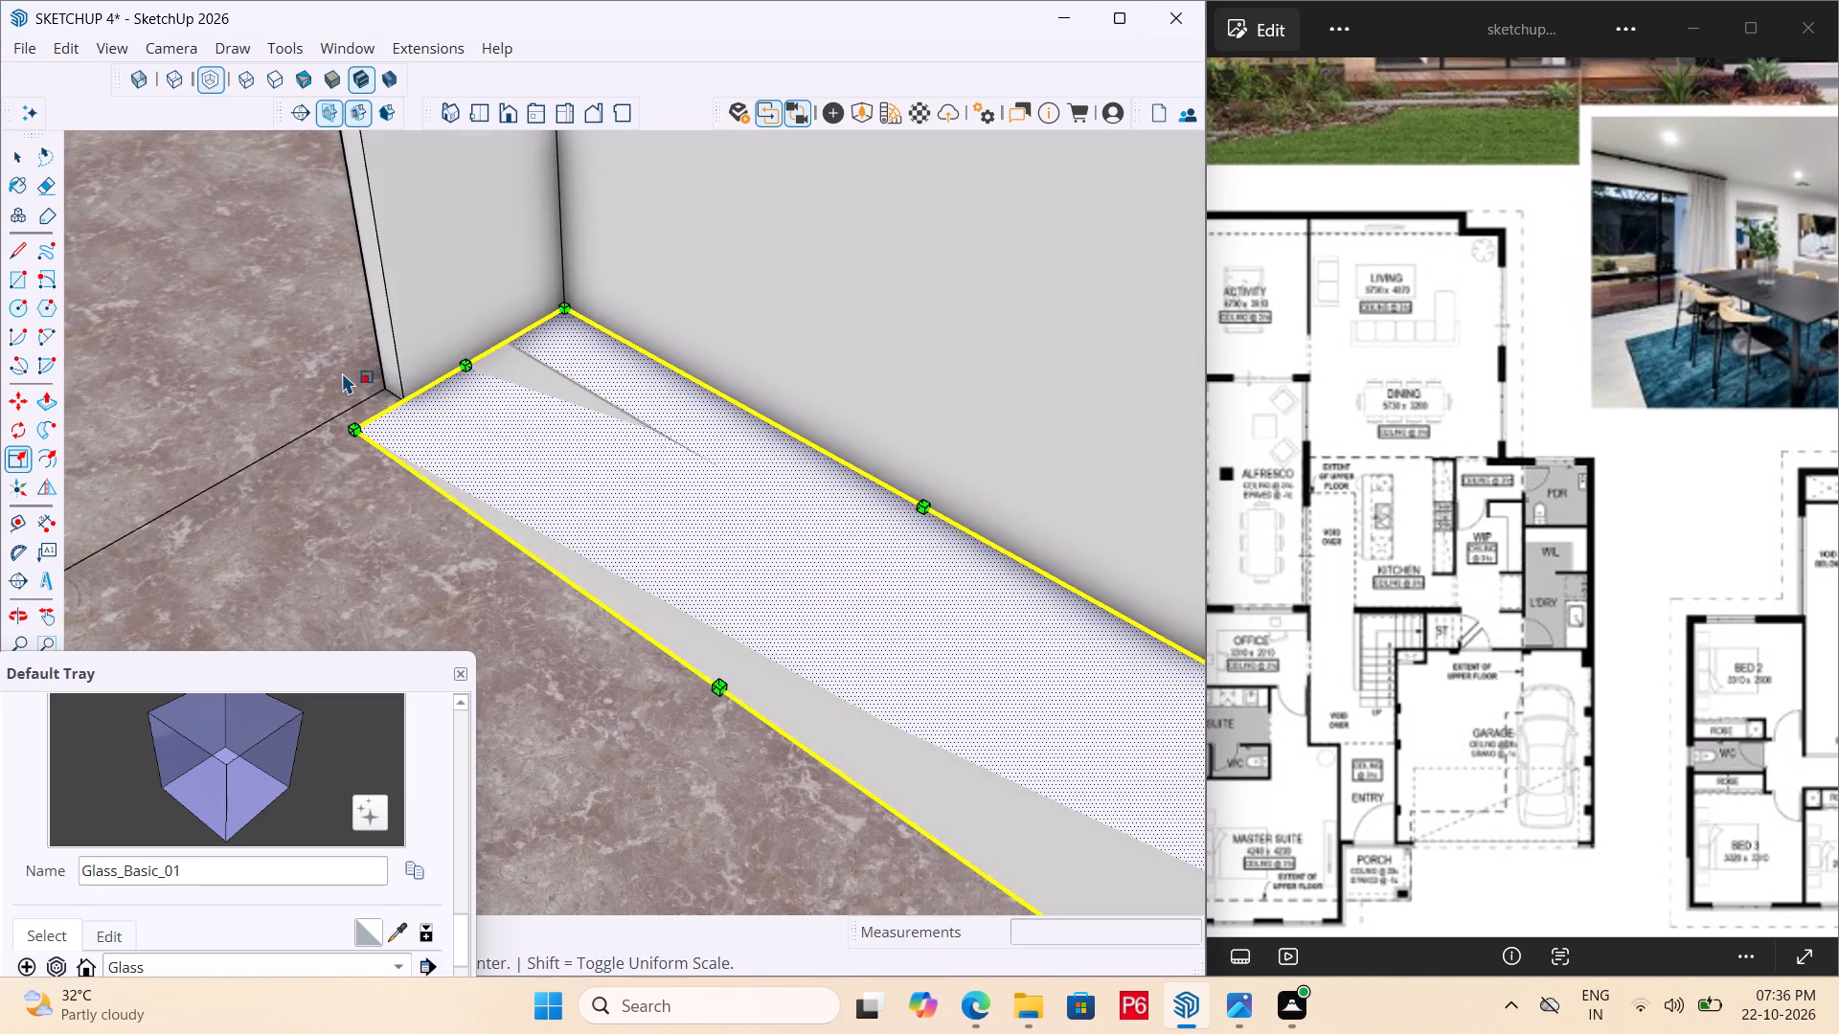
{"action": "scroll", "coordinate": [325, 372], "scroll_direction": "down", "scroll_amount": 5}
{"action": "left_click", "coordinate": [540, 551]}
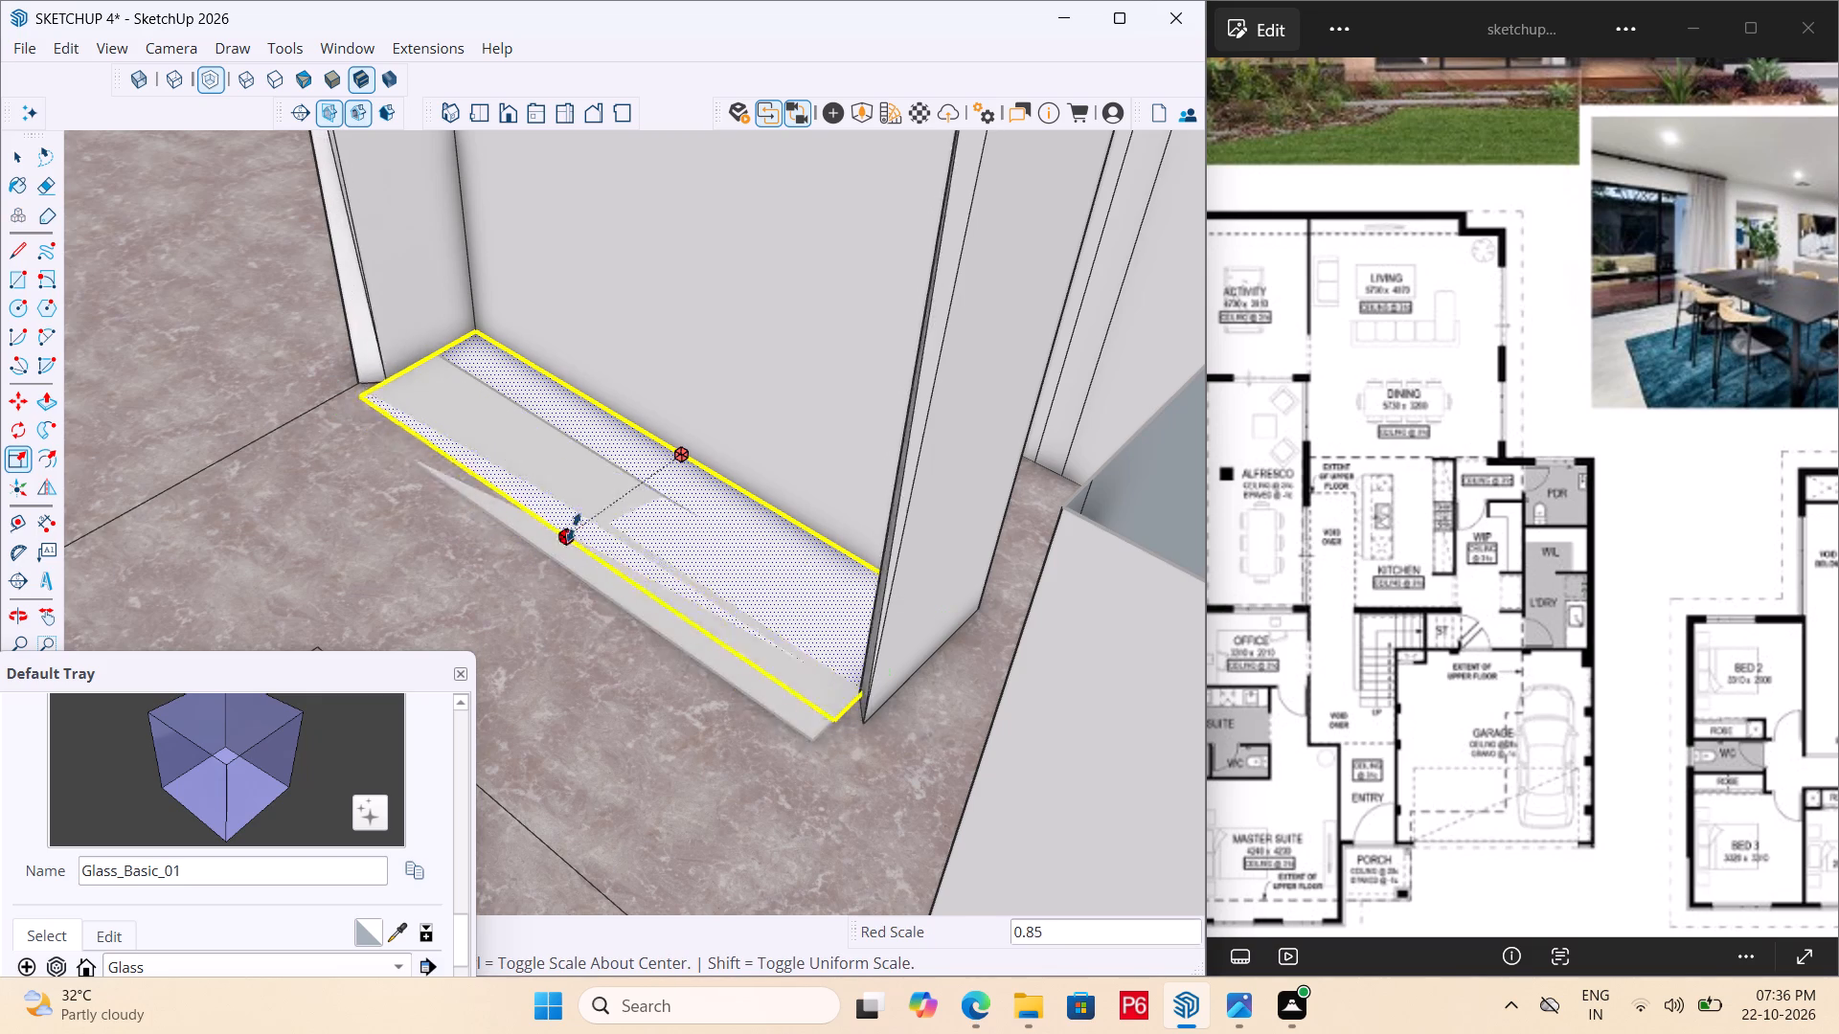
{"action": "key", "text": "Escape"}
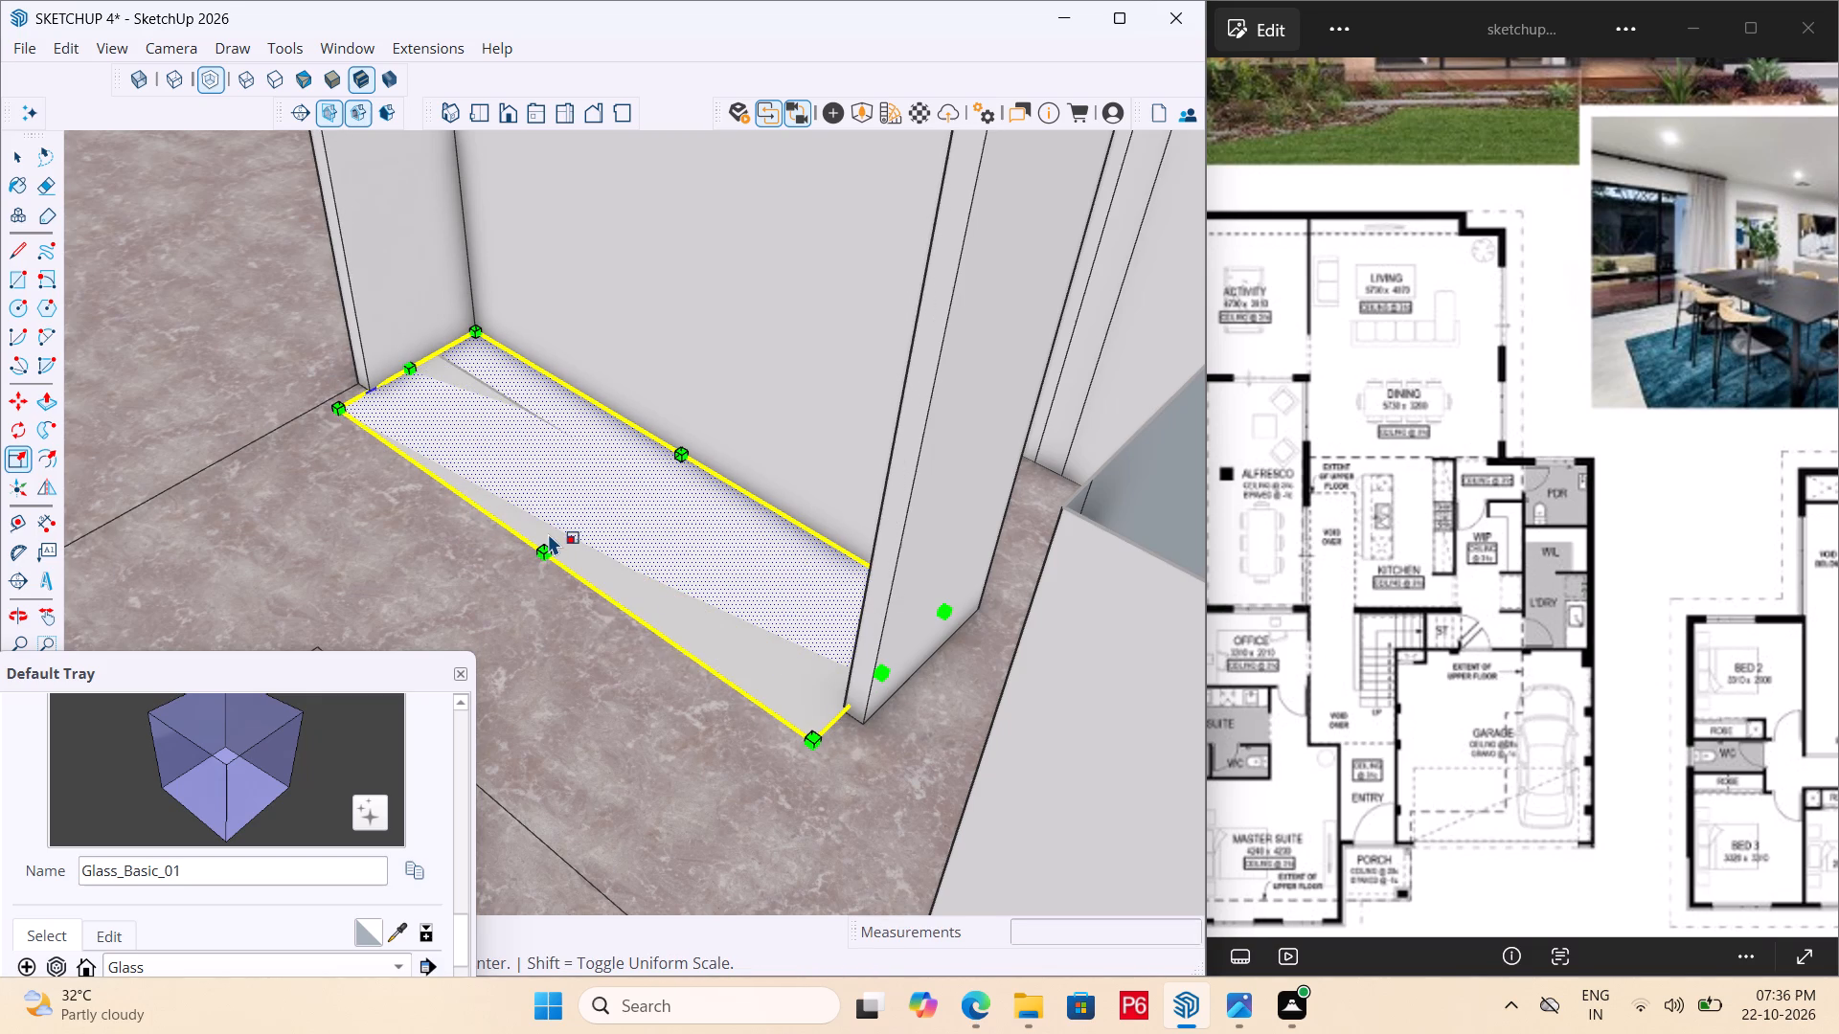
Save the model.
{"action": "key", "text": "ctrl+s"}
{"action": "key", "text": "ctrl+s"}
{"action": "key", "text": "ctrl+s"}
{"action": "key", "text": "ctrl+s"}
{"action": "key", "text": "ctrl+s"}
{"action": "key", "text": "ctrl+s"}
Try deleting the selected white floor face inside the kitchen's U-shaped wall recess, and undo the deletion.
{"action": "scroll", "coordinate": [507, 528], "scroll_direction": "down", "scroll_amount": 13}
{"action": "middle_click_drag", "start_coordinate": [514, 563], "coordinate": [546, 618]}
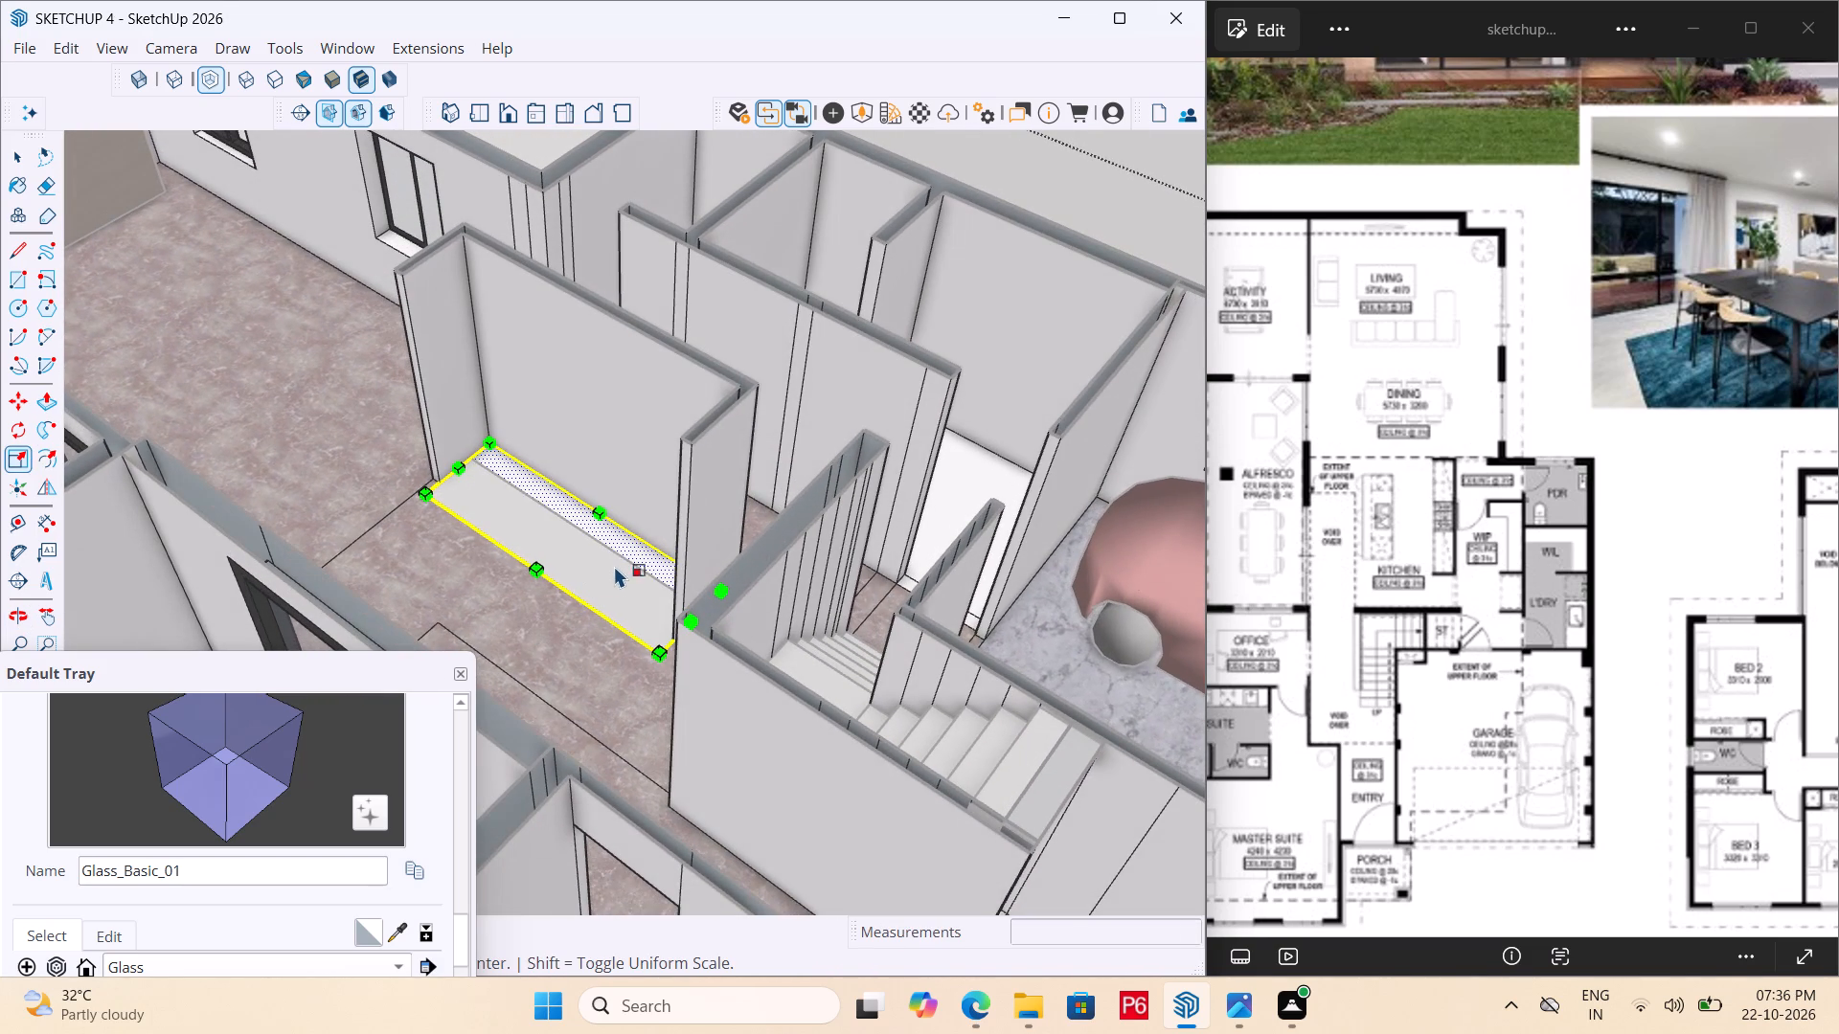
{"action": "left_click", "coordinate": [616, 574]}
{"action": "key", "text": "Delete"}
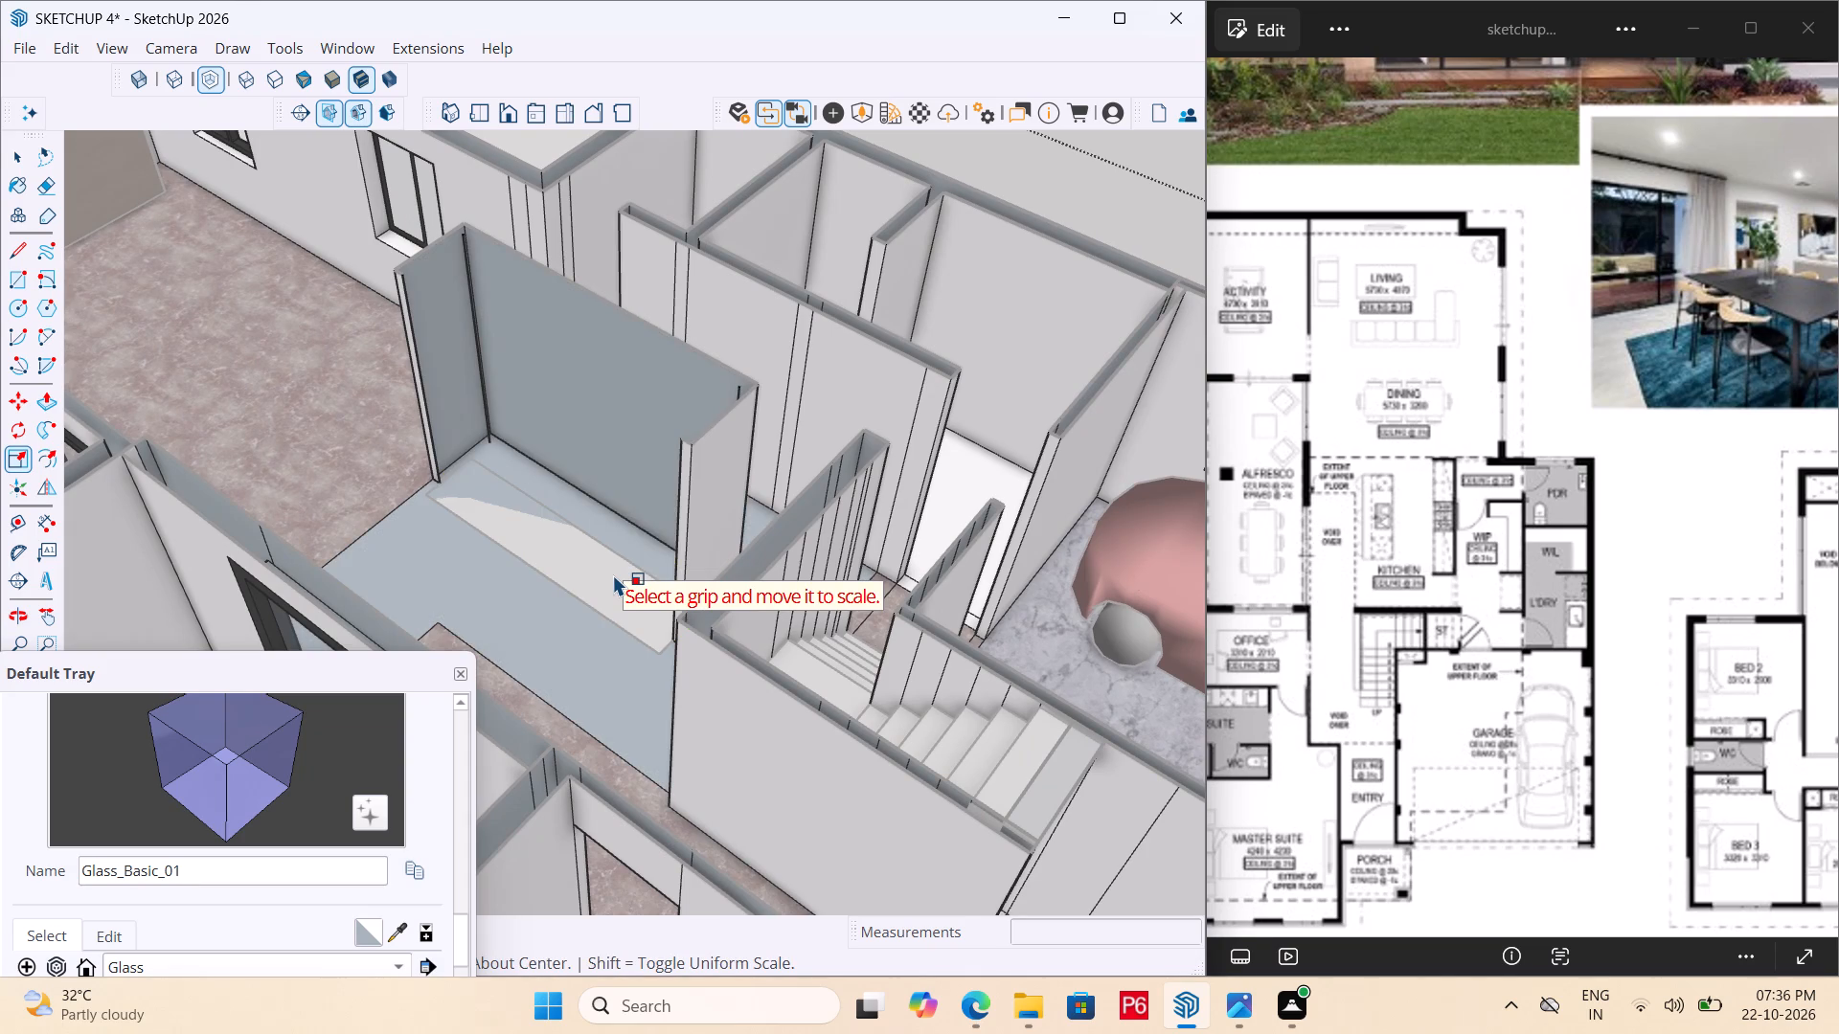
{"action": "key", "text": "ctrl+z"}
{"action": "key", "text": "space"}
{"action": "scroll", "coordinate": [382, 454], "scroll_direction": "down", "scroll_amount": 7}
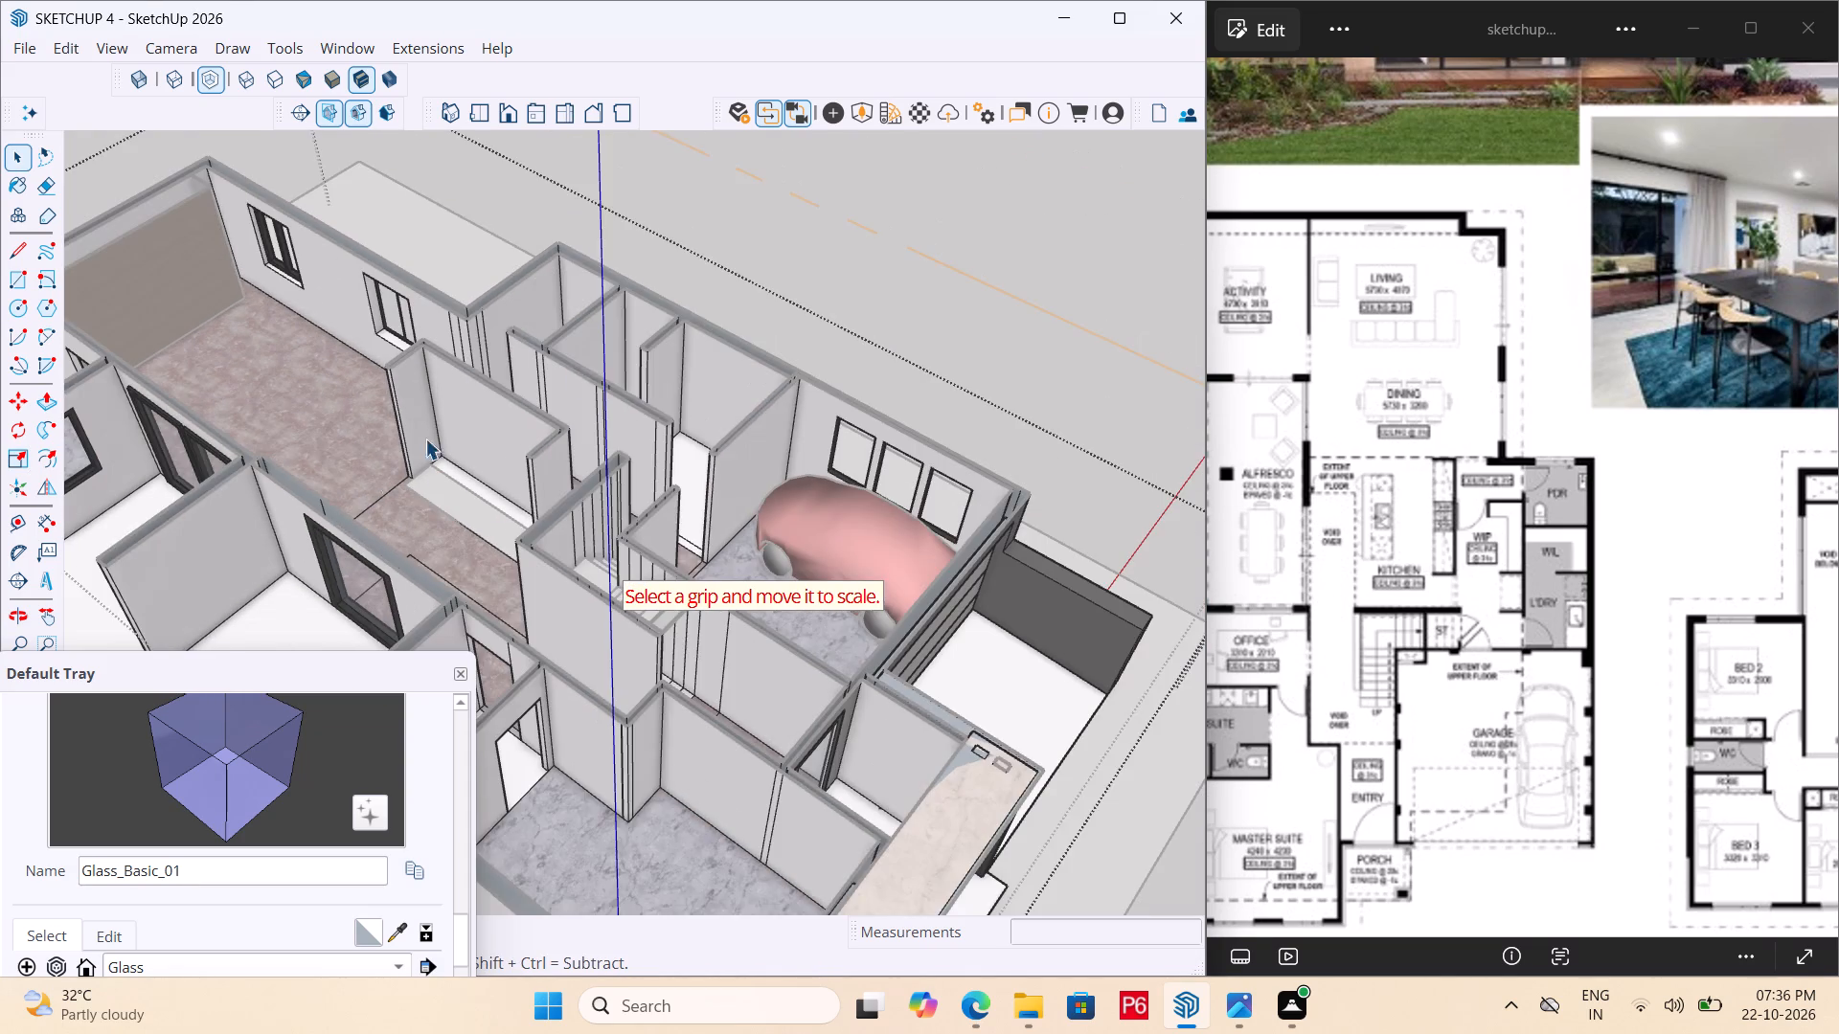
Delete the overlapping duplicate floor face and its edges from the separate floor group inside the kitchen's U-shaped wall recess.
{"action": "triple_click", "coordinate": [871, 296]}
{"action": "left_click", "coordinate": [871, 294]}
{"action": "left_click", "coordinate": [473, 504]}
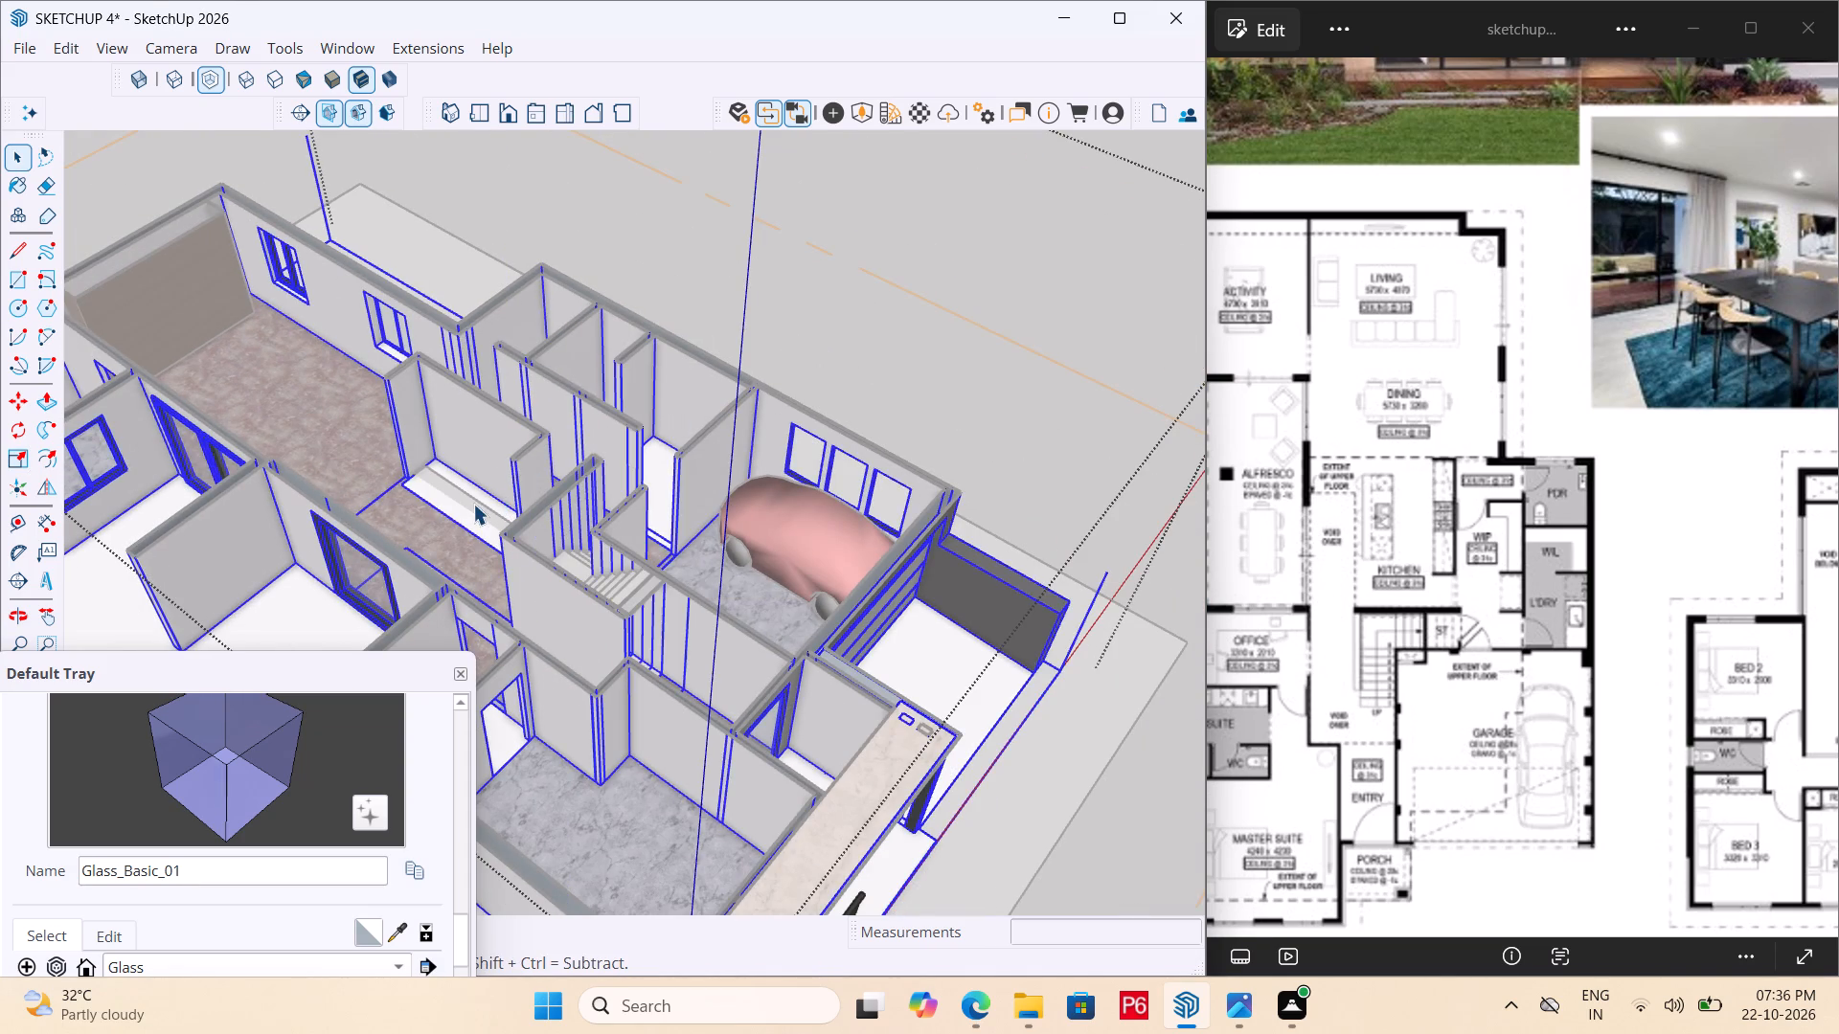
{"action": "scroll", "coordinate": [443, 514], "scroll_direction": "up", "scroll_amount": 5}
{"action": "double_click", "coordinate": [463, 498]}
{"action": "left_click", "coordinate": [443, 492]}
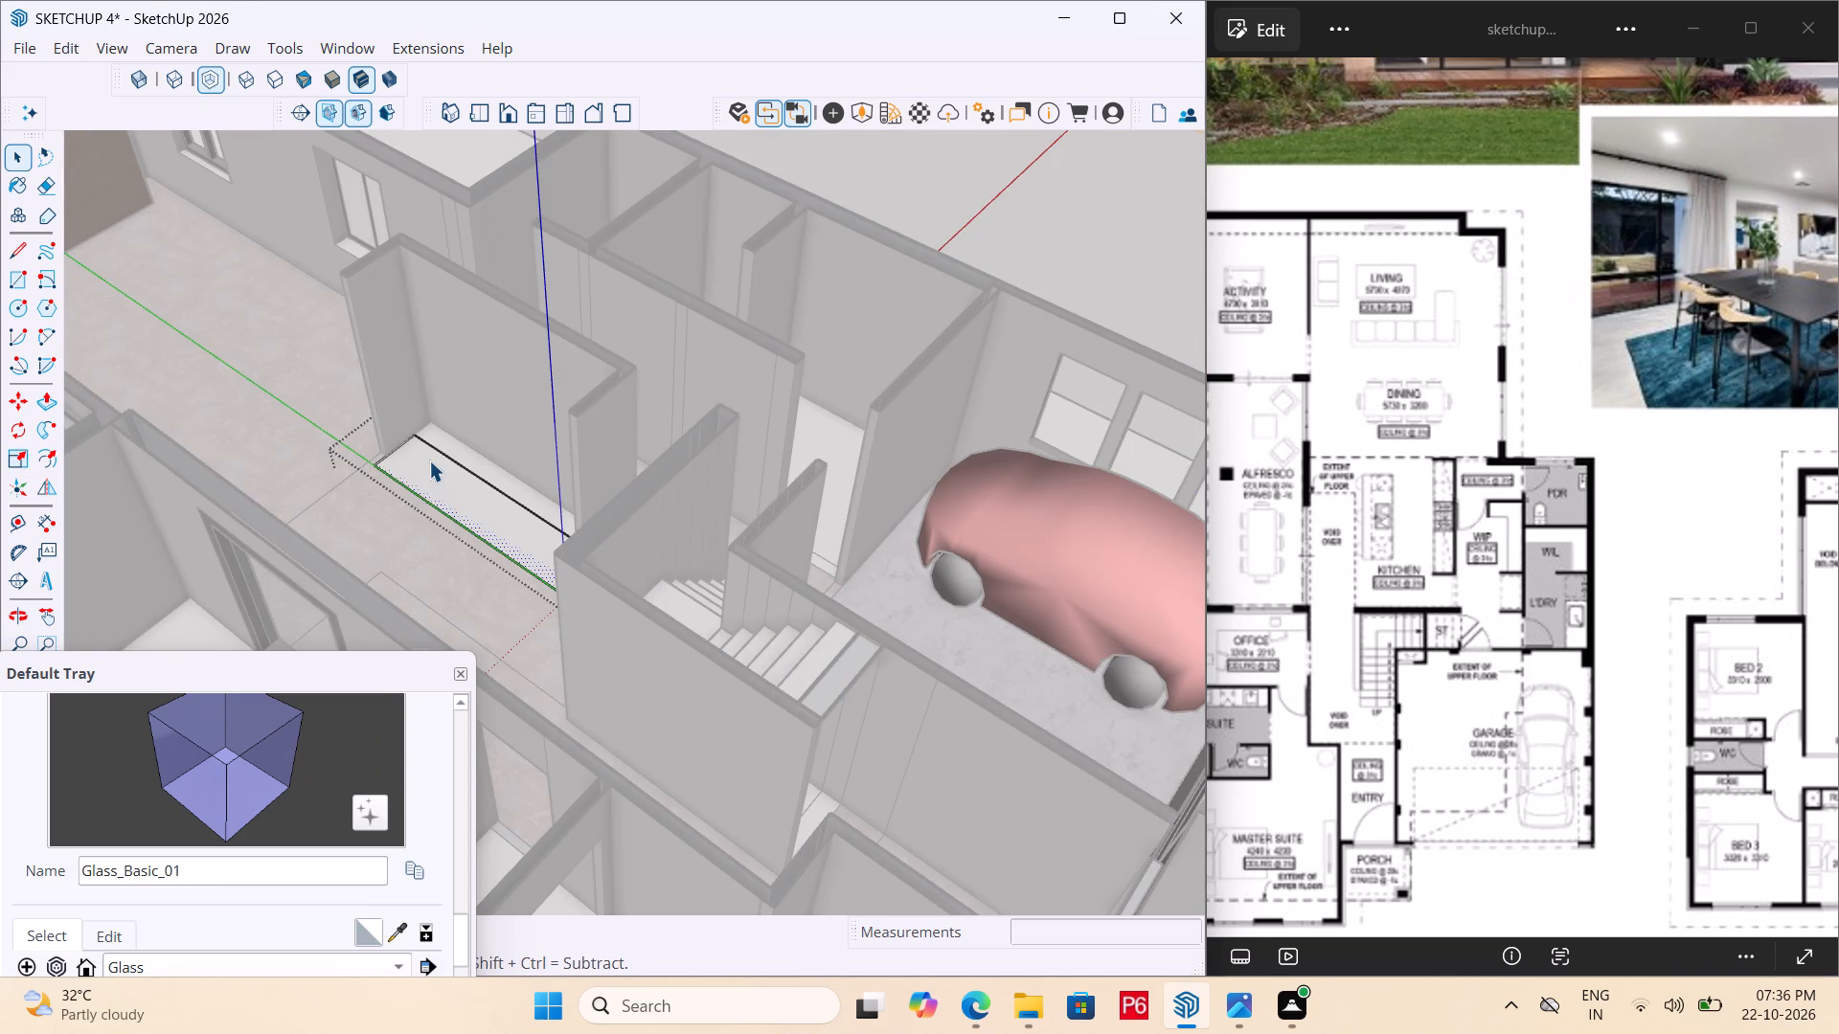
{"action": "double_click", "coordinate": [429, 461]}
{"action": "left_click", "coordinate": [1006, 207]}
{"action": "triple_click", "coordinate": [458, 479]}
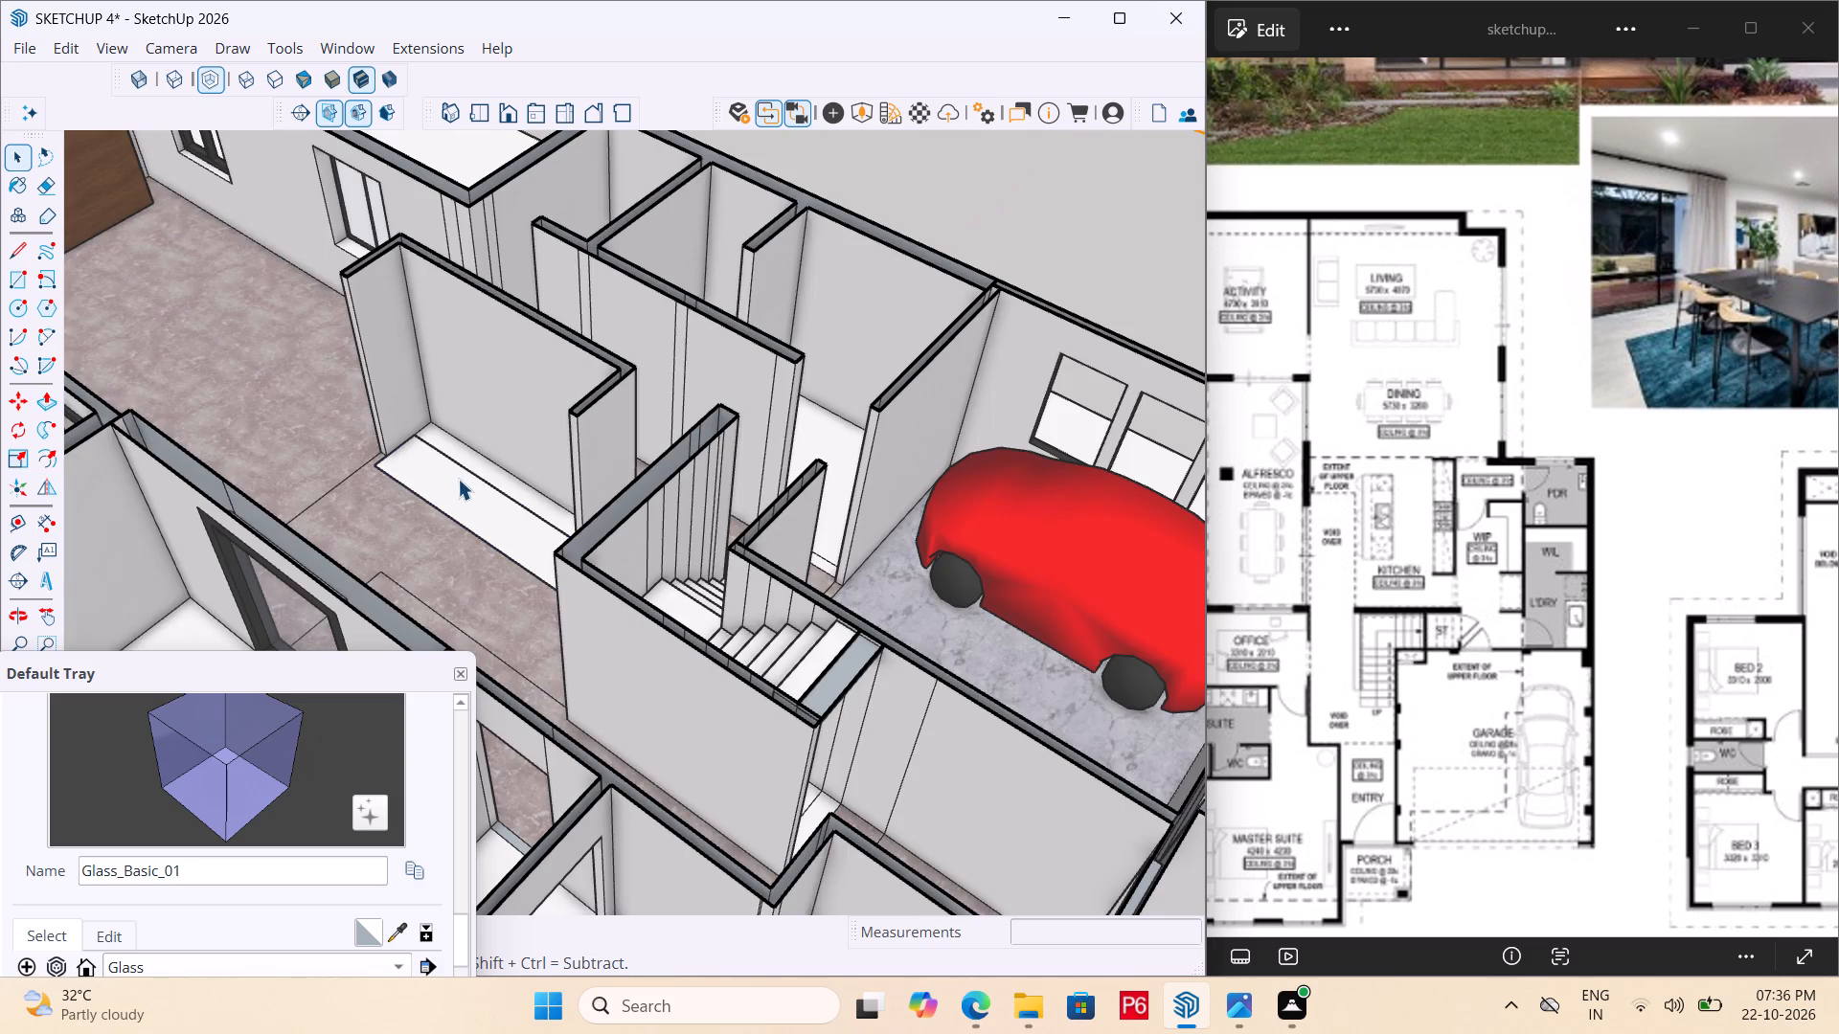
{"action": "left_click", "coordinate": [441, 471]}
{"action": "left_click", "coordinate": [441, 471]}
{"action": "double_click", "coordinate": [441, 470]}
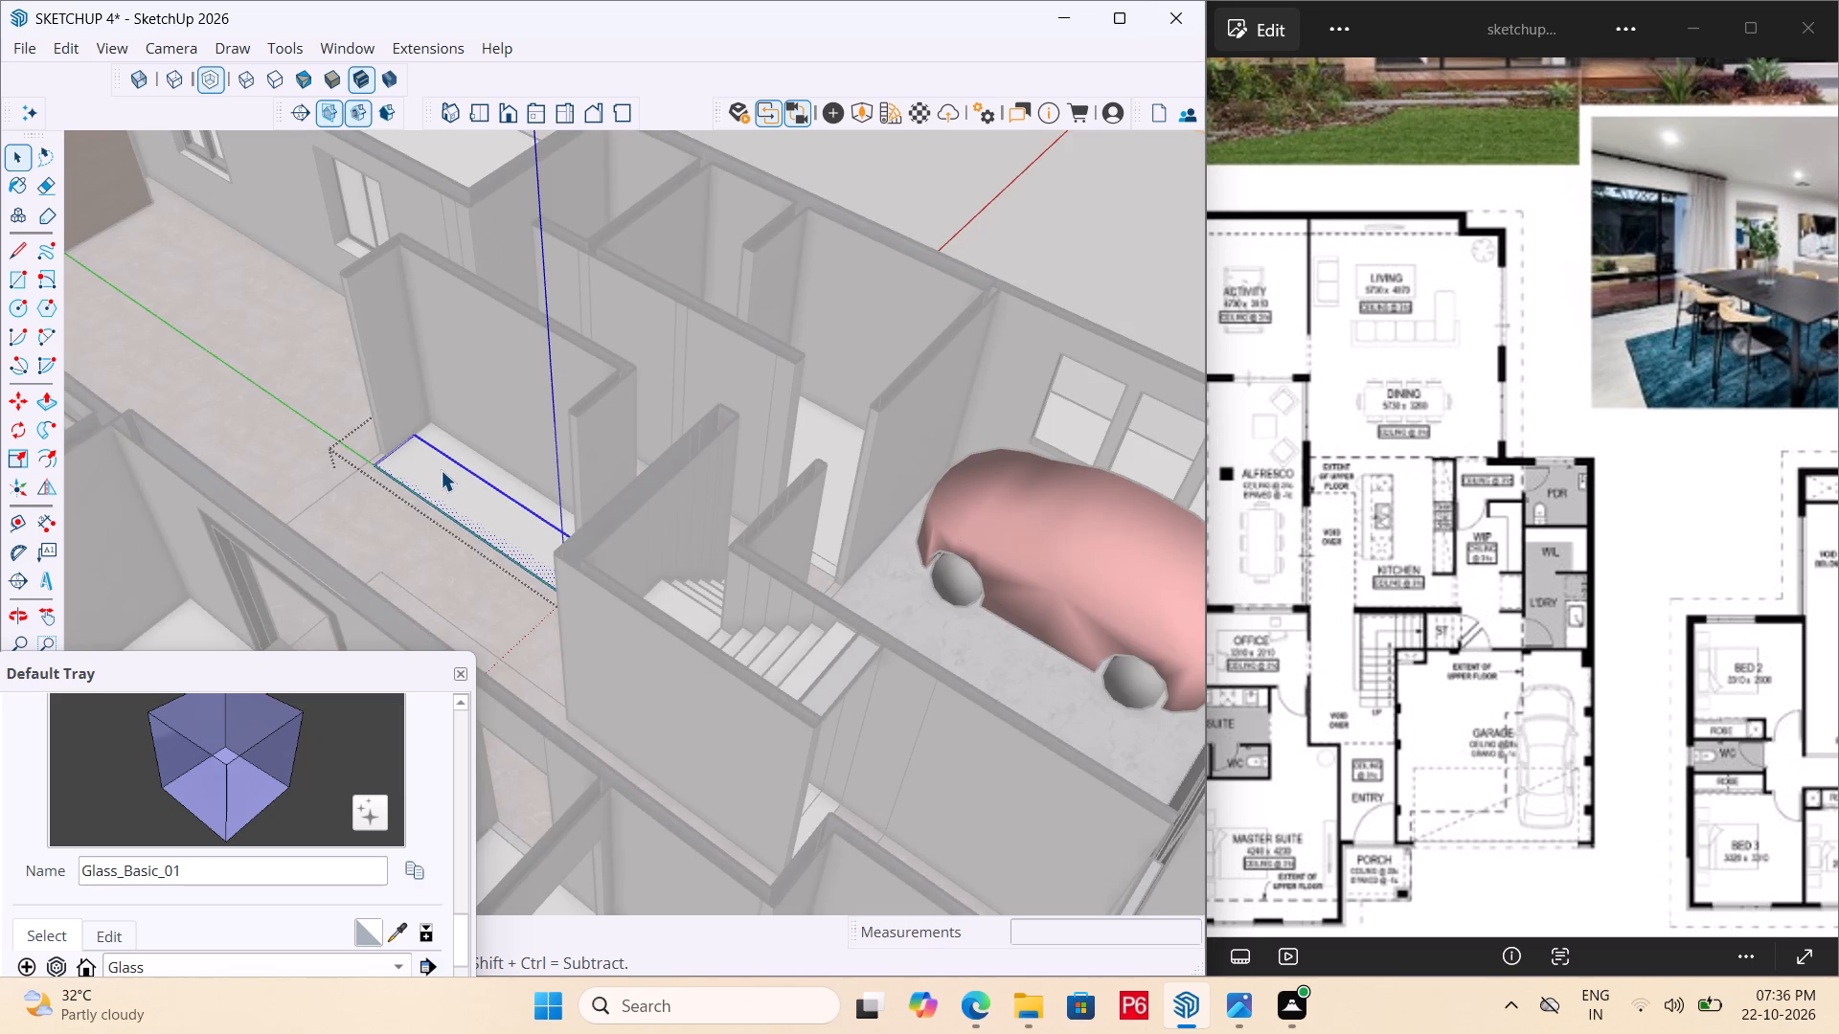
{"action": "key", "text": "Delete"}
{"action": "scroll", "coordinate": [443, 504], "scroll_direction": "down", "scroll_amount": 5}
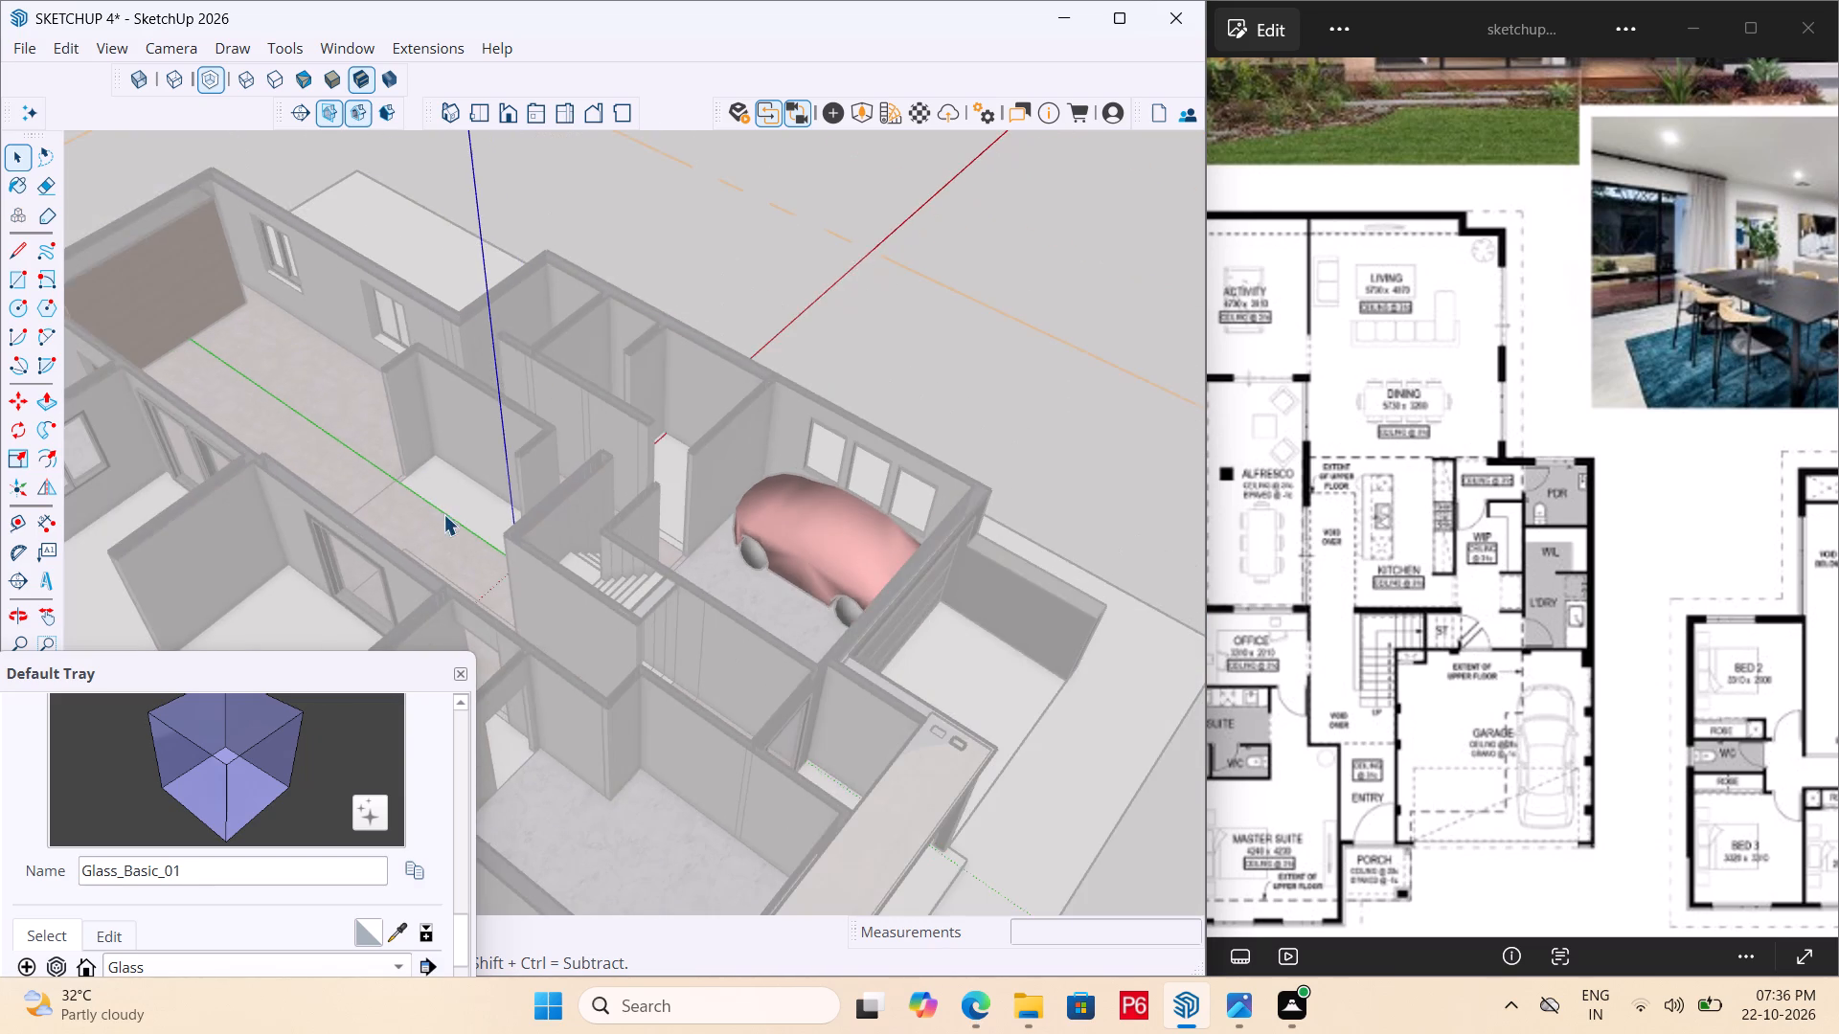
{"action": "left_click", "coordinate": [851, 273]}
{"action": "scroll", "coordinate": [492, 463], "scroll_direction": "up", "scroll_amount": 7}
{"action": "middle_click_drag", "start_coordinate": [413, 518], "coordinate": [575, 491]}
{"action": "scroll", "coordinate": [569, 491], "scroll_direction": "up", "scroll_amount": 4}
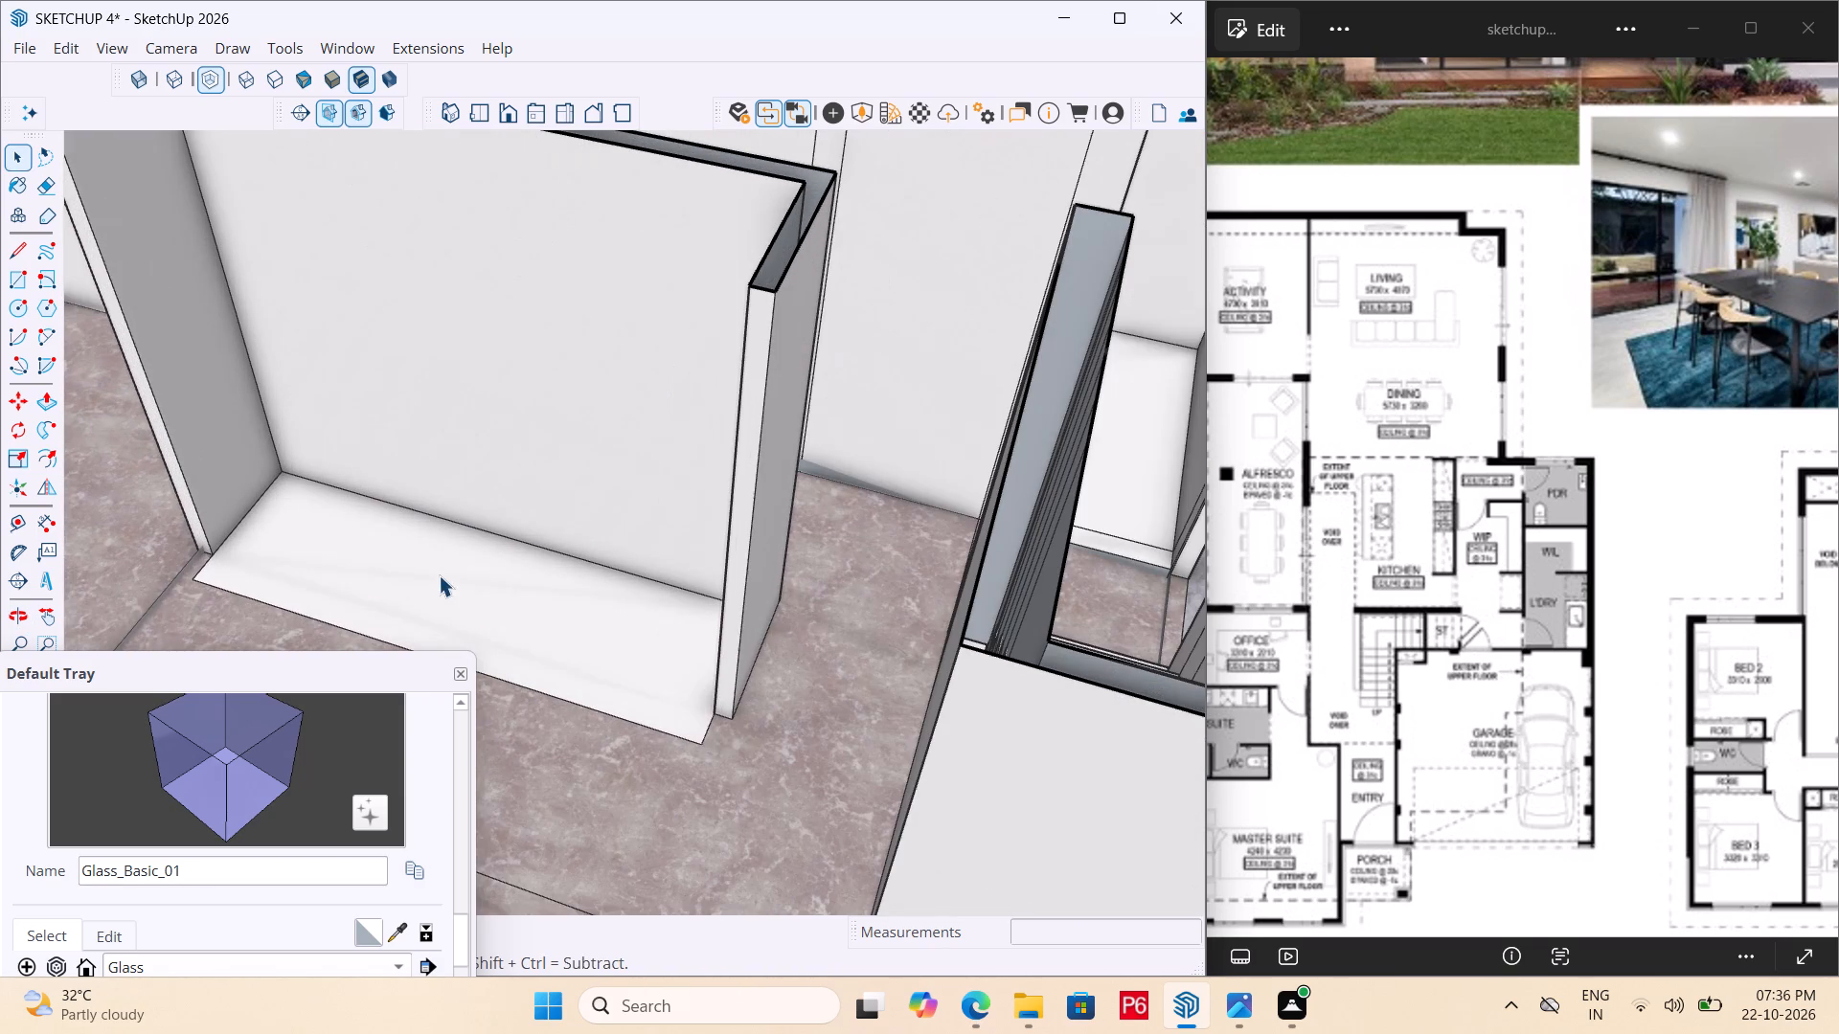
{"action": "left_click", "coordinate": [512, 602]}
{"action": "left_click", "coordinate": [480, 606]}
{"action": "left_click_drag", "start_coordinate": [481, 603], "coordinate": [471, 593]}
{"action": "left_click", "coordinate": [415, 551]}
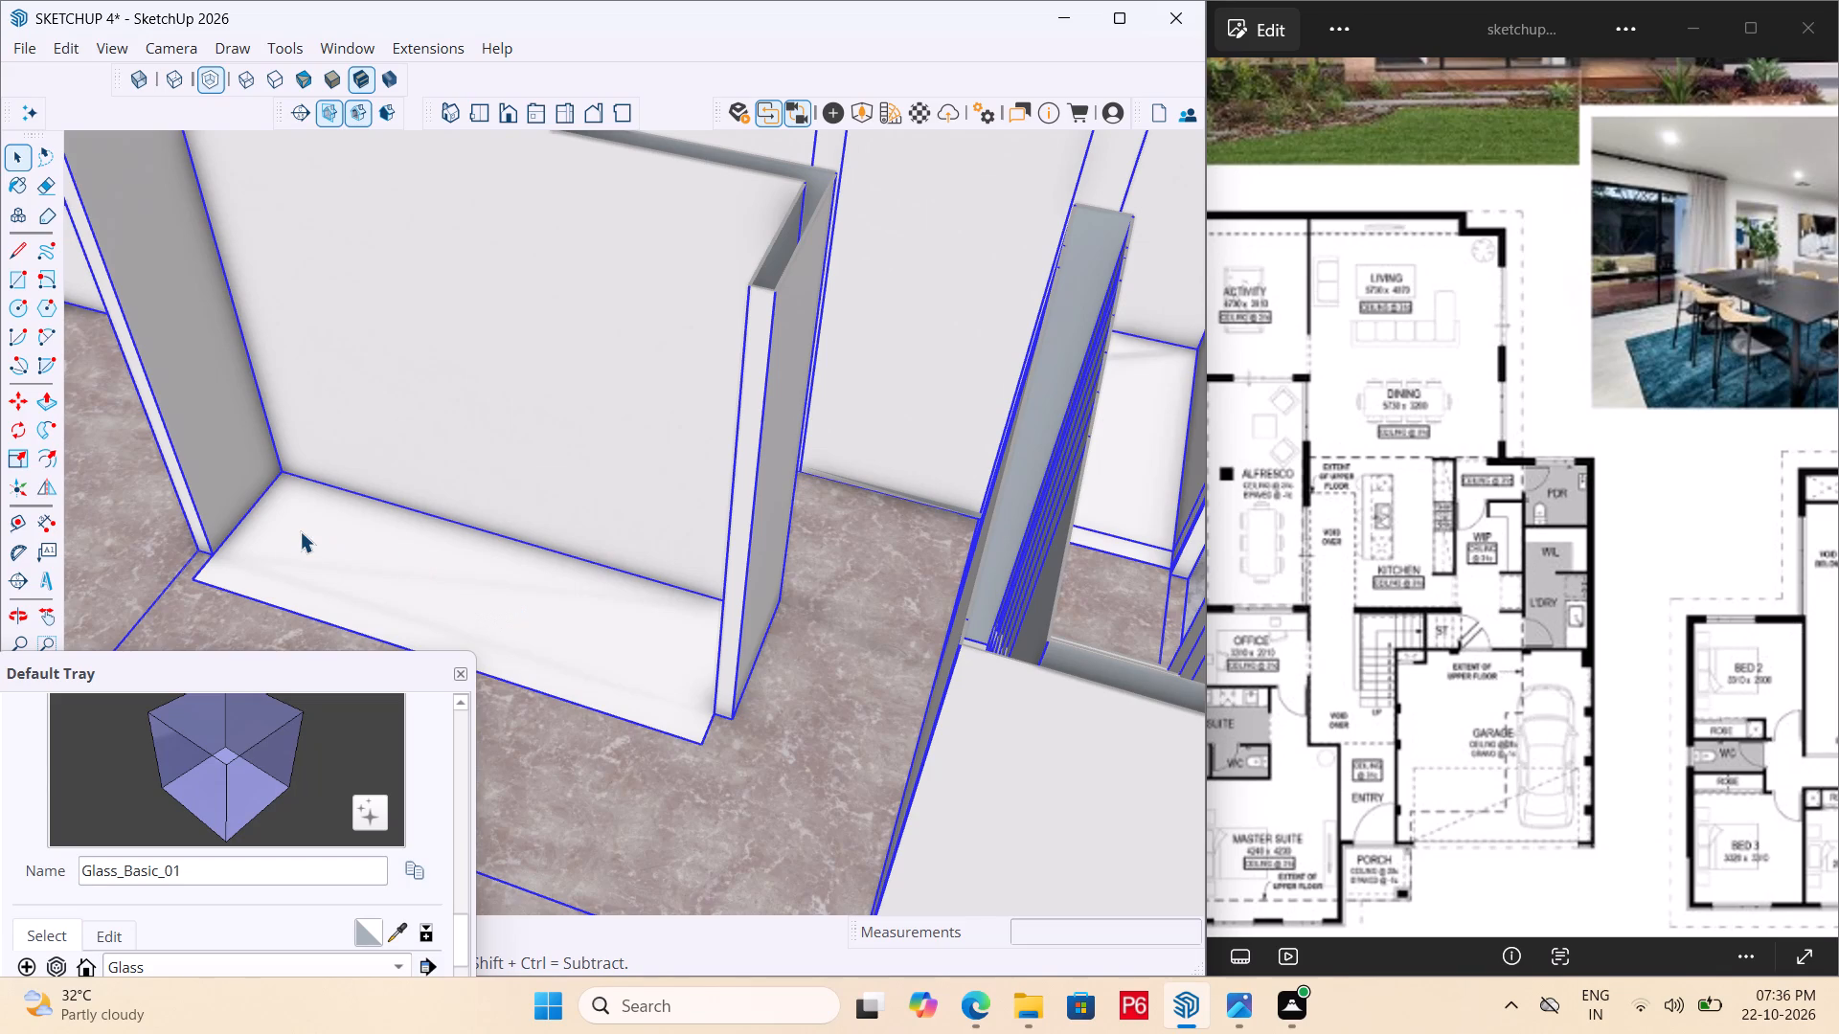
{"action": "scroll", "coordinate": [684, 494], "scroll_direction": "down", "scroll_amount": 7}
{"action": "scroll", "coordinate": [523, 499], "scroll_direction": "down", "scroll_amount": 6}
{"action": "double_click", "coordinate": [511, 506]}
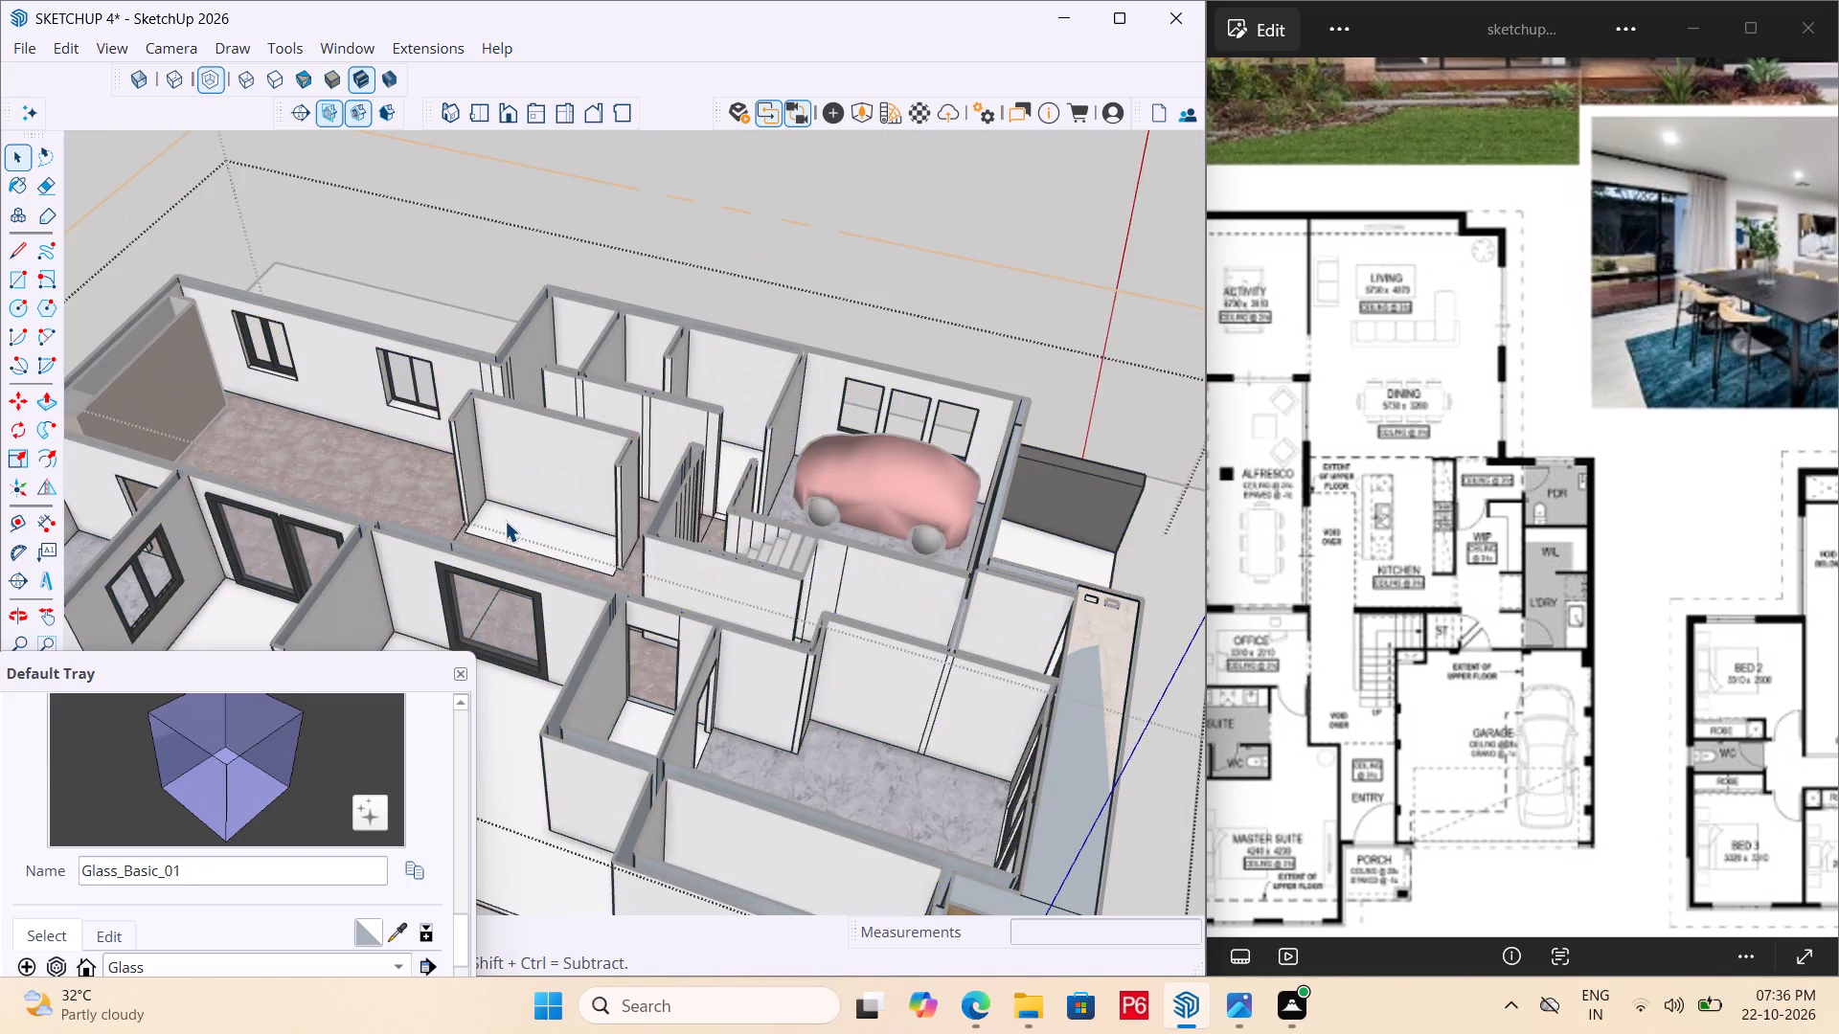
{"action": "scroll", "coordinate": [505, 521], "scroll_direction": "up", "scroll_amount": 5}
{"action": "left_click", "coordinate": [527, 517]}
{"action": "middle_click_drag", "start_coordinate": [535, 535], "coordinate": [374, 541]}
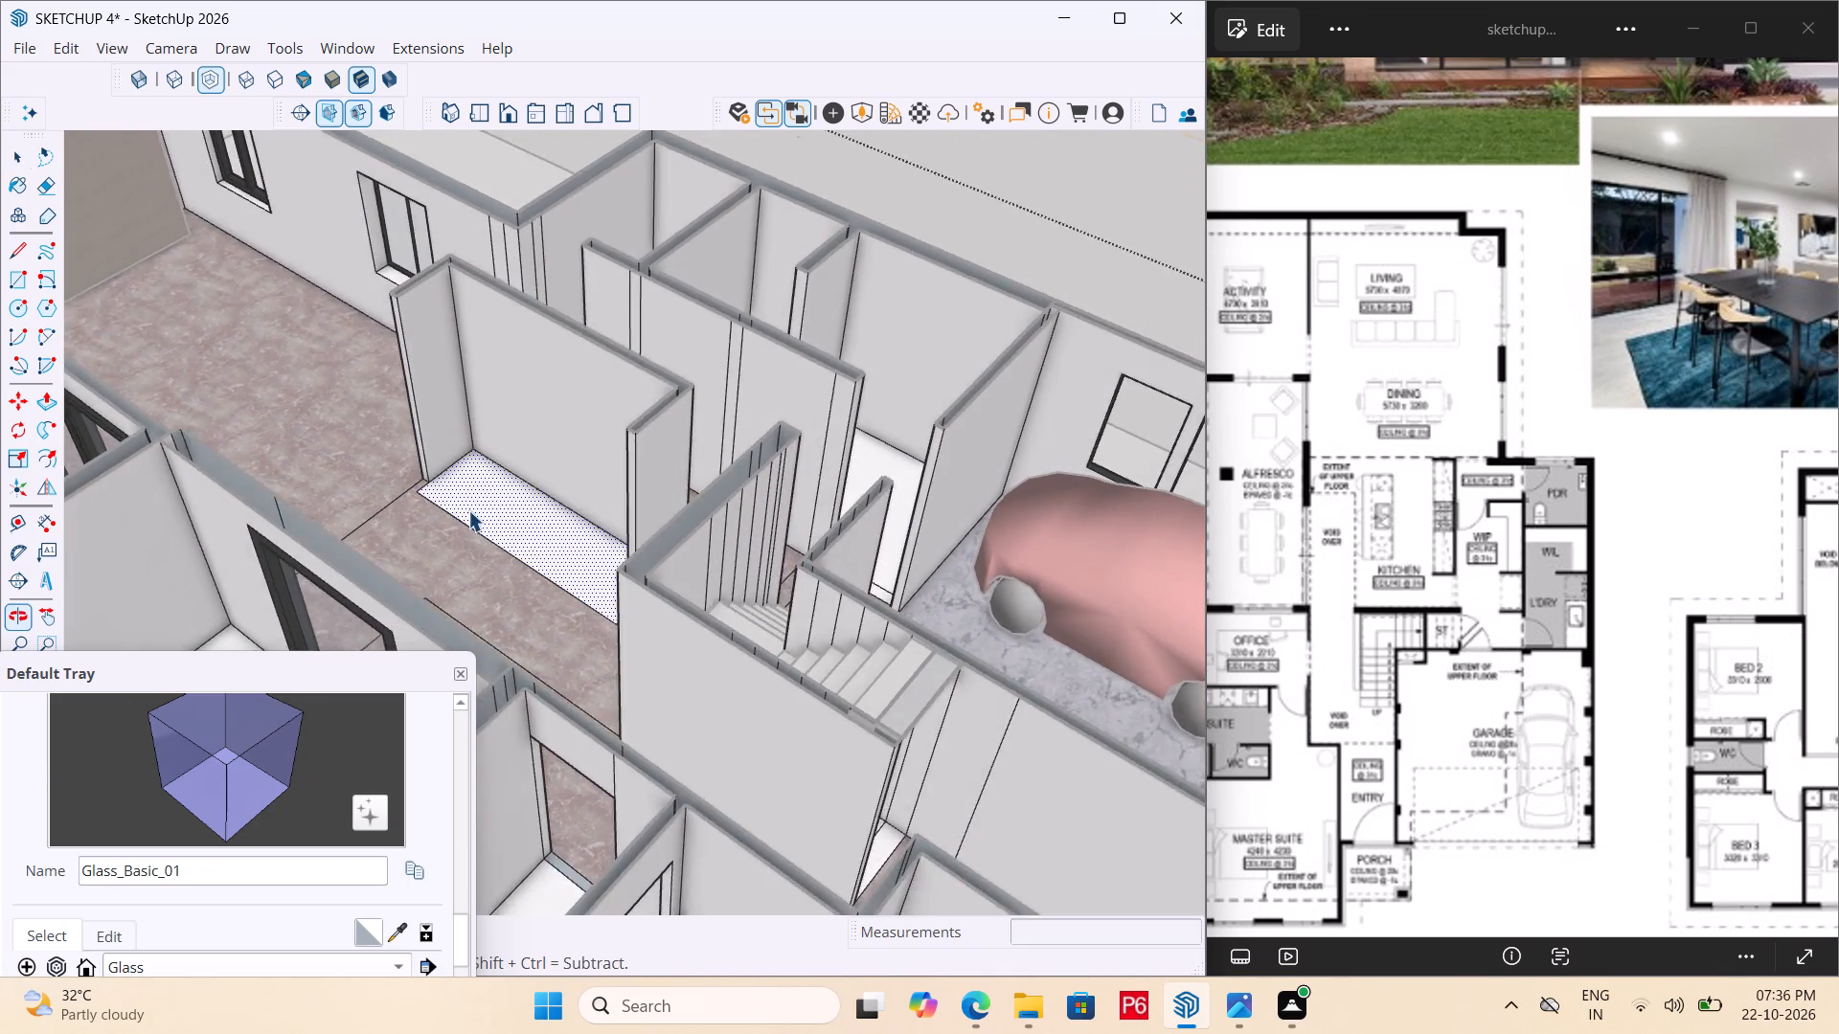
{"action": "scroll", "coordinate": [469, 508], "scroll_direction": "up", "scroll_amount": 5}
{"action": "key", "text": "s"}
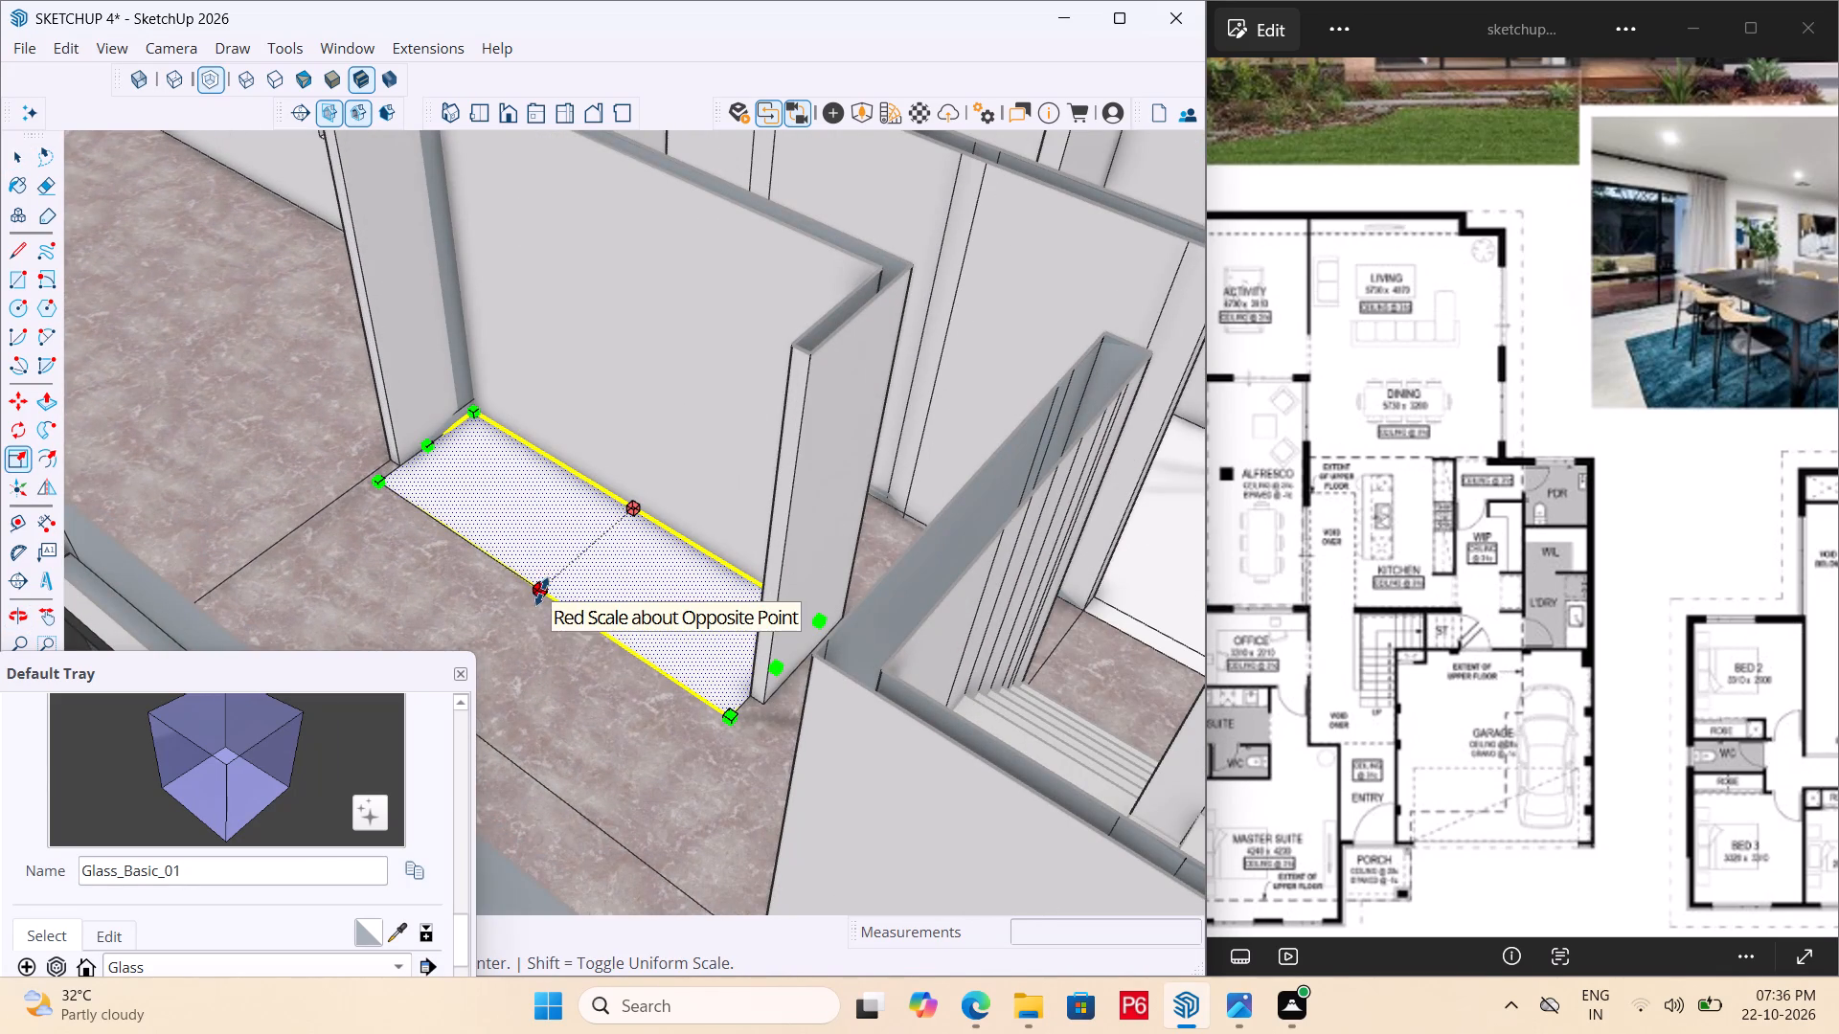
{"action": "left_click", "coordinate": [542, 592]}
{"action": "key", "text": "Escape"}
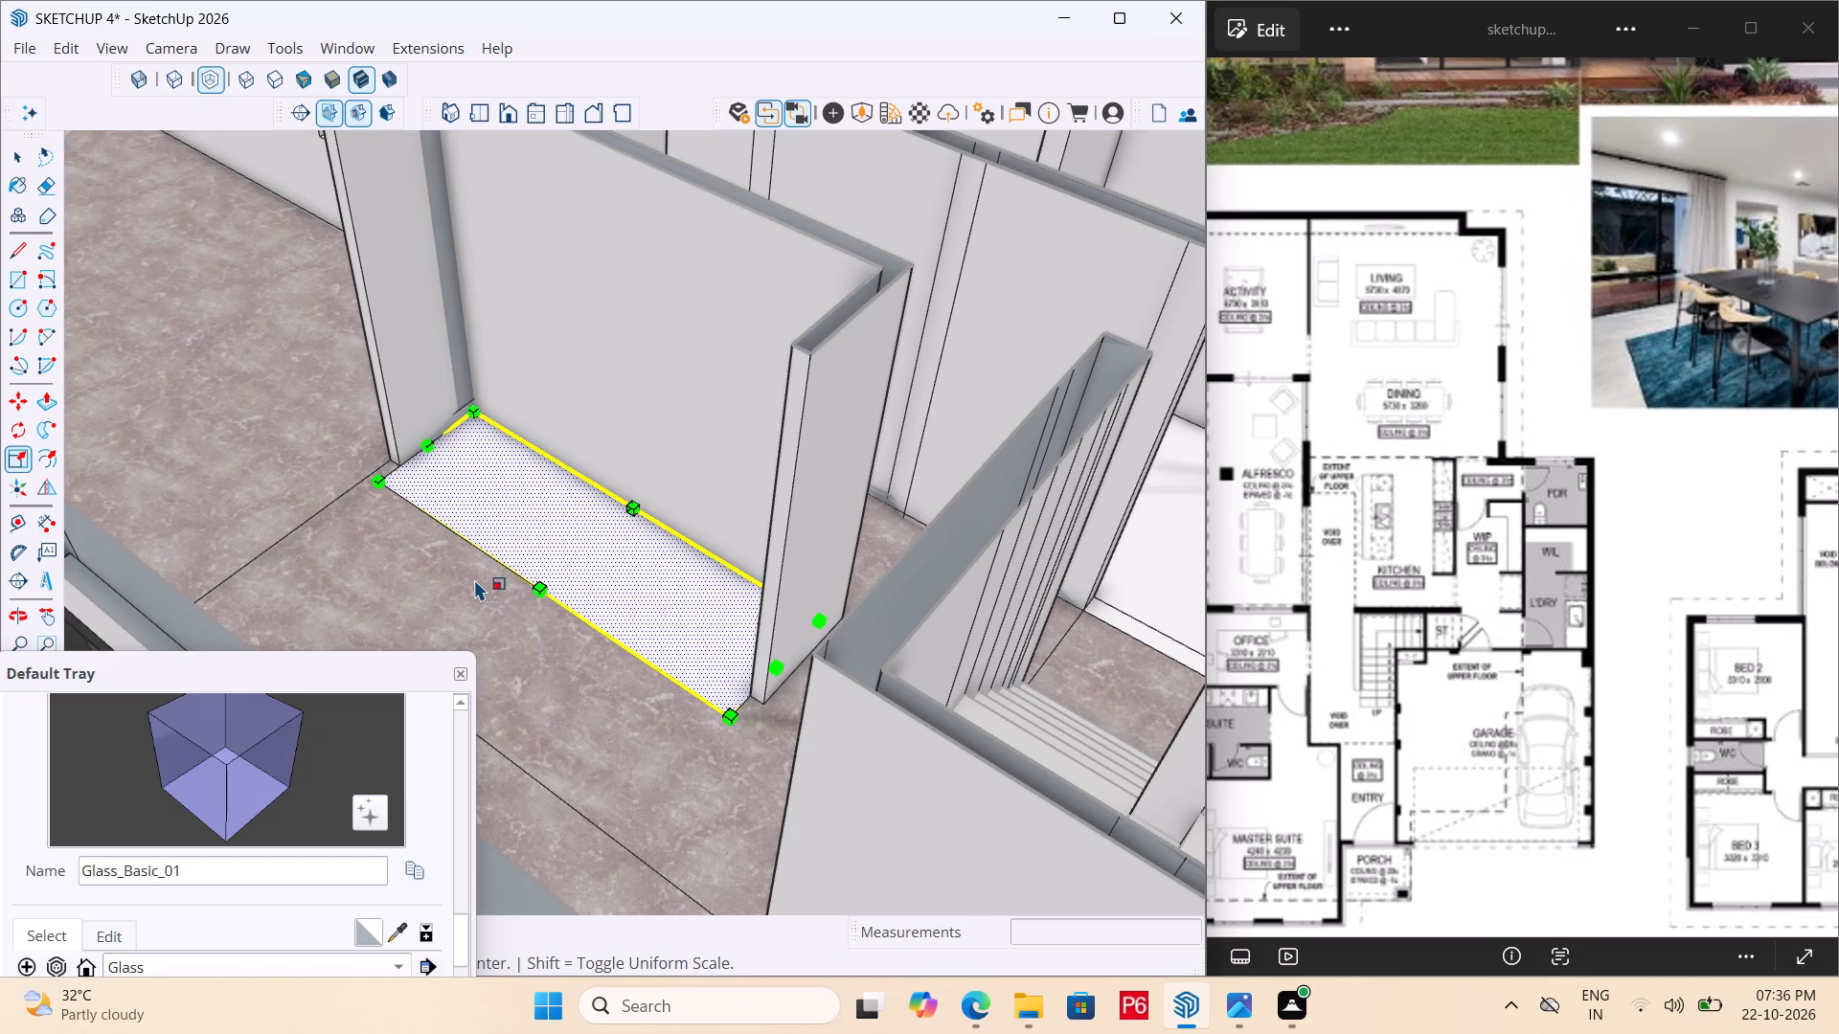
Save the model with the cleaned-up kitchen recess floor.
{"action": "key", "text": "ctrl+s"}
{"action": "key", "text": "ctrl+s"}
{"action": "key", "text": "ctrl+s"}
{"action": "key", "text": "ctrl+s"}
{"action": "key", "text": "ctrl+s"}
{"action": "key", "text": "ctrl+s"}
{"action": "key", "text": "ctrl+s"}
{"action": "key", "text": "ctrl+s"}
{"action": "key", "text": "ctrl+s"}
{"action": "key", "text": "ctrl+s"}
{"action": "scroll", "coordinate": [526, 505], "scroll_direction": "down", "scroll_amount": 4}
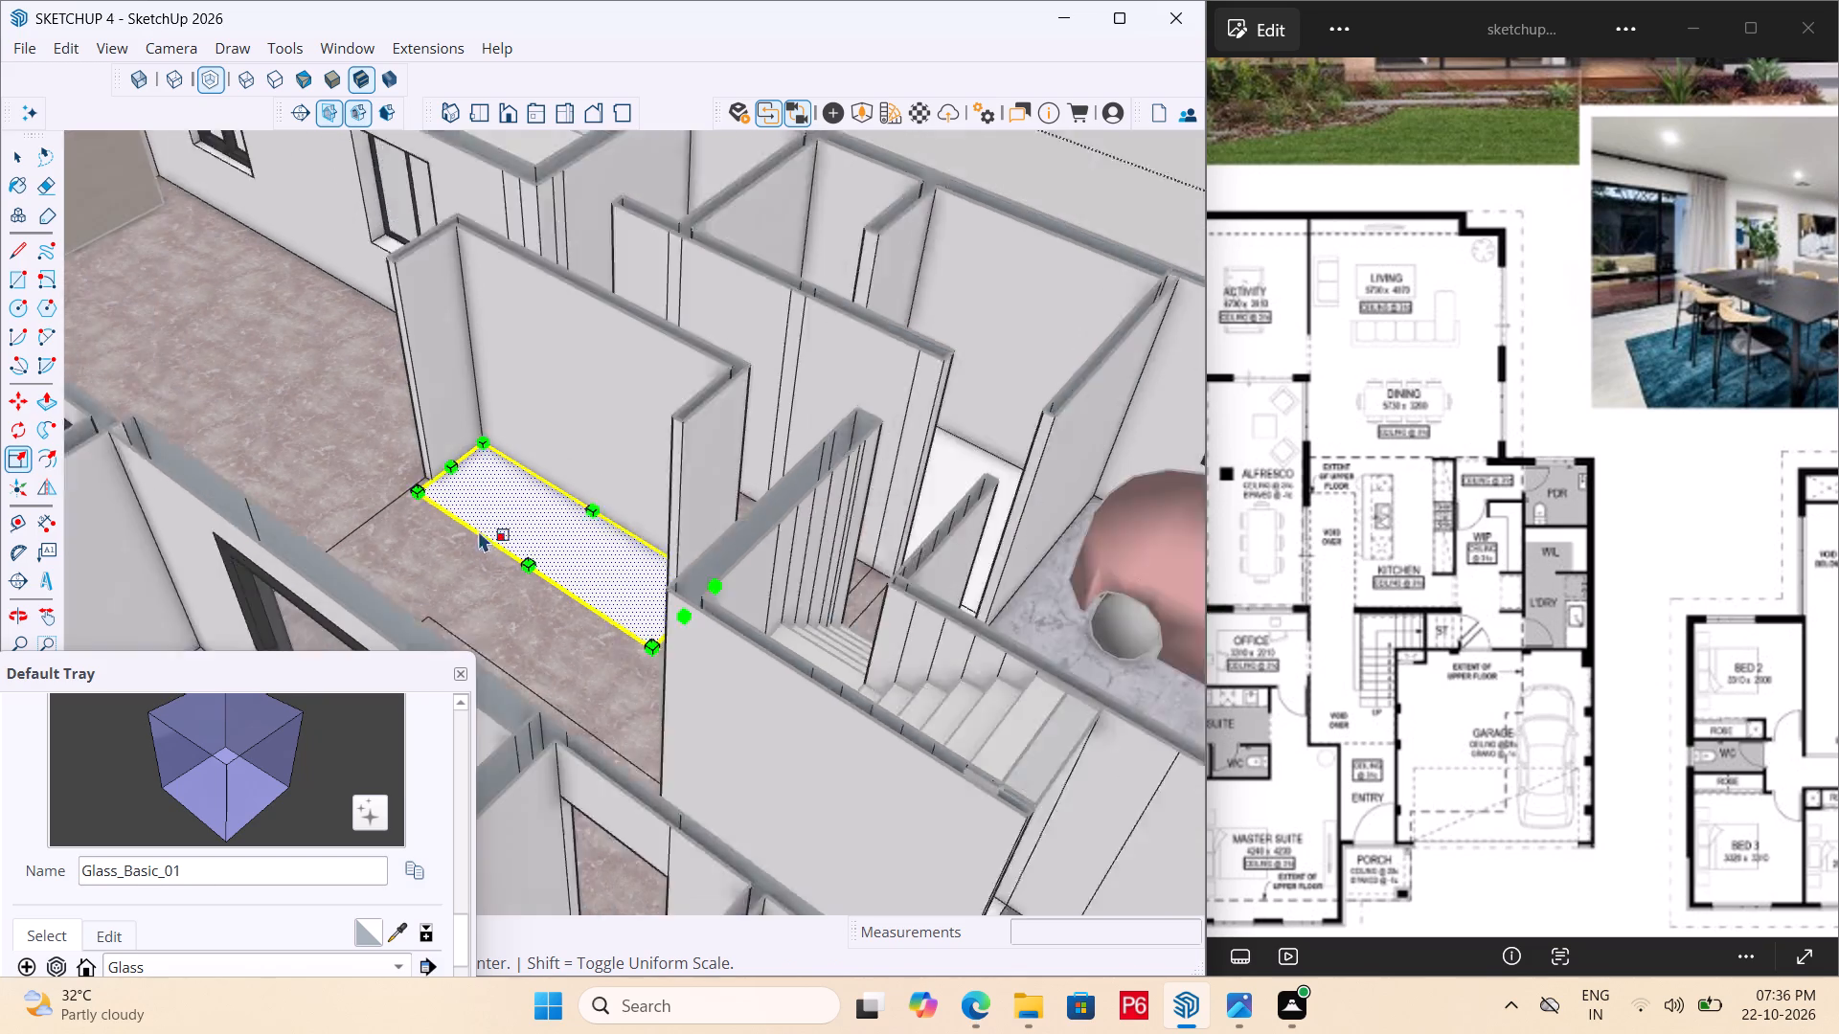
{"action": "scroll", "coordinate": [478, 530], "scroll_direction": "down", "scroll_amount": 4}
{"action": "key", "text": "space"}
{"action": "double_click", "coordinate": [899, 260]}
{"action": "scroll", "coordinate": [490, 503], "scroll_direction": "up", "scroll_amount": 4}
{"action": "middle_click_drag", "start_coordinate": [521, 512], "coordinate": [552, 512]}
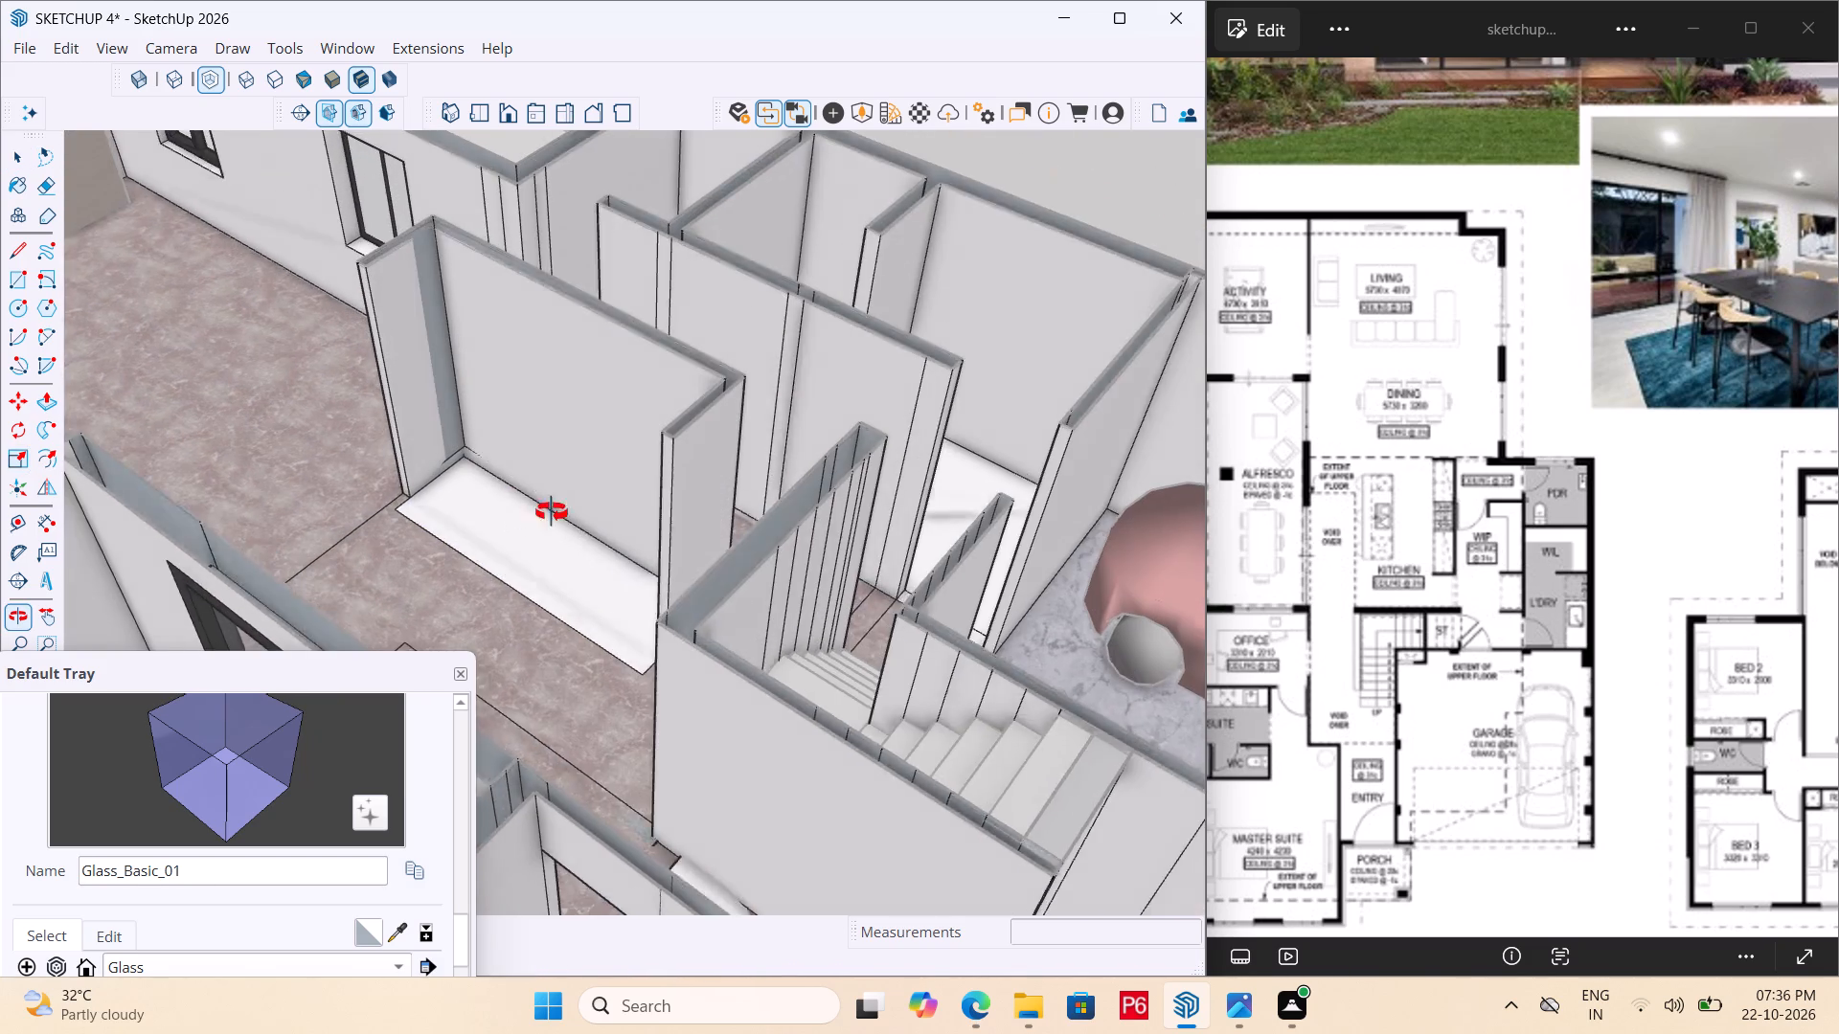
Push back the end face of the kitchen recess's return wall nearest the staircase by about 6 9/16".
{"action": "middle_click_drag", "start_coordinate": [552, 512], "coordinate": [584, 512]}
{"action": "middle_click_drag", "start_coordinate": [556, 503], "coordinate": [1243, 485]}
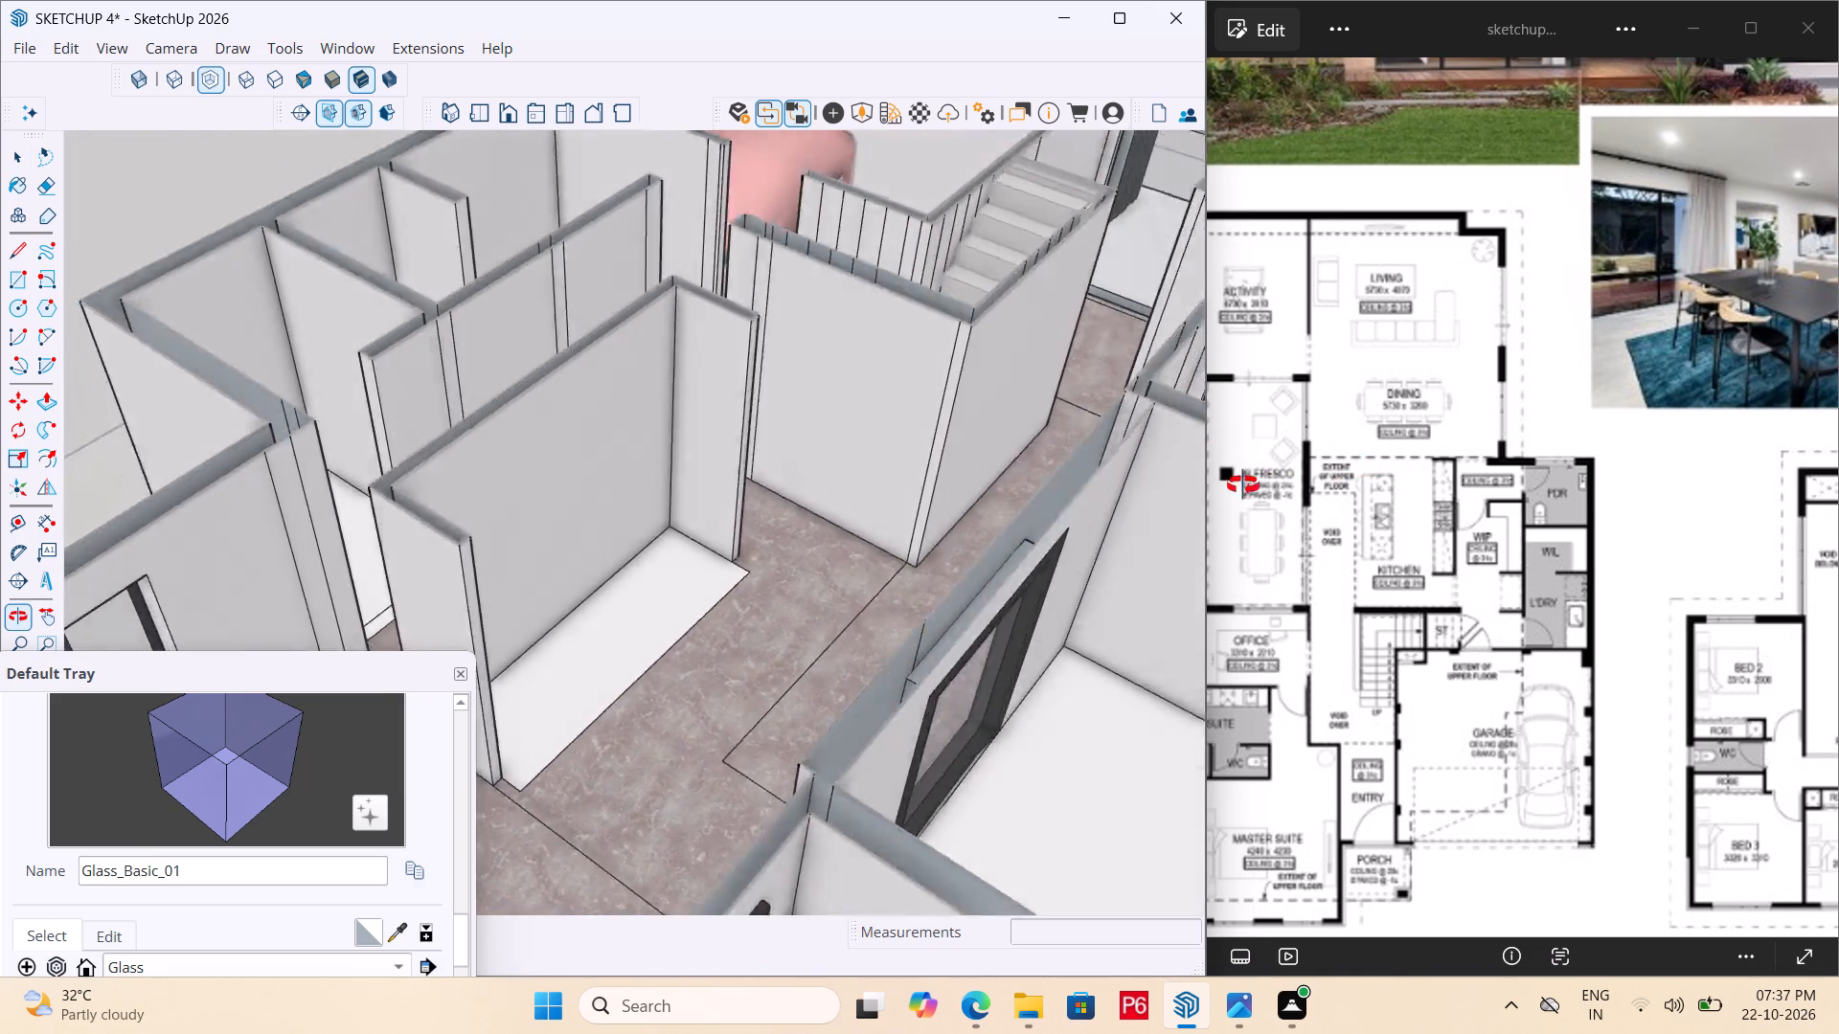
{"action": "middle_click_drag", "start_coordinate": [1243, 485], "coordinate": [0, 526]}
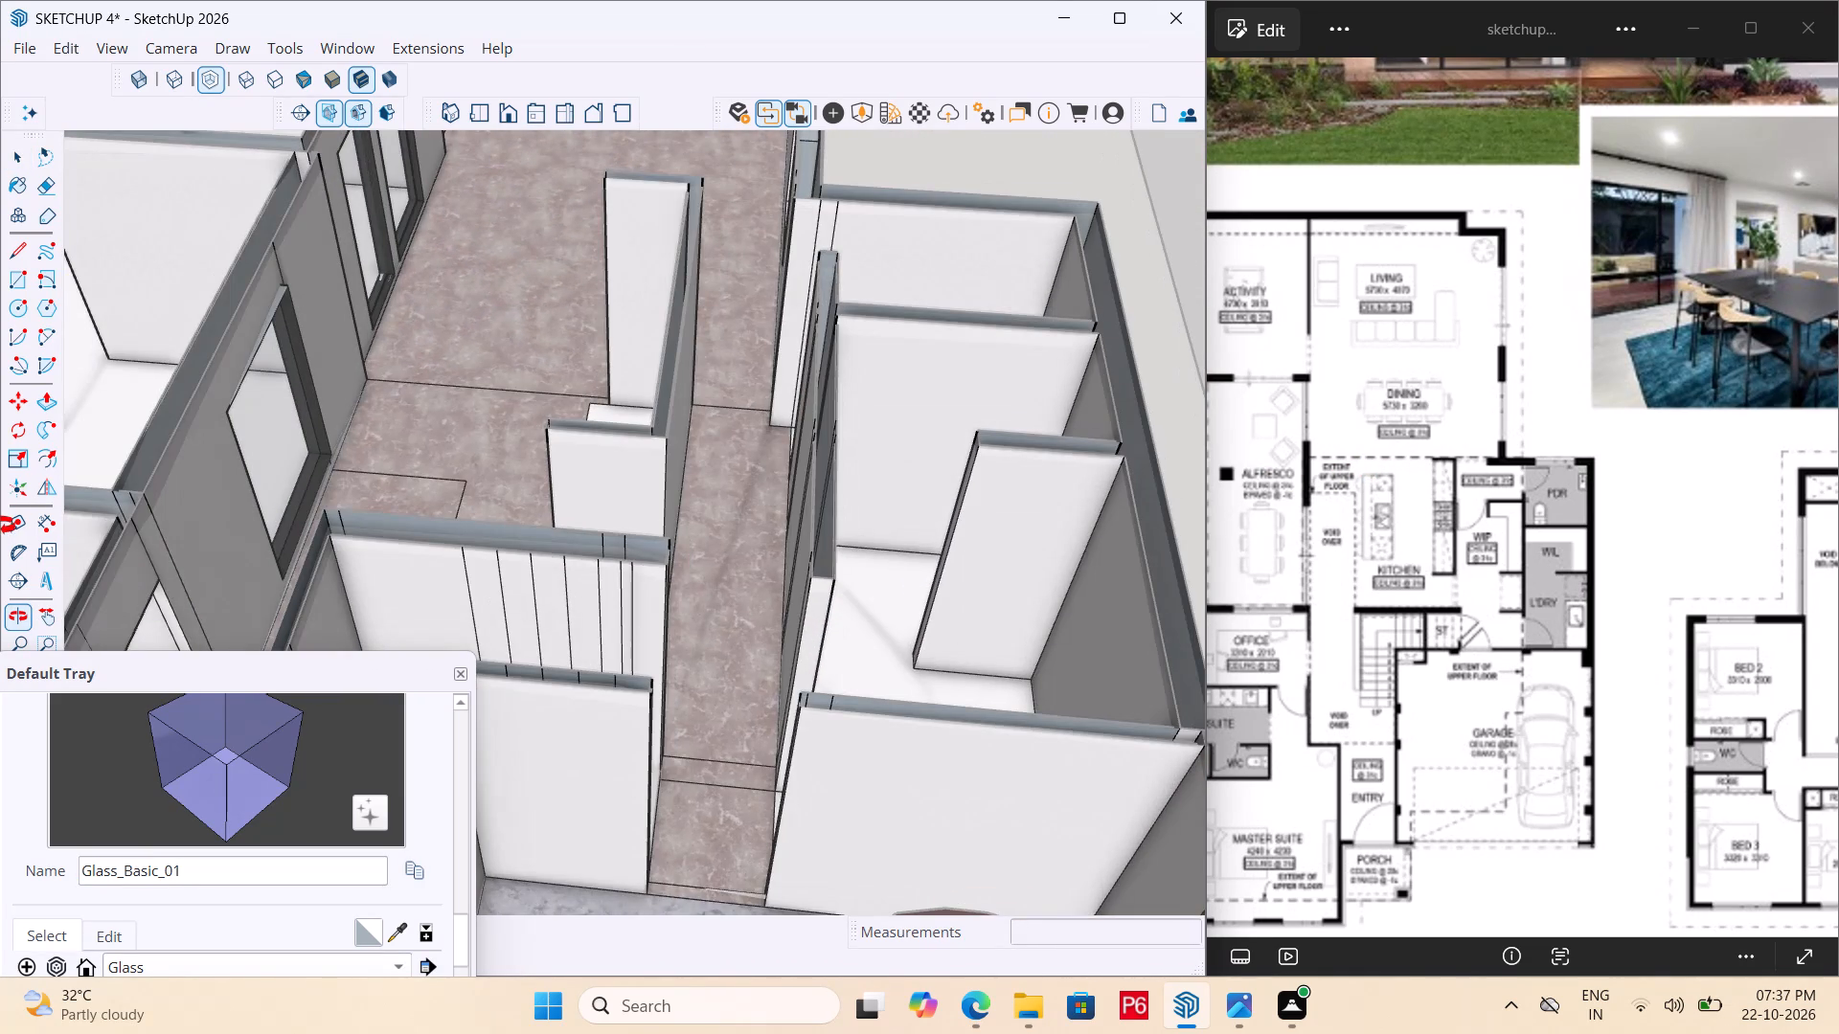
{"action": "middle_click_drag", "start_coordinate": [0, 526], "coordinate": [736, 536]}
{"action": "scroll", "coordinate": [734, 544], "scroll_direction": "up", "scroll_amount": 4}
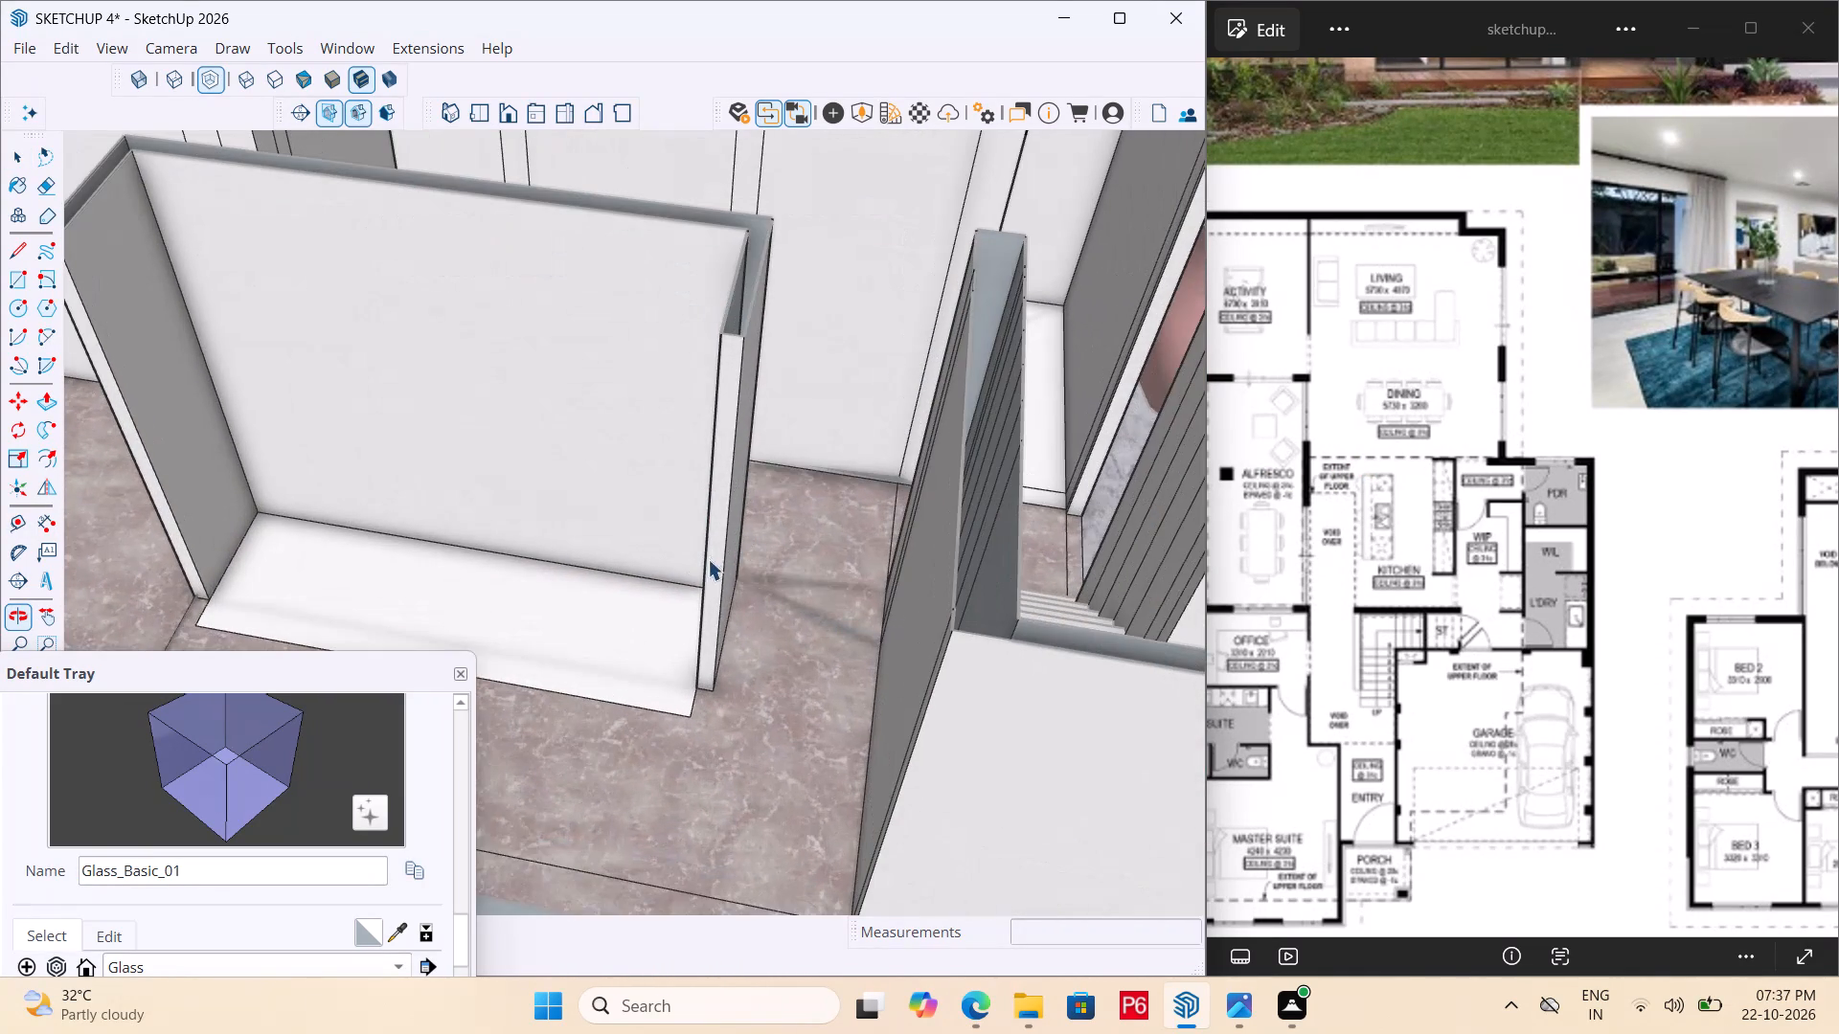
{"action": "left_click", "coordinate": [716, 554]}
{"action": "left_click", "coordinate": [711, 523]}
{"action": "left_click", "coordinate": [712, 510]}
{"action": "left_click", "coordinate": [727, 483]}
{"action": "double_click", "coordinate": [715, 465]}
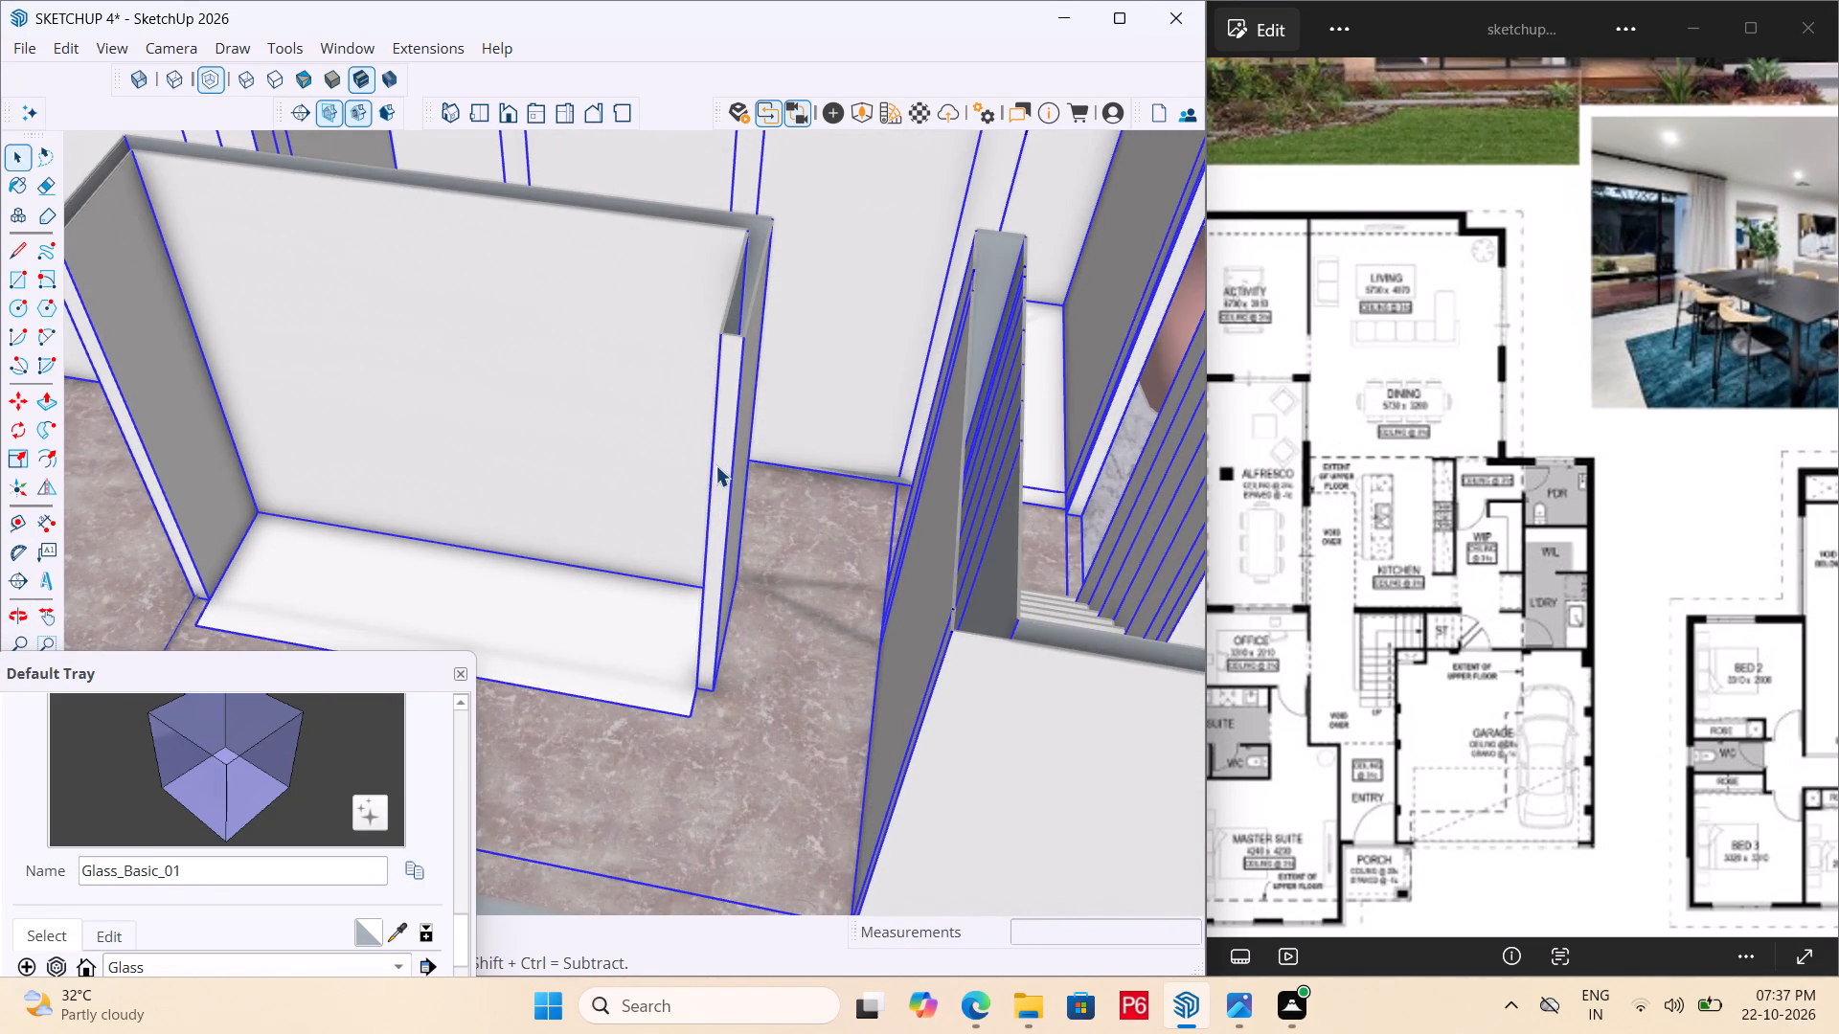
{"action": "left_click", "coordinate": [721, 453]}
{"action": "key", "text": "p"}
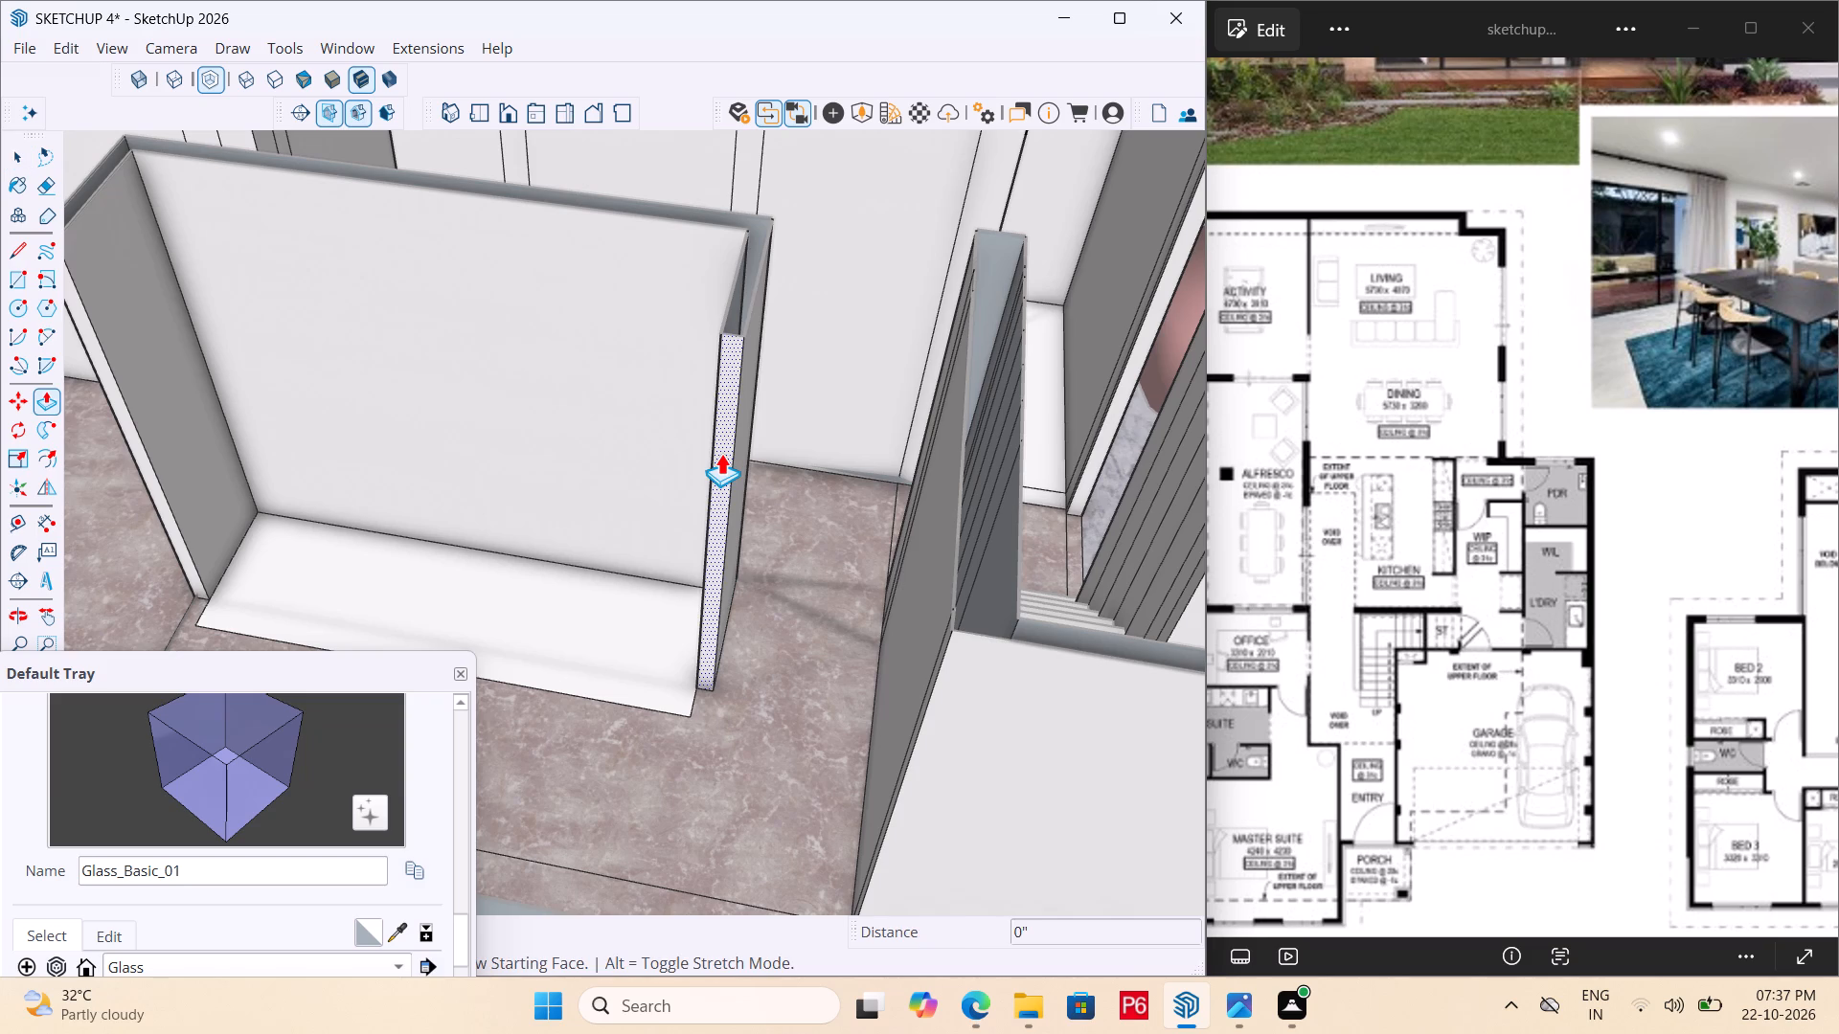
{"action": "middle_click_drag", "start_coordinate": [701, 452], "coordinate": [457, 467]}
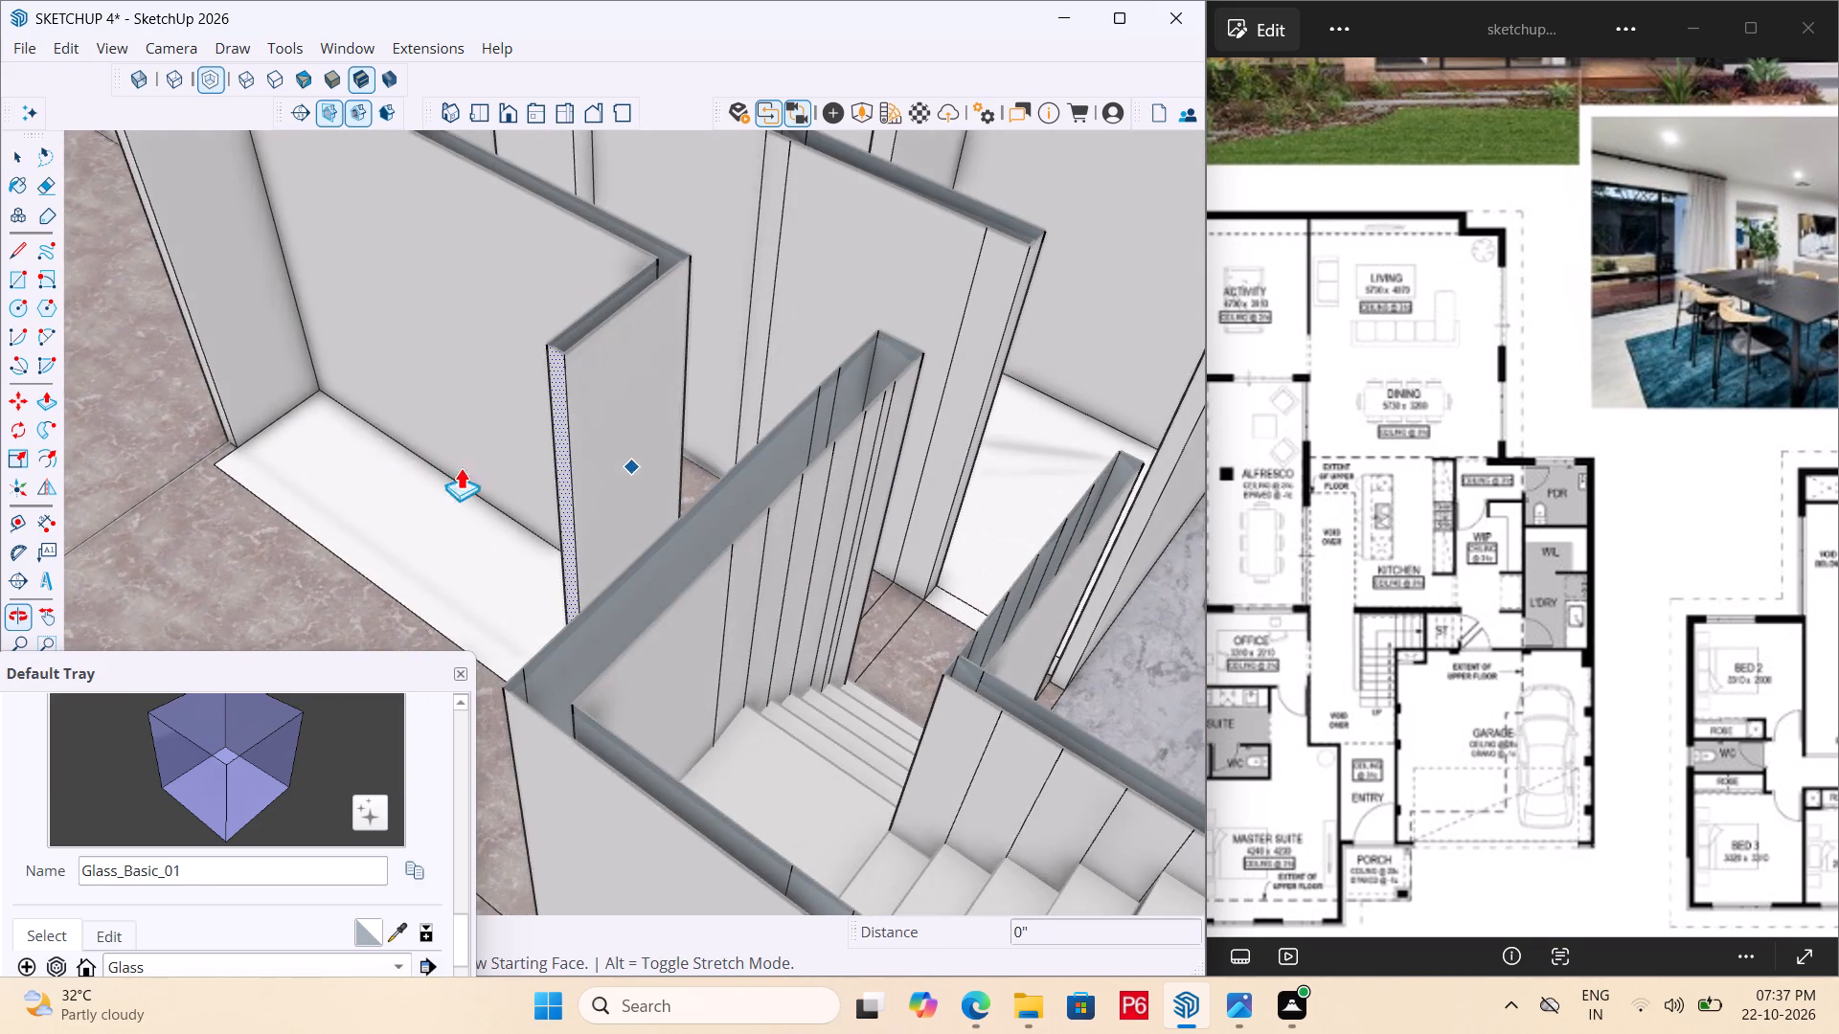
{"action": "scroll", "coordinate": [589, 487], "scroll_direction": "up", "scroll_amount": 4}
{"action": "left_click", "coordinate": [557, 520]}
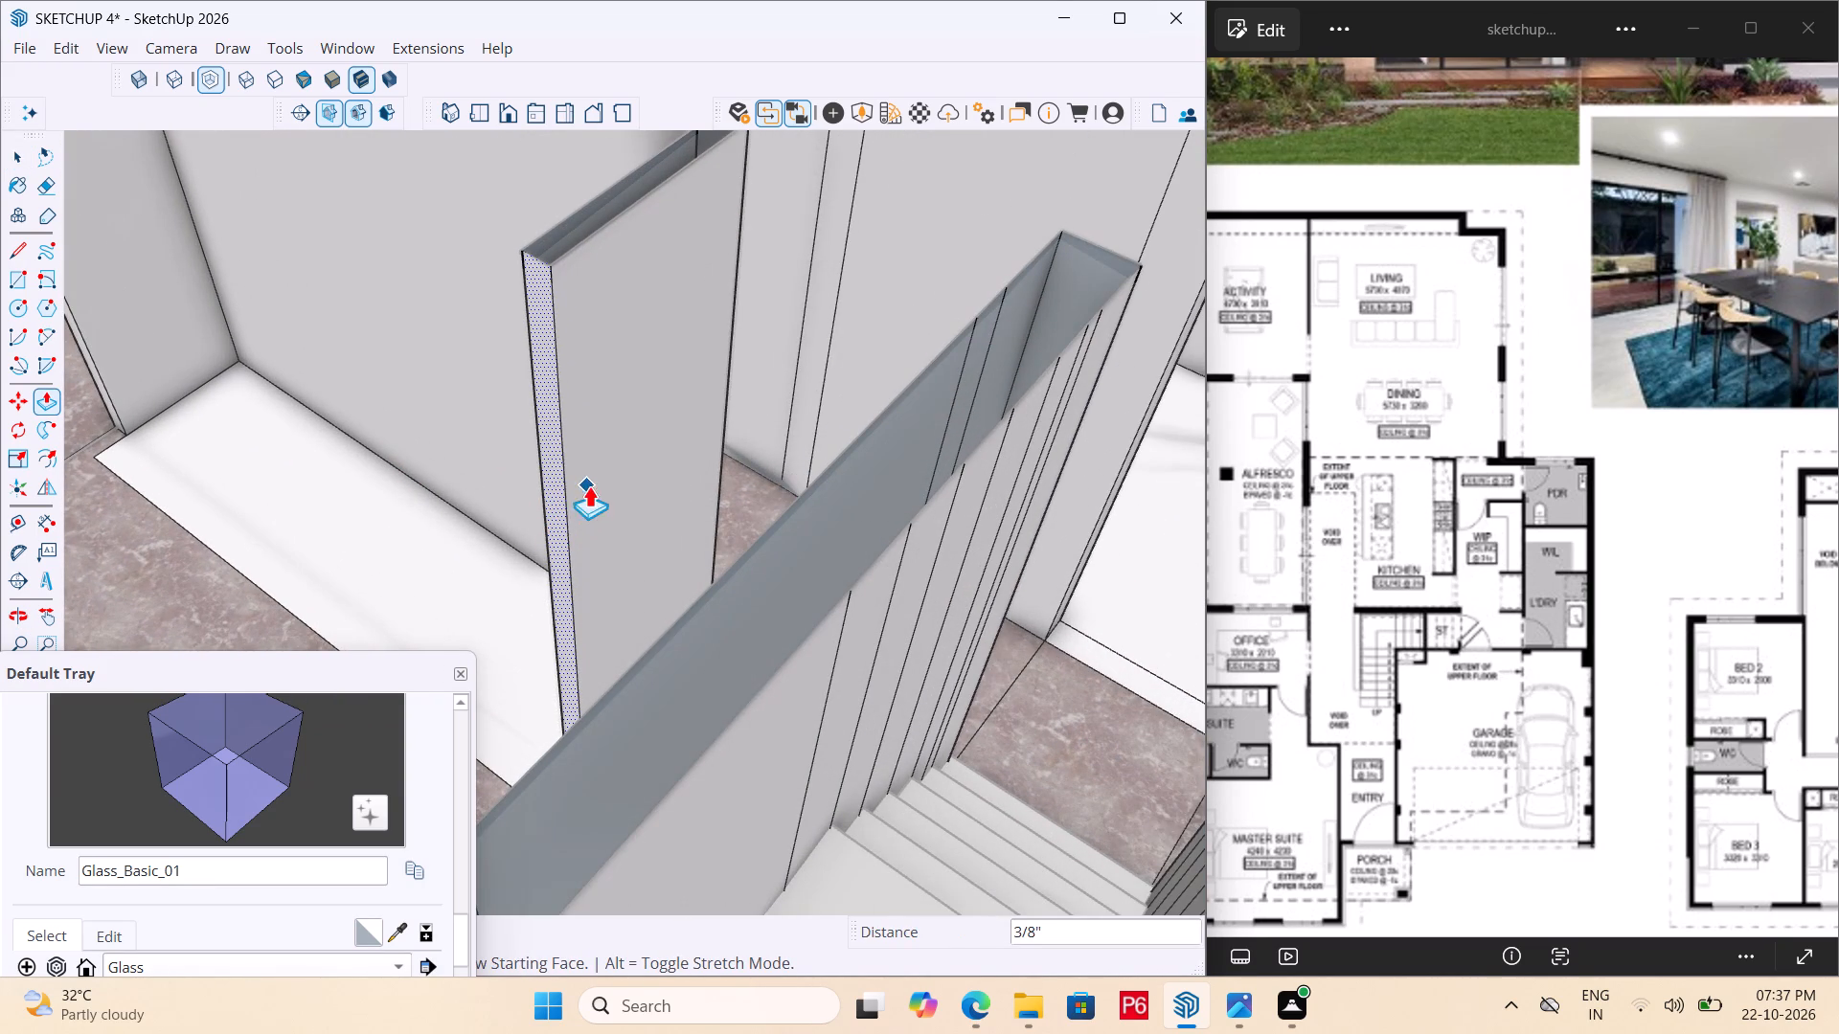
{"action": "left_click", "coordinate": [554, 501]}
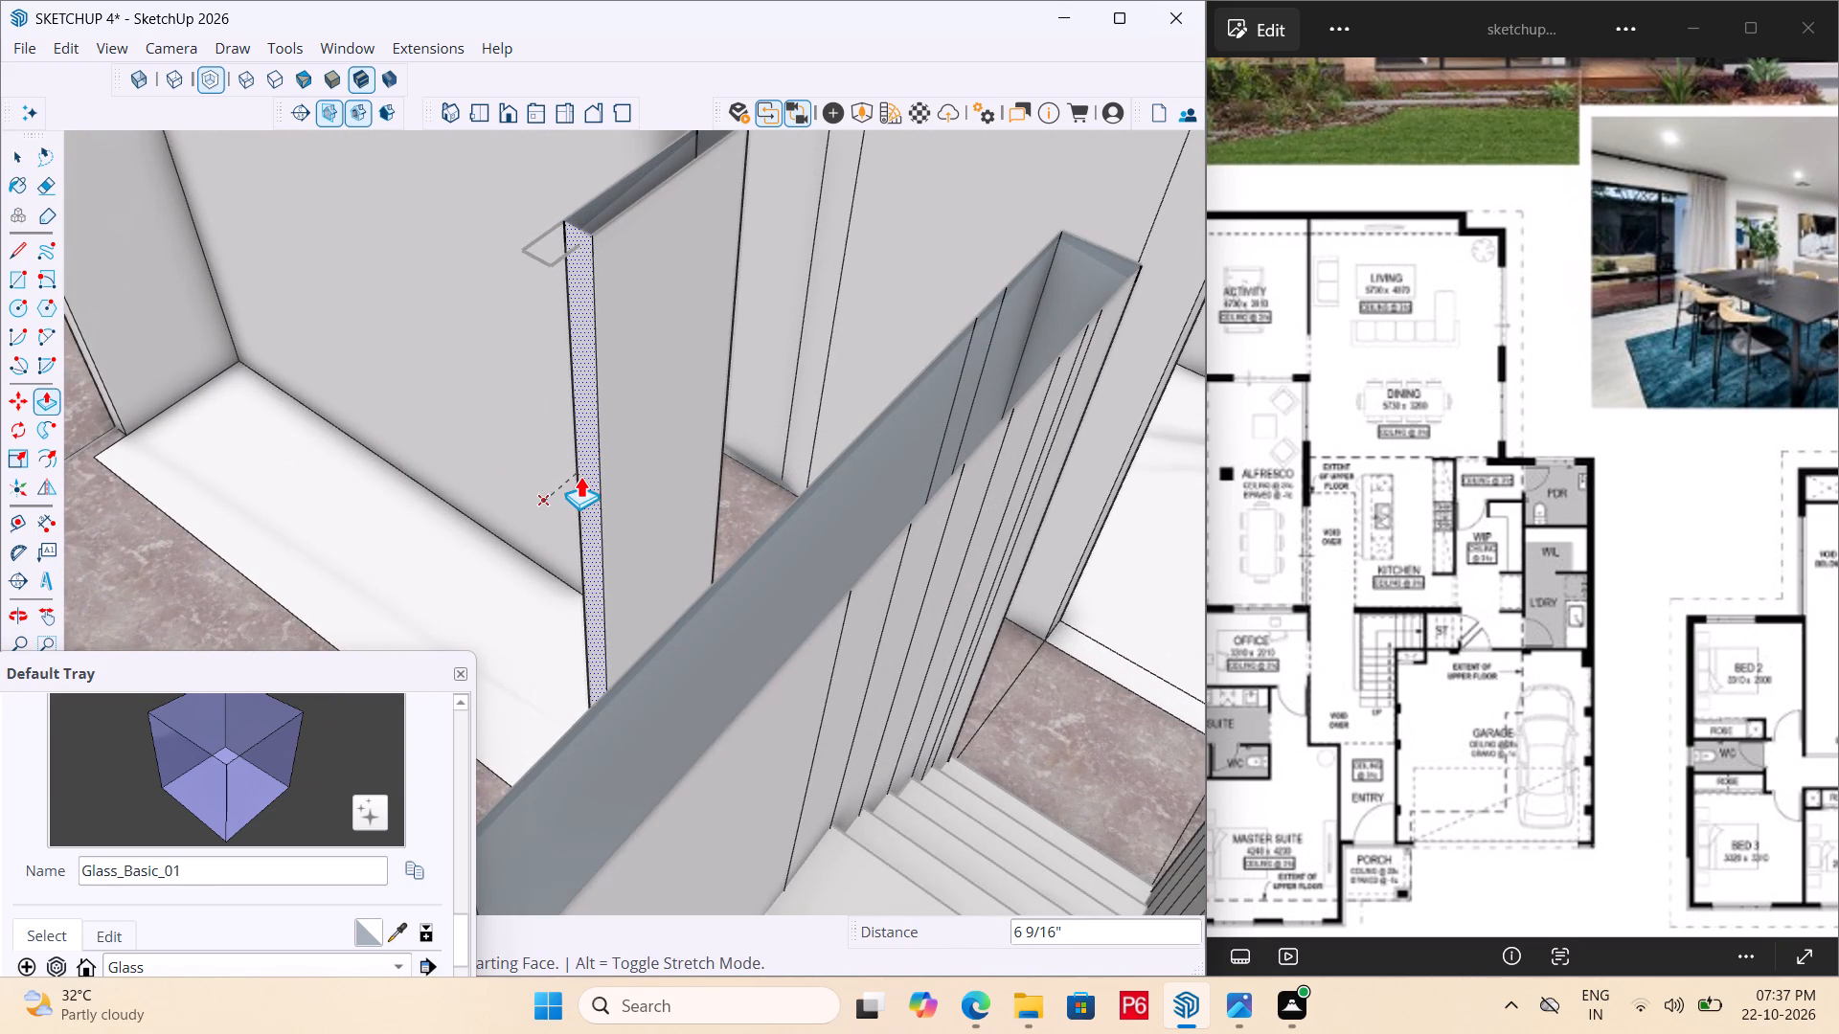
{"action": "double_click", "coordinate": [580, 476]}
Push back the end face of the recess's opposite return wall by about 6 15/16", level with the stair-side return wall.
{"action": "scroll", "coordinate": [618, 555], "scroll_direction": "down", "scroll_amount": 5}
{"action": "scroll", "coordinate": [217, 408], "scroll_direction": "up", "scroll_amount": 3}
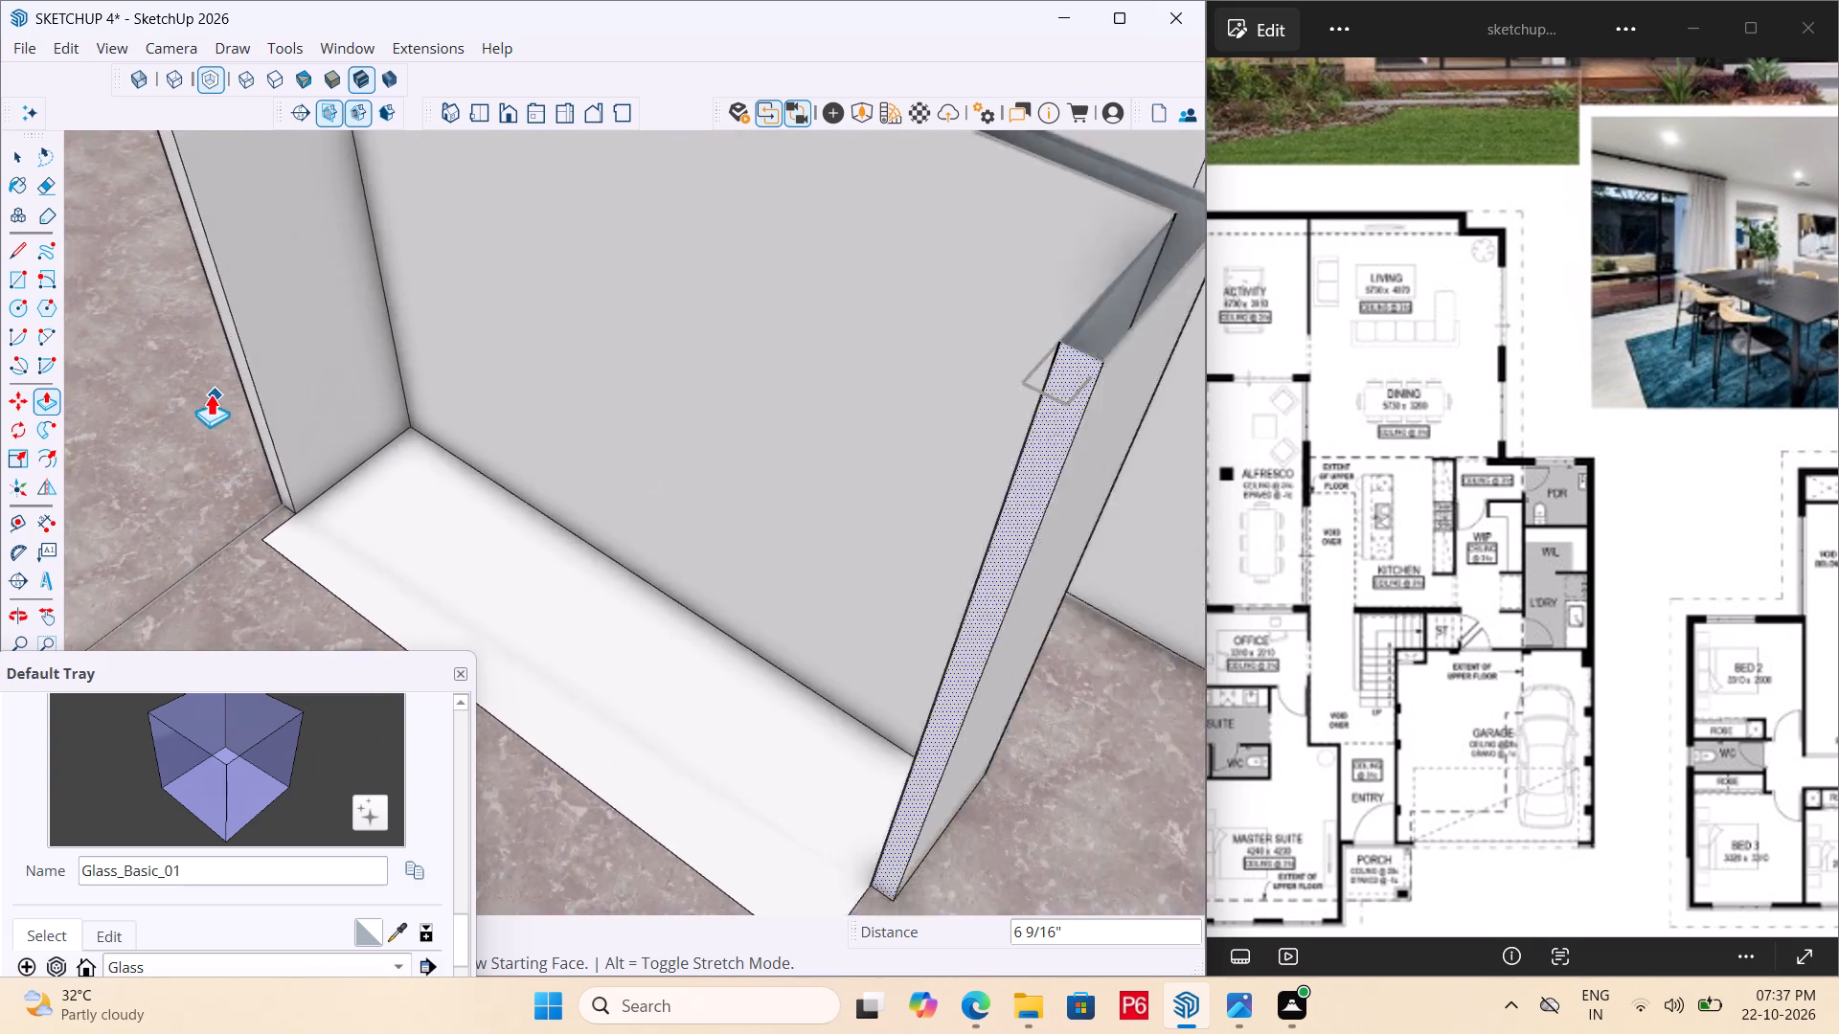
{"action": "scroll", "coordinate": [211, 393], "scroll_direction": "up", "scroll_amount": 6}
{"action": "middle_click_drag", "start_coordinate": [222, 368], "coordinate": [231, 365]}
{"action": "key", "text": "space"}
{"action": "left_click", "coordinate": [284, 421]}
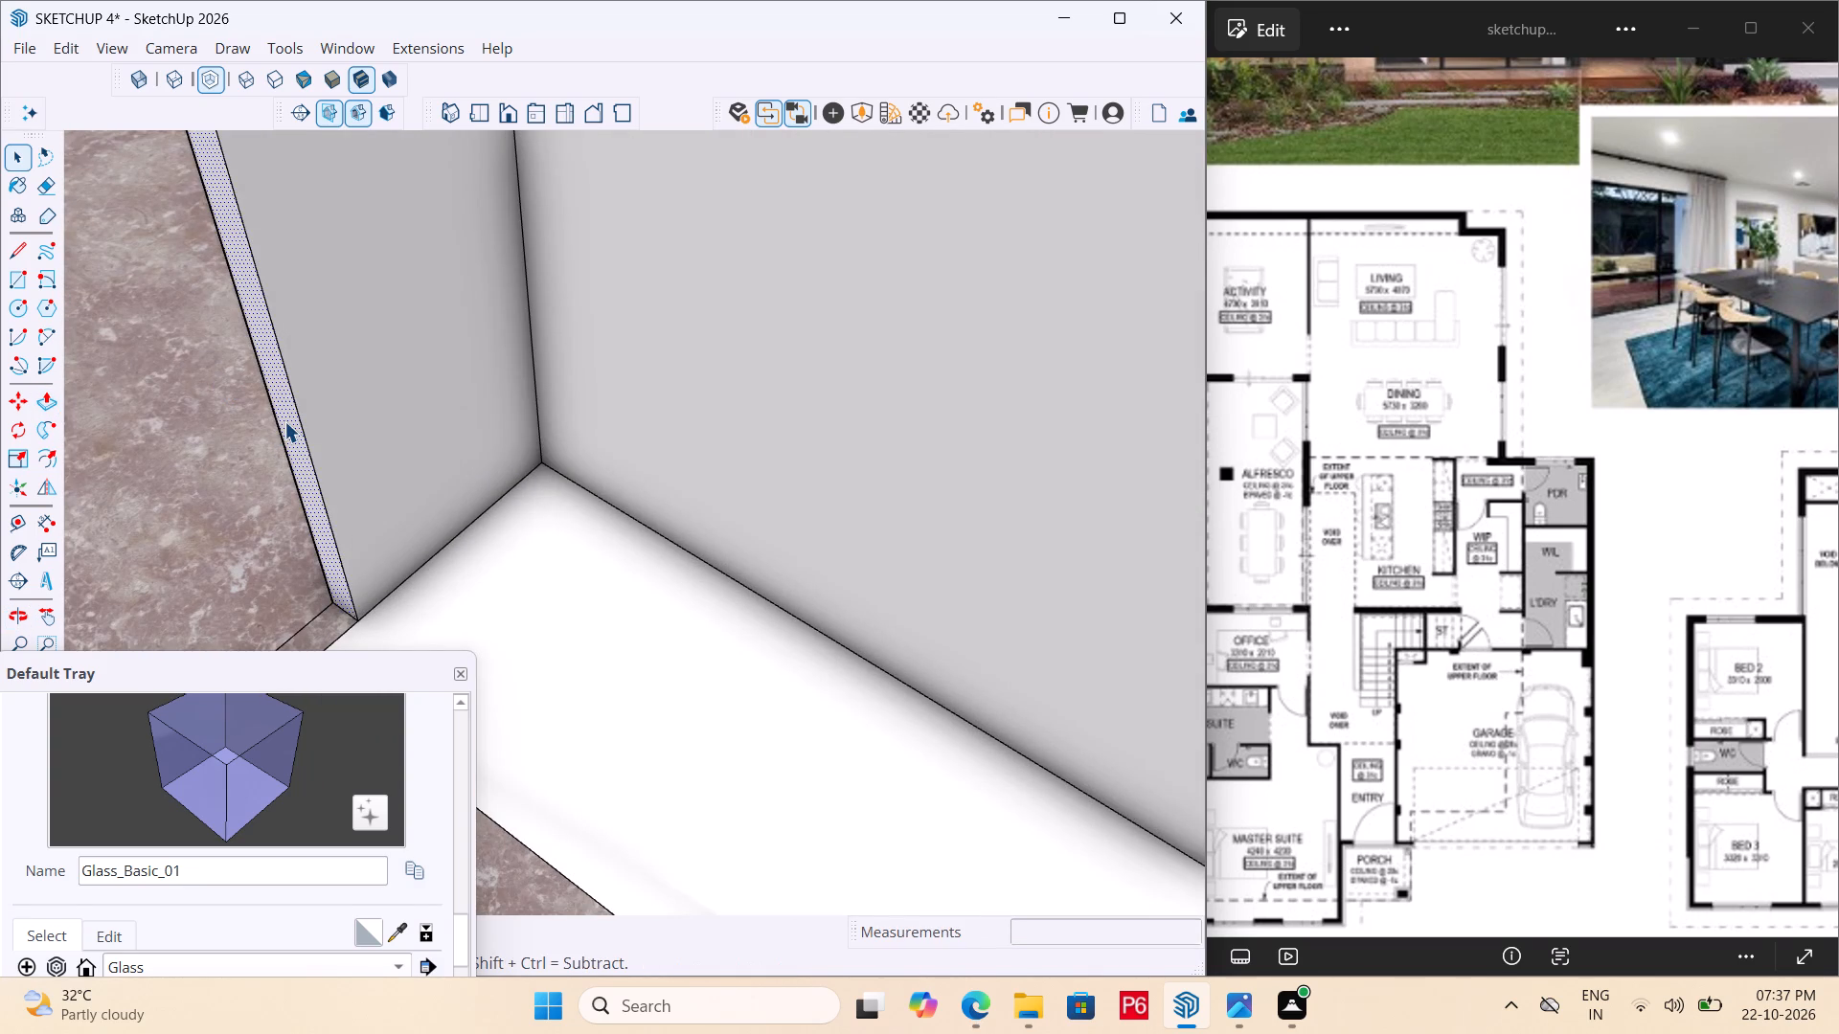
{"action": "key", "text": "p"}
{"action": "left_click", "coordinate": [284, 421]}
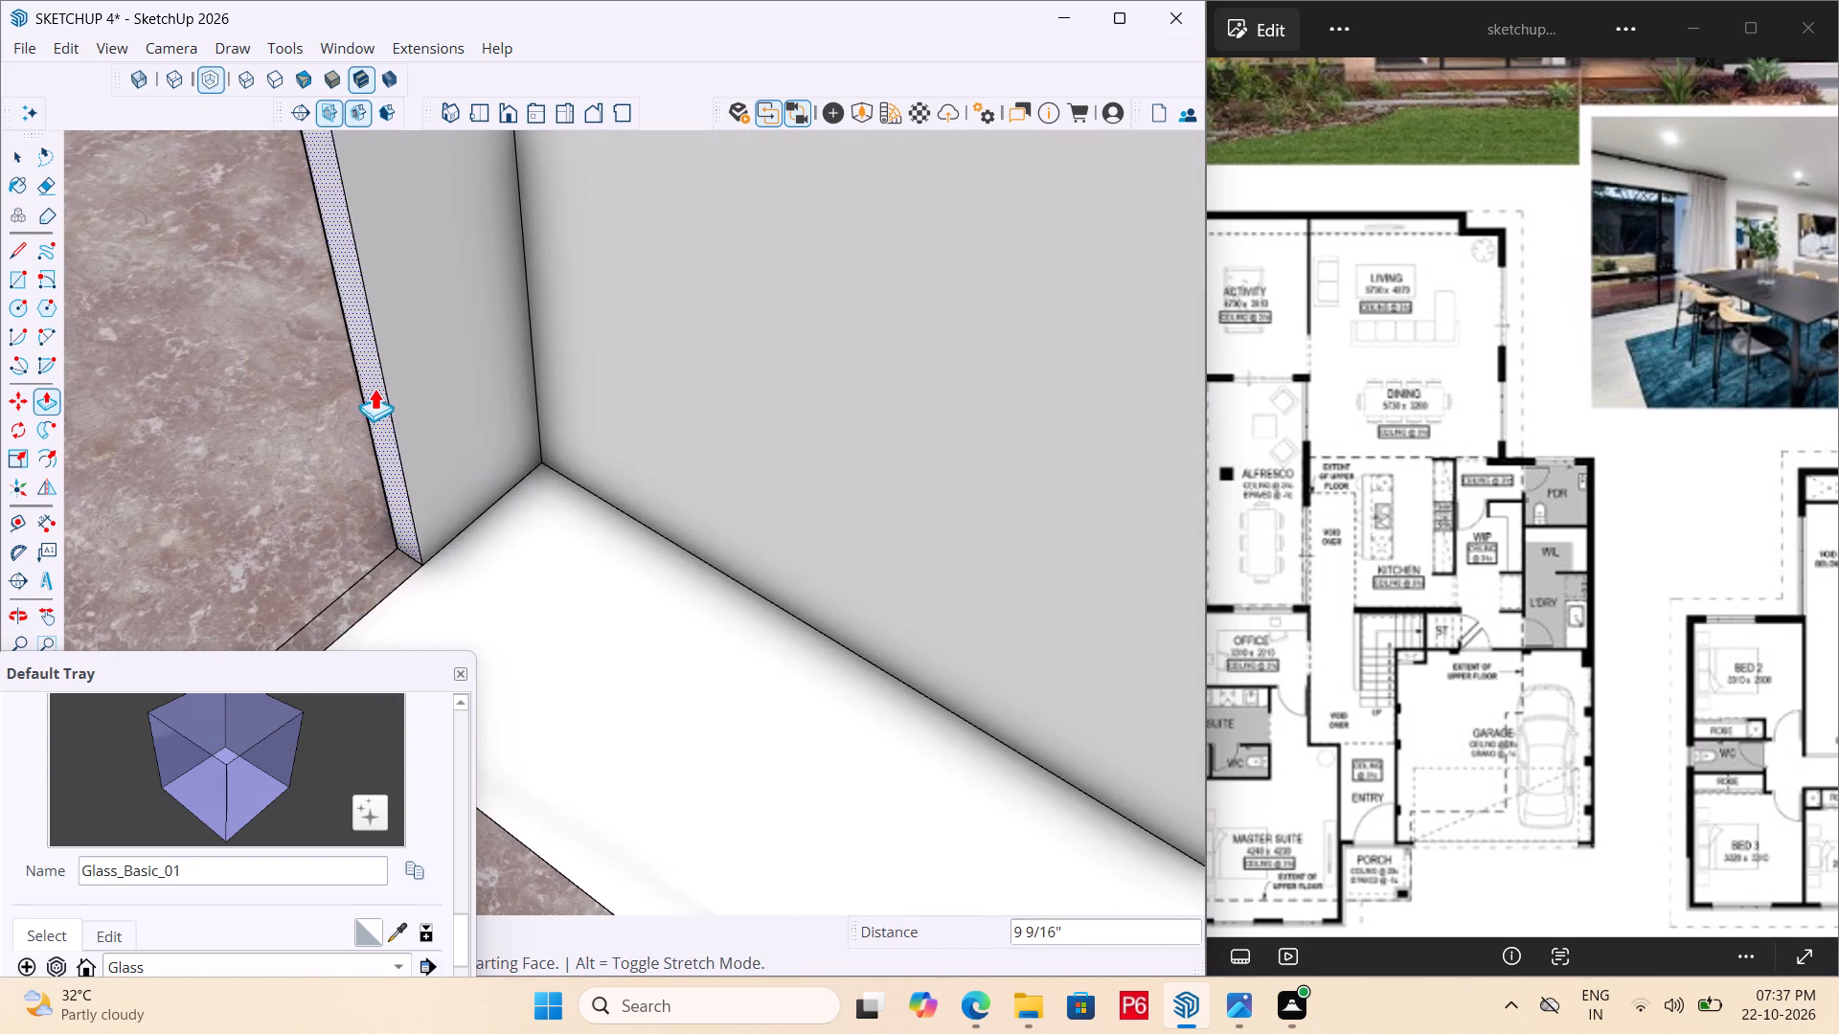
{"action": "scroll", "coordinate": [344, 394], "scroll_direction": "down", "scroll_amount": 6}
{"action": "scroll", "coordinate": [284, 346], "scroll_direction": "down", "scroll_amount": 6}
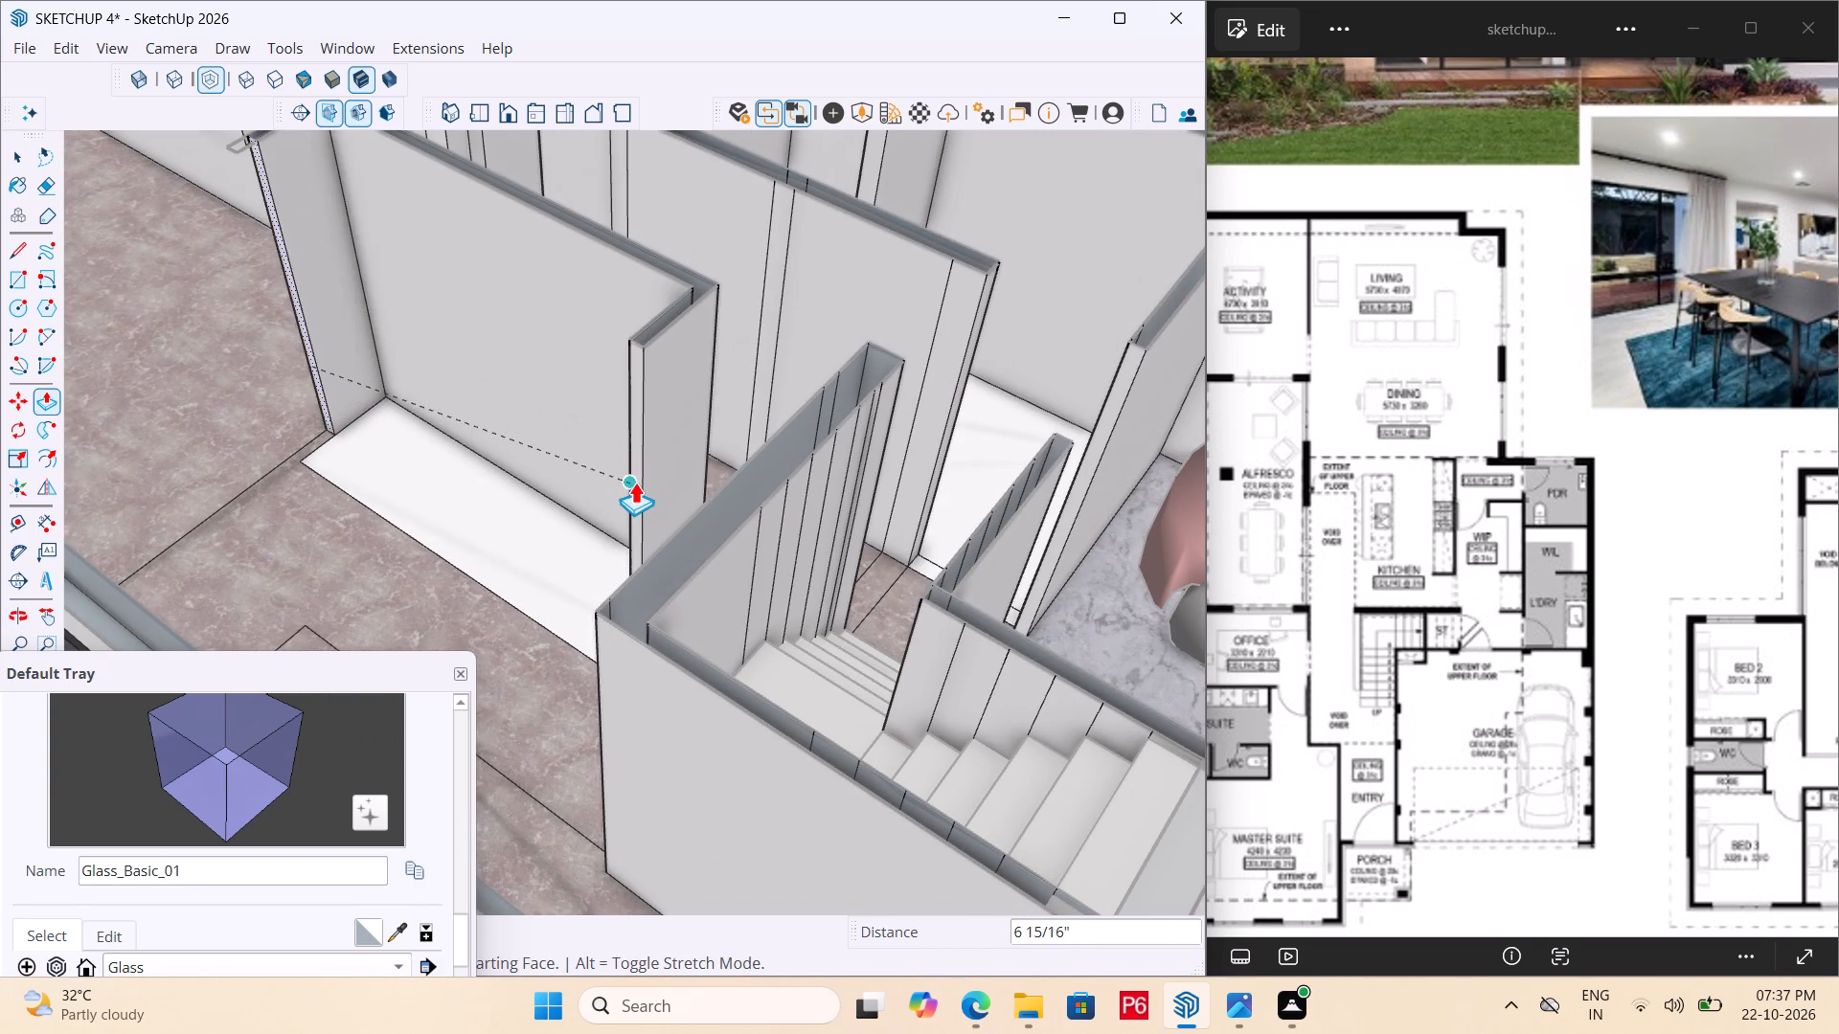
{"action": "left_click", "coordinate": [639, 482]}
Sample the Marble_06_1K material from the kitchen floor and paint the white recess floor with it.
{"action": "scroll", "coordinate": [413, 453], "scroll_direction": "down", "scroll_amount": 1}
{"action": "middle_click_drag", "start_coordinate": [413, 453], "coordinate": [389, 472]}
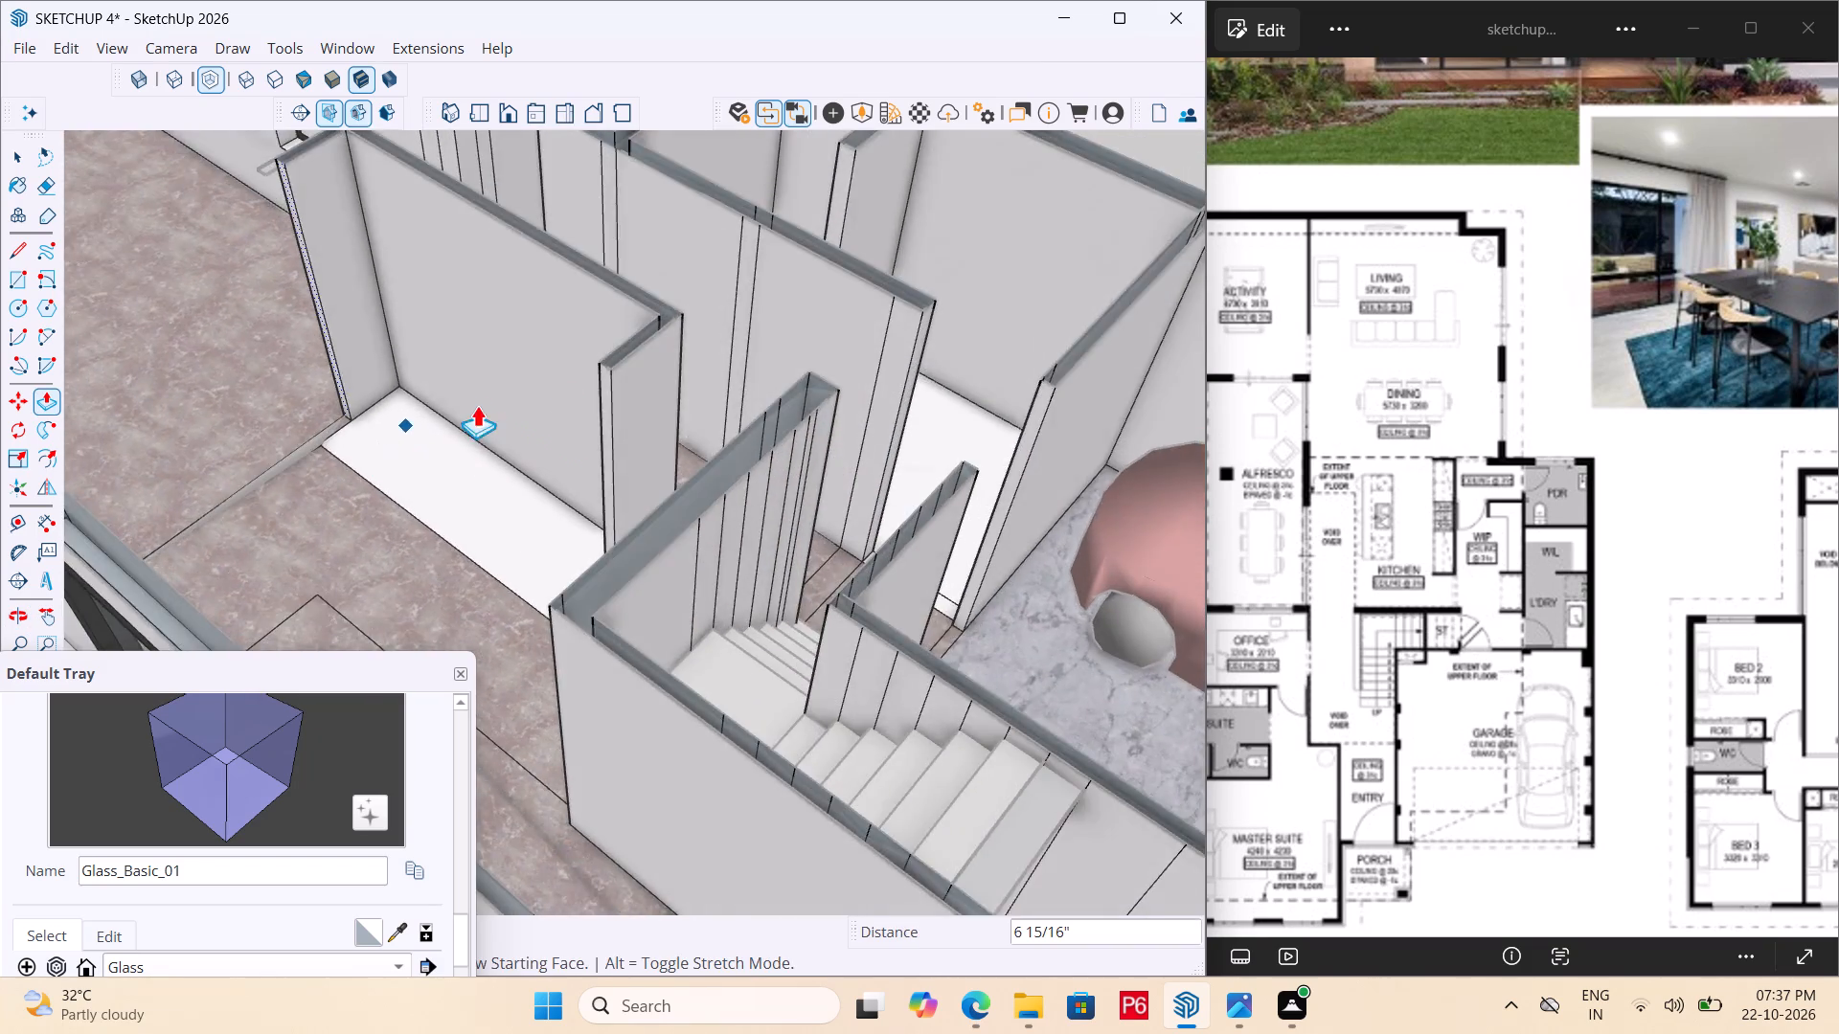
{"action": "scroll", "coordinate": [676, 424], "scroll_direction": "down", "scroll_amount": 4}
{"action": "middle_click_drag", "start_coordinate": [532, 465], "coordinate": [503, 520]}
{"action": "scroll", "coordinate": [503, 520], "scroll_direction": "up", "scroll_amount": 3}
{"action": "scroll", "coordinate": [693, 505], "scroll_direction": "up", "scroll_amount": 4}
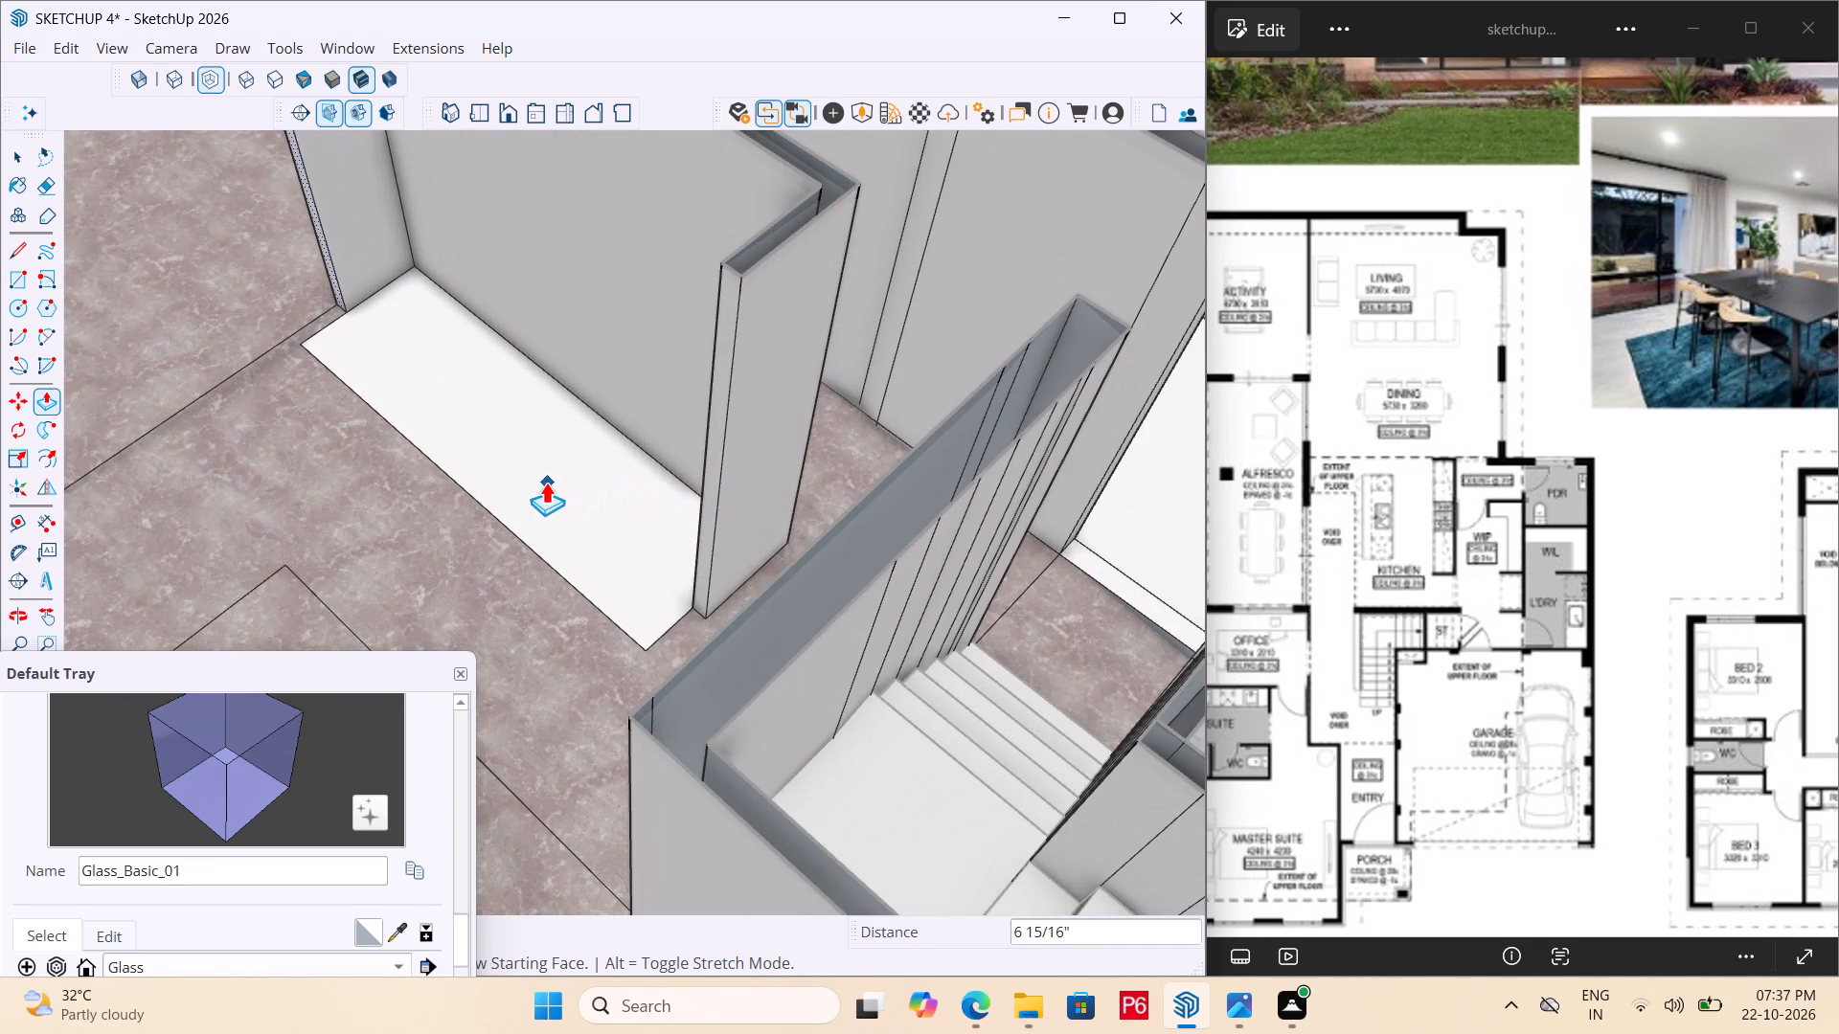
{"action": "left_click", "coordinate": [399, 928]}
{"action": "left_click", "coordinate": [532, 650]}
{"action": "left_click", "coordinate": [581, 575]}
Erase the long edge dividing the recess floor from the main kitchen floor.
{"action": "scroll", "coordinate": [587, 508], "scroll_direction": "down", "scroll_amount": 4}
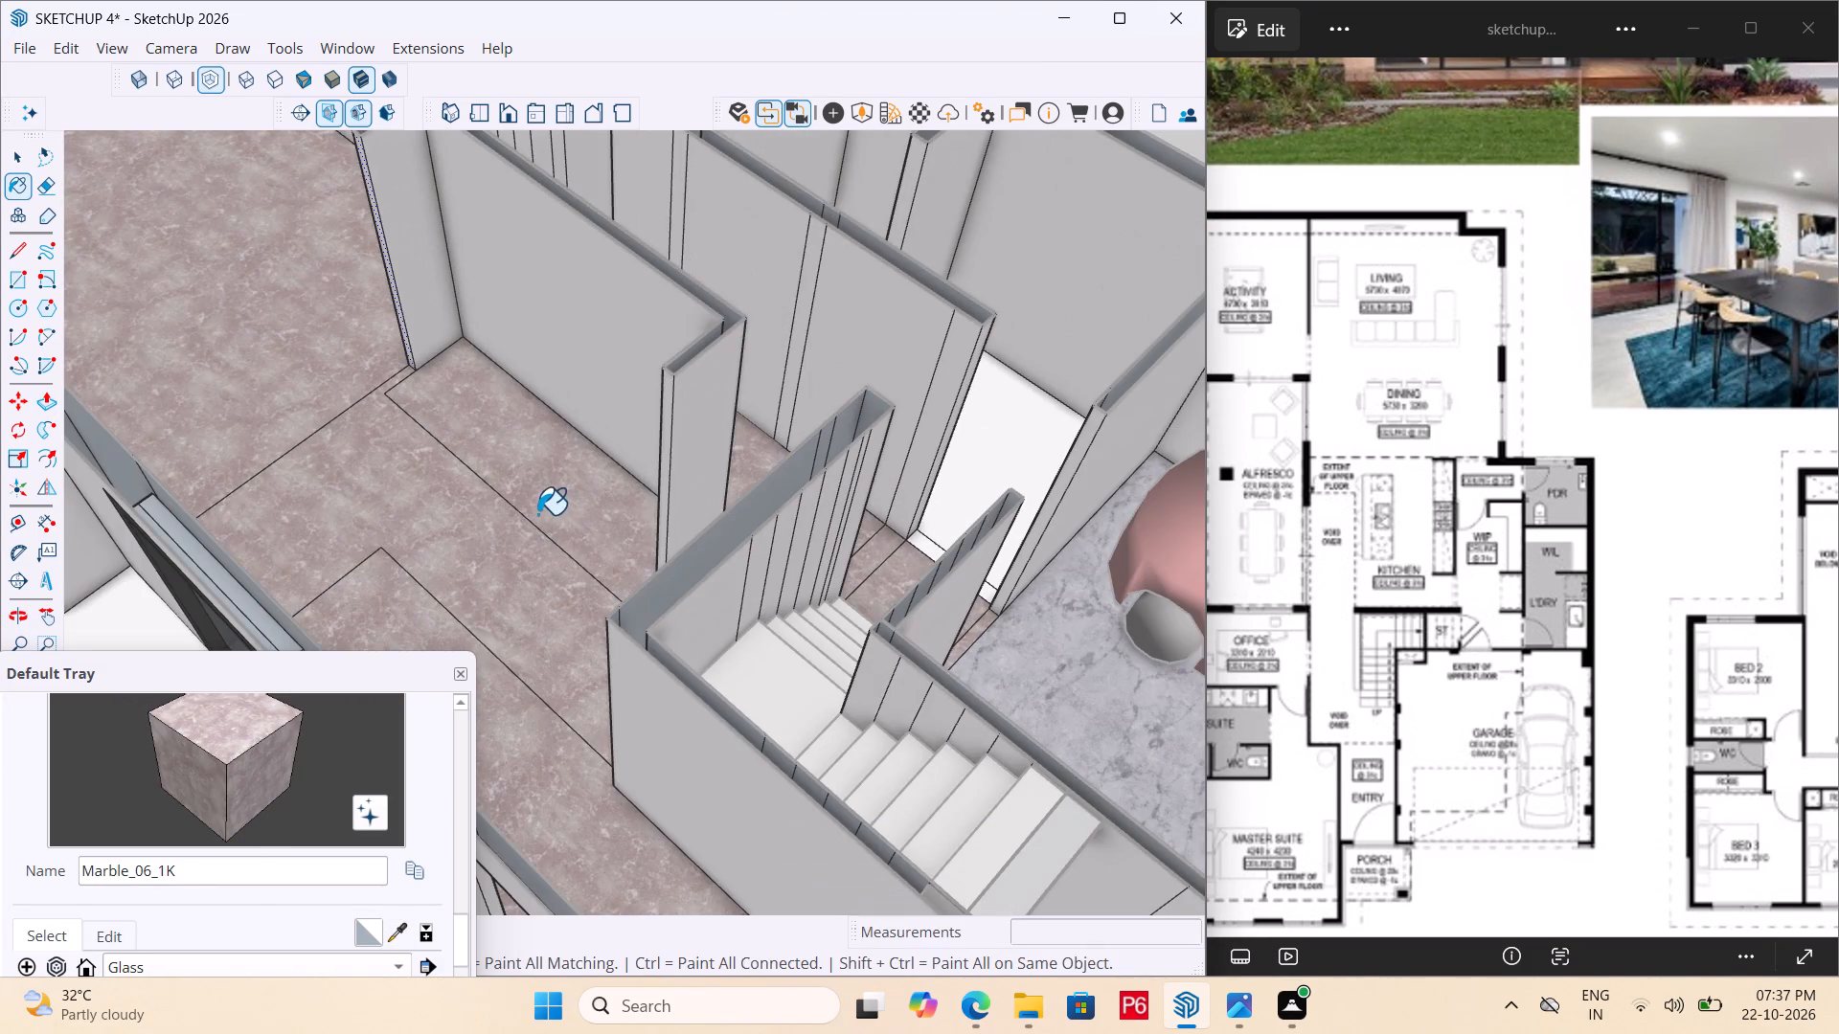
{"action": "scroll", "coordinate": [544, 536], "scroll_direction": "up", "scroll_amount": 4}
{"action": "key", "text": "e"}
{"action": "double_click", "coordinate": [530, 511]}
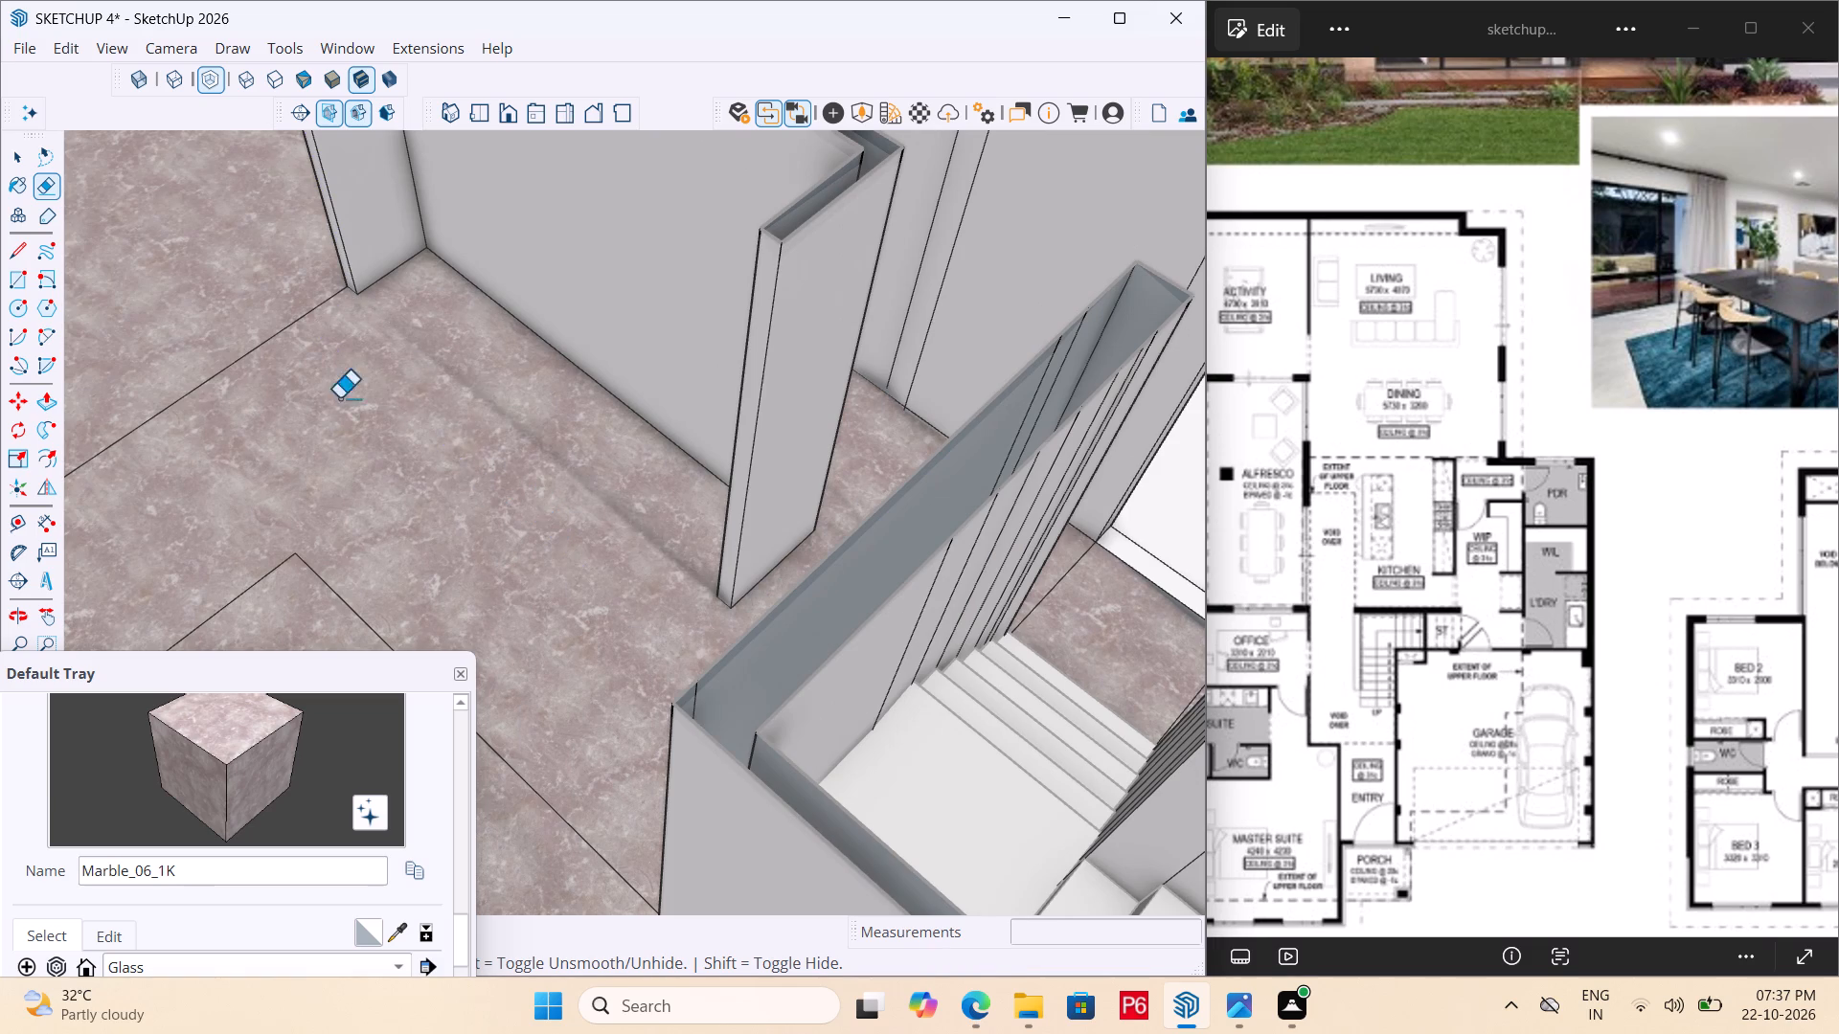
Erase the leftover floor edge stubs at the ends of both kitchen recess return walls.
{"action": "scroll", "coordinate": [589, 351], "scroll_direction": "down", "scroll_amount": 6}
{"action": "middle_click_drag", "start_coordinate": [409, 449], "coordinate": [386, 427]}
{"action": "scroll", "coordinate": [380, 437], "scroll_direction": "up", "scroll_amount": 5}
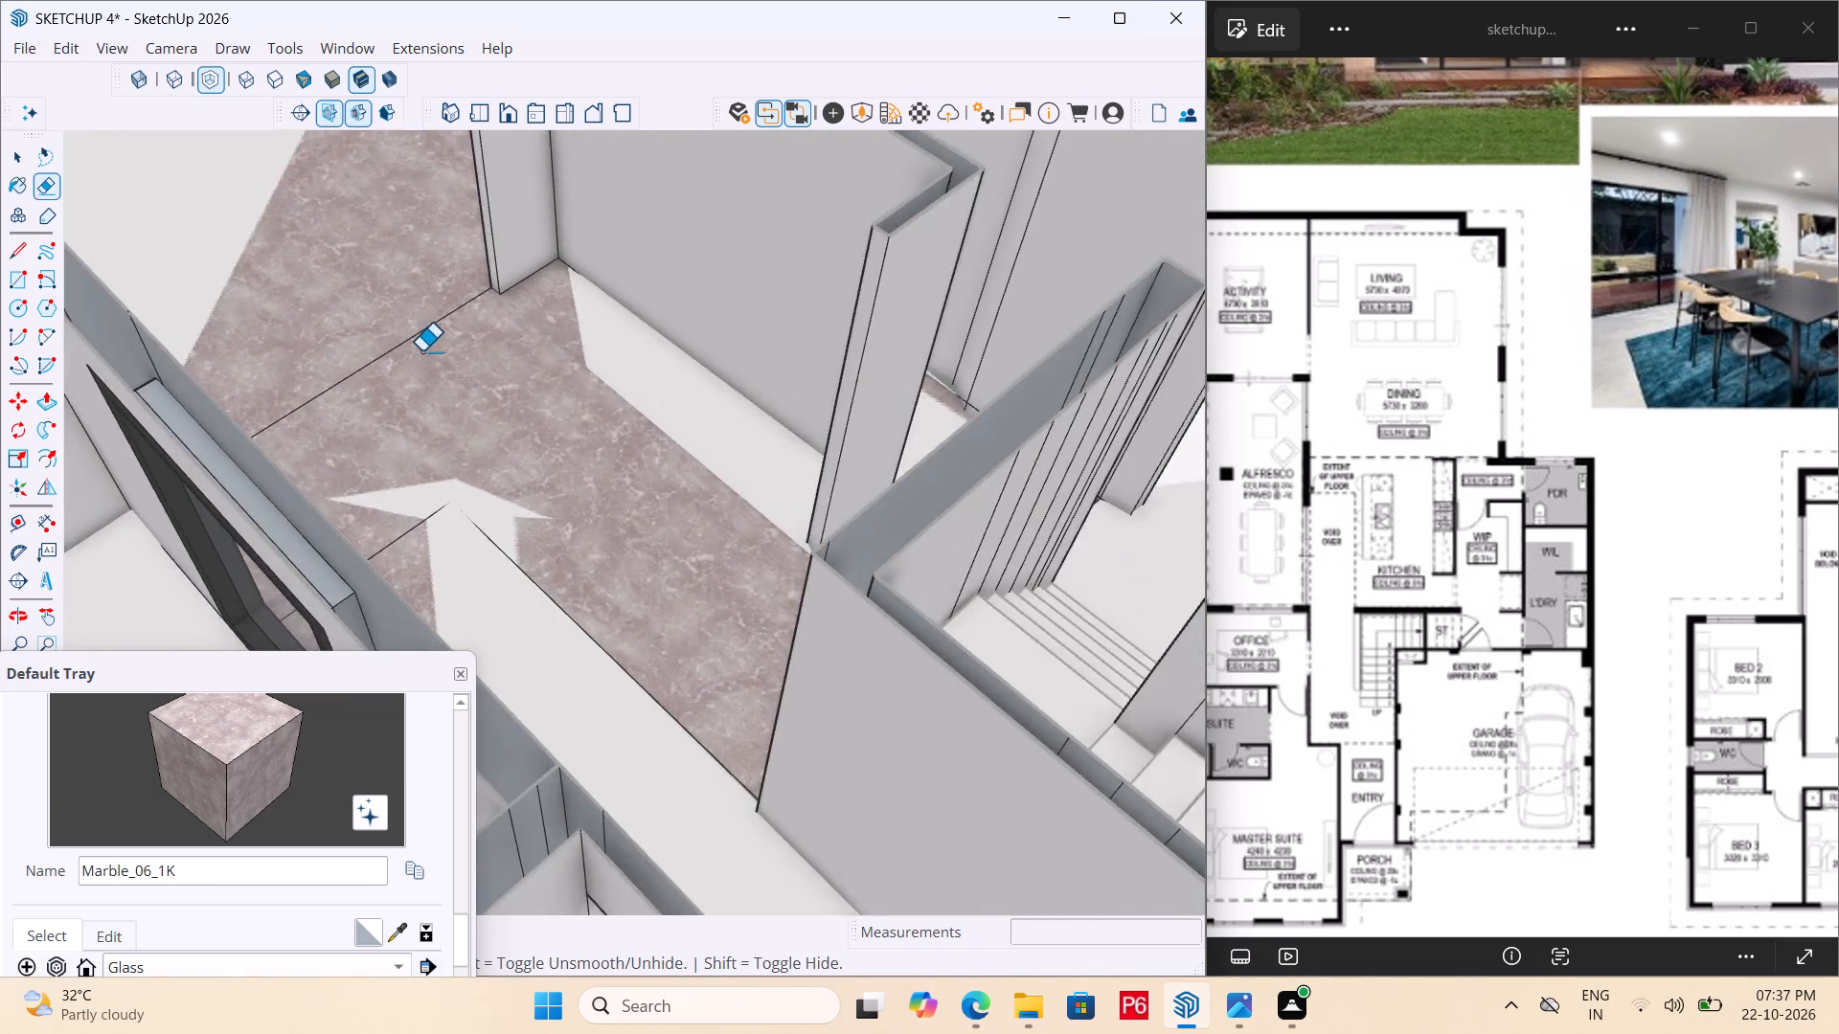
{"action": "scroll", "coordinate": [421, 351], "scroll_direction": "up", "scroll_amount": 3}
{"action": "middle_click_drag", "start_coordinate": [495, 344], "coordinate": [443, 469]}
{"action": "scroll", "coordinate": [477, 417], "scroll_direction": "down", "scroll_amount": 2}
{"action": "triple_click", "coordinate": [510, 306]}
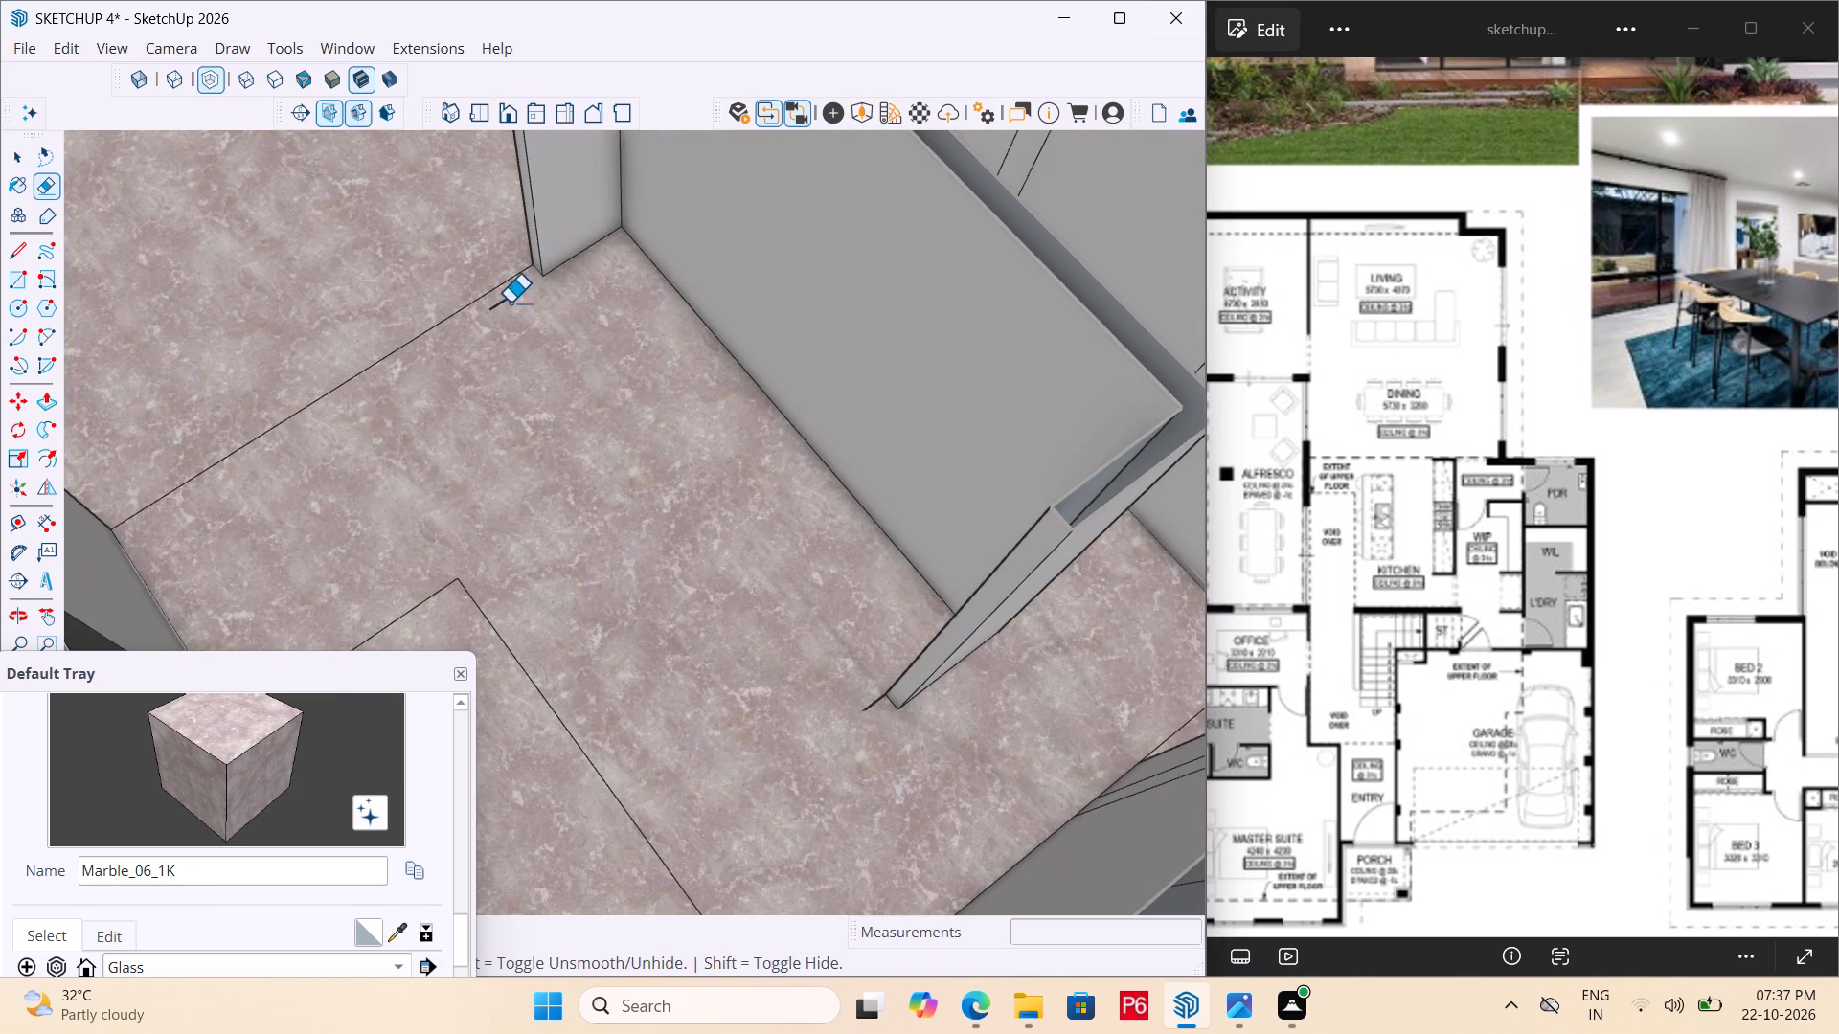
{"action": "left_click", "coordinate": [510, 298]}
{"action": "left_click_drag", "start_coordinate": [856, 689], "coordinate": [861, 698]}
{"action": "left_click_drag", "start_coordinate": [861, 698], "coordinate": [874, 713]}
{"action": "left_click_drag", "start_coordinate": [873, 705], "coordinate": [859, 683]}
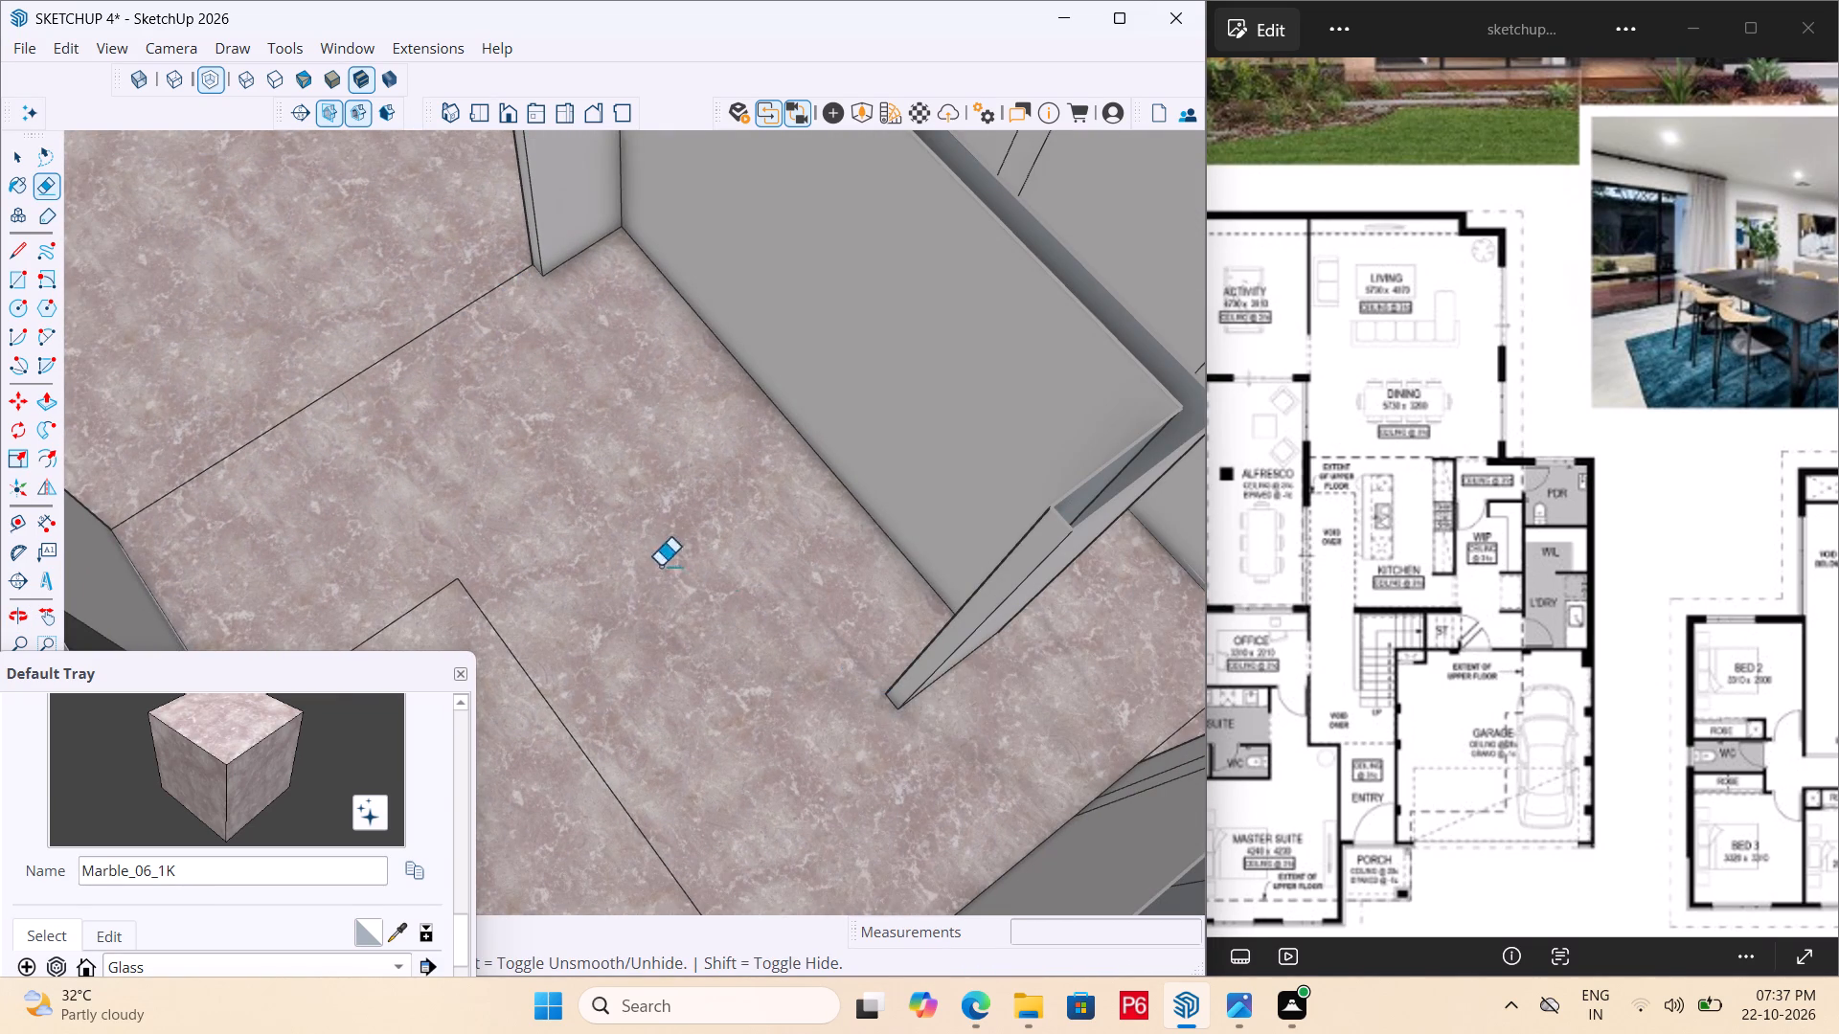
{"action": "scroll", "coordinate": [654, 594], "scroll_direction": "down", "scroll_amount": 5}
{"action": "middle_click_drag", "start_coordinate": [740, 621], "coordinate": [626, 509]}
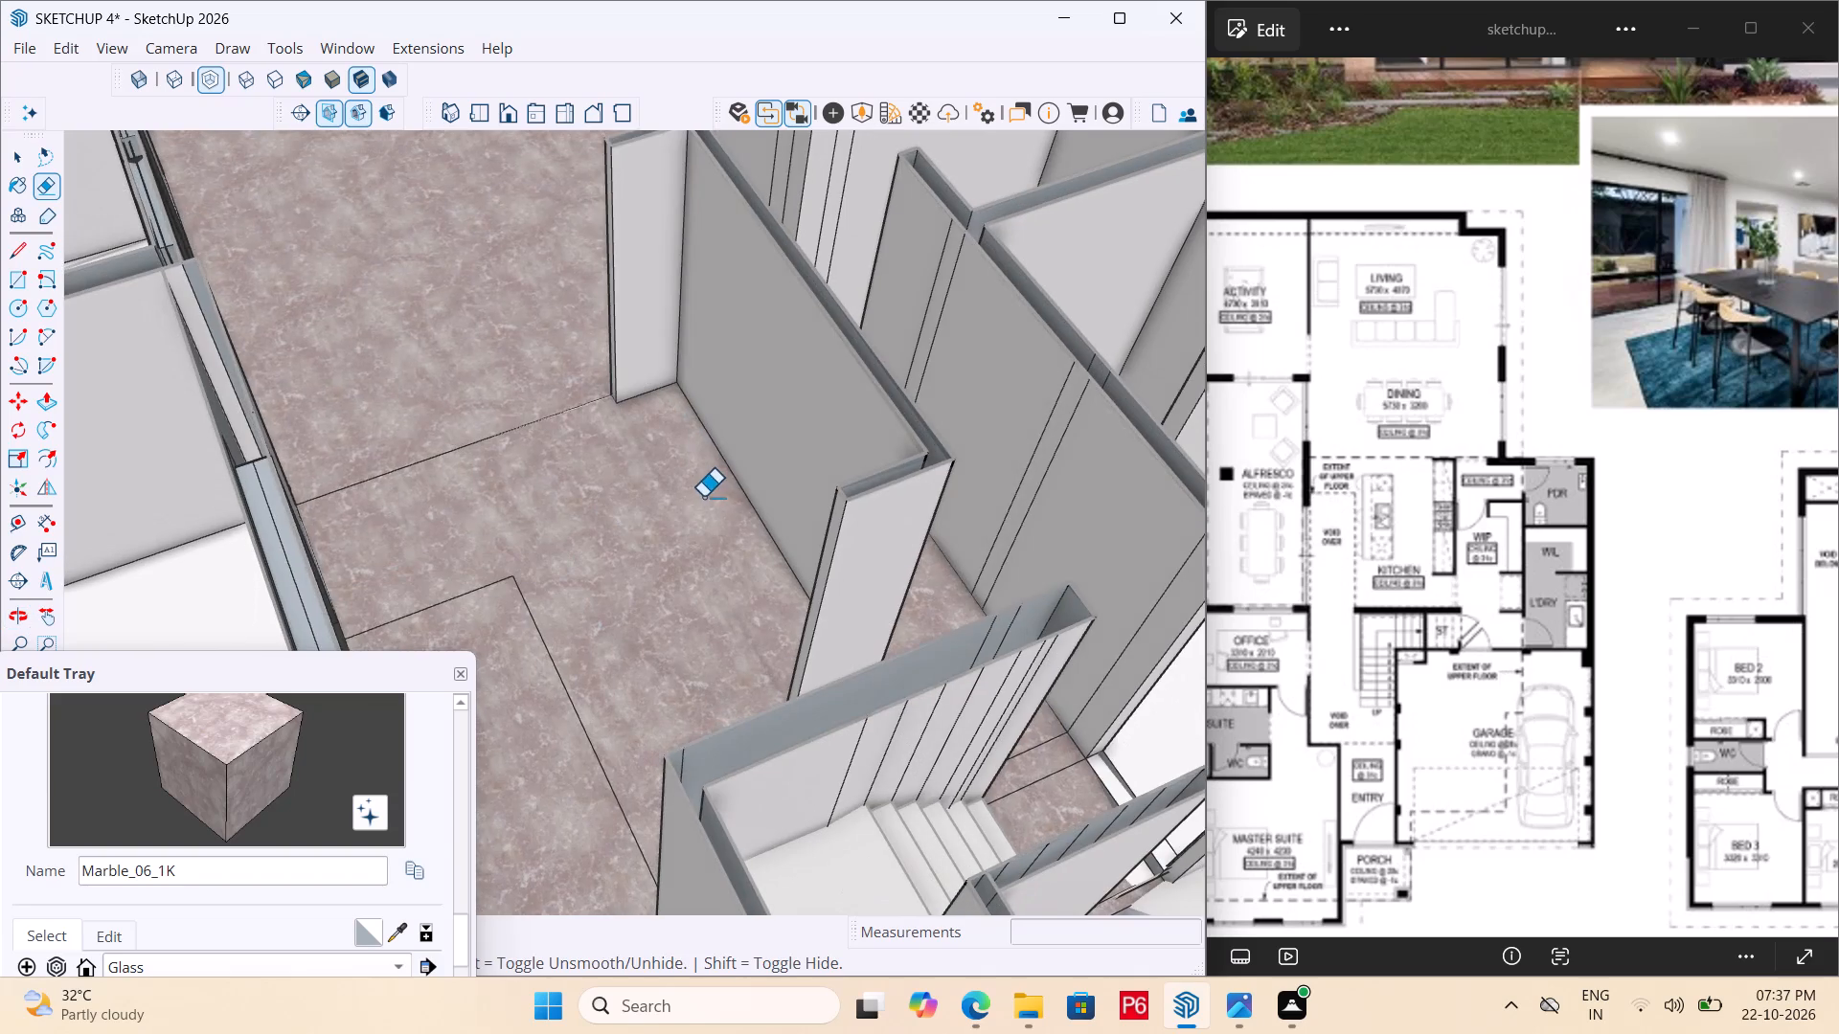
{"action": "scroll", "coordinate": [668, 540], "scroll_direction": "down", "scroll_amount": 2}
{"action": "scroll", "coordinate": [724, 531], "scroll_direction": "up", "scroll_amount": 7}
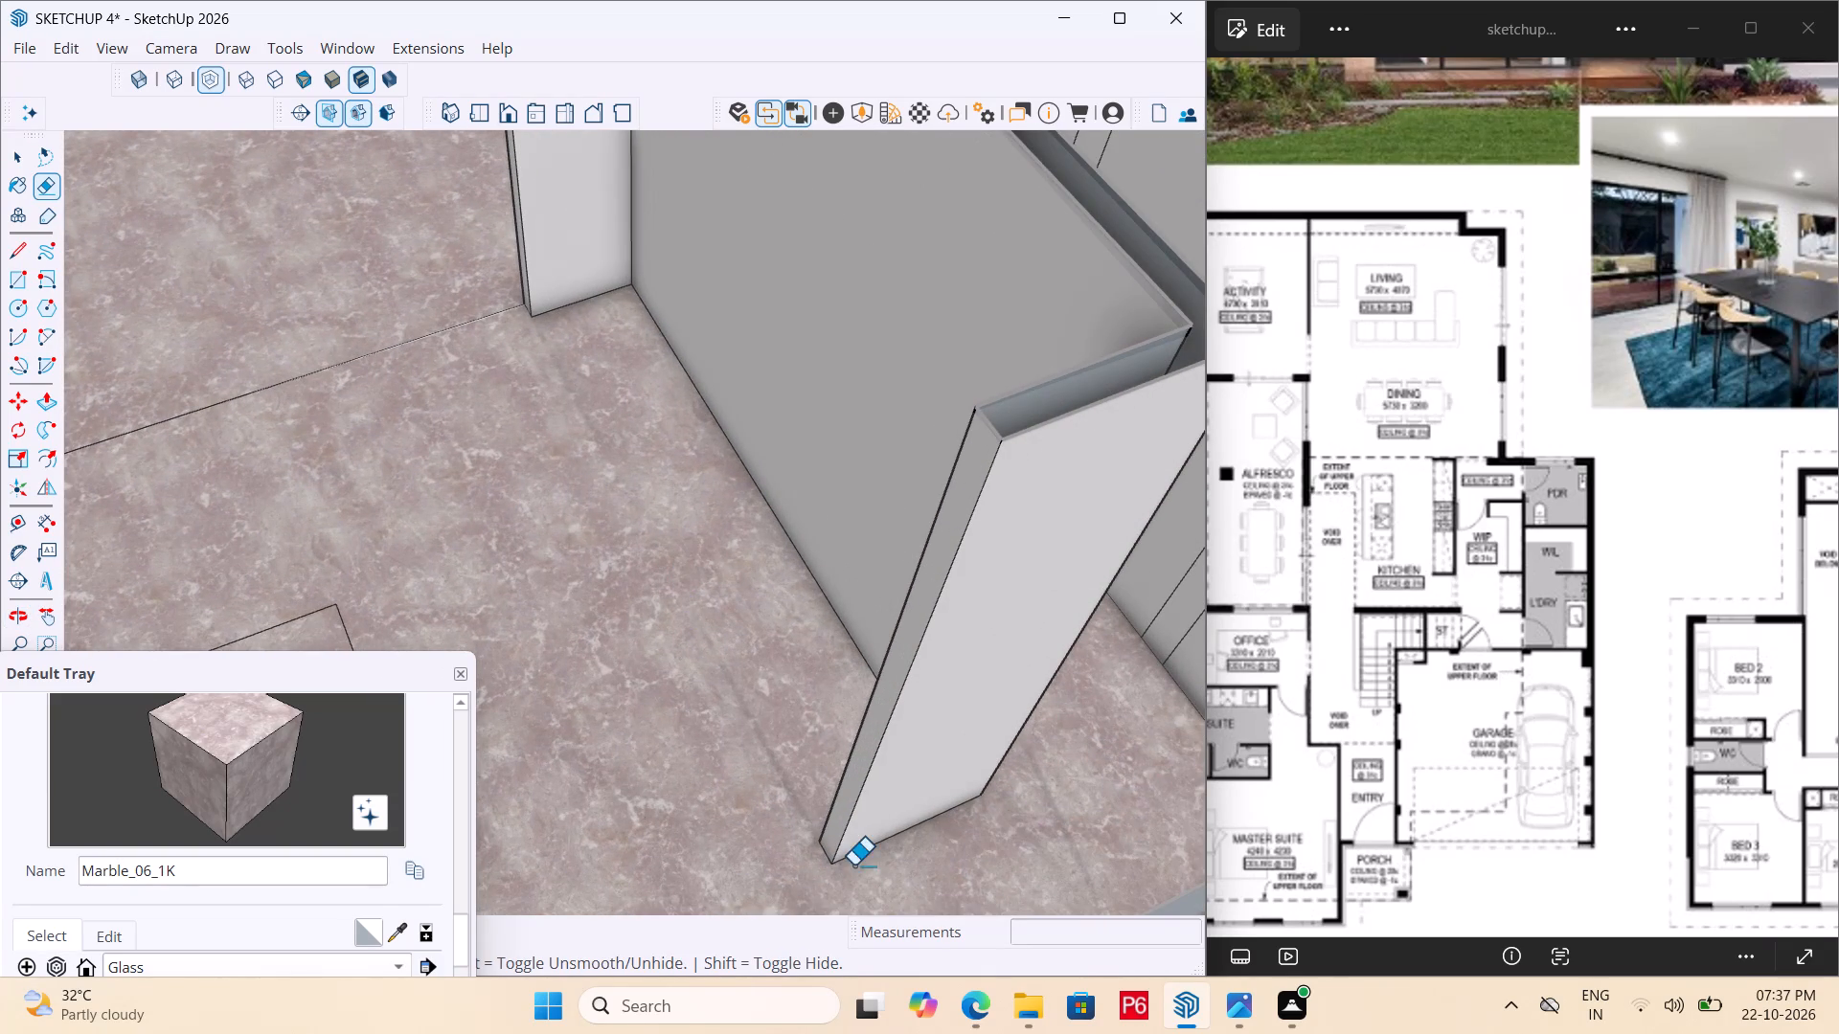
{"action": "left_click_drag", "start_coordinate": [756, 711], "coordinate": [746, 712]}
{"action": "left_click_drag", "start_coordinate": [739, 712], "coordinate": [715, 718]}
{"action": "scroll", "coordinate": [698, 587], "scroll_direction": "down", "scroll_amount": 6}
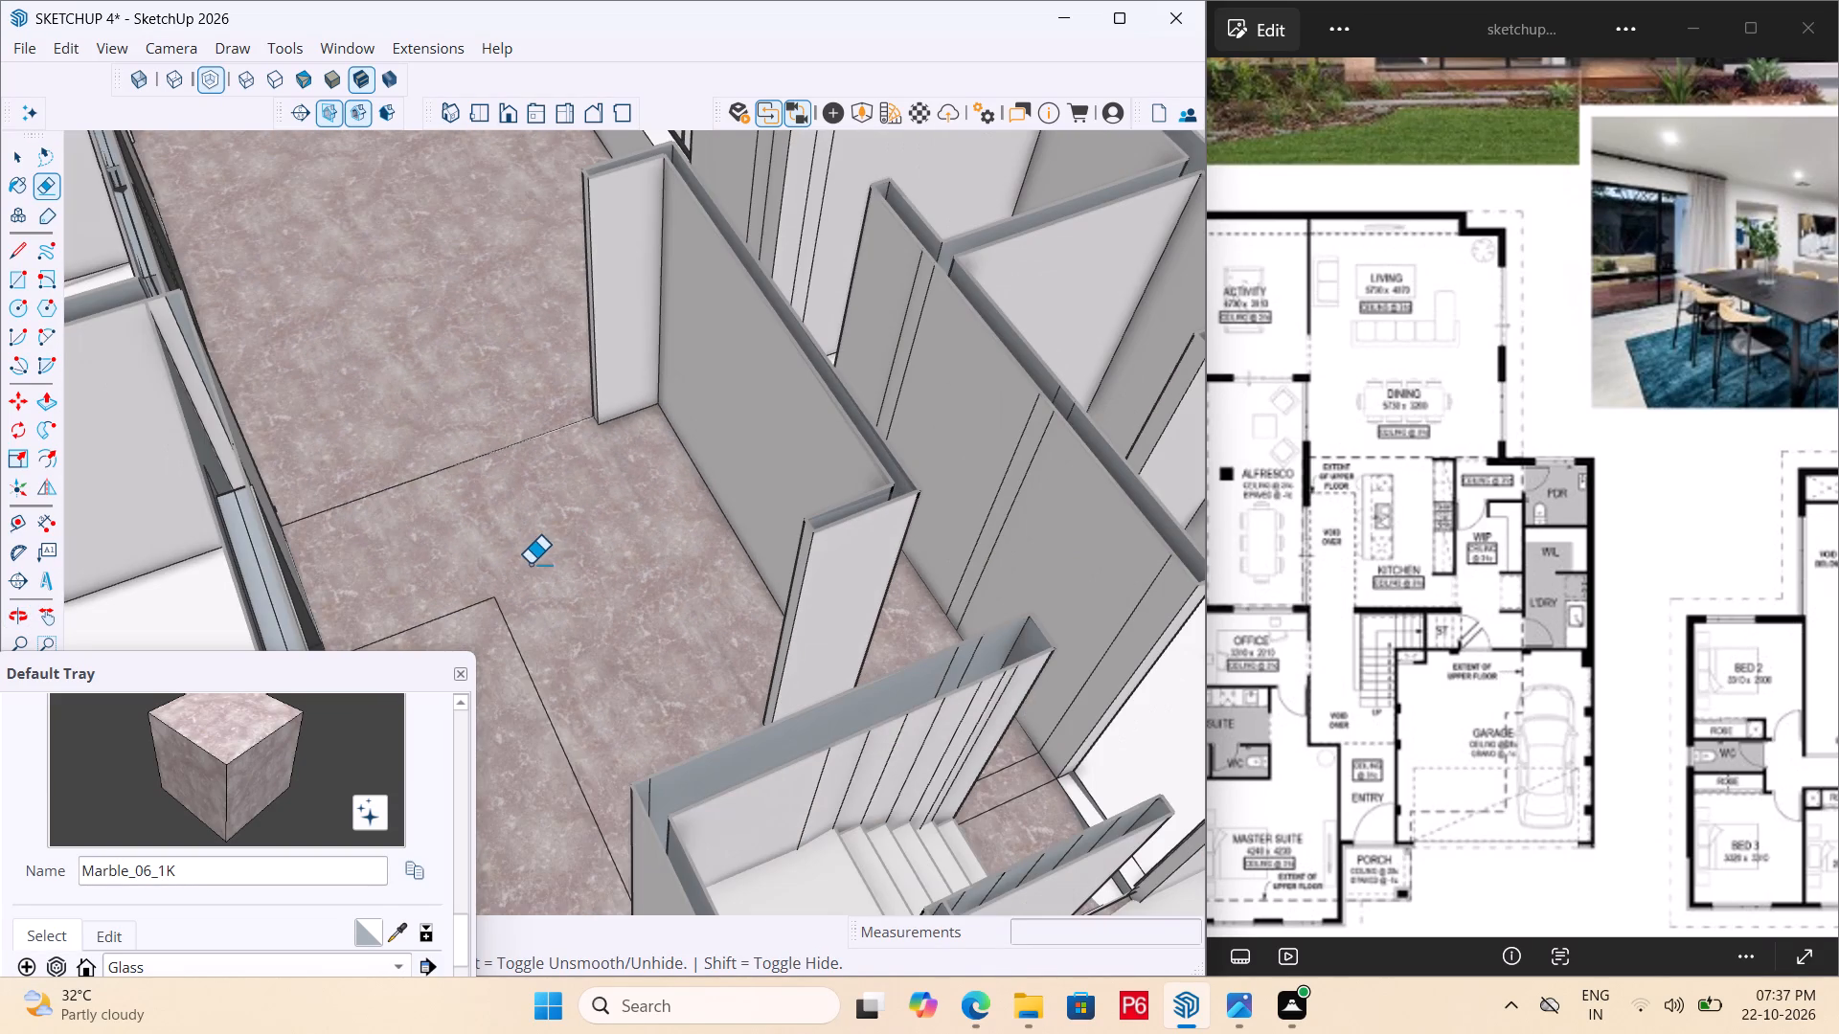
Save the model with the shortened return walls and marble recess floor.
{"action": "middle_click_drag", "start_coordinate": [562, 558], "coordinate": [612, 539]}
{"action": "key", "text": "ctrl+s"}
{"action": "key", "text": "ctrl+s"}
{"action": "key", "text": "ctrl+s"}
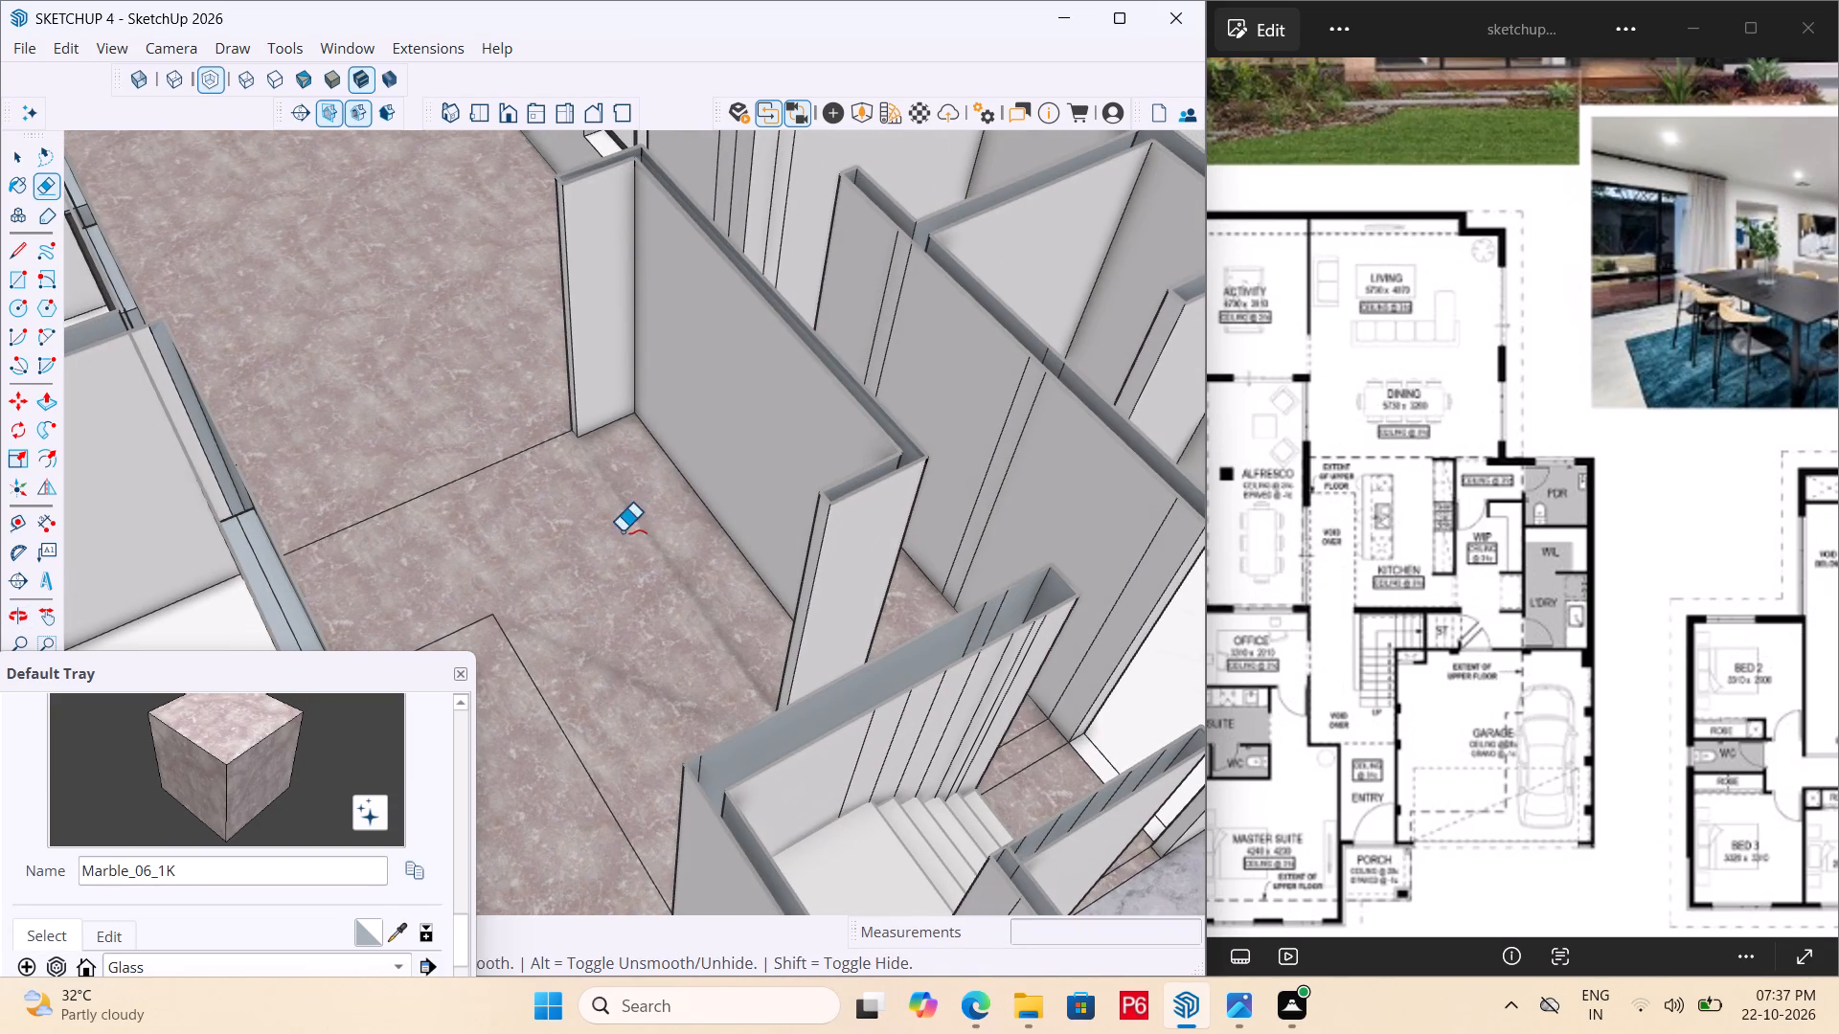
{"action": "key", "text": "ctrl+s"}
{"action": "key", "text": "ctrl+s"}
{"action": "key", "text": "ctrl+s"}
{"action": "key", "text": "ctrl+s"}
{"action": "key", "text": "ctrl+s"}
{"action": "key", "text": "ctrl+s"}
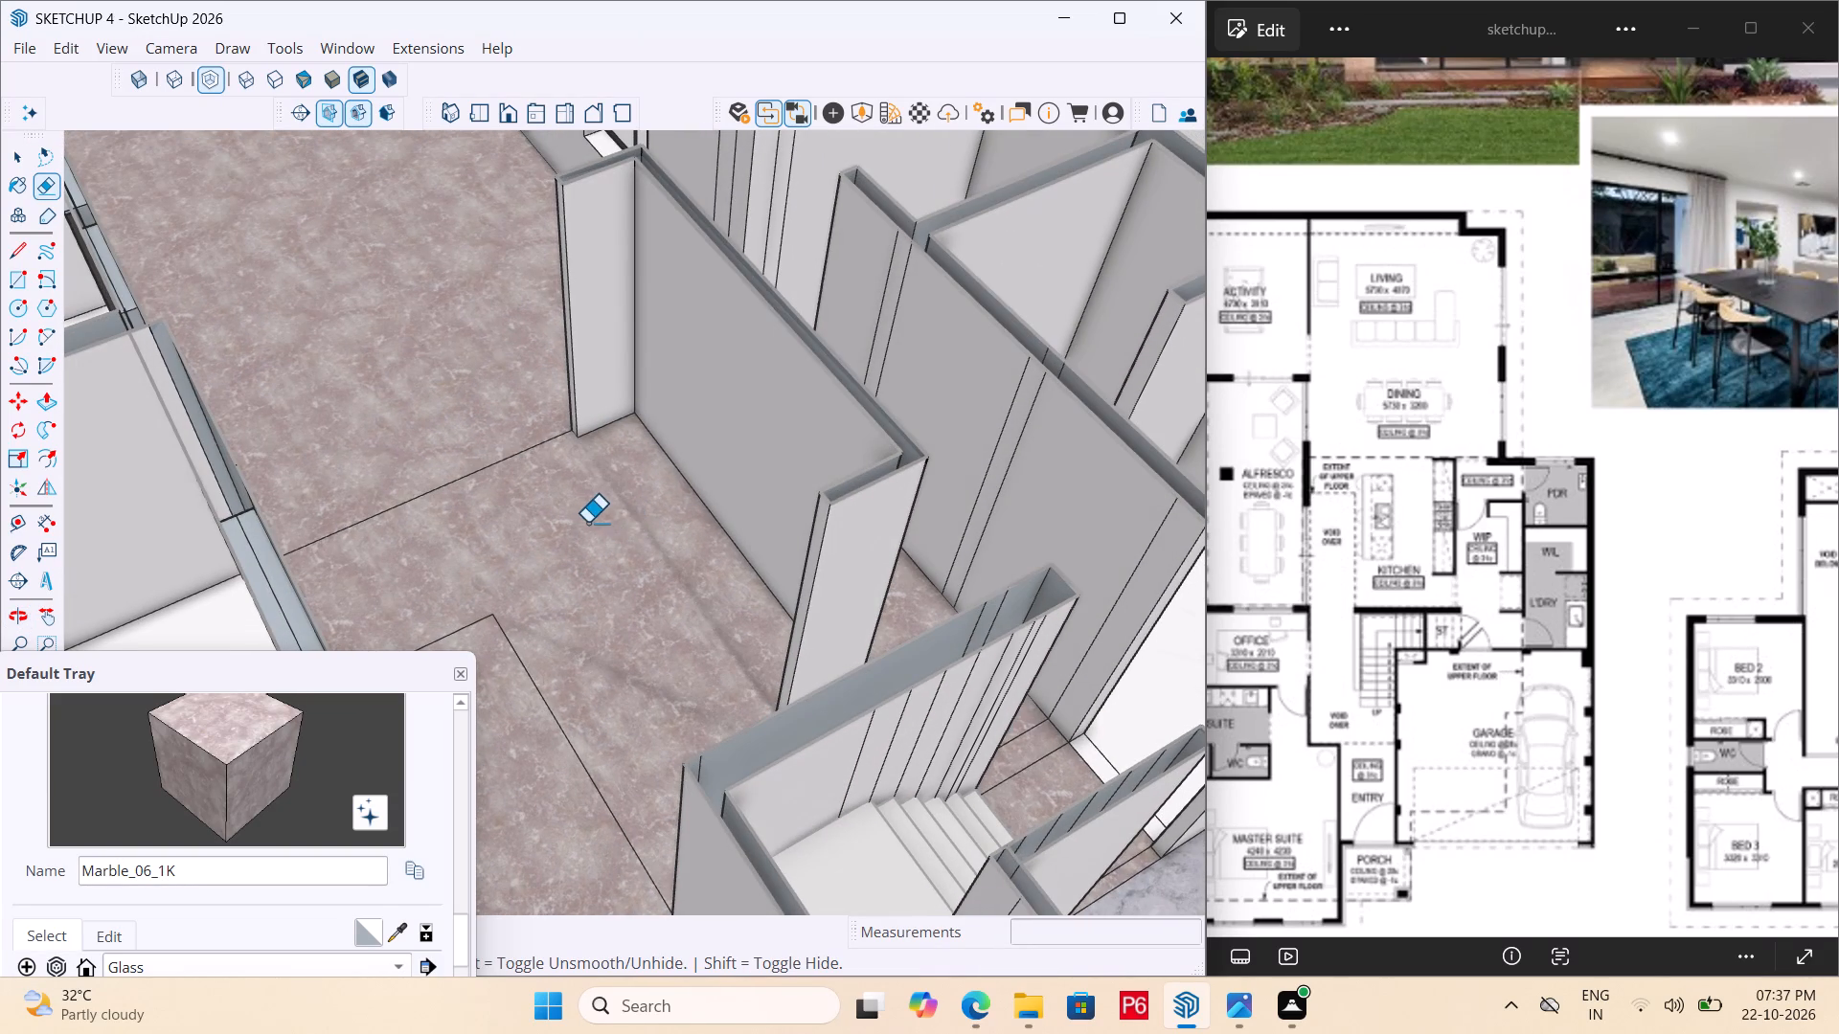
Examine the kitchen recess walls, marble flooring and adjoining living and dining area from several angles.
{"action": "scroll", "coordinate": [582, 523], "scroll_direction": "down", "scroll_amount": 6}
{"action": "middle_click_drag", "start_coordinate": [683, 563], "coordinate": [517, 579]}
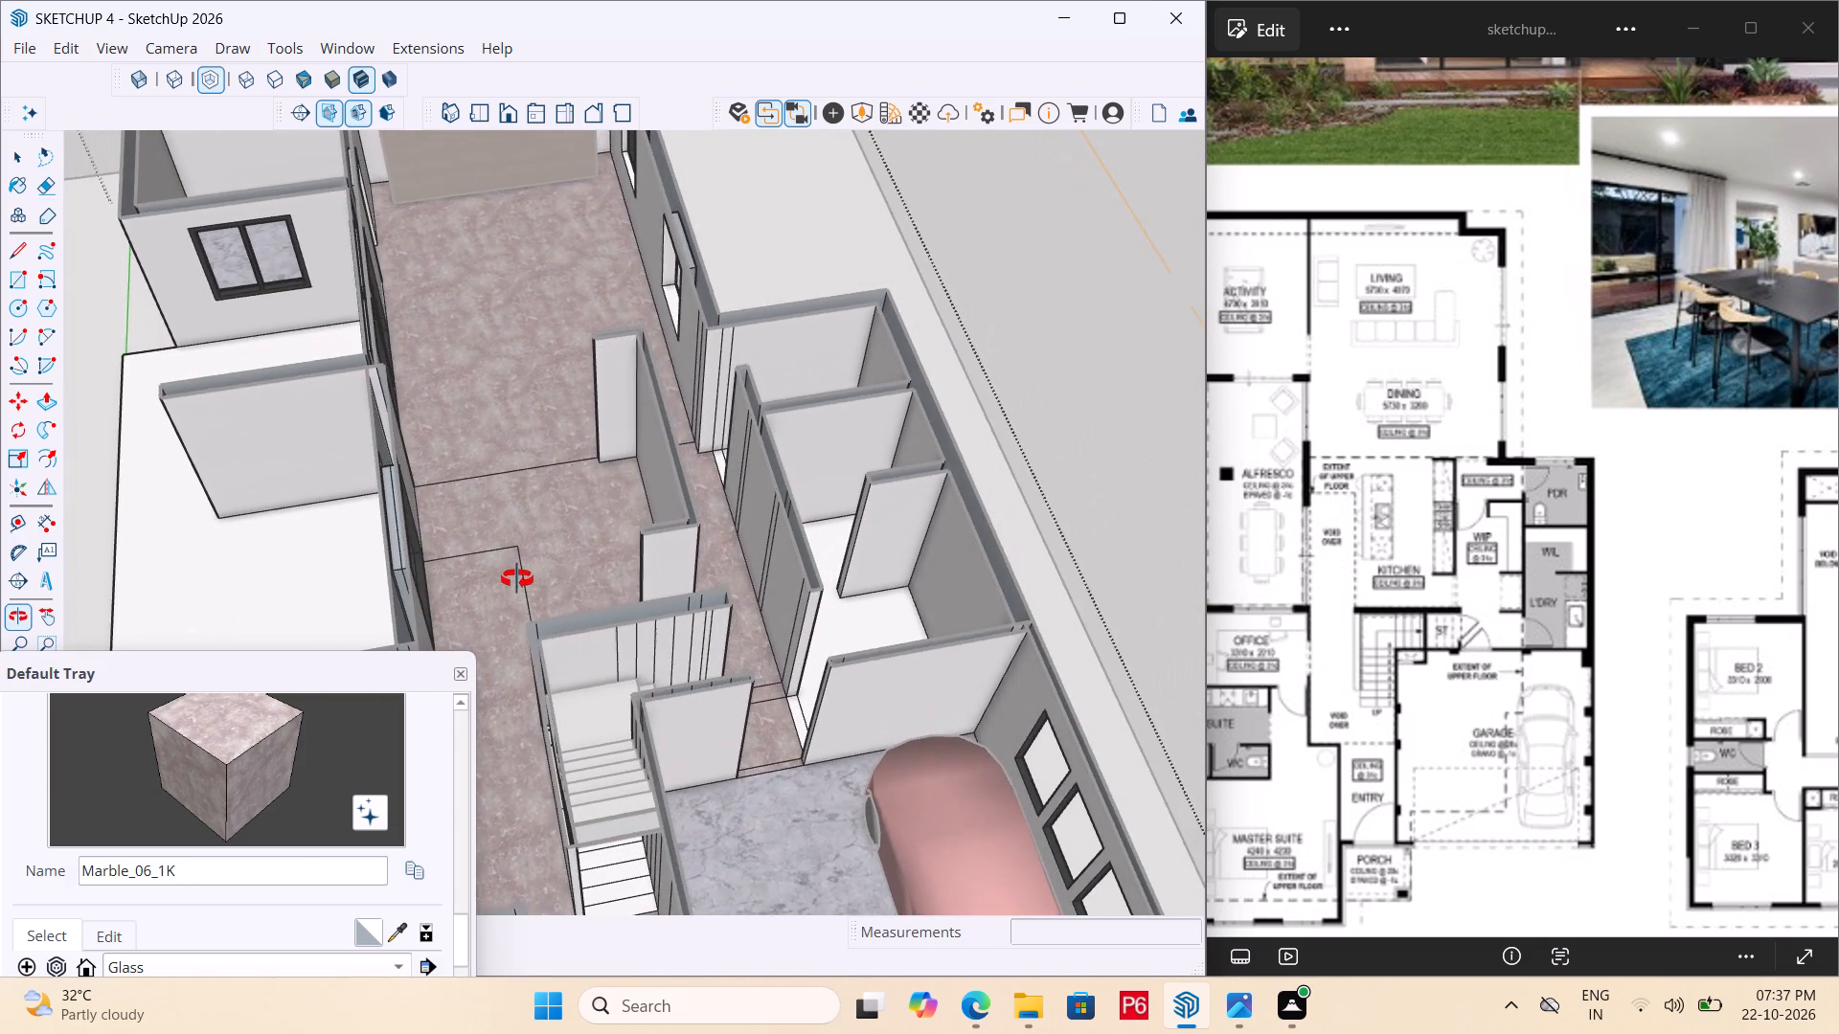
{"action": "middle_click_drag", "start_coordinate": [517, 579], "coordinate": [579, 580]}
{"action": "scroll", "coordinate": [680, 512], "scroll_direction": "down", "scroll_amount": 5}
{"action": "middle_click_drag", "start_coordinate": [686, 557], "coordinate": [332, 839]}
{"action": "middle_click_drag", "start_coordinate": [449, 714], "coordinate": [421, 694]}
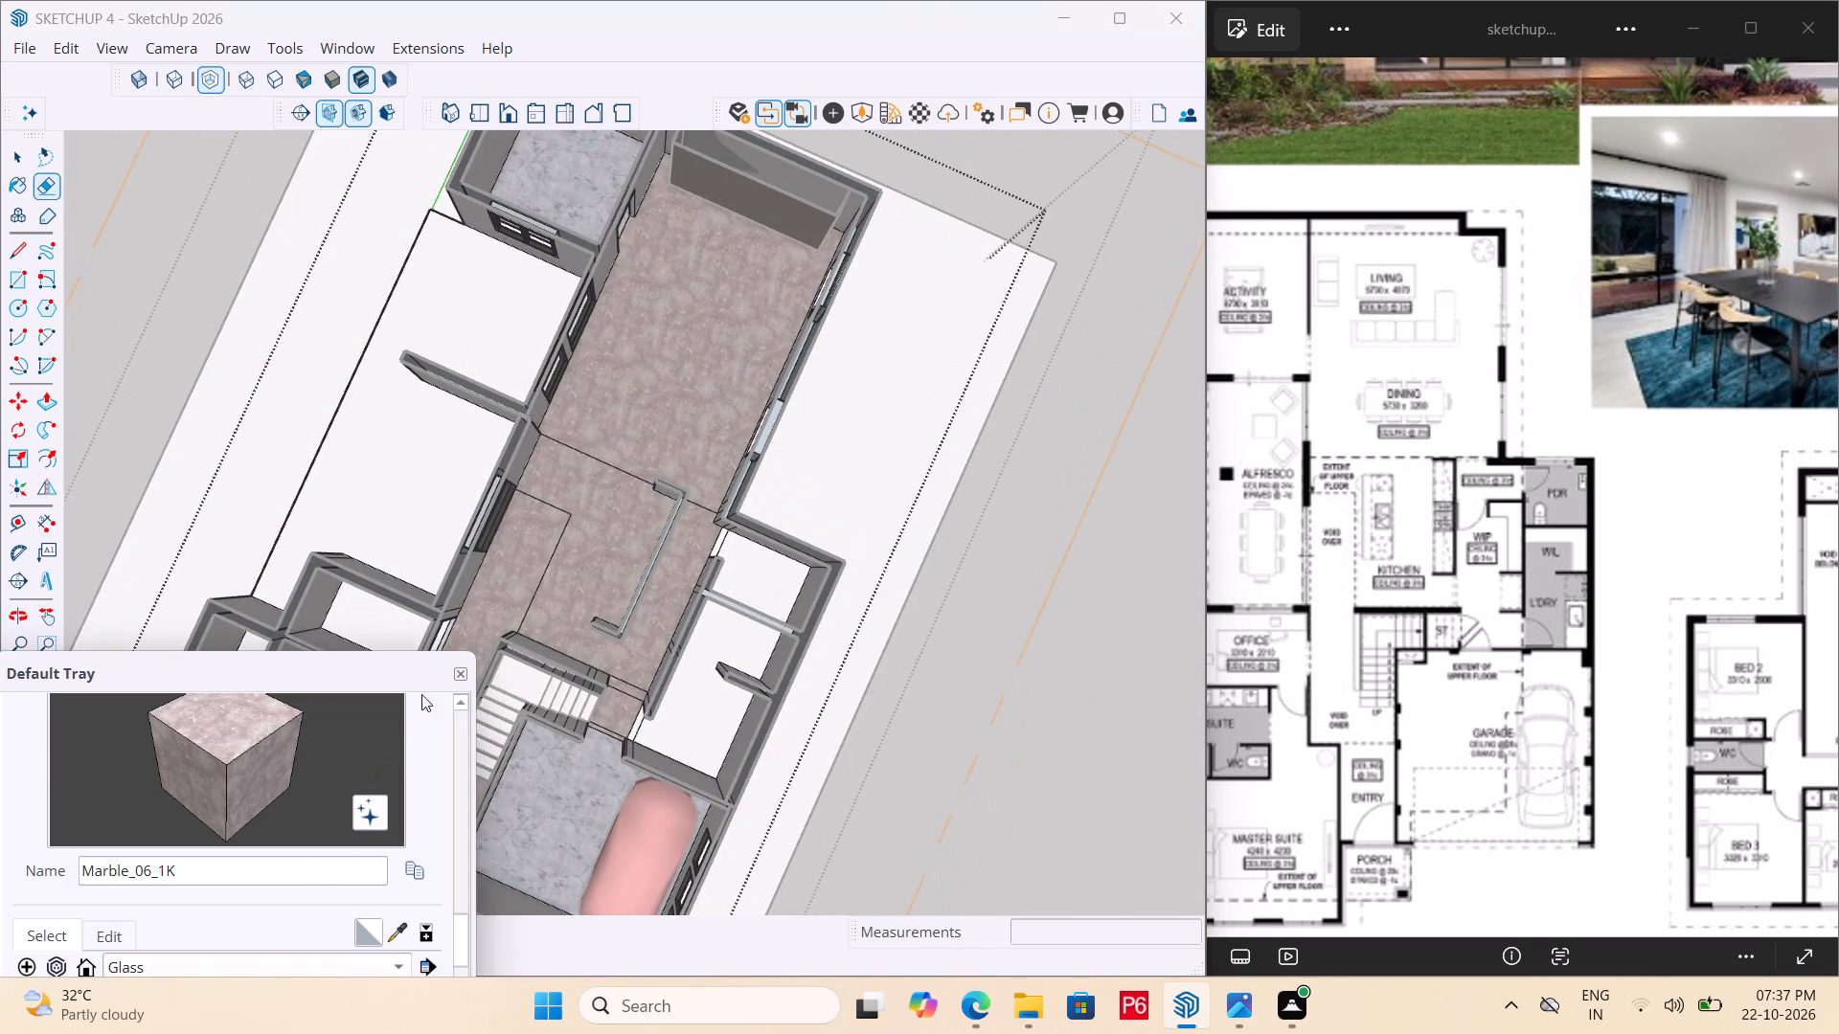
{"action": "middle_click_drag", "start_coordinate": [421, 694], "coordinate": [309, 588]}
{"action": "middle_click_drag", "start_coordinate": [541, 580], "coordinate": [411, 479]}
{"action": "scroll", "coordinate": [410, 459], "scroll_direction": "up", "scroll_amount": 1}
{"action": "middle_click_drag", "start_coordinate": [623, 553], "coordinate": [542, 462]}
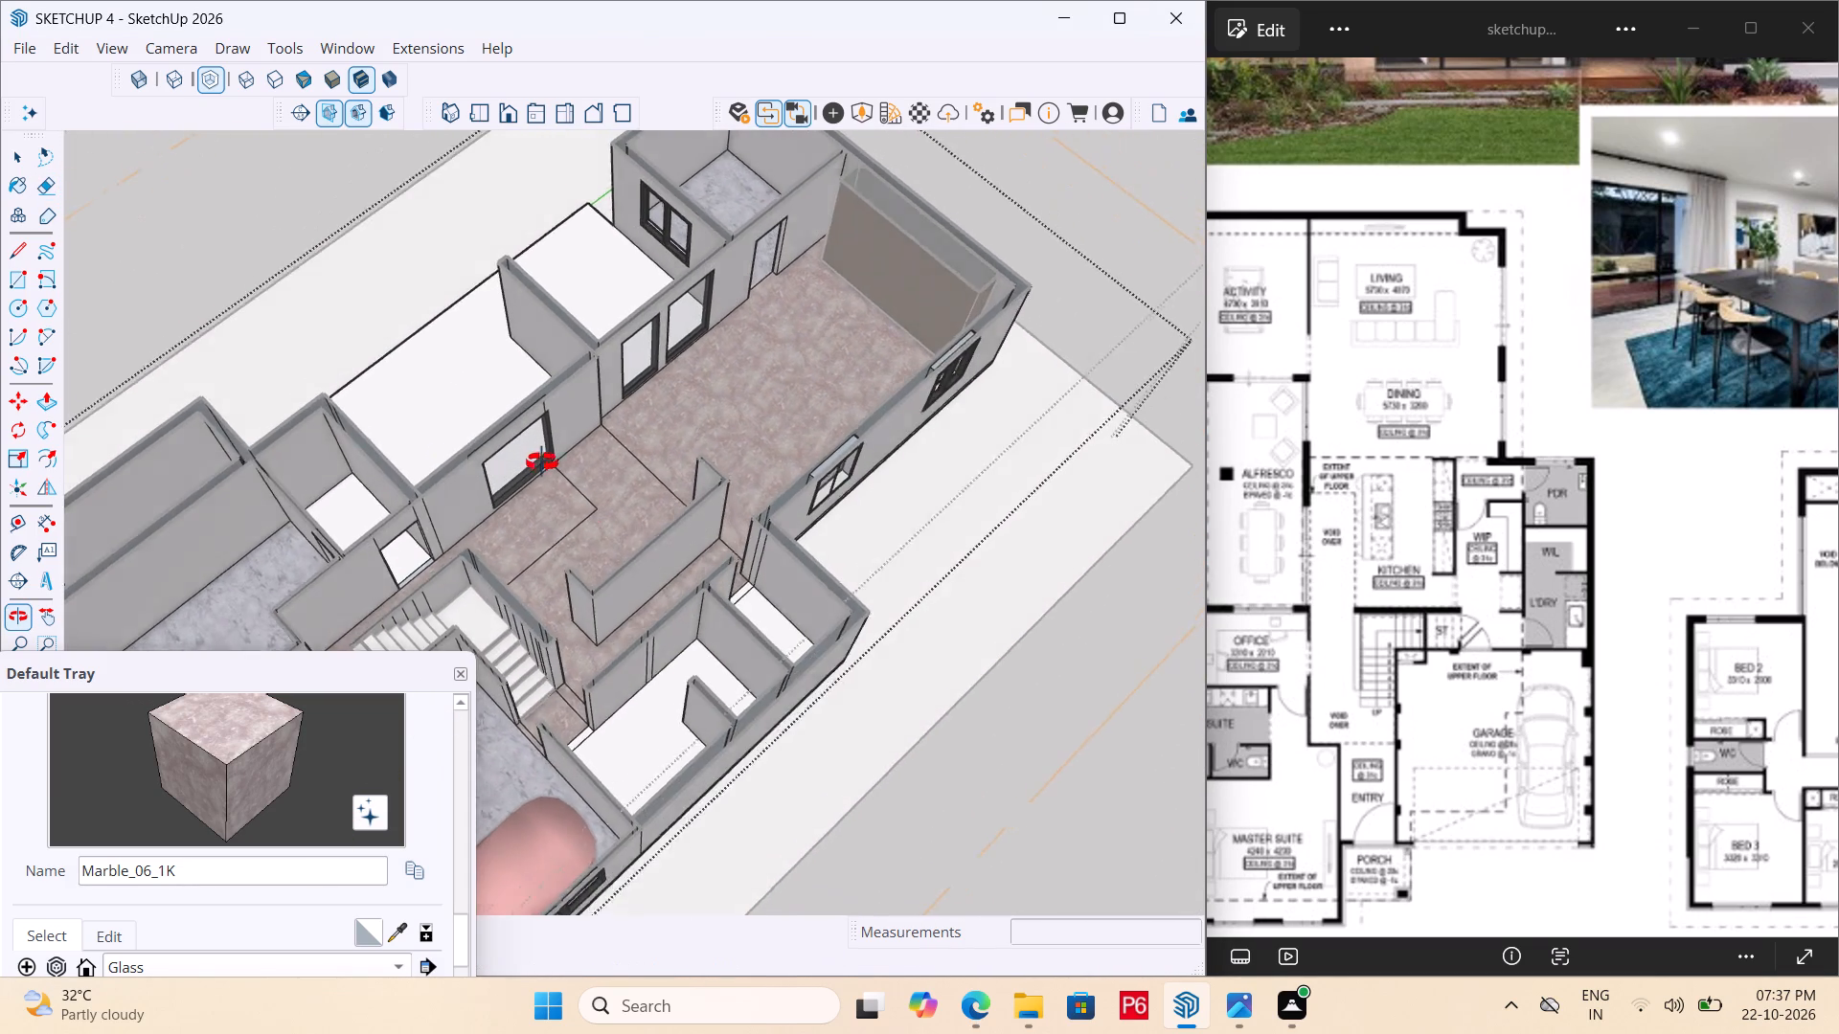
{"action": "middle_click_drag", "start_coordinate": [542, 462], "coordinate": [508, 575]}
{"action": "scroll", "coordinate": [508, 575], "scroll_direction": "up", "scroll_amount": 4}
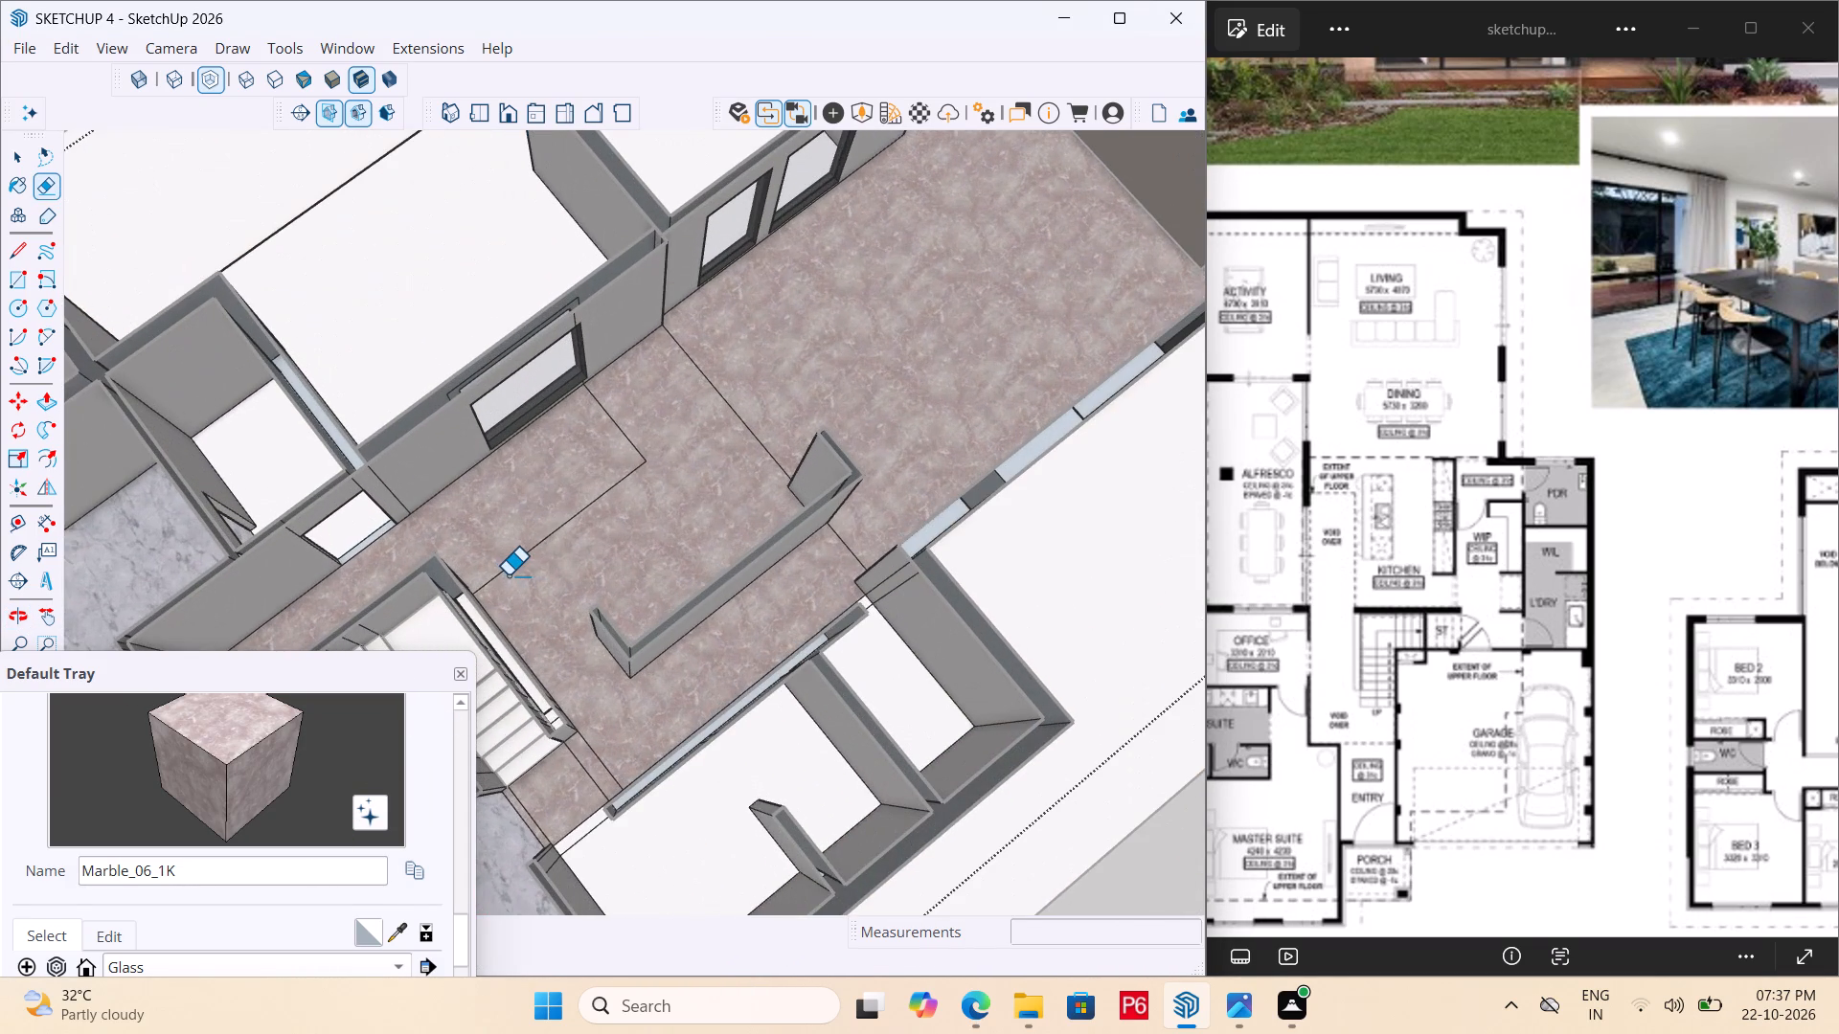
{"action": "scroll", "coordinate": [549, 570], "scroll_direction": "up", "scroll_amount": 4}
{"action": "middle_click_drag", "start_coordinate": [554, 553], "coordinate": [0, 463]}
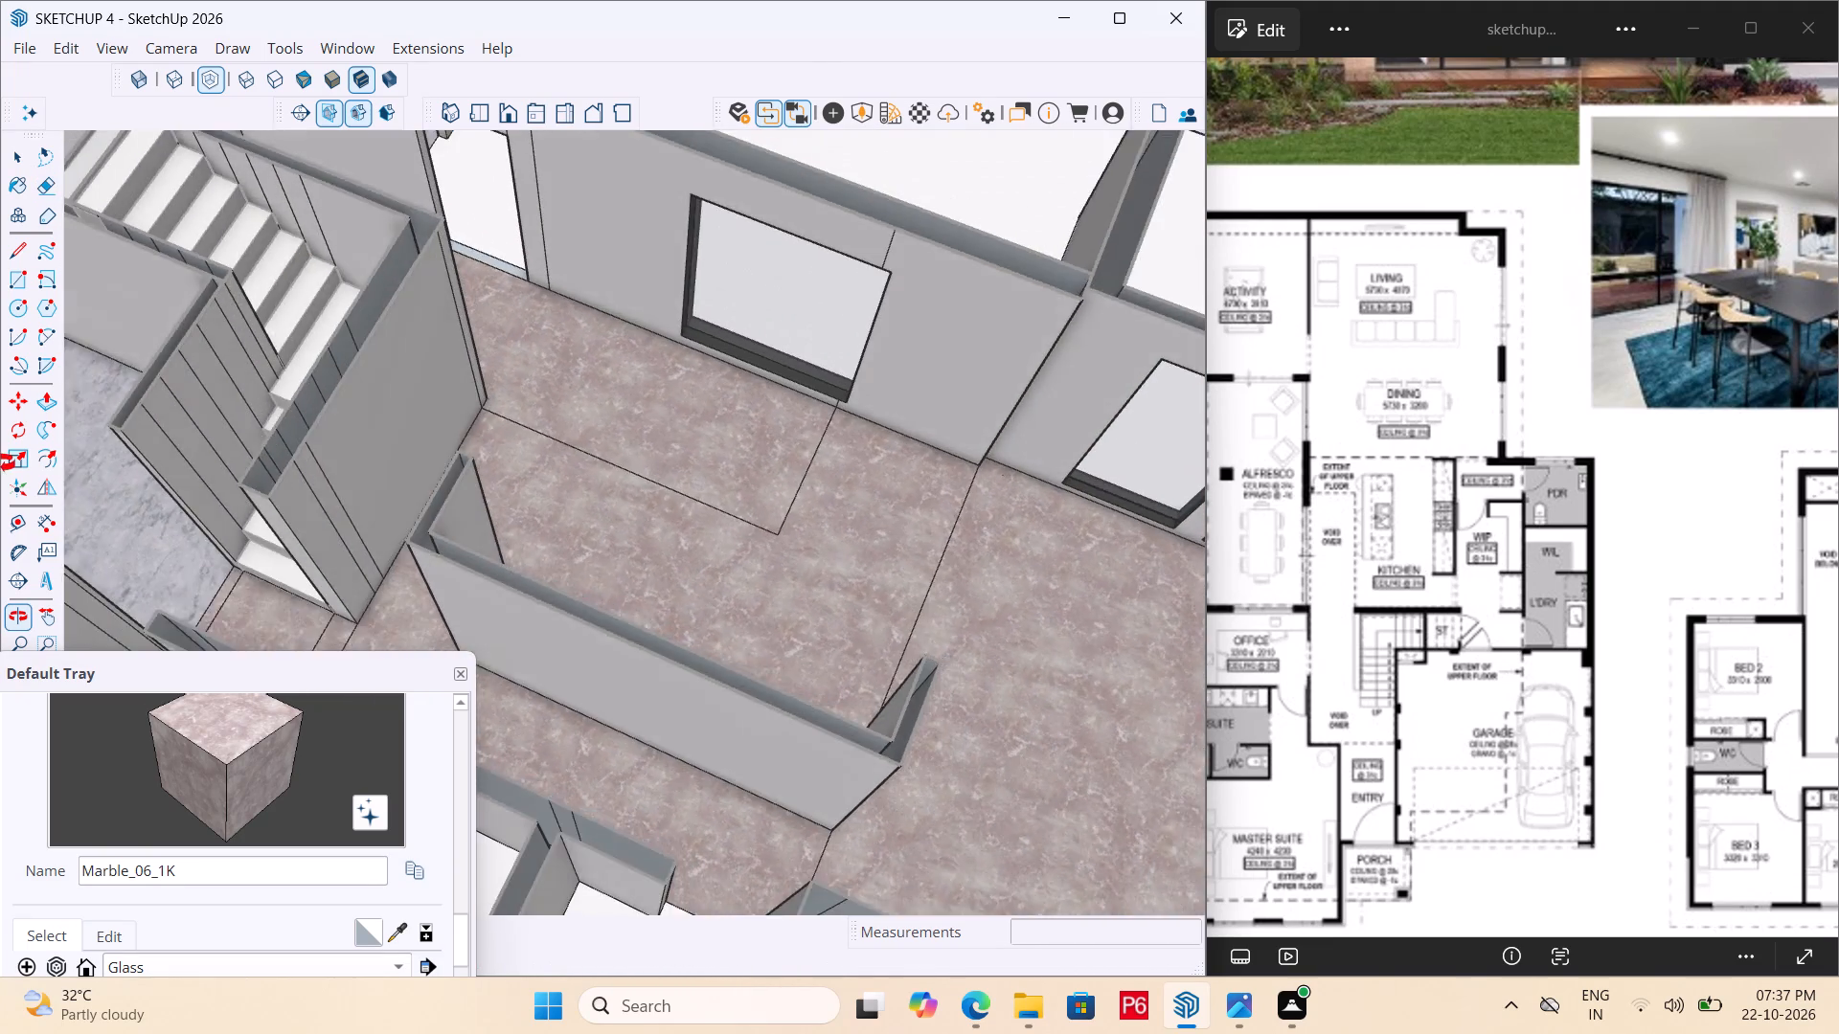
{"action": "middle_click_drag", "start_coordinate": [0, 463], "coordinate": [70, 416]}
{"action": "middle_click_drag", "start_coordinate": [617, 485], "coordinate": [537, 422]}
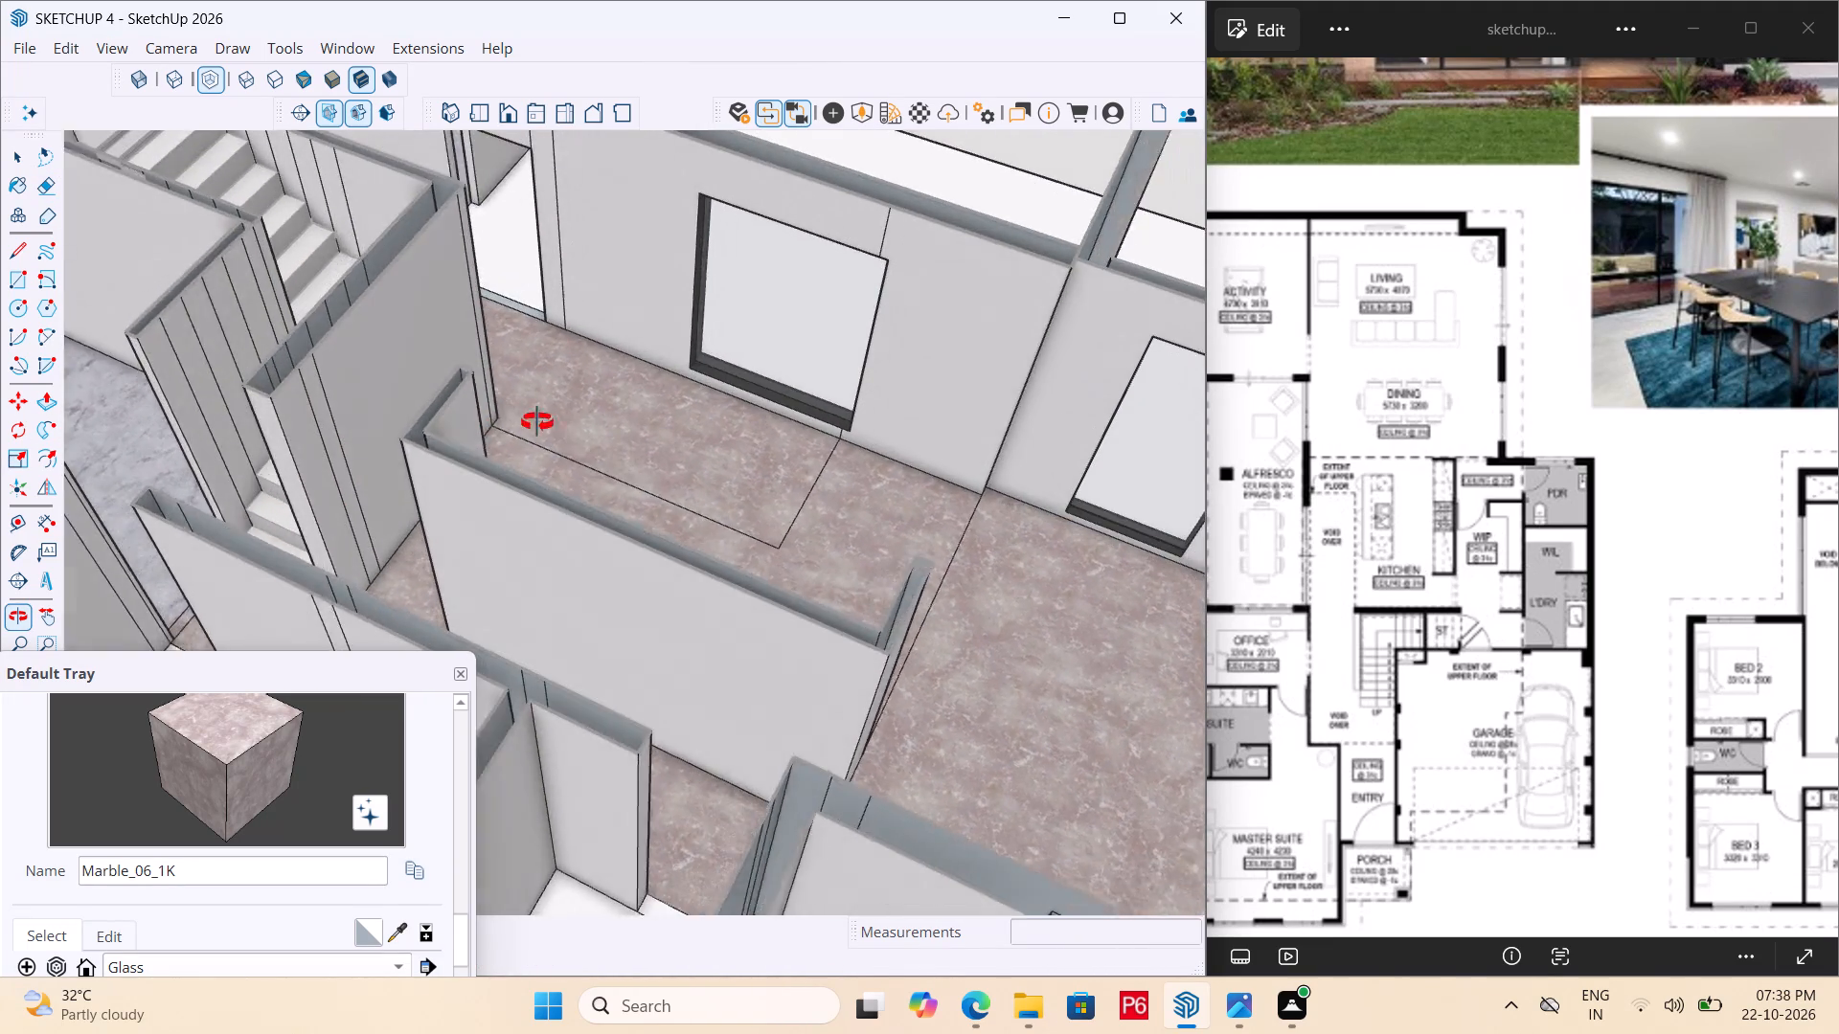
{"action": "middle_click_drag", "start_coordinate": [537, 422], "coordinate": [70, 415]}
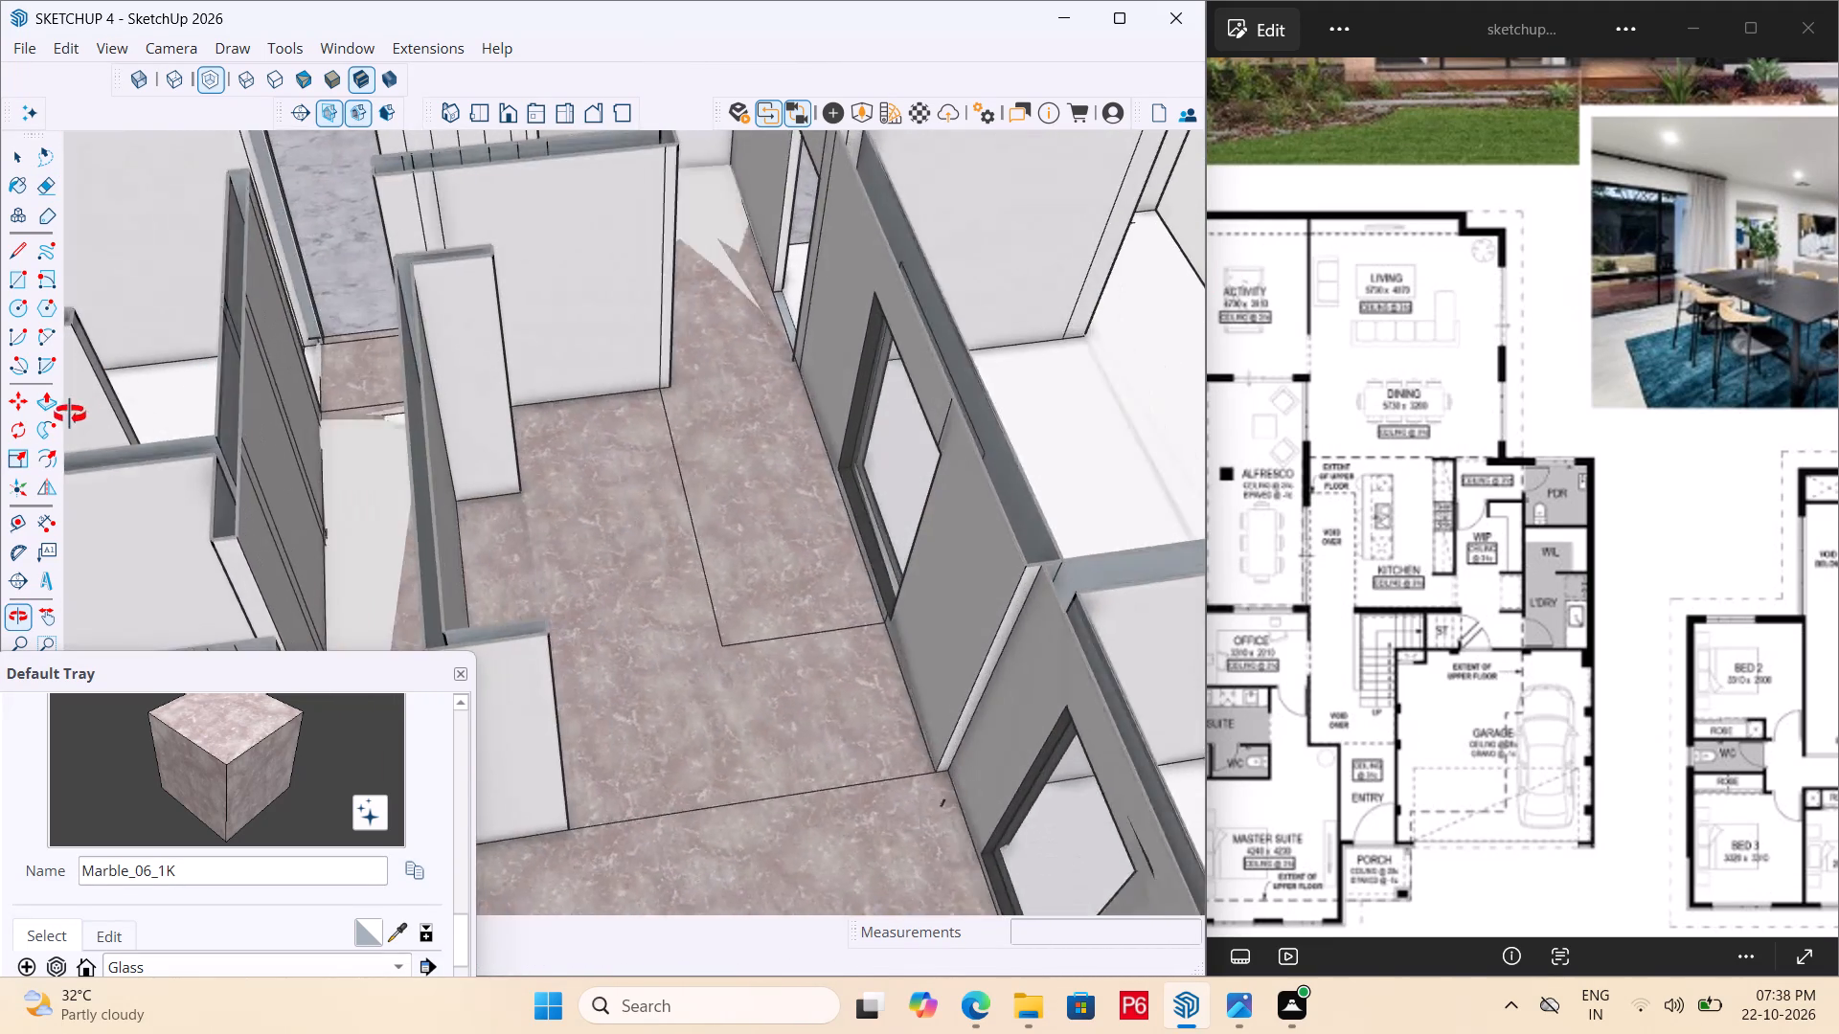
{"action": "middle_click_drag", "start_coordinate": [70, 415], "coordinate": [90, 407]}
Examine the staircase, its surrounding walls and the passages between the kitchen, entry and garage.
{"action": "scroll", "coordinate": [483, 593], "scroll_direction": "down", "scroll_amount": 5}
{"action": "scroll", "coordinate": [618, 608], "scroll_direction": "down", "scroll_amount": 5}
{"action": "middle_click_drag", "start_coordinate": [715, 483], "coordinate": [7, 574]}
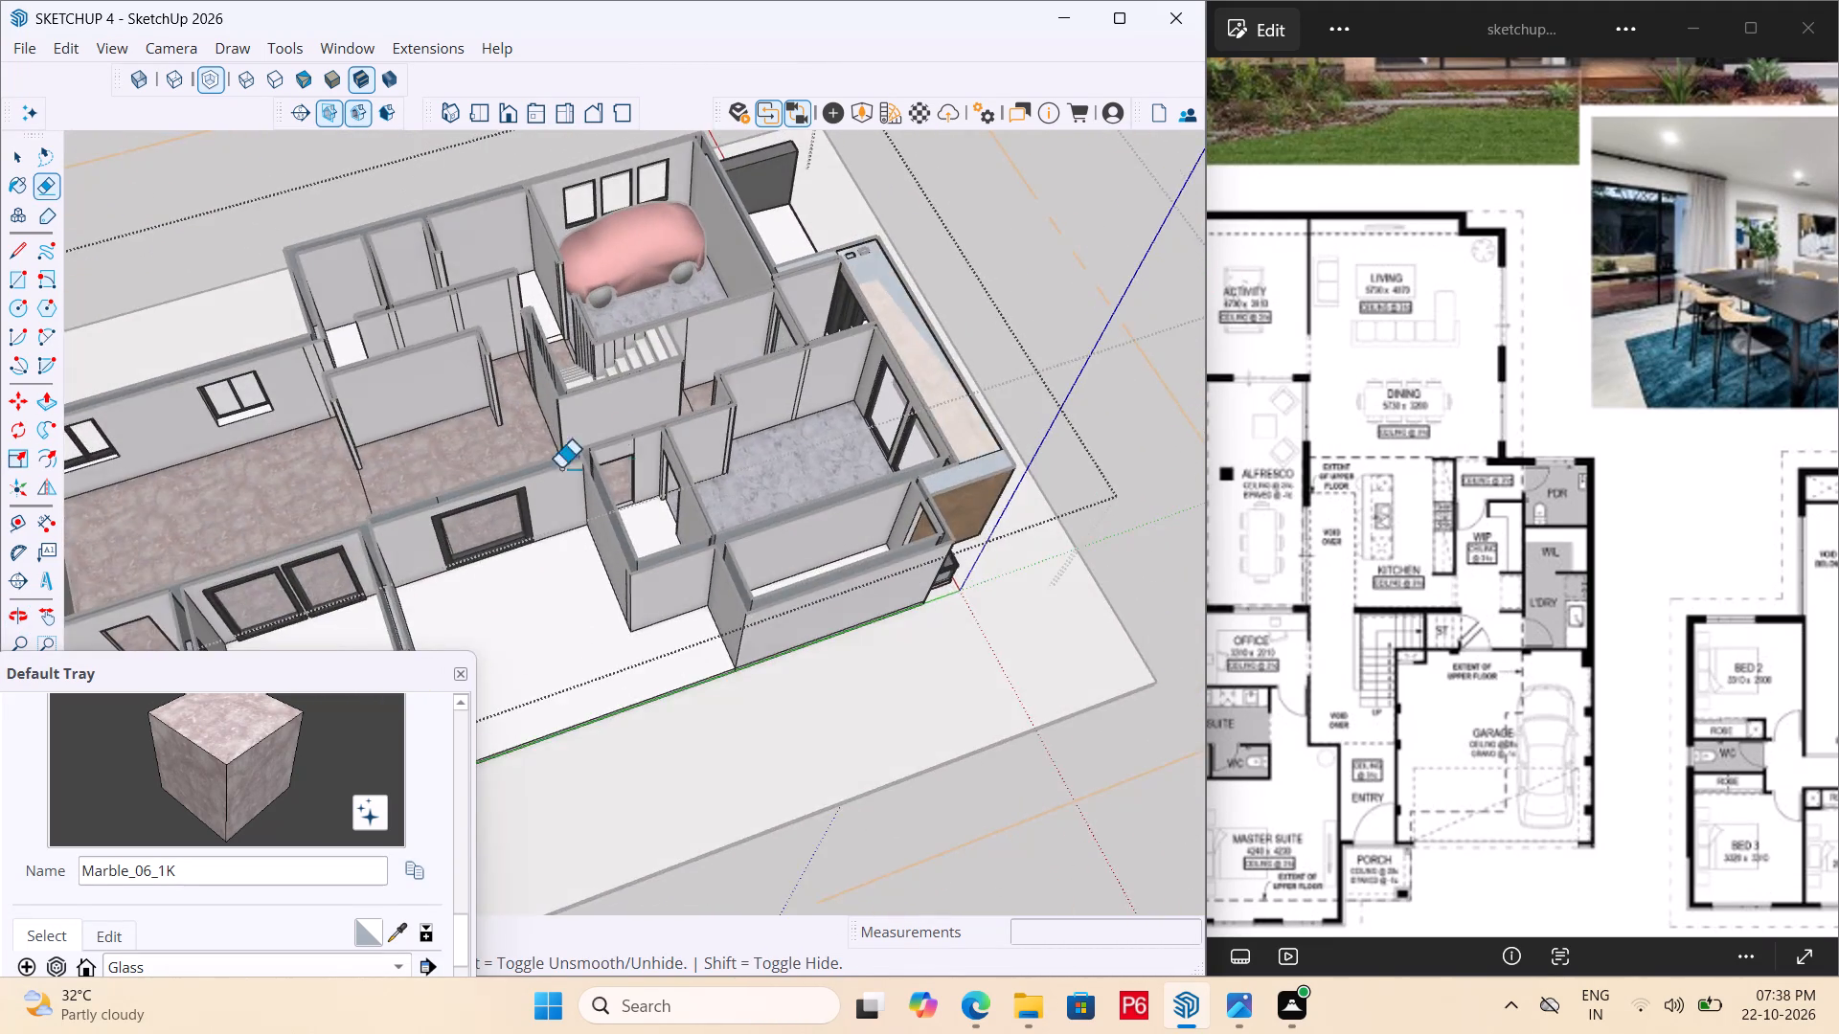
{"action": "scroll", "coordinate": [614, 419], "scroll_direction": "up", "scroll_amount": 9}
{"action": "scroll", "coordinate": [509, 396], "scroll_direction": "up", "scroll_amount": 5}
{"action": "scroll", "coordinate": [591, 399], "scroll_direction": "down", "scroll_amount": 2}
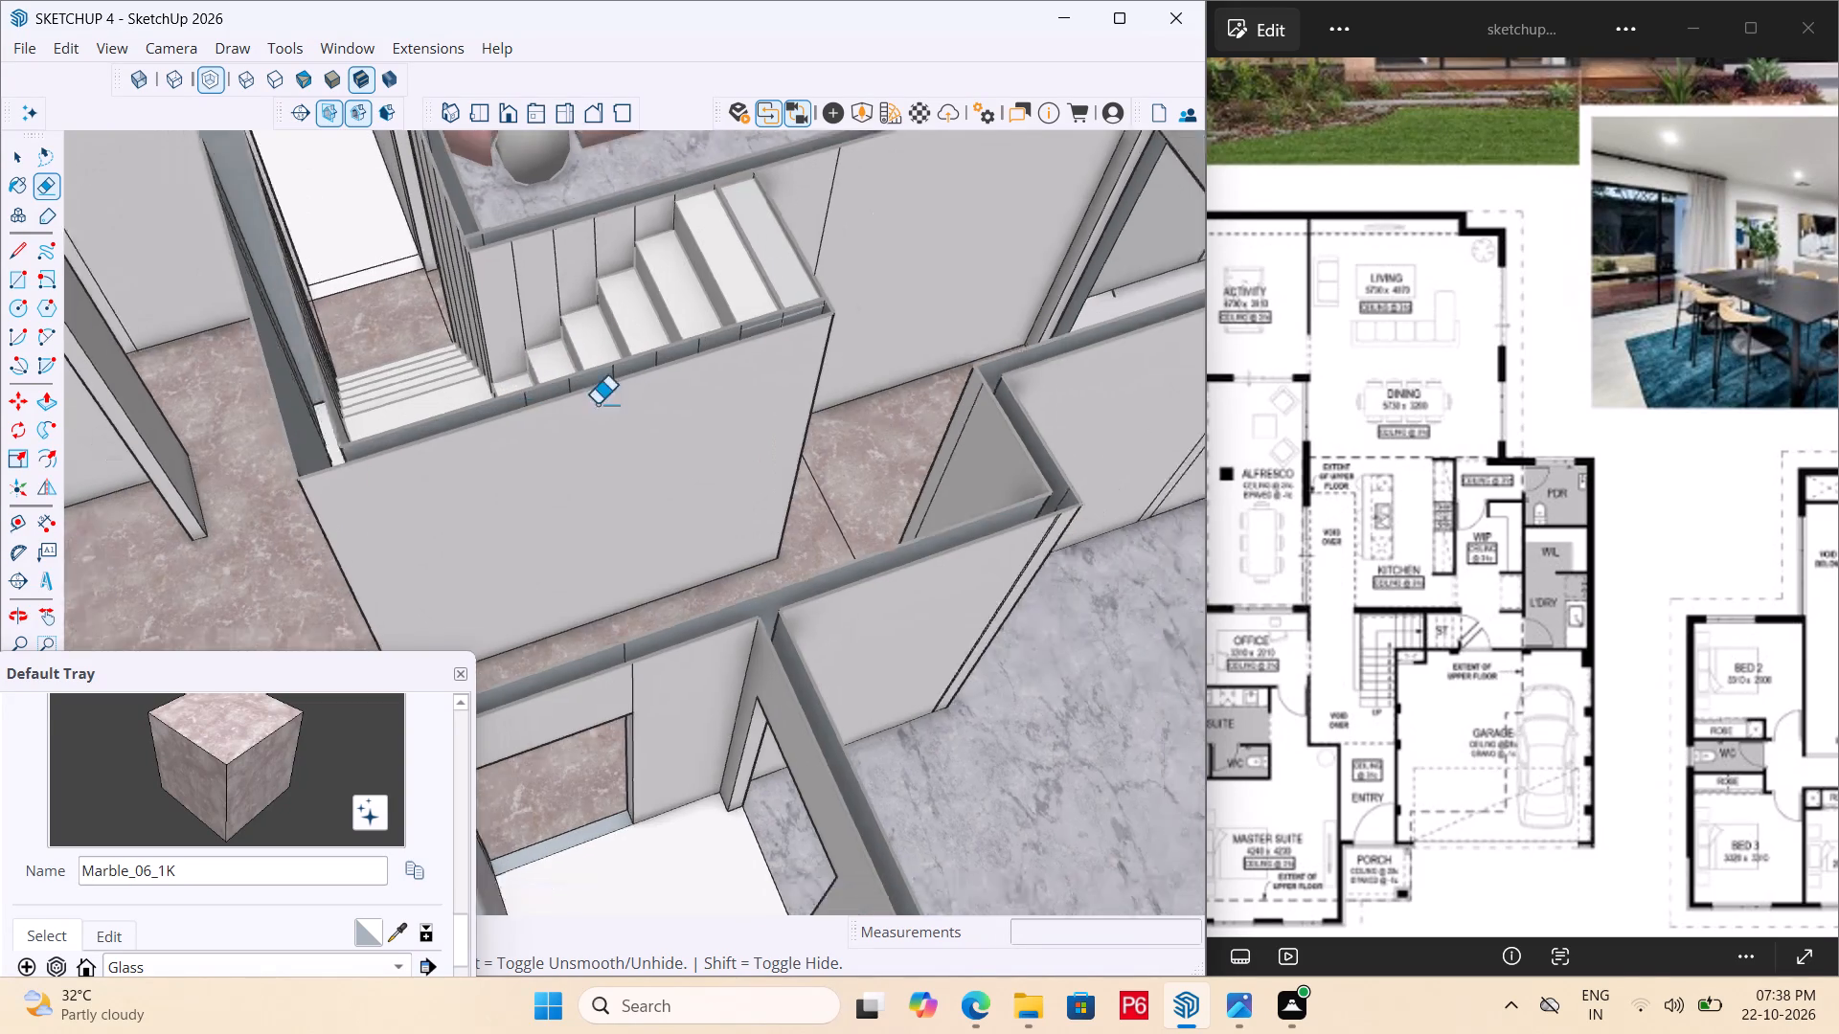
{"action": "scroll", "coordinate": [597, 404], "scroll_direction": "down", "scroll_amount": 3}
{"action": "middle_click_drag", "start_coordinate": [415, 447], "coordinate": [1414, 373]}
{"action": "middle_click_drag", "start_coordinate": [473, 382], "coordinate": [1215, 388]}
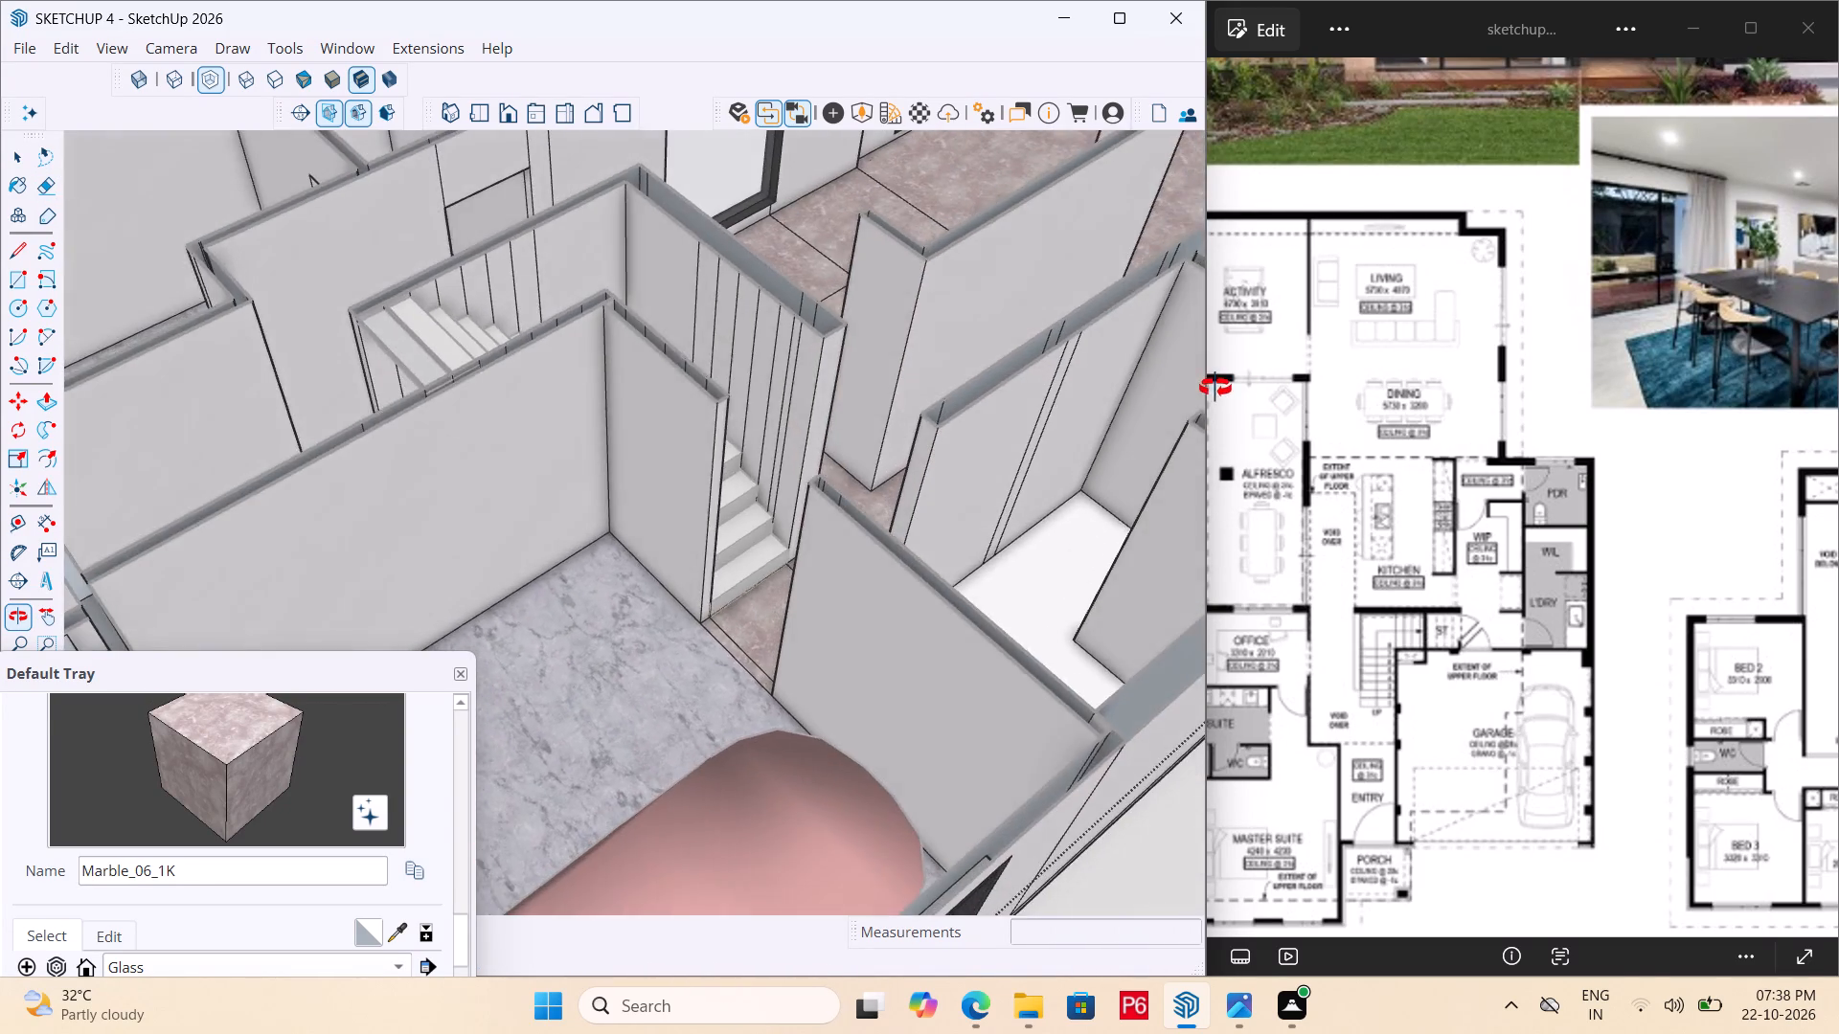
{"action": "middle_click_drag", "start_coordinate": [1215, 388], "coordinate": [709, 395]}
{"action": "middle_click_drag", "start_coordinate": [486, 507], "coordinate": [687, 619]}
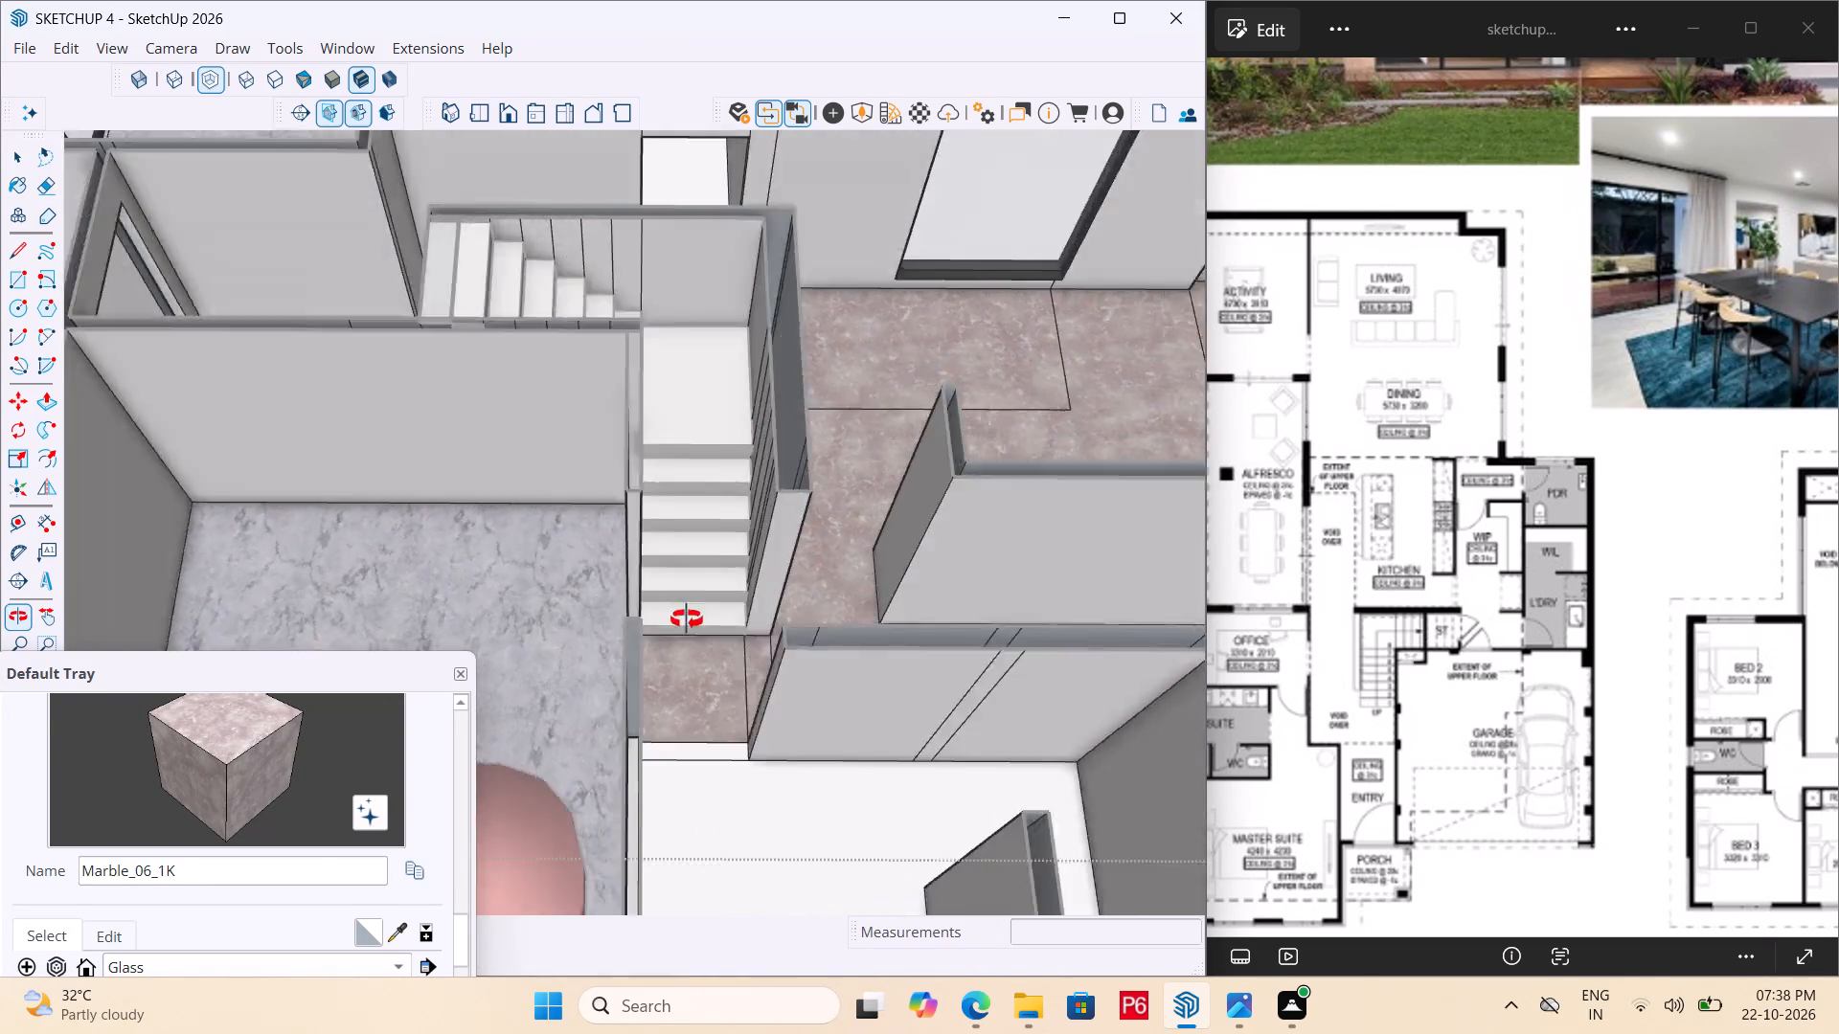
Examine the kitchen recess, staircase, garage and surrounding rooms from several angles against the floor plan.
{"action": "middle_click_drag", "start_coordinate": [687, 619], "coordinate": [1159, 658]}
{"action": "scroll", "coordinate": [690, 590], "scroll_direction": "down", "scroll_amount": 6}
{"action": "scroll", "coordinate": [712, 475], "scroll_direction": "down", "scroll_amount": 2}
{"action": "middle_click_drag", "start_coordinate": [696, 402], "coordinate": [927, 506]}
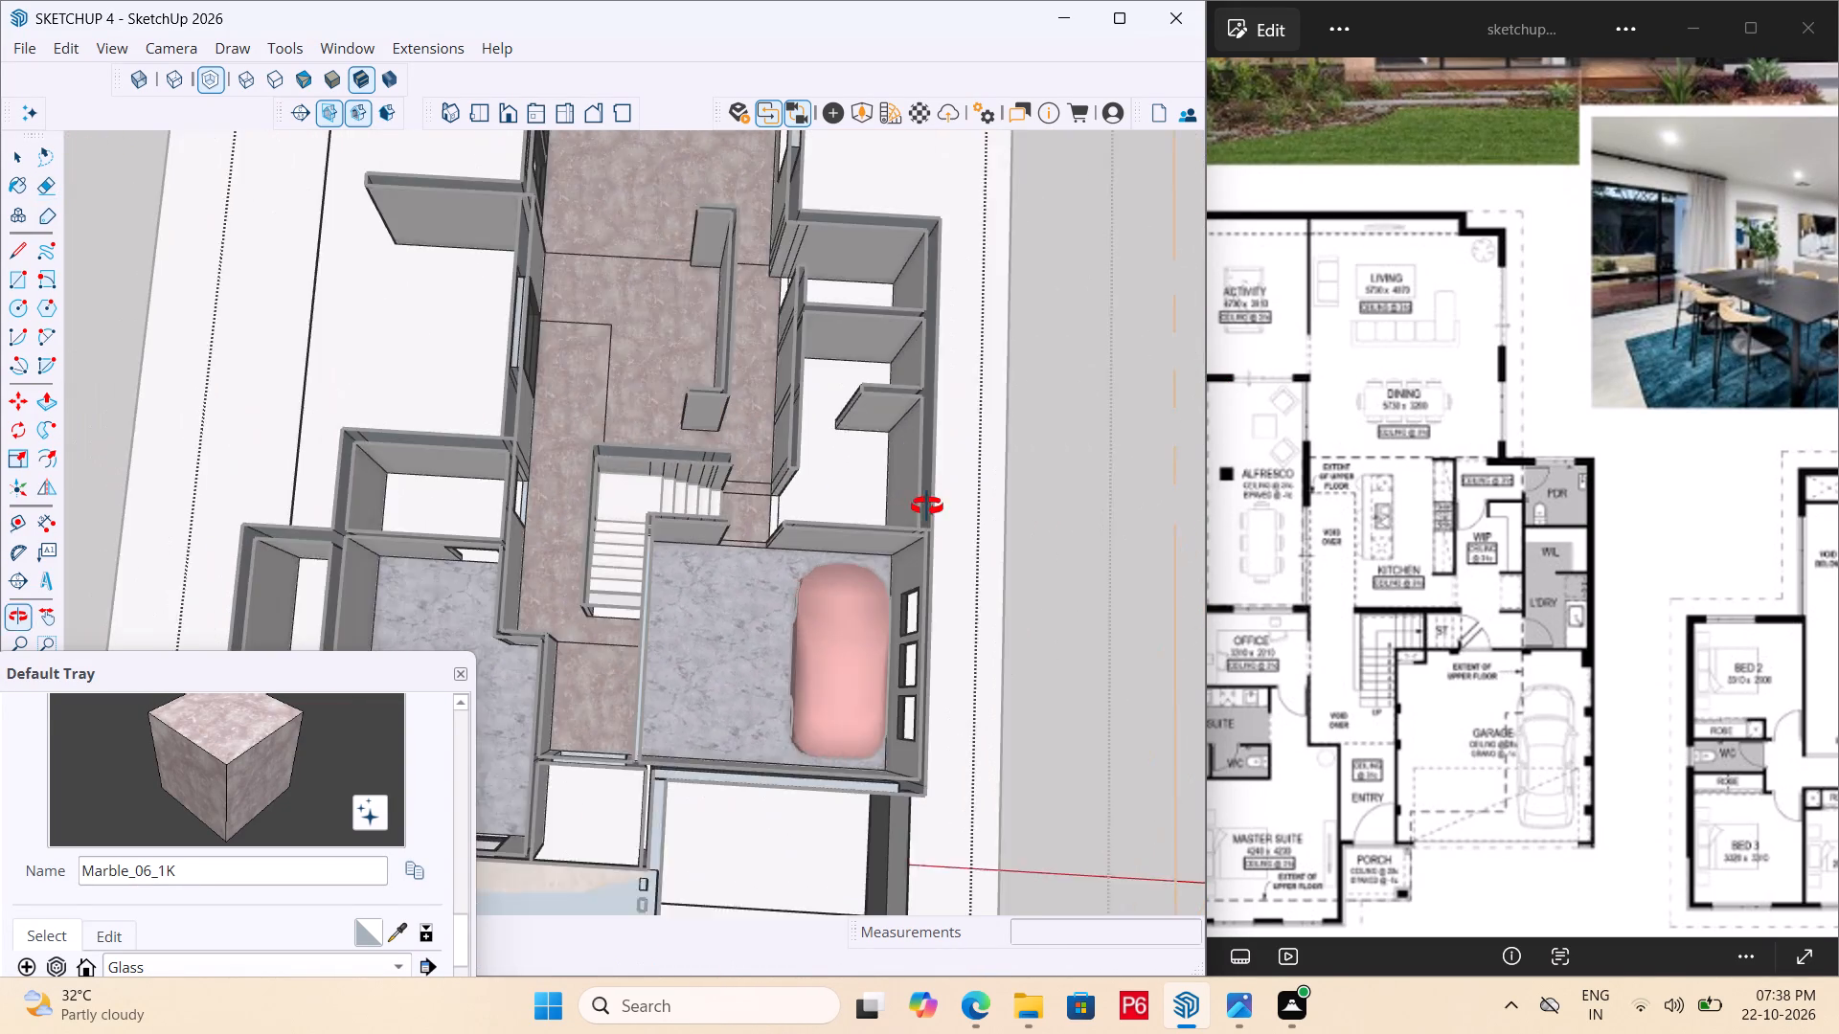
{"action": "middle_click_drag", "start_coordinate": [927, 506], "coordinate": [910, 489]}
{"action": "scroll", "coordinate": [746, 249], "scroll_direction": "up", "scroll_amount": 6}
{"action": "middle_click_drag", "start_coordinate": [645, 370], "coordinate": [374, 442]}
{"action": "scroll", "coordinate": [541, 429], "scroll_direction": "up", "scroll_amount": 1}
{"action": "middle_click_drag", "start_coordinate": [541, 429], "coordinate": [777, 520]}
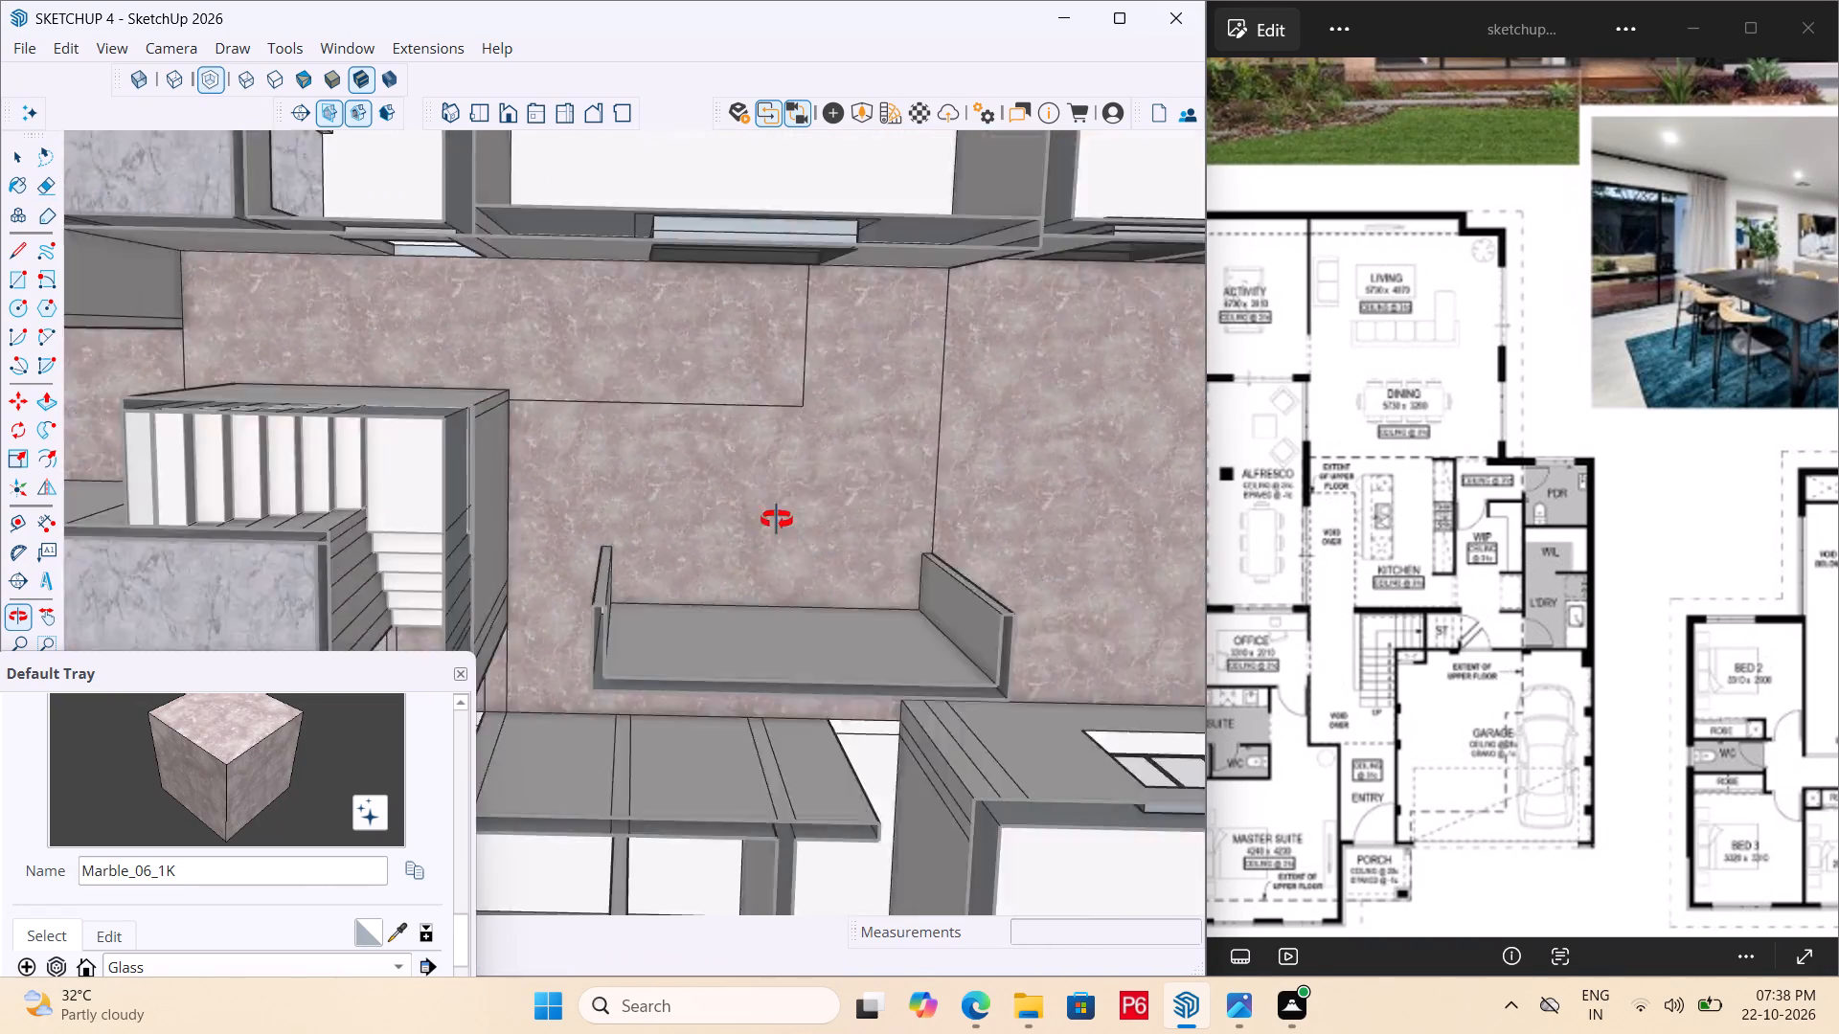
{"action": "middle_click_drag", "start_coordinate": [777, 520], "coordinate": [531, 326]}
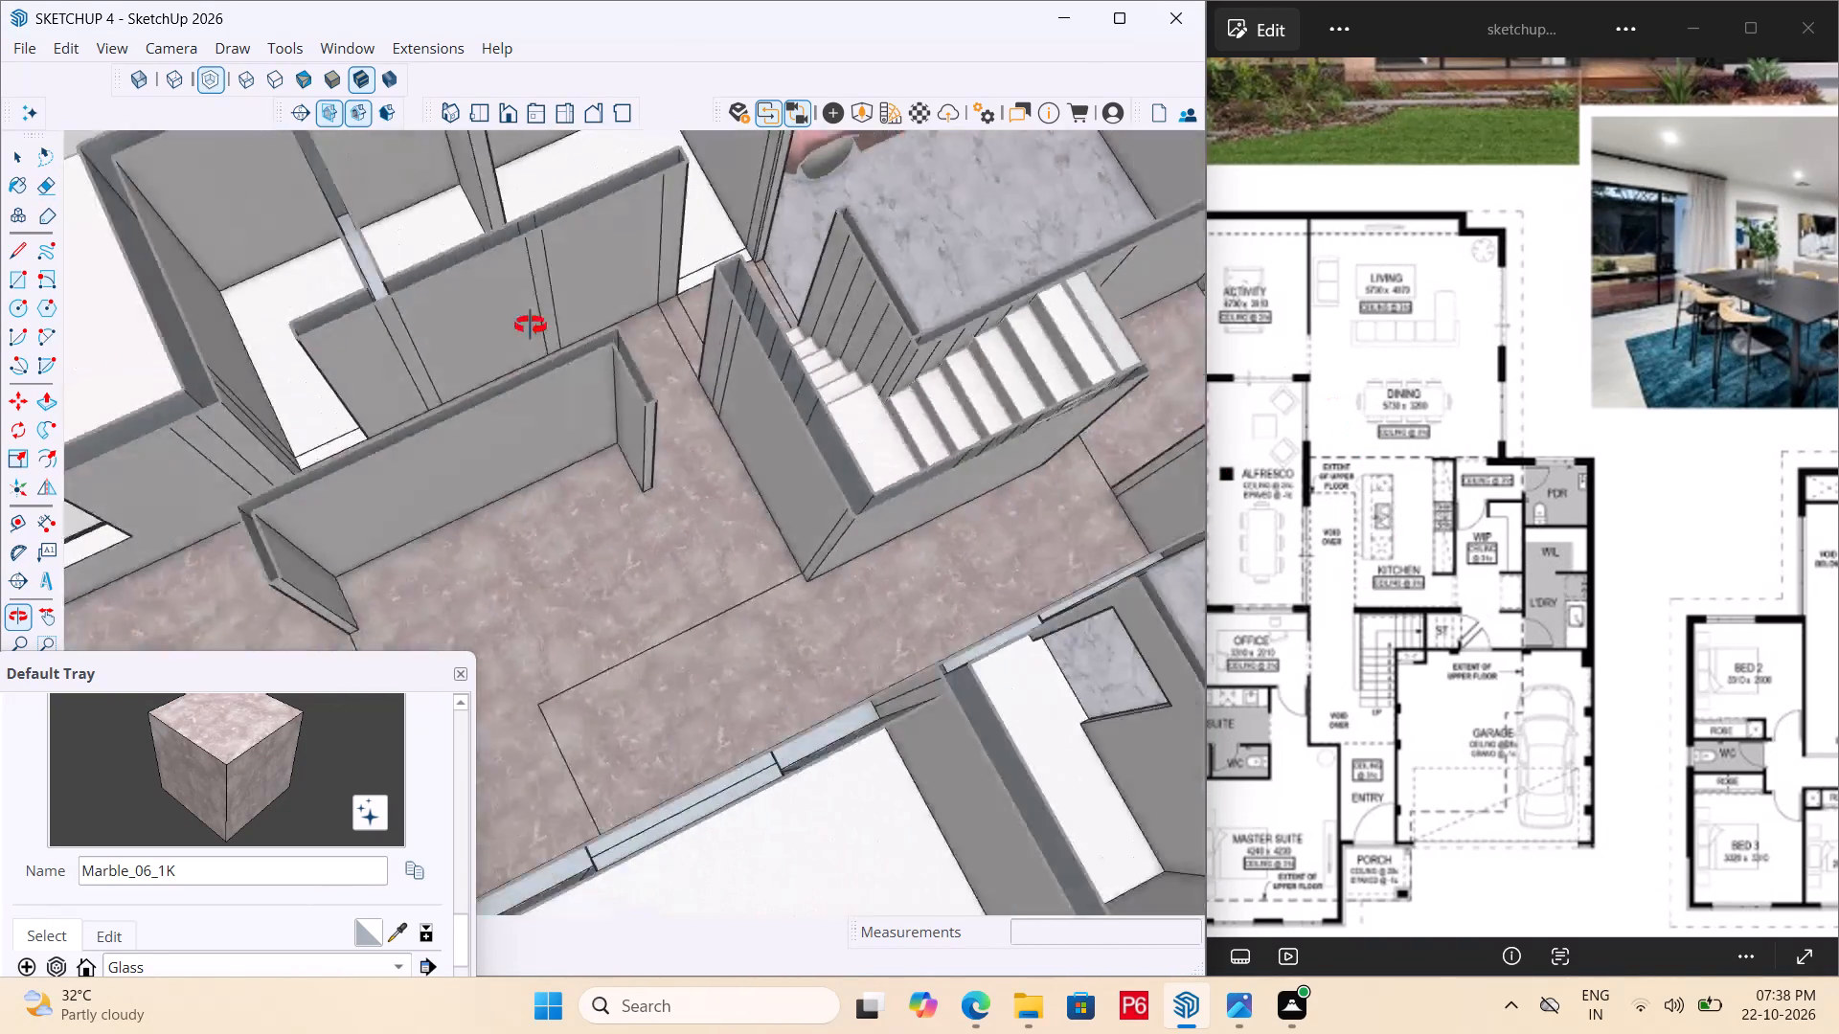
{"action": "middle_click_drag", "start_coordinate": [531, 326], "coordinate": [368, 169]}
{"action": "middle_click_drag", "start_coordinate": [742, 567], "coordinate": [303, 664]}
{"action": "scroll", "coordinate": [701, 635], "scroll_direction": "down", "scroll_amount": 5}
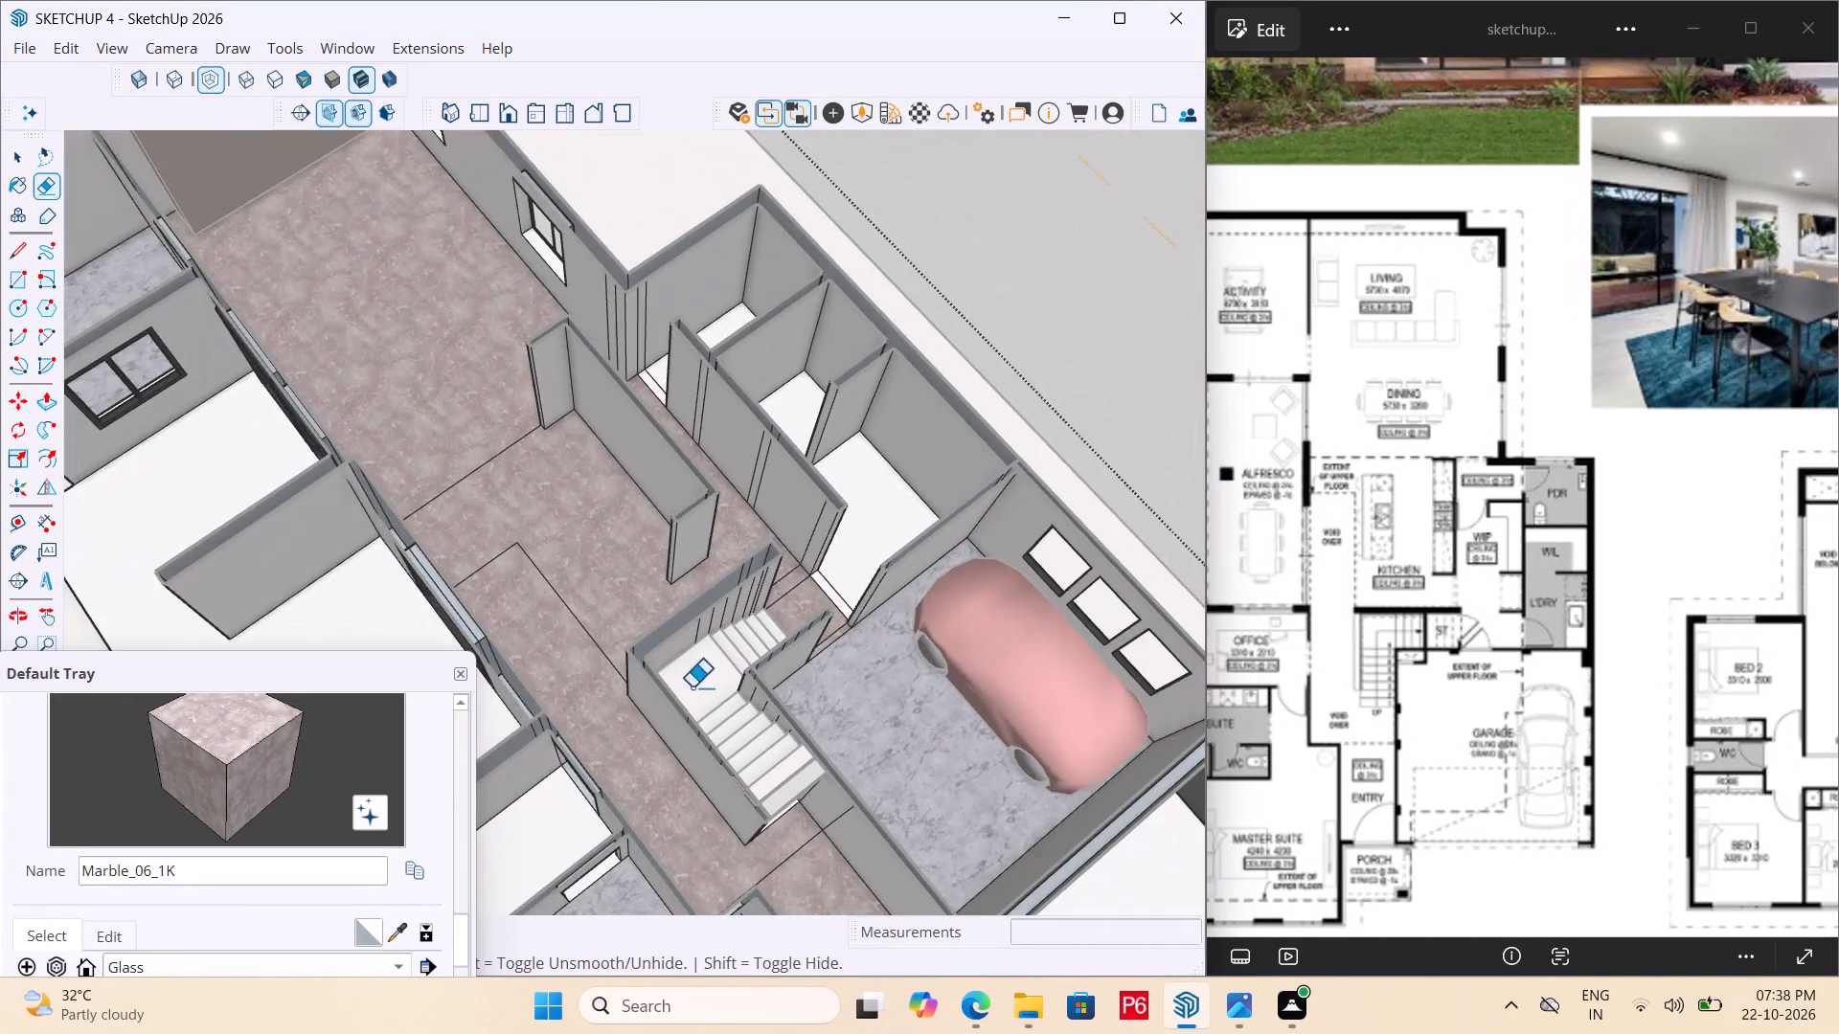
{"action": "middle_click_drag", "start_coordinate": [485, 624], "coordinate": [421, 679]}
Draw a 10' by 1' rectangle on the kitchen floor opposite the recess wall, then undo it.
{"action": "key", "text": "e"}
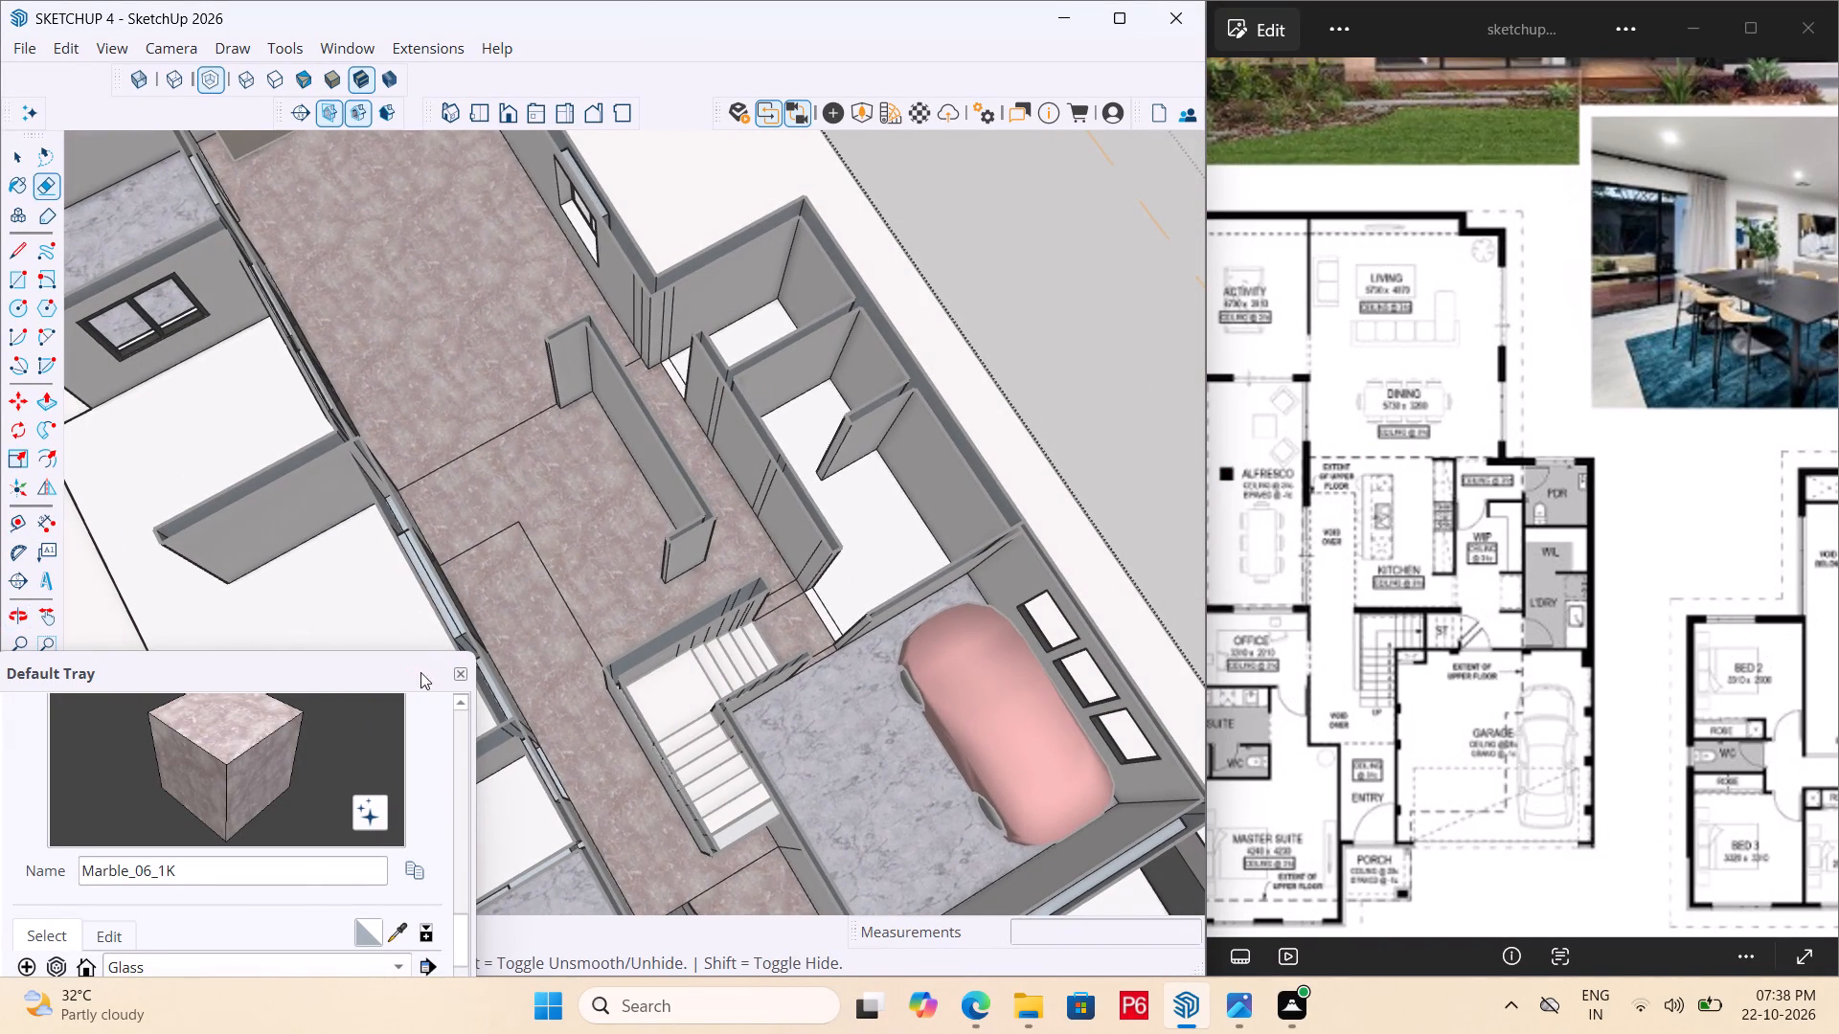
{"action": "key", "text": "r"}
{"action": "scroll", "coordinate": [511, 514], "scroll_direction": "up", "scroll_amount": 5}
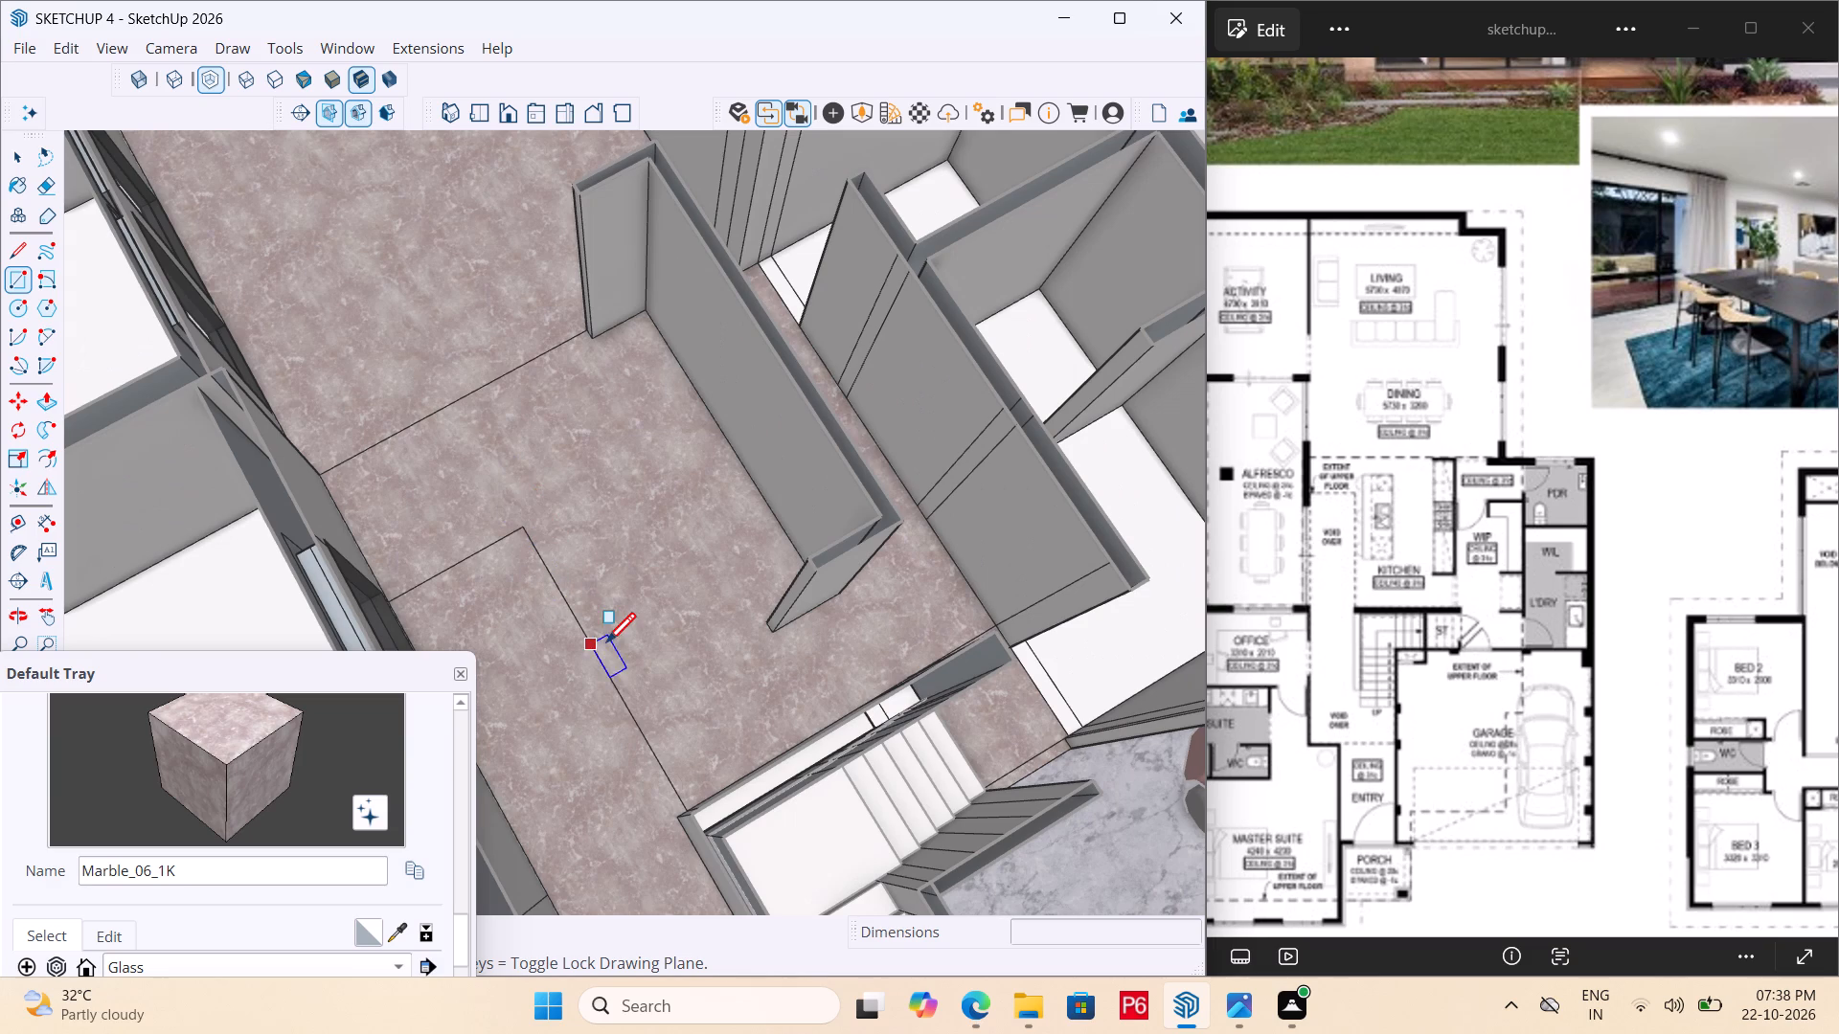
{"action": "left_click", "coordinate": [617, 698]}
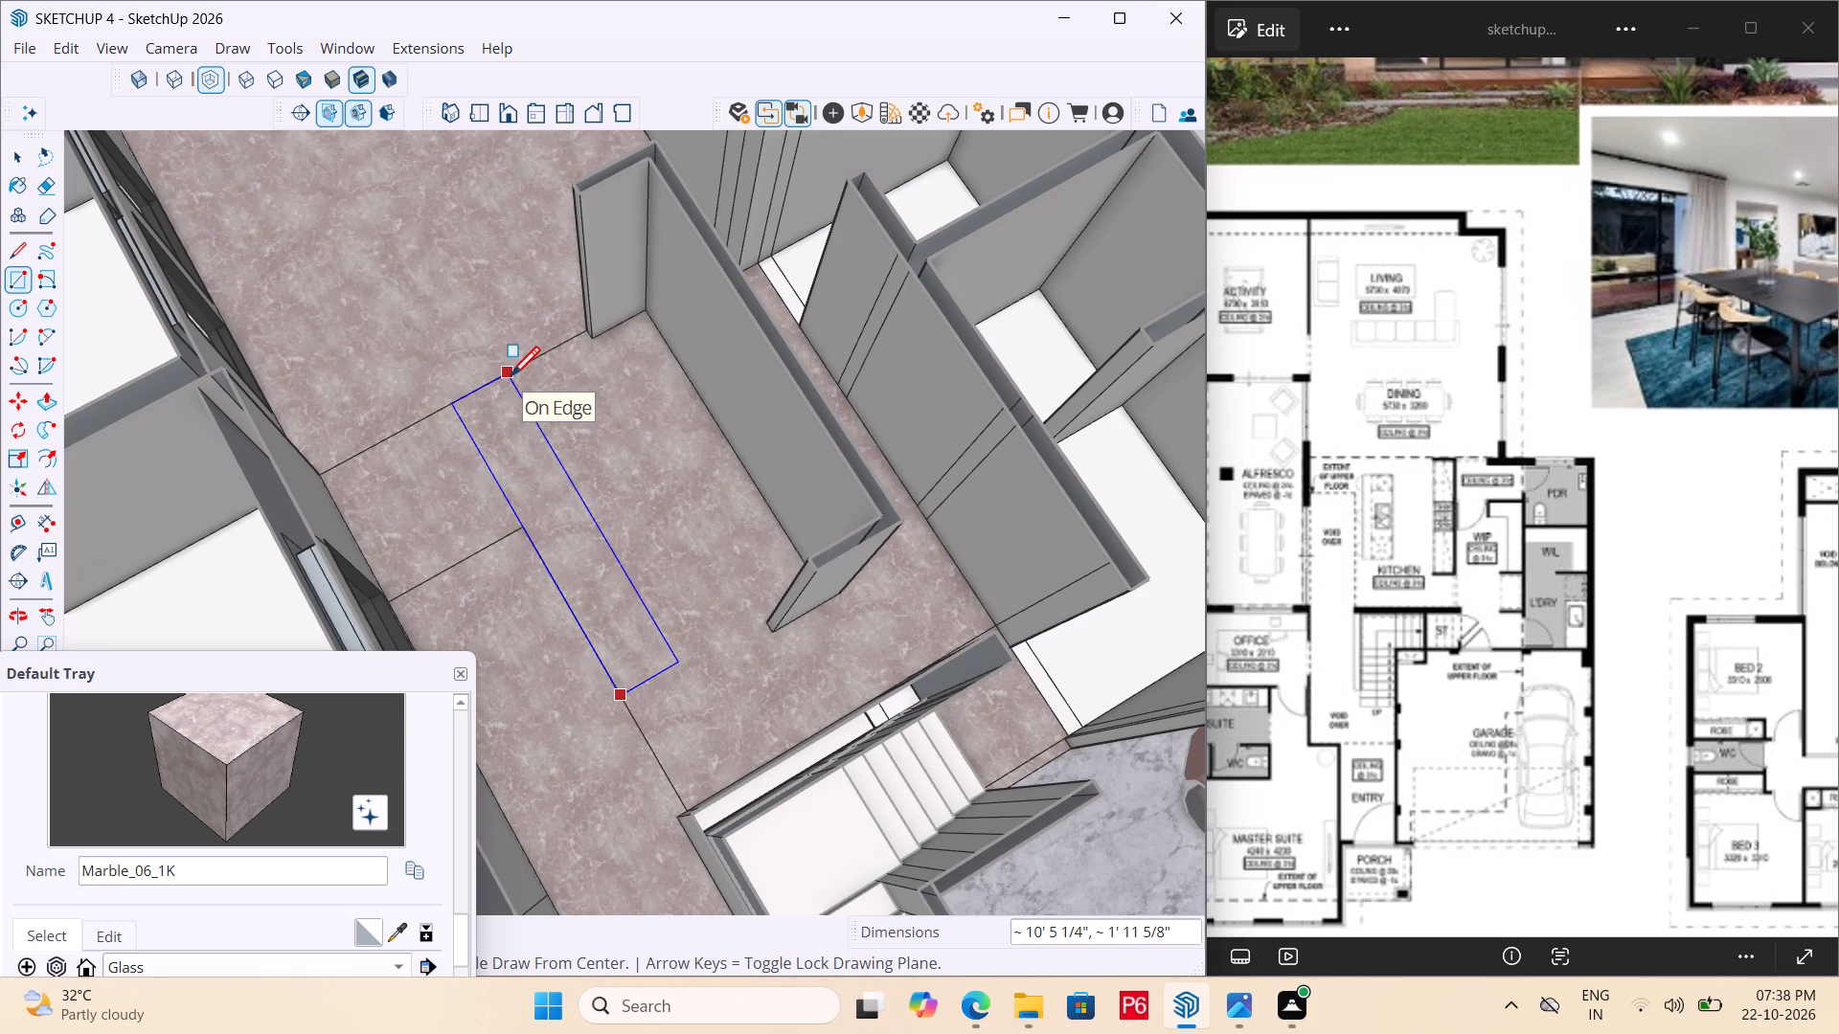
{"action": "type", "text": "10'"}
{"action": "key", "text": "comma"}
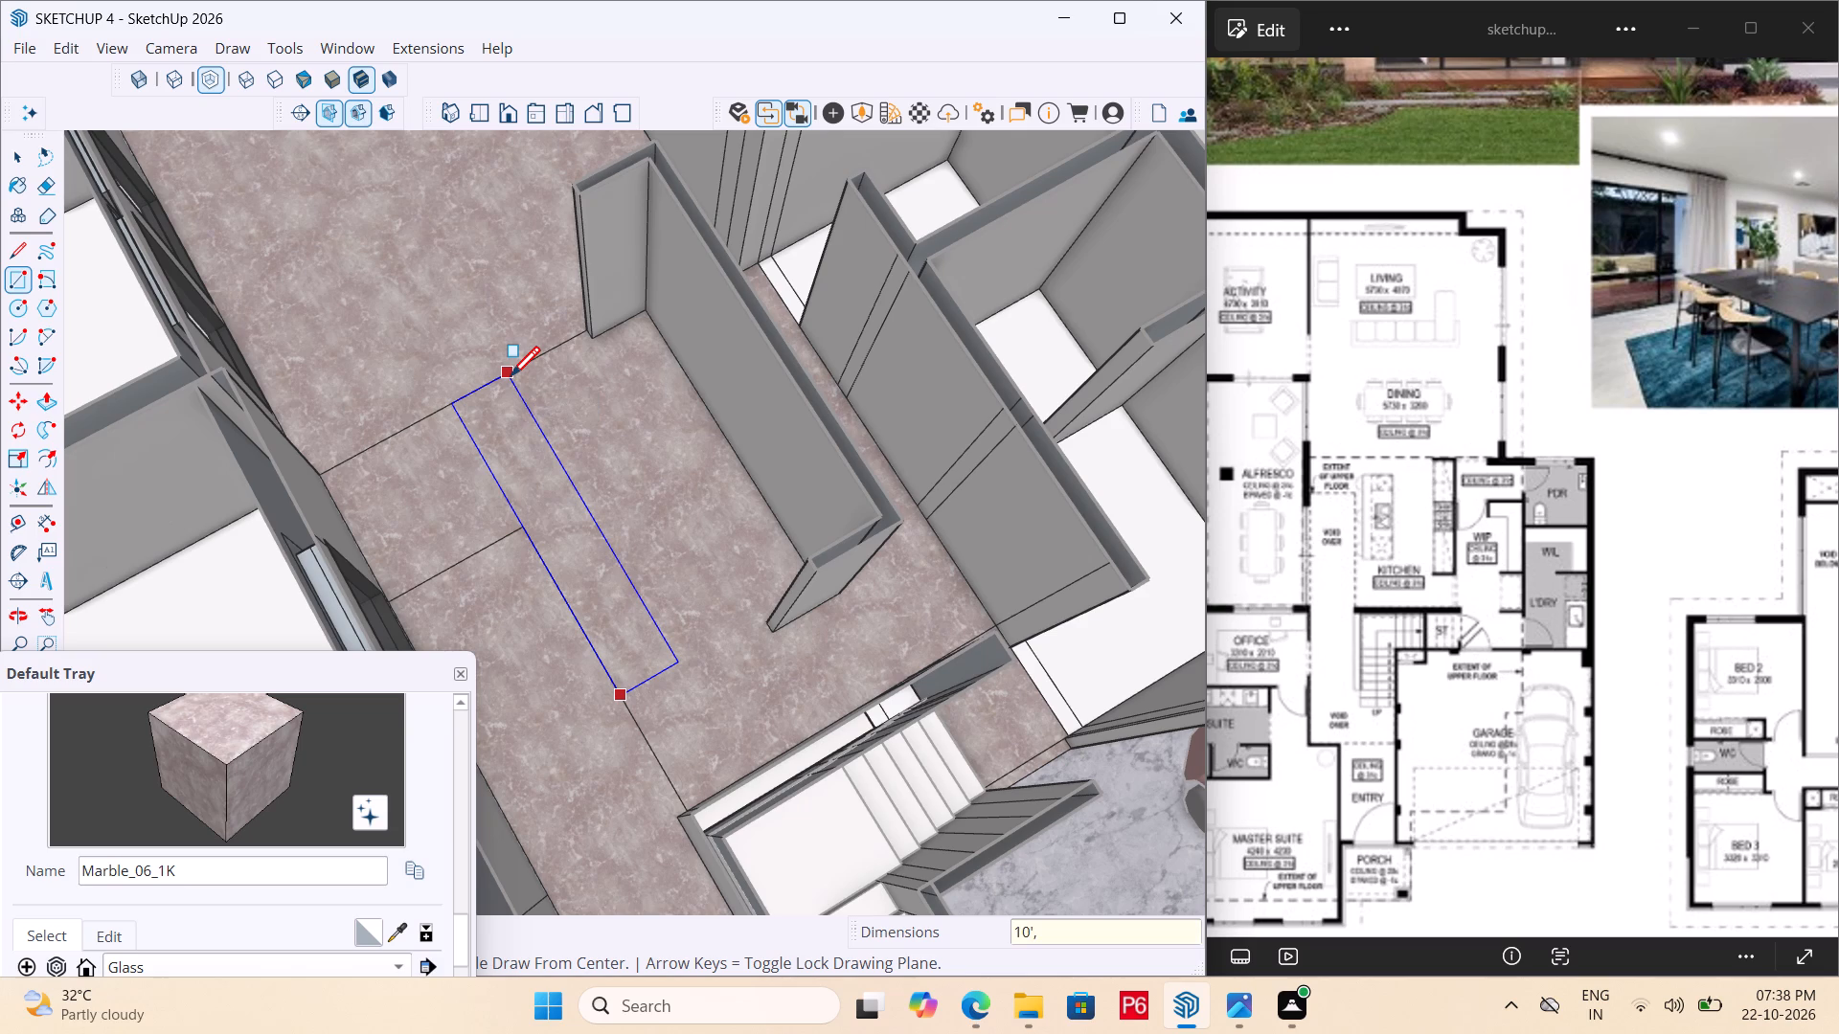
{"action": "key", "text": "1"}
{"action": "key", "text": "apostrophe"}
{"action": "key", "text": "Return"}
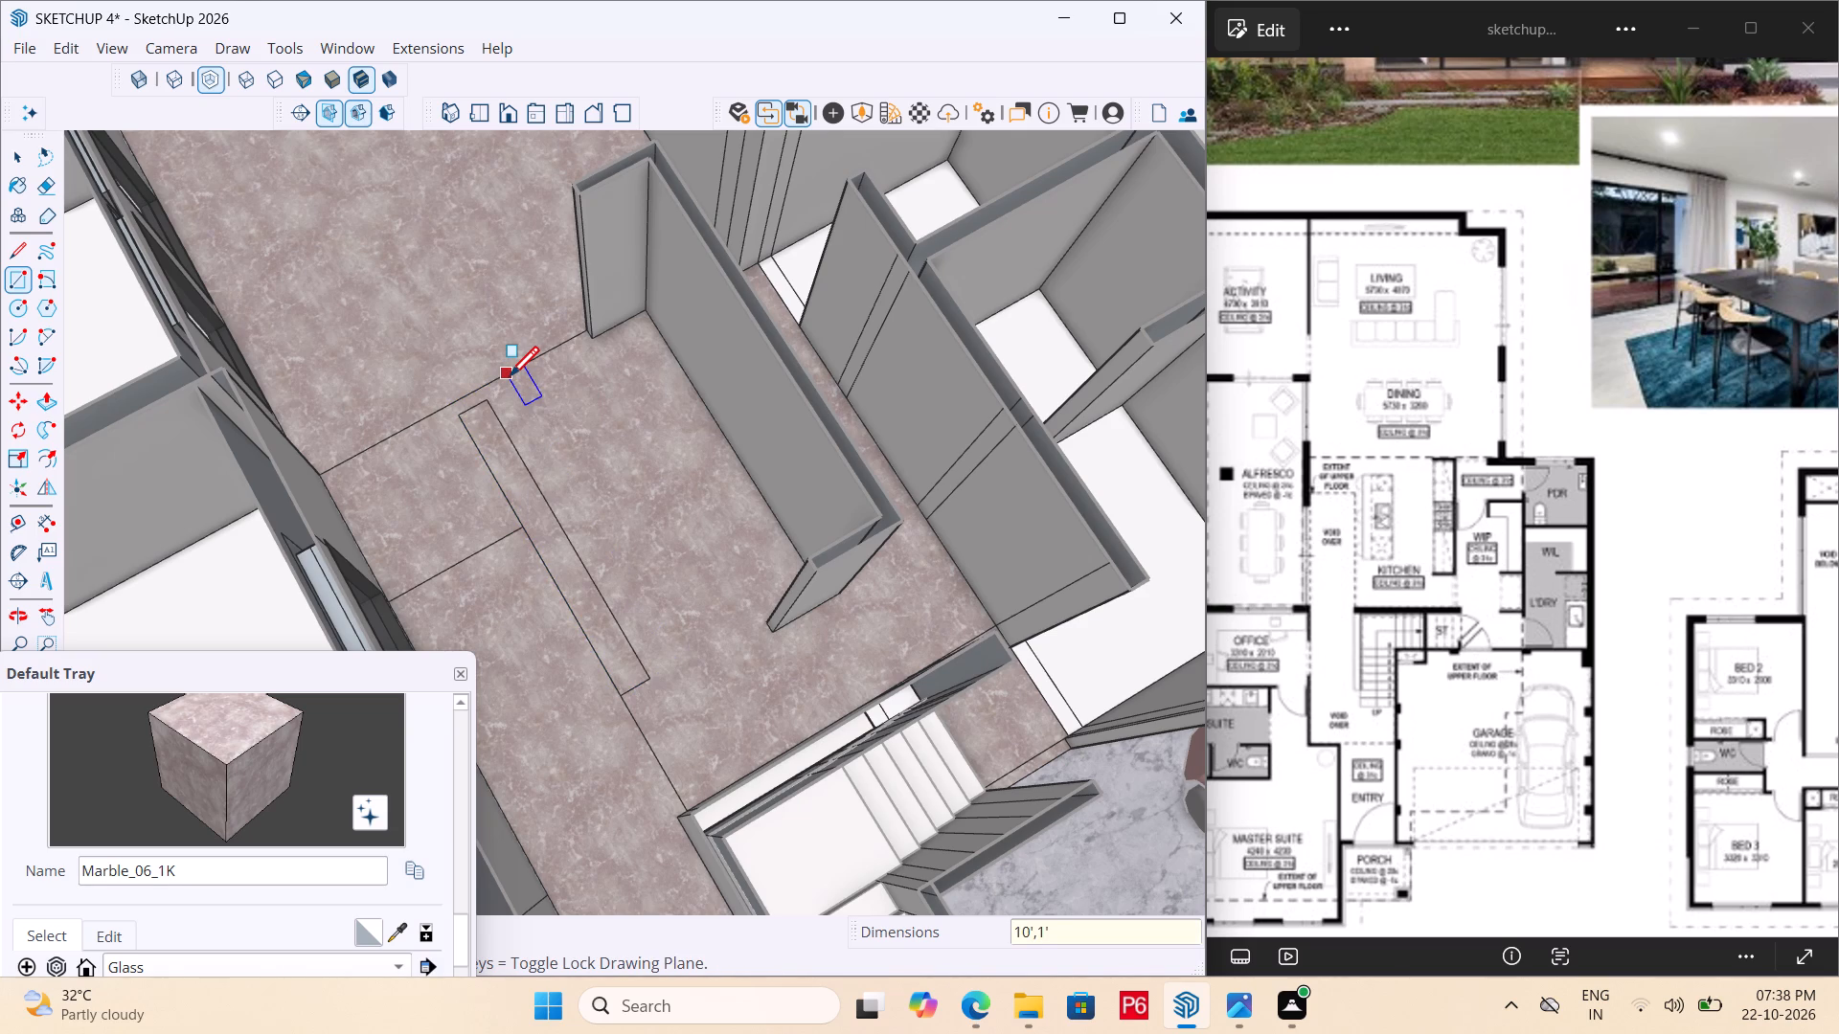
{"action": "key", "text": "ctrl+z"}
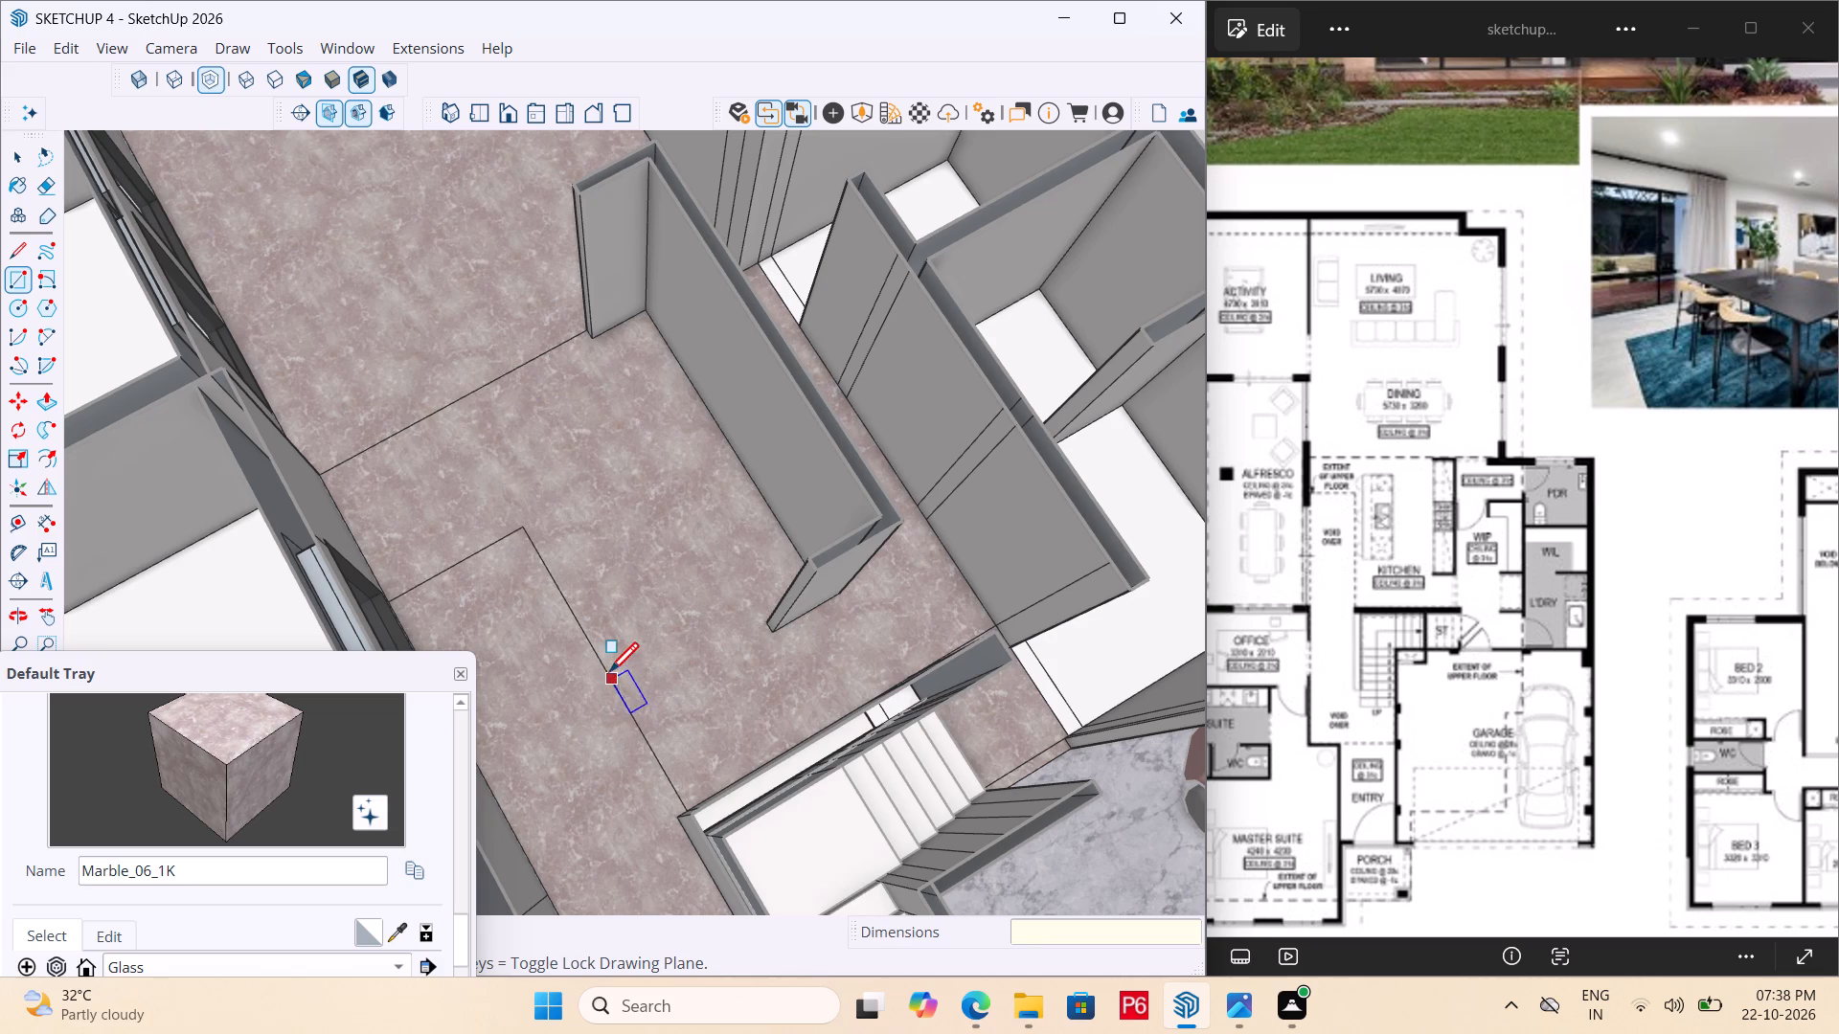
Draw a 9' by 2' island rectangle on the kitchen floor, starting on the floor line near the staircase.
{"action": "left_click", "coordinate": [609, 675]}
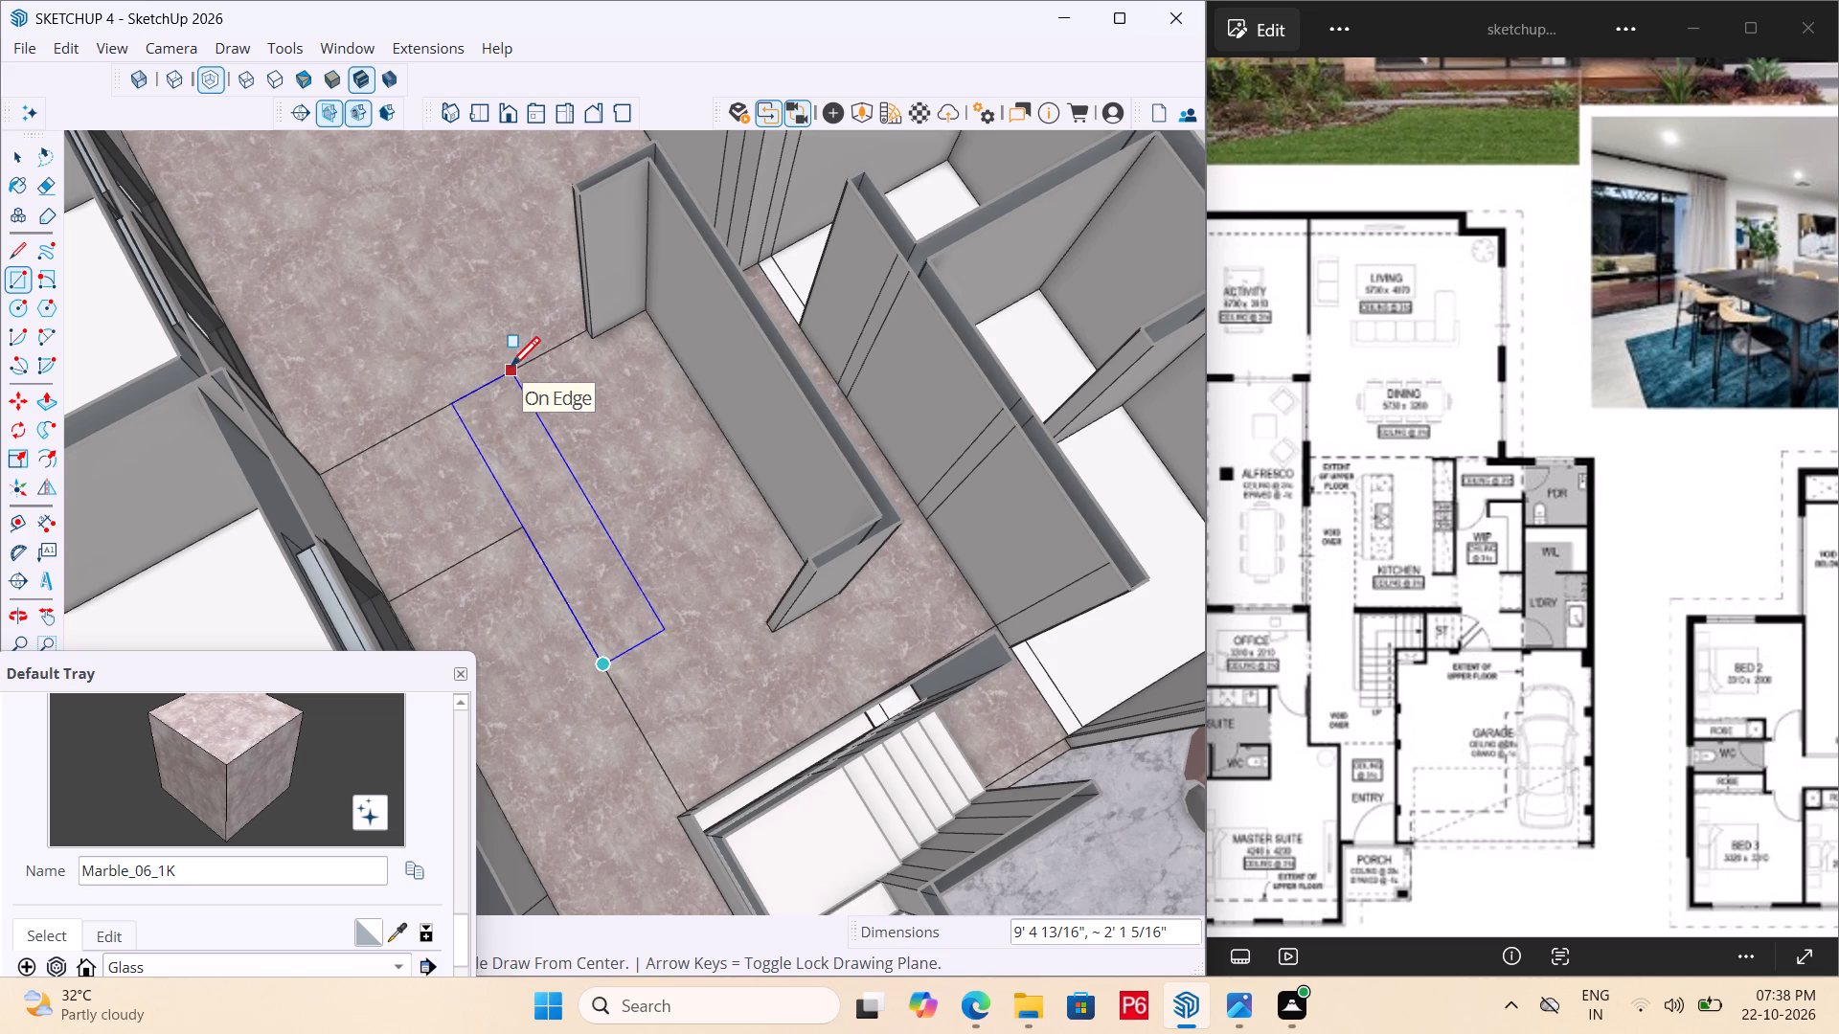
{"action": "type", "text": "9'"}
{"action": "type", "text": ",2'"}
{"action": "key", "text": "Return"}
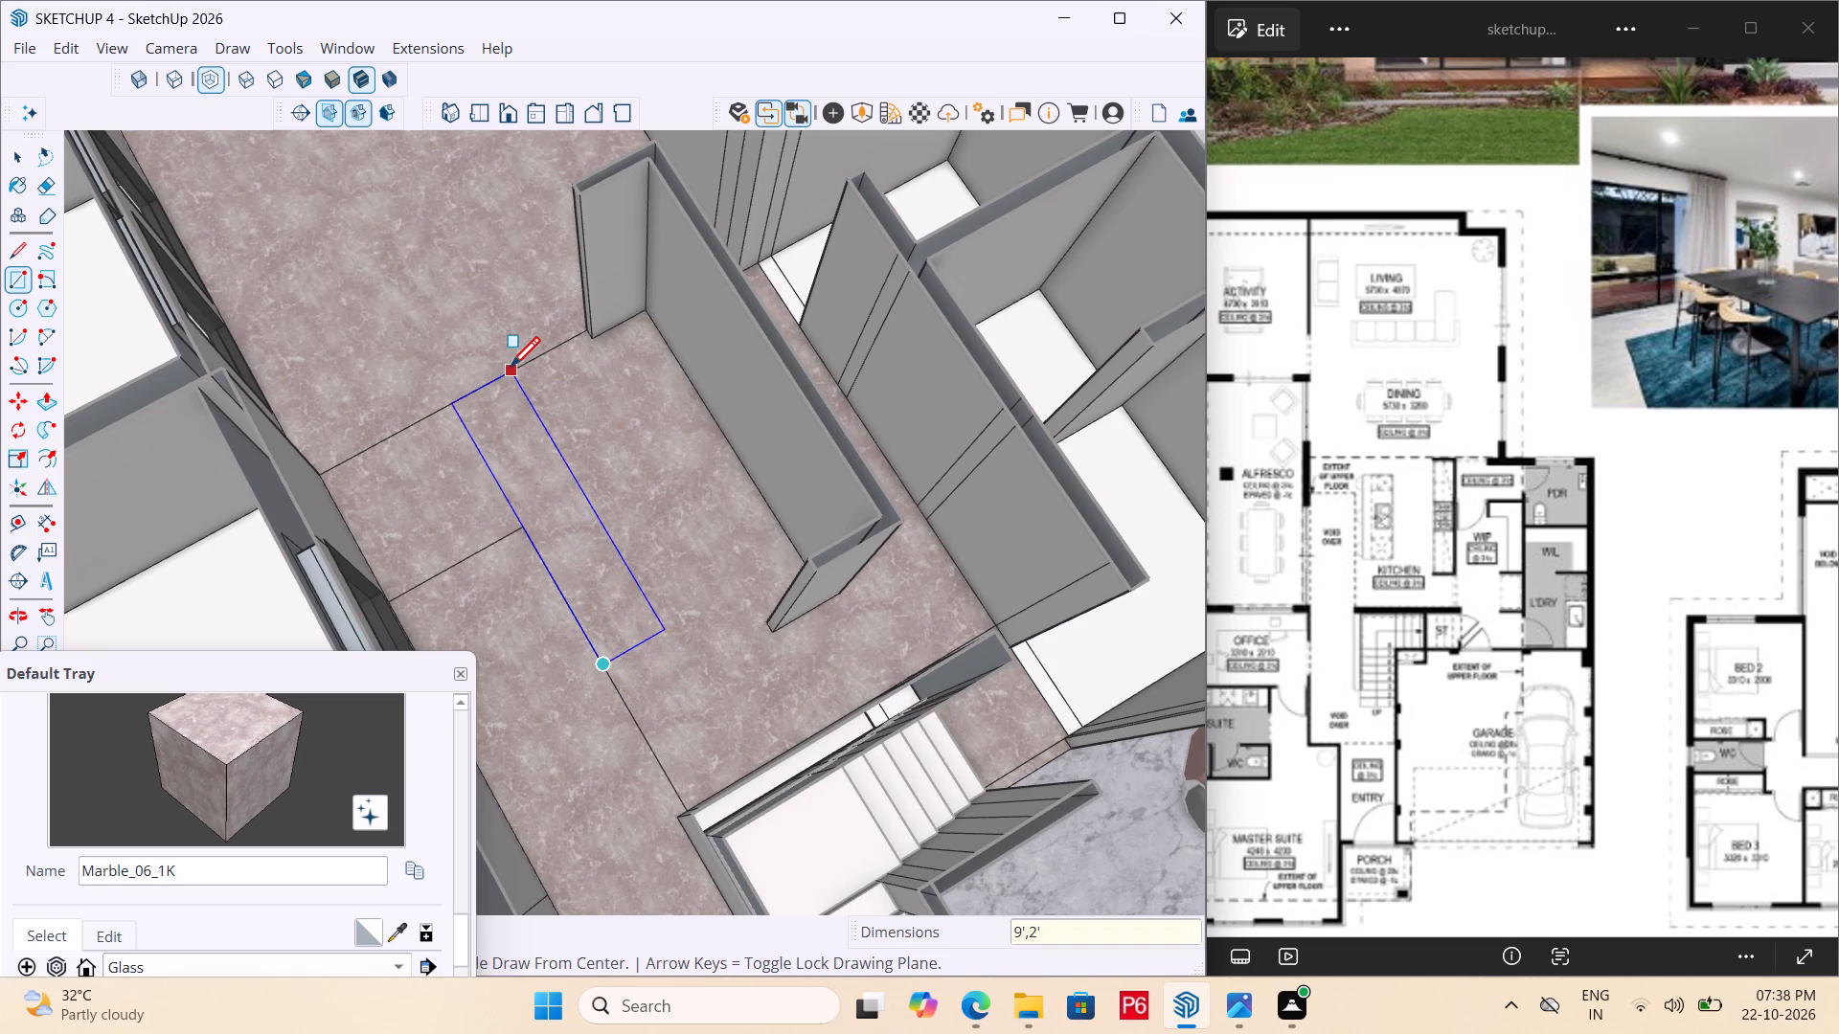
{"action": "key", "text": "space"}
Make the kitchen island rectangle's face and edges into a group.
{"action": "middle_click_drag", "start_coordinate": [644, 518], "coordinate": [549, 503]}
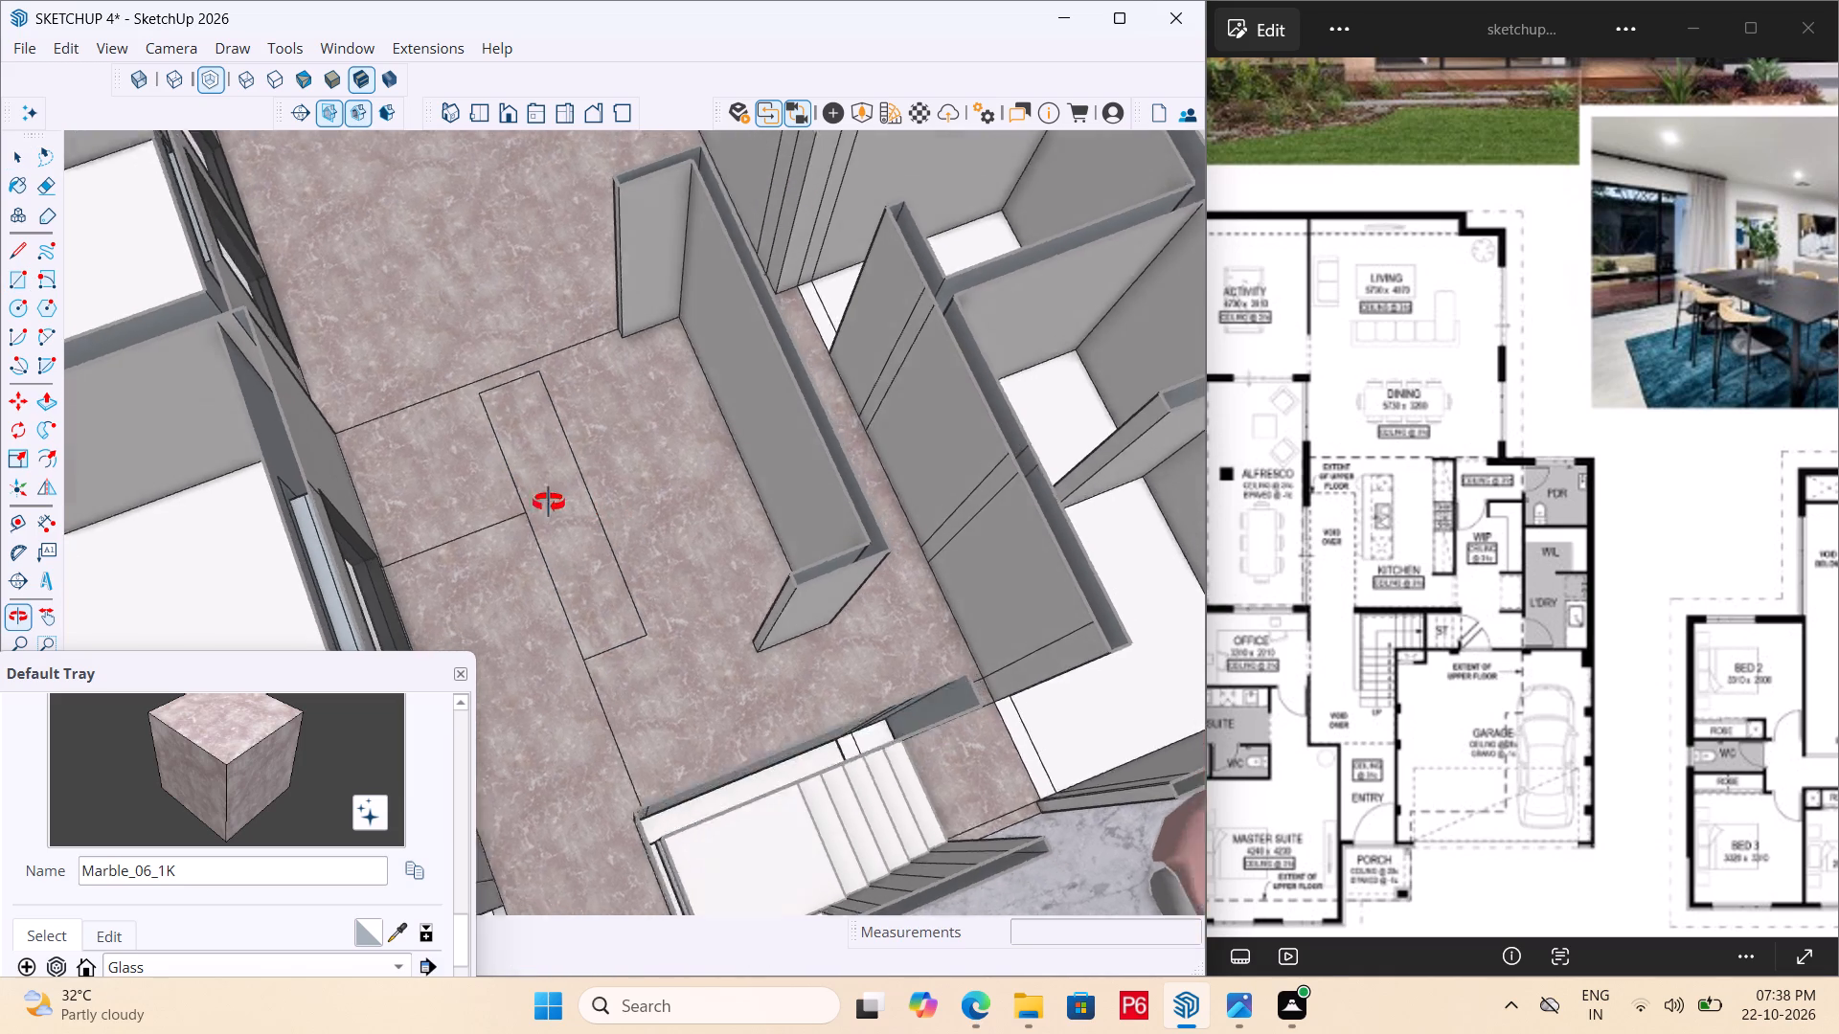
{"action": "middle_click_drag", "start_coordinate": [549, 503], "coordinate": [534, 472]}
{"action": "left_click", "coordinate": [541, 481]}
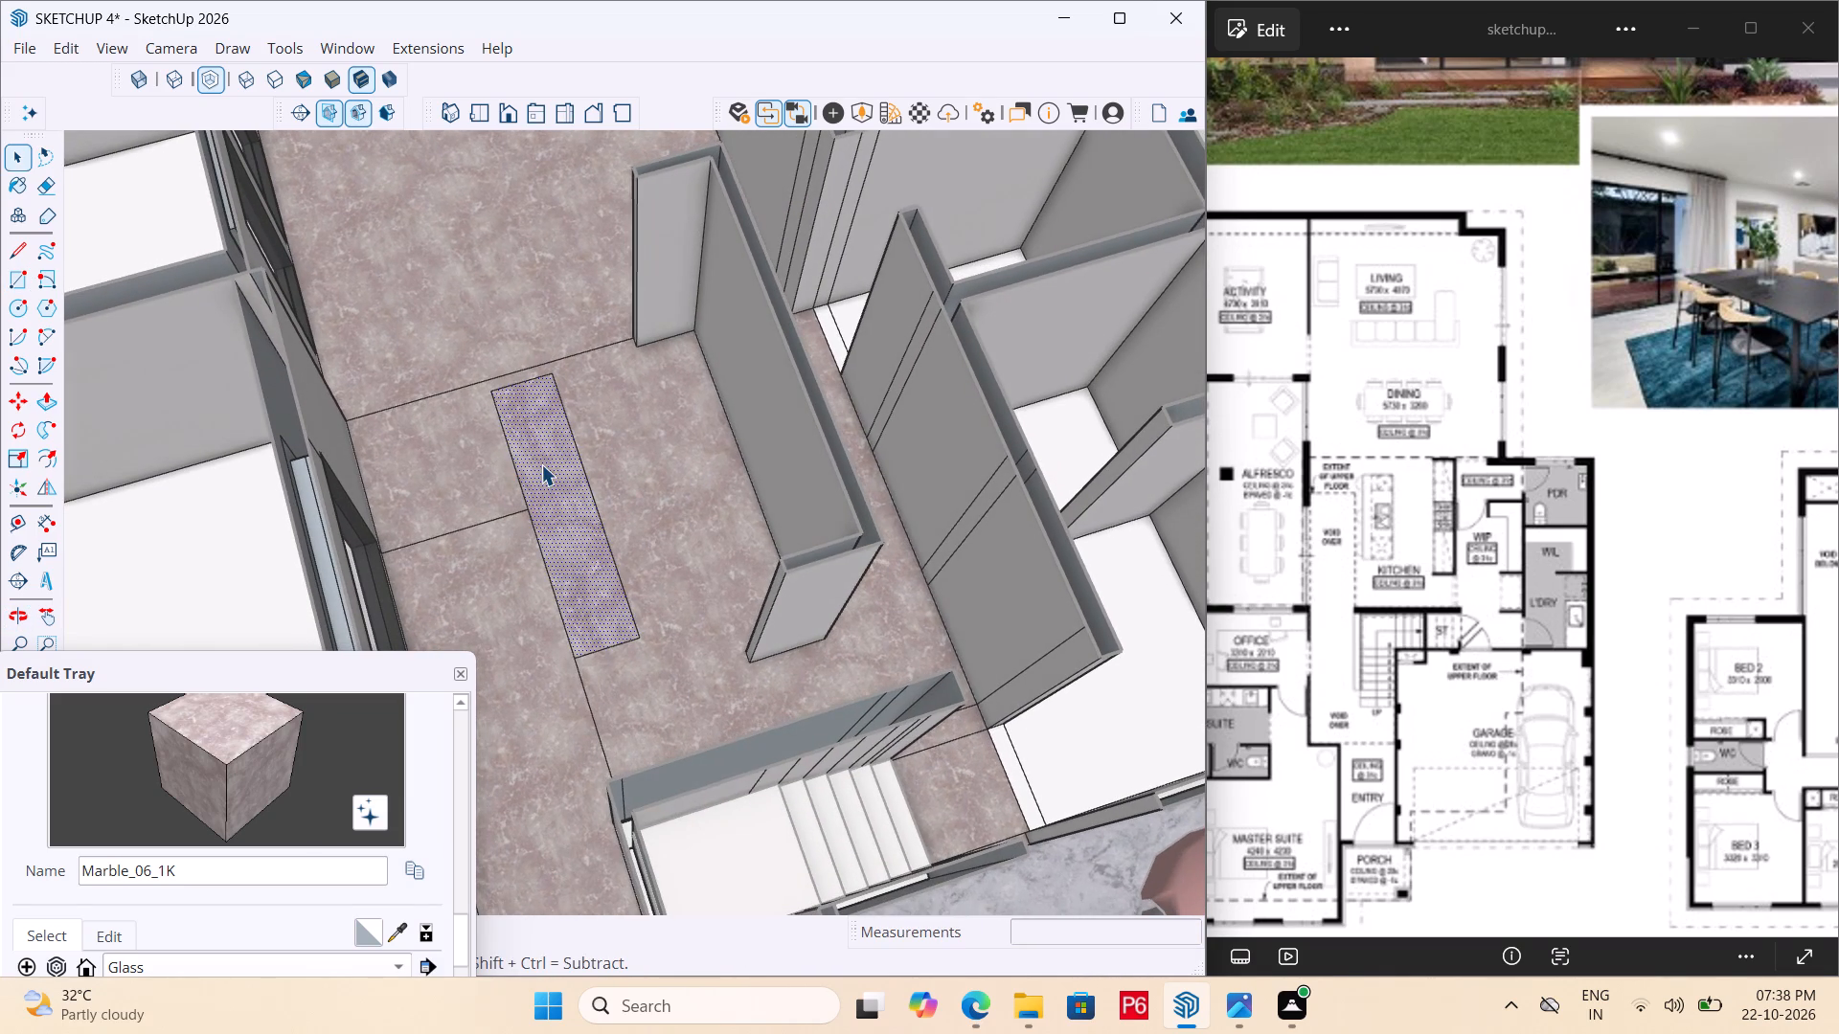
{"action": "double_click", "coordinate": [541, 464]}
{"action": "right_click", "coordinate": [541, 464]}
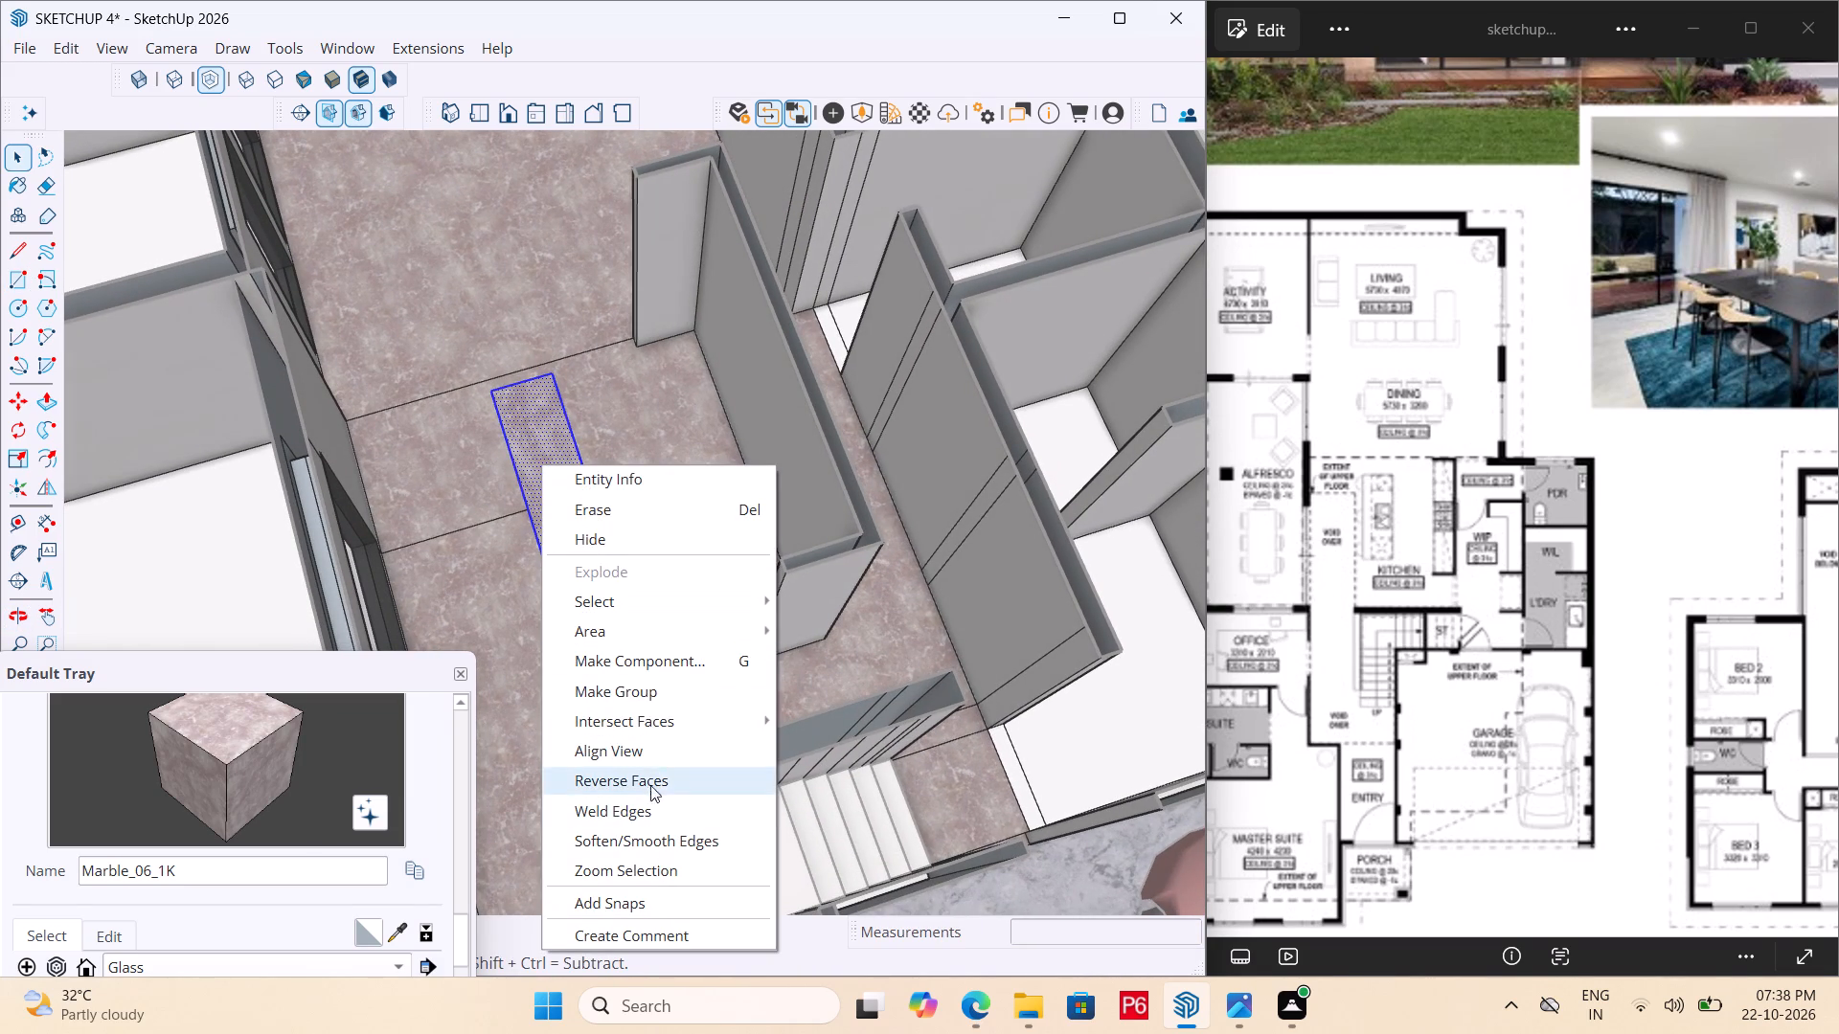
{"action": "left_click", "coordinate": [668, 692]}
{"action": "left_click", "coordinate": [562, 571]}
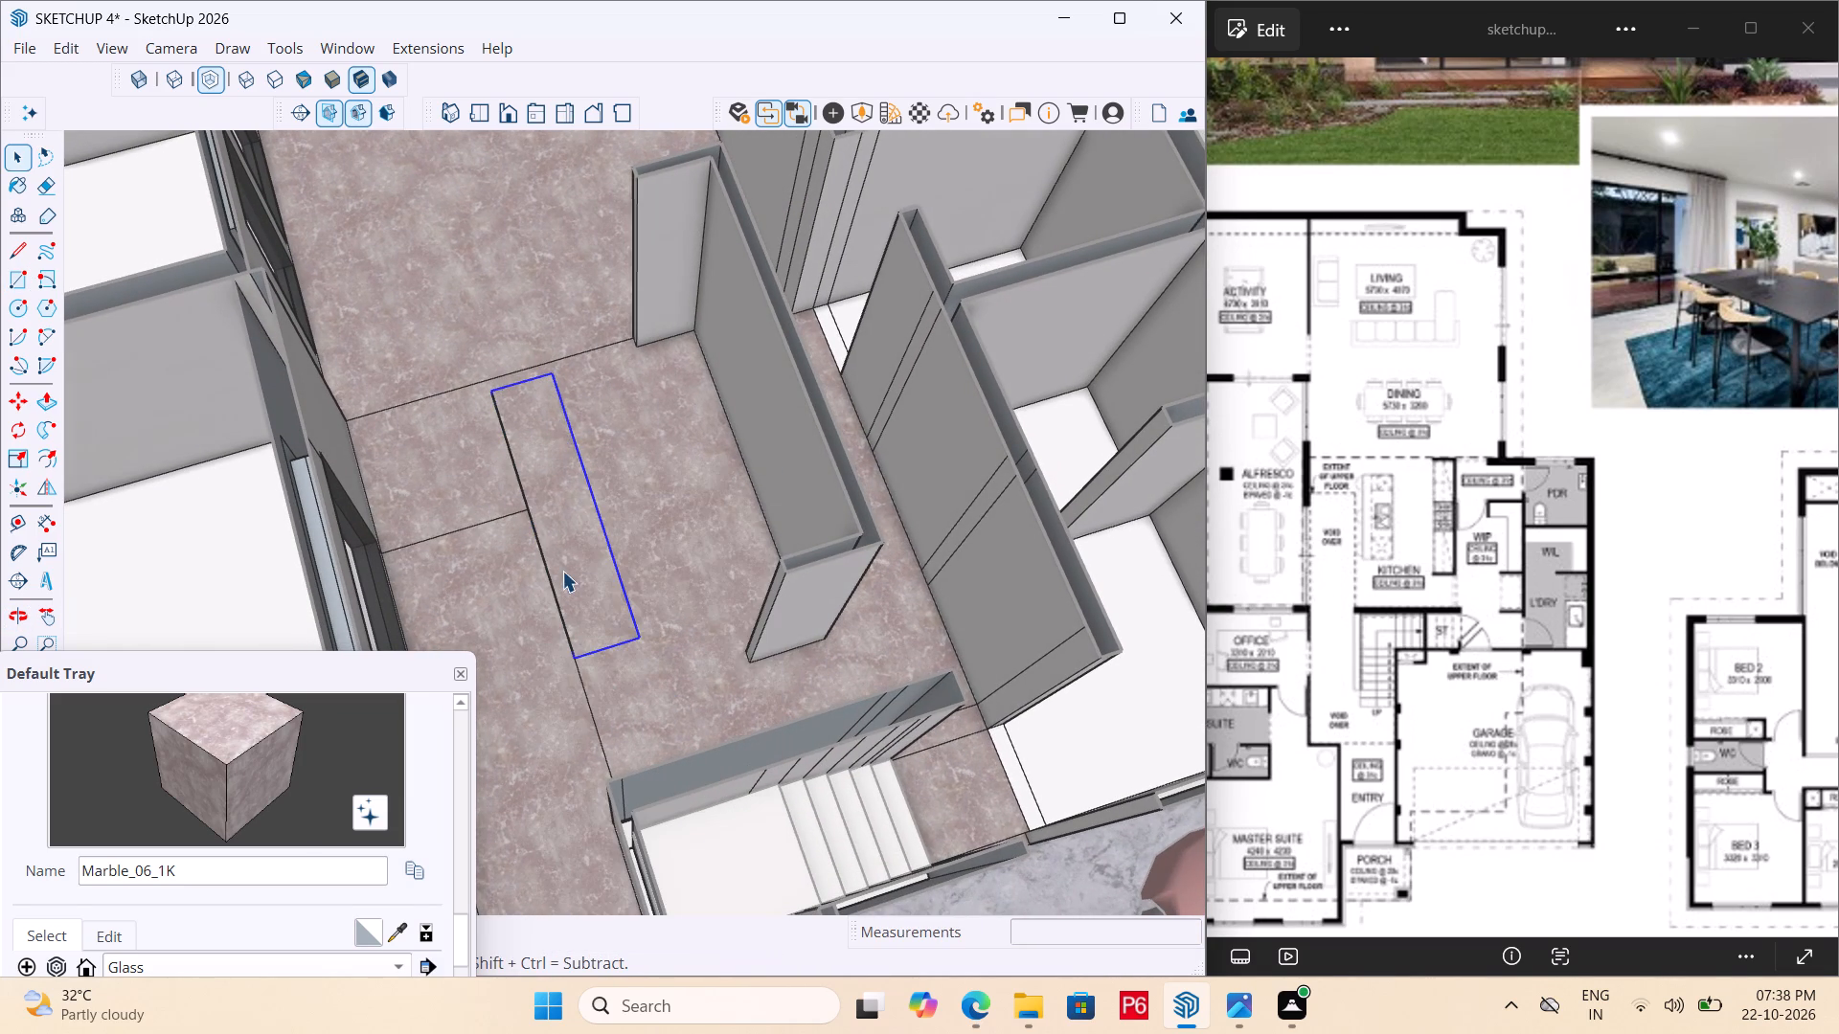
{"action": "scroll", "coordinate": [509, 556], "scroll_direction": "down", "scroll_amount": 11}
{"action": "left_click", "coordinate": [1014, 339]}
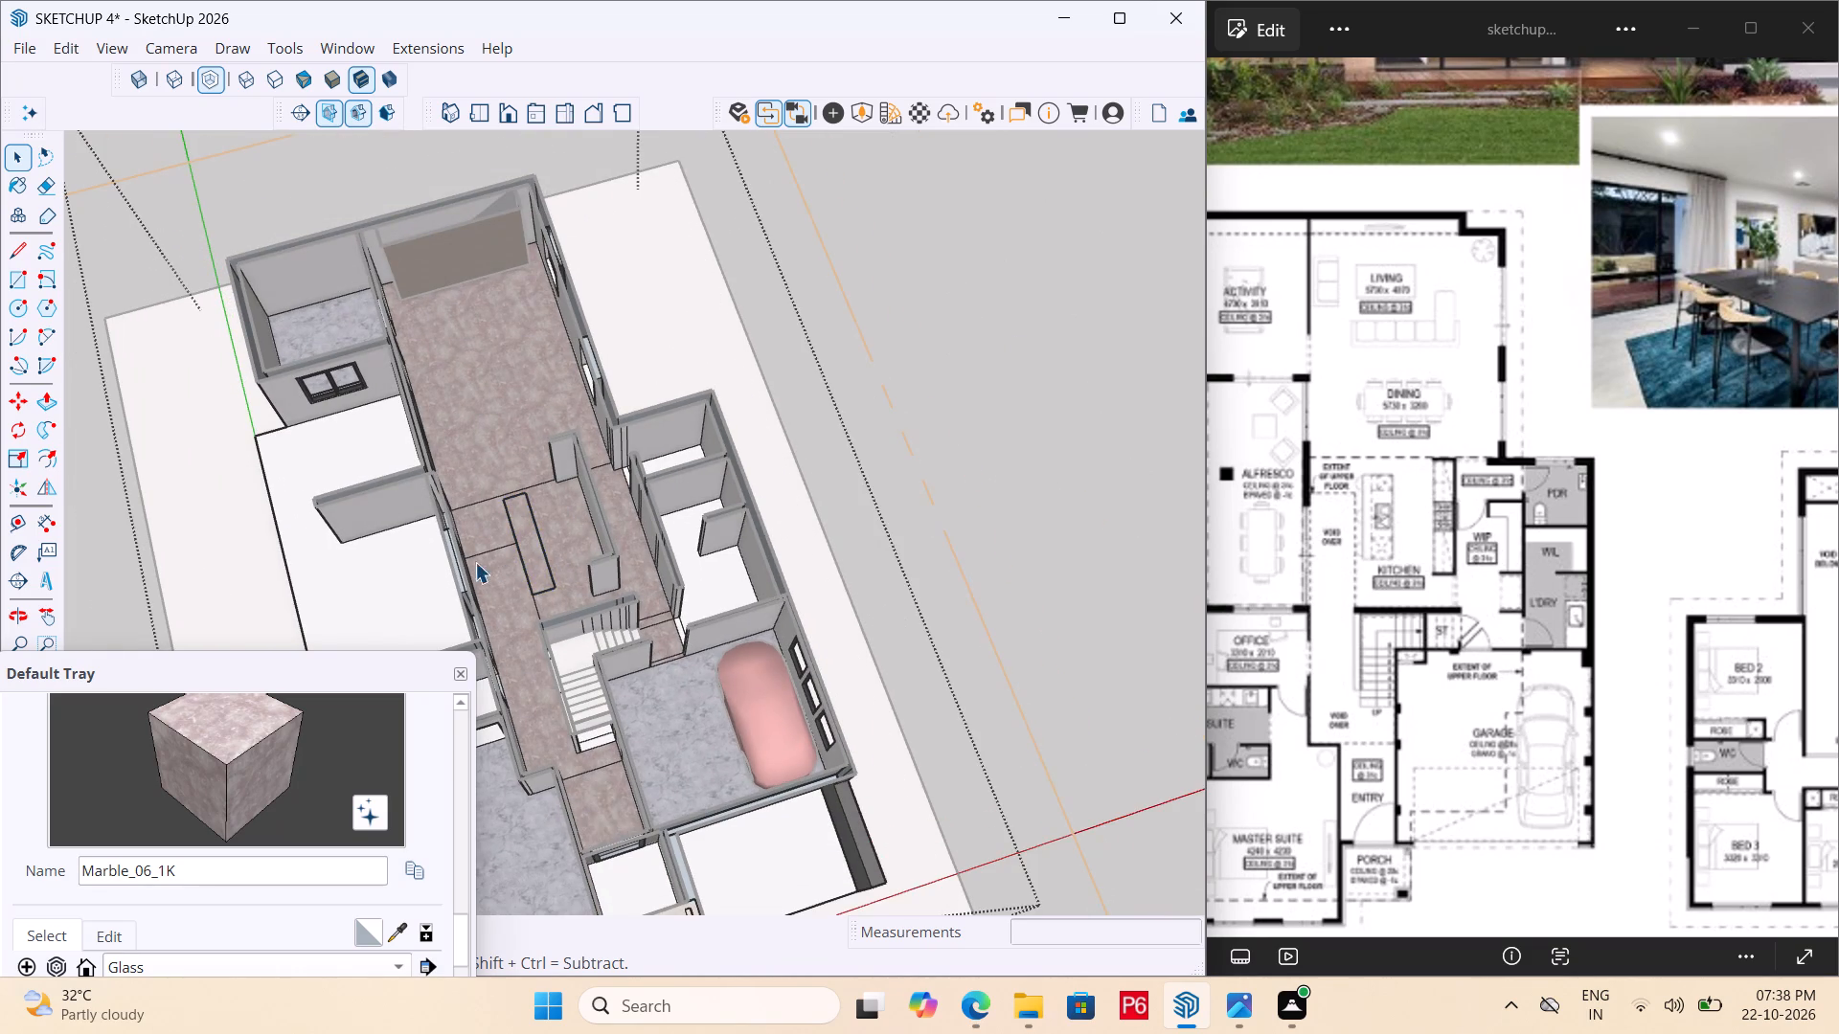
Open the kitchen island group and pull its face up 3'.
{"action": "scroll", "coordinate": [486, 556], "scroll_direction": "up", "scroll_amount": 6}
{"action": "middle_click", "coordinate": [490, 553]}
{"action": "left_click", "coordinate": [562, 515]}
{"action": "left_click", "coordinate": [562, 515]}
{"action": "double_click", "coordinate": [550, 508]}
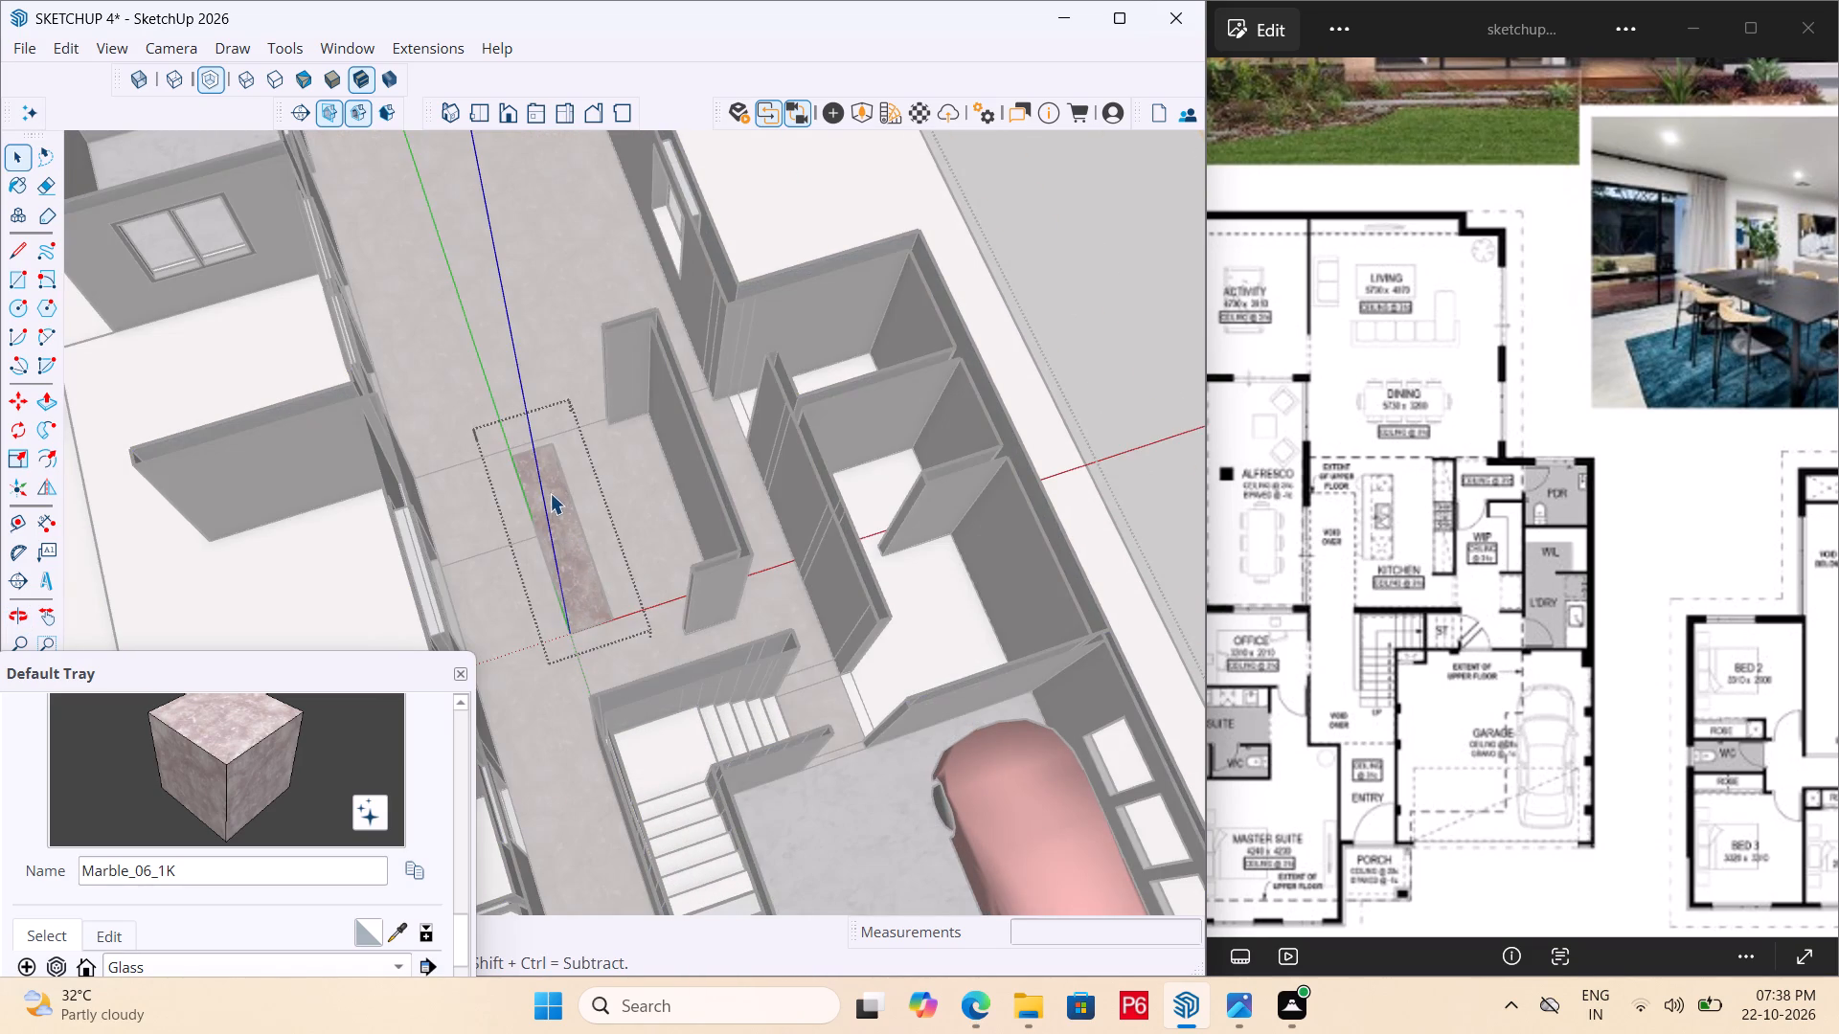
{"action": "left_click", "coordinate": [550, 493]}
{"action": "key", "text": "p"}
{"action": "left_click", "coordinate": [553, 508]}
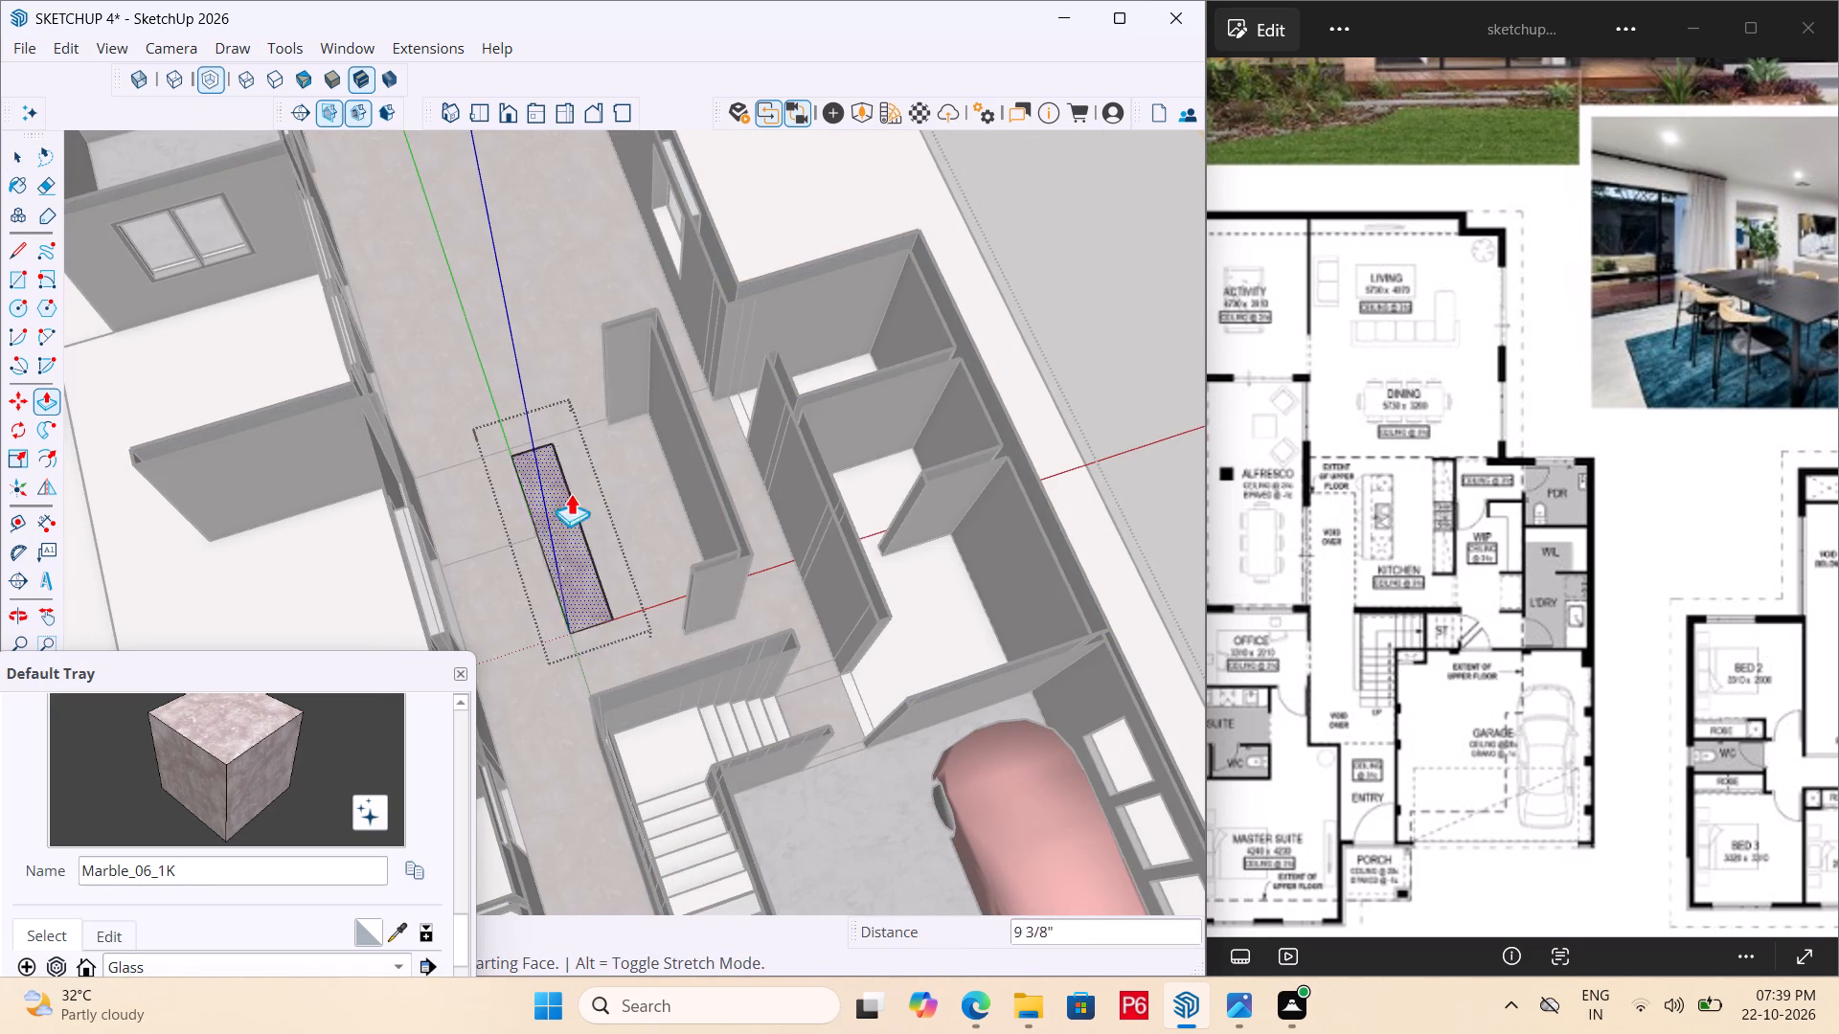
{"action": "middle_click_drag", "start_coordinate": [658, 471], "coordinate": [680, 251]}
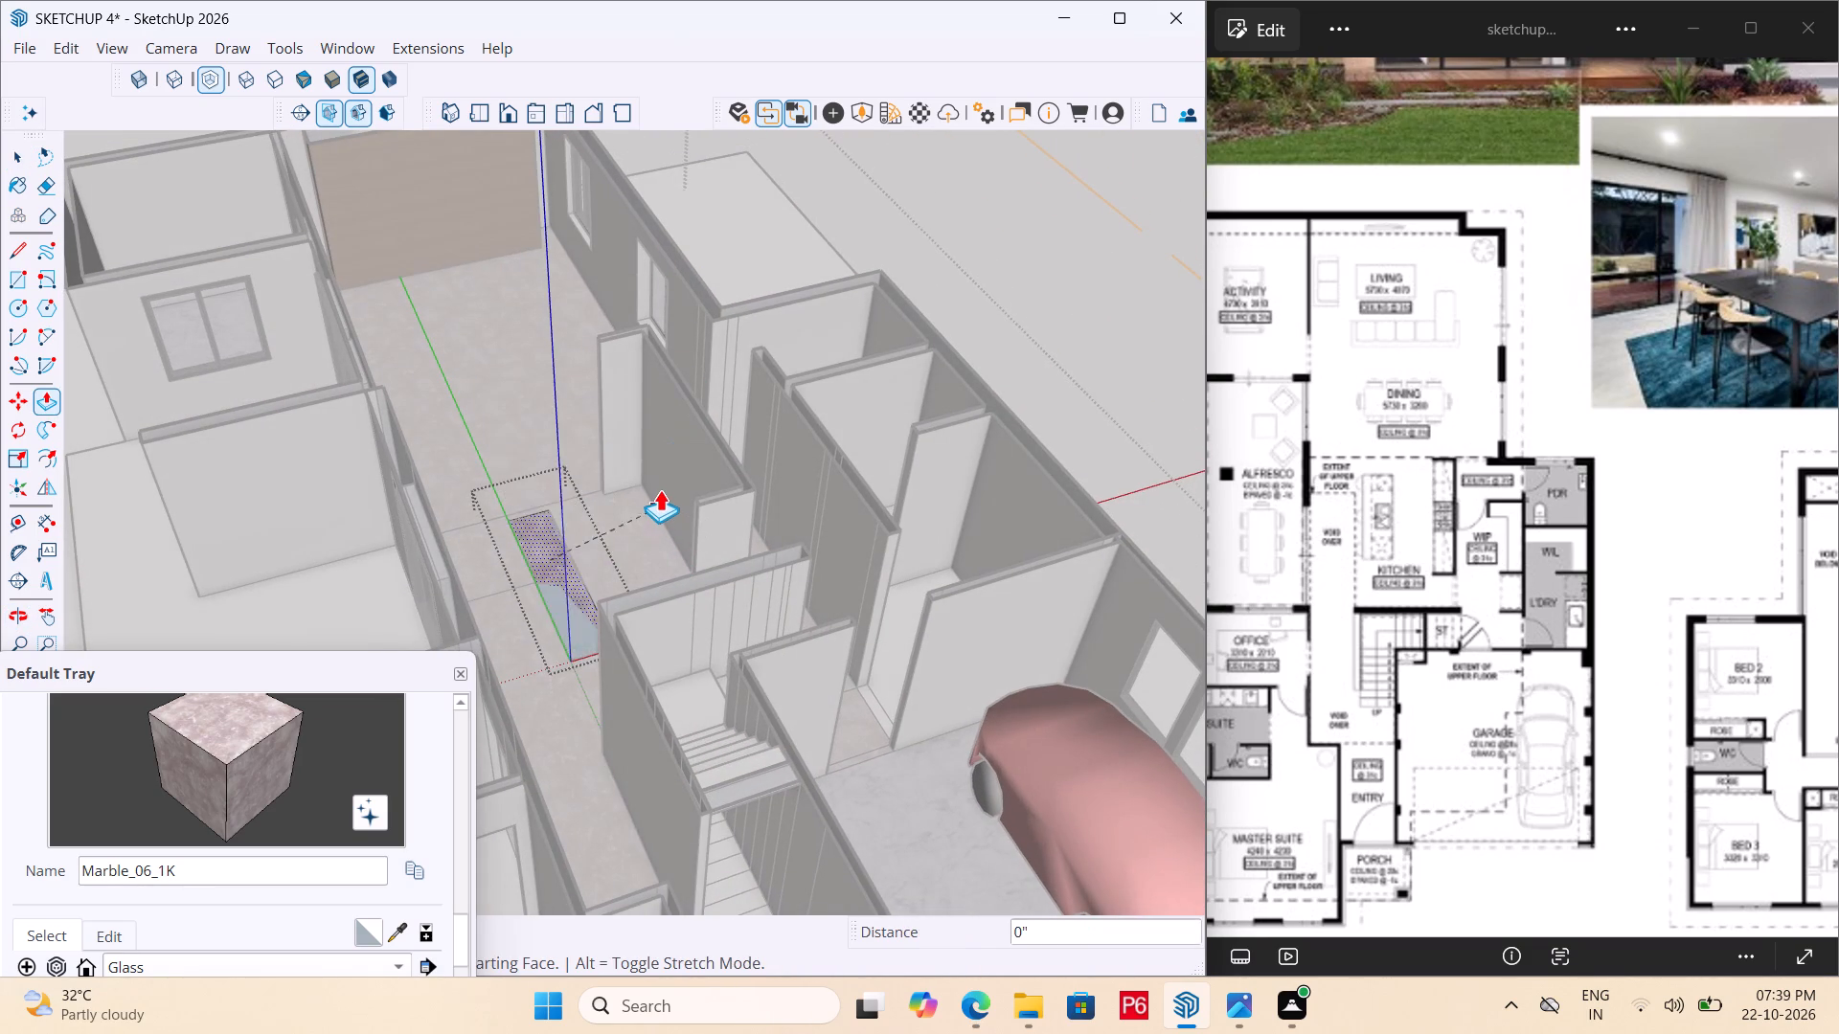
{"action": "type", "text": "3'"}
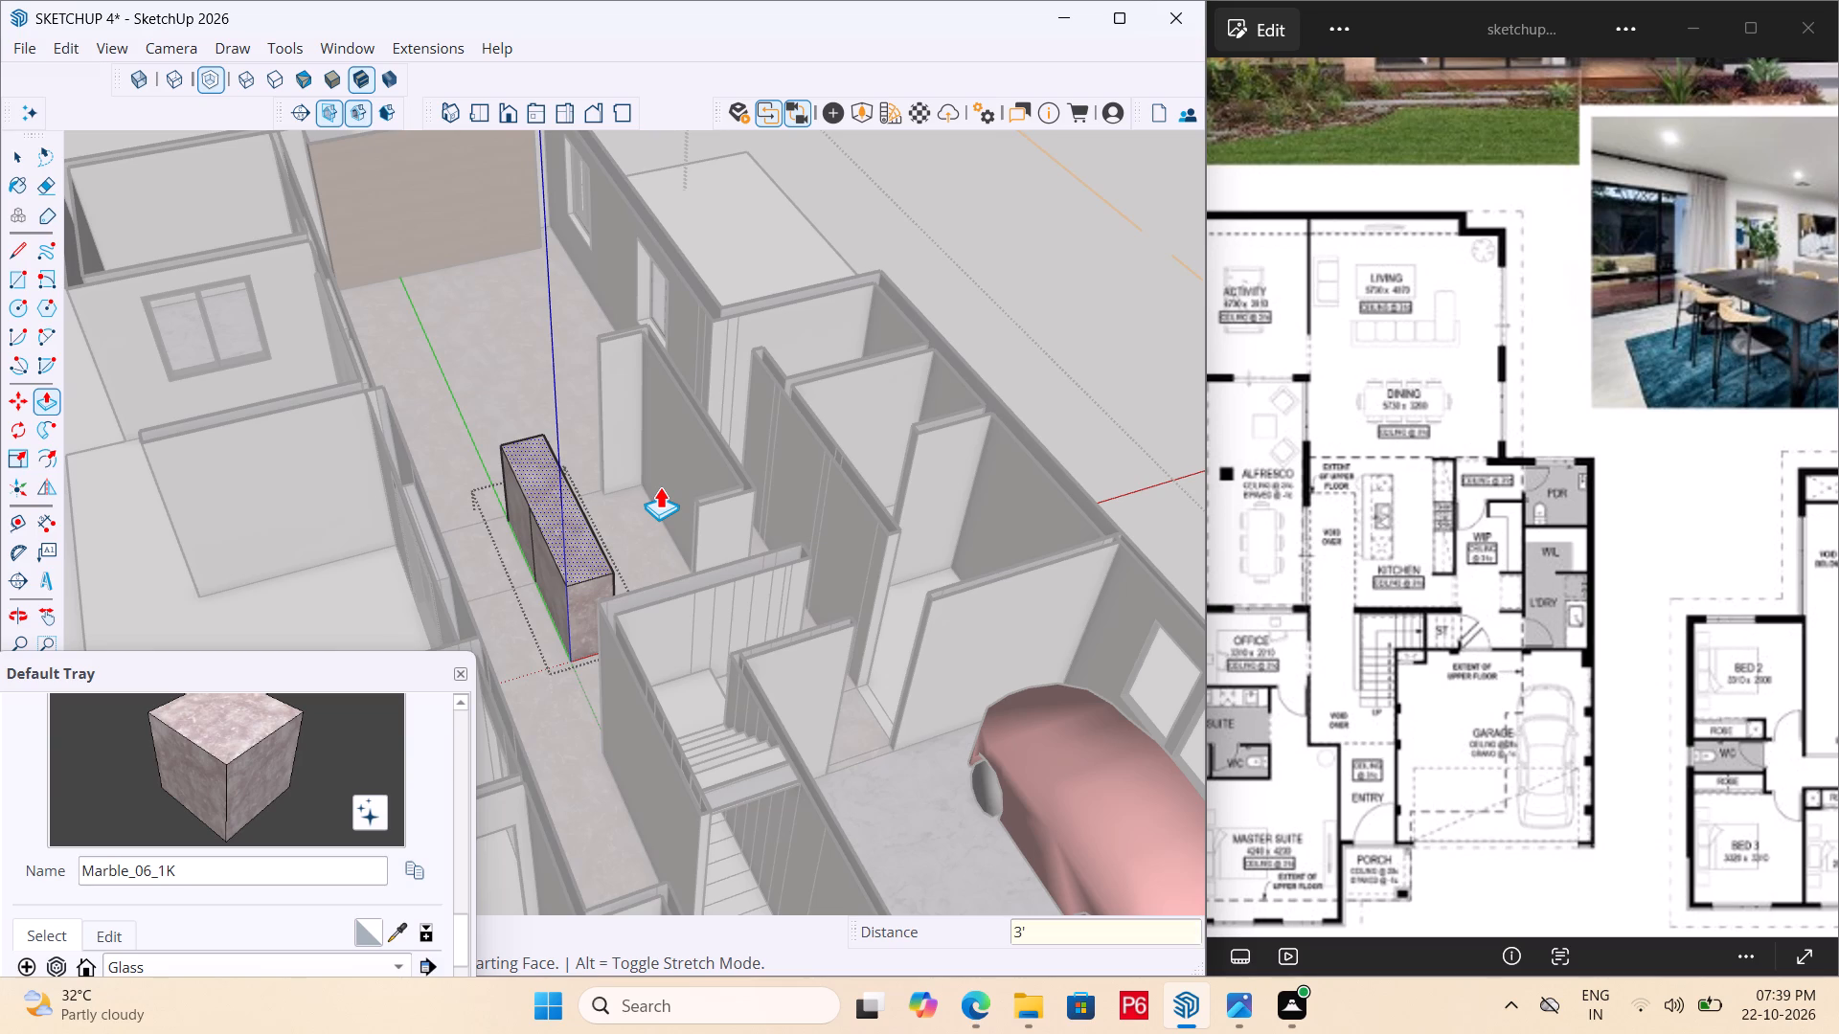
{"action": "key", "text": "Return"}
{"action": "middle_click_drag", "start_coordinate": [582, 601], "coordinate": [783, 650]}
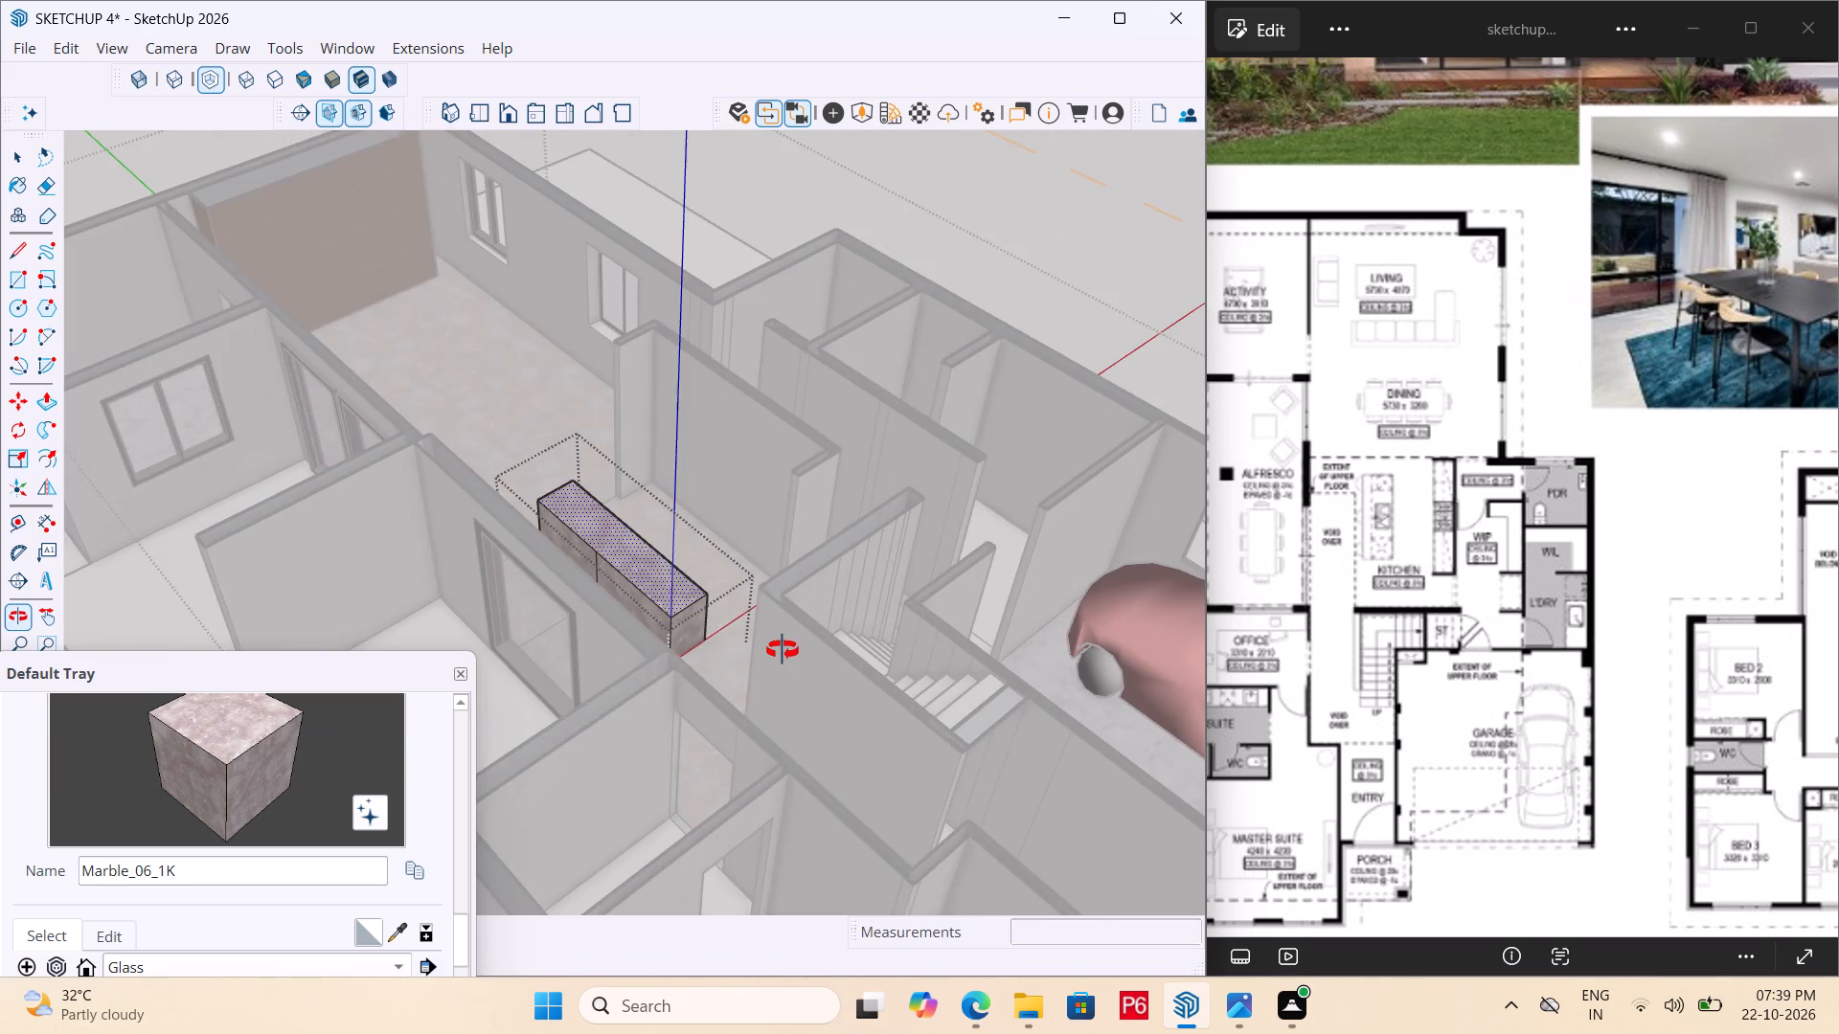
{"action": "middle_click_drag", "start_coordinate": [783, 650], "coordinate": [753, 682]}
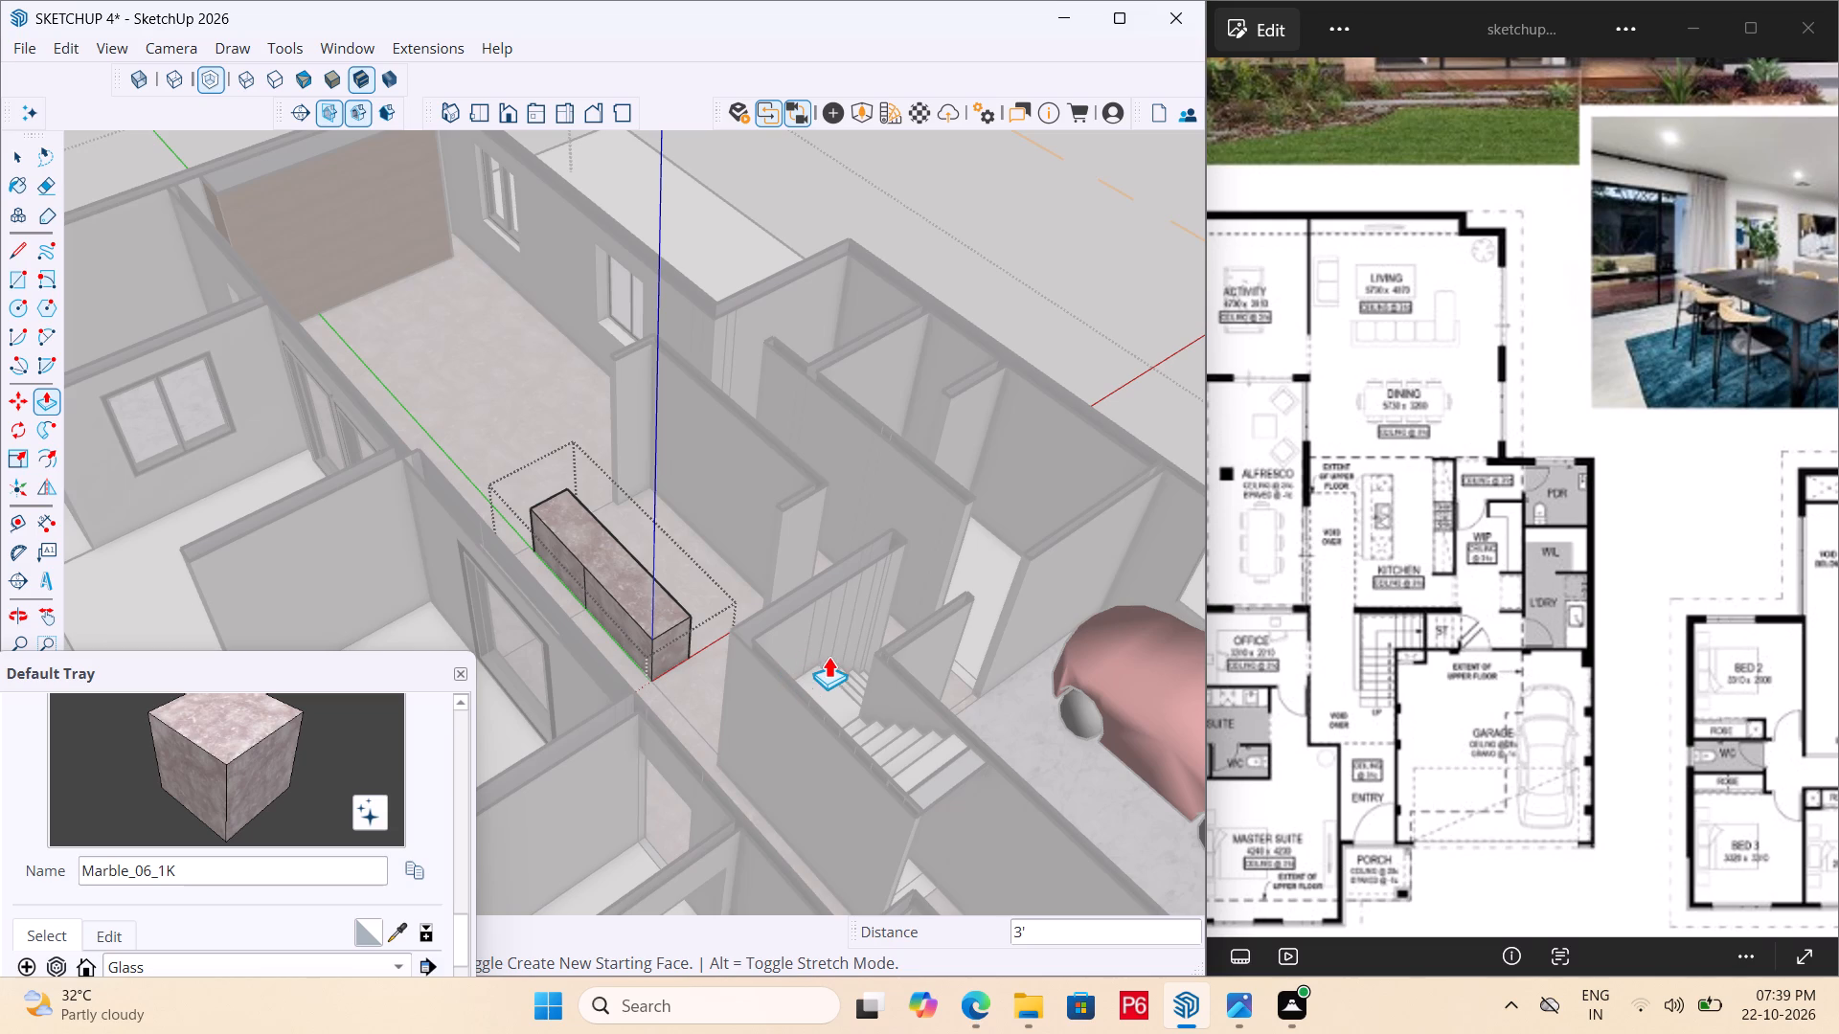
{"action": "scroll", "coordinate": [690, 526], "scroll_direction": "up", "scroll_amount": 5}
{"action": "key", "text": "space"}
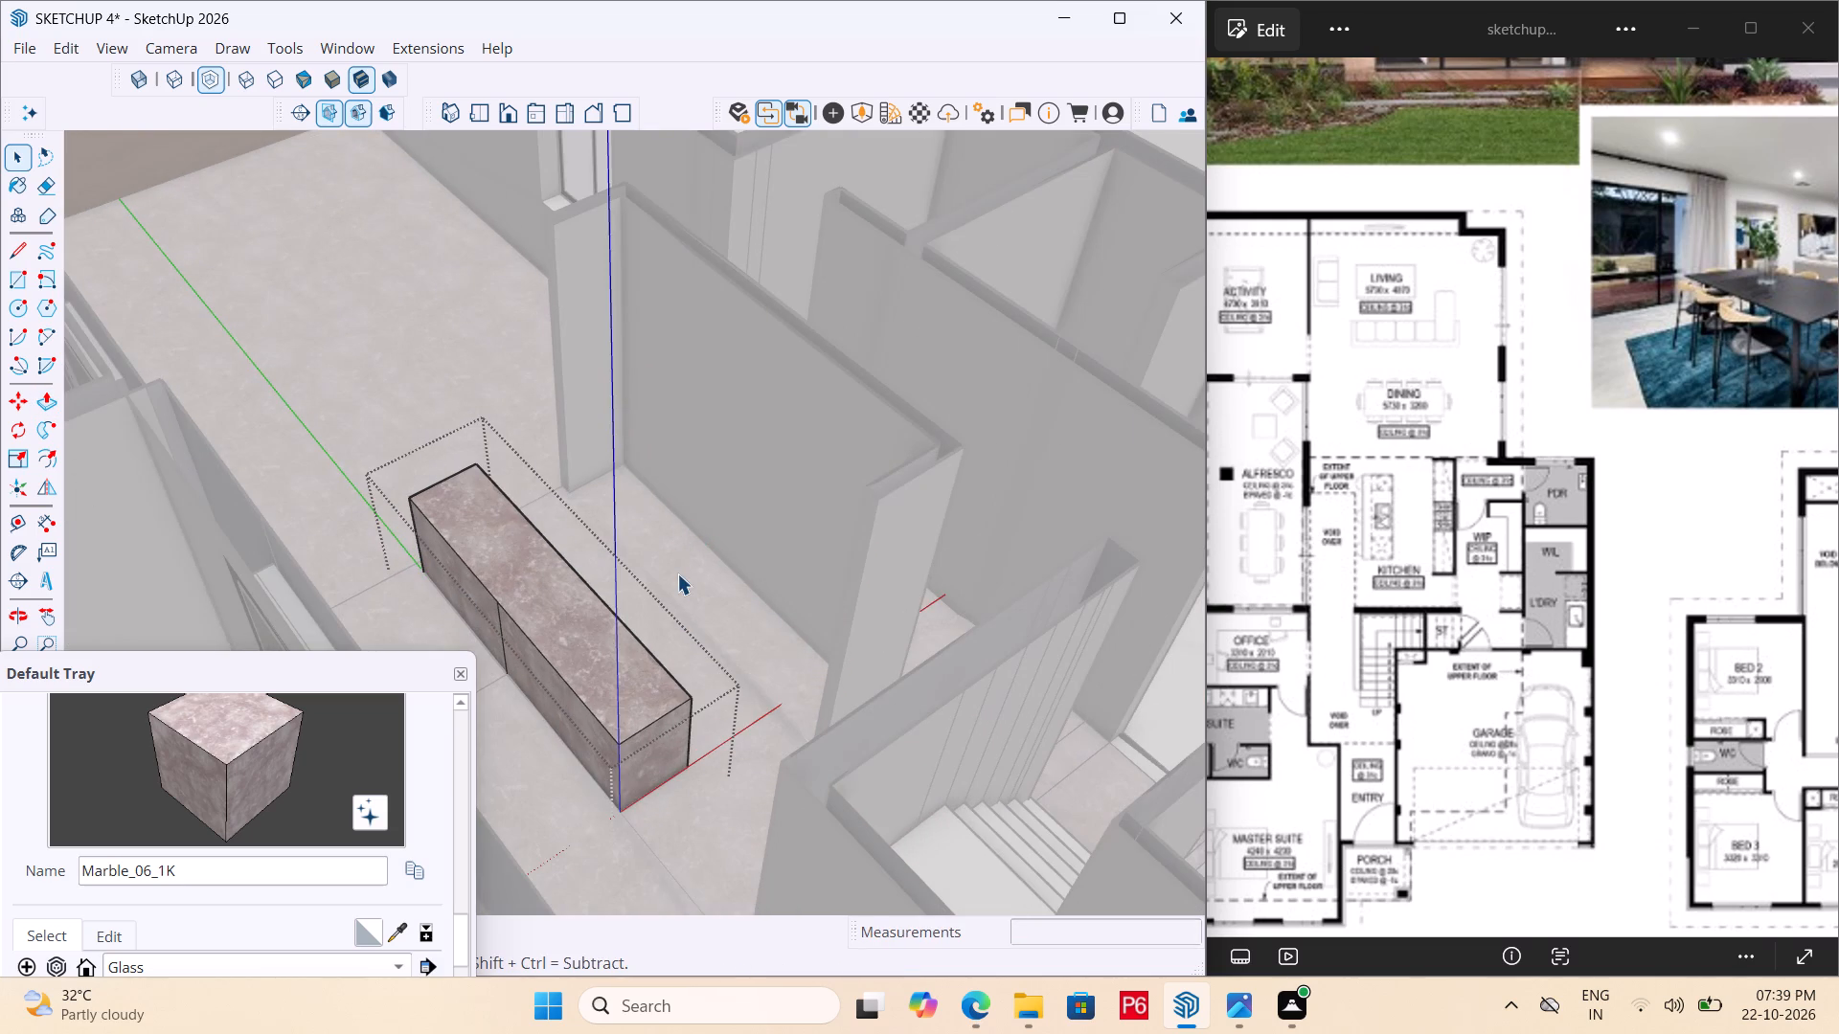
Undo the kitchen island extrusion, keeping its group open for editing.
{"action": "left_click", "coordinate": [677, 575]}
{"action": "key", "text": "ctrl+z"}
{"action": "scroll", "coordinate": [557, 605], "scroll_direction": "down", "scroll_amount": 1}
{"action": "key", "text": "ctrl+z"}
Paint the flat kitchen island face with Marble_03_1K from the Stone materials.
{"action": "middle_click_drag", "start_coordinate": [557, 606], "coordinate": [504, 664]}
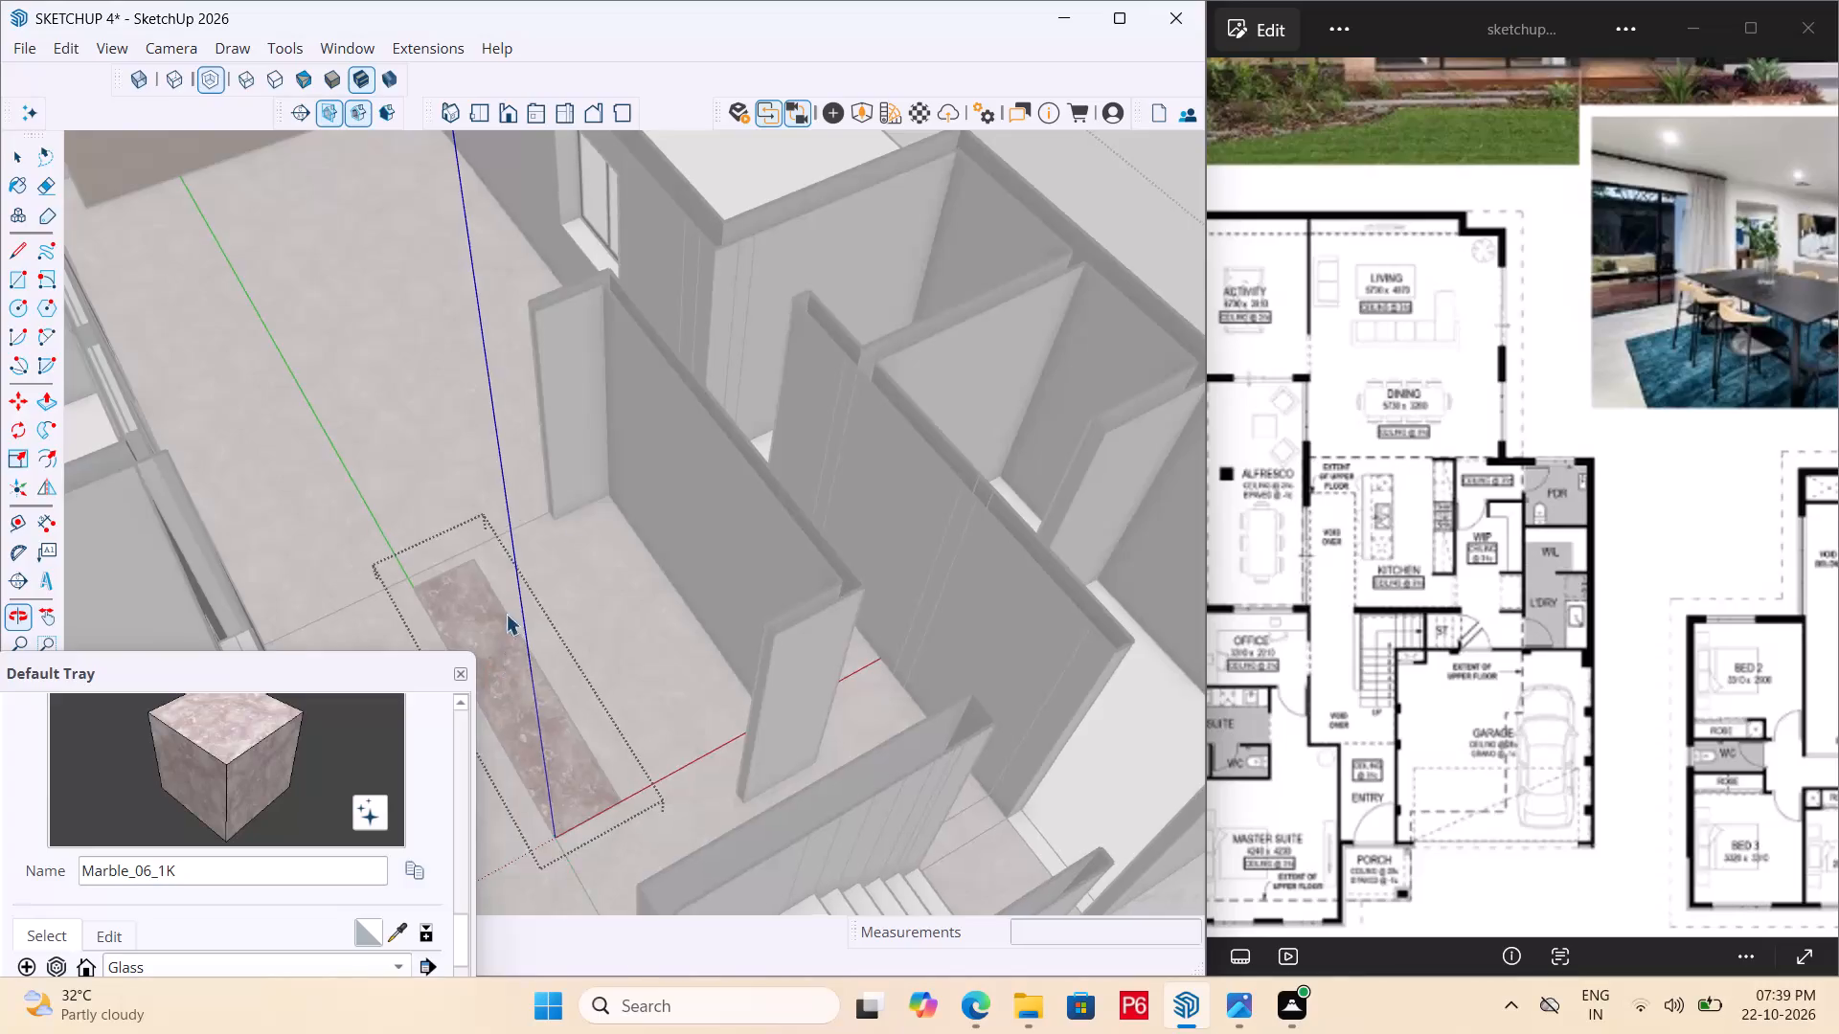
{"action": "scroll", "coordinate": [622, 483], "scroll_direction": "down", "scroll_amount": 6}
{"action": "middle_click_drag", "start_coordinate": [546, 672], "coordinate": [472, 743]}
{"action": "scroll", "coordinate": [783, 361], "scroll_direction": "down", "scroll_amount": 6}
{"action": "scroll", "coordinate": [662, 496], "scroll_direction": "up", "scroll_amount": 5}
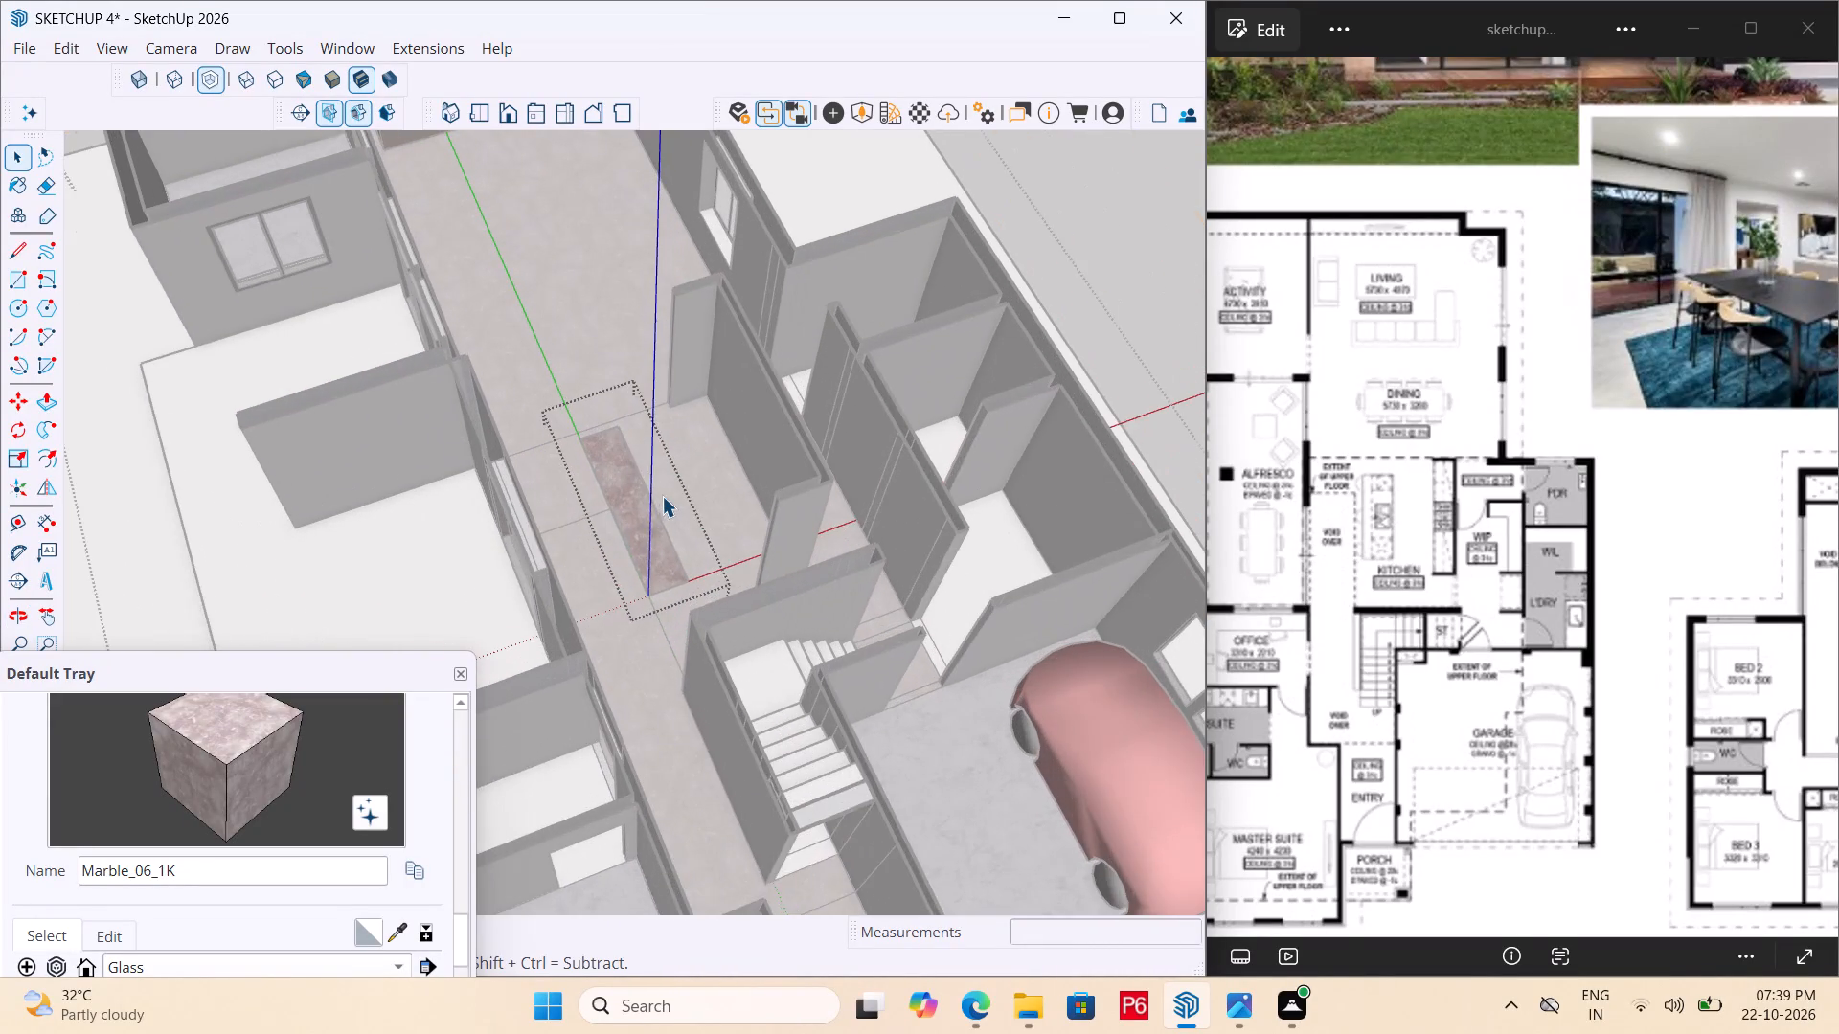
{"action": "middle_click_drag", "start_coordinate": [633, 516], "coordinate": [642, 491]}
{"action": "scroll", "coordinate": [633, 516], "scroll_direction": "up", "scroll_amount": 5}
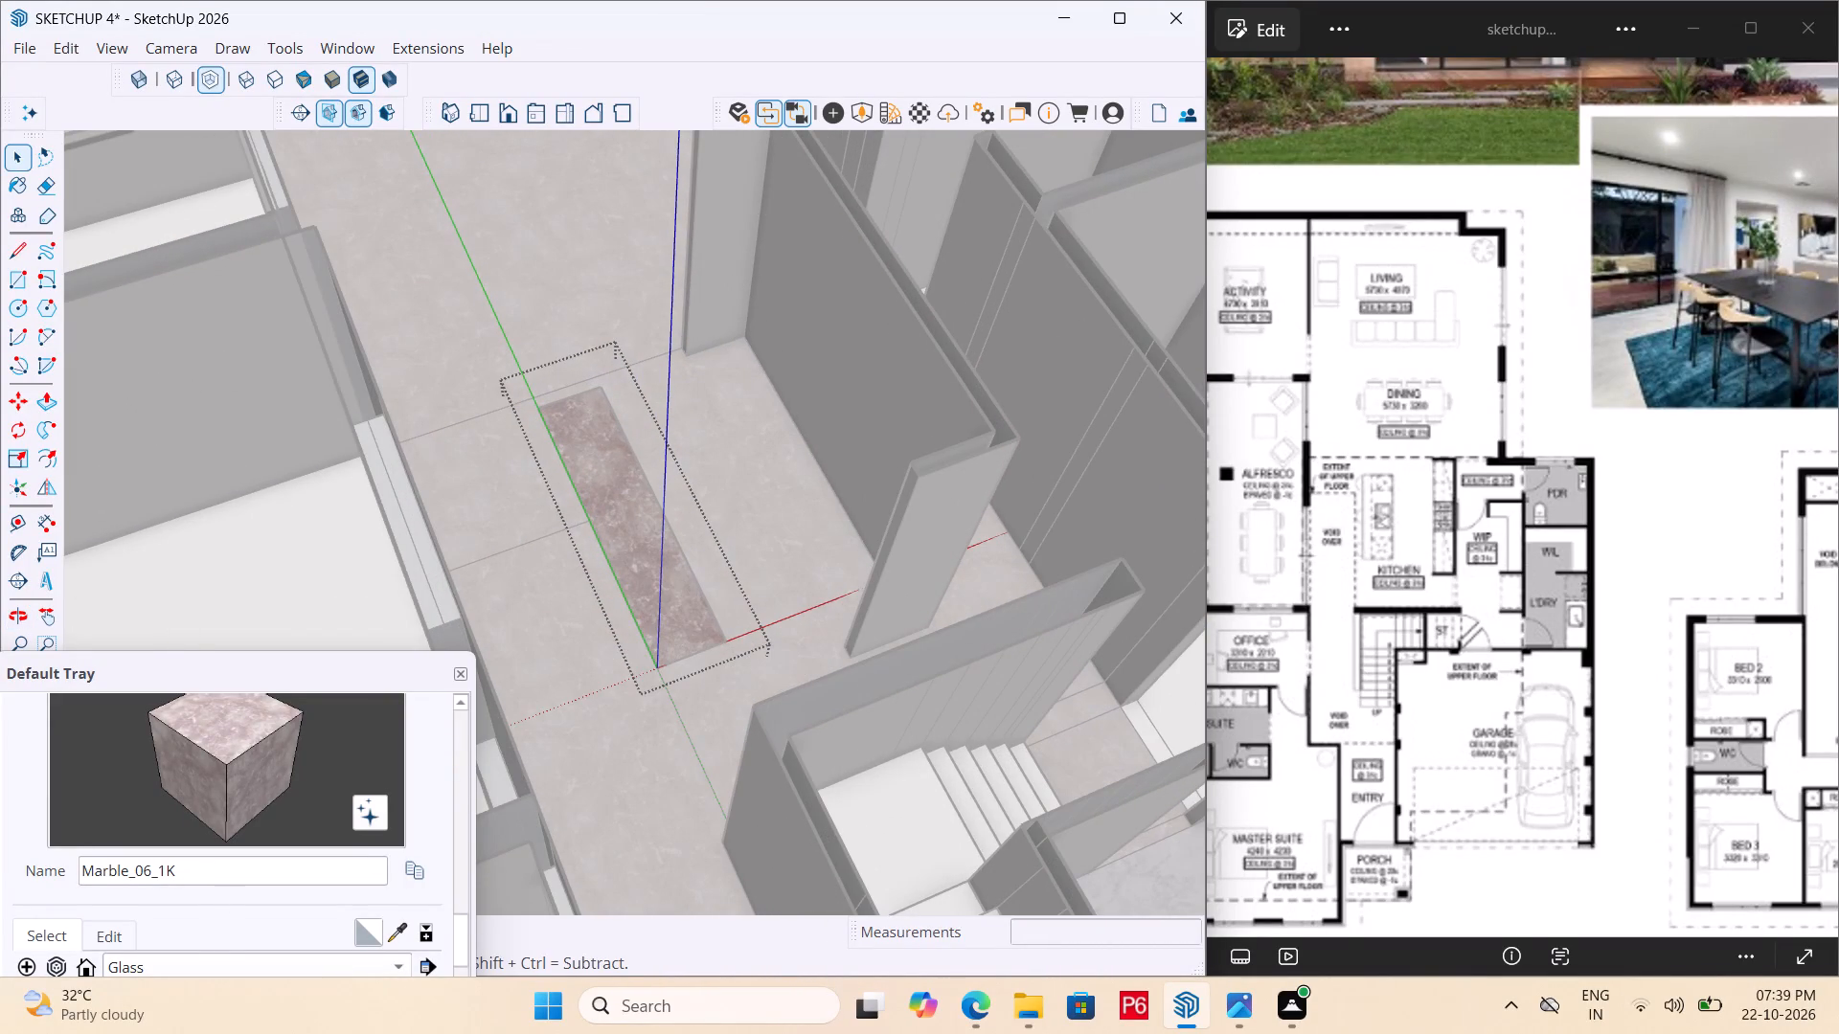
{"action": "scroll", "coordinate": [248, 865], "scroll_direction": "down", "scroll_amount": 5}
{"action": "left_click", "coordinate": [214, 890]}
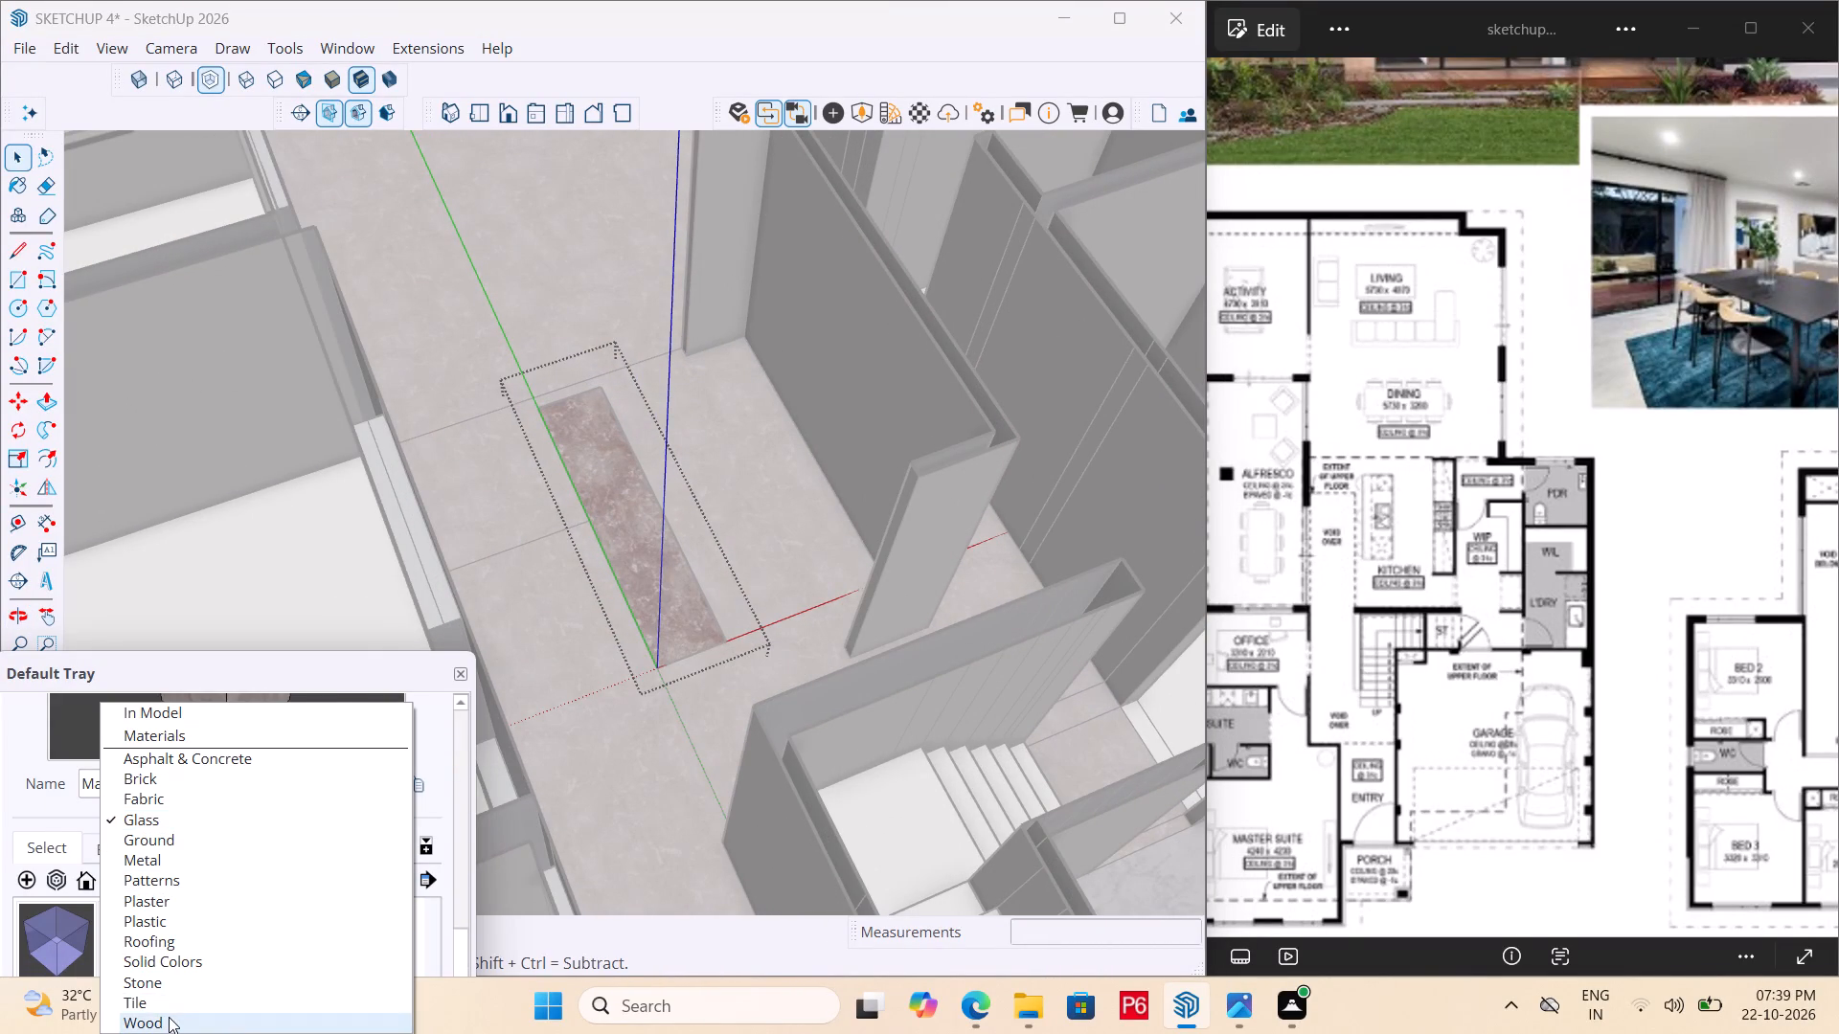
{"action": "left_click", "coordinate": [170, 1014]}
{"action": "left_click", "coordinate": [320, 878]}
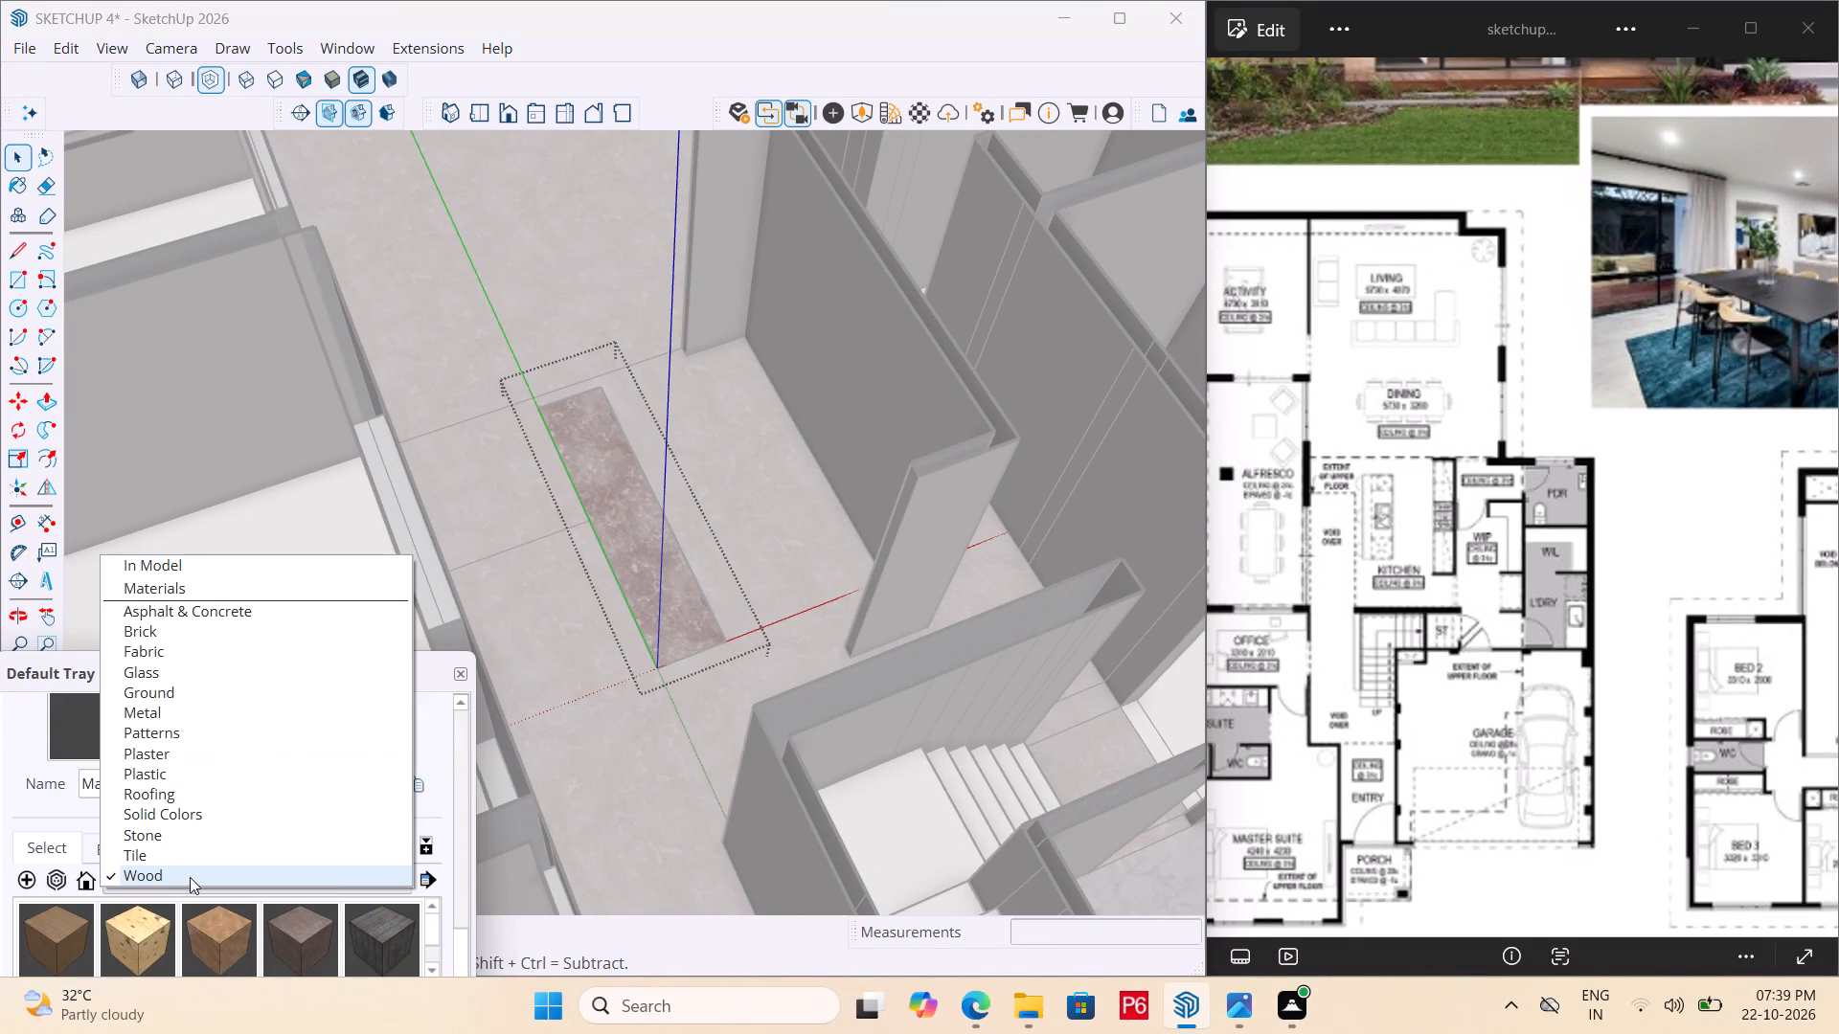
{"action": "left_click", "coordinate": [191, 864]}
{"action": "left_click", "coordinate": [173, 886]}
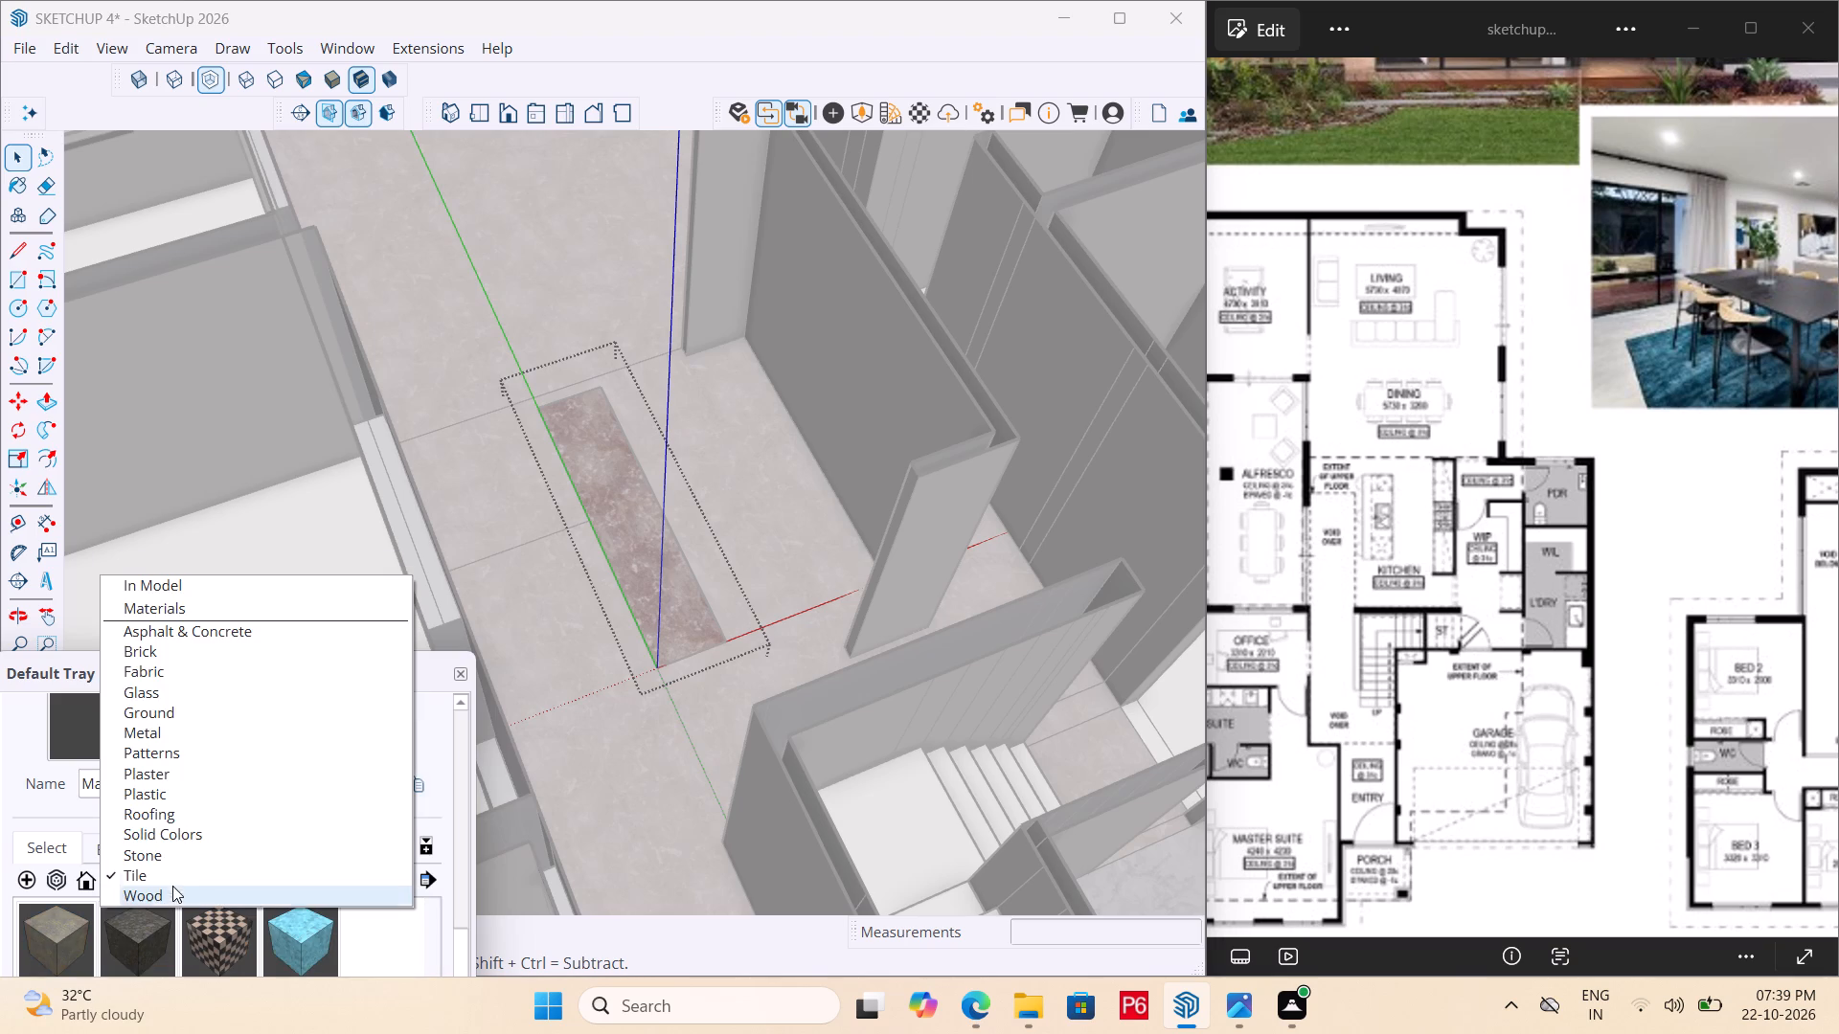
{"action": "left_click", "coordinate": [175, 856]}
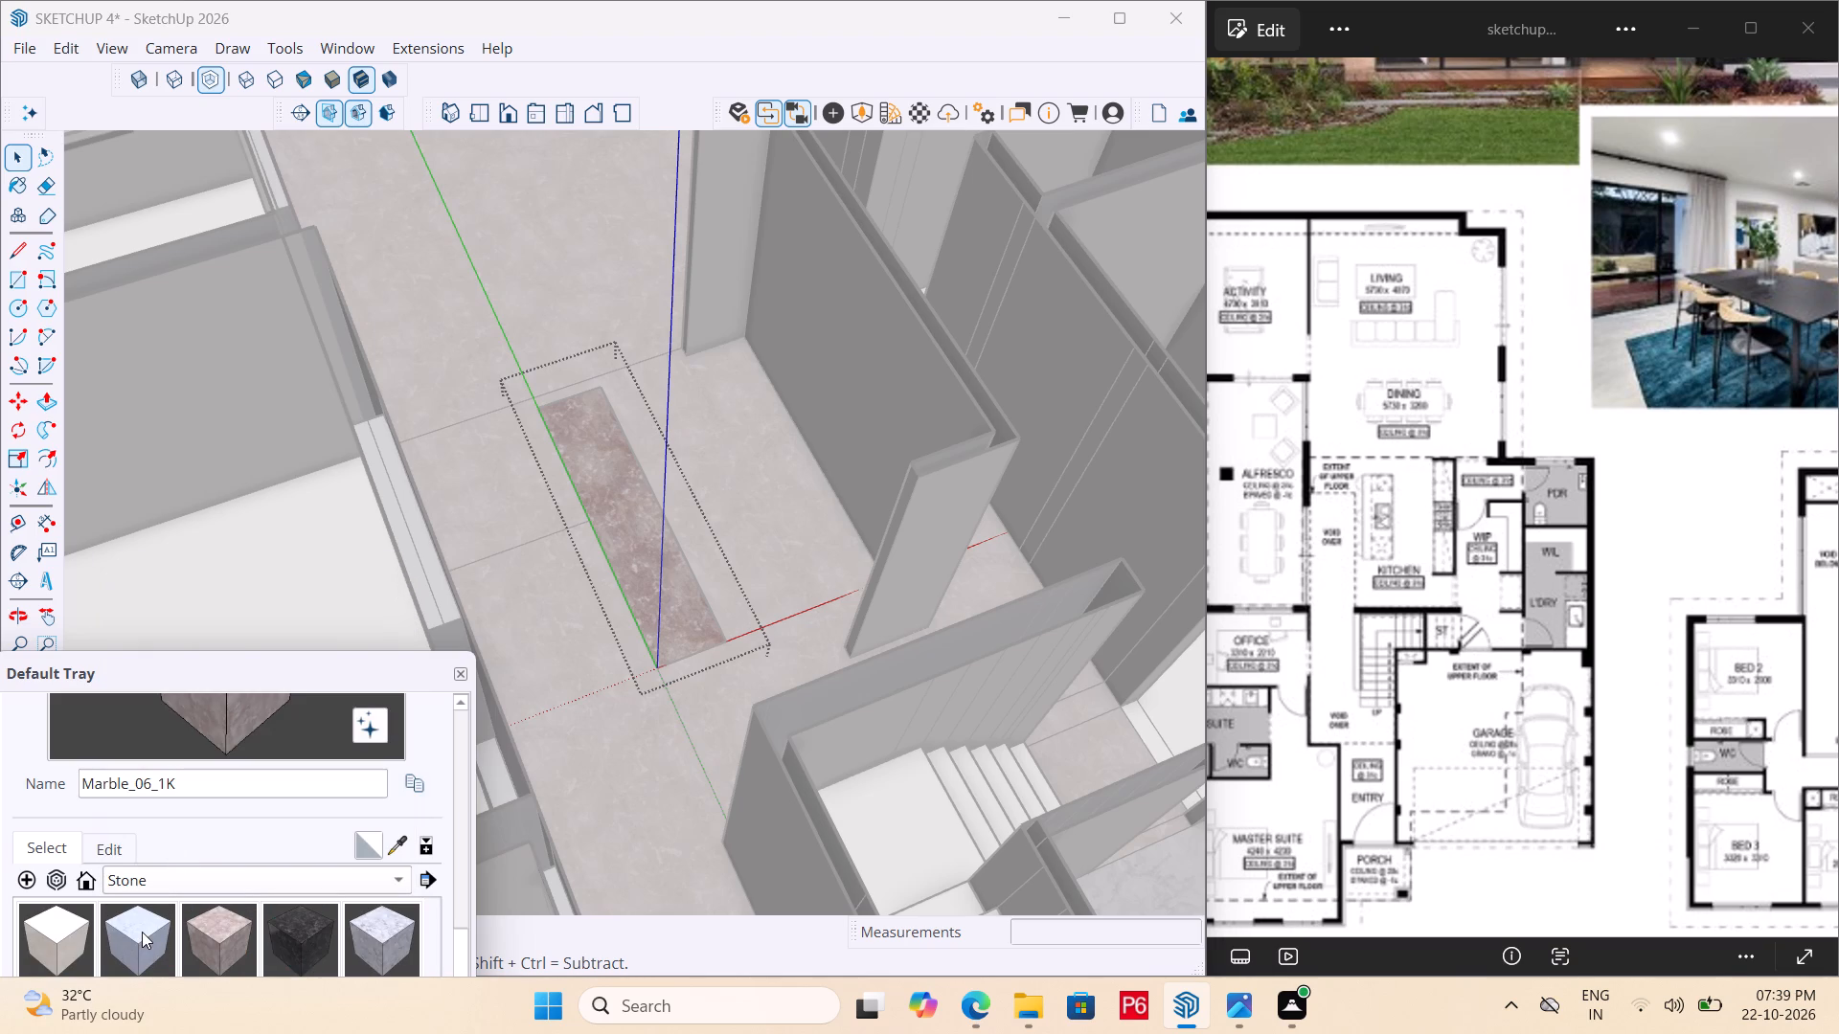
{"action": "left_click", "coordinate": [140, 935]}
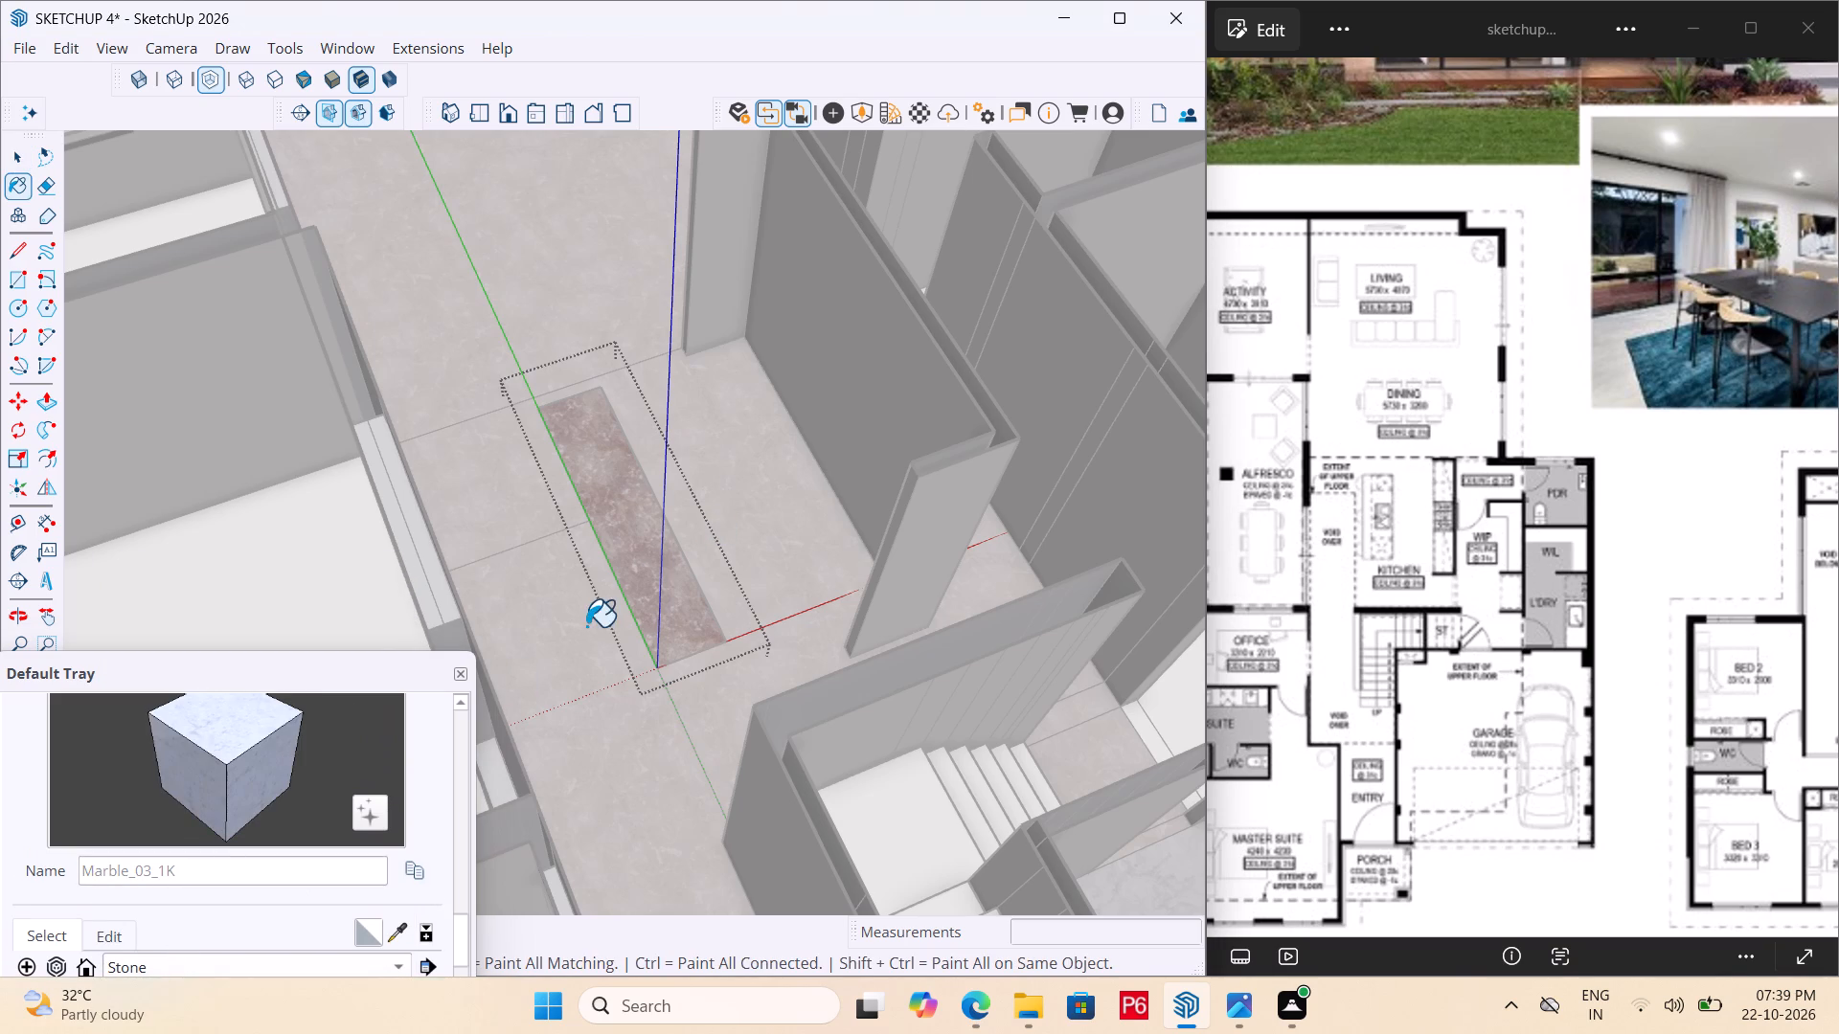
{"action": "left_click", "coordinate": [641, 584]}
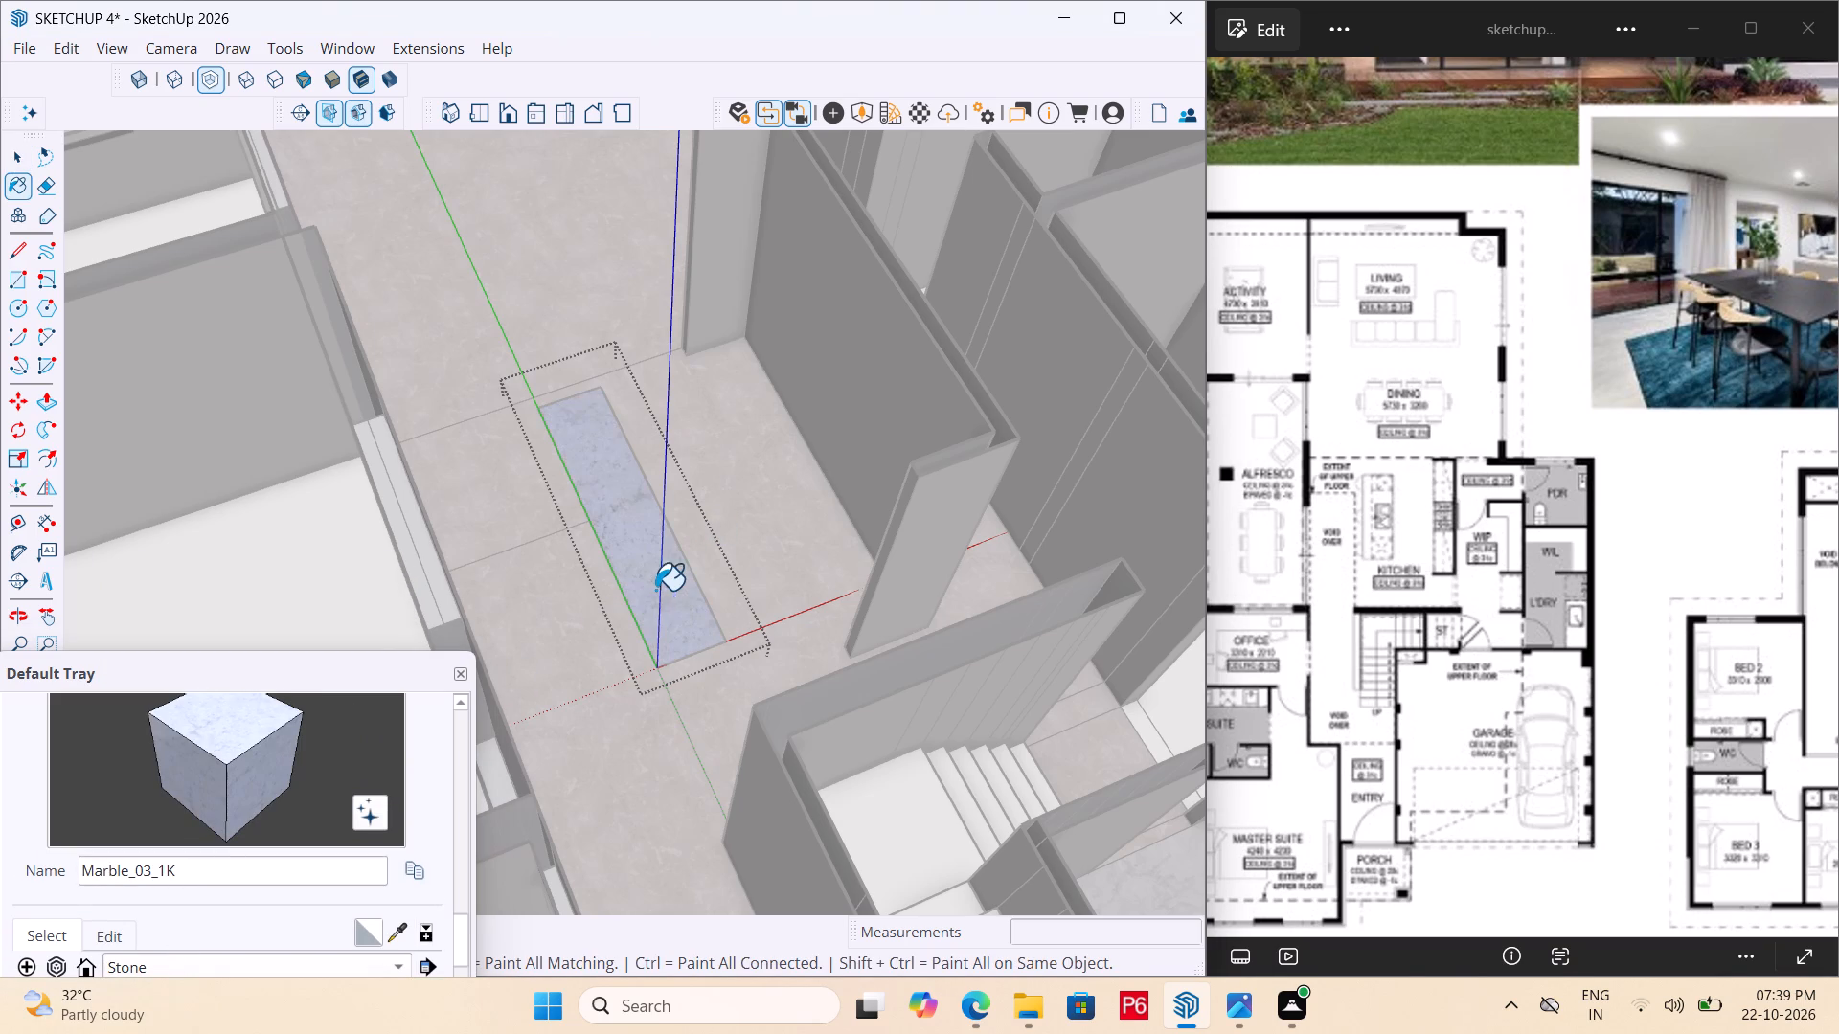
Pull the marble-painted kitchen island face up 3' to form the island's body.
{"action": "key", "text": "p"}
{"action": "left_click", "coordinate": [665, 604]}
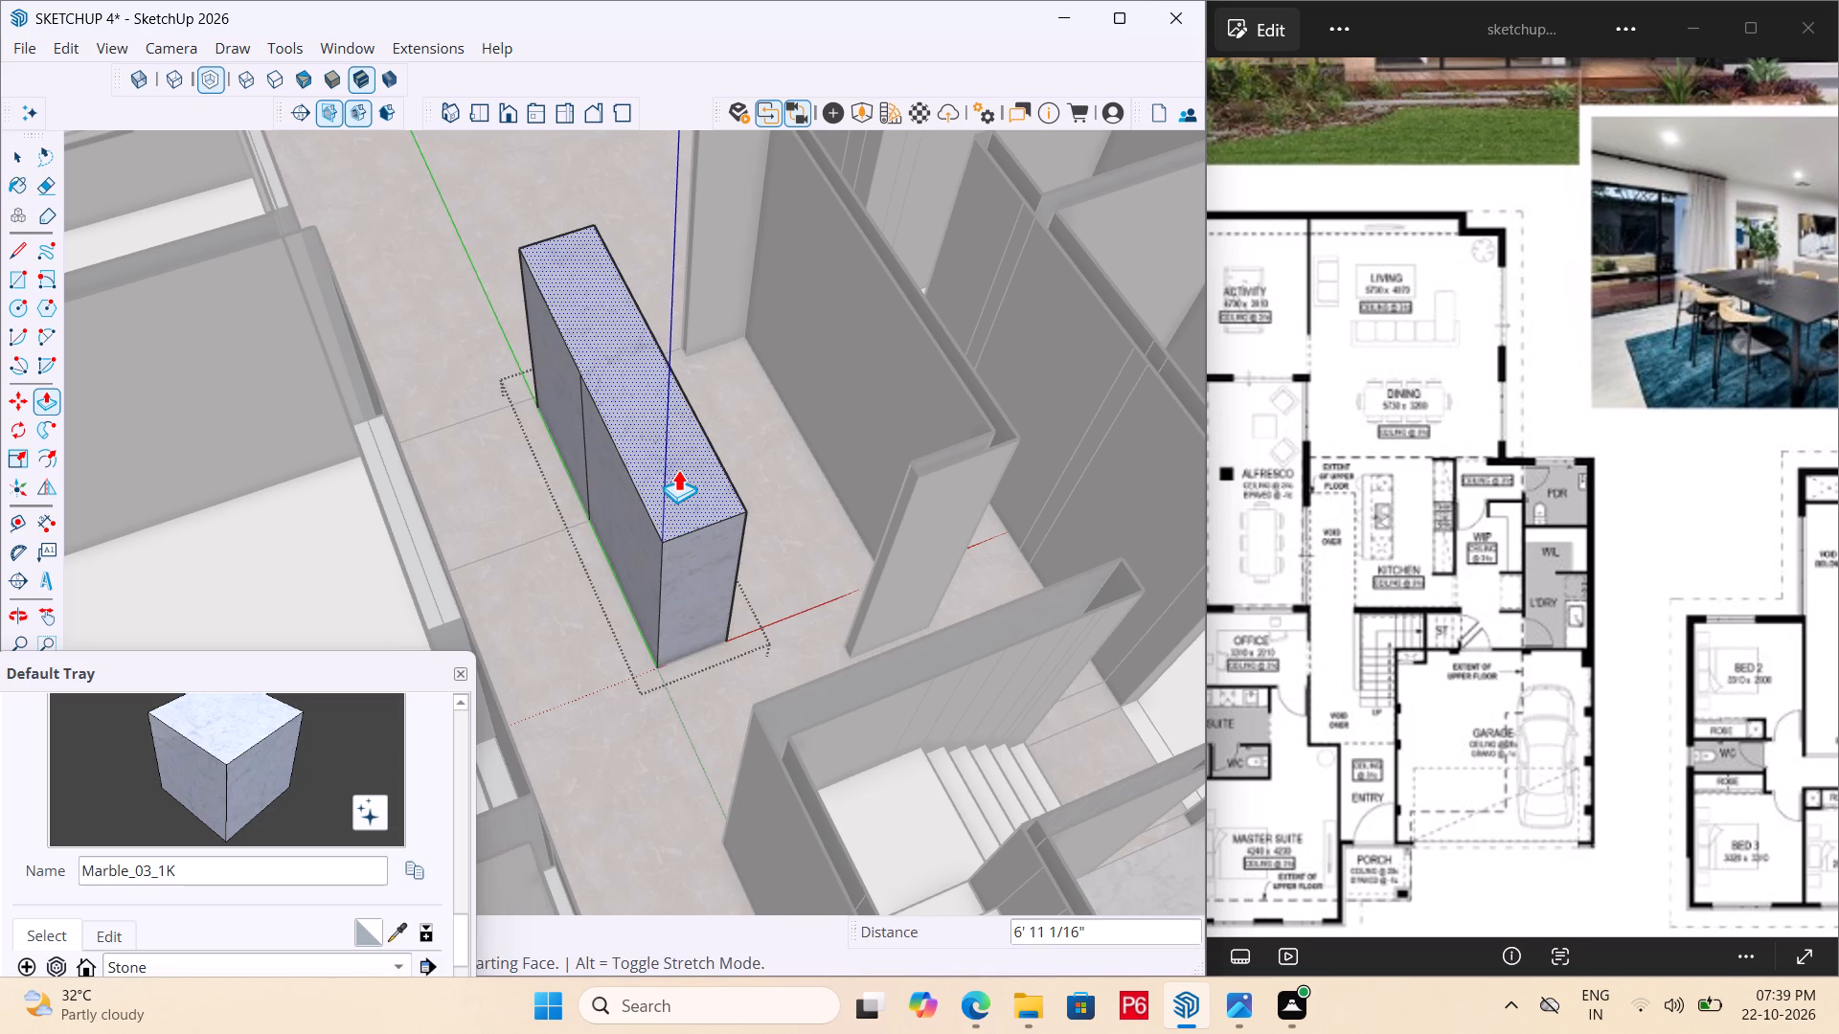
{"action": "key", "text": "3"}
{"action": "key", "text": "apostrophe"}
{"action": "key", "text": "Return"}
{"action": "middle_click_drag", "start_coordinate": [744, 572], "coordinate": [295, 432]}
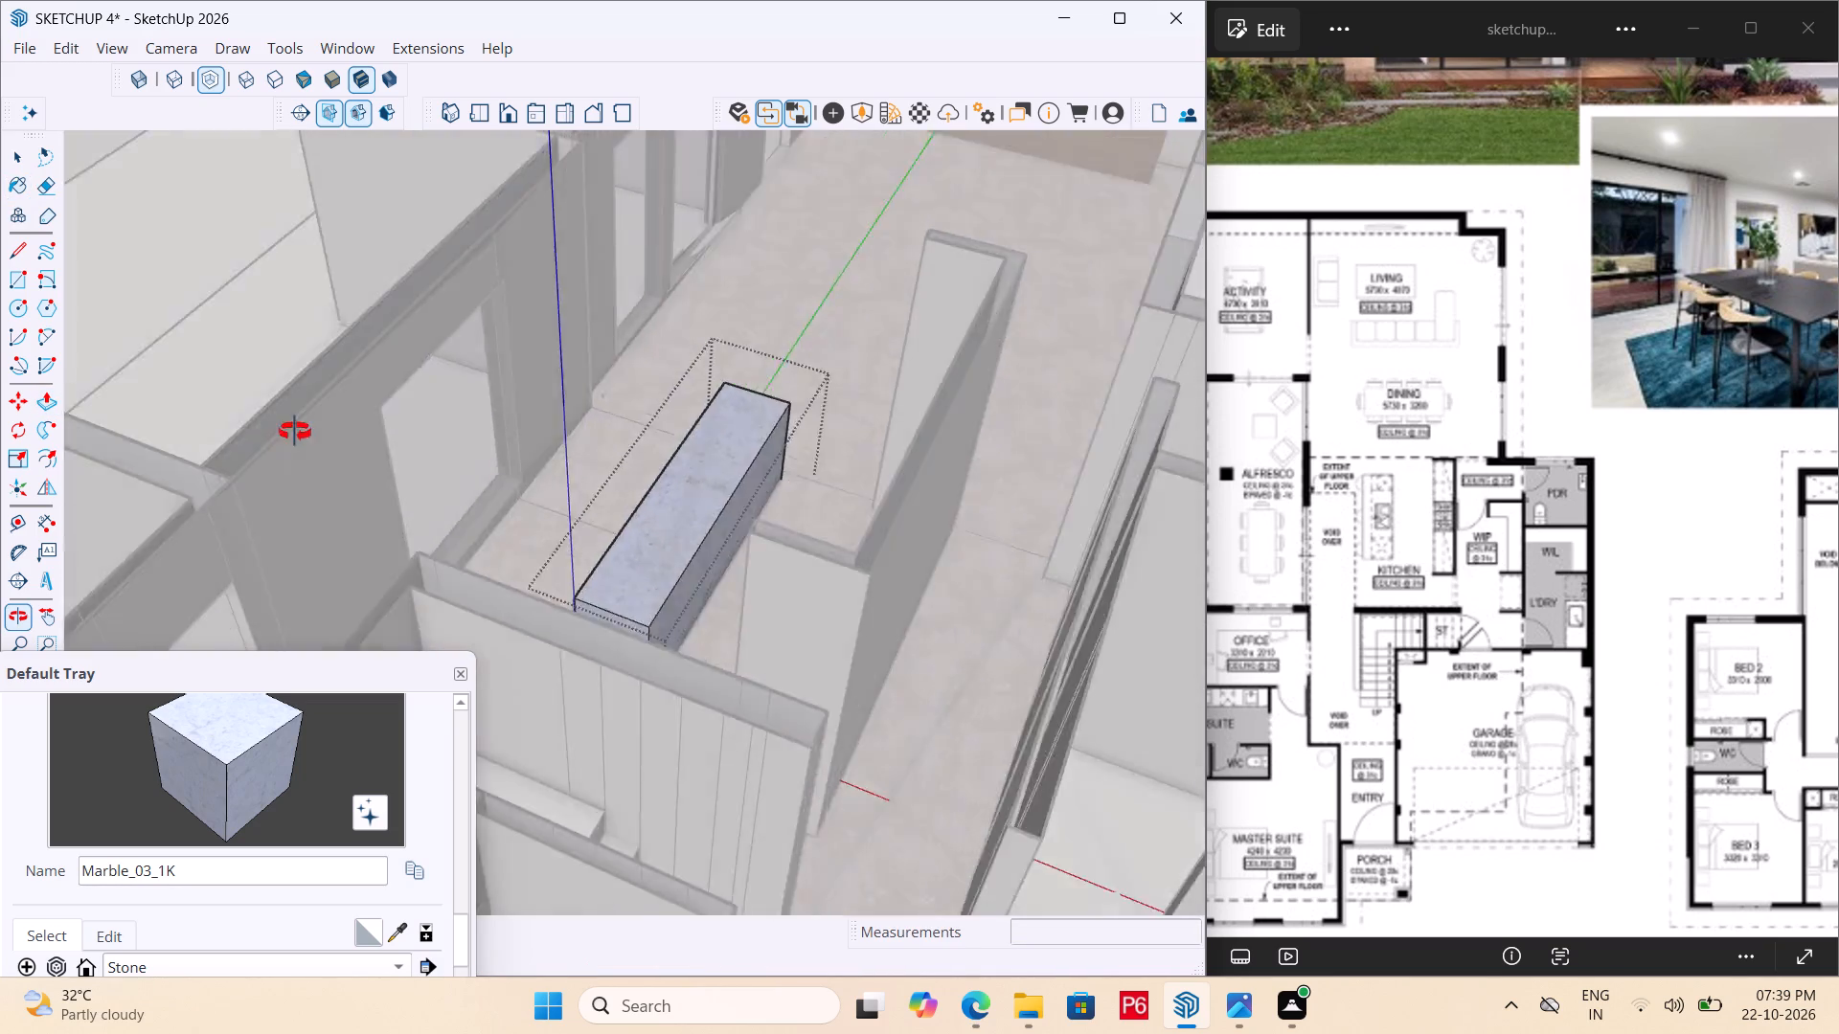
{"action": "middle_click_drag", "start_coordinate": [295, 432], "coordinate": [169, 462]}
{"action": "scroll", "coordinate": [523, 523], "scroll_direction": "up", "scroll_amount": 4}
{"action": "left_click", "coordinate": [690, 613]}
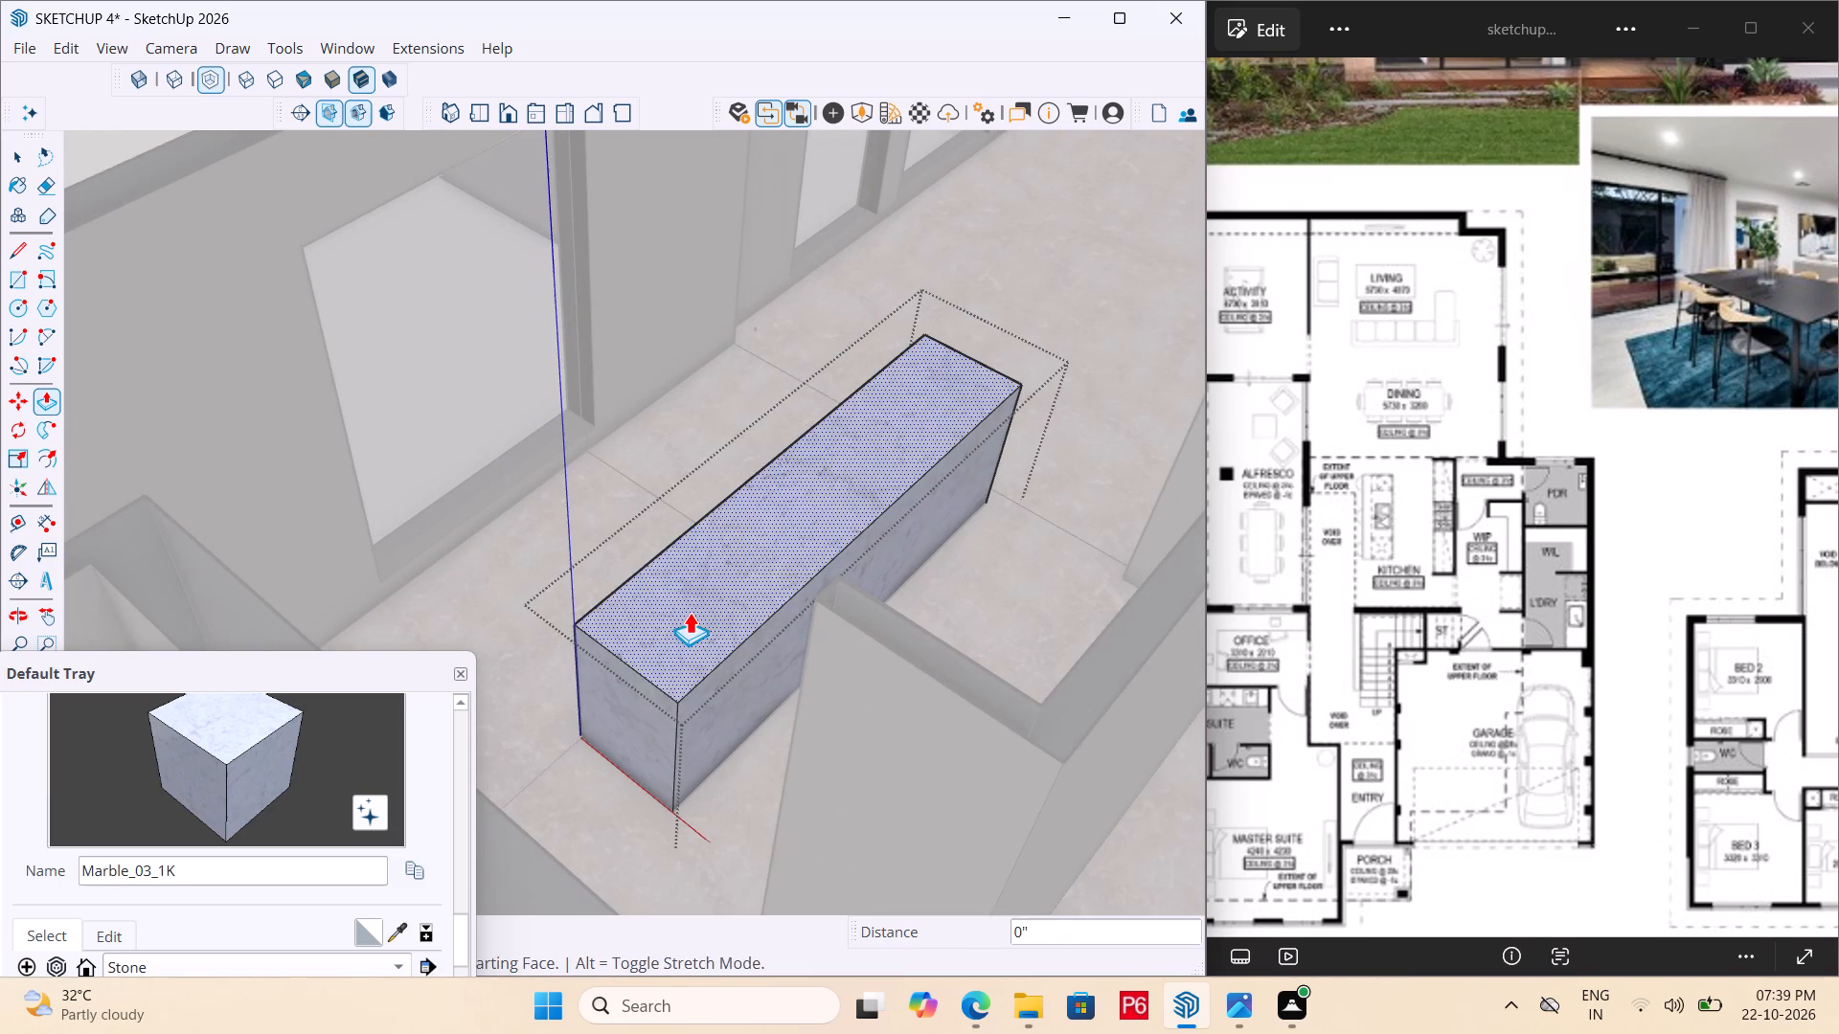
{"action": "key", "text": "Escape"}
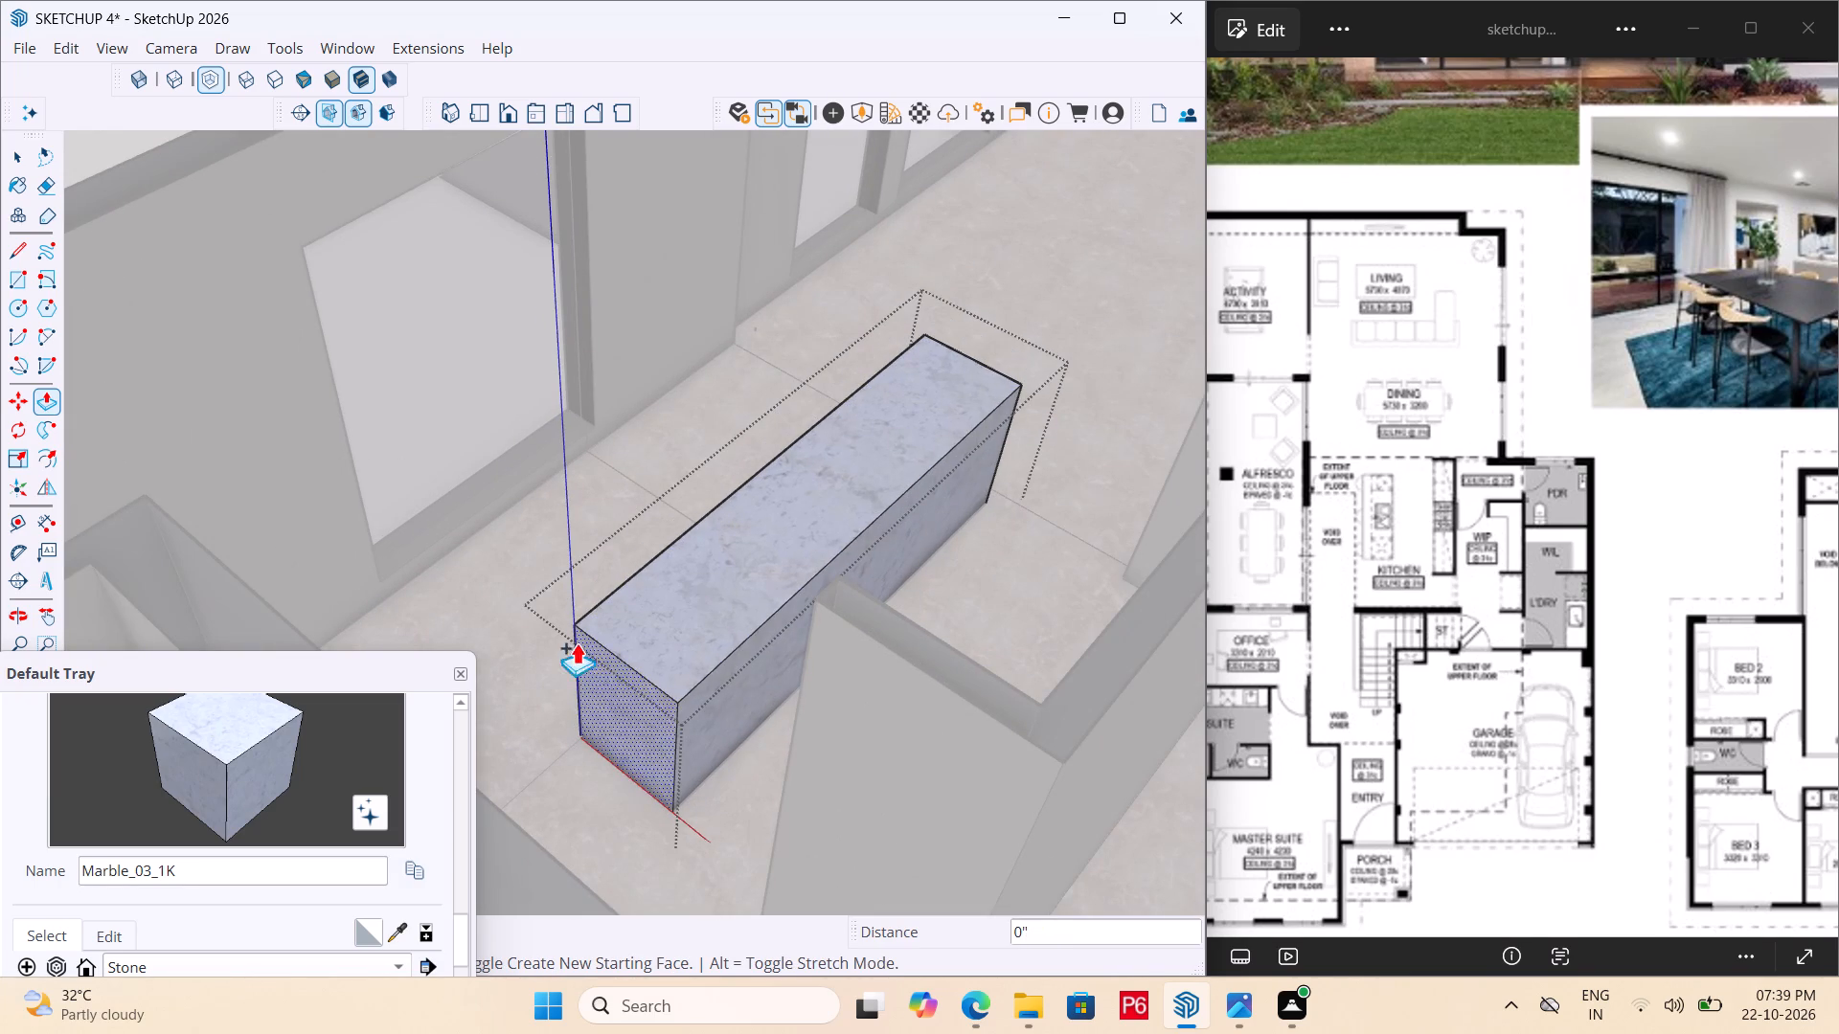
Paint the top face of the kitchen island with Marble_07_1K from the Stone materials.
{"action": "scroll", "coordinate": [281, 764], "scroll_direction": "down", "scroll_amount": 3}
{"action": "left_click", "coordinate": [283, 933]}
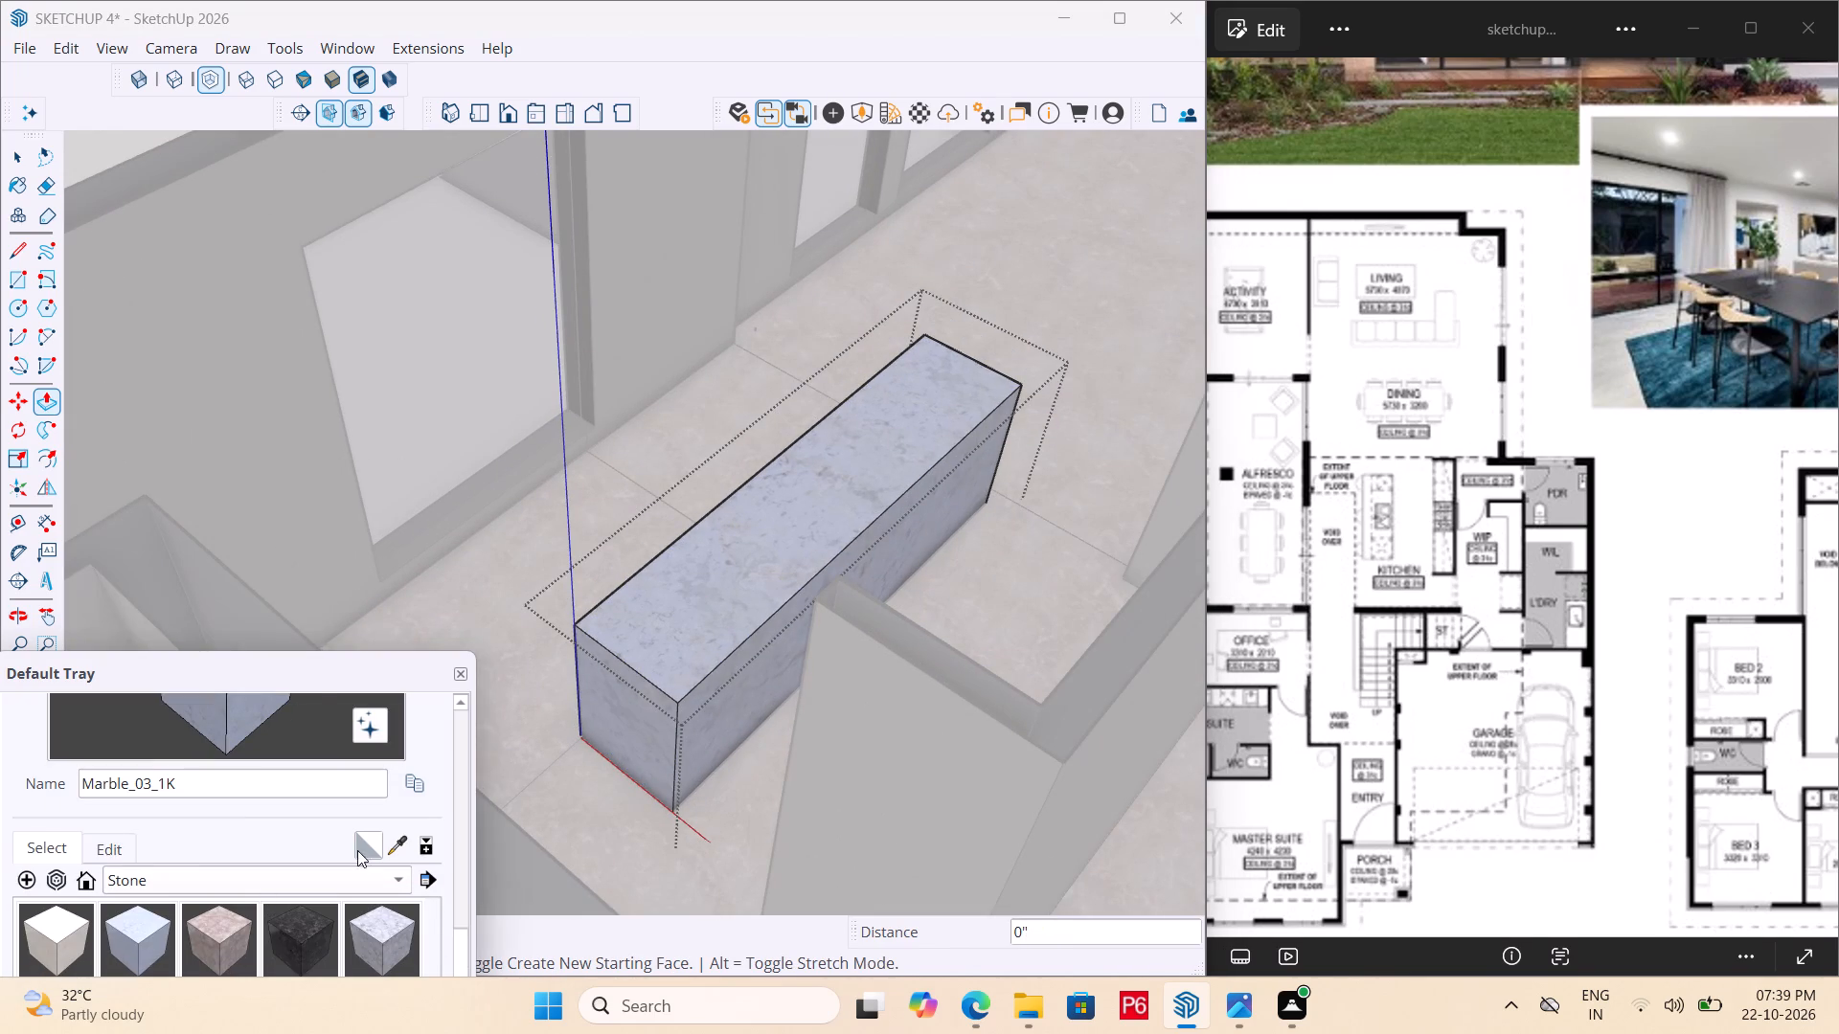
{"action": "left_click", "coordinate": [742, 546]}
{"action": "scroll", "coordinate": [646, 729], "scroll_direction": "up", "scroll_amount": 5}
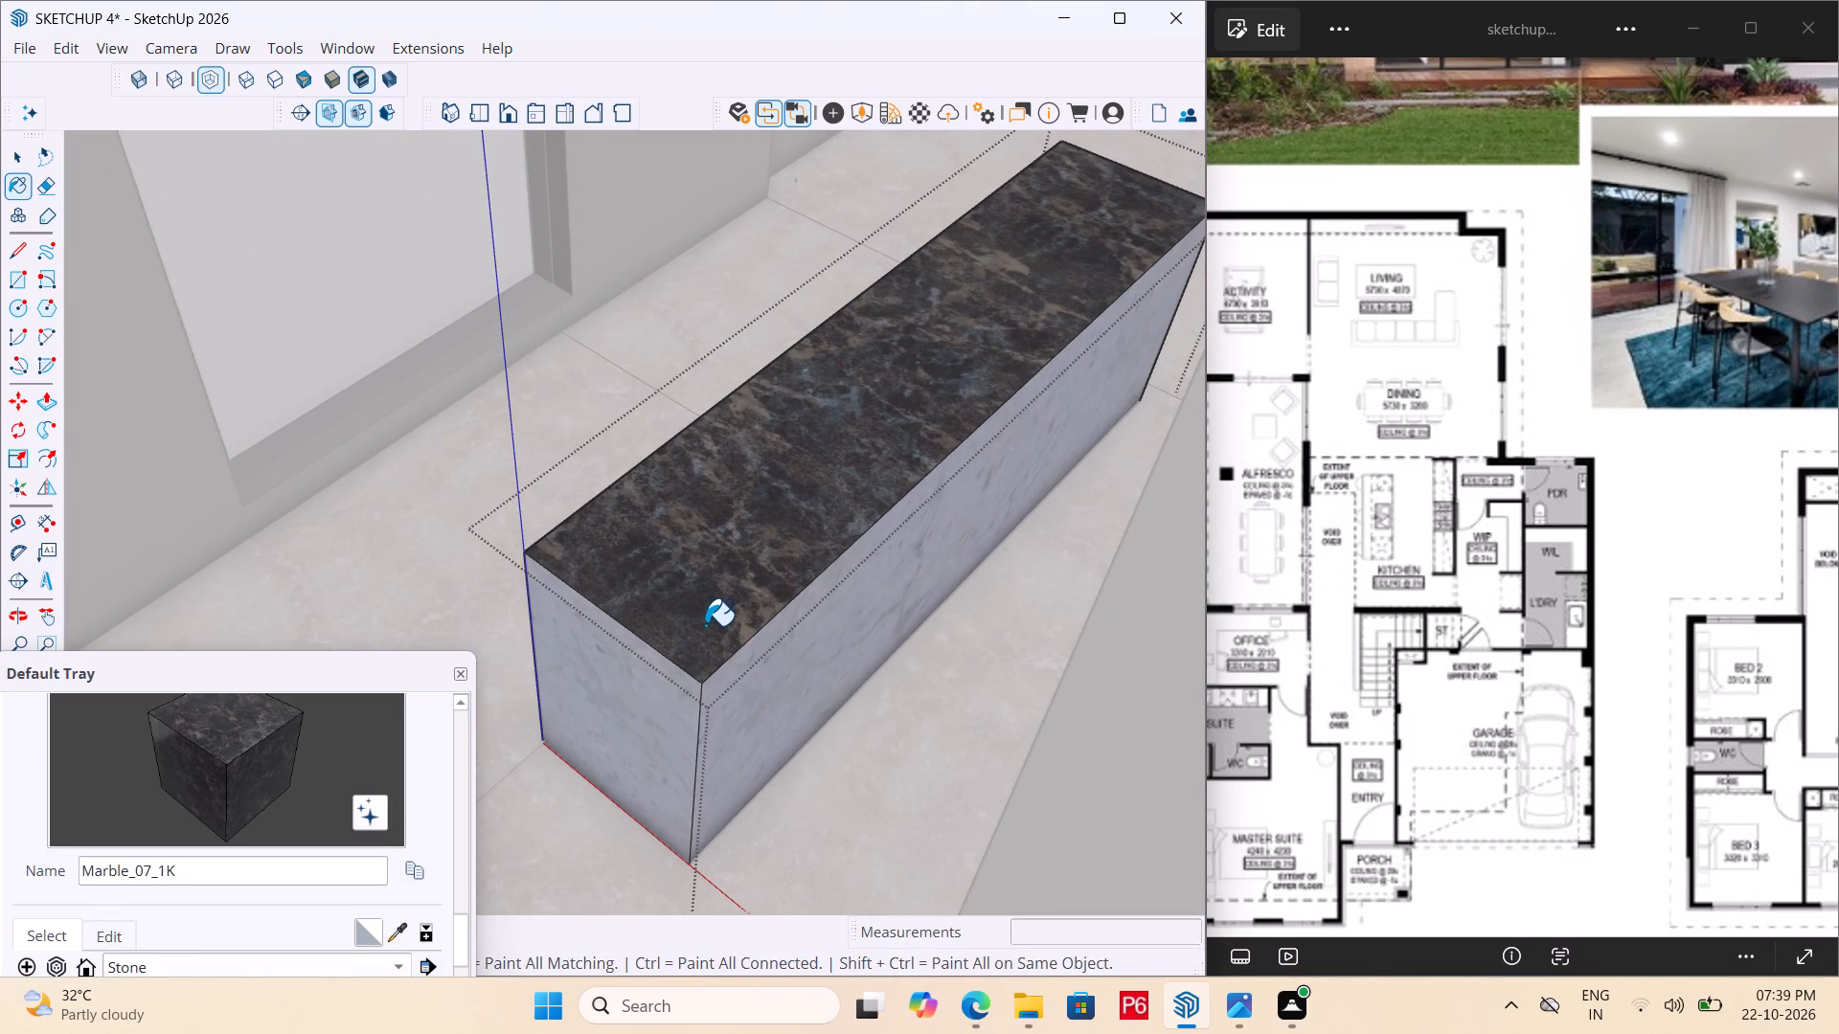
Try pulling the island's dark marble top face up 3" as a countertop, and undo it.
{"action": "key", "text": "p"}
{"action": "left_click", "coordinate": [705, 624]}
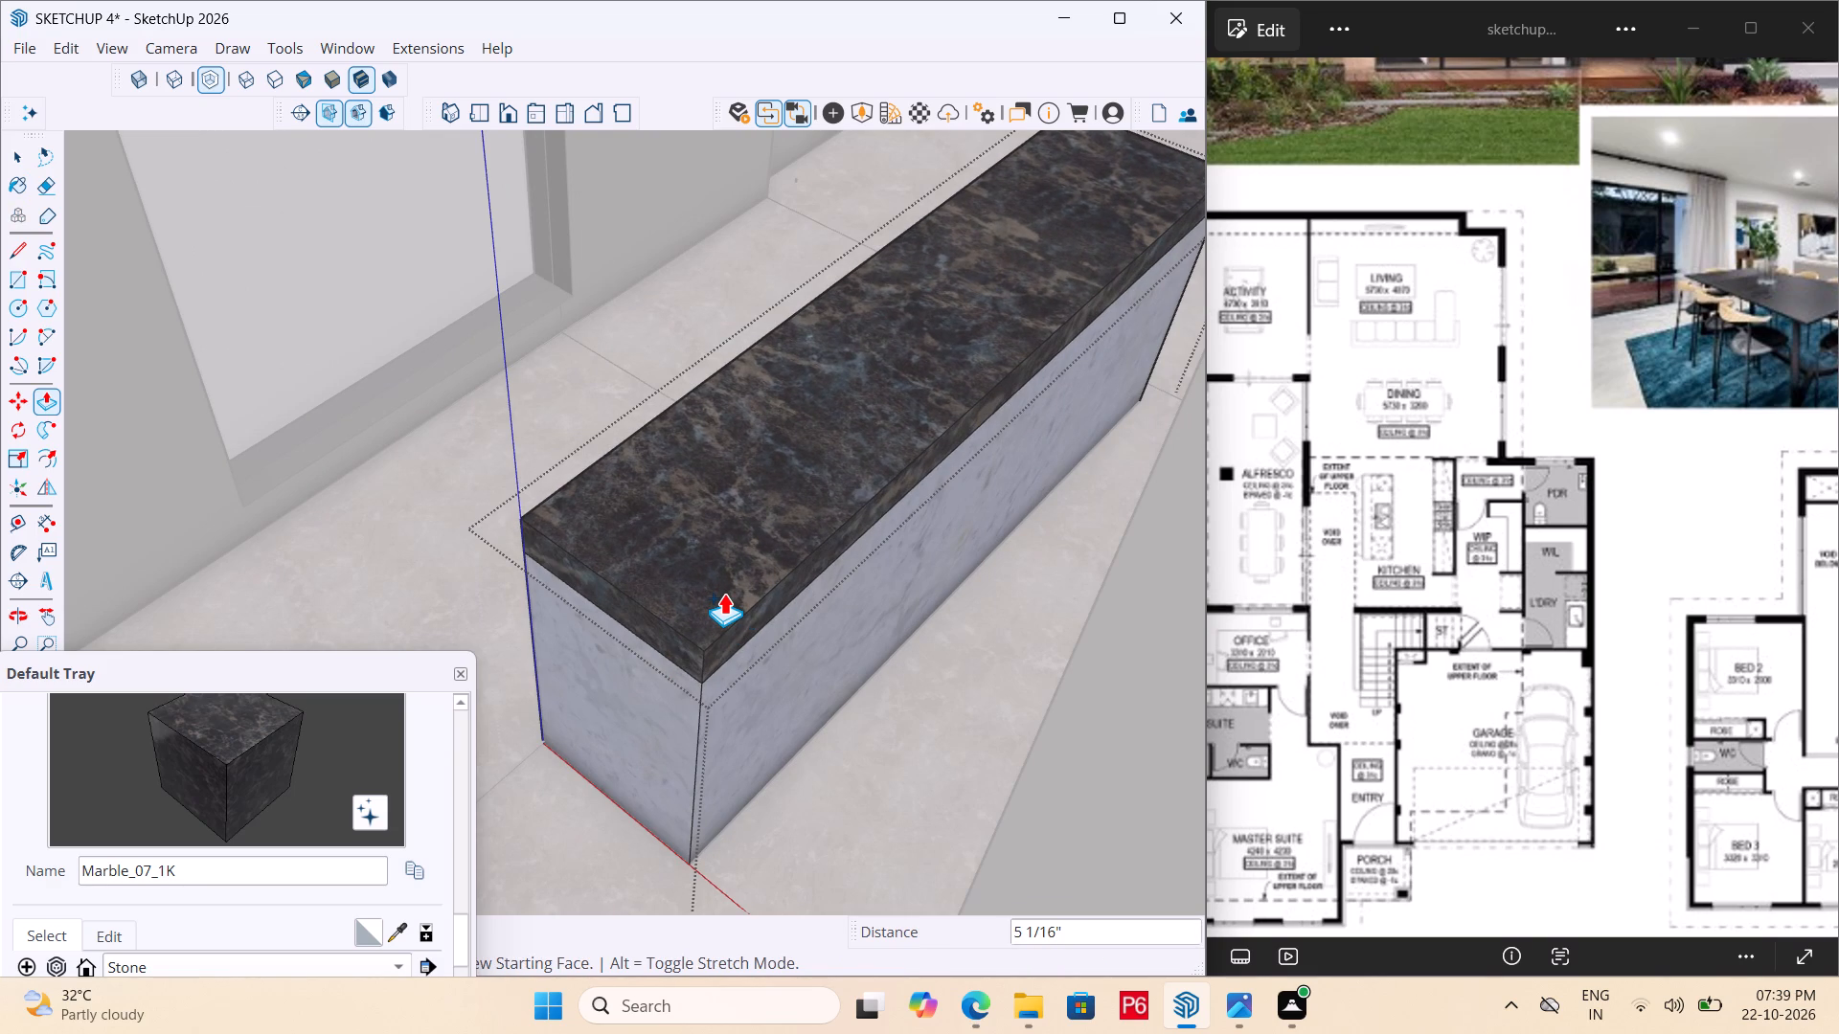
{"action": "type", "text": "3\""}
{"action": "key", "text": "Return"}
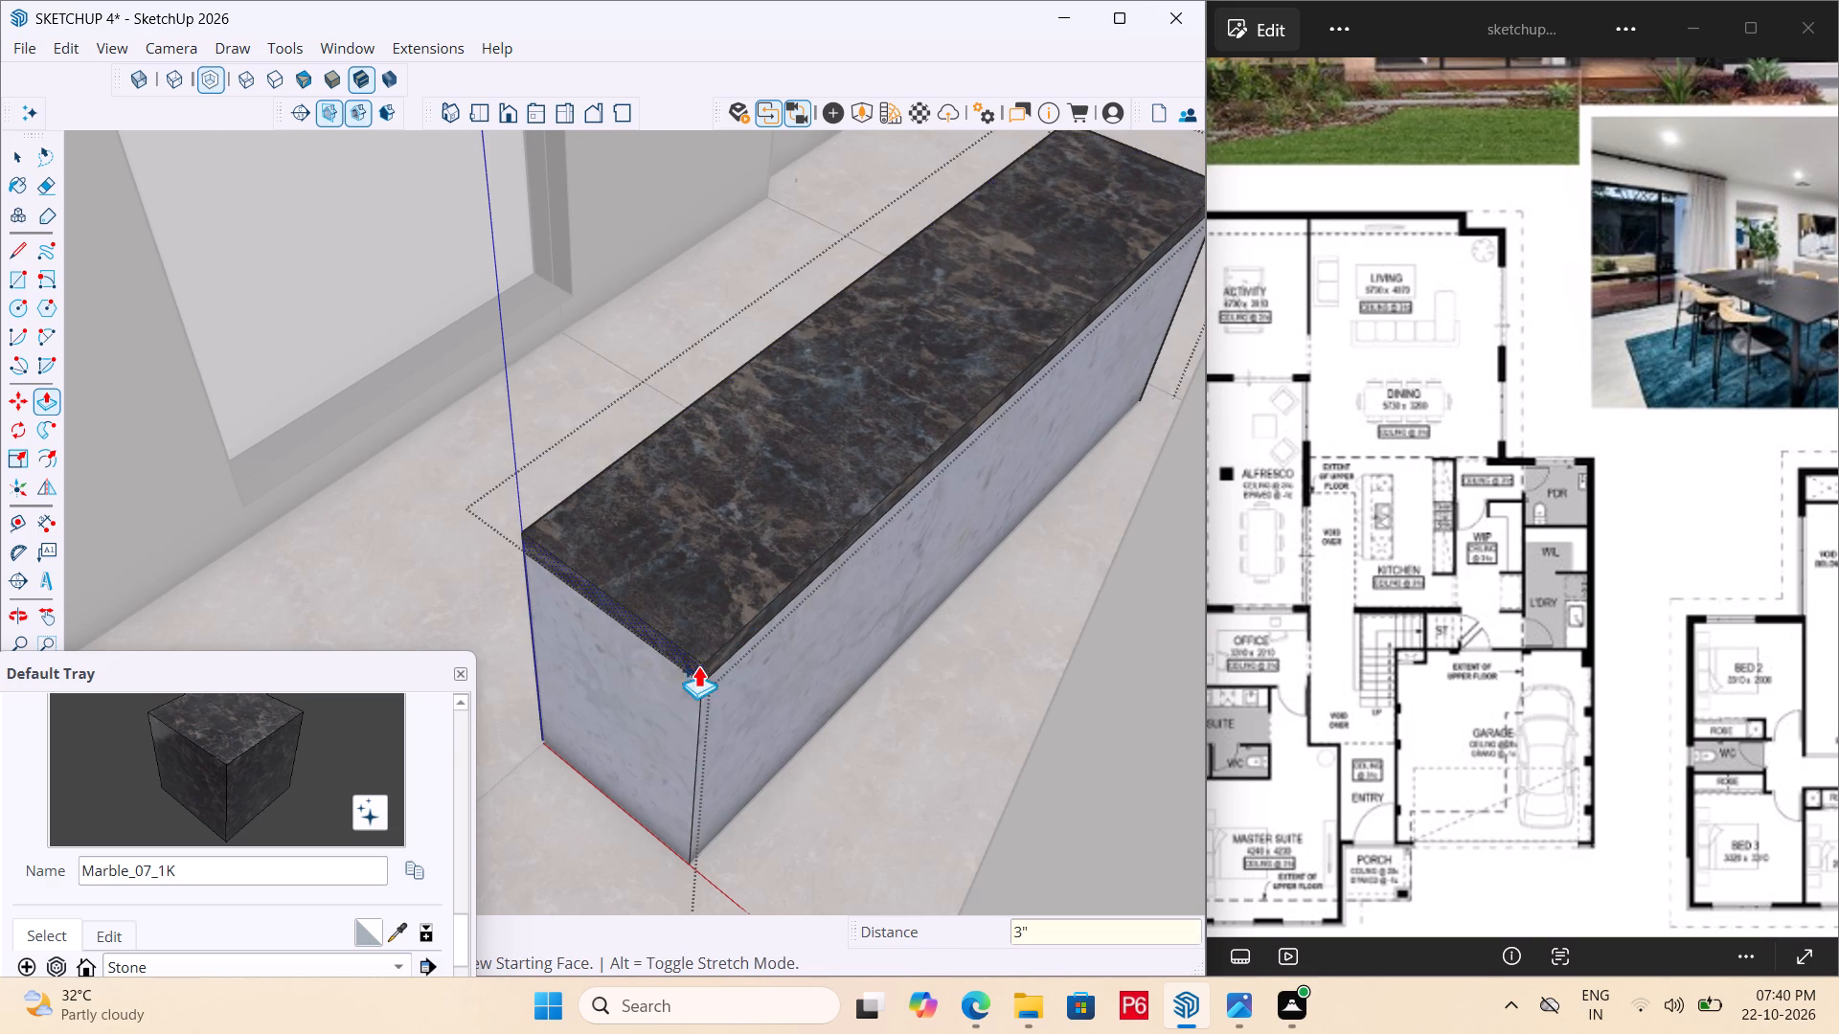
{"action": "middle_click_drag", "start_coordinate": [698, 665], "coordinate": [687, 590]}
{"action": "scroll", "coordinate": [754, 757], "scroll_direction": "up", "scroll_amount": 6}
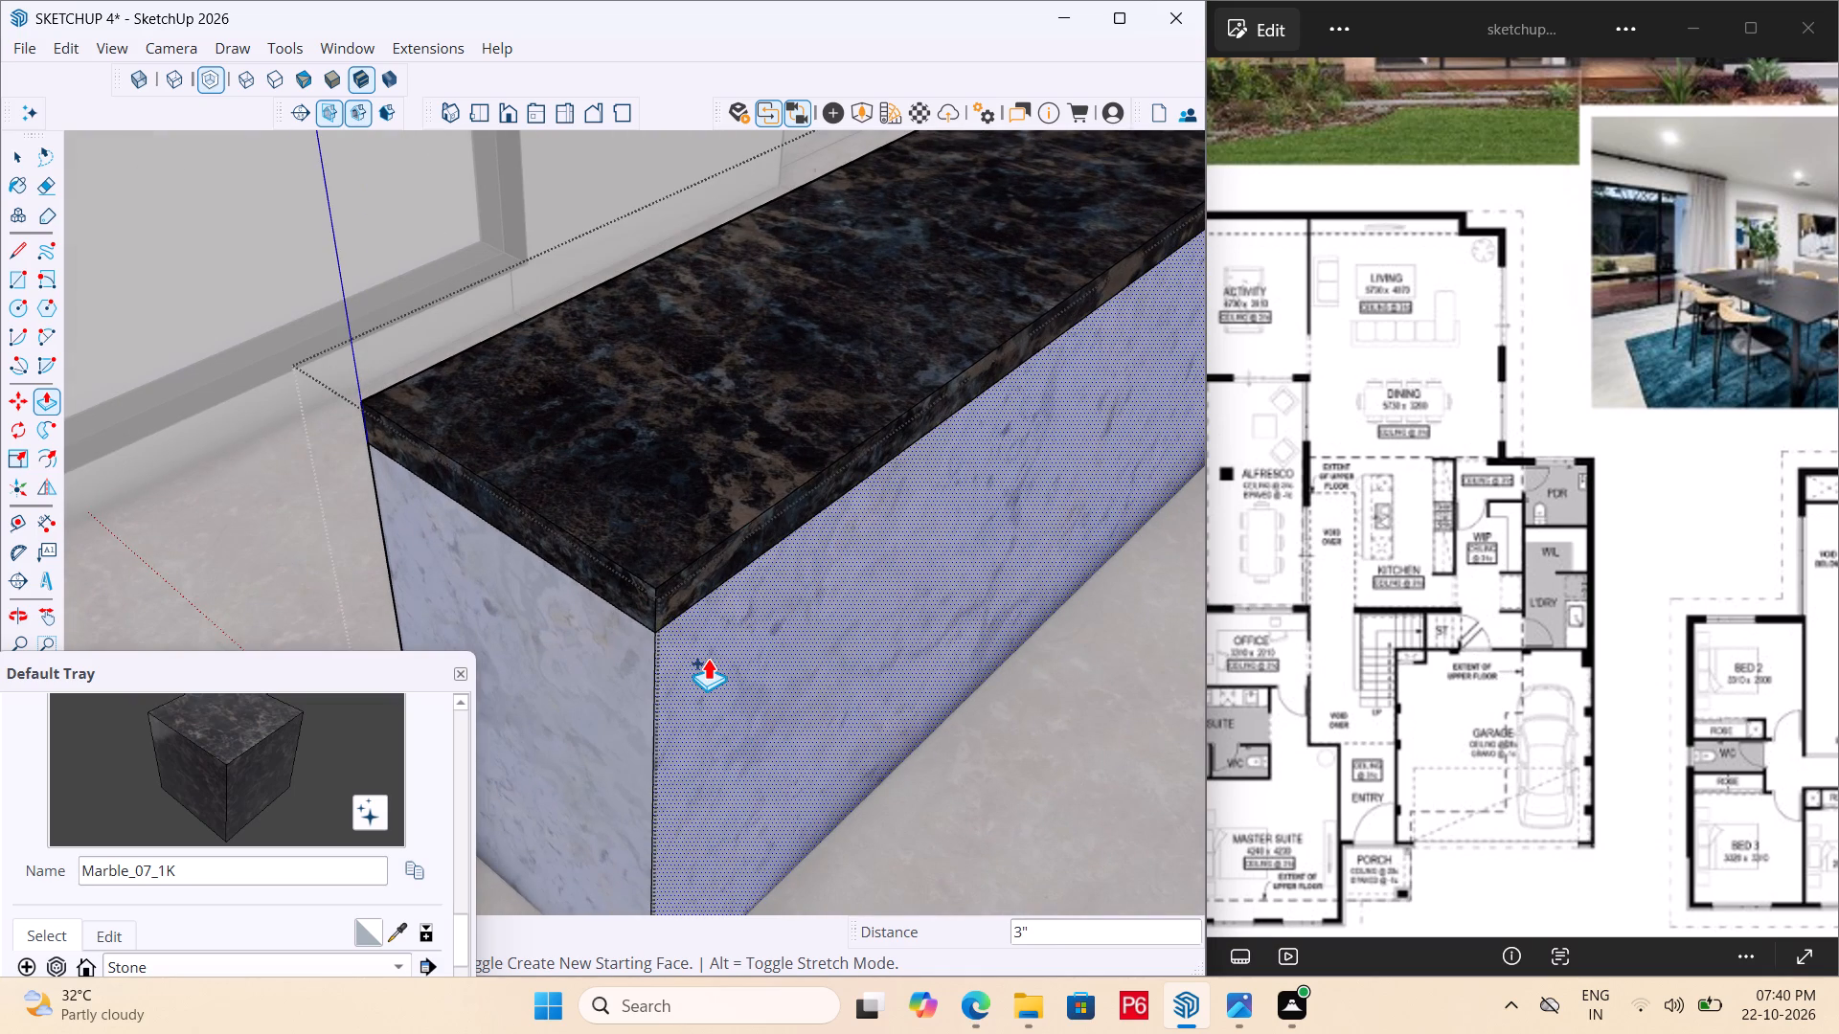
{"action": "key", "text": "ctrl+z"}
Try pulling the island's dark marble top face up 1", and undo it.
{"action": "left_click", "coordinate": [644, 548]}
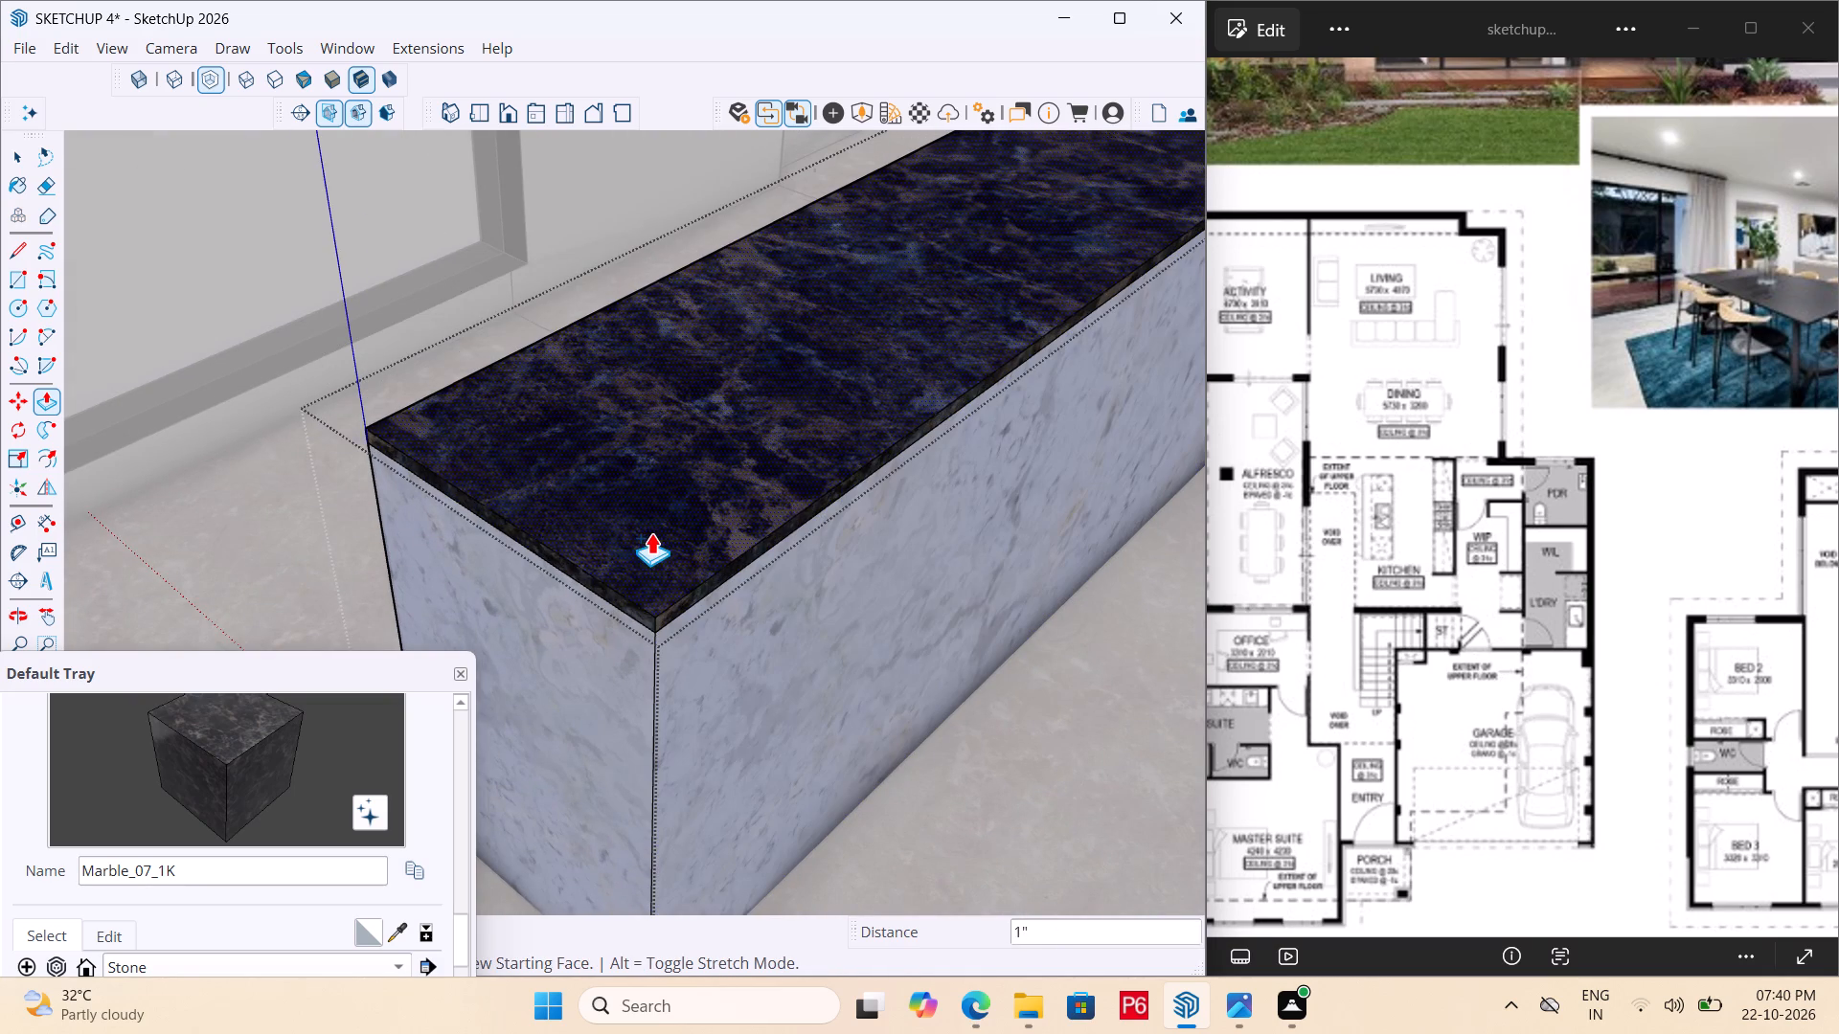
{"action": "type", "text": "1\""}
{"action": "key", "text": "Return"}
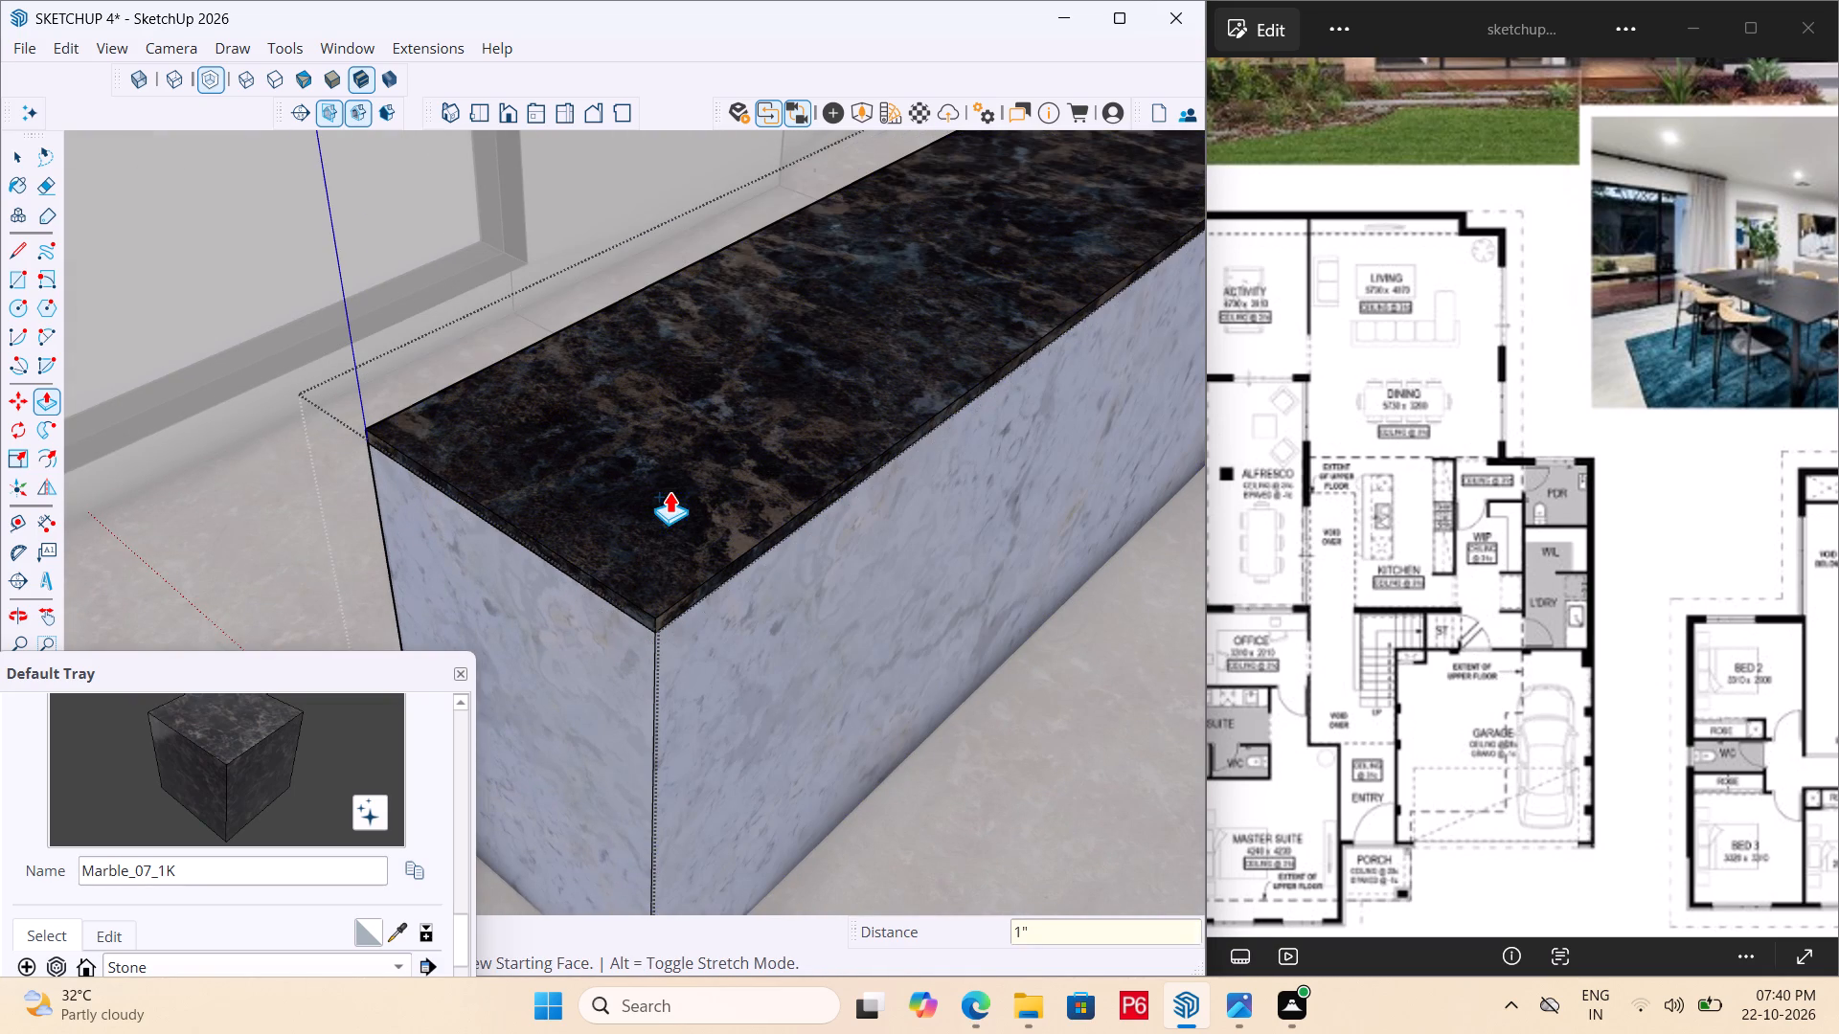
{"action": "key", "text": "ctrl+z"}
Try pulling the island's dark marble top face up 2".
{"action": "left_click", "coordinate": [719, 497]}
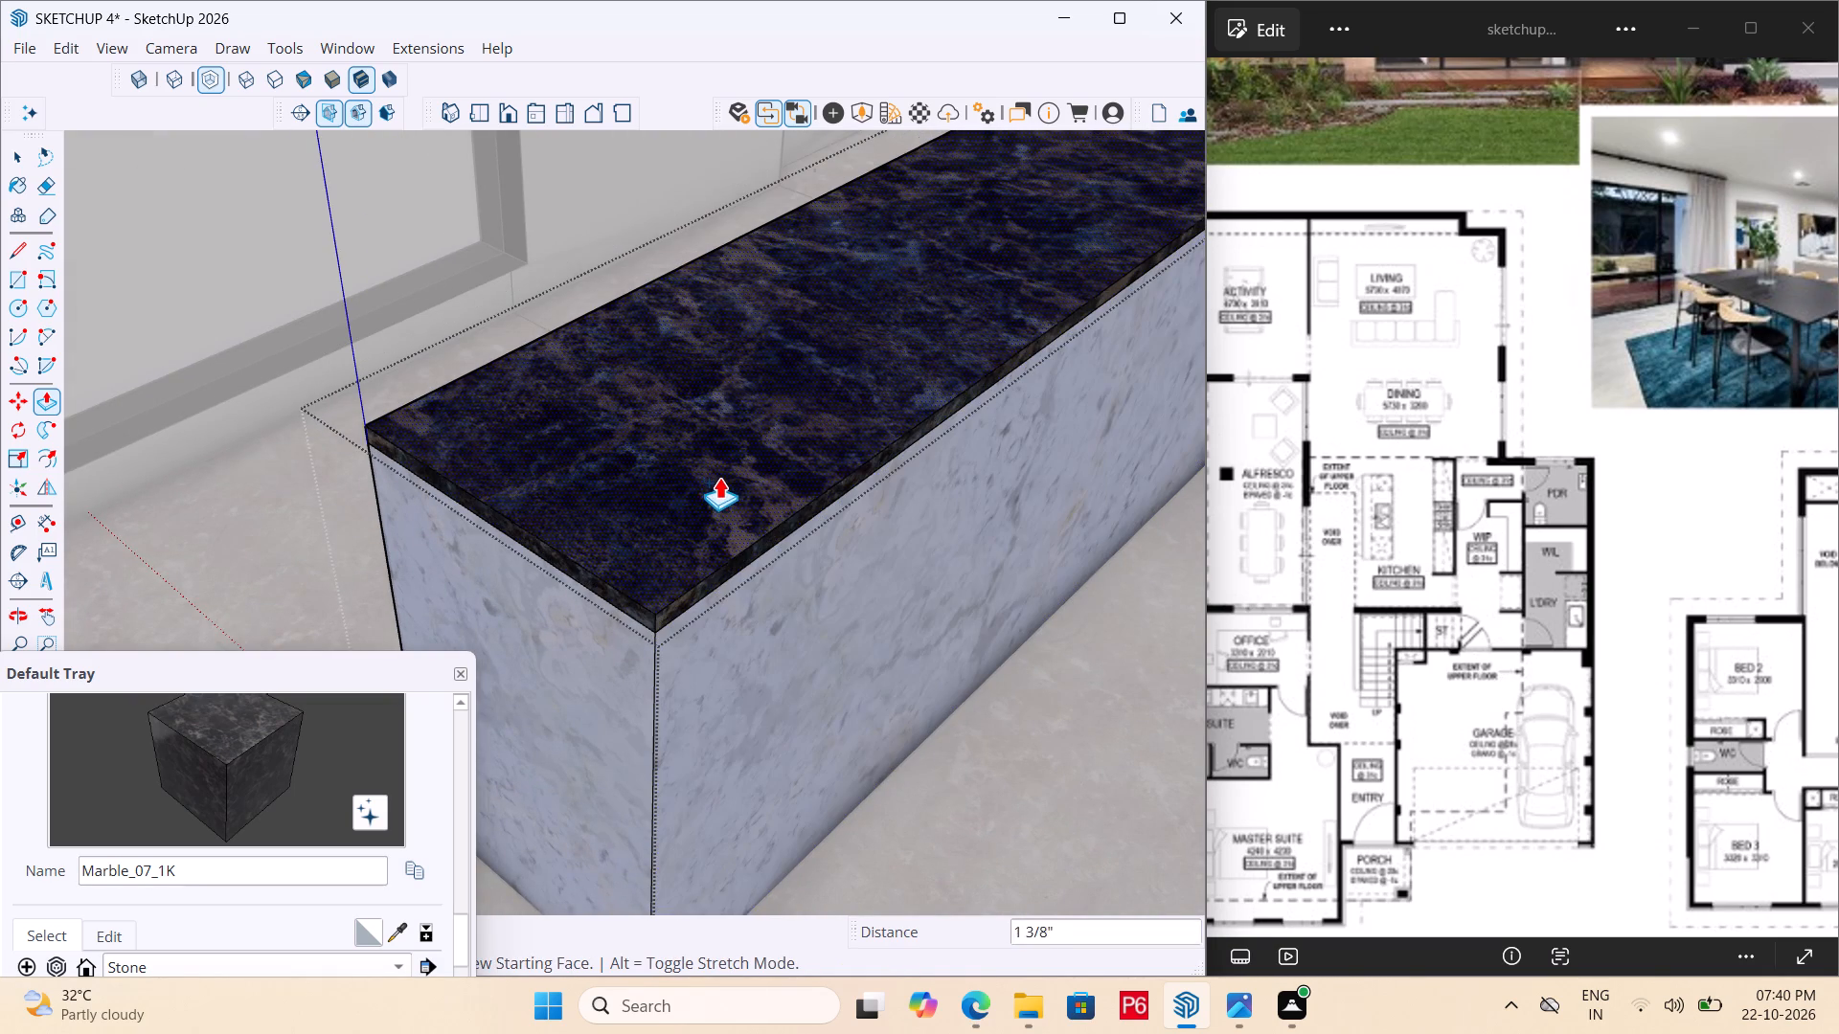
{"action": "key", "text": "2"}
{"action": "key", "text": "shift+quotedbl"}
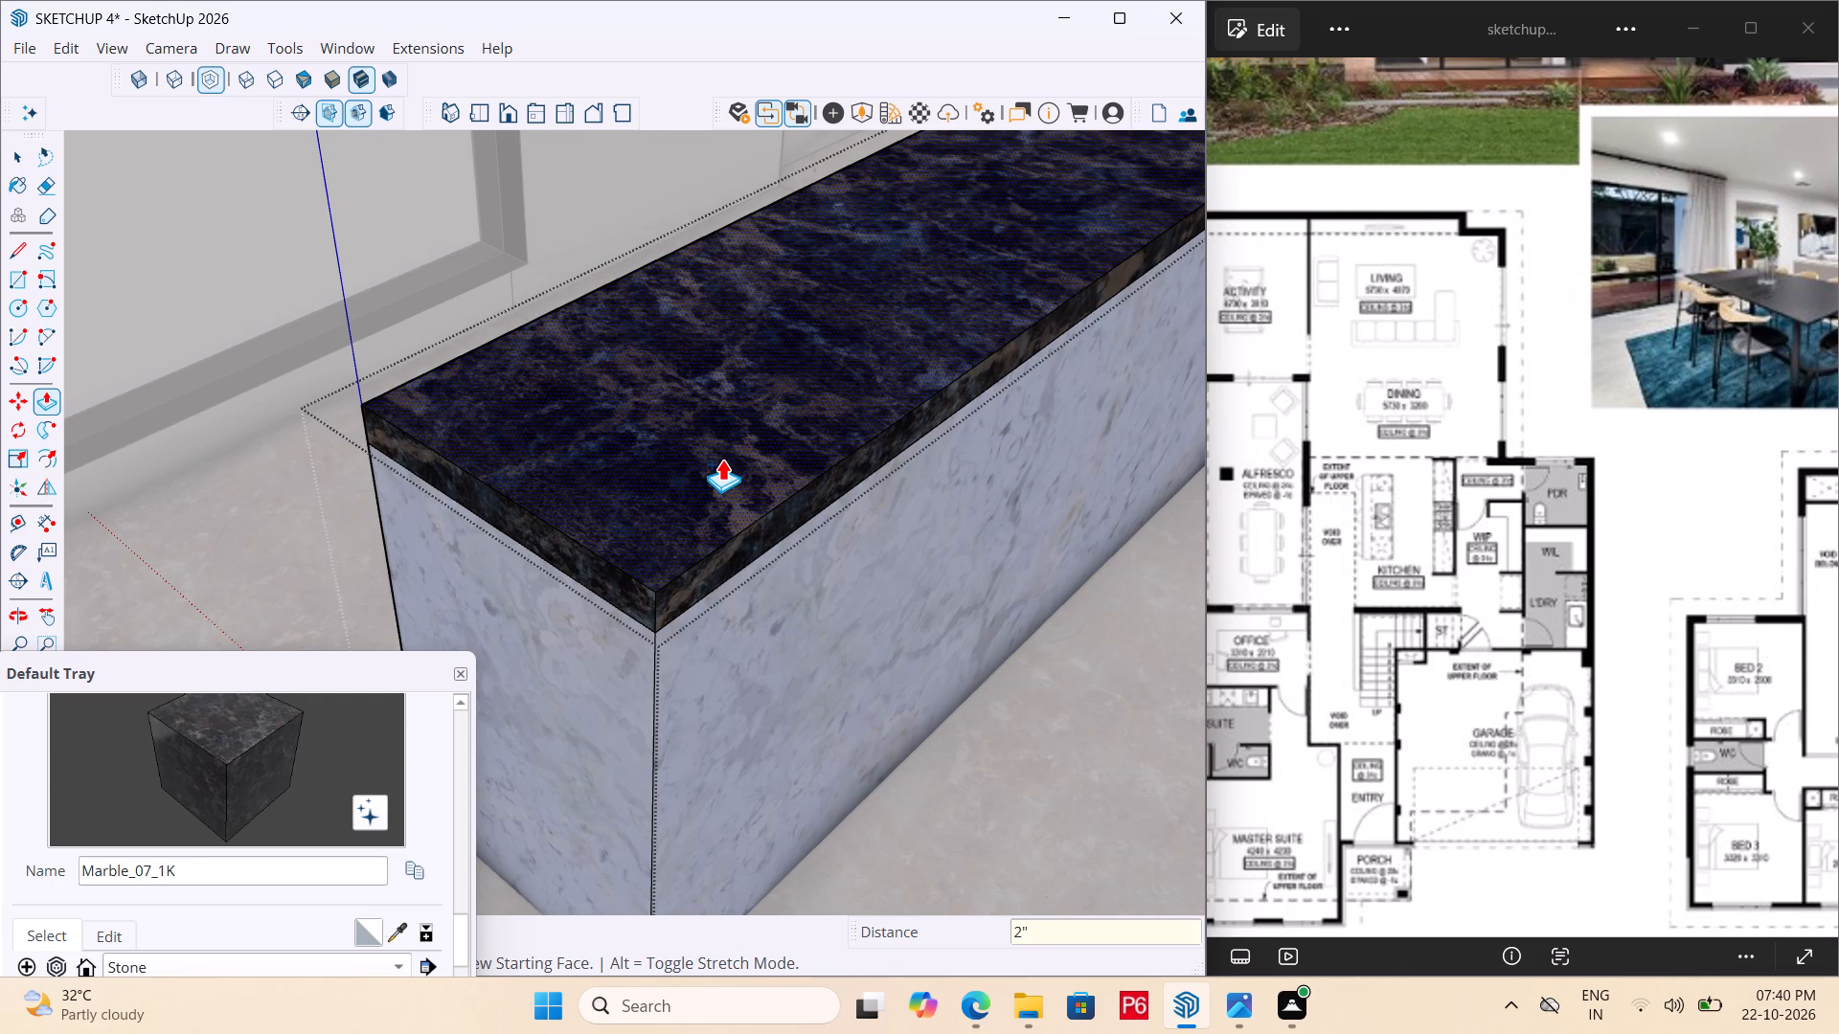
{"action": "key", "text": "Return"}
Examine the dark countertop's edge thickness against the island's light marble sides from several angles.
{"action": "scroll", "coordinate": [740, 618], "scroll_direction": "down", "scroll_amount": 6}
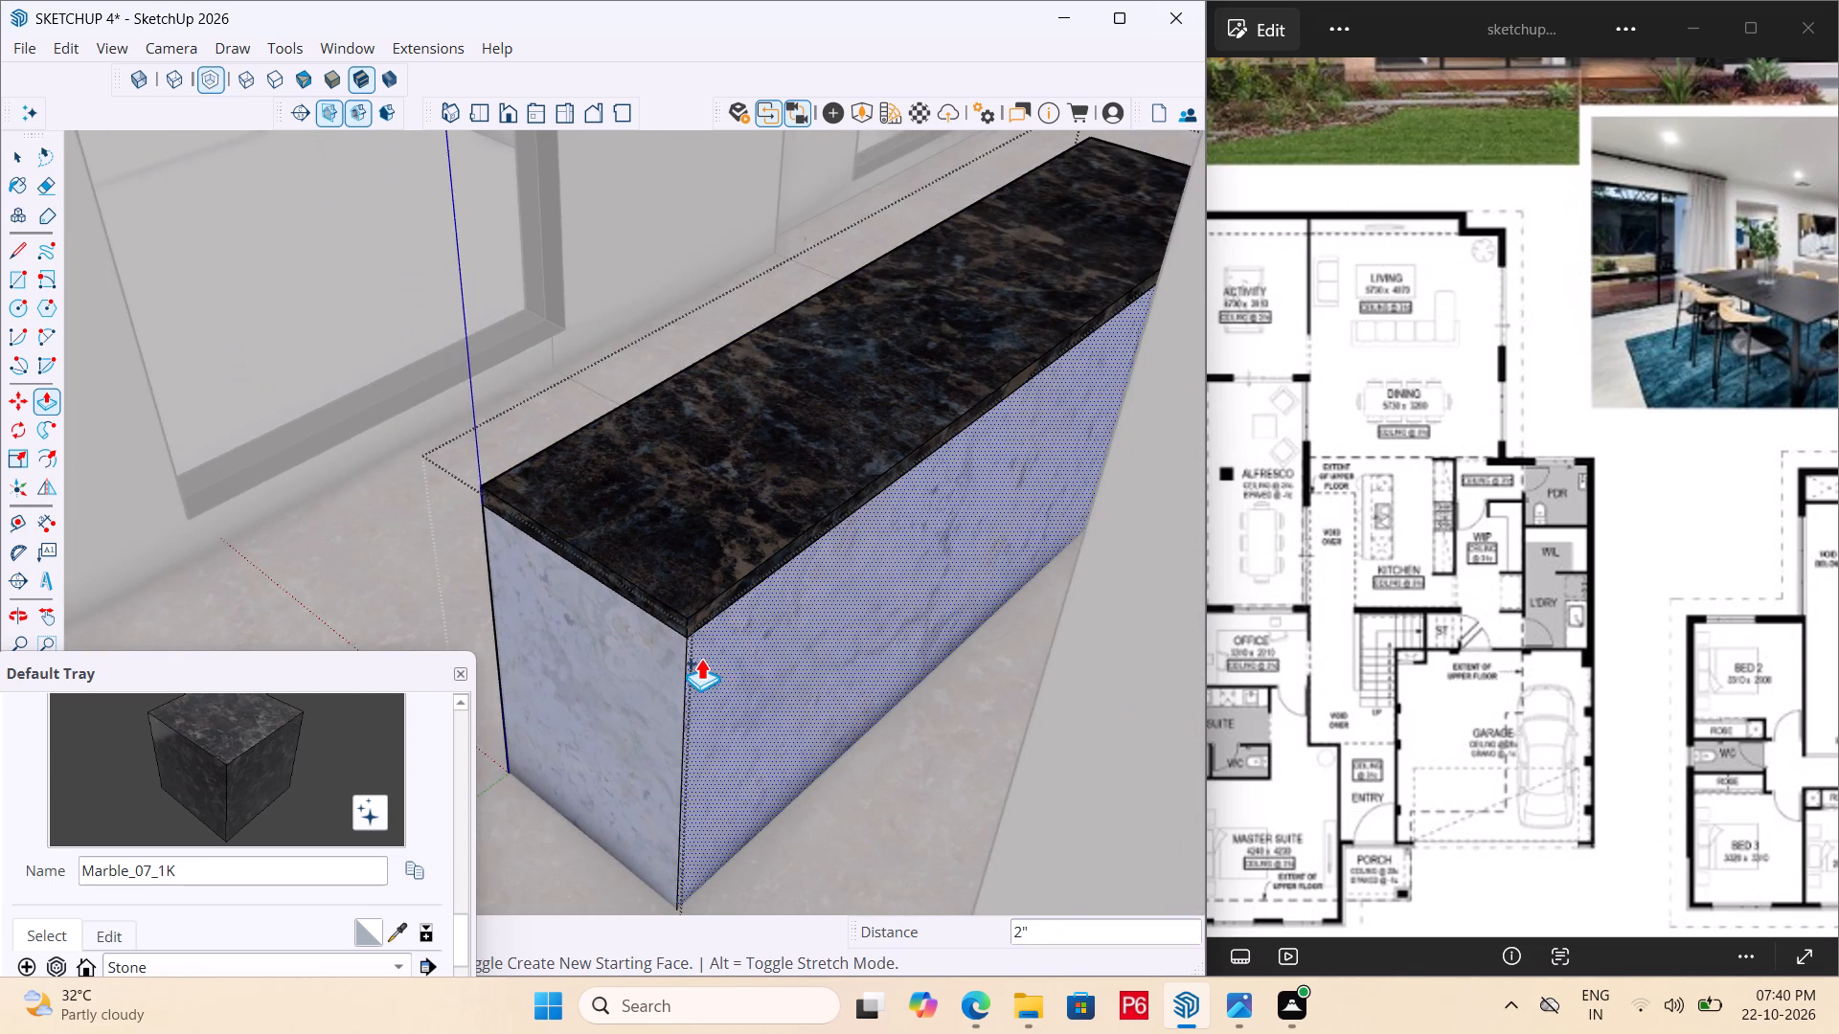
{"action": "scroll", "coordinate": [701, 658], "scroll_direction": "down", "scroll_amount": 4}
{"action": "scroll", "coordinate": [614, 627], "scroll_direction": "down", "scroll_amount": 2}
{"action": "middle_click_drag", "start_coordinate": [614, 627], "coordinate": [628, 677]}
{"action": "scroll", "coordinate": [668, 675], "scroll_direction": "down", "scroll_amount": 13}
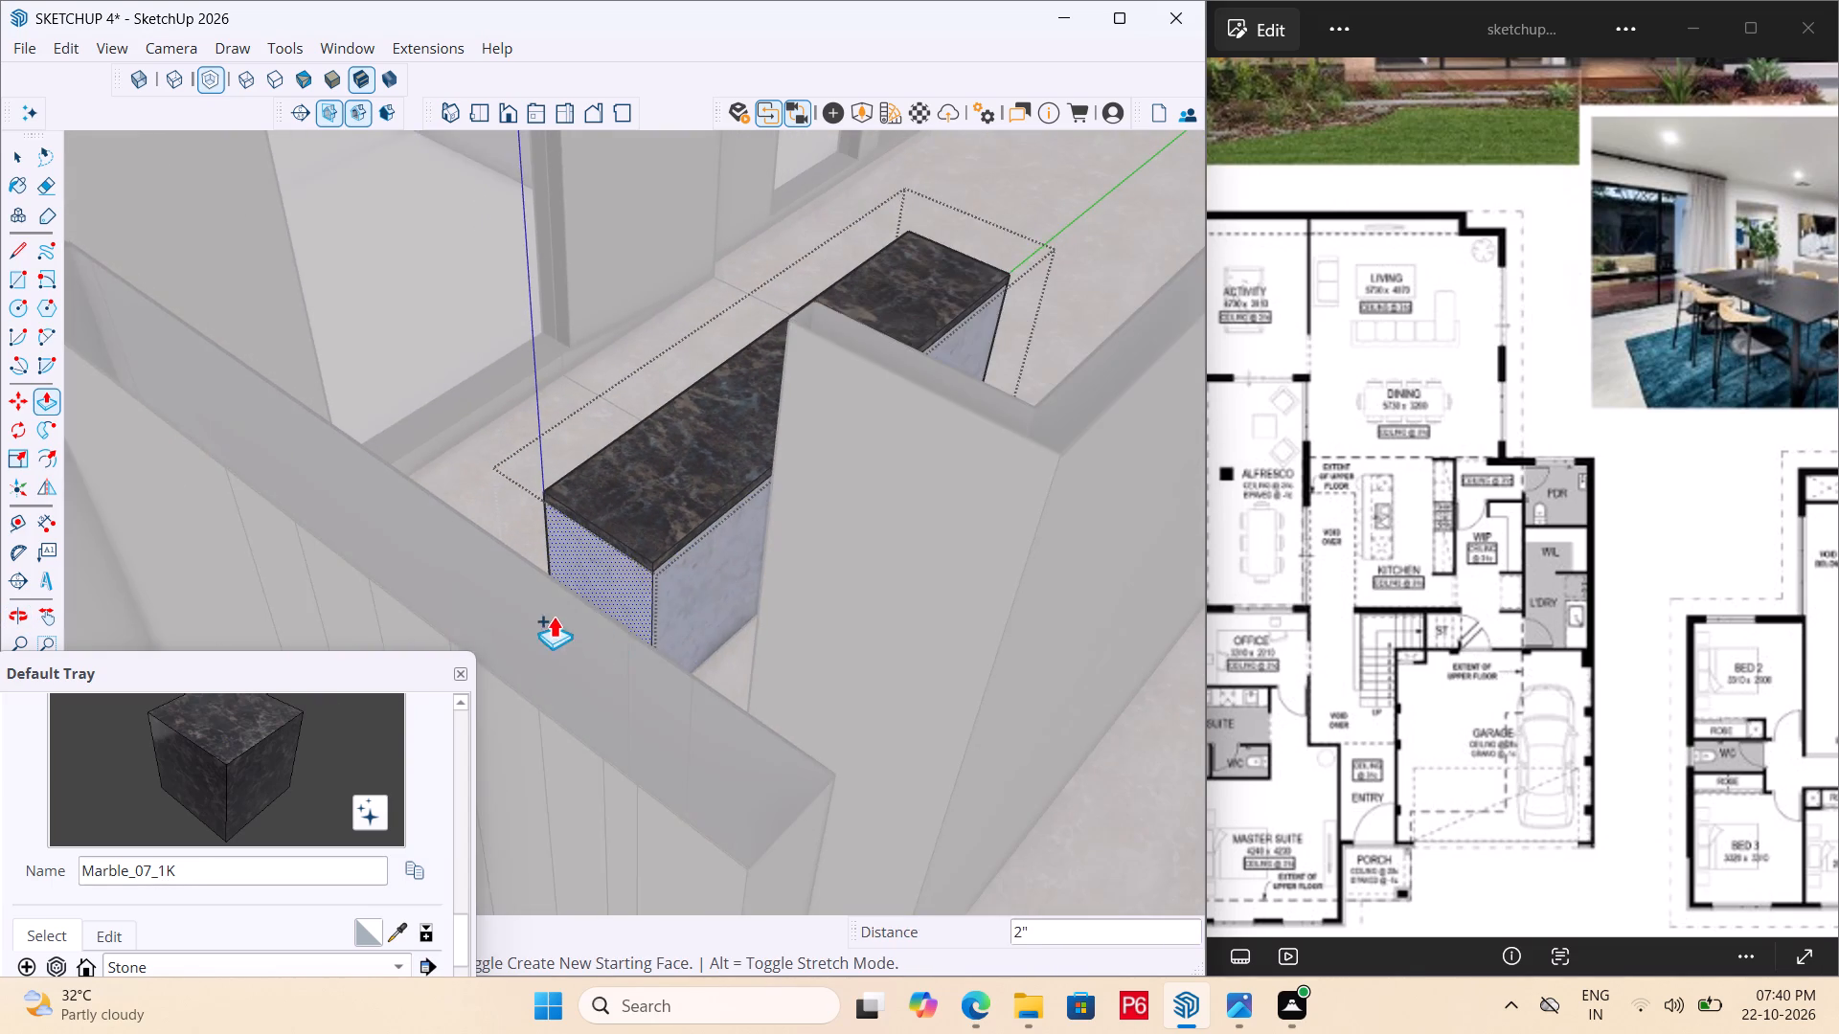
{"action": "scroll", "coordinate": [660, 687], "scroll_direction": "down", "scroll_amount": 6}
{"action": "middle_click_drag", "start_coordinate": [705, 543], "coordinate": [394, 603]}
{"action": "middle_click_drag", "start_coordinate": [696, 531], "coordinate": [813, 595]}
{"action": "scroll", "coordinate": [813, 595], "scroll_direction": "up", "scroll_amount": 5}
{"action": "key", "text": "space"}
{"action": "left_click", "coordinate": [960, 516]}
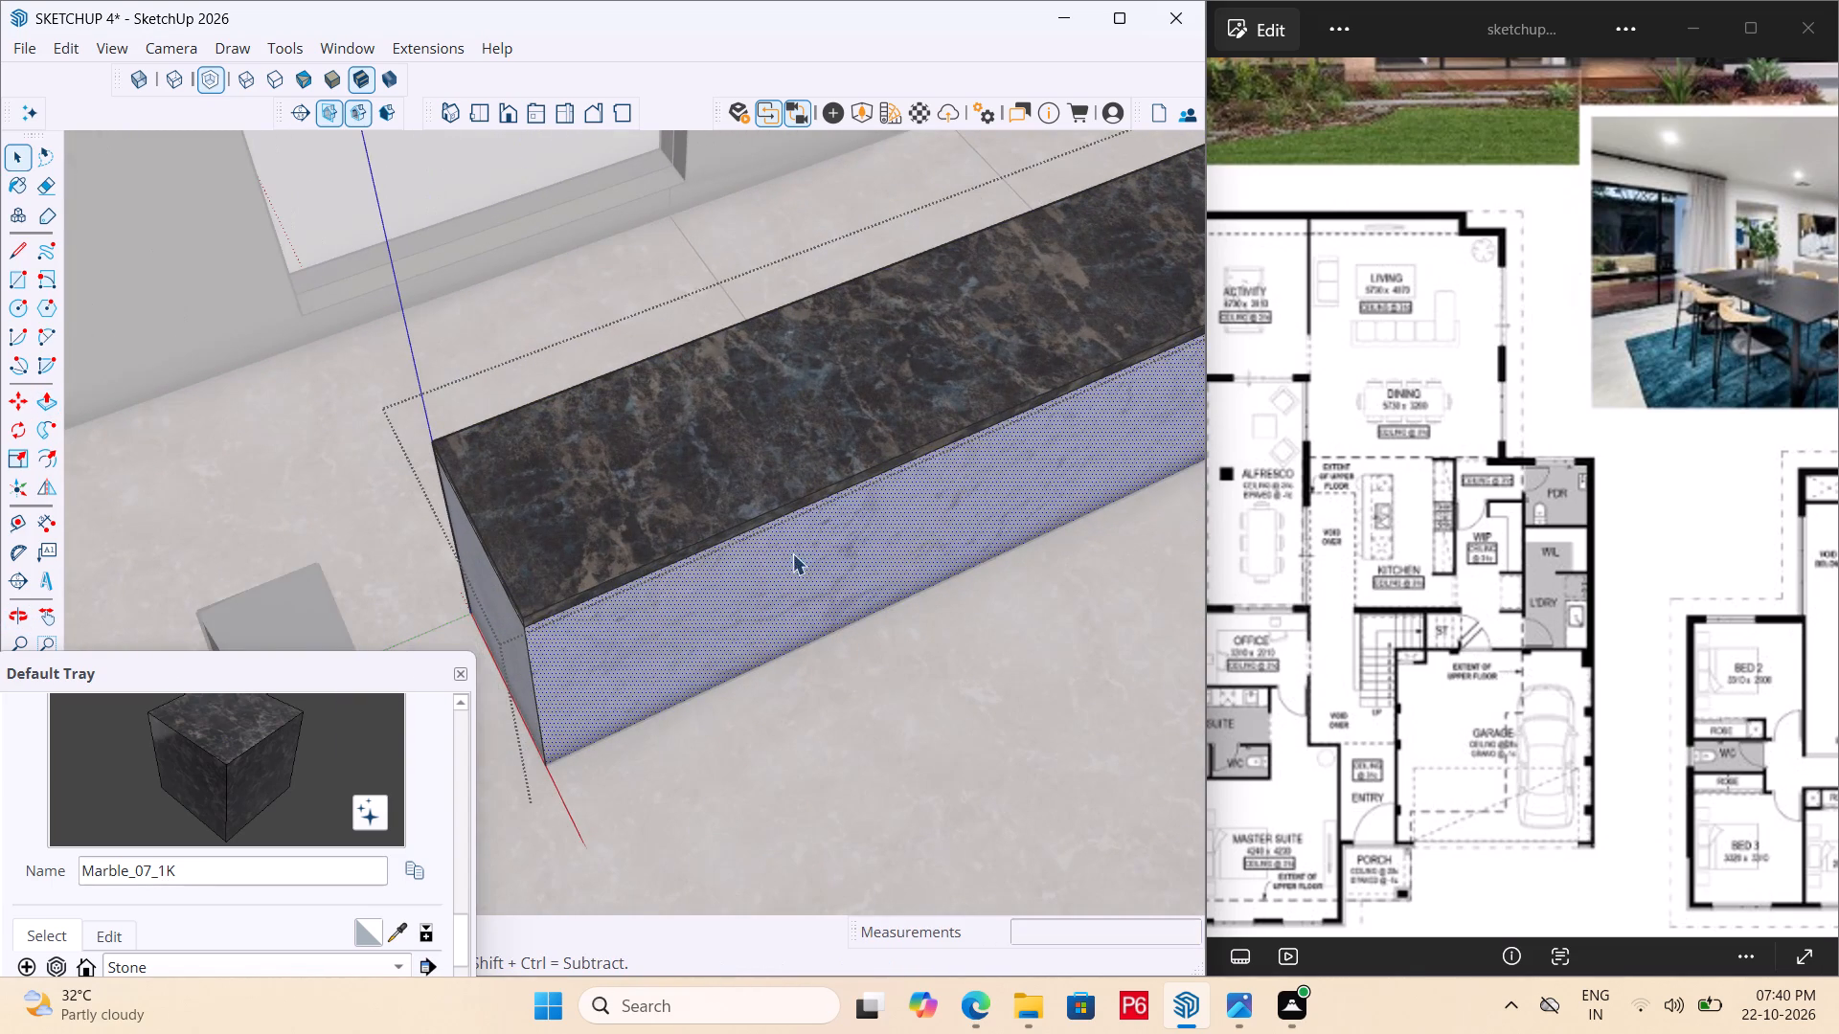
{"action": "middle_click_drag", "start_coordinate": [589, 584], "coordinate": [811, 557]}
{"action": "scroll", "coordinate": [622, 618], "scroll_direction": "up", "scroll_amount": 7}
{"action": "middle_click_drag", "start_coordinate": [549, 579], "coordinate": [534, 511]}
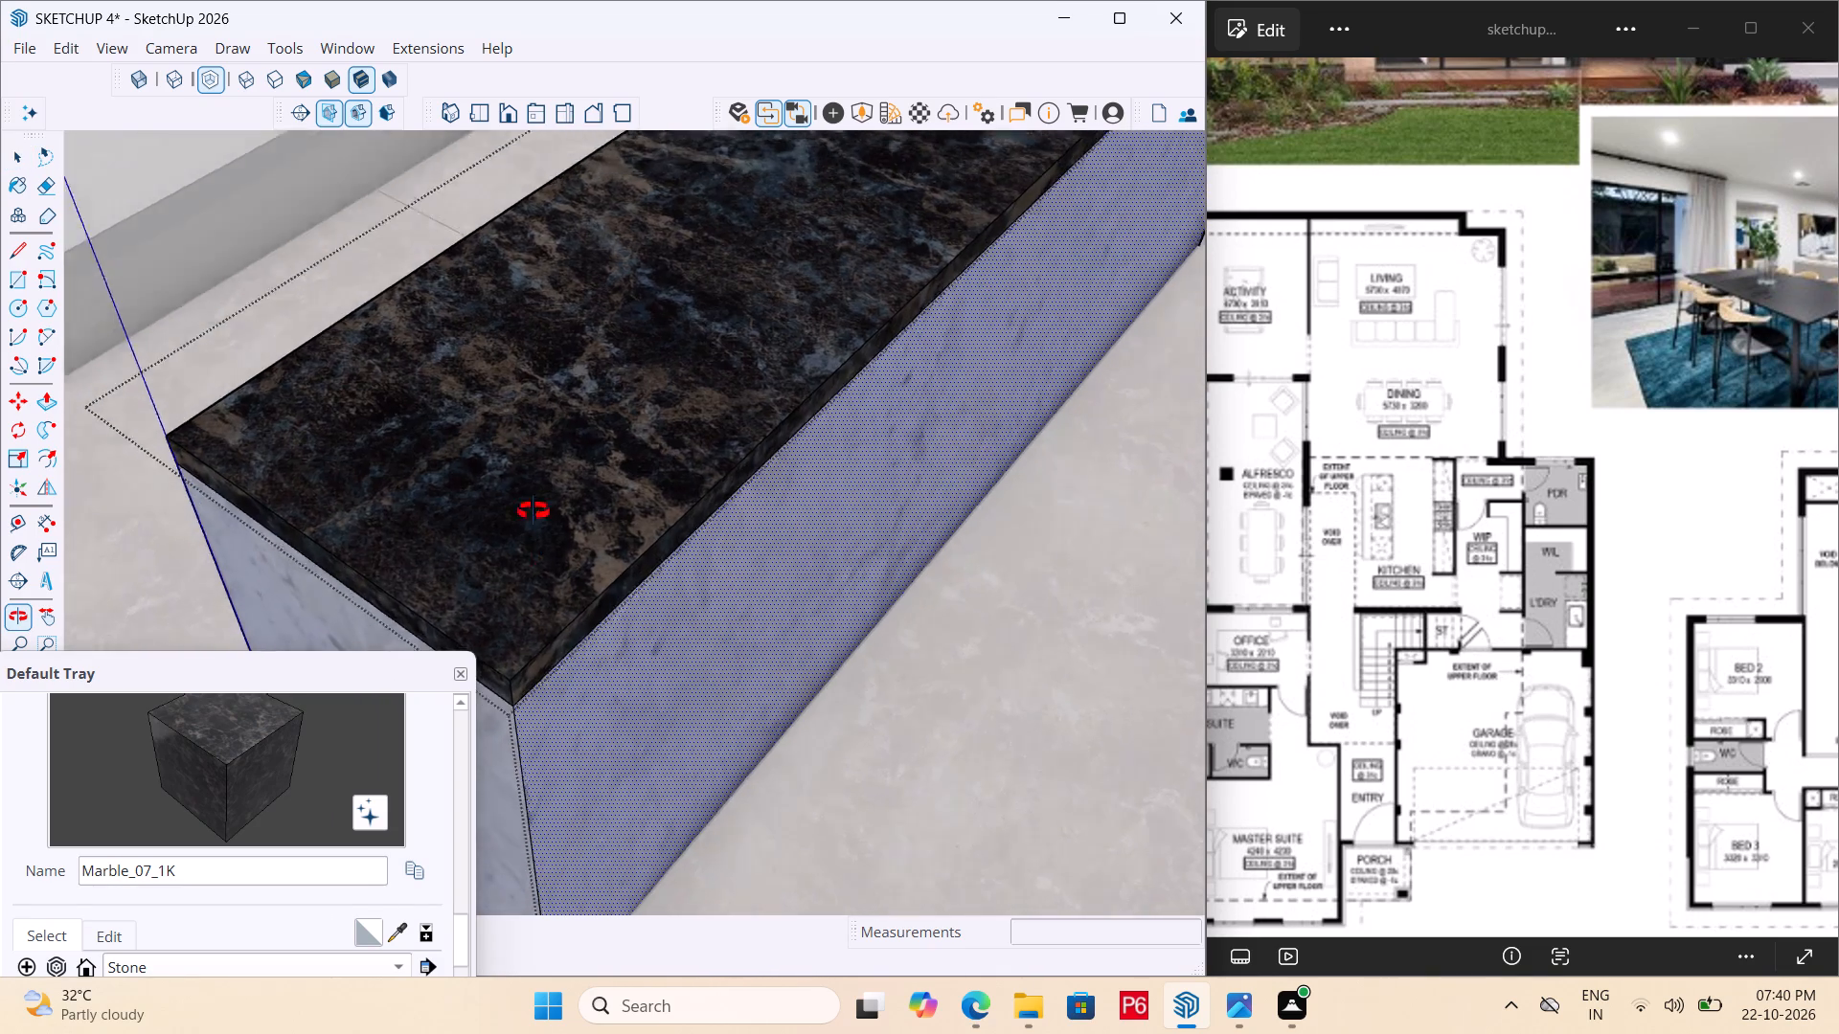
{"action": "middle_click_drag", "start_coordinate": [534, 511], "coordinate": [542, 56]}
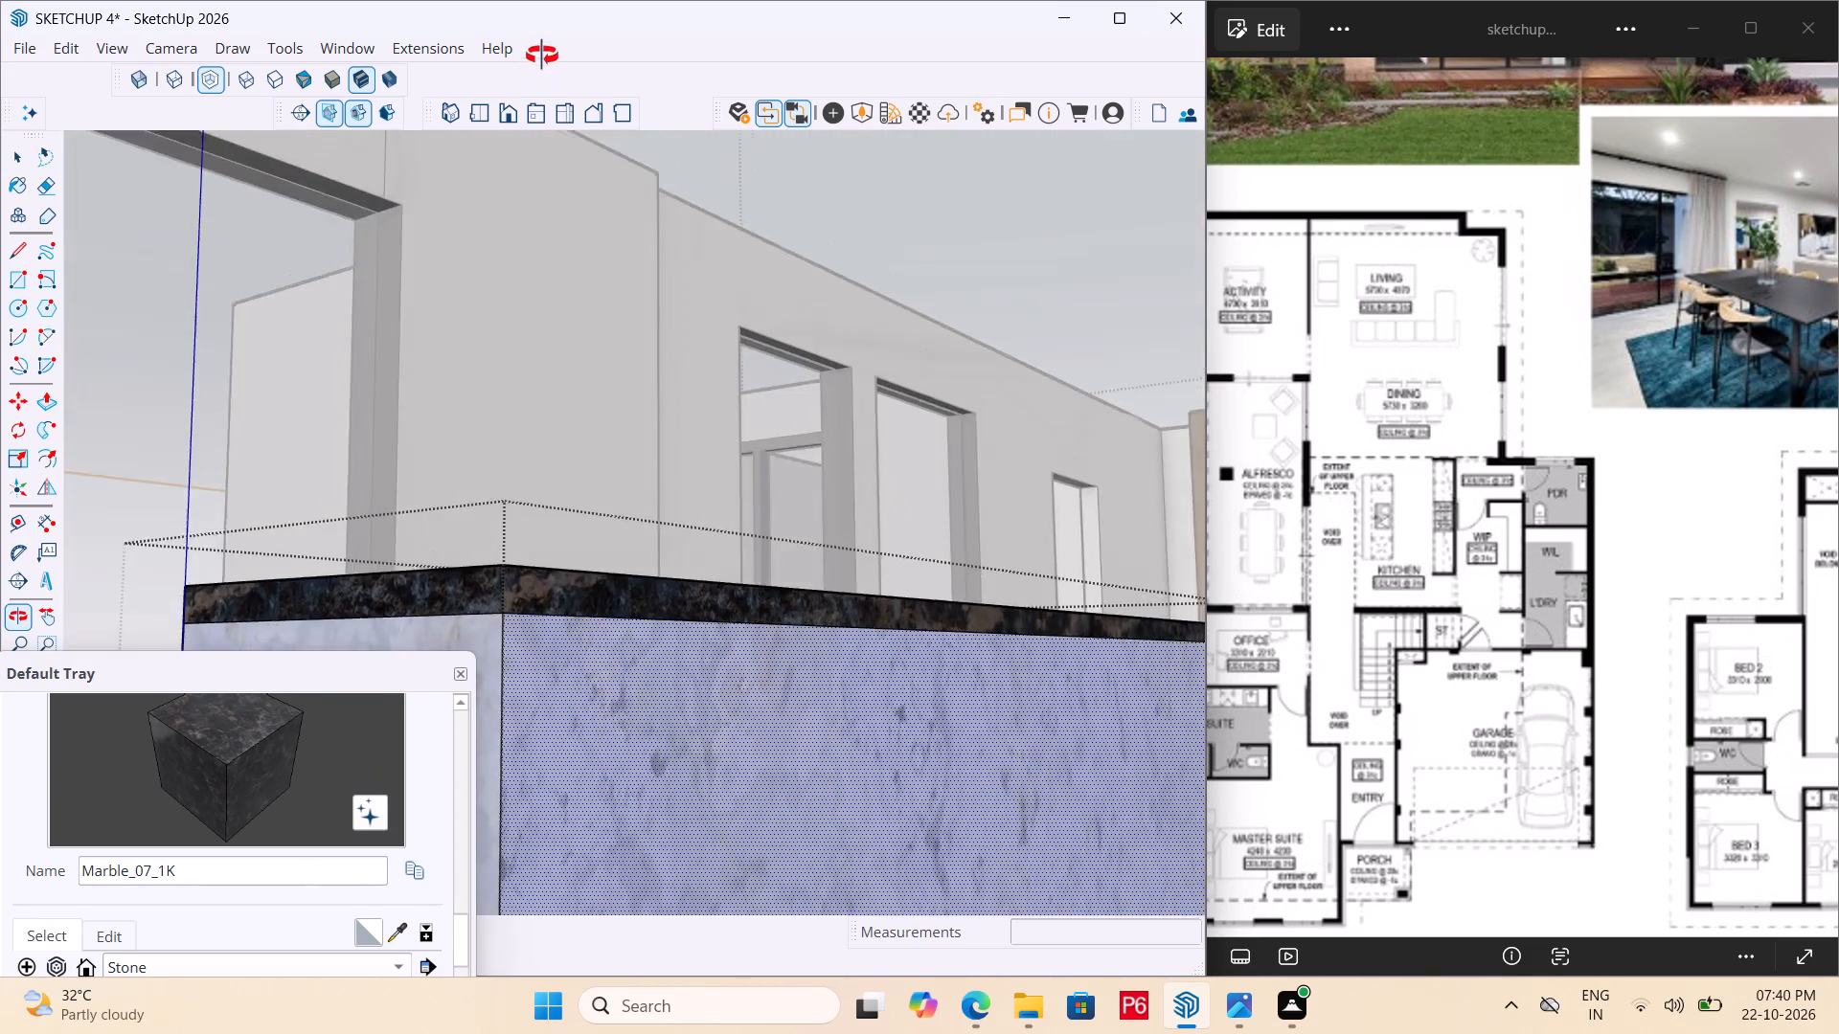
{"action": "middle_click_drag", "start_coordinate": [542, 56], "coordinate": [545, 270]}
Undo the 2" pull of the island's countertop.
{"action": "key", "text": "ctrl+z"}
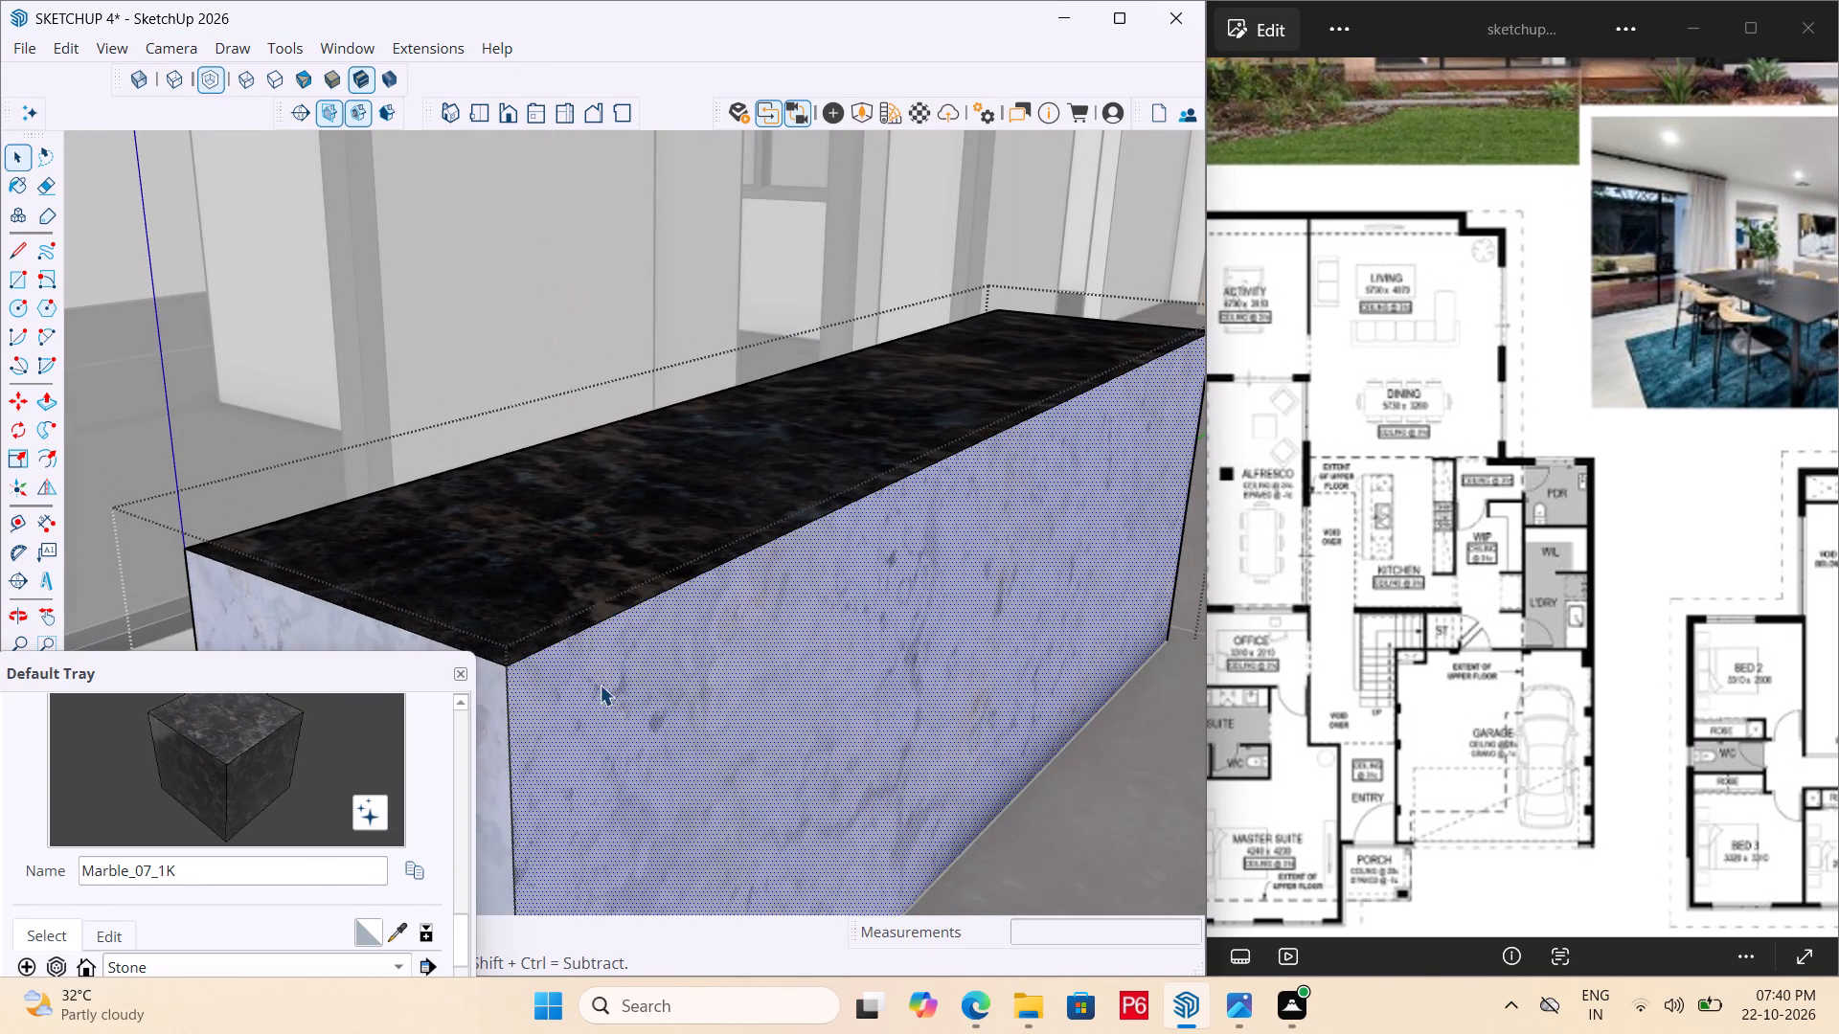
Pull the island's dark marble top face up 1" to form the countertop slab.
{"action": "middle_click_drag", "start_coordinate": [589, 676], "coordinate": [565, 653]}
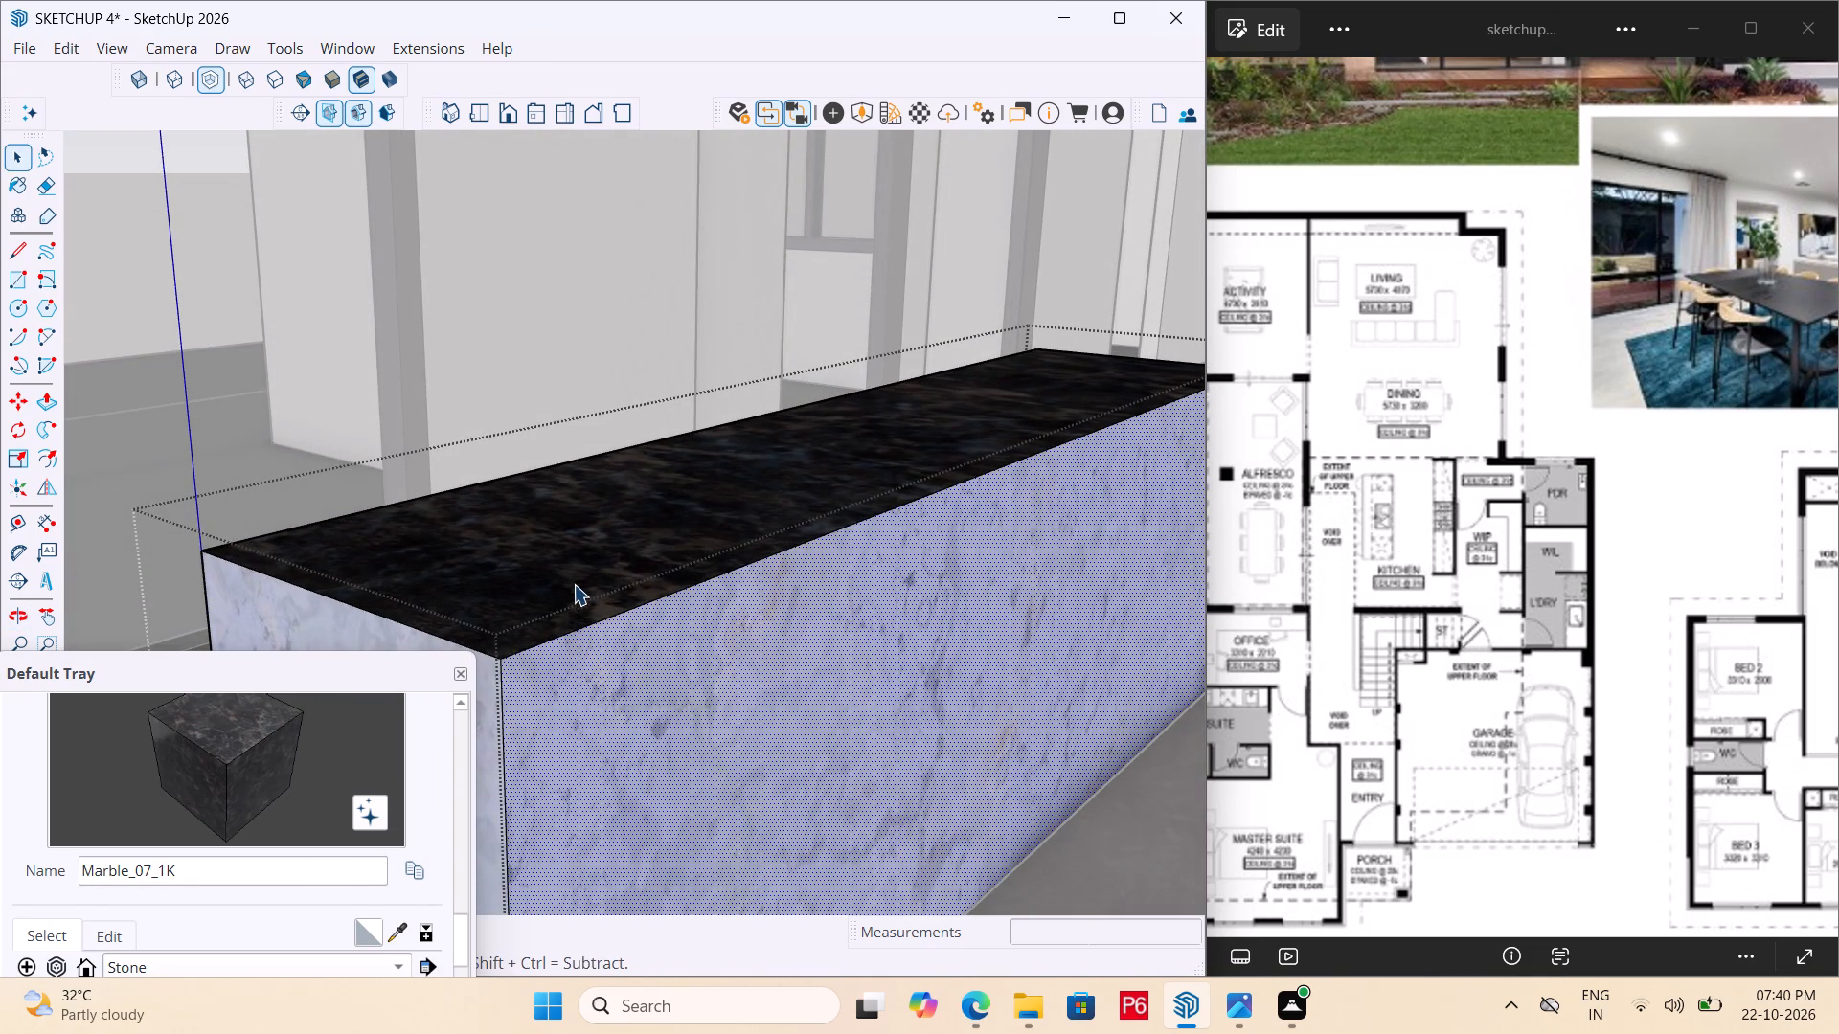
{"action": "key", "text": "p"}
{"action": "left_click", "coordinate": [576, 579]}
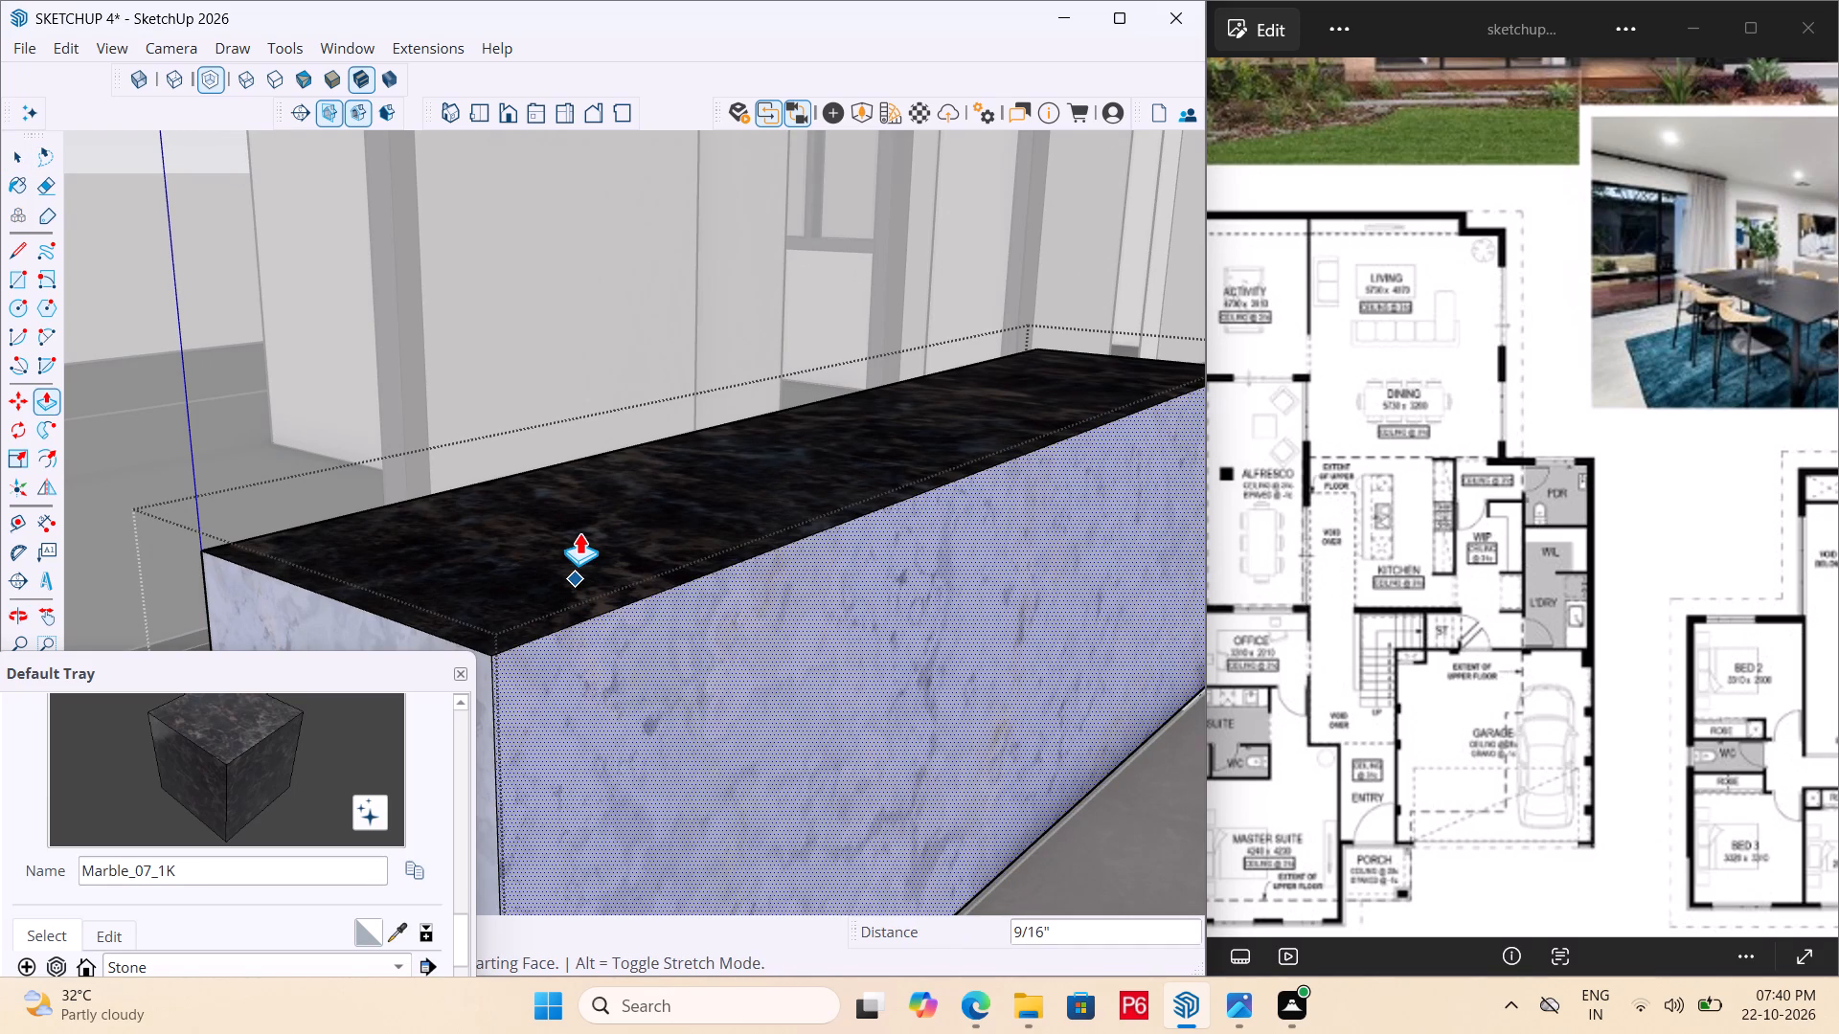
{"action": "key", "text": "Escape"}
{"action": "left_click", "coordinate": [597, 549]}
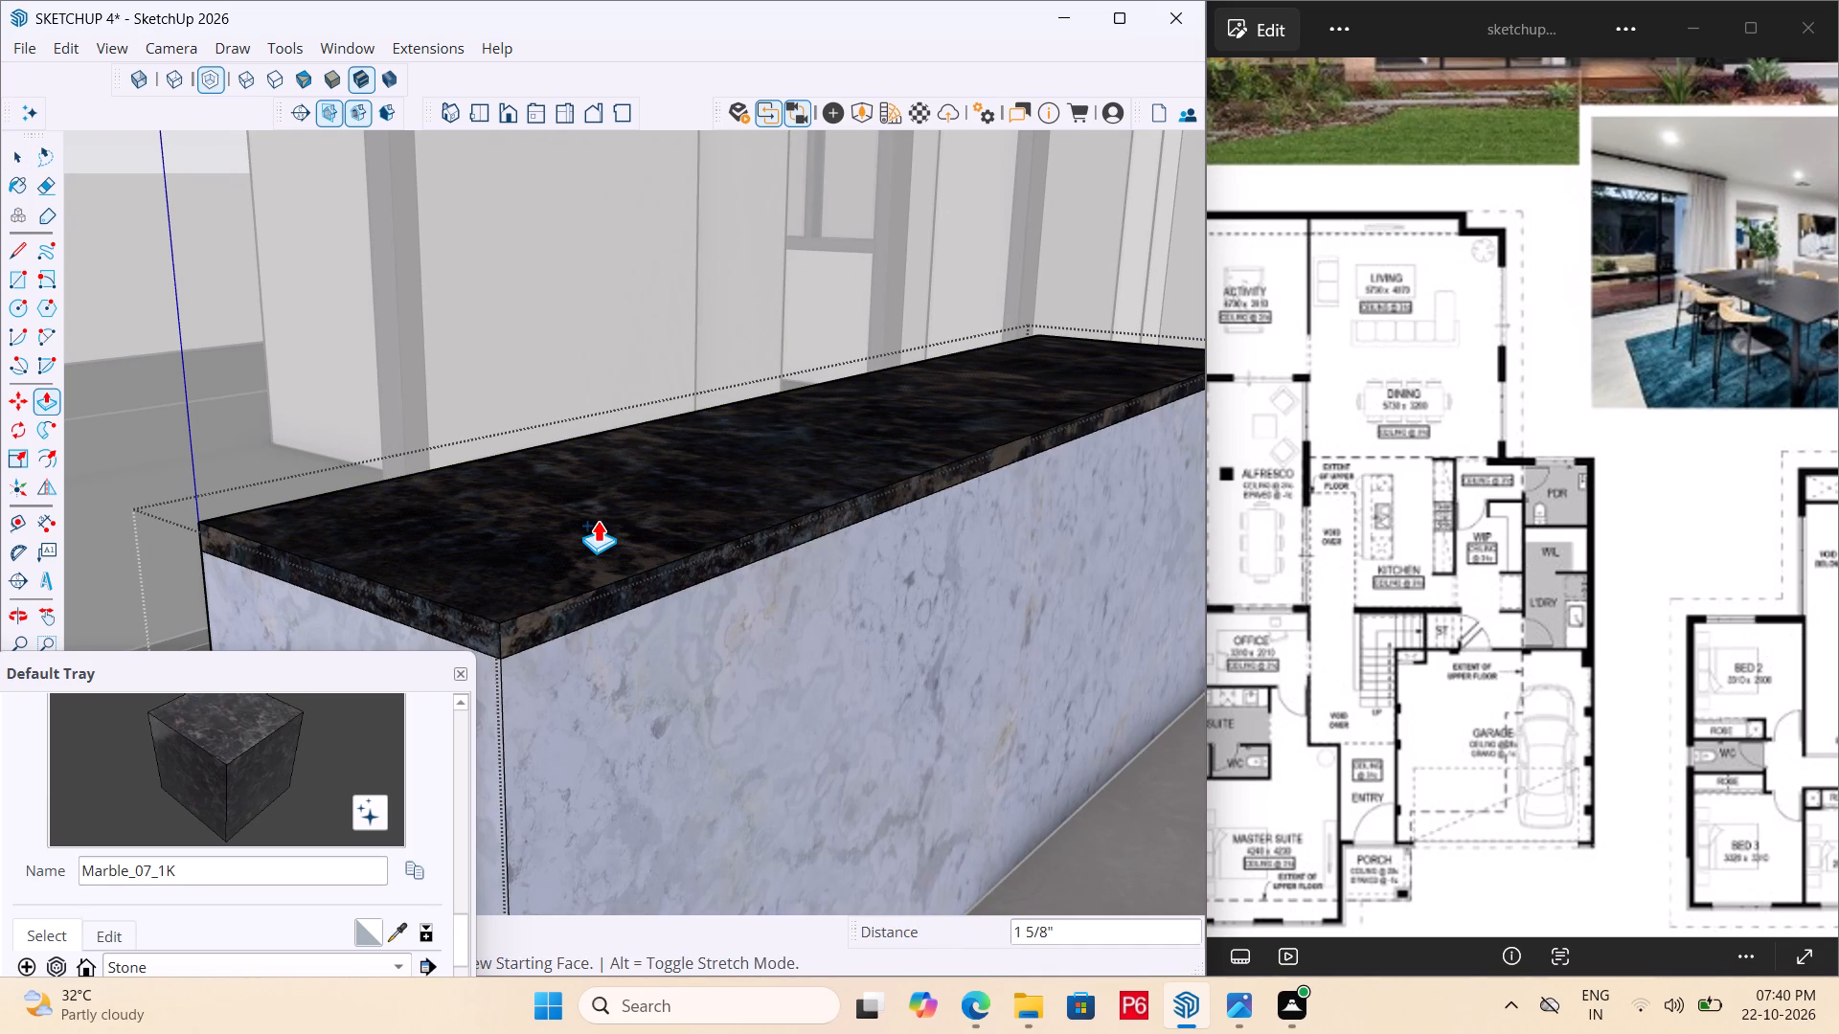
{"action": "type", "text": "1\""}
{"action": "key", "text": "Return"}
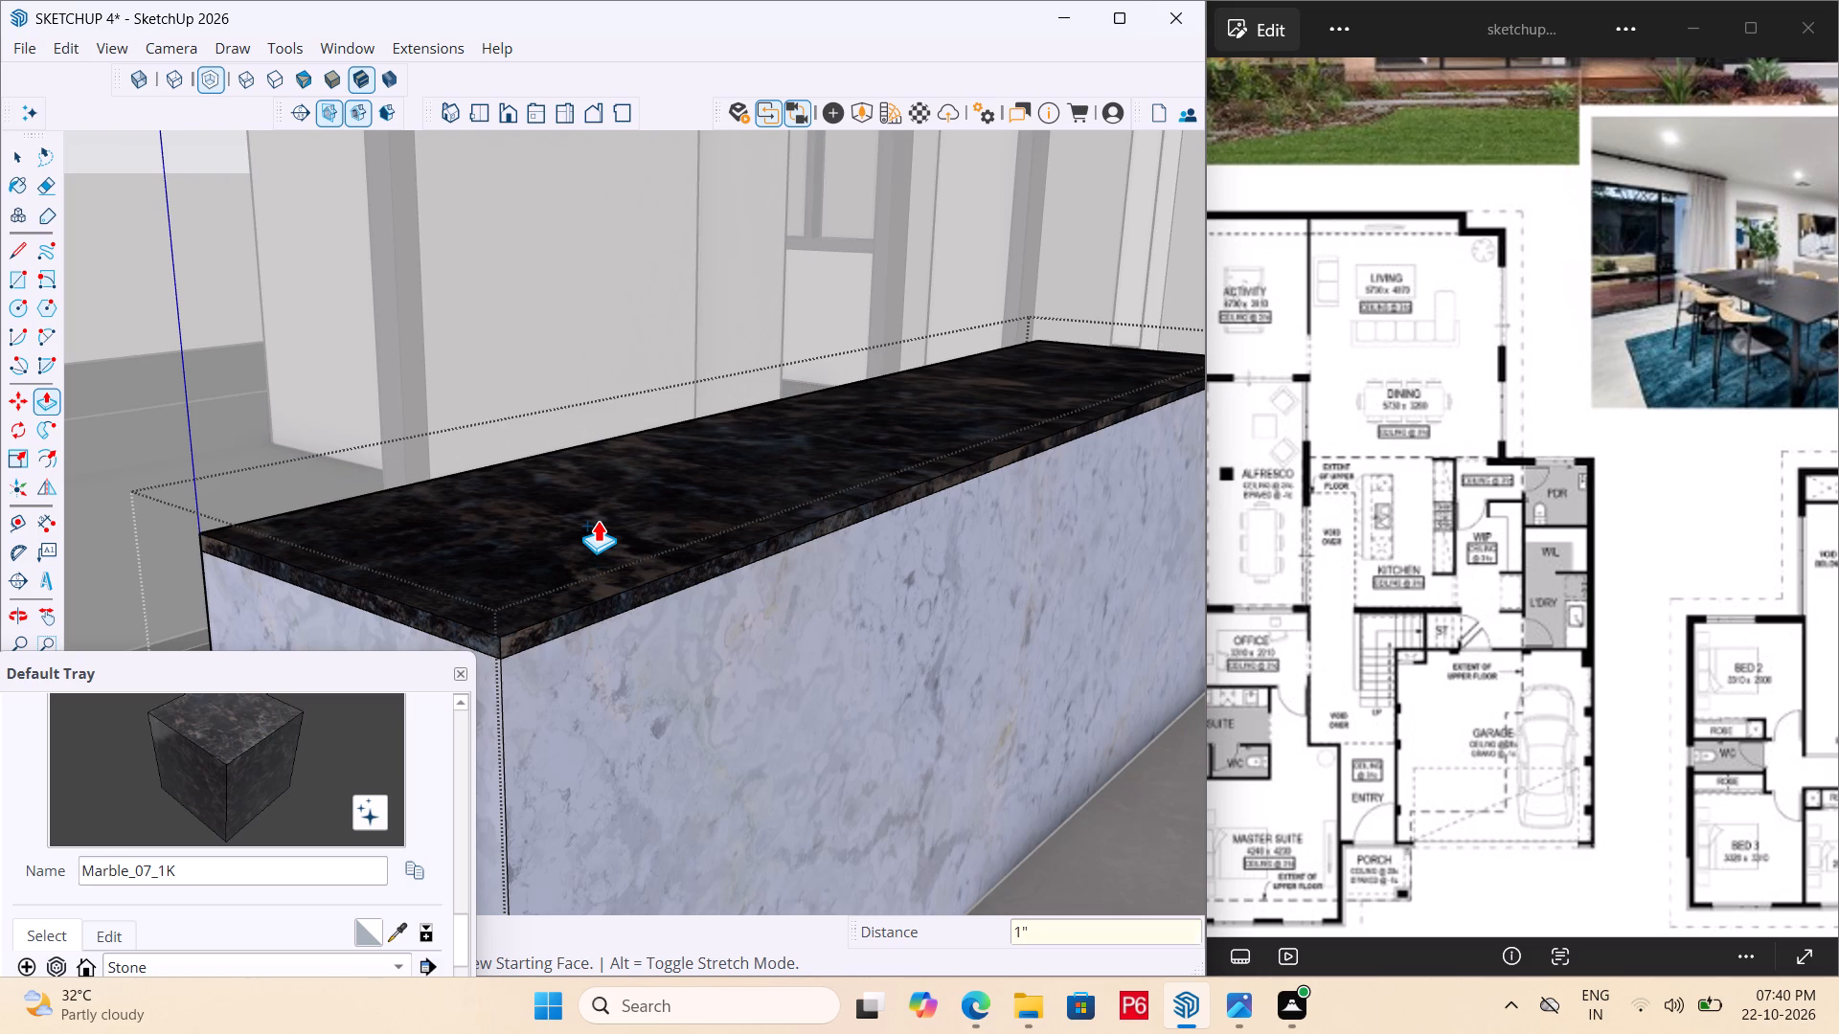
Examine the kitchen island and its dark marble countertop within the surrounding kitchen space.
{"action": "scroll", "coordinate": [569, 550], "scroll_direction": "down", "scroll_amount": 2}
{"action": "key", "text": "space"}
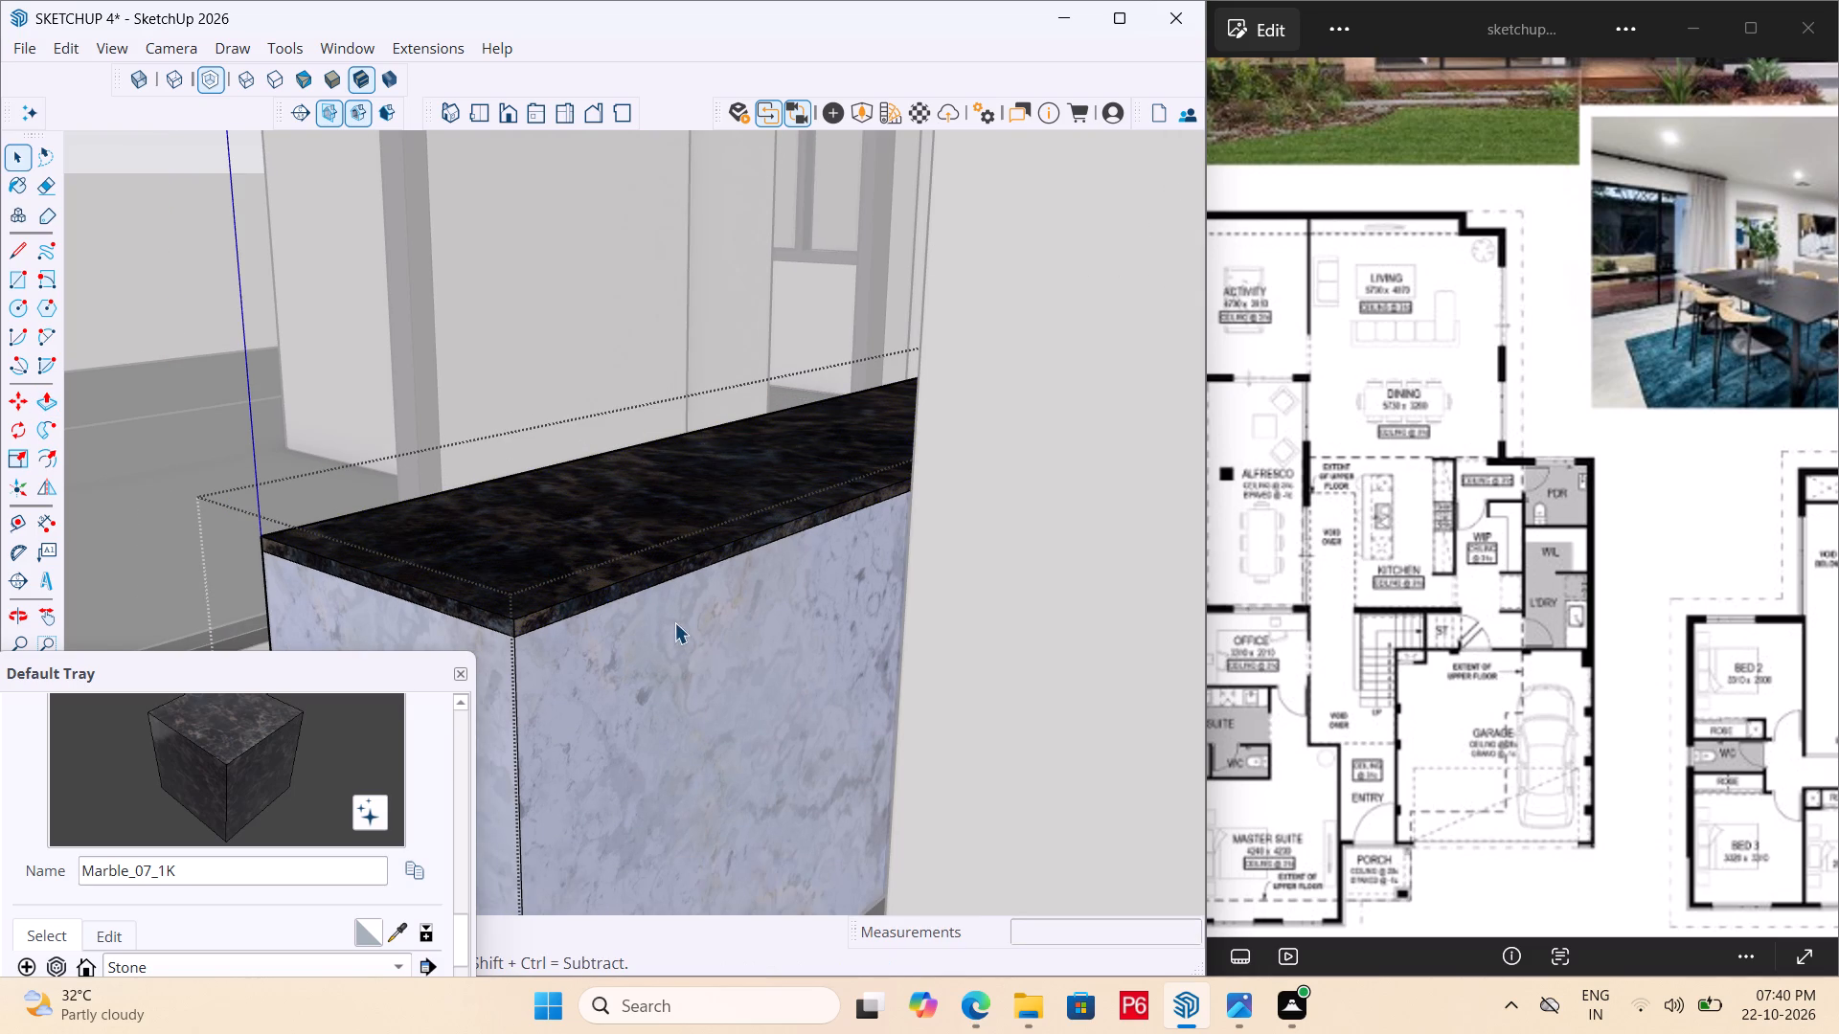
{"action": "middle_click_drag", "start_coordinate": [675, 642], "coordinate": [688, 679]}
{"action": "scroll", "coordinate": [571, 549], "scroll_direction": "down", "scroll_amount": 5}
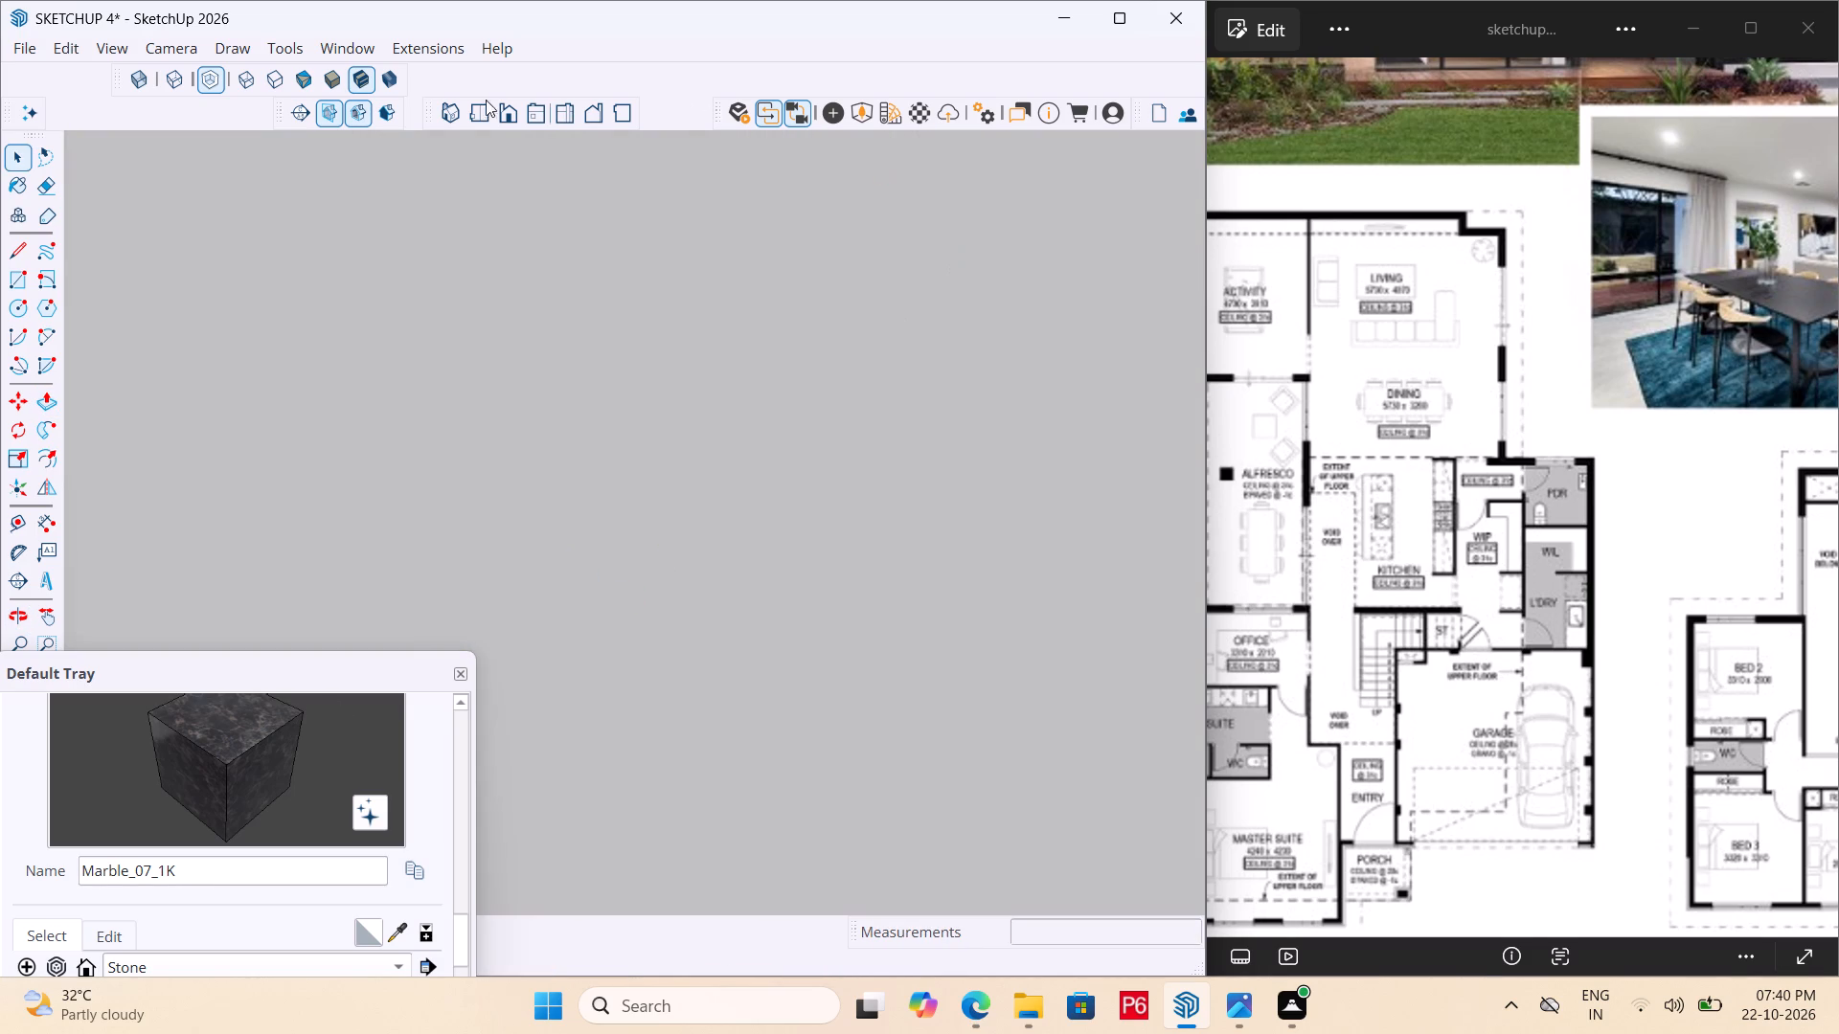
{"action": "left_click", "coordinate": [455, 116]}
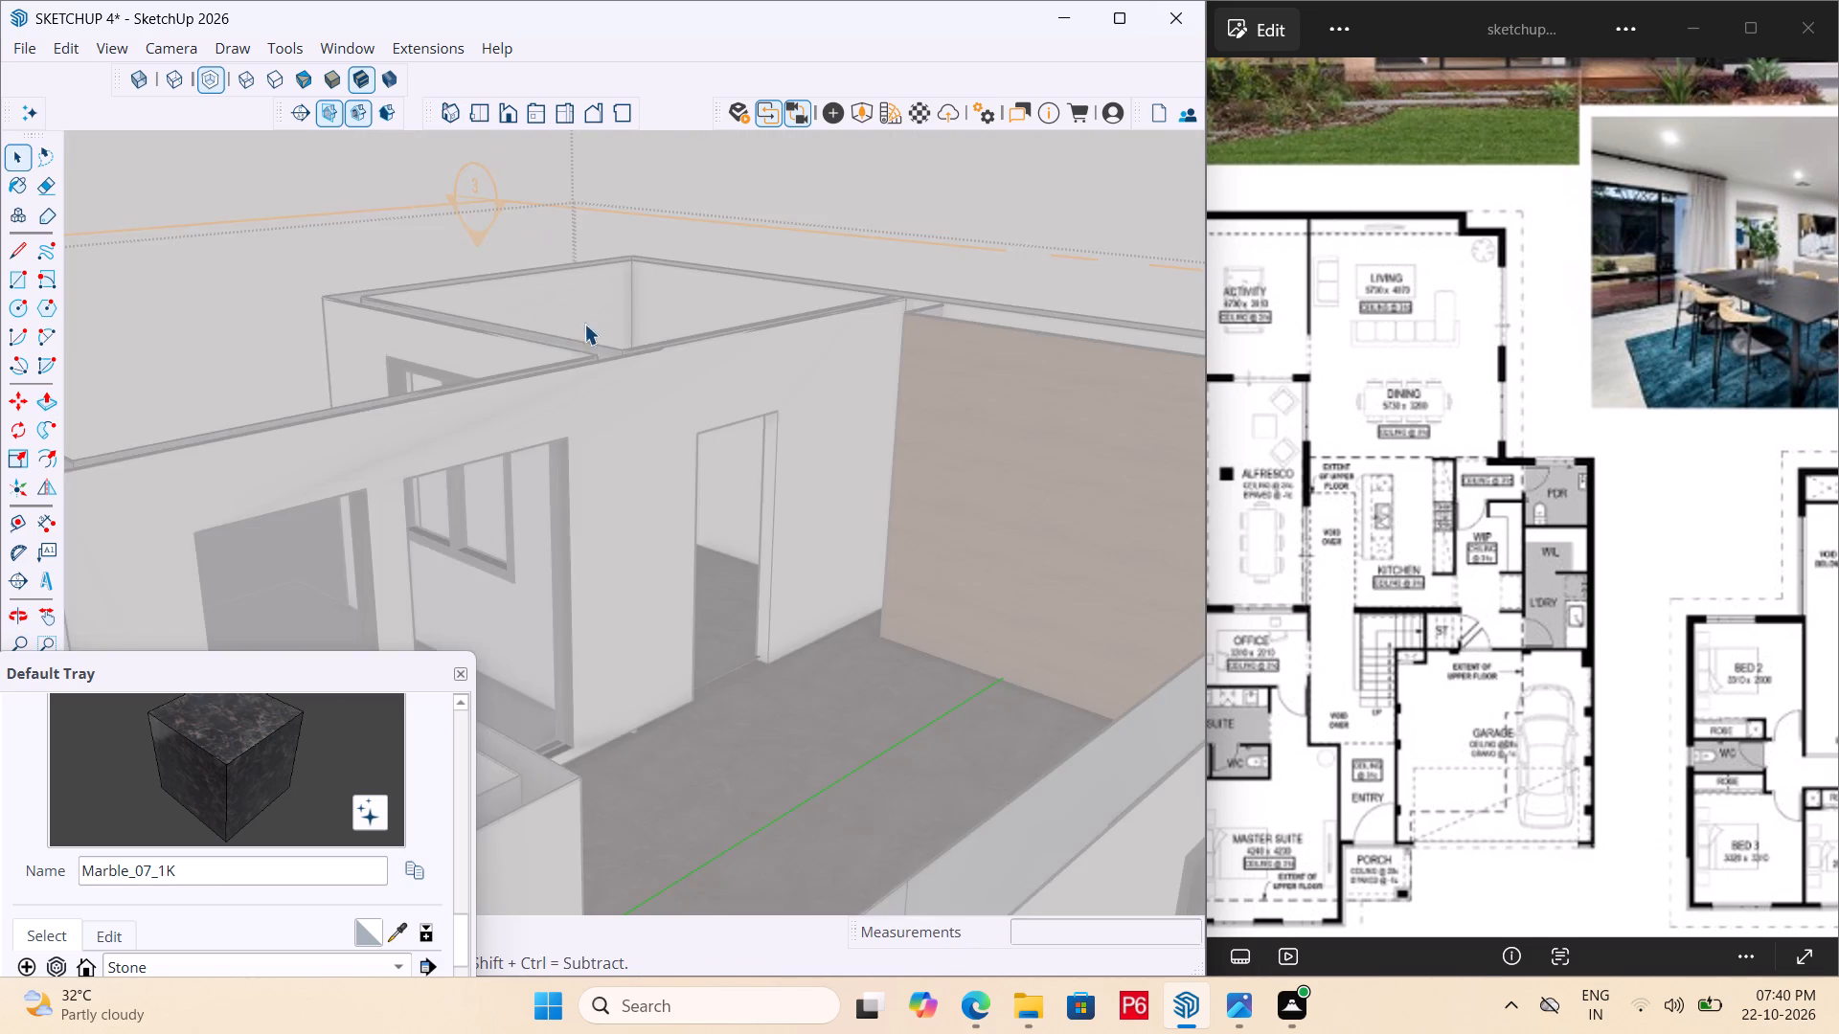
{"action": "scroll", "coordinate": [664, 430], "scroll_direction": "down", "scroll_amount": 6}
{"action": "scroll", "coordinate": [749, 495], "scroll_direction": "down", "scroll_amount": 5}
{"action": "middle_click_drag", "start_coordinate": [690, 580], "coordinate": [784, 773]}
{"action": "scroll", "coordinate": [447, 649], "scroll_direction": "up", "scroll_amount": 6}
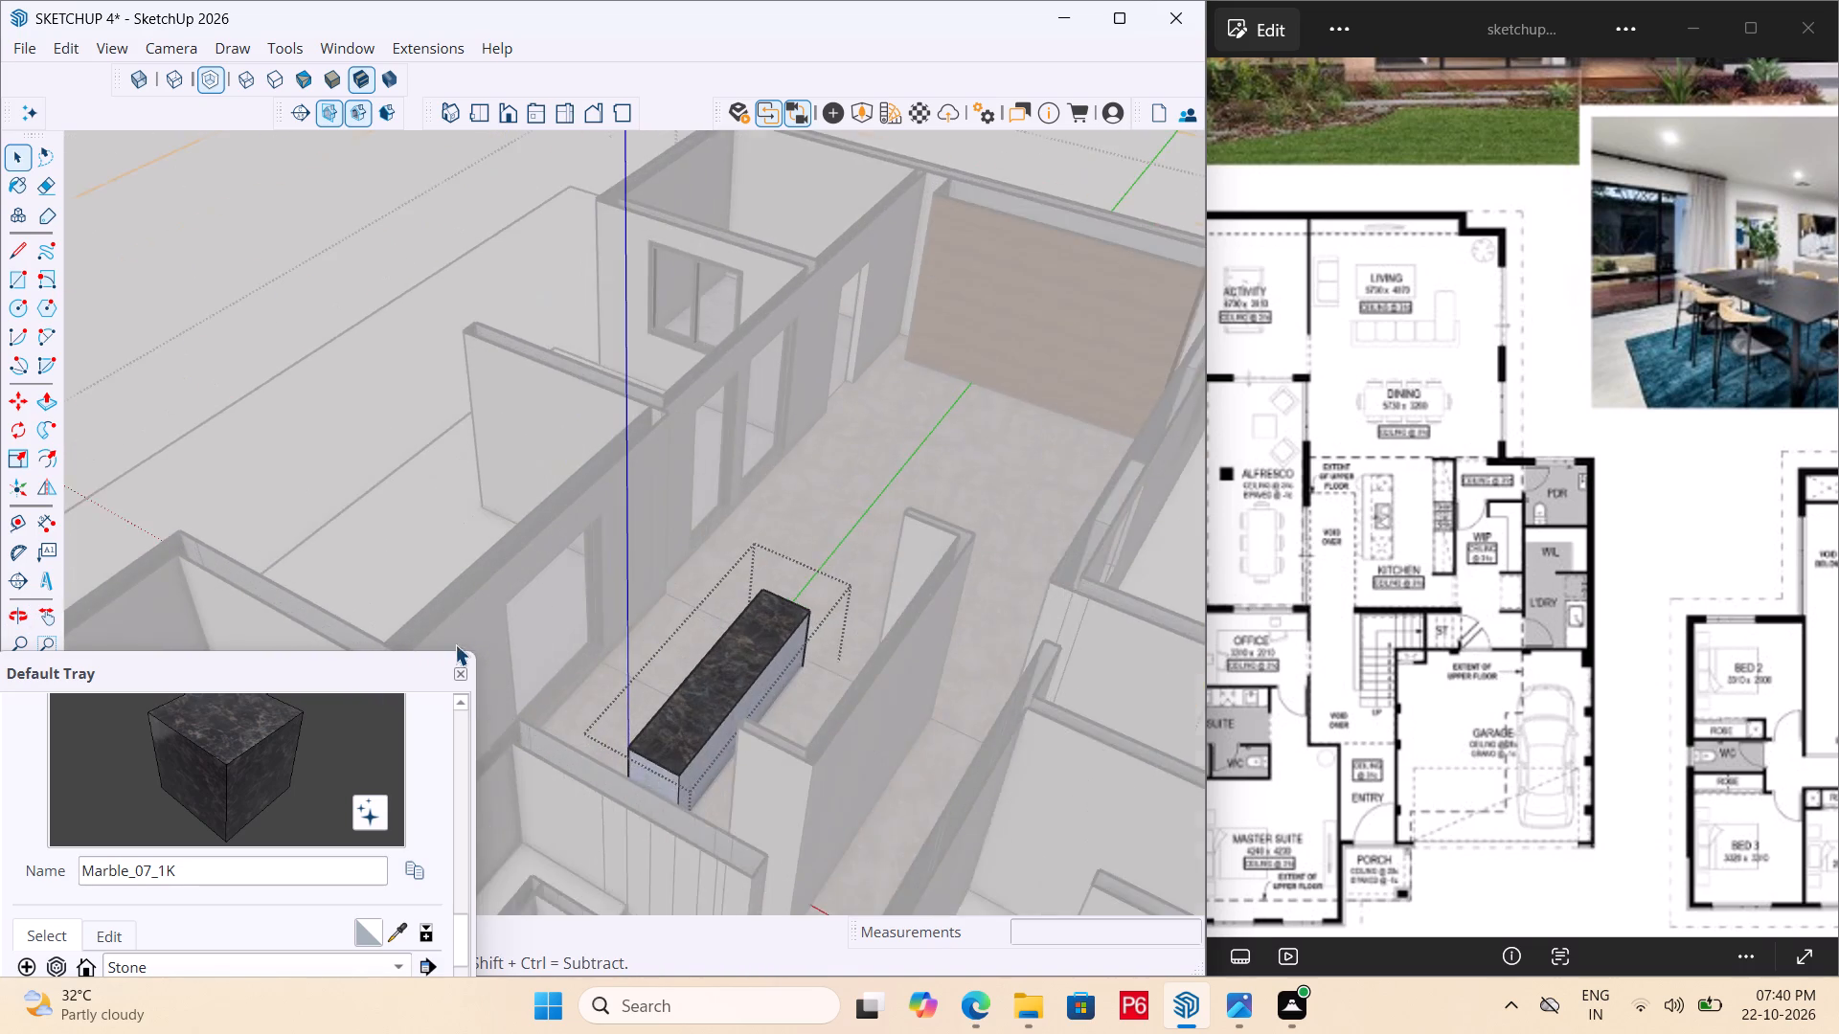
{"action": "scroll", "coordinate": [671, 687], "scroll_direction": "up", "scroll_amount": 5}
{"action": "middle_click_drag", "start_coordinate": [708, 789], "coordinate": [640, 802]}
{"action": "scroll", "coordinate": [642, 814], "scroll_direction": "up", "scroll_amount": 6}
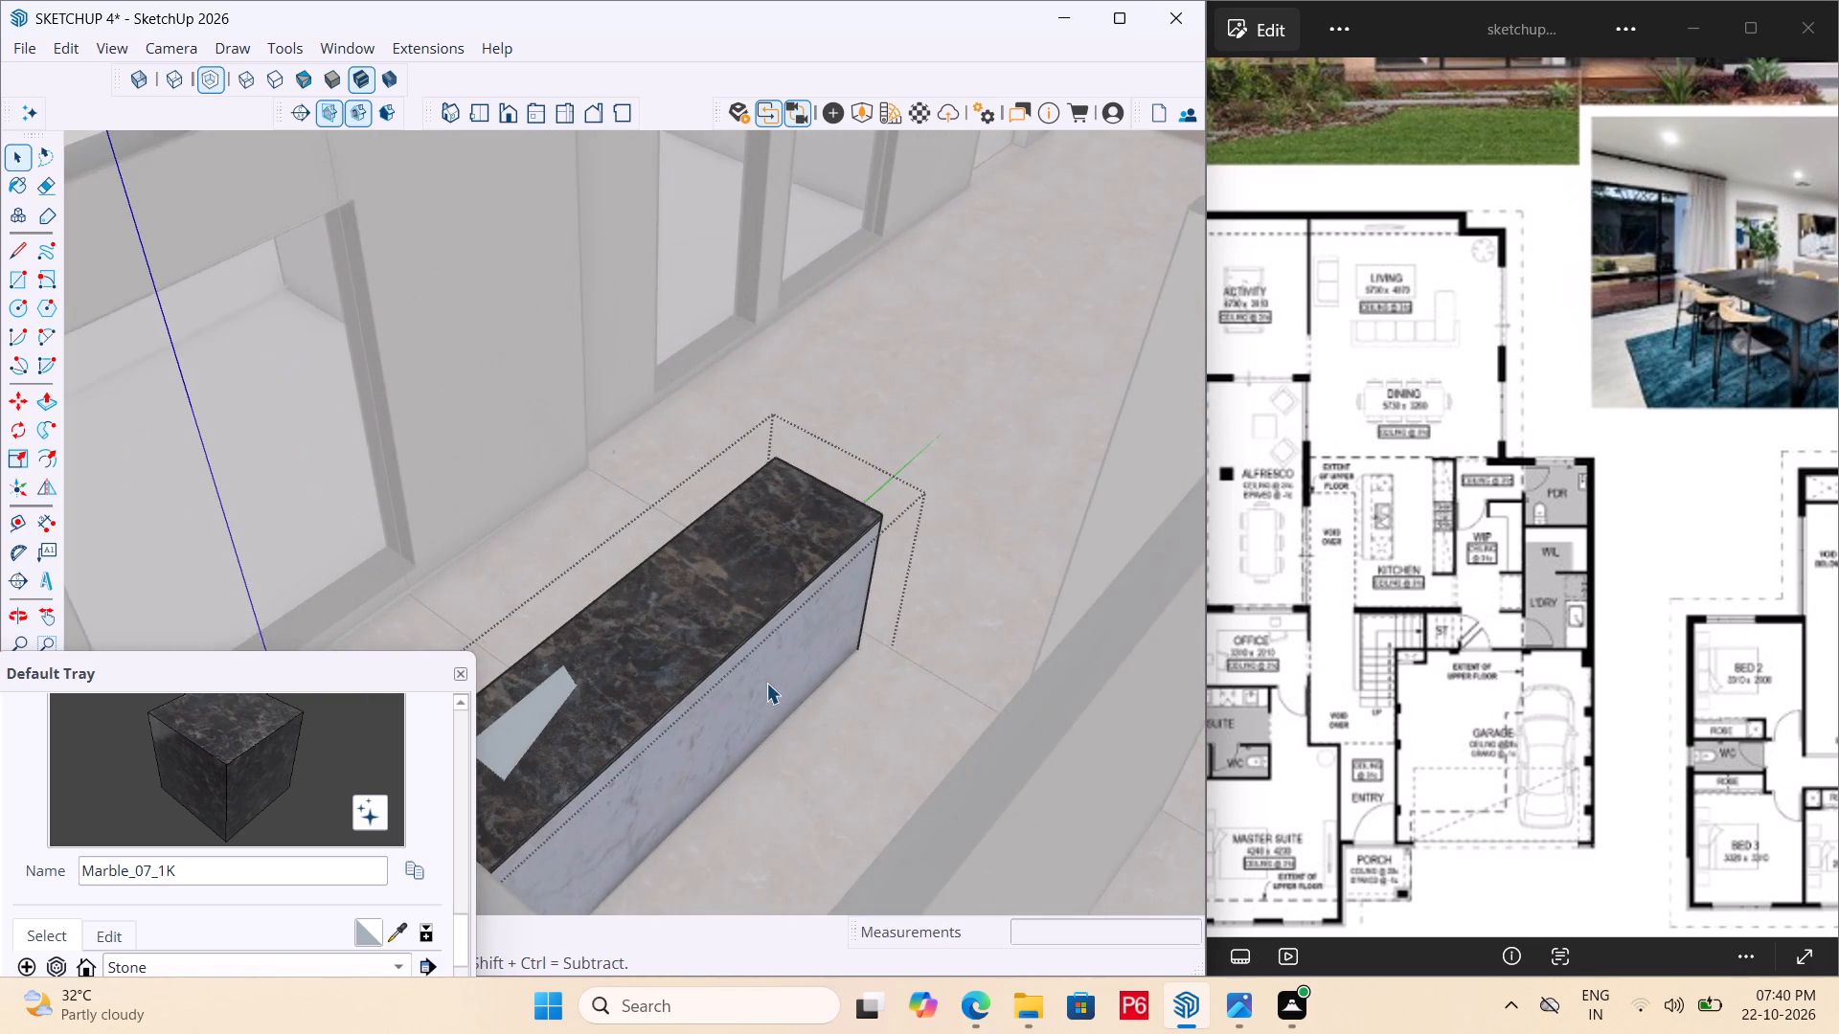
{"action": "scroll", "coordinate": [676, 735], "scroll_direction": "up", "scroll_amount": 6}
{"action": "scroll", "coordinate": [971, 583], "scroll_direction": "down", "scroll_amount": 7}
{"action": "scroll", "coordinate": [788, 773], "scroll_direction": "up", "scroll_amount": 5}
{"action": "middle_click_drag", "start_coordinate": [780, 749], "coordinate": [788, 720]}
{"action": "scroll", "coordinate": [723, 626], "scroll_direction": "down", "scroll_amount": 3}
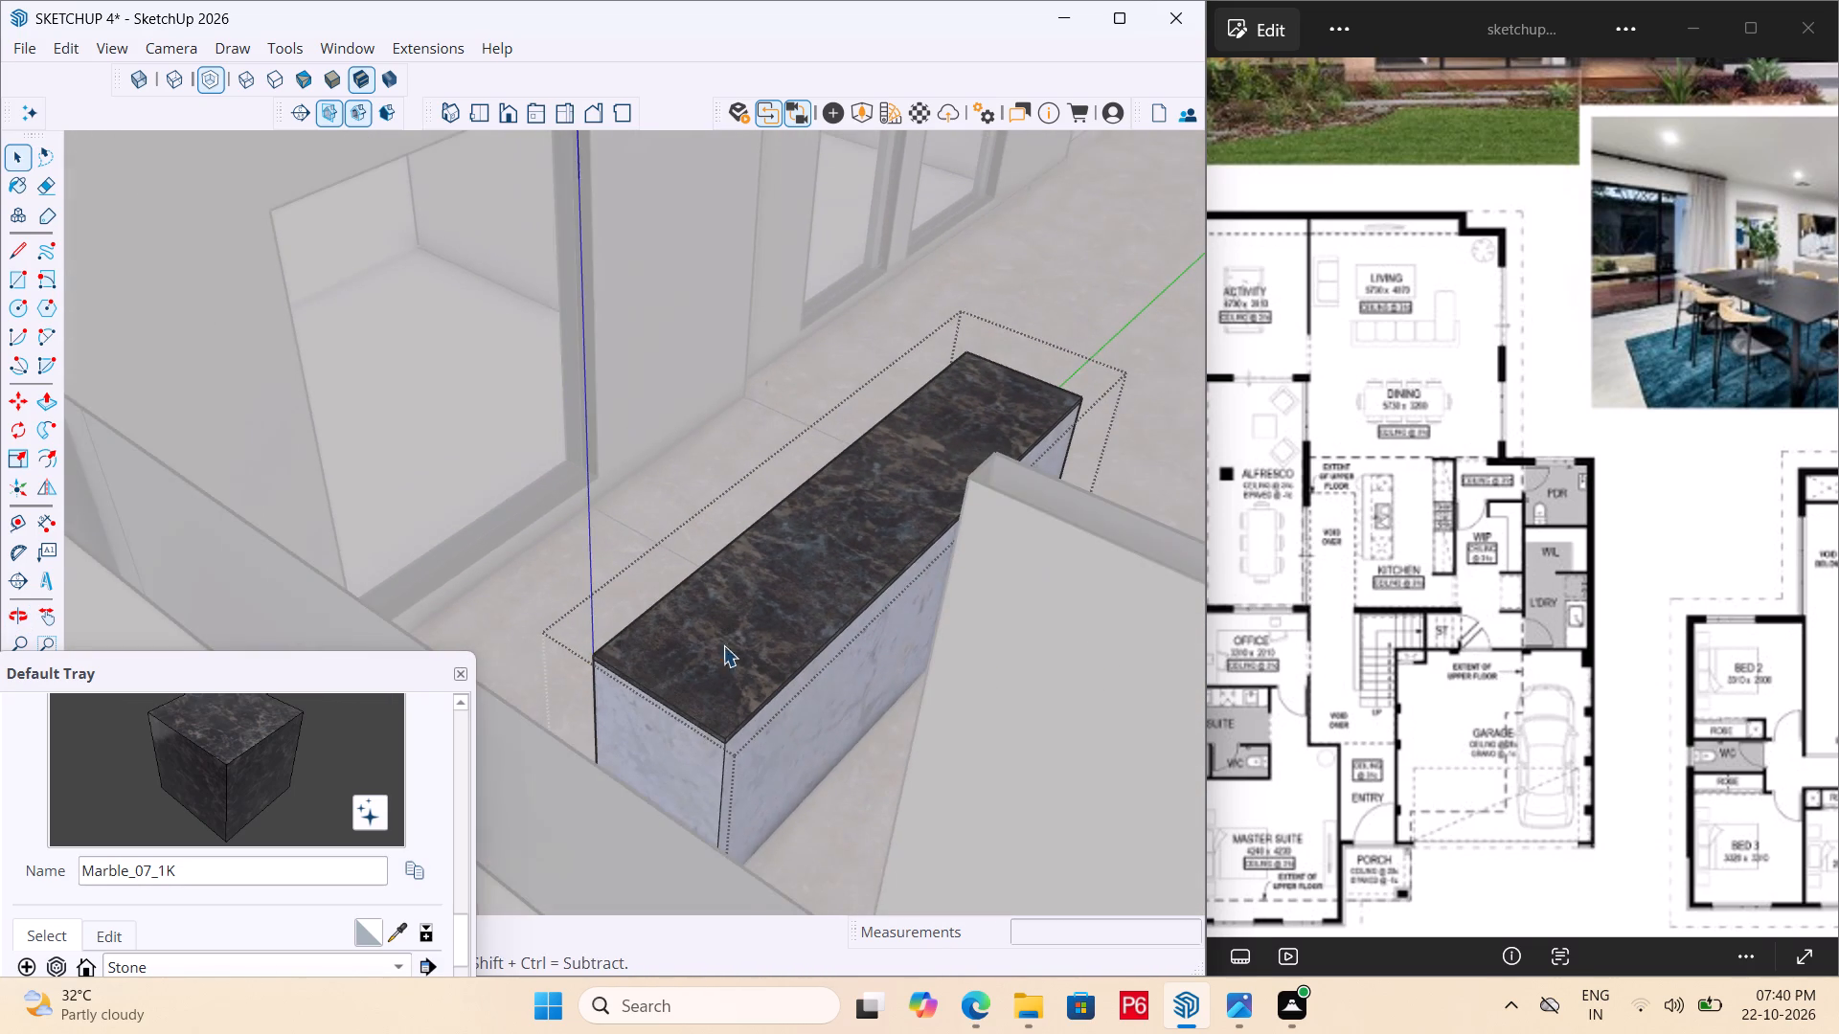
{"action": "middle_click_drag", "start_coordinate": [795, 741], "coordinate": [833, 786]}
{"action": "scroll", "coordinate": [896, 769], "scroll_direction": "up", "scroll_amount": 5}
{"action": "scroll", "coordinate": [717, 586], "scroll_direction": "down", "scroll_amount": 3}
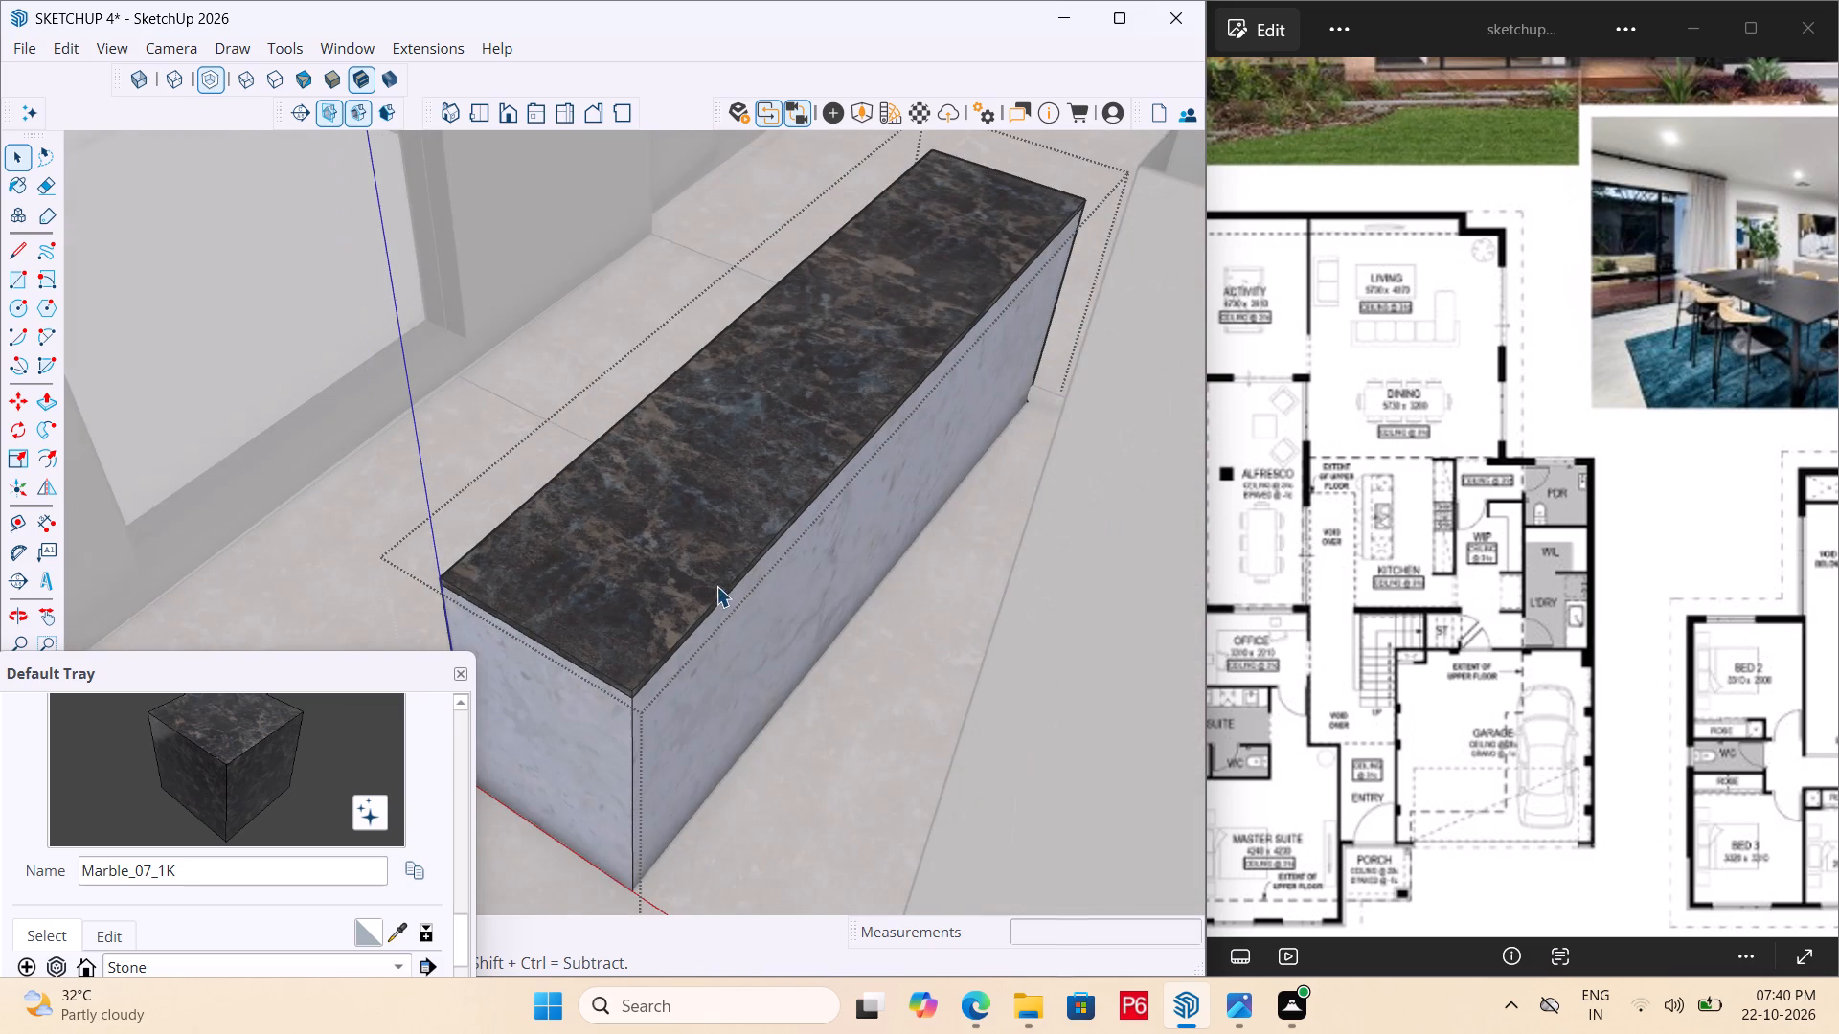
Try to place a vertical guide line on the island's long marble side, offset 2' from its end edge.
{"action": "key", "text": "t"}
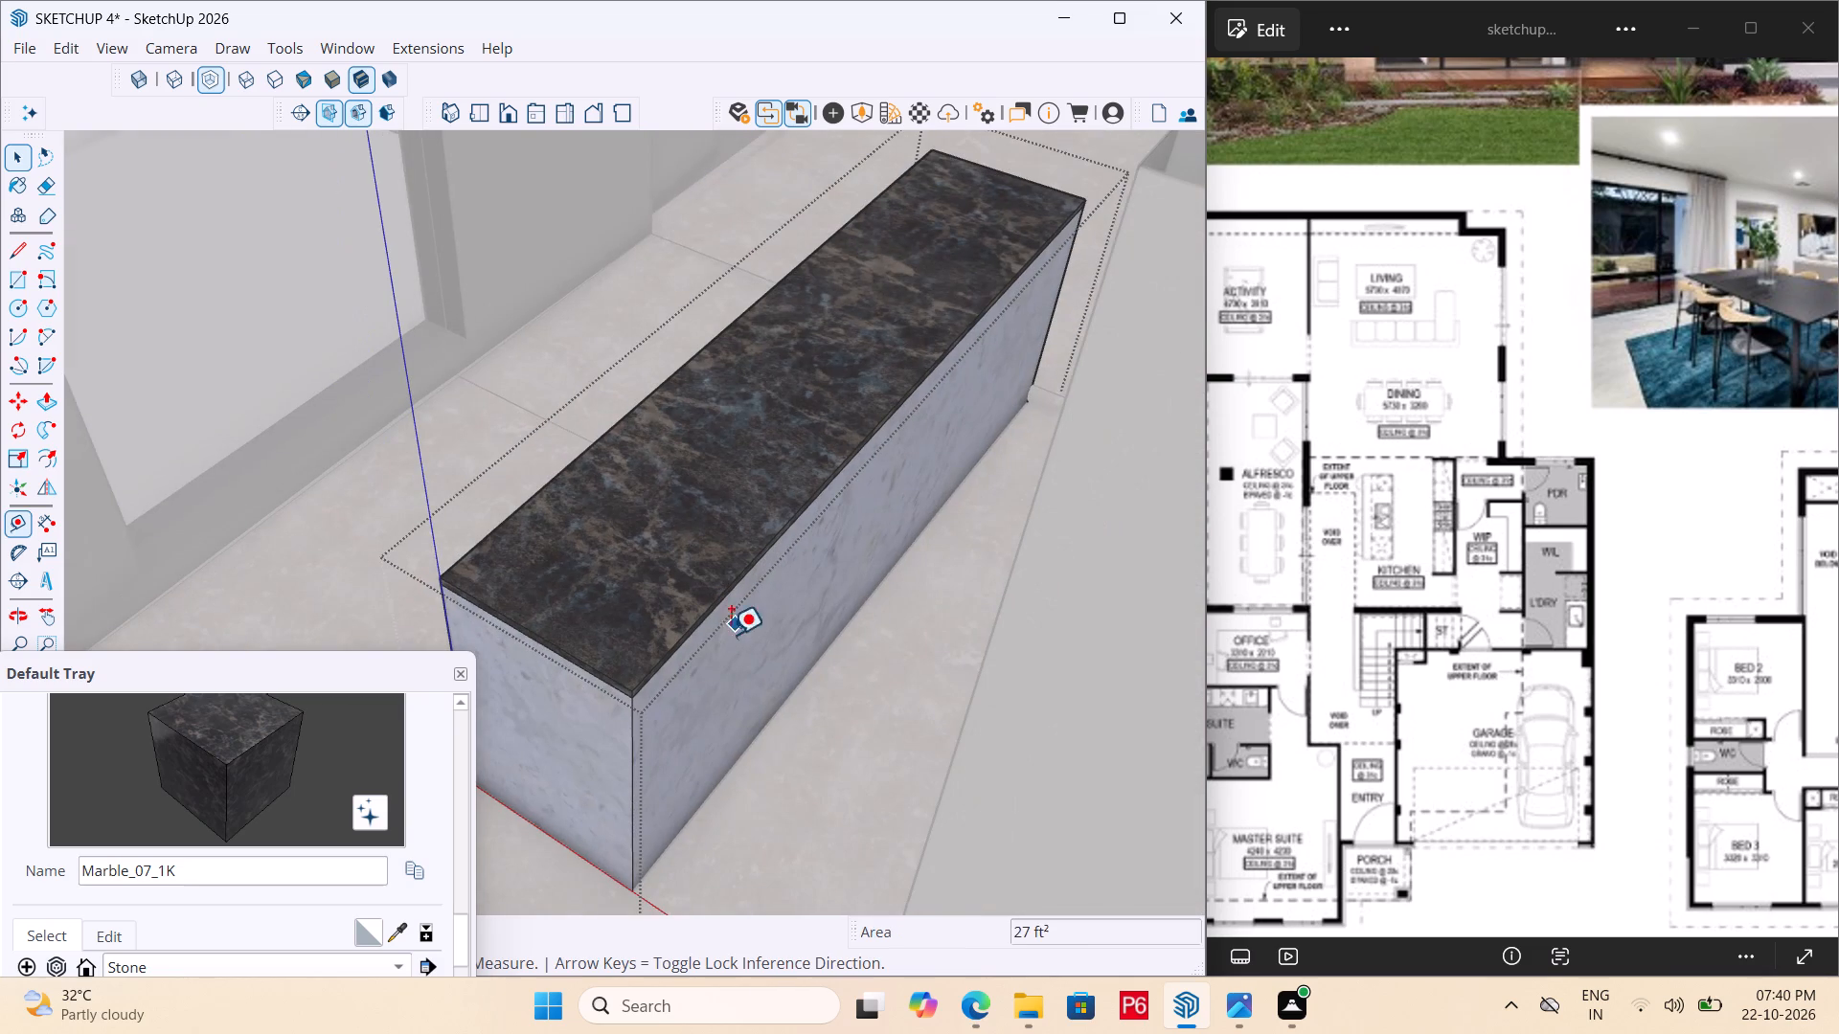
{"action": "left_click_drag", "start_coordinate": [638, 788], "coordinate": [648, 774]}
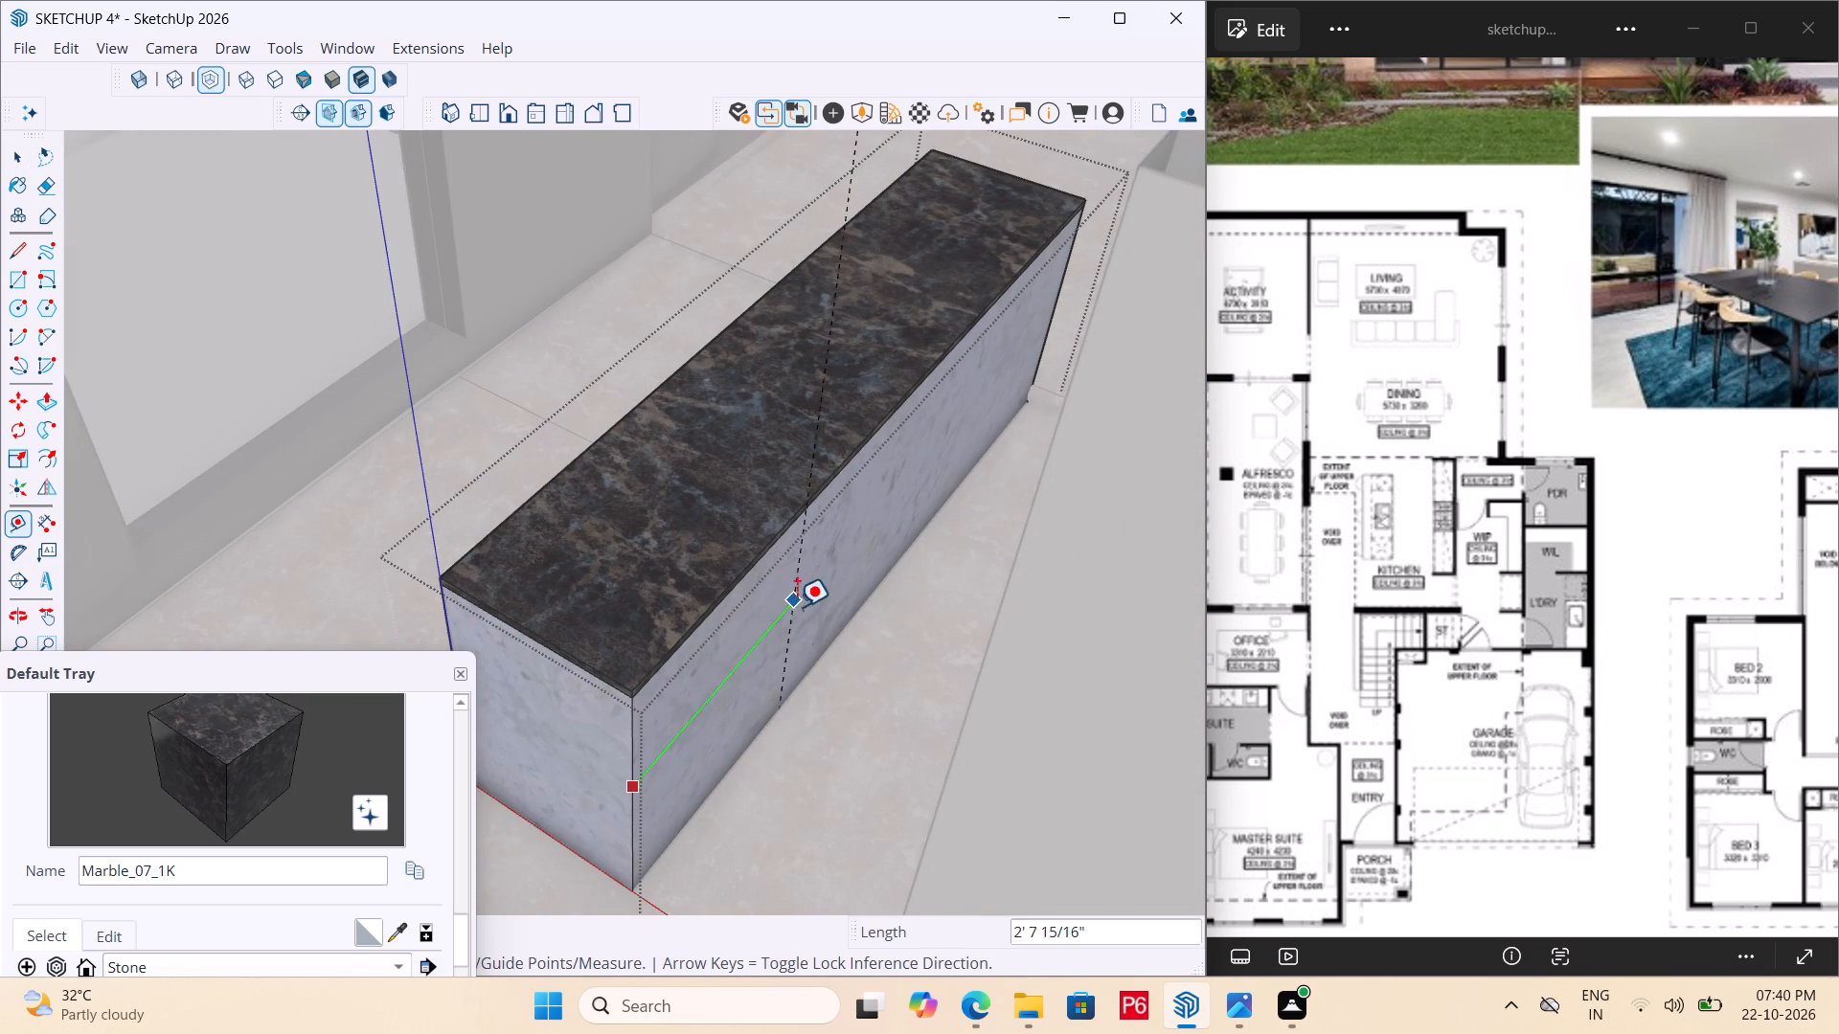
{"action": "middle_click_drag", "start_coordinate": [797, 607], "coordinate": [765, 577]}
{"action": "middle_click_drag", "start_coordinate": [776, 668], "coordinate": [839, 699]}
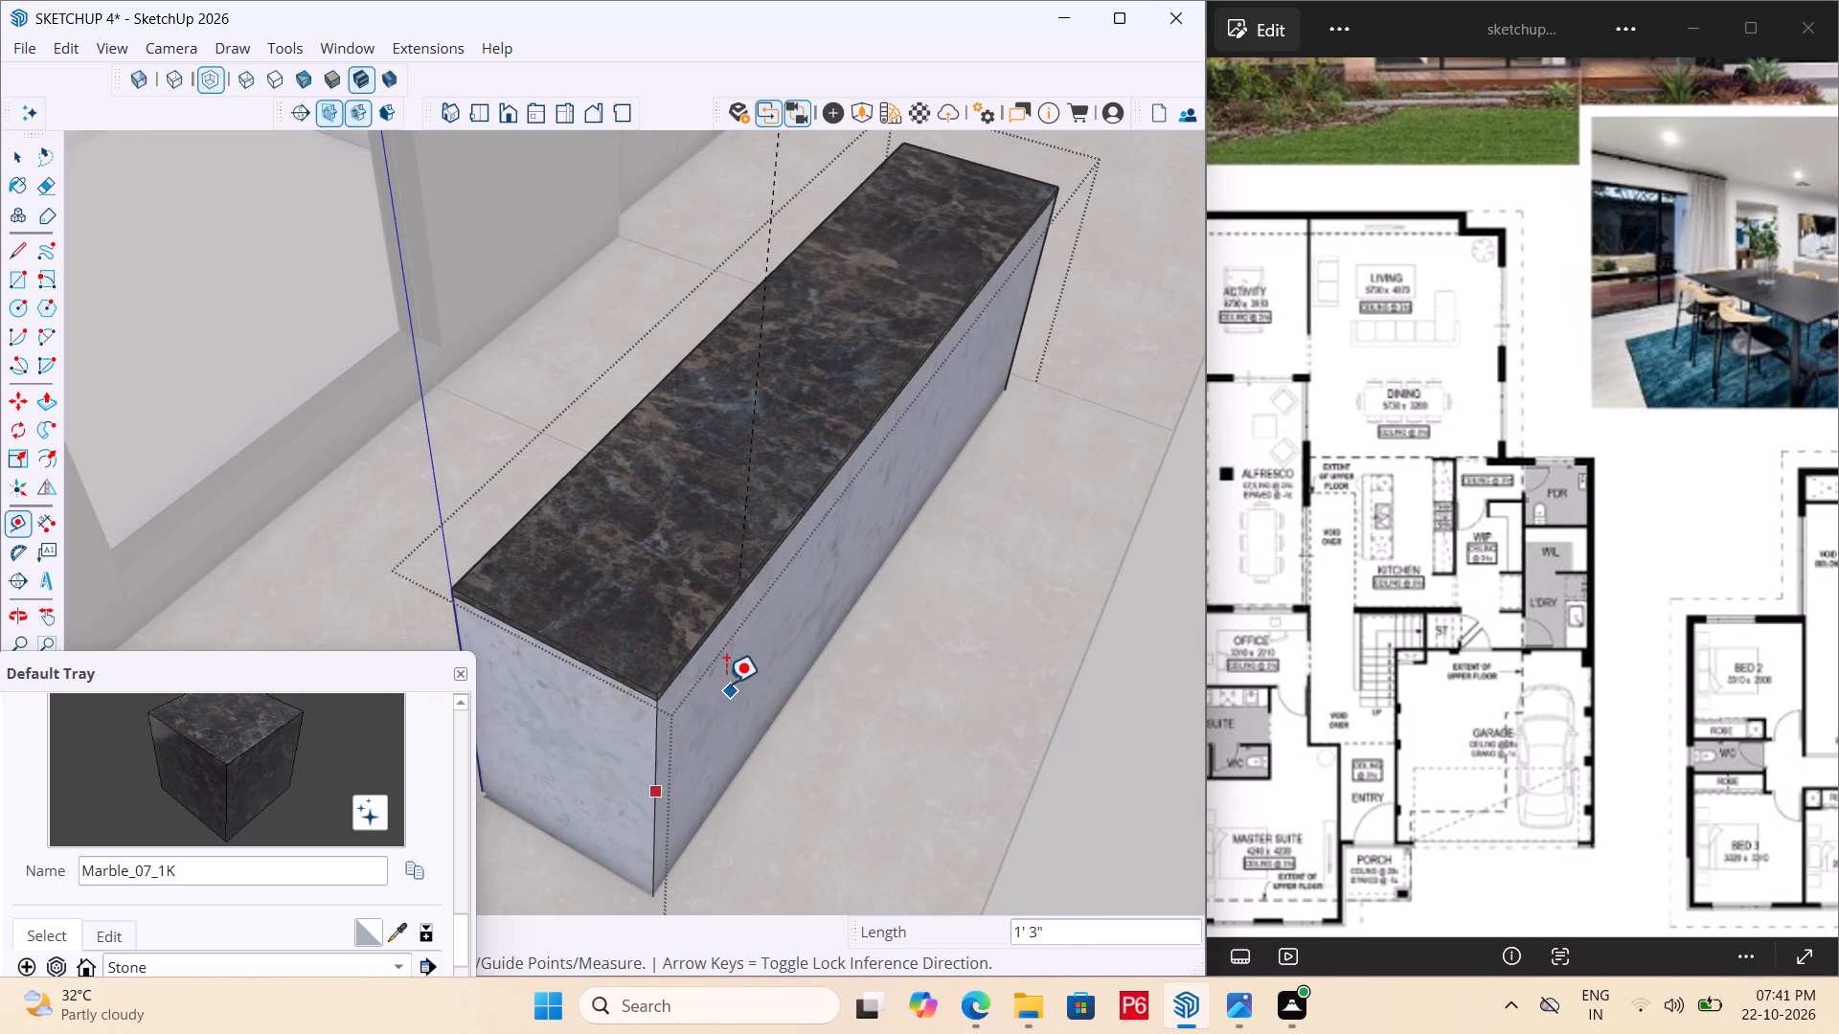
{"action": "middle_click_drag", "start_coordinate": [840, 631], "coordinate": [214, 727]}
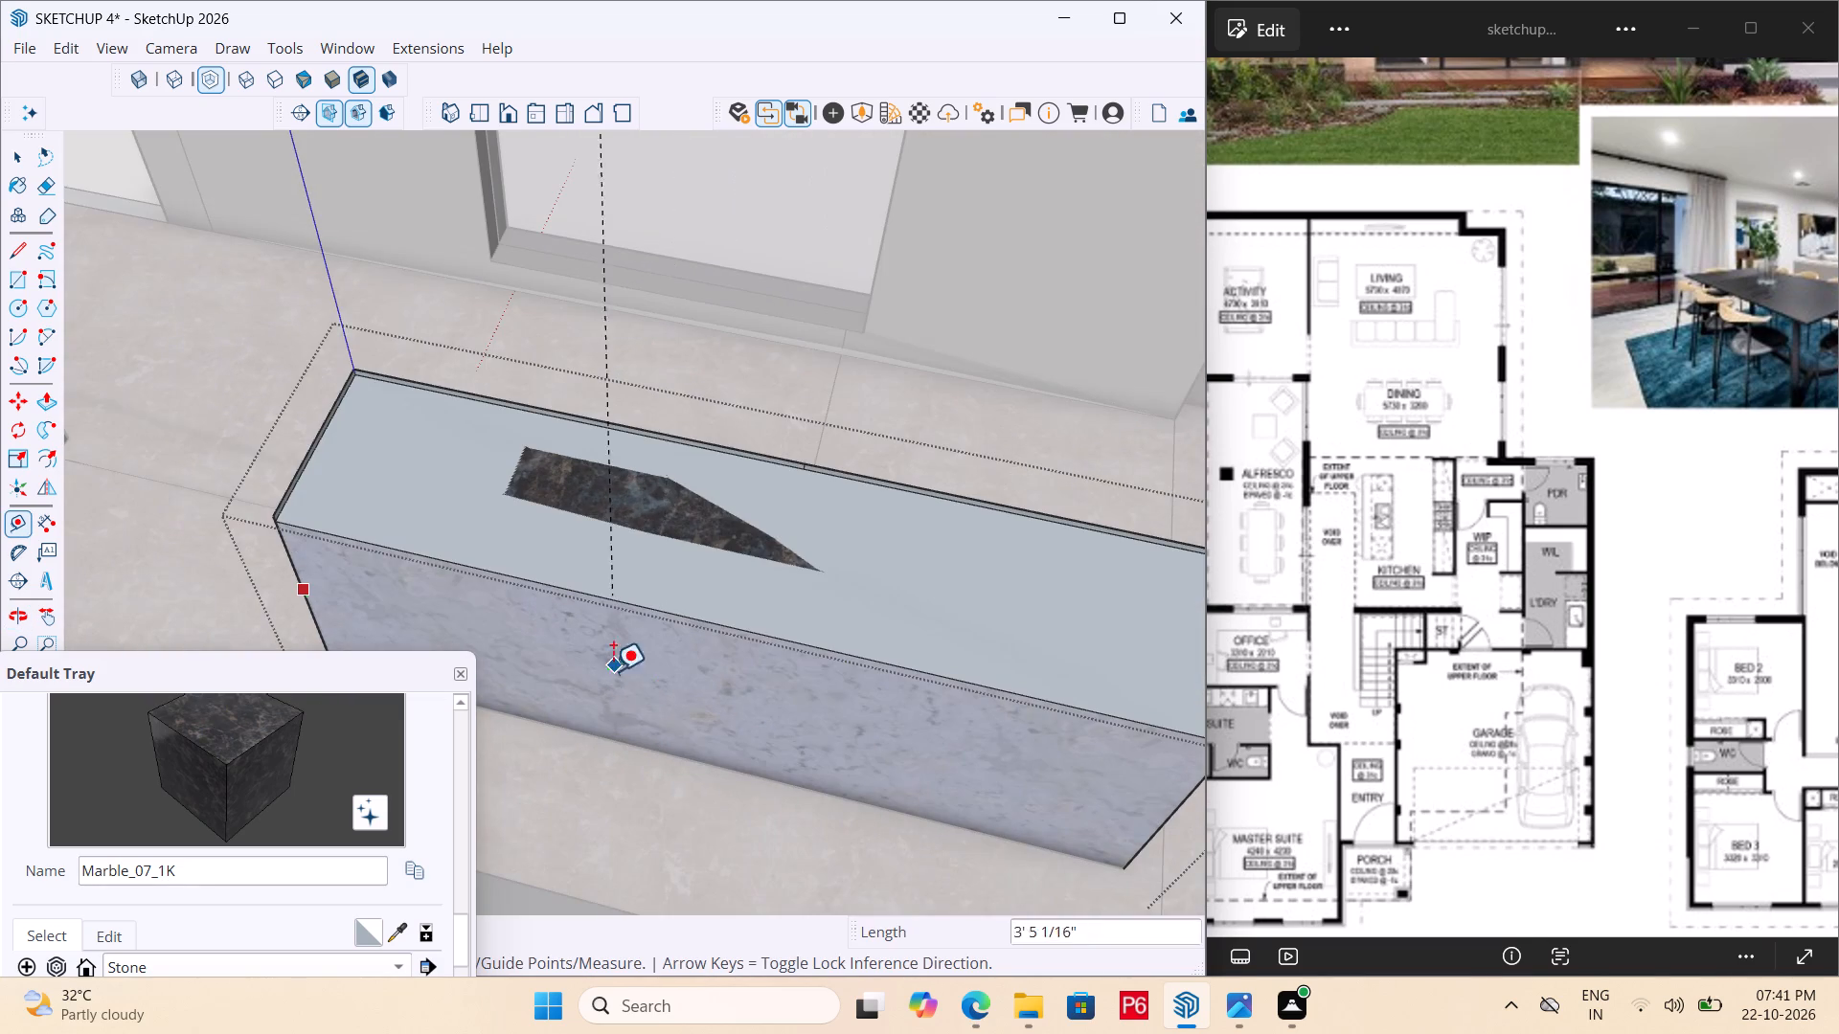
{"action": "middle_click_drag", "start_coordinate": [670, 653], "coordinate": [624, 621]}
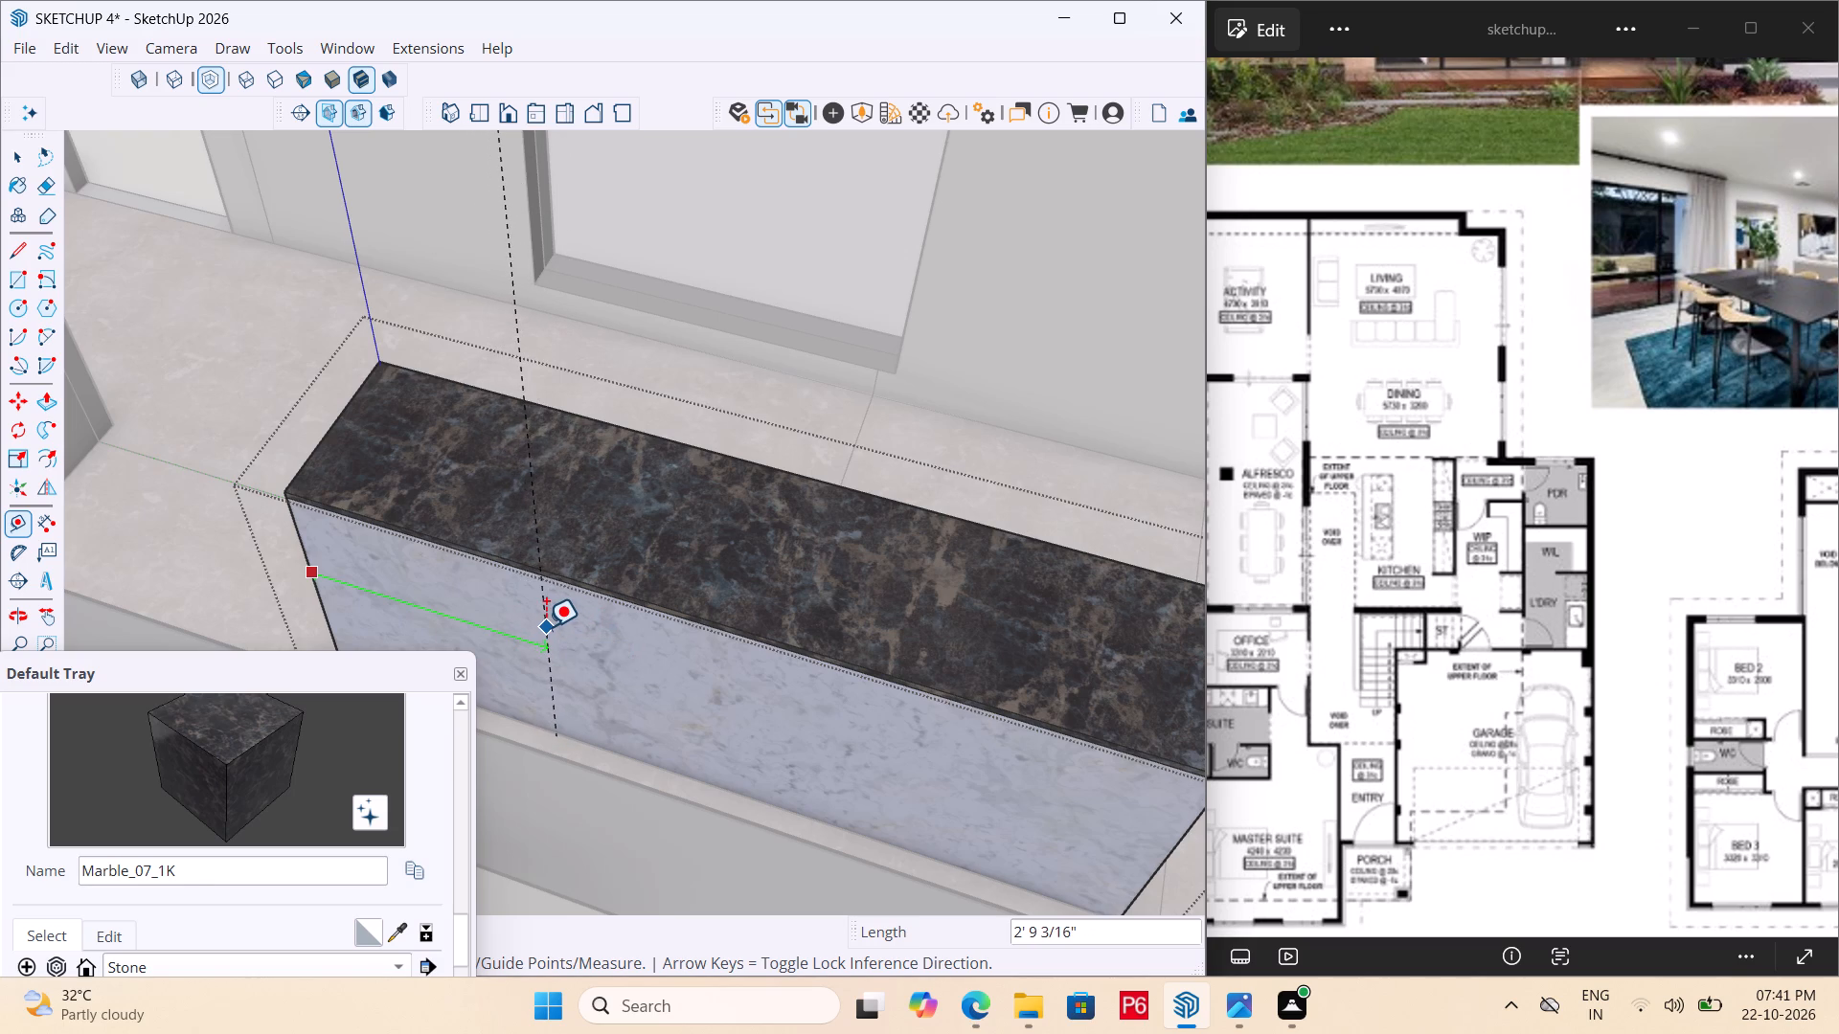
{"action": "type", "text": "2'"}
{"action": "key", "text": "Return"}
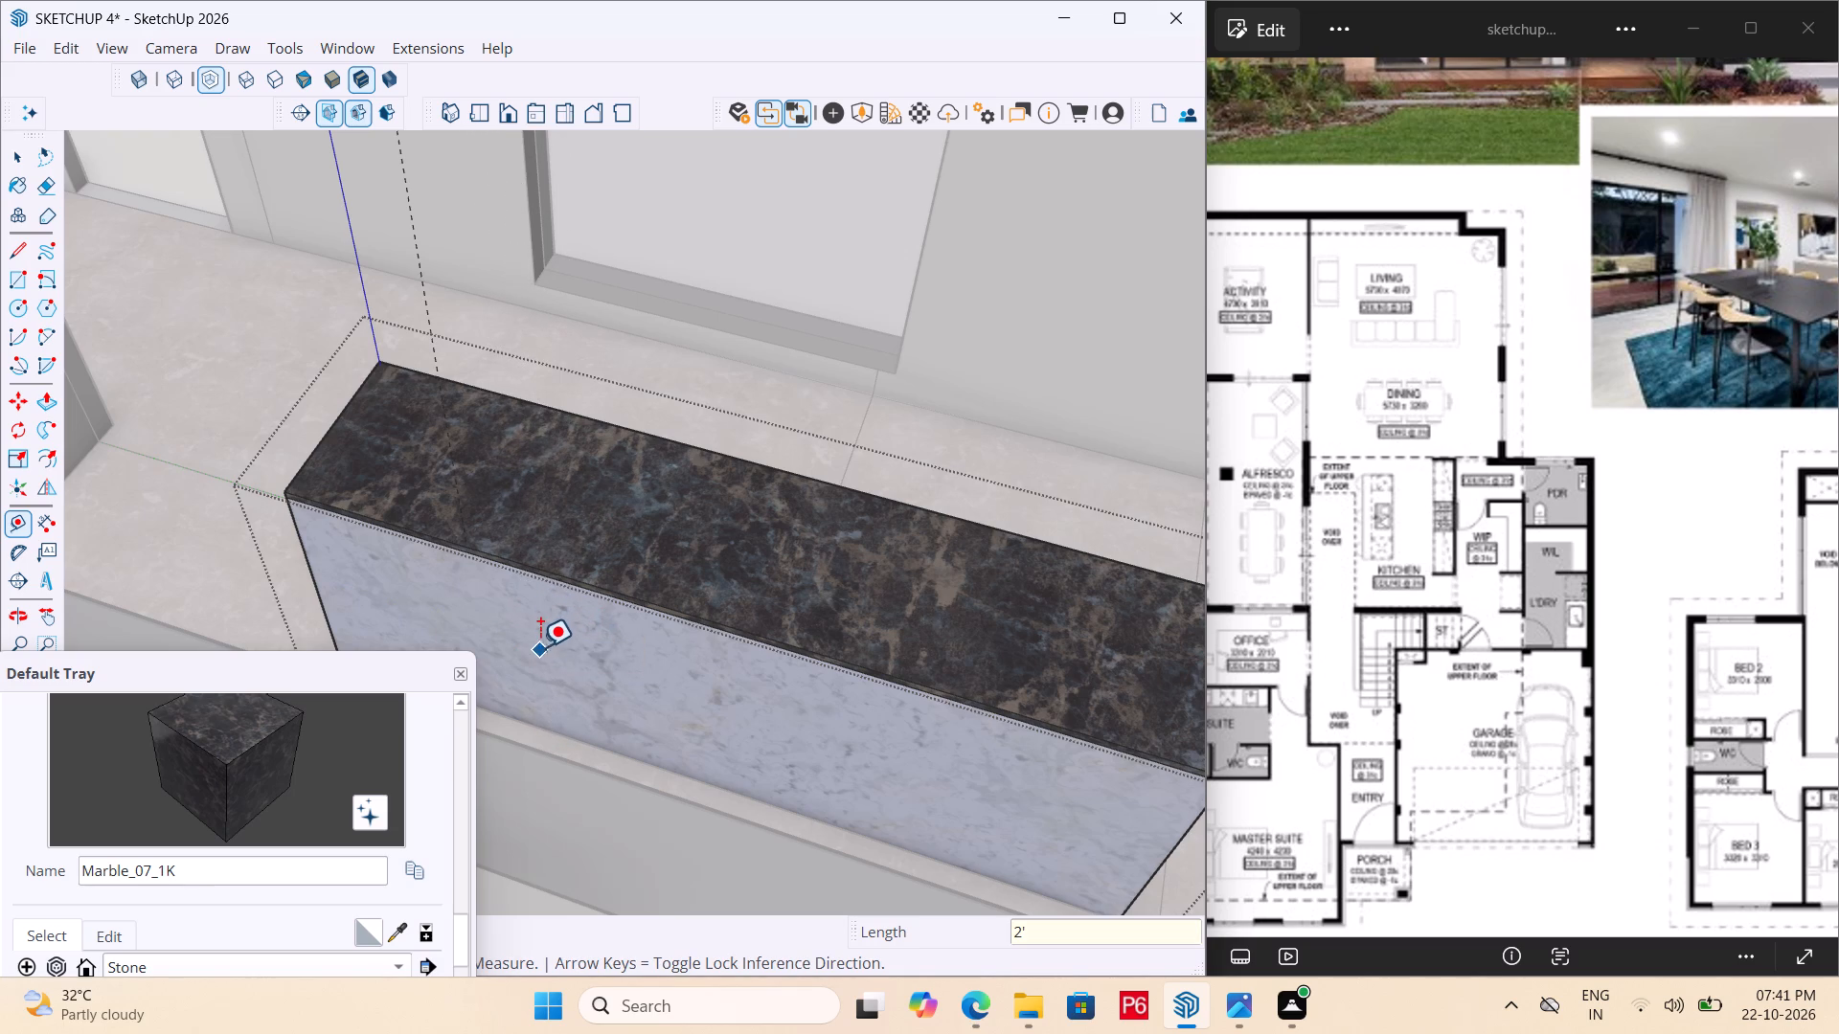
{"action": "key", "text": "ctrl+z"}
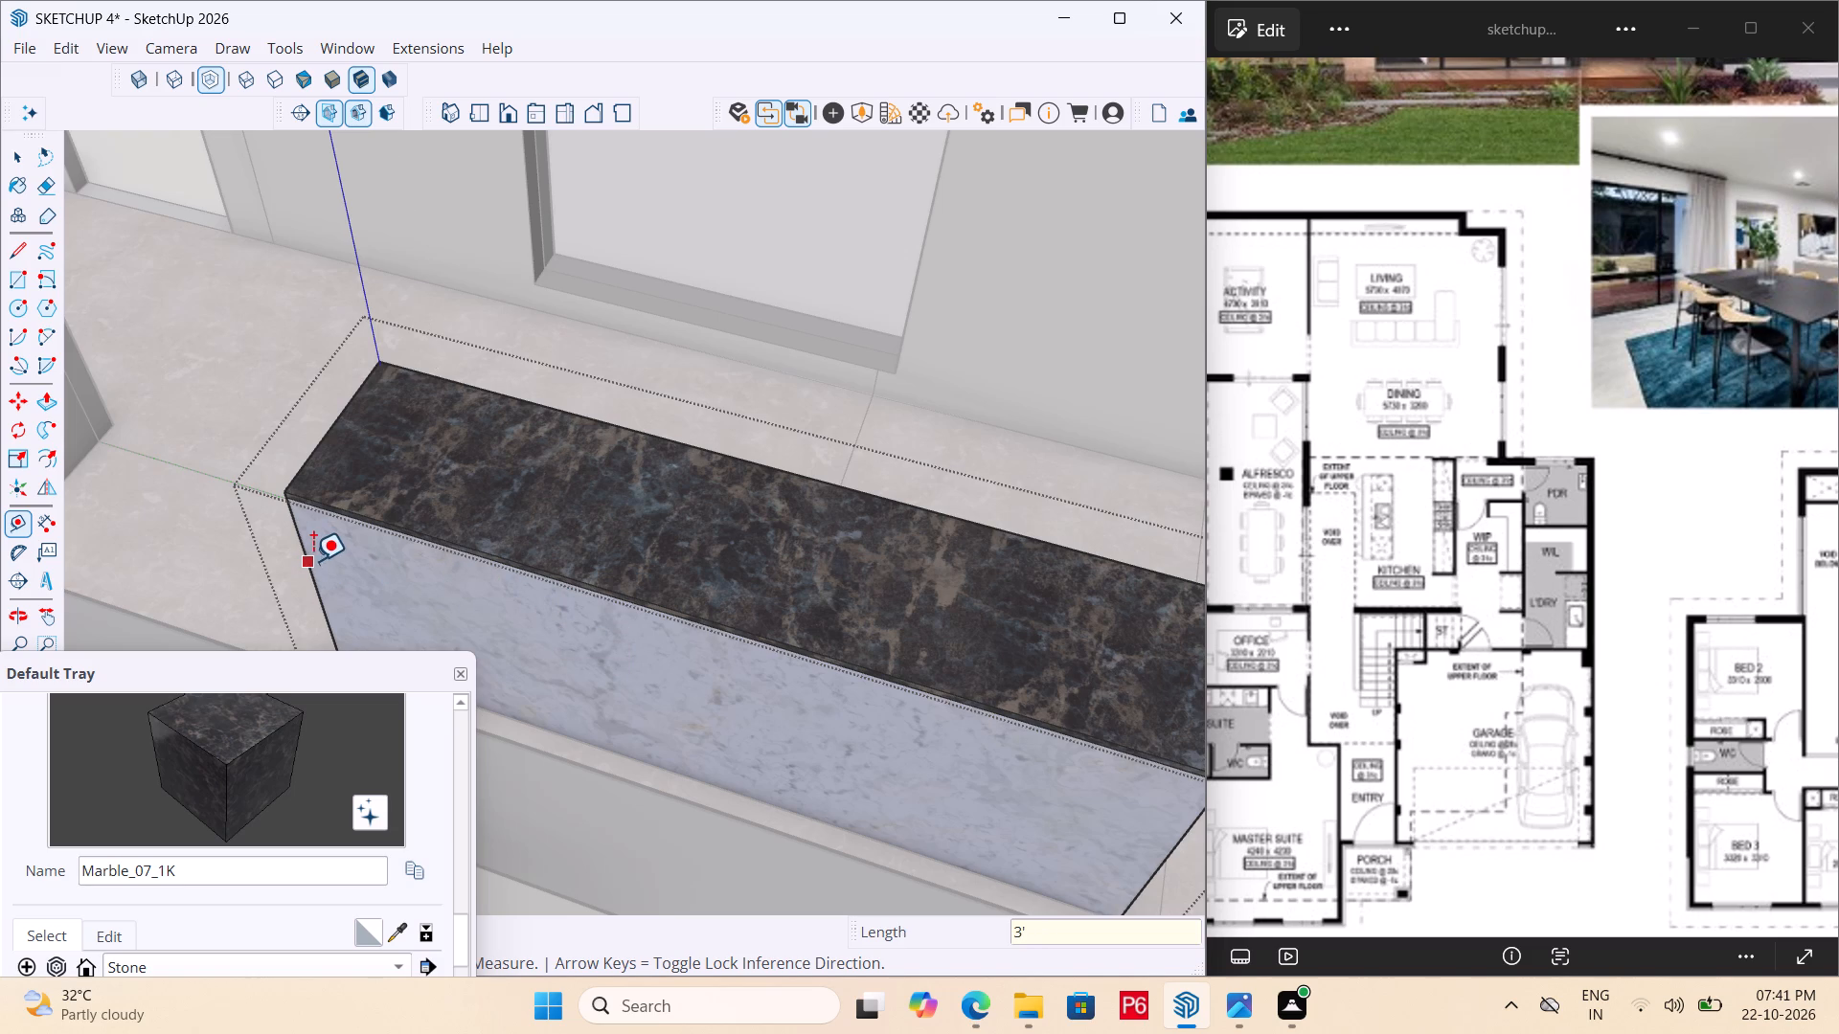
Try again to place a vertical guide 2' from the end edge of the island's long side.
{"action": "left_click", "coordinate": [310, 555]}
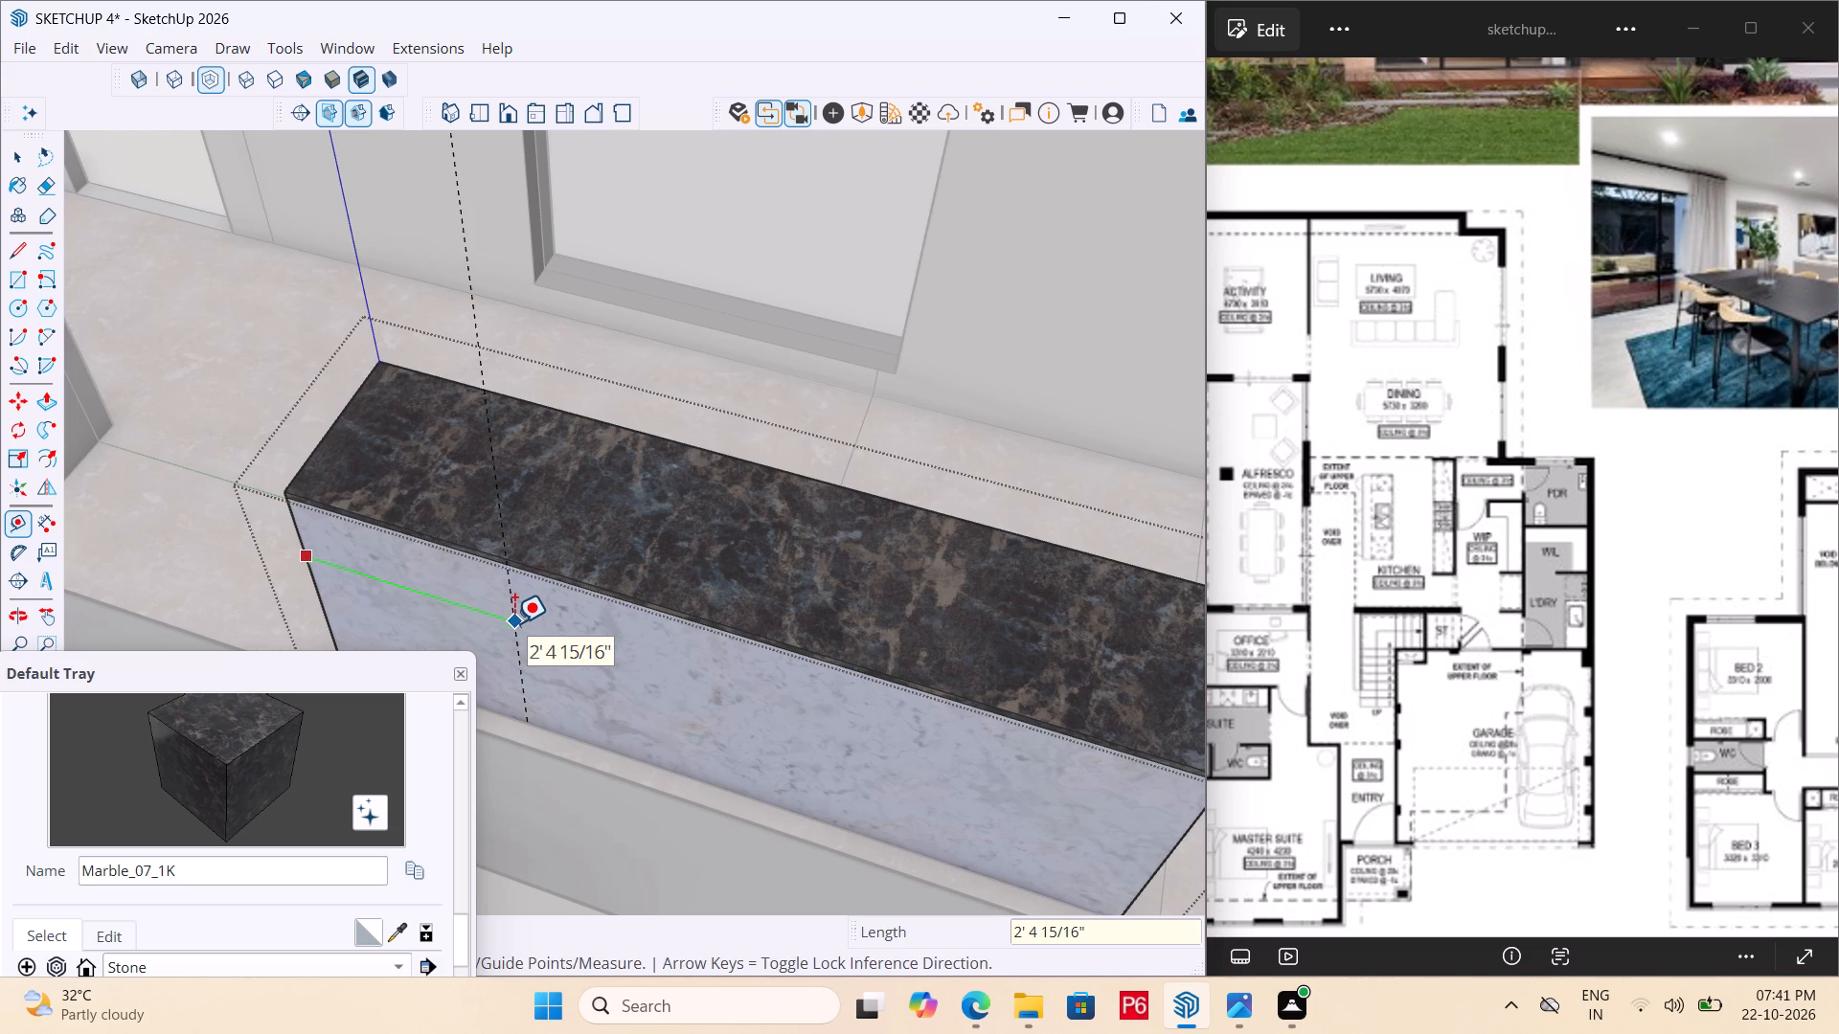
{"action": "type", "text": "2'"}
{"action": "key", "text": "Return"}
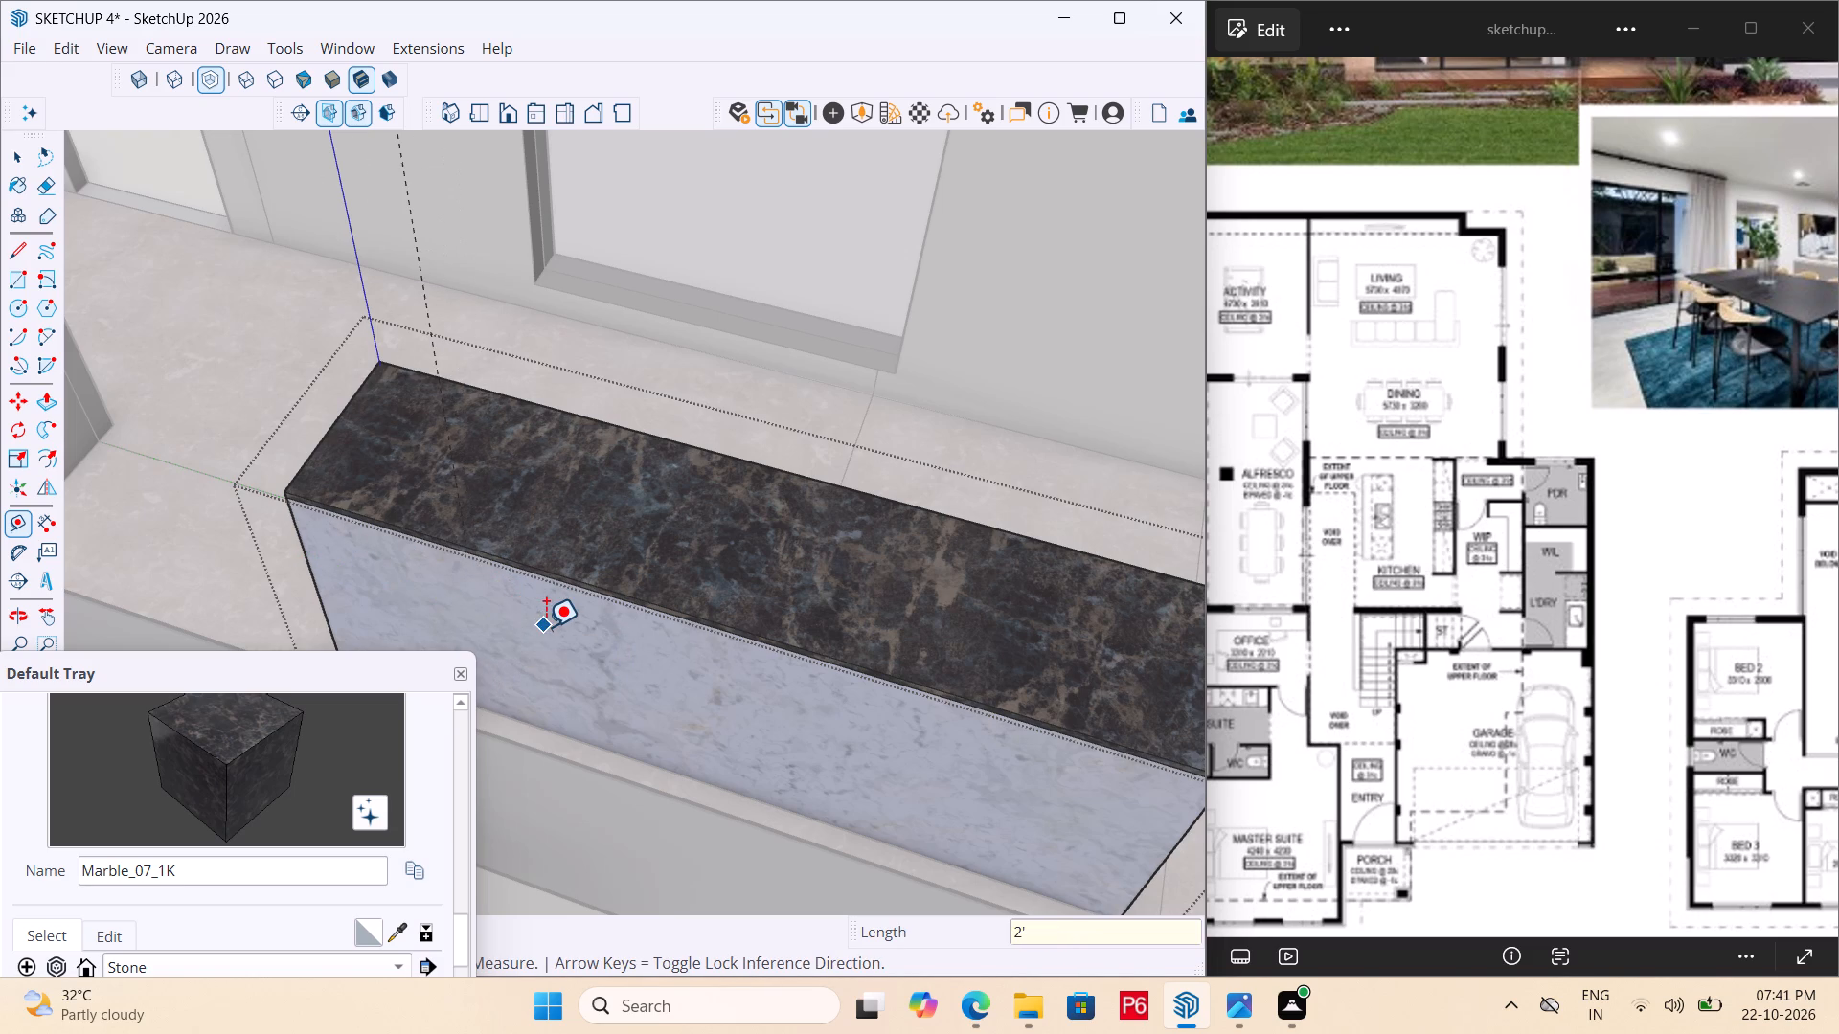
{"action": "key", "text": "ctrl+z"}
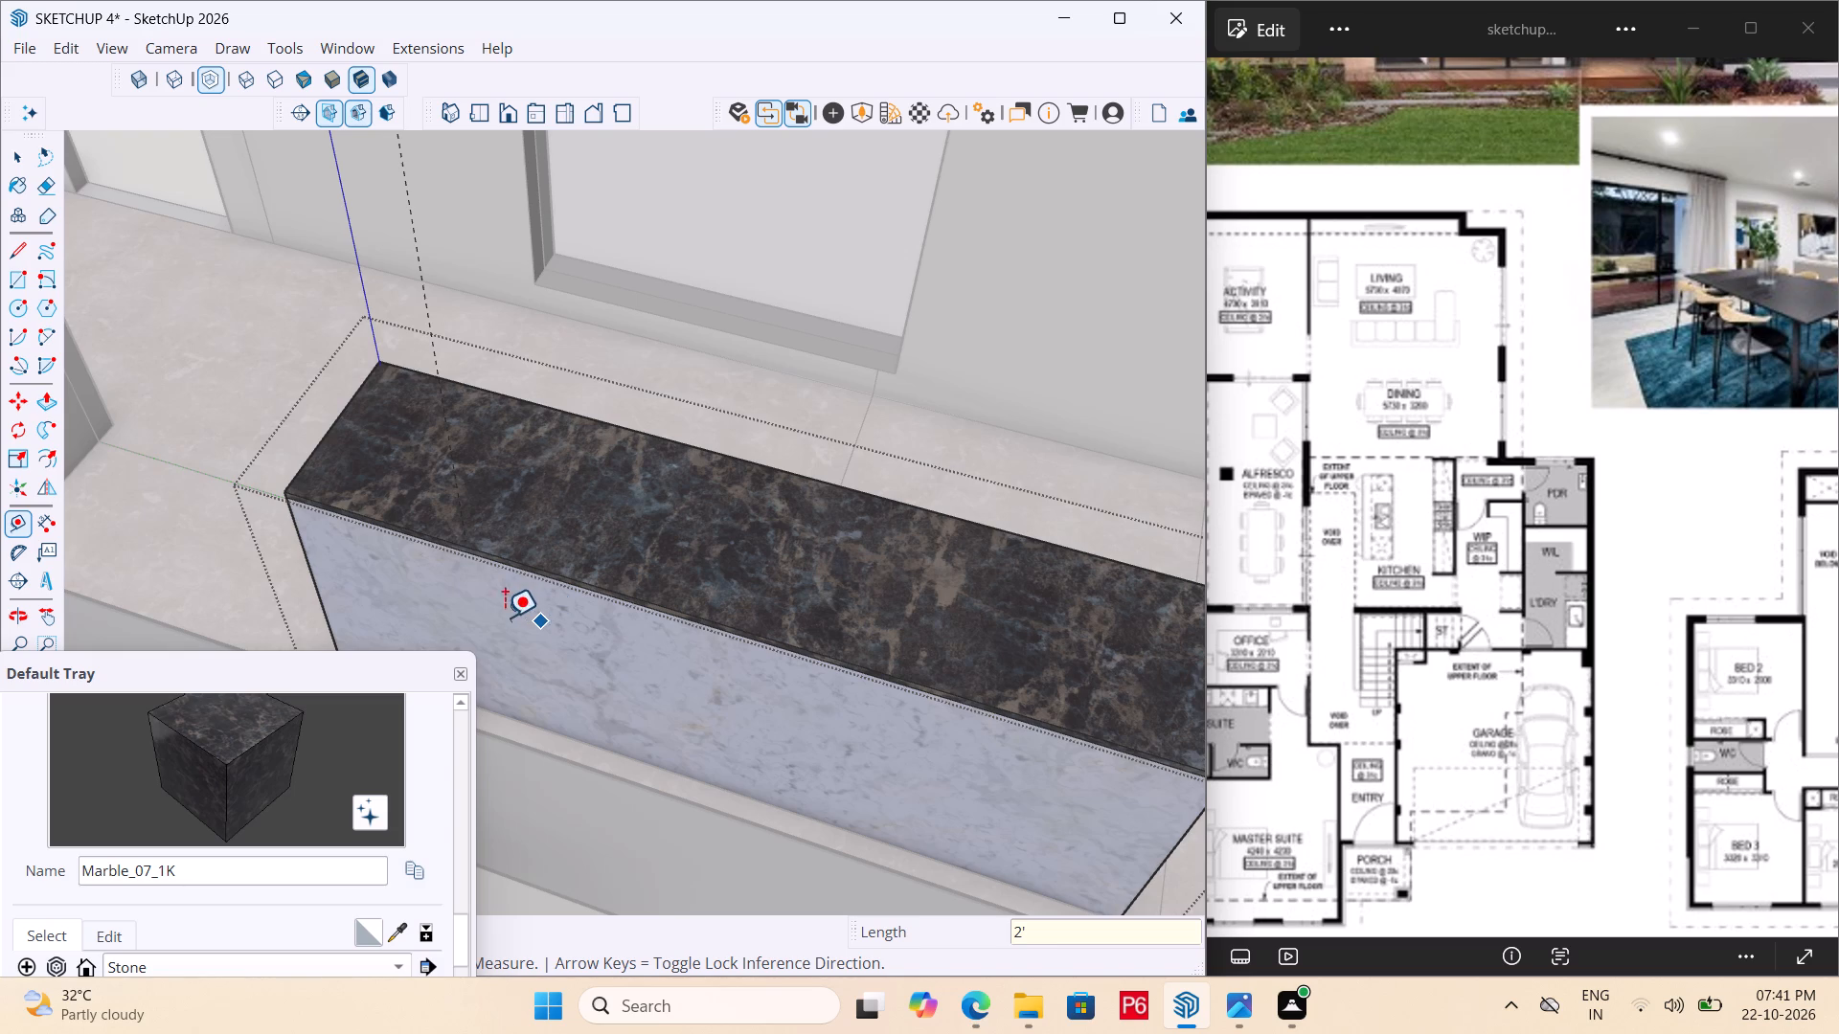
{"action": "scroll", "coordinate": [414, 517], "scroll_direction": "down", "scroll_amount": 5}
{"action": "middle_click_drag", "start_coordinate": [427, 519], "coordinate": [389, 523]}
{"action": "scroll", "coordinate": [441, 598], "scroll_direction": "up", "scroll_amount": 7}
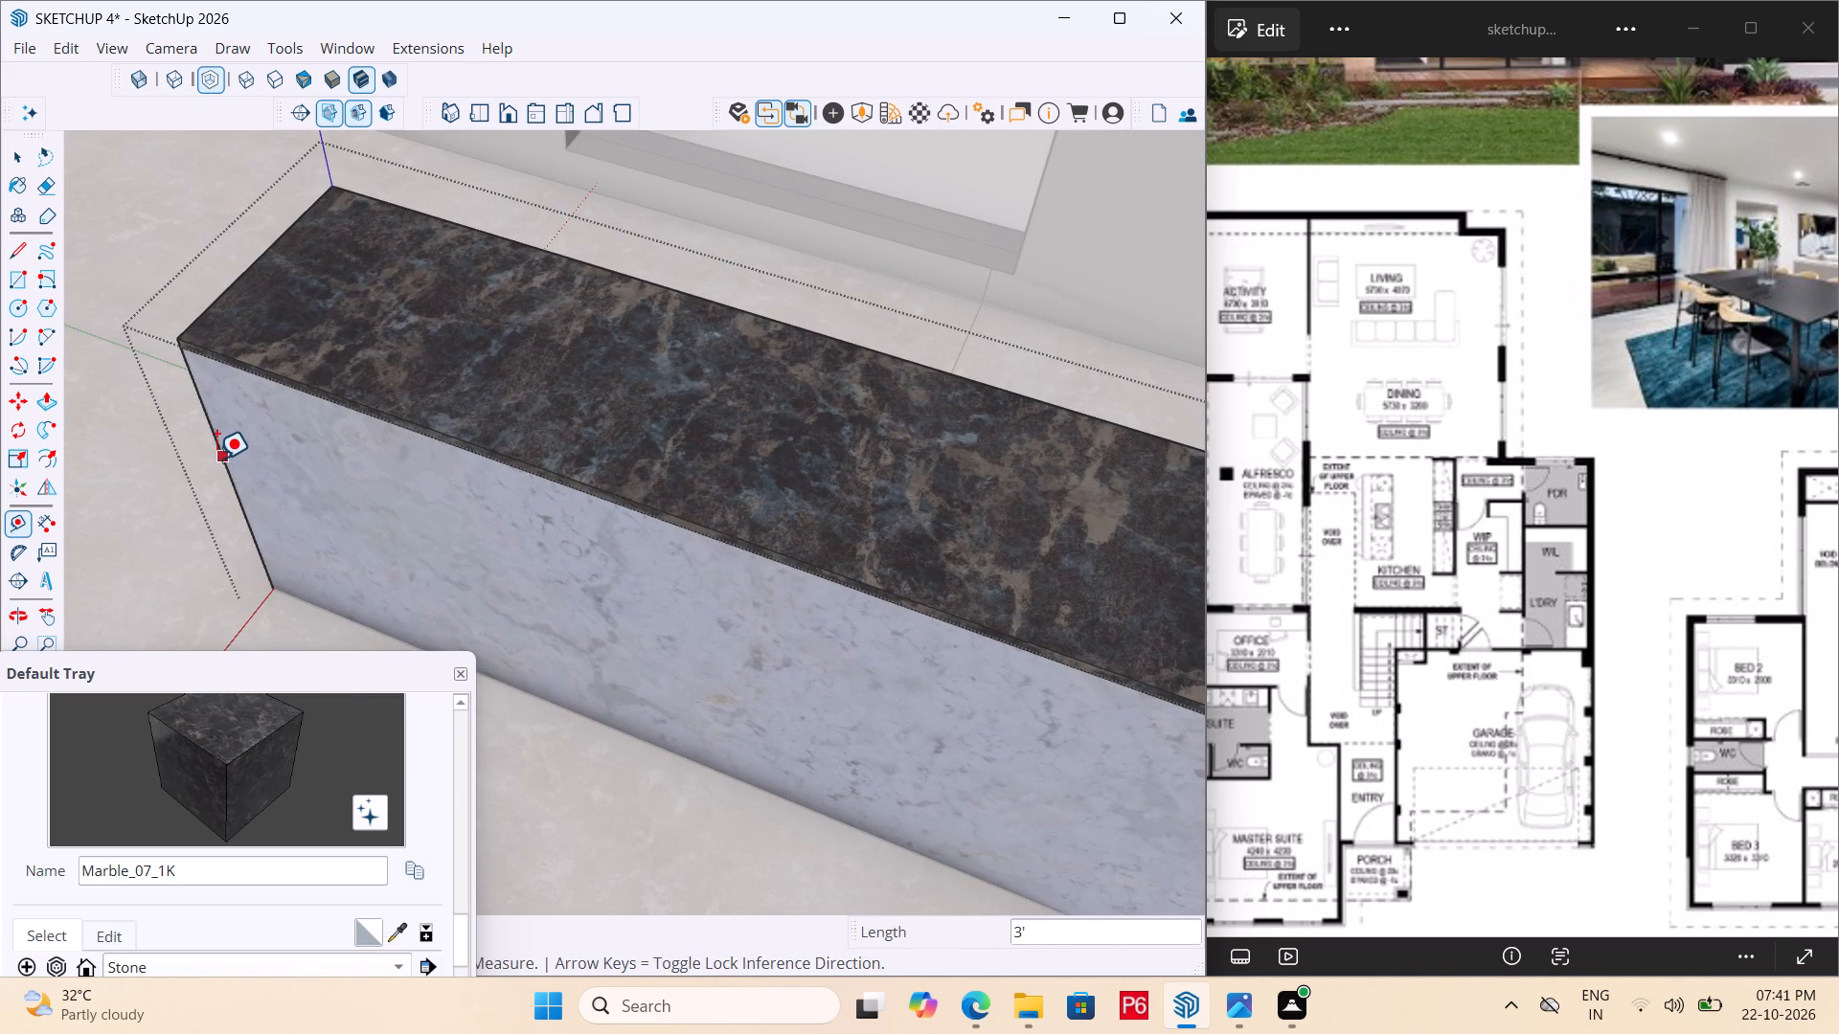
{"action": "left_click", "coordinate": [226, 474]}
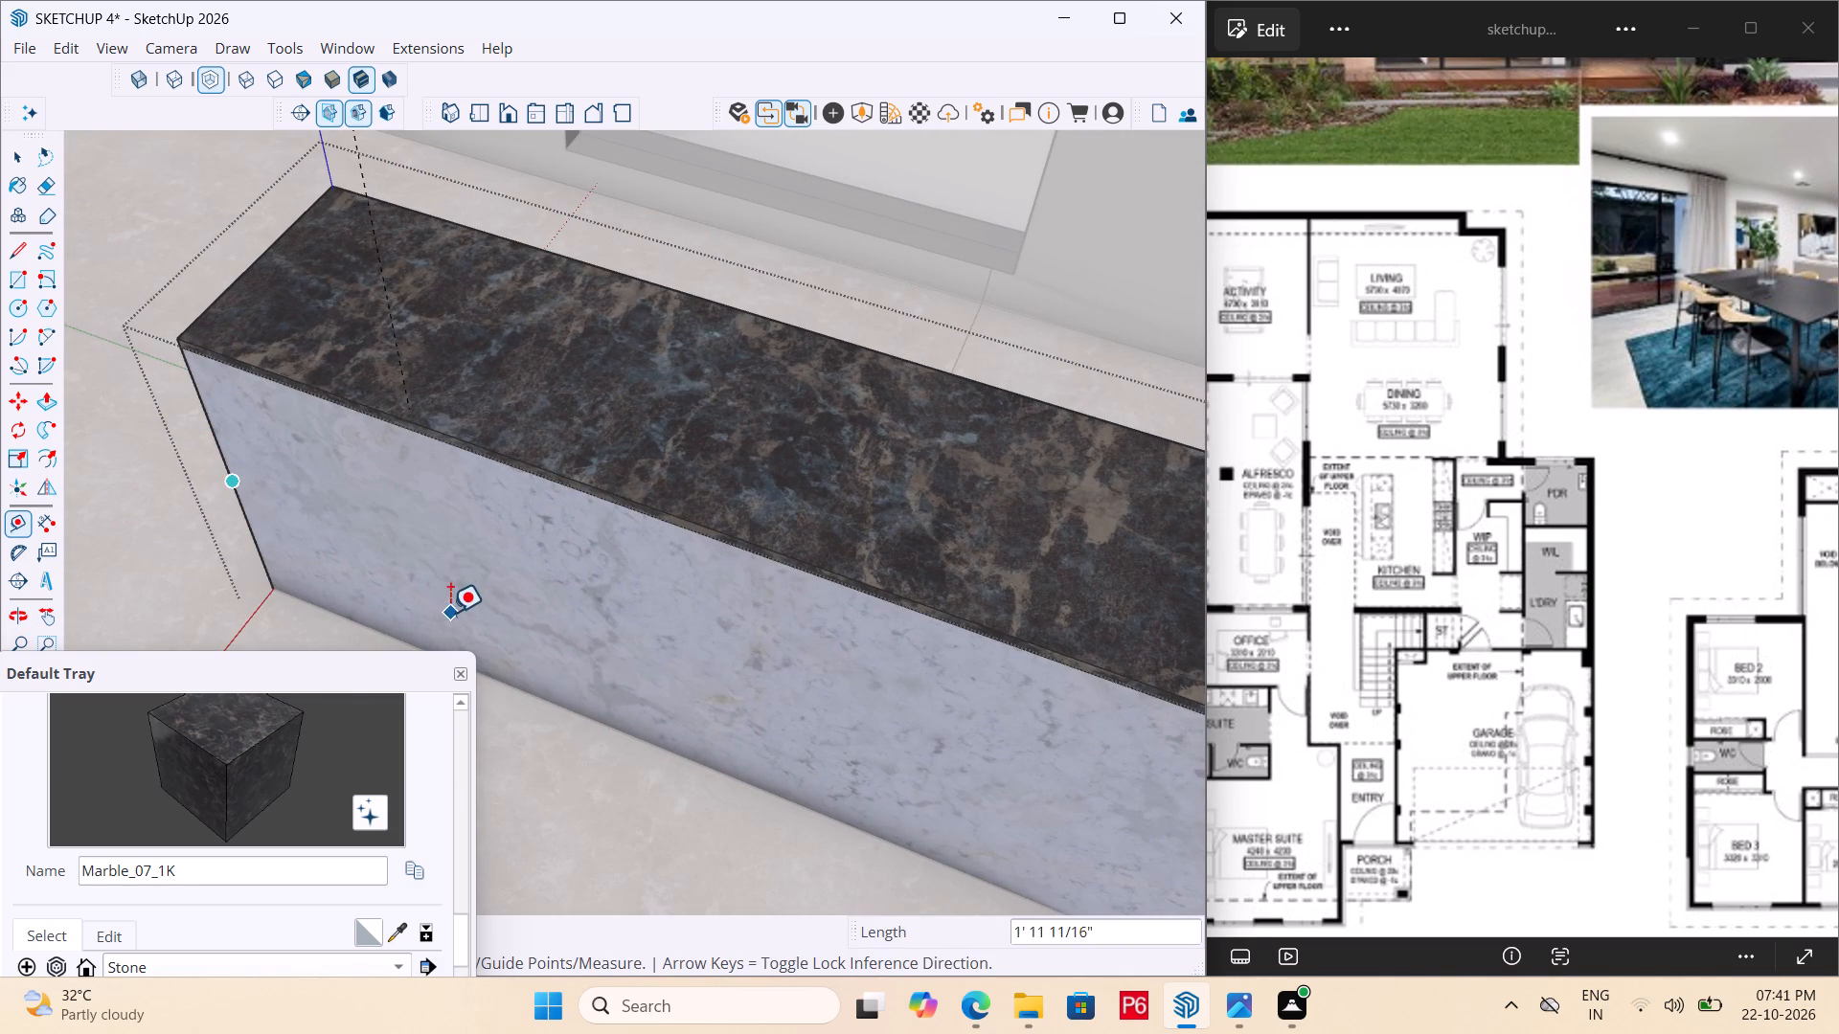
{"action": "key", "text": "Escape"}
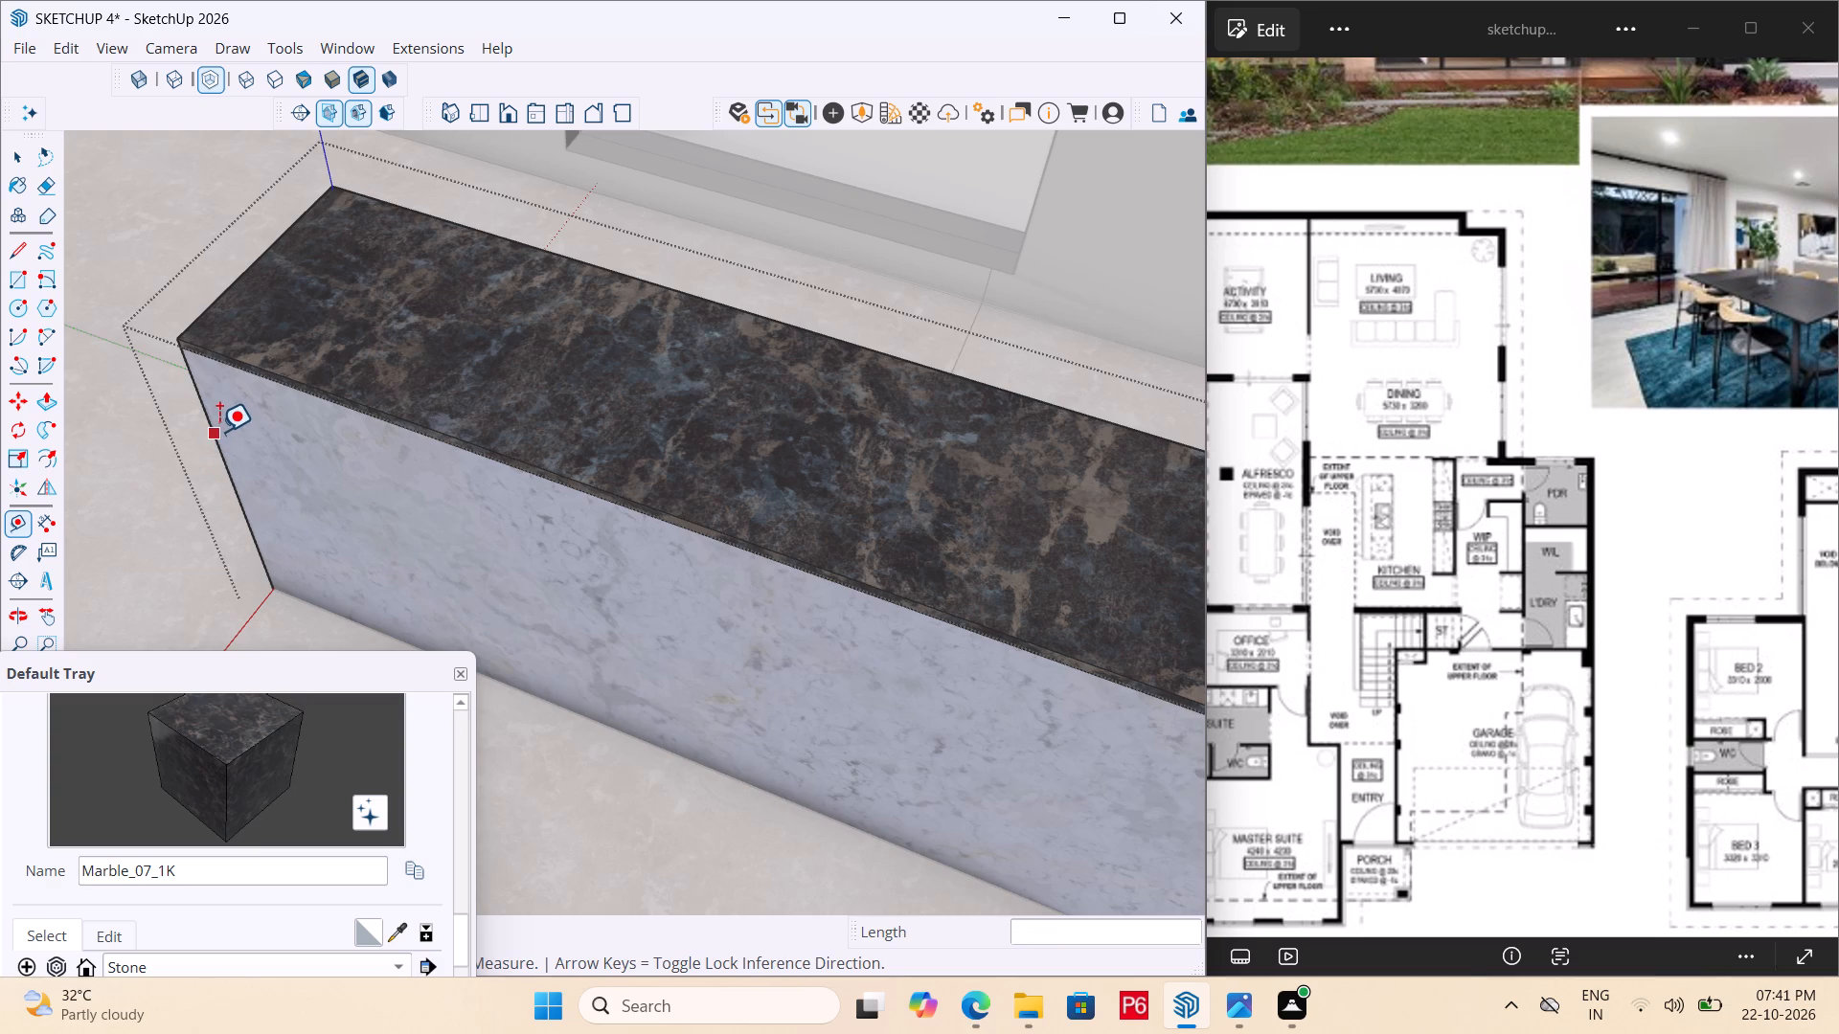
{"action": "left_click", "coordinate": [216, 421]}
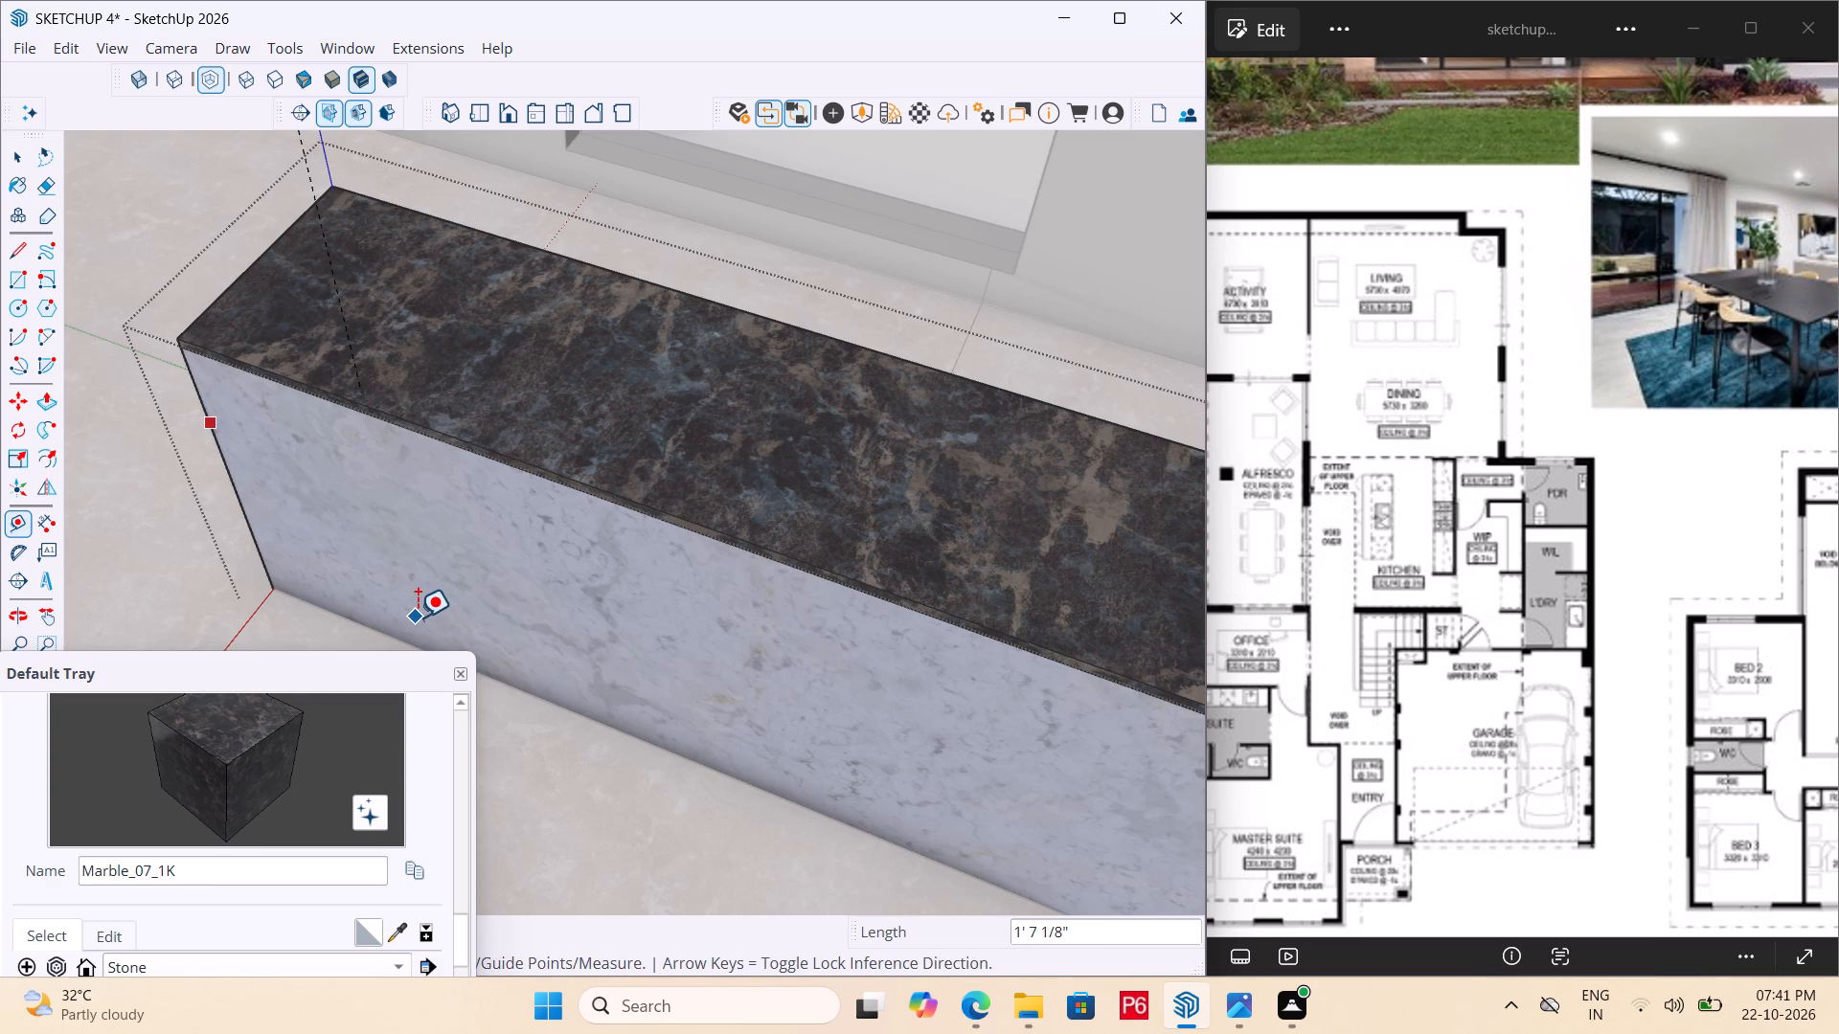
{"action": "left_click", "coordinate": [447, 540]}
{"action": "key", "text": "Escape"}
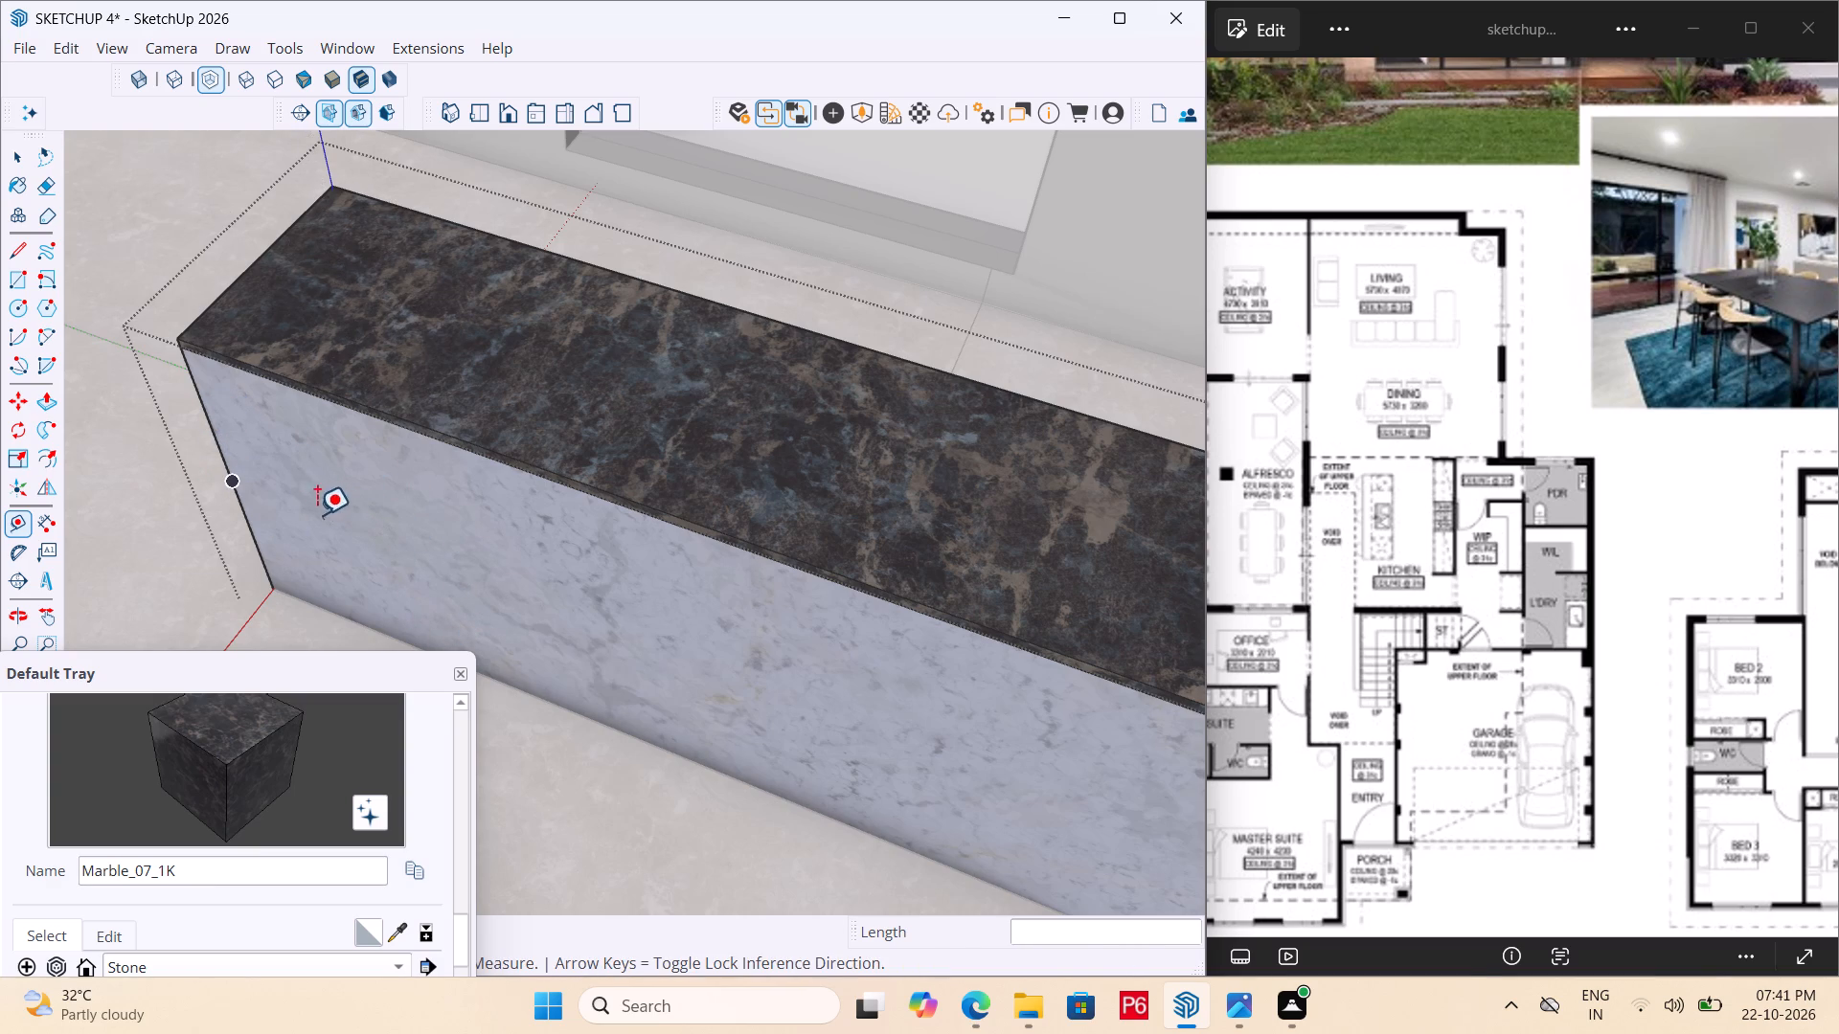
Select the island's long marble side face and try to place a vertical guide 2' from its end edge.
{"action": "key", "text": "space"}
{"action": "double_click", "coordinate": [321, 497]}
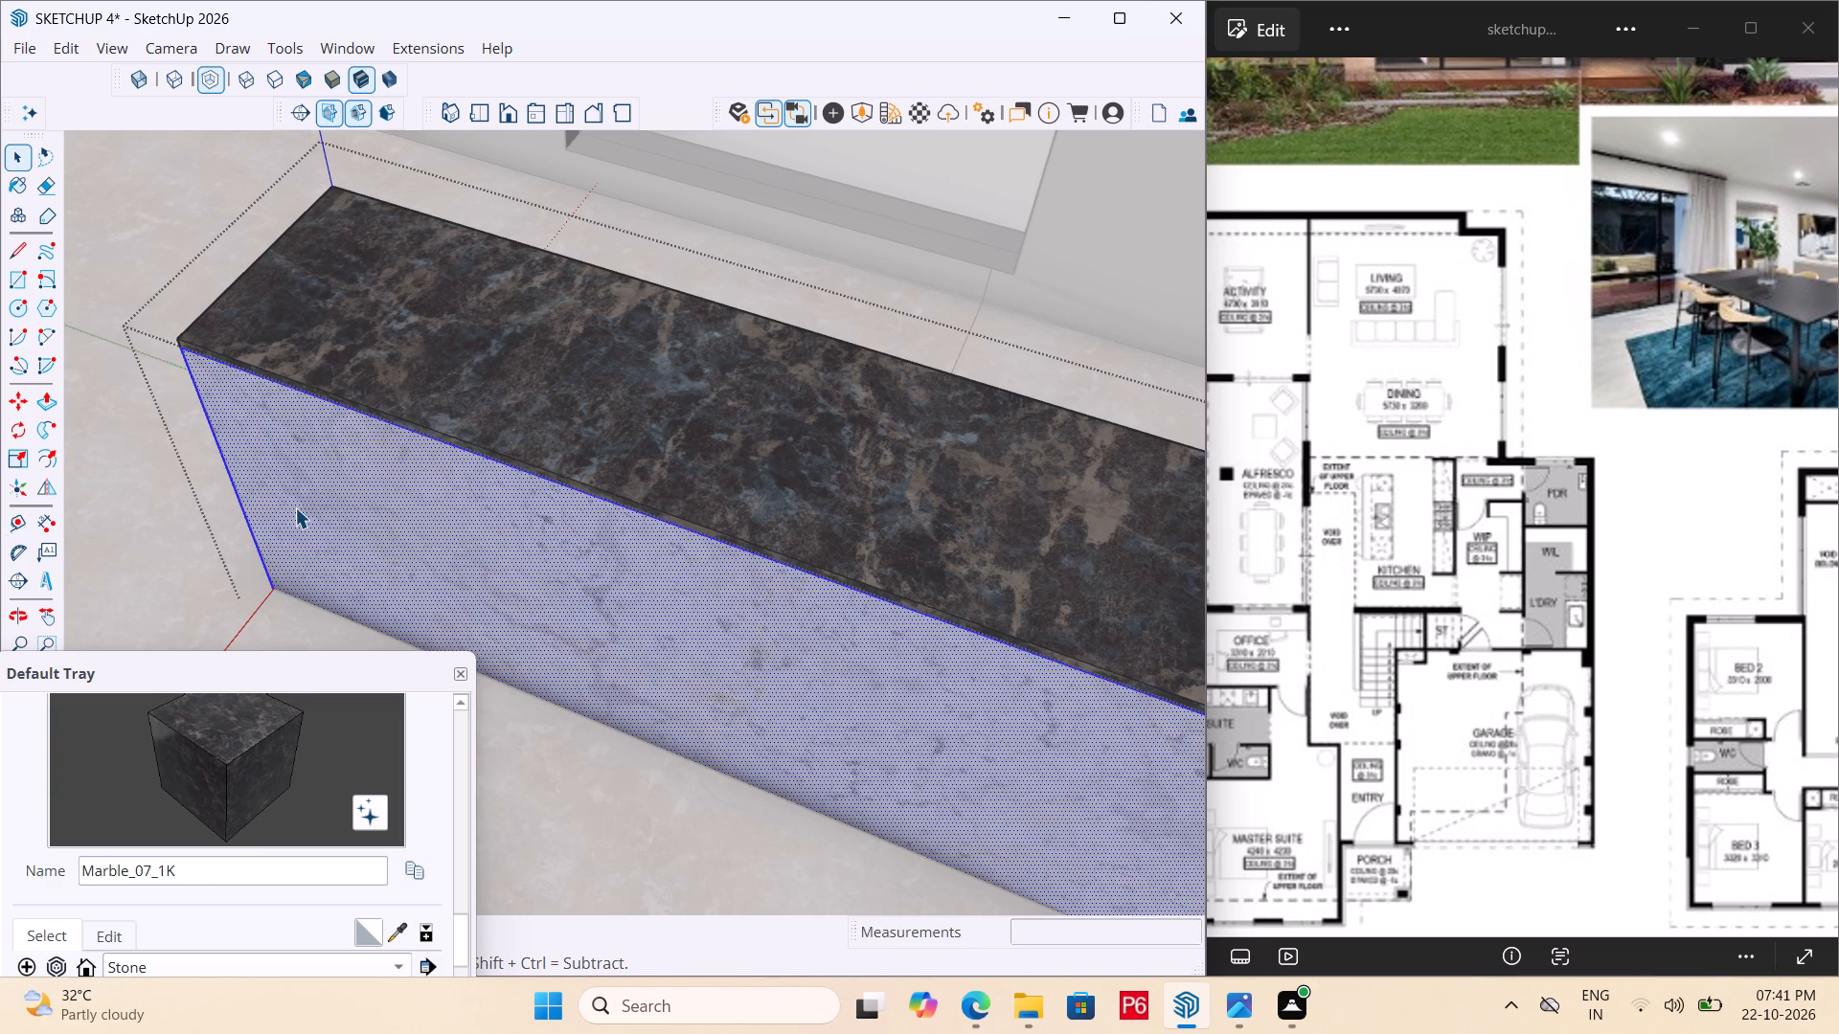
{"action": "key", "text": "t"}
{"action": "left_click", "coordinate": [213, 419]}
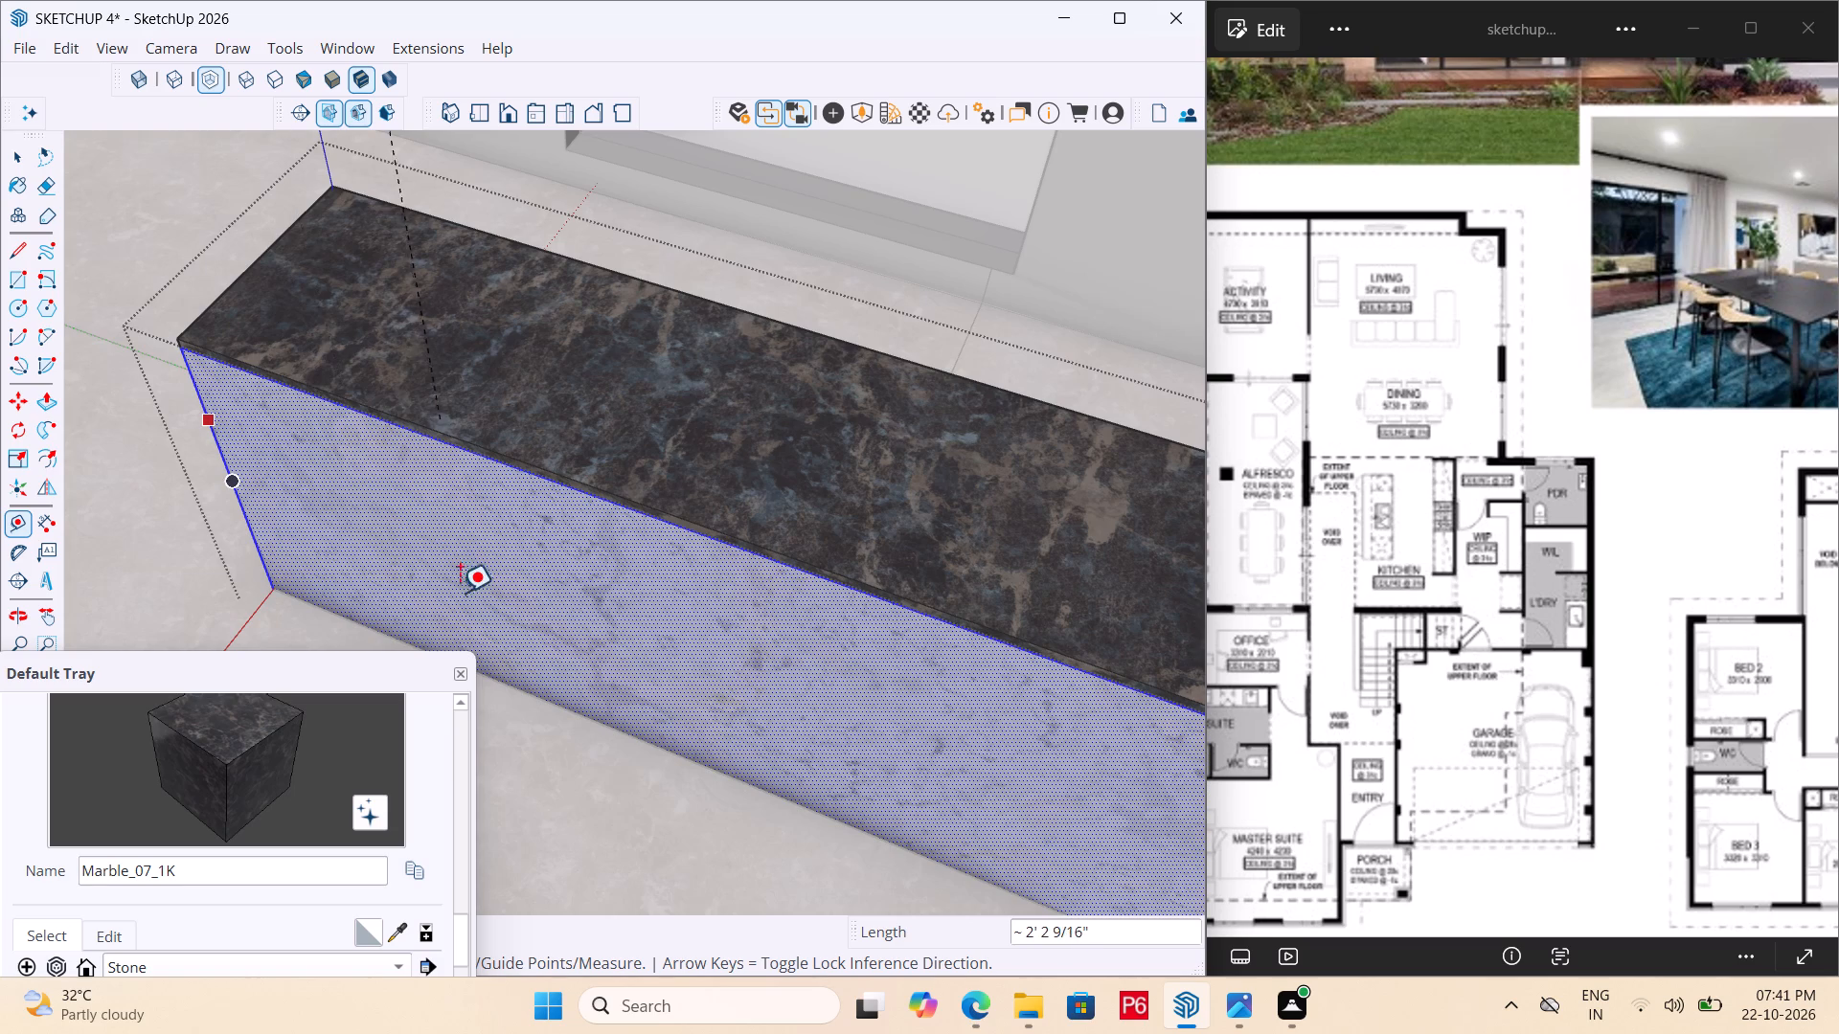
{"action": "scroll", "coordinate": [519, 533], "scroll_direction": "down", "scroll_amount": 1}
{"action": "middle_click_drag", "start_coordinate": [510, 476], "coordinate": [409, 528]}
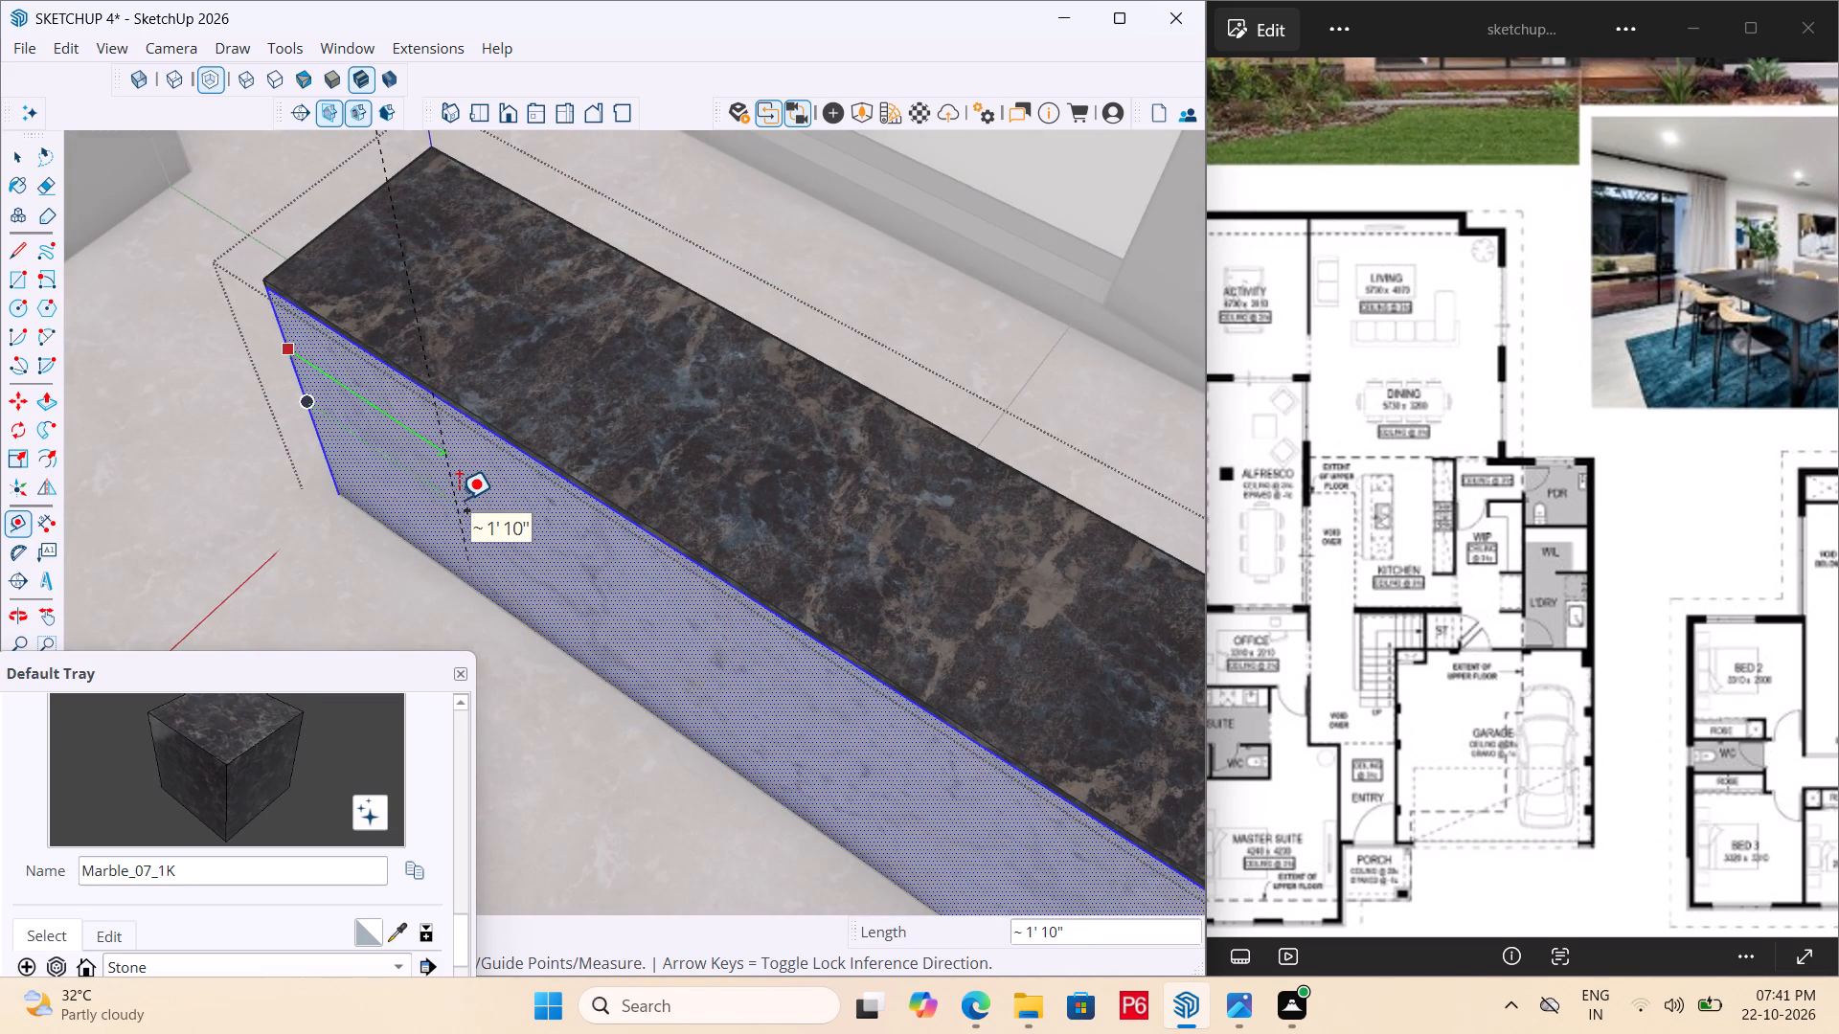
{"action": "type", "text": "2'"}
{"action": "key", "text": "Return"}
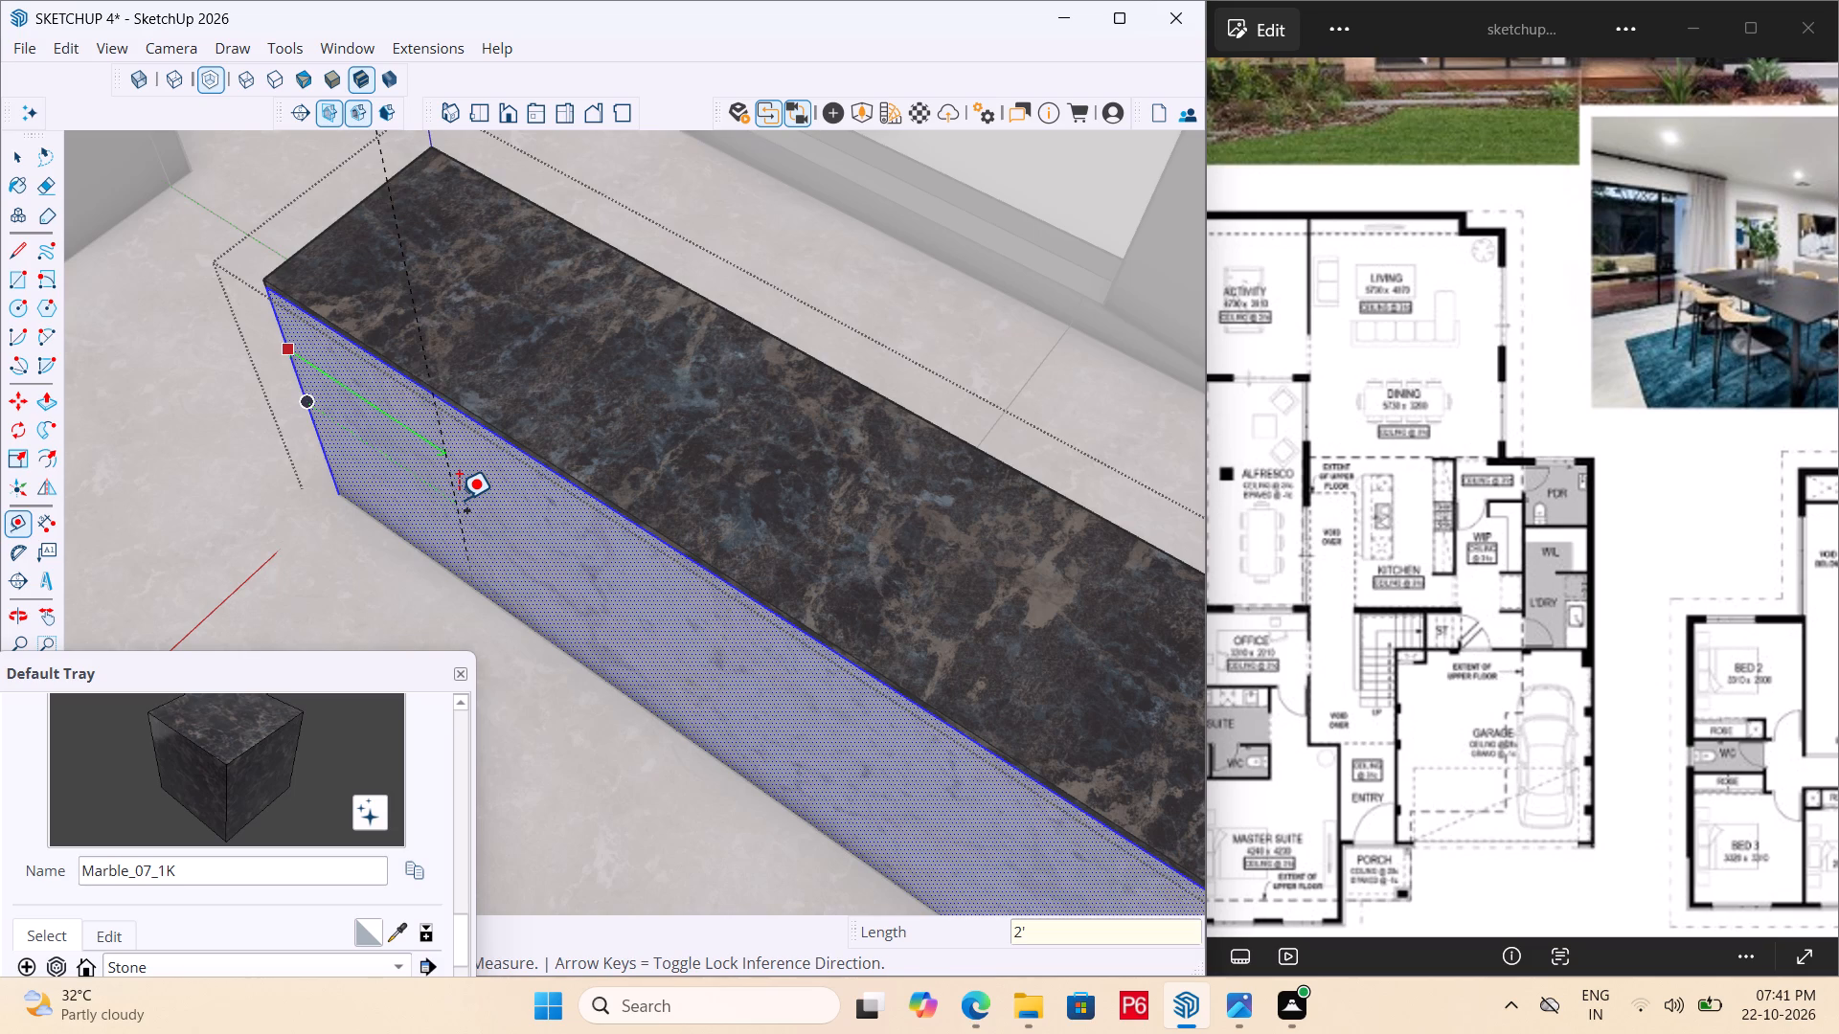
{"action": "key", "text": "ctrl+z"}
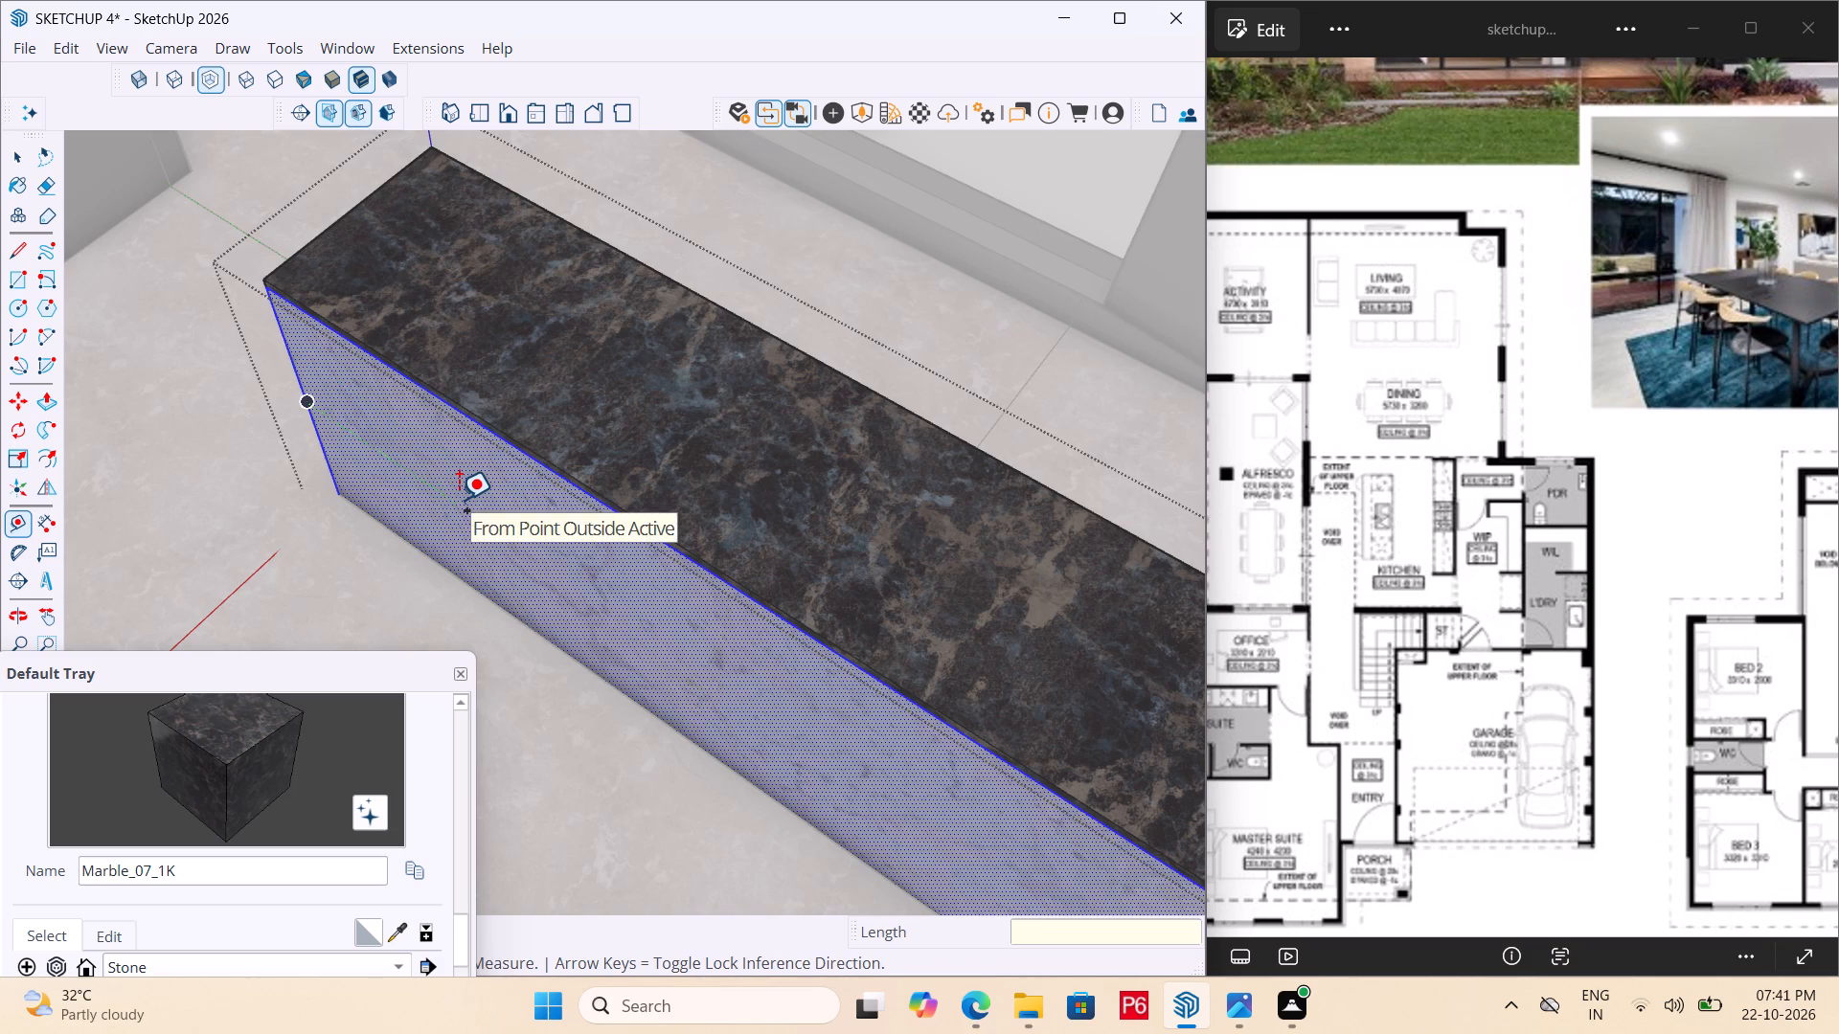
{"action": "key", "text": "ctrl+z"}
Examine the kitchen island's position within the surrounding rooms and the whole house.
{"action": "scroll", "coordinate": [442, 487], "scroll_direction": "down", "scroll_amount": 6, "text": "ctrl"}
{"action": "scroll", "coordinate": [329, 417], "scroll_direction": "down", "scroll_amount": 13}
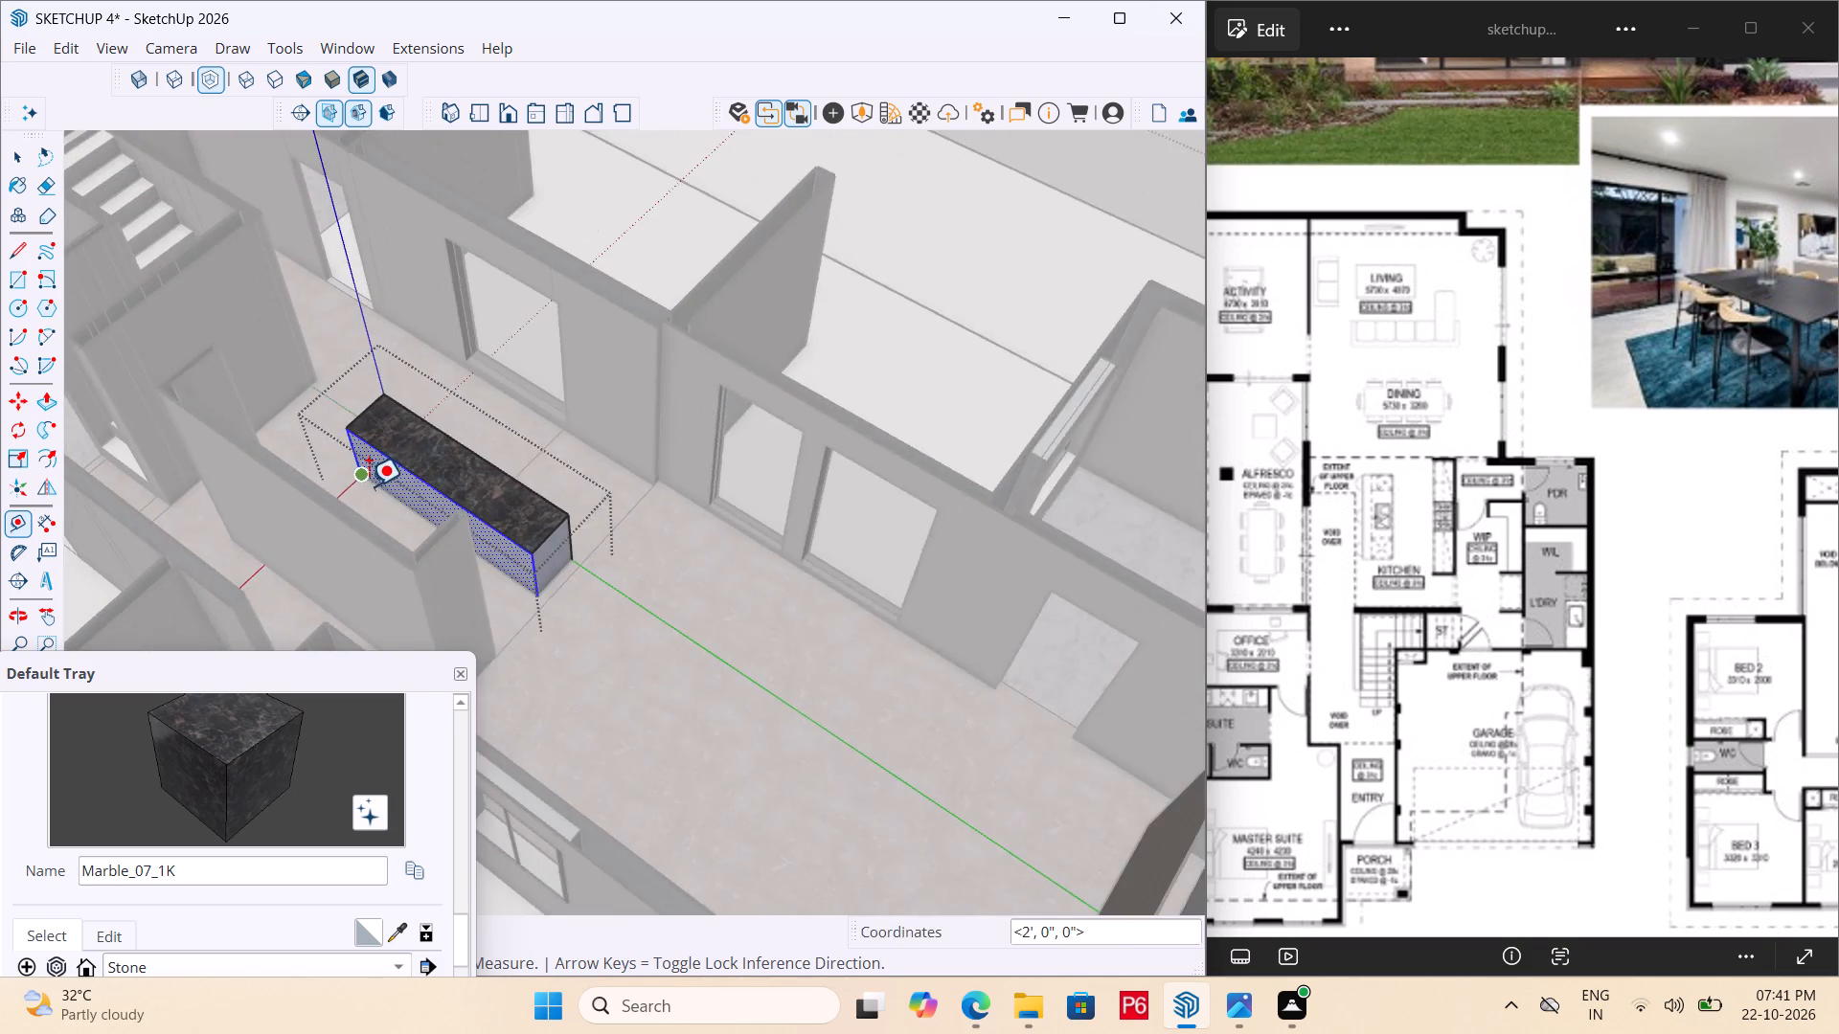
{"action": "scroll", "coordinate": [369, 486], "scroll_direction": "down", "scroll_amount": 7}
{"action": "middle_click_drag", "start_coordinate": [350, 457], "coordinate": [137, 47]}
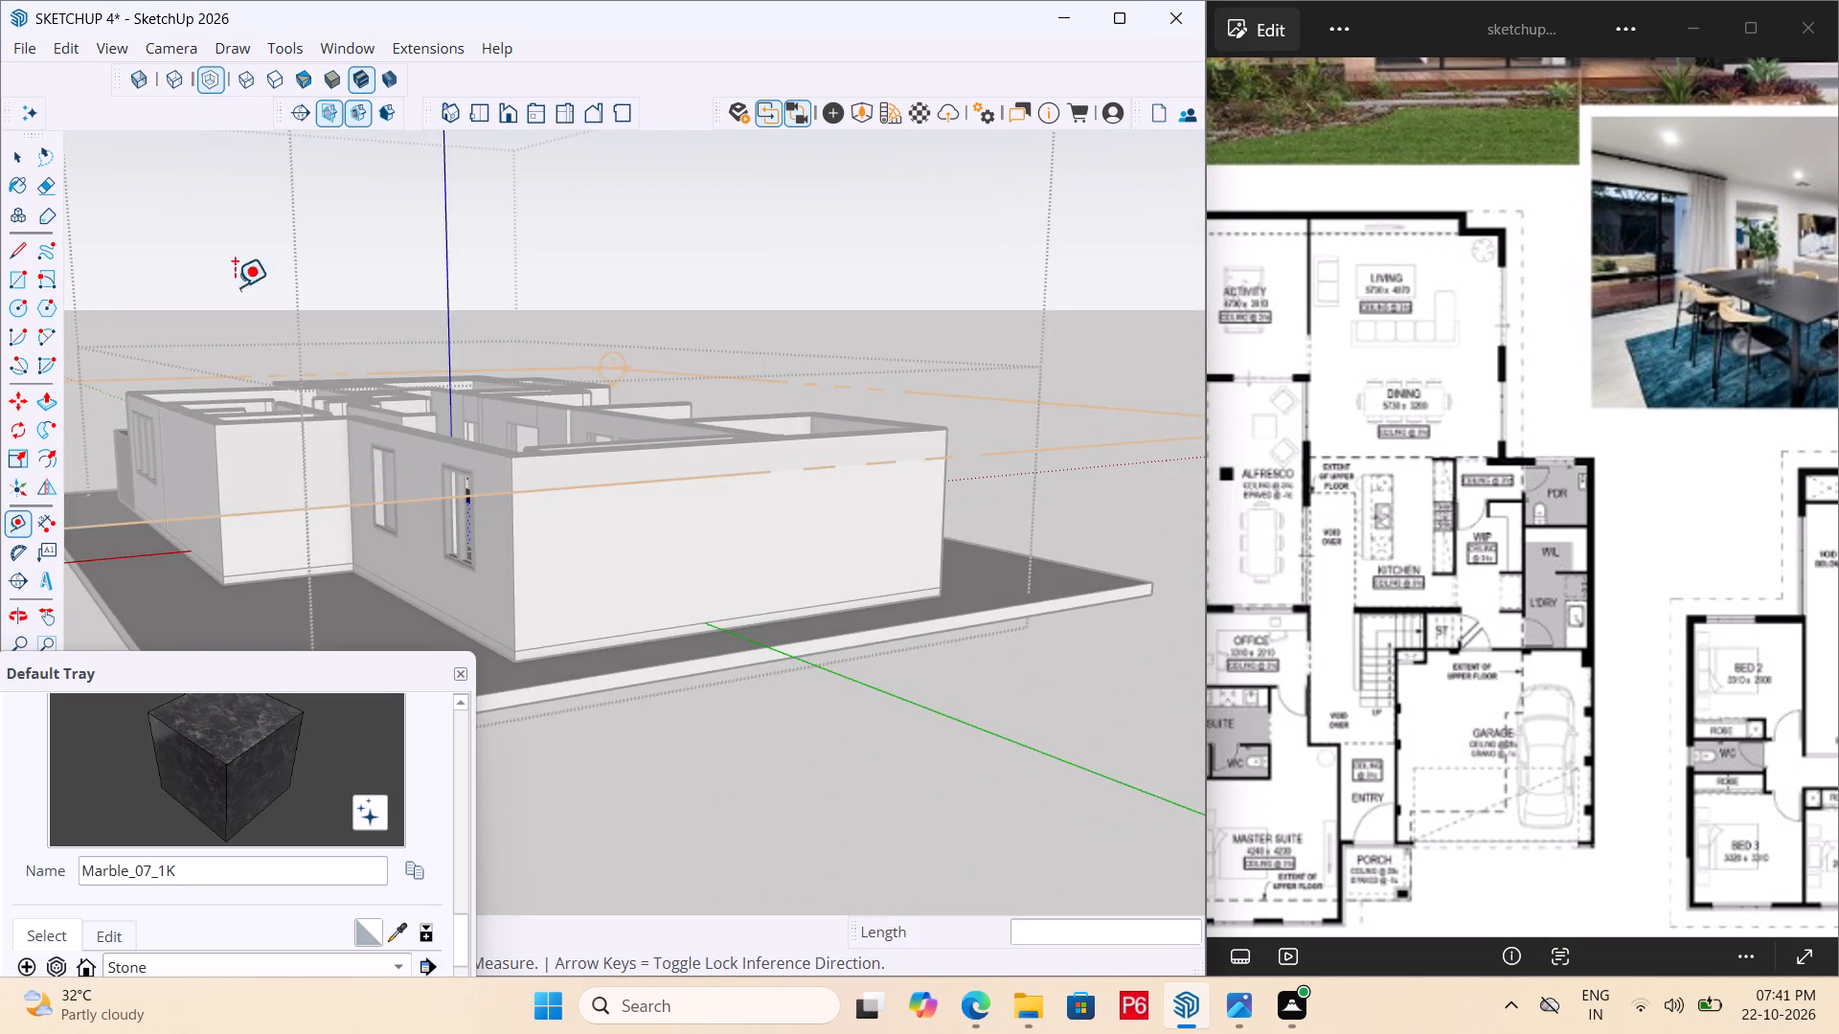
{"action": "middle_click_drag", "start_coordinate": [689, 730], "coordinate": [678, 895]}
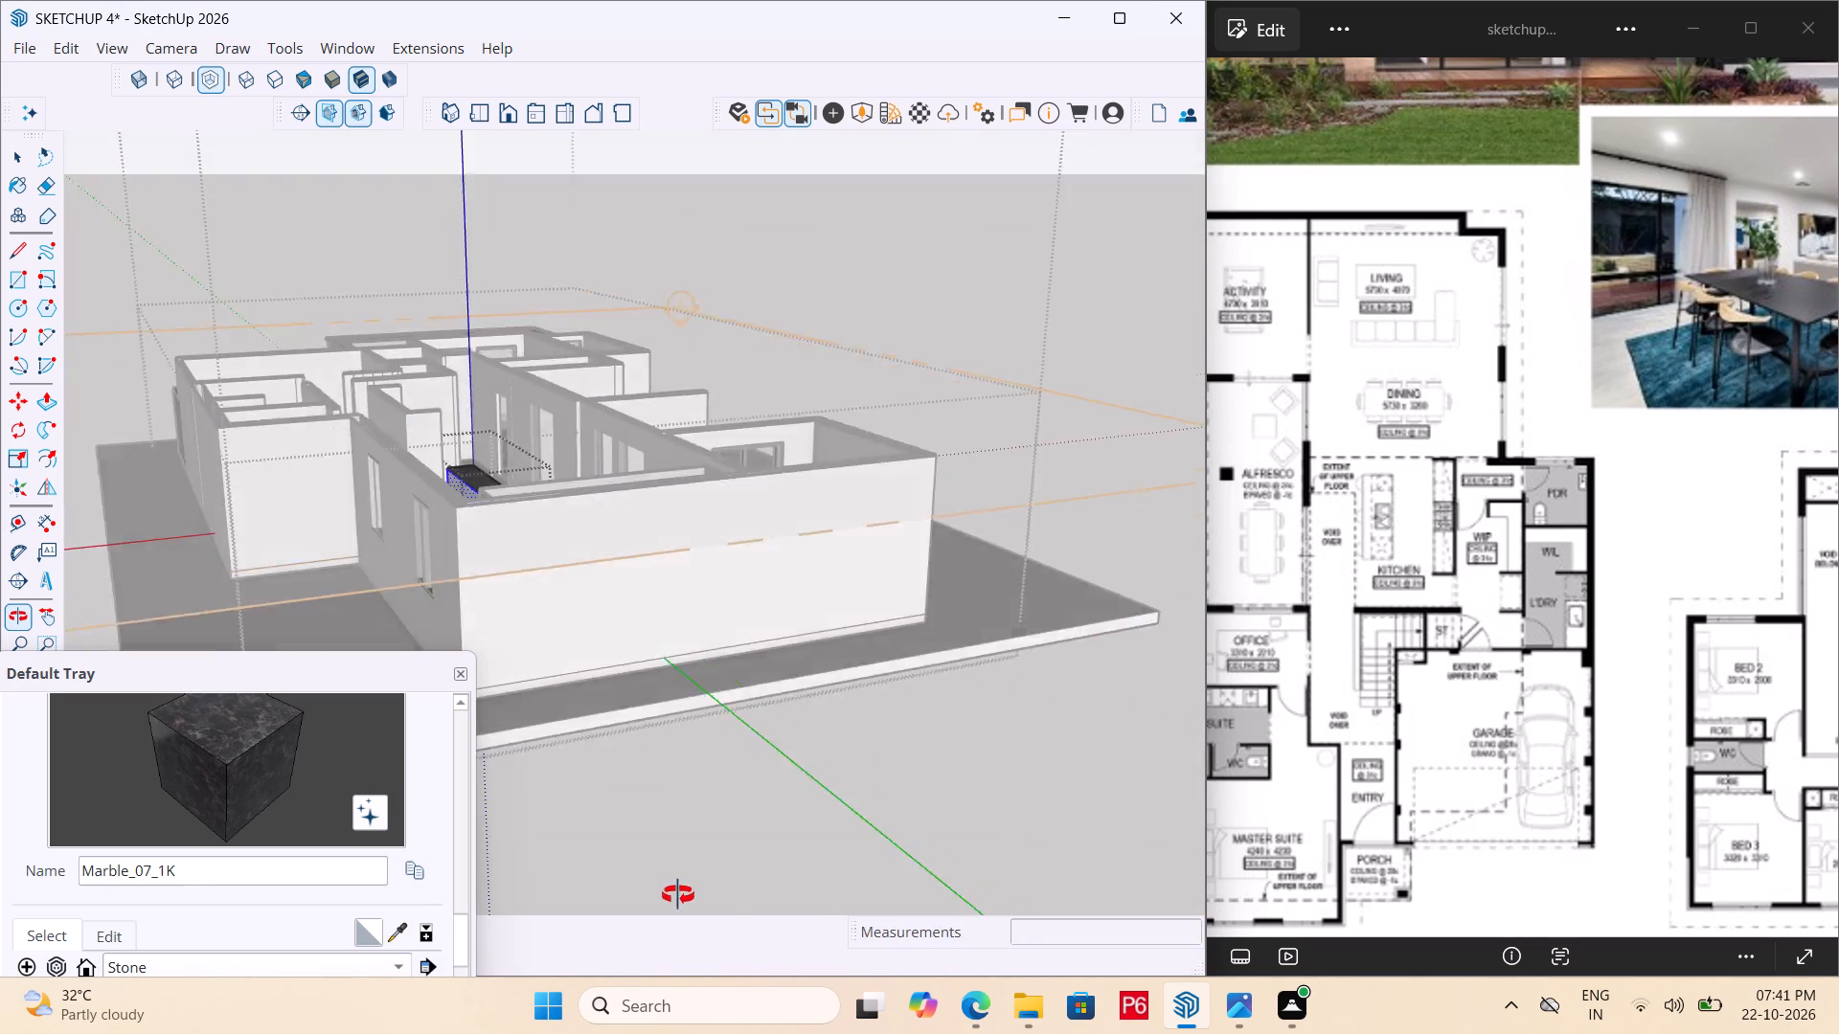
{"action": "middle_click_drag", "start_coordinate": [678, 895], "coordinate": [952, 1033]}
{"action": "scroll", "coordinate": [365, 506], "scroll_direction": "up", "scroll_amount": 6}
{"action": "scroll", "coordinate": [715, 588], "scroll_direction": "down", "scroll_amount": 5}
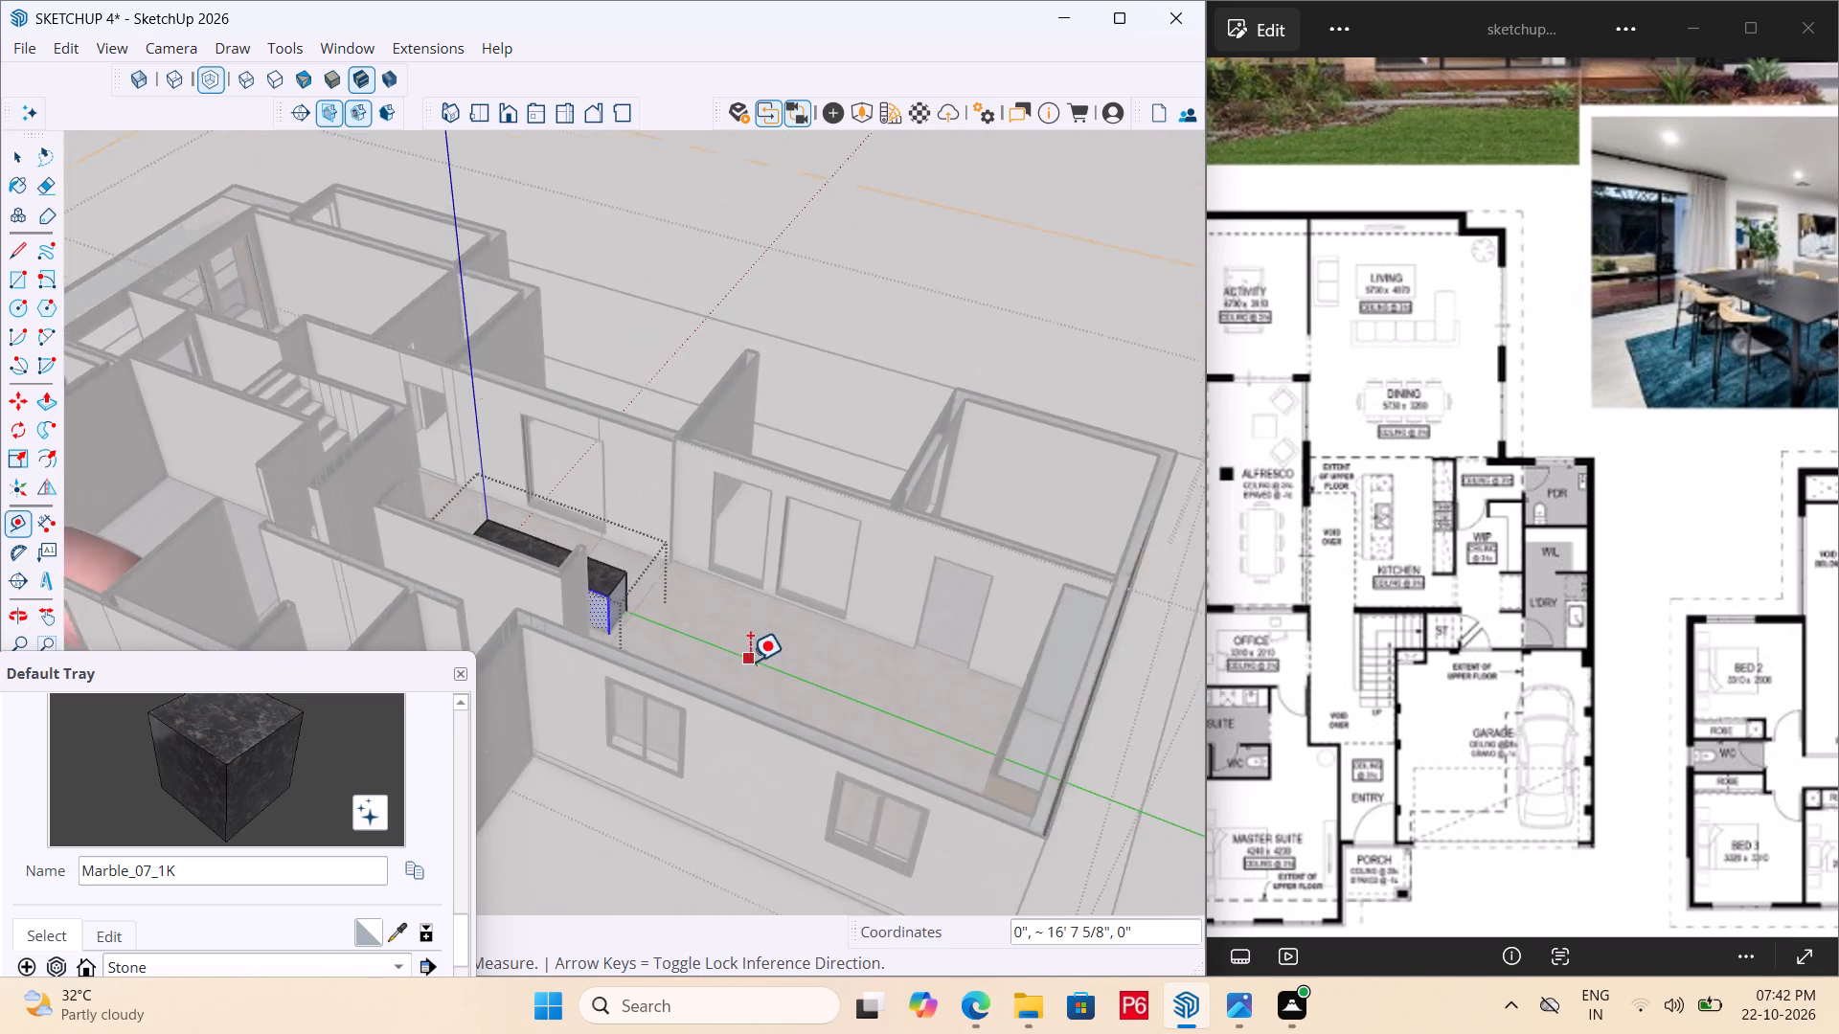
Place a vertical guide line on the island's long marble side, offset 2' from its end edge.
{"action": "middle_click_drag", "start_coordinate": [436, 601], "coordinate": [235, 744]}
{"action": "scroll", "coordinate": [517, 599], "scroll_direction": "up", "scroll_amount": 17}
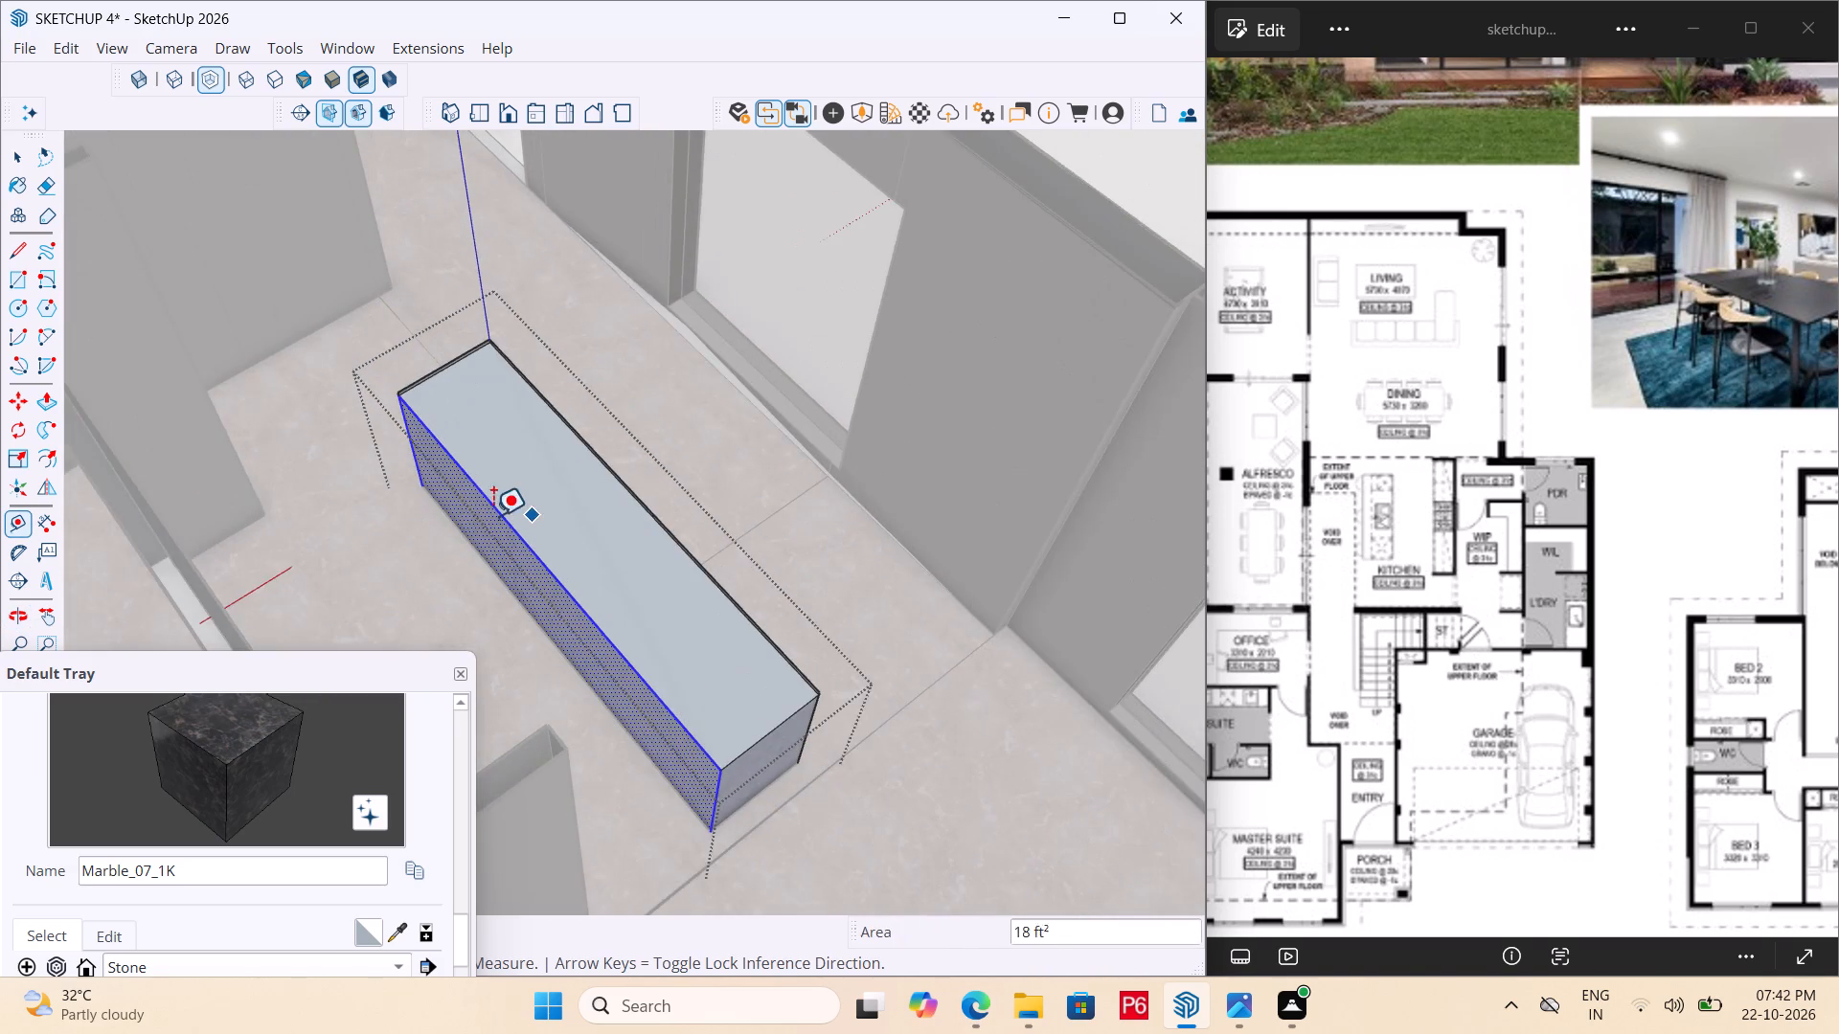
{"action": "middle_click_drag", "start_coordinate": [488, 518], "coordinate": [586, 495]}
{"action": "scroll", "coordinate": [556, 495], "scroll_direction": "up", "scroll_amount": 5}
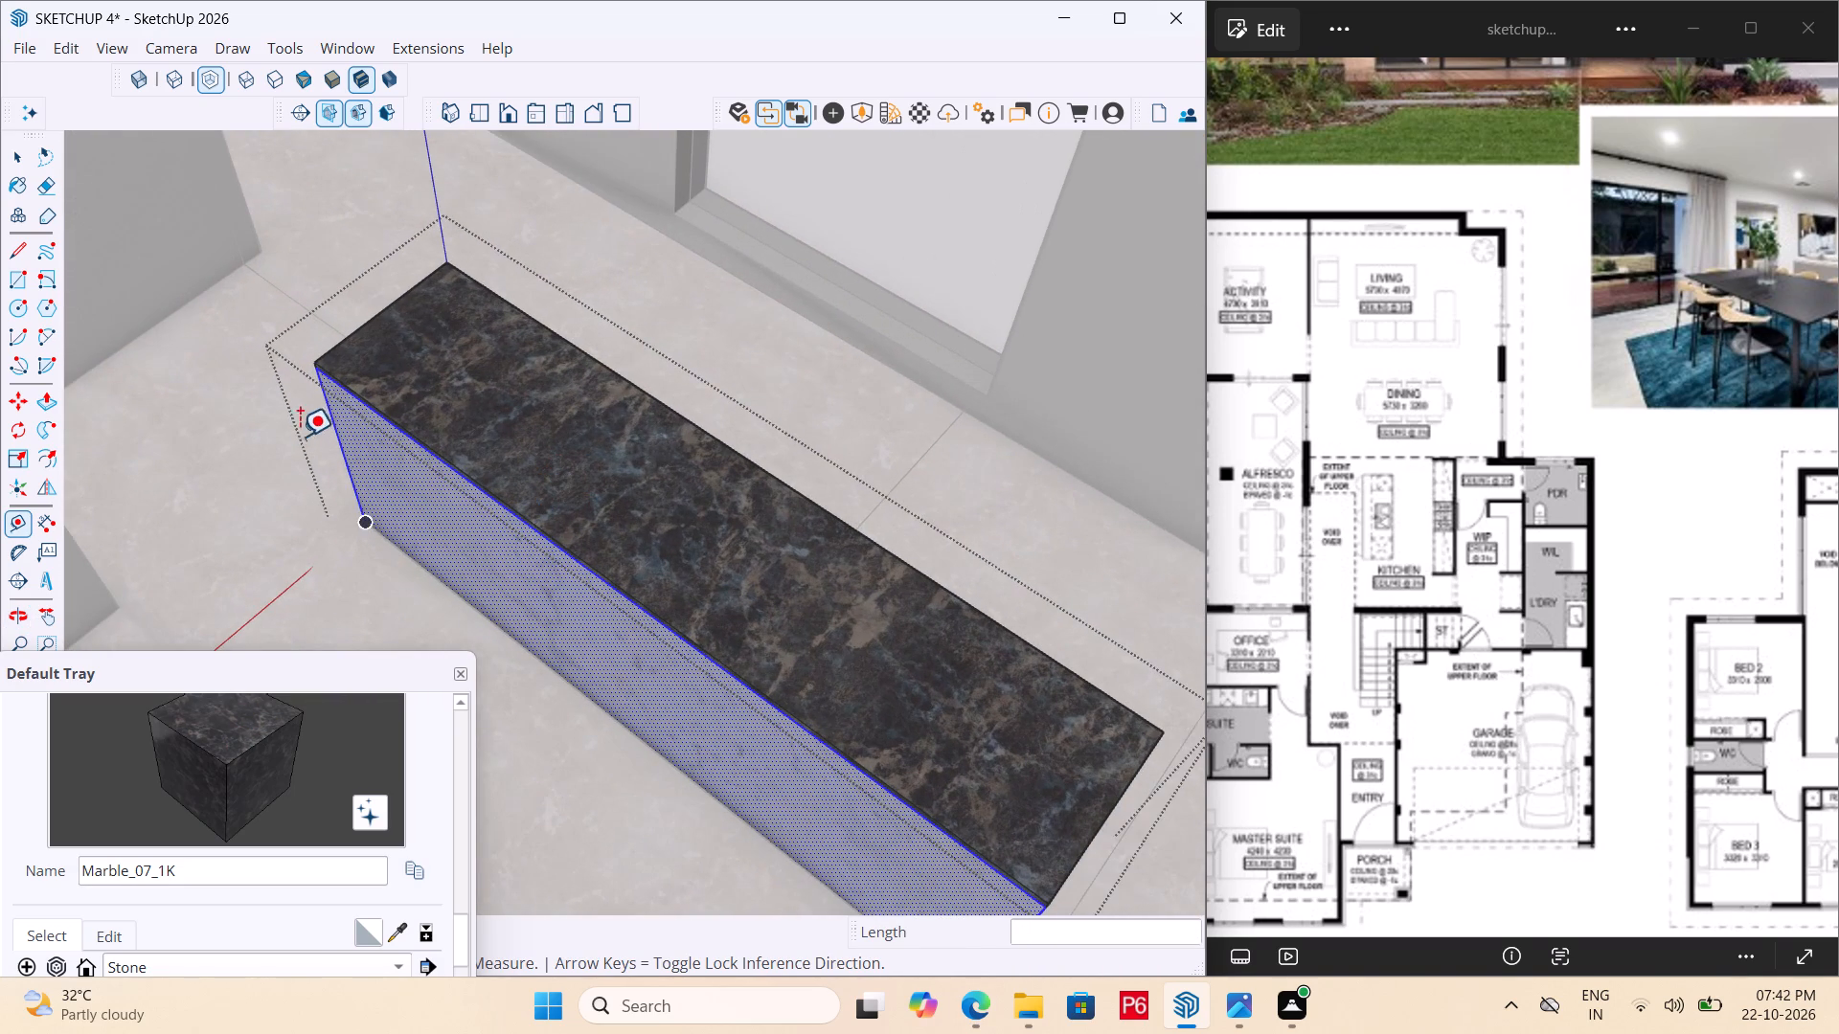
{"action": "left_click", "coordinate": [339, 441]}
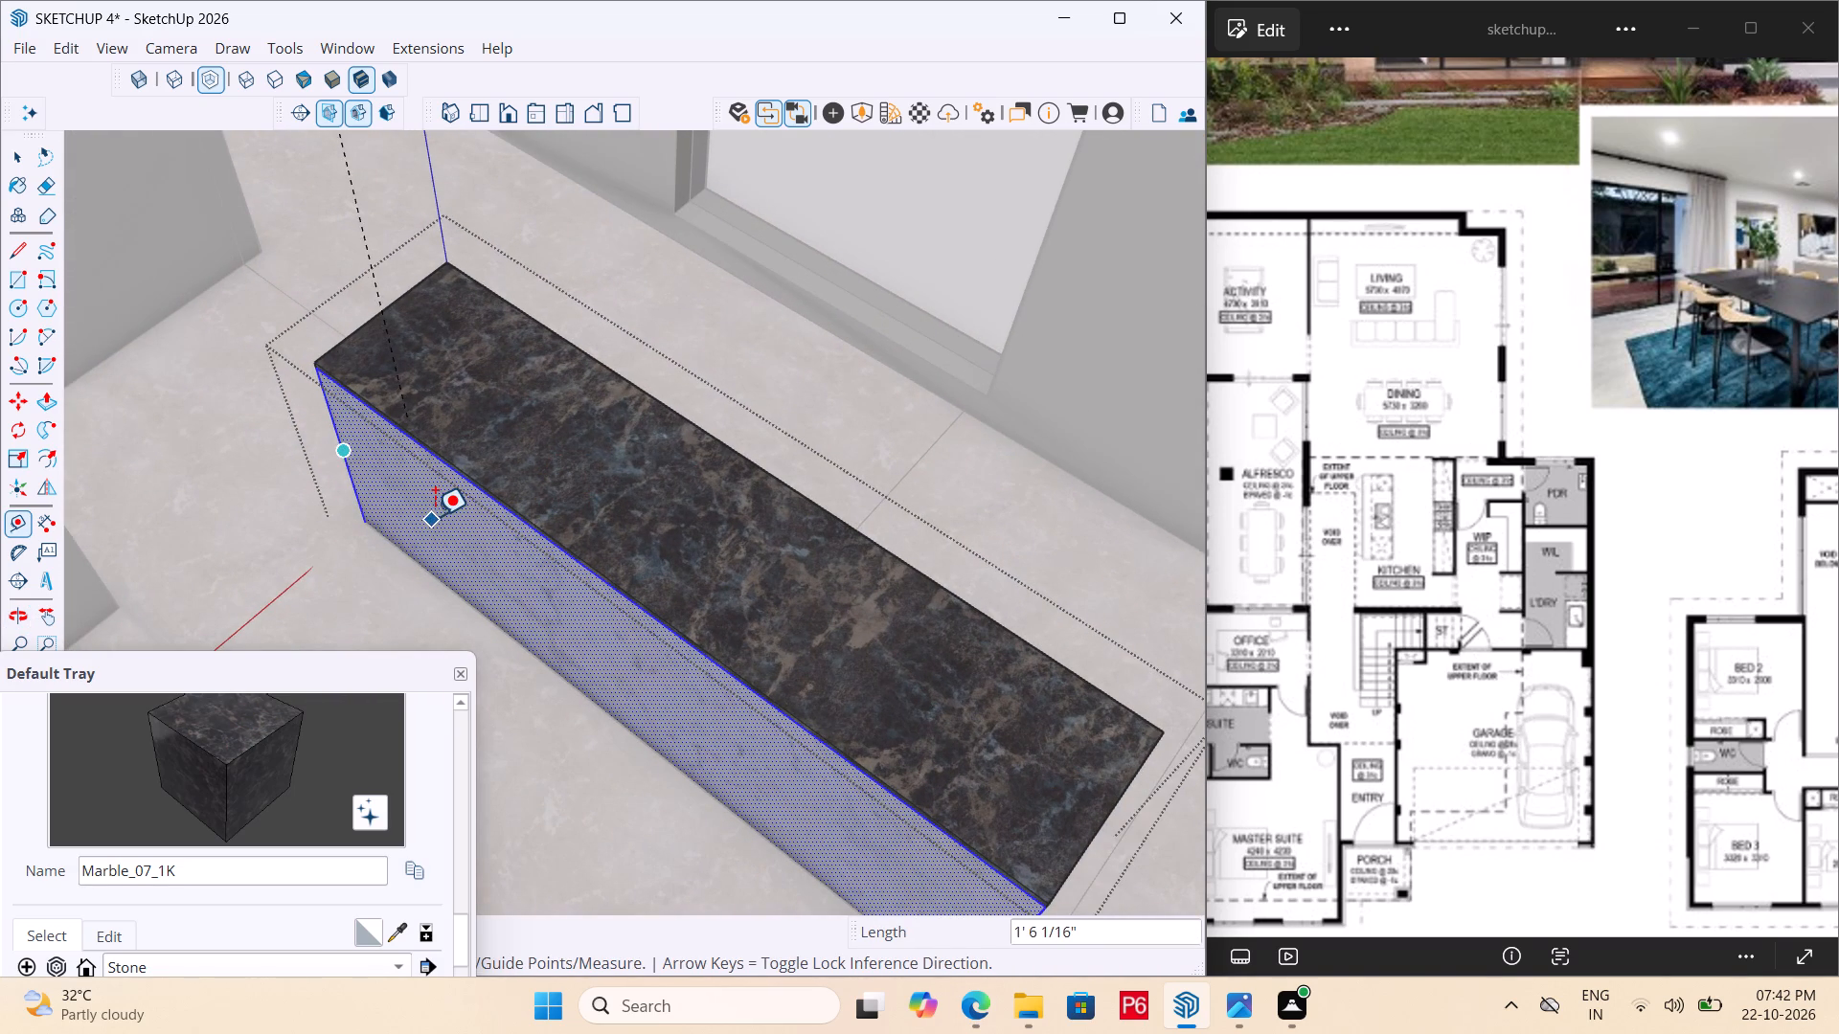
{"action": "middle_click_drag", "start_coordinate": [451, 544], "coordinate": [426, 515]}
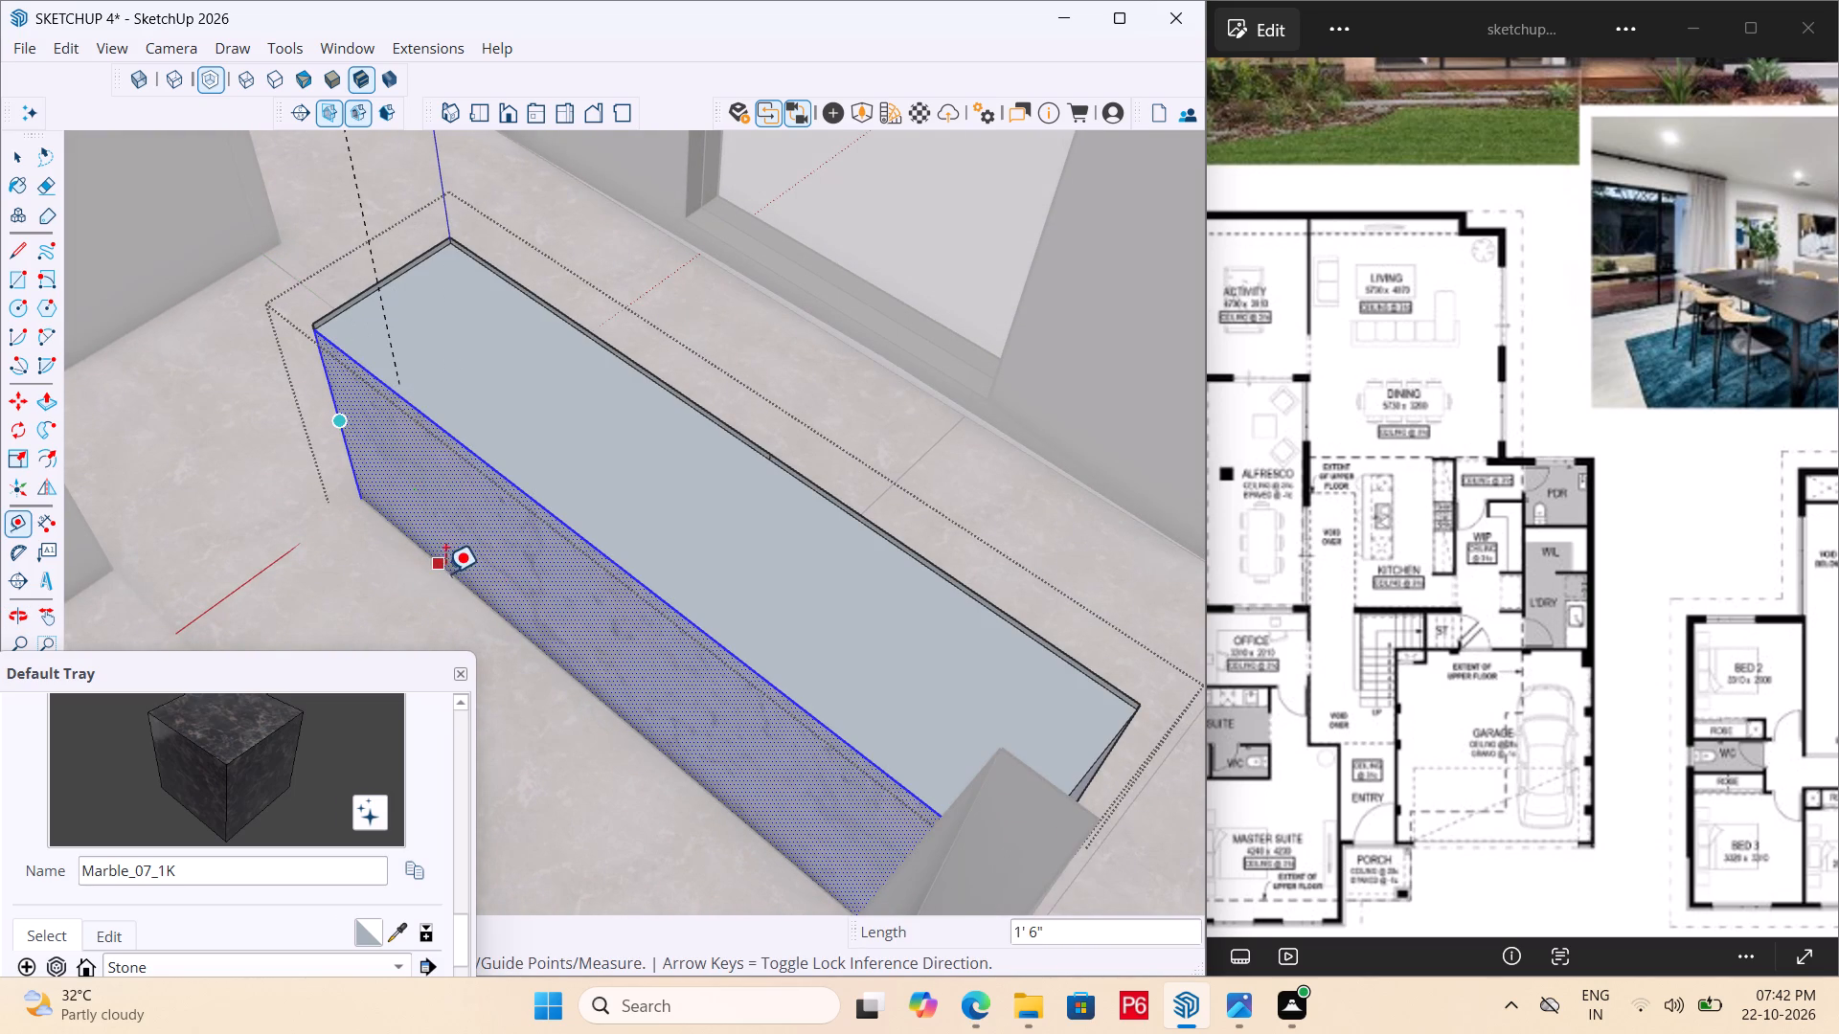
{"action": "middle_click_drag", "start_coordinate": [482, 580], "coordinate": [352, 533]}
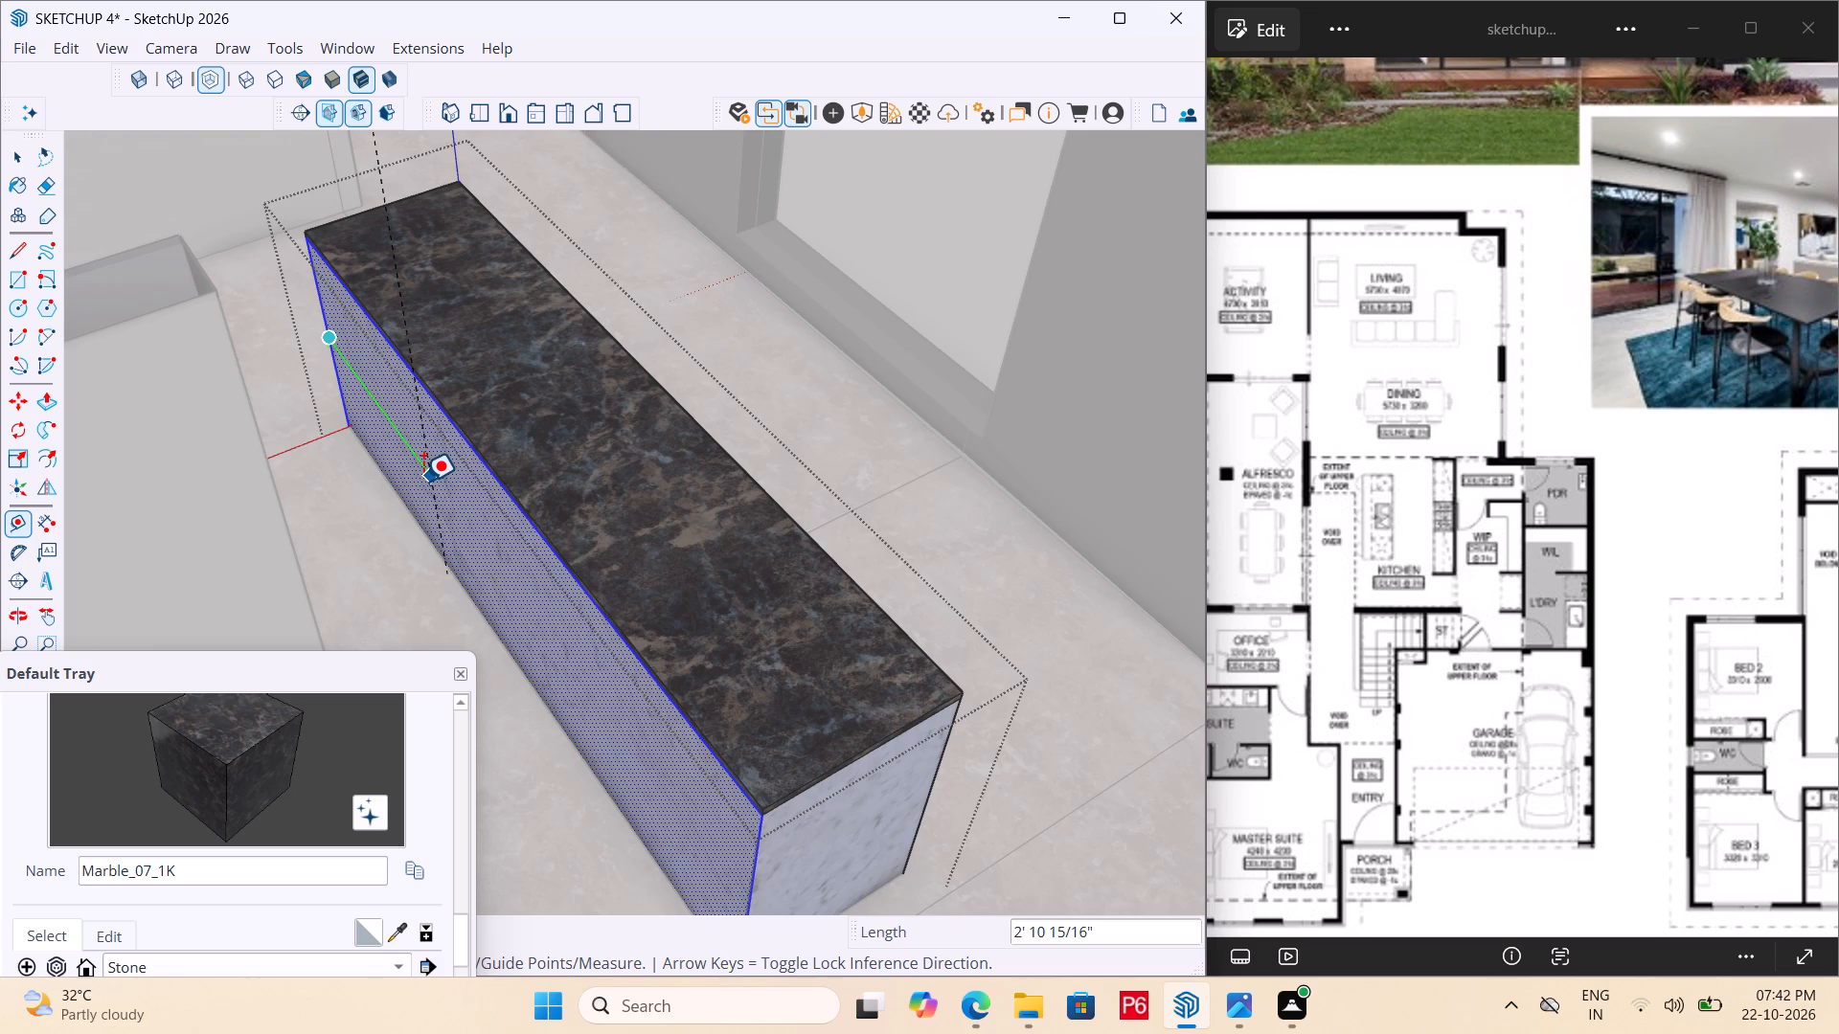
{"action": "type", "text": "2'"}
{"action": "key", "text": "Return"}
Place a second vertical guide line on the island's long side, offset 2' from the first guide.
{"action": "middle_click_drag", "start_coordinate": [333, 434], "coordinate": [354, 433]}
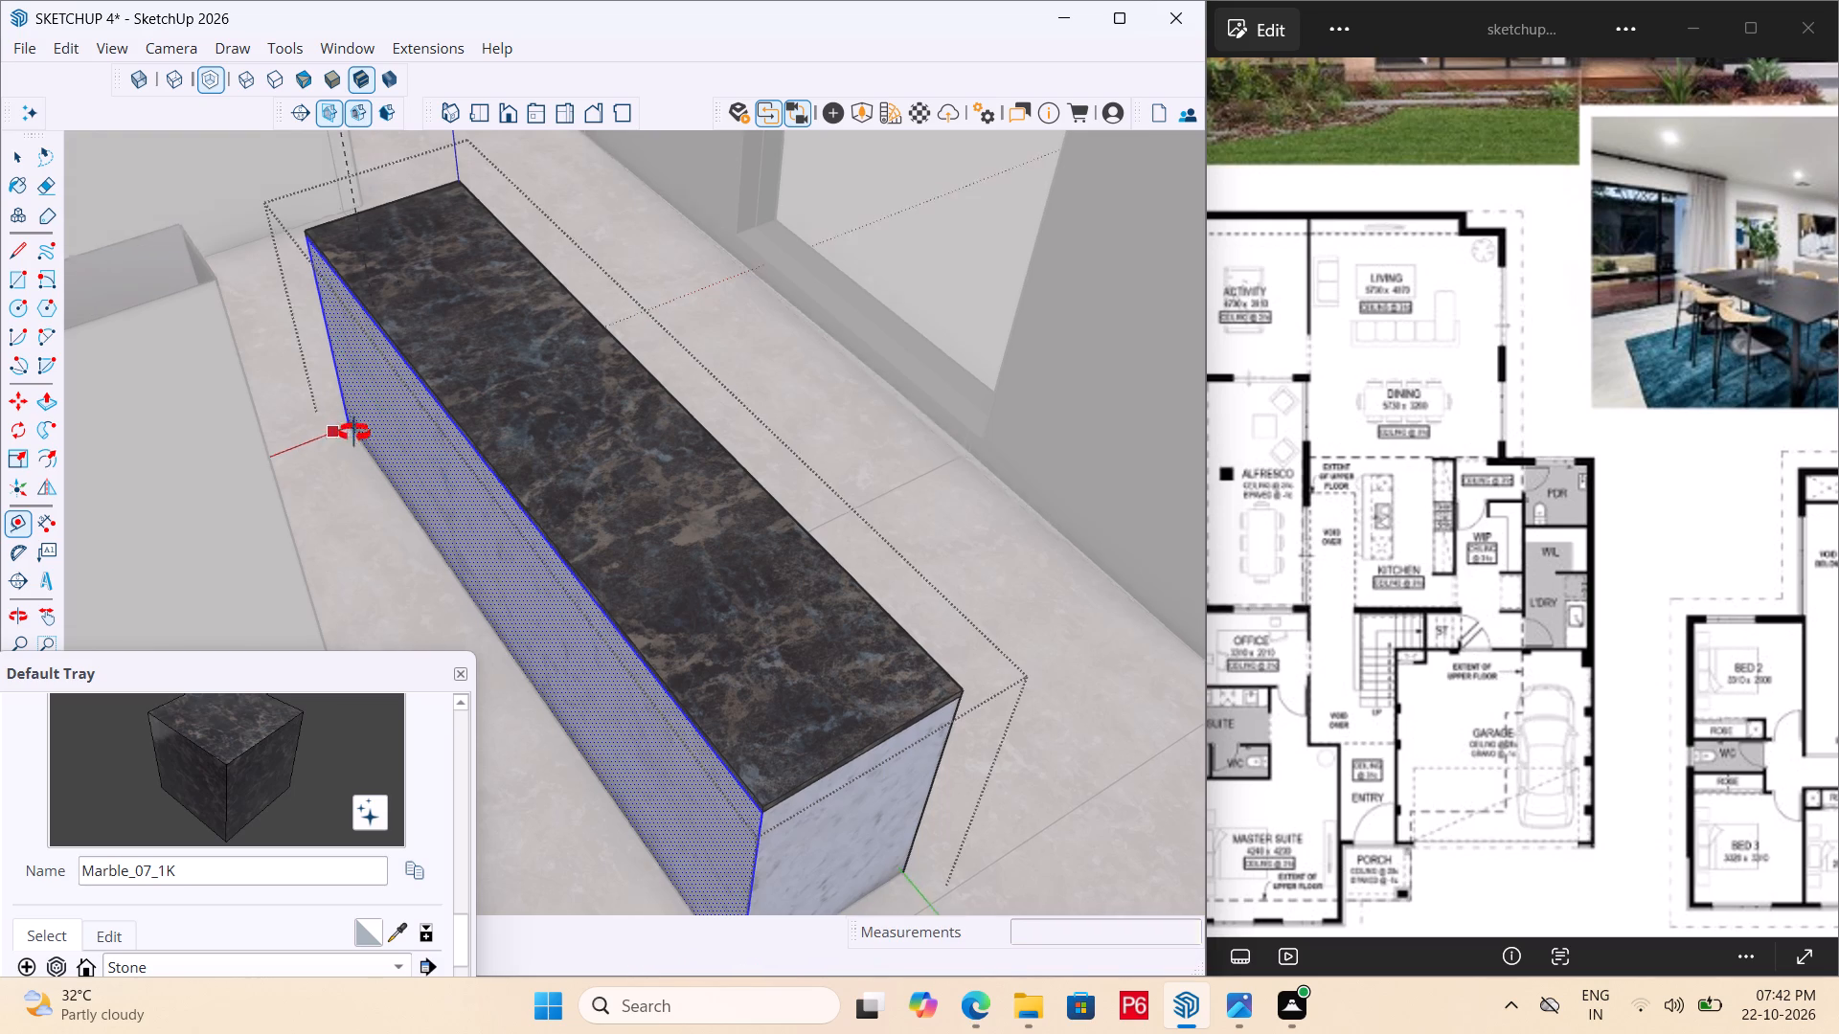
{"action": "middle_click_drag", "start_coordinate": [354, 433], "coordinate": [510, 470]}
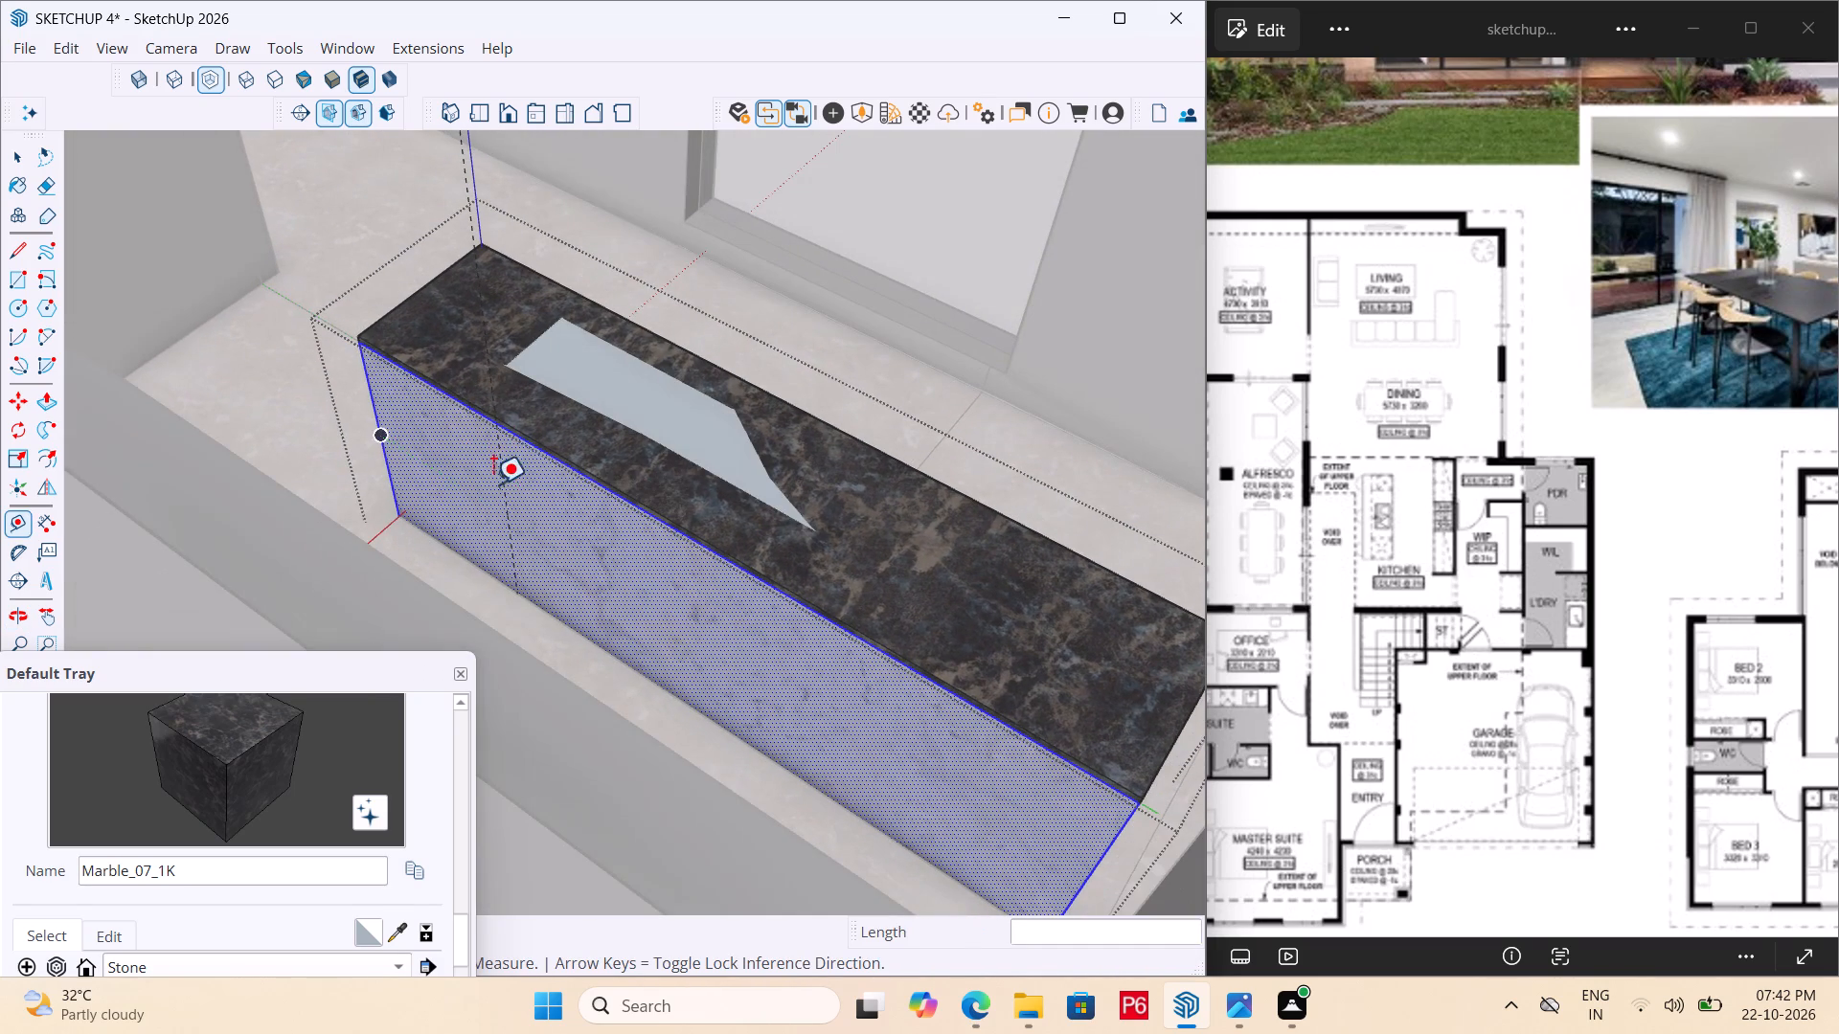
{"action": "left_click", "coordinate": [502, 467]}
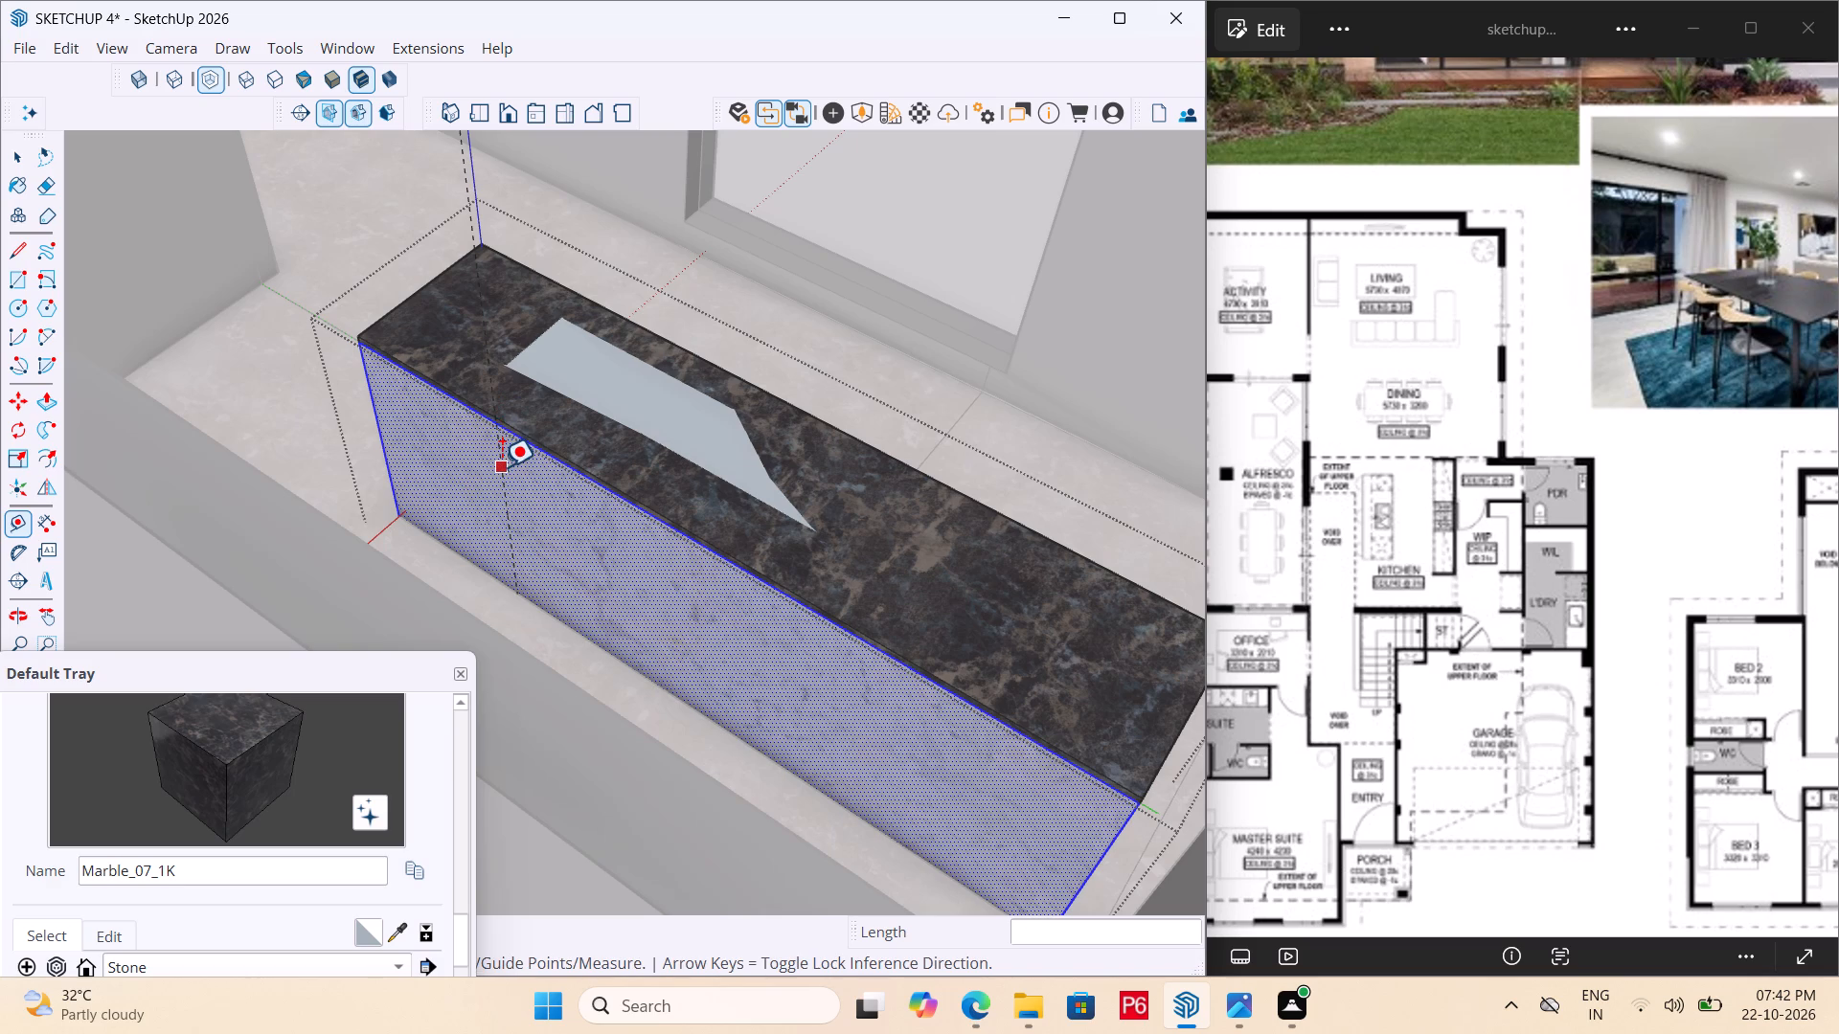
{"action": "type", "text": "2'"}
{"action": "key", "text": "Return"}
Place a third vertical guide line on the island's long marble side, offset 3' from the second guide.
{"action": "middle_click_drag", "start_coordinate": [595, 624], "coordinate": [419, 644]}
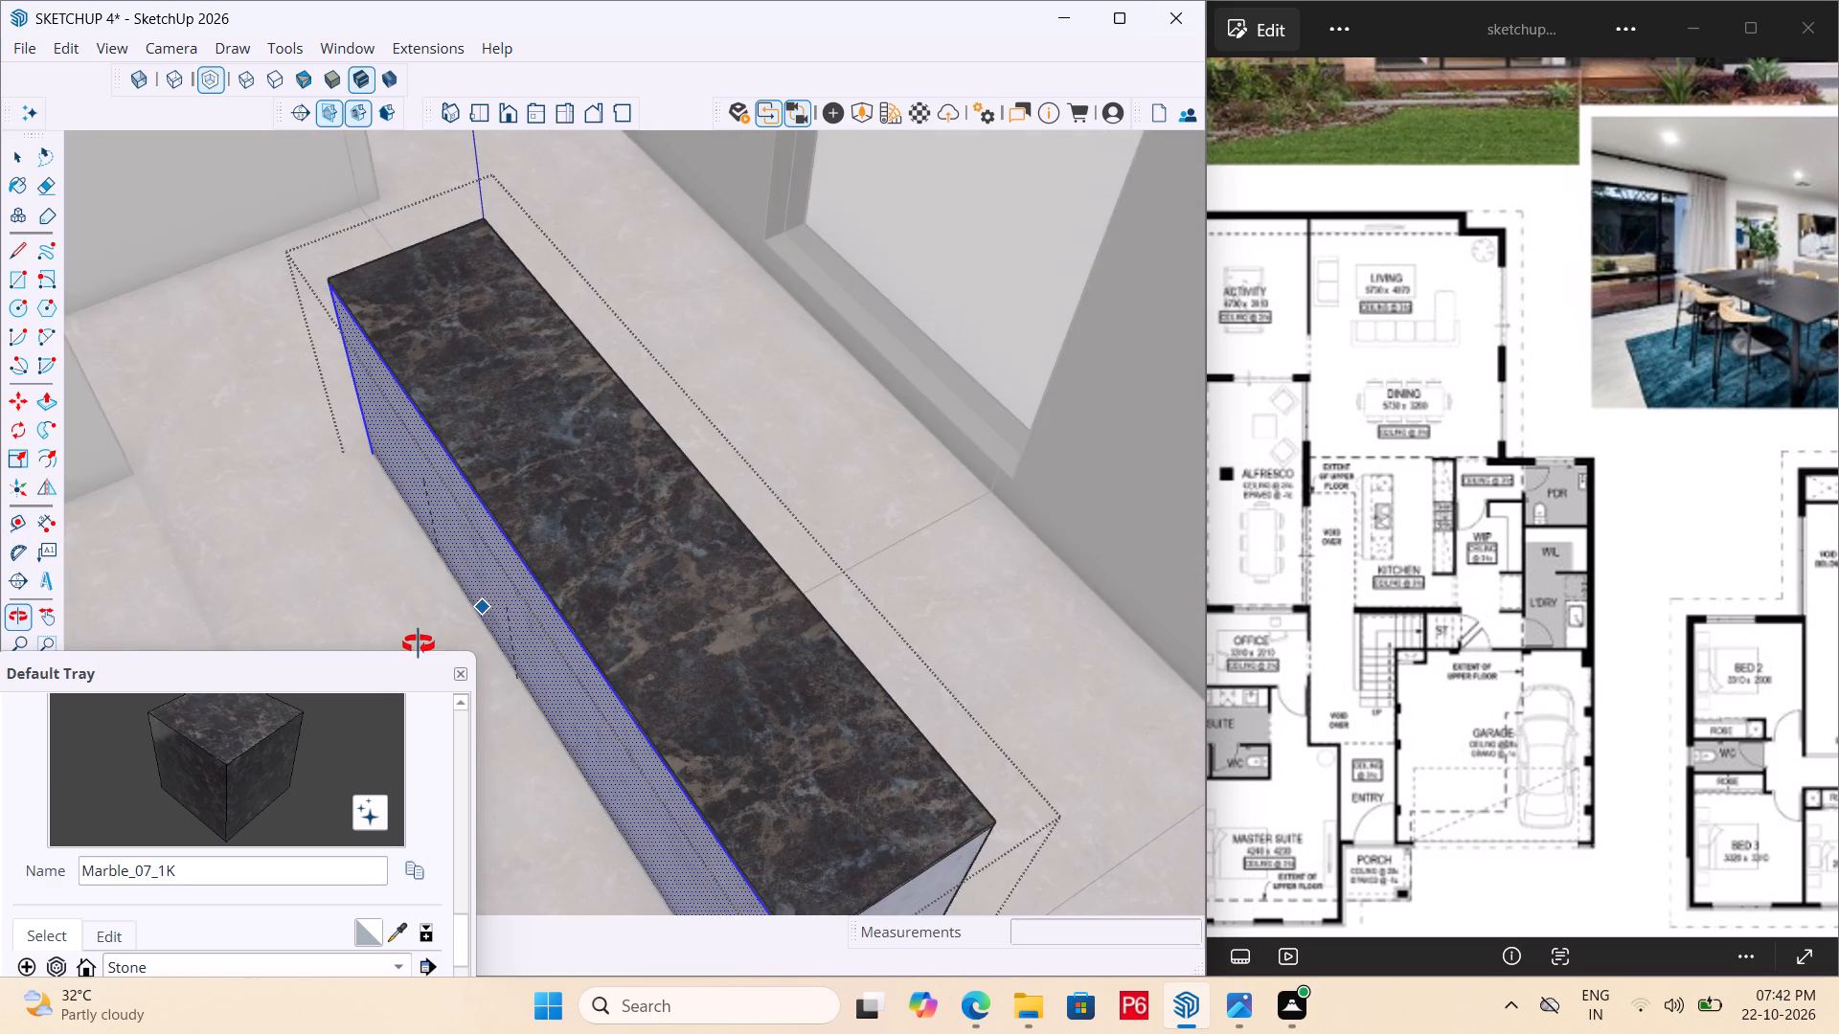
{"action": "middle_click_drag", "start_coordinate": [419, 644], "coordinate": [464, 648]}
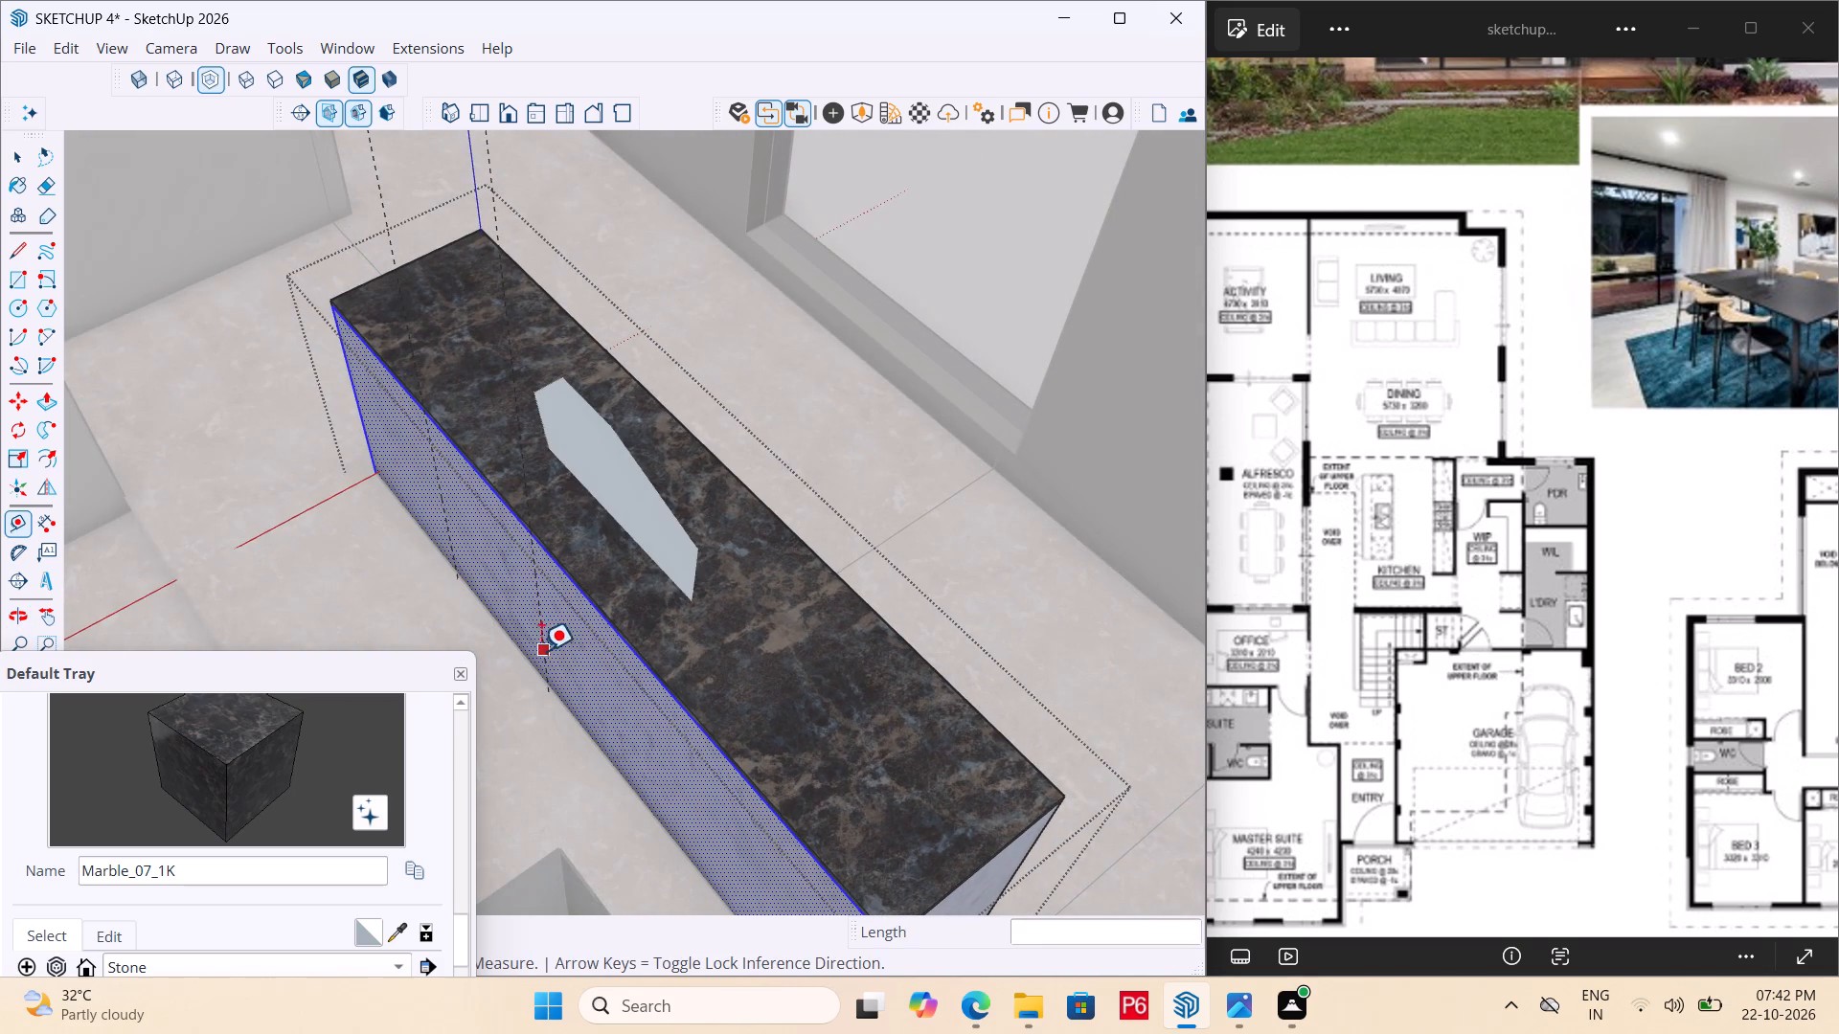
{"action": "left_click", "coordinate": [542, 636]}
{"action": "middle_click_drag", "start_coordinate": [736, 803], "coordinate": [749, 722]}
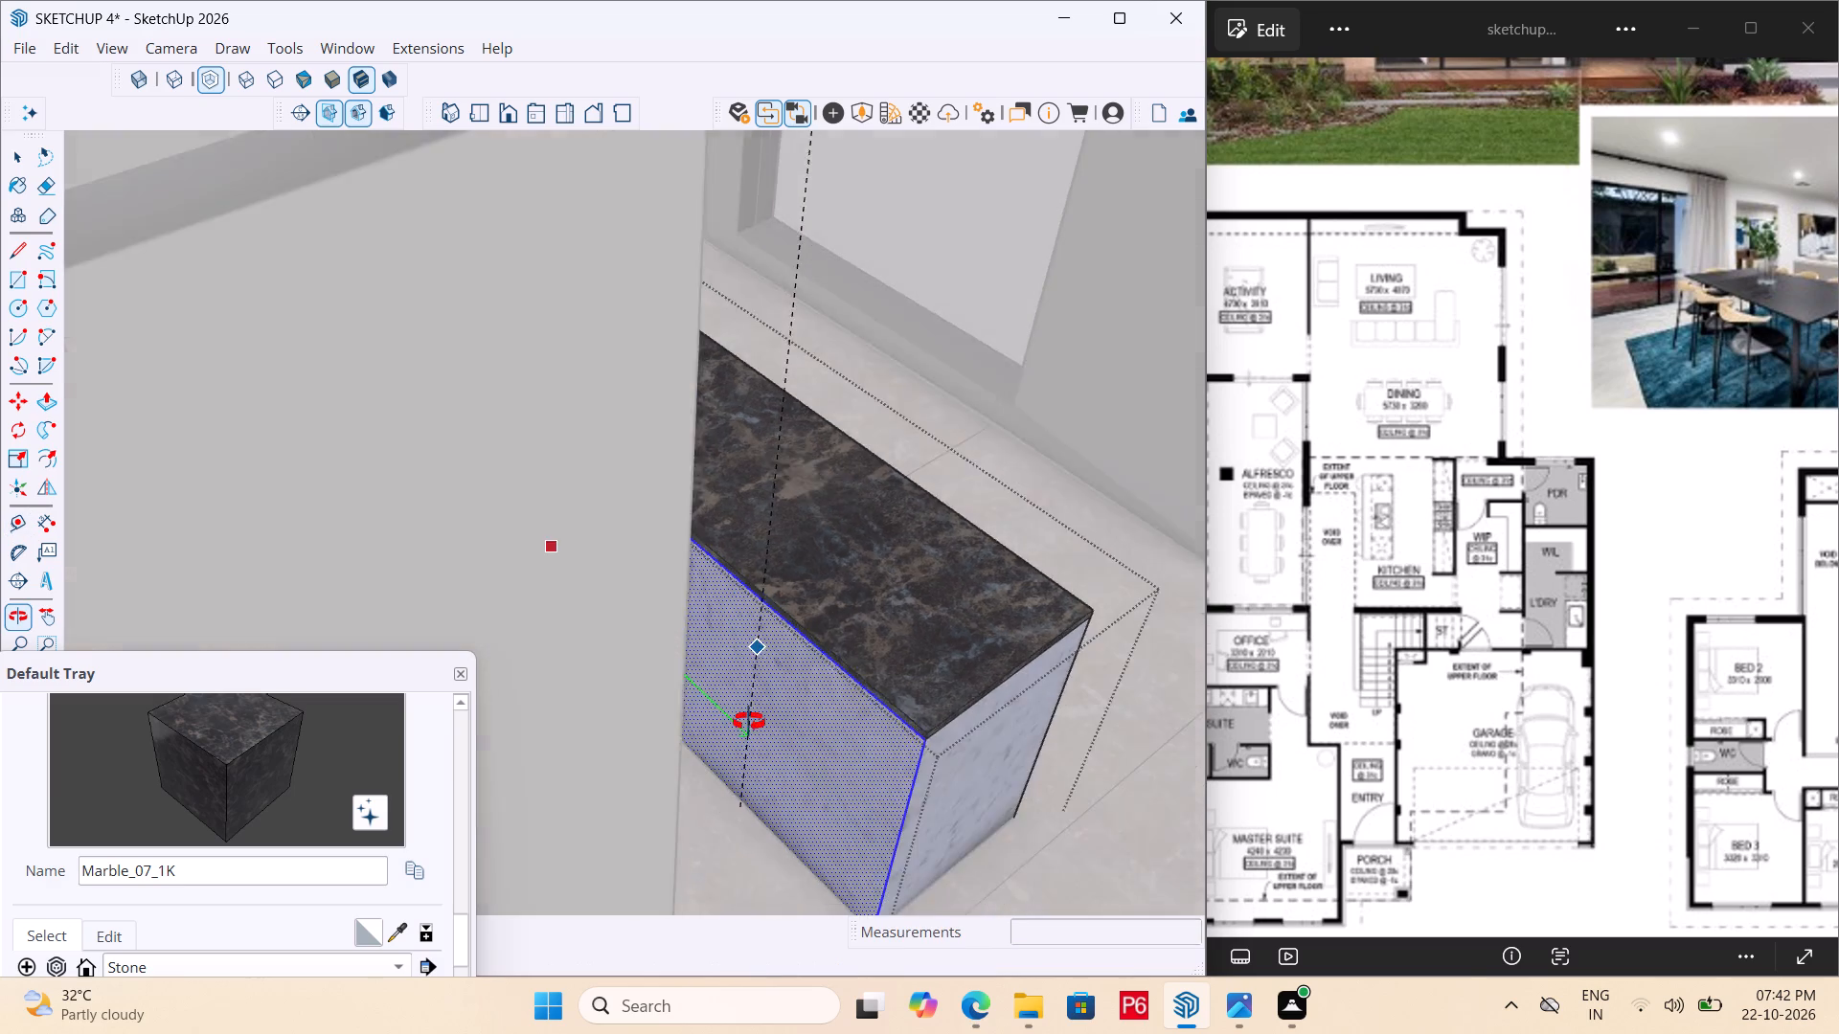
{"action": "middle_click_drag", "start_coordinate": [749, 722], "coordinate": [759, 755]}
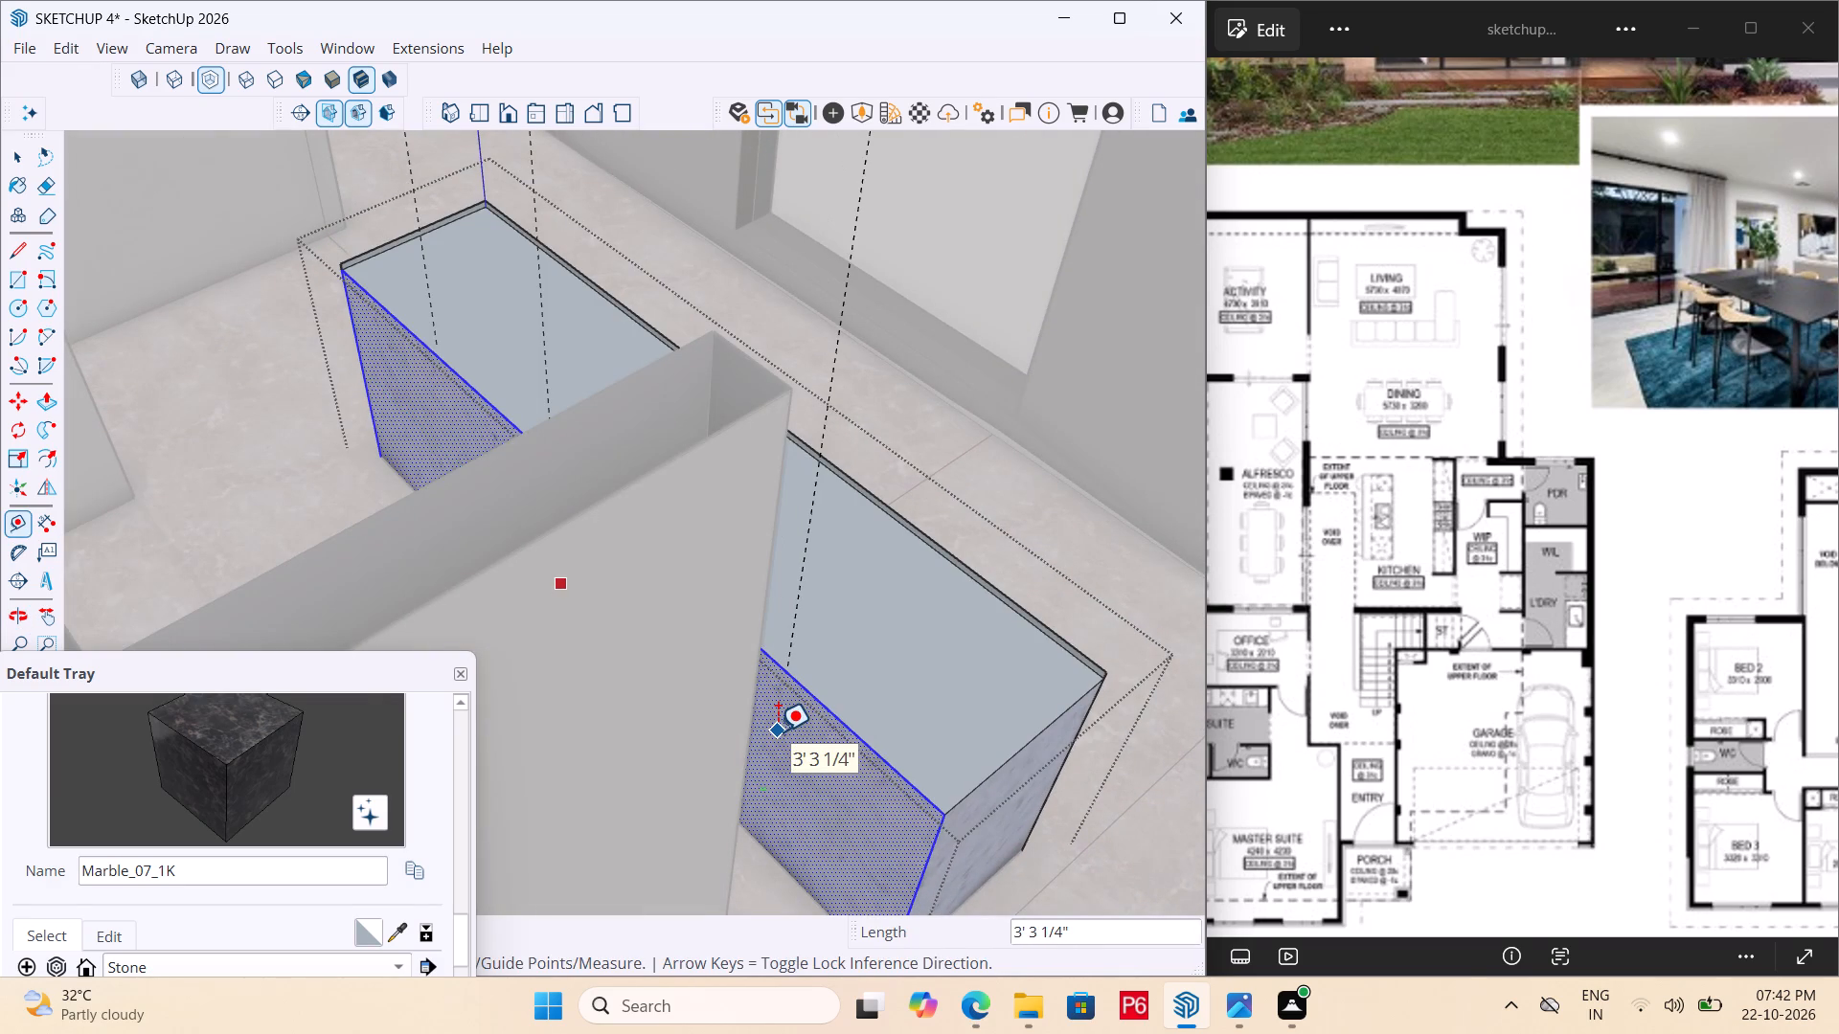
{"action": "key", "text": "2"}
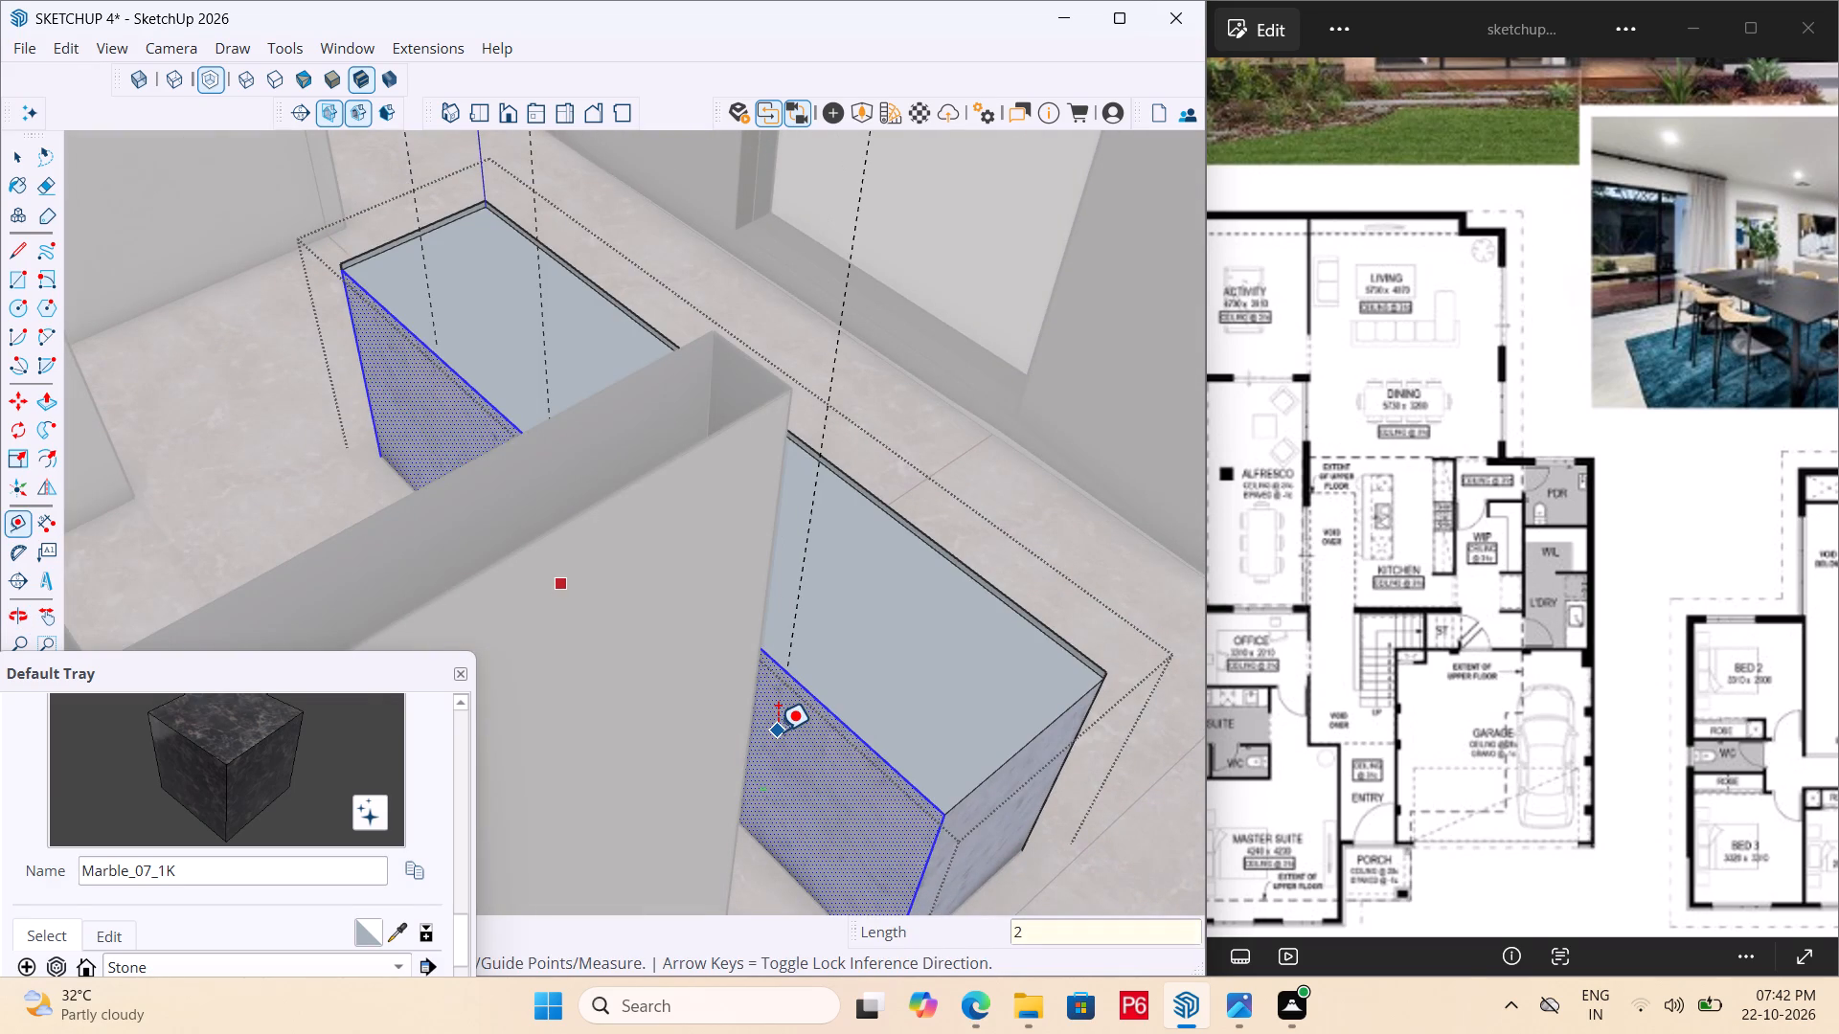
{"action": "key", "text": "BackSpace"}
{"action": "type", "text": "3'"}
{"action": "key", "text": "Return"}
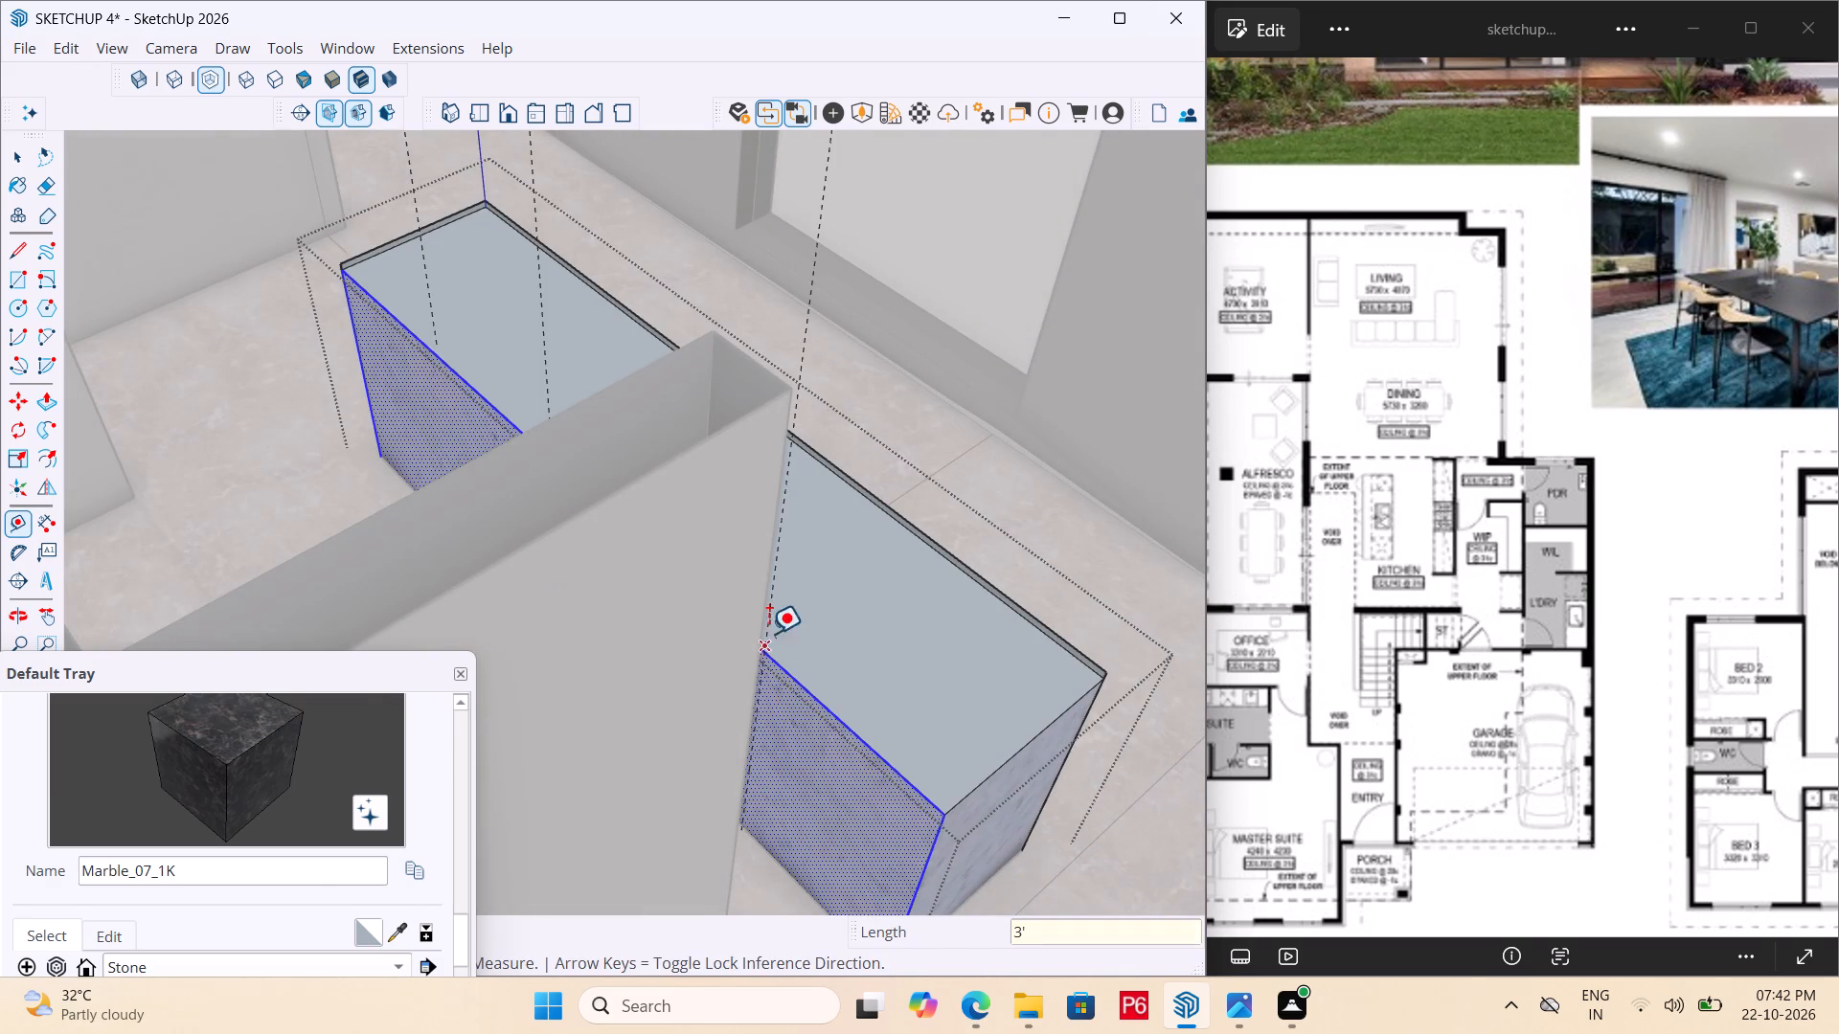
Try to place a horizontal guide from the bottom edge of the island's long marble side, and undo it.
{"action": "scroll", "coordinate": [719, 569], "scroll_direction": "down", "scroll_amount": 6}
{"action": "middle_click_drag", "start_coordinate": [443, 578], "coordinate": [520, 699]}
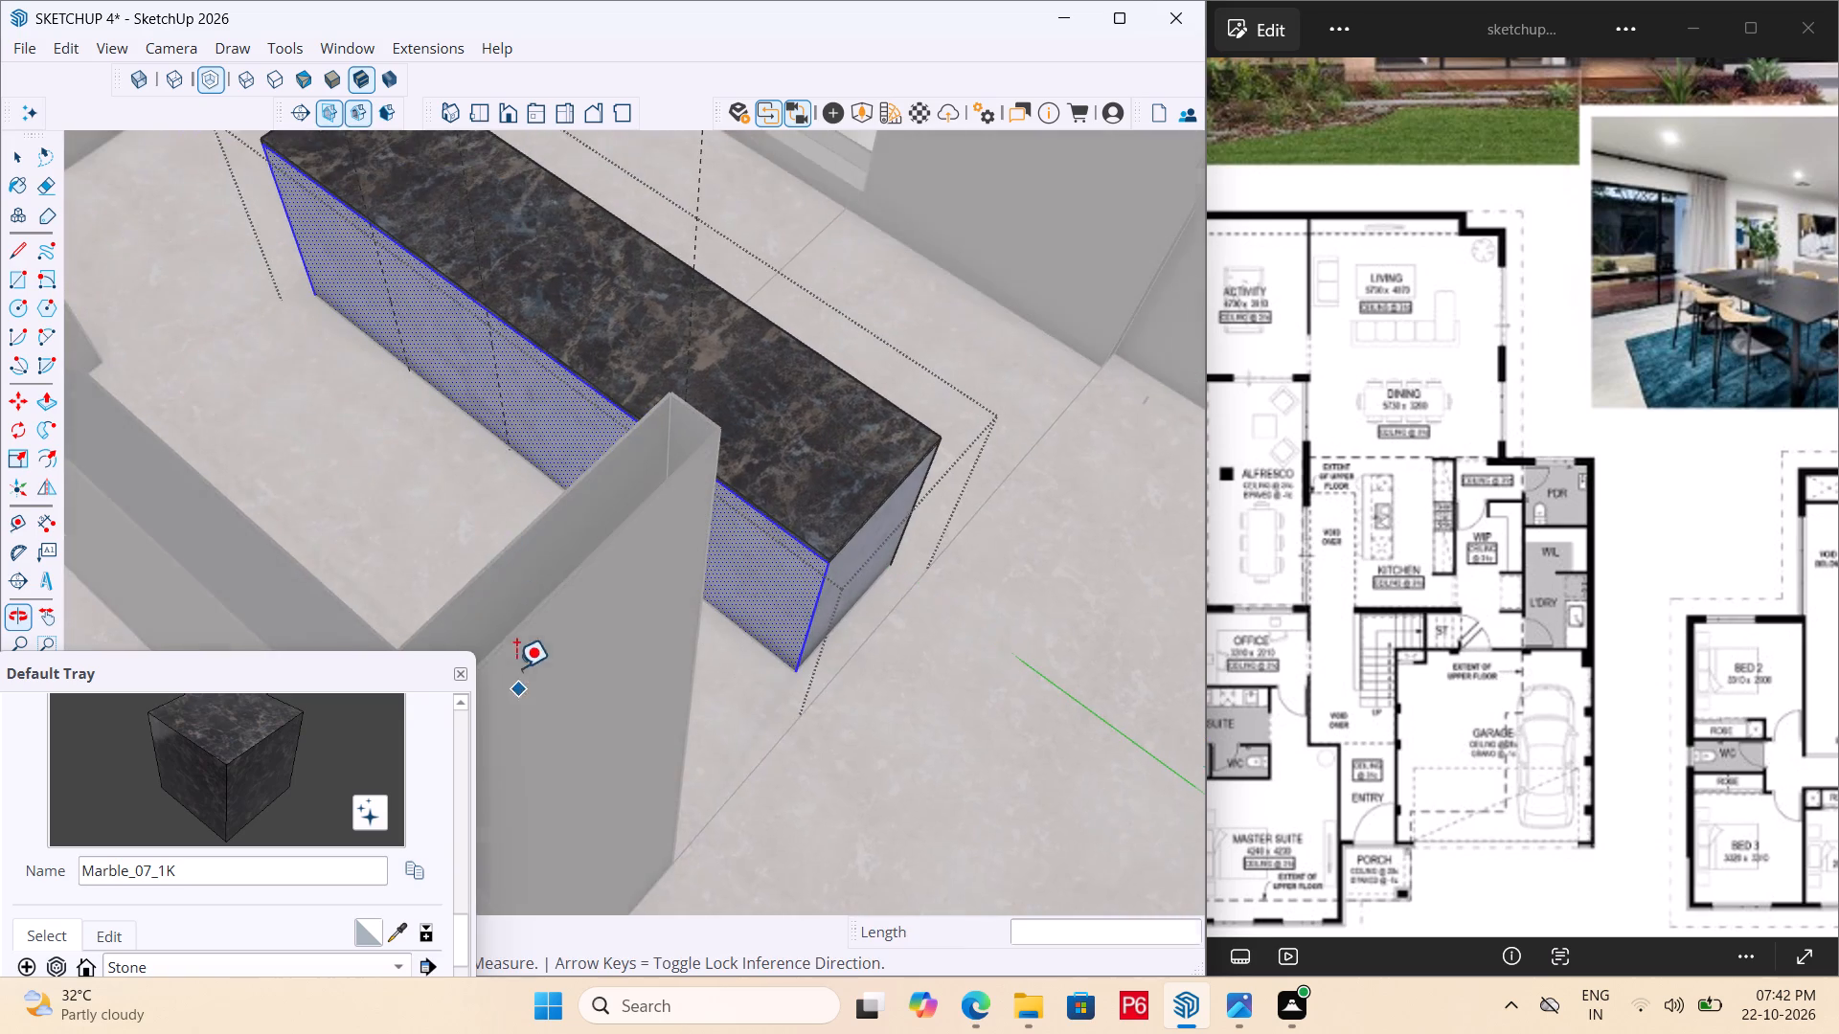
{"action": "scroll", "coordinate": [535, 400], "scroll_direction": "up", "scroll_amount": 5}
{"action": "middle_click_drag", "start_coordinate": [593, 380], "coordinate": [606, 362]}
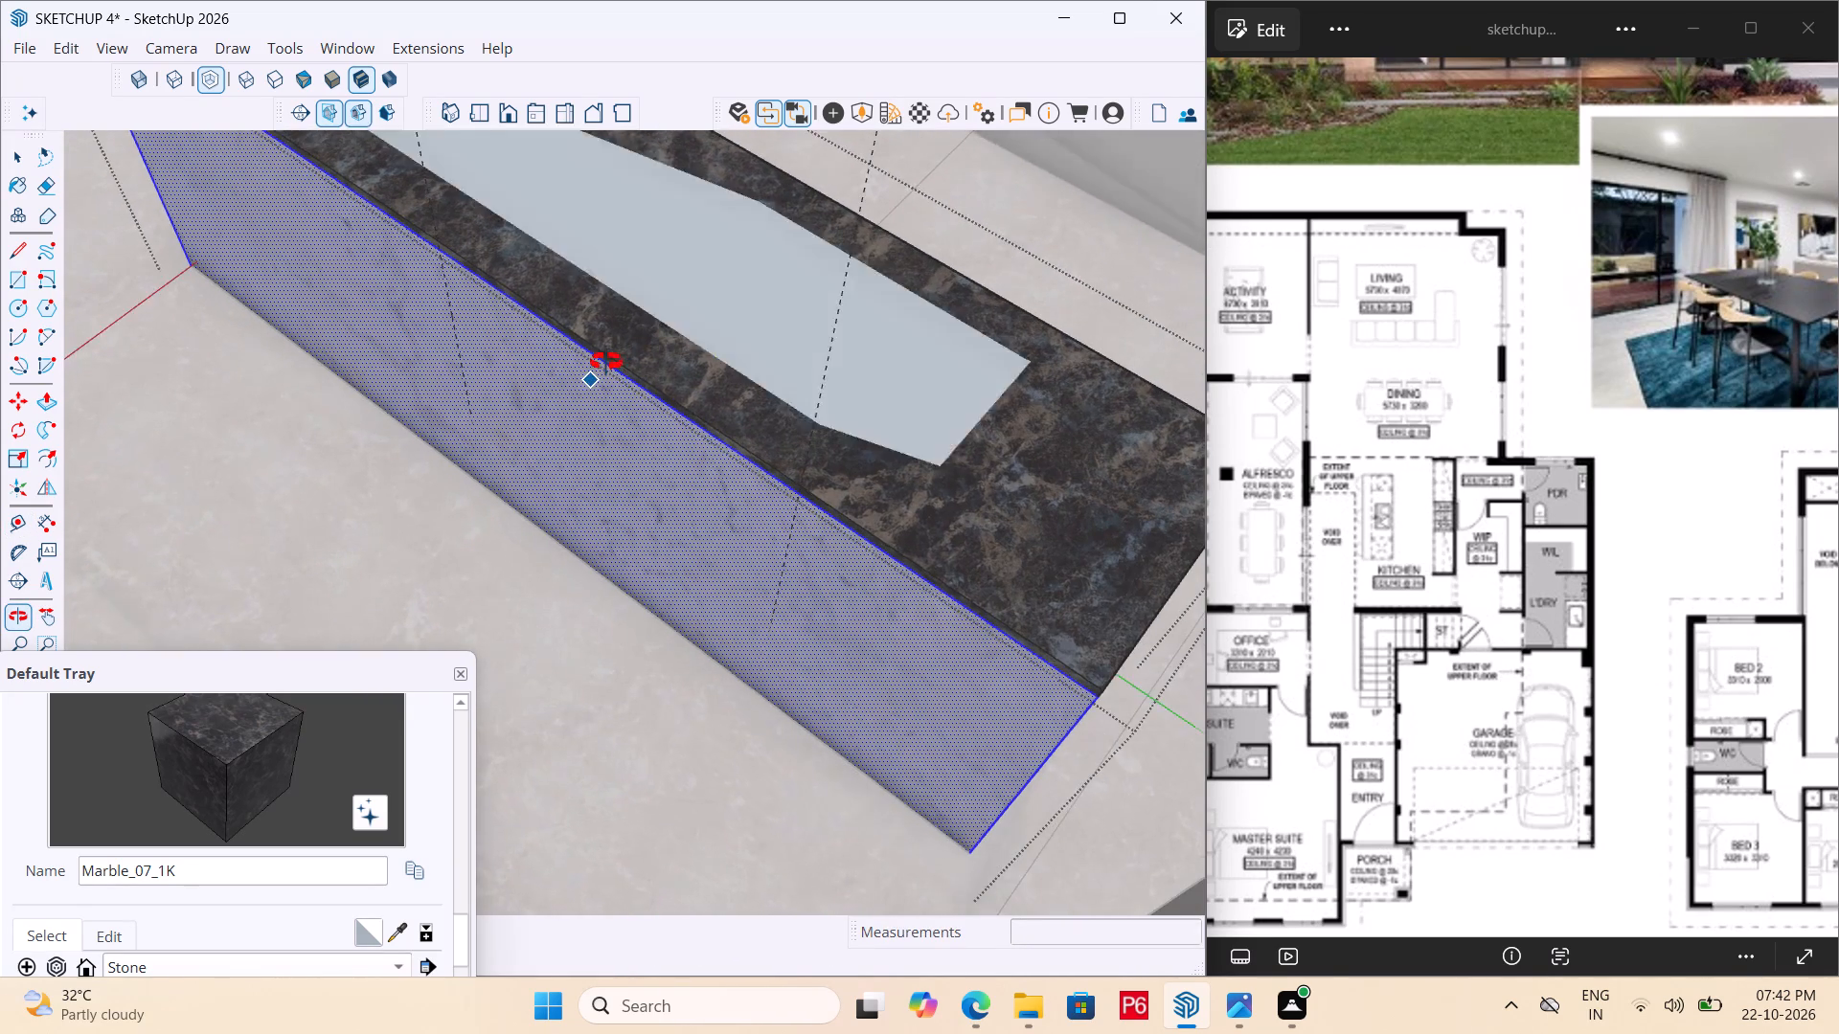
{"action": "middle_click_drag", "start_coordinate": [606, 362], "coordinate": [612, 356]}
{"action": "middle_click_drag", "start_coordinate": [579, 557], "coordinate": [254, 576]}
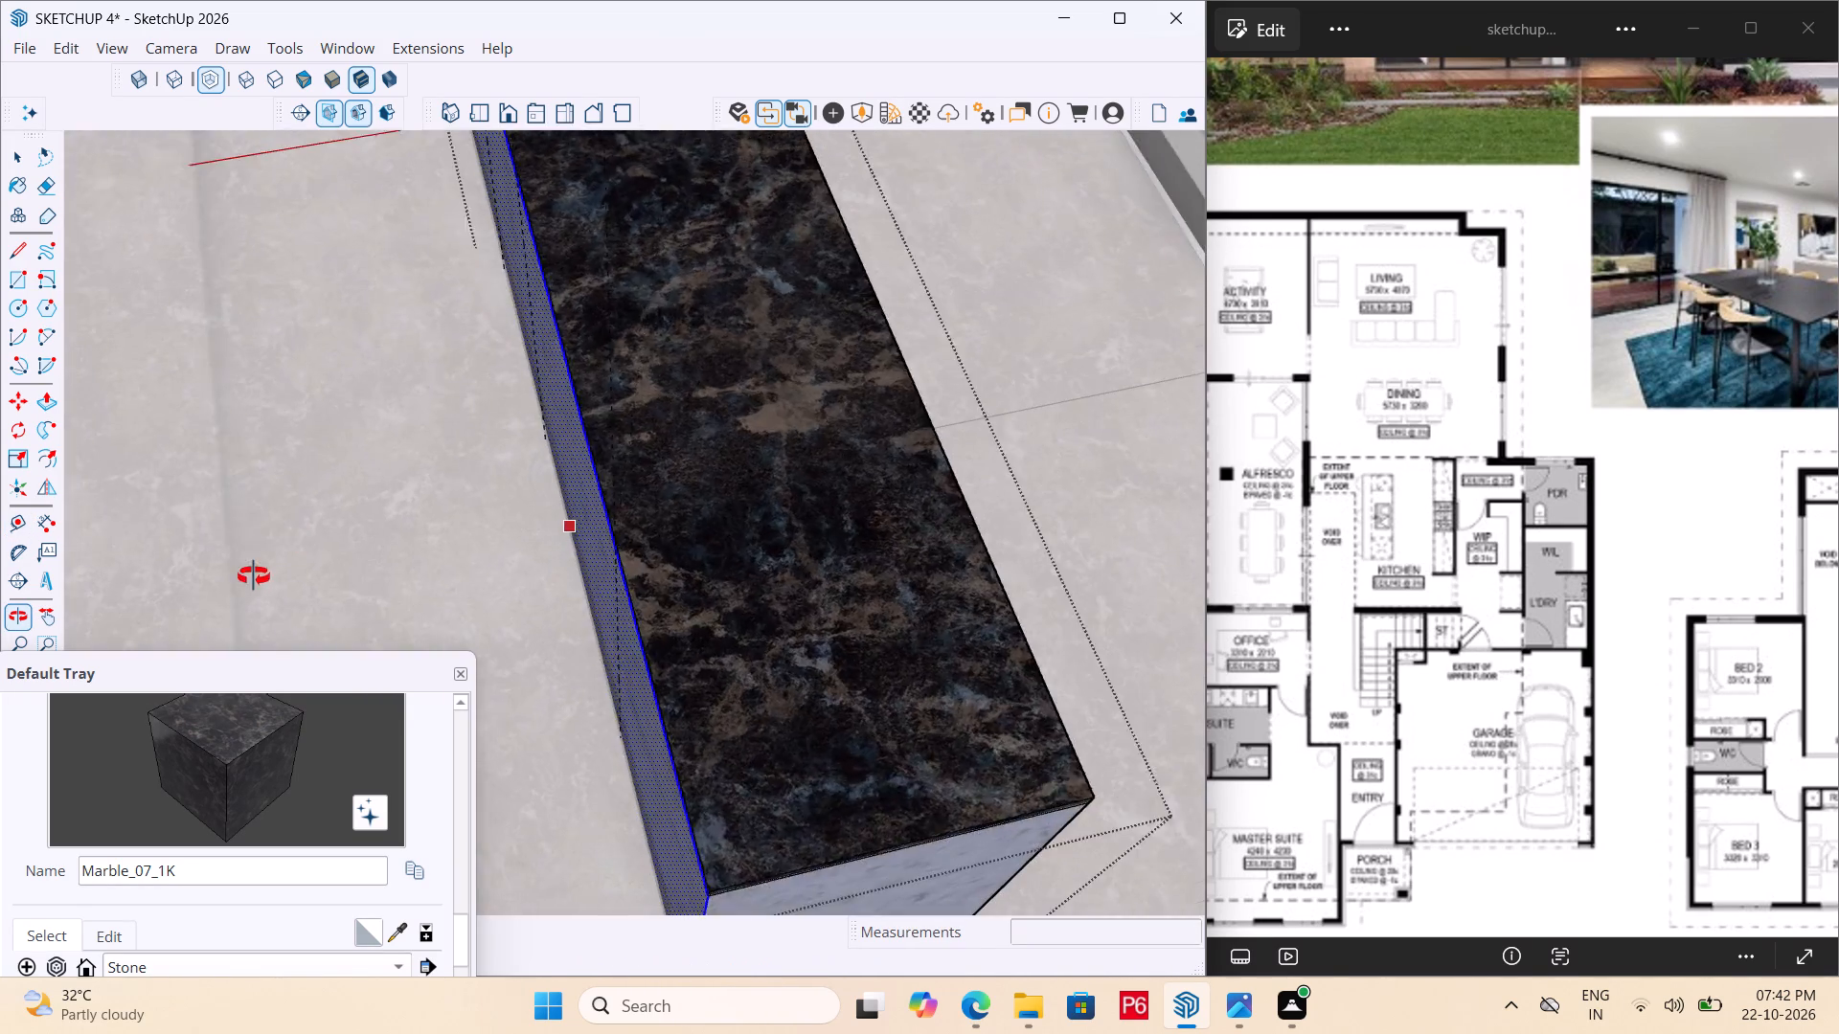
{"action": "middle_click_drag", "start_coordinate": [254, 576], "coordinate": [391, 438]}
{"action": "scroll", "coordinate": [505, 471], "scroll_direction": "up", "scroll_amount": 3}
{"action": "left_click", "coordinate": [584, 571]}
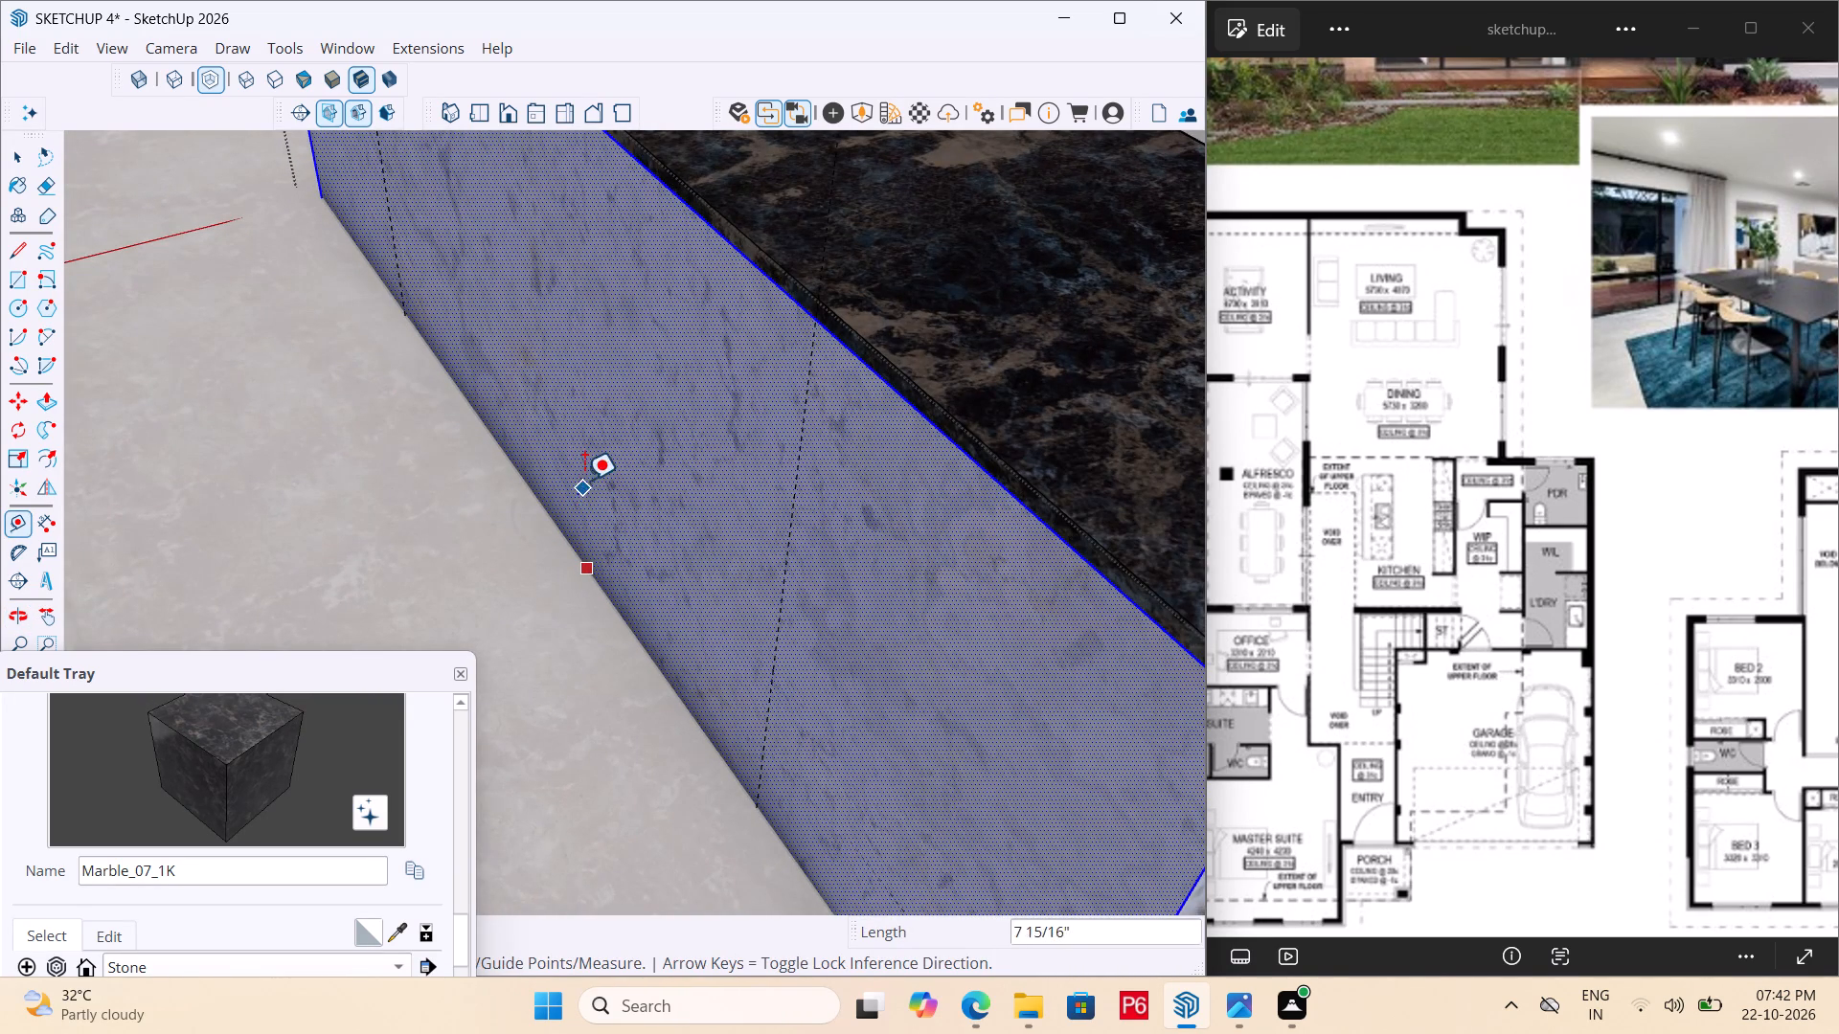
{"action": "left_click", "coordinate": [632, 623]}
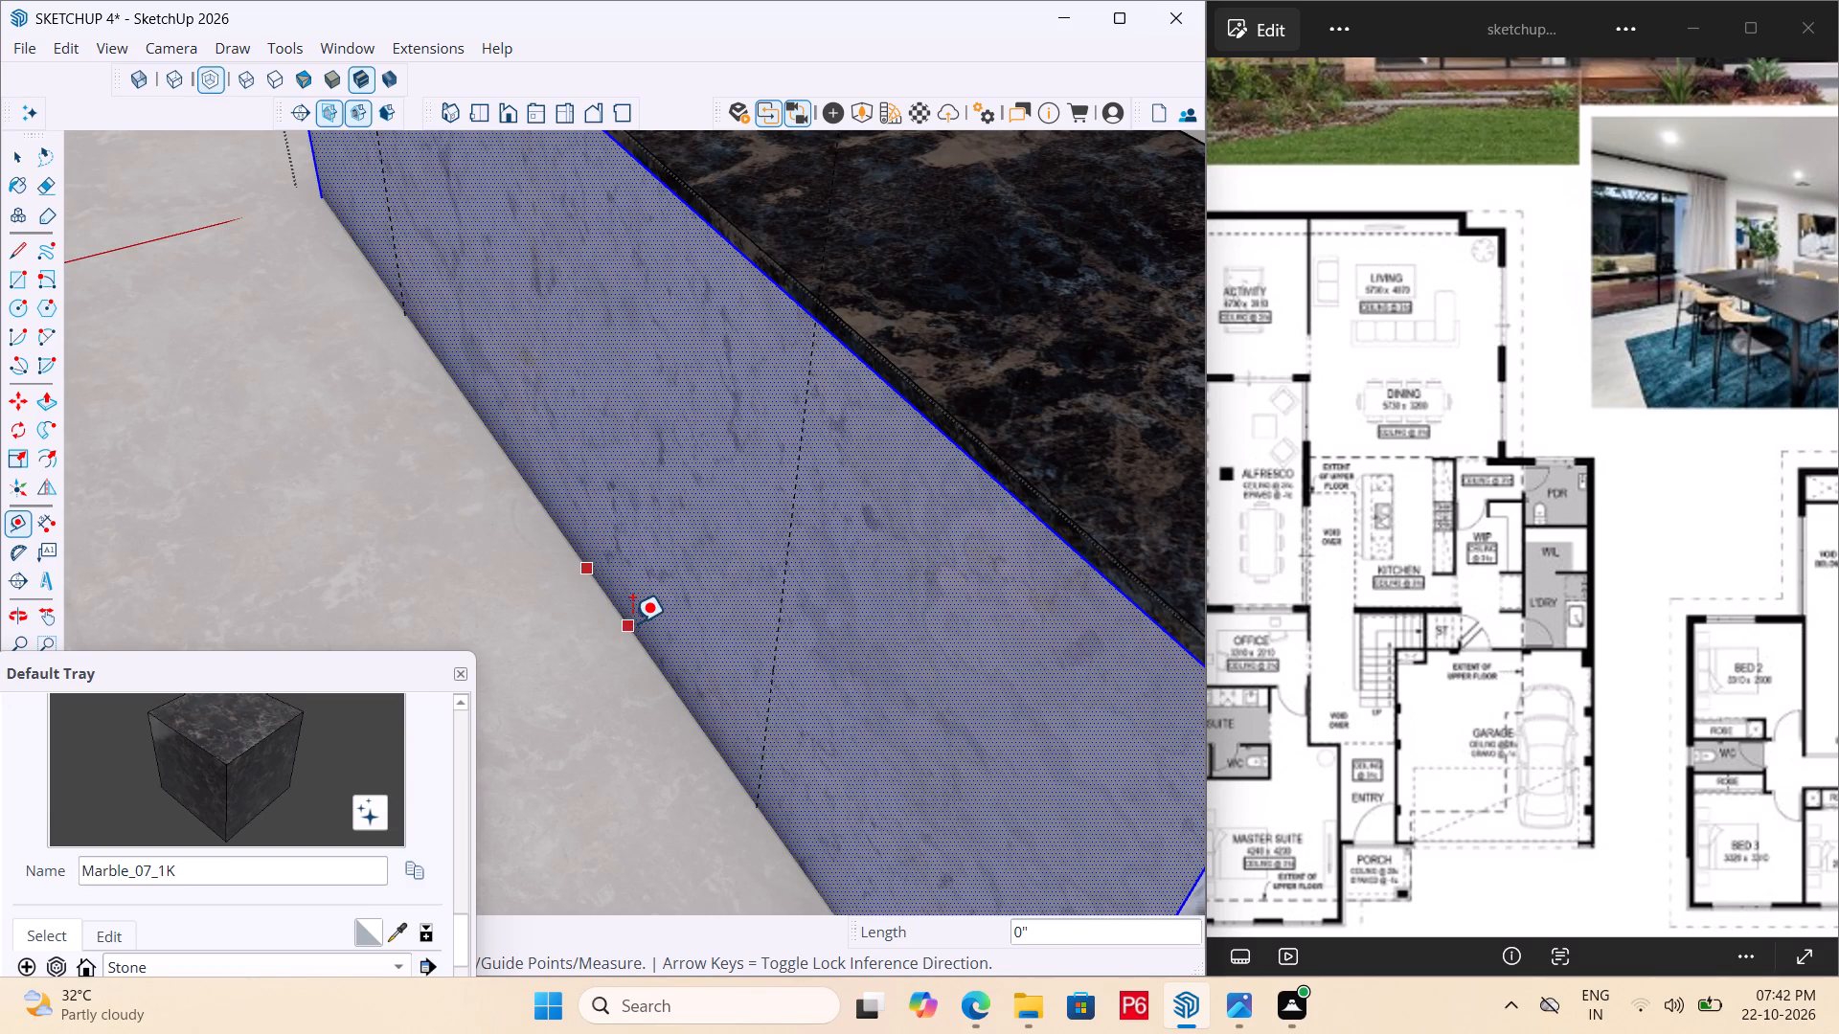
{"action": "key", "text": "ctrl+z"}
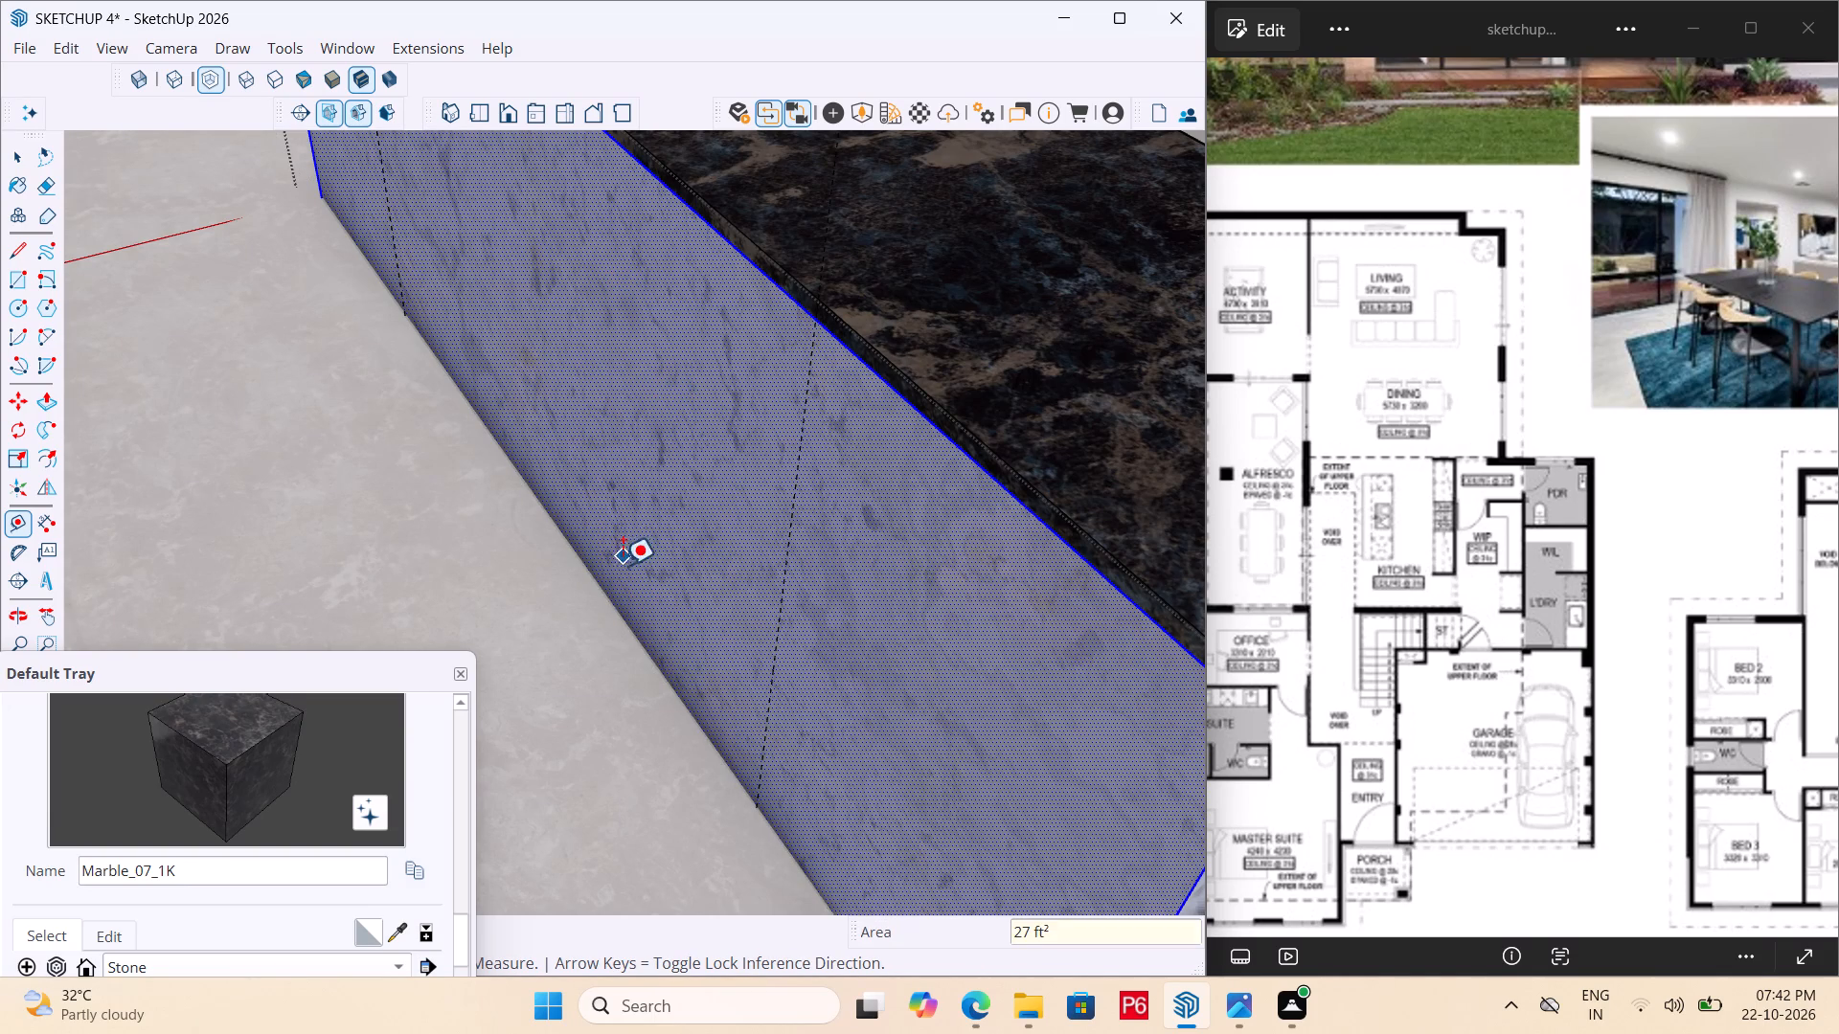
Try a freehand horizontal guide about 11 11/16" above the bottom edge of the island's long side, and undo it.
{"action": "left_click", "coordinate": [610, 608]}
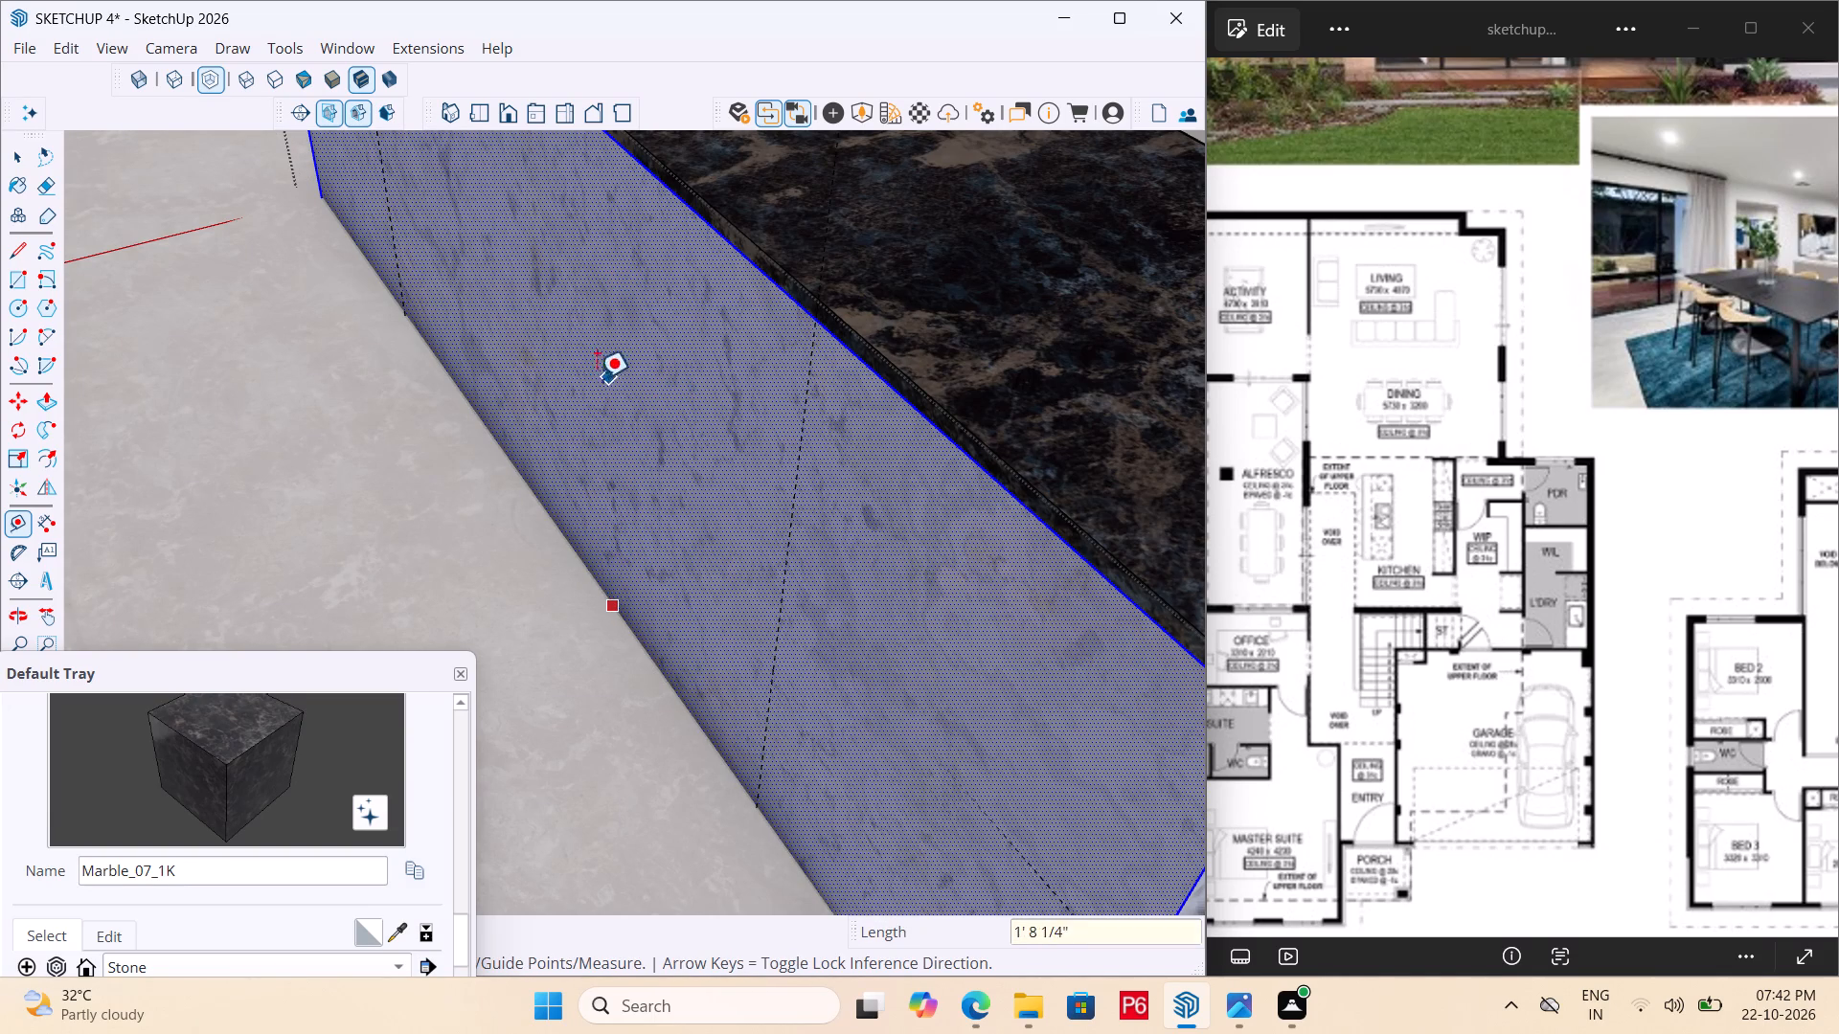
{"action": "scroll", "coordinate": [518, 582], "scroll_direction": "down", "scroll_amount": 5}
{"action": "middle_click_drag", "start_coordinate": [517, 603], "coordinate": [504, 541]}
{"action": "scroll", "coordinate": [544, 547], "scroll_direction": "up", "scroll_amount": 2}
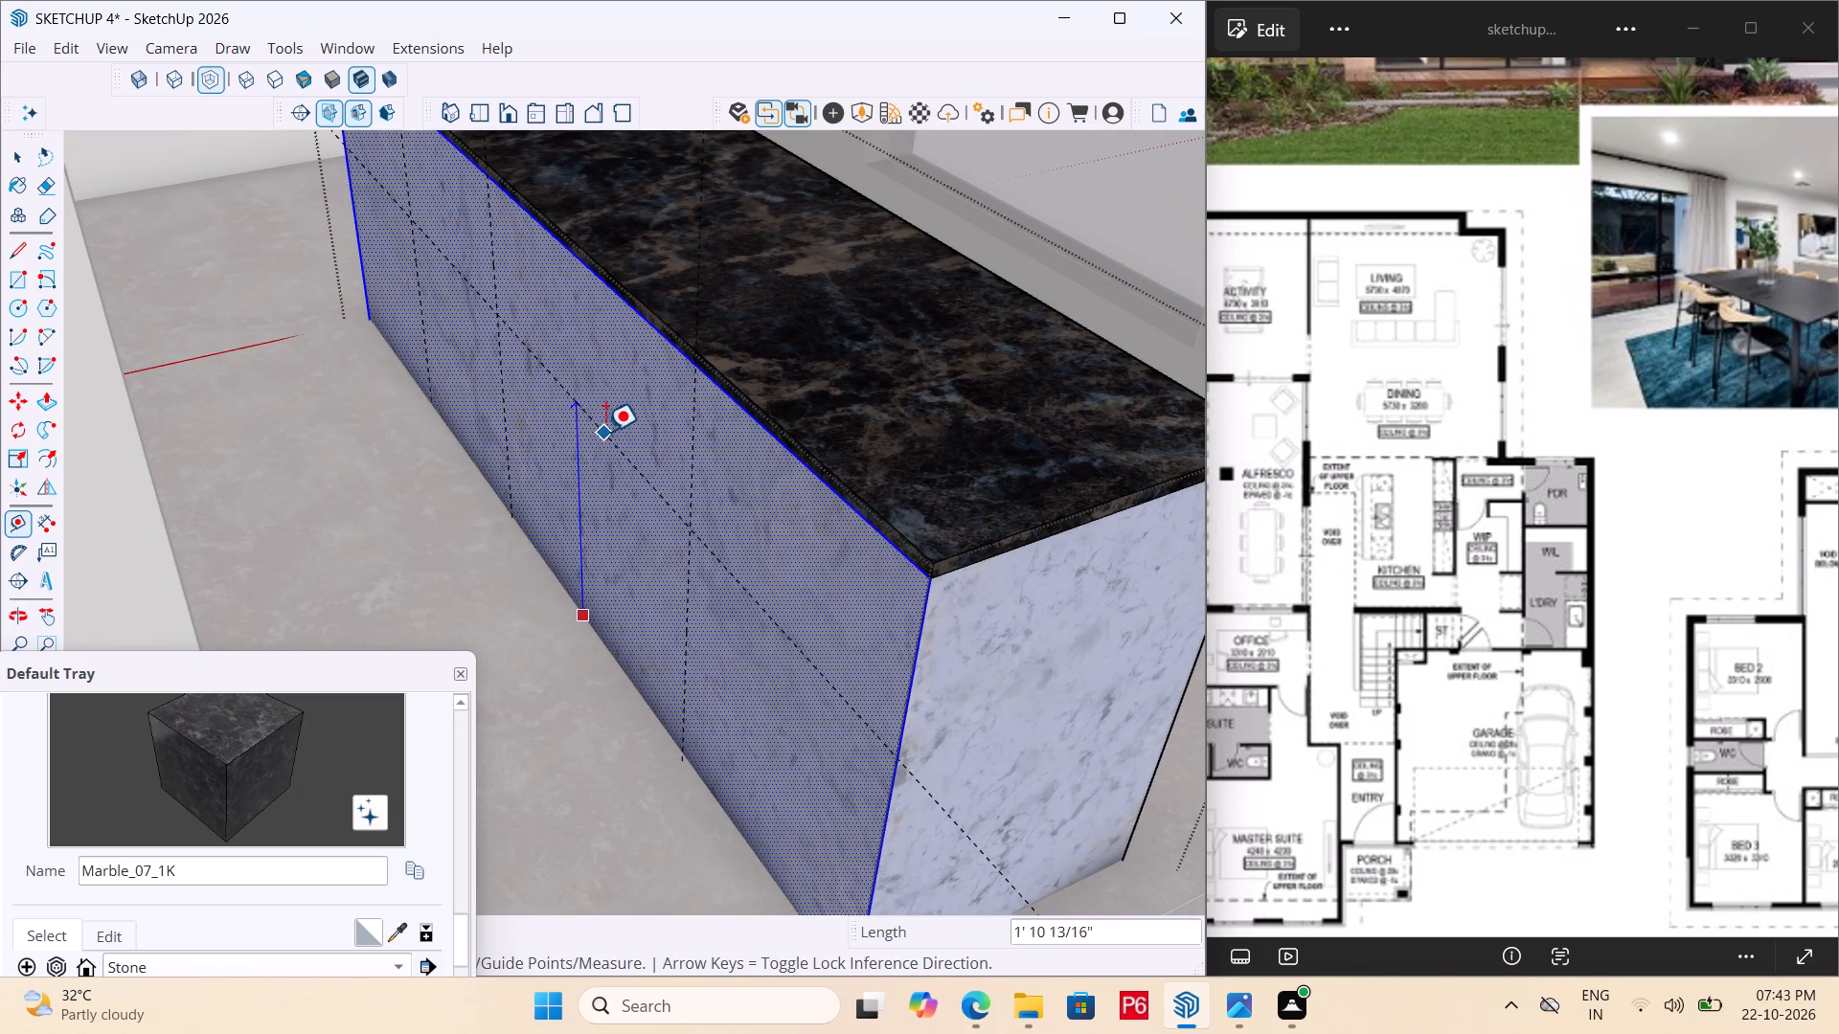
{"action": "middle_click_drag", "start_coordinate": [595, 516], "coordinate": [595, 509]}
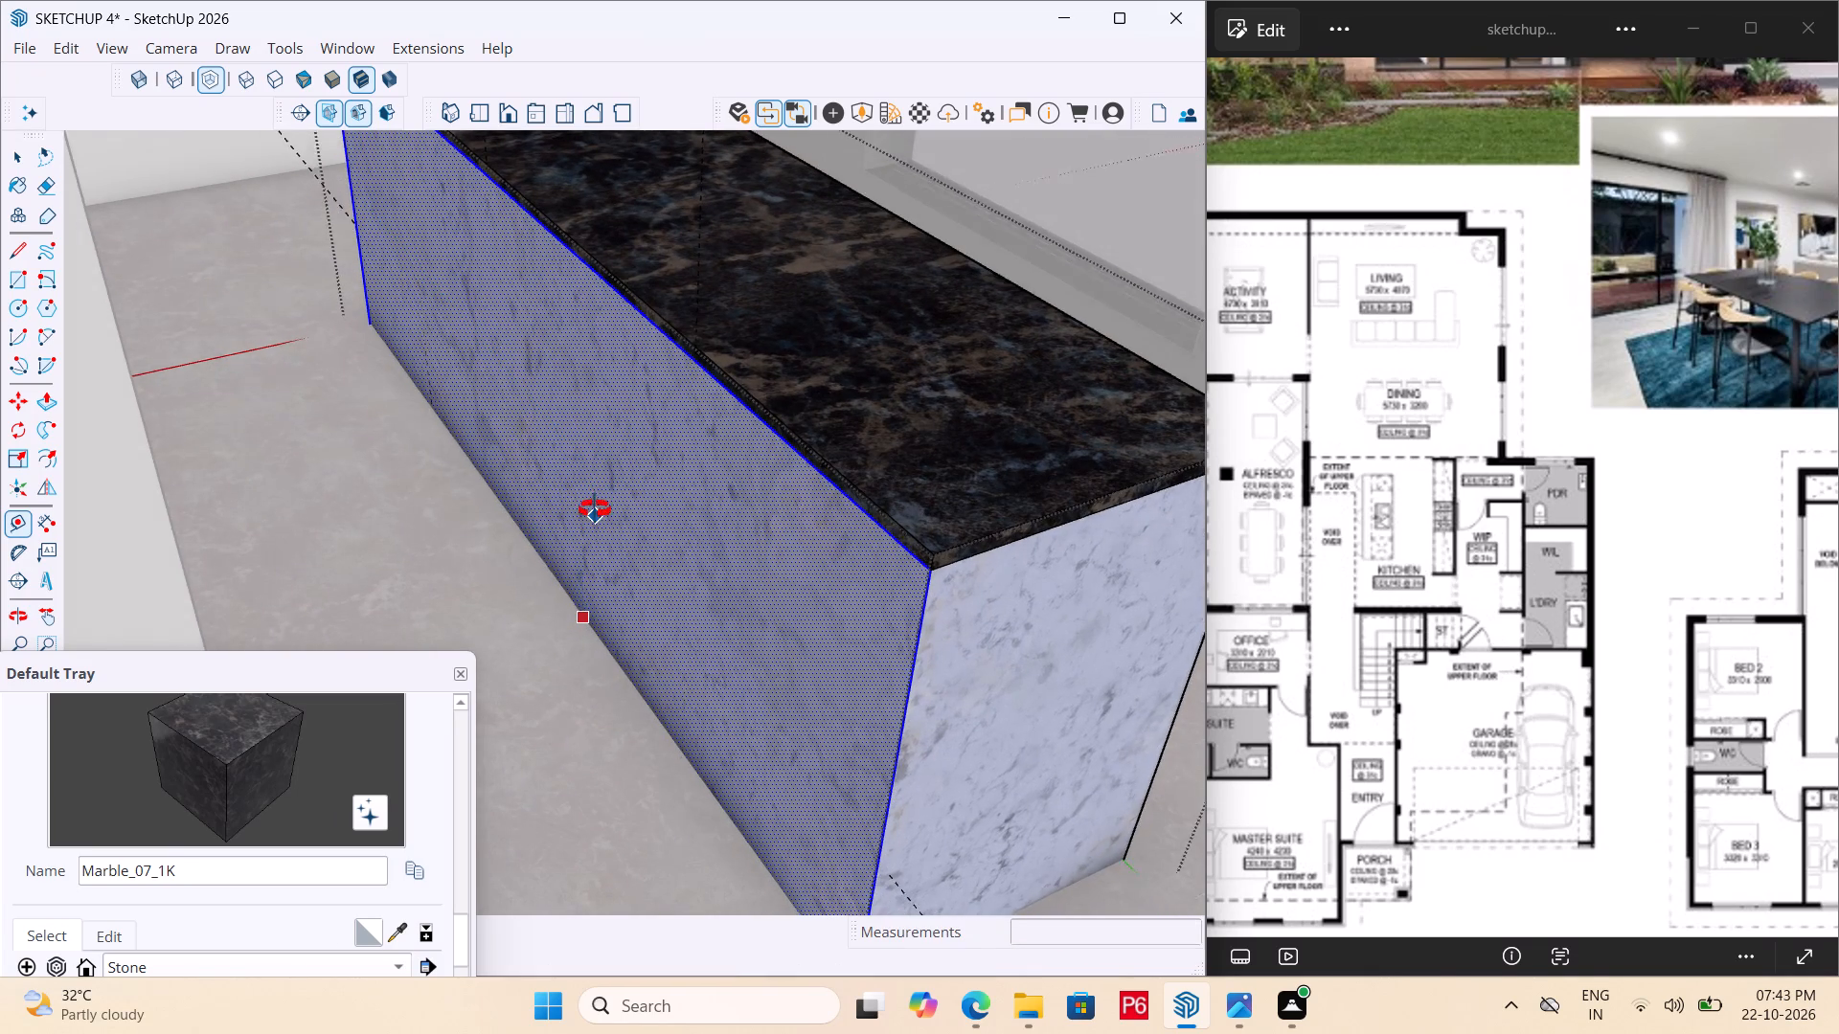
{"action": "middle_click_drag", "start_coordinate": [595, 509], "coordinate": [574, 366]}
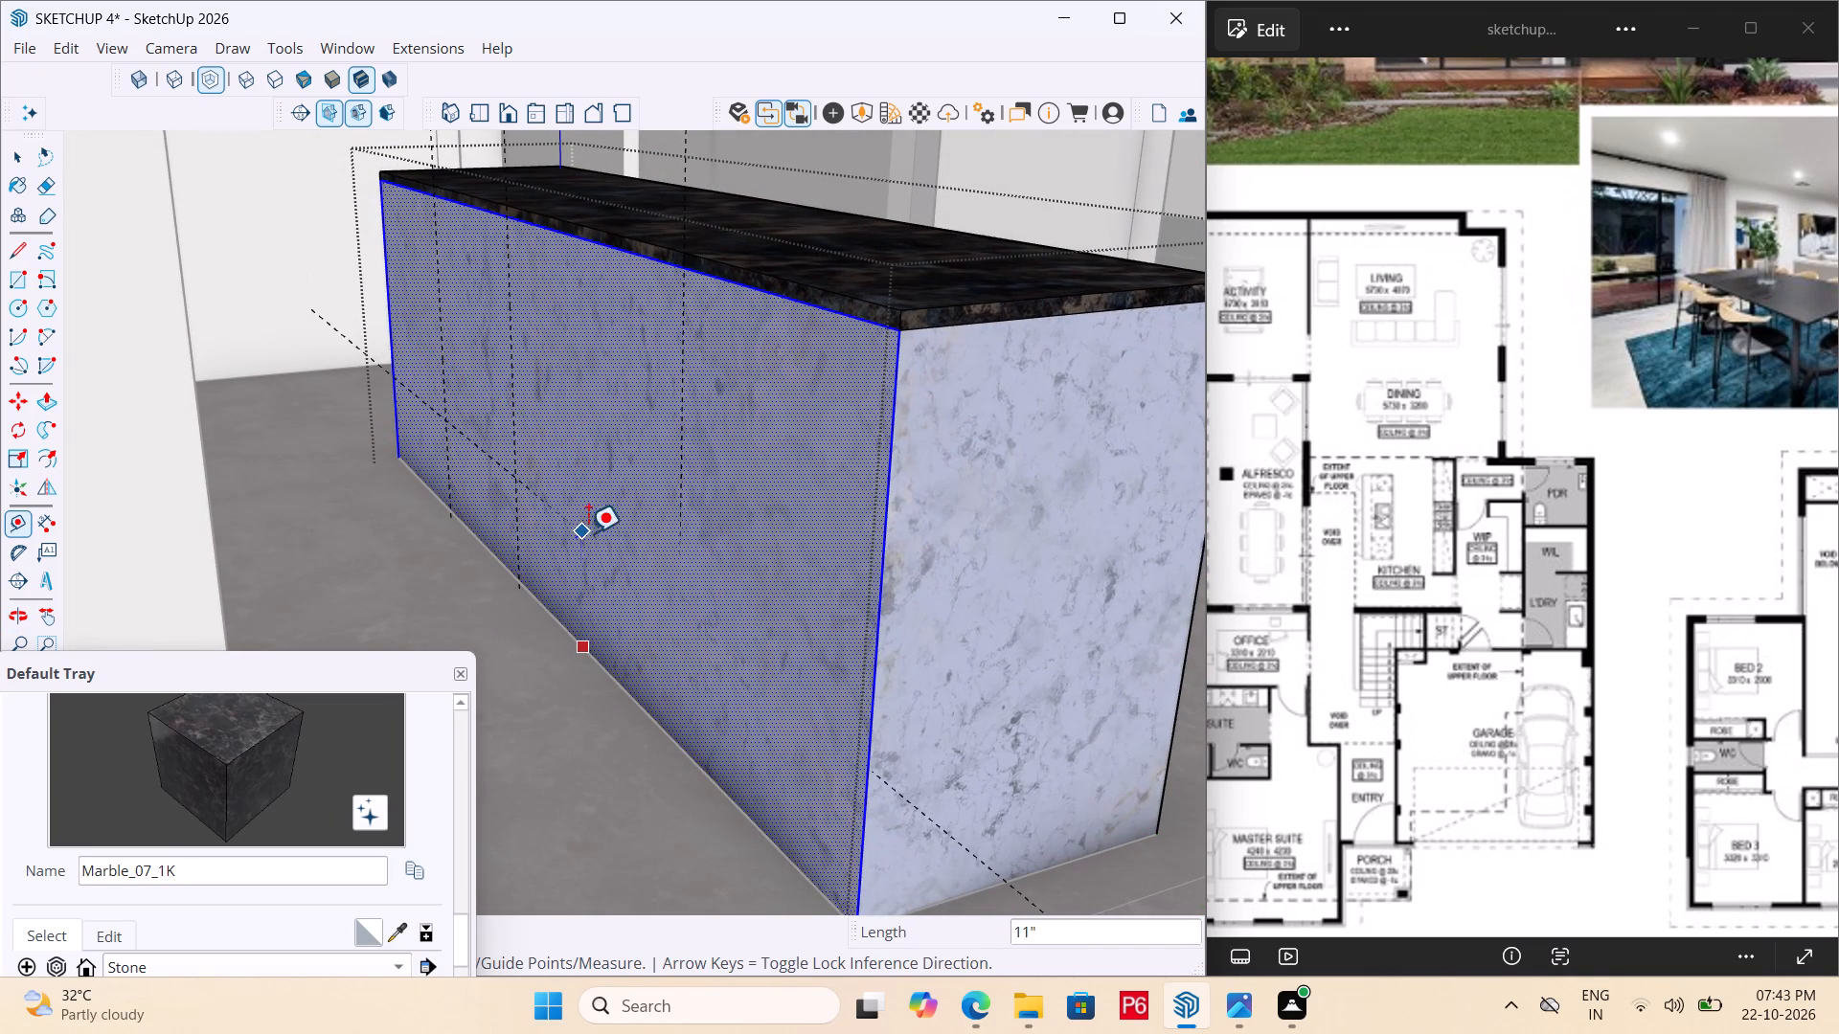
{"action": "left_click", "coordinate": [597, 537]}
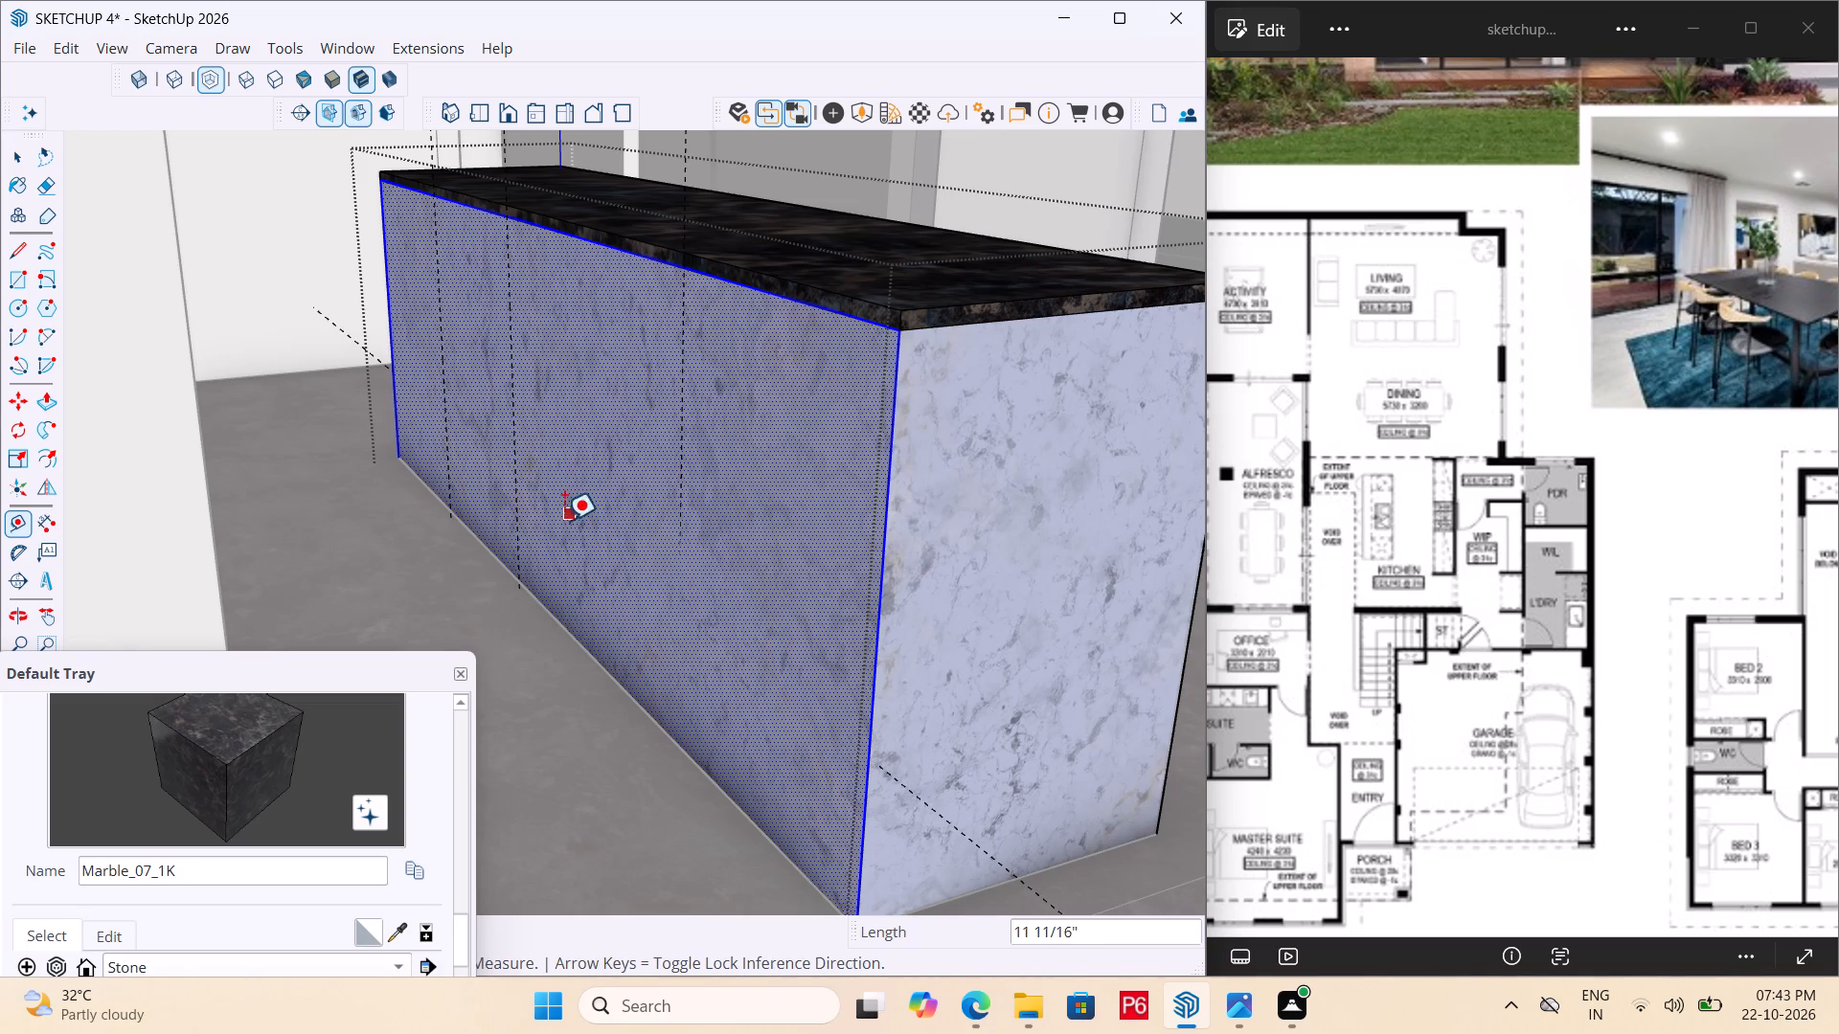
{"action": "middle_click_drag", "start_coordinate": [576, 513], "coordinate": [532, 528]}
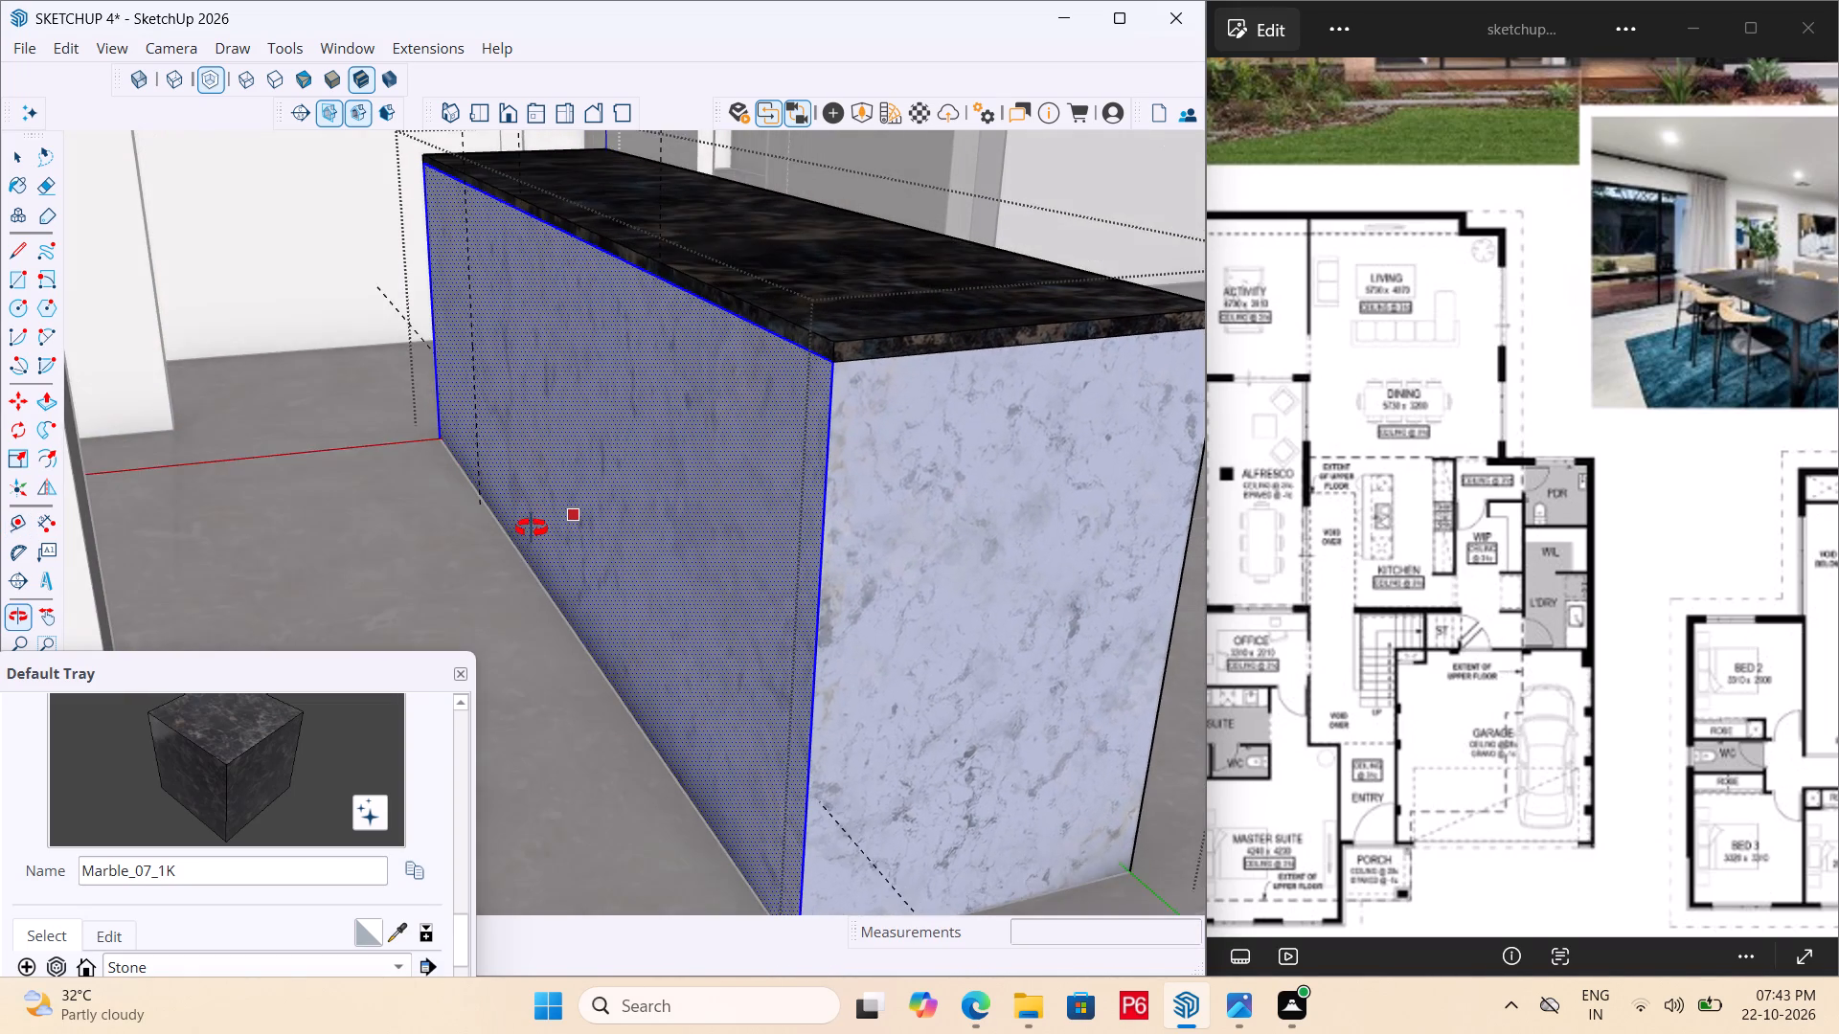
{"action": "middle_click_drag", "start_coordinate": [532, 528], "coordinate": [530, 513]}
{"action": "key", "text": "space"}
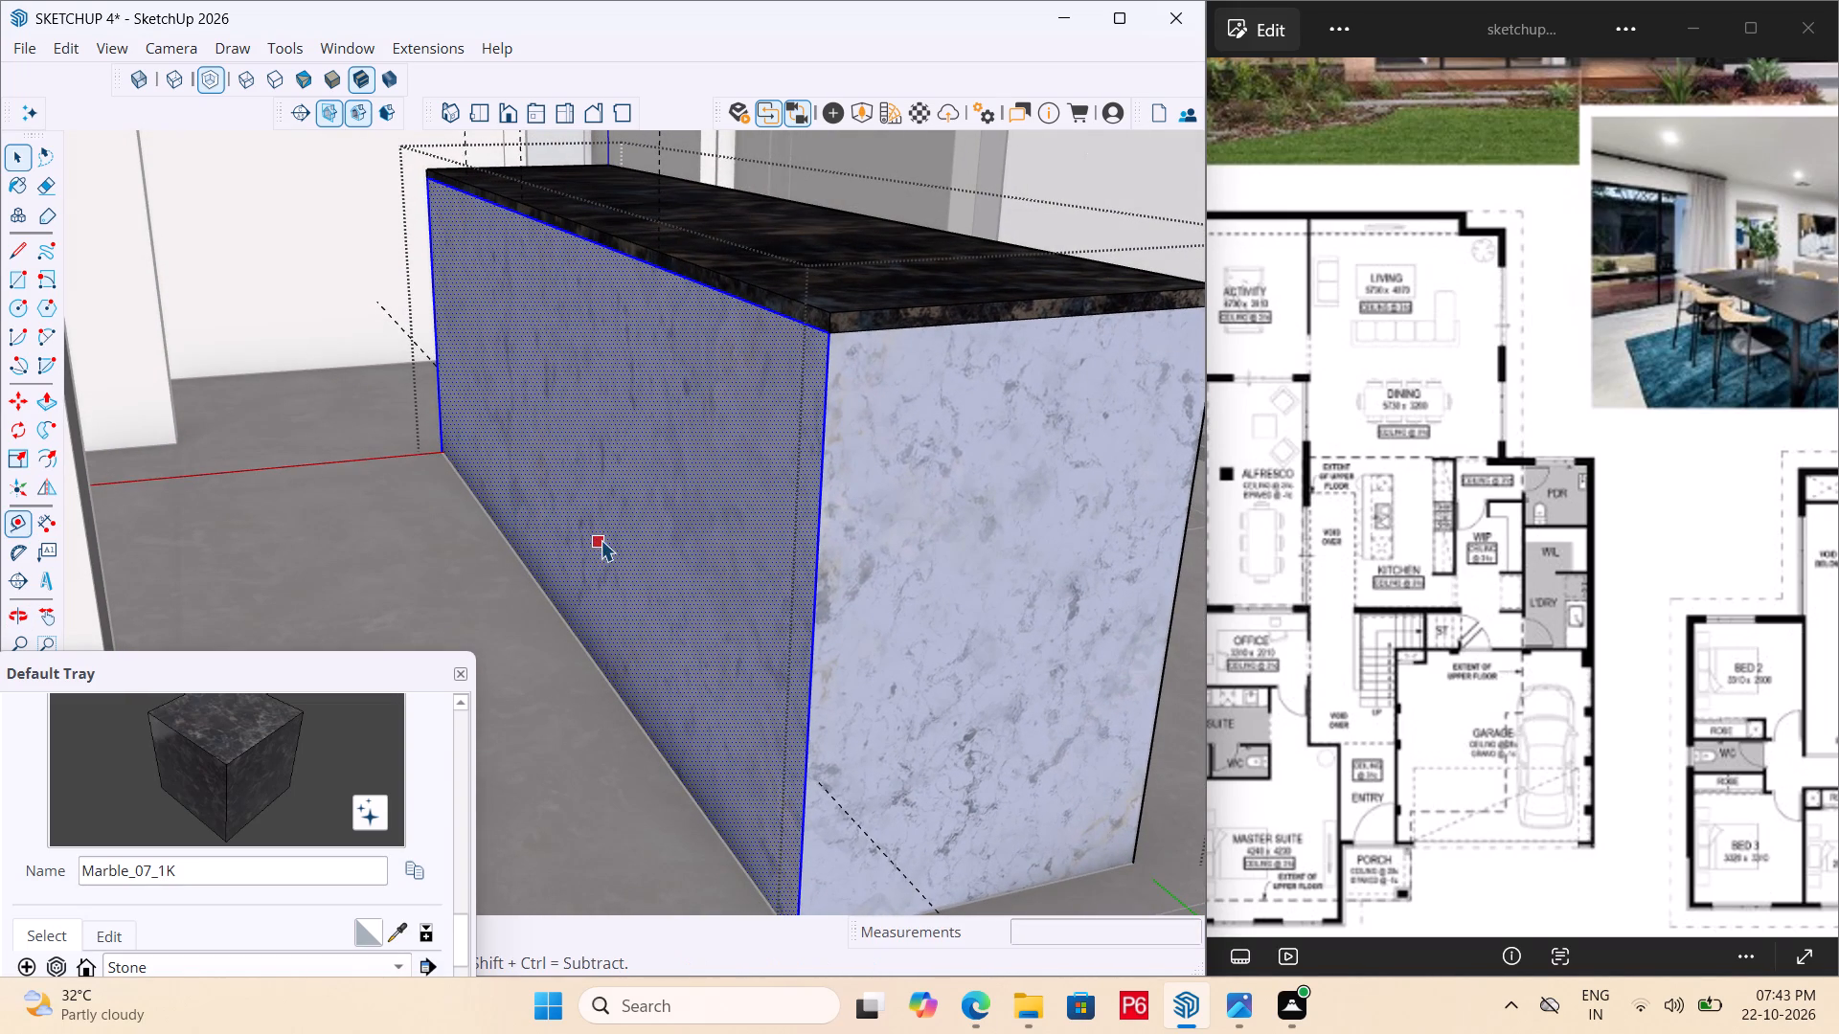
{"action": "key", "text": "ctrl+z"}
Select the island's long side face with its edges and place a horizontal guide 9" above its bottom edge.
{"action": "key", "text": "space"}
{"action": "left_click", "coordinate": [608, 456]}
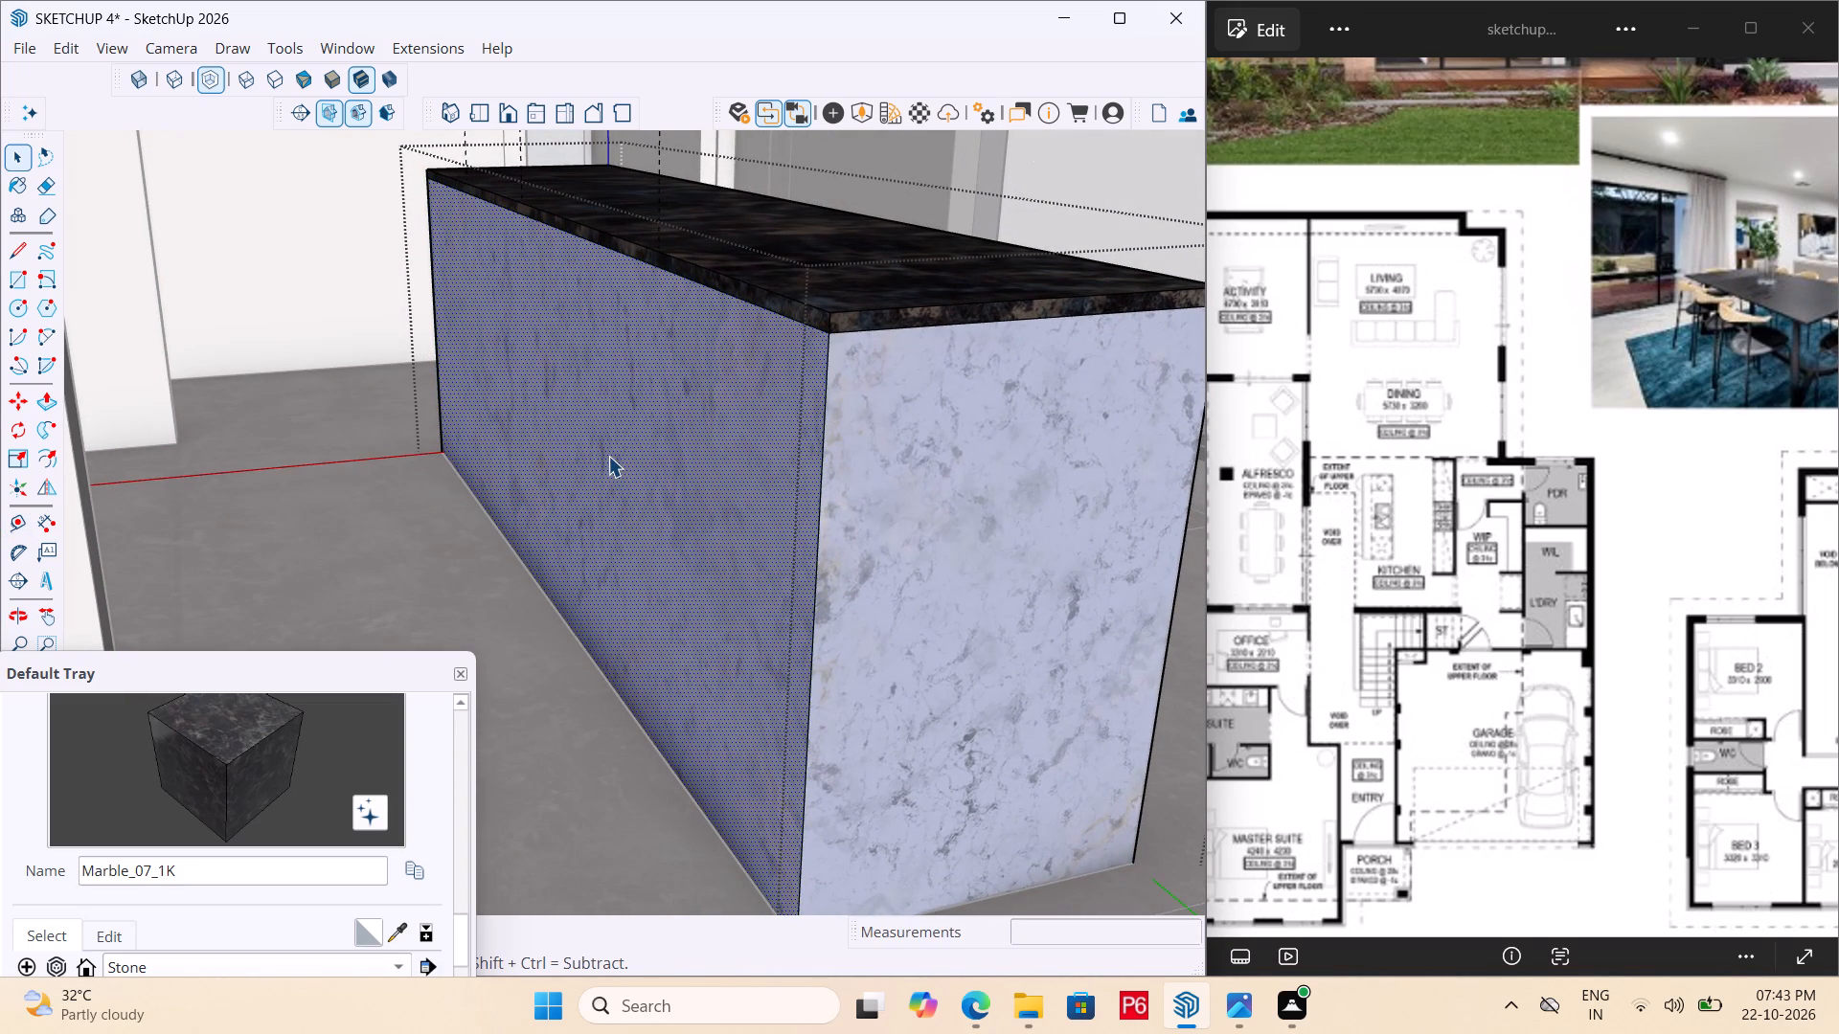
{"action": "double_click", "coordinate": [608, 456]}
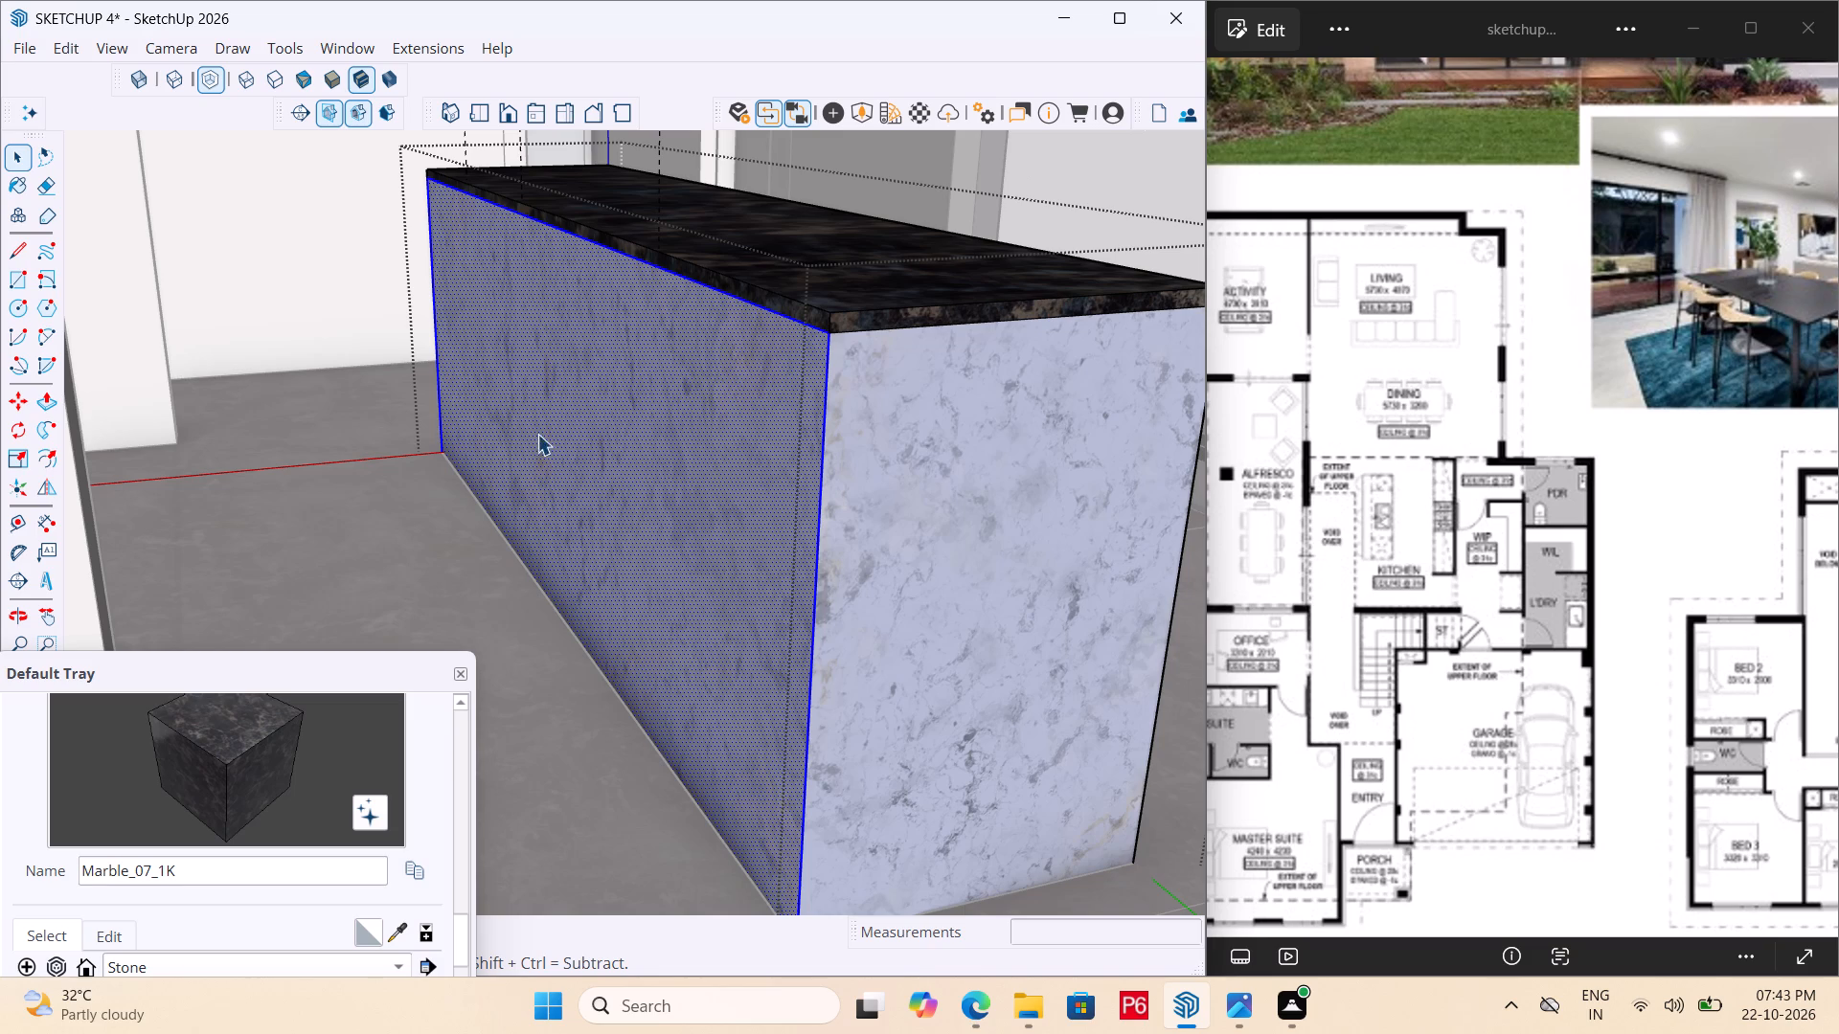
{"action": "middle_click_drag", "start_coordinate": [526, 430], "coordinate": [554, 473]}
{"action": "scroll", "coordinate": [530, 434], "scroll_direction": "down", "scroll_amount": 1}
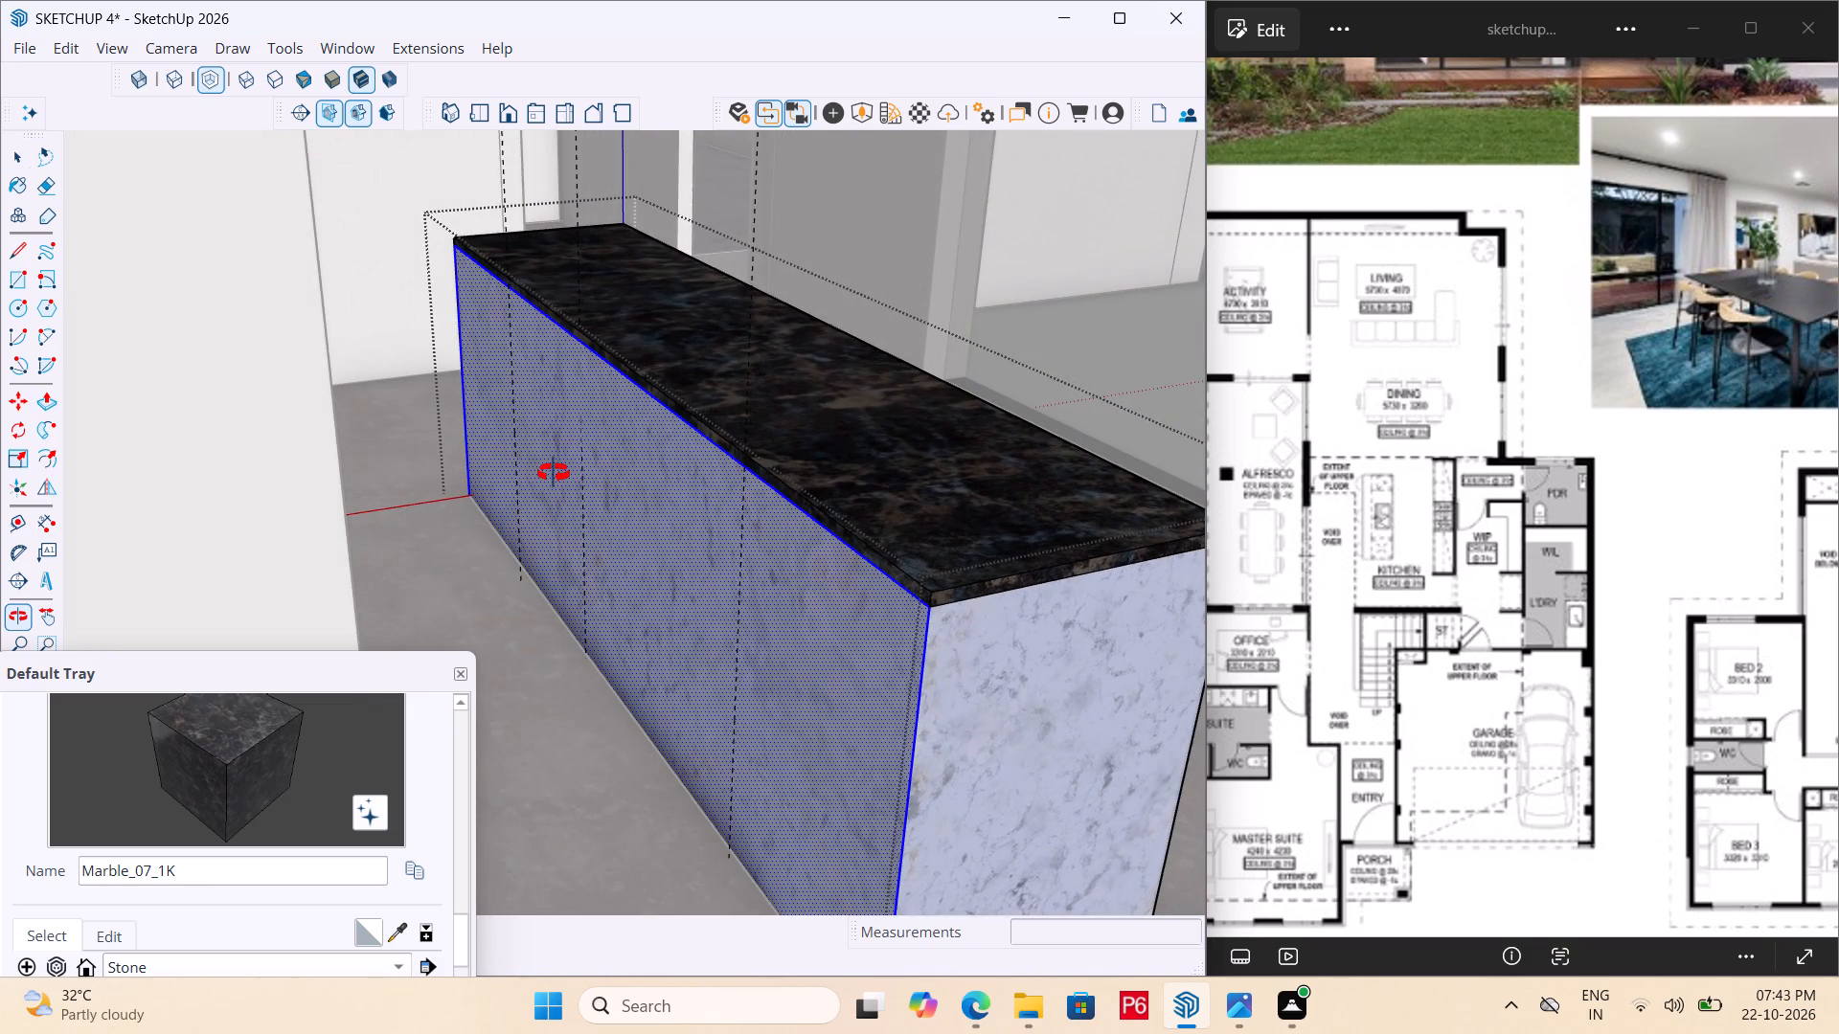
{"action": "middle_click_drag", "start_coordinate": [554, 473], "coordinate": [556, 464]}
{"action": "key", "text": "t"}
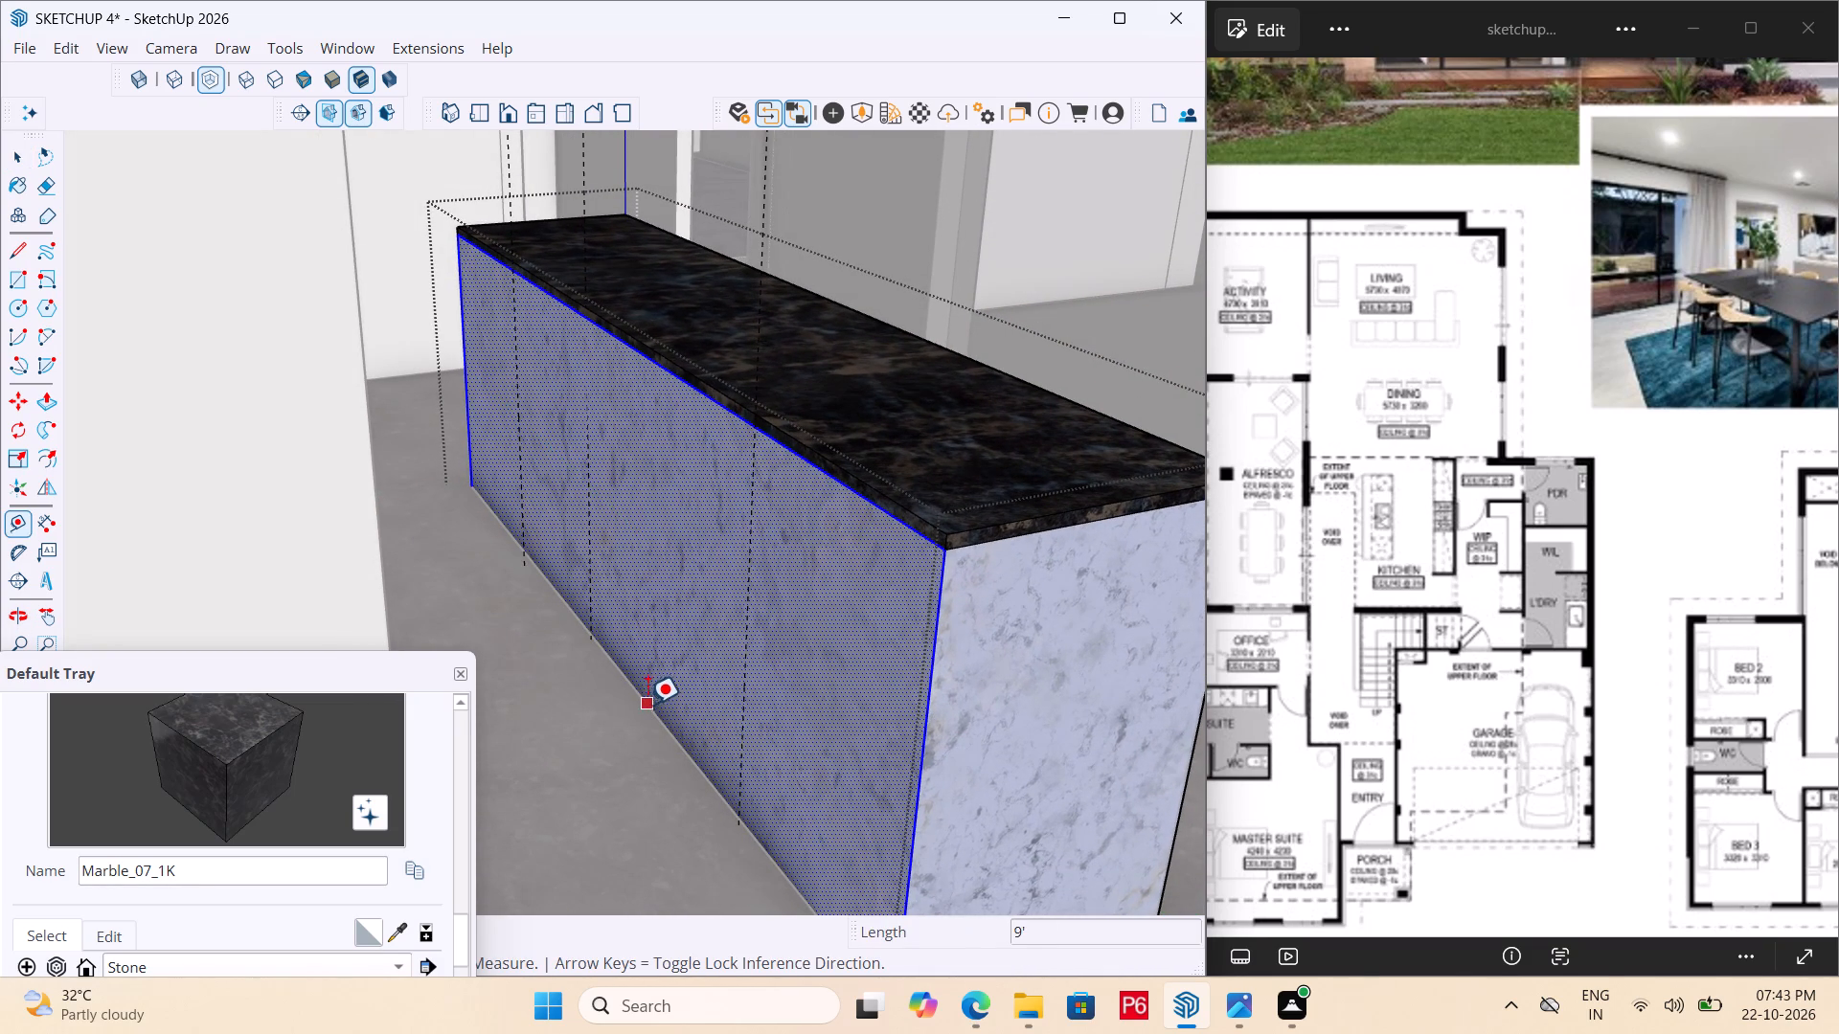
{"action": "double_click", "coordinate": [649, 705]}
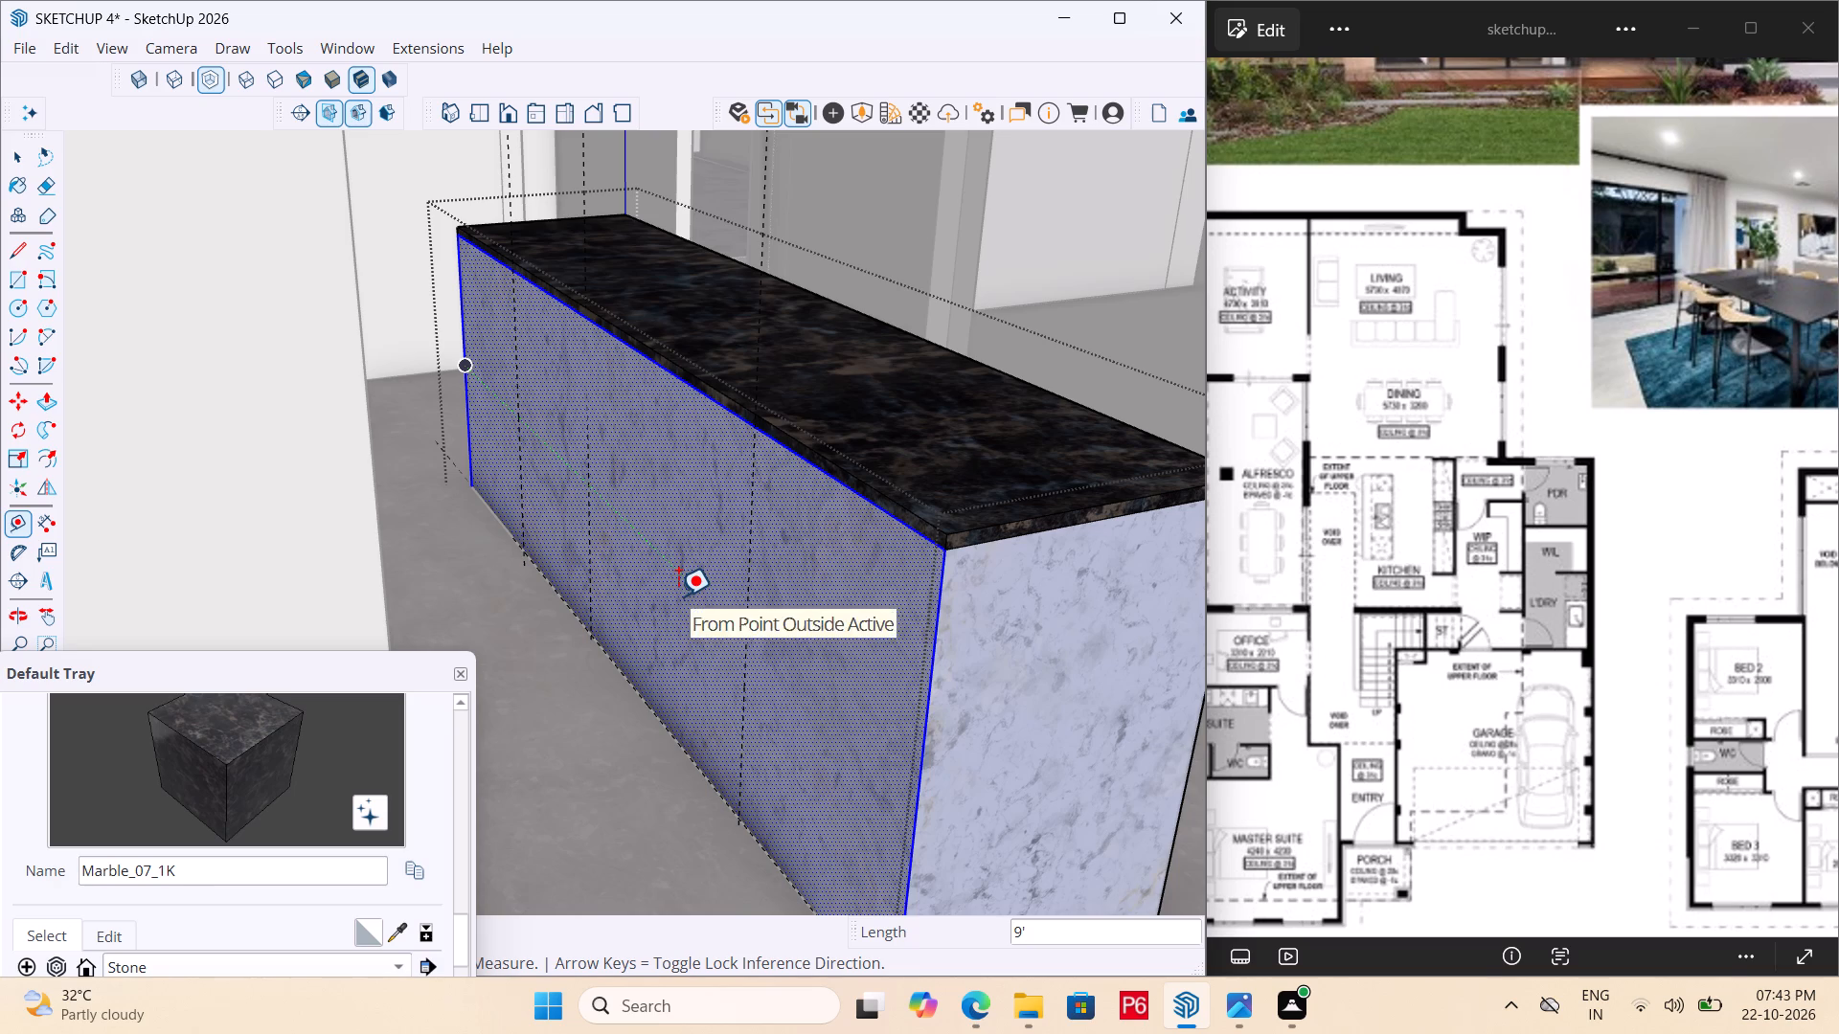
{"action": "key", "text": "ctrl+z"}
{"action": "left_click", "coordinate": [652, 707]}
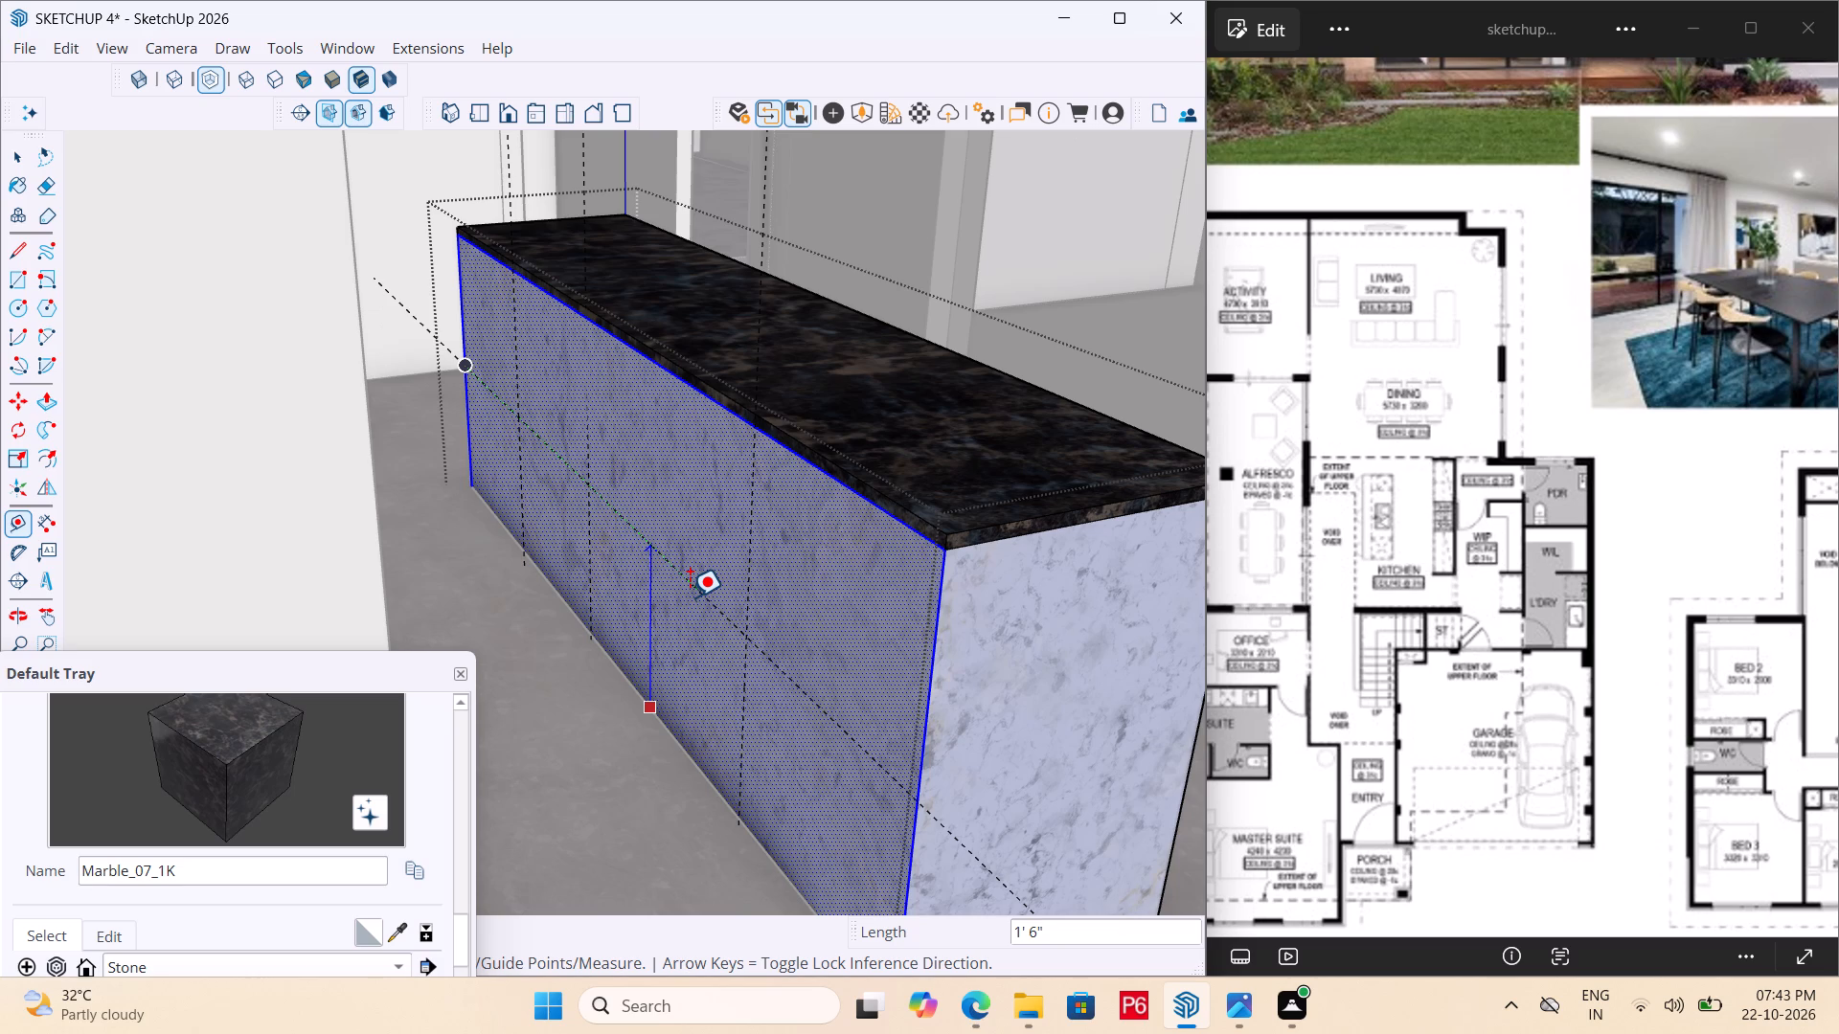
{"action": "type", "text": "9\""}
{"action": "key", "text": "Return"}
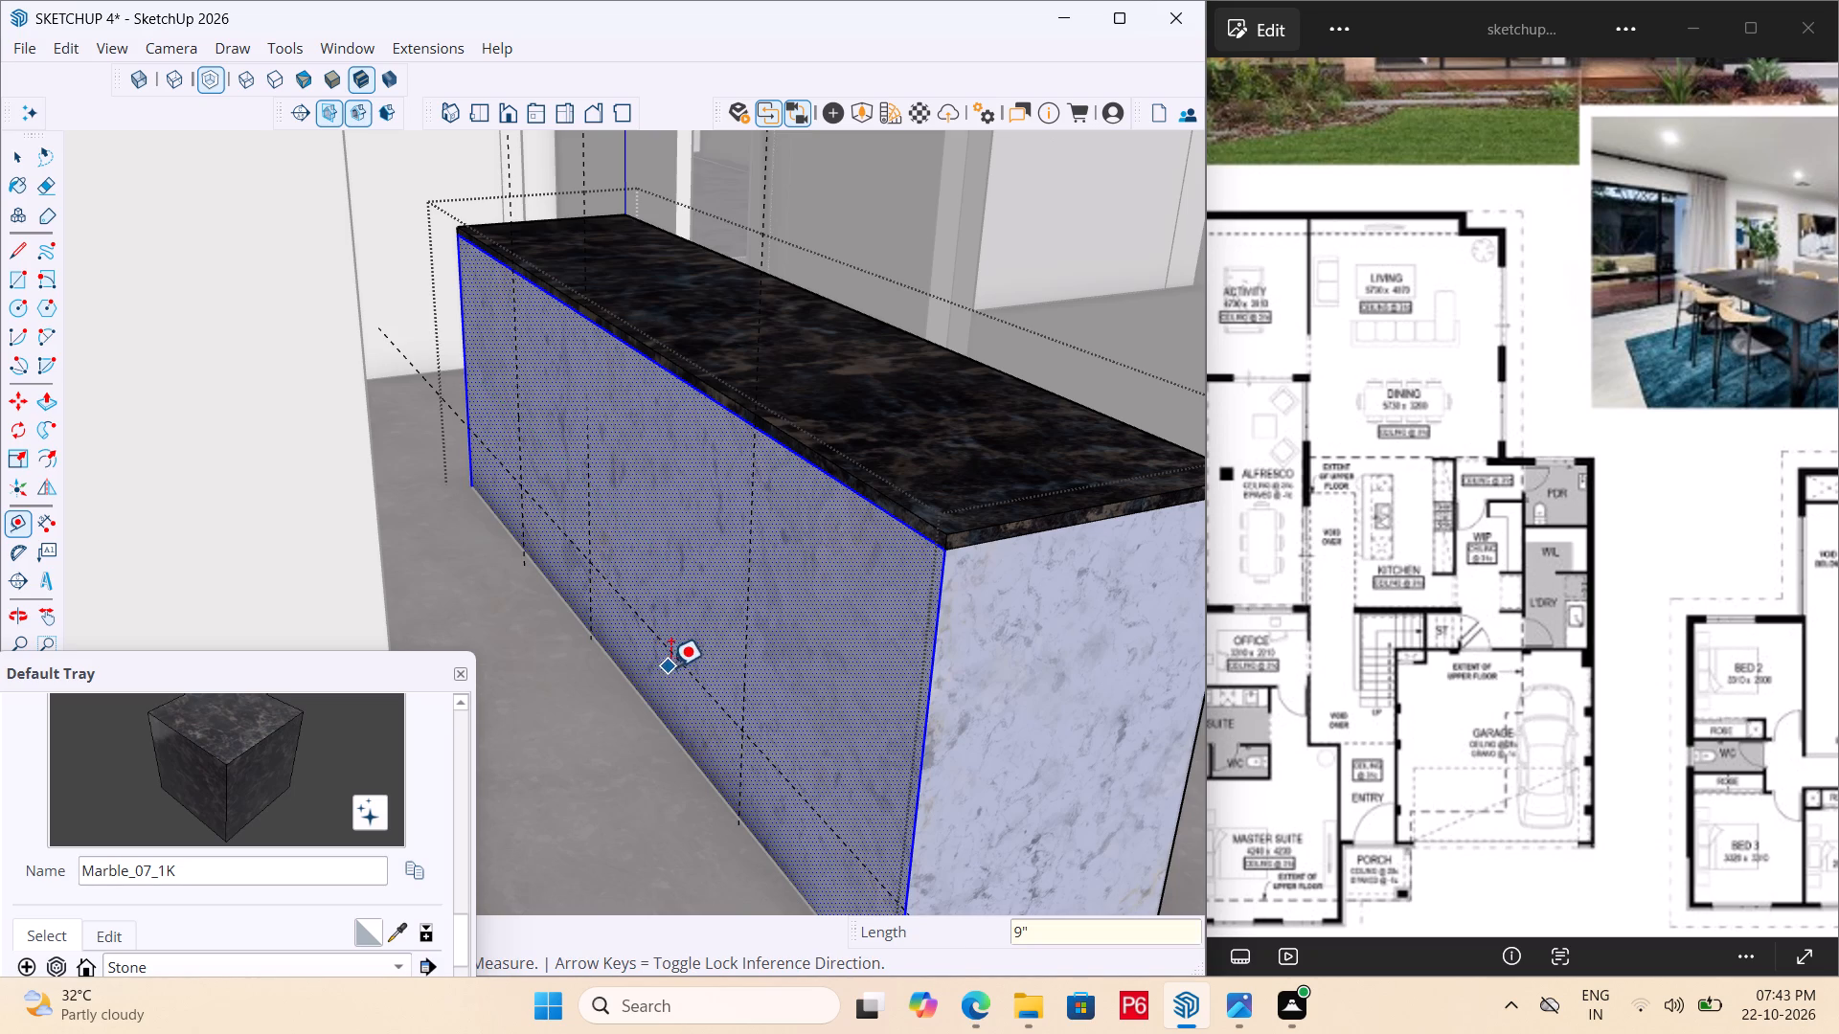
Place two more horizontal guides on the island's long side, each offset 9" above the previous one.
{"action": "left_click", "coordinate": [676, 662]}
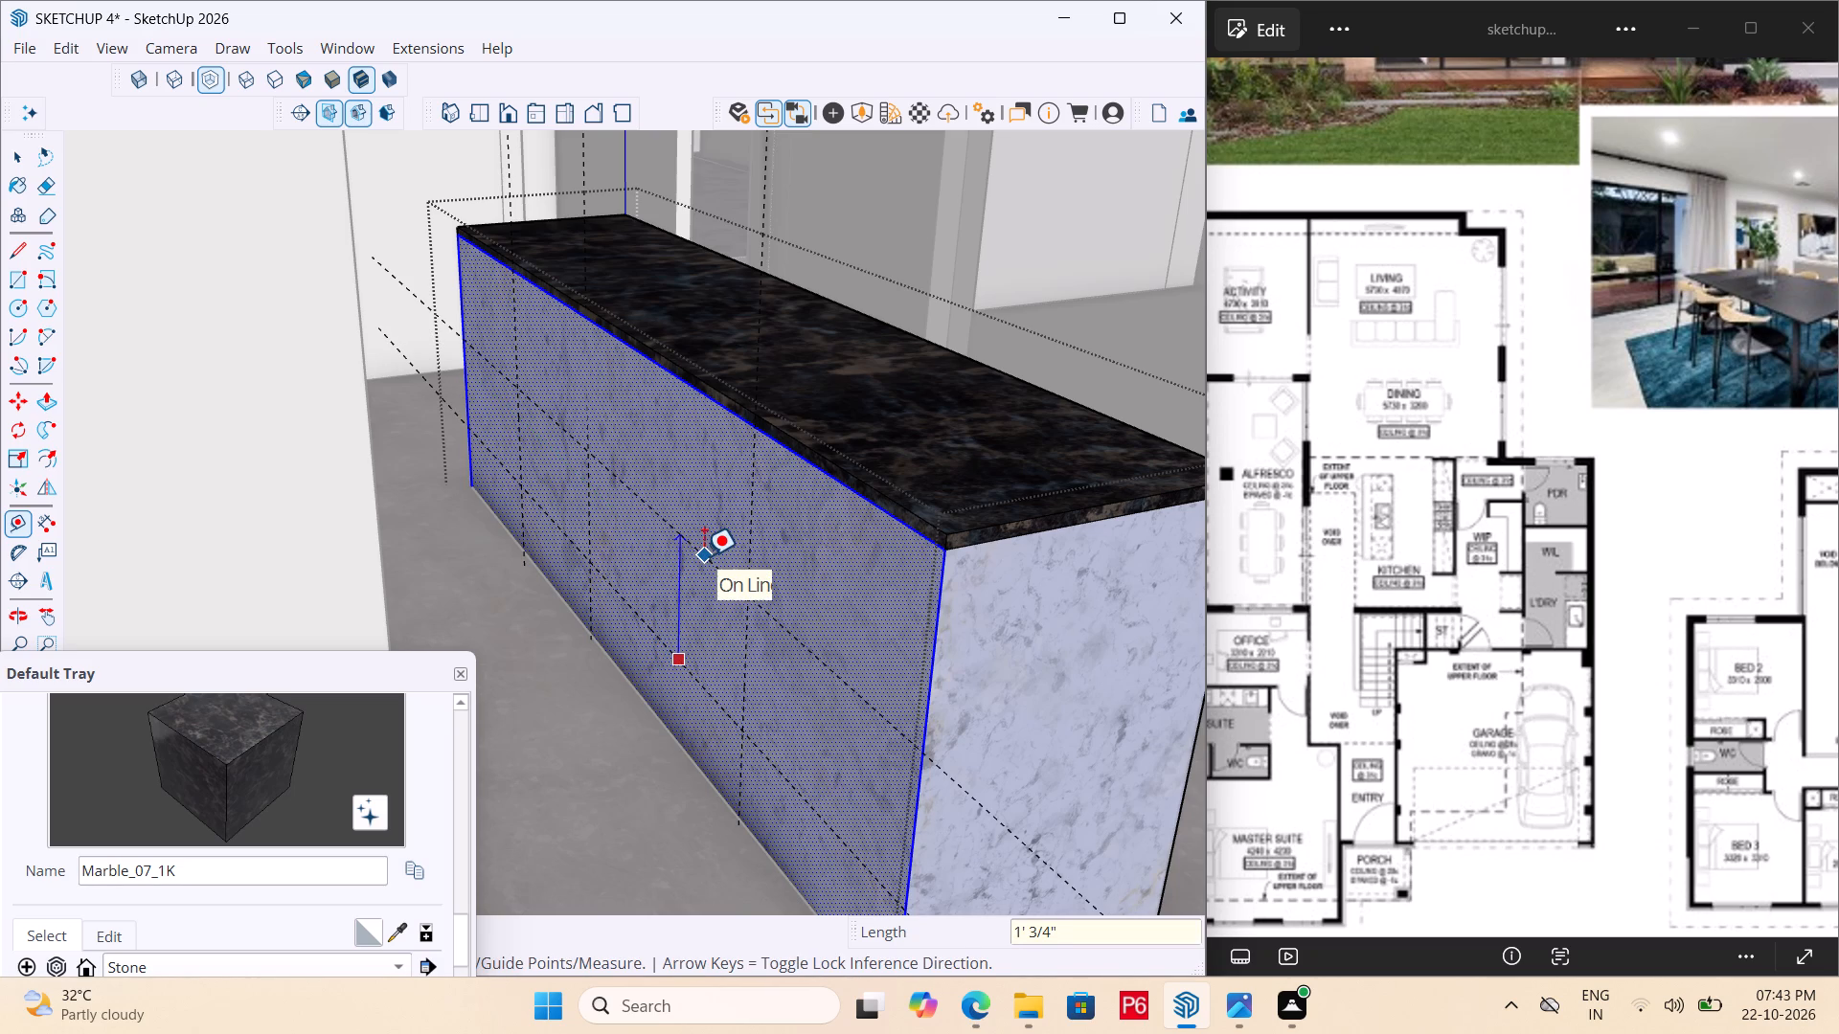
{"action": "type", "text": "9\""}
{"action": "key", "text": "Return"}
{"action": "left_click", "coordinate": [692, 594]}
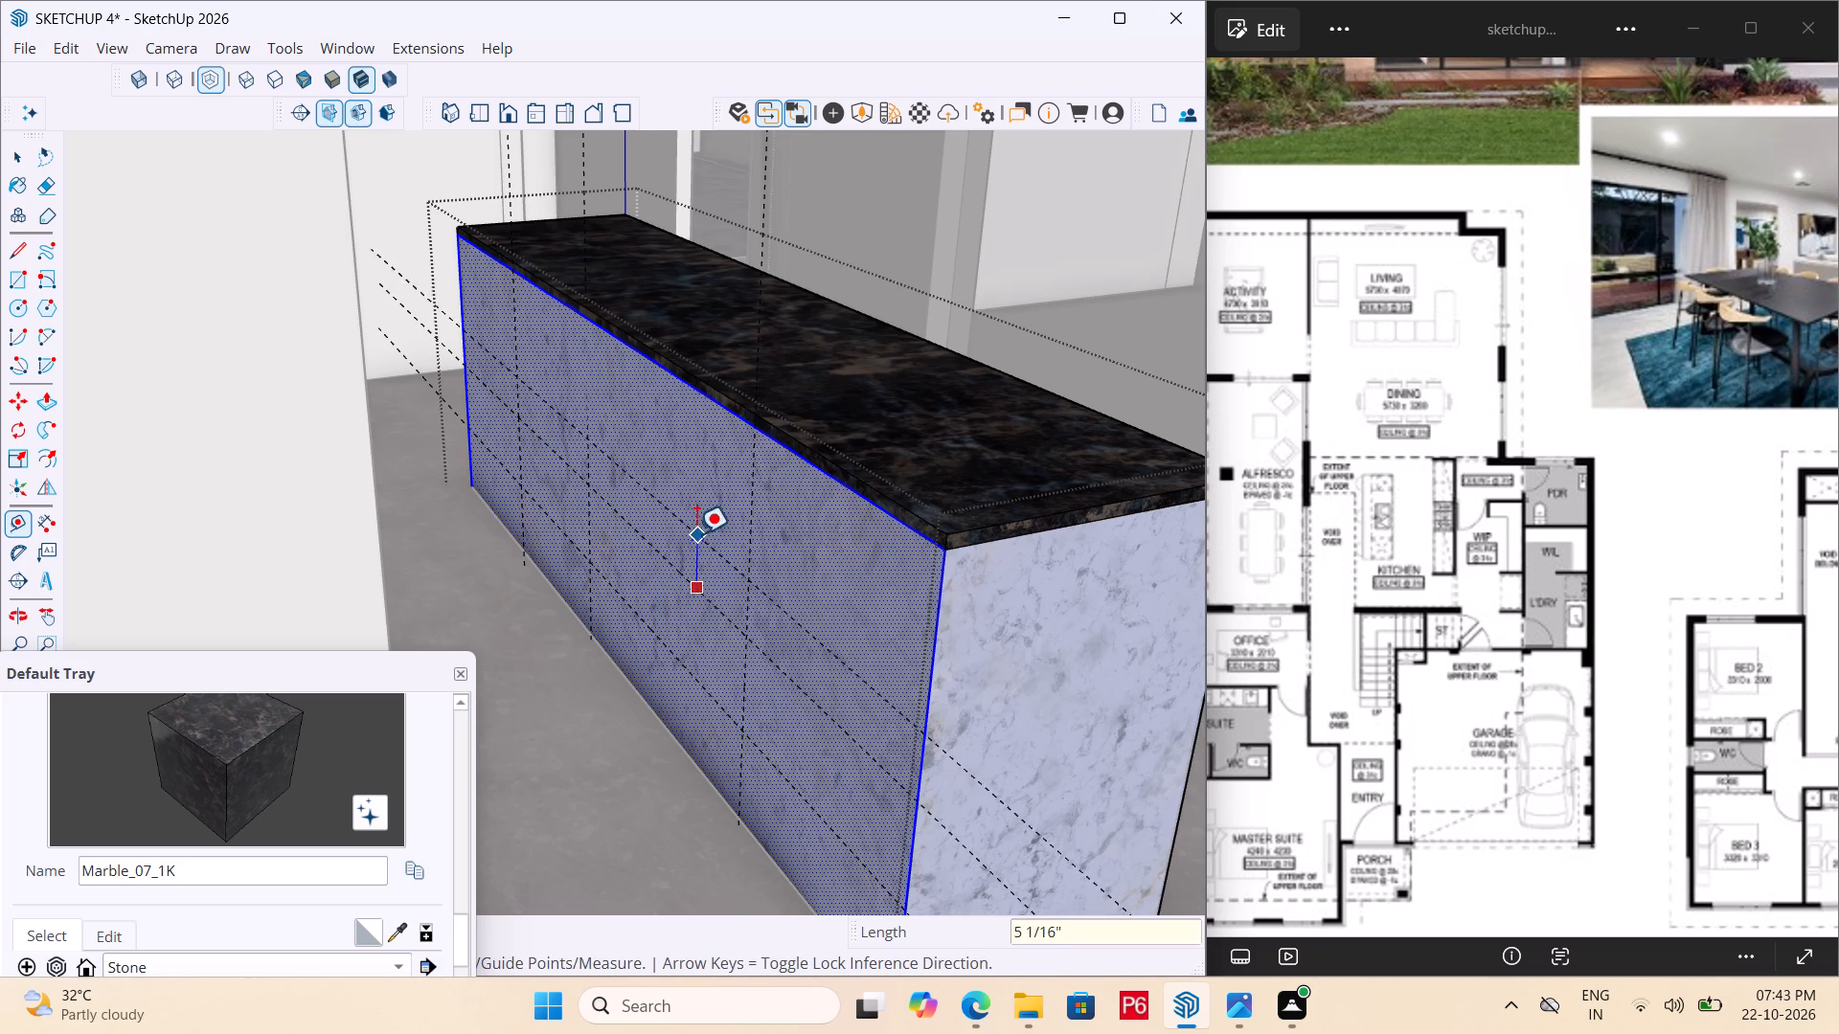
{"action": "type", "text": "9\""}
{"action": "key", "text": "Return"}
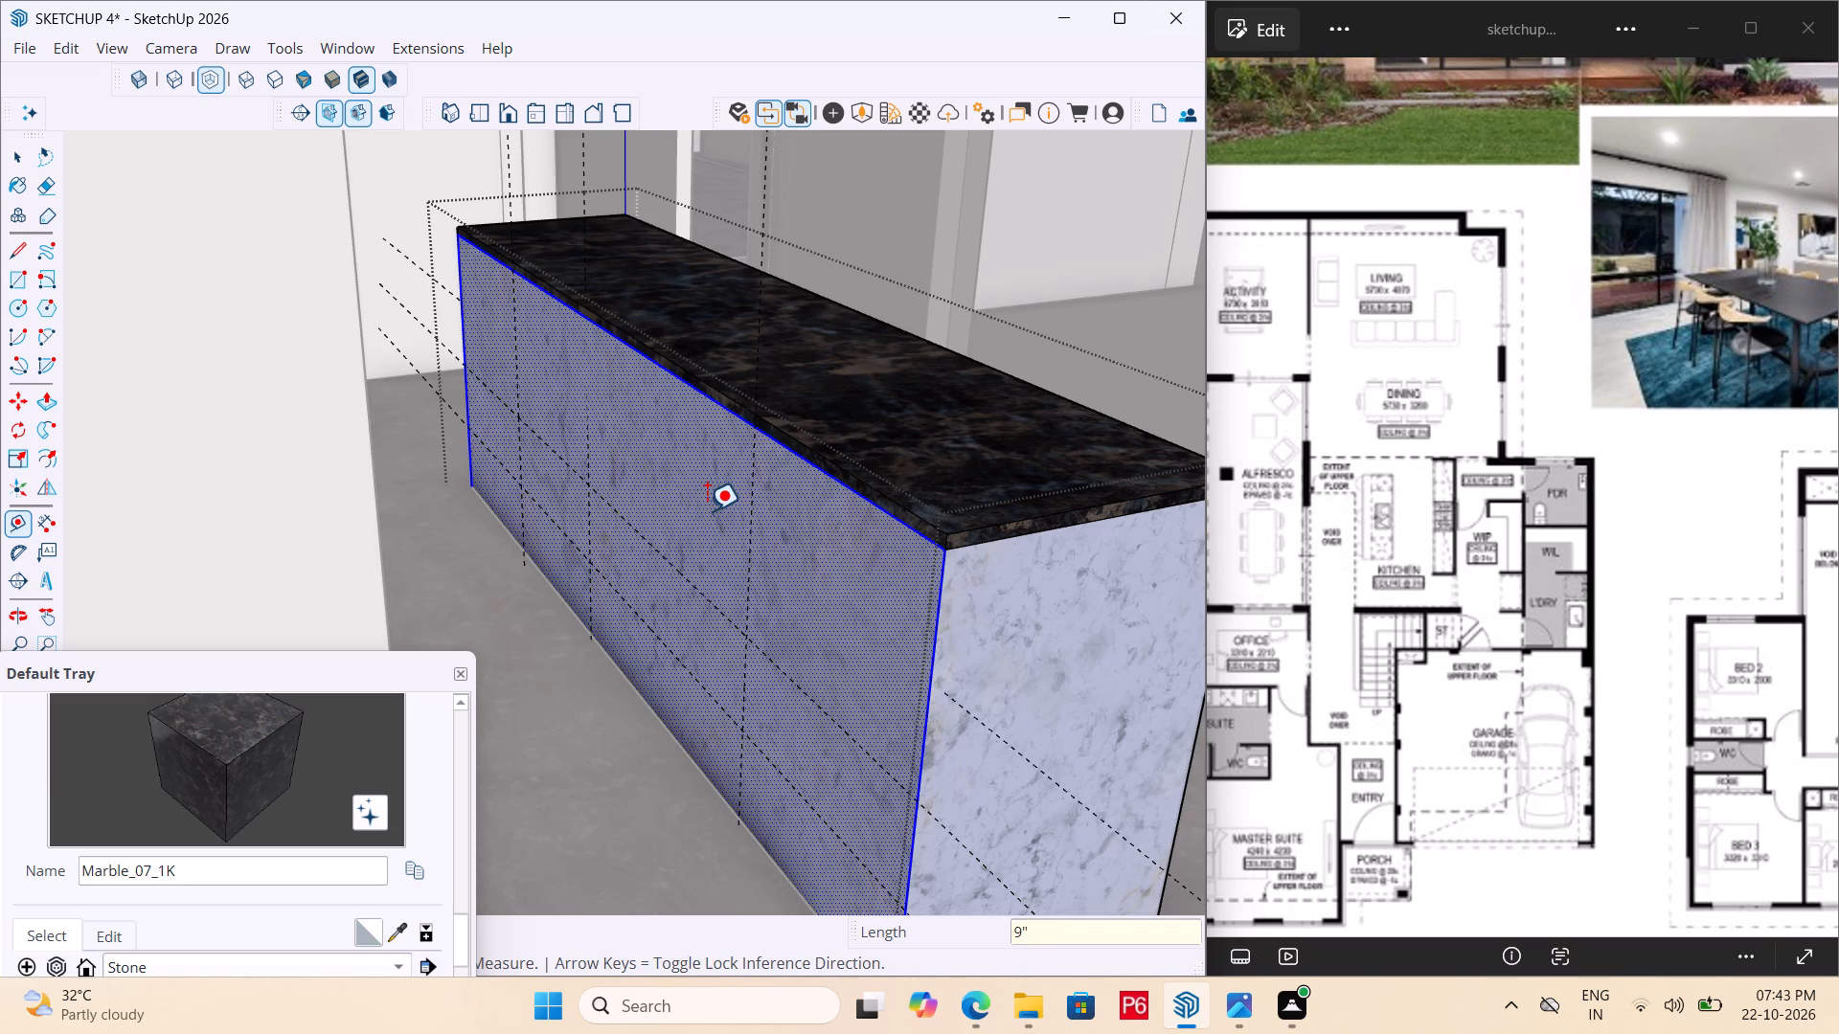
Draw a full-height vertical line on the island's long marble side along the guide nearest its far end.
{"action": "middle_click_drag", "start_coordinate": [634, 565], "coordinate": [591, 543]}
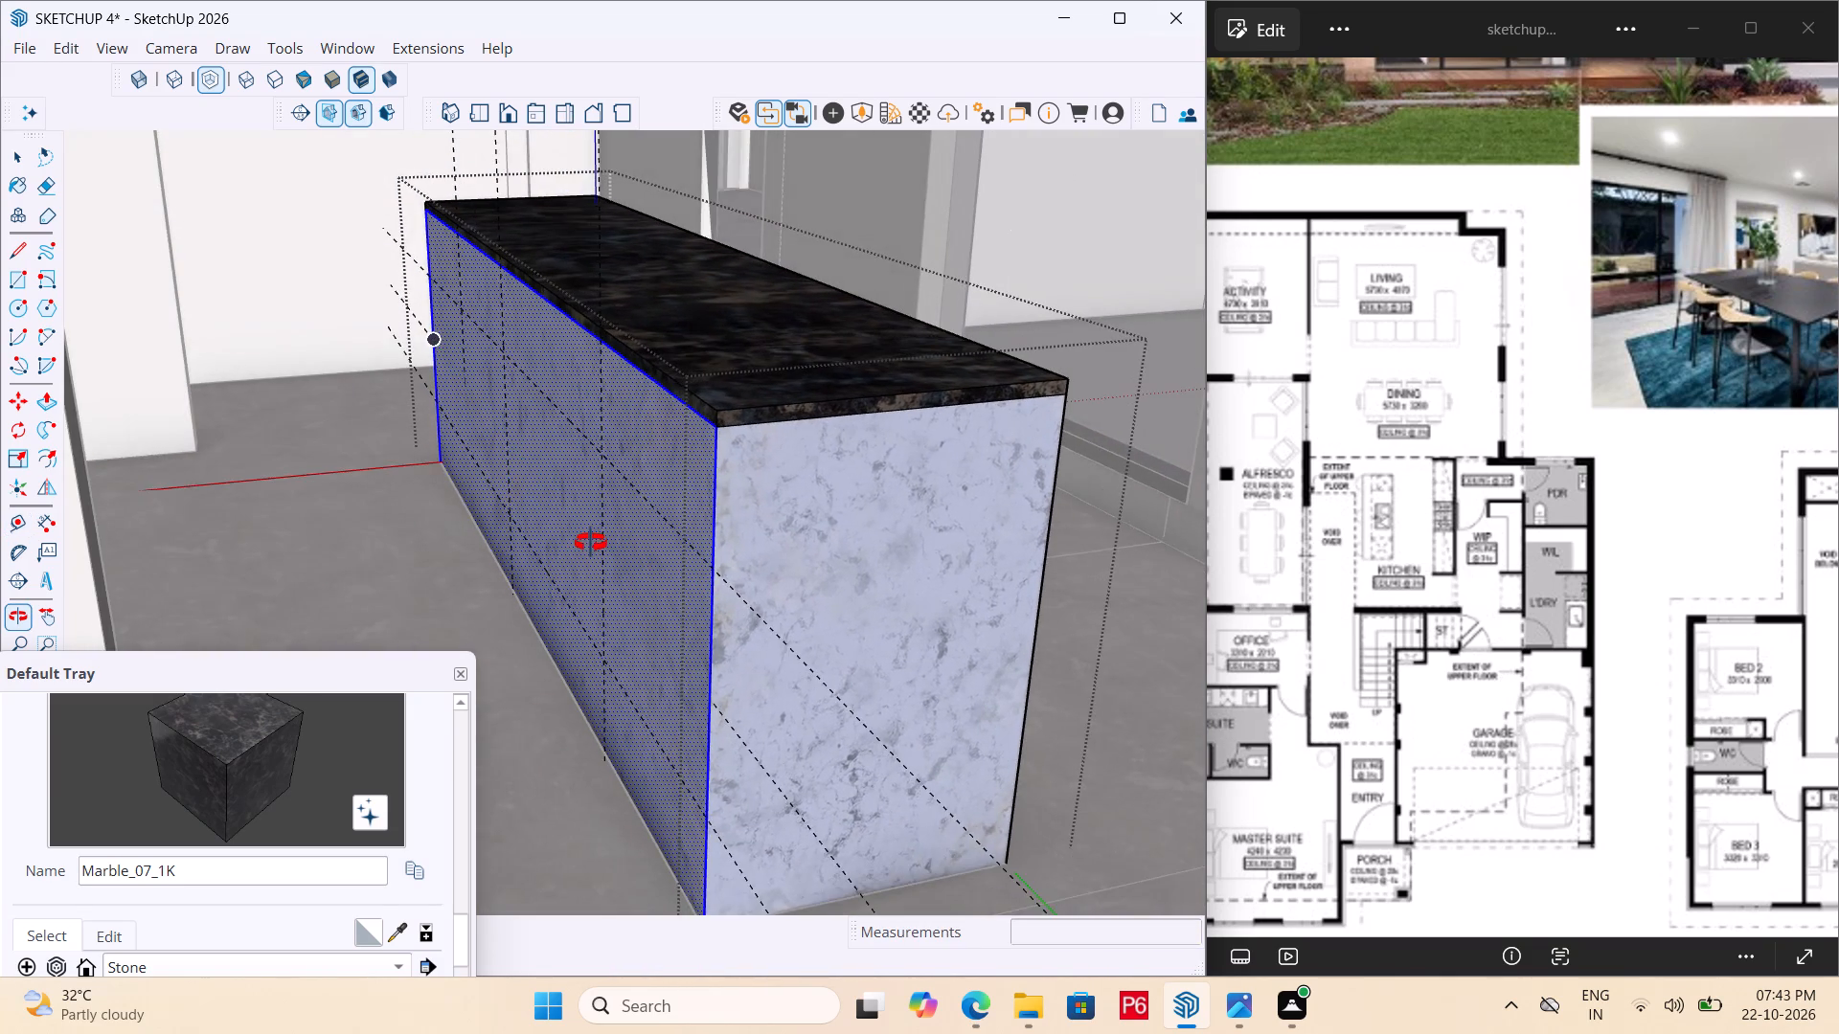
{"action": "middle_click_drag", "start_coordinate": [591, 543], "coordinate": [606, 553]}
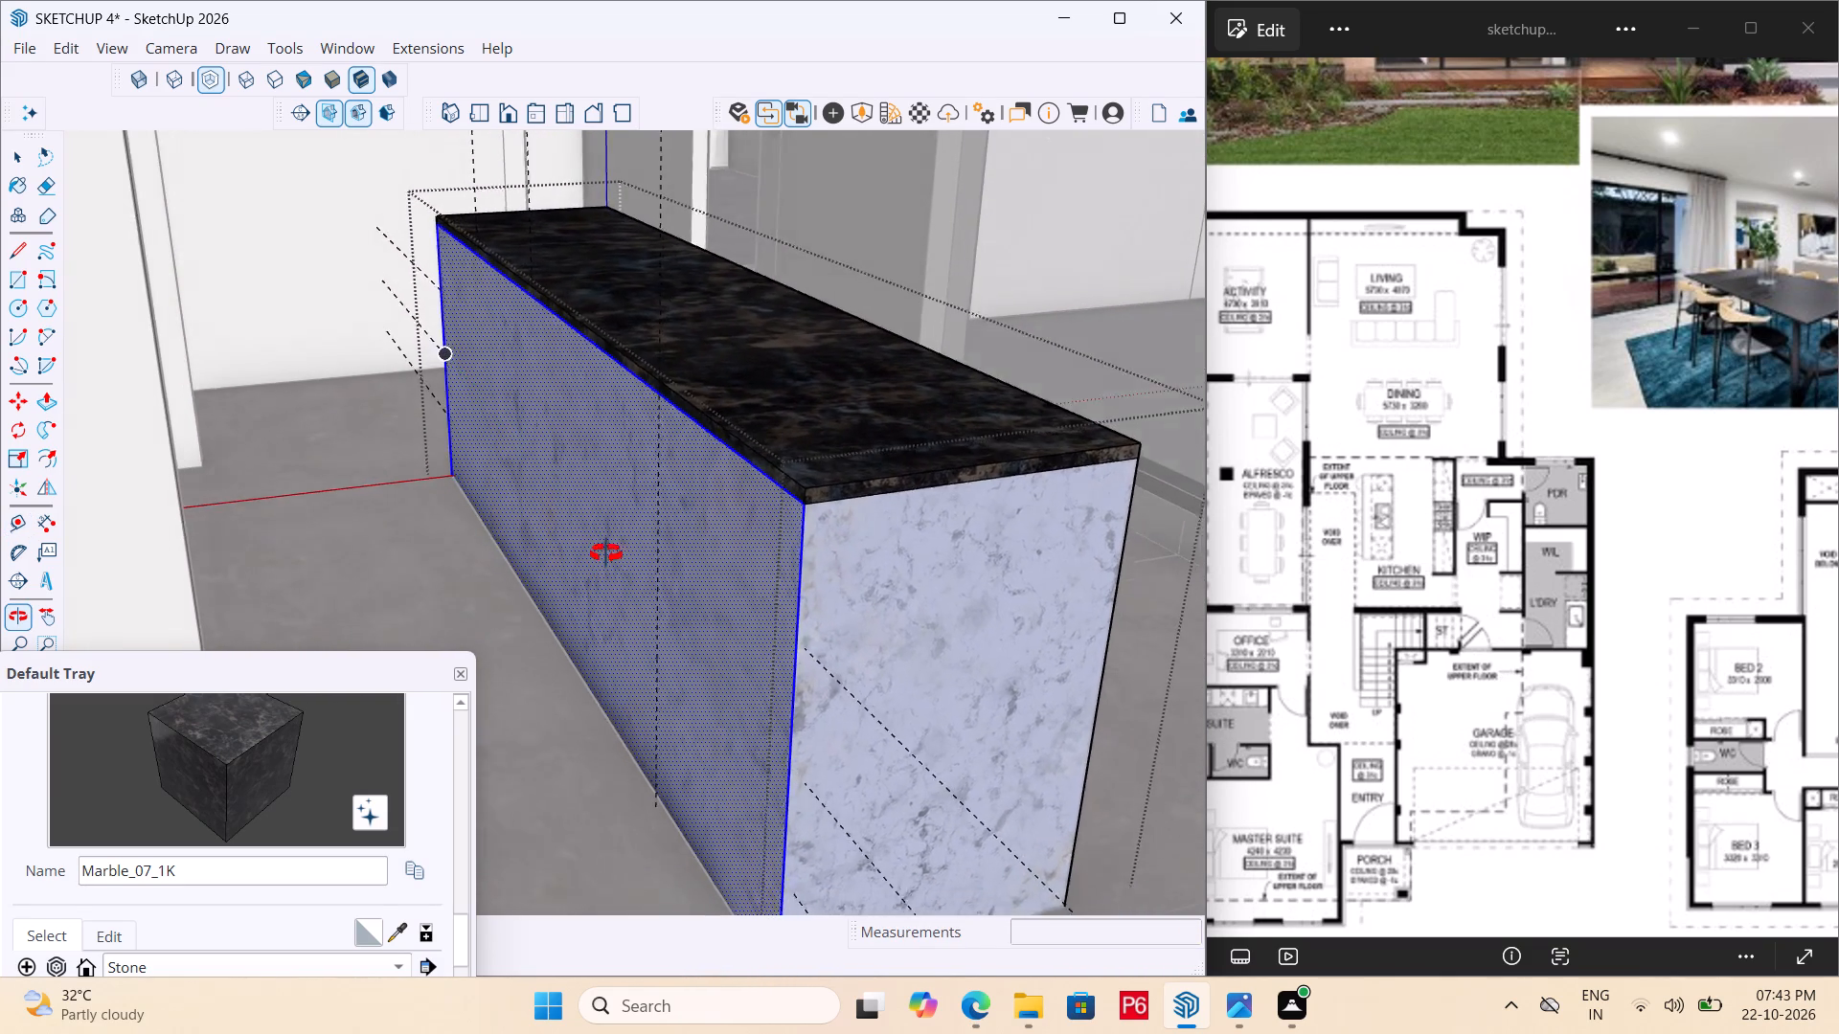
{"action": "middle_click_drag", "start_coordinate": [606, 553], "coordinate": [618, 570]}
{"action": "key", "text": "l"}
{"action": "scroll", "coordinate": [516, 408], "scroll_direction": "up", "scroll_amount": 1}
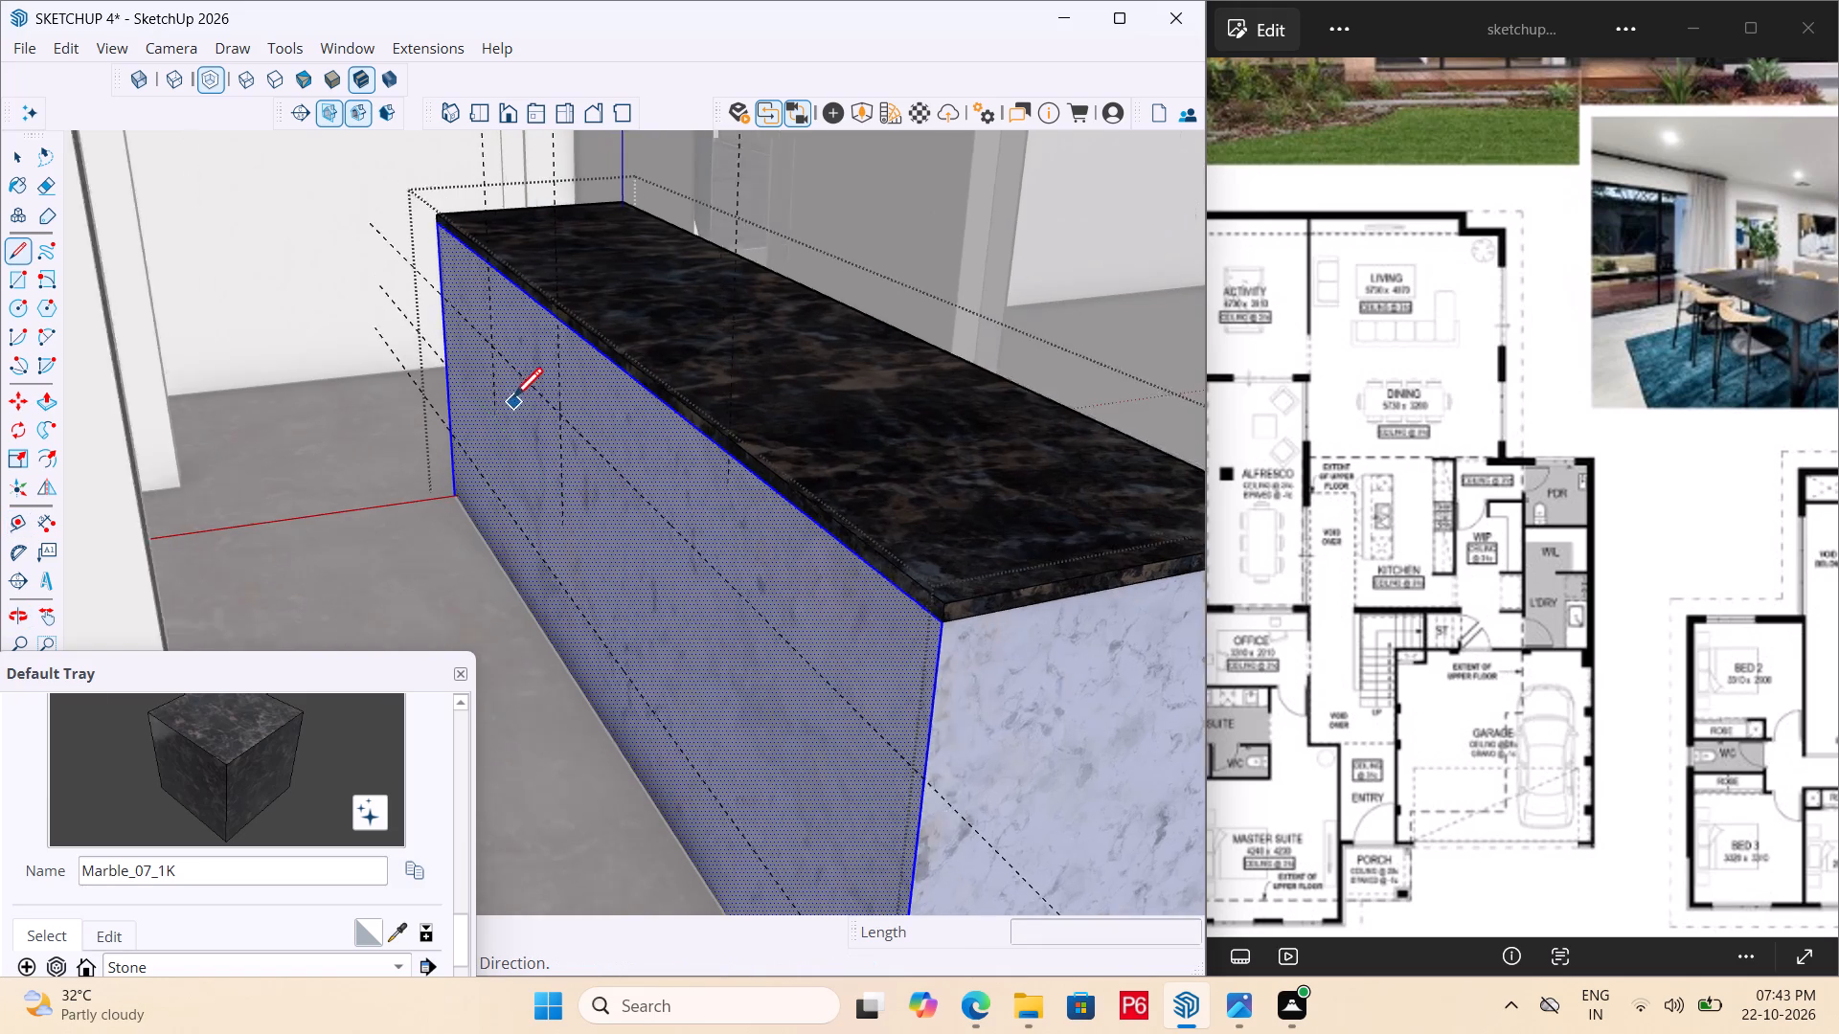
{"action": "scroll", "coordinate": [513, 400], "scroll_direction": "up", "scroll_amount": 2}
{"action": "scroll", "coordinate": [465, 567], "scroll_direction": "up", "scroll_amount": 4}
{"action": "middle_click_drag", "start_coordinate": [496, 561], "coordinate": [488, 545]}
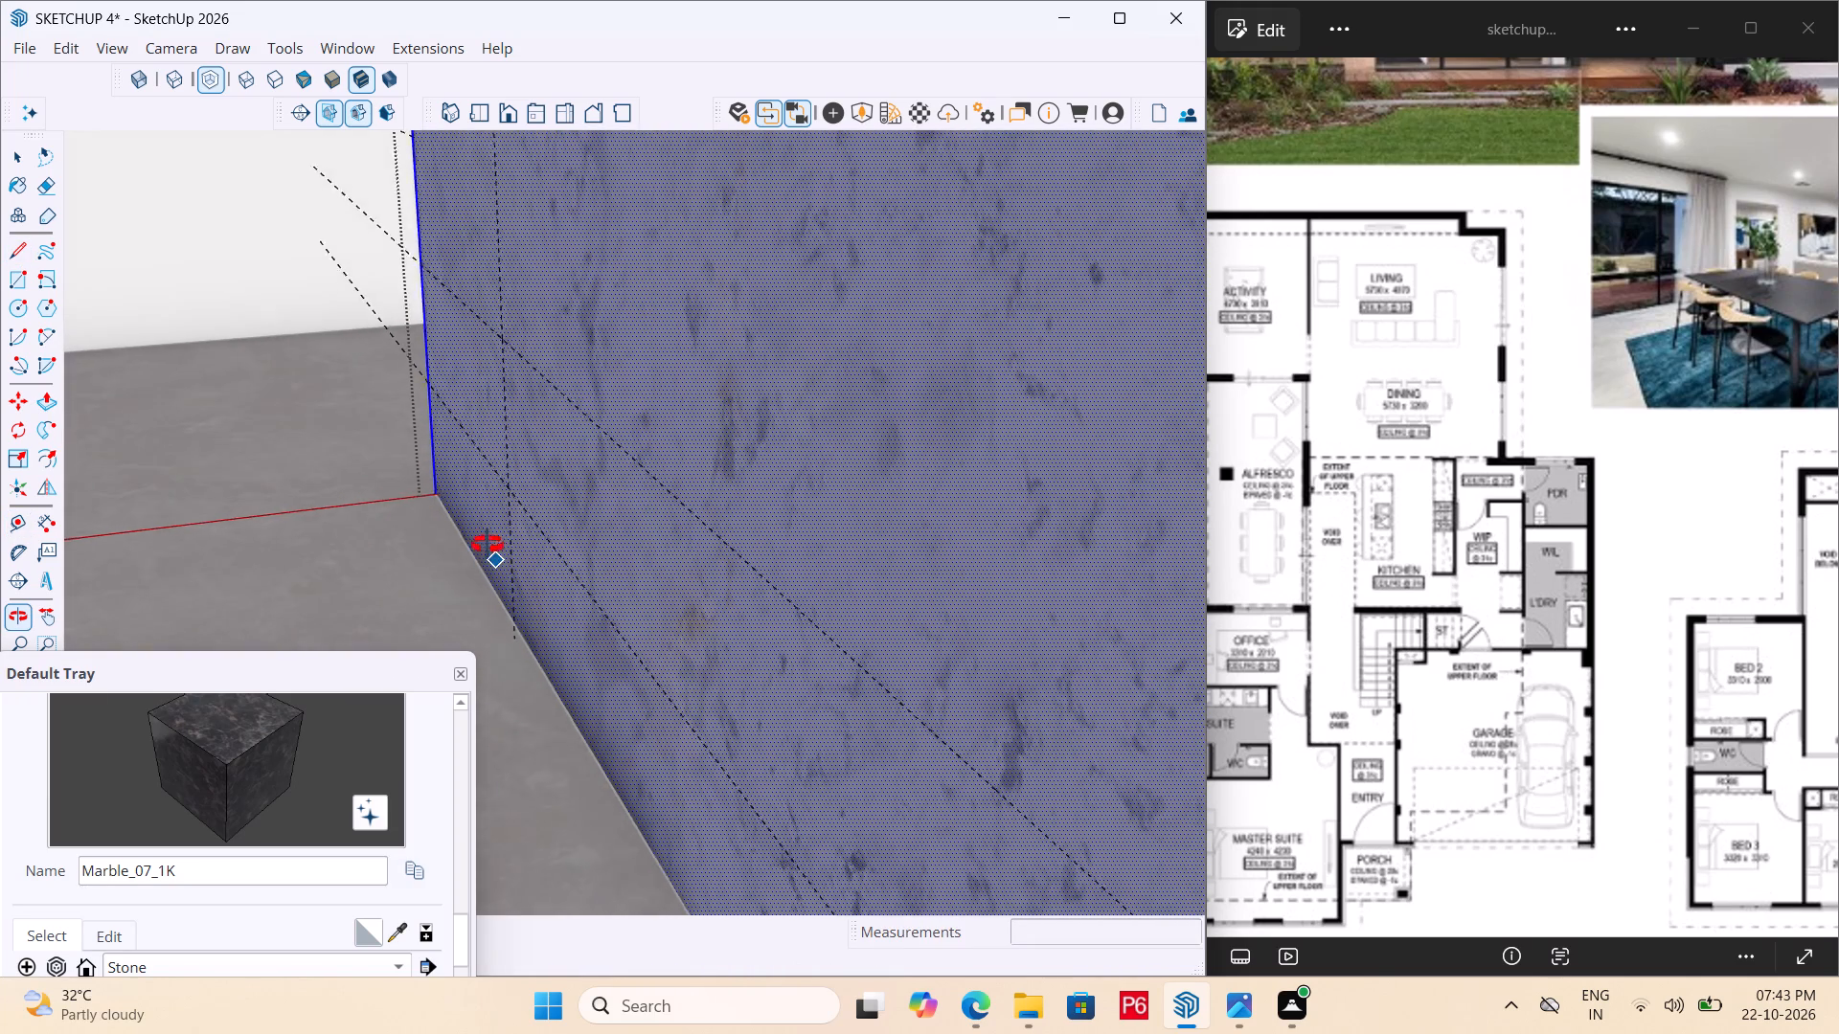
{"action": "middle_click_drag", "start_coordinate": [488, 545], "coordinate": [474, 568]}
{"action": "scroll", "coordinate": [522, 691], "scroll_direction": "up", "scroll_amount": 1}
{"action": "middle_click_drag", "start_coordinate": [521, 689], "coordinate": [472, 665]}
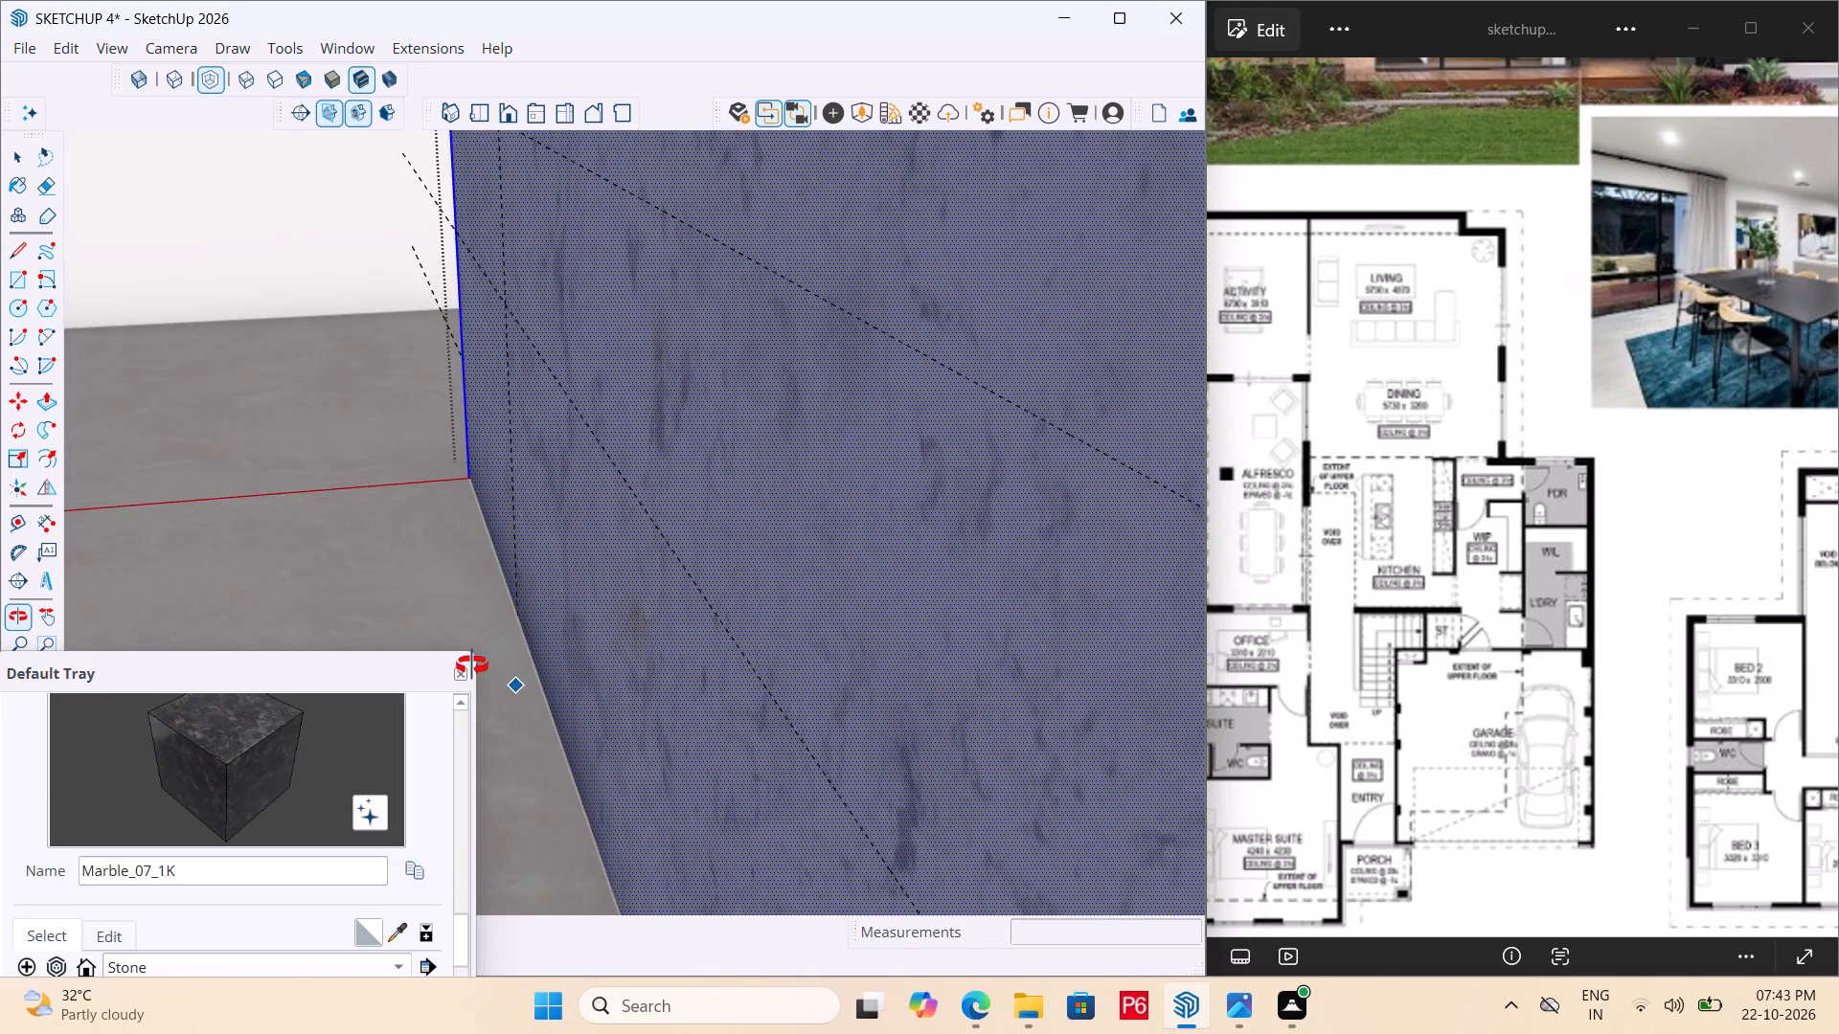
{"action": "middle_click_drag", "start_coordinate": [472, 665], "coordinate": [584, 693]}
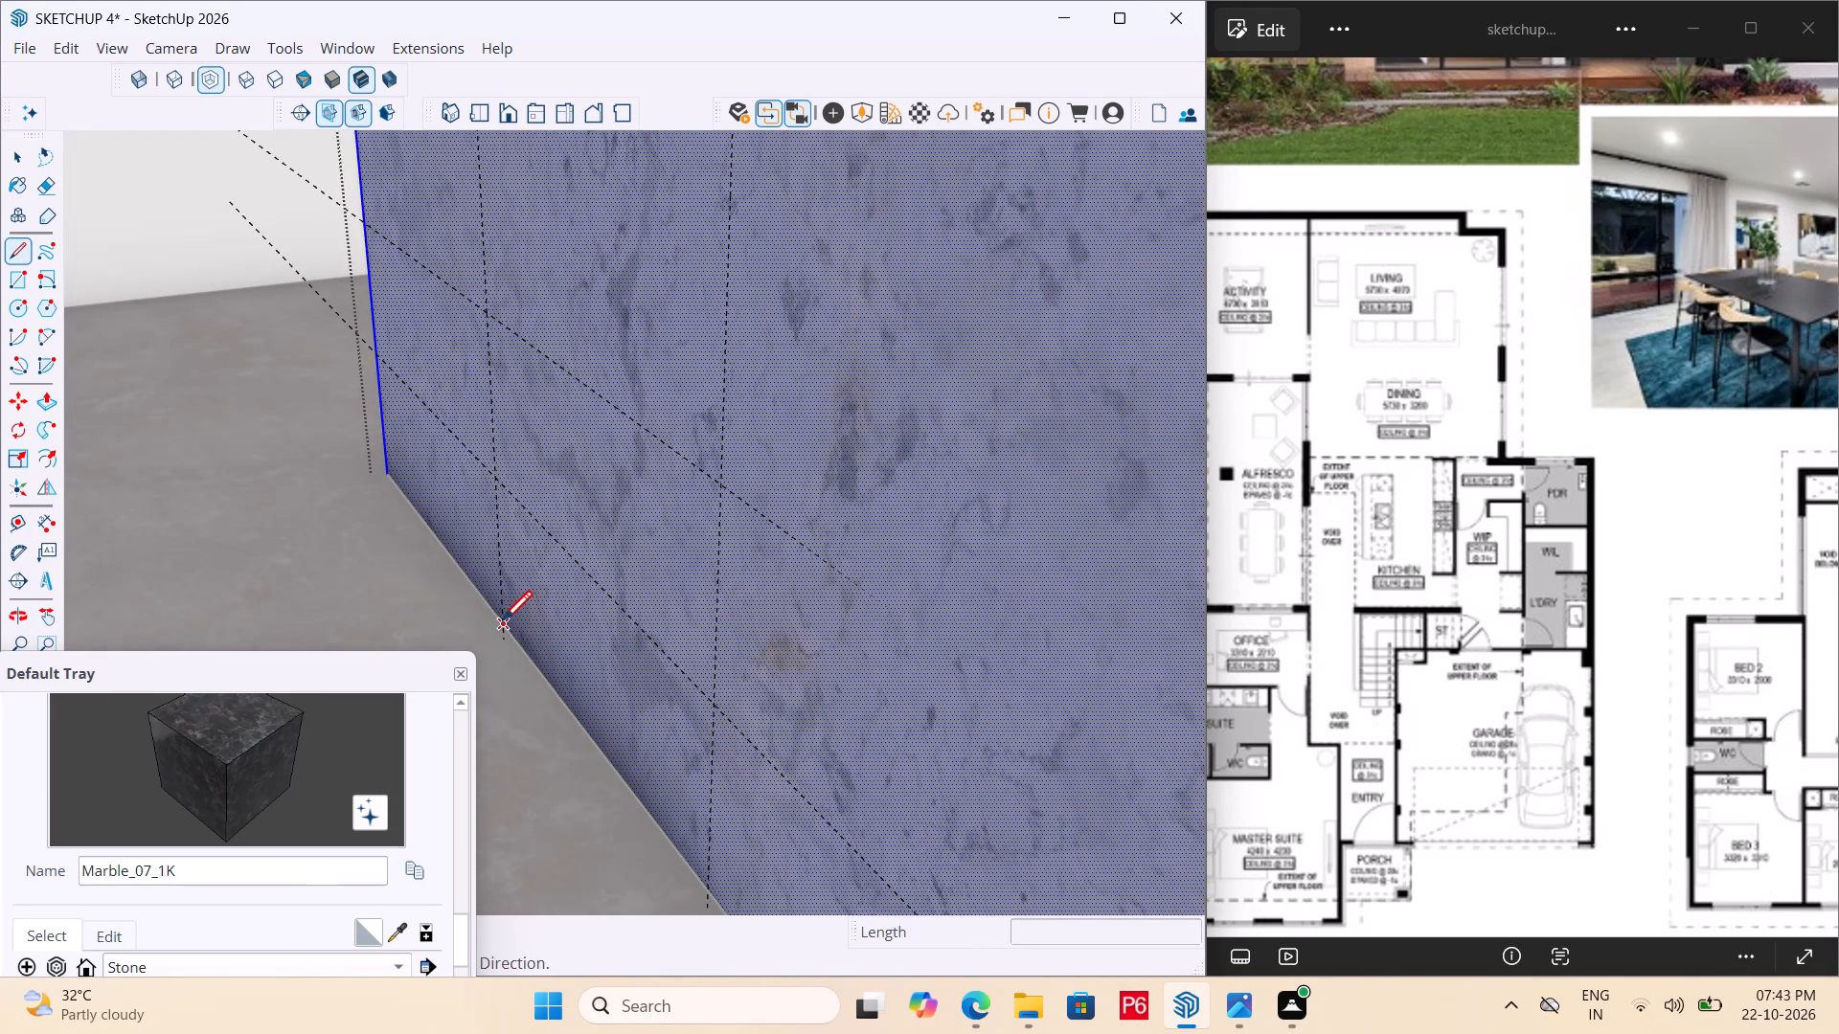
{"action": "left_click", "coordinate": [503, 623]}
{"action": "scroll", "coordinate": [537, 770], "scroll_direction": "down", "scroll_amount": 6}
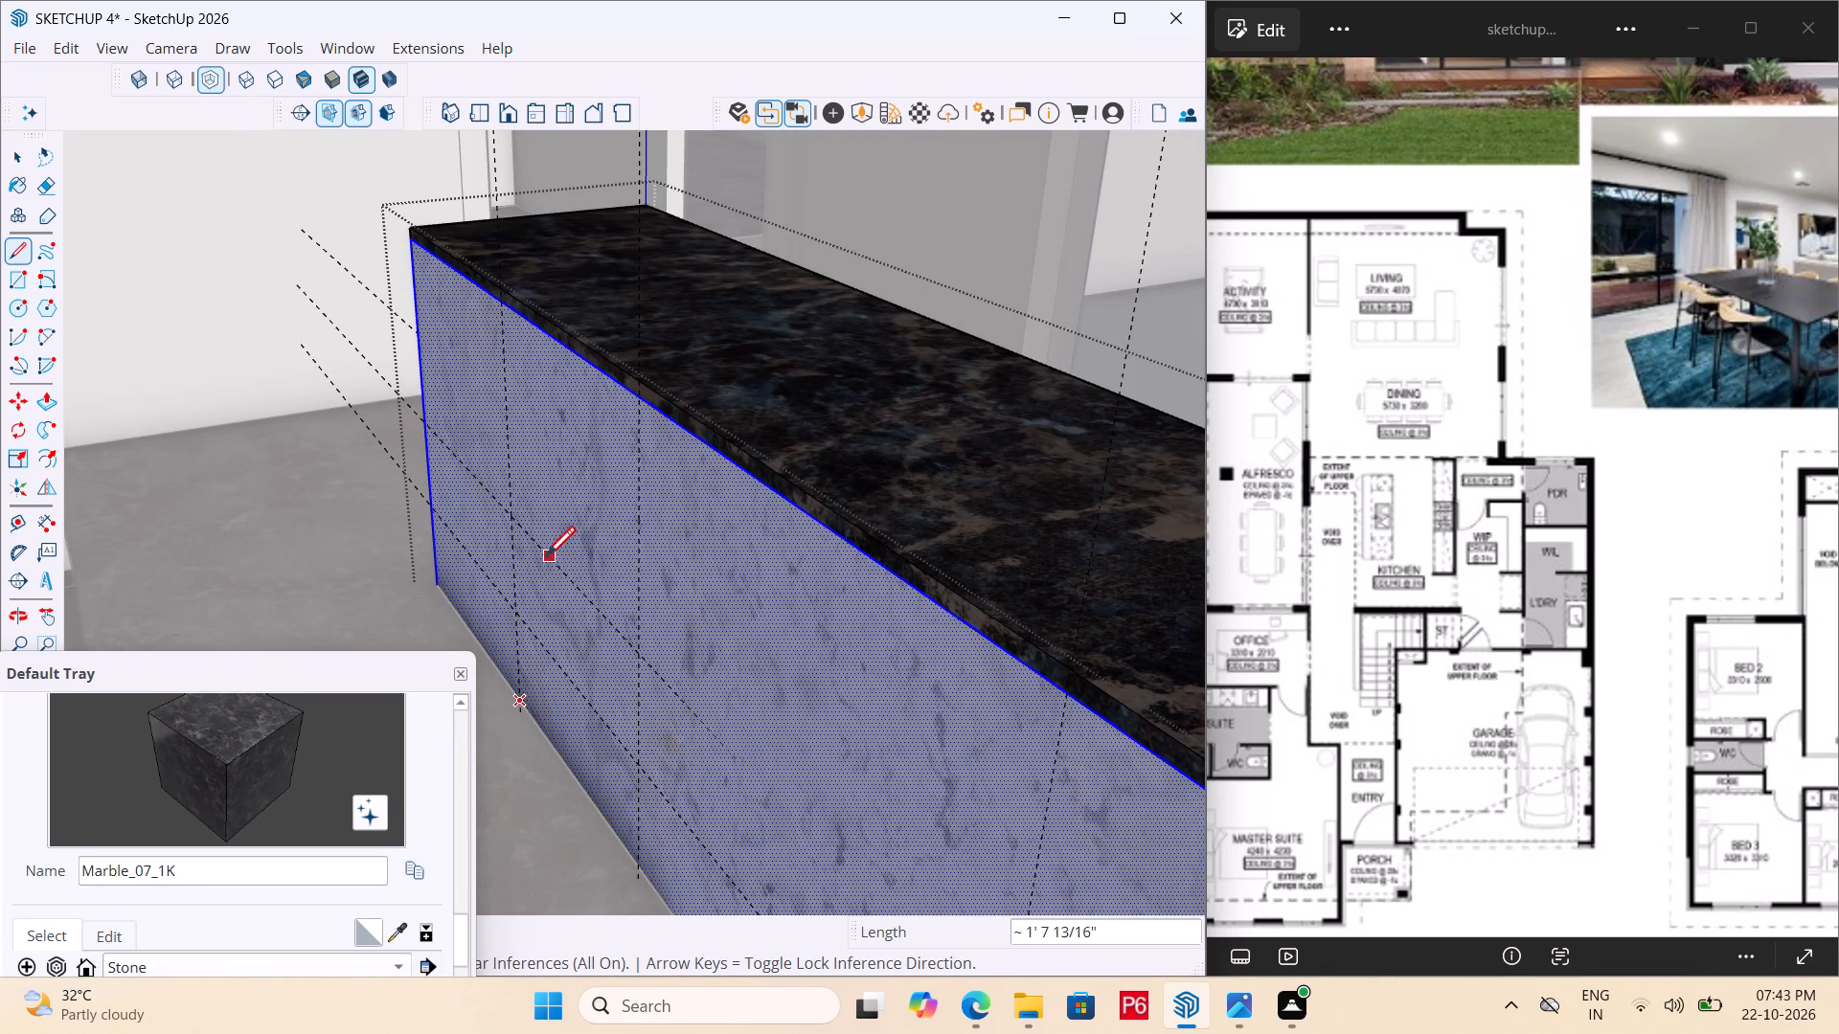
{"action": "scroll", "coordinate": [523, 348], "scroll_direction": "up", "scroll_amount": 4}
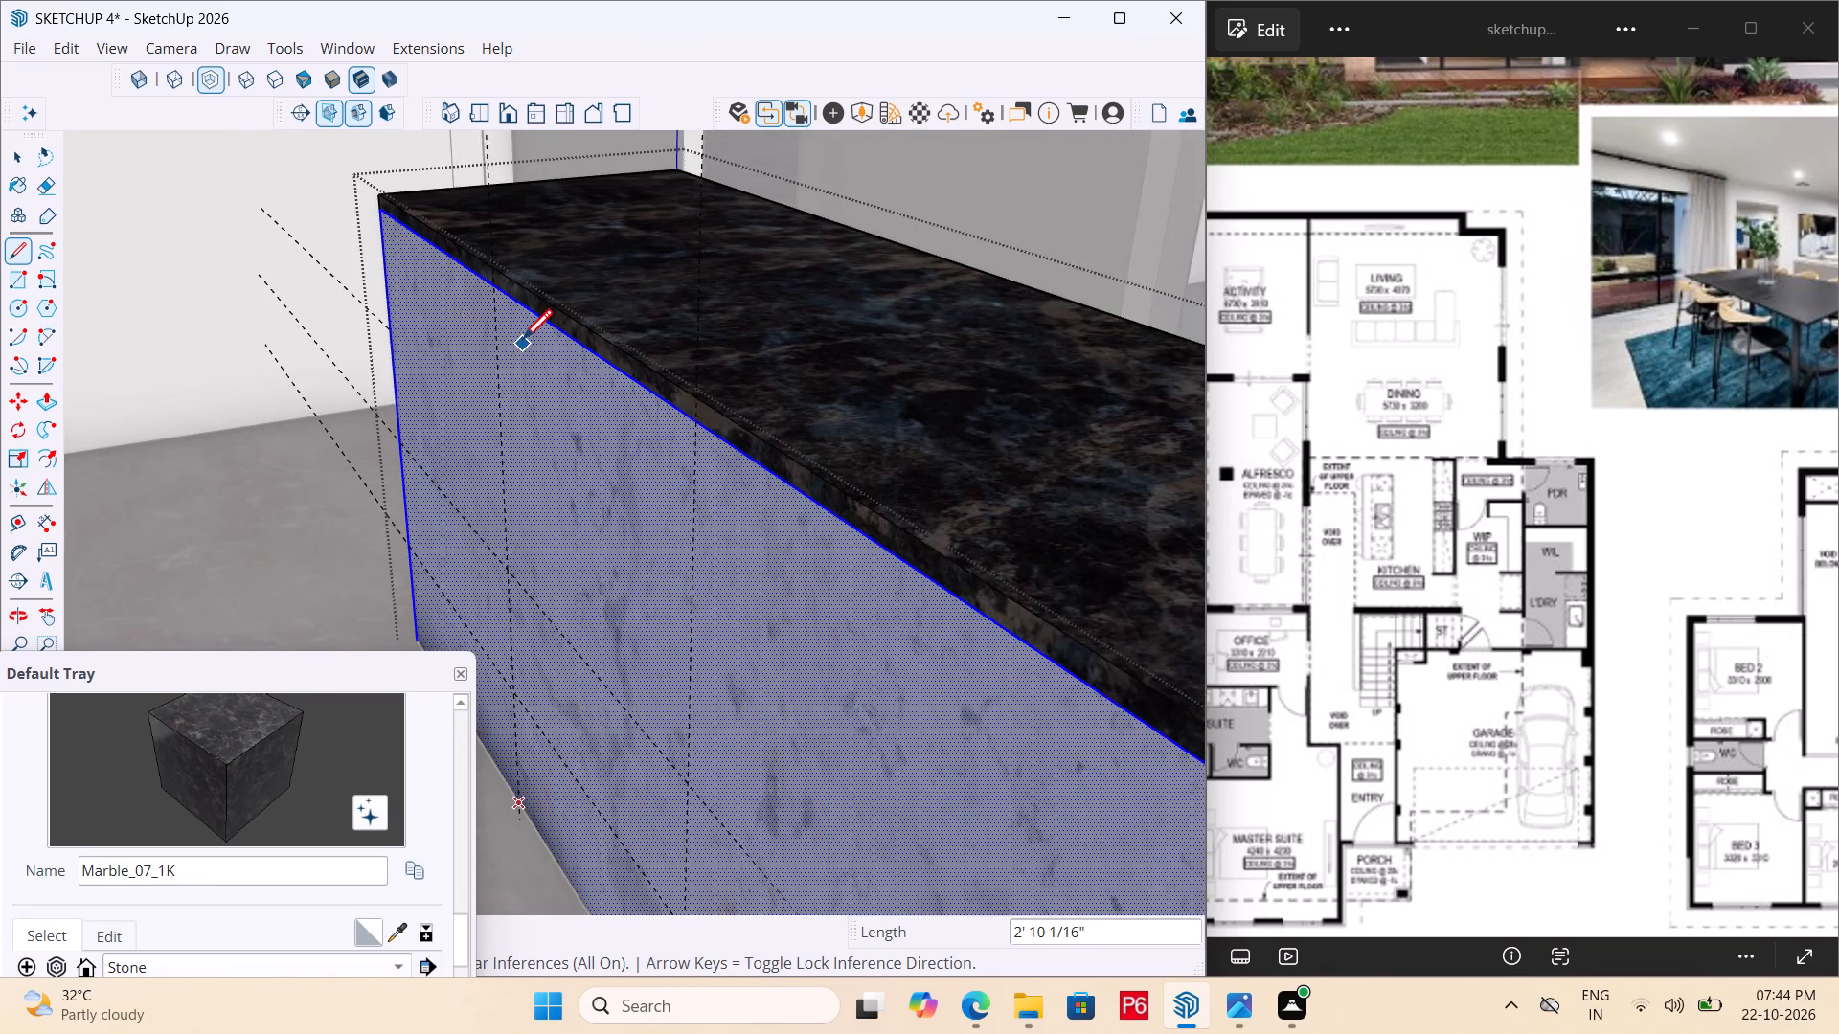
{"action": "left_click", "coordinate": [496, 280]}
{"action": "scroll", "coordinate": [595, 408], "scroll_direction": "down", "scroll_amount": 3}
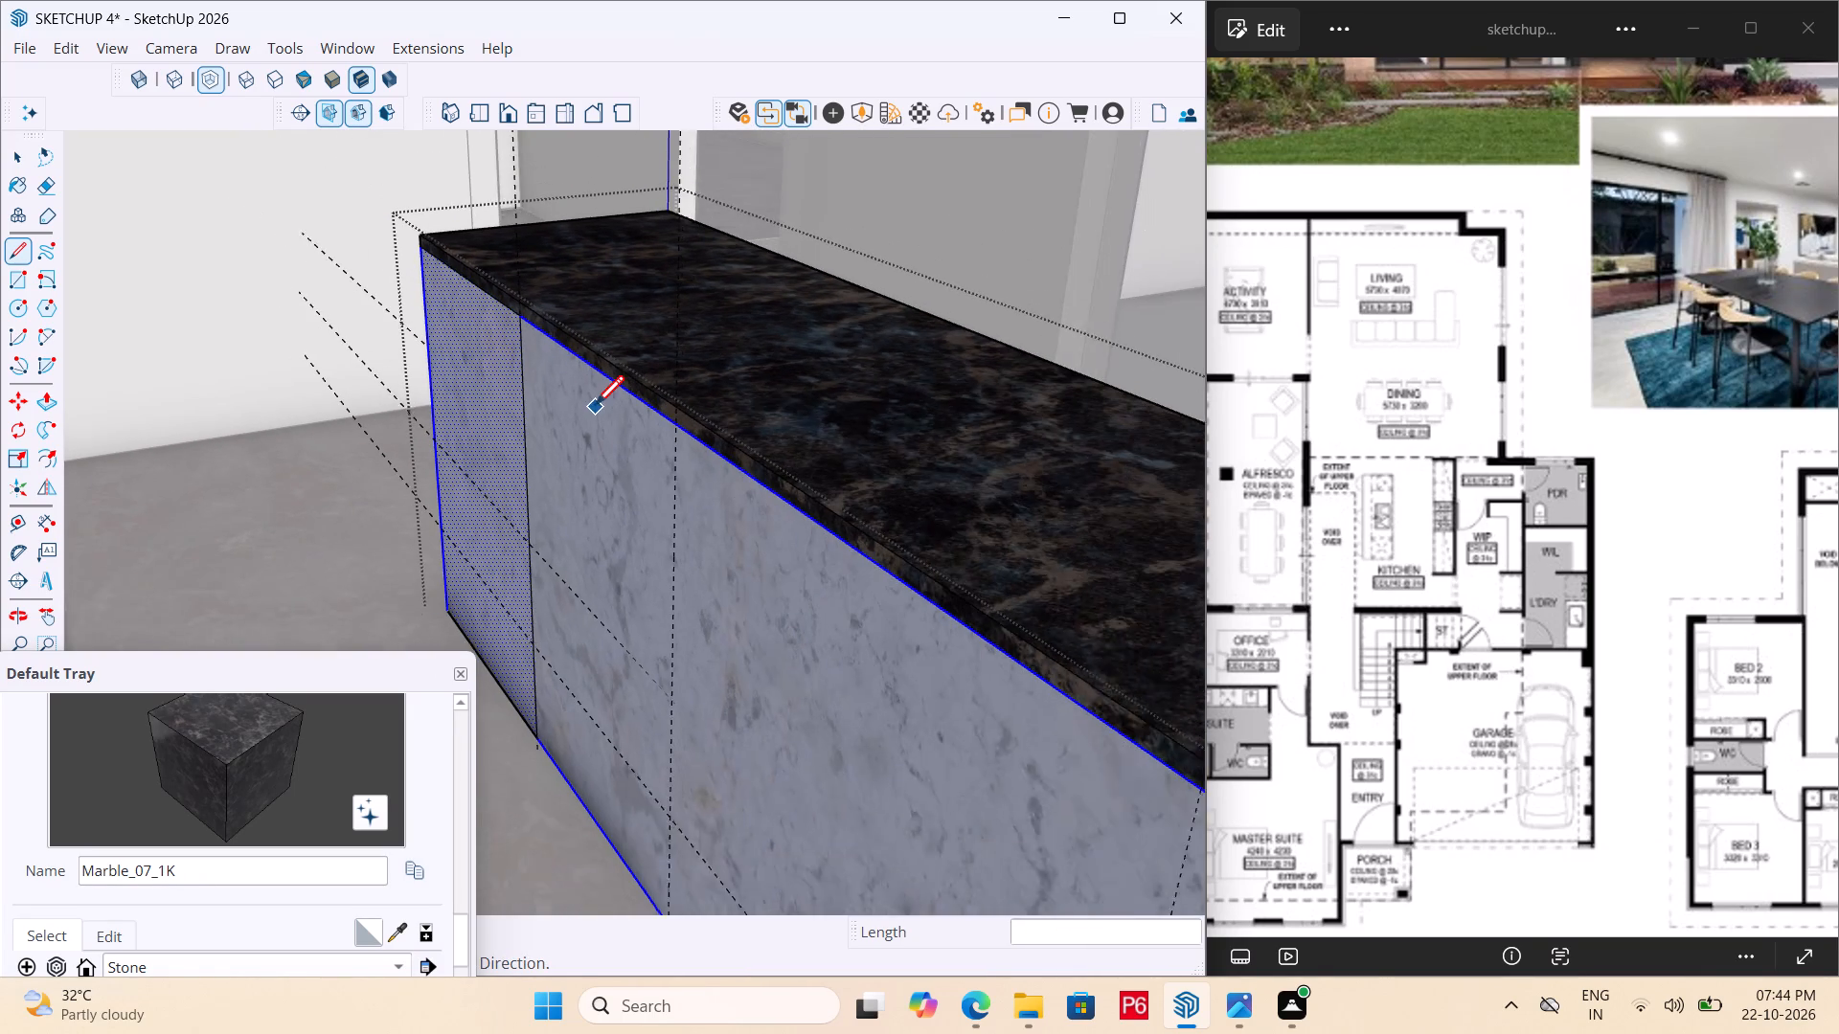
Draw two more vertical lines, each 3' long, along the remaining vertical guides from the long side's bottom edge to the countertop.
{"action": "scroll", "coordinate": [595, 408], "scroll_direction": "down", "scroll_amount": 2}
{"action": "key", "text": "space"}
{"action": "scroll", "coordinate": [539, 605], "scroll_direction": "down", "scroll_amount": 2}
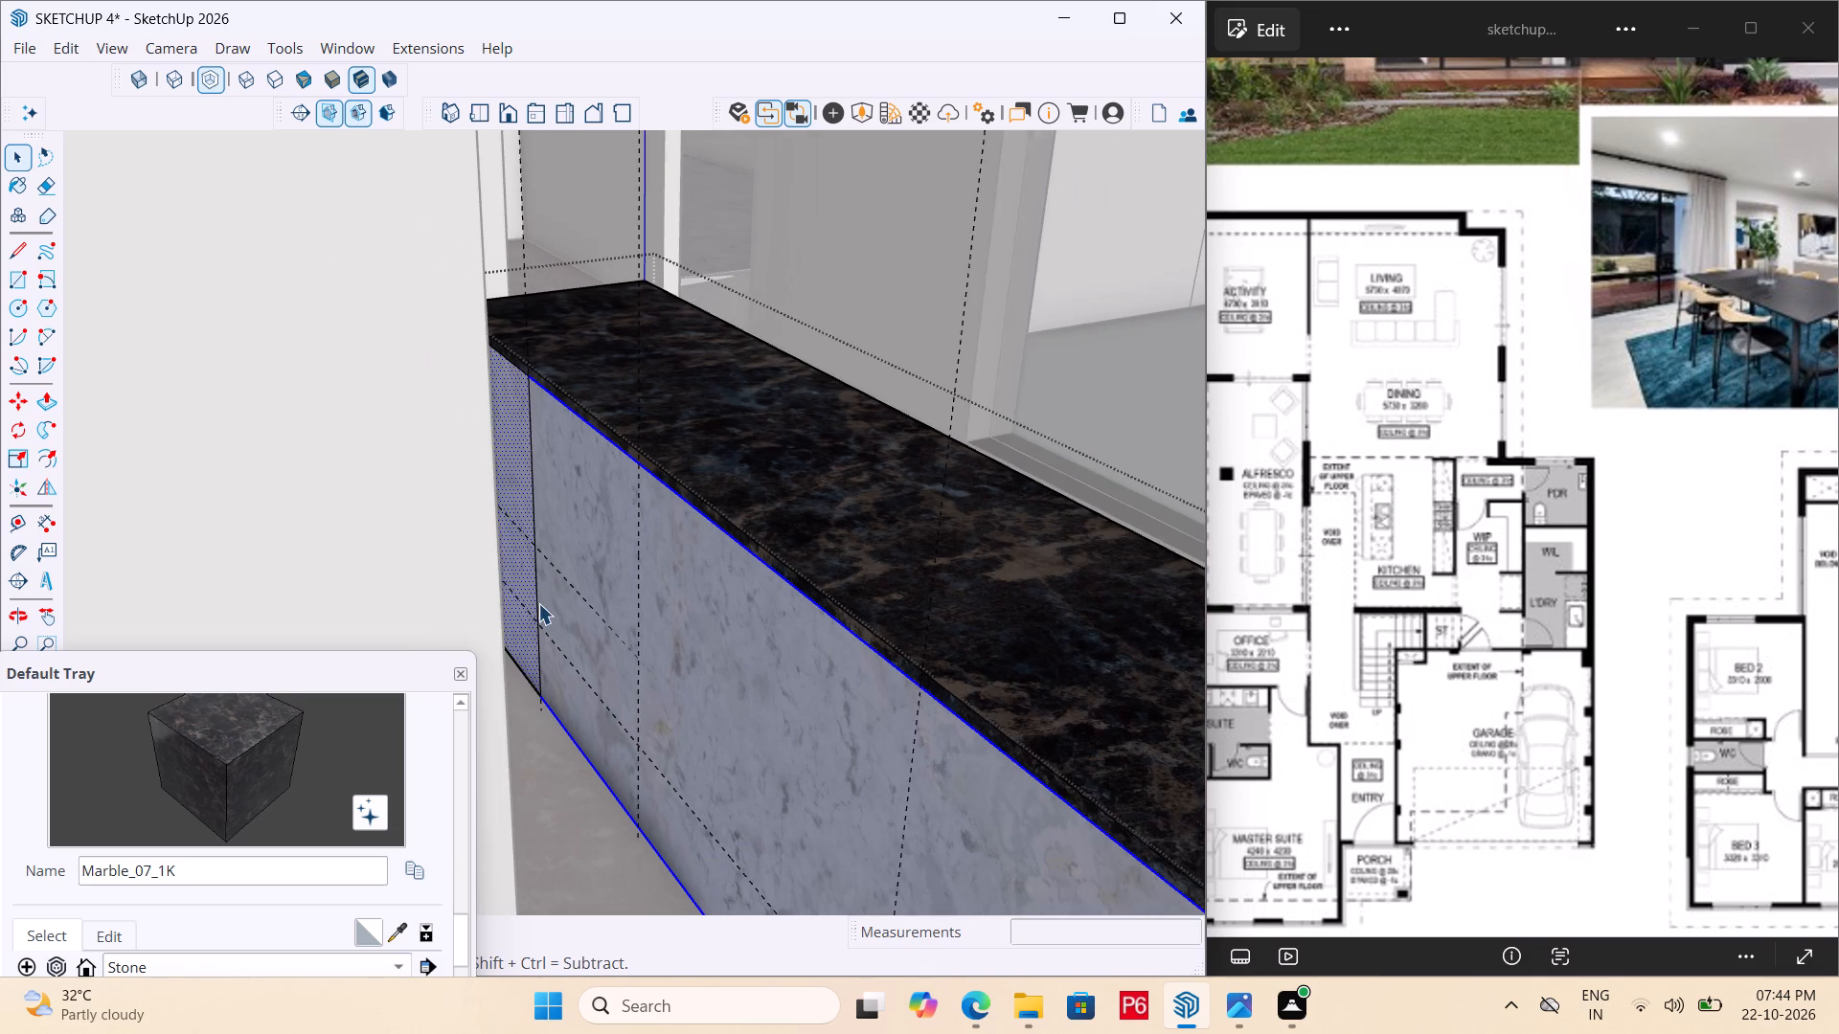
{"action": "key", "text": "l"}
{"action": "scroll", "coordinate": [639, 878], "scroll_direction": "up", "scroll_amount": 4}
{"action": "left_click", "coordinate": [629, 810]}
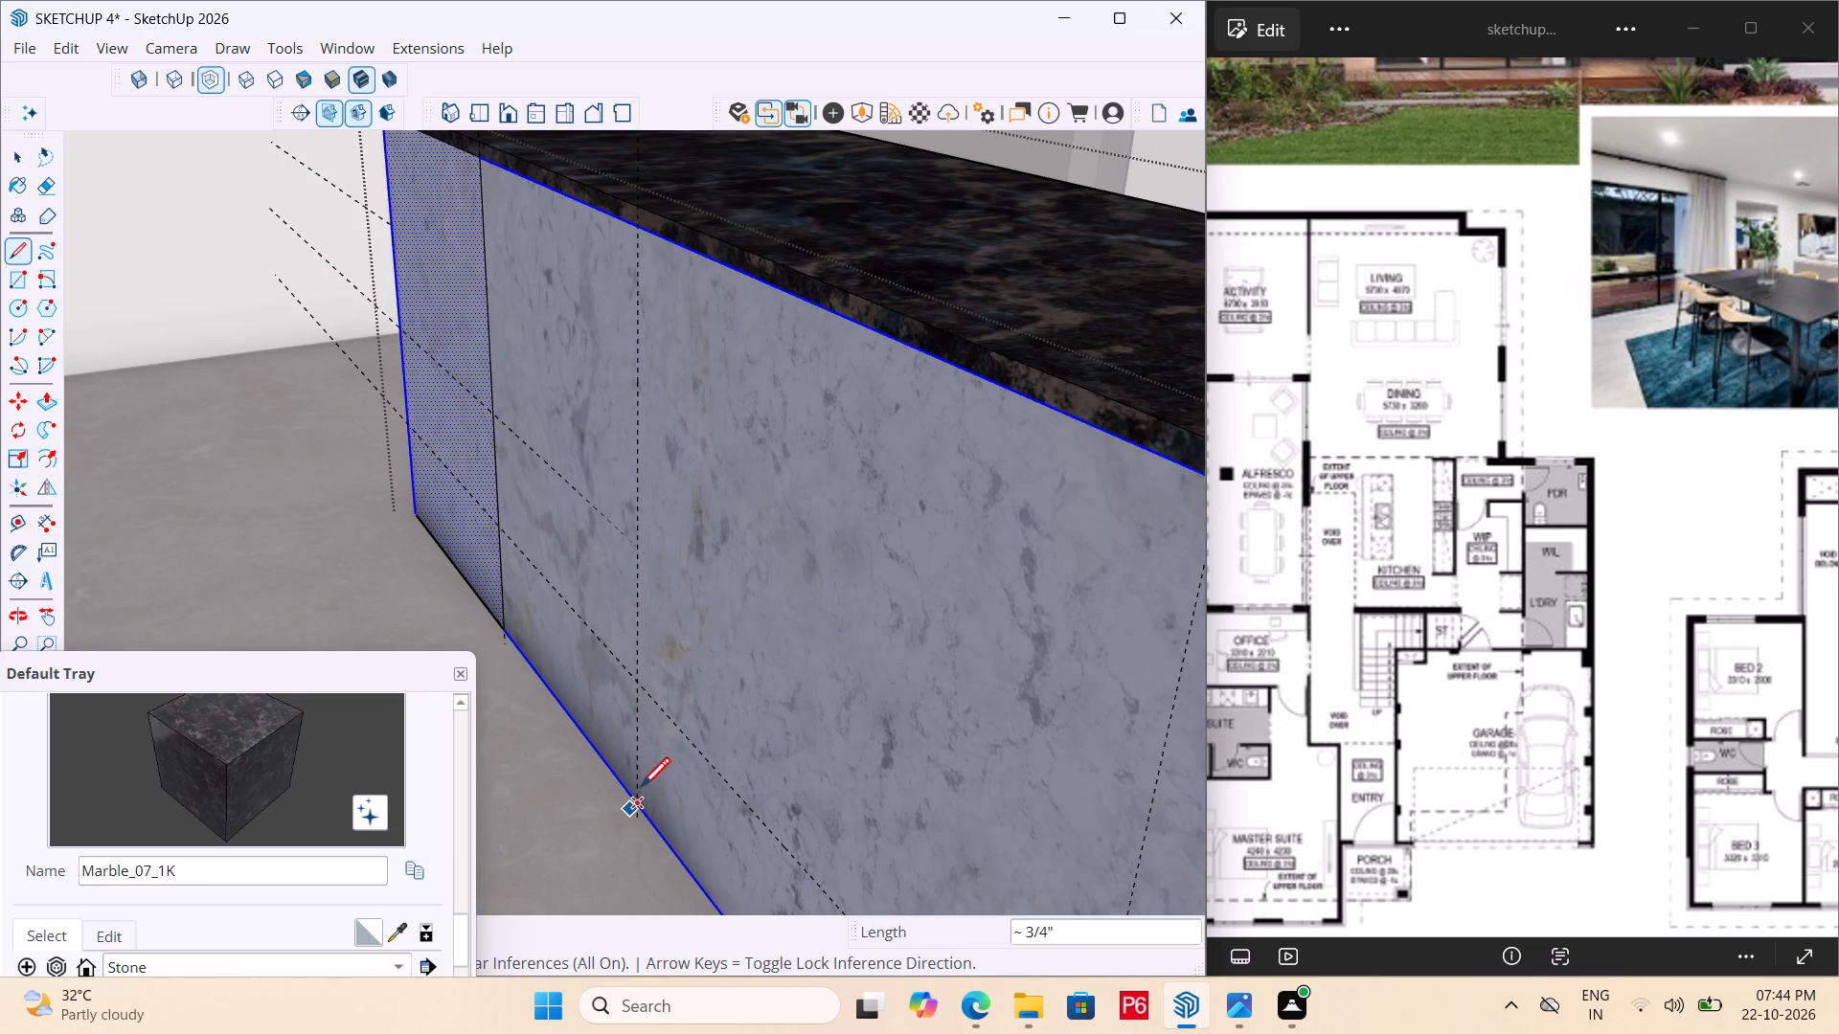
{"action": "key", "text": "space"}
{"action": "key", "text": "l"}
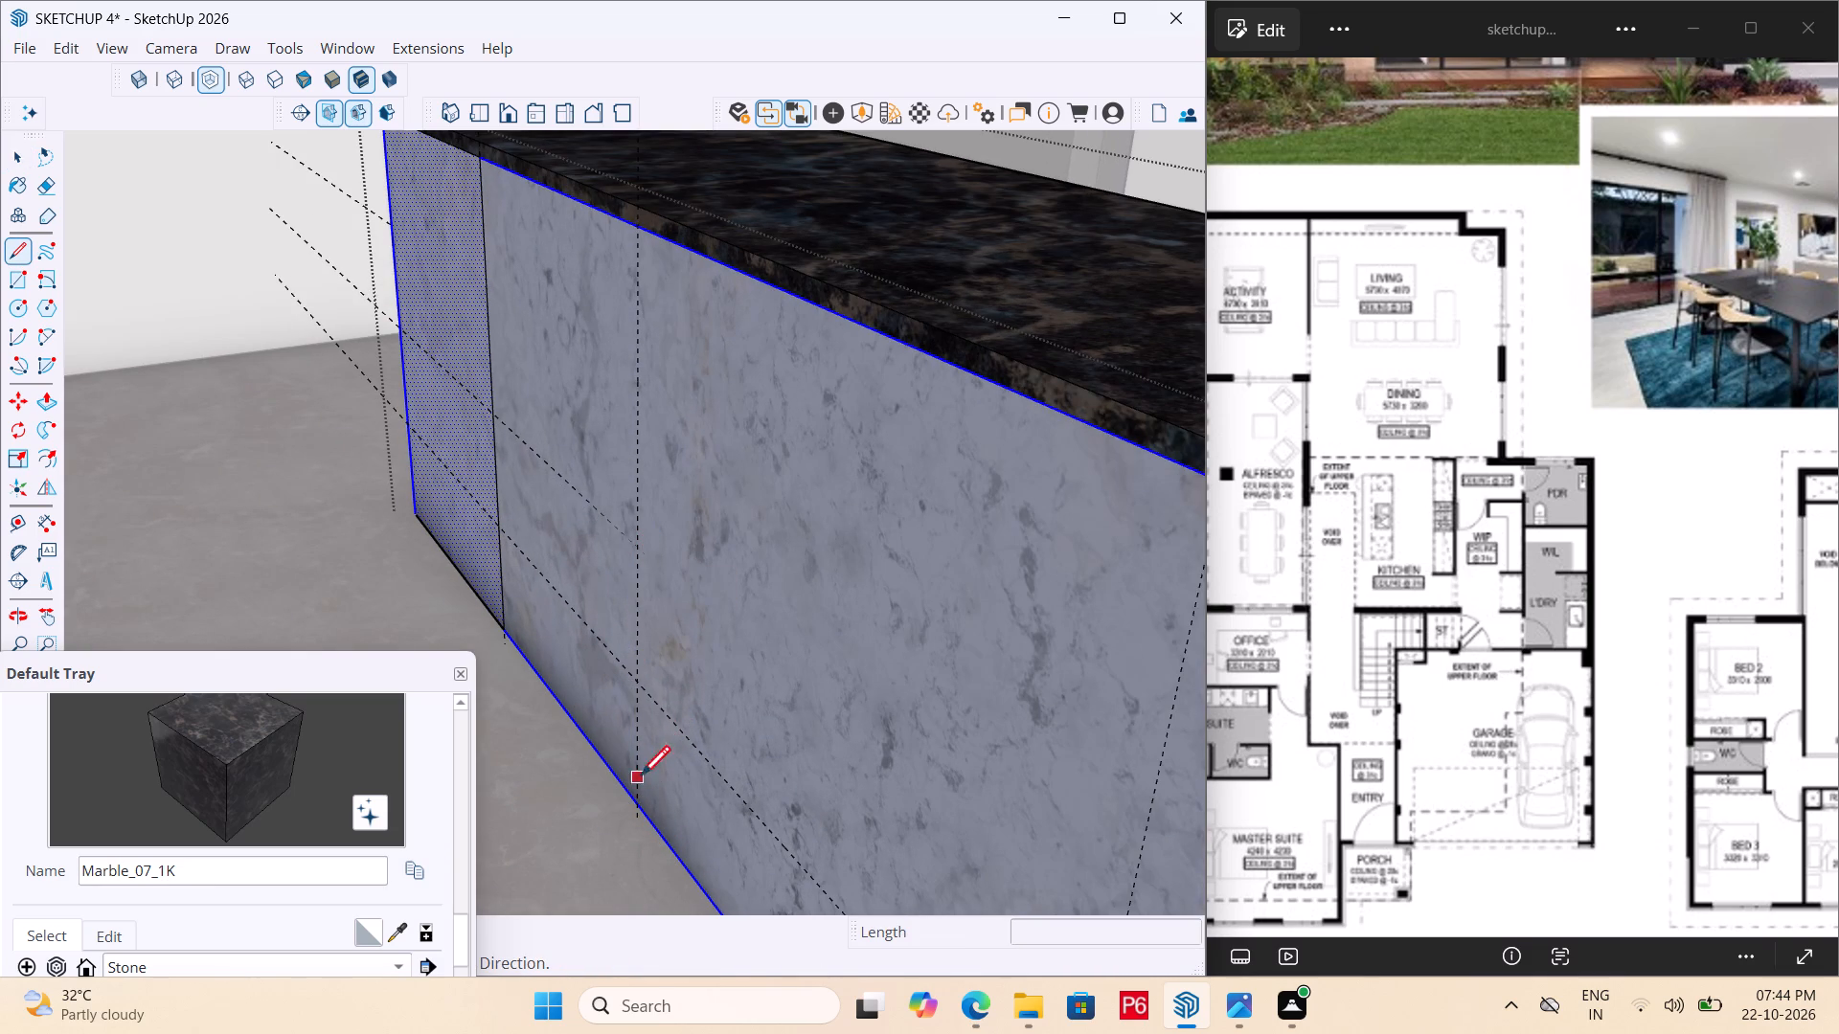
{"action": "left_click_drag", "start_coordinate": [644, 815], "coordinate": [644, 785]}
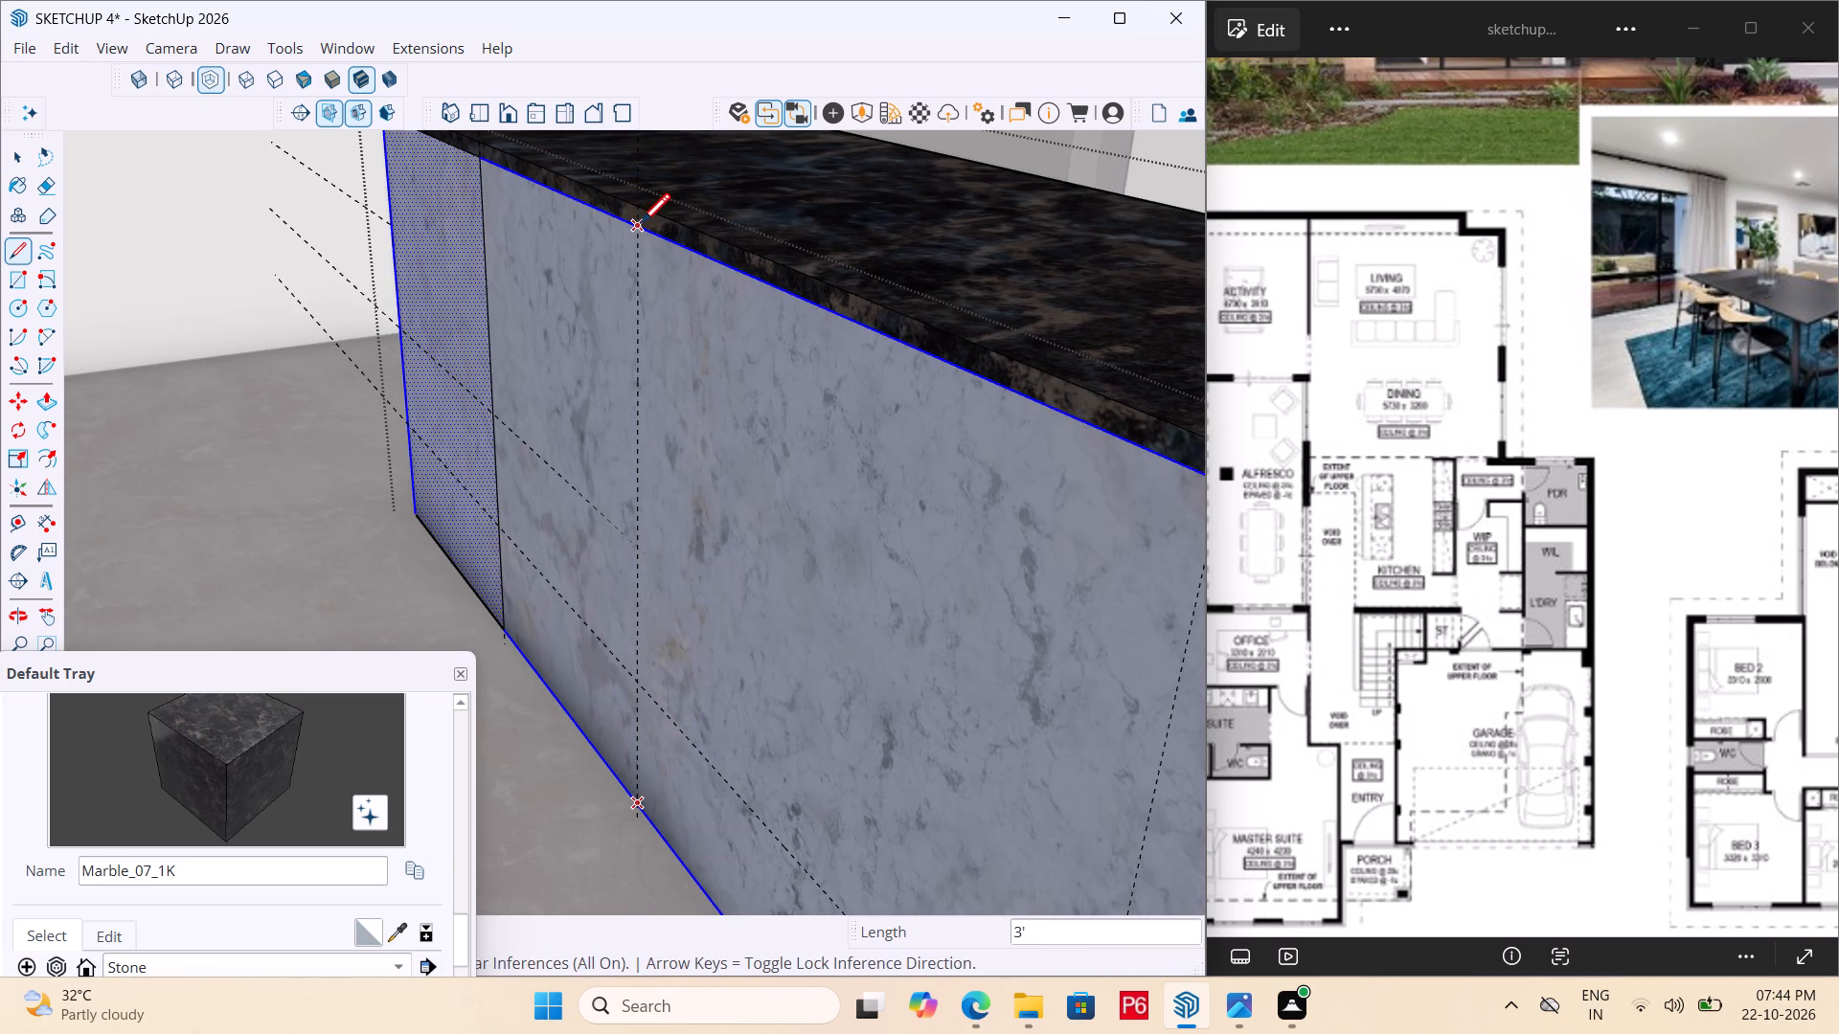
{"action": "left_click", "coordinate": [641, 225]}
{"action": "scroll", "coordinate": [483, 249], "scroll_direction": "down", "scroll_amount": 5}
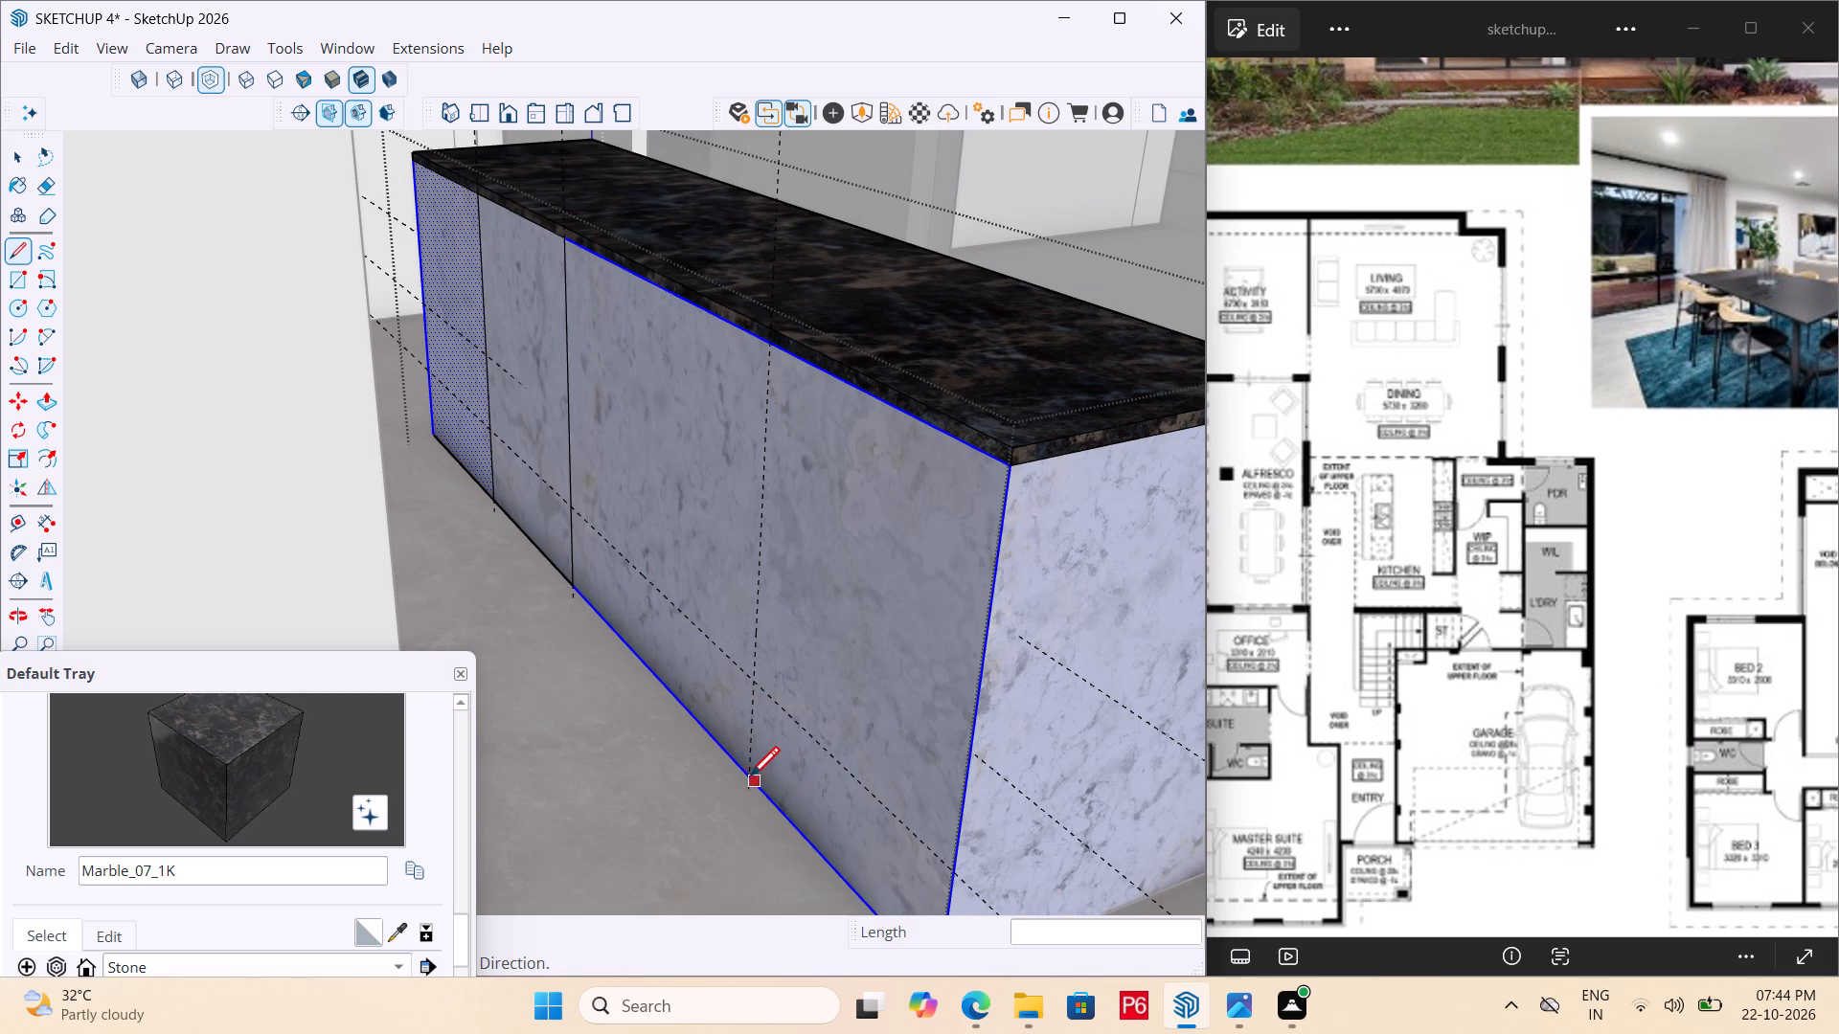
{"action": "left_click", "coordinate": [749, 780]}
{"action": "left_click", "coordinate": [769, 348]}
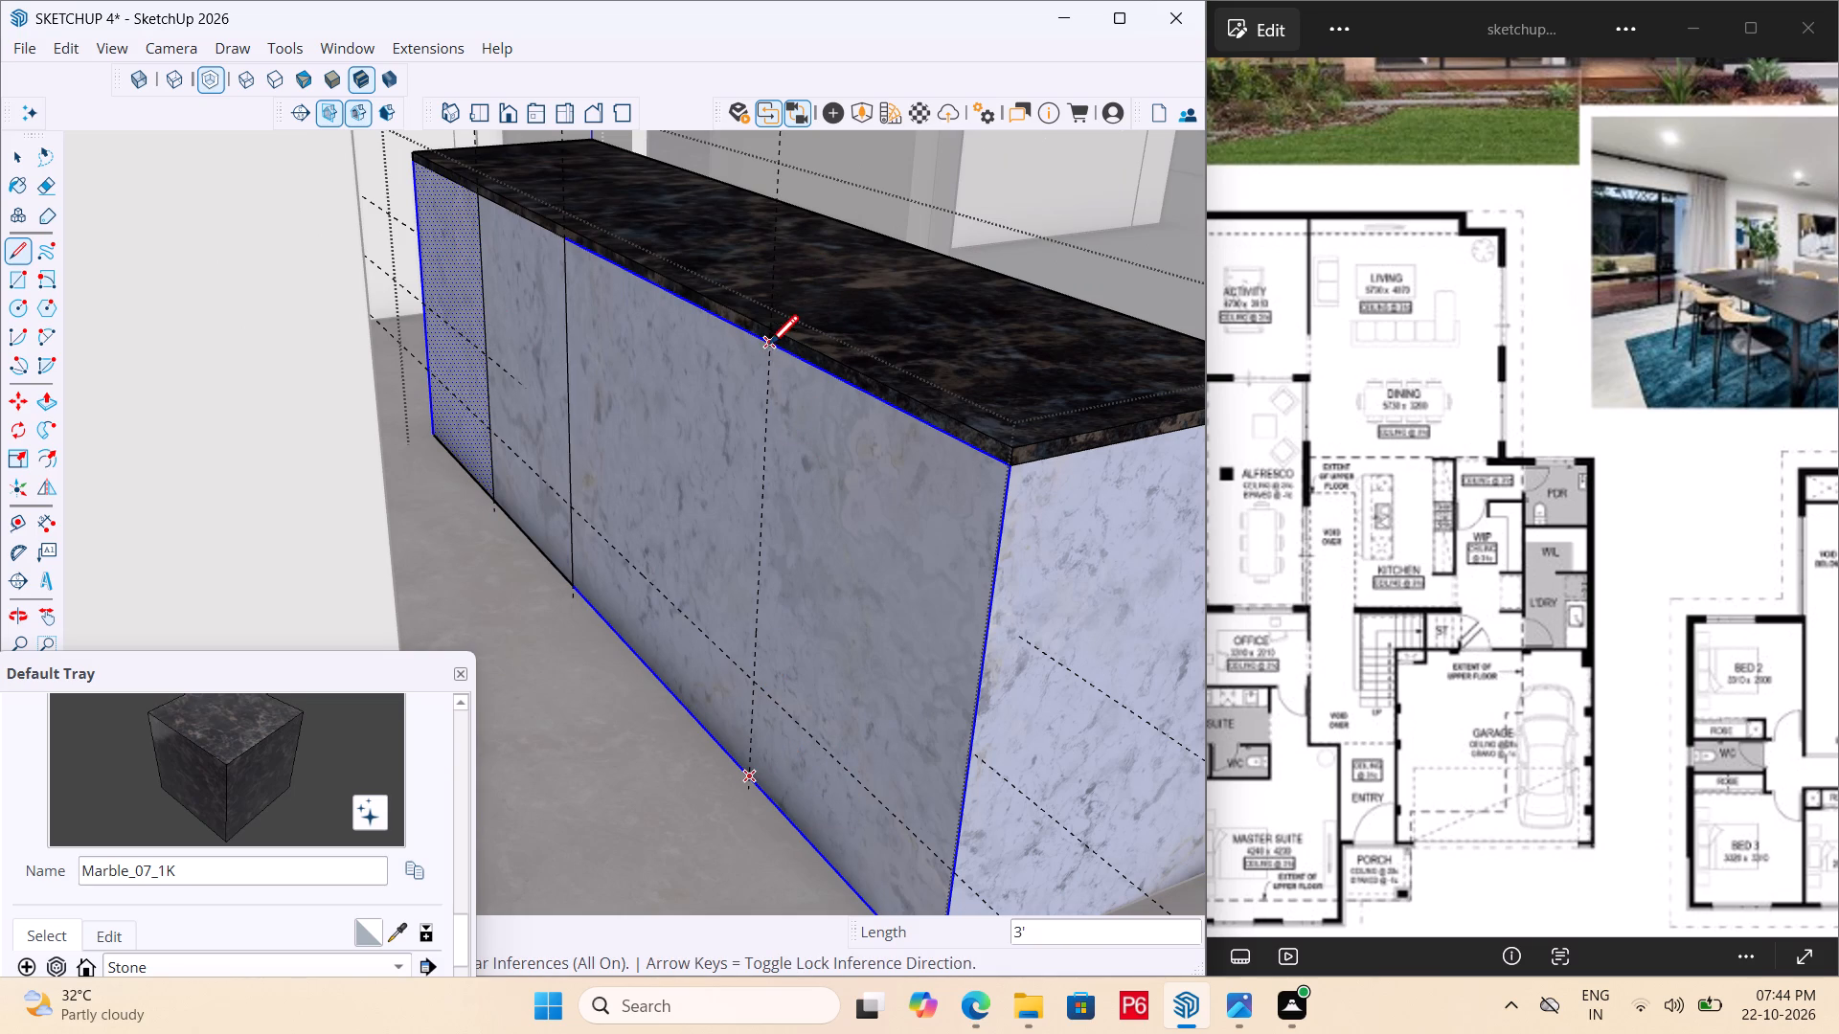
Draw three 3' horizontal lines along the guides between the second and third vertical lines to form four stacked drawer fronts.
{"action": "left_click", "coordinate": [570, 506]}
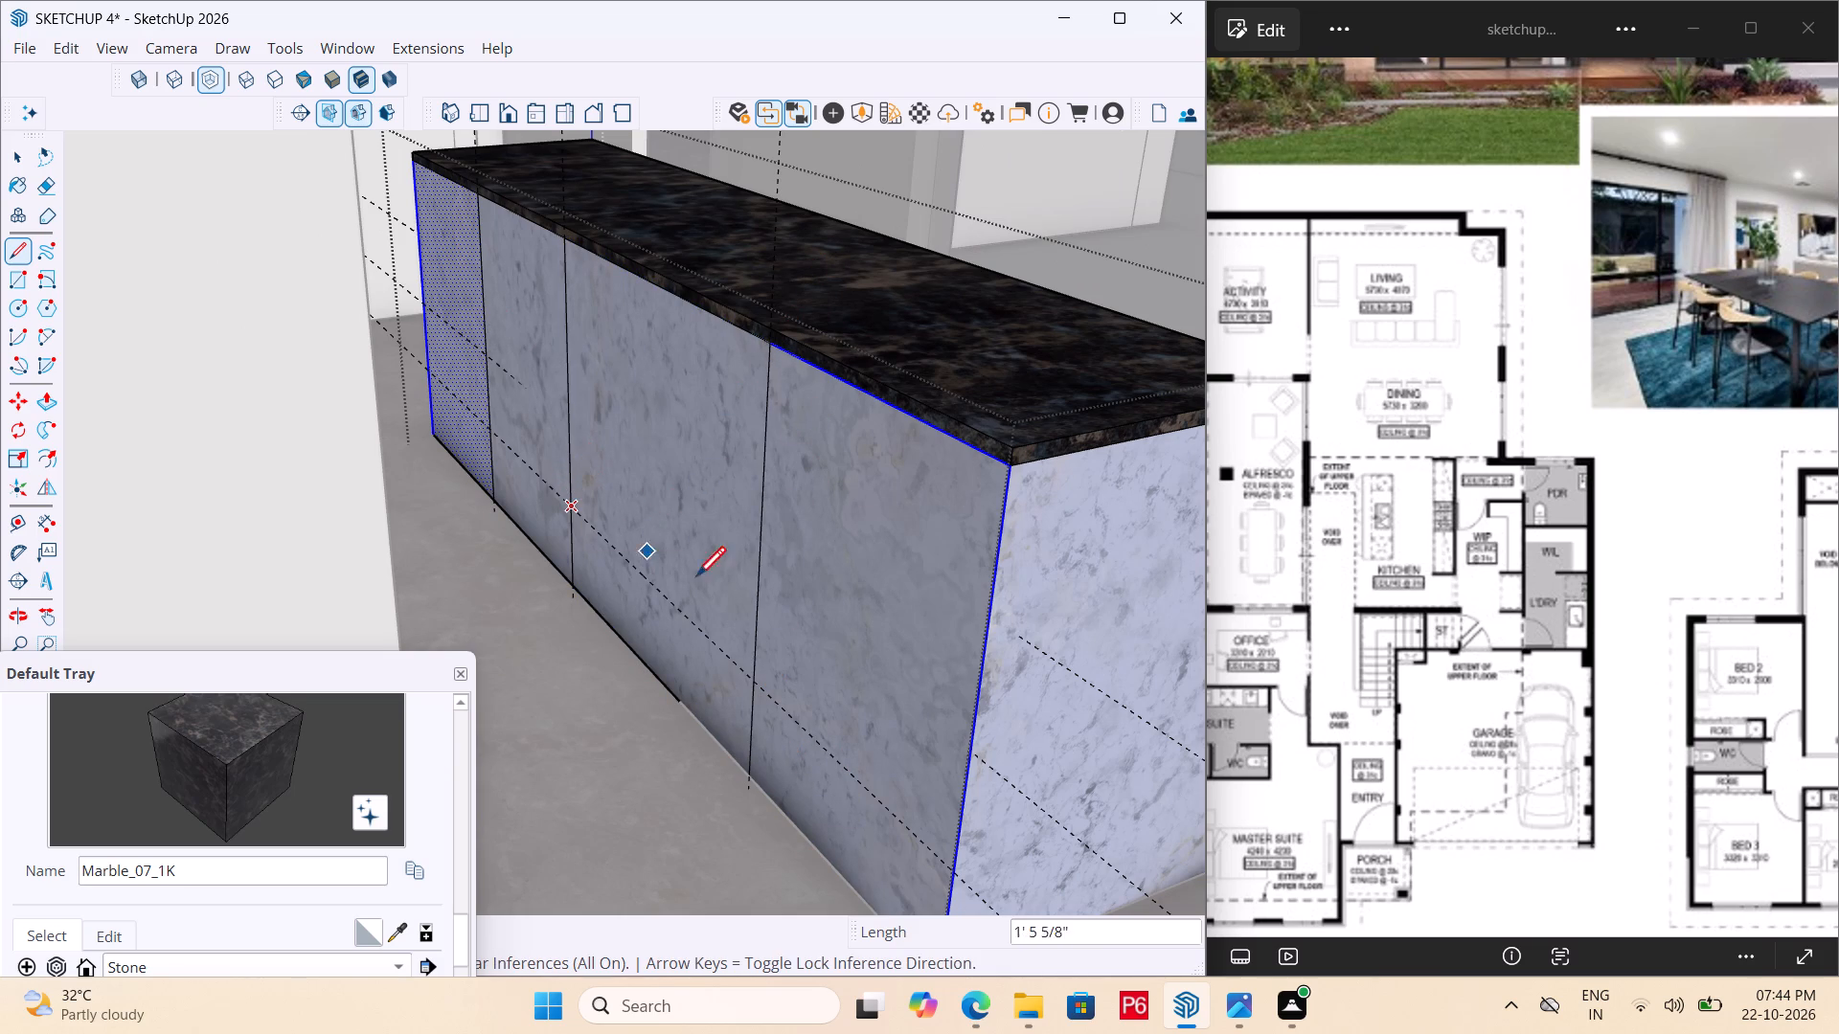
{"action": "left_click", "coordinate": [752, 675]}
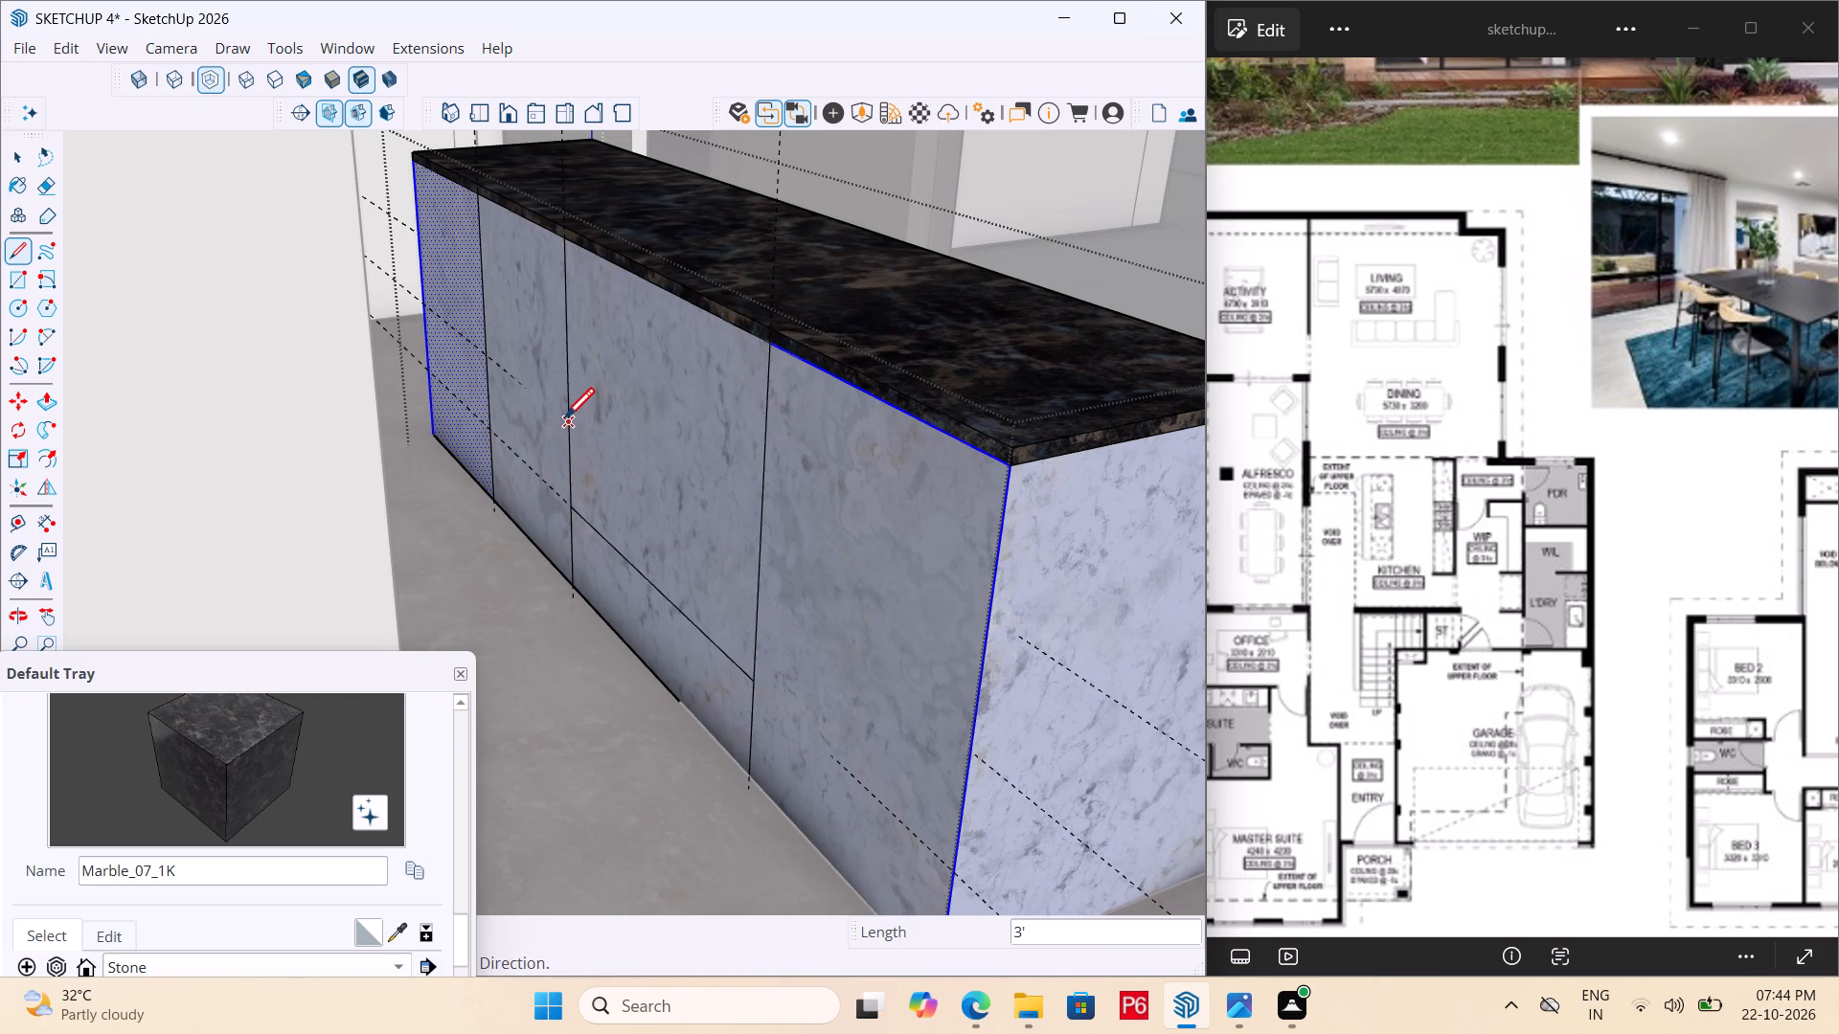
{"action": "left_click", "coordinate": [563, 423]}
{"action": "left_click", "coordinate": [753, 573]}
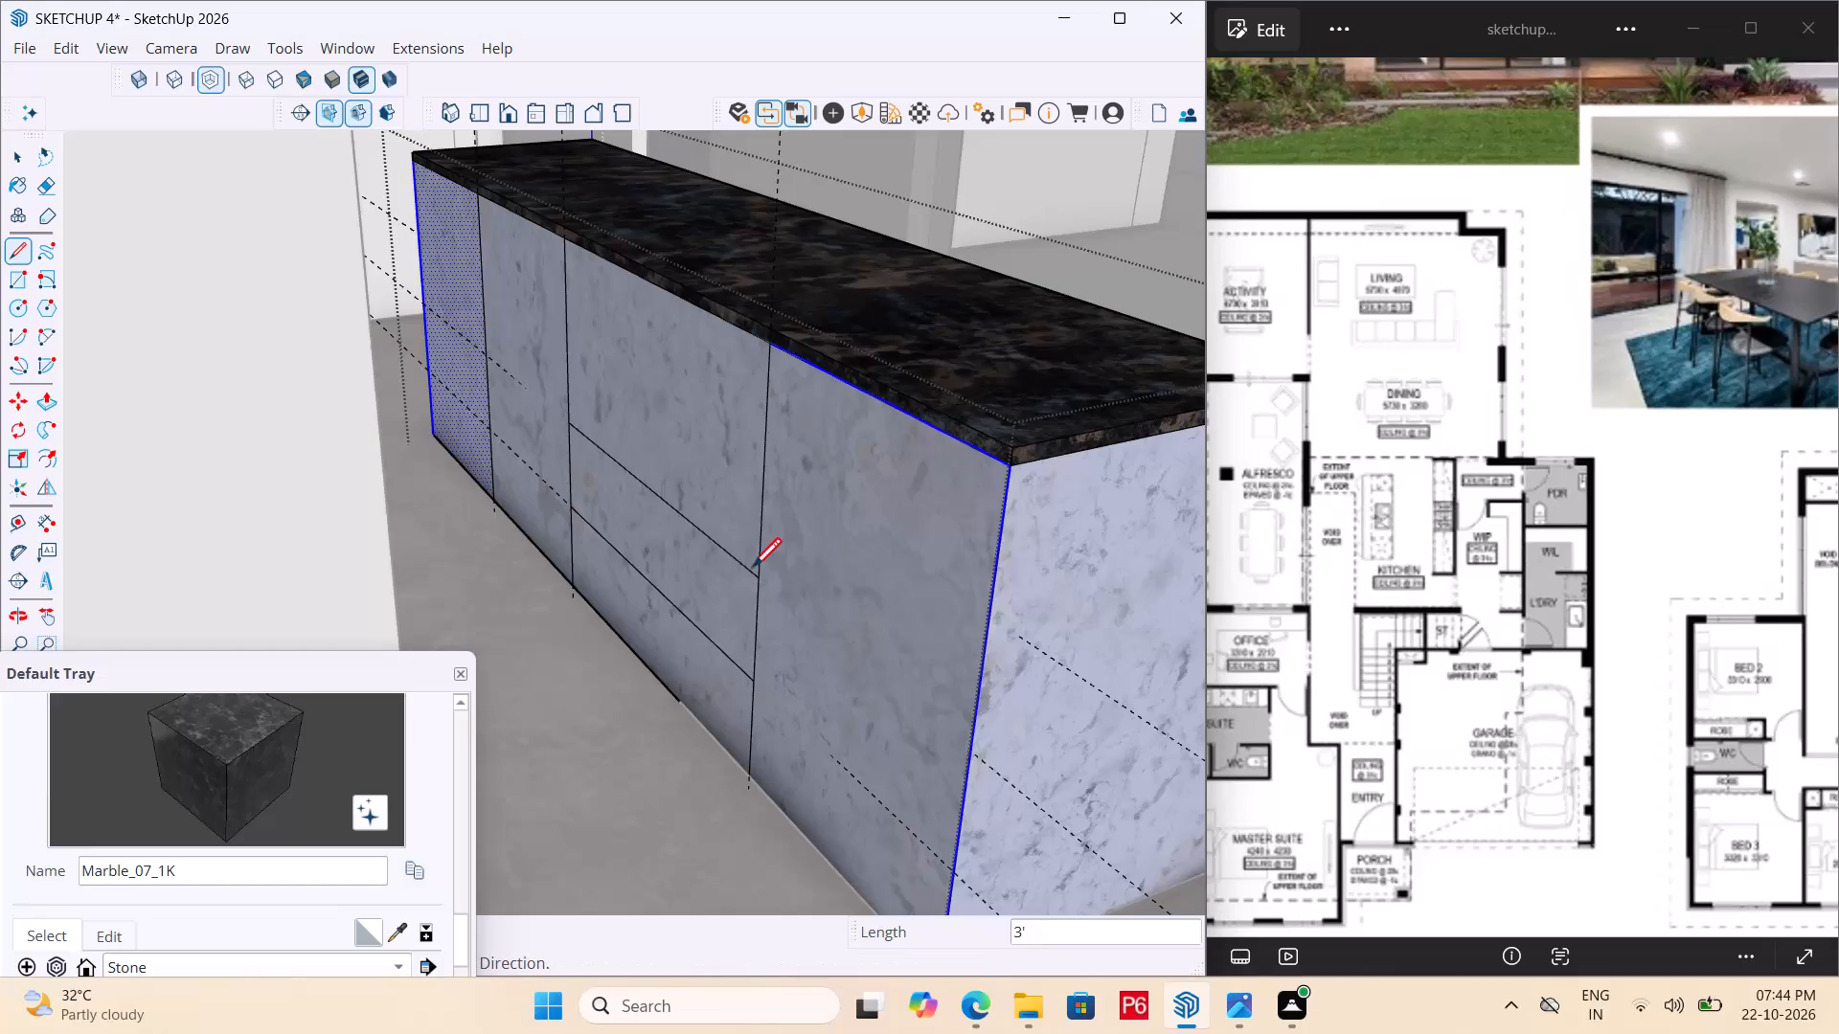
{"action": "left_click", "coordinate": [570, 338]}
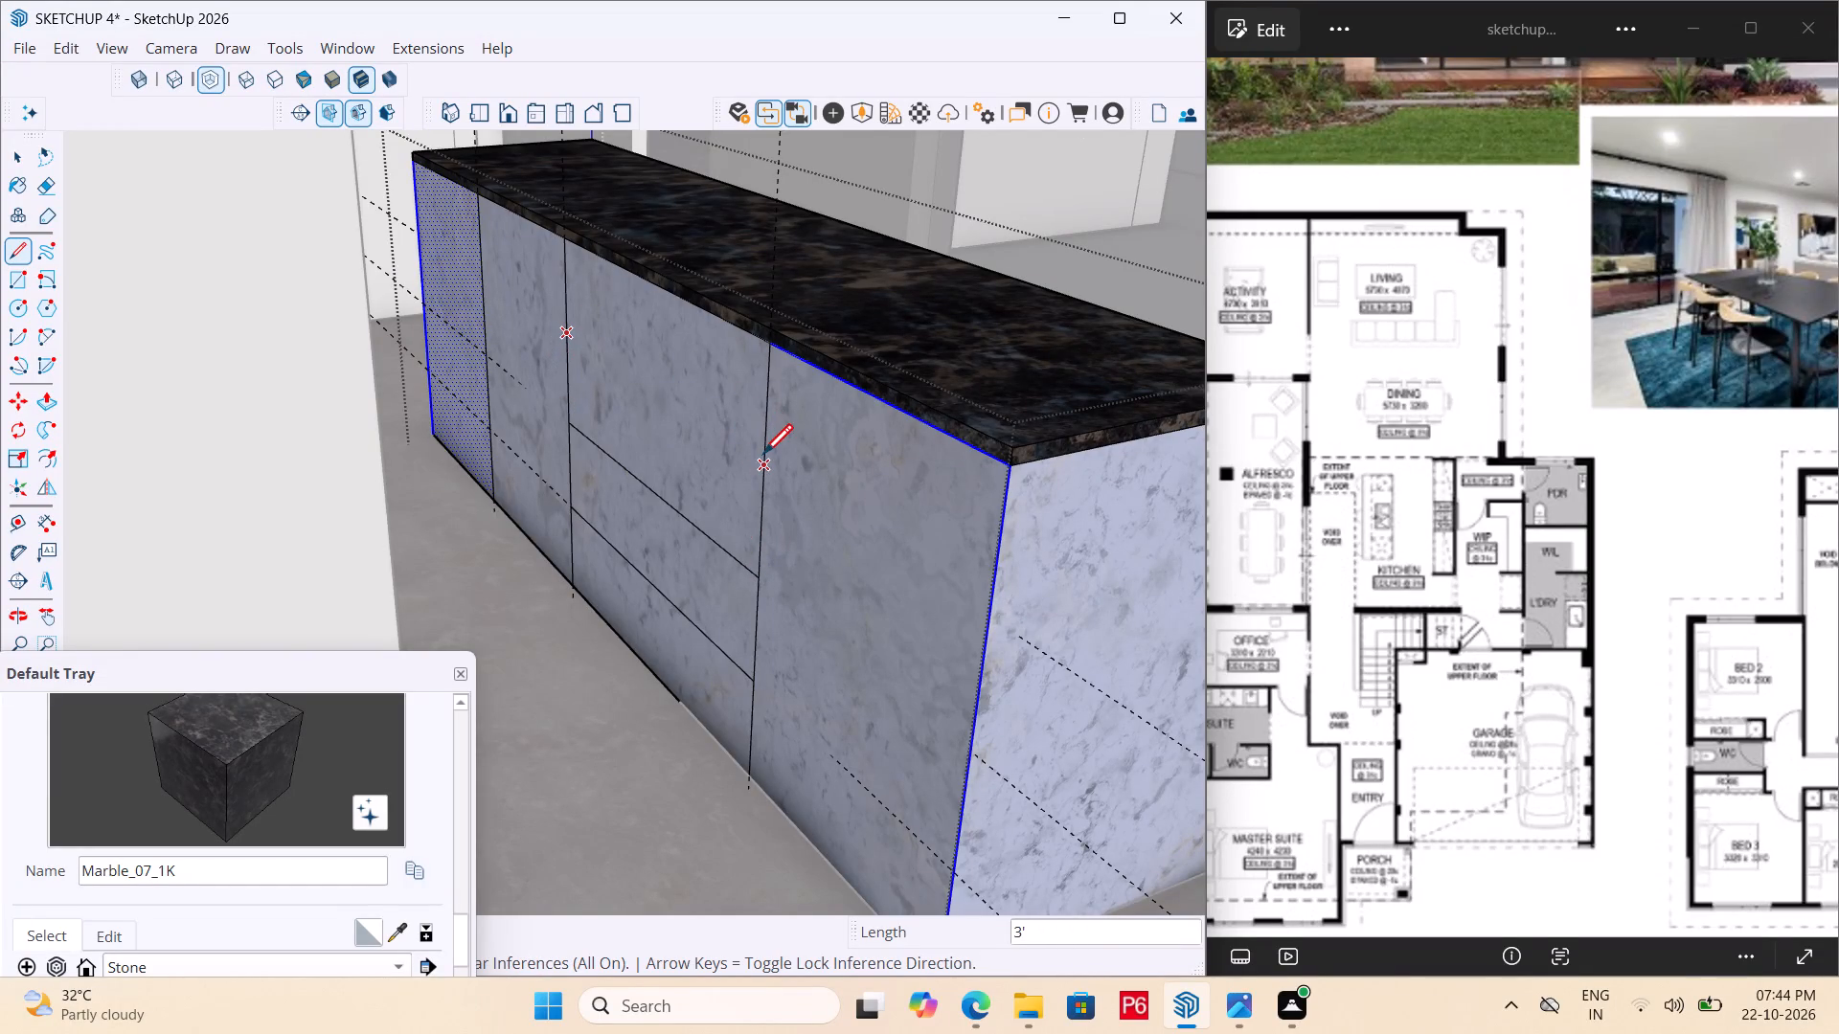
{"action": "left_click", "coordinate": [763, 457]}
Erase the three horizontal guides running past the island's long side.
{"action": "scroll", "coordinate": [504, 368], "scroll_direction": "down", "scroll_amount": 3}
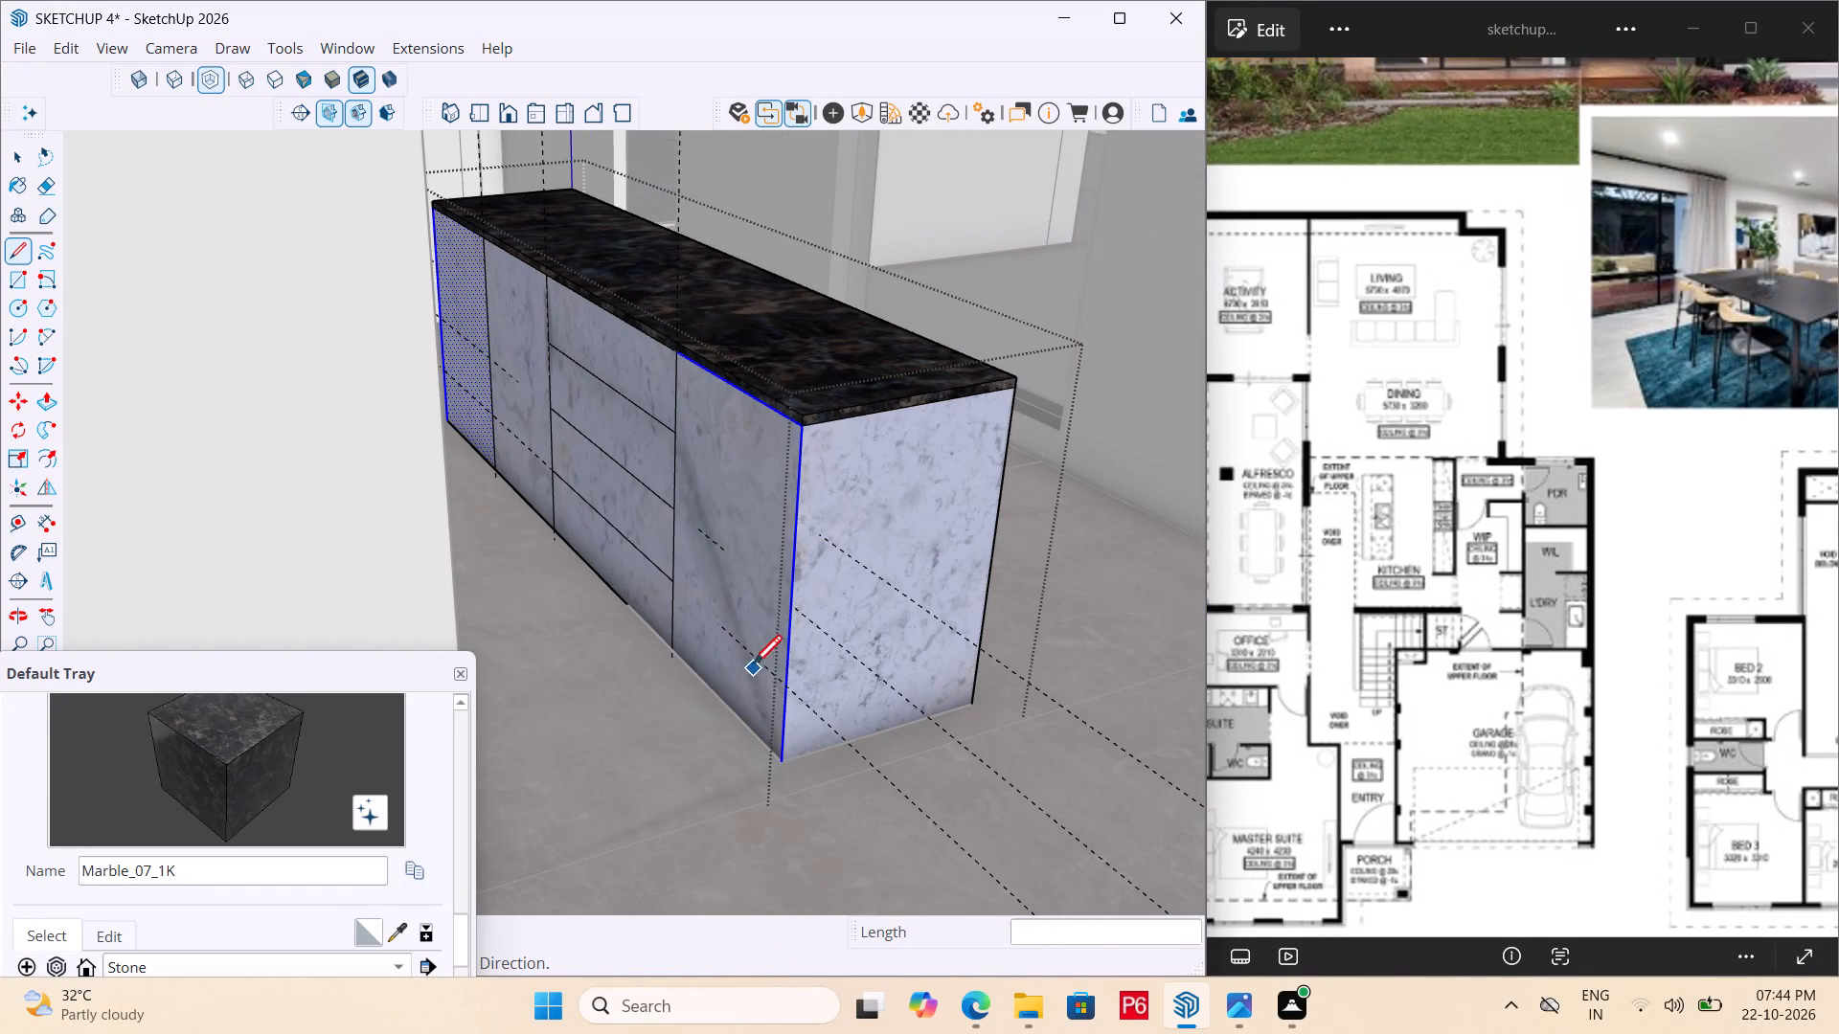
{"action": "scroll", "coordinate": [666, 506], "scroll_direction": "down", "scroll_amount": 1}
{"action": "key", "text": "e"}
{"action": "left_click_drag", "start_coordinate": [890, 768], "coordinate": [943, 739]}
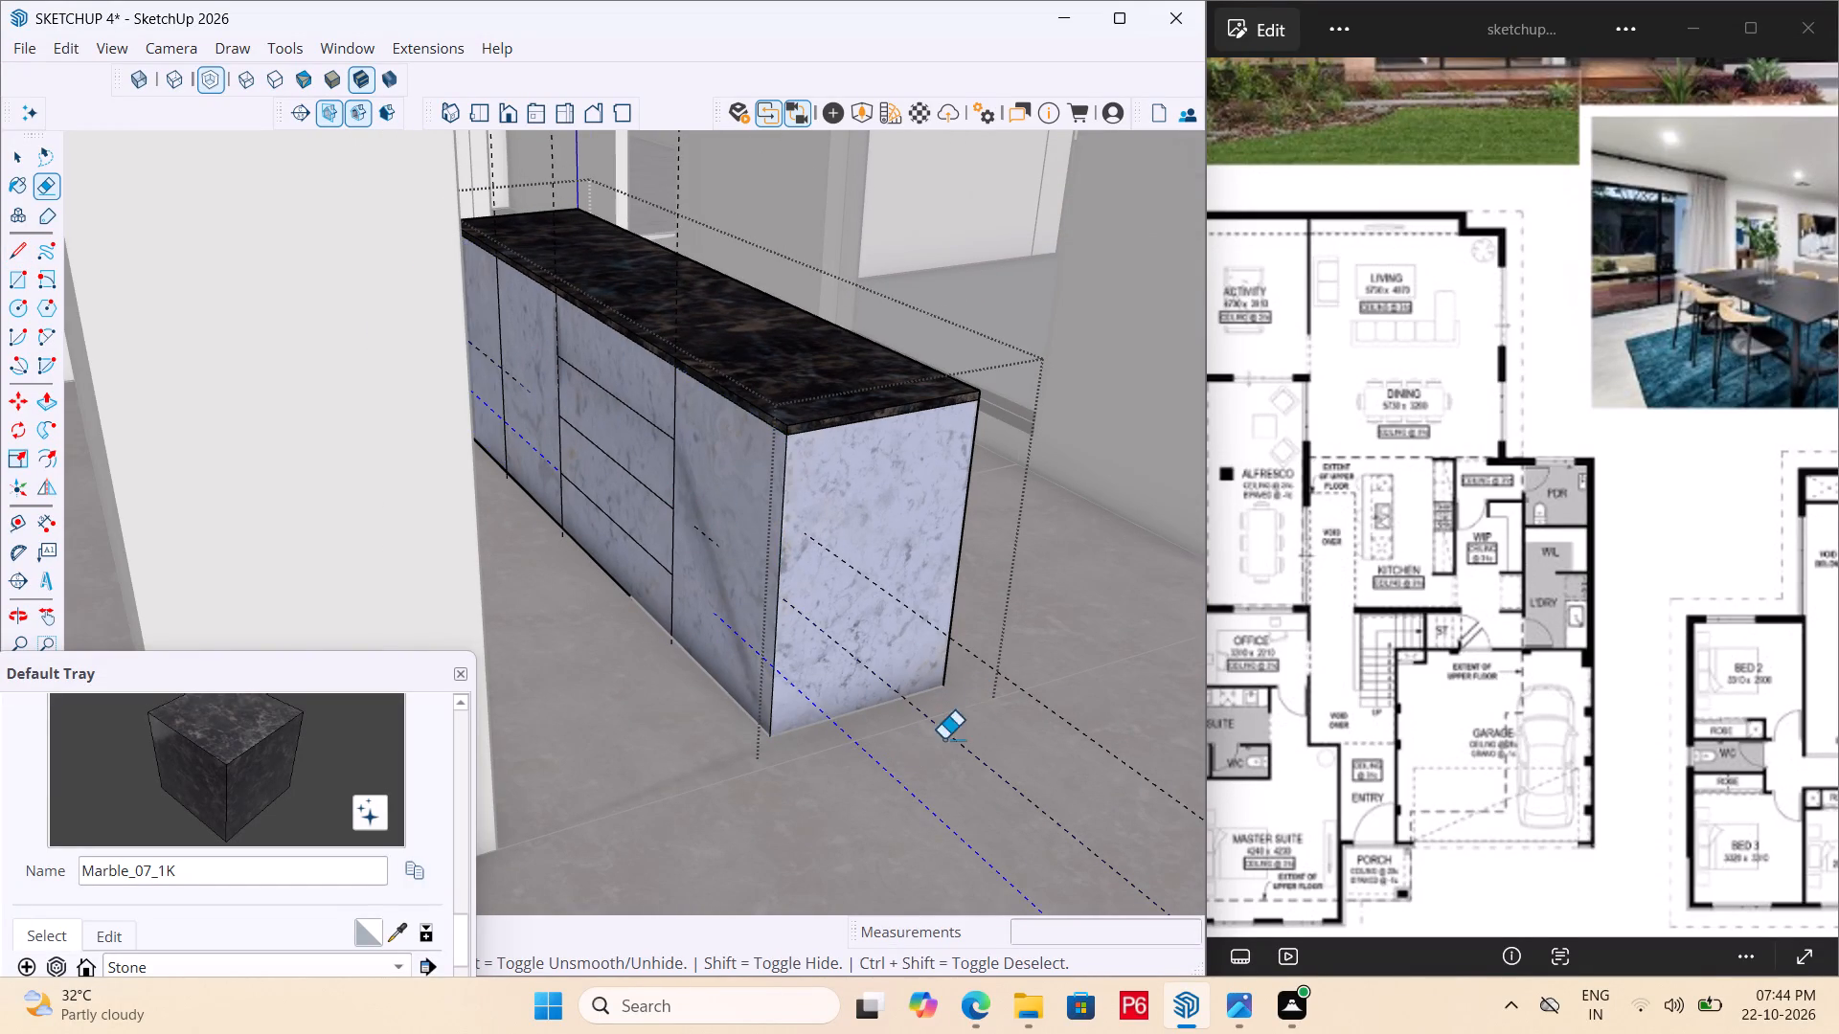
{"action": "left_click_drag", "start_coordinate": [943, 739], "coordinate": [1037, 686]}
{"action": "left_click", "coordinate": [1037, 686]}
Erase the three vertical guides extending above the island's countertop.
{"action": "scroll", "coordinate": [980, 707], "scroll_direction": "down", "scroll_amount": 4}
{"action": "middle_click_drag", "start_coordinate": [631, 525], "coordinate": [494, 519]}
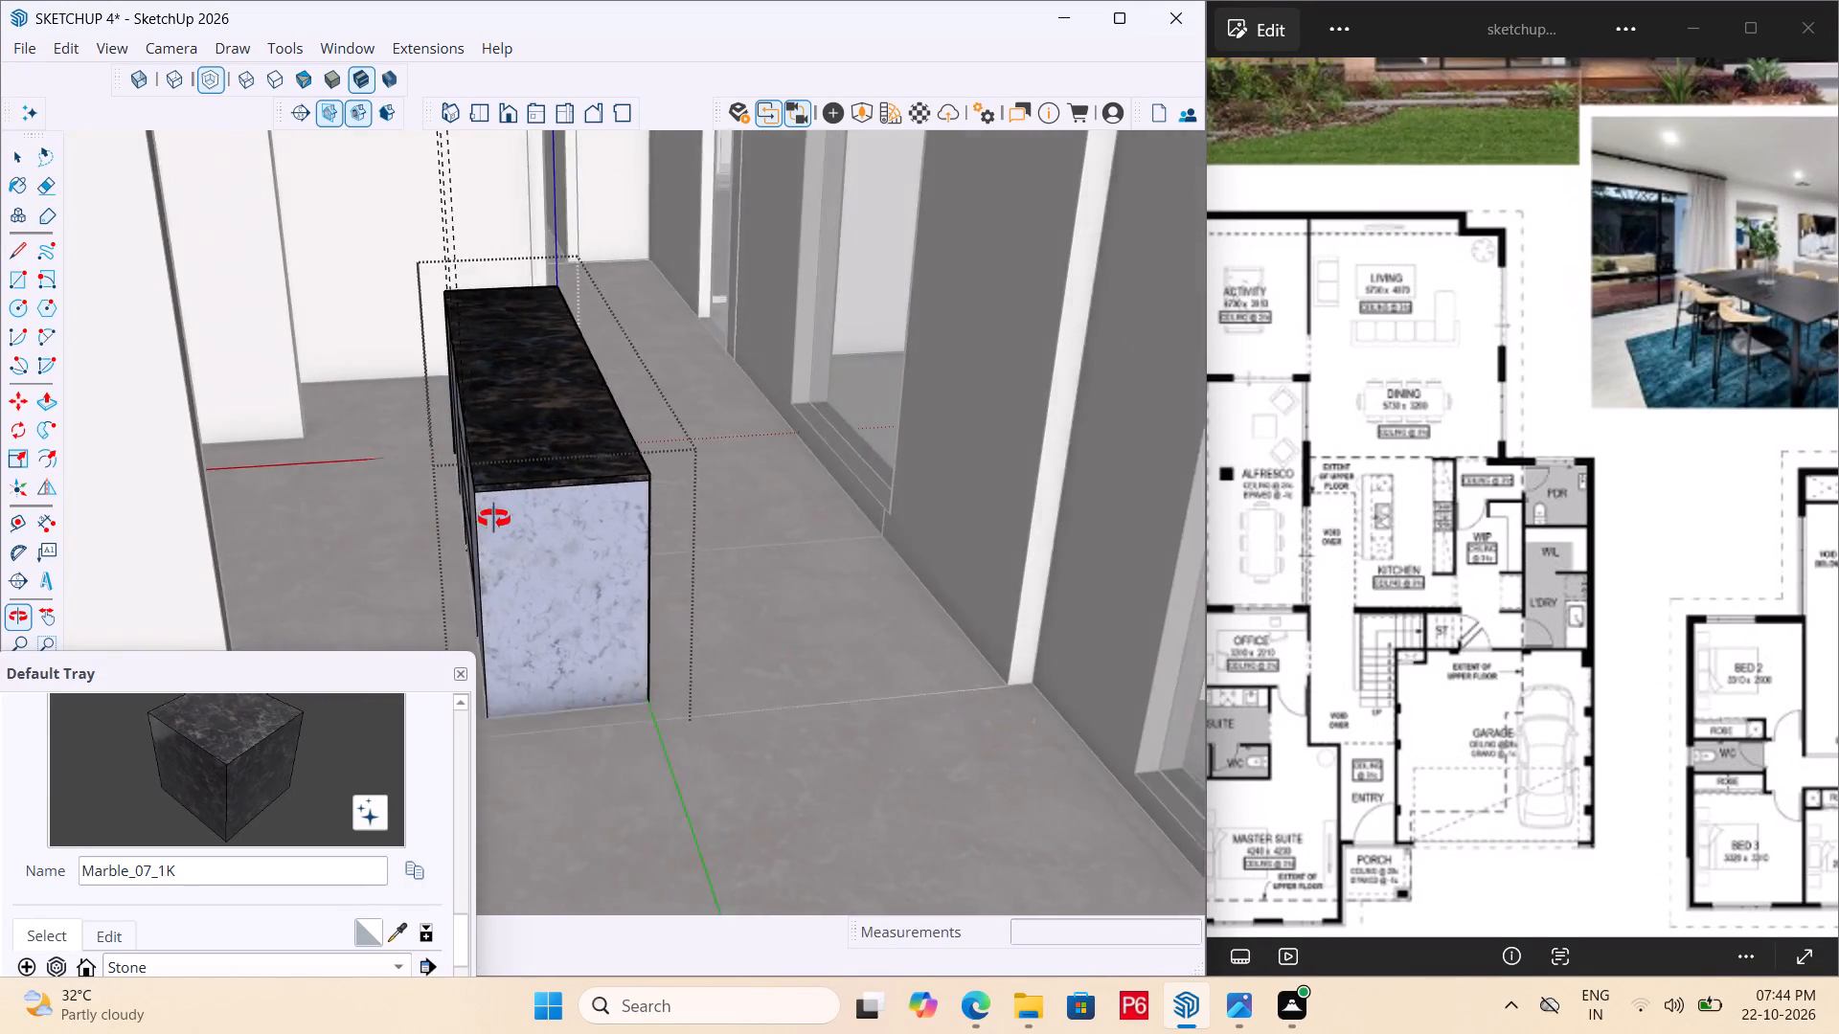
{"action": "middle_click_drag", "start_coordinate": [494, 519], "coordinate": [654, 571]}
{"action": "scroll", "coordinate": [631, 573], "scroll_direction": "down", "scroll_amount": 6}
{"action": "scroll", "coordinate": [611, 202], "scroll_direction": "up", "scroll_amount": 8}
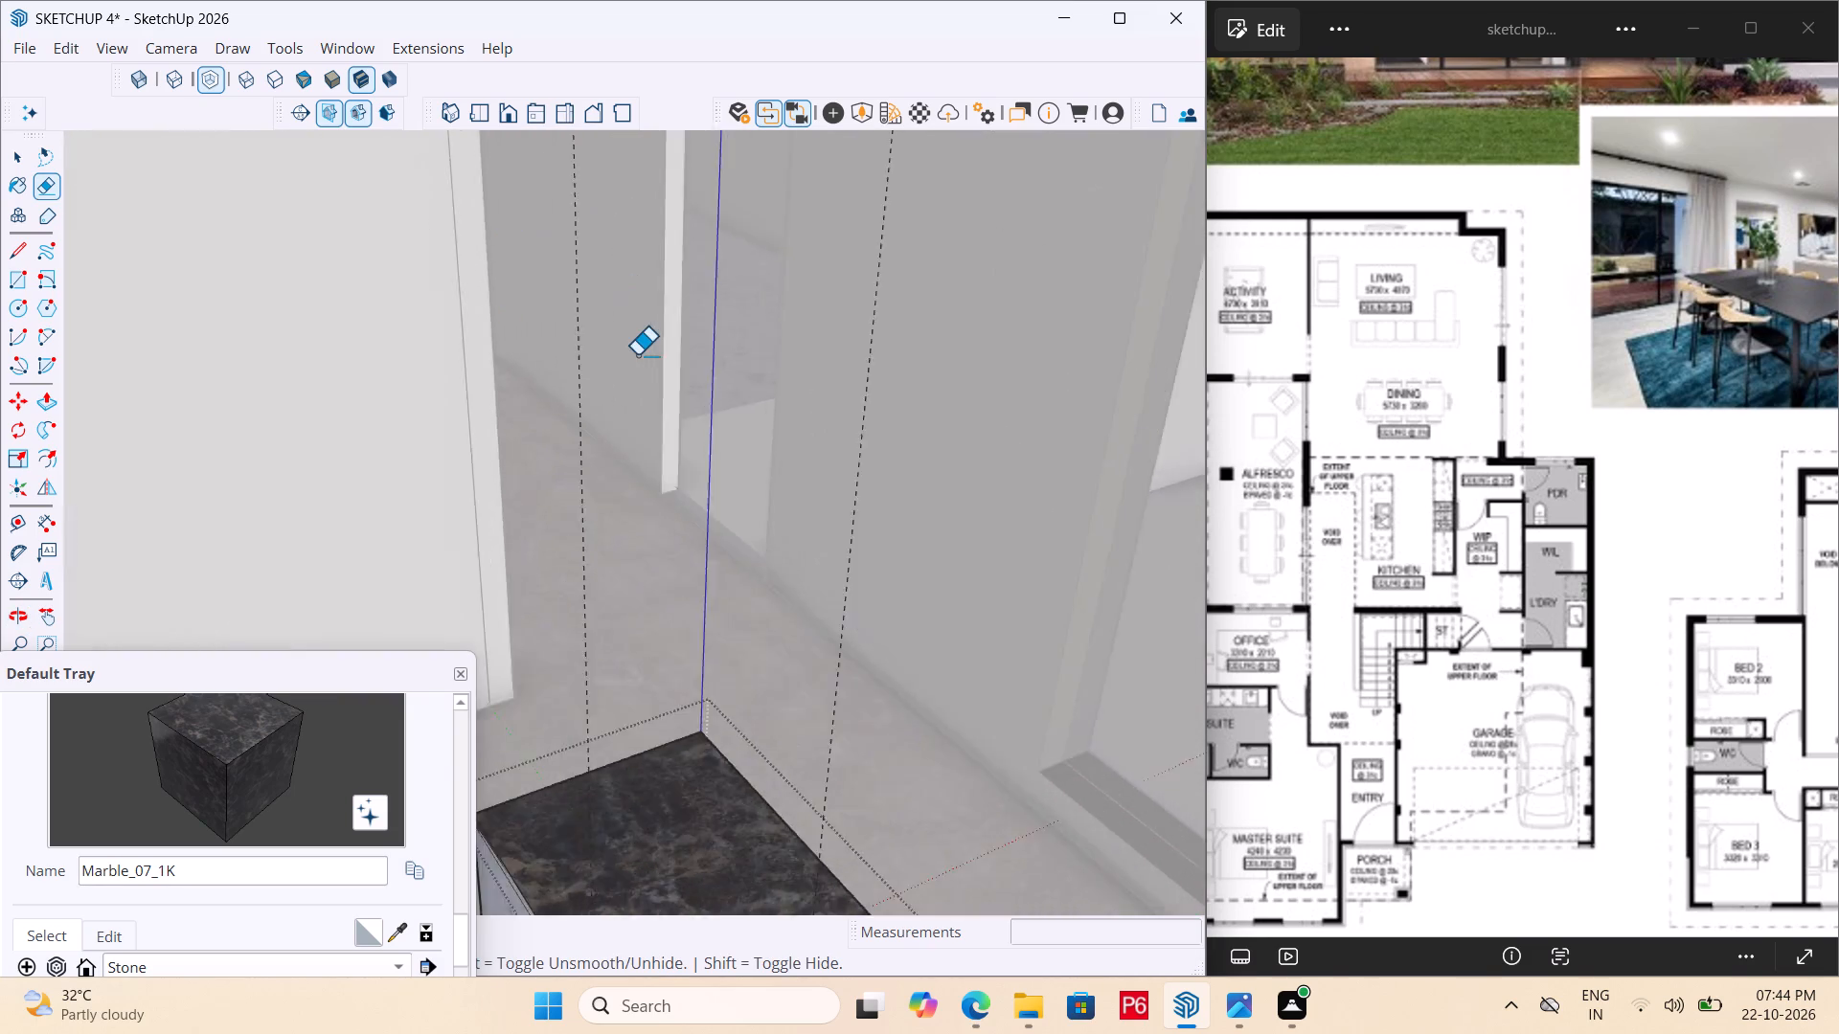
{"action": "scroll", "coordinate": [637, 355], "scroll_direction": "up", "scroll_amount": 1}
{"action": "left_click", "coordinate": [552, 426]}
{"action": "scroll", "coordinate": [497, 323], "scroll_direction": "down", "scroll_amount": 4}
{"action": "left_click_drag", "start_coordinate": [769, 408], "coordinate": [772, 398]}
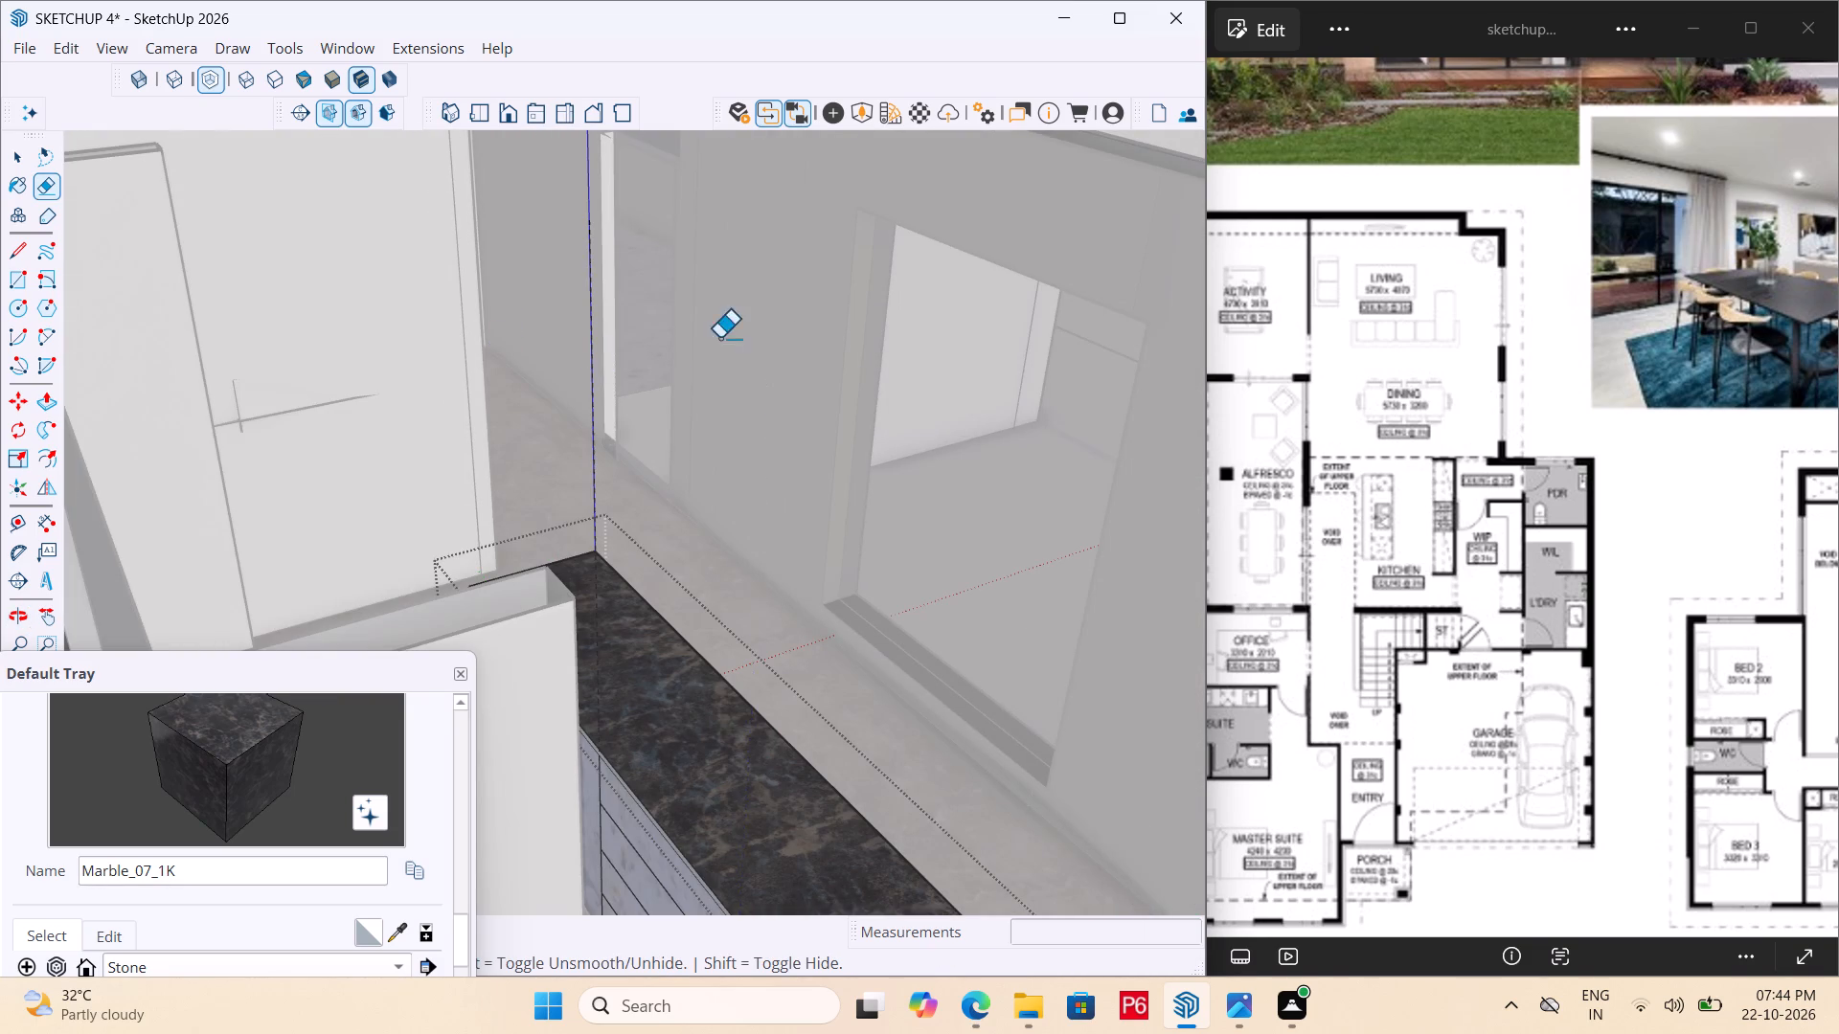
{"action": "scroll", "coordinate": [605, 351], "scroll_direction": "down", "scroll_amount": 5}
{"action": "scroll", "coordinate": [587, 366], "scroll_direction": "up", "scroll_amount": 5}
{"action": "middle_click_drag", "start_coordinate": [583, 377], "coordinate": [493, 380]}
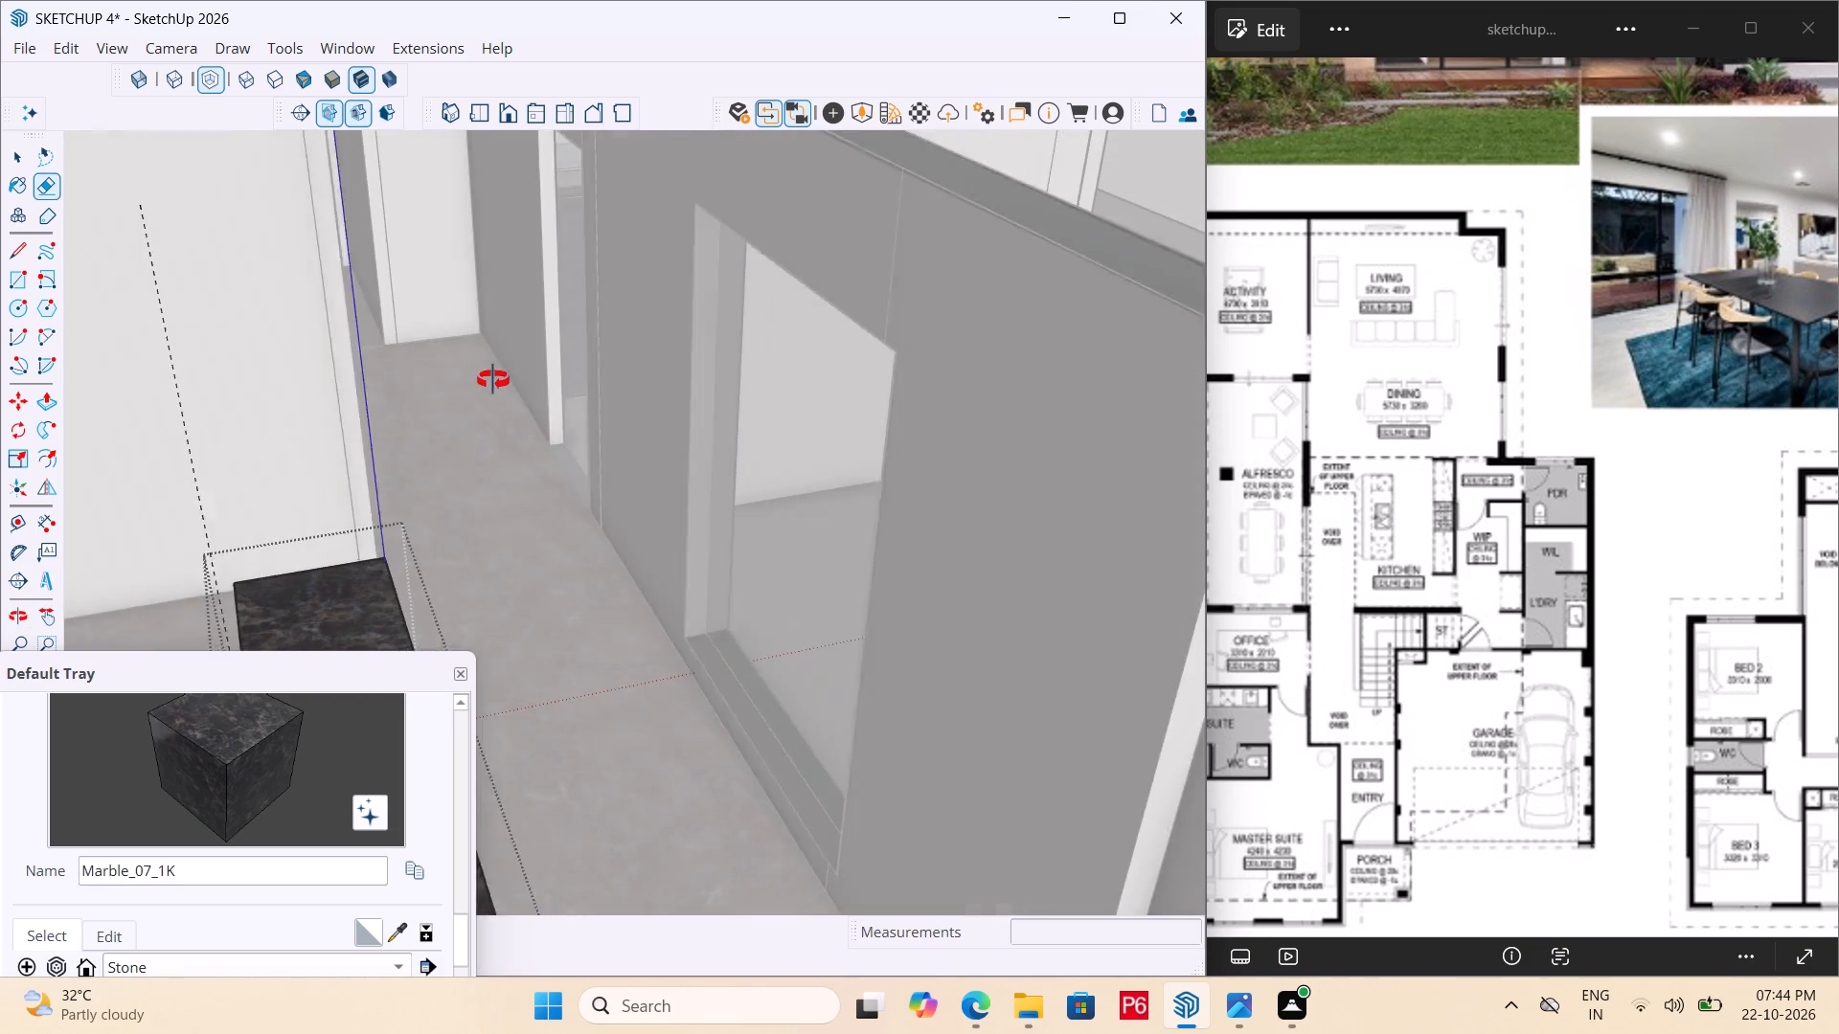
{"action": "middle_click_drag", "start_coordinate": [493, 380], "coordinate": [511, 386]}
{"action": "left_click_drag", "start_coordinate": [232, 444], "coordinate": [258, 426]}
{"action": "left_click", "coordinate": [258, 426]}
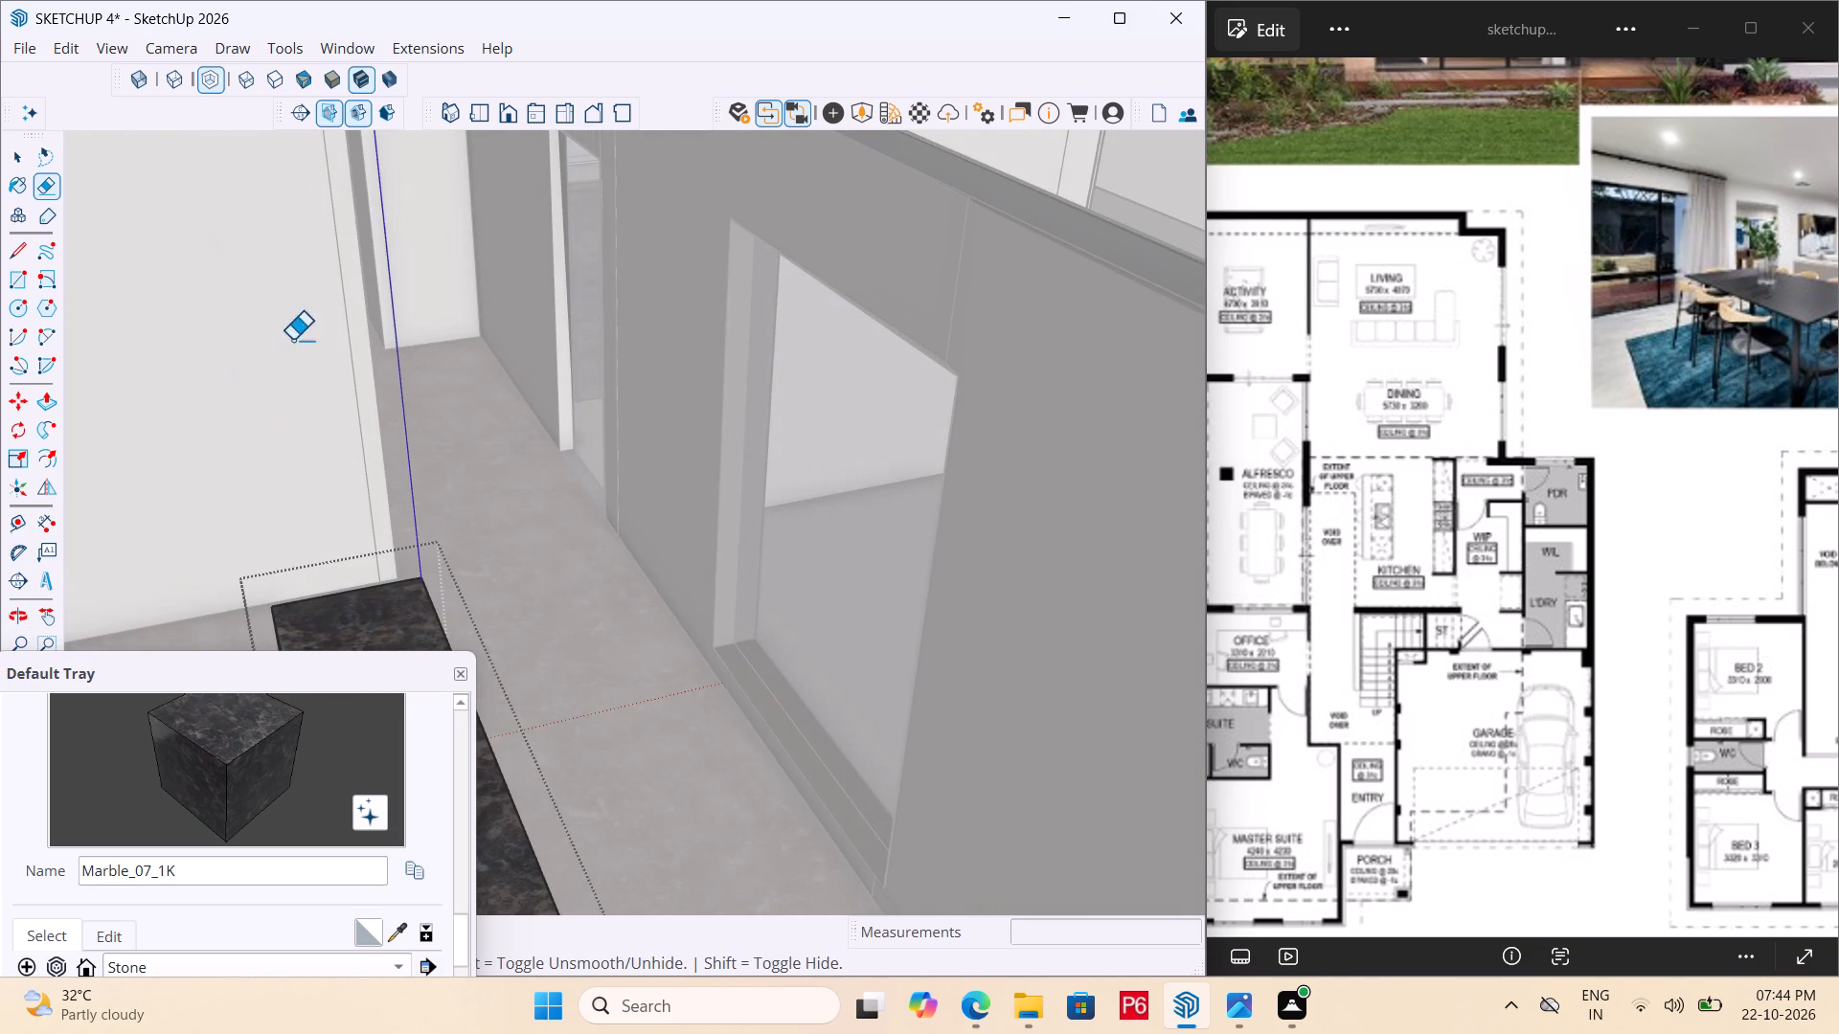
Save the model.
{"action": "scroll", "coordinate": [306, 347], "scroll_direction": "down", "scroll_amount": 3}
{"action": "key", "text": "ctrl+s"}
{"action": "key", "text": "ctrl+s"}
{"action": "key", "text": "ctrl+s"}
{"action": "key", "text": "ctrl+s"}
{"action": "key", "text": "ctrl+s"}
{"action": "key", "text": "ctrl+s"}
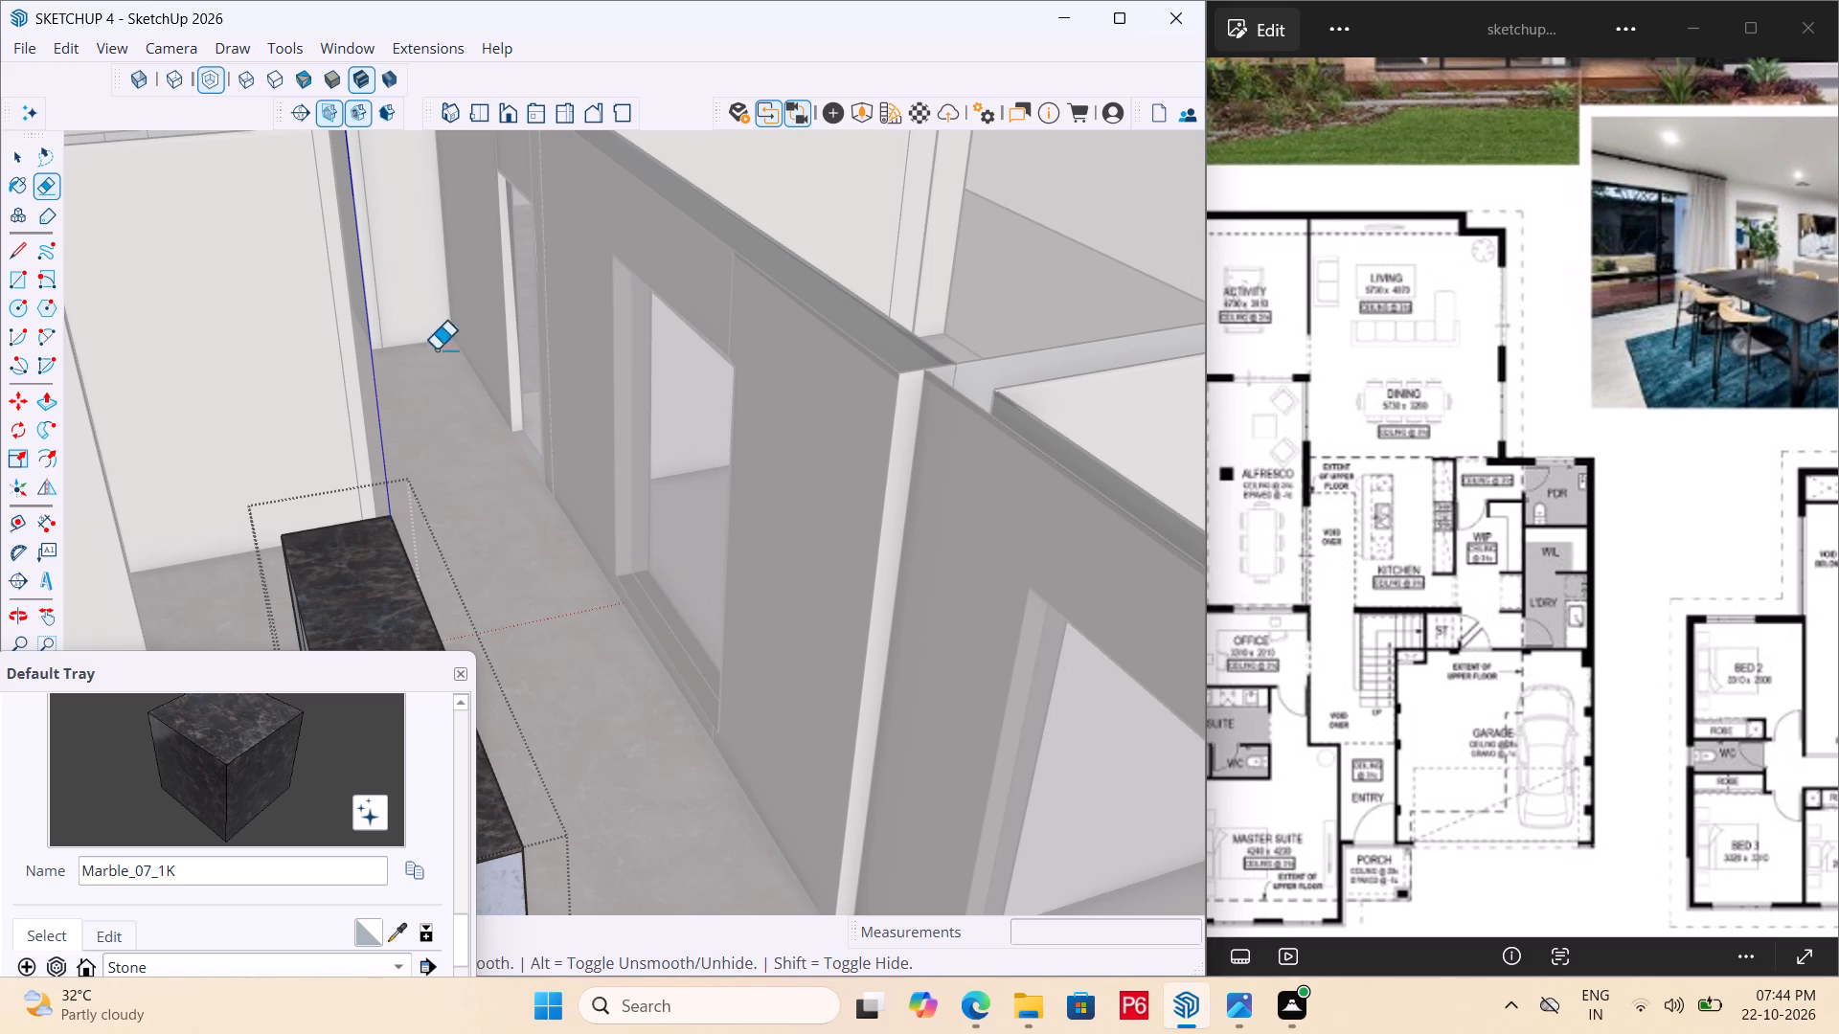
Examine the island within the kitchen and its divided drawer and cabinet side from several angles.
{"action": "scroll", "coordinate": [443, 348], "scroll_direction": "down", "scroll_amount": 4}
{"action": "scroll", "coordinate": [530, 382], "scroll_direction": "down", "scroll_amount": 4}
{"action": "middle_click_drag", "start_coordinate": [495, 520], "coordinate": [617, 454]}
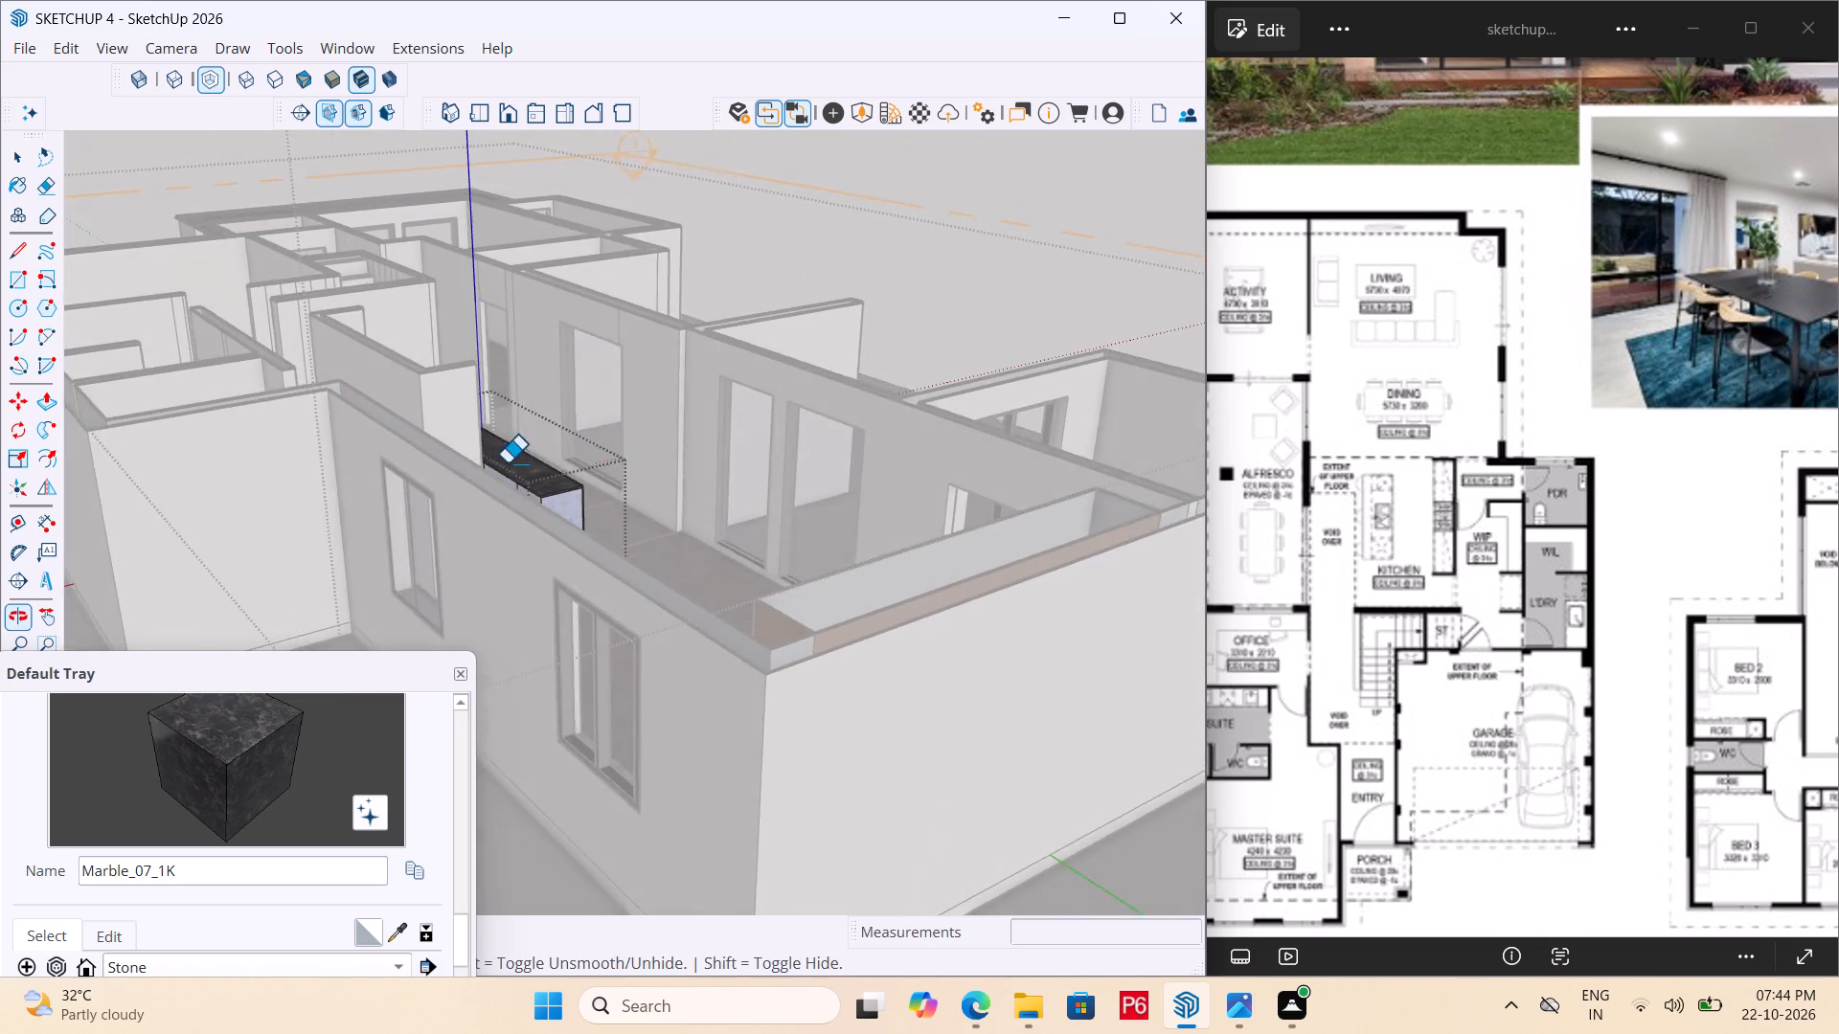
{"action": "scroll", "coordinate": [483, 463], "scroll_direction": "up", "scroll_amount": 5}
{"action": "middle_click_drag", "start_coordinate": [545, 479], "coordinate": [562, 600]}
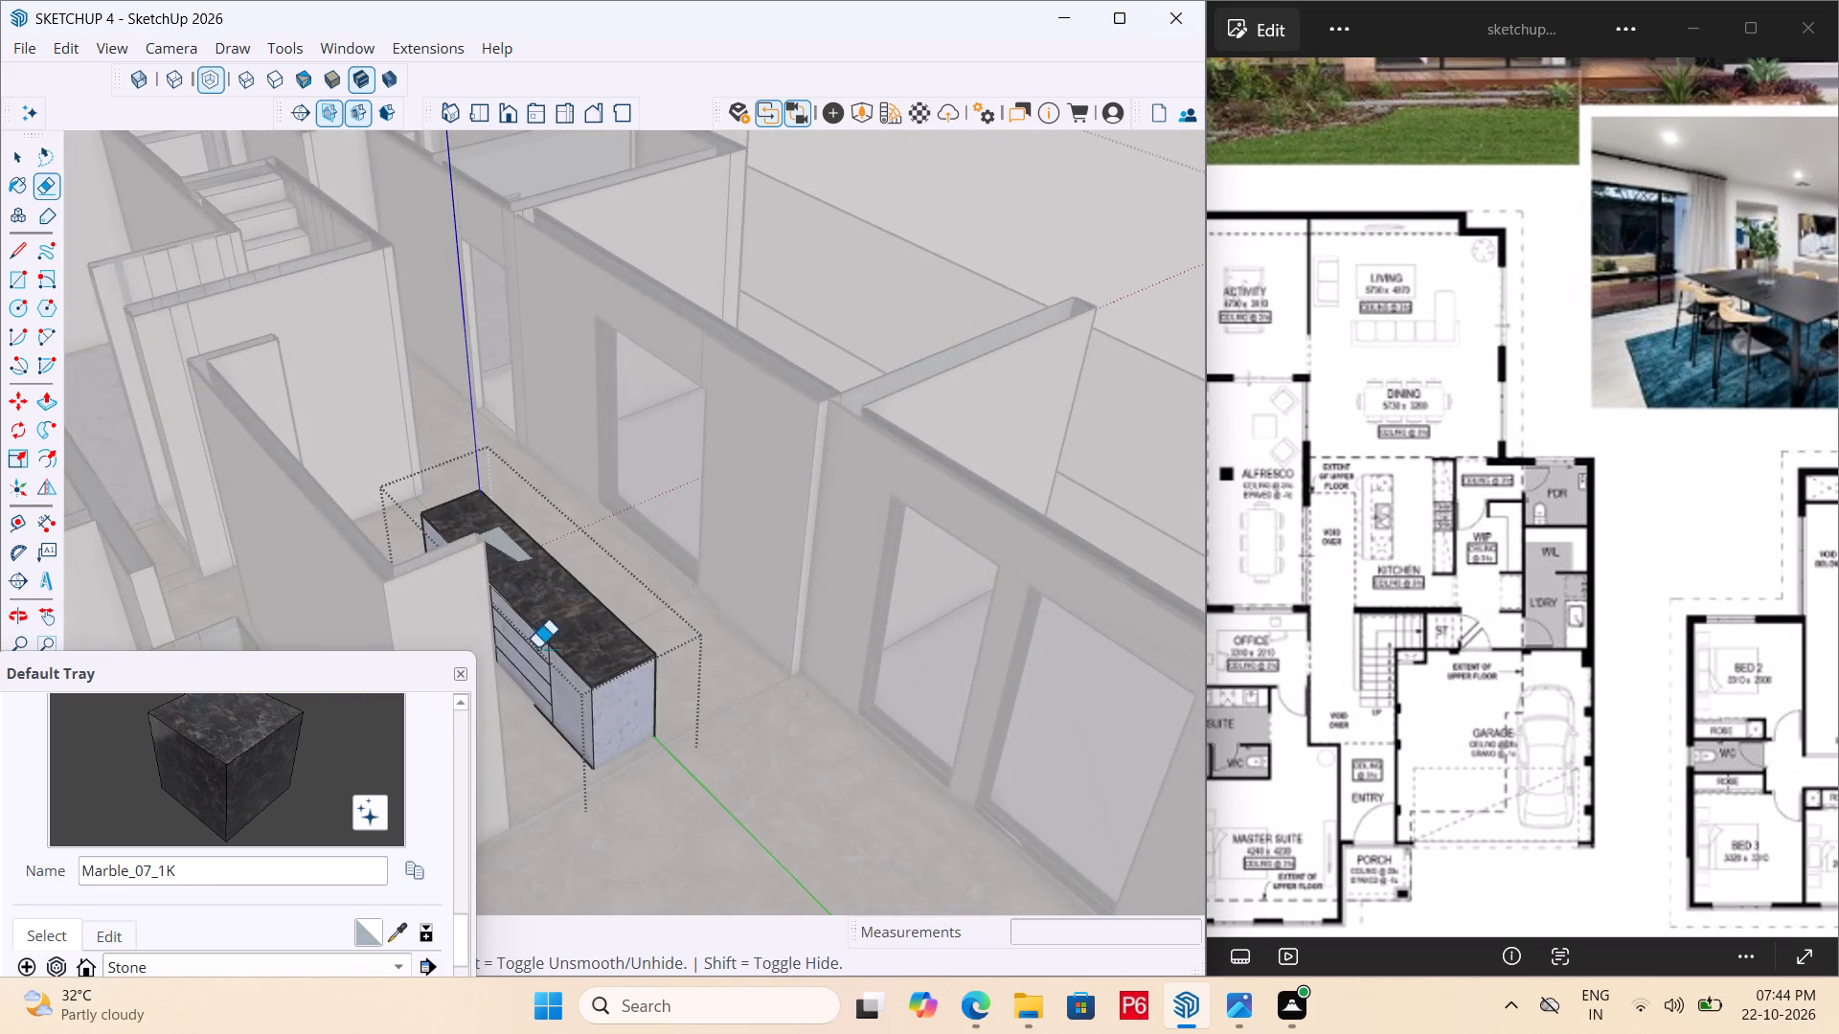
{"action": "scroll", "coordinate": [534, 662], "scroll_direction": "up", "scroll_amount": 7}
{"action": "middle_click_drag", "start_coordinate": [534, 510], "coordinate": [479, 410]}
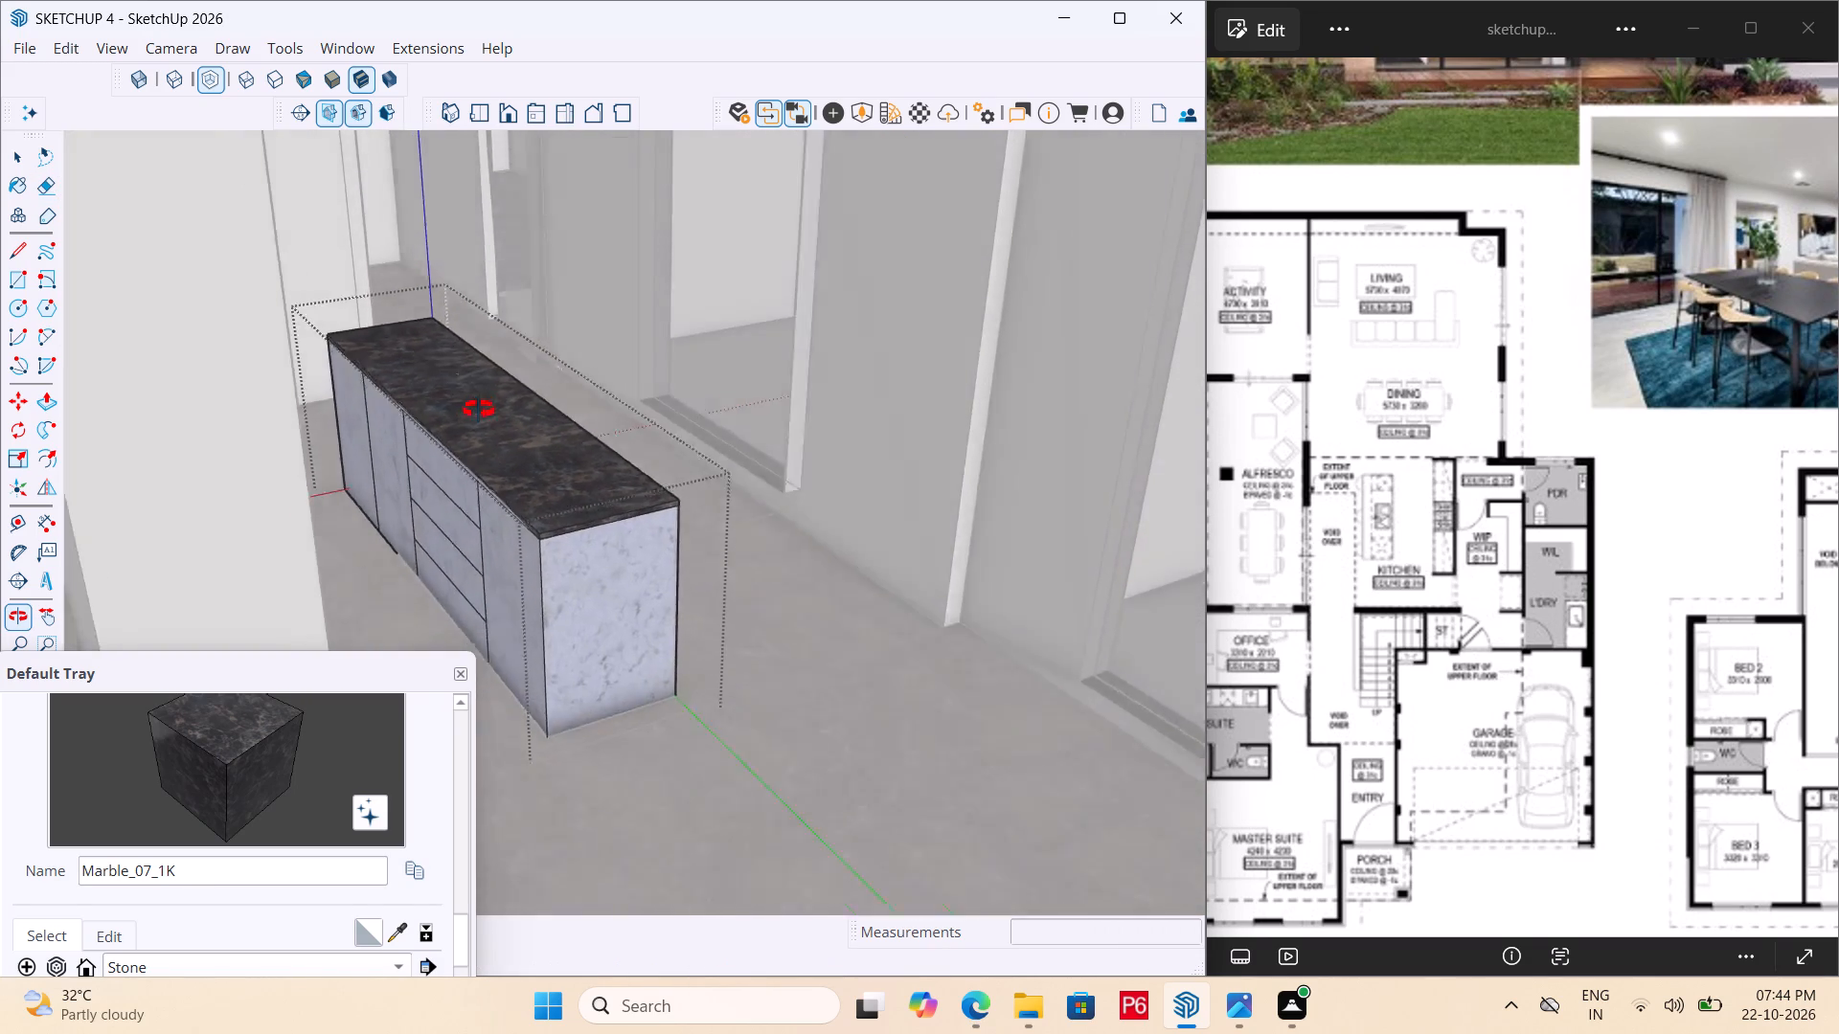
{"action": "middle_click_drag", "start_coordinate": [479, 410], "coordinate": [498, 349]}
{"action": "scroll", "coordinate": [547, 390], "scroll_direction": "up", "scroll_amount": 7}
{"action": "scroll", "coordinate": [631, 386], "scroll_direction": "up", "scroll_amount": 4}
{"action": "scroll", "coordinate": [641, 447], "scroll_direction": "down", "scroll_amount": 4}
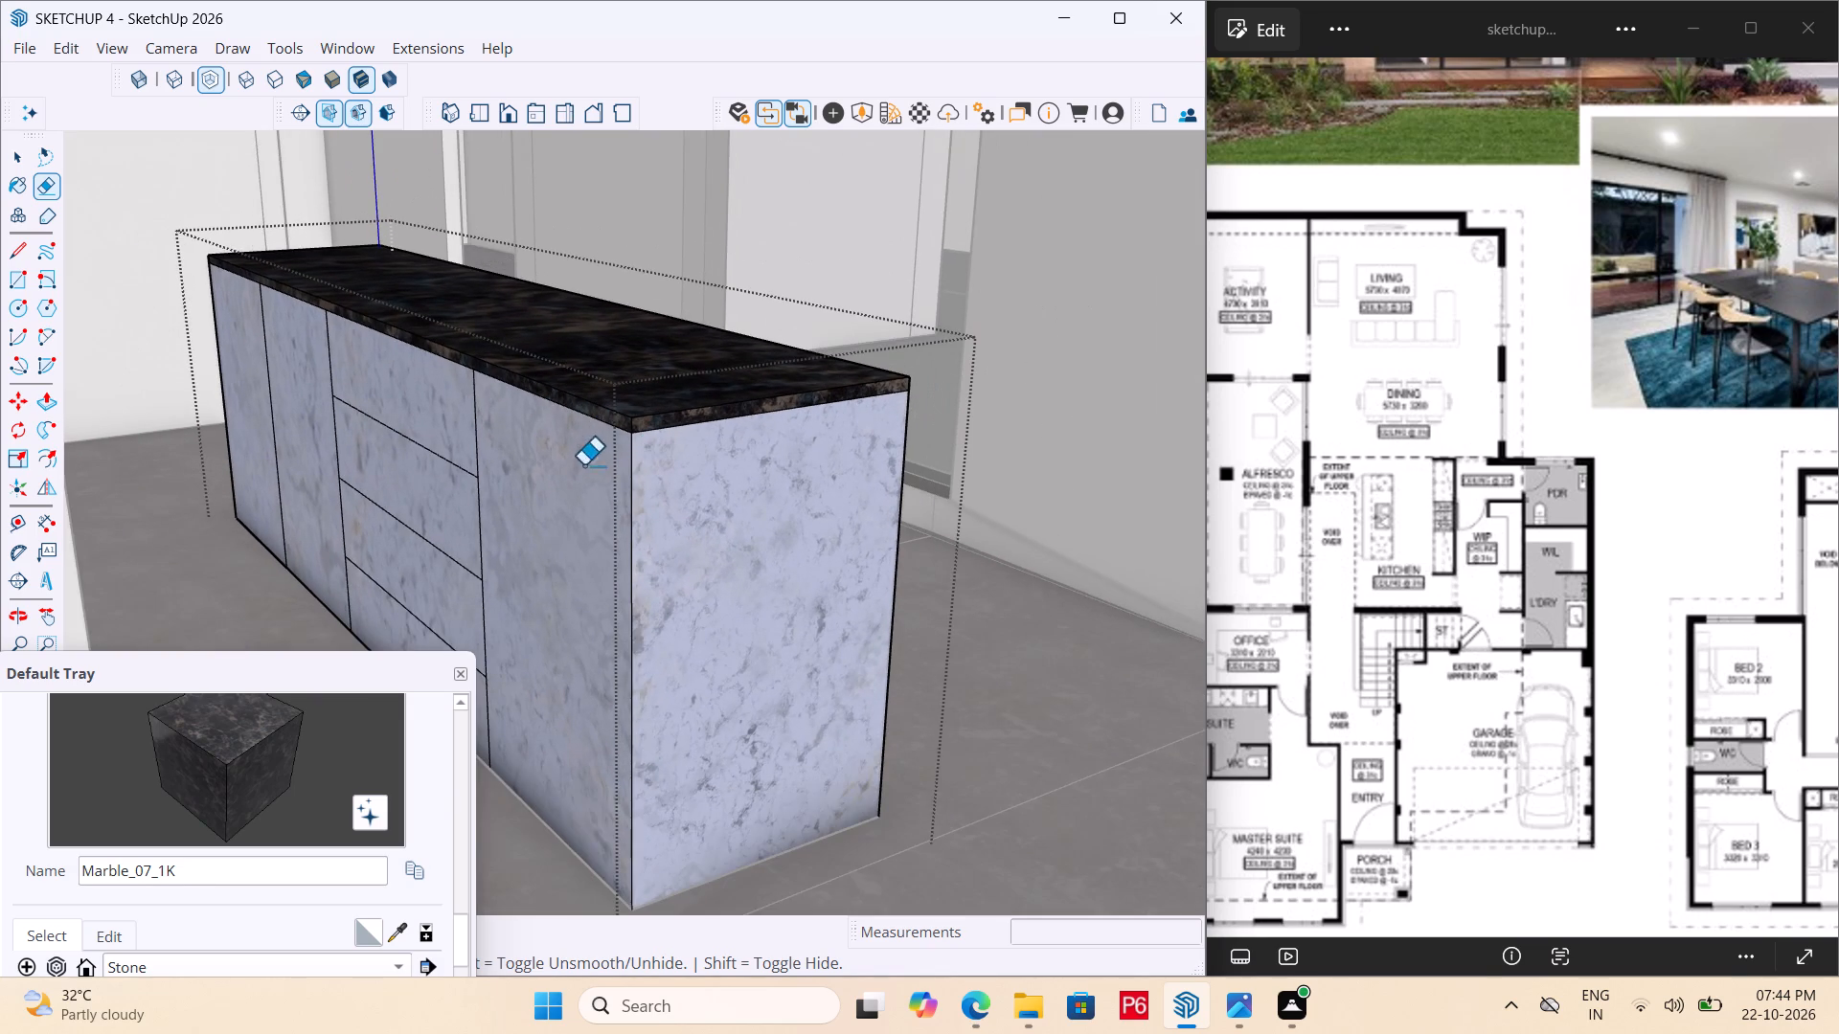
{"action": "middle_click_drag", "start_coordinate": [569, 518], "coordinate": [627, 495]}
{"action": "scroll", "coordinate": [611, 471], "scroll_direction": "down", "scroll_amount": 3}
{"action": "scroll", "coordinate": [490, 532], "scroll_direction": "up", "scroll_amount": 3}
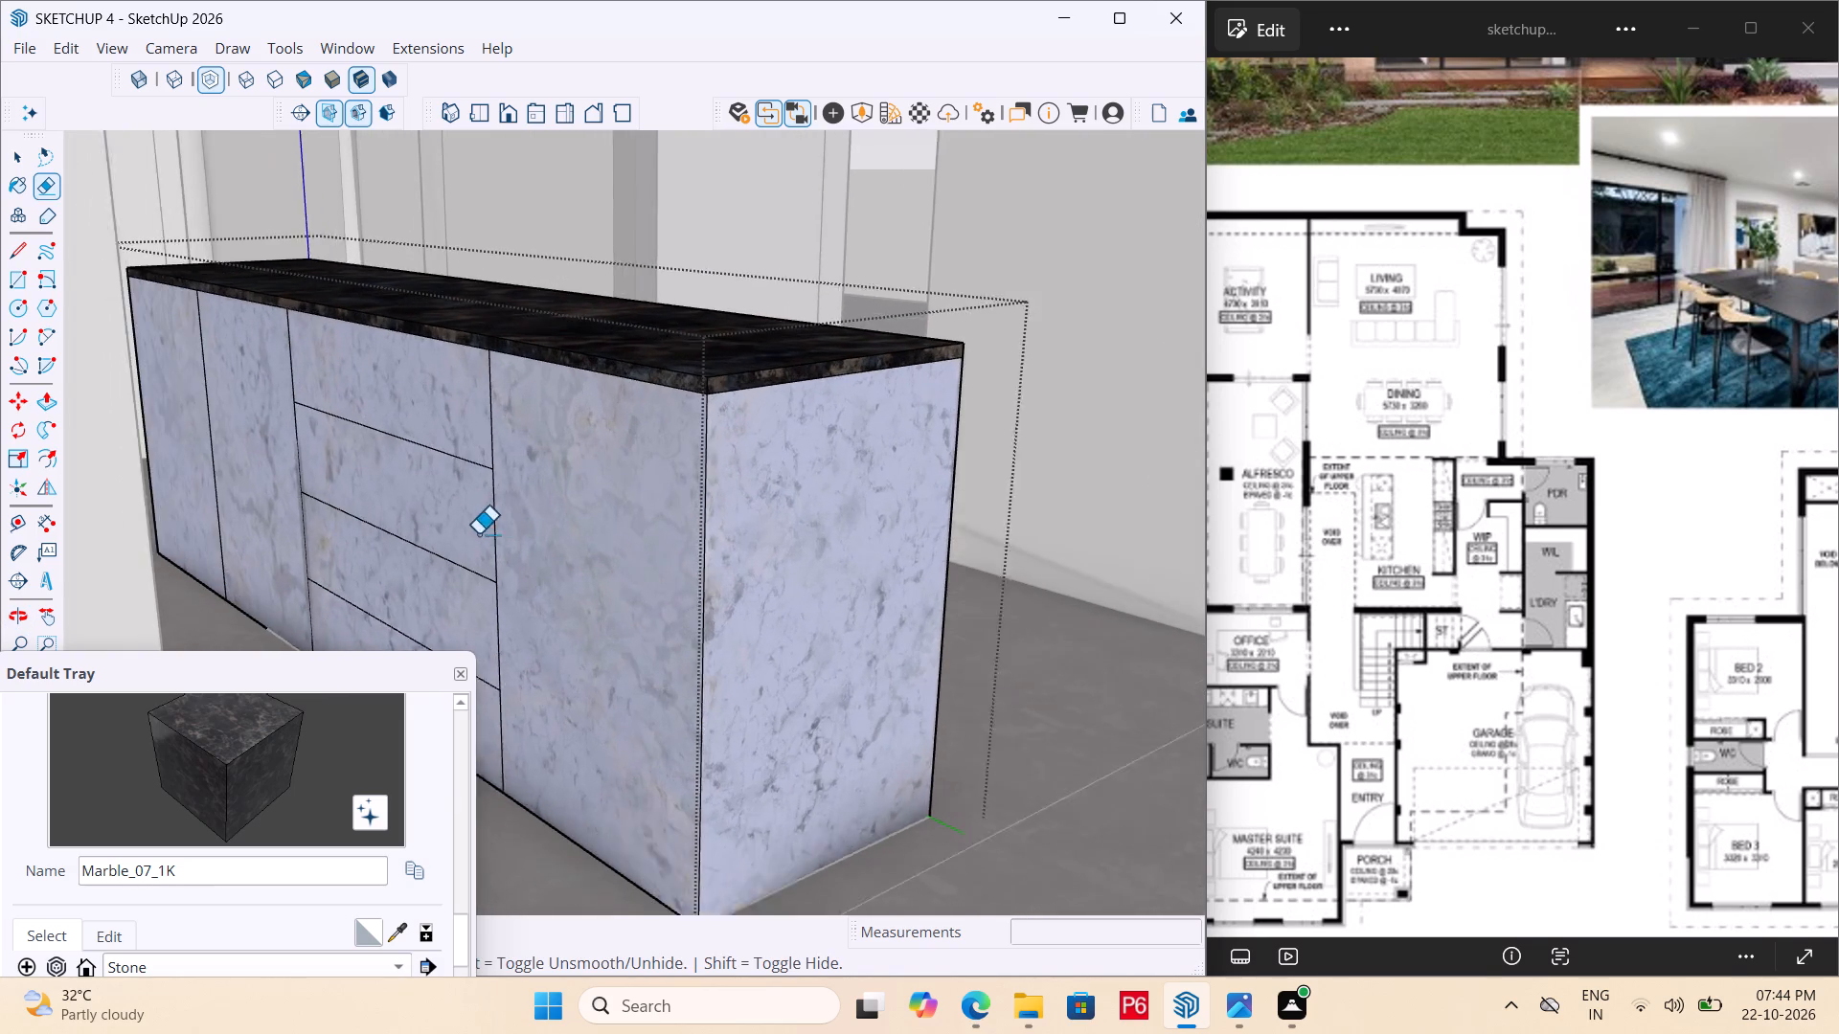
{"action": "scroll", "coordinate": [478, 534], "scroll_direction": "up", "scroll_amount": 1}
{"action": "middle_click_drag", "start_coordinate": [395, 540], "coordinate": [355, 530]}
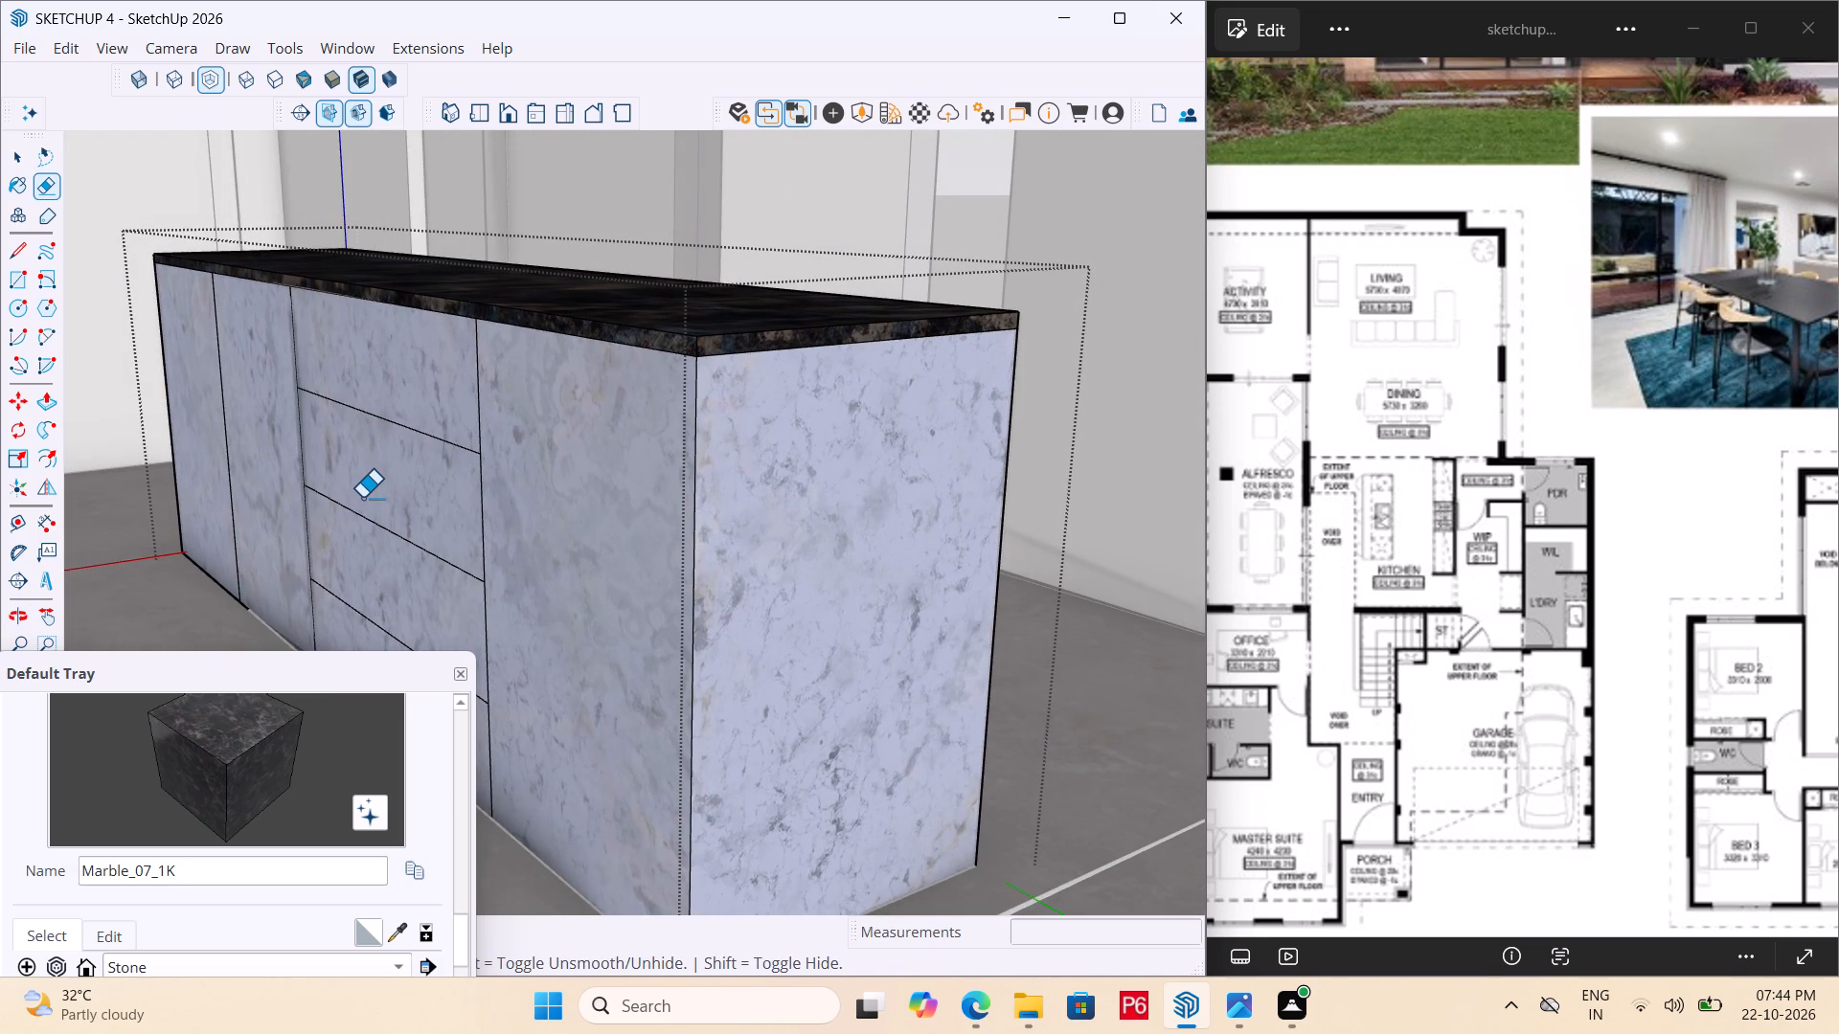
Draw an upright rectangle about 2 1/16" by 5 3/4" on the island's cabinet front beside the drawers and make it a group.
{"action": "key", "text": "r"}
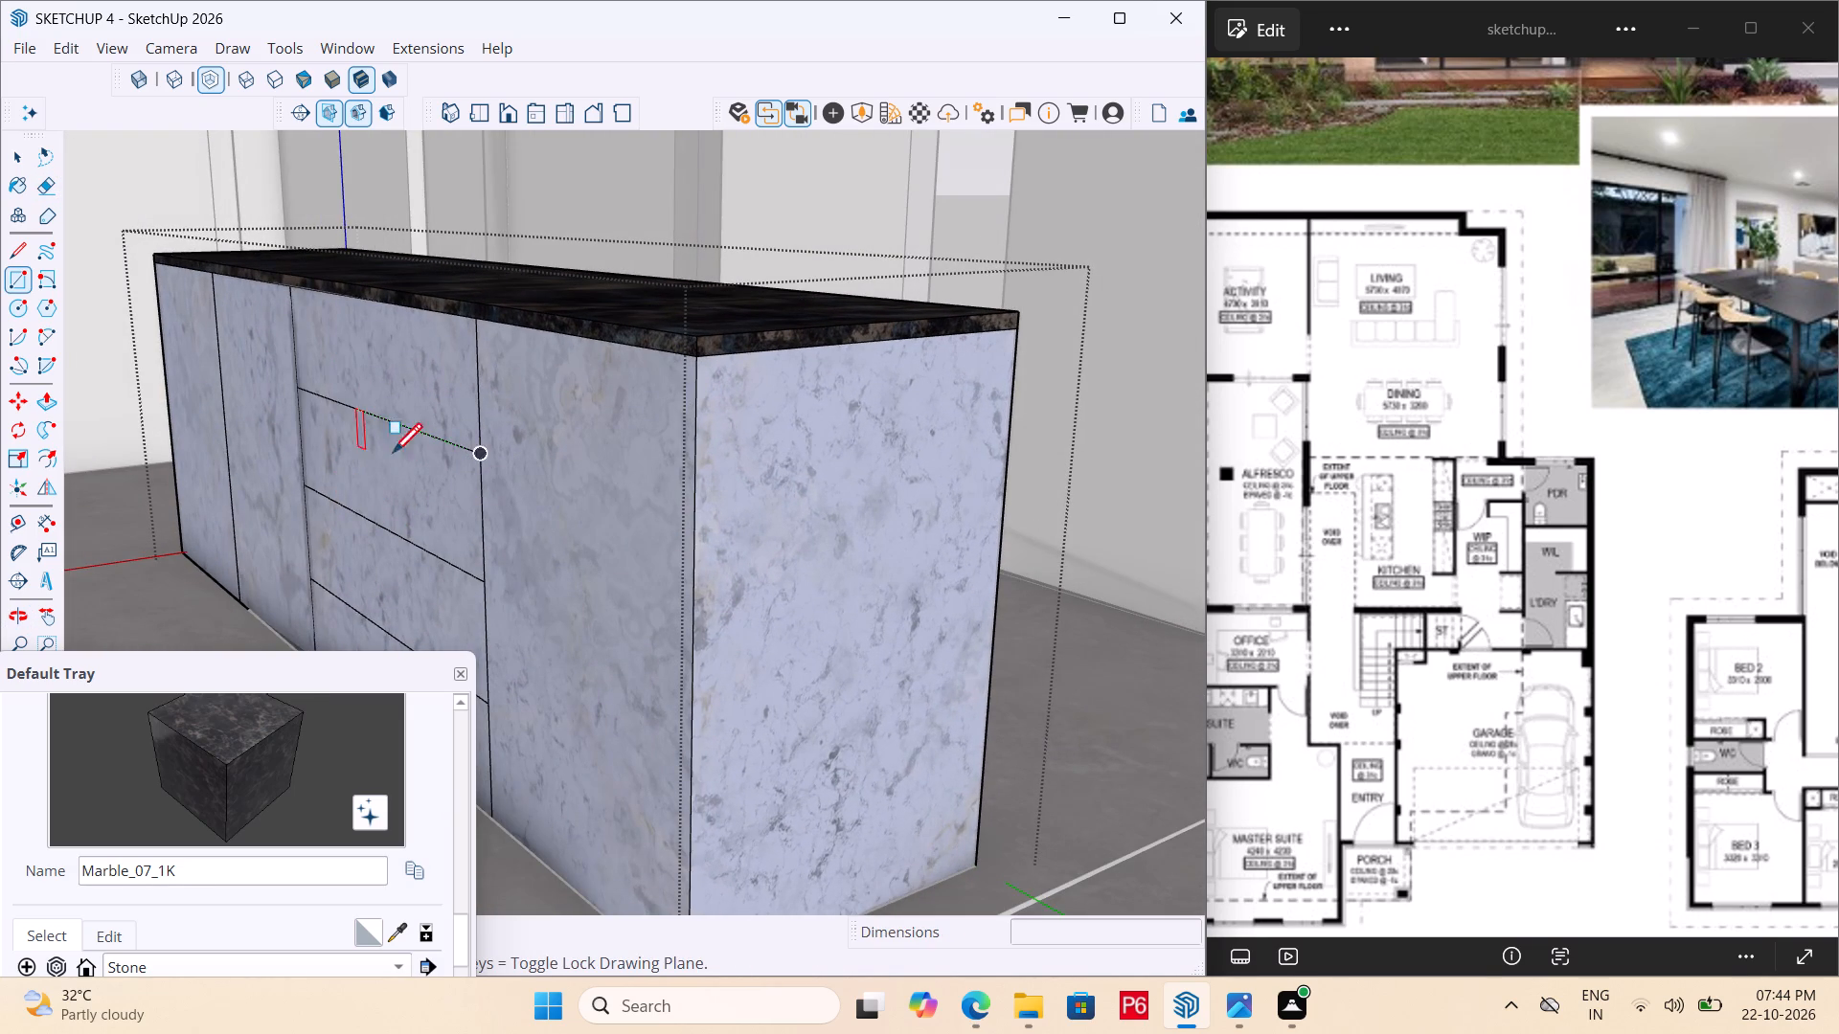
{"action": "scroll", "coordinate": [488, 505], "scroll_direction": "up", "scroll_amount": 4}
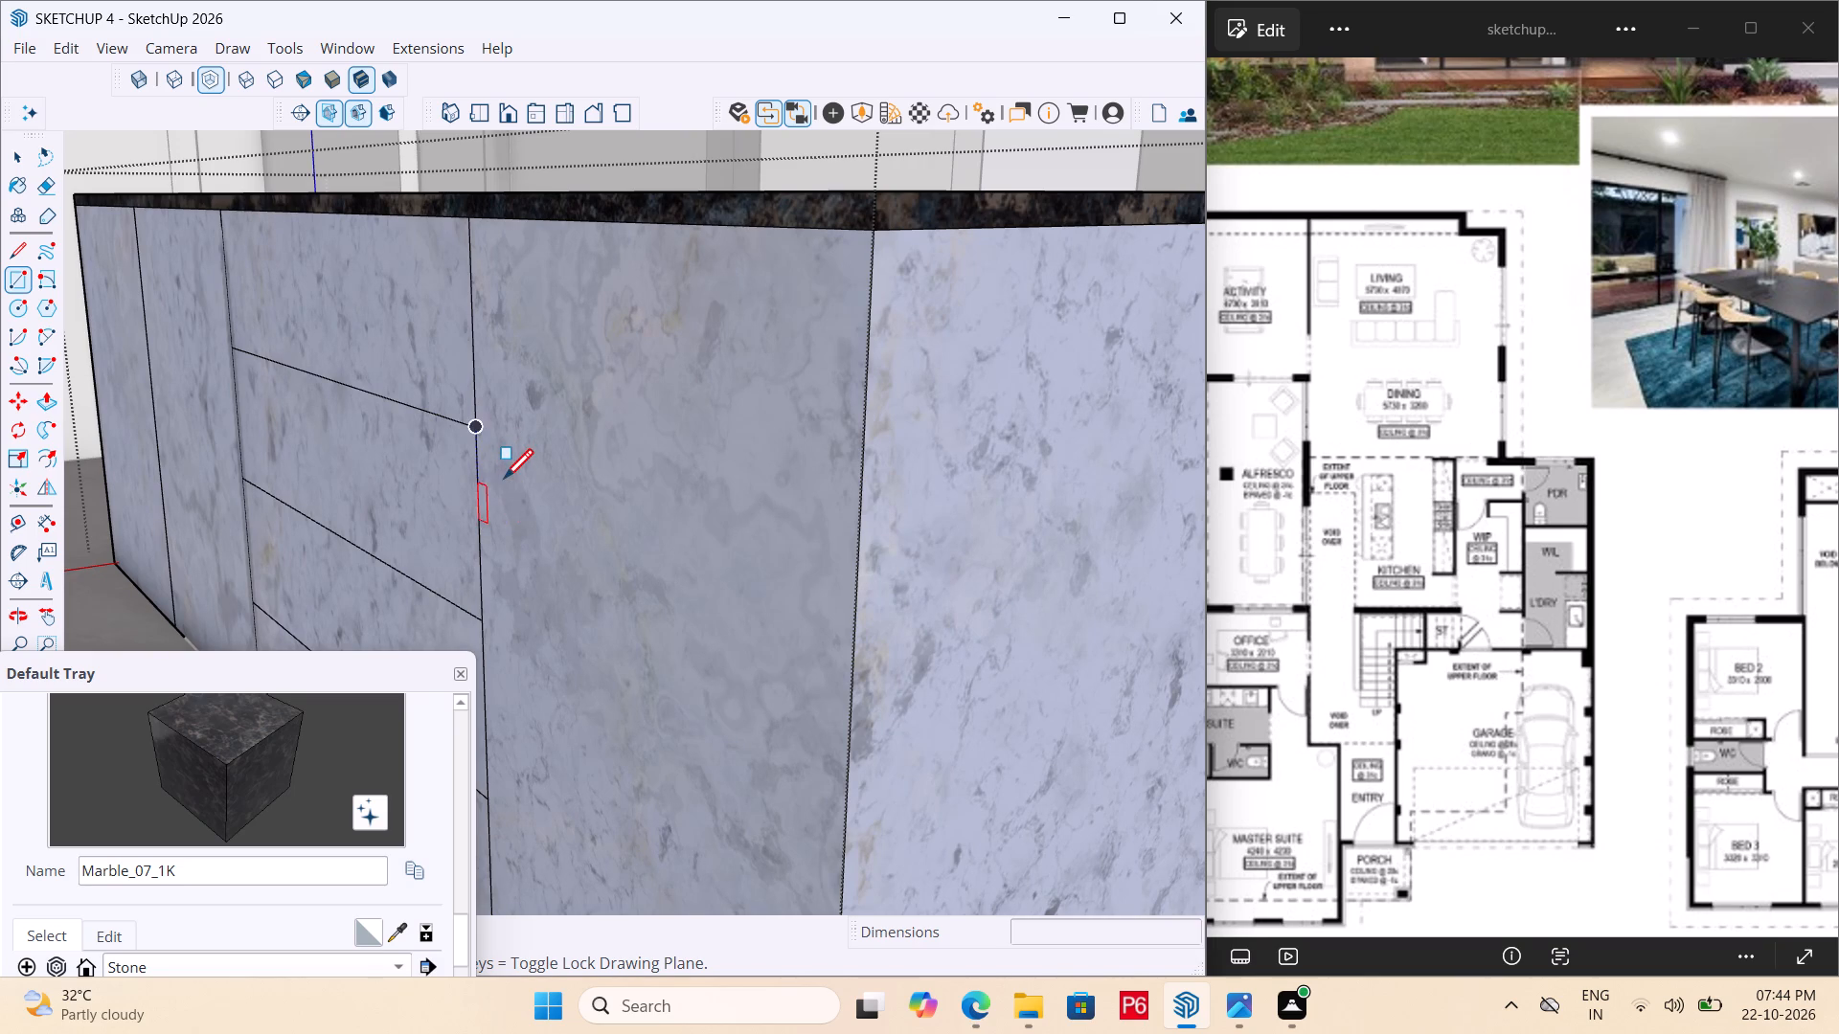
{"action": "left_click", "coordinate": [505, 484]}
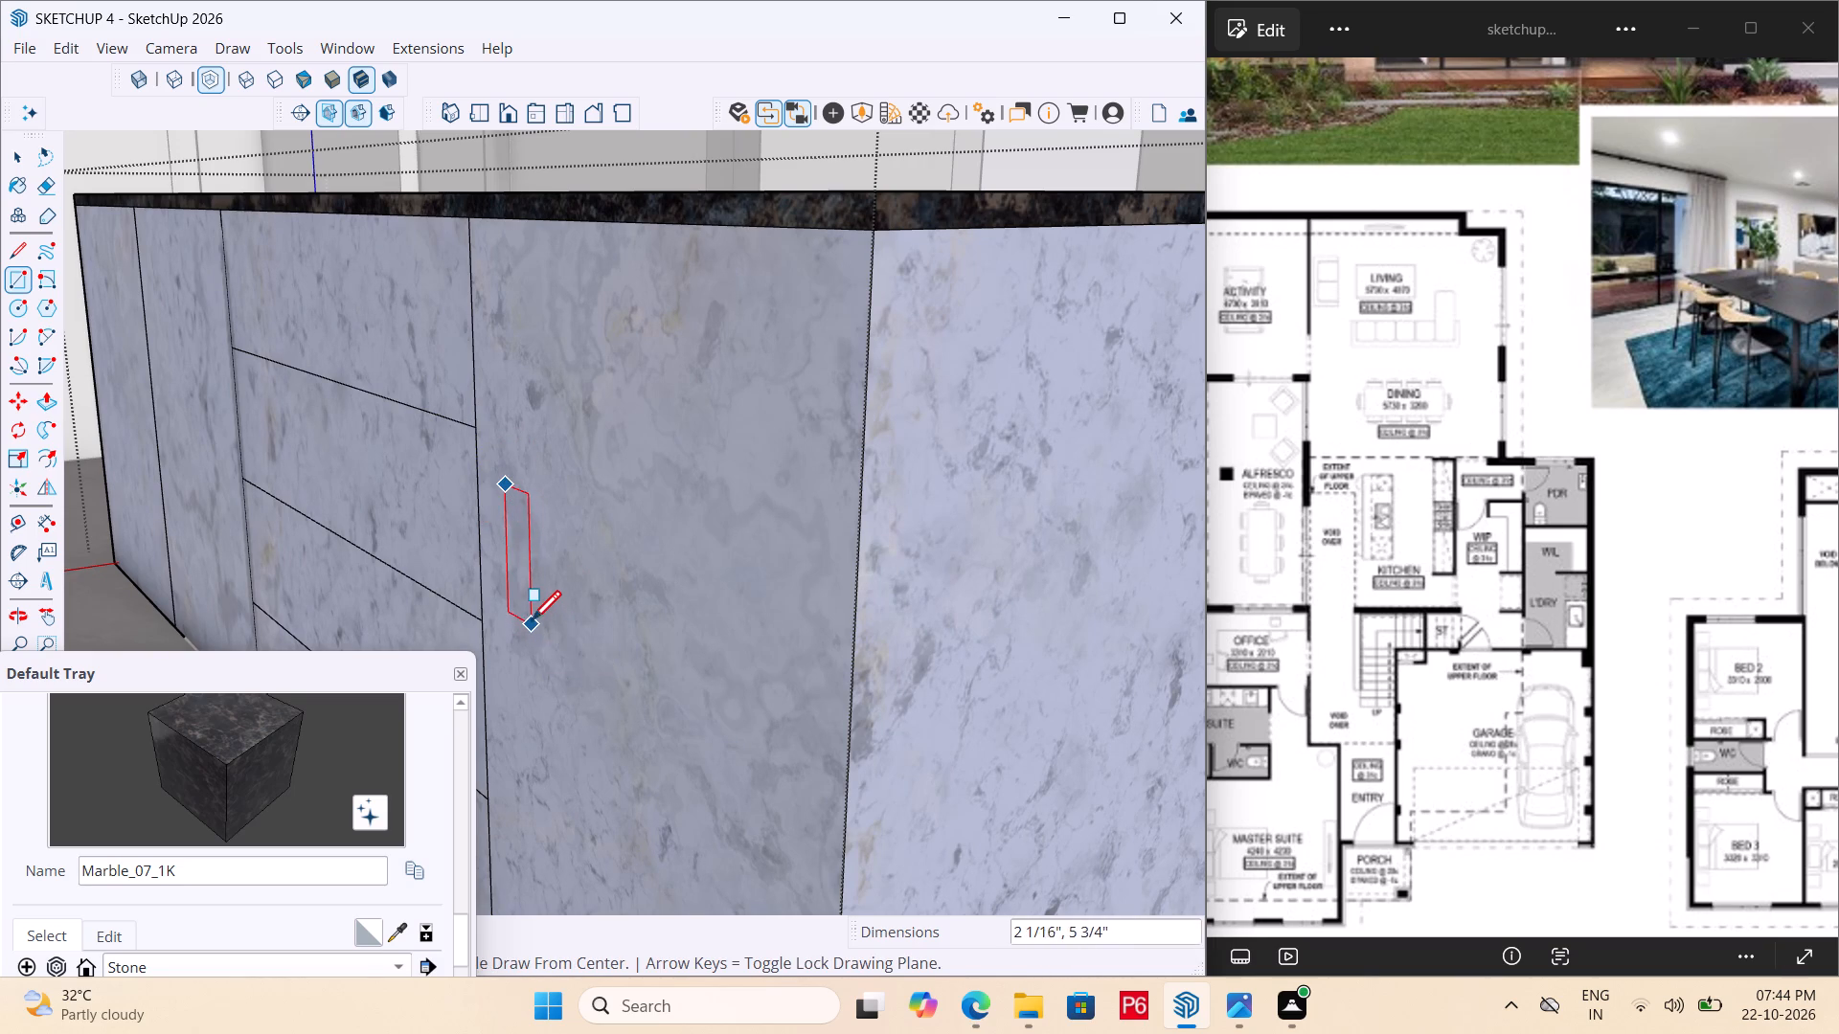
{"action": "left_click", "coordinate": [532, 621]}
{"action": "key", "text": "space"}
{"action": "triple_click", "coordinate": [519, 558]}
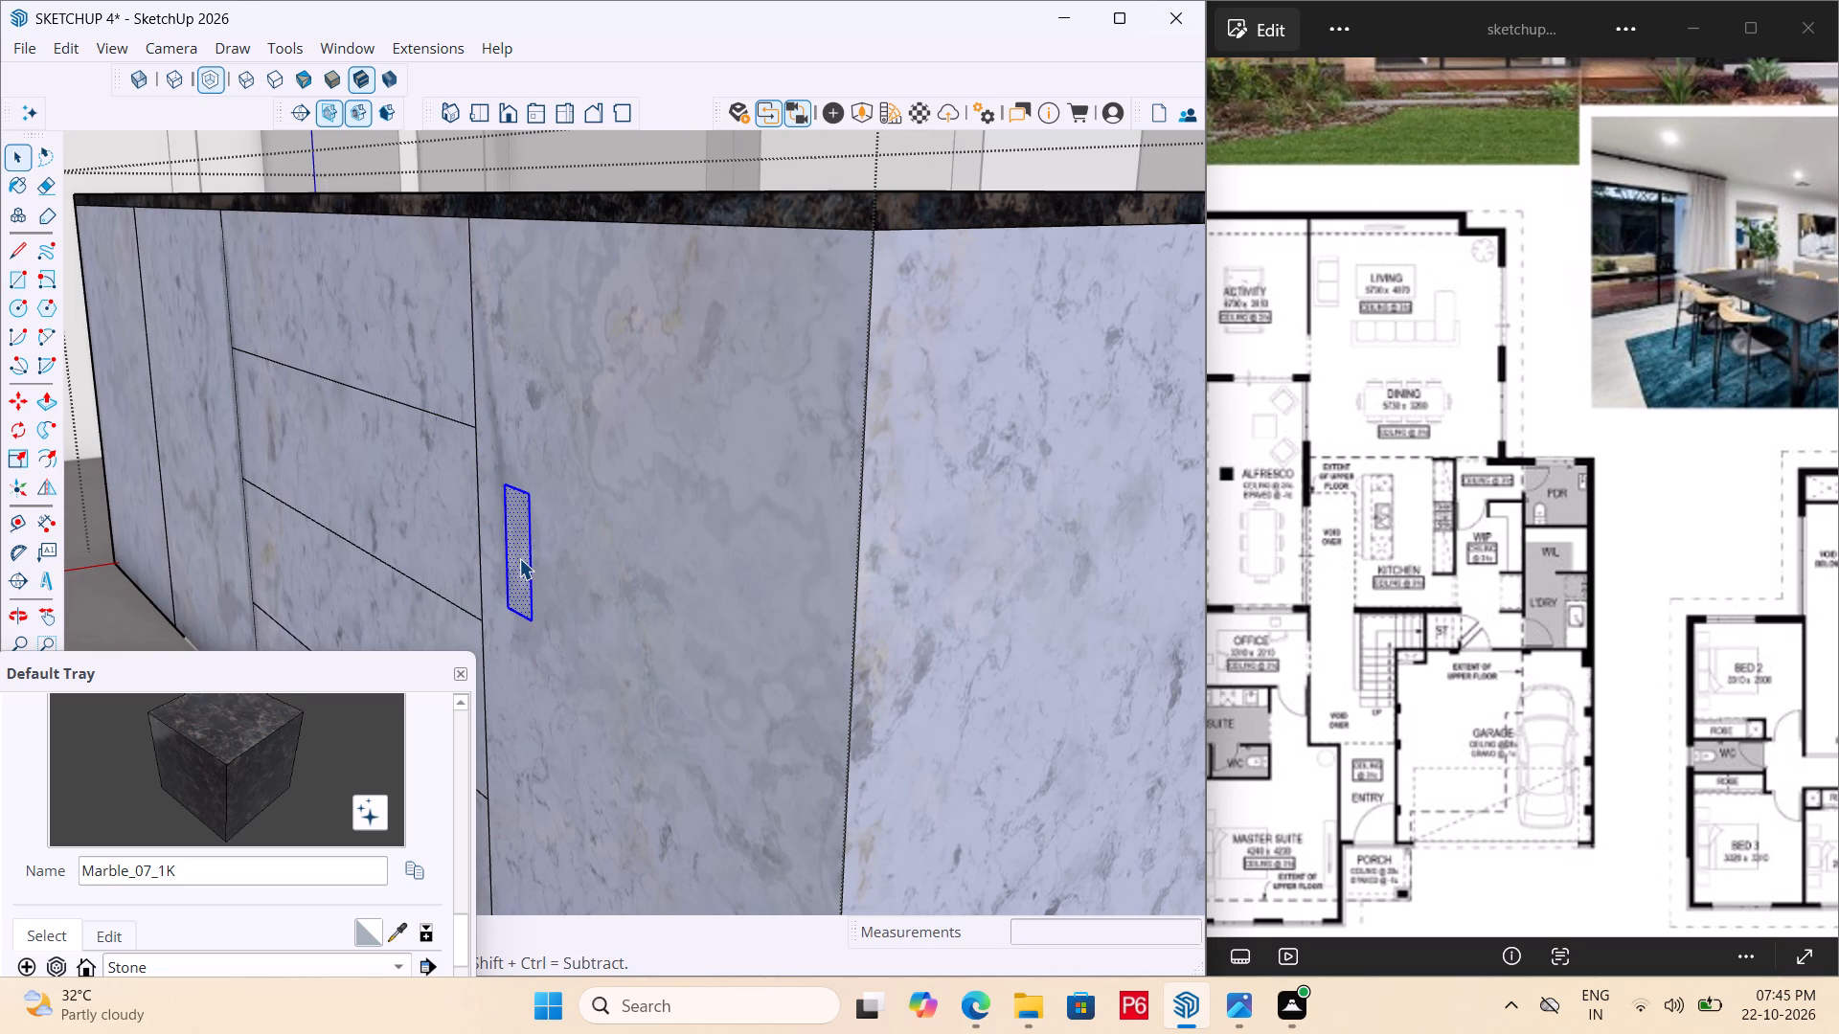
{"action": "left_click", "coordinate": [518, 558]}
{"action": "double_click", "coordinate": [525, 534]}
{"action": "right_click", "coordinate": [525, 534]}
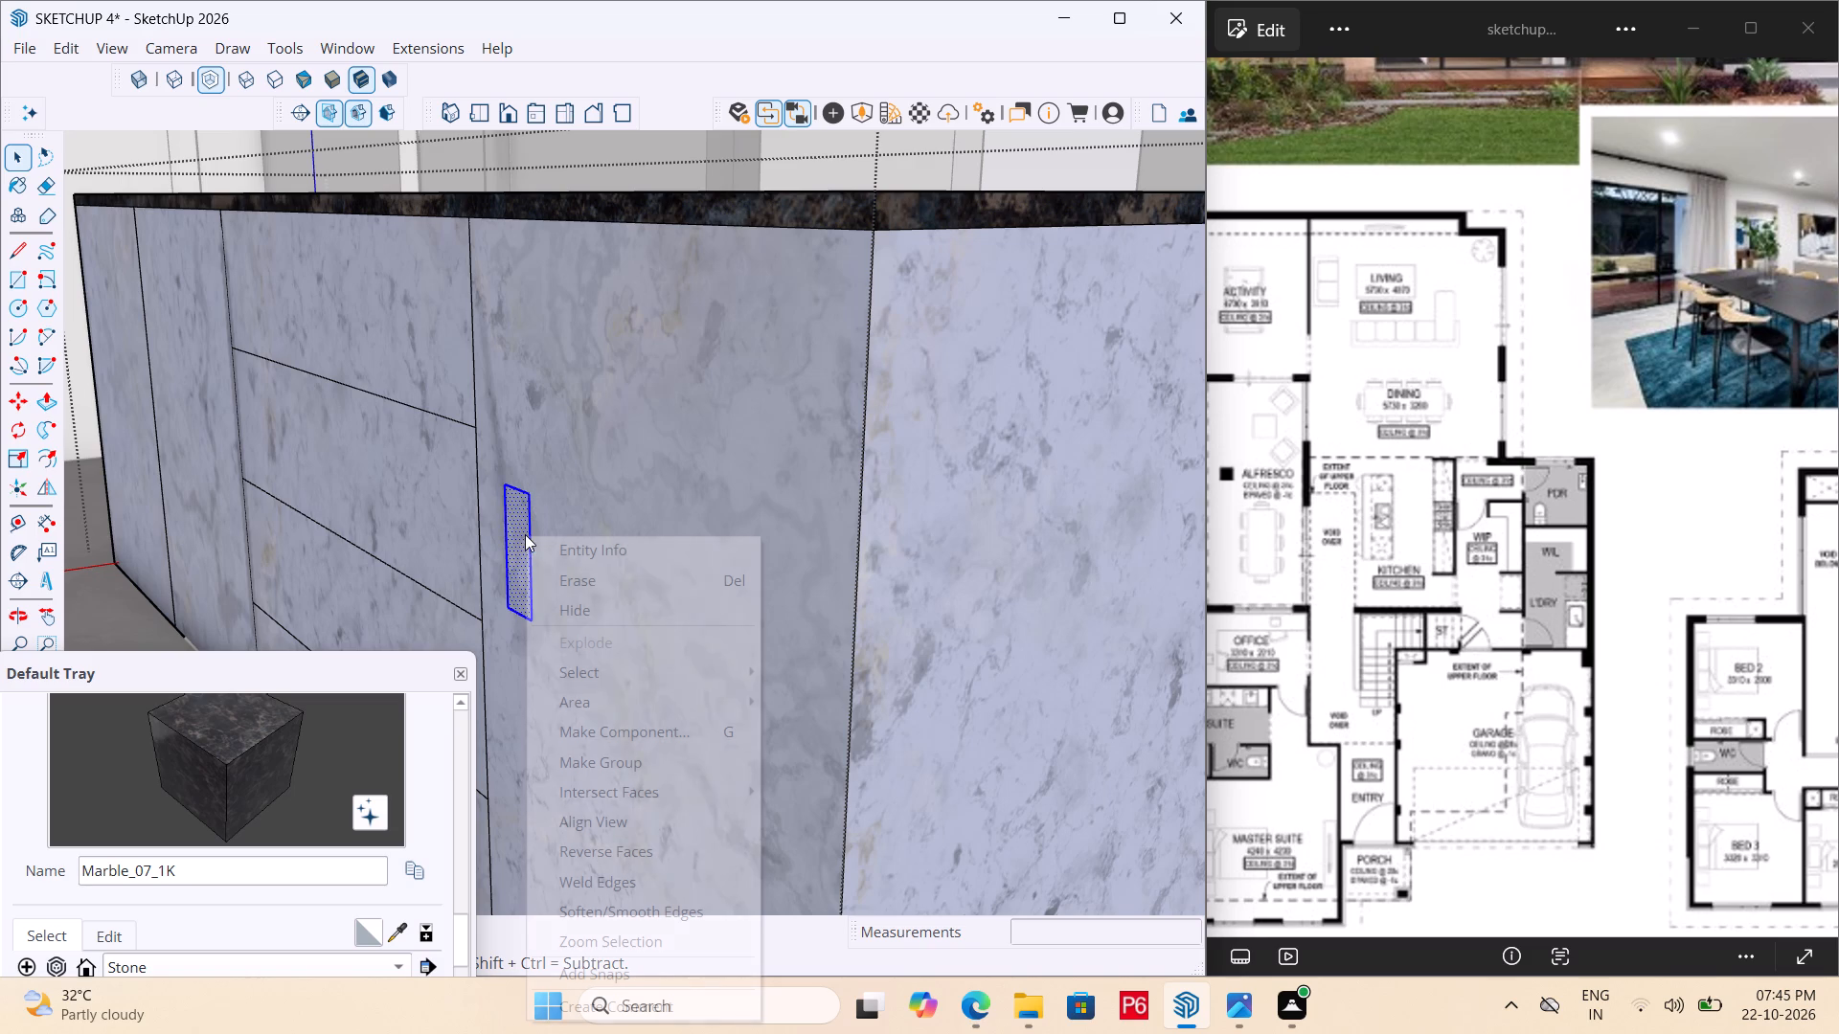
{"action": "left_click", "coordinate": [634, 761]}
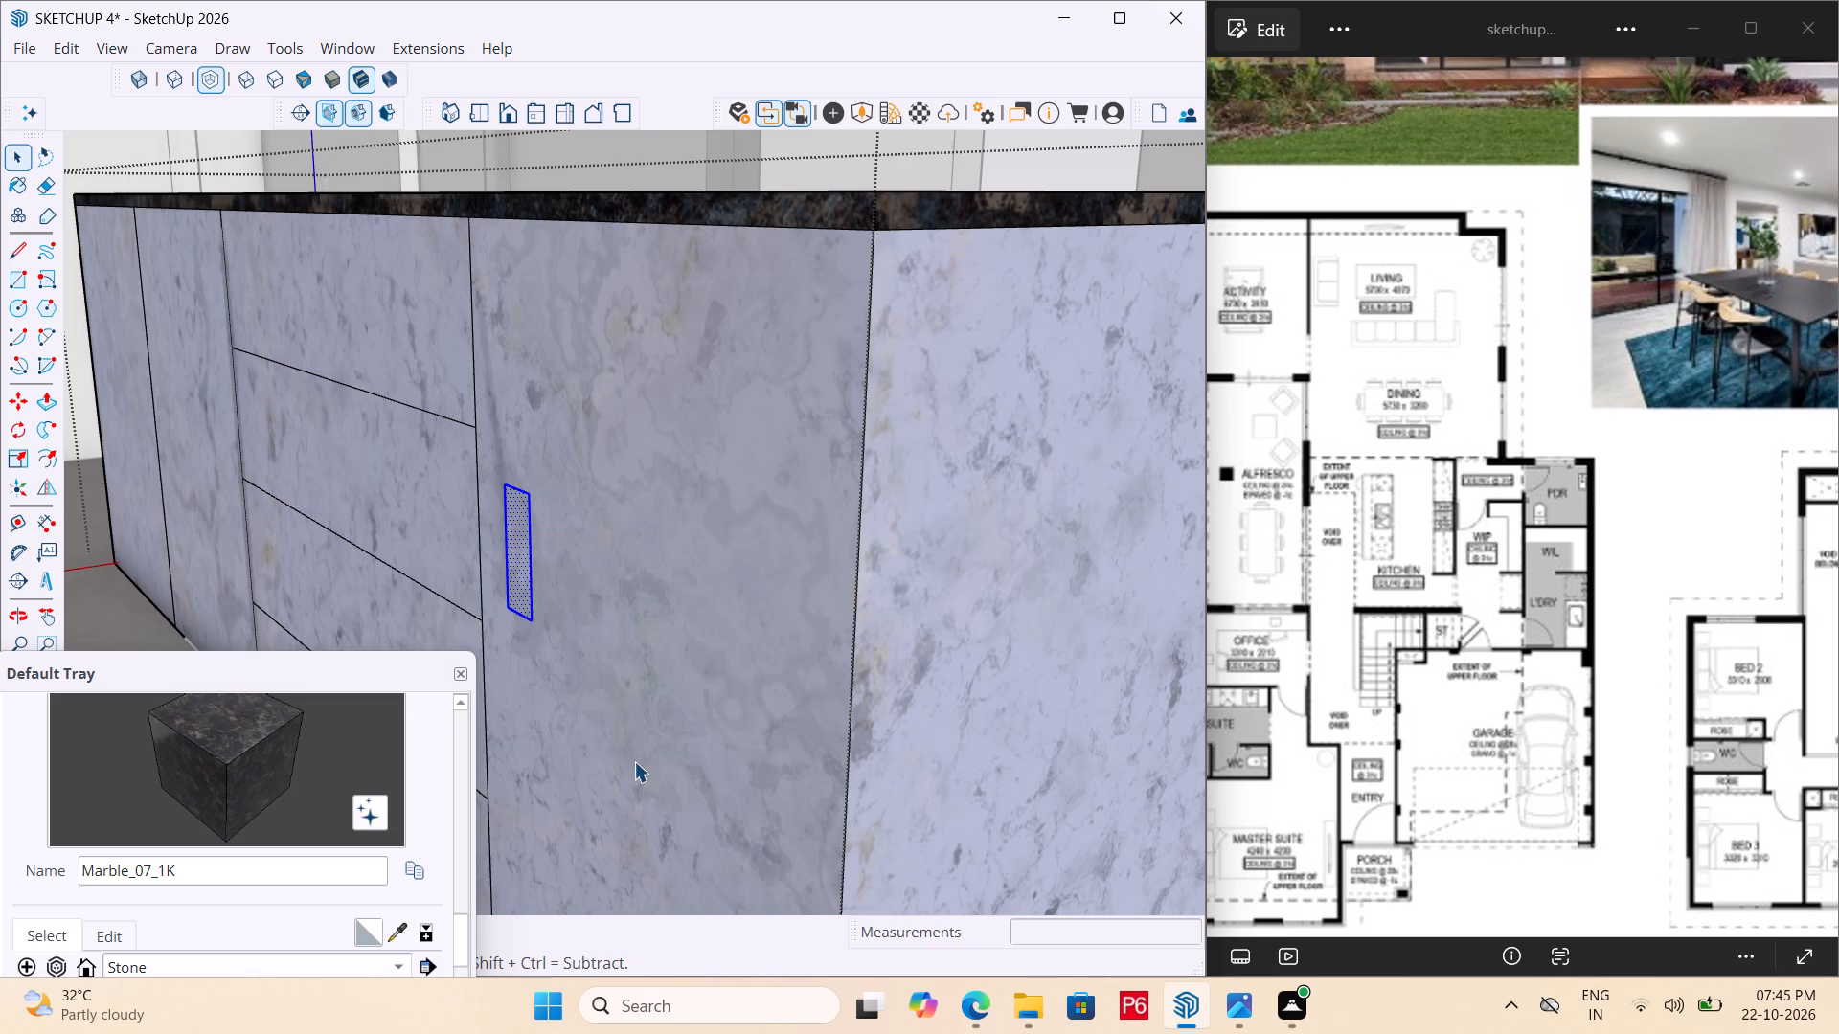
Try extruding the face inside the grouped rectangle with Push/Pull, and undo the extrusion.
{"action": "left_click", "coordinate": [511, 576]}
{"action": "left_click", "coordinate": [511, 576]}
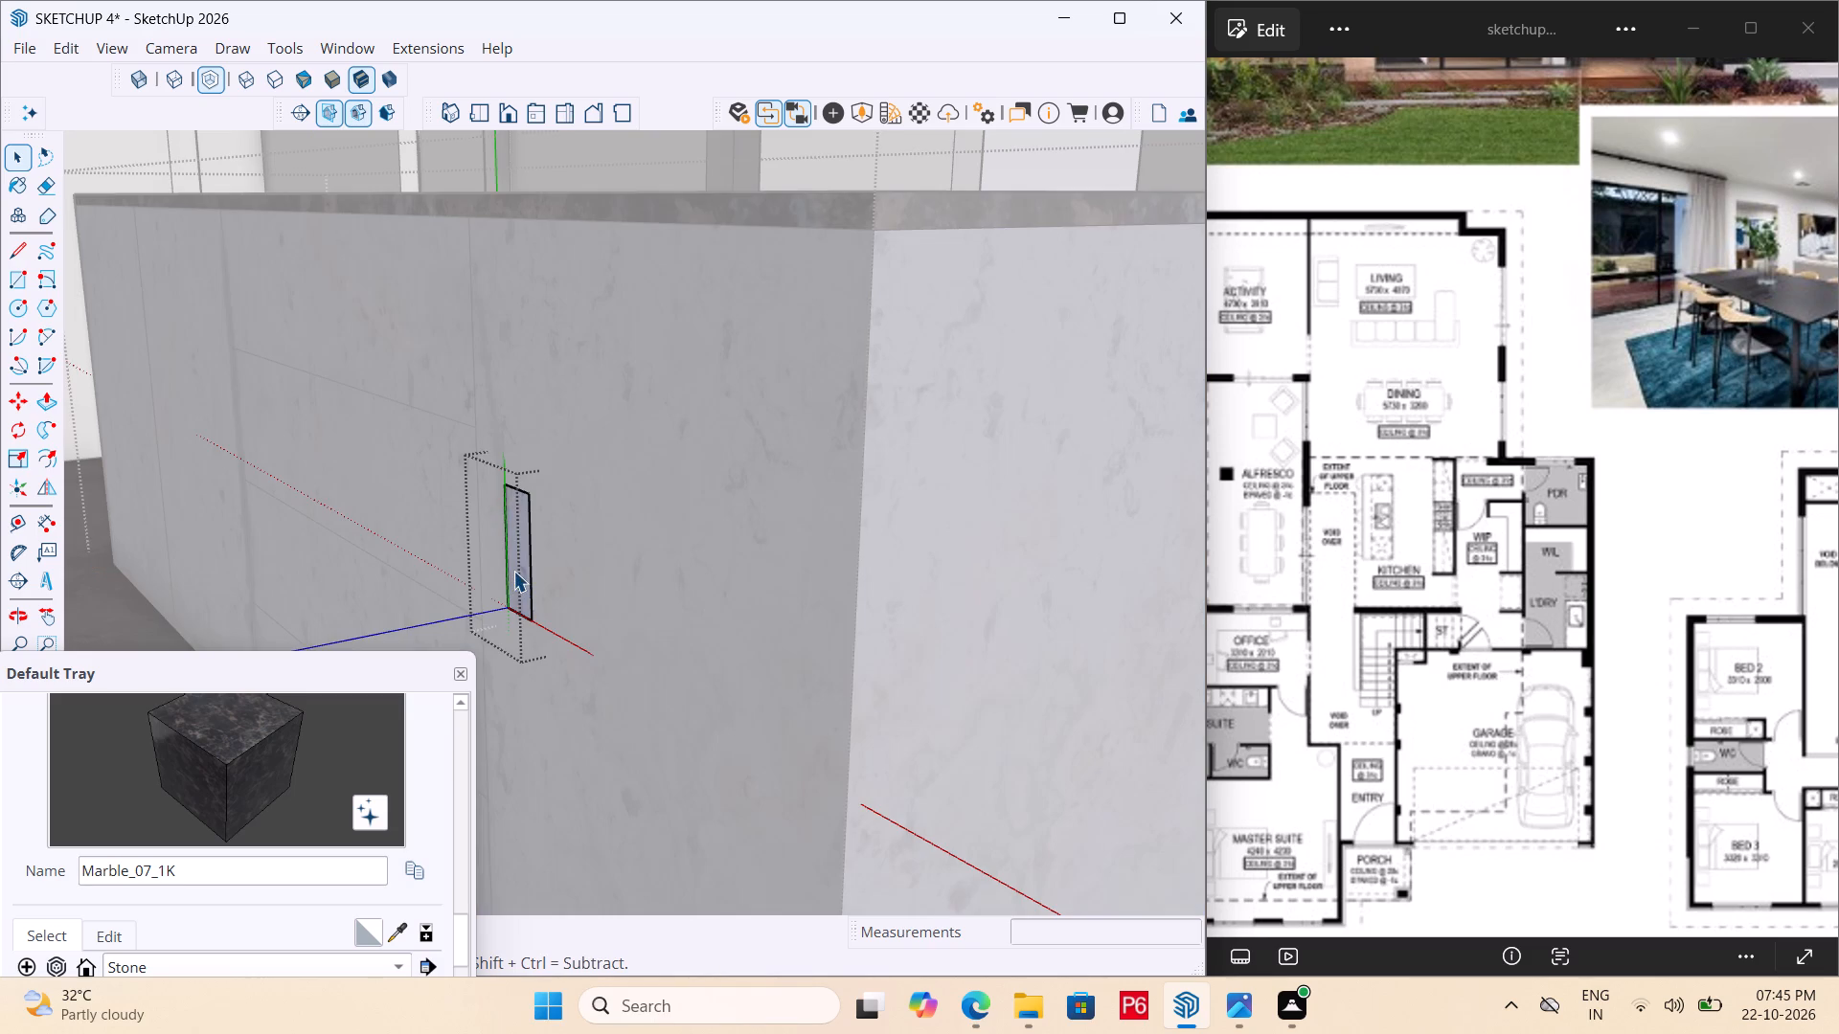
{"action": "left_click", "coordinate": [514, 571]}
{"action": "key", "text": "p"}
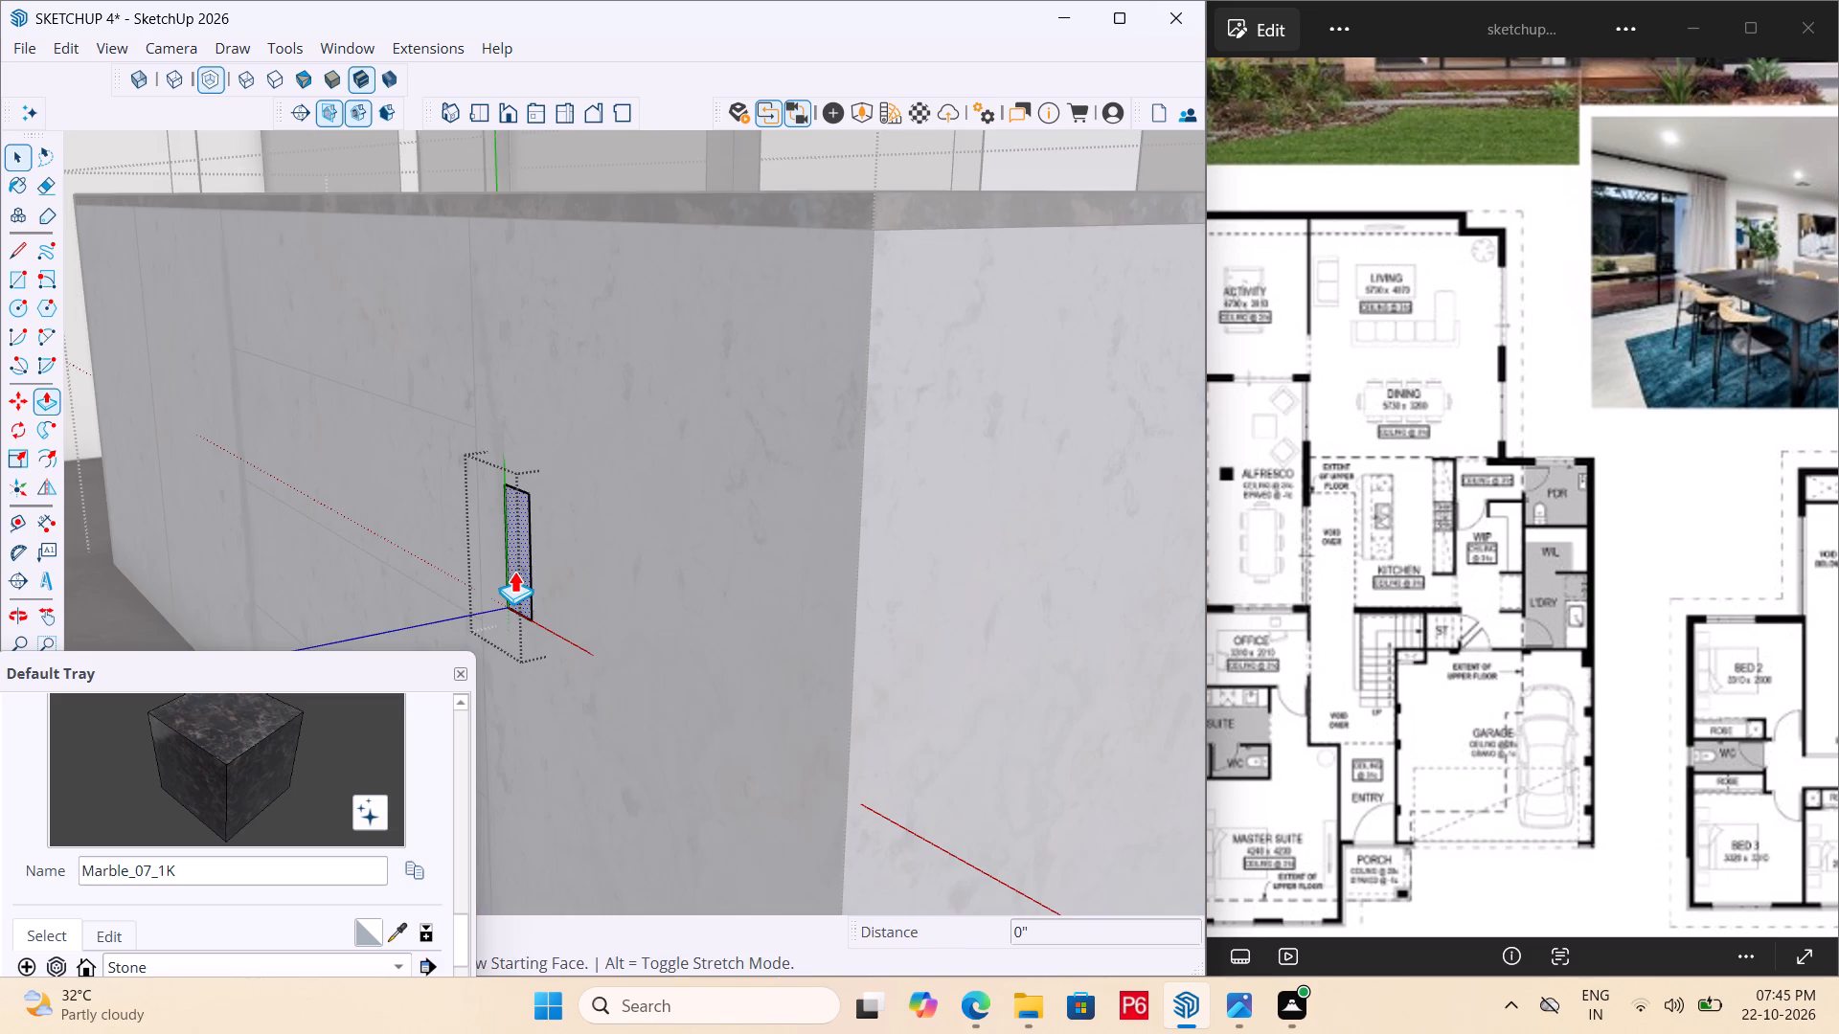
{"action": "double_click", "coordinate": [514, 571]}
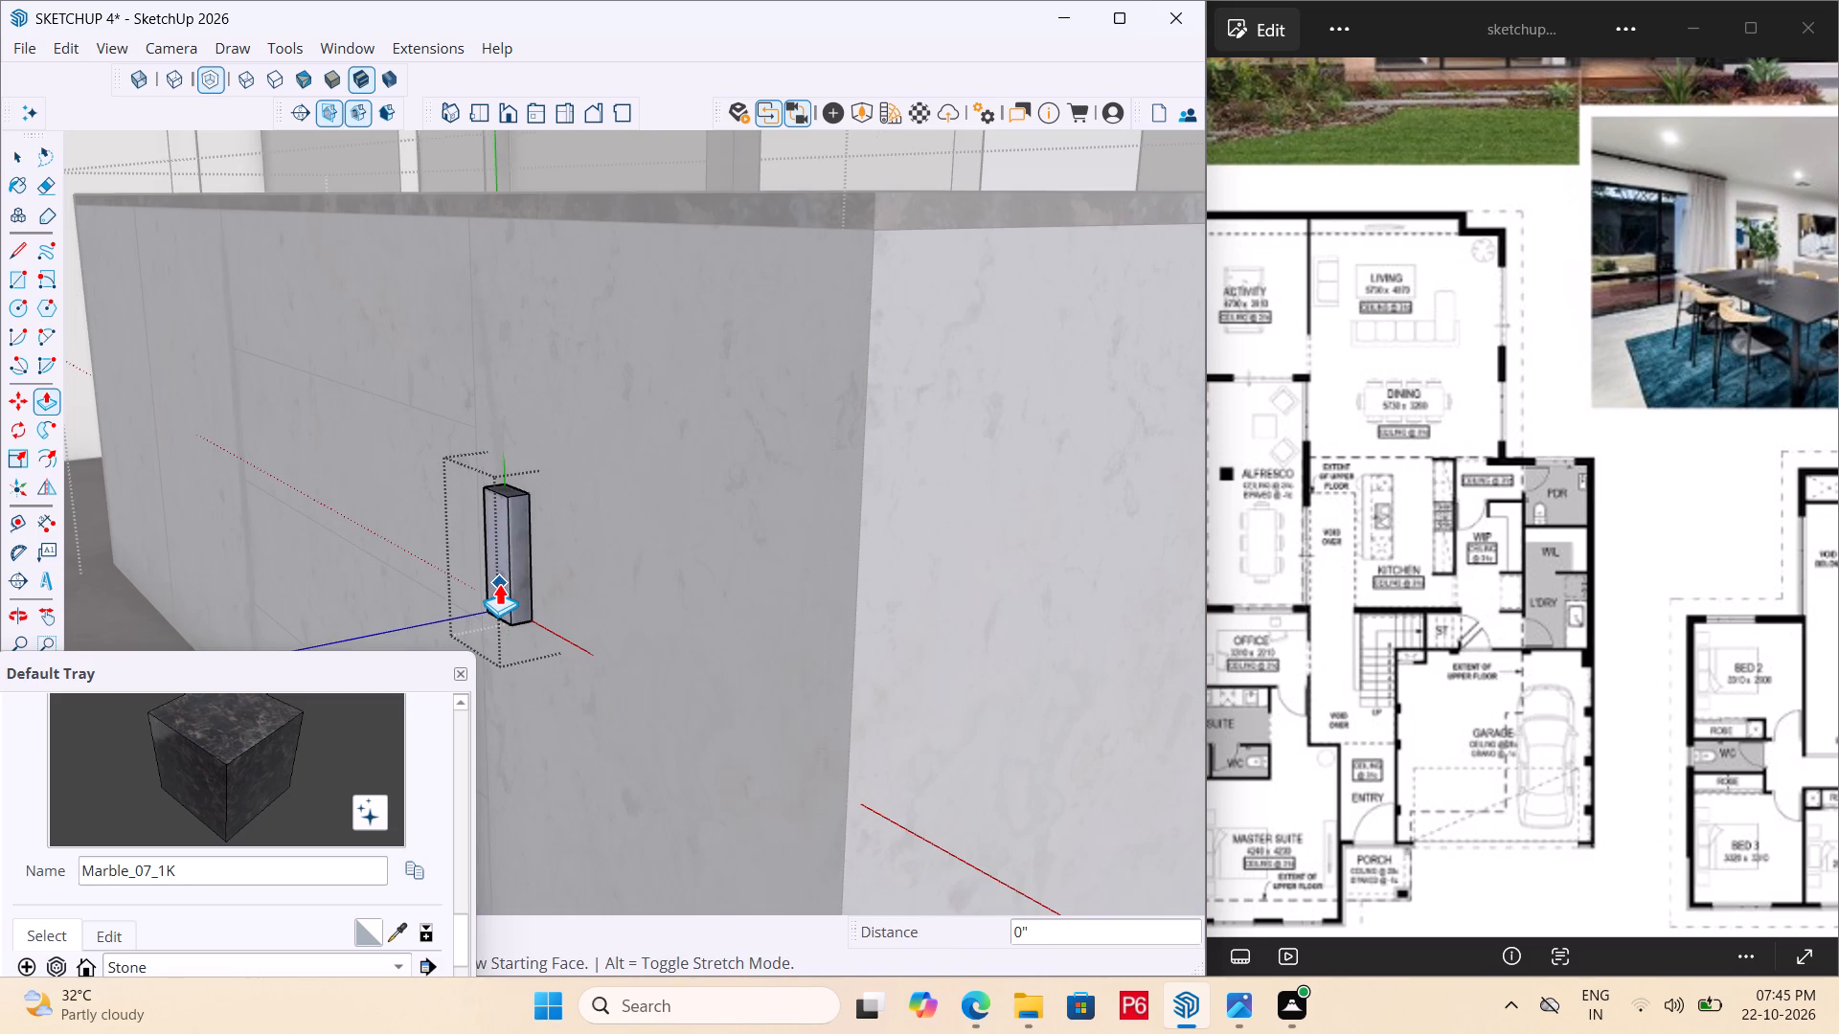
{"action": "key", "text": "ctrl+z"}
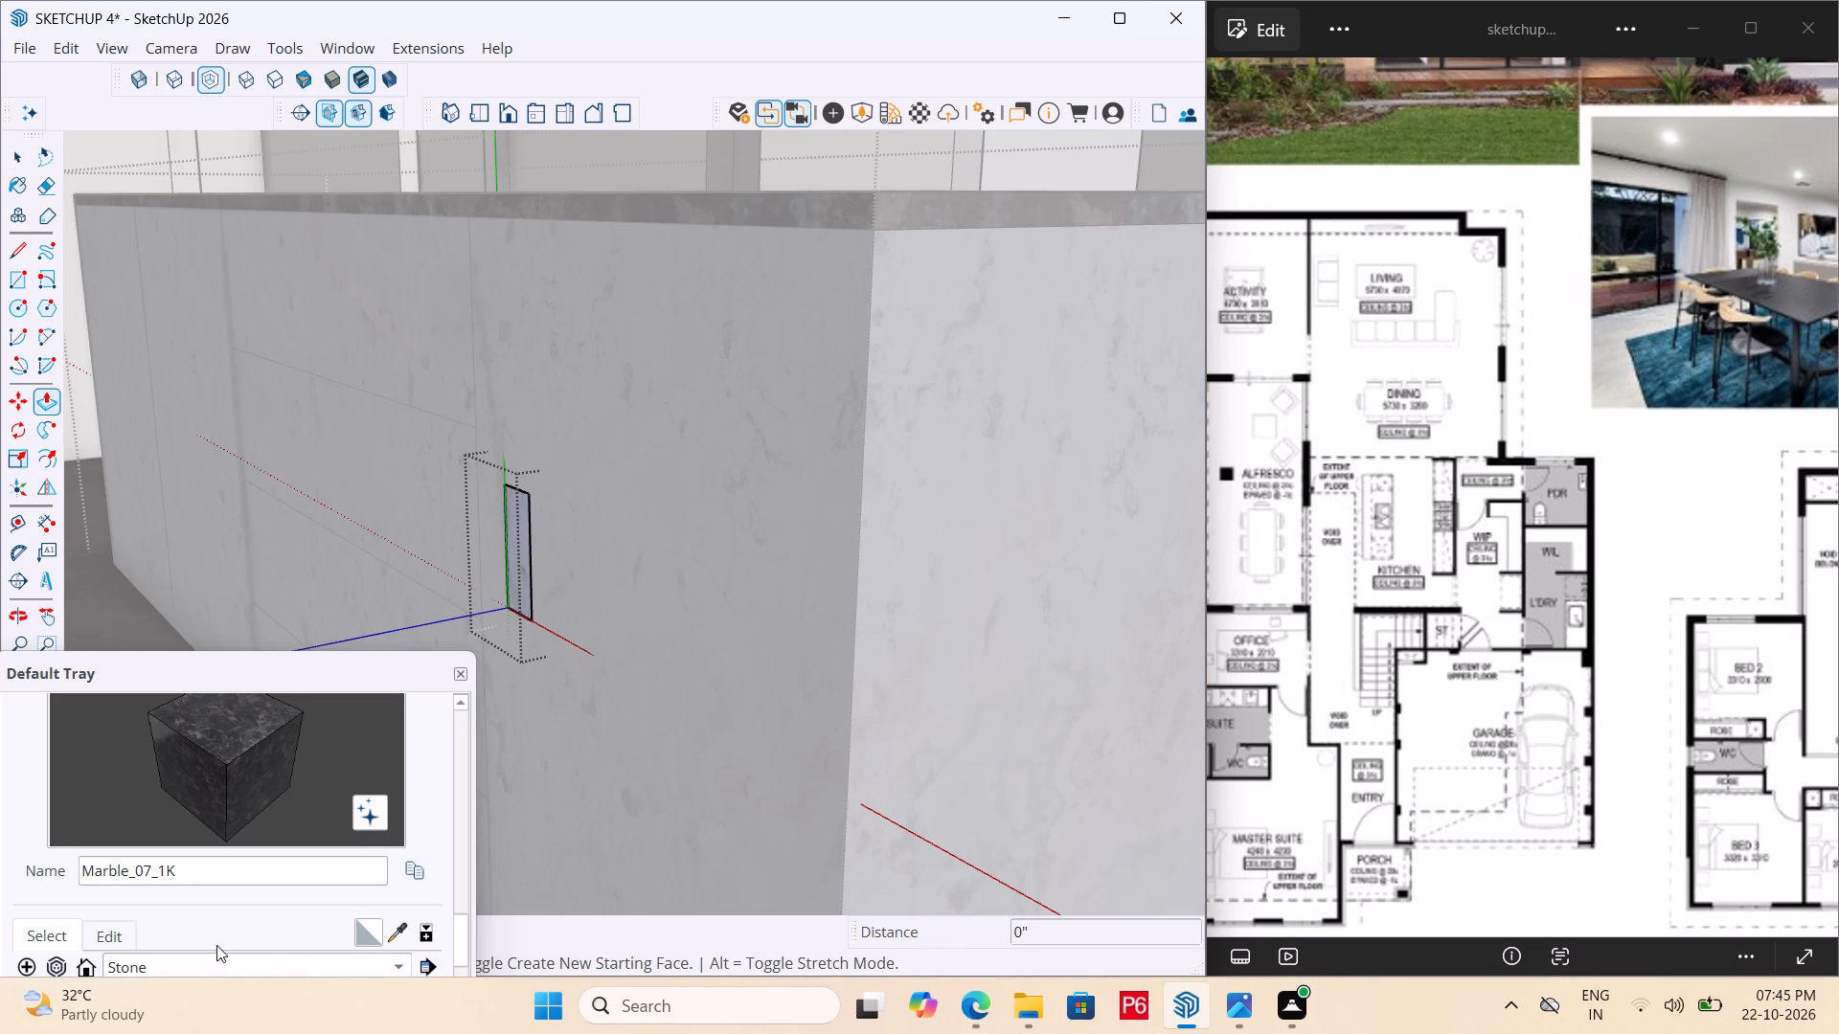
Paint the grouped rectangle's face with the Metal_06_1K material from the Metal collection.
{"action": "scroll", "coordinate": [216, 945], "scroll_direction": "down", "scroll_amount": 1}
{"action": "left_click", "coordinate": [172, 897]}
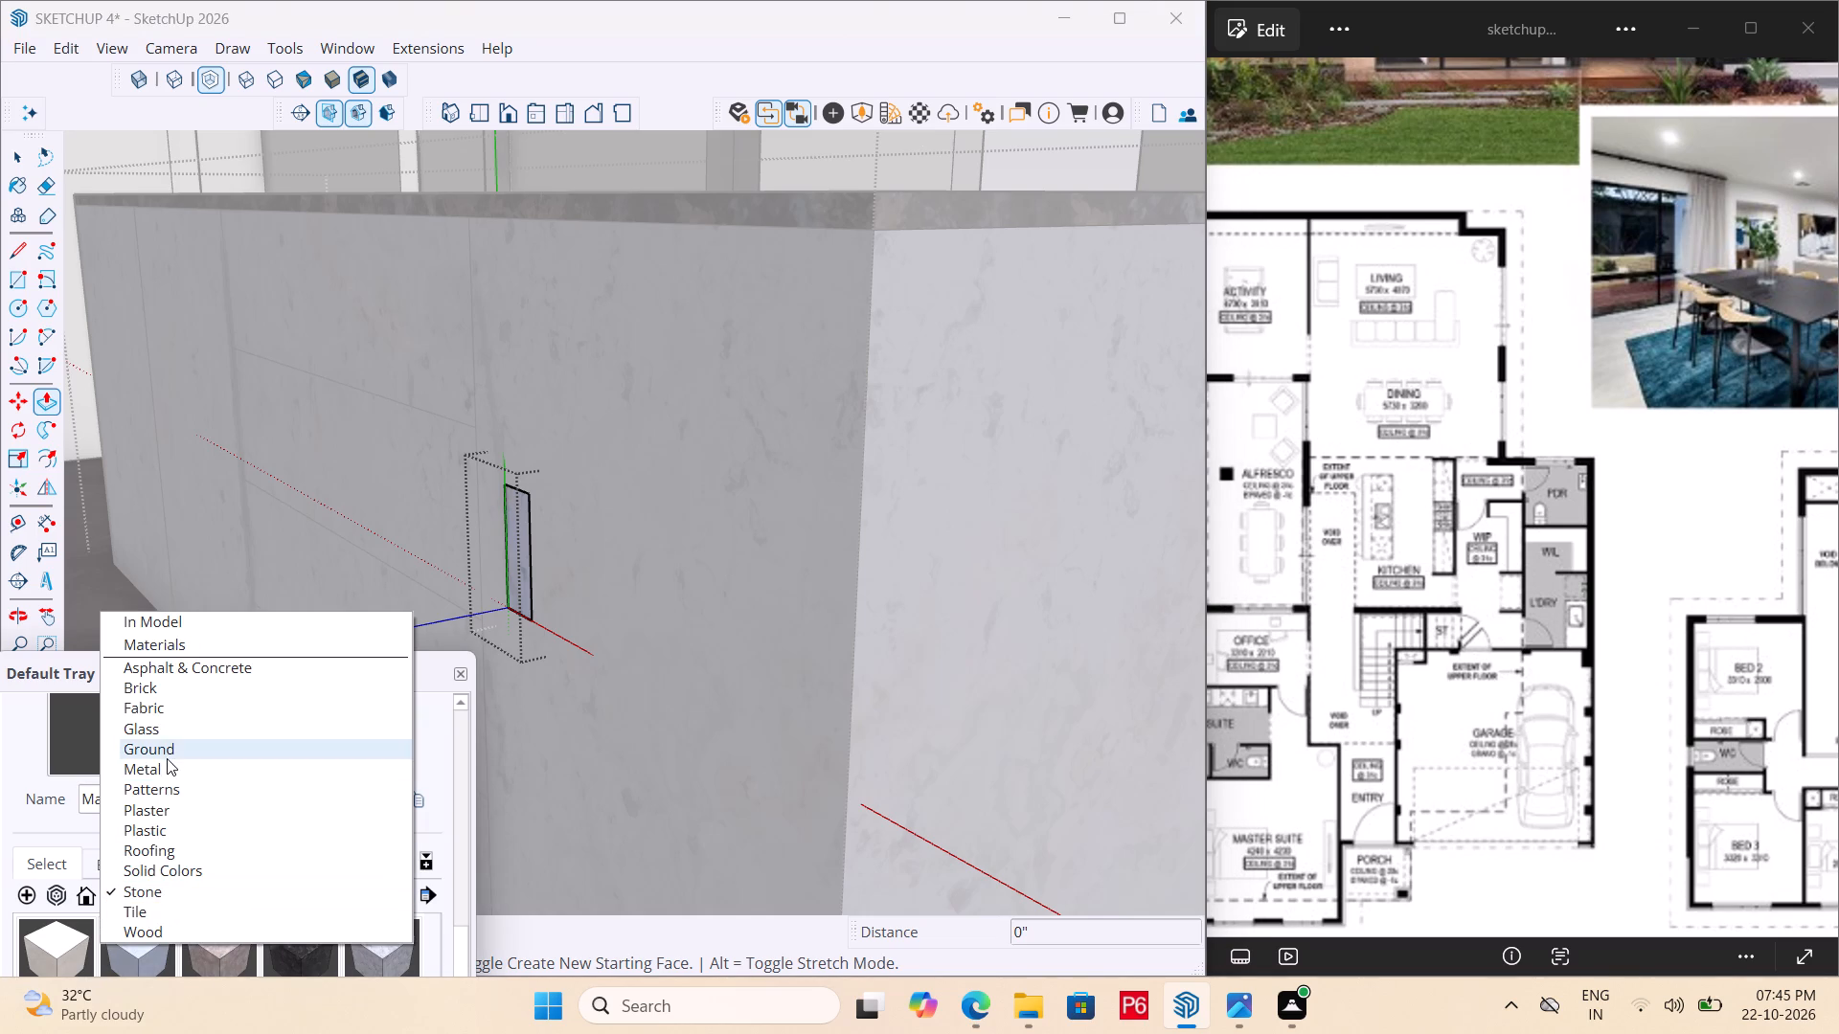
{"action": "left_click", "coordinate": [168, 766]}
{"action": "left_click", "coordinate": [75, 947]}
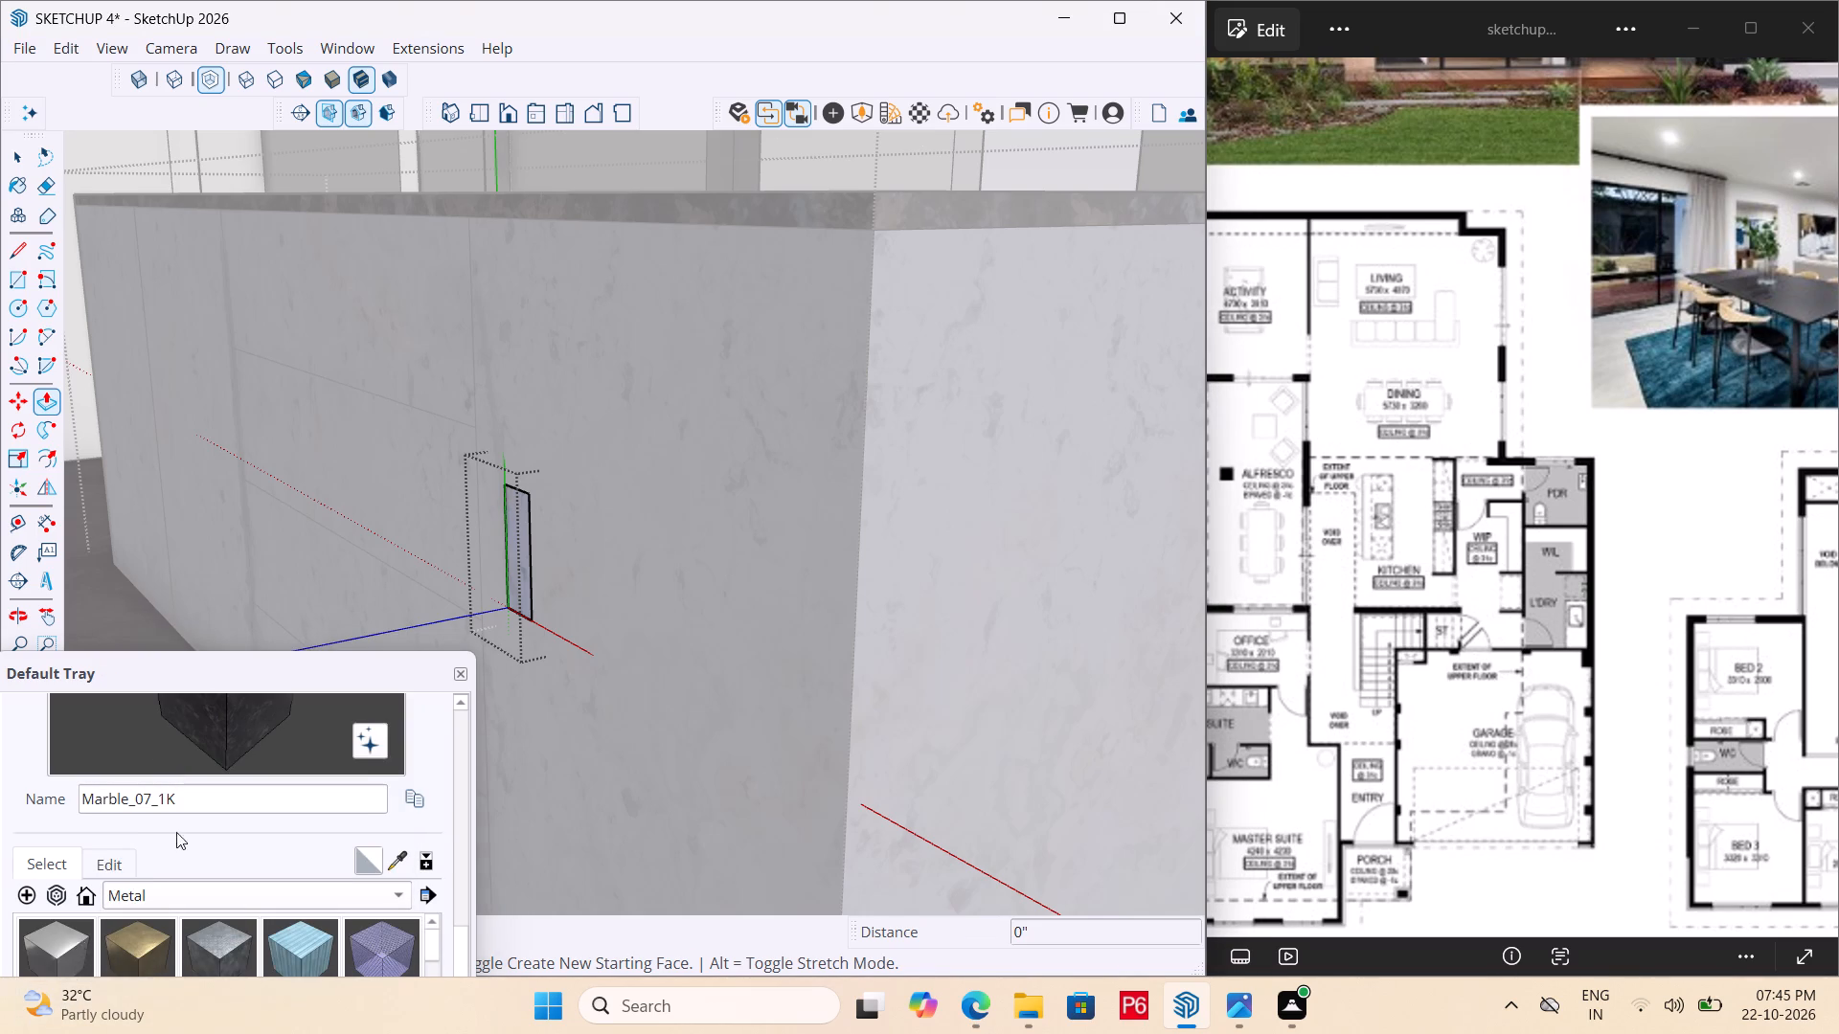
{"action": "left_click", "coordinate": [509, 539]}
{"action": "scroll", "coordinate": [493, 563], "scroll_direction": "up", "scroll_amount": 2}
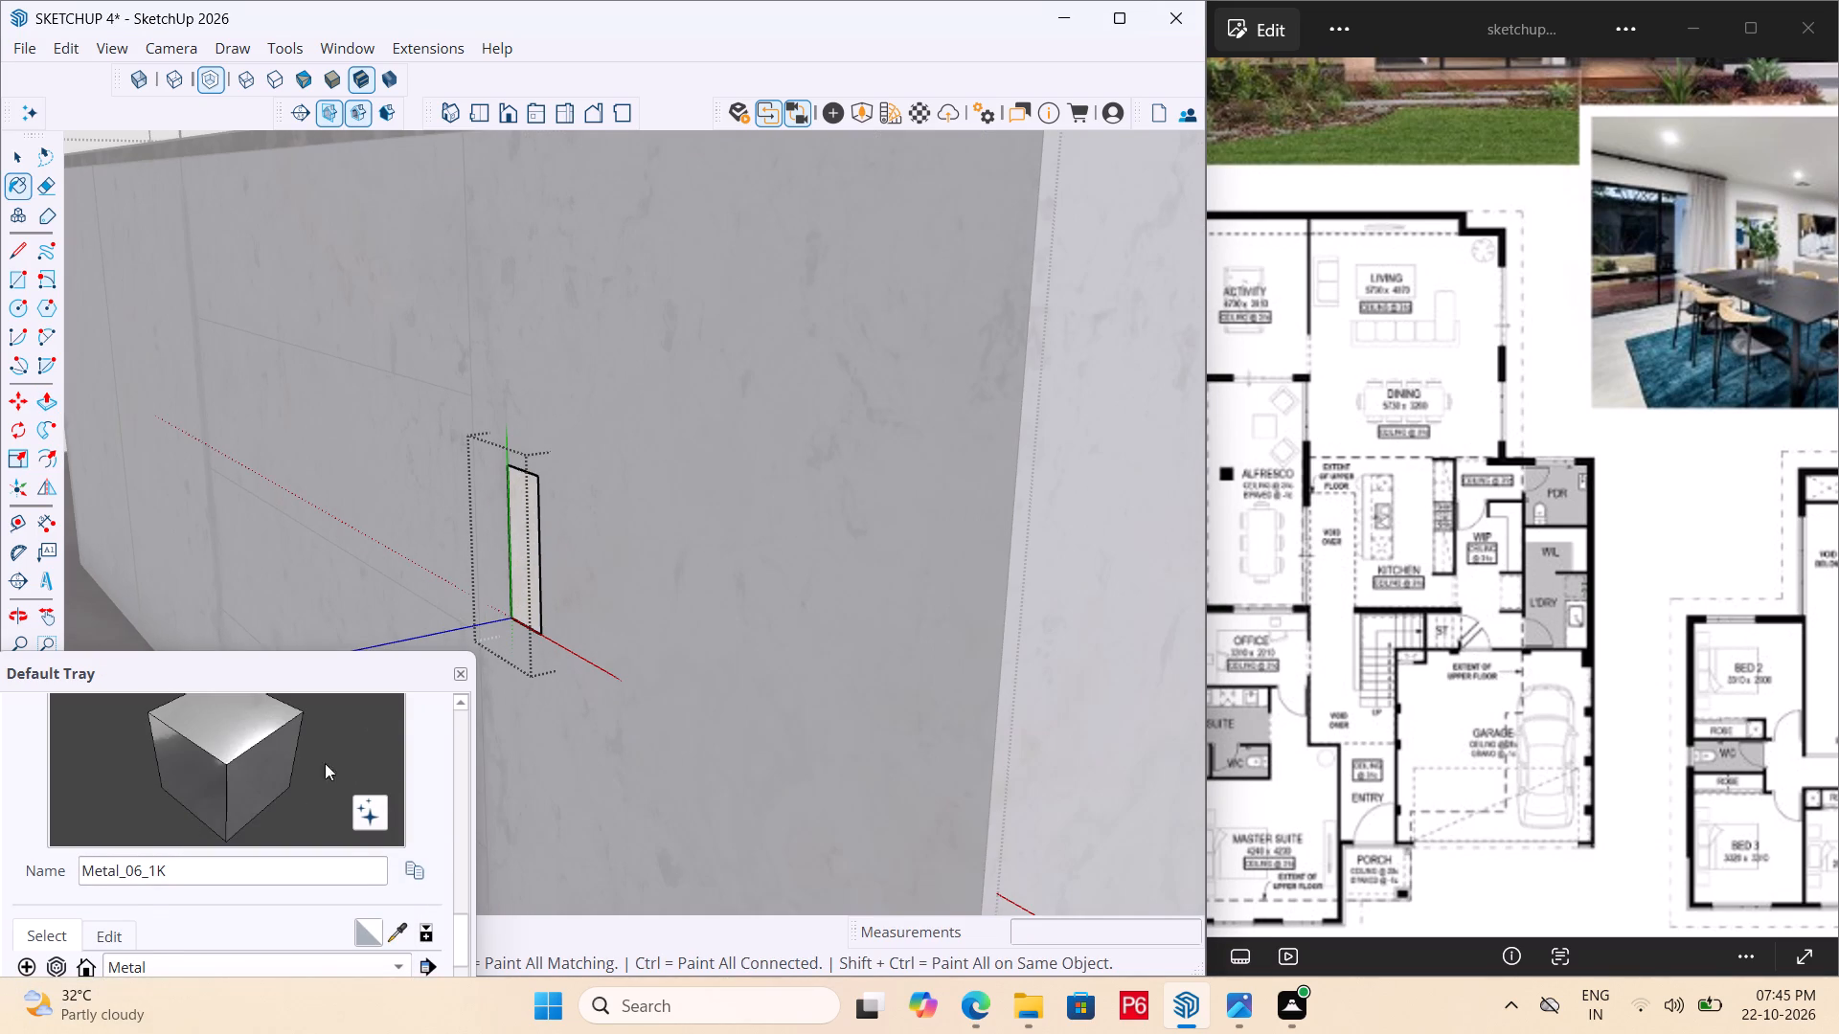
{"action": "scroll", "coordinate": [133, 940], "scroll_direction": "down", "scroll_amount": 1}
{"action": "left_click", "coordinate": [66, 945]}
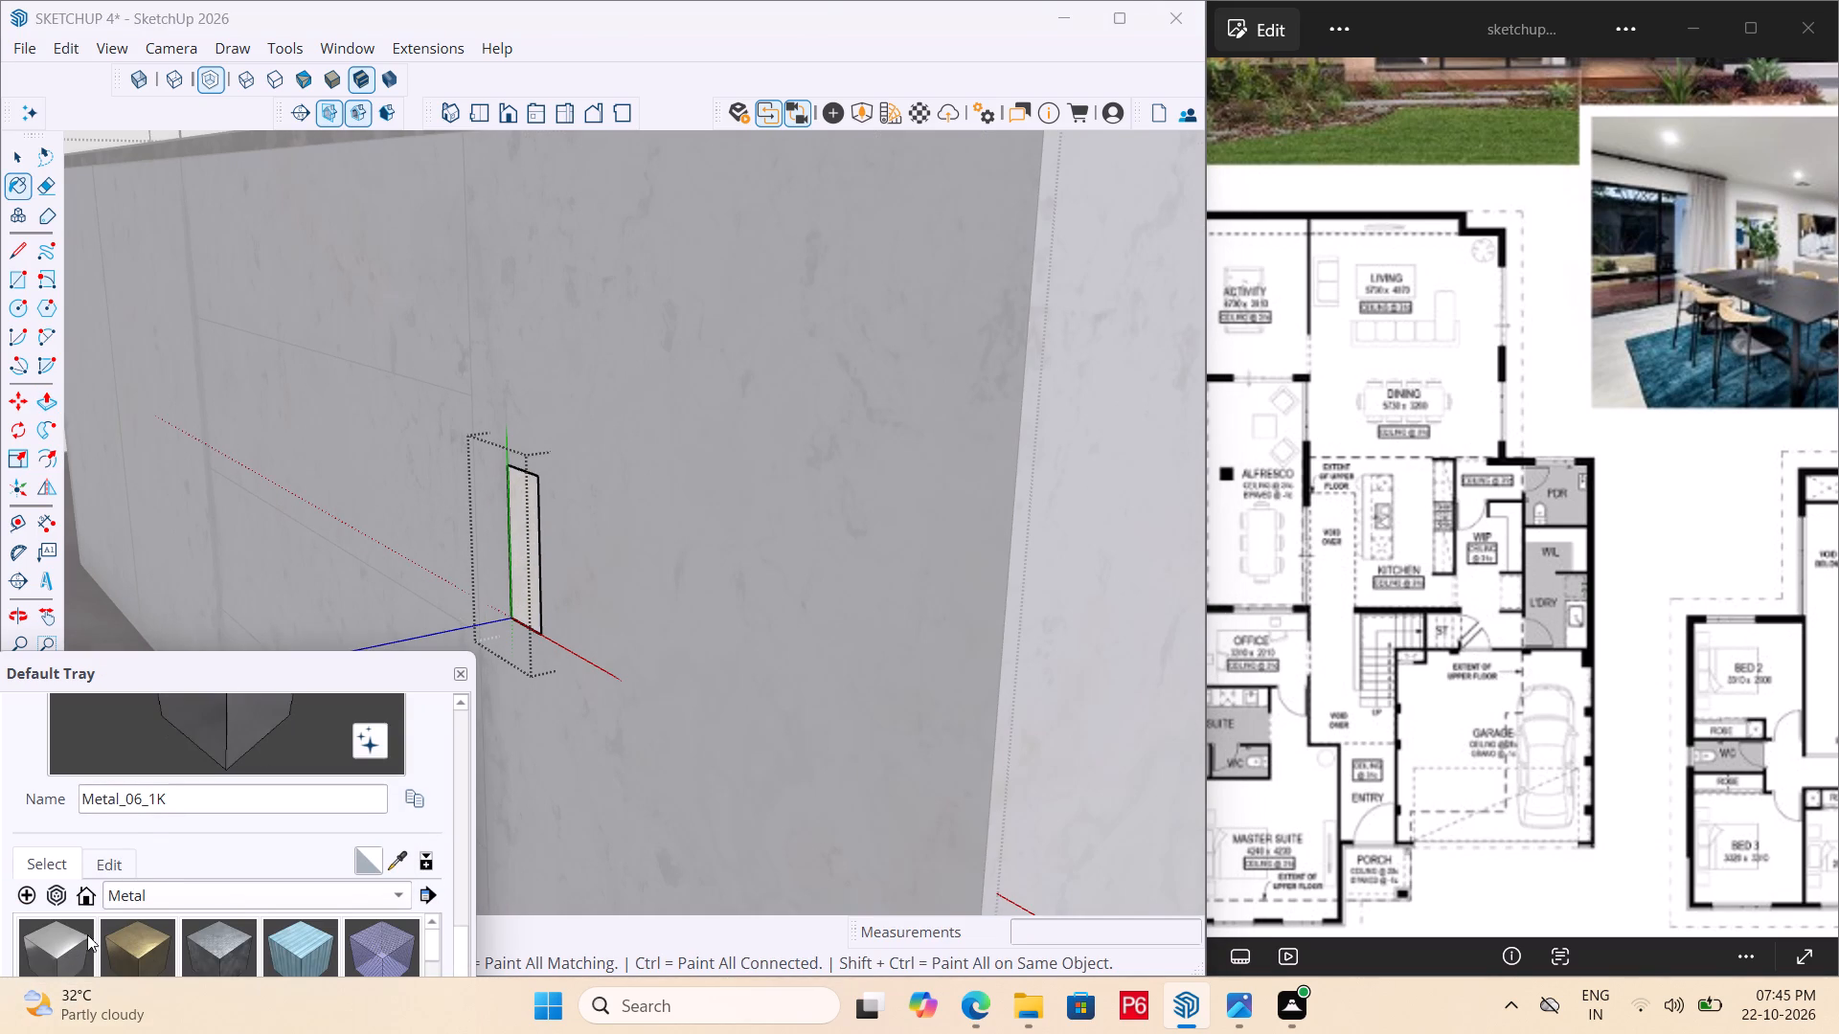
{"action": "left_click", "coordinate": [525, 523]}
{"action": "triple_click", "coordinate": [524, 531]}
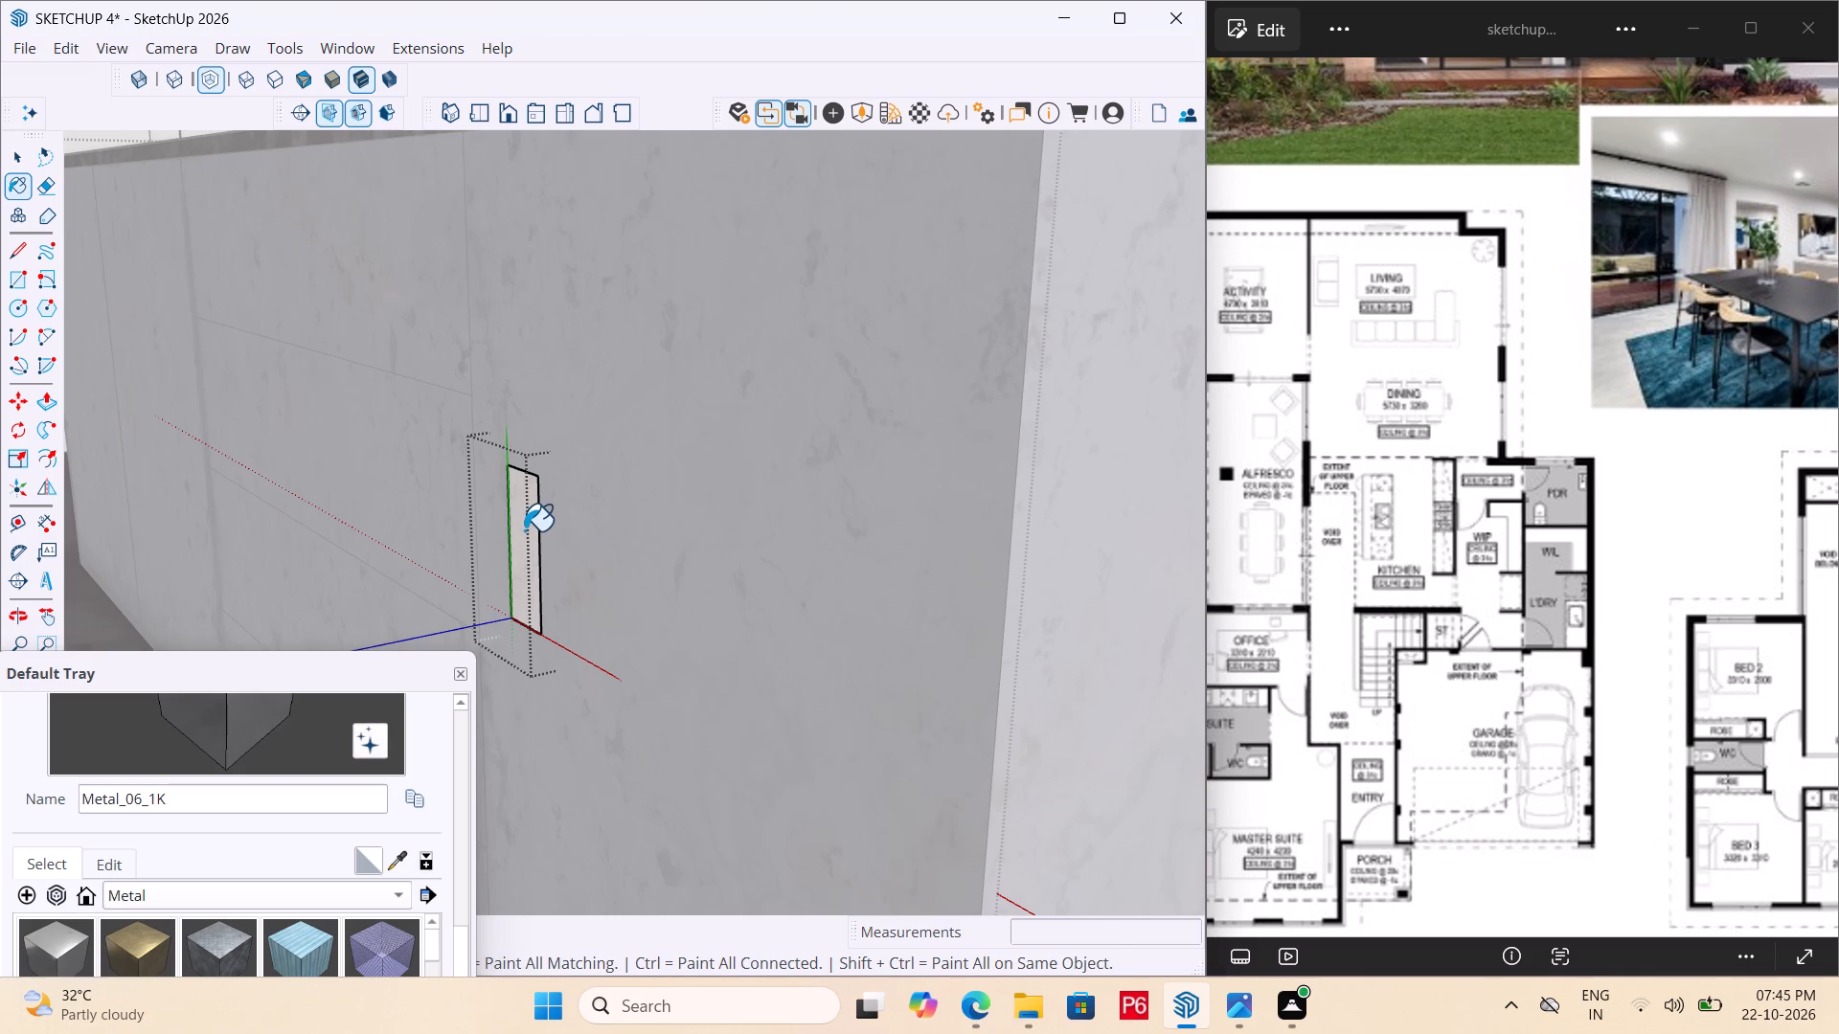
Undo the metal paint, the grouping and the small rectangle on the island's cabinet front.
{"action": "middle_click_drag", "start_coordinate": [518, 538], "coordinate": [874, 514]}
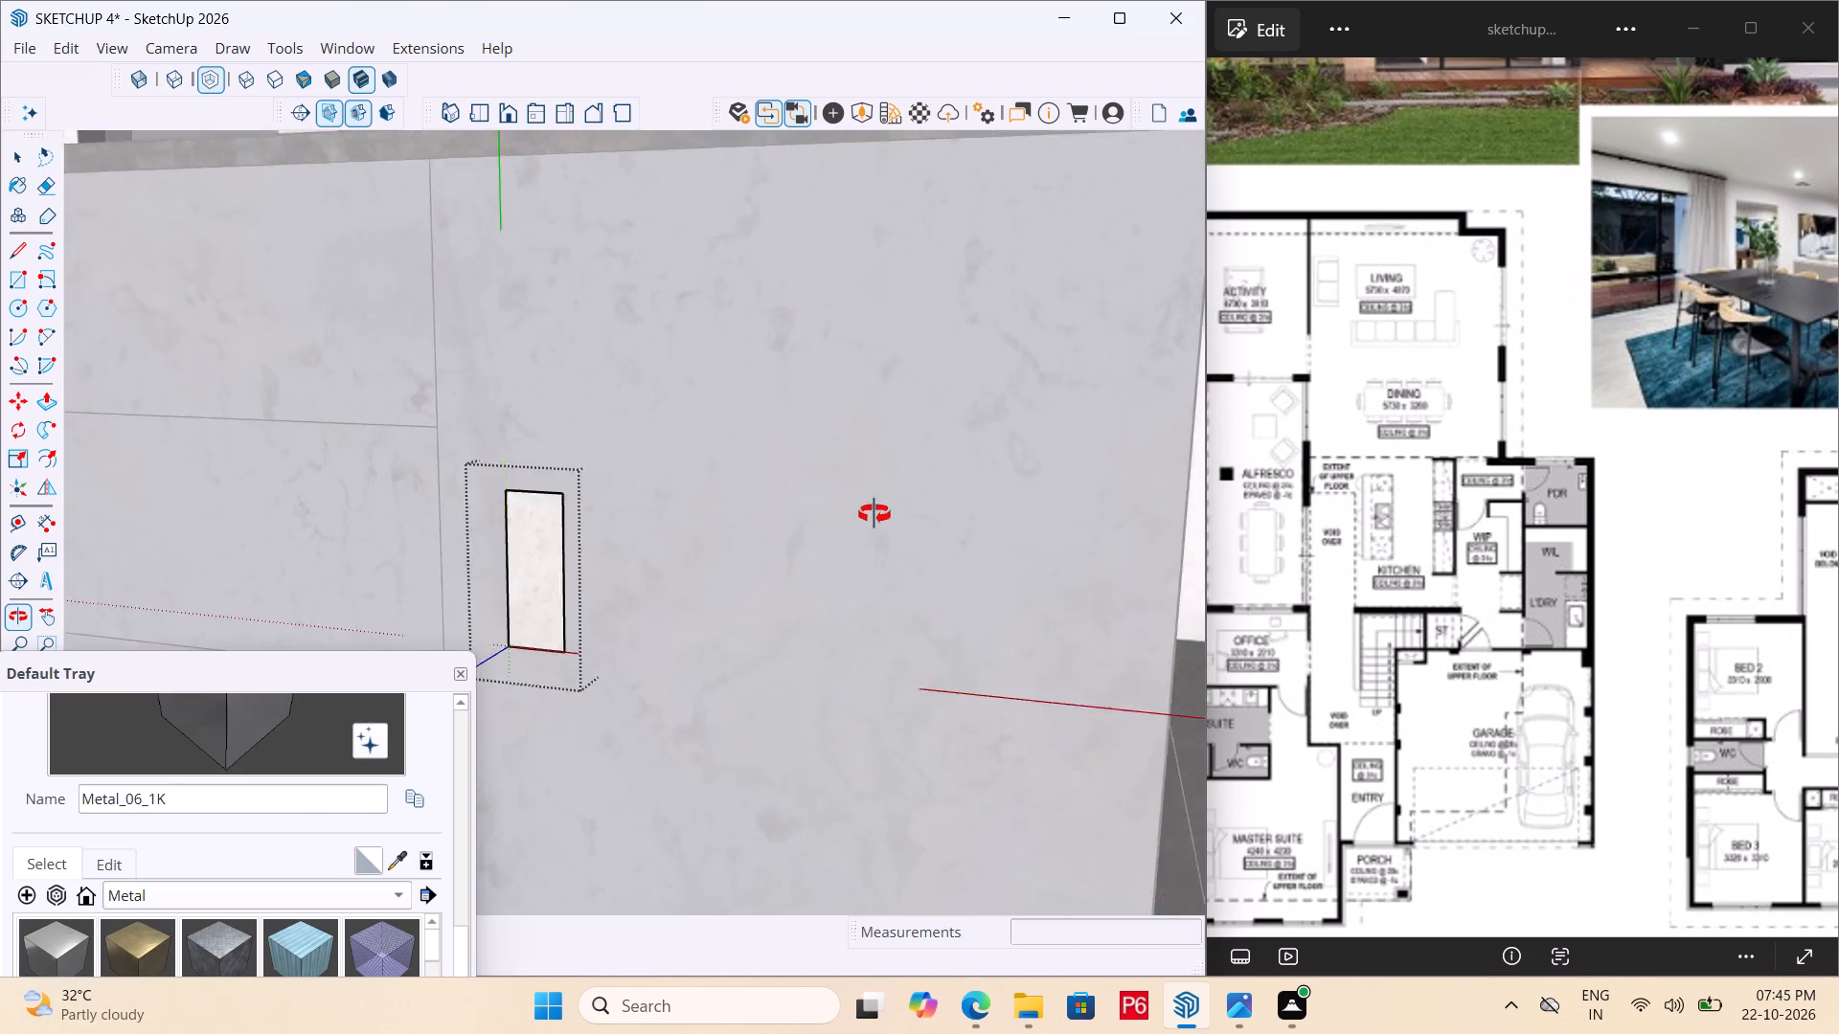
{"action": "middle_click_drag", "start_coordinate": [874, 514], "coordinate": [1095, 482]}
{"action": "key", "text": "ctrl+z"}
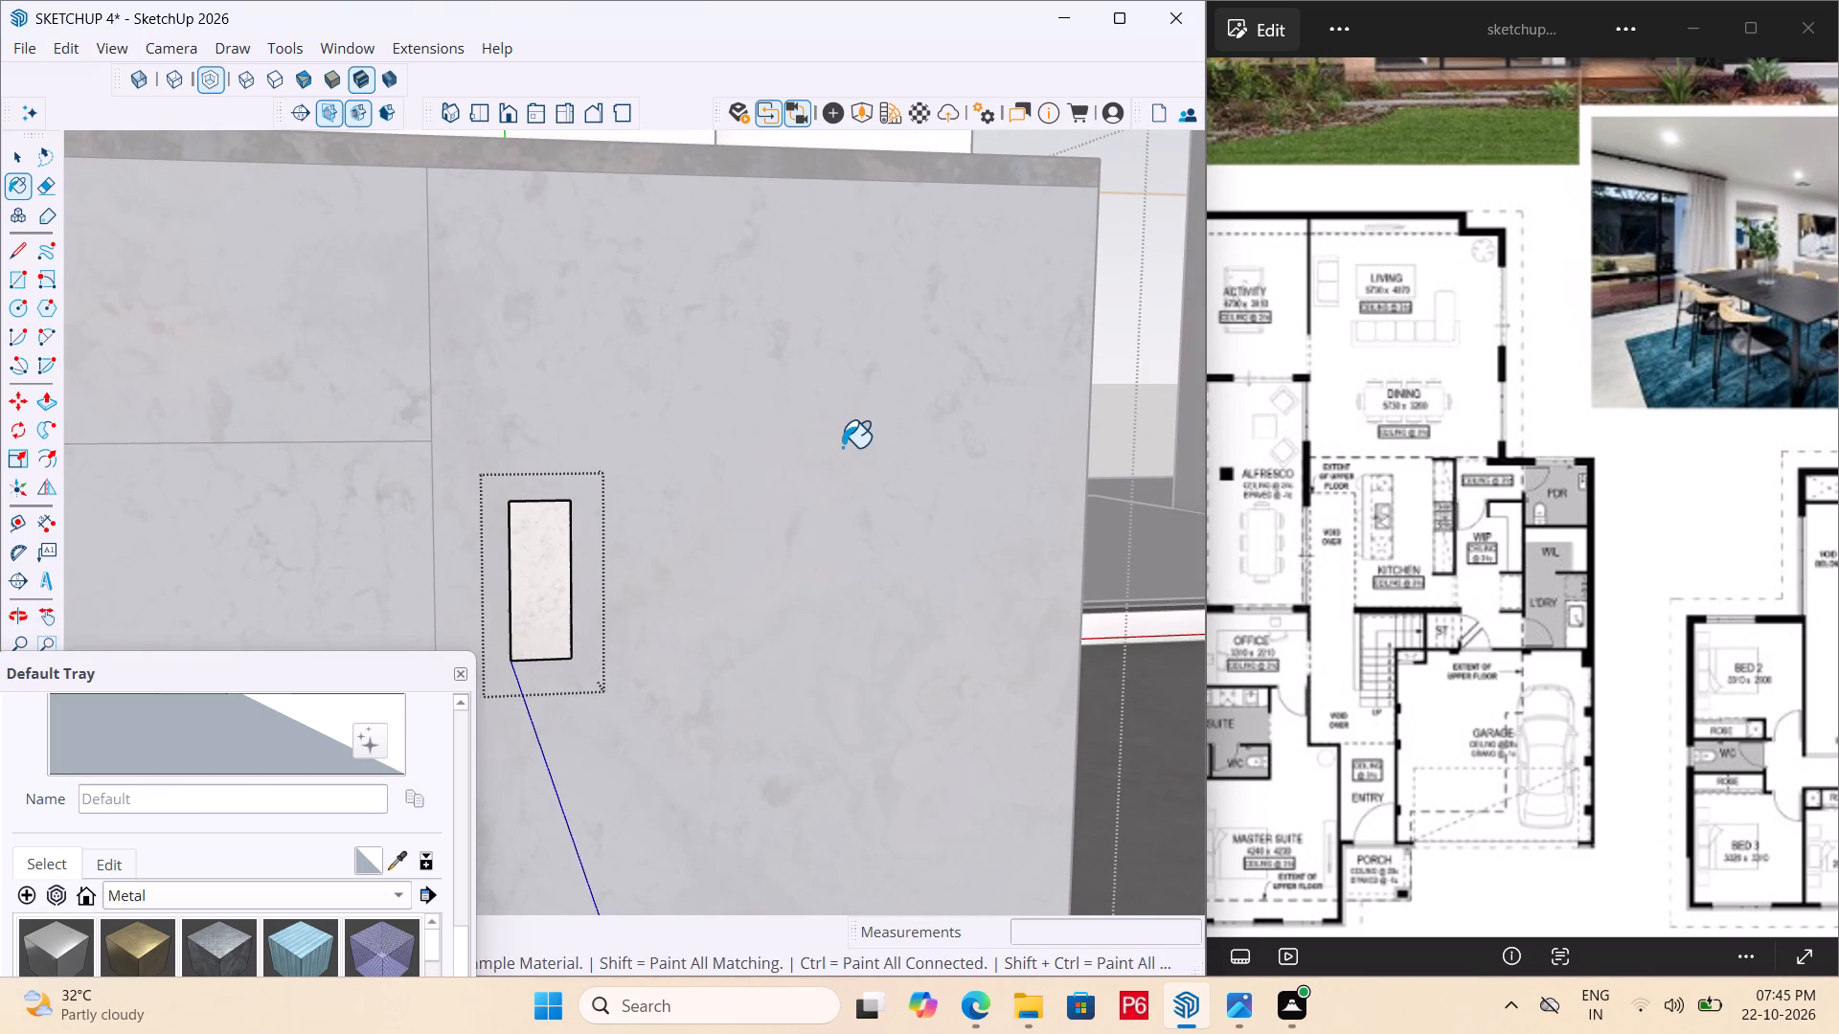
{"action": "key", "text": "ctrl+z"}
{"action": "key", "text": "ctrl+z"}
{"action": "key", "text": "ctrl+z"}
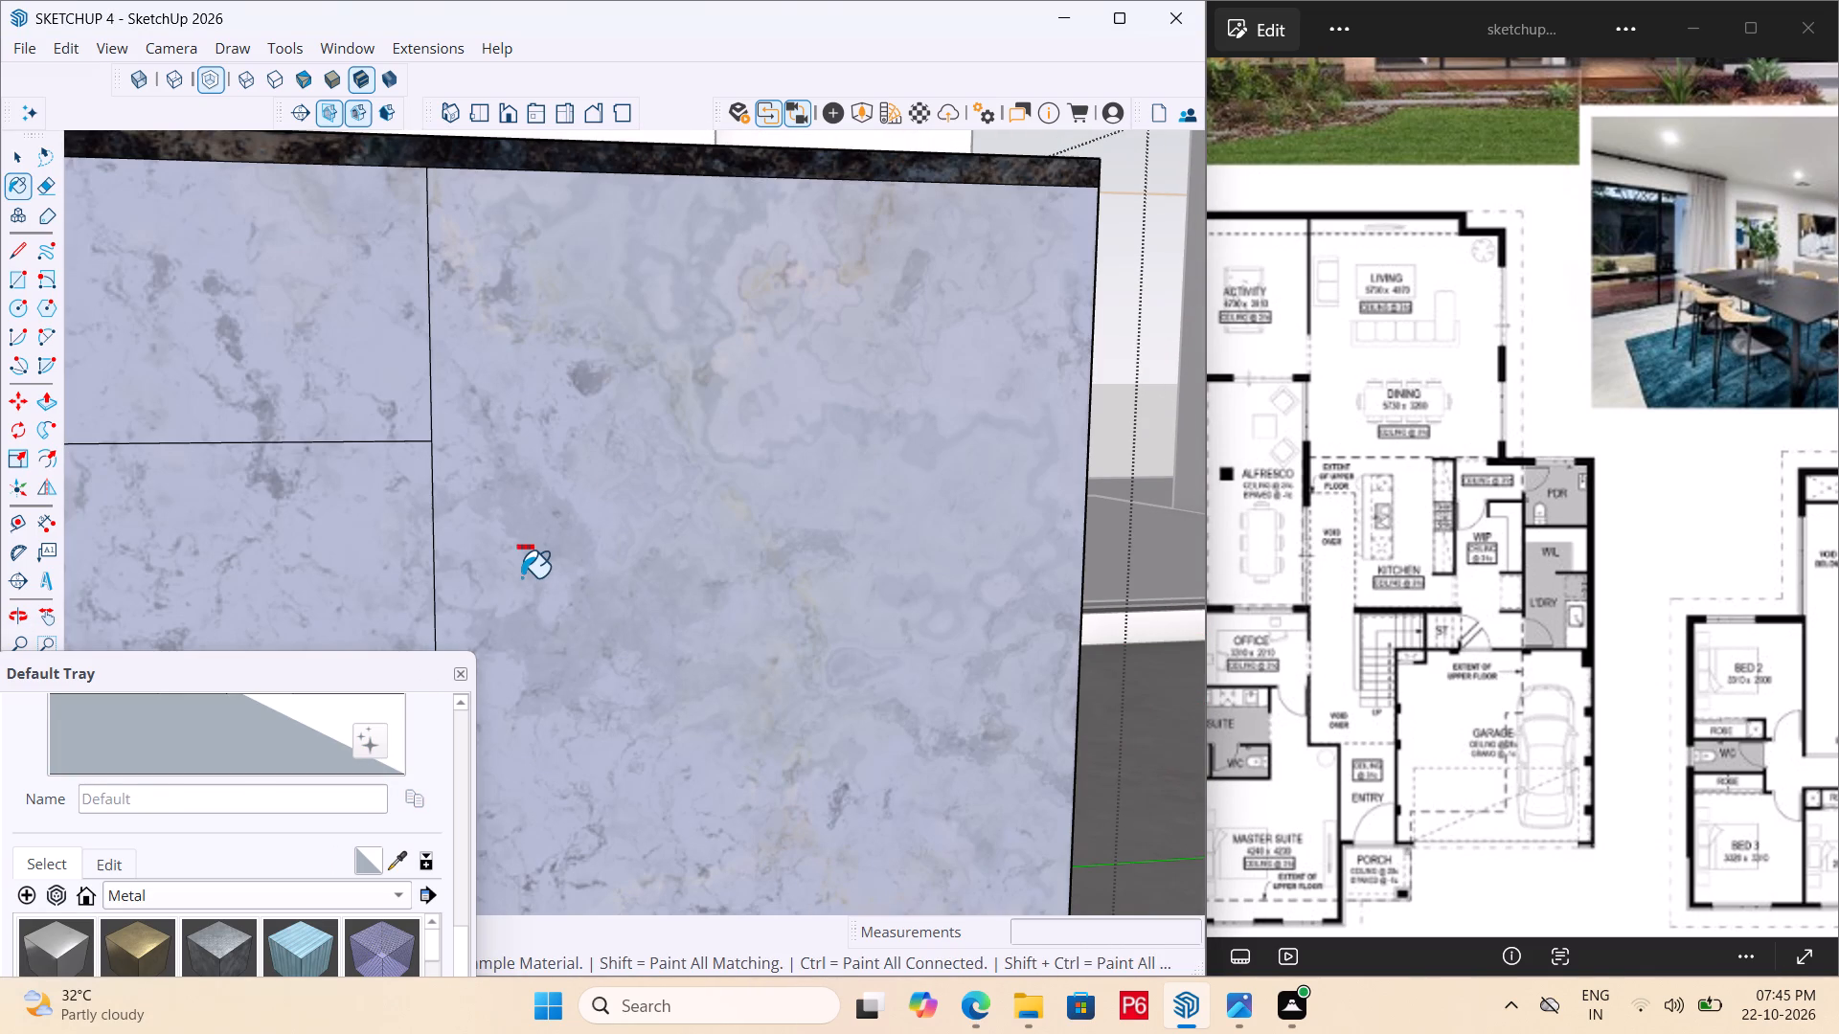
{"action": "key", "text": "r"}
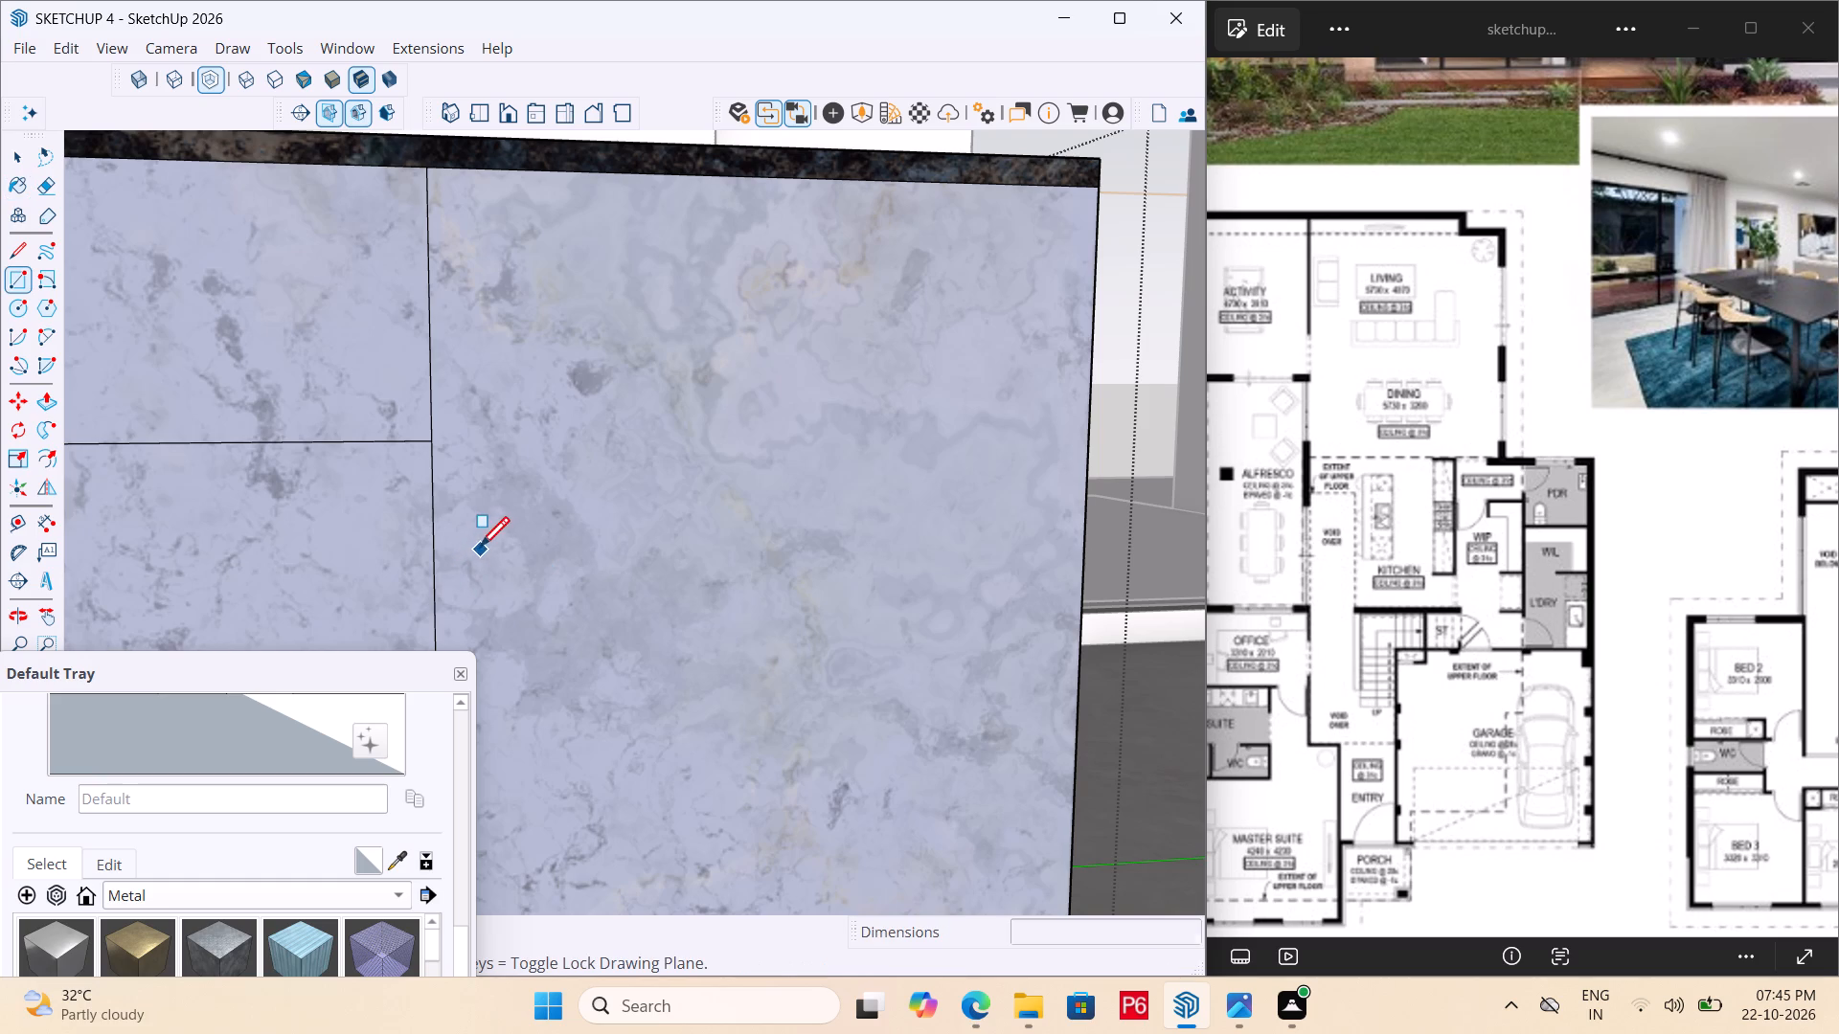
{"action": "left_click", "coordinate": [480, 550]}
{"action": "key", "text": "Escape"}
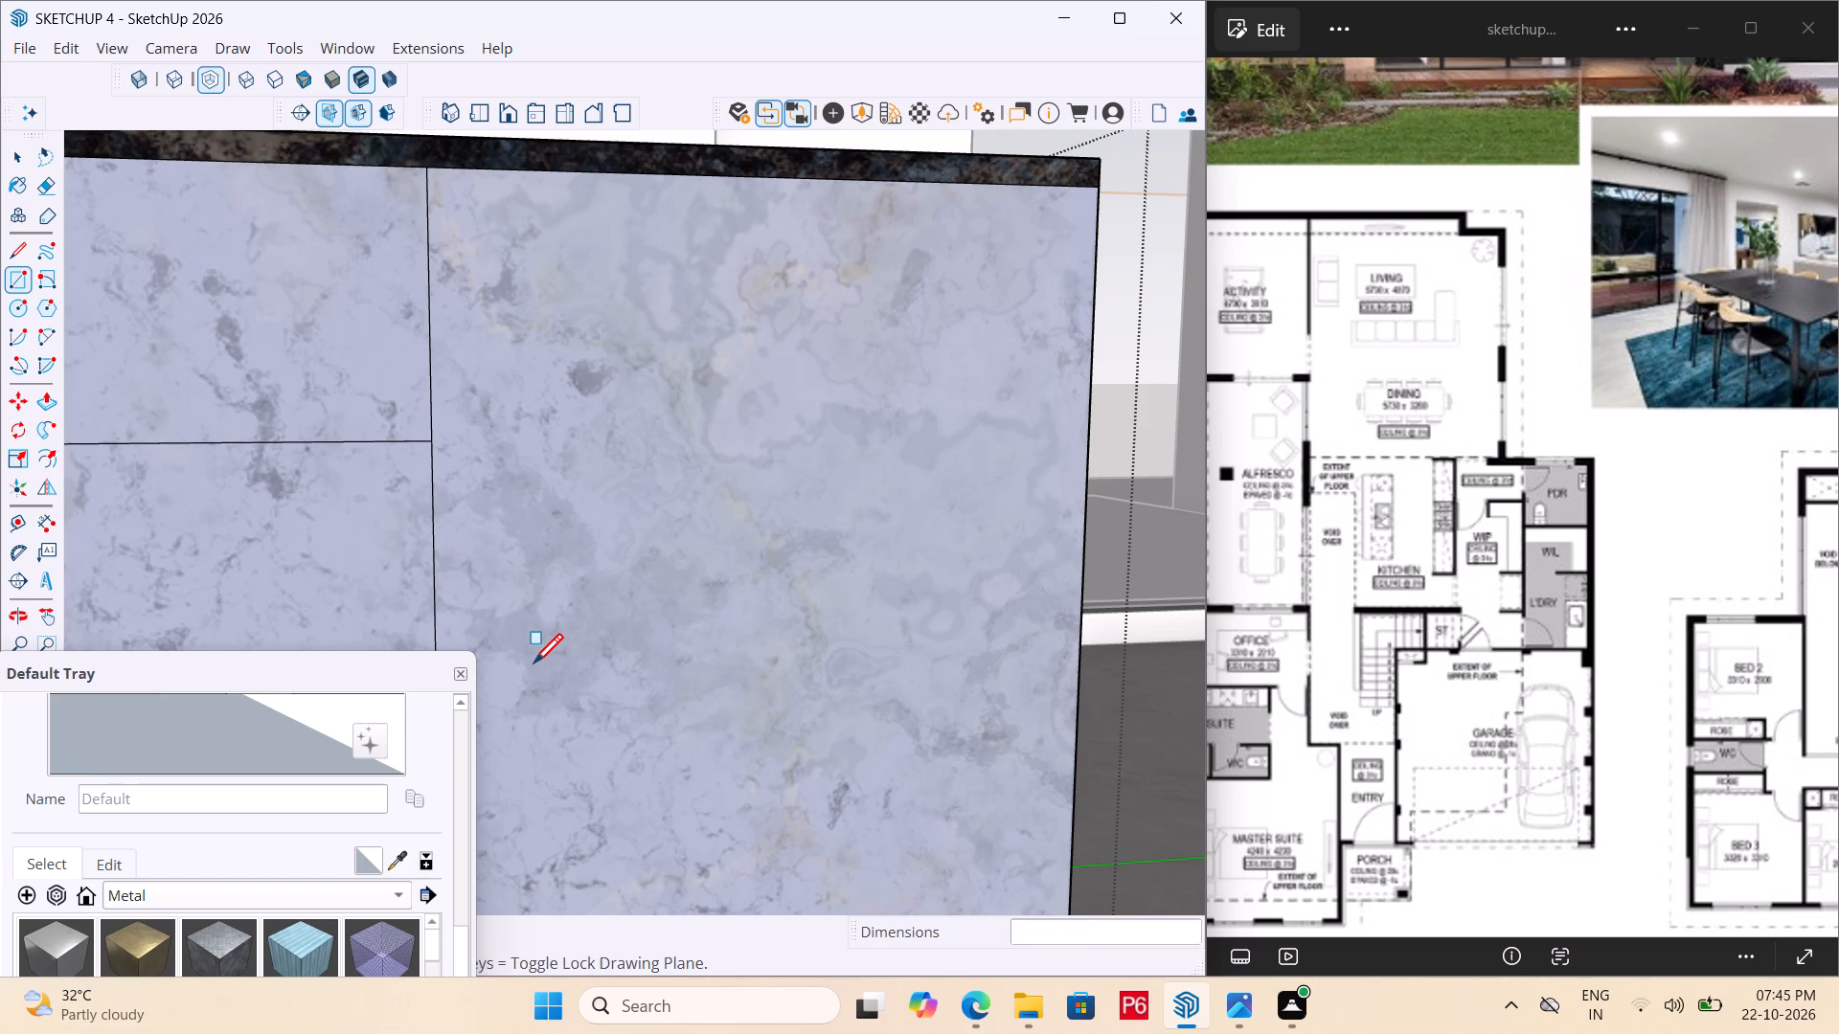
Save the model.
{"action": "key", "text": "ctrl+s"}
{"action": "key", "text": "ctrl+s"}
{"action": "key", "text": "ctrl+s"}
{"action": "key", "text": "ctrl+s"}
{"action": "key", "text": "ctrl+s"}
{"action": "key", "text": "ctrl+s"}
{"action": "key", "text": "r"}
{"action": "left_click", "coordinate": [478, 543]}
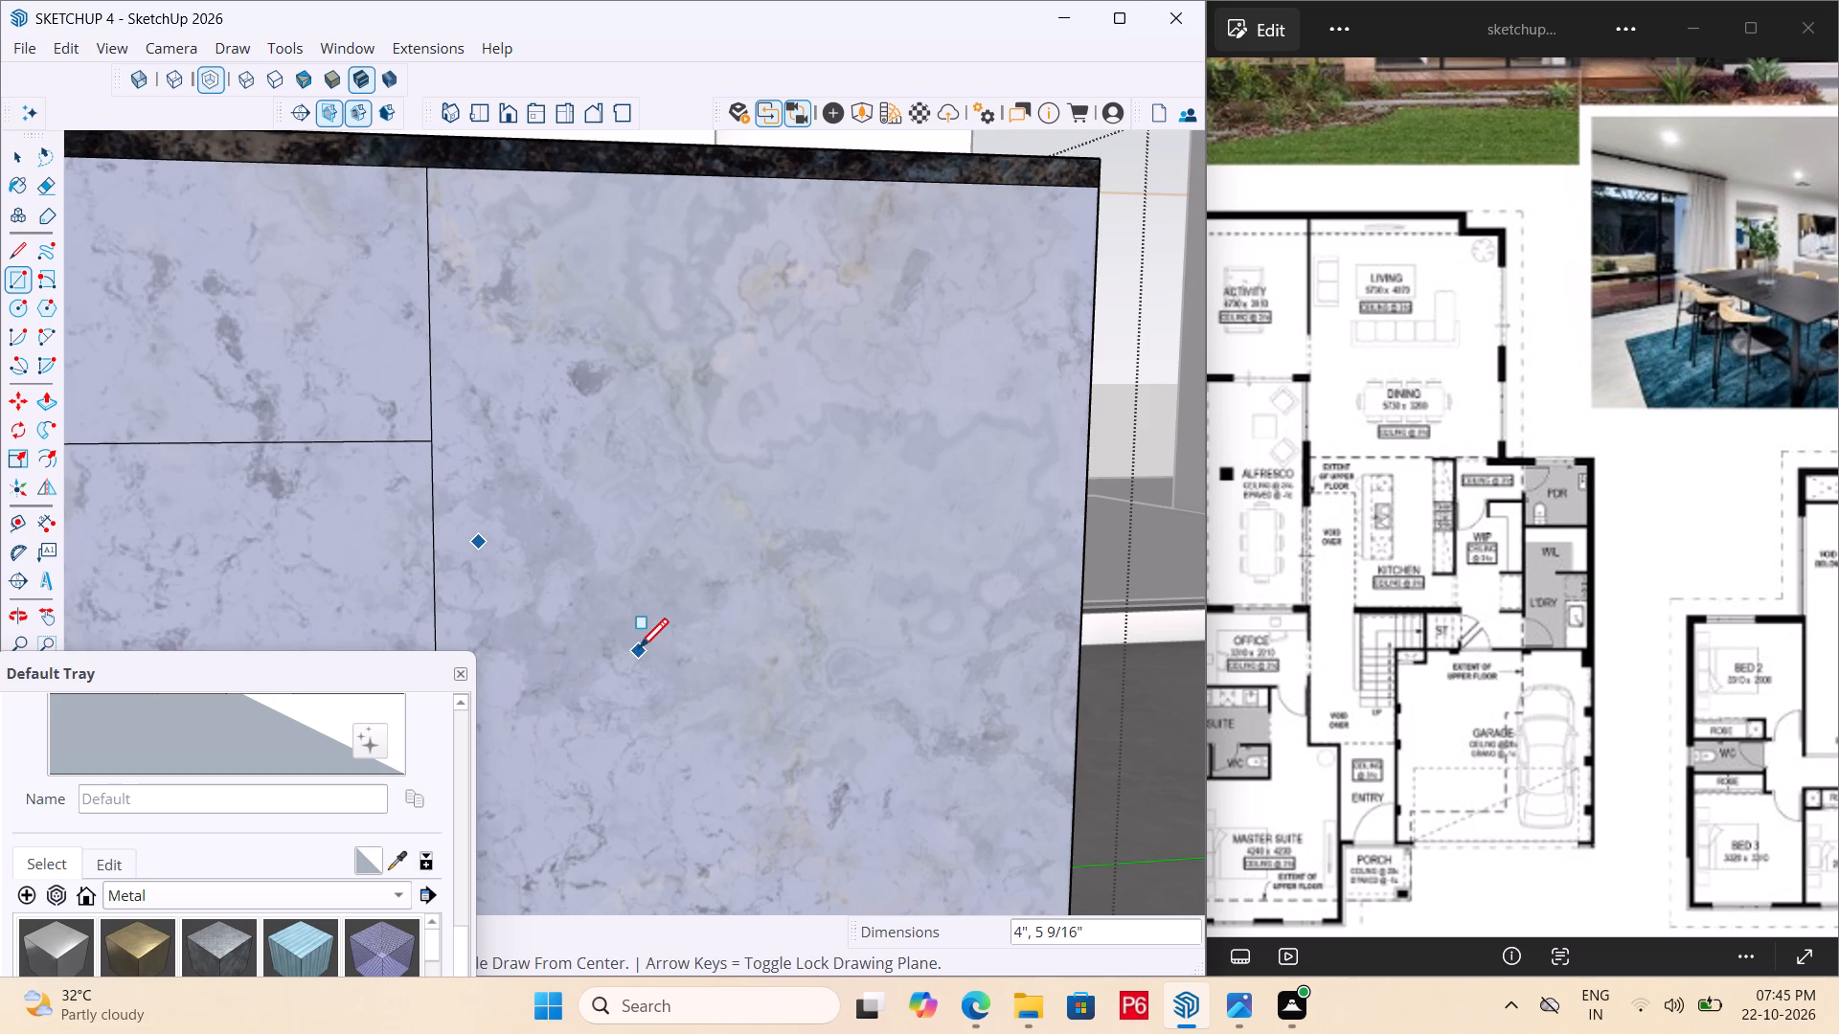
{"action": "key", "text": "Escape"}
Examine the kitchen island and its surroundings from the front view, from above and close to its marble side.
{"action": "scroll", "coordinate": [857, 523], "scroll_direction": "down", "scroll_amount": 4}
{"action": "middle_click_drag", "start_coordinate": [675, 560], "coordinate": [420, 627]}
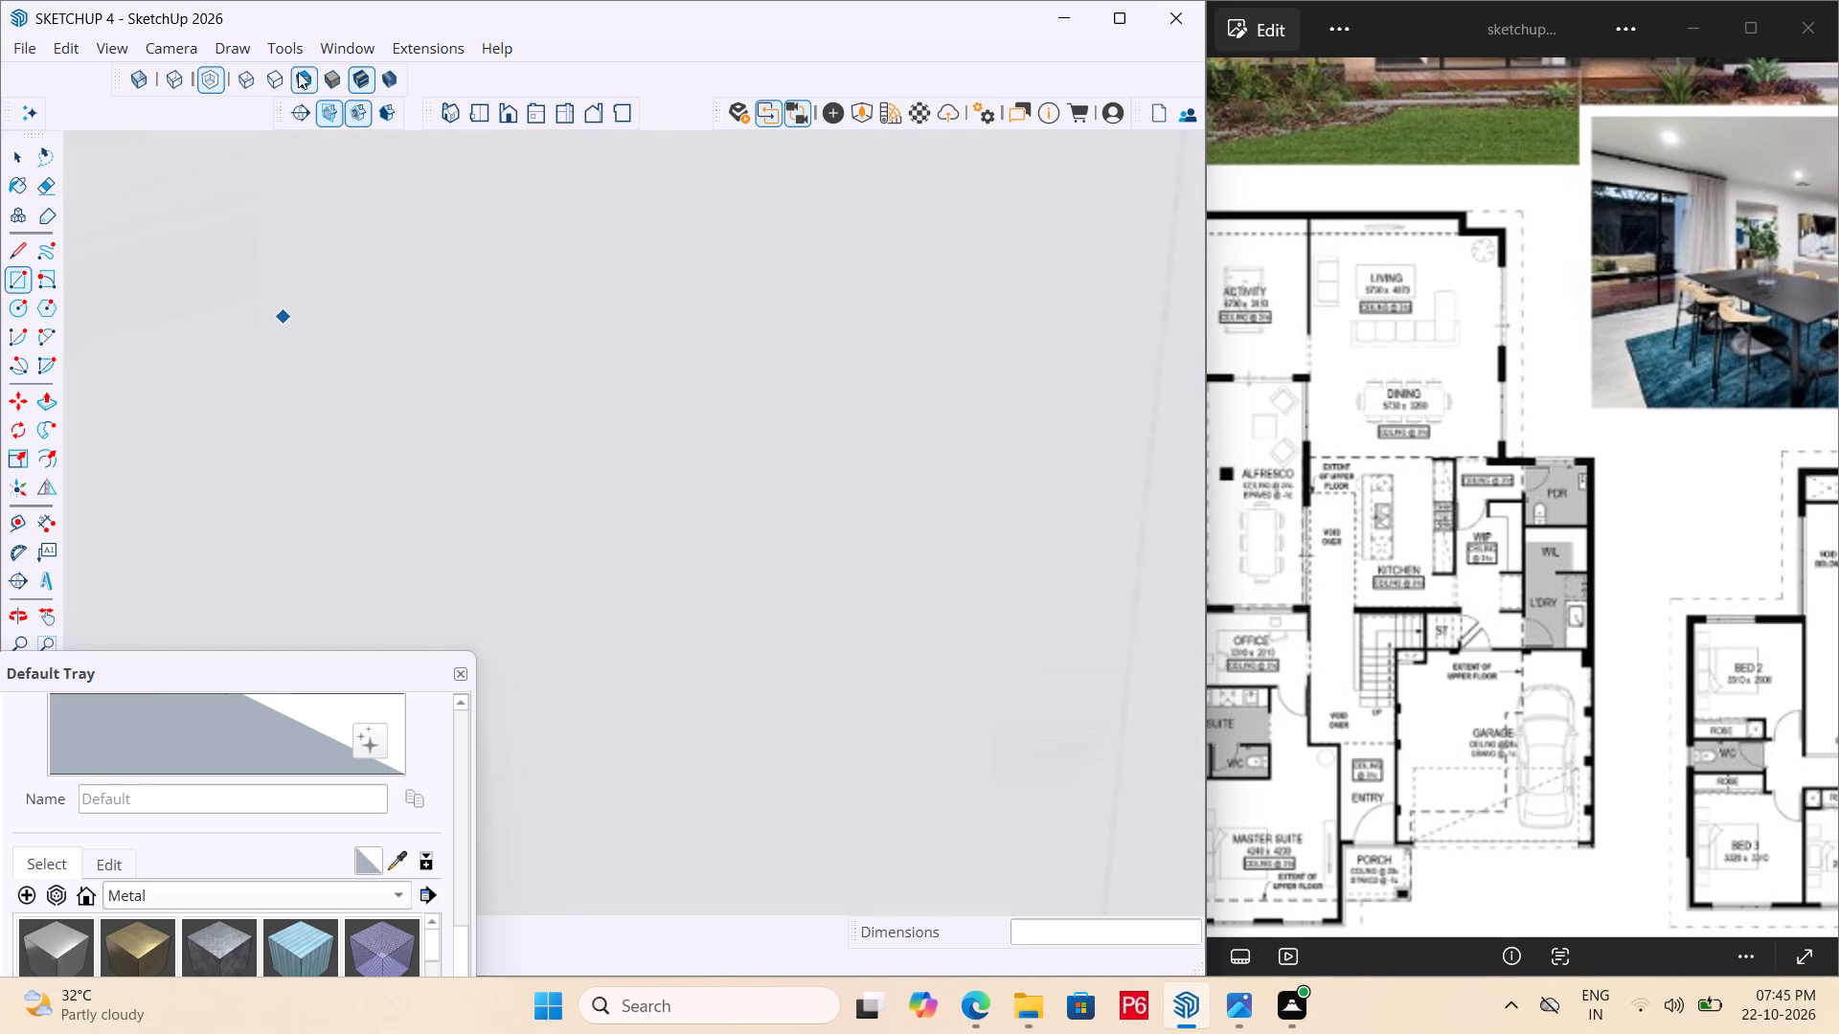
{"action": "left_click", "coordinate": [506, 118]}
{"action": "scroll", "coordinate": [900, 634], "scroll_direction": "down", "scroll_amount": 7}
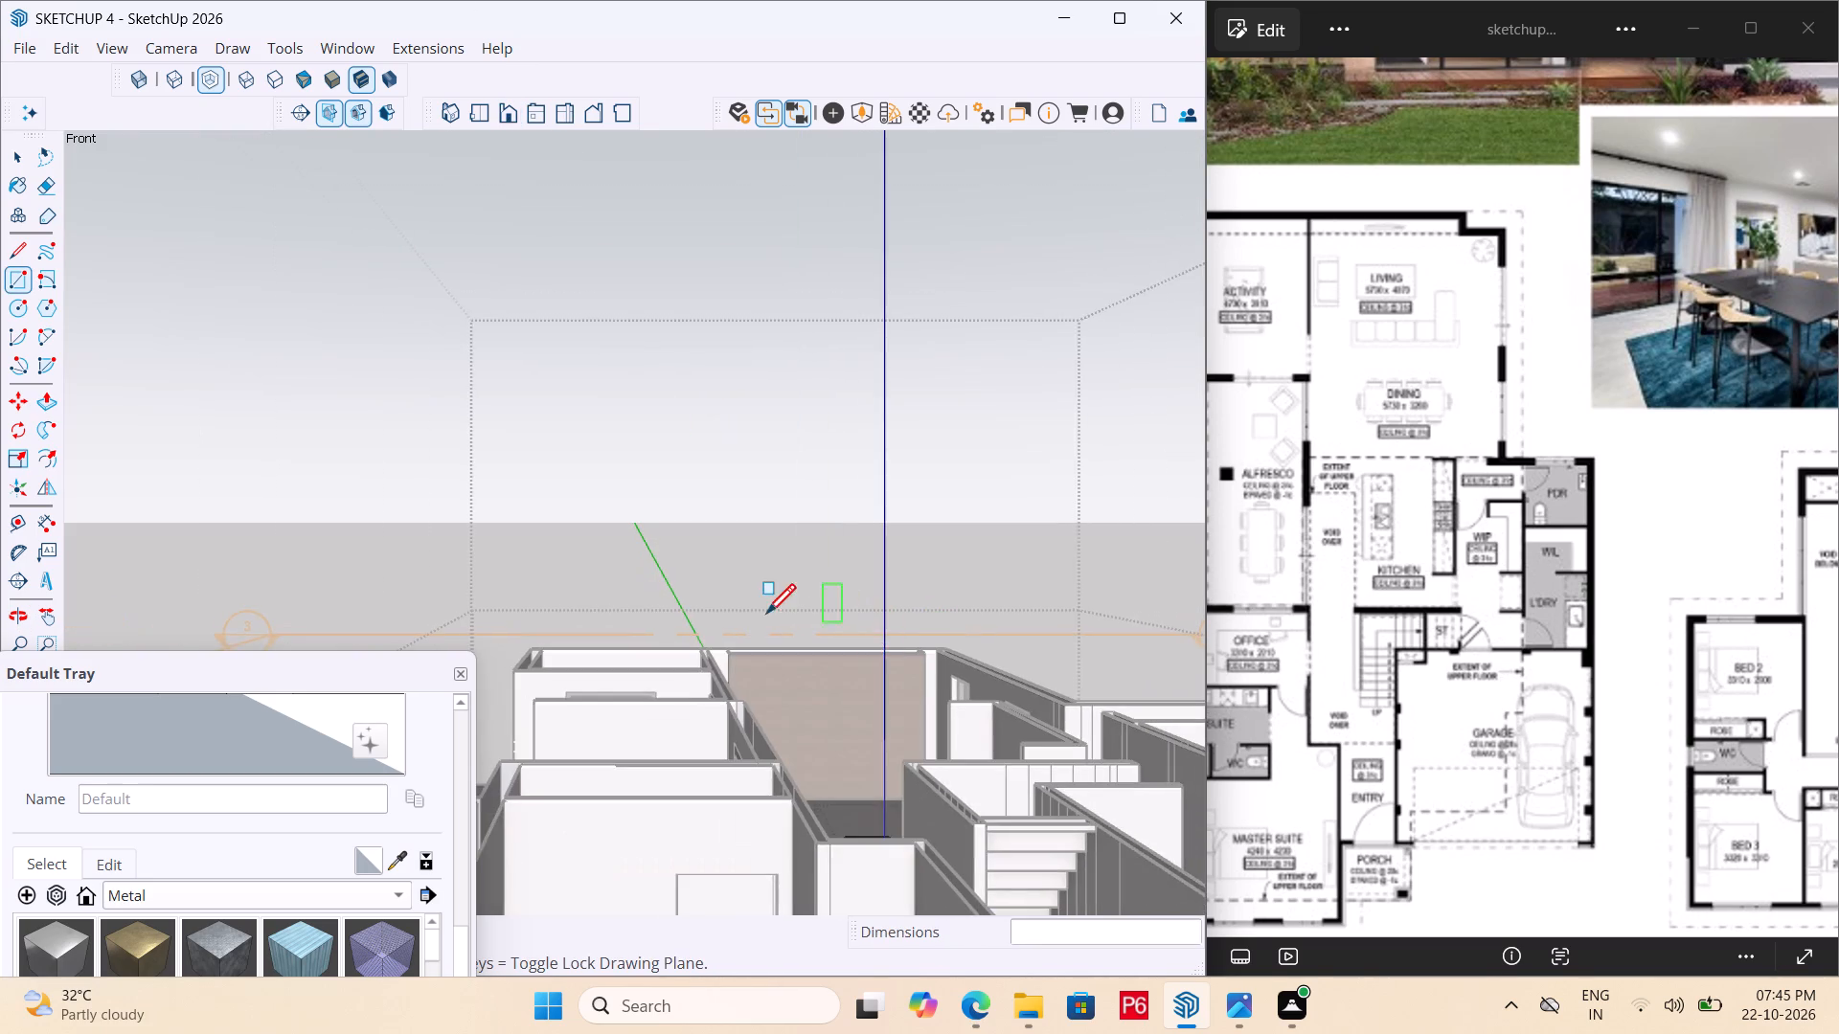
{"action": "scroll", "coordinate": [717, 618], "scroll_direction": "down", "scroll_amount": 4}
{"action": "middle_click_drag", "start_coordinate": [692, 742], "coordinate": [920, 953]}
{"action": "scroll", "coordinate": [578, 490], "scroll_direction": "down", "scroll_amount": 7}
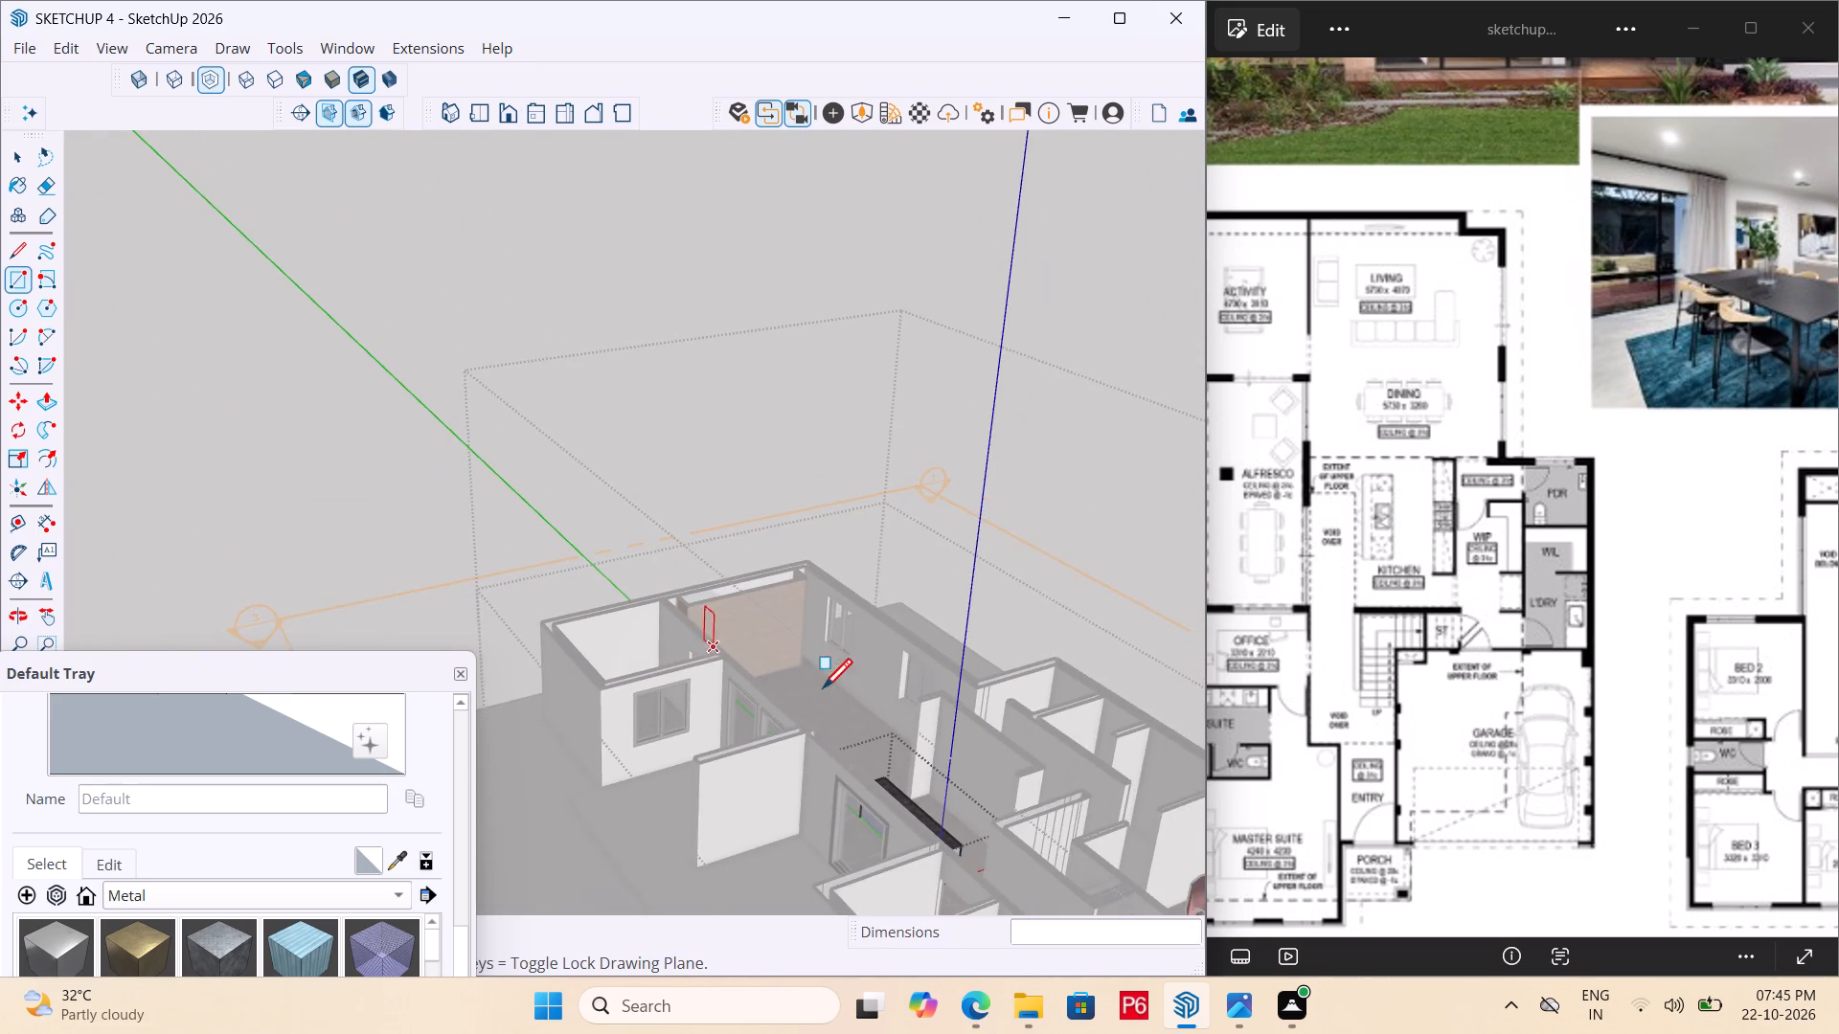
{"action": "scroll", "coordinate": [909, 738], "scroll_direction": "up", "scroll_amount": 7}
{"action": "middle_click_drag", "start_coordinate": [887, 733], "coordinate": [751, 695]}
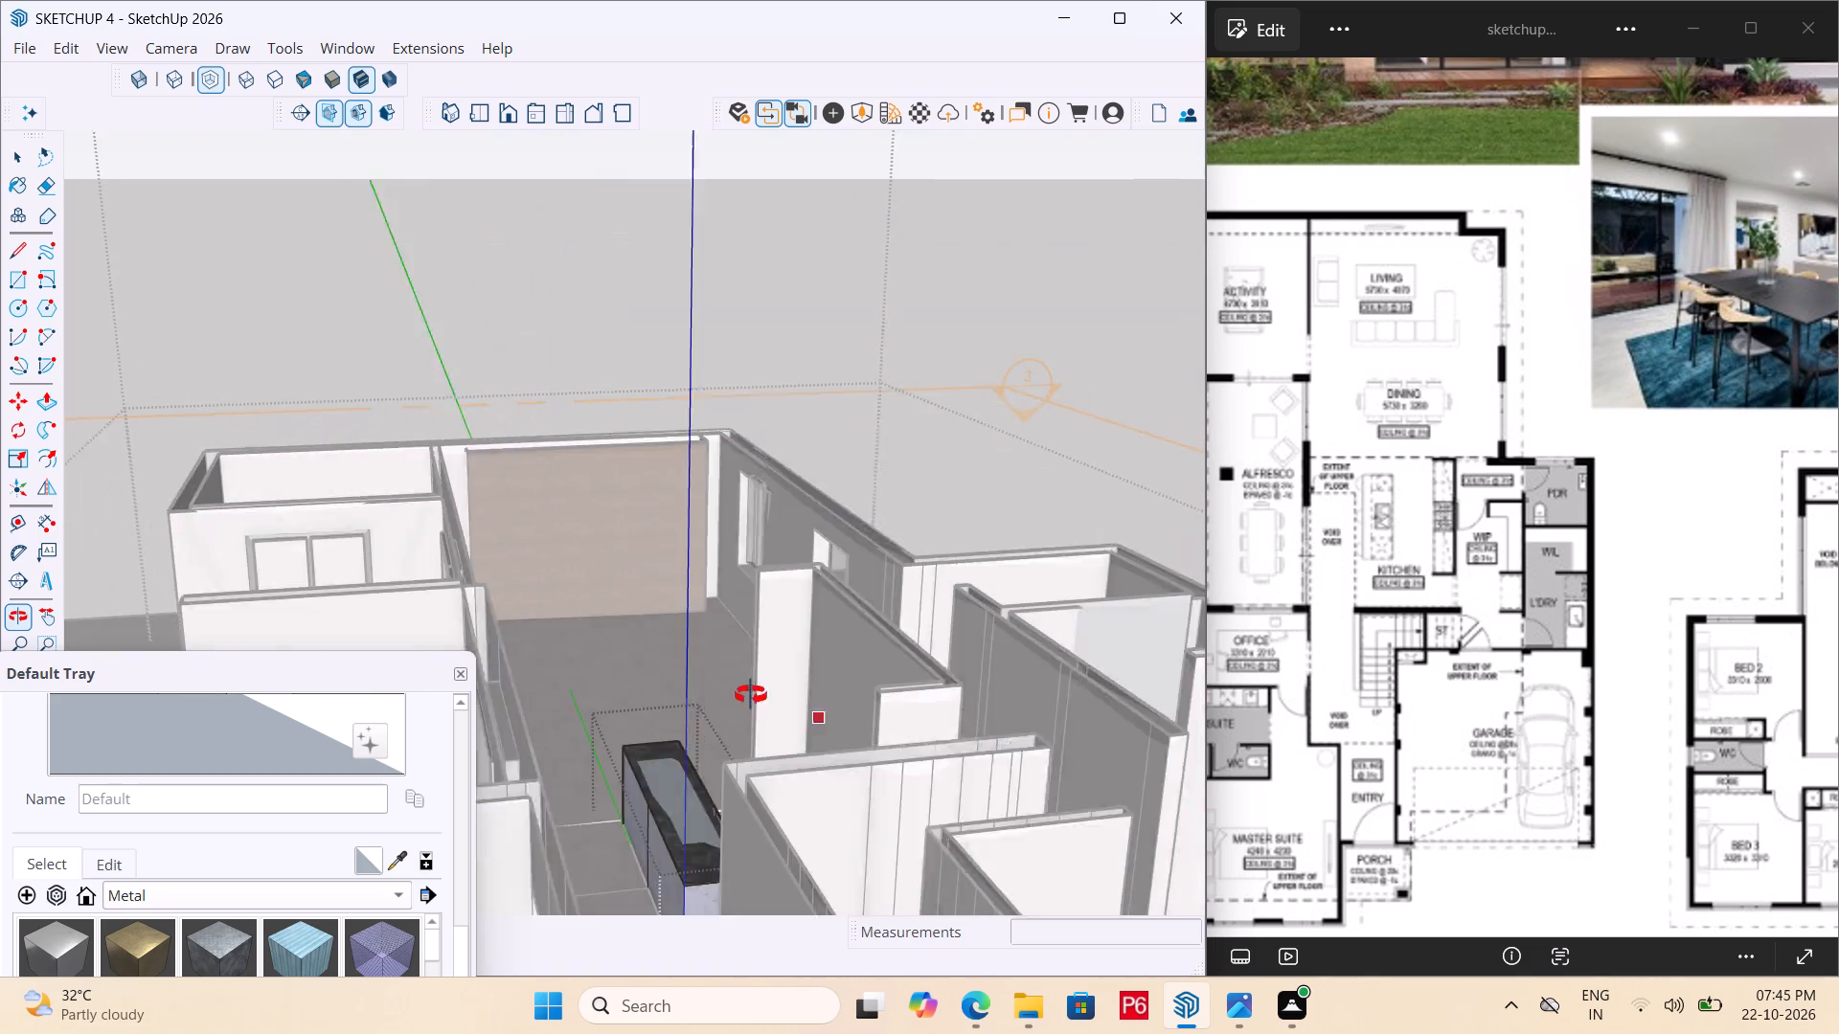
{"action": "middle_click_drag", "start_coordinate": [751, 695], "coordinate": [755, 698]}
{"action": "scroll", "coordinate": [581, 625], "scroll_direction": "down", "scroll_amount": 5}
{"action": "scroll", "coordinate": [675, 852], "scroll_direction": "up", "scroll_amount": 13}
{"action": "middle_click", "coordinate": [585, 723]}
{"action": "middle_click_drag", "start_coordinate": [642, 765], "coordinate": [699, 793]}
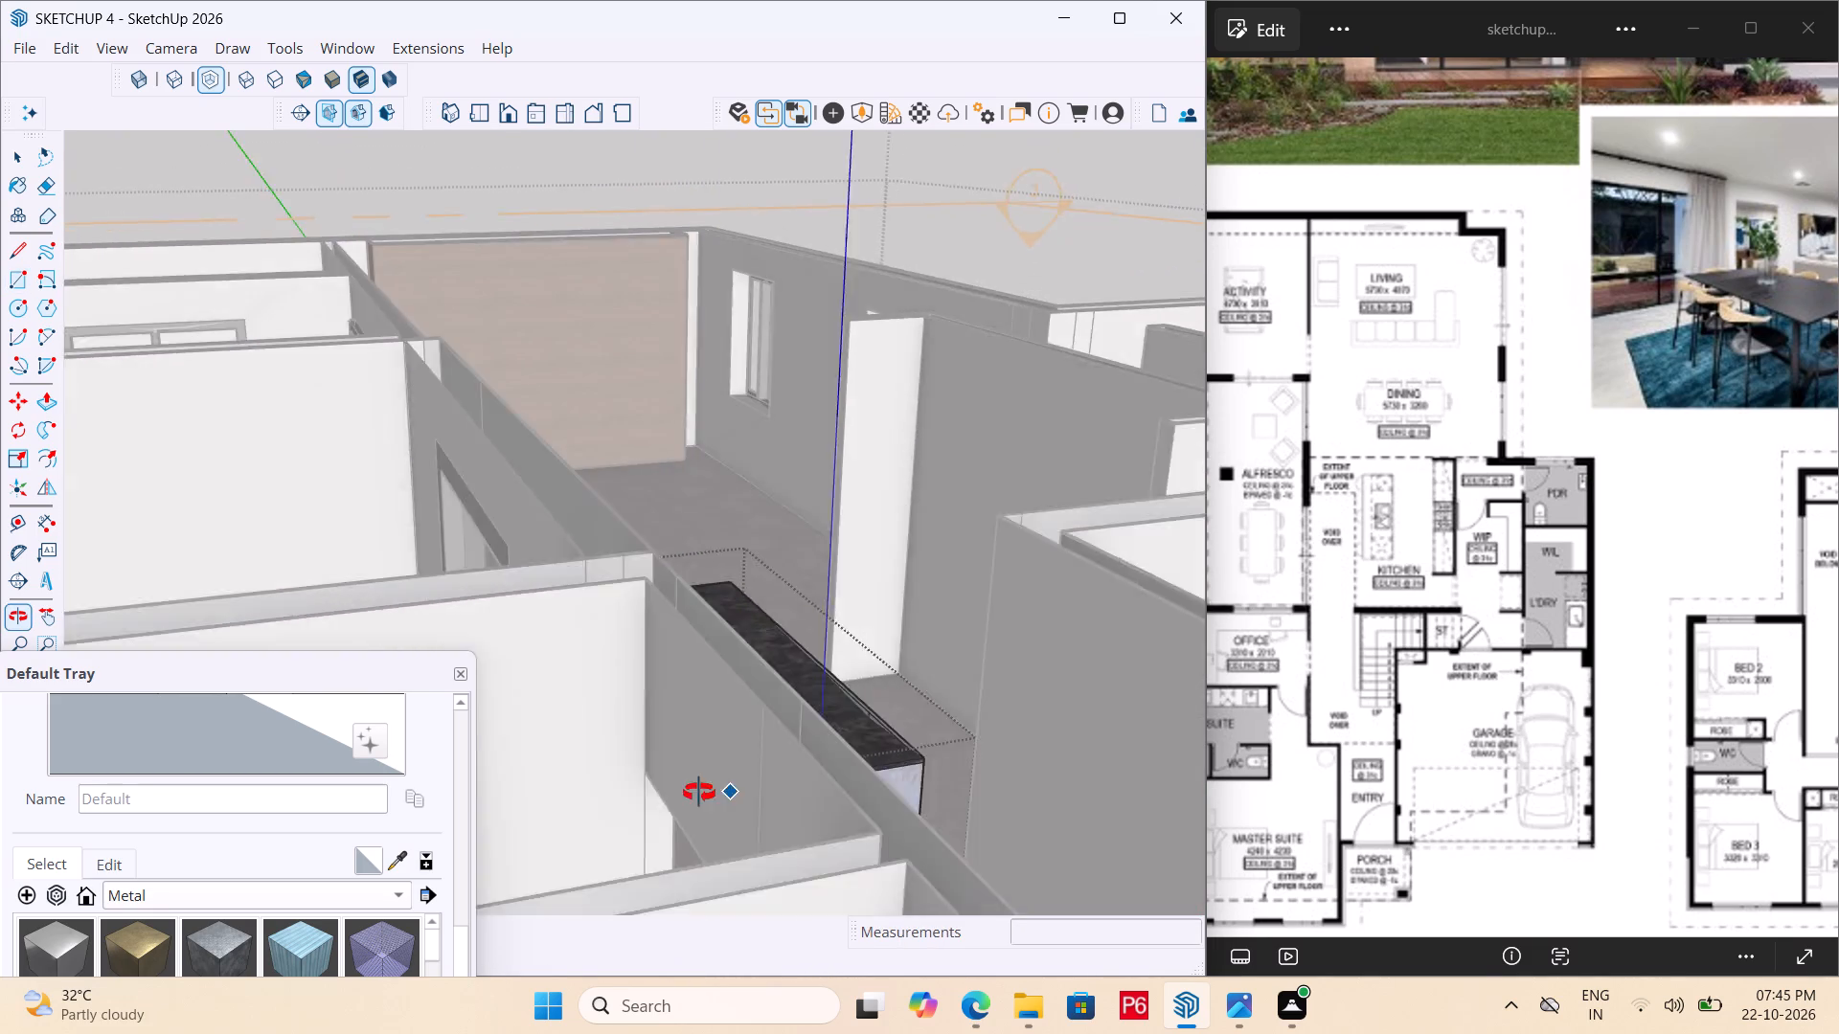
{"action": "middle_click_drag", "start_coordinate": [699, 793], "coordinate": [708, 795]}
{"action": "scroll", "coordinate": [1026, 785], "scroll_direction": "up", "scroll_amount": 6}
{"action": "scroll", "coordinate": [869, 772], "scroll_direction": "up", "scroll_amount": 1}
{"action": "middle_click_drag", "start_coordinate": [869, 772], "coordinate": [960, 668]}
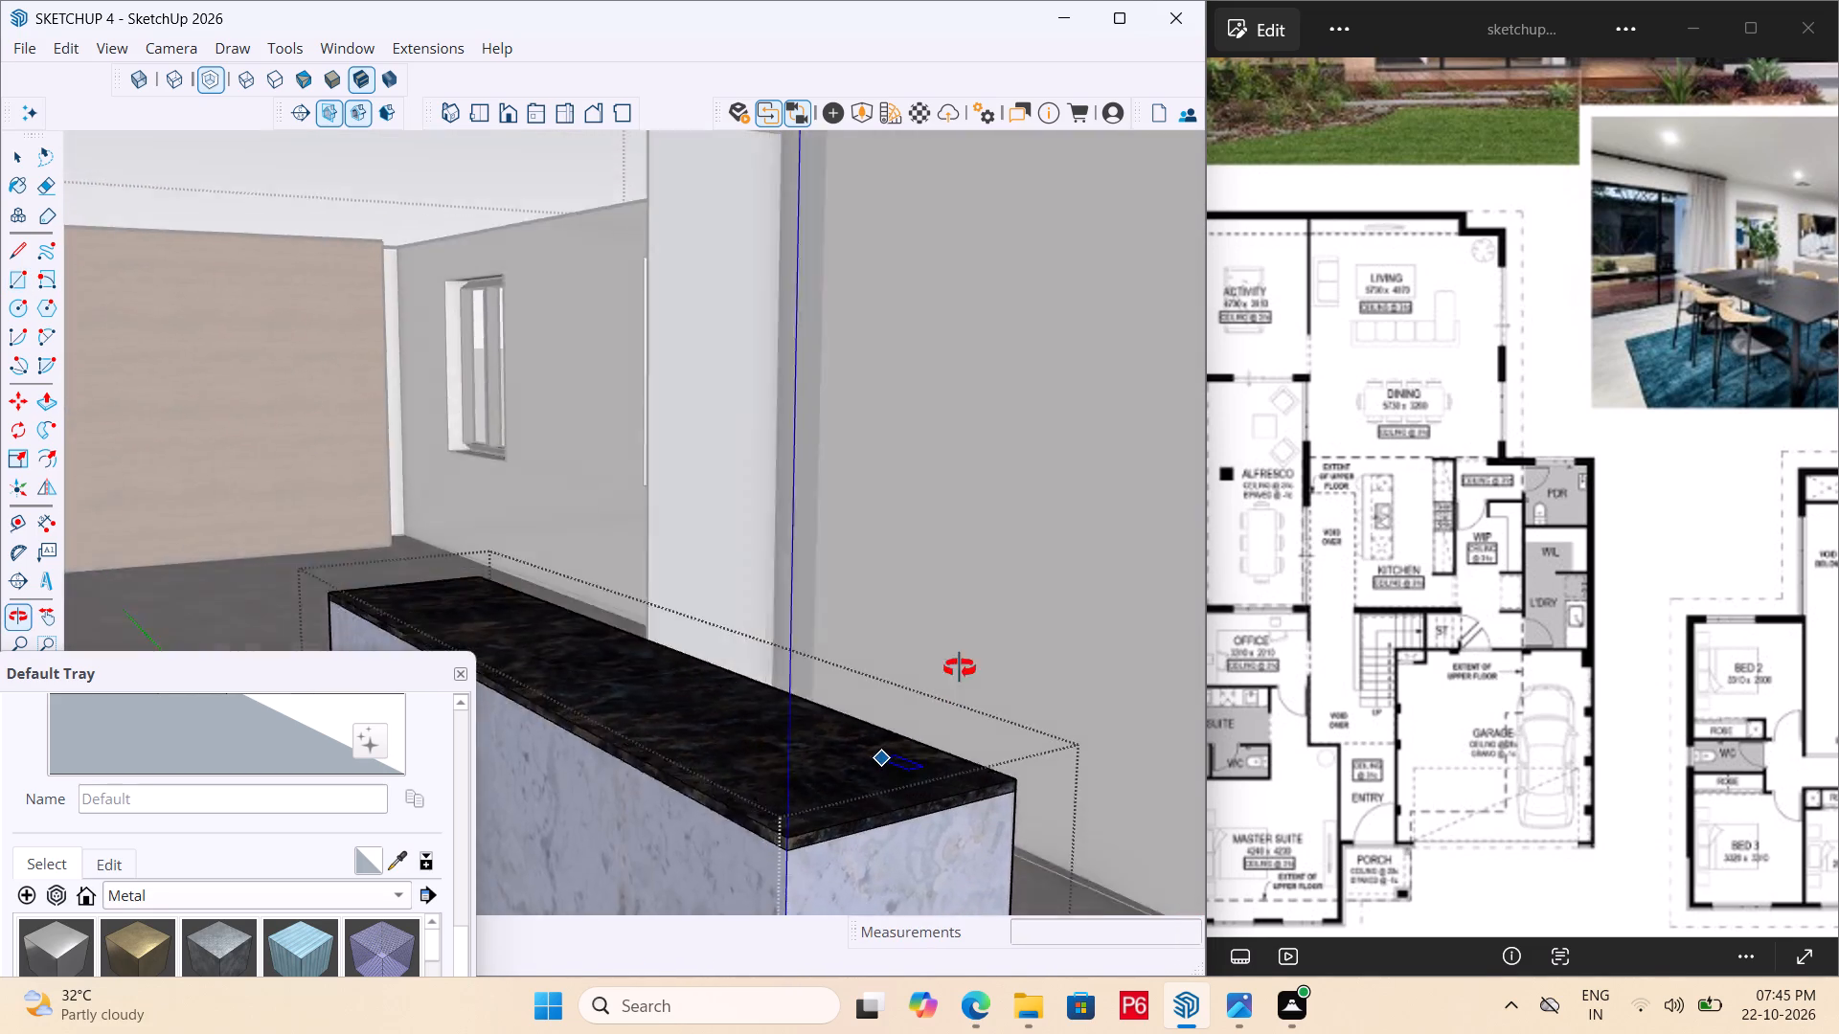
{"action": "middle_click_drag", "start_coordinate": [960, 668], "coordinate": [944, 645]}
{"action": "scroll", "coordinate": [775, 435], "scroll_direction": "down", "scroll_amount": 4}
{"action": "middle_click_drag", "start_coordinate": [739, 621], "coordinate": [726, 700]}
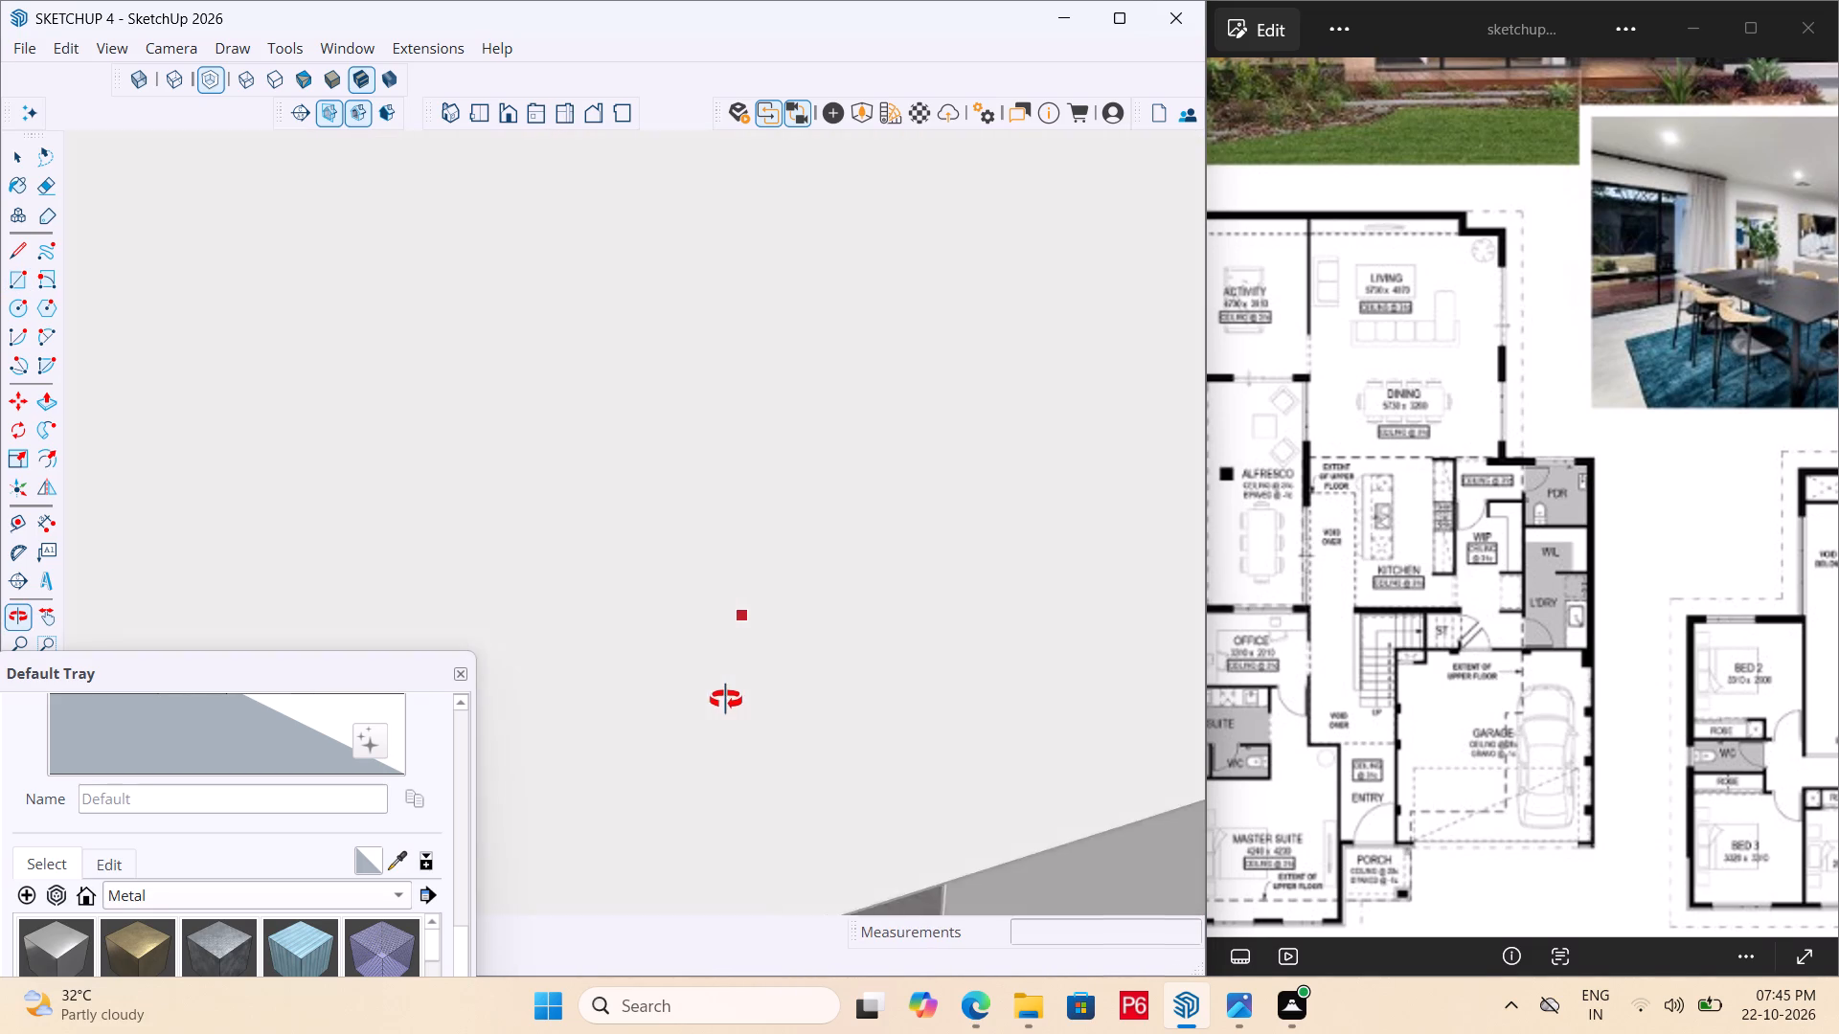
{"action": "middle_click_drag", "start_coordinate": [726, 700], "coordinate": [991, 1017]}
{"action": "scroll", "coordinate": [851, 753], "scroll_direction": "up", "scroll_amount": 5}
{"action": "middle_click_drag", "start_coordinate": [451, 527], "coordinate": [405, 669]}
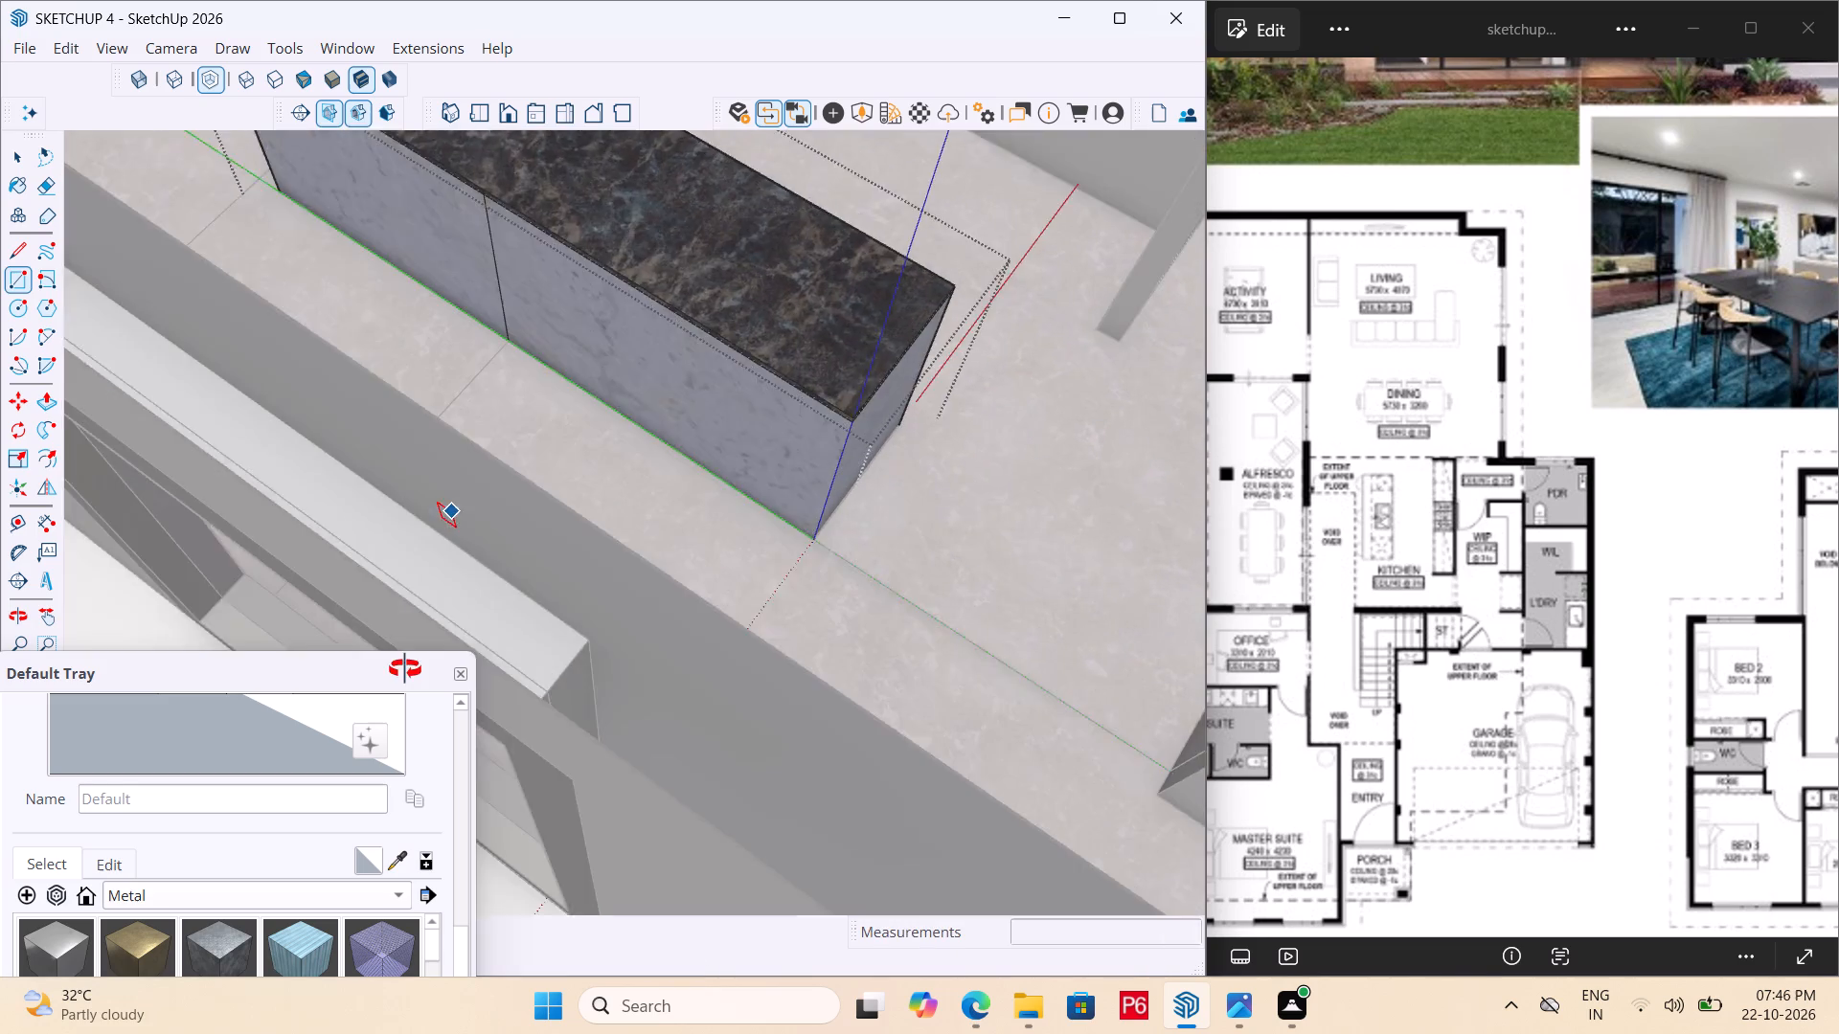
{"action": "middle_click_drag", "start_coordinate": [405, 669], "coordinate": [406, 660]}
{"action": "scroll", "coordinate": [686, 403], "scroll_direction": "up", "scroll_amount": 6}
{"action": "middle_click_drag", "start_coordinate": [674, 164], "coordinate": [665, 71]}
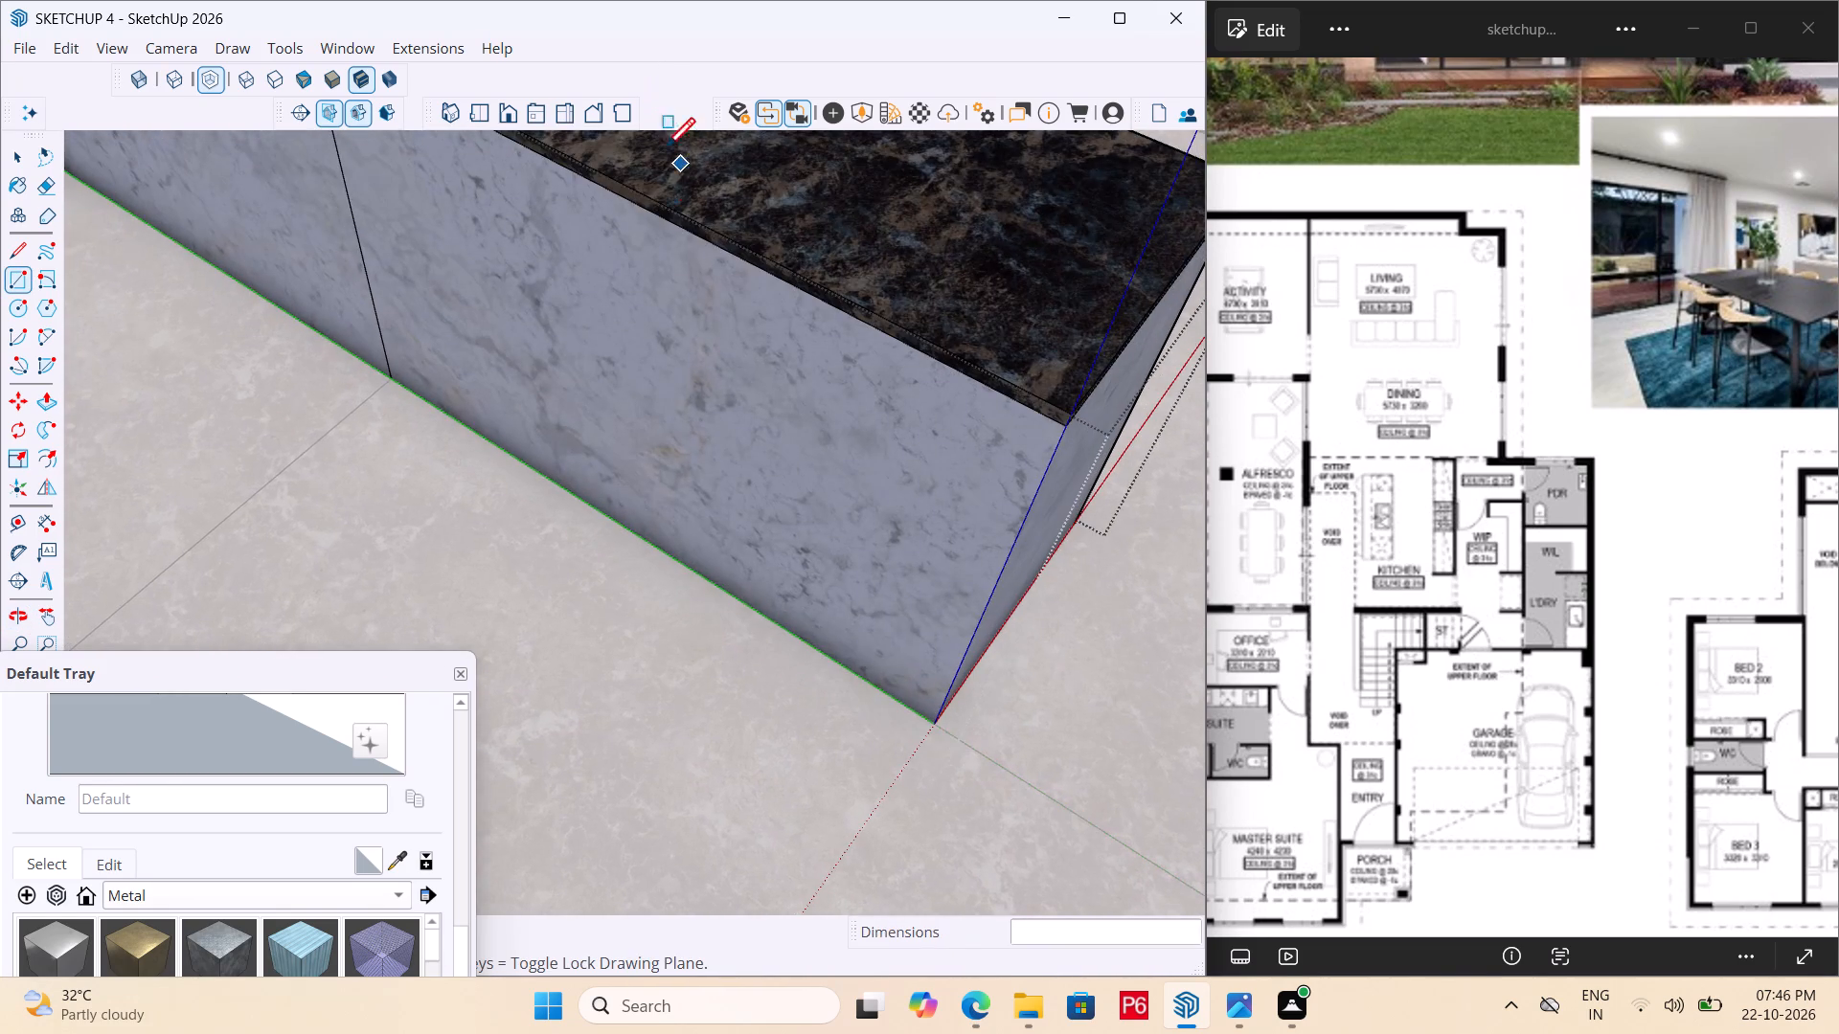
Return to the front view and examine the whole house and the island's place in it from above.
{"action": "scroll", "coordinate": [671, 551], "scroll_direction": "down", "scroll_amount": 5}
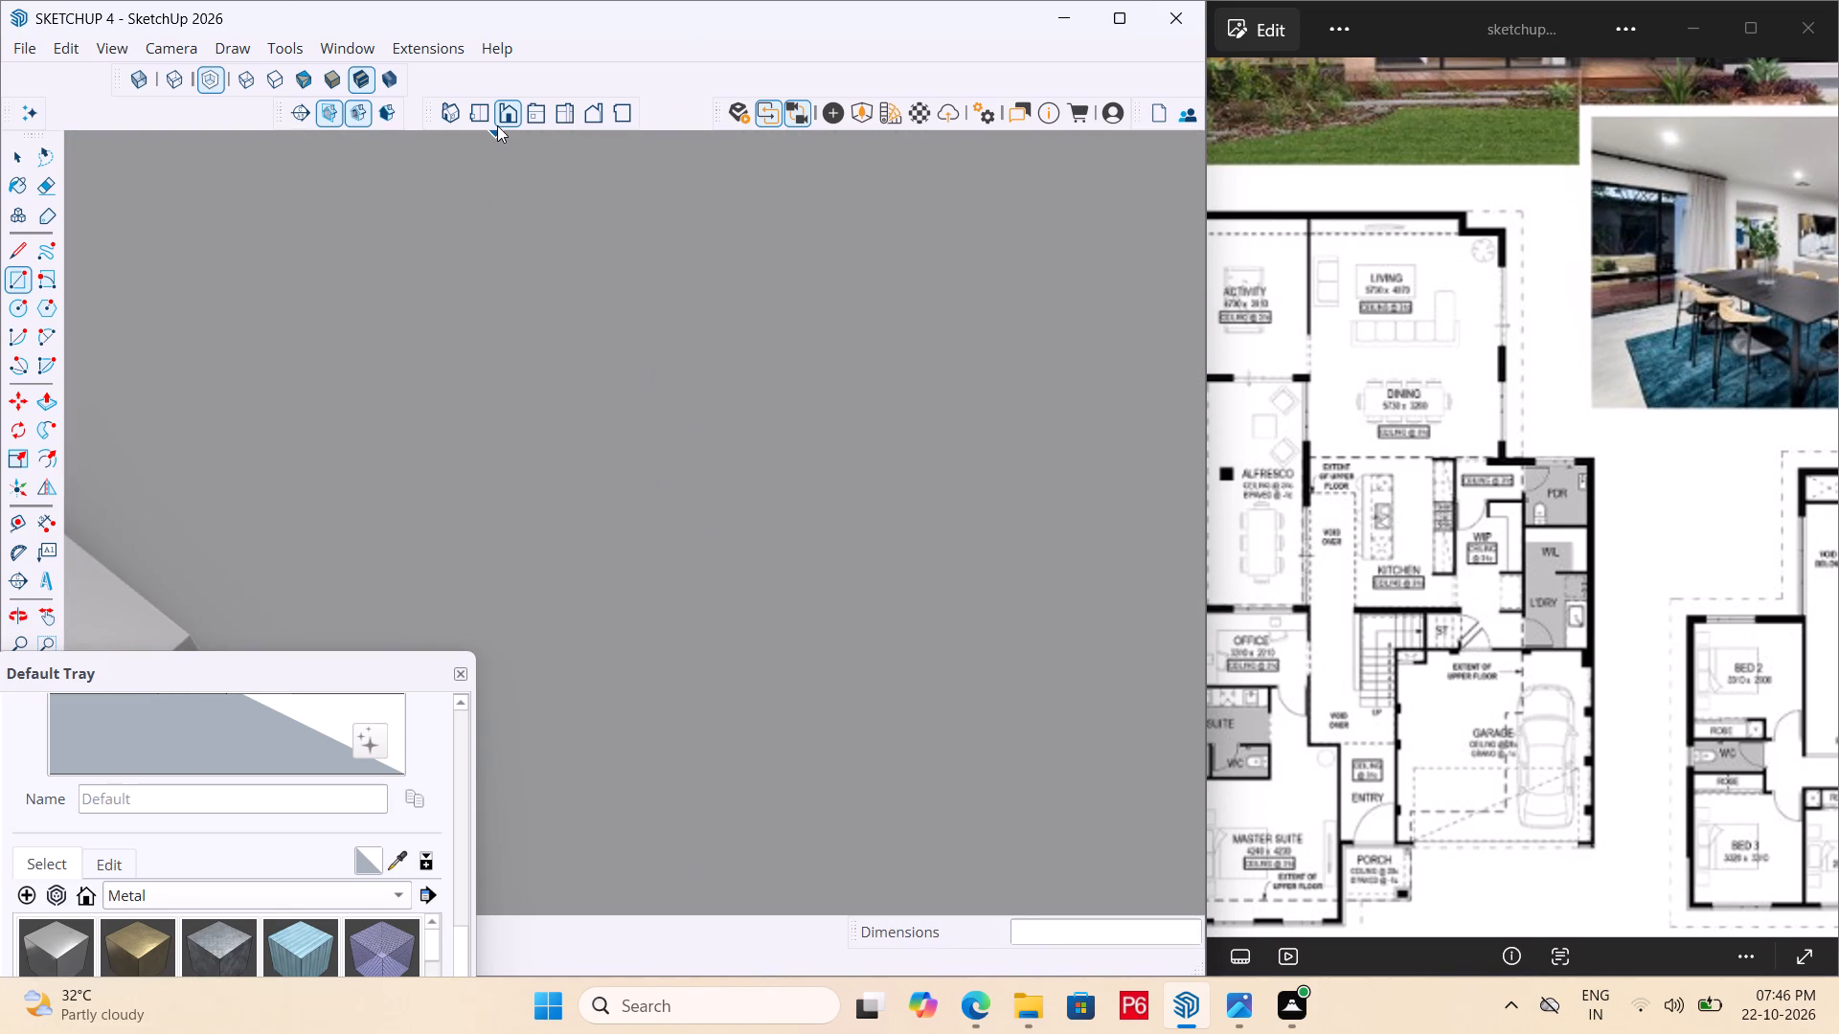
{"action": "left_click", "coordinate": [497, 125]}
{"action": "scroll", "coordinate": [666, 755], "scroll_direction": "down", "scroll_amount": 8}
{"action": "scroll", "coordinate": [901, 684], "scroll_direction": "down", "scroll_amount": 11}
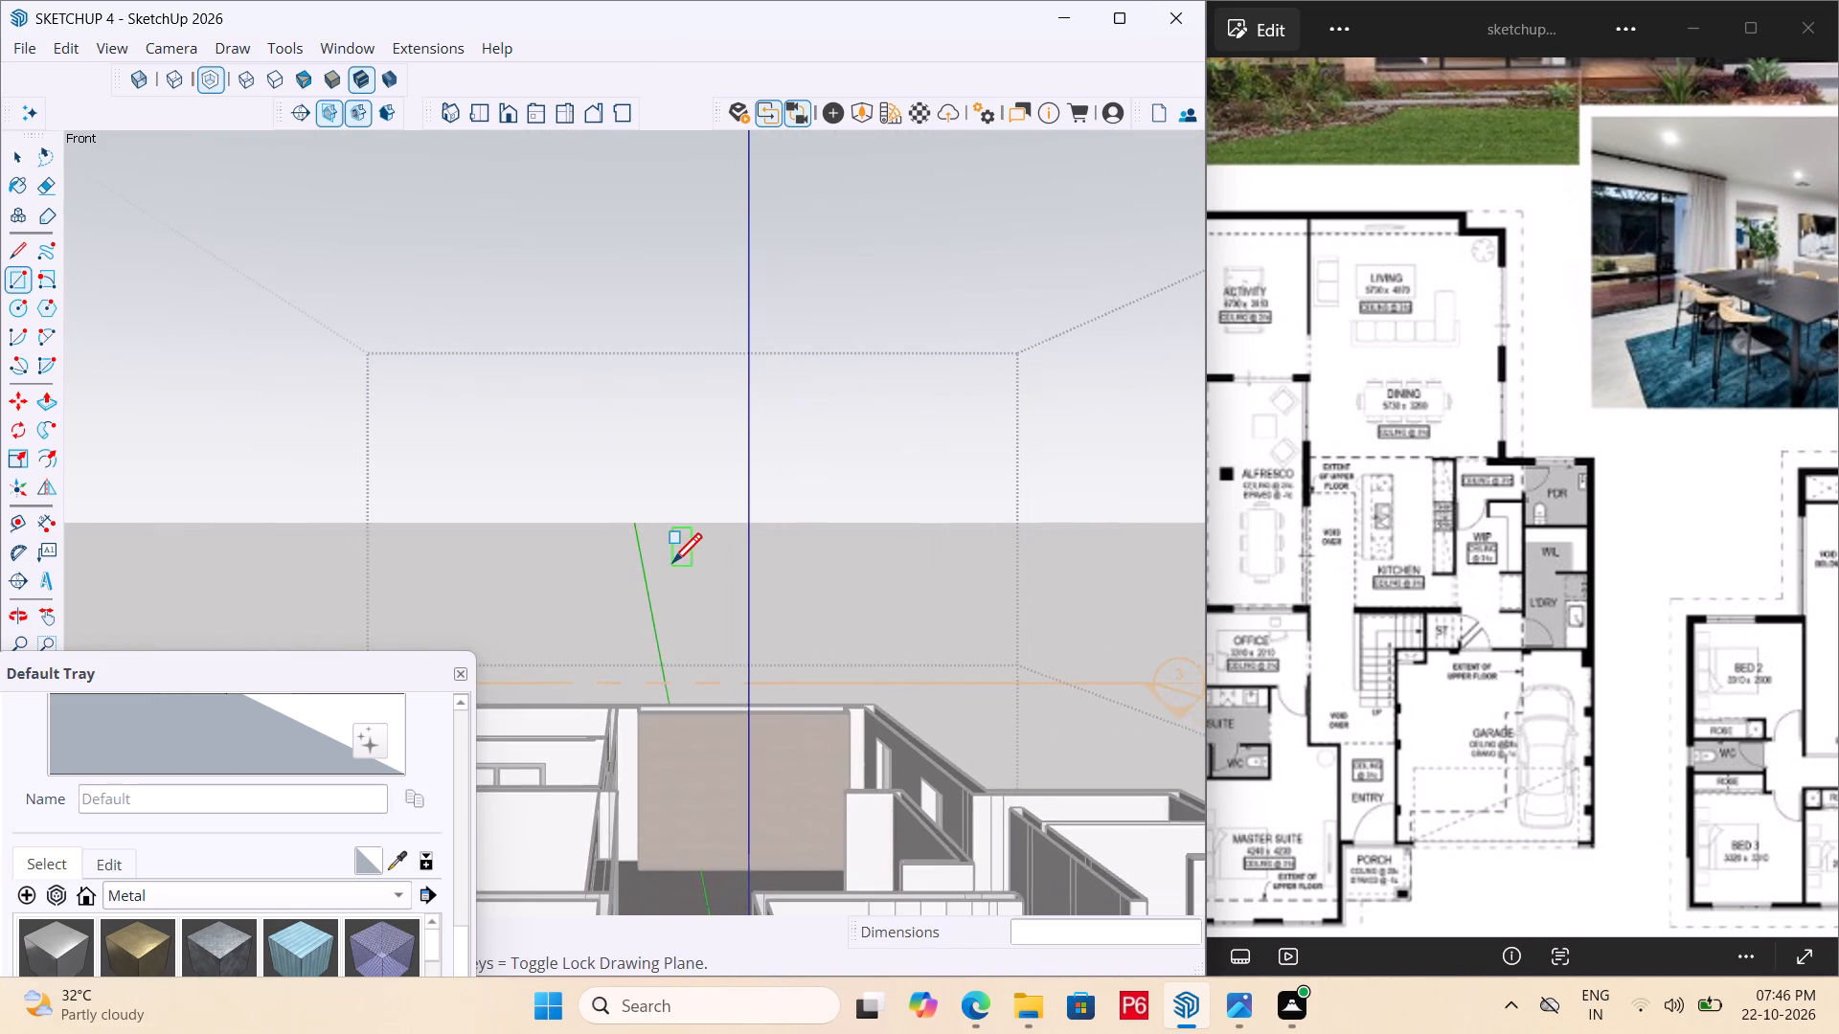
{"action": "scroll", "coordinate": [672, 566], "scroll_direction": "down", "scroll_amount": 3}
{"action": "scroll", "coordinate": [614, 506], "scroll_direction": "down", "scroll_amount": 6}
{"action": "middle_click_drag", "start_coordinate": [576, 760], "coordinate": [668, 875]}
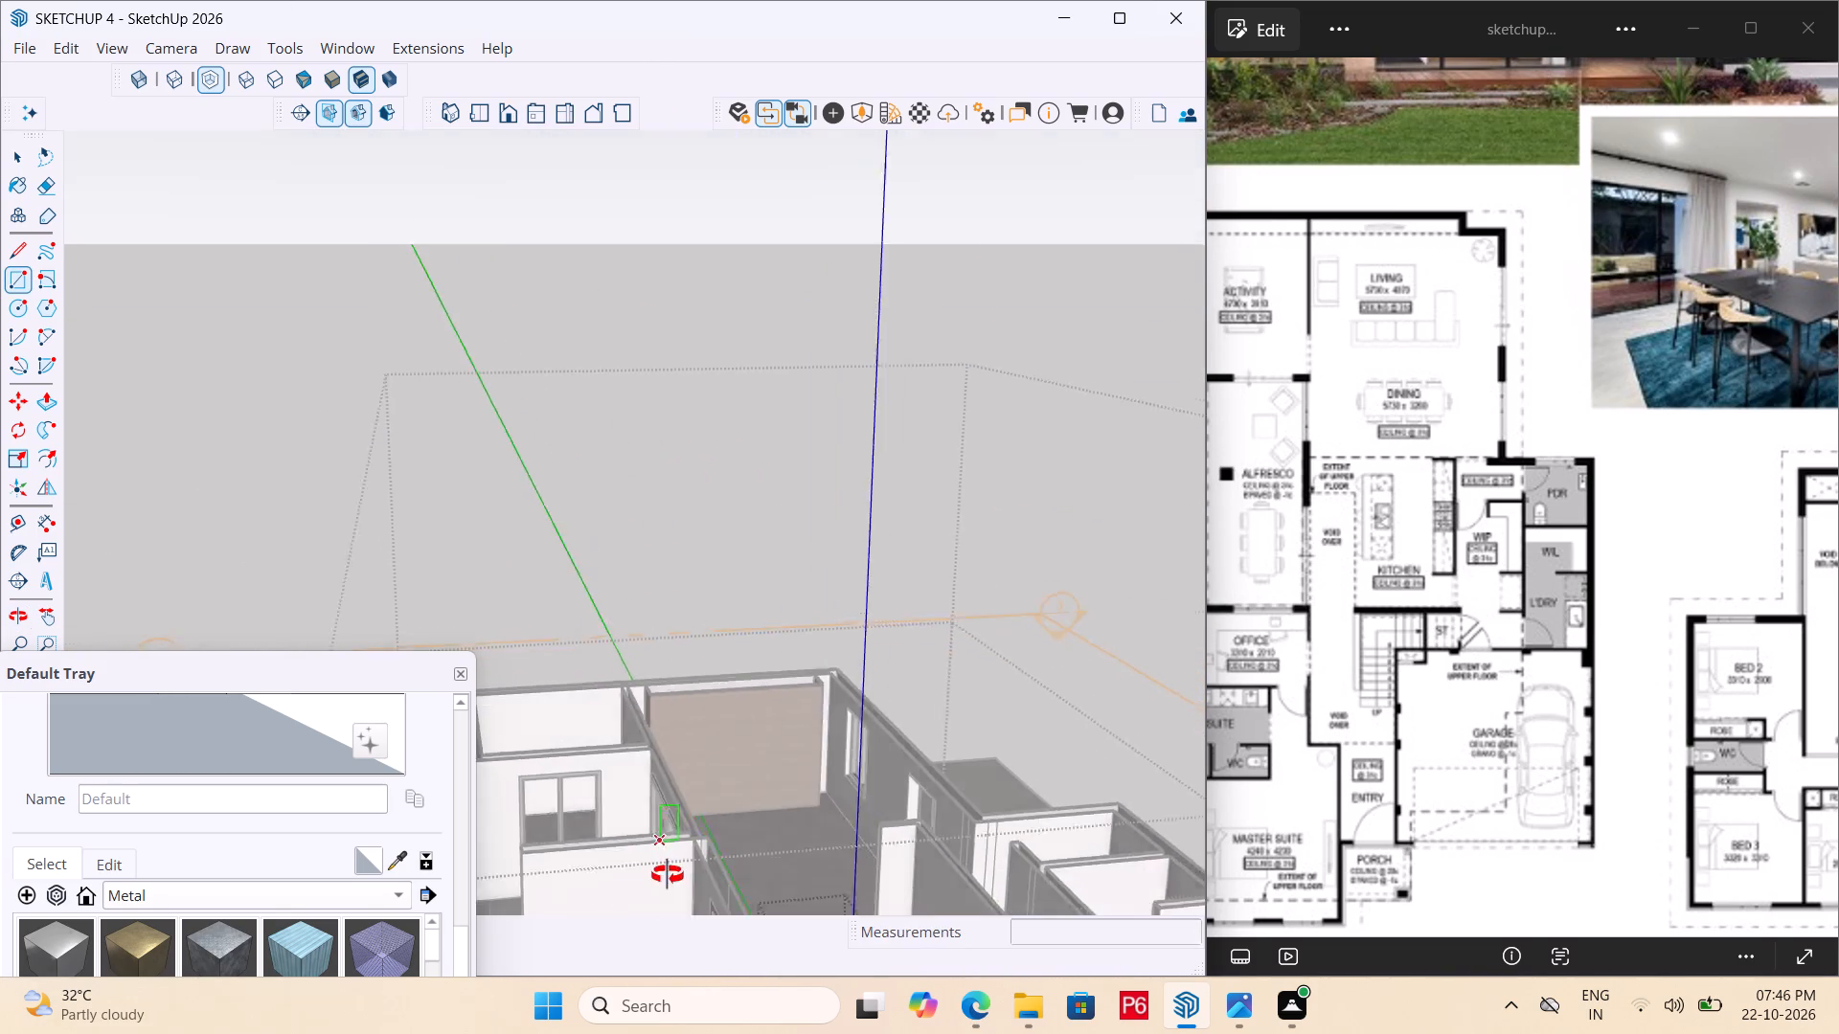
{"action": "middle_click_drag", "start_coordinate": [668, 875], "coordinate": [662, 759]}
{"action": "scroll", "coordinate": [633, 653], "scroll_direction": "down", "scroll_amount": 7}
{"action": "middle_click_drag", "start_coordinate": [617, 740], "coordinate": [754, 1033]}
{"action": "scroll", "coordinate": [639, 716], "scroll_direction": "down", "scroll_amount": 7}
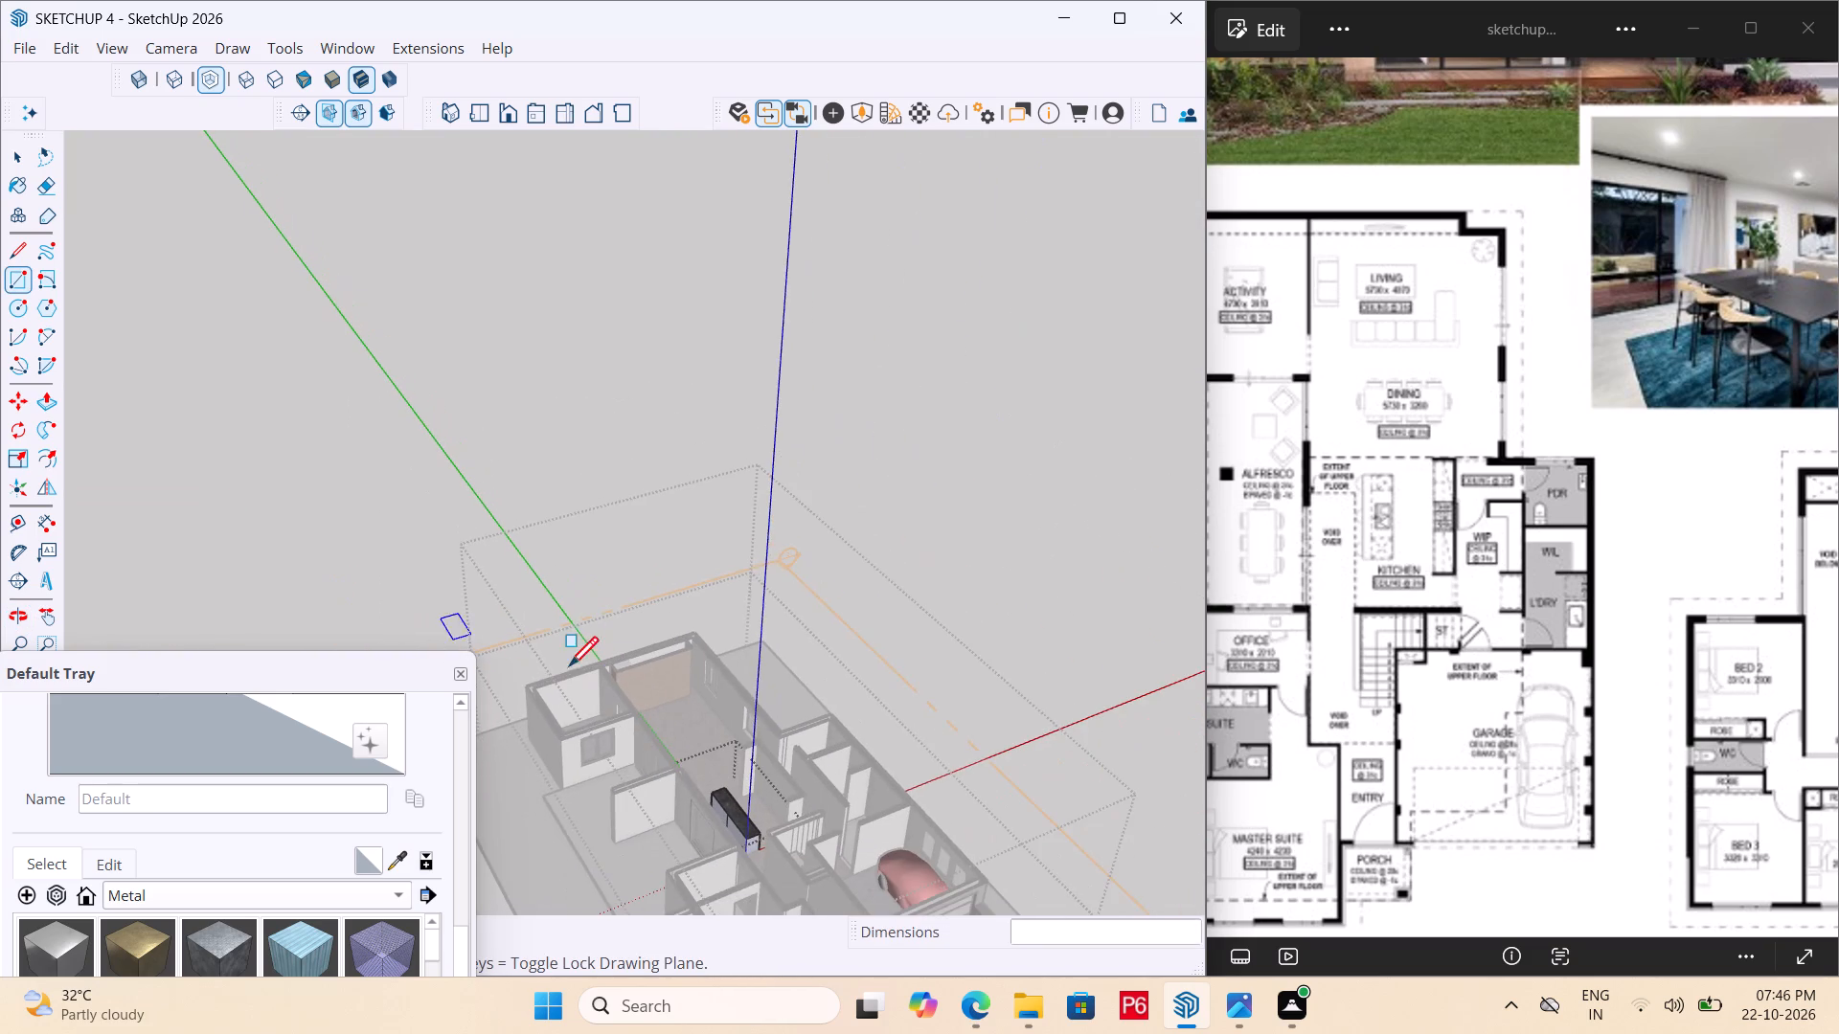
Examine the kitchen island from both long sides and close to its marble cabinet and drawer fronts.
{"action": "scroll", "coordinate": [815, 868], "scroll_direction": "up", "scroll_amount": 20}
{"action": "scroll", "coordinate": [815, 868], "scroll_direction": "up", "scroll_amount": 7}
{"action": "middle_click", "coordinate": [752, 847]}
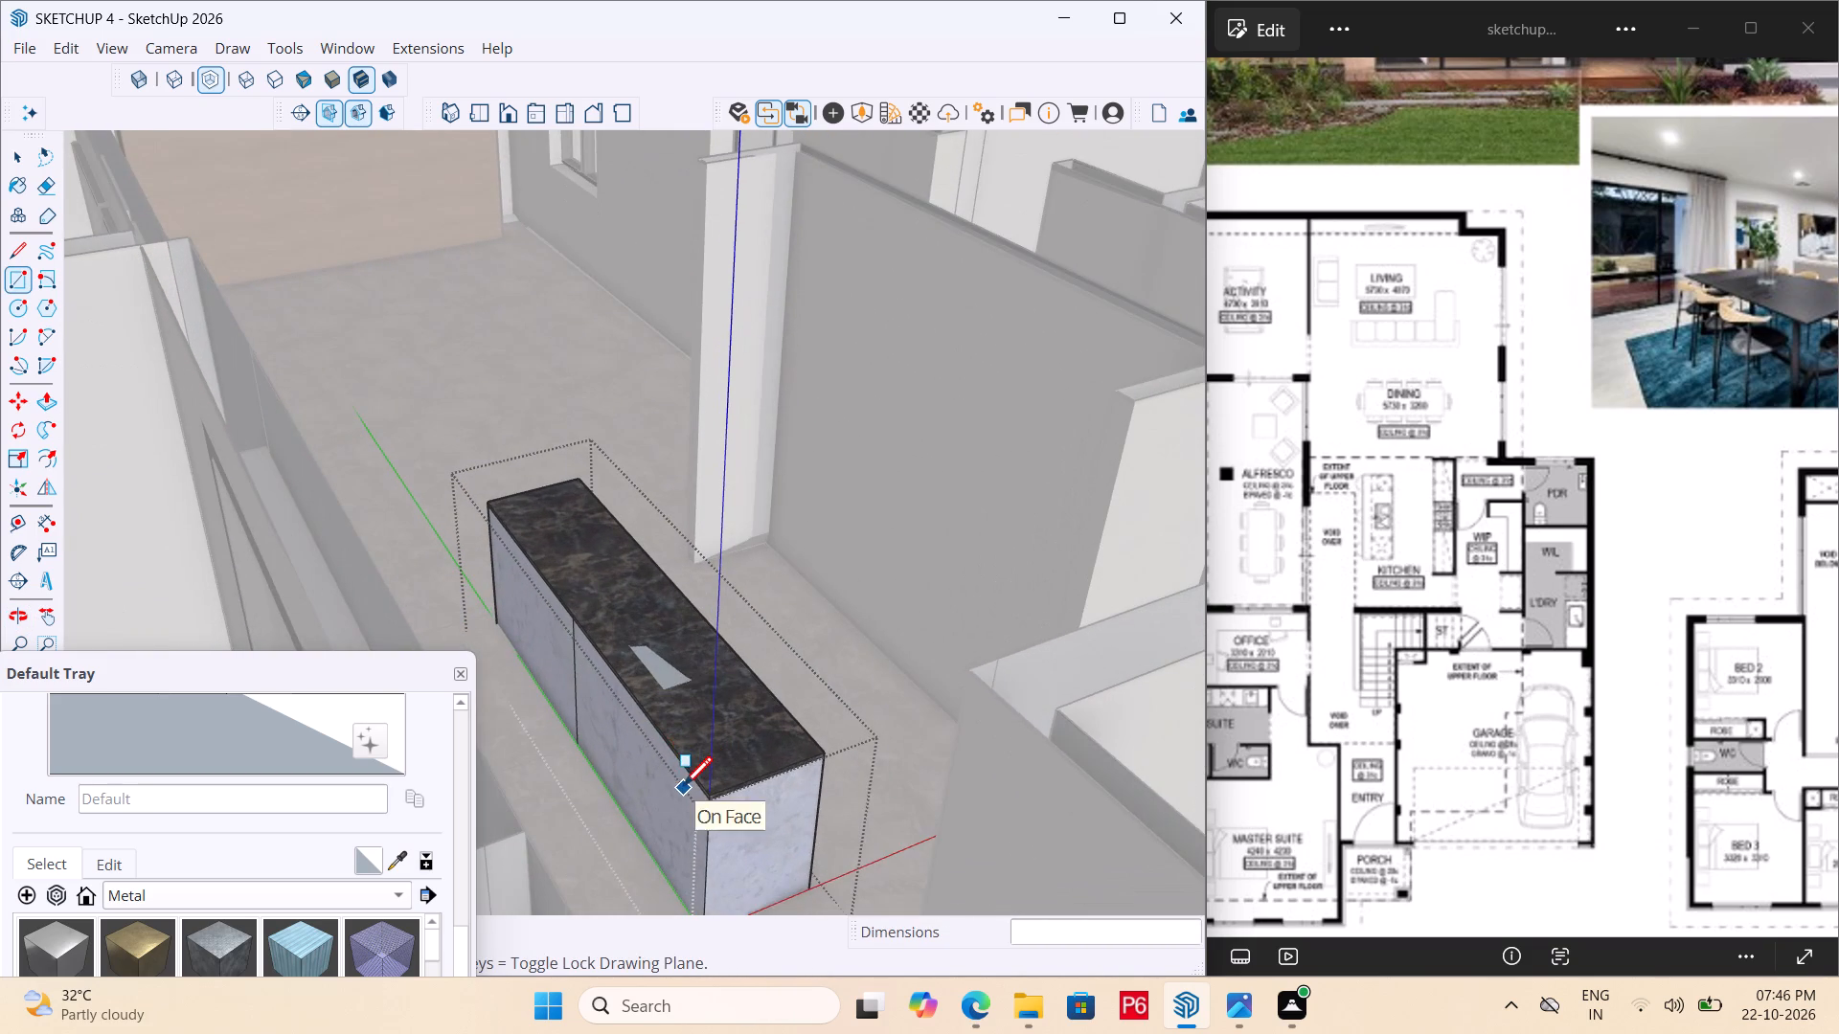
{"action": "scroll", "coordinate": [640, 722], "scroll_direction": "up", "scroll_amount": 5}
{"action": "scroll", "coordinate": [672, 694], "scroll_direction": "down", "scroll_amount": 1}
{"action": "middle_click_drag", "start_coordinate": [698, 685], "coordinate": [772, 688]}
{"action": "scroll", "coordinate": [782, 684], "scroll_direction": "down", "scroll_amount": 1}
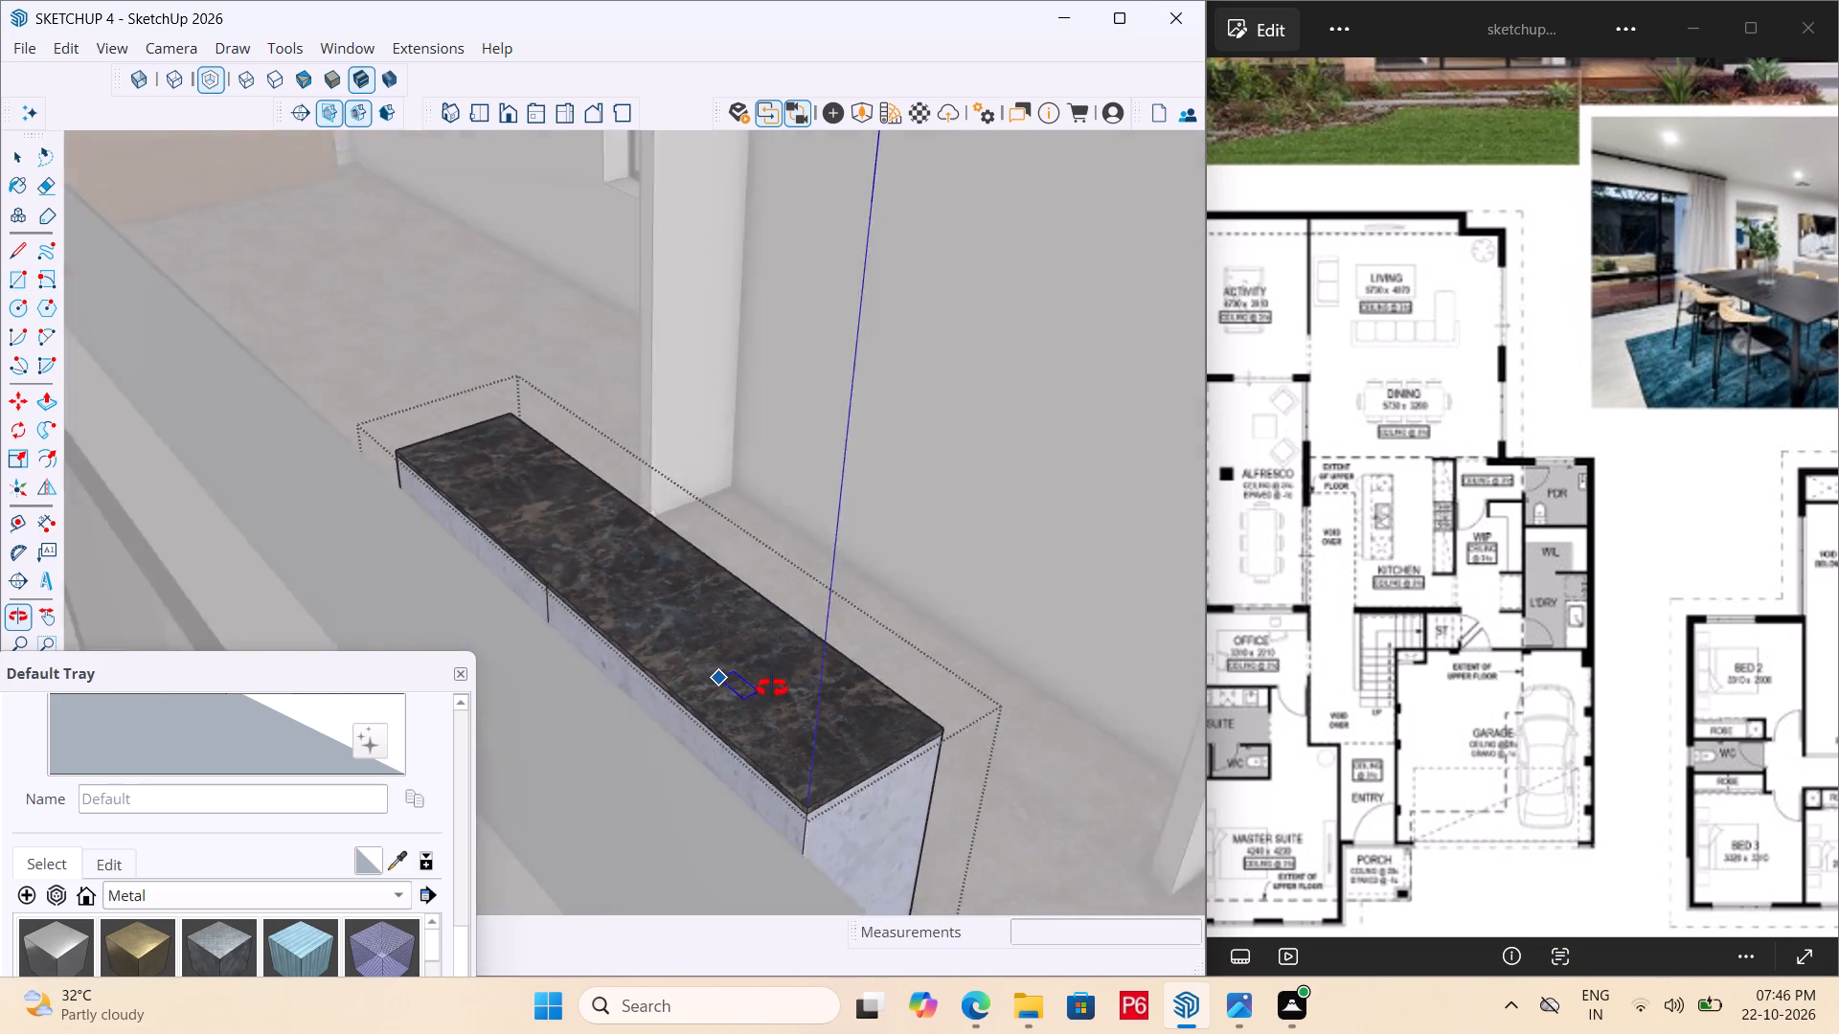
{"action": "middle_click_drag", "start_coordinate": [772, 688], "coordinate": [66, 801]}
{"action": "scroll", "coordinate": [575, 458], "scroll_direction": "down", "scroll_amount": 5}
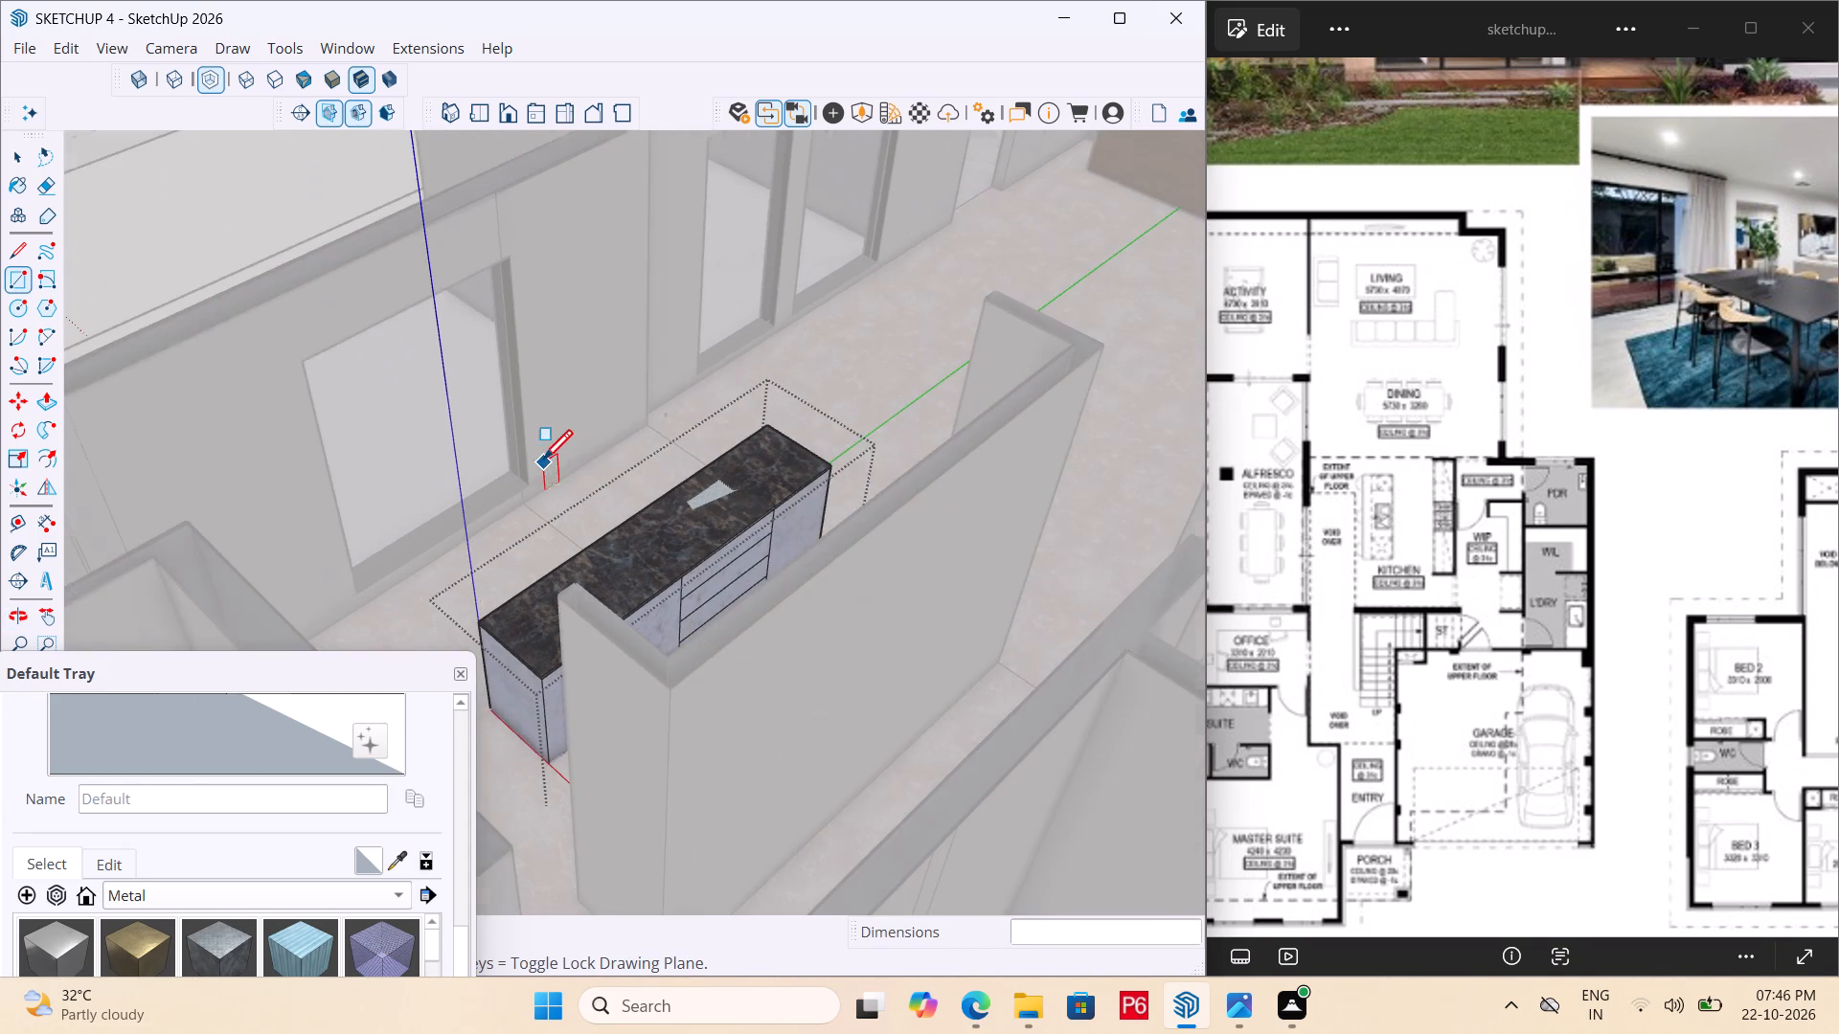
{"action": "scroll", "coordinate": [878, 511], "scroll_direction": "up", "scroll_amount": 6}
{"action": "middle_click_drag", "start_coordinate": [859, 556], "coordinate": [732, 633]}
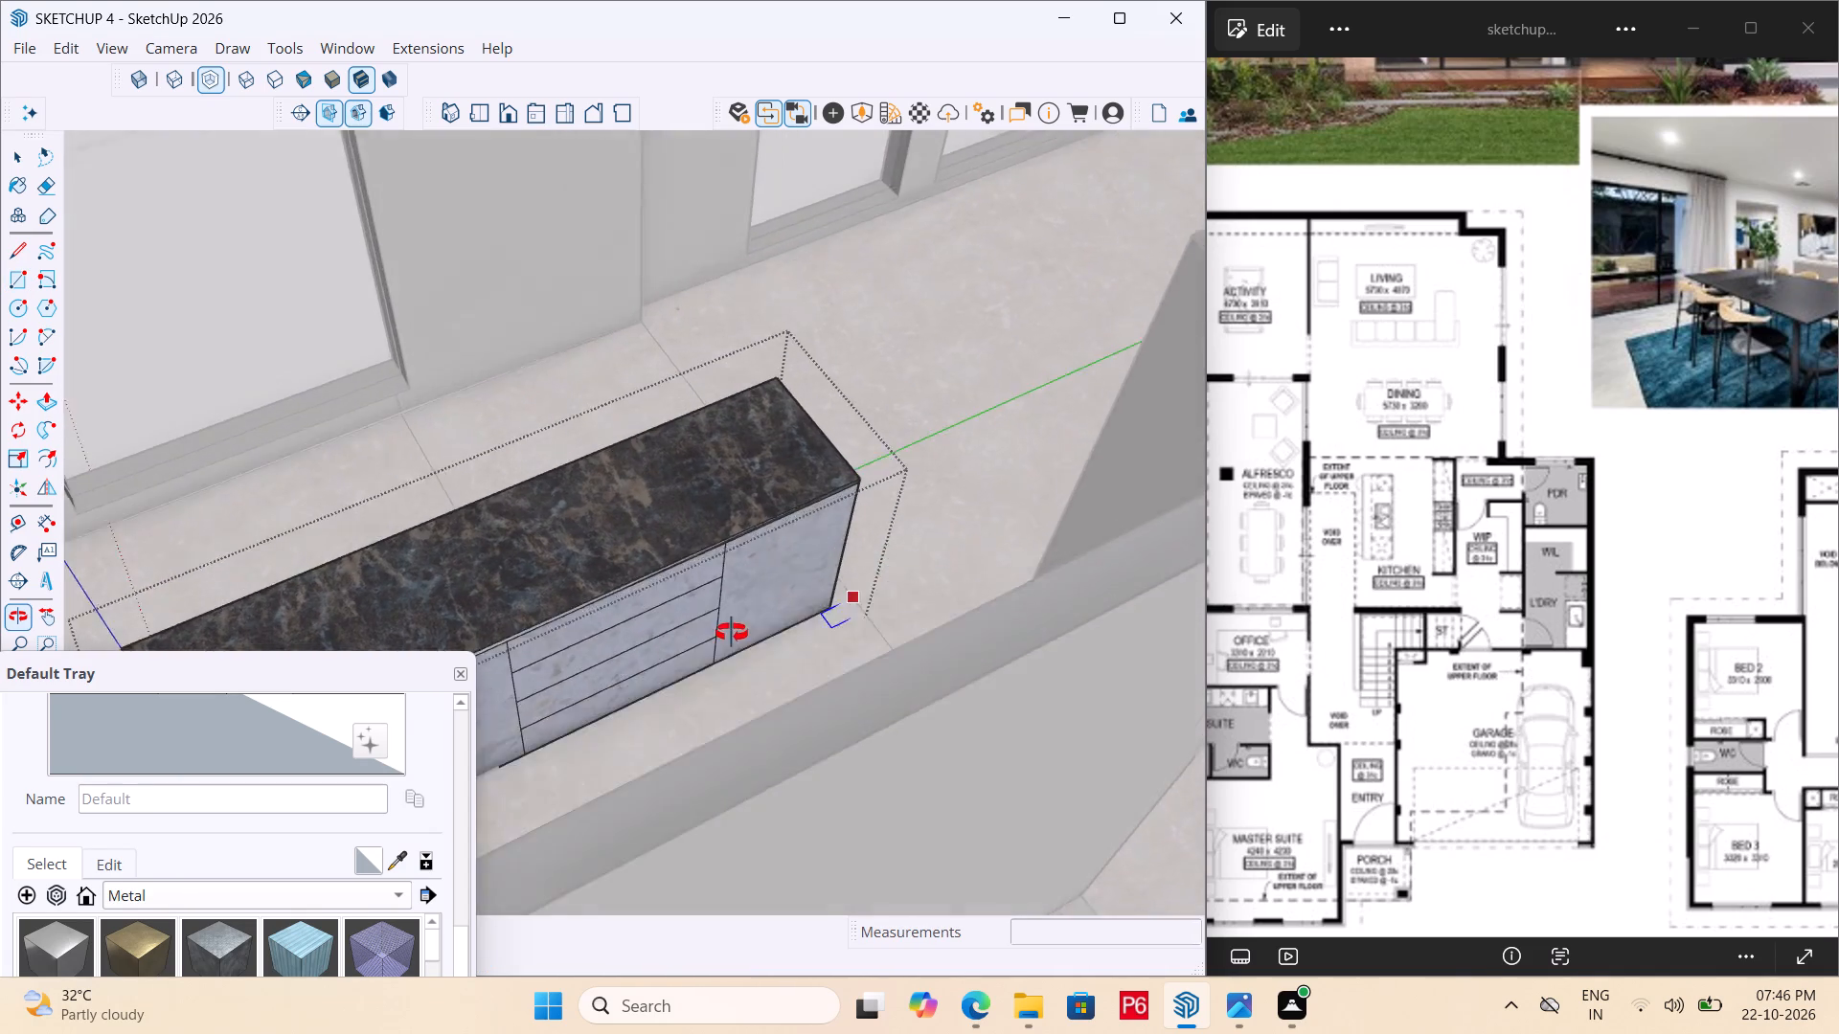
{"action": "middle_click_drag", "start_coordinate": [732, 633], "coordinate": [794, 591]}
{"action": "scroll", "coordinate": [790, 596], "scroll_direction": "up", "scroll_amount": 11}
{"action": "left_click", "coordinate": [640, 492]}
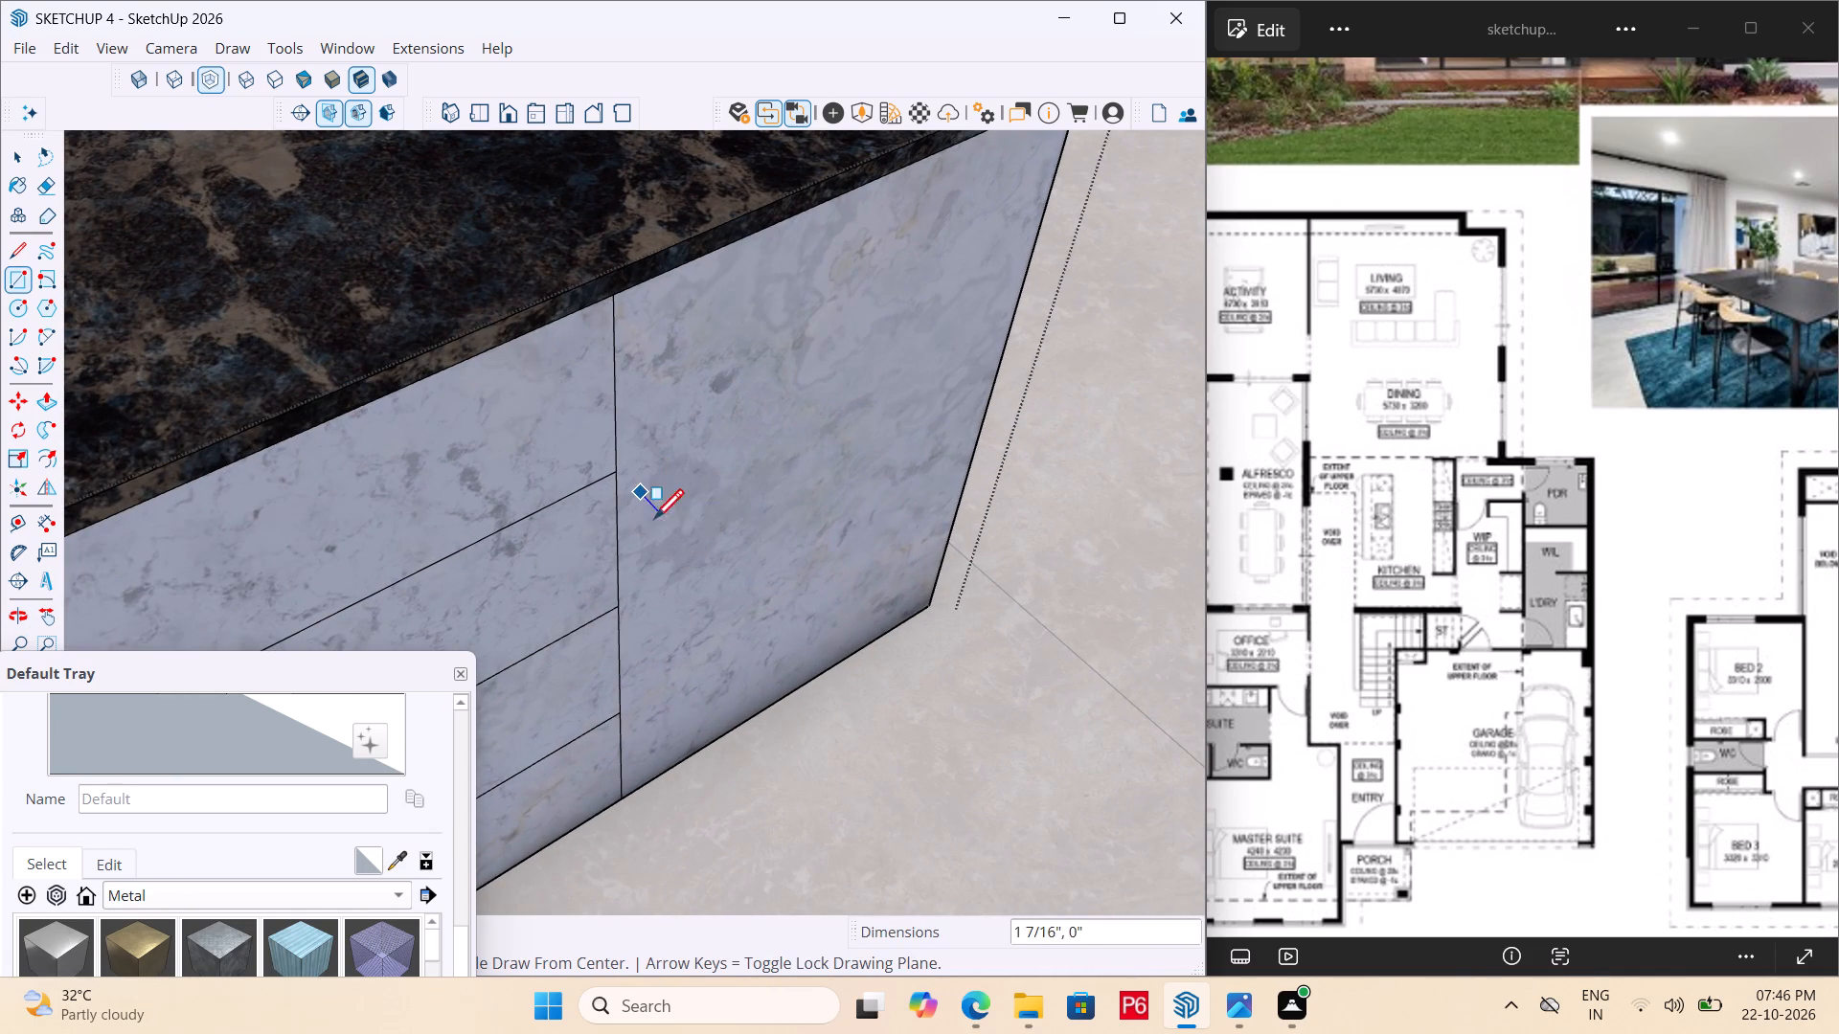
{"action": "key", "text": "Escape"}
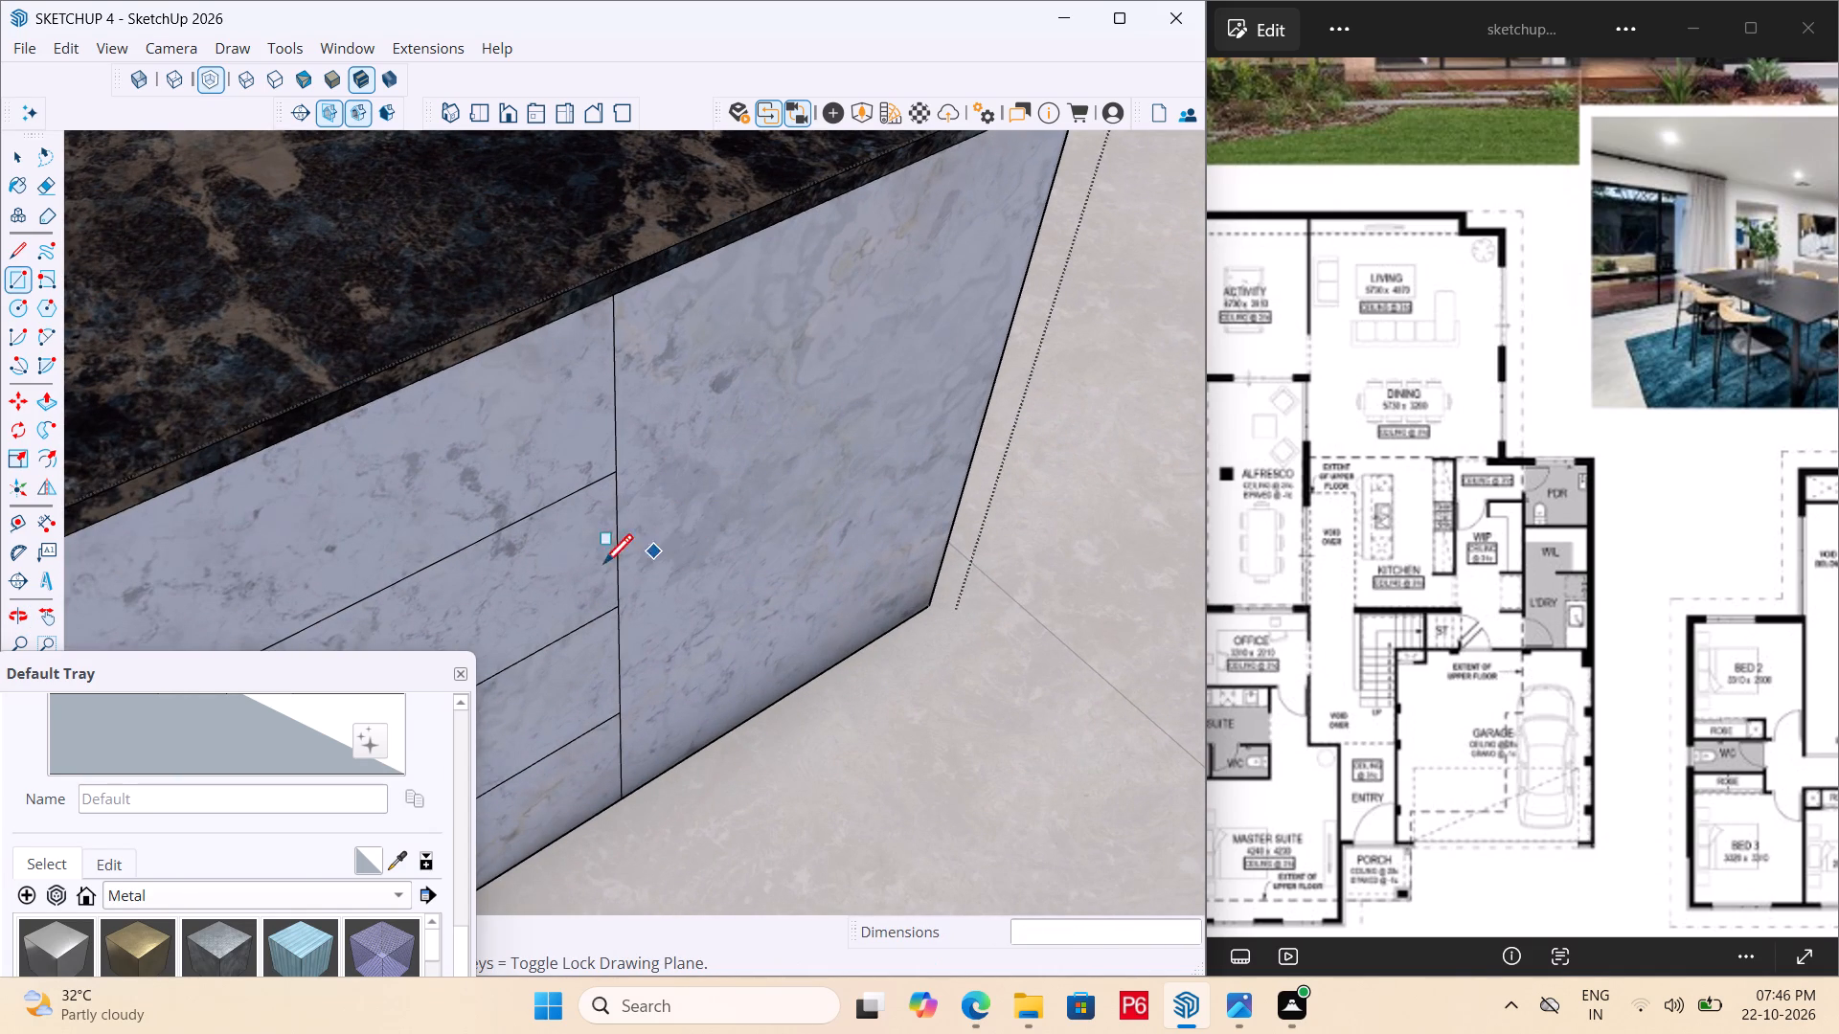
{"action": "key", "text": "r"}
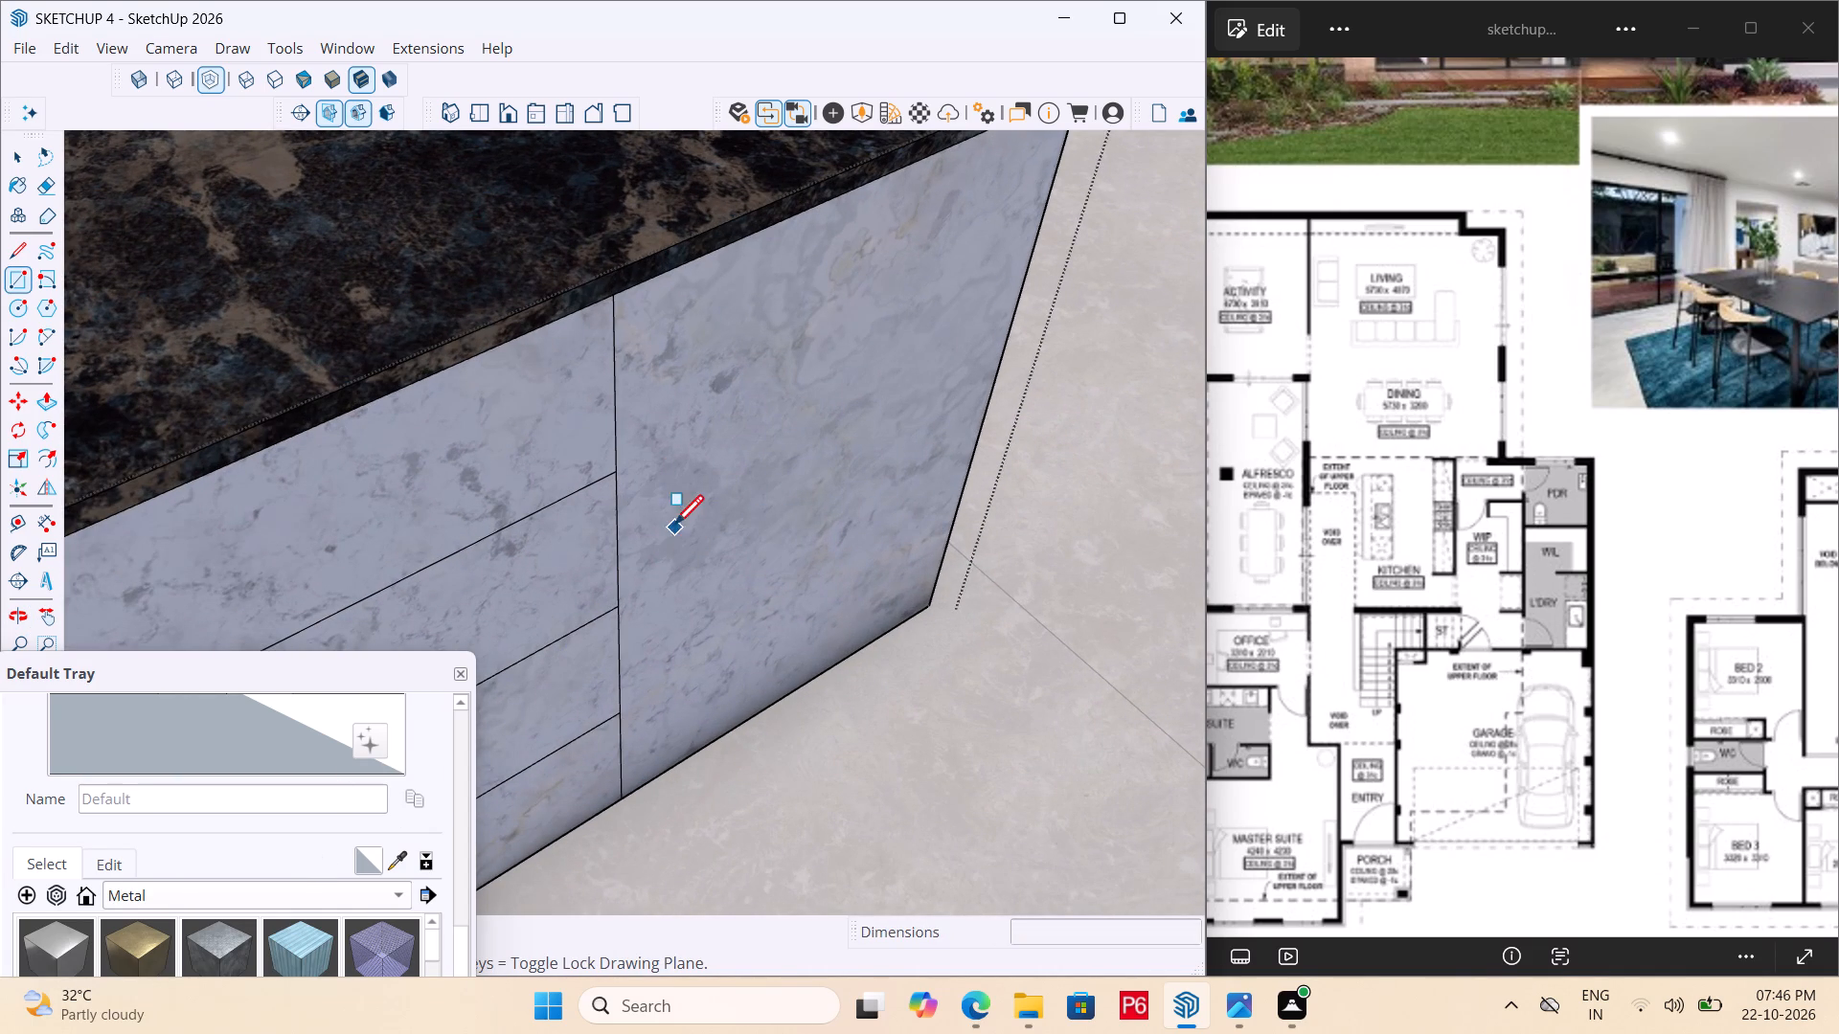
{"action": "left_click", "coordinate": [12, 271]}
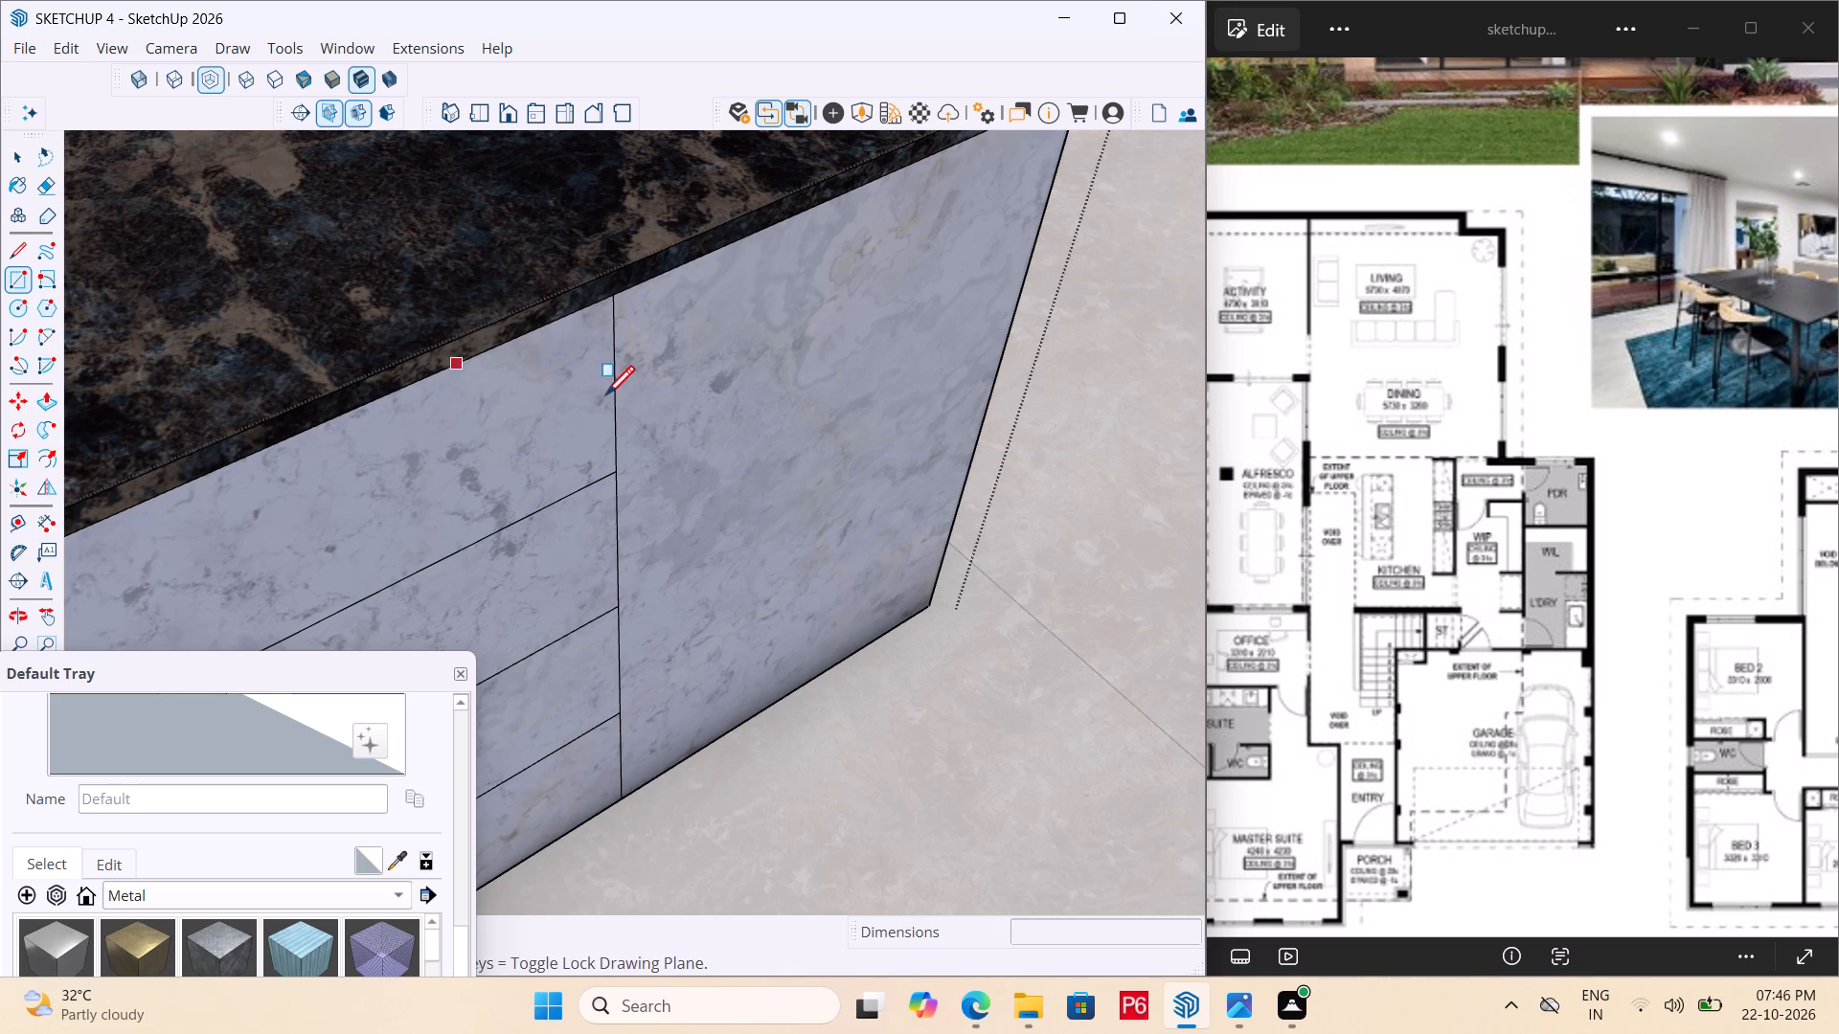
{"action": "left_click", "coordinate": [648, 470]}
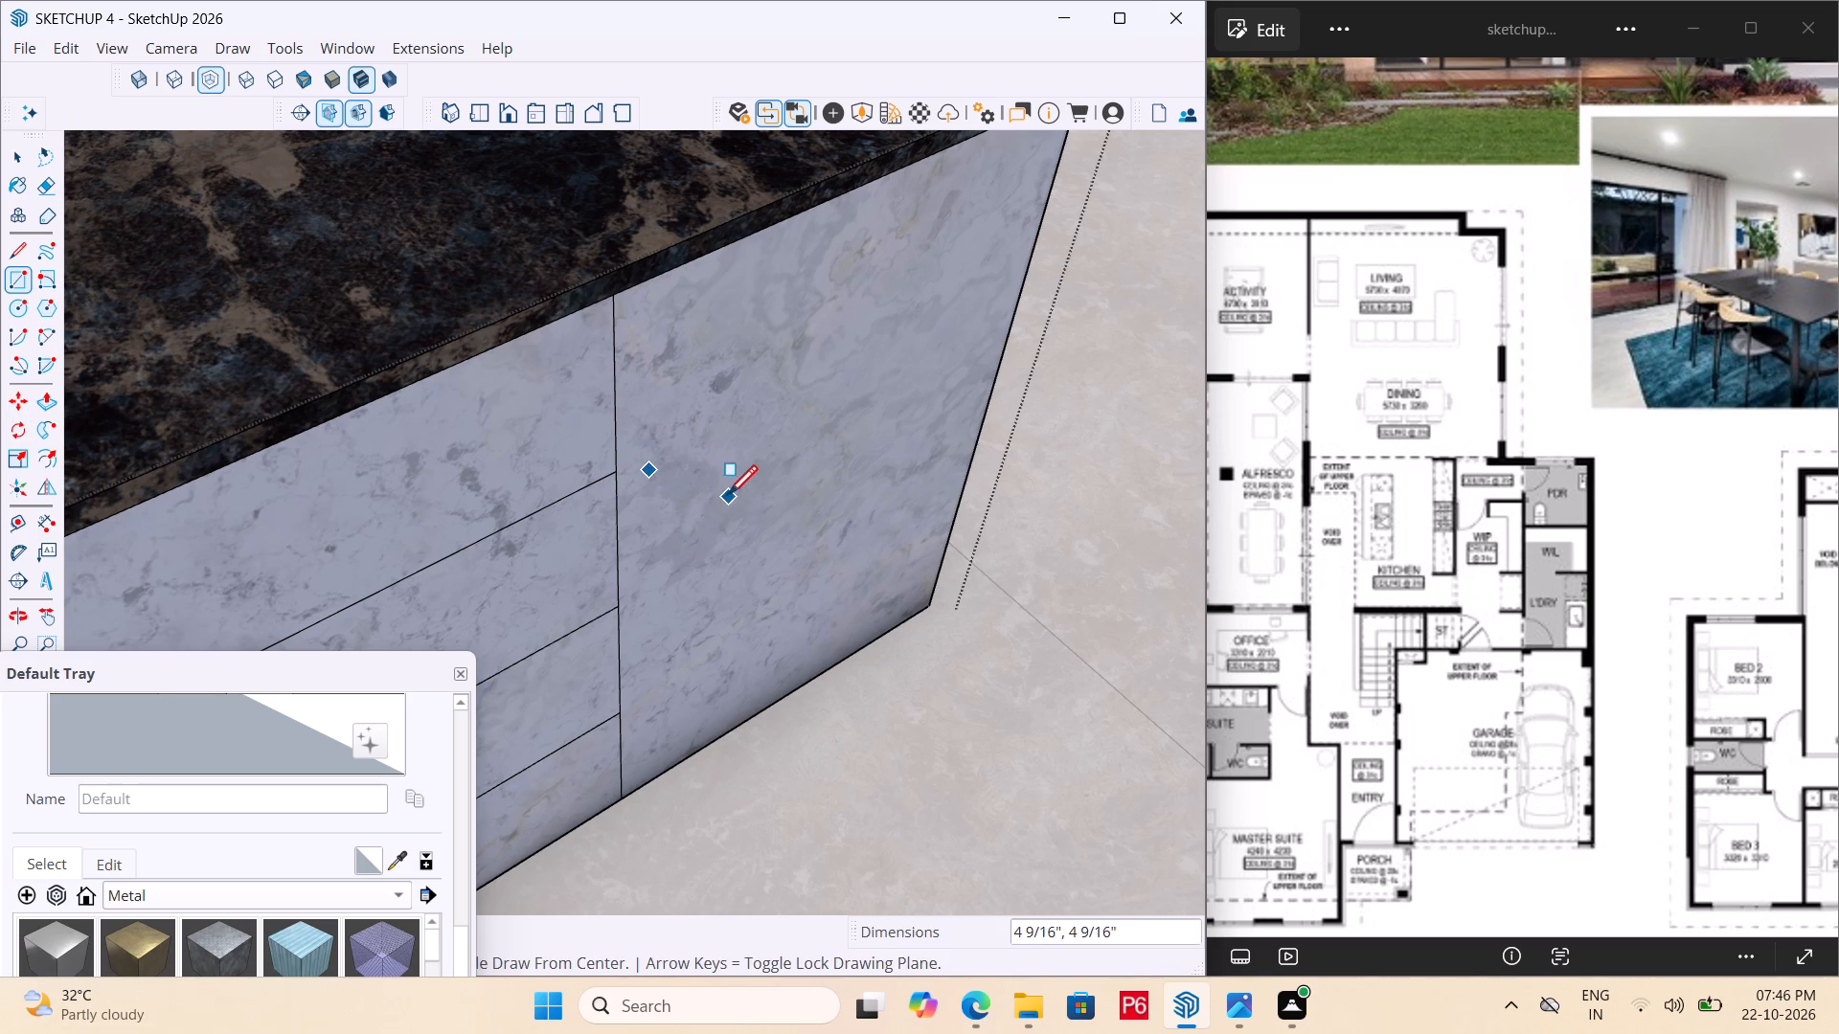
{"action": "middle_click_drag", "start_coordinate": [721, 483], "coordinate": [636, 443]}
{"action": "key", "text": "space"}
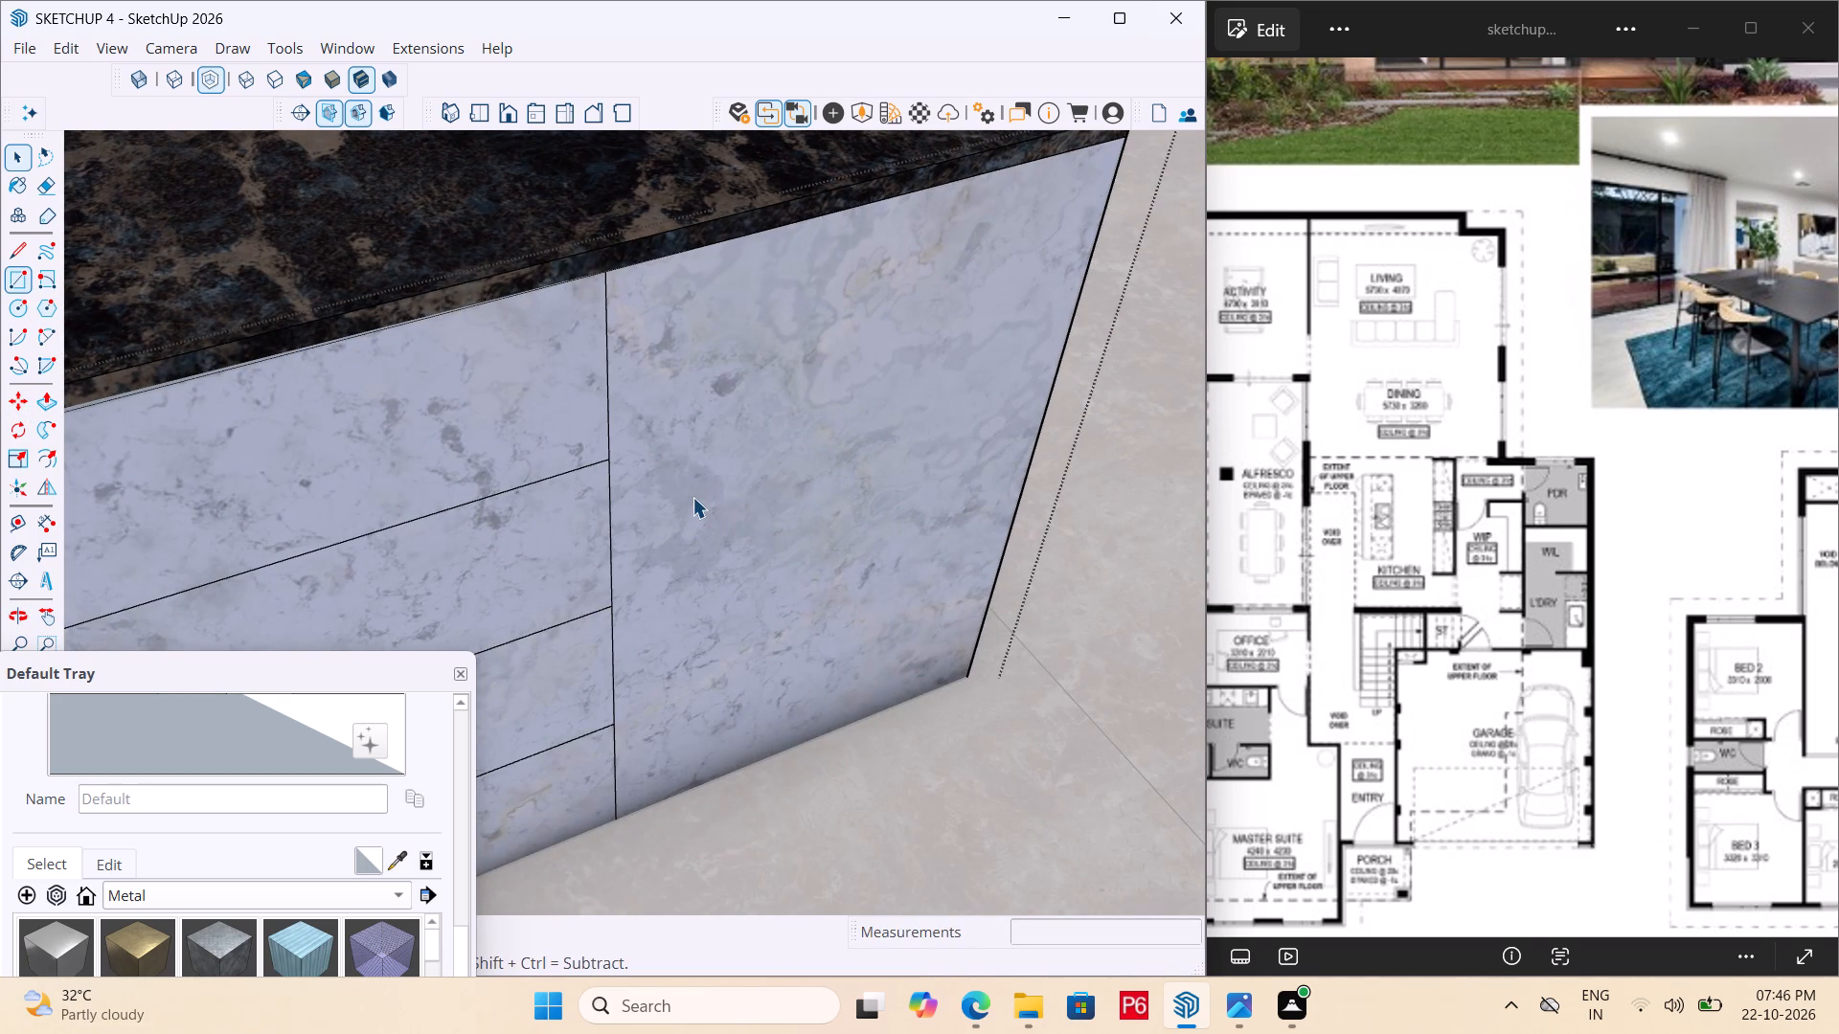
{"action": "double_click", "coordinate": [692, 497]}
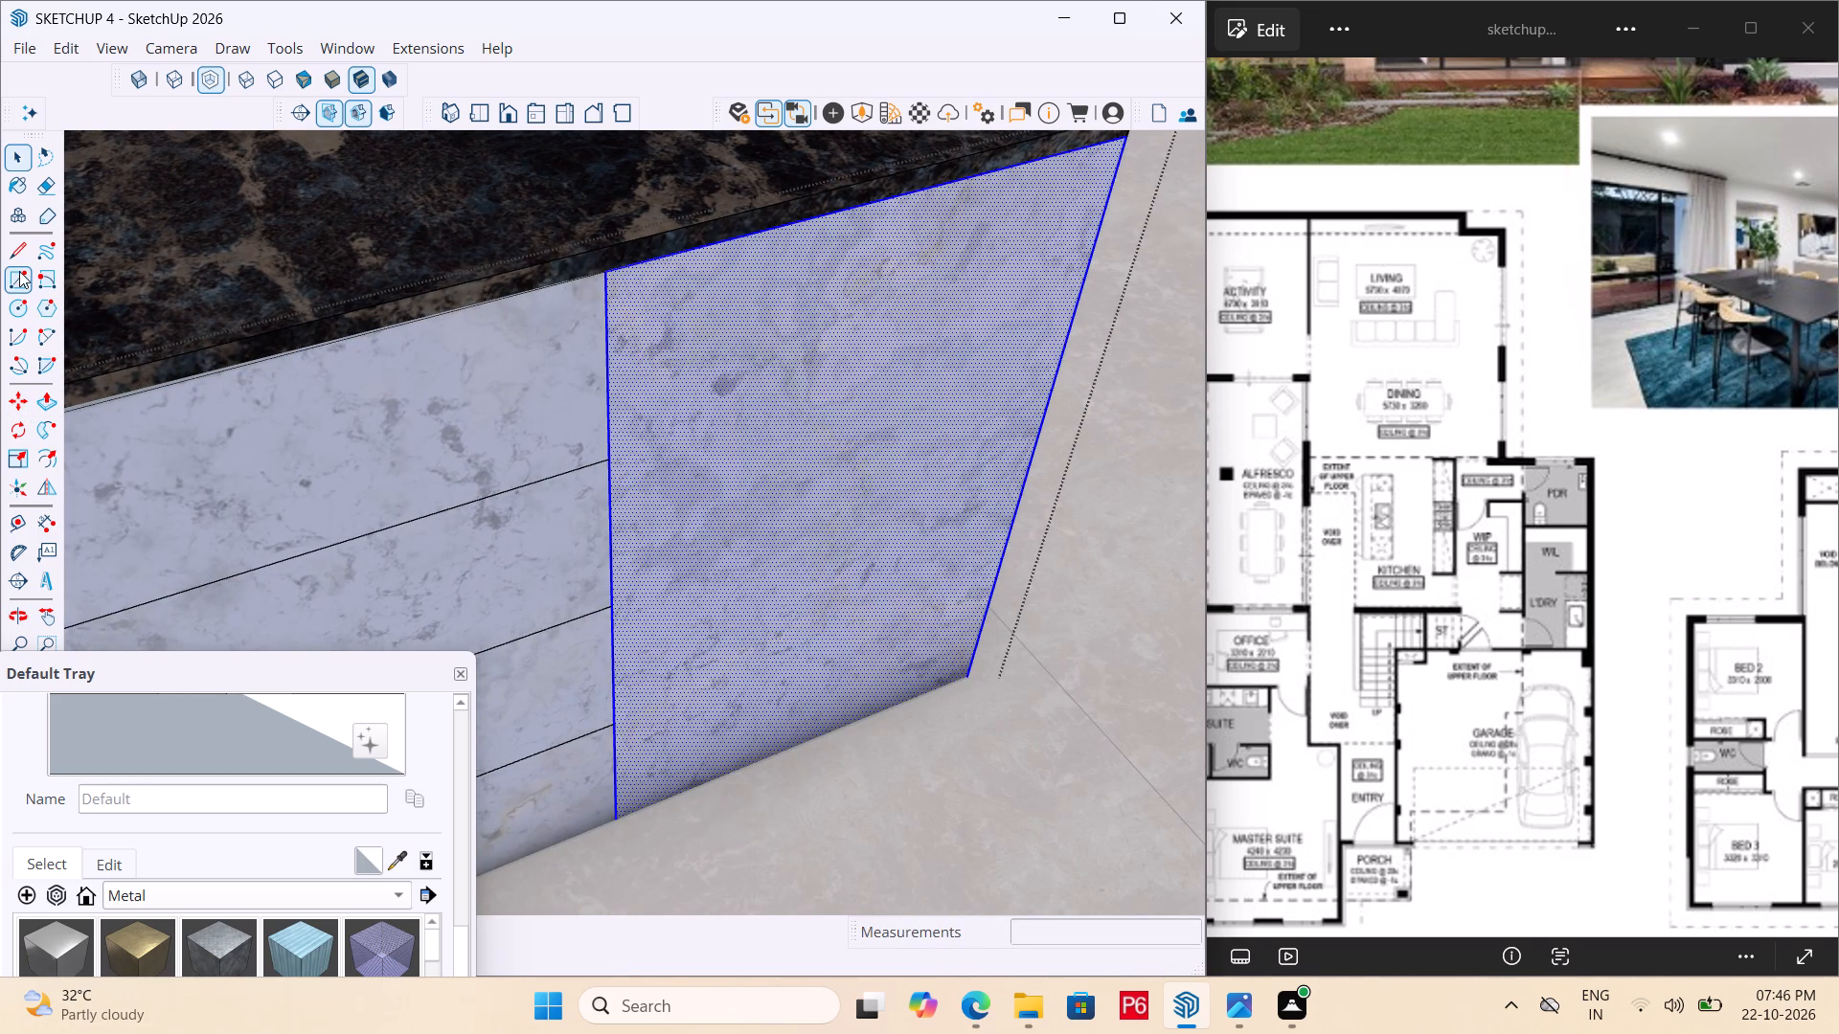
Draw an upright rectangle about 5 1/4" by 15/16" on the marble cabinet door beside the drawers and make it a group.
{"action": "left_click", "coordinate": [19, 271]}
{"action": "left_click", "coordinate": [632, 447]}
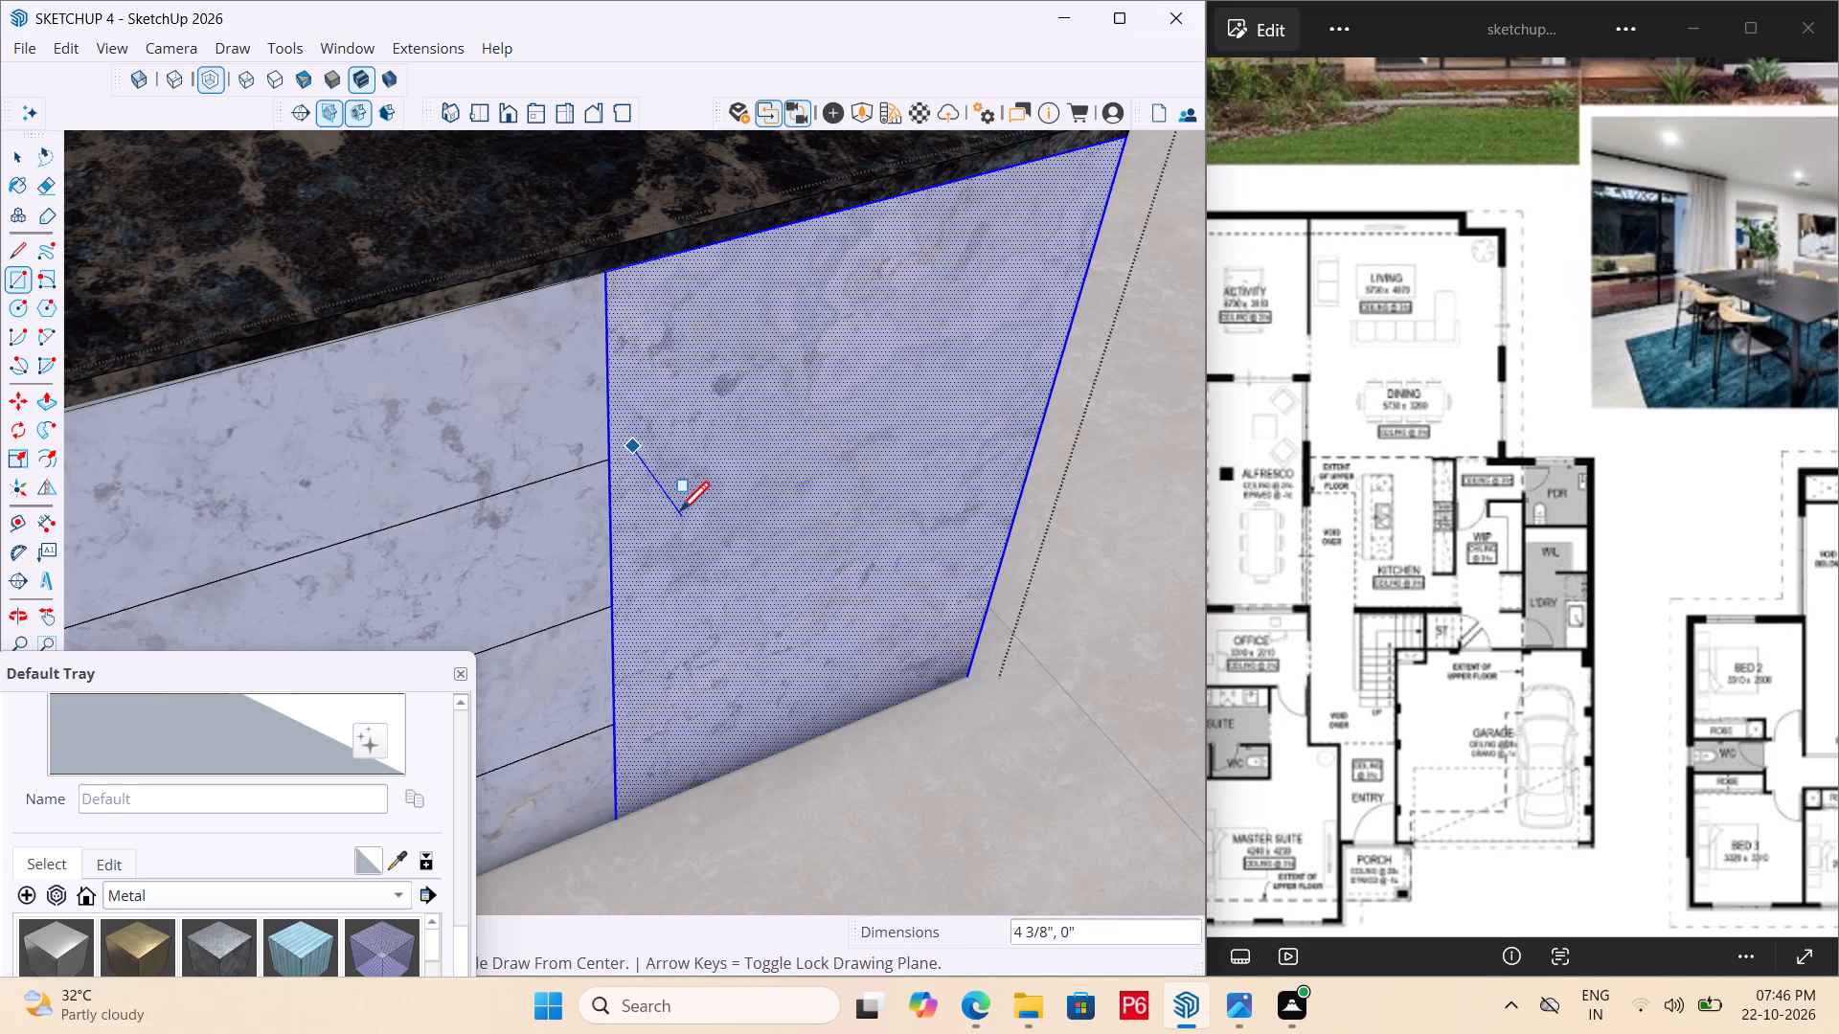
{"action": "middle_click_drag", "start_coordinate": [692, 476], "coordinate": [375, 457]}
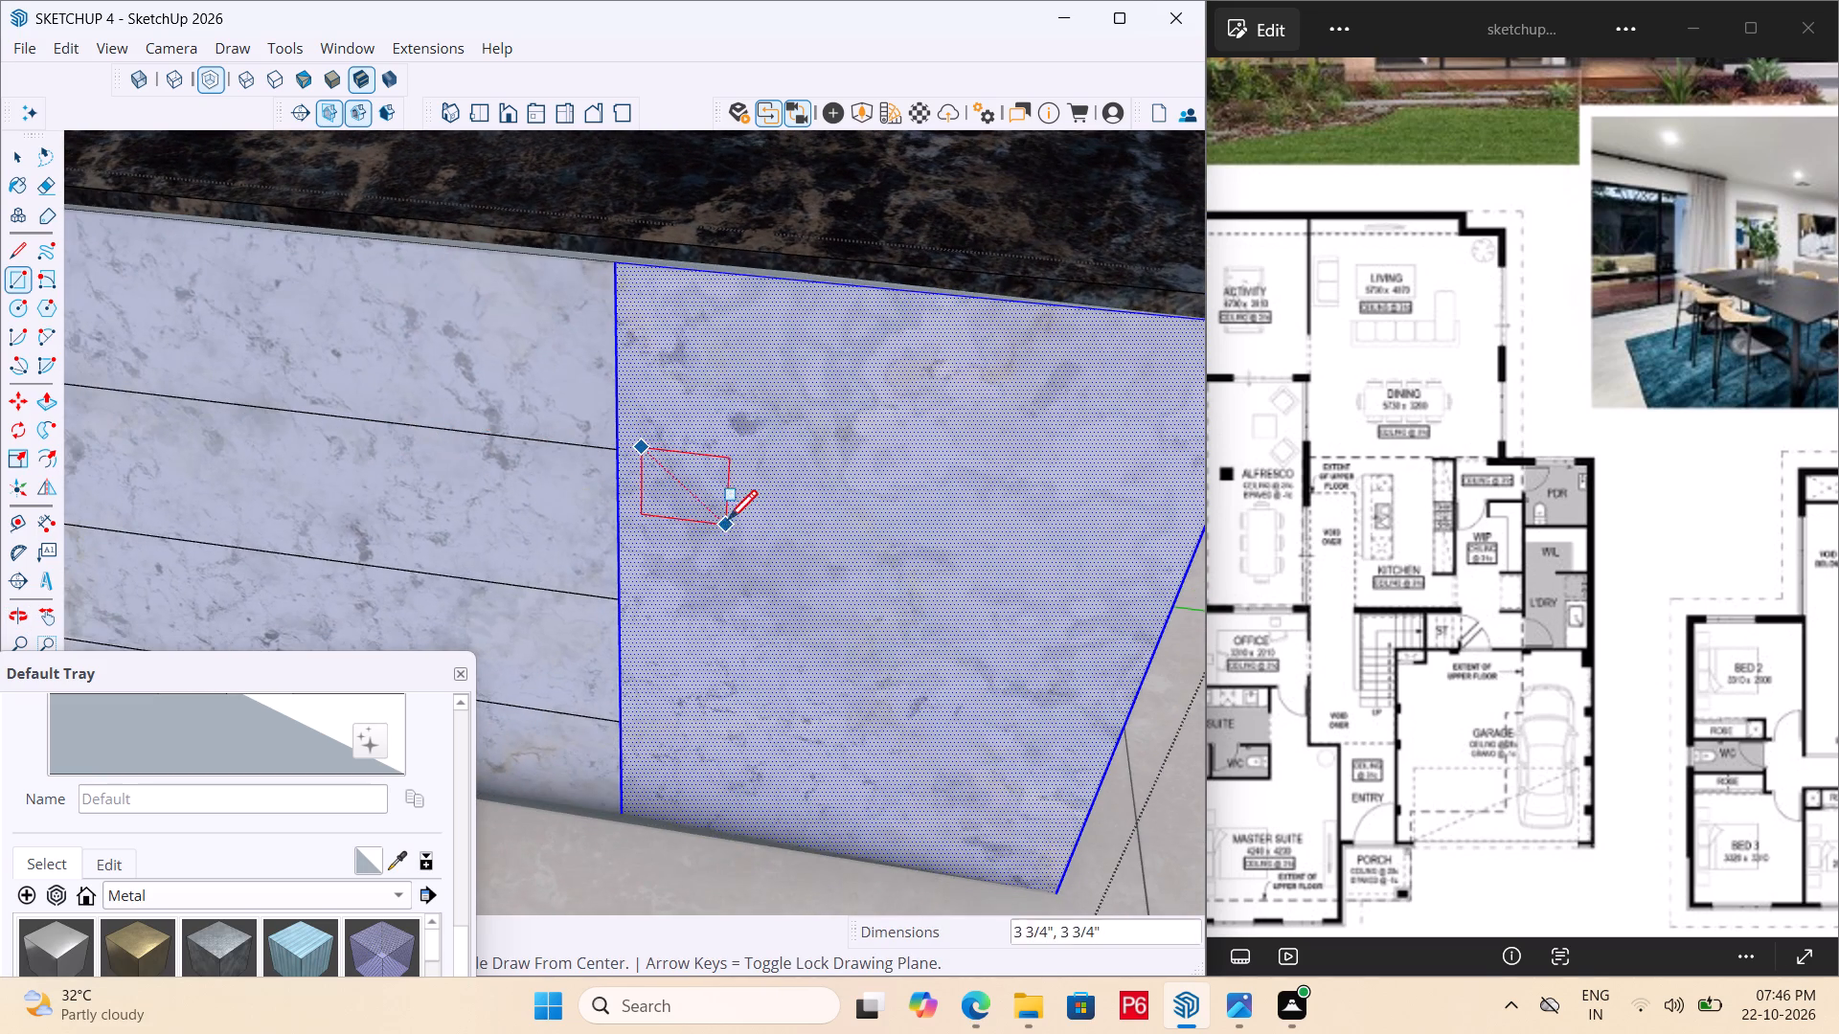
{"action": "left_click", "coordinate": [662, 542]}
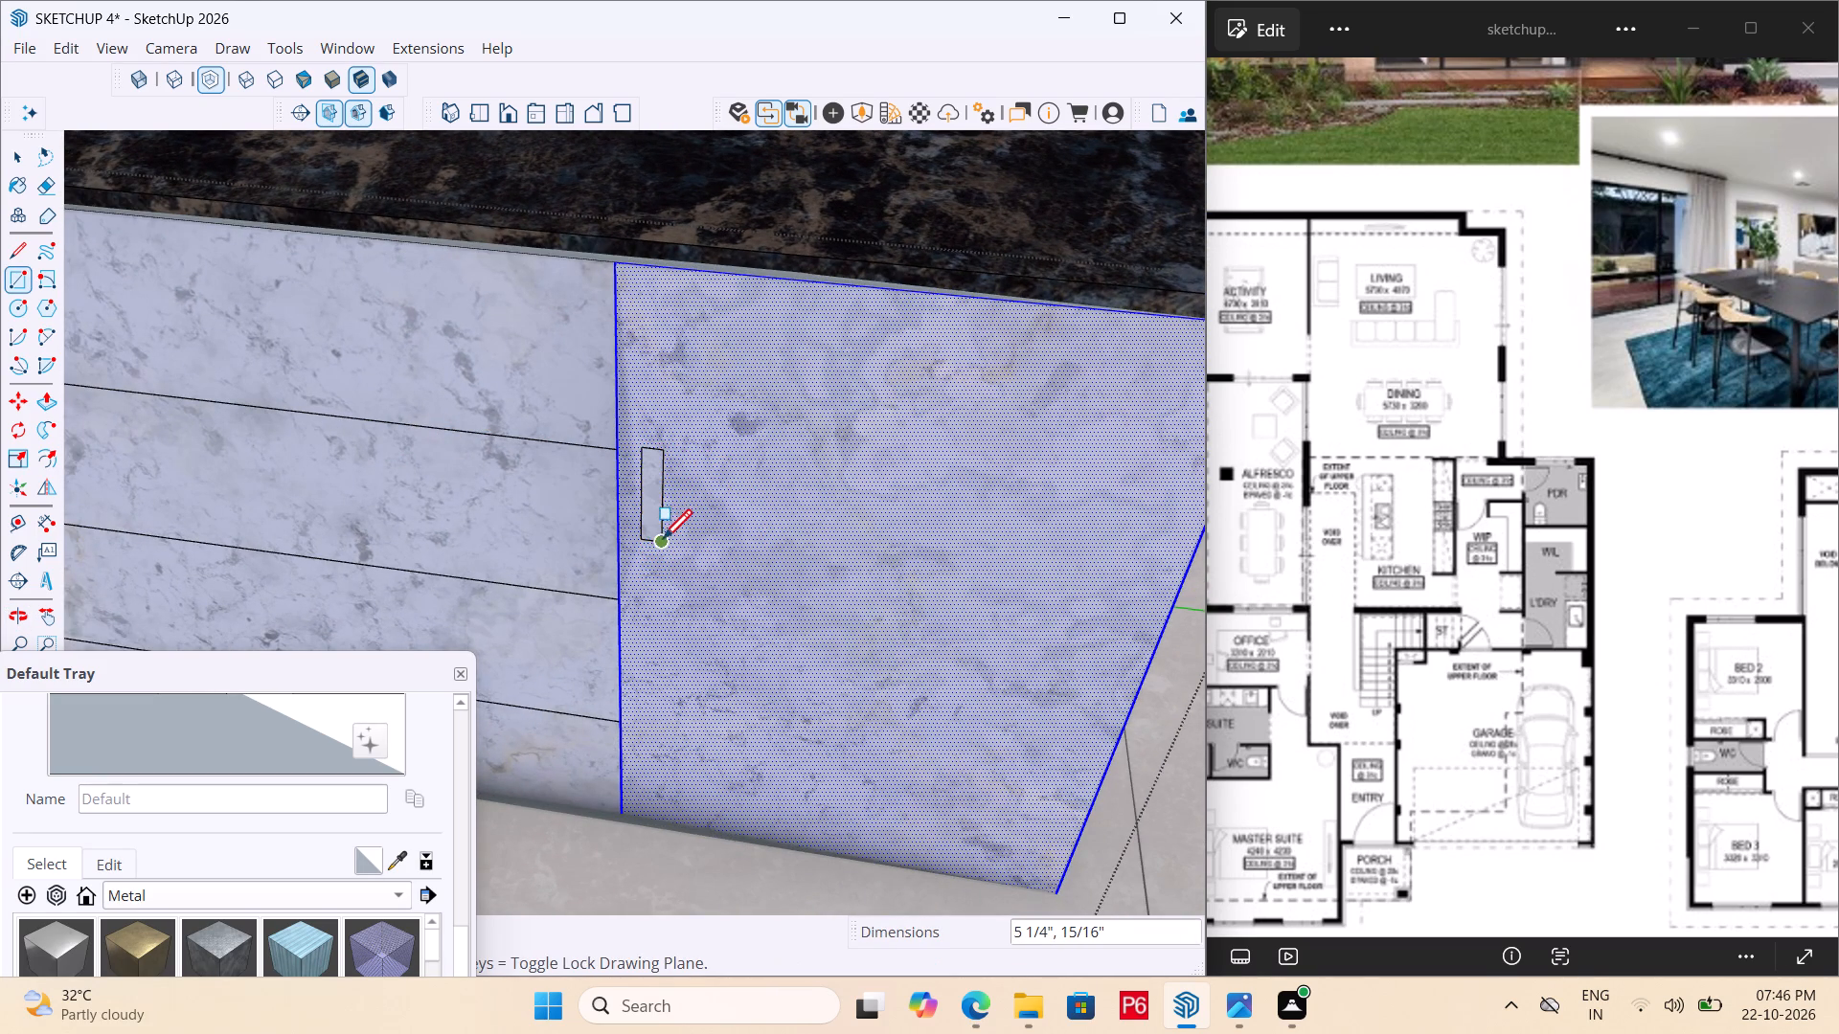
{"action": "key", "text": "space"}
{"action": "double_click", "coordinate": [652, 485]}
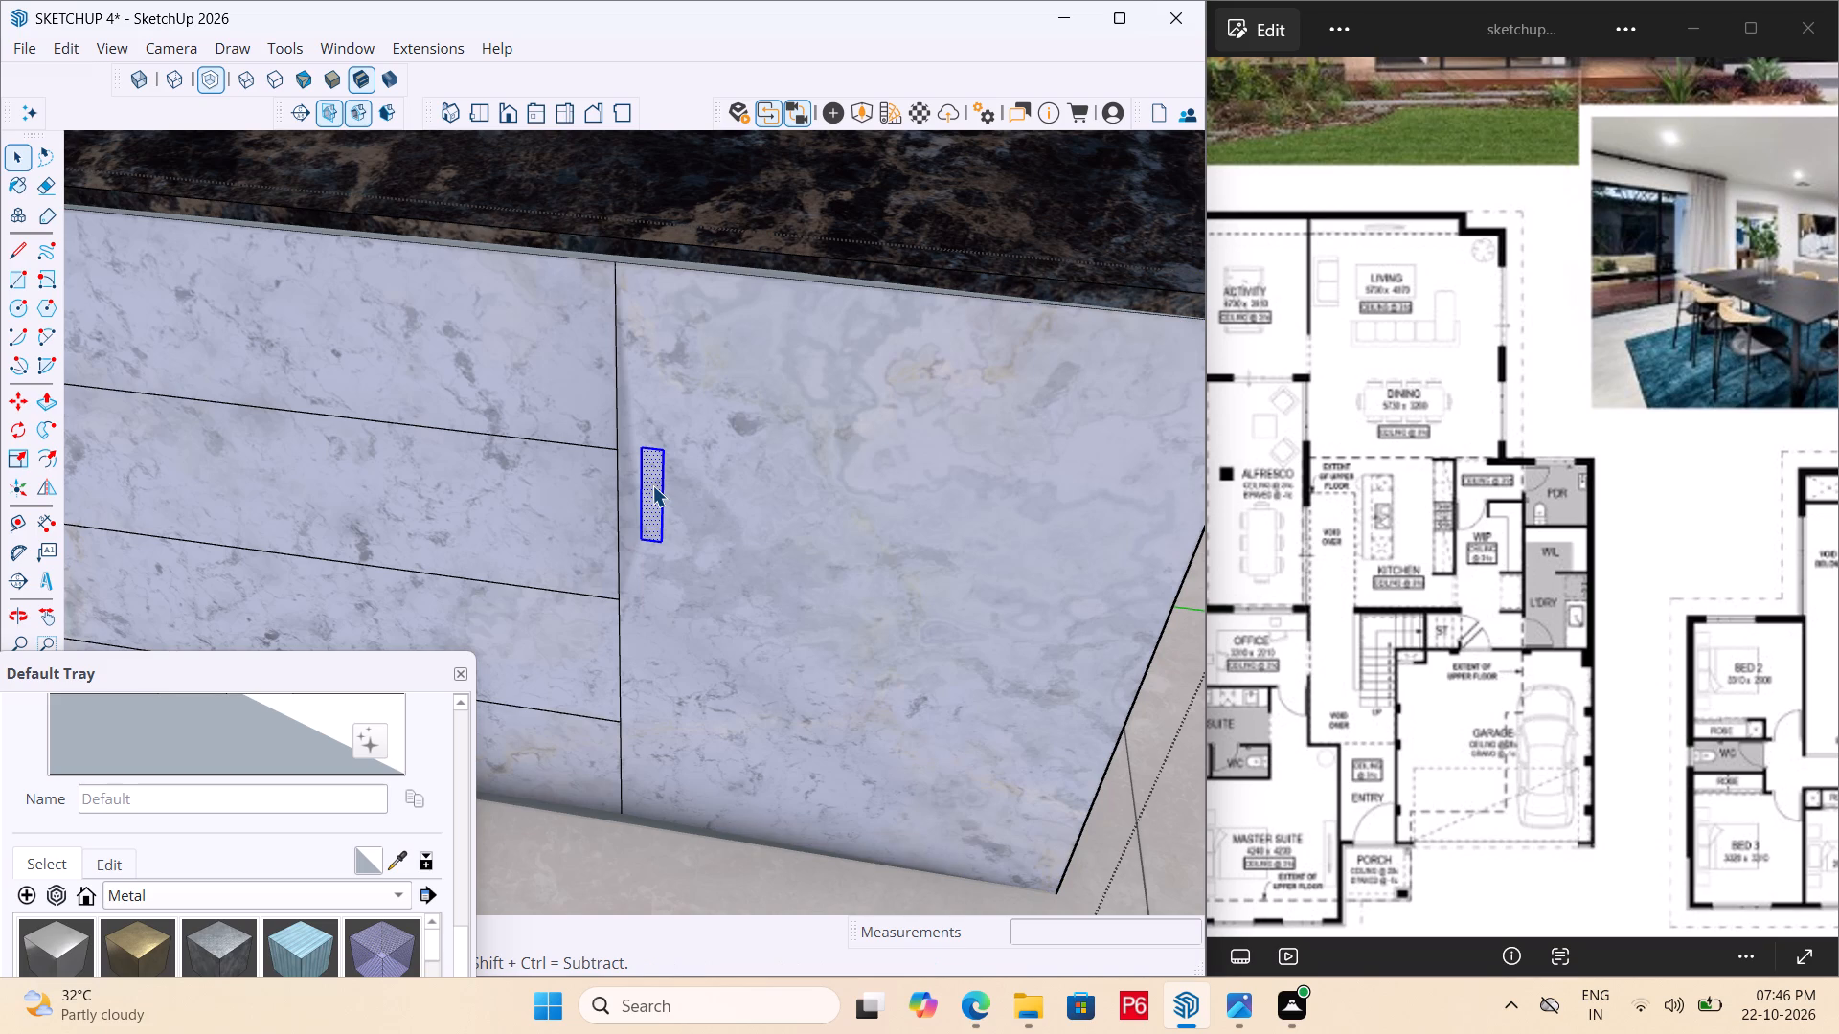
{"action": "right_click", "coordinate": [652, 485]}
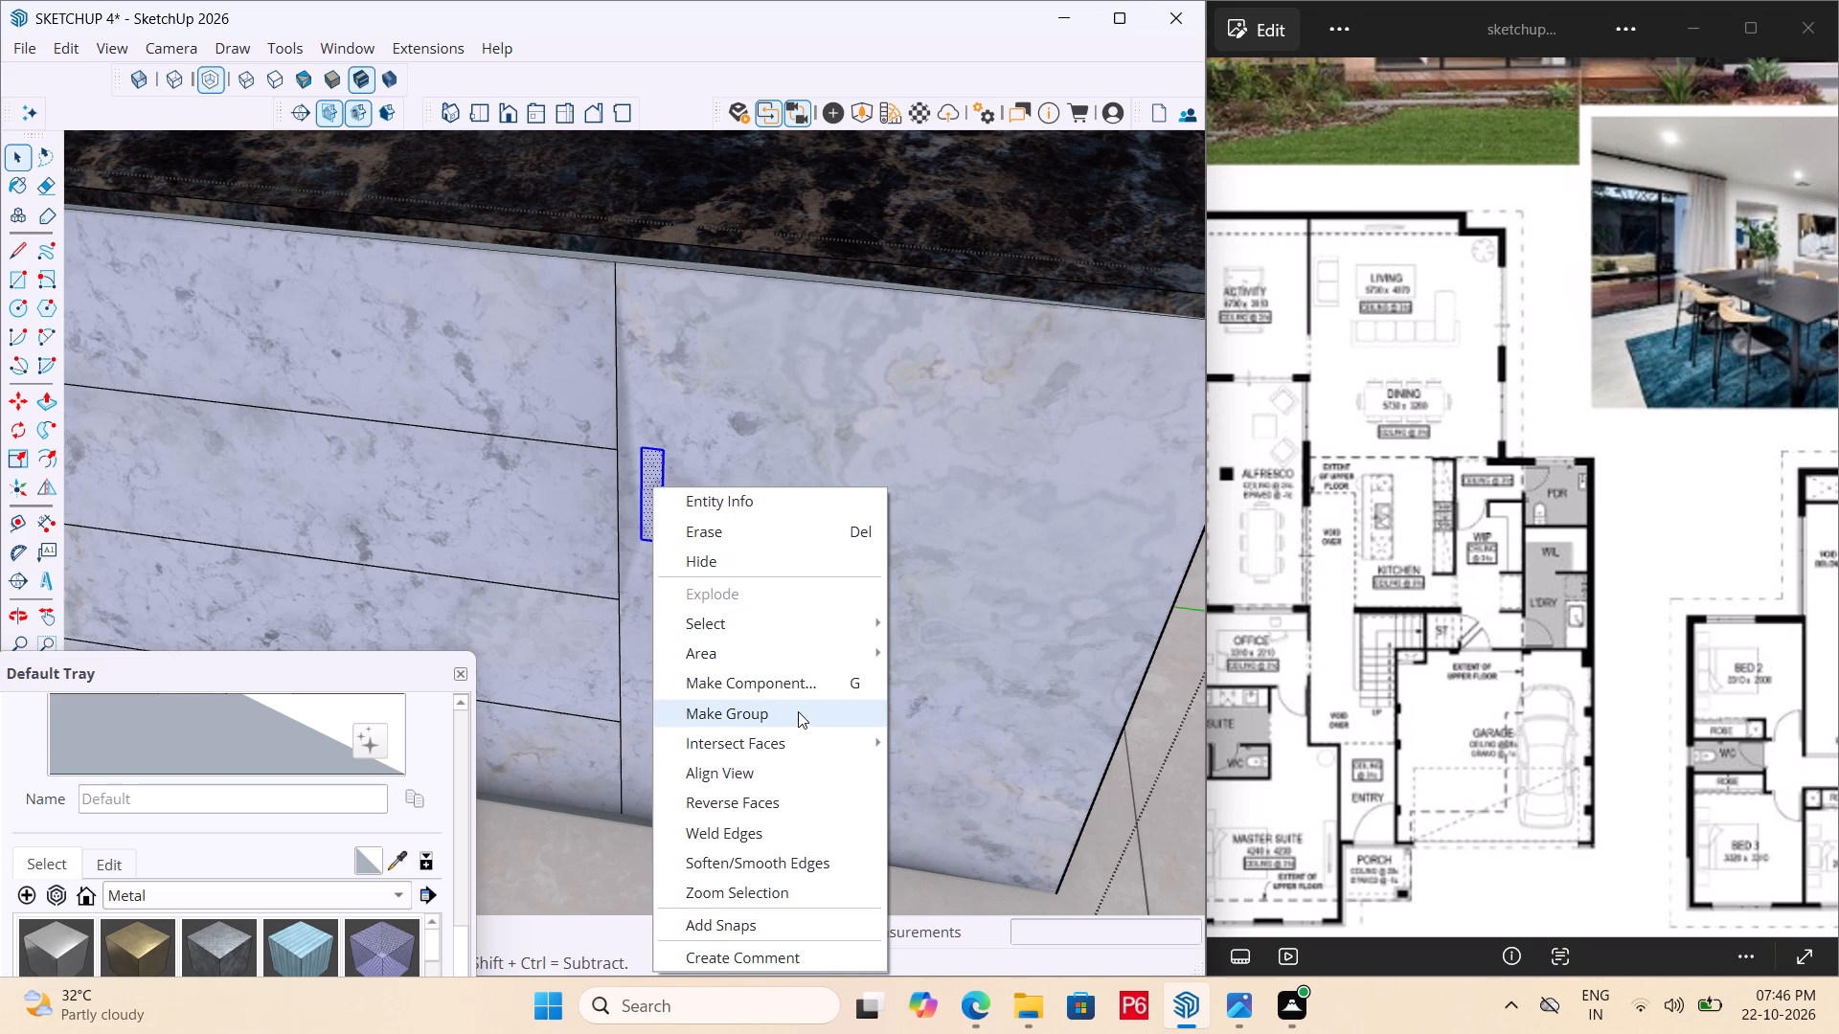
{"action": "left_click", "coordinate": [798, 711]}
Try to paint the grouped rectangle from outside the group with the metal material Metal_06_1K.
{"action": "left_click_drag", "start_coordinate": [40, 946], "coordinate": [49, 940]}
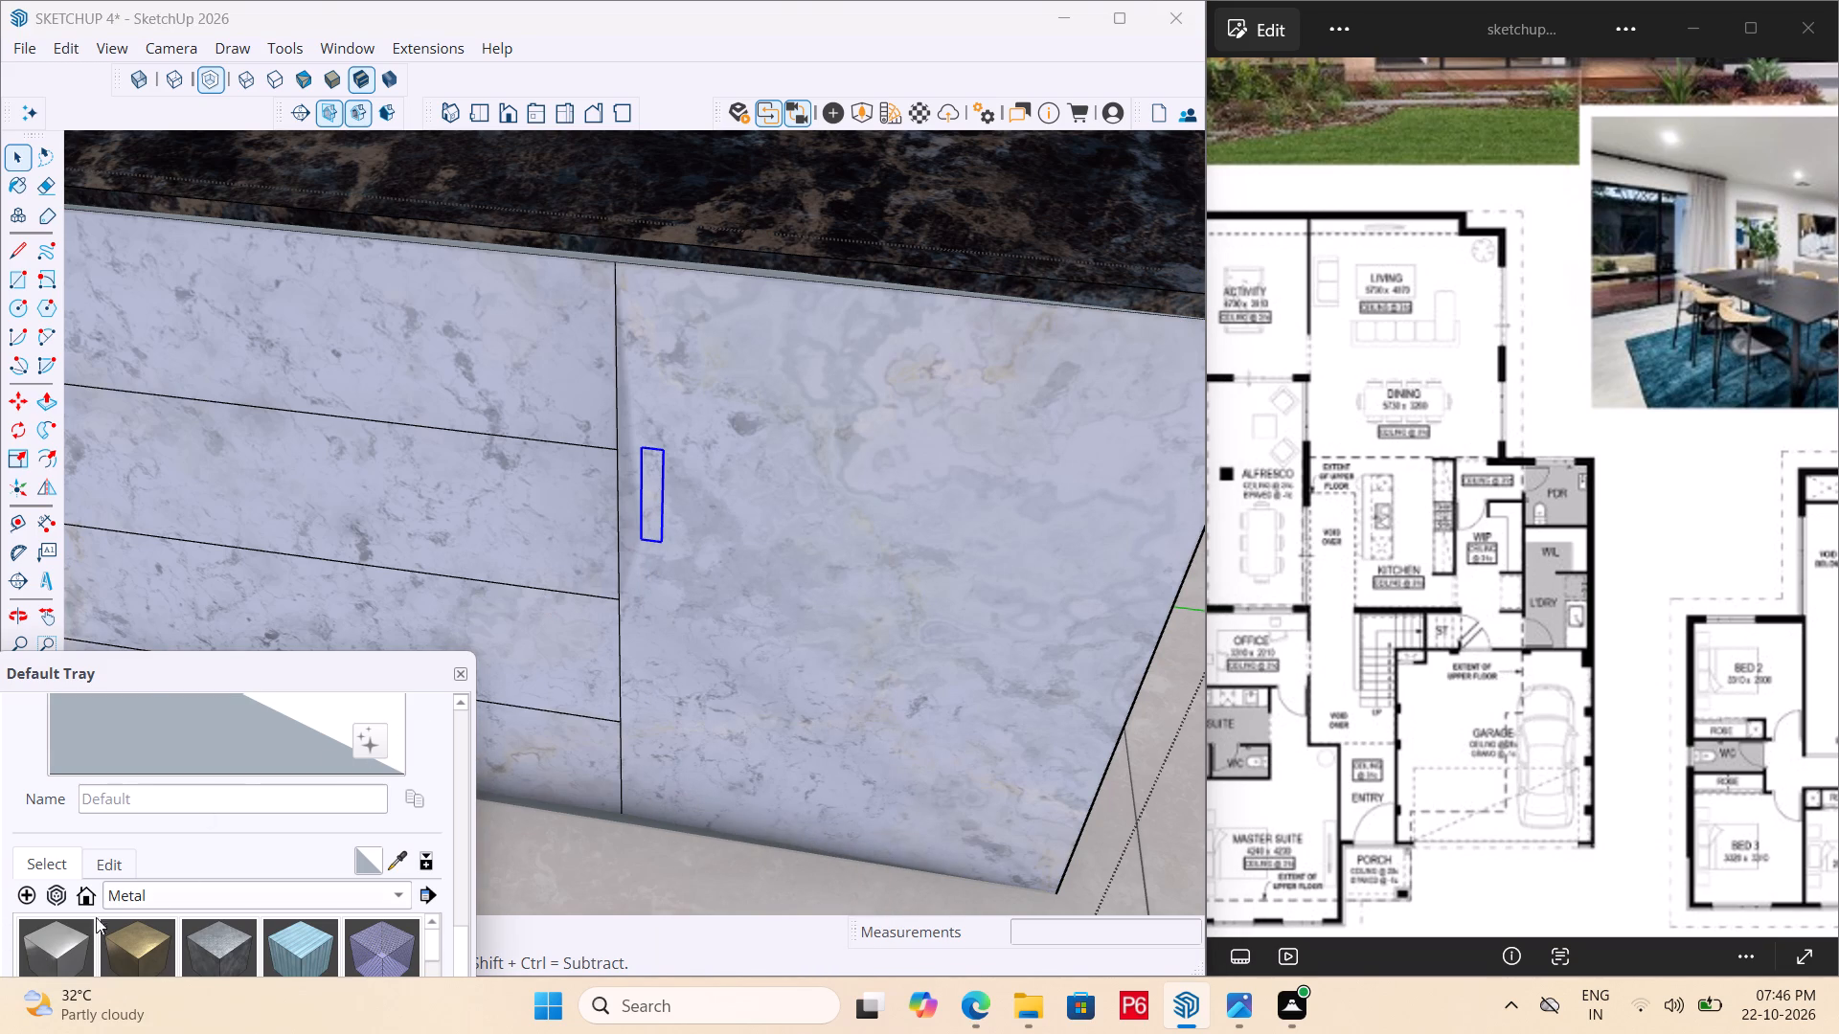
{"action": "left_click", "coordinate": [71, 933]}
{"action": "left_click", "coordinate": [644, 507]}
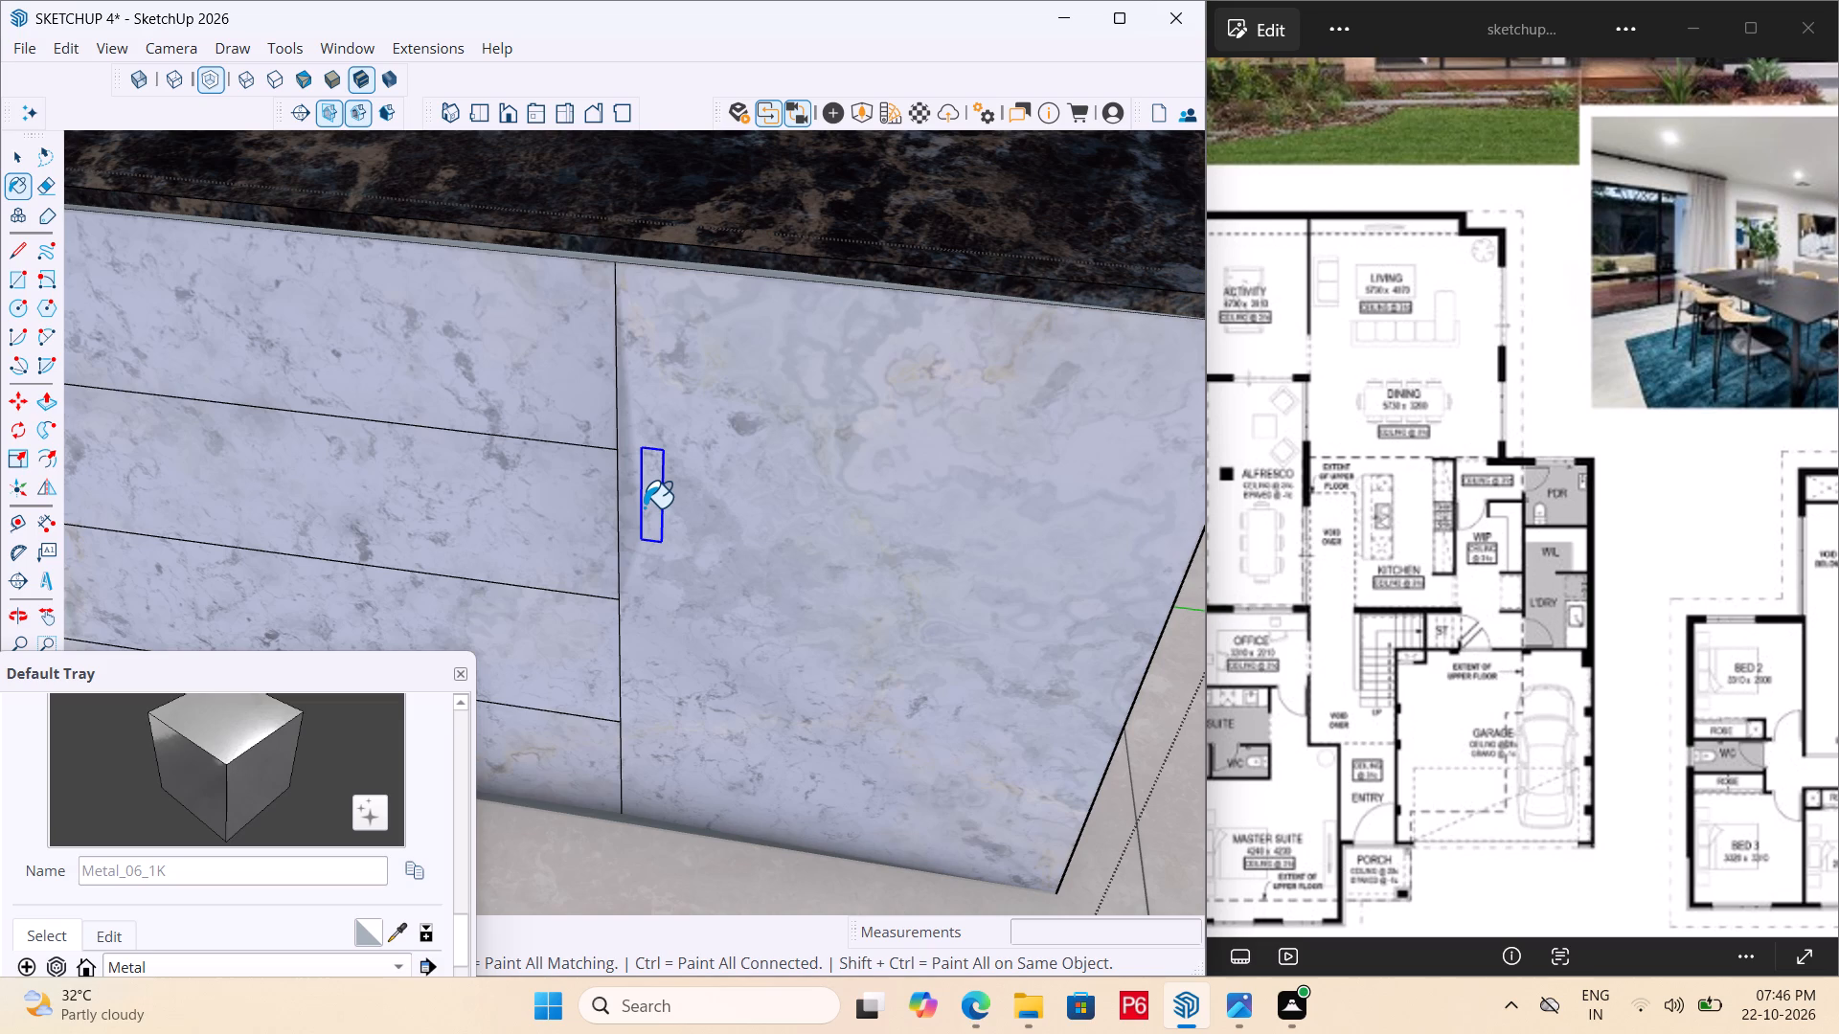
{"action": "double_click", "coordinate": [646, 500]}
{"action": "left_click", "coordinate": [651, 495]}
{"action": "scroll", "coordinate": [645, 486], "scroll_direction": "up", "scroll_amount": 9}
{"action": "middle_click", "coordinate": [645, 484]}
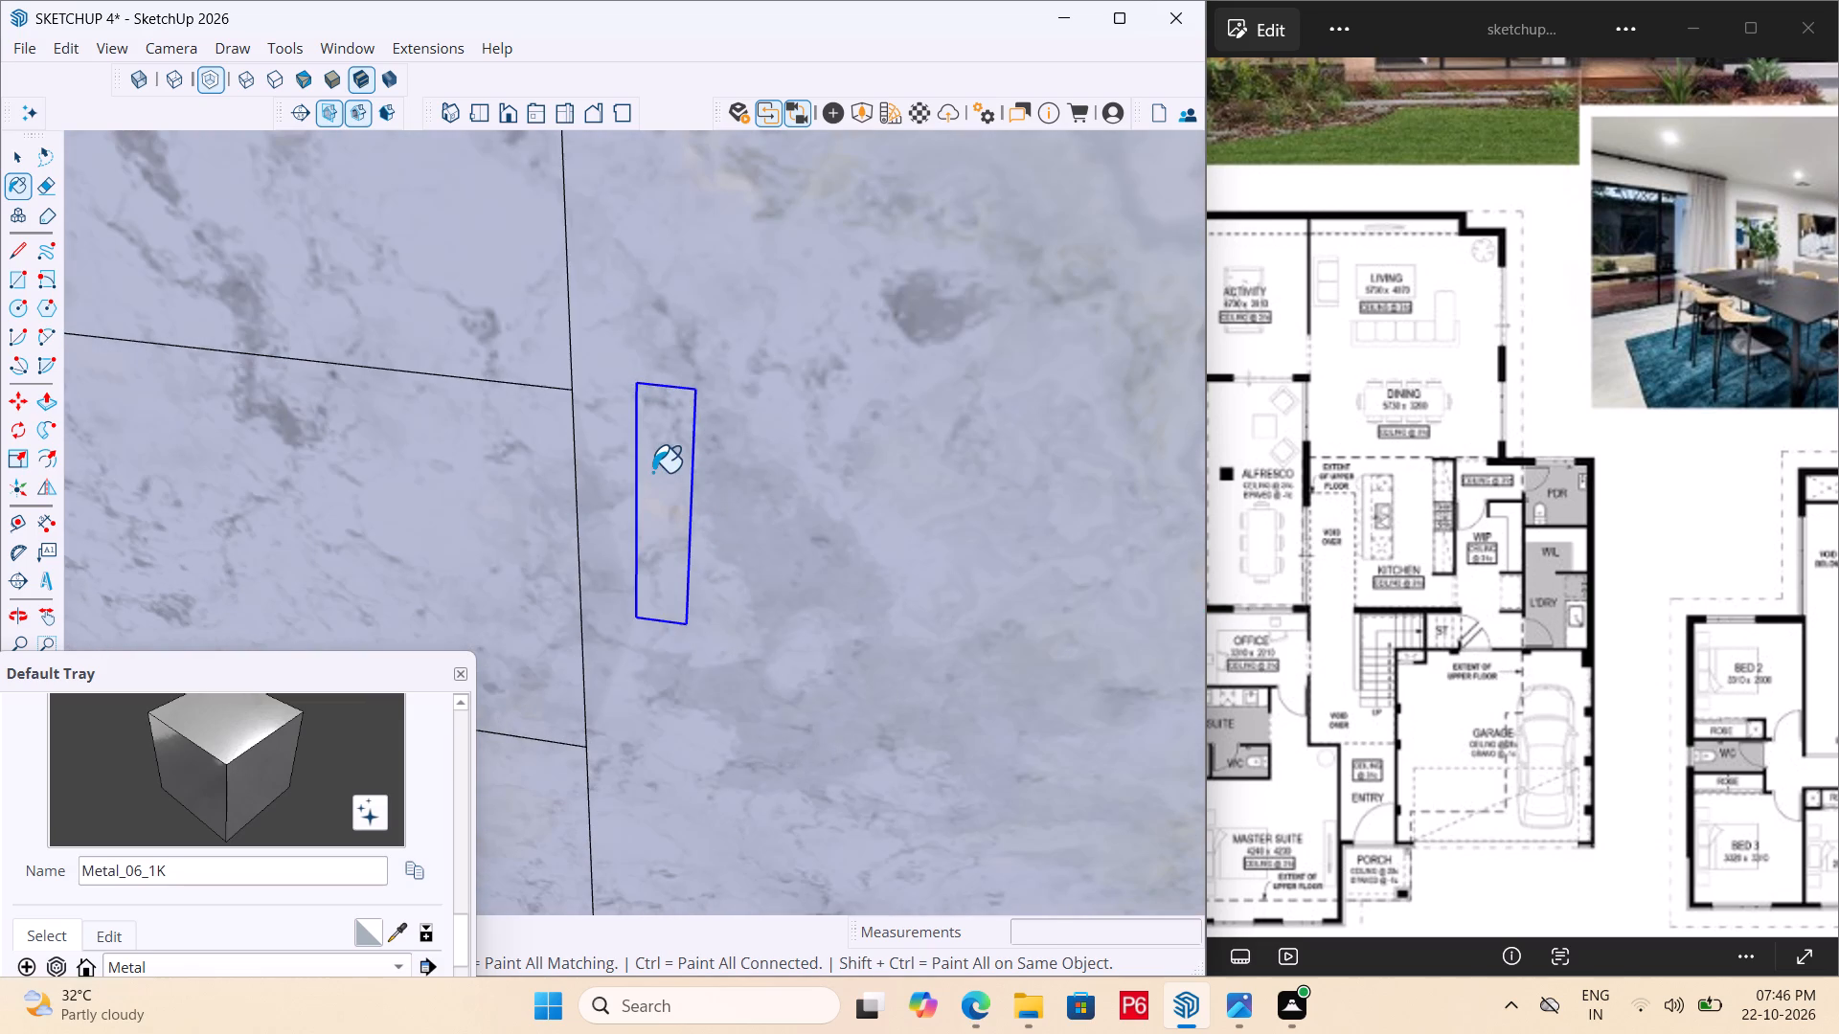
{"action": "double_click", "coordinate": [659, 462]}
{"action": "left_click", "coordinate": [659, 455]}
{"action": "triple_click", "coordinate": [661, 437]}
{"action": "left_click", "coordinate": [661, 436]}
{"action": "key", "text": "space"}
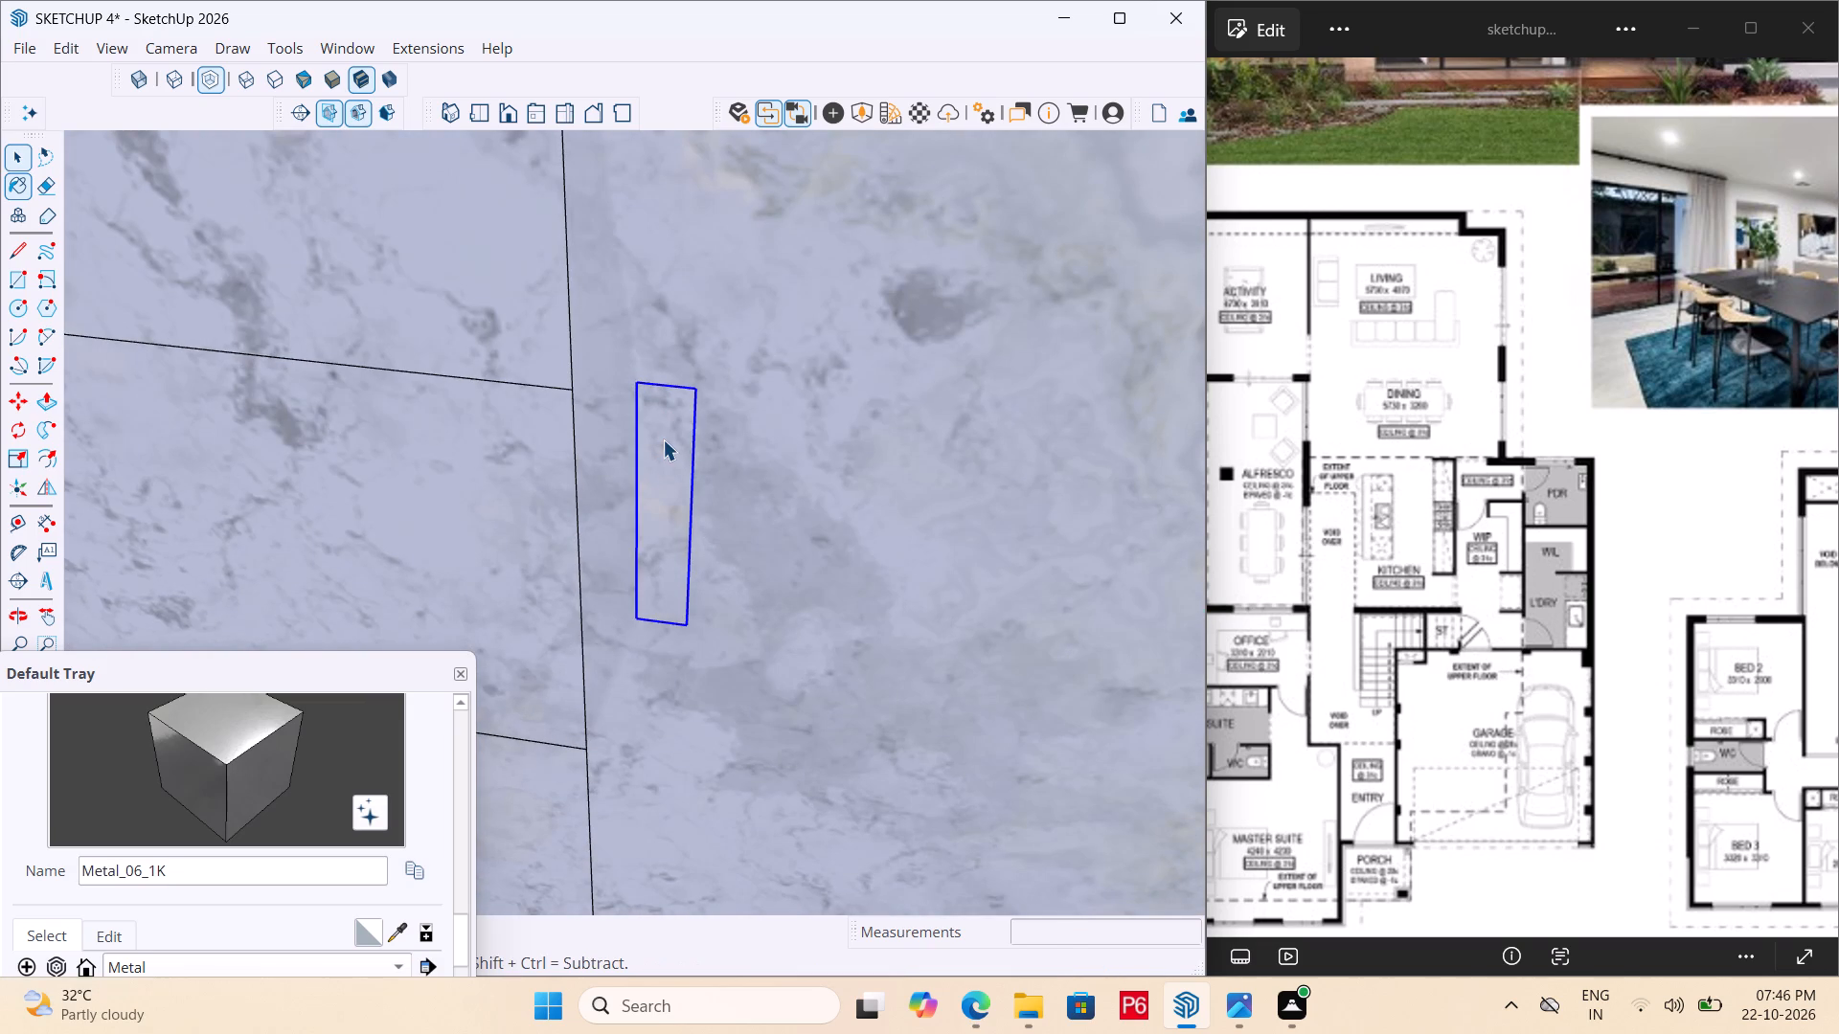
Open the rectangle's group and paint its face with the metal material Metal_06_1K.
{"action": "double_click", "coordinate": [664, 439]}
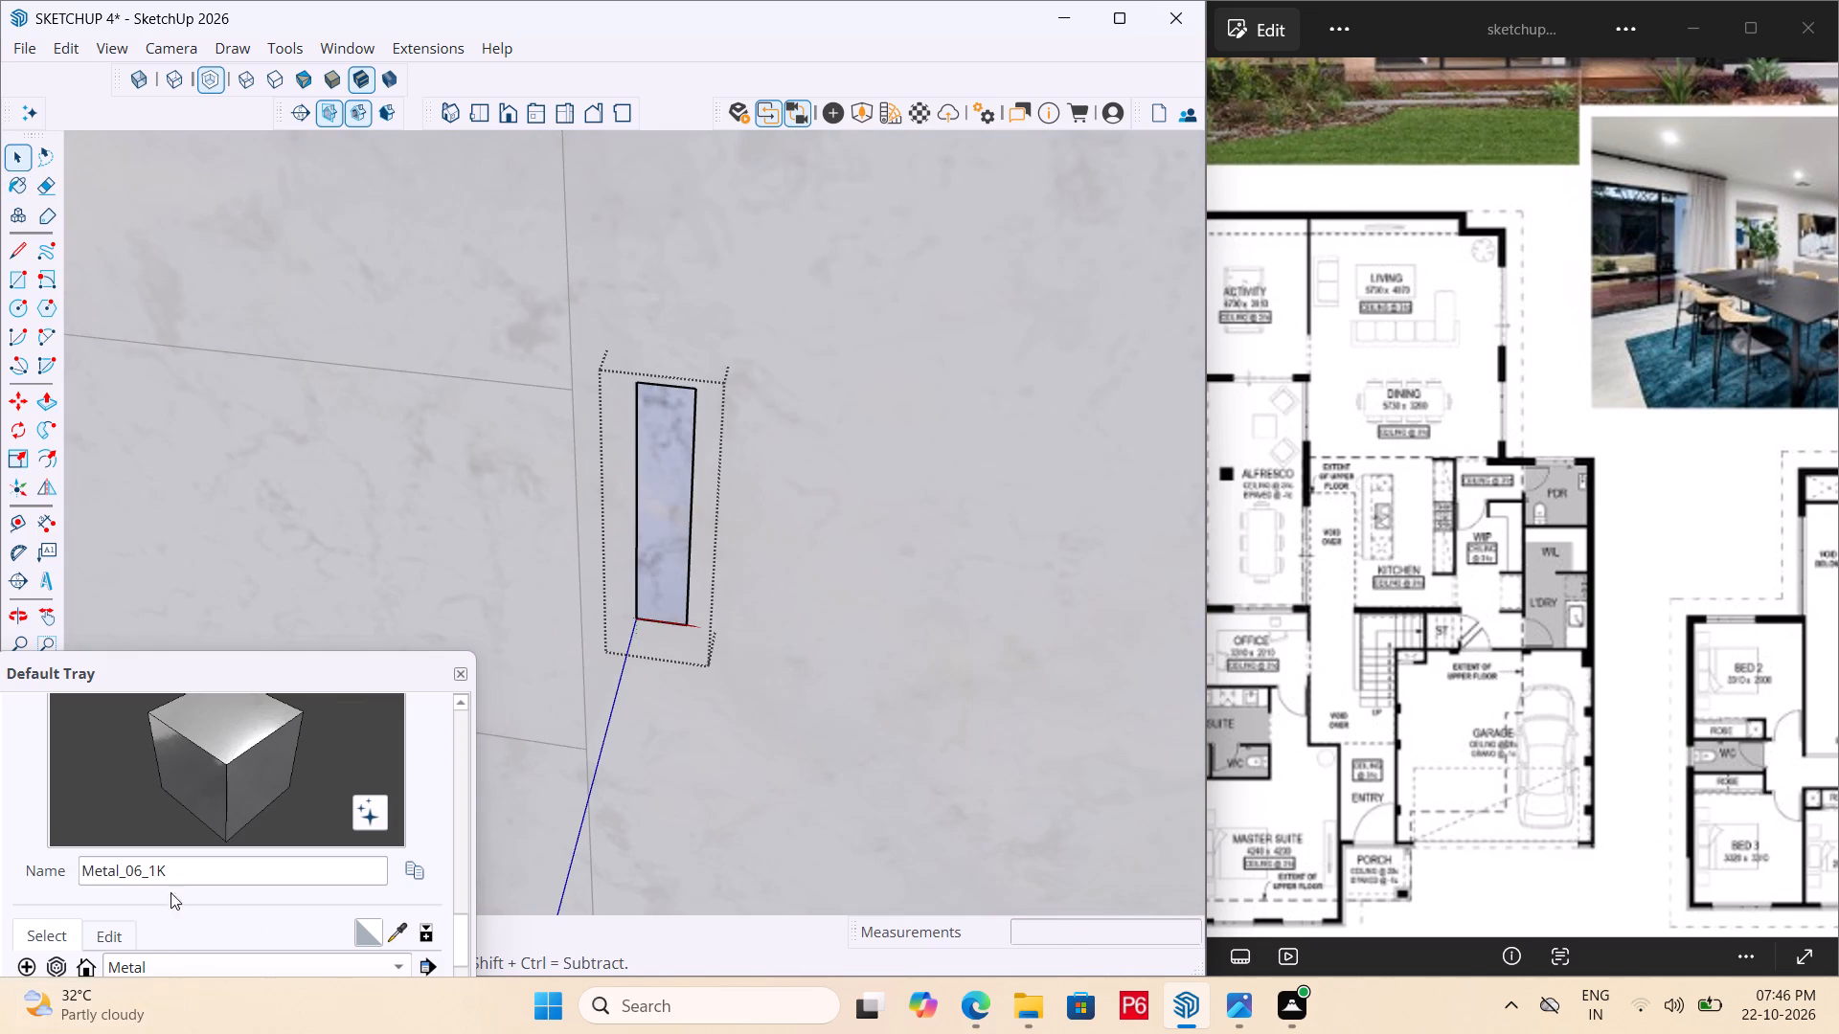
{"action": "scroll", "coordinate": [261, 760], "scroll_direction": "down", "scroll_amount": 2}
{"action": "left_click", "coordinate": [44, 944]}
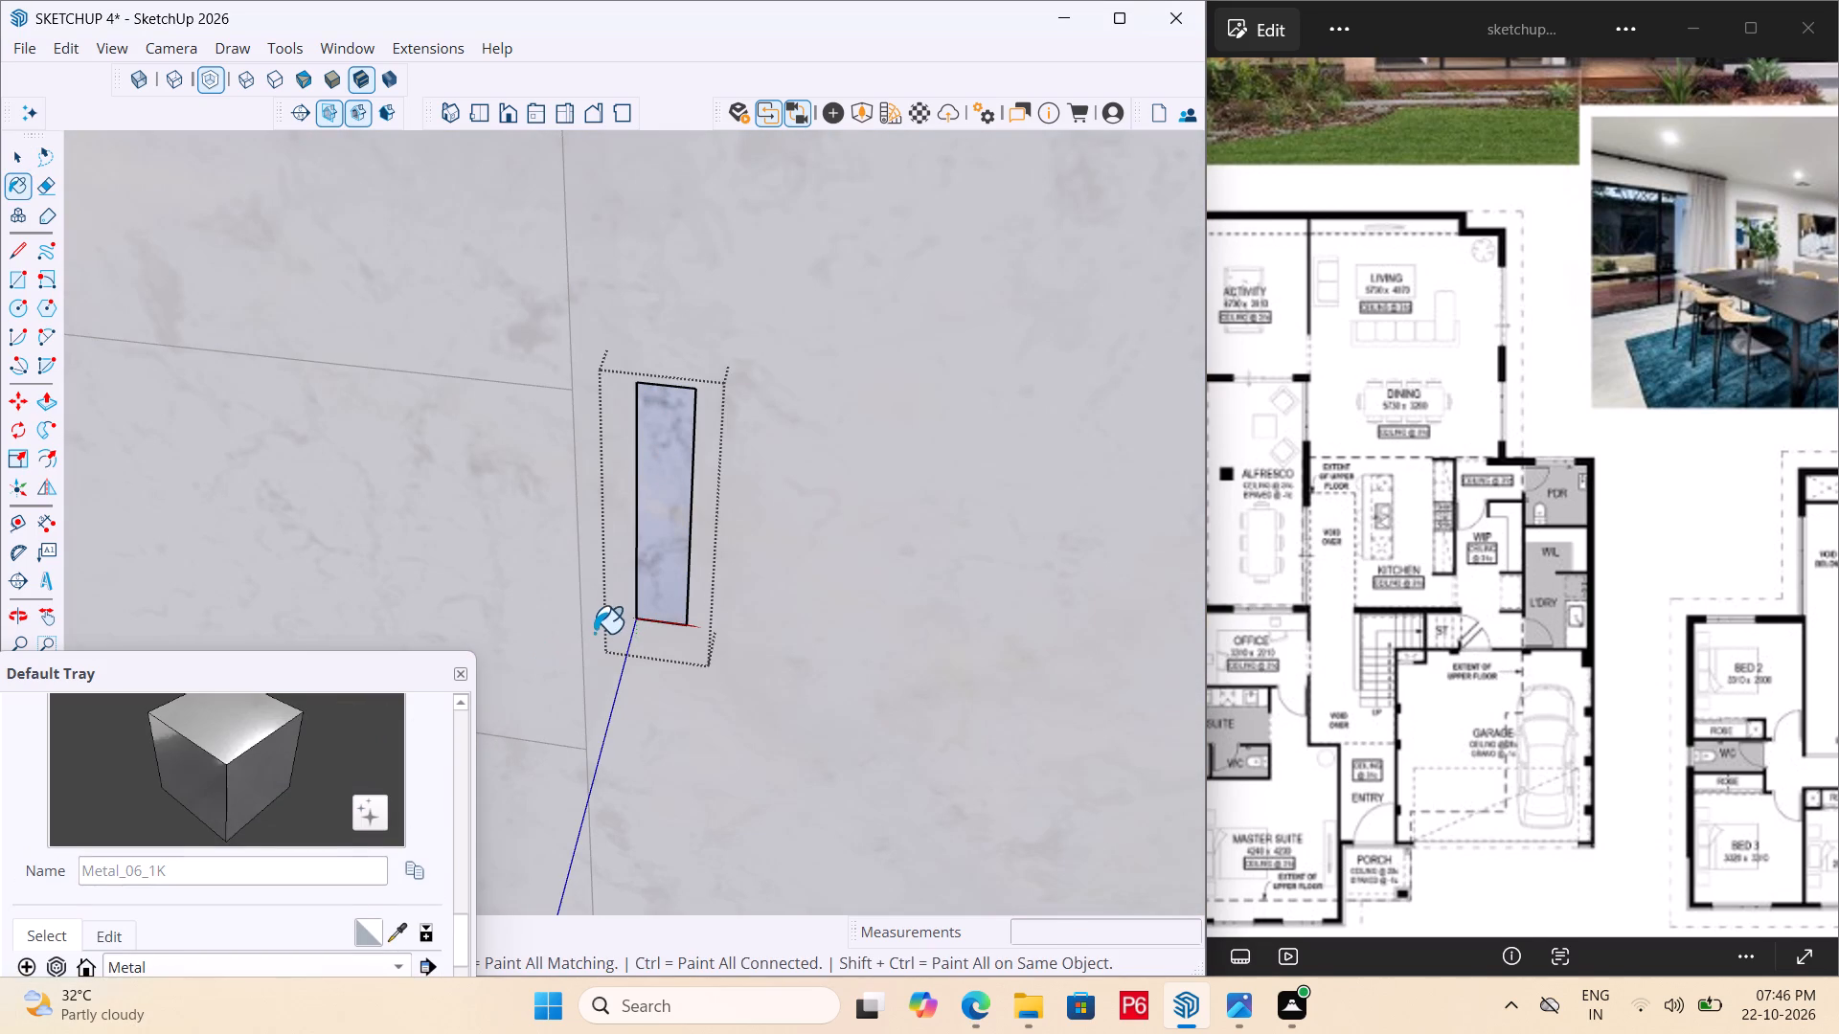
{"action": "left_click", "coordinate": [675, 519]}
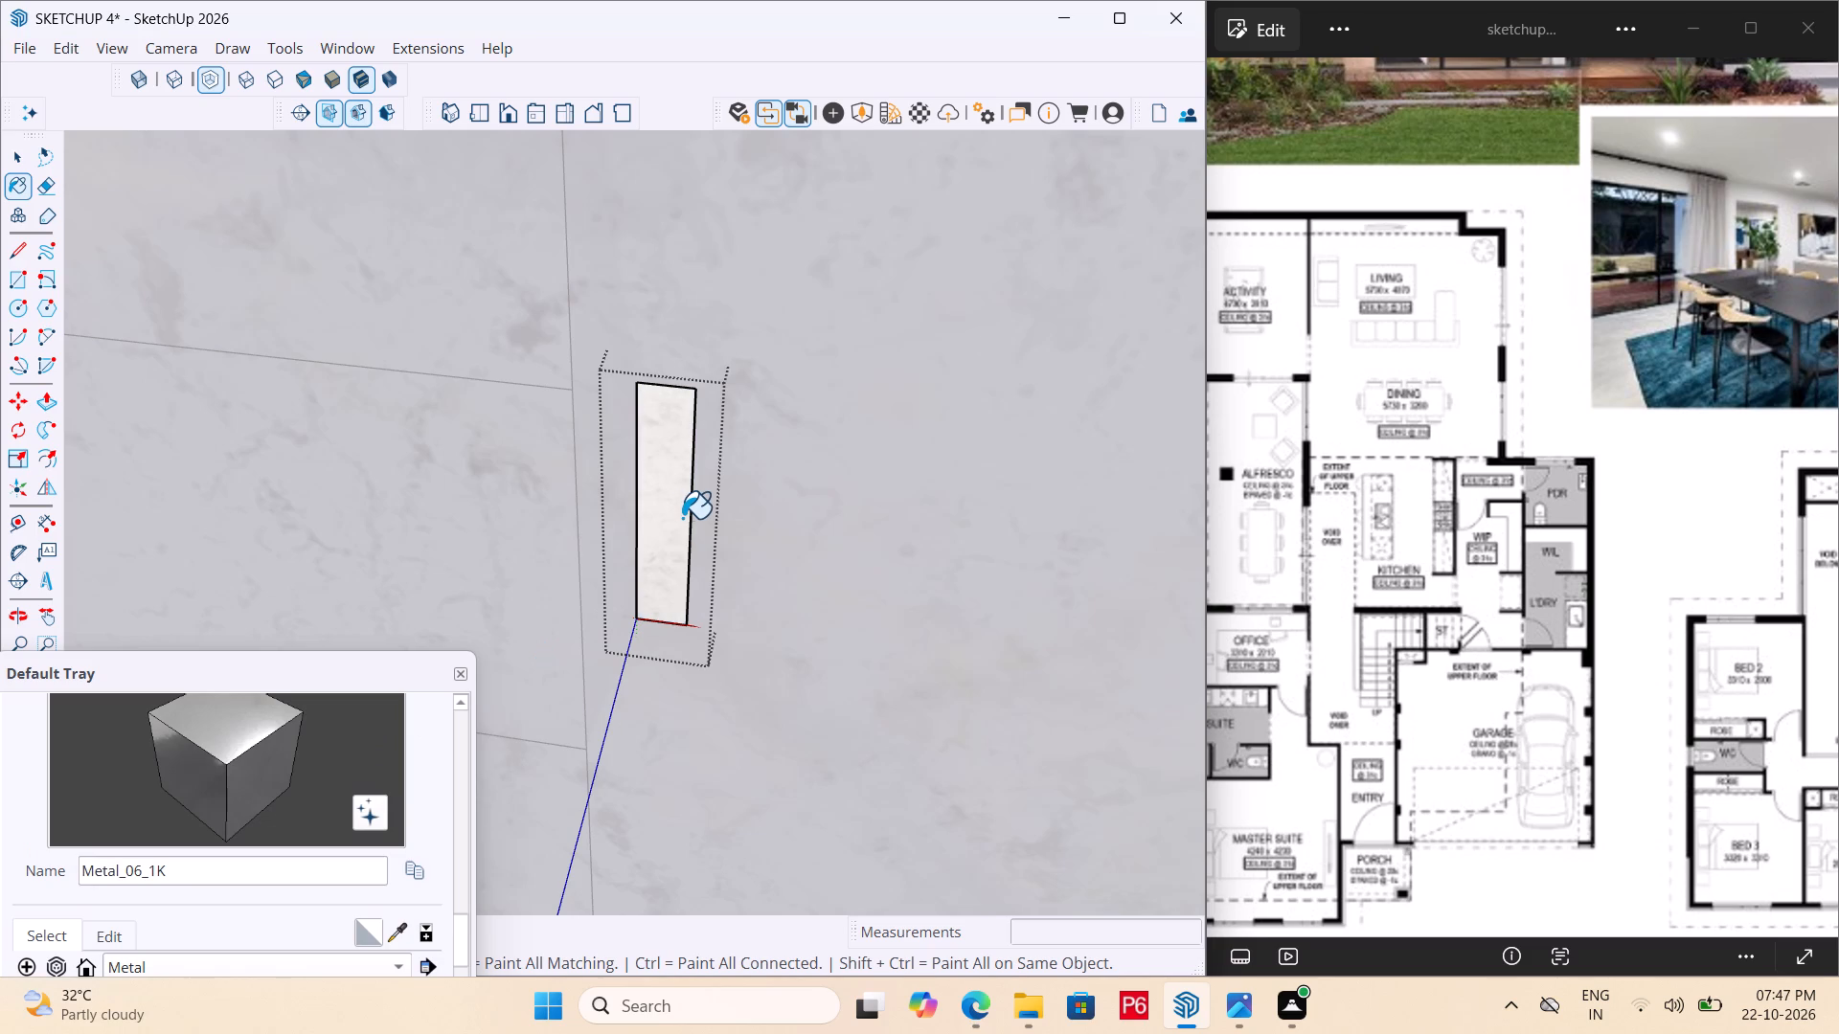
Pull the painted rectangle out 1" from the cabinet door with Push/Pull to form the handle.
{"action": "key", "text": "p"}
{"action": "left_click", "coordinate": [682, 518]}
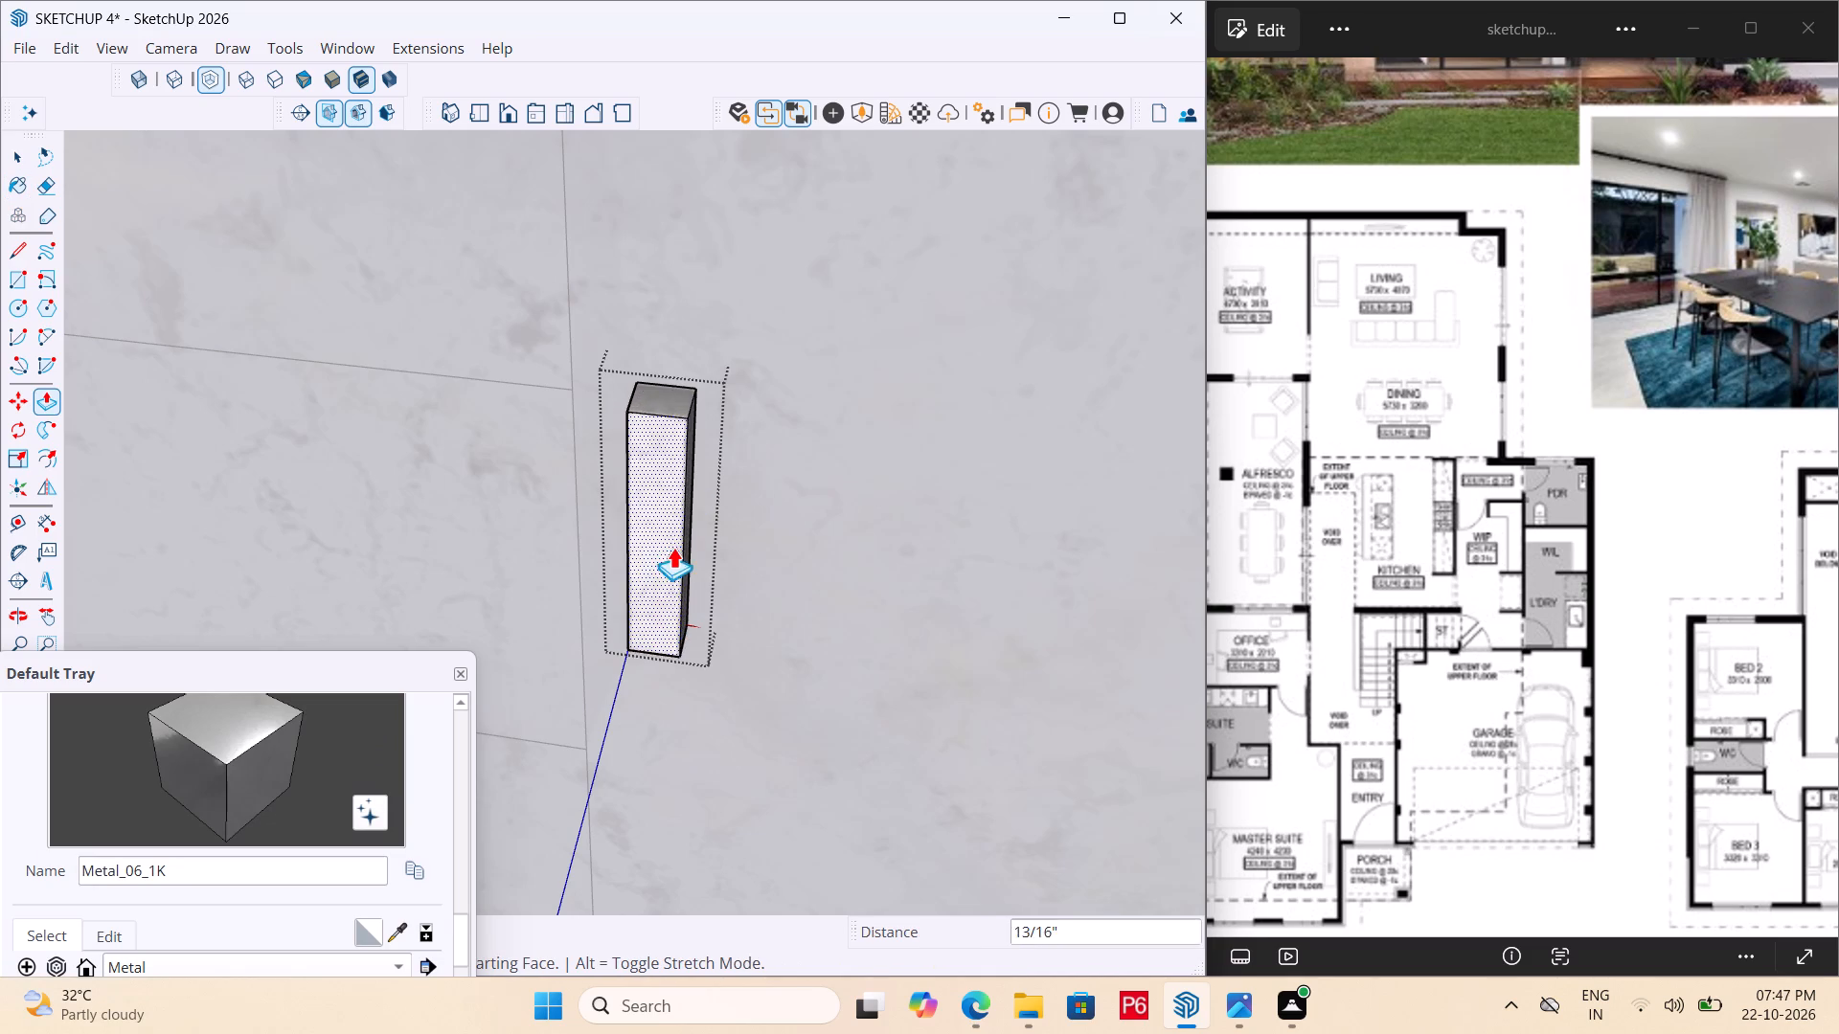
{"action": "middle_click_drag", "start_coordinate": [672, 545], "coordinate": [127, 507]}
{"action": "type", "text": "1\""}
{"action": "key", "text": "Return"}
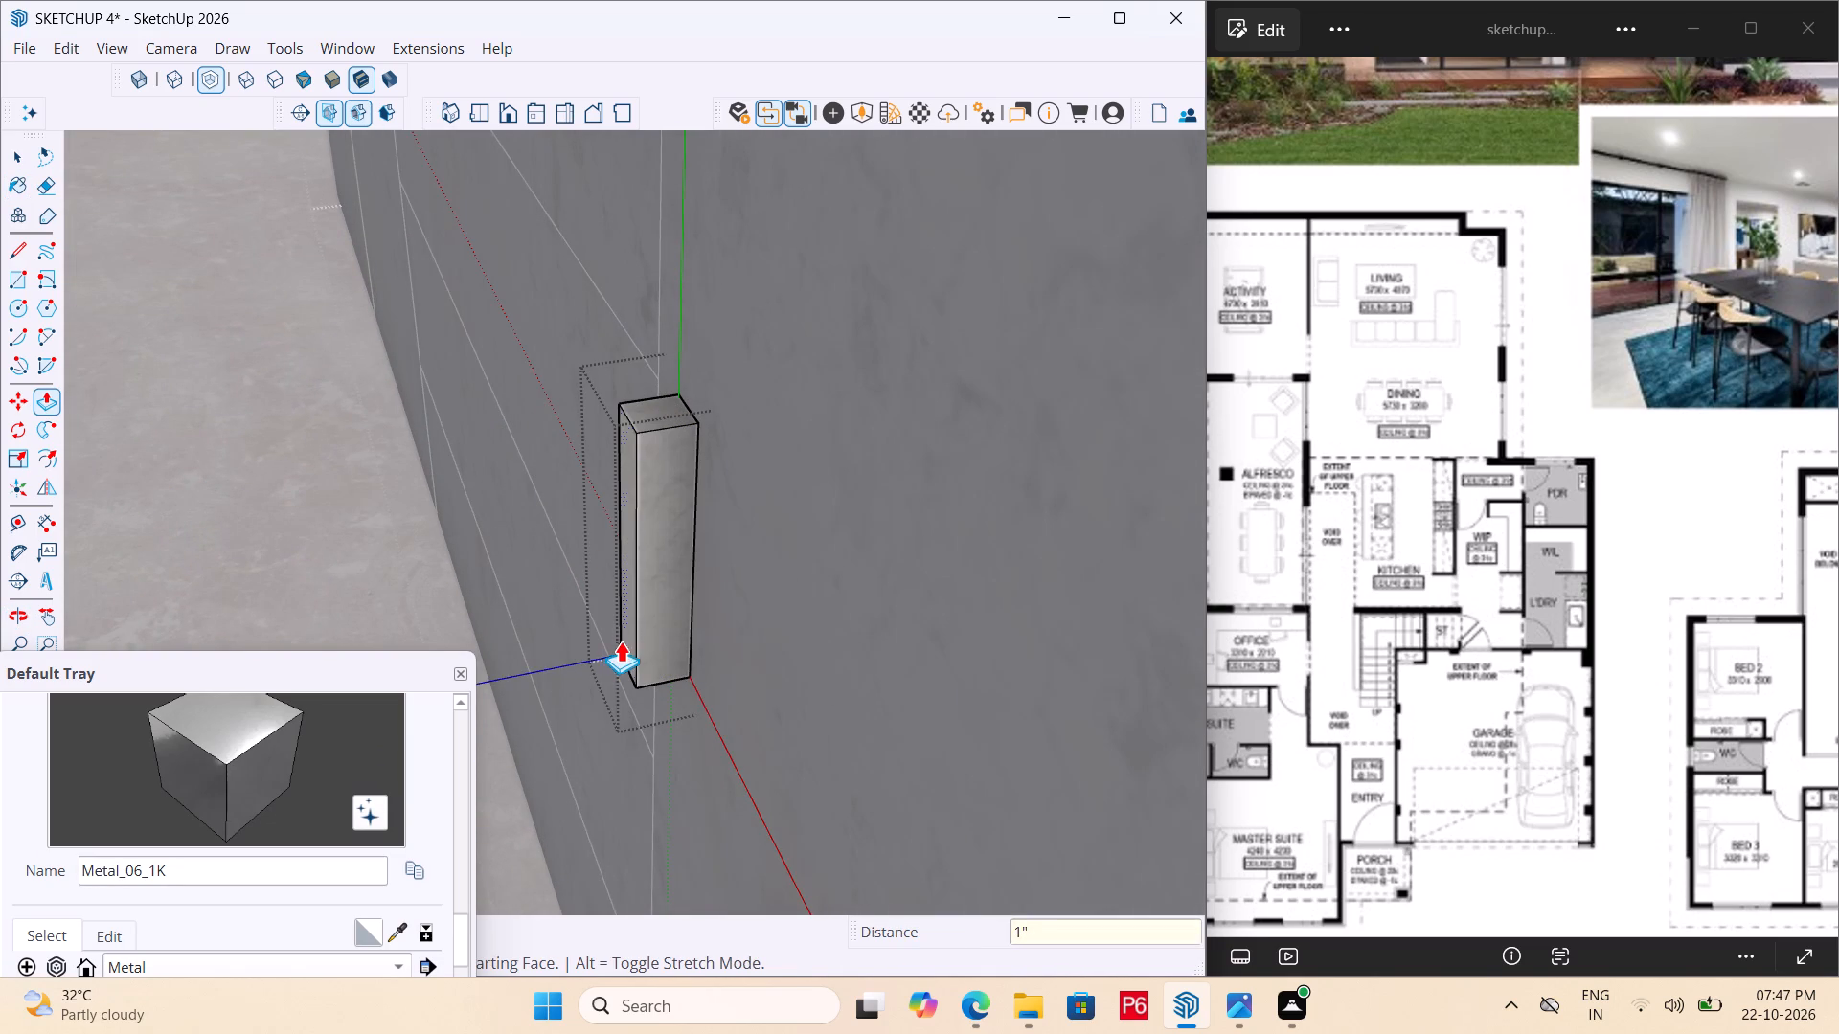
Push the handle's front face back 7/16" toward the cabinet door and close the group.
{"action": "left_click", "coordinate": [624, 639]}
{"action": "left_click", "coordinate": [646, 618]}
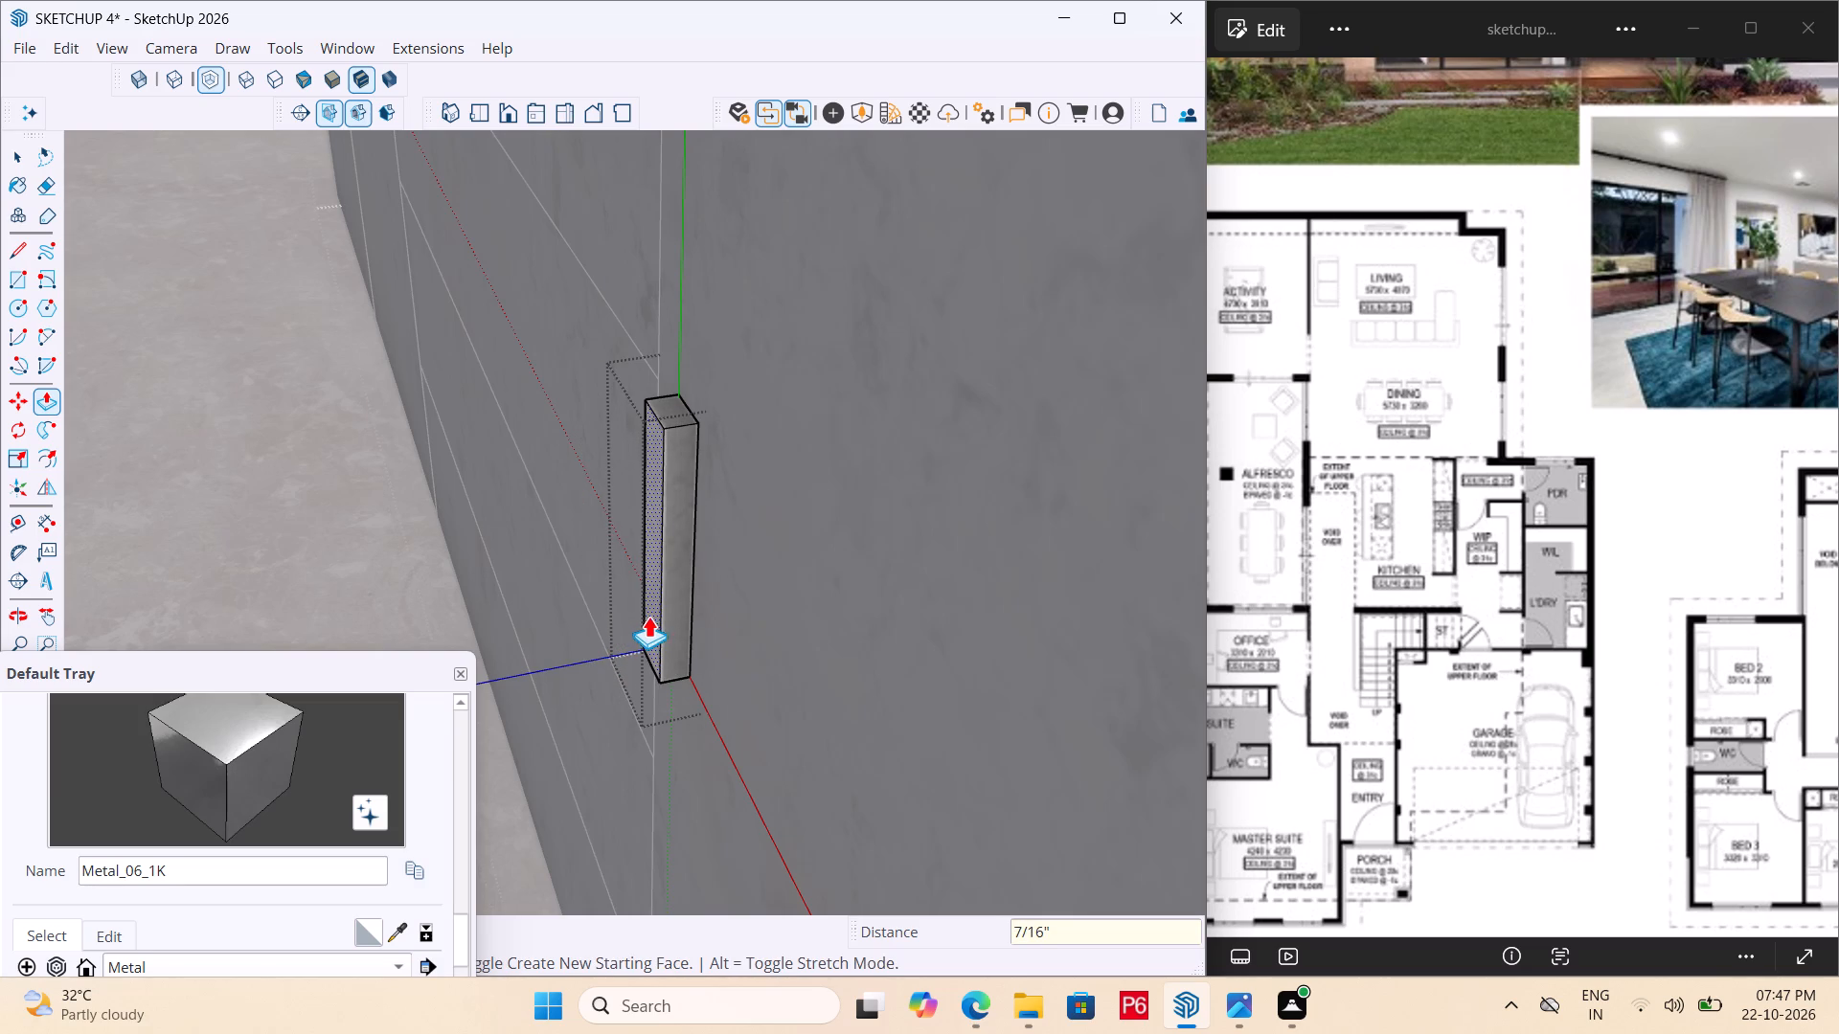
{"action": "scroll", "coordinate": [830, 572], "scroll_direction": "down", "scroll_amount": 4}
{"action": "scroll", "coordinate": [735, 618], "scroll_direction": "down", "scroll_amount": 10}
{"action": "middle_click_drag", "start_coordinate": [586, 662], "coordinate": [598, 668]}
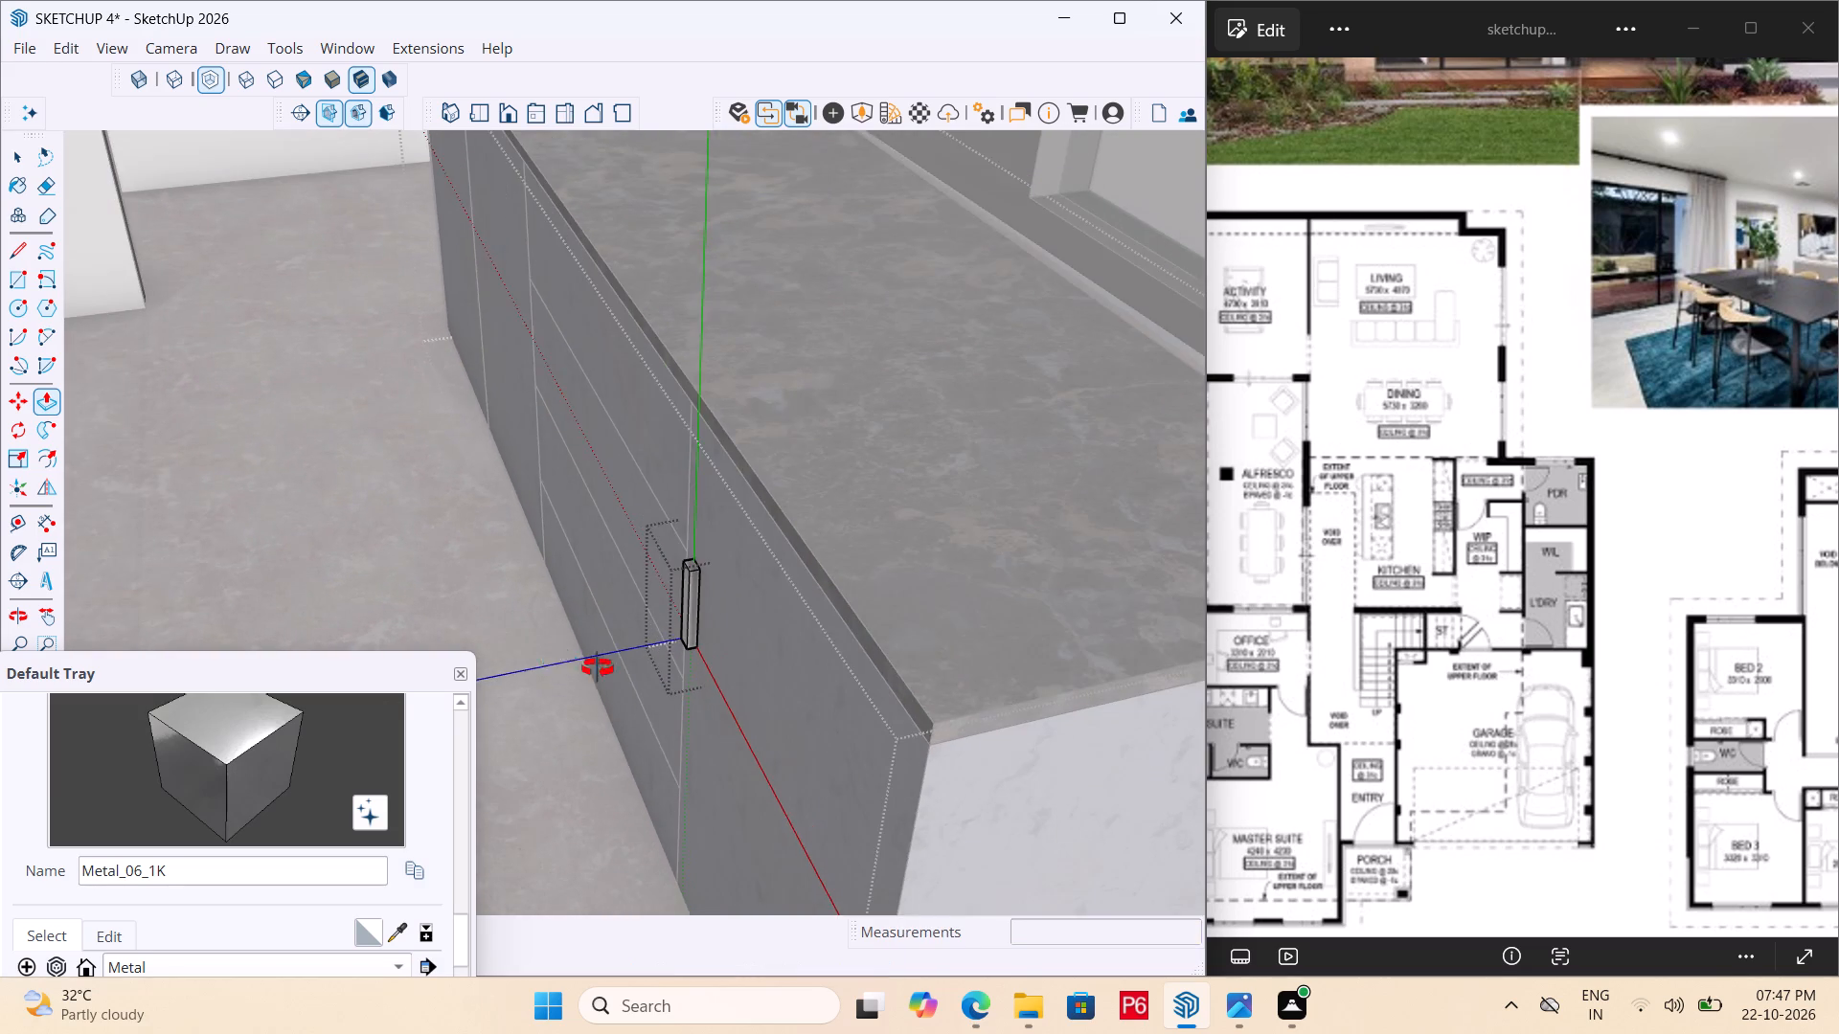
{"action": "middle_click_drag", "start_coordinate": [598, 668], "coordinate": [818, 618]}
{"action": "key", "text": "space"}
{"action": "left_click", "coordinate": [962, 564]}
Copy the metal handle about 3' 3 3/8" along the island onto the cabinet door at the opposite end of the drawers.
{"action": "scroll", "coordinate": [834, 637], "scroll_direction": "up", "scroll_amount": 3}
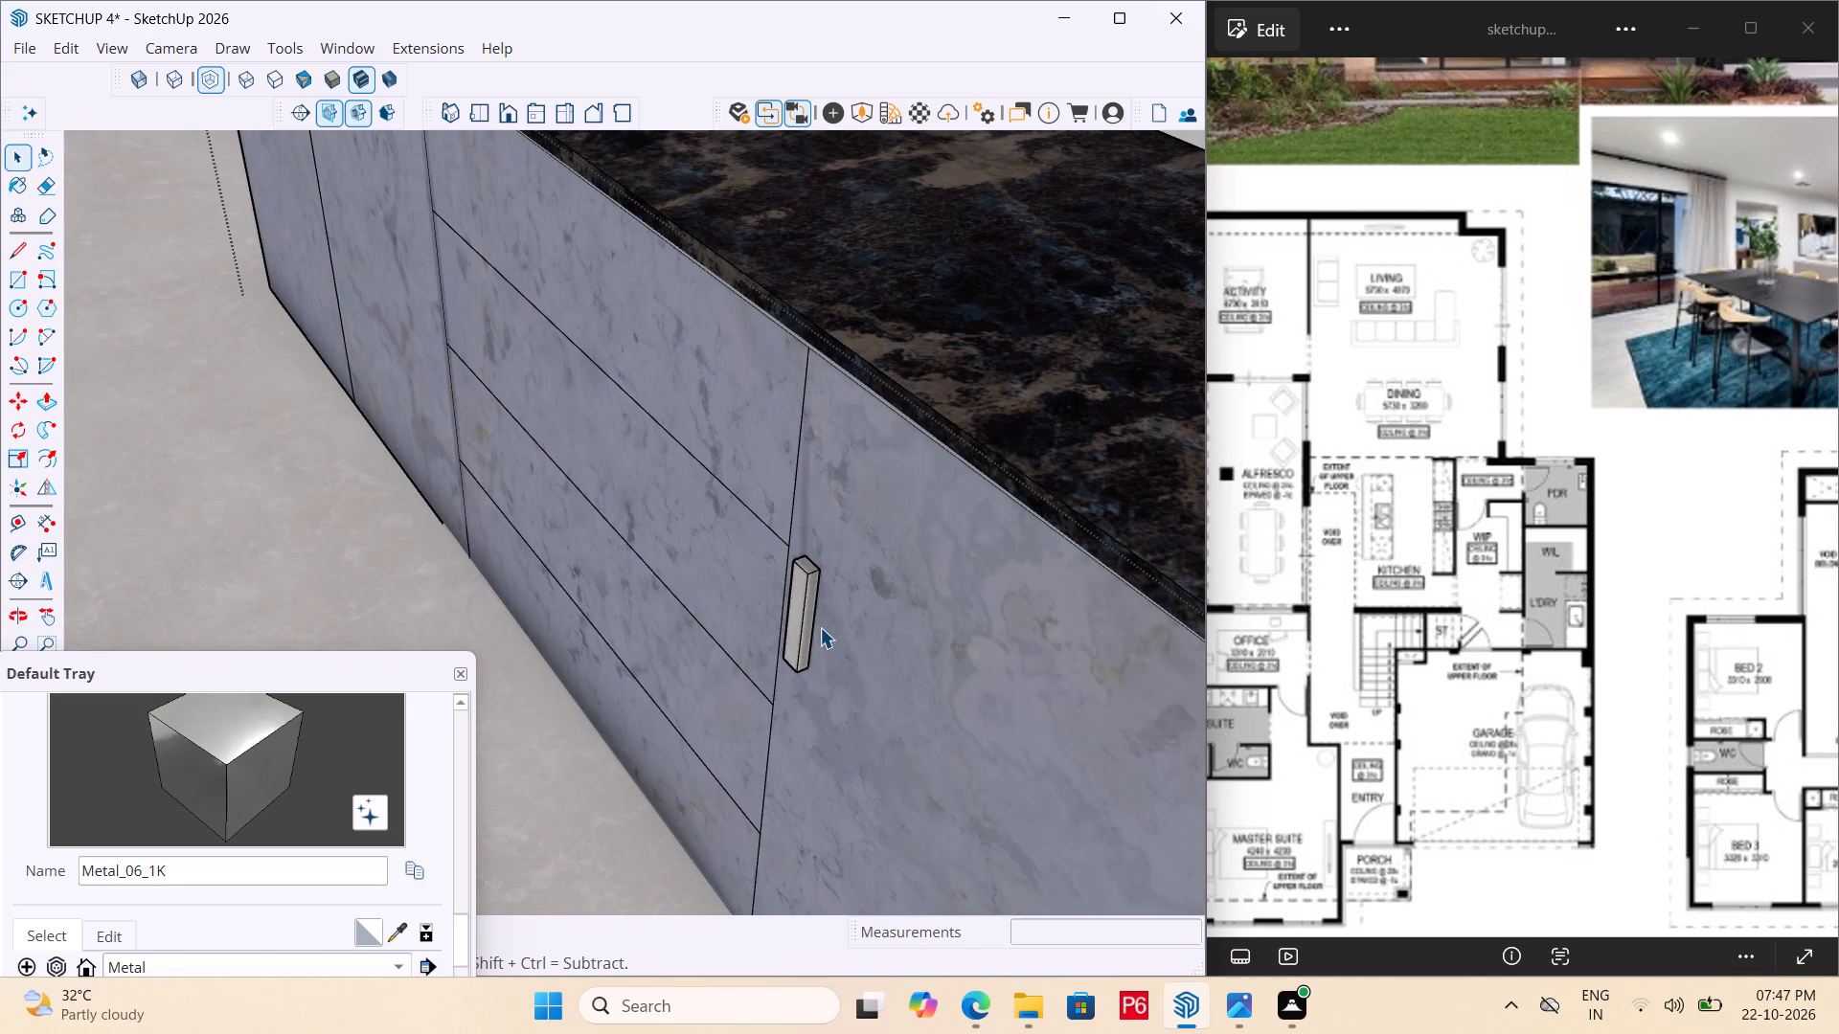
{"action": "left_click", "coordinate": [807, 619]}
{"action": "scroll", "coordinate": [795, 669], "scroll_direction": "up", "scroll_amount": 3}
{"action": "key", "text": "m"}
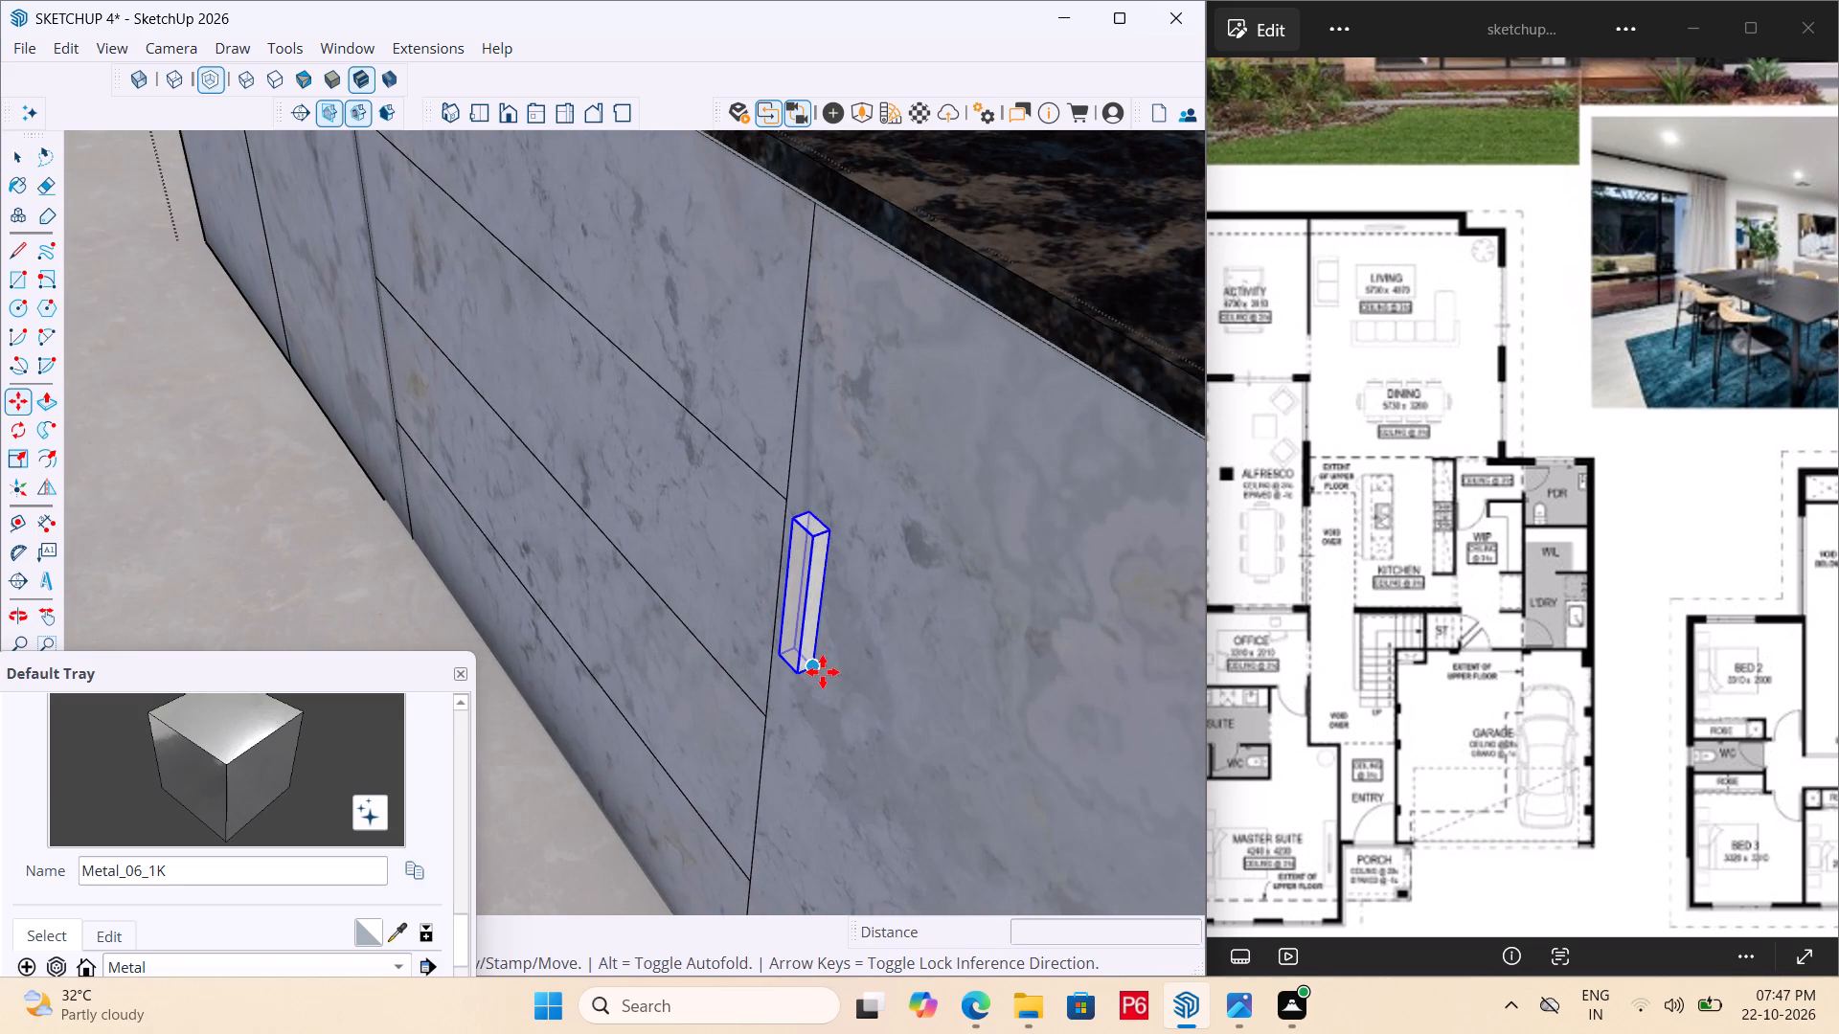
{"action": "left_click", "coordinate": [823, 672]}
{"action": "scroll", "coordinate": [1033, 757], "scroll_direction": "down", "scroll_amount": 5}
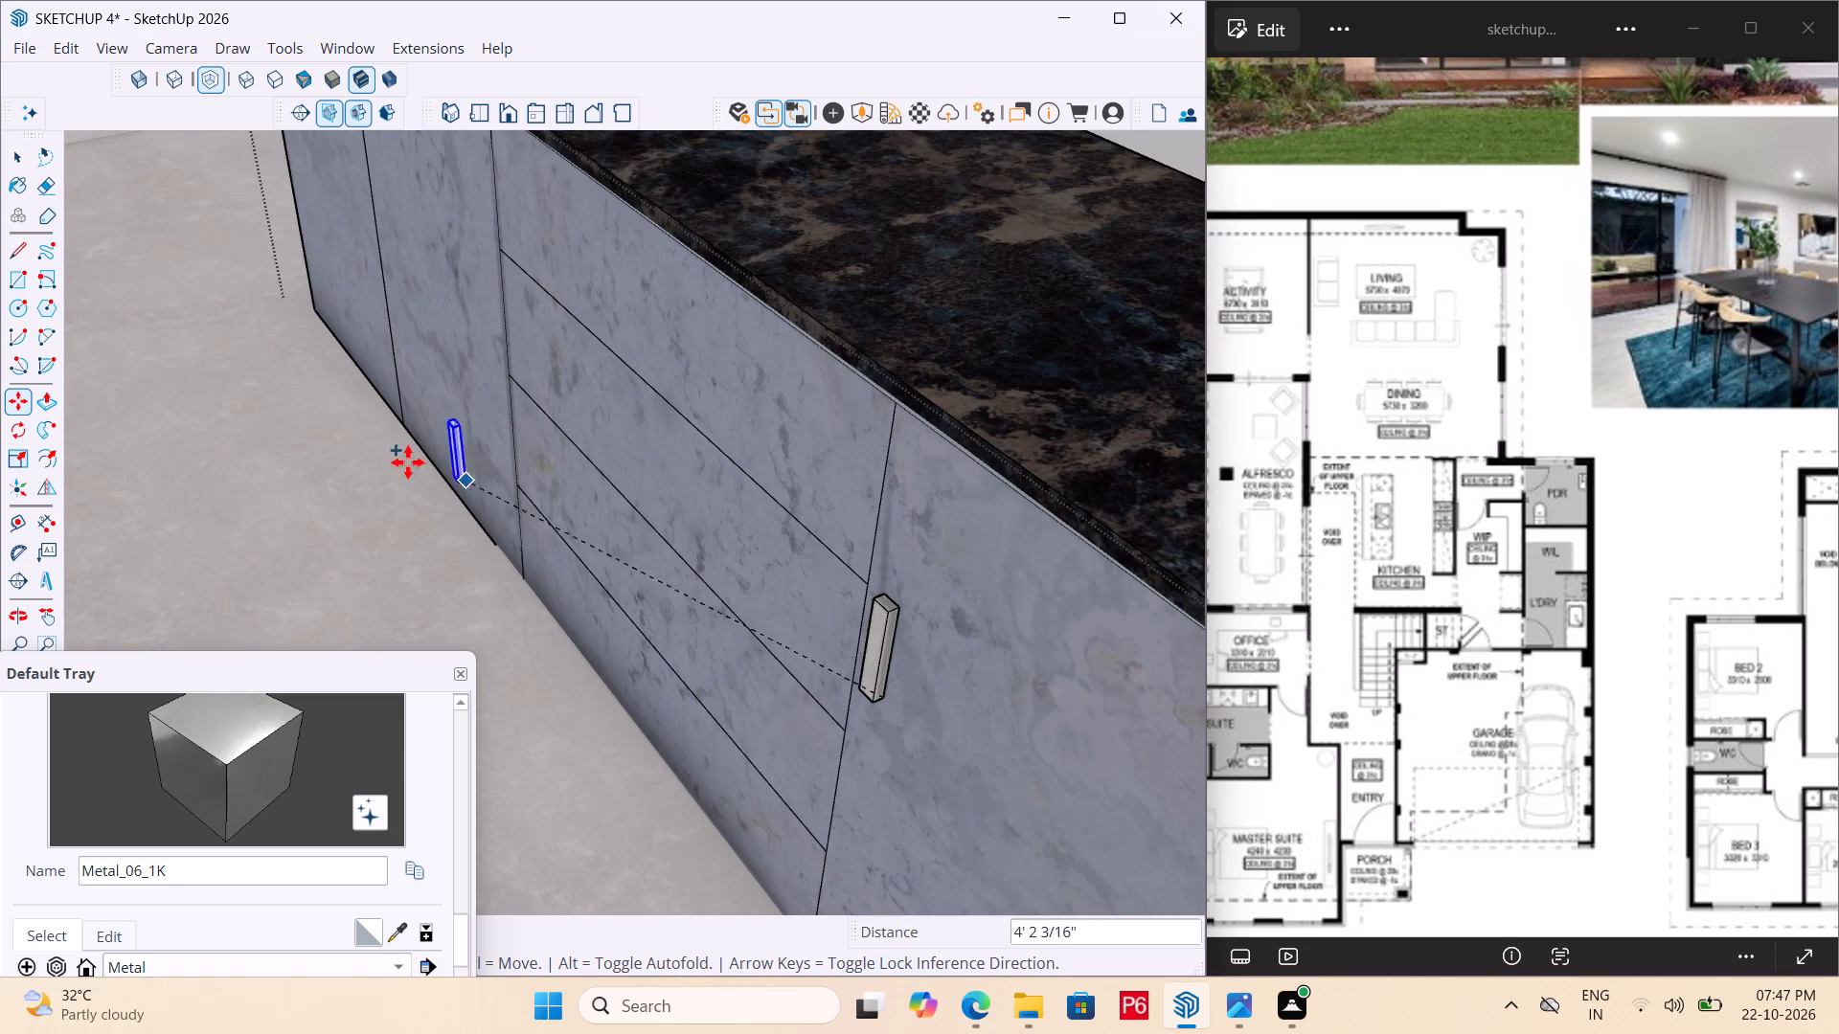
{"action": "scroll", "coordinate": [361, 366], "scroll_direction": "up", "scroll_amount": 1}
{"action": "scroll", "coordinate": [651, 544], "scroll_direction": "down", "scroll_amount": 6}
{"action": "middle_click_drag", "start_coordinate": [726, 572], "coordinate": [551, 530]}
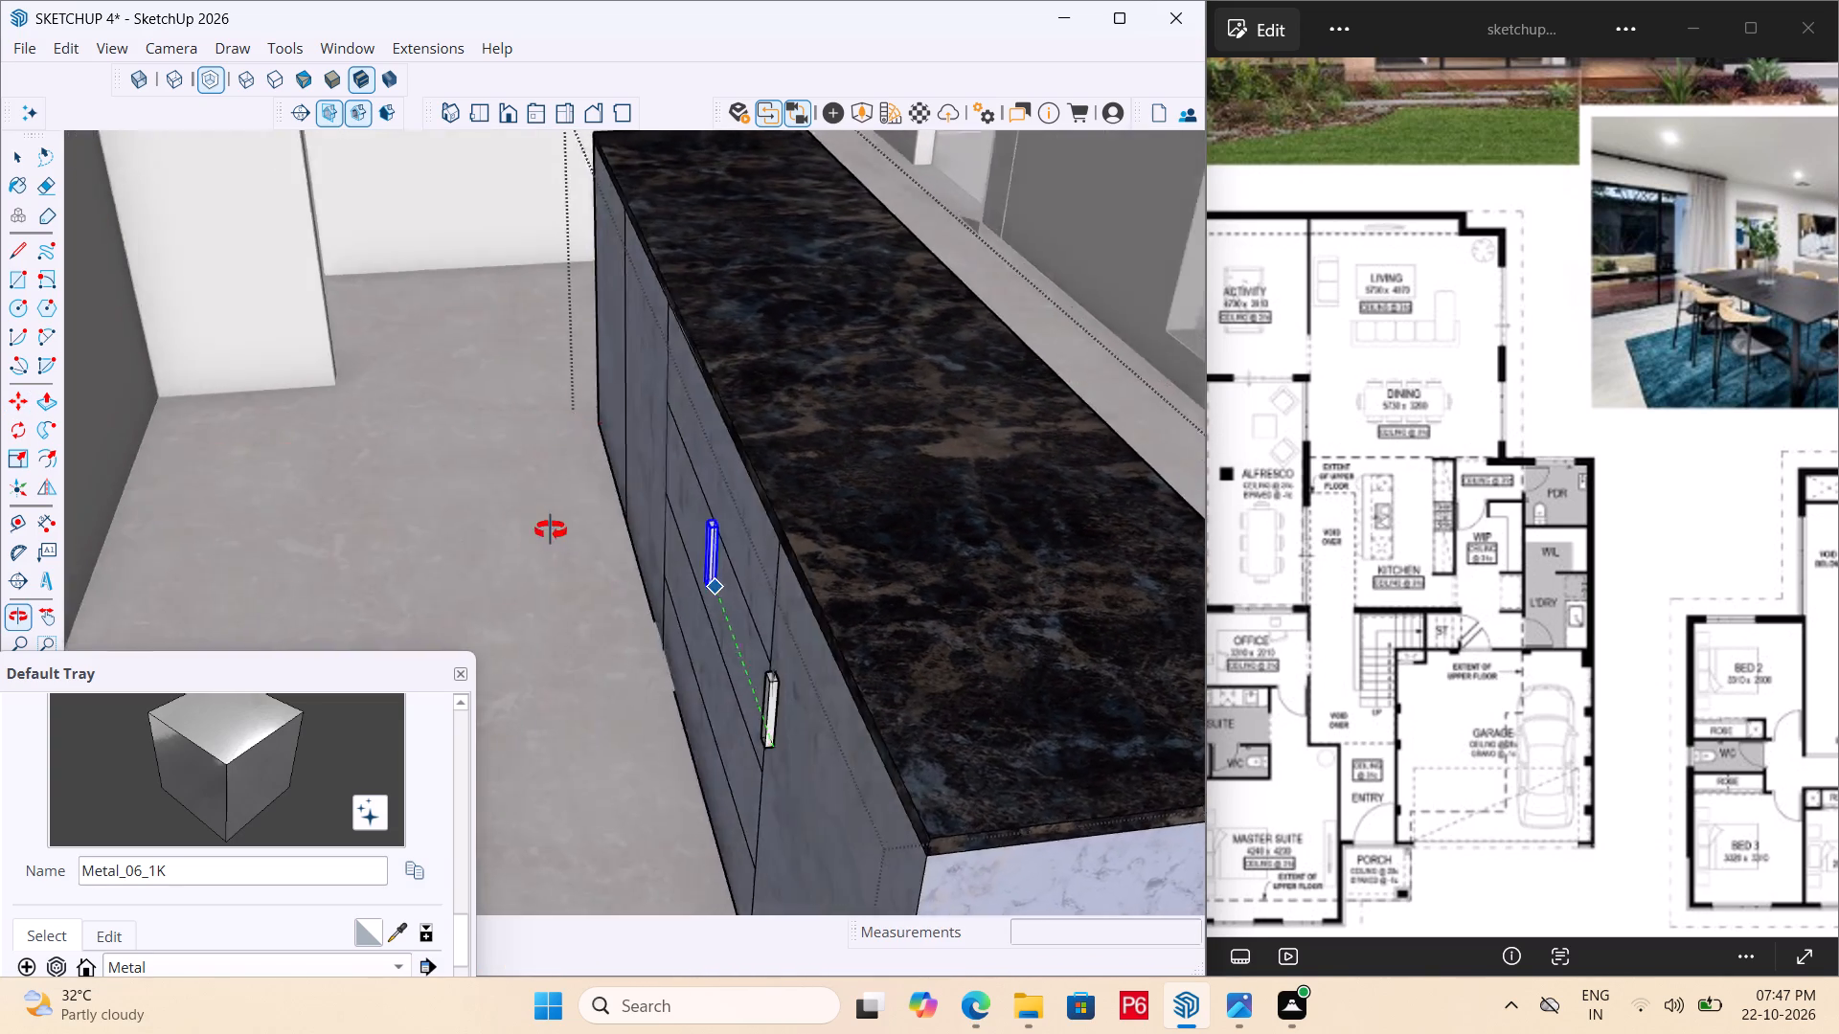
{"action": "middle_click_drag", "start_coordinate": [551, 530], "coordinate": [742, 736]}
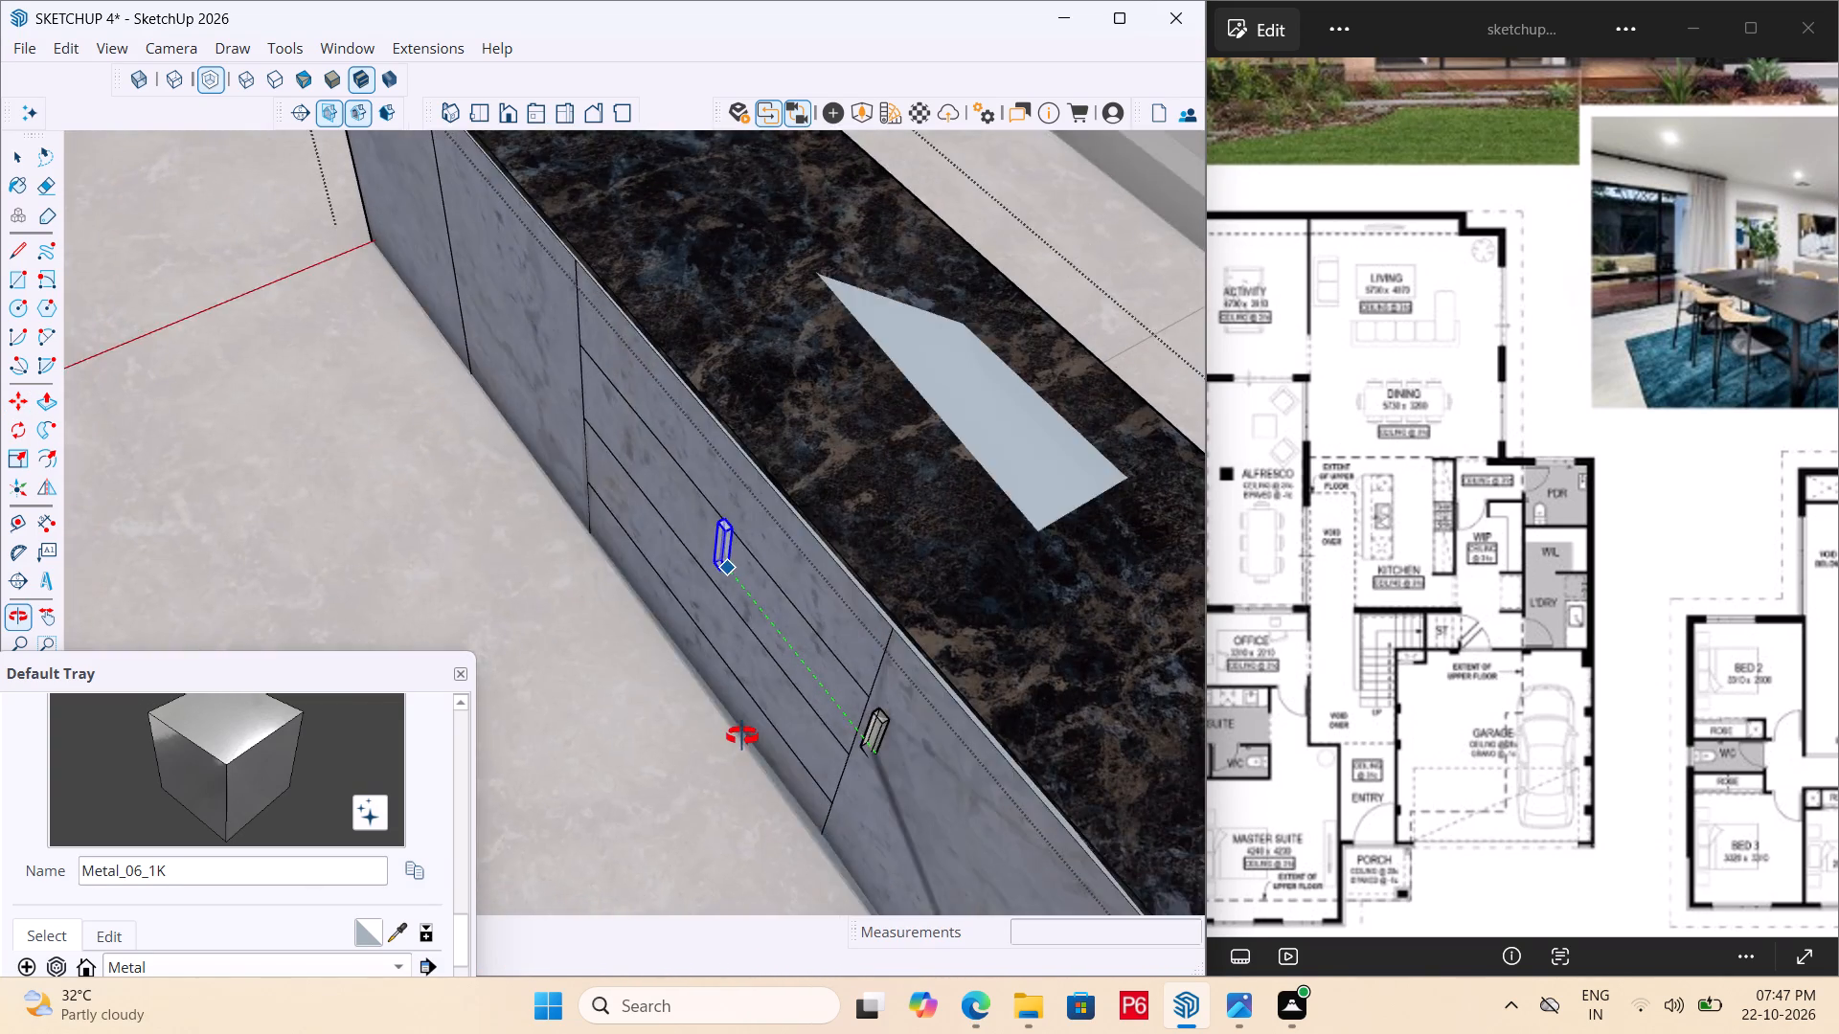
{"action": "middle_click_drag", "start_coordinate": [742, 736], "coordinate": [805, 726]}
{"action": "scroll", "coordinate": [559, 500], "scroll_direction": "up", "scroll_amount": 5}
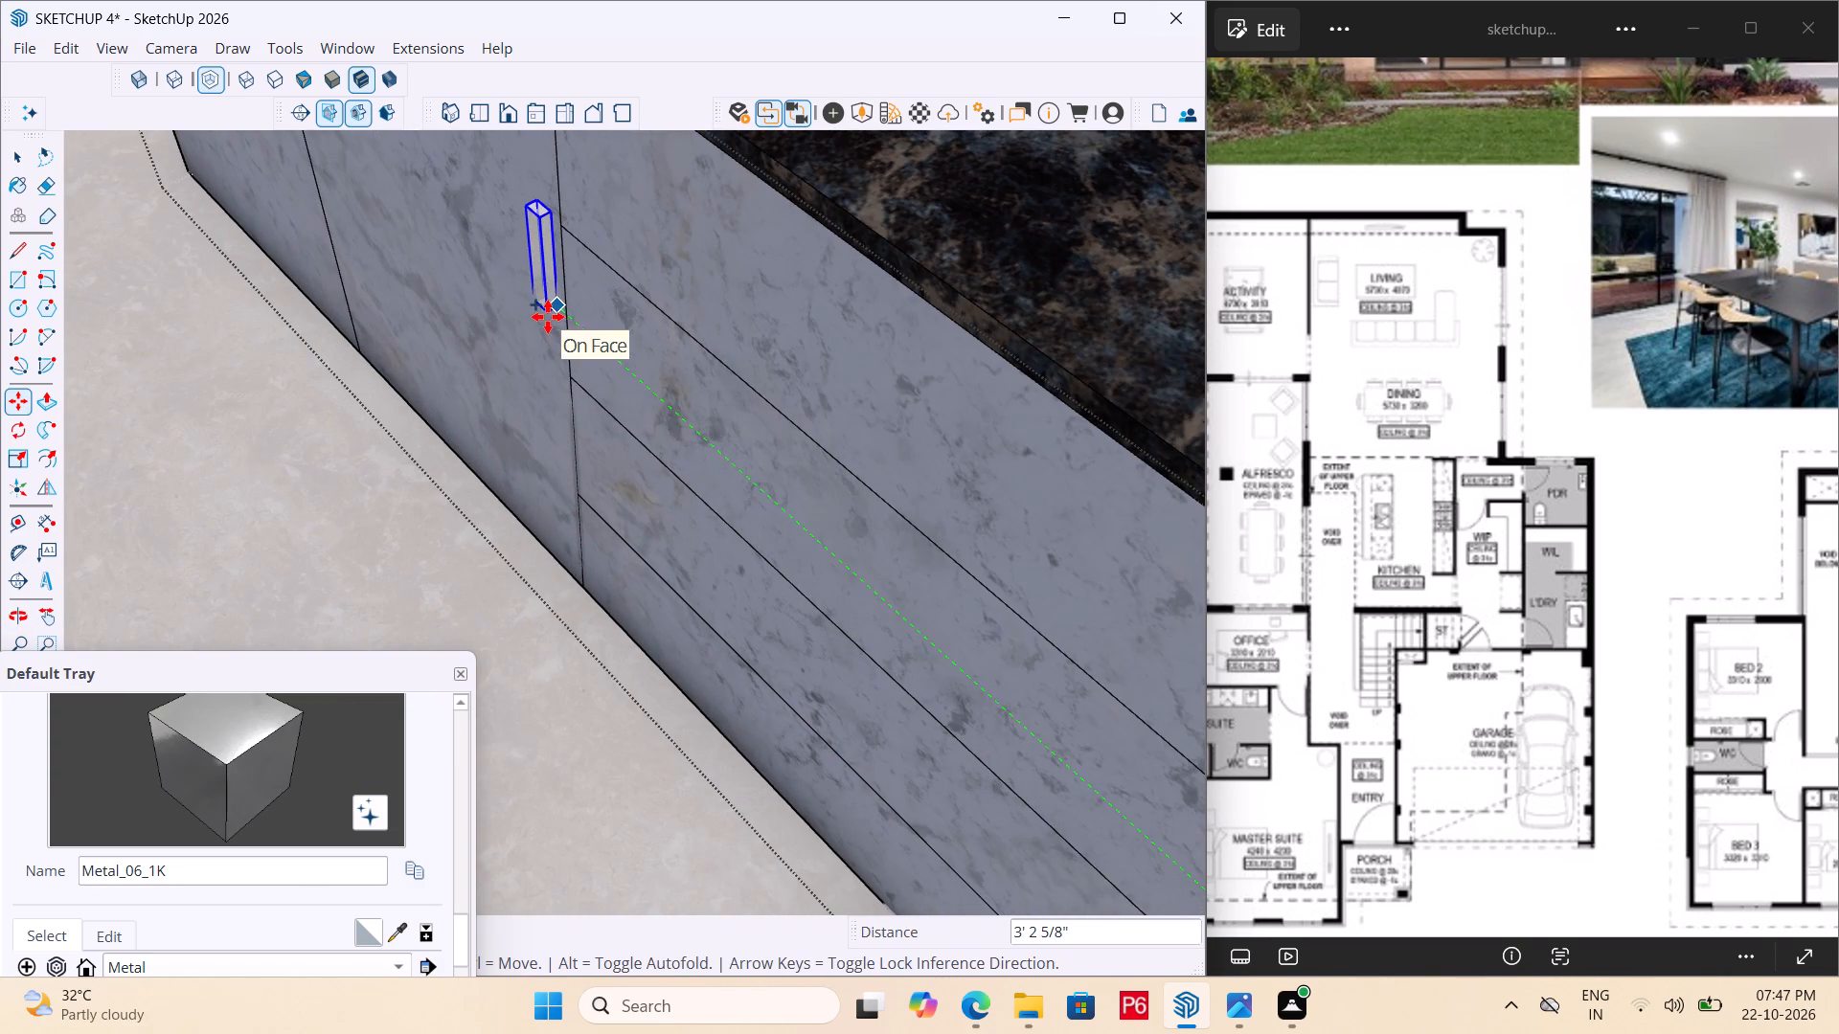
{"action": "left_click", "coordinate": [539, 304]}
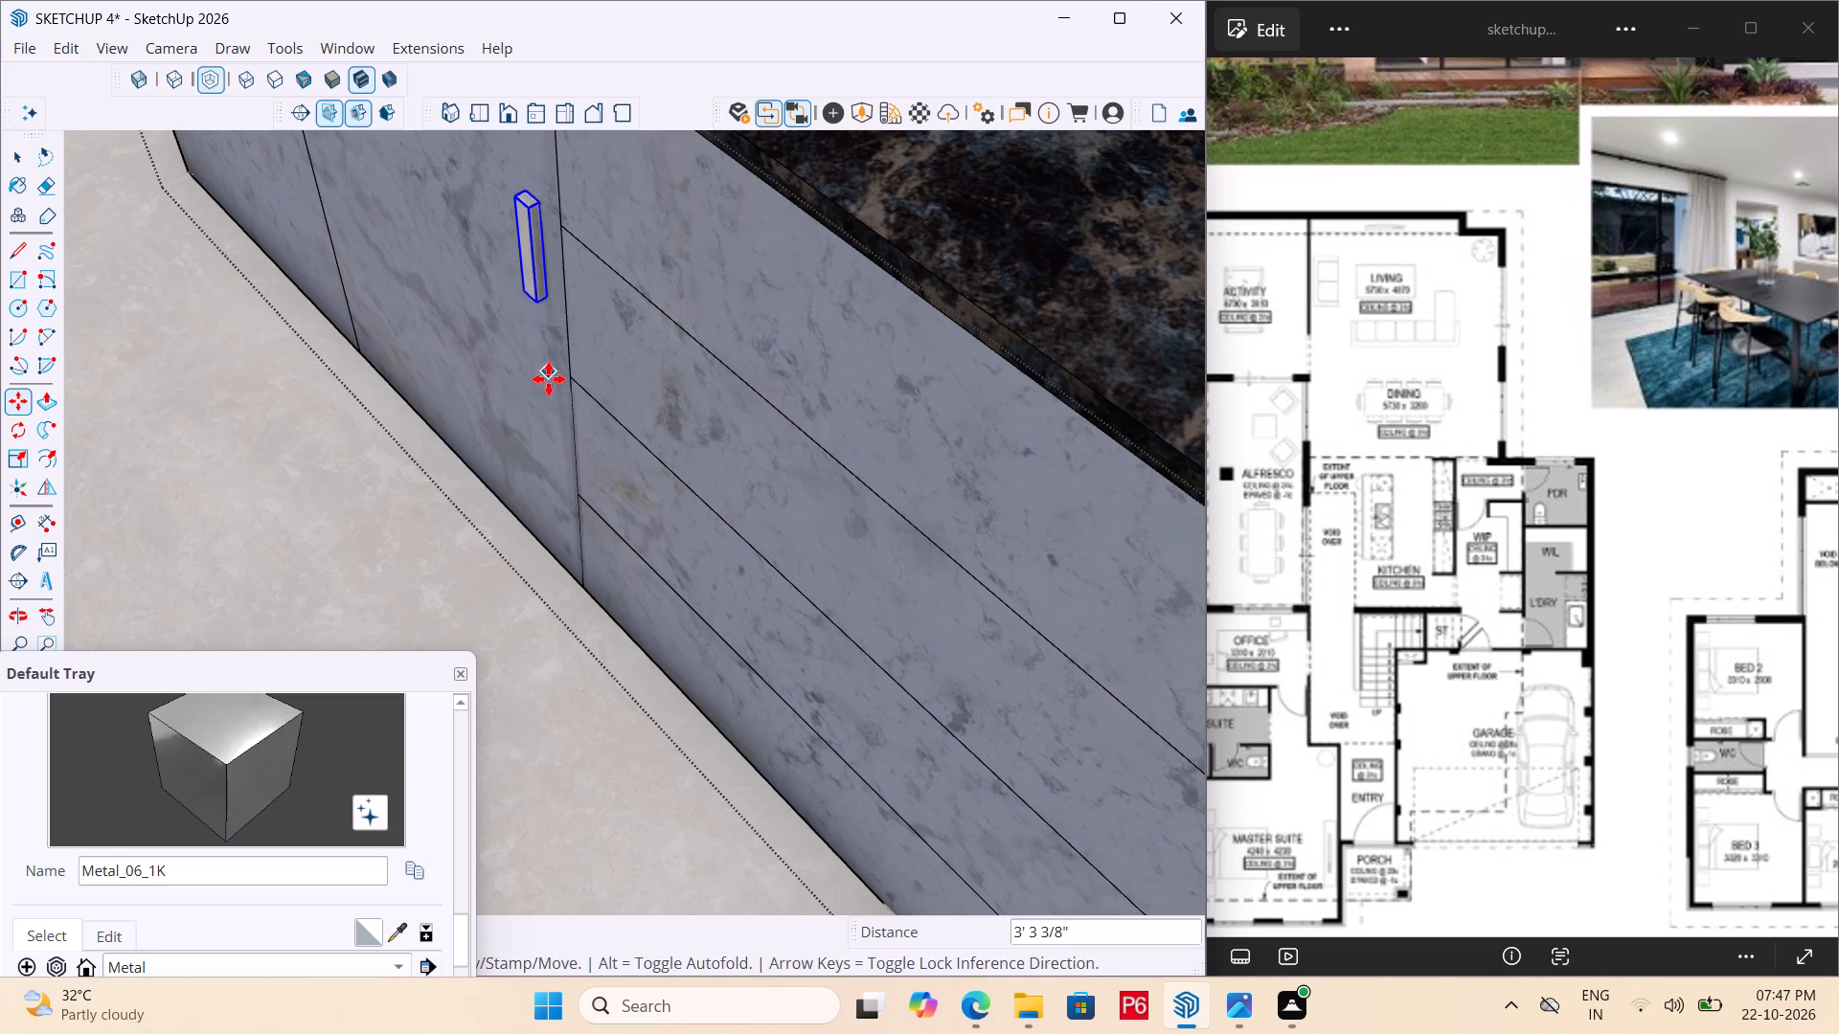
Copy the metal handle about 2' 9/16" along the island onto the neighbouring end cabinet door, near its vertical joint.
{"action": "left_click", "coordinate": [556, 307]}
{"action": "scroll", "coordinate": [473, 317], "scroll_direction": "down", "scroll_amount": 5}
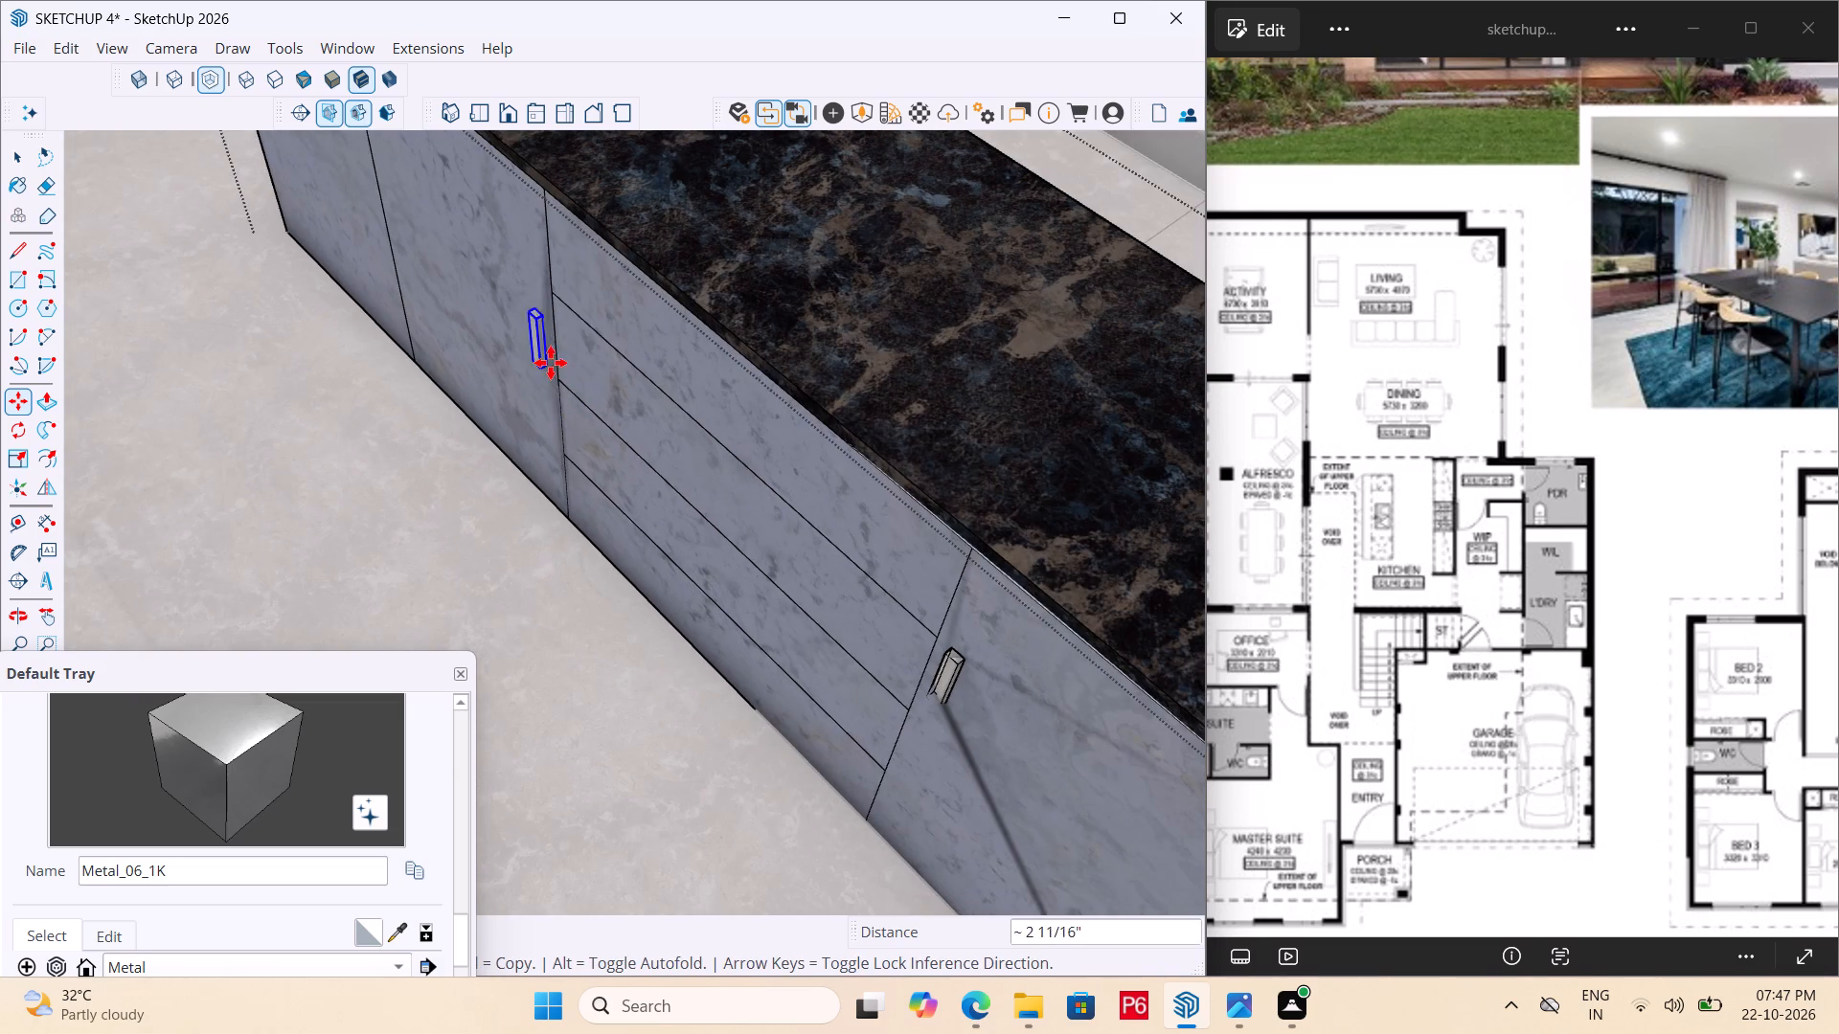
{"action": "scroll", "coordinate": [379, 248], "scroll_direction": "up", "scroll_amount": 4}
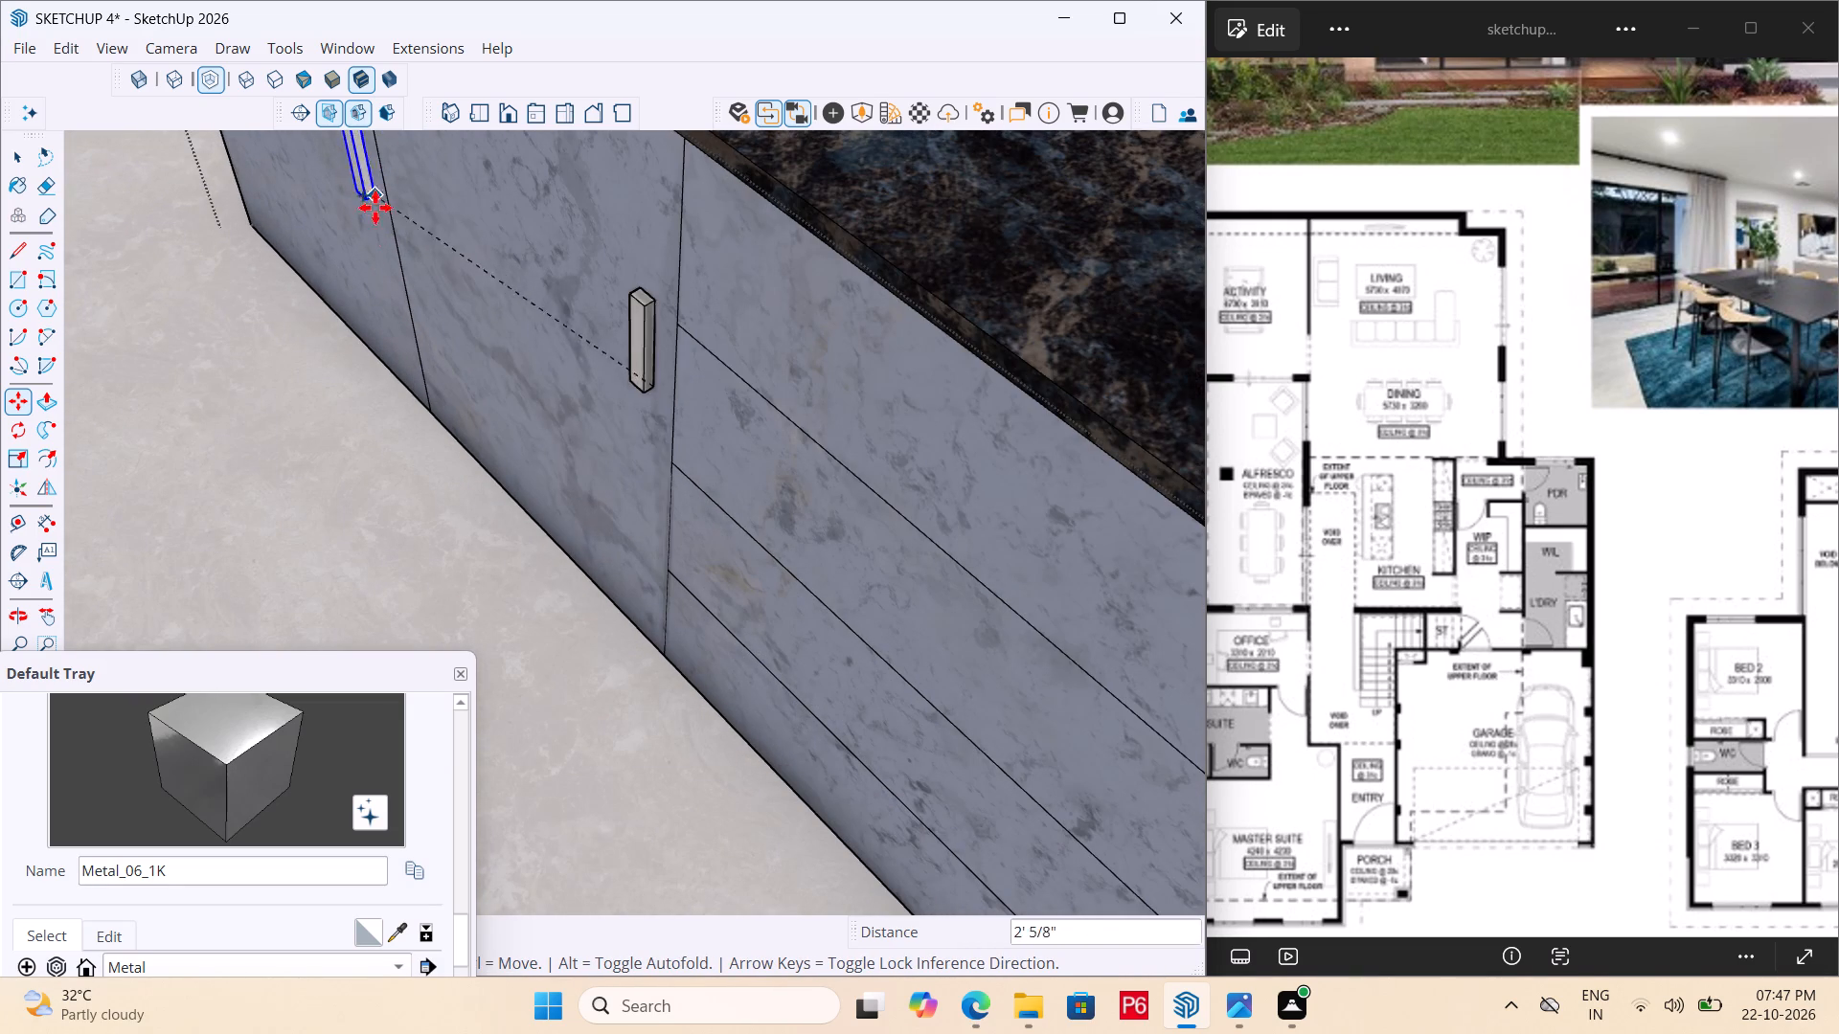
{"action": "middle_click_drag", "start_coordinate": [440, 363], "coordinate": [584, 457]}
{"action": "scroll", "coordinate": [623, 476], "scroll_direction": "down", "scroll_amount": 1}
{"action": "scroll", "coordinate": [751, 468], "scroll_direction": "down", "scroll_amount": 6}
{"action": "middle_click_drag", "start_coordinate": [584, 399], "coordinate": [542, 293]}
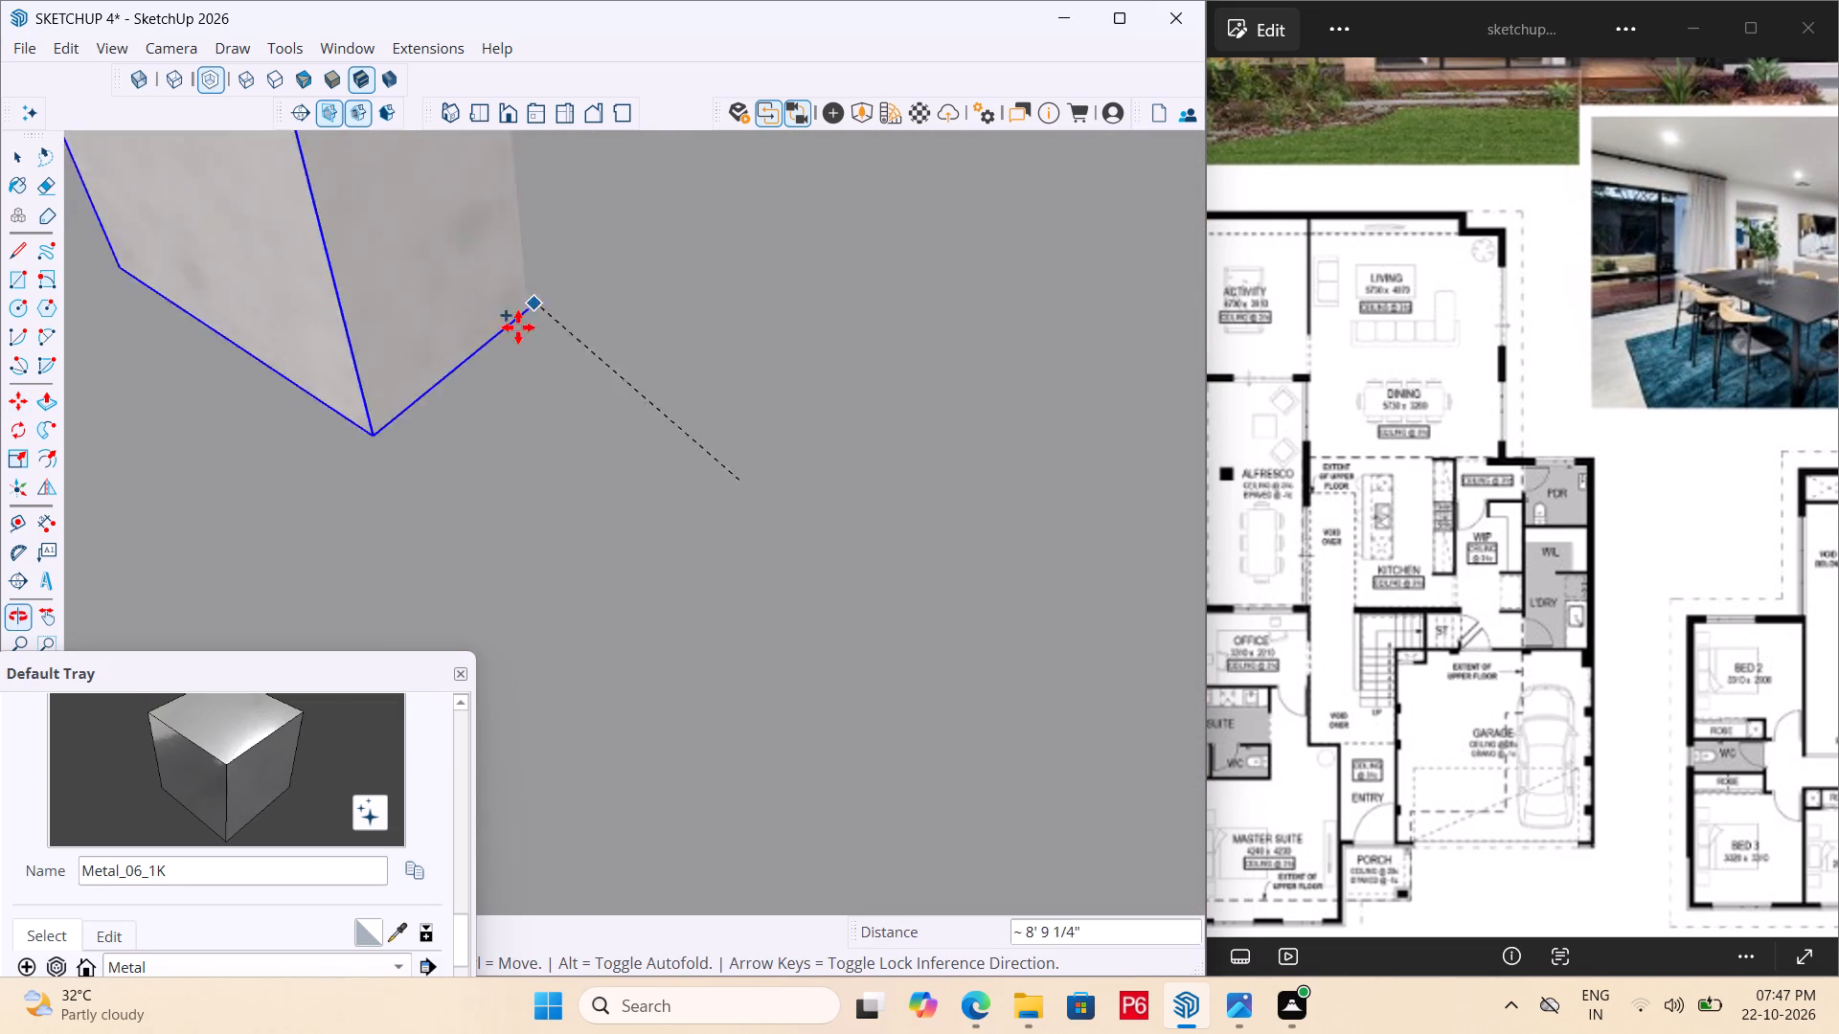
{"action": "scroll", "coordinate": [470, 476], "scroll_direction": "down", "scroll_amount": 6}
{"action": "scroll", "coordinate": [492, 446], "scroll_direction": "down", "scroll_amount": 20}
{"action": "scroll", "coordinate": [492, 446], "scroll_direction": "down", "scroll_amount": 2}
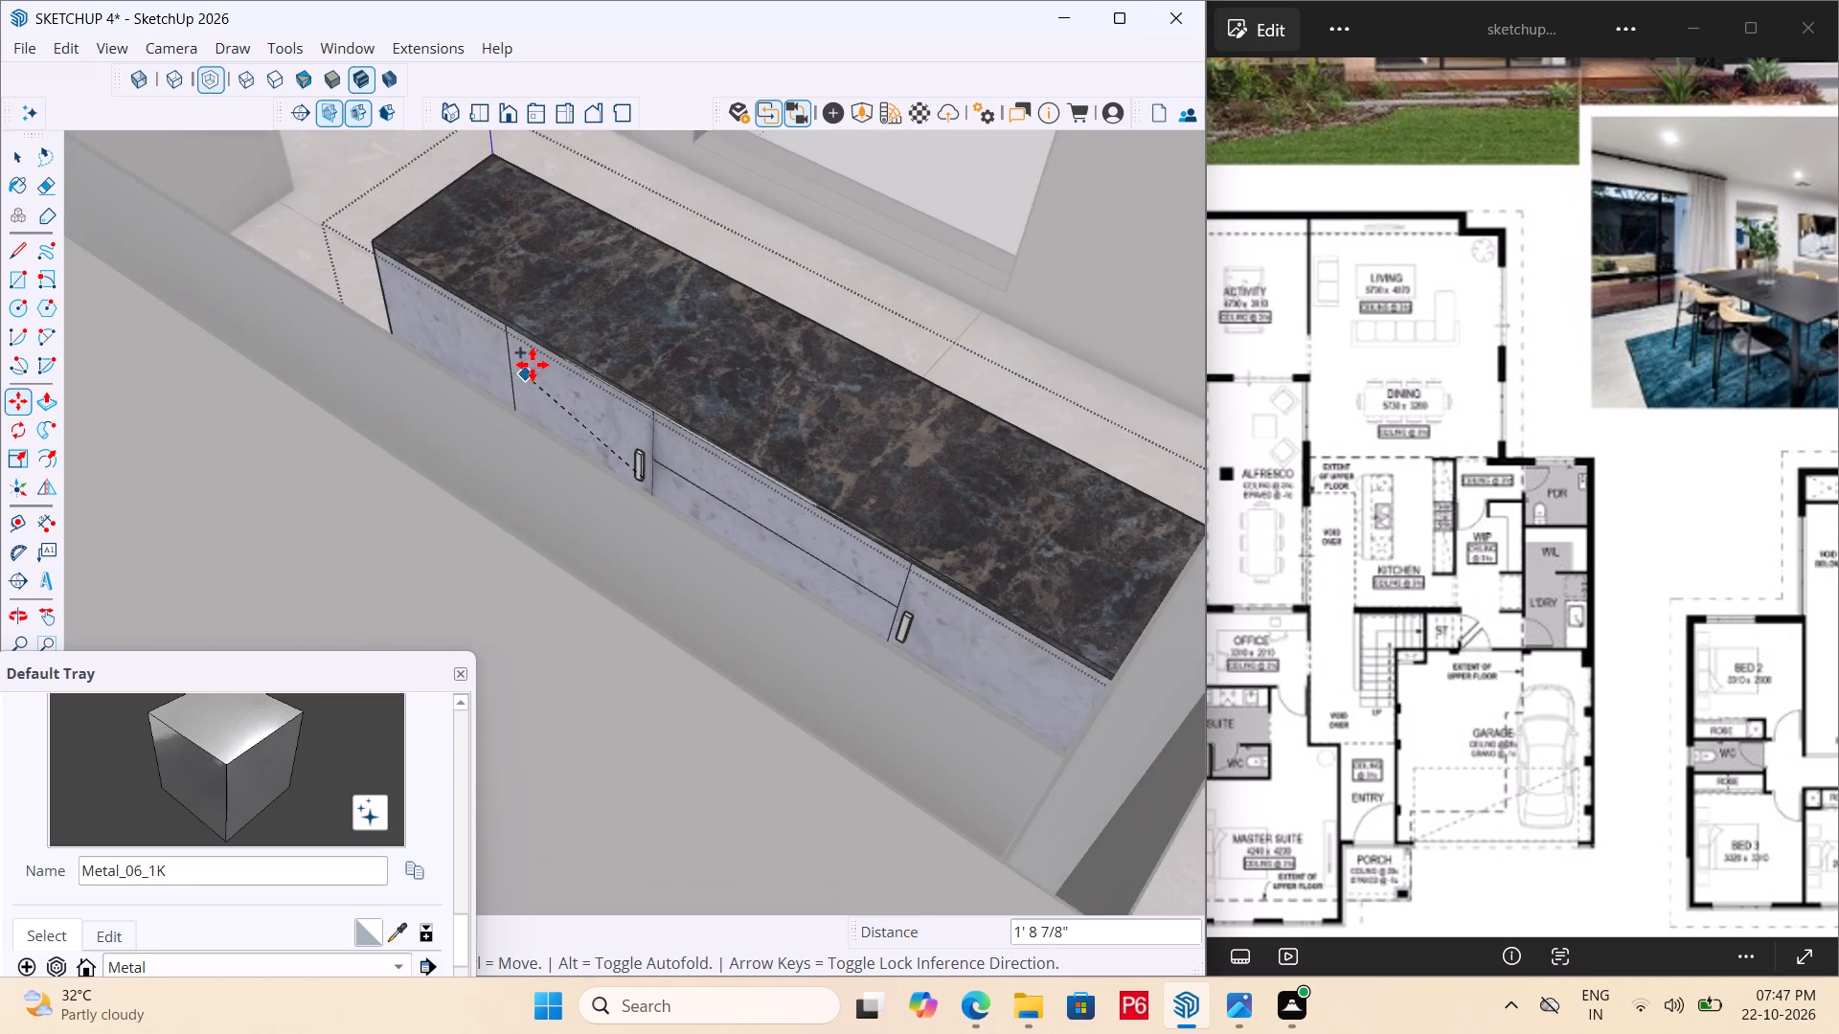
{"action": "scroll", "coordinate": [529, 460], "scroll_direction": "down", "scroll_amount": 6}
{"action": "scroll", "coordinate": [586, 407], "scroll_direction": "up", "scroll_amount": 8}
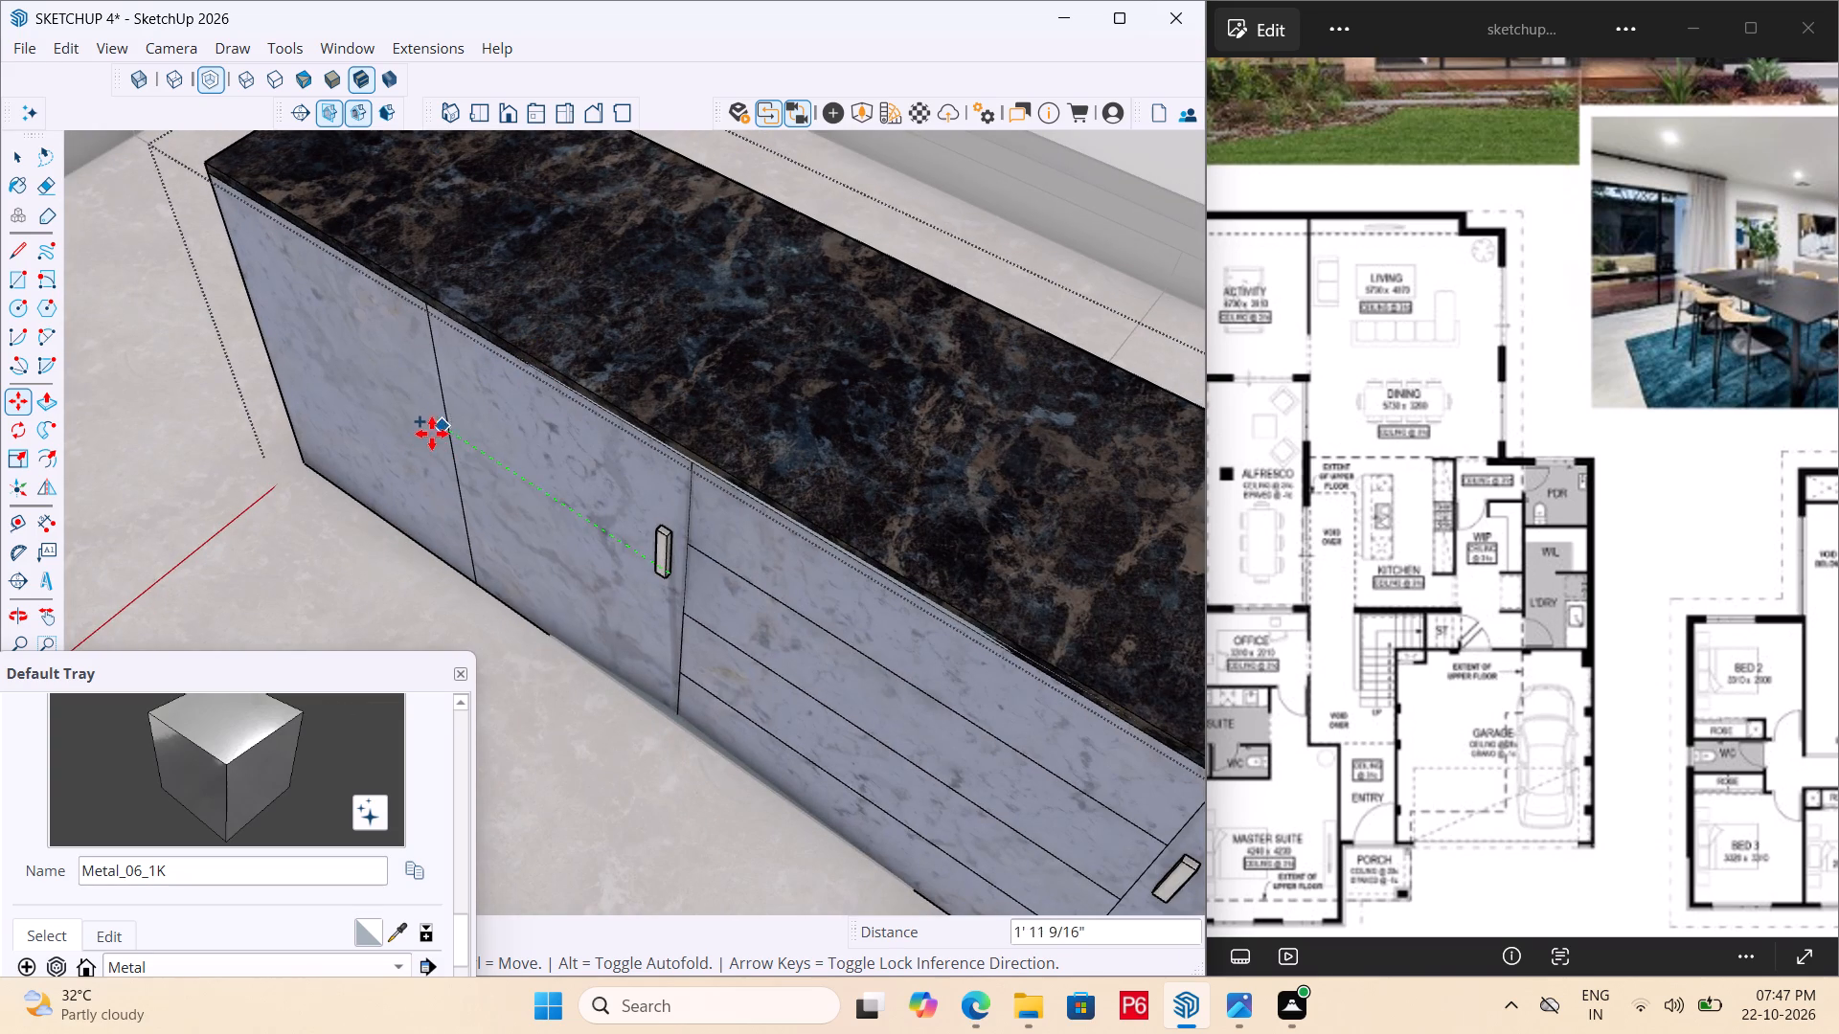
{"action": "scroll", "coordinate": [423, 434], "scroll_direction": "up", "scroll_amount": 3}
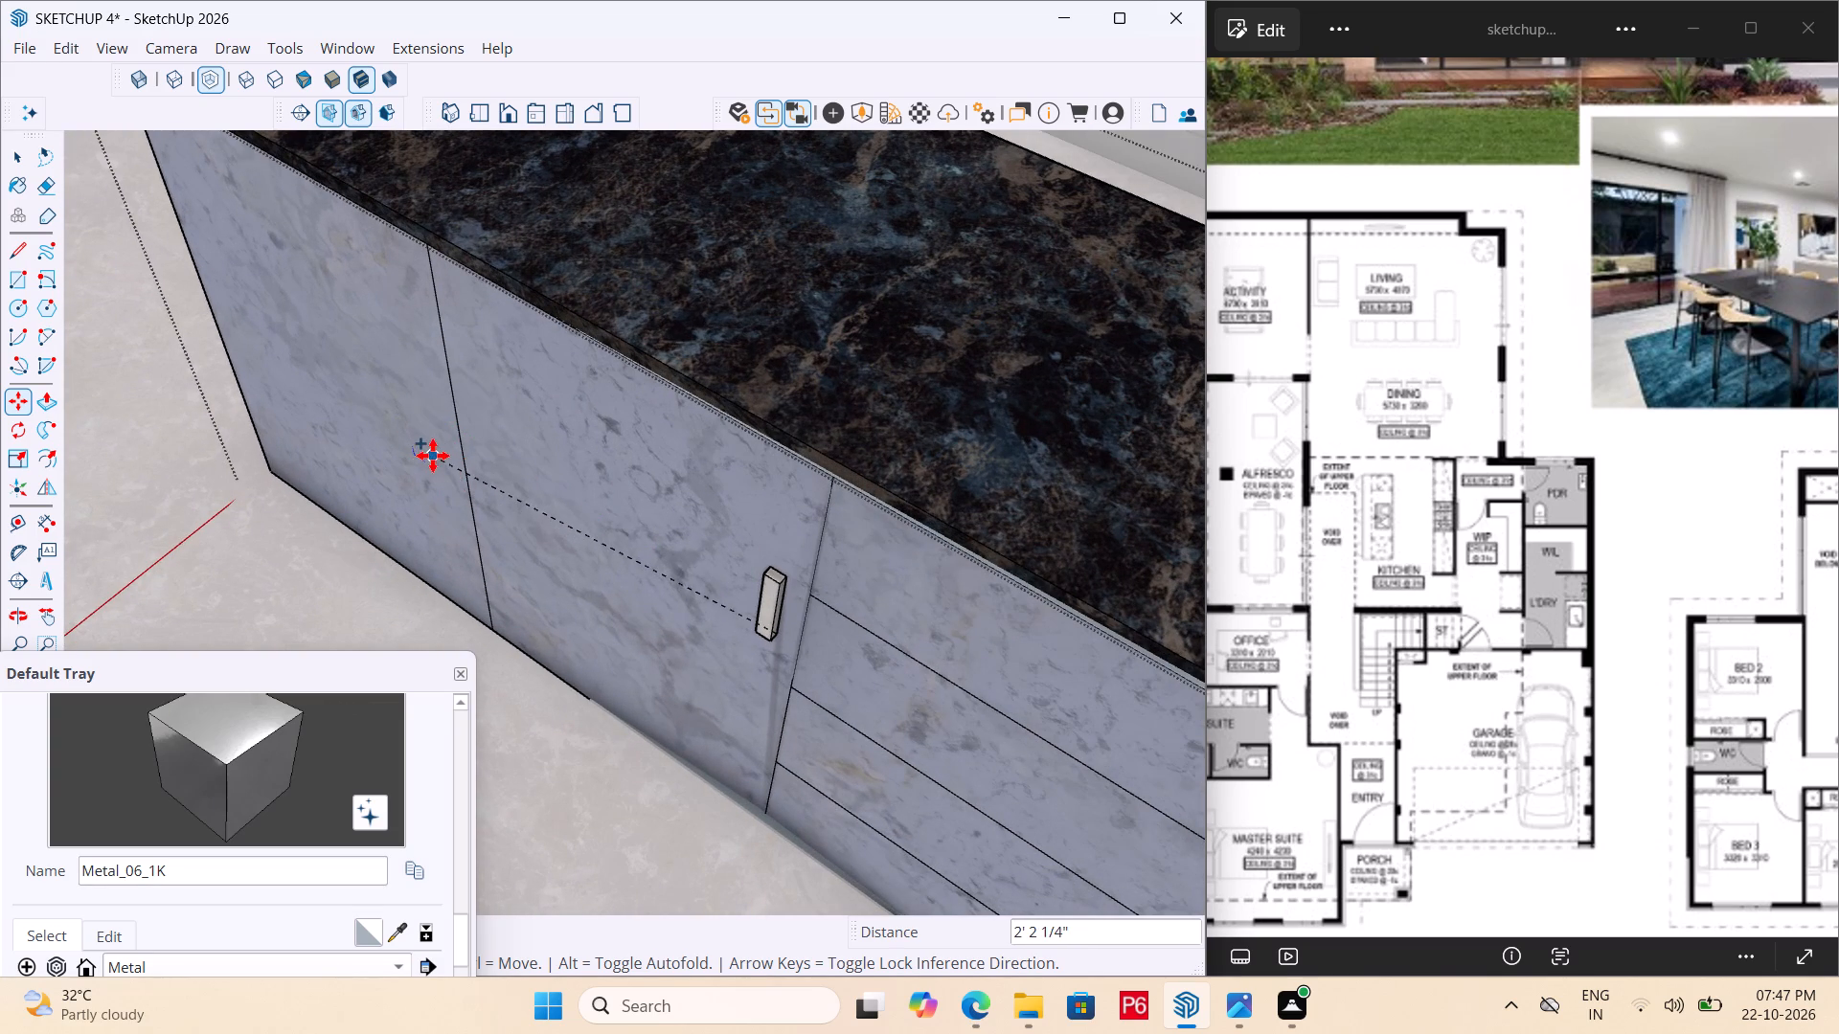
{"action": "scroll", "coordinate": [435, 456], "scroll_direction": "up", "scroll_amount": 2}
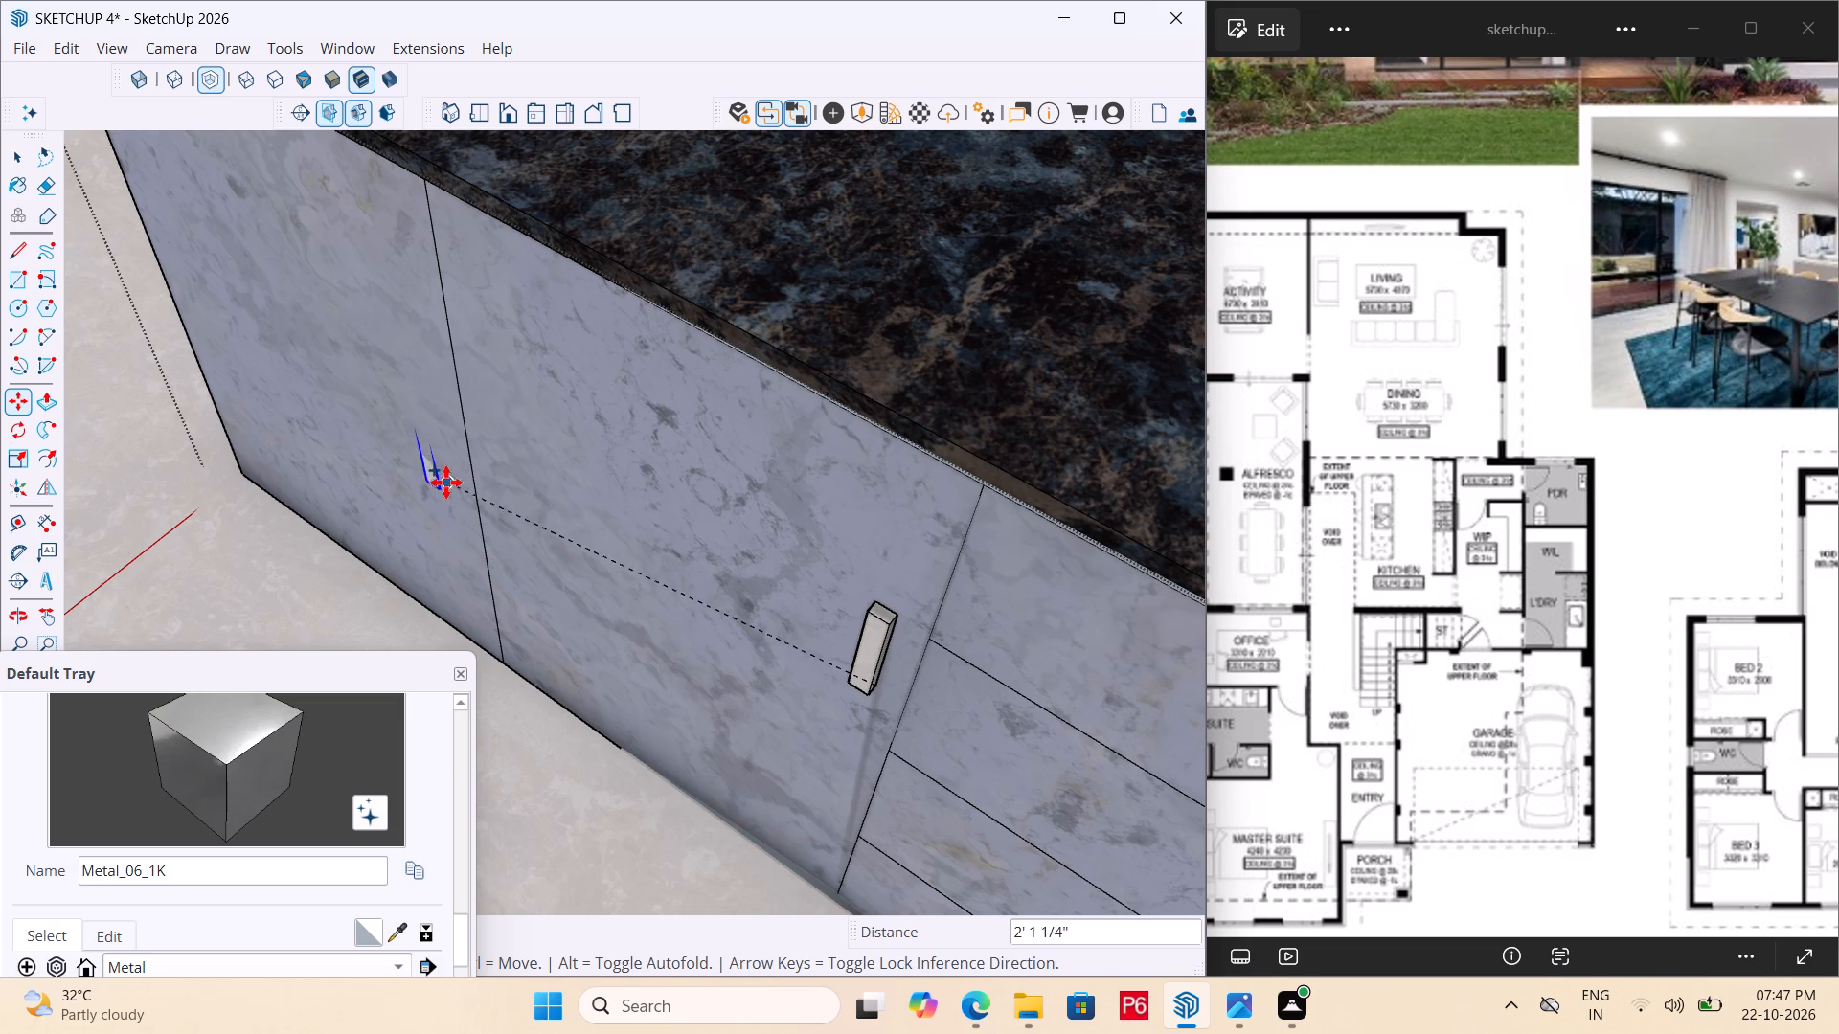
{"action": "scroll", "coordinate": [446, 456], "scroll_direction": "up", "scroll_amount": 5}
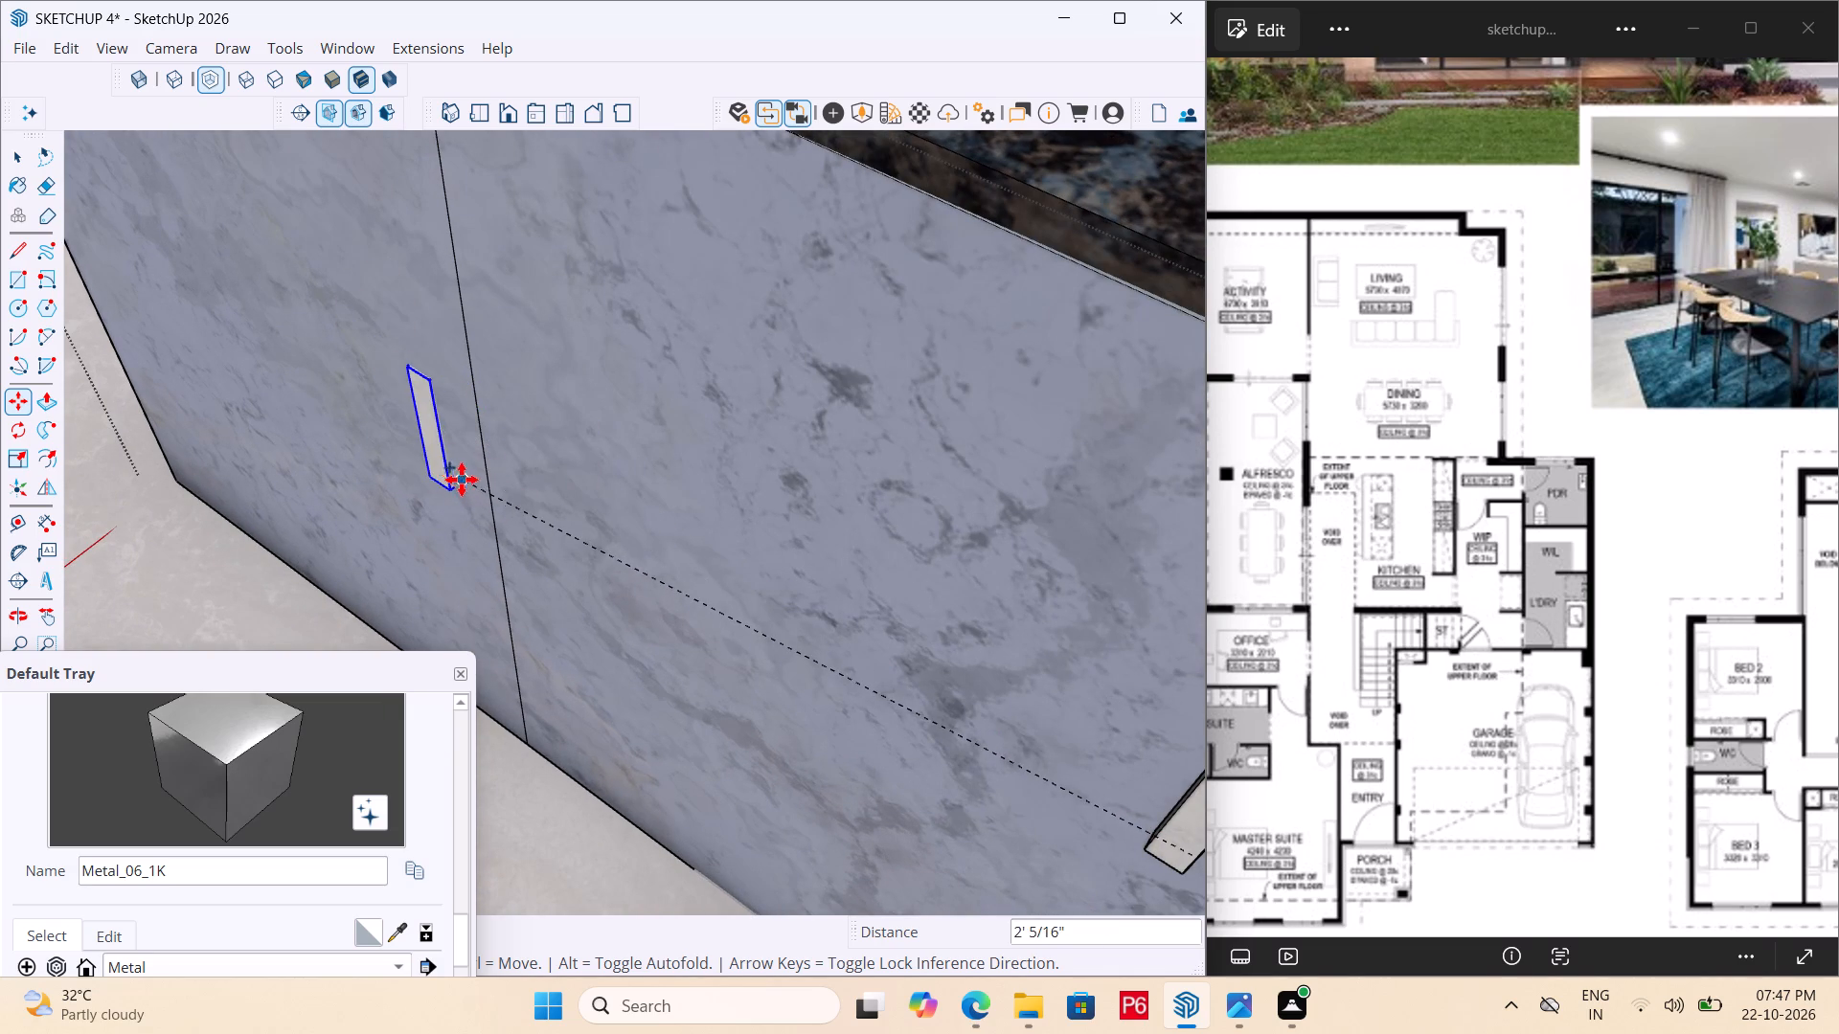
{"action": "scroll", "coordinate": [434, 433], "scroll_direction": "down", "scroll_amount": 2}
{"action": "middle_click_drag", "start_coordinate": [612, 486], "coordinate": [587, 435]}
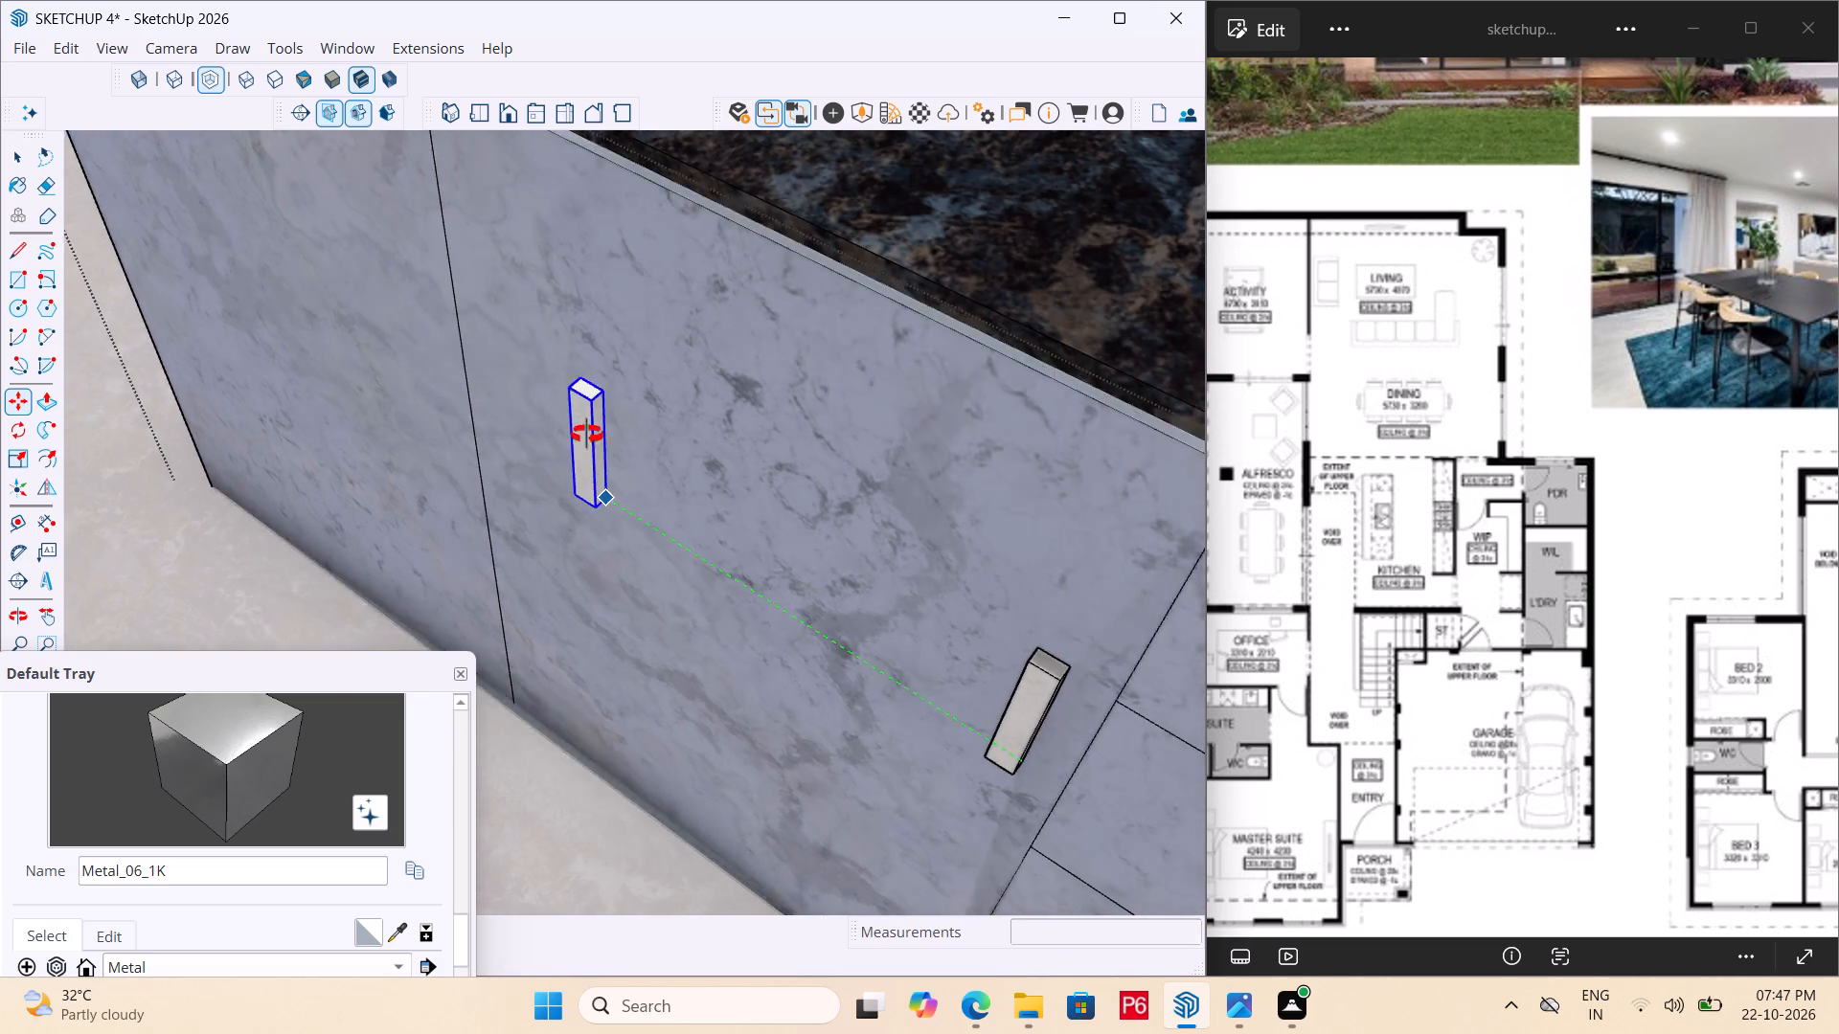
{"action": "middle_click_drag", "start_coordinate": [587, 435], "coordinate": [402, 266]}
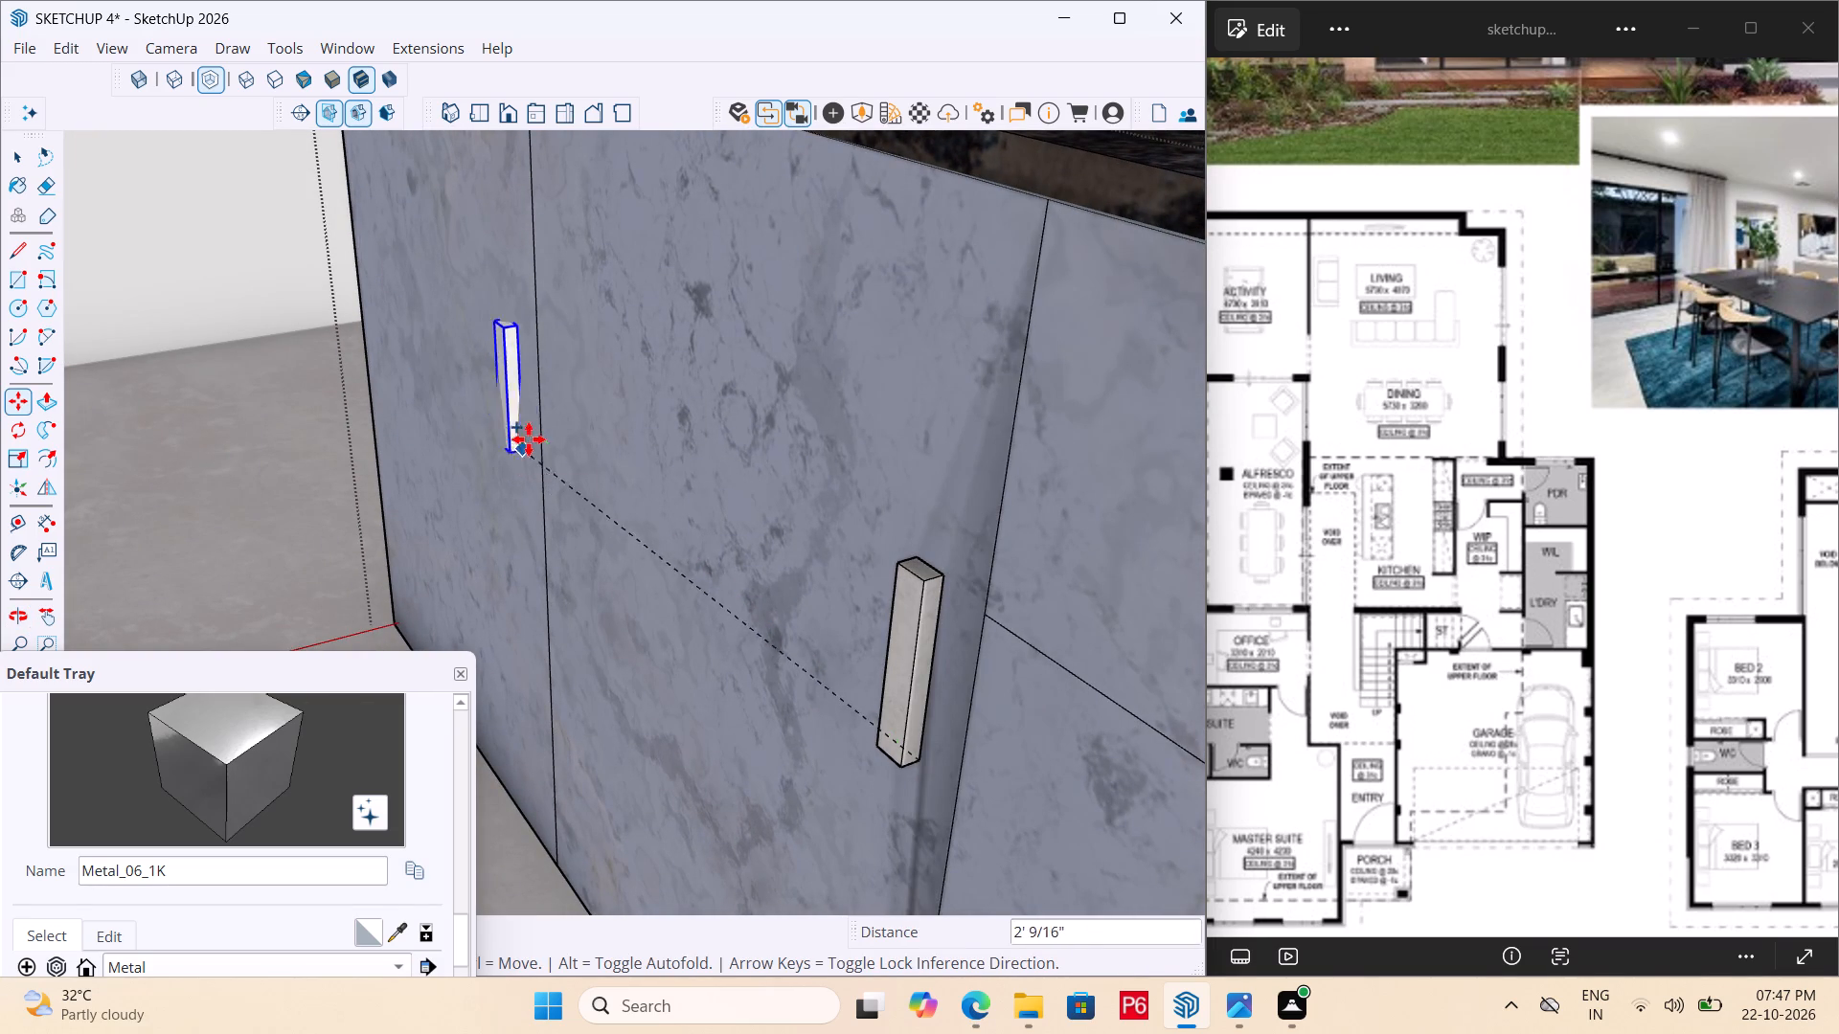
{"action": "left_click", "coordinate": [530, 427]}
Switch to the front view and save the model.
{"action": "scroll", "coordinate": [581, 374], "scroll_direction": "down", "scroll_amount": 7}
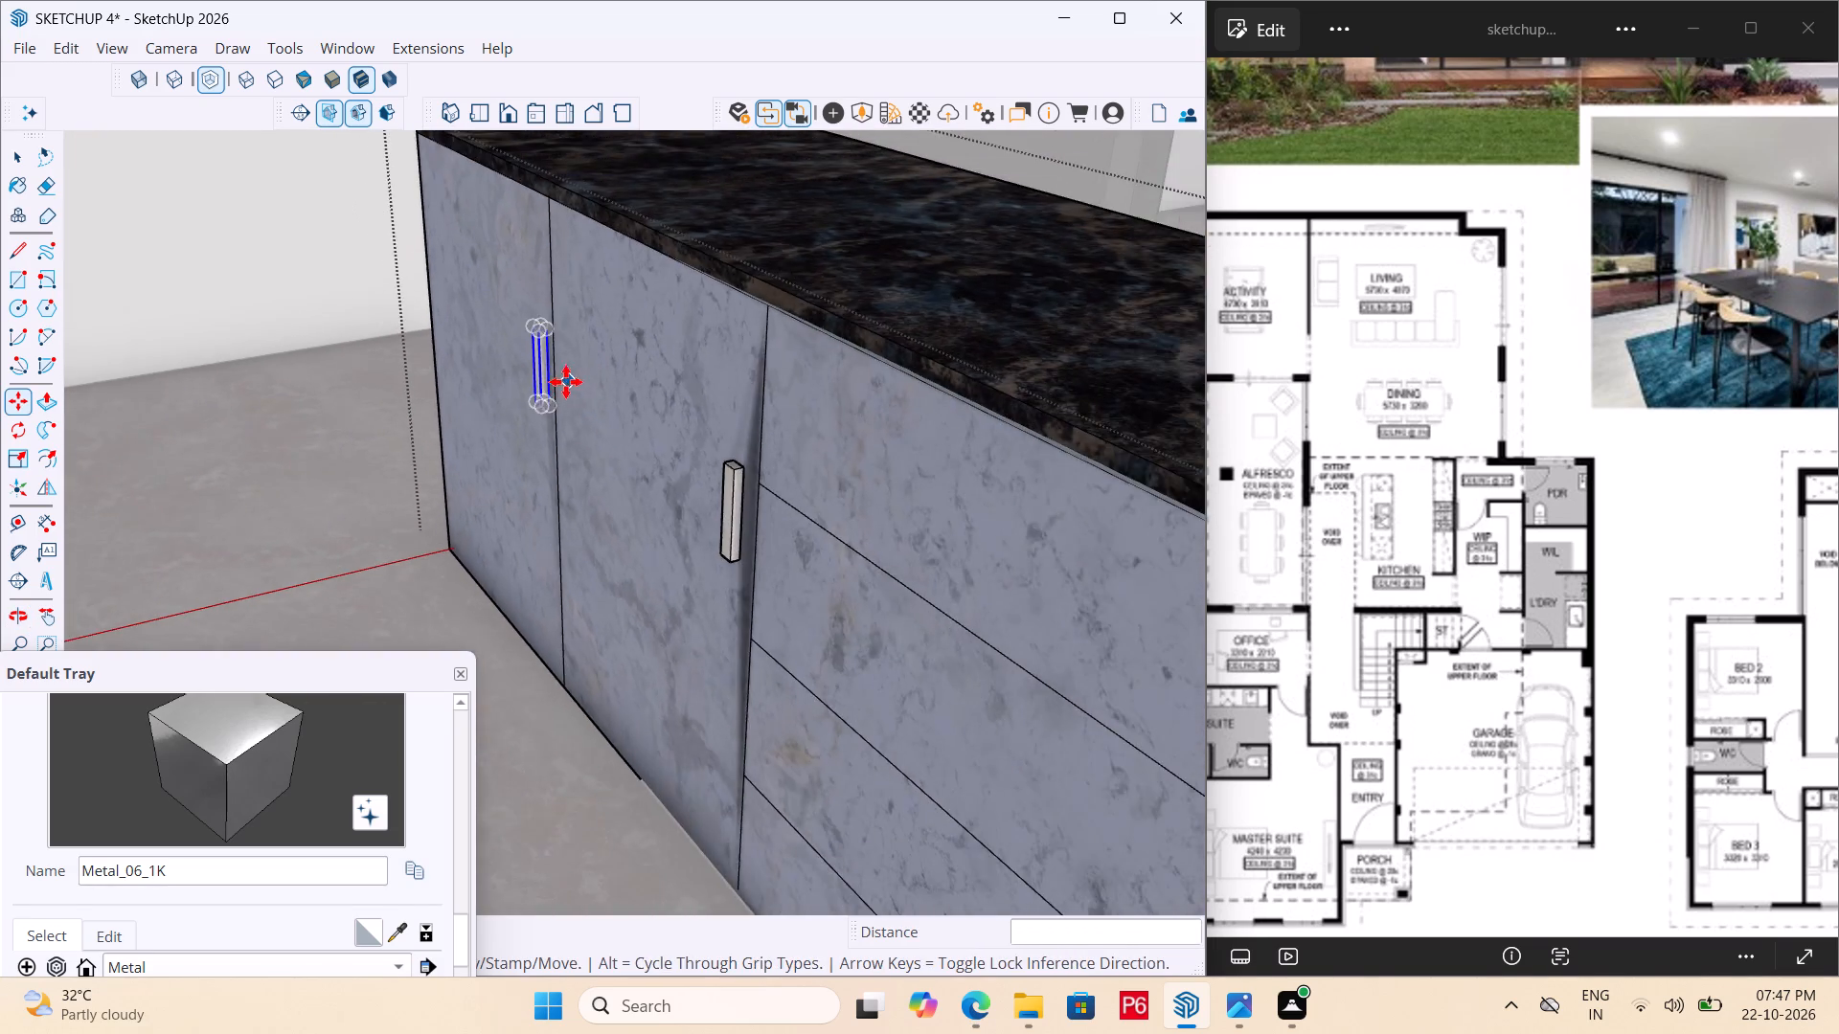
{"action": "scroll", "coordinate": [542, 379], "scroll_direction": "down", "scroll_amount": 6}
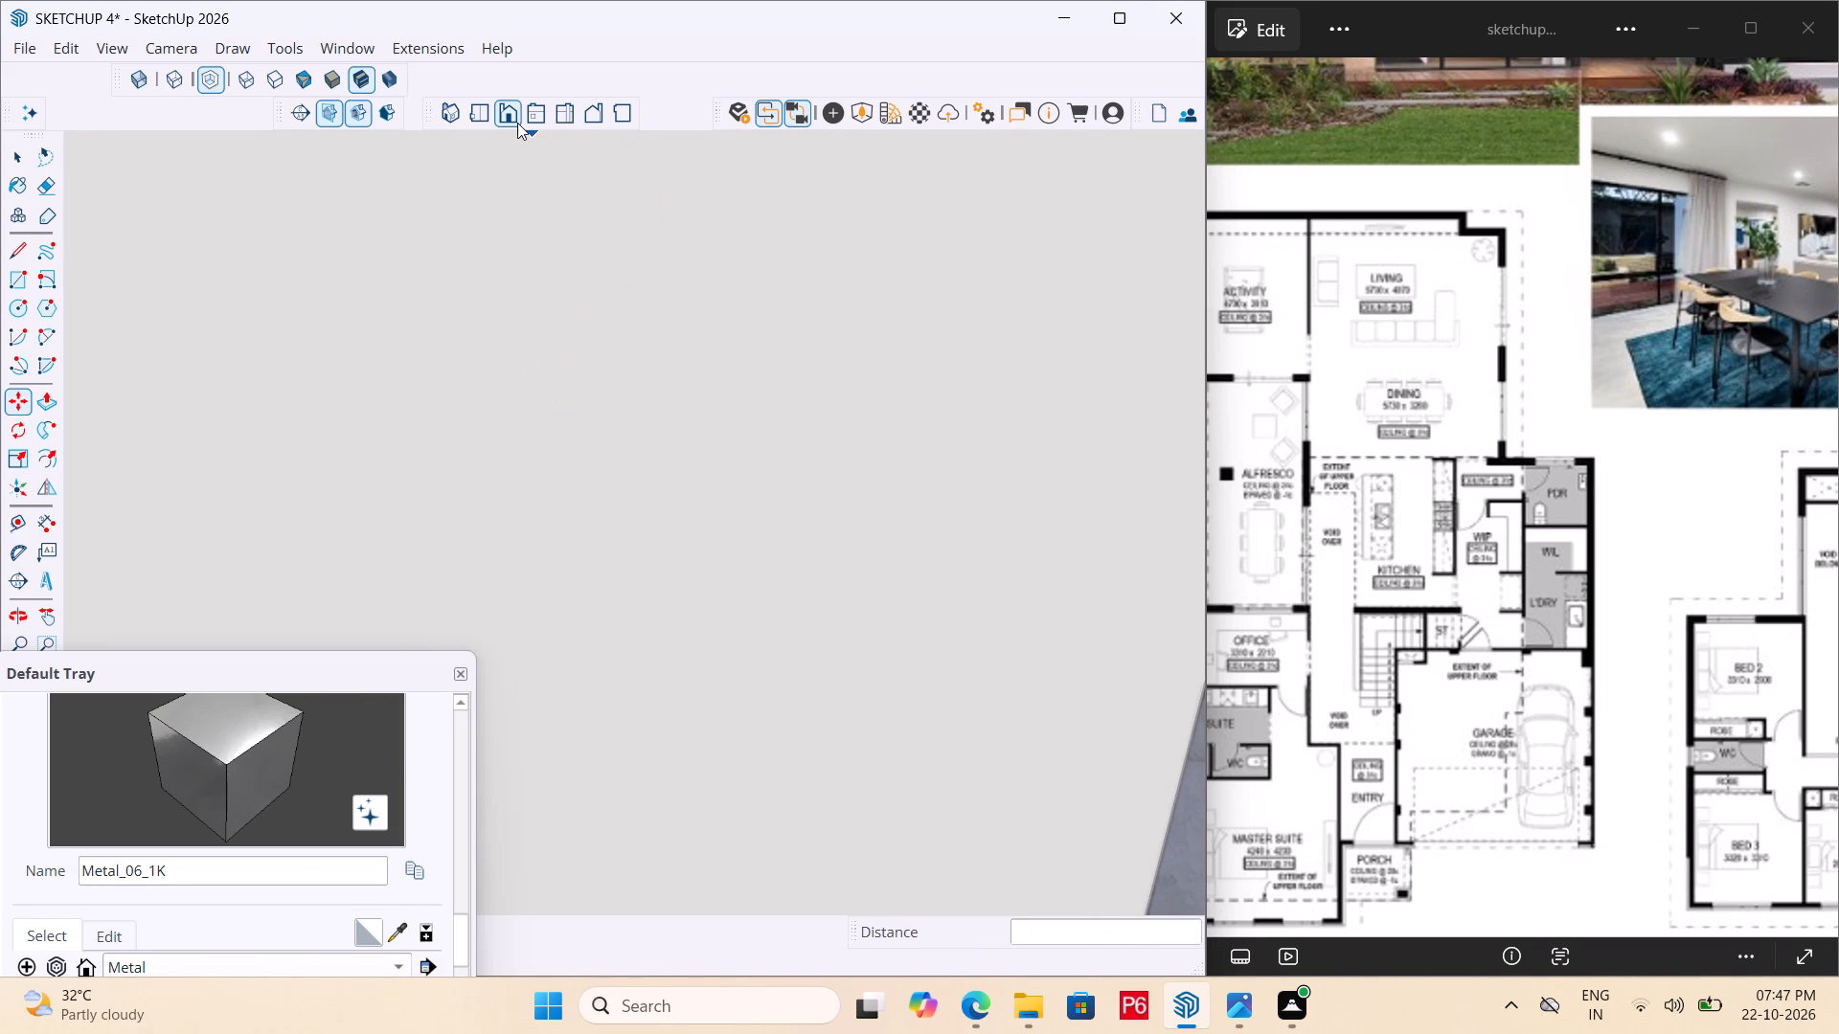
{"action": "left_click", "coordinate": [517, 123]}
{"action": "scroll", "coordinate": [603, 481], "scroll_direction": "down", "scroll_amount": 7}
{"action": "scroll", "coordinate": [595, 556], "scroll_direction": "down", "scroll_amount": 14}
{"action": "scroll", "coordinate": [681, 541], "scroll_direction": "down", "scroll_amount": 7}
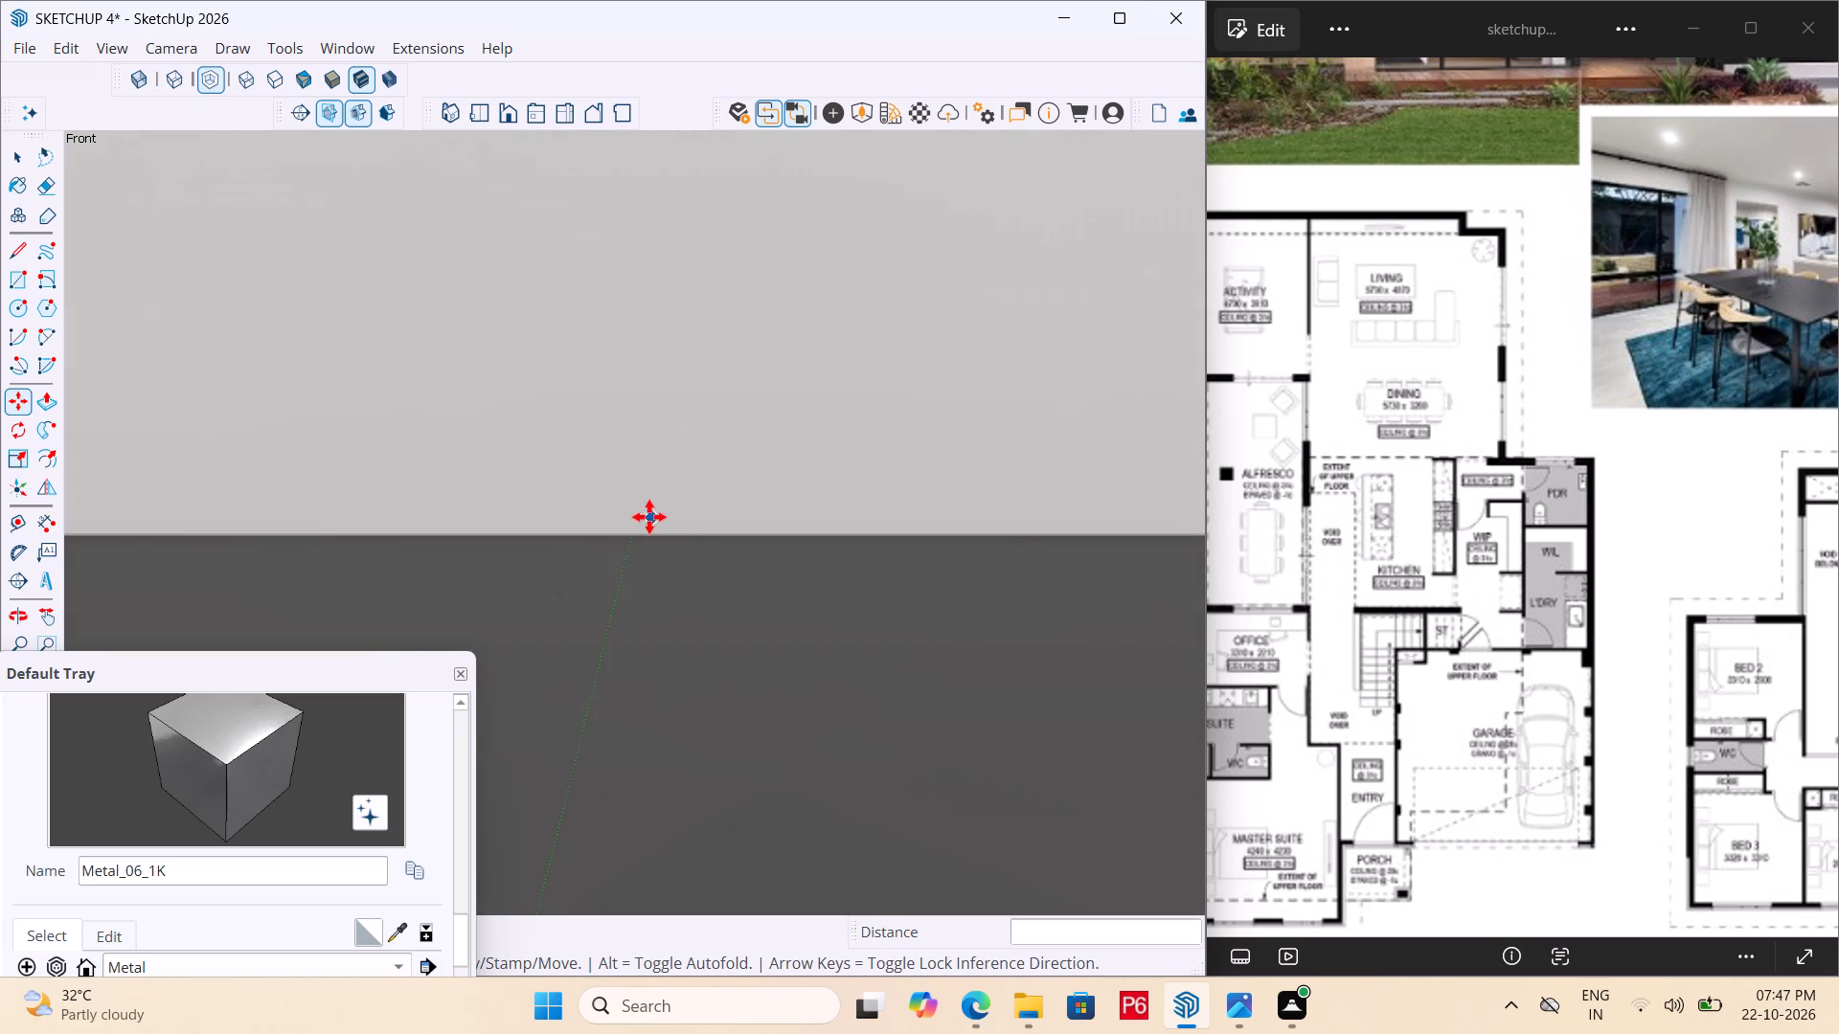
{"action": "scroll", "coordinate": [649, 516], "scroll_direction": "down", "scroll_amount": 13}
{"action": "key", "text": "ctrl+s"}
{"action": "key", "text": "ctrl+s"}
{"action": "key", "text": "ctrl+s"}
{"action": "key", "text": "ctrl+s"}
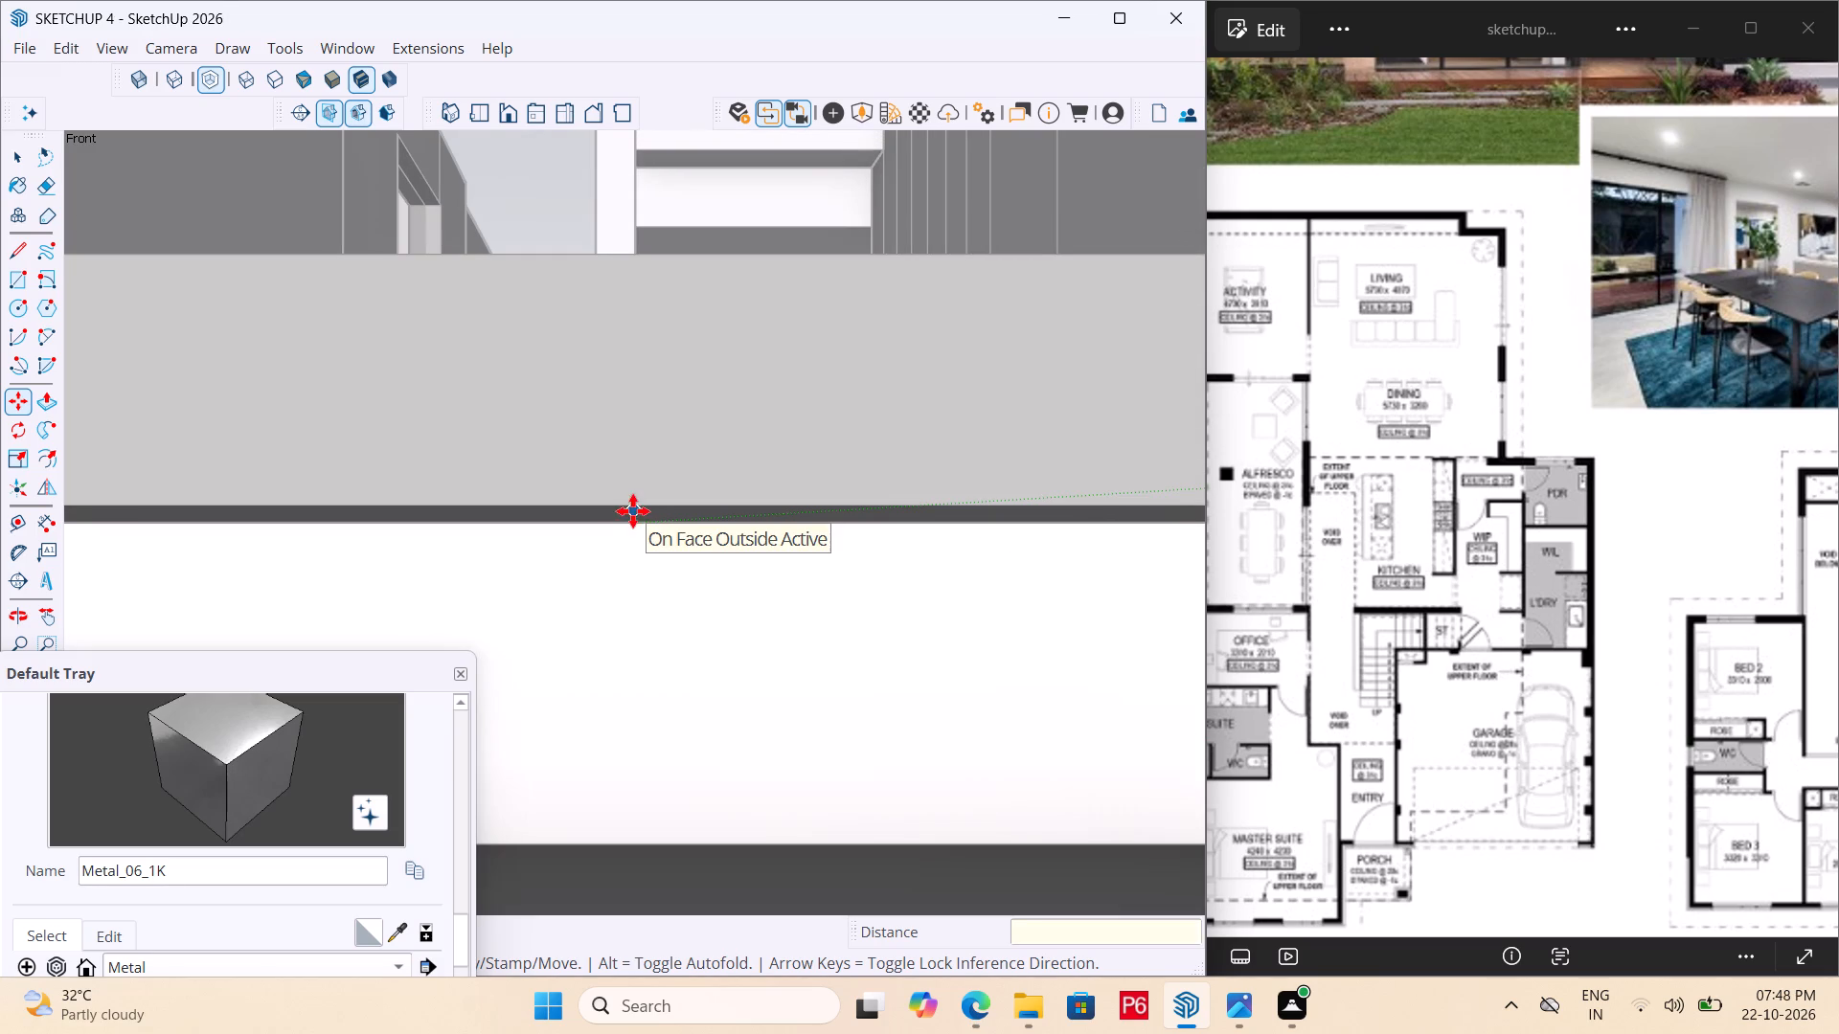
{"action": "key", "text": "ctrl+s"}
{"action": "key", "text": "ctrl+s"}
Show the whole house in an isometric view and save the model again.
{"action": "scroll", "coordinate": [692, 551], "scroll_direction": "down", "scroll_amount": 9}
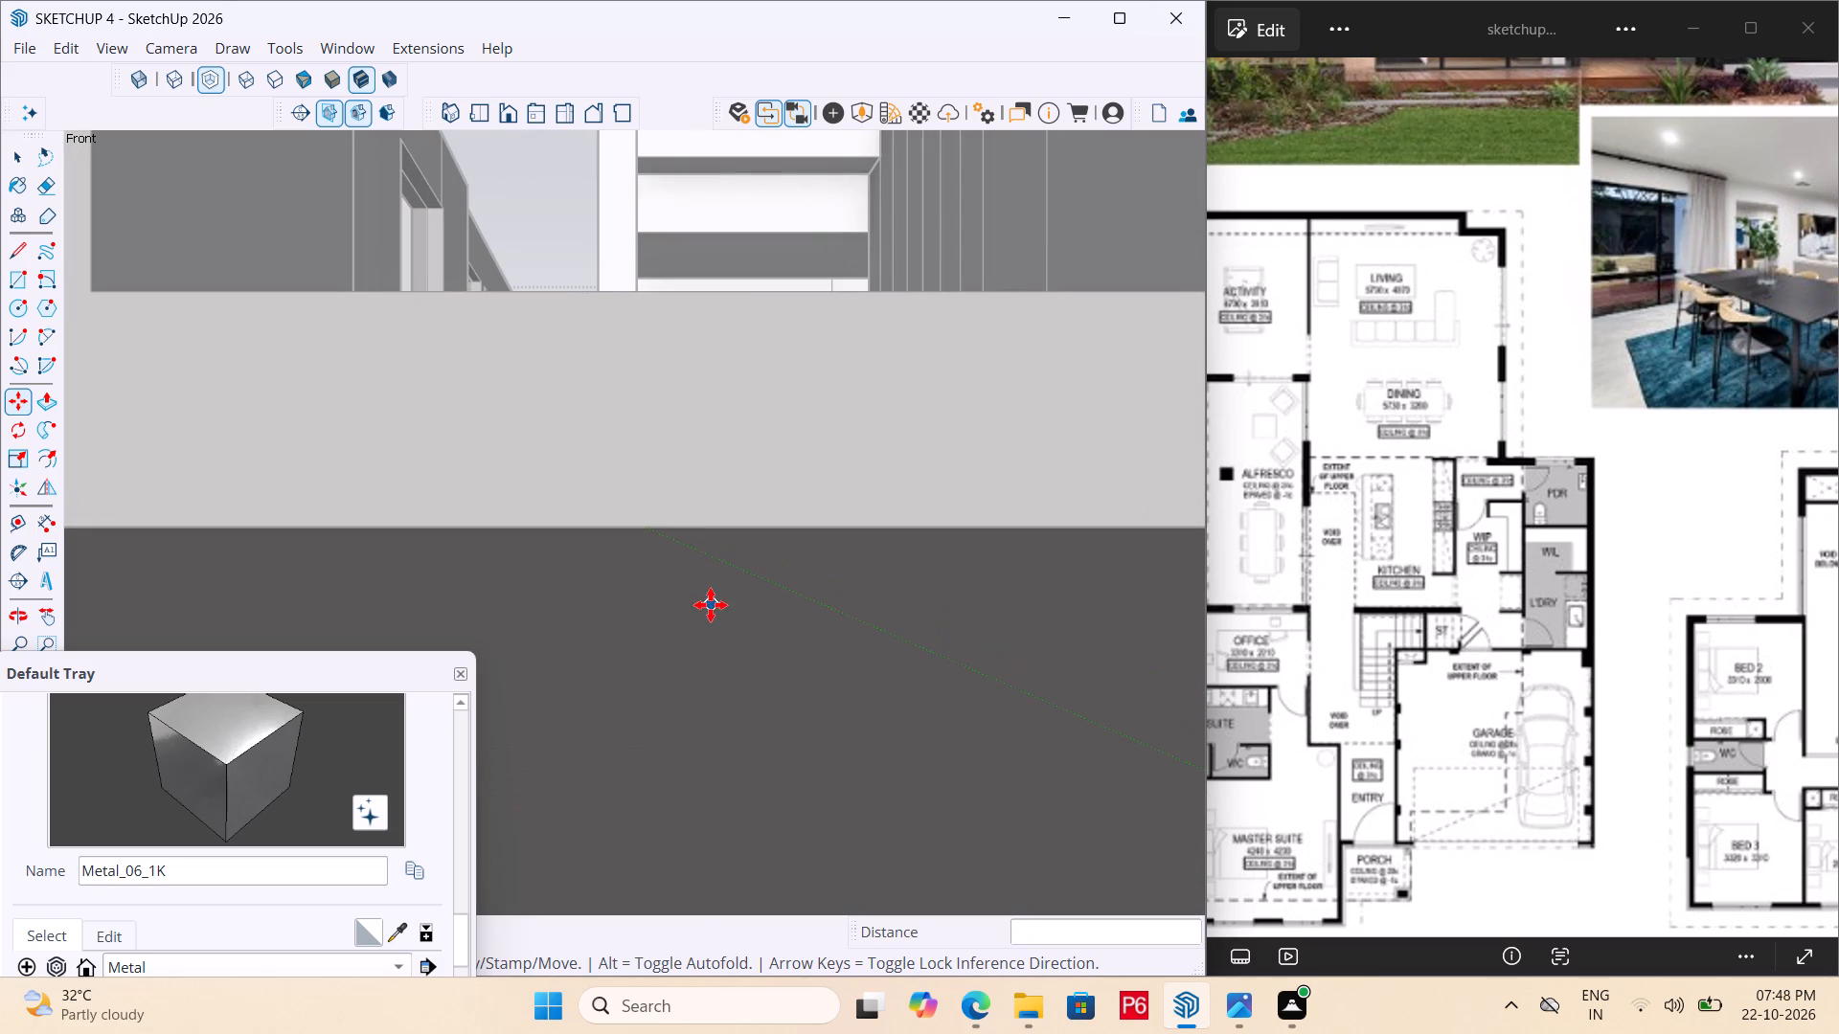
{"action": "scroll", "coordinate": [631, 460], "scroll_direction": "down", "scroll_amount": 18}
{"action": "scroll", "coordinate": [695, 536], "scroll_direction": "down", "scroll_amount": 7}
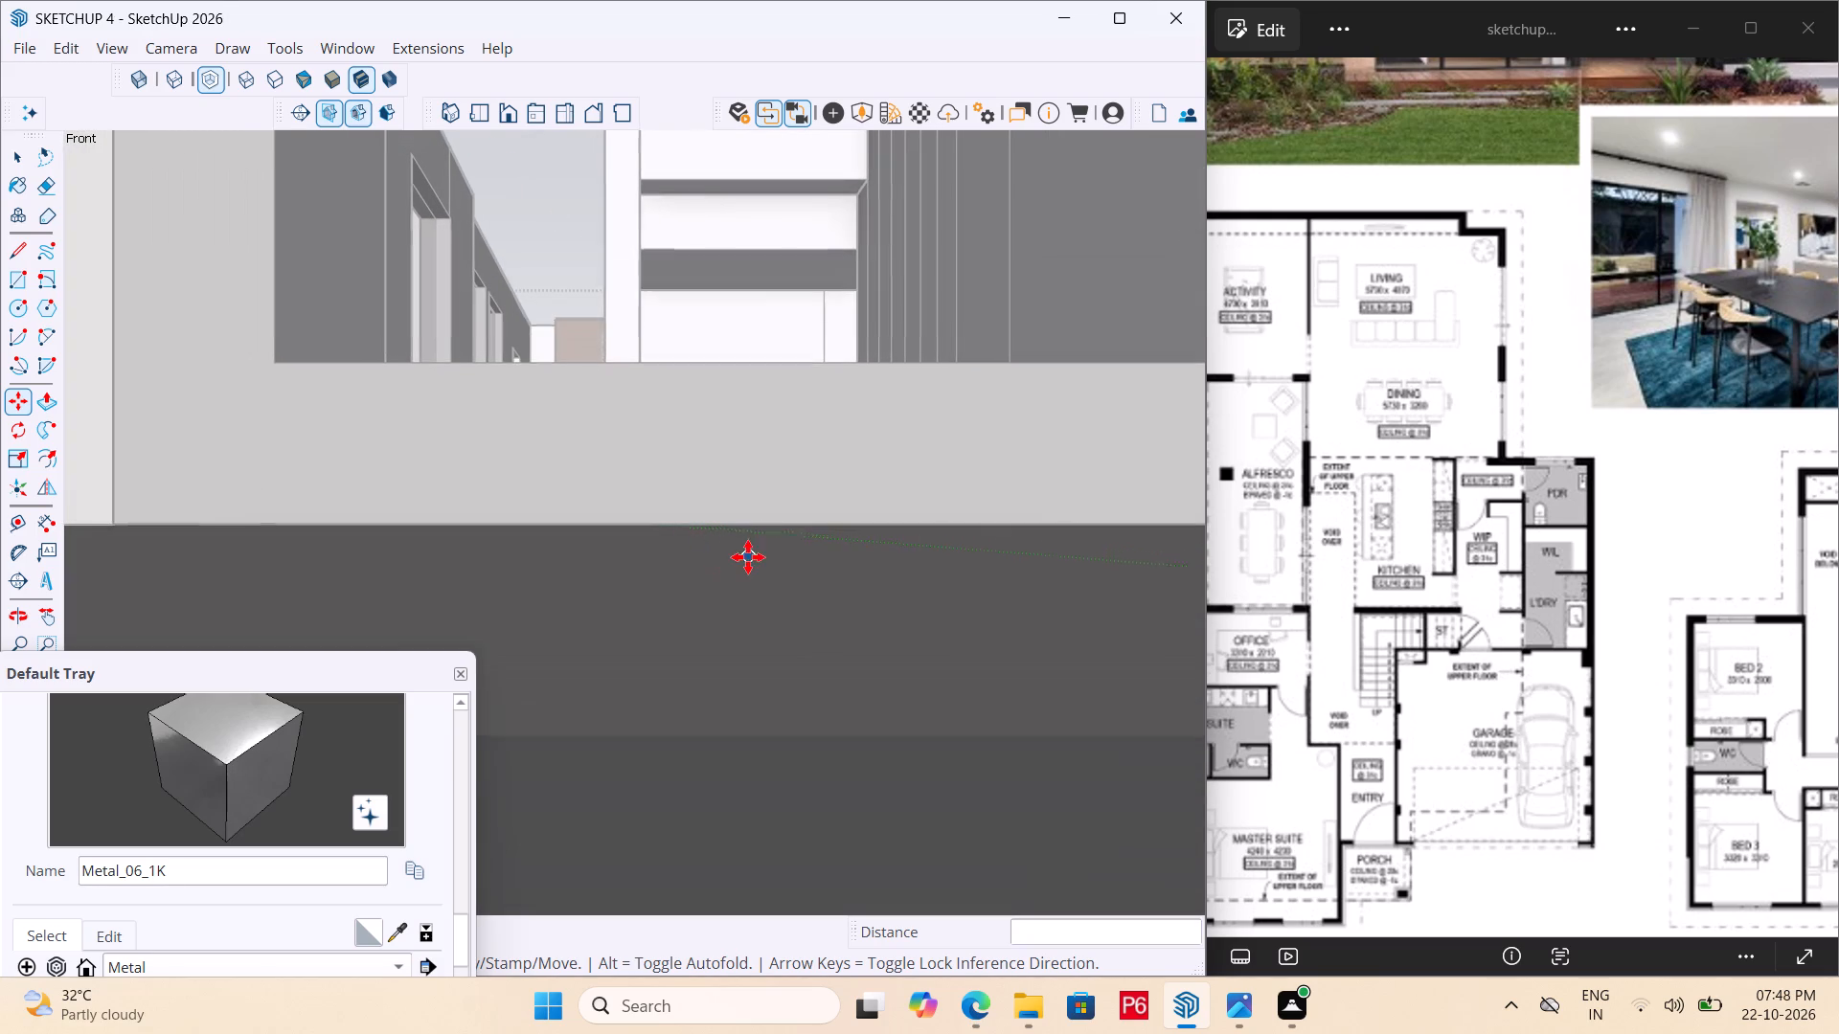
{"action": "scroll", "coordinate": [746, 540], "scroll_direction": "down", "scroll_amount": 6}
{"action": "scroll", "coordinate": [632, 510], "scroll_direction": "down", "scroll_amount": 20}
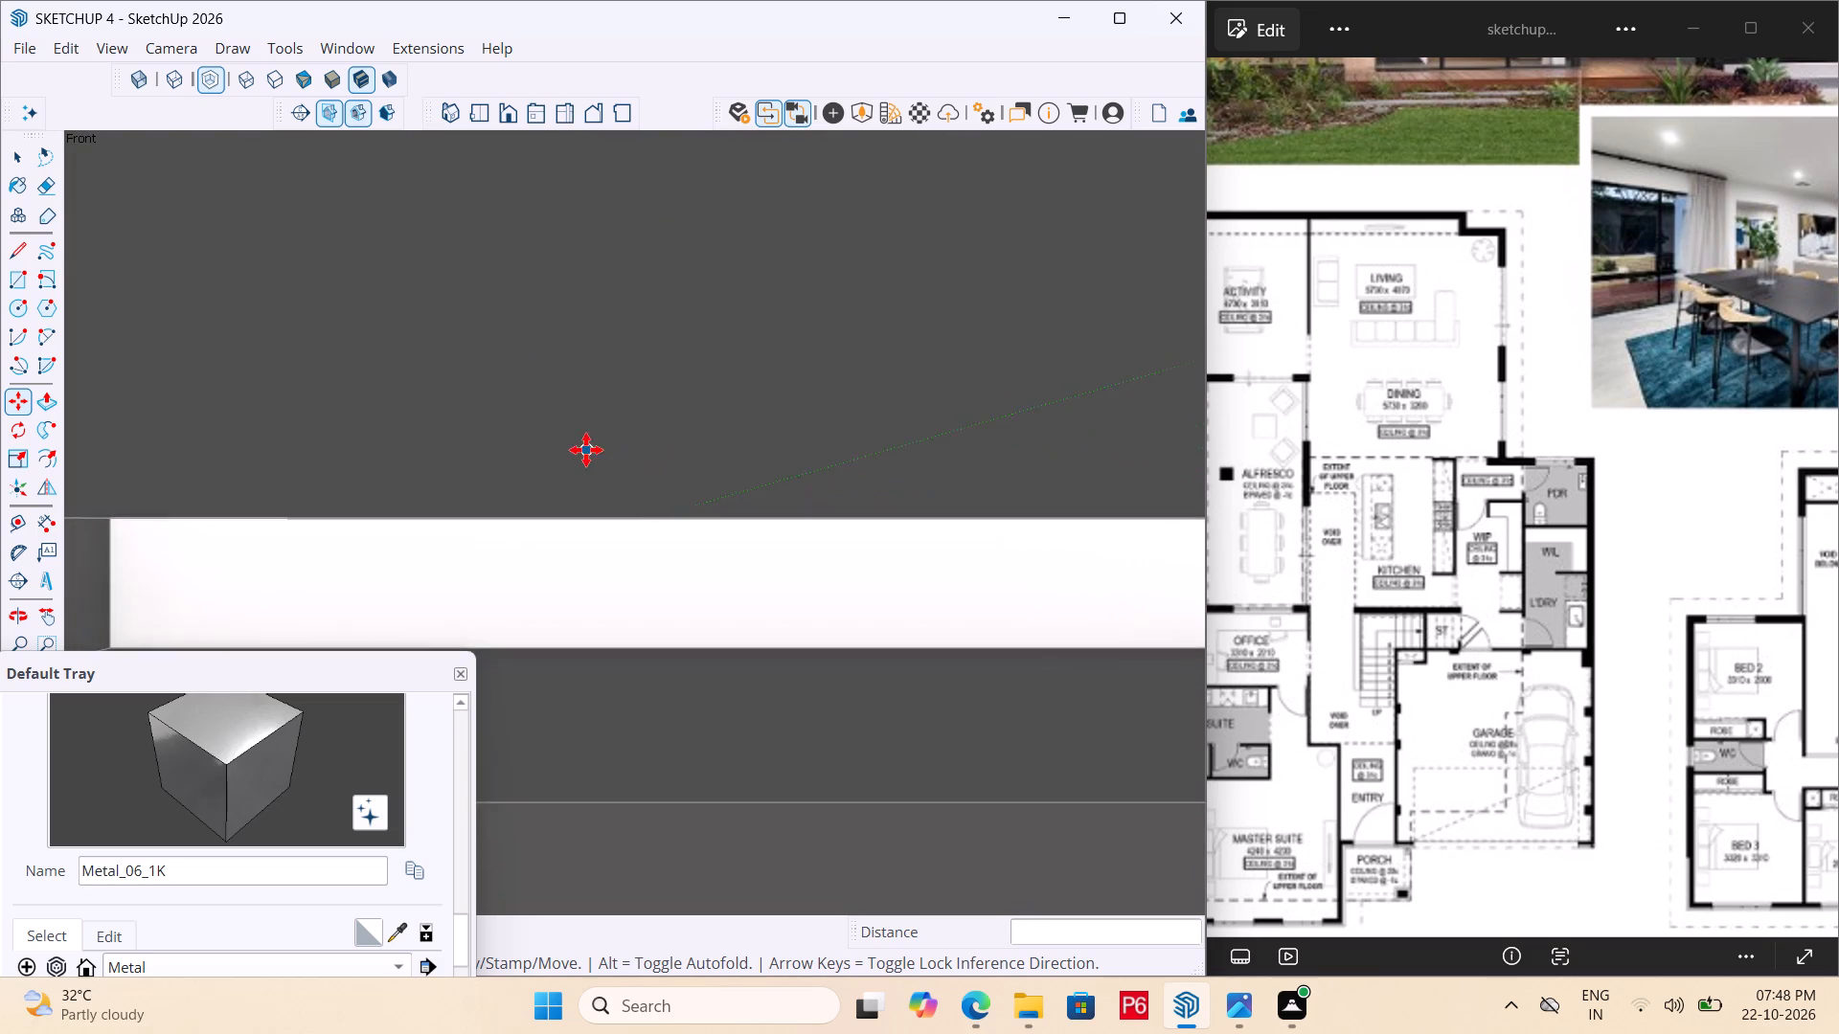
{"action": "scroll", "coordinate": [586, 450], "scroll_direction": "down", "scroll_amount": 10}
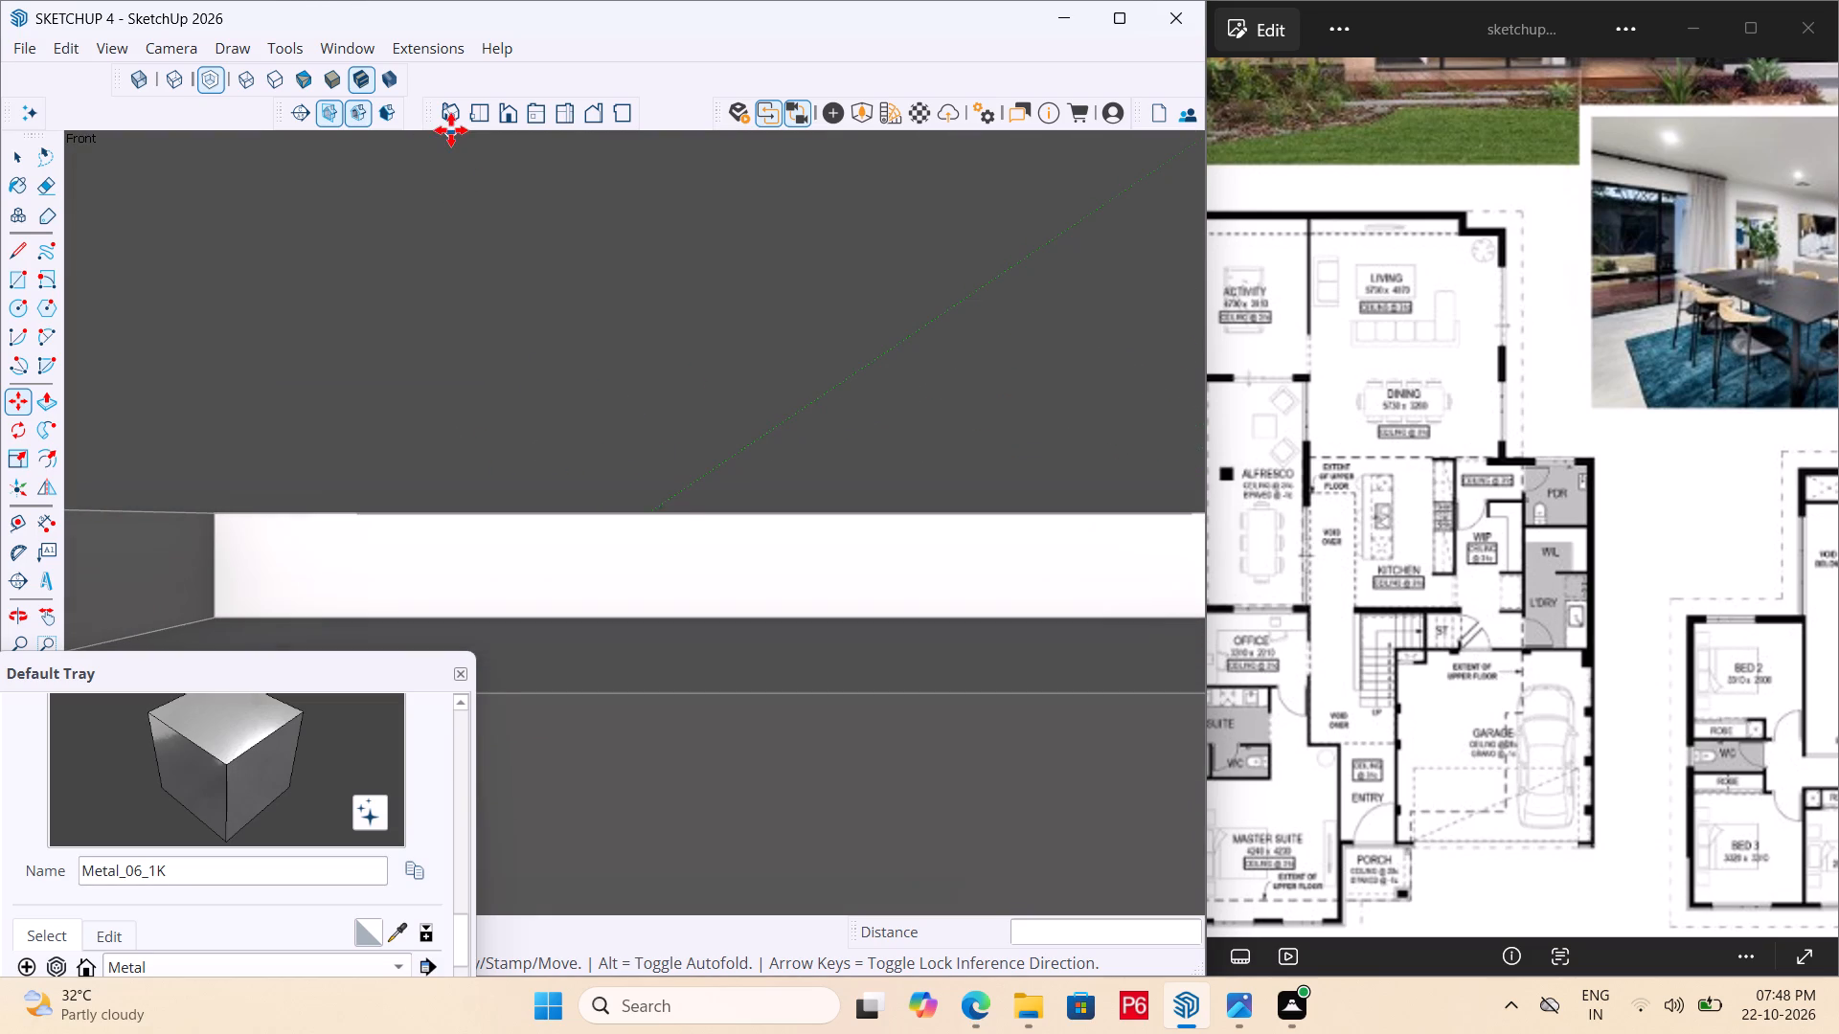
{"action": "left_click", "coordinate": [451, 130]}
{"action": "left_click", "coordinate": [452, 120]}
{"action": "scroll", "coordinate": [576, 387], "scroll_direction": "down", "scroll_amount": 5}
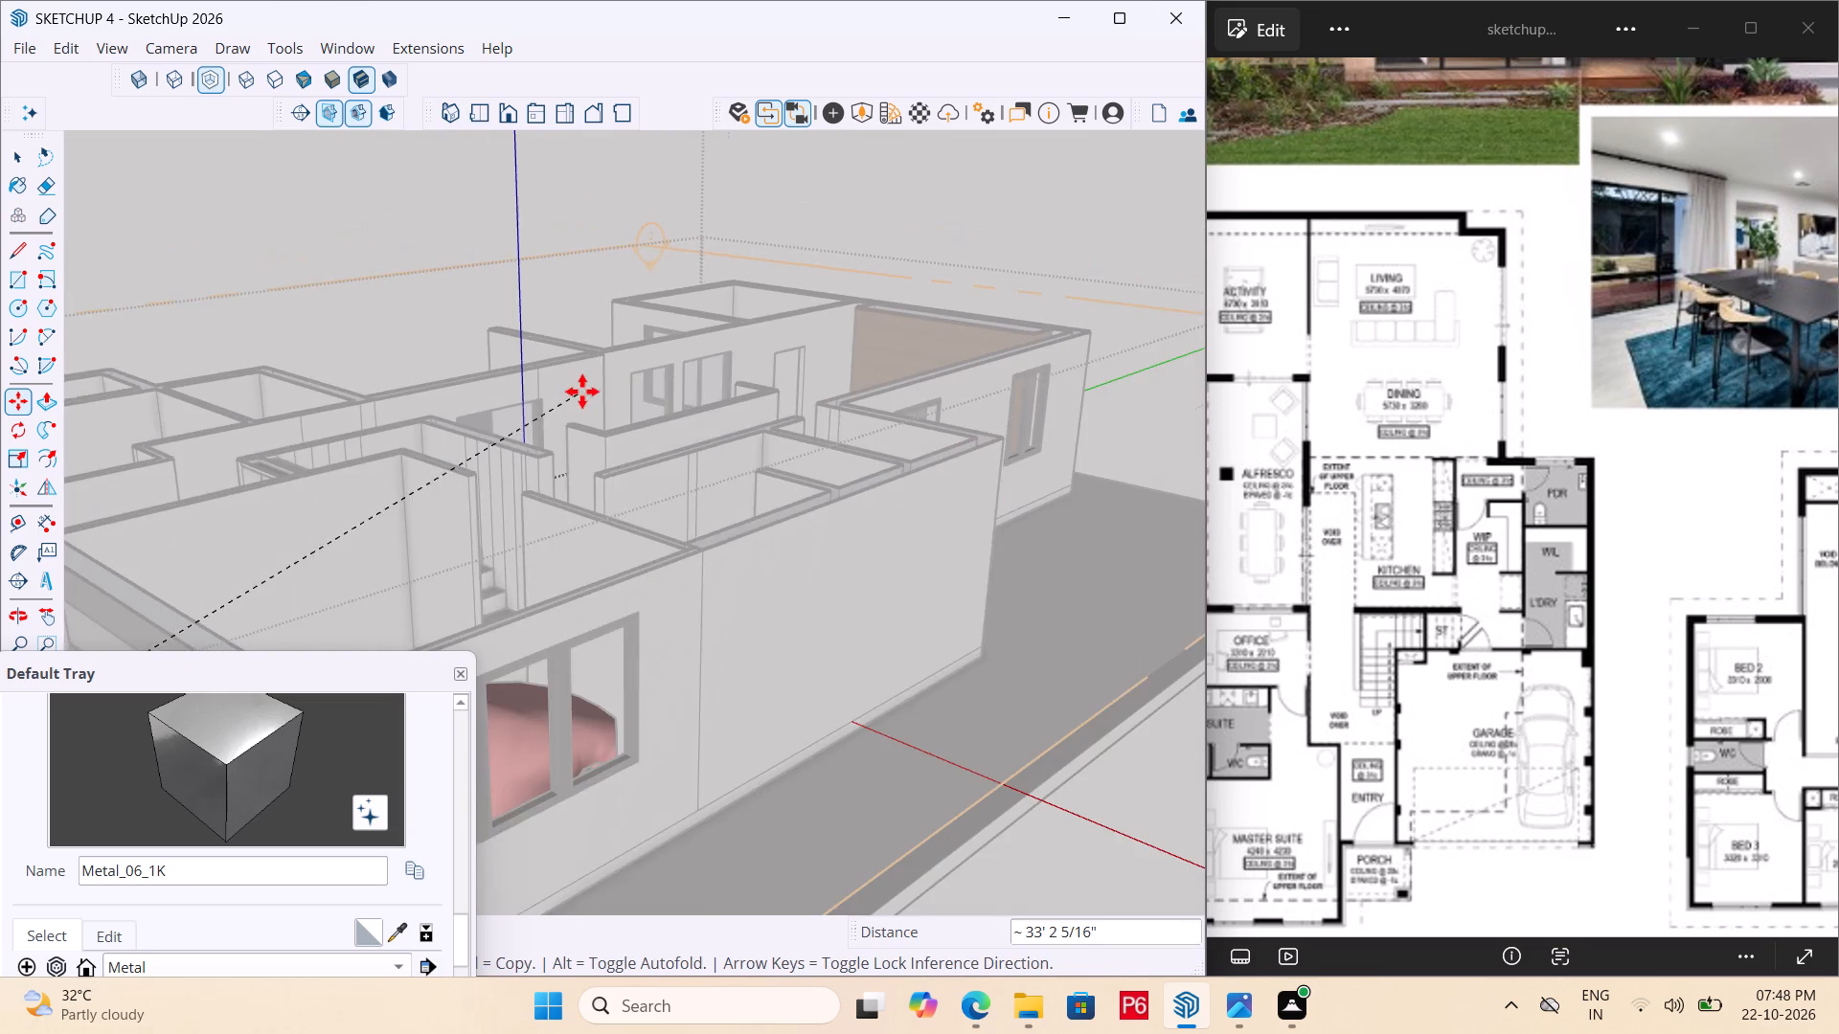
{"action": "scroll", "coordinate": [582, 392], "scroll_direction": "down", "scroll_amount": 1}
{"action": "scroll", "coordinate": [761, 496], "scroll_direction": "down", "scroll_amount": 14}
{"action": "middle_click_drag", "start_coordinate": [798, 503], "coordinate": [306, 626]}
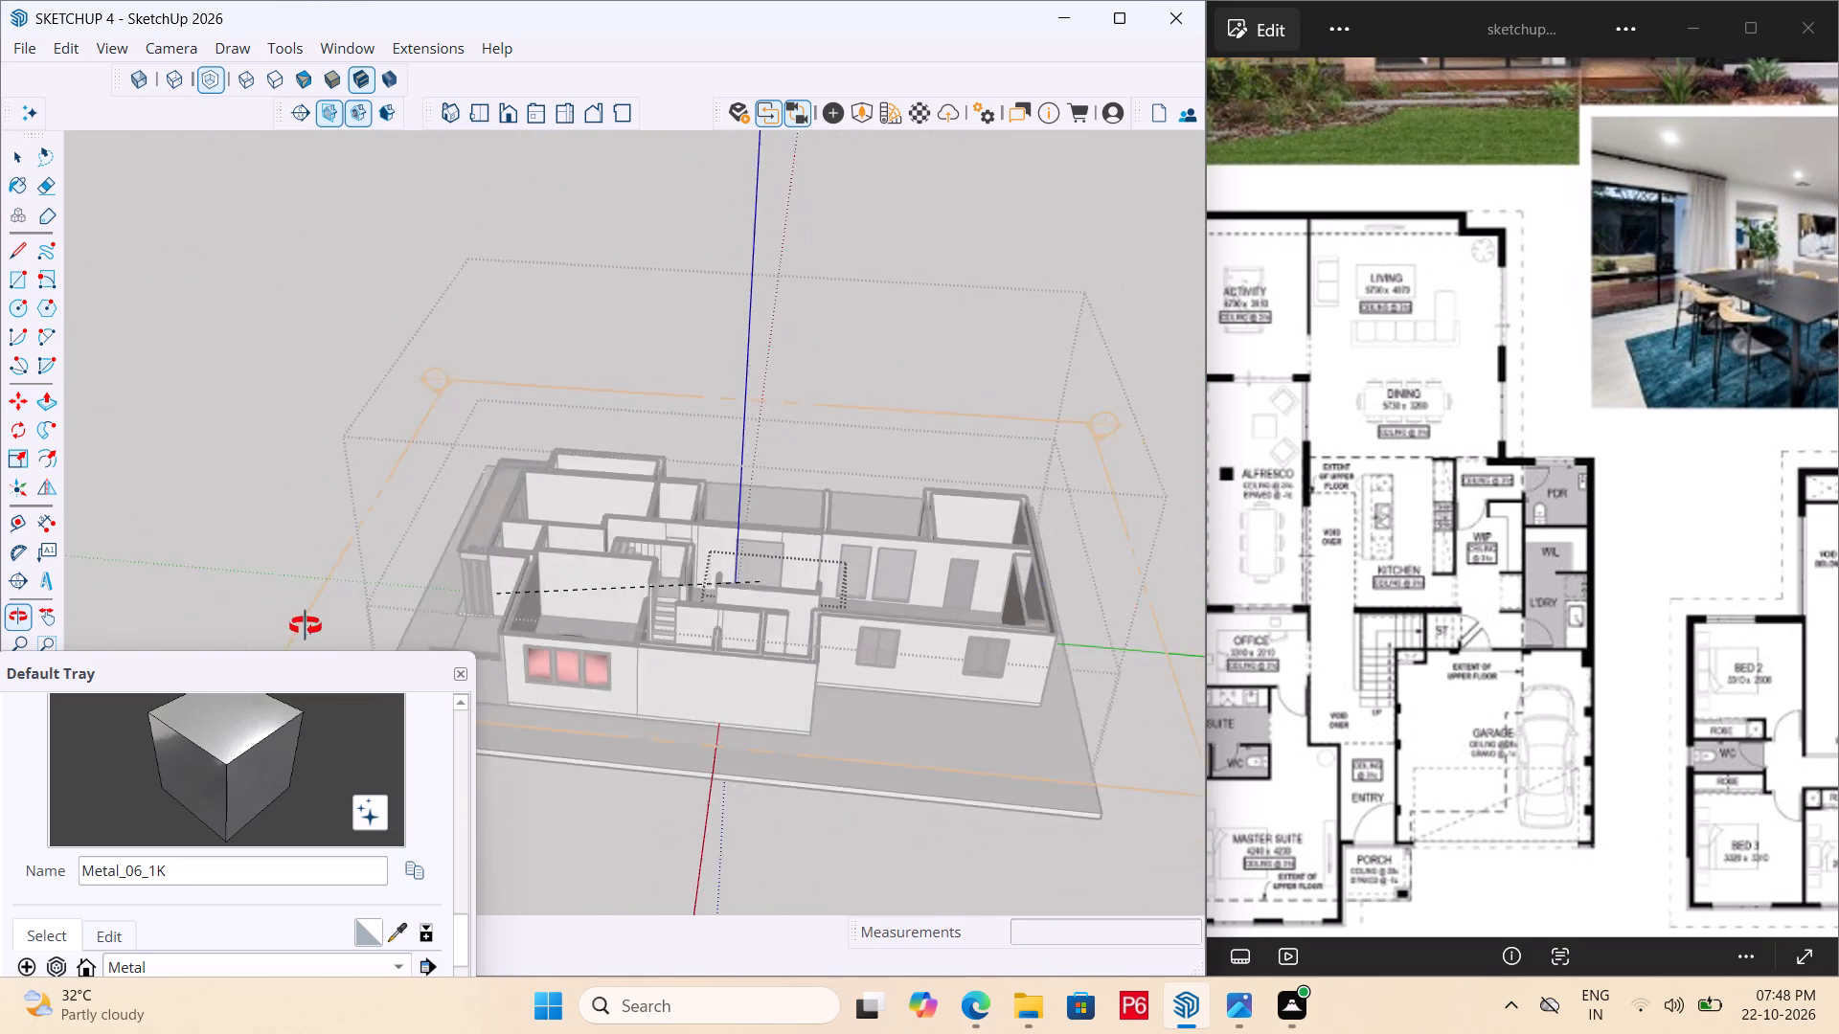
{"action": "middle_click_drag", "start_coordinate": [306, 626], "coordinate": [263, 631]}
{"action": "key", "text": "Escape"}
{"action": "middle_click_drag", "start_coordinate": [799, 562], "coordinate": [534, 566]}
{"action": "key", "text": "ctrl+s"}
{"action": "key", "text": "ctrl+s"}
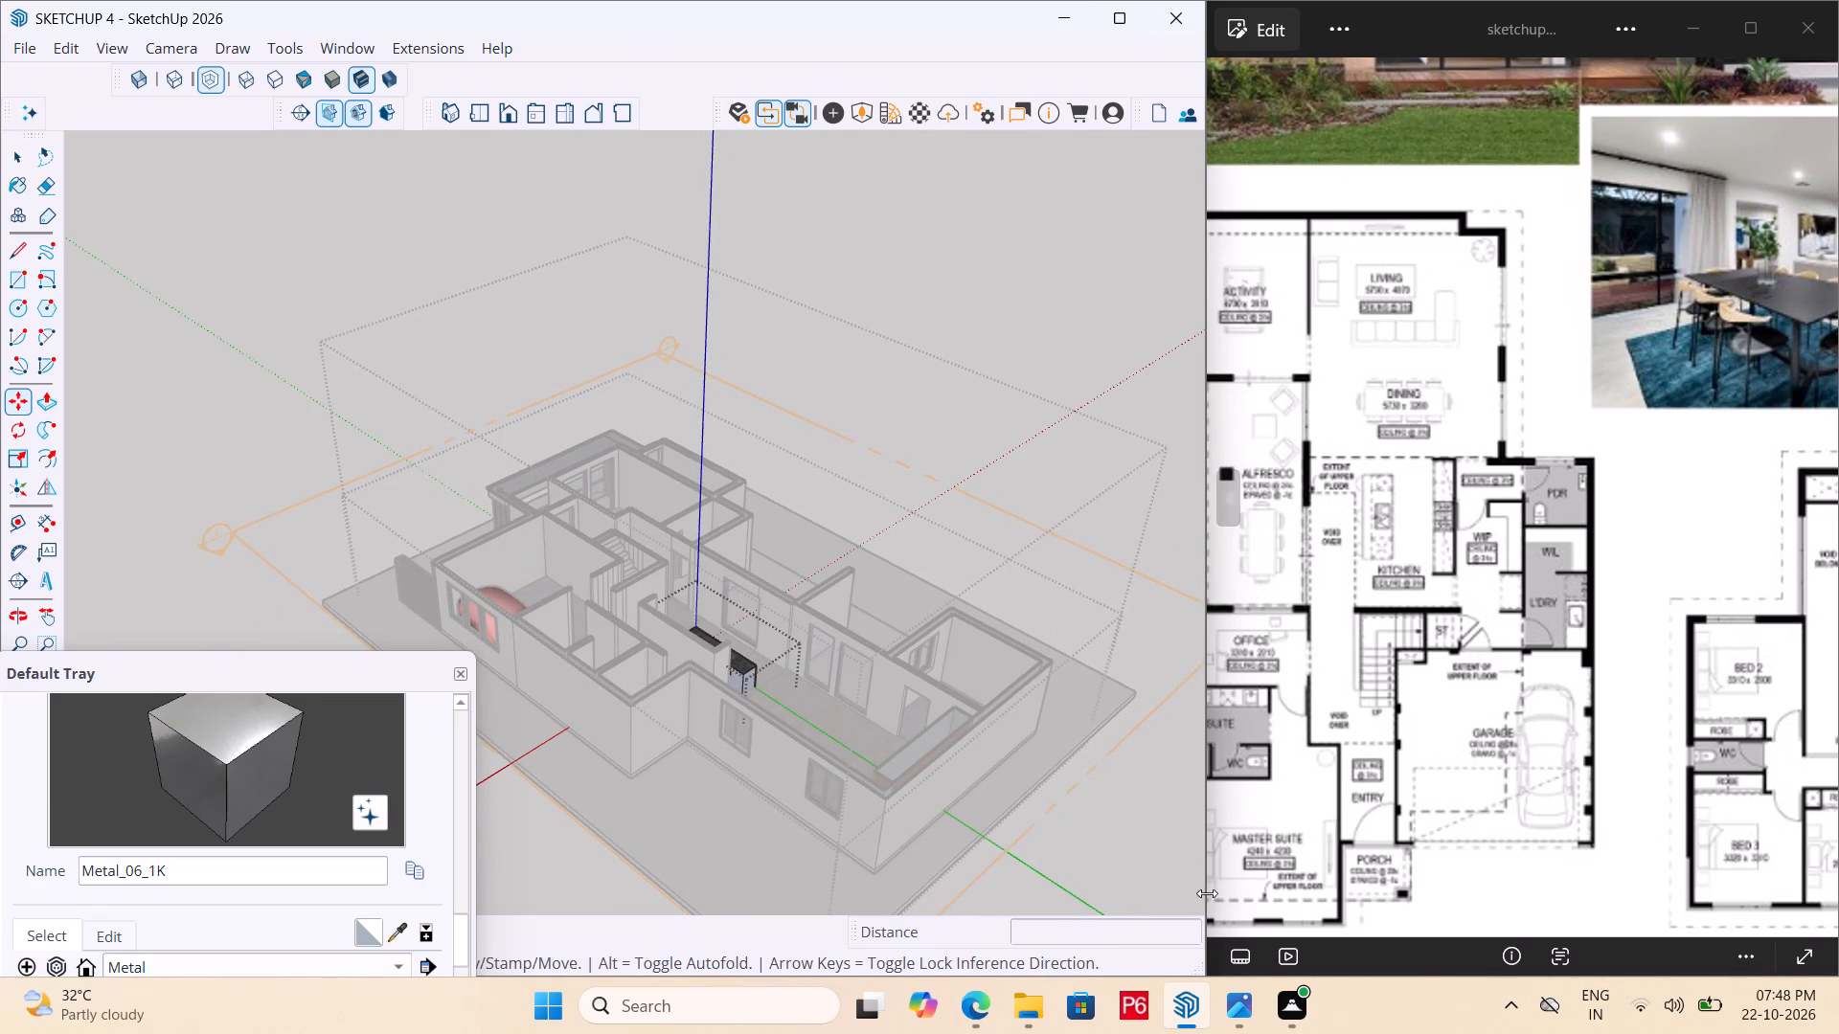
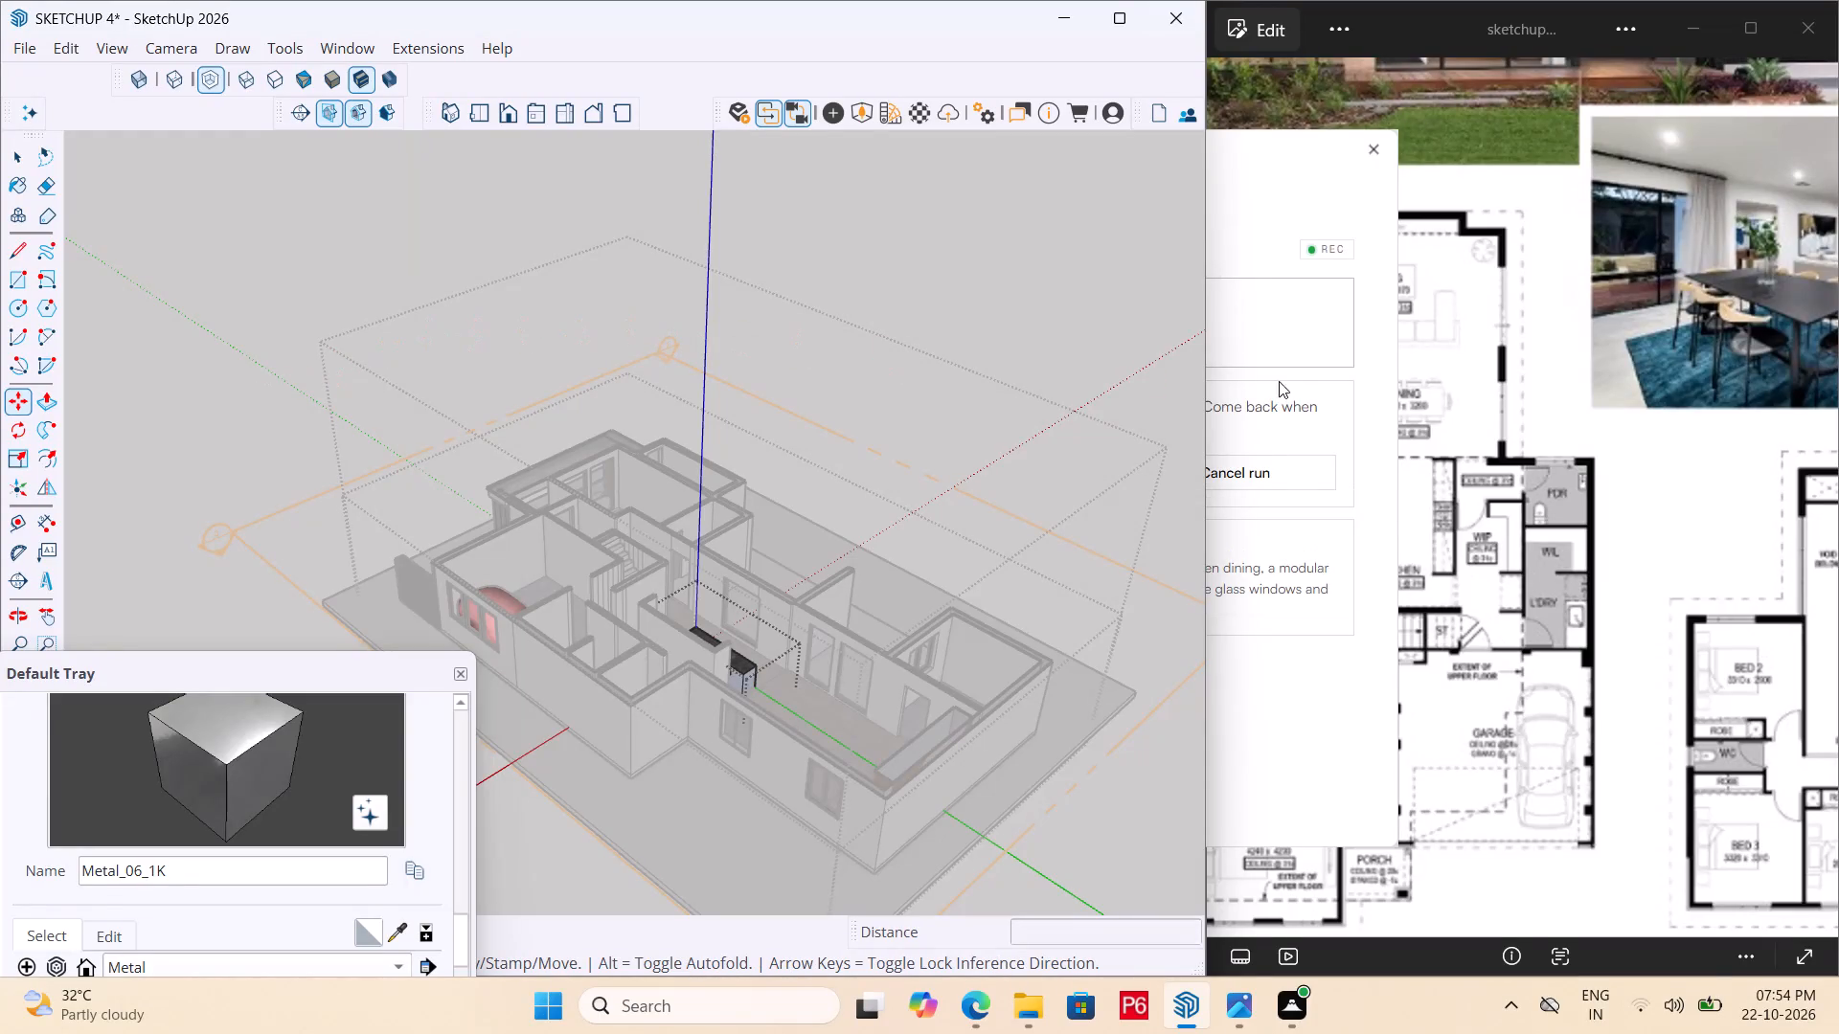
Turn the house model around to an angled overview from the opposite side and save the model.
{"action": "left_click", "coordinate": [1510, 398]}
{"action": "scroll", "coordinate": [788, 361], "scroll_direction": "down", "scroll_amount": 5}
{"action": "middle_click_drag", "start_coordinate": [636, 474], "coordinate": [754, 626]}
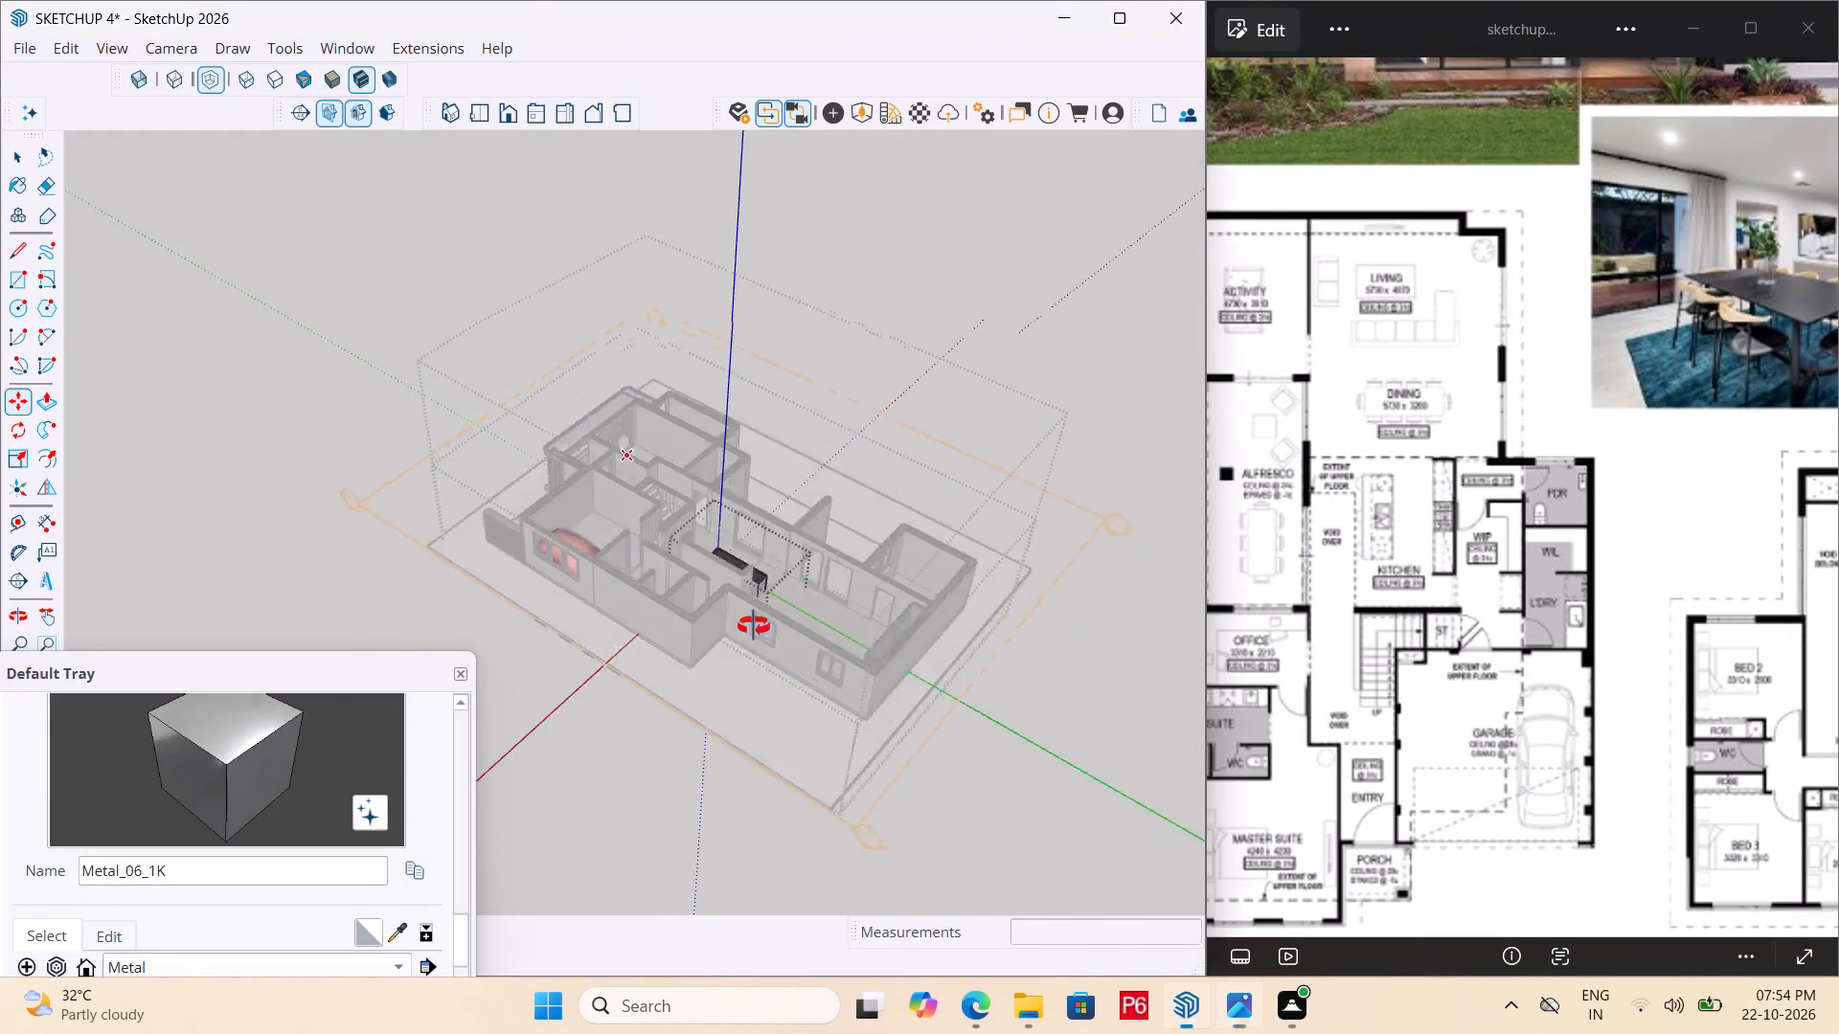
{"action": "middle_click_drag", "start_coordinate": [754, 626], "coordinate": [1128, 671]}
{"action": "middle_click_drag", "start_coordinate": [519, 589], "coordinate": [768, 455]}
{"action": "scroll", "coordinate": [648, 474], "scroll_direction": "up", "scroll_amount": 3}
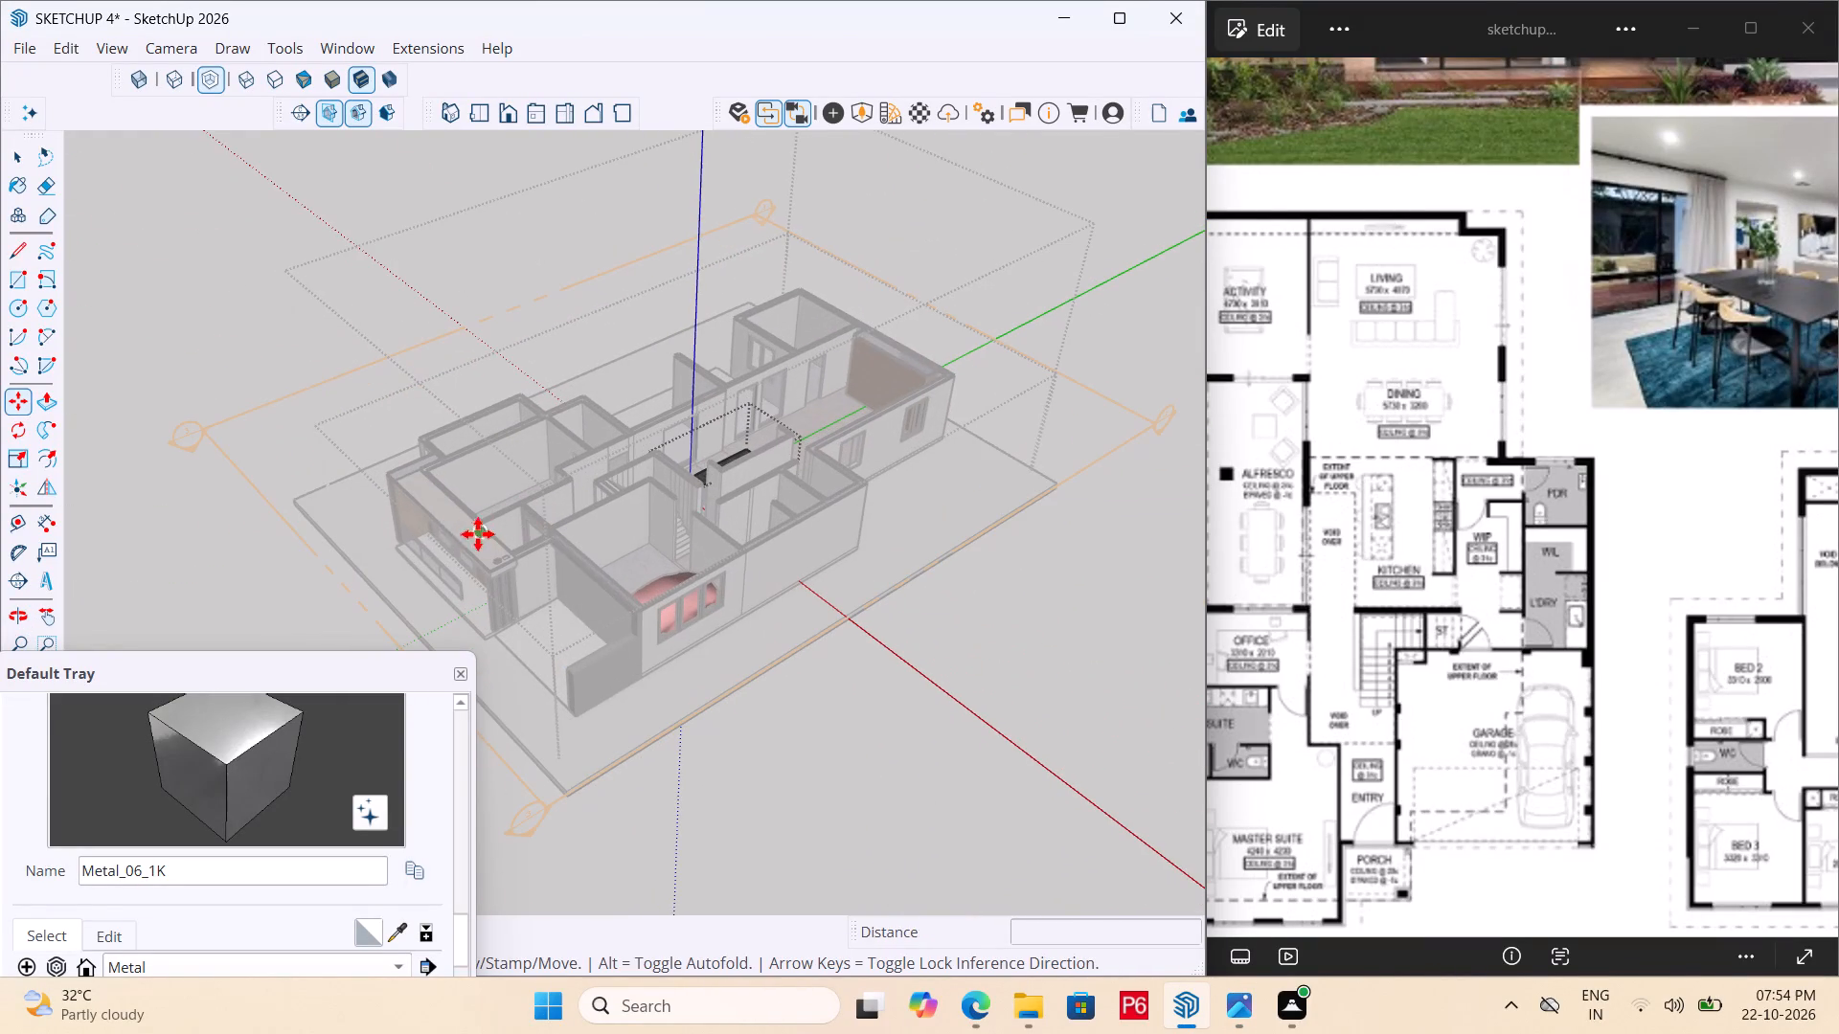
{"action": "key", "text": "space"}
{"action": "key", "text": "ctrl+s"}
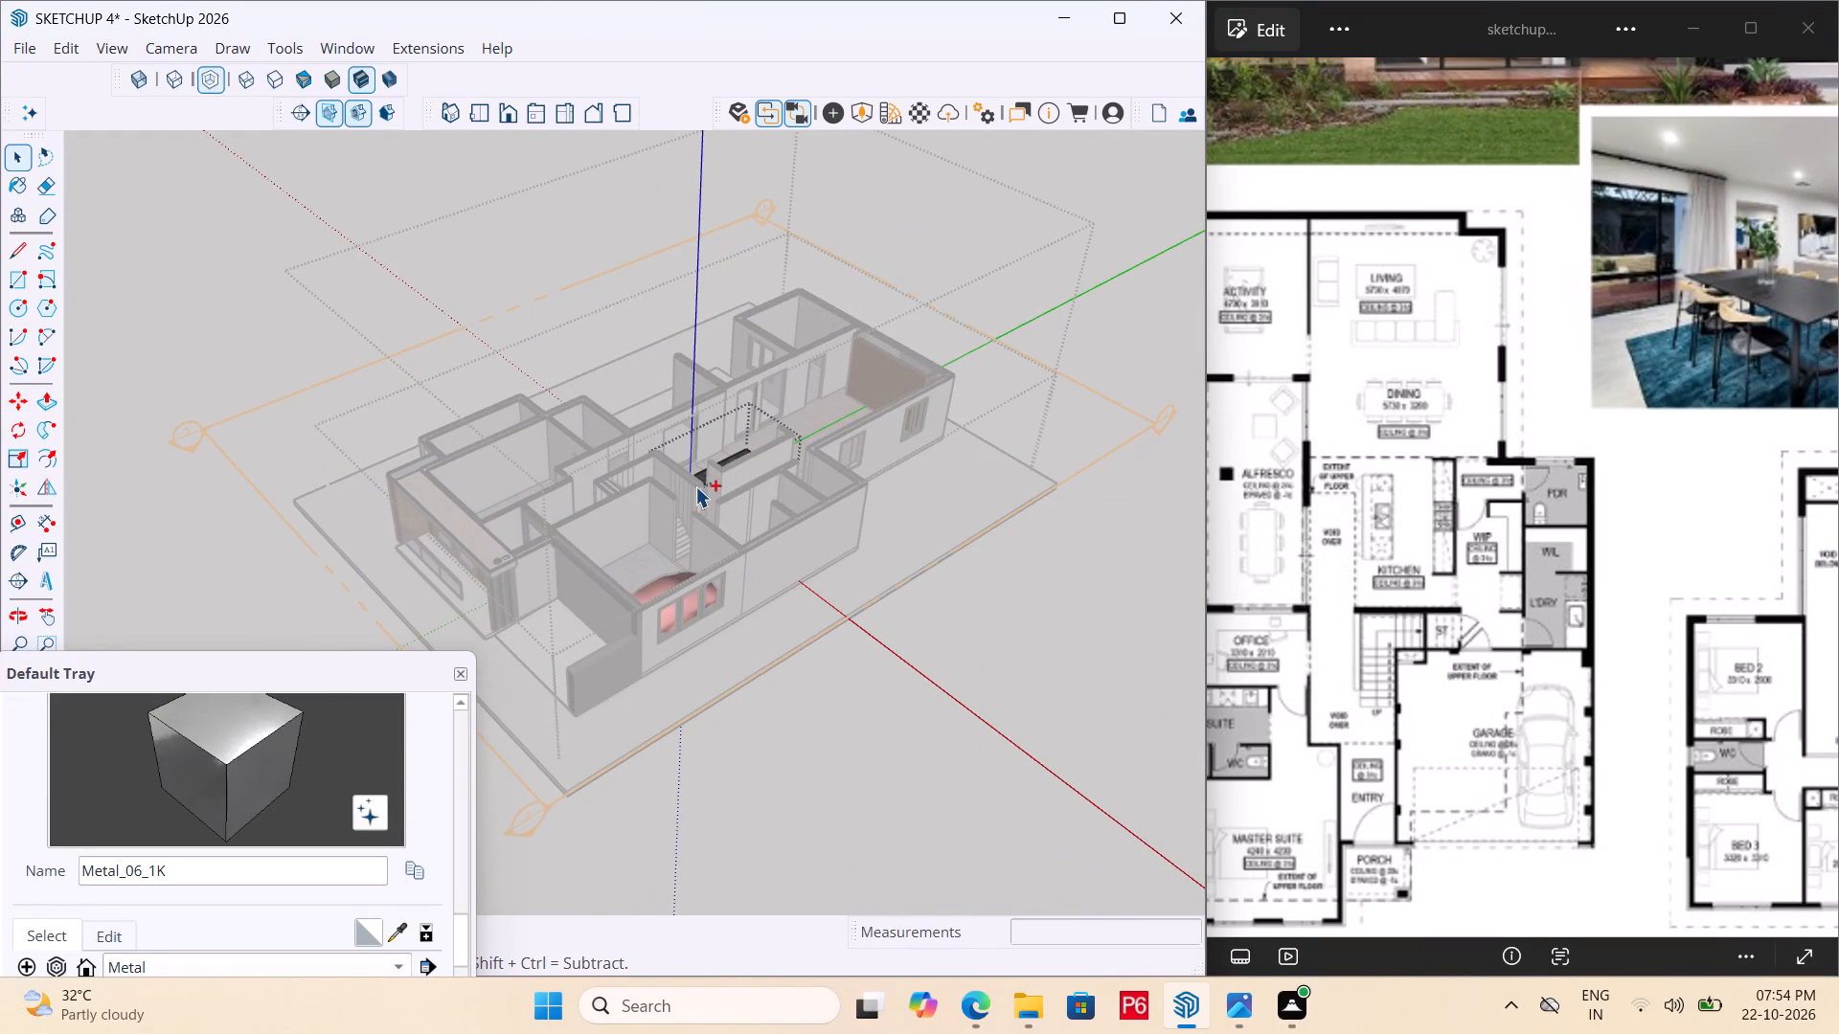
{"action": "key", "text": "ctrl+s"}
{"action": "key", "text": "ctrl+s"}
{"action": "key", "text": "ctrl+s"}
{"action": "key", "text": "ctrl+s"}
{"action": "key", "text": "ctrl+s"}
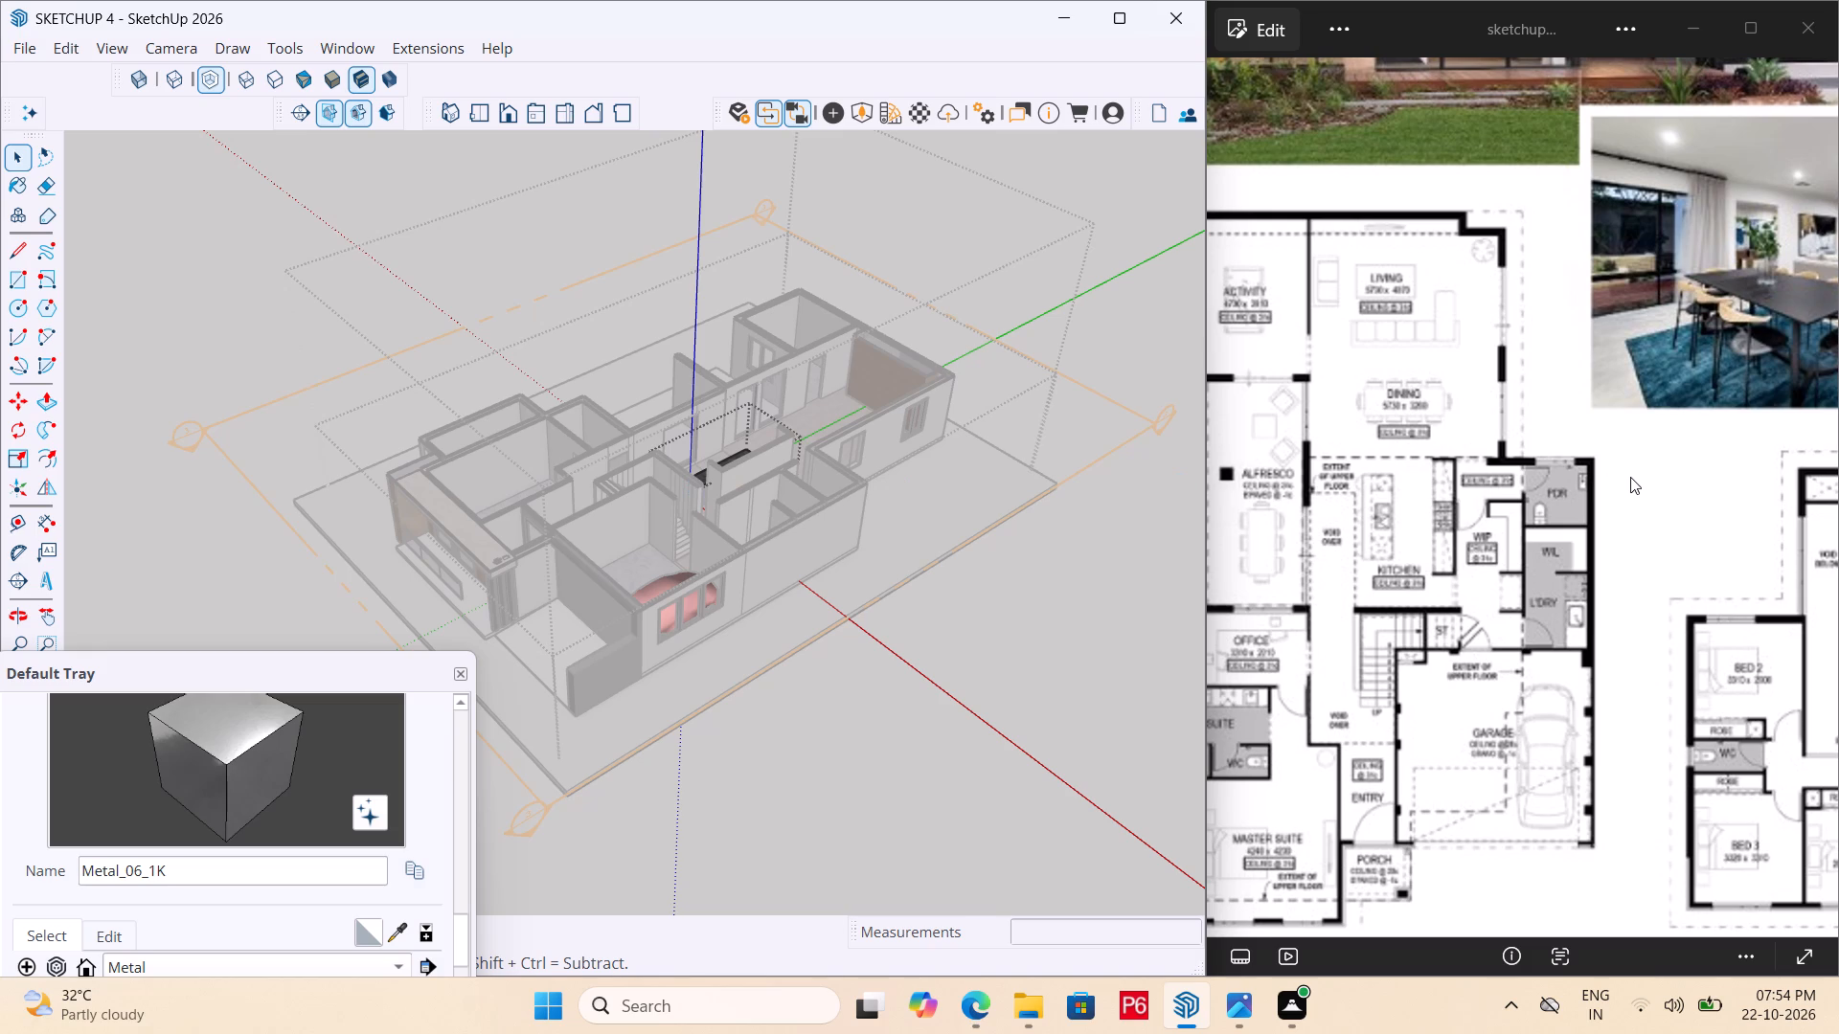
Examine the kitchen island's marble fronts up close, checking the door handles and the drawer fronts between them.
{"action": "left_click", "coordinate": [1630, 477]}
{"action": "scroll", "coordinate": [801, 501], "scroll_direction": "down", "scroll_amount": 5}
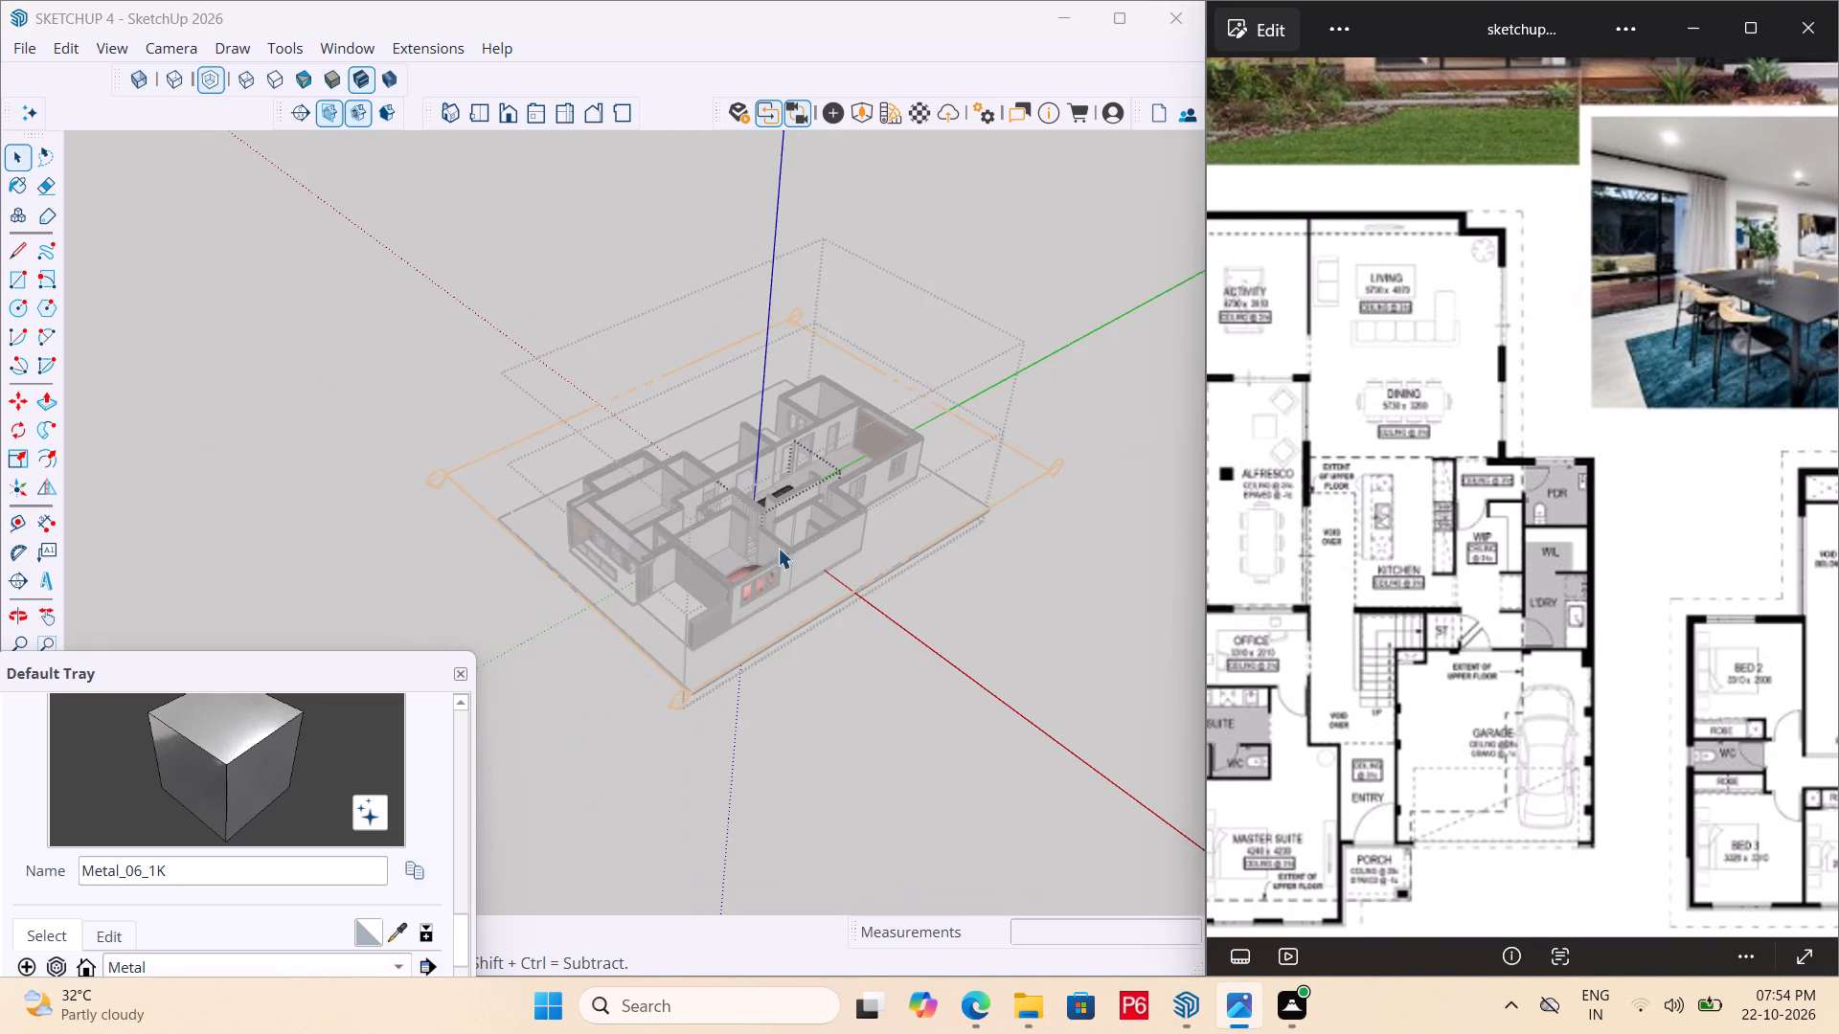
{"action": "middle_click_drag", "start_coordinate": [677, 516], "coordinate": [693, 749]}
{"action": "scroll", "coordinate": [704, 548], "scroll_direction": "up", "scroll_amount": 5}
{"action": "middle_click", "coordinate": [704, 543]}
{"action": "scroll", "coordinate": [820, 497], "scroll_direction": "up", "scroll_amount": 12}
{"action": "middle_click_drag", "start_coordinate": [856, 438], "coordinate": [777, 401]}
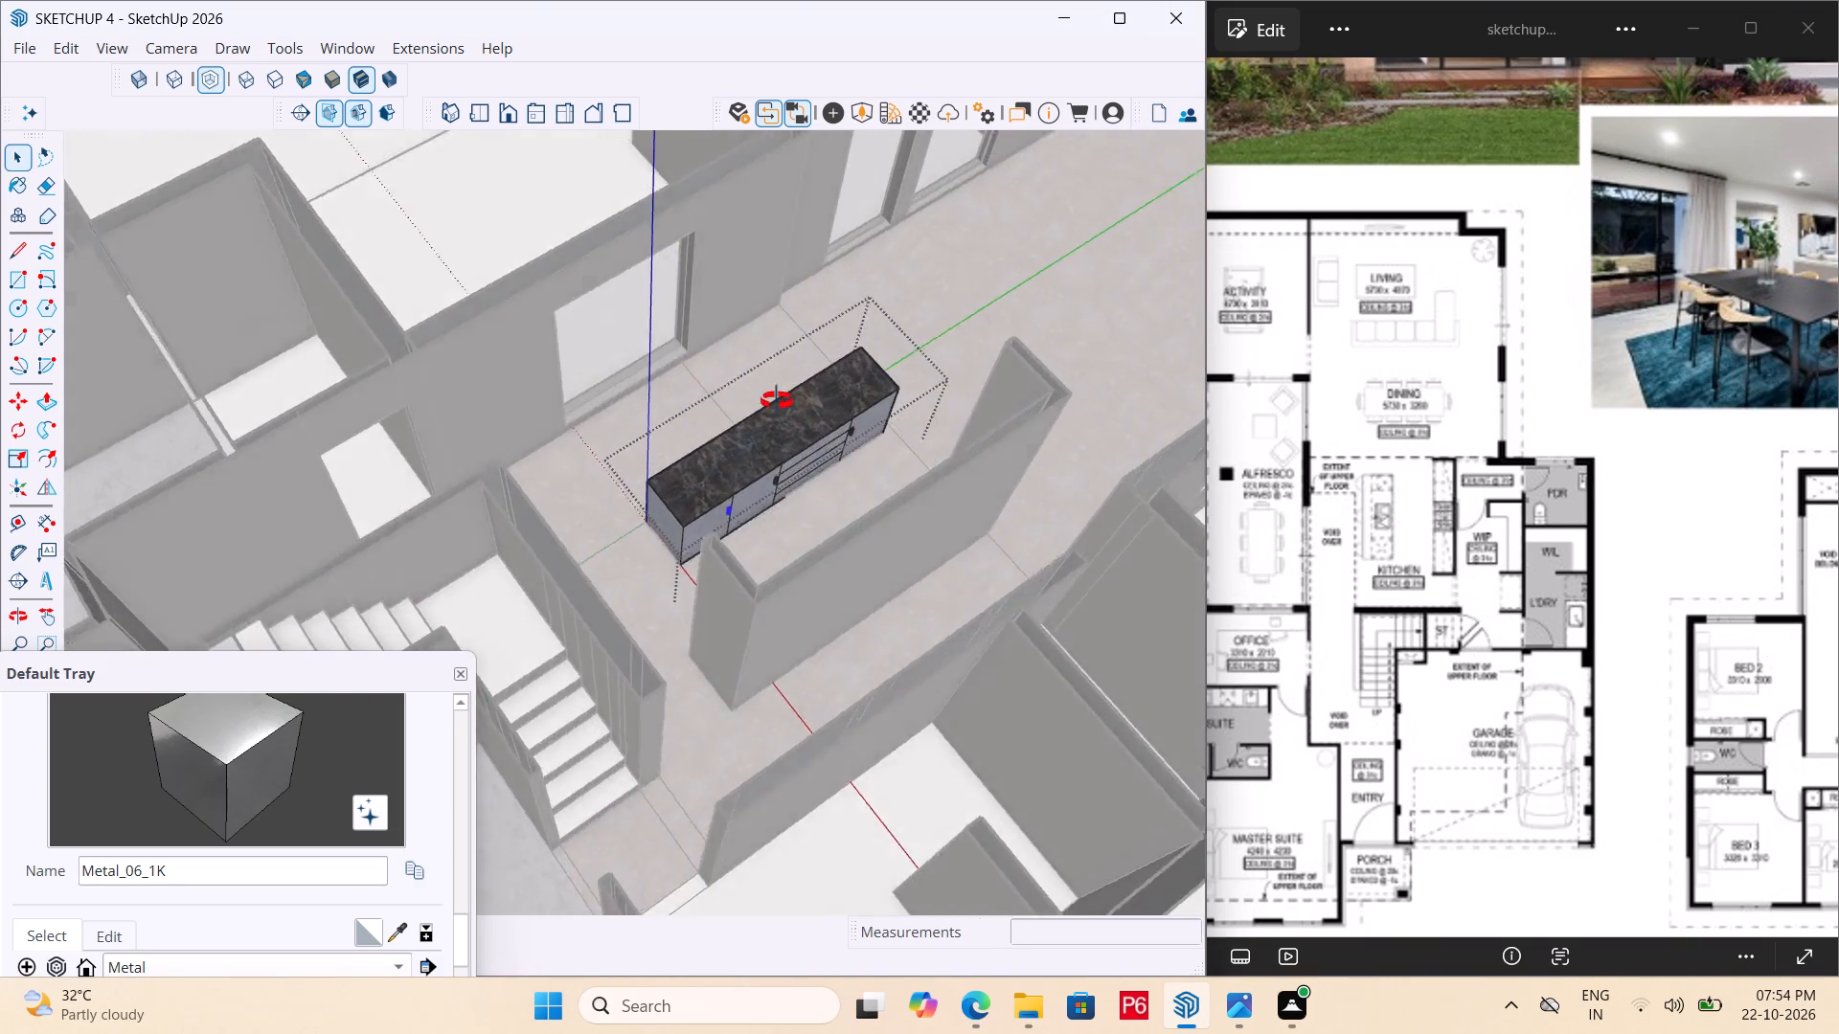
{"action": "middle_click_drag", "start_coordinate": [777, 401], "coordinate": [425, 393]}
{"action": "scroll", "coordinate": [940, 718], "scroll_direction": "up", "scroll_amount": 5}
{"action": "middle_click_drag", "start_coordinate": [791, 553], "coordinate": [588, 599]}
{"action": "scroll", "coordinate": [588, 599], "scroll_direction": "up", "scroll_amount": 6}
{"action": "middle_click", "coordinate": [870, 566]}
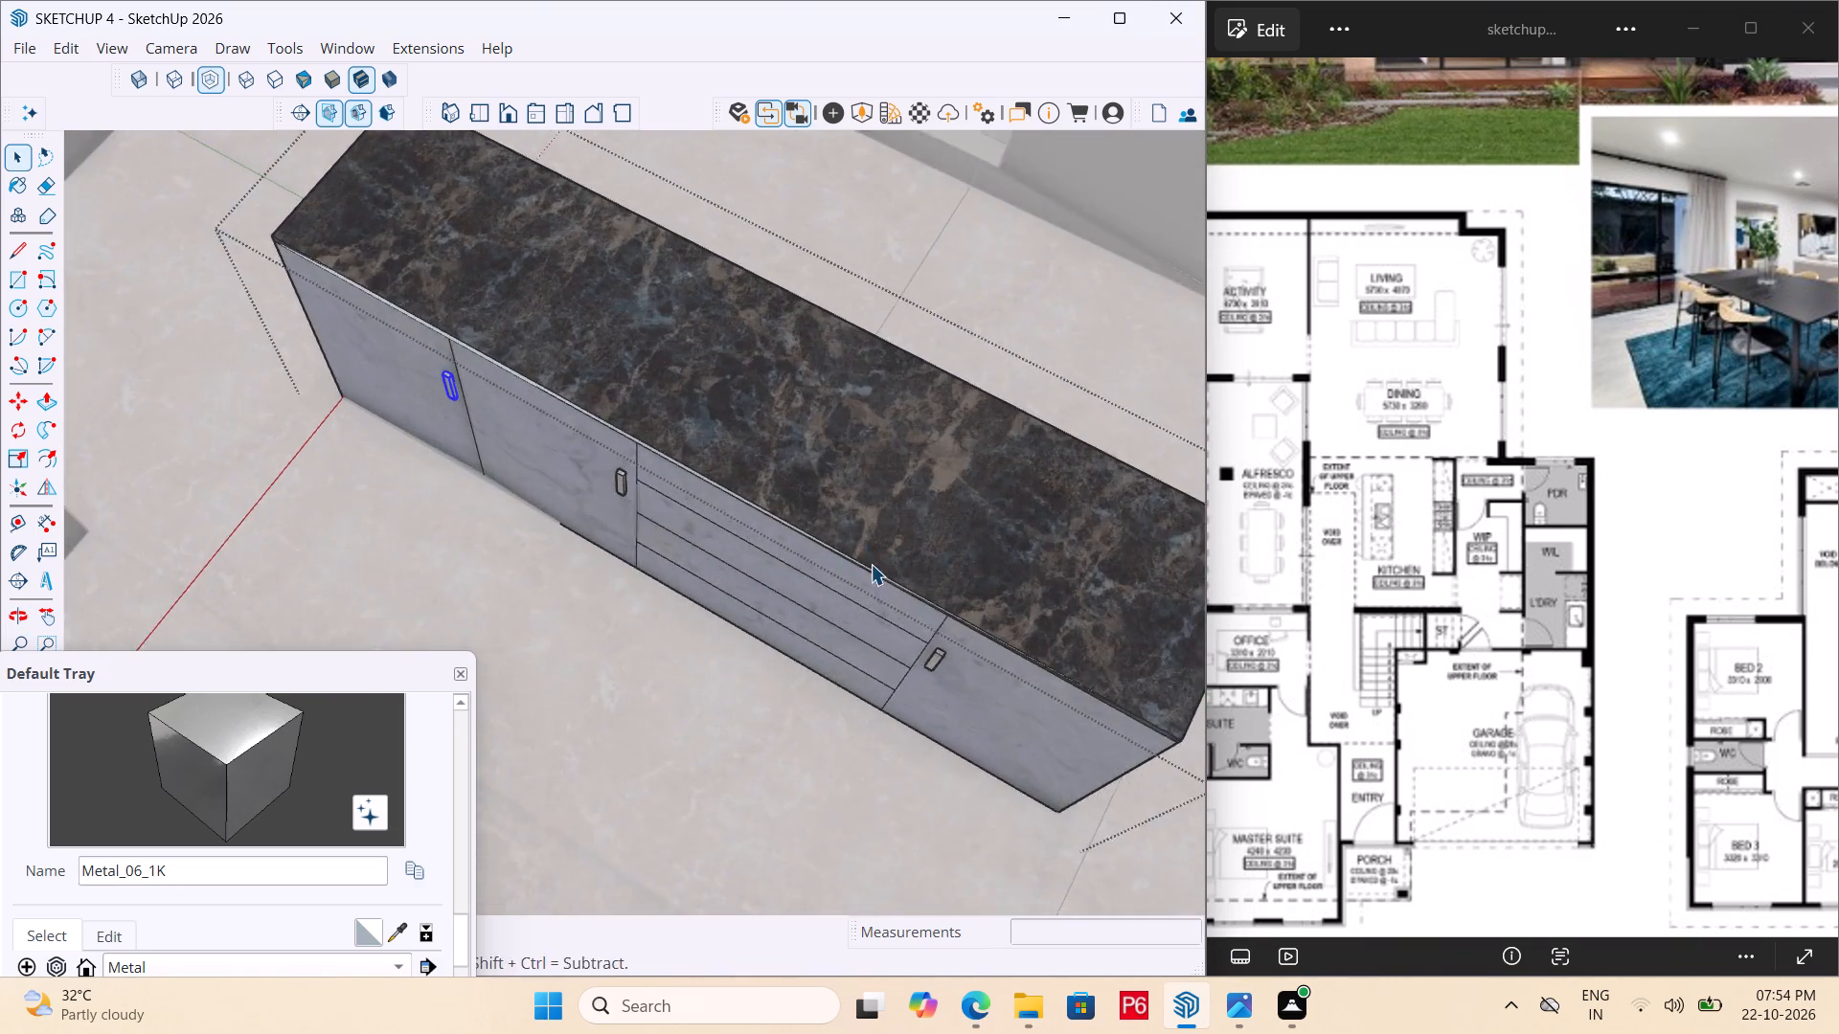
{"action": "scroll", "coordinate": [871, 564], "scroll_direction": "up", "scroll_amount": 3}
{"action": "middle_click_drag", "start_coordinate": [867, 560], "coordinate": [884, 493]}
{"action": "scroll", "coordinate": [791, 604], "scroll_direction": "up", "scroll_amount": 5}
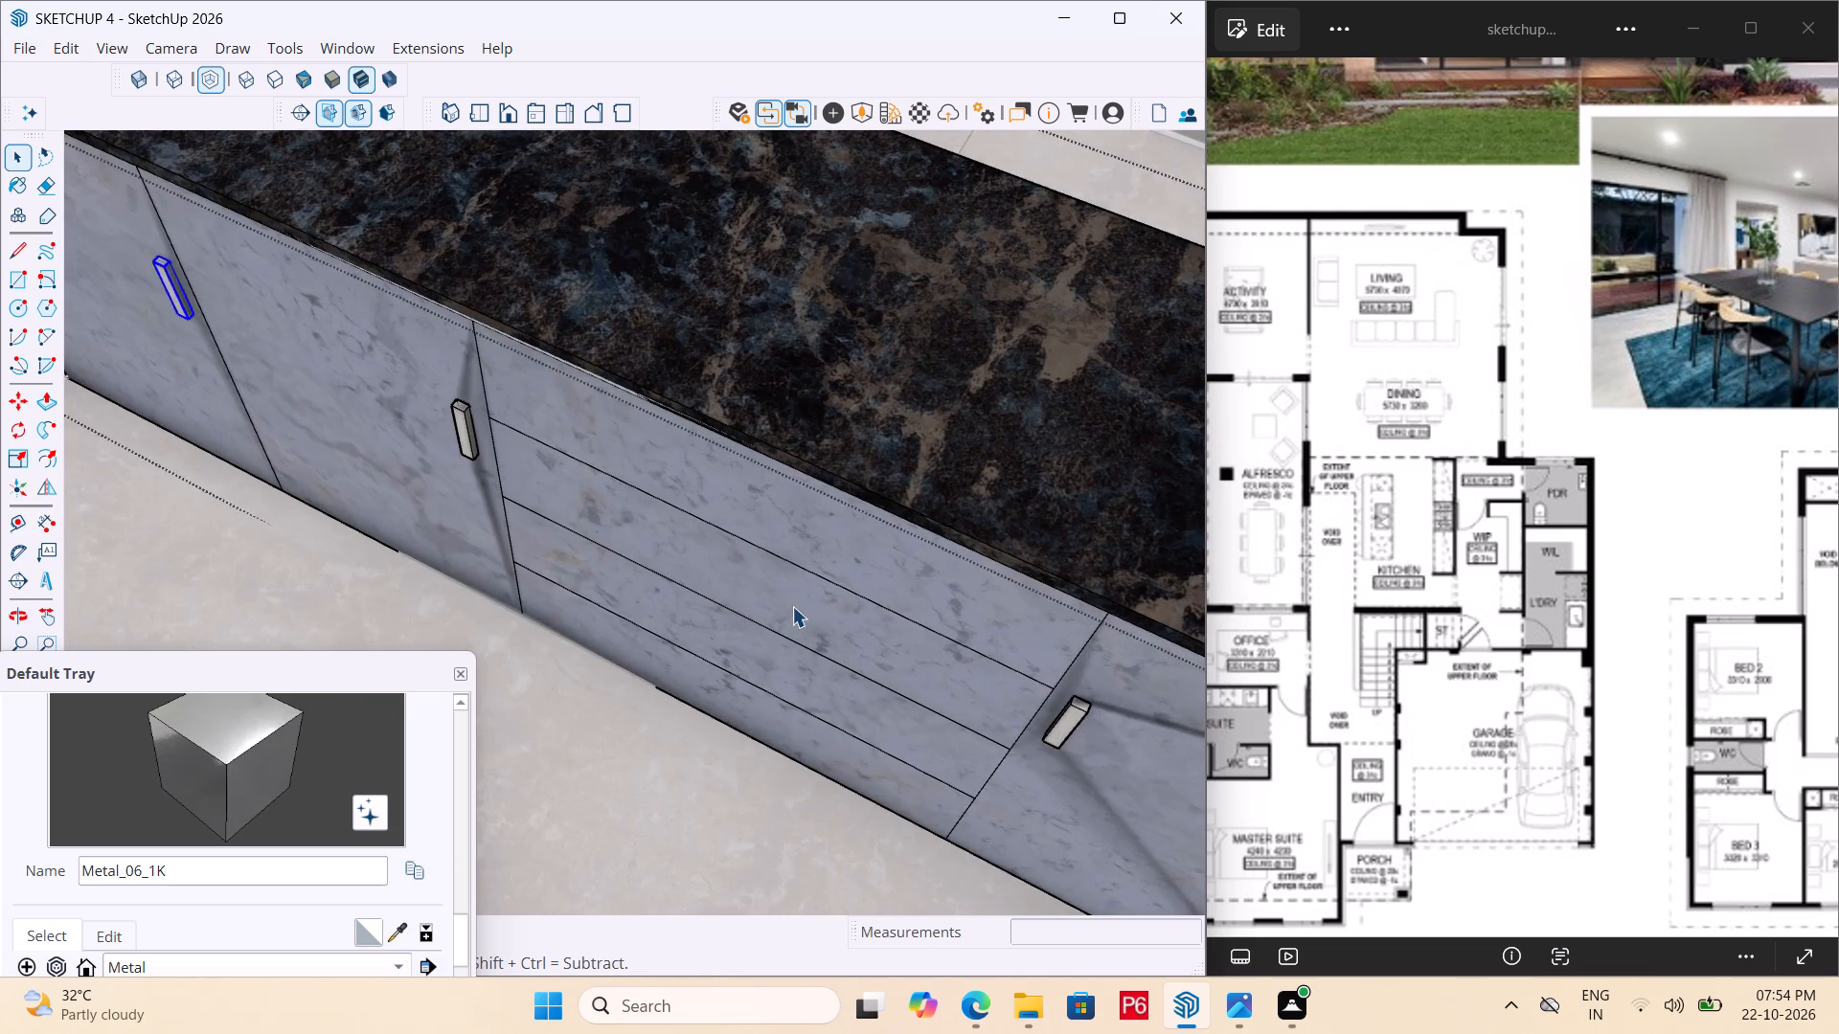
{"action": "middle_click_drag", "start_coordinate": [747, 584], "coordinate": [717, 512]}
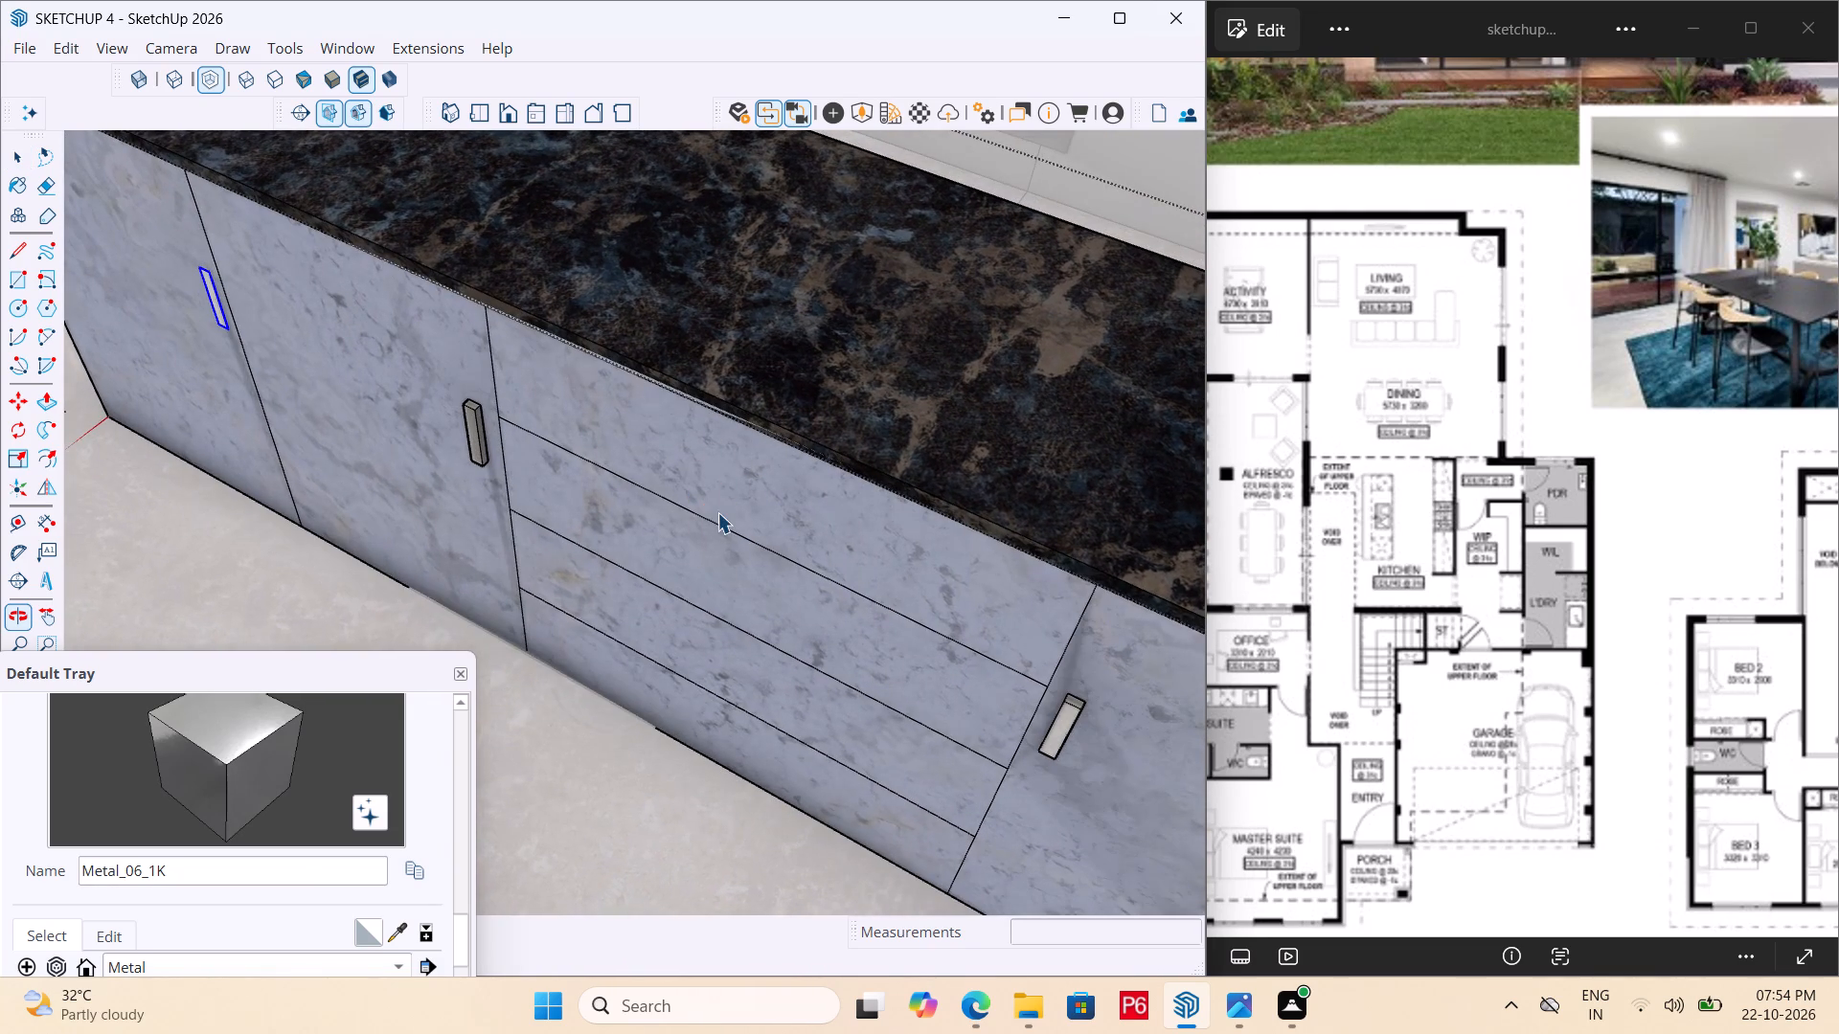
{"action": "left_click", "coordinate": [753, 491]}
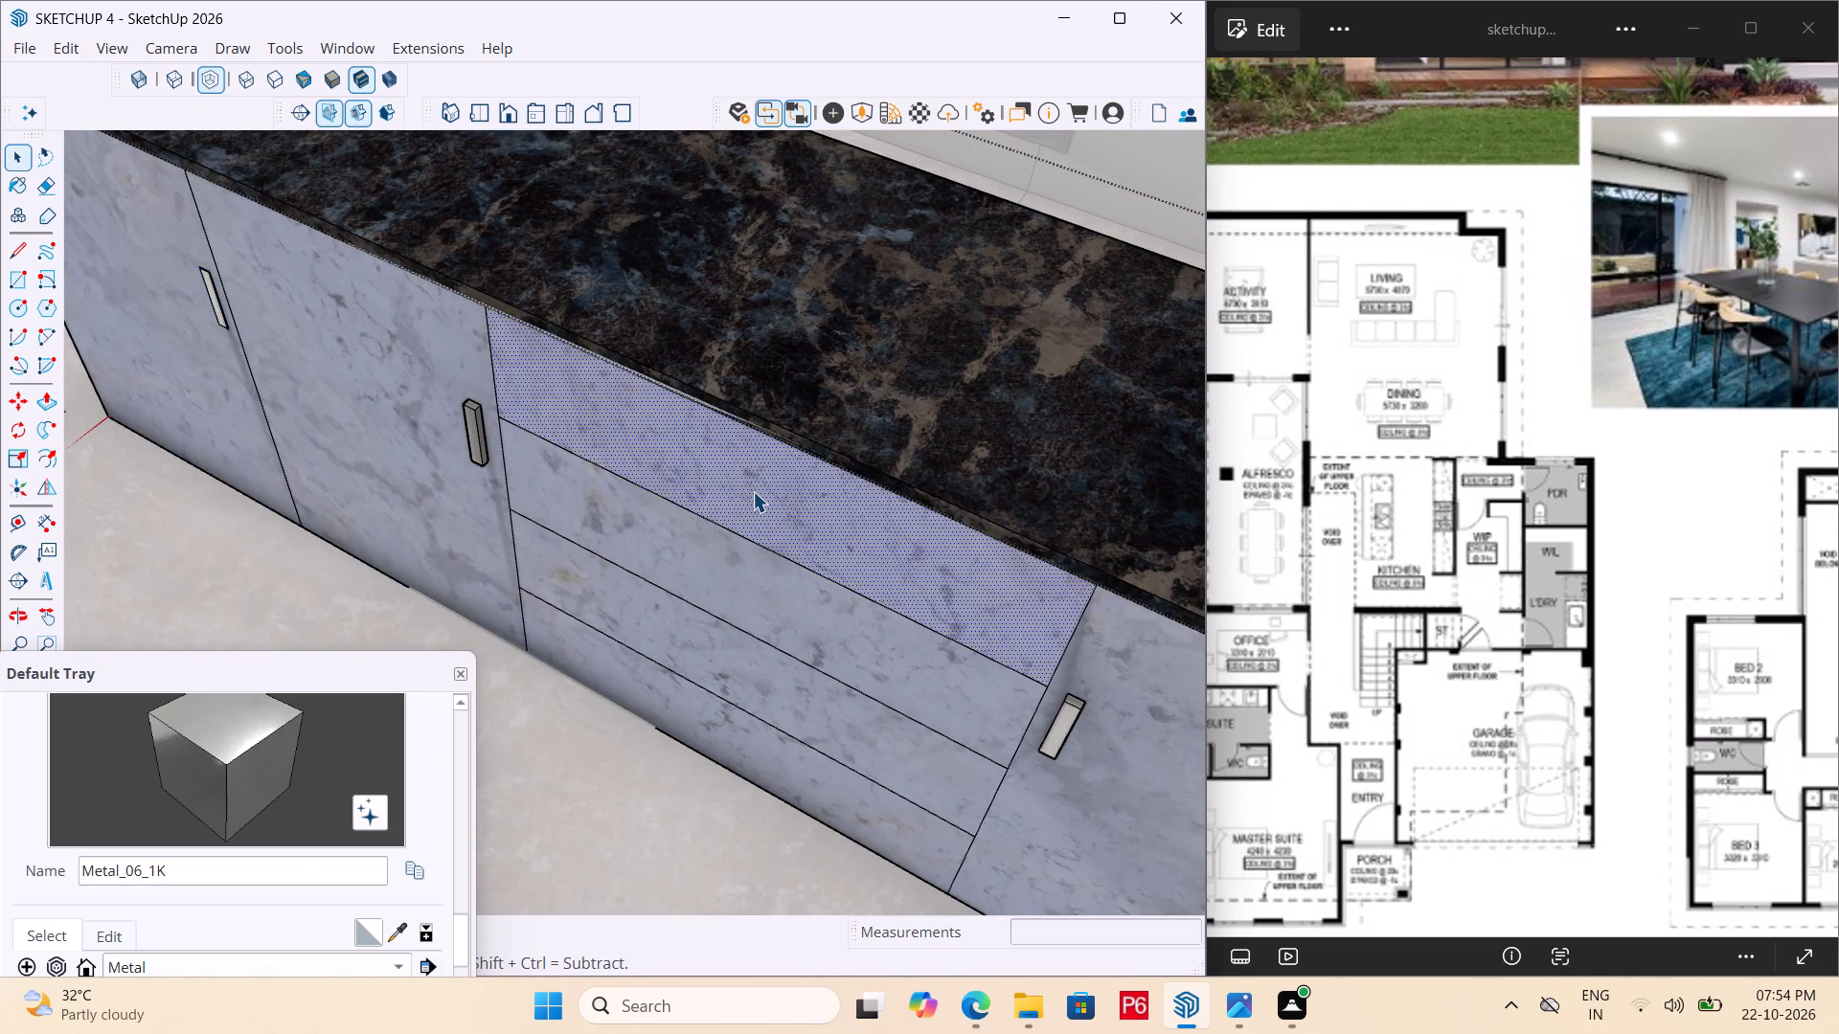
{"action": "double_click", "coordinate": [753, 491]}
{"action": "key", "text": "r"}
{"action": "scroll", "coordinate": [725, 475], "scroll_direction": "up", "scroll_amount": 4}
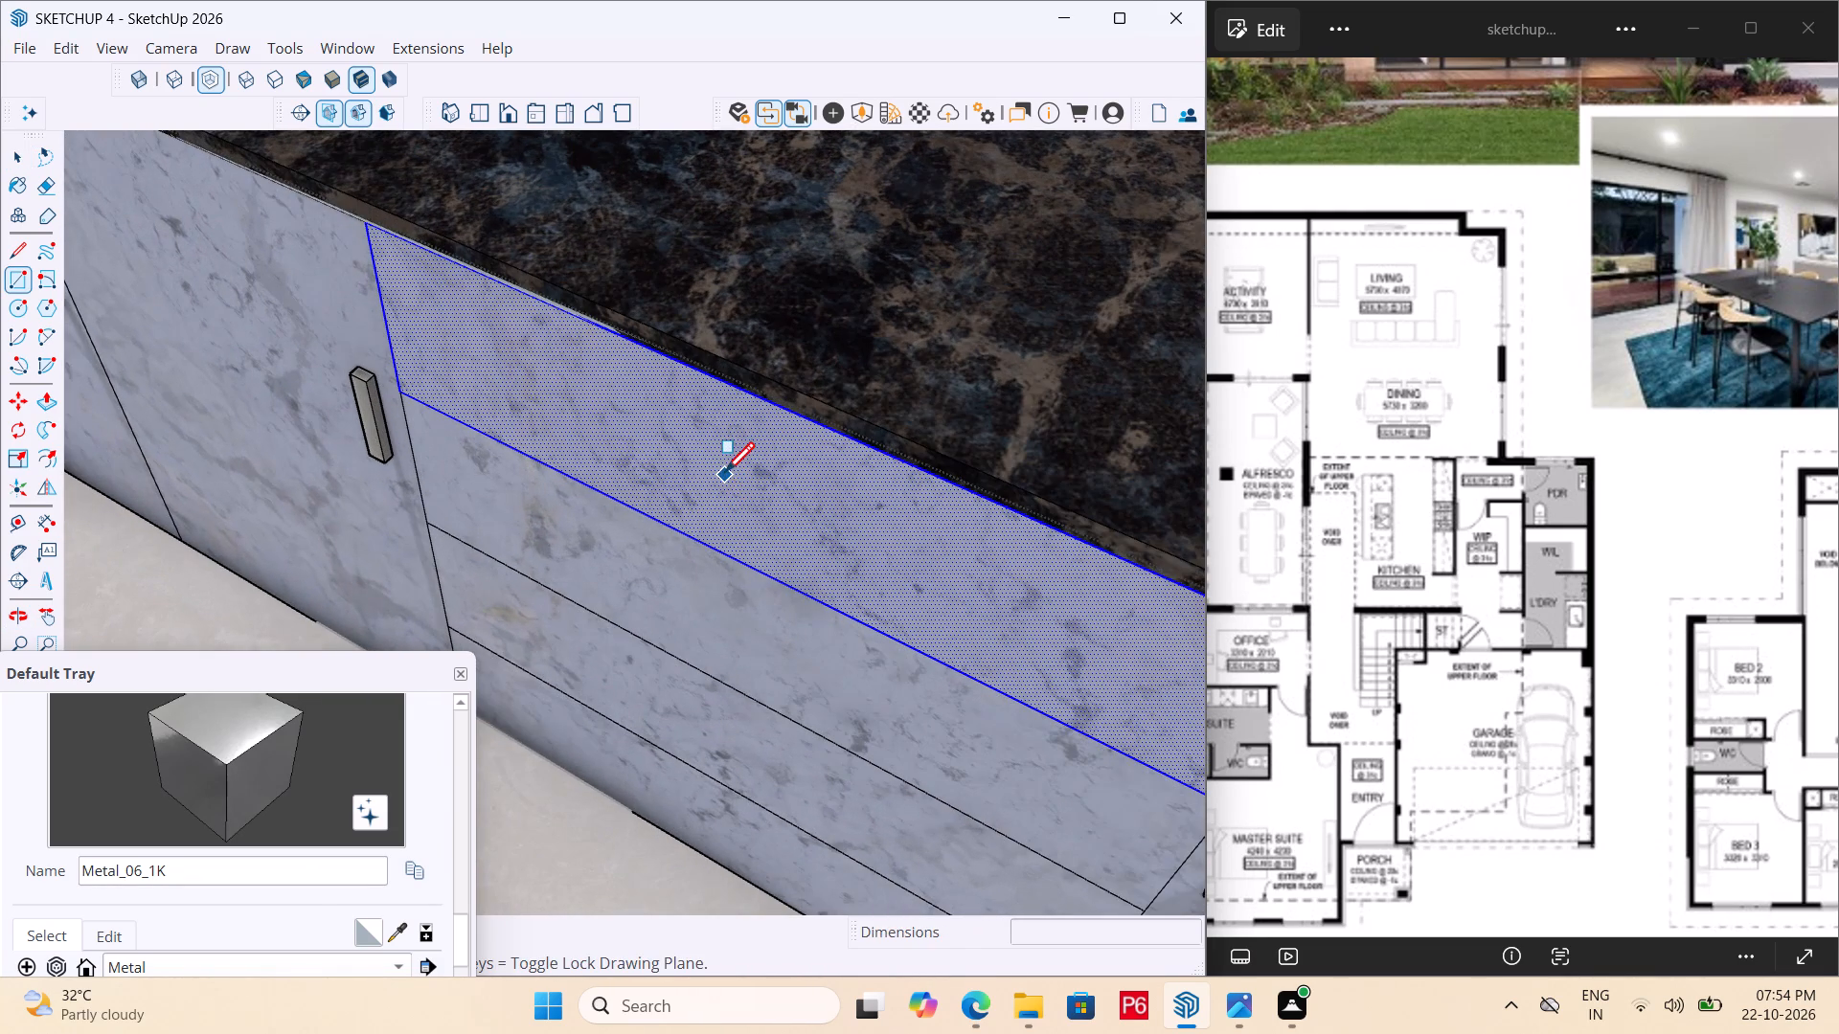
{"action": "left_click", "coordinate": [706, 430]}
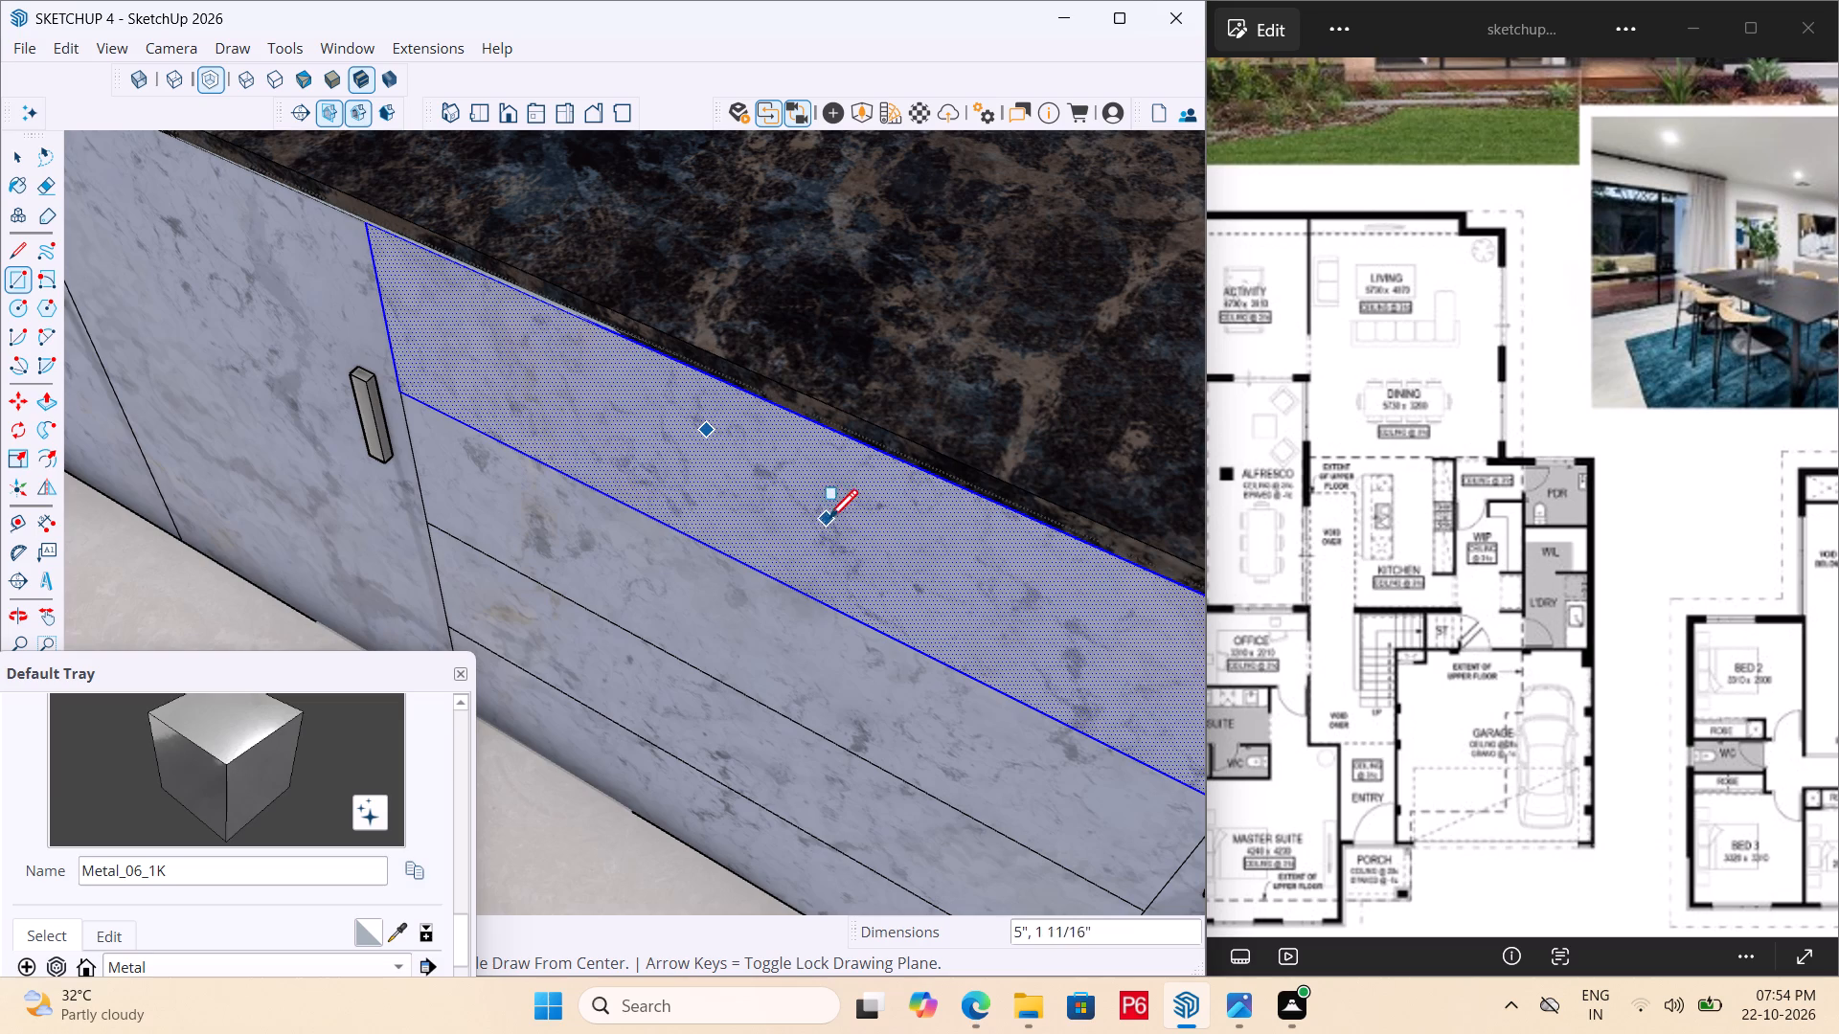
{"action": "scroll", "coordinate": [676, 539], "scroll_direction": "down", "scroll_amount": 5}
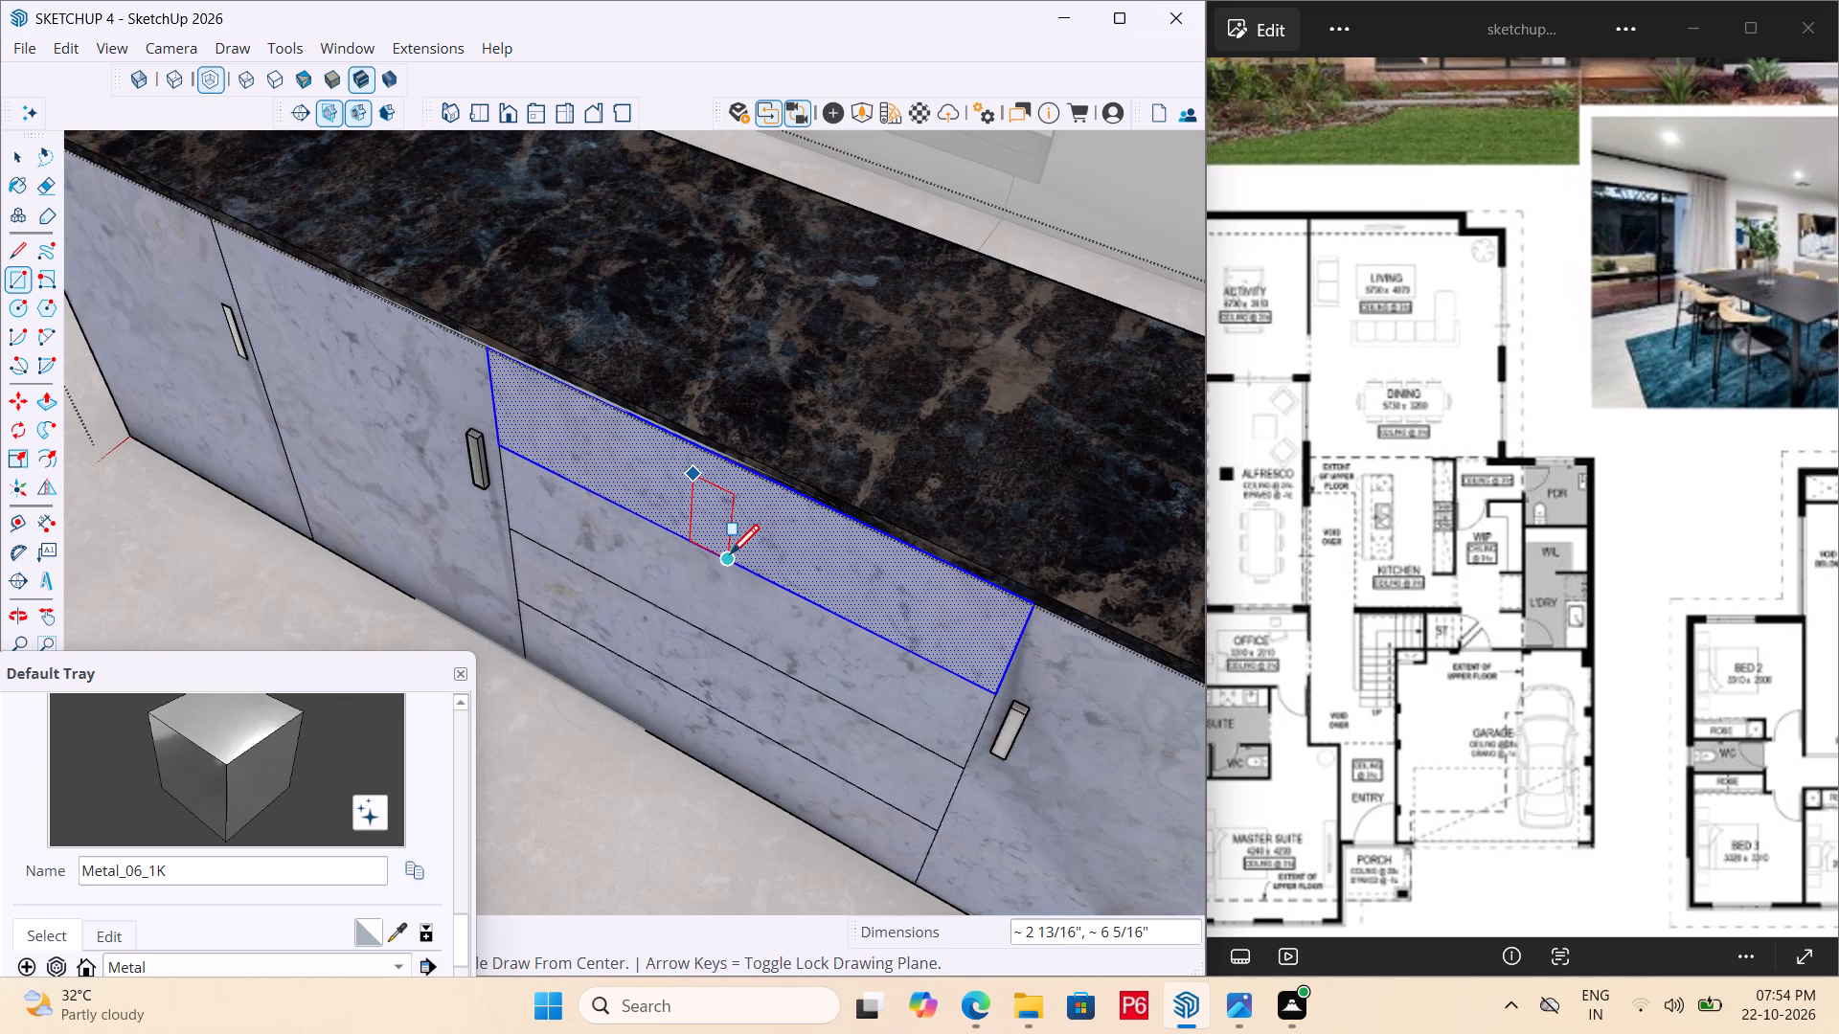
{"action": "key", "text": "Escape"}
Save the model with the close-up view of the kitchen island's drawer fronts.
{"action": "key", "text": "ctrl+s"}
{"action": "key", "text": "ctrl+s"}
{"action": "key", "text": "ctrl+s"}
{"action": "key", "text": "ctrl+s"}
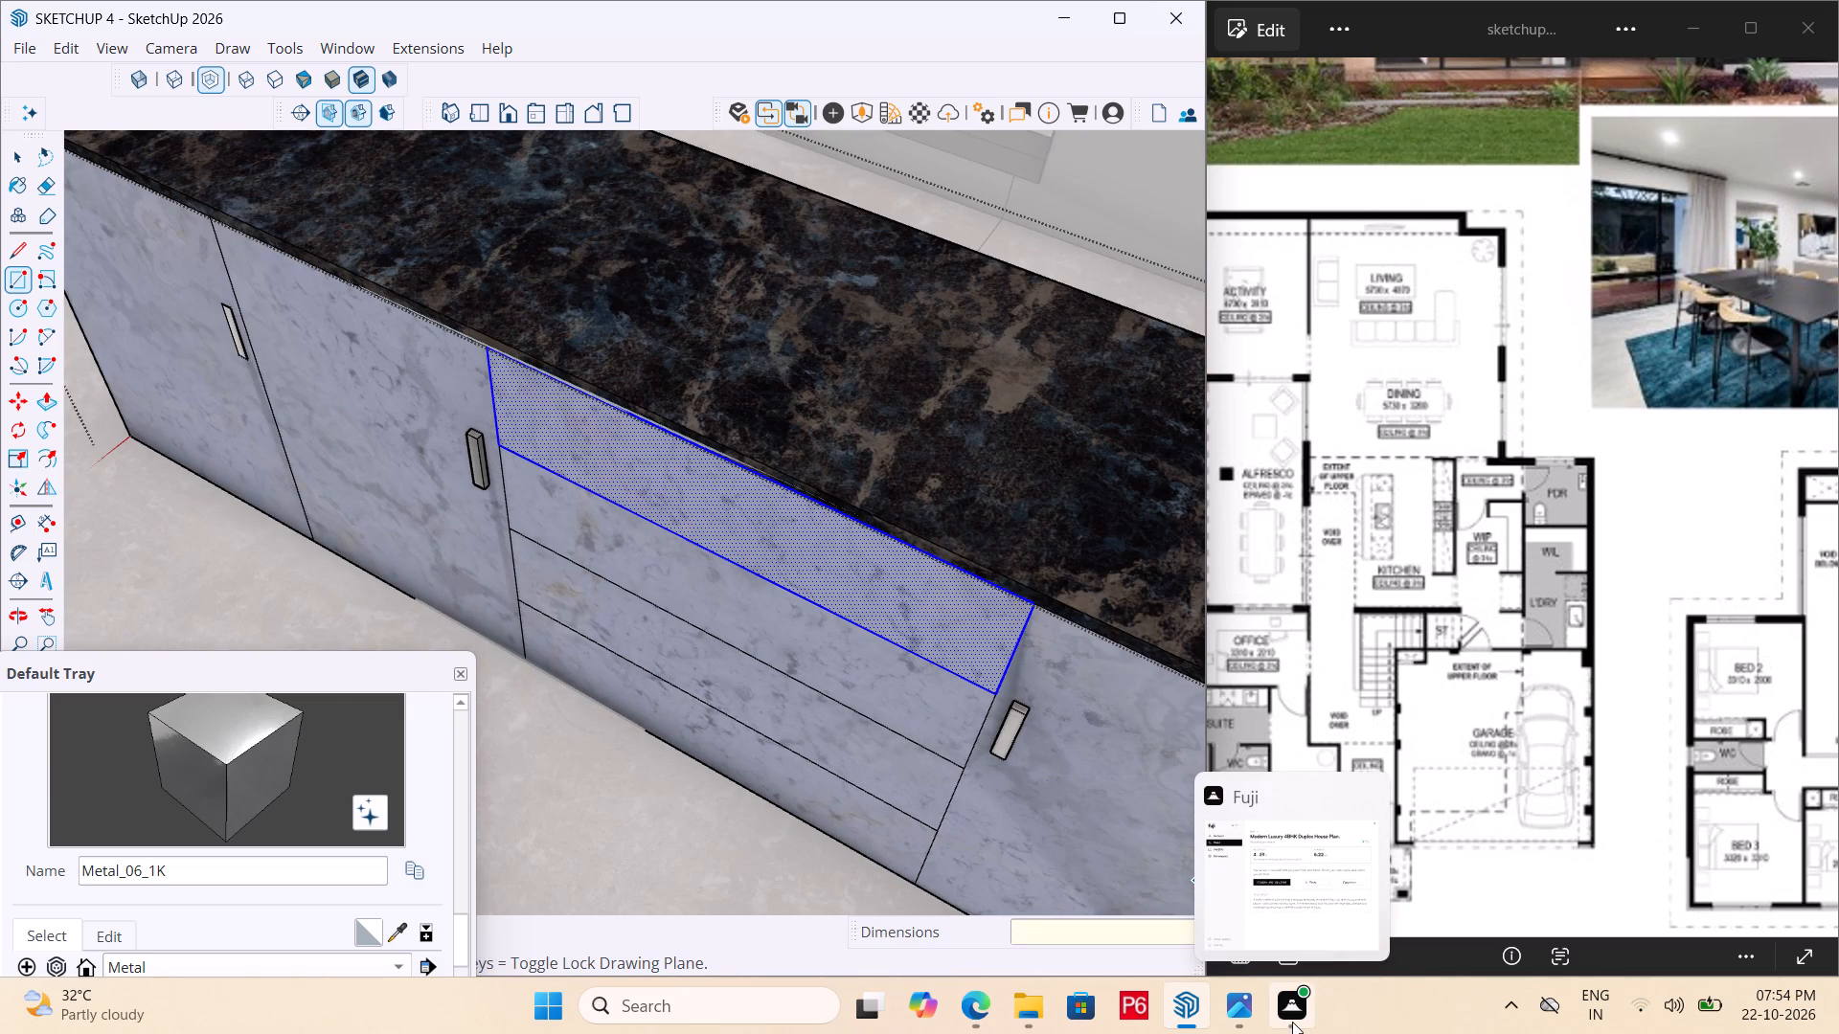
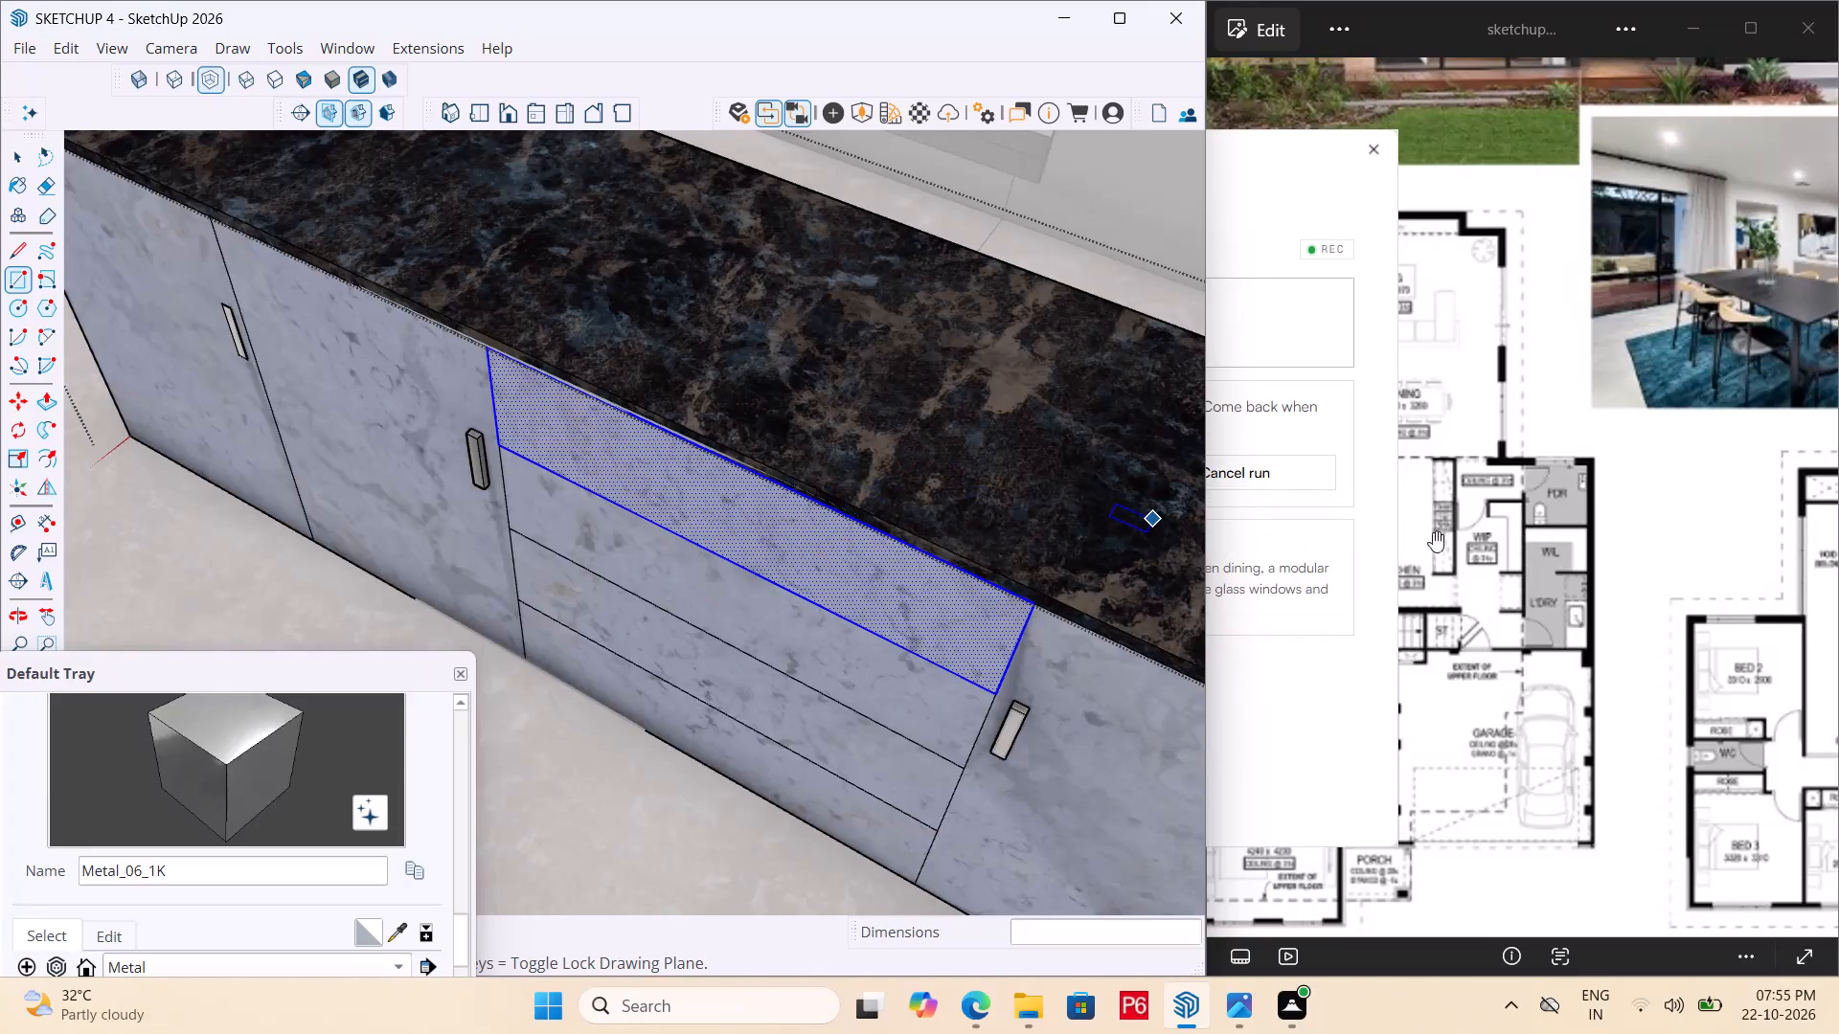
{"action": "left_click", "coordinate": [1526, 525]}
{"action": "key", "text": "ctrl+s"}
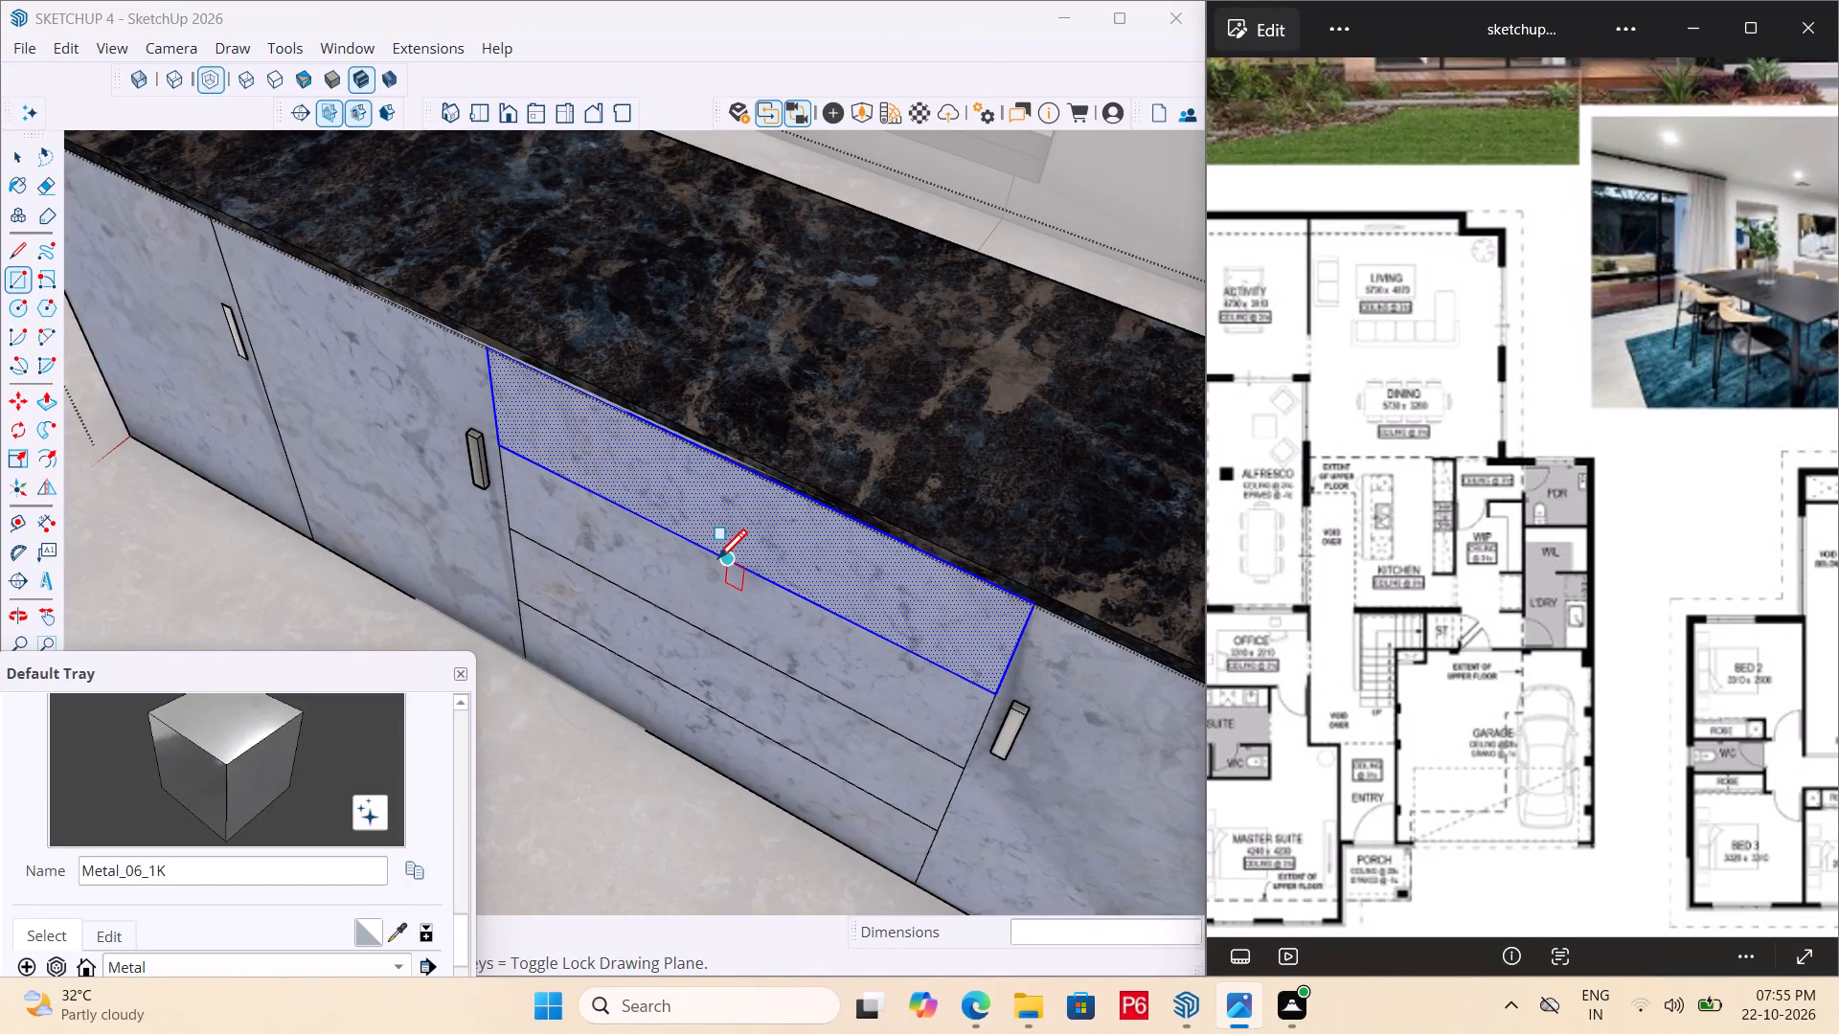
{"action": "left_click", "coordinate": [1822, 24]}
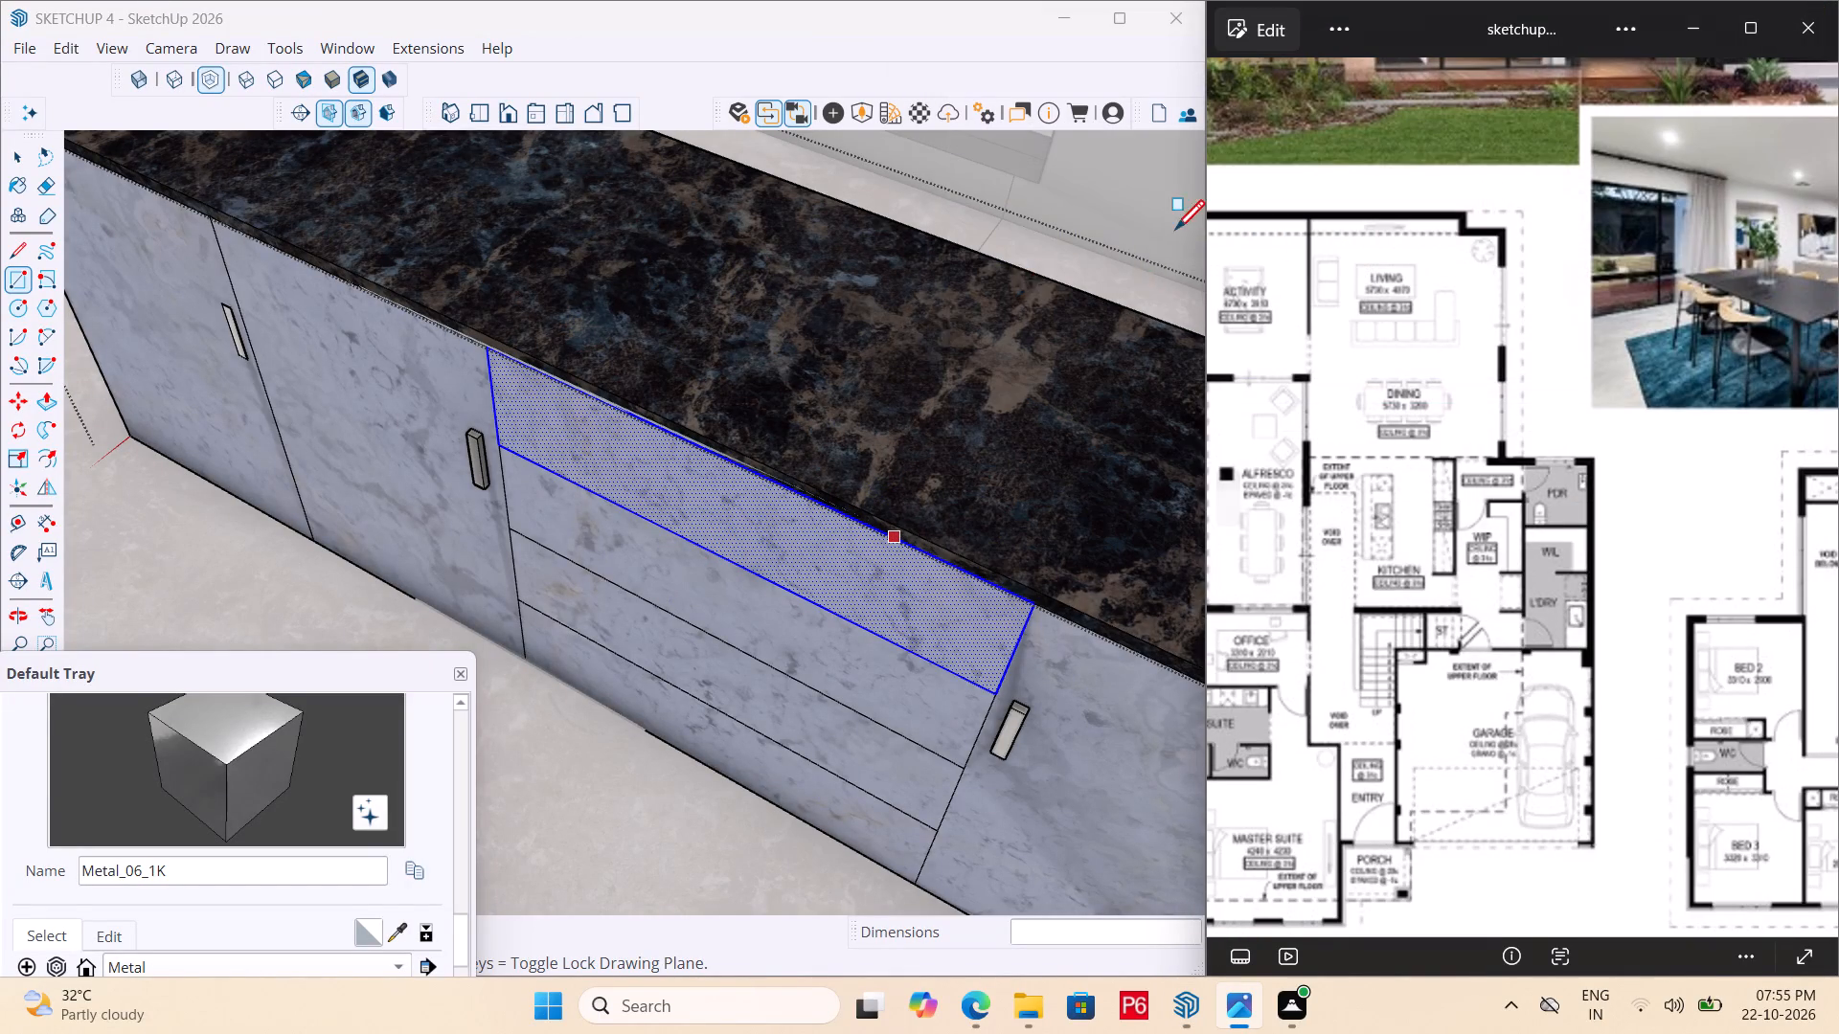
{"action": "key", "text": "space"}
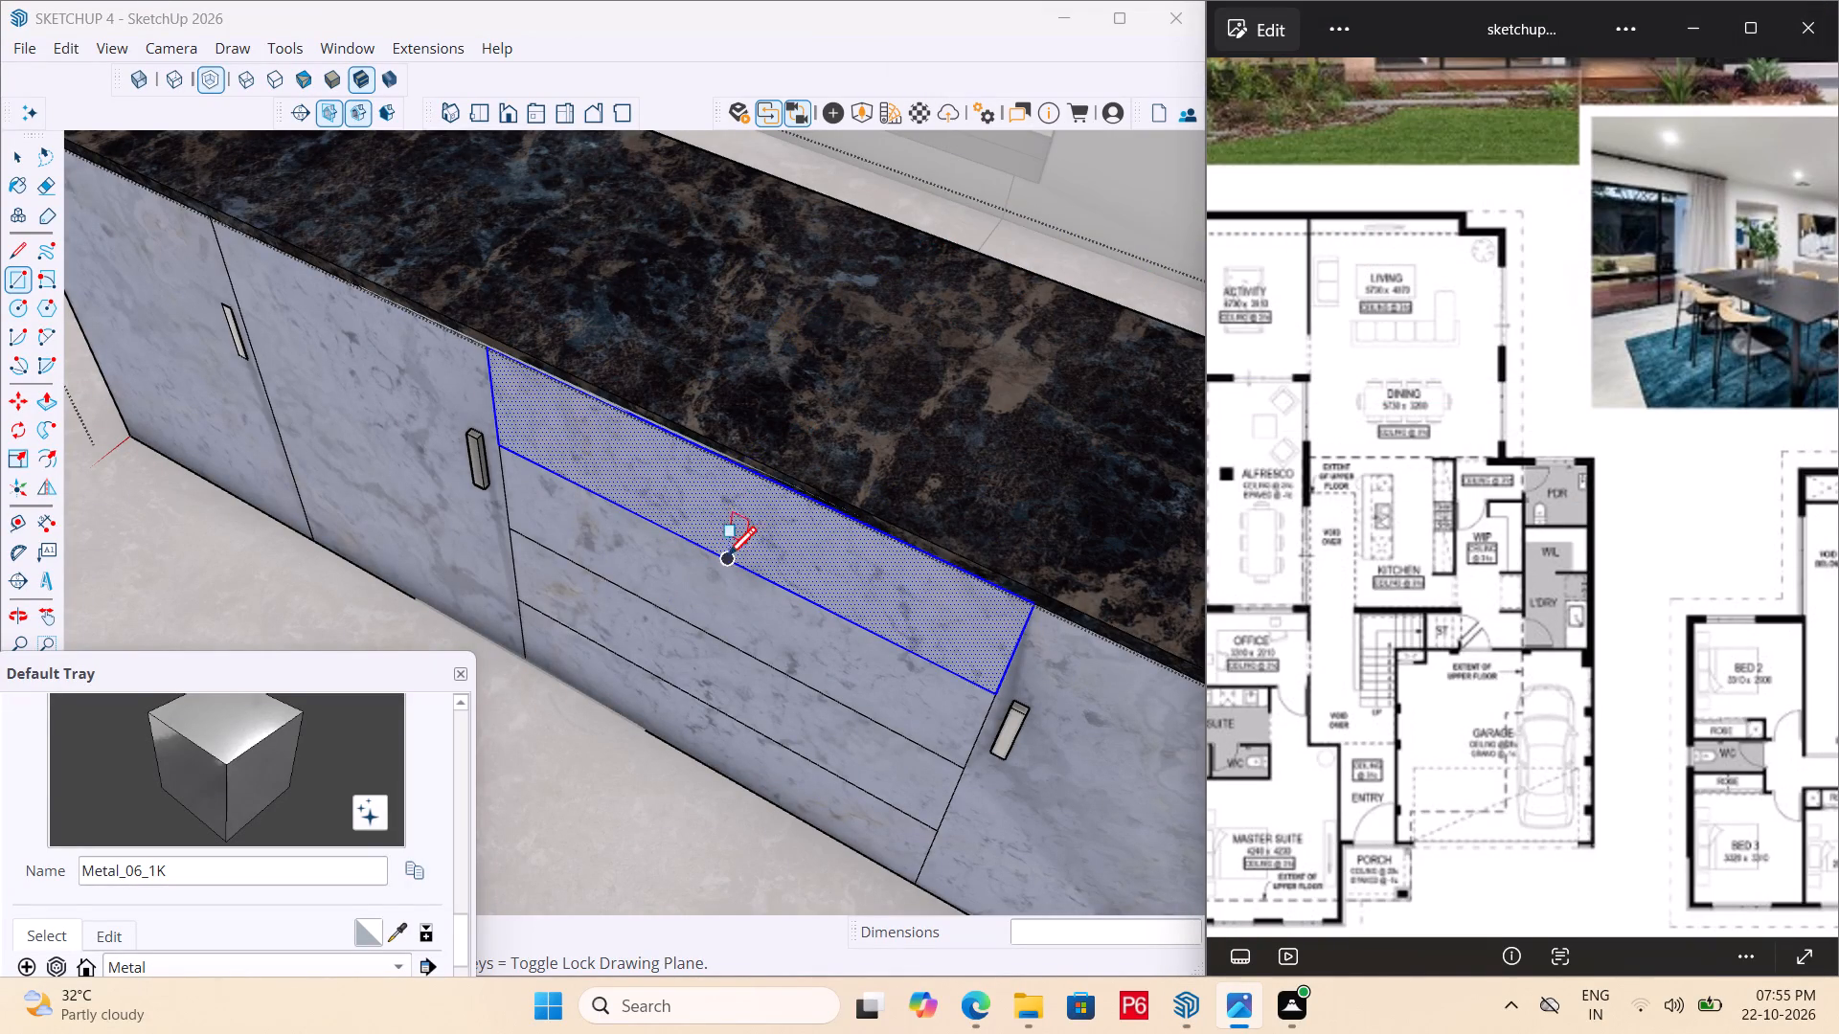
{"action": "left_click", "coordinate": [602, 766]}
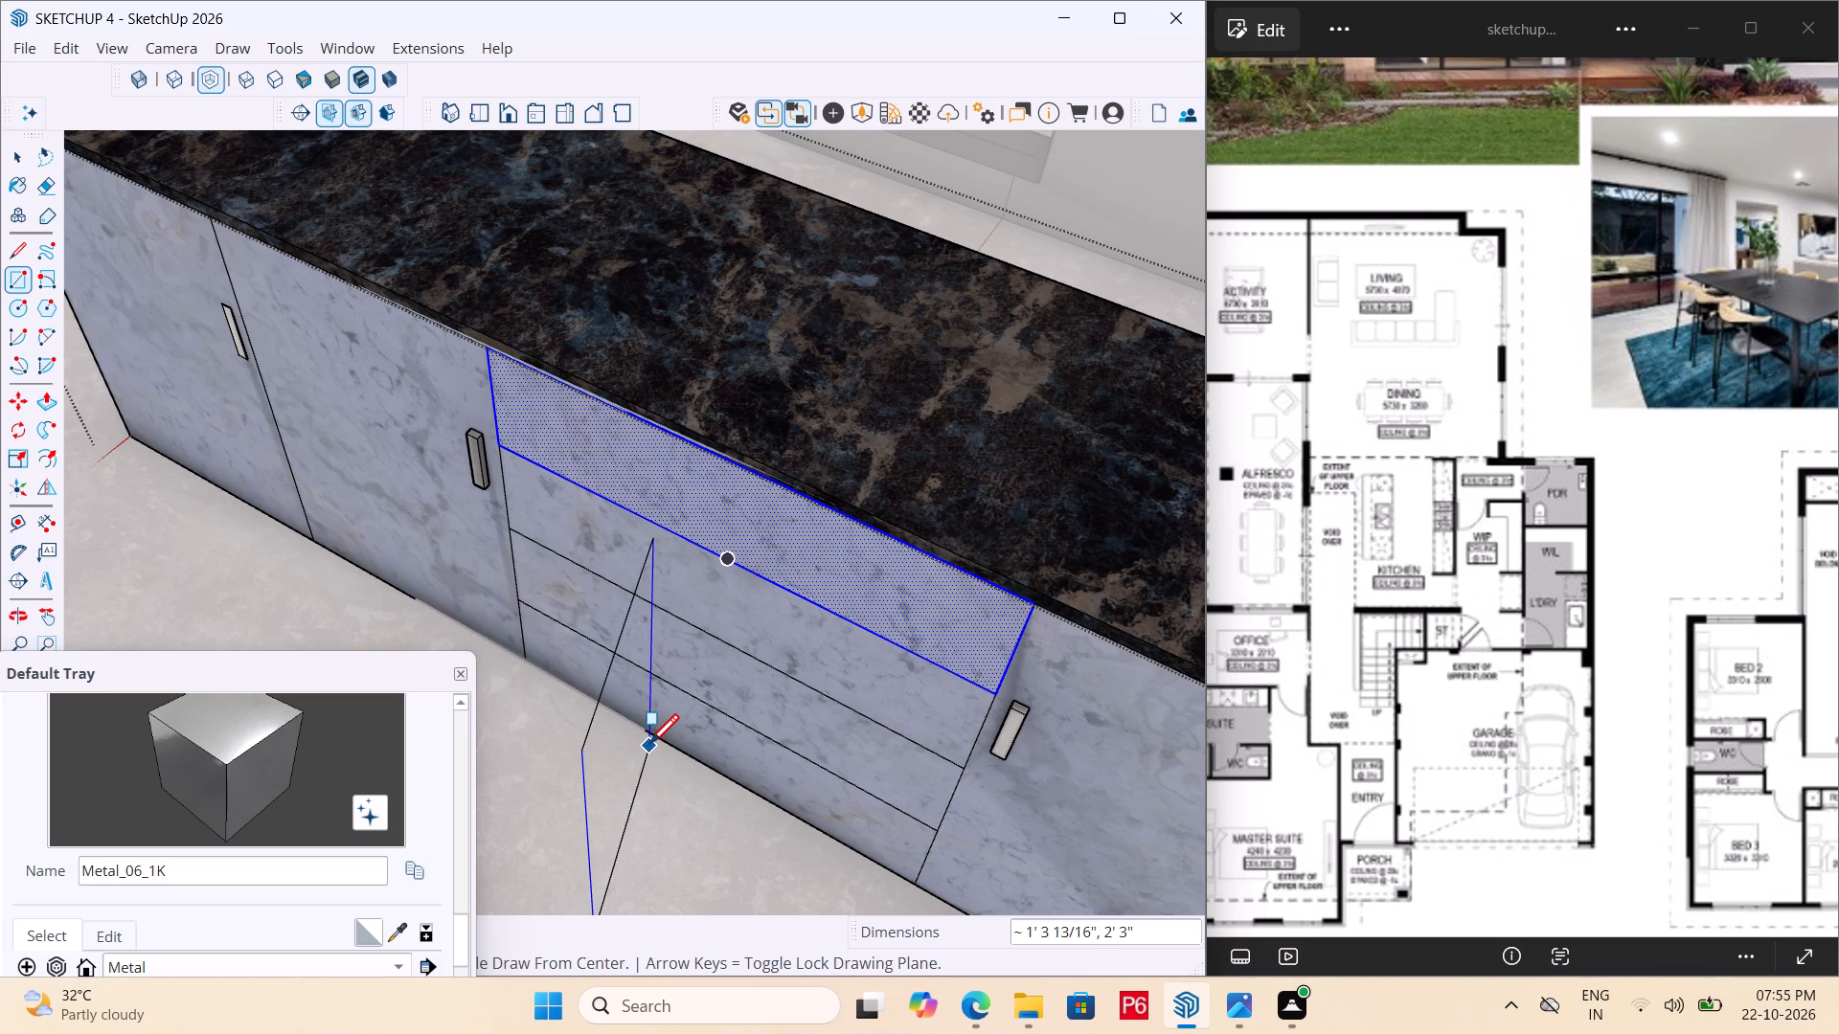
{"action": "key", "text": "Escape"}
Draw a horizontal rectangle about 5 1/8" by 1 3/8" on the island's top drawer front and make it a group.
{"action": "scroll", "coordinate": [794, 571], "scroll_direction": "up", "scroll_amount": 3}
{"action": "left_click", "coordinate": [671, 465]}
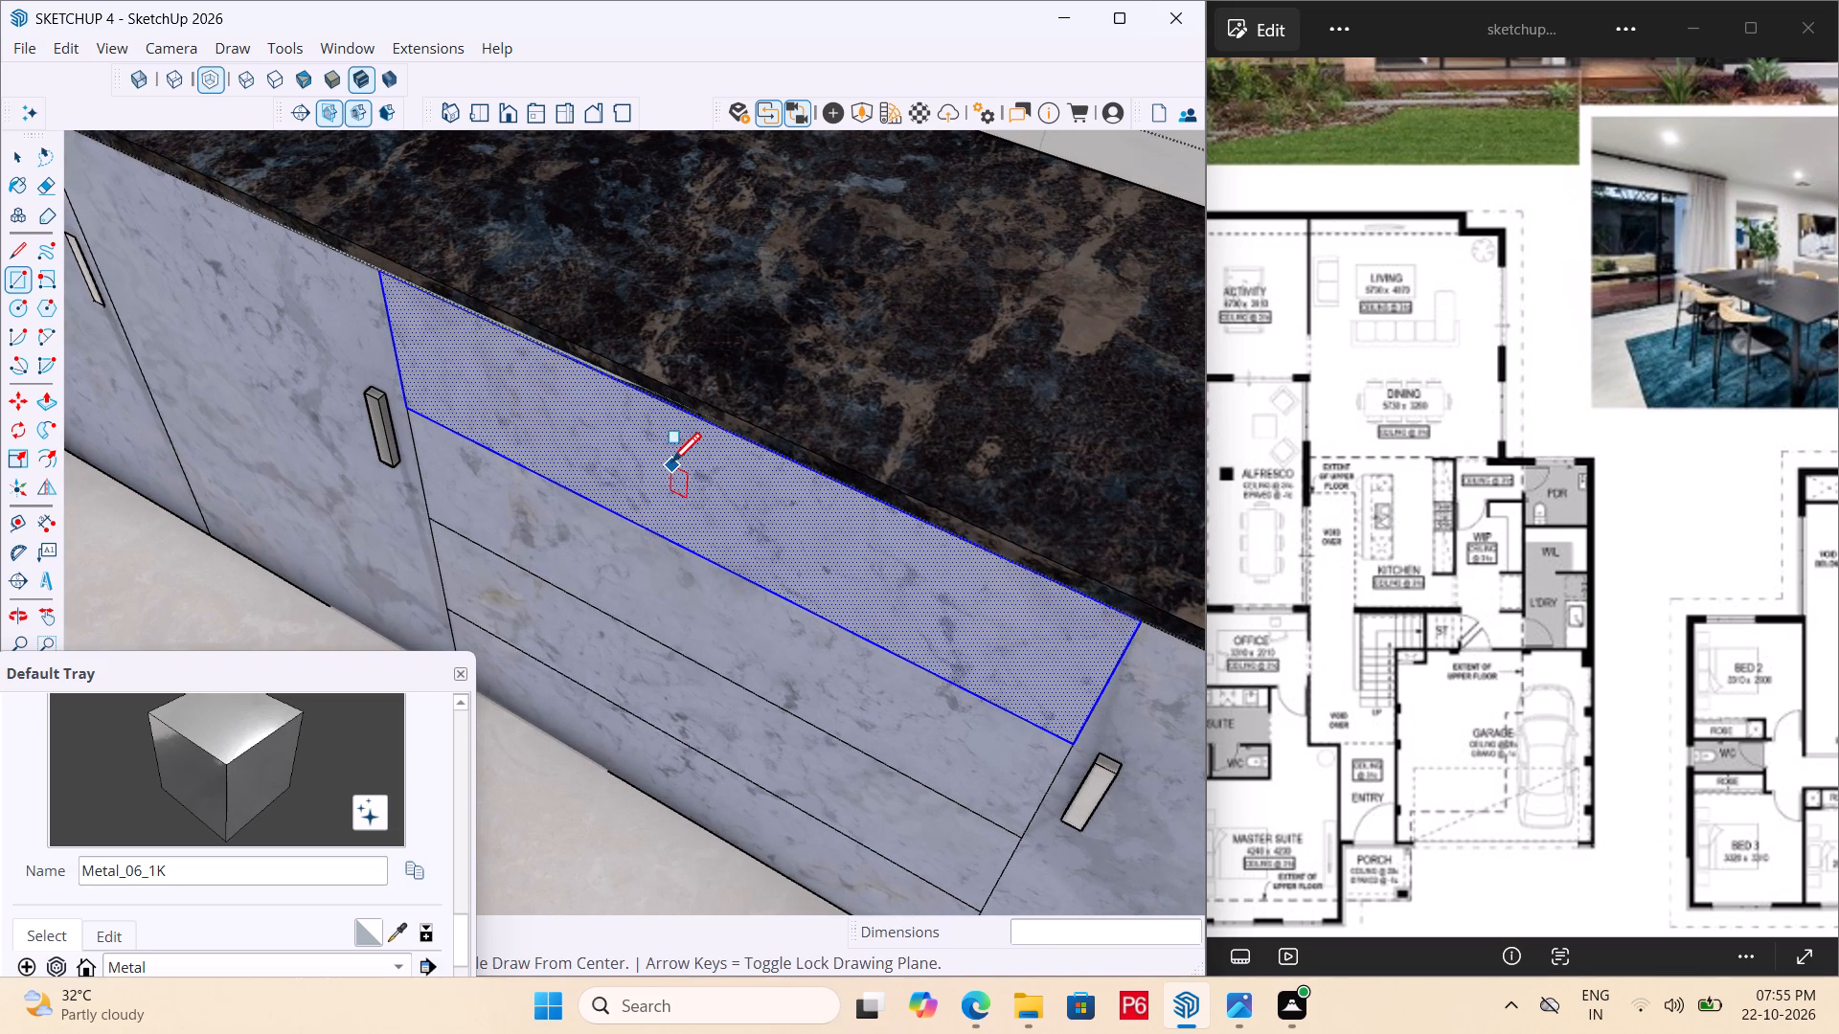
{"action": "left_click", "coordinate": [778, 533]}
{"action": "key", "text": "space"}
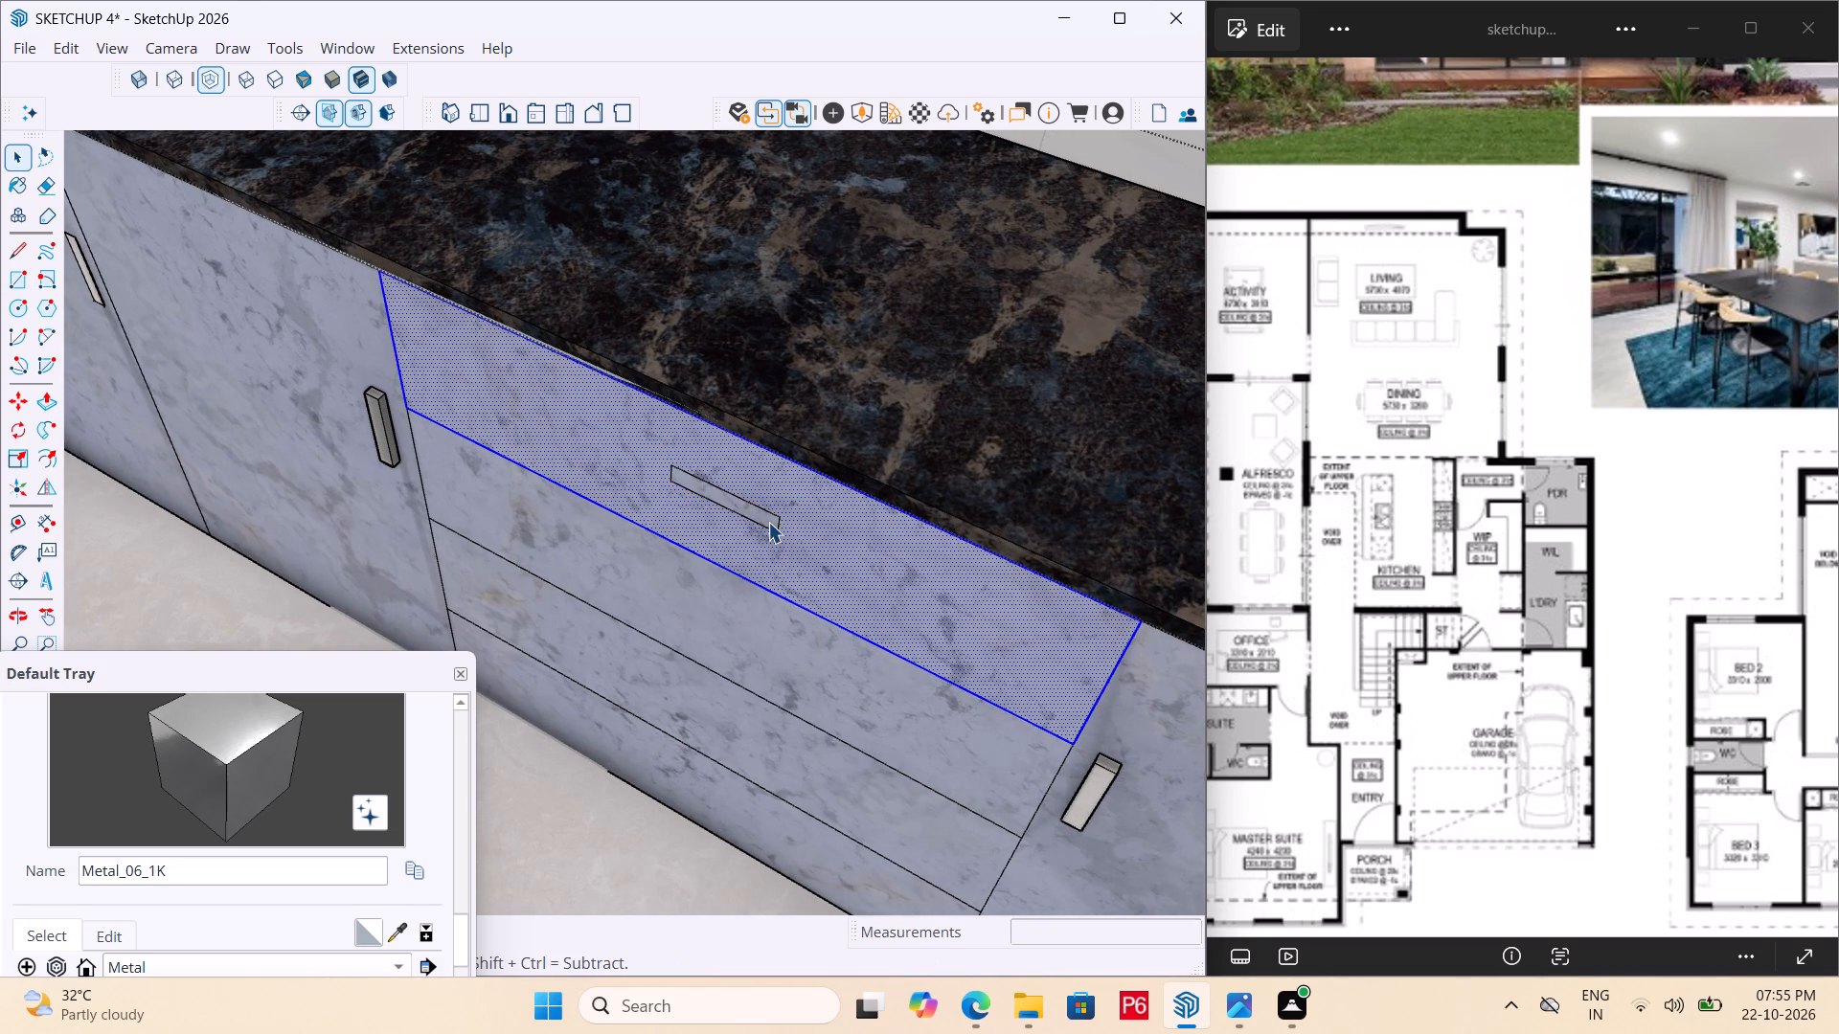
{"action": "scroll", "coordinate": [768, 522], "scroll_direction": "up", "scroll_amount": 2}
{"action": "left_click", "coordinate": [768, 518]}
{"action": "middle_click_drag", "start_coordinate": [757, 509], "coordinate": [666, 375]}
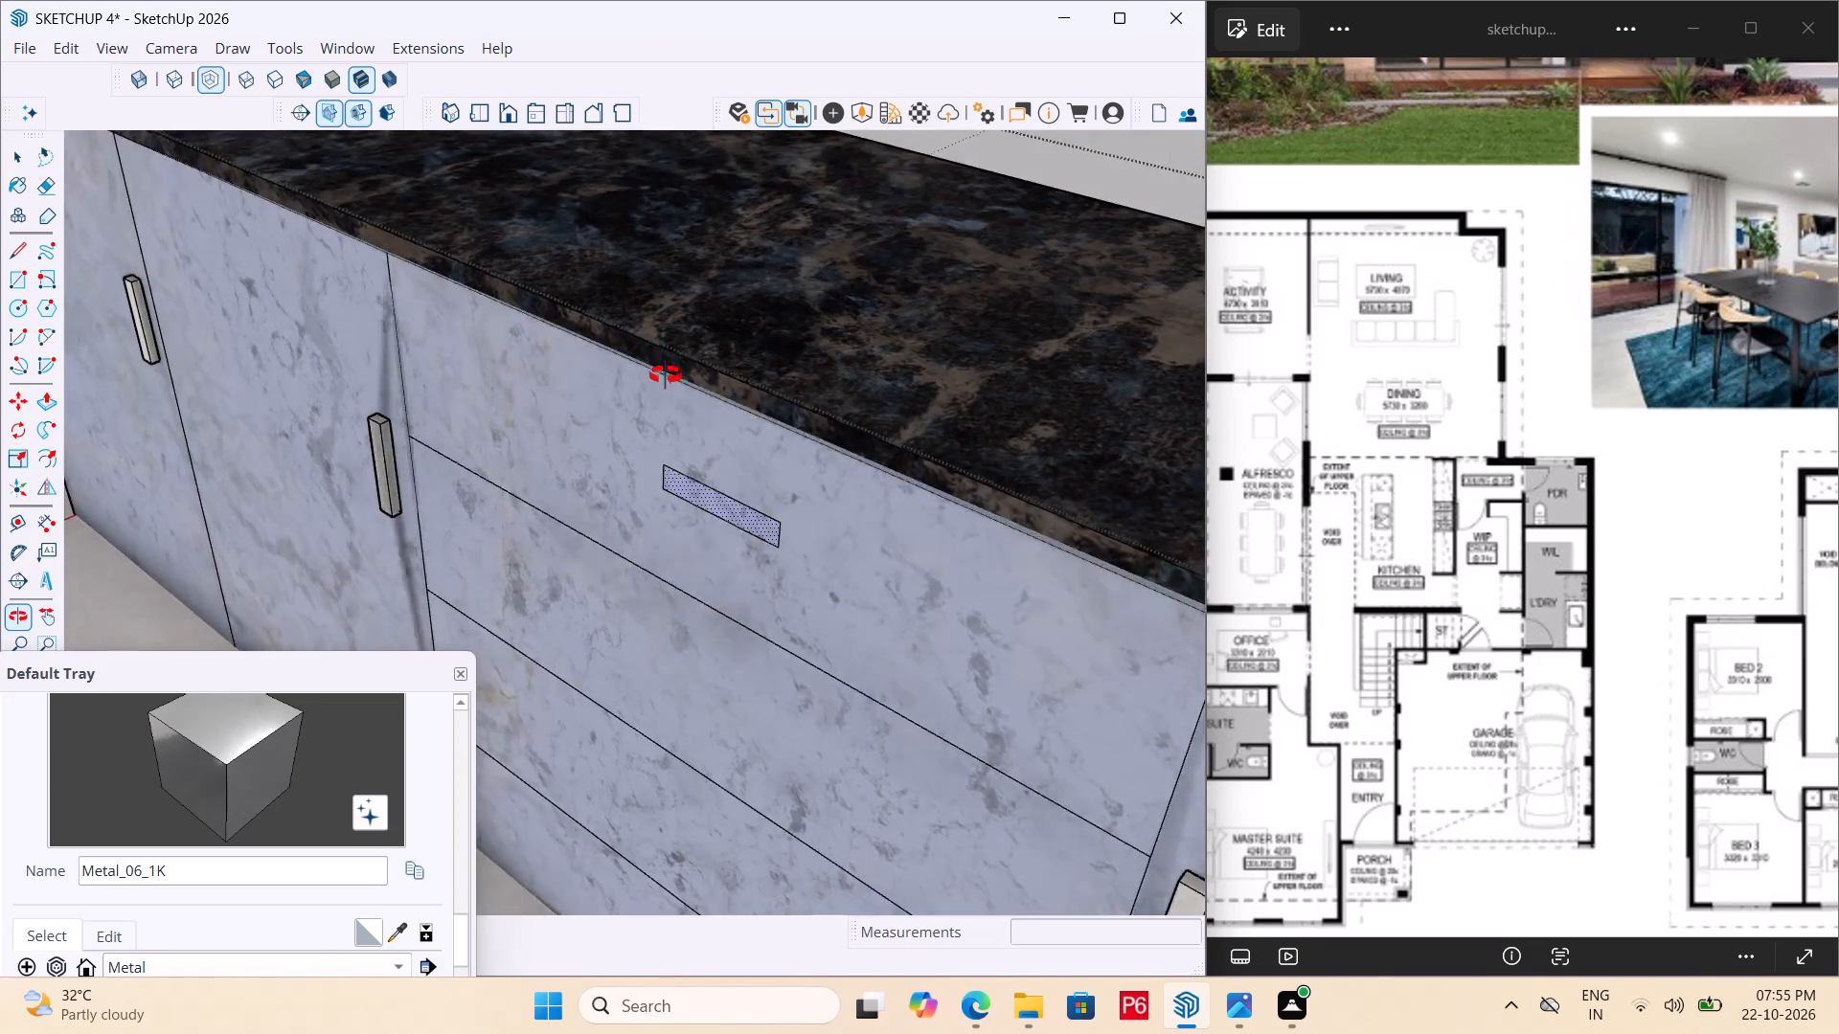
{"action": "middle_click_drag", "start_coordinate": [666, 375], "coordinate": [682, 412]}
{"action": "double_click", "coordinate": [722, 500]}
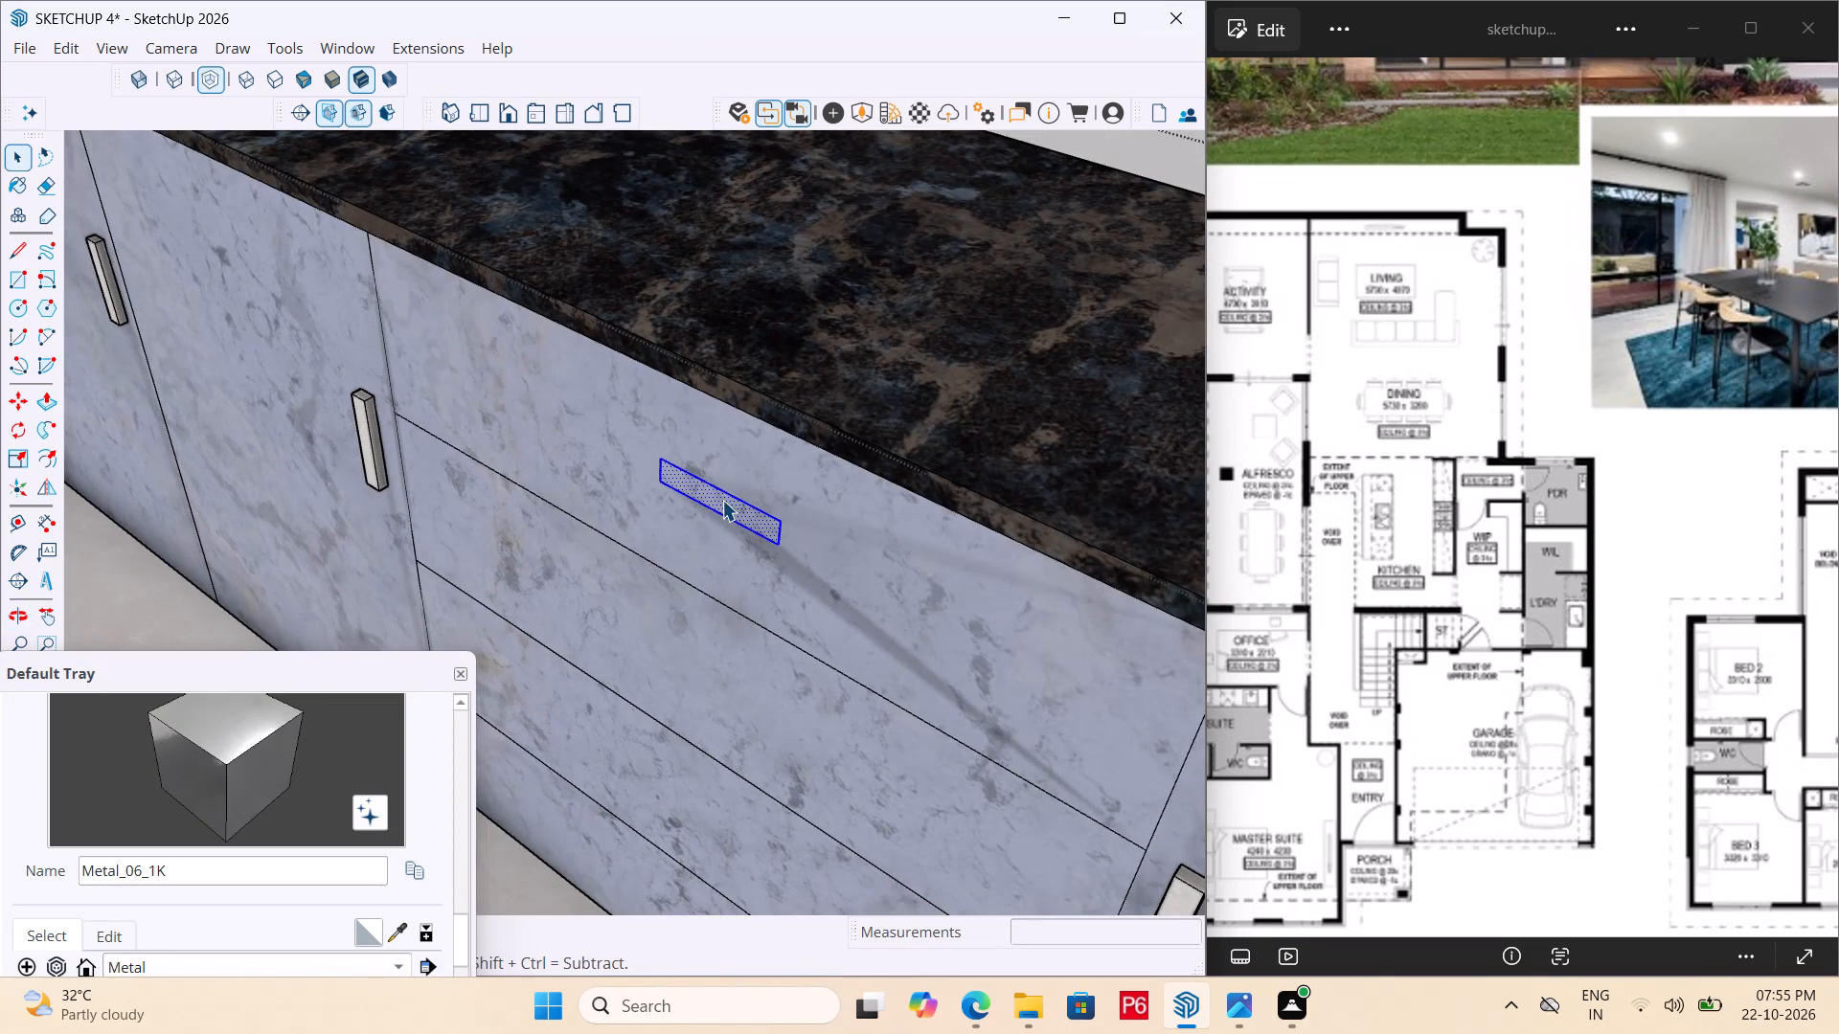
{"action": "right_click", "coordinate": [719, 500]}
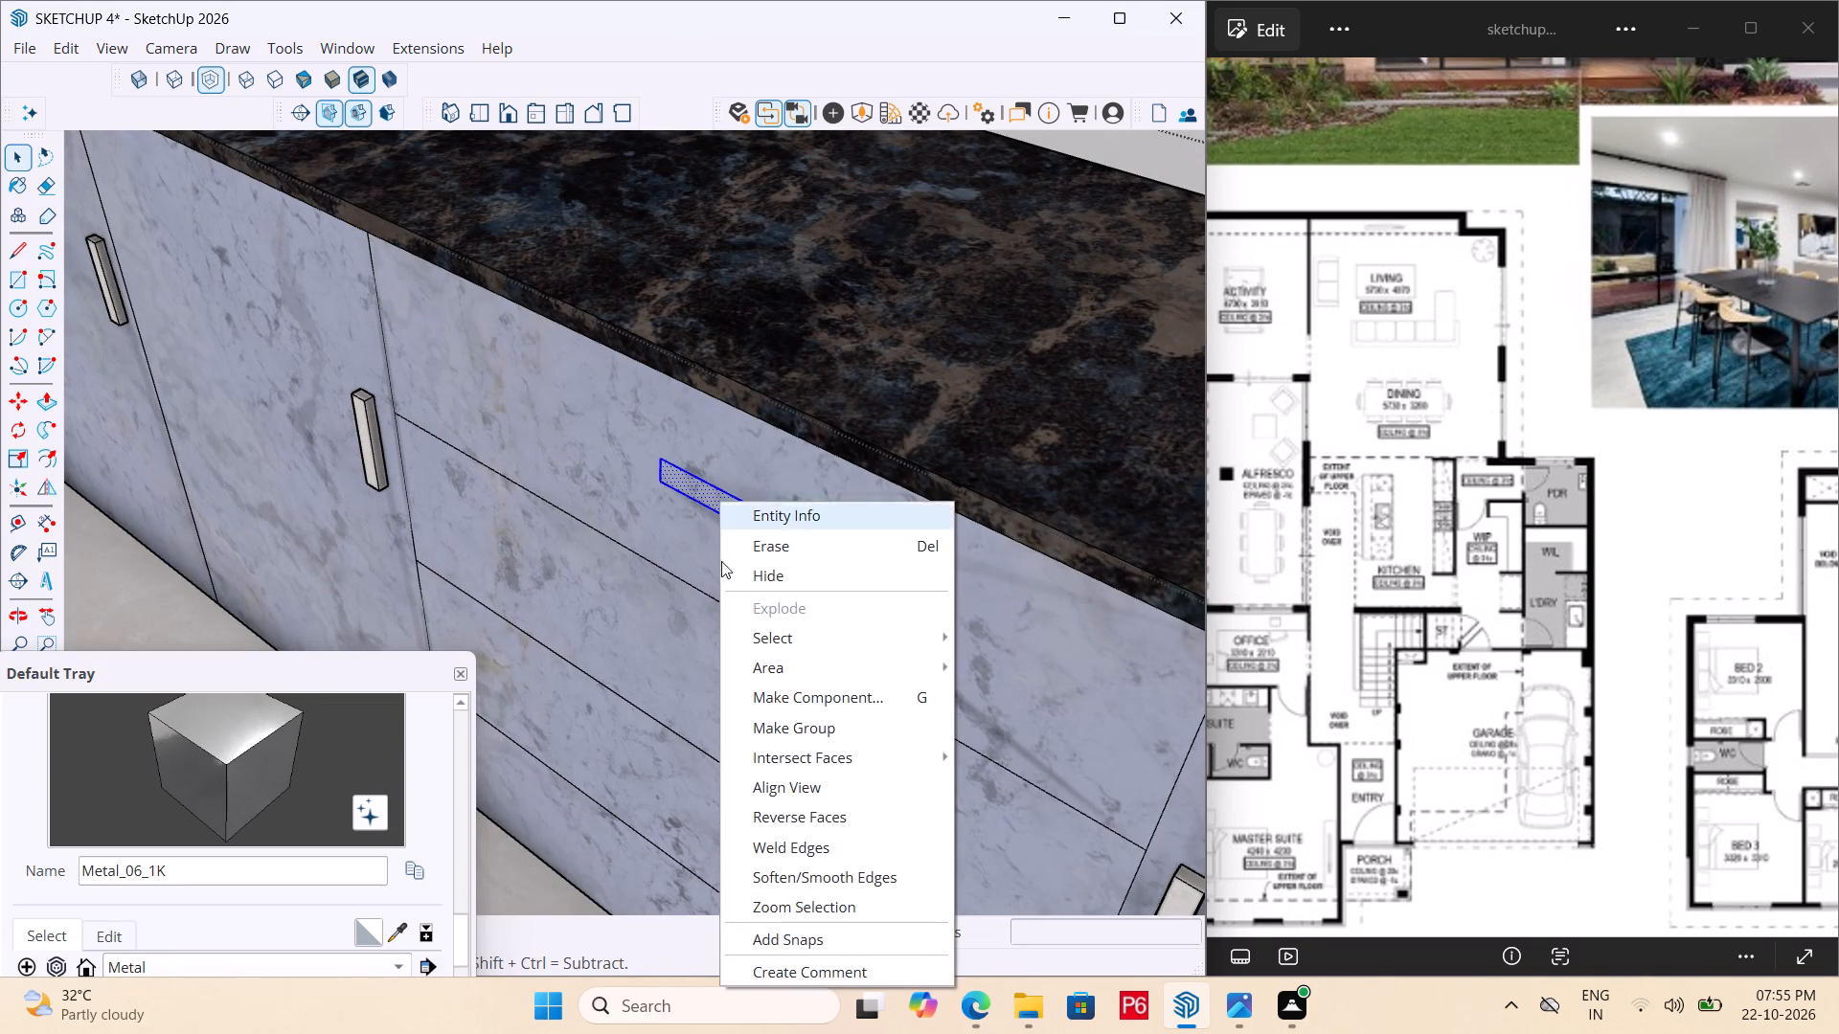
{"action": "left_click", "coordinate": [811, 722]}
Open the rectangle group for editing and paint its face with the Metal_06_1K material.
{"action": "scroll", "coordinate": [785, 516], "scroll_direction": "down", "scroll_amount": 4}
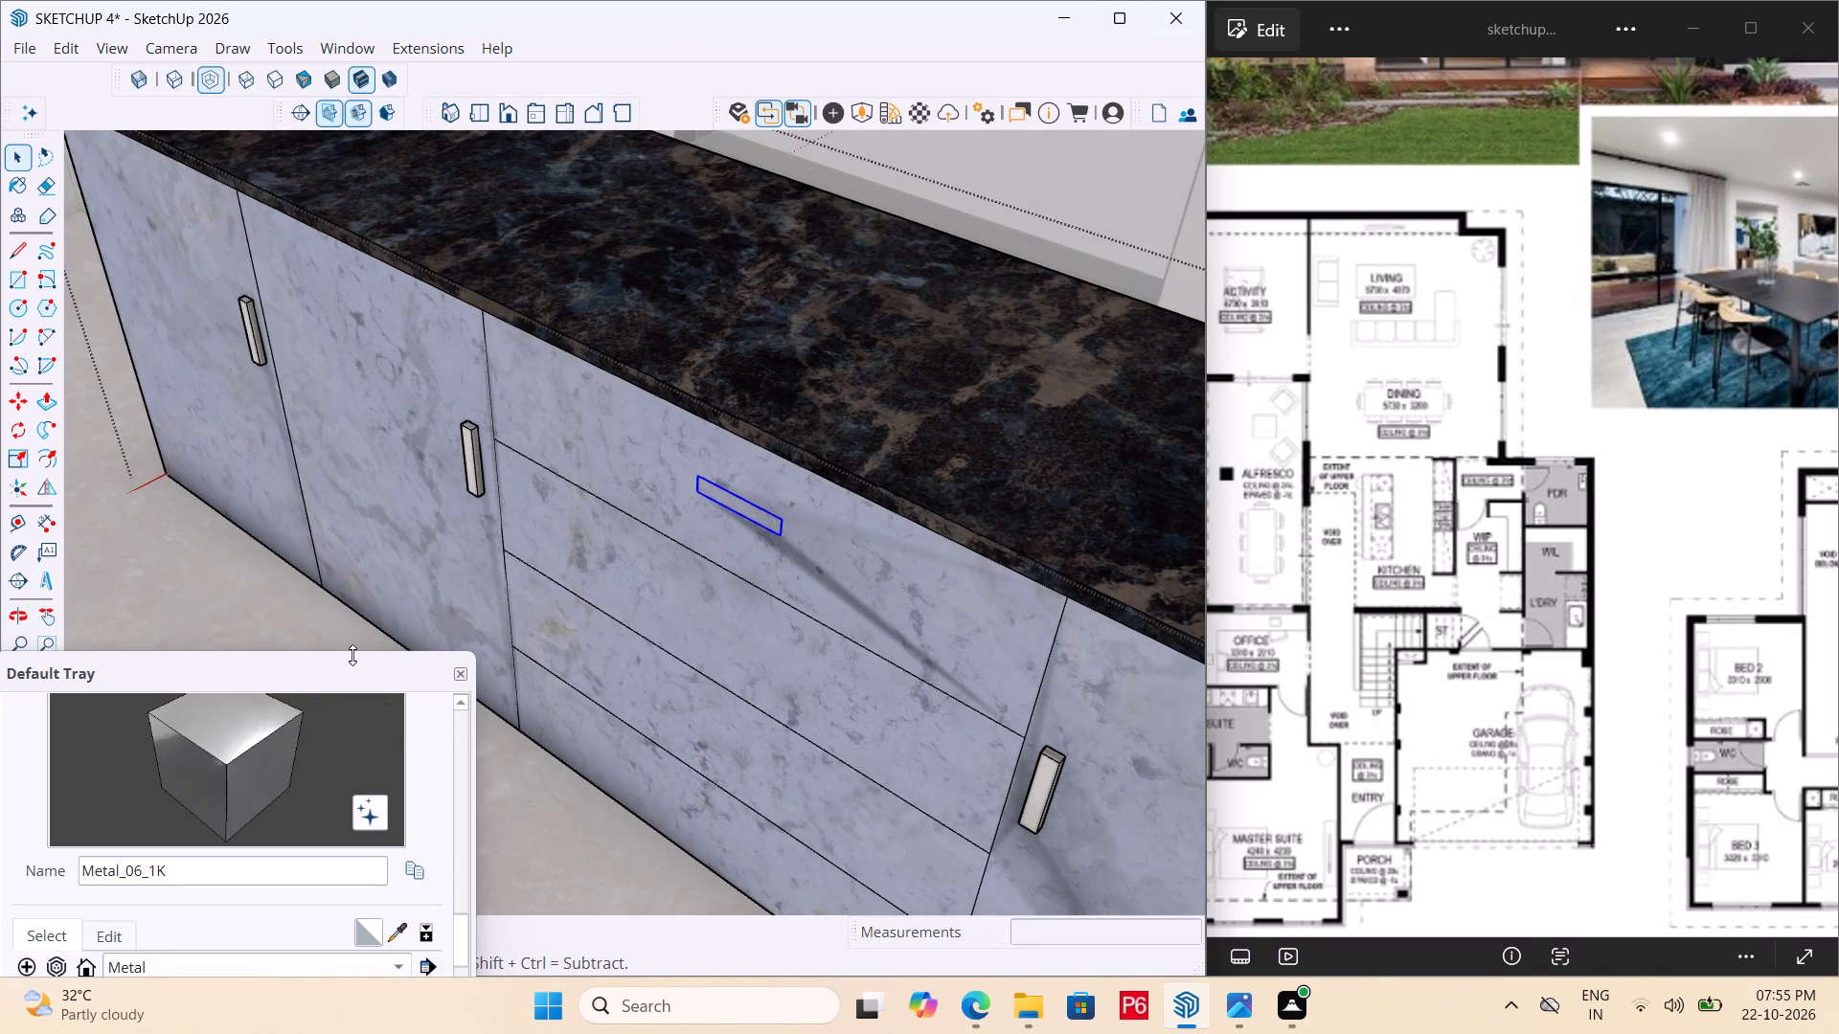
{"action": "left_click_drag", "start_coordinate": [352, 661], "coordinate": [349, 568]}
{"action": "scroll", "coordinate": [174, 801], "scroll_direction": "down", "scroll_amount": 1}
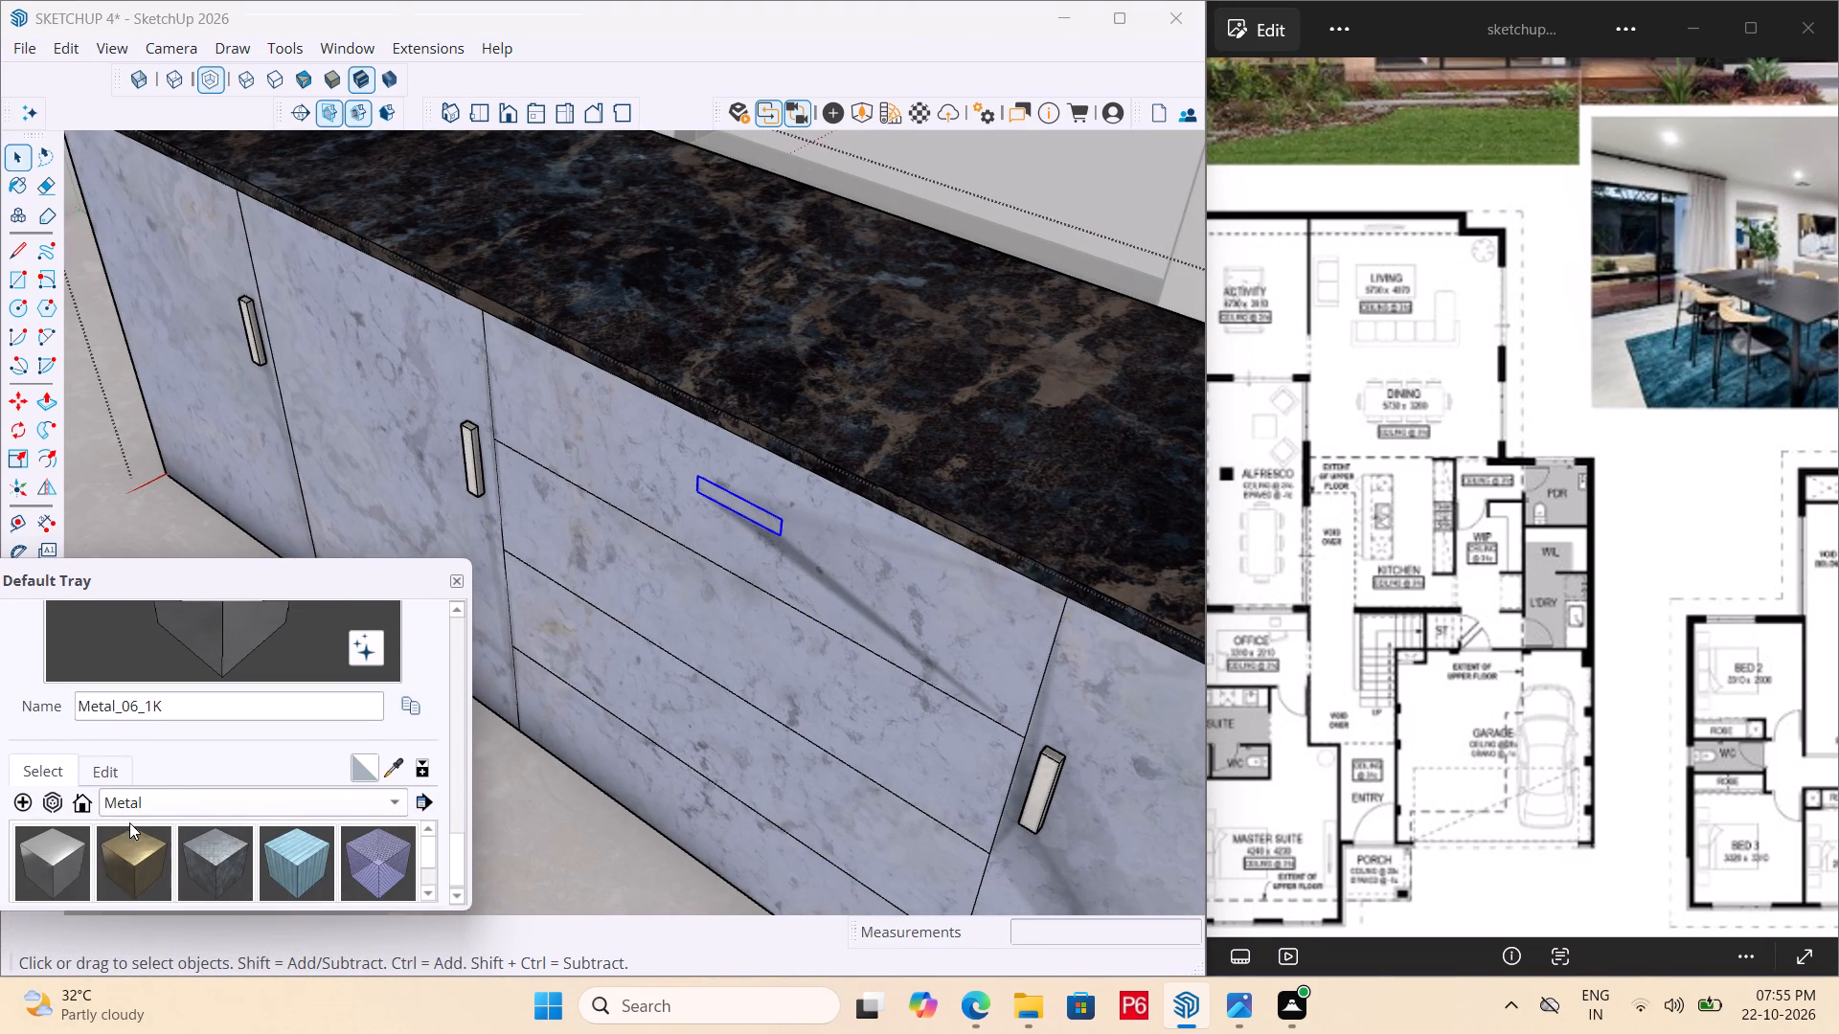
{"action": "left_click", "coordinate": [79, 856]}
{"action": "key", "text": "space"}
{"action": "scroll", "coordinate": [723, 556], "scroll_direction": "up", "scroll_amount": 4}
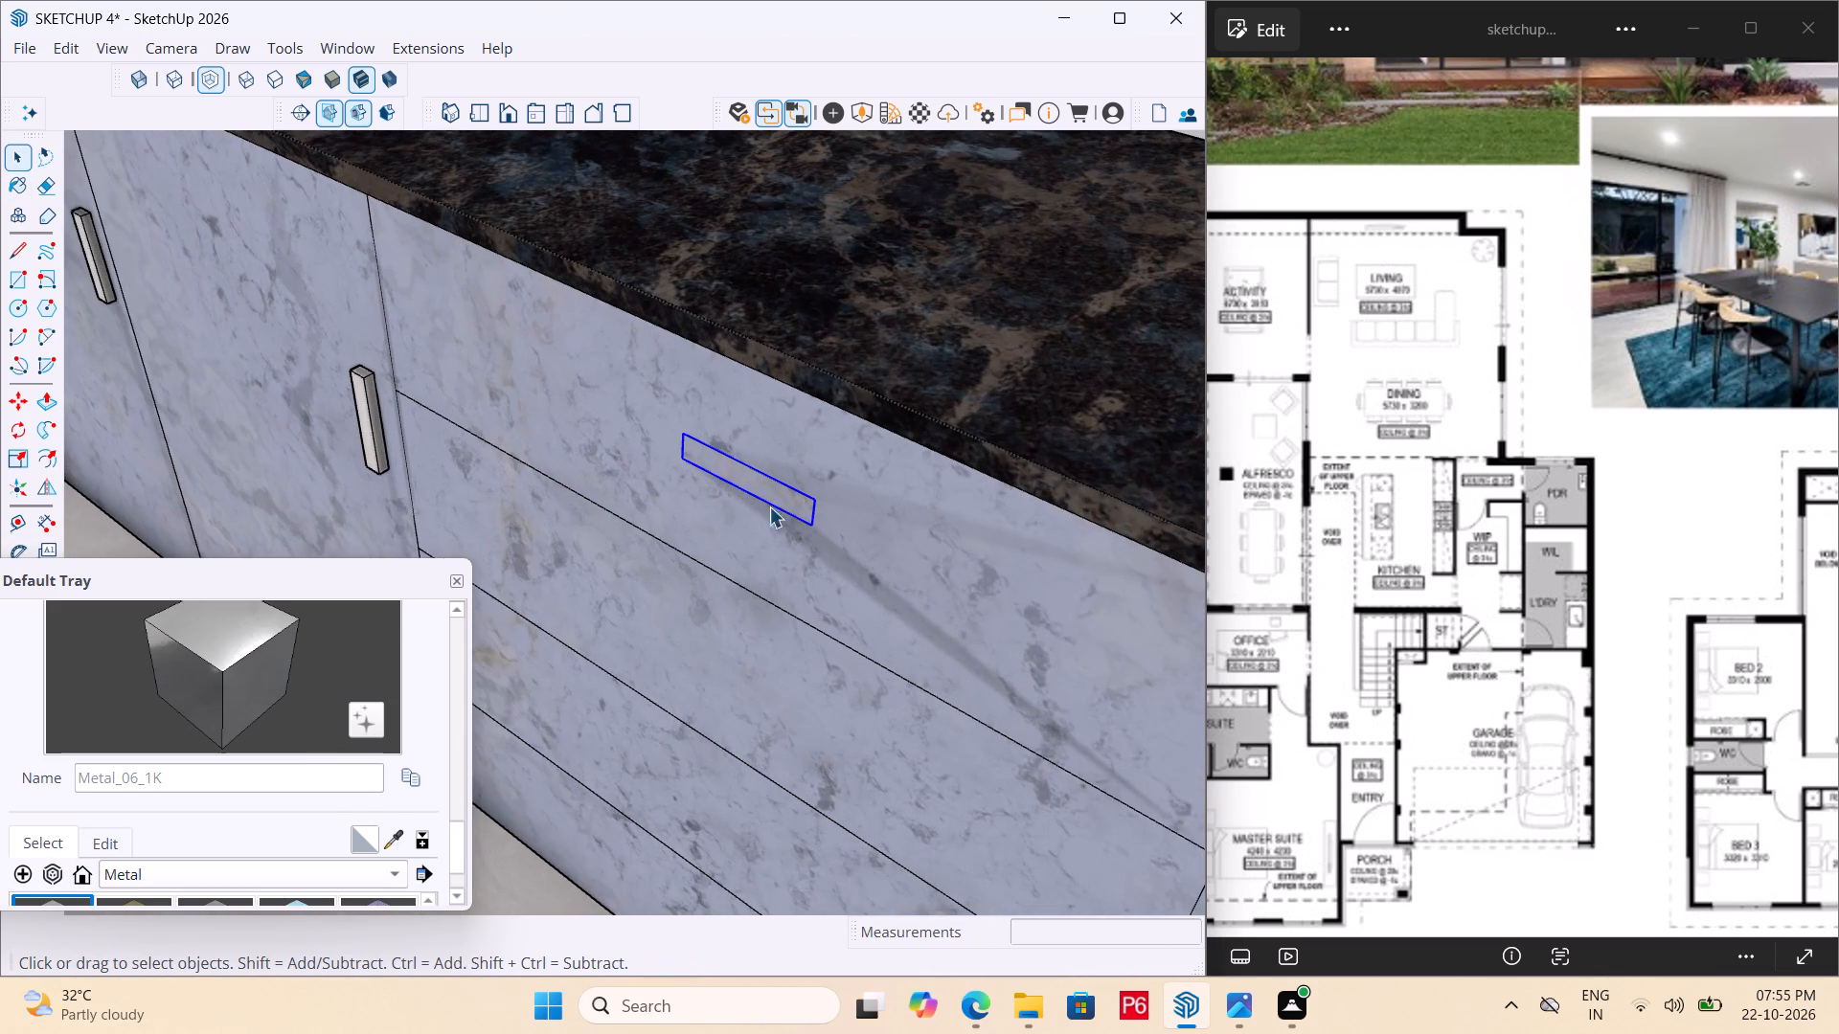
{"action": "double_click", "coordinate": [777, 498]}
{"action": "scroll", "coordinate": [132, 826], "scroll_direction": "down", "scroll_amount": 2}
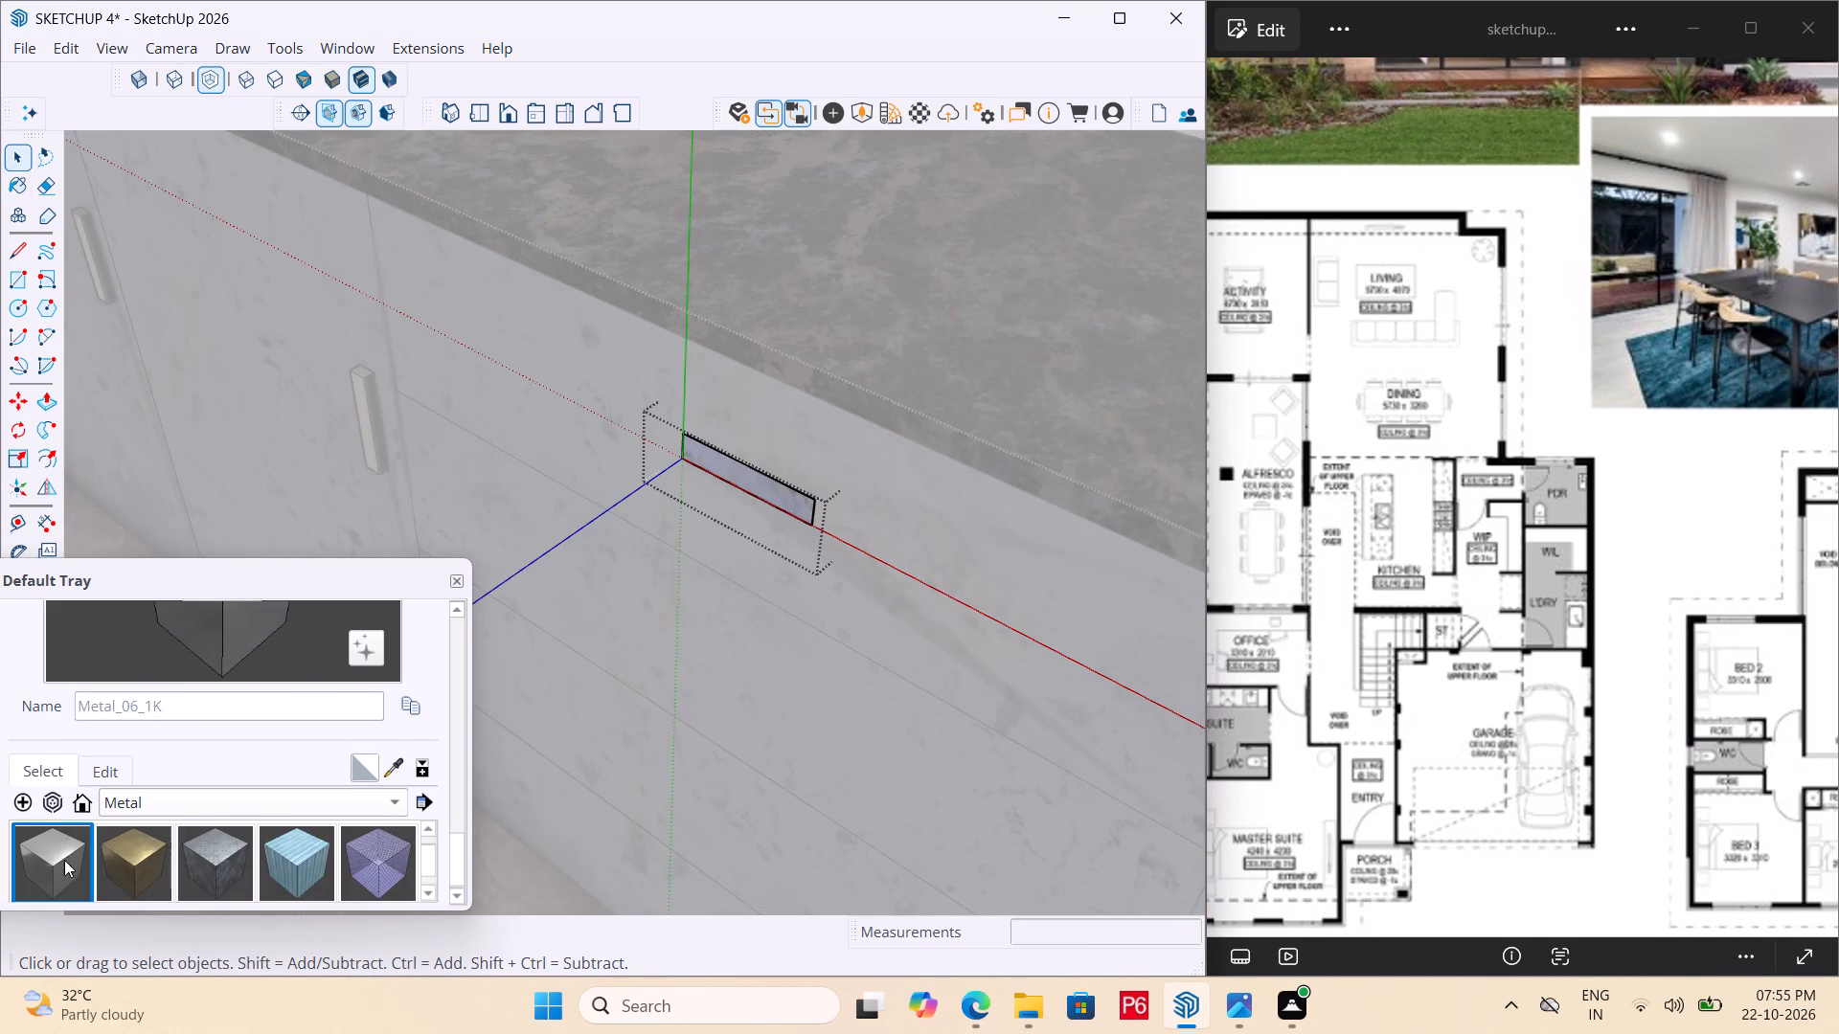
{"action": "left_click", "coordinate": [60, 868]}
{"action": "scroll", "coordinate": [772, 530], "scroll_direction": "up", "scroll_amount": 2}
{"action": "left_click", "coordinate": [781, 486]}
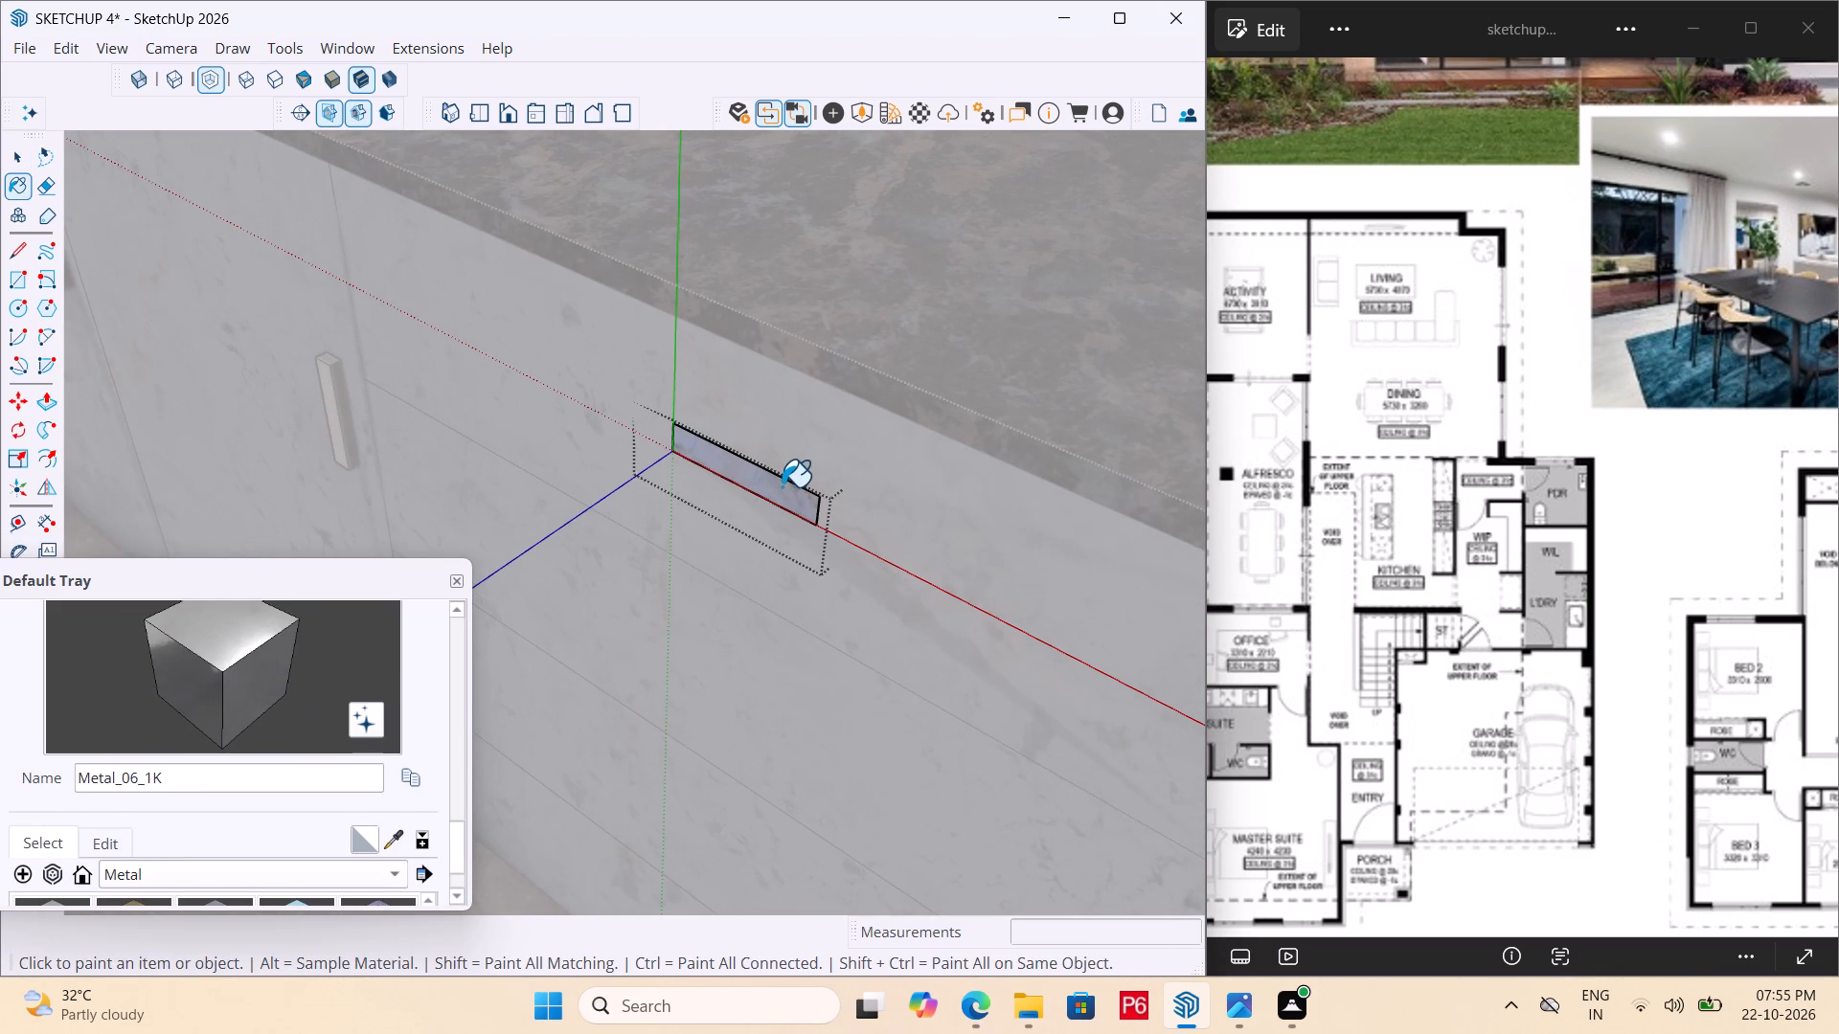
Push/pull the metal rectangle outward by 1" to form the top drawer's handle.
{"action": "key", "text": "p"}
{"action": "left_click", "coordinate": [793, 488]}
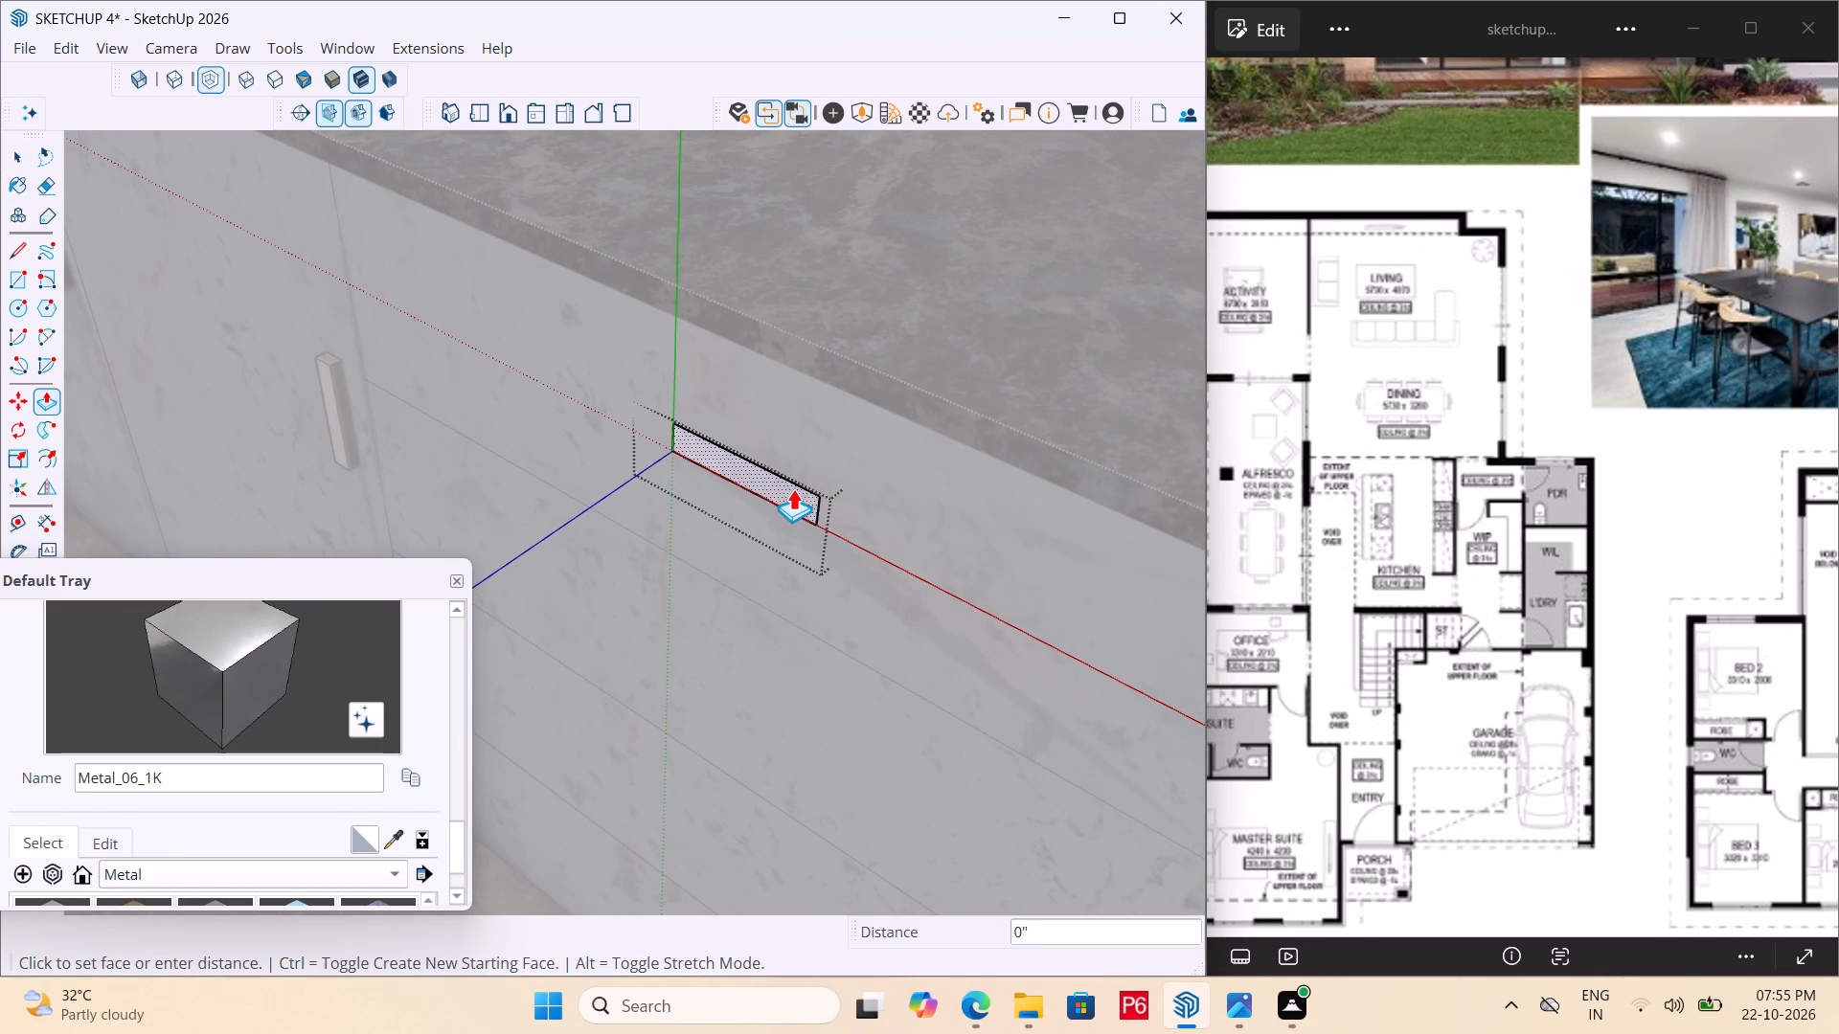
{"action": "type", "text": "1\""}
{"action": "key", "text": "Return"}
{"action": "key", "text": "ctrl+z"}
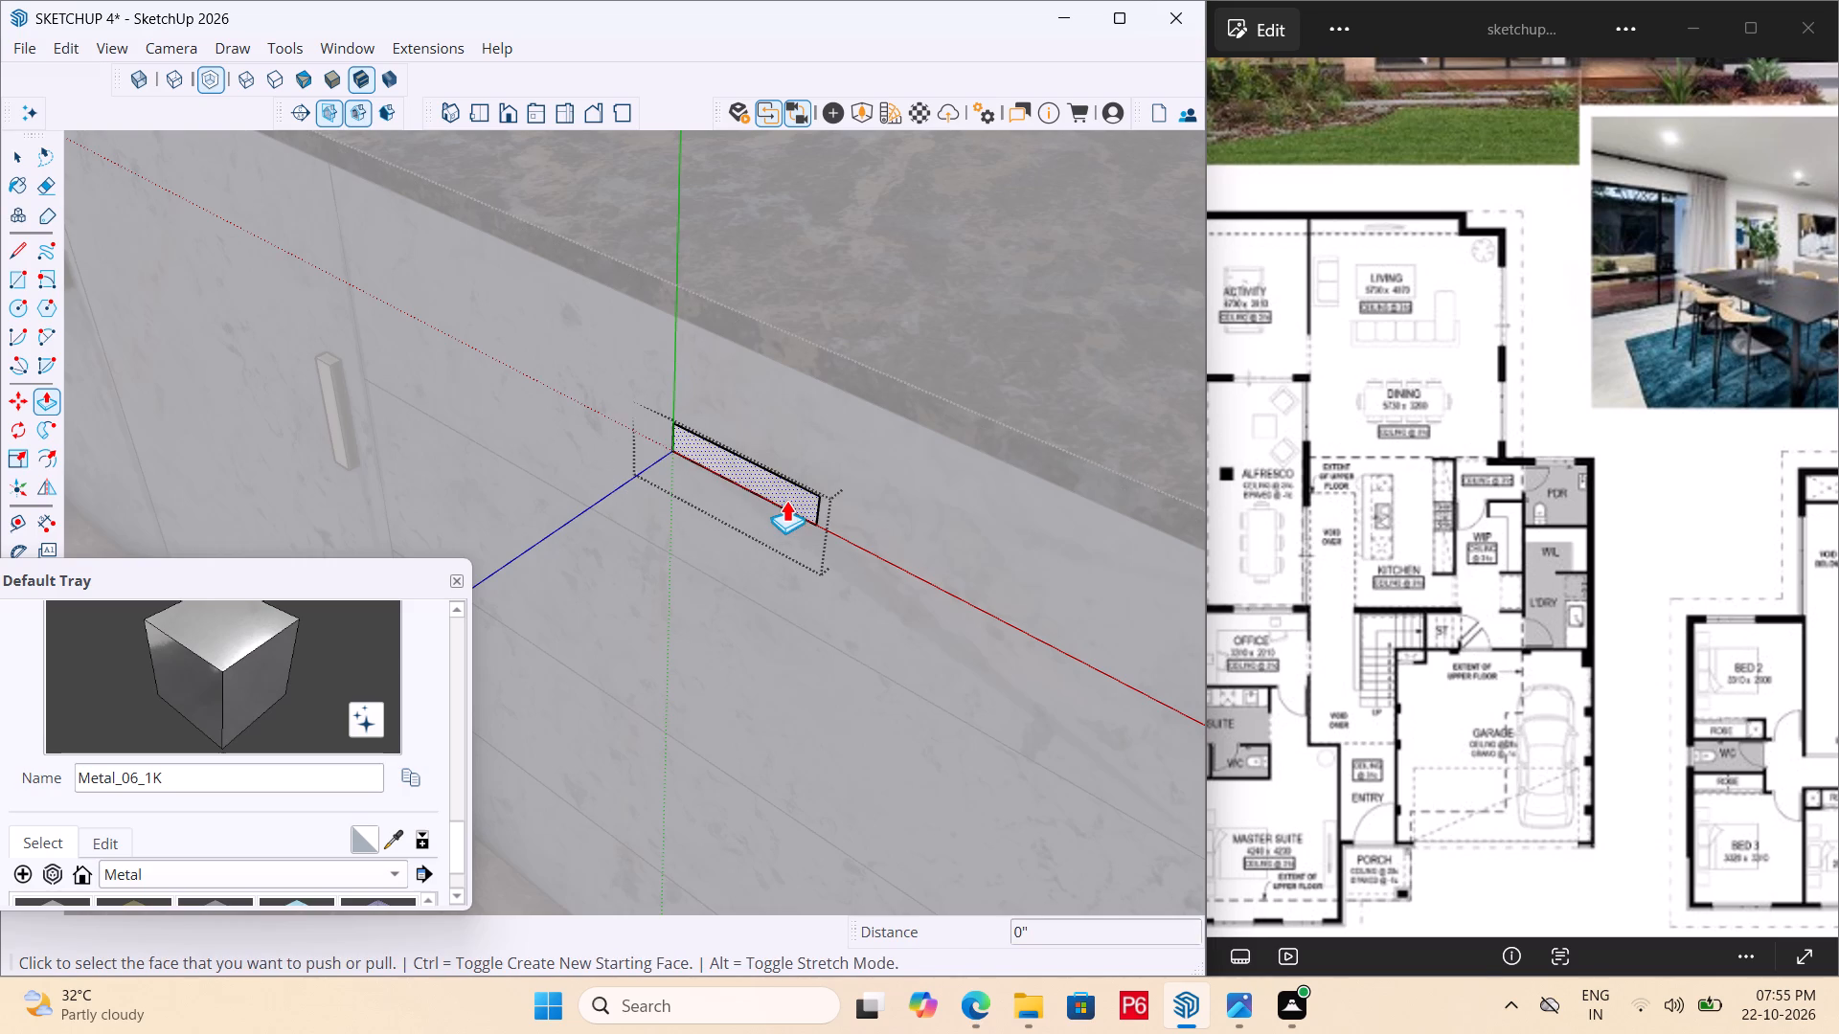
{"action": "left_click", "coordinate": [786, 500]}
{"action": "type", "text": "1\""}
{"action": "key", "text": "Return"}
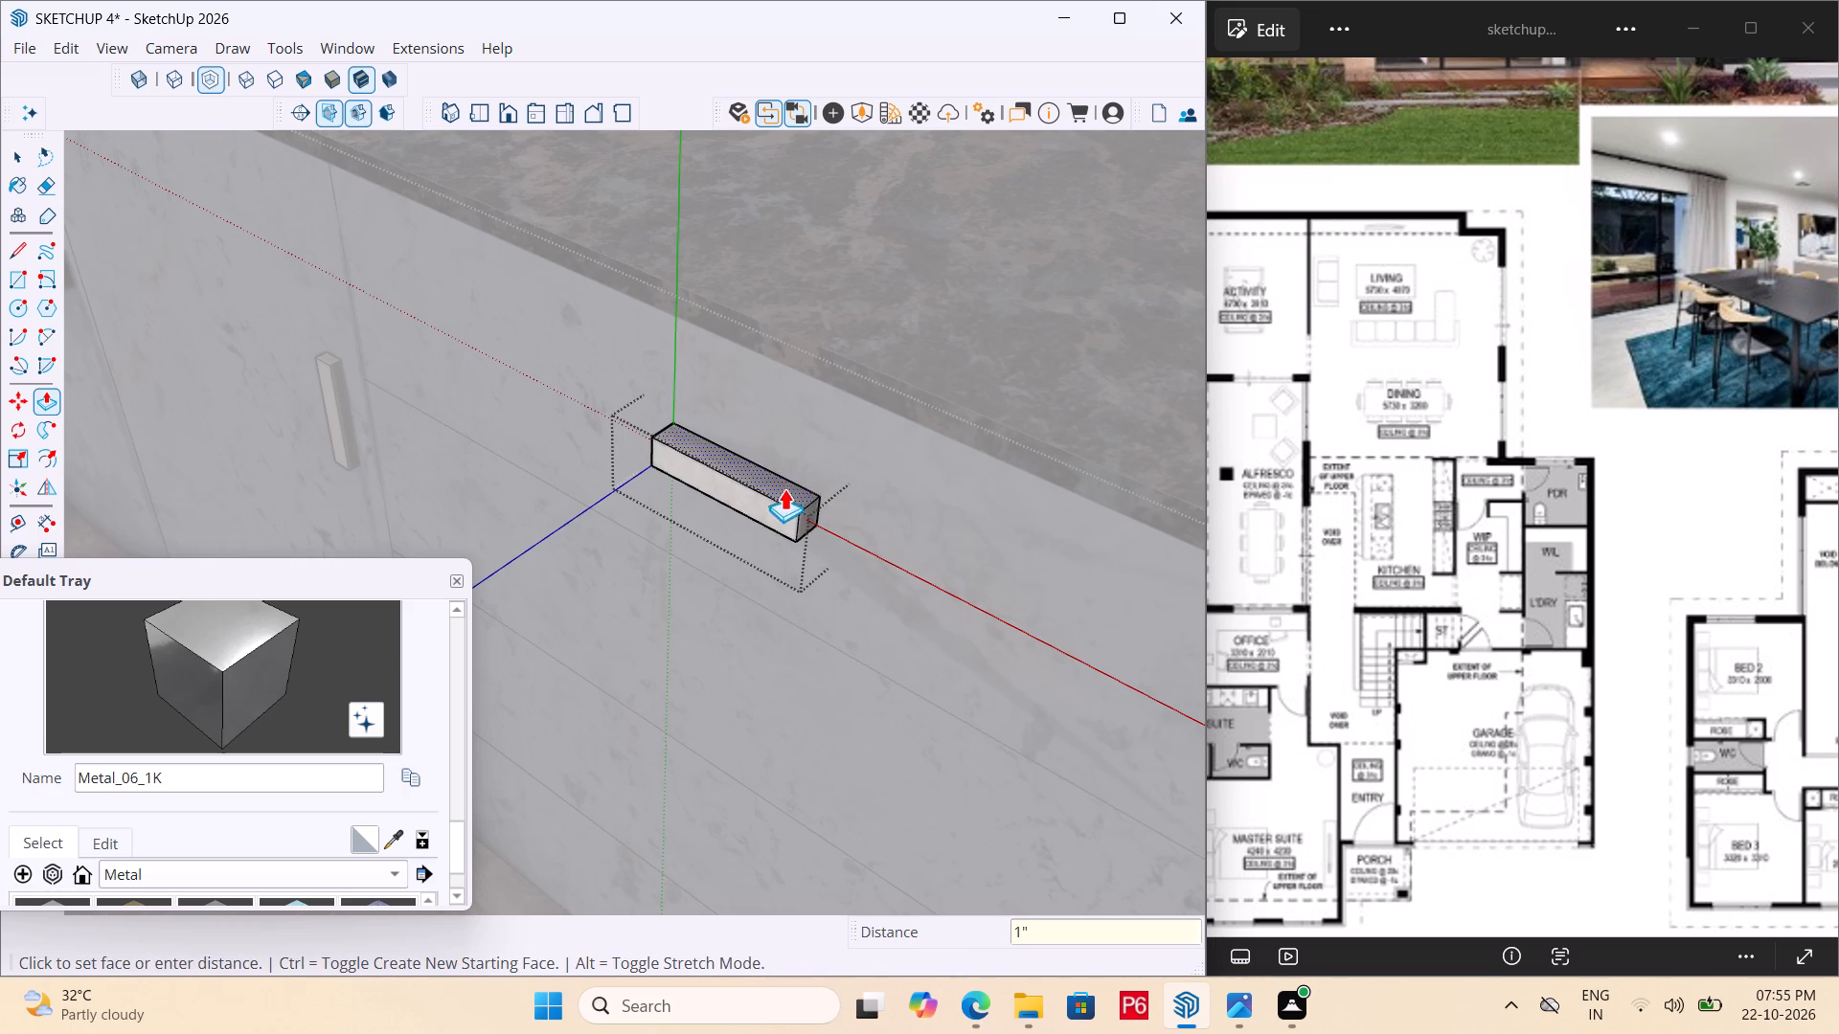
Adjust the drawer handle's front face by about 7/16", using the neighbouring door handle as reference, and leave the group.
{"action": "scroll", "coordinate": [714, 442], "scroll_direction": "down", "scroll_amount": 3}
{"action": "middle_click_drag", "start_coordinate": [660, 454], "coordinate": [462, 385]}
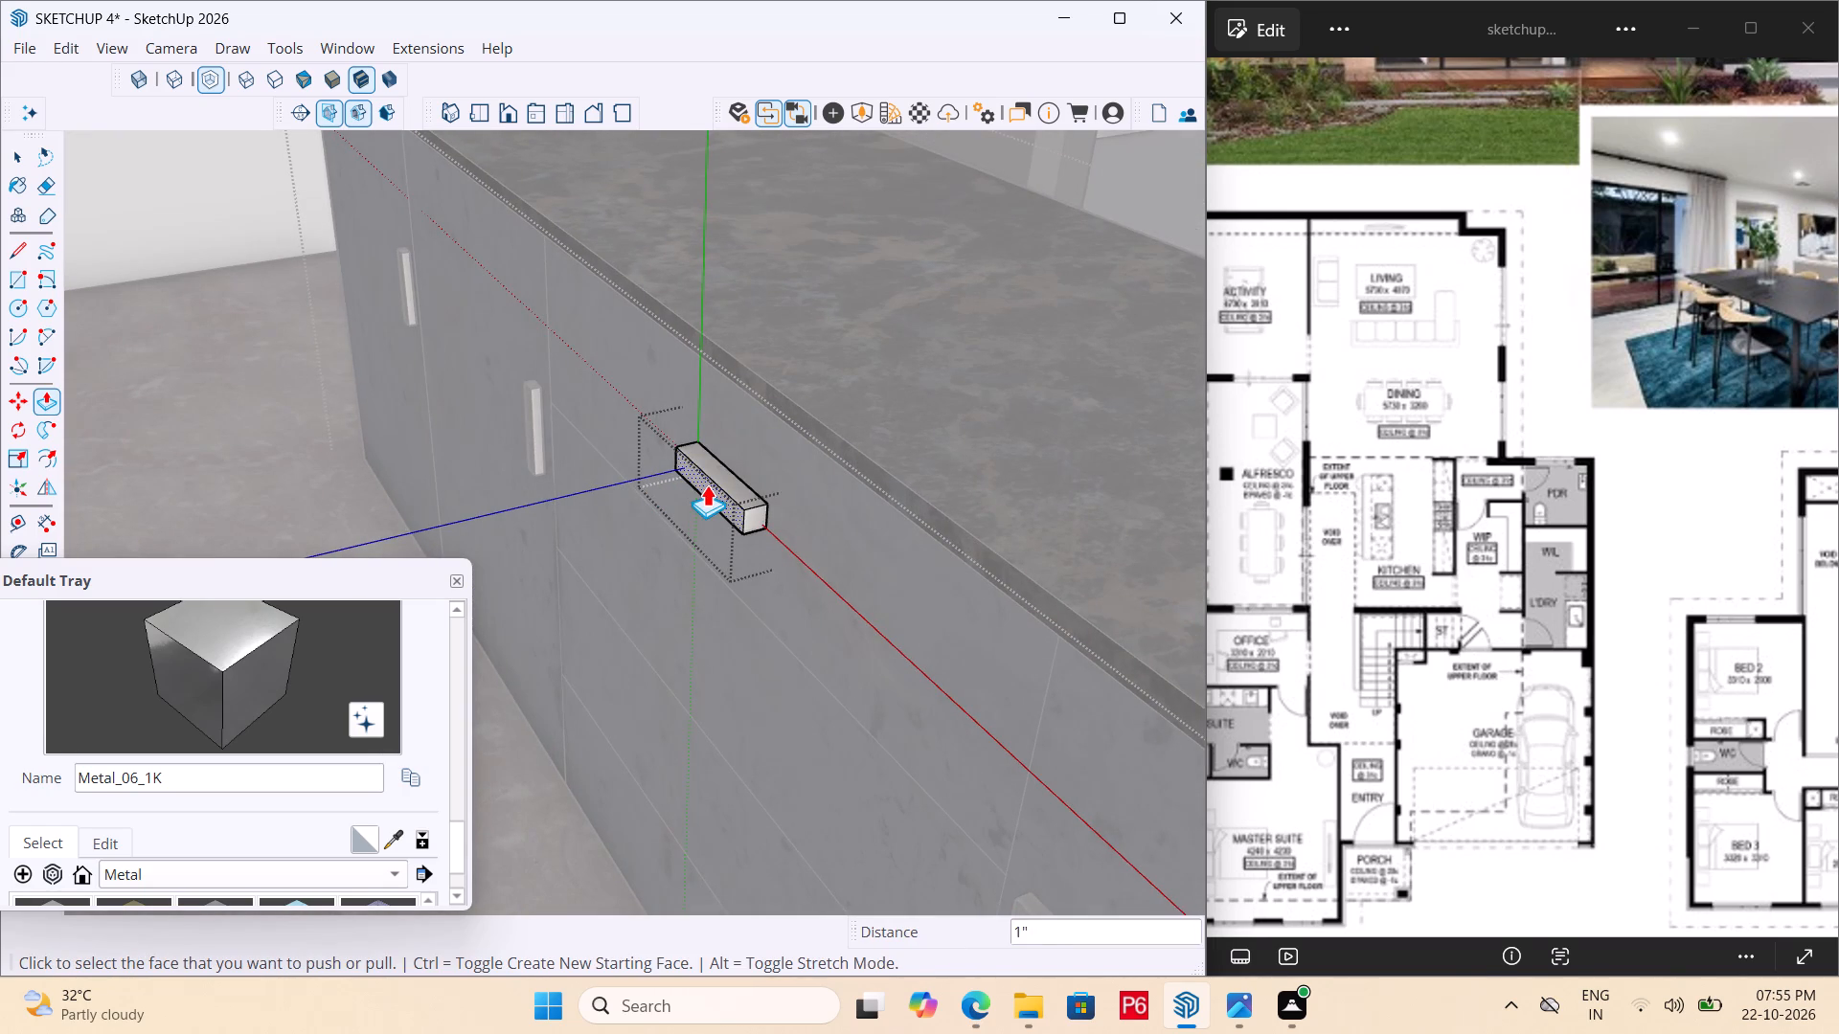
{"action": "left_click", "coordinate": [707, 484]}
{"action": "scroll", "coordinate": [766, 459], "scroll_direction": "down", "scroll_amount": 4}
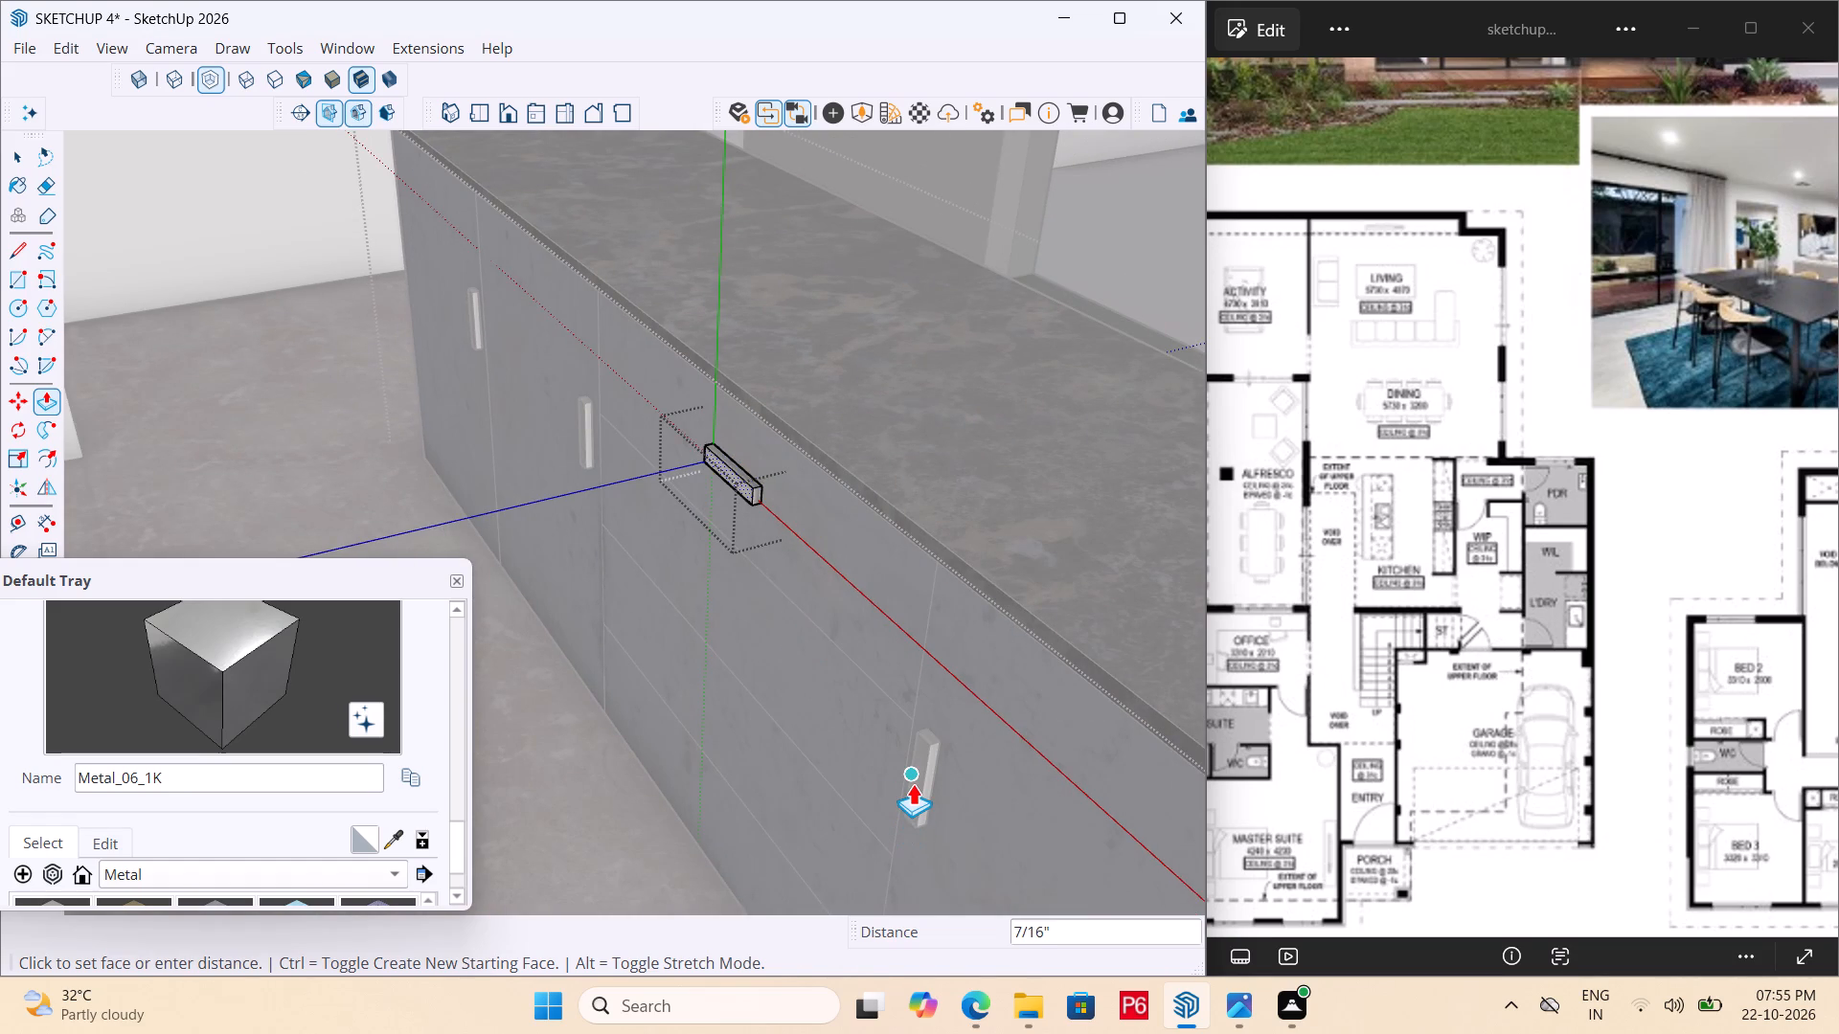
{"action": "left_click", "coordinate": [913, 783]}
{"action": "middle_click_drag", "start_coordinate": [730, 598], "coordinate": [710, 609]}
{"action": "key", "text": "space"}
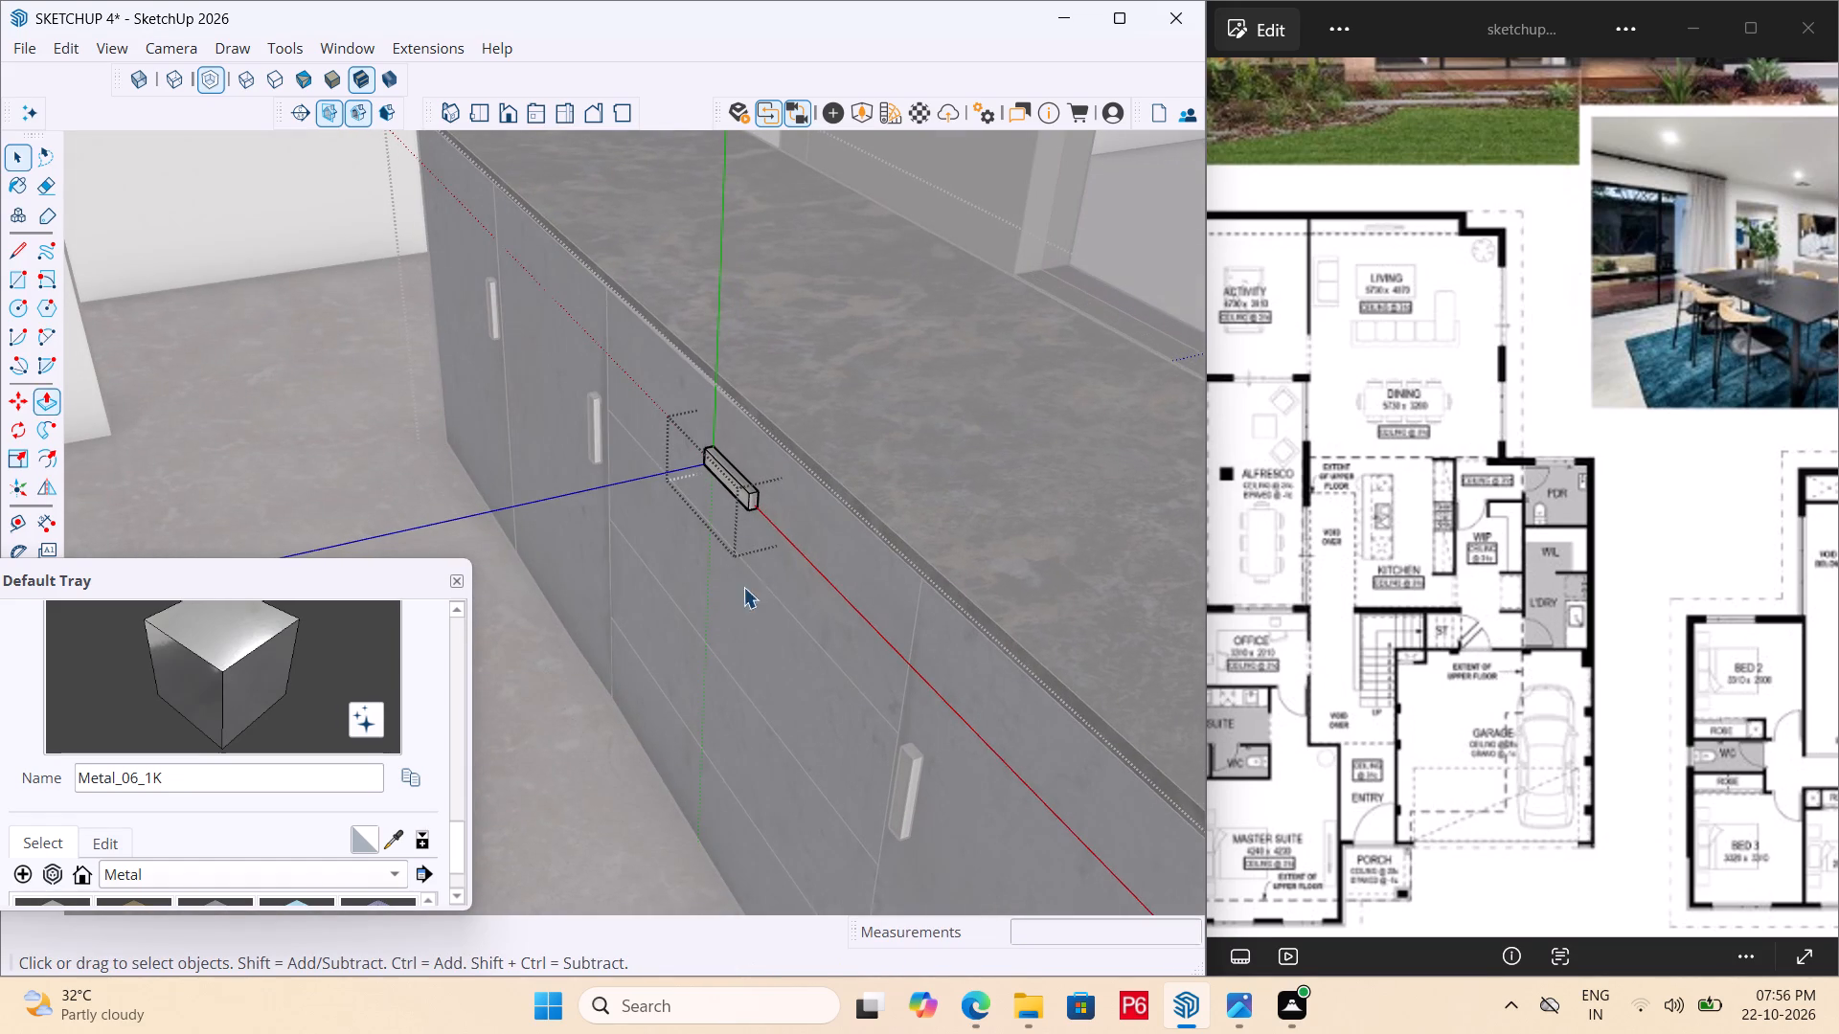
{"action": "left_click", "coordinate": [774, 541]}
{"action": "left_click", "coordinate": [799, 552]}
{"action": "scroll", "coordinate": [684, 548], "scroll_direction": "down", "scroll_amount": 20}
{"action": "scroll", "coordinate": [684, 548], "scroll_direction": "down", "scroll_amount": 5}
{"action": "left_click", "coordinate": [1024, 326]}
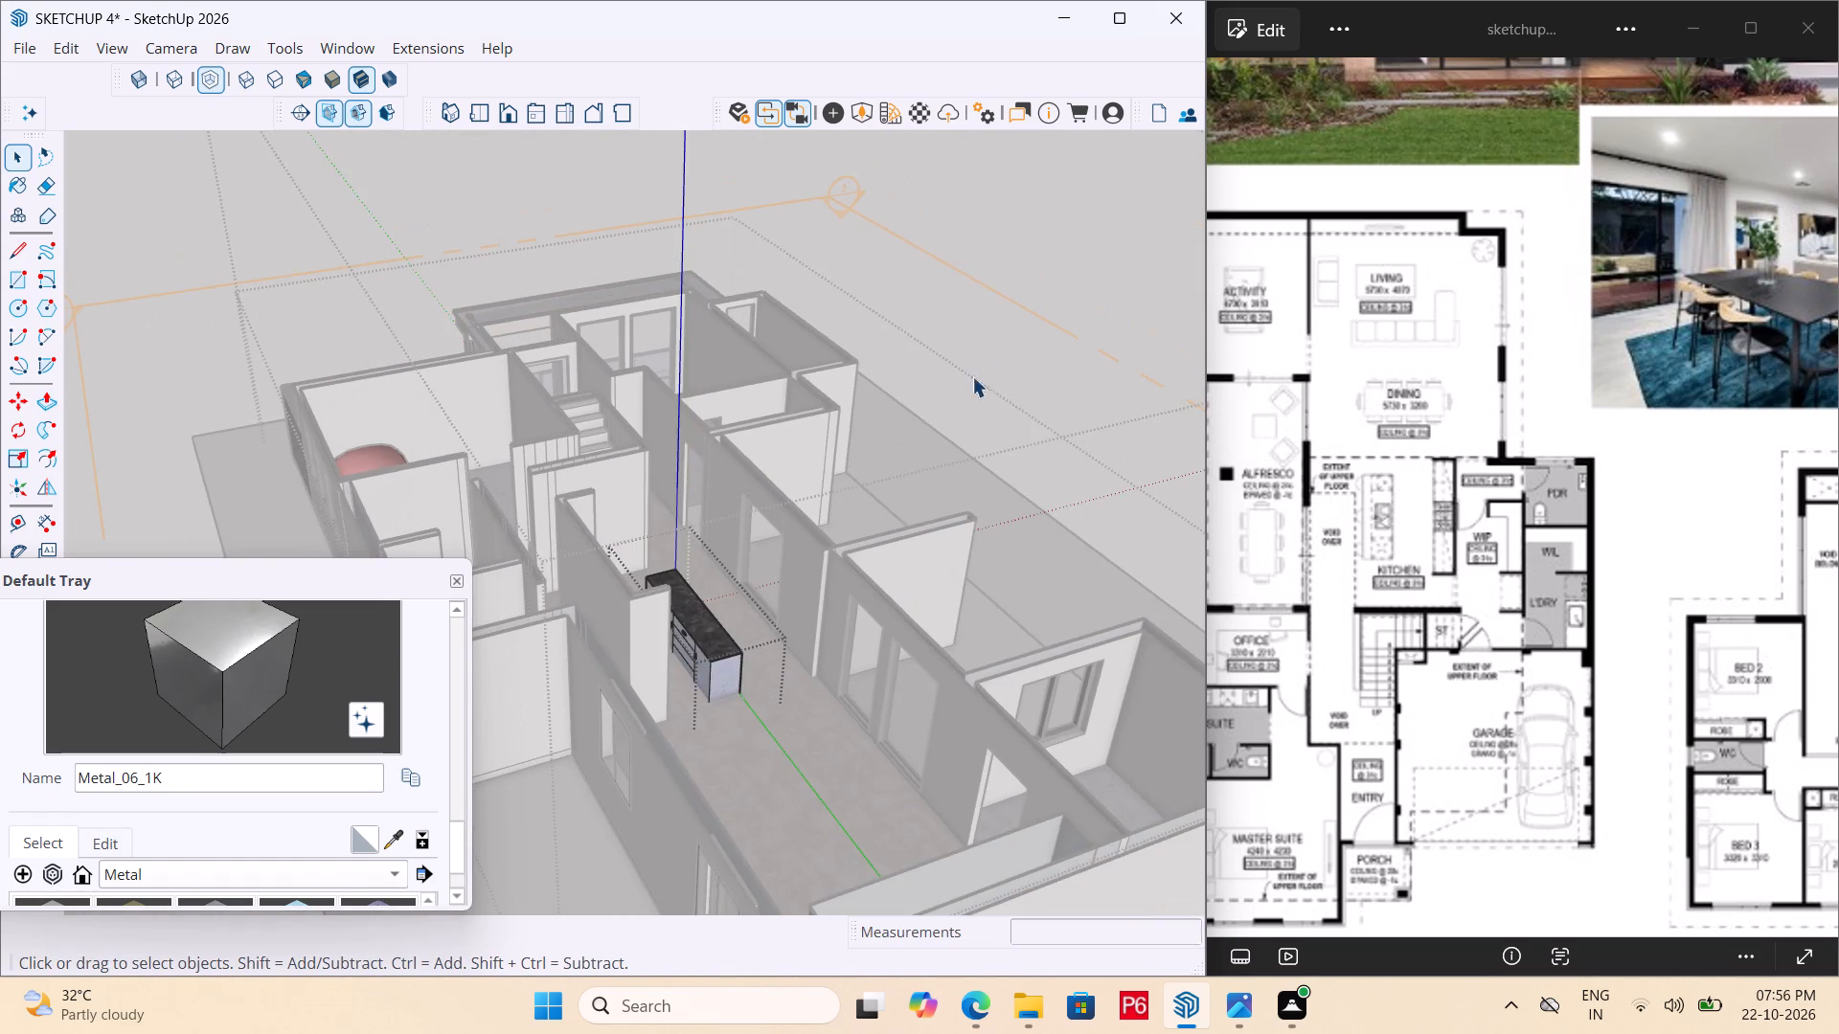
Copy the top drawer's handle down about 8 7/16" onto the second drawer front.
{"action": "scroll", "coordinate": [771, 594], "scroll_direction": "up", "scroll_amount": 6}
{"action": "scroll", "coordinate": [575, 714], "scroll_direction": "up", "scroll_amount": 11}
{"action": "middle_click_drag", "start_coordinate": [615, 644], "coordinate": [661, 596]}
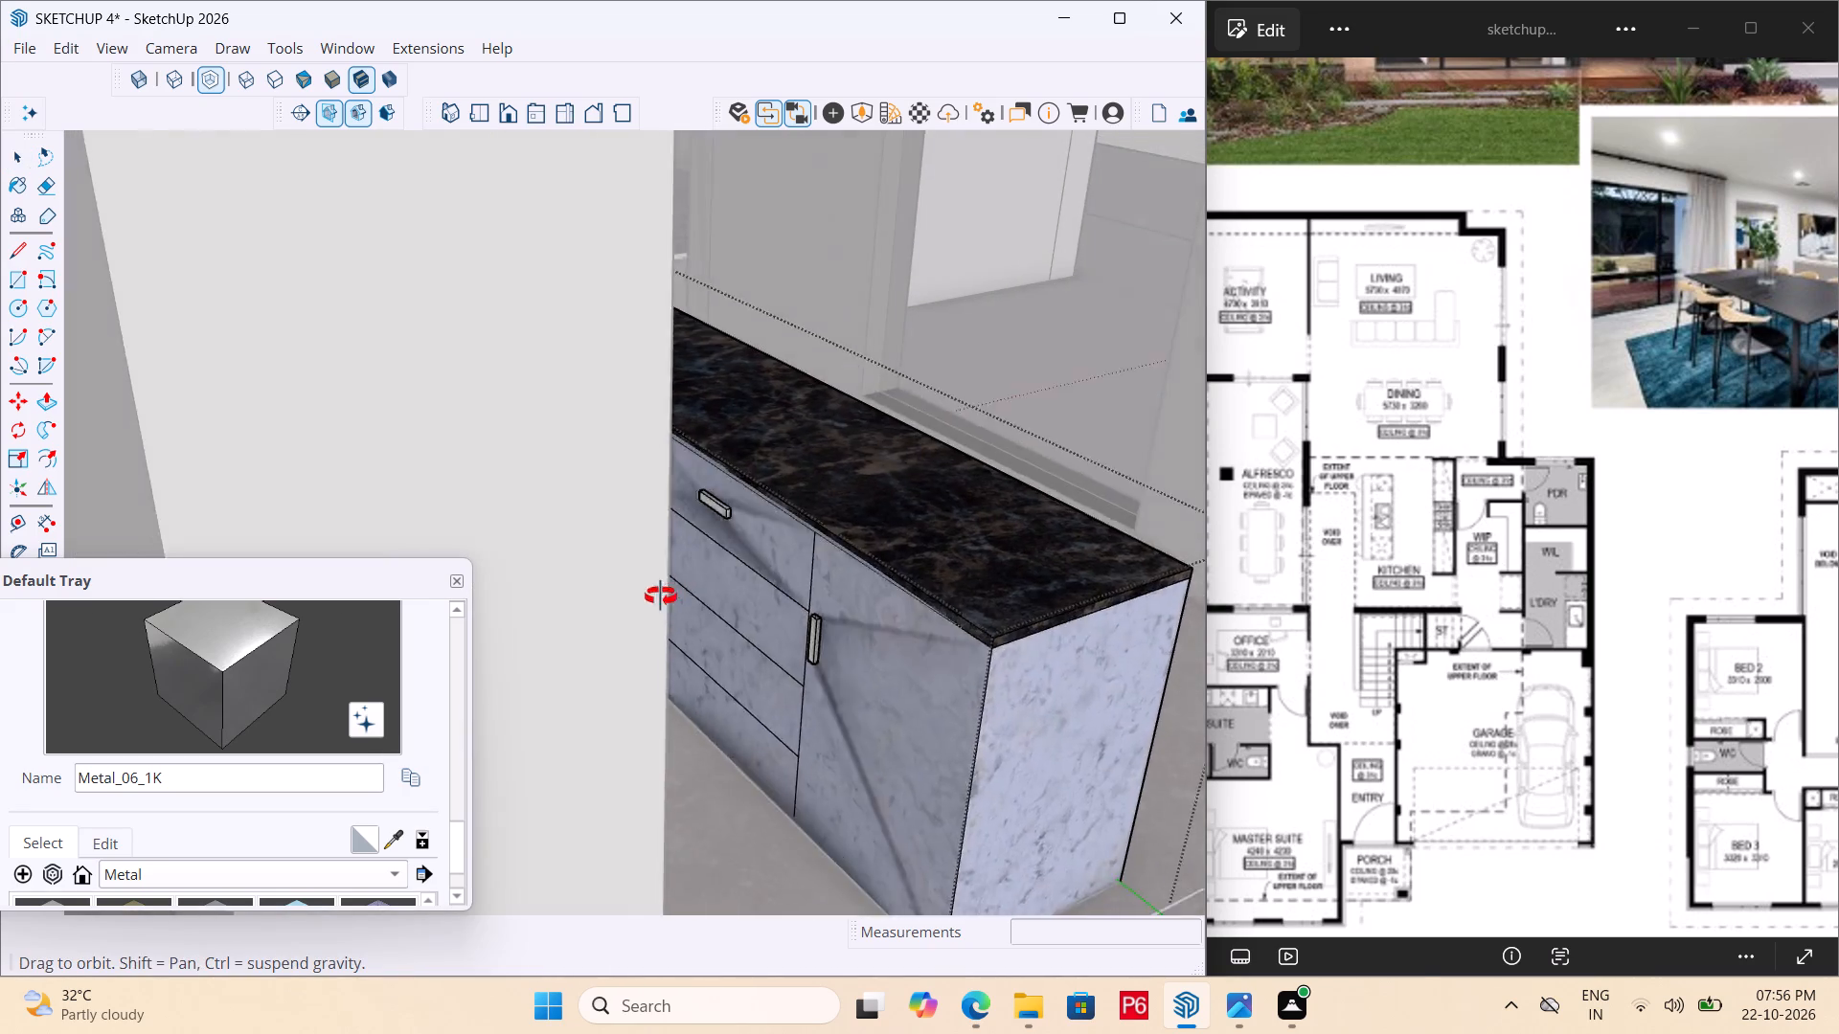
{"action": "middle_click_drag", "start_coordinate": [661, 596], "coordinate": [648, 596]}
{"action": "scroll", "coordinate": [648, 596], "scroll_direction": "up", "scroll_amount": 1}
{"action": "middle_click_drag", "start_coordinate": [760, 682], "coordinate": [624, 641]}
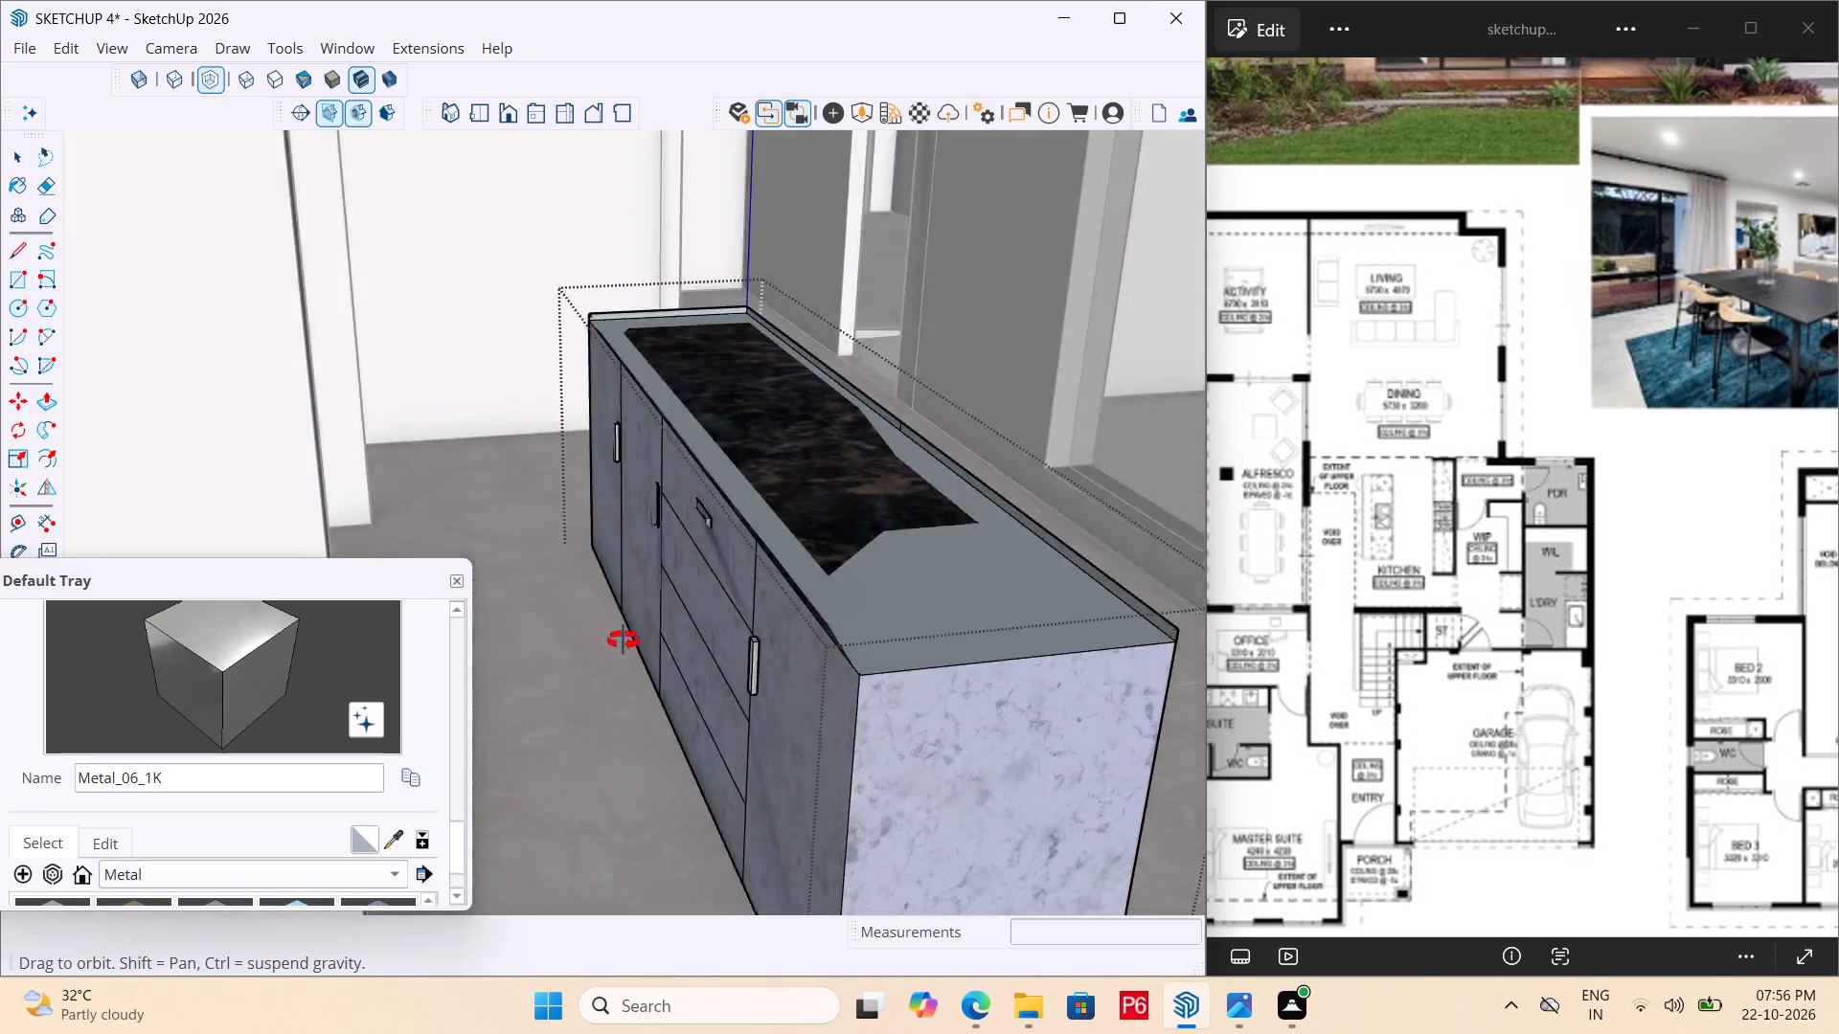
{"action": "middle_click_drag", "start_coordinate": [624, 641], "coordinate": [736, 691]}
{"action": "scroll", "coordinate": [743, 493], "scroll_direction": "down", "scroll_amount": 5}
{"action": "scroll", "coordinate": [729, 673], "scroll_direction": "up", "scroll_amount": 4}
{"action": "scroll", "coordinate": [676, 421], "scroll_direction": "up", "scroll_amount": 1}
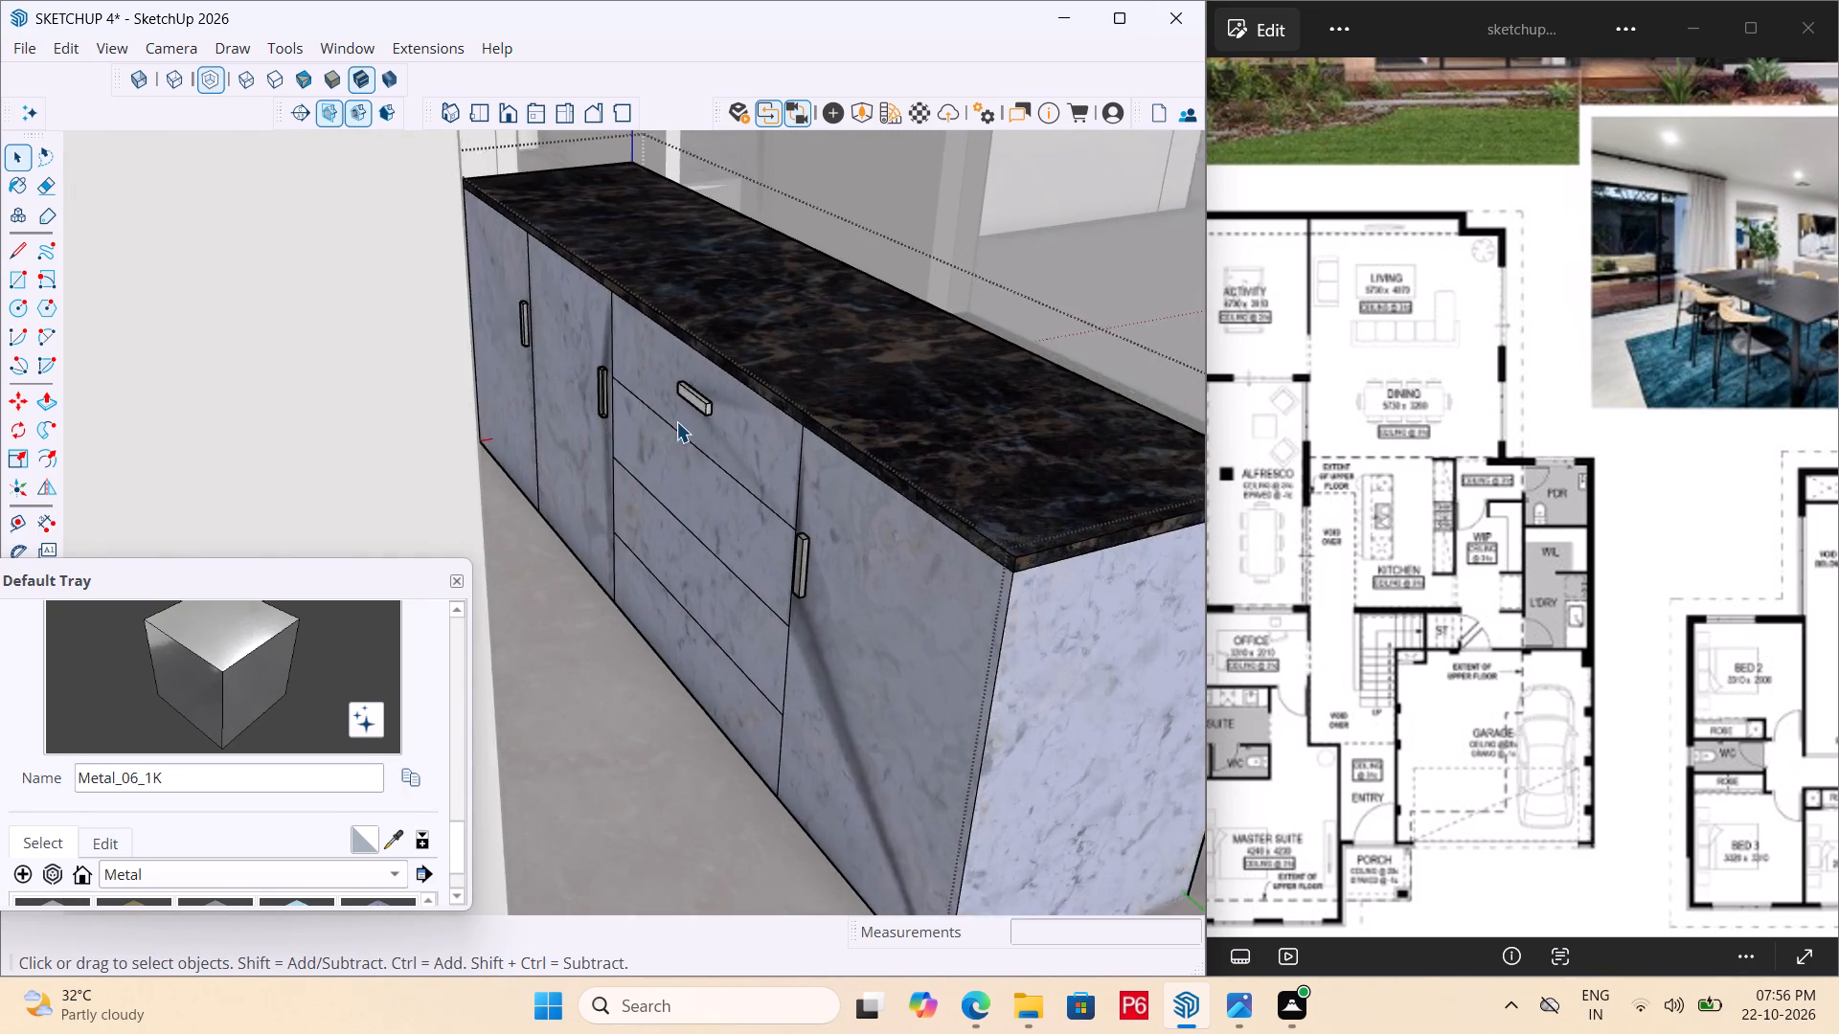
{"action": "scroll", "coordinate": [676, 421], "scroll_direction": "up", "scroll_amount": 4}
{"action": "middle_click", "coordinate": [616, 415]}
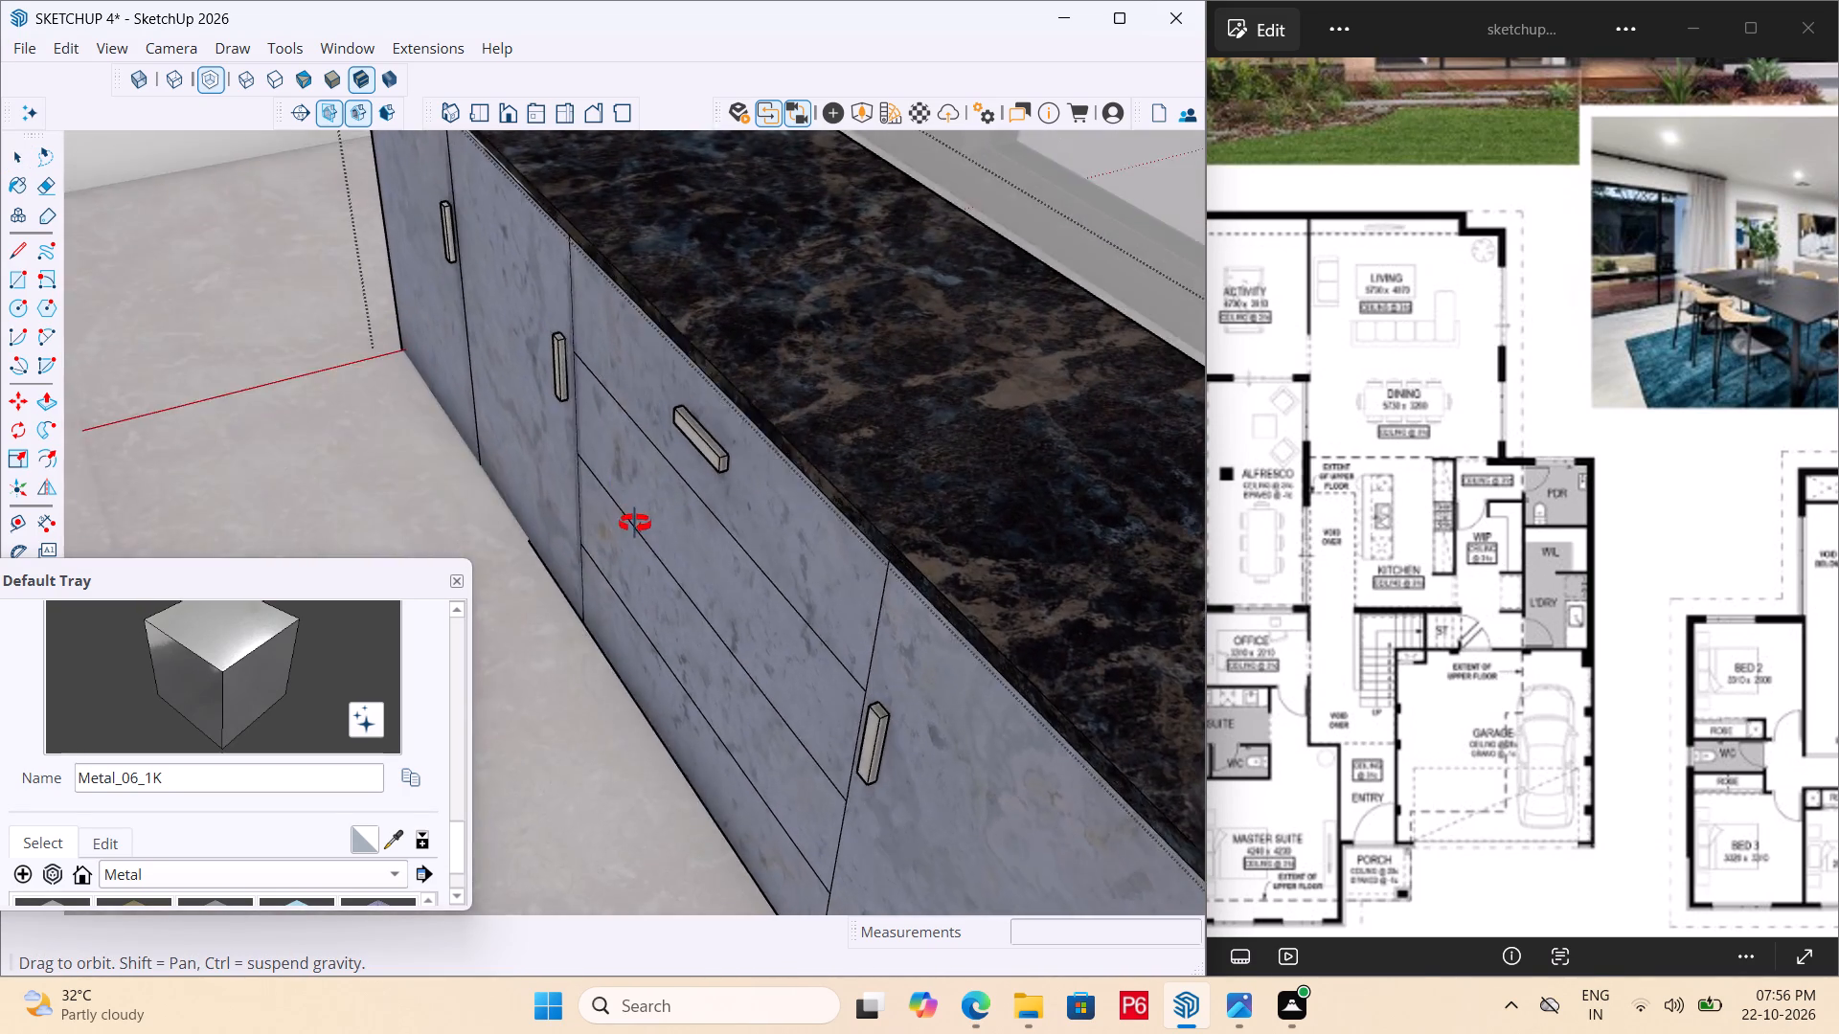
{"action": "left_click", "coordinate": [710, 405]}
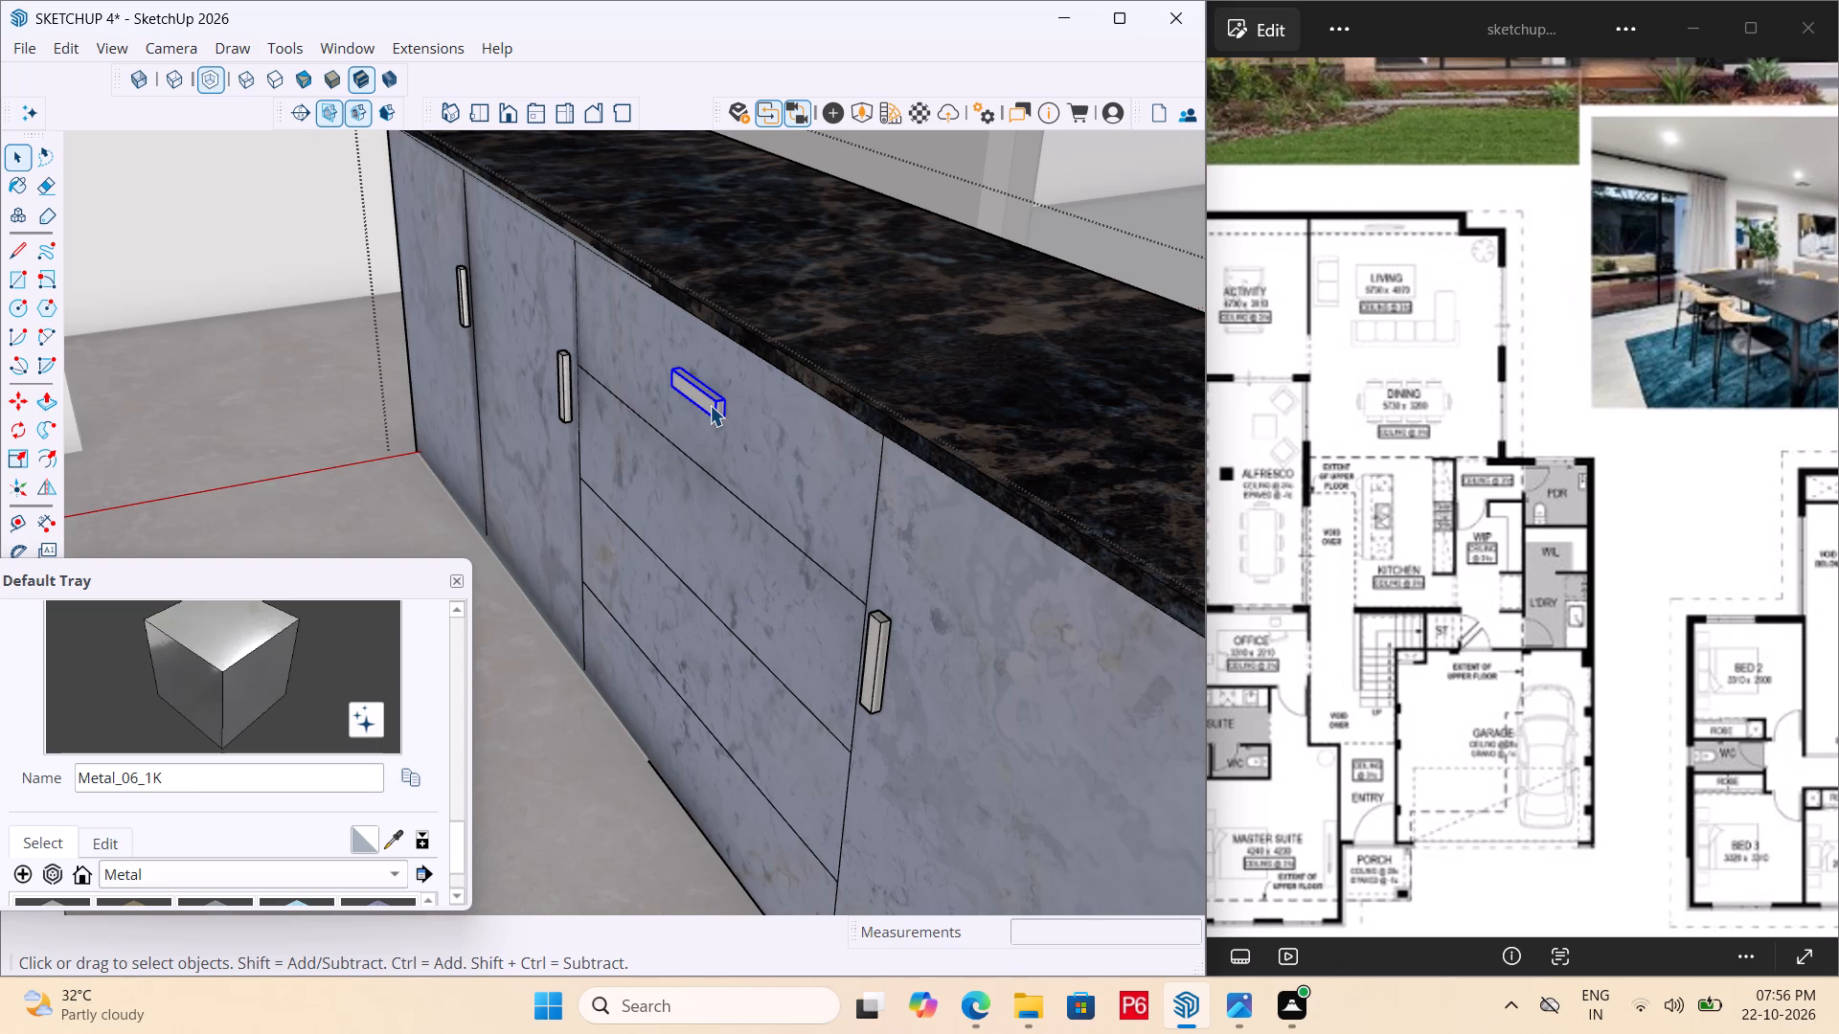
{"action": "key", "text": "m"}
{"action": "scroll", "coordinate": [732, 423], "scroll_direction": "up", "scroll_amount": 8}
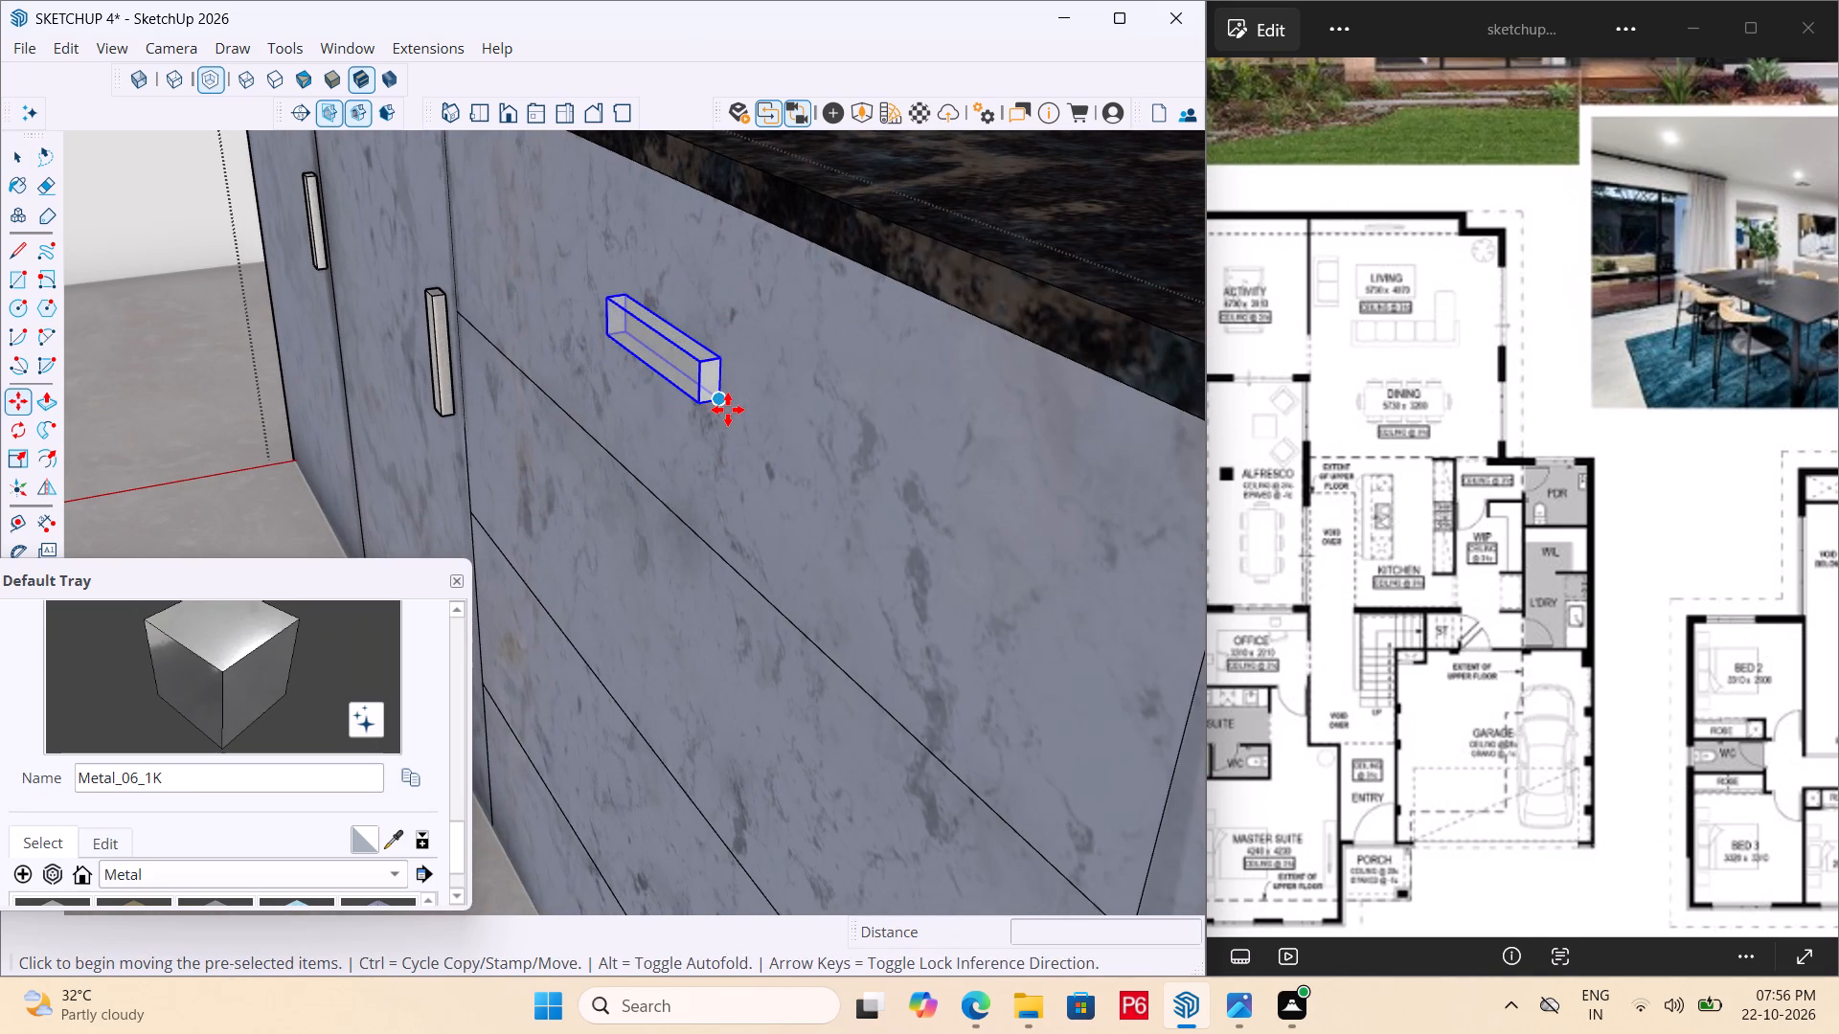
{"action": "left_click", "coordinate": [728, 410]}
{"action": "scroll", "coordinate": [711, 588], "scroll_direction": "down", "scroll_amount": 5}
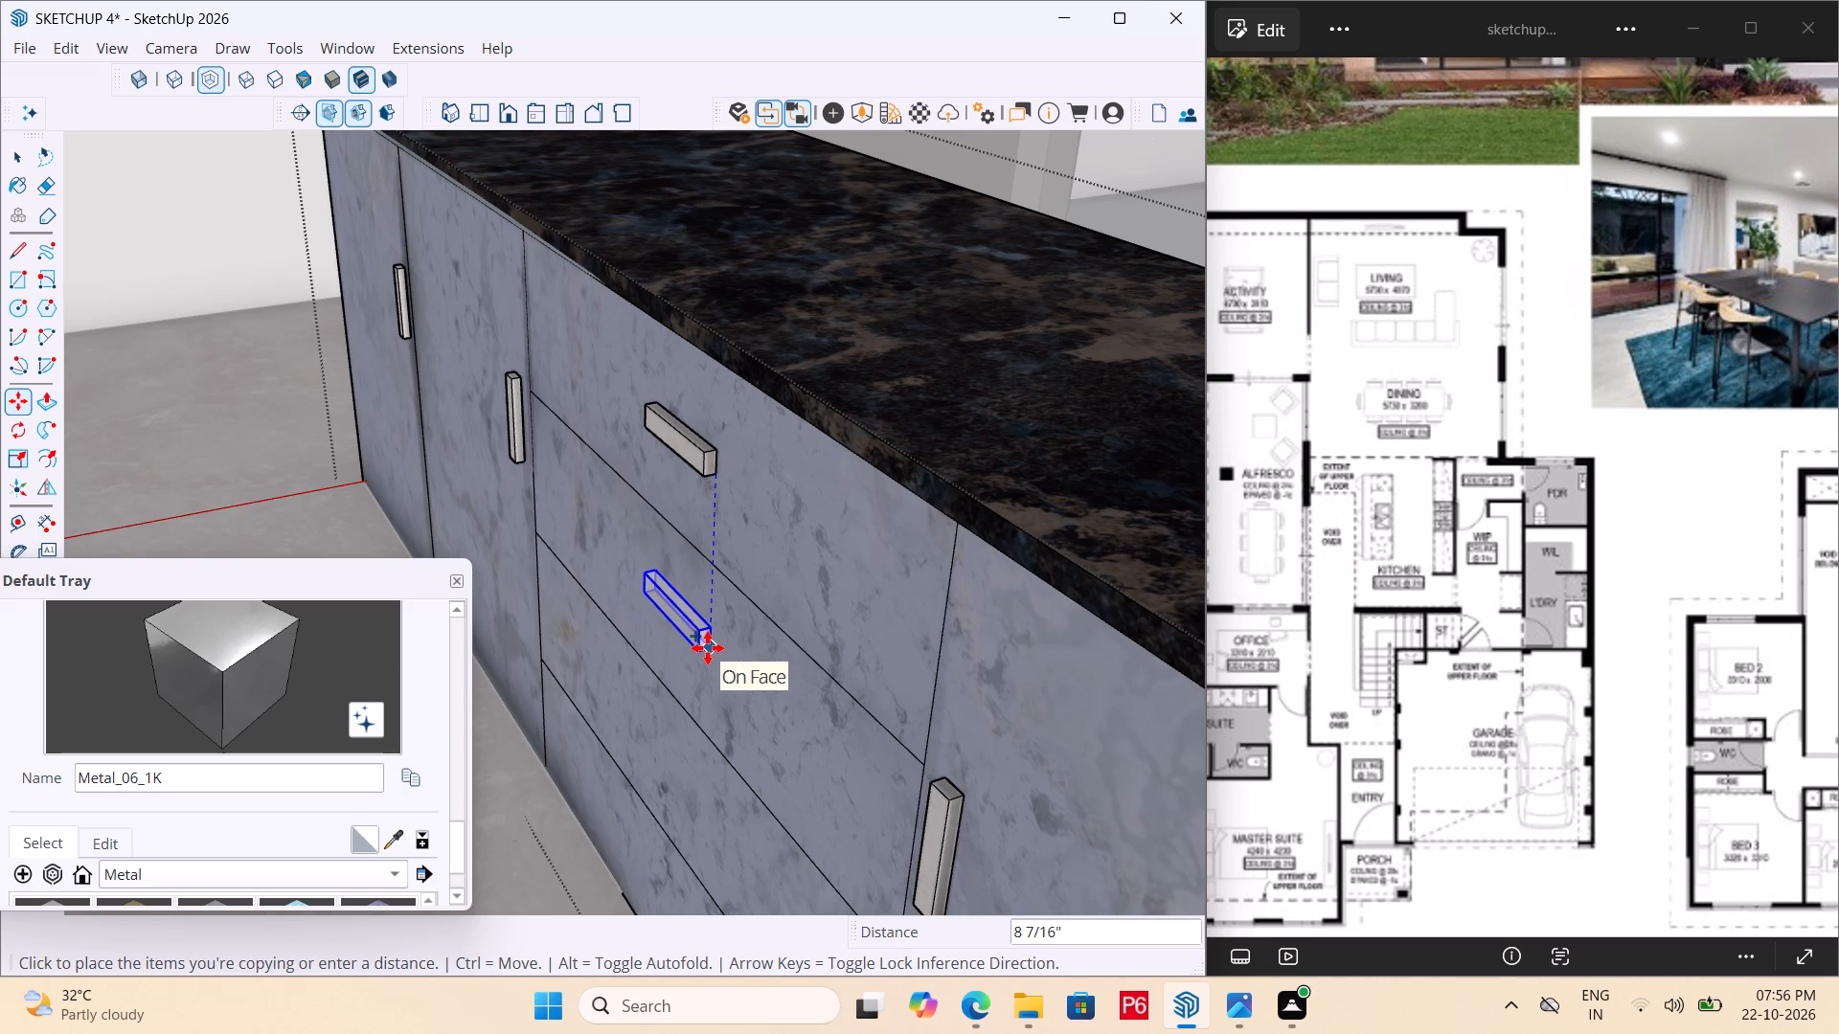
{"action": "left_click", "coordinate": [708, 648]}
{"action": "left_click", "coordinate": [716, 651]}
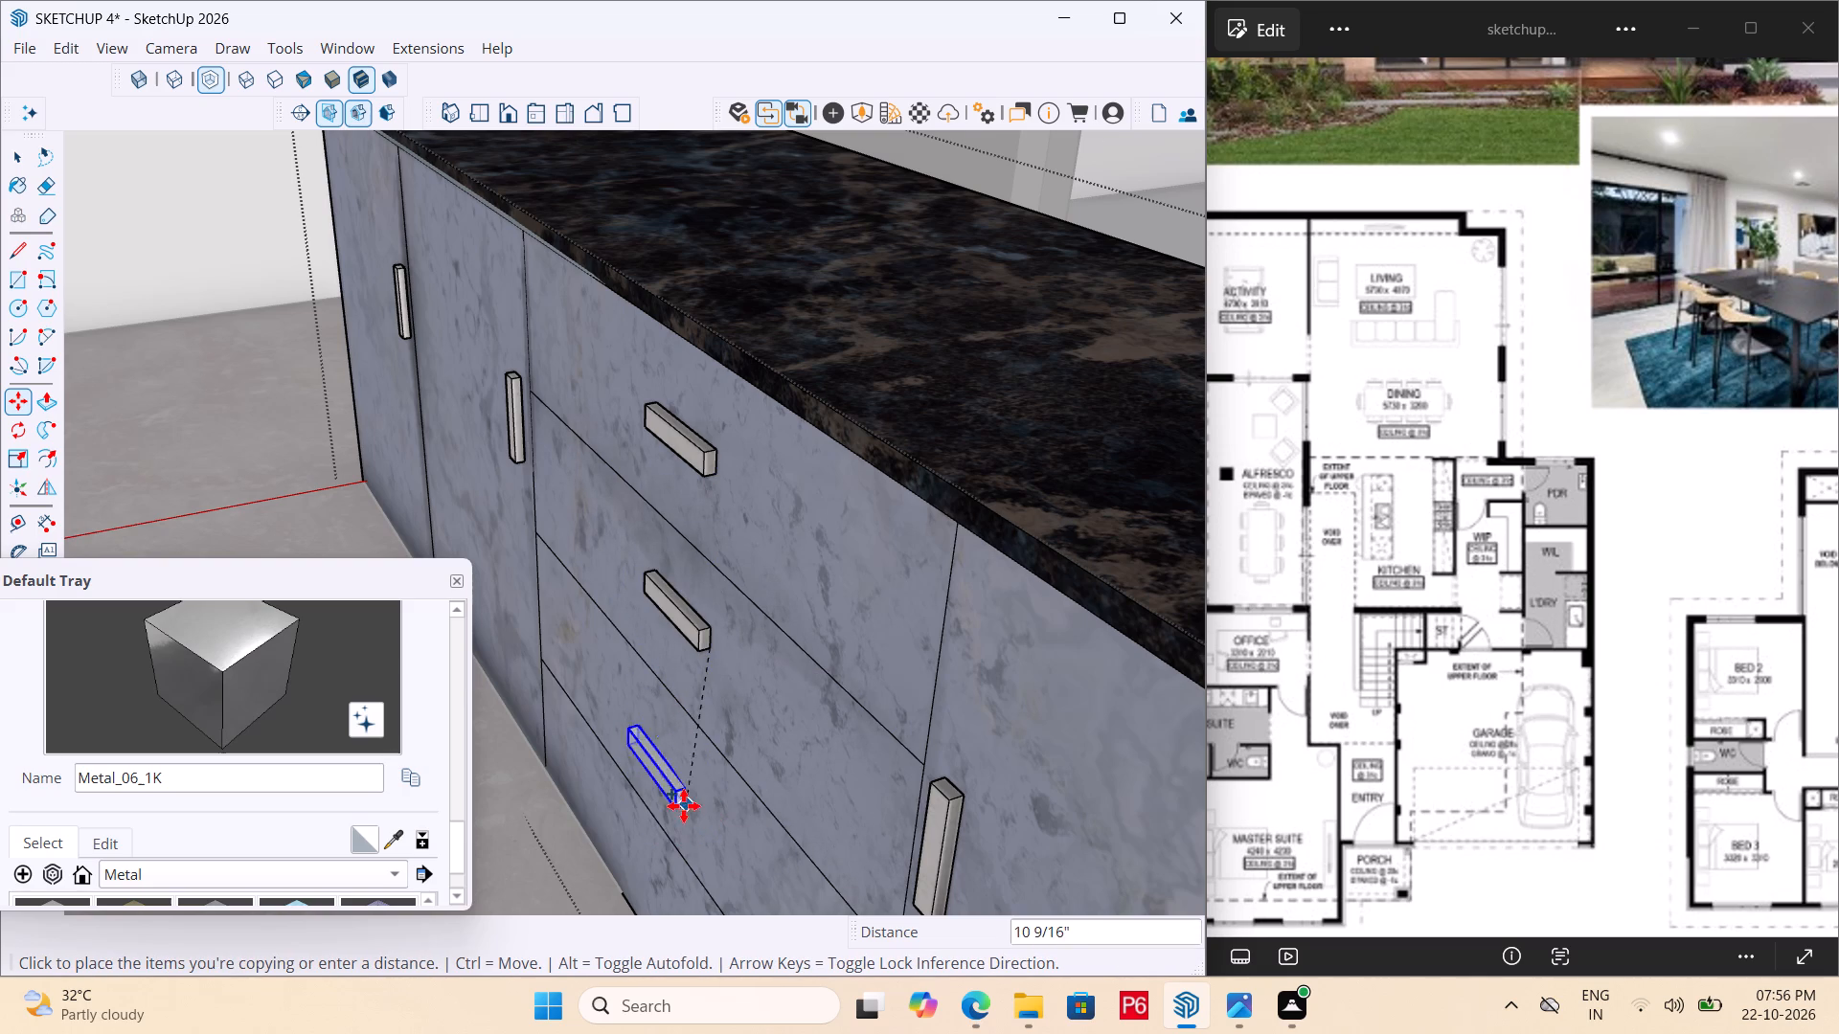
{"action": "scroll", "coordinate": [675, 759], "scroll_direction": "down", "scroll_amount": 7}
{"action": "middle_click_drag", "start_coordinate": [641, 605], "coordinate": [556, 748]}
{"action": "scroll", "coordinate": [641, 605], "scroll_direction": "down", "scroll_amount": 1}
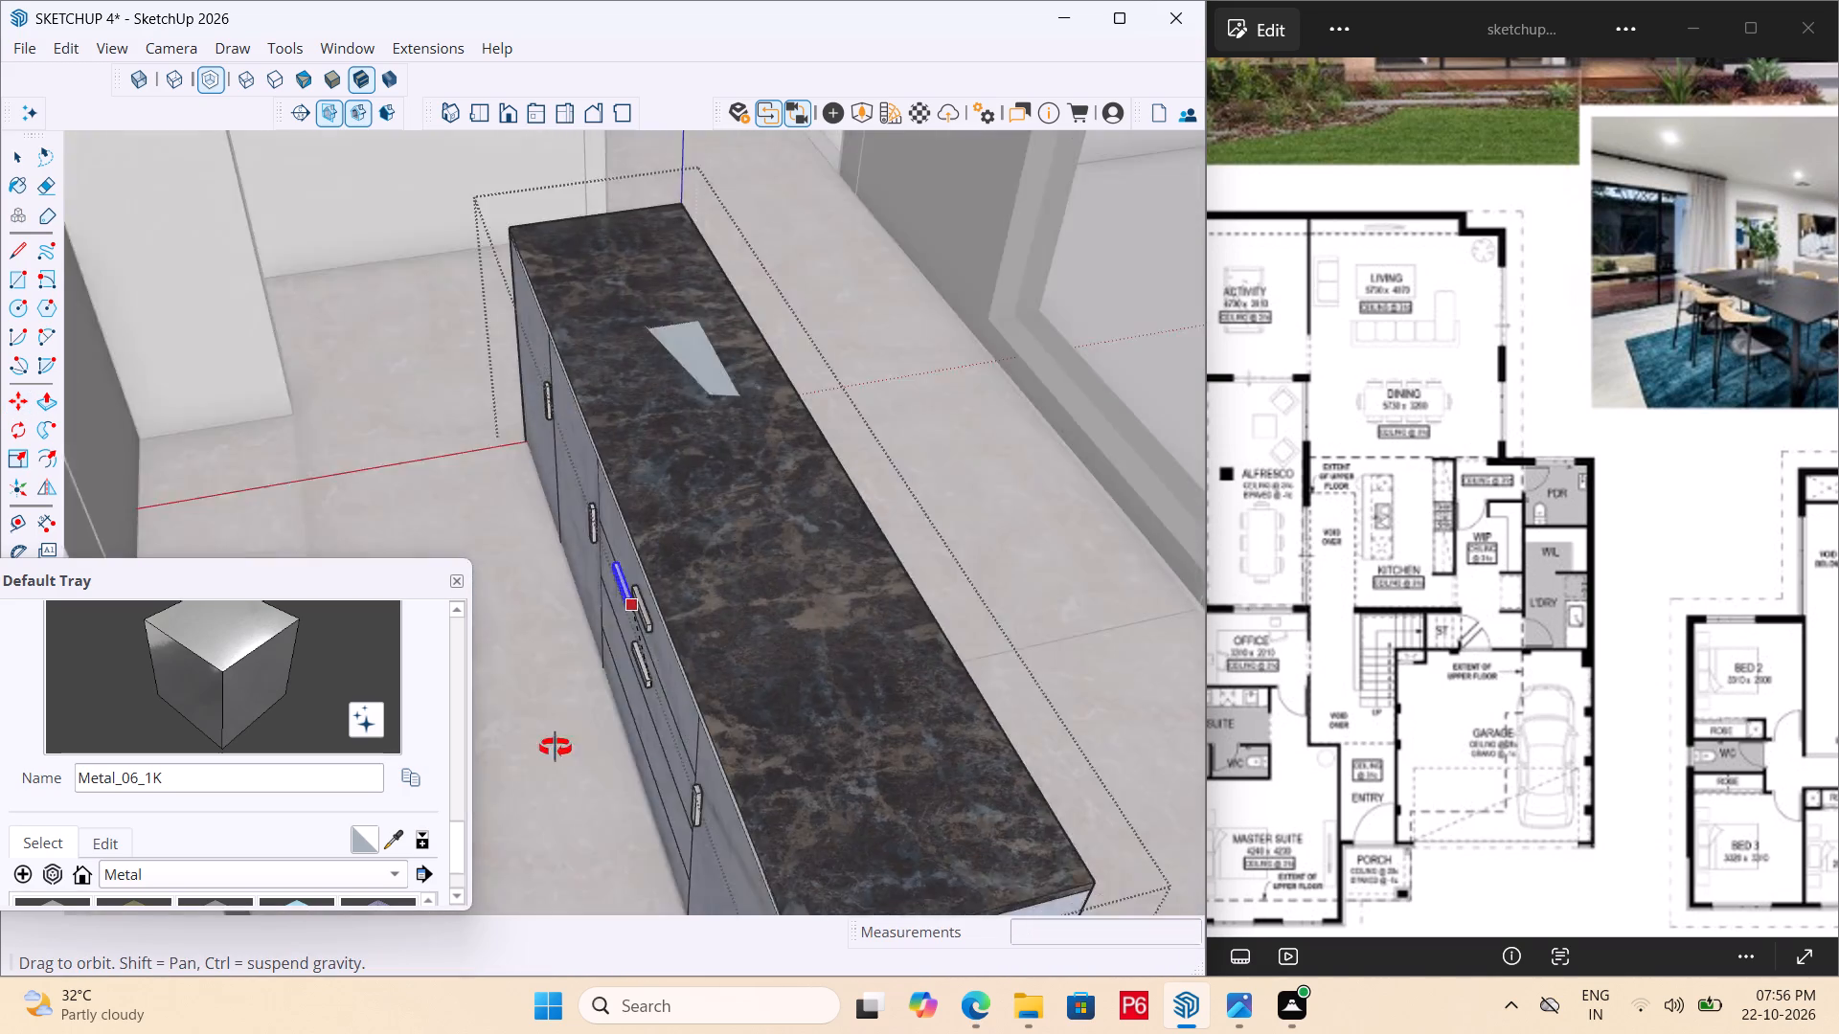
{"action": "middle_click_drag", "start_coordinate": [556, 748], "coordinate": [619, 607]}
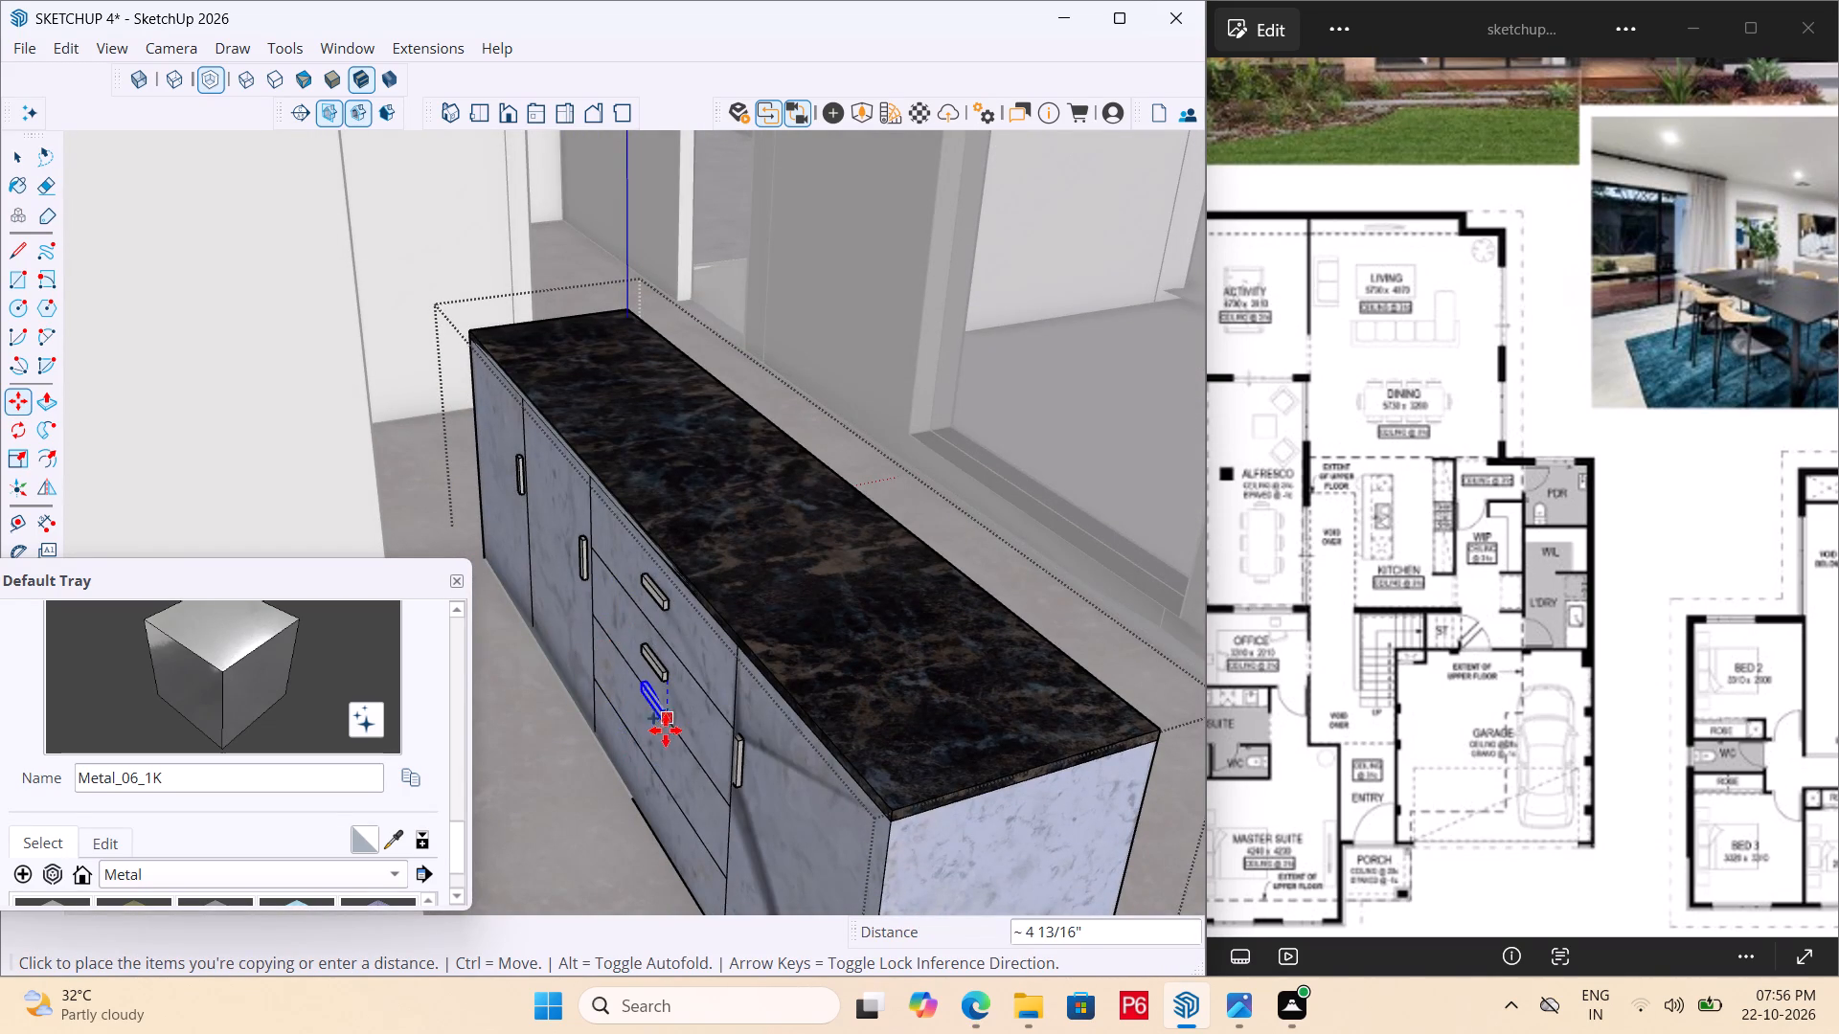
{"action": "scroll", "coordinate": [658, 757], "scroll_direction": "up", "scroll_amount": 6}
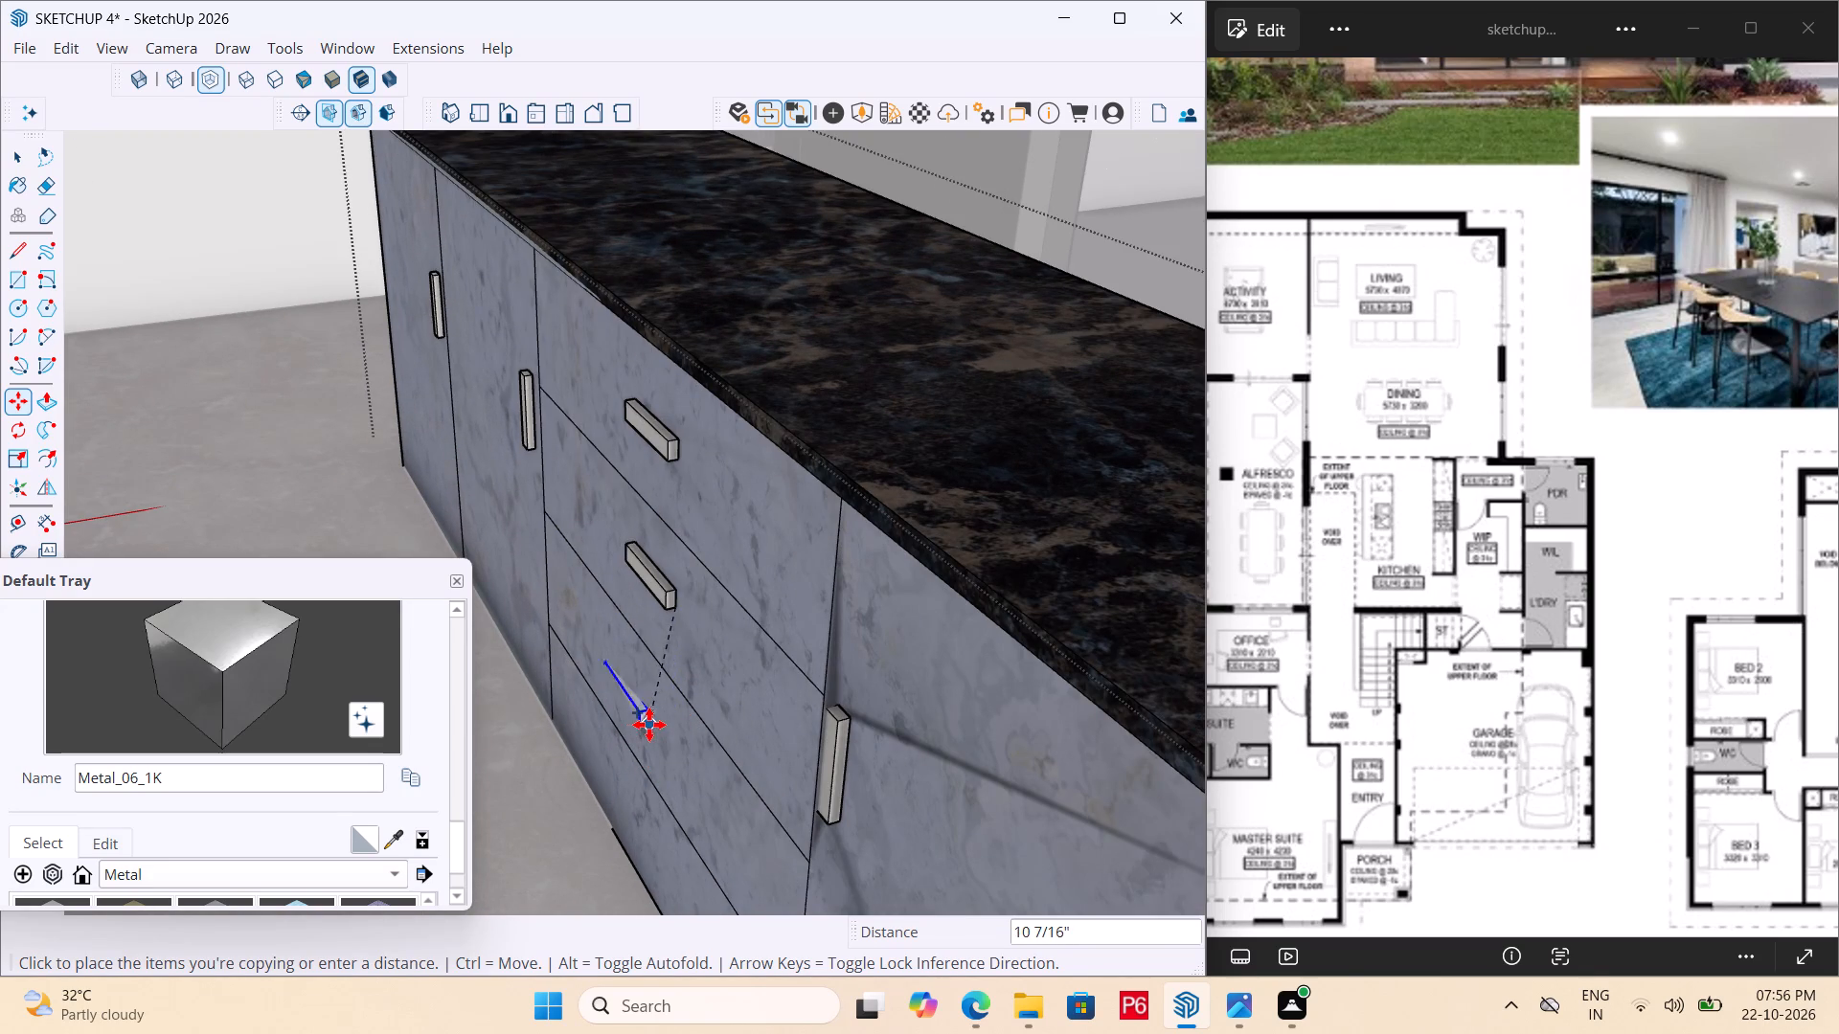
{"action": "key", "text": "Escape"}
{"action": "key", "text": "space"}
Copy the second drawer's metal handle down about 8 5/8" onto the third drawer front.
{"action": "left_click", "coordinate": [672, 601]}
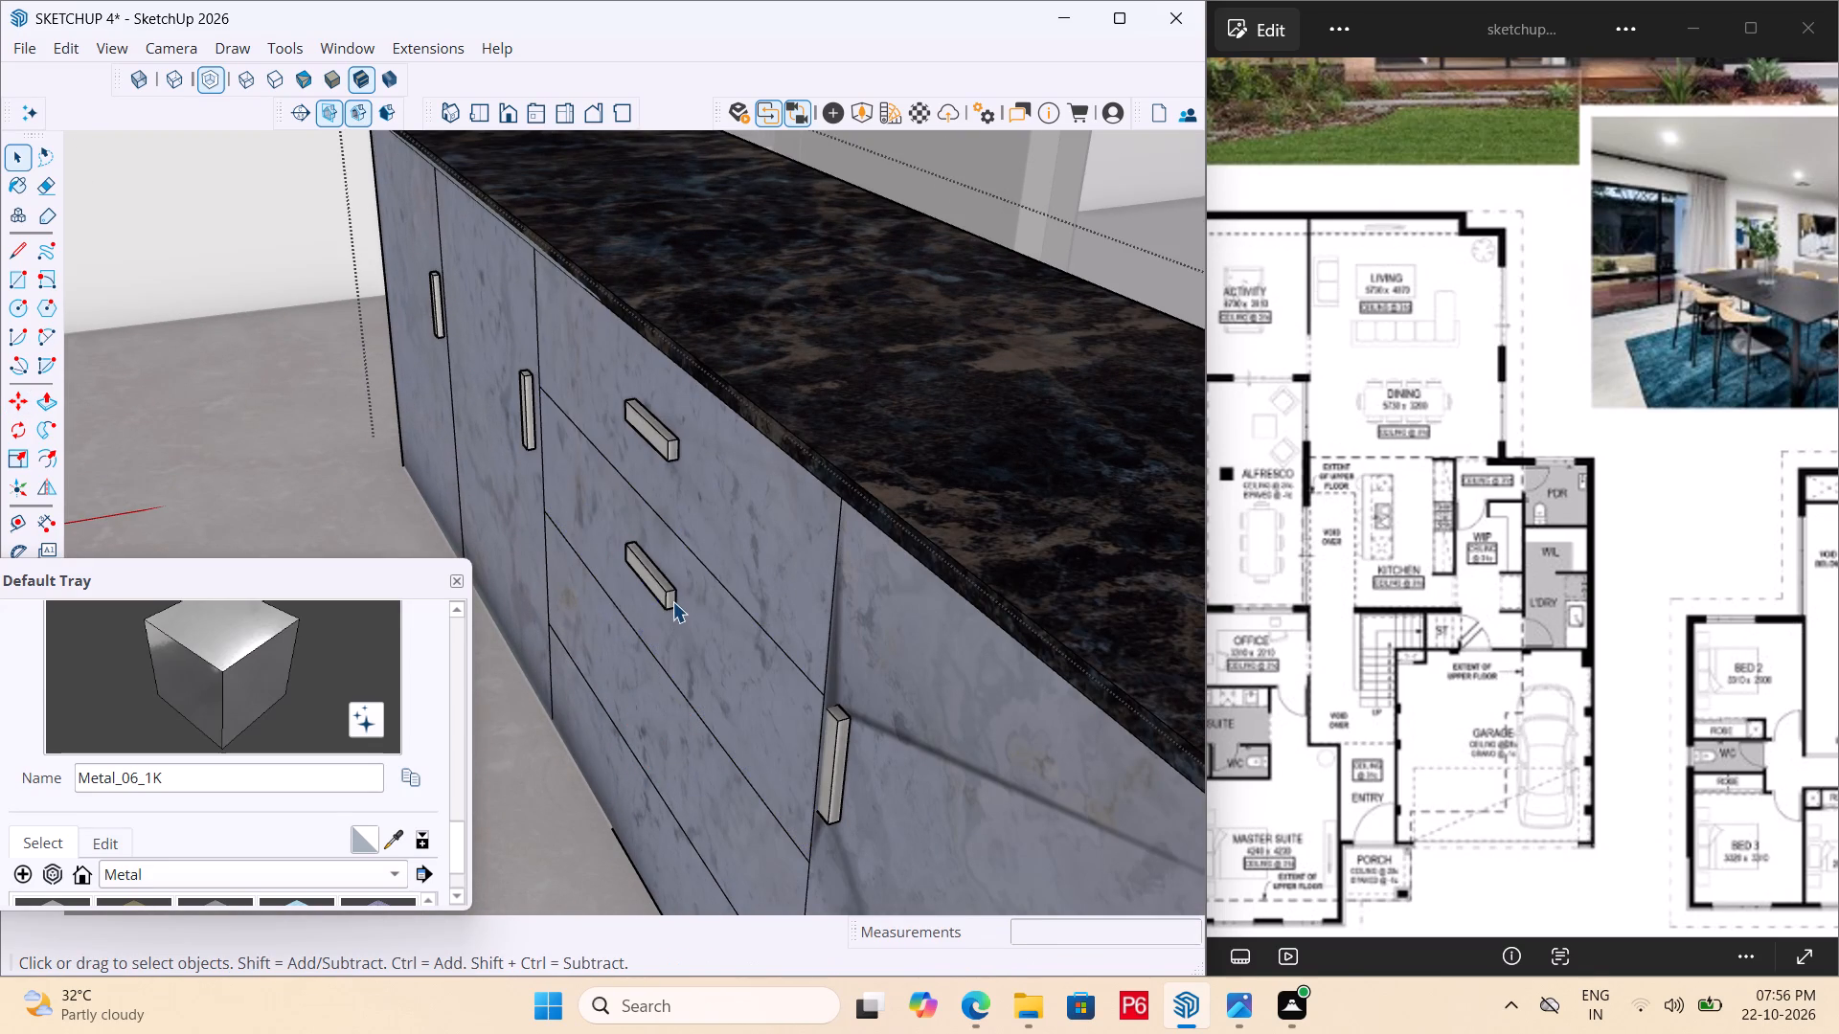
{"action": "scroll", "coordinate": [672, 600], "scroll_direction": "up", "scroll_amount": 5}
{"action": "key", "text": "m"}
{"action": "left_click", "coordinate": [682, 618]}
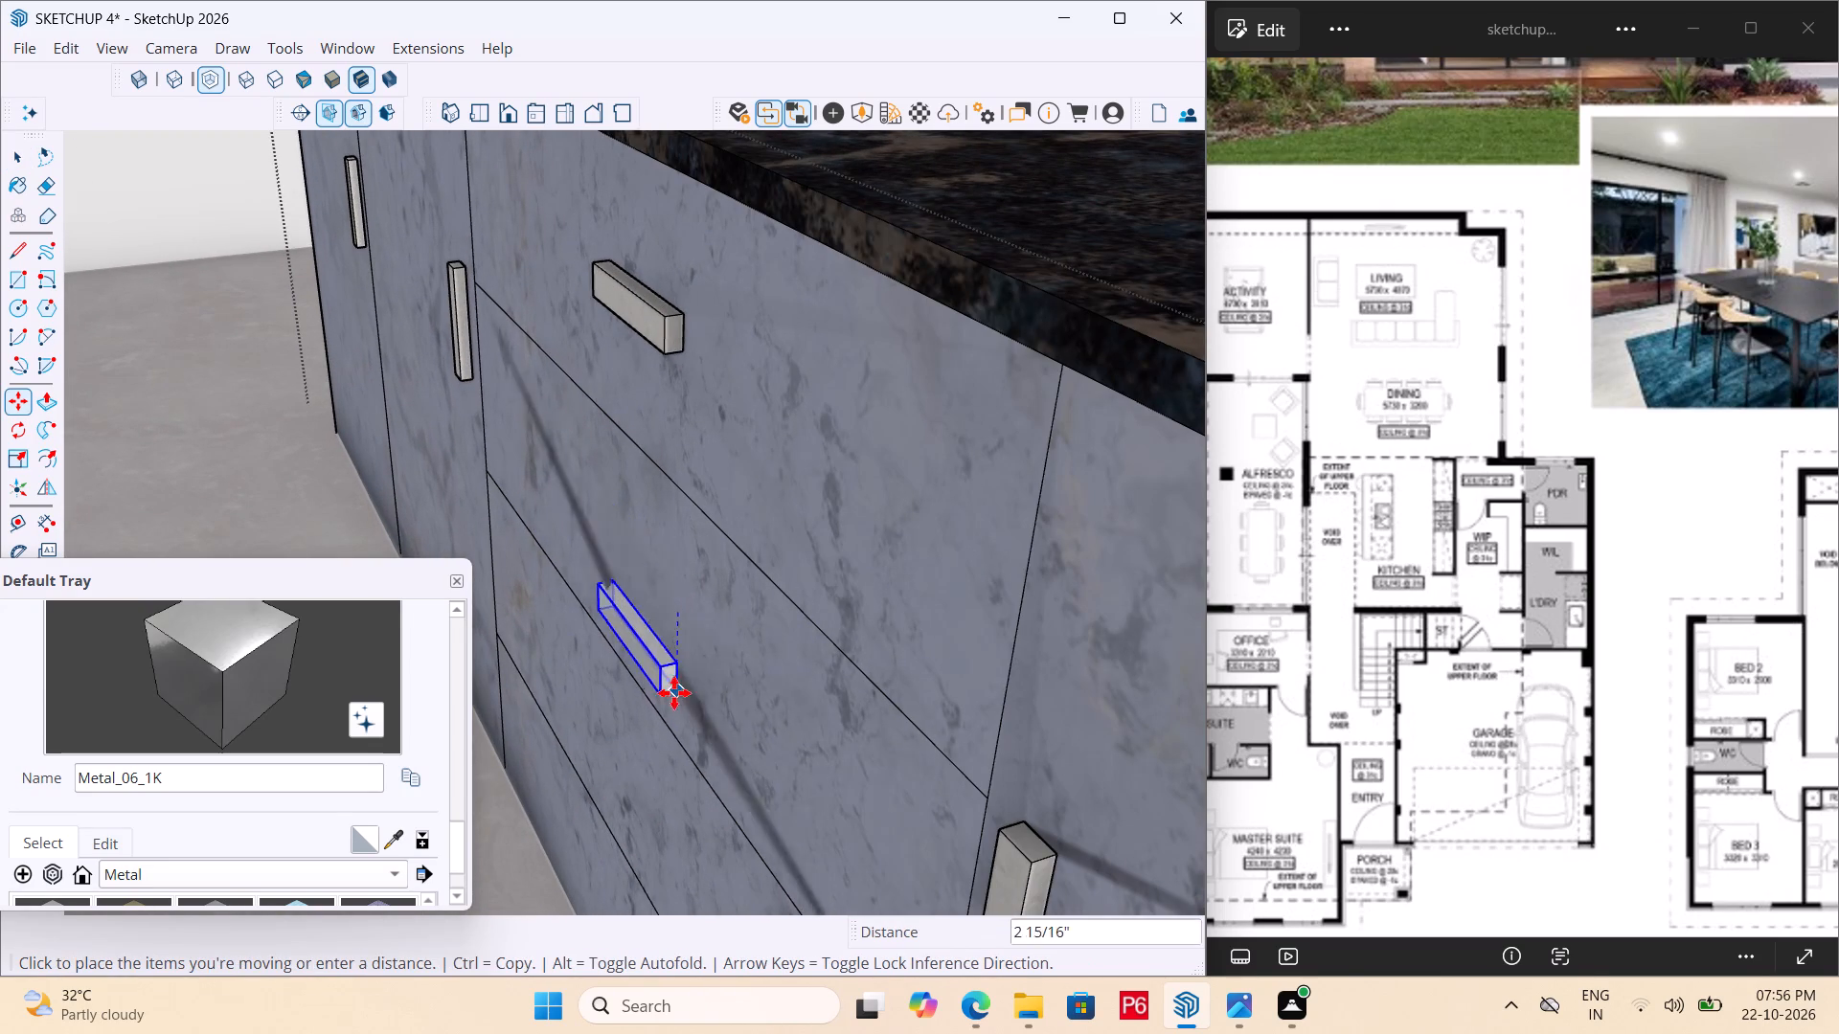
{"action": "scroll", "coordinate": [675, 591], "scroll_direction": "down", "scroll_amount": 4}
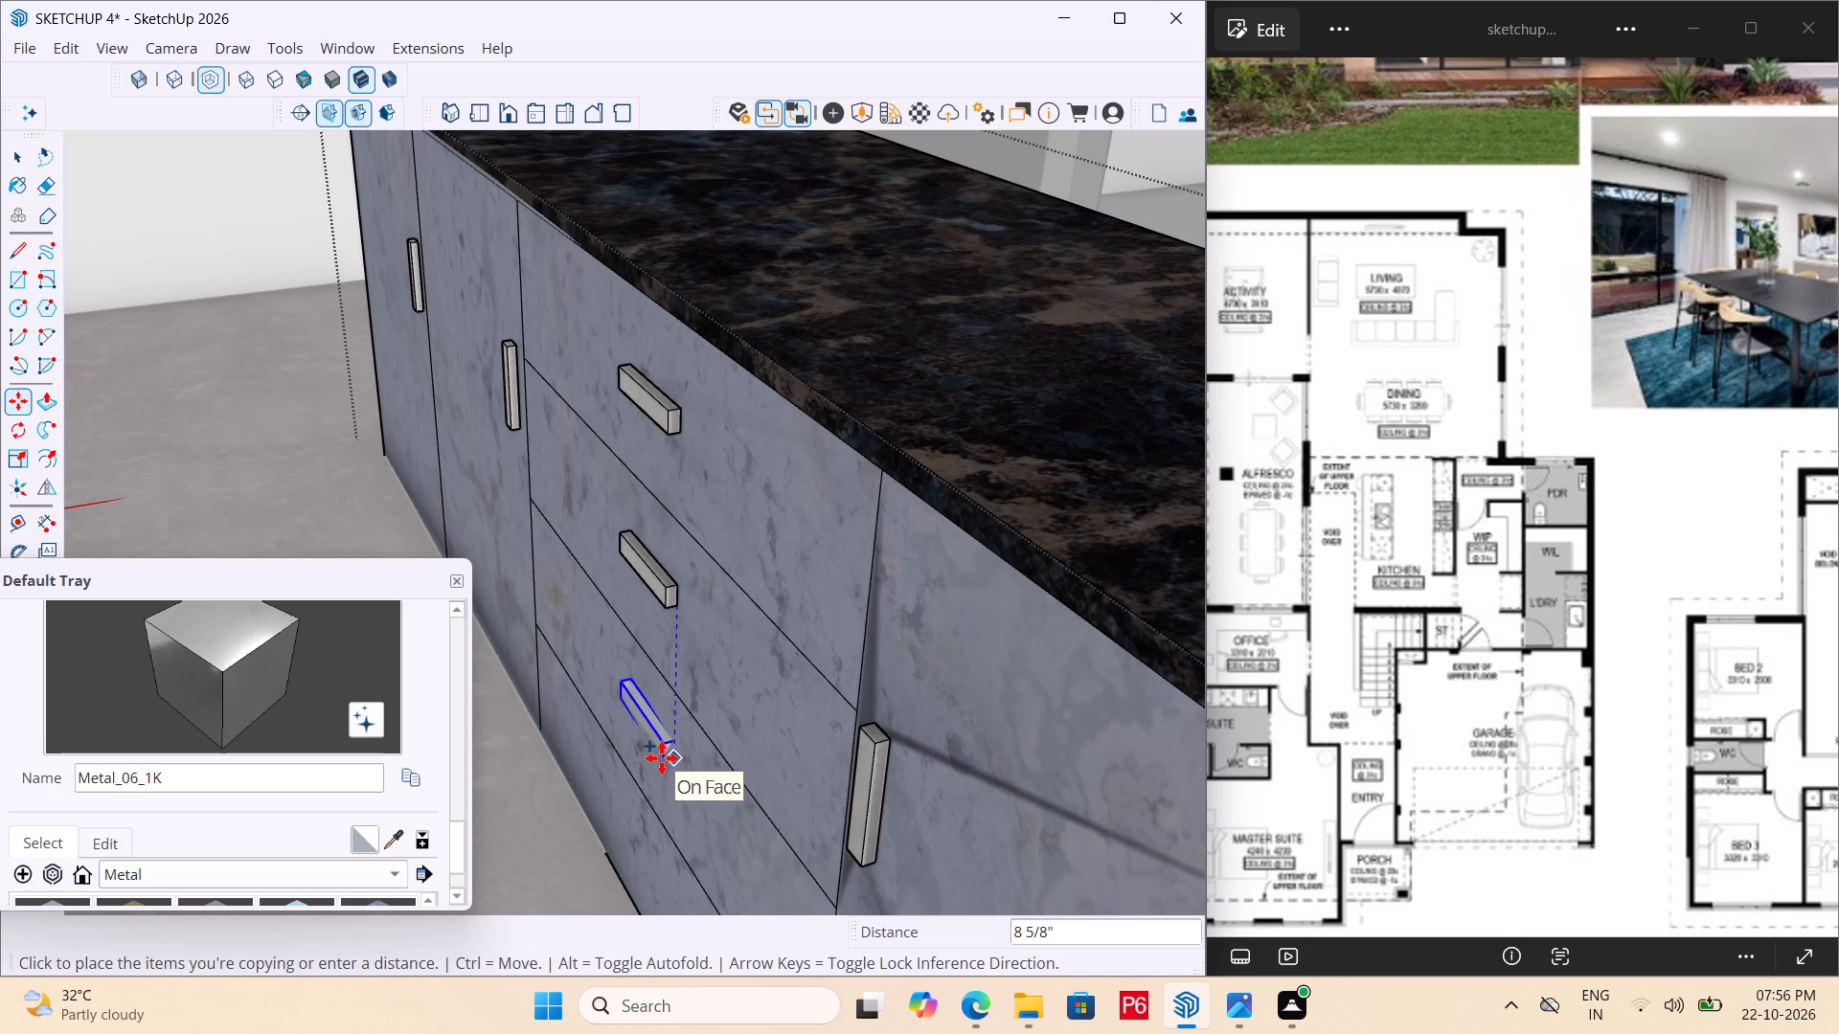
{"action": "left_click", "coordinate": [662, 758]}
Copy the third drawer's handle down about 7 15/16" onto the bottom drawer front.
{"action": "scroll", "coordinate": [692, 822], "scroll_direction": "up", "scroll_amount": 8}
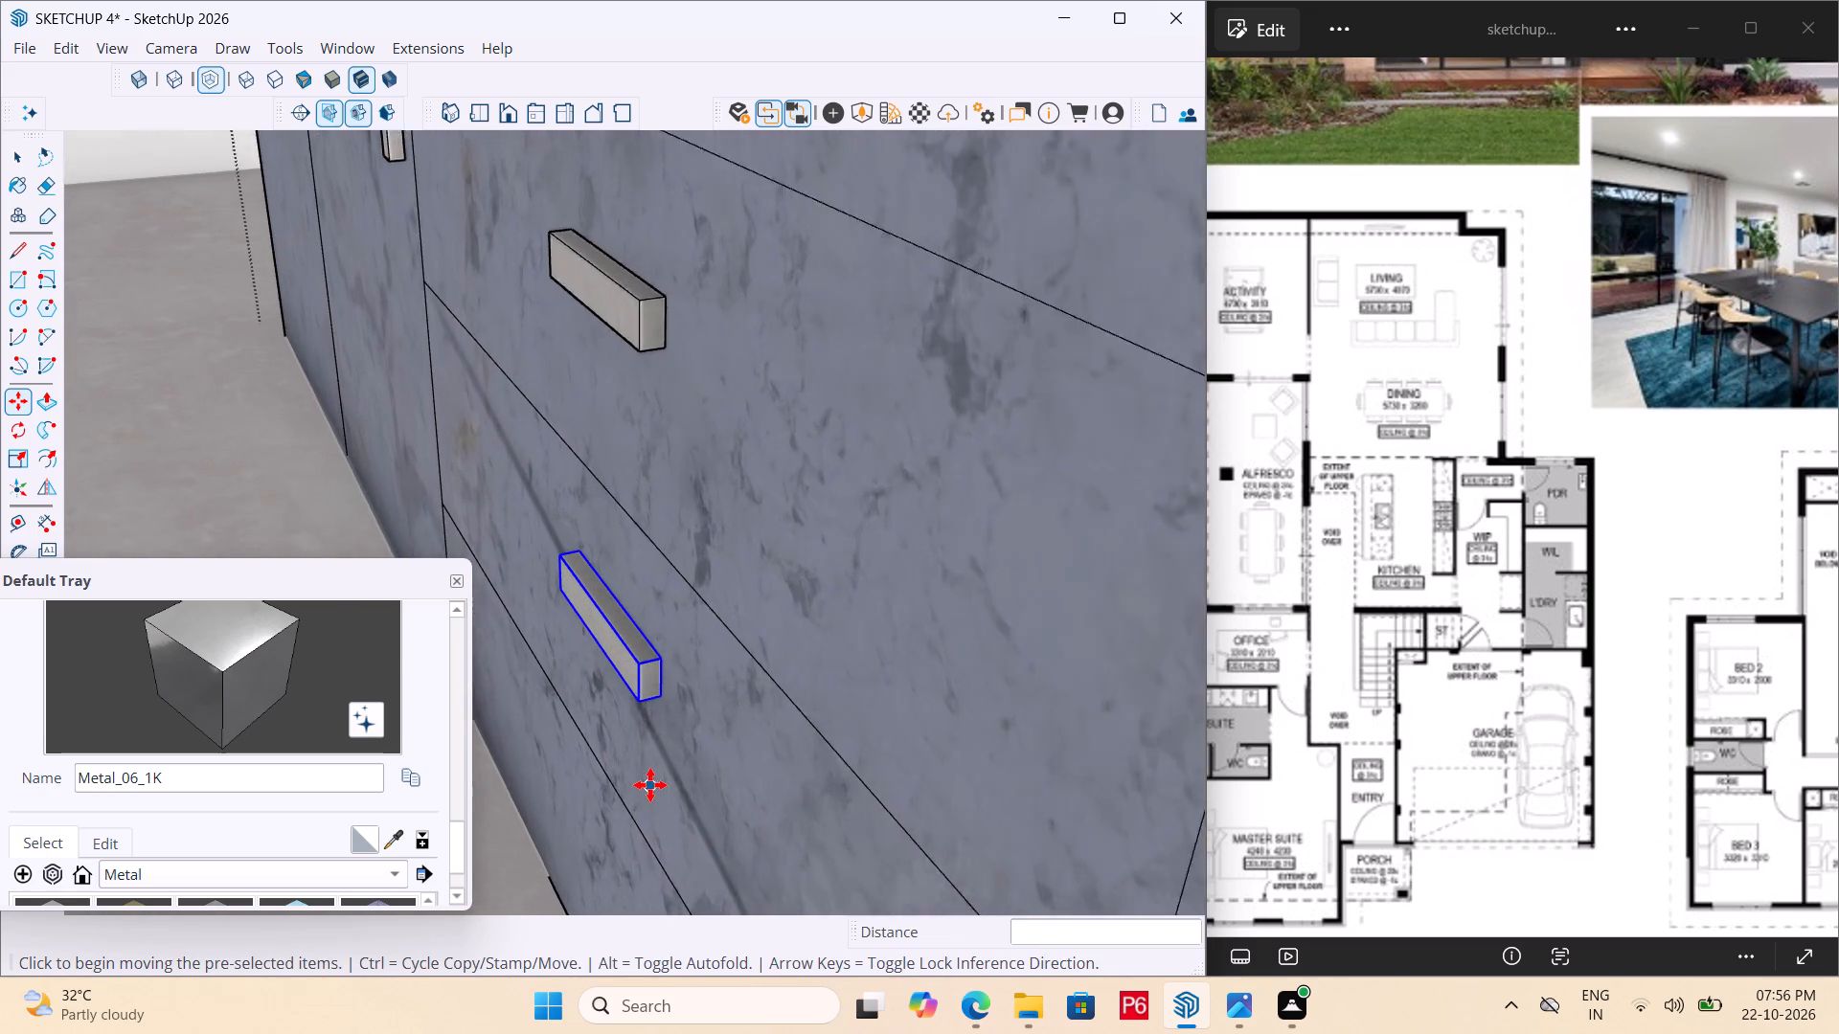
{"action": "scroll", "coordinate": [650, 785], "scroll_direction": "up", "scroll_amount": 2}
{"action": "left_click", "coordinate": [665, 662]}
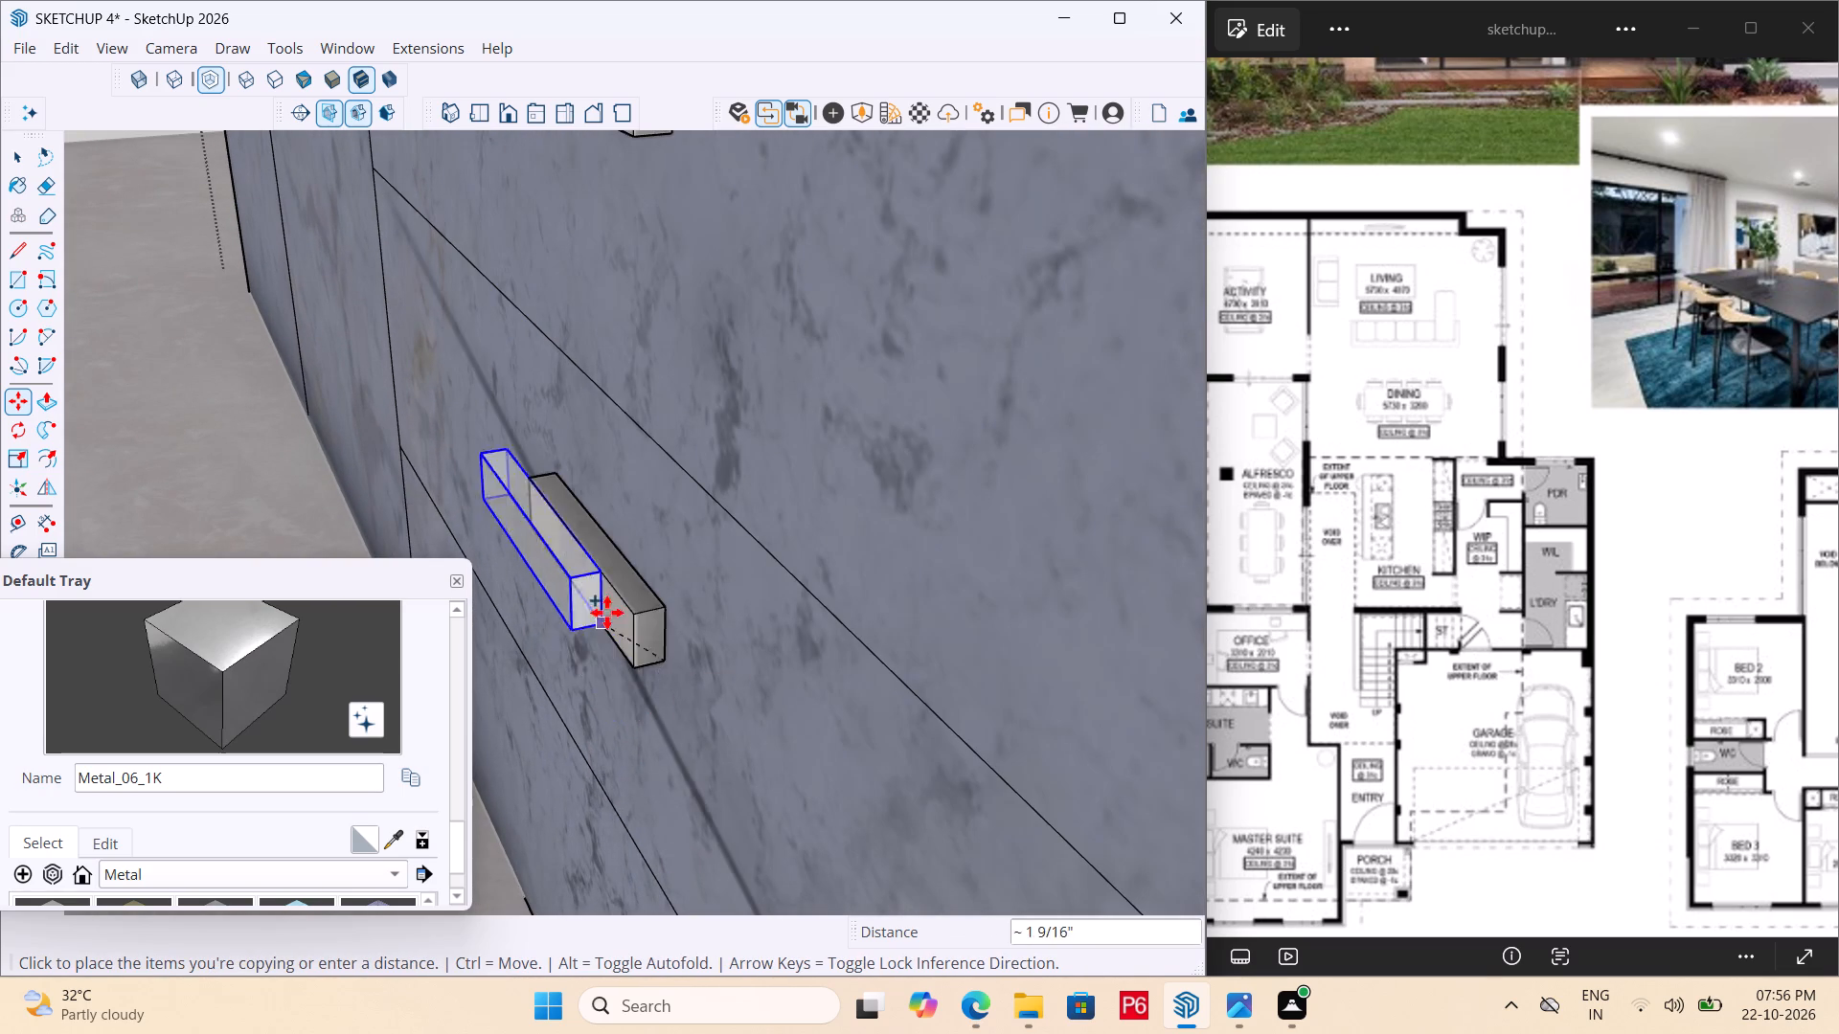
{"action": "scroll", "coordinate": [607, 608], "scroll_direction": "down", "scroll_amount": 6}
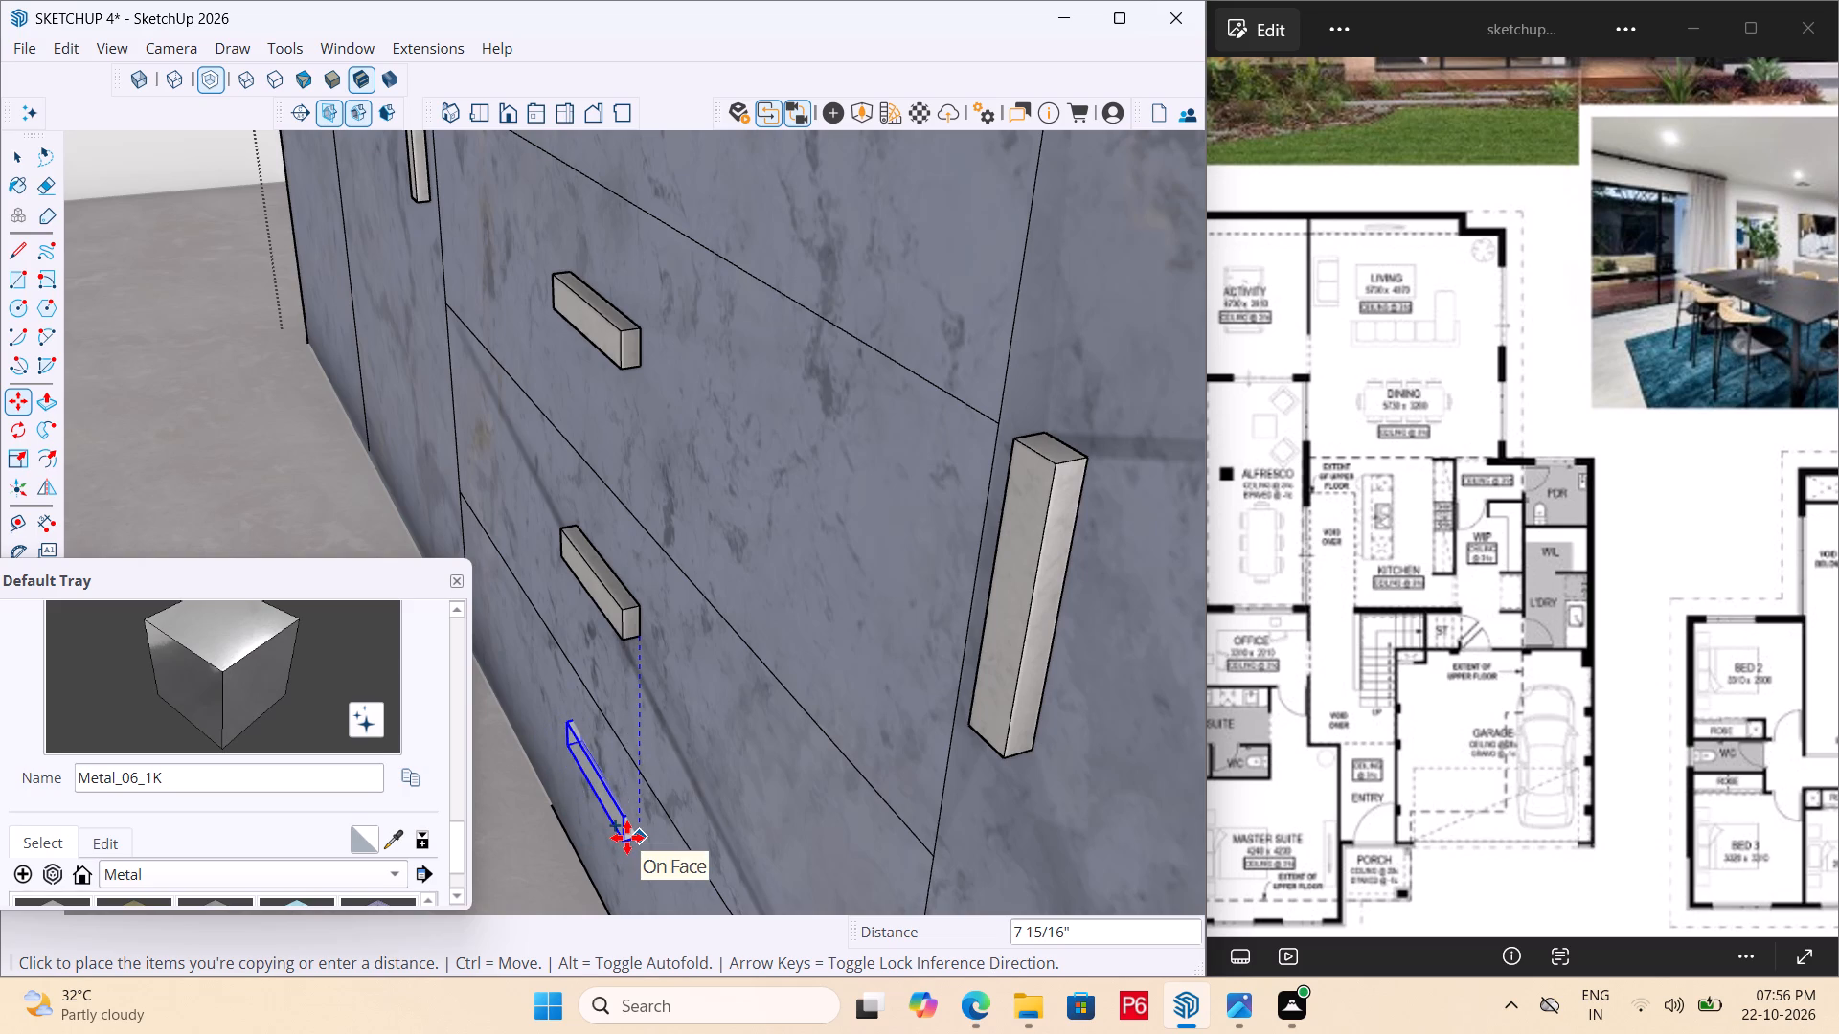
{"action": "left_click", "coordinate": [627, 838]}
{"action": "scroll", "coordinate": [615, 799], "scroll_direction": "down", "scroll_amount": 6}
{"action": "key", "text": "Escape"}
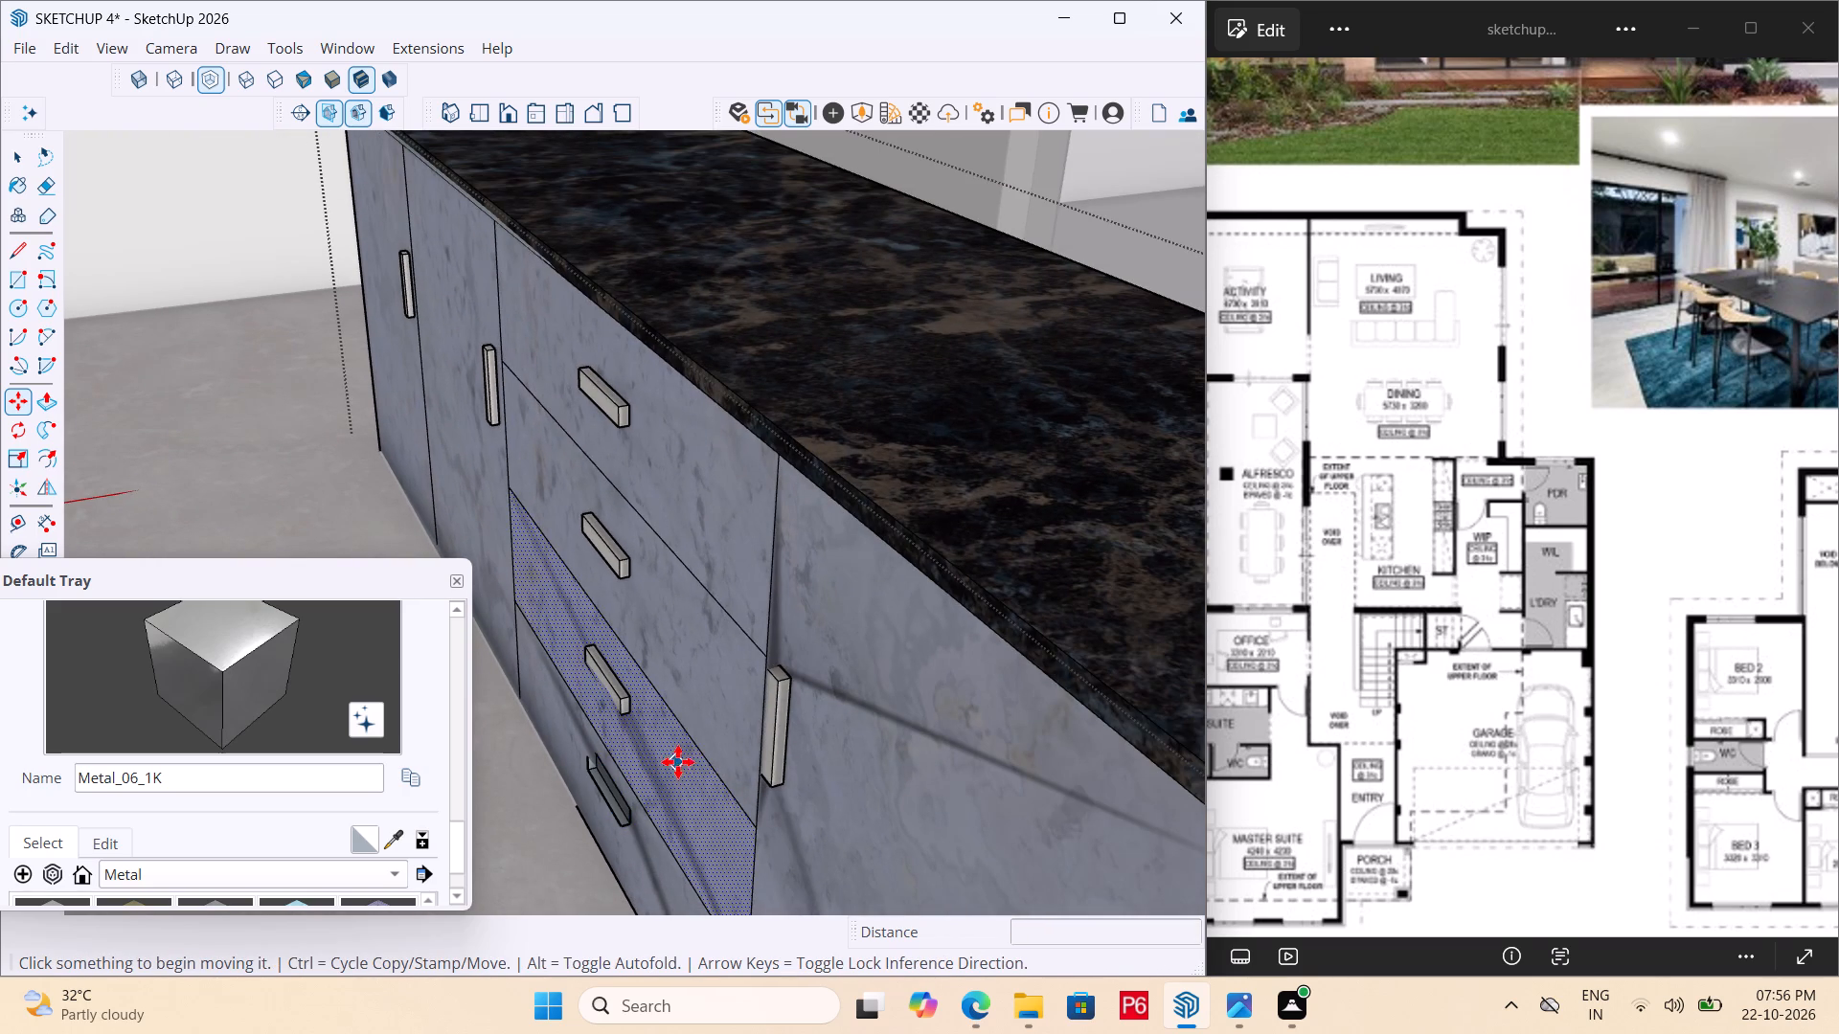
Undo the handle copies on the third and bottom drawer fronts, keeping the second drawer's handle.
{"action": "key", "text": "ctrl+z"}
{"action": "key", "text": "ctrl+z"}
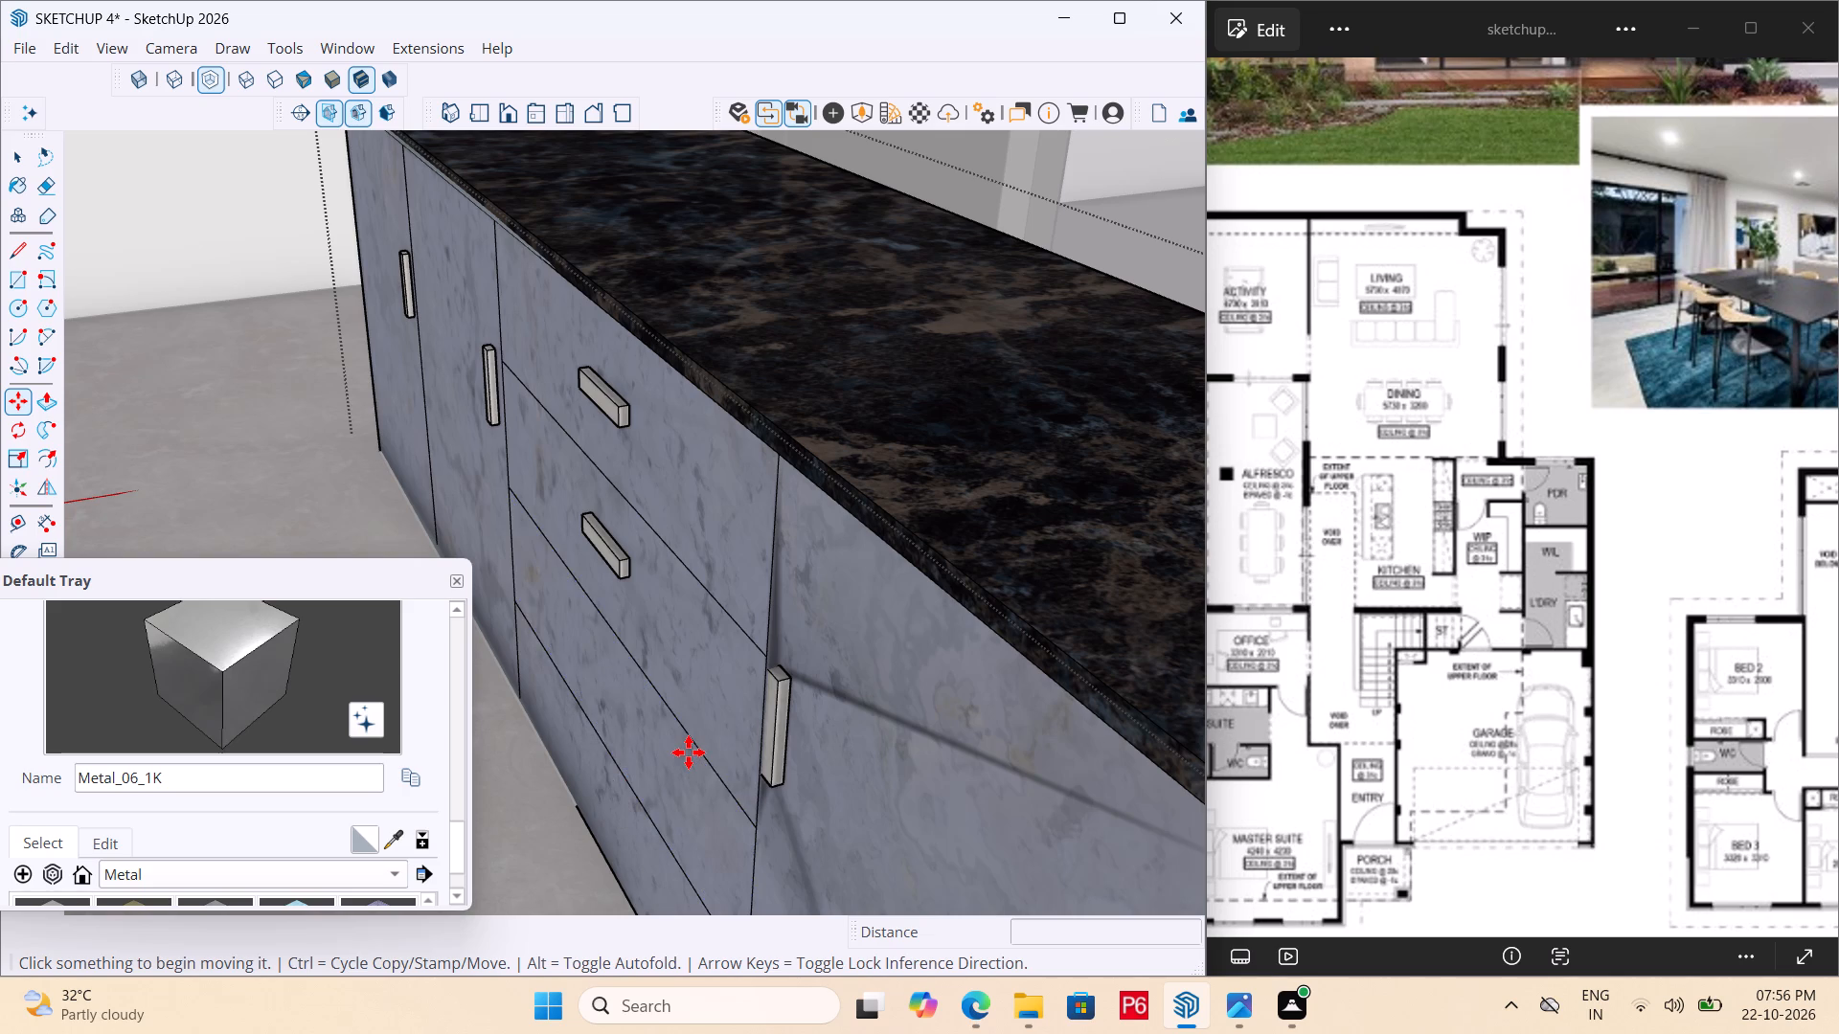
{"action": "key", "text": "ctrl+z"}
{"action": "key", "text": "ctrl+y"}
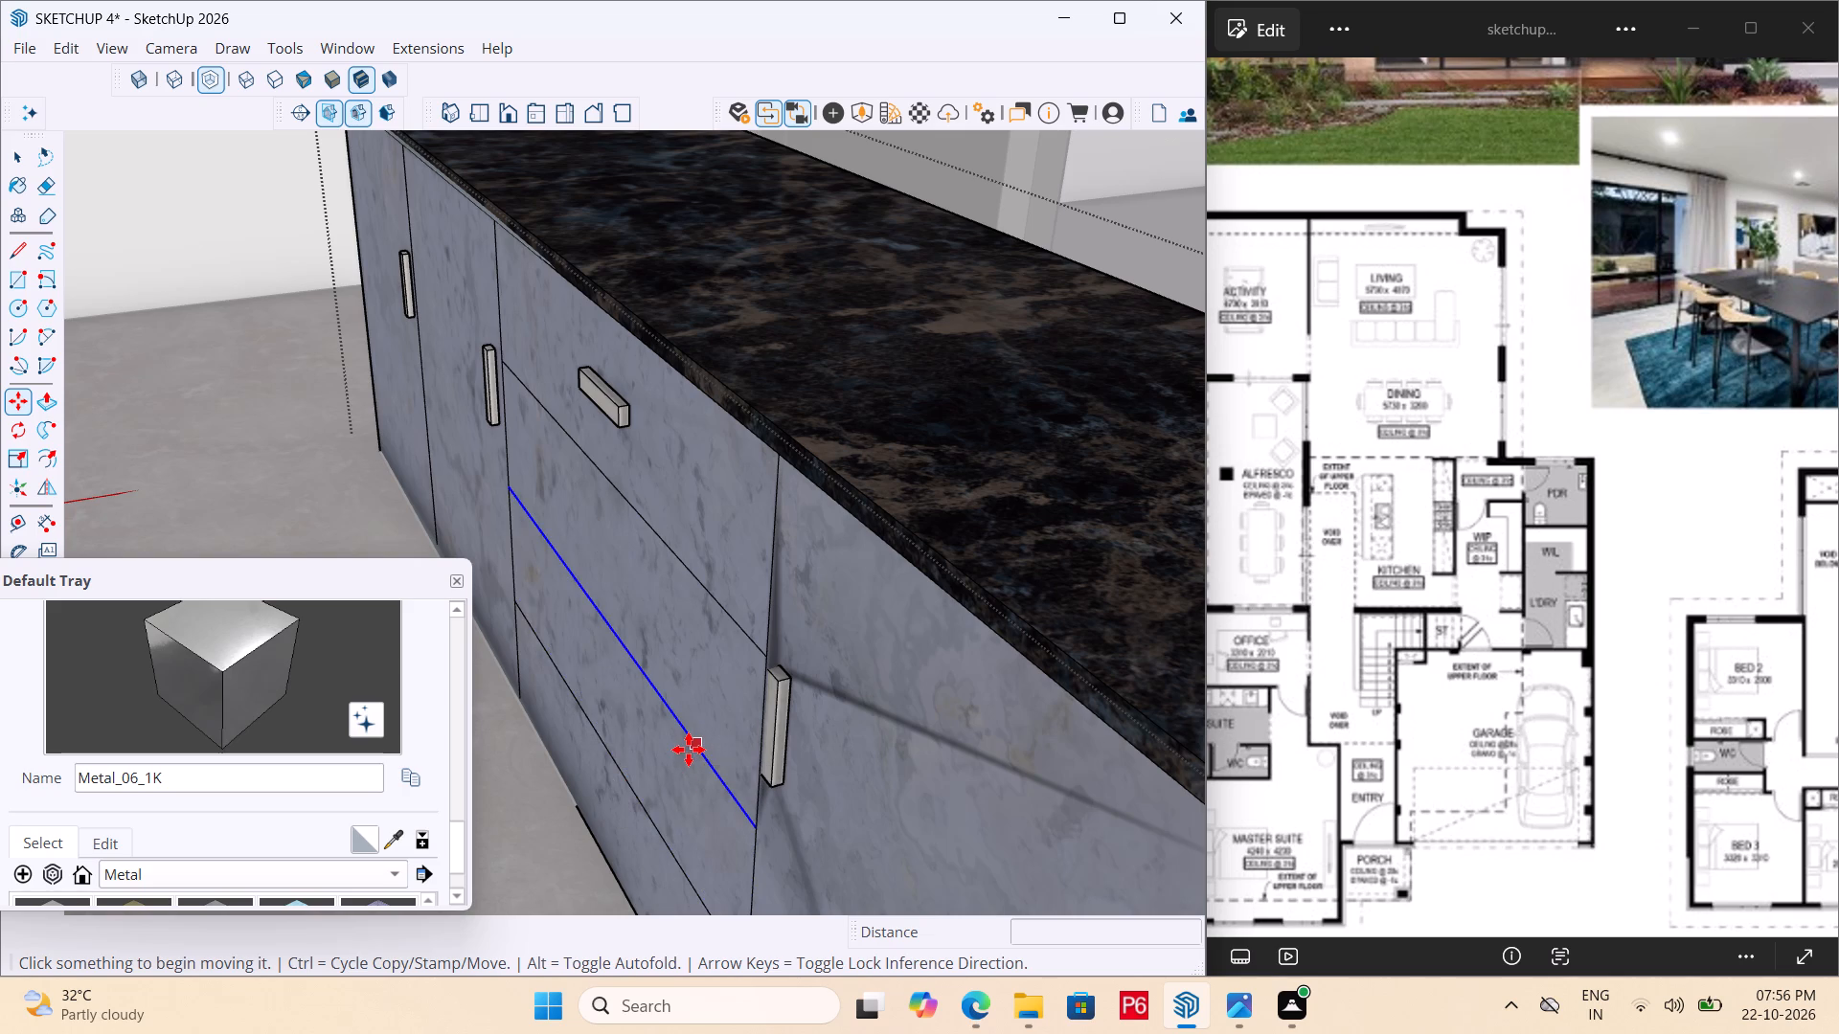
Leave the island group and examine the drawer fronts and their handles from several angles.
{"action": "scroll", "coordinate": [739, 600], "scroll_direction": "down", "scroll_amount": 7}
{"action": "middle_click_drag", "start_coordinate": [655, 636], "coordinate": [614, 633]}
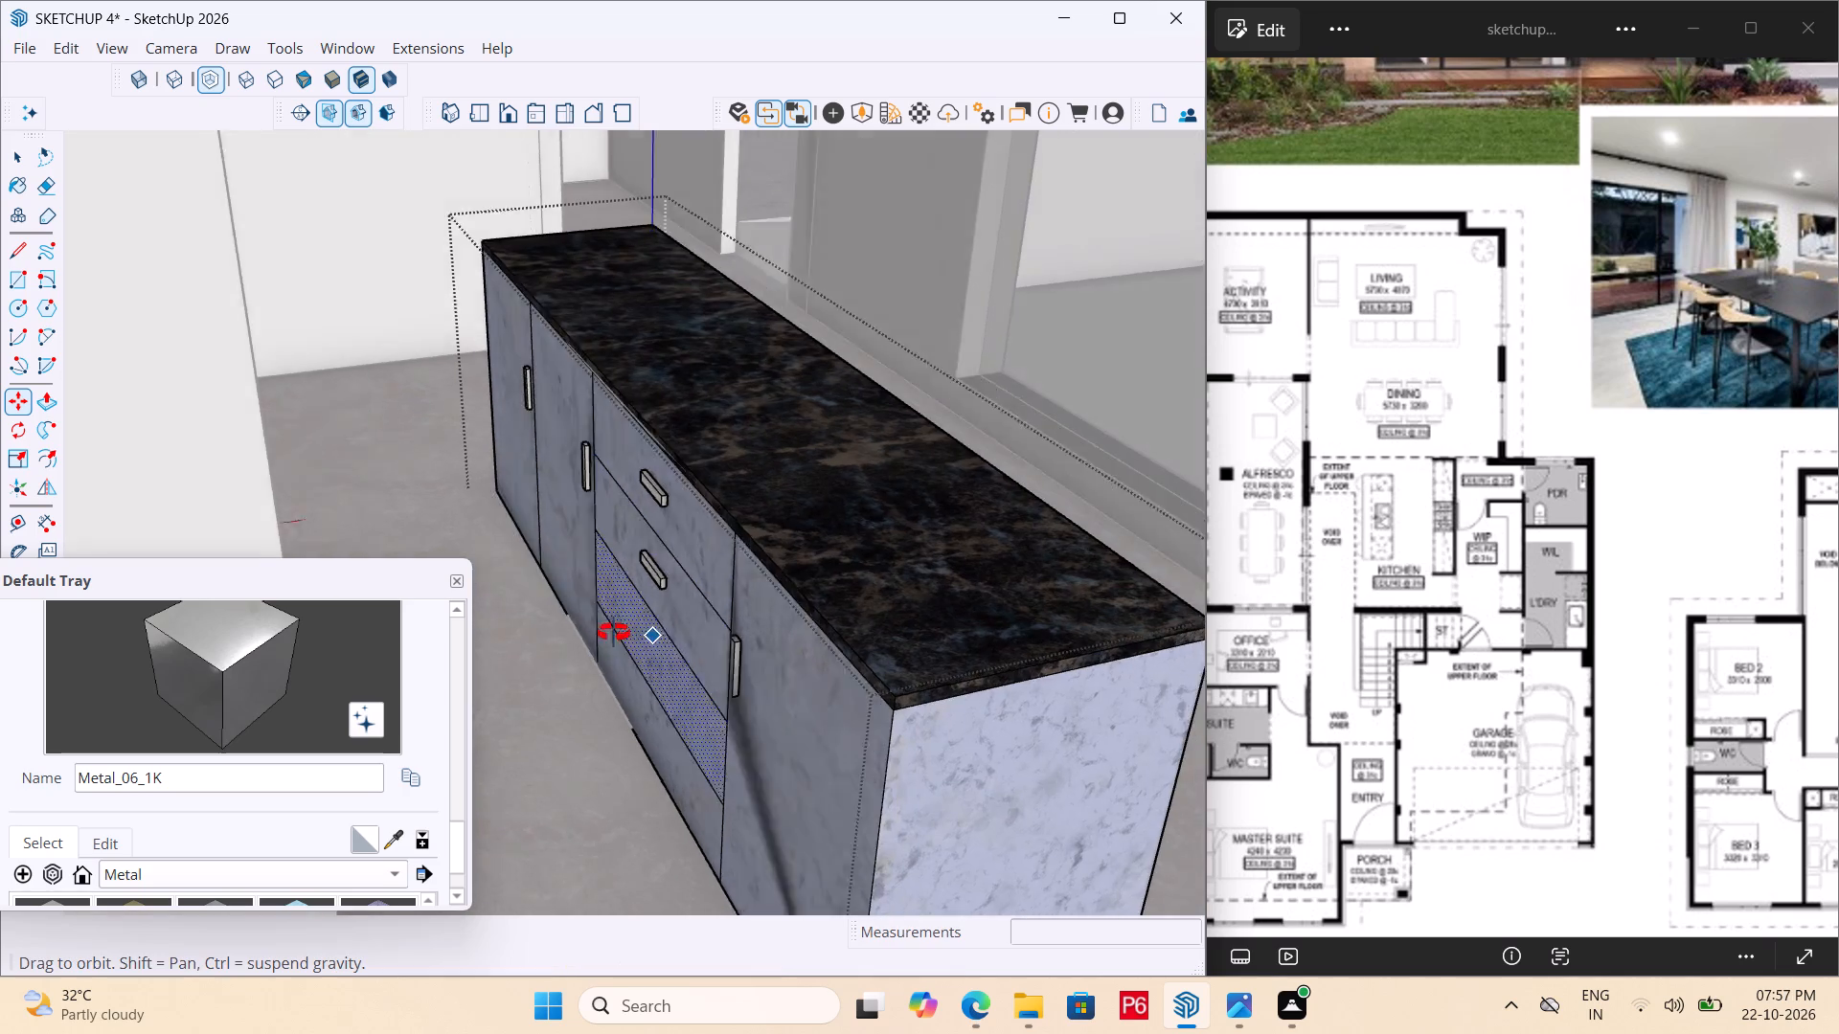
{"action": "middle_click_drag", "start_coordinate": [614, 633], "coordinate": [486, 457]}
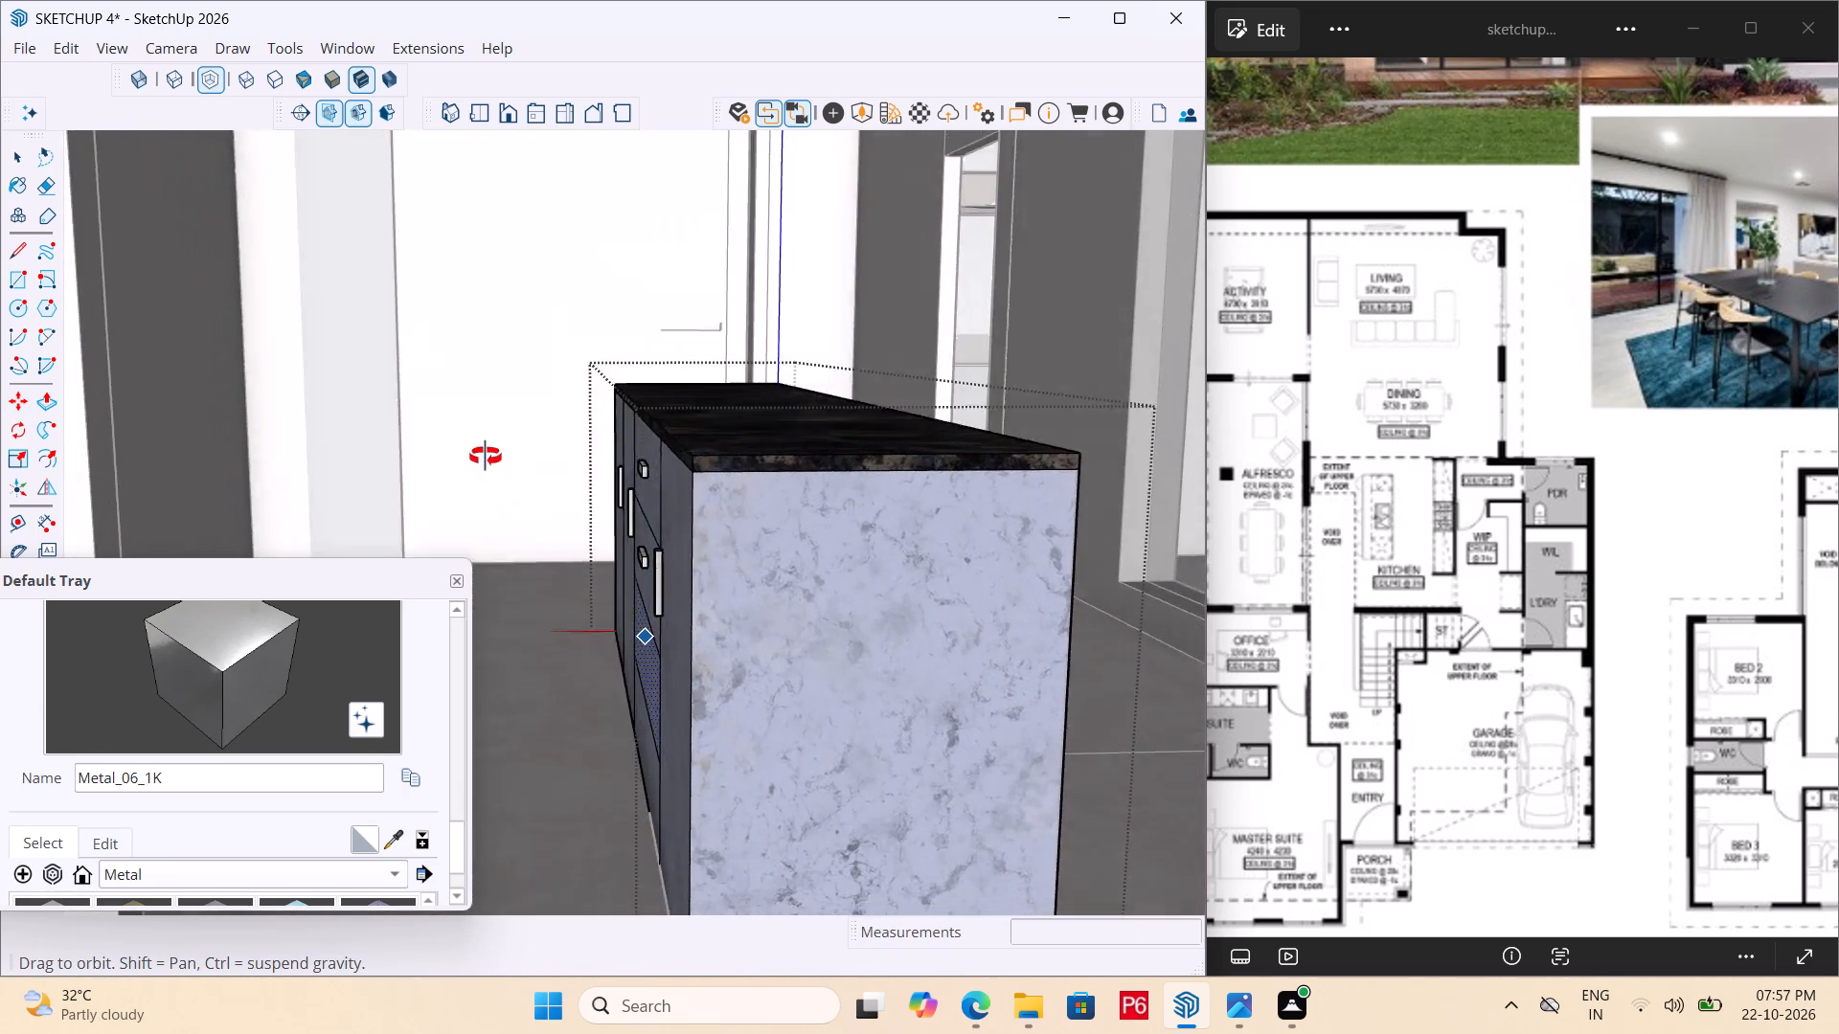
{"action": "middle_click_drag", "start_coordinate": [486, 457], "coordinate": [632, 602]}
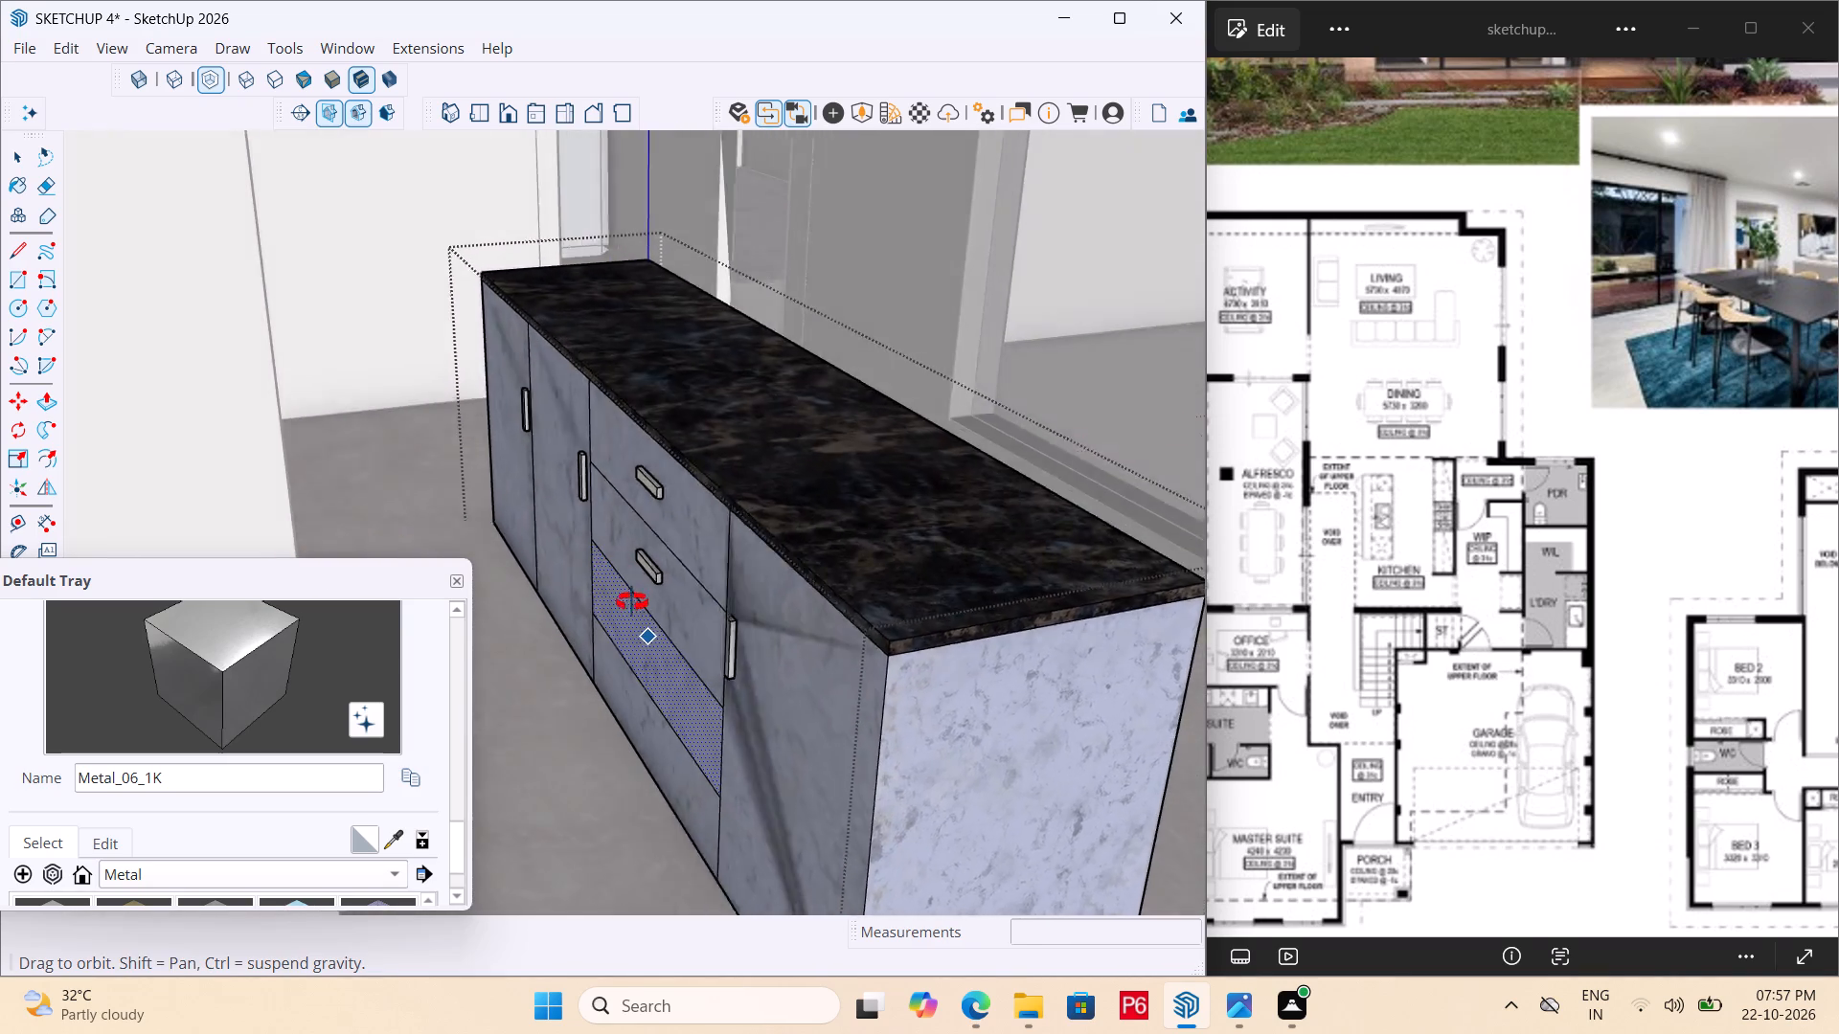
{"action": "middle_click_drag", "start_coordinate": [632, 602], "coordinate": [646, 619]}
{"action": "key", "text": "space"}
{"action": "scroll", "coordinate": [651, 625], "scroll_direction": "up", "scroll_amount": 1}
{"action": "scroll", "coordinate": [558, 630], "scroll_direction": "down", "scroll_amount": 7}
{"action": "scroll", "coordinate": [662, 573], "scroll_direction": "down", "scroll_amount": 8}
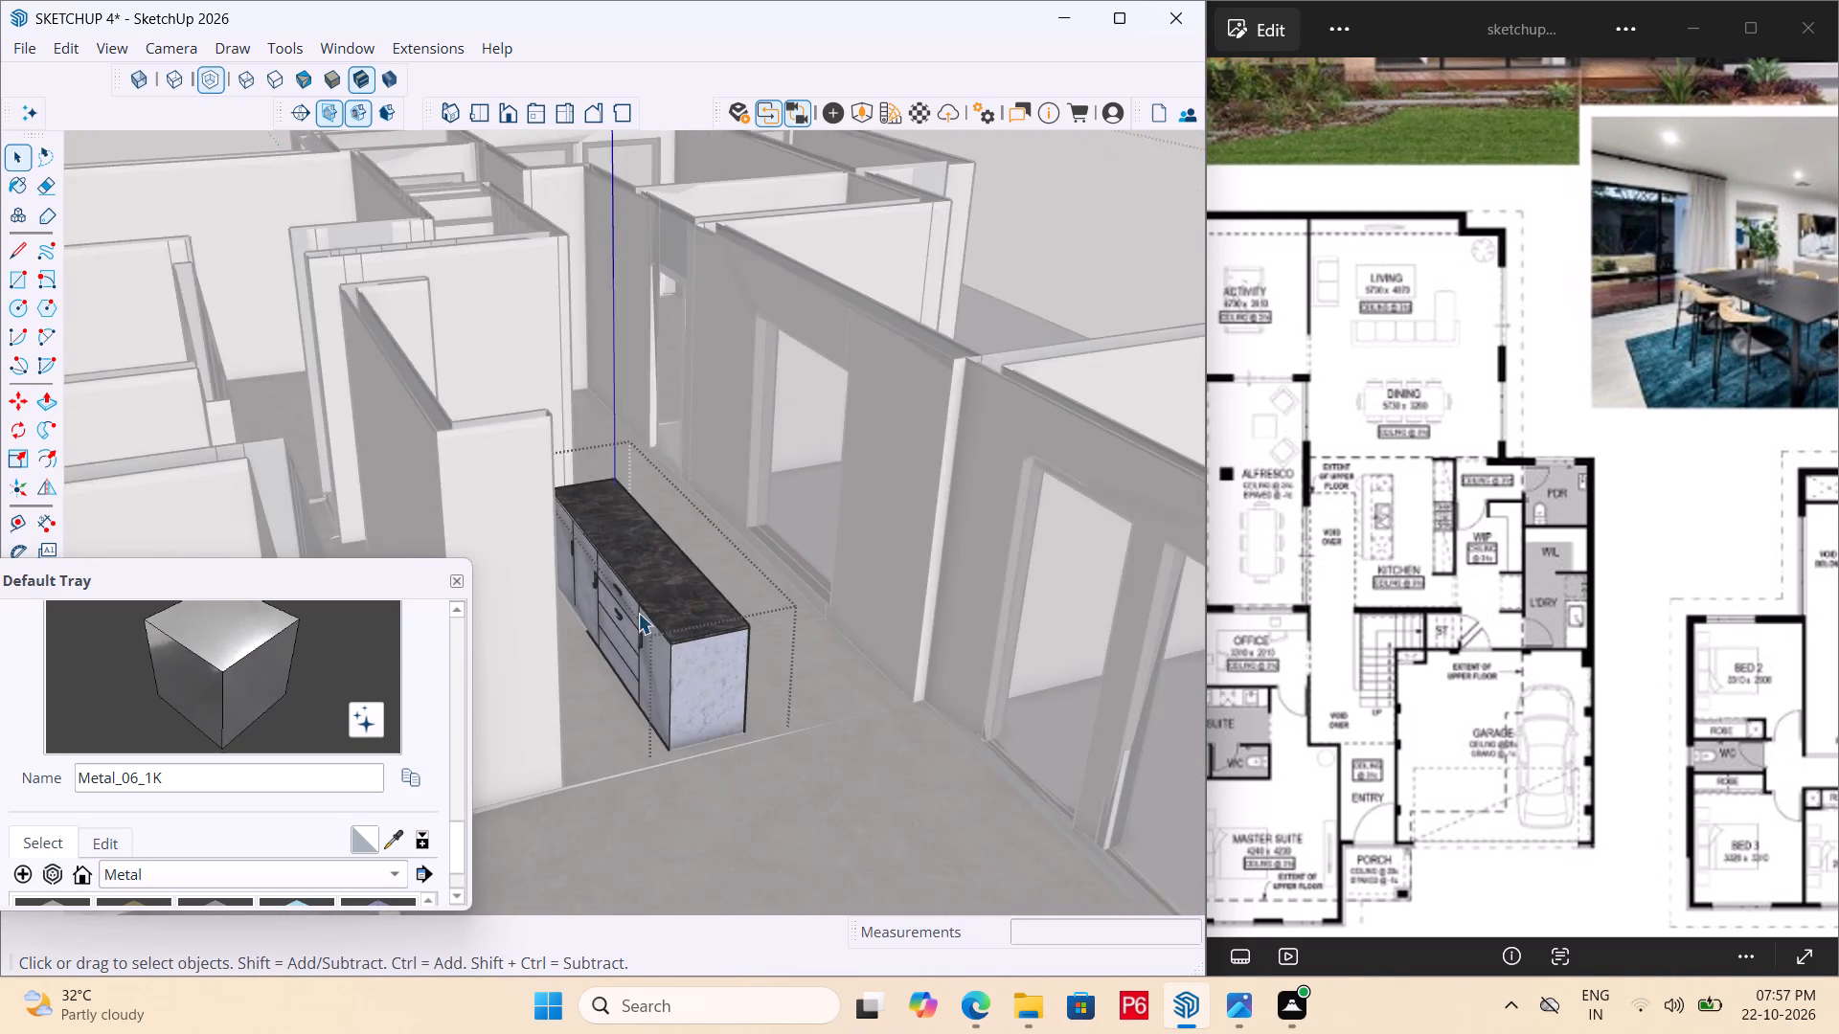
{"action": "scroll", "coordinate": [638, 613], "scroll_direction": "down", "scroll_amount": 5}
{"action": "left_click", "coordinate": [967, 395]}
{"action": "scroll", "coordinate": [621, 600], "scroll_direction": "up", "scroll_amount": 12}
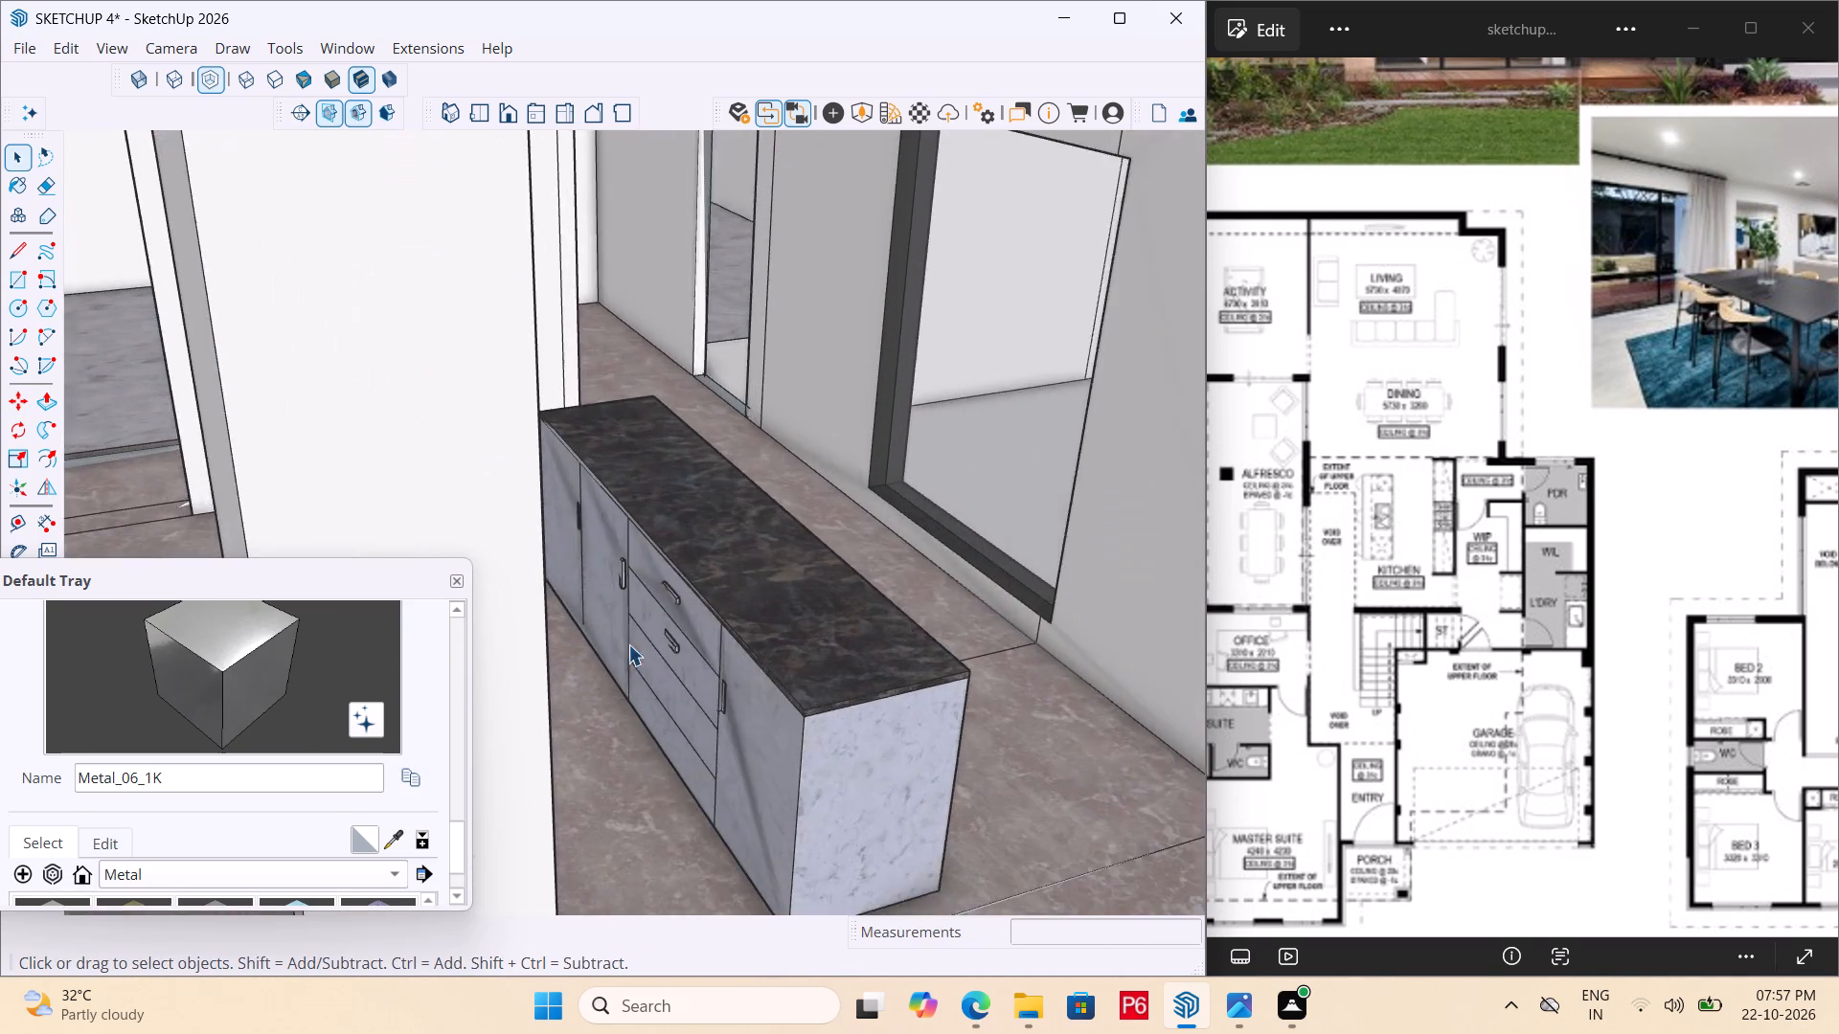
{"action": "scroll", "coordinate": [628, 644], "scroll_direction": "up", "scroll_amount": 12}
{"action": "middle_click_drag", "start_coordinate": [699, 667], "coordinate": [702, 475]}
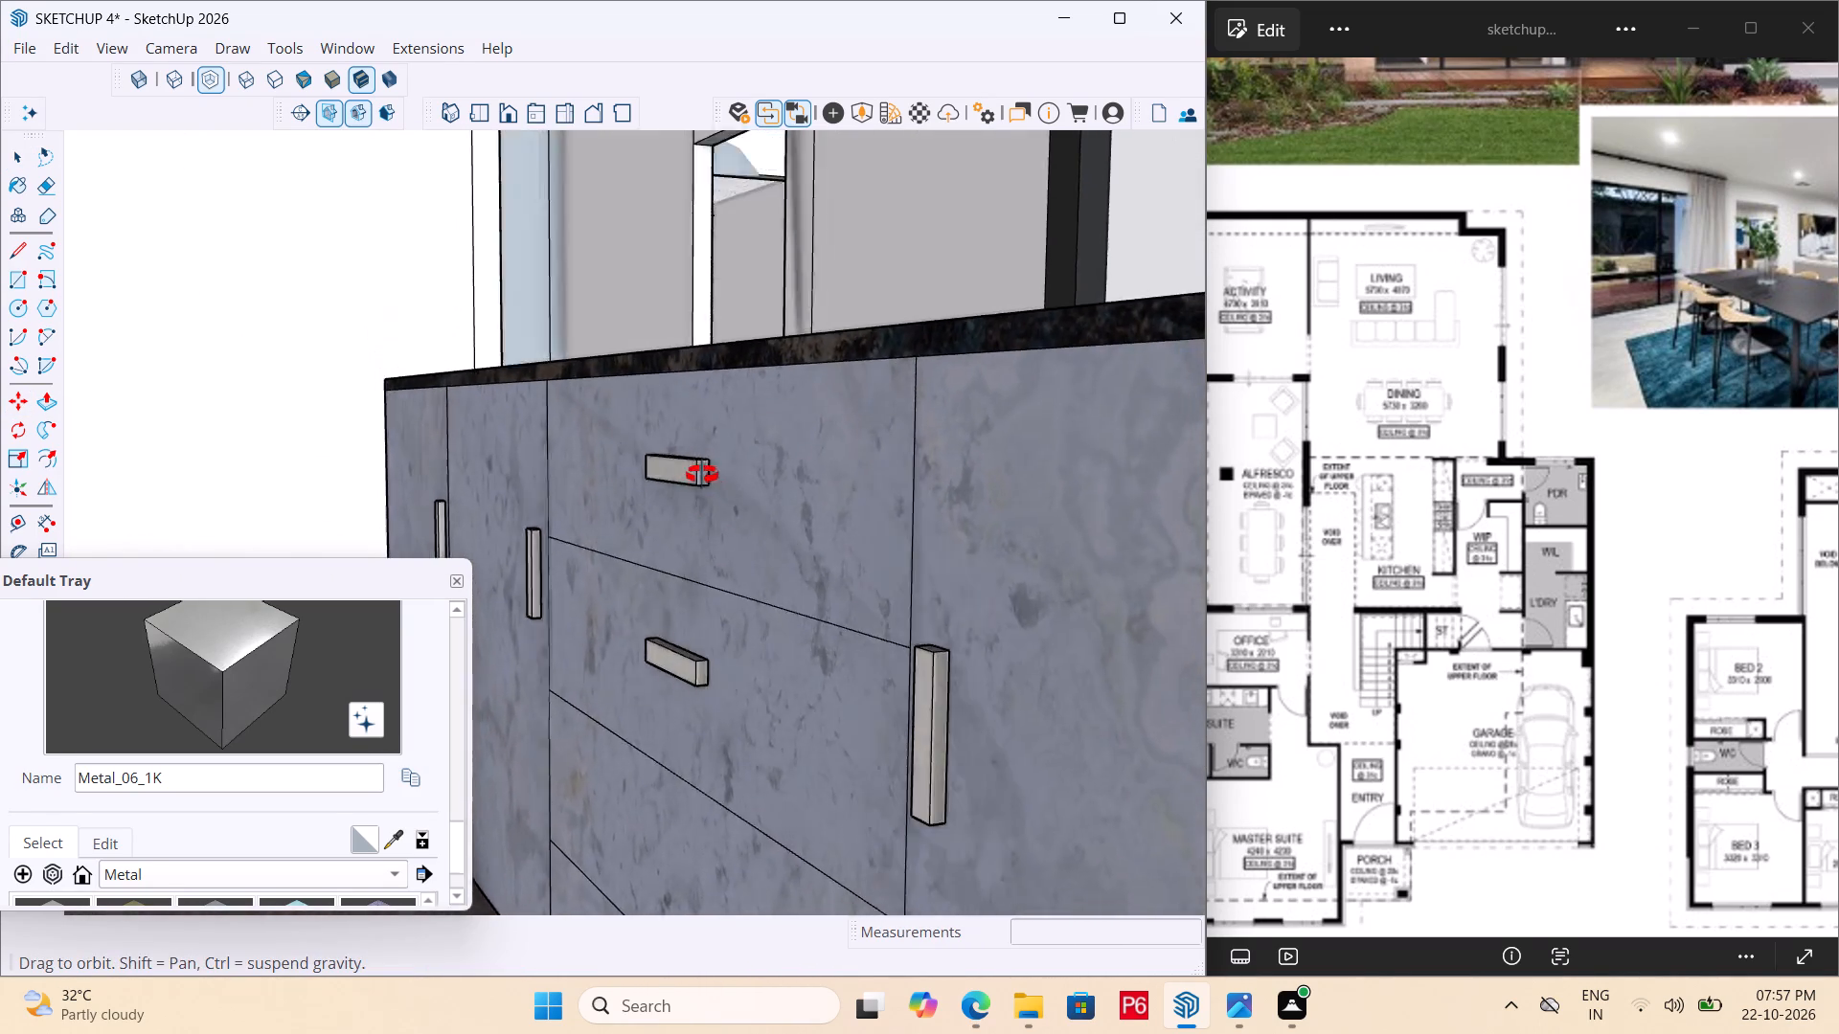
{"action": "middle_click_drag", "start_coordinate": [702, 475], "coordinate": [688, 449]}
{"action": "scroll", "coordinate": [624, 403], "scroll_direction": "down", "scroll_amount": 6}
{"action": "middle_click_drag", "start_coordinate": [626, 638], "coordinate": [662, 732]}
{"action": "scroll", "coordinate": [715, 779], "scroll_direction": "up", "scroll_amount": 2}
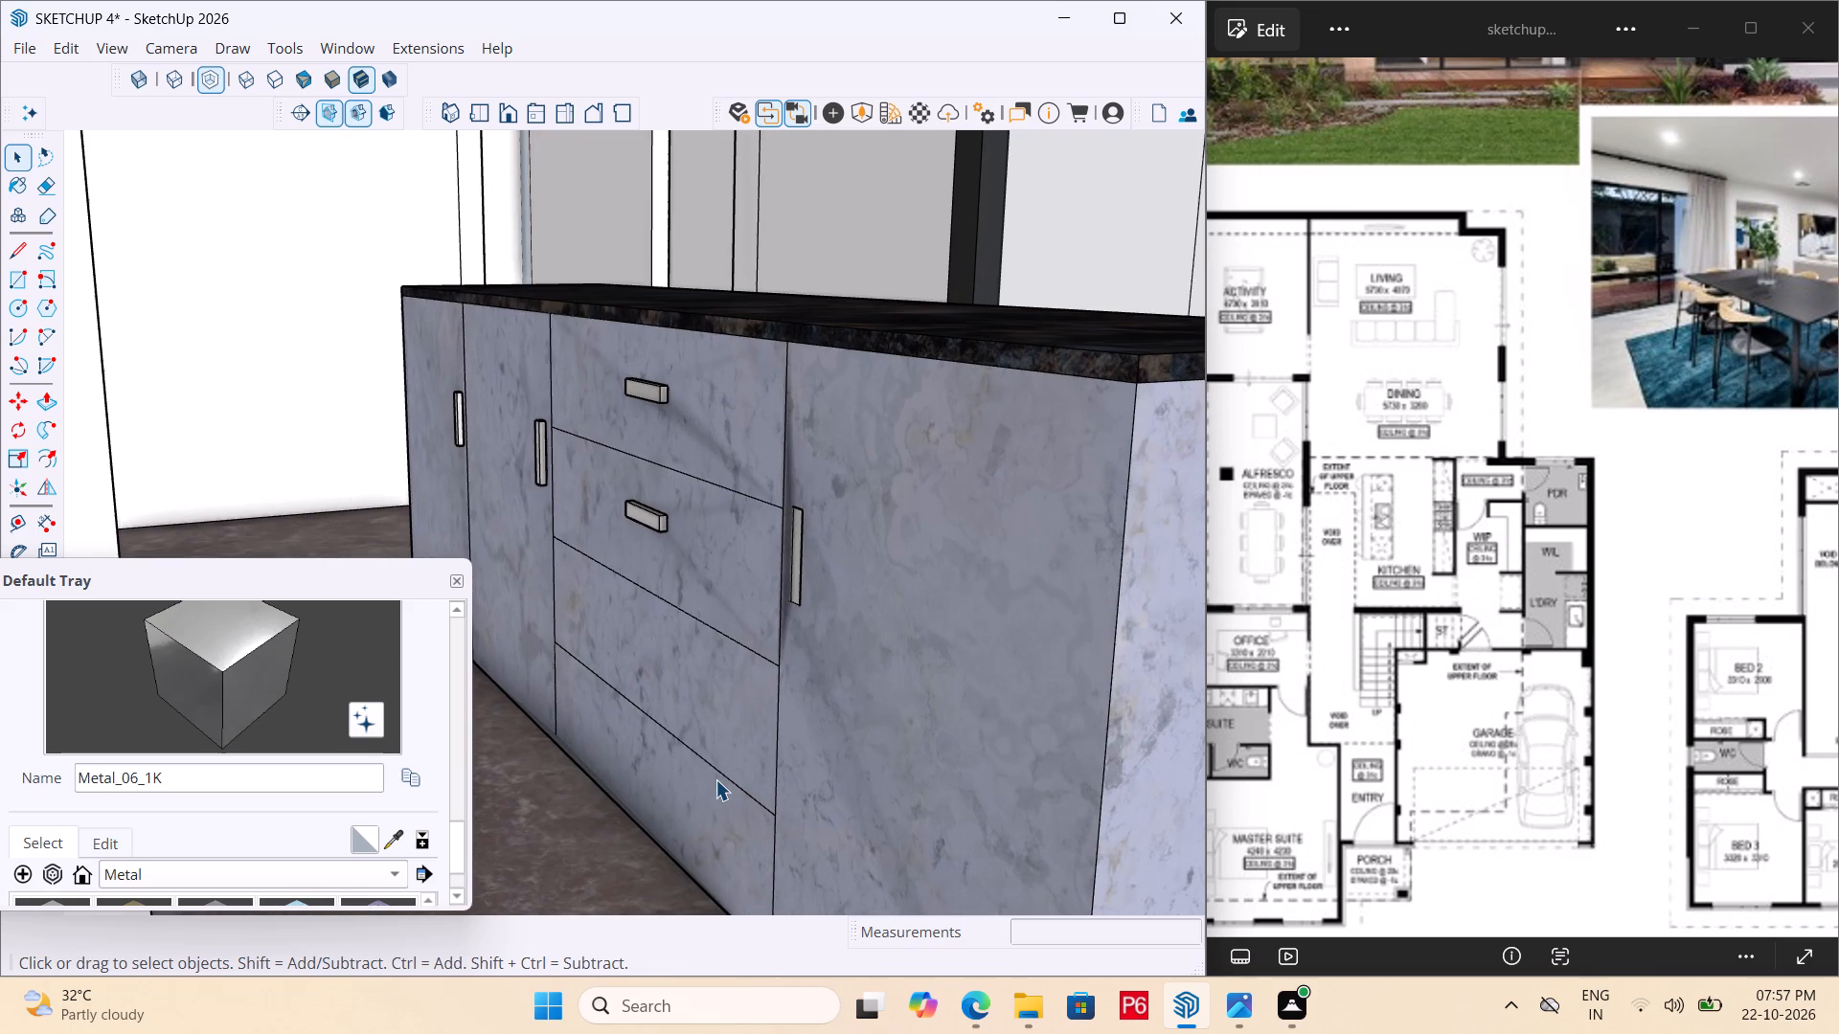
Reopen the island group and copy the second drawer's handle down about 10 15/16" onto the third drawer front.
{"action": "left_click", "coordinate": [650, 521]}
{"action": "double_click", "coordinate": [652, 531]}
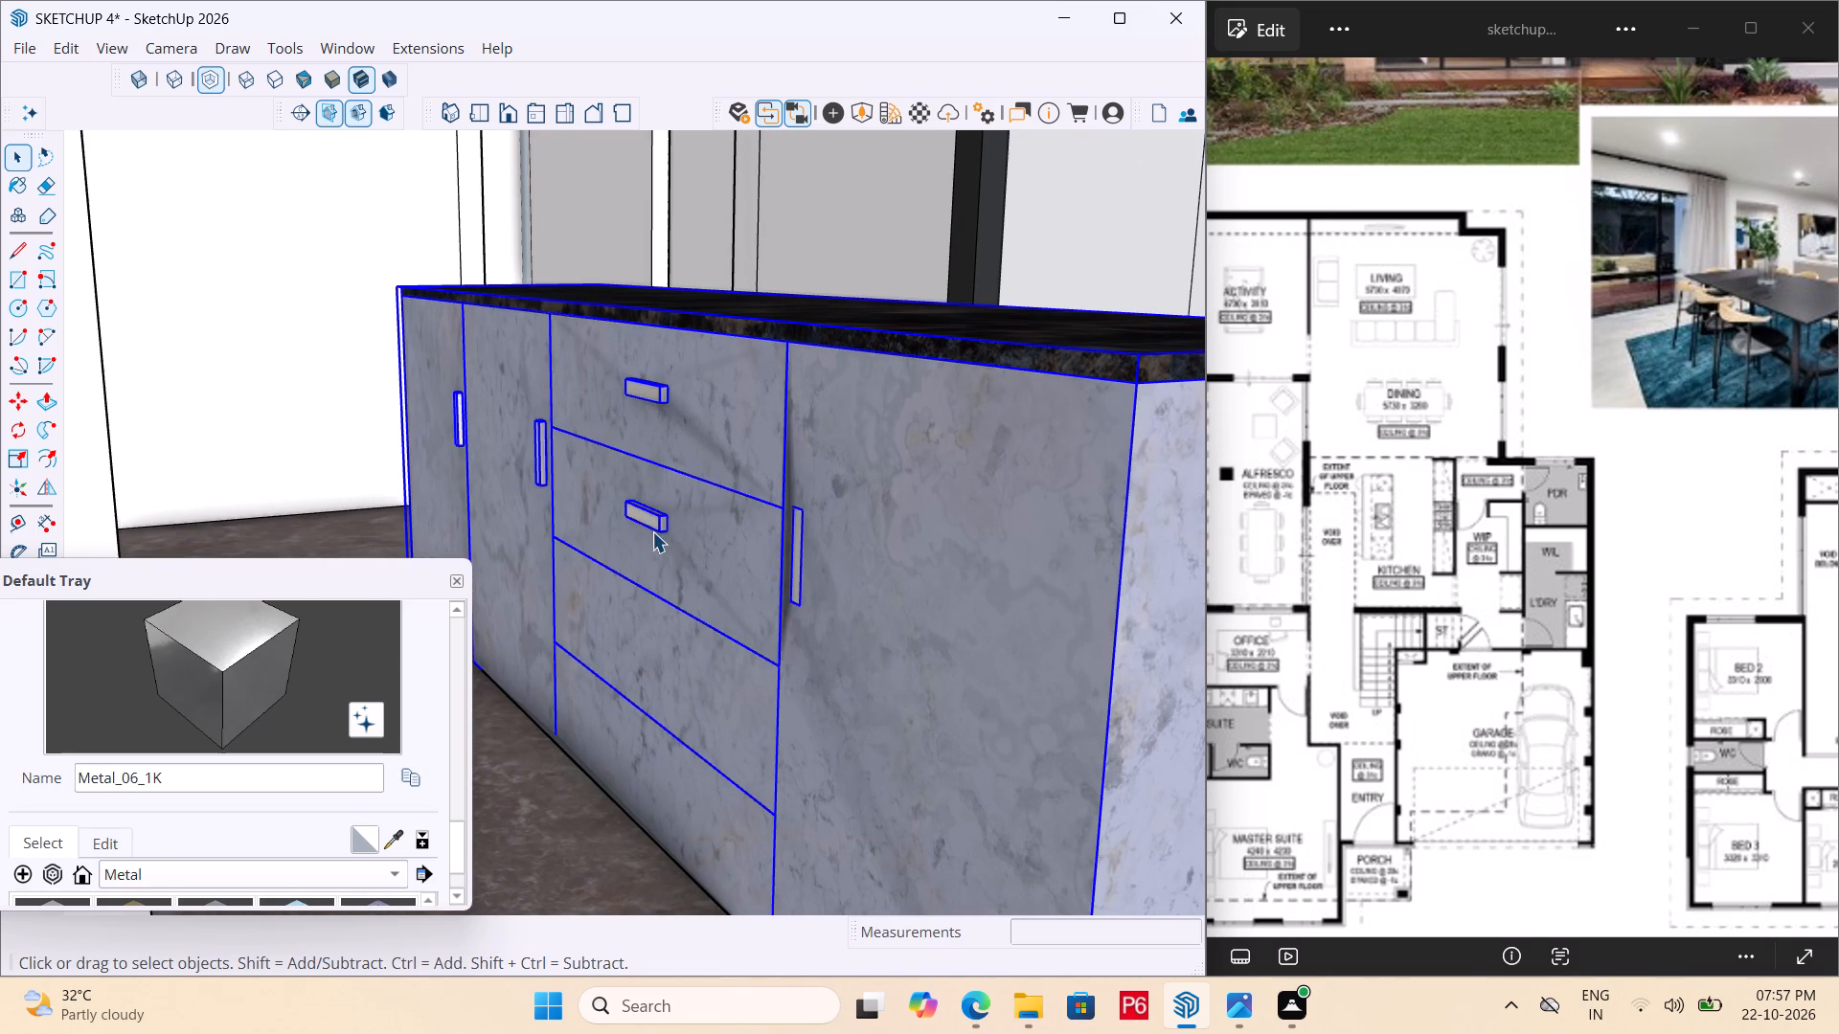
{"action": "left_click", "coordinate": [653, 519]}
{"action": "key", "text": "m"}
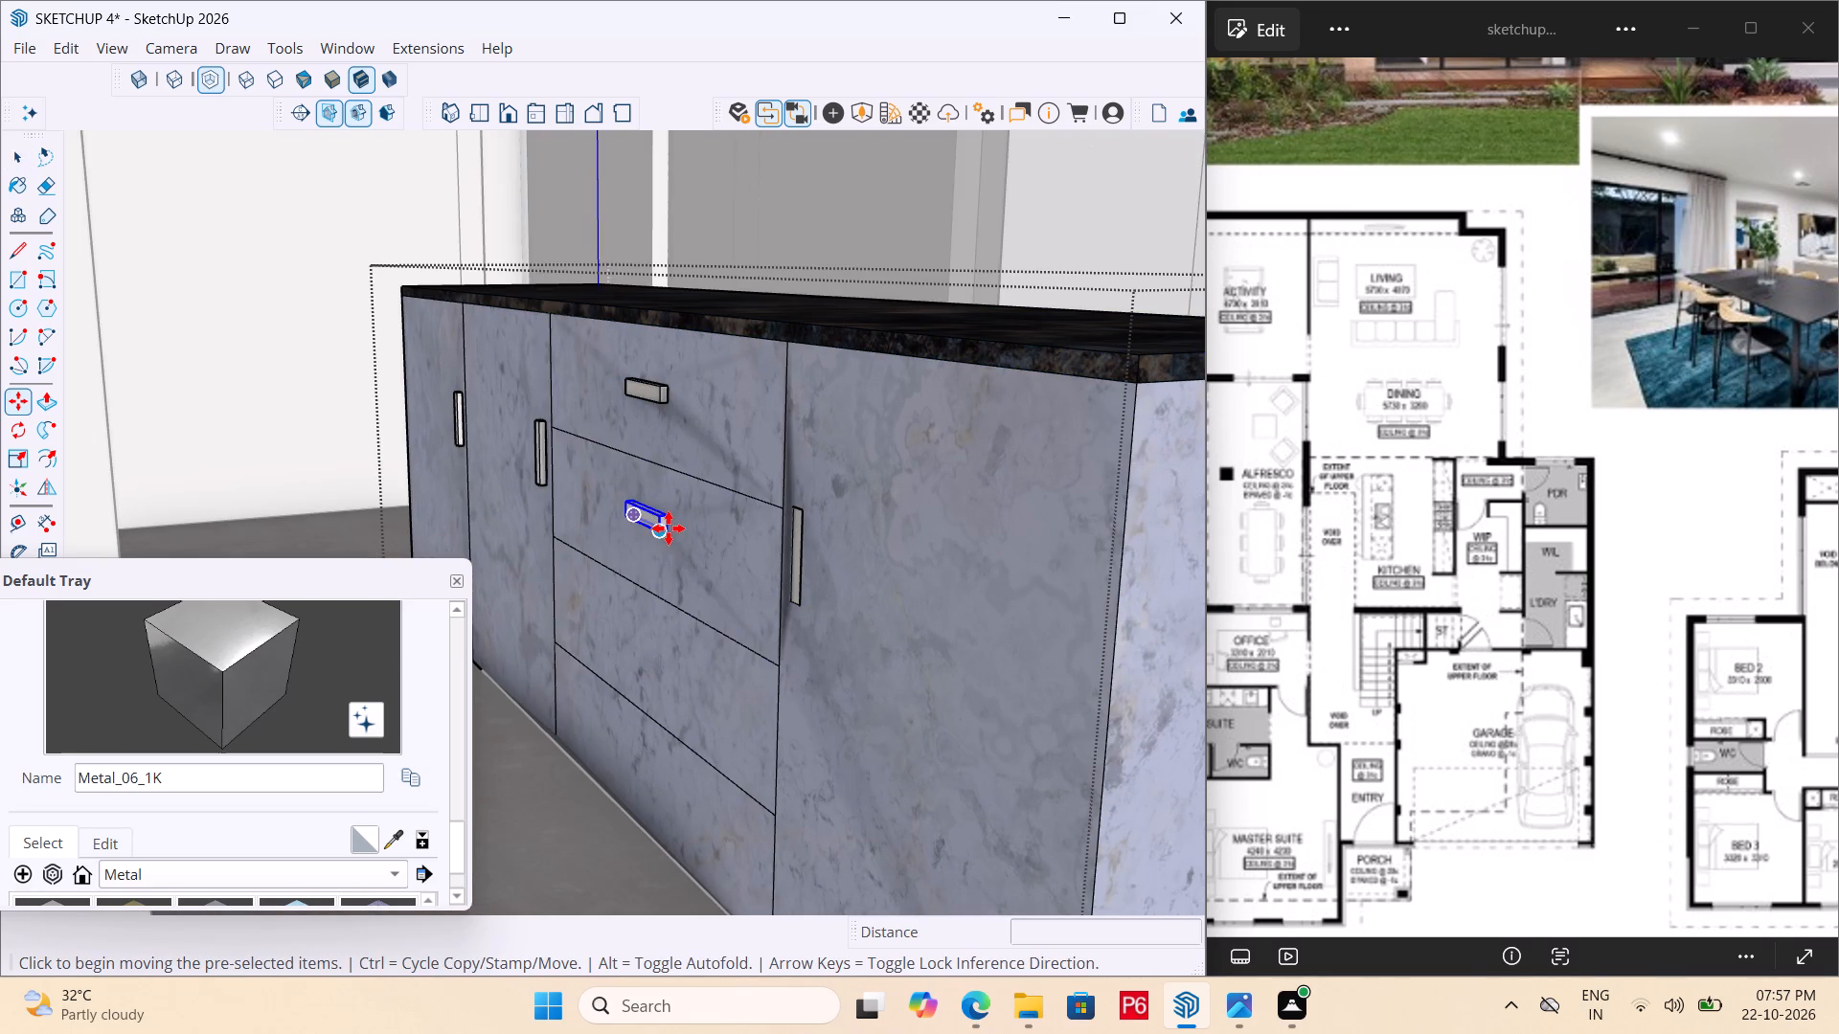
{"action": "scroll", "coordinate": [669, 528], "scroll_direction": "up", "scroll_amount": 5}
{"action": "left_click", "coordinate": [679, 536]}
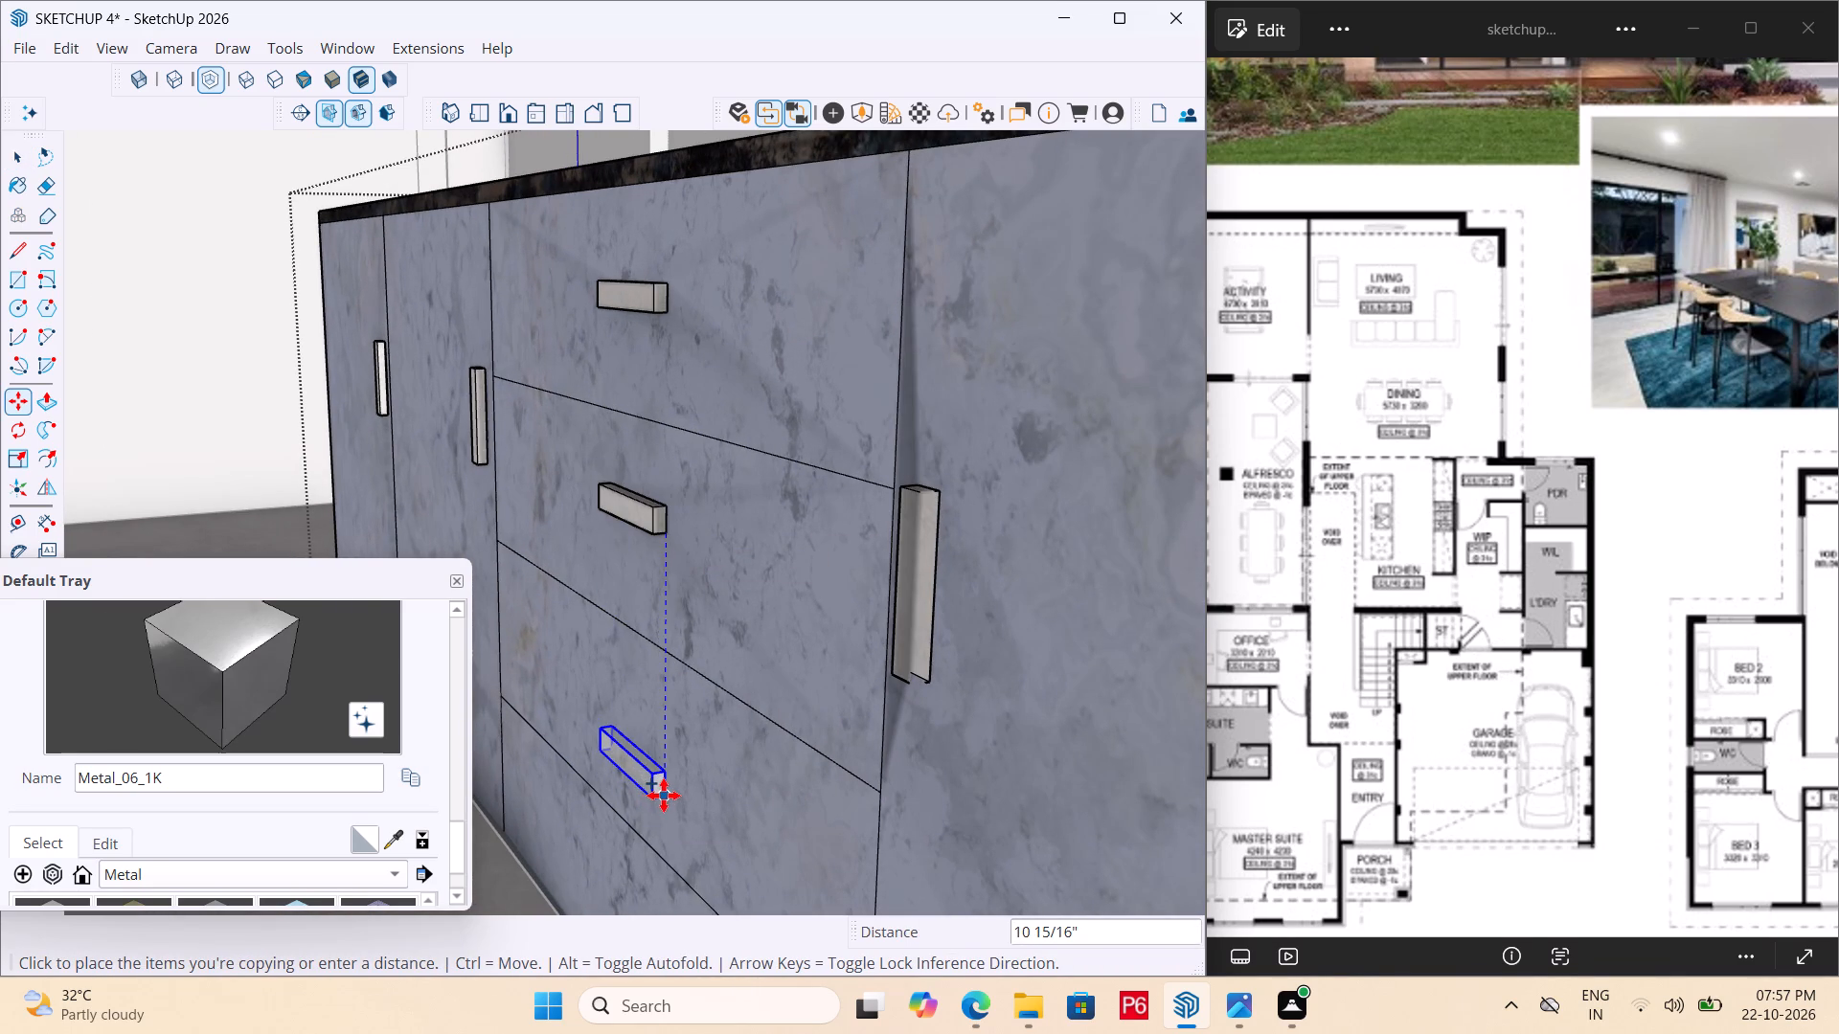
{"action": "left_click", "coordinate": [664, 796]}
Copy the third drawer's handle down about 8 13/16" onto the bottom drawer front.
{"action": "left_click", "coordinate": [670, 806]}
{"action": "scroll", "coordinate": [605, 599], "scroll_direction": "down", "scroll_amount": 5}
{"action": "left_click", "coordinate": [641, 837]}
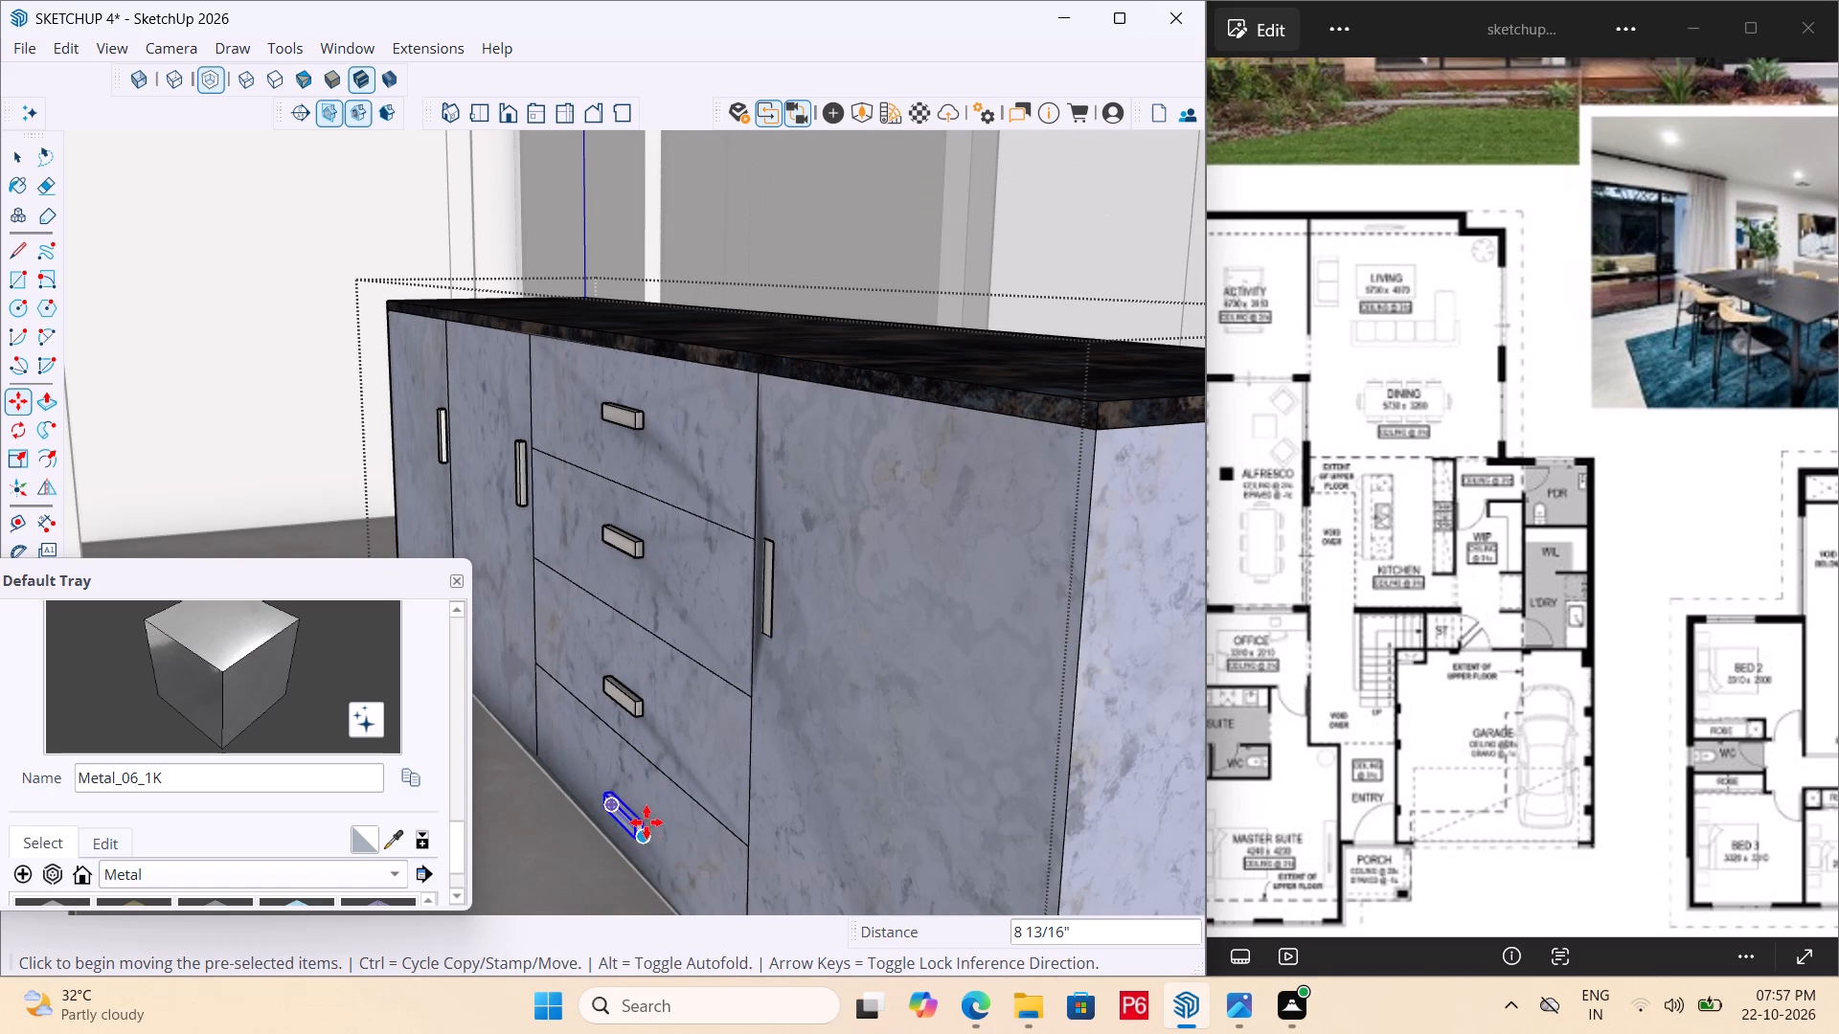
{"action": "scroll", "coordinate": [751, 637], "scroll_direction": "down", "scroll_amount": 4}
Save the model with the completed island drawer handles.
{"action": "key", "text": "ctrl+s"}
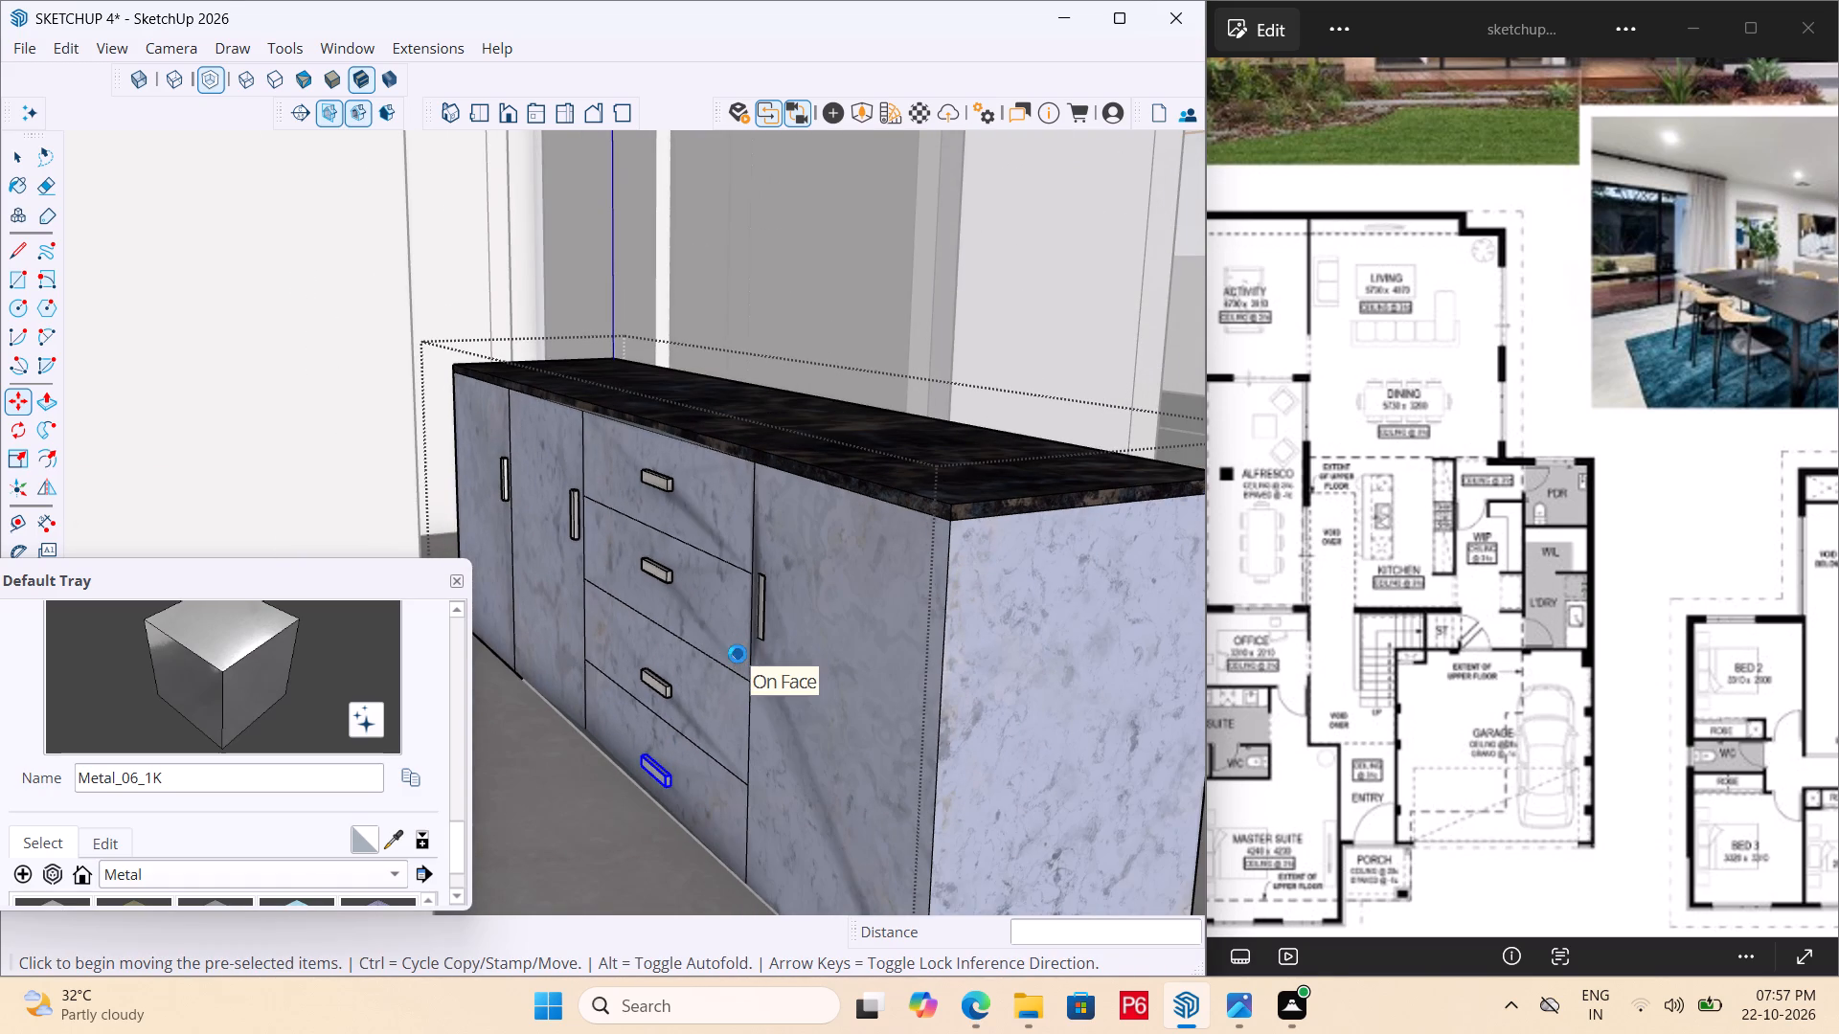
{"action": "key", "text": "ctrl+s"}
{"action": "key", "text": "ctrl+s"}
{"action": "key", "text": "ctrl+s"}
{"action": "key", "text": "ctrl+s"}
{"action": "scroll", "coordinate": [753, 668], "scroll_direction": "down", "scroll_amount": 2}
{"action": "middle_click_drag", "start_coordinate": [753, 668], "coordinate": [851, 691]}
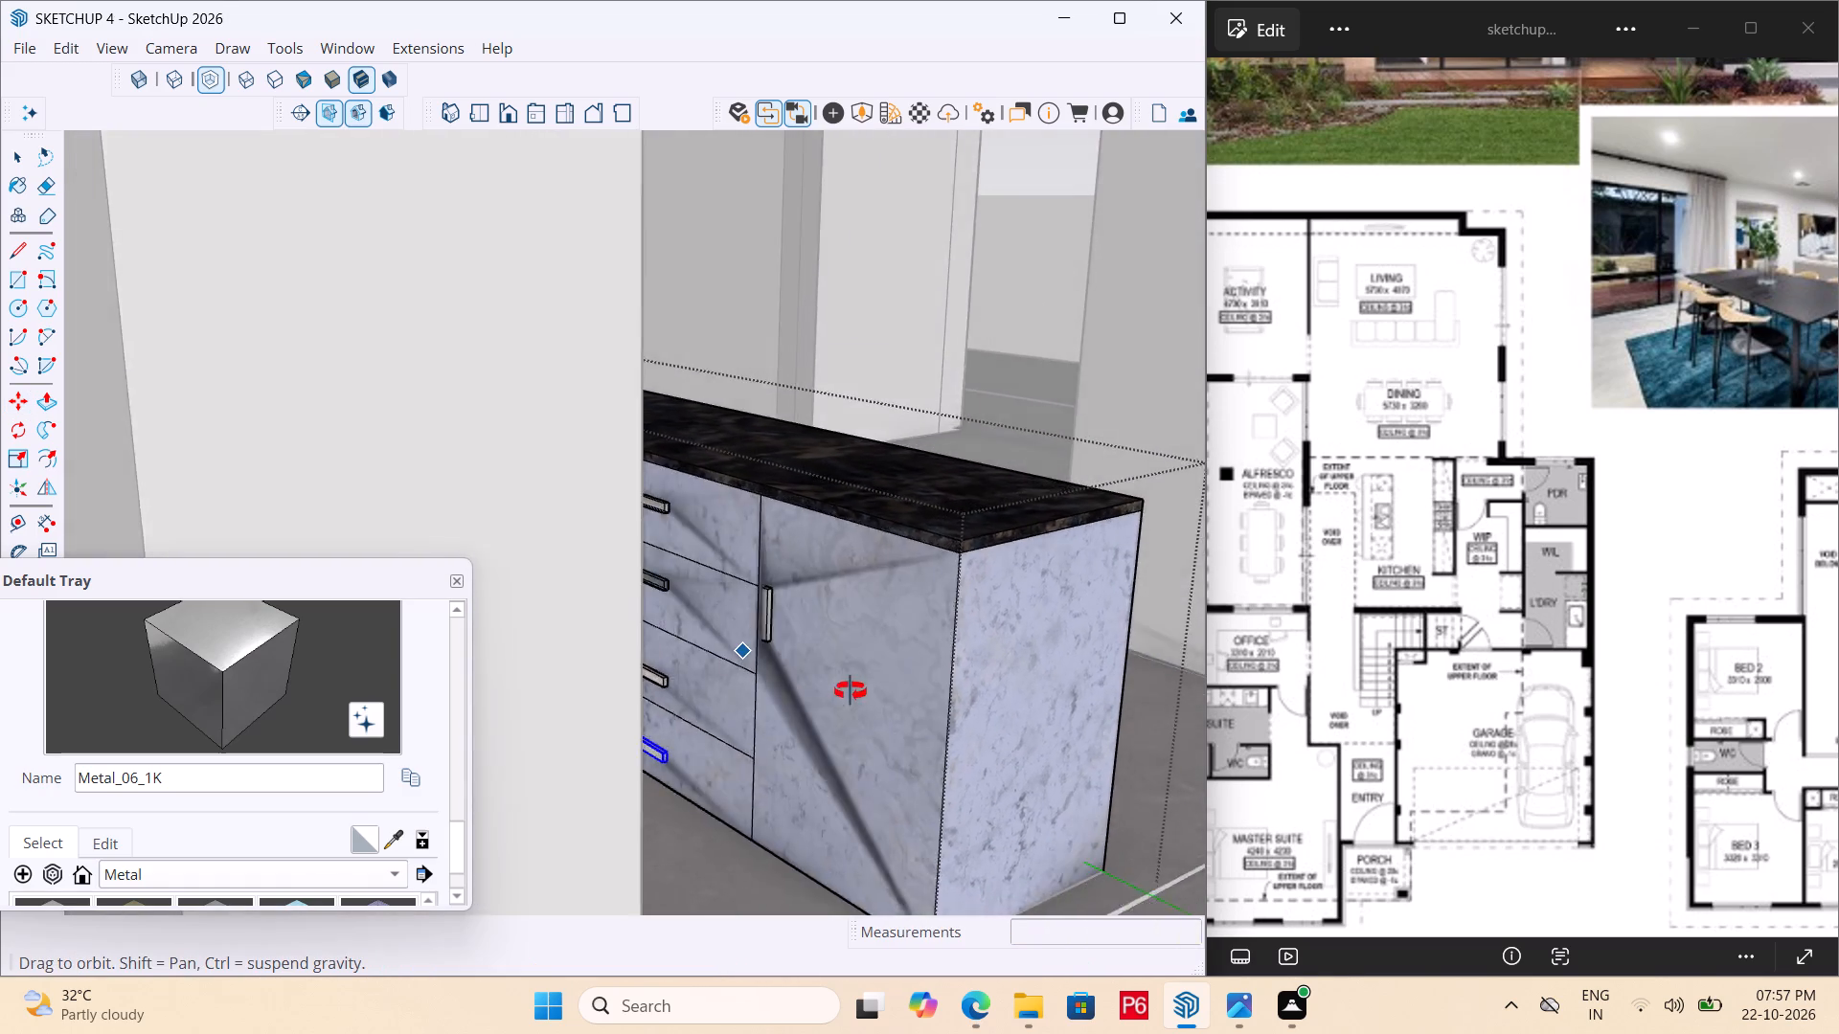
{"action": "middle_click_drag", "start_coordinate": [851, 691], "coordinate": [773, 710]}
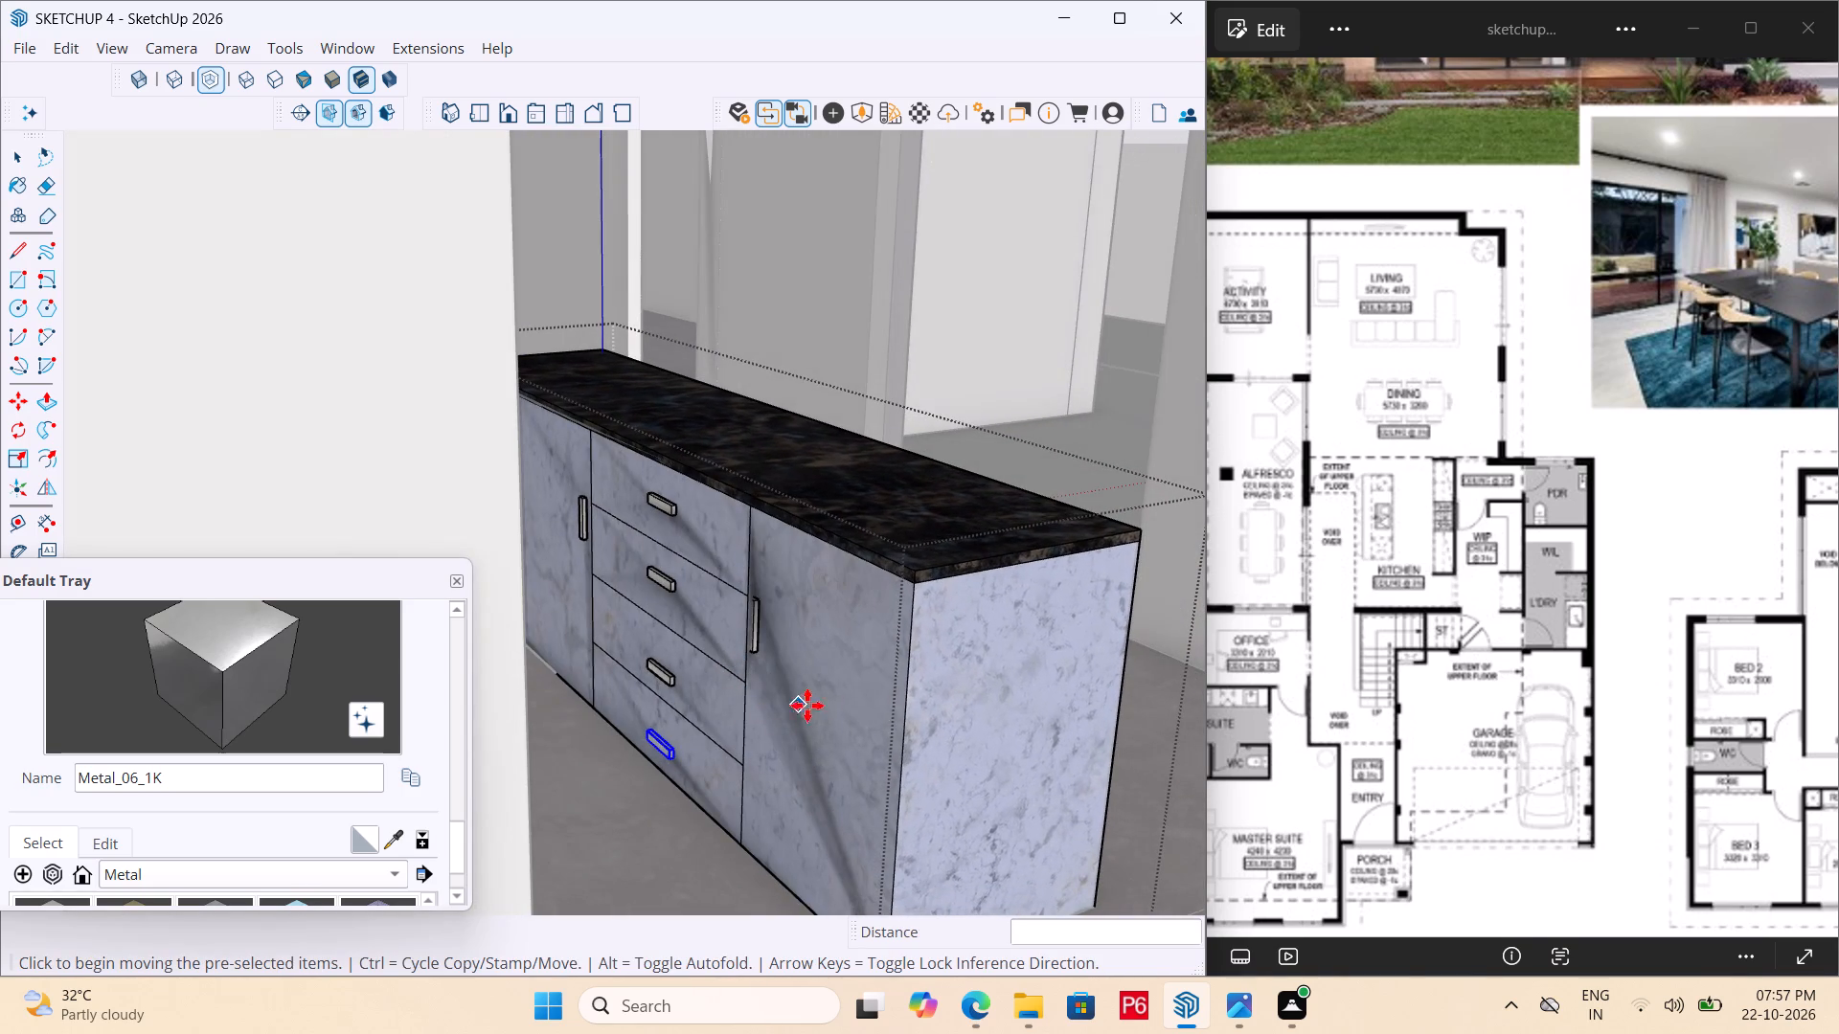
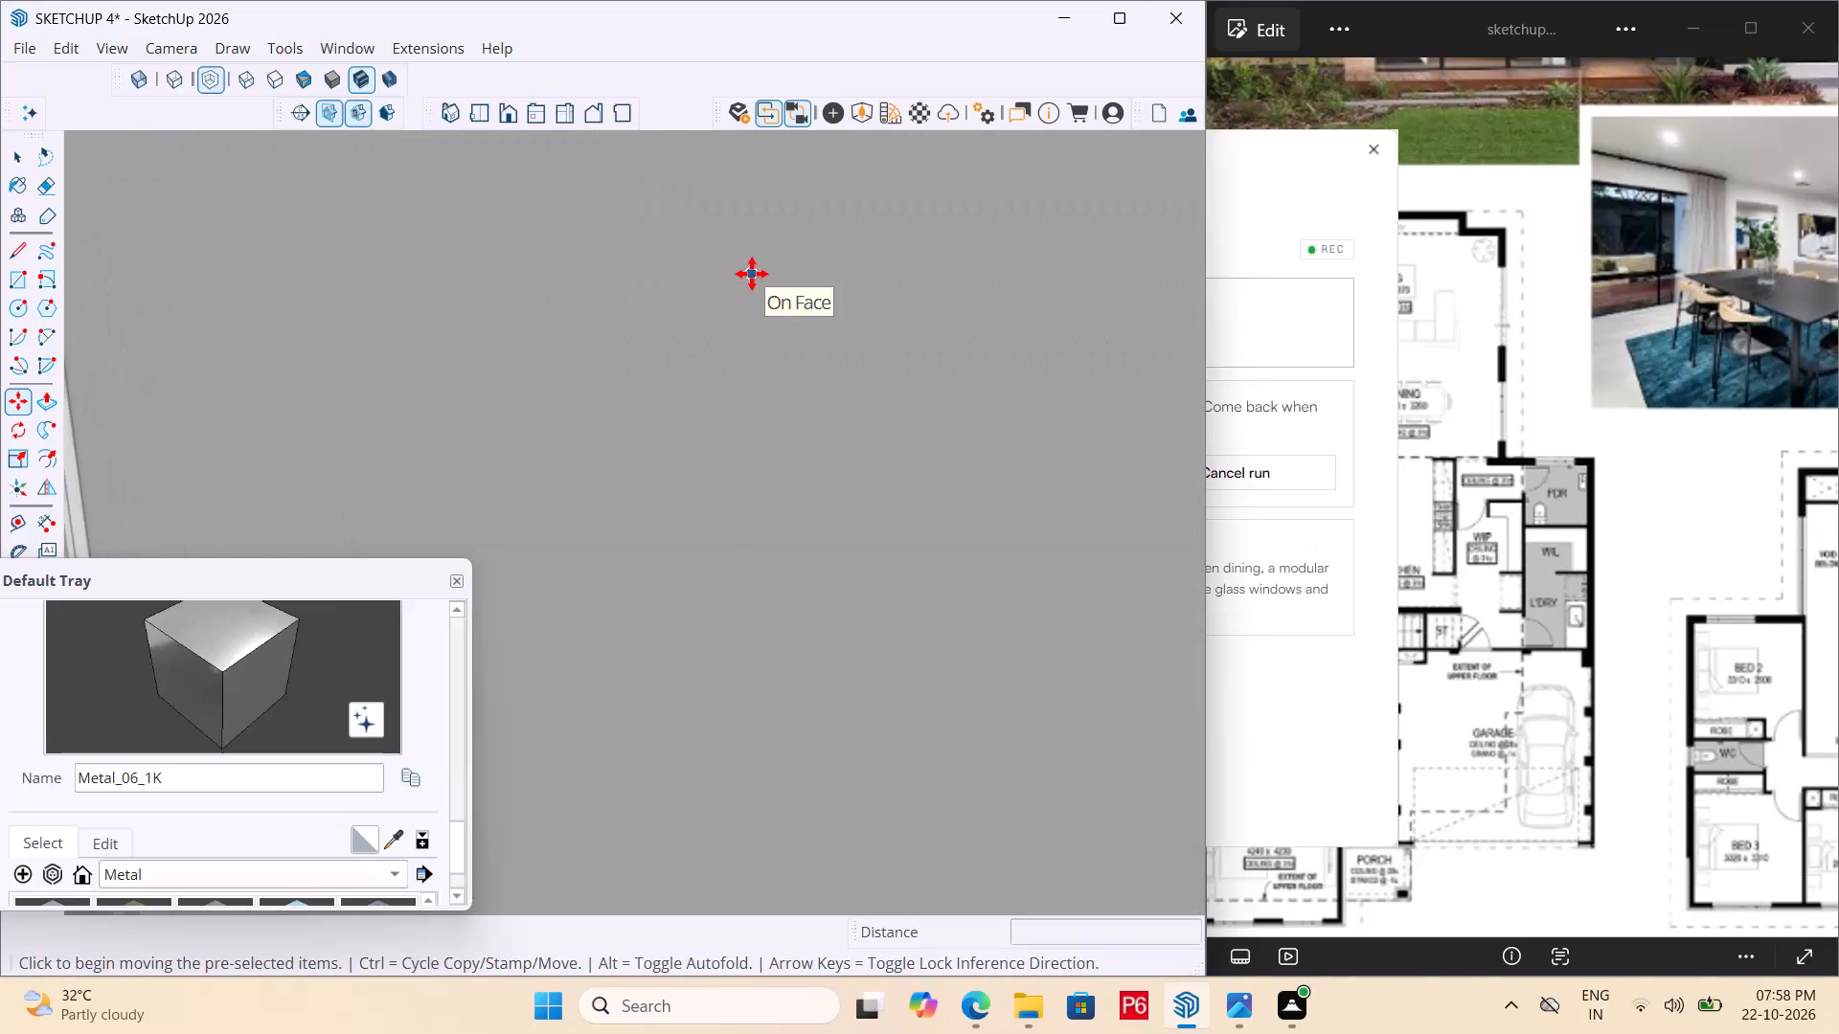
Save the model.
{"action": "key", "text": "ctrl+s"}
{"action": "key", "text": "ctrl+s"}
{"action": "key", "text": "ctrl+s"}
{"action": "key", "text": "ctrl+s"}
{"action": "key", "text": "ctrl+s"}
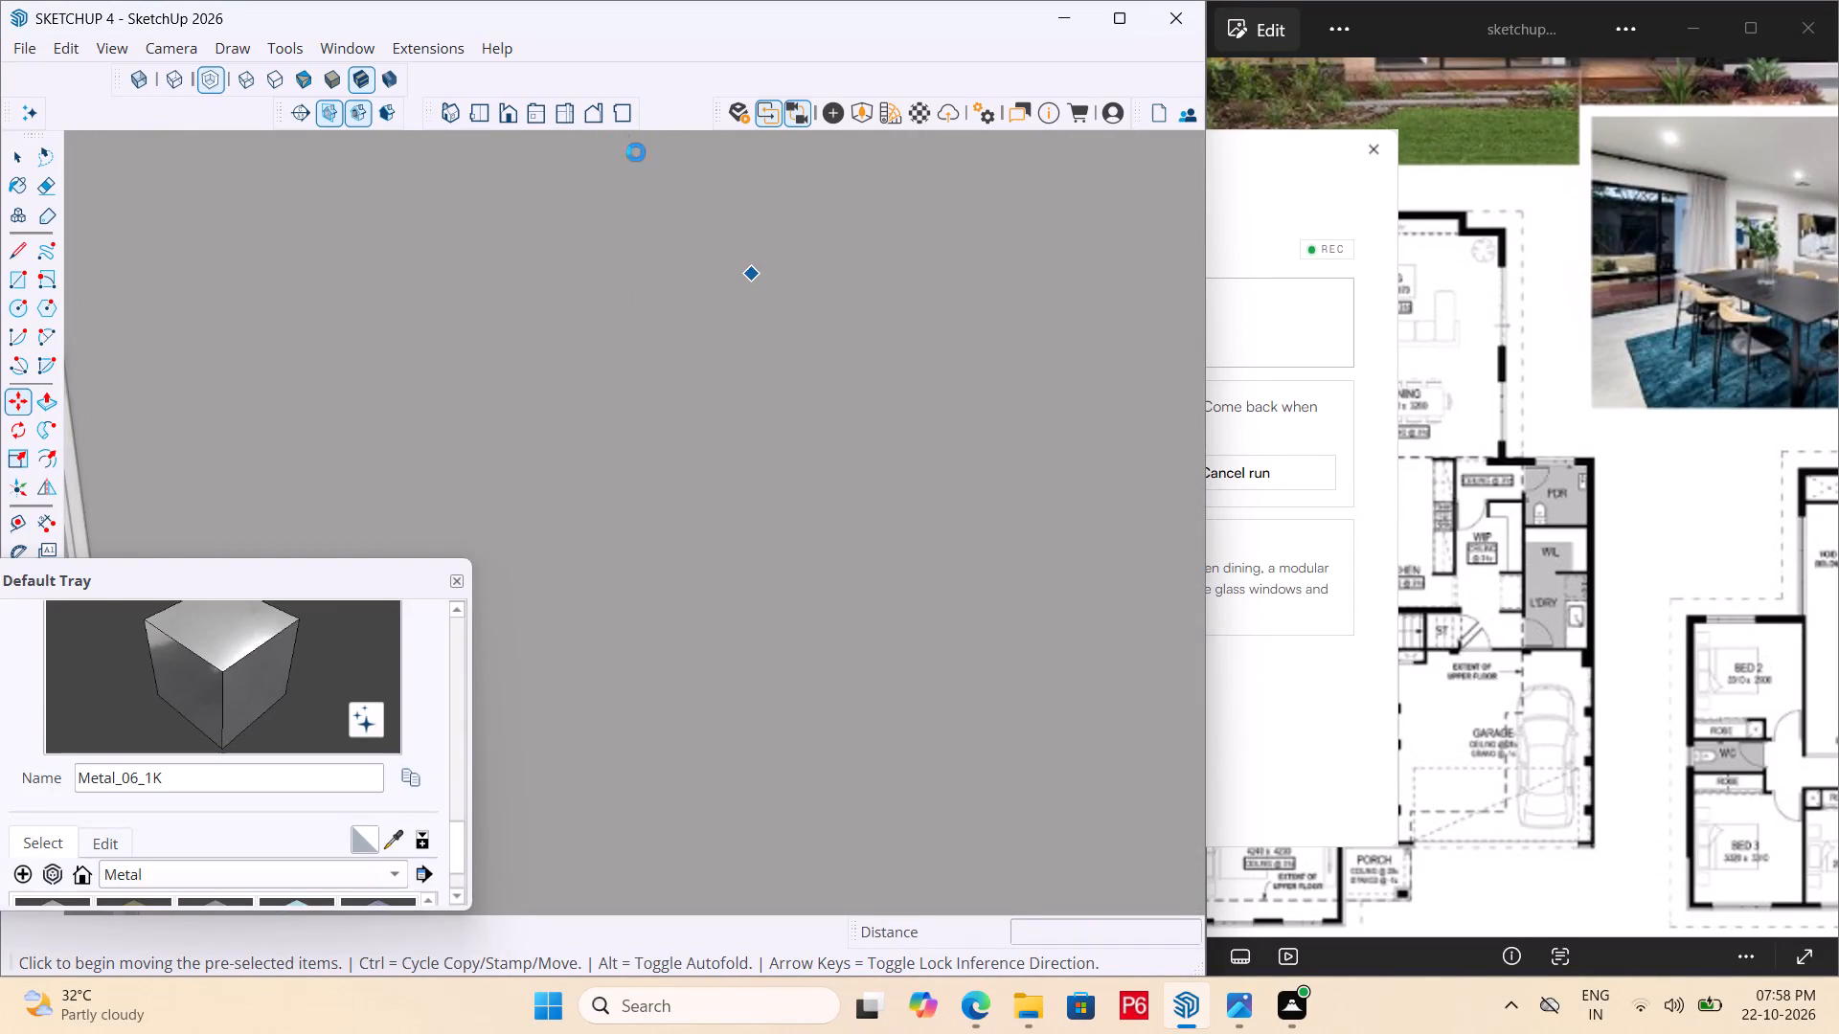
{"action": "key", "text": "ctrl+s"}
{"action": "key", "text": "ctrl+s"}
Examine the kitchen island's drawer fronts and metal handles from several angles, and leave the island group.
{"action": "left_click", "coordinate": [444, 112]}
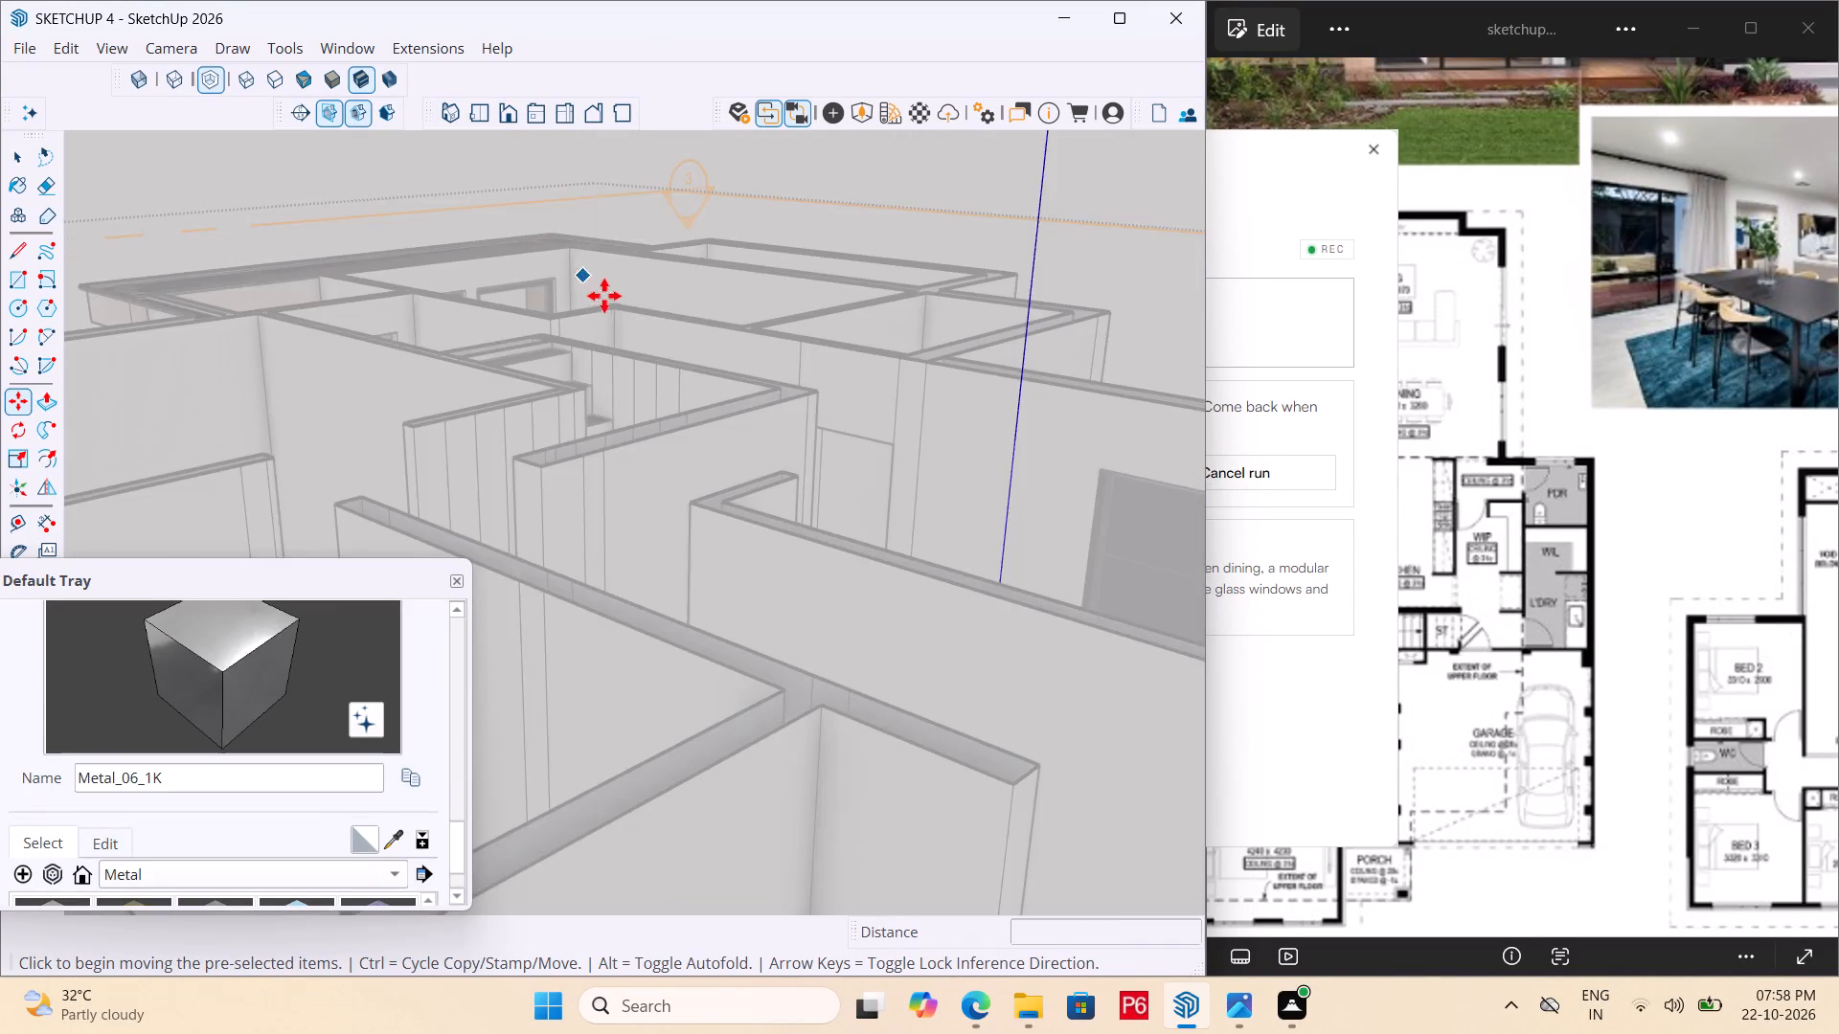
{"action": "scroll", "coordinate": [607, 297], "scroll_direction": "down", "scroll_amount": 11}
{"action": "middle_click_drag", "start_coordinate": [656, 382], "coordinate": [394, 539]}
{"action": "scroll", "coordinate": [793, 565], "scroll_direction": "up", "scroll_amount": 7}
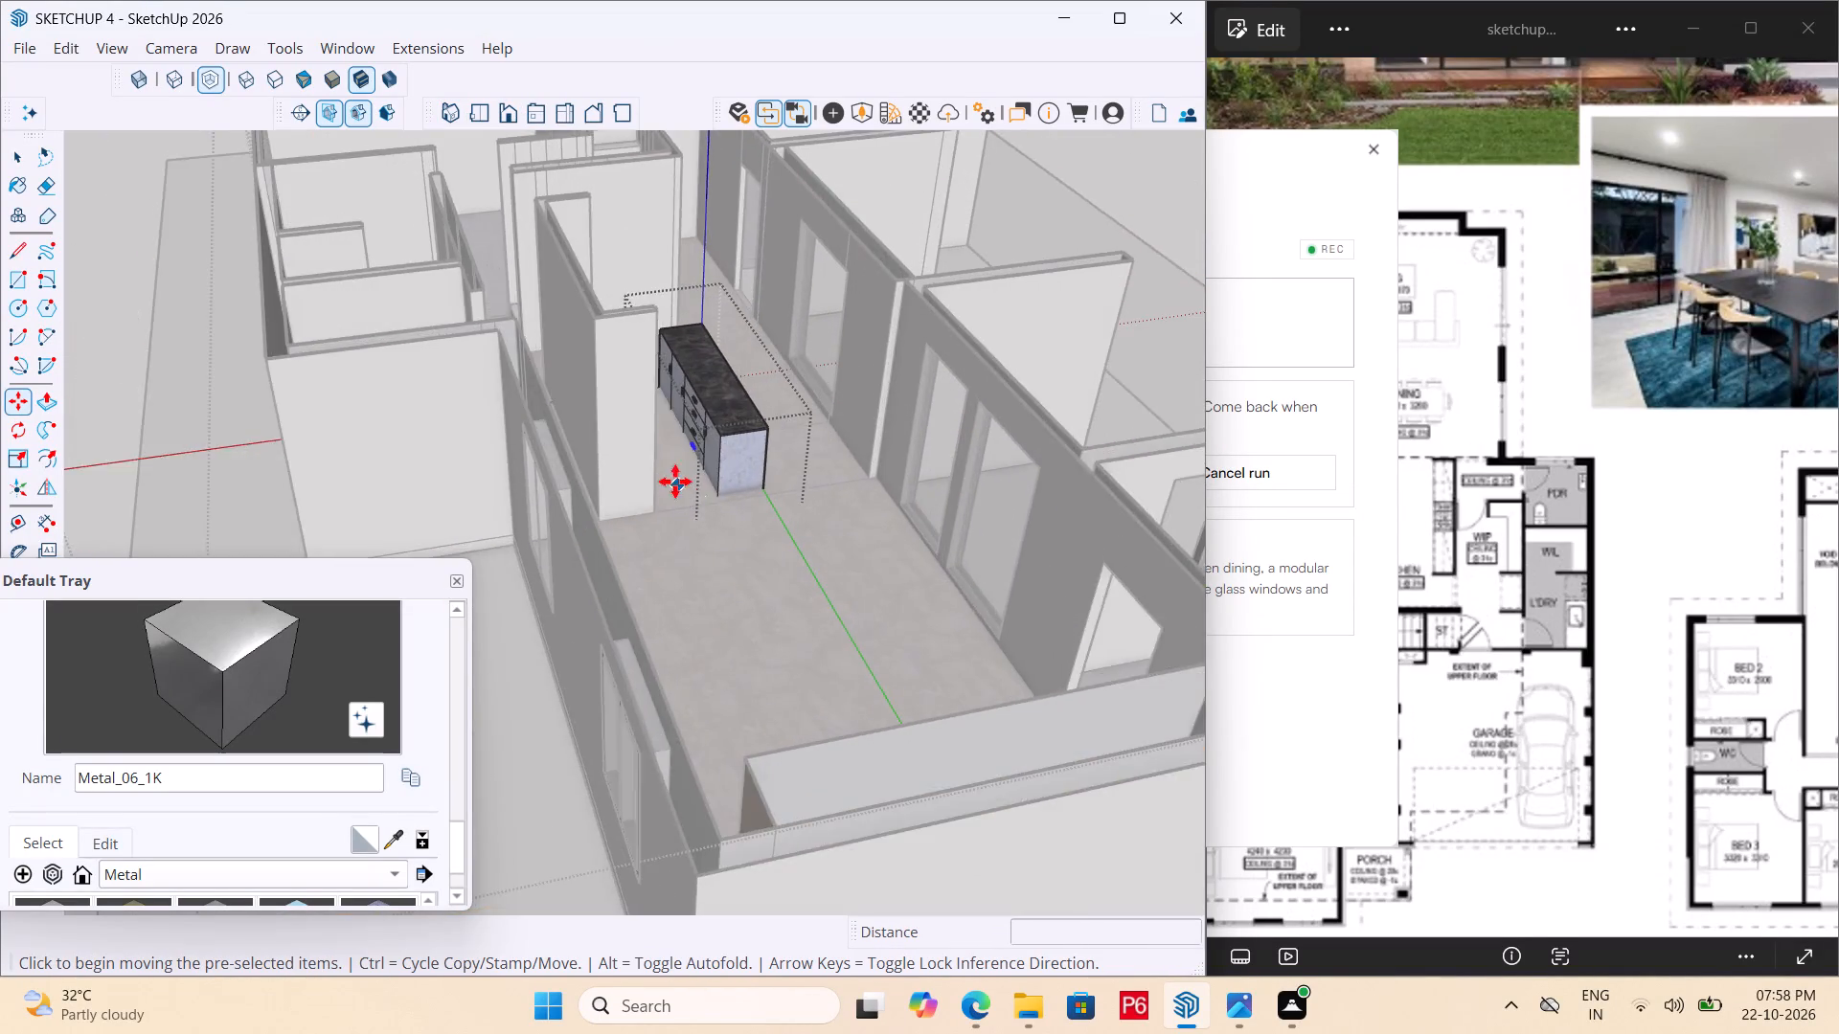
{"action": "scroll", "coordinate": [675, 482], "scroll_direction": "up", "scroll_amount": 19}
{"action": "middle_click_drag", "start_coordinate": [778, 494], "coordinate": [879, 347]}
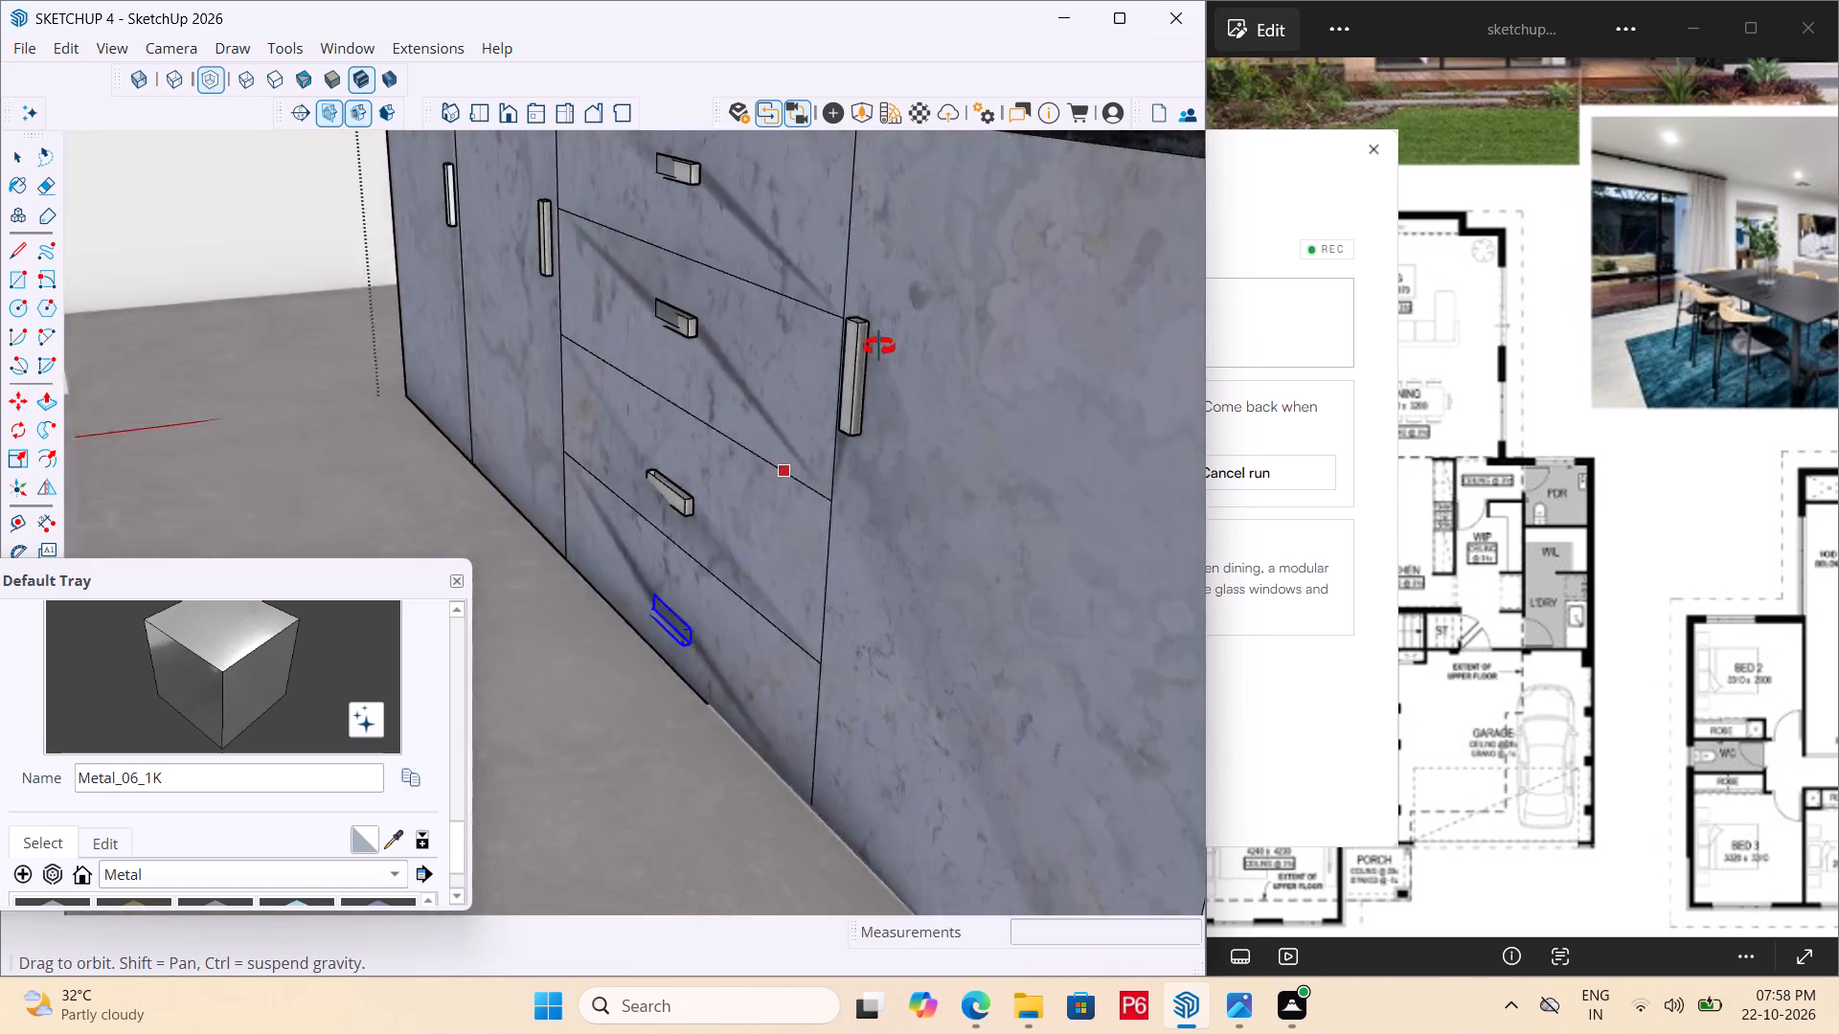
{"action": "middle_click_drag", "start_coordinate": [879, 347], "coordinate": [934, 209]}
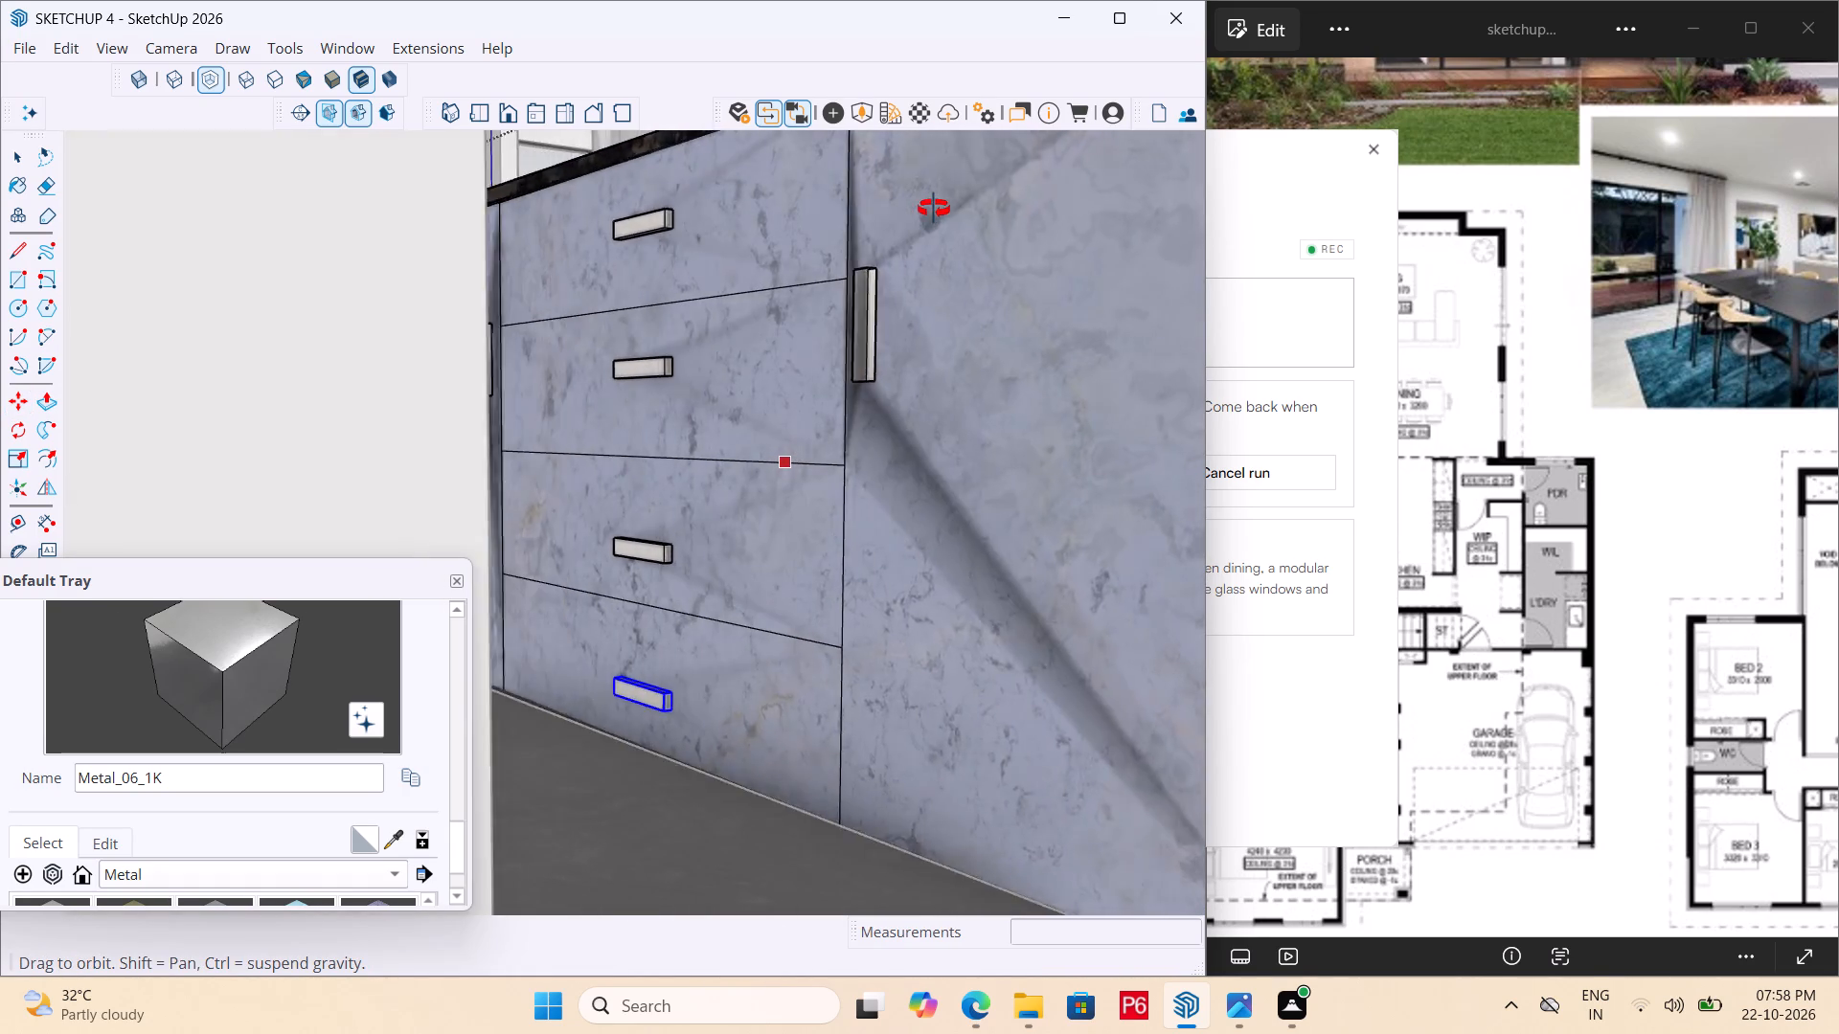
{"action": "middle_click_drag", "start_coordinate": [934, 209], "coordinate": [765, 313]}
{"action": "scroll", "coordinate": [740, 335], "scroll_direction": "down", "scroll_amount": 7}
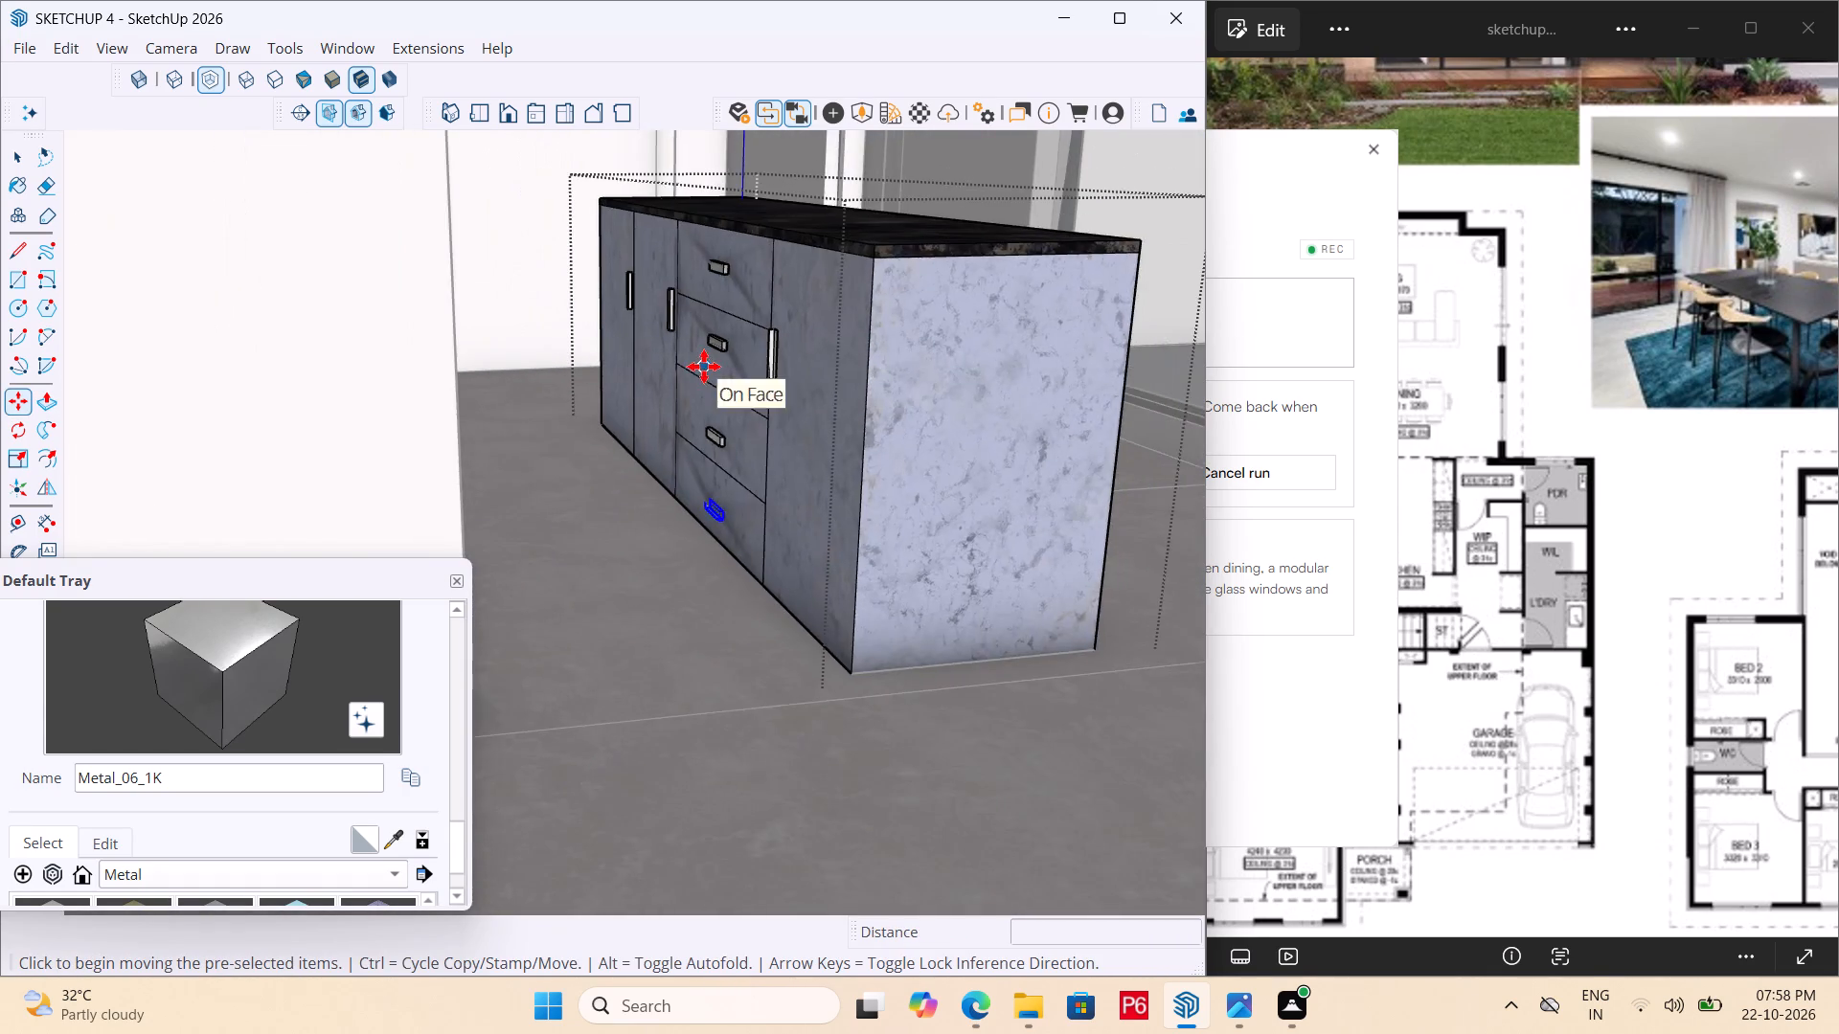
{"action": "scroll", "coordinate": [703, 367], "scroll_direction": "down", "scroll_amount": 7}
{"action": "middle_click_drag", "start_coordinate": [689, 391], "coordinate": [695, 488]}
{"action": "scroll", "coordinate": [630, 385], "scroll_direction": "down", "scroll_amount": 10}
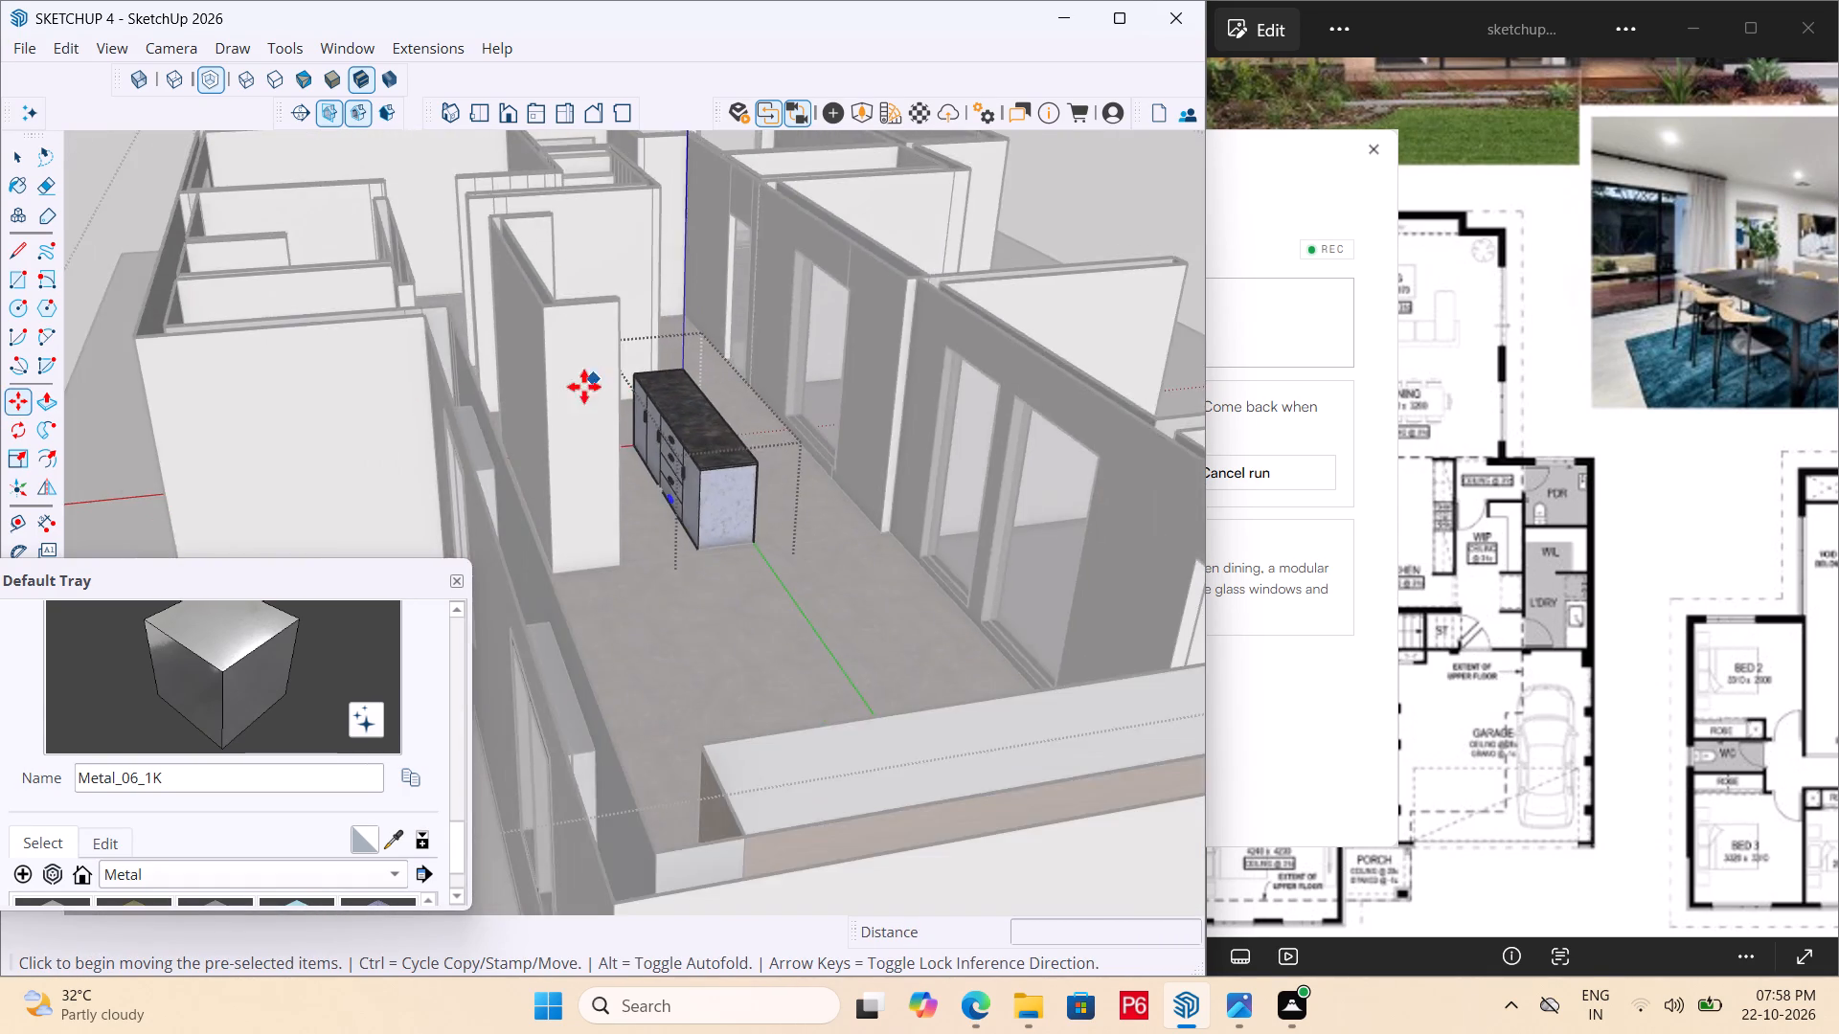
{"action": "scroll", "coordinate": [584, 387], "scroll_direction": "down", "scroll_amount": 5}
{"action": "key", "text": "space"}
{"action": "left_click", "coordinate": [63, 420]}
{"action": "left_click", "coordinate": [143, 400]}
Examine the kitchen island, its black marble top and the surrounding rooms from above and from both sides.
{"action": "middle_click_drag", "start_coordinate": [581, 464], "coordinate": [837, 510]}
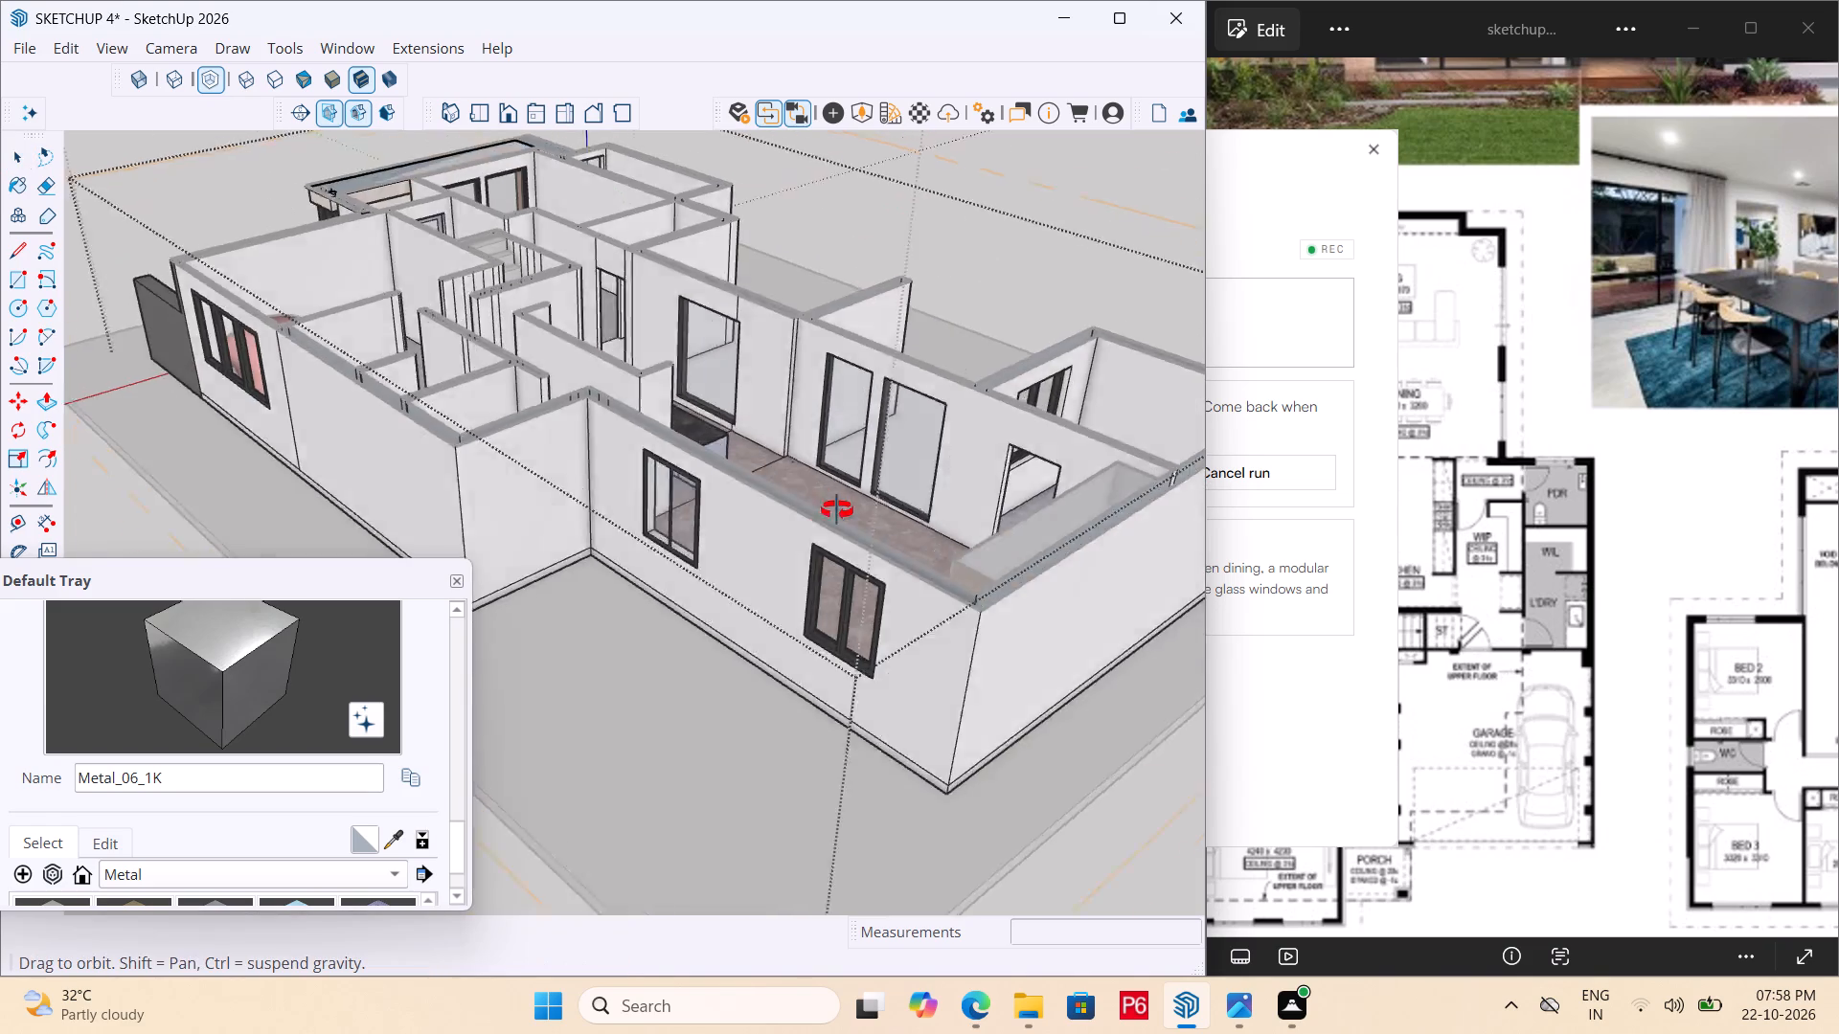
{"action": "middle_click_drag", "start_coordinate": [837, 510], "coordinate": [725, 526]}
{"action": "scroll", "coordinate": [768, 470], "scroll_direction": "up", "scroll_amount": 5}
{"action": "scroll", "coordinate": [588, 398], "scroll_direction": "up", "scroll_amount": 7}
{"action": "middle_click_drag", "start_coordinate": [579, 397], "coordinate": [719, 602]}
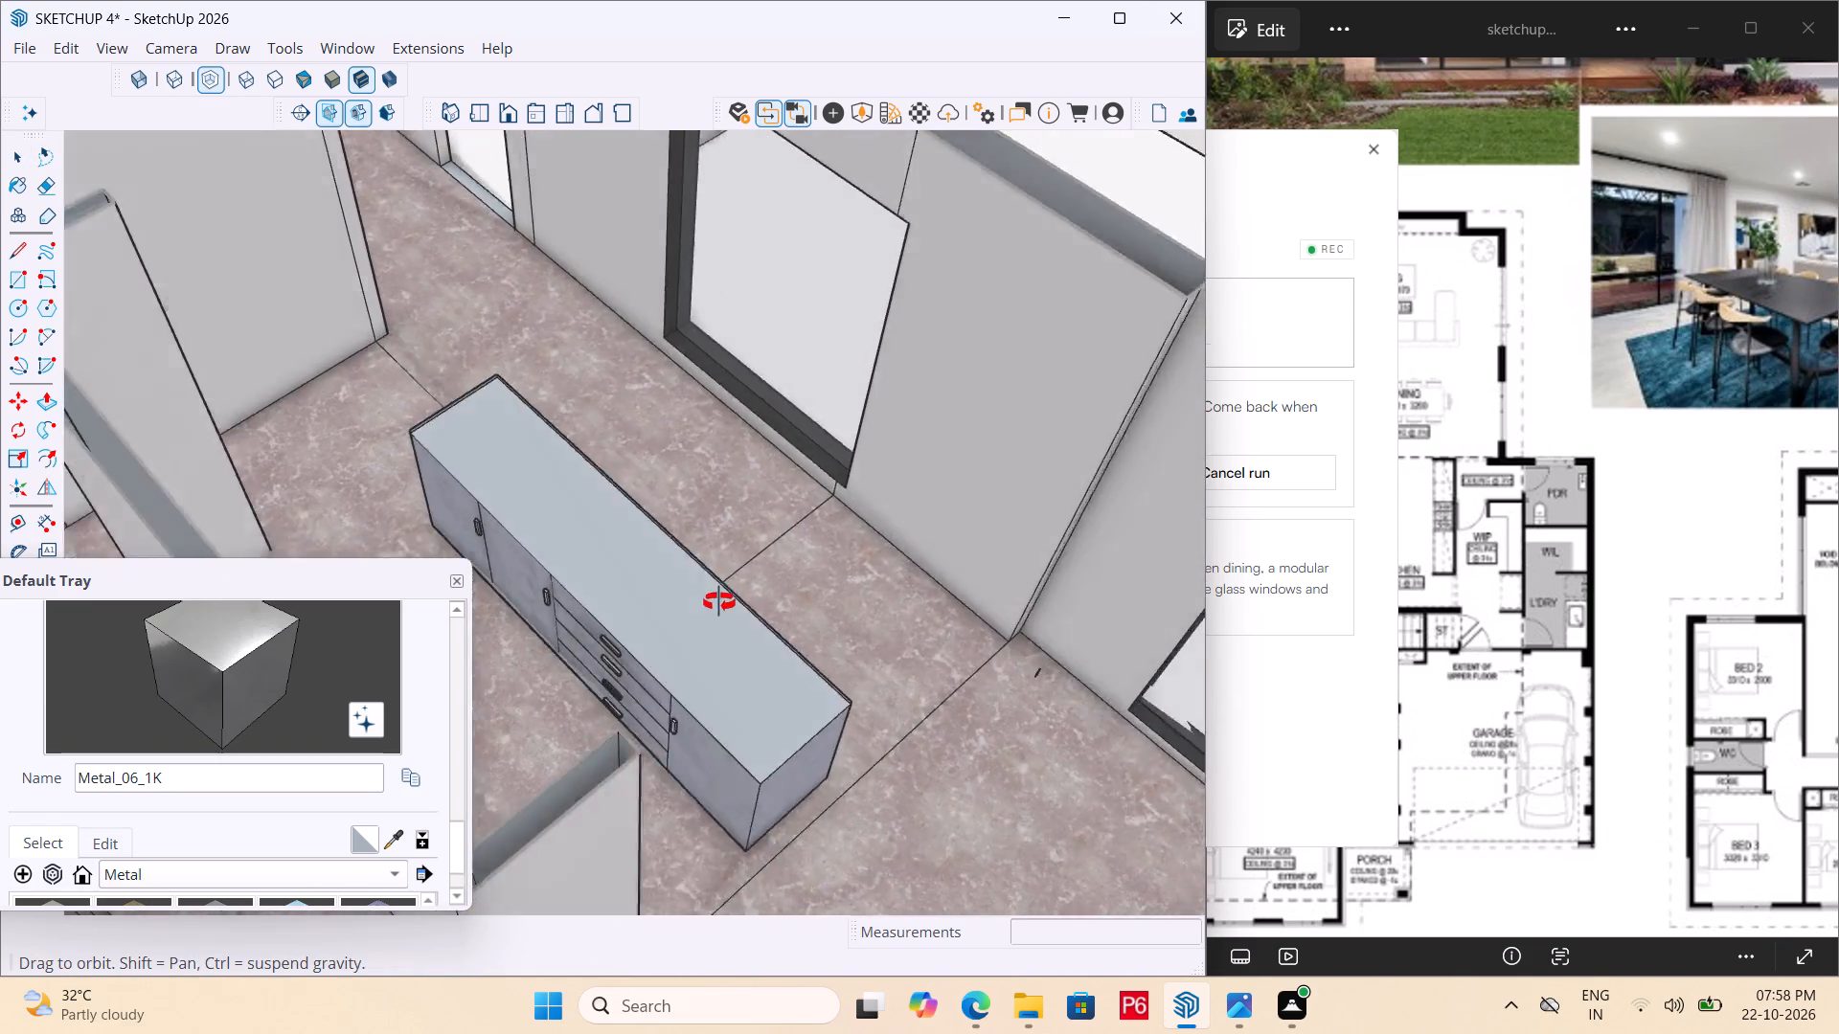
{"action": "middle_click_drag", "start_coordinate": [719, 602], "coordinate": [609, 442]}
{"action": "middle_click_drag", "start_coordinate": [602, 437], "coordinate": [907, 589]}
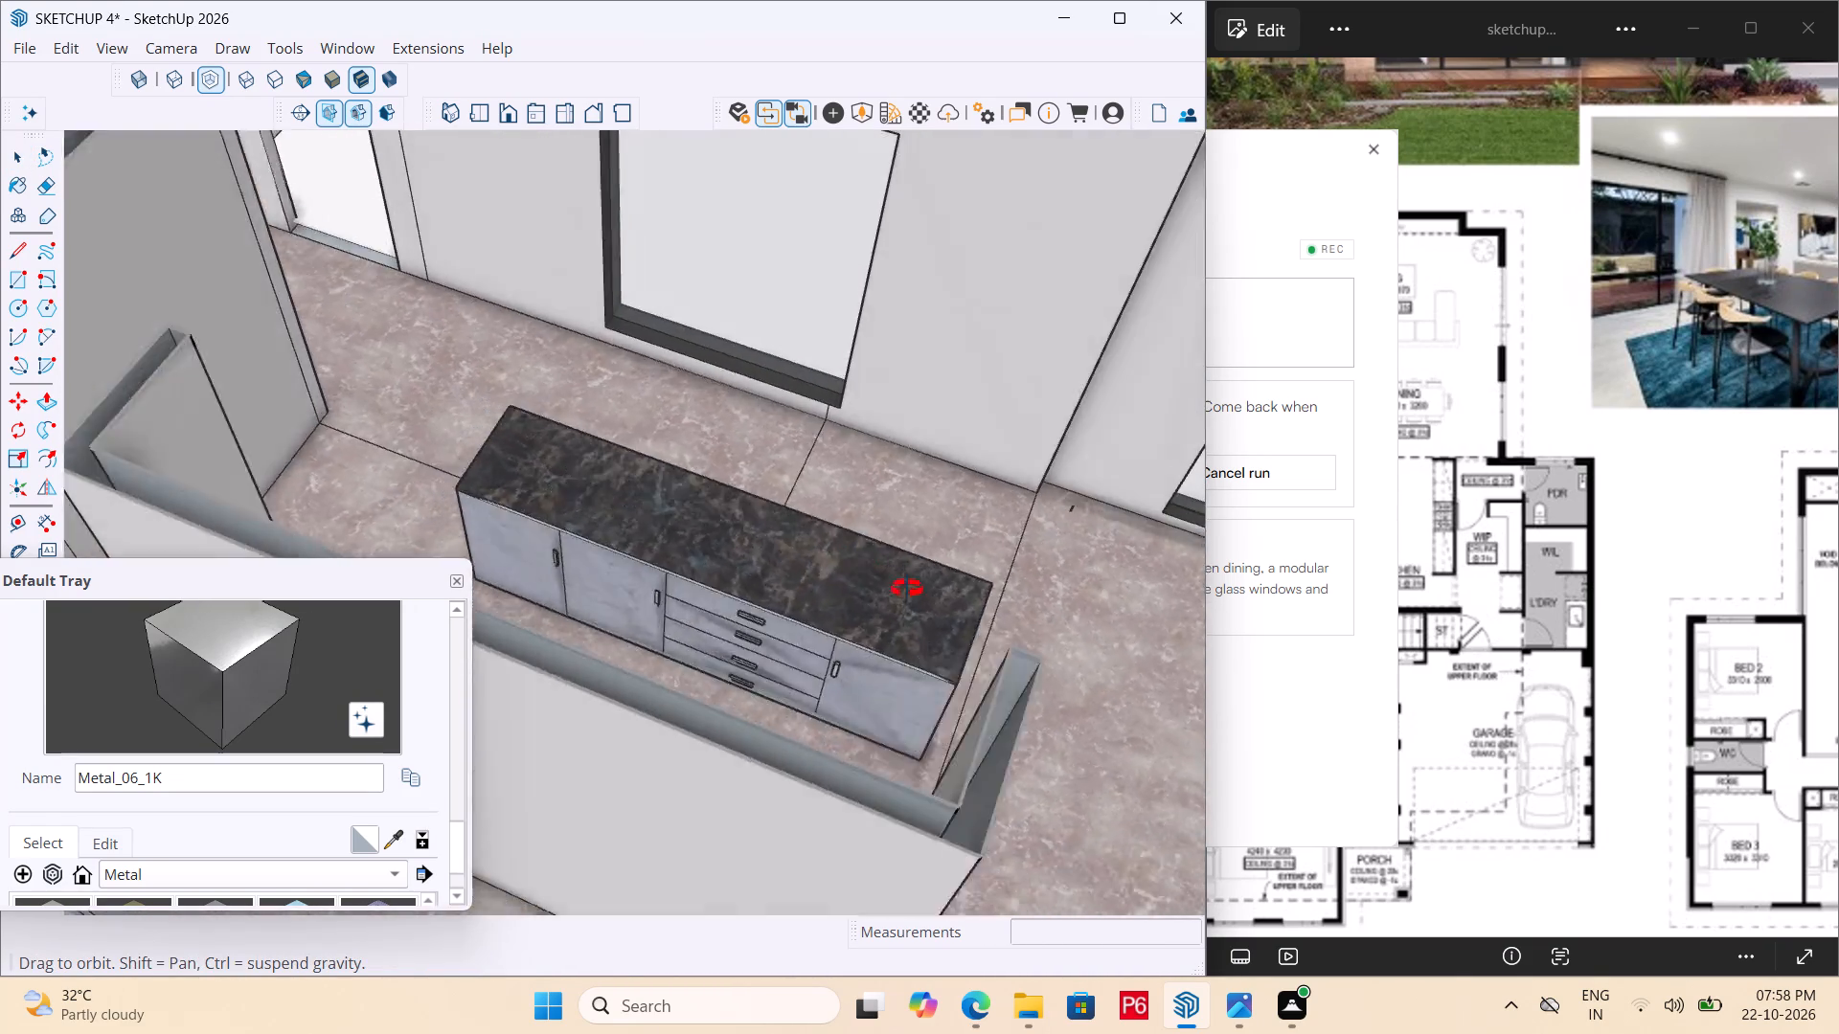
{"action": "middle_click_drag", "start_coordinate": [907, 589], "coordinate": [971, 563]}
{"action": "scroll", "coordinate": [504, 475], "scroll_direction": "down", "scroll_amount": 7}
{"action": "middle_click_drag", "start_coordinate": [233, 519], "coordinate": [1035, 634]}
{"action": "scroll", "coordinate": [453, 656], "scroll_direction": "down", "scroll_amount": 1}
{"action": "scroll", "coordinate": [1043, 508], "scroll_direction": "up", "scroll_amount": 3}
{"action": "middle_click_drag", "start_coordinate": [725, 475], "coordinate": [693, 439]}
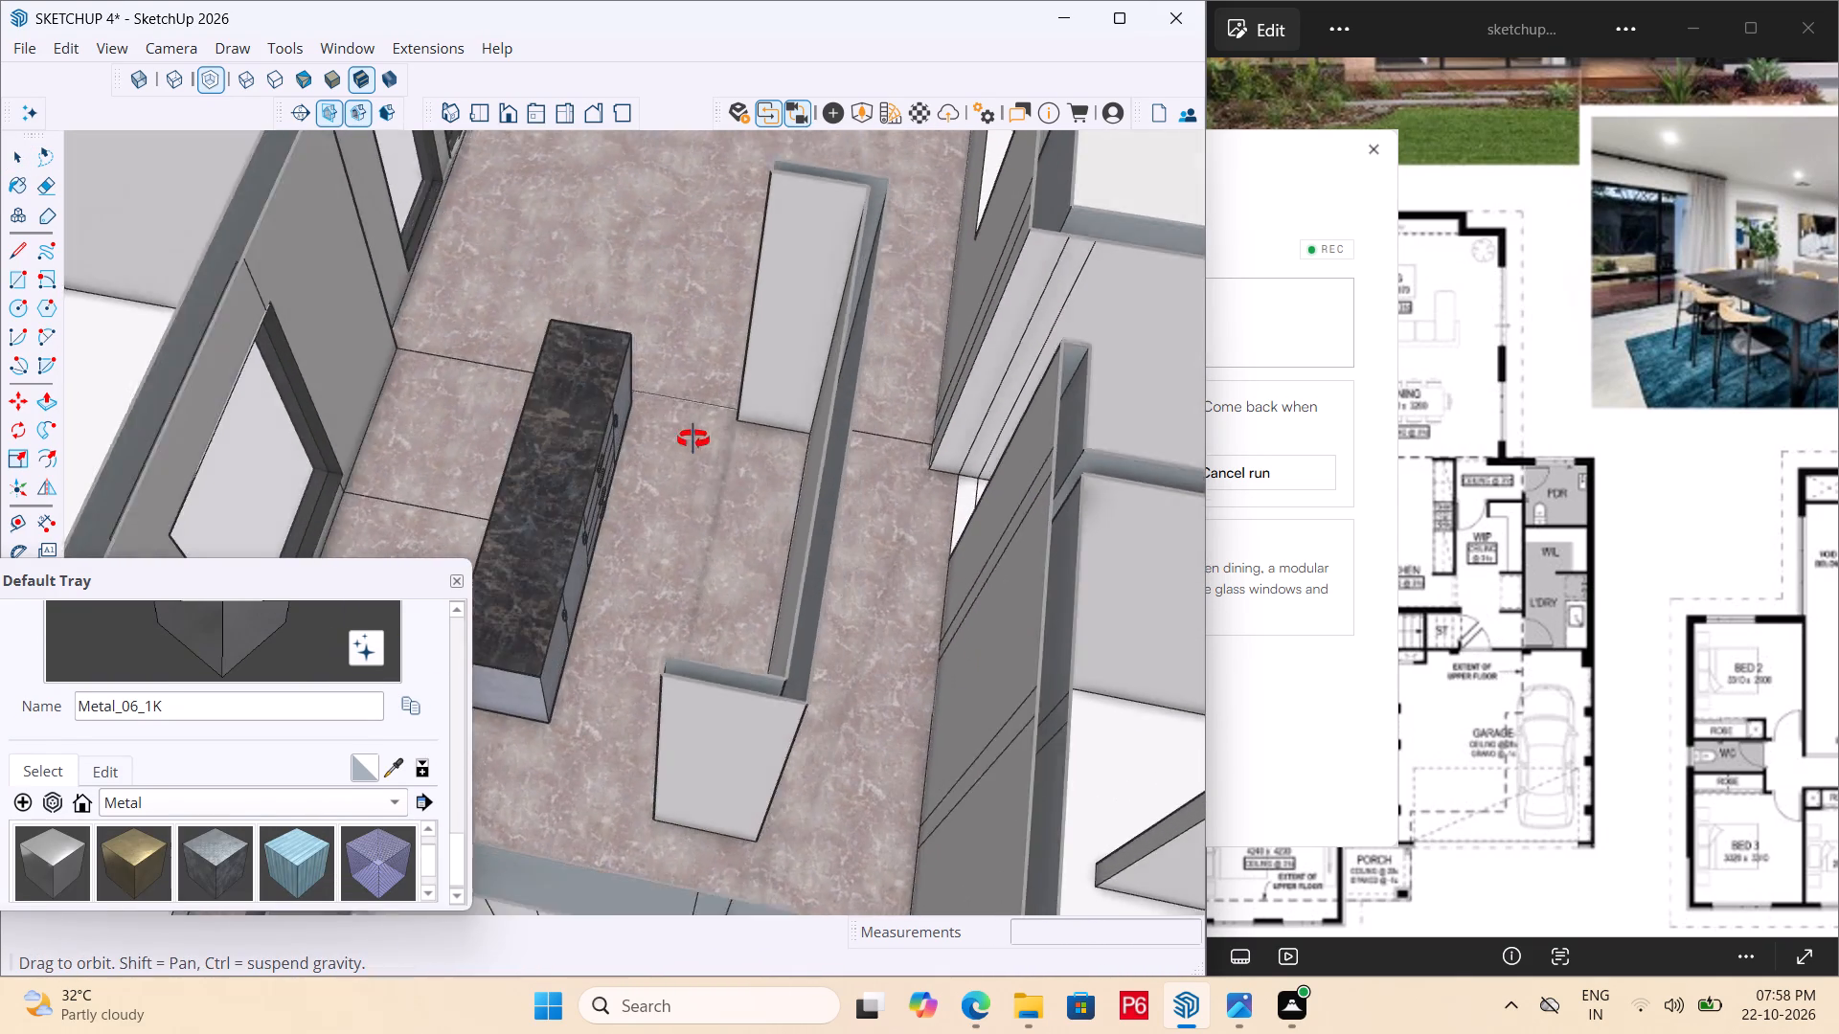
{"action": "middle_click_drag", "start_coordinate": [693, 439], "coordinate": [644, 250]}
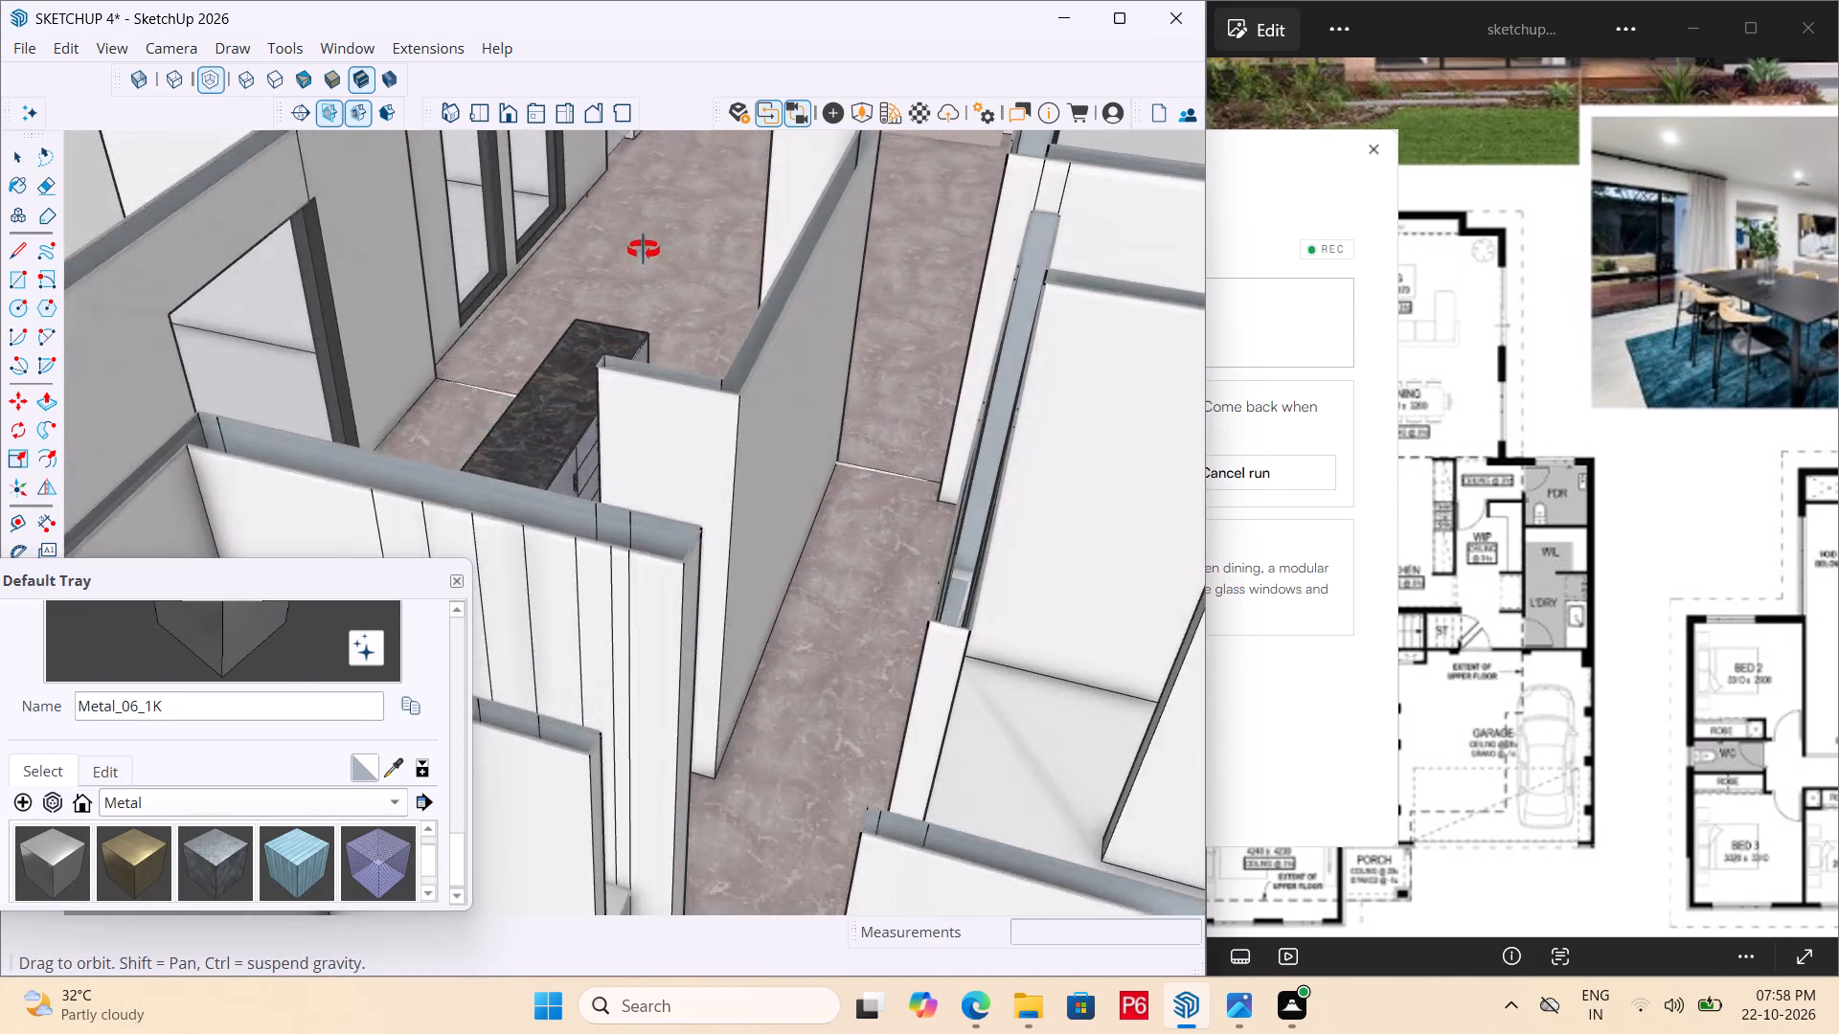
{"action": "middle_click_drag", "start_coordinate": [644, 250], "coordinate": [723, 418]}
{"action": "scroll", "coordinate": [845, 373], "scroll_direction": "down", "scroll_amount": 6}
{"action": "middle_click_drag", "start_coordinate": [699, 478], "coordinate": [579, 232]}
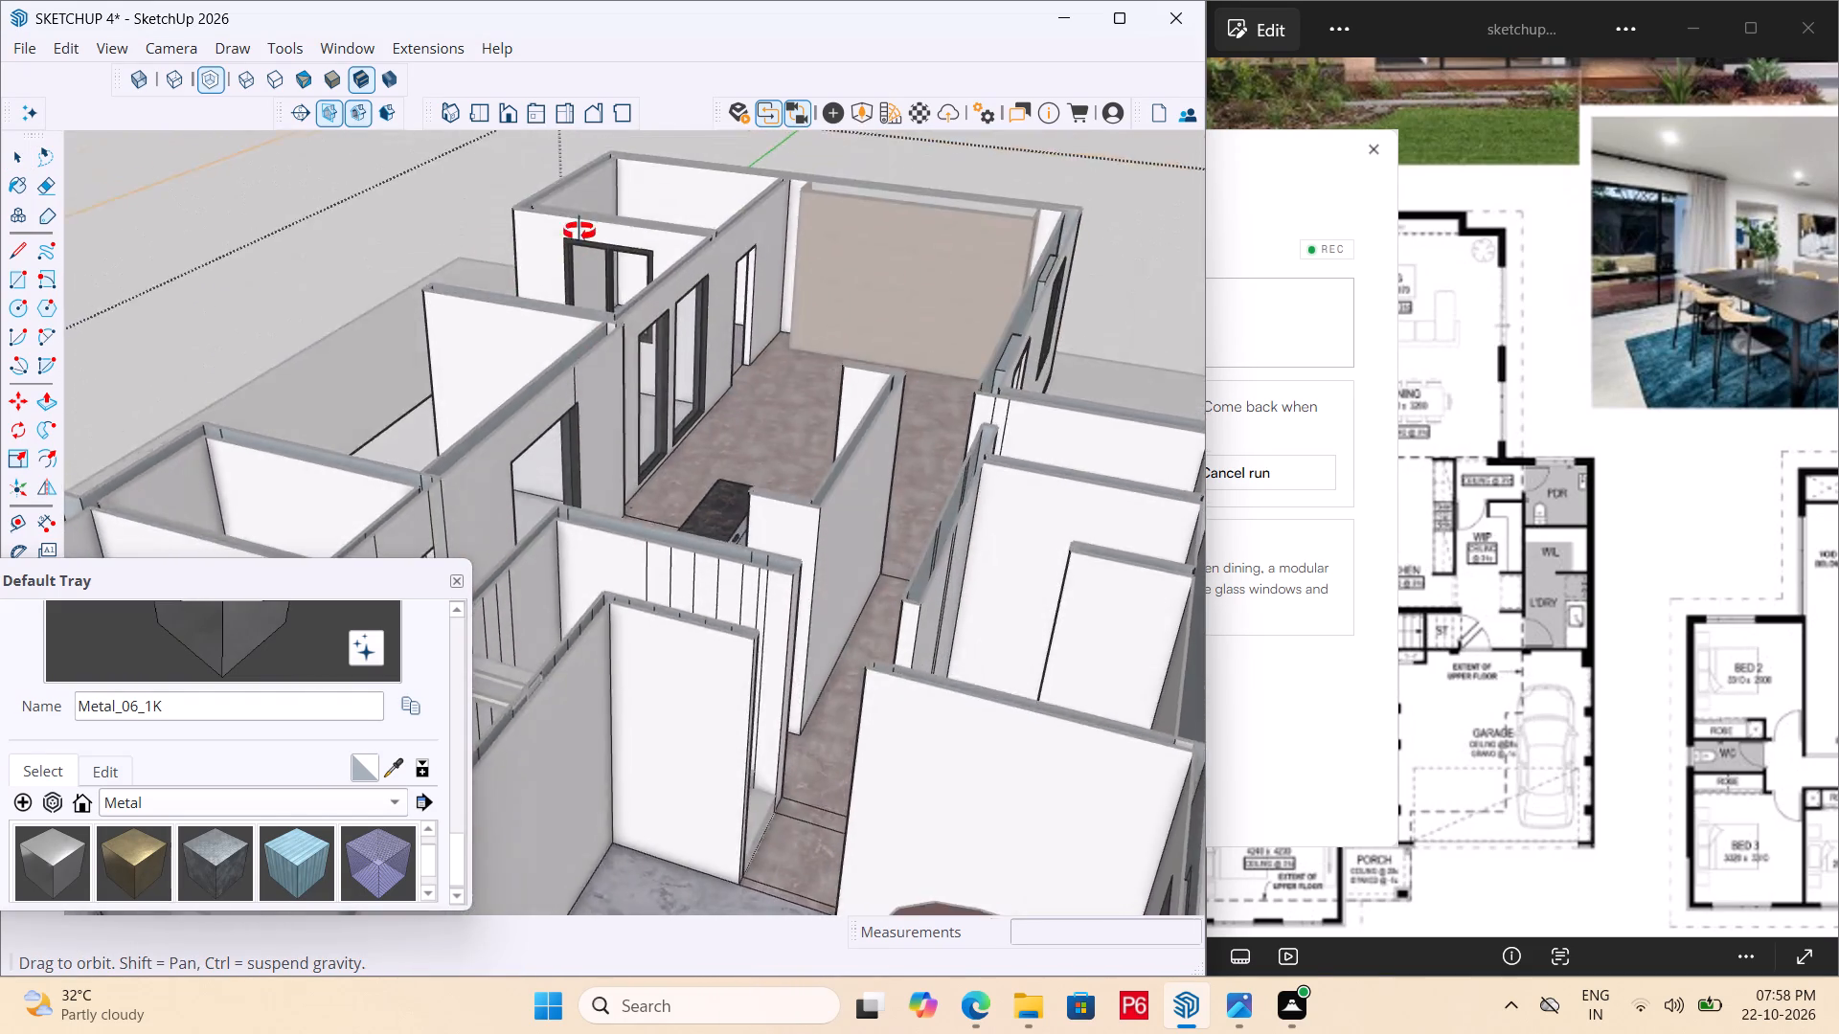
{"action": "middle_click_drag", "start_coordinate": [579, 232], "coordinate": [716, 599]}
{"action": "scroll", "coordinate": [713, 757], "scroll_direction": "up", "scroll_amount": 1}
{"action": "middle_click_drag", "start_coordinate": [729, 471], "coordinate": [618, 354]}
{"action": "scroll", "coordinate": [647, 286], "scroll_direction": "up", "scroll_amount": 1}
{"action": "scroll", "coordinate": [624, 361], "scroll_direction": "up", "scroll_amount": 3}
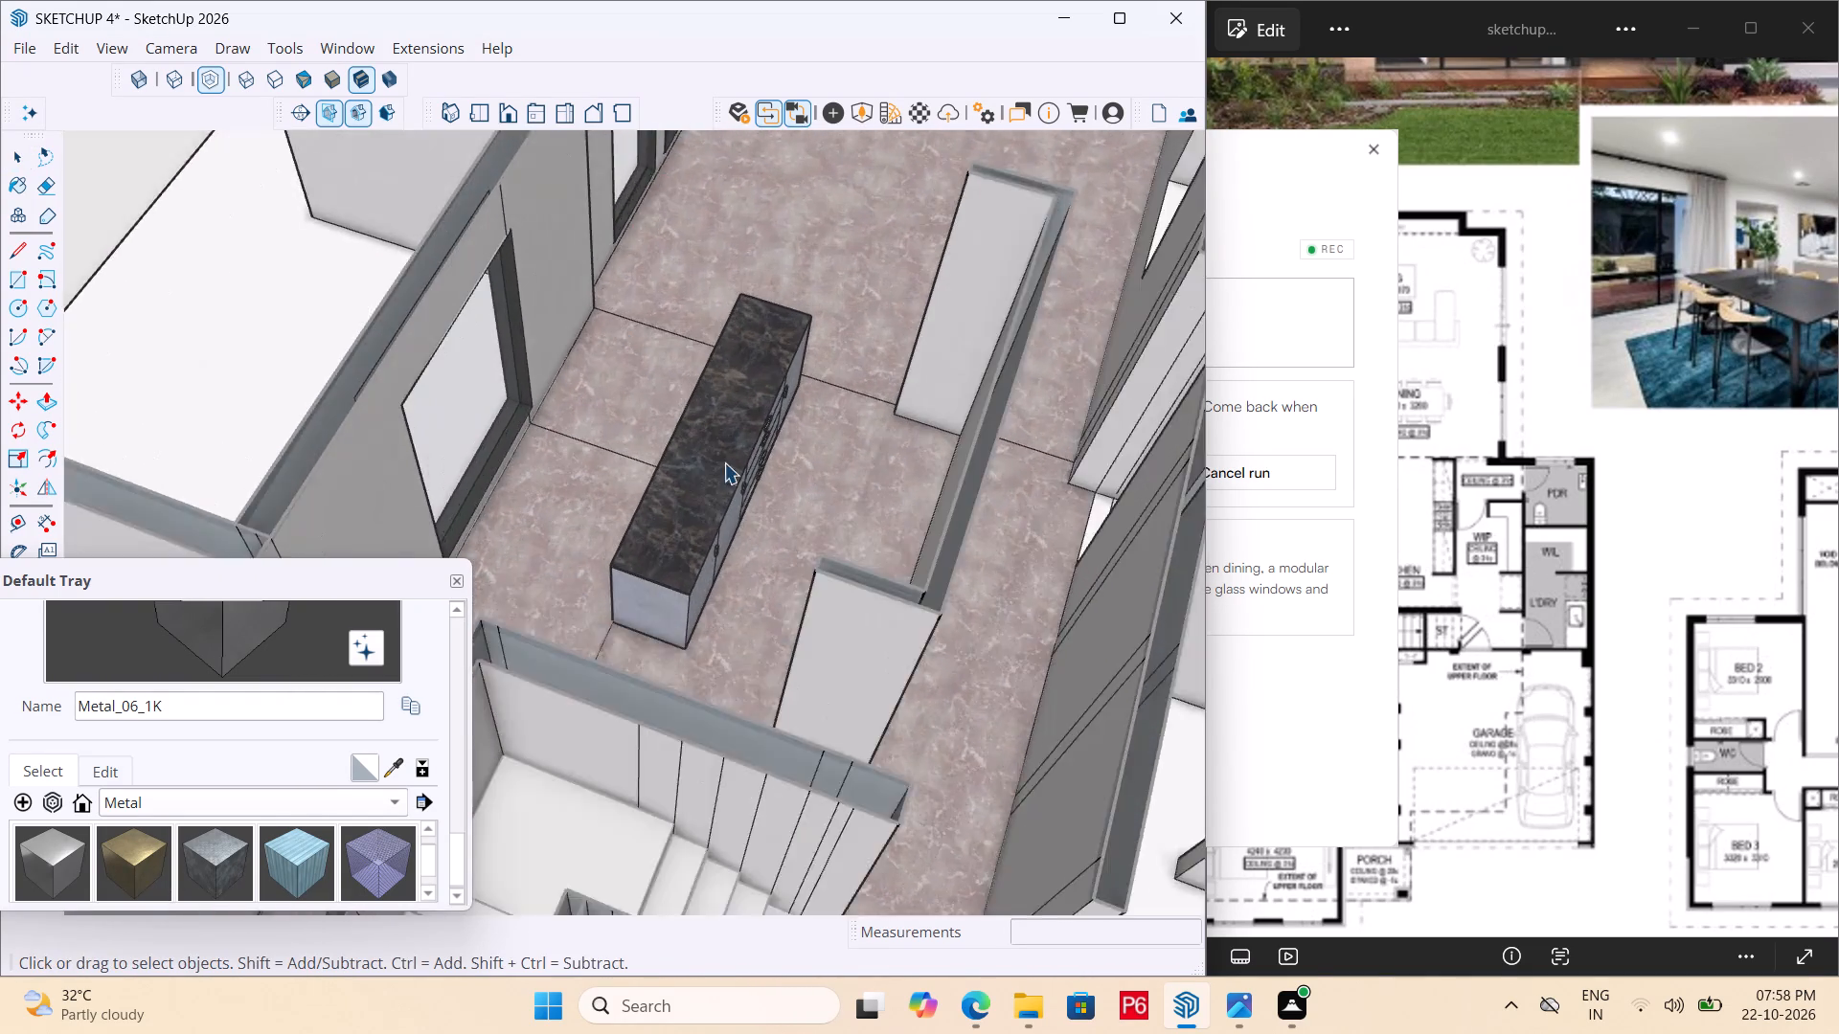
{"action": "scroll", "coordinate": [724, 462], "scroll_direction": "up", "scroll_amount": 9}
{"action": "scroll", "coordinate": [732, 506], "scroll_direction": "down", "scroll_amount": 8}
{"action": "scroll", "coordinate": [576, 484], "scroll_direction": "down", "scroll_amount": 7}
{"action": "scroll", "coordinate": [727, 526], "scroll_direction": "down", "scroll_amount": 5}
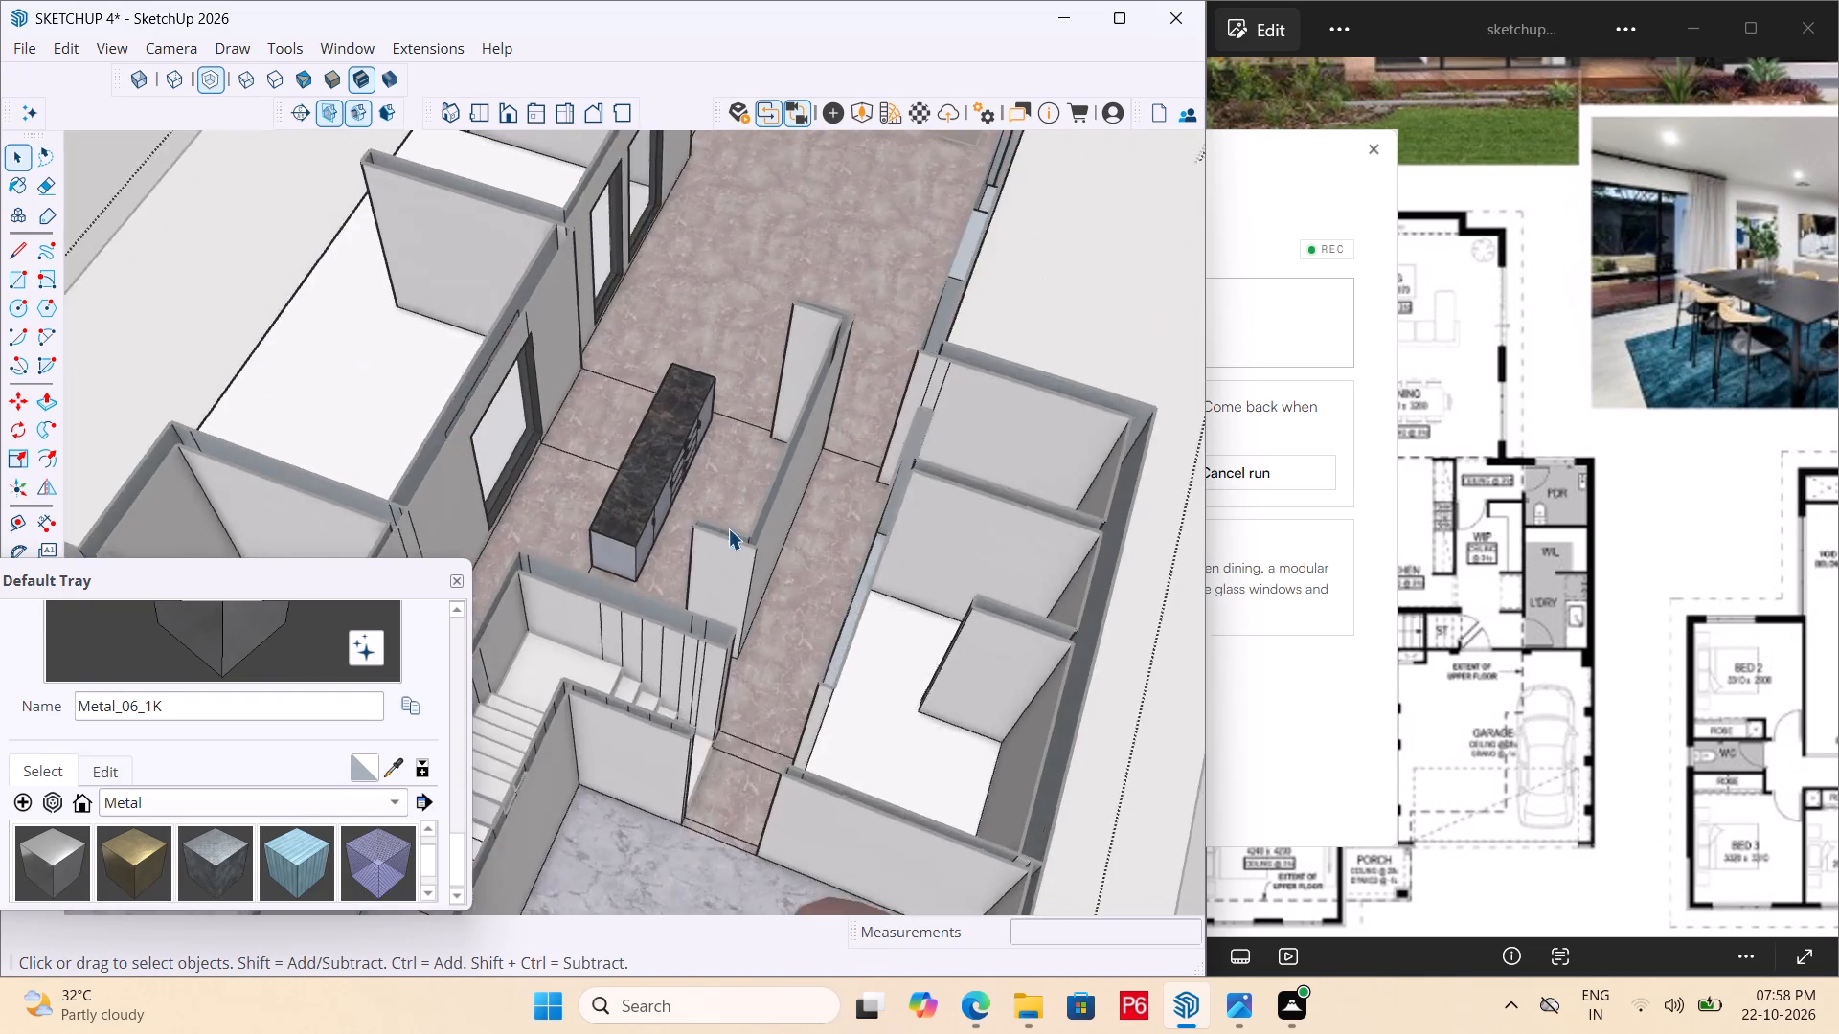
{"action": "scroll", "coordinate": [728, 528], "scroll_direction": "down", "scroll_amount": 3}
{"action": "scroll", "coordinate": [620, 526], "scroll_direction": "down", "scroll_amount": 6}
{"action": "middle_click_drag", "start_coordinate": [559, 551], "coordinate": [477, 600]}
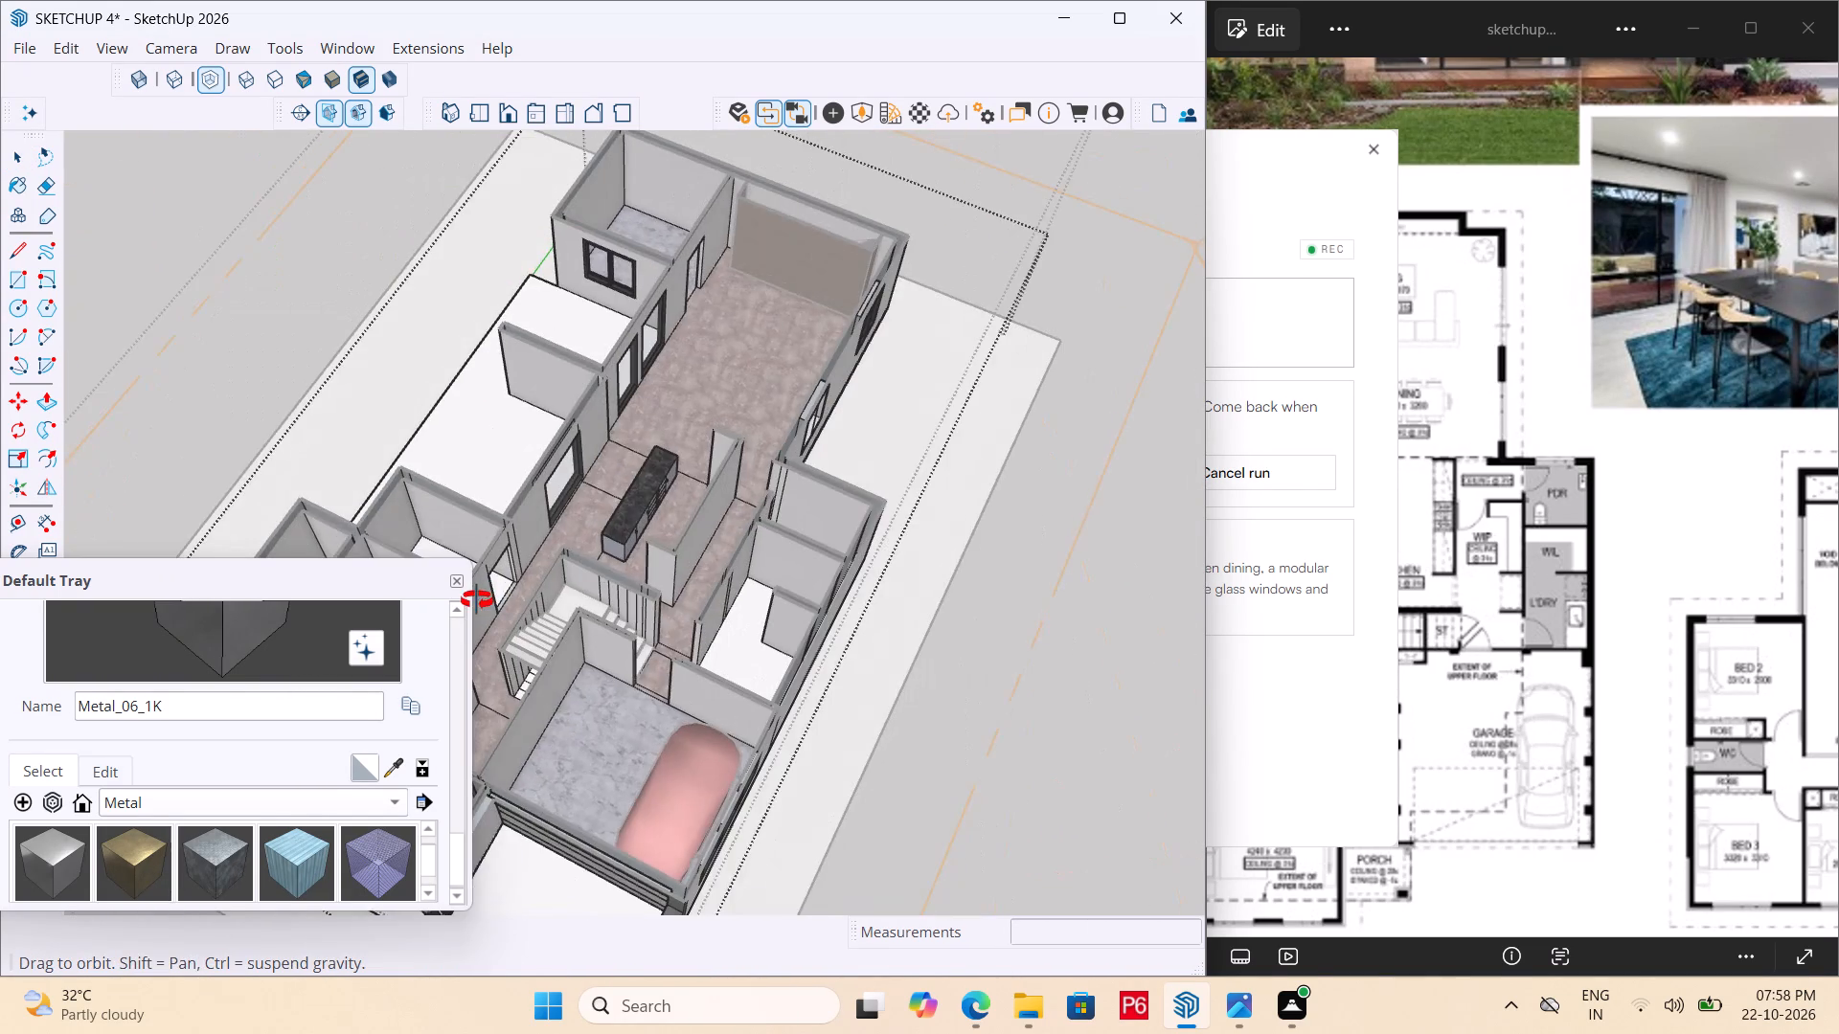
{"action": "middle_click_drag", "start_coordinate": [477, 600], "coordinate": [547, 592]}
{"action": "scroll", "coordinate": [745, 488], "scroll_direction": "down", "scroll_amount": 5}
Reopen the house group and check the unfinished floor faces of the small rooms beside the garage.
{"action": "key", "text": "space"}
{"action": "left_click", "coordinate": [951, 455]}
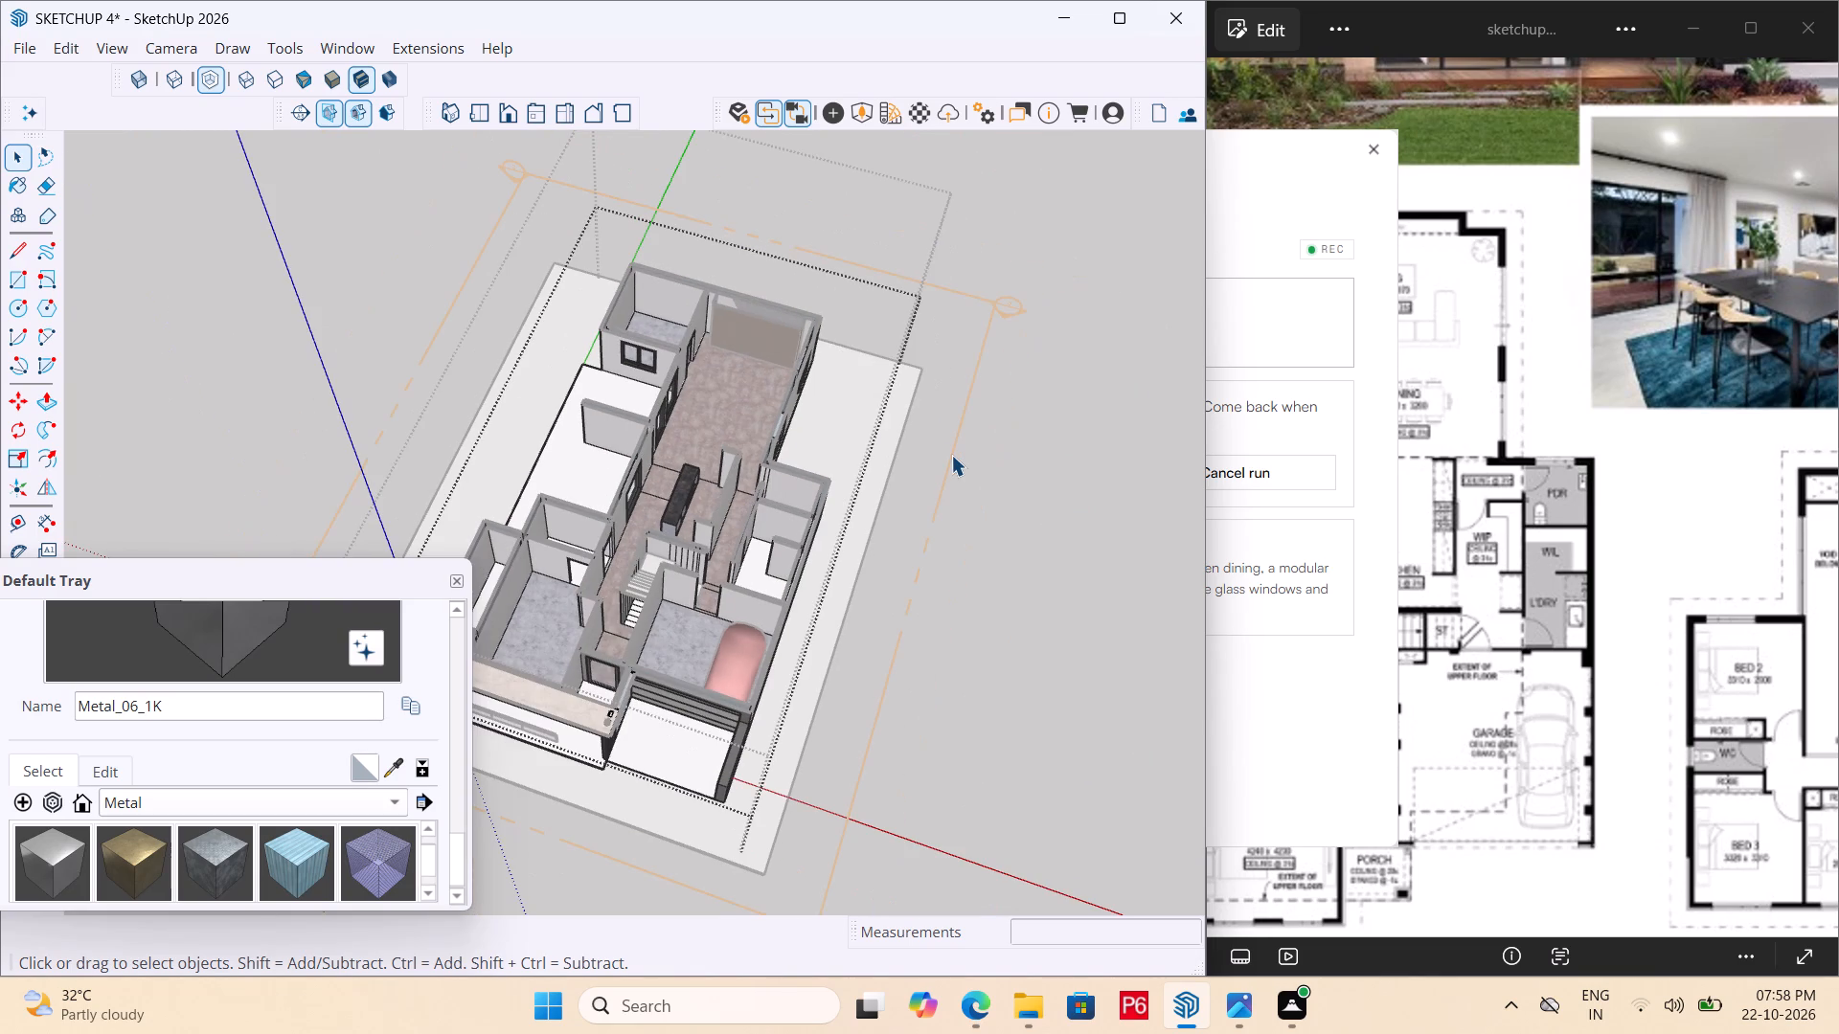
{"action": "left_click", "coordinate": [749, 571]}
{"action": "triple_click", "coordinate": [749, 571]}
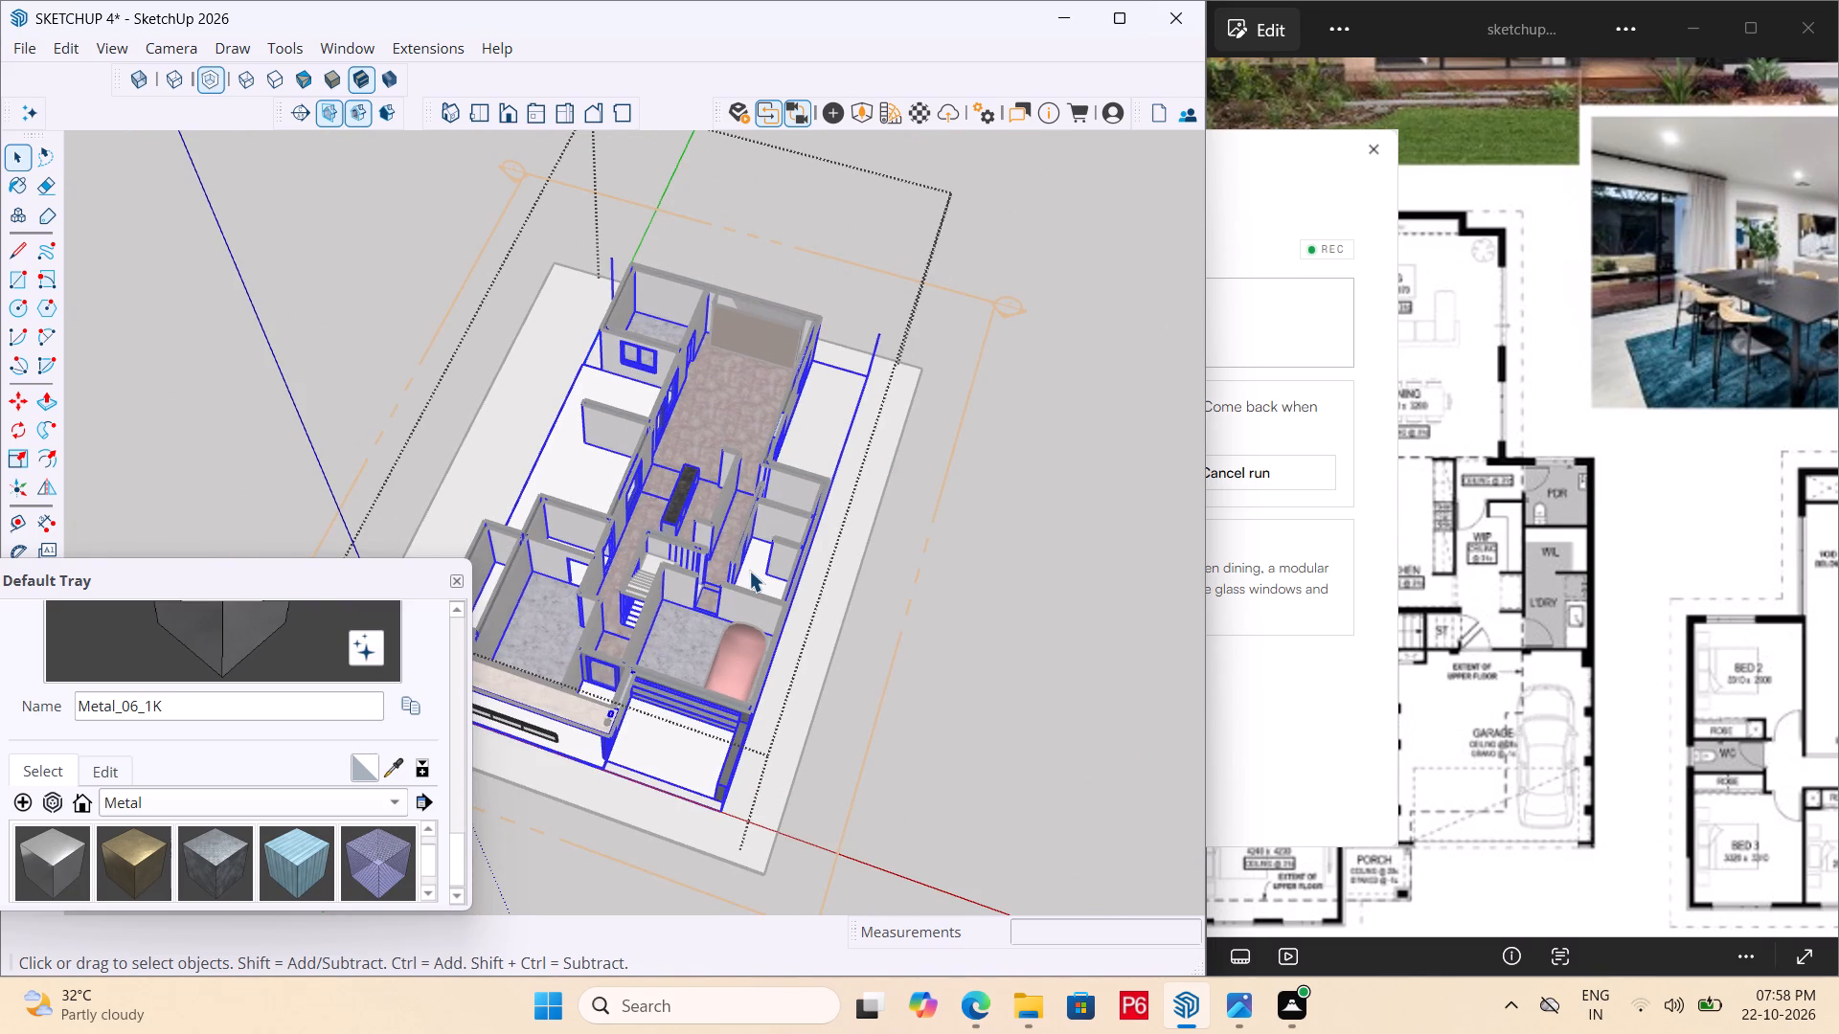
{"action": "double_click", "coordinate": [753, 568]}
{"action": "left_click", "coordinate": [751, 560]}
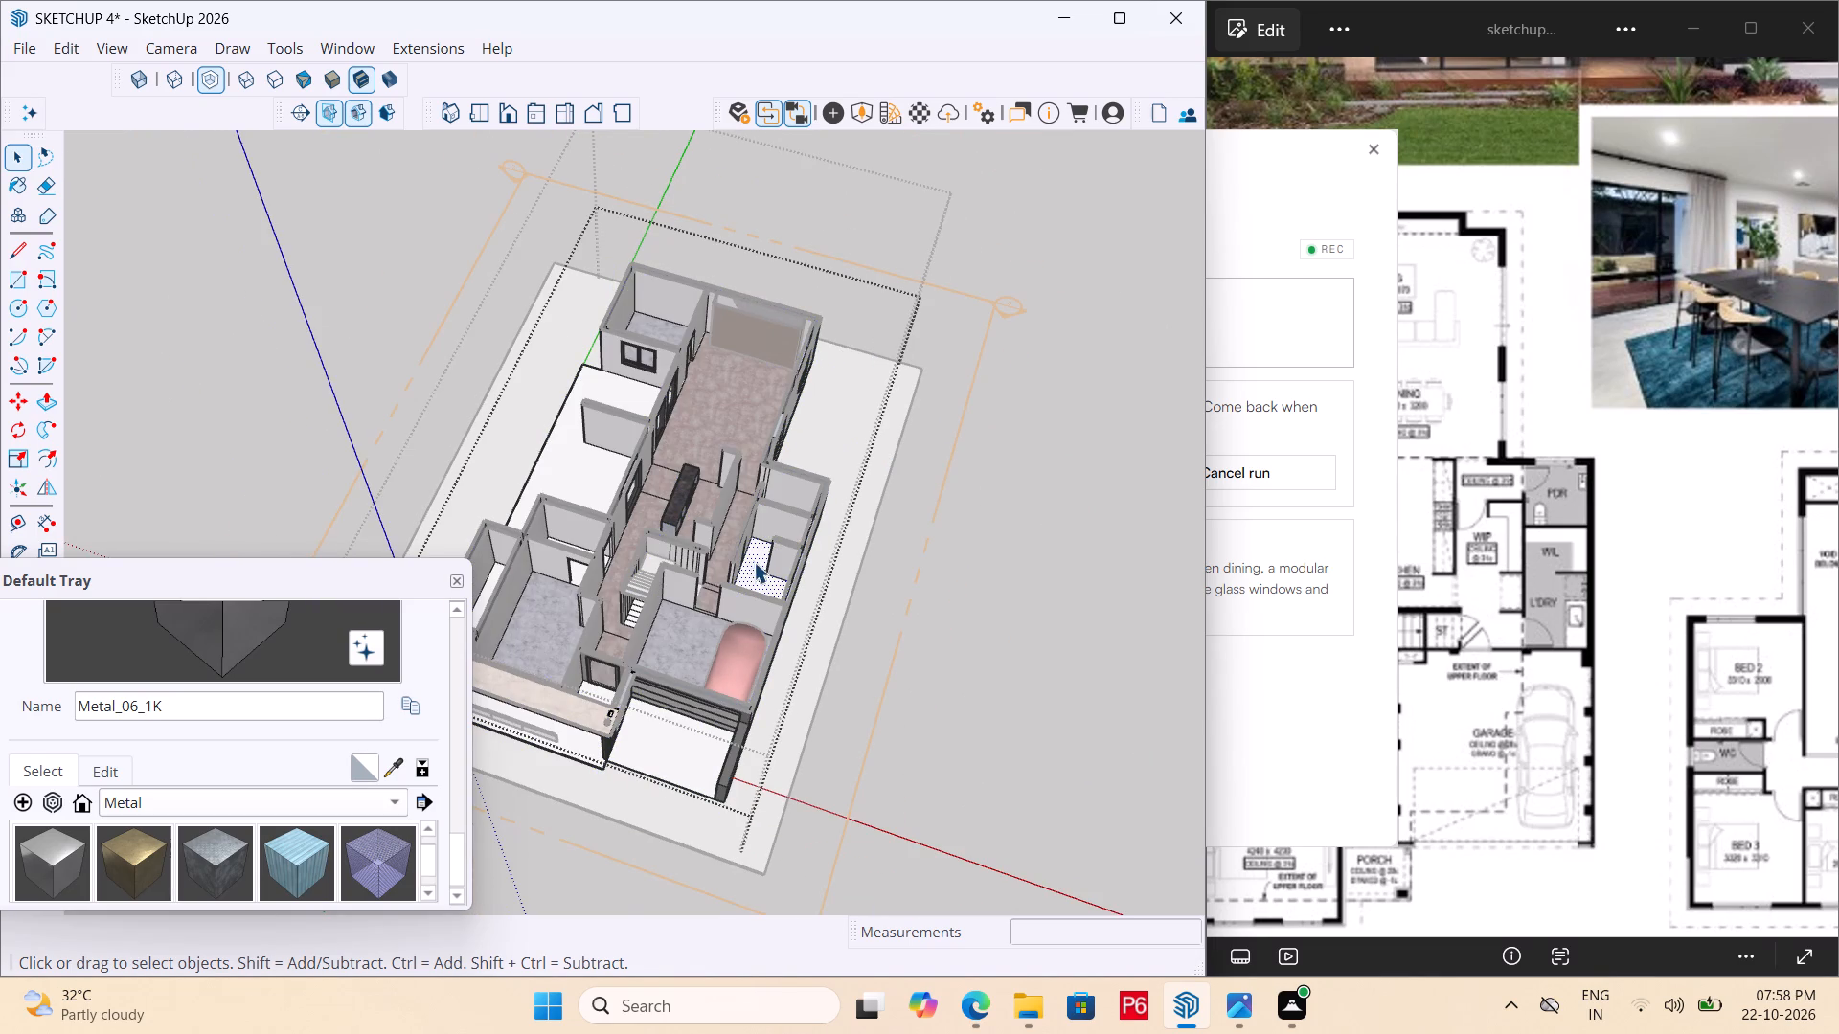
{"action": "scroll", "coordinate": [771, 573], "scroll_direction": "up", "scroll_amount": 11}
{"action": "double_click", "coordinate": [743, 557]}
{"action": "middle_click_drag", "start_coordinate": [647, 530], "coordinate": [495, 571]}
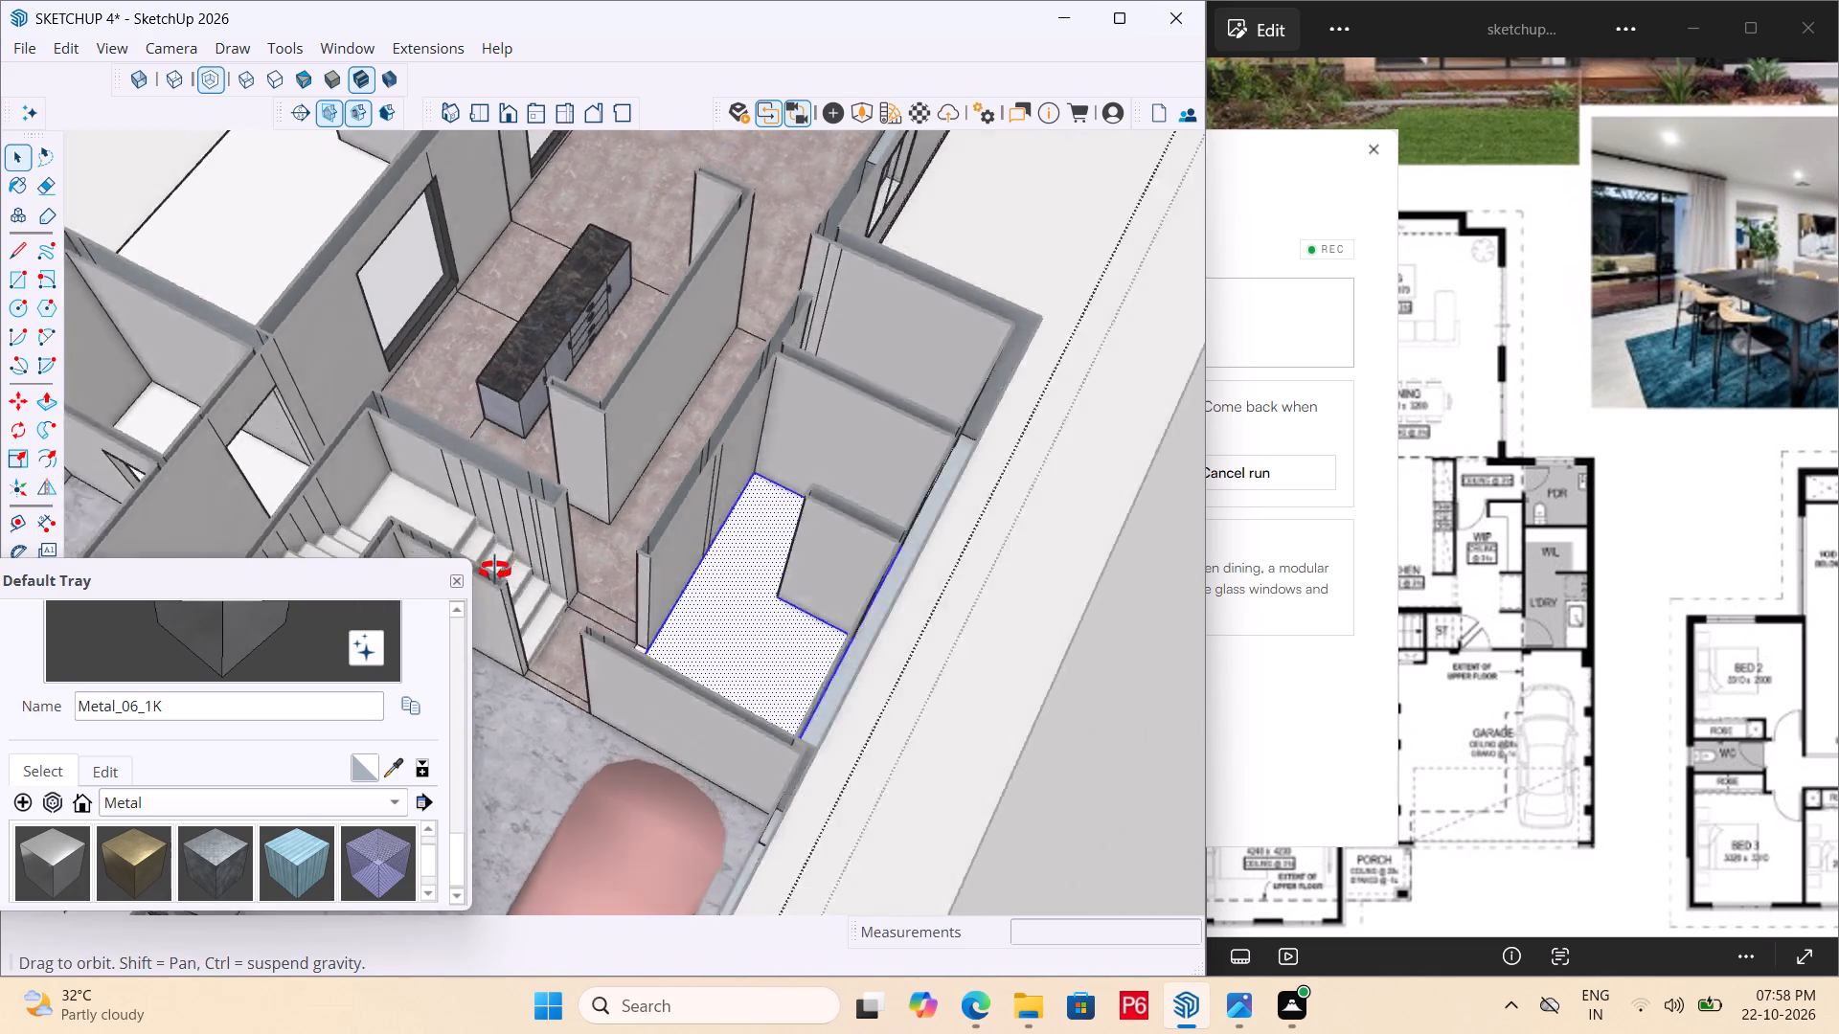
{"action": "middle_click_drag", "start_coordinate": [495, 571], "coordinate": [12, 572]}
{"action": "middle_click_drag", "start_coordinate": [897, 654], "coordinate": [612, 585]}
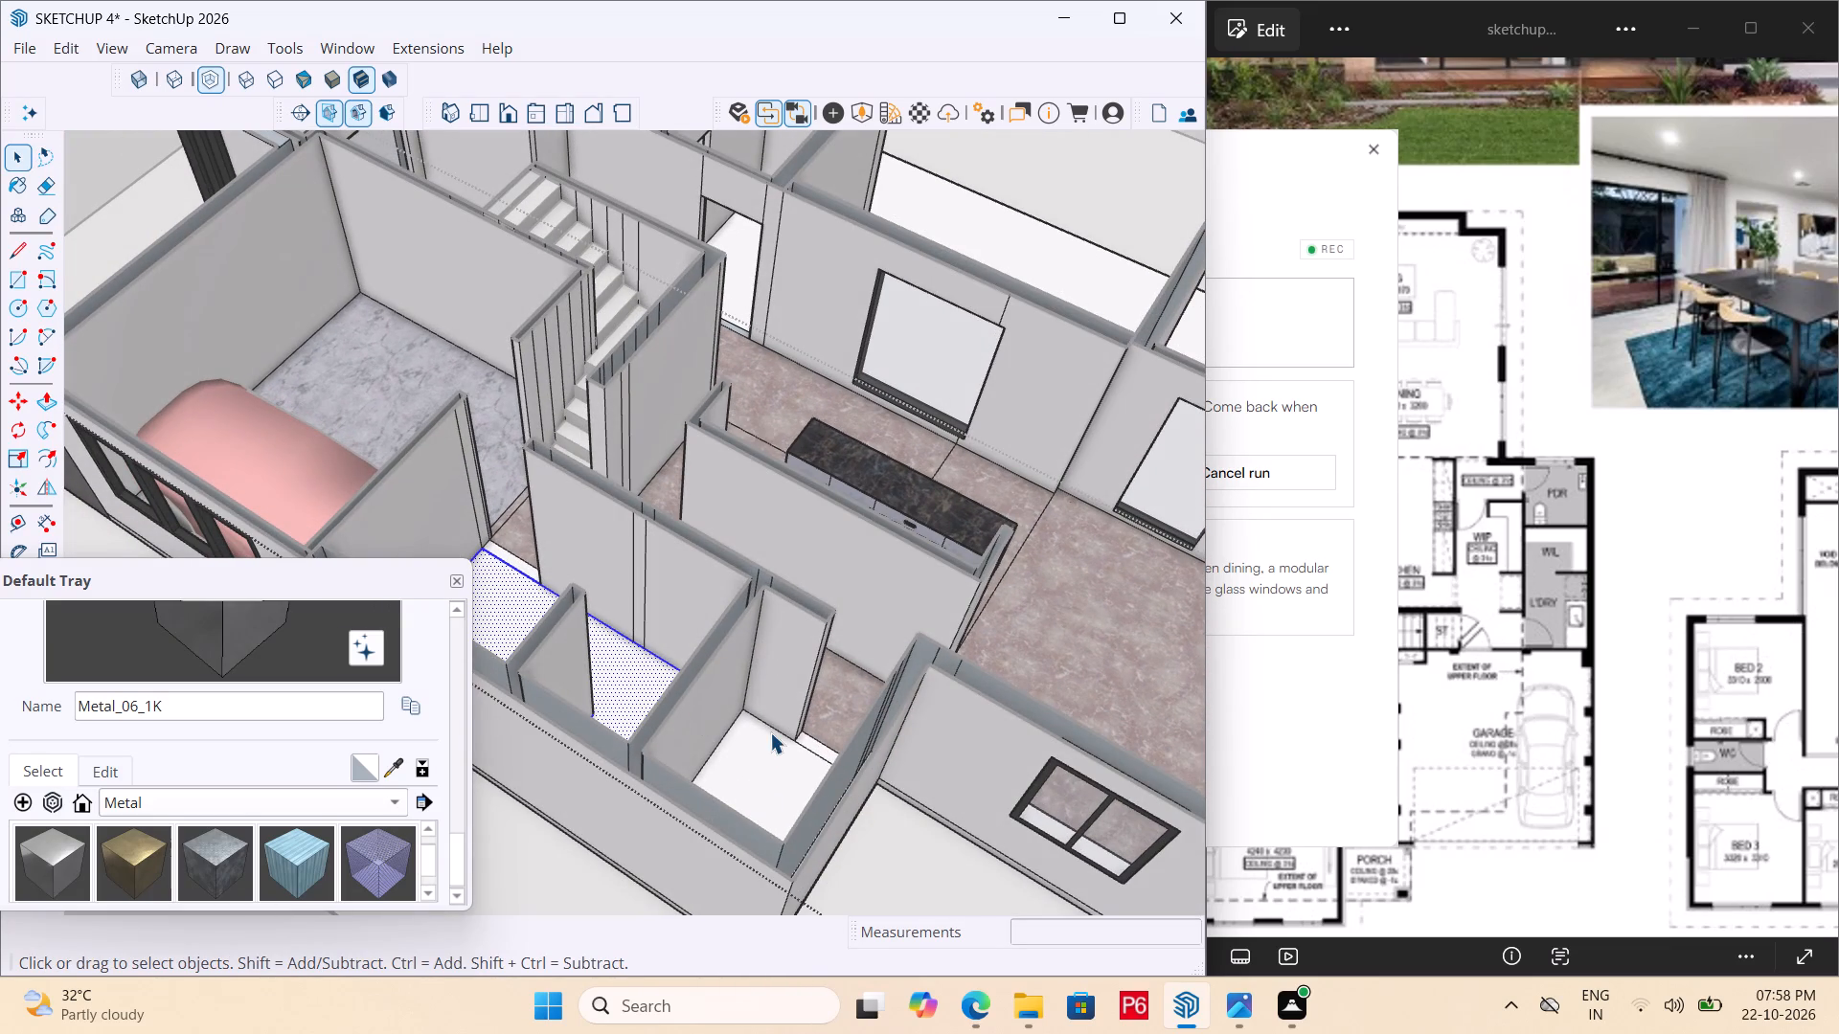
{"action": "left_click", "coordinate": [772, 747]}
{"action": "scroll", "coordinate": [862, 739], "scroll_direction": "up", "scroll_amount": 10}
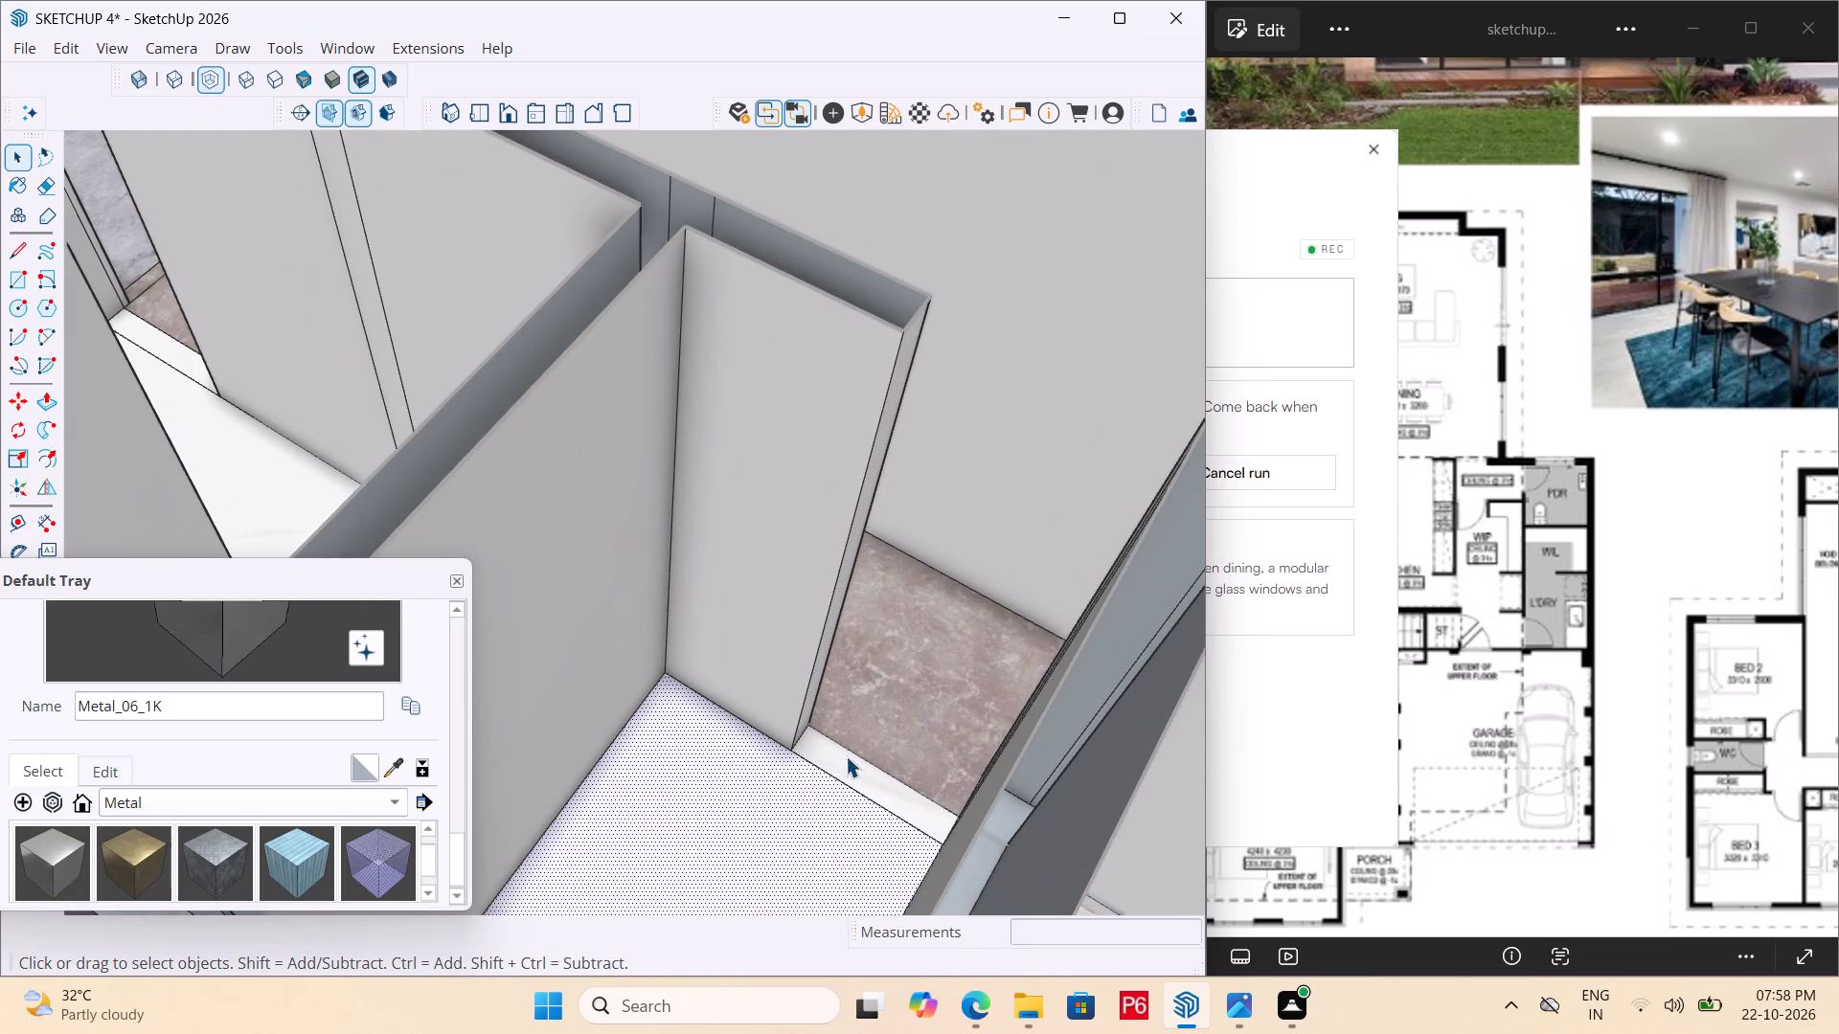
{"action": "left_click", "coordinate": [845, 764]}
{"action": "scroll", "coordinate": [922, 729], "scroll_direction": "down", "scroll_amount": 7}
{"action": "scroll", "coordinate": [736, 711], "scroll_direction": "down", "scroll_amount": 15}
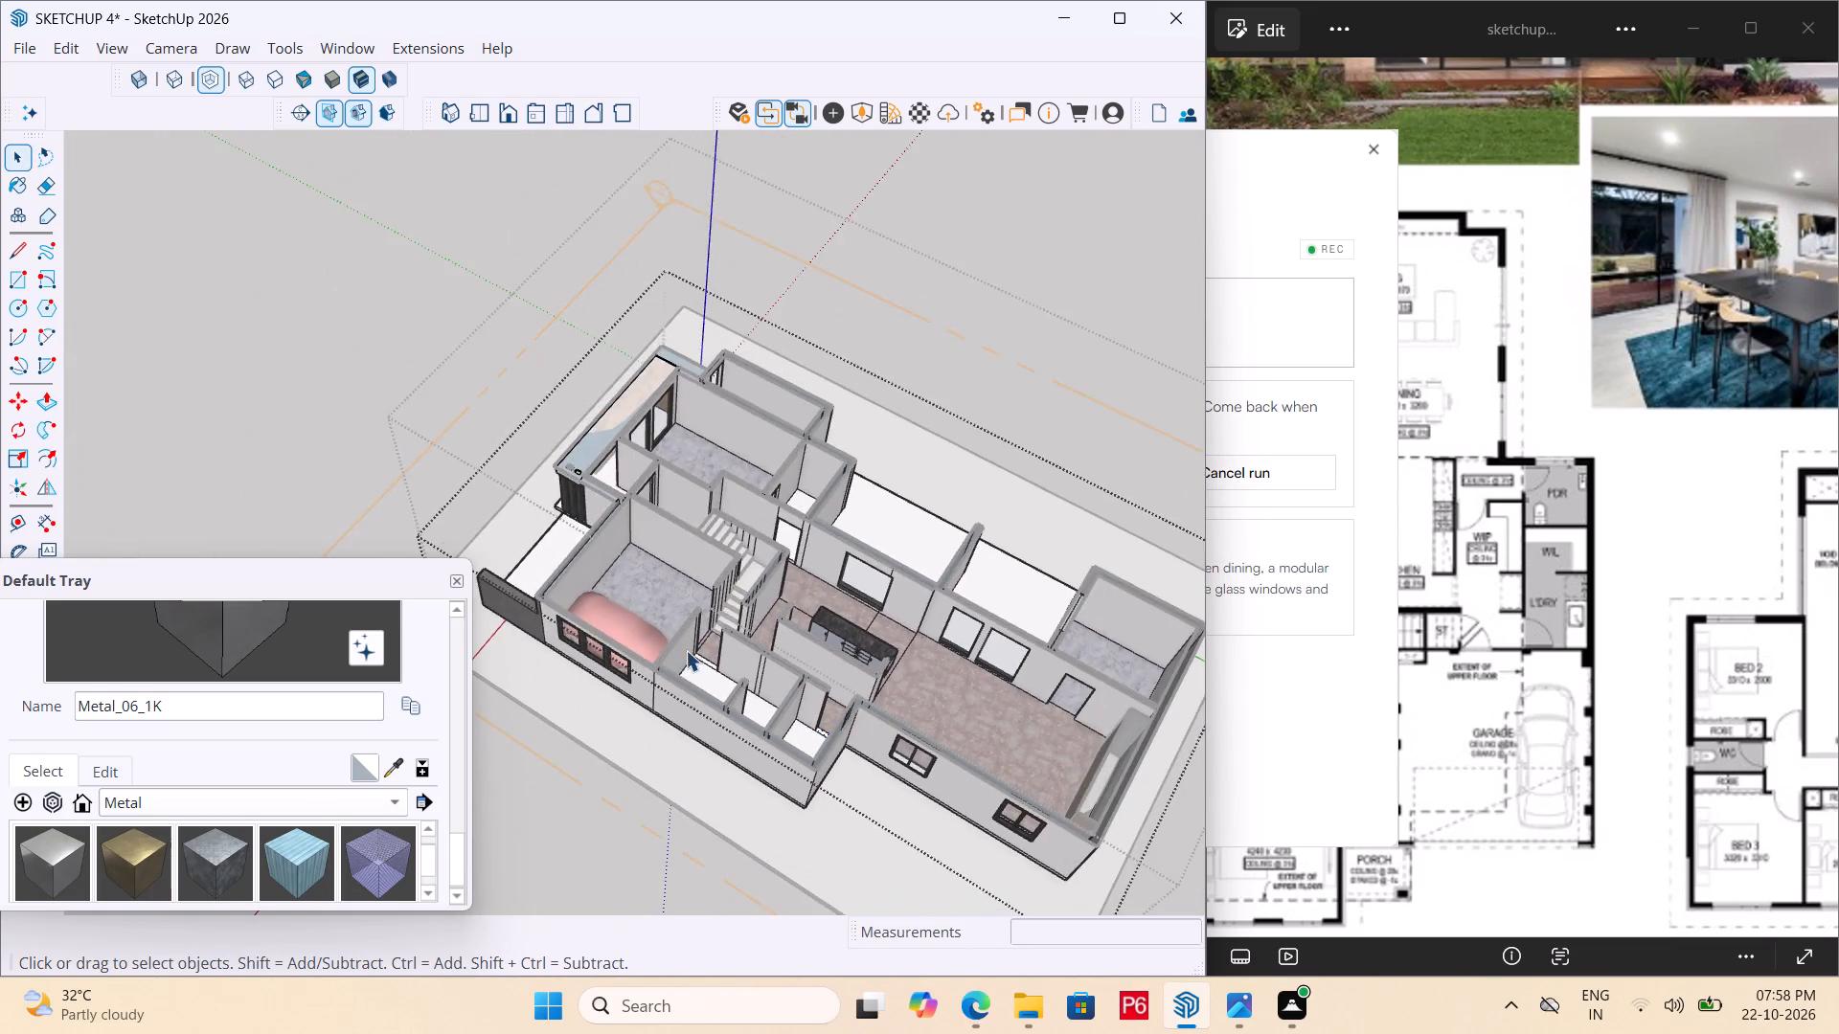
Examine the front and alfresco sides of the house for room floors that still lack a material.
{"action": "middle_click_drag", "start_coordinate": [686, 650], "coordinate": [1404, 757]}
{"action": "middle_click_drag", "start_coordinate": [263, 388], "coordinate": [1125, 356]}
{"action": "scroll", "coordinate": [386, 520], "scroll_direction": "up", "scroll_amount": 6}
{"action": "middle_click_drag", "start_coordinate": [386, 520], "coordinate": [595, 520]}
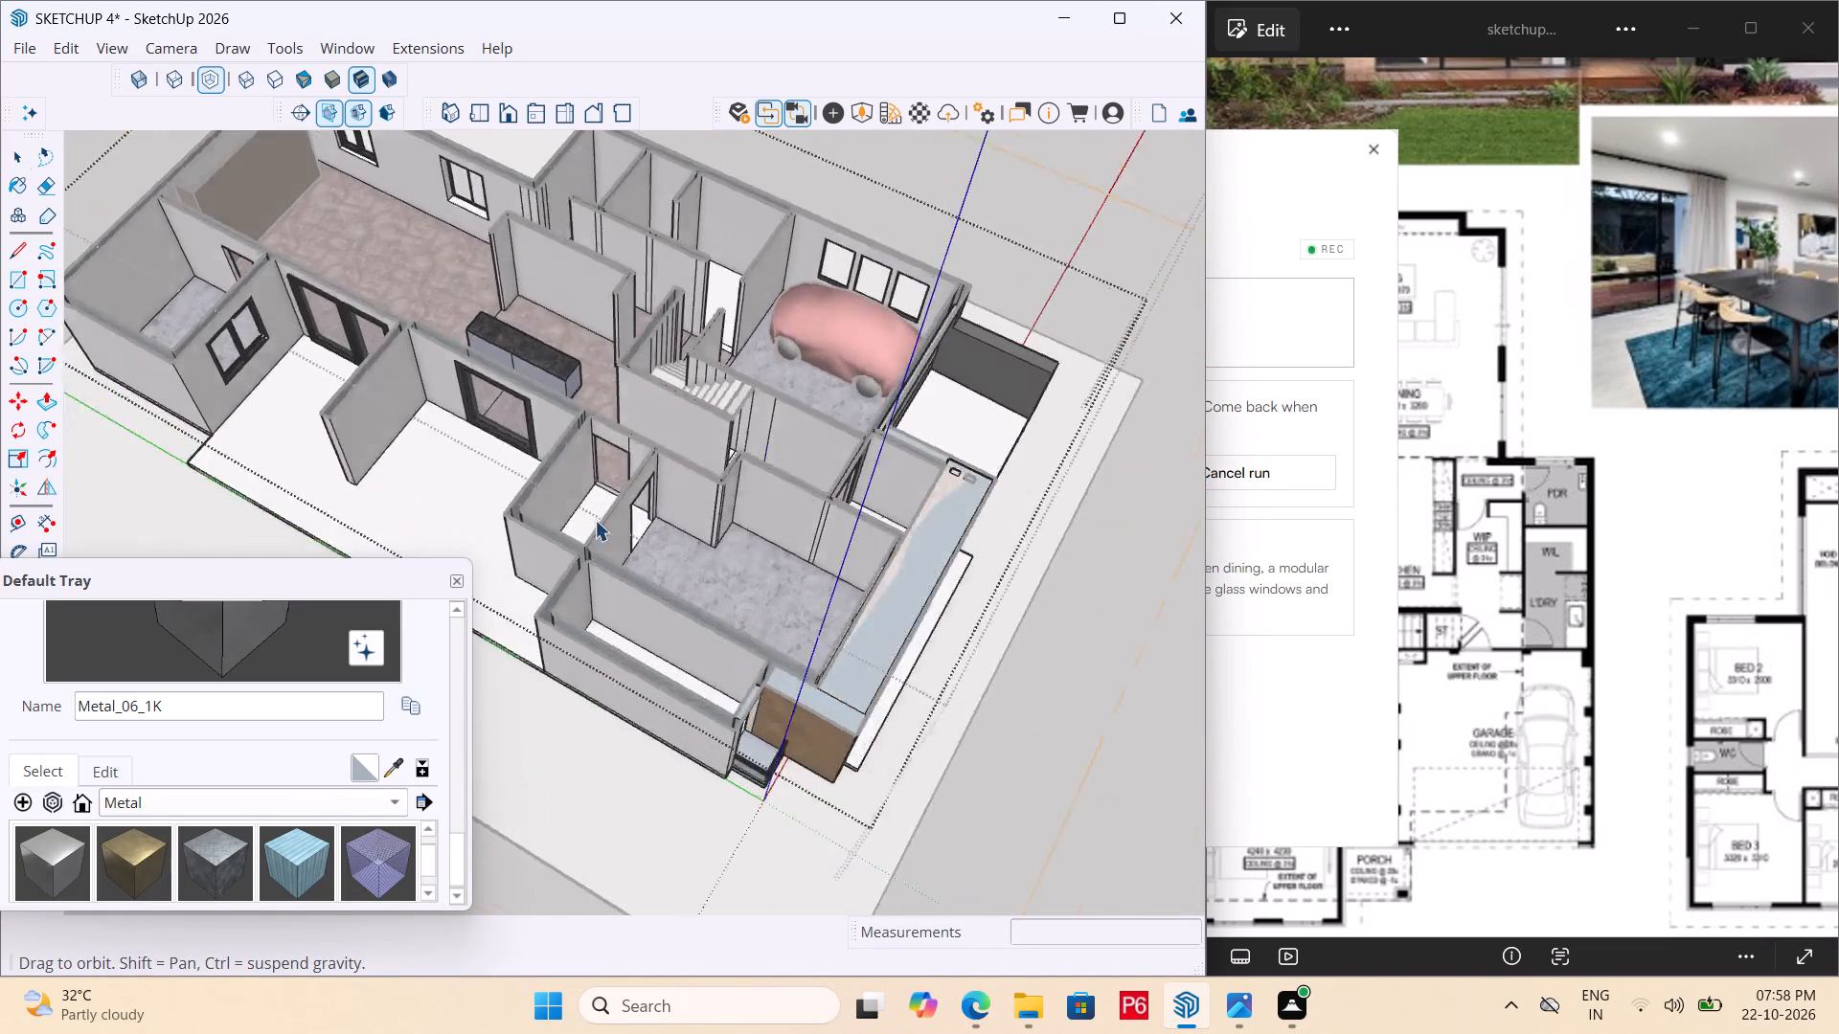
{"action": "middle_click_drag", "start_coordinate": [595, 520], "coordinate": [475, 520]}
{"action": "scroll", "coordinate": [811, 507], "scroll_direction": "up", "scroll_amount": 1}
{"action": "middle_click_drag", "start_coordinate": [800, 506], "coordinate": [212, 462]}
{"action": "scroll", "coordinate": [597, 540], "scroll_direction": "up", "scroll_amount": 5}
{"action": "middle_click_drag", "start_coordinate": [816, 481], "coordinate": [760, 305]}
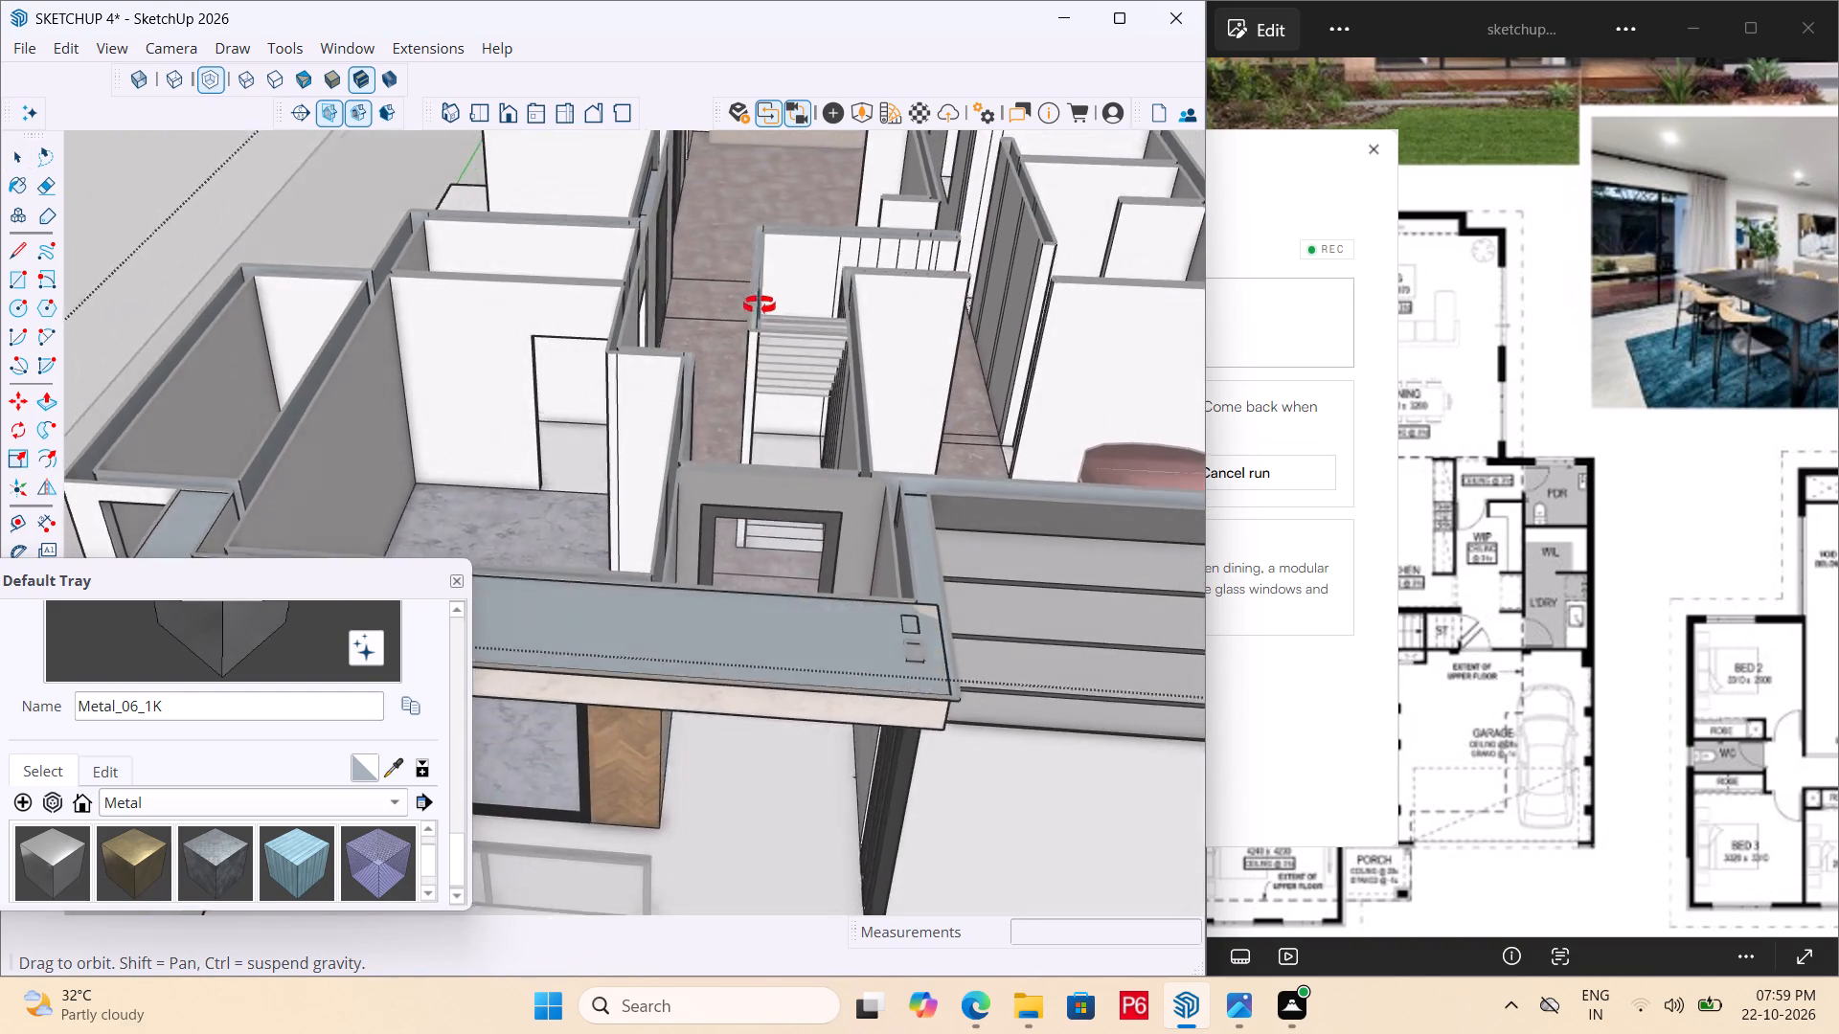
{"action": "middle_click_drag", "start_coordinate": [760, 305], "coordinate": [0, 294]}
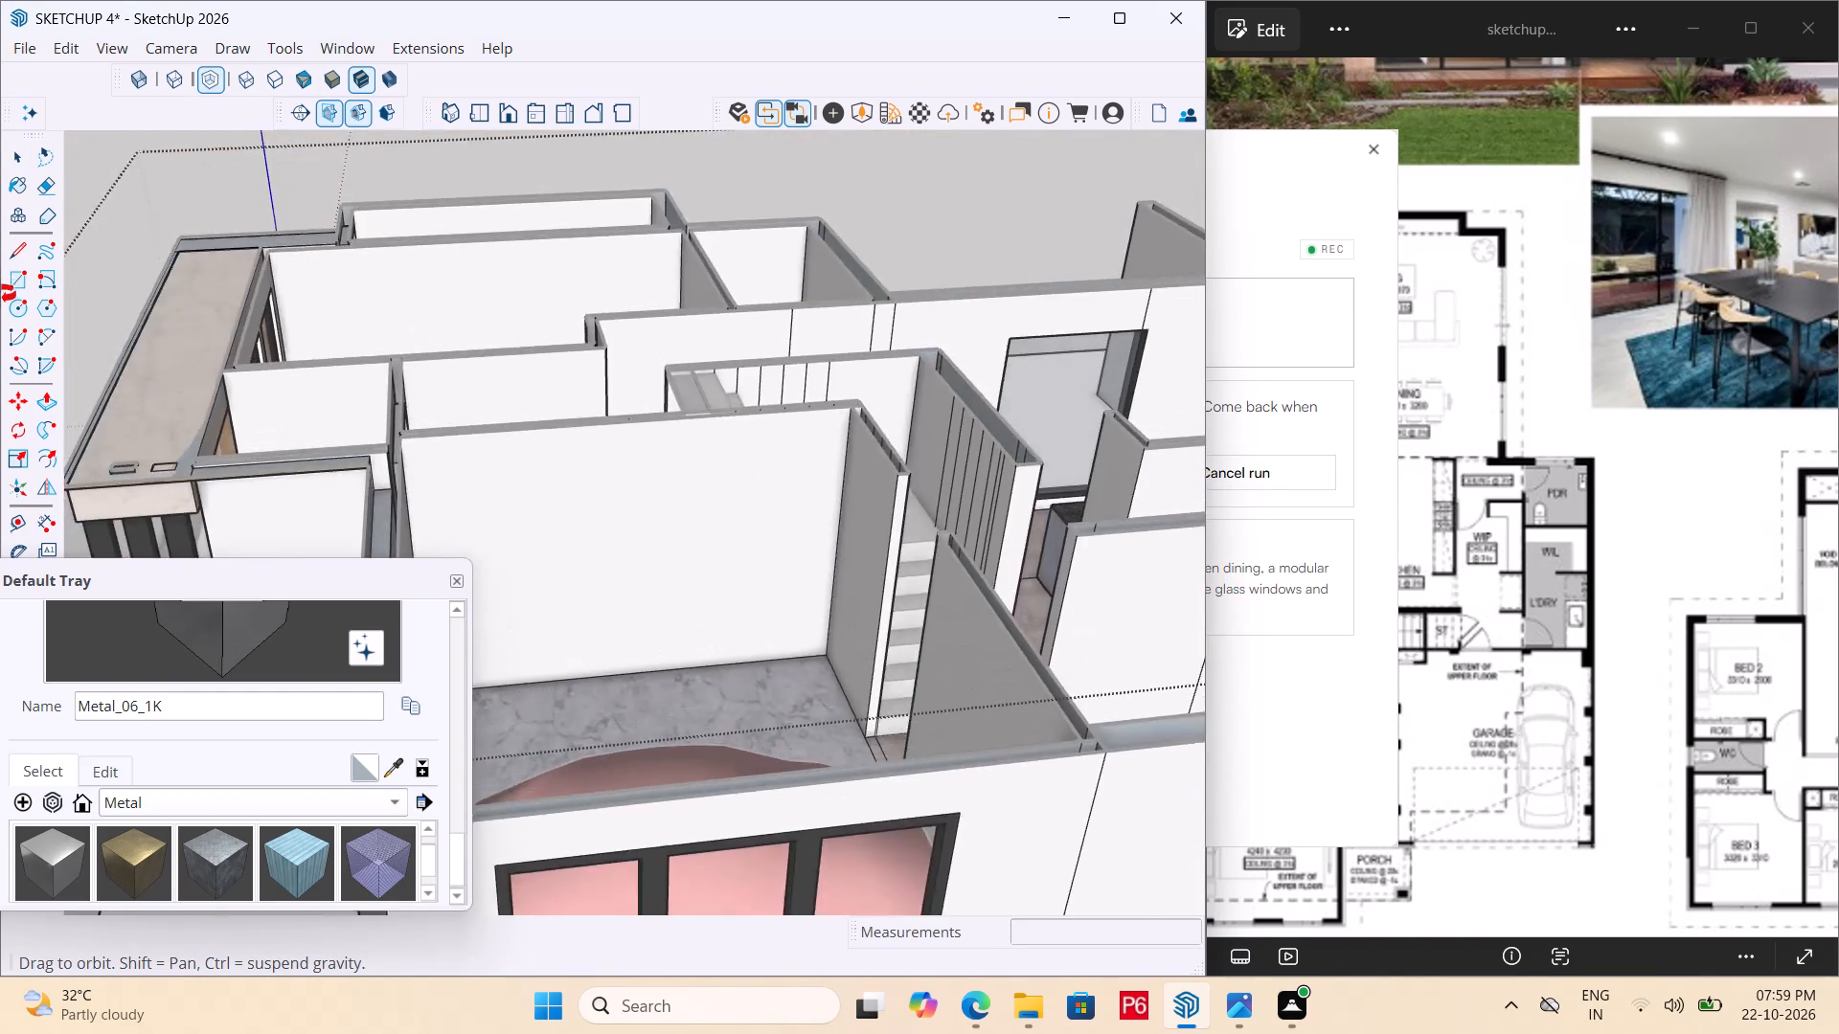
{"action": "middle_click_drag", "start_coordinate": [0, 294], "coordinate": [660, 449]}
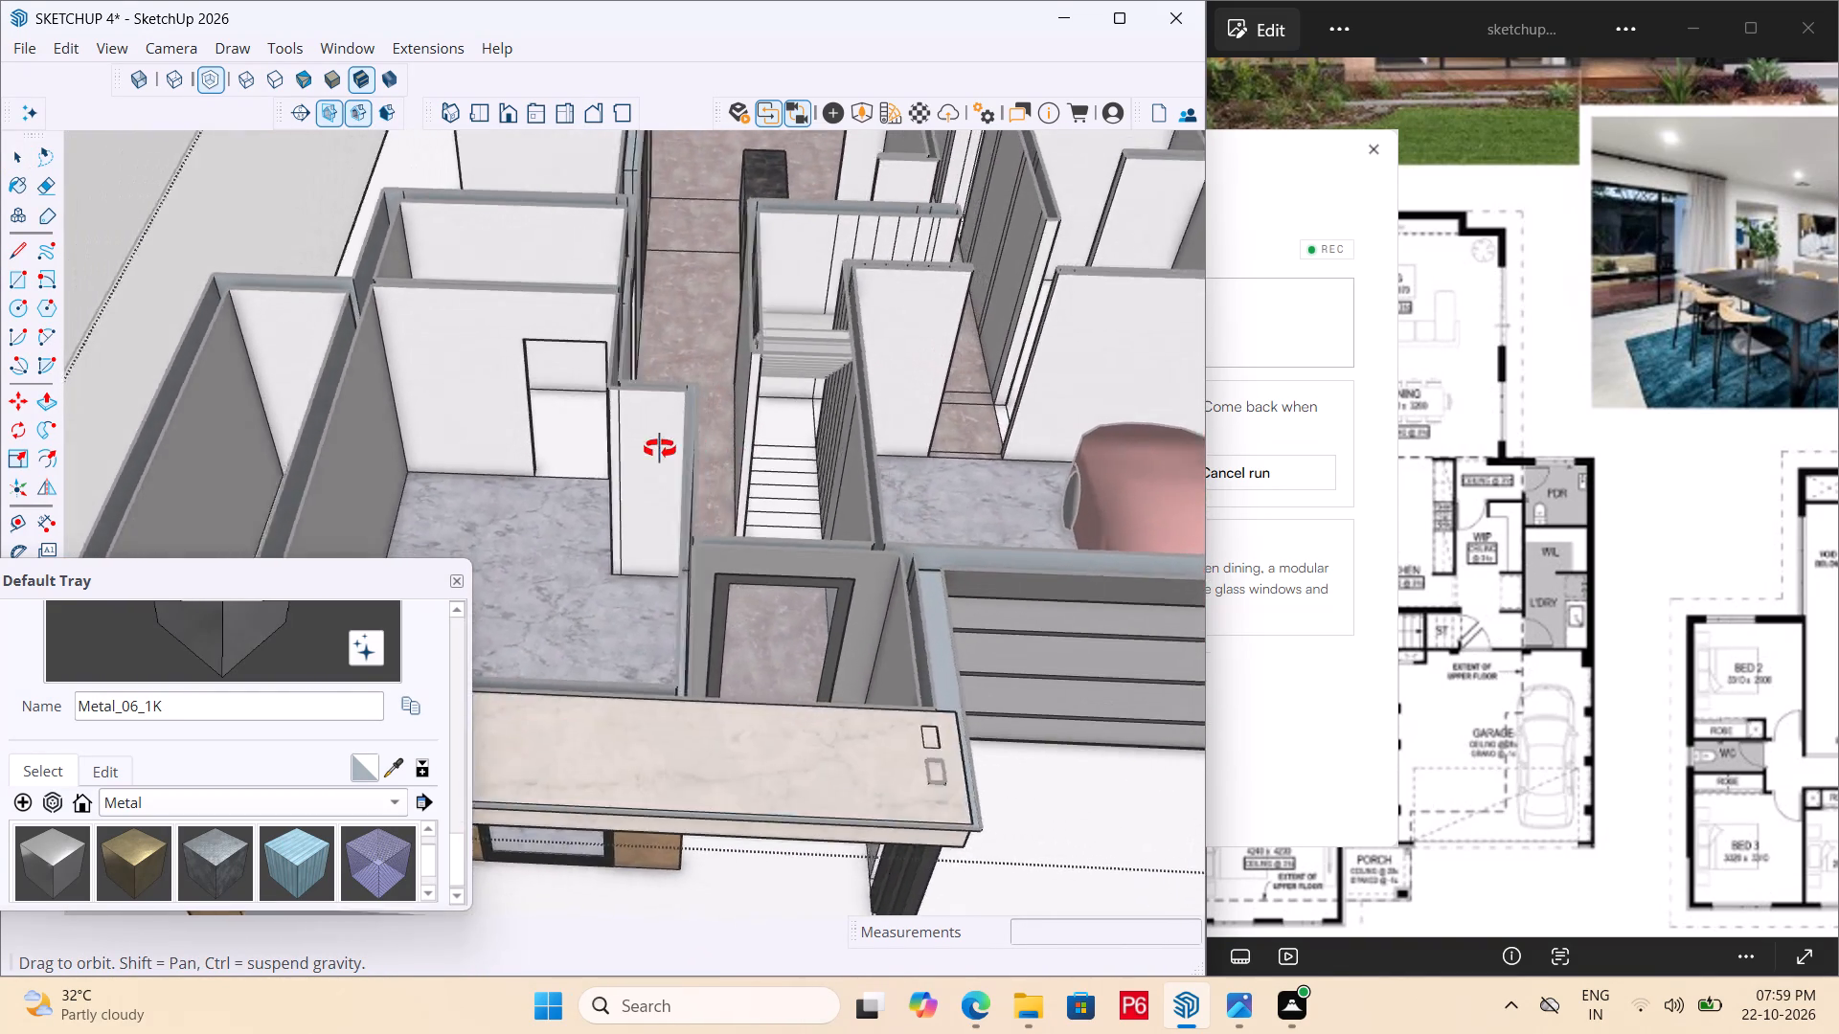
{"action": "middle_click_drag", "start_coordinate": [660, 449], "coordinate": [1116, 550]}
{"action": "scroll", "coordinate": [1095, 532], "scroll_direction": "down", "scroll_amount": 7}
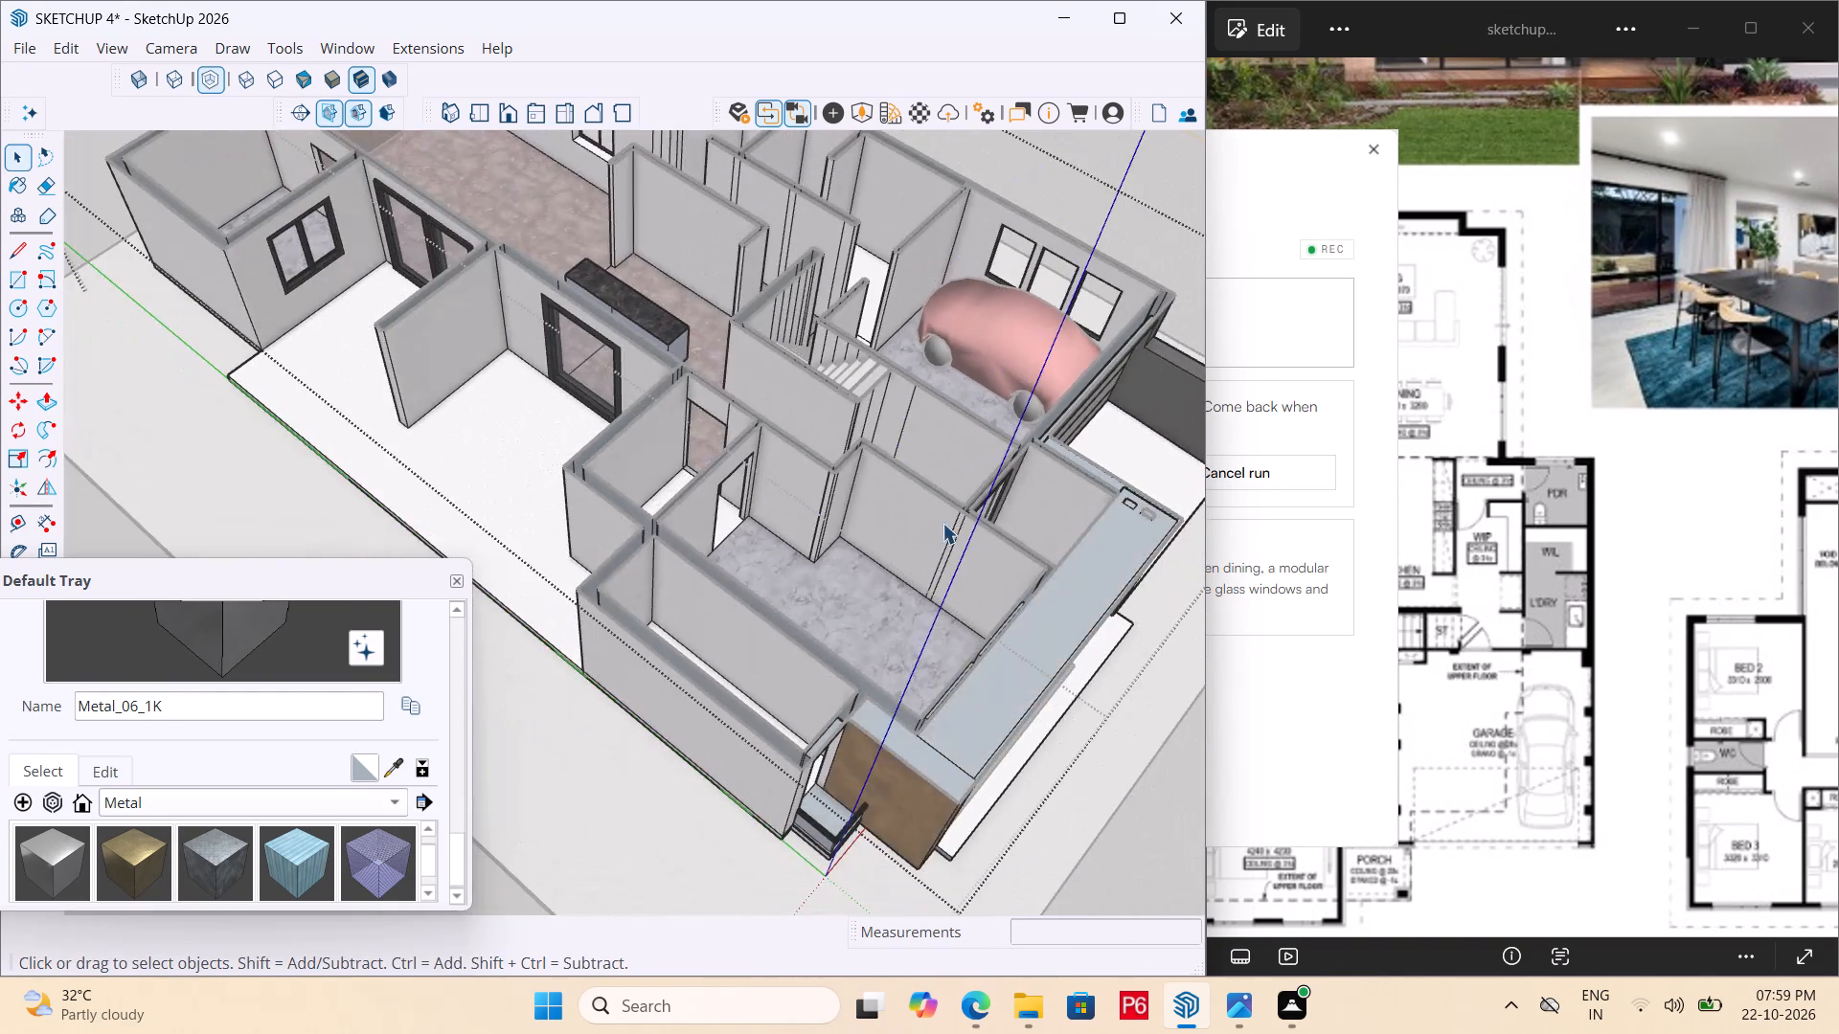
{"action": "middle_click_drag", "start_coordinate": [546, 498], "coordinate": [605, 626]}
{"action": "scroll", "coordinate": [645, 640], "scroll_direction": "up", "scroll_amount": 1}
{"action": "middle_click_drag", "start_coordinate": [658, 647], "coordinate": [718, 682]}
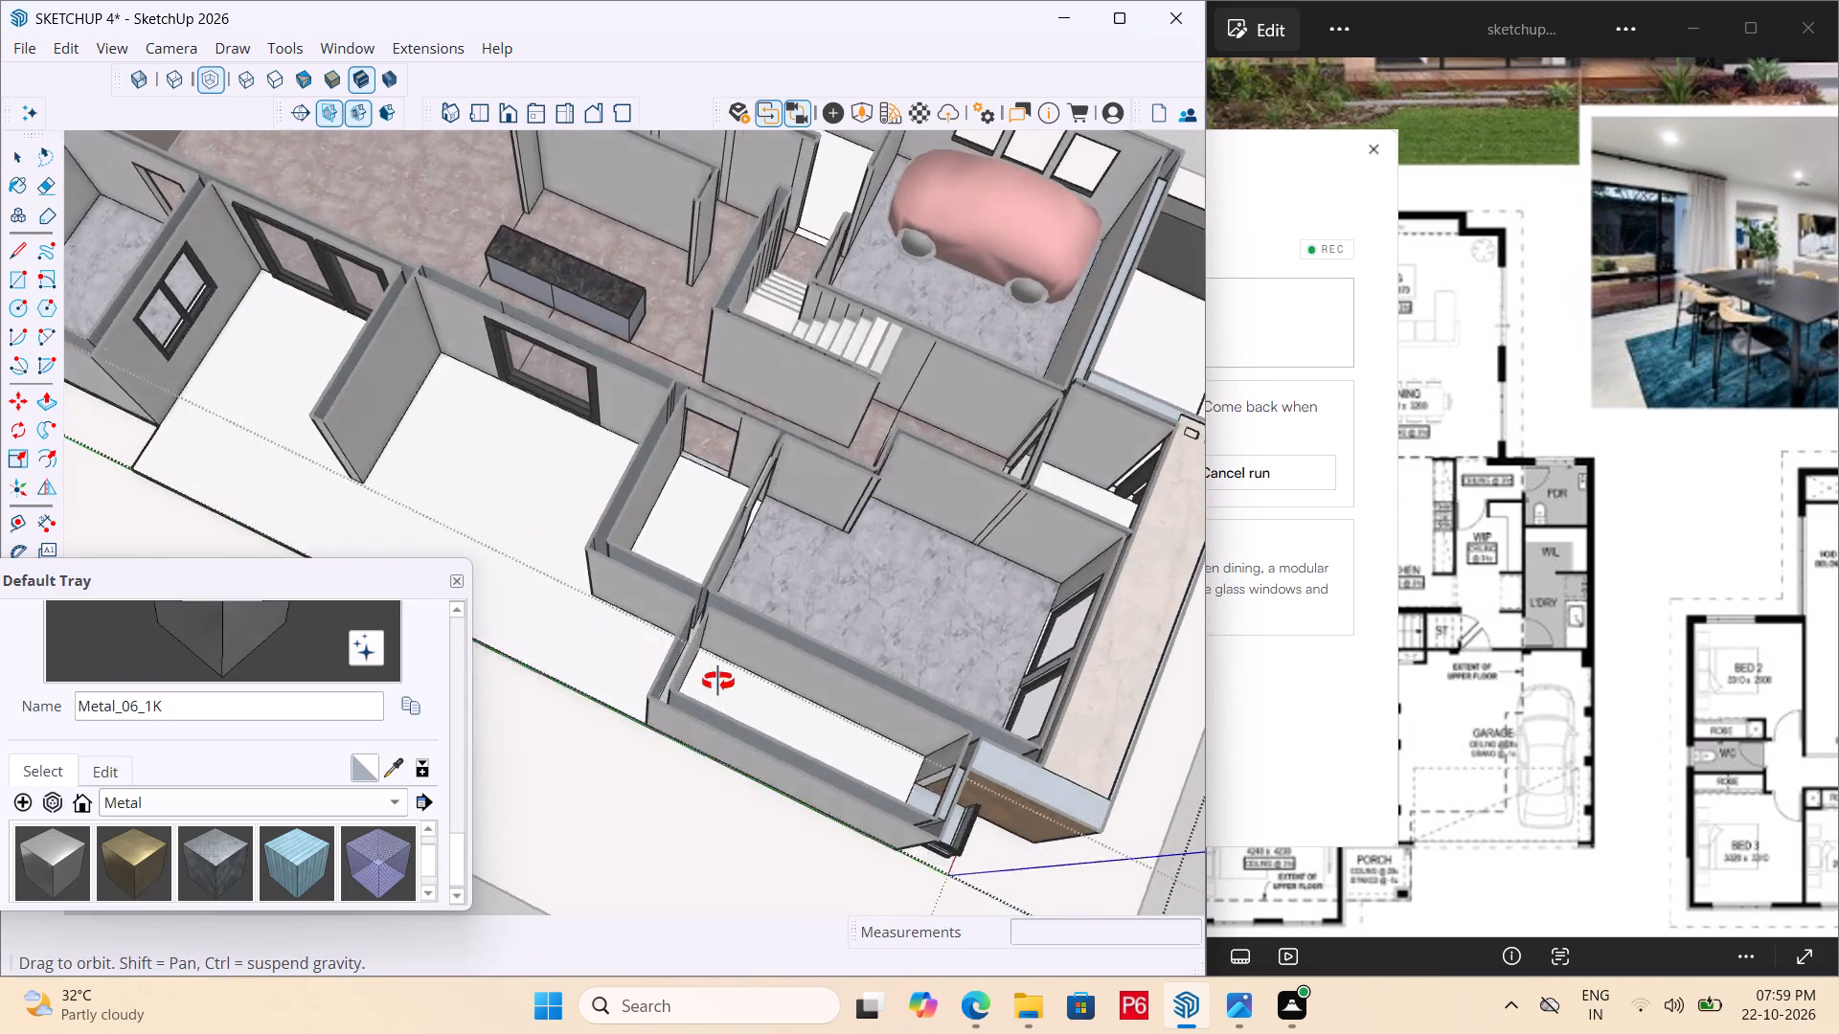
{"action": "middle_click_drag", "start_coordinate": [718, 682], "coordinate": [1056, 629]}
Sample Marble_20_1K from the front room's floor and paint the adjoining small room's floor and doorway strip with it.
{"action": "key", "text": "space"}
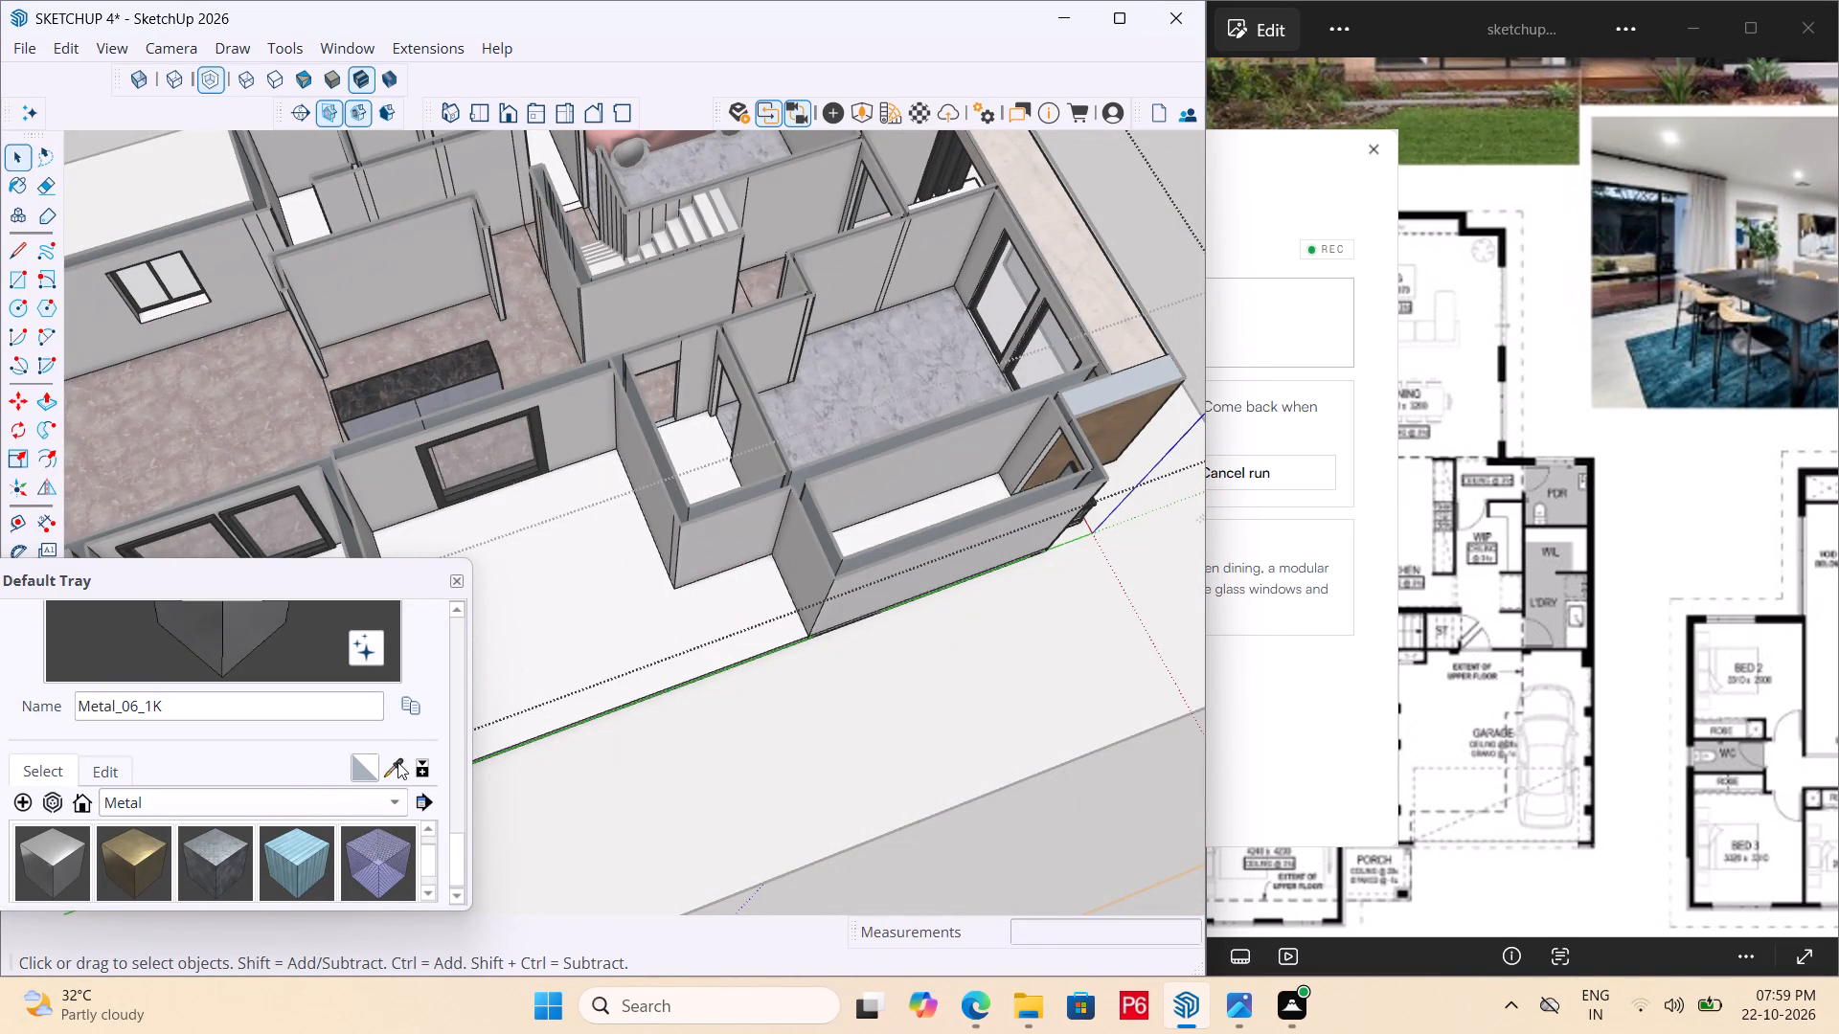
{"action": "left_click", "coordinate": [397, 767]}
{"action": "left_click", "coordinate": [946, 368]}
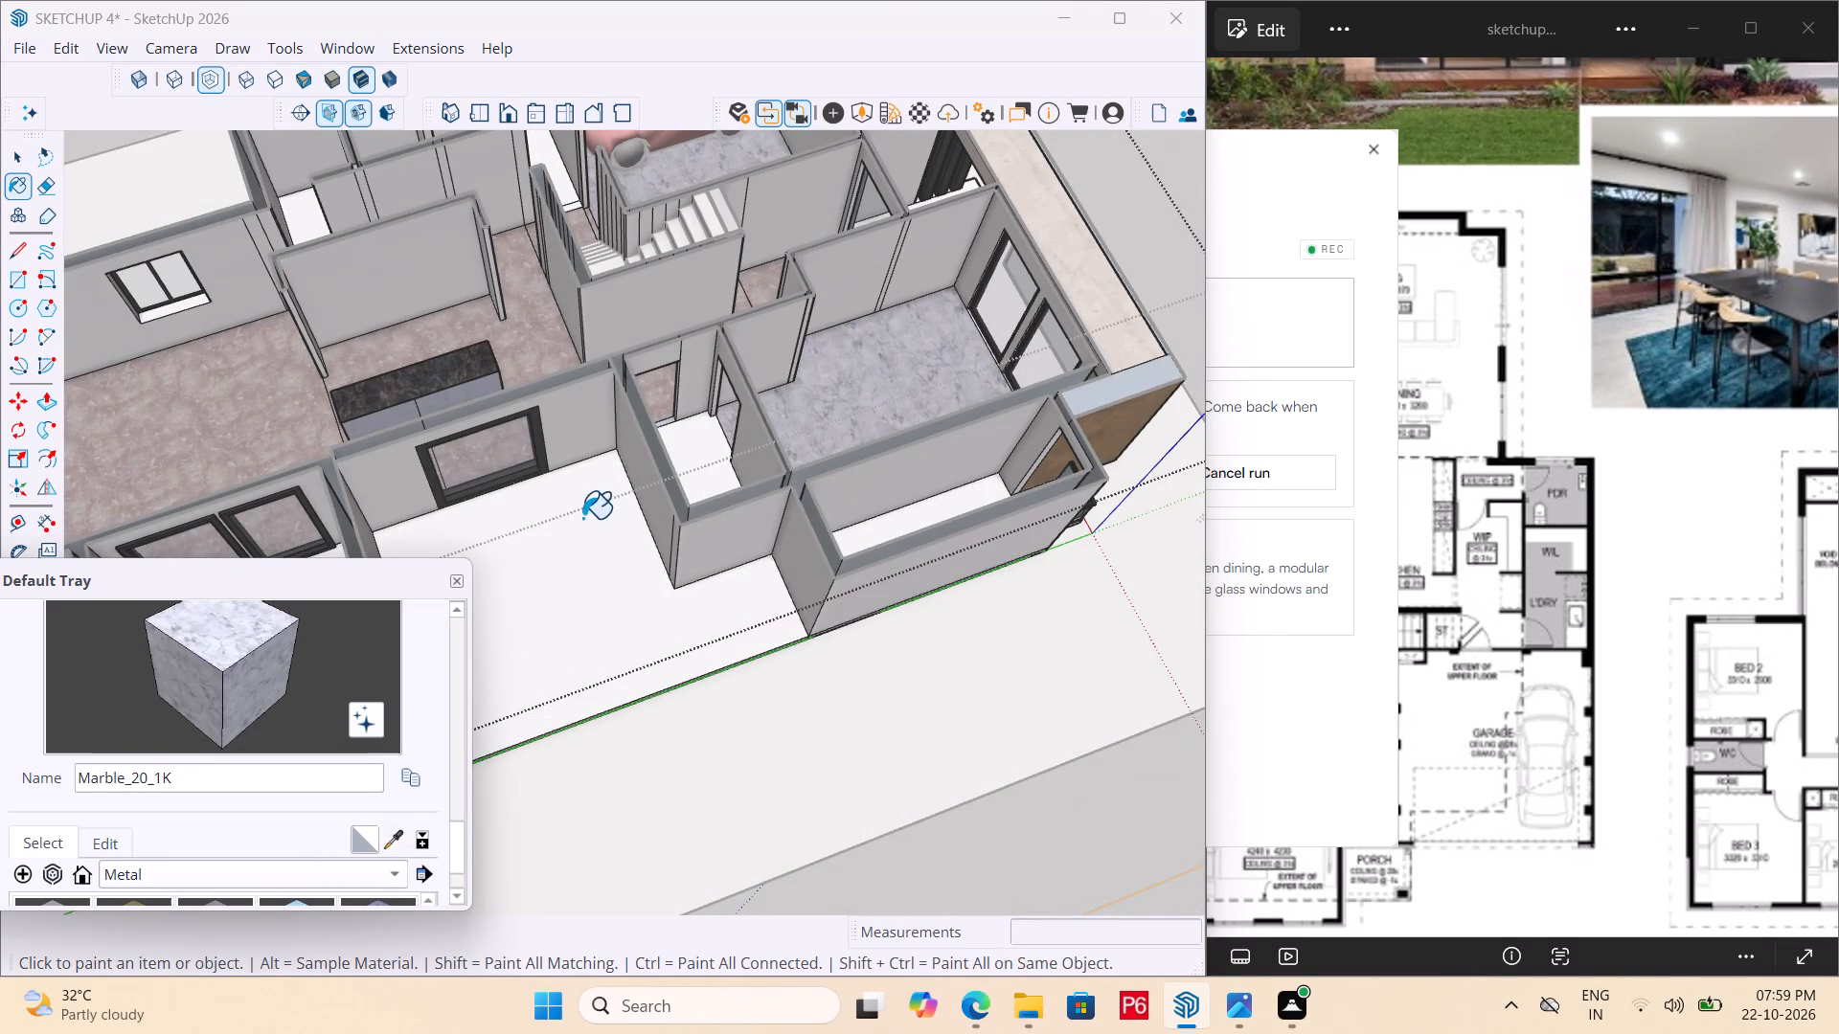
{"action": "scroll", "coordinate": [579, 518], "scroll_direction": "up", "scroll_amount": 3}
{"action": "left_click", "coordinate": [766, 406]}
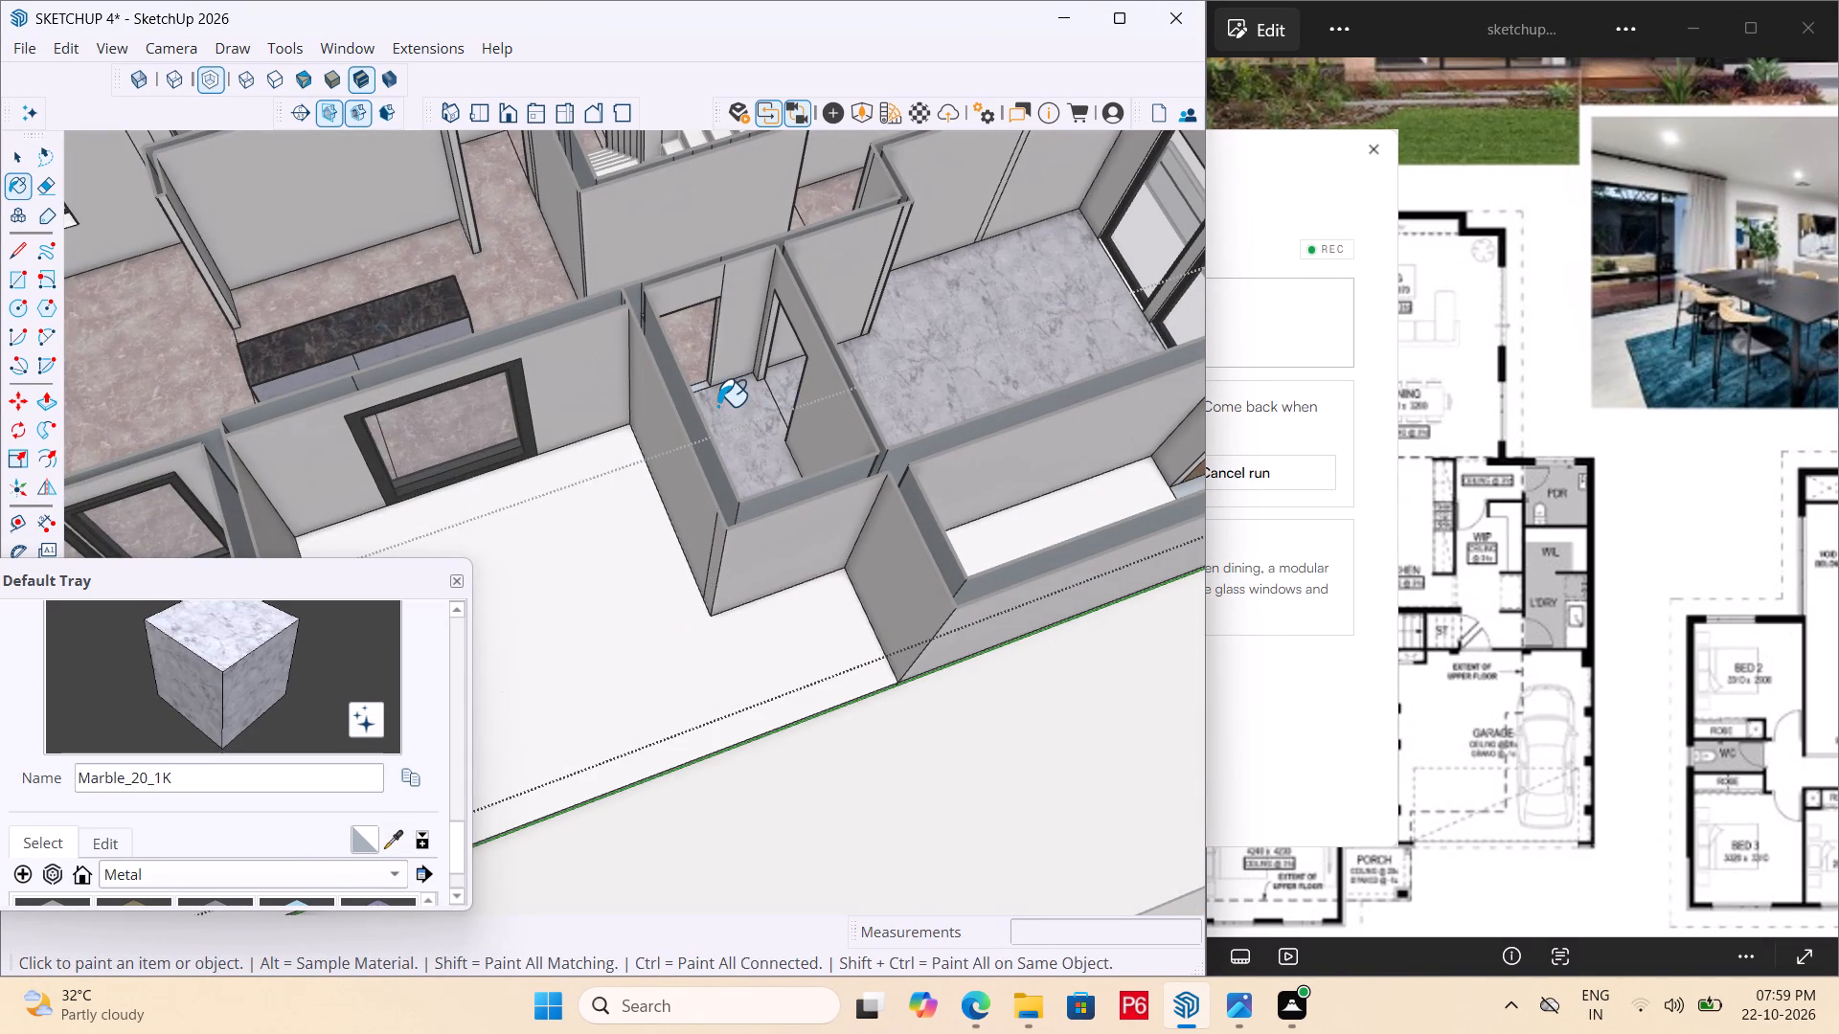
{"action": "scroll", "coordinate": [711, 397], "scroll_direction": "up", "scroll_amount": 10}
{"action": "left_click", "coordinate": [693, 368]}
{"action": "left_click", "coordinate": [695, 378]}
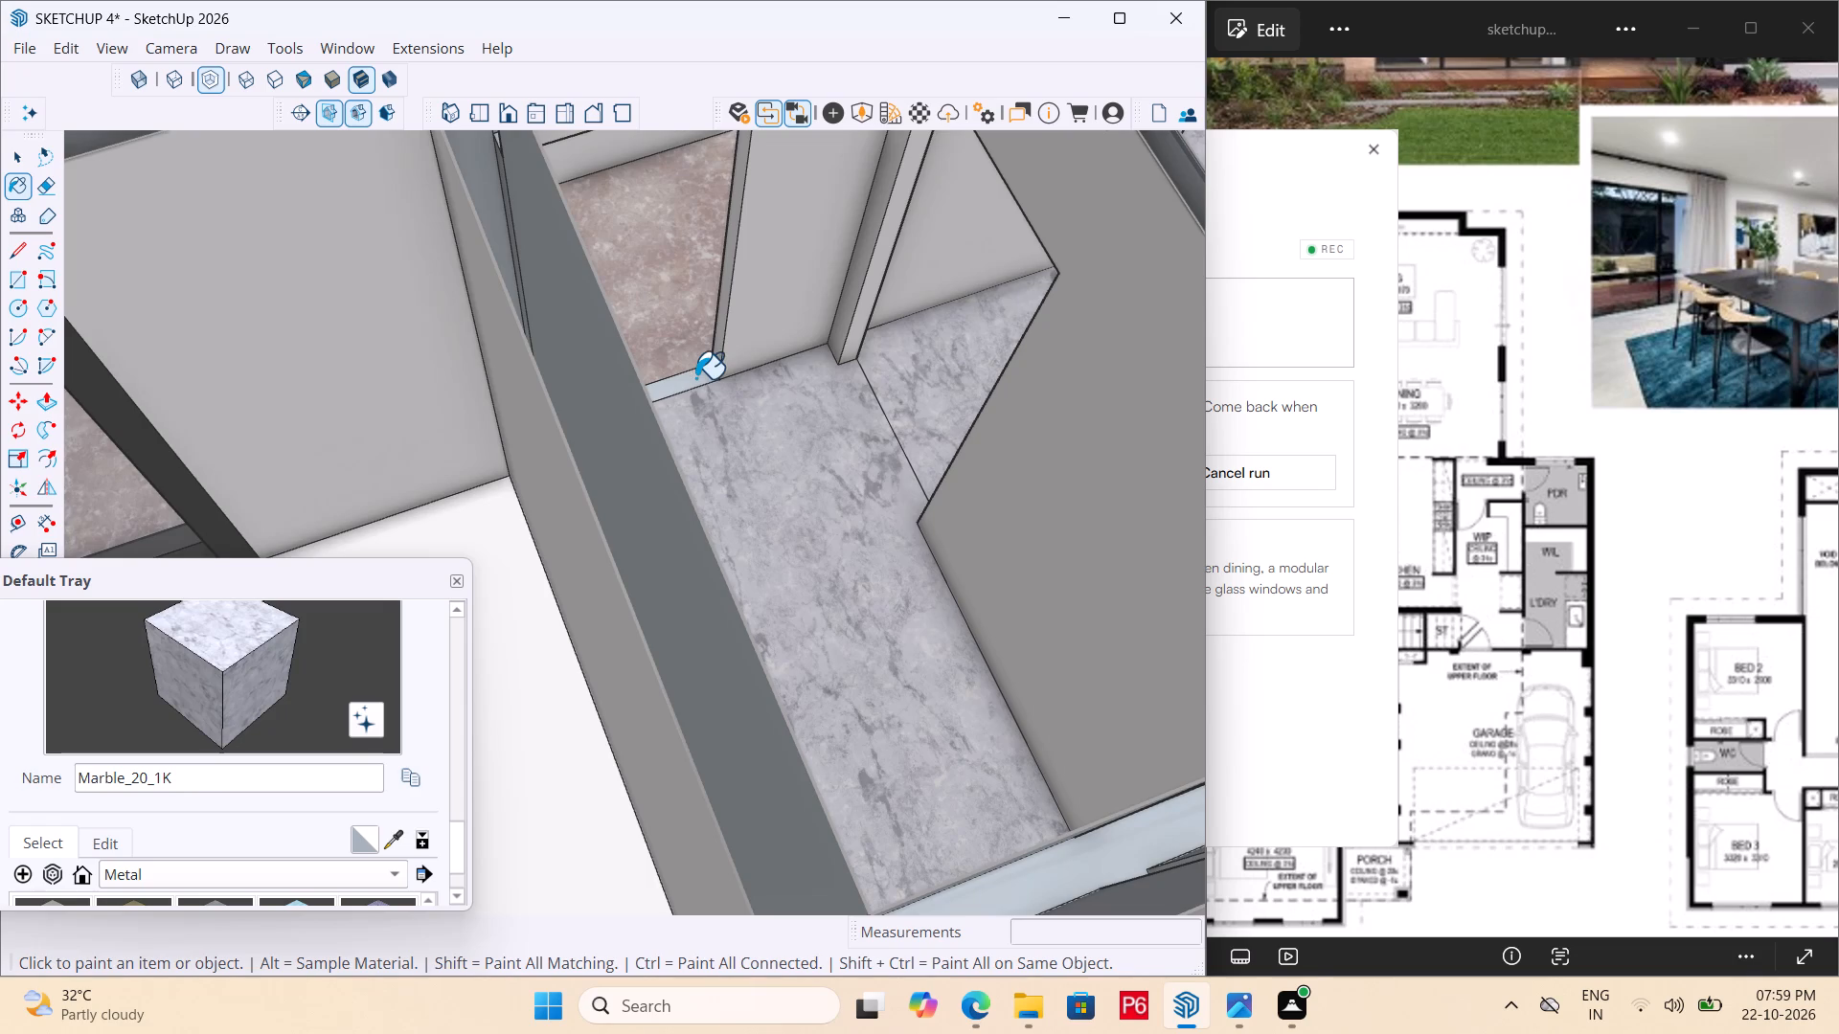
{"action": "middle_click_drag", "start_coordinate": [692, 376], "coordinate": [742, 415]}
{"action": "scroll", "coordinate": [767, 387], "scroll_direction": "down", "scroll_amount": 4}
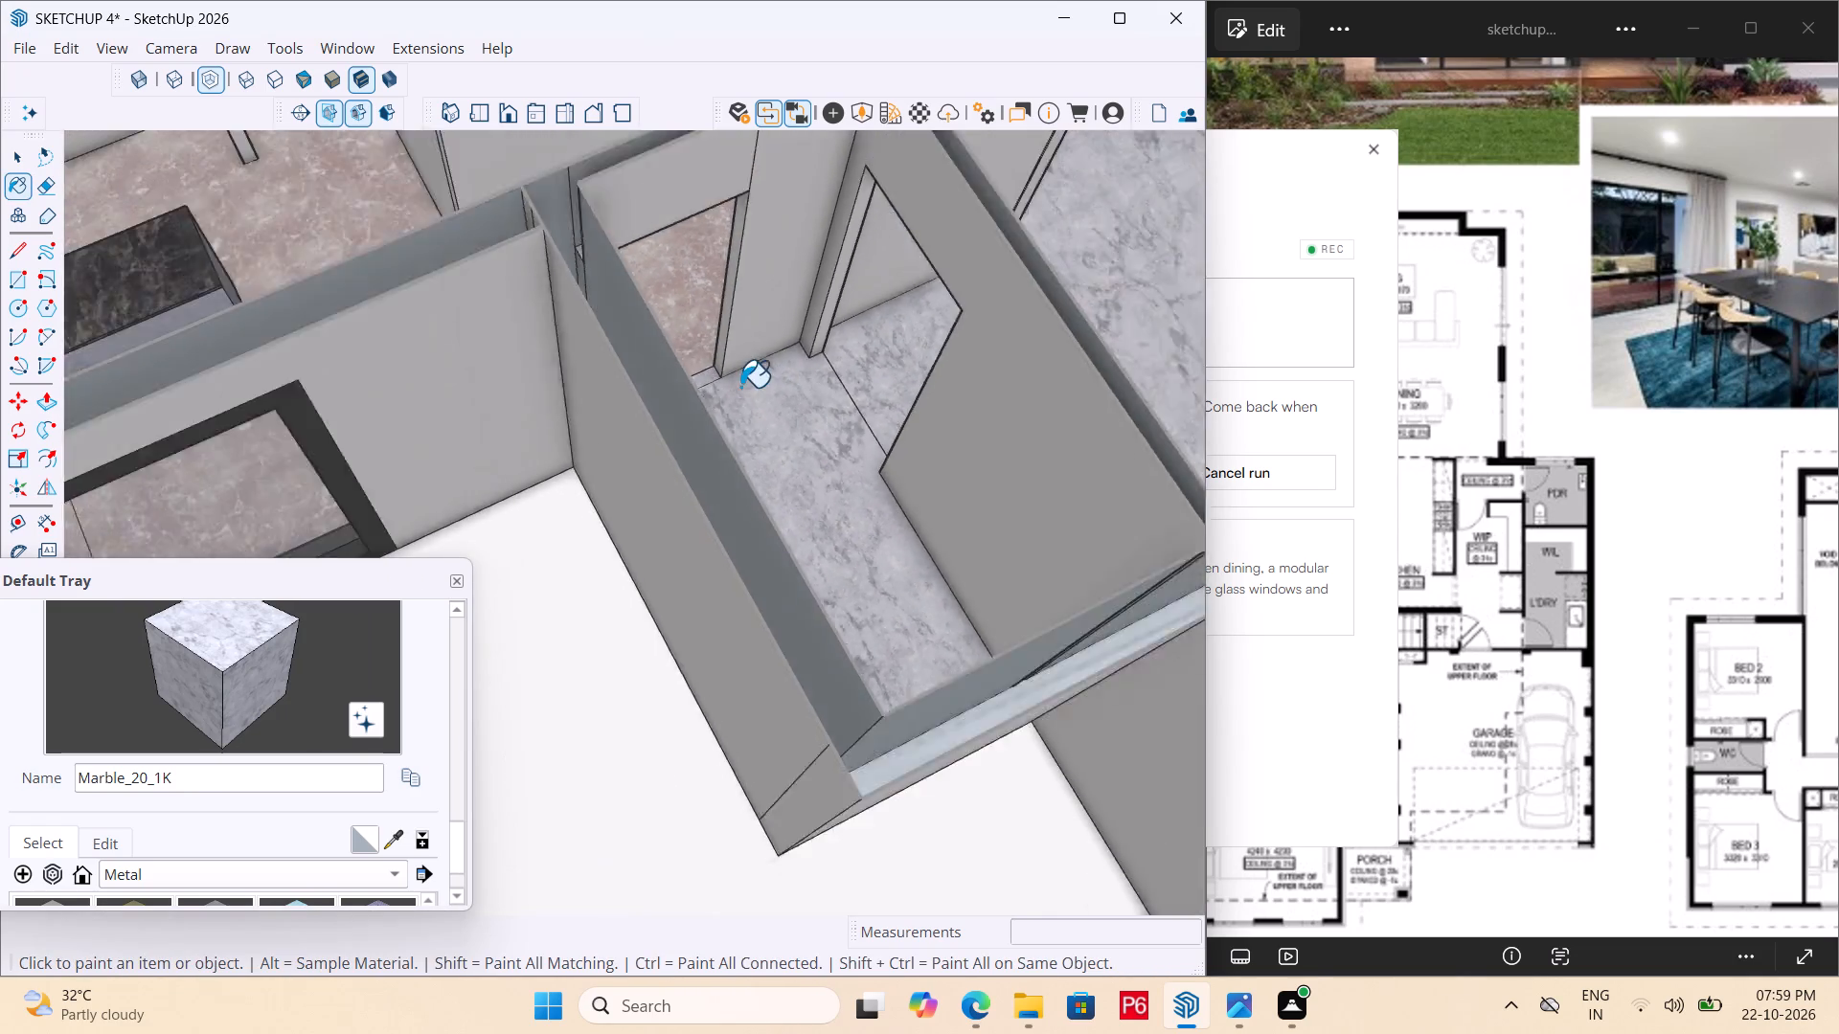
{"action": "scroll", "coordinate": [740, 387], "scroll_direction": "down", "scroll_amount": 3}
{"action": "scroll", "coordinate": [836, 391], "scroll_direction": "down", "scroll_amount": 8}
{"action": "scroll", "coordinate": [919, 441], "scroll_direction": "down", "scroll_amount": 7}
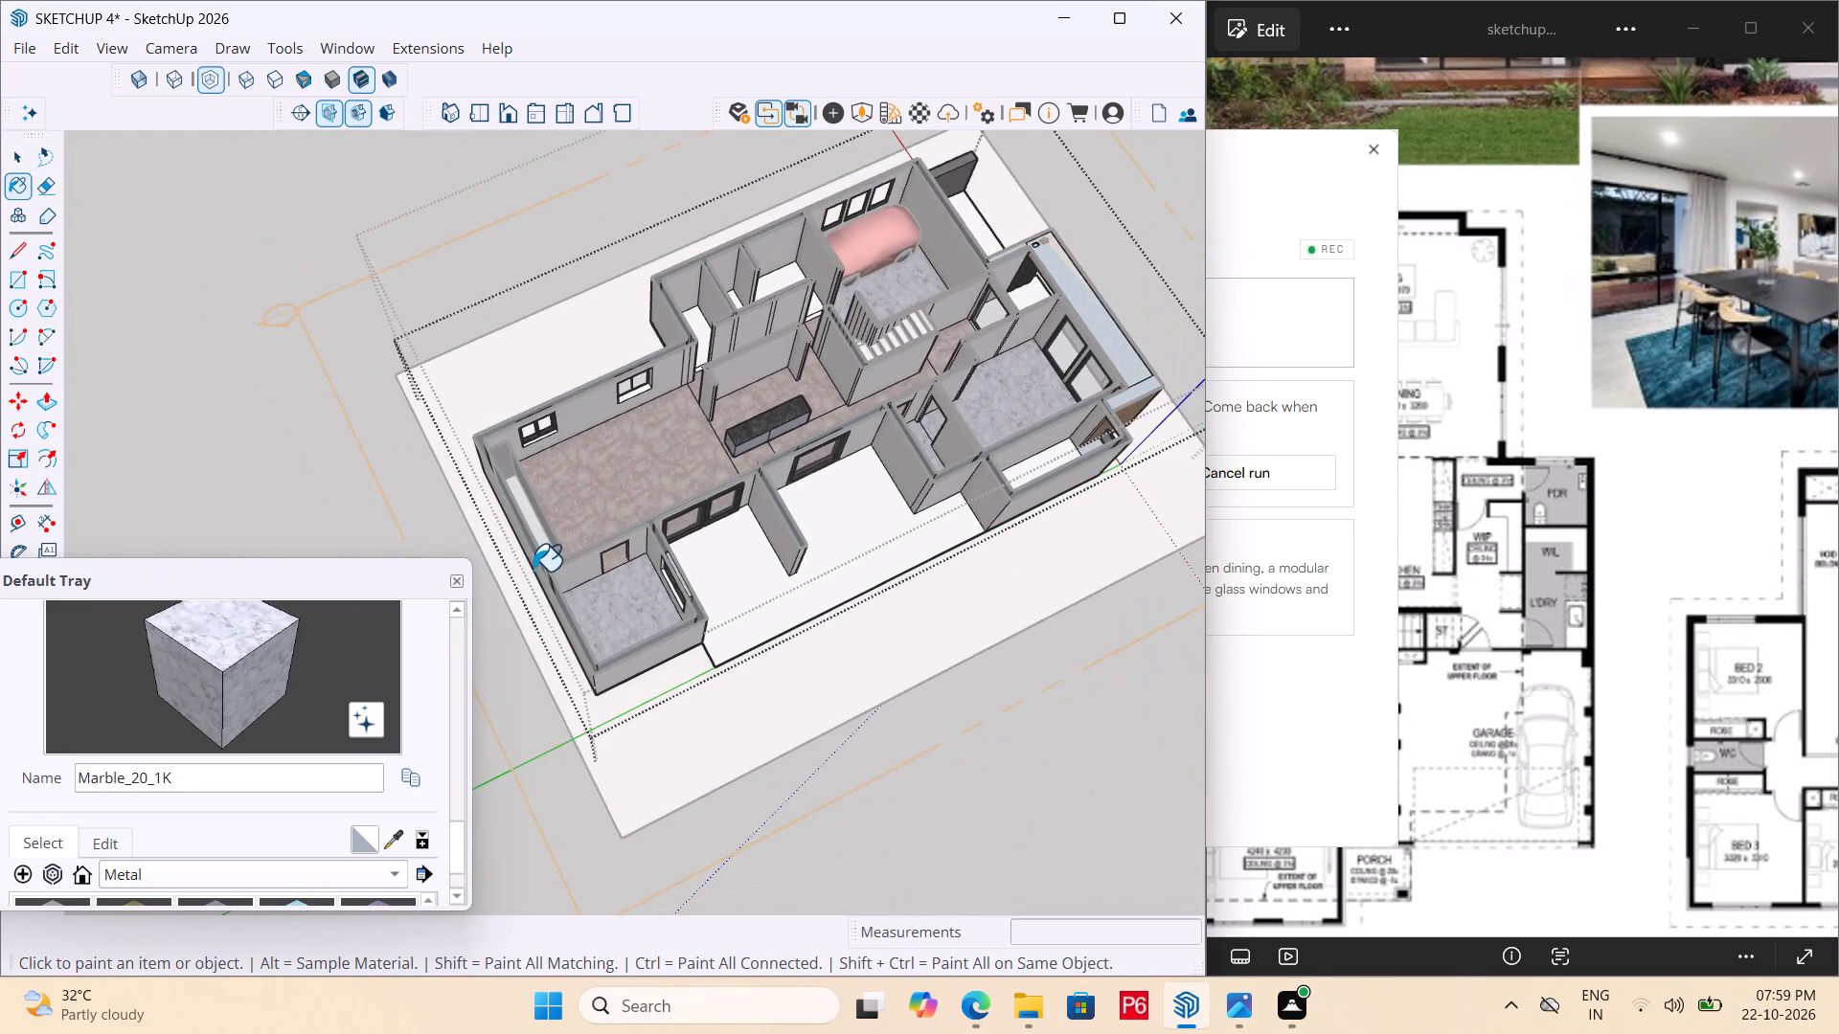
Examine the room floors, entry hall, staircase and garage side of the house for faces that still lack a finish.
{"action": "scroll", "coordinate": [533, 571], "scroll_direction": "up", "scroll_amount": 7}
{"action": "scroll", "coordinate": [623, 554], "scroll_direction": "up", "scroll_amount": 6}
{"action": "middle_click_drag", "start_coordinate": [642, 547], "coordinate": [663, 540]}
{"action": "scroll", "coordinate": [577, 475], "scroll_direction": "down", "scroll_amount": 7}
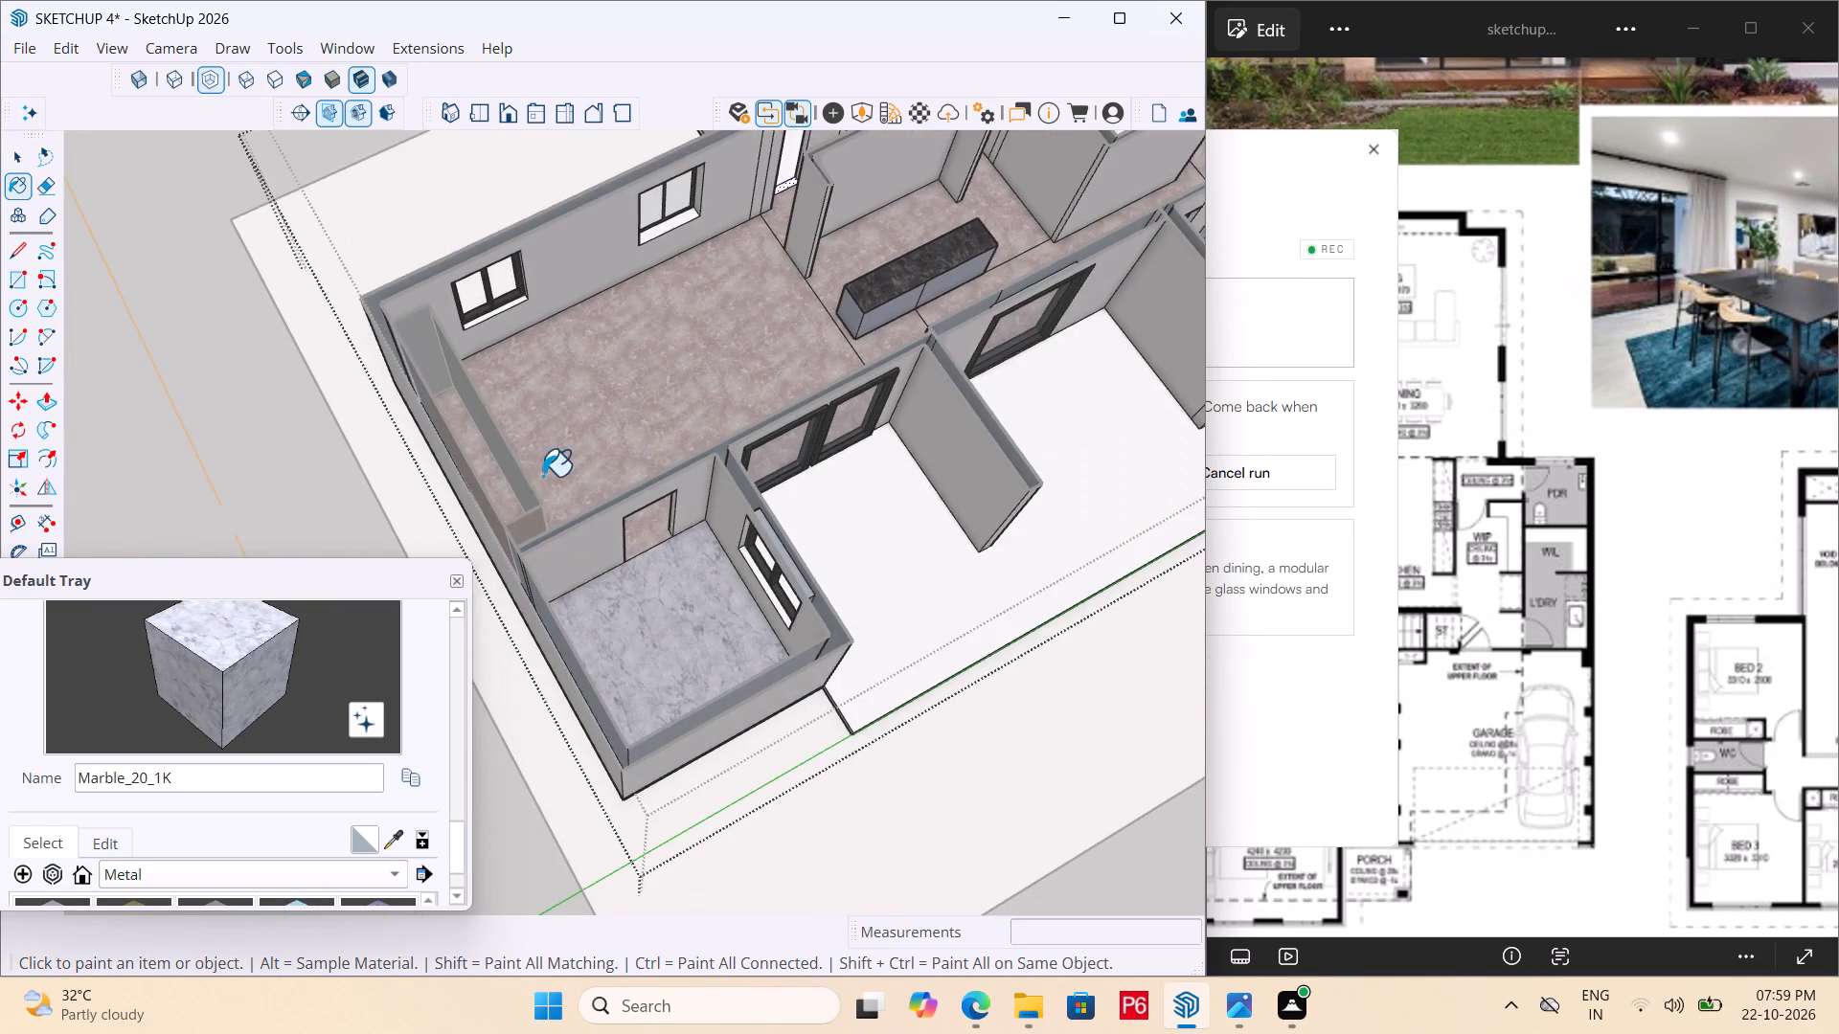
{"action": "scroll", "coordinate": [446, 483], "scroll_direction": "down", "scroll_amount": 6}
{"action": "scroll", "coordinate": [923, 210], "scroll_direction": "up", "scroll_amount": 5}
{"action": "middle_click_drag", "start_coordinate": [640, 315], "coordinate": [1050, 169]}
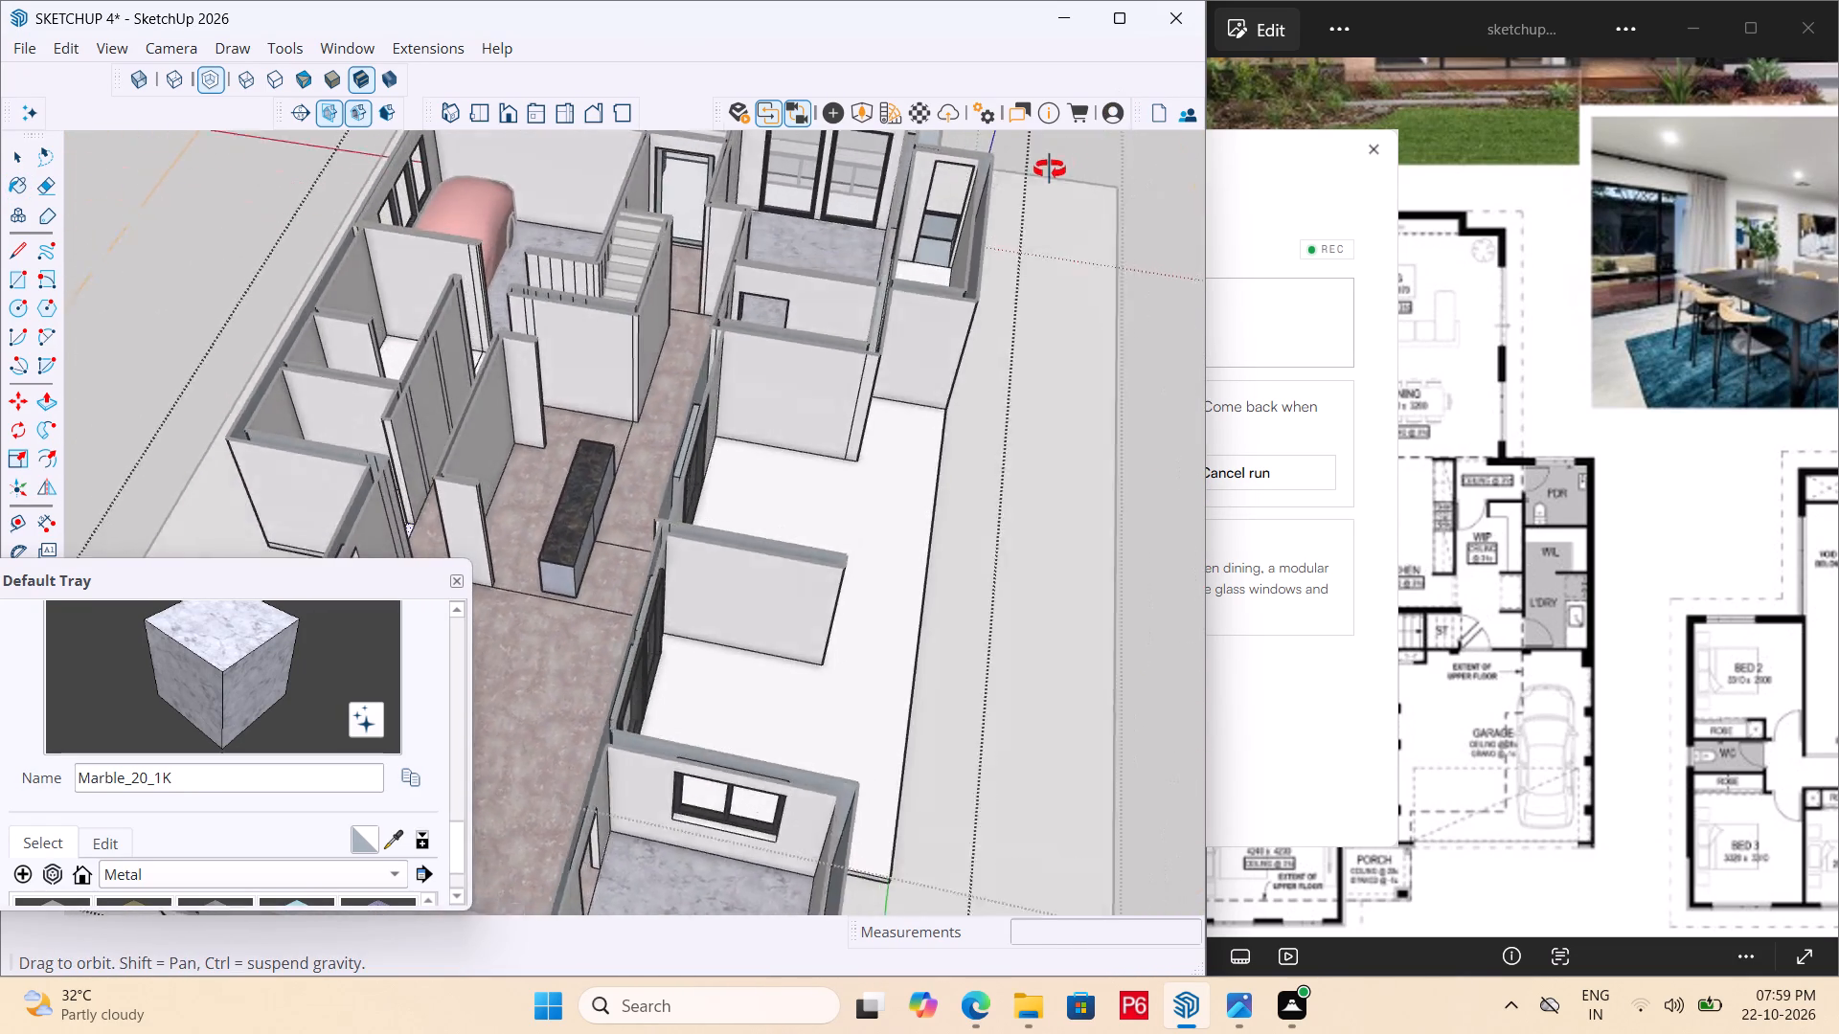
{"action": "middle_click_drag", "start_coordinate": [1050, 169], "coordinate": [961, 368]}
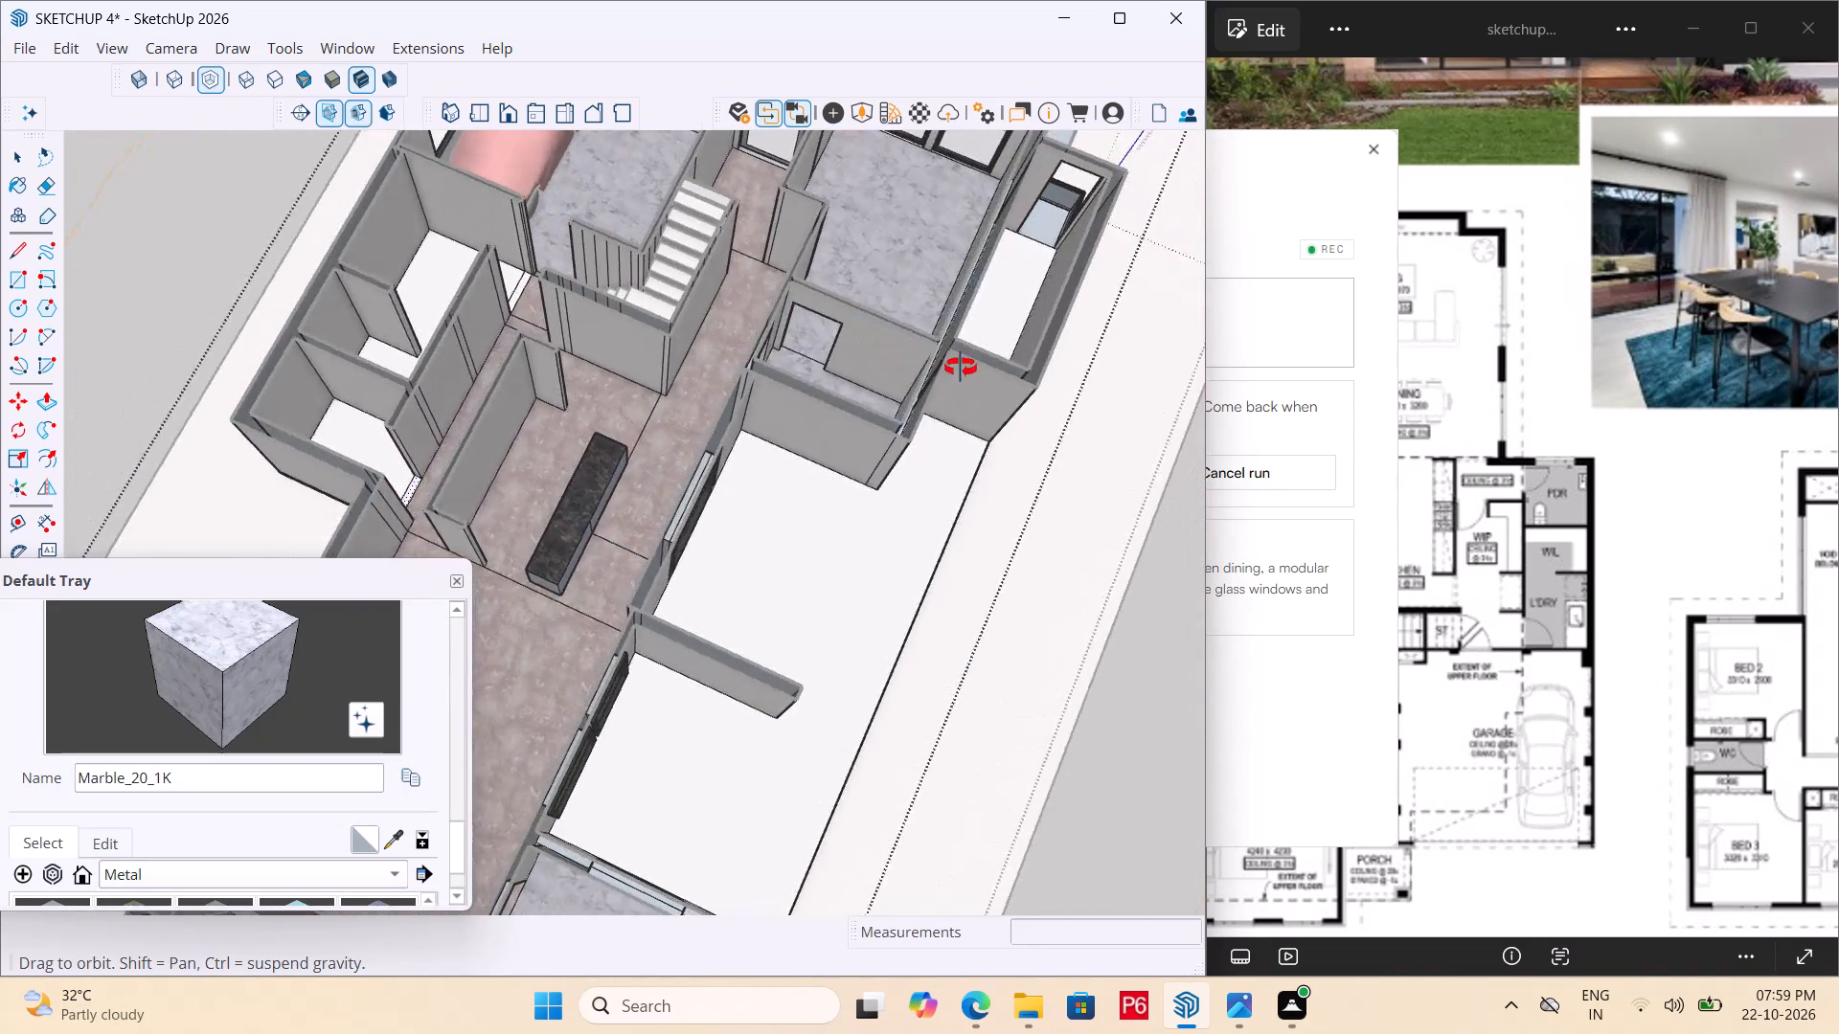
{"action": "middle_click_drag", "start_coordinate": [961, 368], "coordinate": [602, 336]}
{"action": "scroll", "coordinate": [587, 350], "scroll_direction": "down", "scroll_amount": 5}
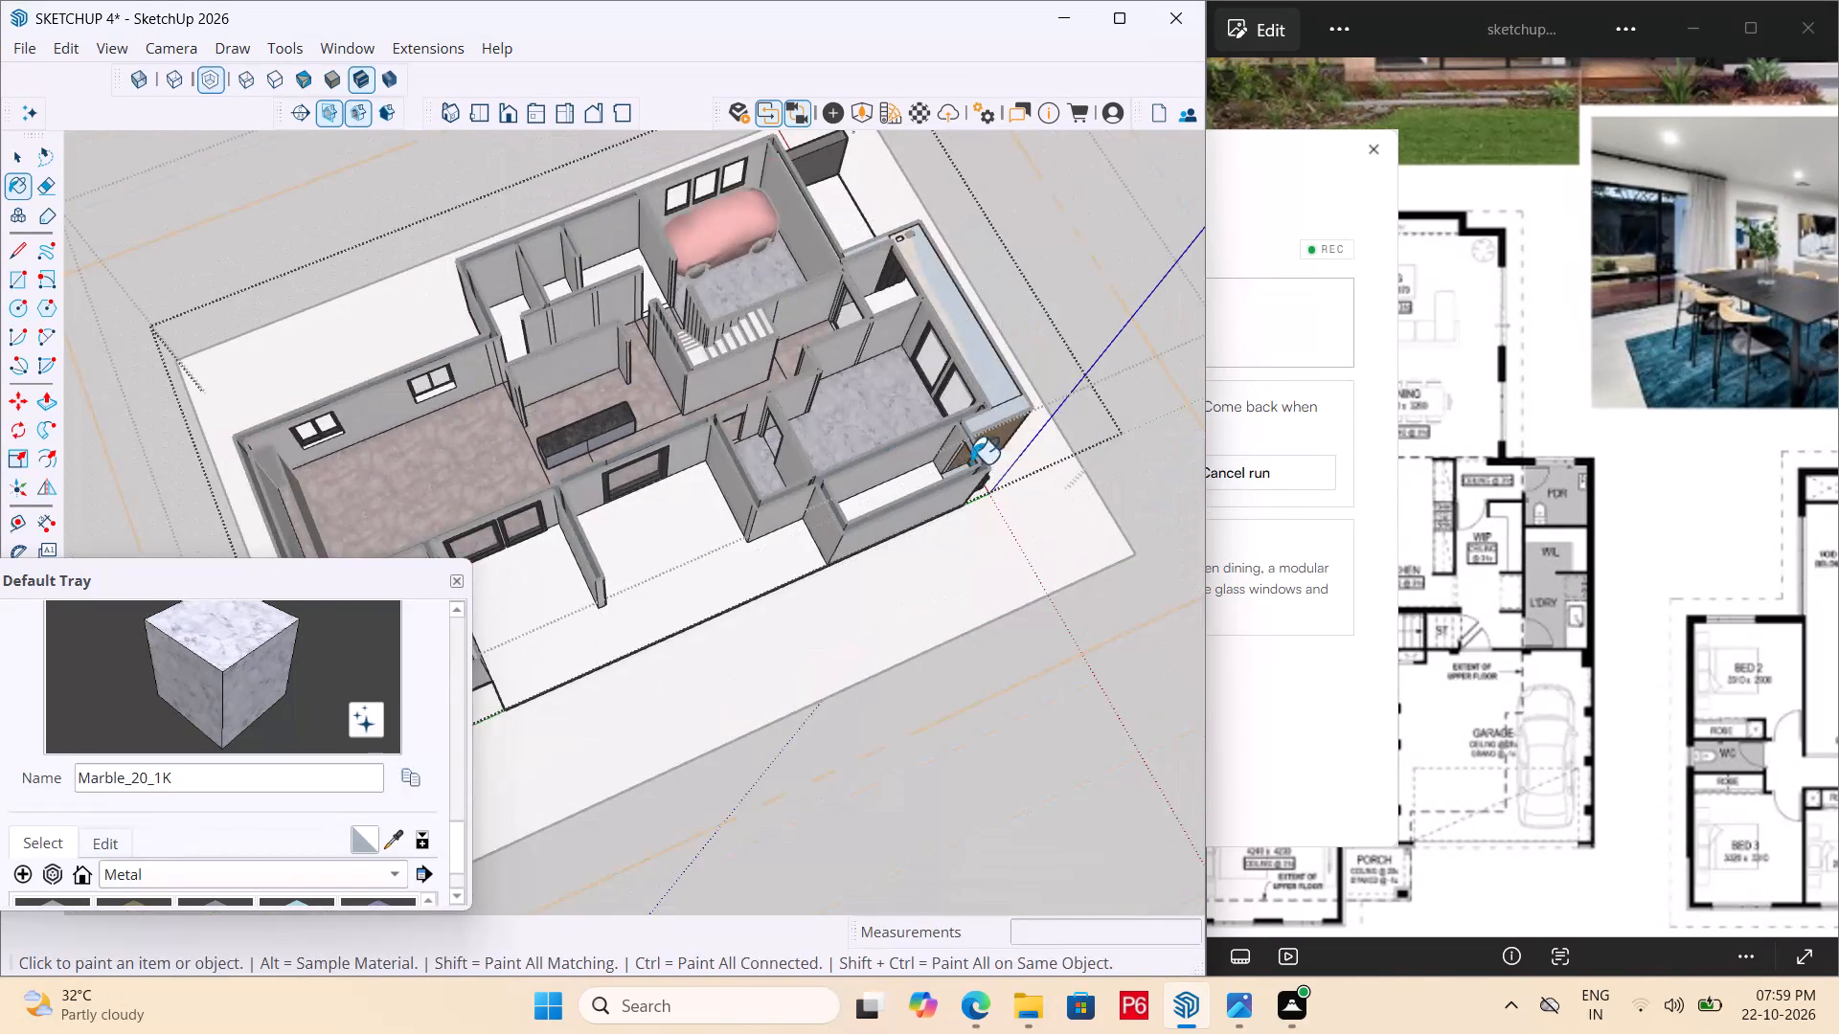
{"action": "scroll", "coordinate": [814, 467], "scroll_direction": "down", "scroll_amount": 5}
{"action": "scroll", "coordinate": [848, 294], "scroll_direction": "up", "scroll_amount": 18}
{"action": "middle_click_drag", "start_coordinate": [762, 484], "coordinate": [1075, 463]}
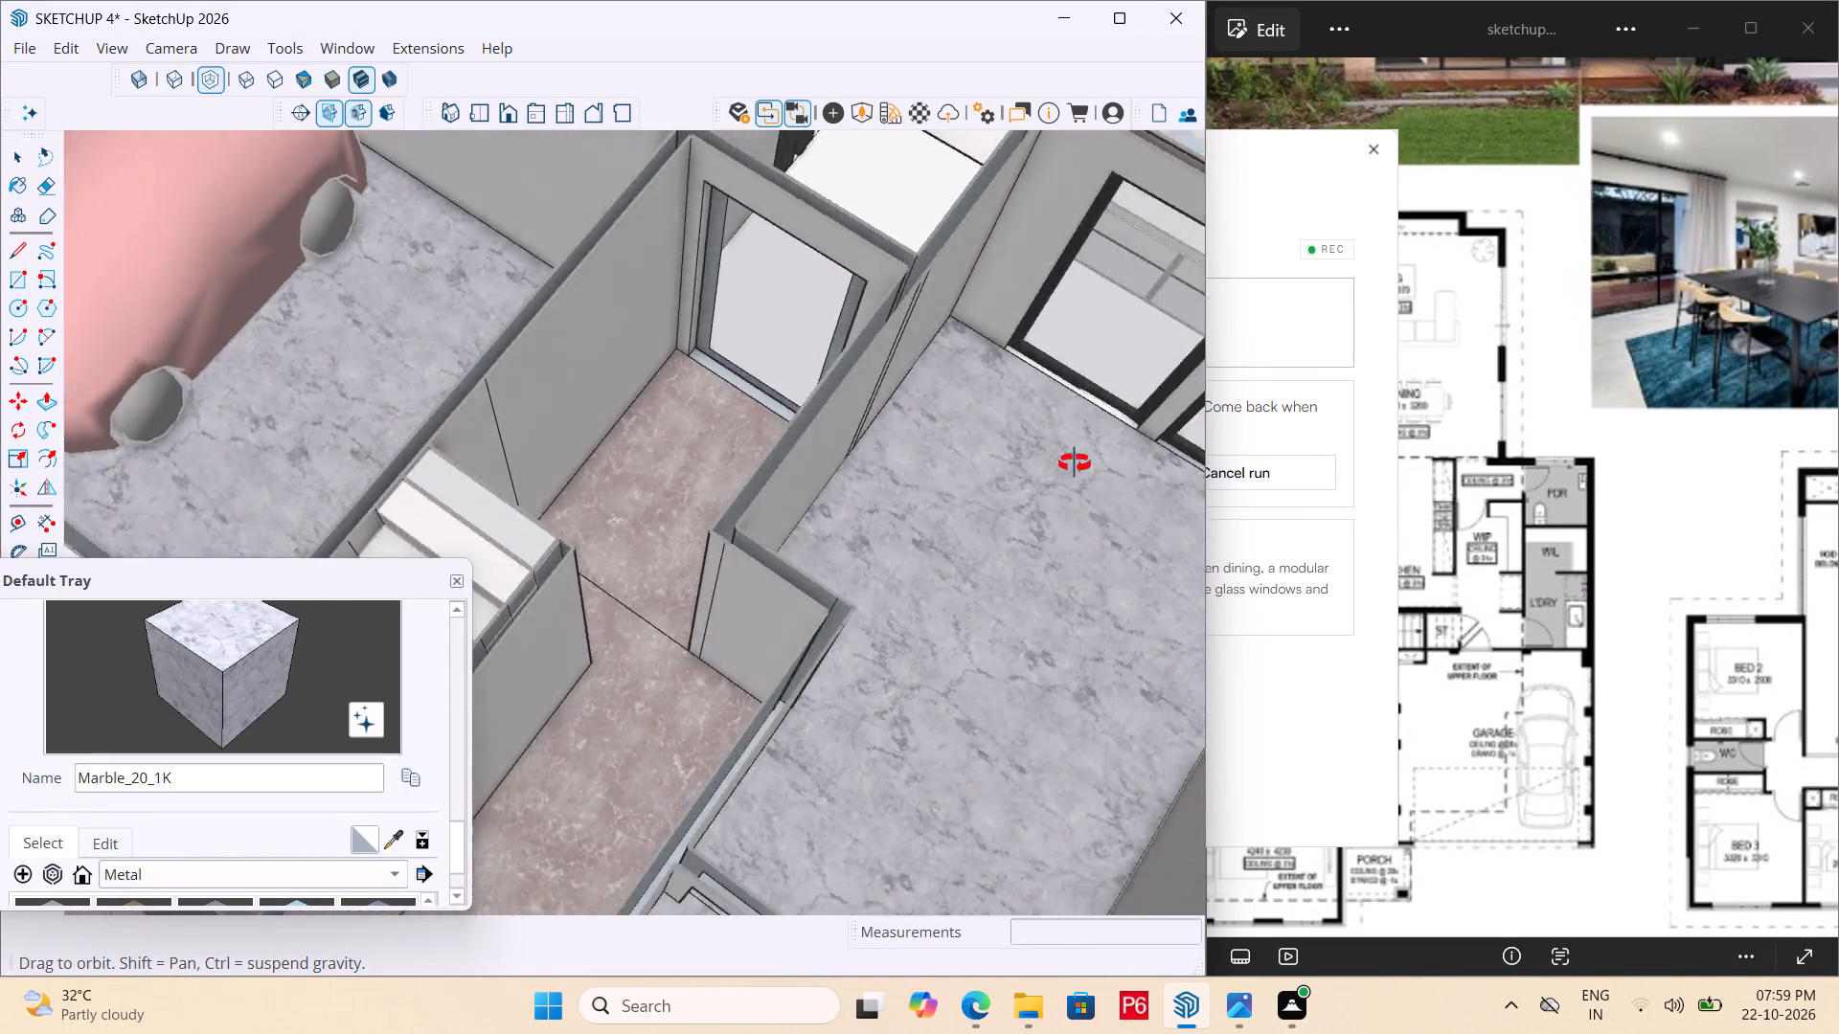
{"action": "middle_click_drag", "start_coordinate": [1075, 463], "coordinate": [460, 398]}
{"action": "scroll", "coordinate": [637, 353], "scroll_direction": "down", "scroll_amount": 7}
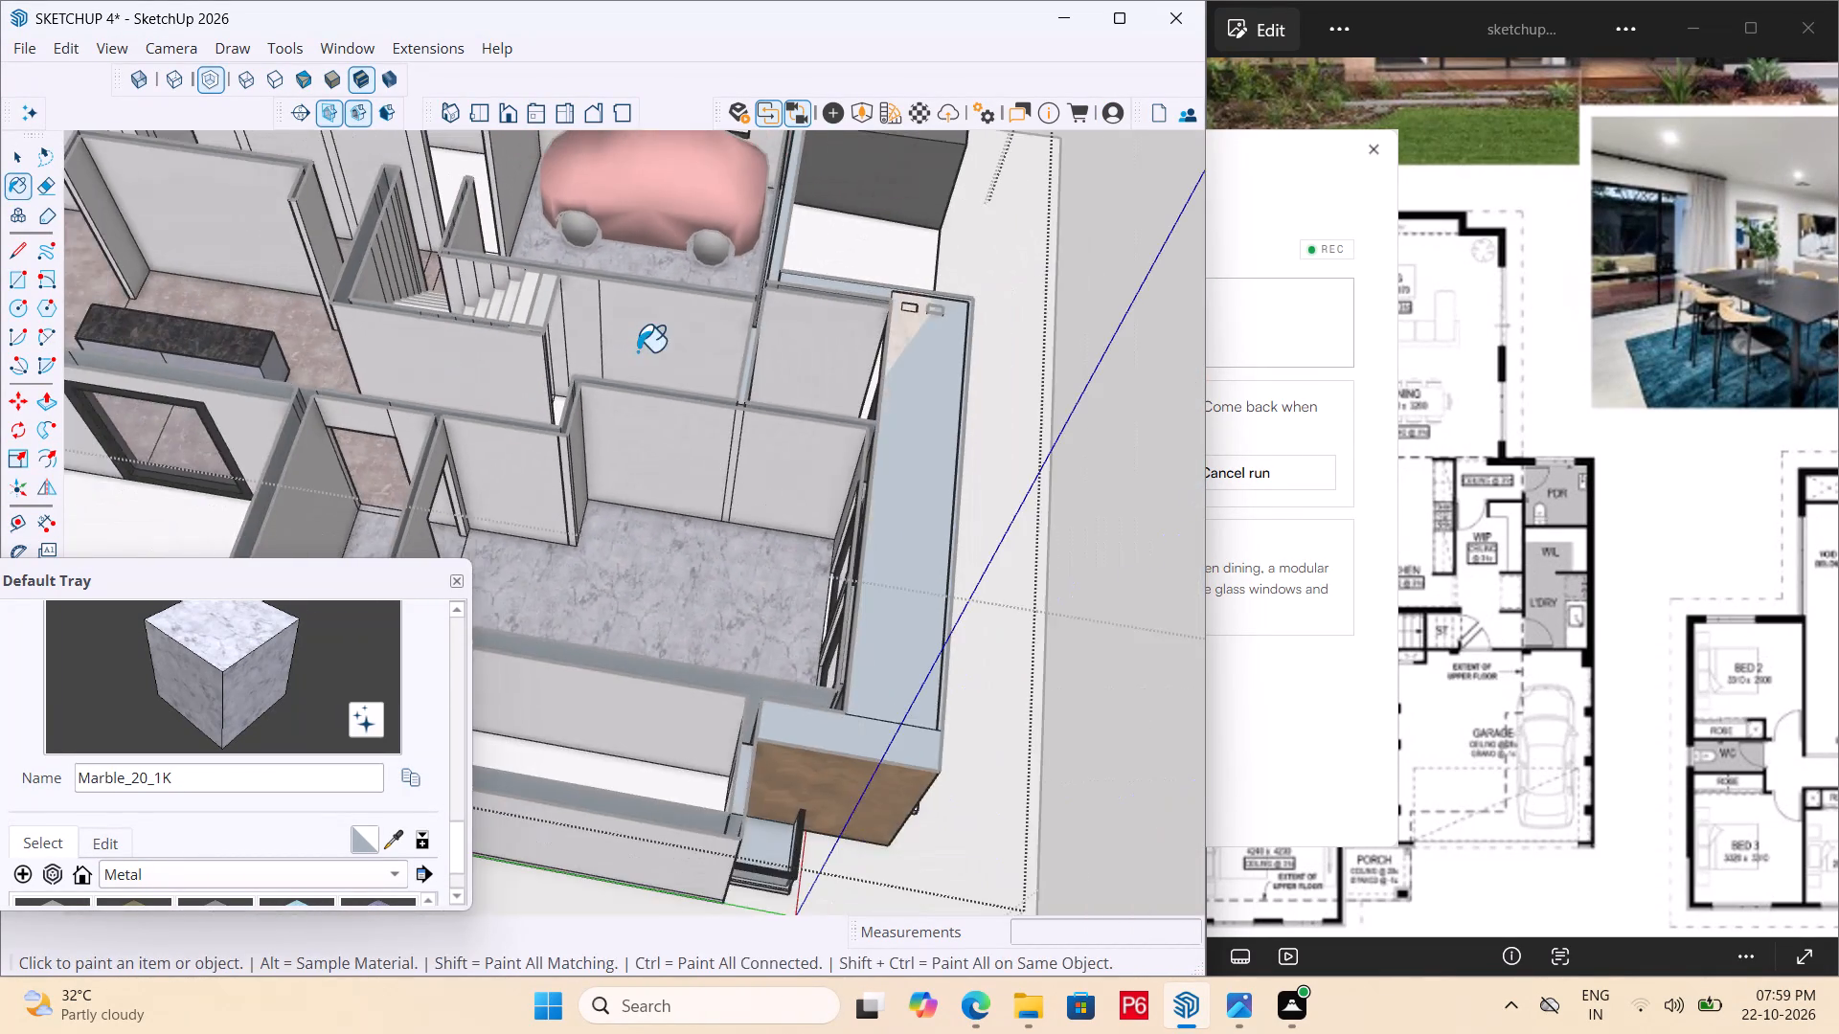
{"action": "middle_click_drag", "start_coordinate": [518, 411], "coordinate": [916, 348]}
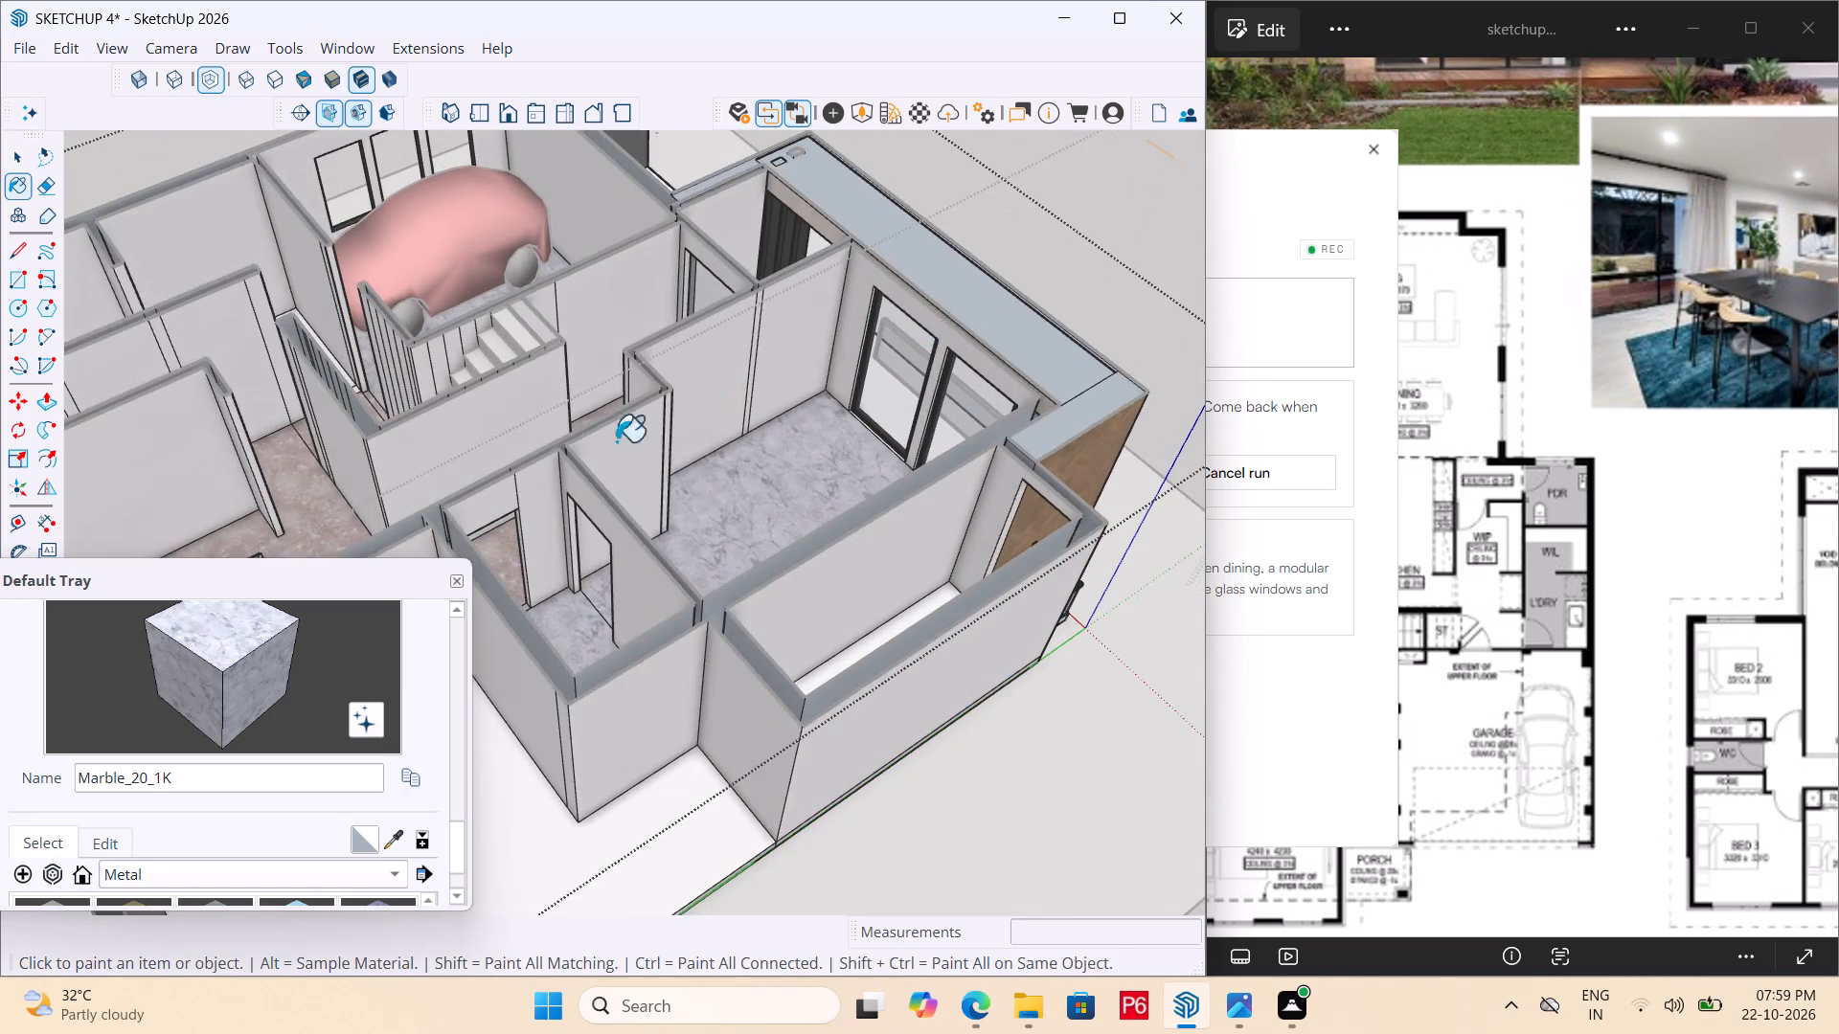
{"action": "middle_click_drag", "start_coordinate": [546, 458], "coordinate": [0, 506]}
{"action": "scroll", "coordinate": [689, 368], "scroll_direction": "up", "scroll_amount": 7}
{"action": "middle_click_drag", "start_coordinate": [689, 368], "coordinate": [626, 357]}
{"action": "middle_click_drag", "start_coordinate": [514, 329], "coordinate": [301, 331]}
{"action": "scroll", "coordinate": [448, 230], "scroll_direction": "up", "scroll_amount": 4}
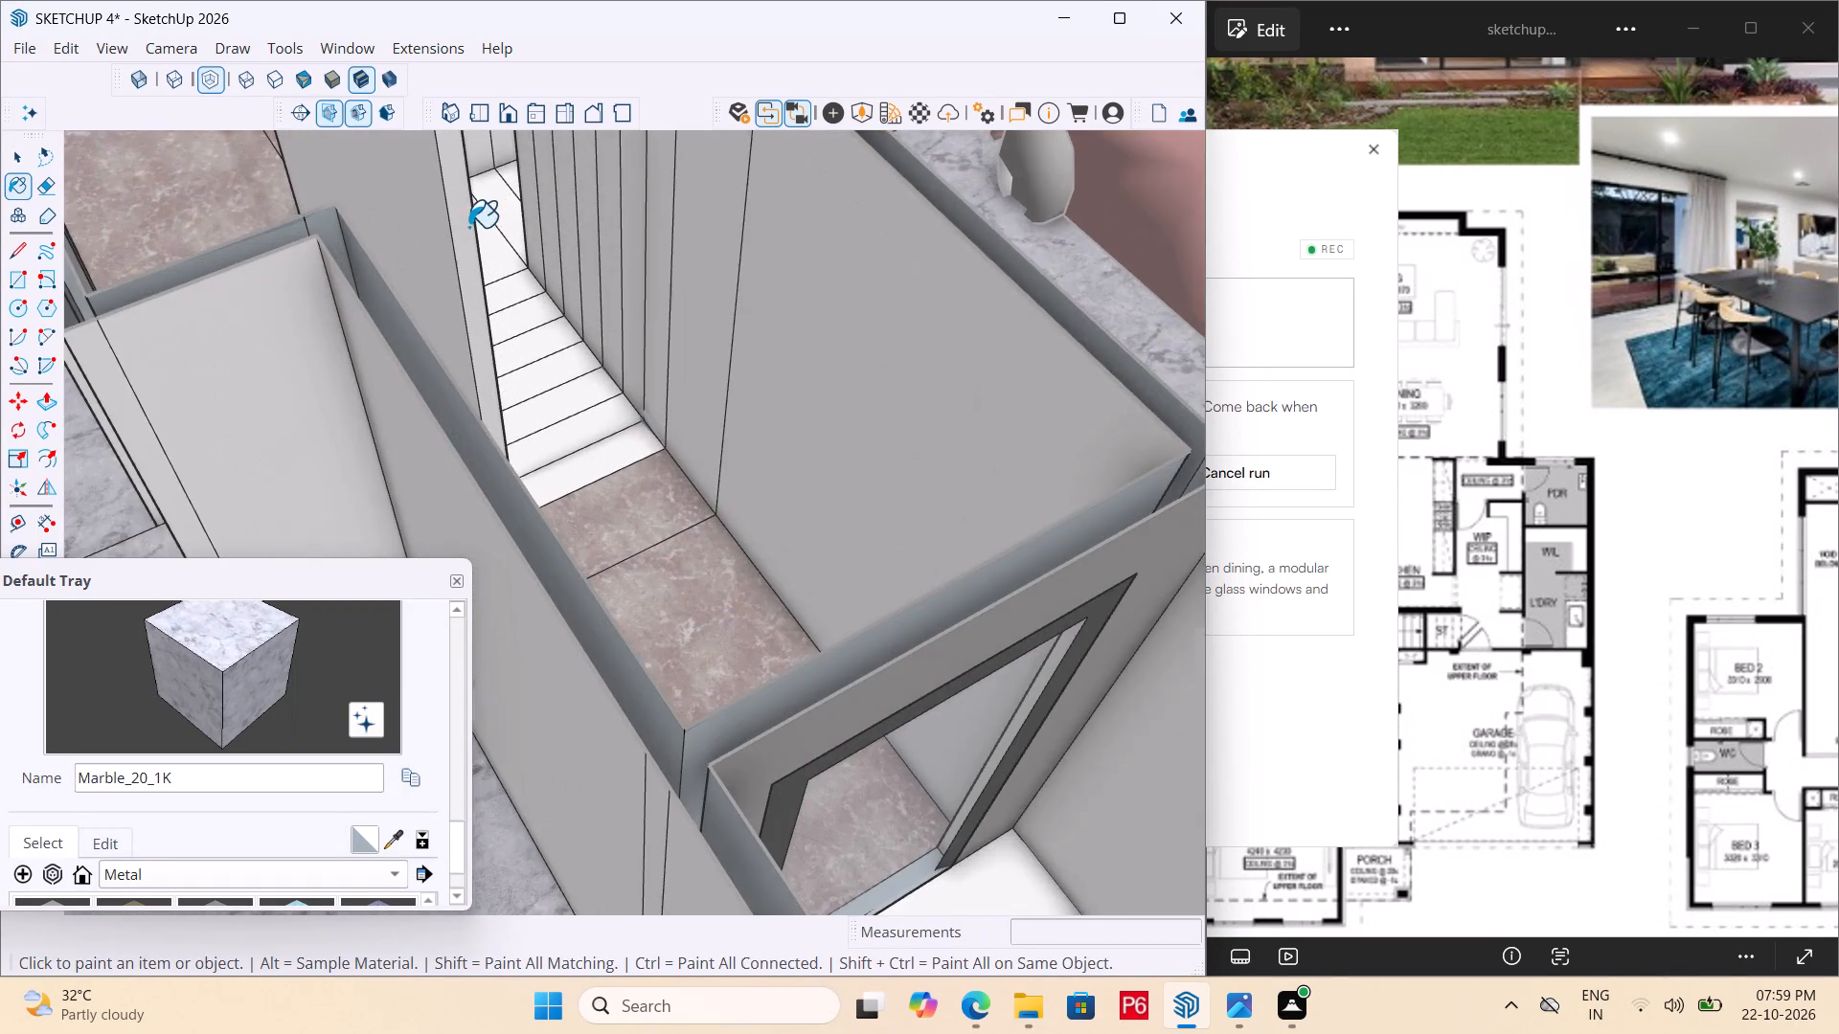
{"action": "scroll", "coordinate": [468, 227], "scroll_direction": "up", "scroll_amount": 2}
{"action": "scroll", "coordinate": [491, 464], "scroll_direction": "up", "scroll_amount": 7}
{"action": "middle_click_drag", "start_coordinate": [497, 461], "coordinate": [819, 523]}
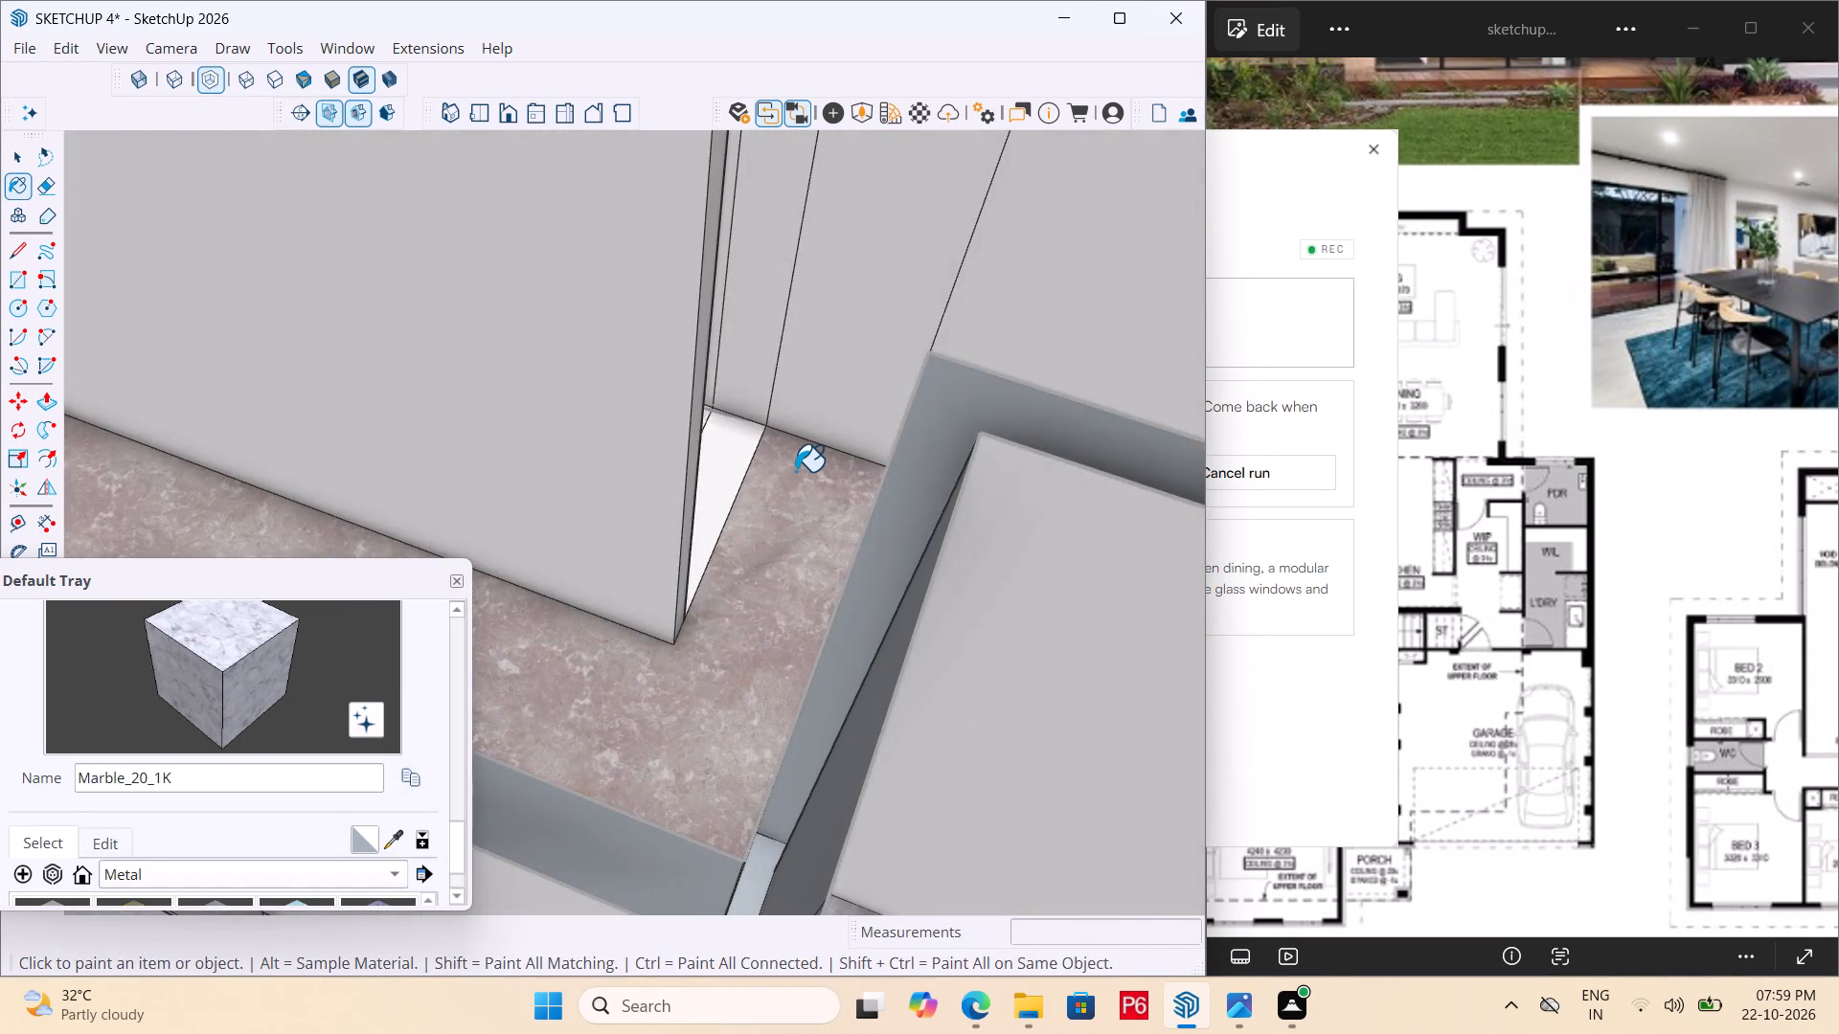
{"action": "scroll", "coordinate": [795, 471], "scroll_direction": "down", "scroll_amount": 5}
Save the model.
{"action": "key", "text": "ctrl+s"}
{"action": "key", "text": "ctrl+s"}
{"action": "key", "text": "ctrl+s"}
{"action": "key", "text": "ctrl+s"}
{"action": "key", "text": "ctrl+s"}
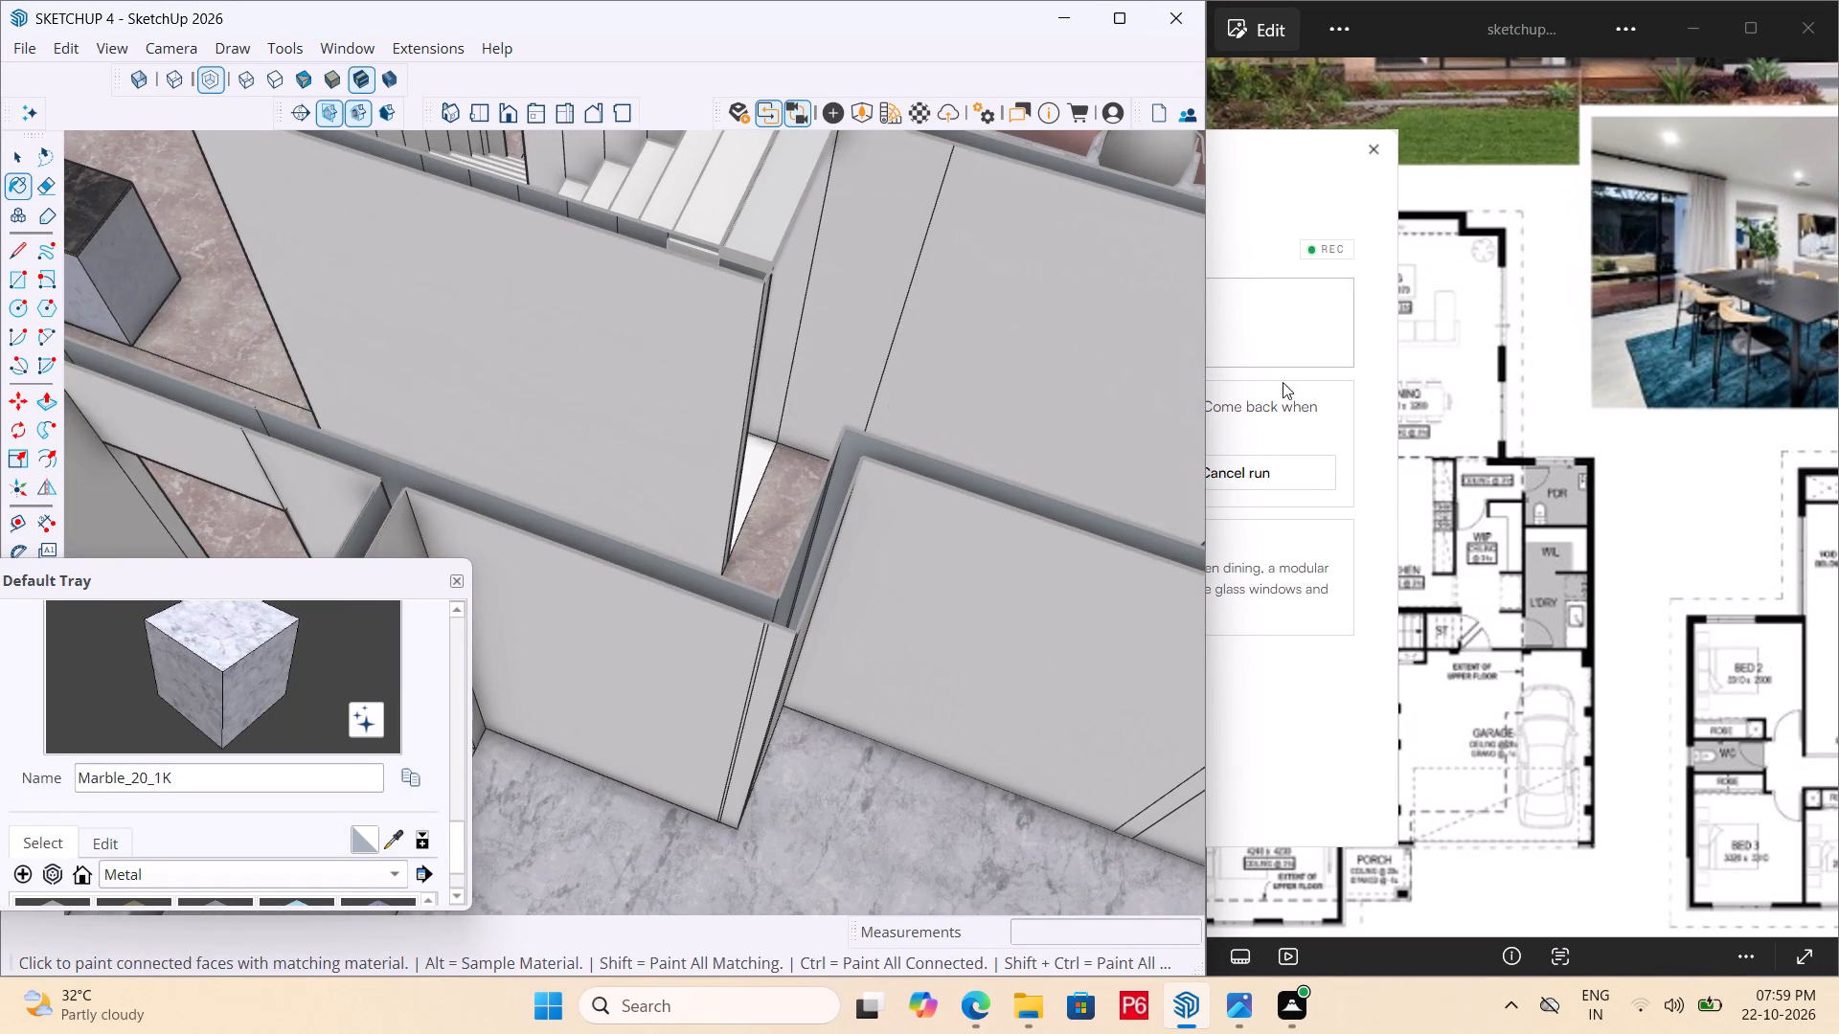
Switch to the floor plan image in Photos and study the kitchen, WIP and laundry layout.
{"action": "left_click", "coordinate": [1651, 378]}
{"action": "scroll", "coordinate": [835, 405], "scroll_direction": "down", "scroll_amount": 1}
{"action": "scroll", "coordinate": [1516, 532], "scroll_direction": "down", "scroll_amount": 3}
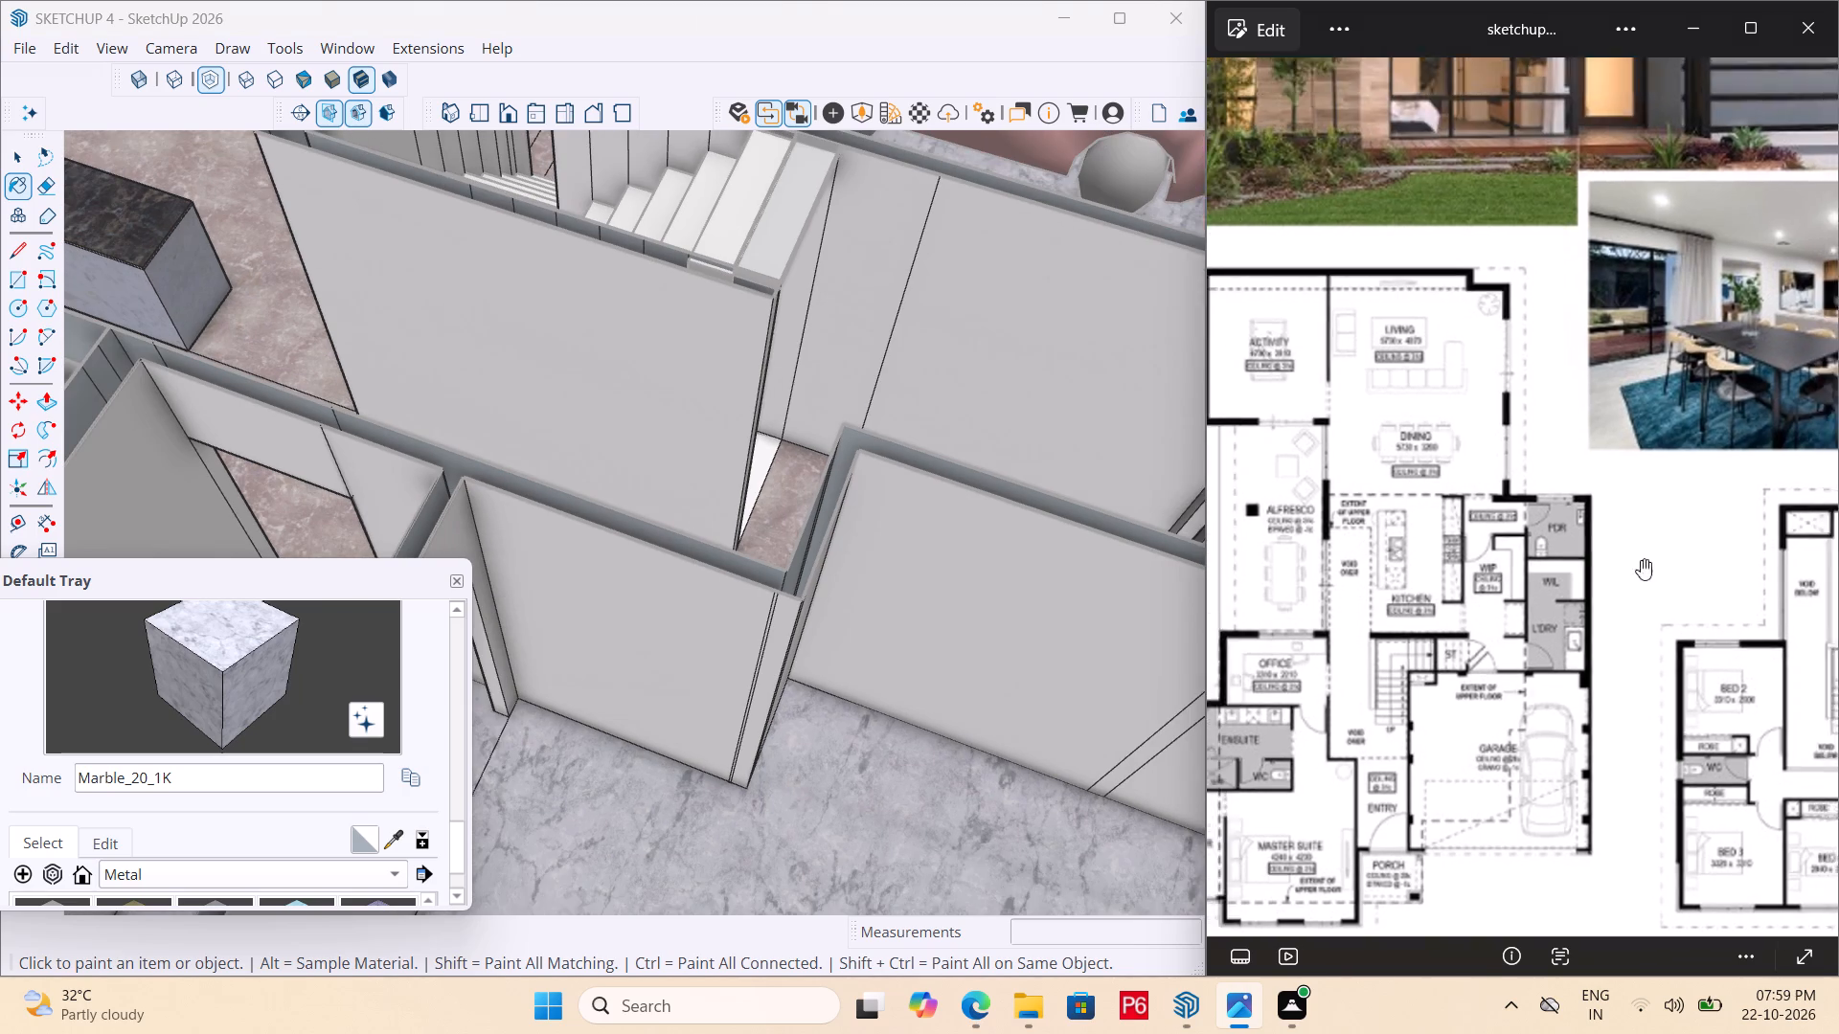
{"action": "scroll", "coordinate": [1641, 559], "scroll_direction": "down", "scroll_amount": 3}
{"action": "scroll", "coordinate": [1425, 707], "scroll_direction": "up", "scroll_amount": 7}
{"action": "middle_click_drag", "start_coordinate": [1468, 627], "coordinate": [1530, 591]}
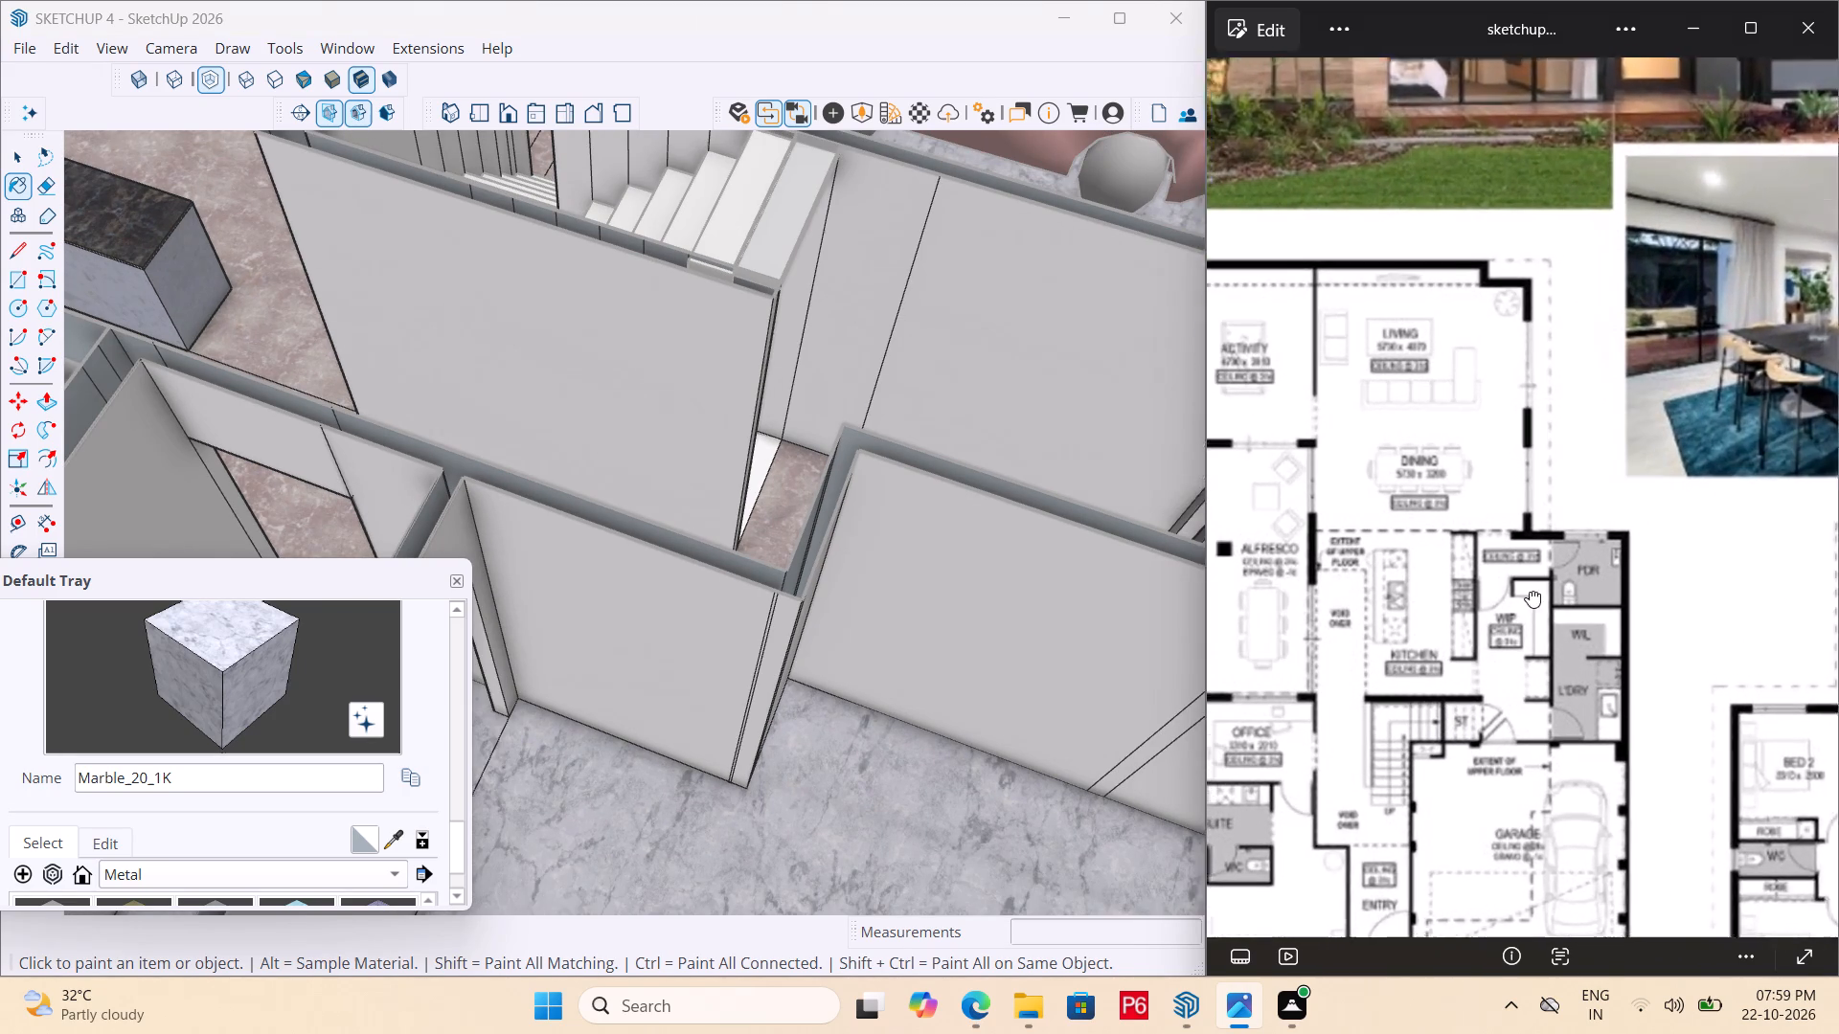
{"action": "middle_click_drag", "start_coordinate": [1530, 591], "coordinate": [1630, 464]}
{"action": "scroll", "coordinate": [832, 623], "scroll_direction": "down", "scroll_amount": 7}
{"action": "scroll", "coordinate": [574, 594], "scroll_direction": "down", "scroll_amount": 8}
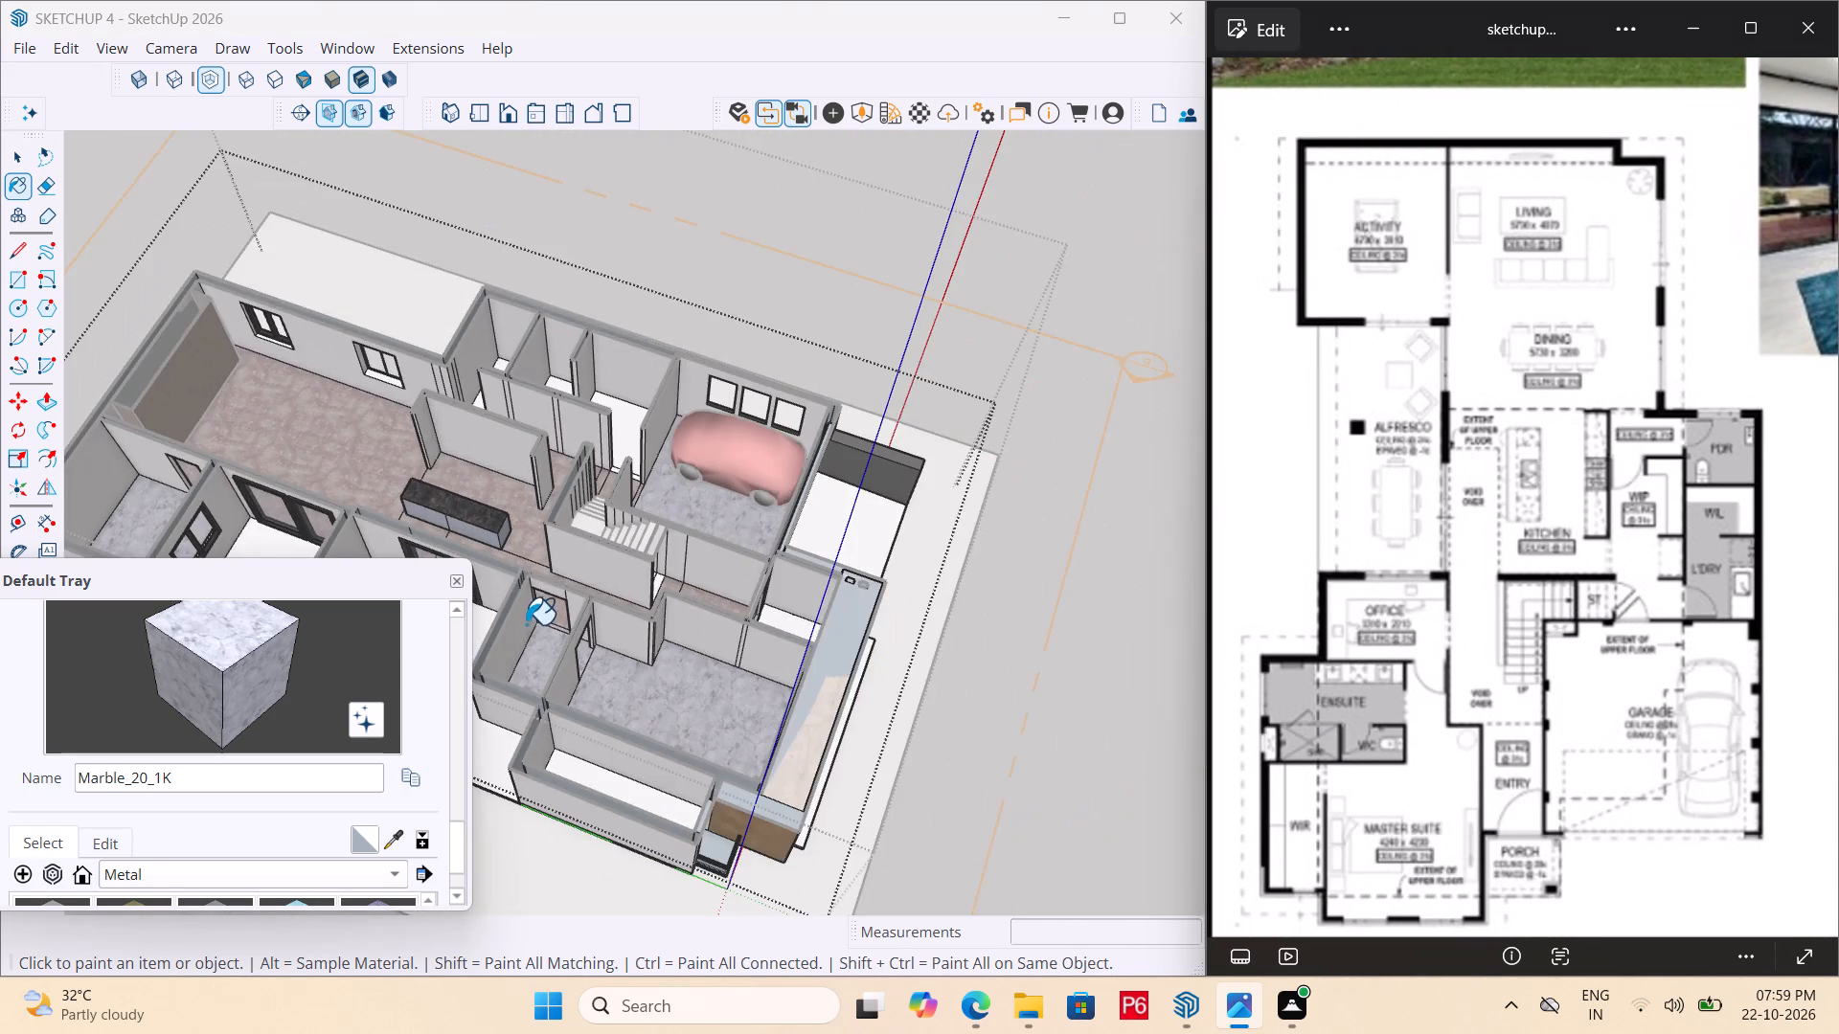
Switch back to SketchUp and examine the modelled kitchen, its island and back wall against the floor plan.
{"action": "middle_click_drag", "start_coordinate": [531, 602], "coordinate": [1257, 504]}
{"action": "middle_click_drag", "start_coordinate": [636, 551], "coordinate": [934, 556]}
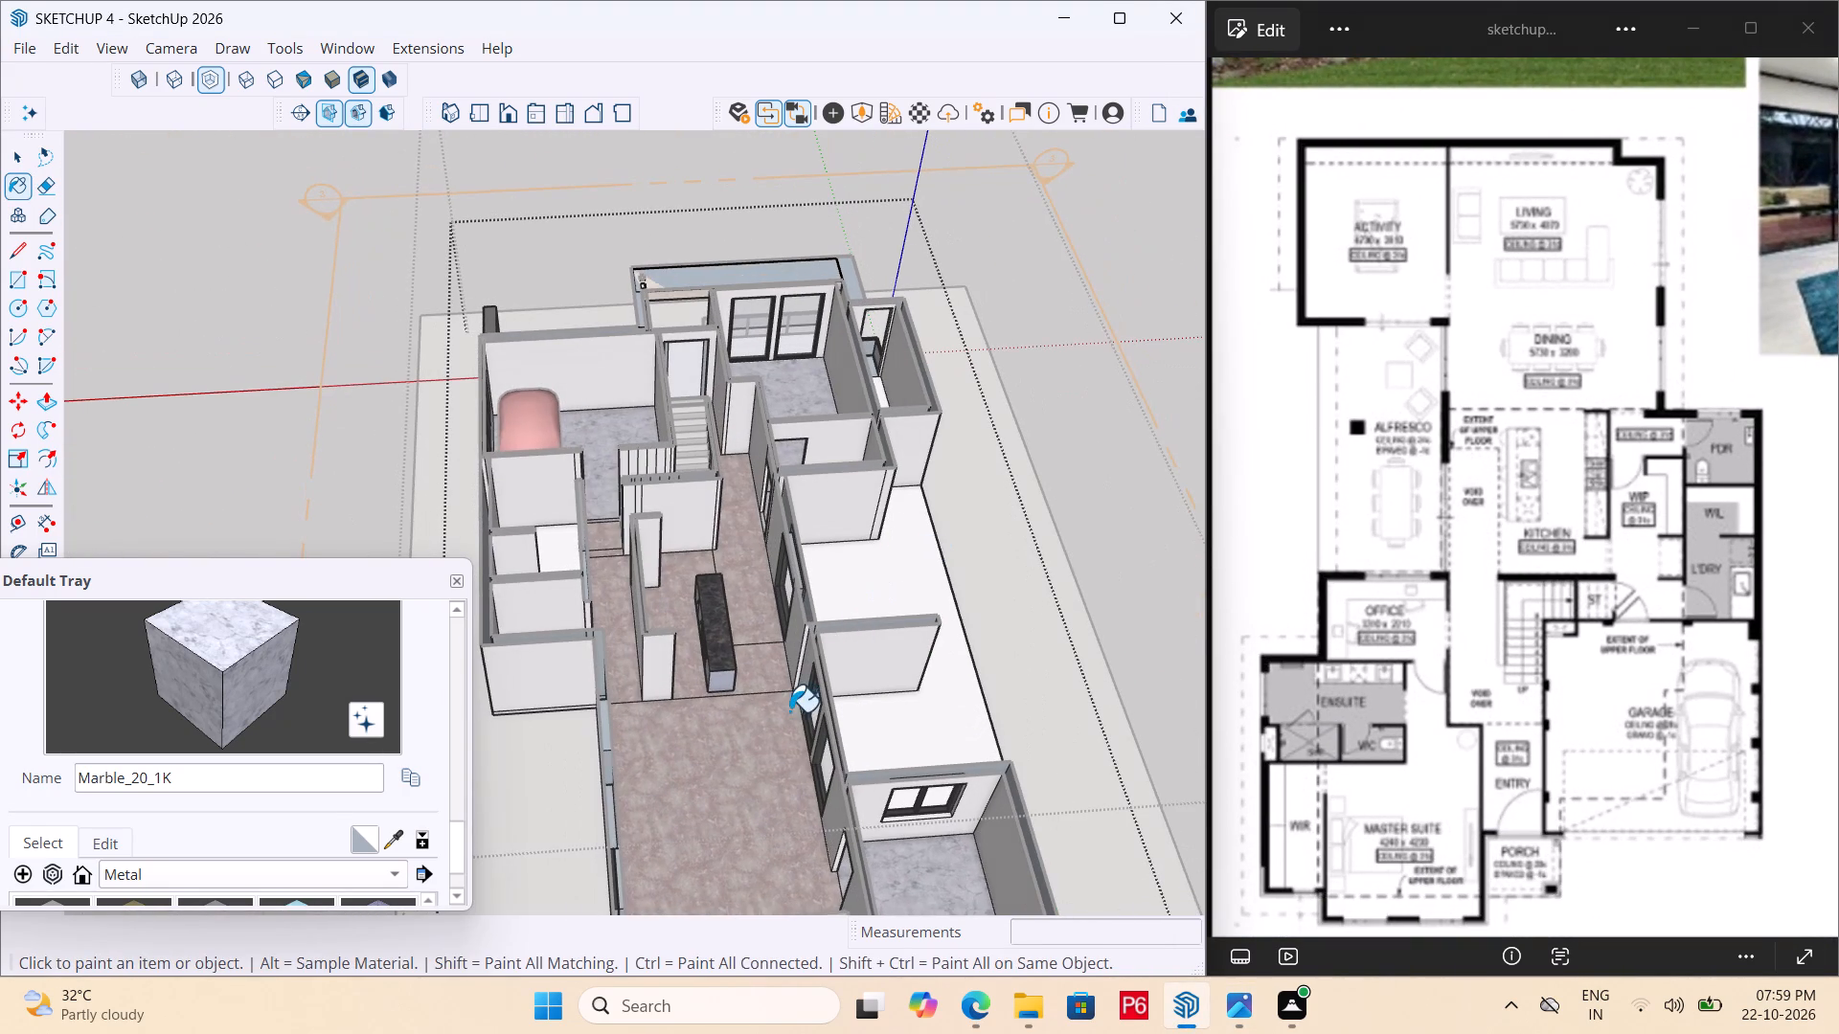
{"action": "scroll", "coordinate": [752, 693], "scroll_direction": "up", "scroll_amount": 4}
{"action": "scroll", "coordinate": [915, 630], "scroll_direction": "down", "scroll_amount": 1}
{"action": "middle_click_drag", "start_coordinate": [915, 630], "coordinate": [614, 700]}
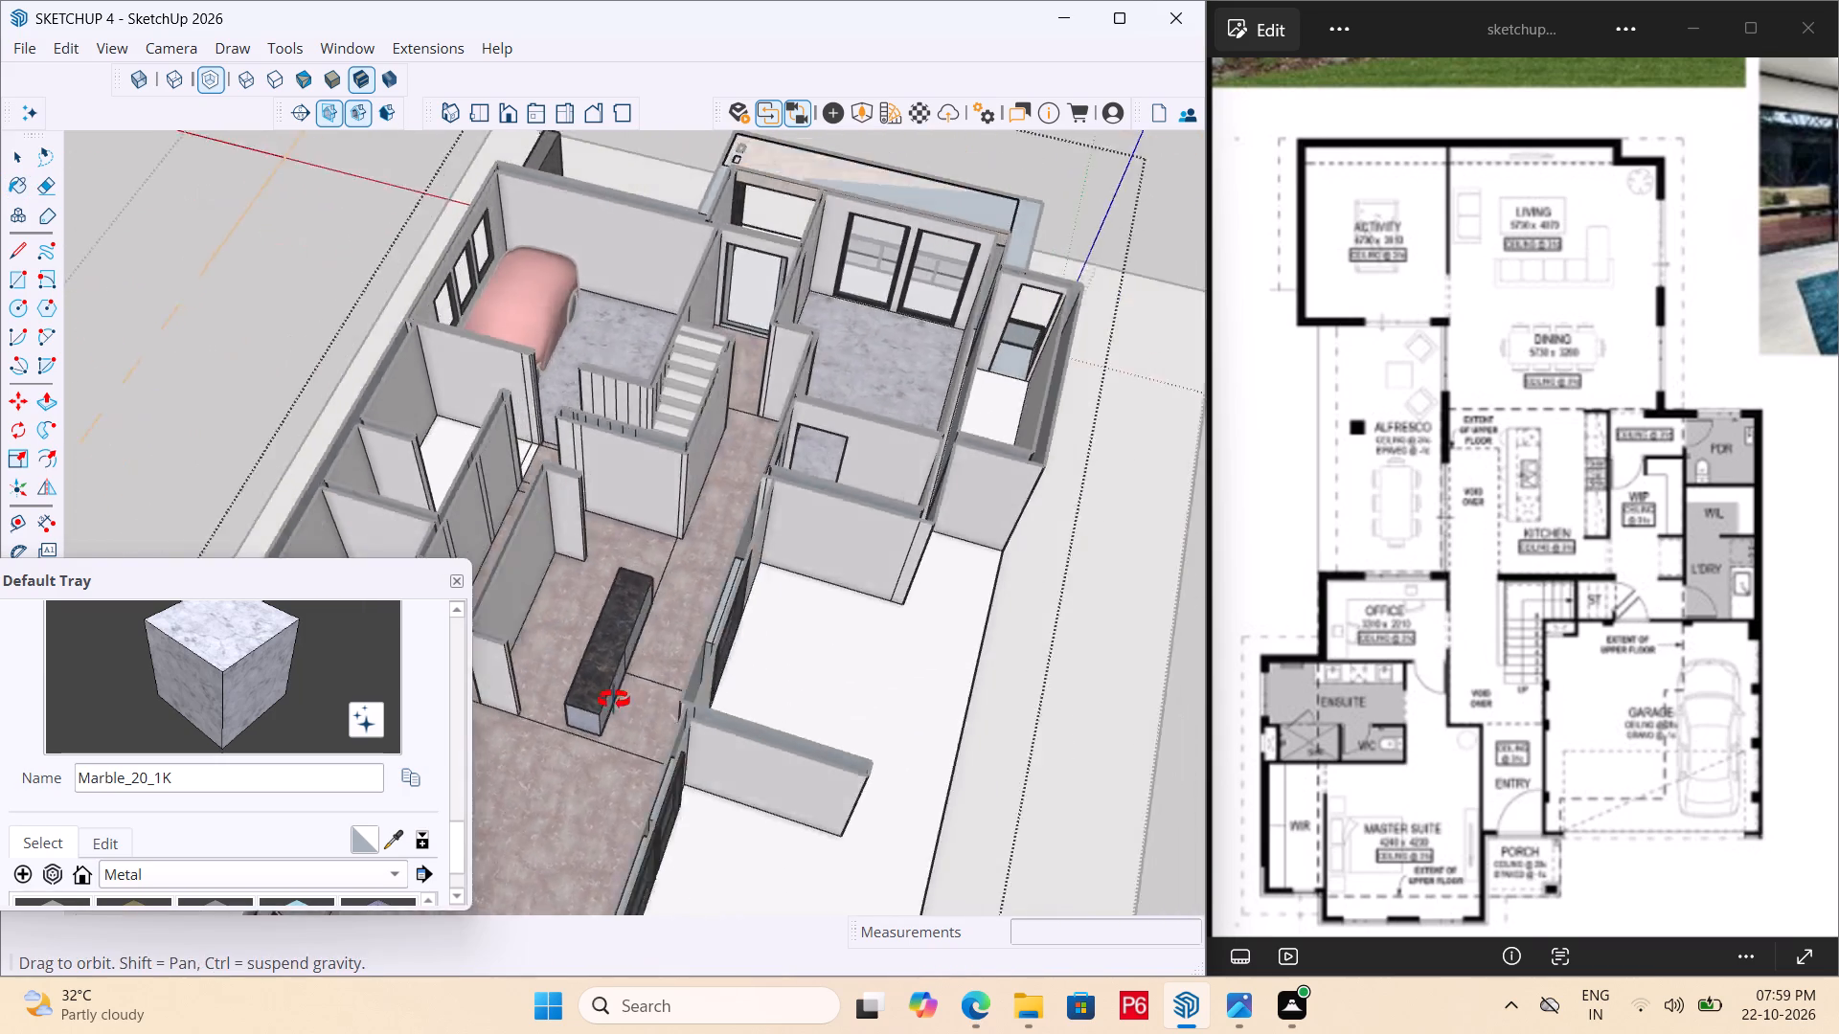
{"action": "middle_click_drag", "start_coordinate": [614, 700], "coordinate": [459, 701]}
{"action": "scroll", "coordinate": [1006, 554], "scroll_direction": "down", "scroll_amount": 5}
{"action": "middle_click_drag", "start_coordinate": [576, 751], "coordinate": [663, 717]}
{"action": "scroll", "coordinate": [642, 614], "scroll_direction": "up", "scroll_amount": 4}
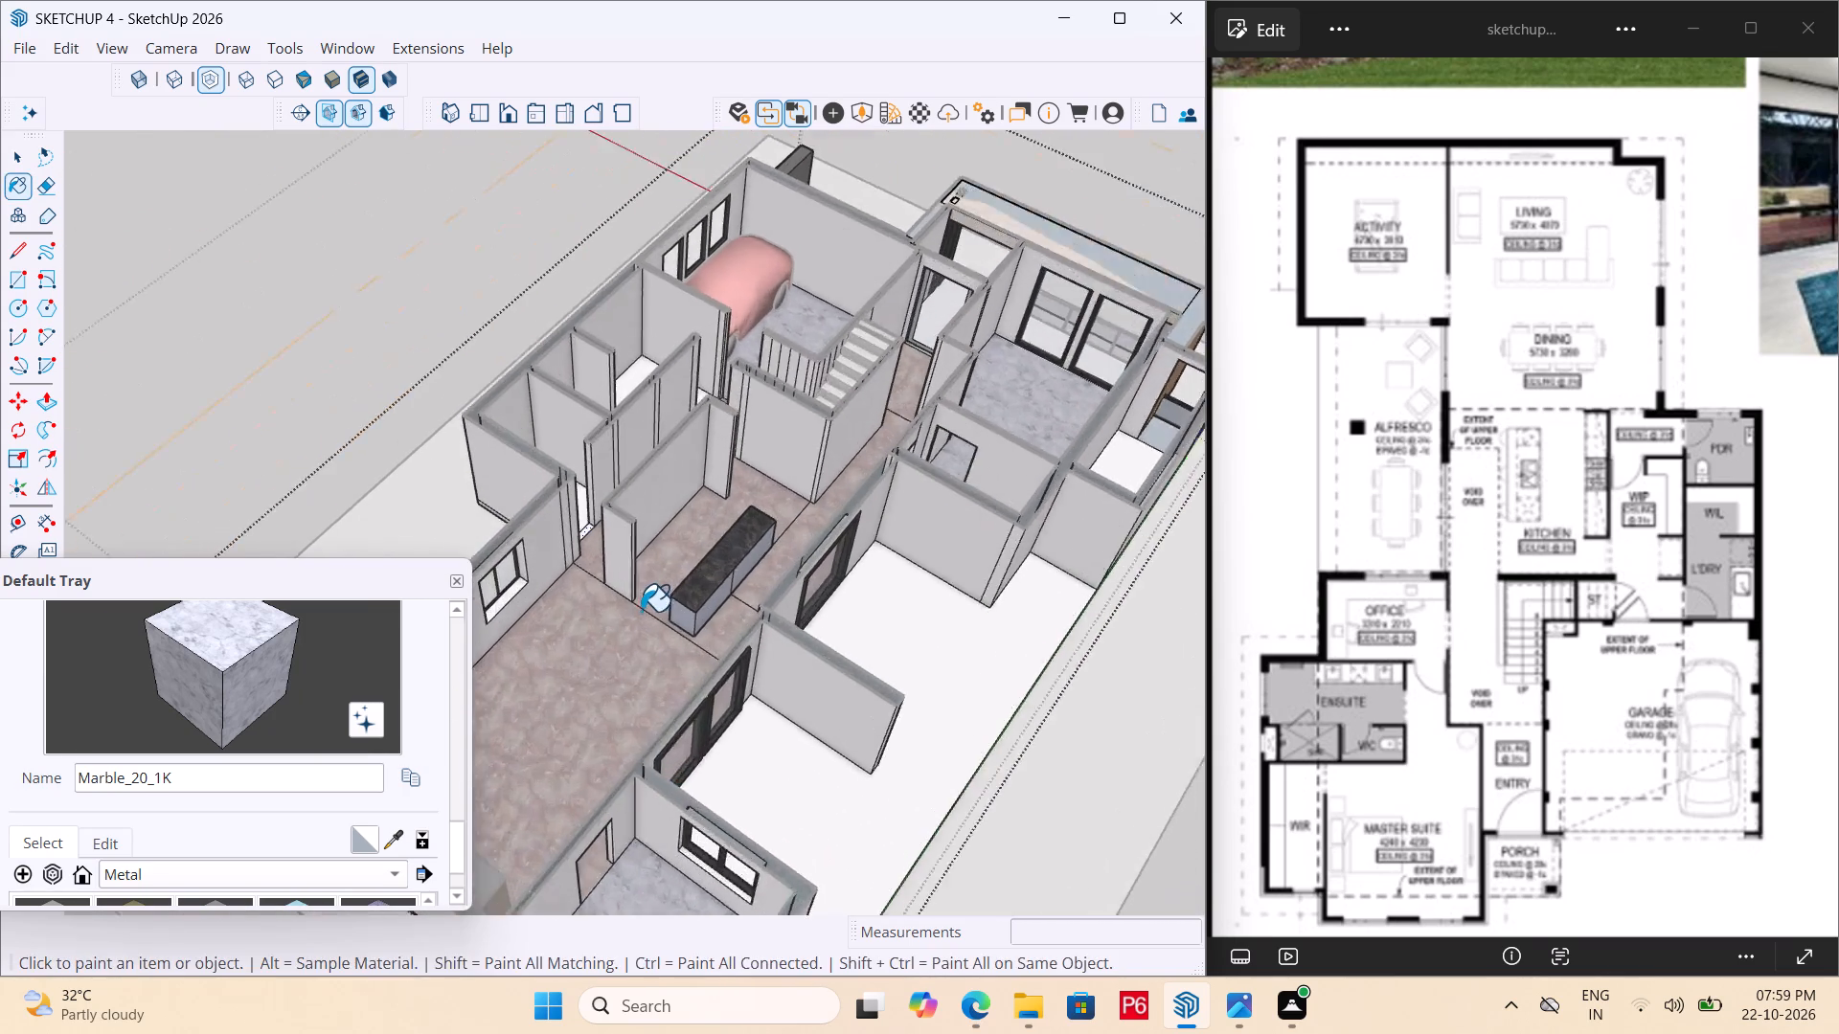
{"action": "scroll", "coordinate": [641, 611], "scroll_direction": "up", "scroll_amount": 1}
{"action": "middle_click_drag", "start_coordinate": [733, 559], "coordinate": [424, 622]}
{"action": "middle_click_drag", "start_coordinate": [746, 540], "coordinate": [547, 558]}
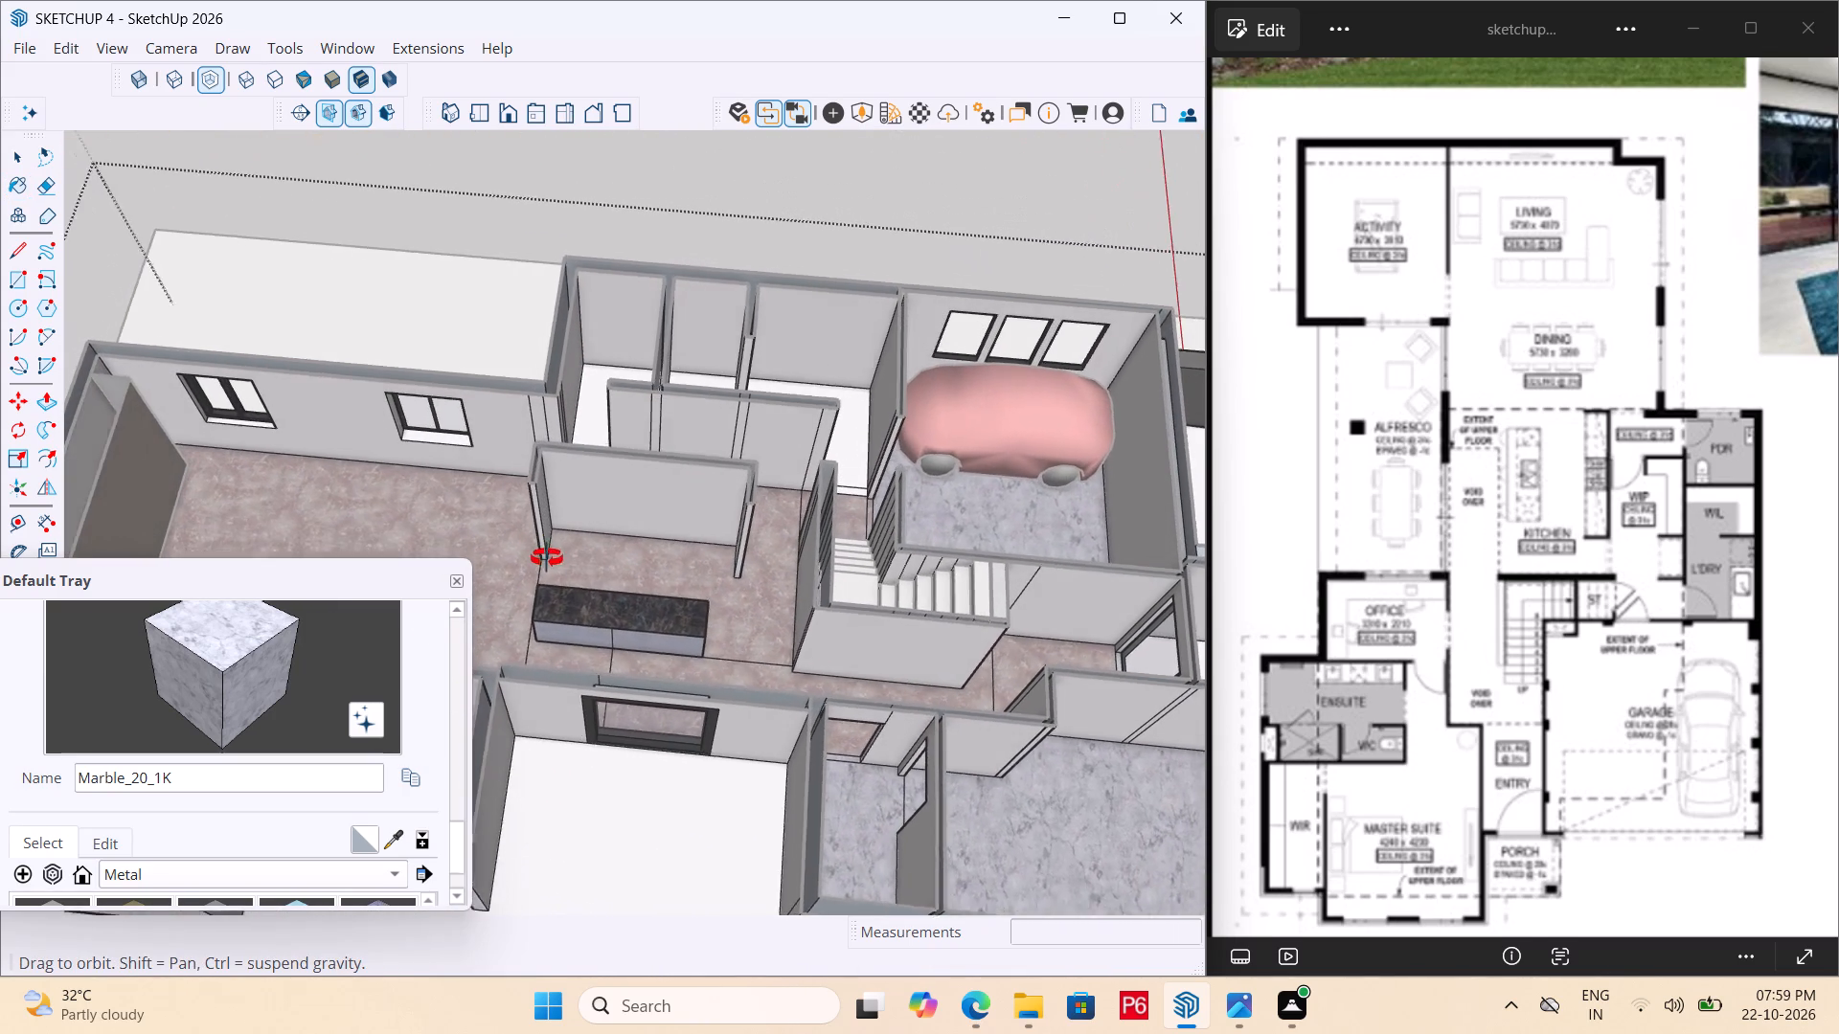
{"action": "middle_click_drag", "start_coordinate": [547, 558], "coordinate": [532, 543]}
{"action": "scroll", "coordinate": [636, 471], "scroll_direction": "down", "scroll_amount": 5}
{"action": "middle_click_drag", "start_coordinate": [587, 528], "coordinate": [441, 556]}
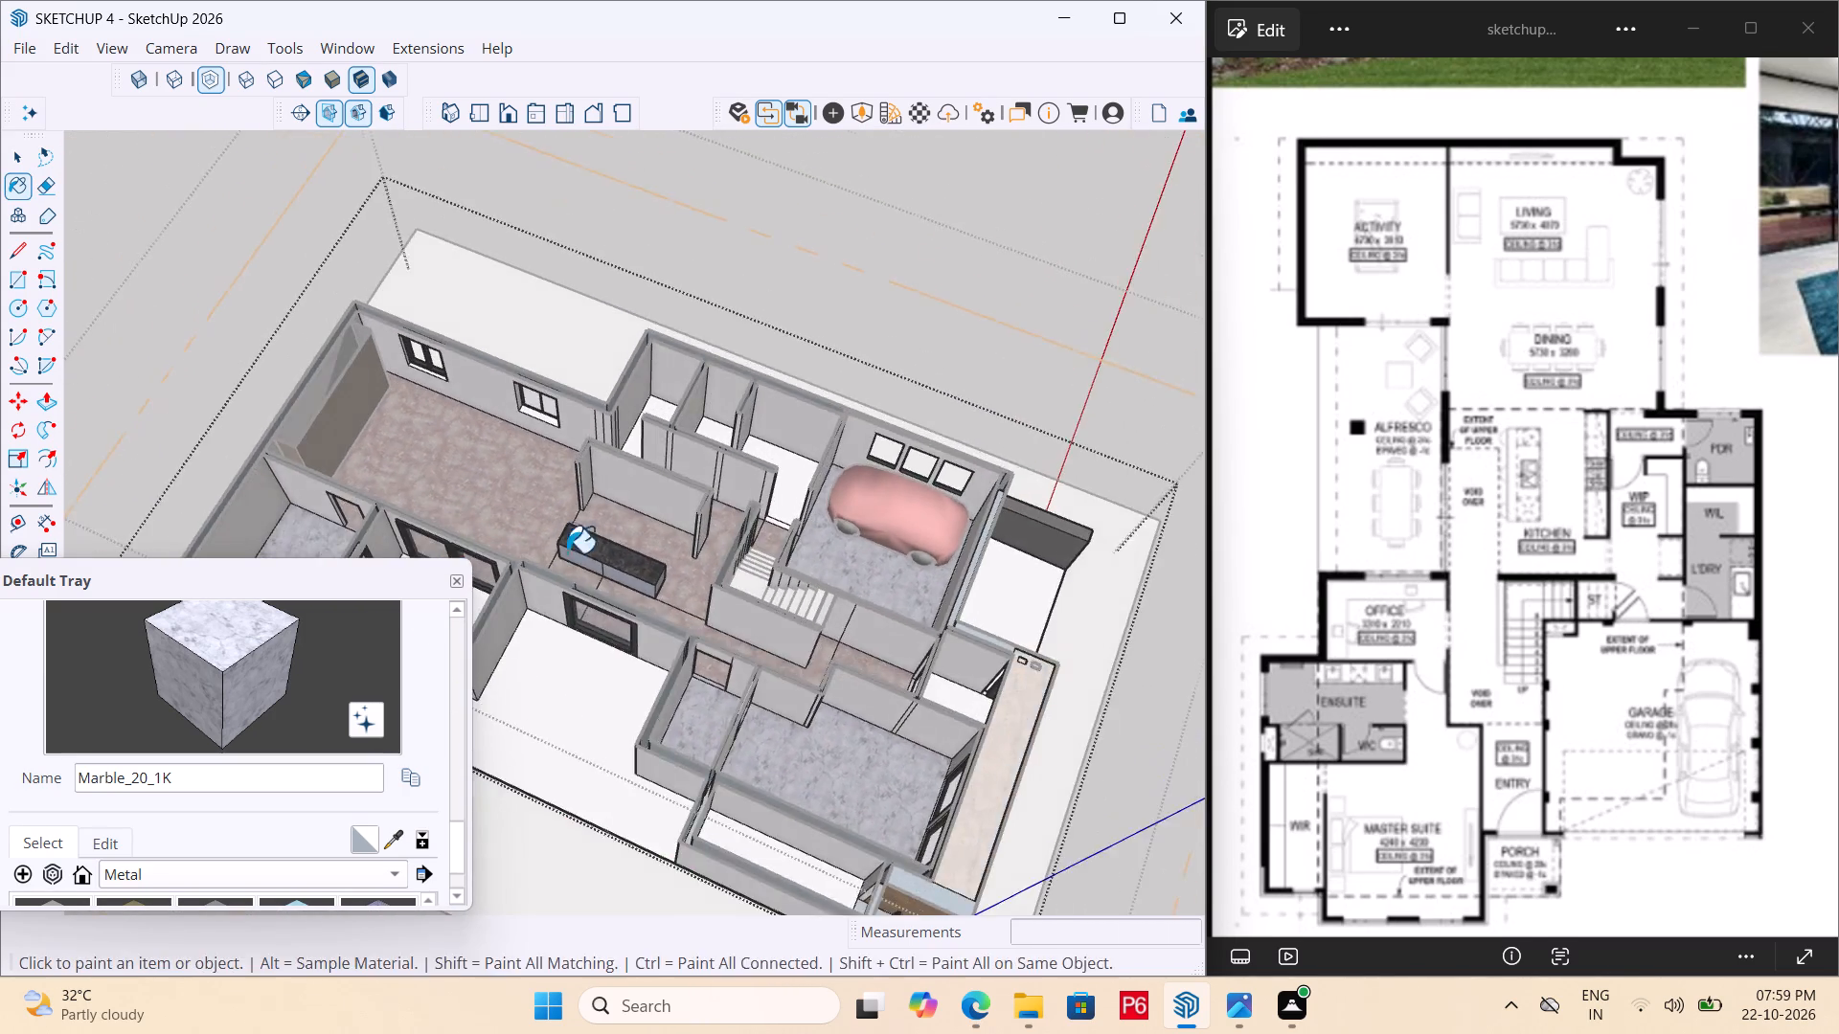
Draw a rectangle about 1' 11 1/4" by 10' 9 1/8" on the floor along the kitchen's back wall and make it a group.
{"action": "scroll", "coordinate": [566, 552], "scroll_direction": "up", "scroll_amount": 5}
{"action": "middle_click", "coordinate": [566, 552]}
{"action": "middle_click_drag", "start_coordinate": [707, 552], "coordinate": [788, 546]}
{"action": "scroll", "coordinate": [762, 551], "scroll_direction": "up", "scroll_amount": 5}
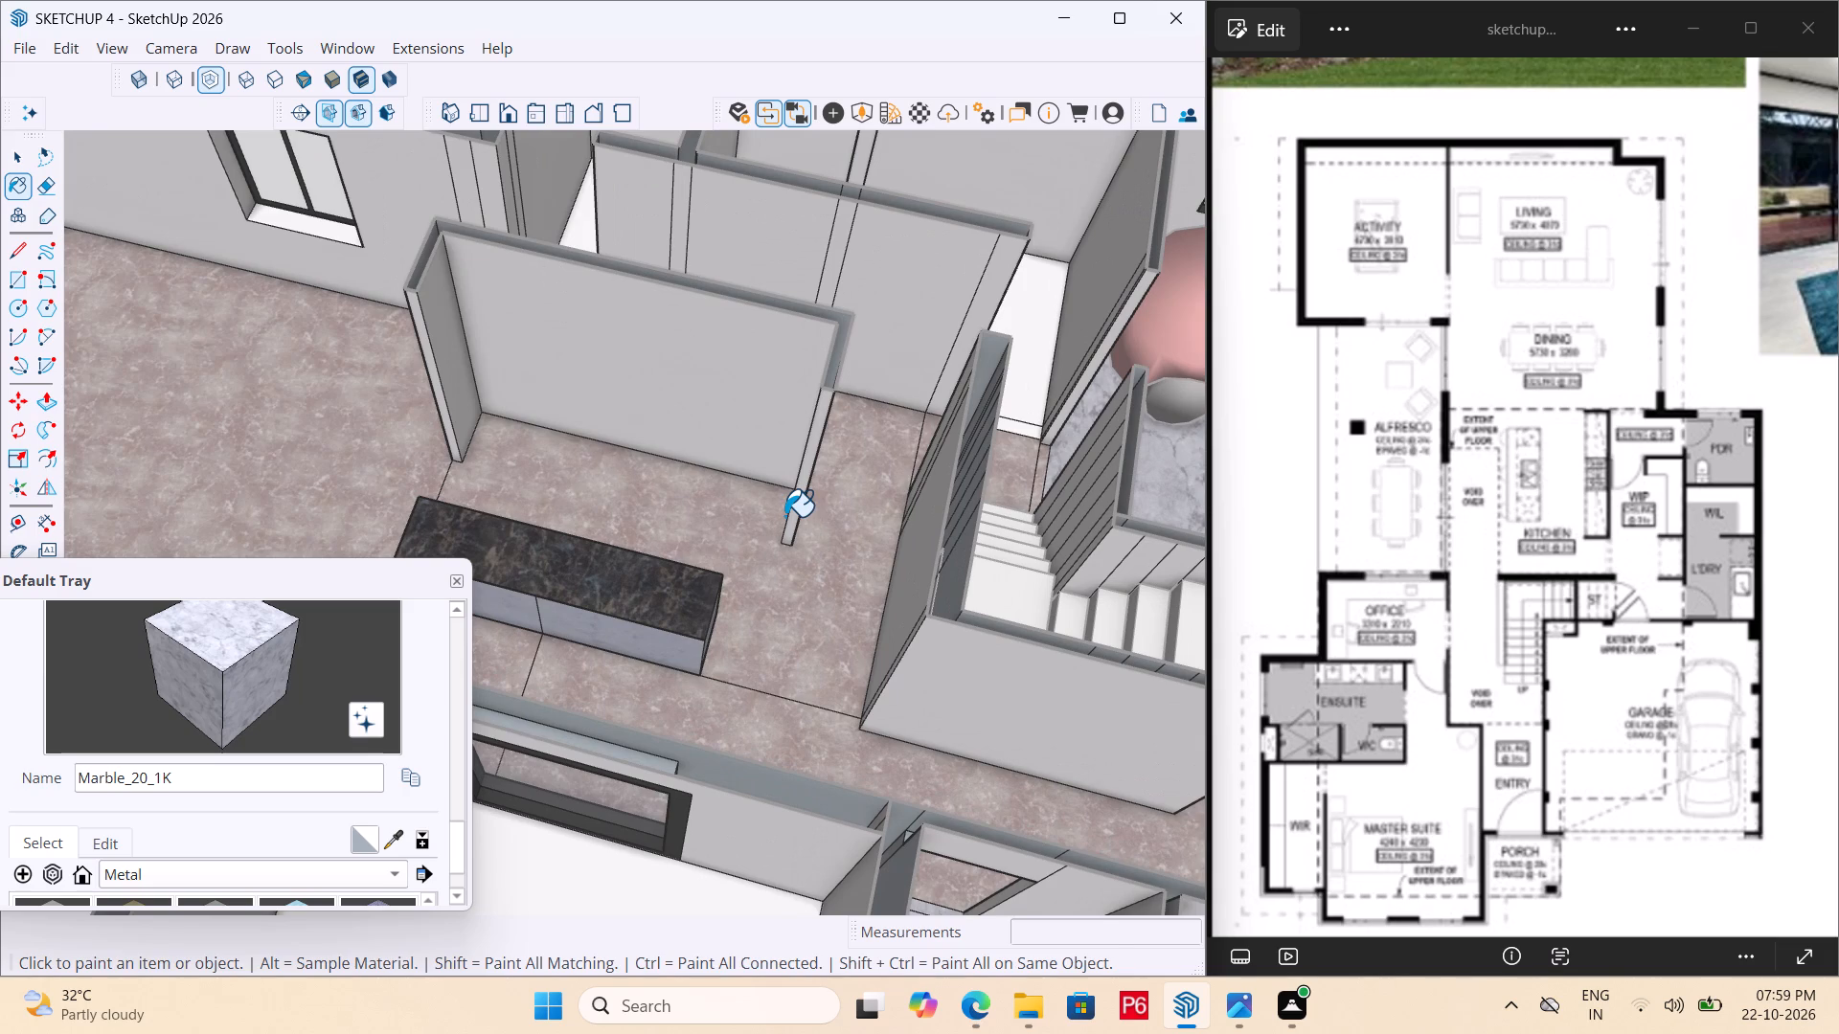
{"action": "key", "text": "r"}
{"action": "left_click", "coordinate": [483, 416]}
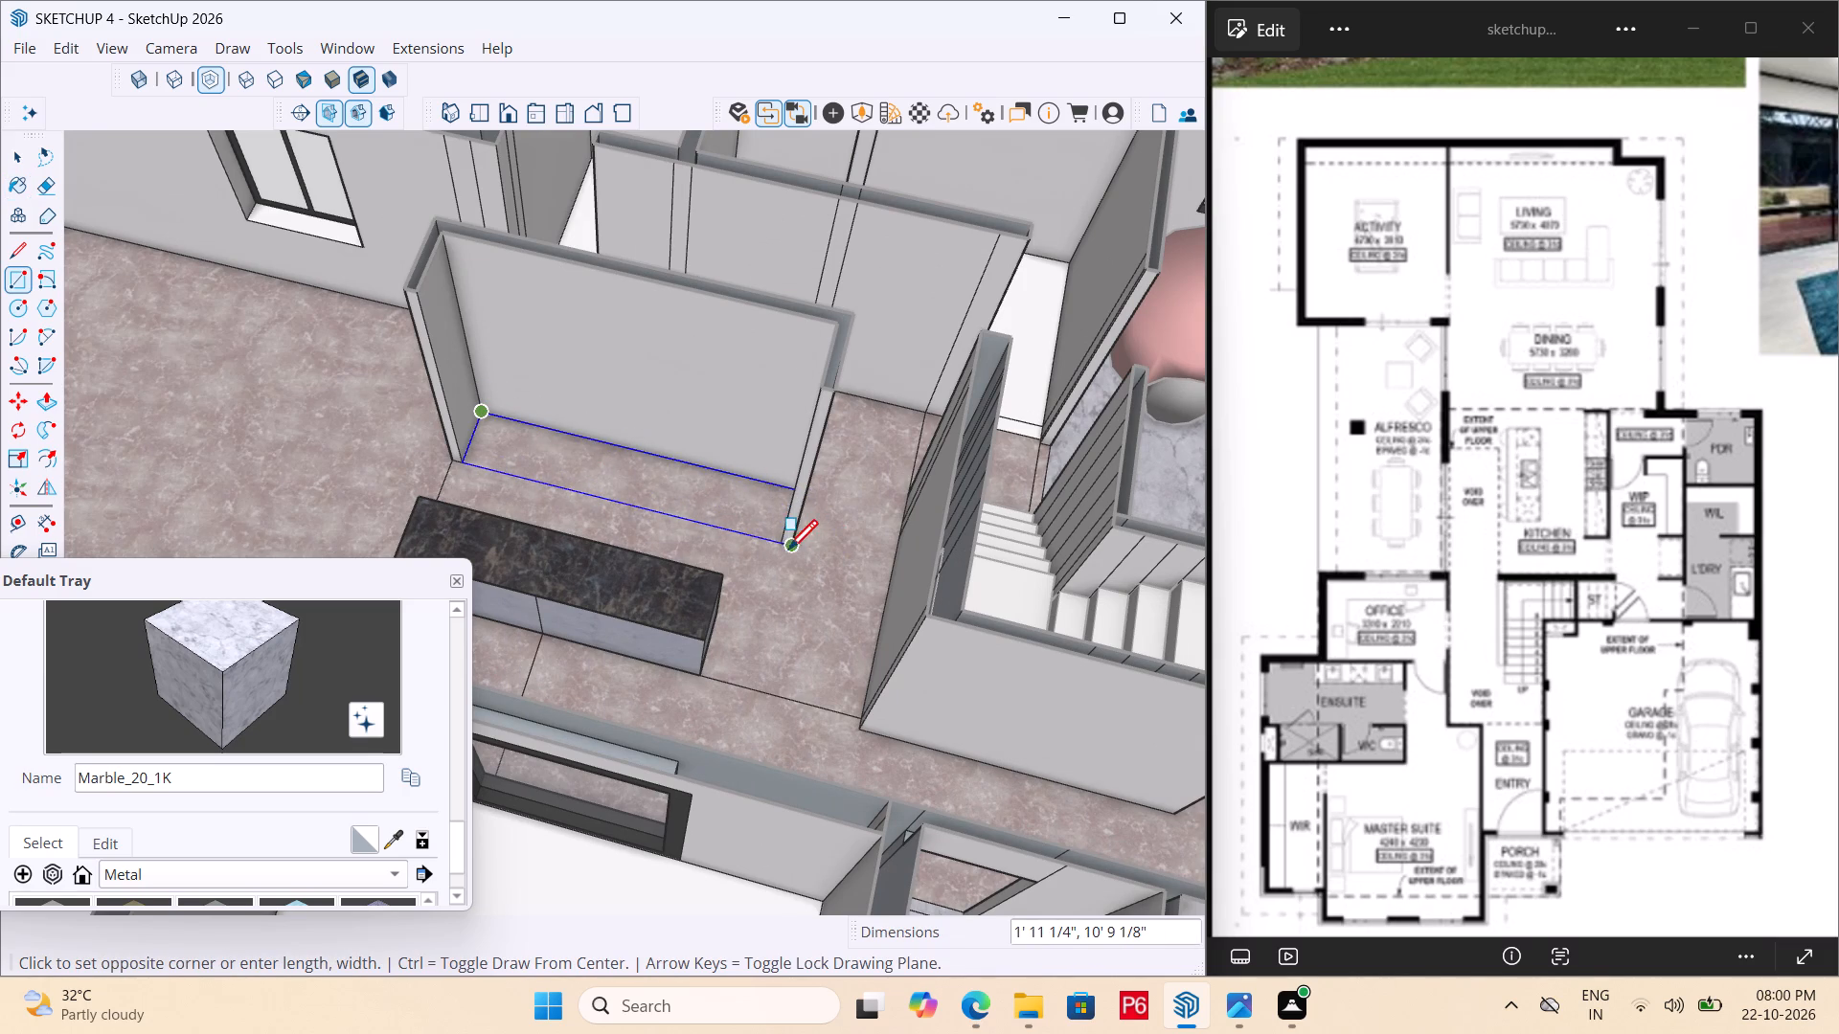
{"action": "left_click", "coordinate": [777, 542]}
{"action": "key", "text": "space"}
{"action": "left_click", "coordinate": [682, 498]}
{"action": "double_click", "coordinate": [670, 491]}
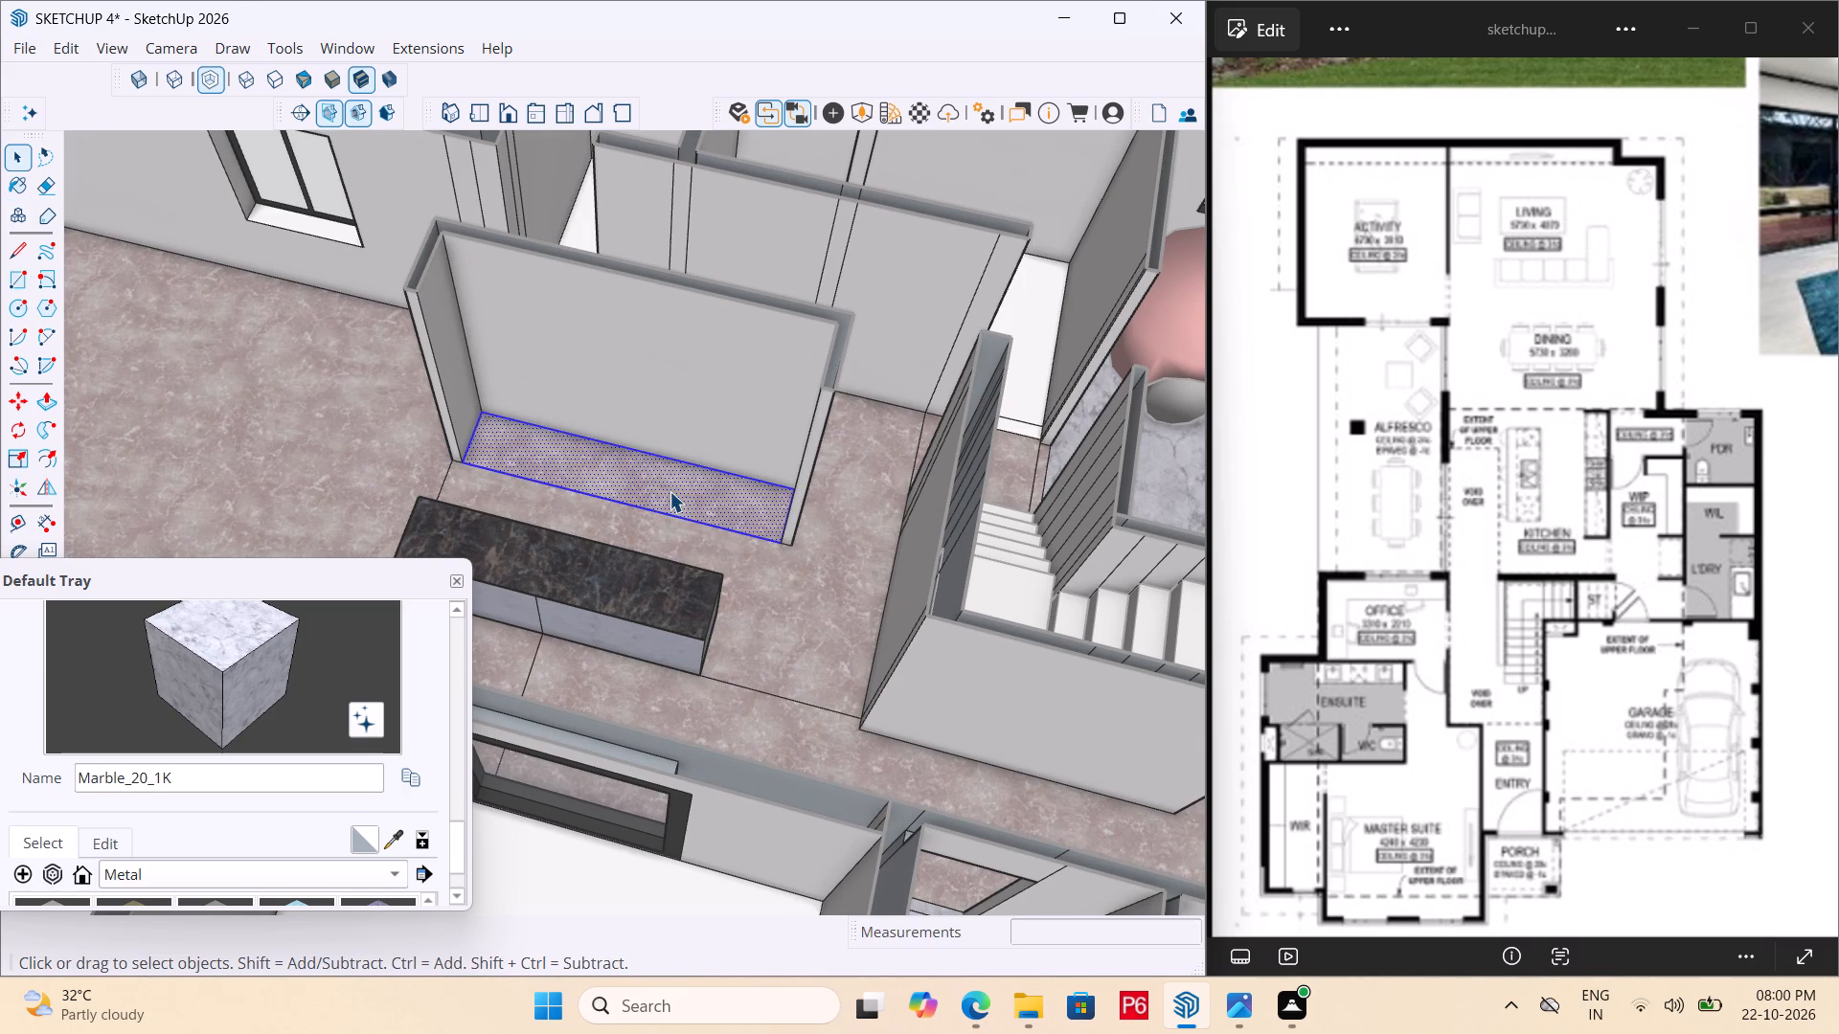
{"action": "right_click", "coordinate": [670, 491]}
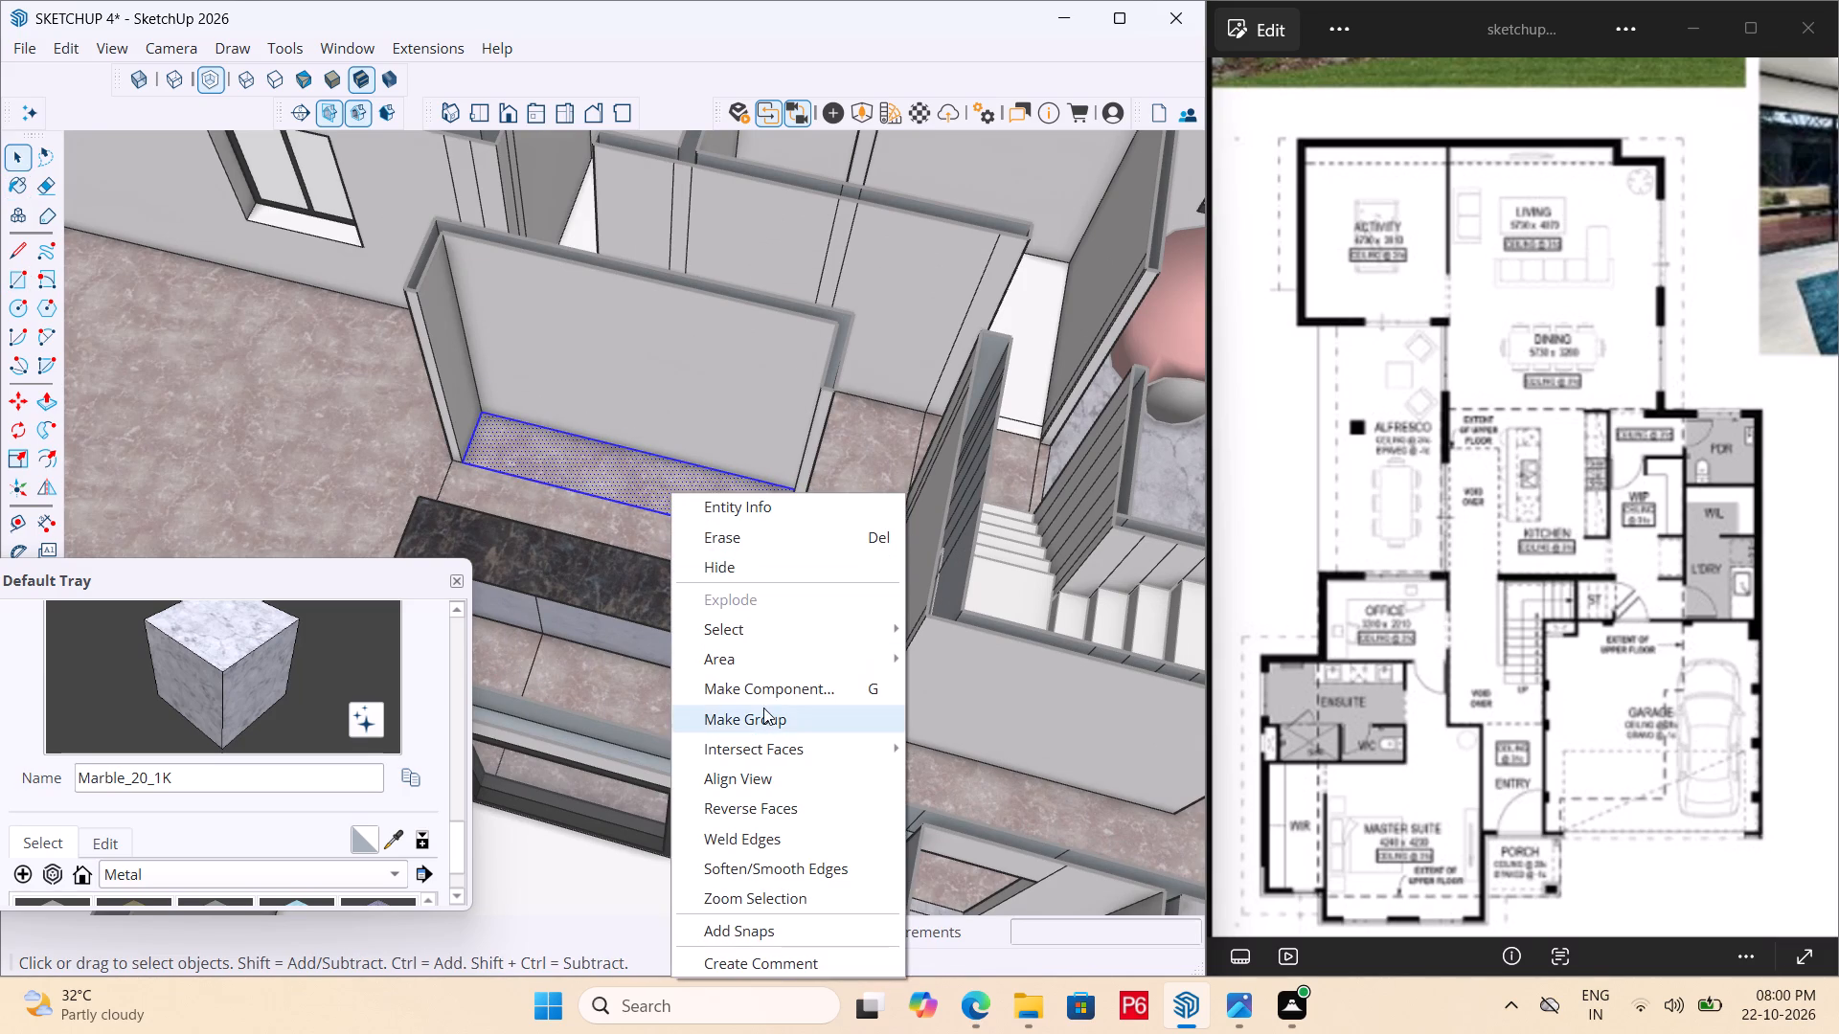
{"action": "left_click", "coordinate": [767, 723]}
Inside the new group, extrude the counter base along the kitchen's back wall upward by 3'.
{"action": "key", "text": "space"}
{"action": "double_click", "coordinate": [680, 490]}
{"action": "left_click", "coordinate": [671, 483]}
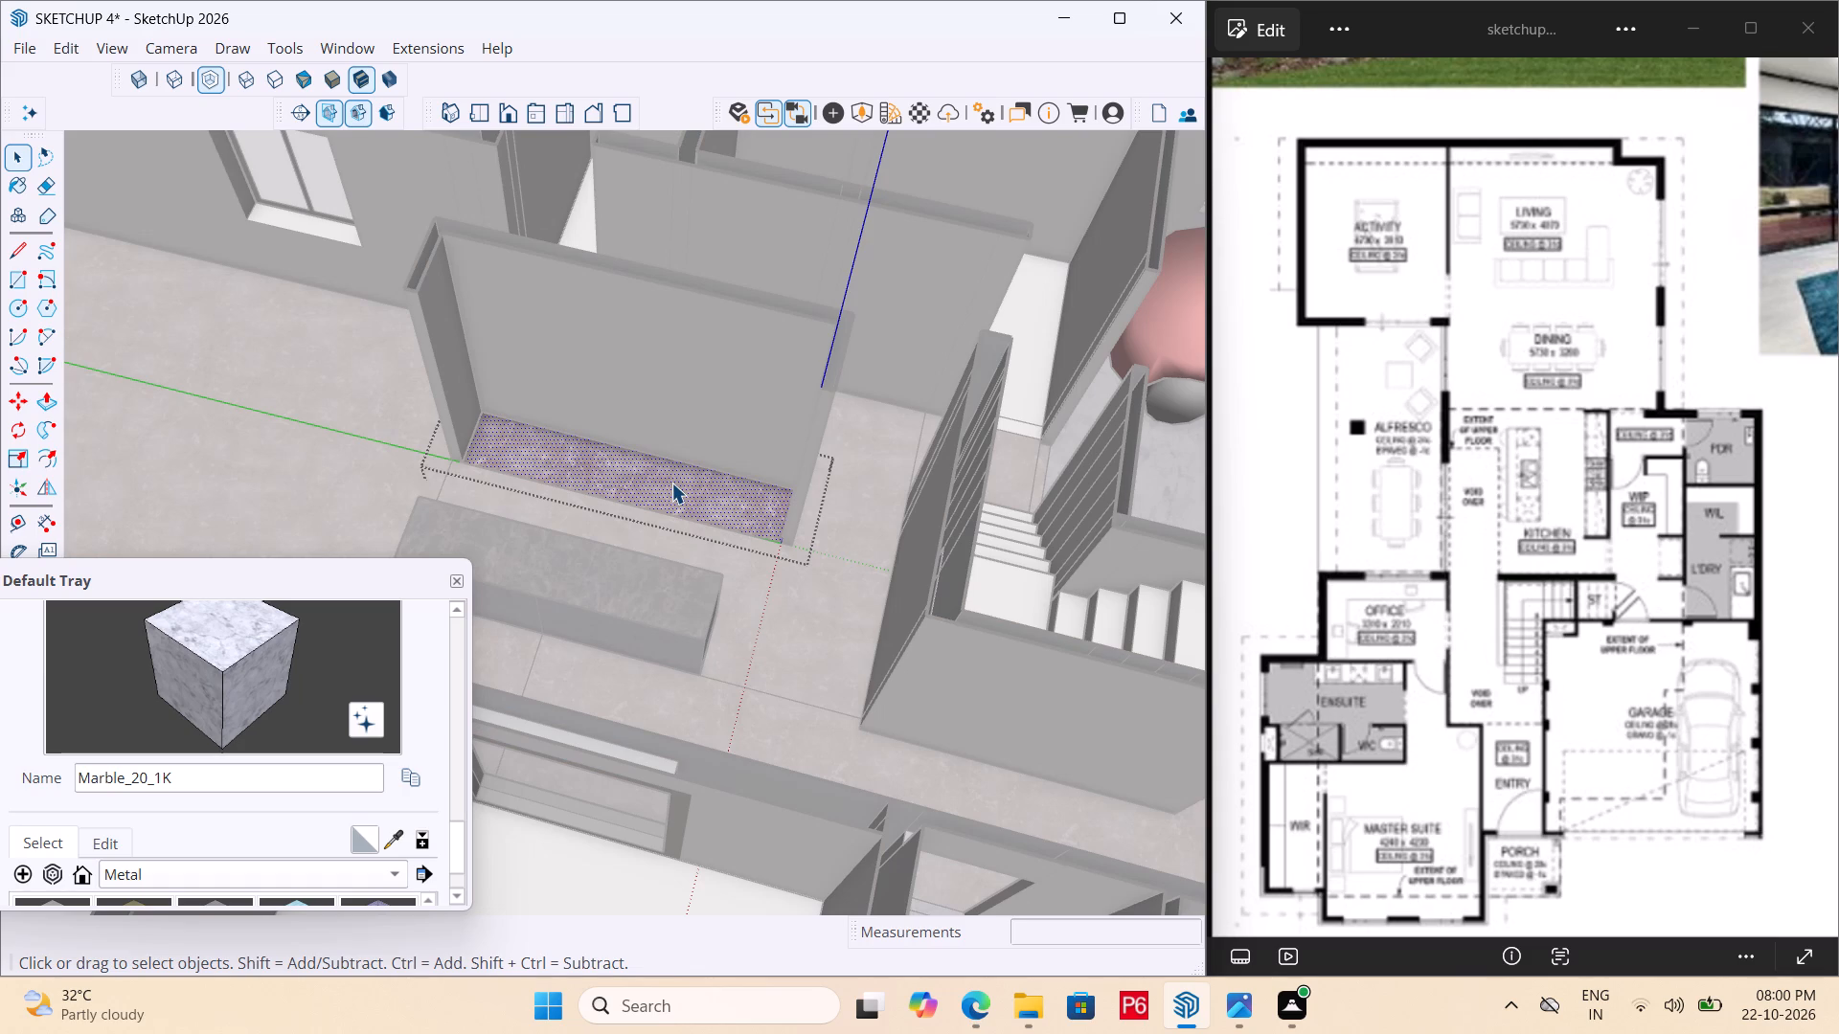
{"action": "key", "text": "p"}
{"action": "left_click", "coordinate": [671, 483]}
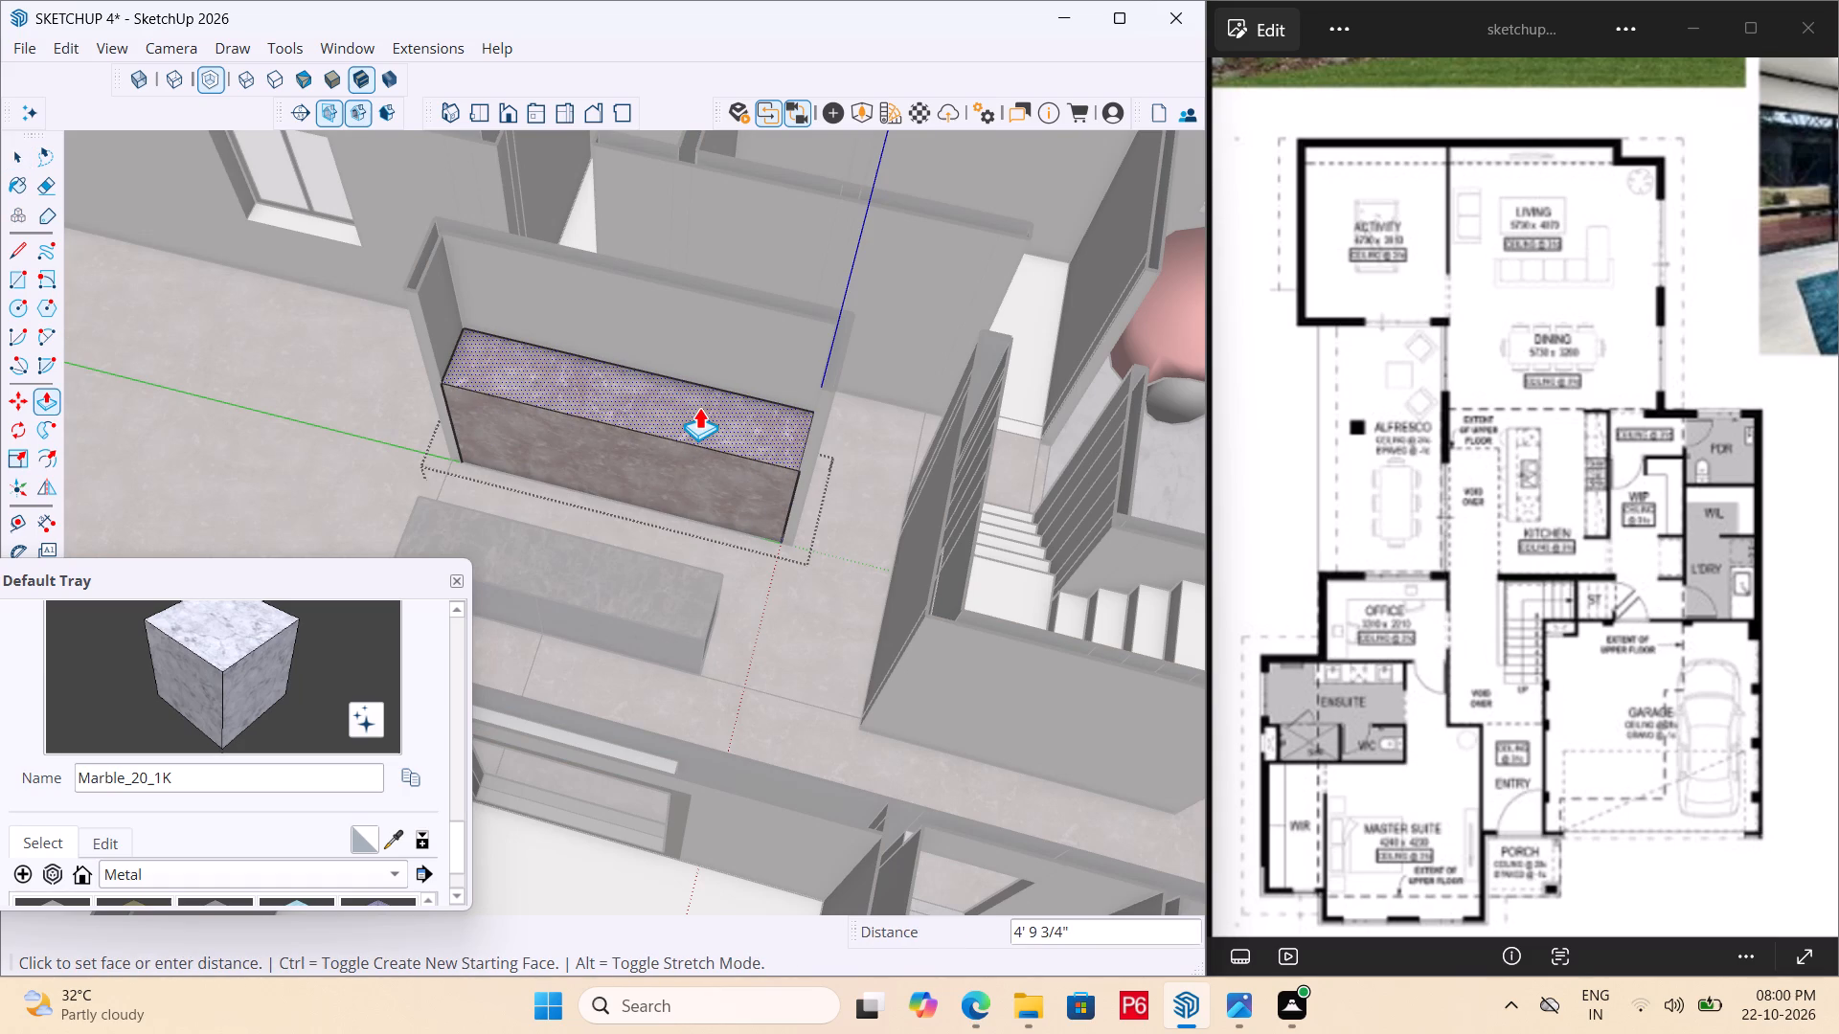
{"action": "type", "text": "3'"}
{"action": "key", "text": "Return"}
{"action": "middle_click_drag", "start_coordinate": [740, 451], "coordinate": [657, 276]}
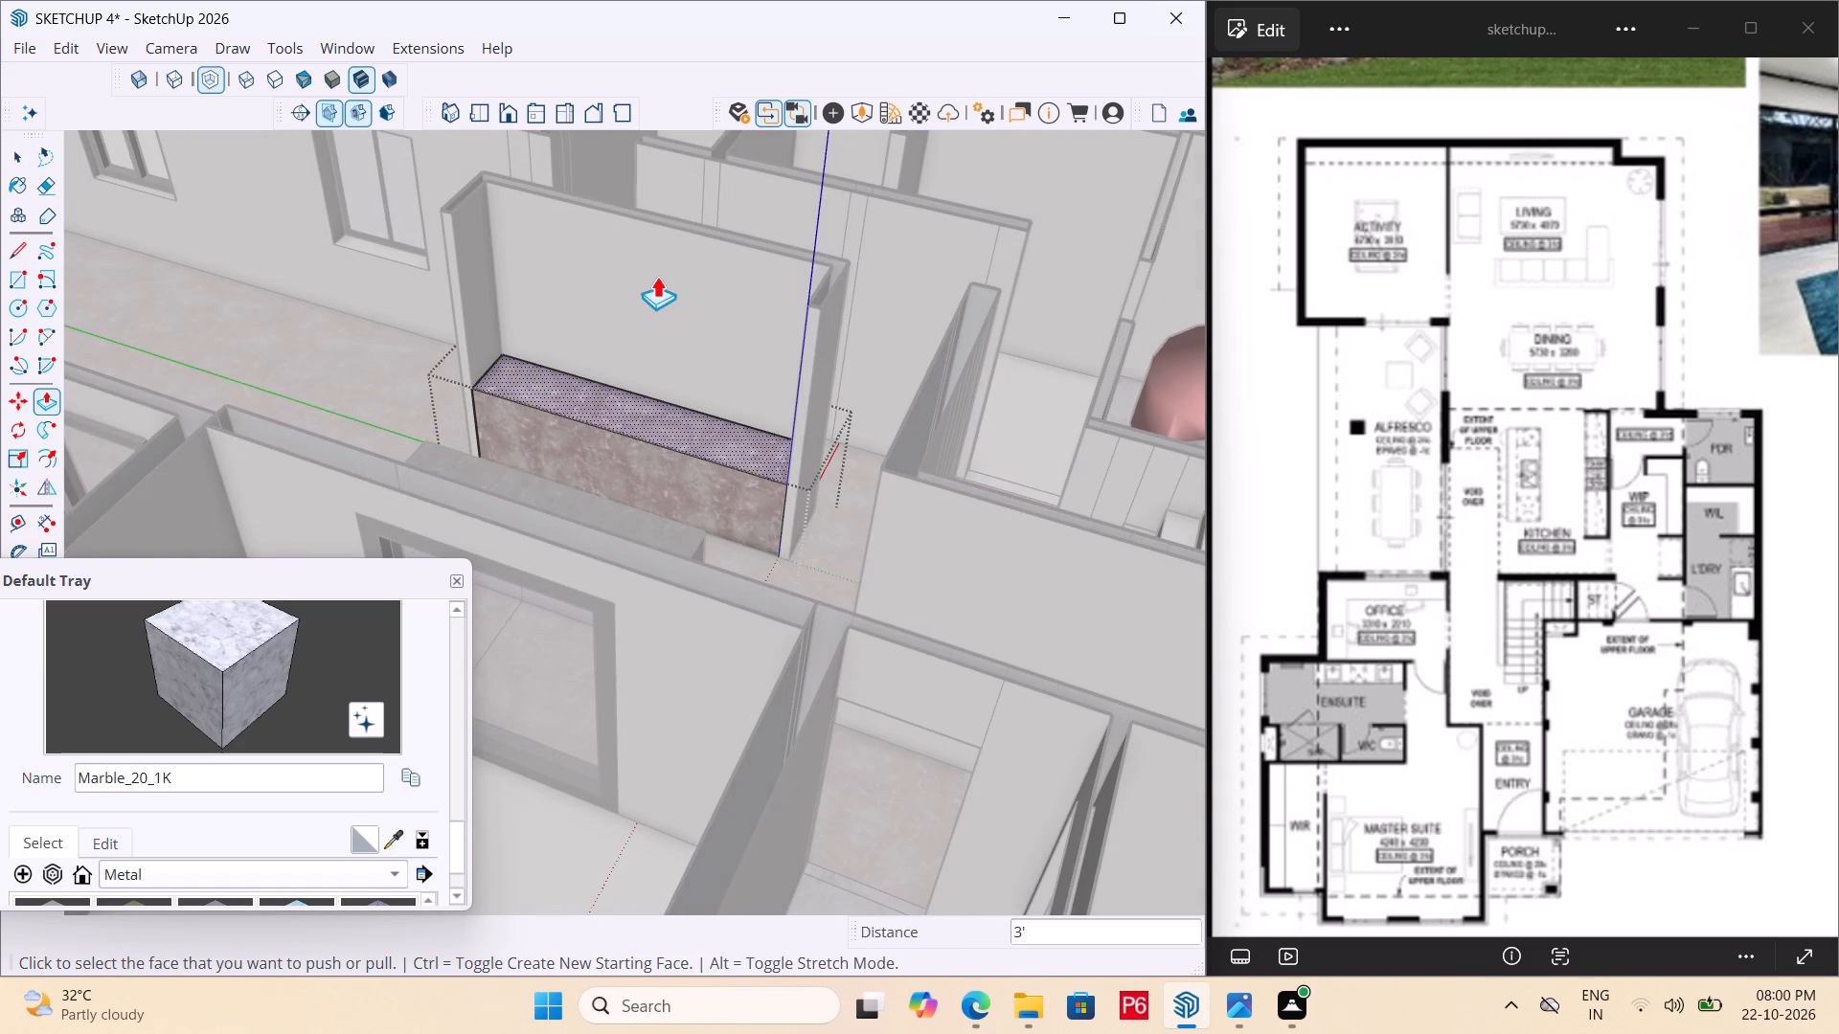
Save the model with the new kitchen back counter.
{"action": "key", "text": "ctrl+s"}
{"action": "key", "text": "ctrl+s"}
{"action": "key", "text": "ctrl+s"}
{"action": "key", "text": "ctrl+s"}
{"action": "key", "text": "ctrl+s"}
{"action": "key", "text": "ctrl+s"}
{"action": "key", "text": "ctrl+s"}
Examine the back counter block from the front and from behind the wall, in relation to the kitchen island.
{"action": "scroll", "coordinate": [714, 482], "scroll_direction": "up", "scroll_amount": 3}
{"action": "middle_click_drag", "start_coordinate": [640, 461], "coordinate": [602, 465]}
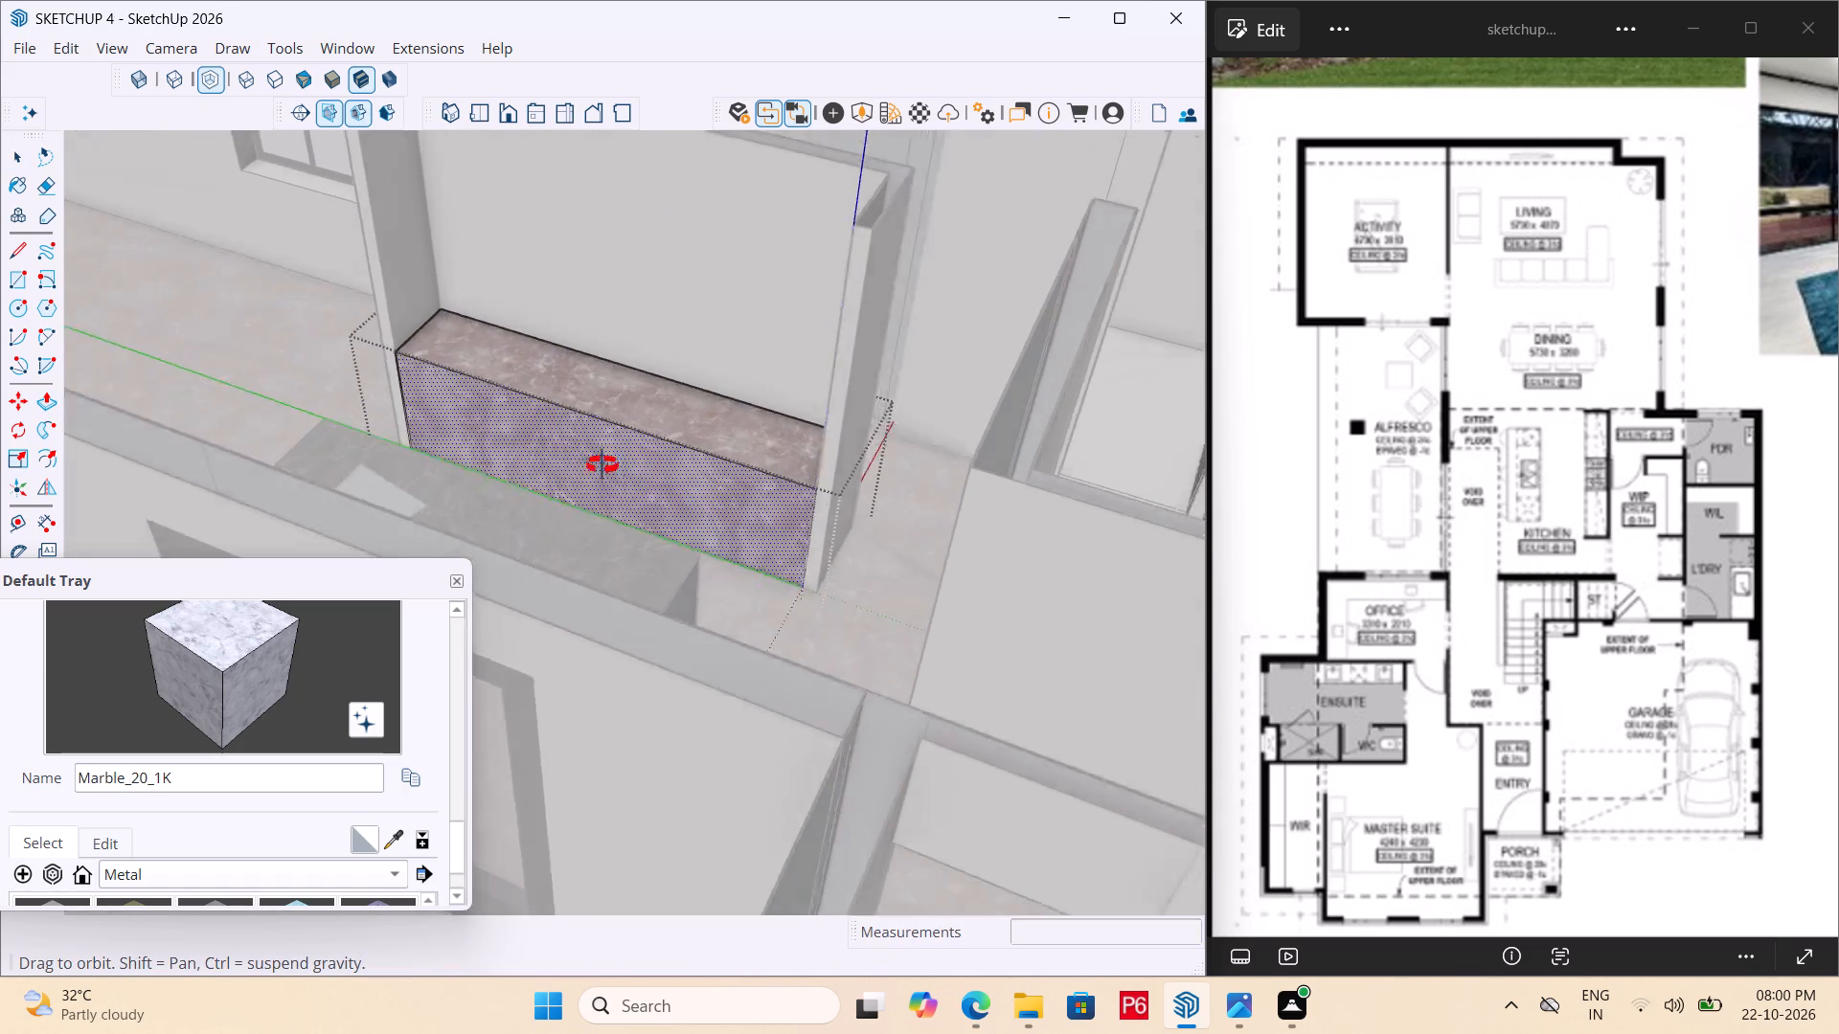
{"action": "middle_click_drag", "start_coordinate": [602, 465], "coordinate": [60, 496]}
{"action": "middle_click_drag", "start_coordinate": [951, 473], "coordinate": [575, 529]}
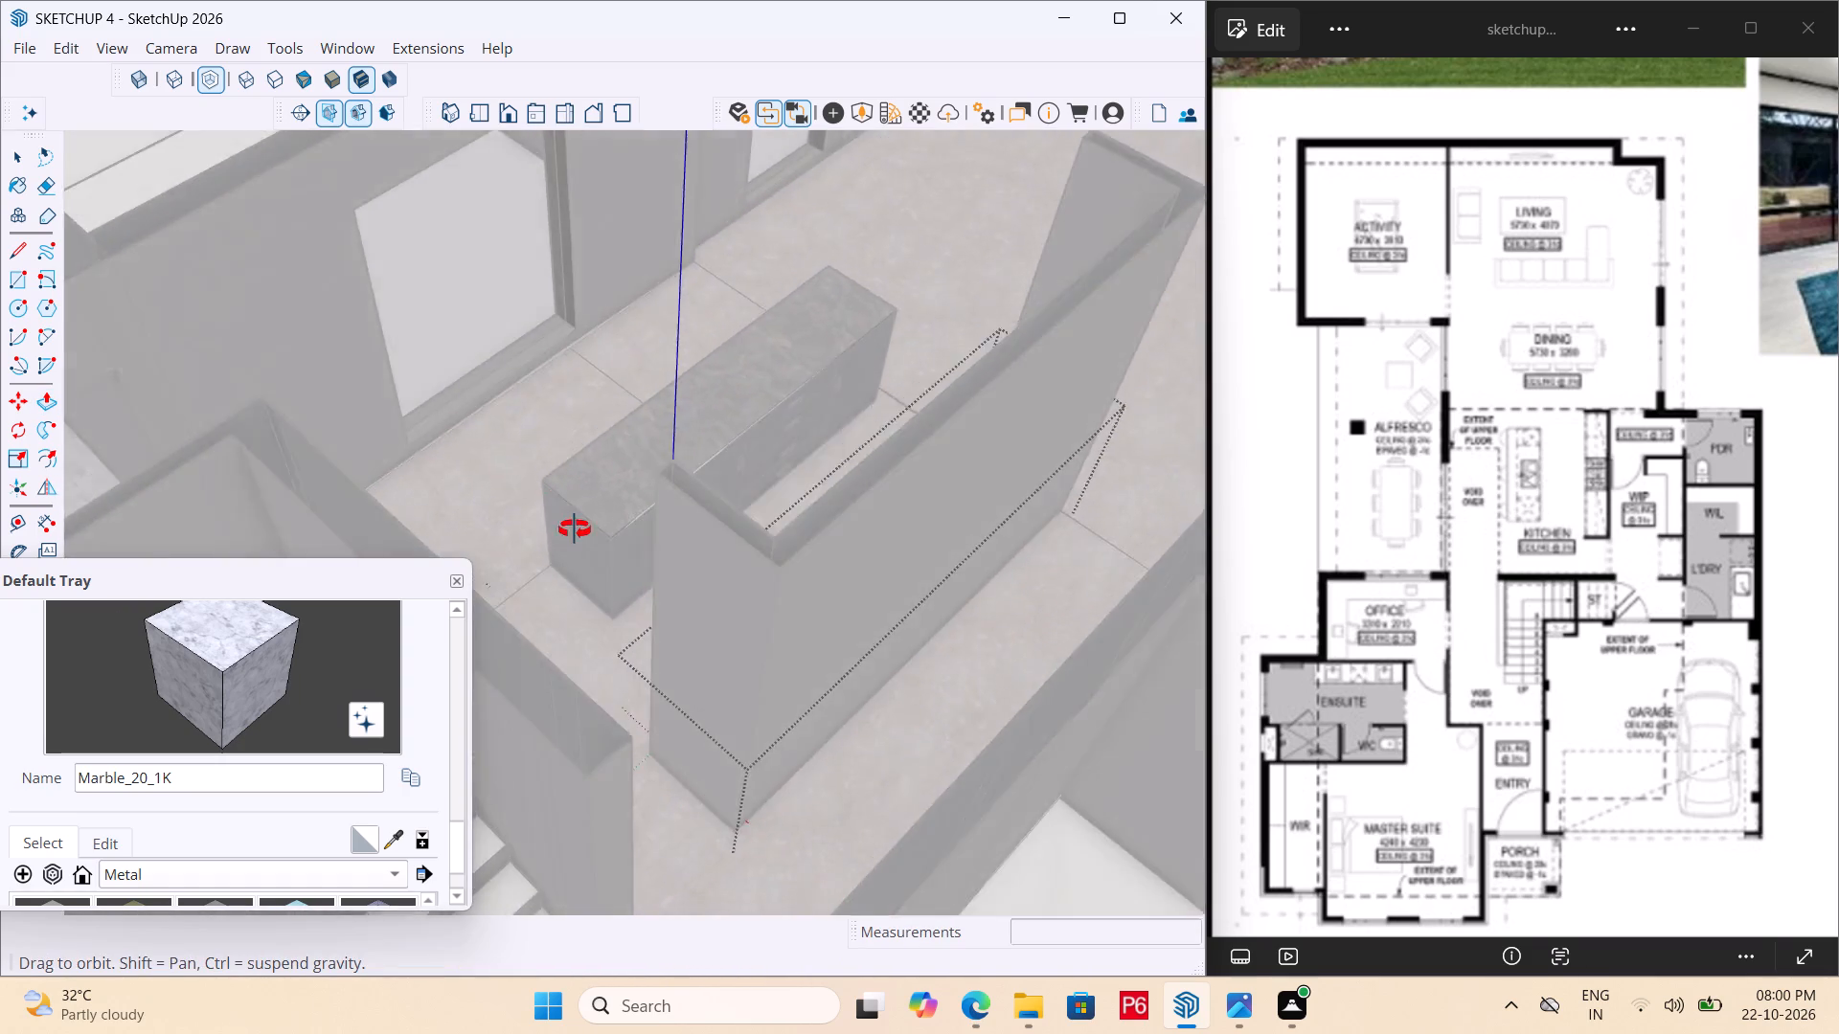
{"action": "middle_click_drag", "start_coordinate": [575, 529], "coordinate": [1380, 531]}
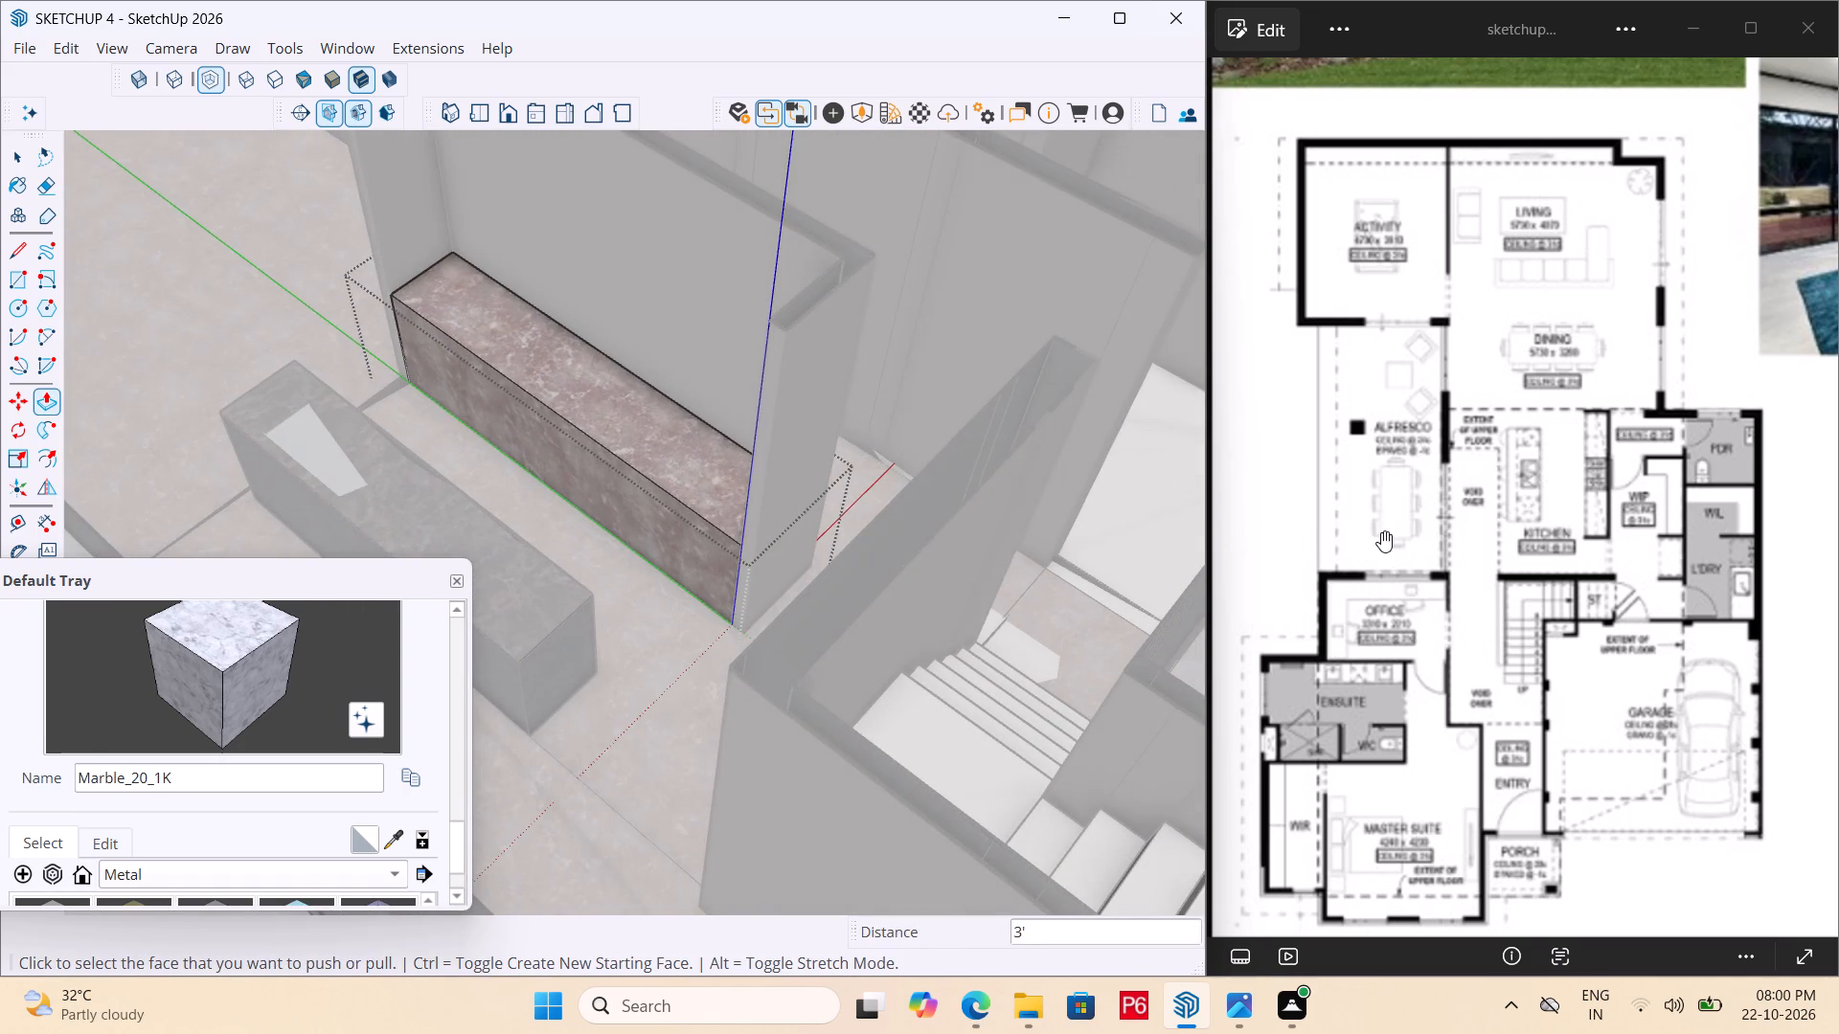
{"action": "scroll", "coordinate": [1275, 591], "scroll_direction": "down", "scroll_amount": 1}
{"action": "scroll", "coordinate": [981, 547], "scroll_direction": "down", "scroll_amount": 3}
{"action": "middle_click_drag", "start_coordinate": [1045, 505], "coordinate": [1178, 442]}
{"action": "scroll", "coordinate": [715, 426], "scroll_direction": "up", "scroll_amount": 5}
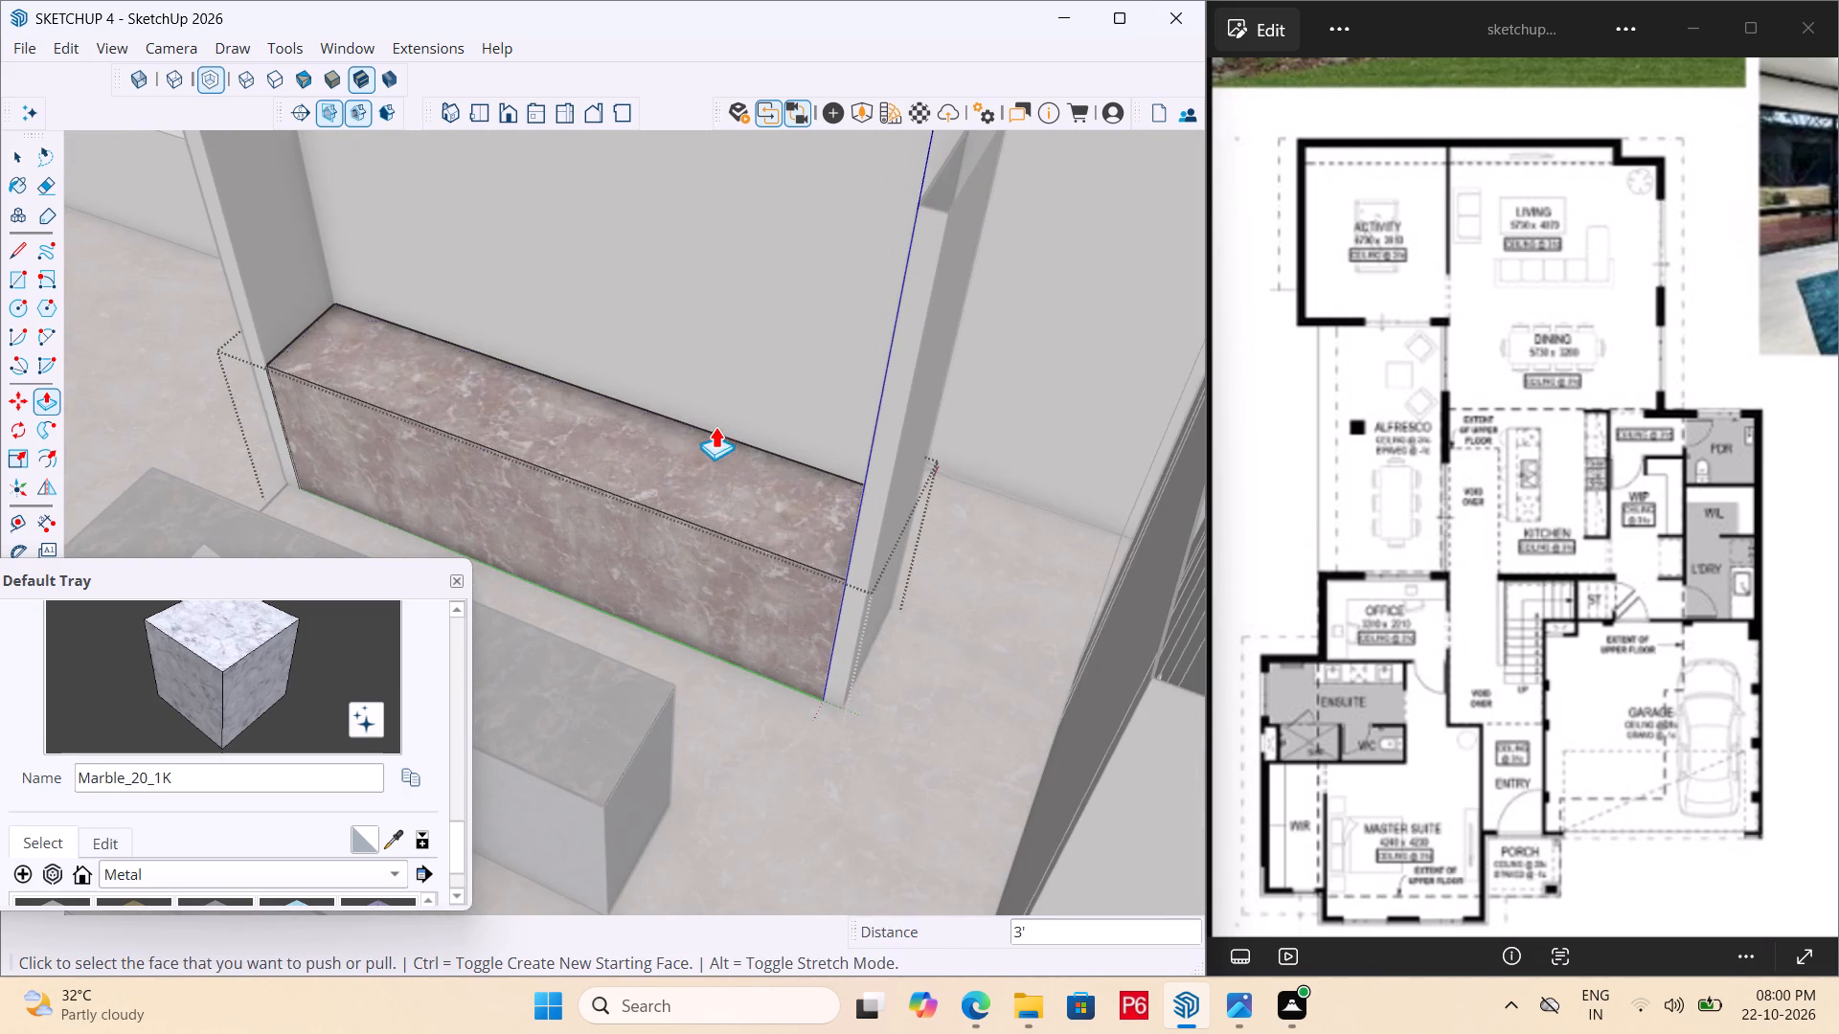
Paint the top face of the kitchen's back counter with the Stone material Marble_07_1K.
{"action": "scroll", "coordinate": [348, 800], "scroll_direction": "down", "scroll_amount": 4}
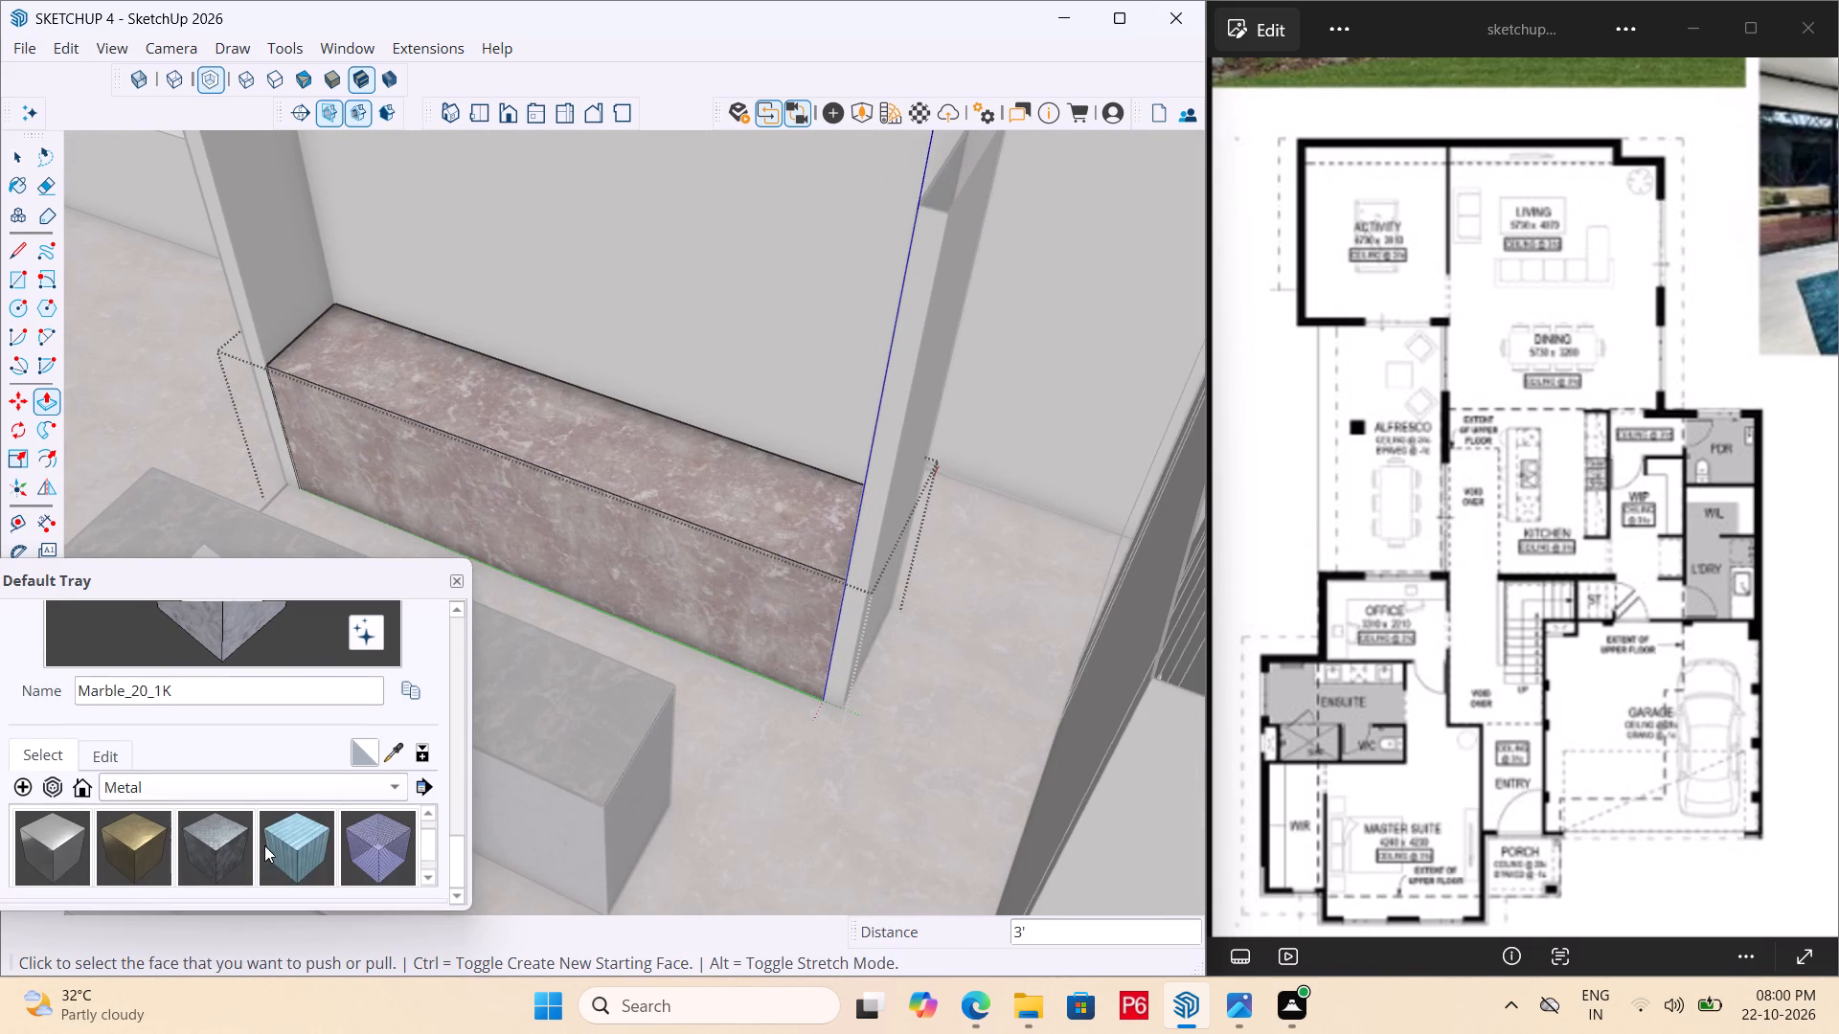
{"action": "left_click", "coordinate": [320, 791]}
{"action": "left_click", "coordinate": [244, 883]}
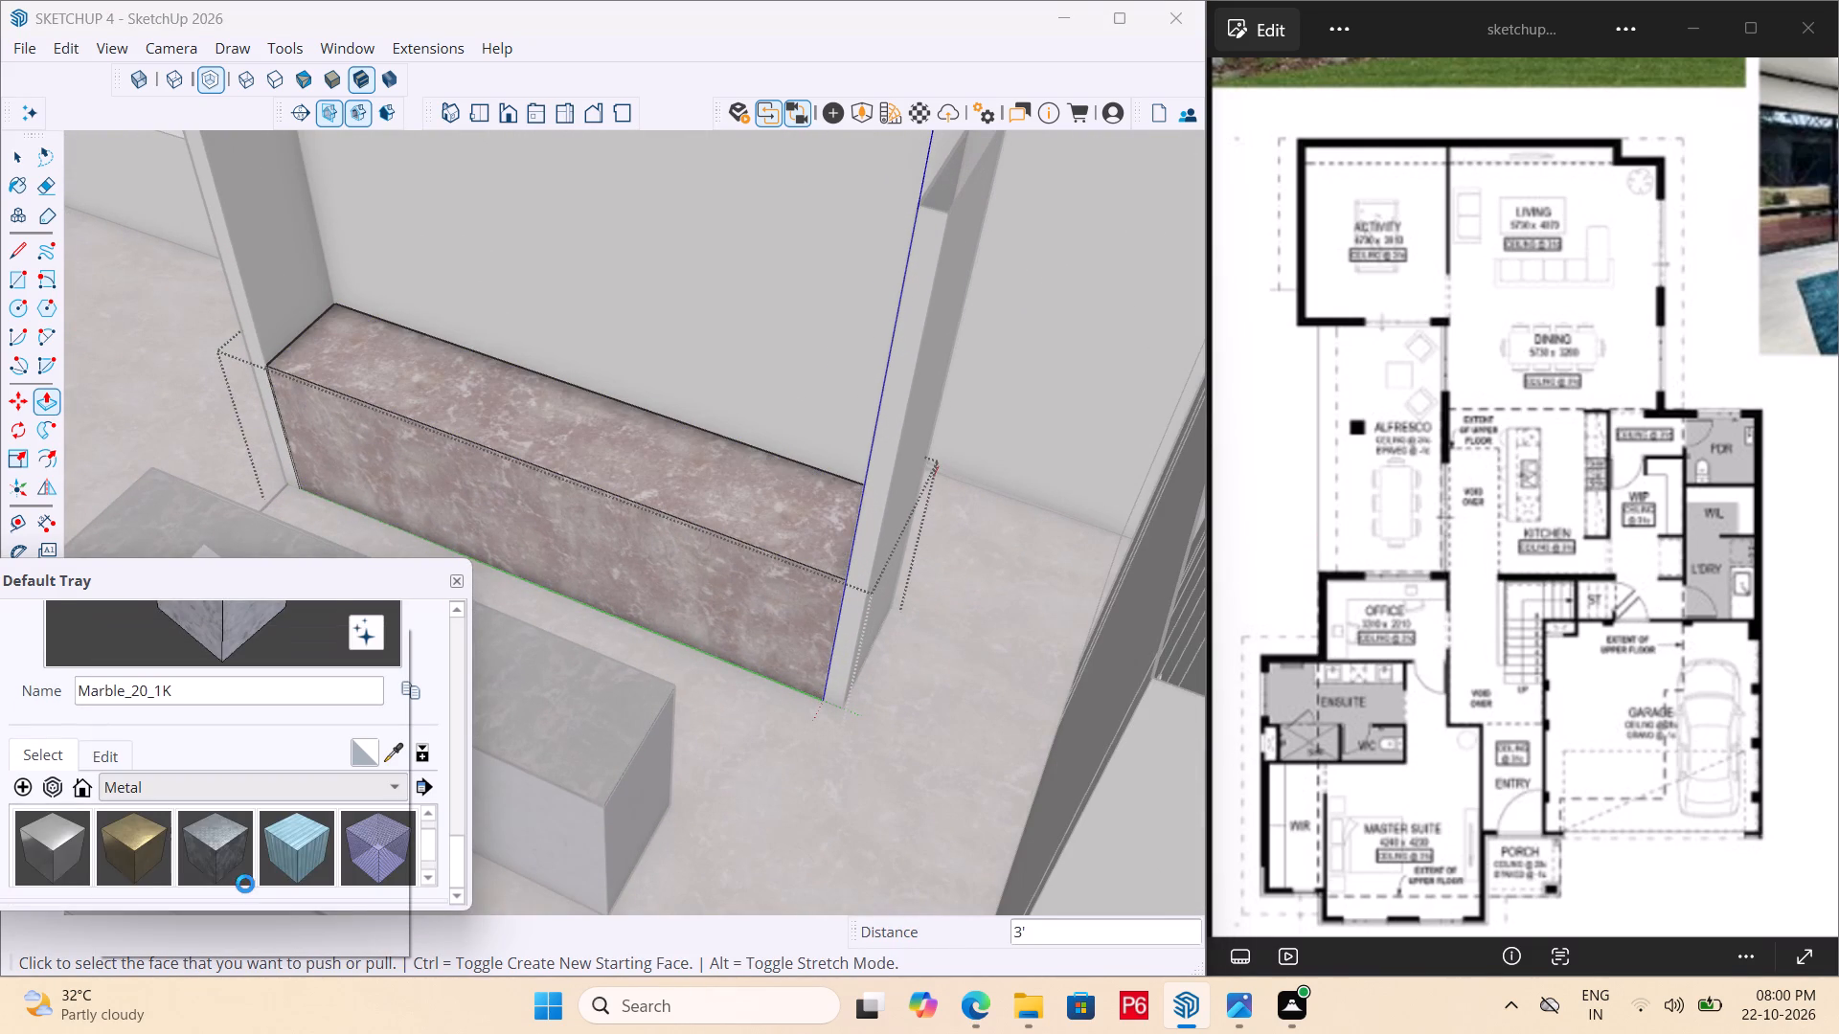
{"action": "scroll", "coordinate": [254, 812], "scroll_direction": "down", "scroll_amount": 7}
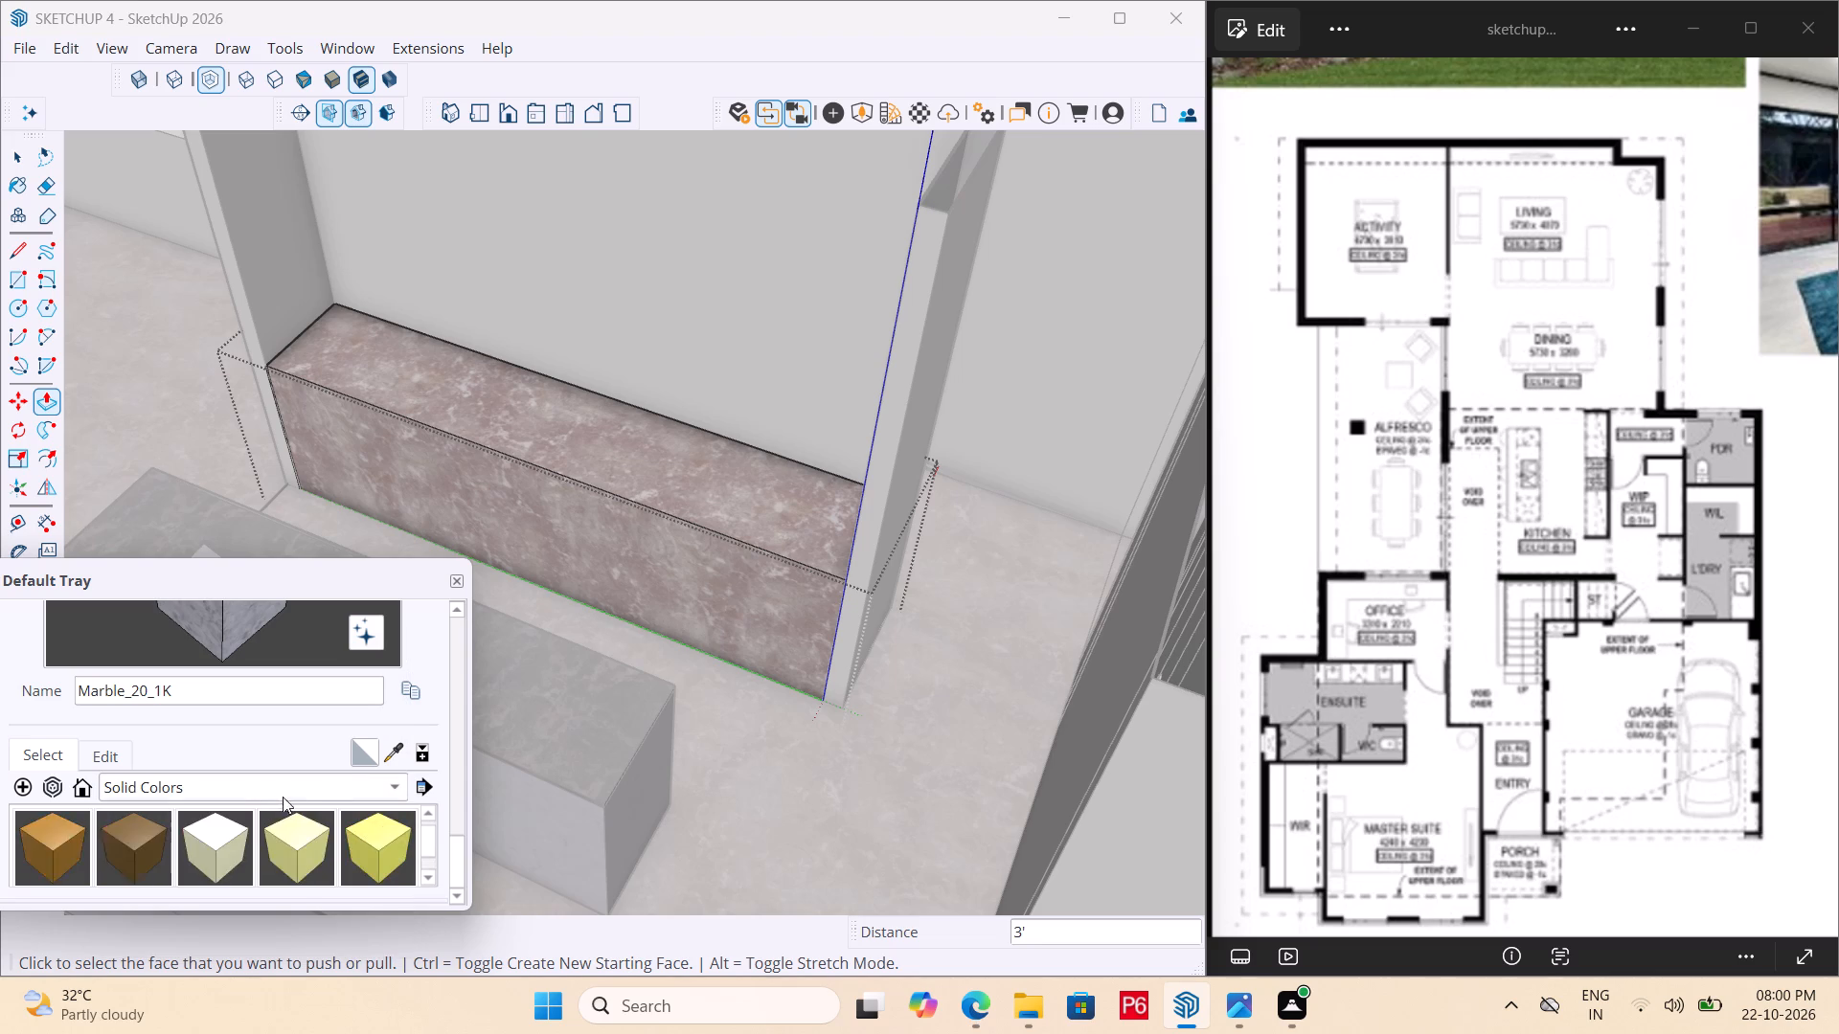
{"action": "scroll", "coordinate": [333, 821], "scroll_direction": "down", "scroll_amount": 17}
{"action": "scroll", "coordinate": [288, 838], "scroll_direction": "up", "scroll_amount": 1}
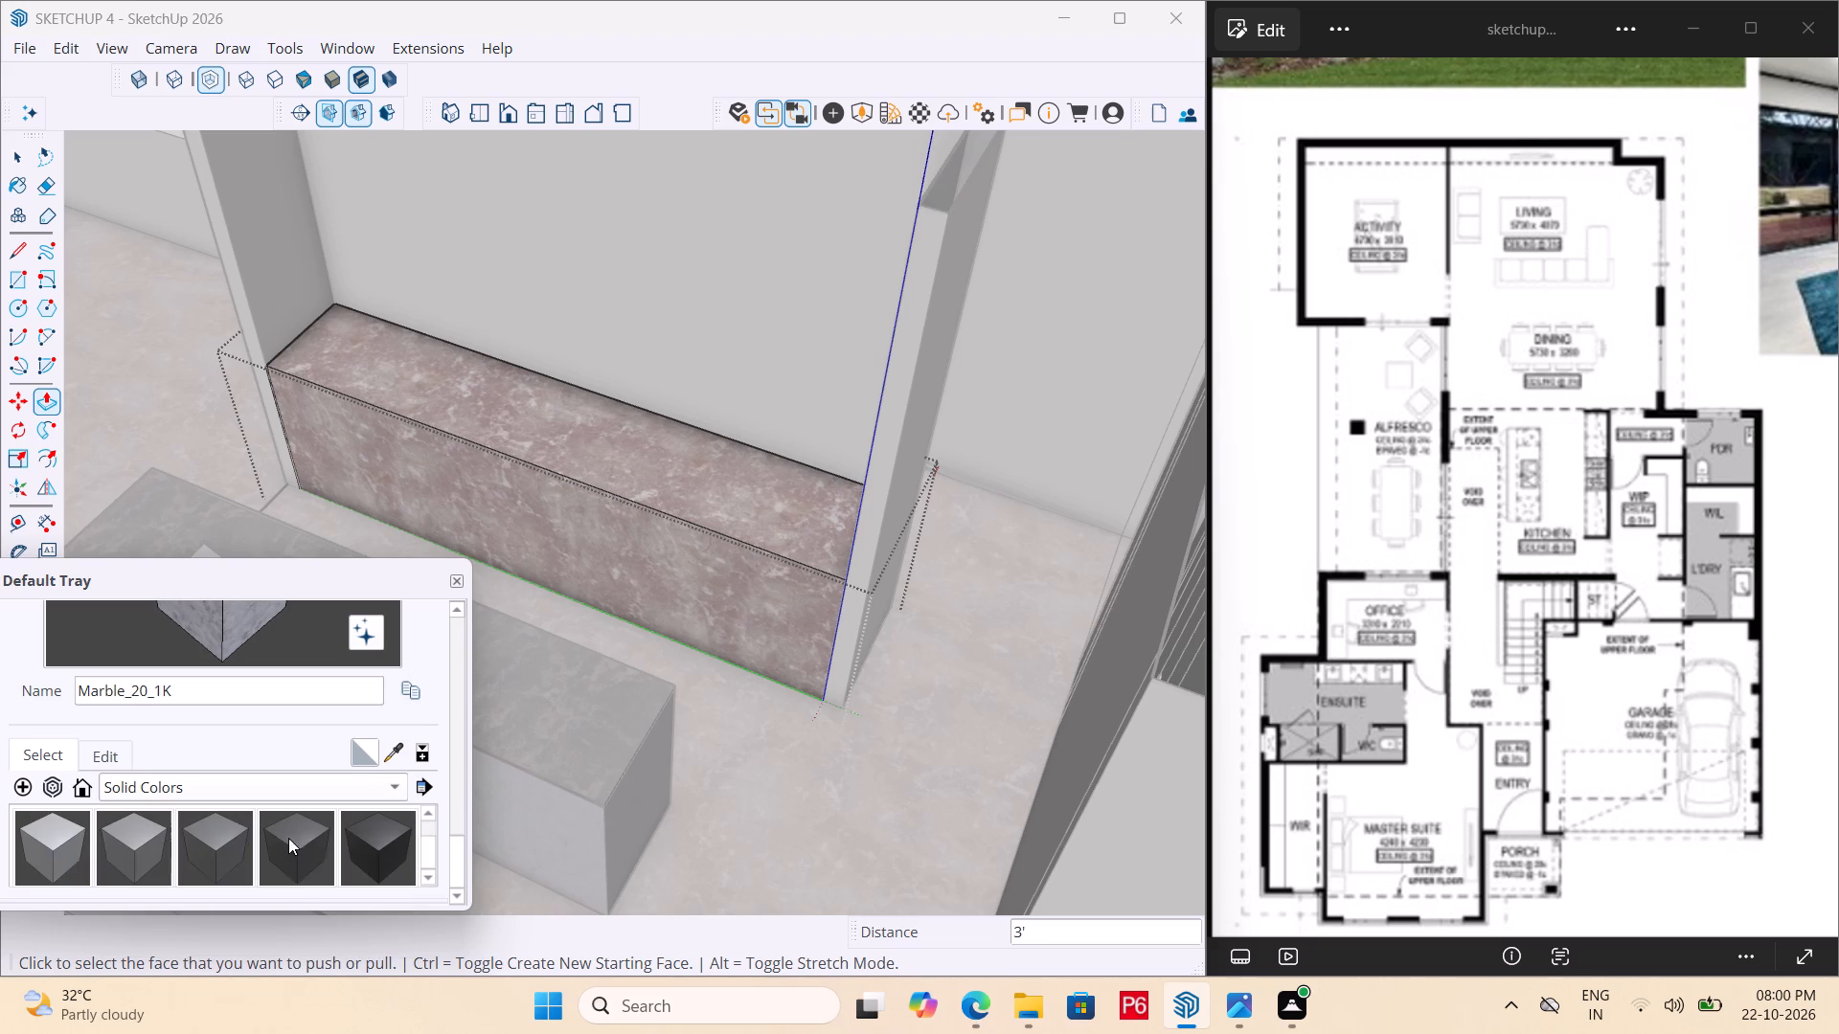
{"action": "left_click", "coordinate": [380, 801]}
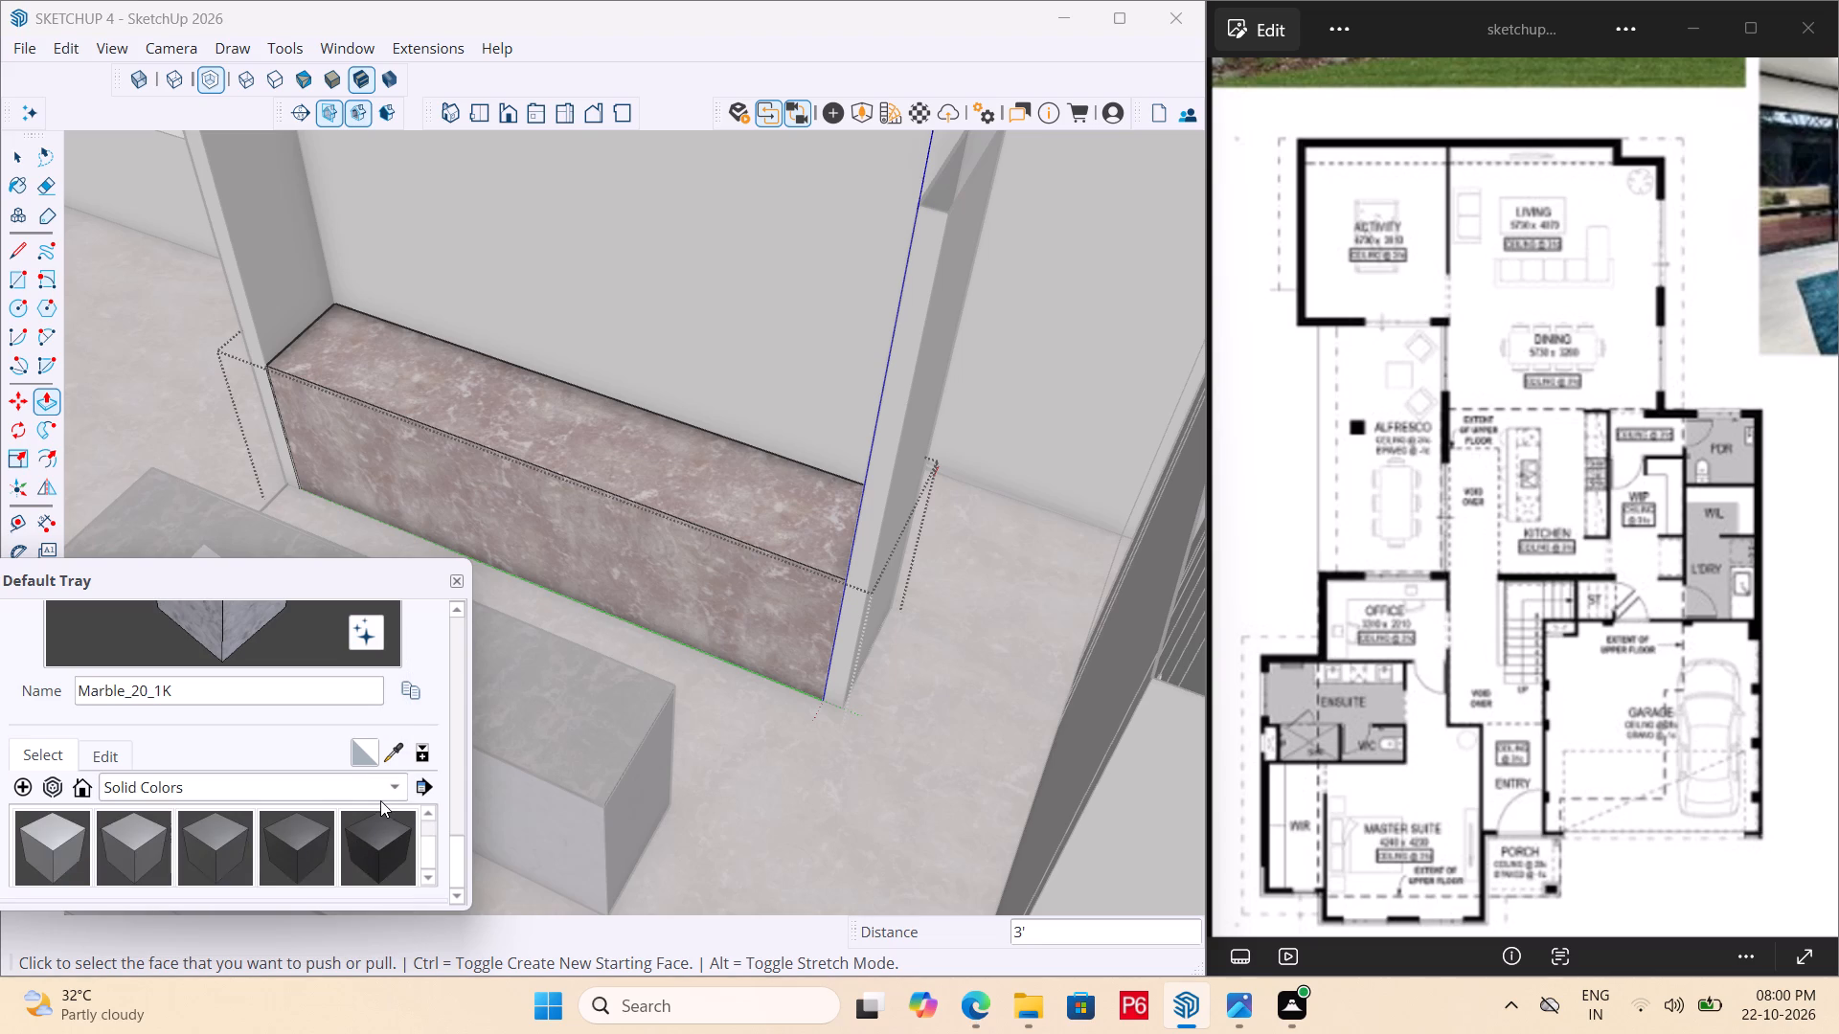
{"action": "left_click", "coordinate": [377, 795]}
{"action": "left_click", "coordinate": [202, 806]}
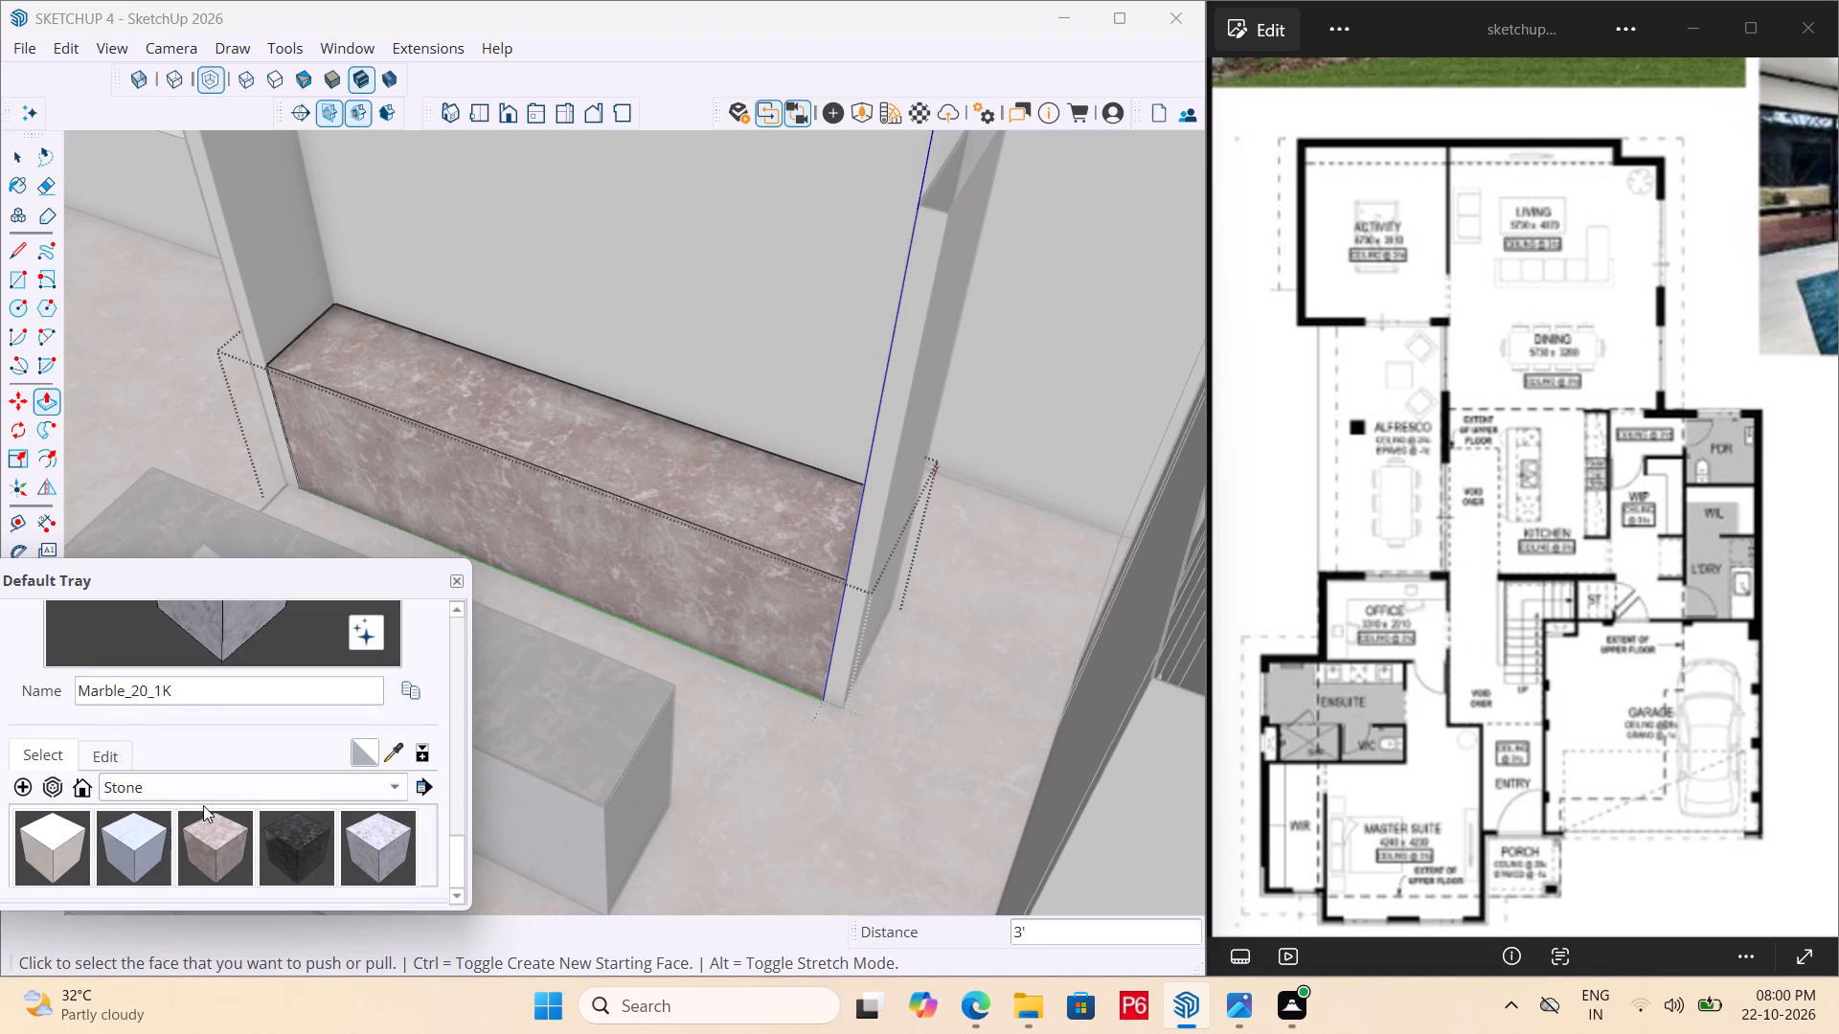
{"action": "left_click", "coordinate": [282, 835]}
{"action": "left_click", "coordinate": [688, 501]}
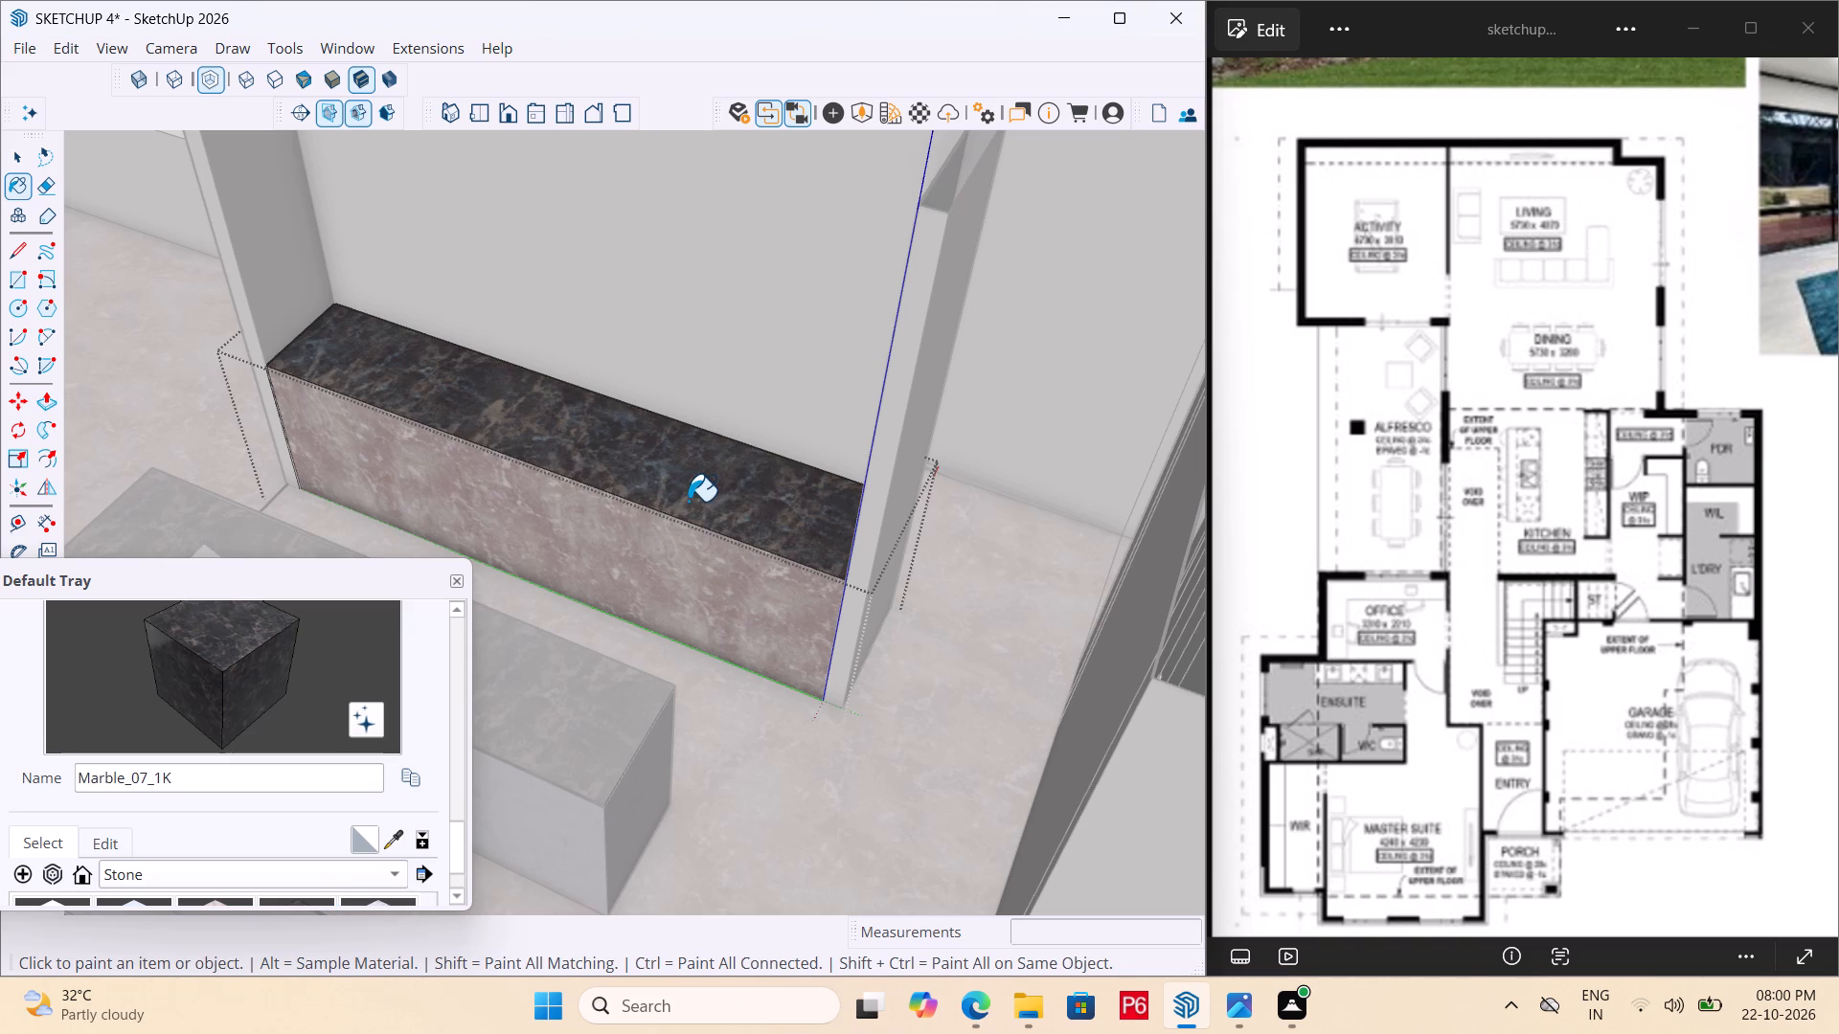
Extrude the back counter's dark marble top face upward by 1" and leave the counter group.
{"action": "key", "text": "p"}
{"action": "left_click", "coordinate": [735, 519]}
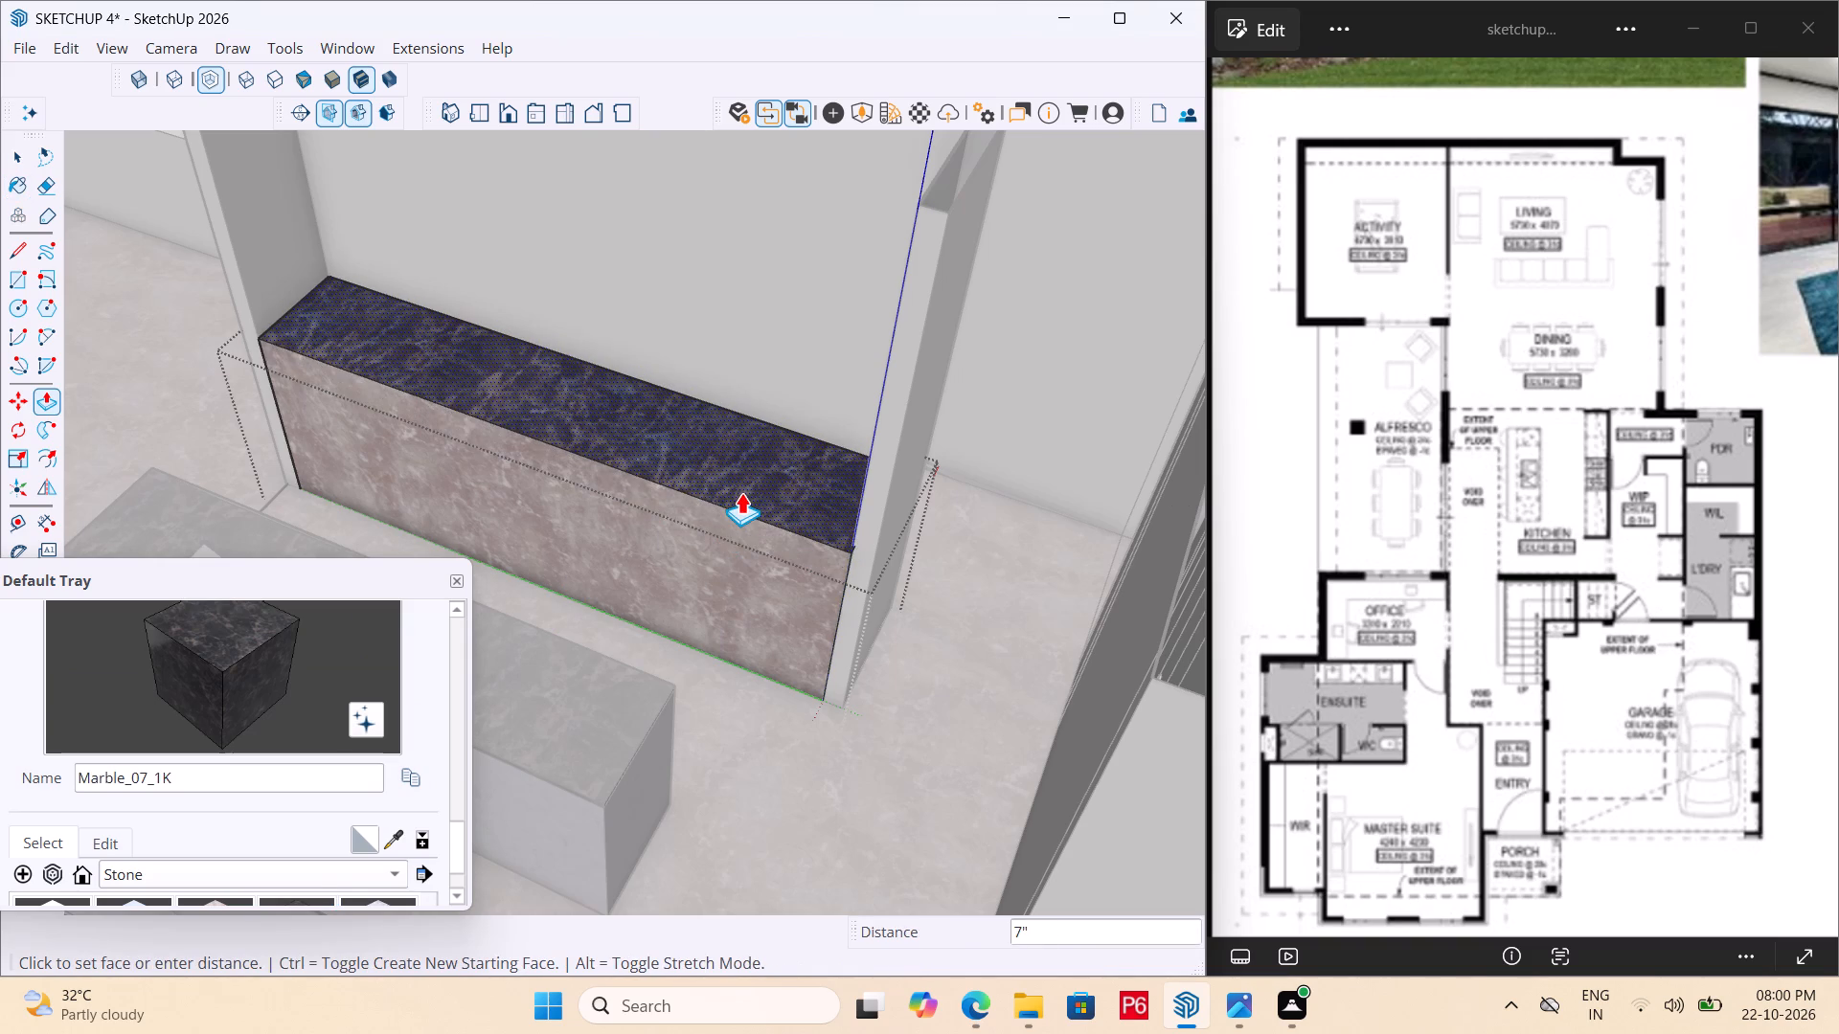
{"action": "type", "text": "1\""}
{"action": "key", "text": "Return"}
{"action": "scroll", "coordinate": [677, 441], "scroll_direction": "down", "scroll_amount": 7}
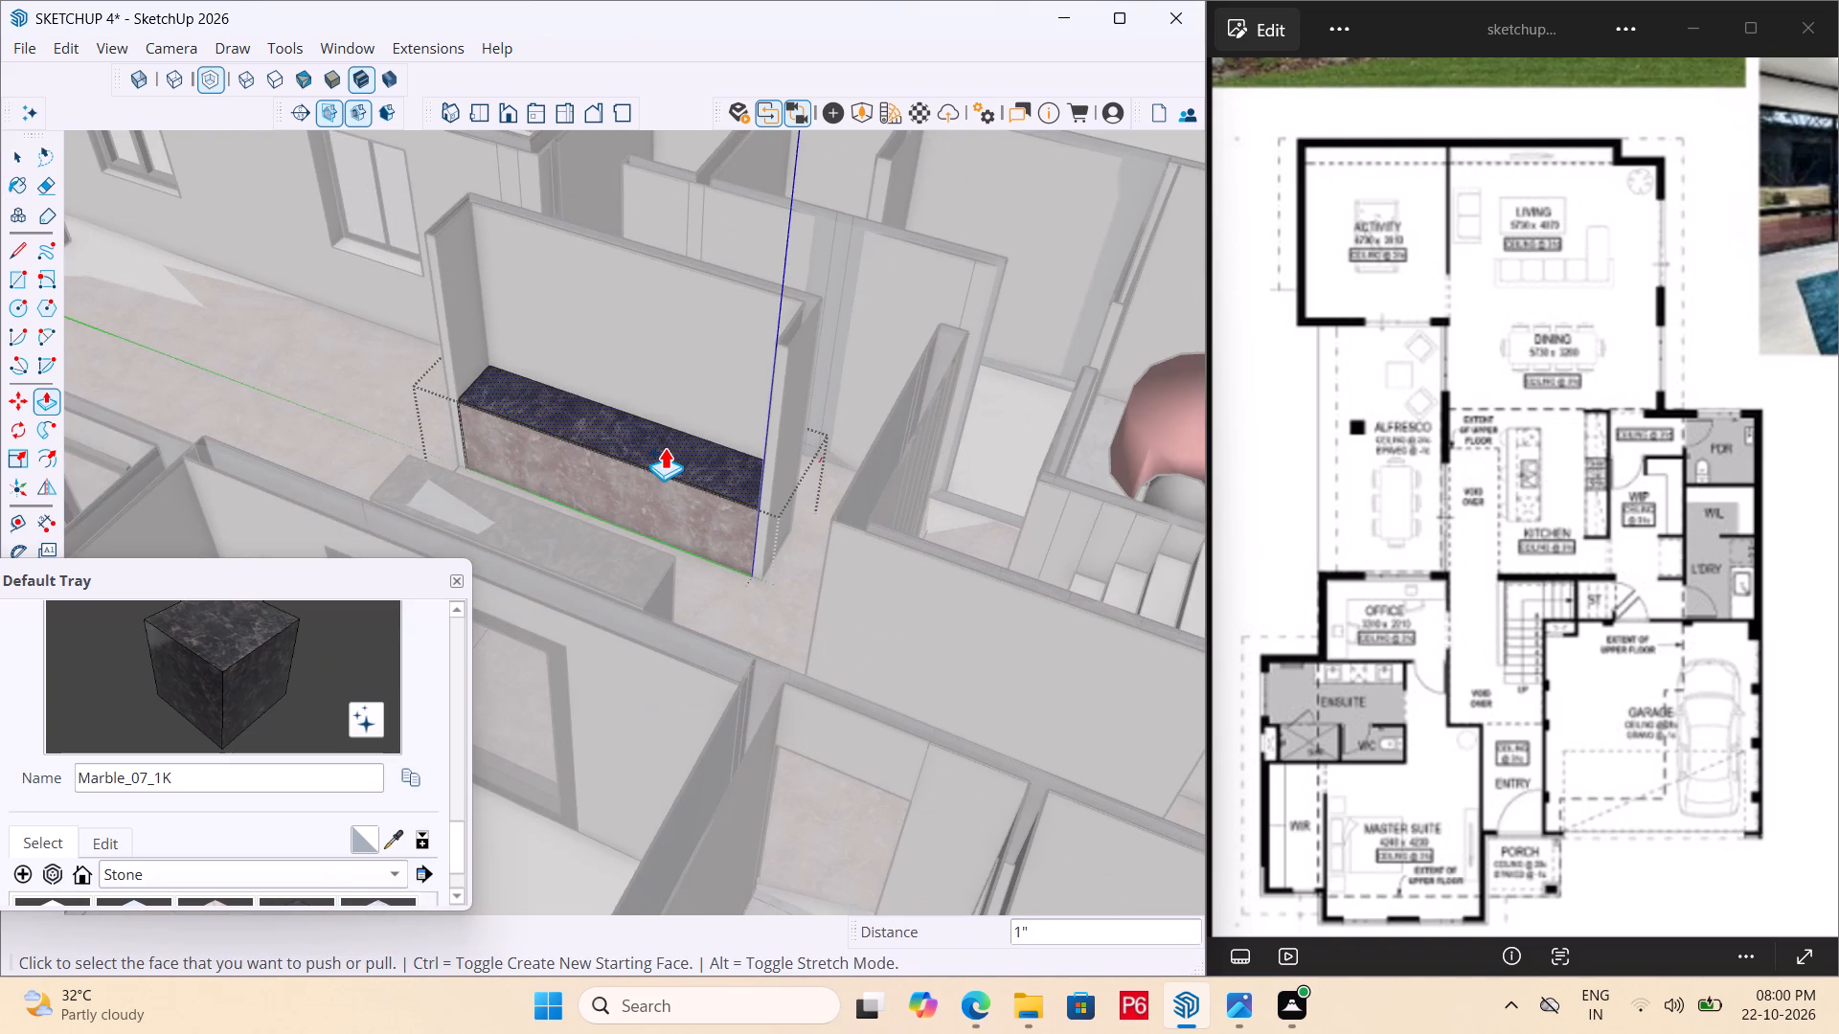
{"action": "scroll", "coordinate": [546, 467], "scroll_direction": "down", "scroll_amount": 7}
{"action": "key", "text": "space"}
{"action": "left_click", "coordinate": [861, 263]}
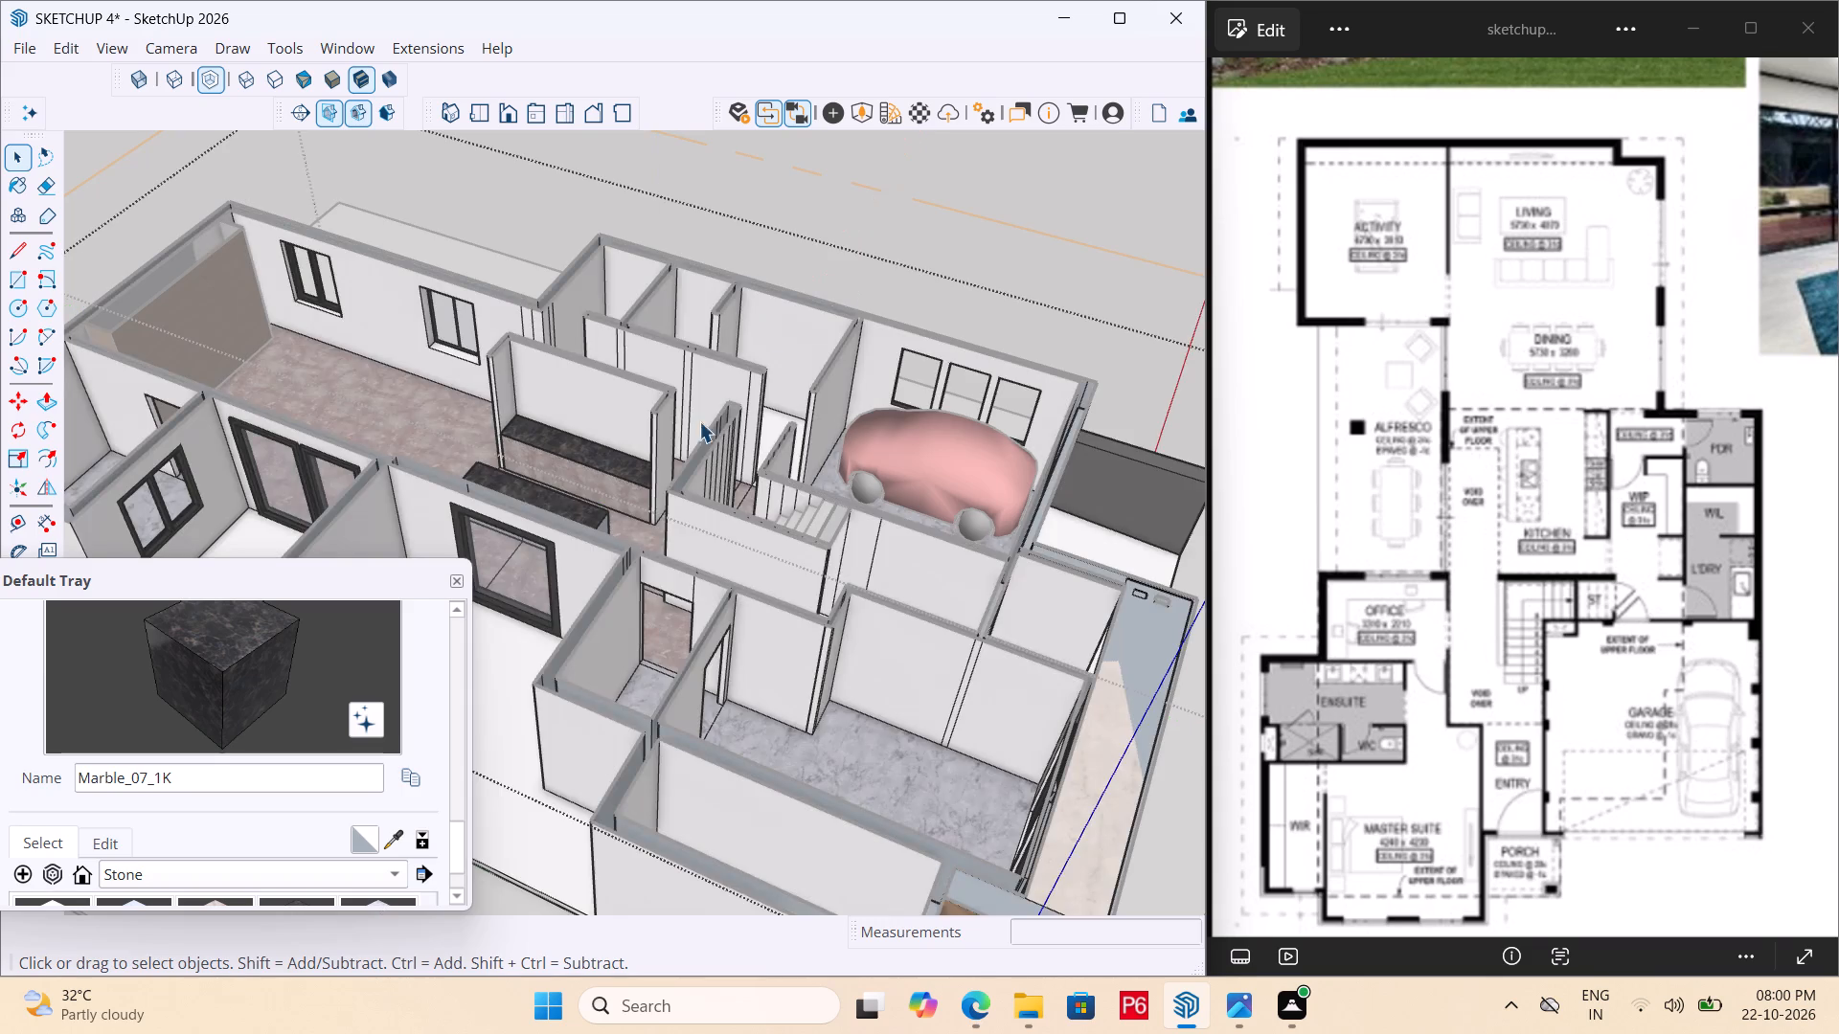
Inside the kitchen island group, erase the vertical line dividing the plain long side facing away from the back counter.
{"action": "middle_click_drag", "start_coordinate": [624, 468], "coordinate": [969, 541]}
{"action": "scroll", "coordinate": [556, 553], "scroll_direction": "up", "scroll_amount": 6}
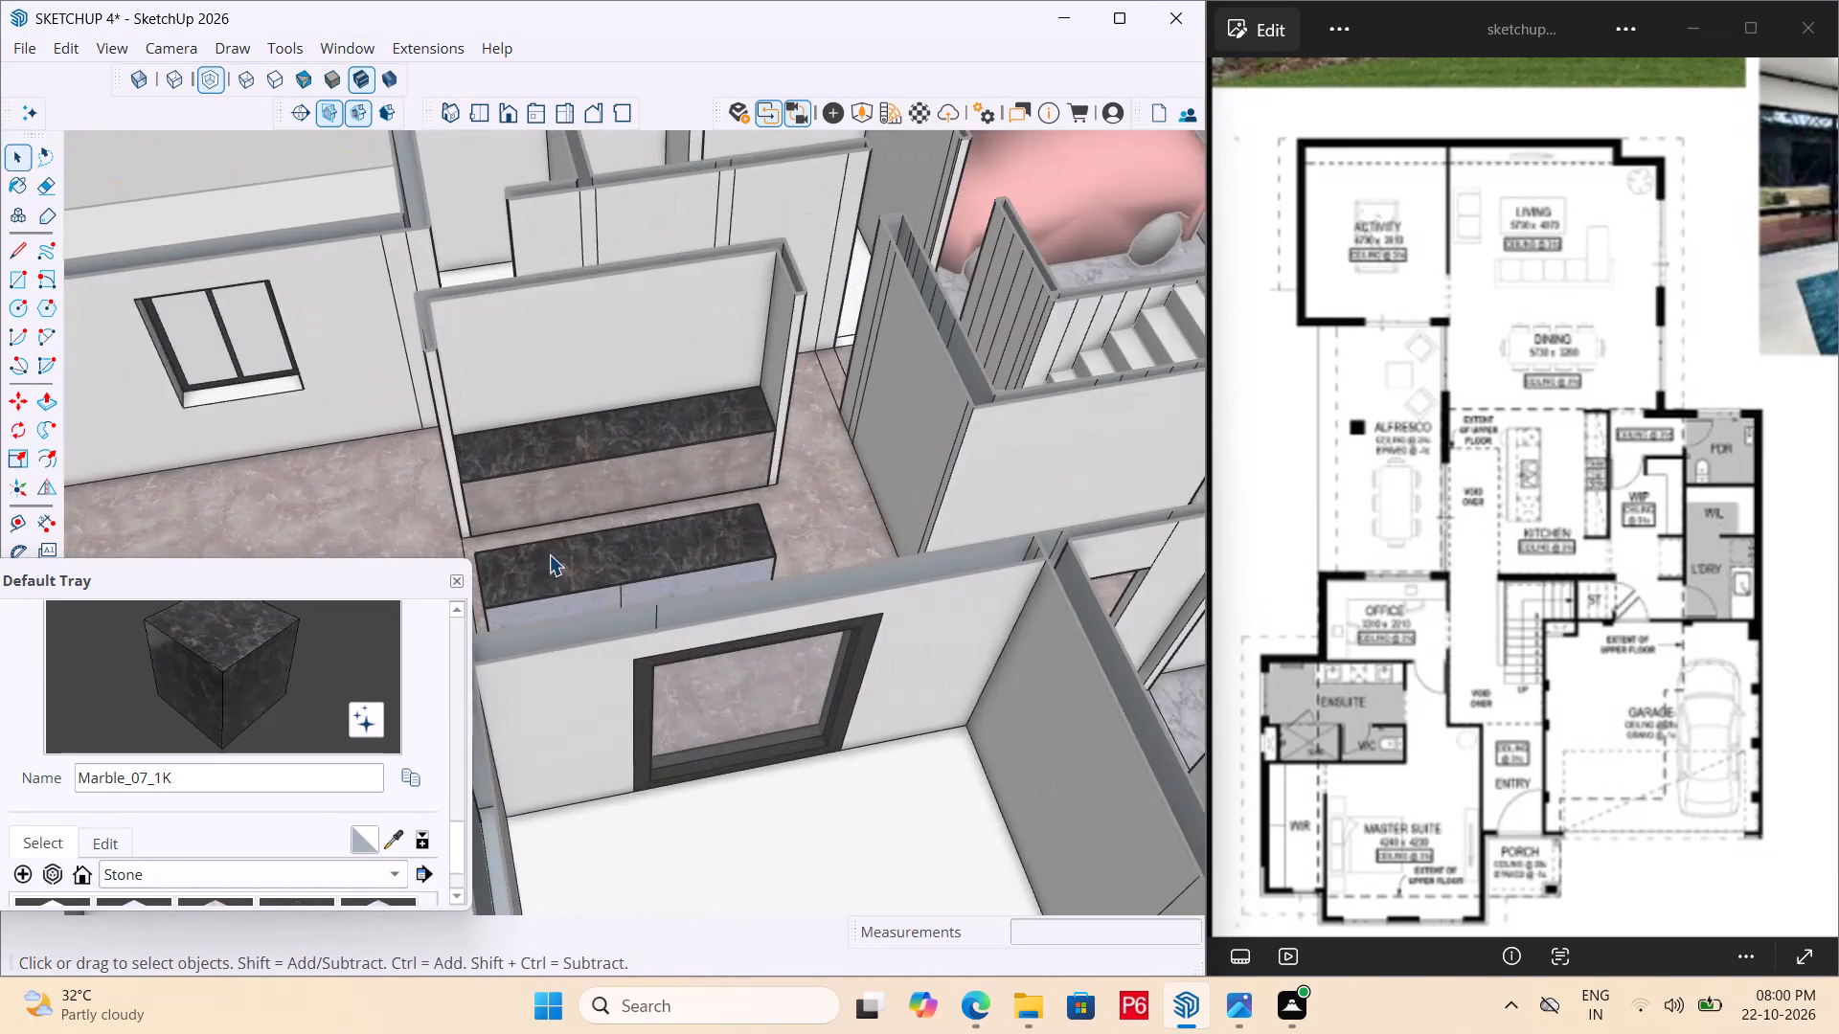
{"action": "middle_click_drag", "start_coordinate": [550, 594], "coordinate": [611, 638]}
{"action": "scroll", "coordinate": [601, 638], "scroll_direction": "up", "scroll_amount": 4}
{"action": "left_click", "coordinate": [642, 638]}
{"action": "double_click", "coordinate": [647, 636]}
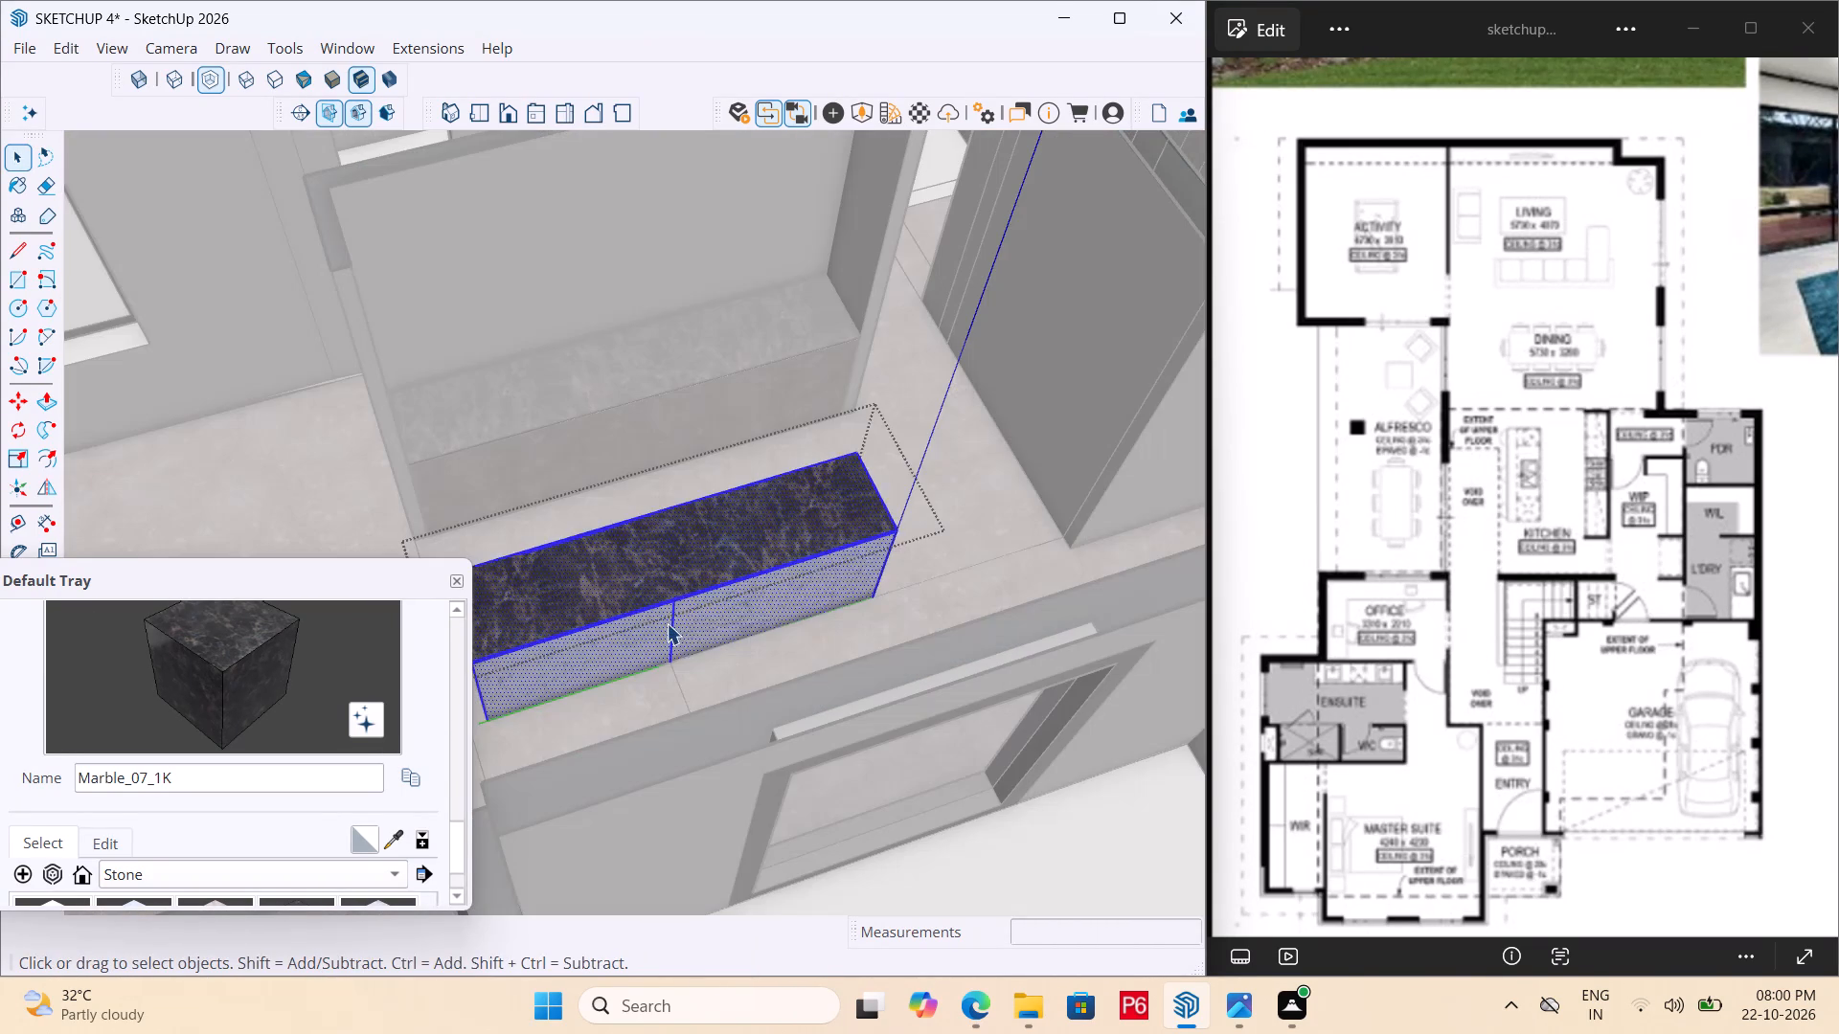
{"action": "left_click", "coordinate": [667, 623]}
{"action": "left_click", "coordinate": [714, 607]}
{"action": "scroll", "coordinate": [653, 632], "scroll_direction": "up", "scroll_amount": 3}
{"action": "key", "text": "e"}
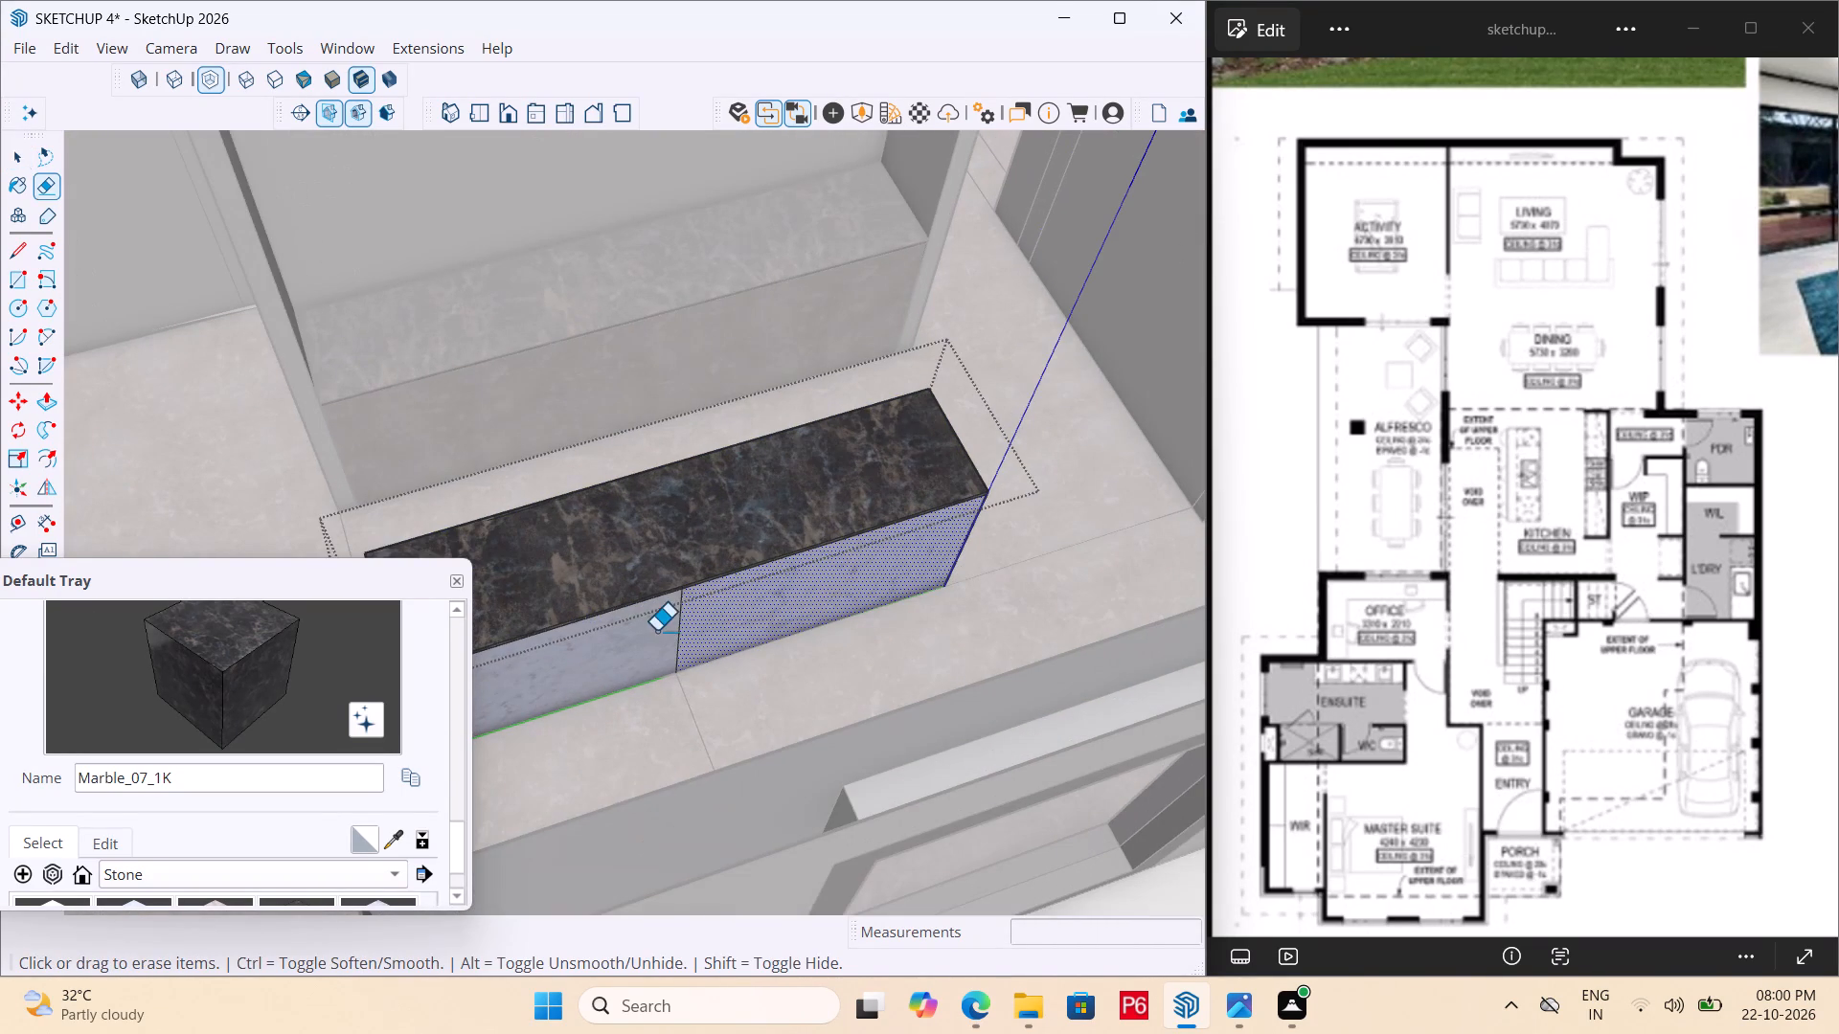
{"action": "left_click_drag", "start_coordinate": [657, 630], "coordinate": [683, 618]}
{"action": "left_click", "coordinate": [683, 618]}
{"action": "scroll", "coordinate": [531, 613], "scroll_direction": "down", "scroll_amount": 3}
{"action": "middle_click_drag", "start_coordinate": [529, 613], "coordinate": [1539, 529]}
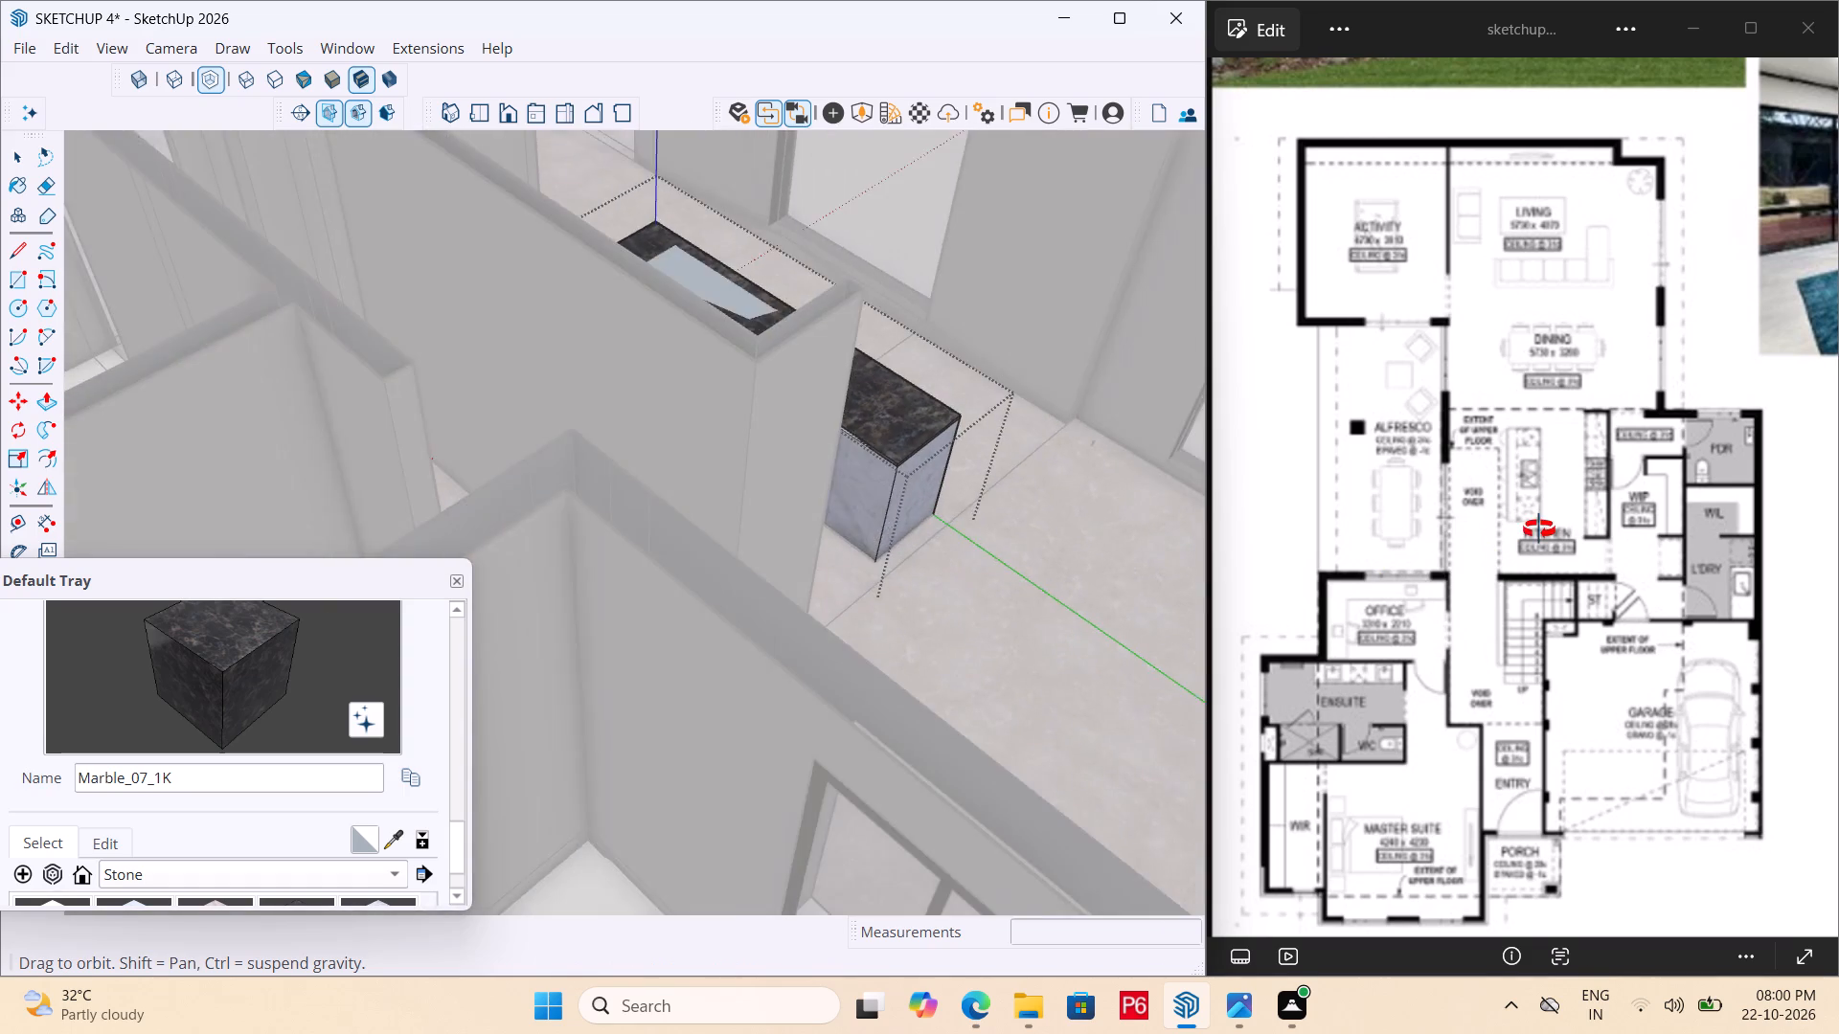
{"action": "middle_click_drag", "start_coordinate": [1539, 529], "coordinate": [1287, 488]}
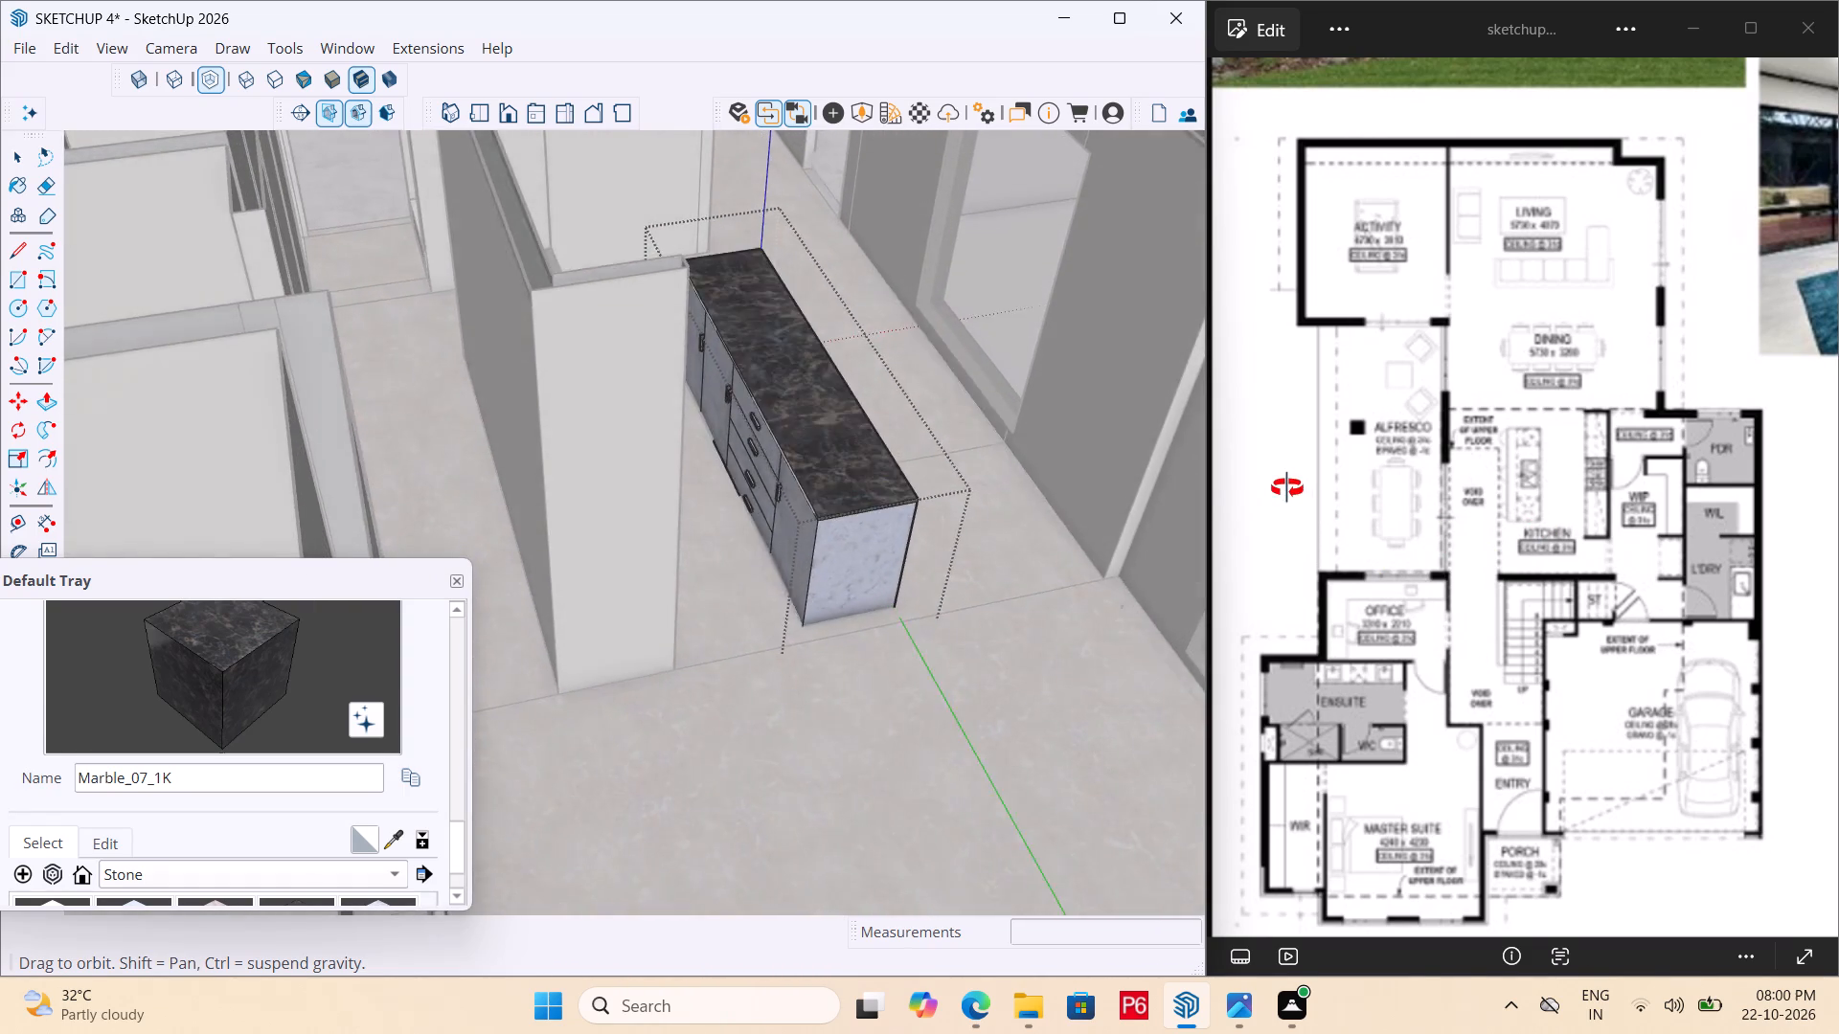
{"action": "middle_click_drag", "start_coordinate": [1287, 488], "coordinate": [365, 611]}
{"action": "middle_click_drag", "start_coordinate": [913, 512], "coordinate": [625, 542]}
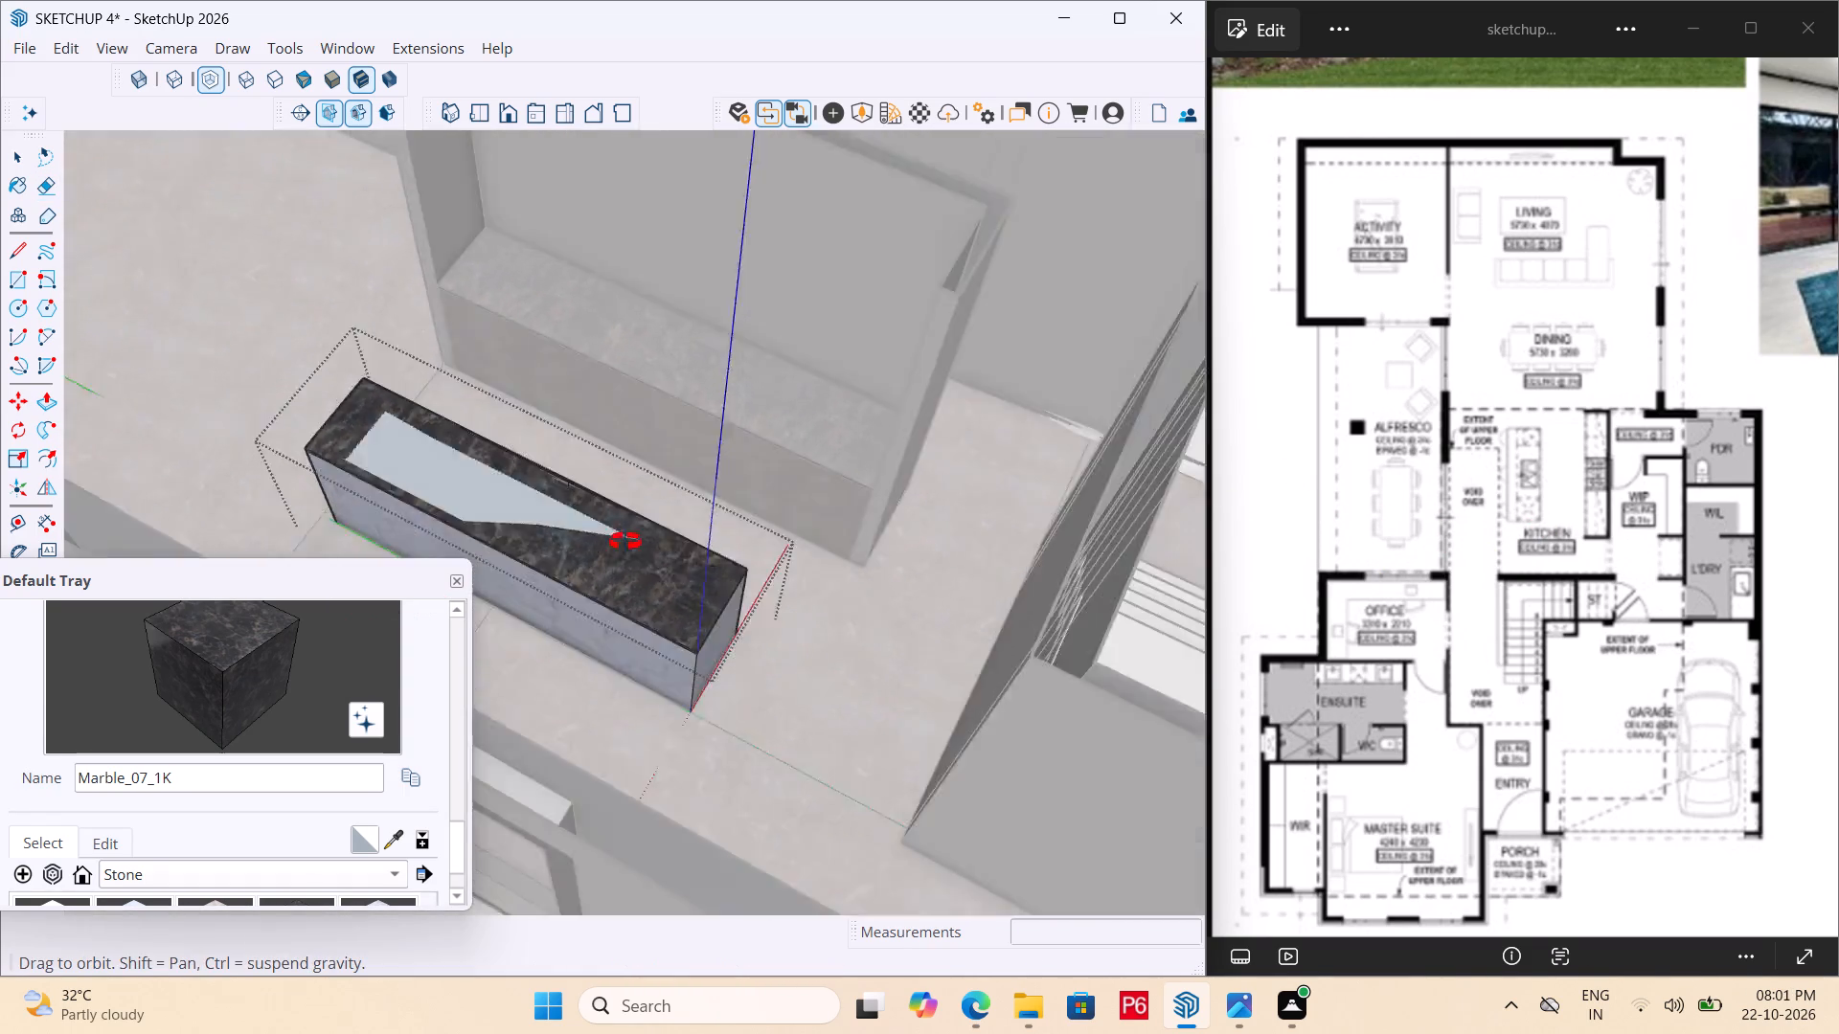
{"action": "middle_click_drag", "start_coordinate": [625, 542], "coordinate": [537, 548]}
{"action": "key", "text": "space"}
{"action": "left_click", "coordinate": [701, 471]}
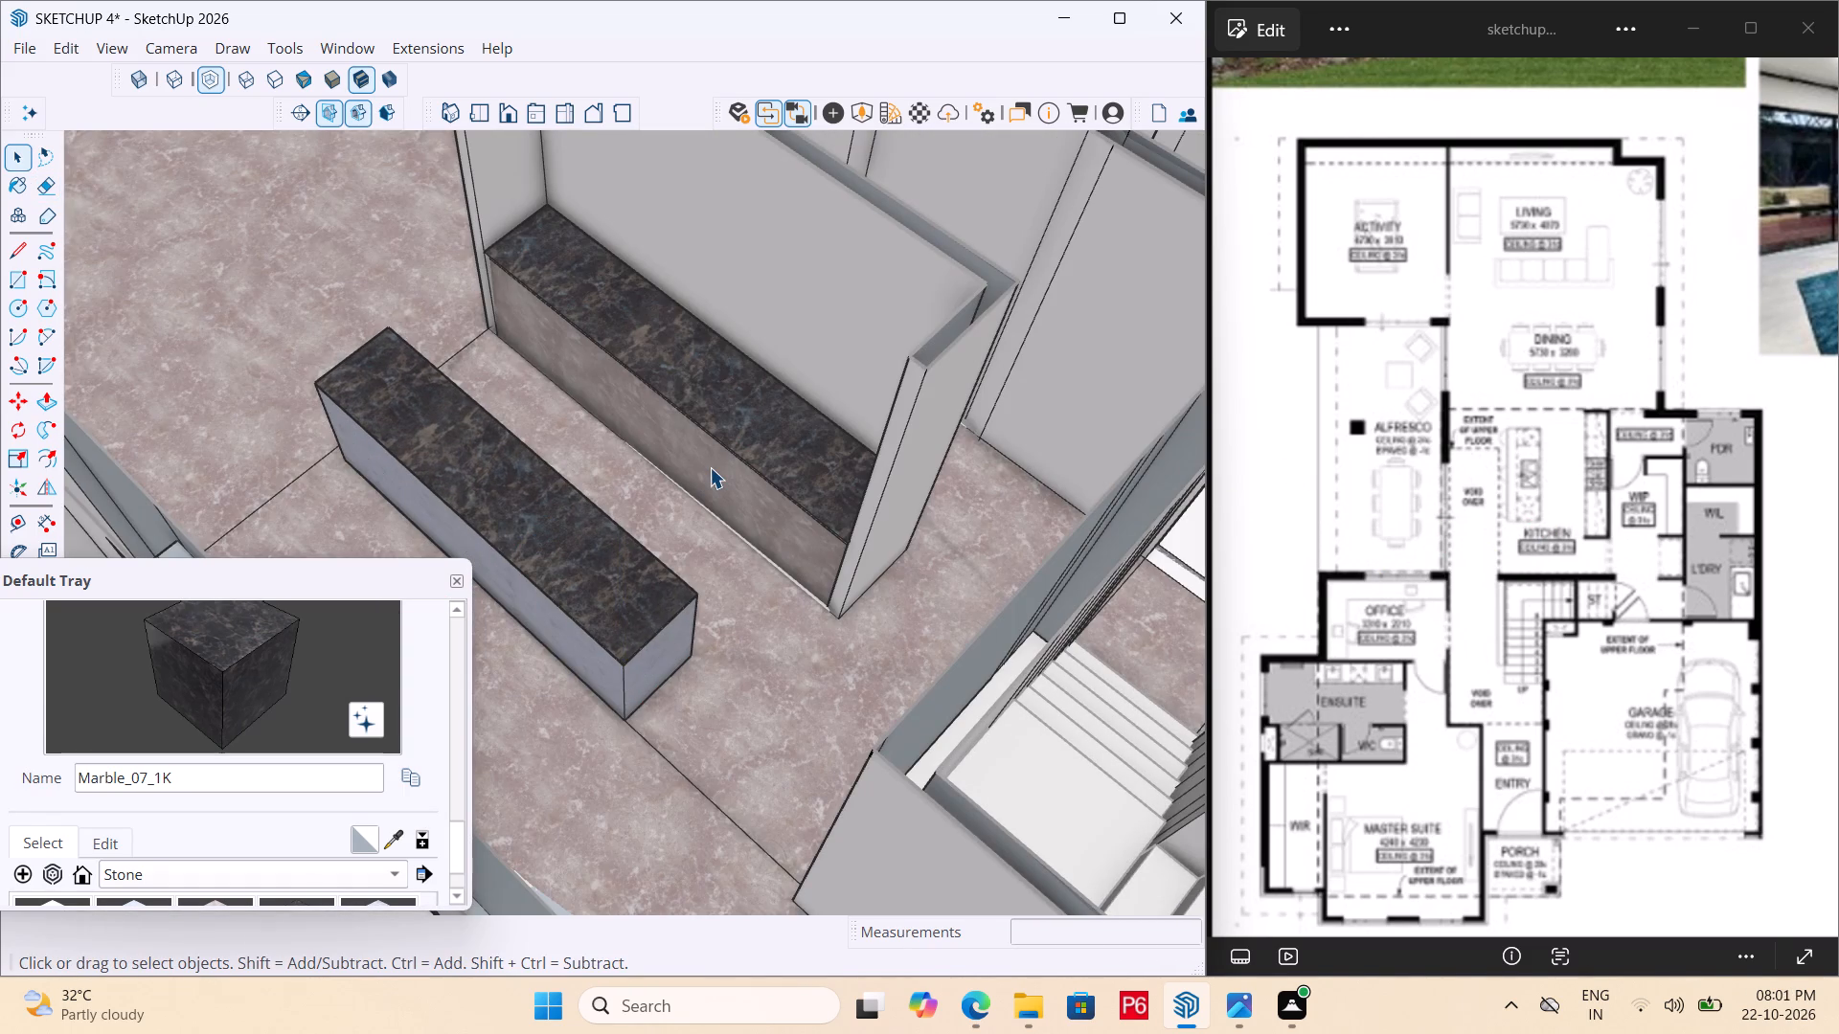
Open the back counter group for editing and select its long front face below the dark marble top.
{"action": "left_click", "coordinate": [710, 467]}
{"action": "middle_click_drag", "start_coordinate": [651, 368], "coordinate": [671, 348]}
{"action": "double_click", "coordinate": [681, 424]}
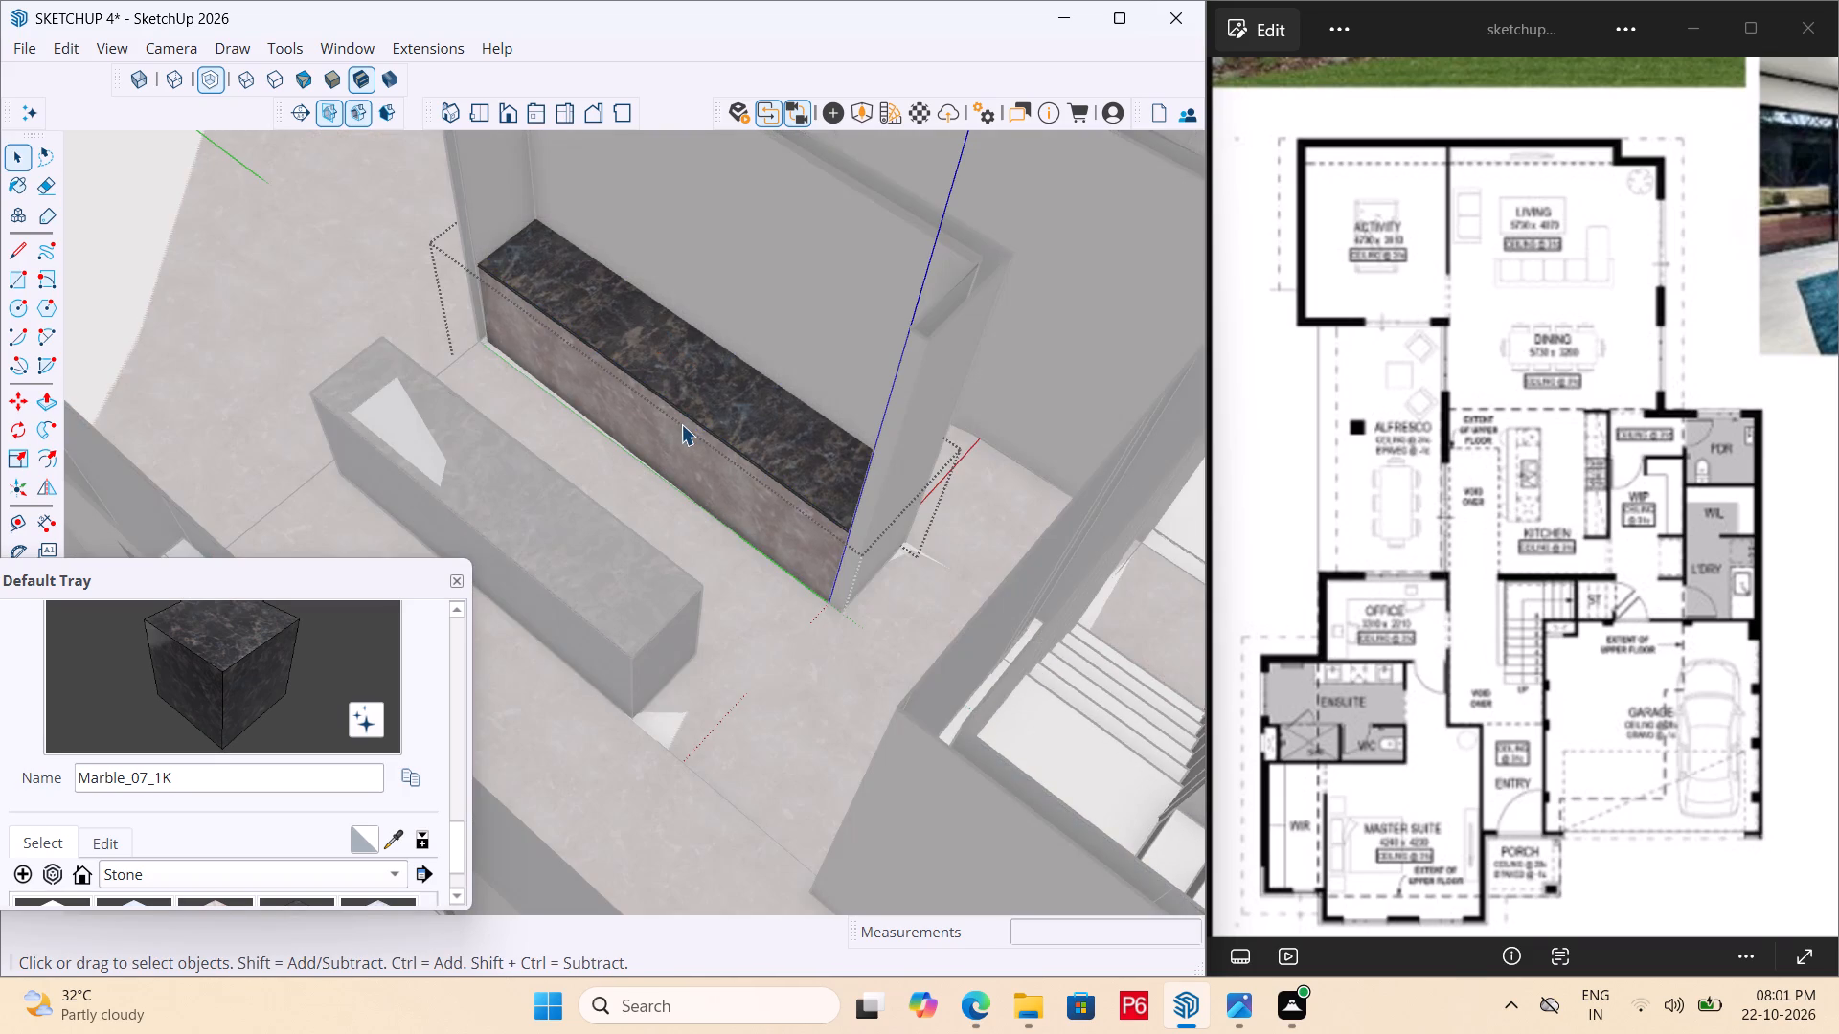
{"action": "scroll", "coordinate": [542, 375], "scroll_direction": "up", "scroll_amount": 11}
{"action": "scroll", "coordinate": [493, 369], "scroll_direction": "down", "scroll_amount": 5}
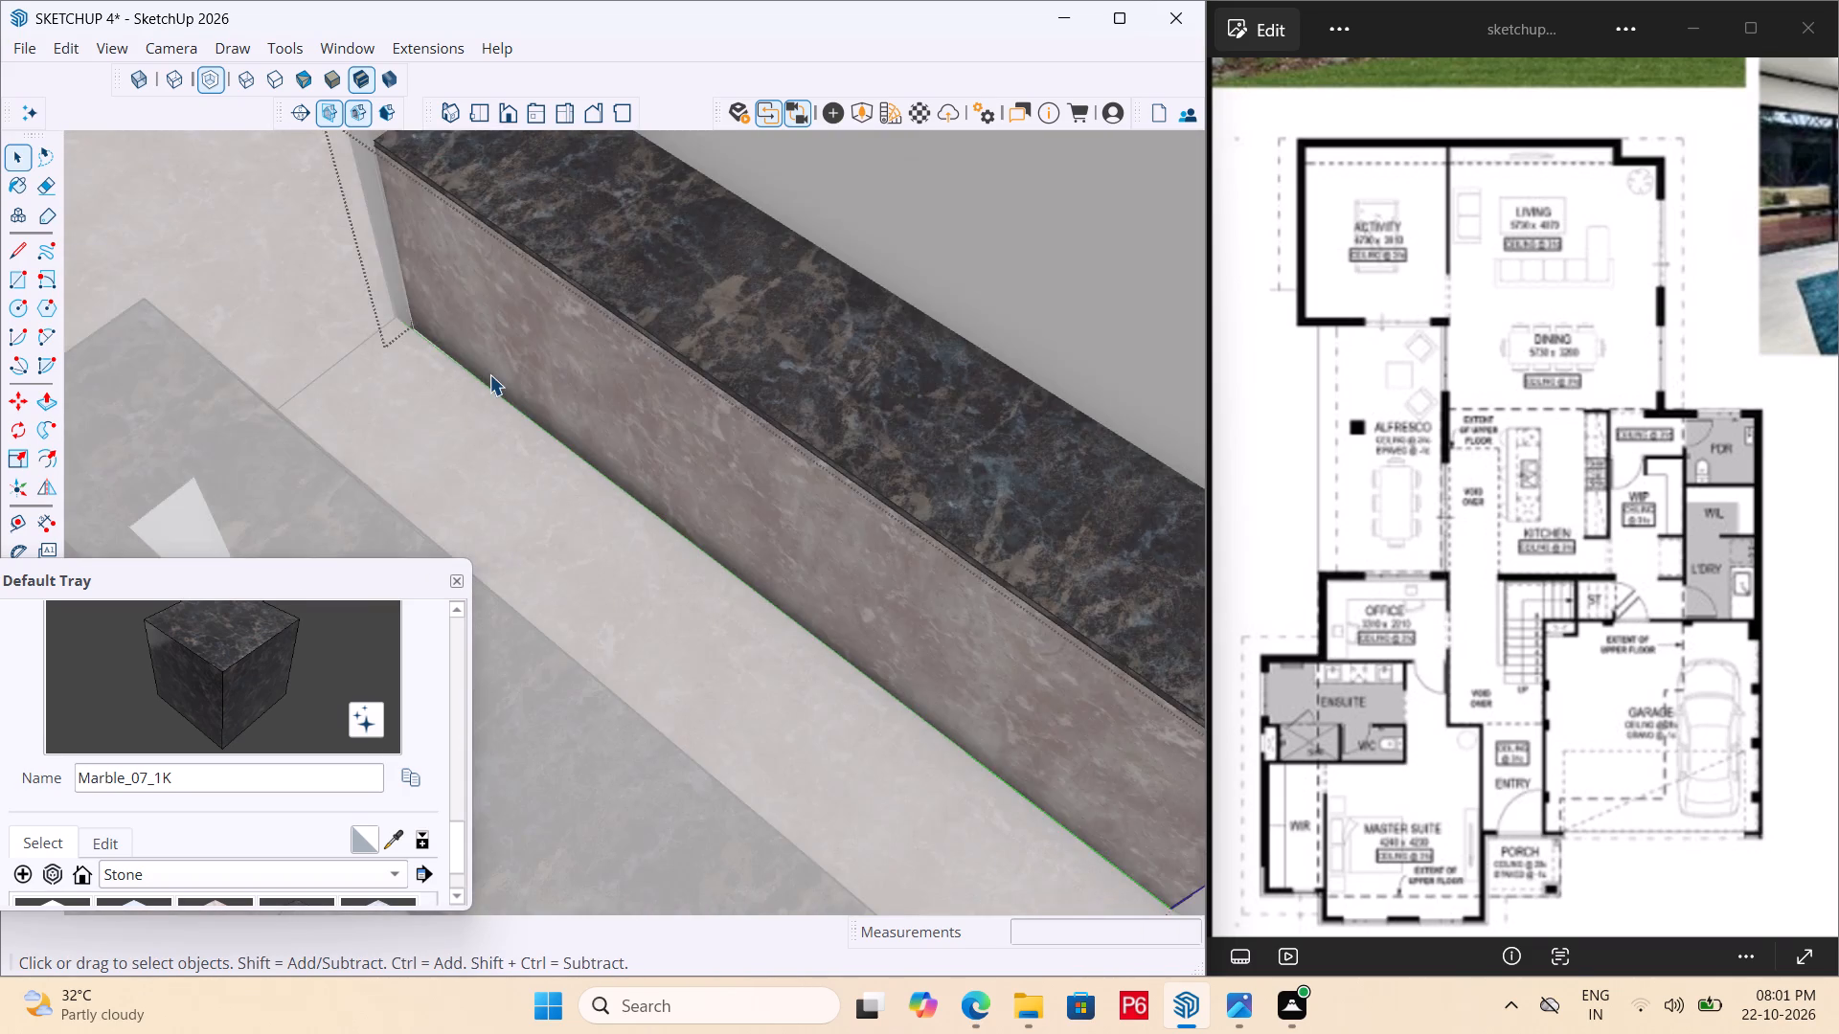
{"action": "scroll", "coordinate": [489, 374], "scroll_direction": "down", "scroll_amount": 5}
{"action": "left_click", "coordinate": [556, 377]}
{"action": "scroll", "coordinate": [706, 459], "scroll_direction": "up", "scroll_amount": 6}
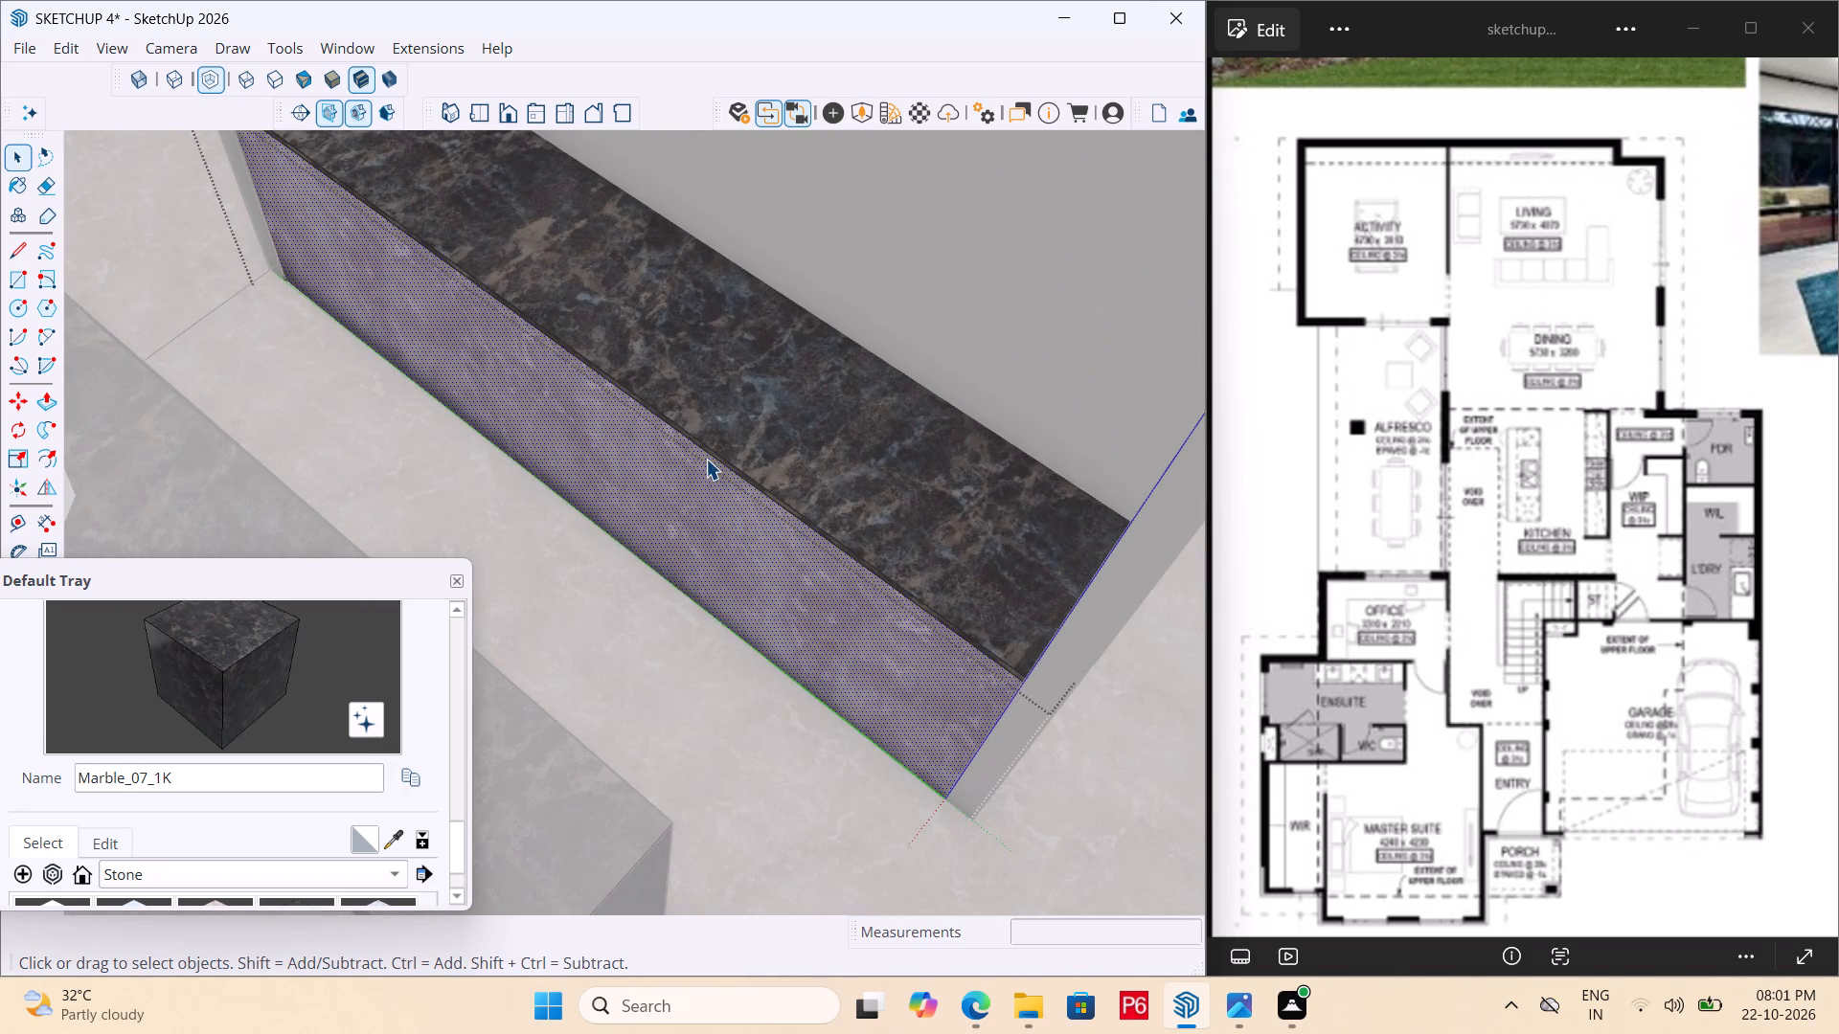
{"action": "middle_click_drag", "start_coordinate": [826, 473], "coordinate": [825, 272]}
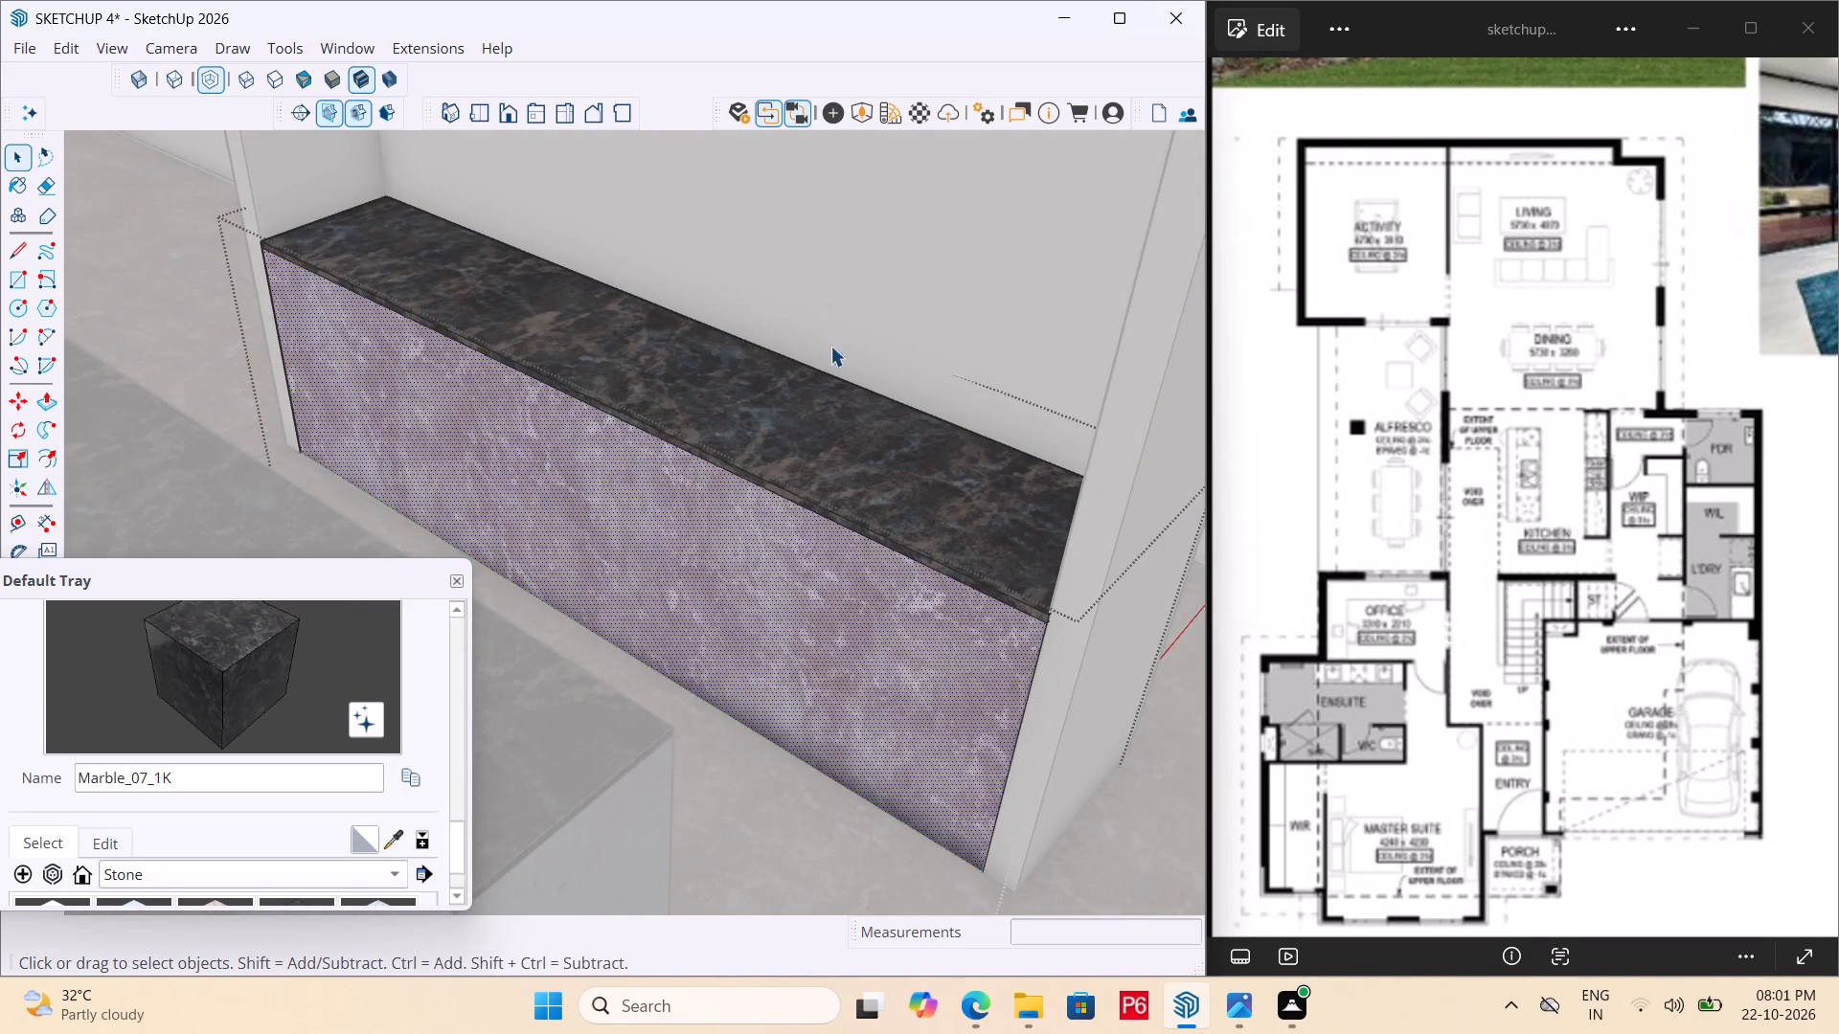
{"action": "middle_click_drag", "start_coordinate": [754, 477], "coordinate": [710, 472]}
{"action": "scroll", "coordinate": [753, 476], "scroll_direction": "down", "scroll_amount": 1}
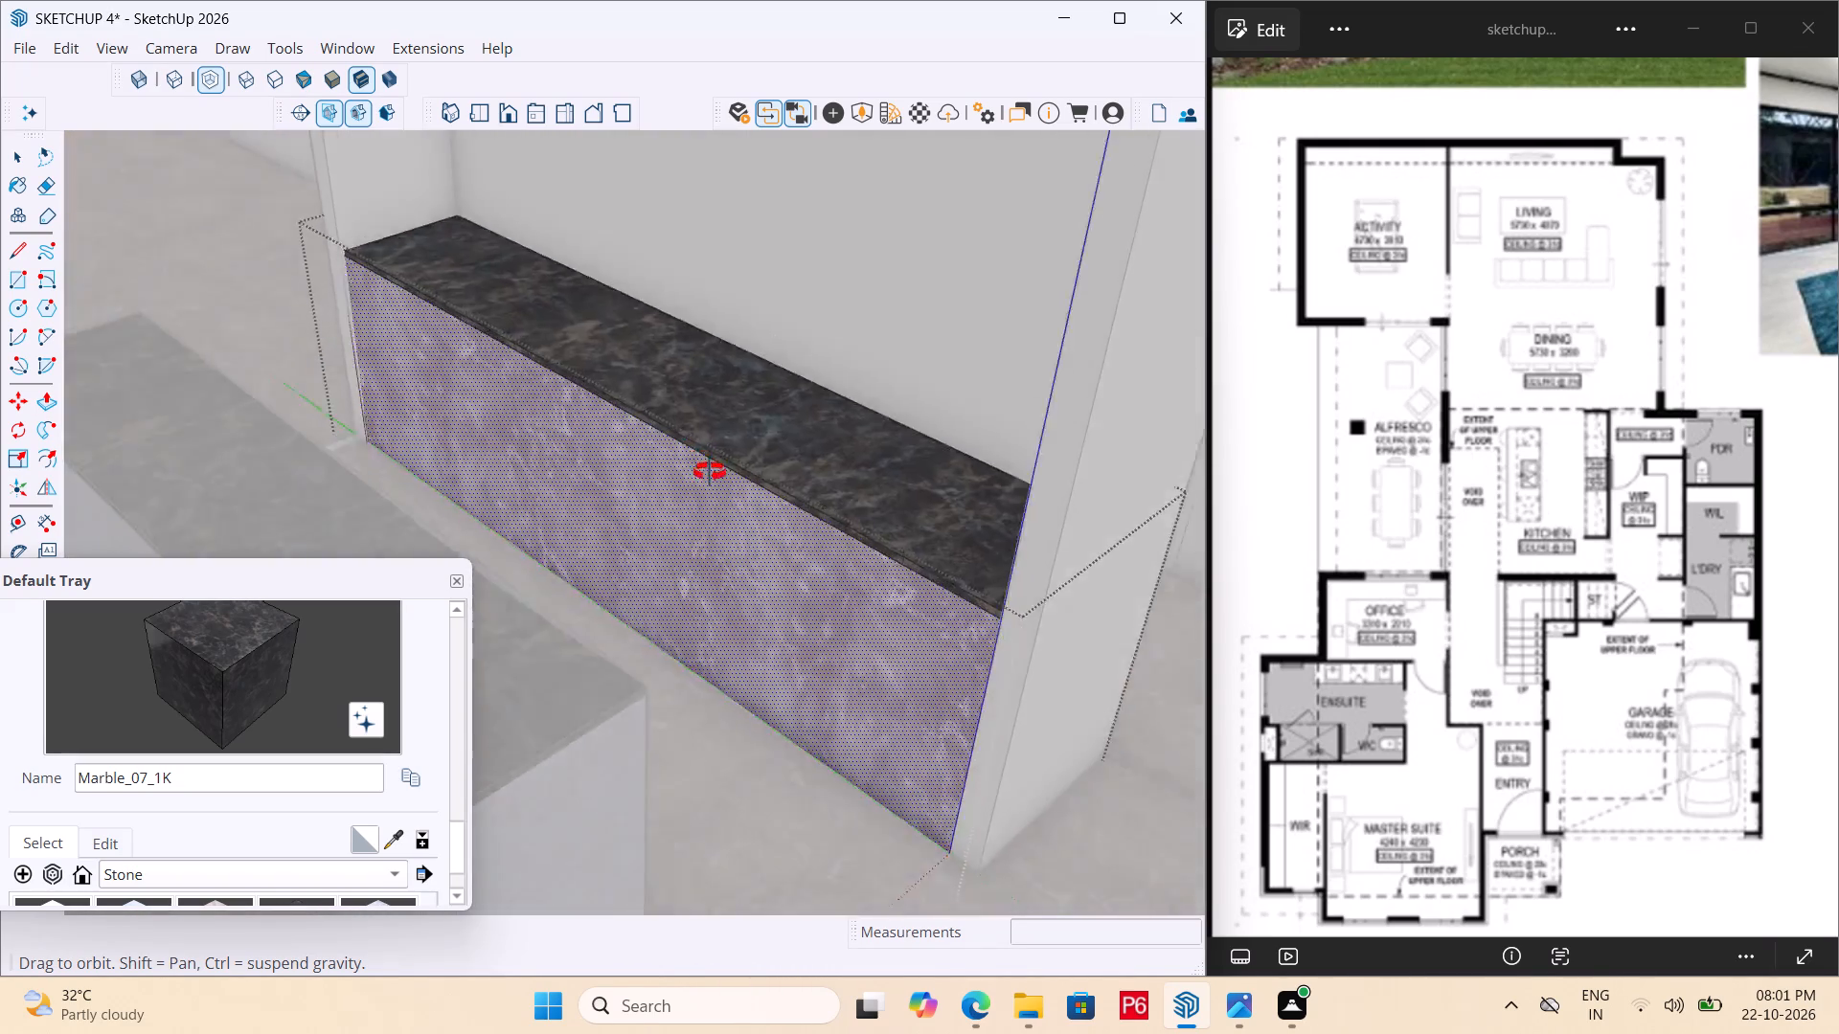
{"action": "middle_click_drag", "start_coordinate": [710, 472], "coordinate": [805, 528]}
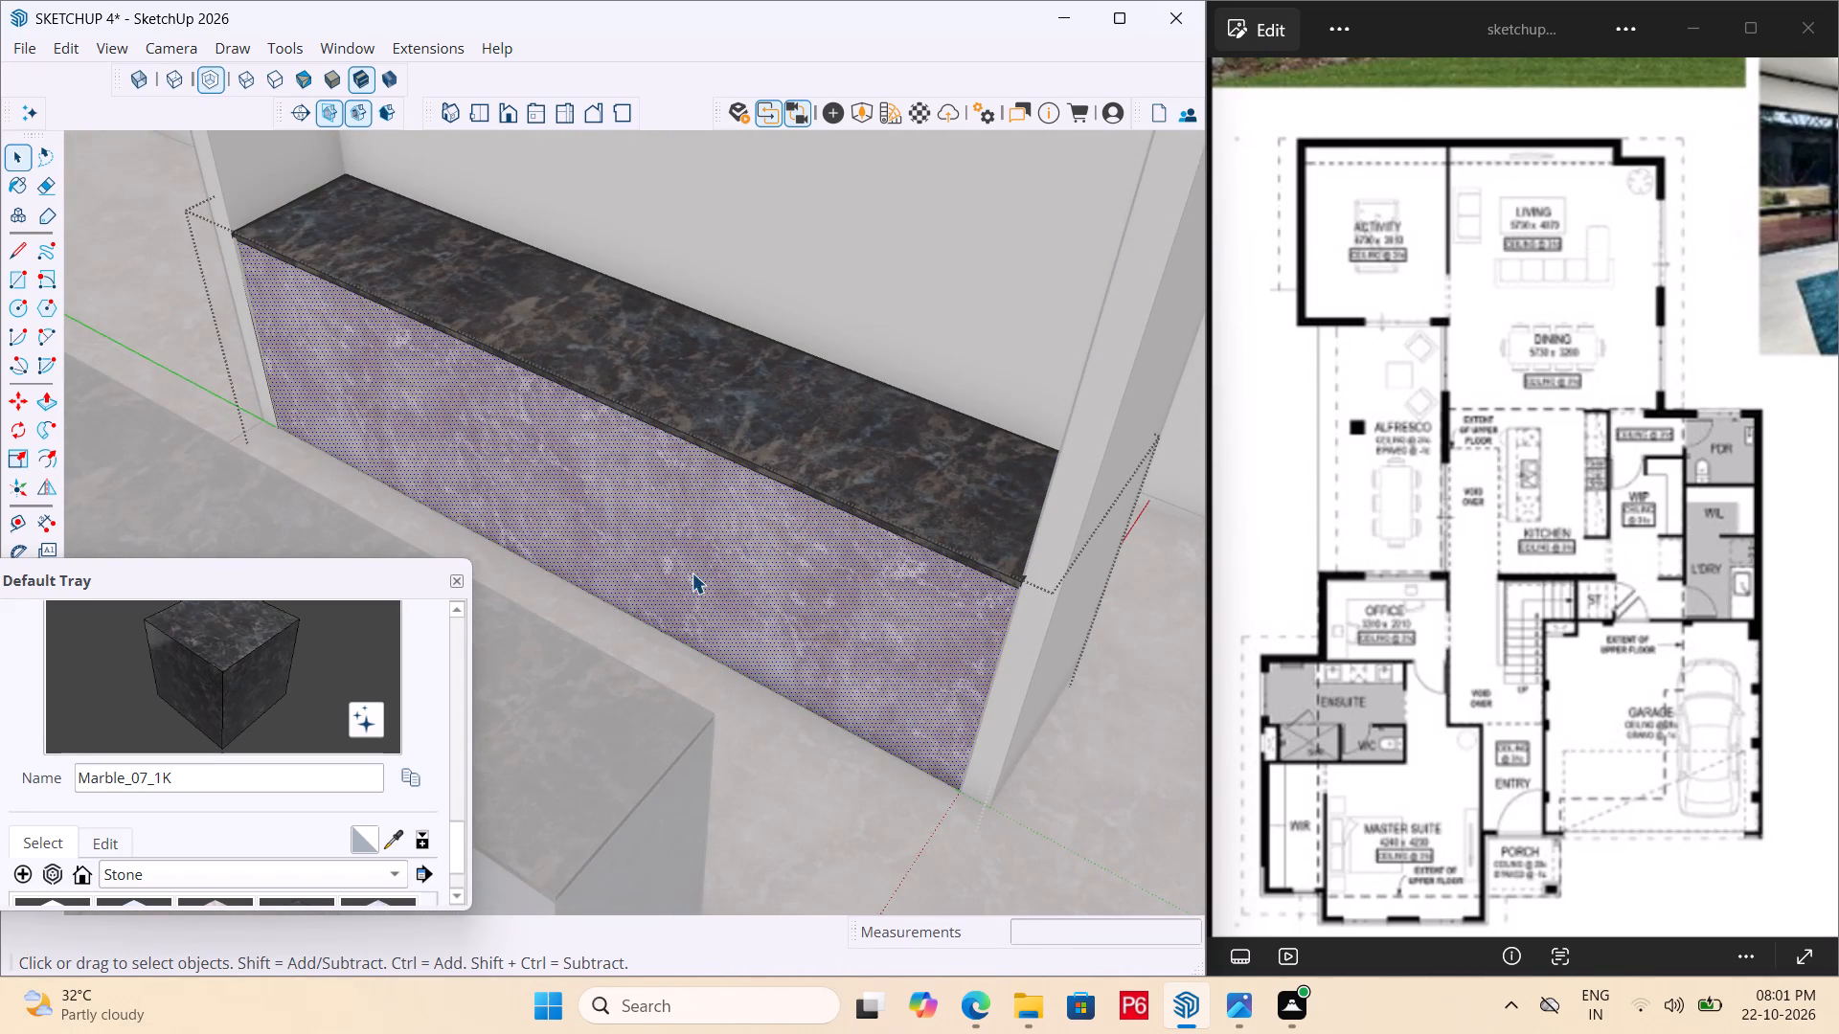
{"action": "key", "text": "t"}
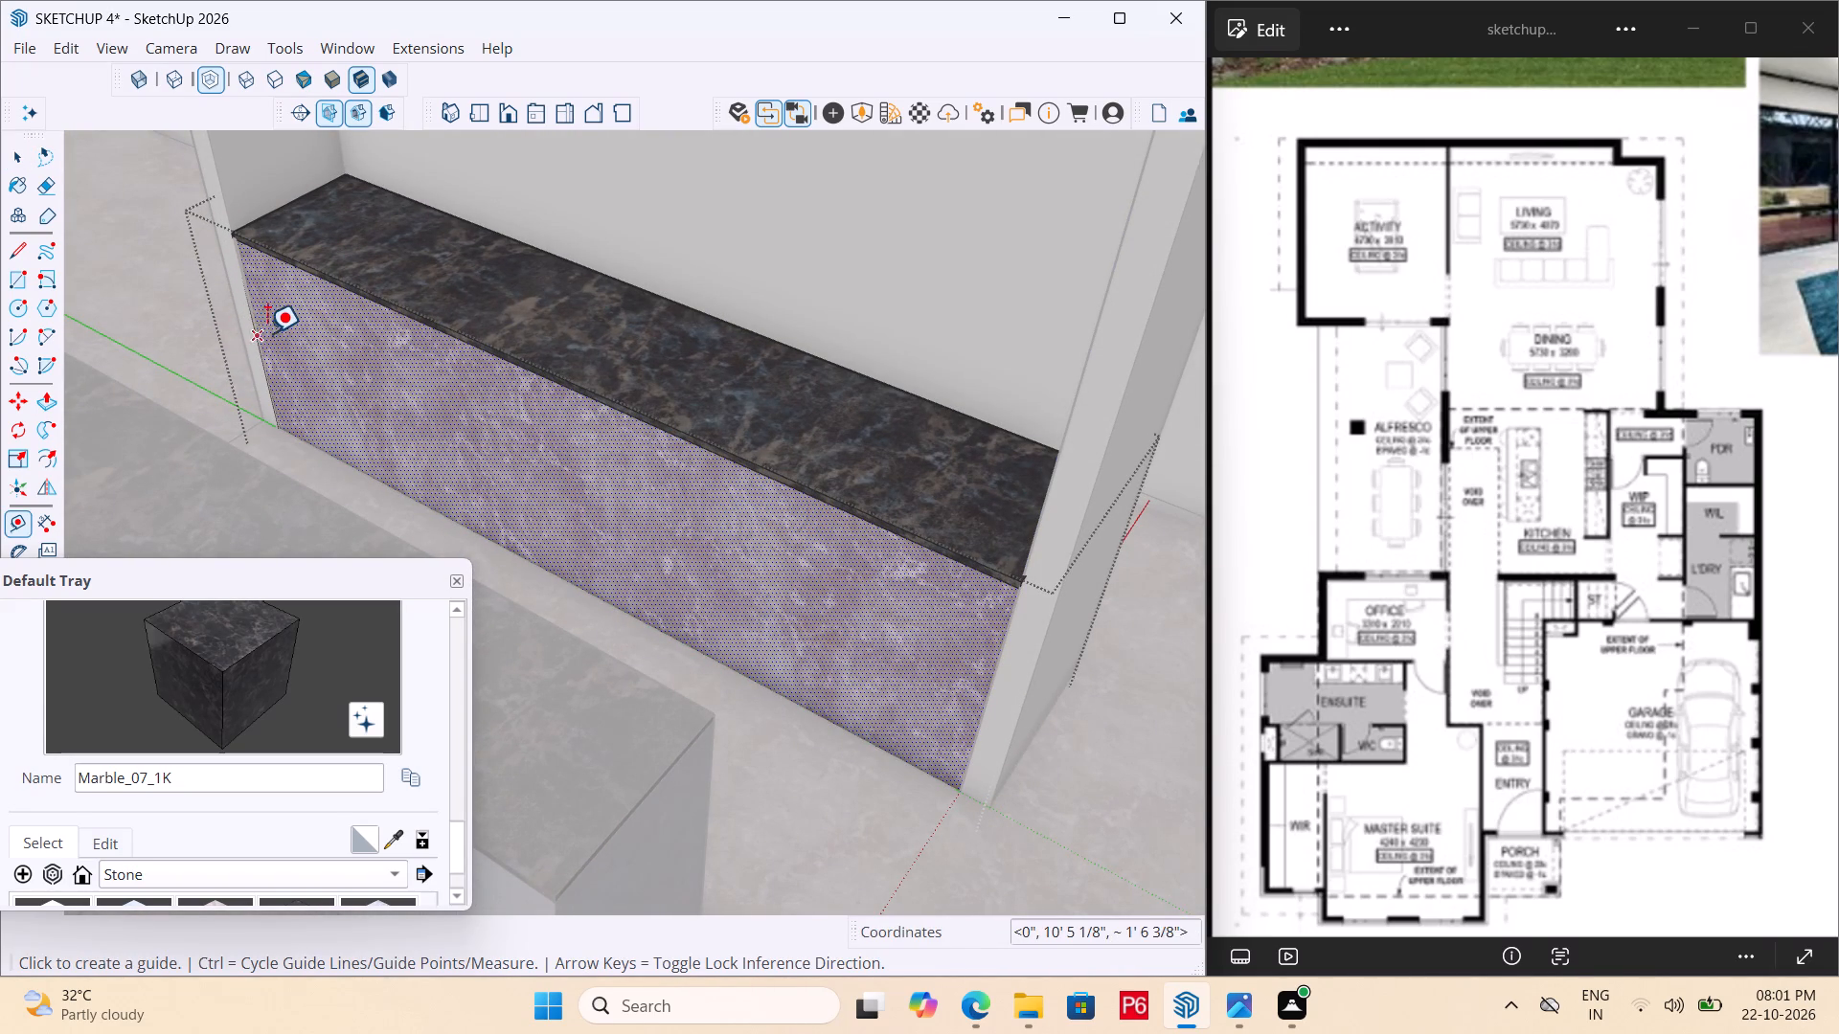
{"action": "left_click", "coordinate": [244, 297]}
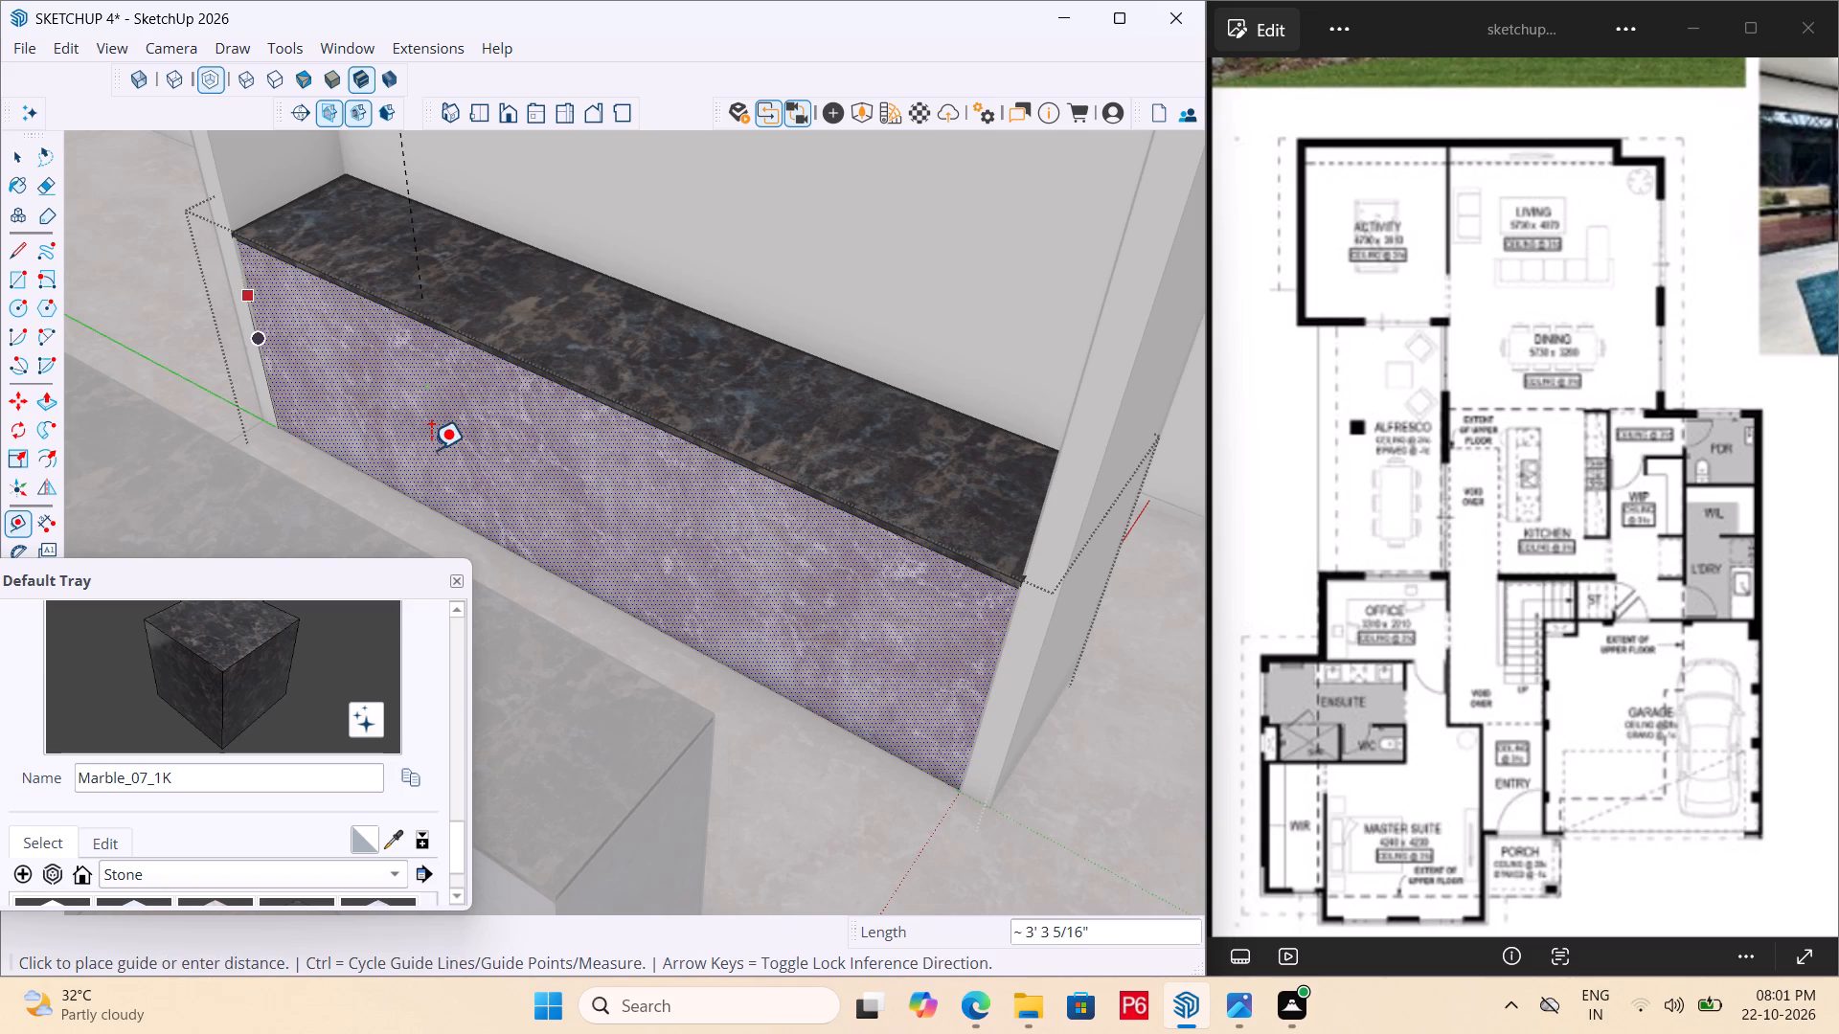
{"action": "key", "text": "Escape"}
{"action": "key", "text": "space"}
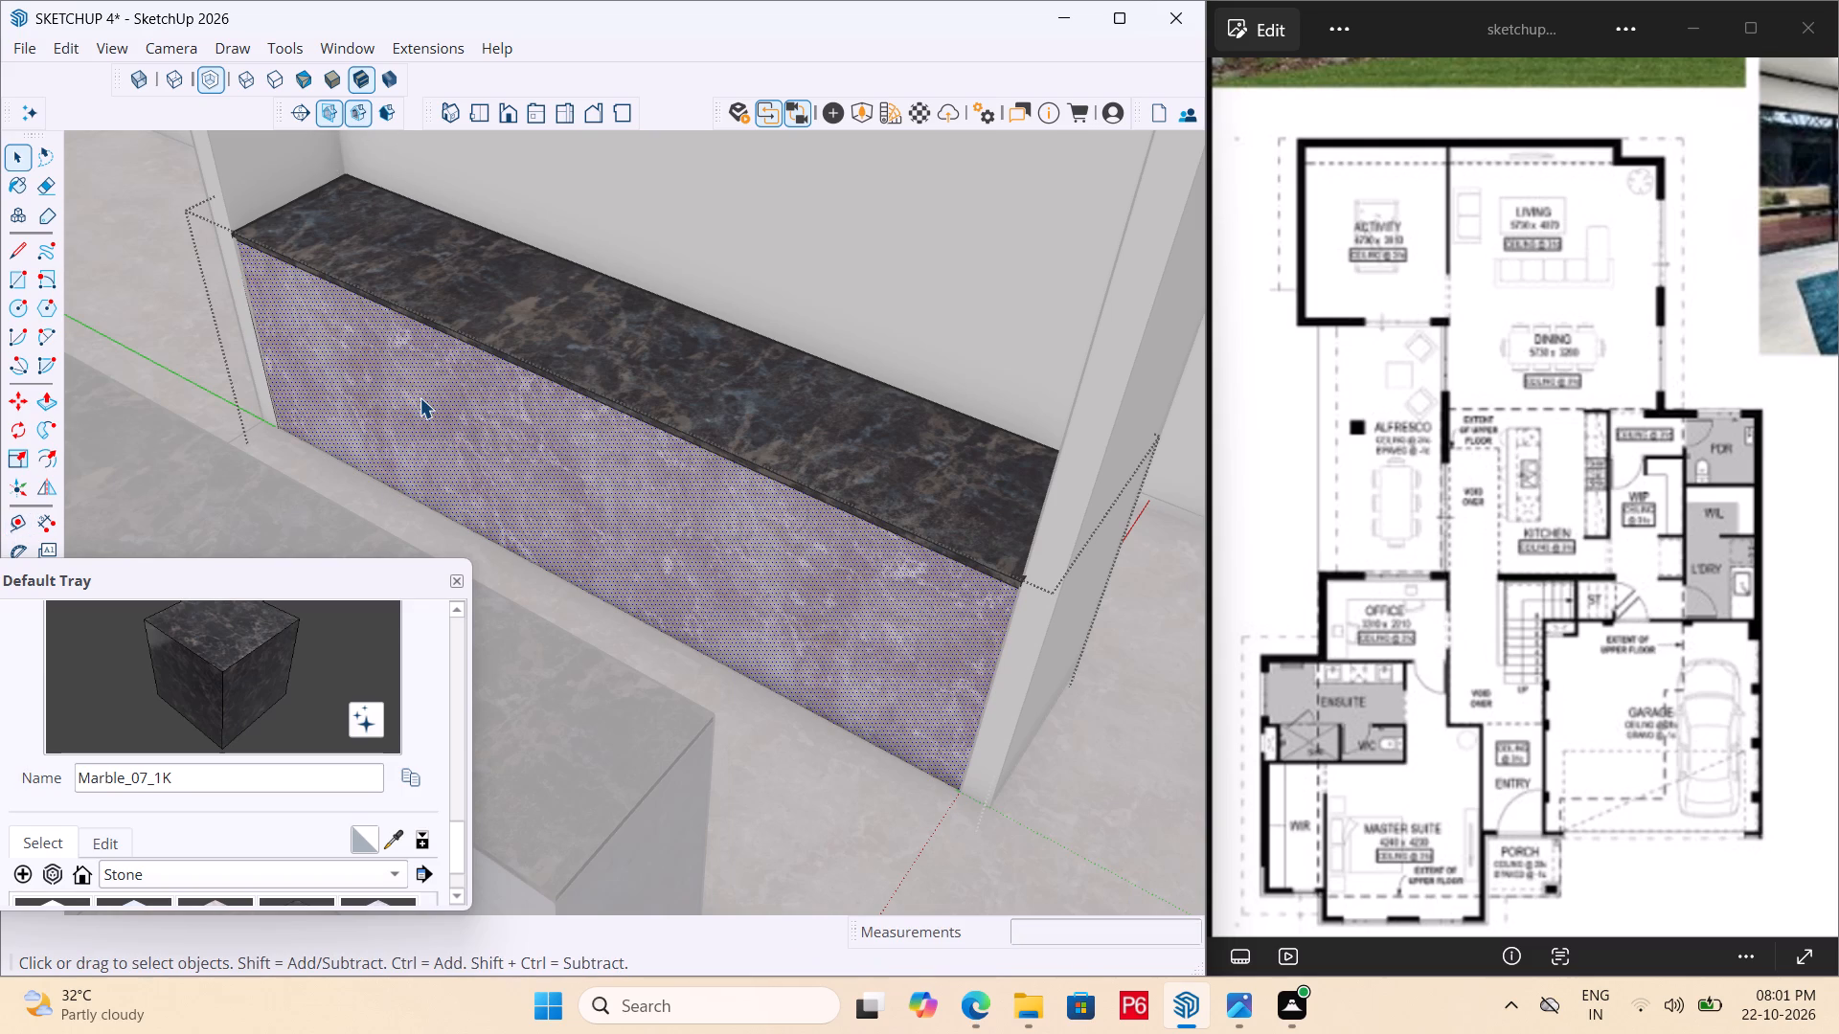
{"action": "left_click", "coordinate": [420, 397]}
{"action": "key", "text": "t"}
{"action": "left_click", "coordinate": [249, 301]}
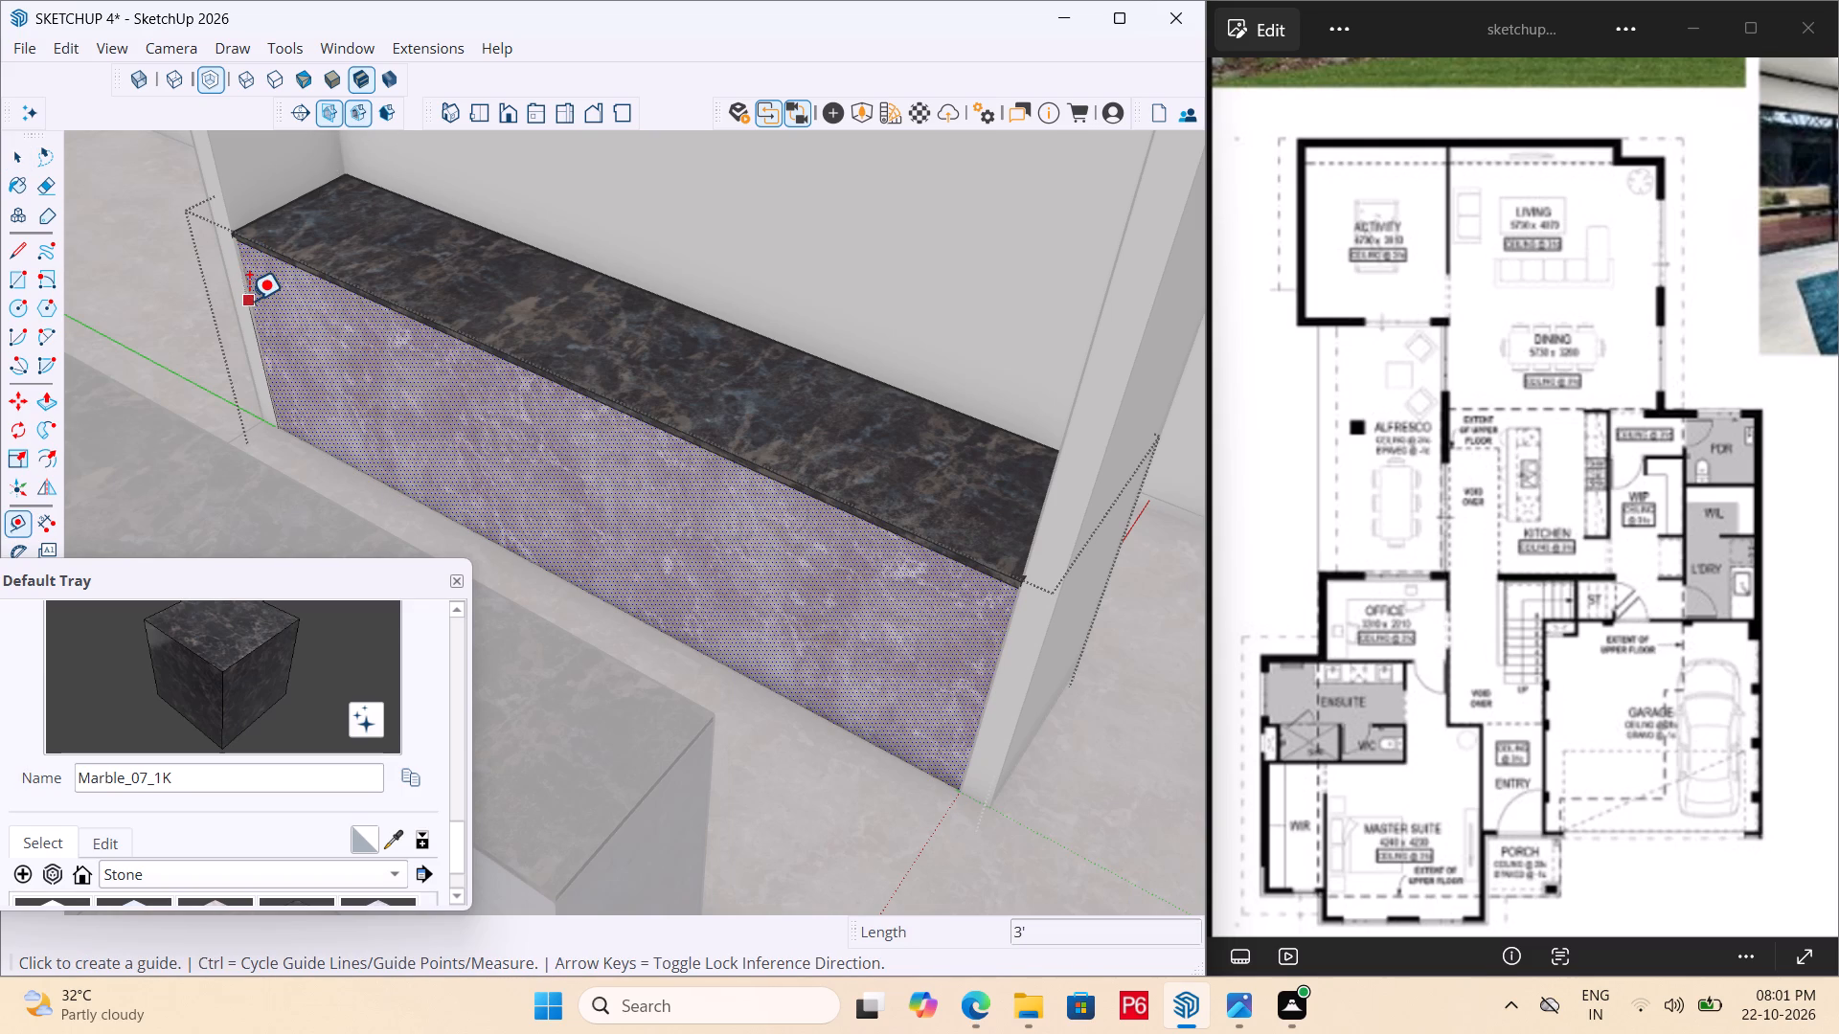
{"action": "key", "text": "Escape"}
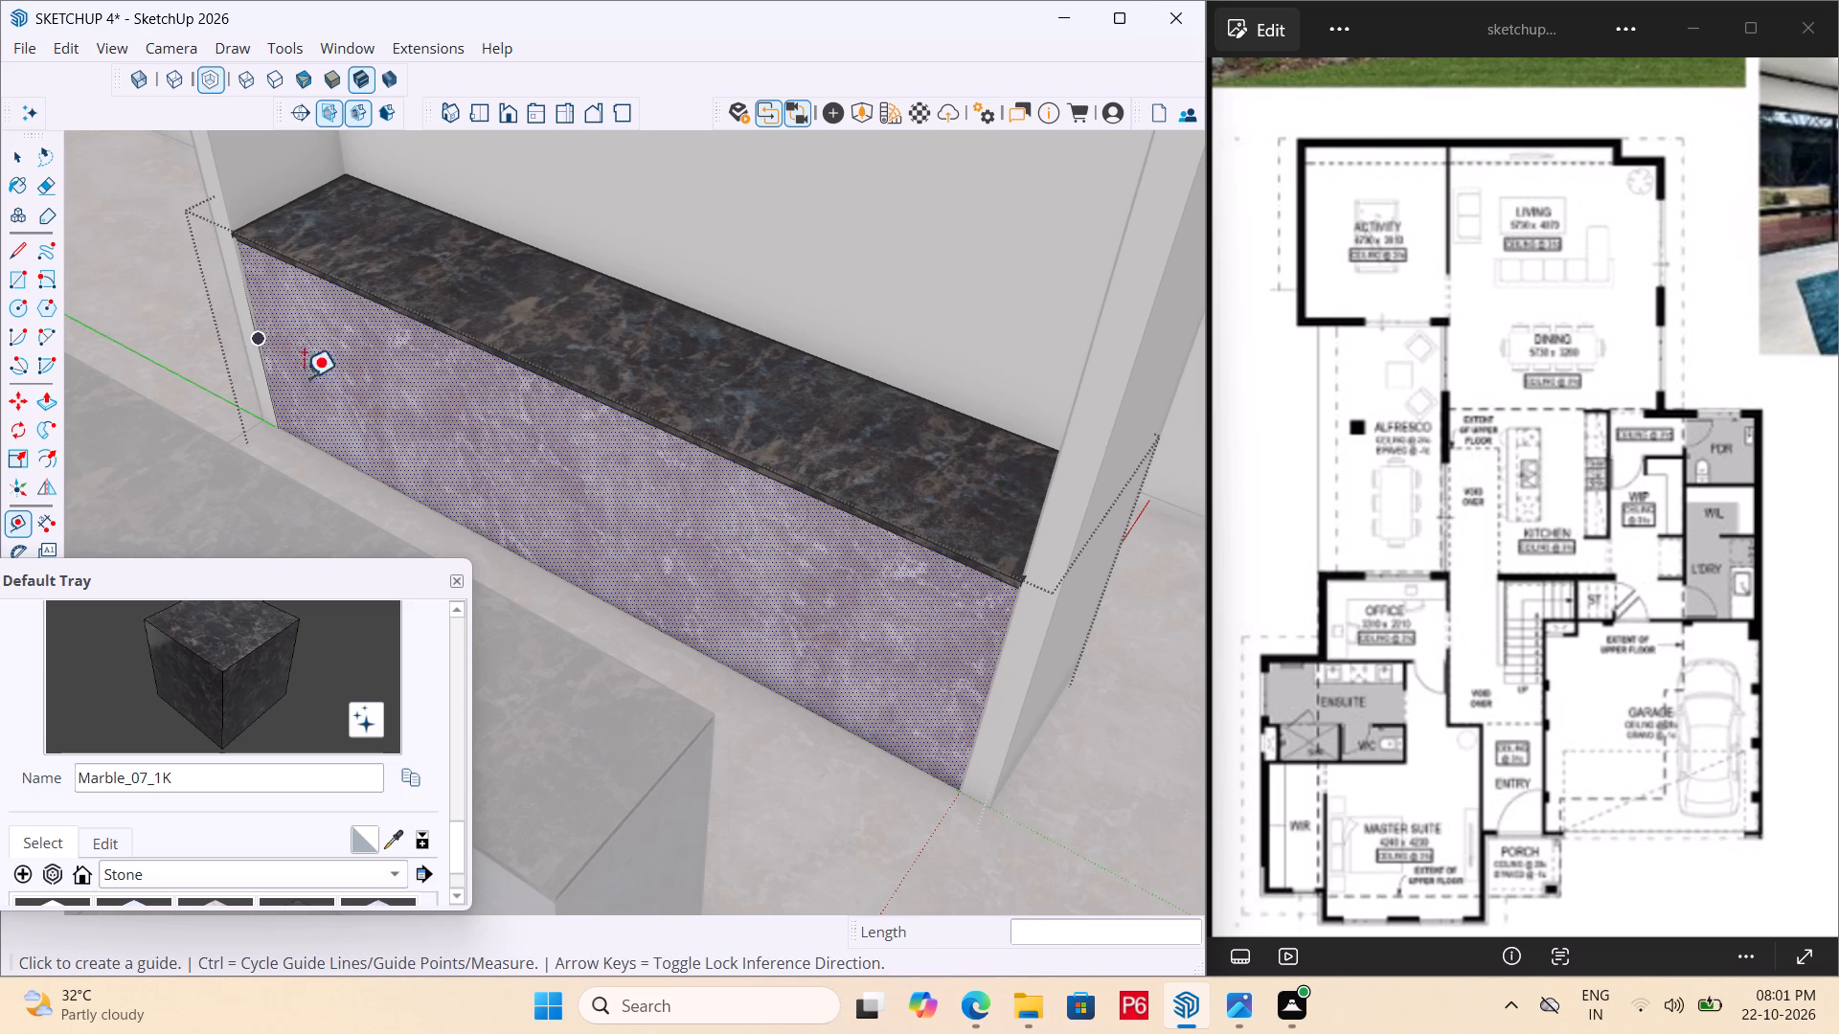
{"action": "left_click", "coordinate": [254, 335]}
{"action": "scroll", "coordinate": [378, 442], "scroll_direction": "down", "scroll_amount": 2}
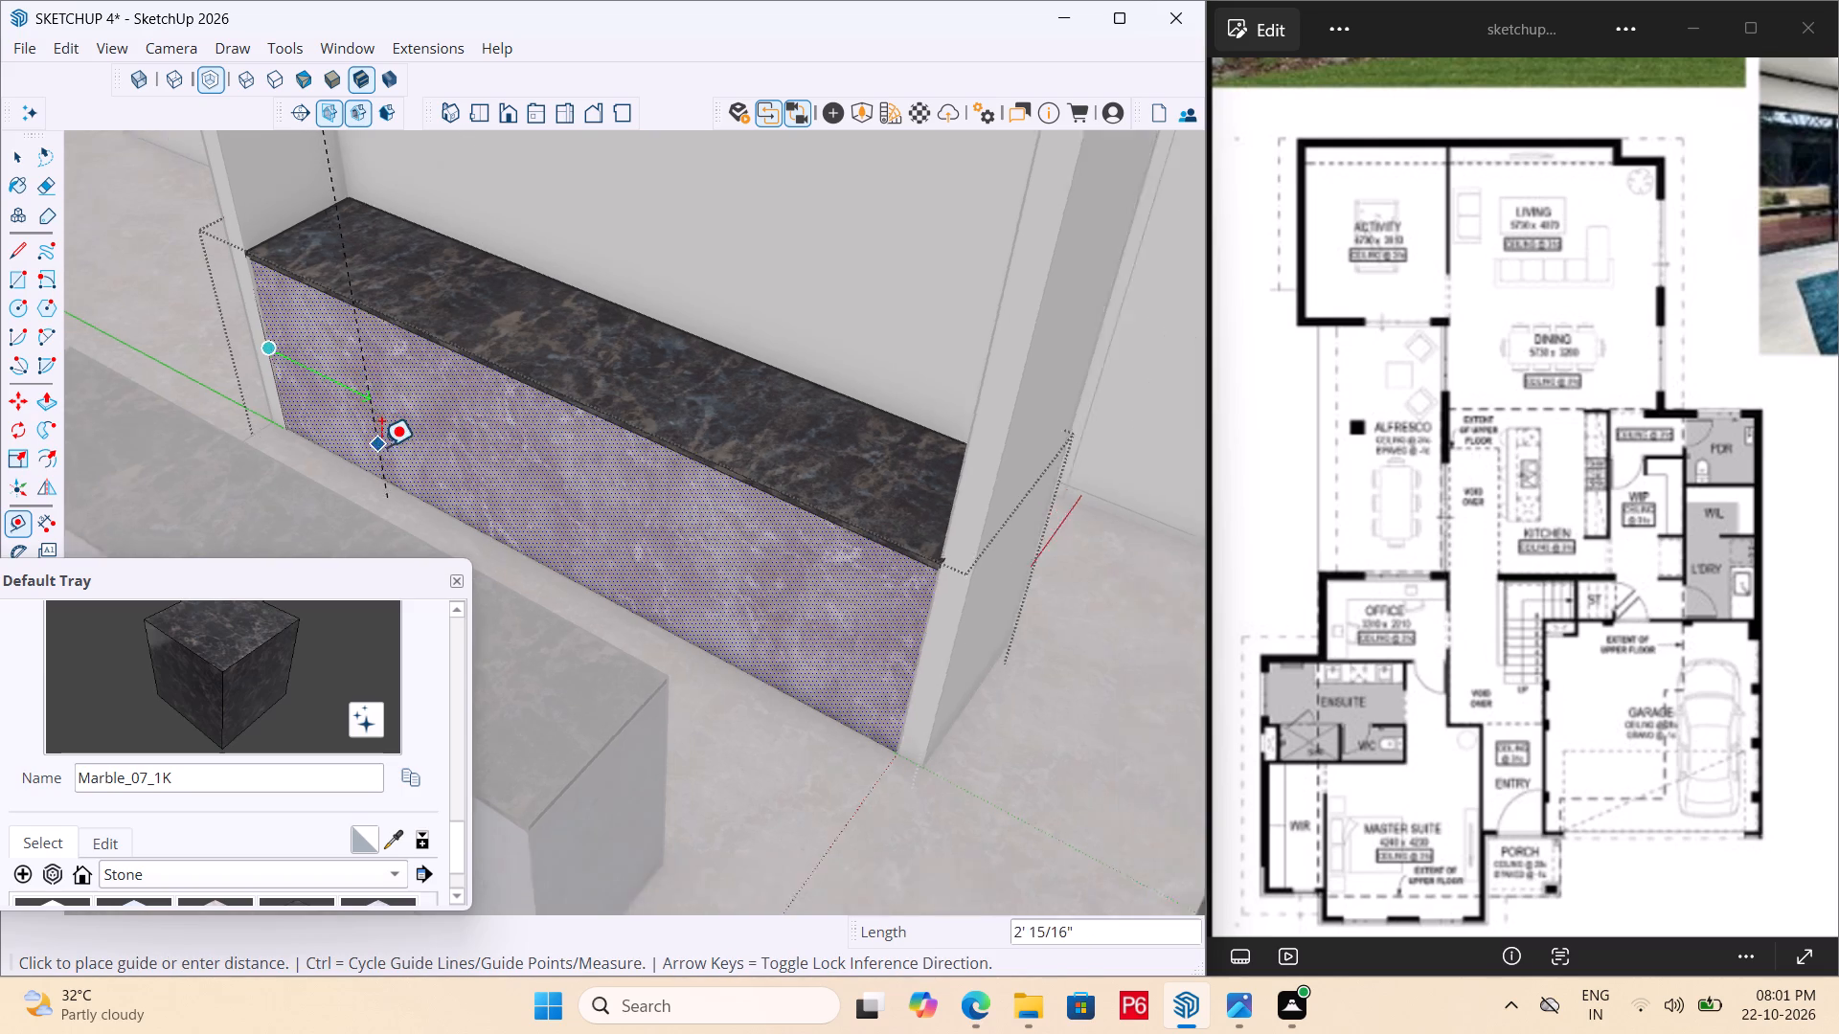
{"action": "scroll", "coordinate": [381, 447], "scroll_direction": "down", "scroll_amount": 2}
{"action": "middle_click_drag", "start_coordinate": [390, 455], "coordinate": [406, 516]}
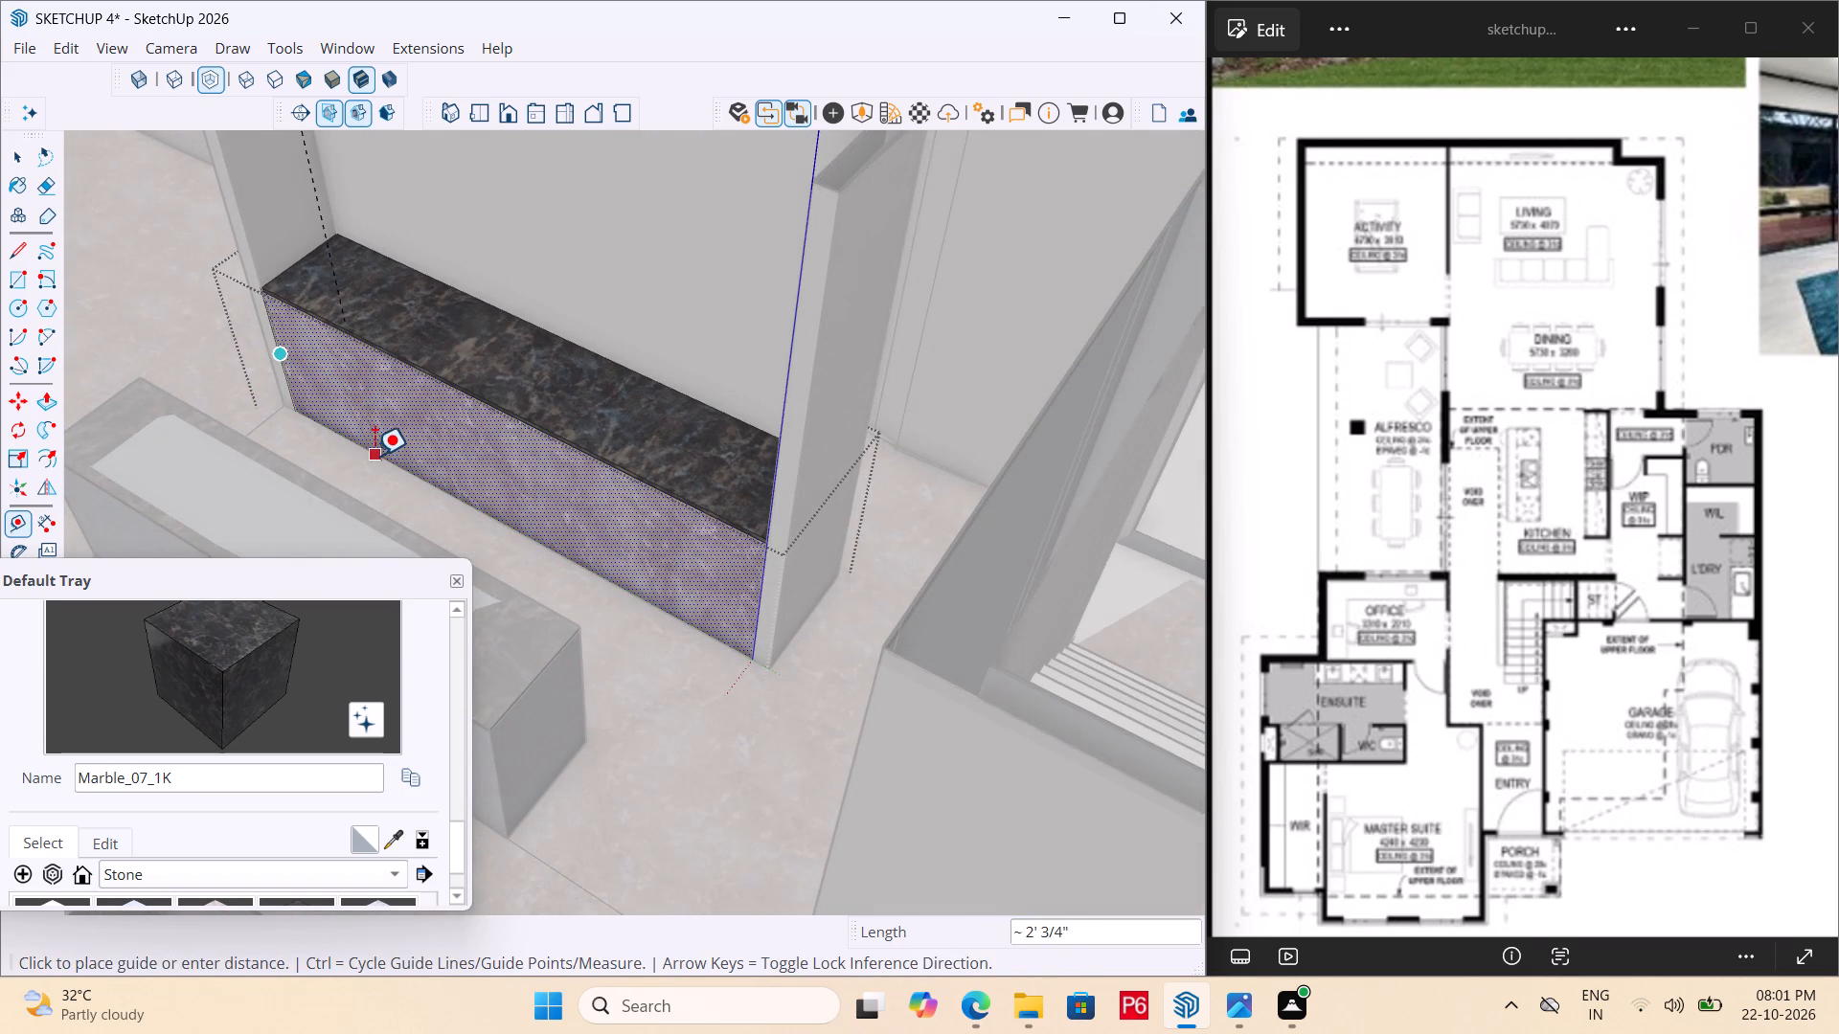
Save the model with the marble-topped back counter and the cleaned-up island side.
{"action": "key", "text": "ctrl+s"}
{"action": "key", "text": "ctrl+s"}
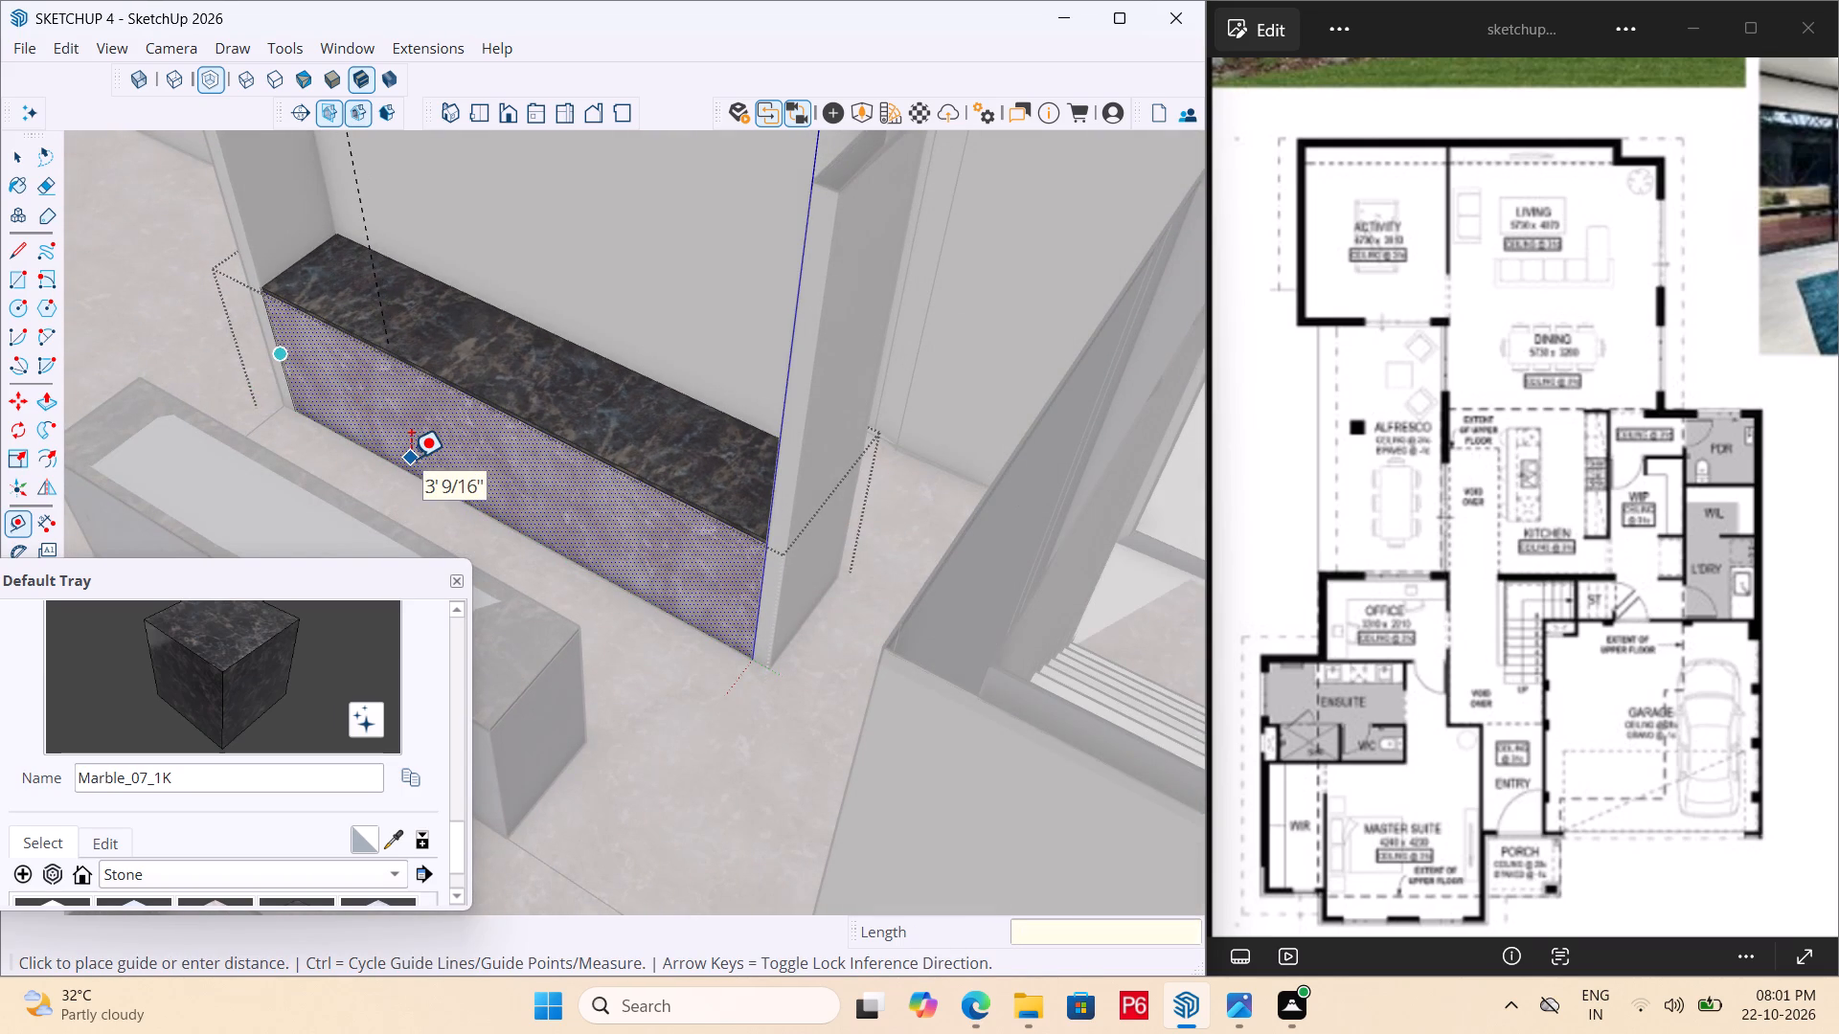
{"action": "key", "text": "ctrl+s"}
{"action": "key", "text": "ctrl+s"}
{"action": "key", "text": "ctrl+s"}
{"action": "key", "text": "ctrl+s"}
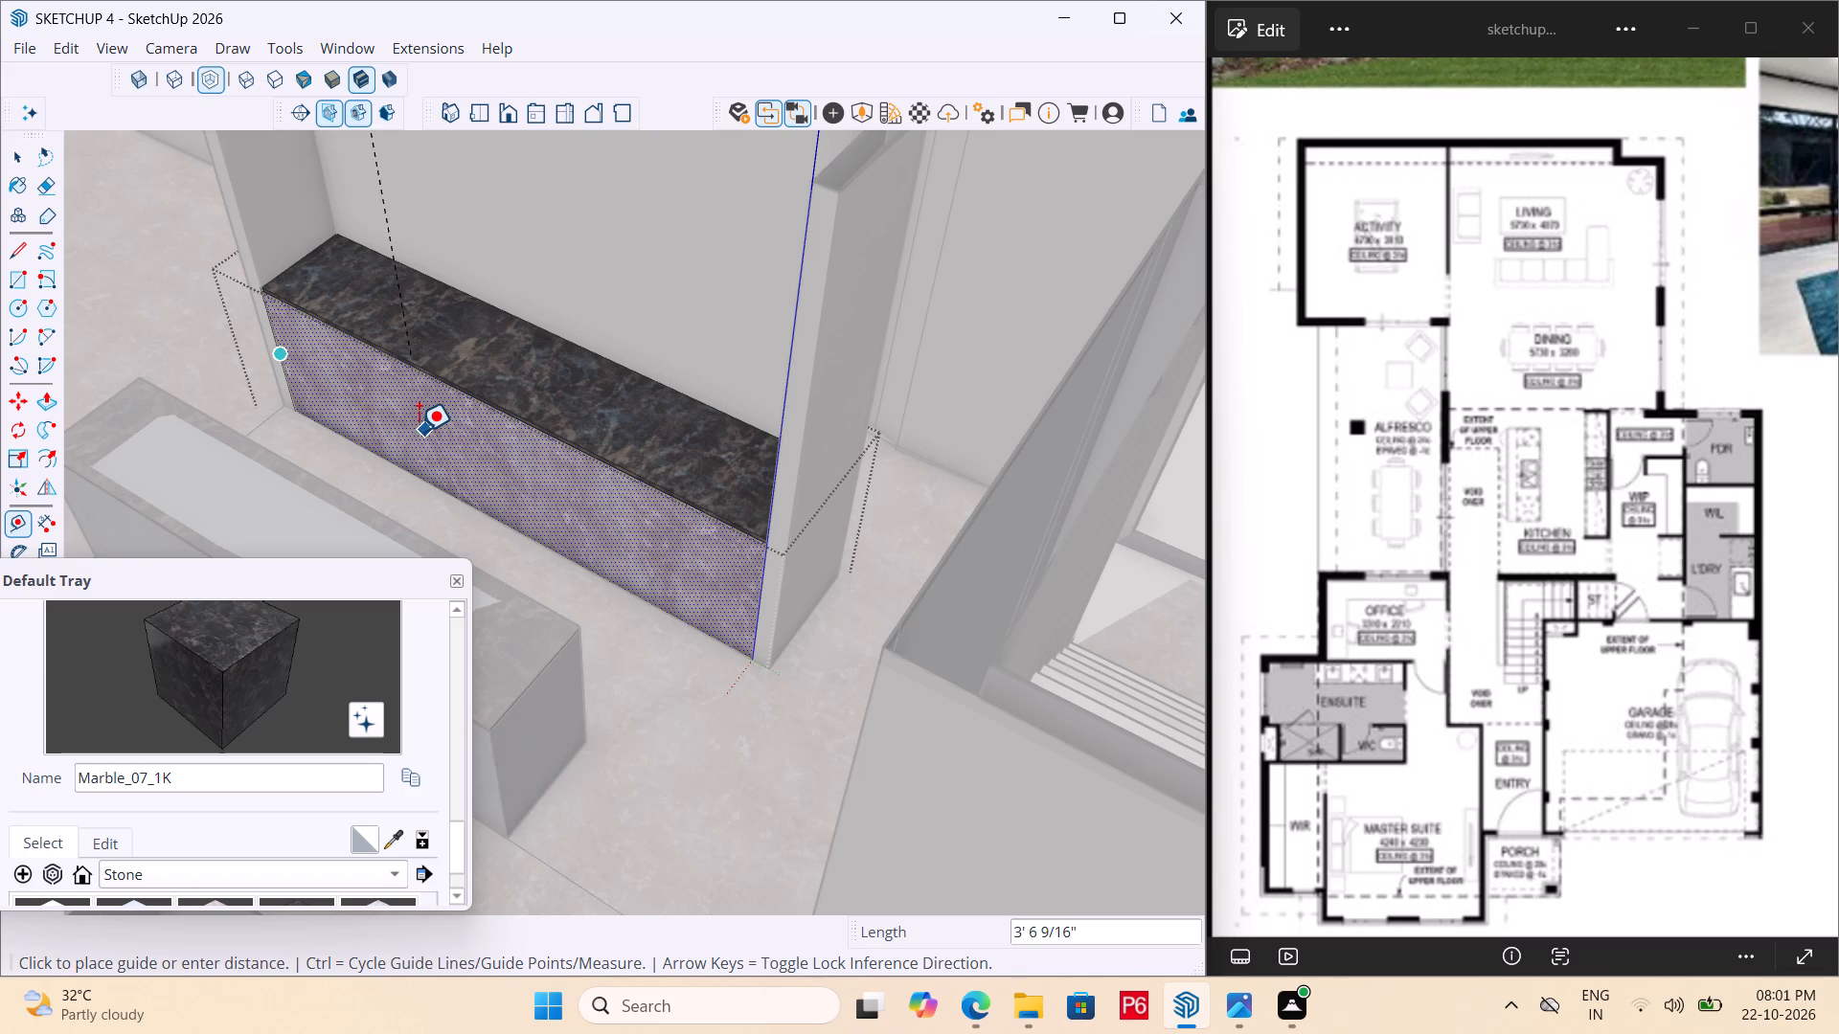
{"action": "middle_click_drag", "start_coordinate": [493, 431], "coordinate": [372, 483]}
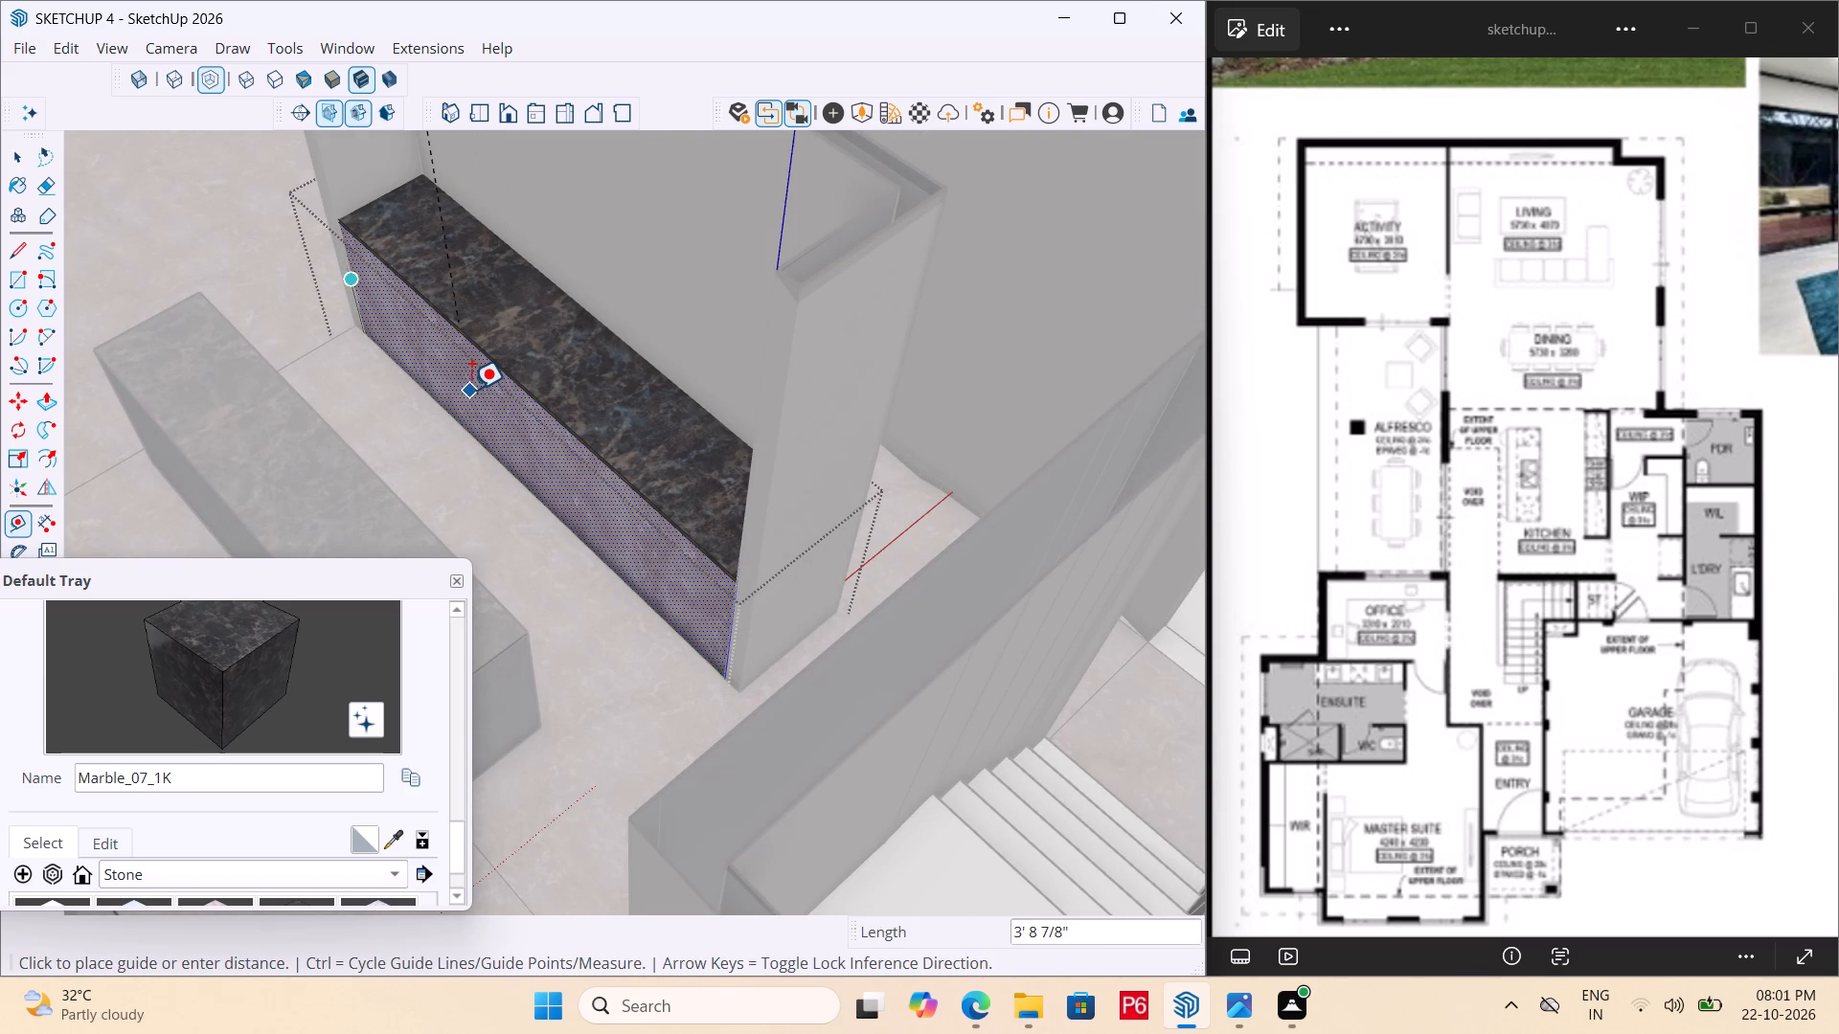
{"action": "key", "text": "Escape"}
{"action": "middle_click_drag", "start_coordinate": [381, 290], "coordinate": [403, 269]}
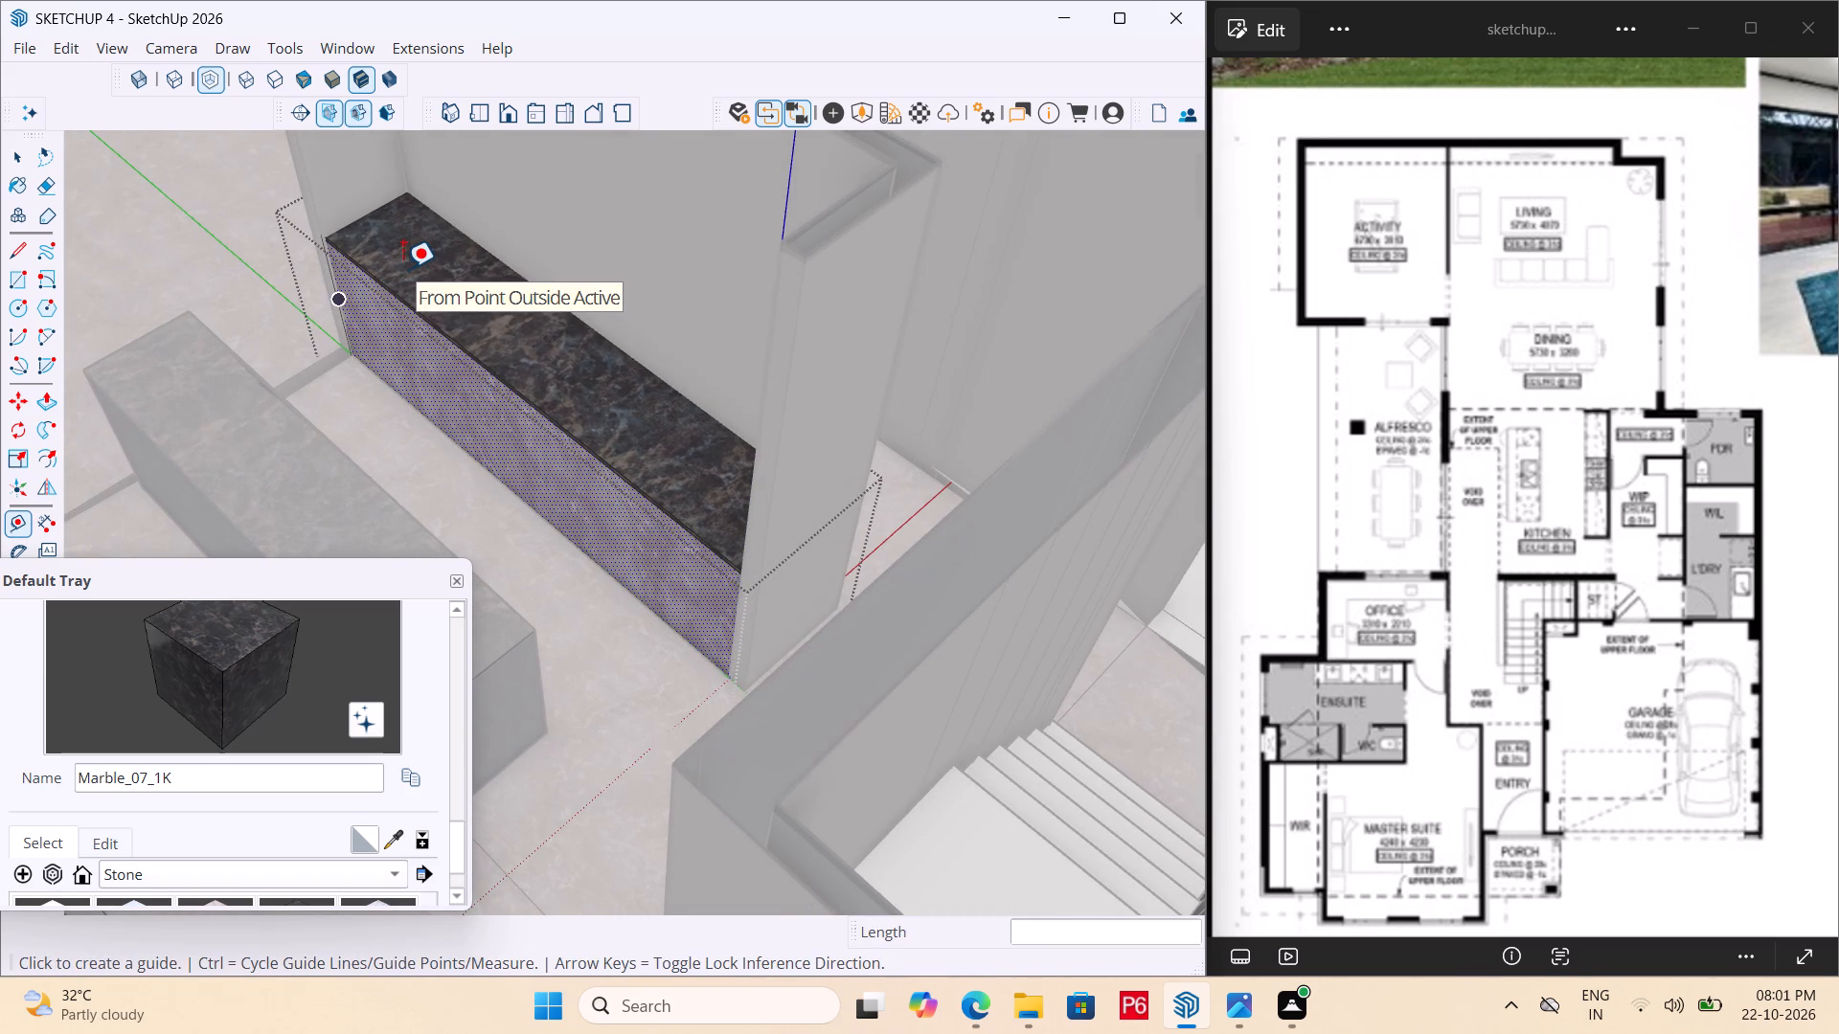
Save the model with the back counter group open for editing.
{"action": "key", "text": "ctrl+s"}
{"action": "key", "text": "ctrl+s"}
{"action": "key", "text": "ctrl+s"}
{"action": "key", "text": "ctrl+s"}
{"action": "key", "text": "ctrl+s"}
Place a vertical guide 2' in from the back counter front face's end edge farthest from the stairs.
{"action": "middle_click_drag", "start_coordinate": [380, 321], "coordinate": [418, 257]}
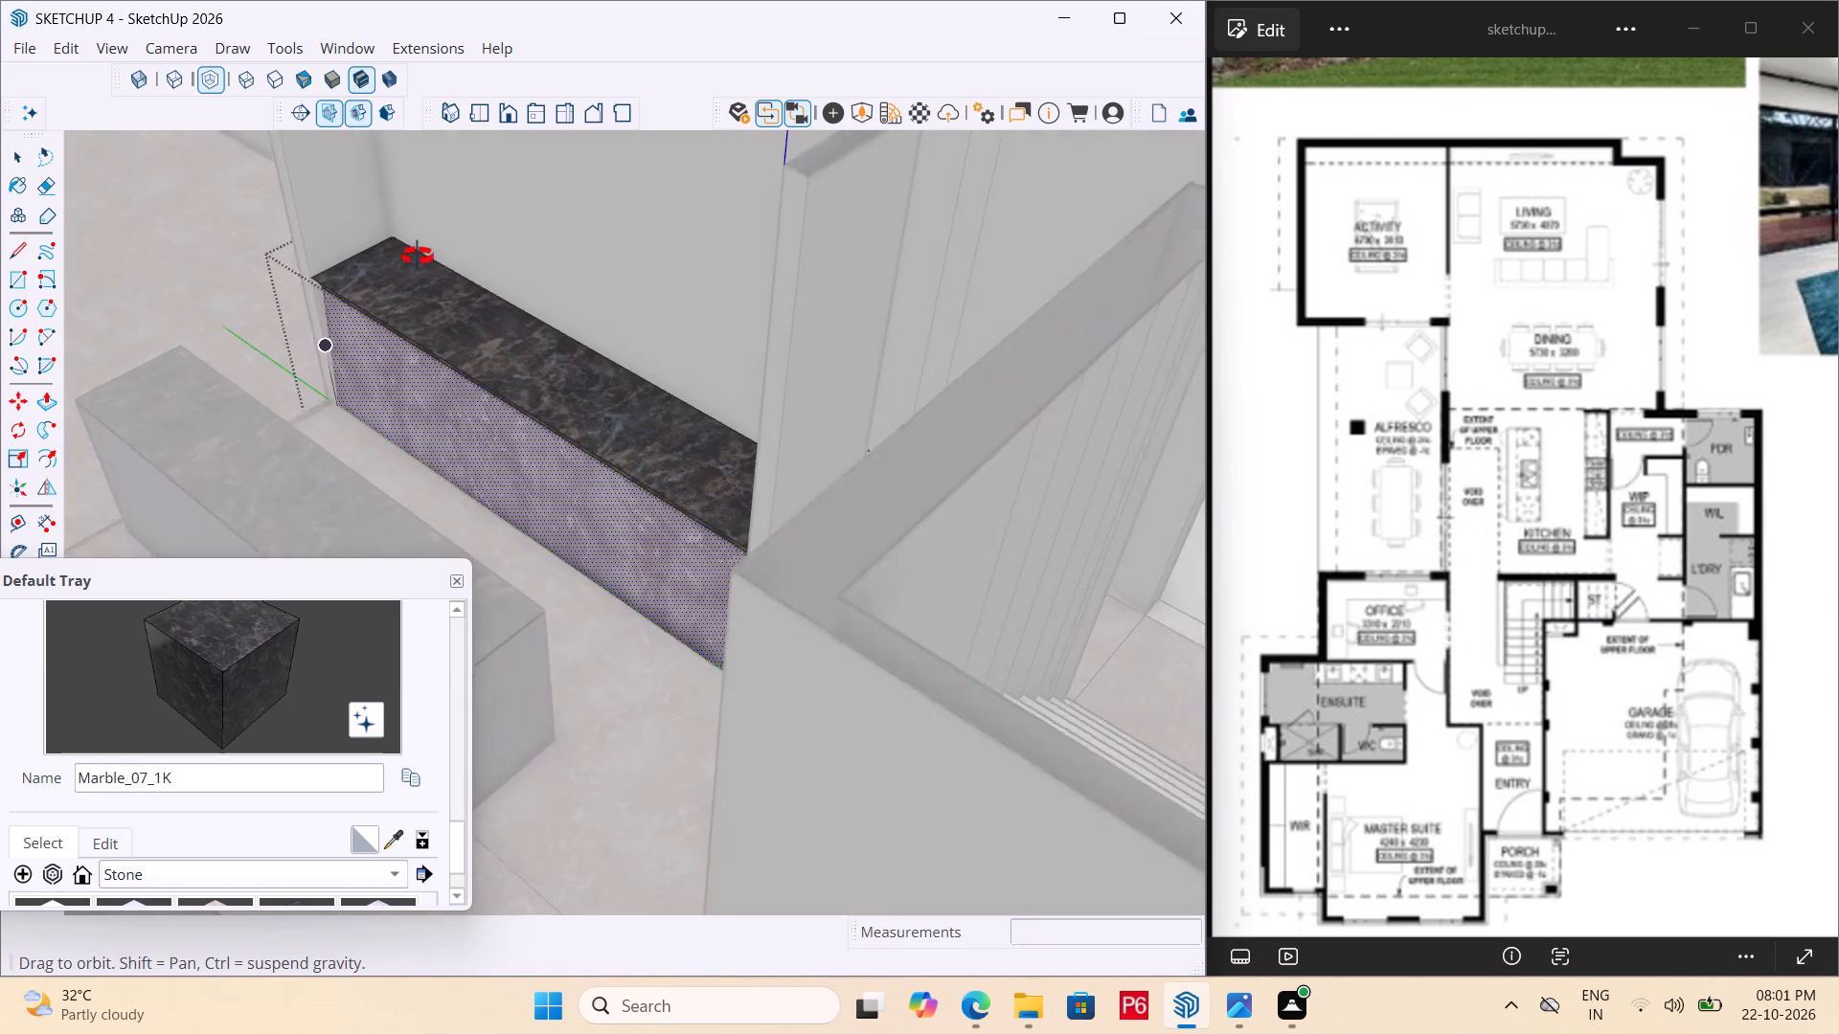
{"action": "middle_click_drag", "start_coordinate": [418, 257], "coordinate": [425, 263]}
{"action": "scroll", "coordinate": [549, 492], "scroll_direction": "up", "scroll_amount": 5}
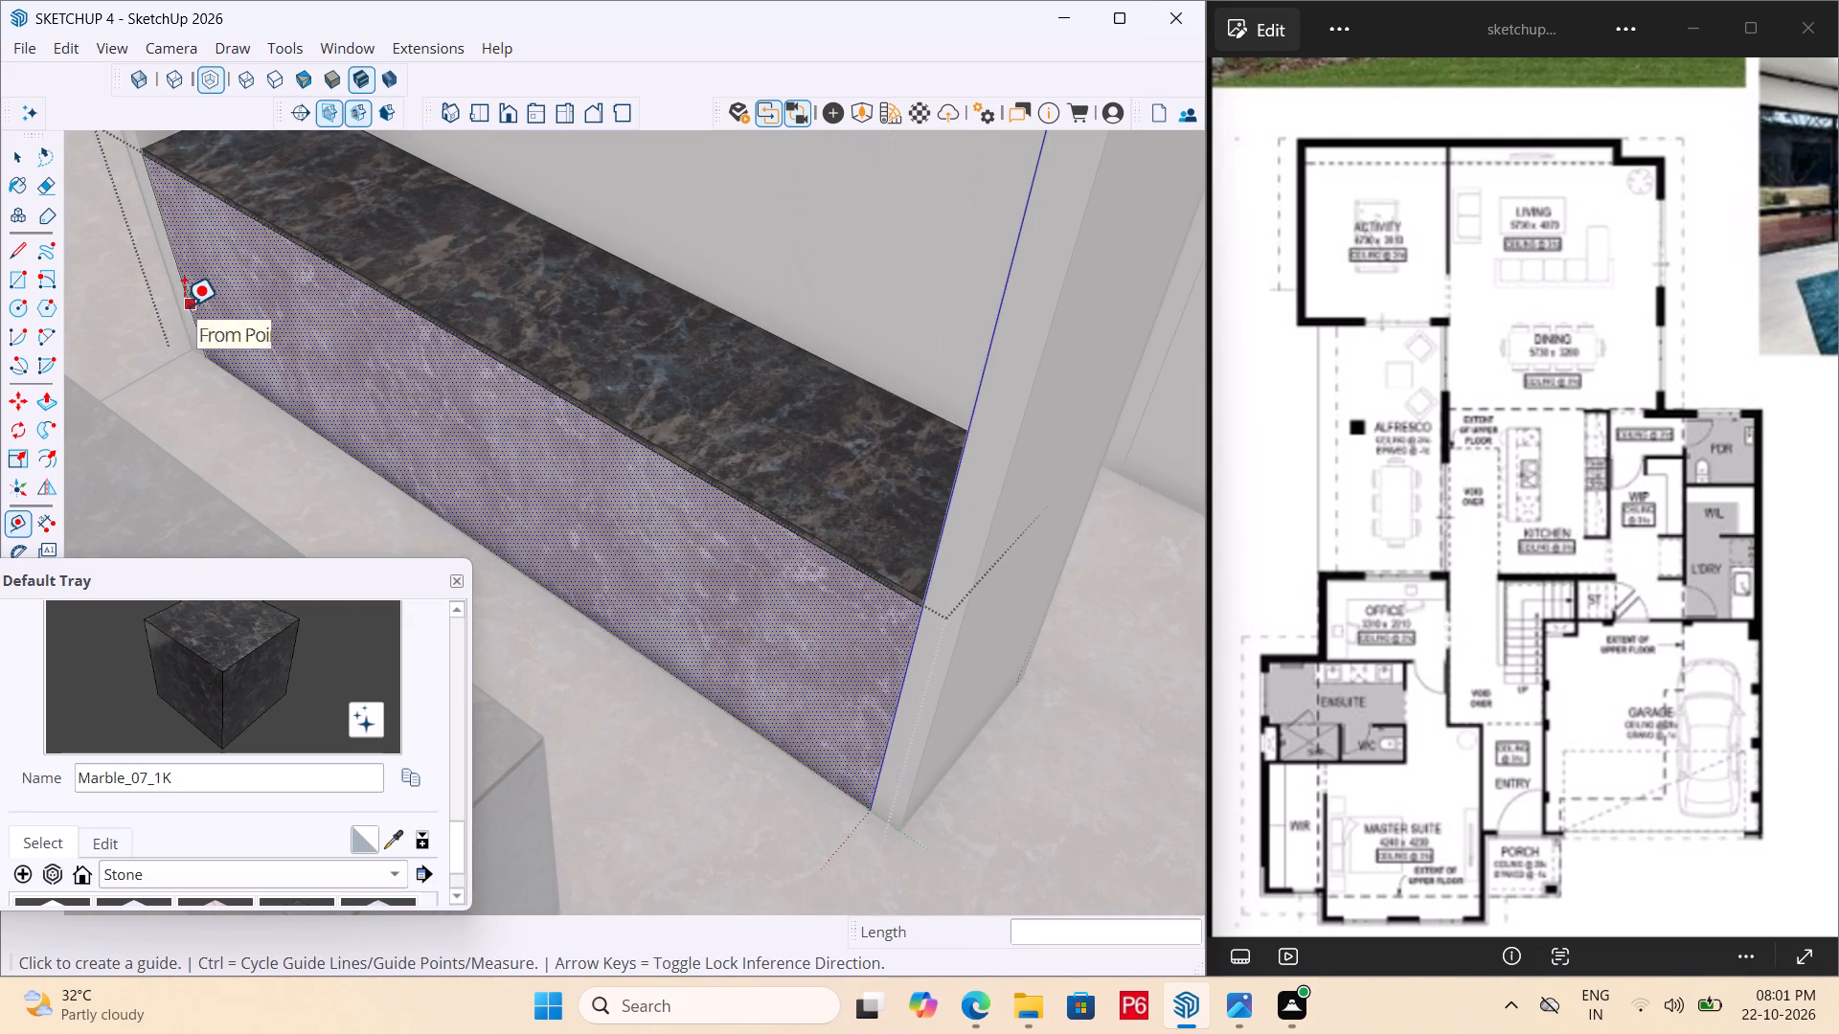
{"action": "left_click", "coordinate": [179, 292]}
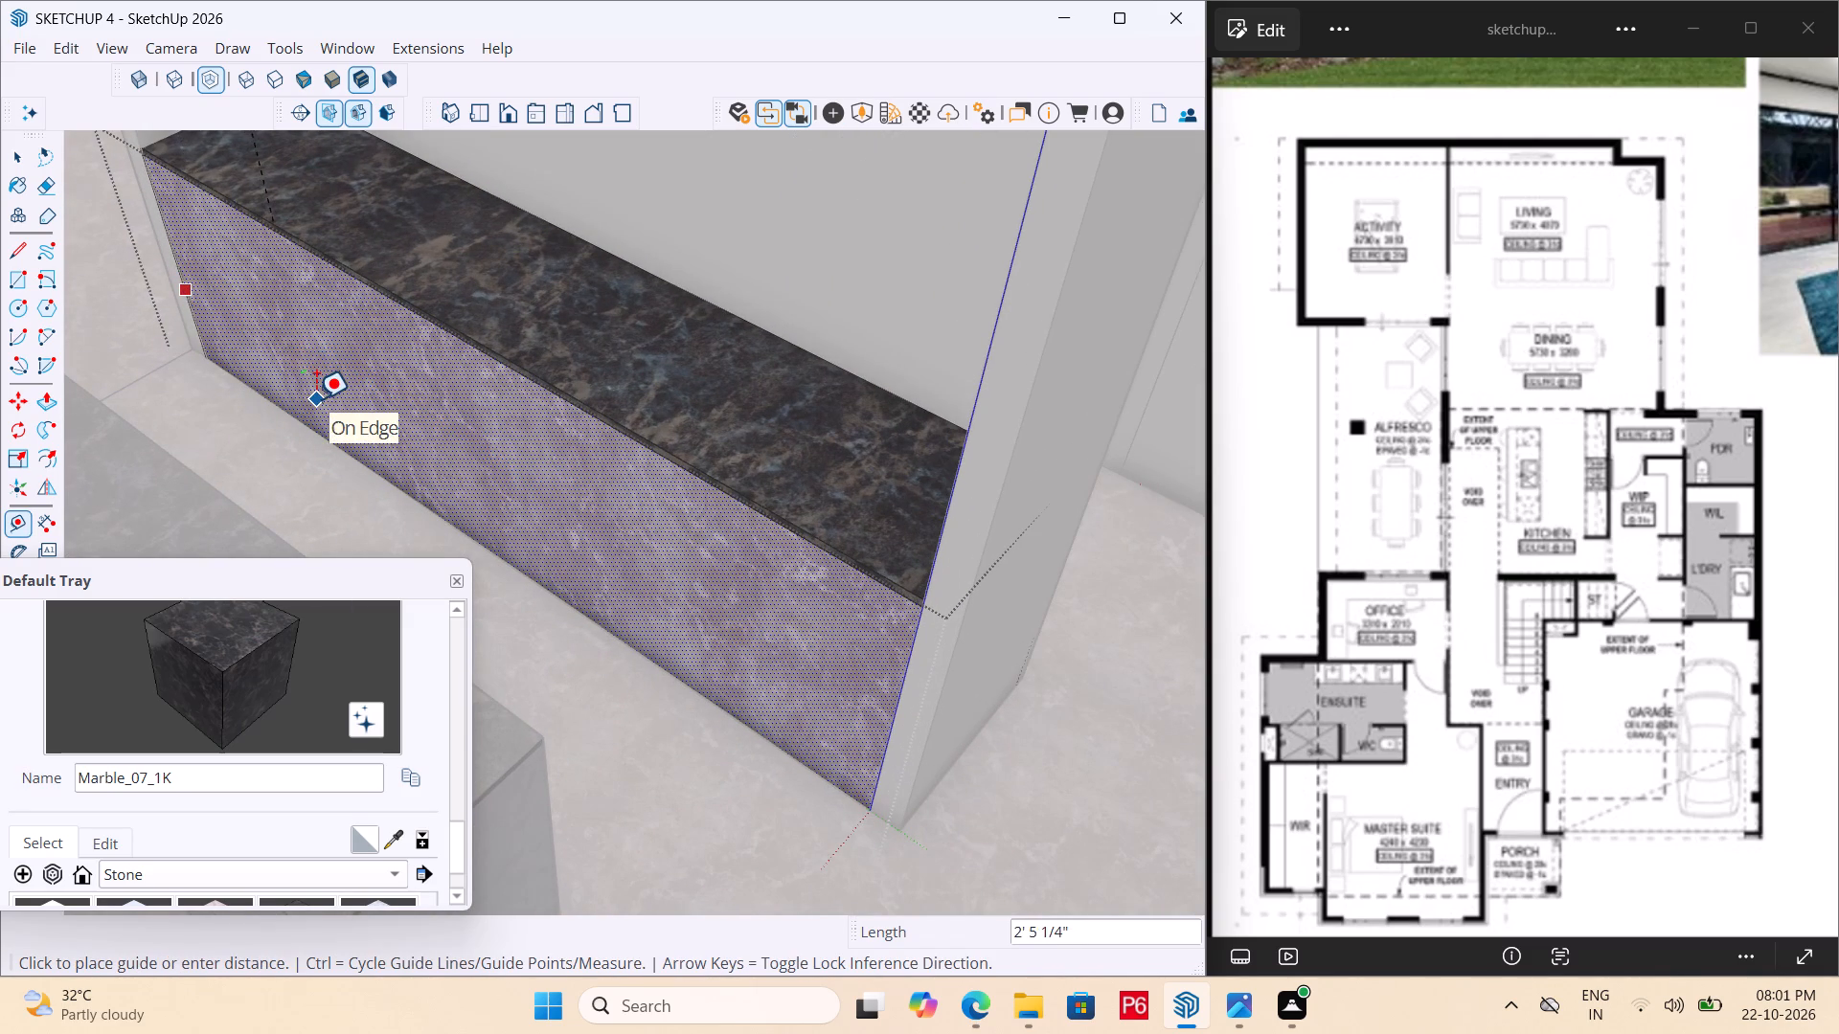
{"action": "key", "text": "Escape"}
{"action": "scroll", "coordinate": [182, 304], "scroll_direction": "up", "scroll_amount": 2}
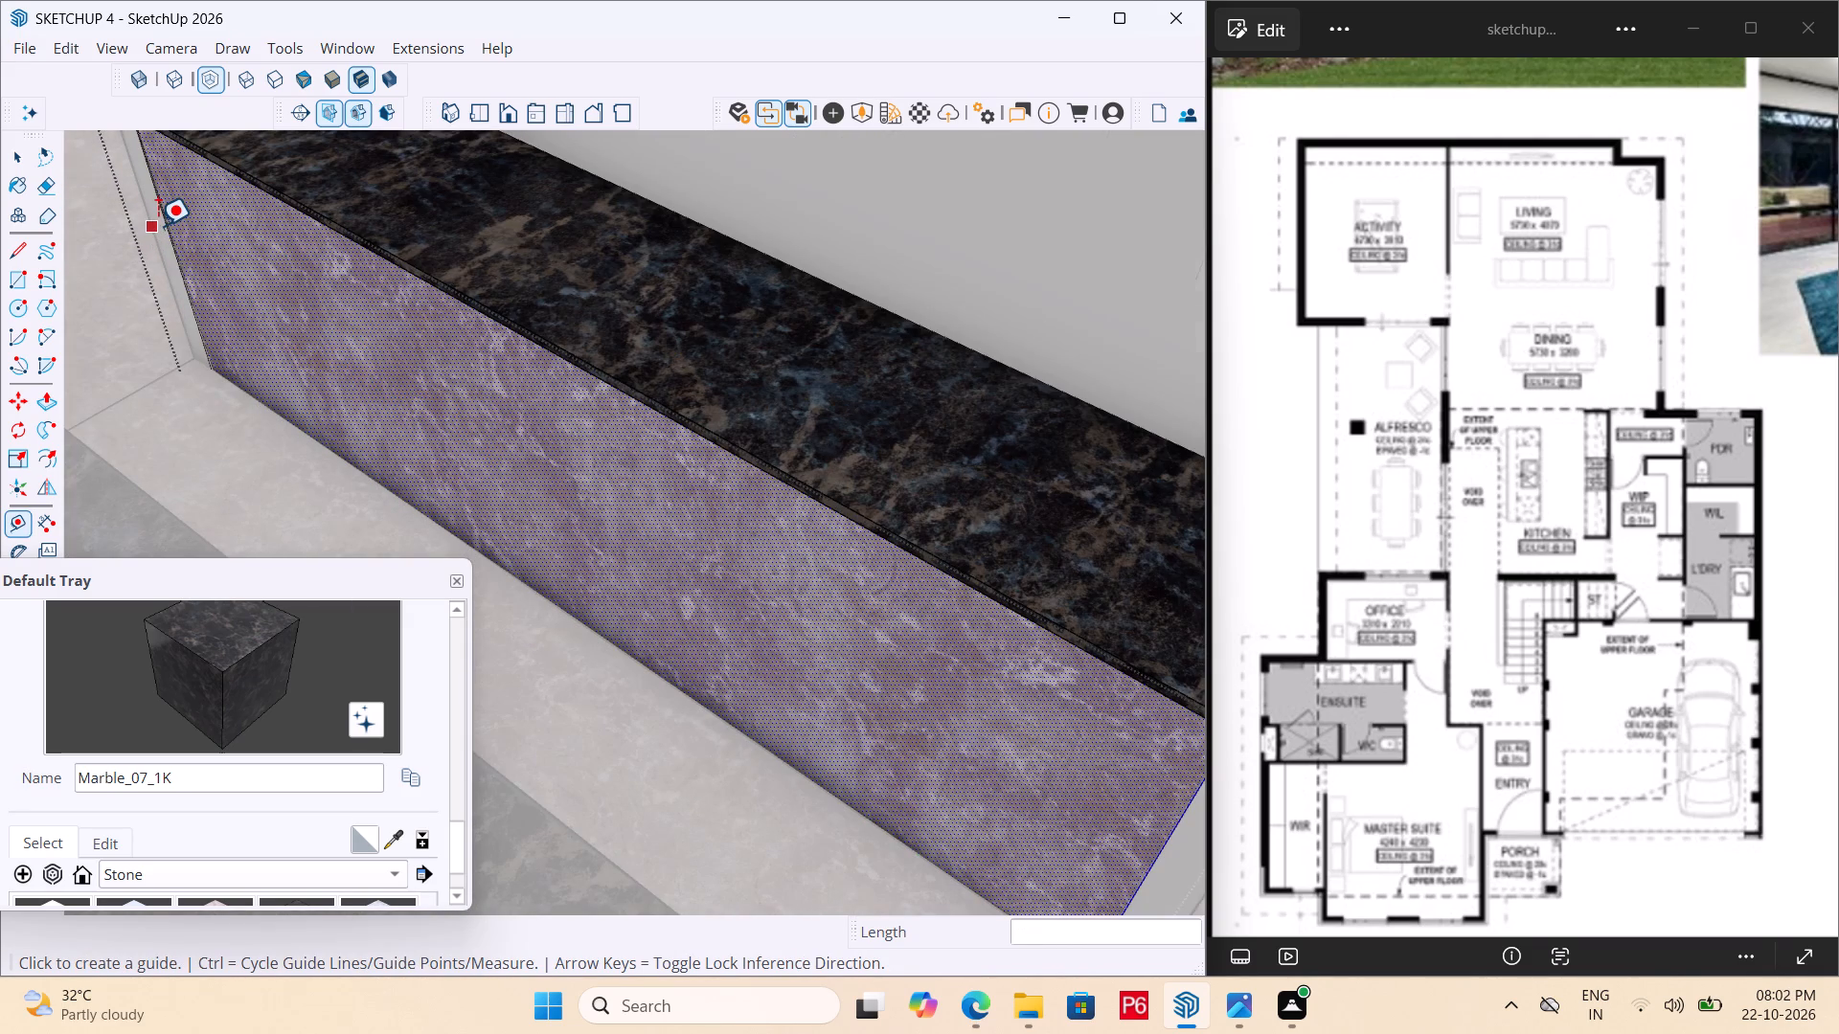
{"action": "left_click", "coordinate": [159, 225]}
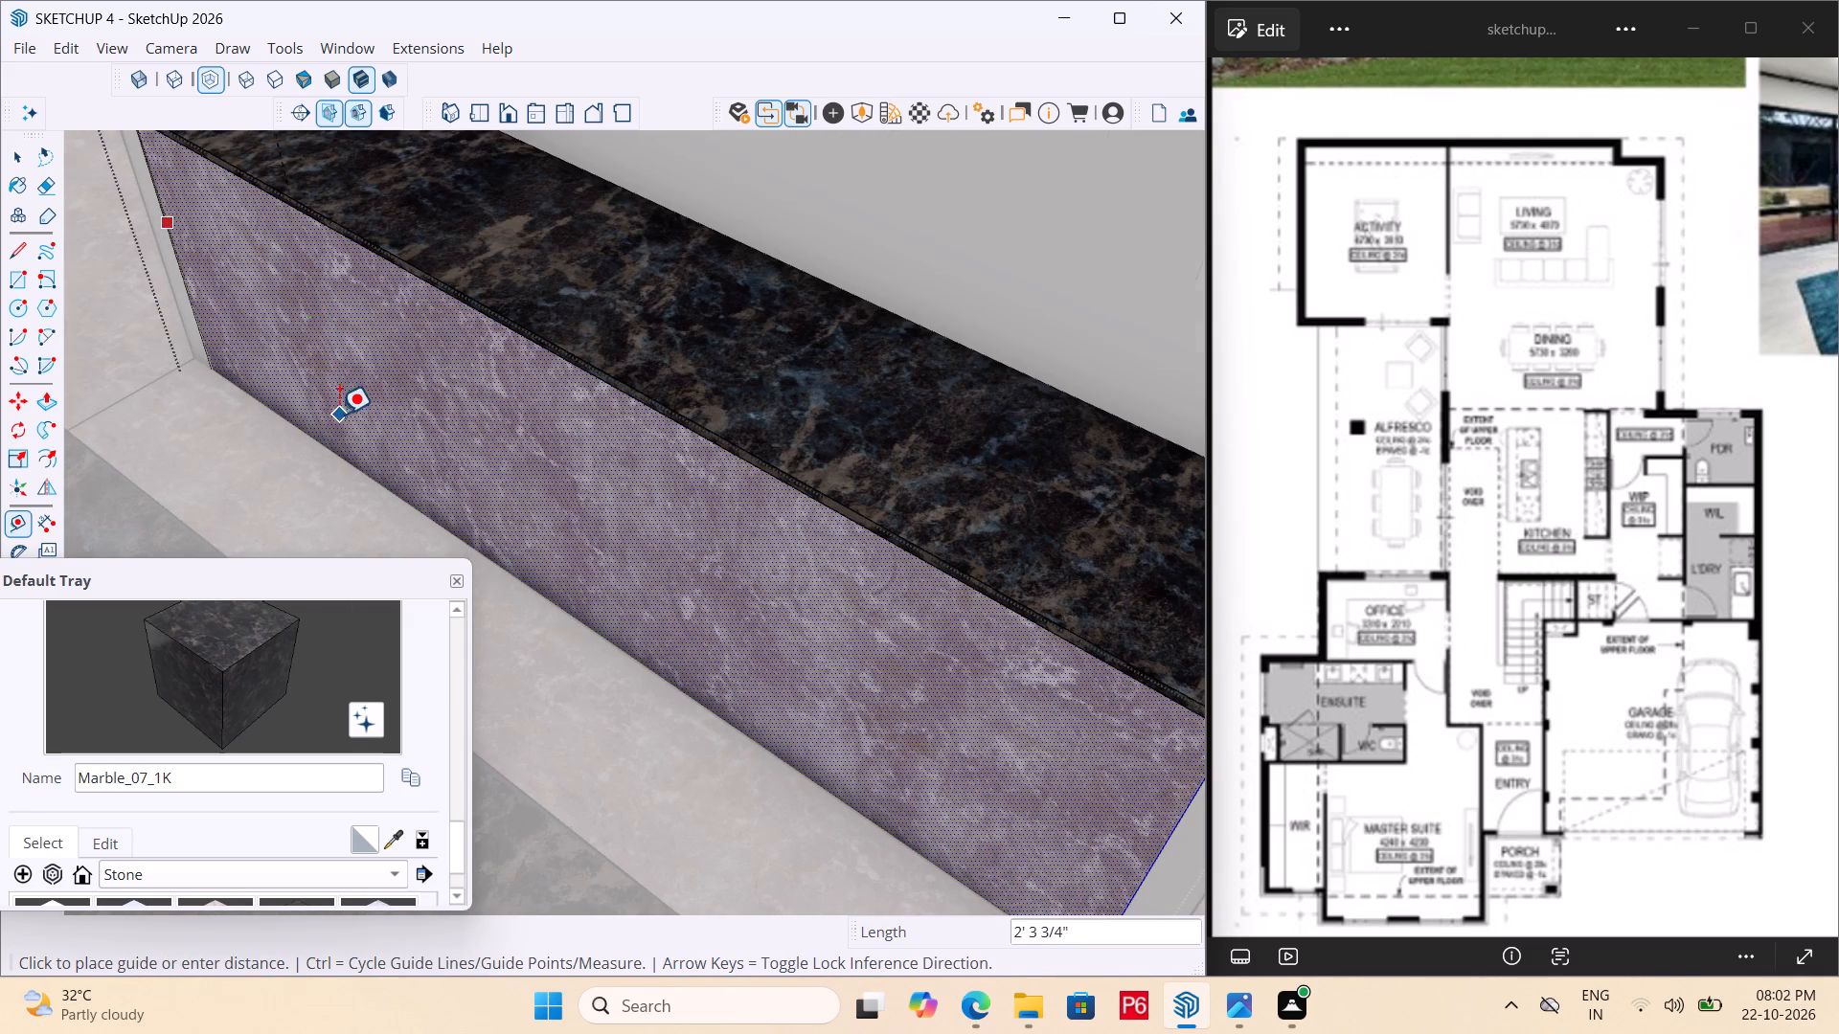
{"action": "key", "text": "Escape"}
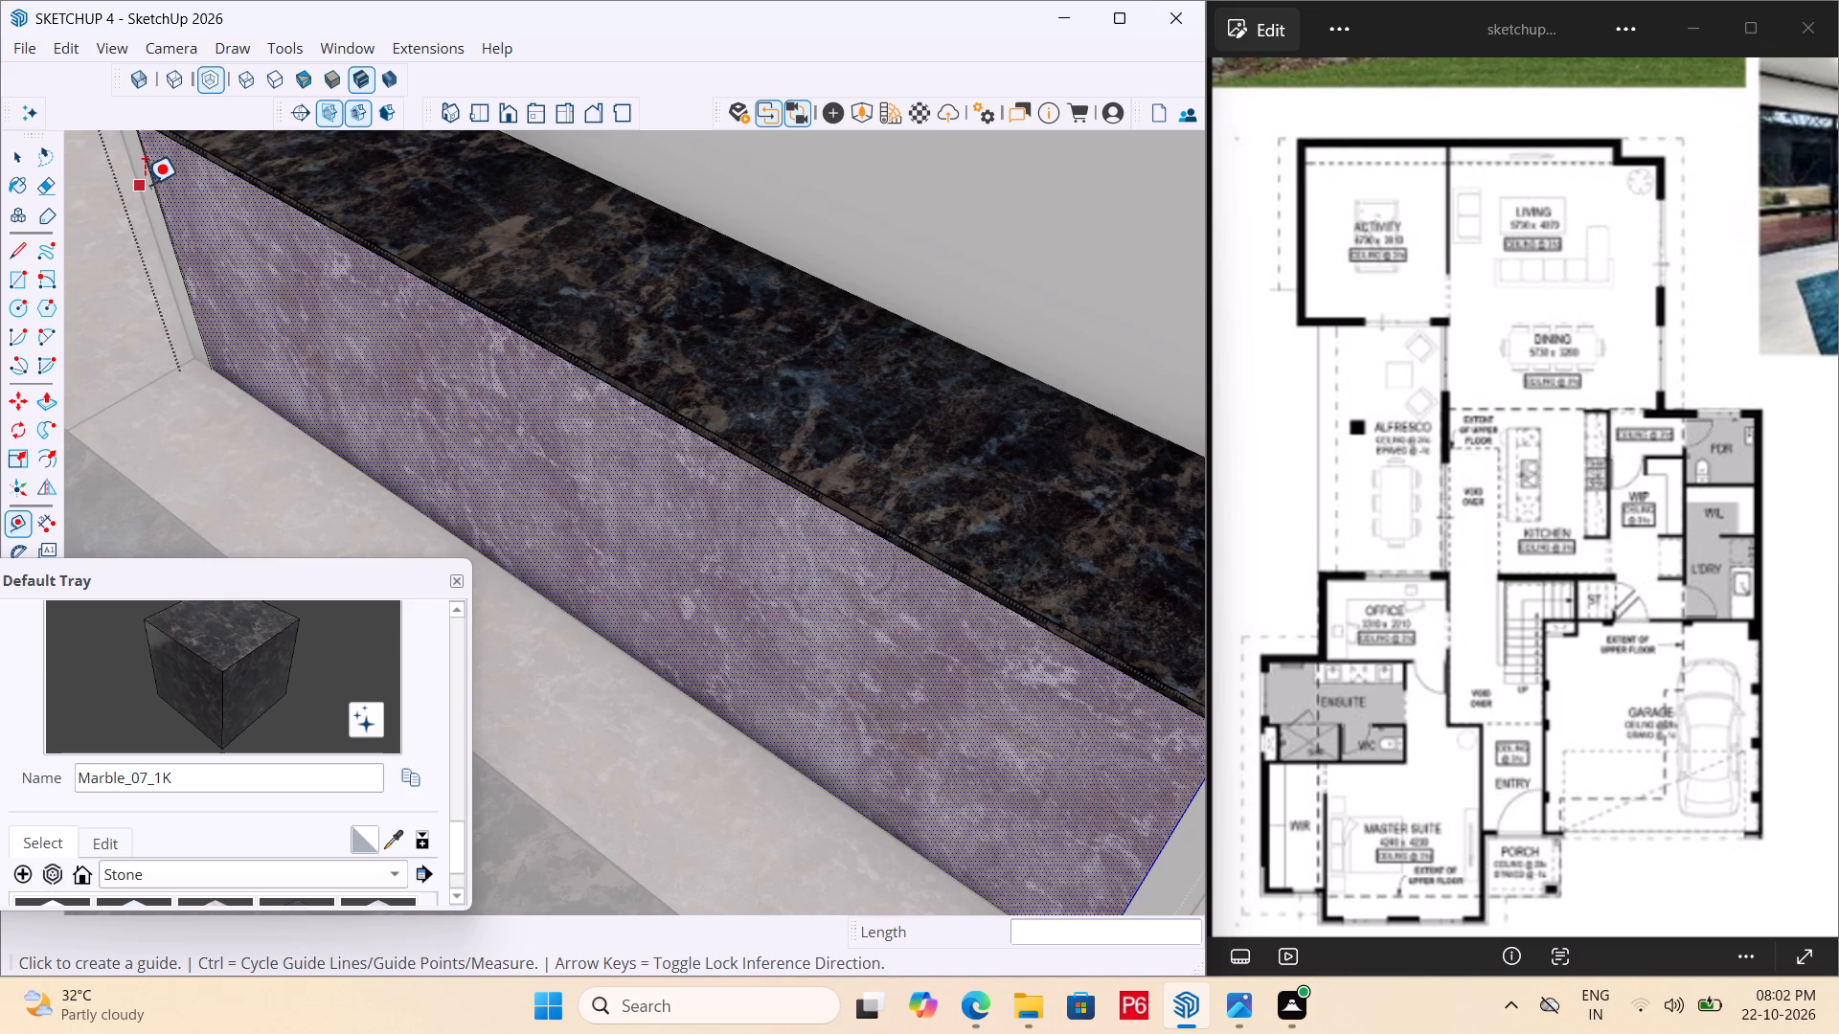
{"action": "left_click", "coordinate": [148, 189]}
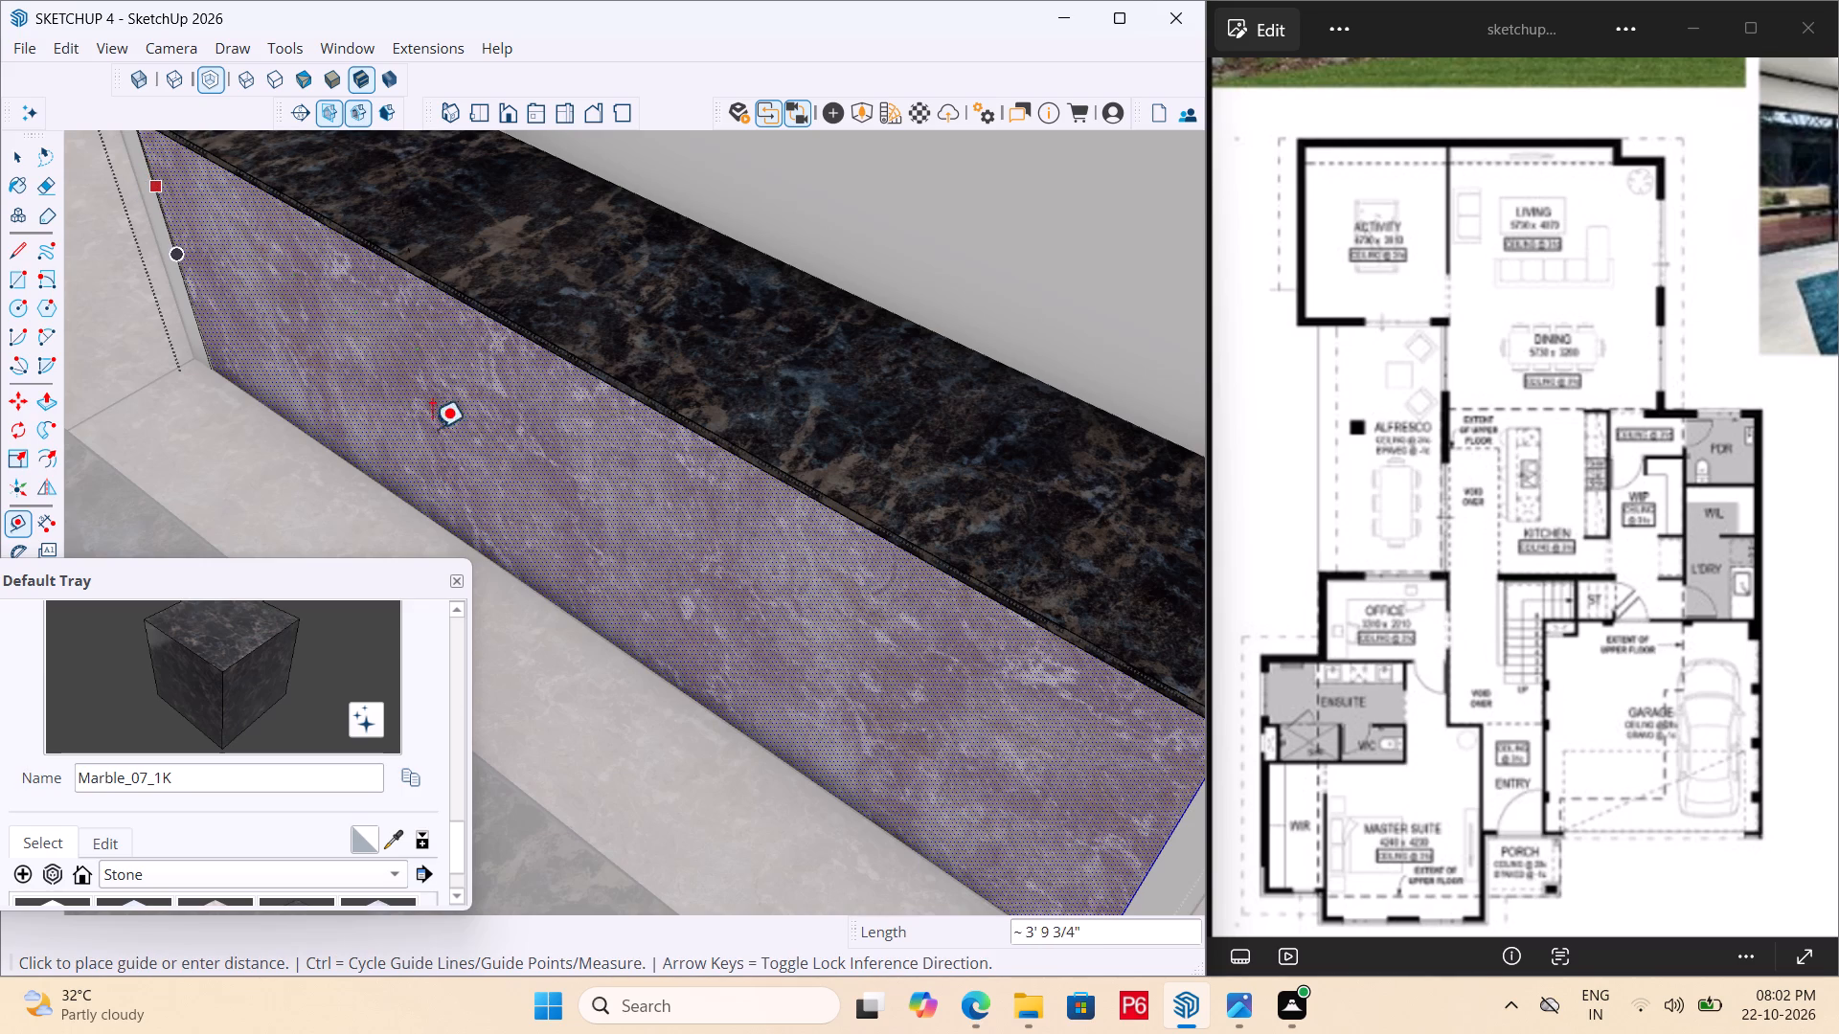
{"action": "scroll", "coordinate": [438, 467], "scroll_direction": "down", "scroll_amount": 4}
{"action": "key", "text": "ctrl+s"}
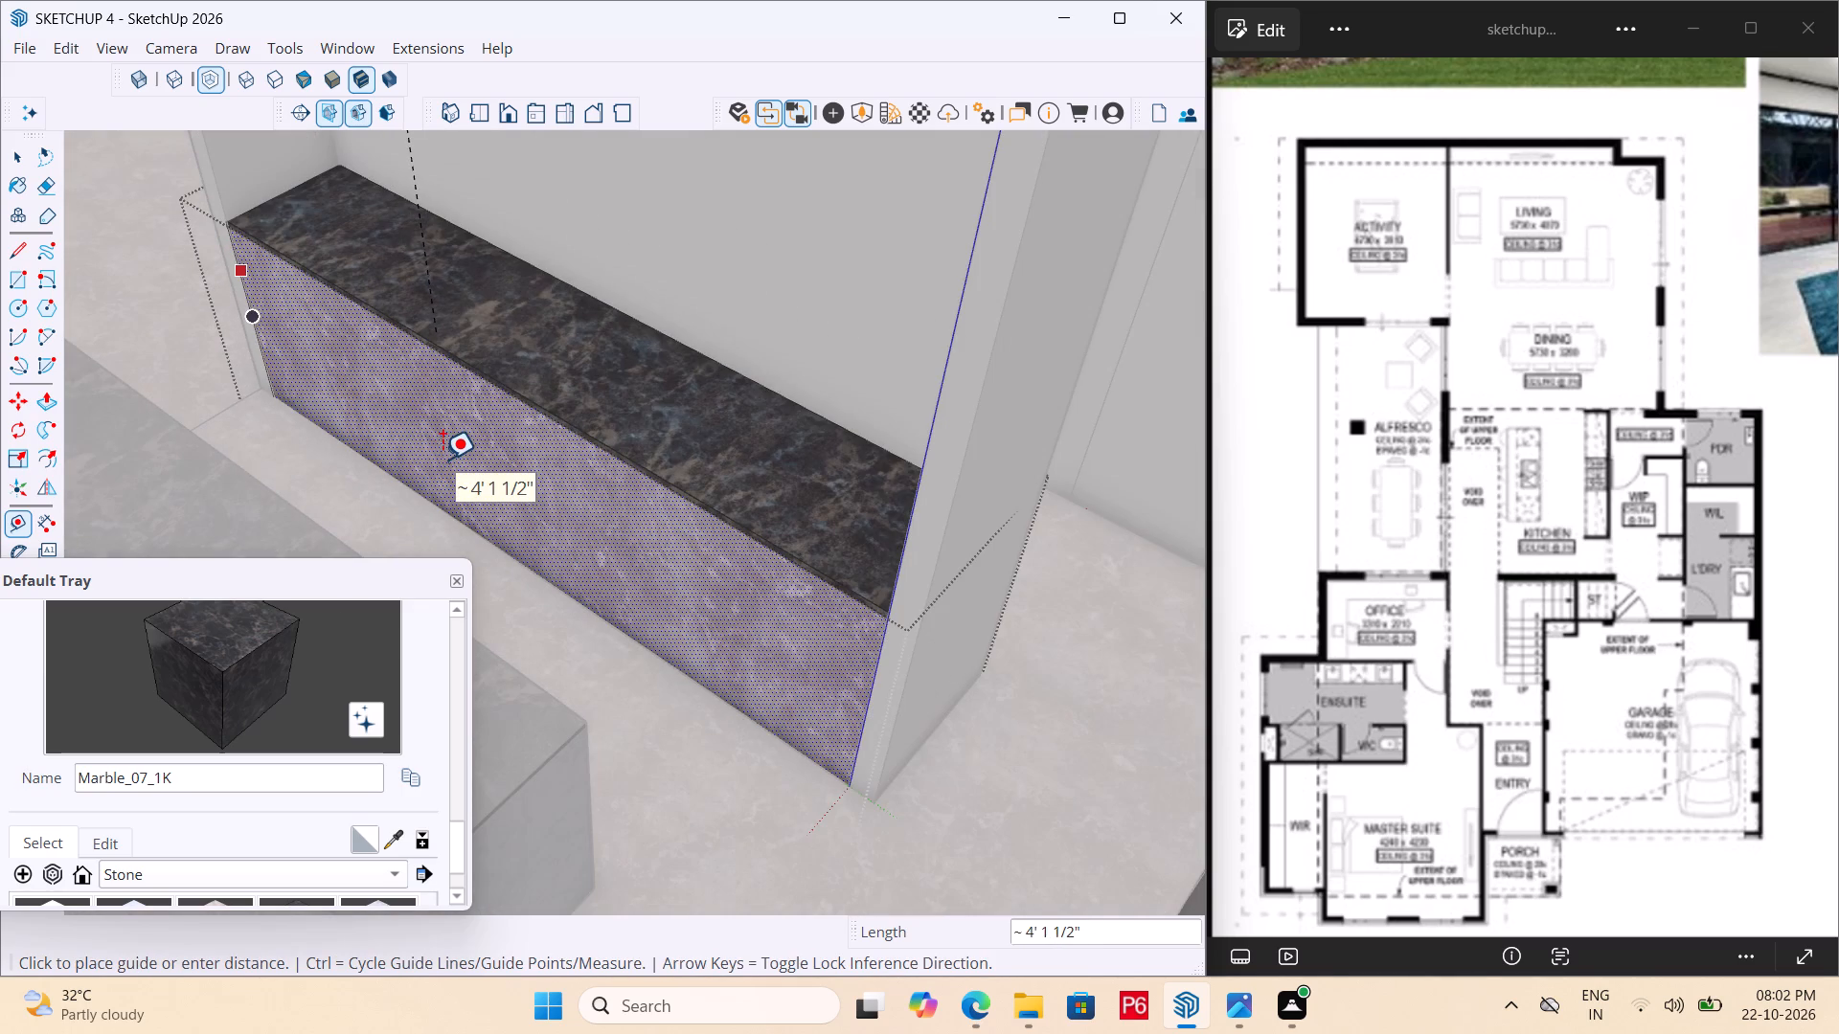
{"action": "key", "text": "ctrl+s"}
{"action": "key", "text": "ctrl+s"}
{"action": "key", "text": "ctrl+s"}
{"action": "scroll", "coordinate": [336, 376], "scroll_direction": "up", "scroll_amount": 2}
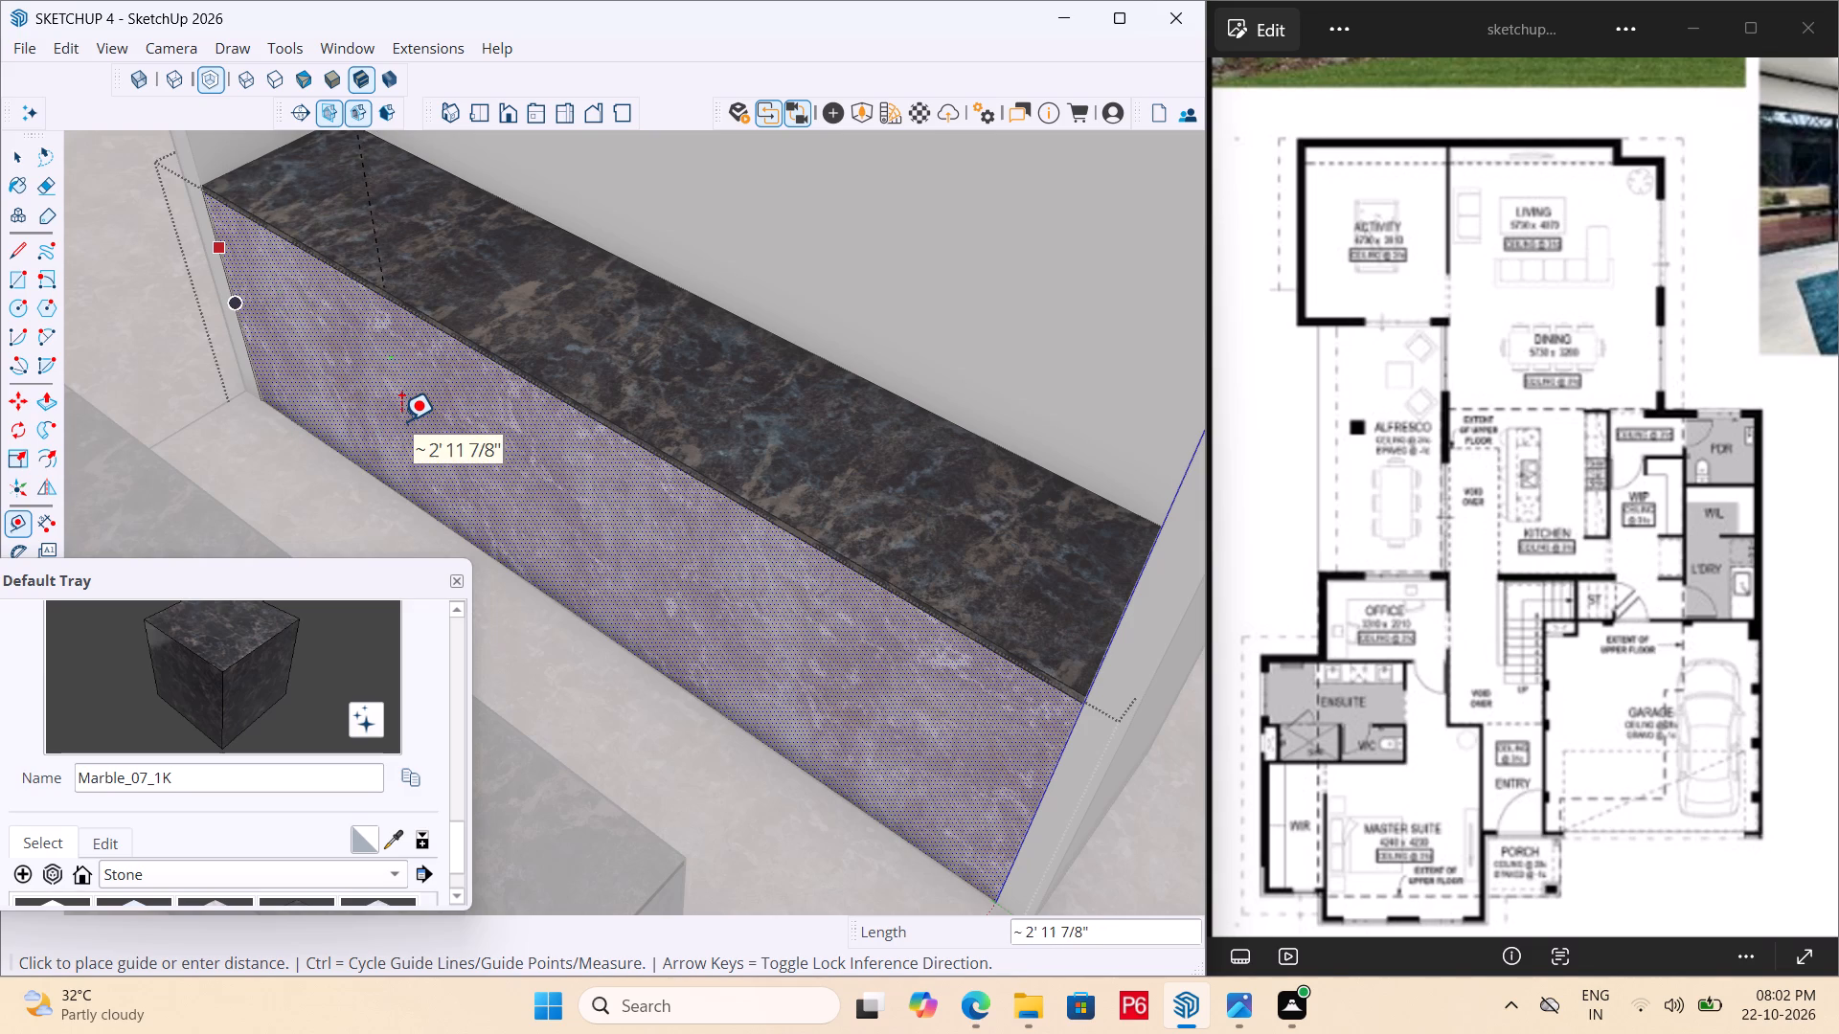
{"action": "type", "text": "2'"}
{"action": "key", "text": "Return"}
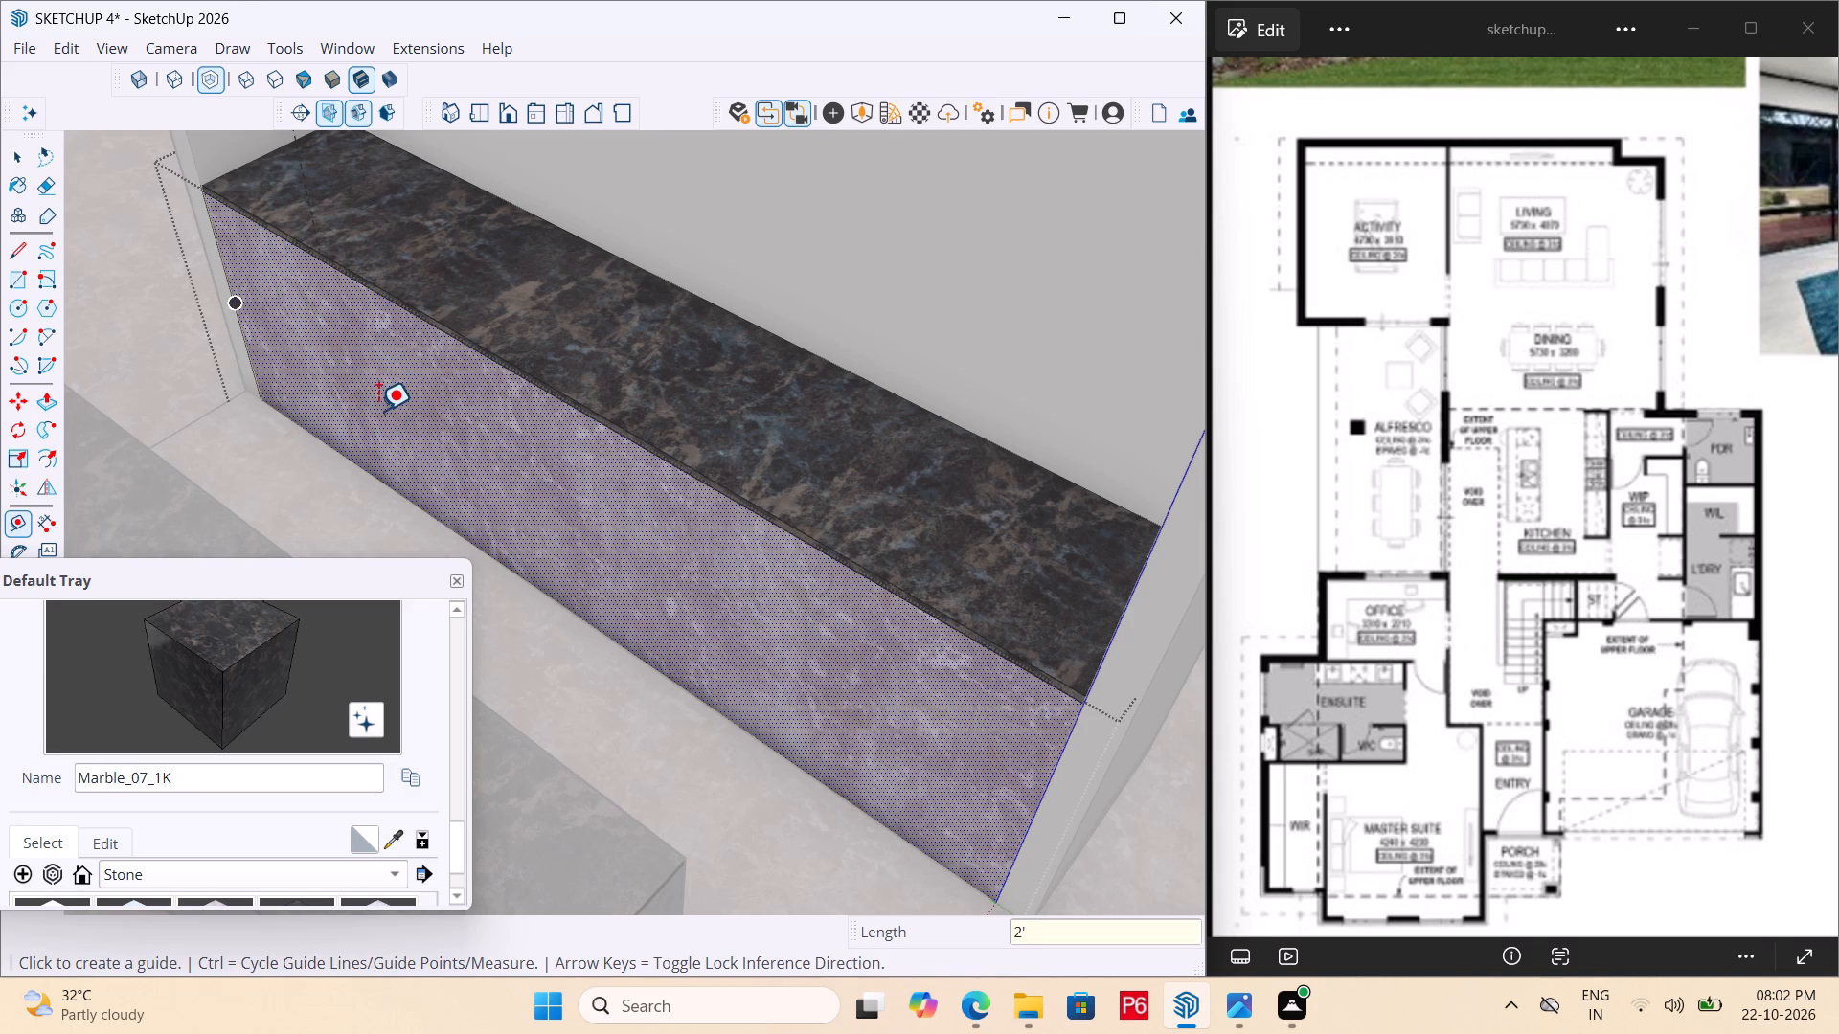
Place a second vertical guide on the counter's front face, 2' along from the first guide toward the stairs.
{"action": "scroll", "coordinate": [327, 426], "scroll_direction": "down", "scroll_amount": 7}
{"action": "middle_click_drag", "start_coordinate": [319, 418], "coordinate": [305, 437]}
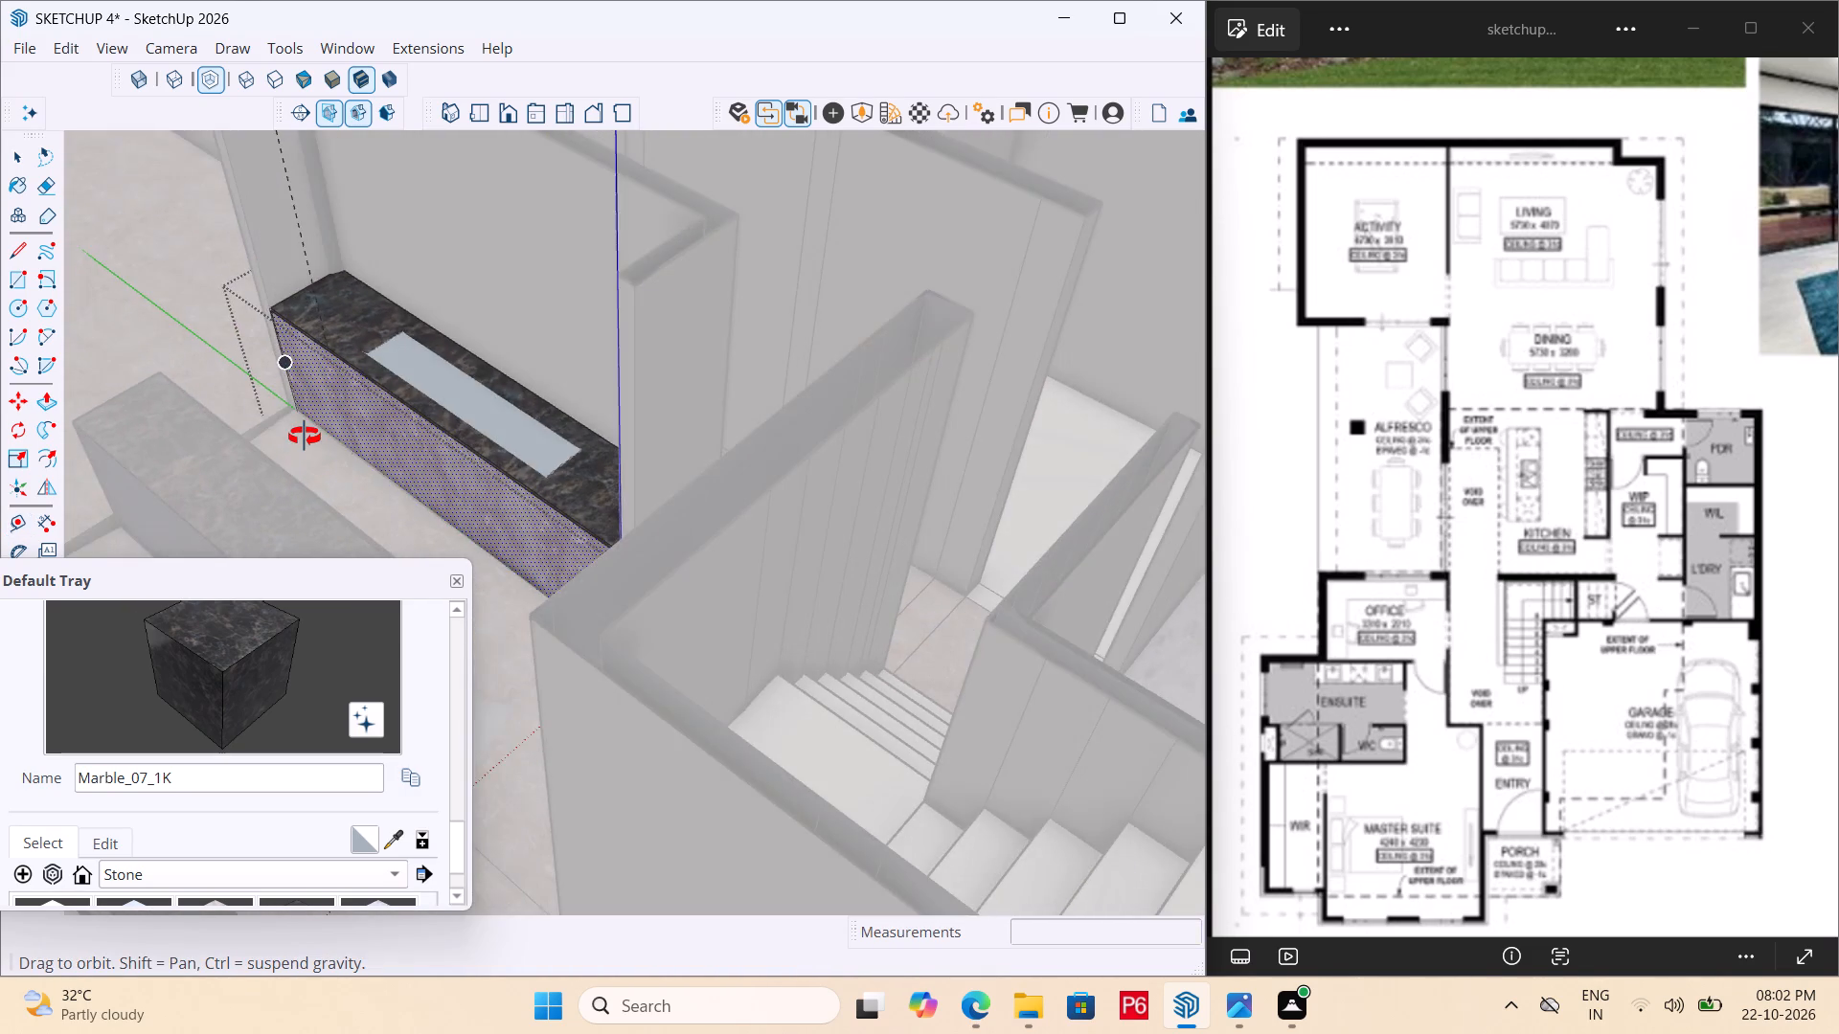
{"action": "middle_click_drag", "start_coordinate": [305, 437], "coordinate": [185, 425]}
{"action": "scroll", "coordinate": [395, 374], "scroll_direction": "up", "scroll_amount": 4}
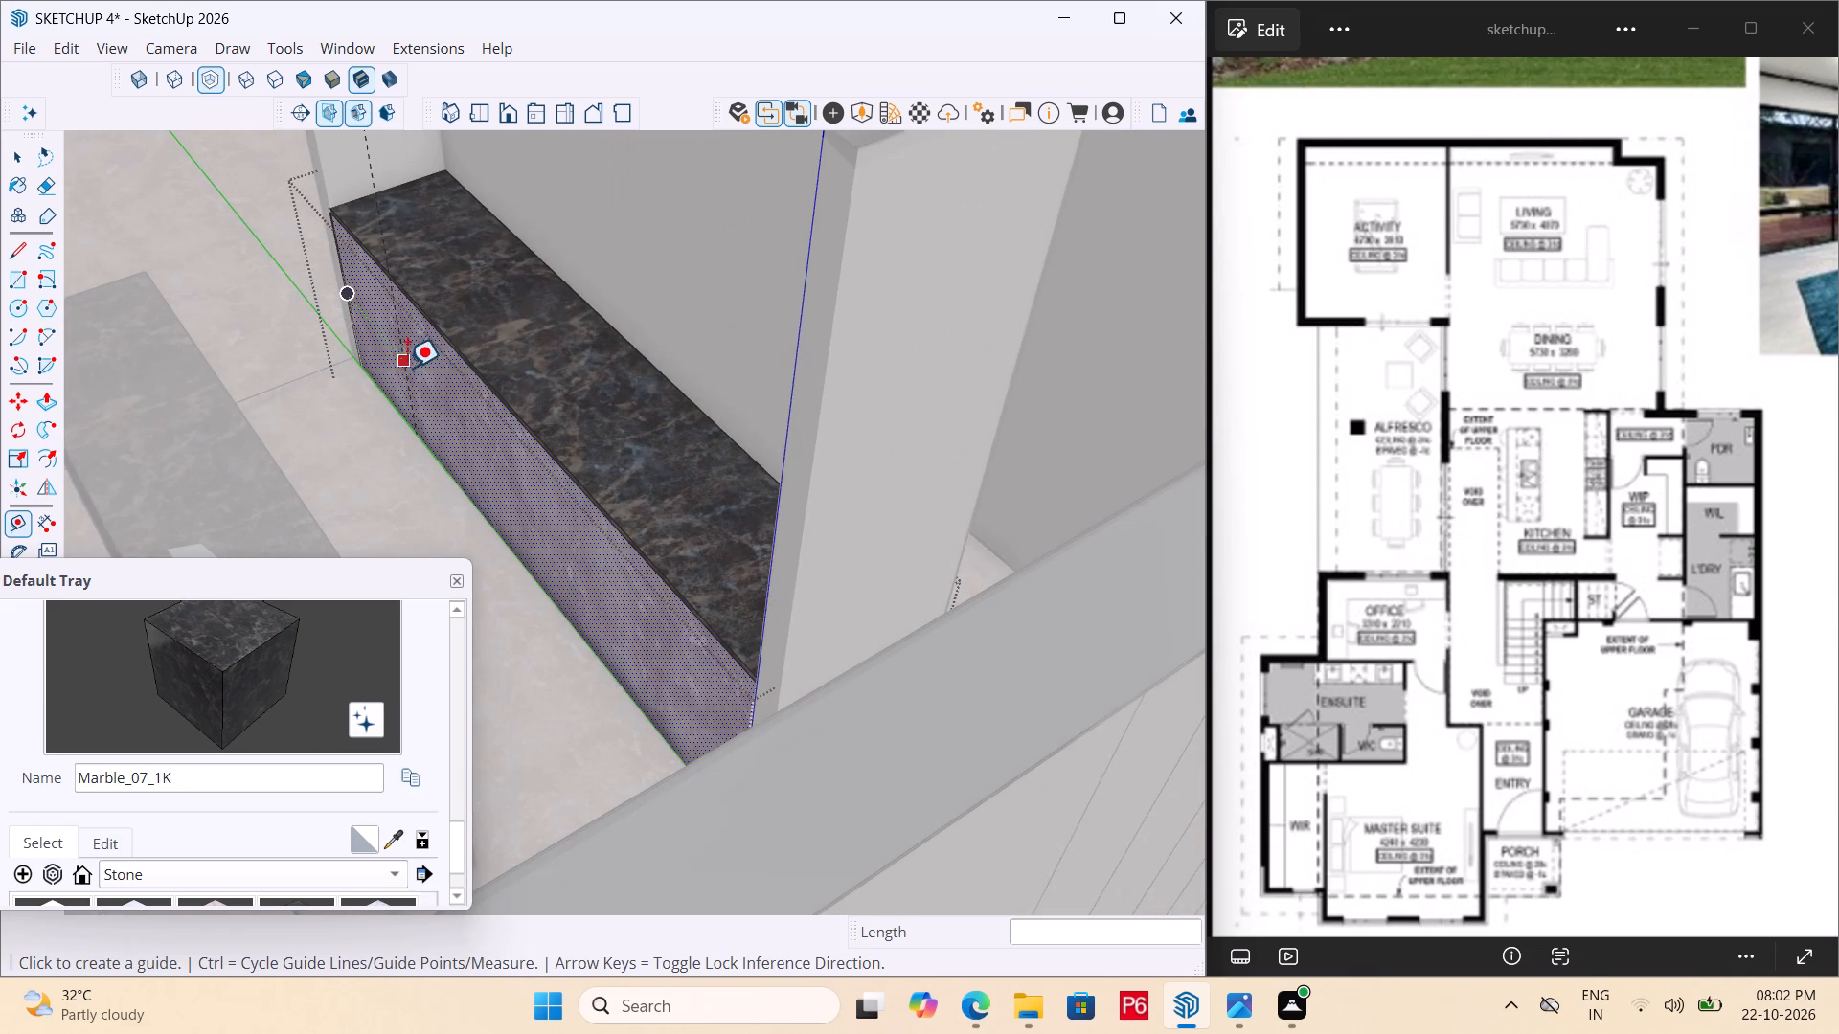
{"action": "left_click", "coordinate": [397, 368]}
{"action": "key", "text": "Escape"}
{"action": "left_click", "coordinate": [397, 331]}
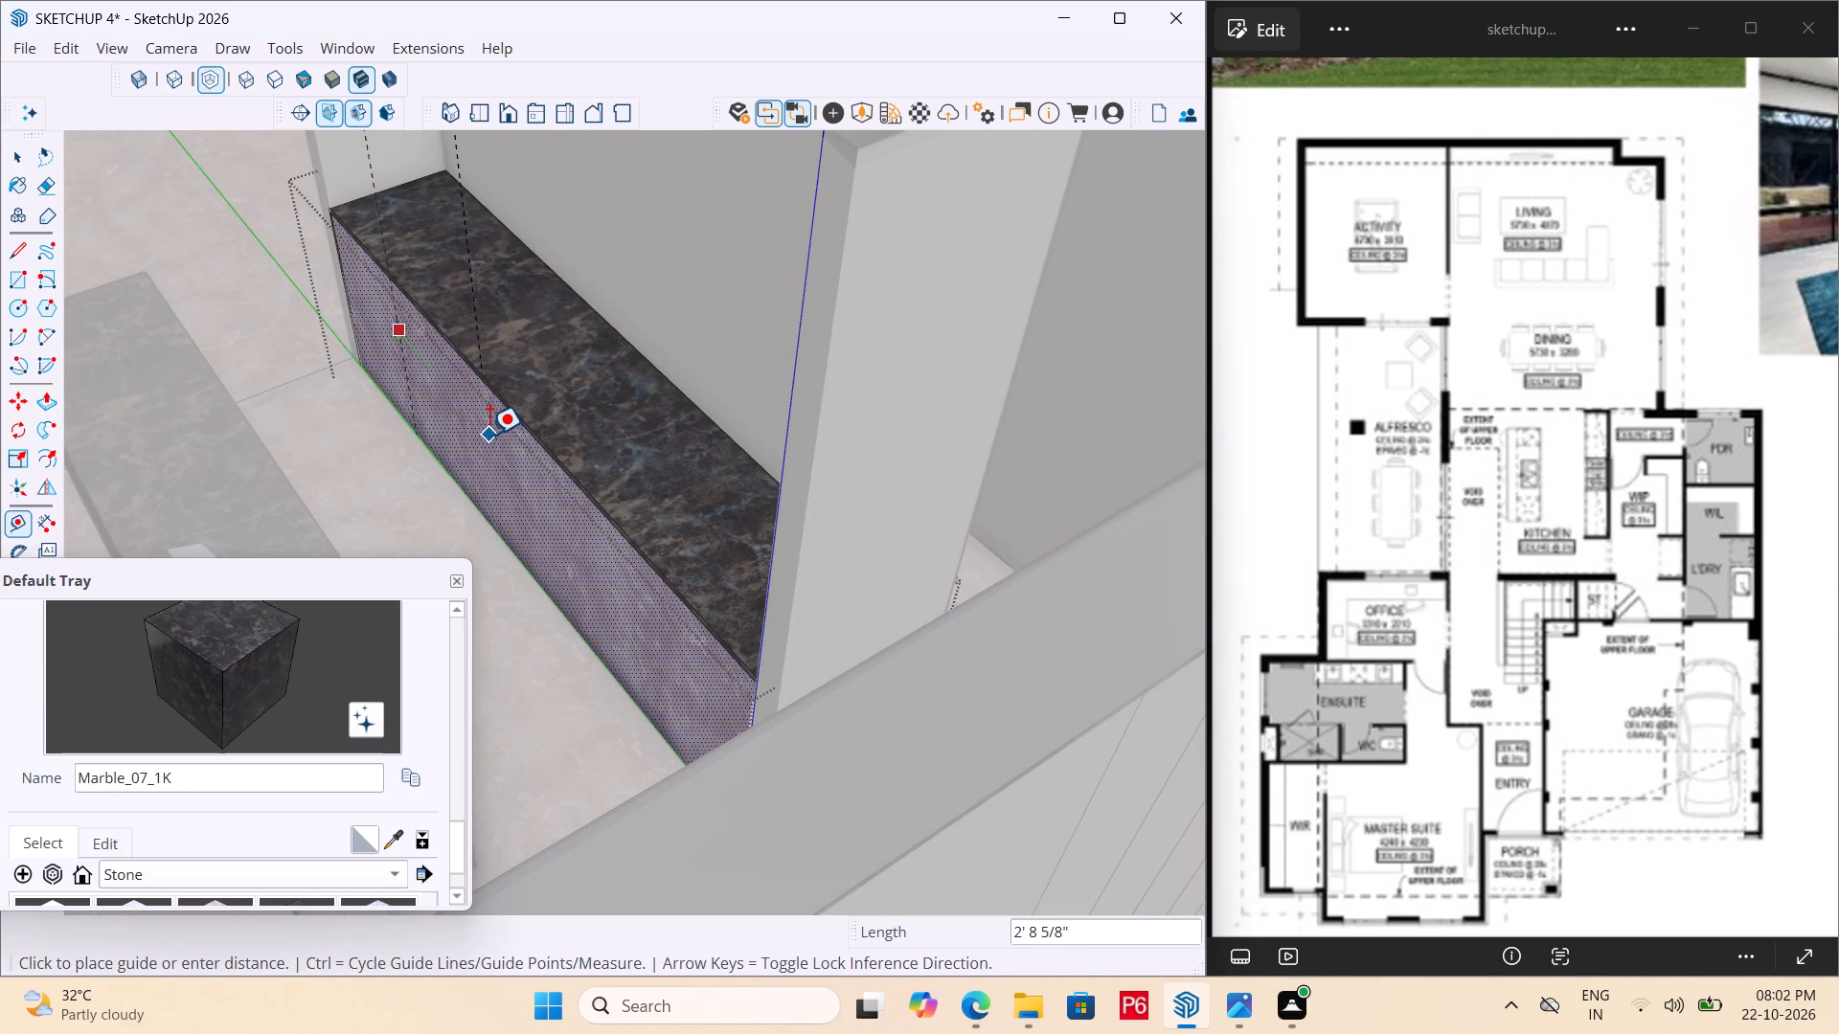
{"action": "type", "text": "2'"}
{"action": "key", "text": "Return"}
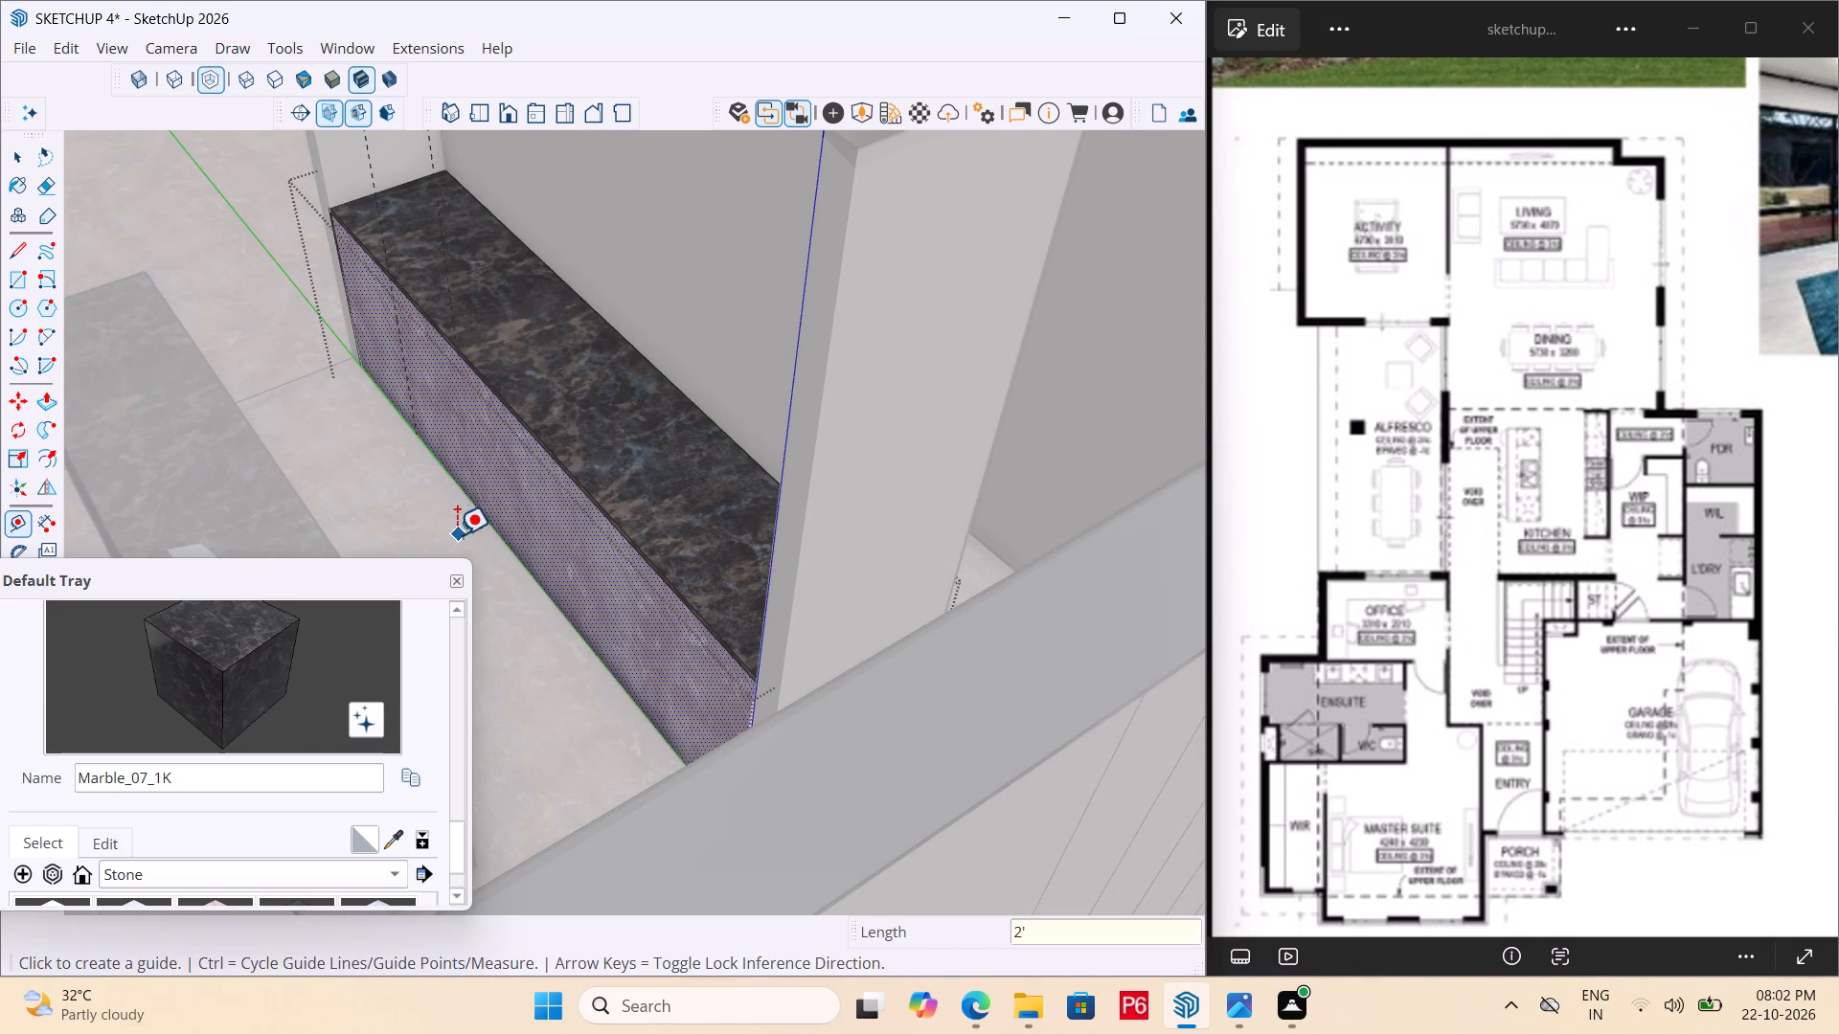
Place a third vertical guide on the counter's front face, 2' beyond the second guide.
{"action": "middle_click_drag", "start_coordinate": [451, 523], "coordinate": [429, 526]}
{"action": "scroll", "coordinate": [465, 478], "scroll_direction": "up", "scroll_amount": 5}
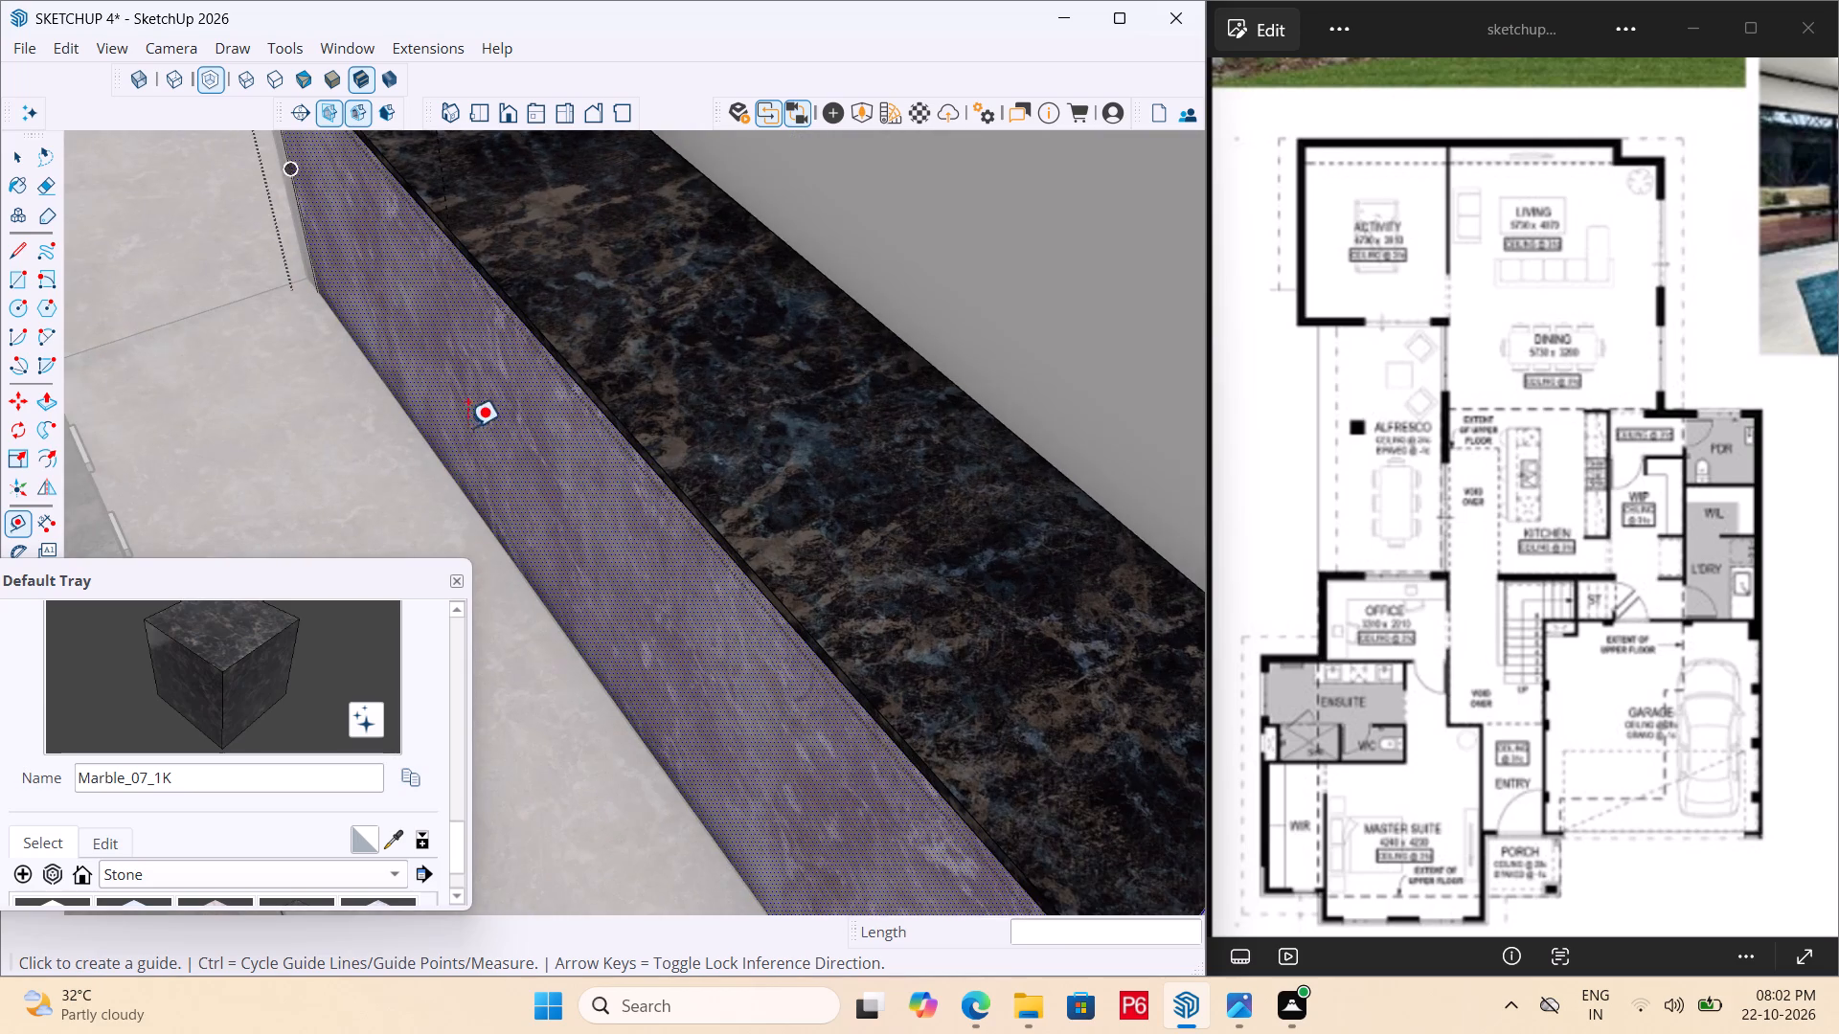
{"action": "middle_click_drag", "start_coordinate": [472, 391], "coordinate": [445, 387]}
{"action": "left_click", "coordinate": [470, 339]}
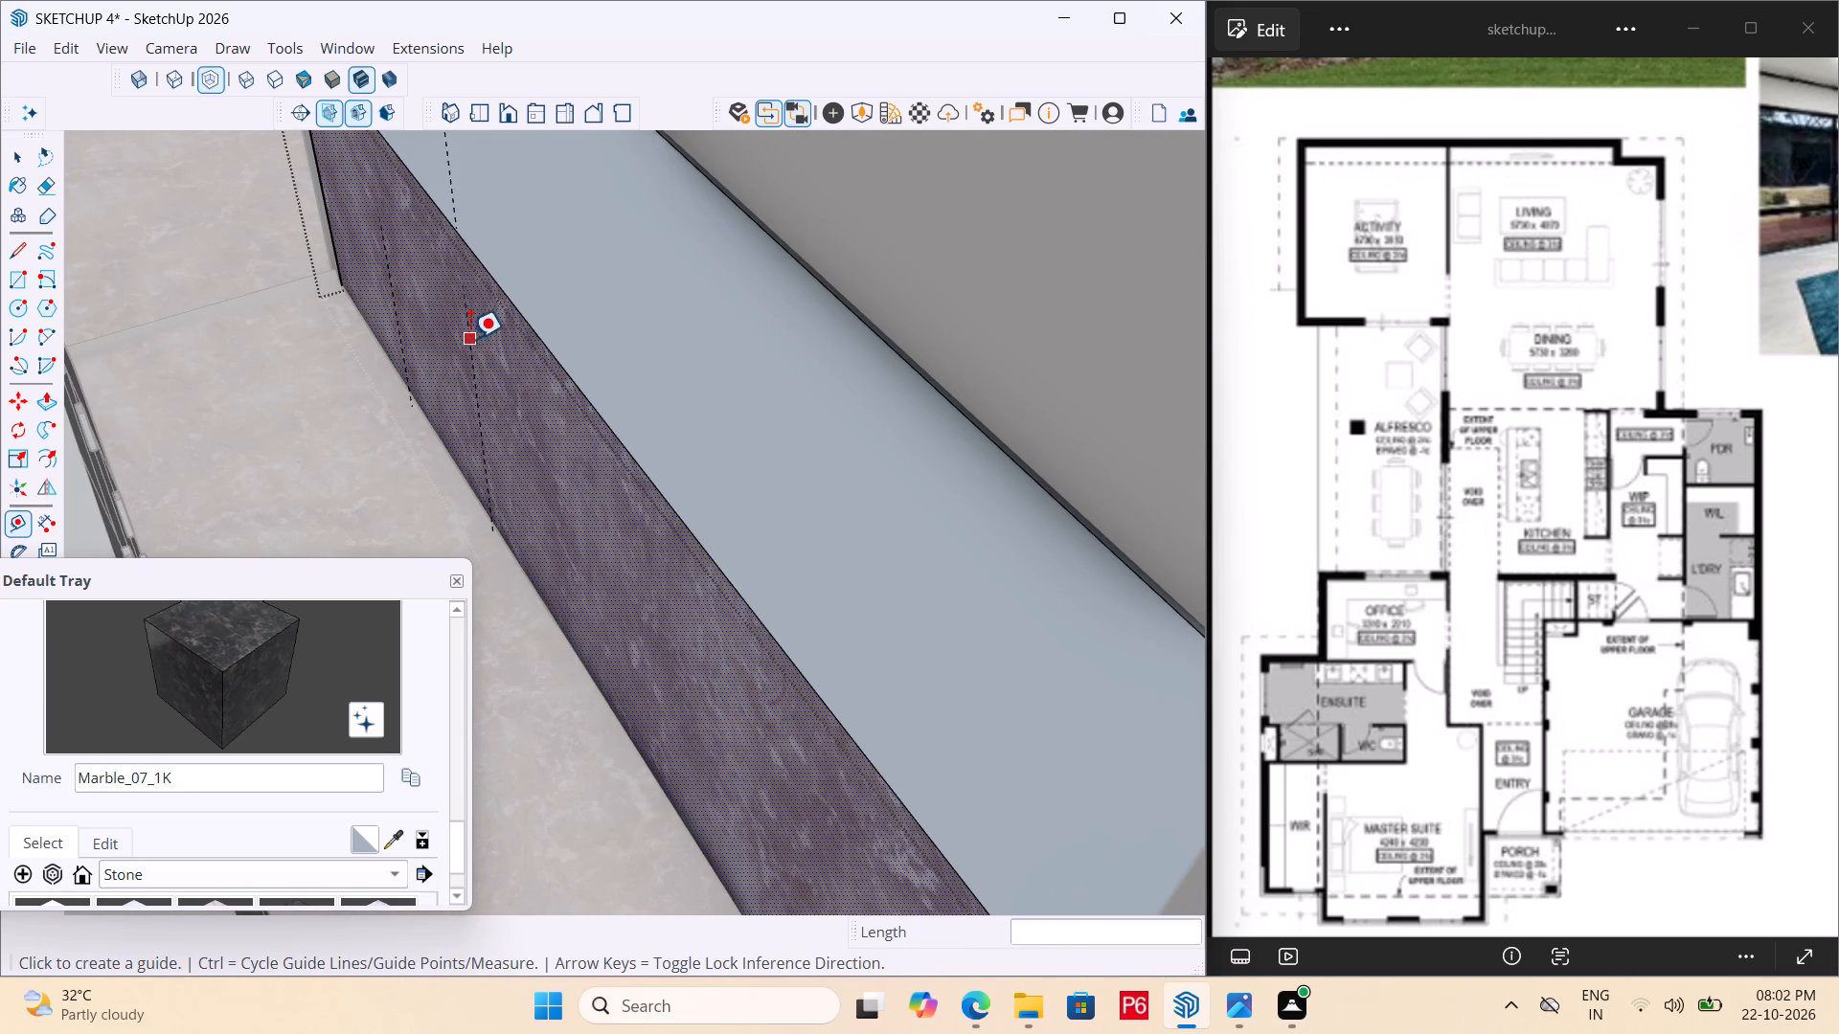
{"action": "type", "text": "2'"}
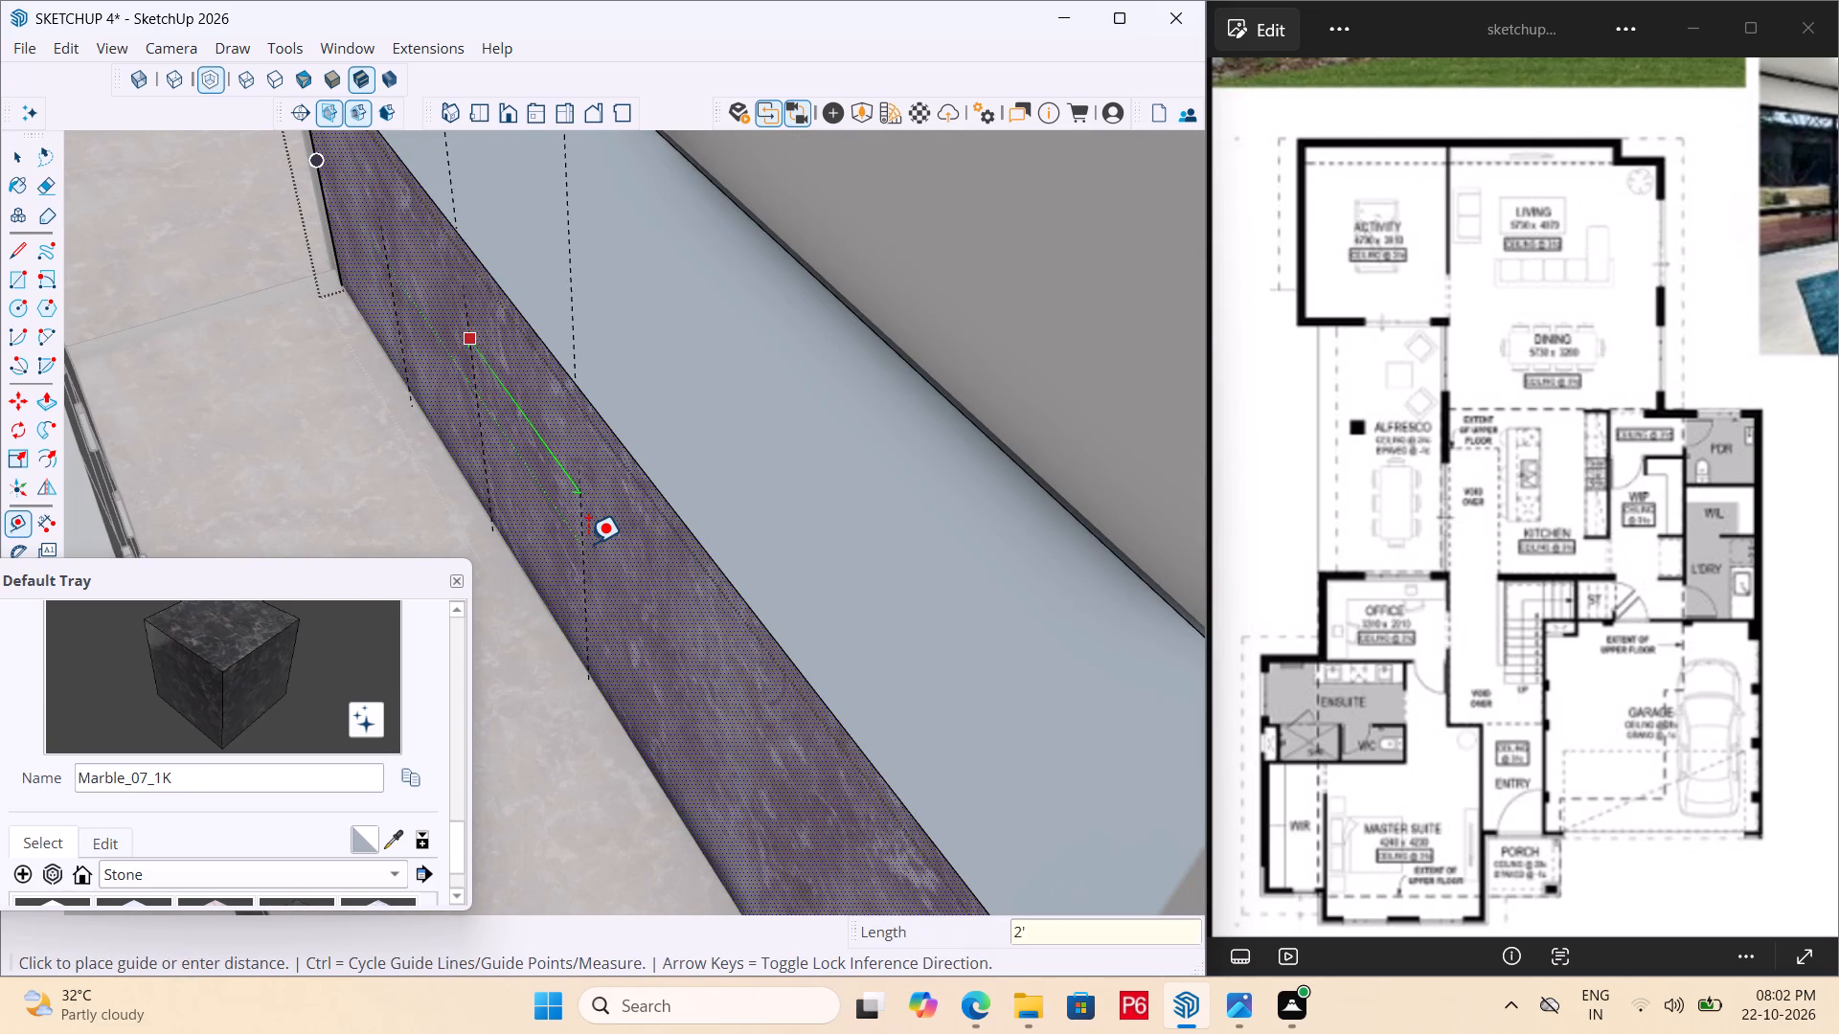
{"action": "key", "text": "Return"}
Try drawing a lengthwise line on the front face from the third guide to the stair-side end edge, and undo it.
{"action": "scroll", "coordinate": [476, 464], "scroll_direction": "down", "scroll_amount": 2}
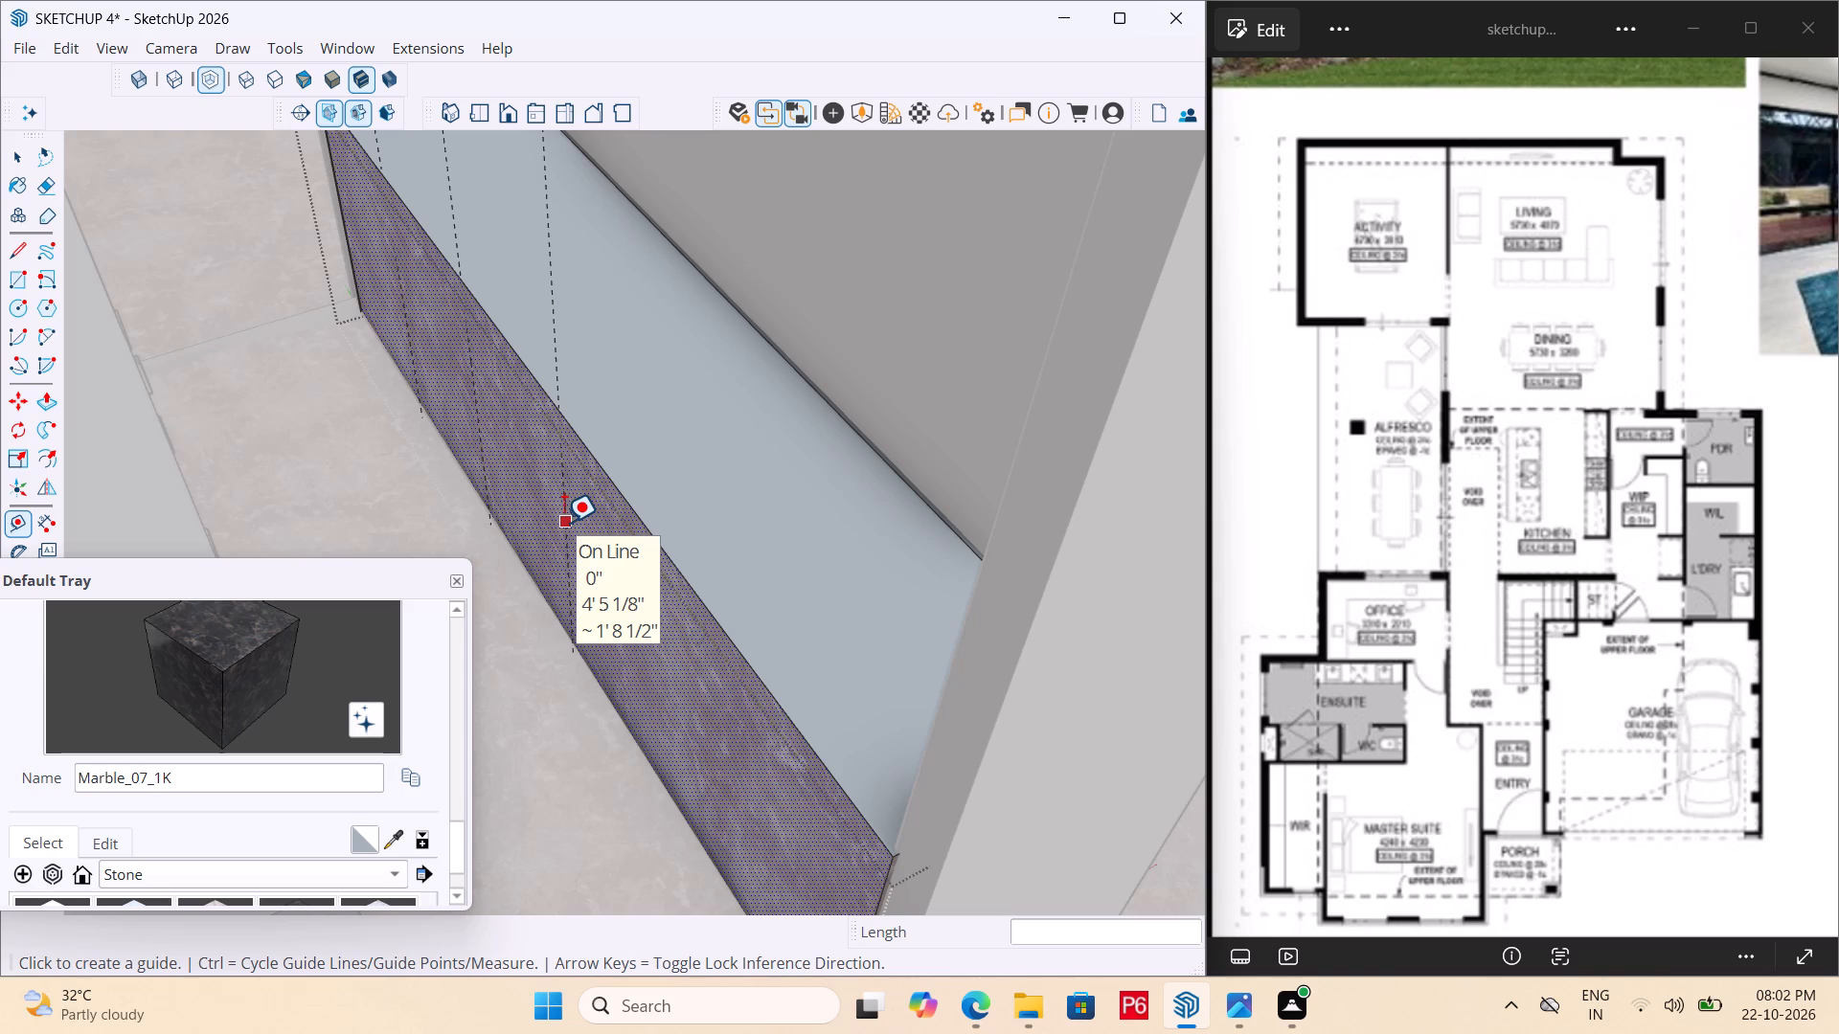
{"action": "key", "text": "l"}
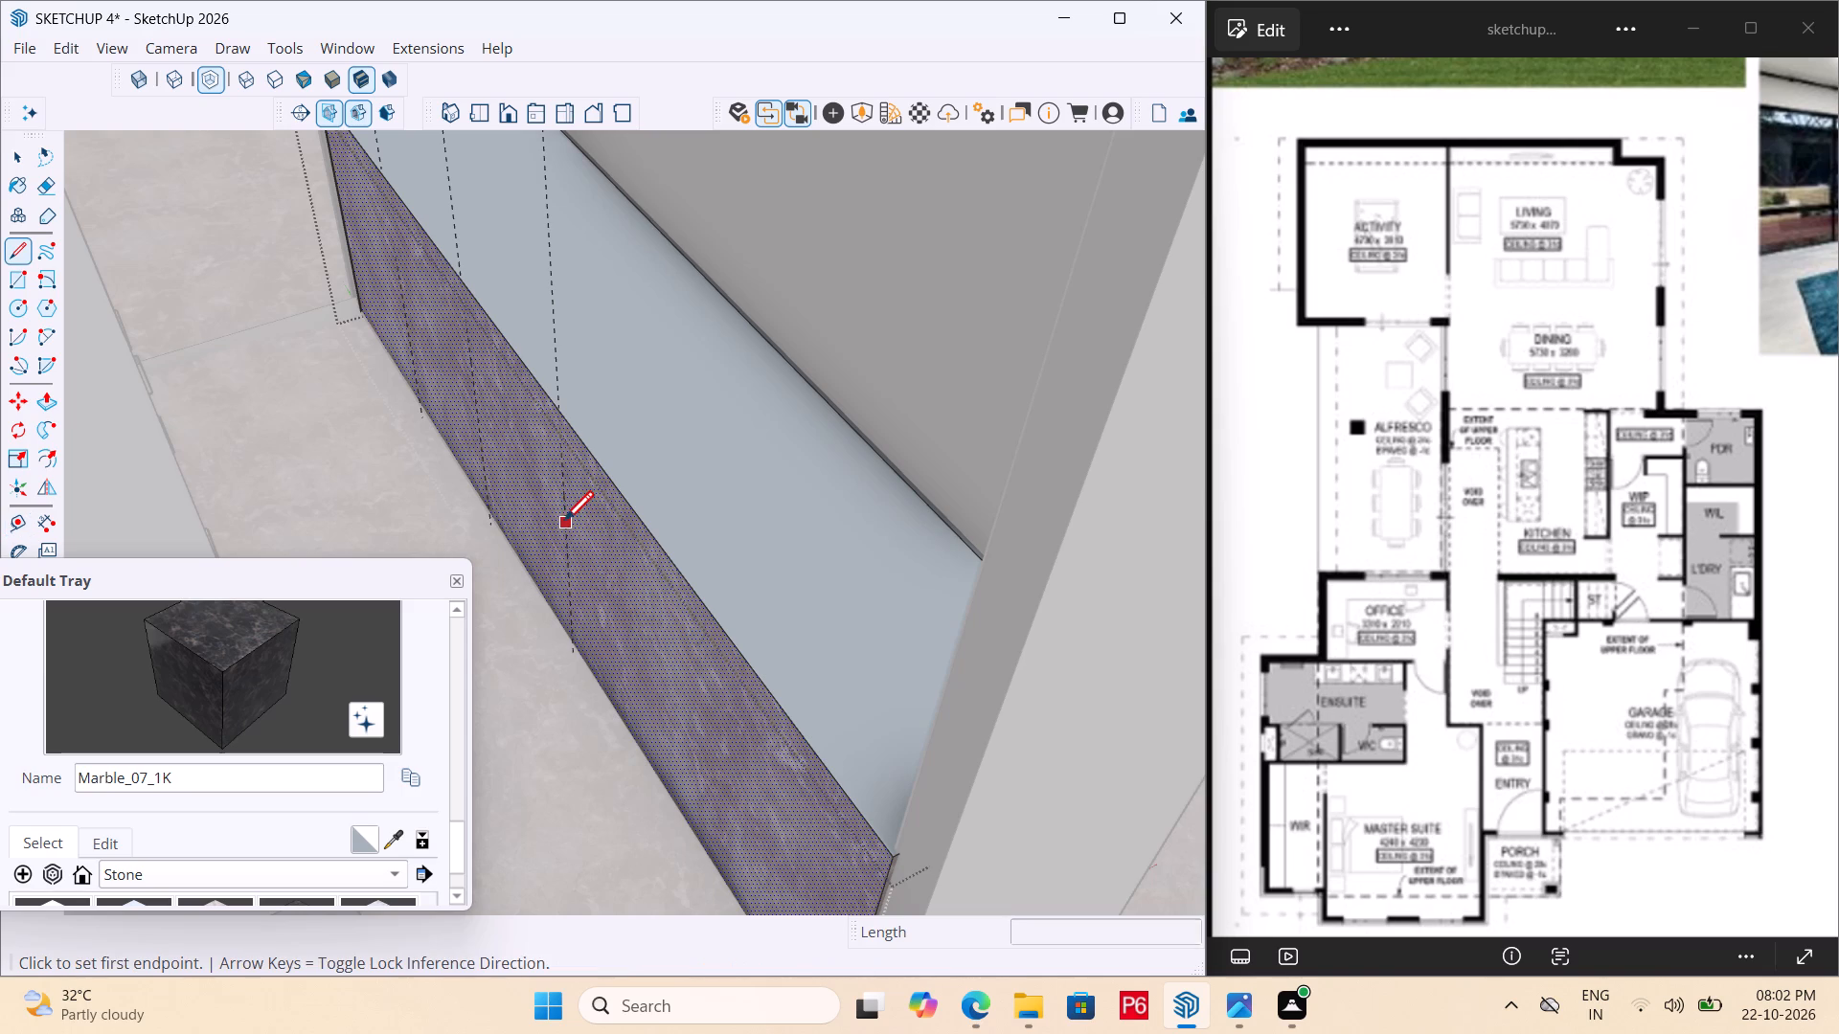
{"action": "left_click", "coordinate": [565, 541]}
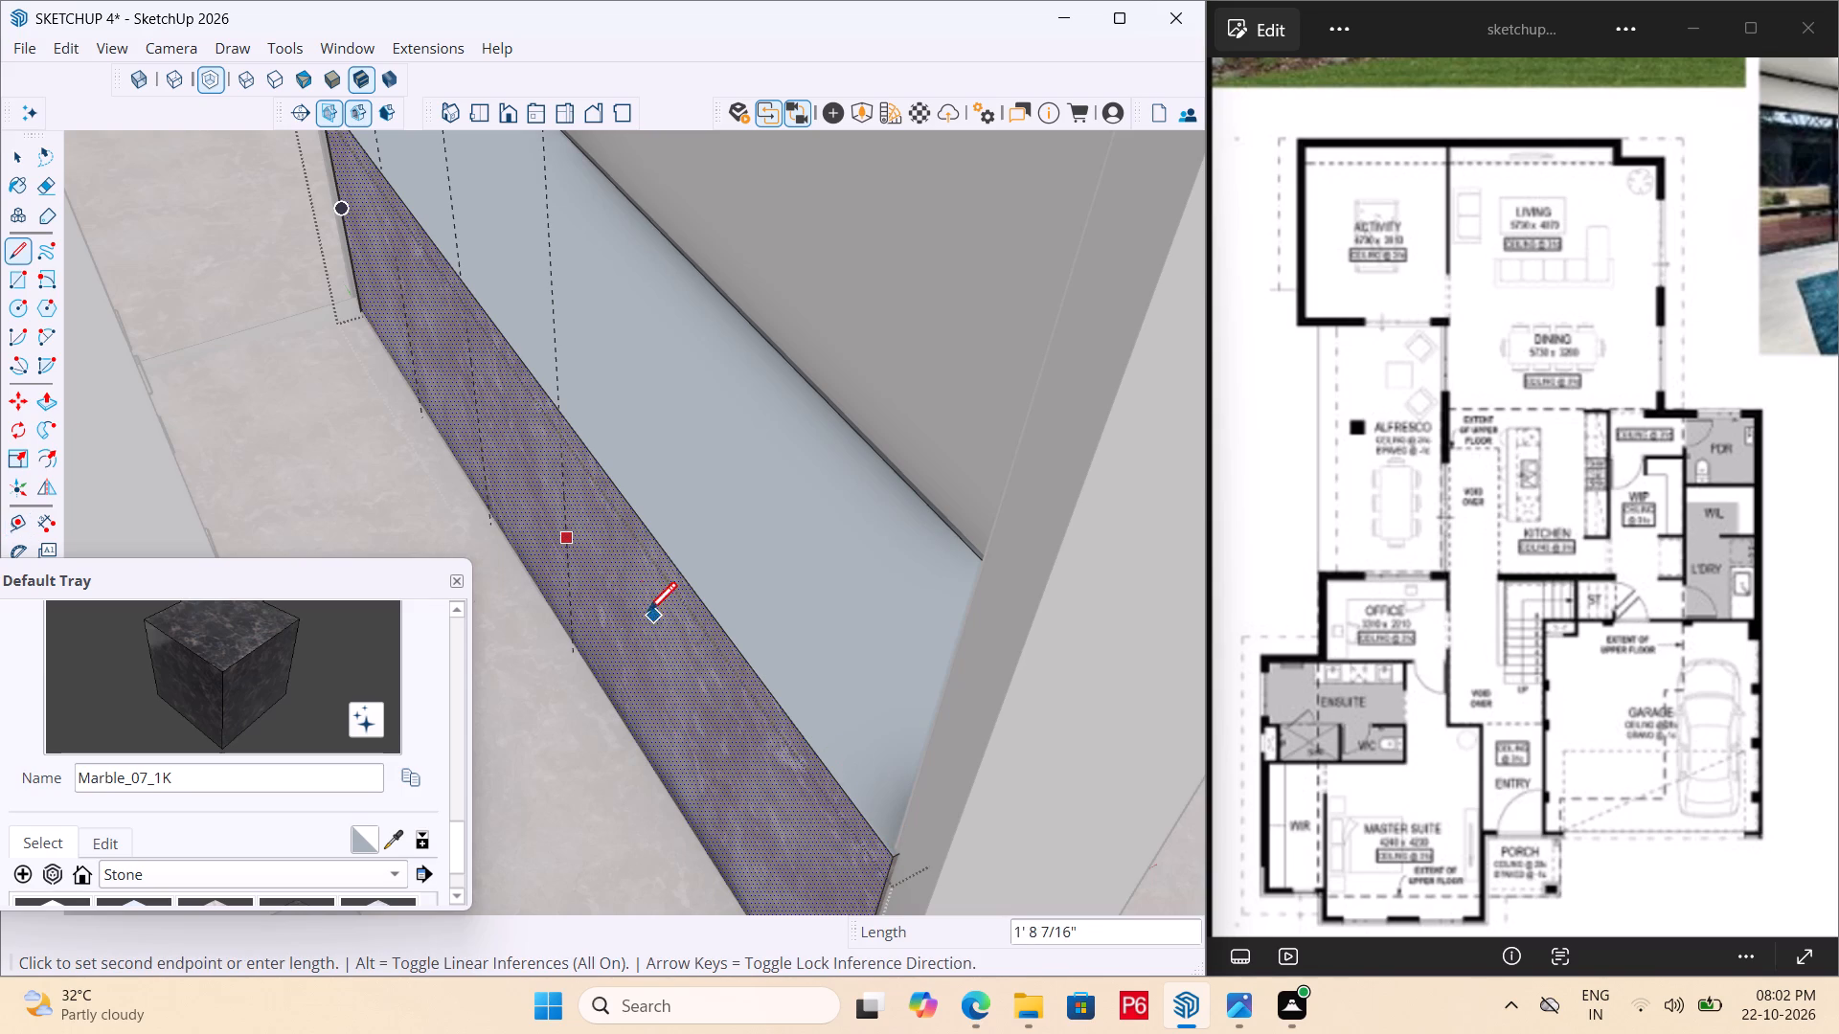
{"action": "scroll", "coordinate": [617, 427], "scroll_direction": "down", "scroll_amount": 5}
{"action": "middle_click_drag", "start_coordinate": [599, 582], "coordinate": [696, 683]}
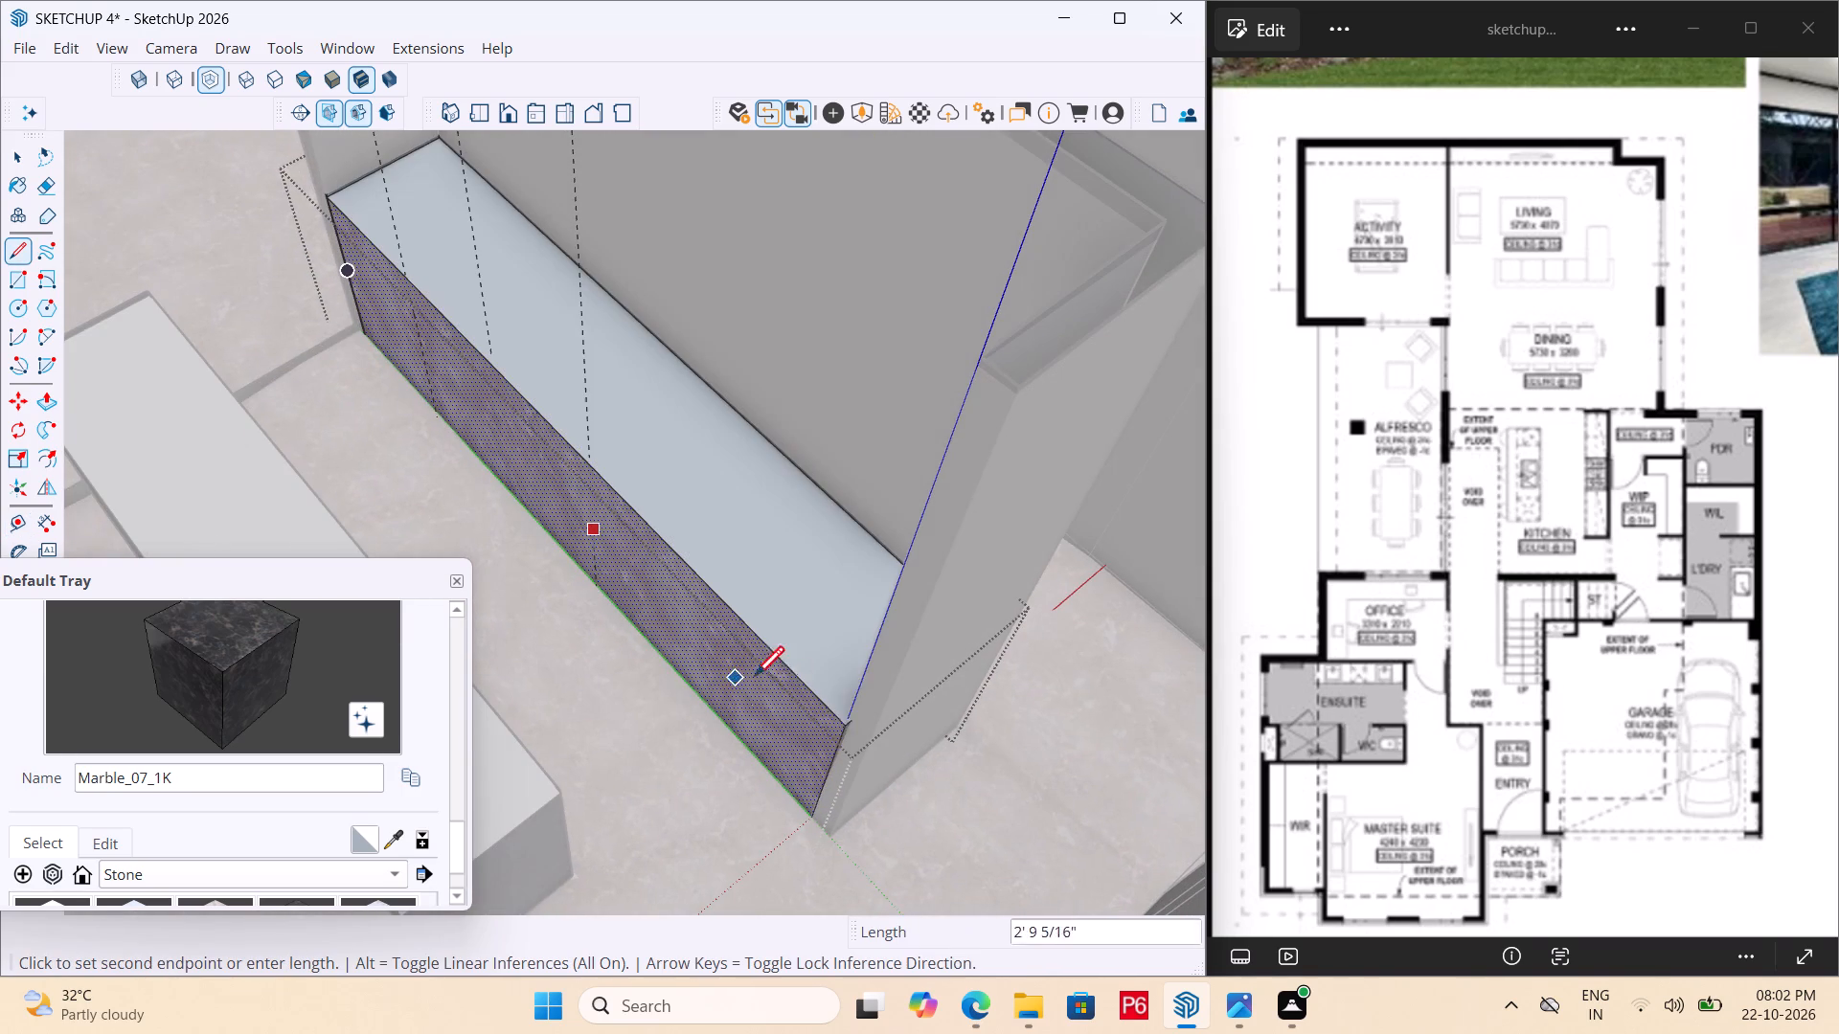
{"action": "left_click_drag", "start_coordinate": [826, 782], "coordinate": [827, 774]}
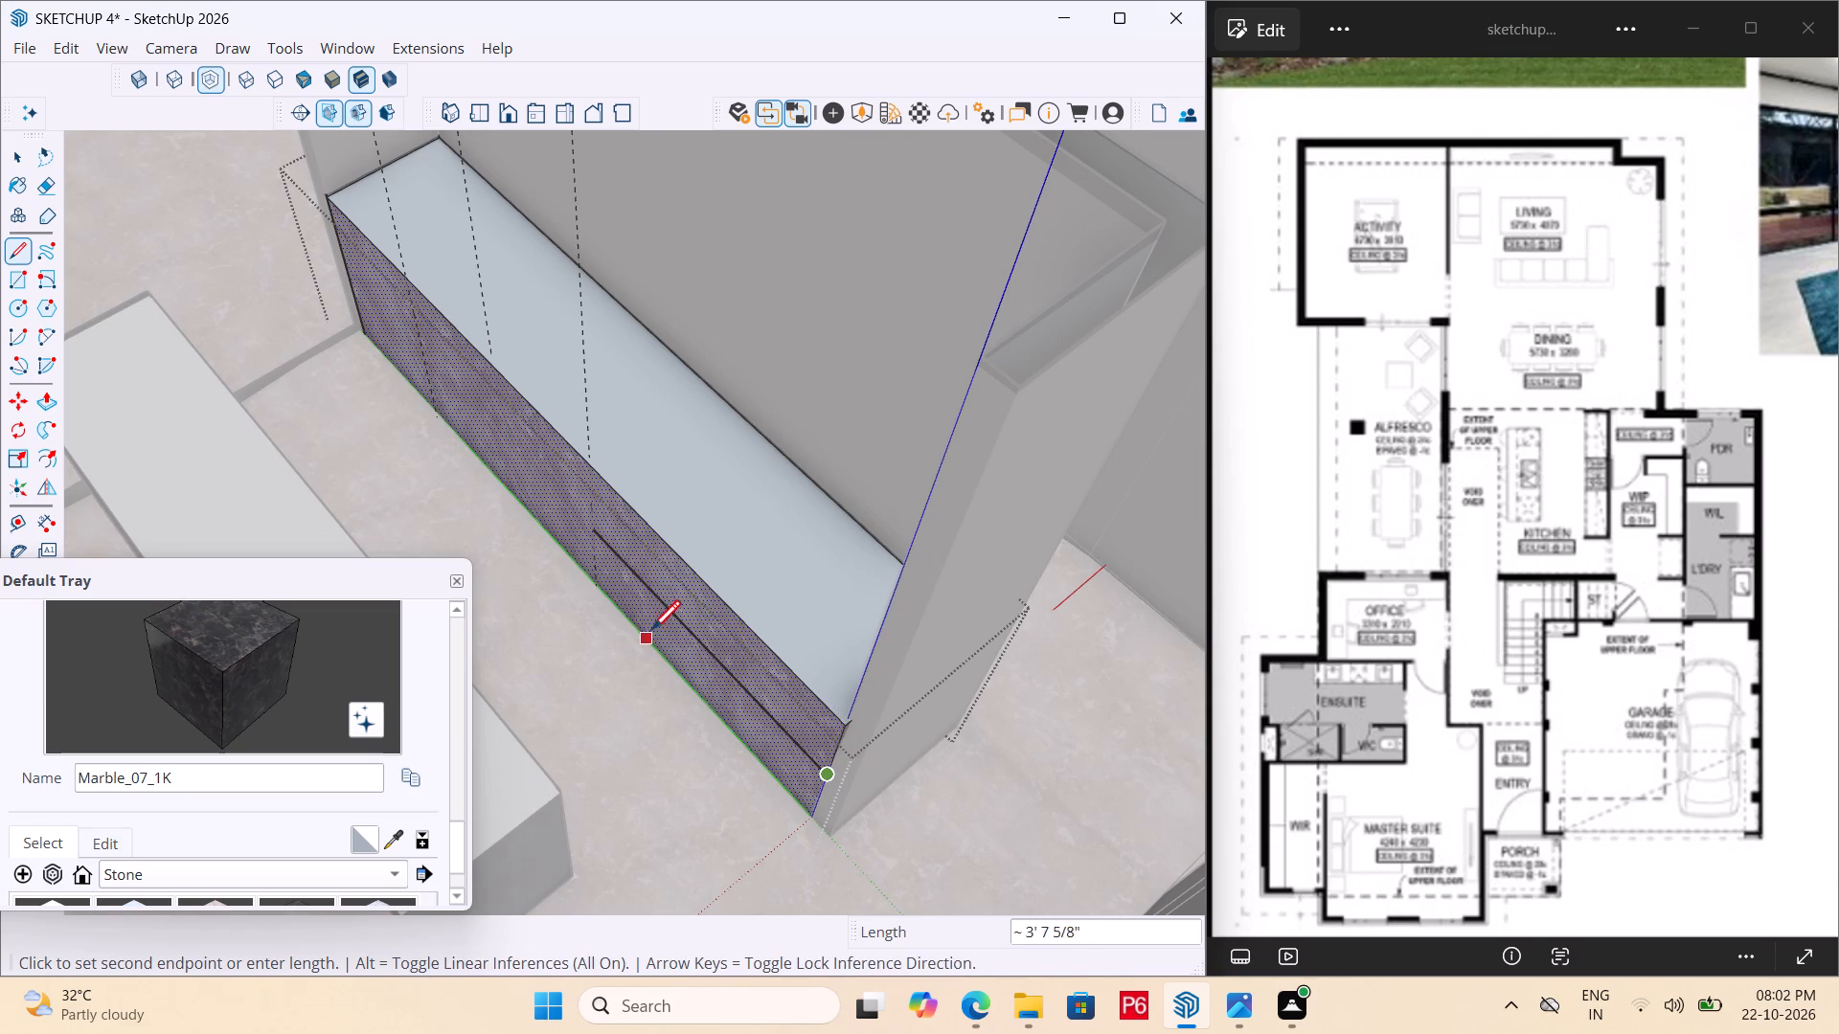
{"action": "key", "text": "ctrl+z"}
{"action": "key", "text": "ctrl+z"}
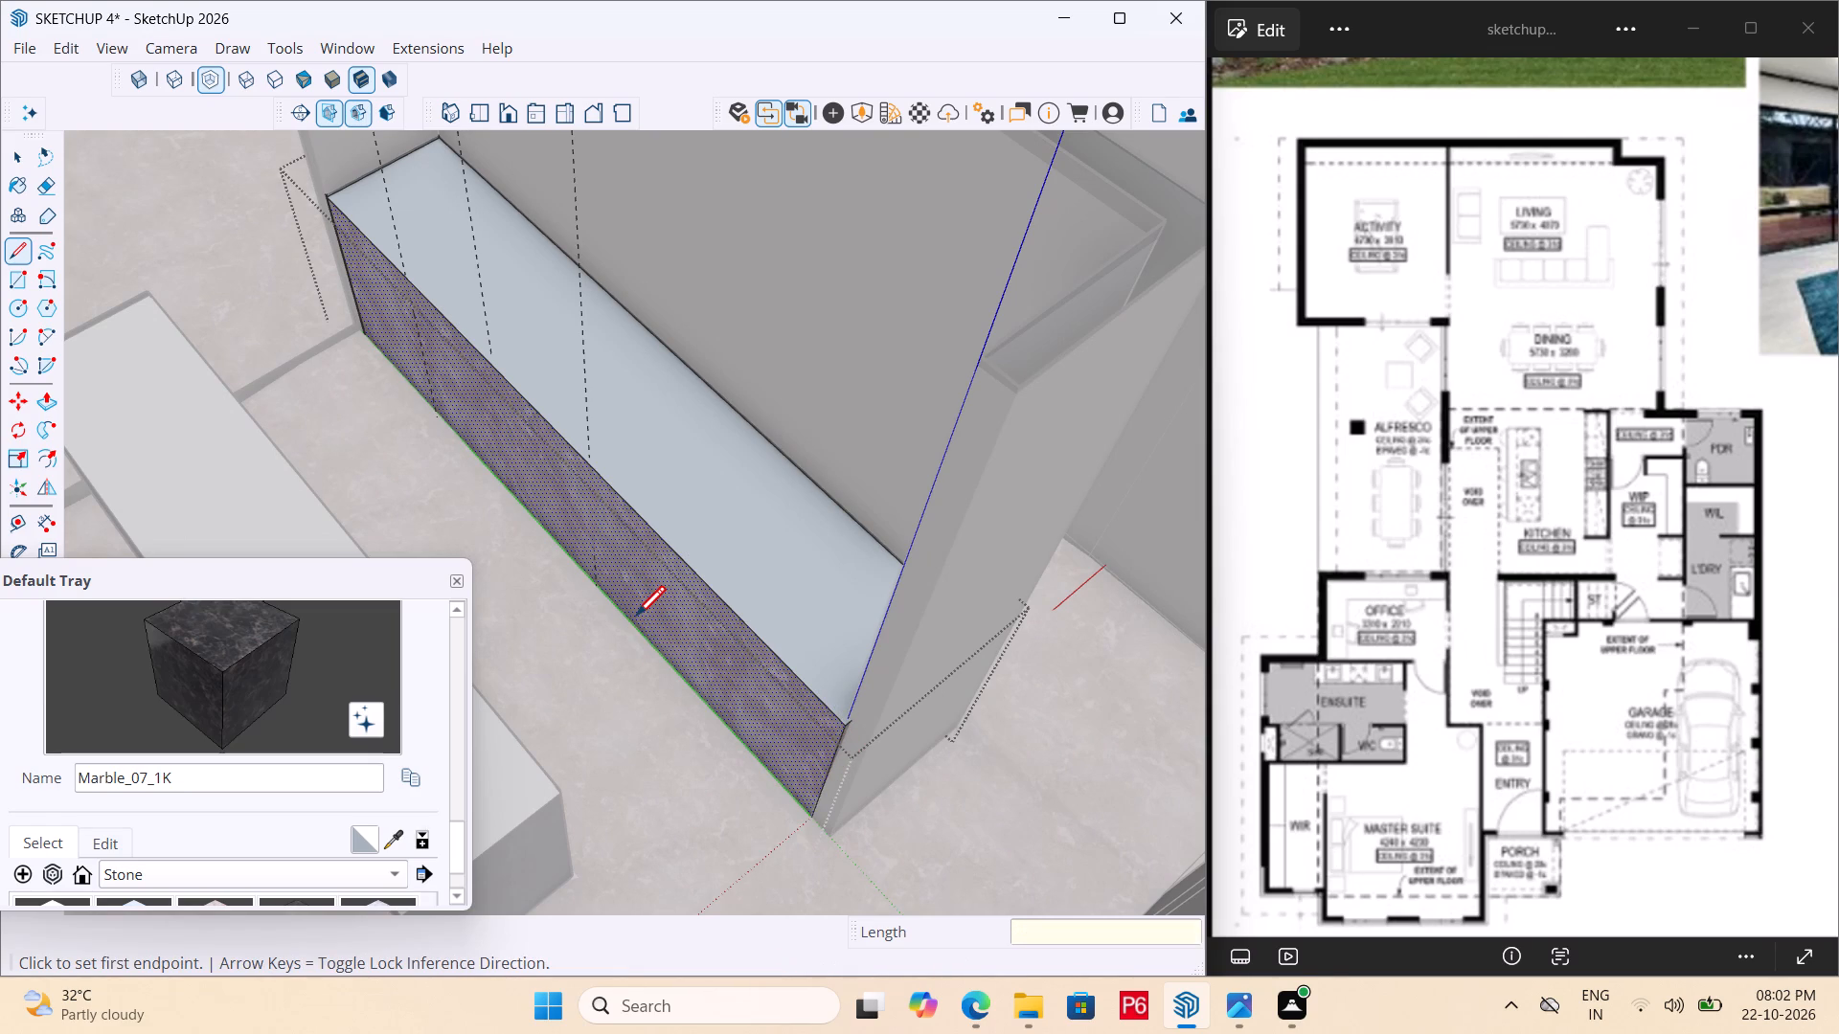
Save the model with the three guides on the back counter's front face.
{"action": "key", "text": "ctrl+s"}
{"action": "key", "text": "ctrl+s"}
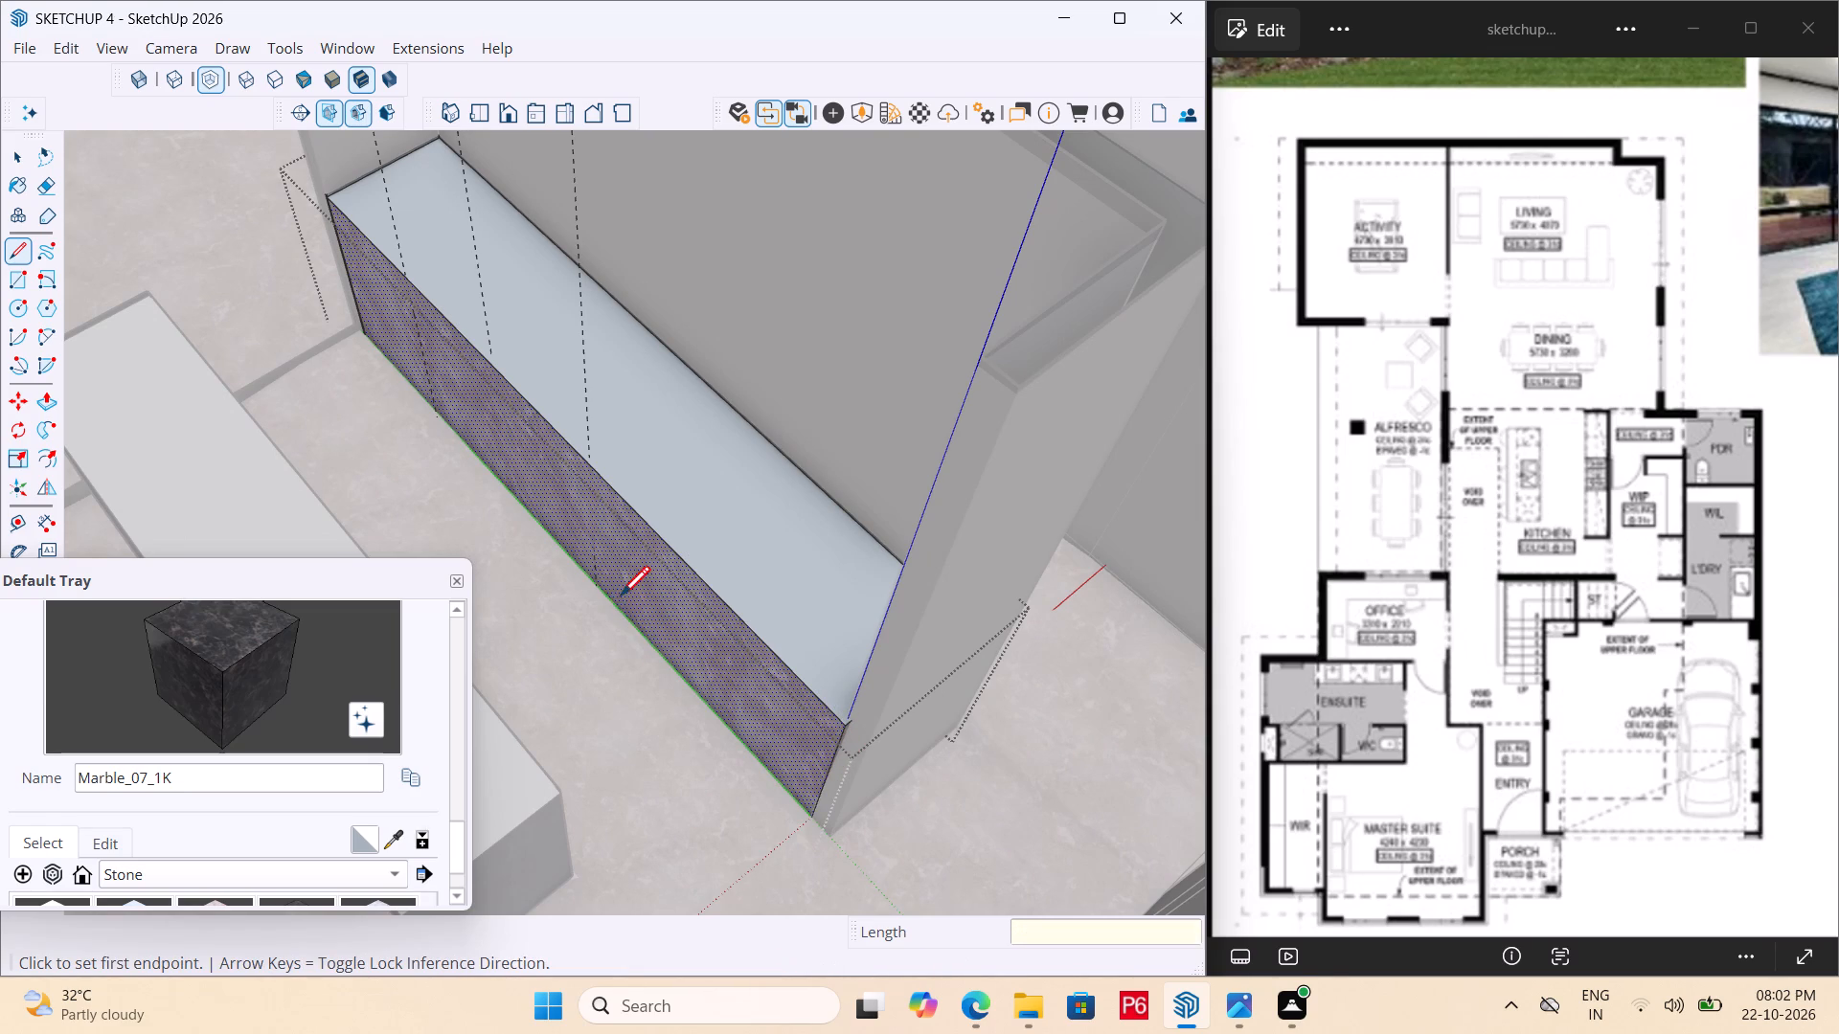
Draw a 3' vertical line along the first guide, from the front face's top edge to its bottom edge.
{"action": "scroll", "coordinate": [387, 393], "scroll_direction": "up", "scroll_amount": 4}
{"action": "middle_click_drag", "start_coordinate": [434, 352], "coordinate": [433, 281]}
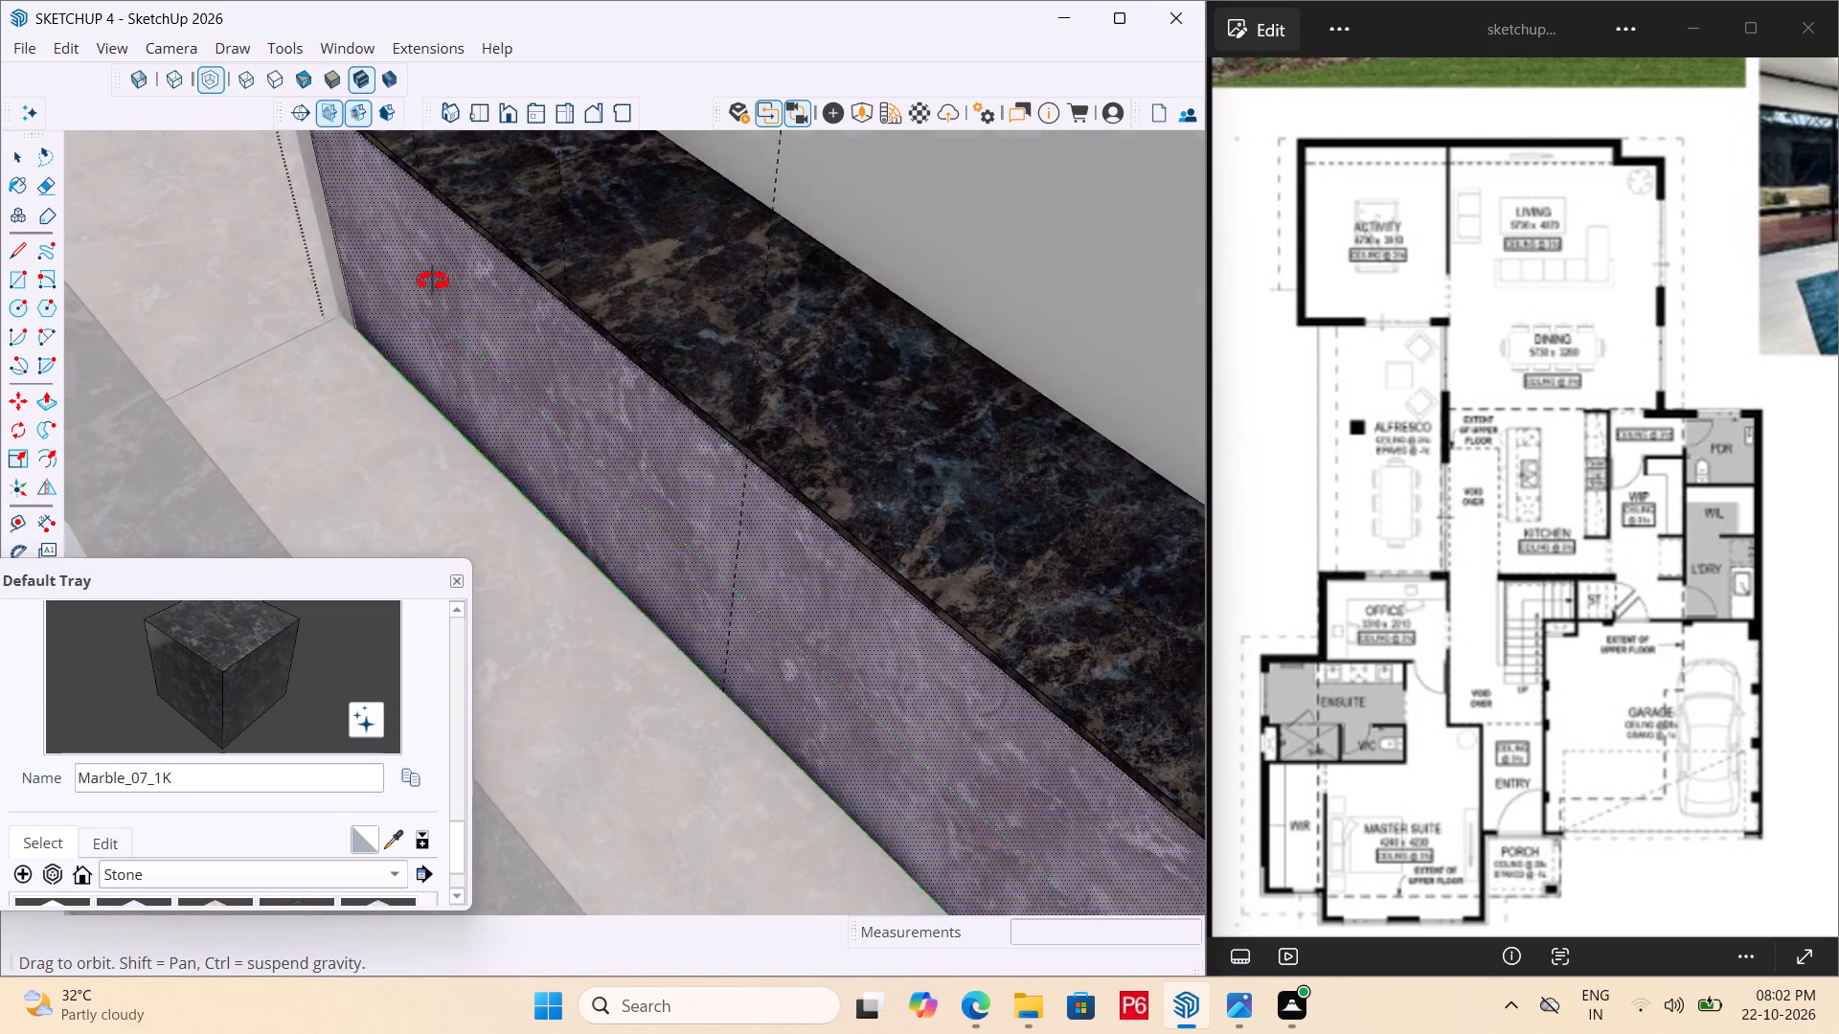
{"action": "middle_click_drag", "start_coordinate": [433, 281], "coordinate": [433, 261]}
{"action": "scroll", "coordinate": [511, 323], "scroll_direction": "down", "scroll_amount": 1}
{"action": "middle_click_drag", "start_coordinate": [511, 324], "coordinate": [519, 357]}
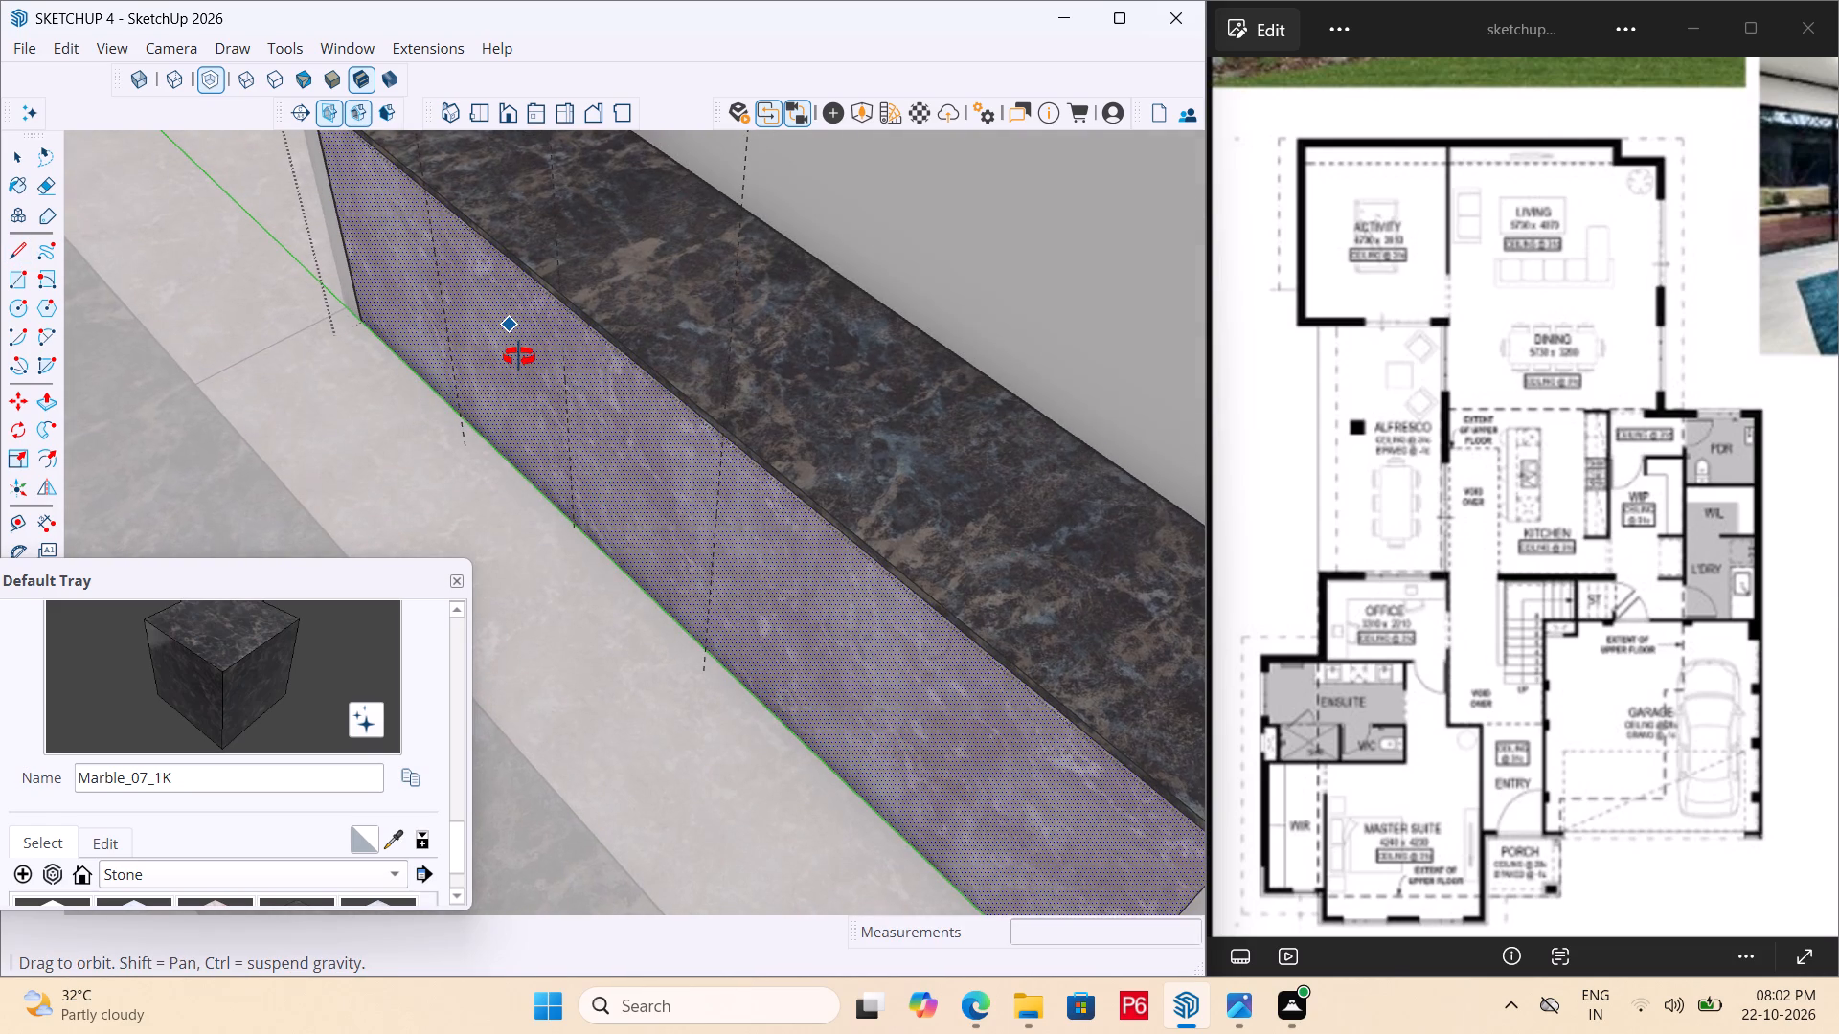
{"action": "middle_click_drag", "start_coordinate": [519, 357], "coordinate": [534, 396]}
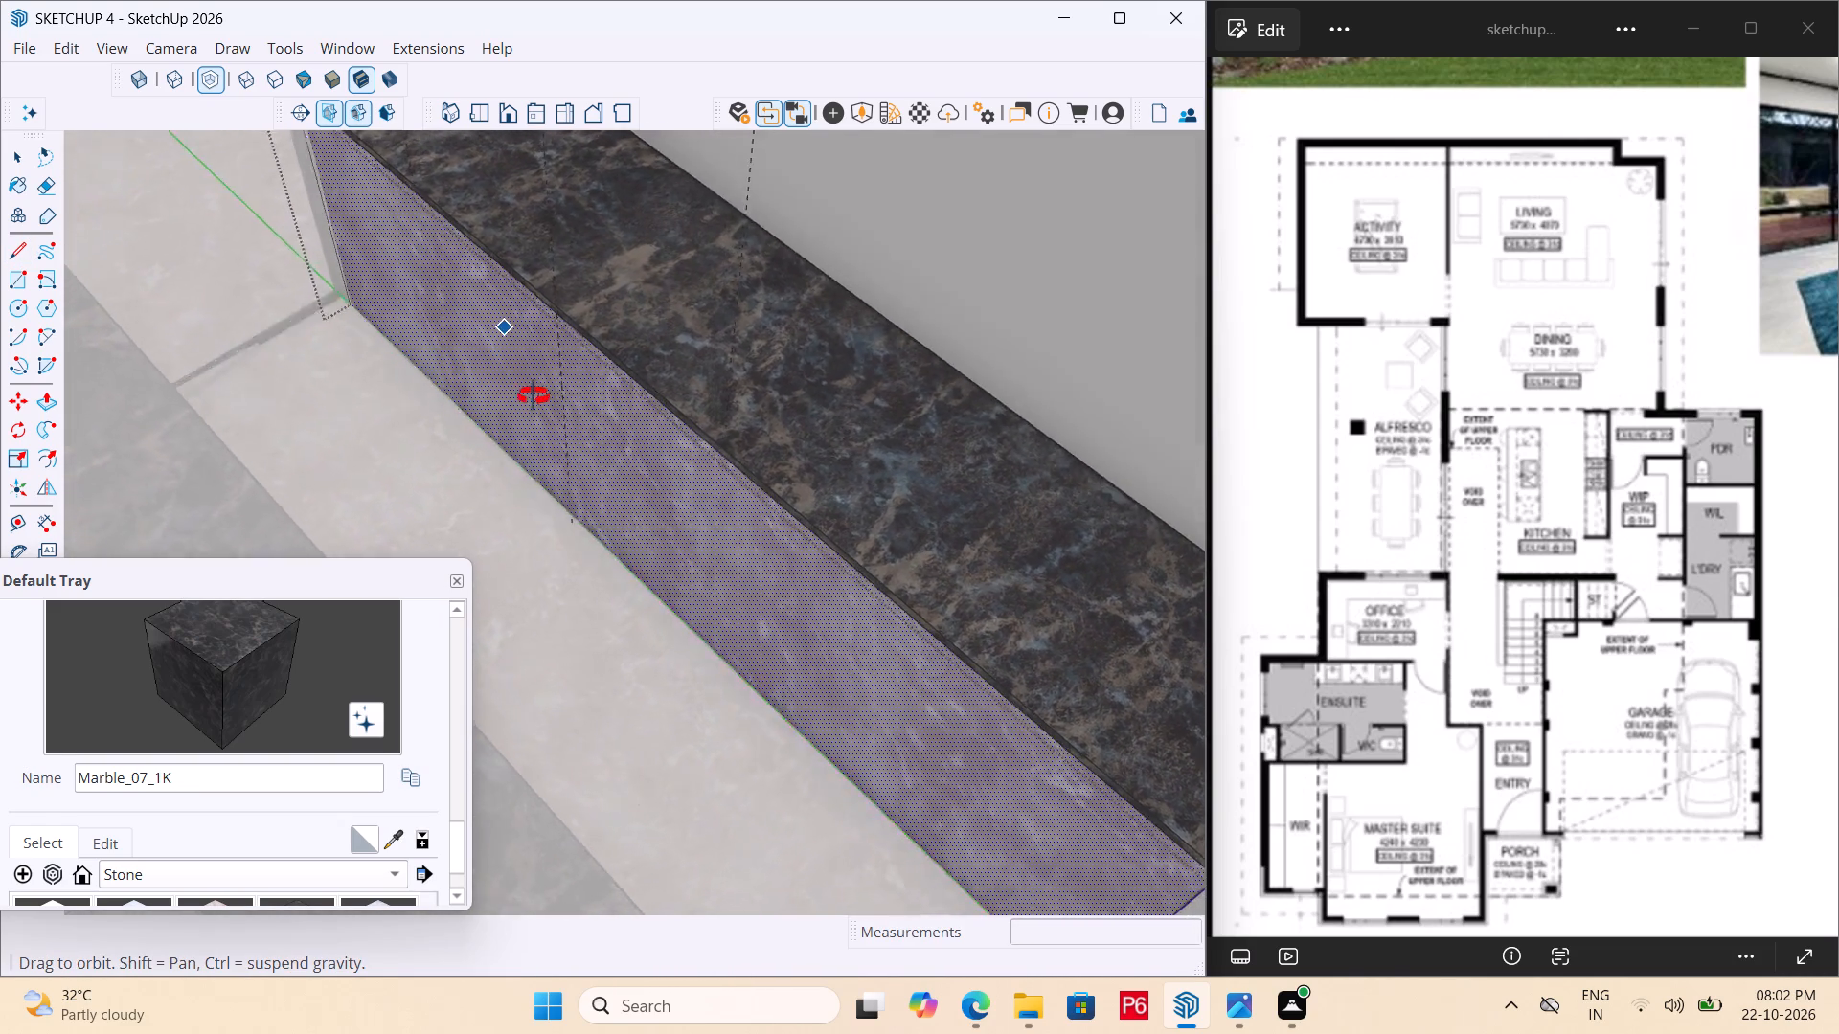
{"action": "middle_click_drag", "start_coordinate": [534, 396], "coordinate": [559, 337]}
{"action": "middle_click_drag", "start_coordinate": [497, 312], "coordinate": [472, 328]}
{"action": "scroll", "coordinate": [497, 312], "scroll_direction": "down", "scroll_amount": 1}
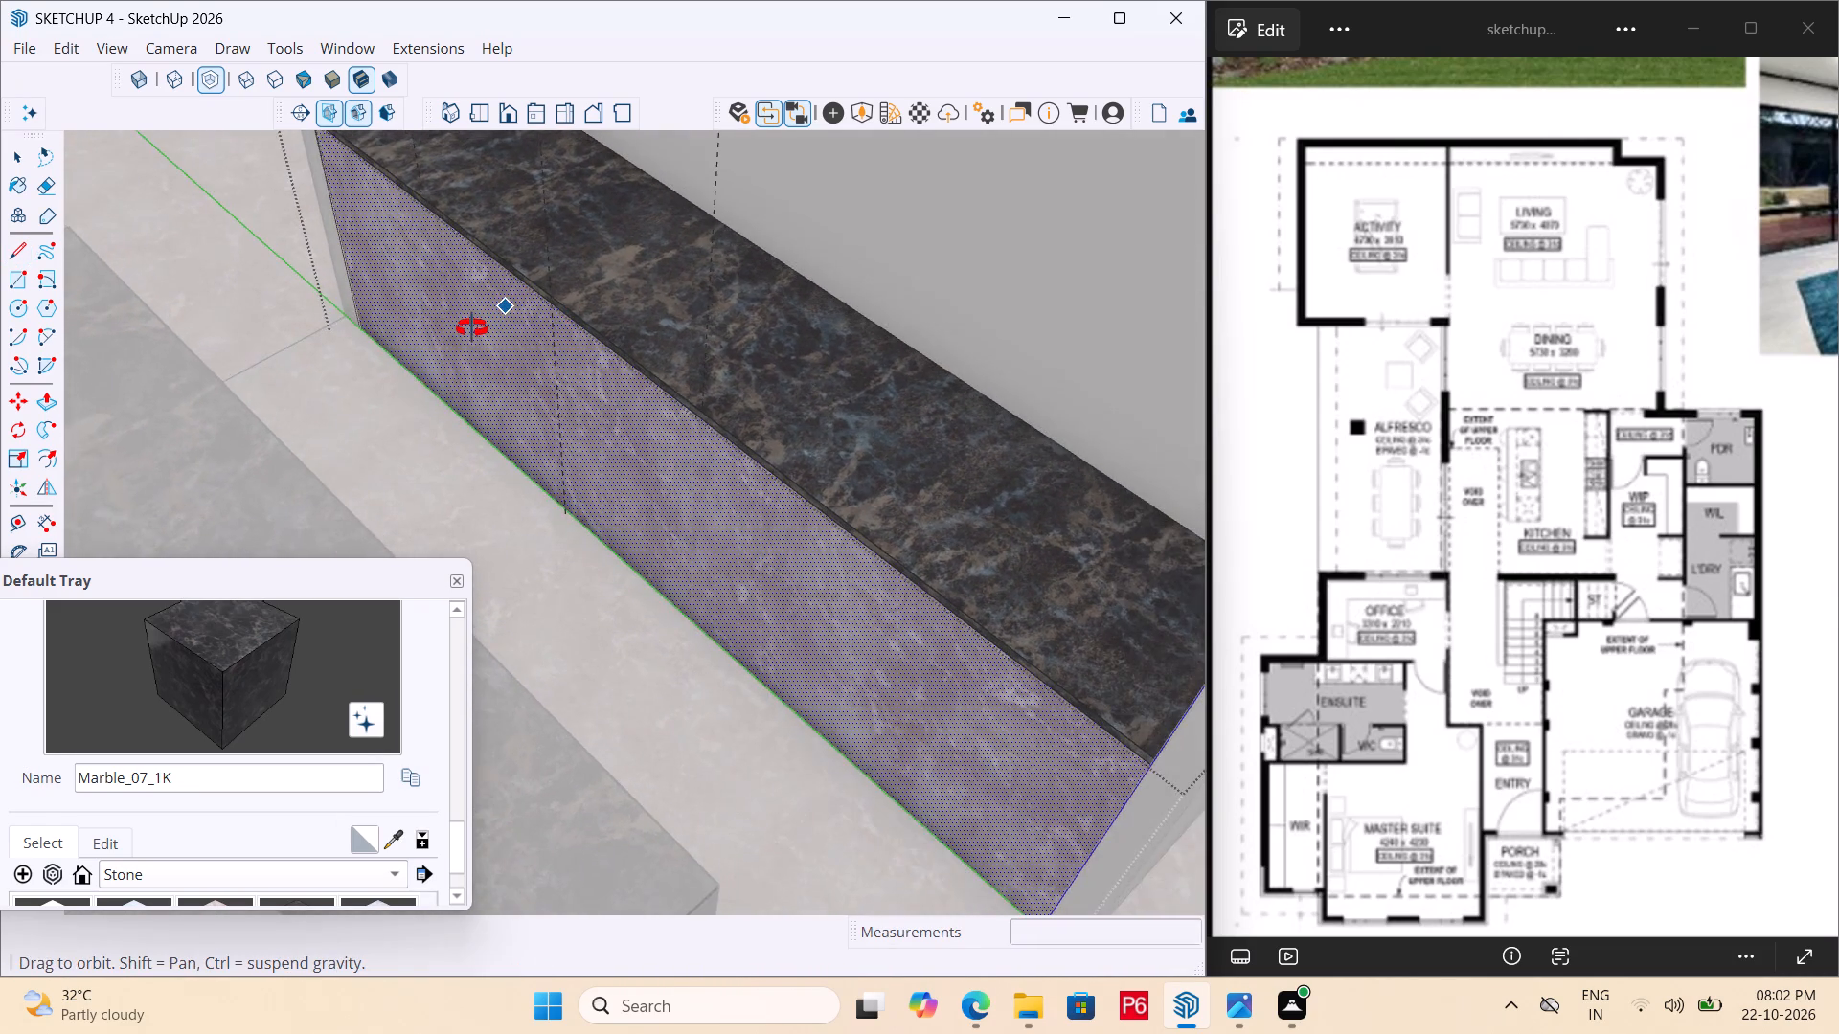
{"action": "middle_click_drag", "start_coordinate": [472, 328], "coordinate": [470, 335]}
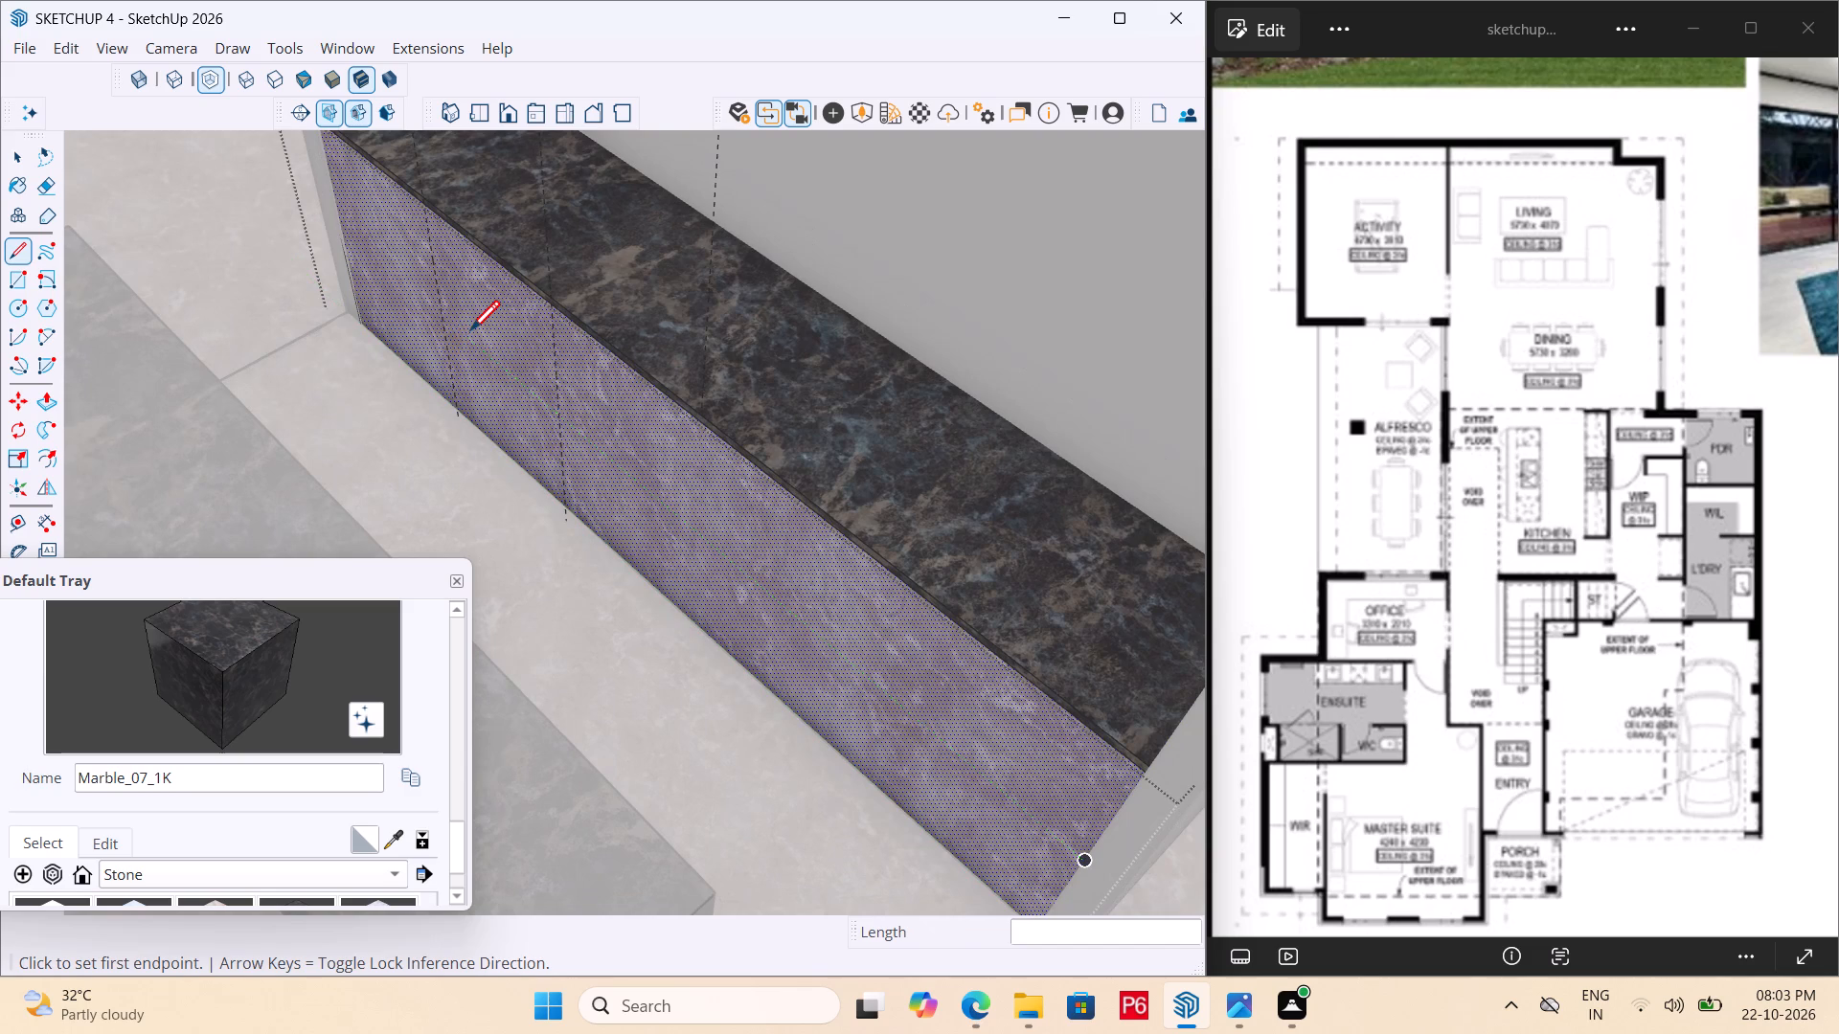
{"action": "key", "text": "l"}
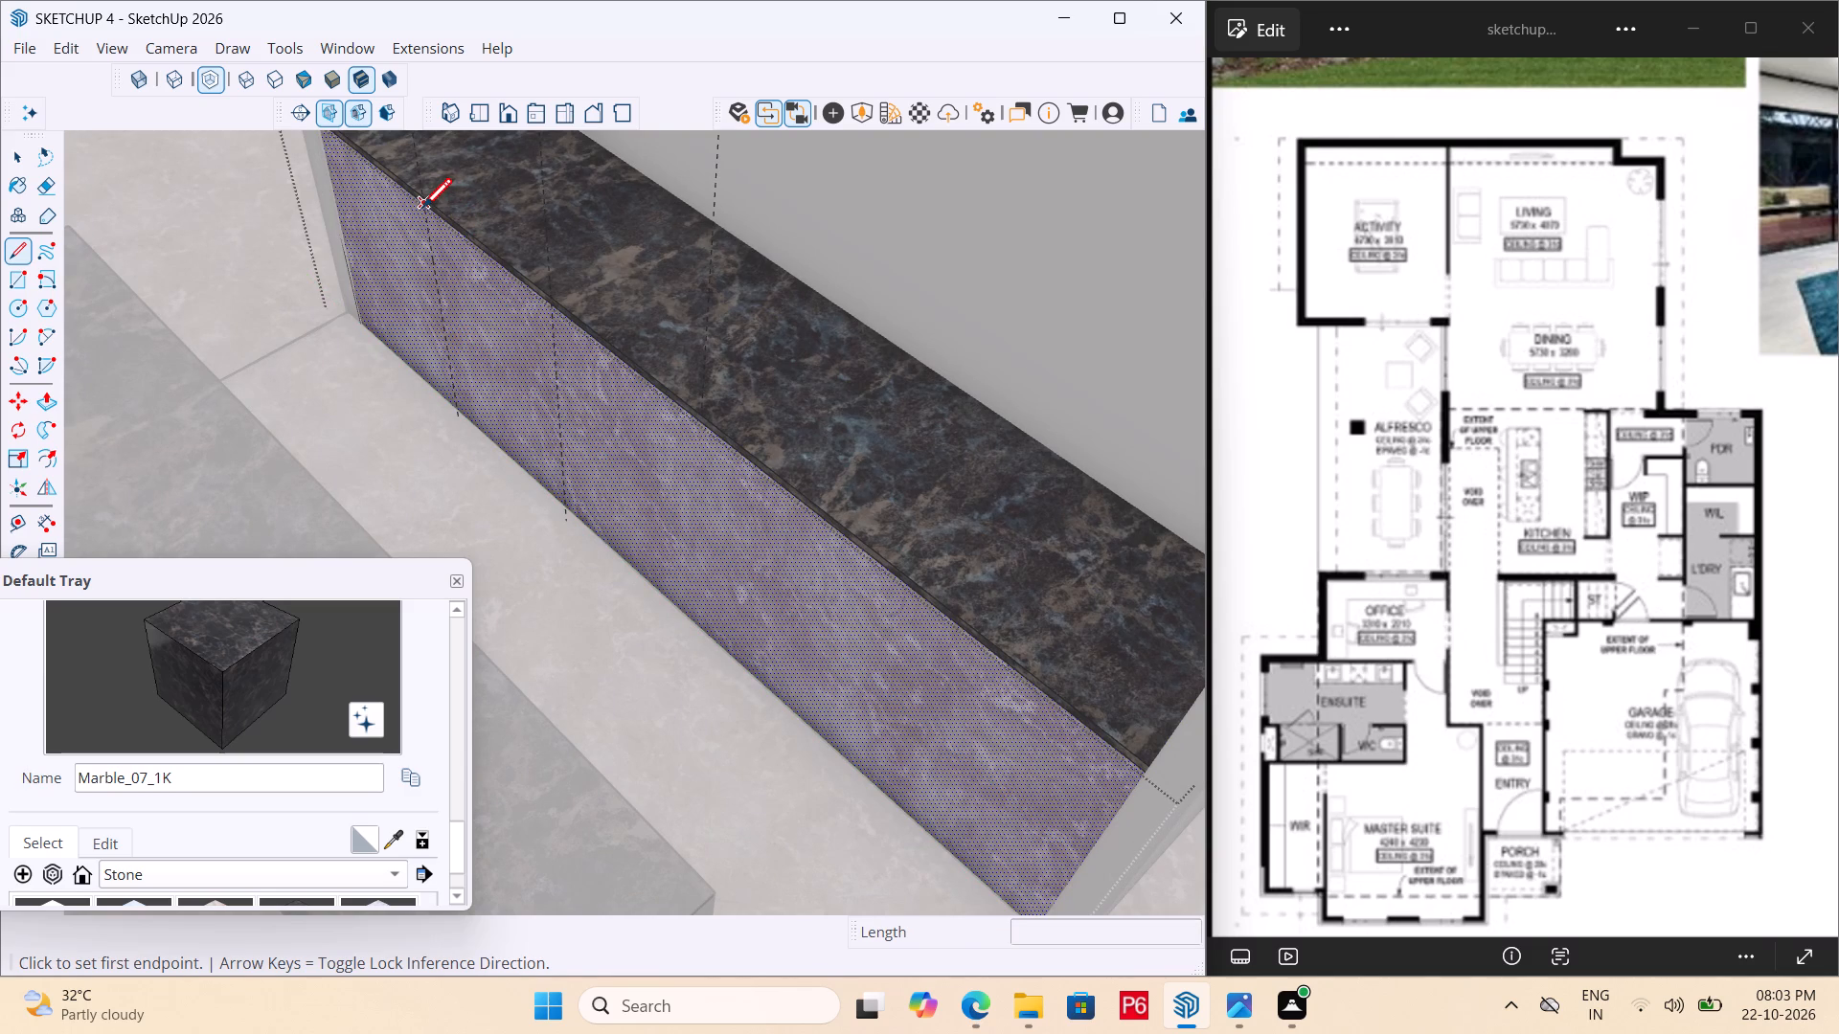
{"action": "left_click", "coordinate": [422, 211]}
{"action": "left_click", "coordinate": [468, 415]}
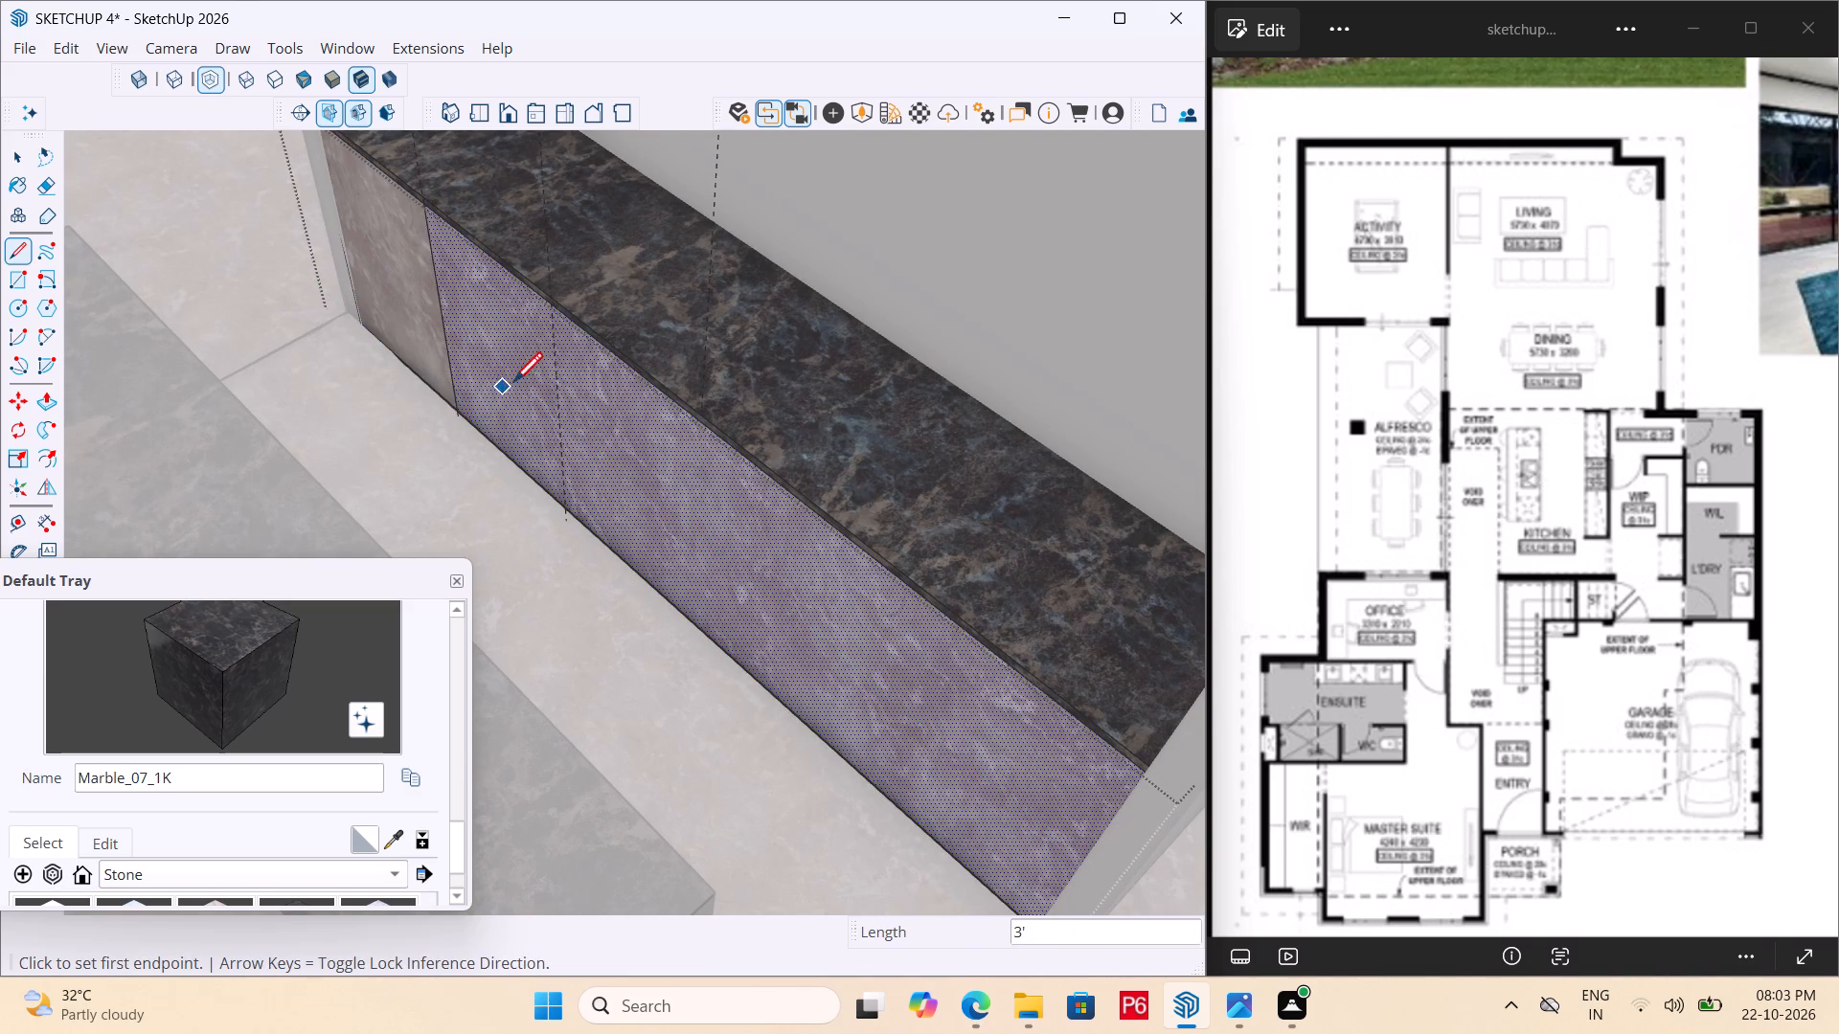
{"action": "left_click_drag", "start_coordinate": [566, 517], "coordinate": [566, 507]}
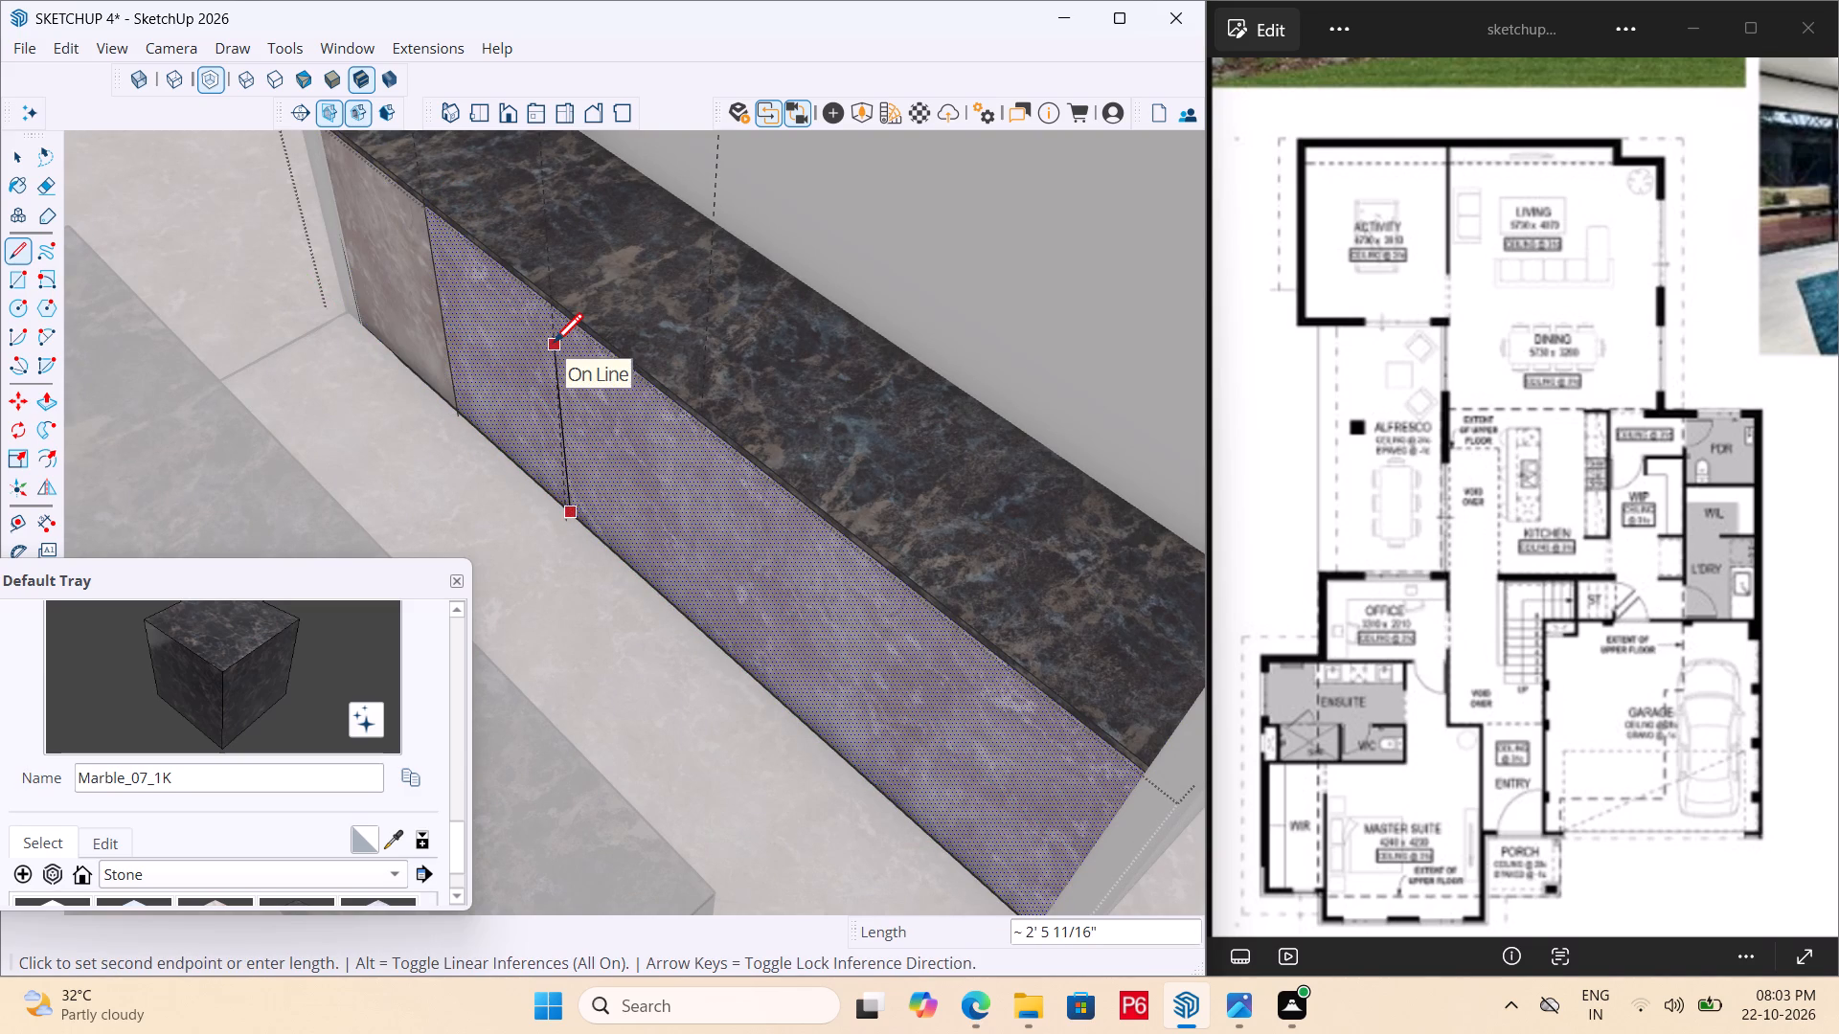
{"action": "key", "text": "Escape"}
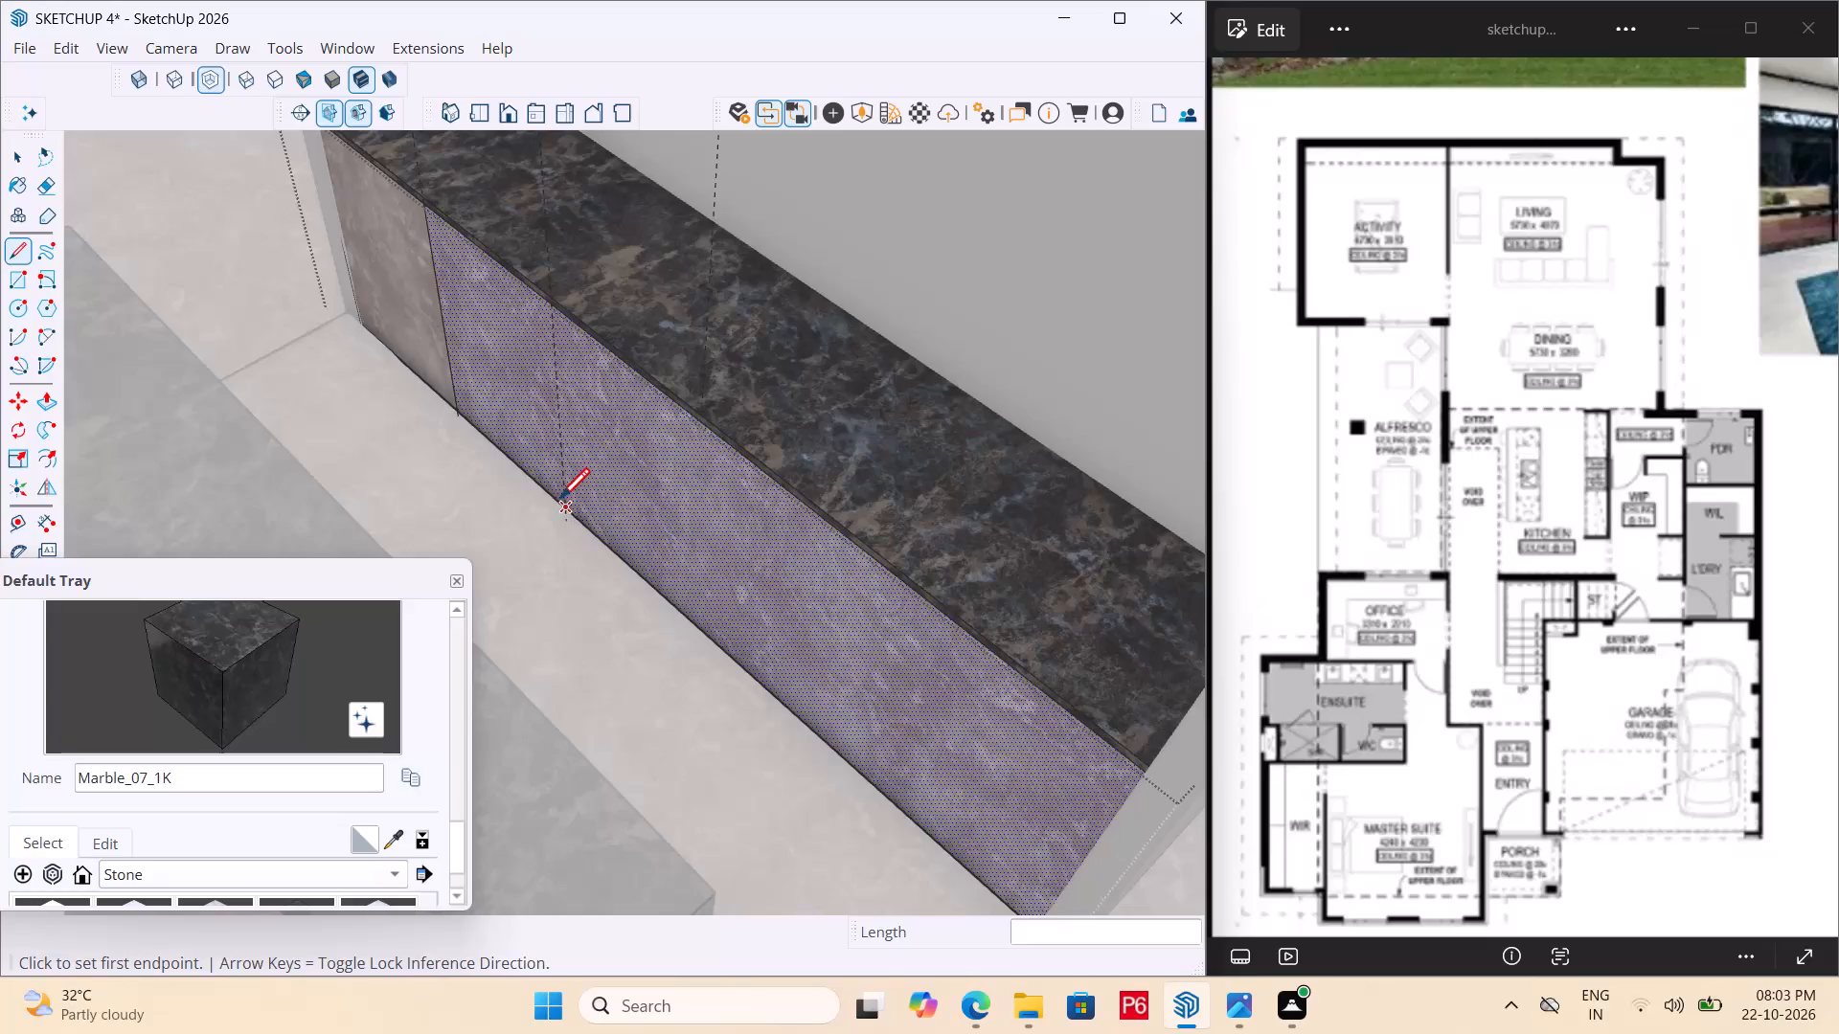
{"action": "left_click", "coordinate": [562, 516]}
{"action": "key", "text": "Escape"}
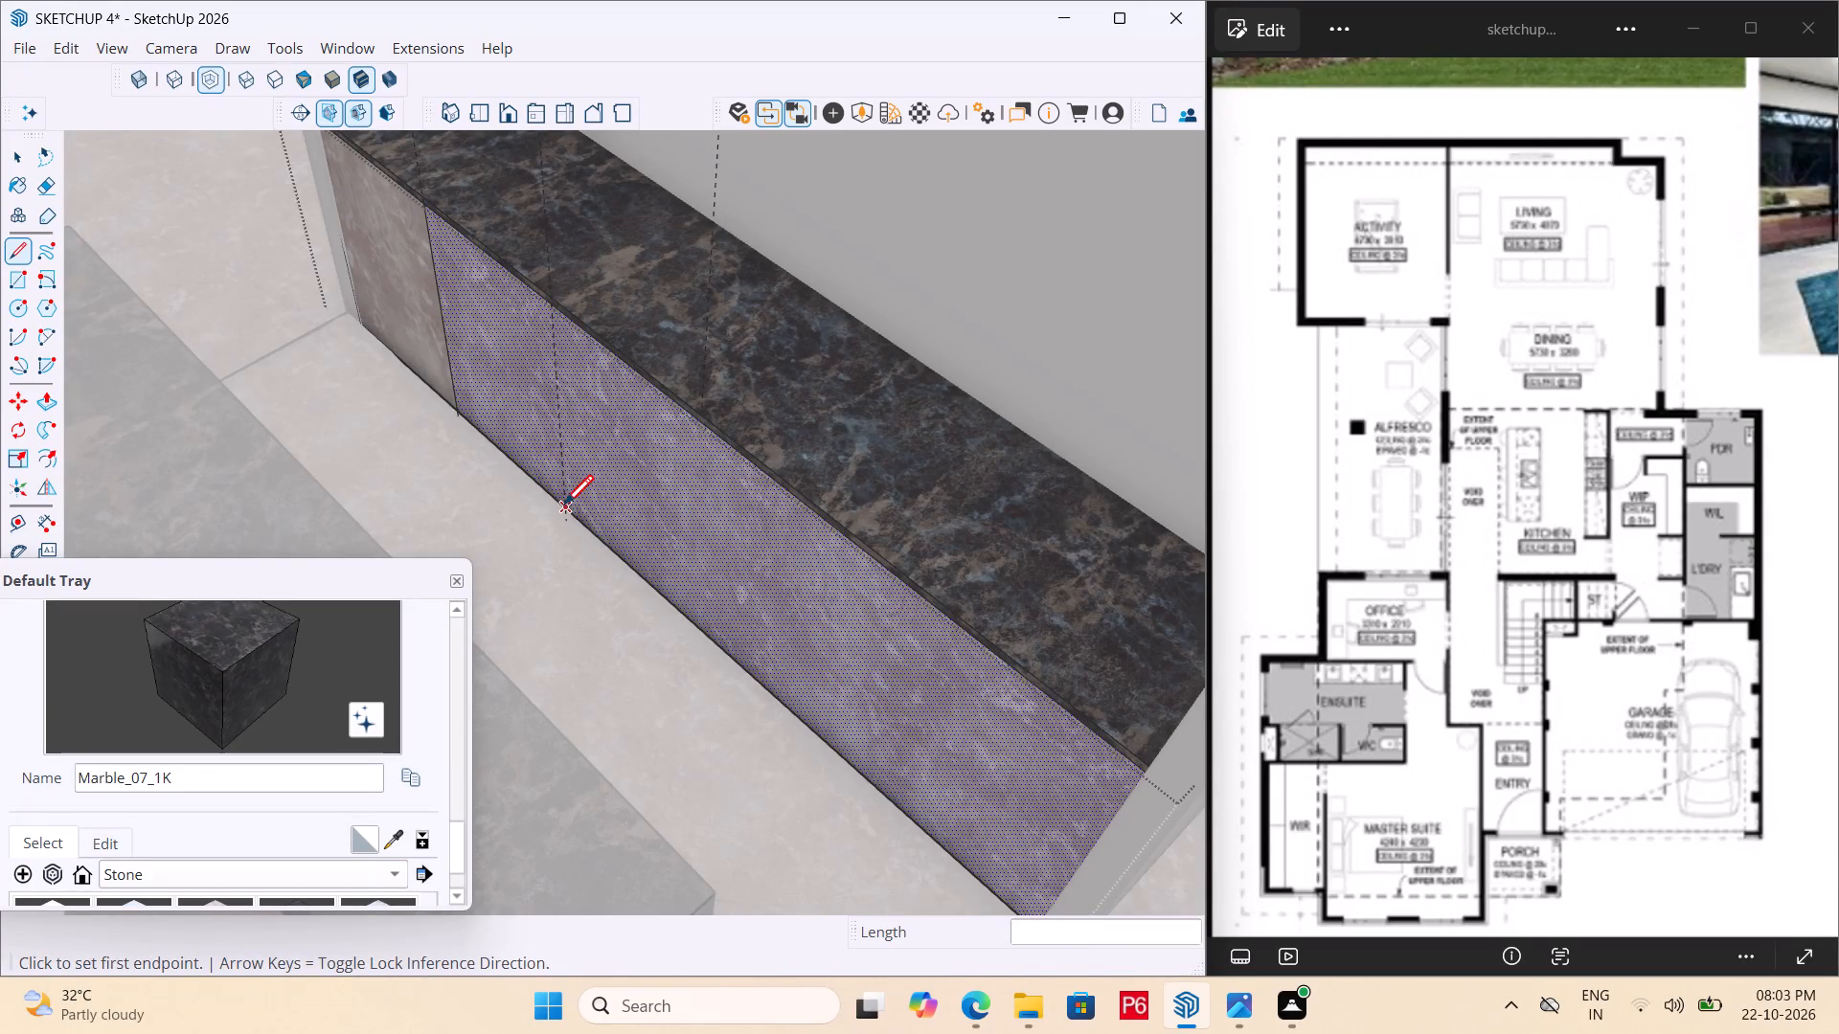
Draw vertical lines along the second and third guides, each spanning the full height of the back counter's front face.
{"action": "left_click", "coordinate": [561, 510]}
{"action": "left_click", "coordinate": [550, 307]}
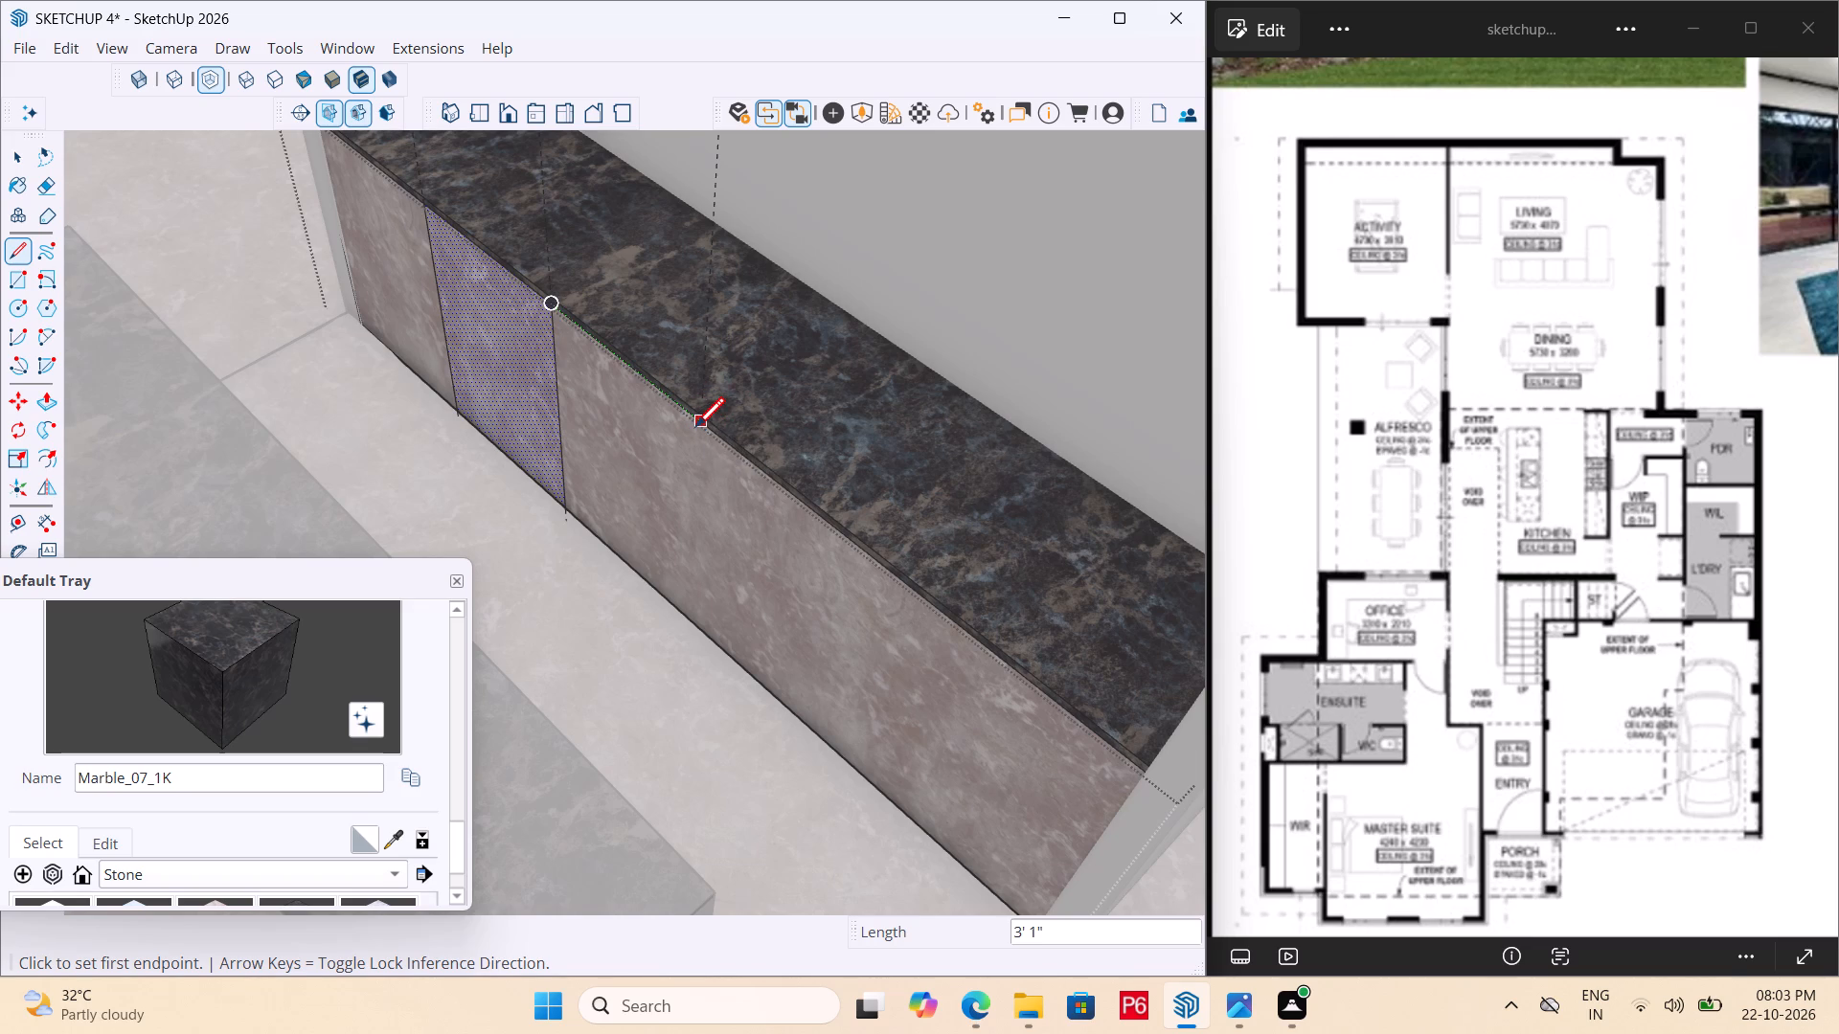
{"action": "left_click", "coordinate": [701, 433]}
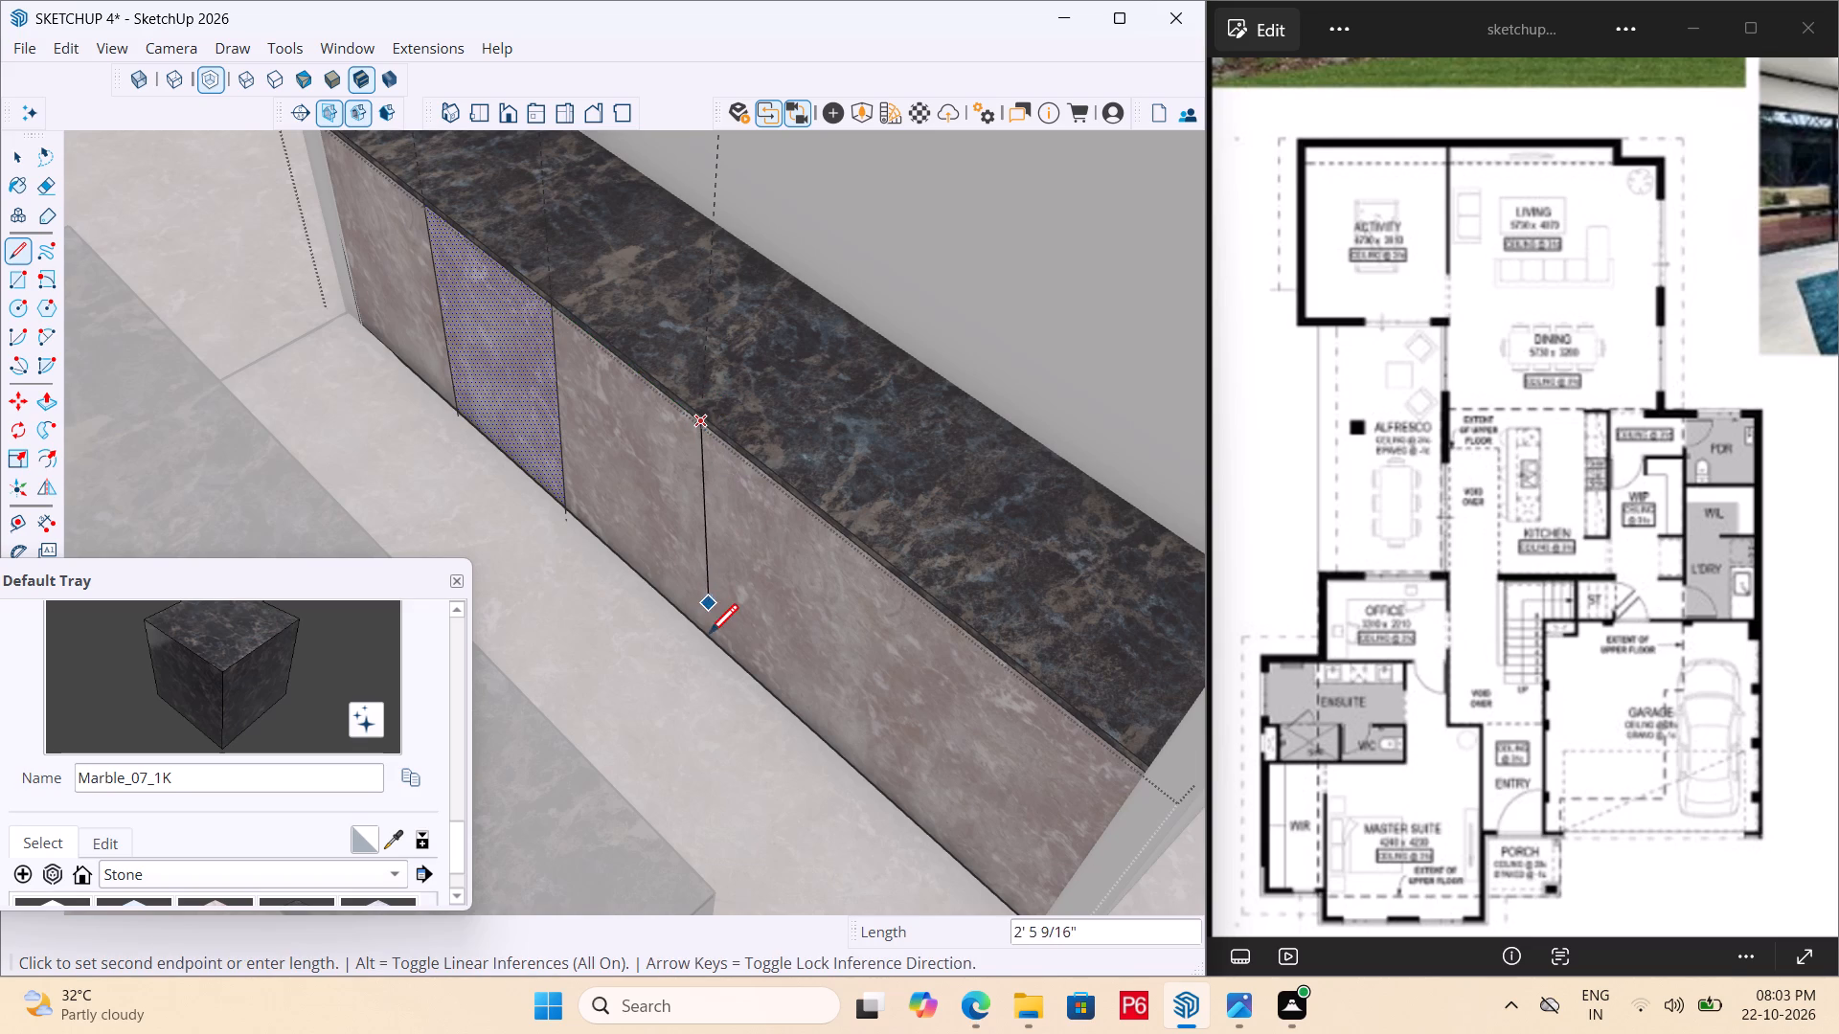
{"action": "left_click", "coordinate": [692, 622]}
Draw a lengthwise line about 4' 5" long from the middle of the third vertical line to the counter's stair-side end edge.
{"action": "scroll", "coordinate": [547, 491], "scroll_direction": "down", "scroll_amount": 3}
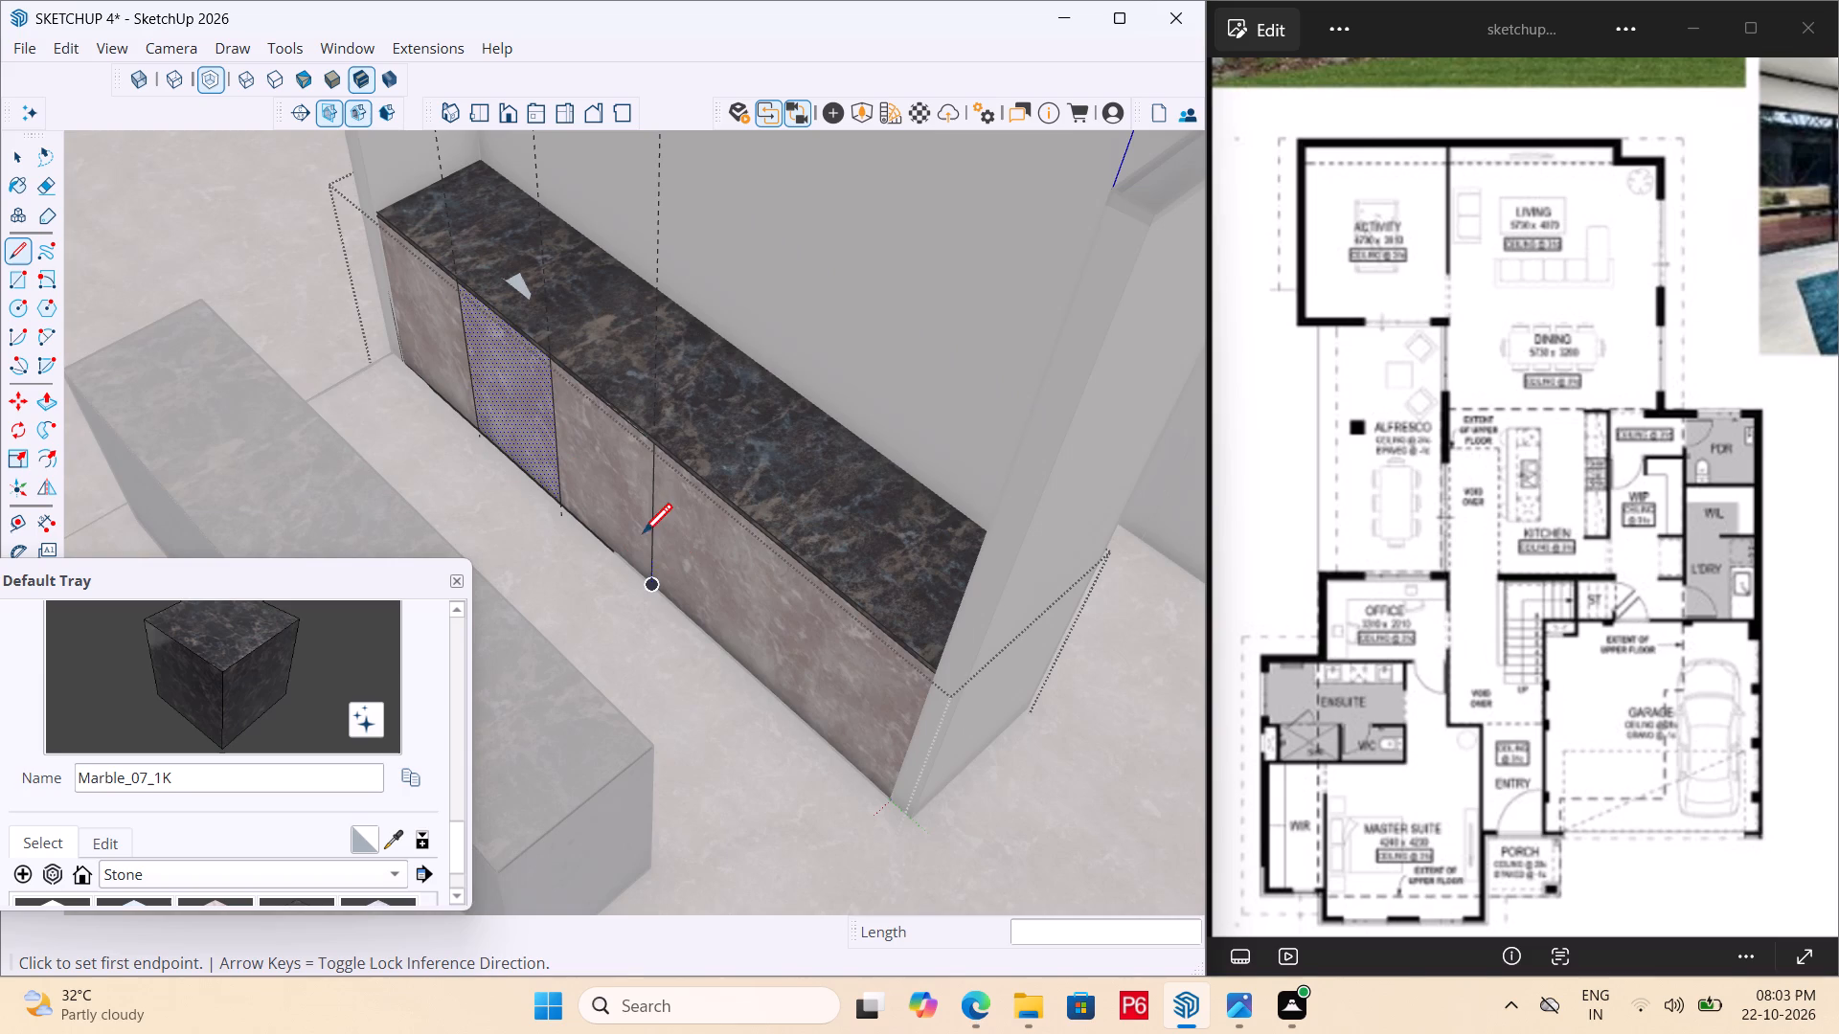
{"action": "left_click_drag", "start_coordinate": [652, 528], "coordinate": [666, 528]}
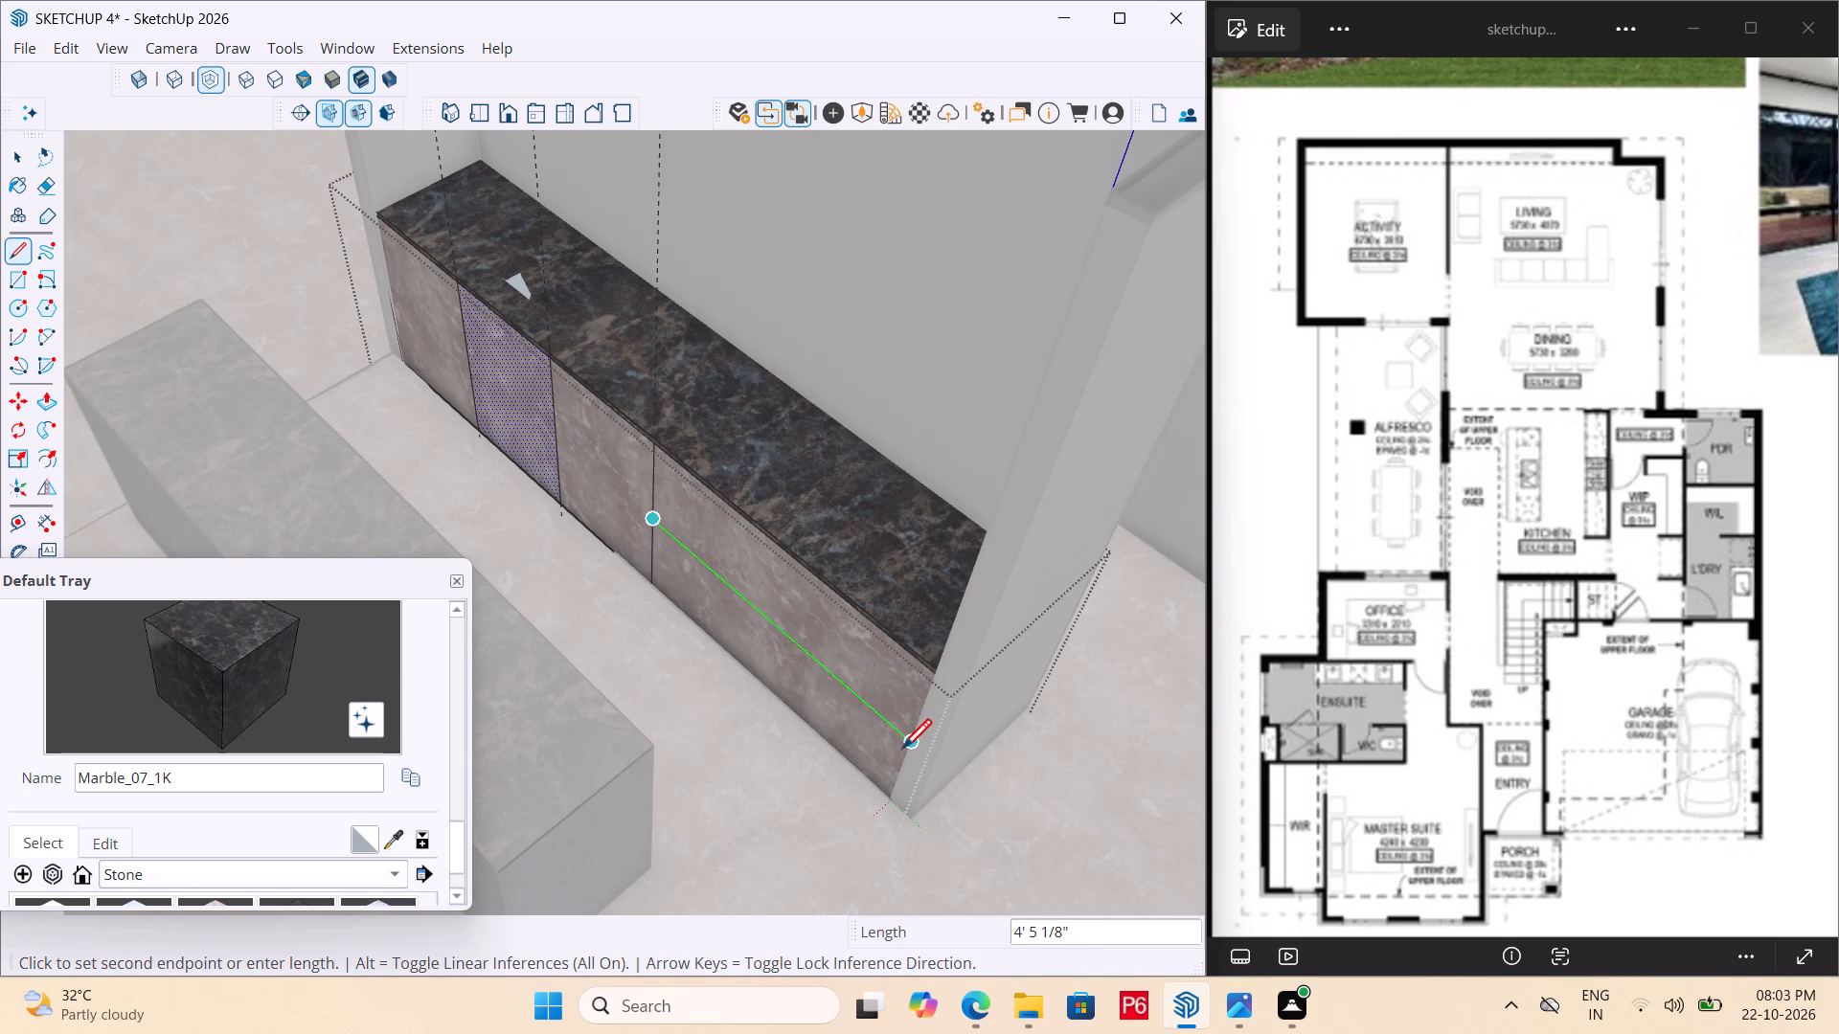
{"action": "left_click", "coordinate": [902, 752]}
{"action": "middle_click_drag", "start_coordinate": [589, 609], "coordinate": [544, 593]}
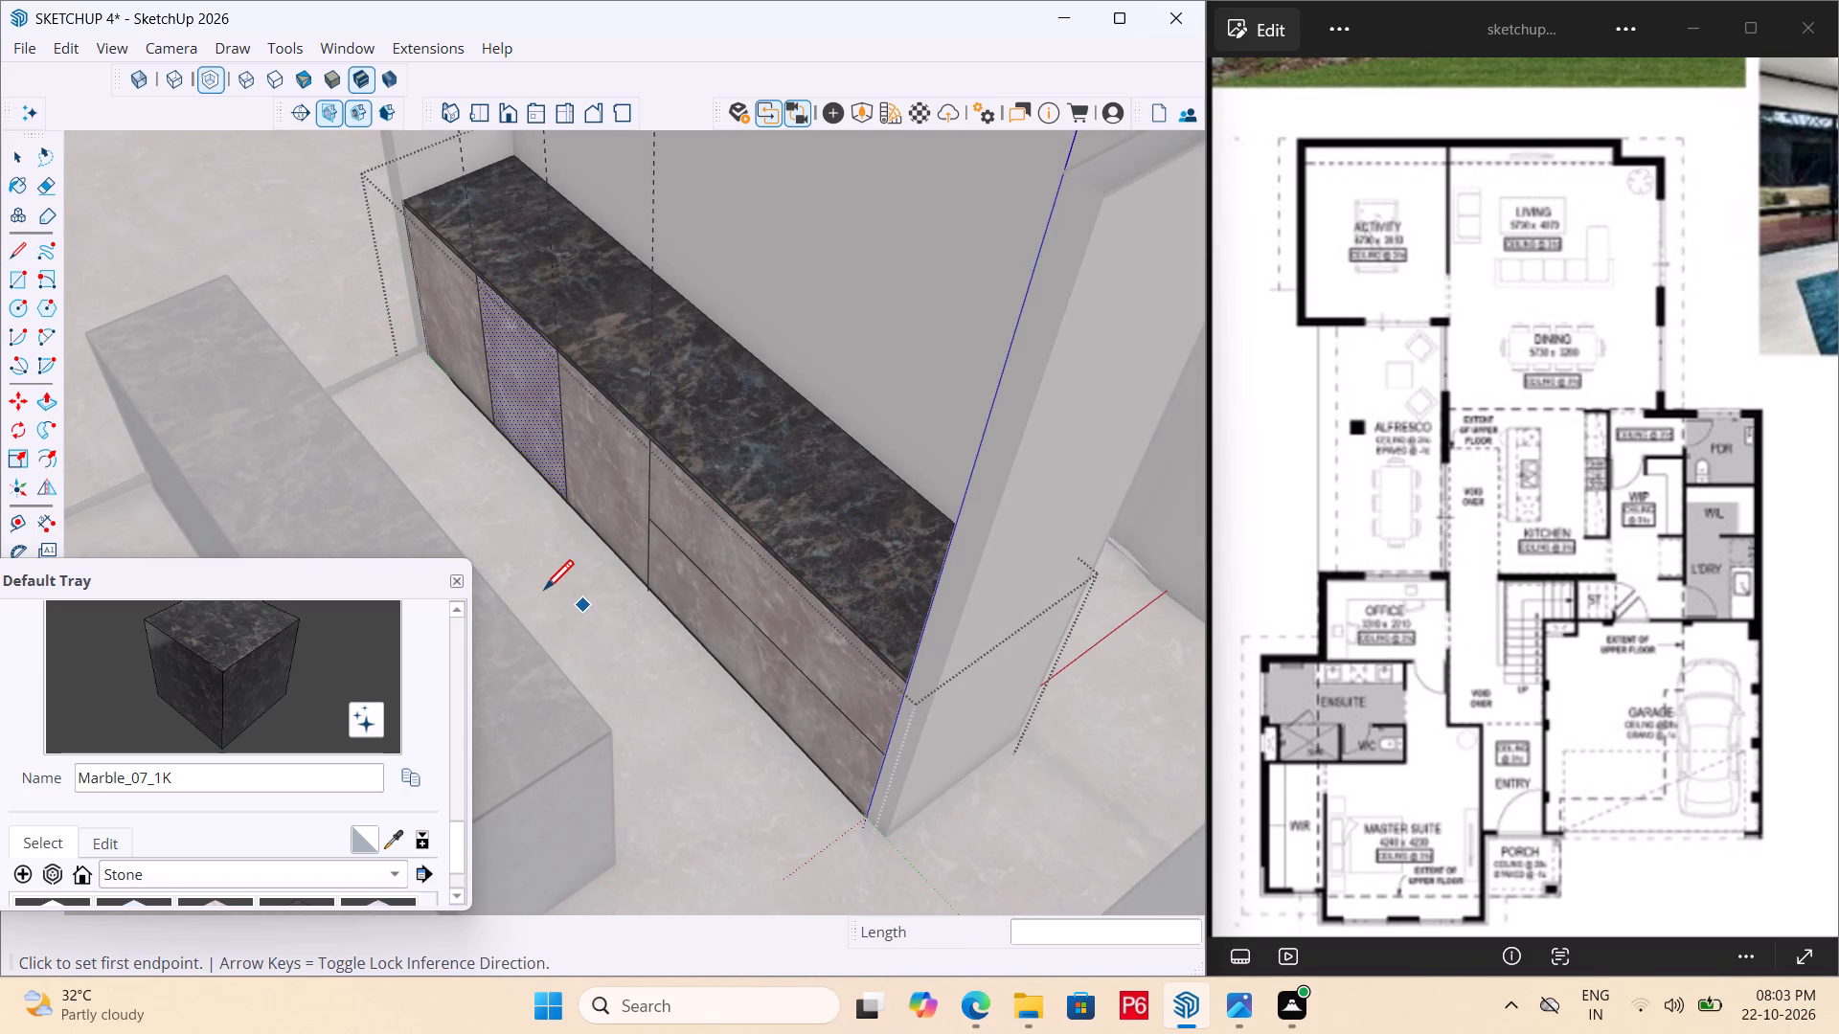
Save the model with the counter front divided into panels.
{"action": "key", "text": "ctrl+s"}
{"action": "key", "text": "ctrl+s"}
{"action": "key", "text": "ctrl+s"}
{"action": "key", "text": "ctrl+s"}
{"action": "key", "text": "ctrl+s"}
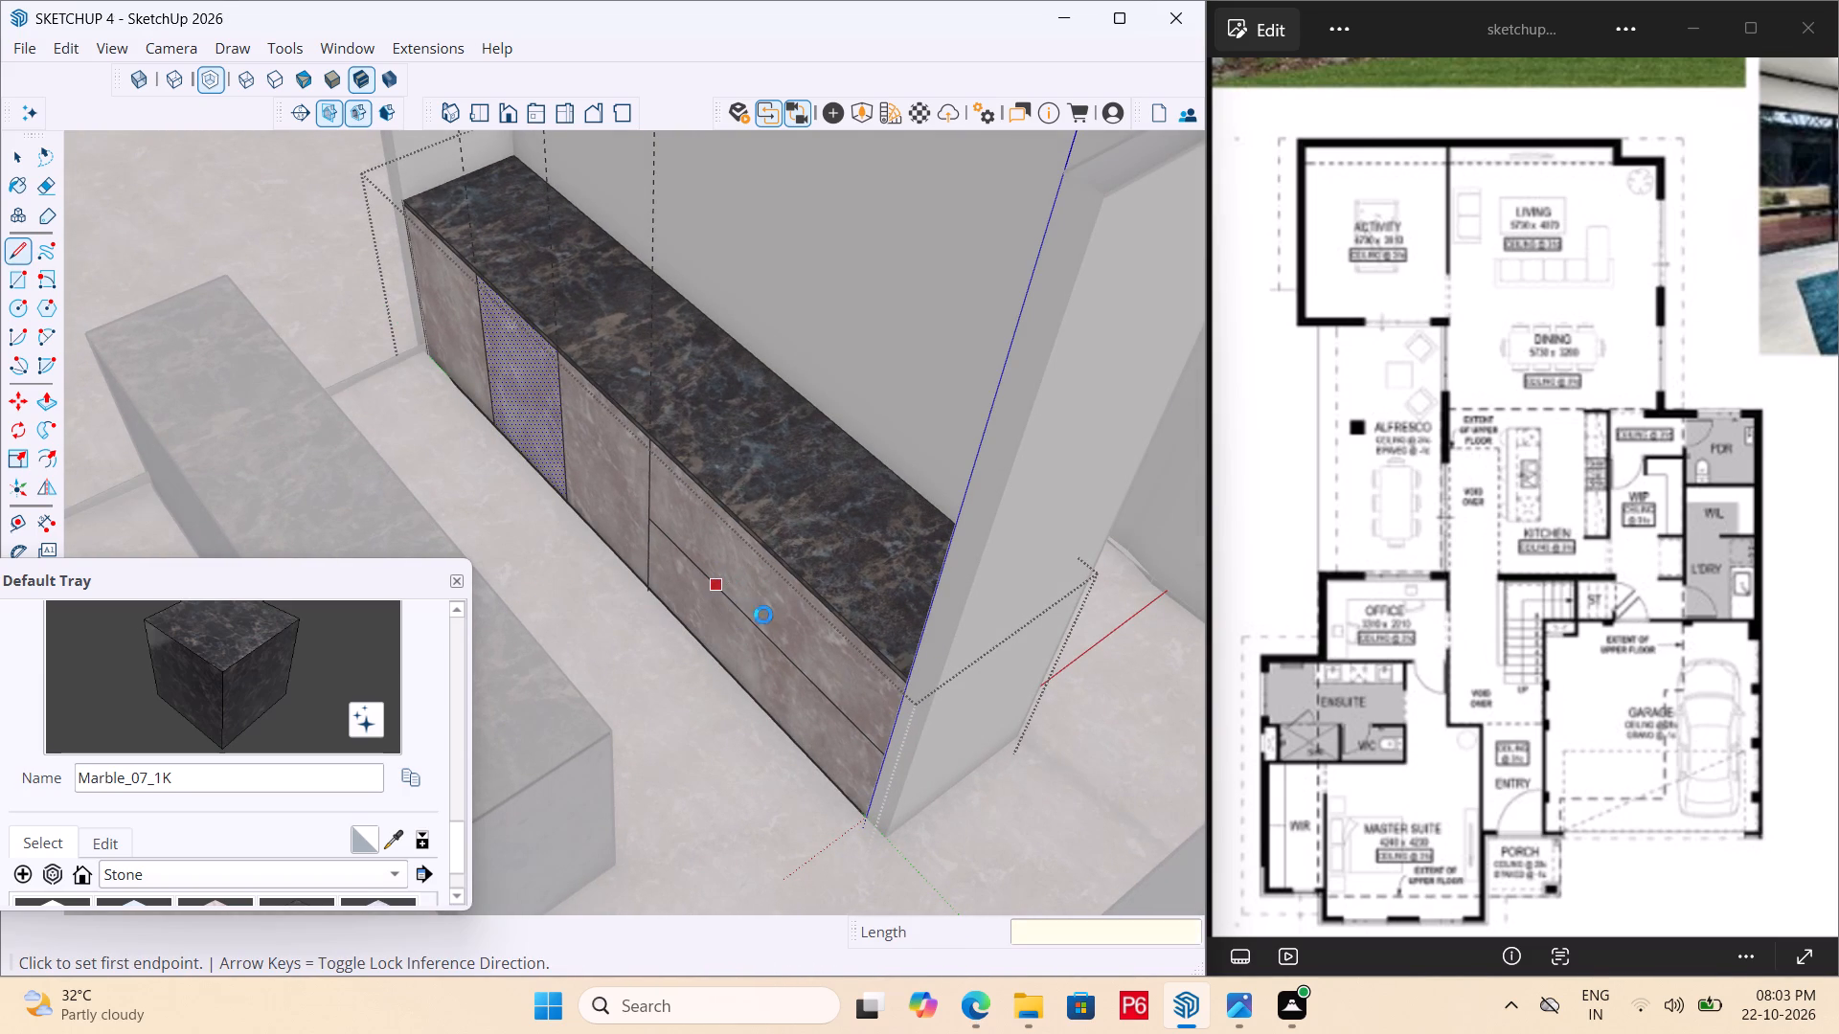
Erase the three vertical guides above the back counter.
{"action": "scroll", "coordinate": [776, 620], "scroll_direction": "up", "scroll_amount": 4}
{"action": "scroll", "coordinate": [780, 660], "scroll_direction": "down", "scroll_amount": 4}
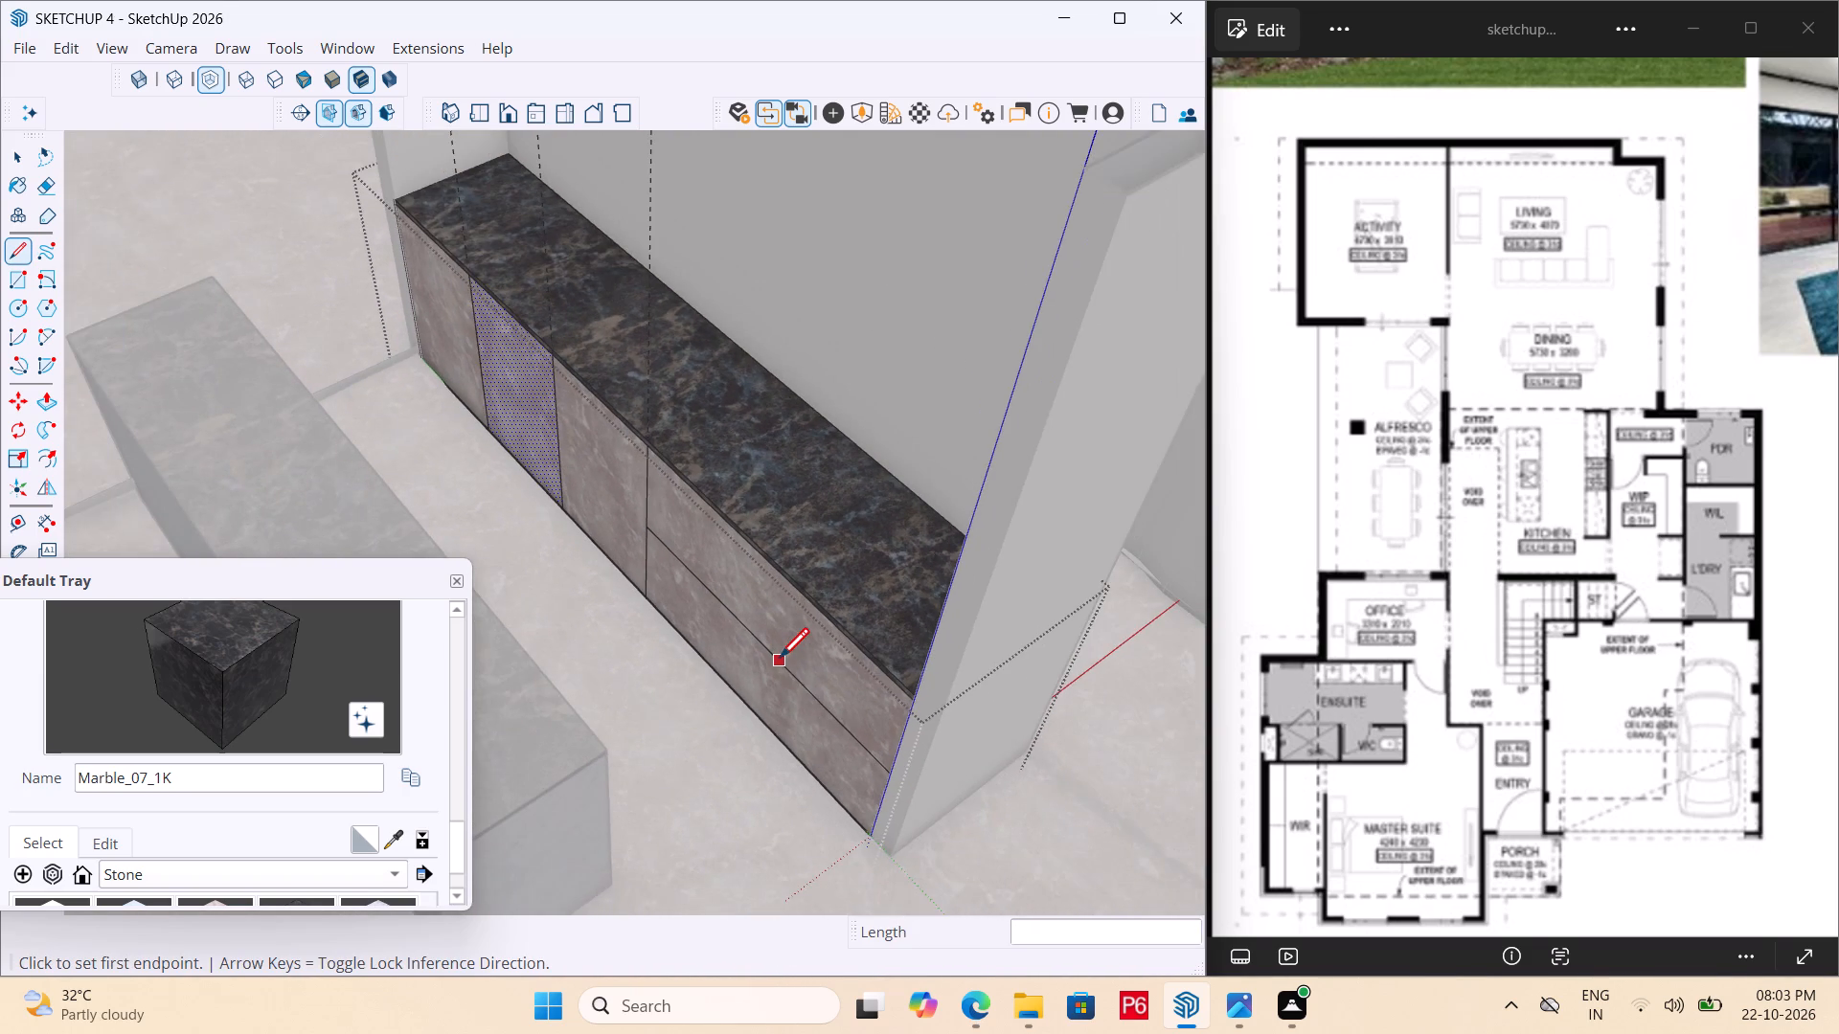
{"action": "scroll", "coordinate": [780, 661], "scroll_direction": "down", "scroll_amount": 3}
{"action": "key", "text": "e"}
{"action": "left_click_drag", "start_coordinate": [718, 167], "coordinate": [717, 180]}
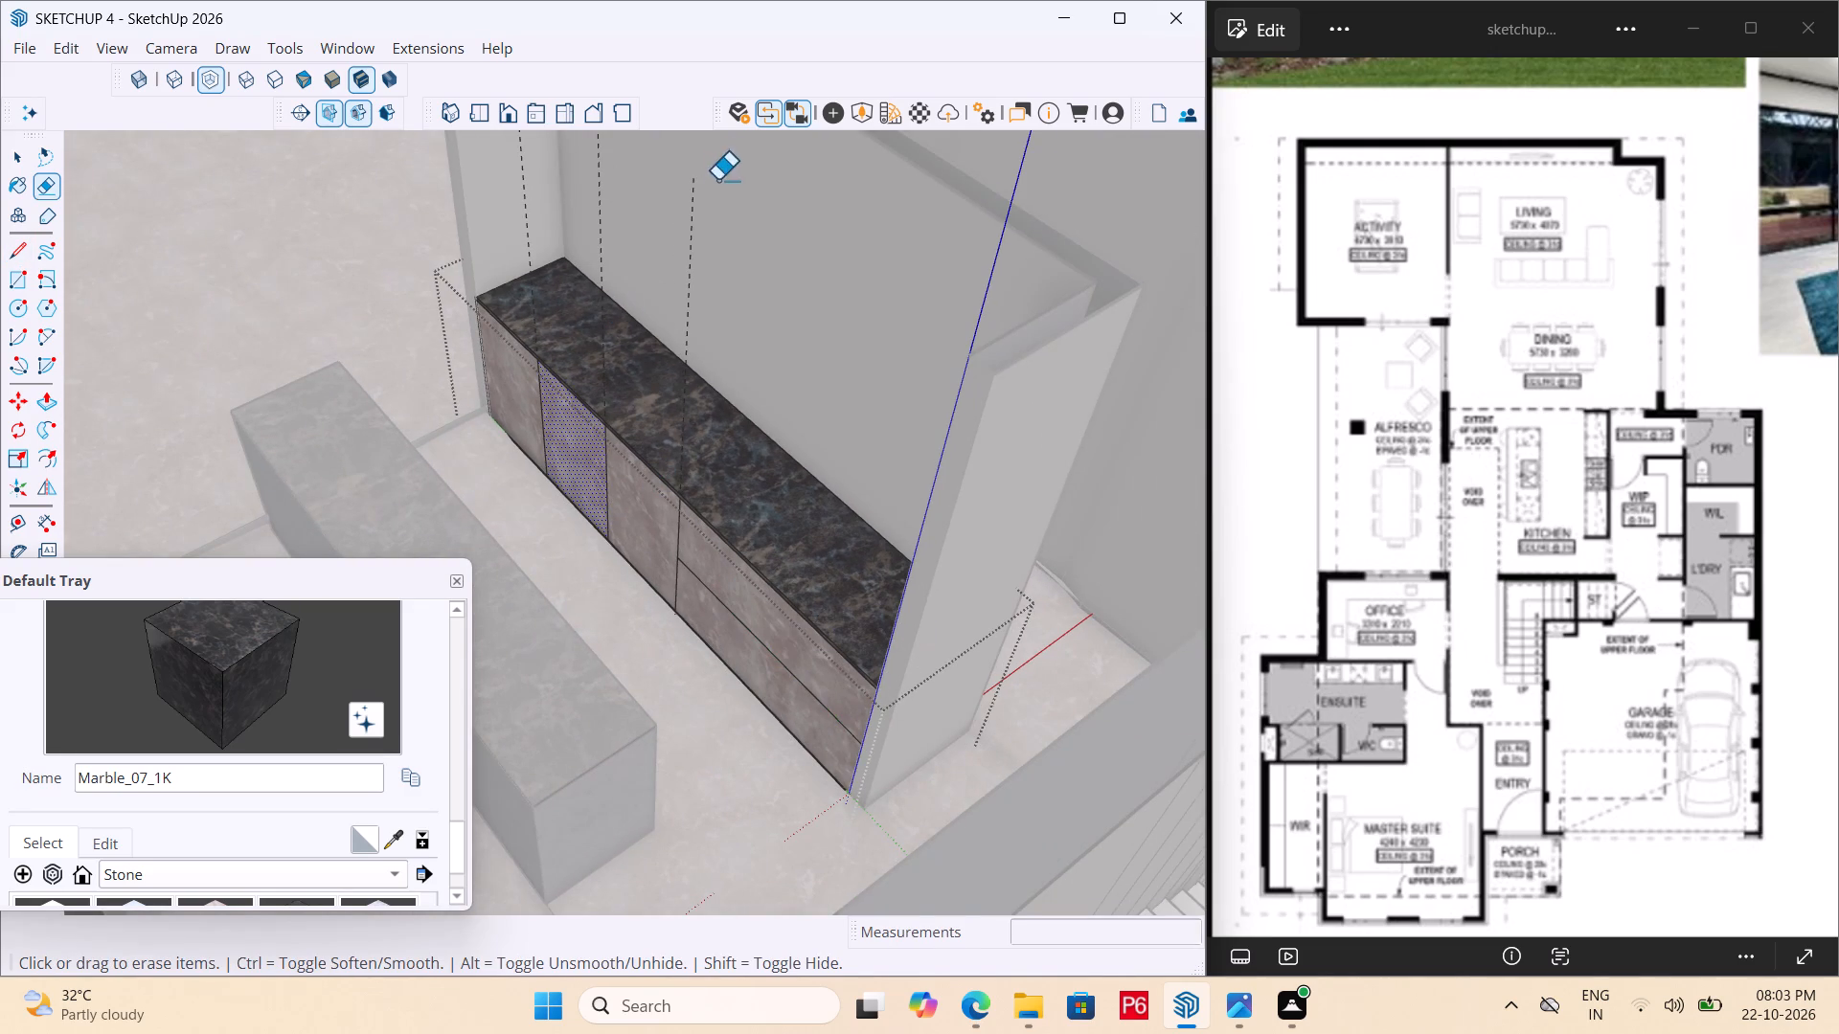
{"action": "left_click_drag", "start_coordinate": [717, 180], "coordinate": [703, 213]}
{"action": "left_click_drag", "start_coordinate": [717, 180], "coordinate": [718, 178]}
{"action": "left_click_drag", "start_coordinate": [703, 213], "coordinate": [508, 172]}
{"action": "left_click", "coordinate": [508, 172]}
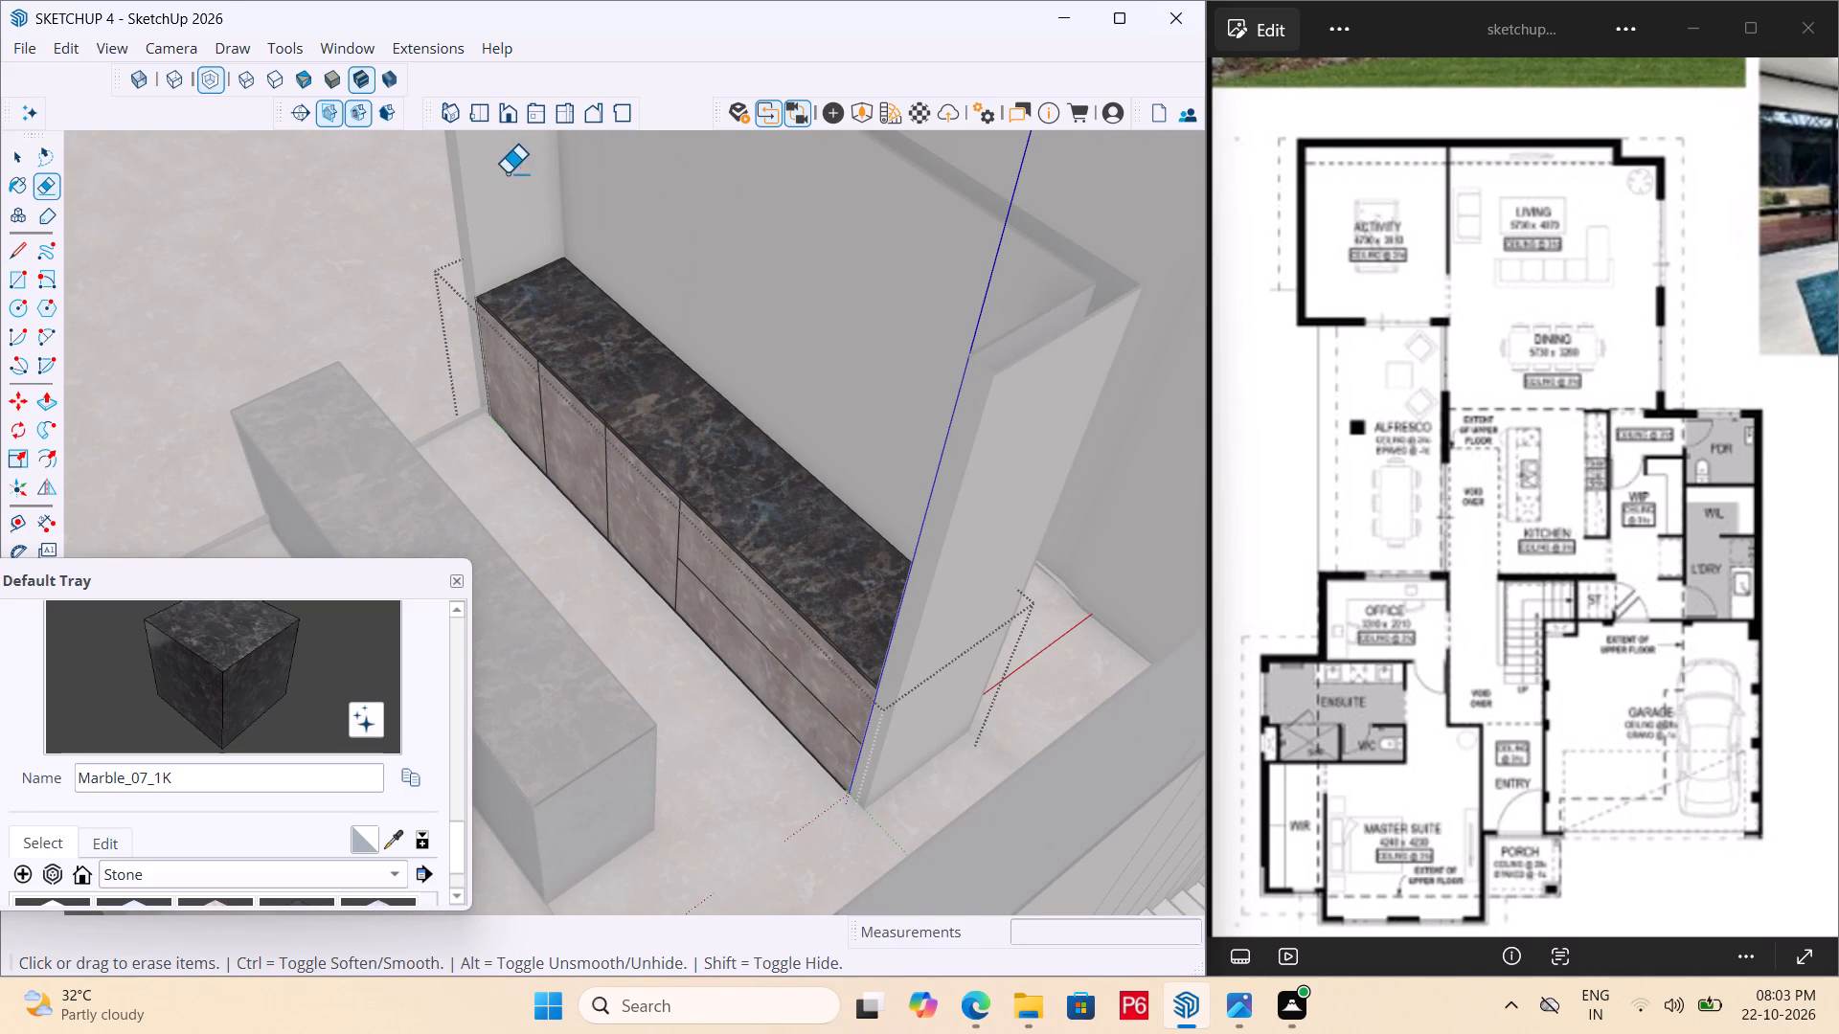
Draw a slim handle rectangle about 9 3/4" by 2" on the upper drawer panel at the counter's stair-side end.
{"action": "scroll", "coordinate": [795, 775], "scroll_direction": "up", "scroll_amount": 4}
{"action": "scroll", "coordinate": [769, 495], "scroll_direction": "up", "scroll_amount": 3}
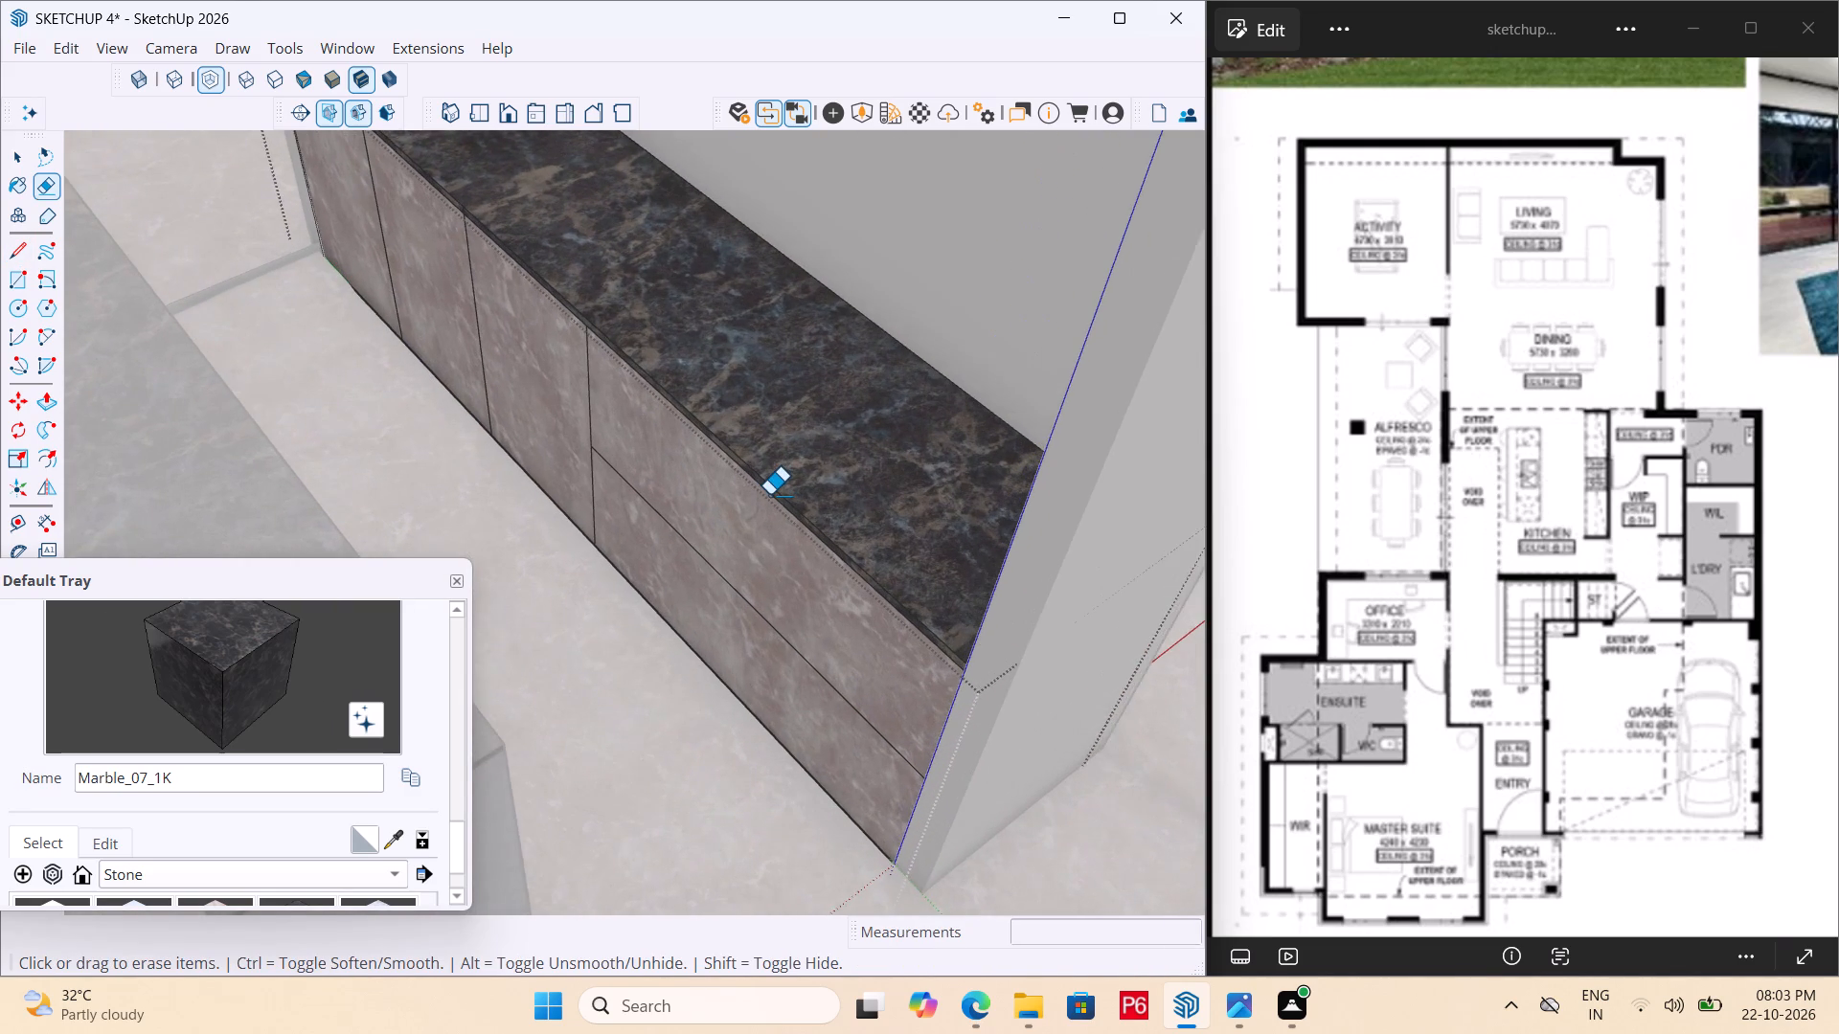
{"action": "key", "text": "r"}
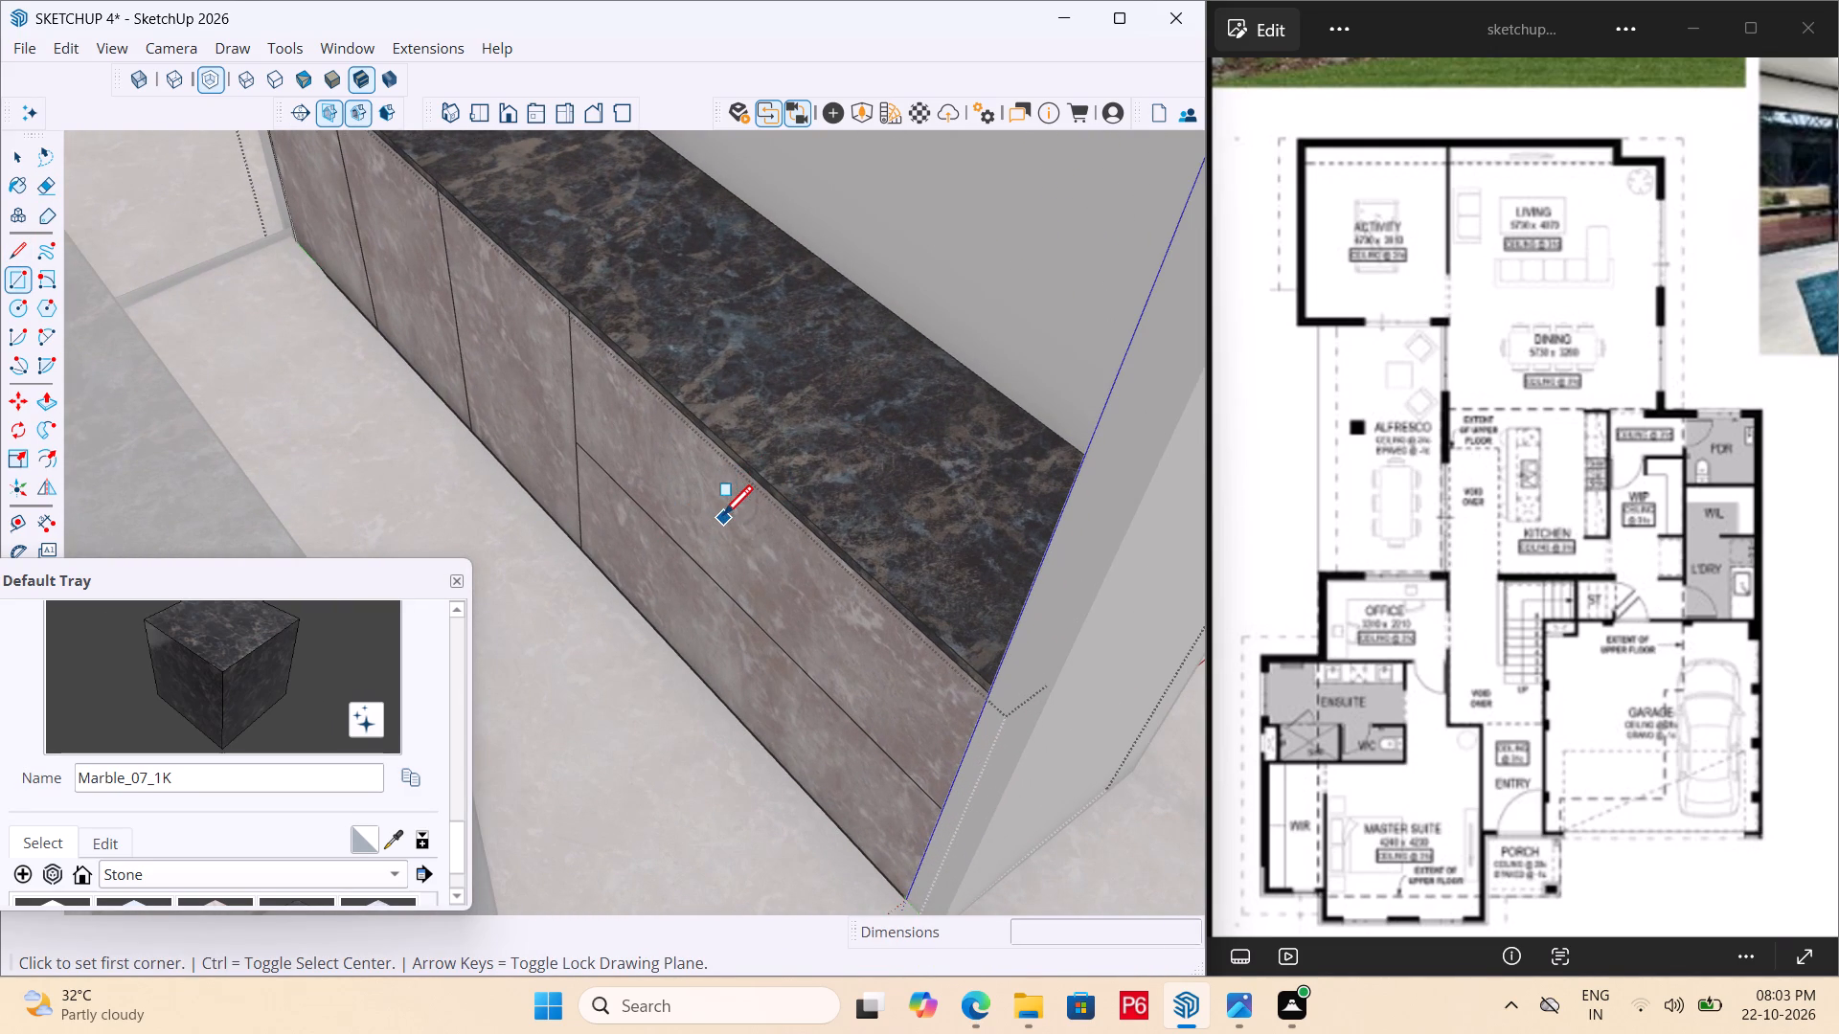
{"action": "left_click", "coordinate": [725, 517]}
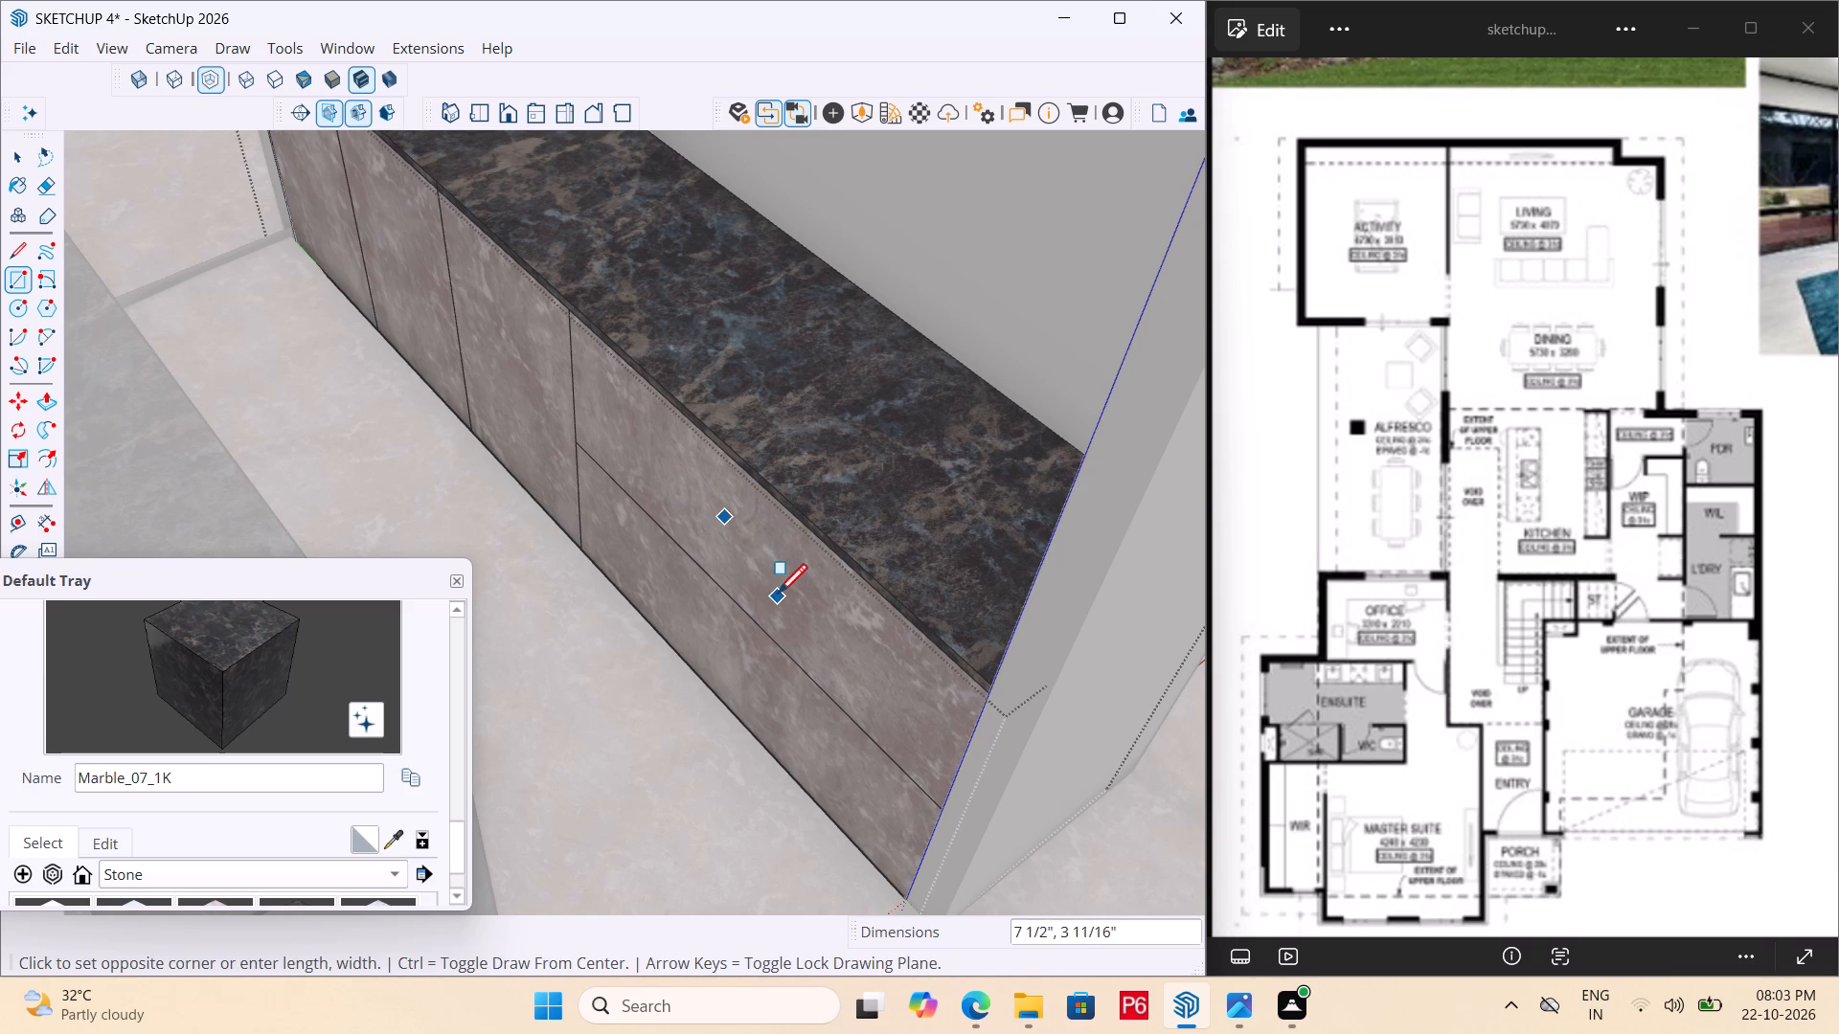
{"action": "scroll", "coordinate": [778, 596], "scroll_direction": "up", "scroll_amount": 5}
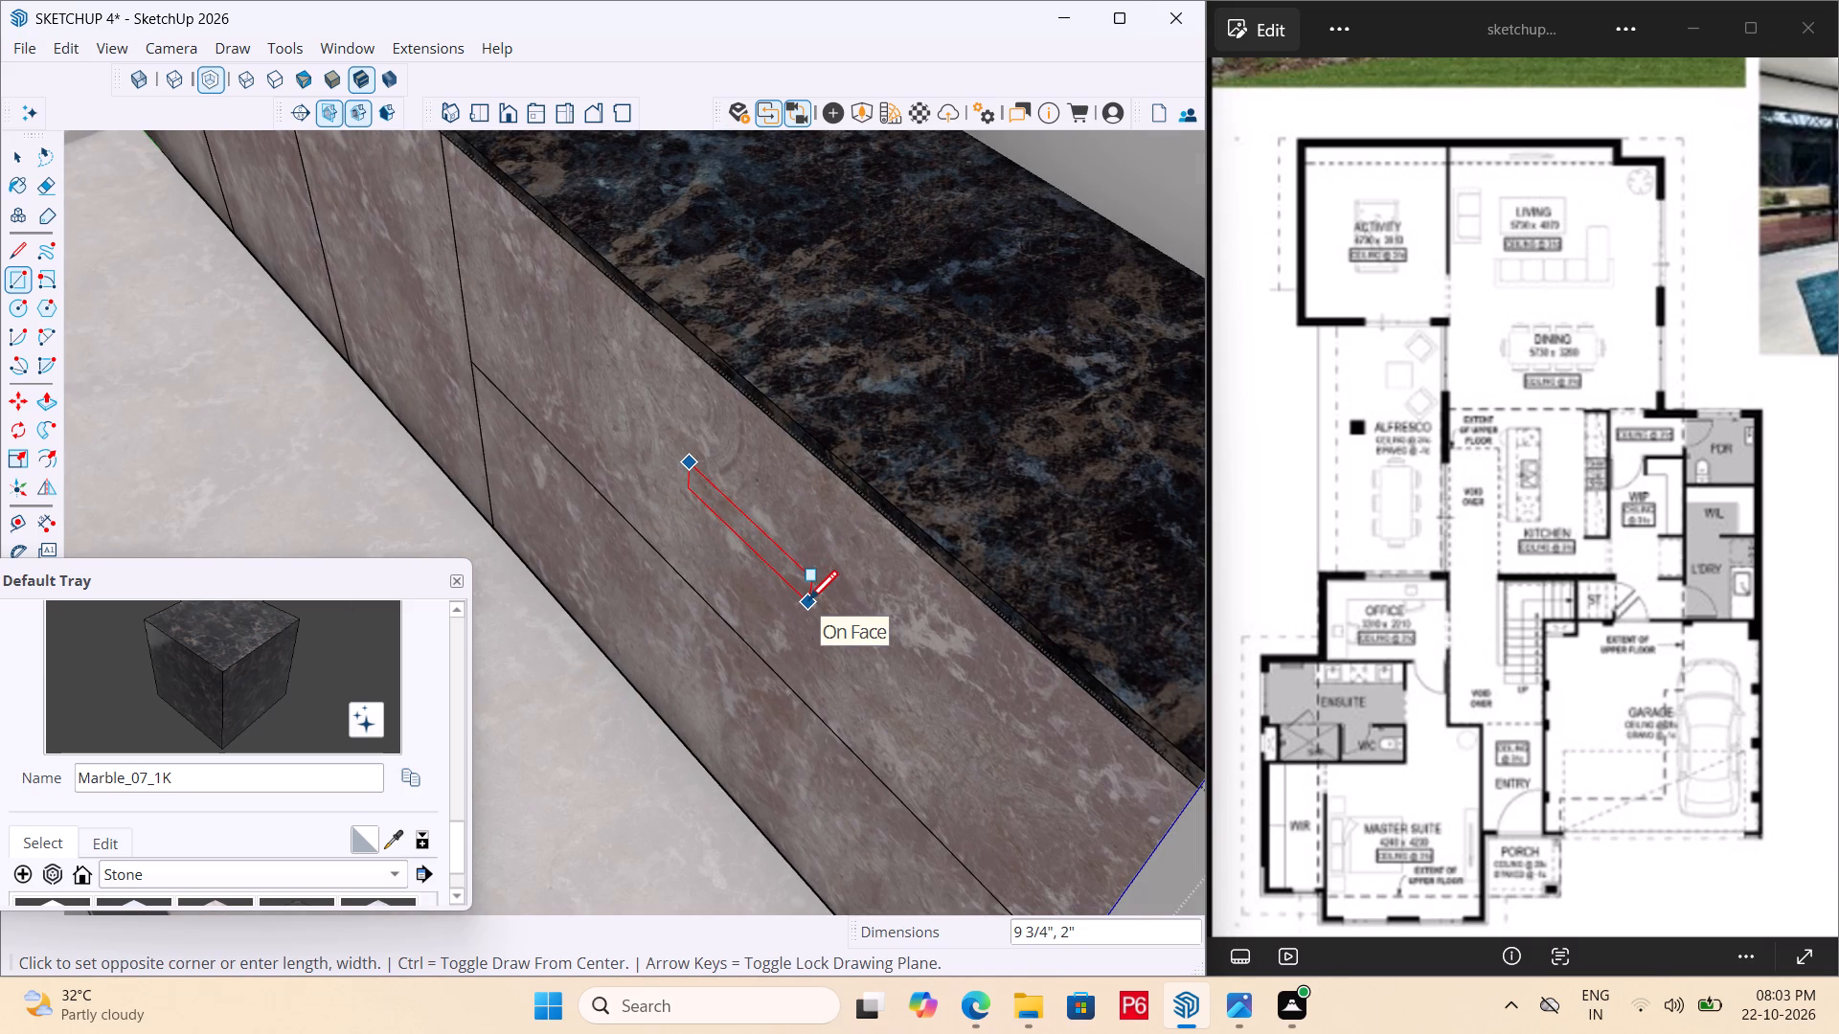
{"action": "double_click", "coordinate": [808, 603]}
Select the handle rectangle with its edges and make it a group.
{"action": "key", "text": "space"}
{"action": "left_click", "coordinate": [796, 573]}
{"action": "double_click", "coordinate": [794, 572]}
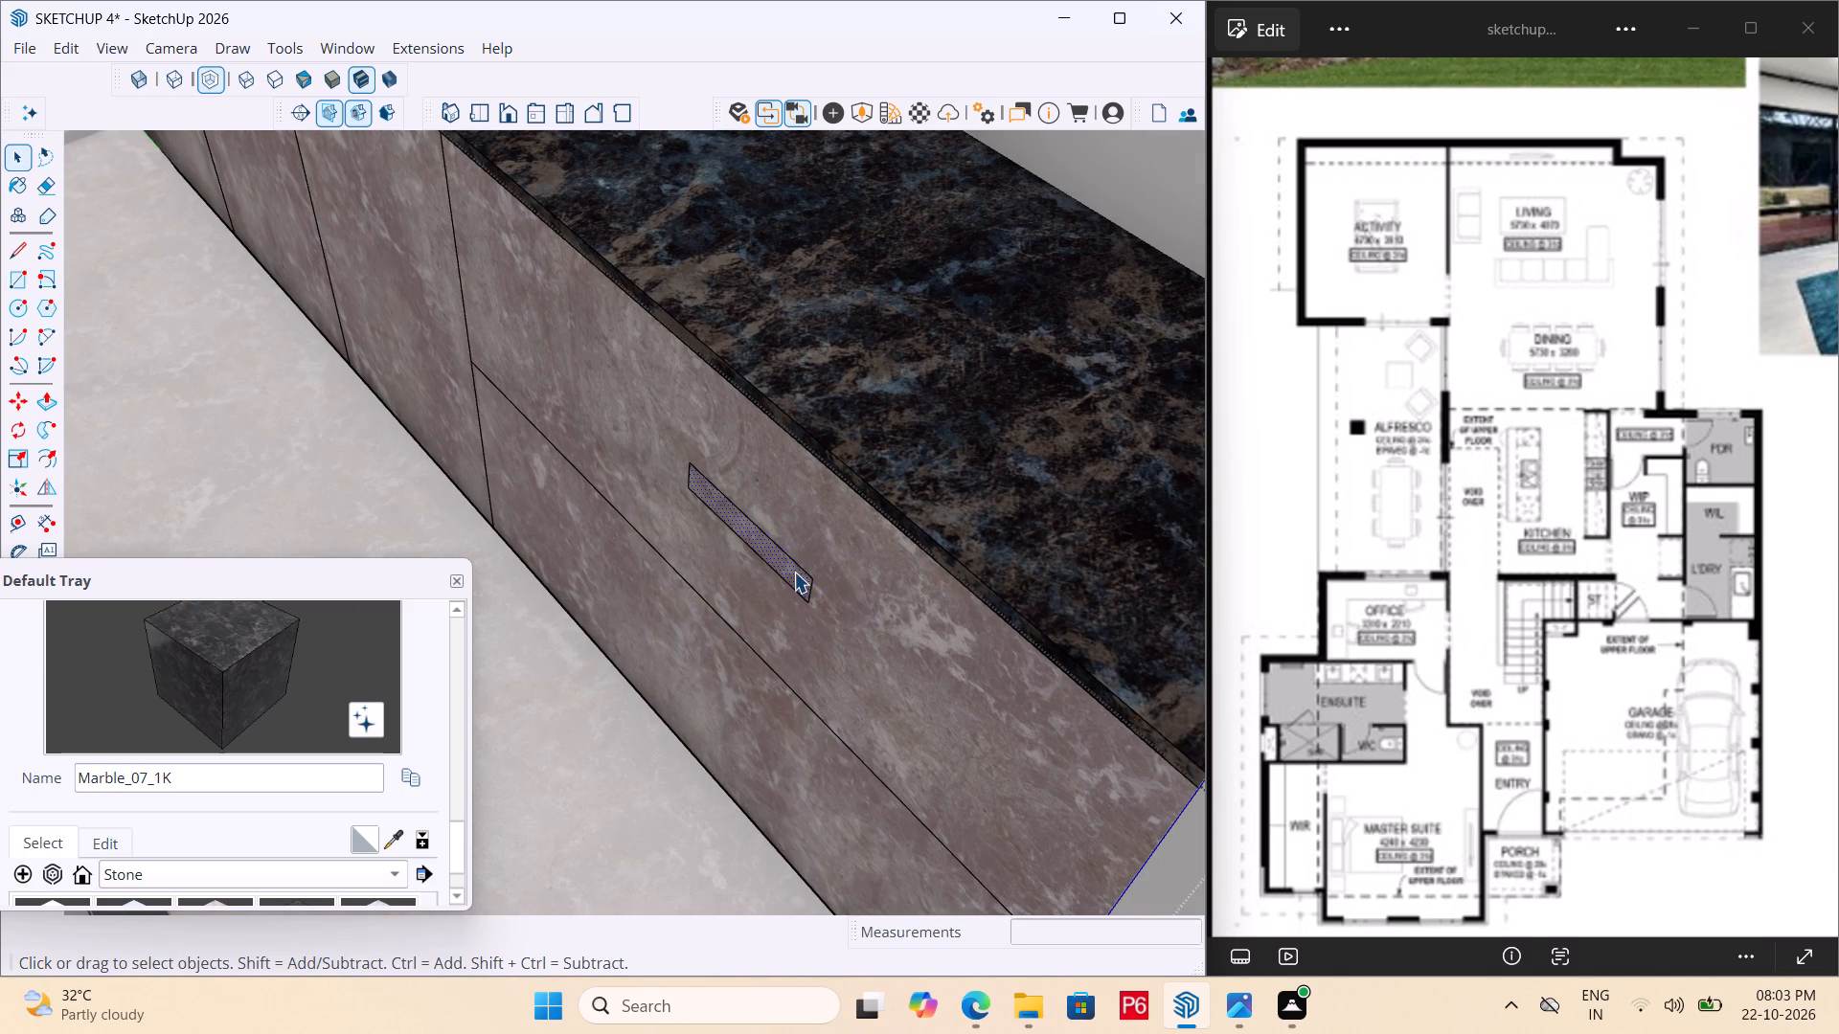
{"action": "right_click", "coordinate": [794, 572]}
{"action": "left_click", "coordinate": [924, 318]}
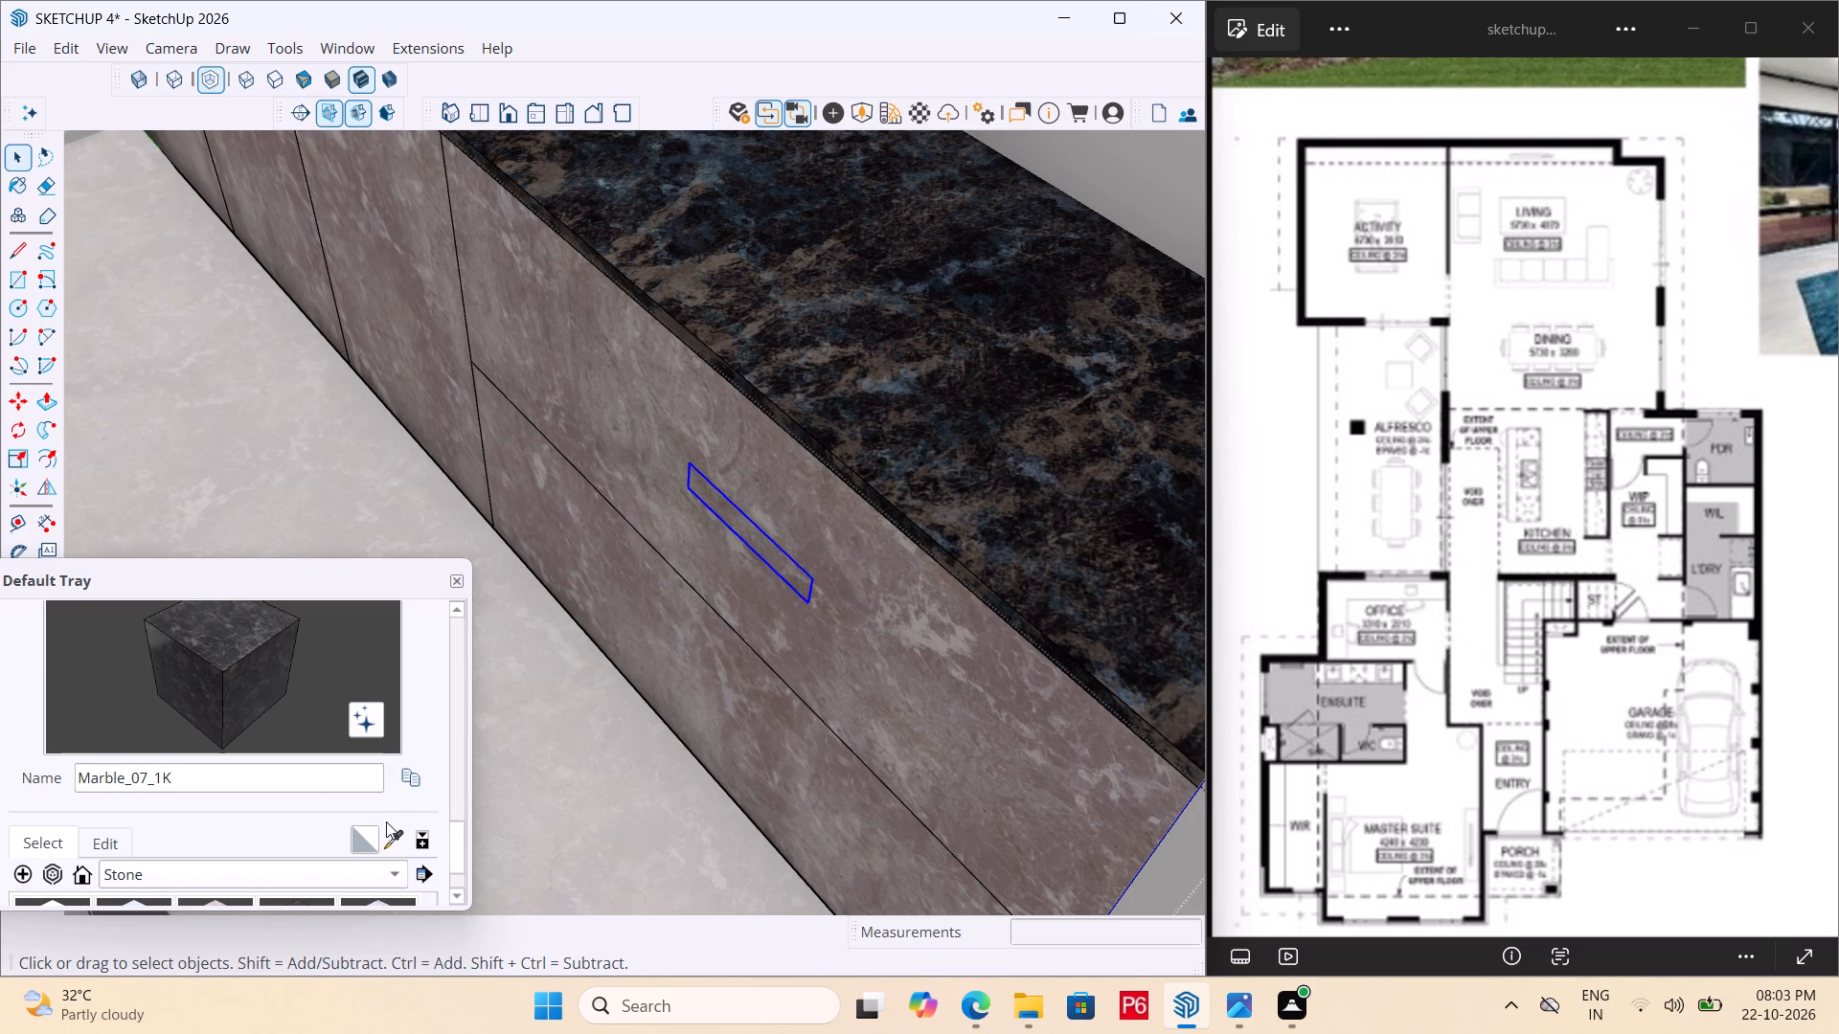
Paint the handle group with the silver Metal_06_1K material from the Metal collection.
{"action": "scroll", "coordinate": [369, 816], "scroll_direction": "down", "scroll_amount": 1}
{"action": "left_click", "coordinate": [266, 807]}
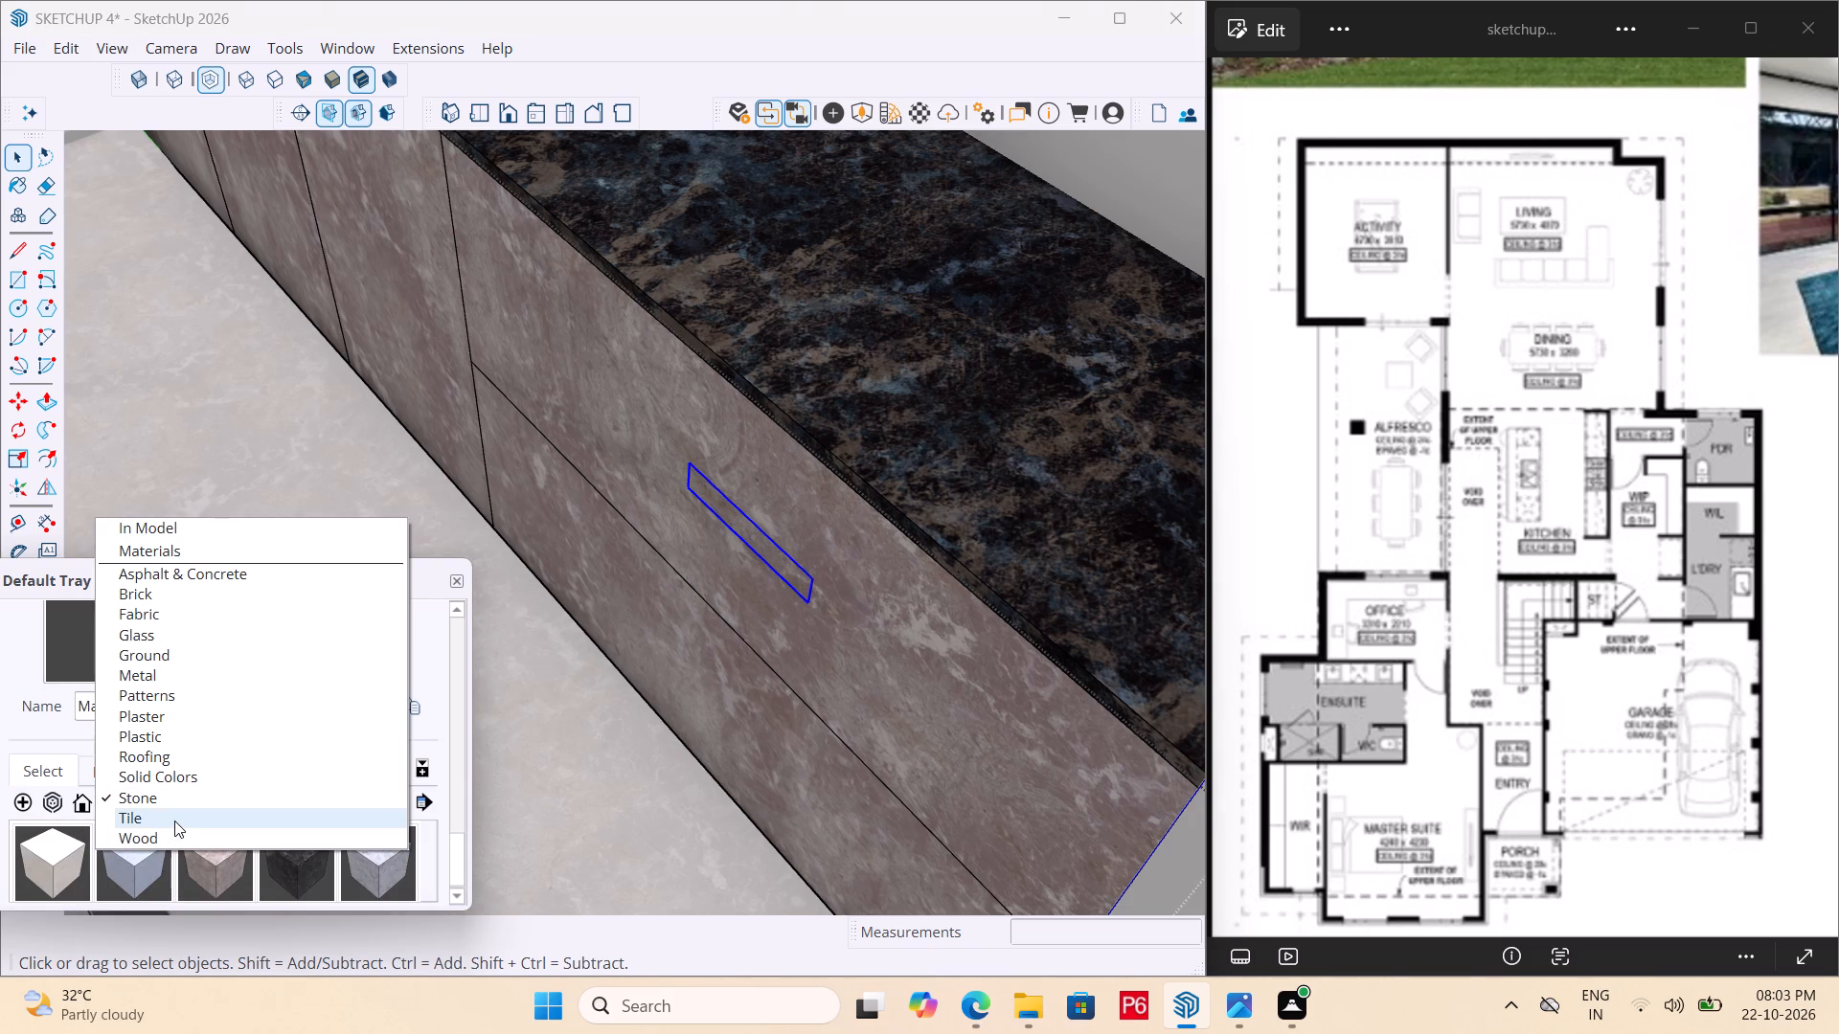
{"action": "left_click", "coordinate": [174, 820]}
{"action": "left_click", "coordinate": [220, 794]}
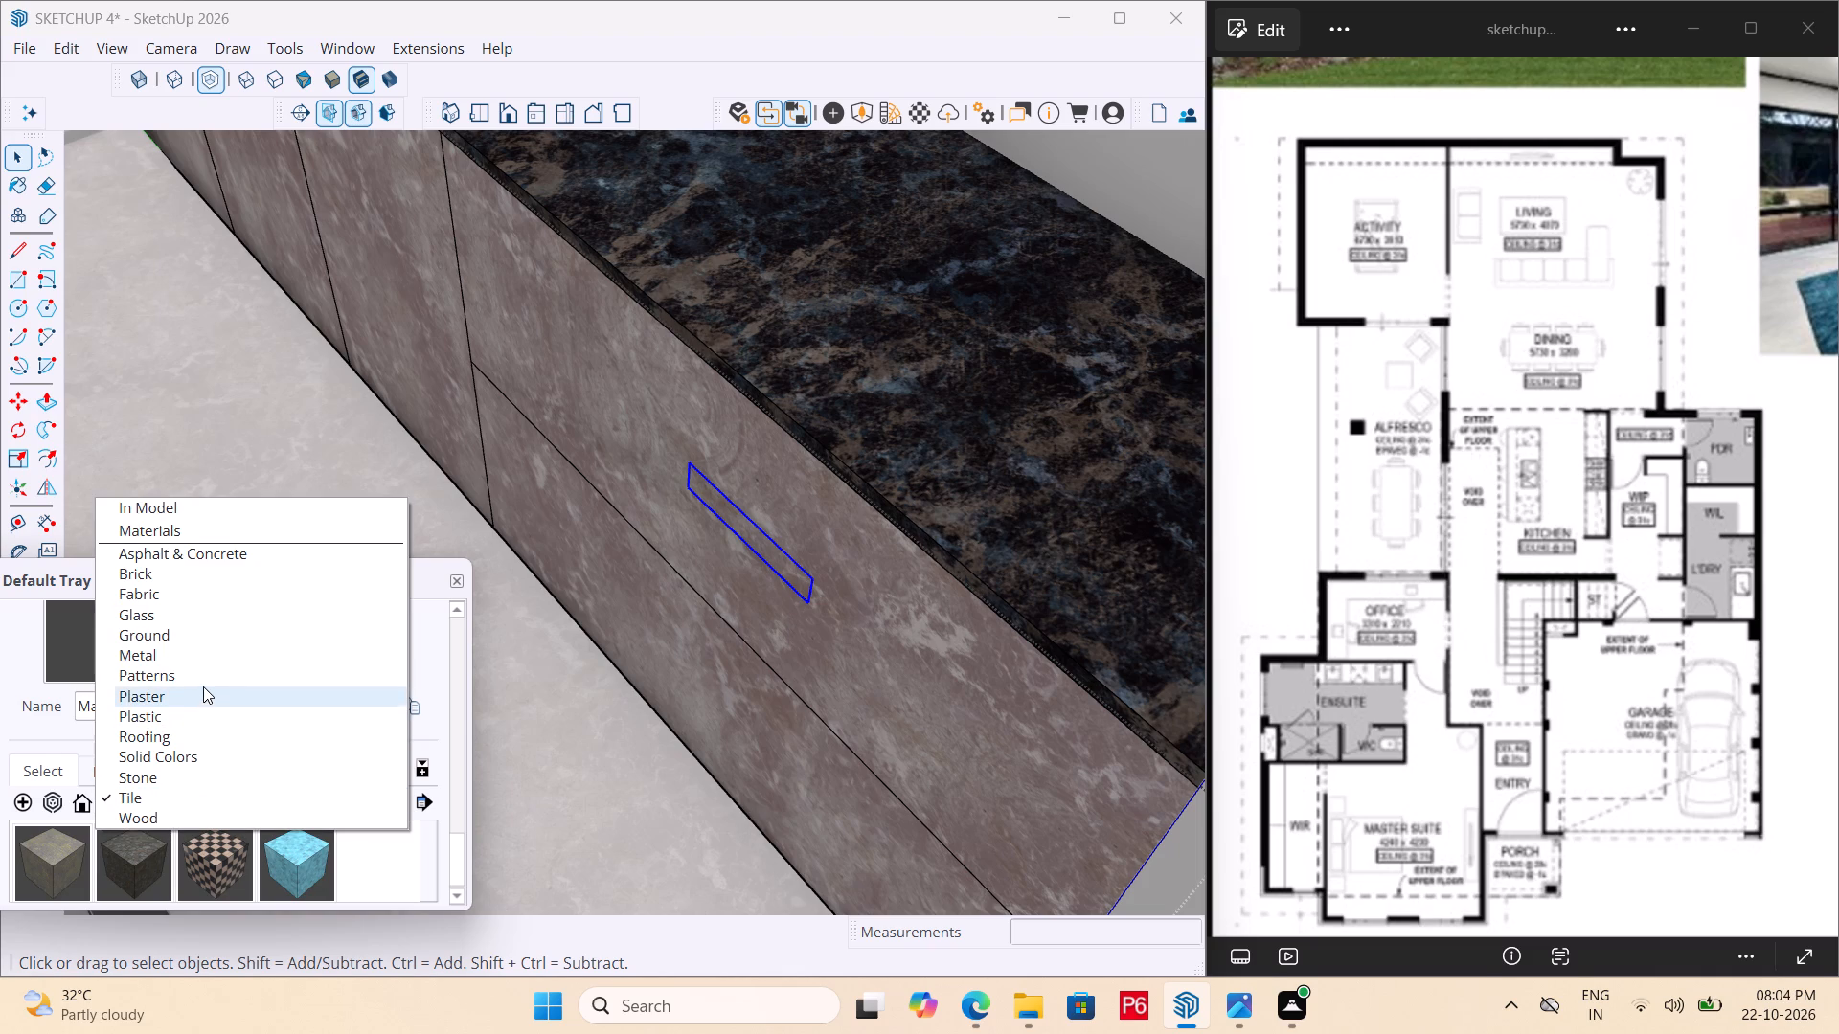
{"action": "left_click", "coordinate": [227, 661]}
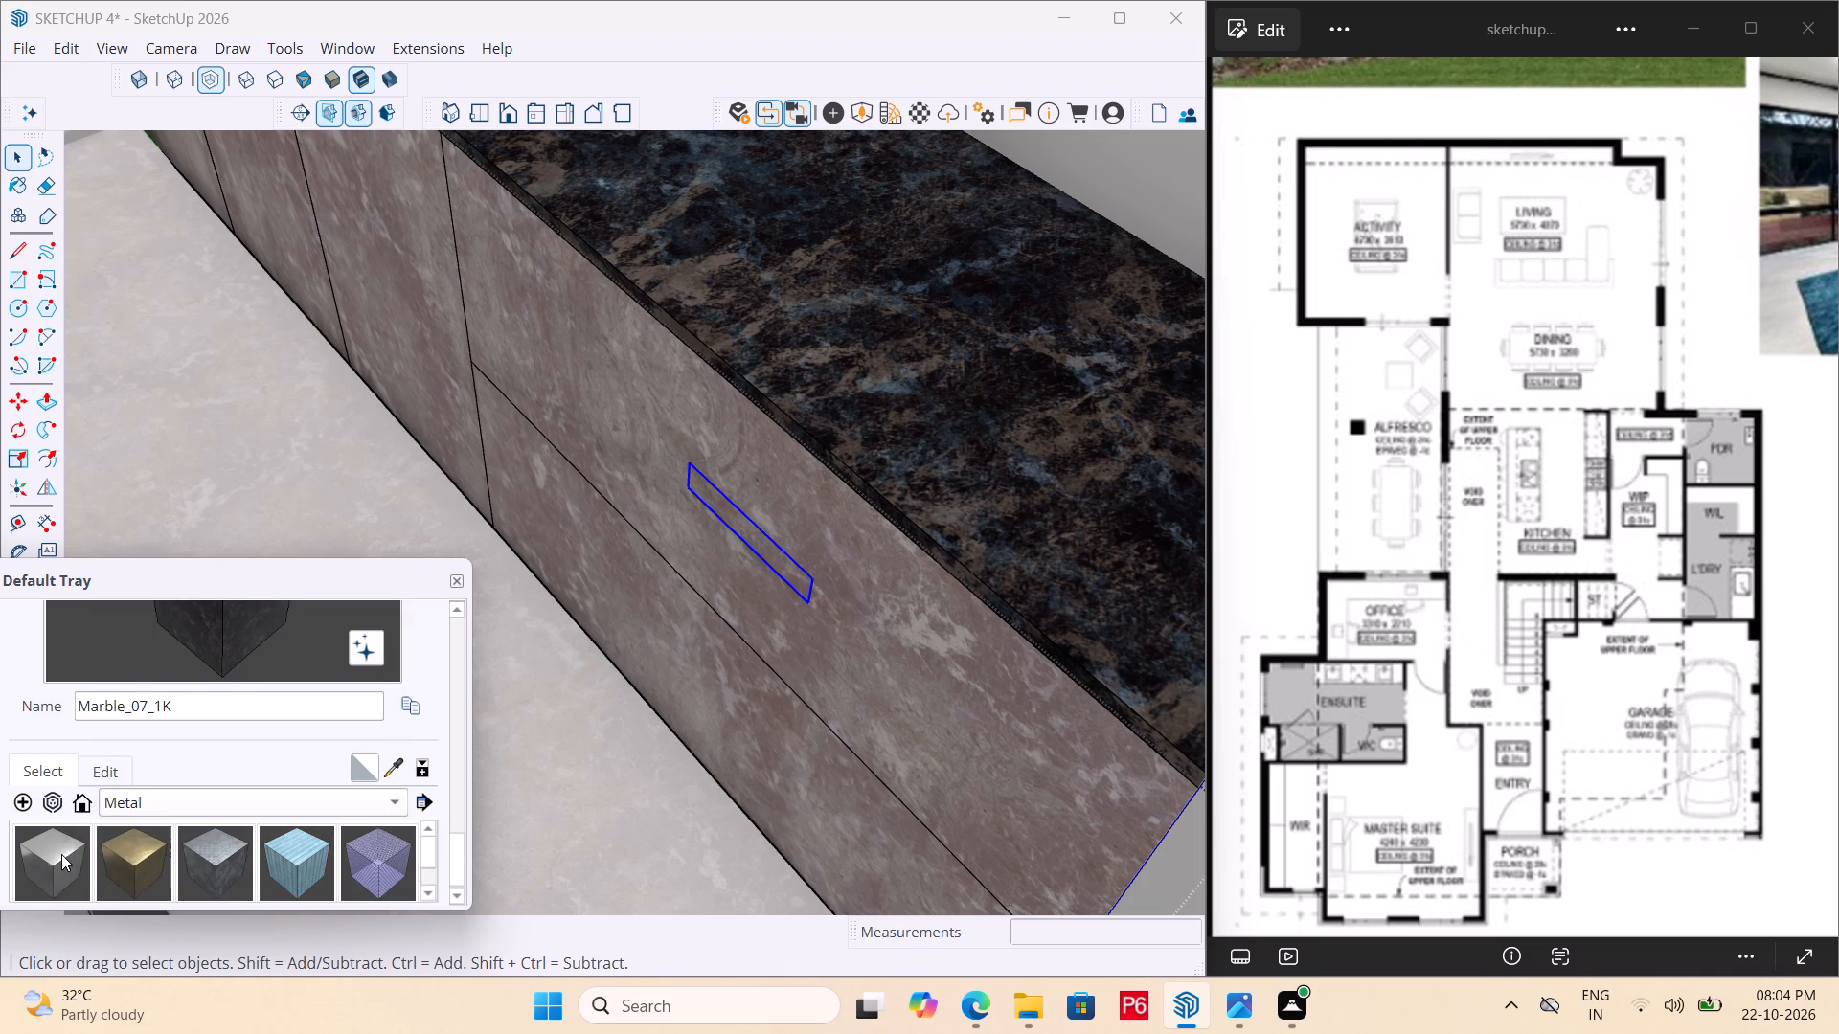
{"action": "left_click", "coordinate": [61, 854]}
{"action": "left_click", "coordinate": [738, 529]}
Open the handle group for editing and paint its face with Metal_06_1K.
{"action": "scroll", "coordinate": [834, 605], "scroll_direction": "up", "scroll_amount": 4}
{"action": "scroll", "coordinate": [819, 607], "scroll_direction": "down", "scroll_amount": 1}
{"action": "middle_click_drag", "start_coordinate": [819, 607], "coordinate": [831, 573]}
{"action": "key", "text": "space"}
{"action": "double_click", "coordinate": [768, 572]}
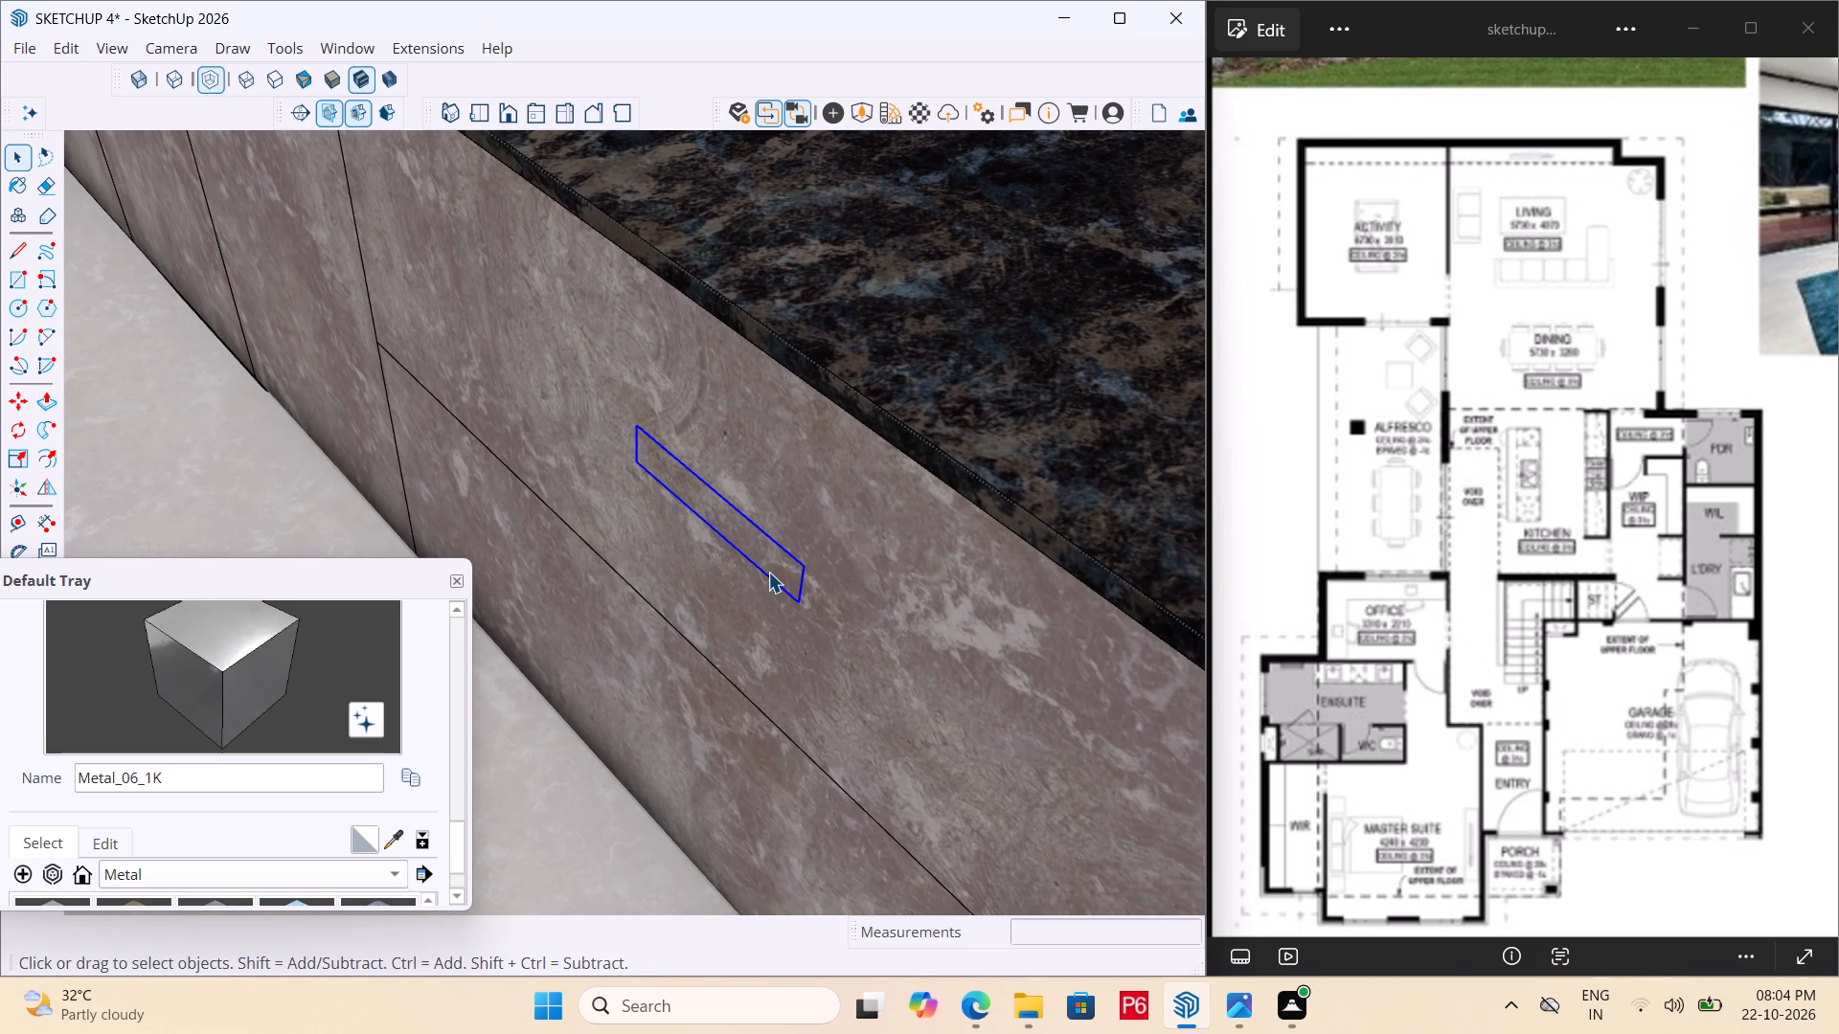
{"action": "left_click", "coordinate": [765, 560]}
{"action": "scroll", "coordinate": [117, 800], "scroll_direction": "down", "scroll_amount": 1}
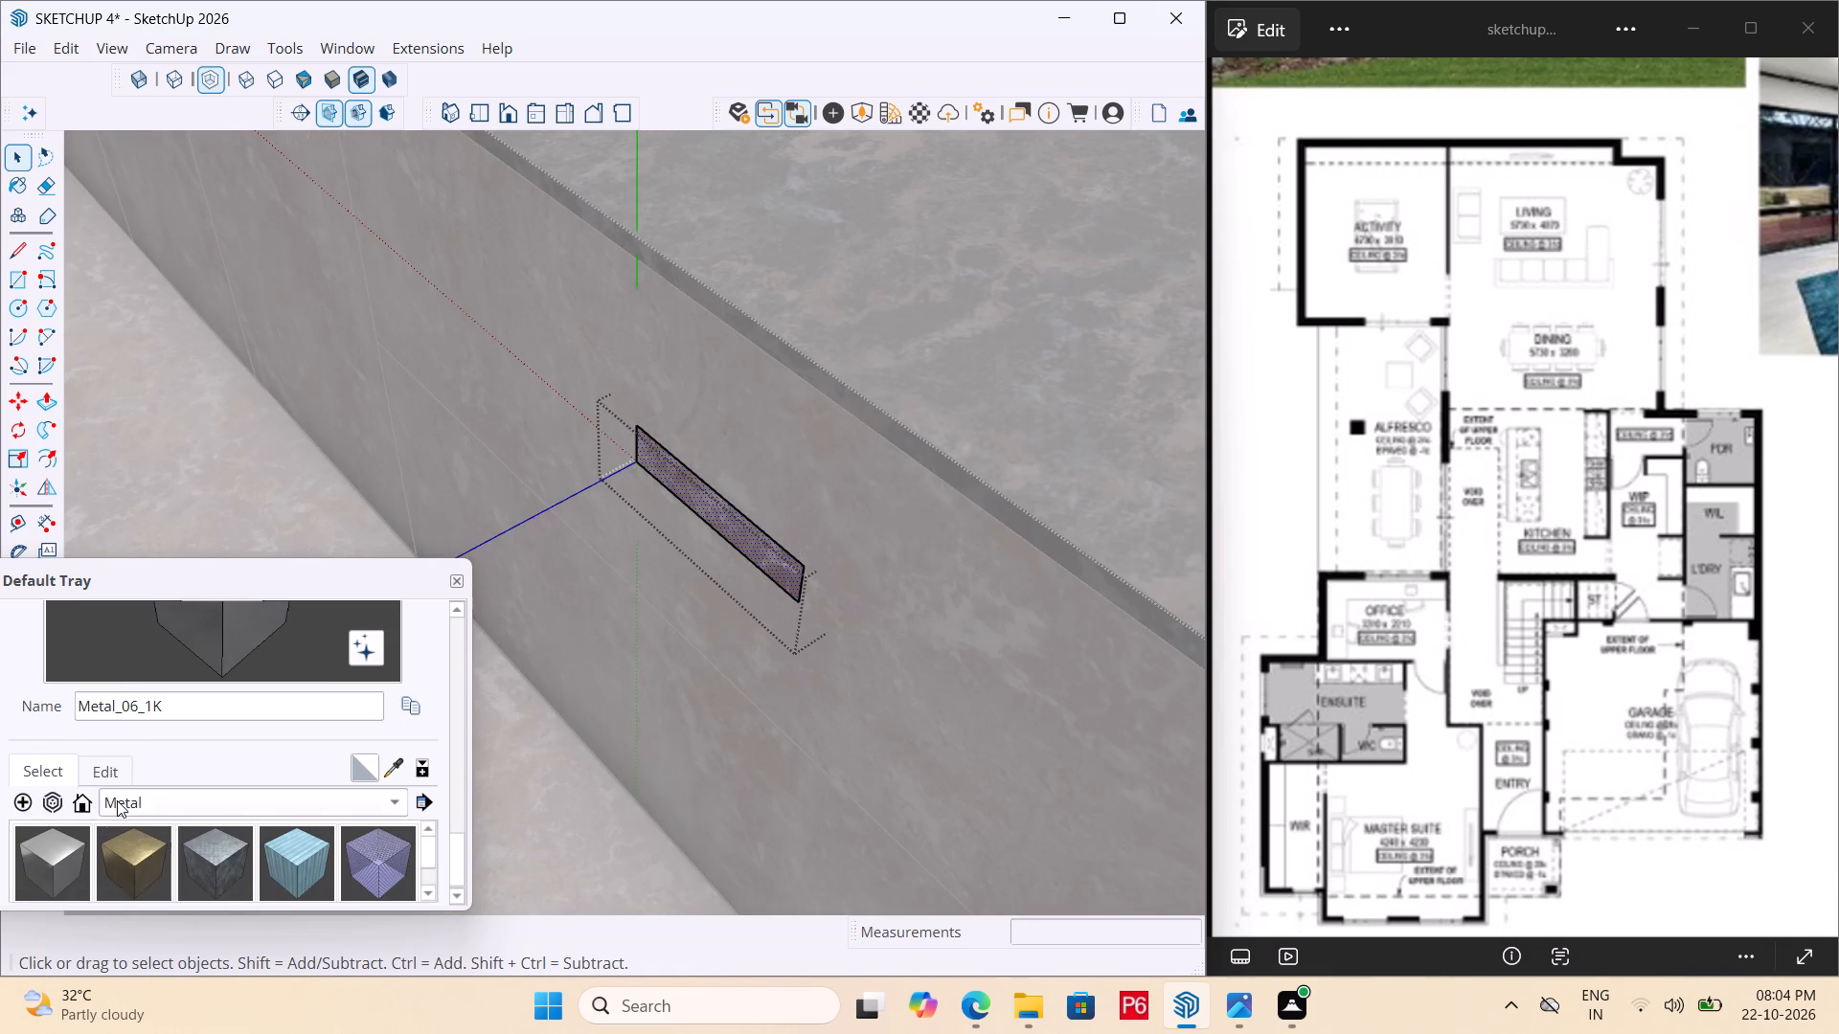
{"action": "left_click", "coordinate": [27, 866]}
{"action": "left_click", "coordinate": [752, 572]}
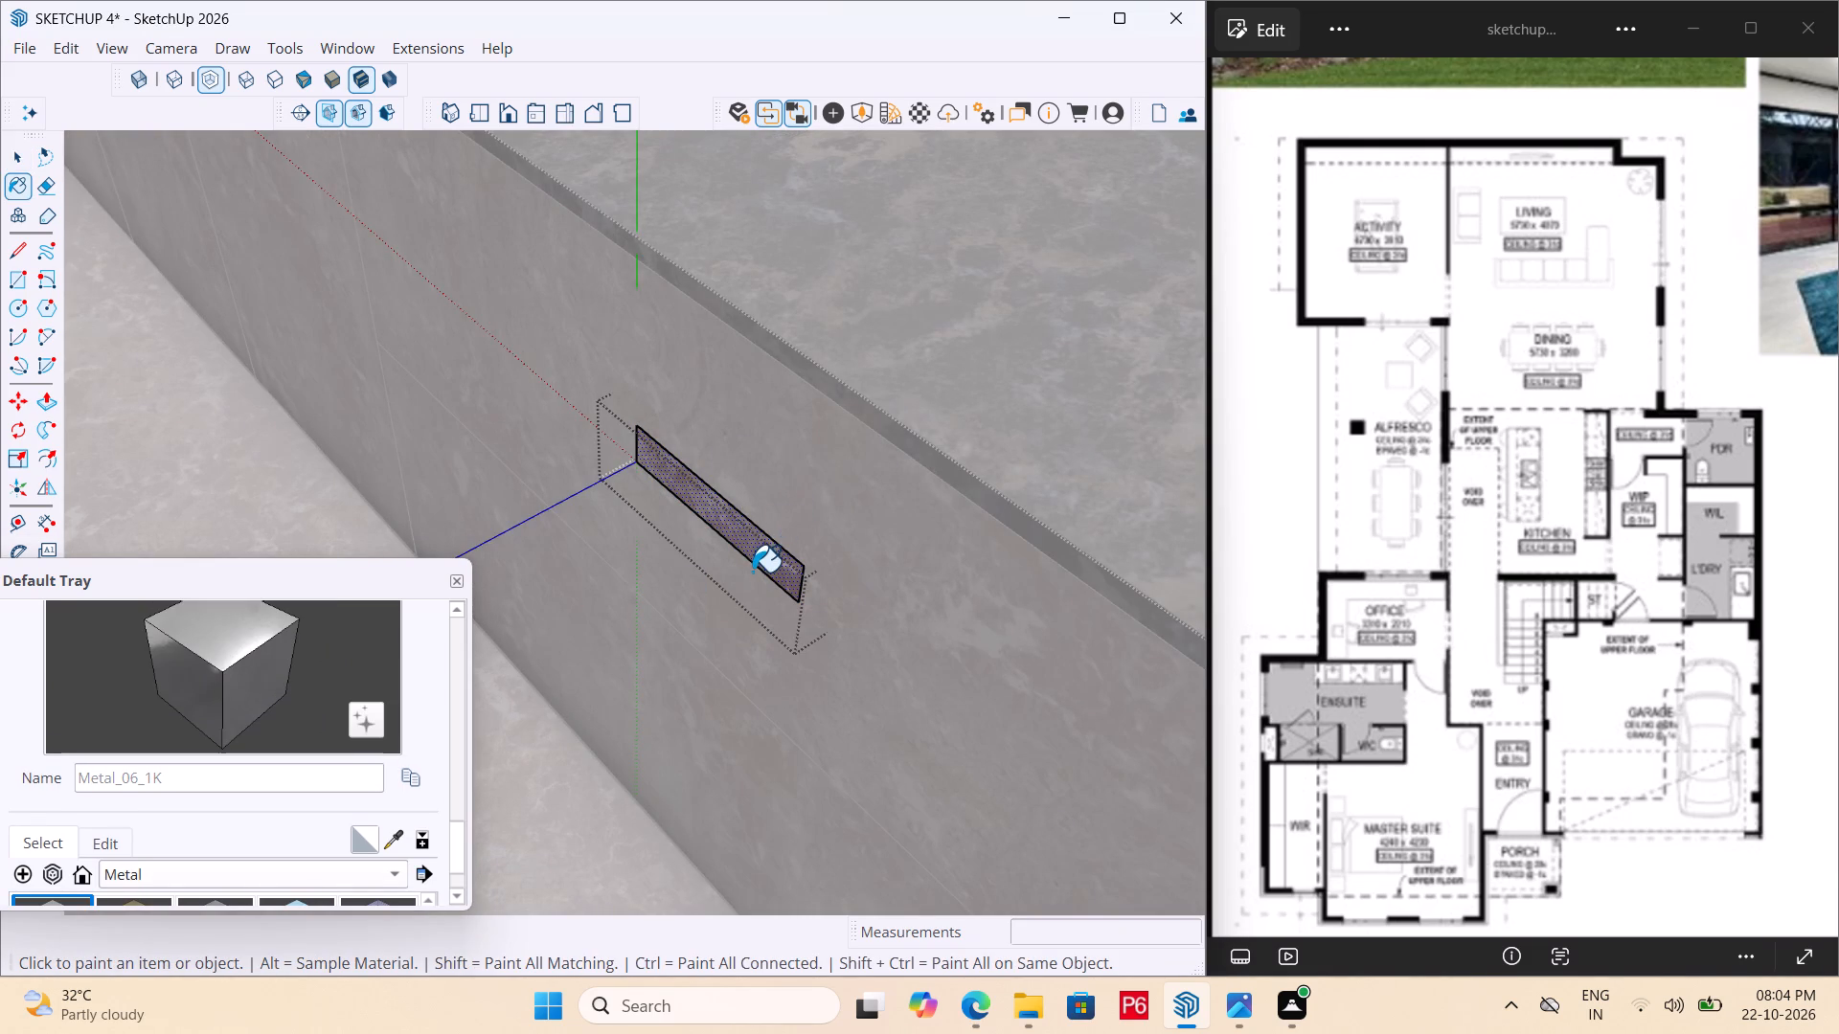
{"action": "left_click", "coordinate": [761, 561]}
Push/pull the handle face outward by about 1/2" and leave the group.
{"action": "key", "text": "p"}
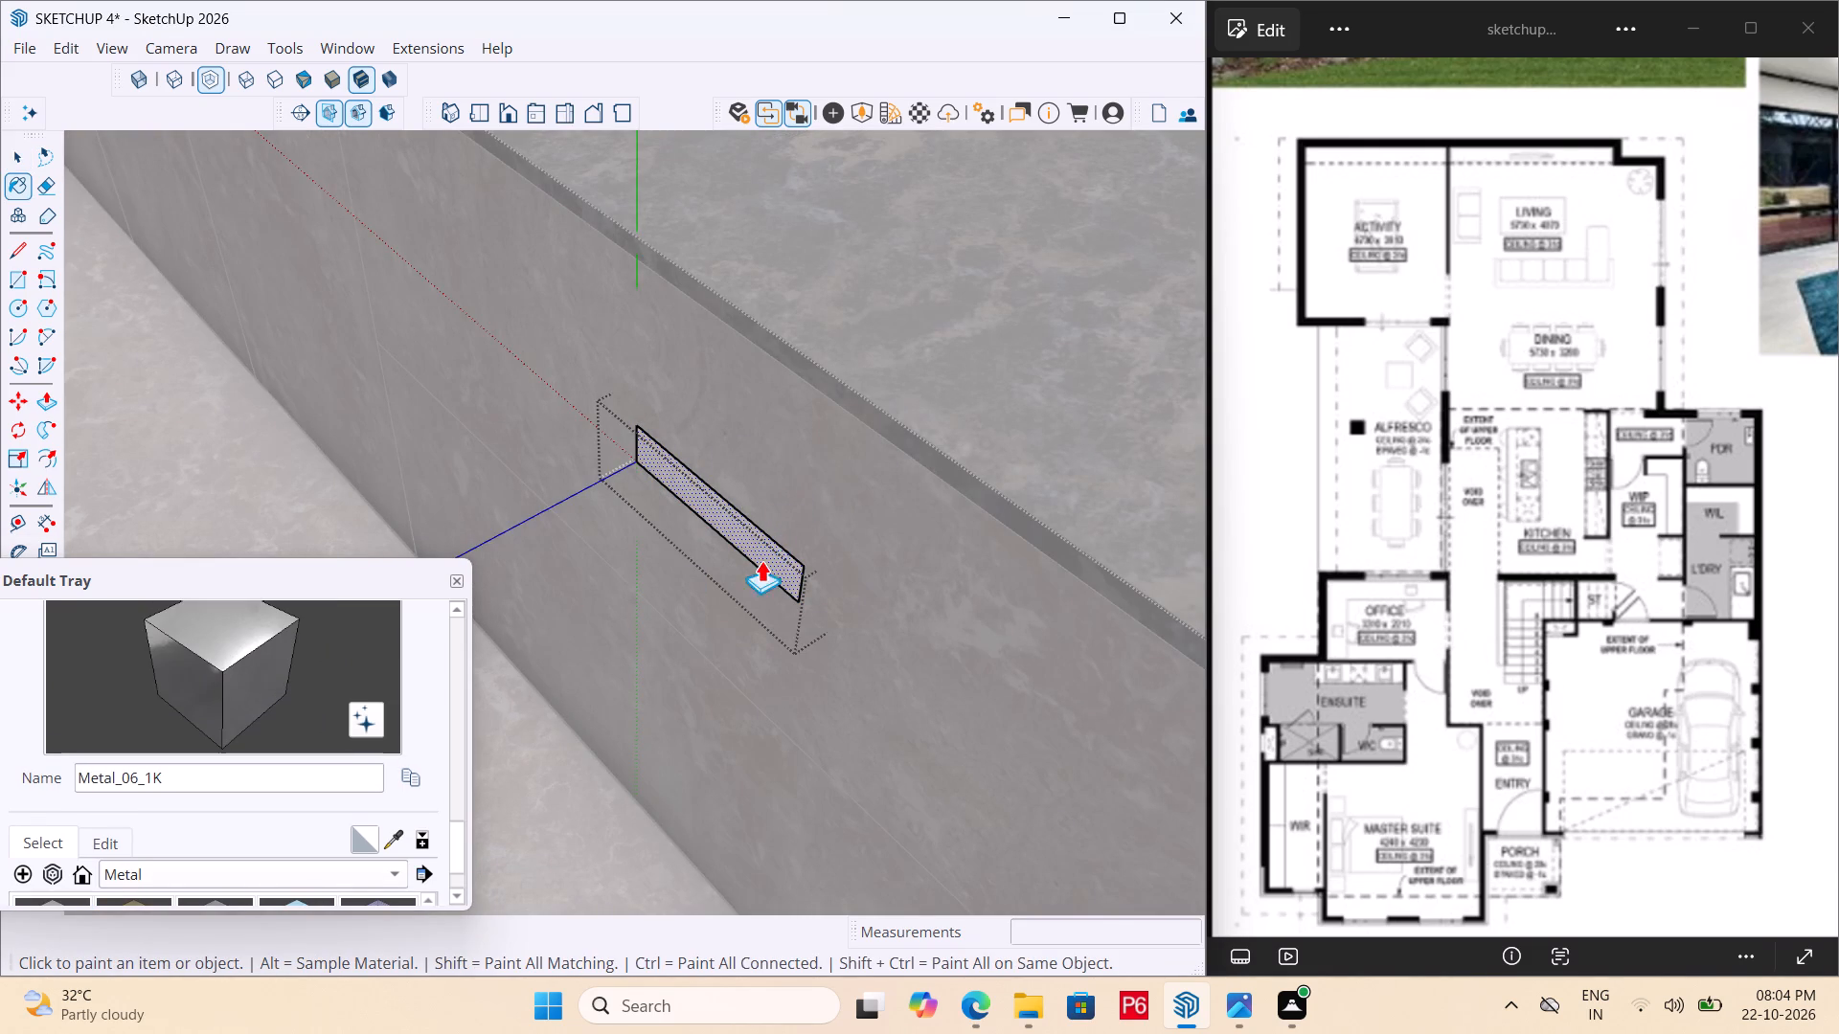
{"action": "left_click", "coordinate": [781, 567]}
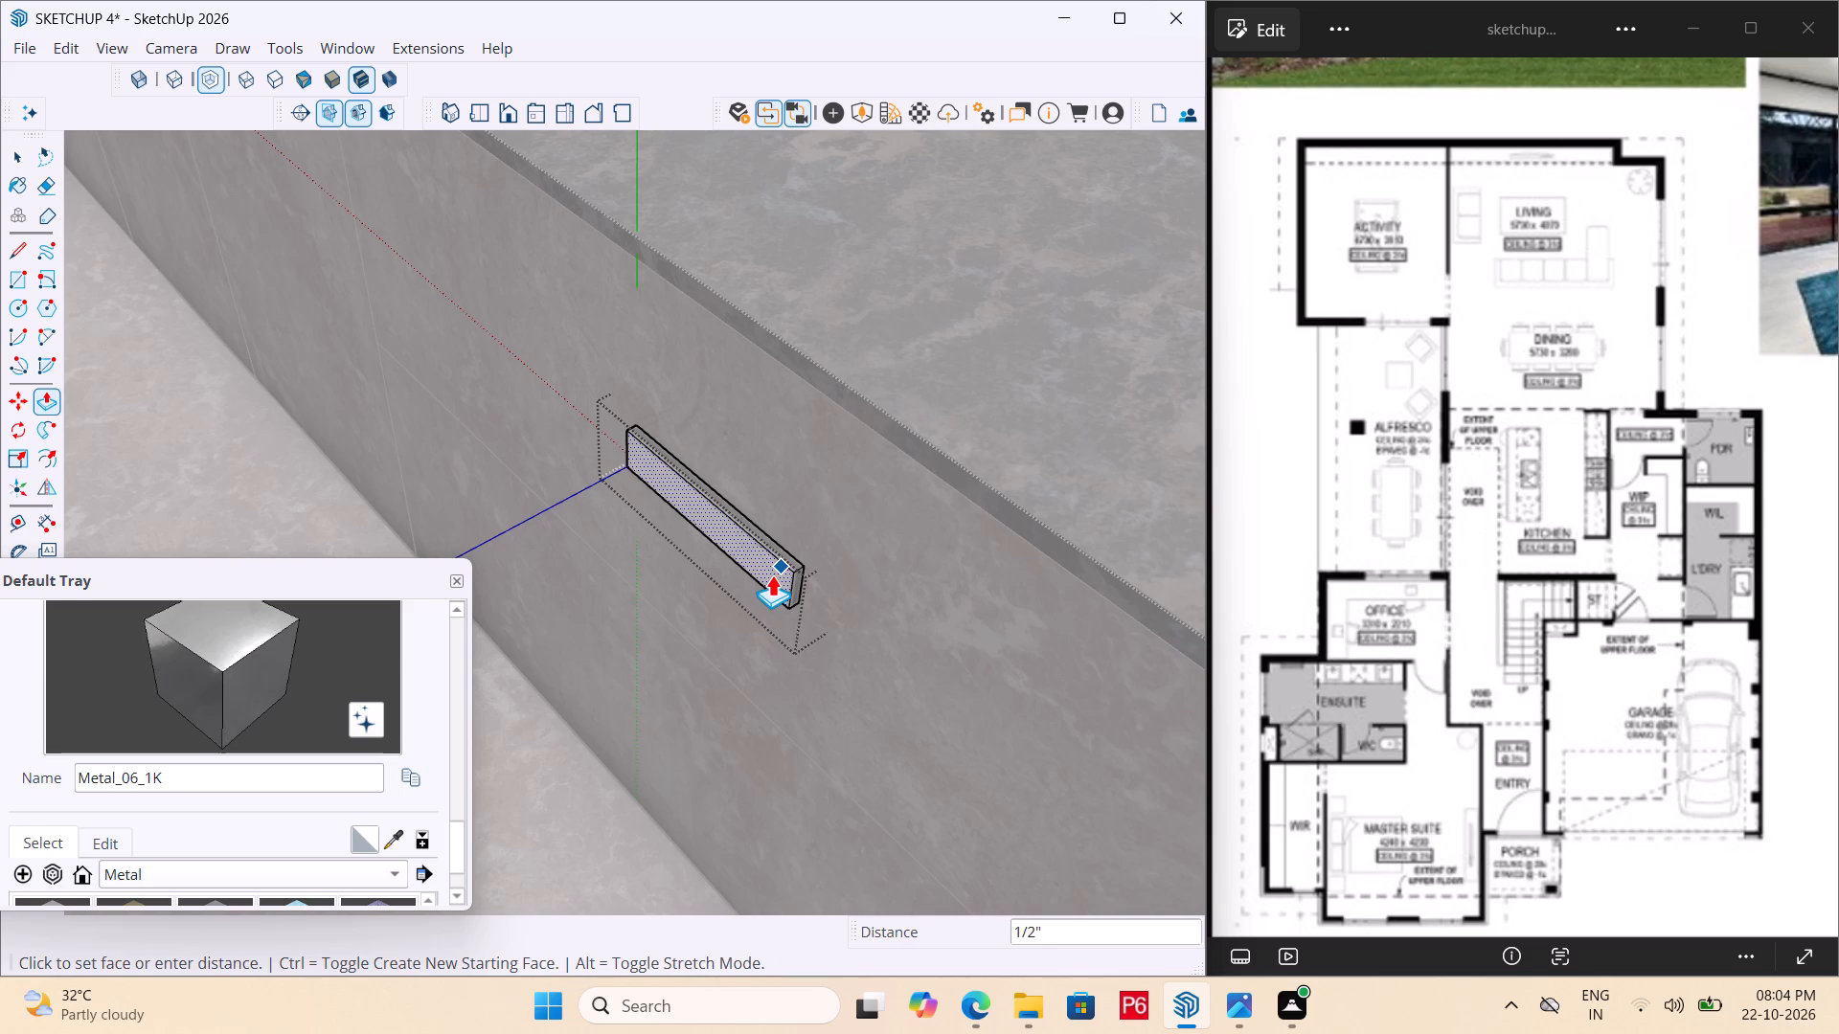
{"action": "left_click", "coordinate": [772, 574]}
{"action": "middle_click_drag", "start_coordinate": [756, 499], "coordinate": [411, 497]}
{"action": "scroll", "coordinate": [750, 500], "scroll_direction": "down", "scroll_amount": 1}
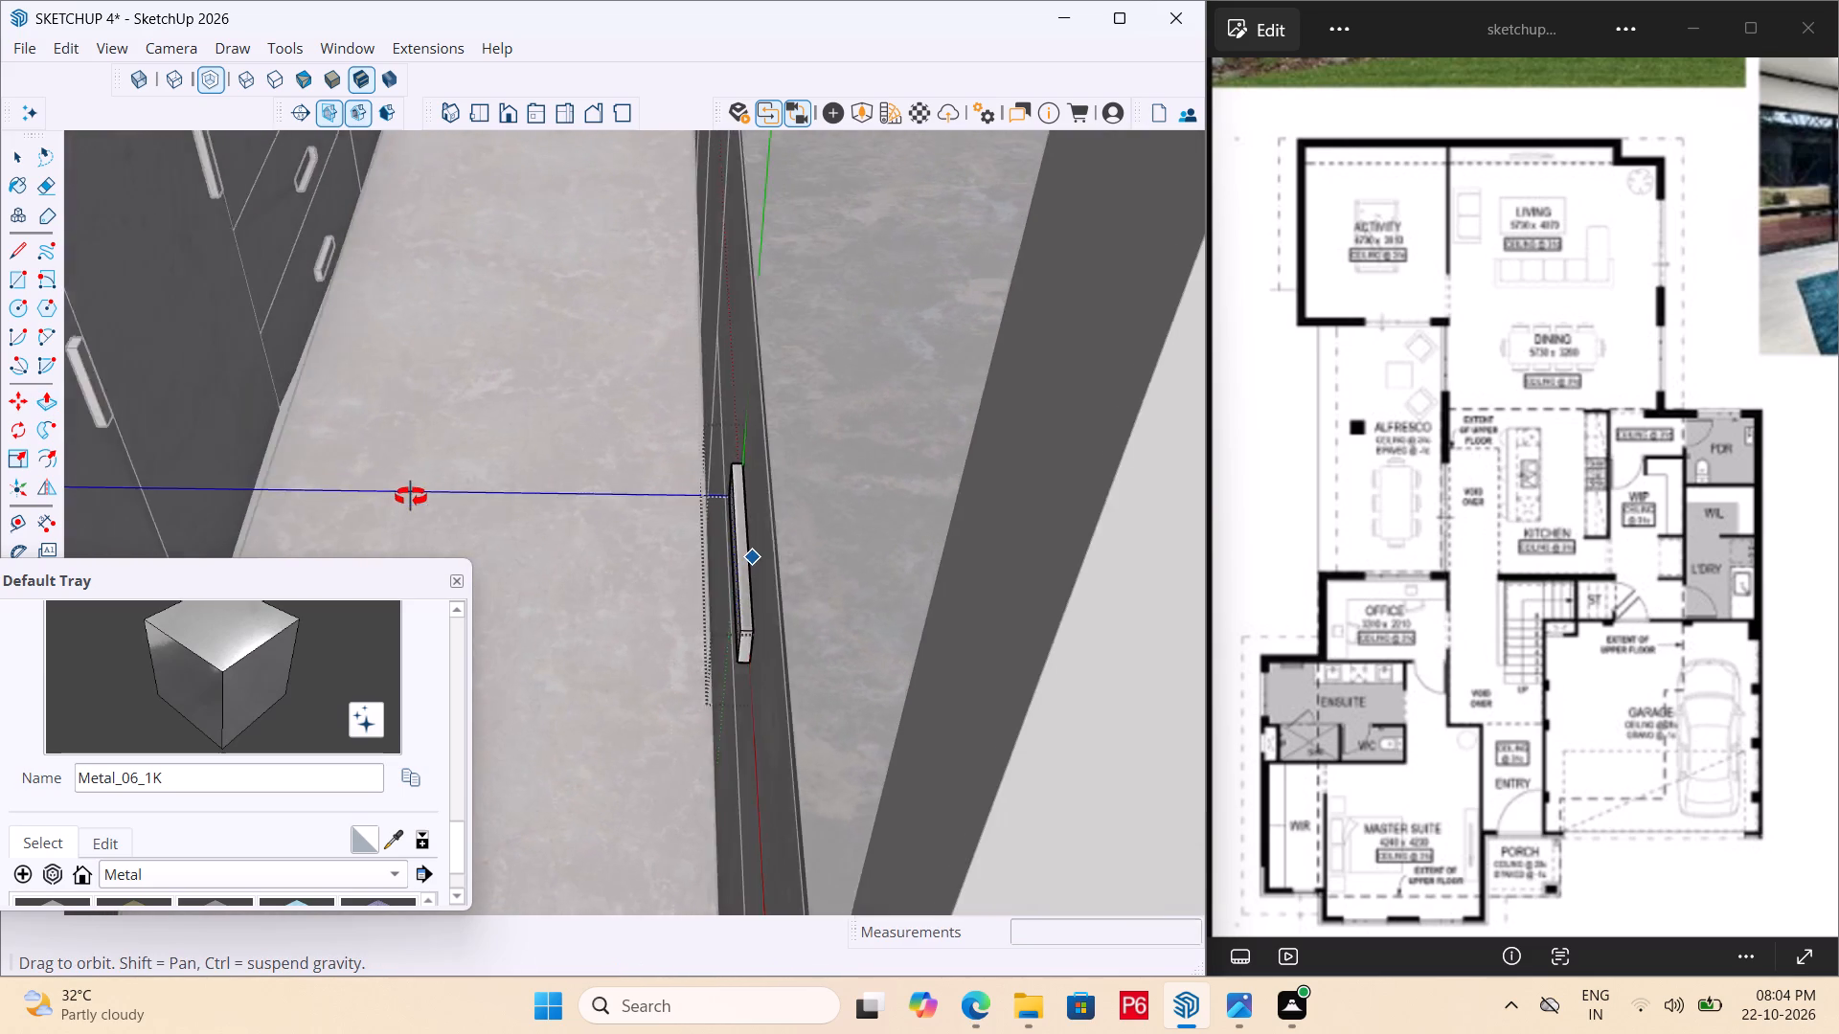
{"action": "middle_click_drag", "start_coordinate": [411, 497], "coordinate": [691, 531]}
{"action": "scroll", "coordinate": [941, 510], "scroll_direction": "down", "scroll_amount": 6}
{"action": "scroll", "coordinate": [811, 468], "scroll_direction": "down", "scroll_amount": 3}
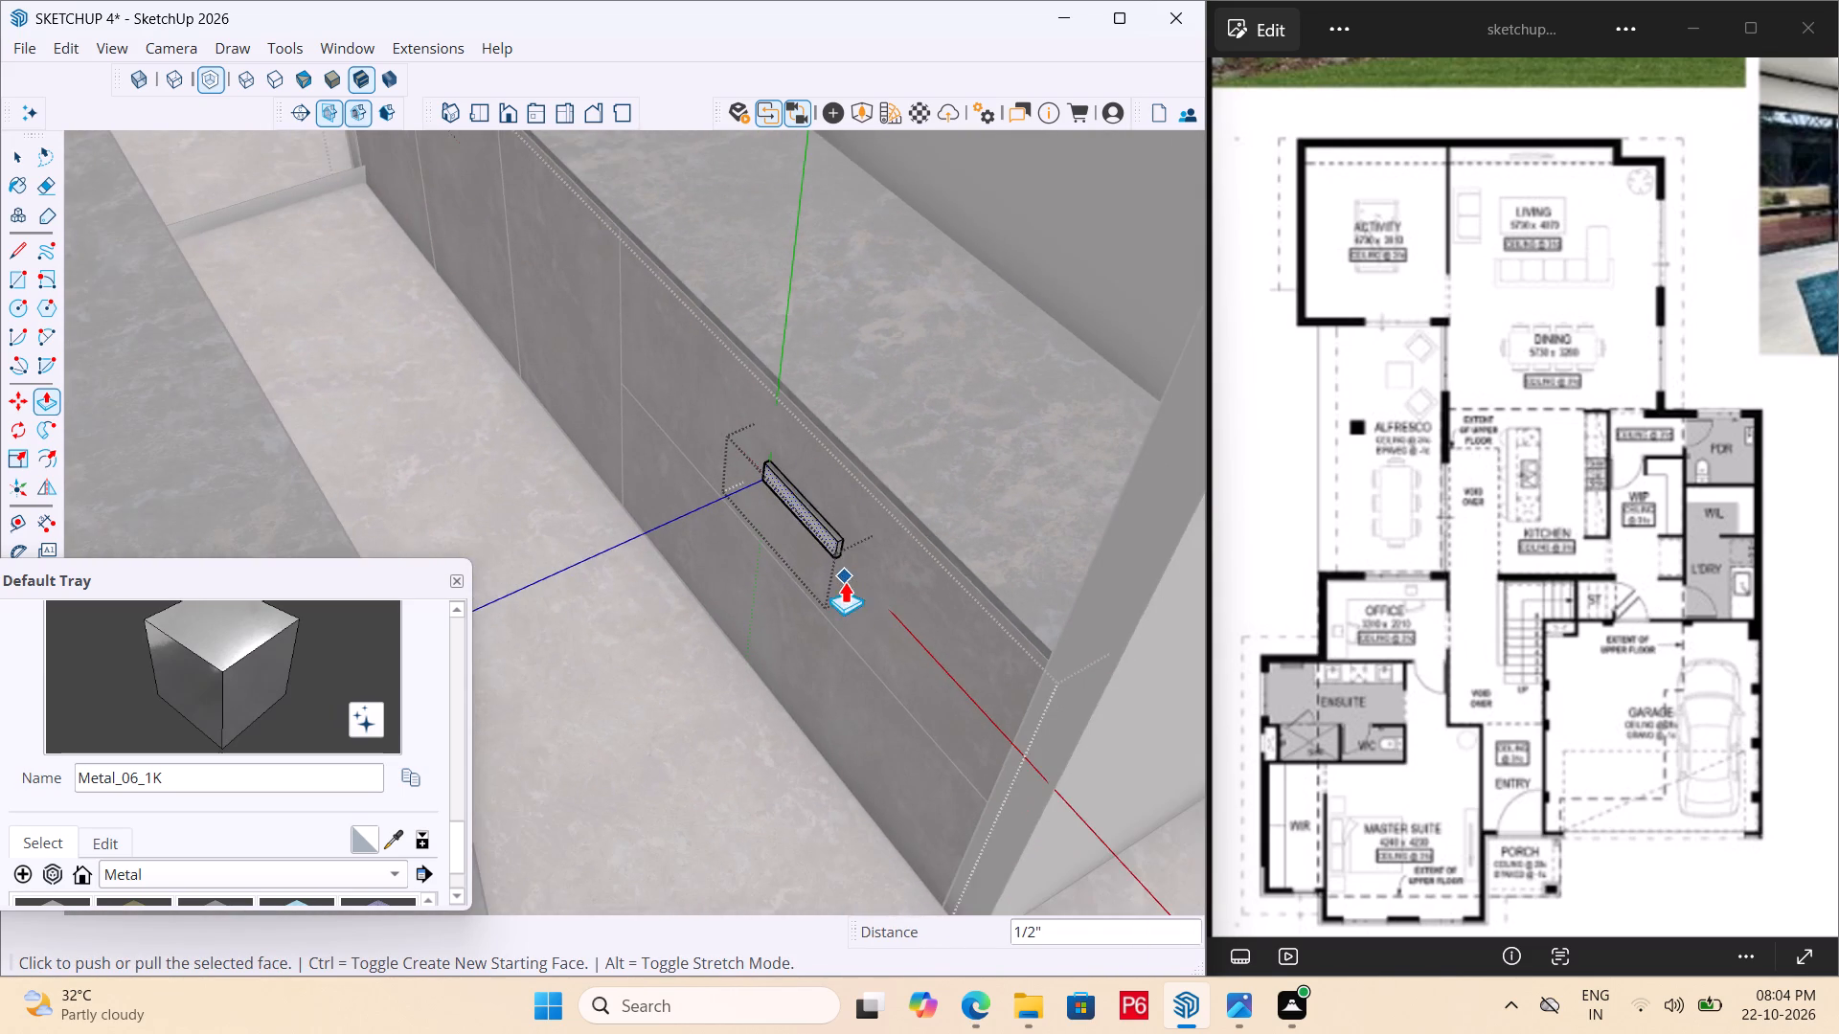
{"action": "key", "text": "space"}
{"action": "scroll", "coordinate": [845, 581], "scroll_direction": "up", "scroll_amount": 5}
{"action": "left_click", "coordinate": [906, 565]}
Copy the handle group about 1' 2" downward onto the lower drawer panel.
{"action": "left_click", "coordinate": [814, 531]}
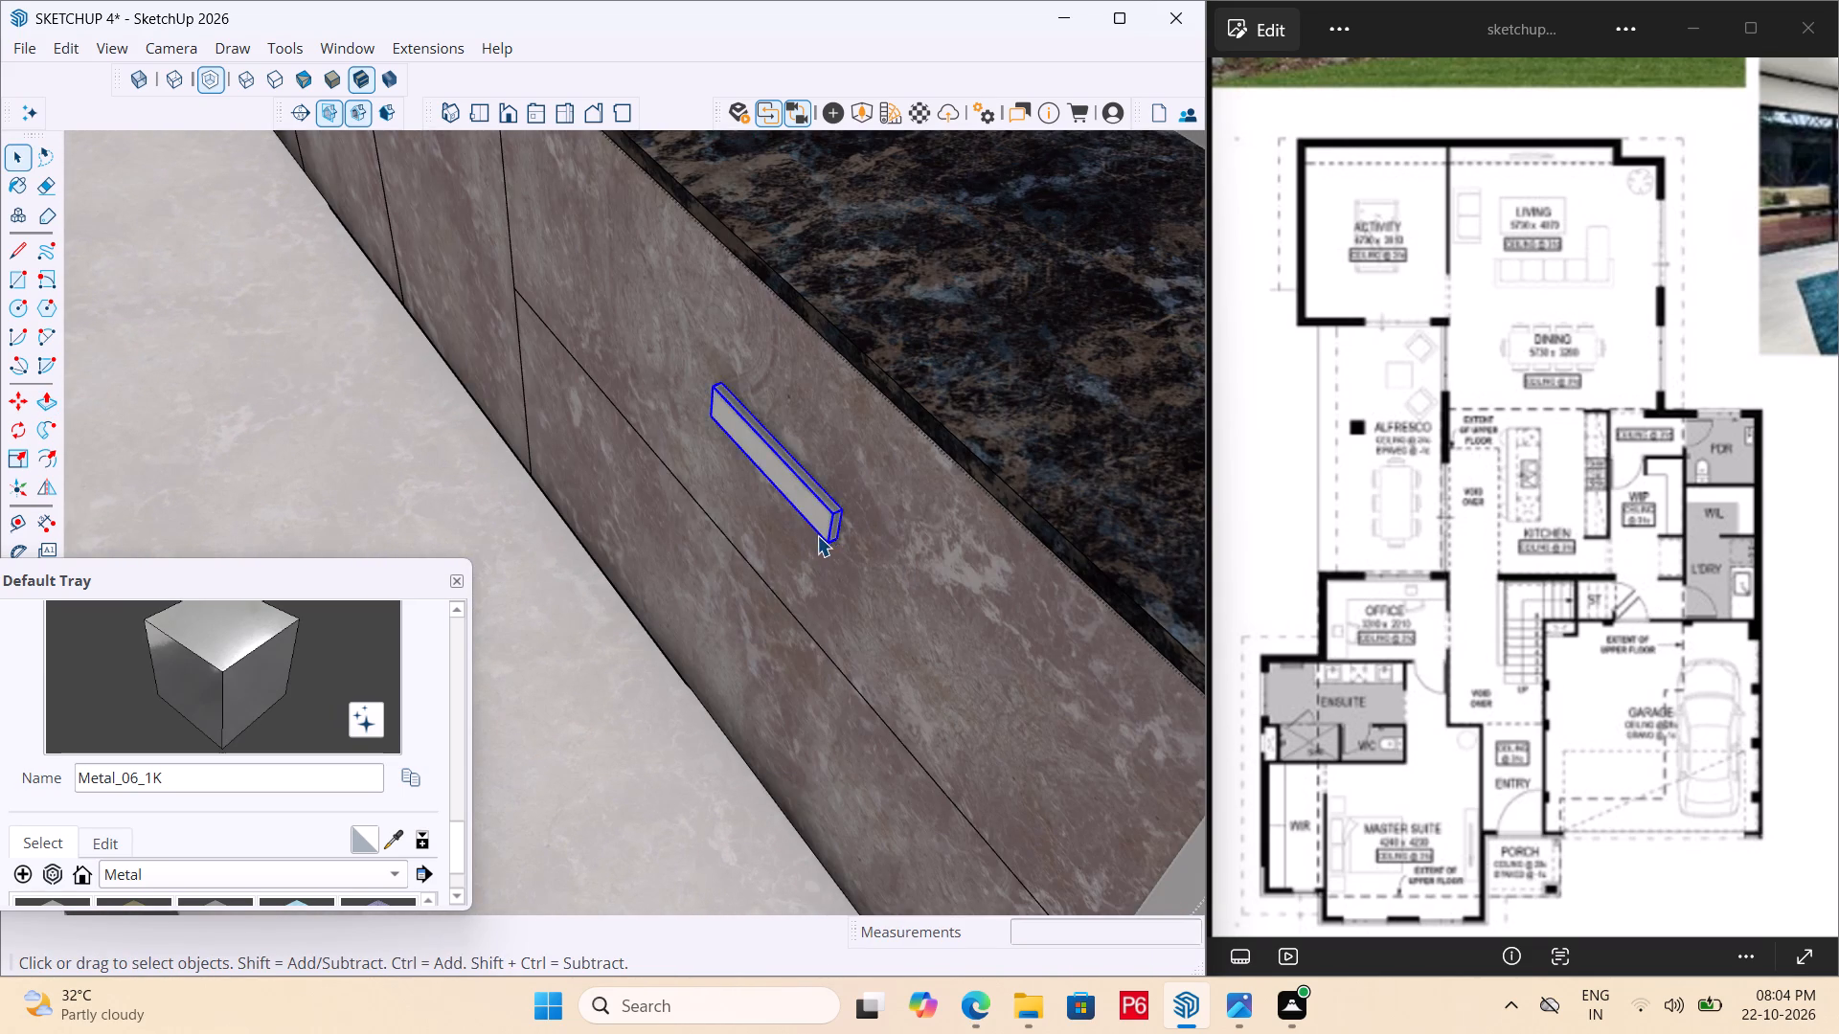
{"action": "scroll", "coordinate": [825, 549], "scroll_direction": "up", "scroll_amount": 4}
{"action": "key", "text": "m"}
{"action": "left_click", "coordinate": [848, 544]}
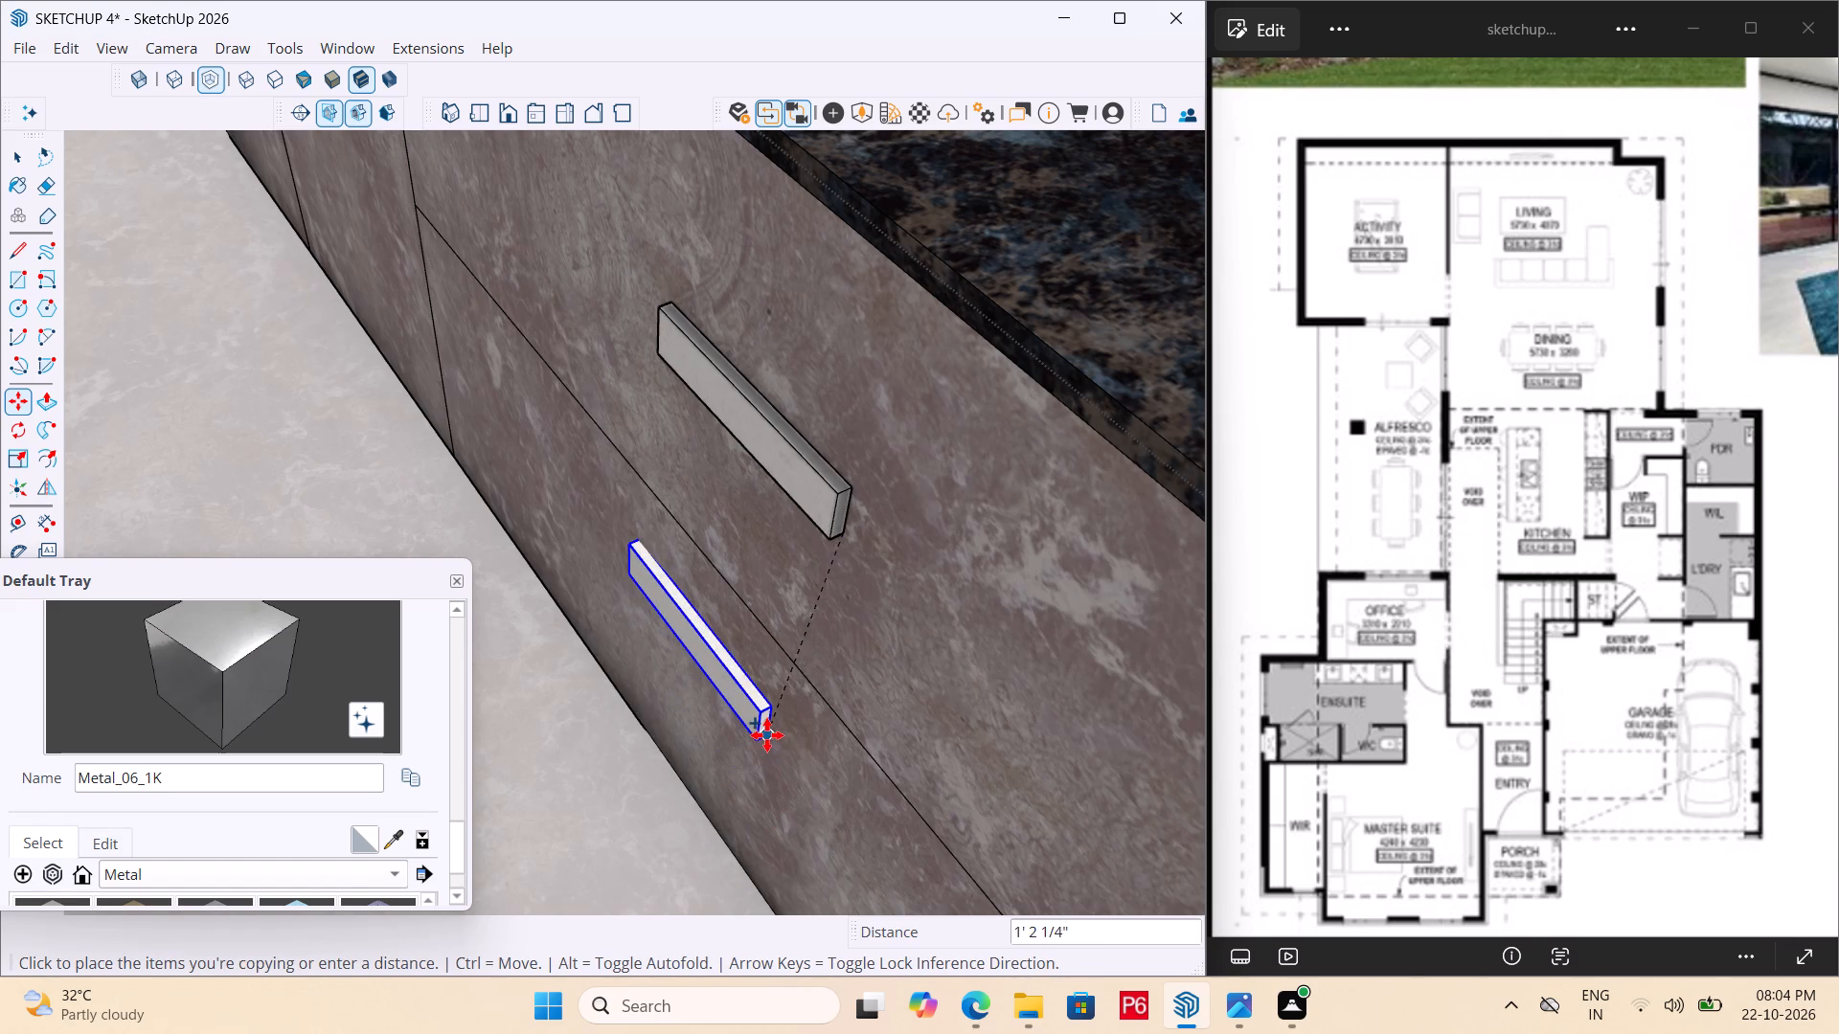
{"action": "left_click", "coordinate": [768, 751]}
{"action": "middle_click_drag", "start_coordinate": [769, 635], "coordinate": [739, 312]}
{"action": "scroll", "coordinate": [765, 577], "scroll_direction": "down", "scroll_amount": 1}
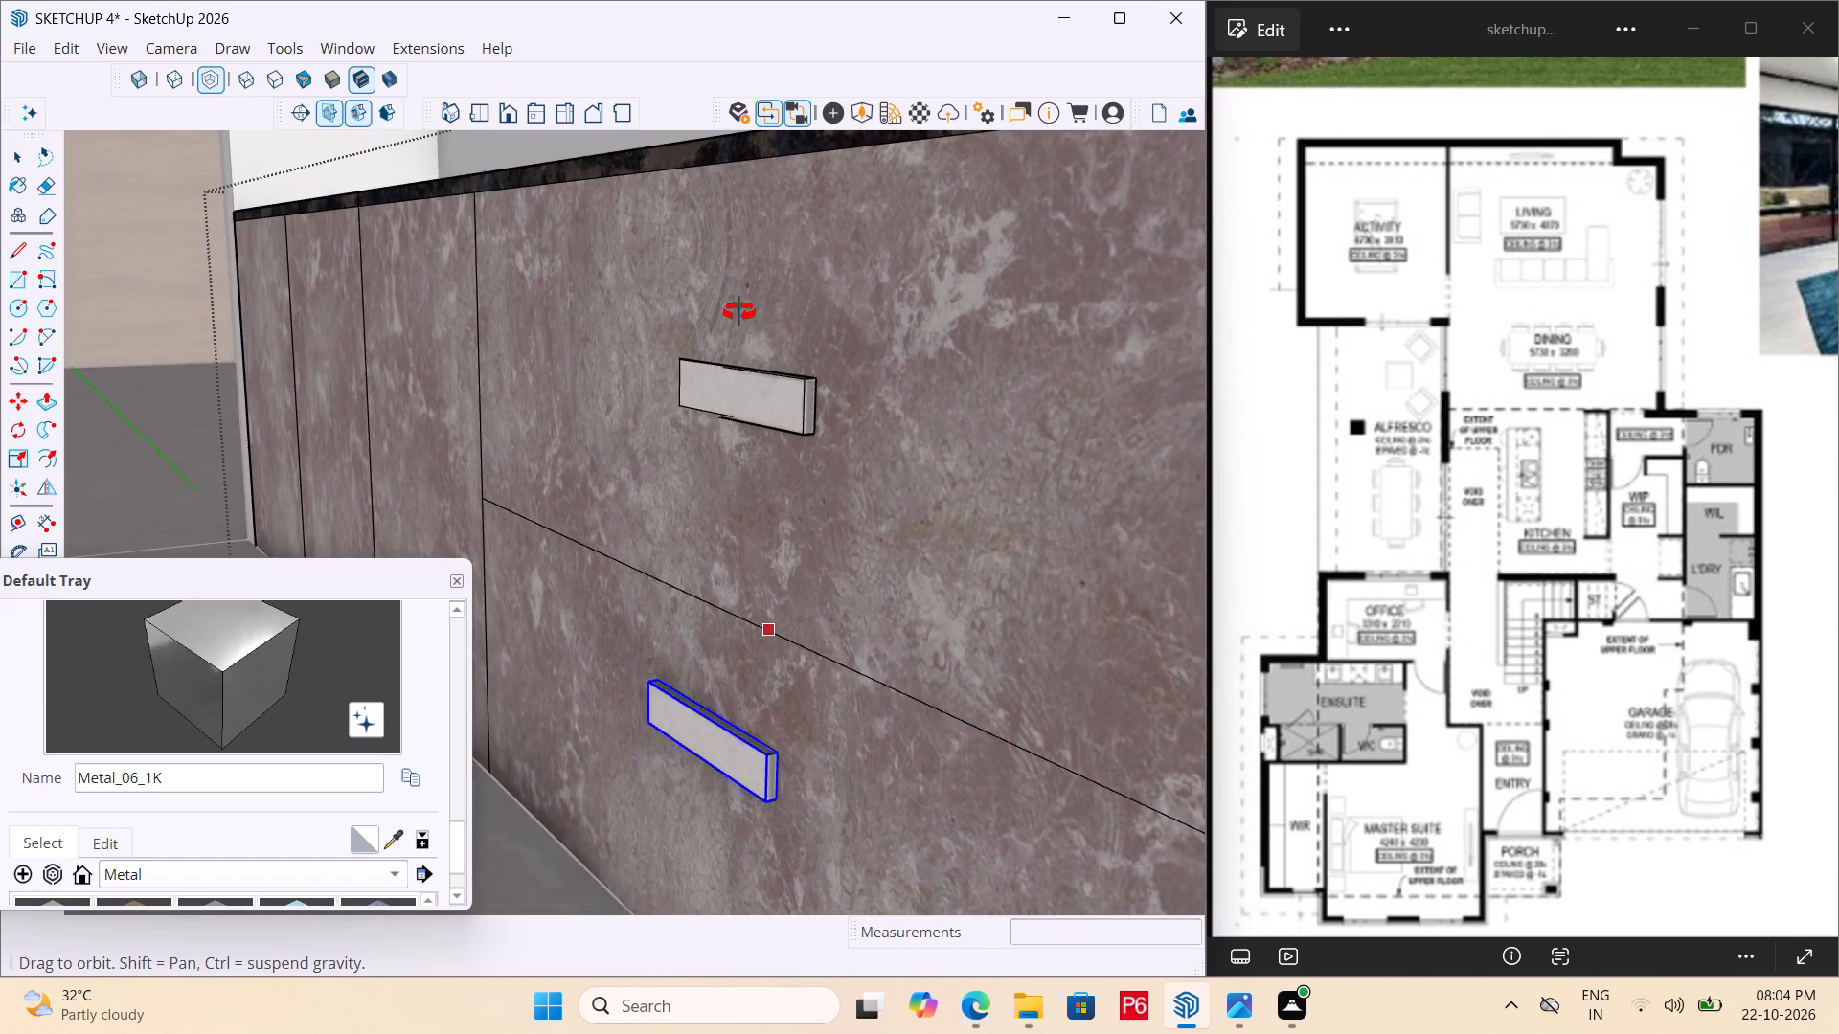
{"action": "middle_click_drag", "start_coordinate": [739, 312], "coordinate": [796, 417]}
{"action": "scroll", "coordinate": [938, 586], "scroll_direction": "down", "scroll_amount": 6}
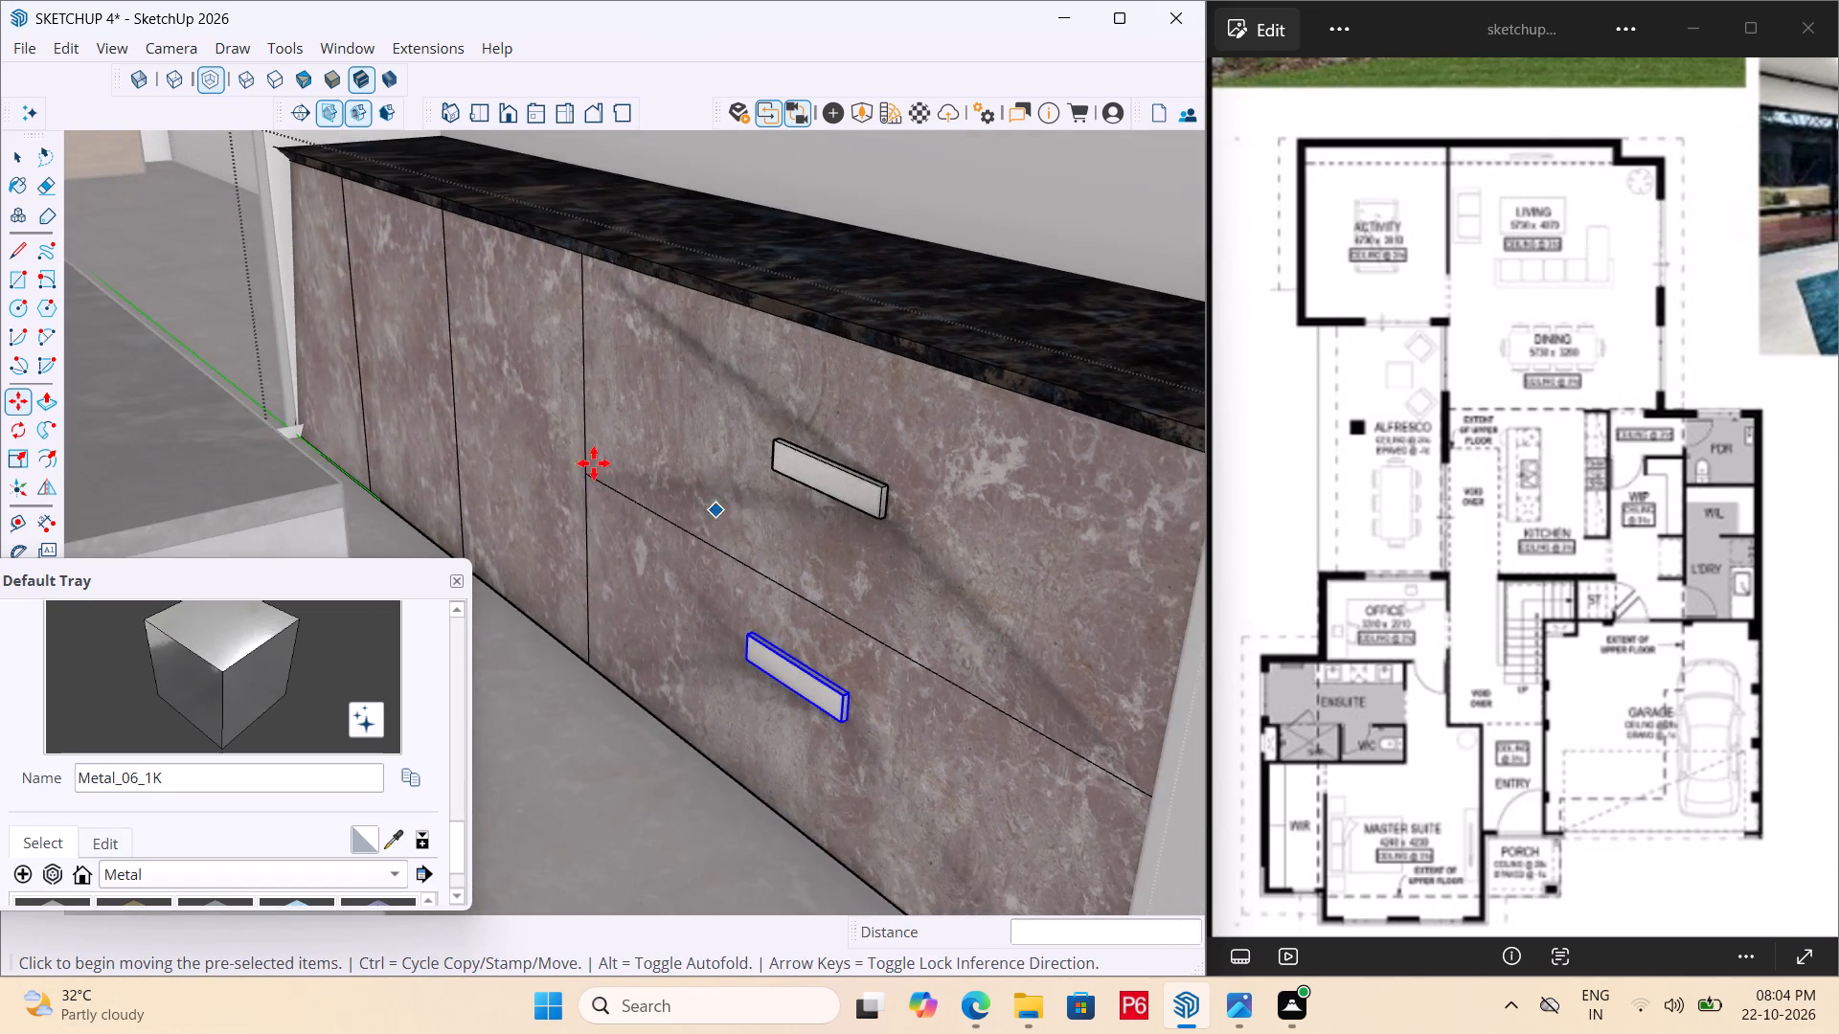
Draw a narrow upright handle rectangle about 6" tall on the third panel, beside the line bordering the drawers.
{"action": "scroll", "coordinate": [479, 406], "scroll_direction": "up", "scroll_amount": 5}
{"action": "key", "text": "r"}
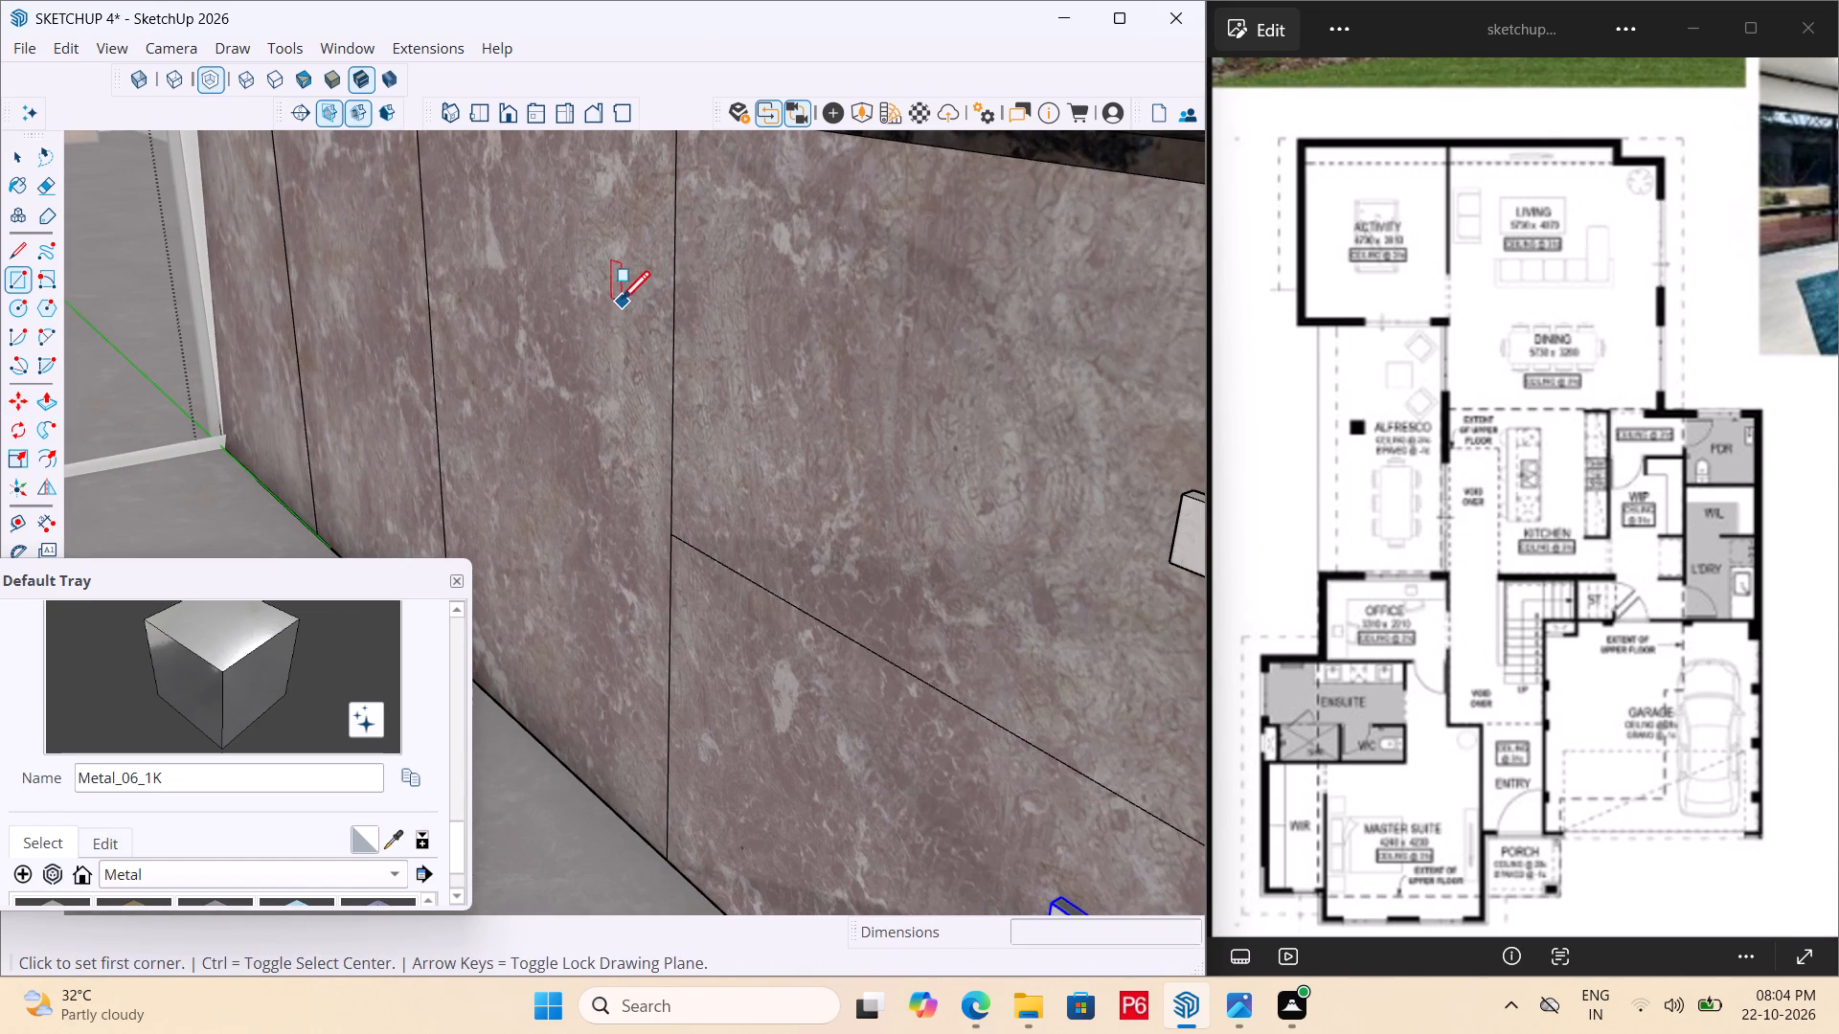
{"action": "left_click", "coordinate": [606, 336]}
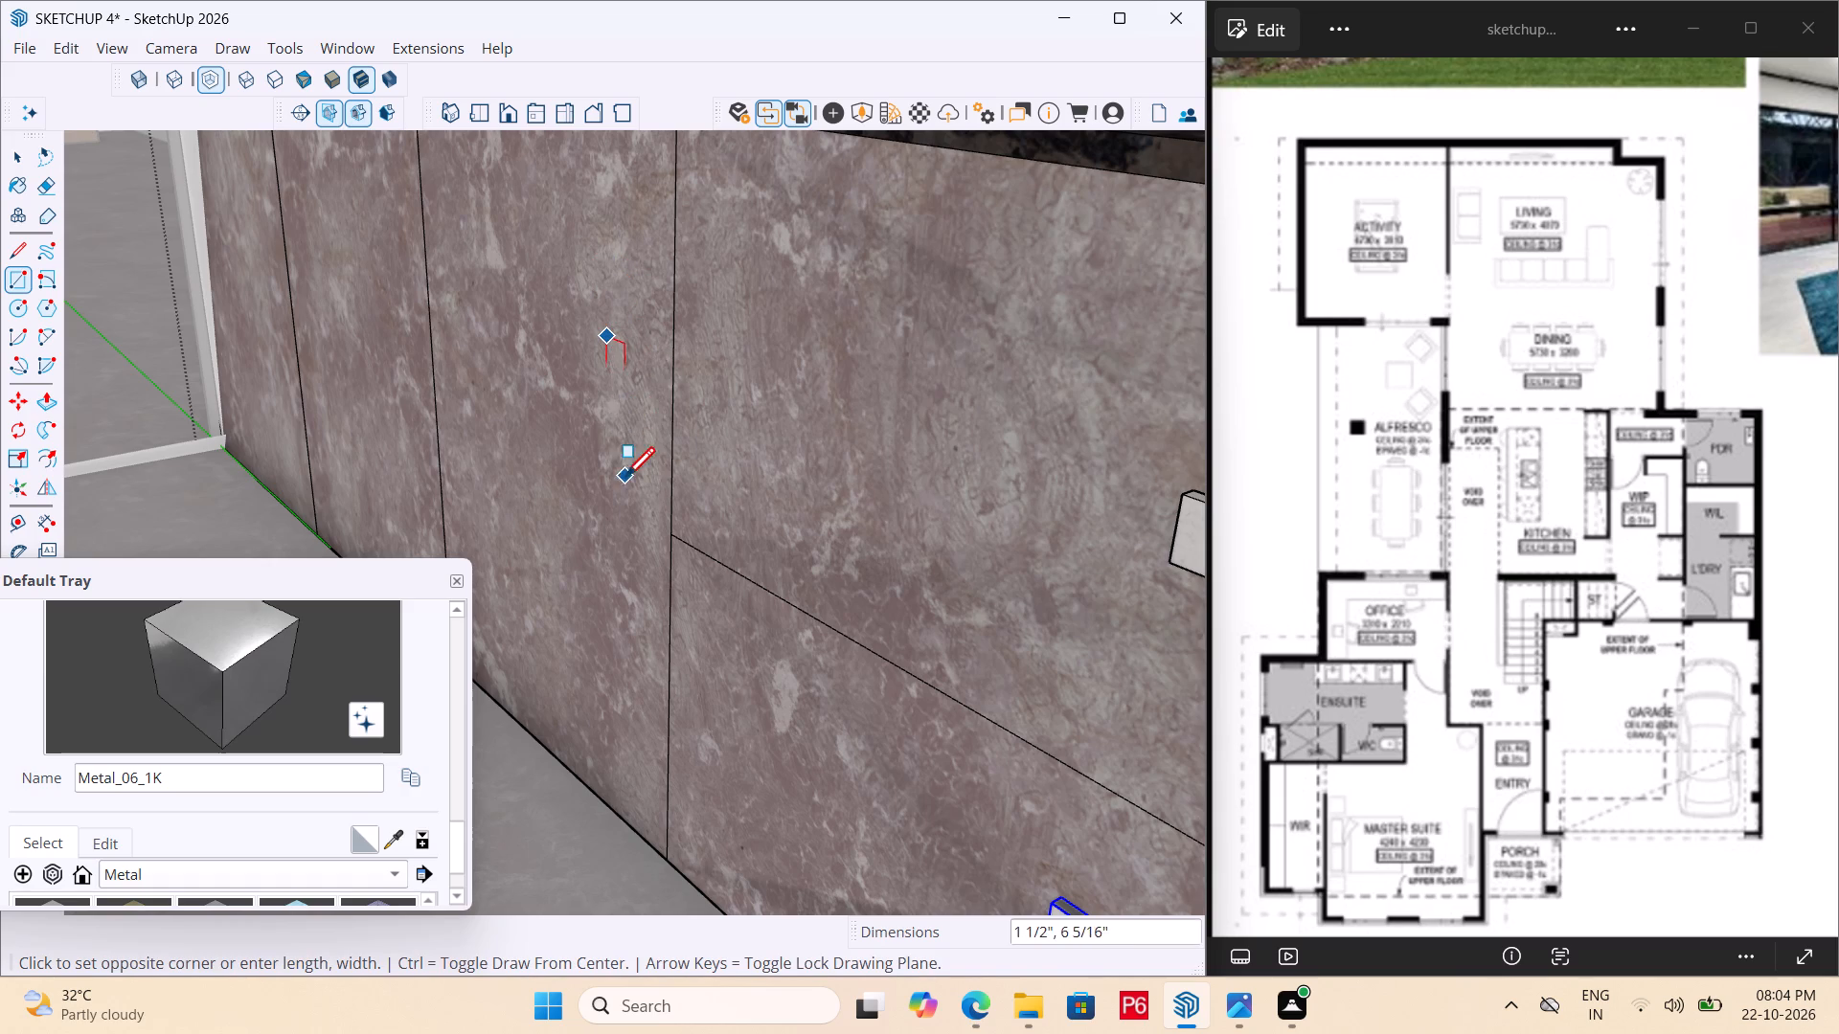
{"action": "left_click", "coordinate": [634, 473]}
{"action": "key", "text": "space"}
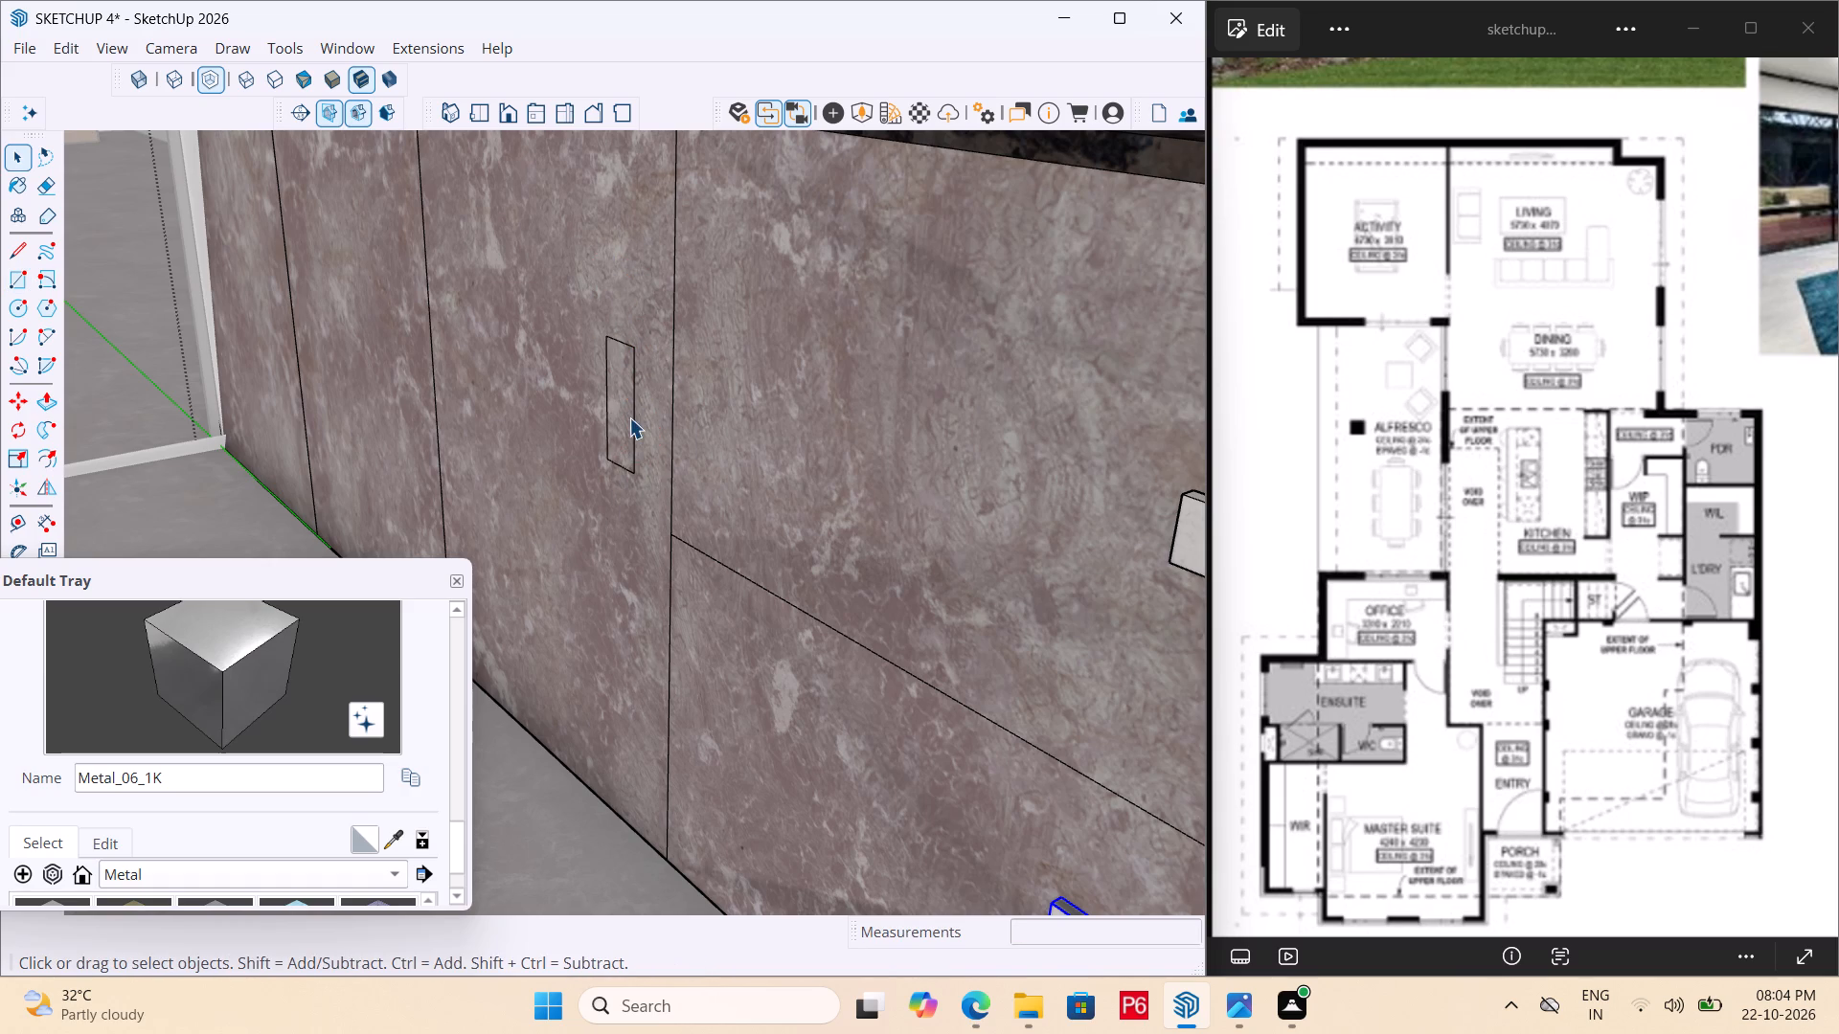
Undo the upright handle rectangle drawn on the third panel.
{"action": "scroll", "coordinate": [620, 409], "scroll_direction": "down", "scroll_amount": 1}
{"action": "middle_click_drag", "start_coordinate": [620, 409], "coordinate": [758, 453]}
{"action": "key", "text": "ctrl+z"}
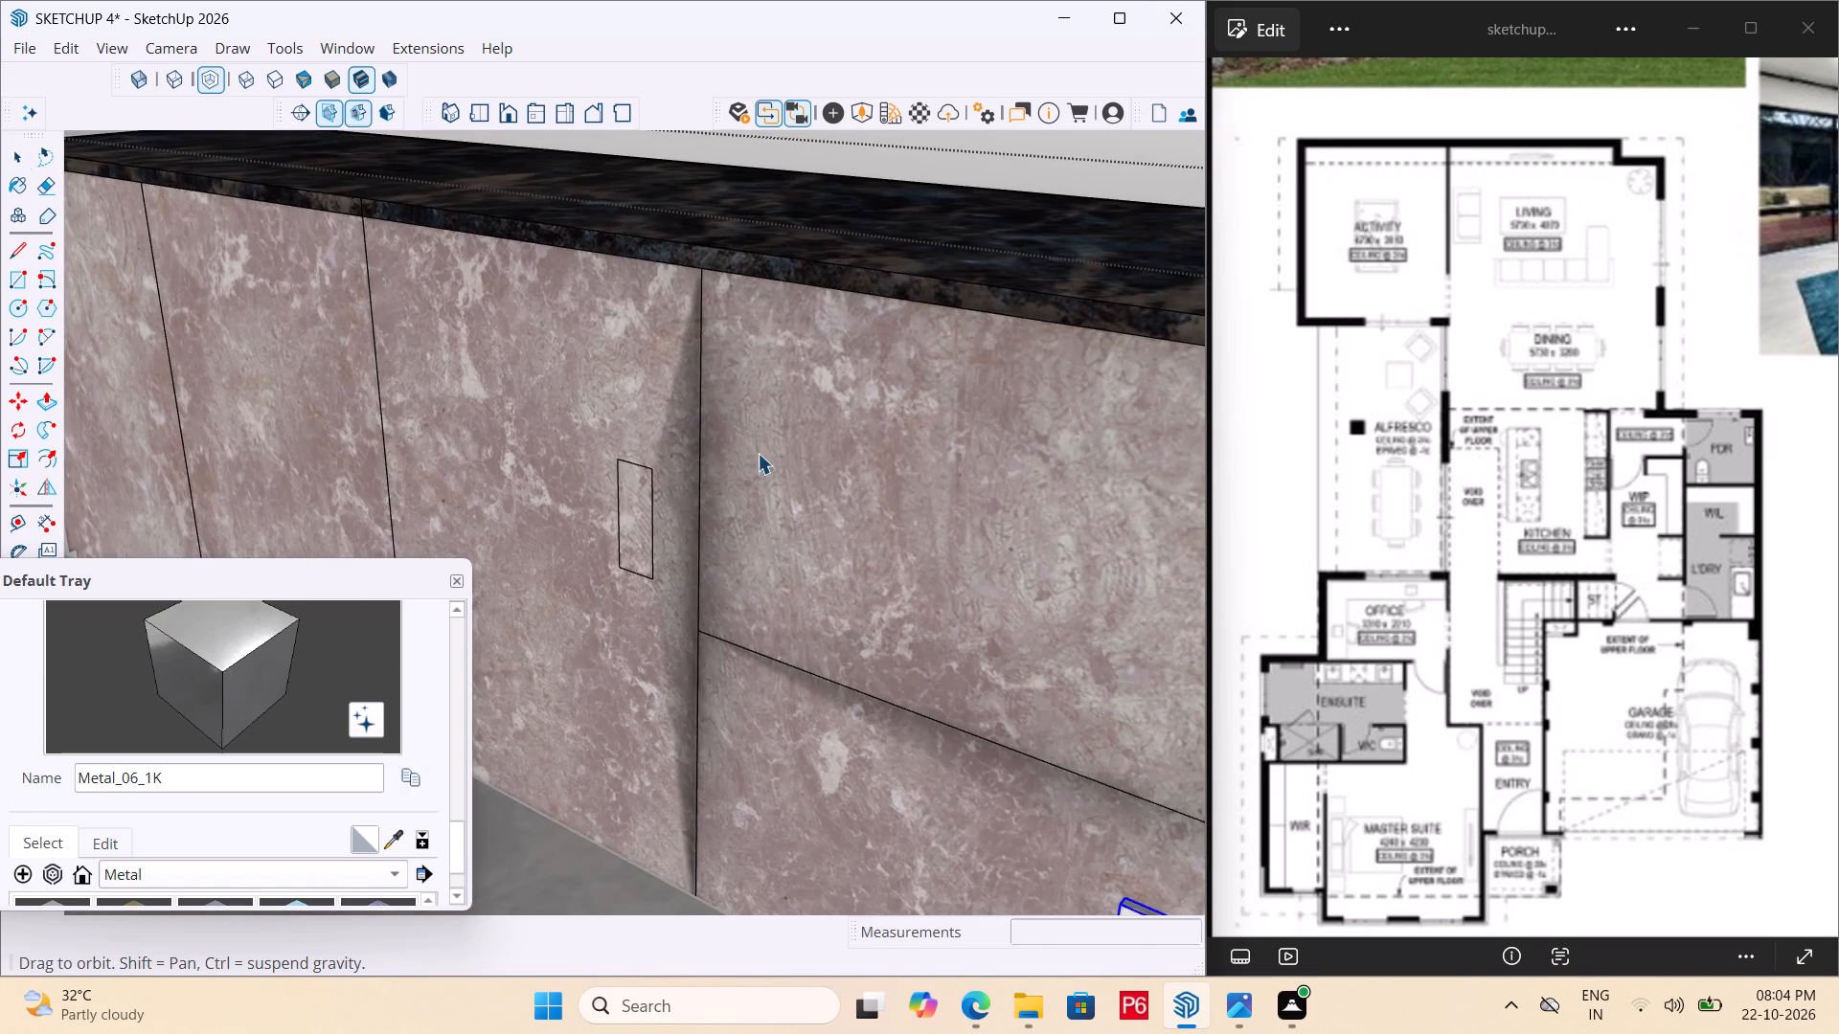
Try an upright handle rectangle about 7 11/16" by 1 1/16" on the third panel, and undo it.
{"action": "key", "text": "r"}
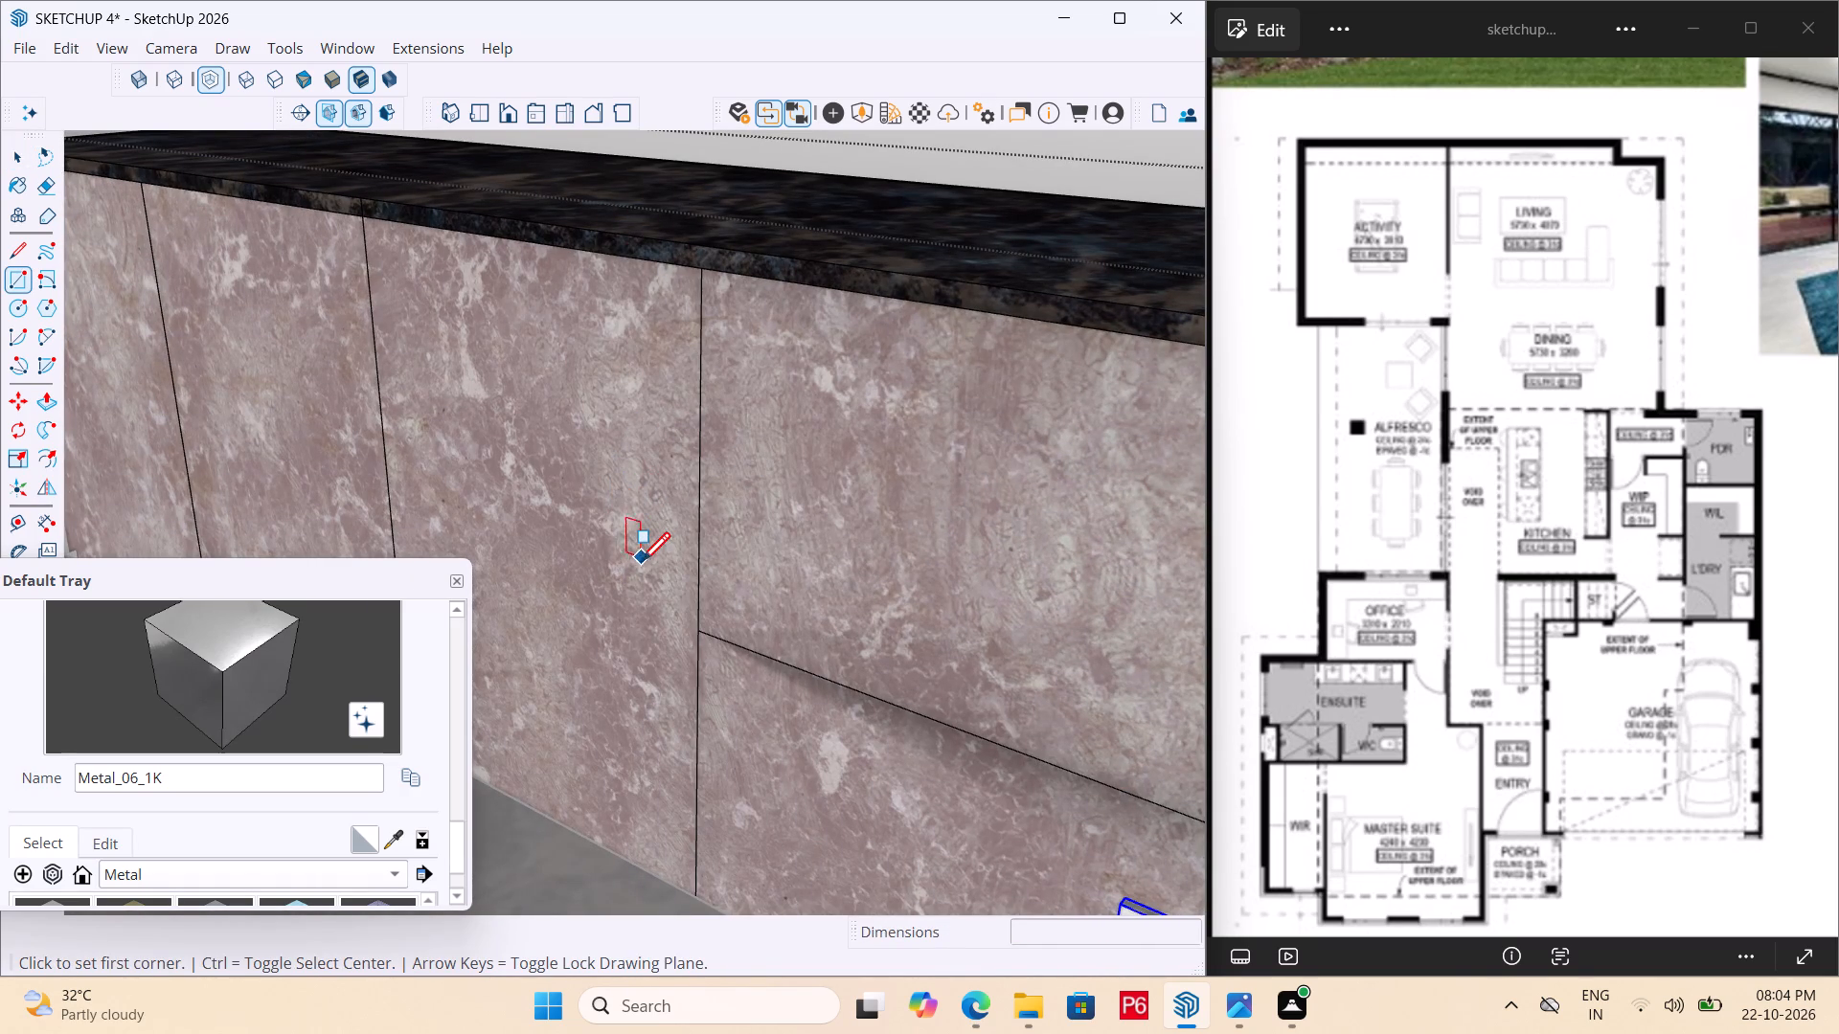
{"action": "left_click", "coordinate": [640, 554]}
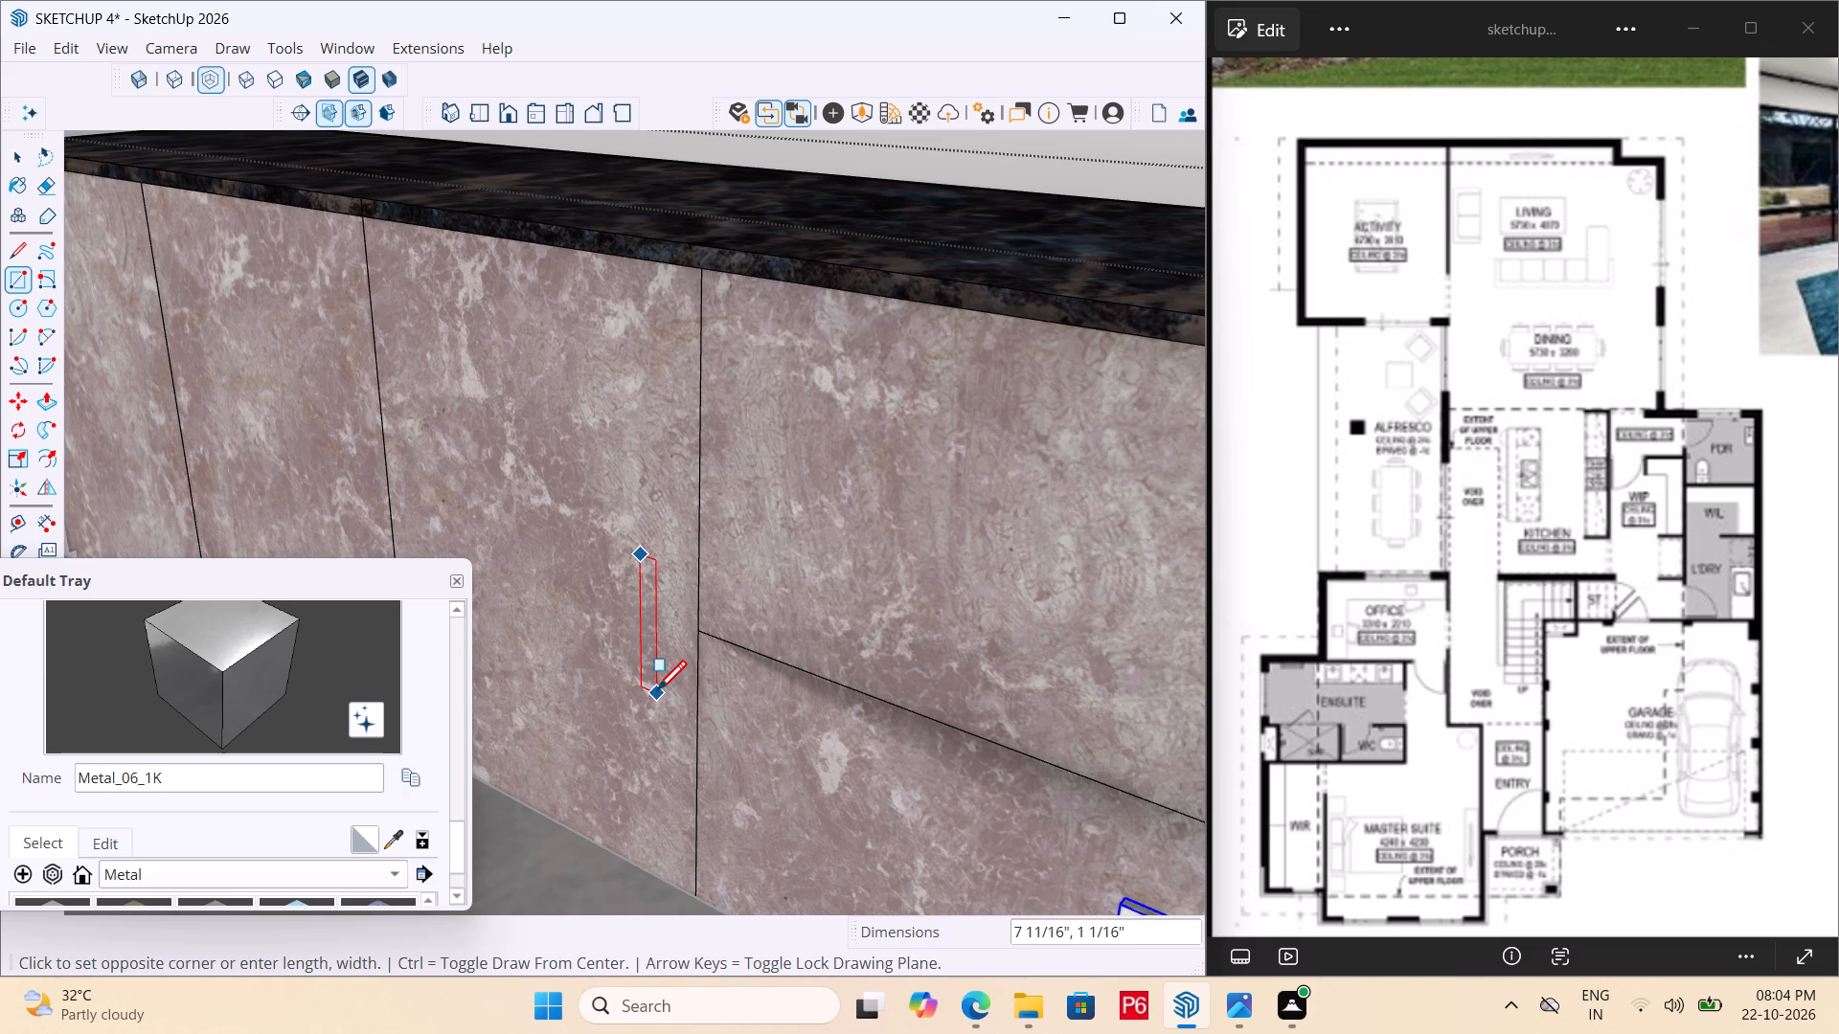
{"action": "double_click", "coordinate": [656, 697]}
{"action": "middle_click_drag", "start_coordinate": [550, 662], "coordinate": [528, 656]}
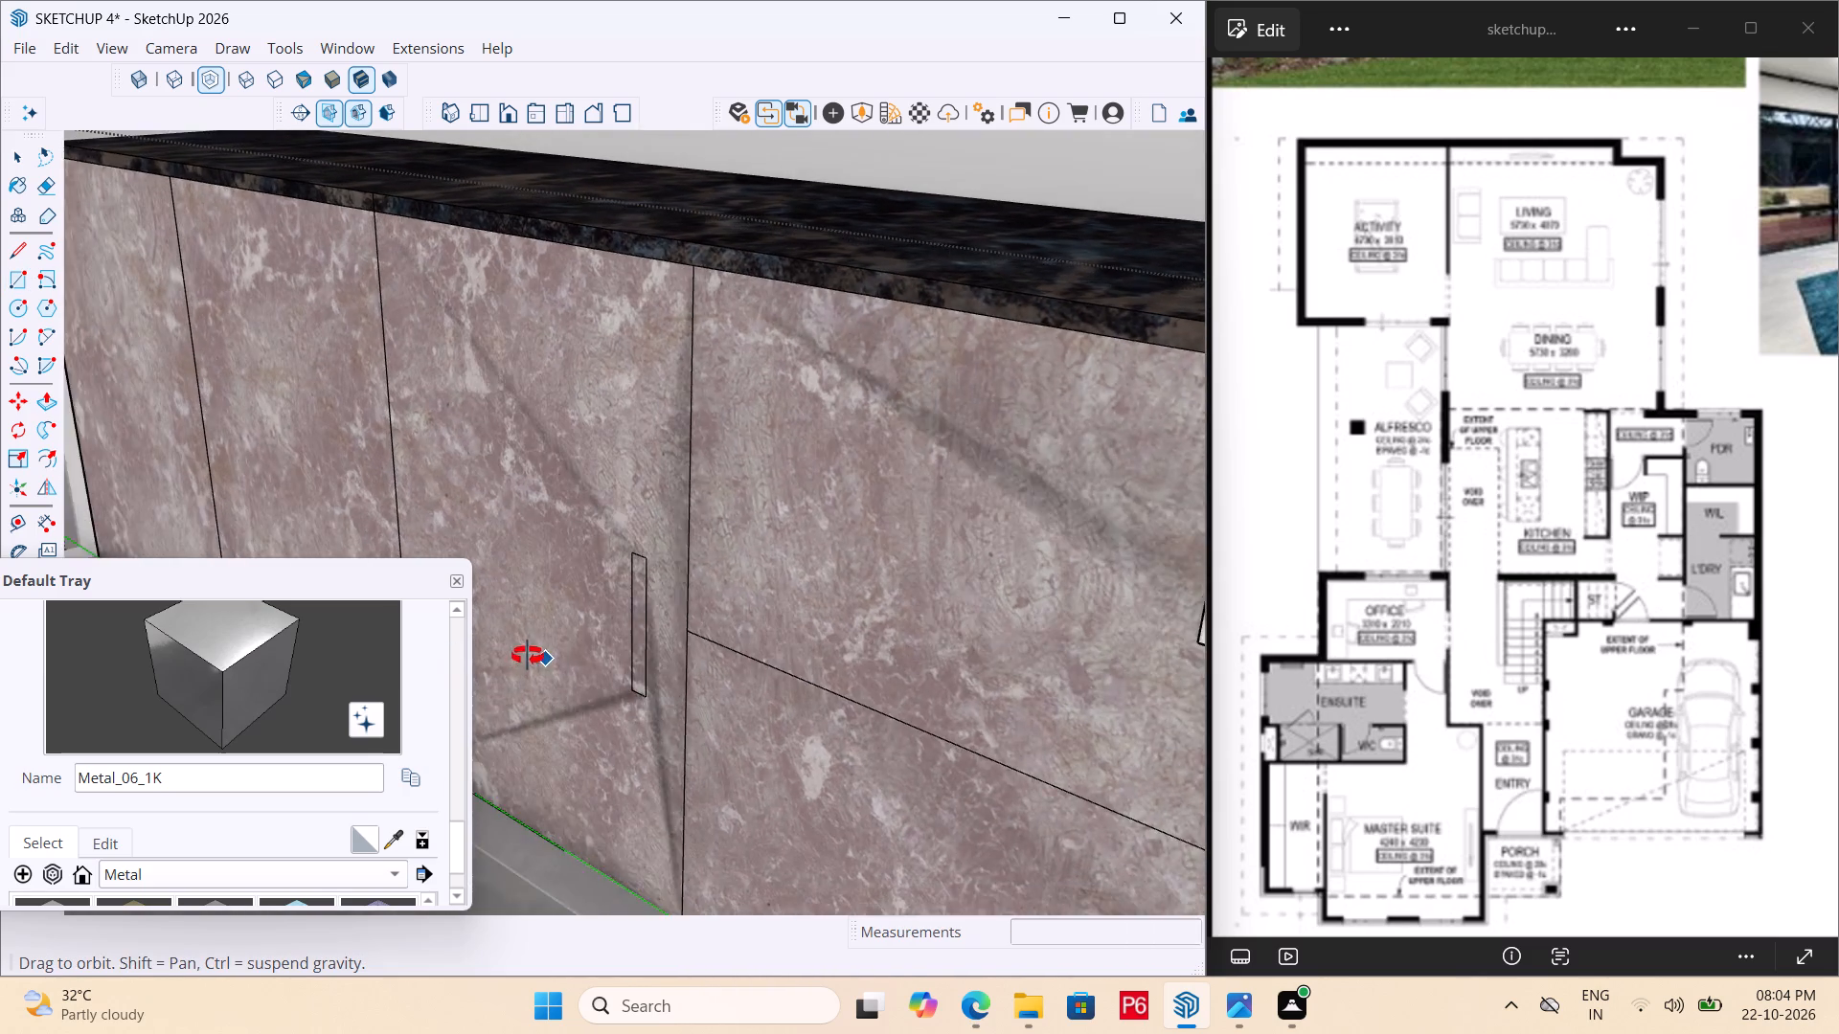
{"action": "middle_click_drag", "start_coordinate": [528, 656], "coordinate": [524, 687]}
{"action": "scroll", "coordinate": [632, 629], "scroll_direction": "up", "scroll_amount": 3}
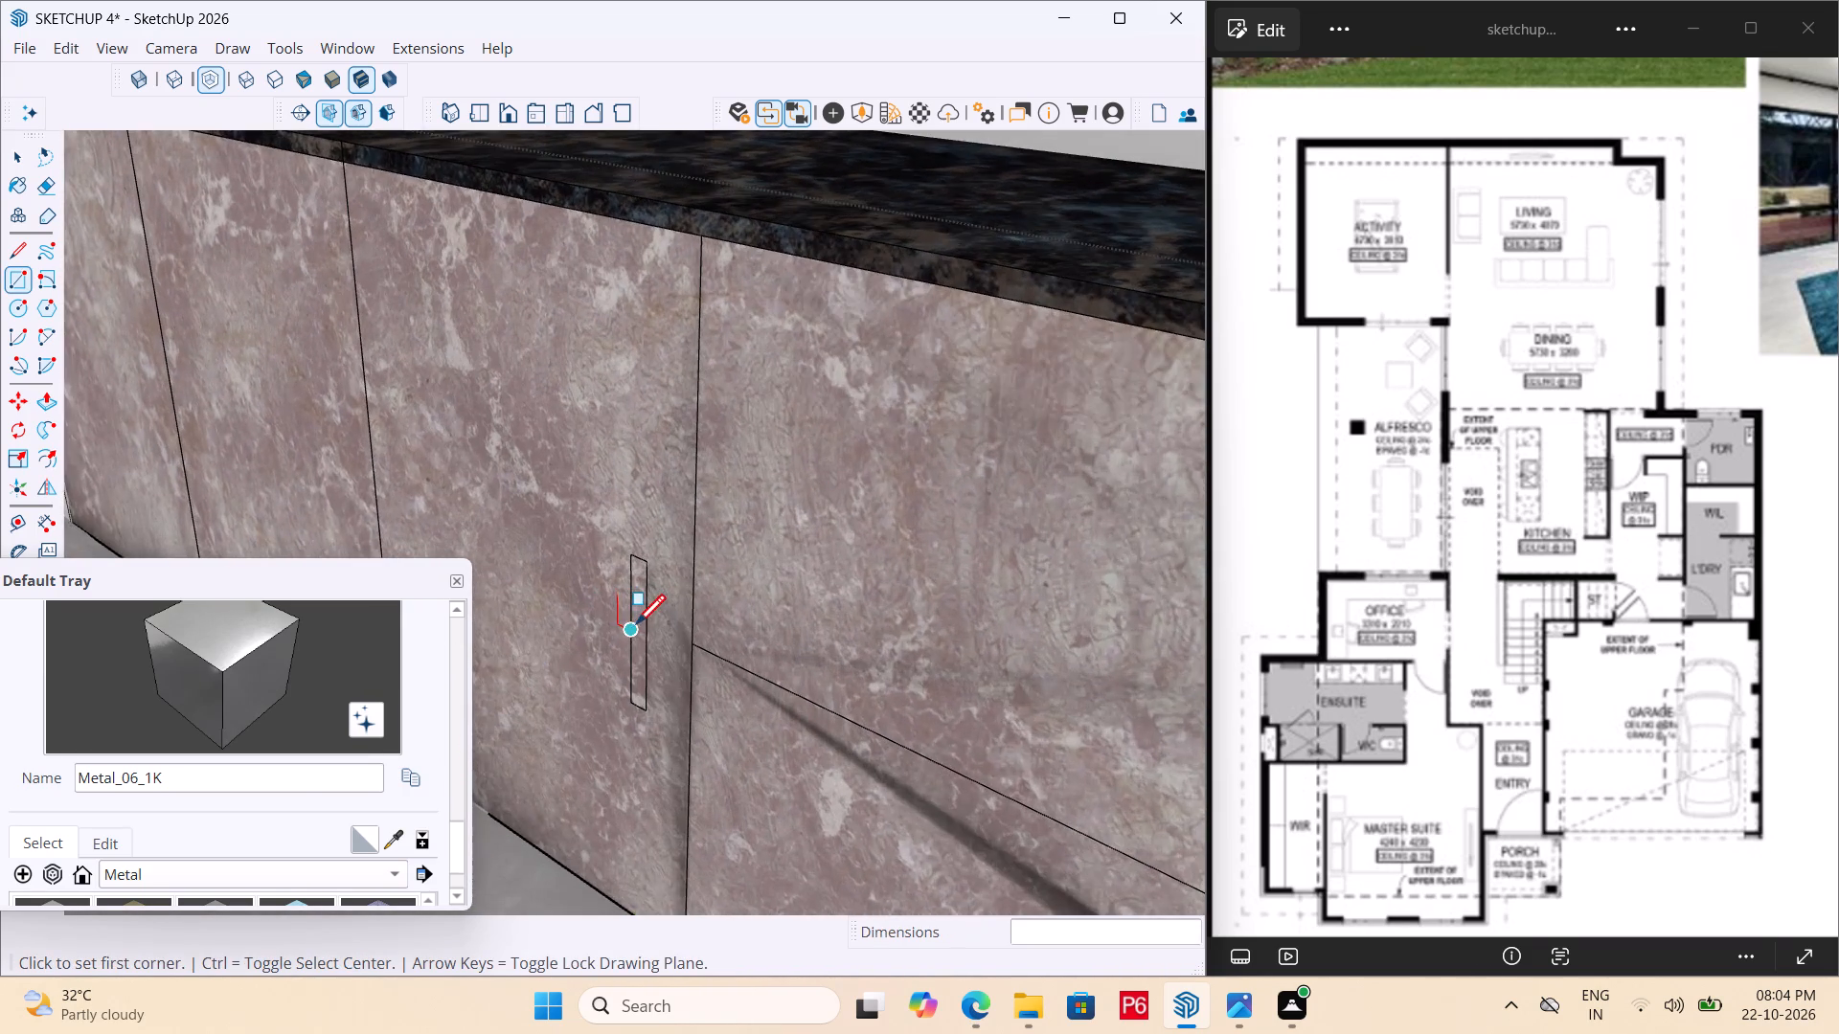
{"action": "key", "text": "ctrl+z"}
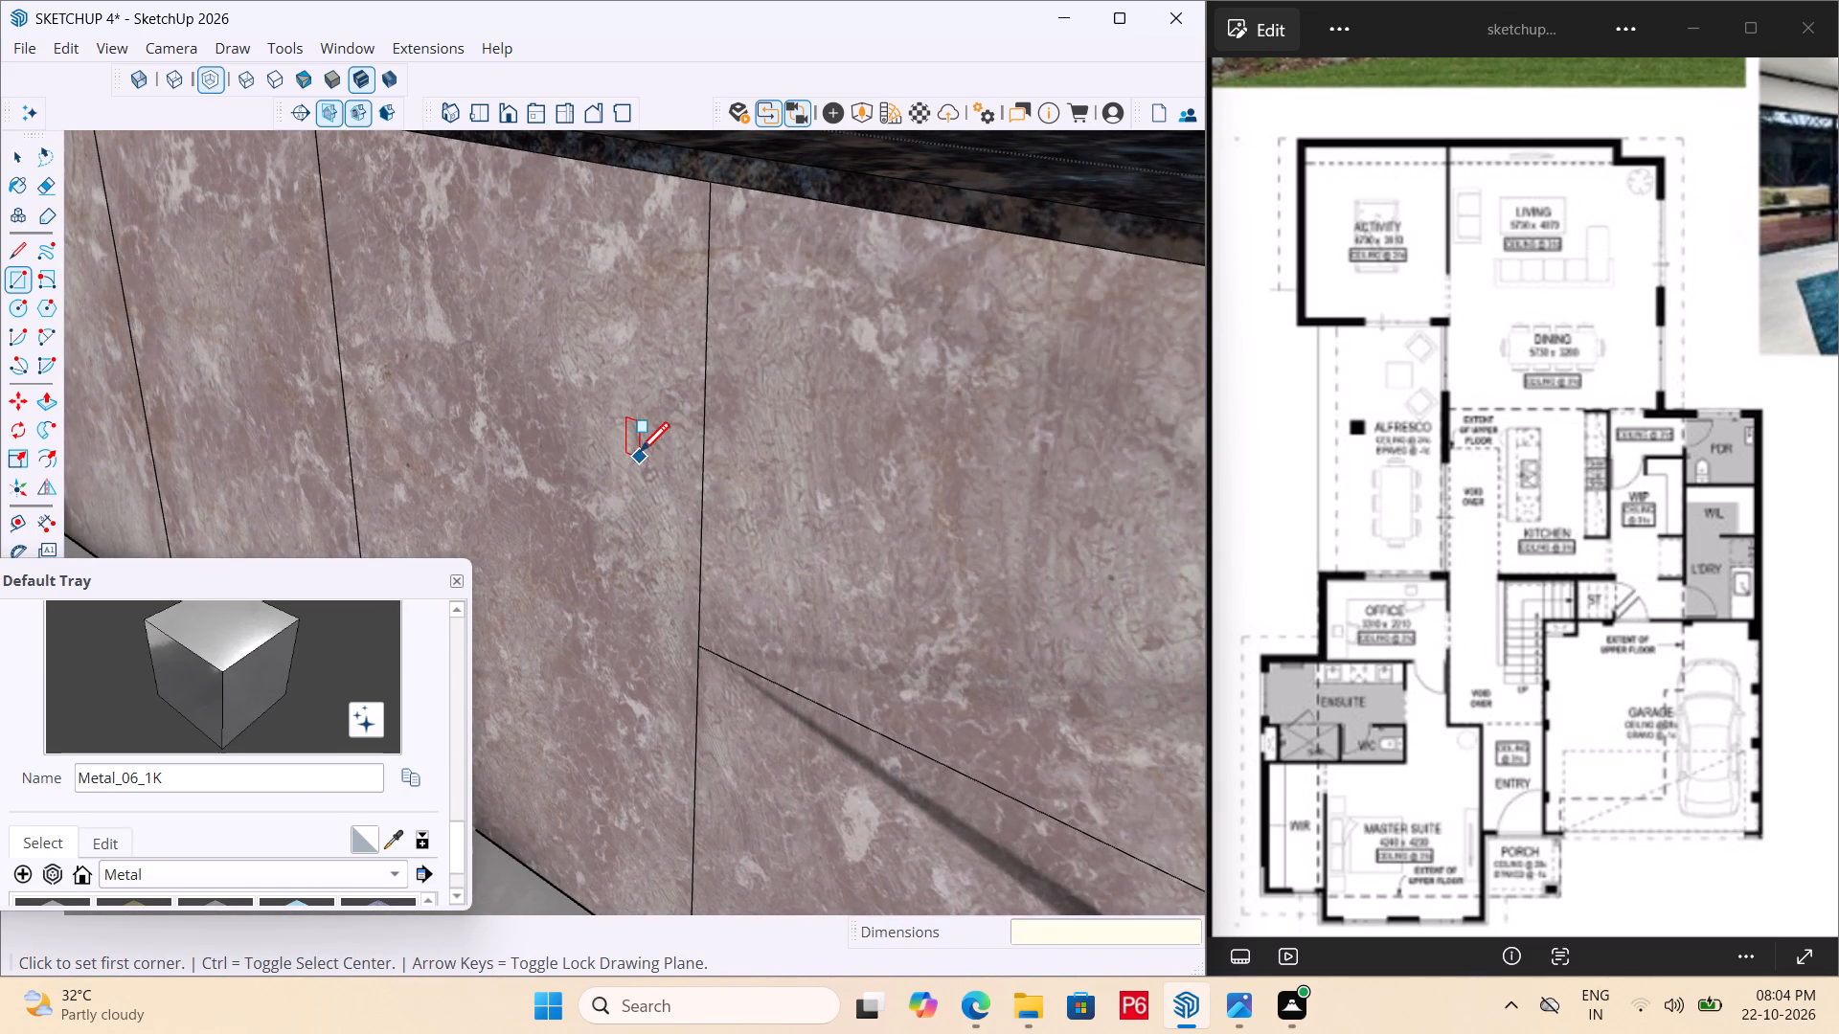
Draw an upright handle rectangle about 1 3/16" by 6 15/16" on the third panel, beside the drawers, and make it a group.
{"action": "left_click", "coordinate": [641, 450]}
{"action": "left_click", "coordinate": [662, 618]}
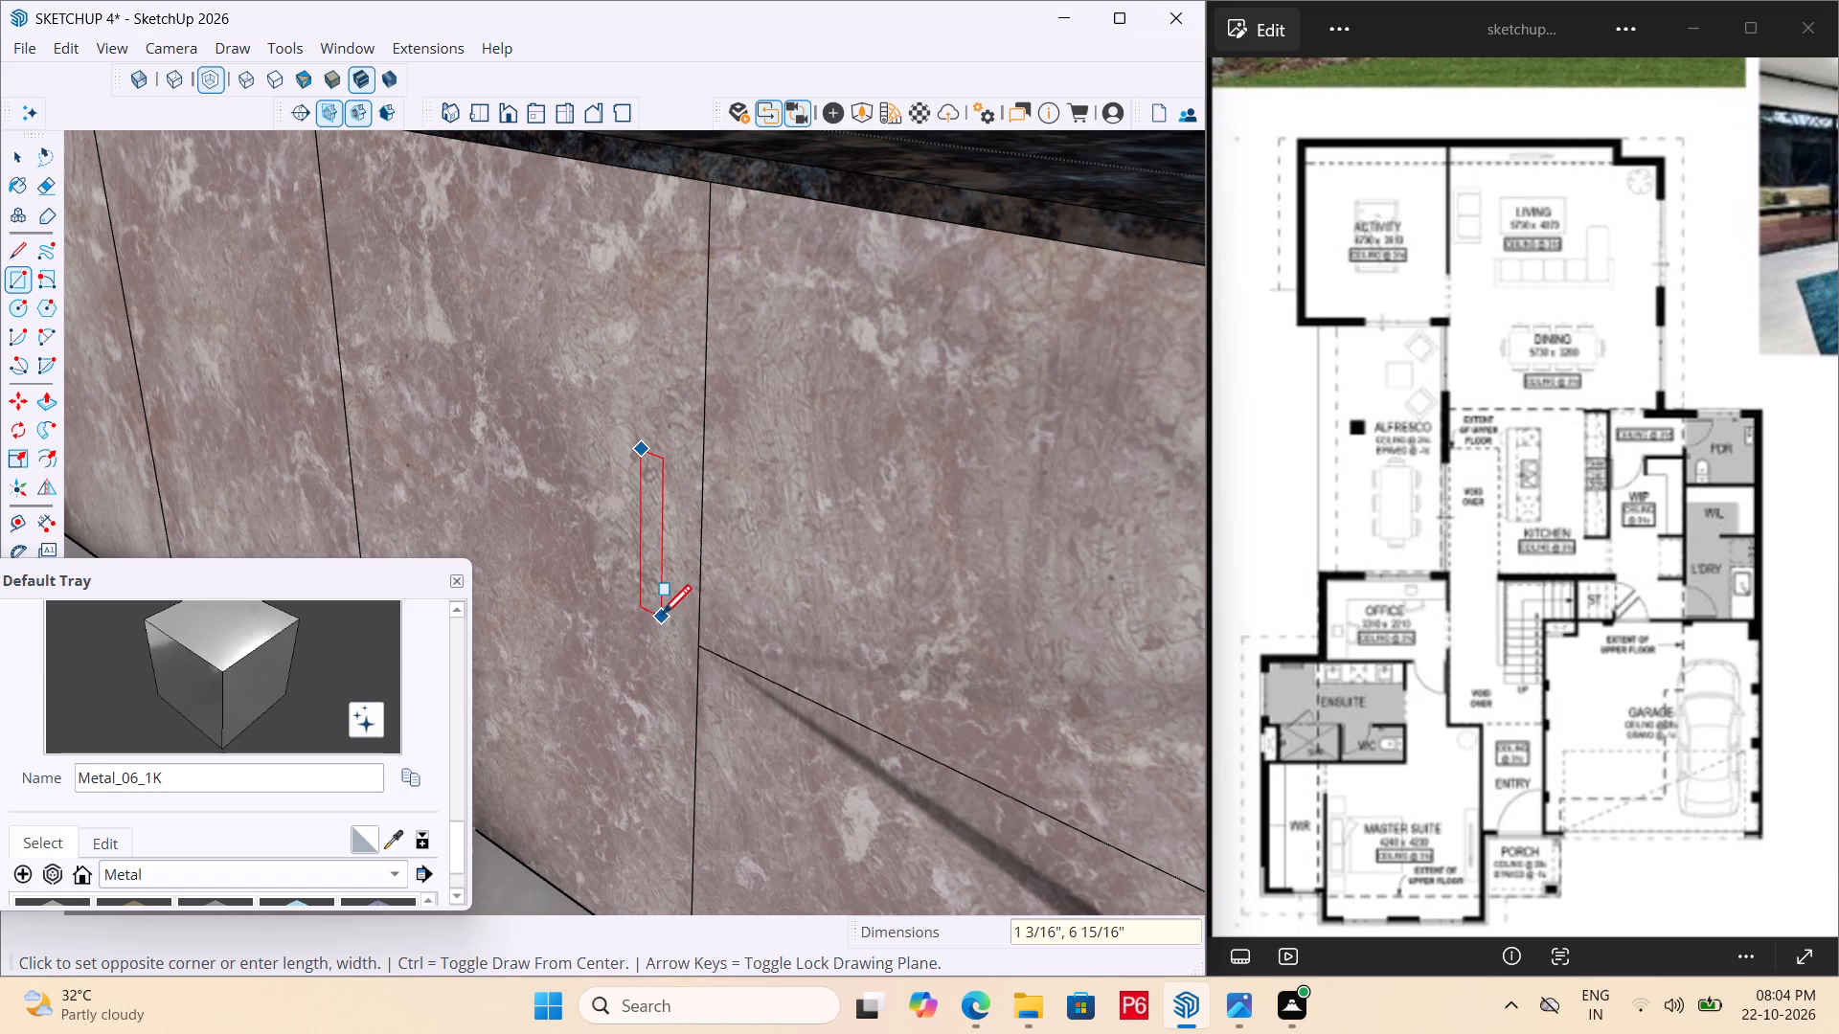
{"action": "key", "text": "space"}
{"action": "double_click", "coordinate": [652, 524]}
{"action": "right_click", "coordinate": [644, 507]}
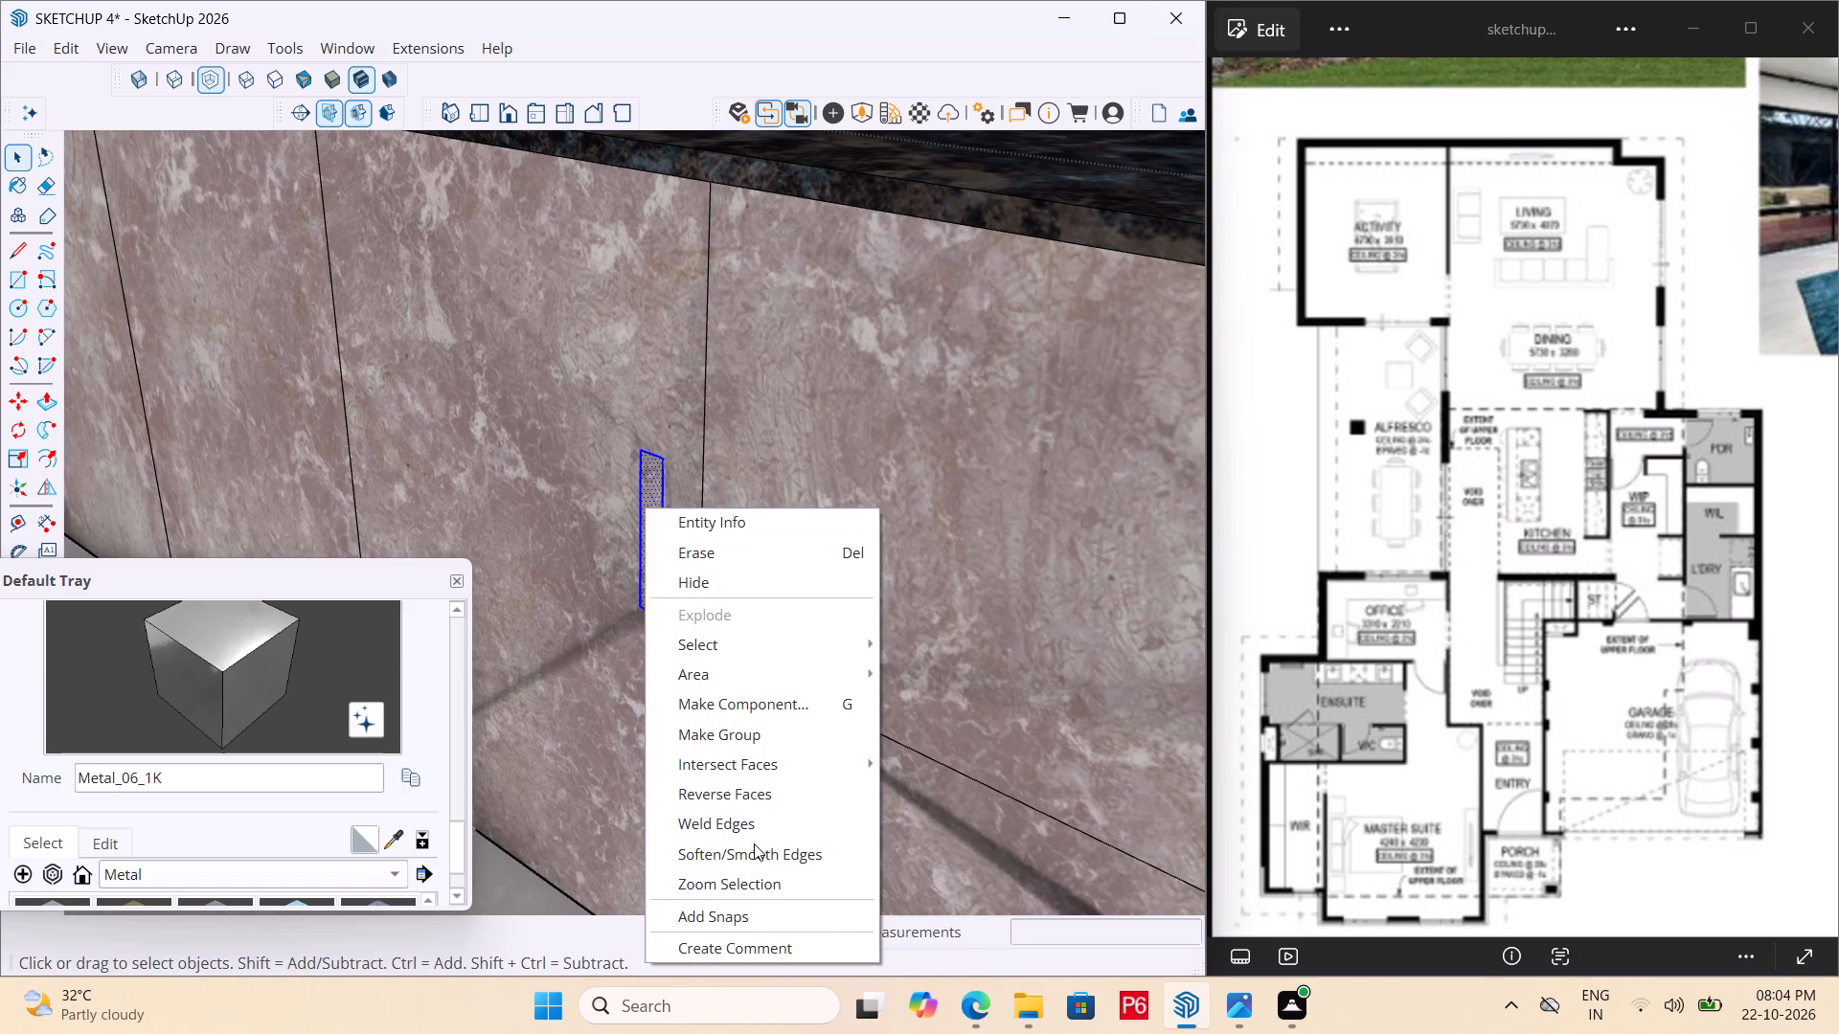
{"action": "left_click", "coordinate": [751, 740]}
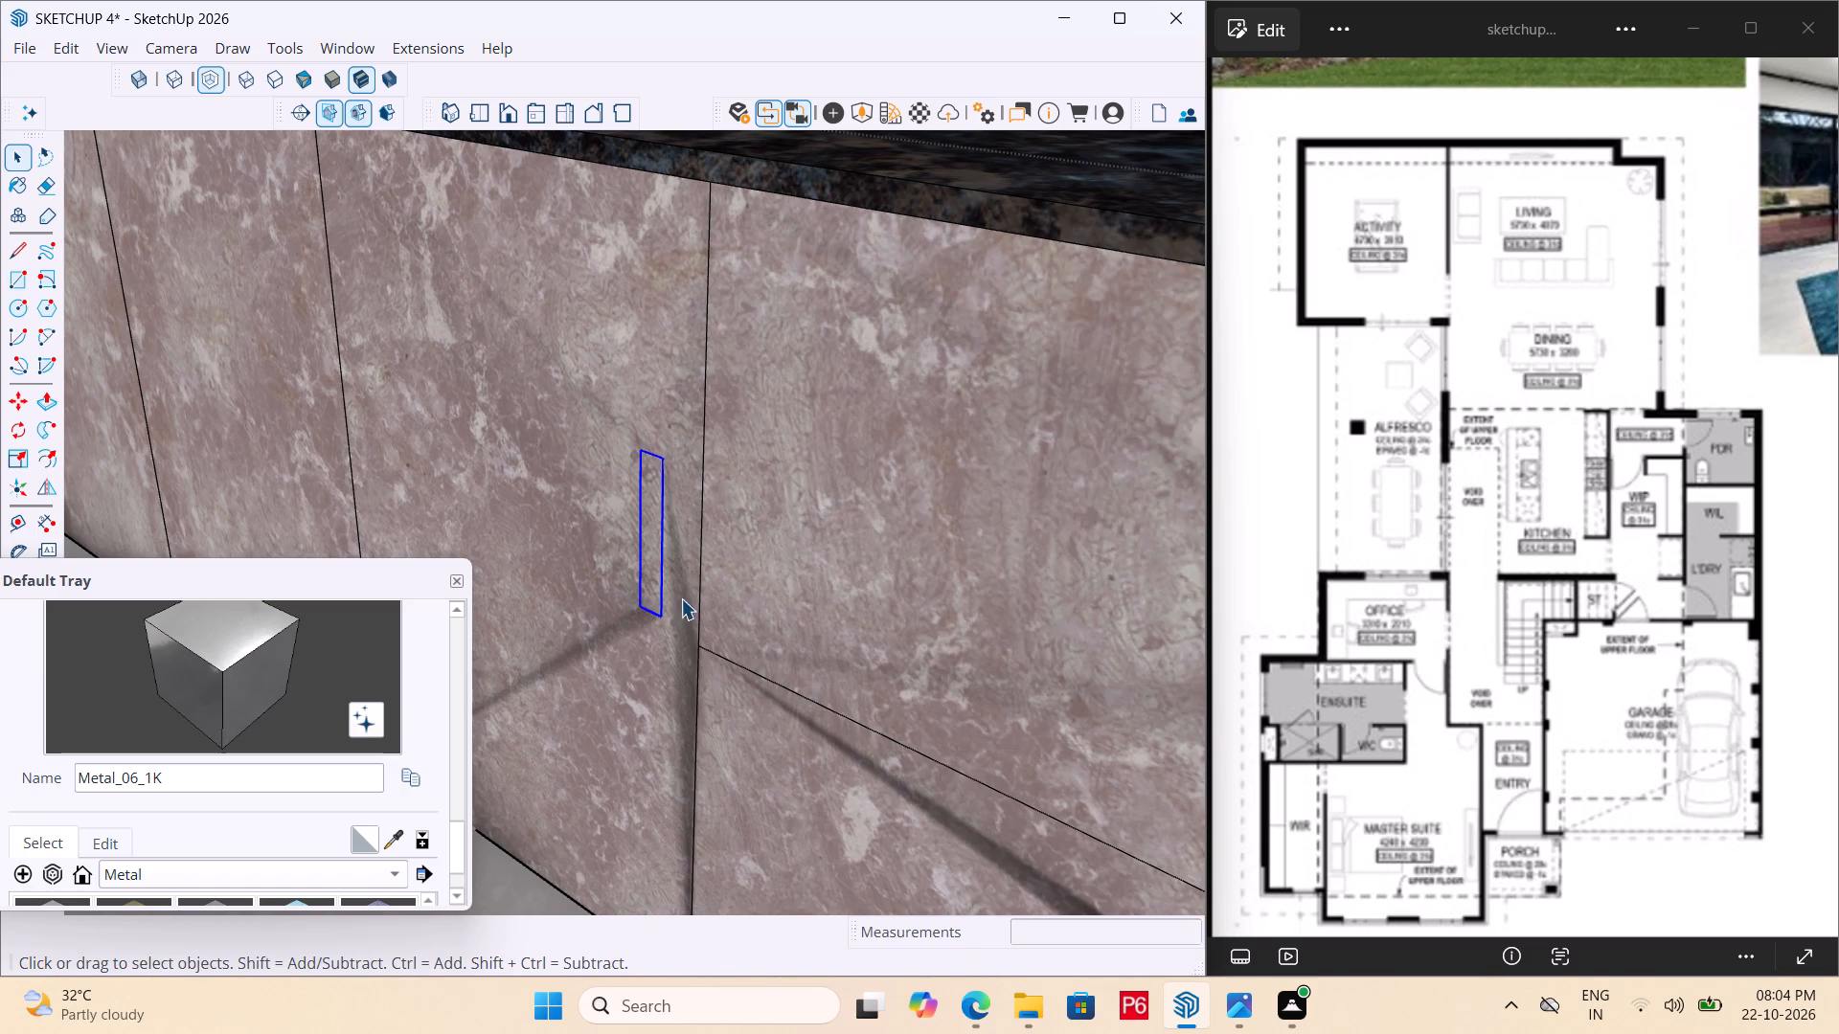
Open the upright handle group for editing and paint its face with Metal_06_1K.
{"action": "double_click", "coordinate": [652, 551]}
{"action": "left_click", "coordinate": [651, 541]}
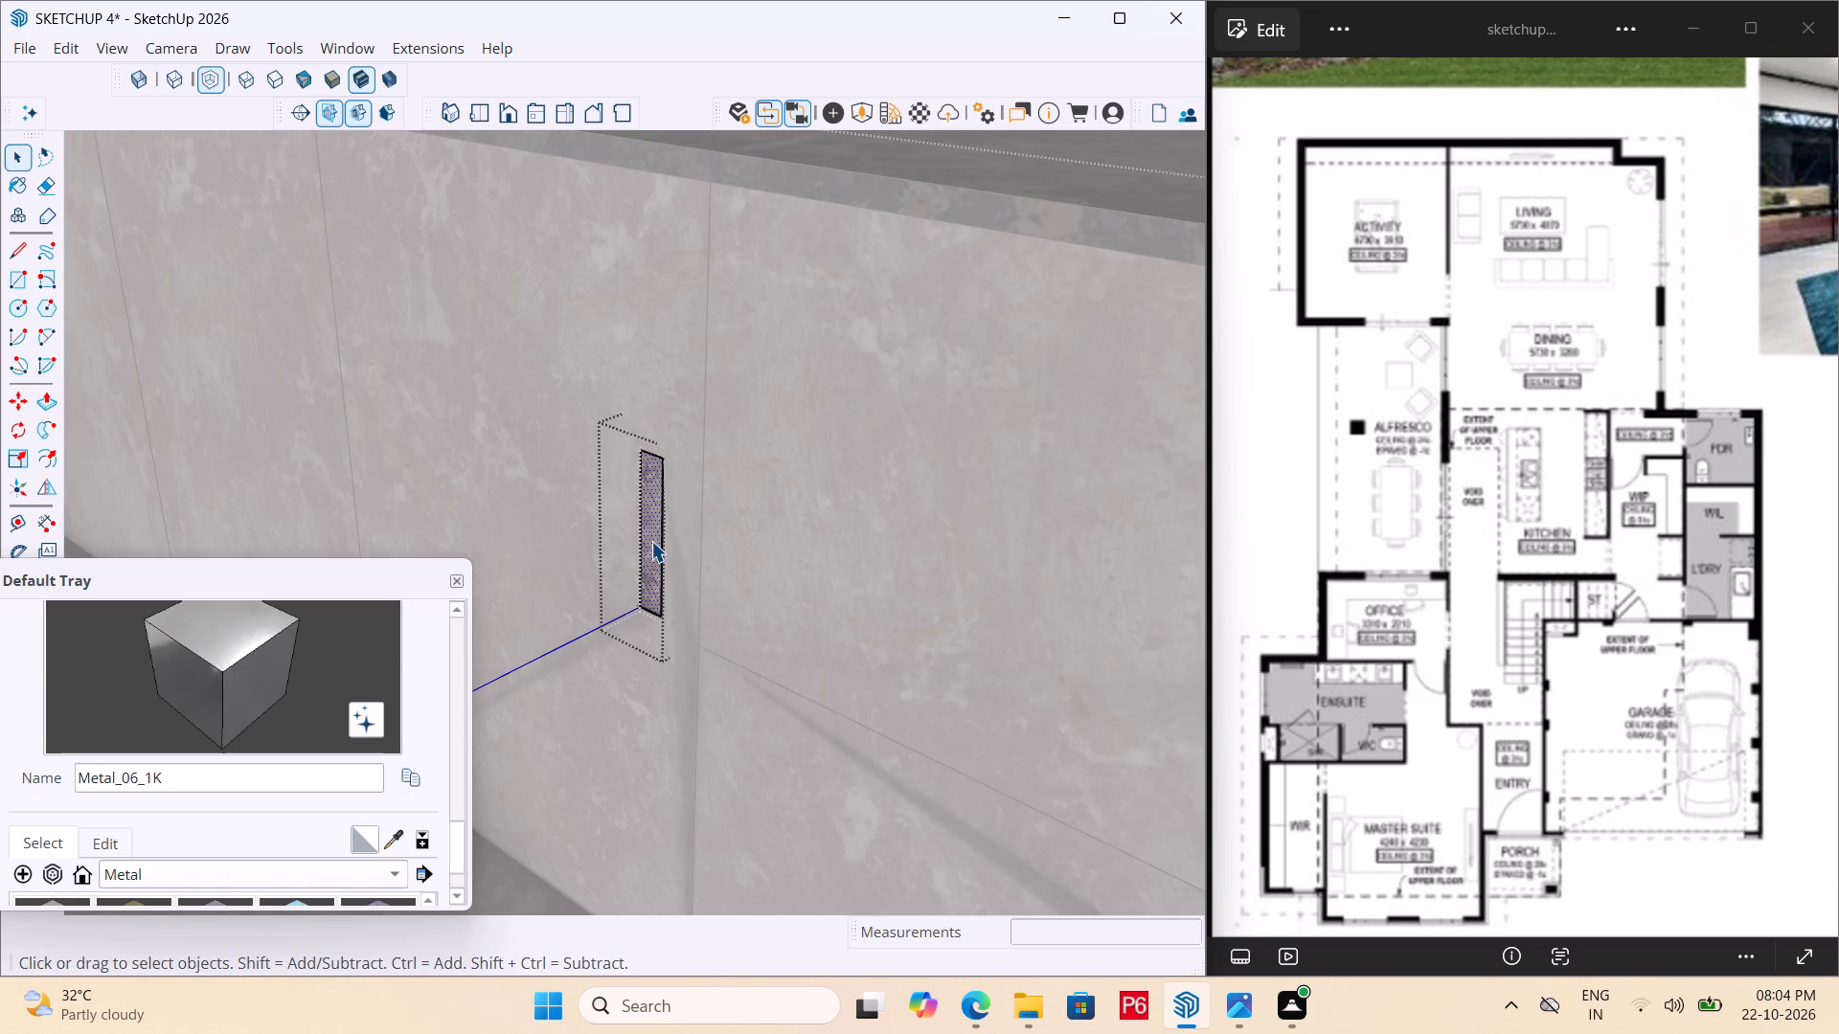
{"action": "scroll", "coordinate": [282, 748], "scroll_direction": "down", "scroll_amount": 1}
{"action": "left_click", "coordinate": [59, 854]}
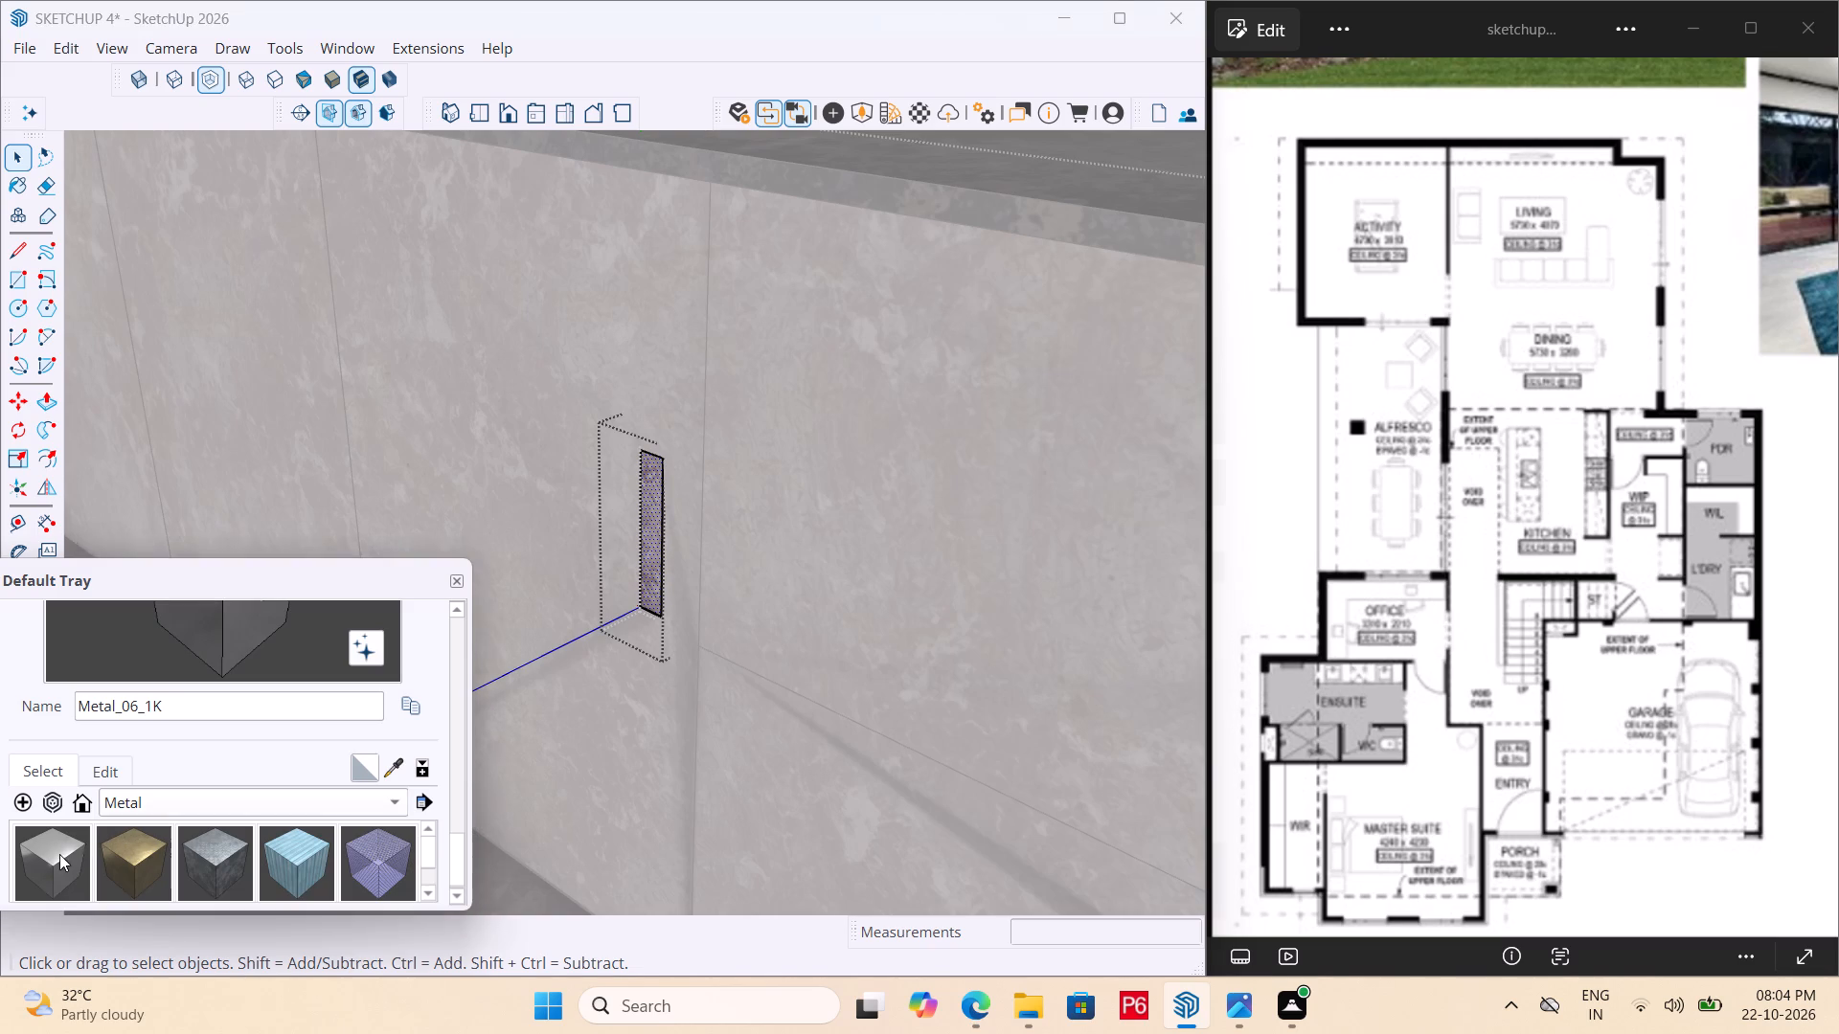
{"action": "left_click", "coordinate": [644, 513]}
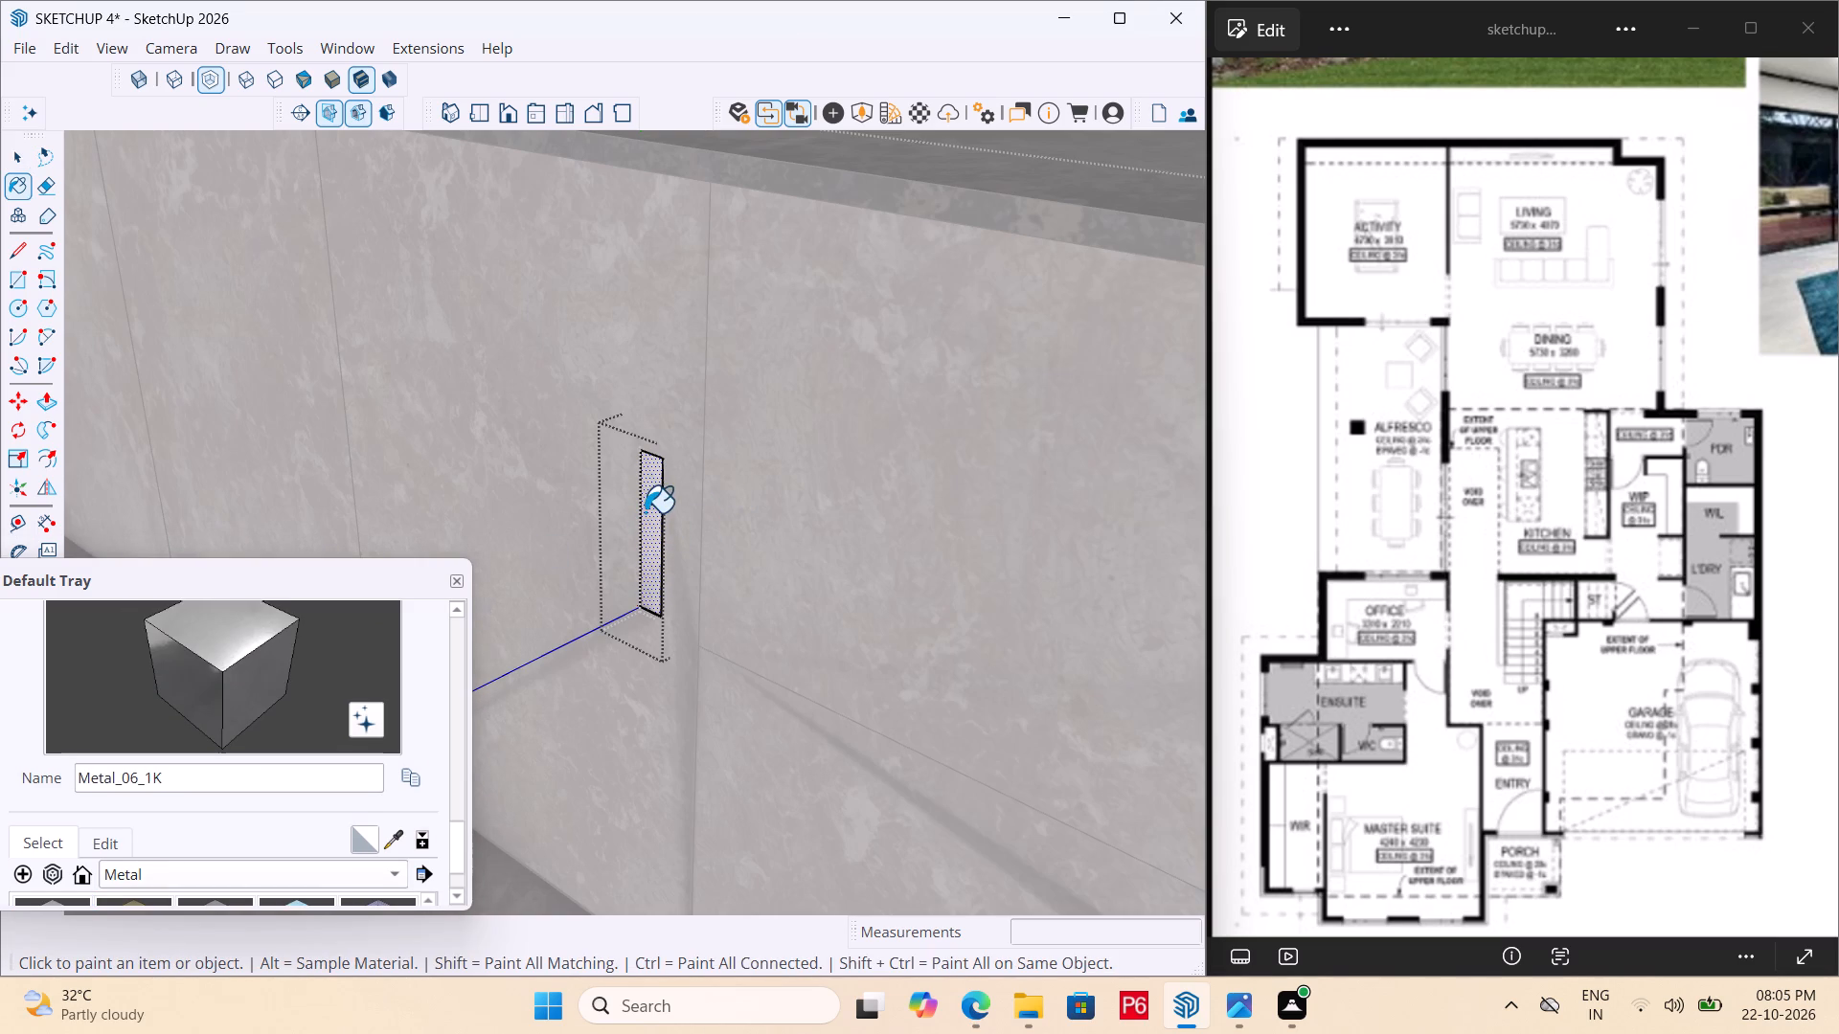
Push/pull the upright handle face outward by 1/2", matching the drawer handles, and leave the group.
{"action": "key", "text": "p"}
{"action": "left_click", "coordinate": [652, 544]}
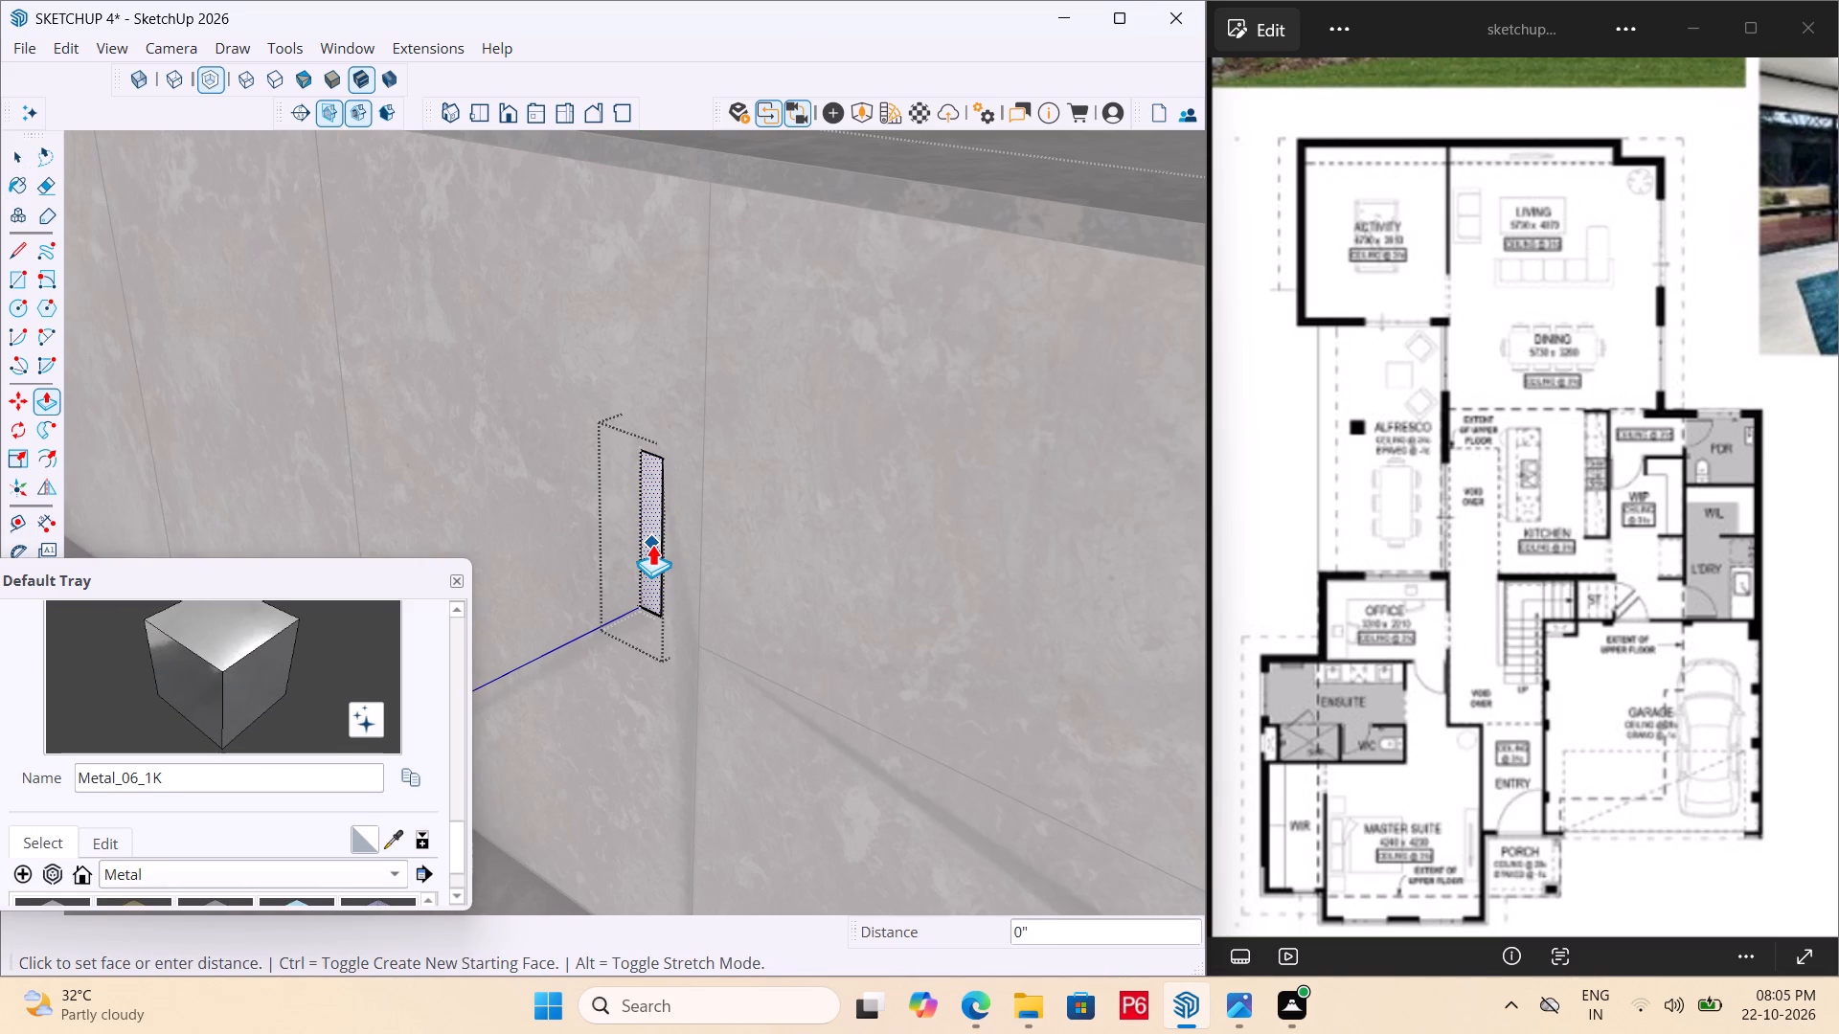
{"action": "scroll", "coordinate": [598, 525], "scroll_direction": "down", "scroll_amount": 7}
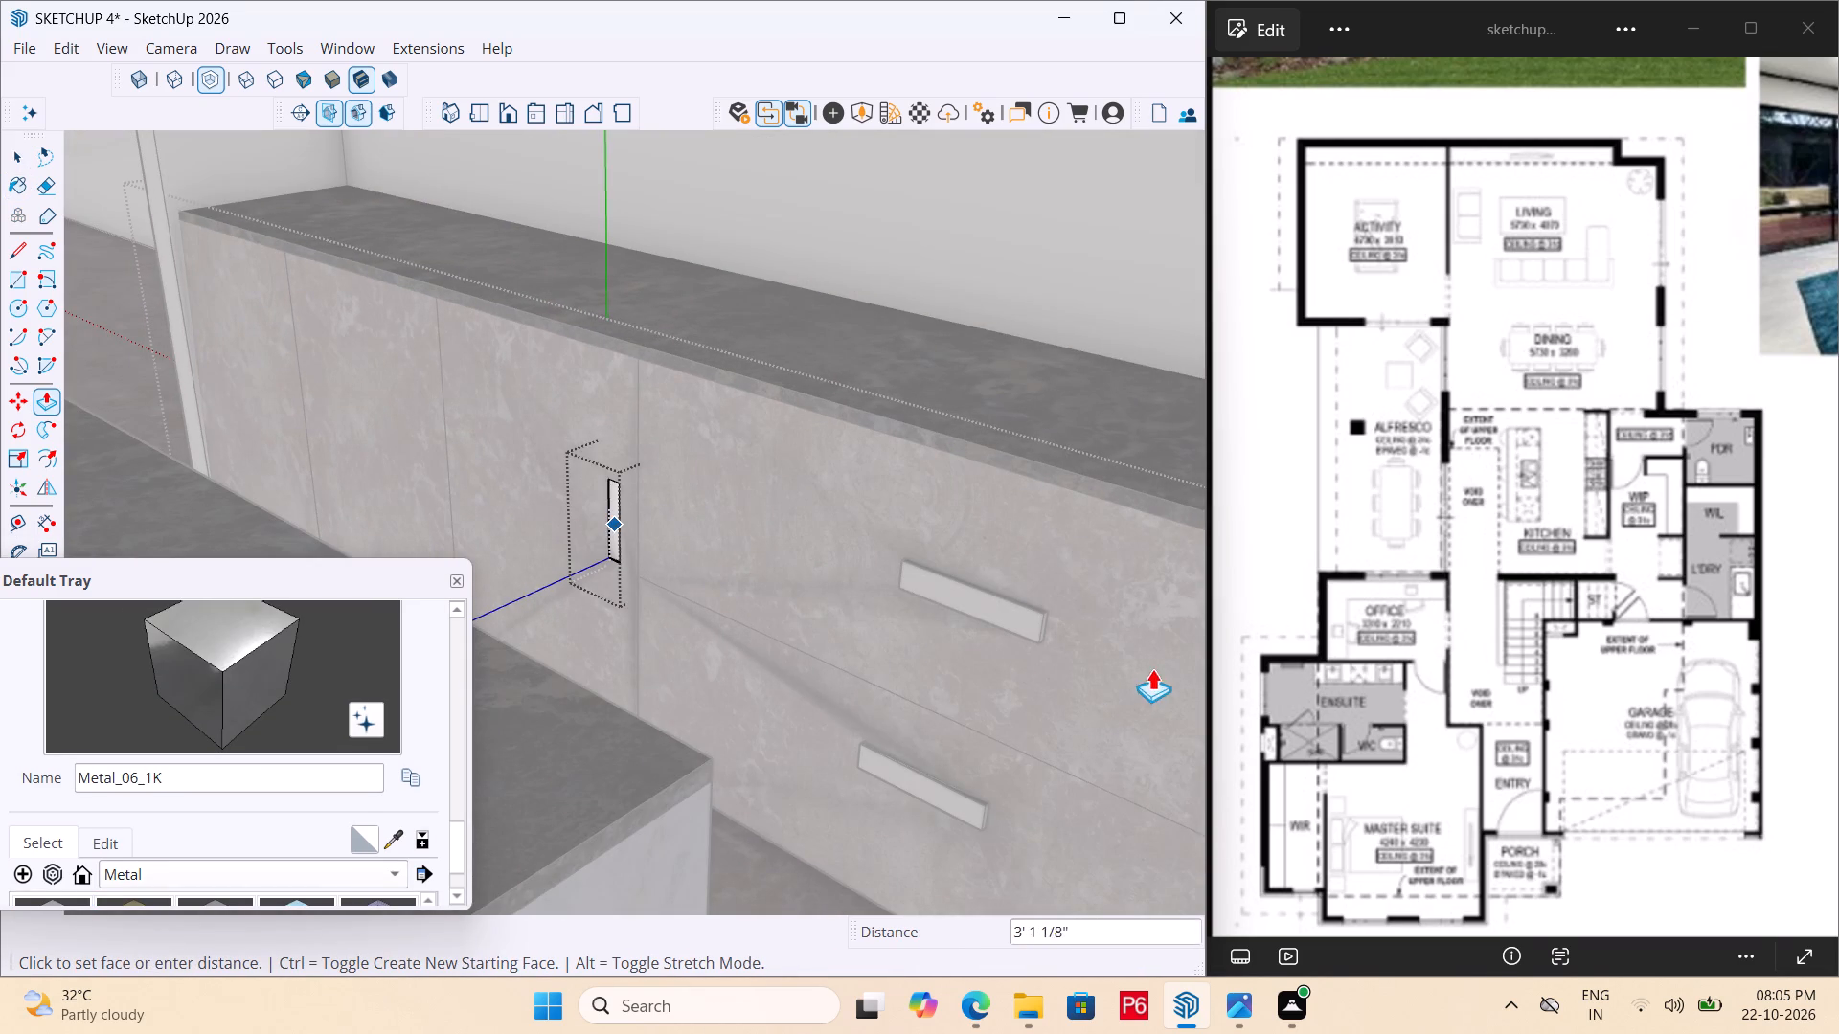
{"action": "left_click", "coordinate": [998, 610]}
{"action": "scroll", "coordinate": [551, 532], "scroll_direction": "up", "scroll_amount": 4}
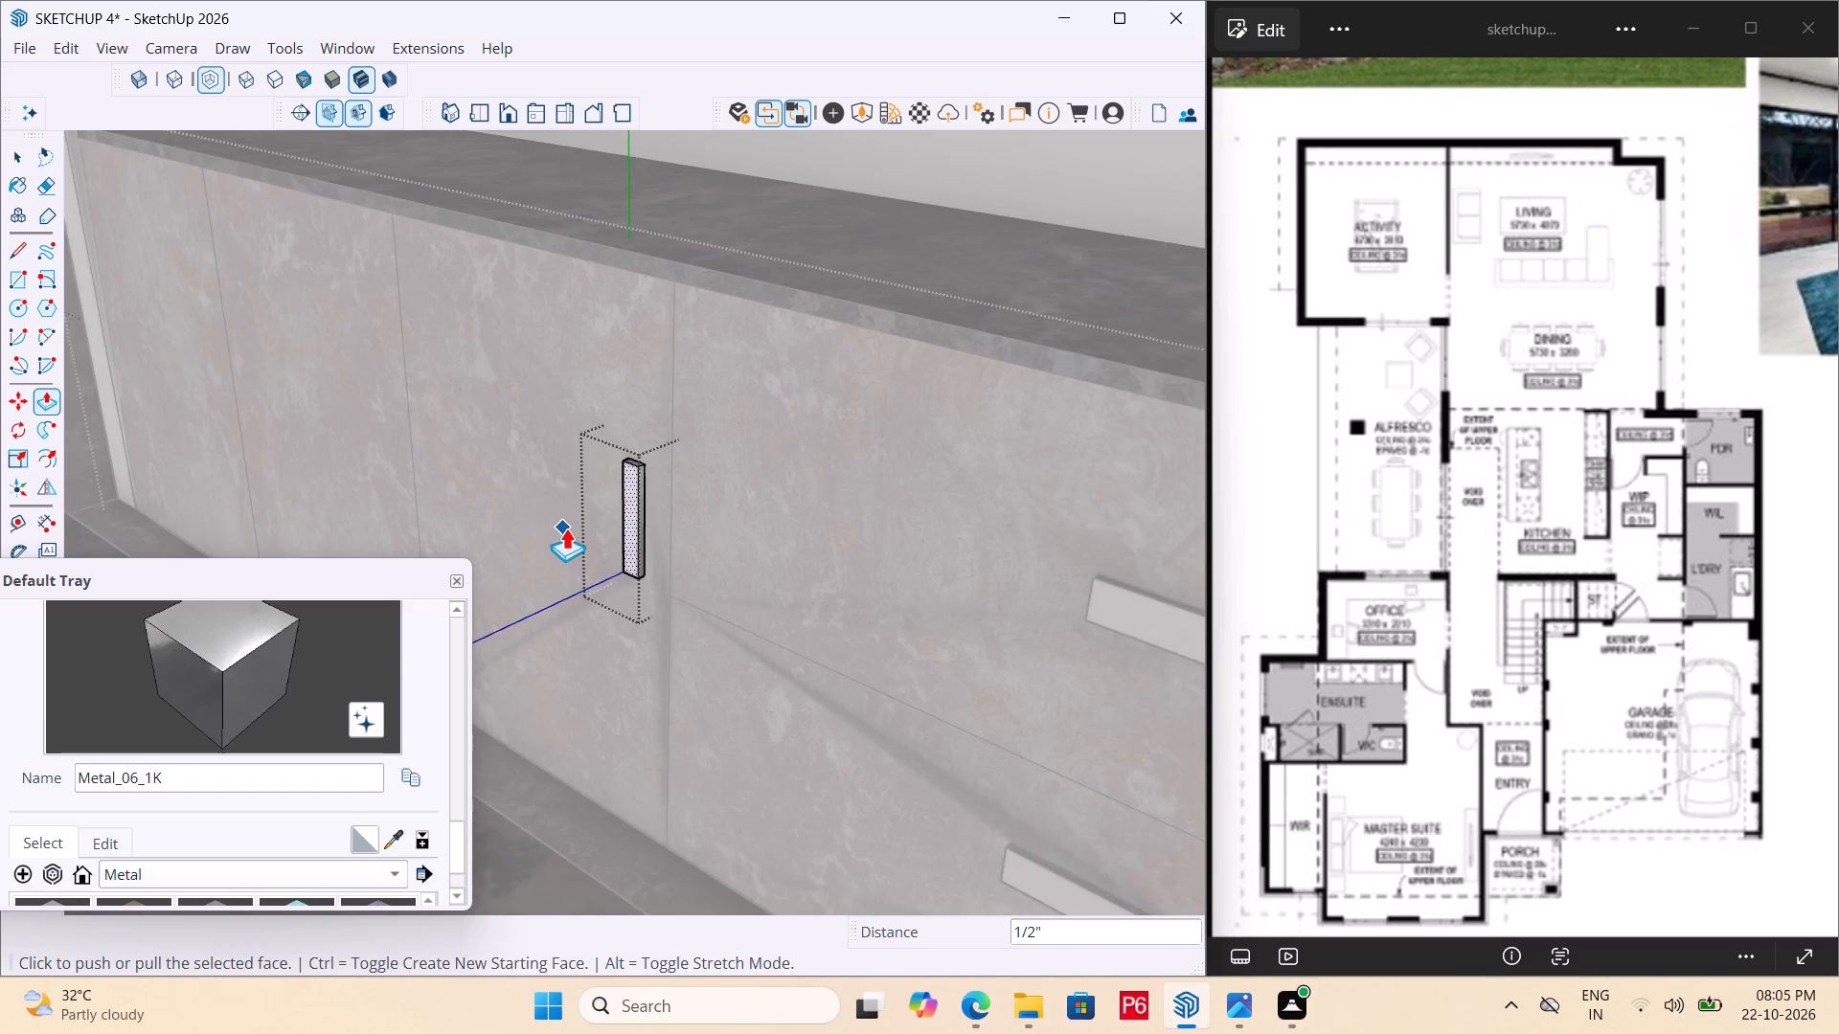
{"action": "key", "text": "space"}
{"action": "left_click", "coordinate": [788, 516]}
Copy the upright handle about 2' 2 3/4" onto the second panel and about 1' 10 1/8" further onto the first panel.
{"action": "left_click", "coordinate": [652, 522]}
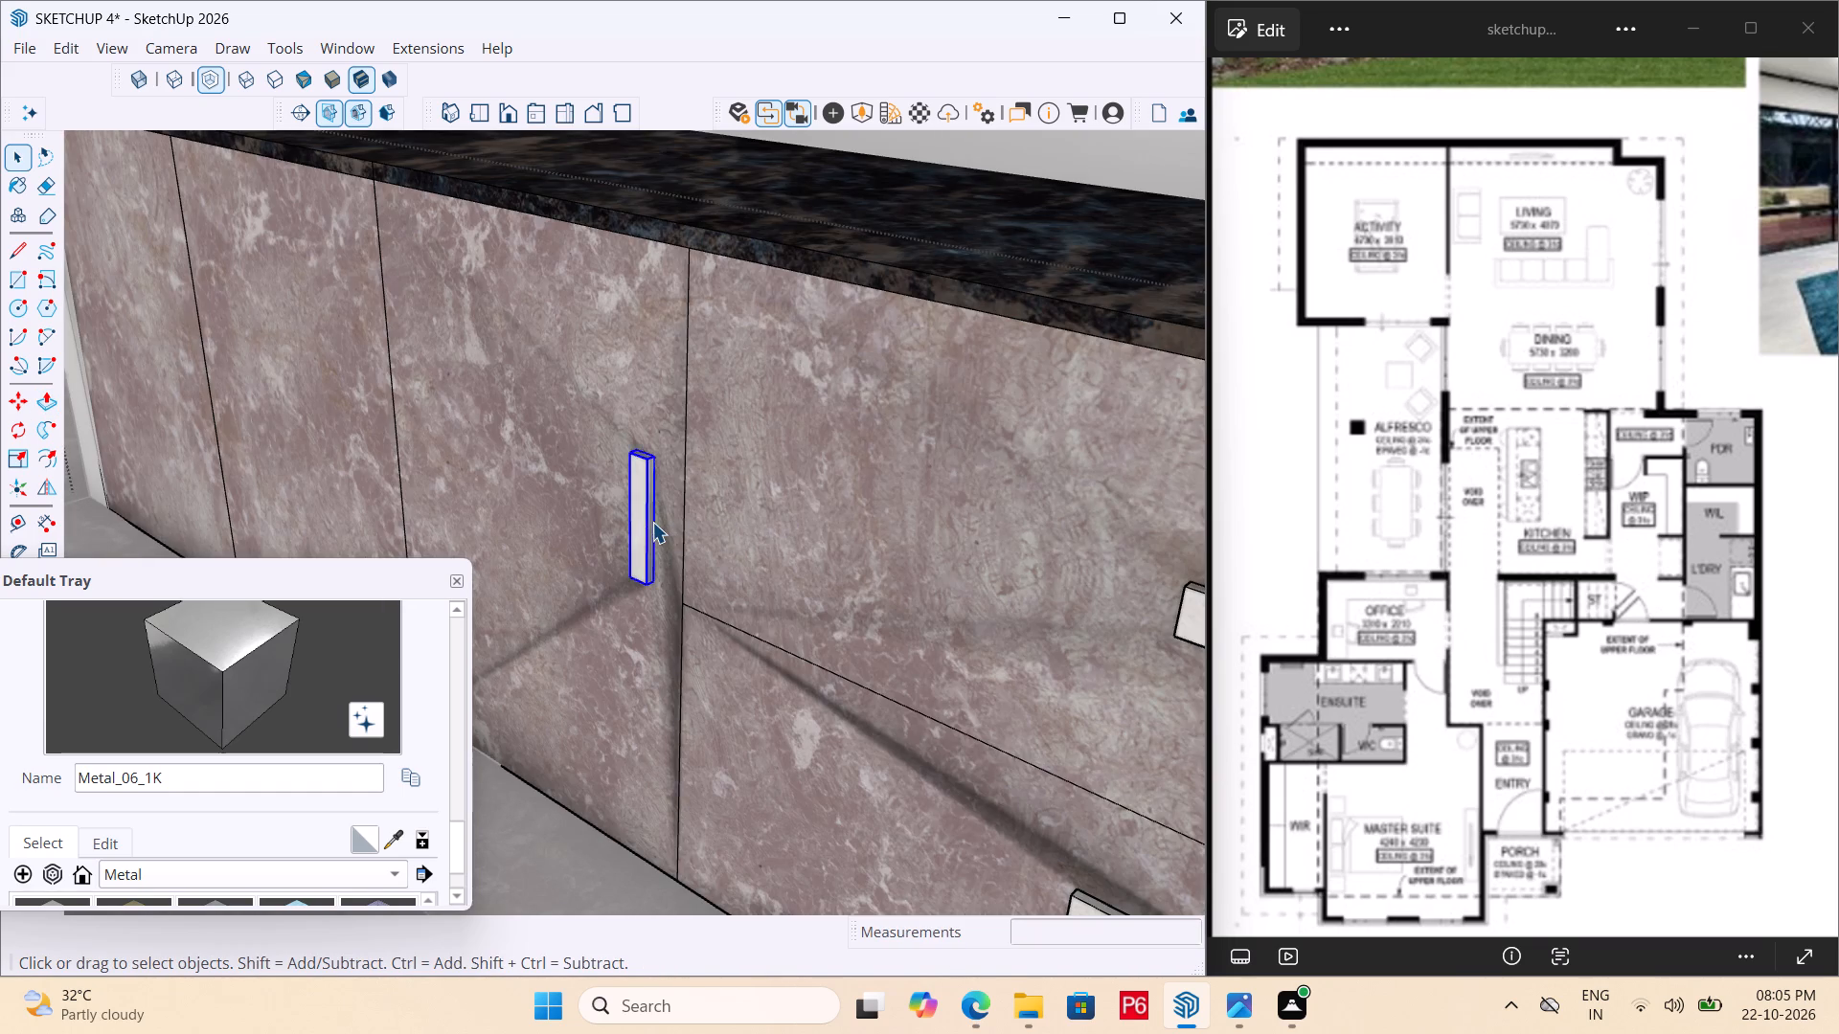
{"action": "scroll", "coordinate": [652, 522], "scroll_direction": "up", "scroll_amount": 10}
{"action": "key", "text": "m"}
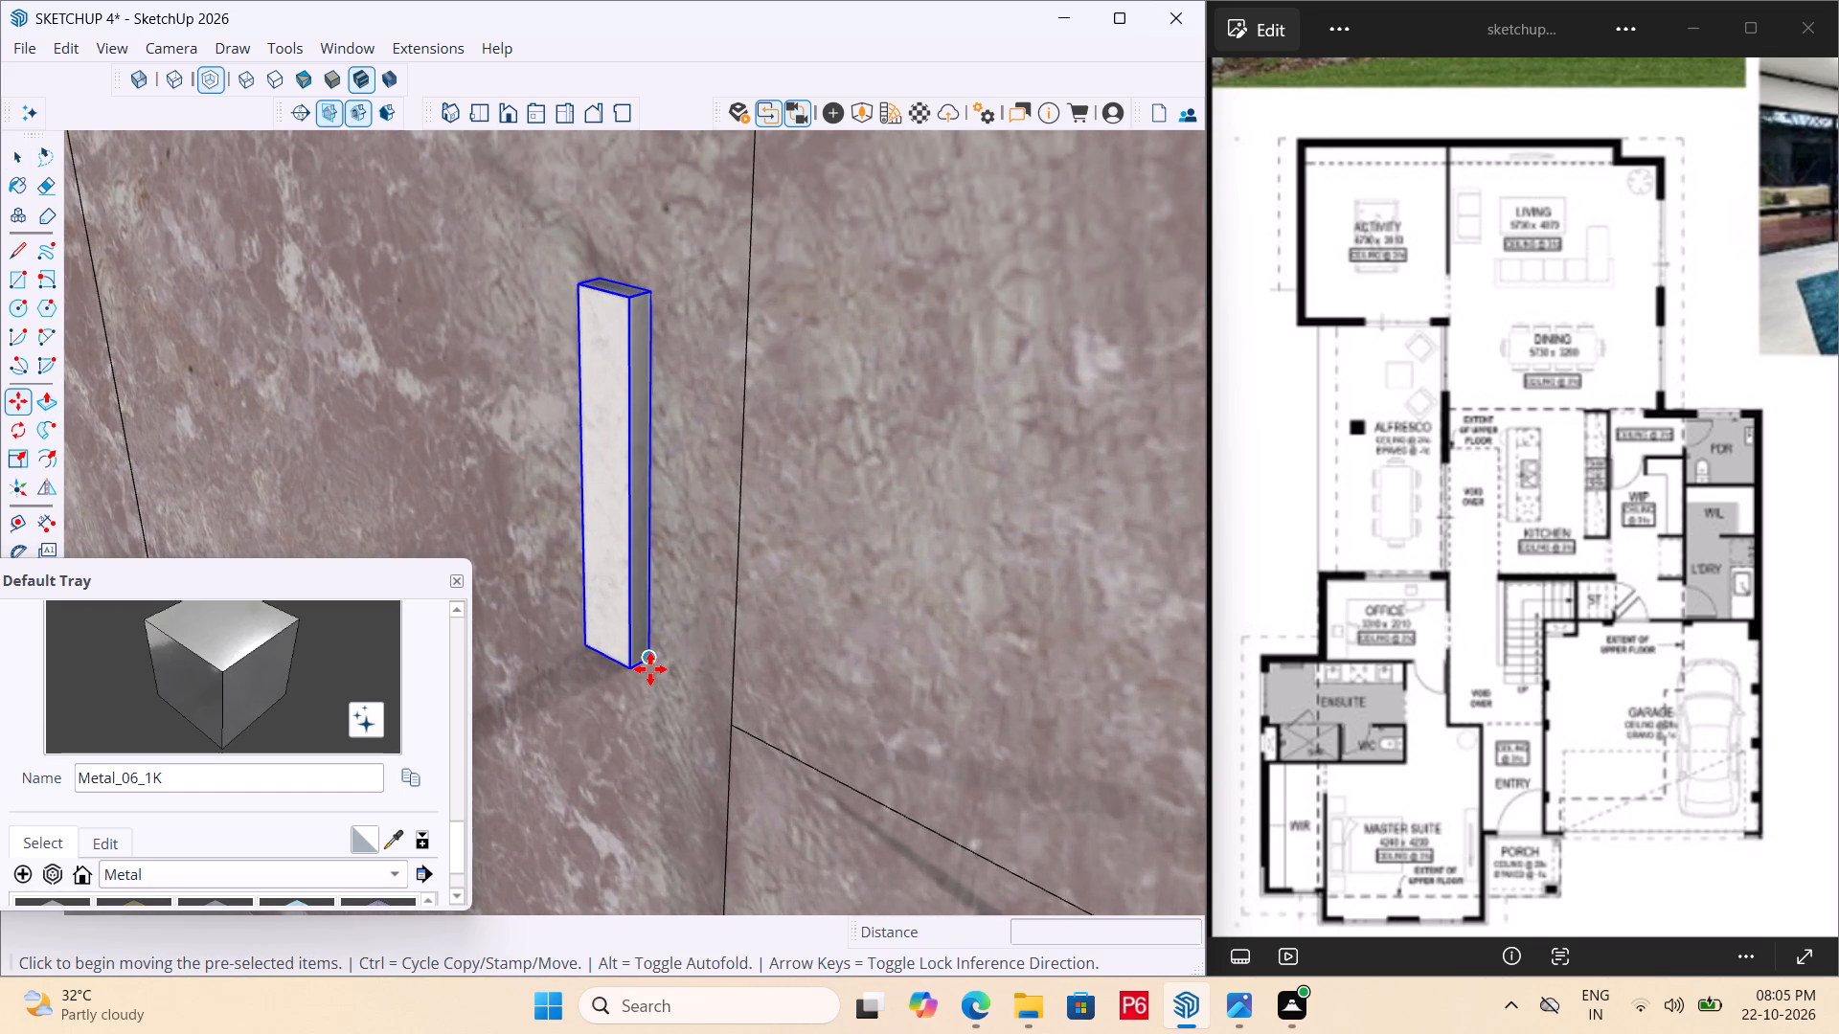
{"action": "left_click", "coordinate": [650, 669]}
{"action": "scroll", "coordinate": [761, 622], "scroll_direction": "down", "scroll_amount": 14}
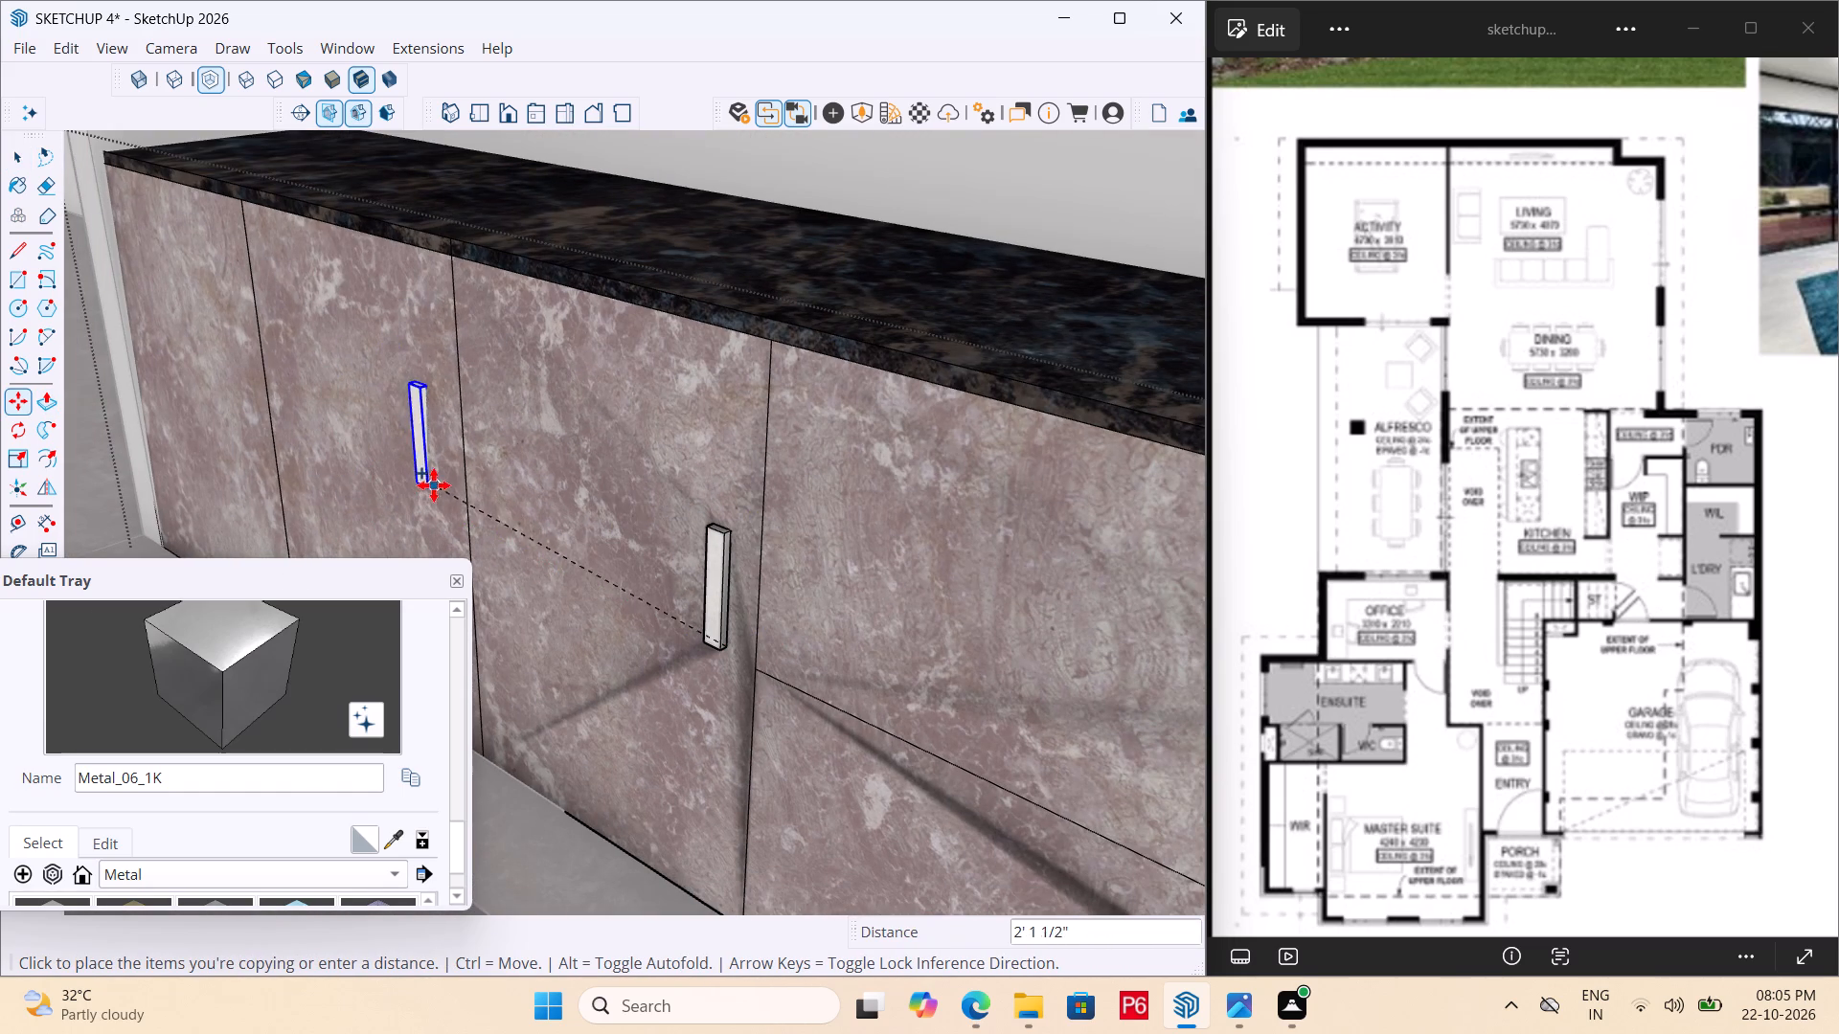
{"action": "left_click", "coordinate": [426, 498]}
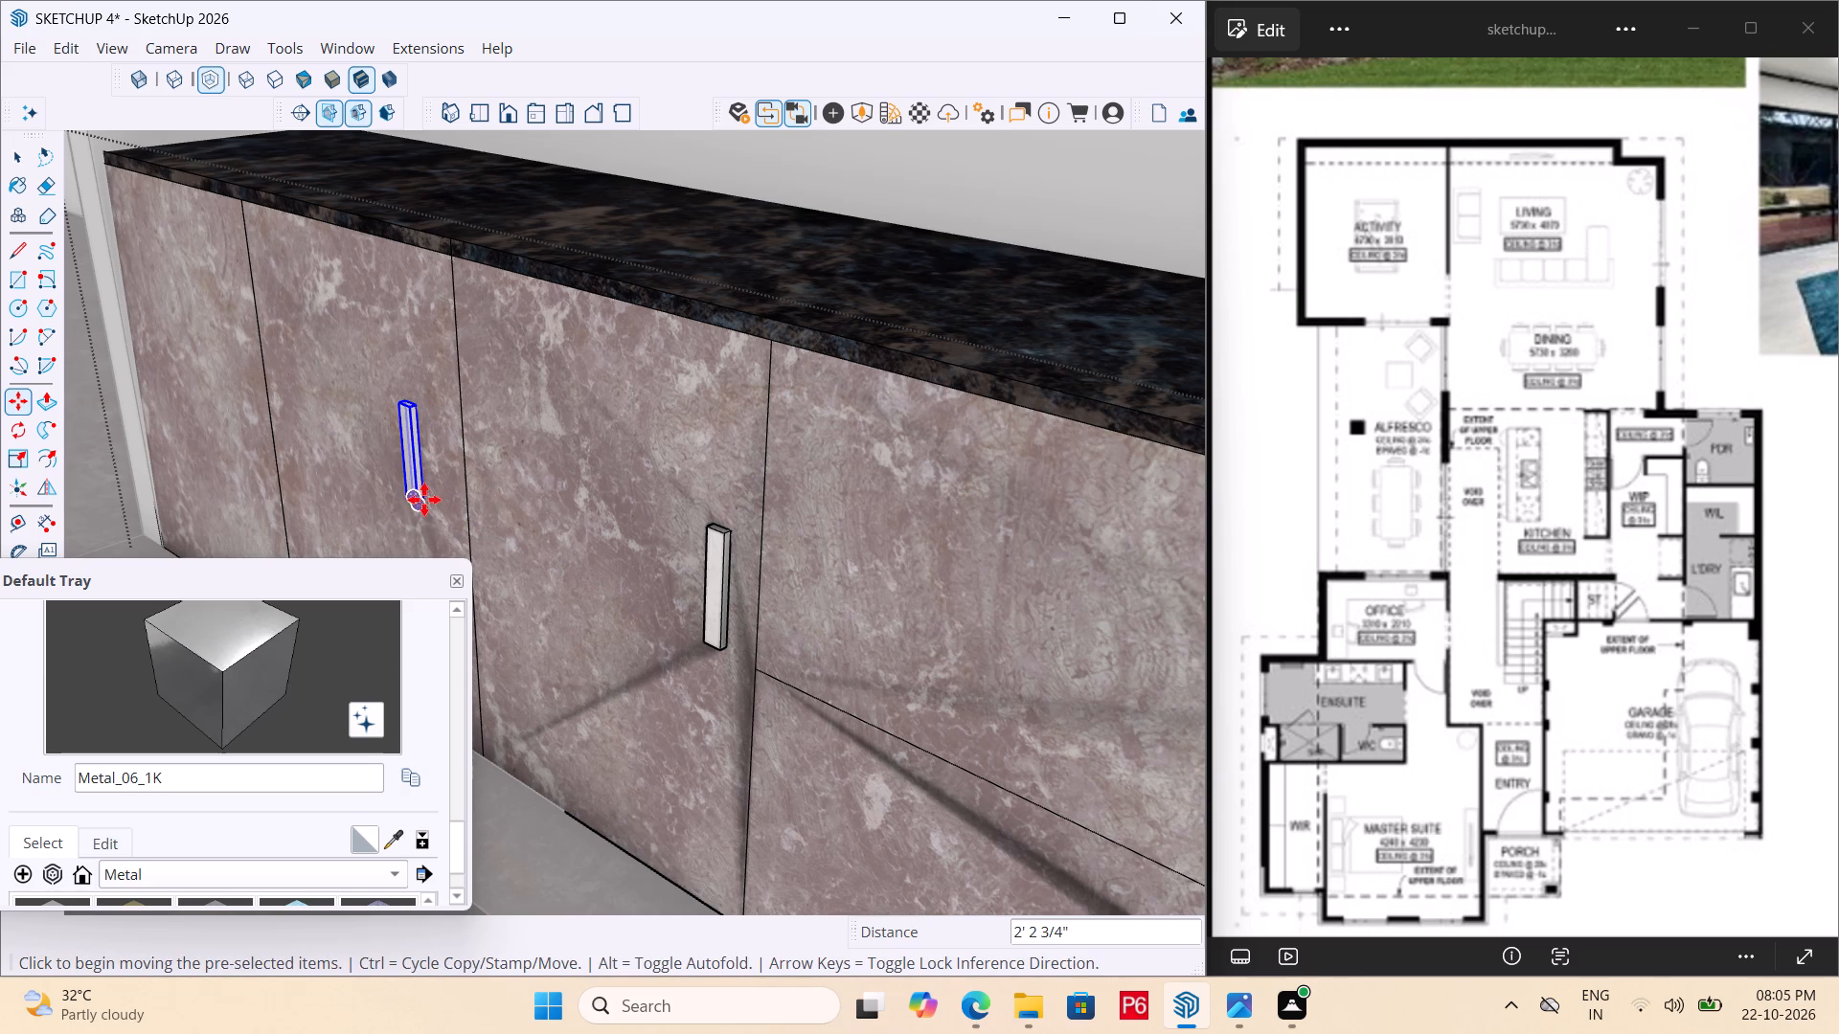
{"action": "left_click", "coordinate": [425, 501]}
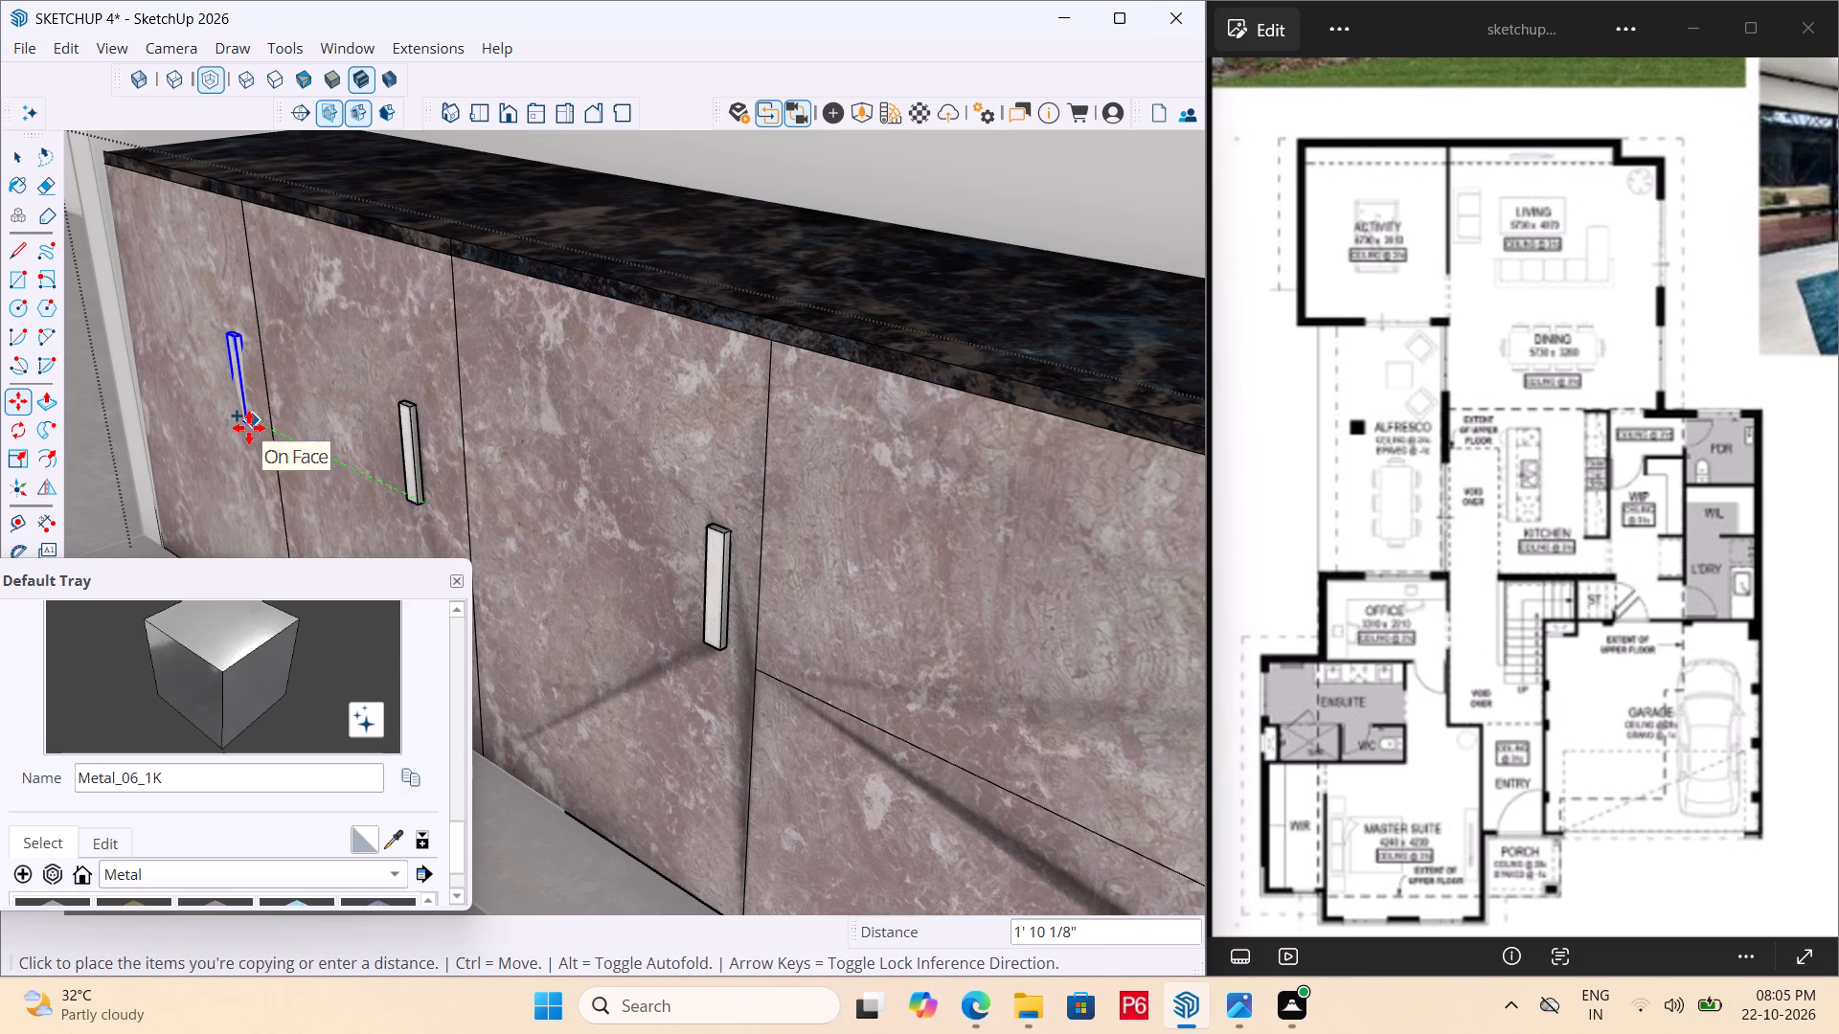
{"action": "left_click", "coordinate": [249, 427]}
Save the model.
{"action": "scroll", "coordinate": [381, 396], "scroll_direction": "down", "scroll_amount": 7}
{"action": "key", "text": "ctrl+s"}
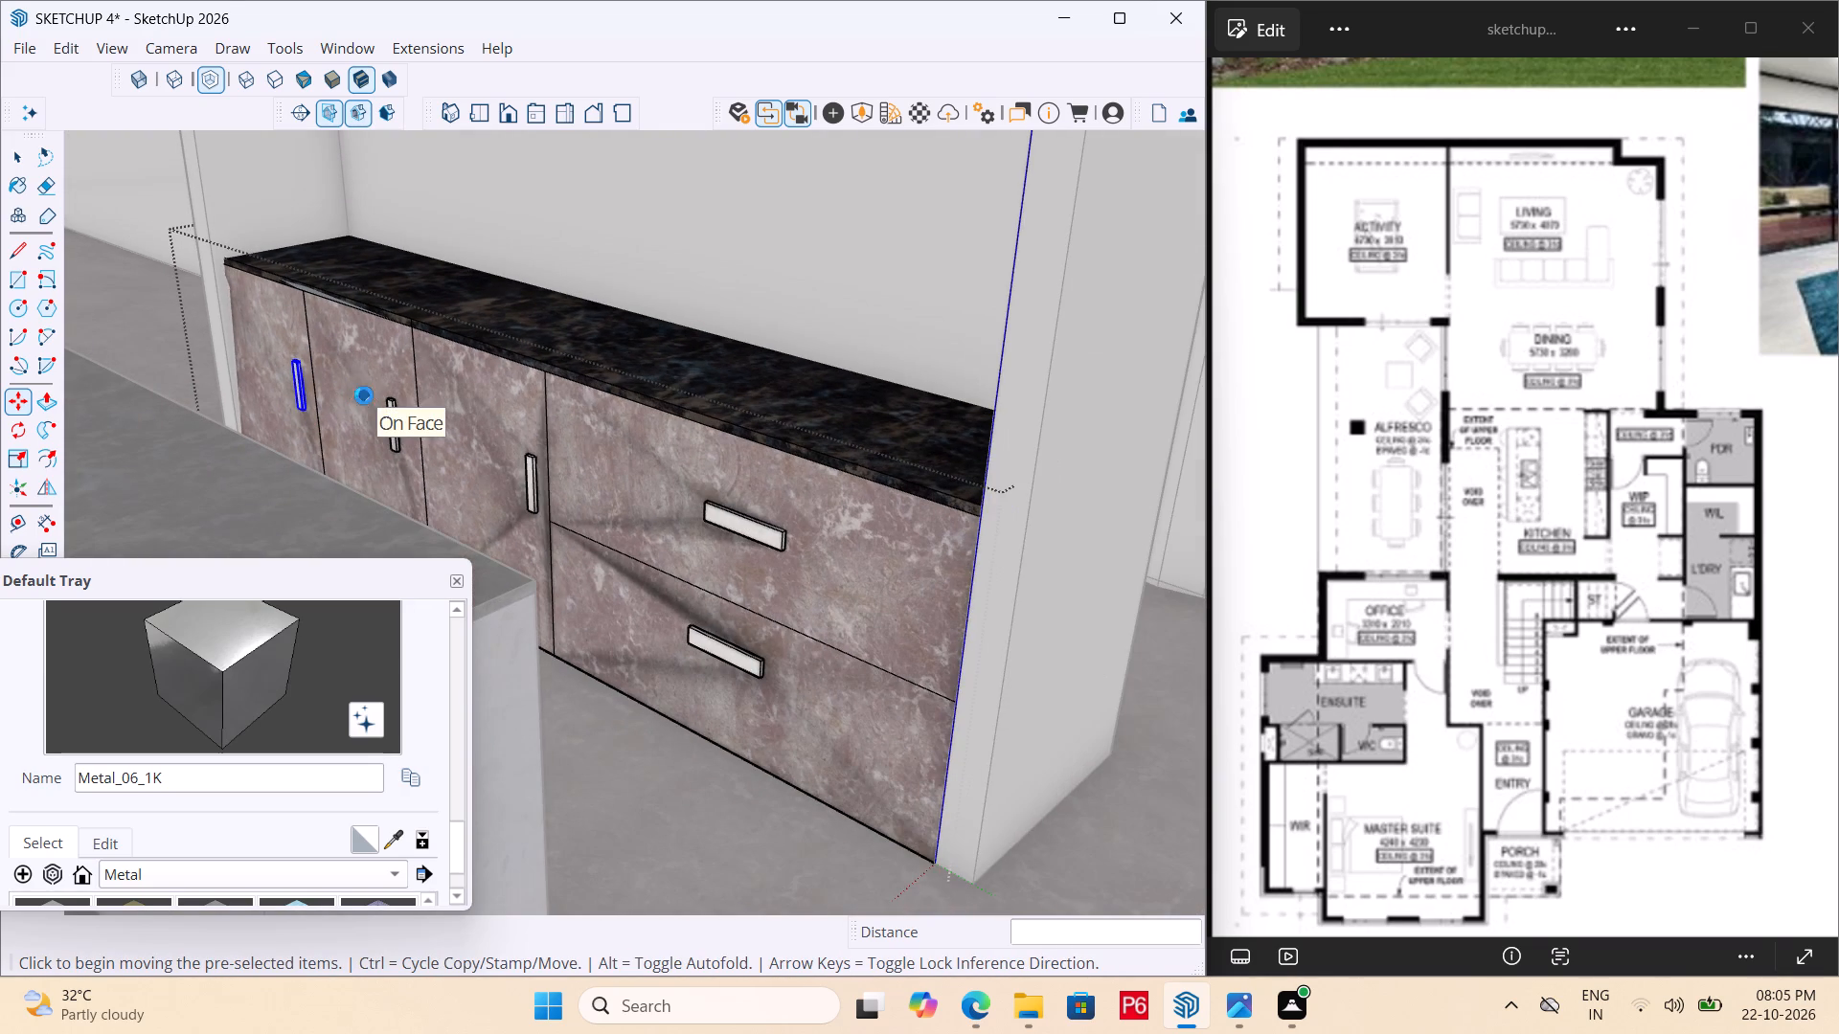
{"action": "key", "text": "ctrl+s"}
{"action": "key", "text": "ctrl+s"}
{"action": "key", "text": "ctrl+s"}
{"action": "key", "text": "ctrl+s"}
{"action": "key", "text": "ctrl+s"}
{"action": "key", "text": "ctrl+s"}
Switch to the isometric view of the house and leave the kitchen counter group.
{"action": "scroll", "coordinate": [365, 400], "scroll_direction": "down", "scroll_amount": 2}
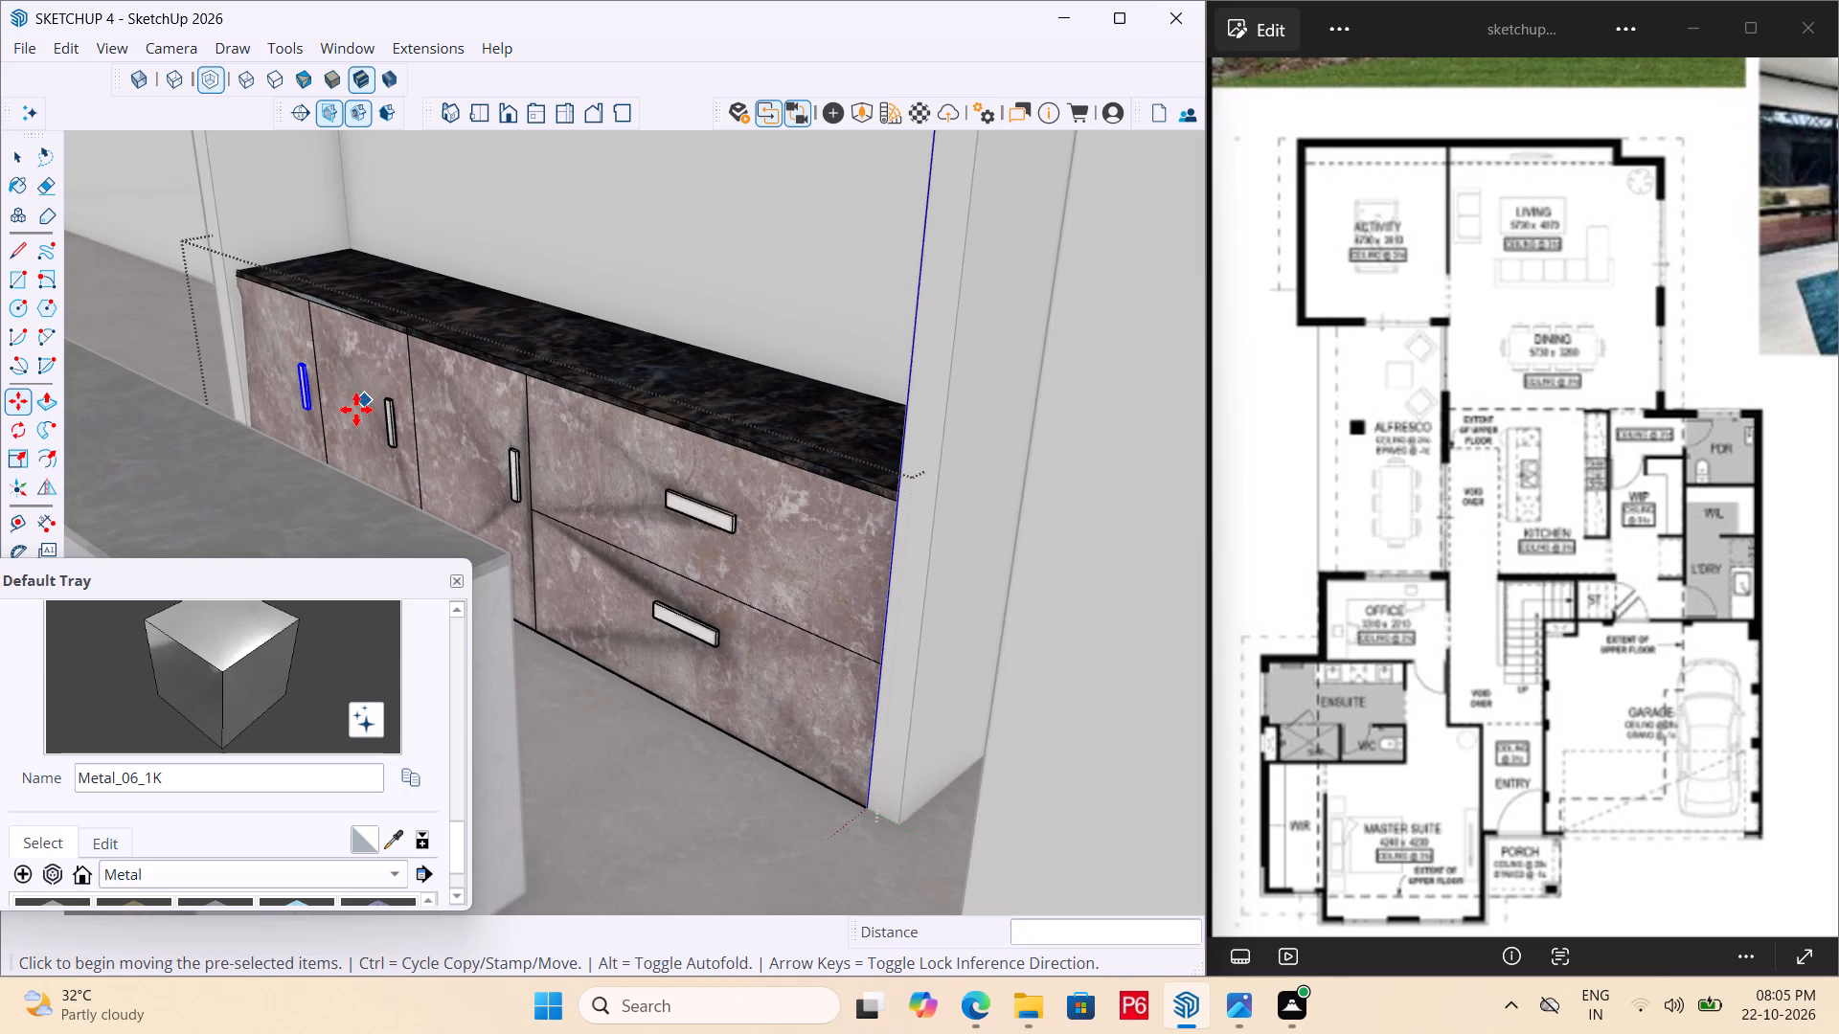
{"action": "scroll", "coordinate": [356, 410], "scroll_direction": "down", "scroll_amount": 4}
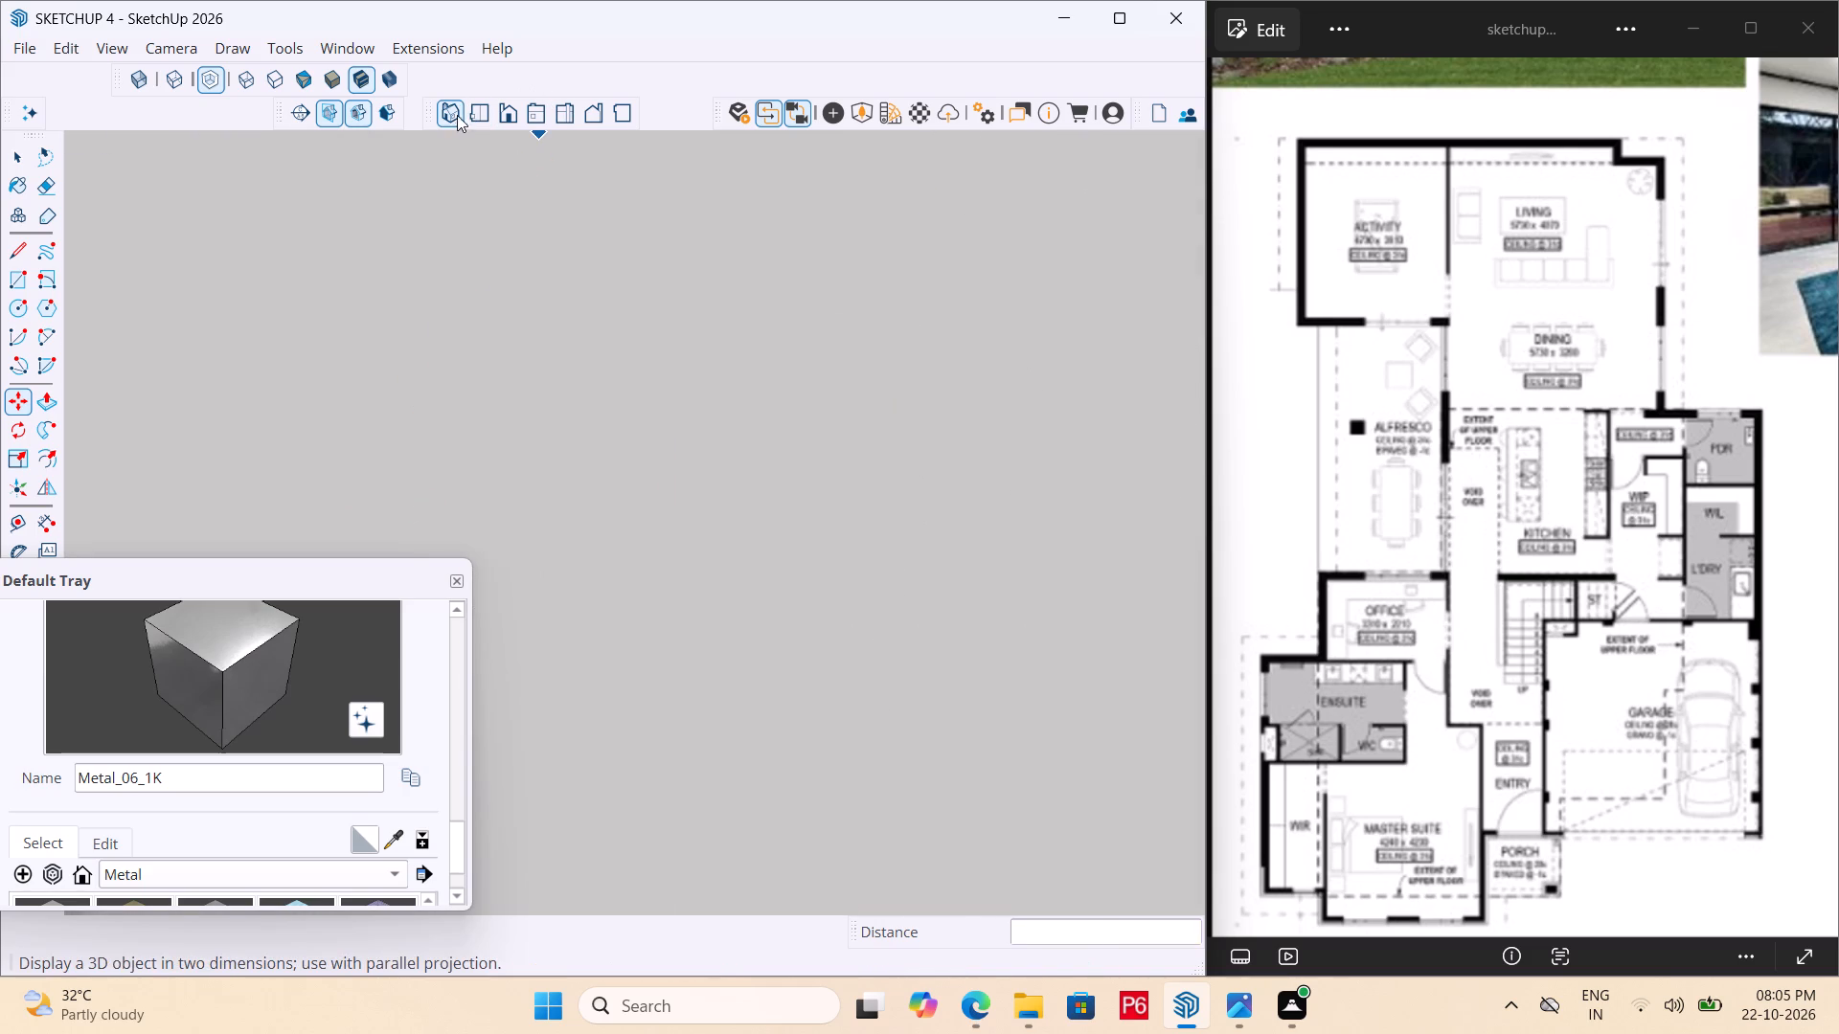
{"action": "left_click", "coordinate": [452, 118]}
{"action": "scroll", "coordinate": [430, 524], "scroll_direction": "down", "scroll_amount": 6}
{"action": "scroll", "coordinate": [678, 616], "scroll_direction": "down", "scroll_amount": 7}
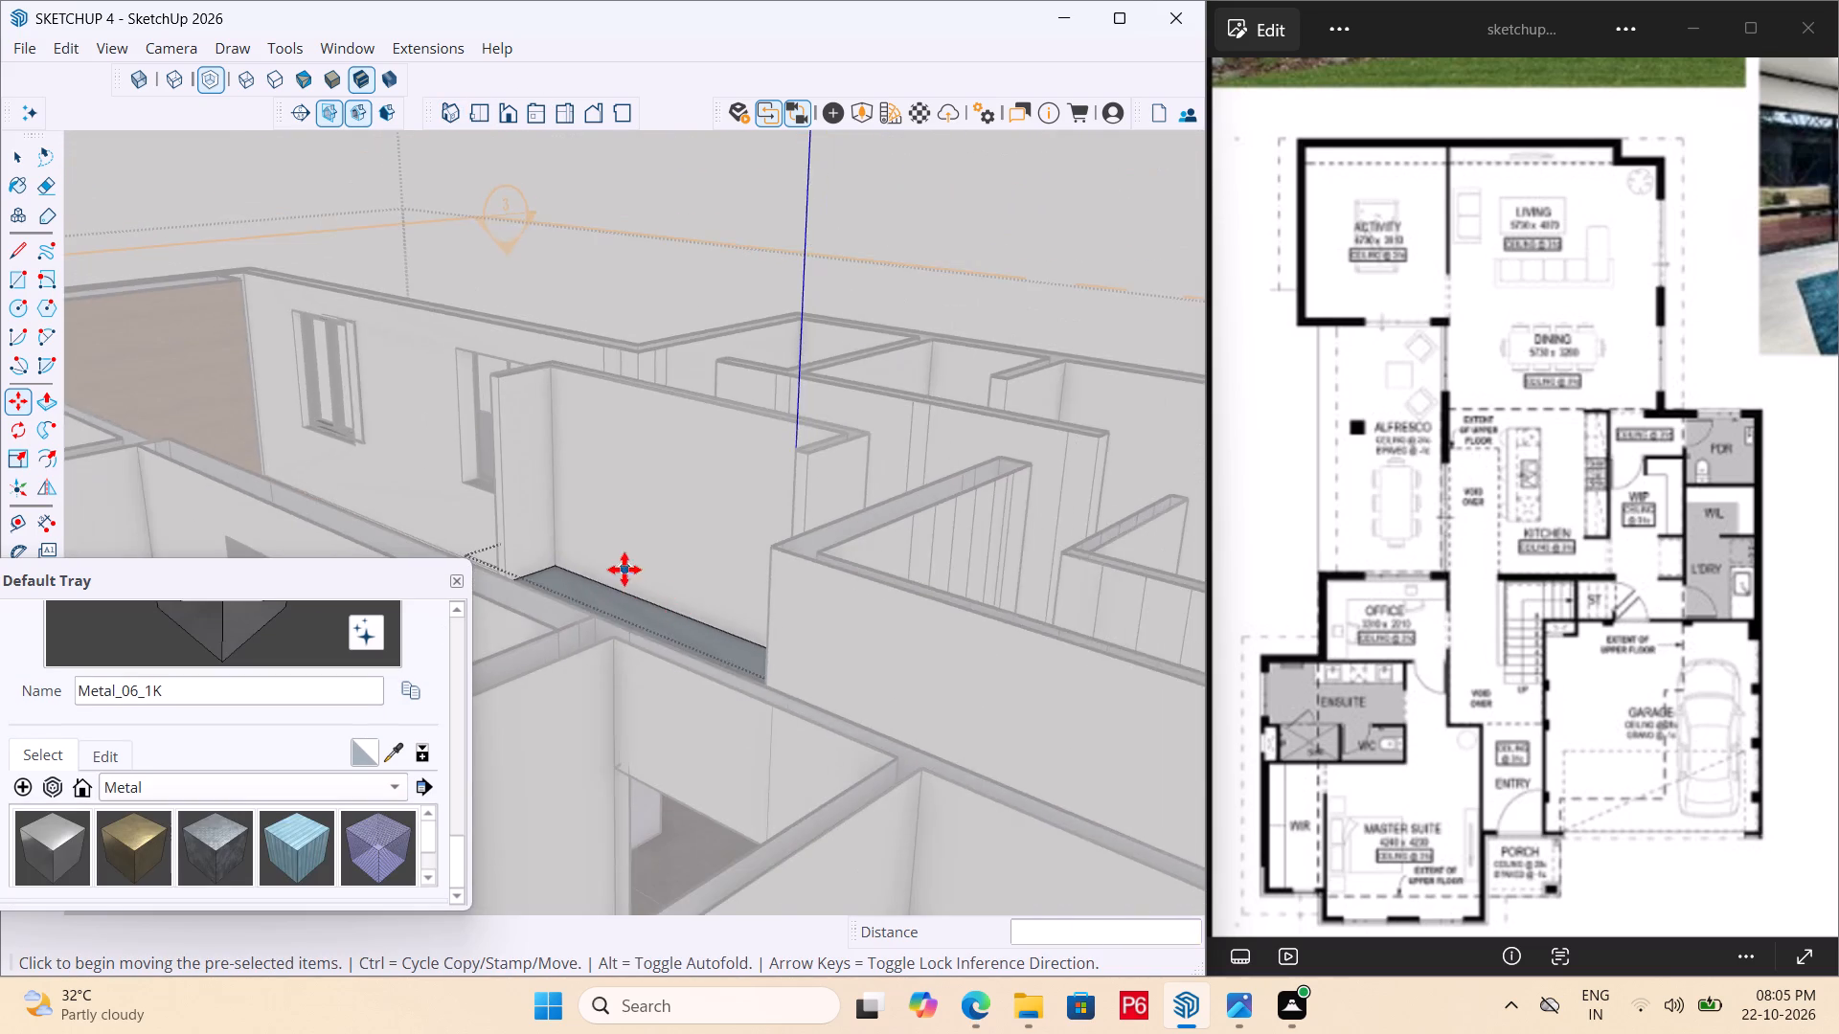
{"action": "scroll", "coordinate": [622, 569], "scroll_direction": "down", "scroll_amount": 3}
{"action": "middle_click_drag", "start_coordinate": [598, 567], "coordinate": [530, 896]}
{"action": "key", "text": "space"}
{"action": "left_click", "coordinate": [944, 523]}
Examine the house interior from above, around the kitchen, living area and adjoining rooms.
{"action": "scroll", "coordinate": [961, 318], "scroll_direction": "down", "scroll_amount": 5}
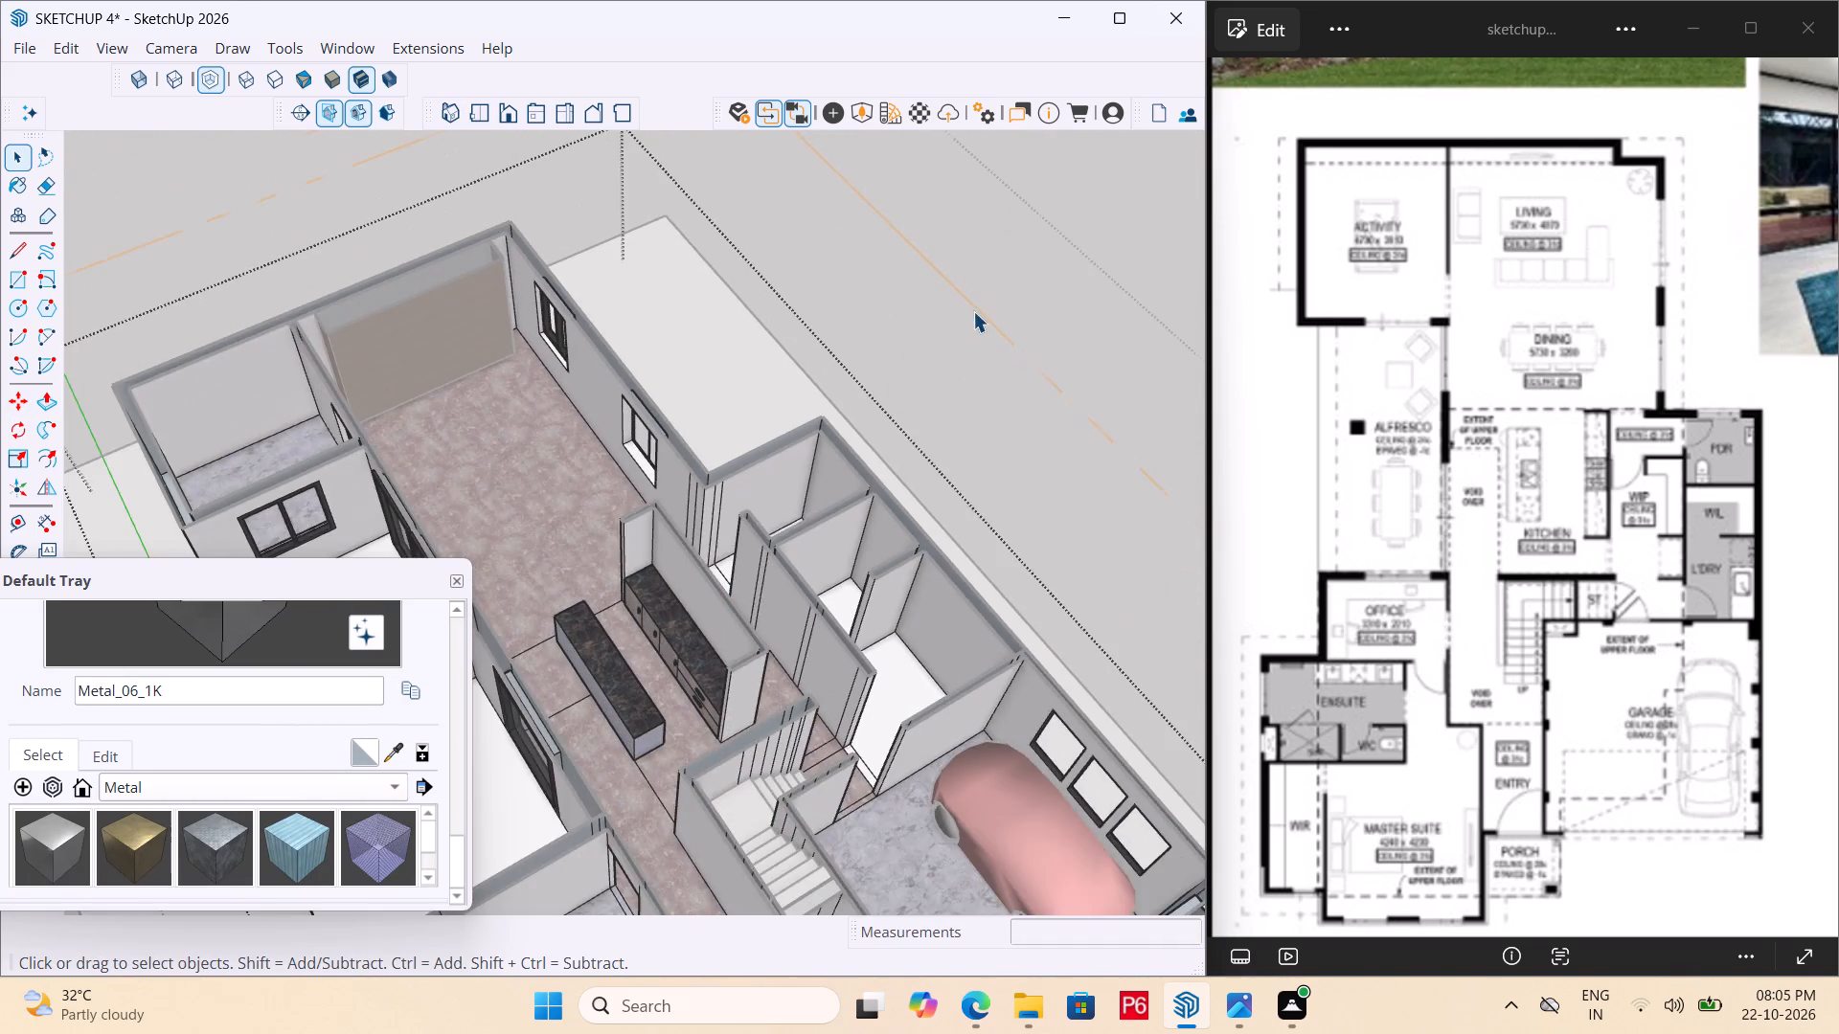
{"action": "middle_click_drag", "start_coordinate": [715, 626], "coordinate": [679, 491]}
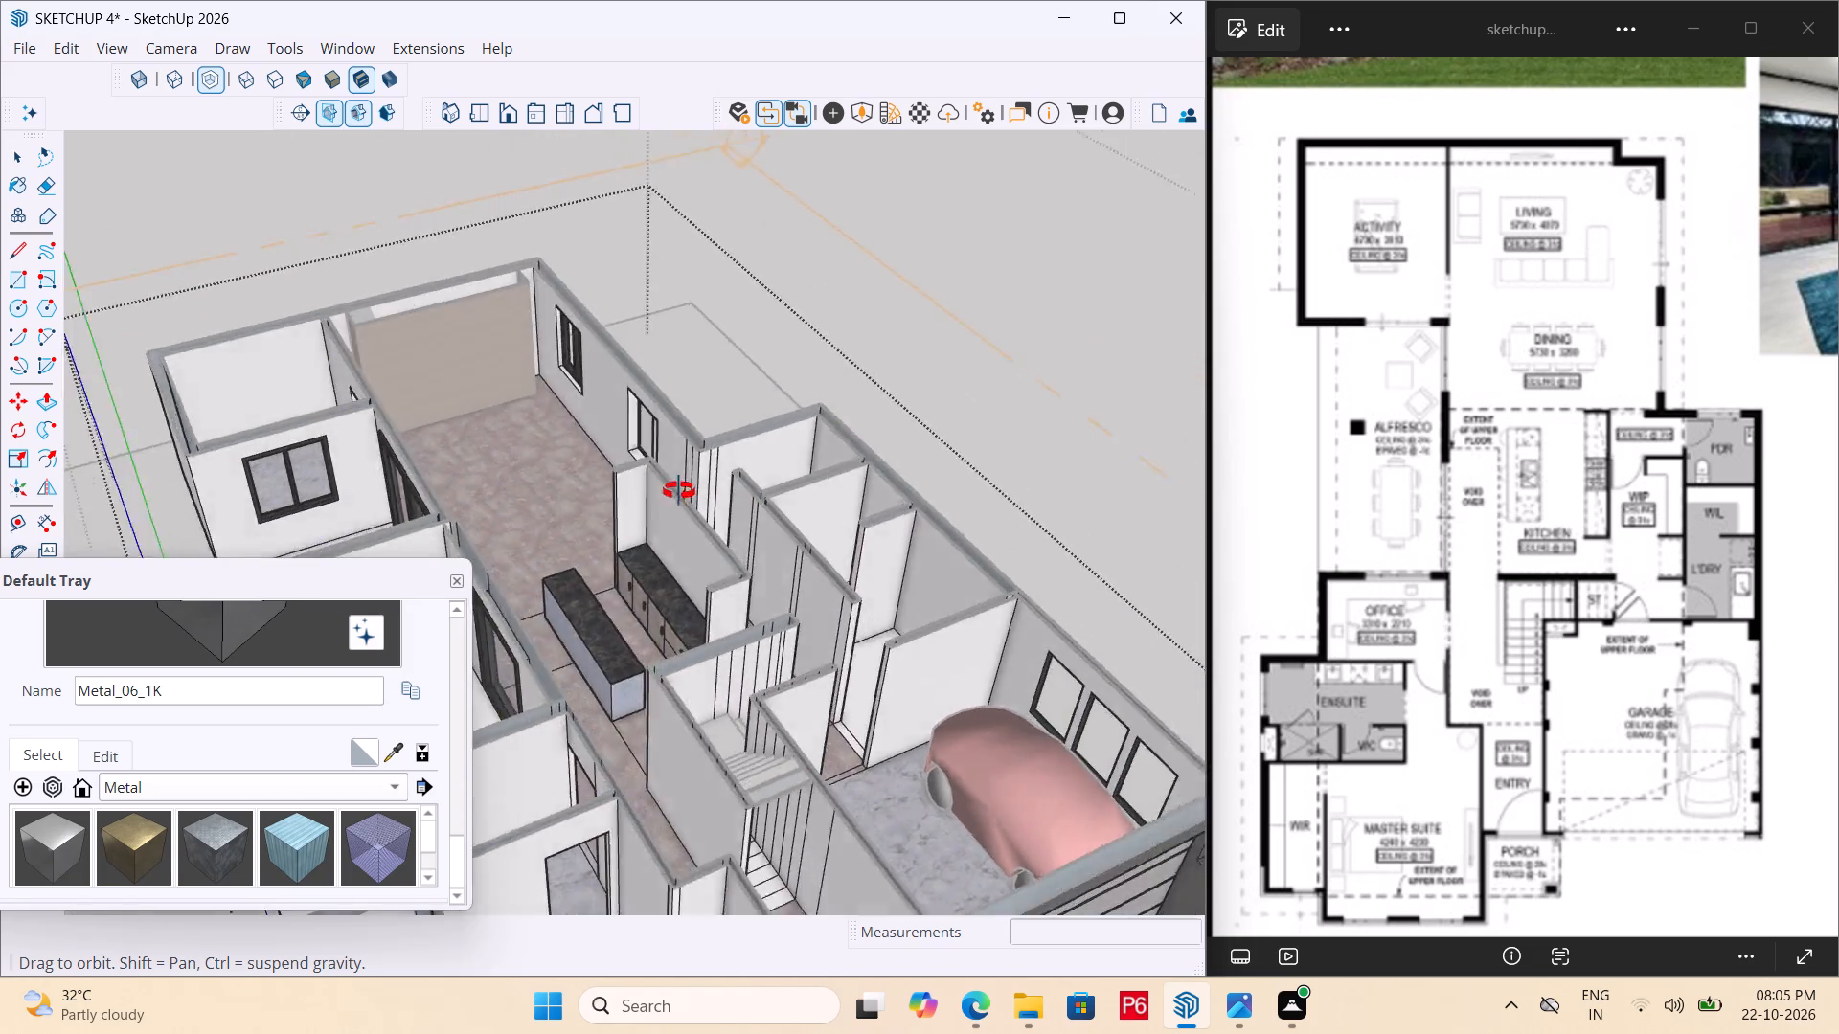
{"action": "middle_click_drag", "start_coordinate": [679, 491], "coordinate": [771, 563]}
{"action": "scroll", "coordinate": [868, 674], "scroll_direction": "down", "scroll_amount": 5}
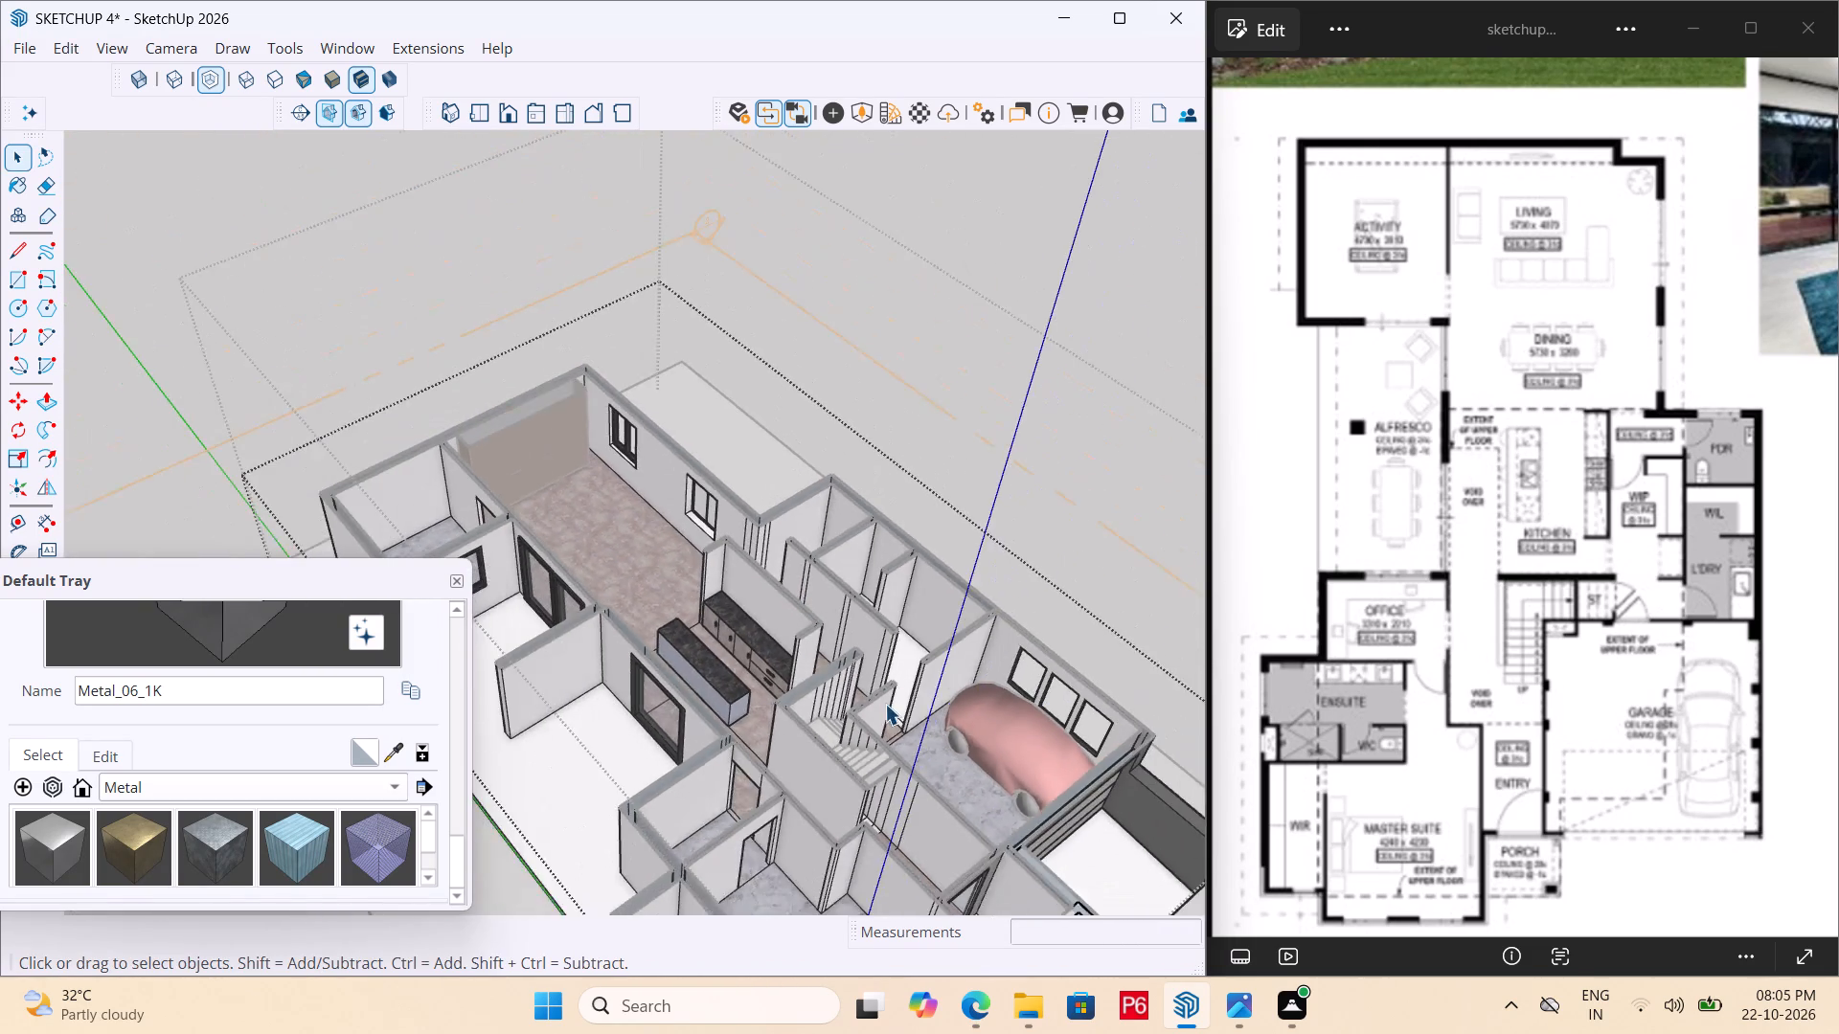
{"action": "scroll", "coordinate": [630, 524], "scroll_direction": "up", "scroll_amount": 6}
{"action": "middle_click_drag", "start_coordinate": [573, 549], "coordinate": [510, 648]}
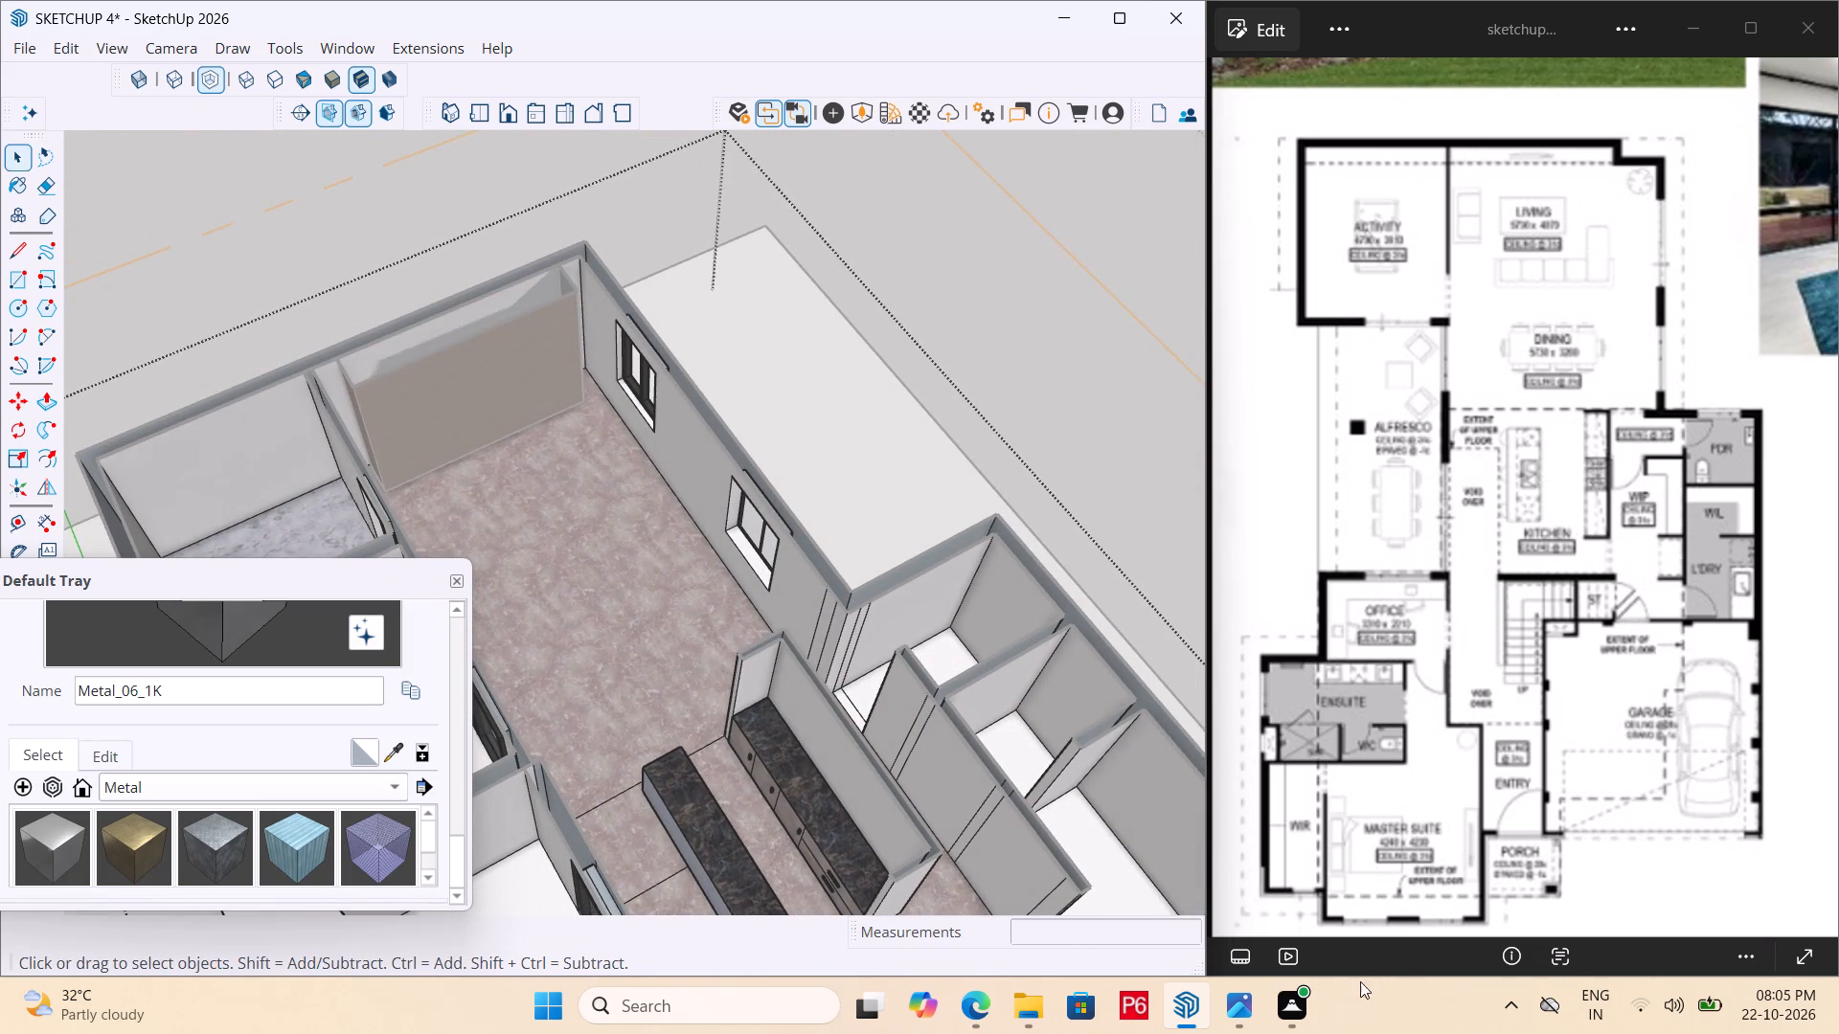
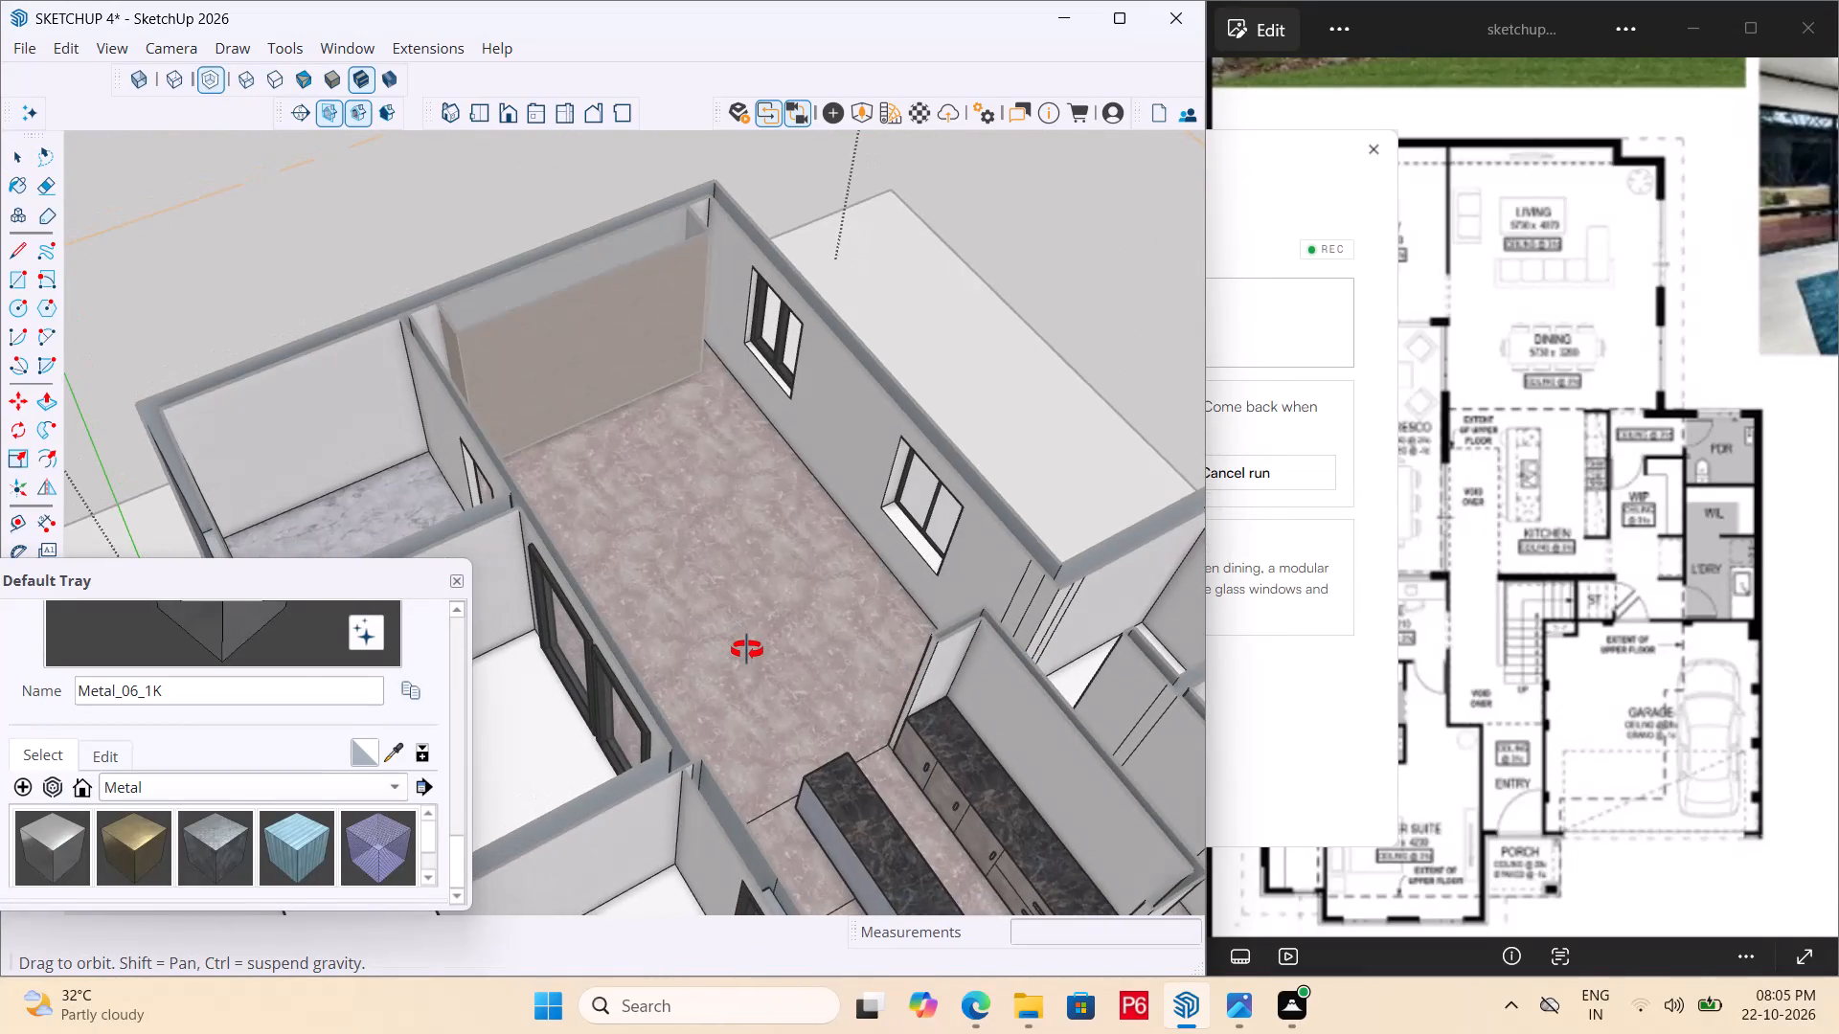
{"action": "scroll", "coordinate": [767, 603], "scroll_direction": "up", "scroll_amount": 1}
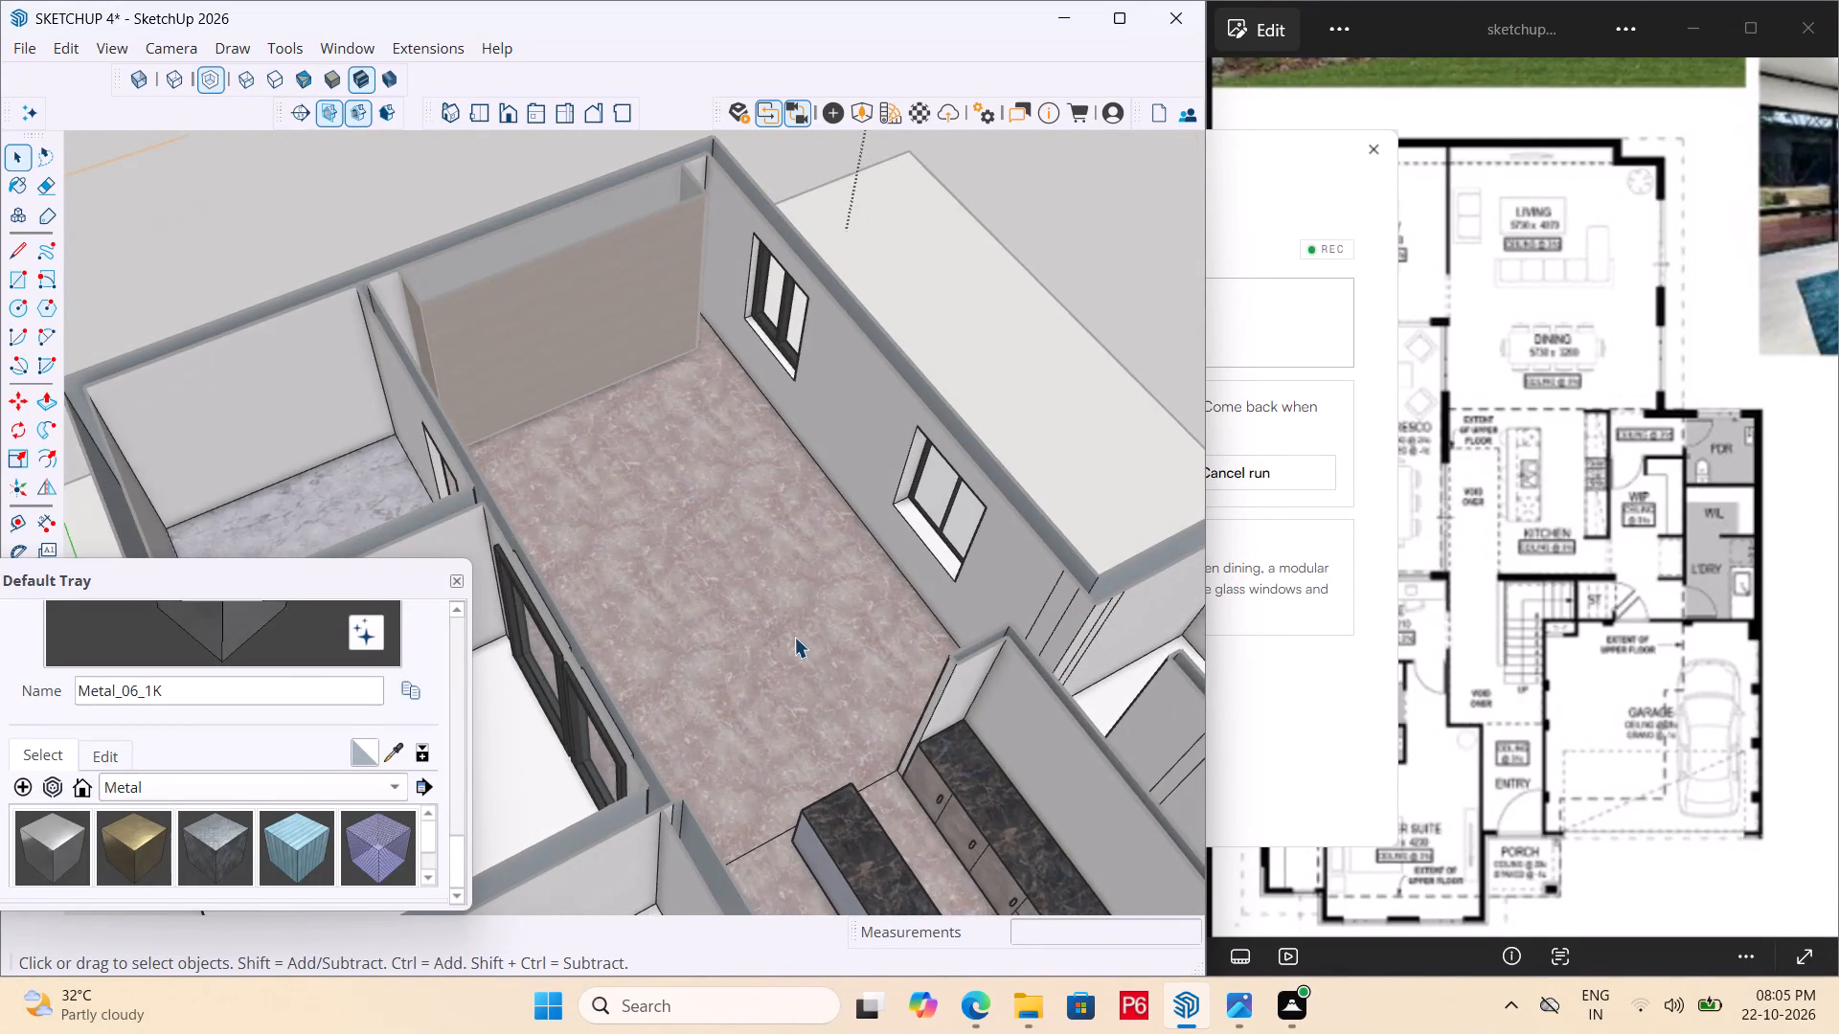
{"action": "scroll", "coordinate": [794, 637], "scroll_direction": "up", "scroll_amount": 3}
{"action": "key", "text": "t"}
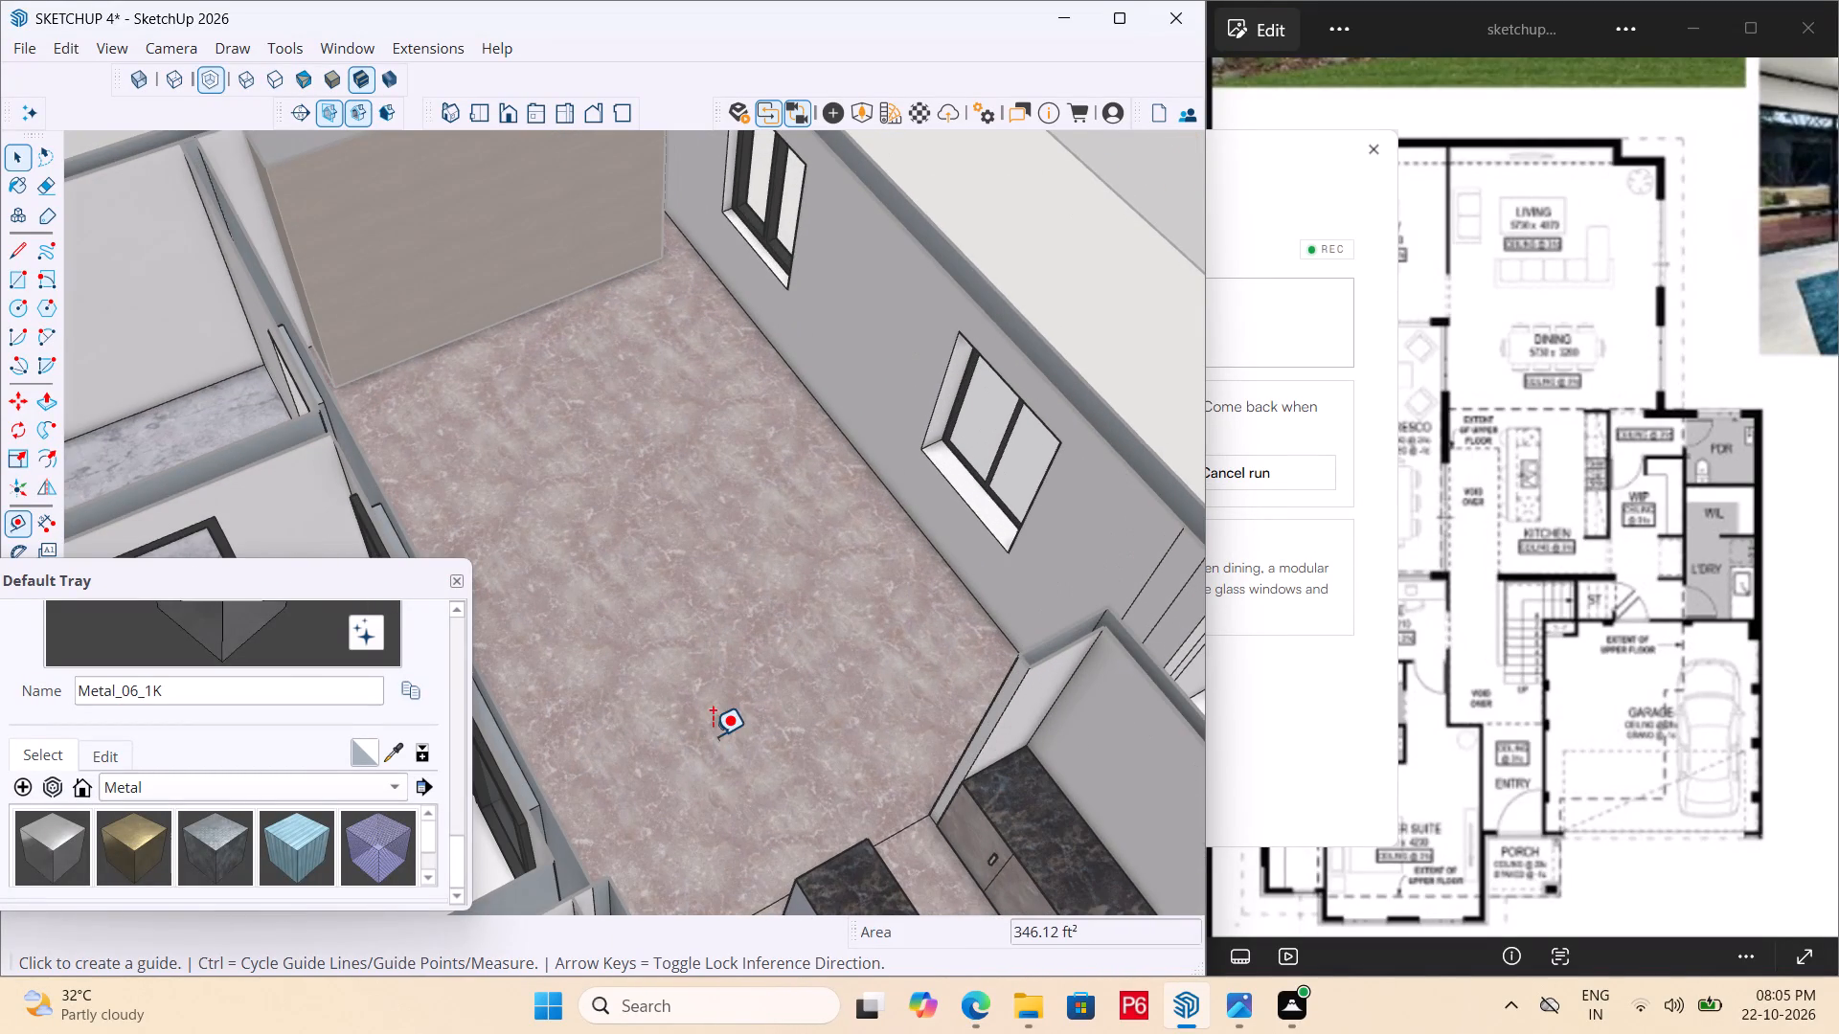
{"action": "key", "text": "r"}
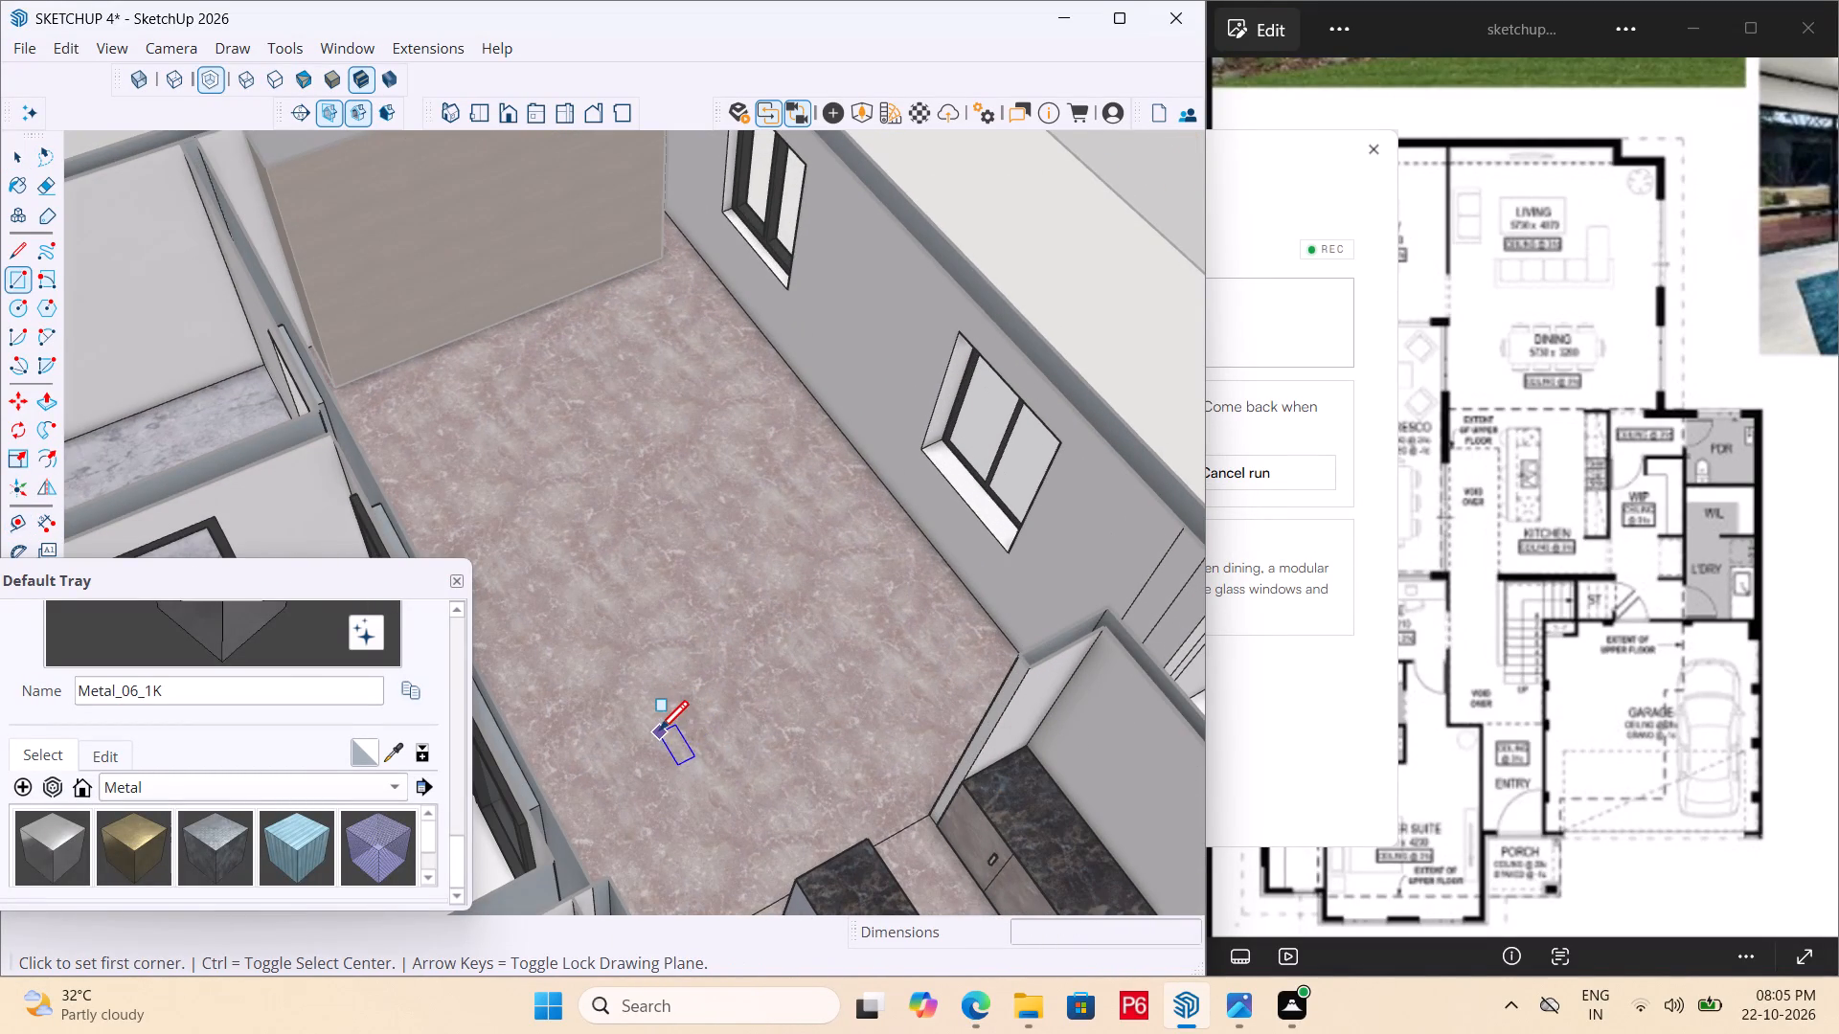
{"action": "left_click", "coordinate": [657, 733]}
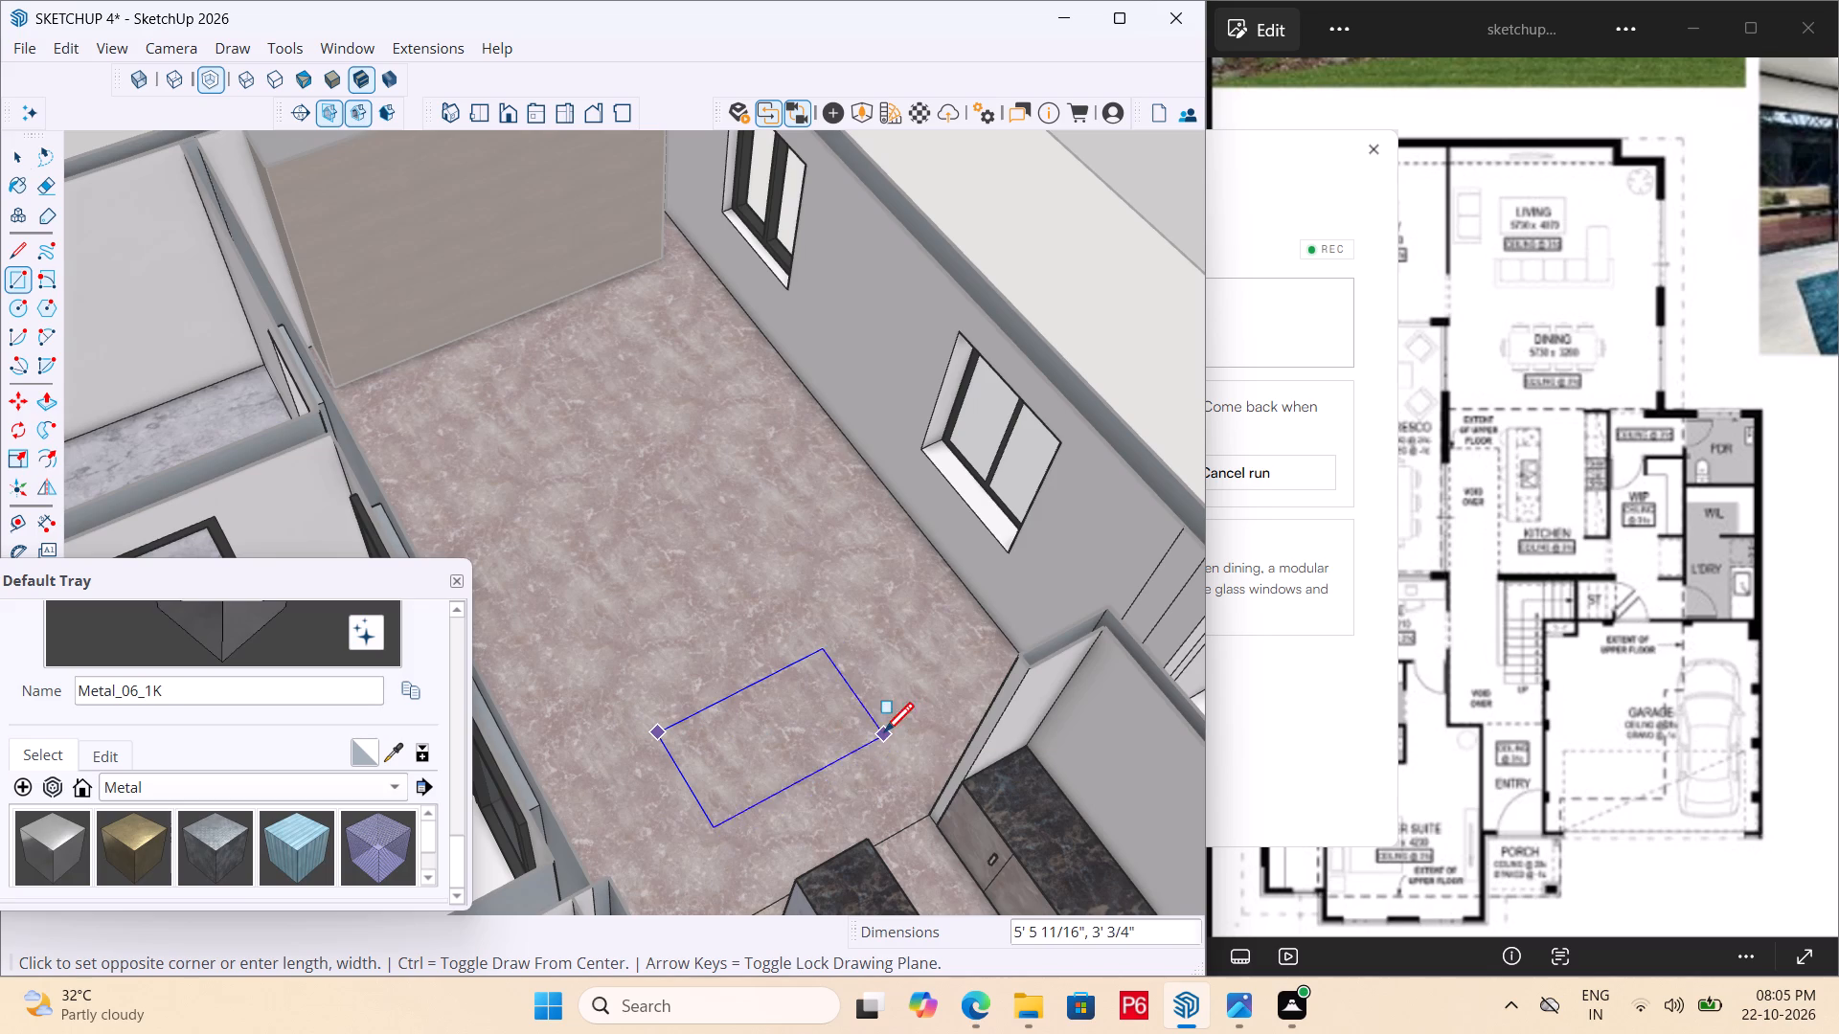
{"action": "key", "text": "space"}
Draw a rectangle about 5' 5" by 3' 1" on the dining floor beyond the kitchen island and make it a group.
{"action": "key", "text": "r"}
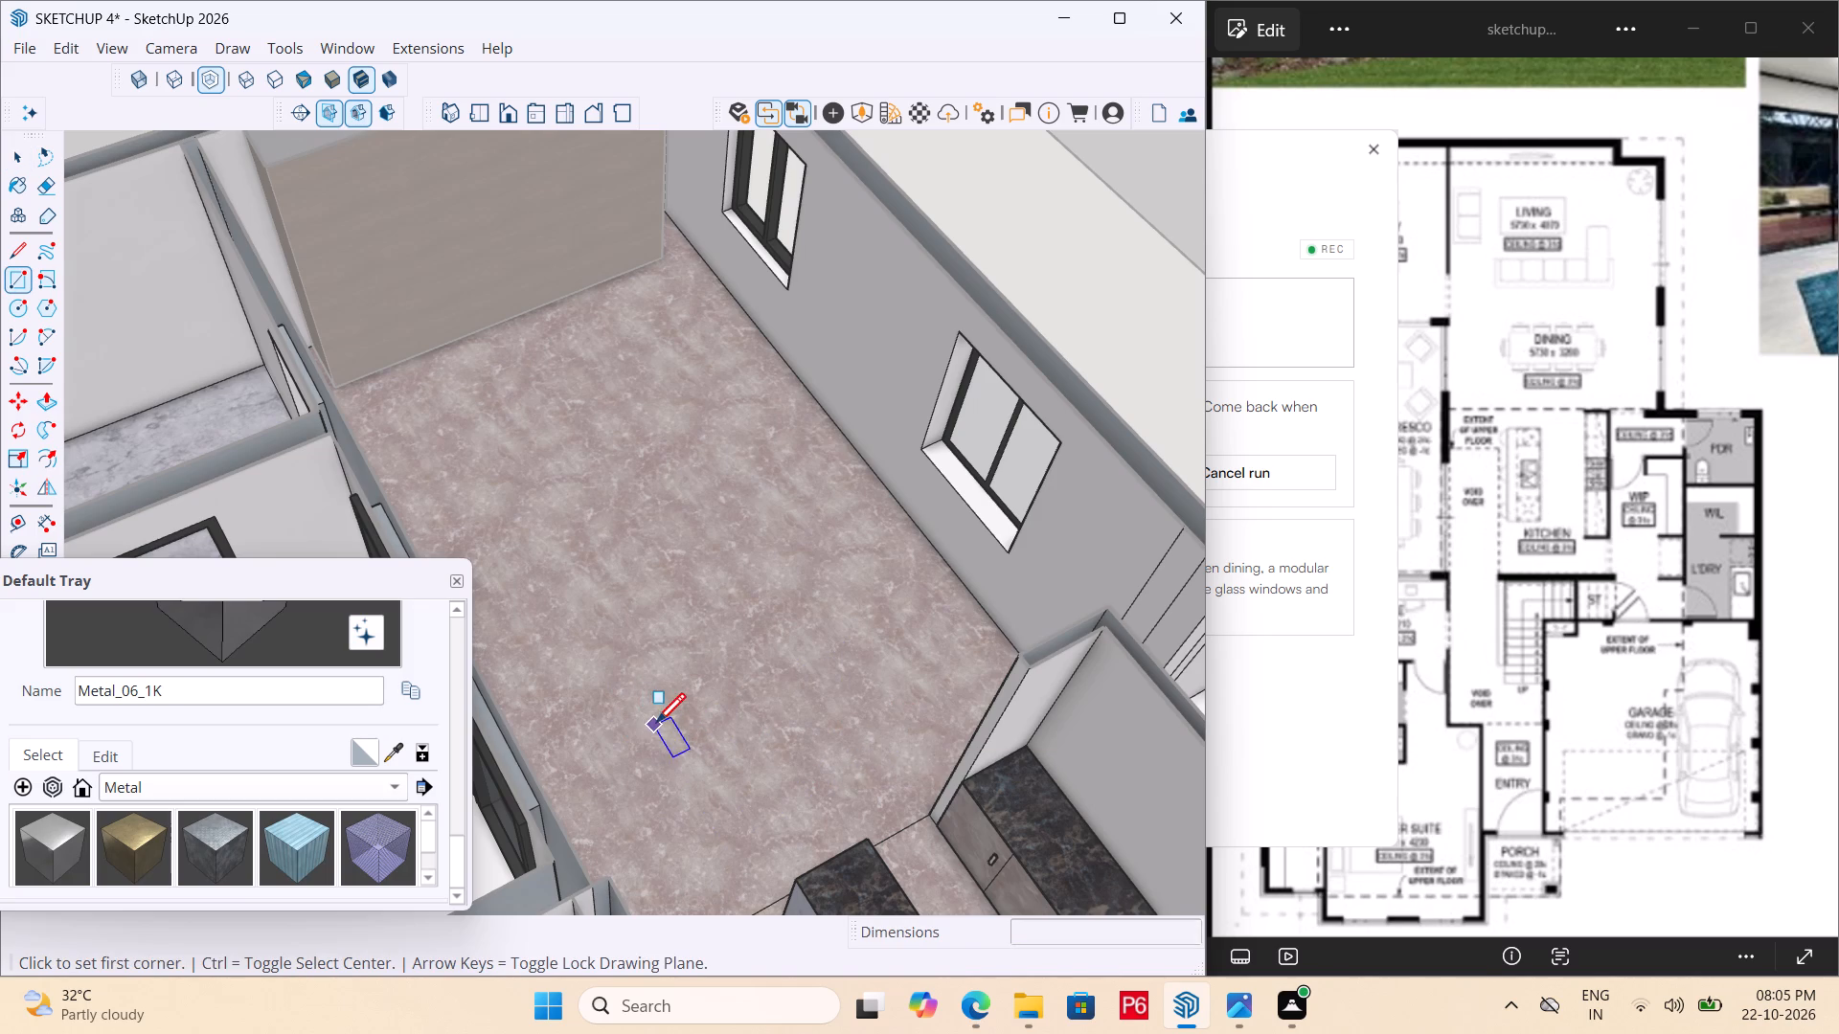
{"action": "left_click_drag", "start_coordinate": [646, 731], "coordinate": [656, 730]}
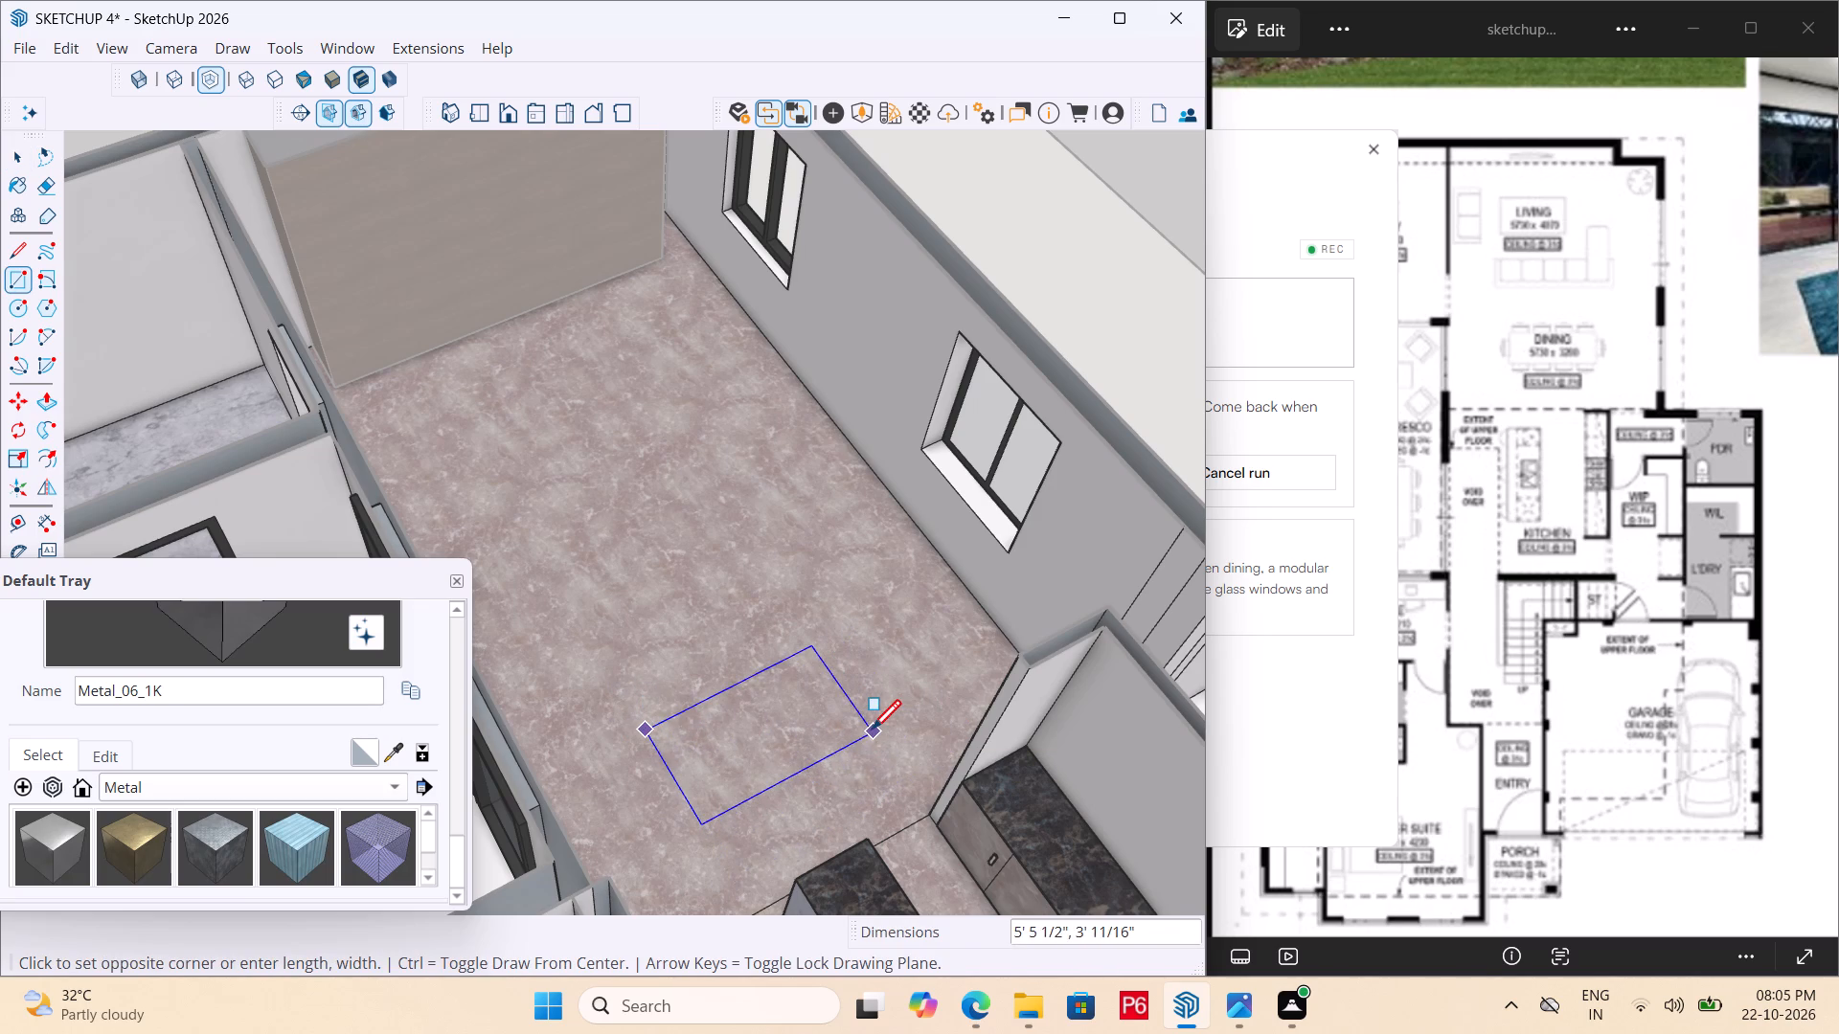
{"action": "left_click", "coordinate": [871, 733]}
{"action": "key", "text": "space"}
{"action": "double_click", "coordinate": [768, 728]}
{"action": "right_click", "coordinate": [768, 728]}
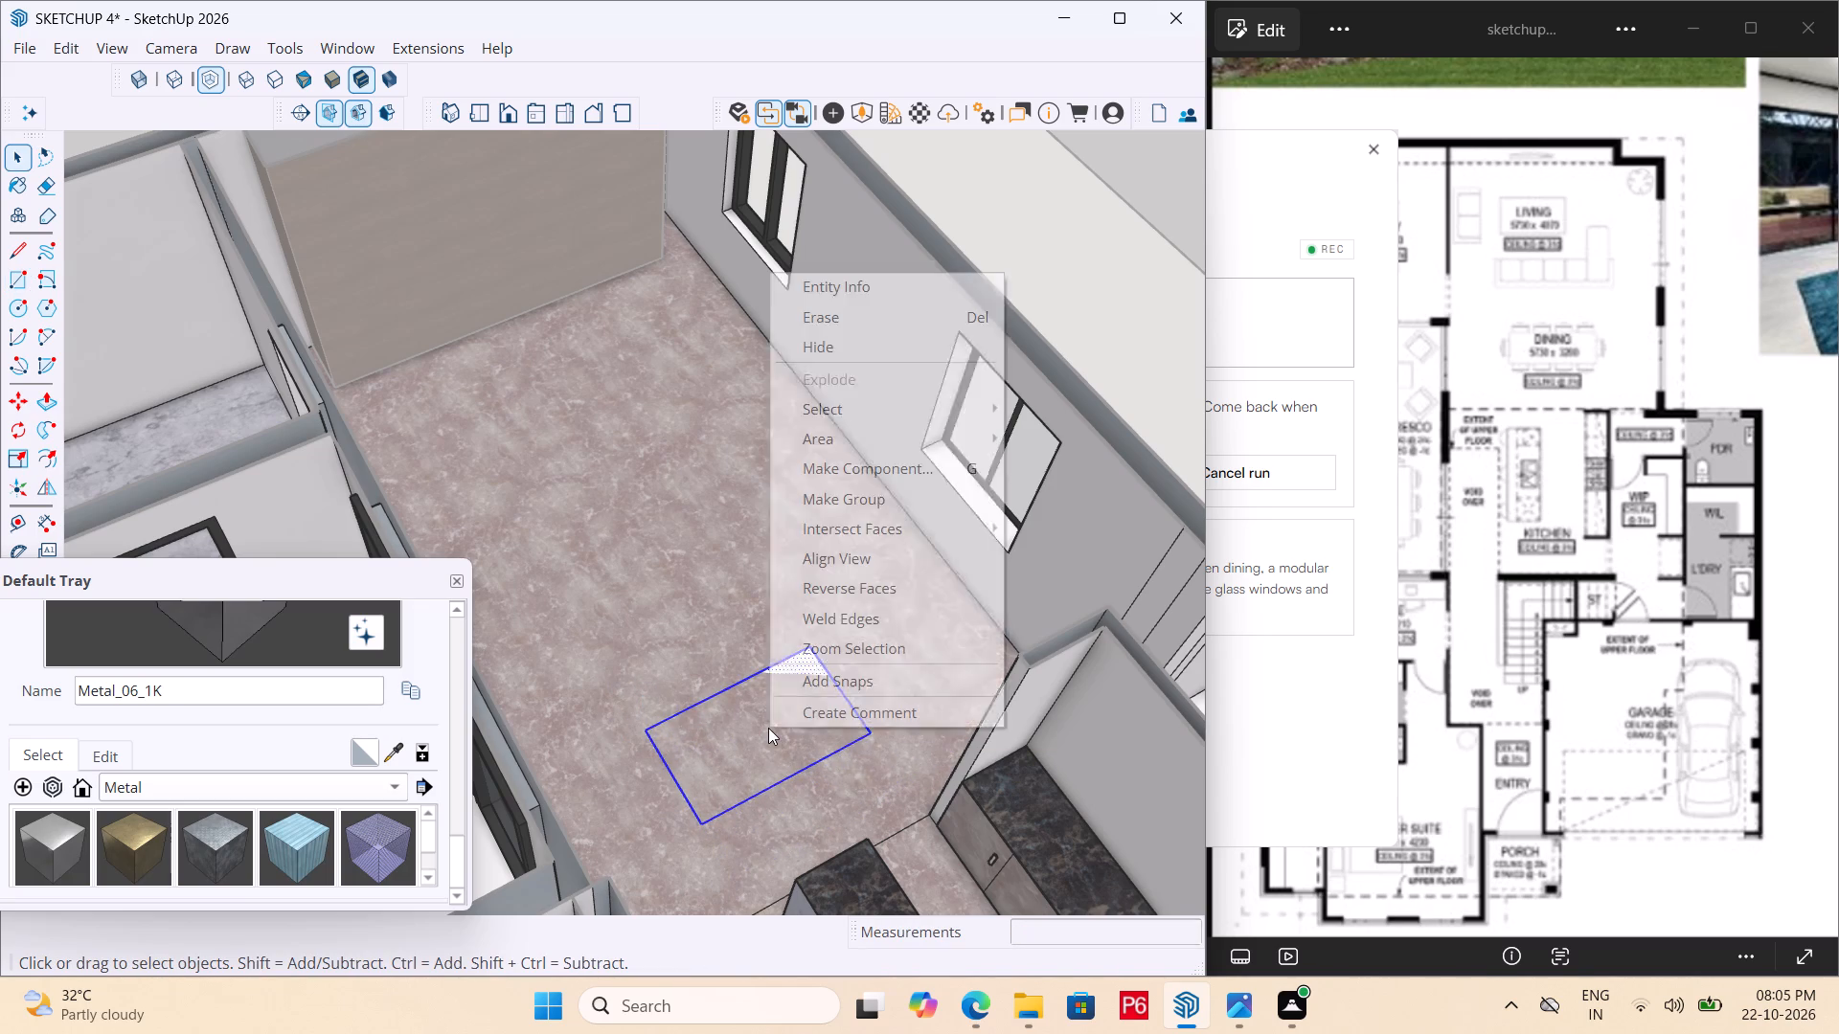
{"action": "left_click", "coordinate": [879, 508]}
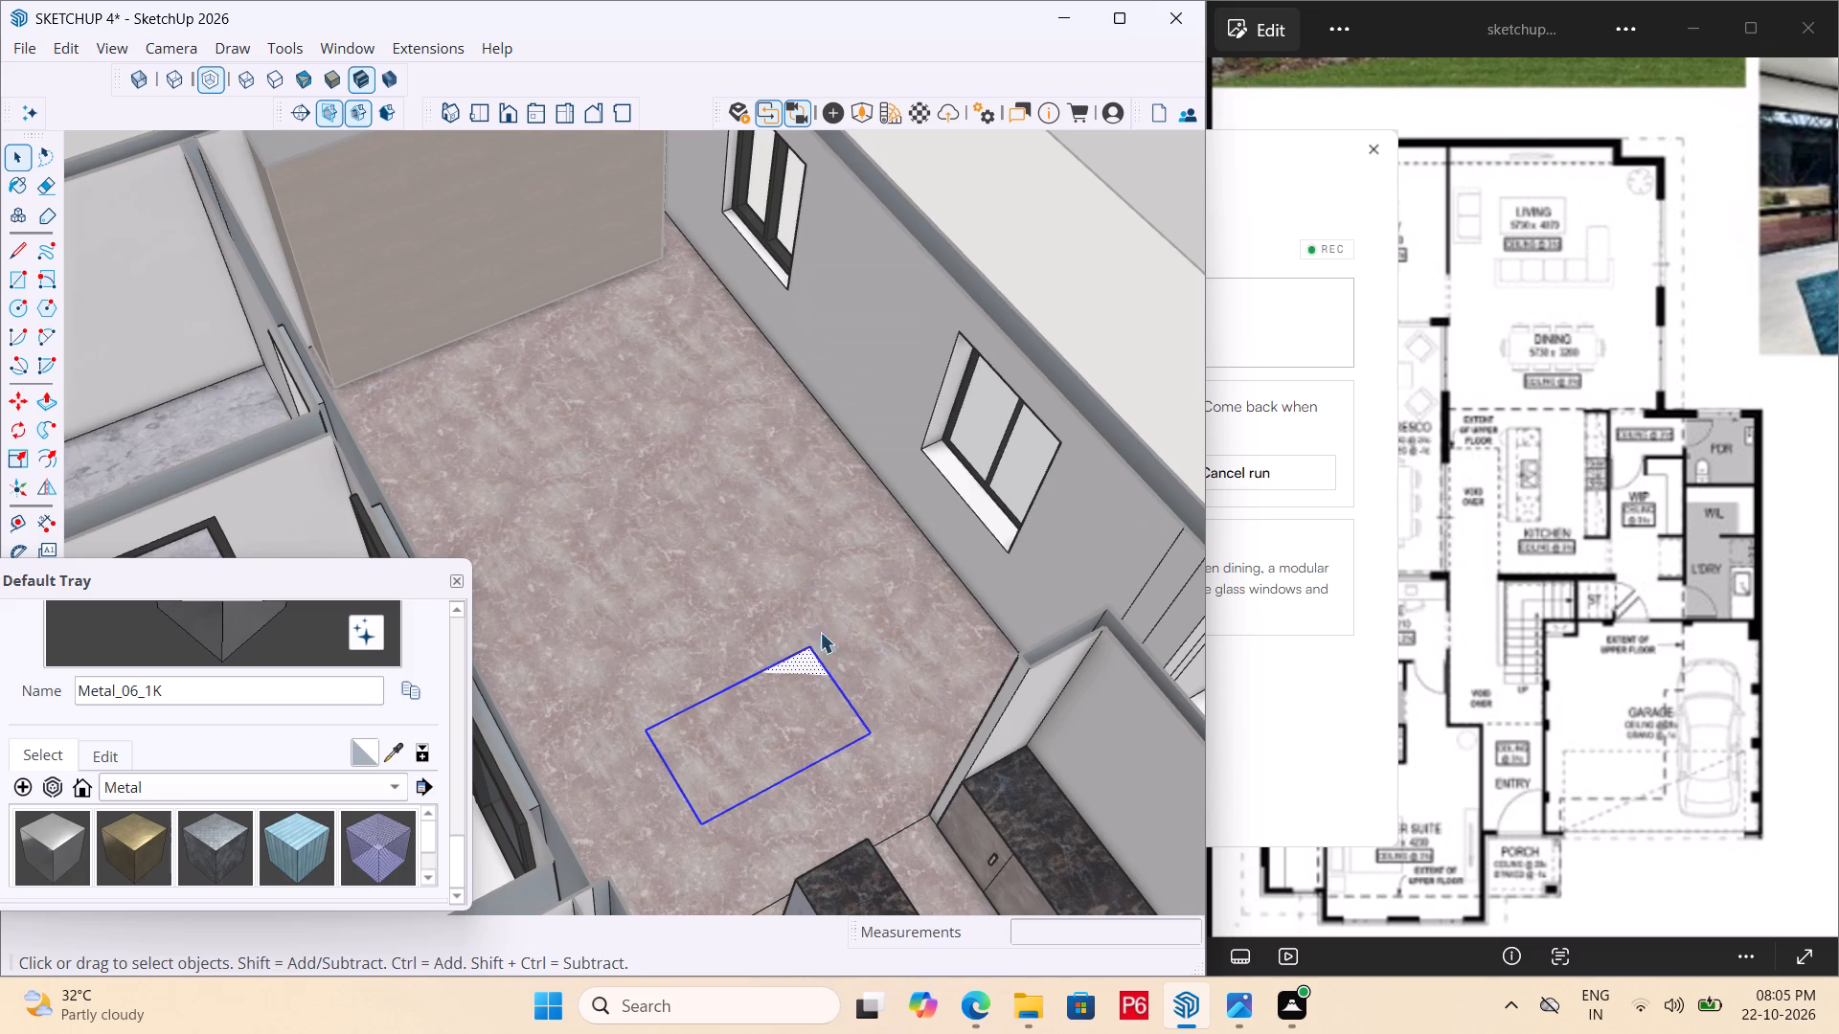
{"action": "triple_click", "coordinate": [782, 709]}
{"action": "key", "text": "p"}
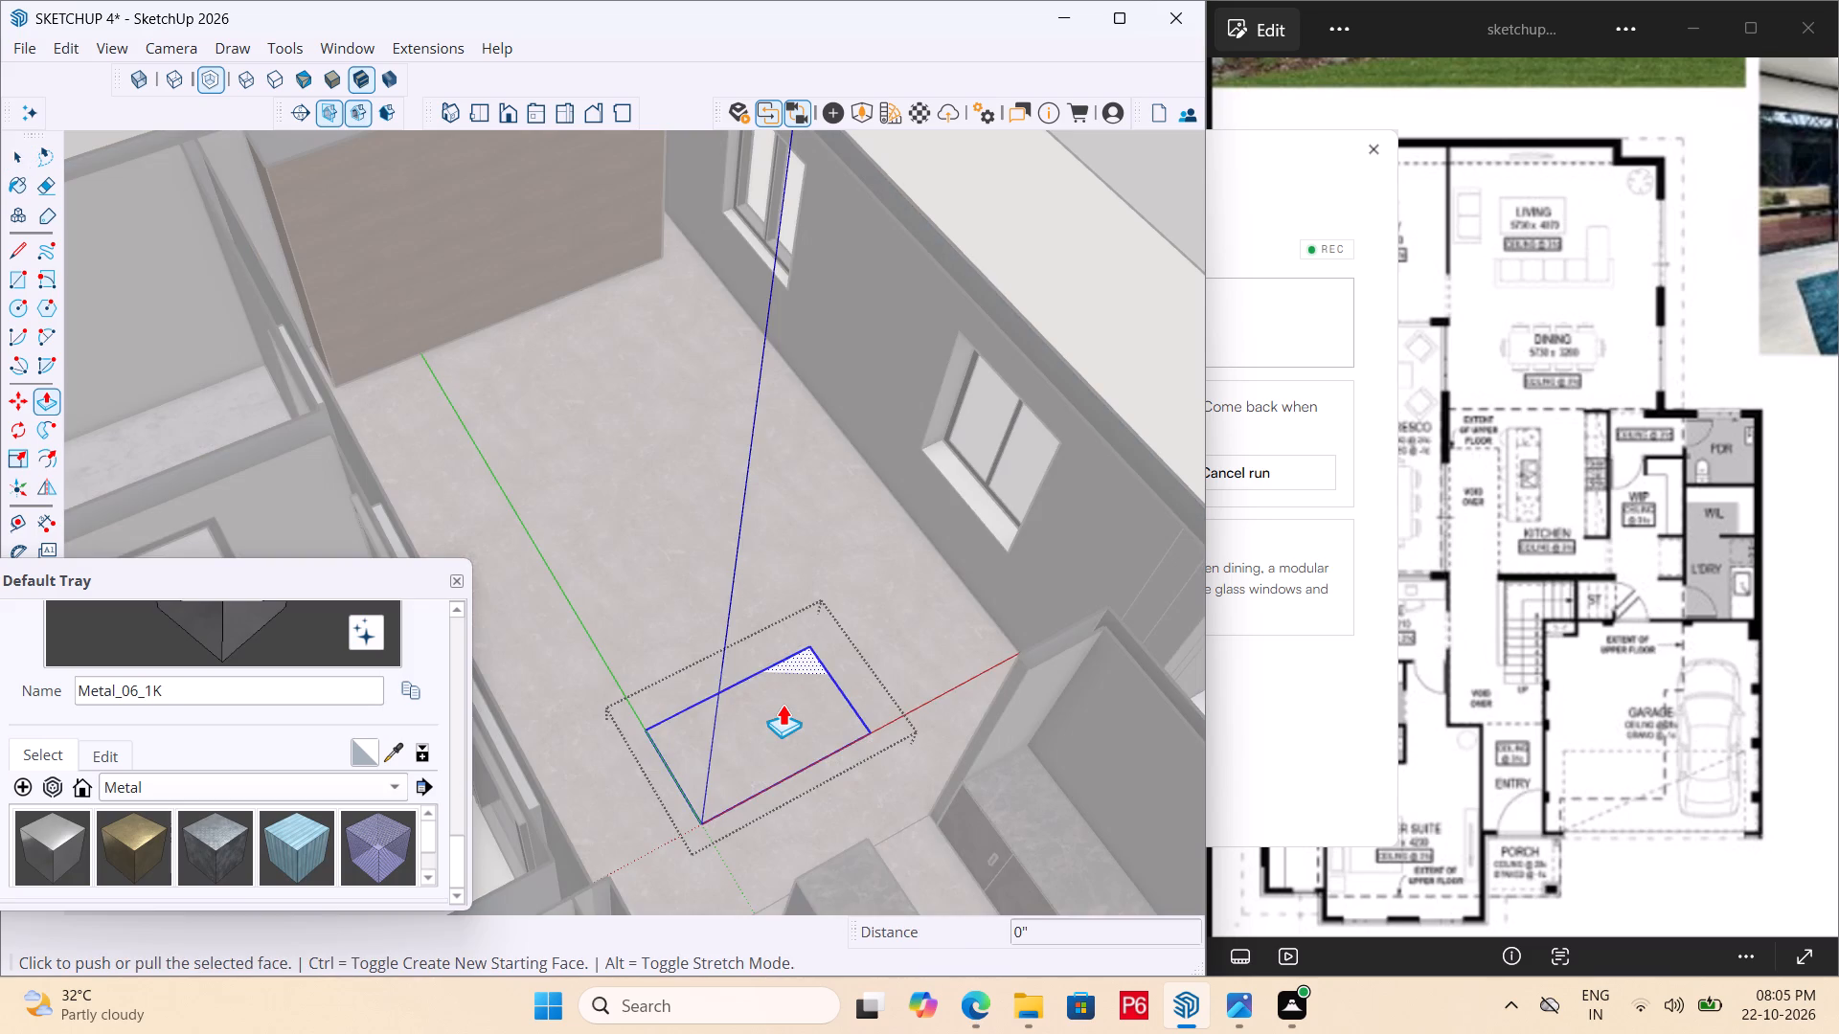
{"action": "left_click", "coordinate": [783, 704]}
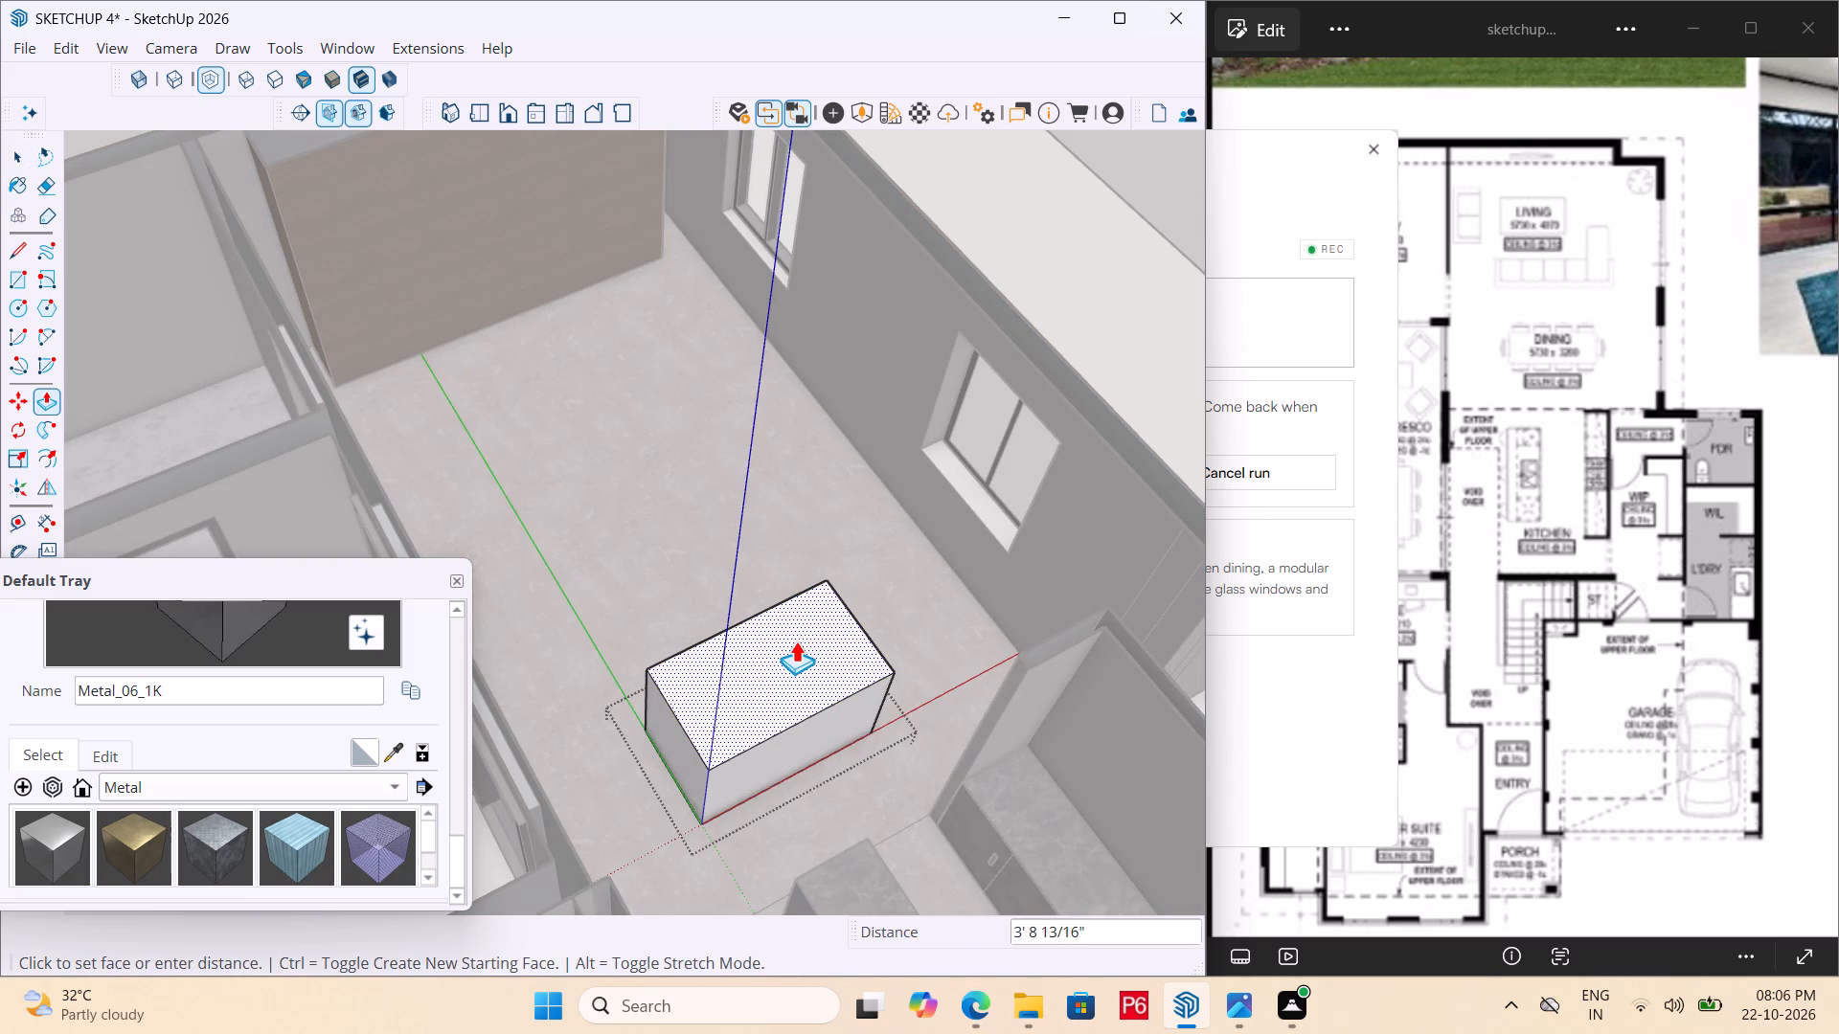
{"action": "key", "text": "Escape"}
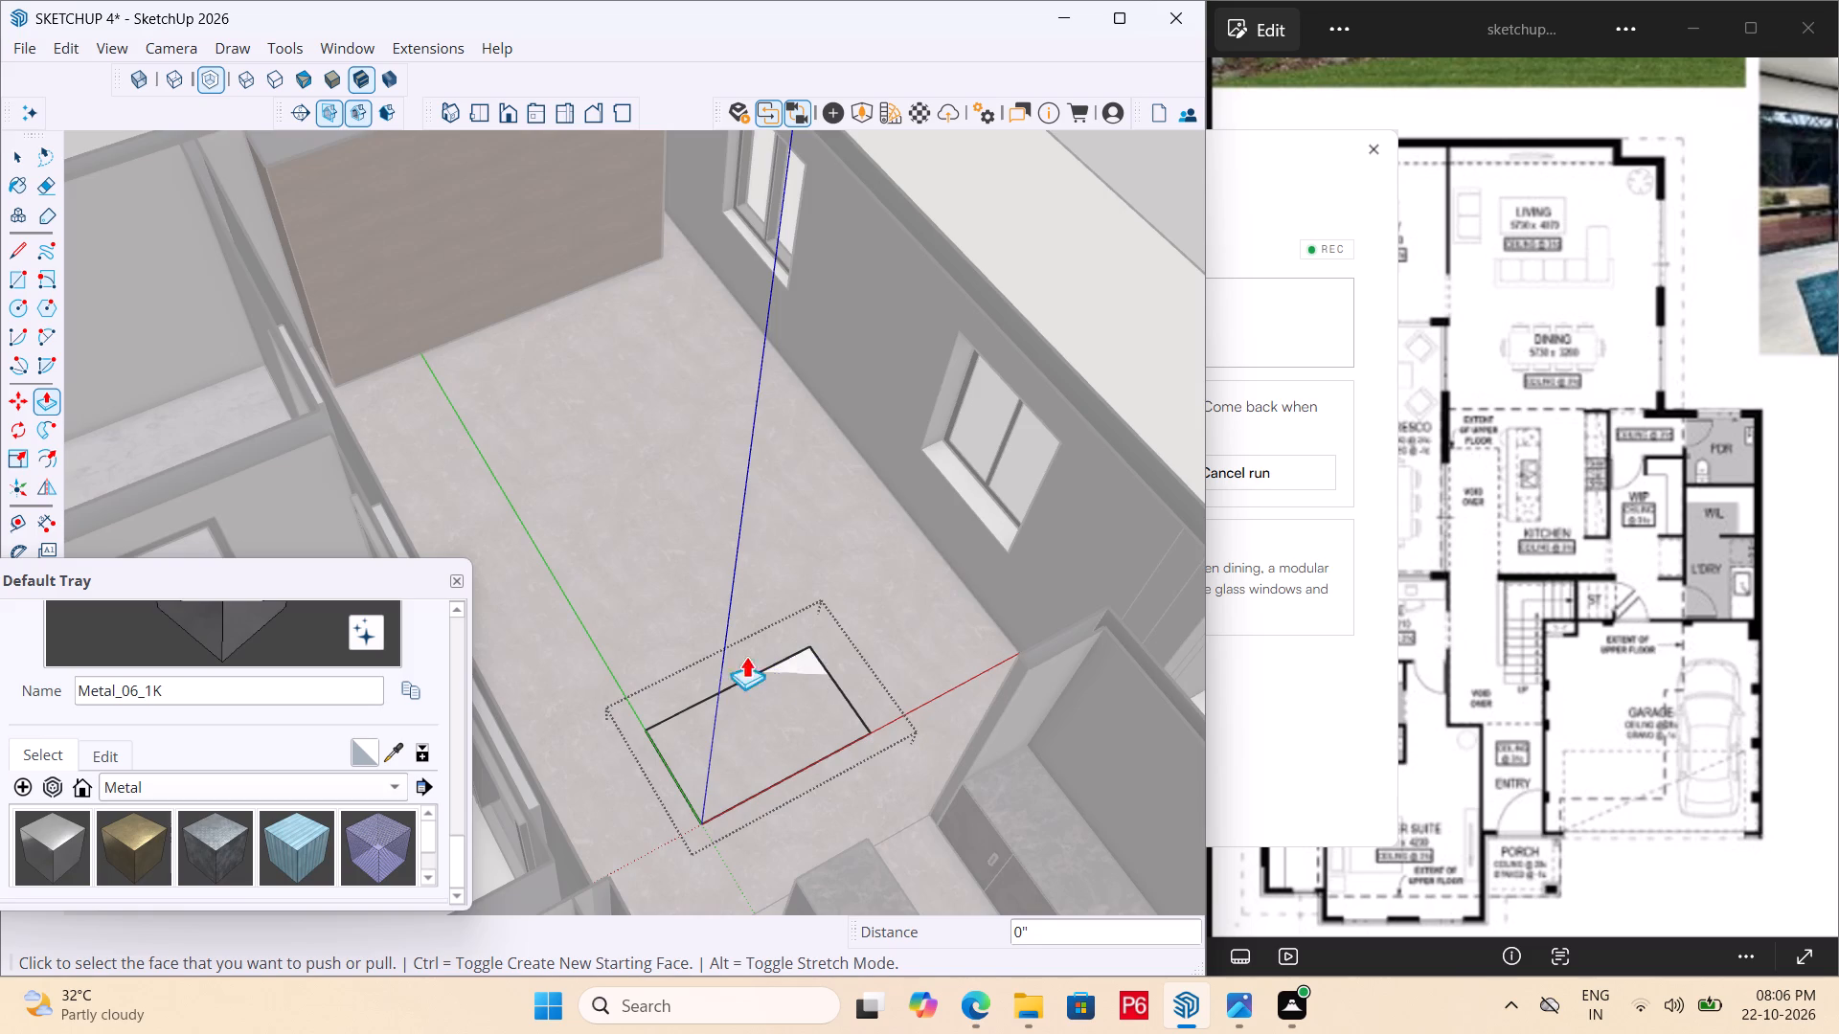
Save the model and exit the rectangle group.
{"action": "scroll", "coordinate": [703, 661], "scroll_direction": "down", "scroll_amount": 6}
{"action": "key", "text": "ctrl+s"}
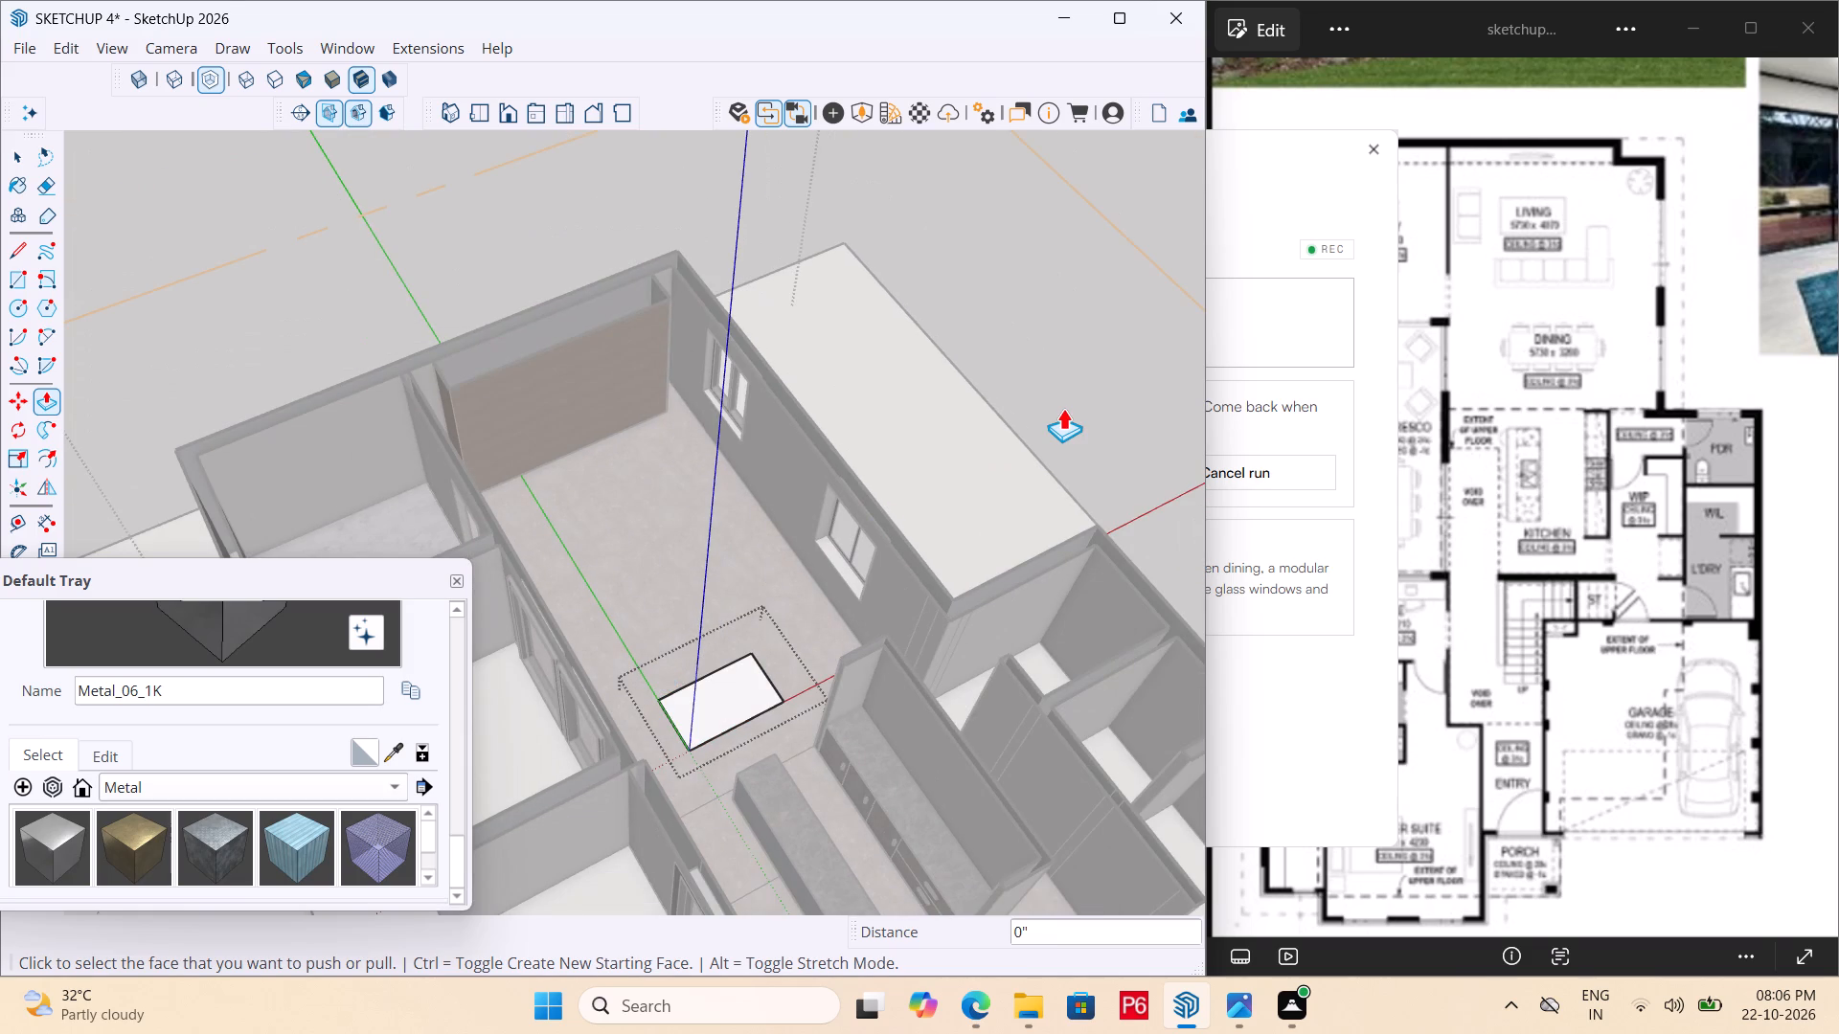
{"action": "key", "text": "ctrl+s"}
{"action": "key", "text": "ctrl+s"}
{"action": "key", "text": "ctrl+s"}
{"action": "key", "text": "ctrl+s"}
{"action": "key", "text": "space"}
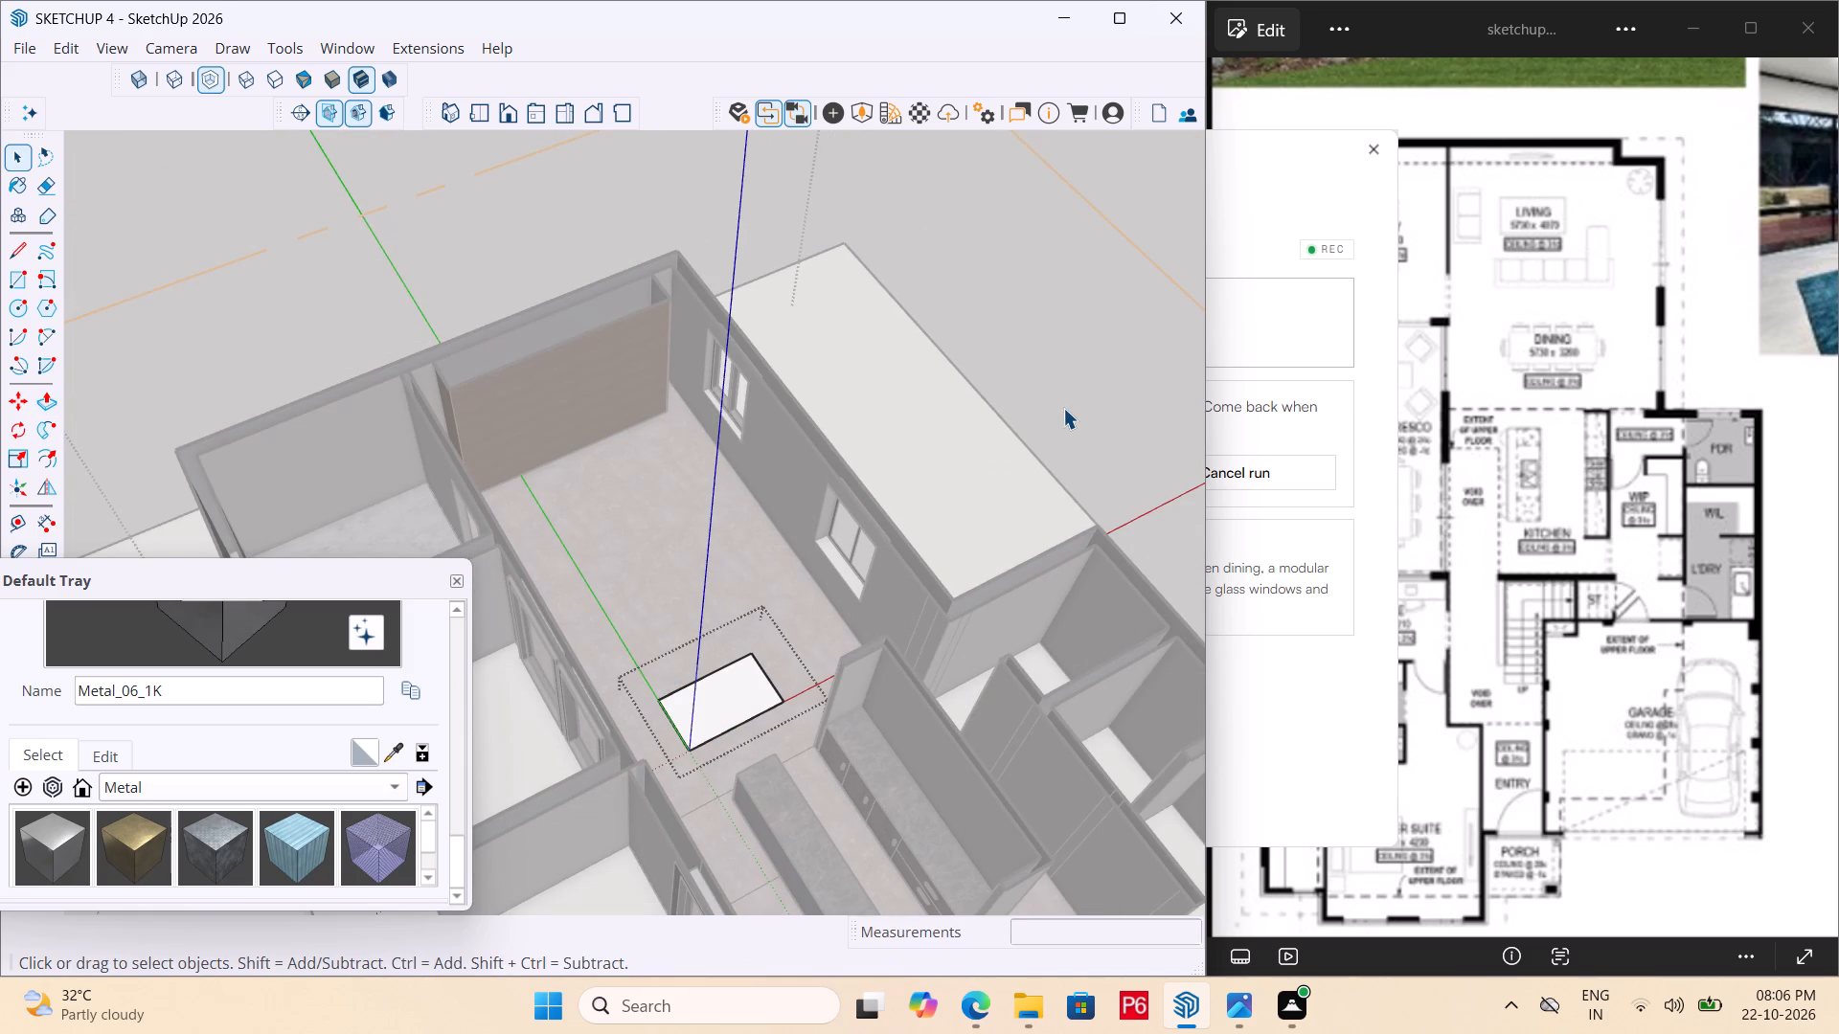
{"action": "left_click", "coordinate": [1063, 408]}
{"action": "left_click", "coordinate": [1047, 363]}
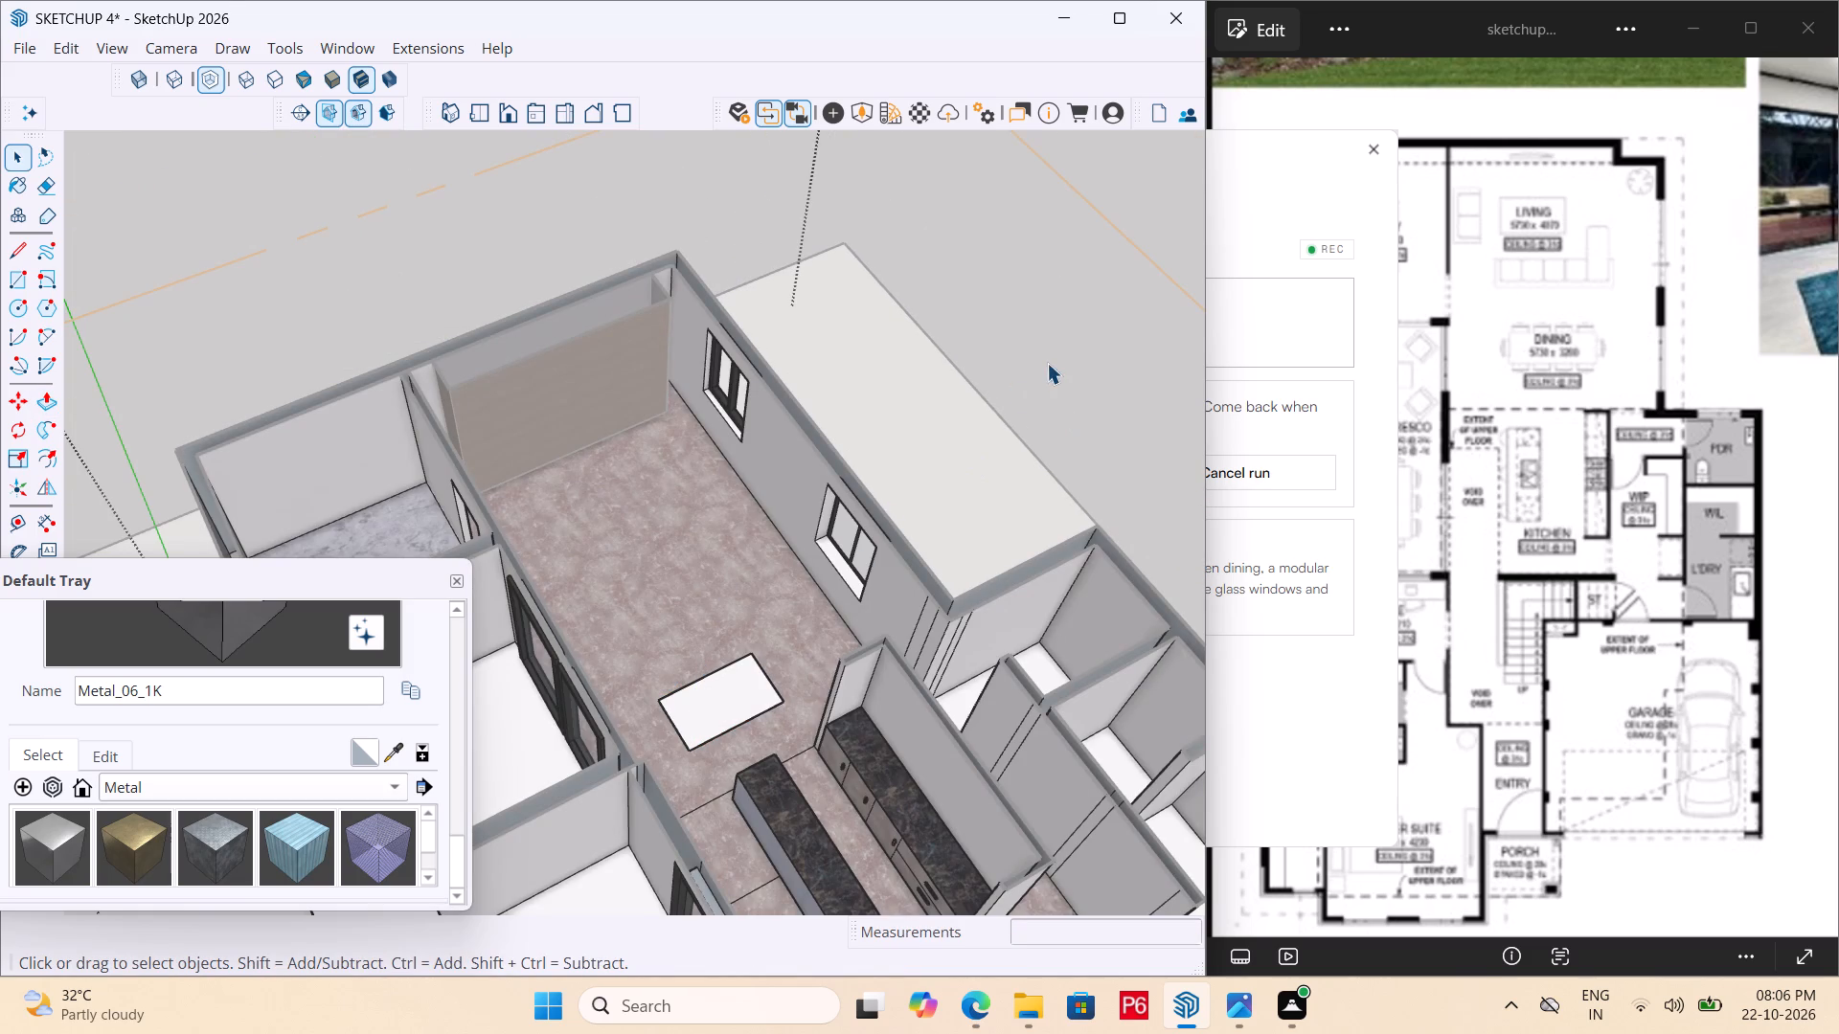
{"action": "double_click", "coordinate": [1091, 325]}
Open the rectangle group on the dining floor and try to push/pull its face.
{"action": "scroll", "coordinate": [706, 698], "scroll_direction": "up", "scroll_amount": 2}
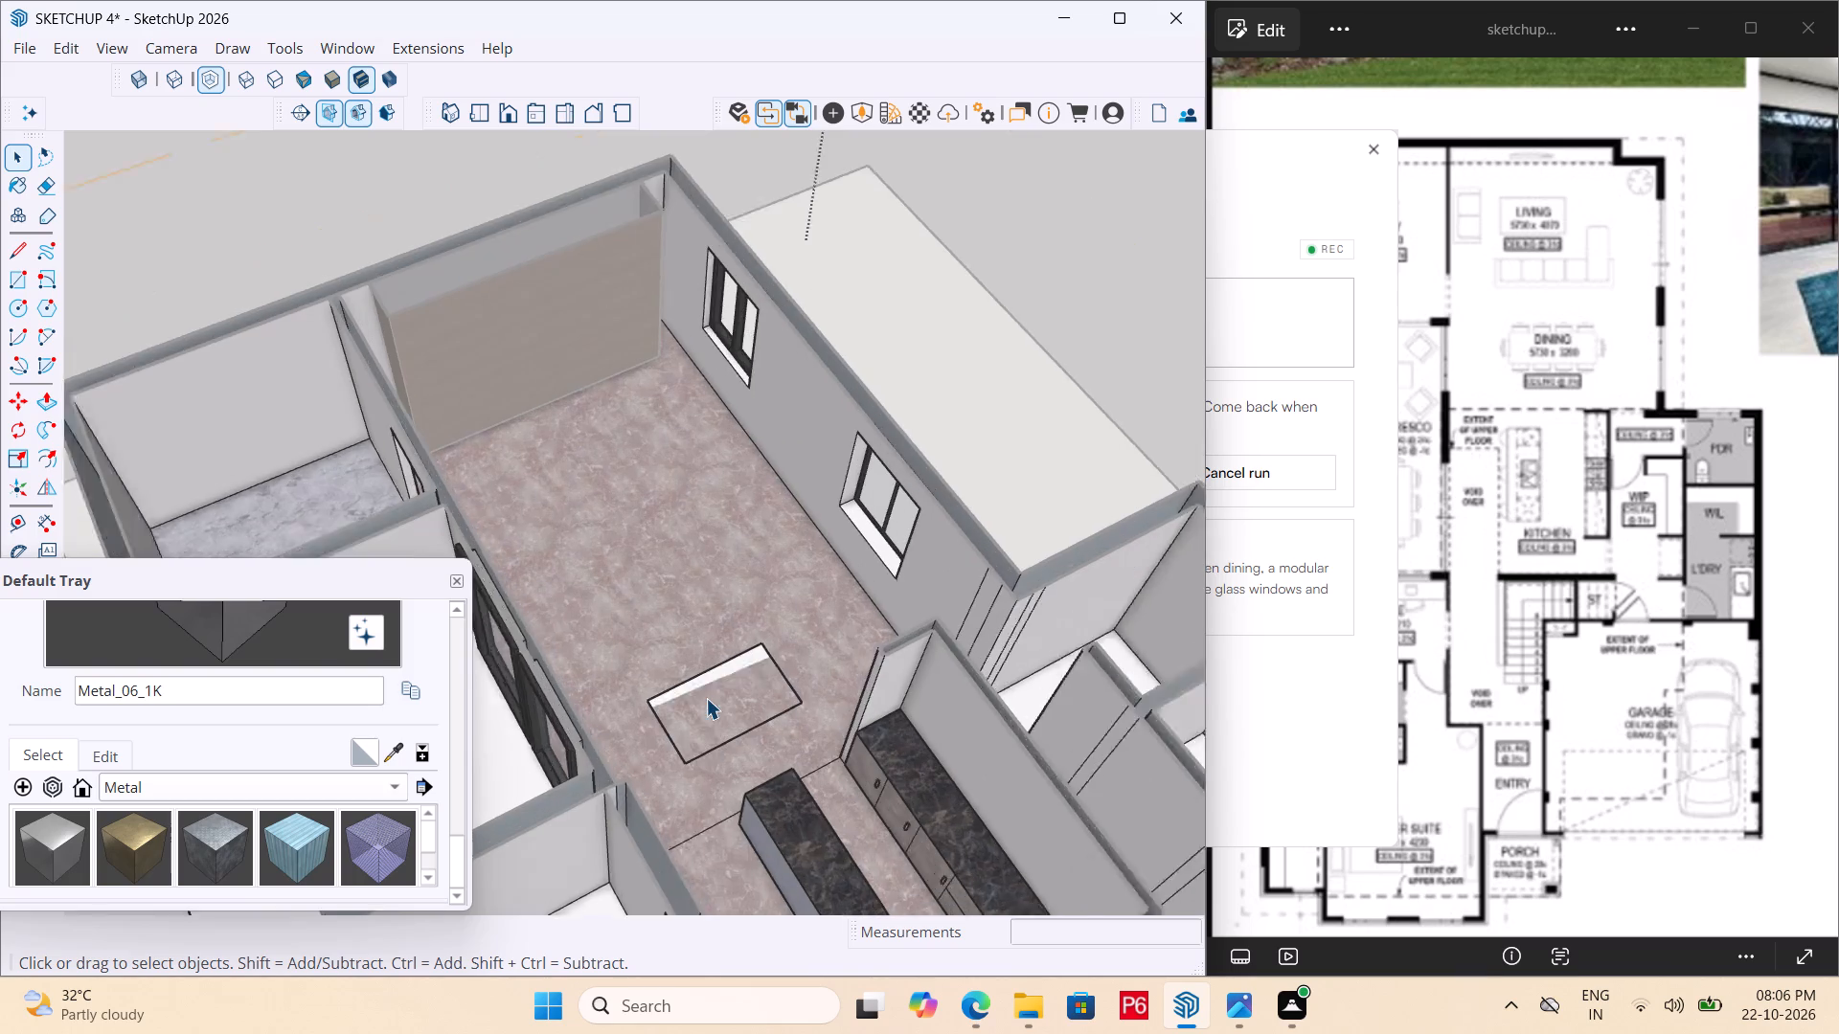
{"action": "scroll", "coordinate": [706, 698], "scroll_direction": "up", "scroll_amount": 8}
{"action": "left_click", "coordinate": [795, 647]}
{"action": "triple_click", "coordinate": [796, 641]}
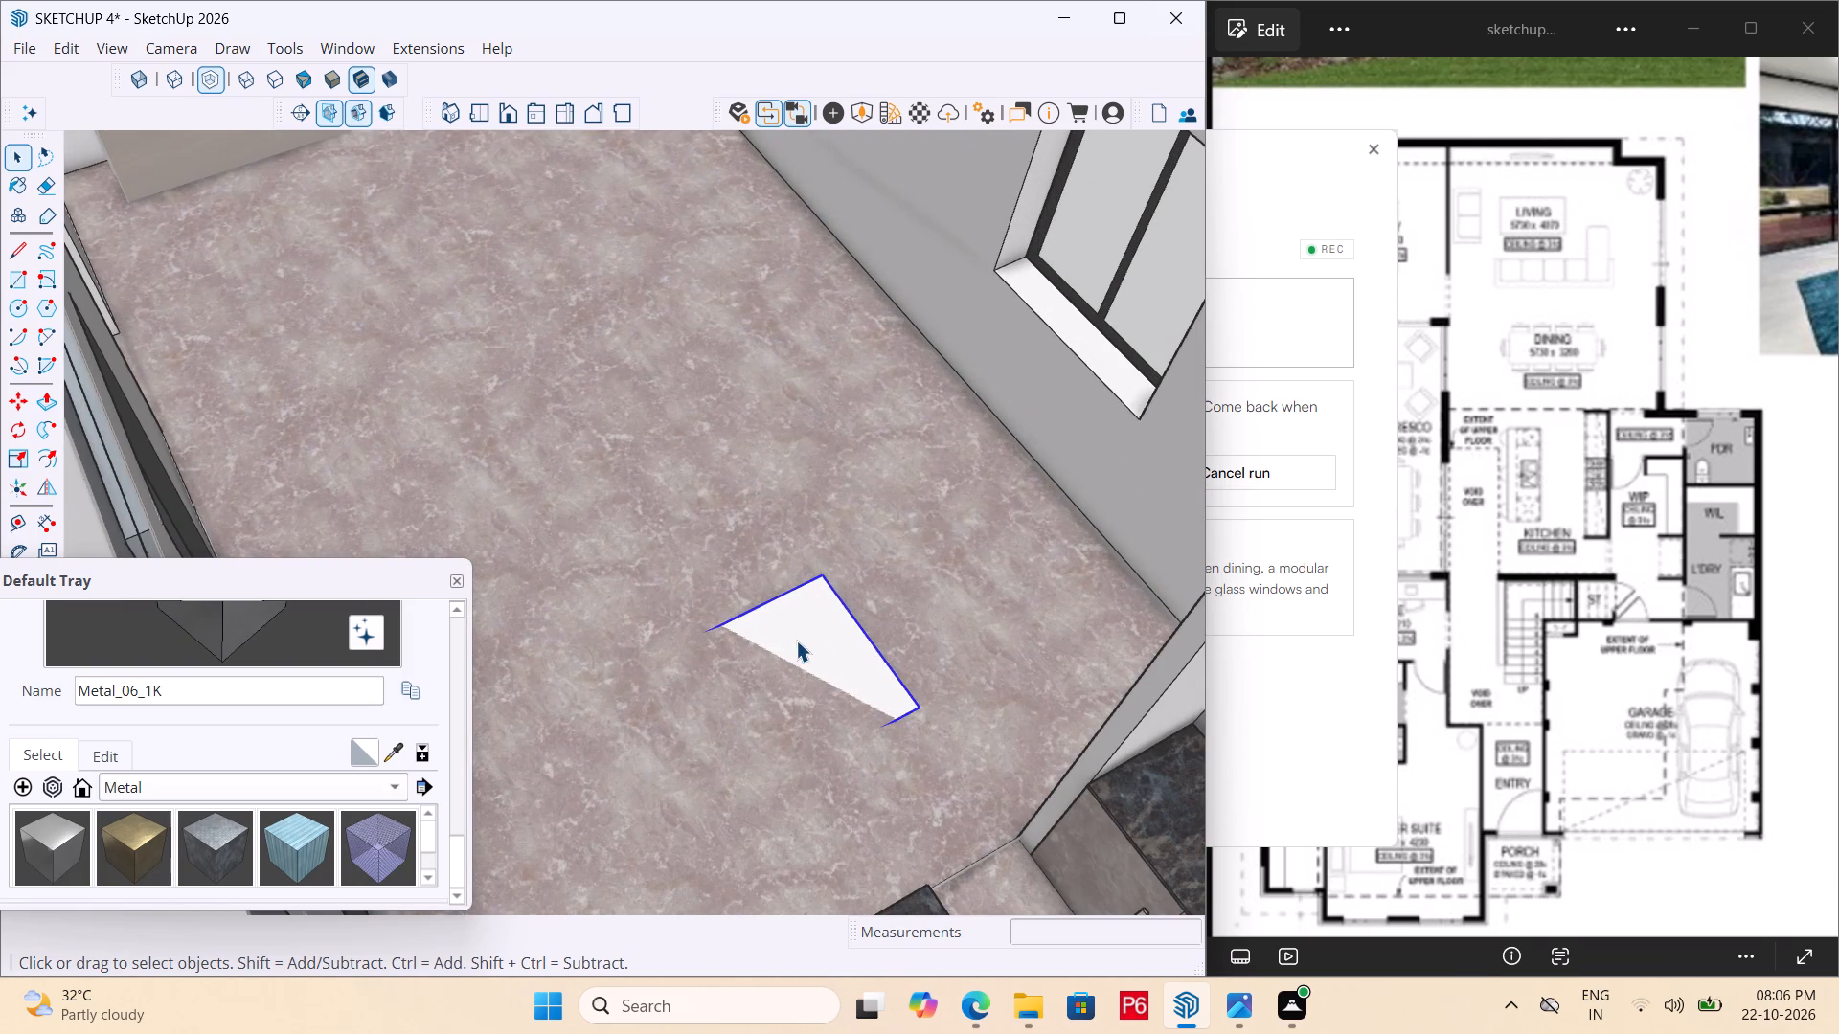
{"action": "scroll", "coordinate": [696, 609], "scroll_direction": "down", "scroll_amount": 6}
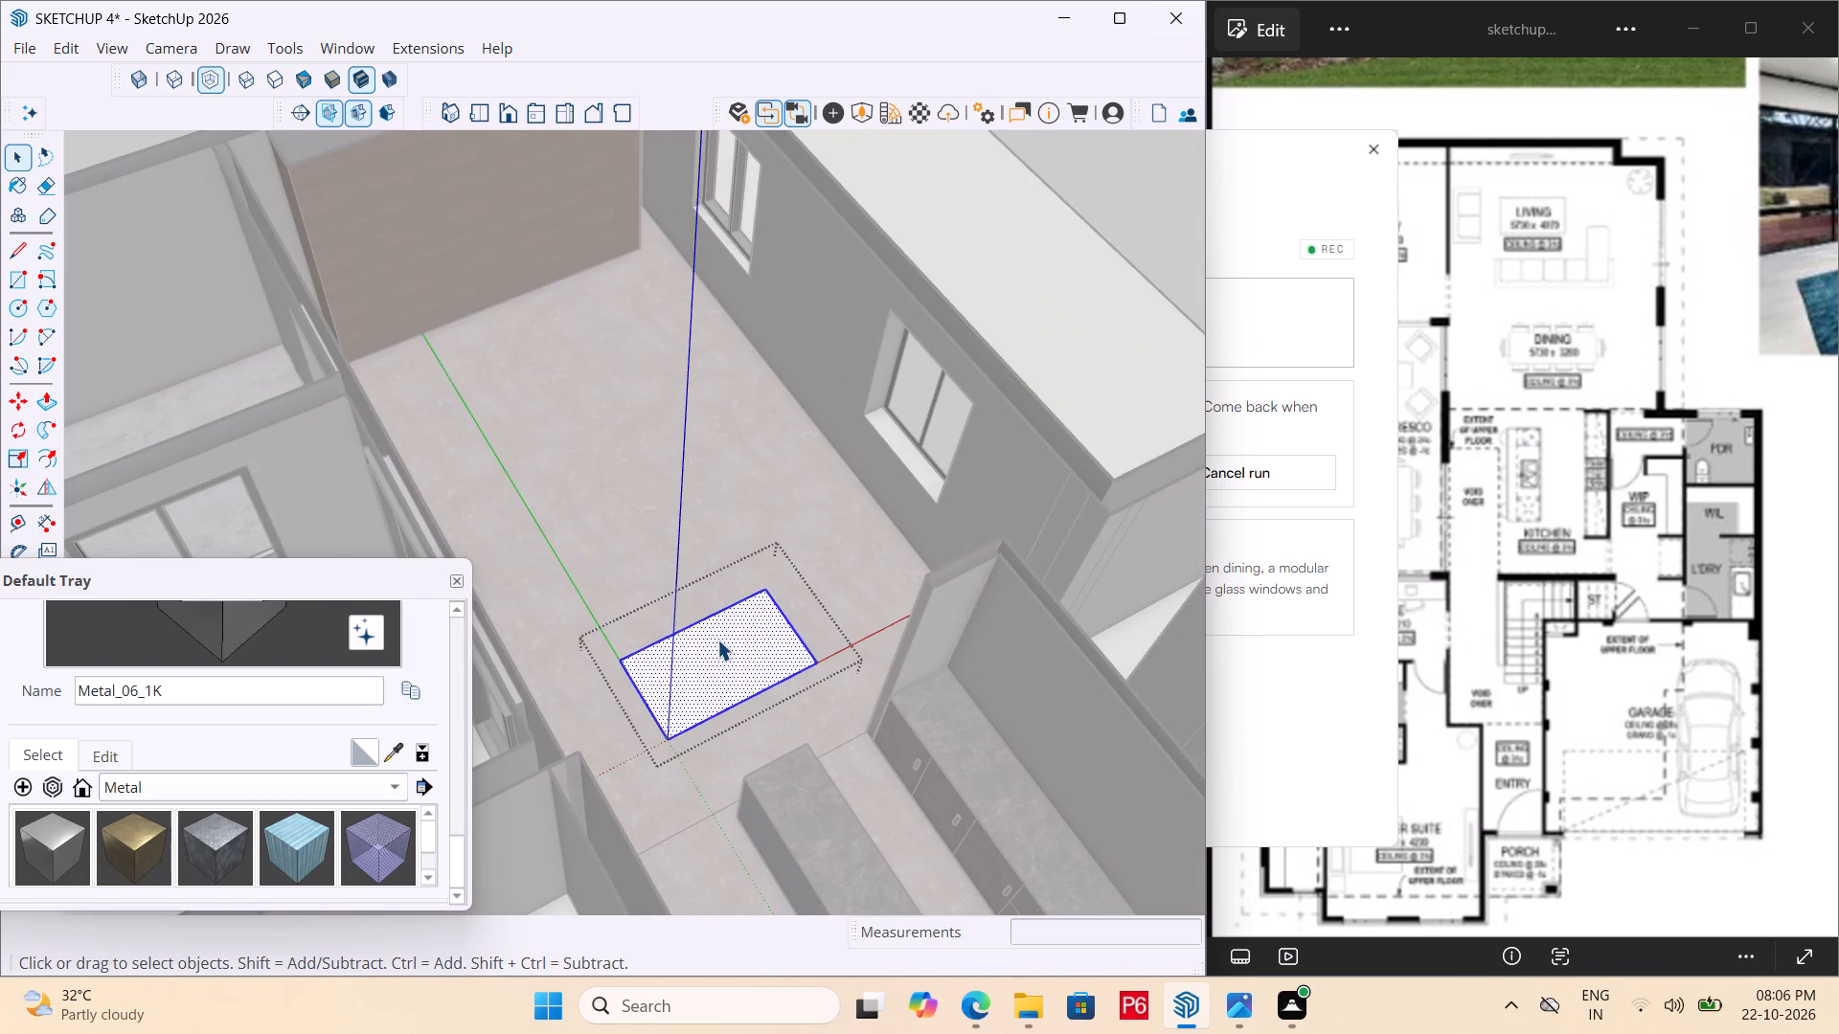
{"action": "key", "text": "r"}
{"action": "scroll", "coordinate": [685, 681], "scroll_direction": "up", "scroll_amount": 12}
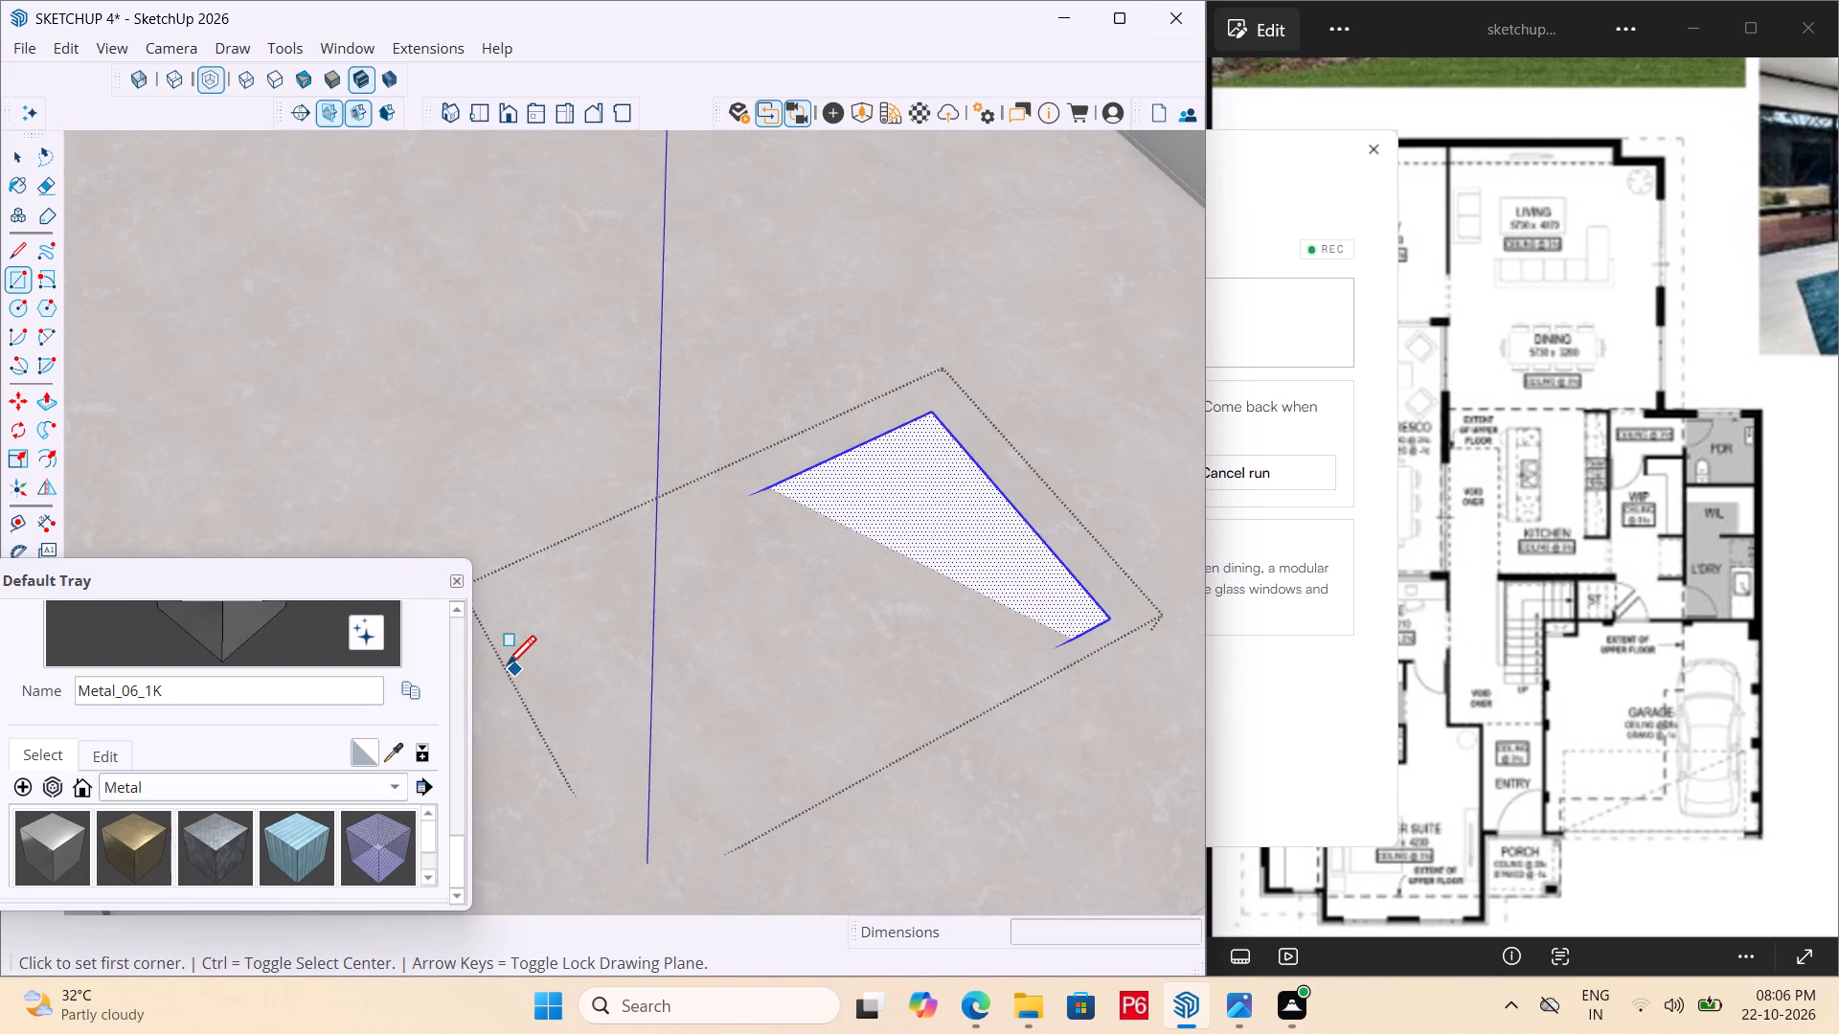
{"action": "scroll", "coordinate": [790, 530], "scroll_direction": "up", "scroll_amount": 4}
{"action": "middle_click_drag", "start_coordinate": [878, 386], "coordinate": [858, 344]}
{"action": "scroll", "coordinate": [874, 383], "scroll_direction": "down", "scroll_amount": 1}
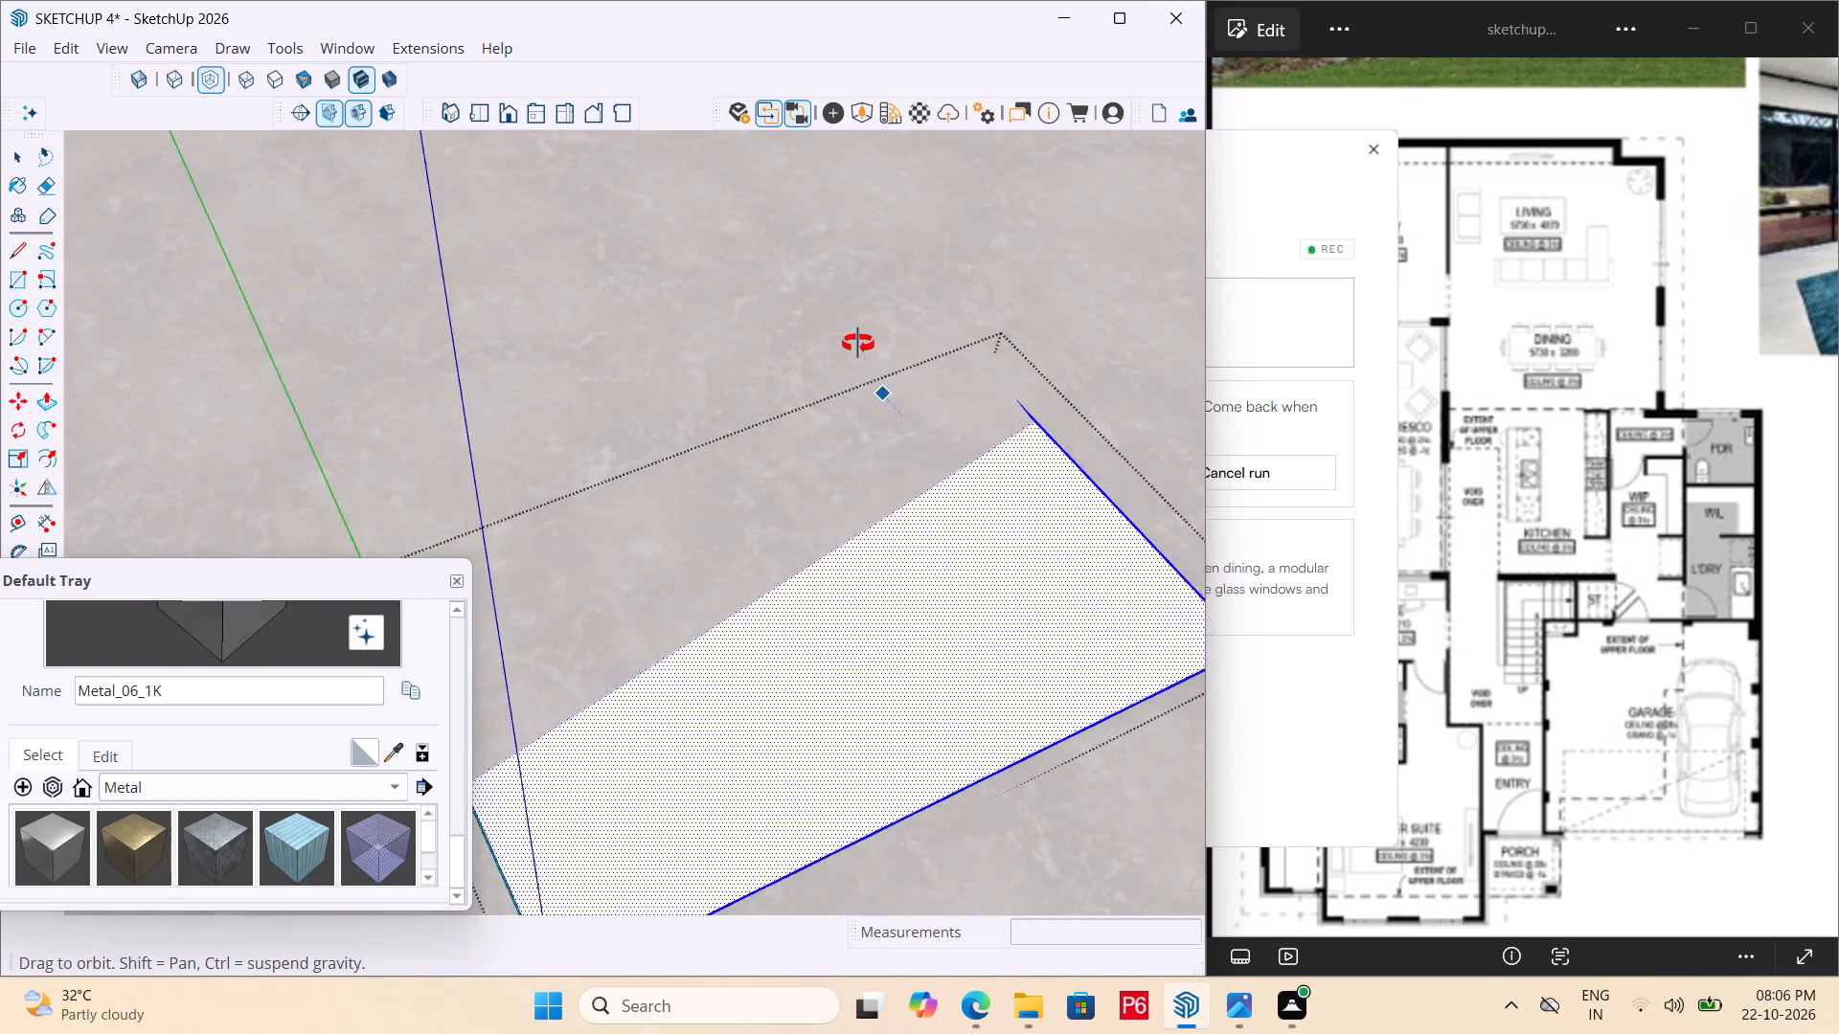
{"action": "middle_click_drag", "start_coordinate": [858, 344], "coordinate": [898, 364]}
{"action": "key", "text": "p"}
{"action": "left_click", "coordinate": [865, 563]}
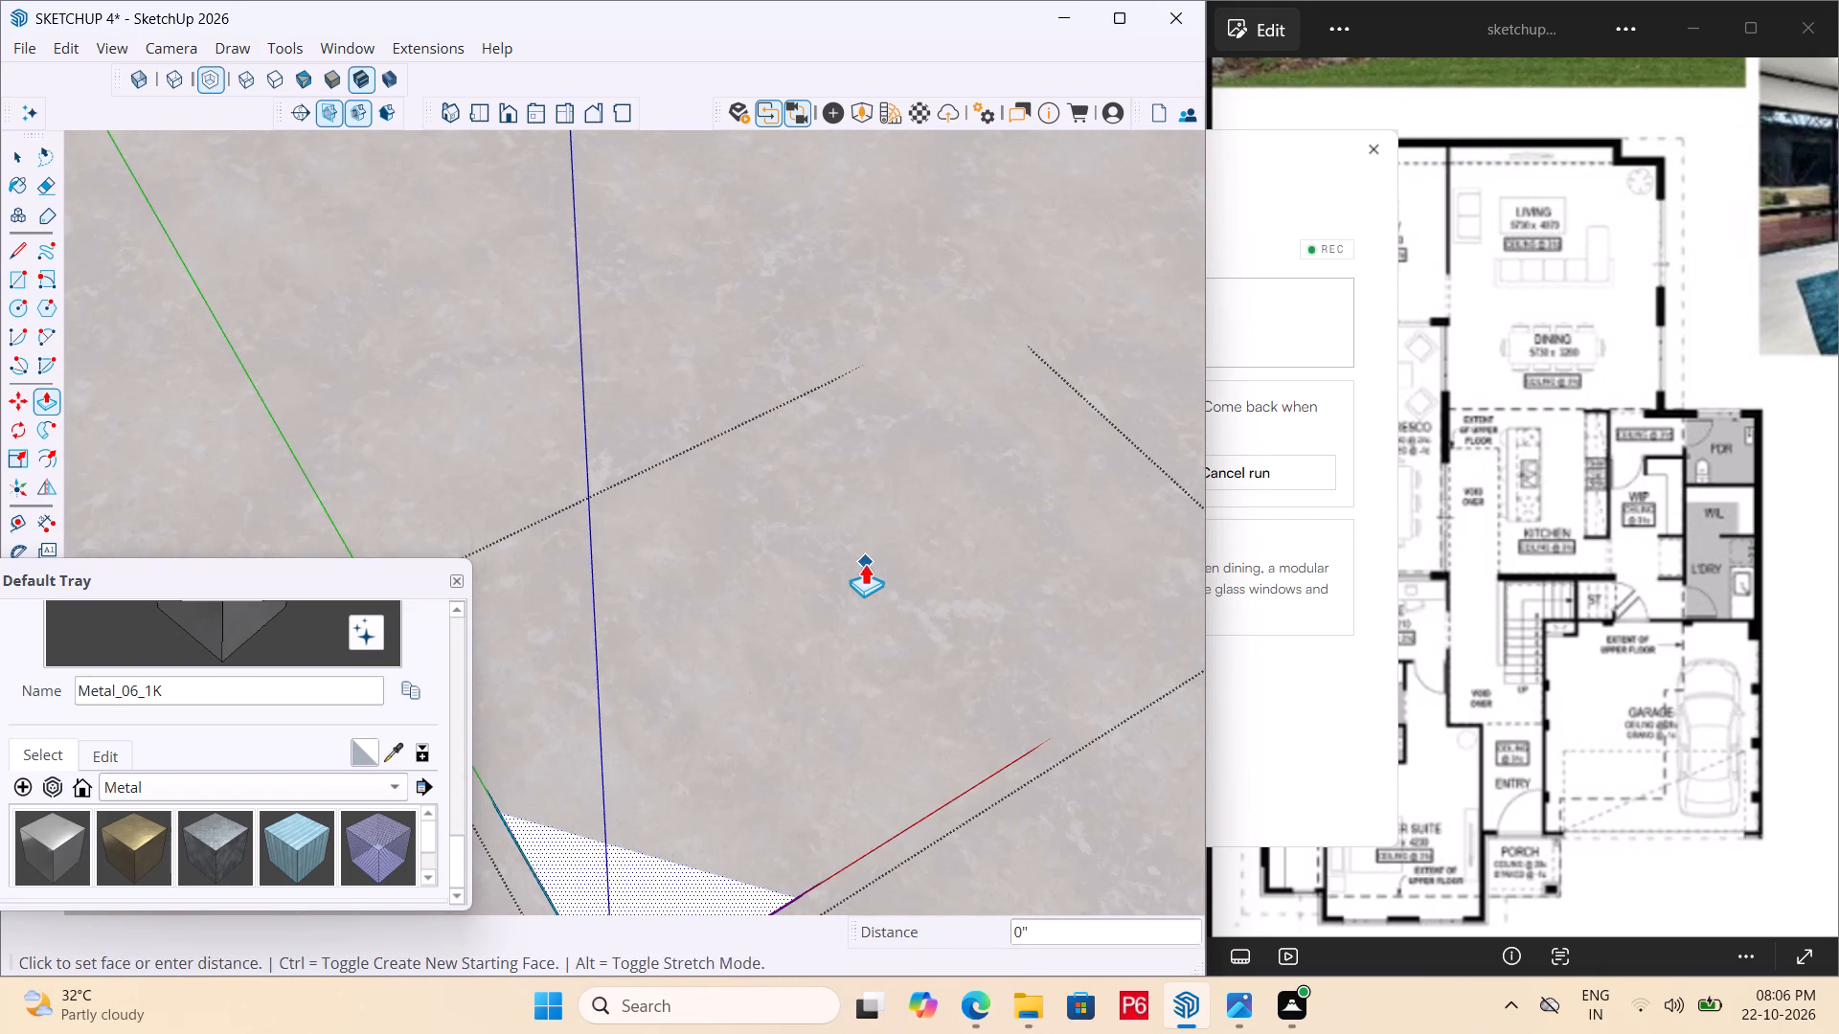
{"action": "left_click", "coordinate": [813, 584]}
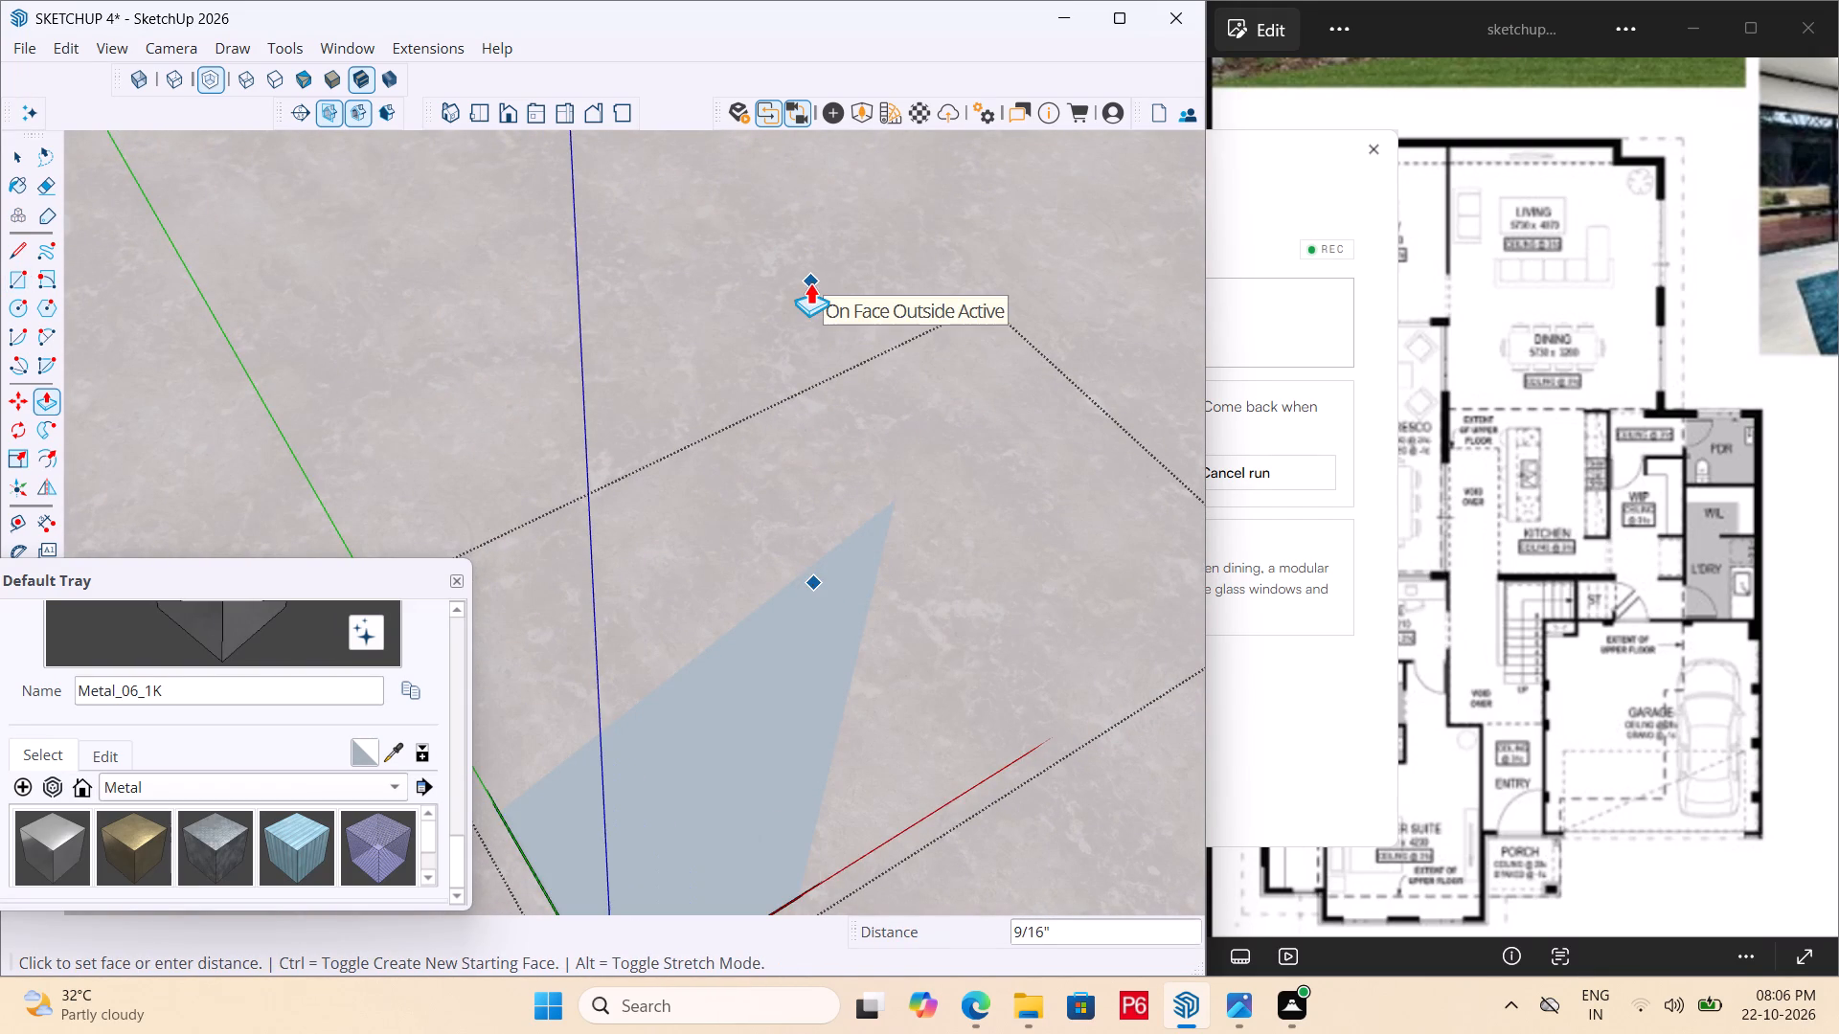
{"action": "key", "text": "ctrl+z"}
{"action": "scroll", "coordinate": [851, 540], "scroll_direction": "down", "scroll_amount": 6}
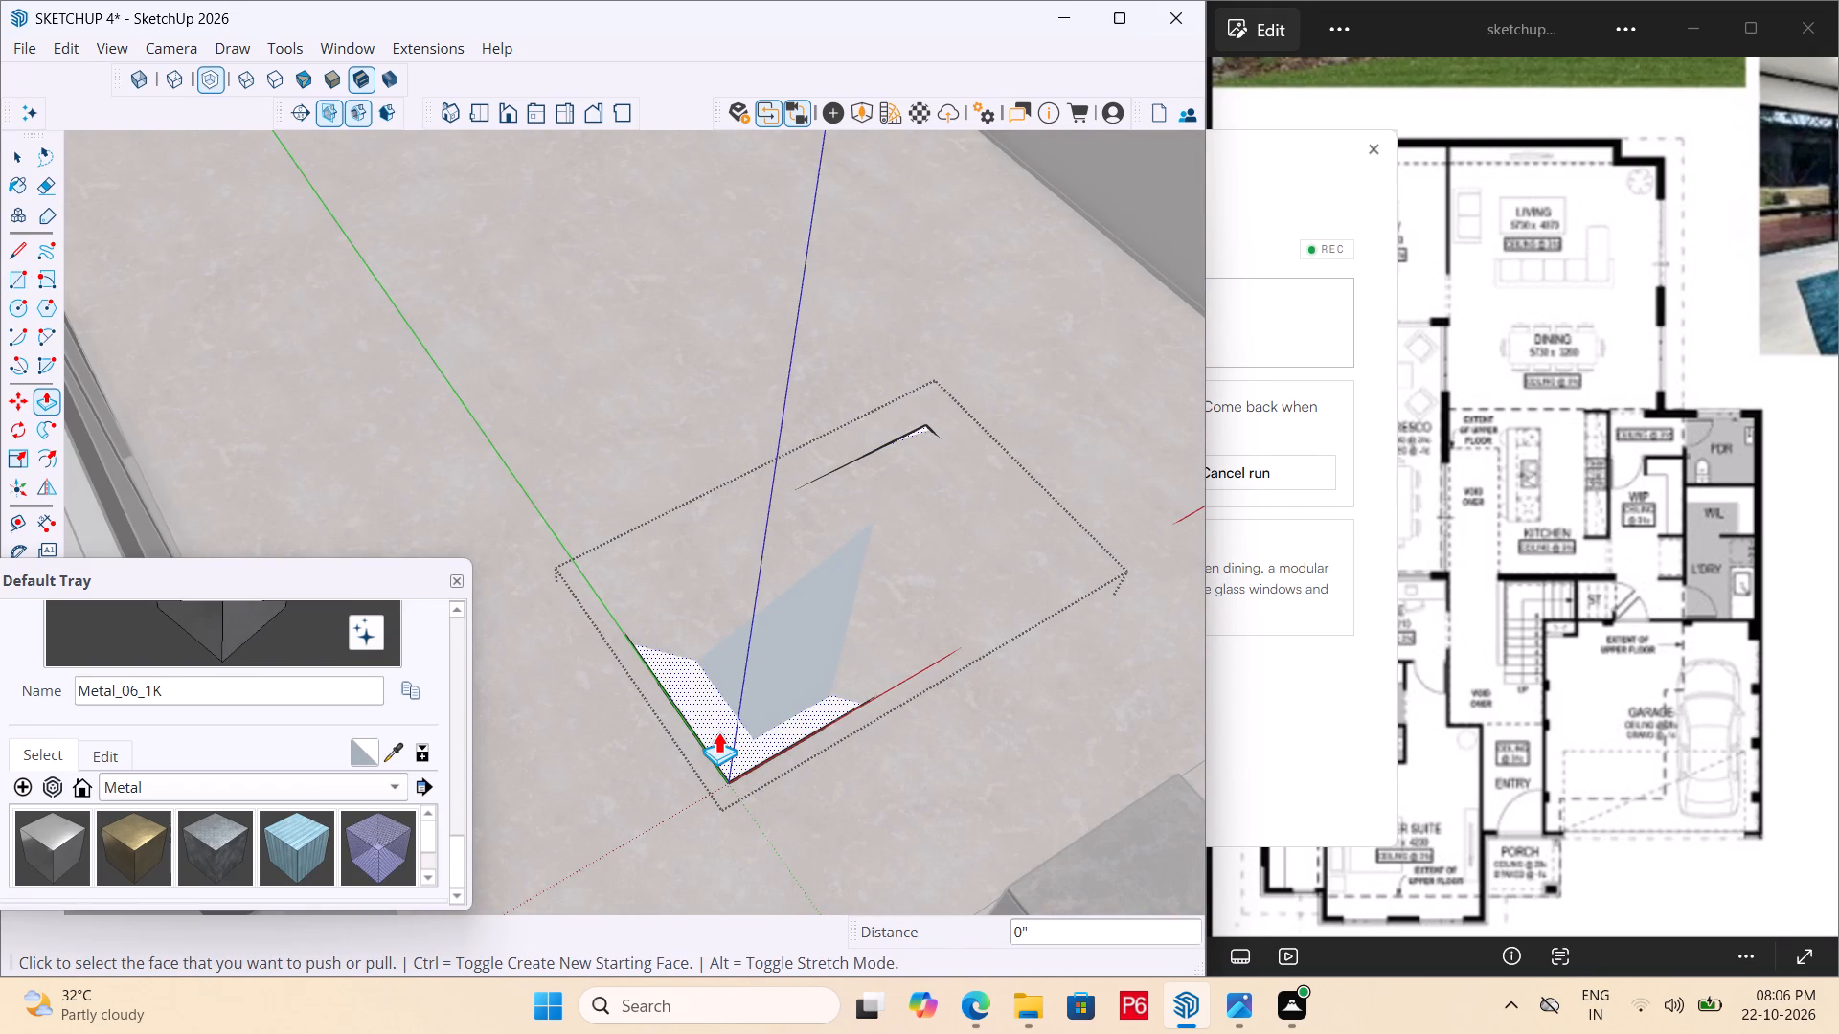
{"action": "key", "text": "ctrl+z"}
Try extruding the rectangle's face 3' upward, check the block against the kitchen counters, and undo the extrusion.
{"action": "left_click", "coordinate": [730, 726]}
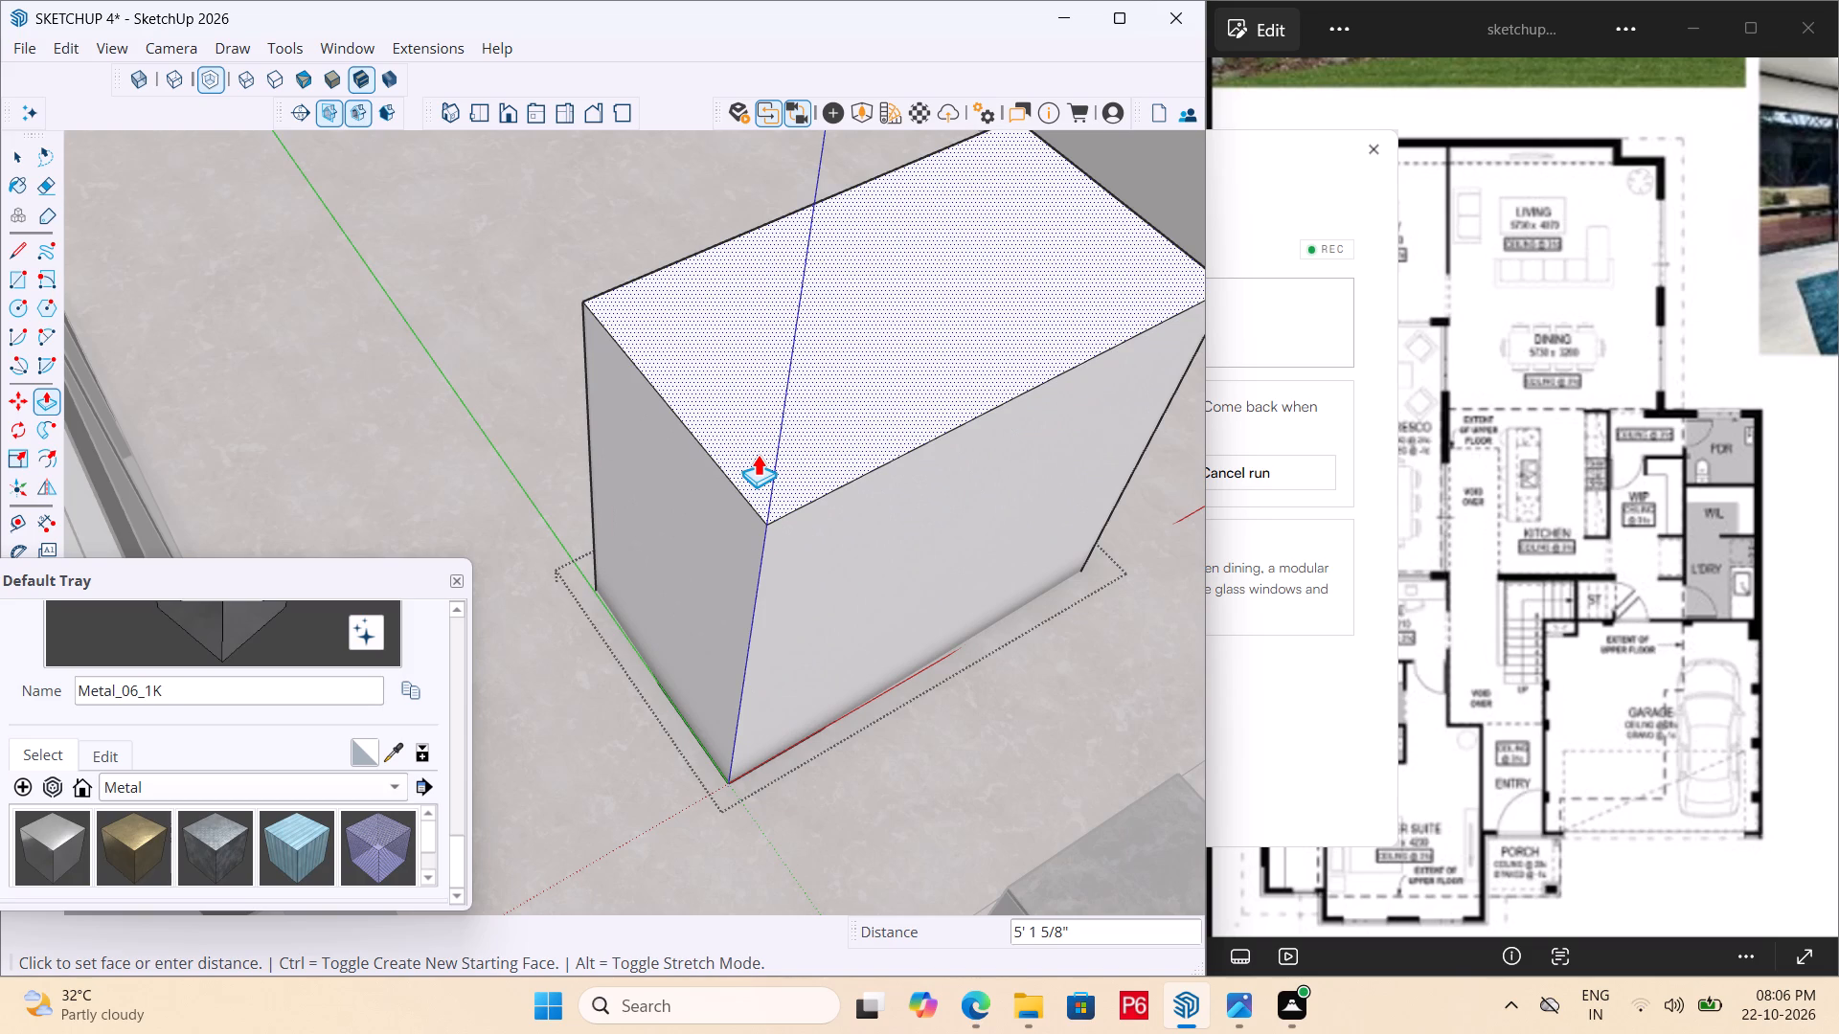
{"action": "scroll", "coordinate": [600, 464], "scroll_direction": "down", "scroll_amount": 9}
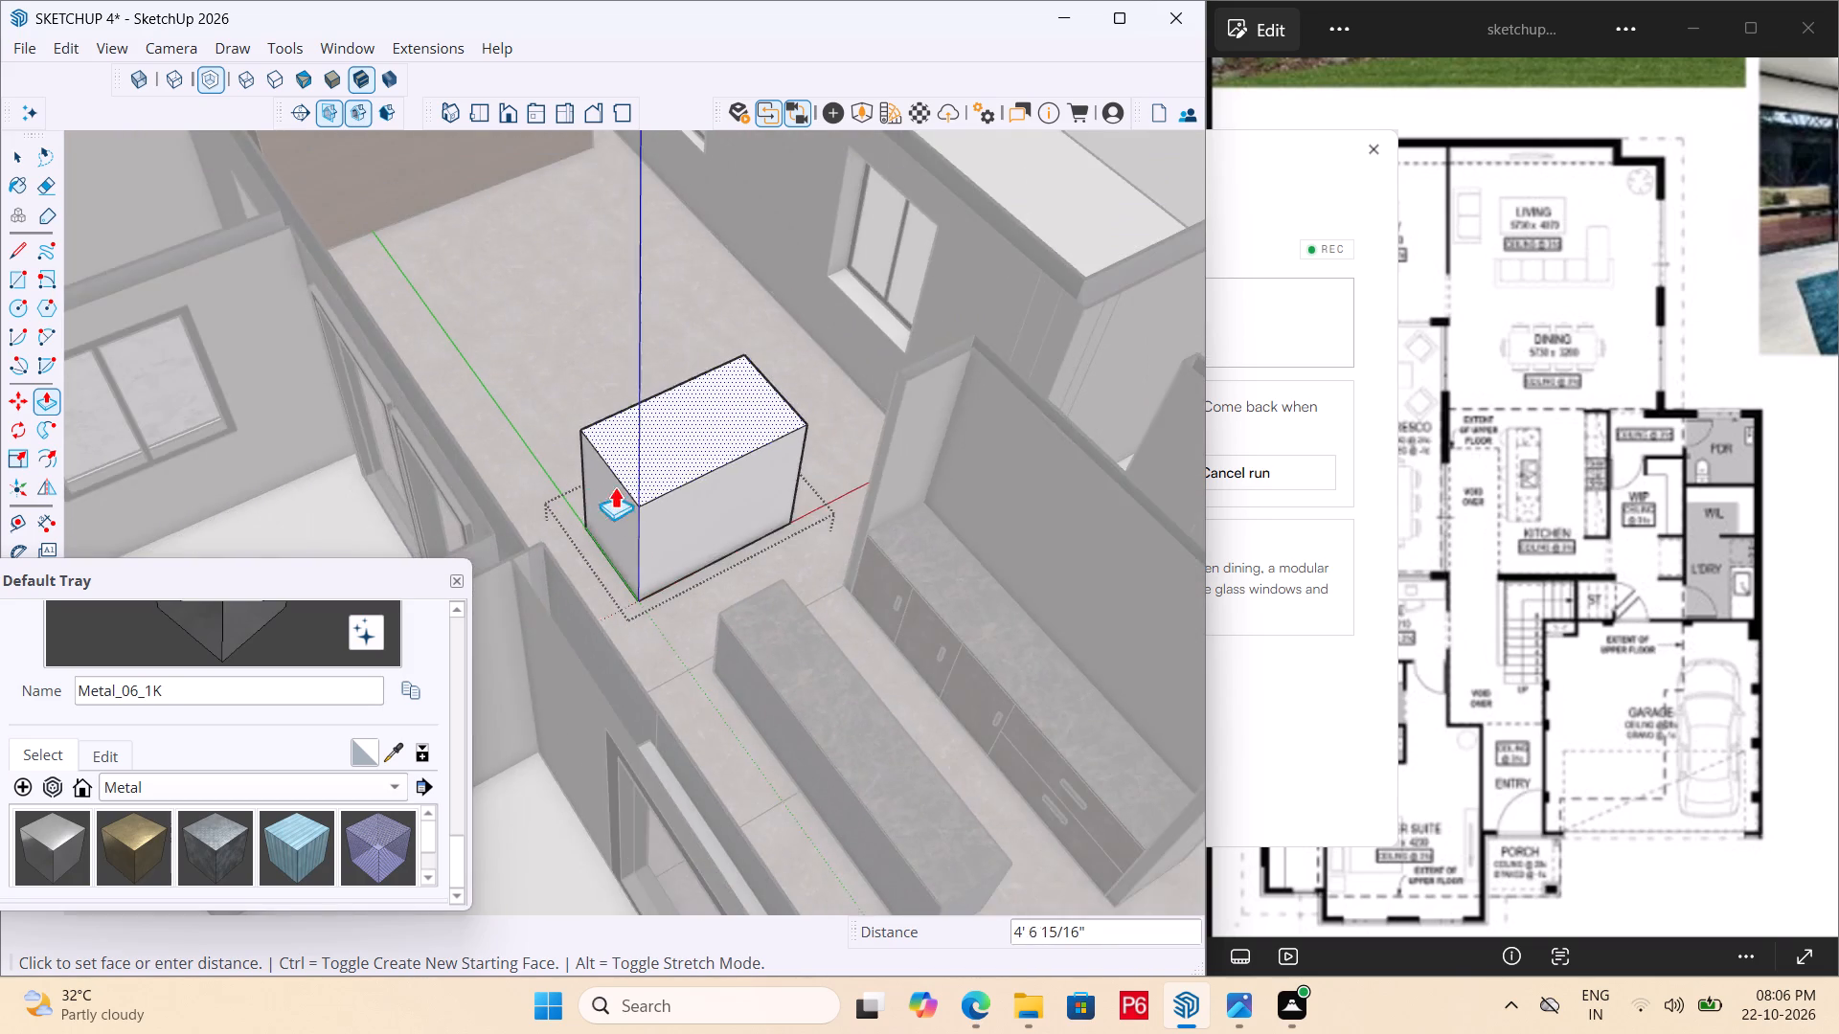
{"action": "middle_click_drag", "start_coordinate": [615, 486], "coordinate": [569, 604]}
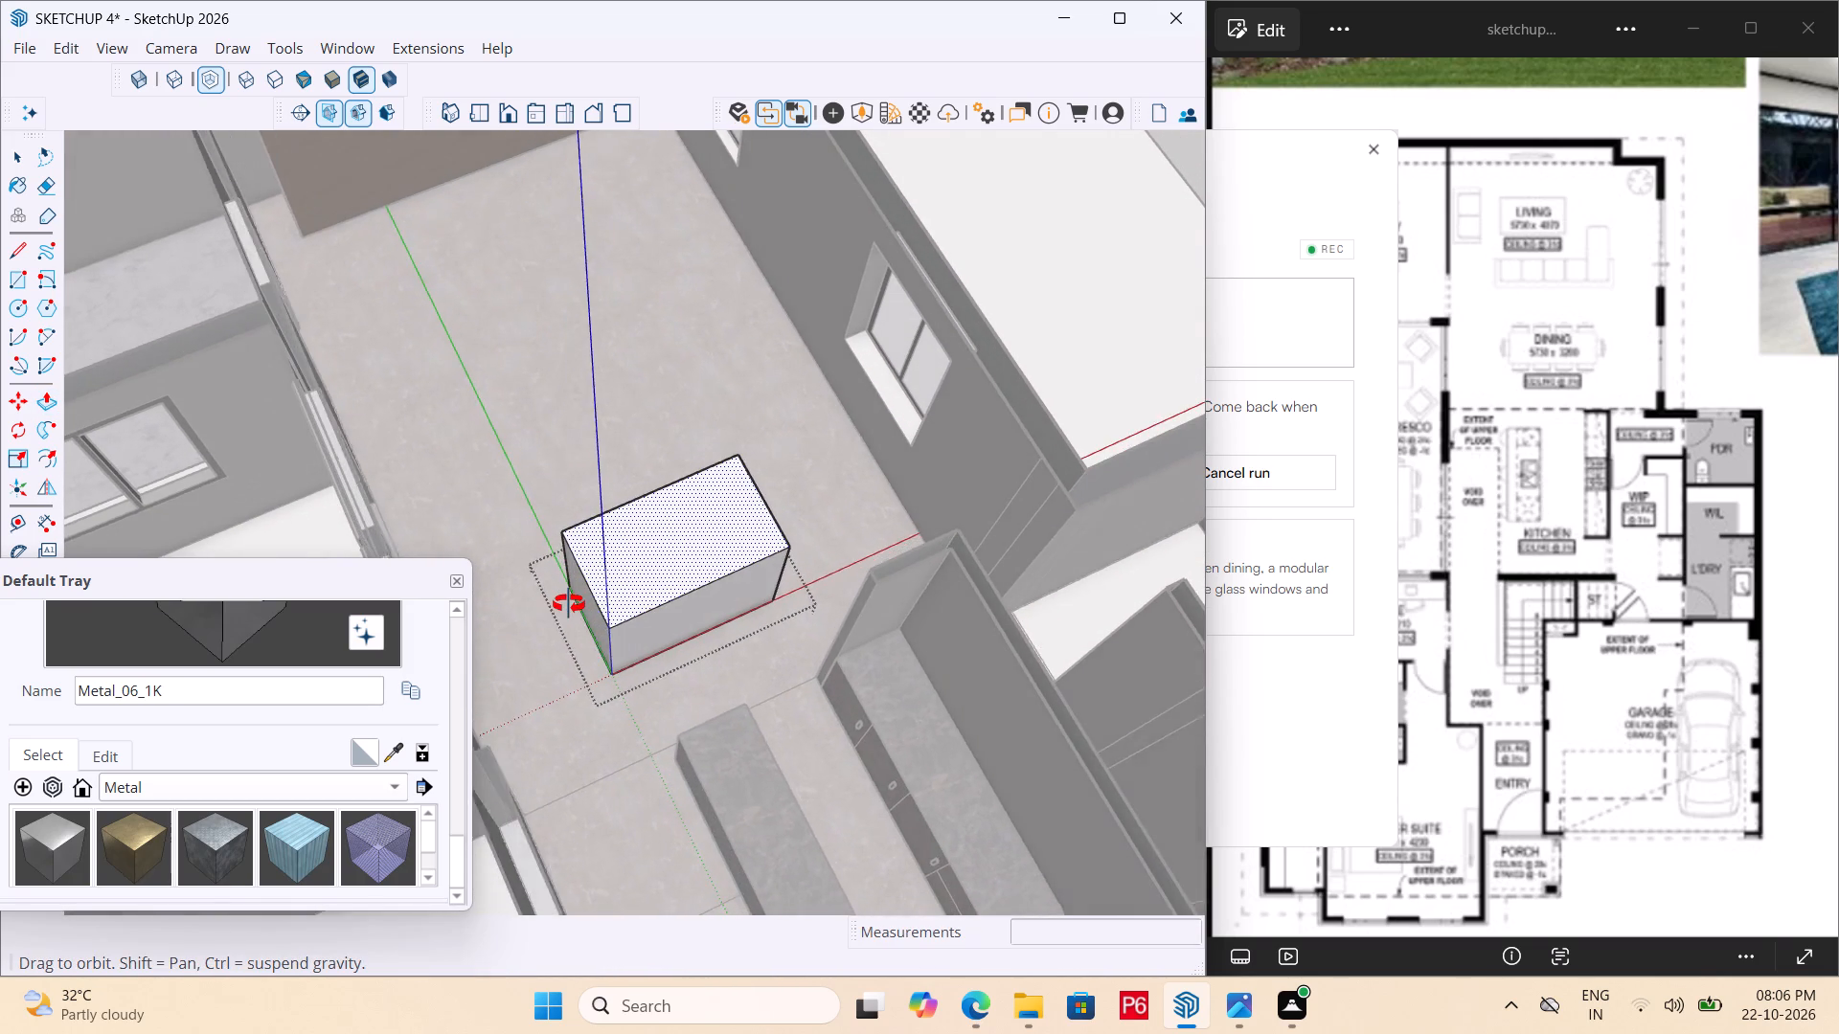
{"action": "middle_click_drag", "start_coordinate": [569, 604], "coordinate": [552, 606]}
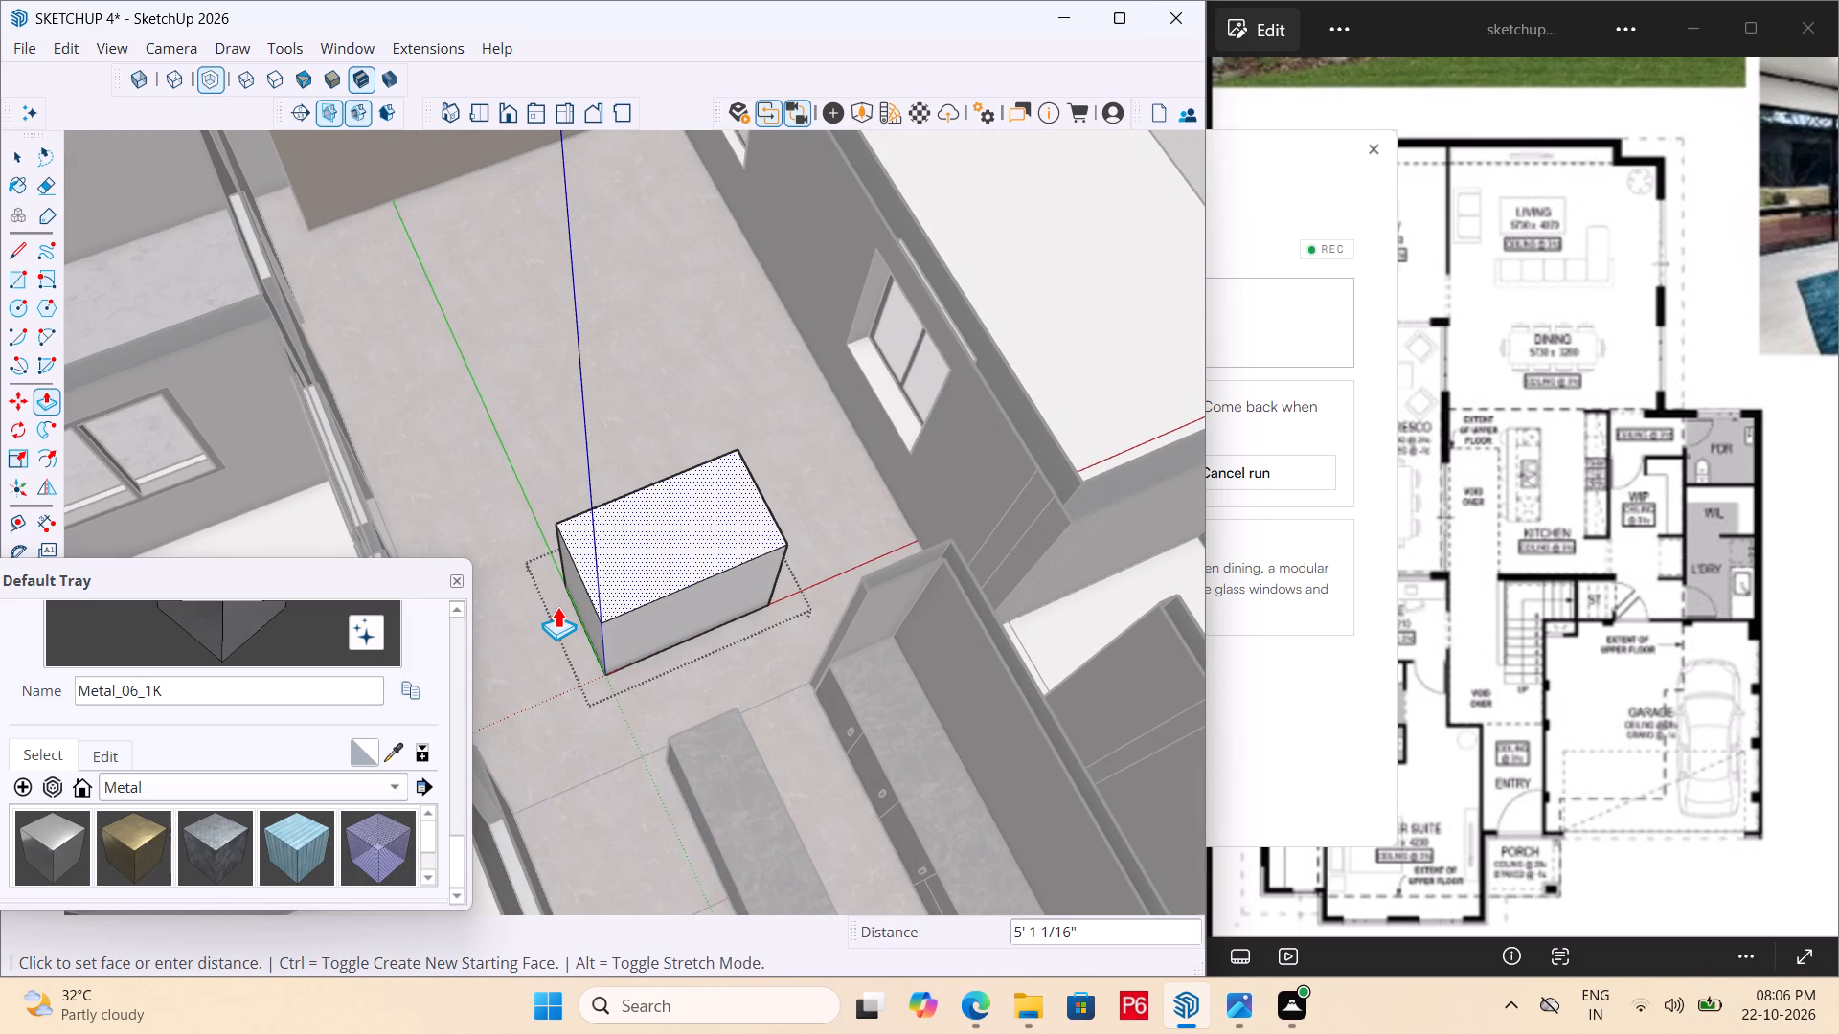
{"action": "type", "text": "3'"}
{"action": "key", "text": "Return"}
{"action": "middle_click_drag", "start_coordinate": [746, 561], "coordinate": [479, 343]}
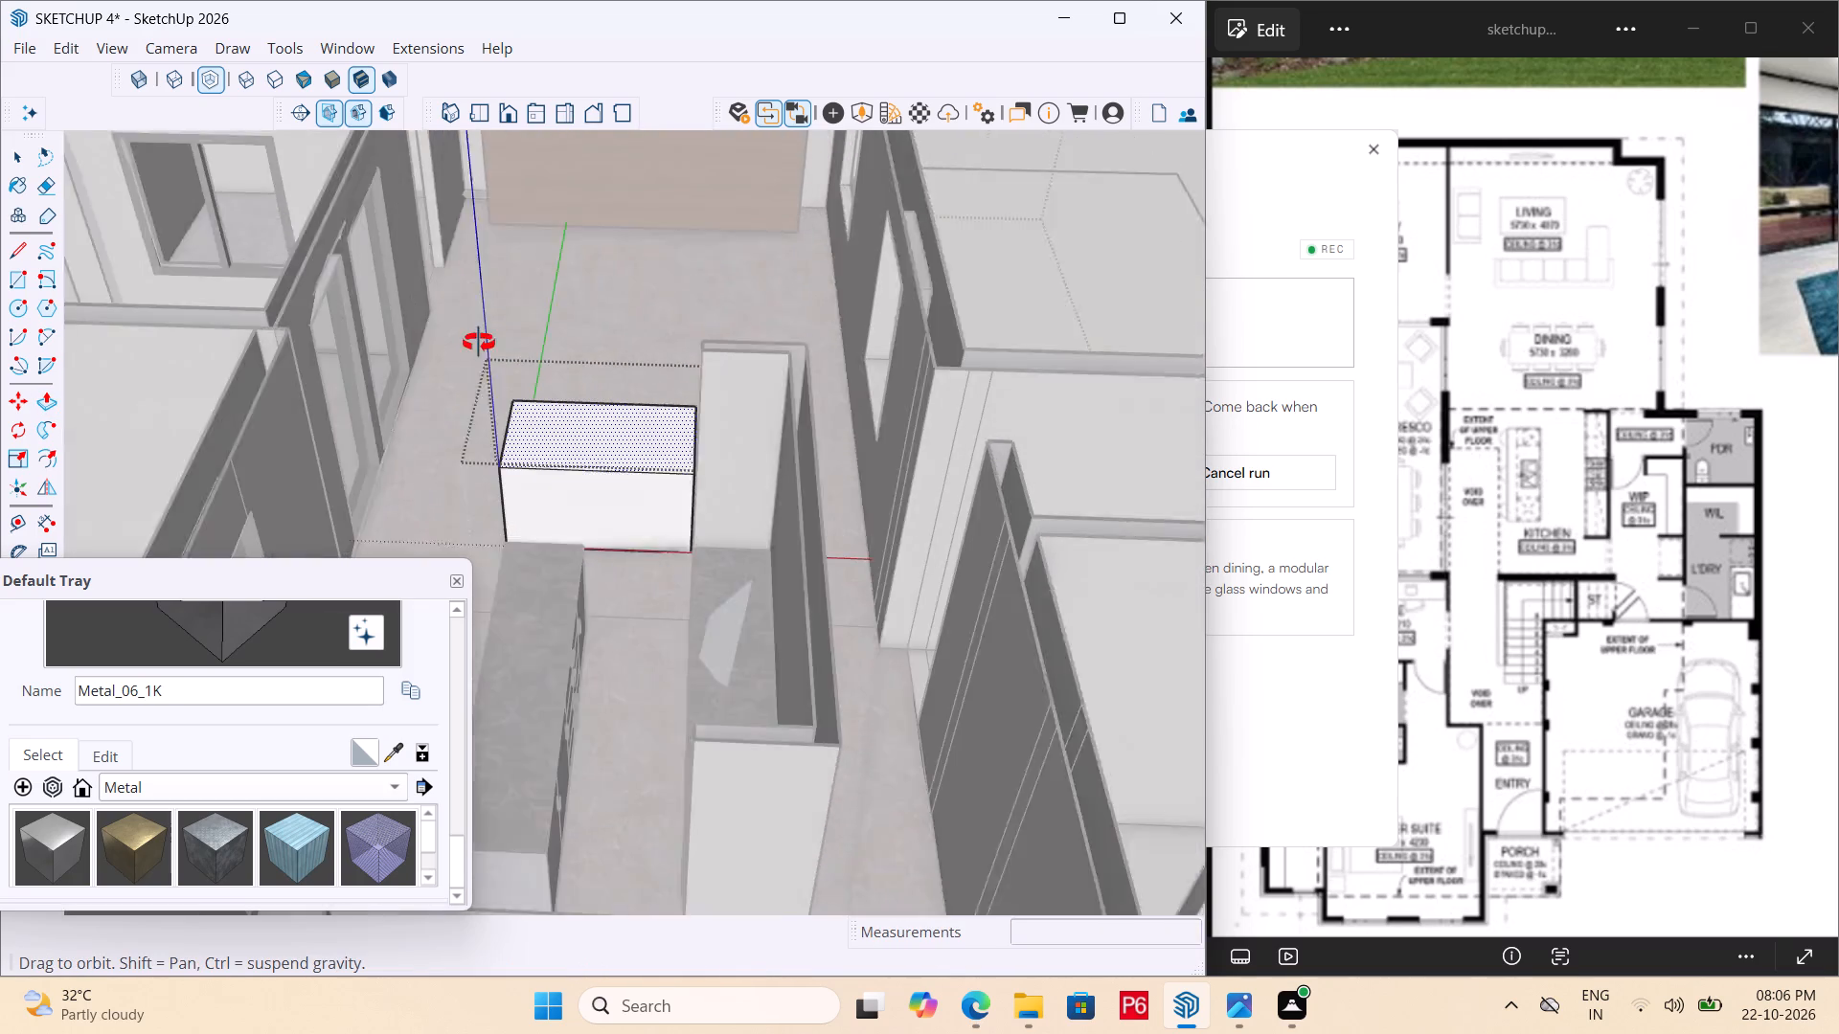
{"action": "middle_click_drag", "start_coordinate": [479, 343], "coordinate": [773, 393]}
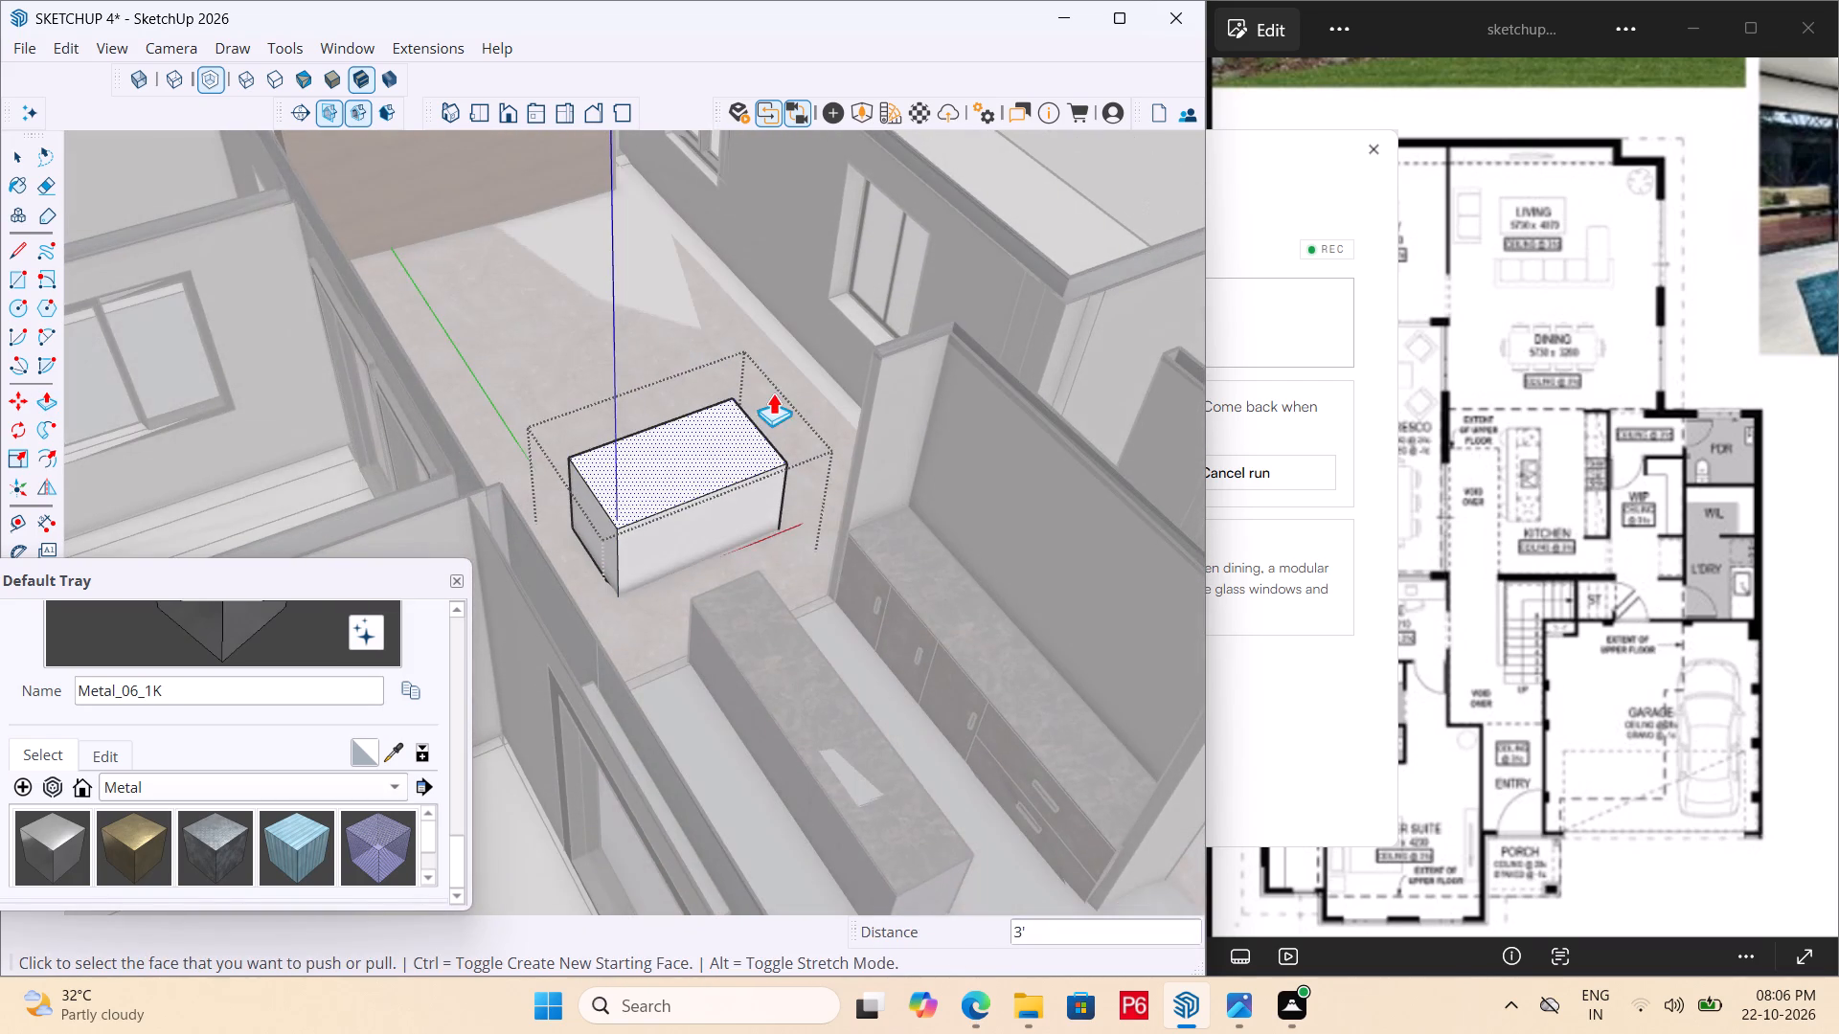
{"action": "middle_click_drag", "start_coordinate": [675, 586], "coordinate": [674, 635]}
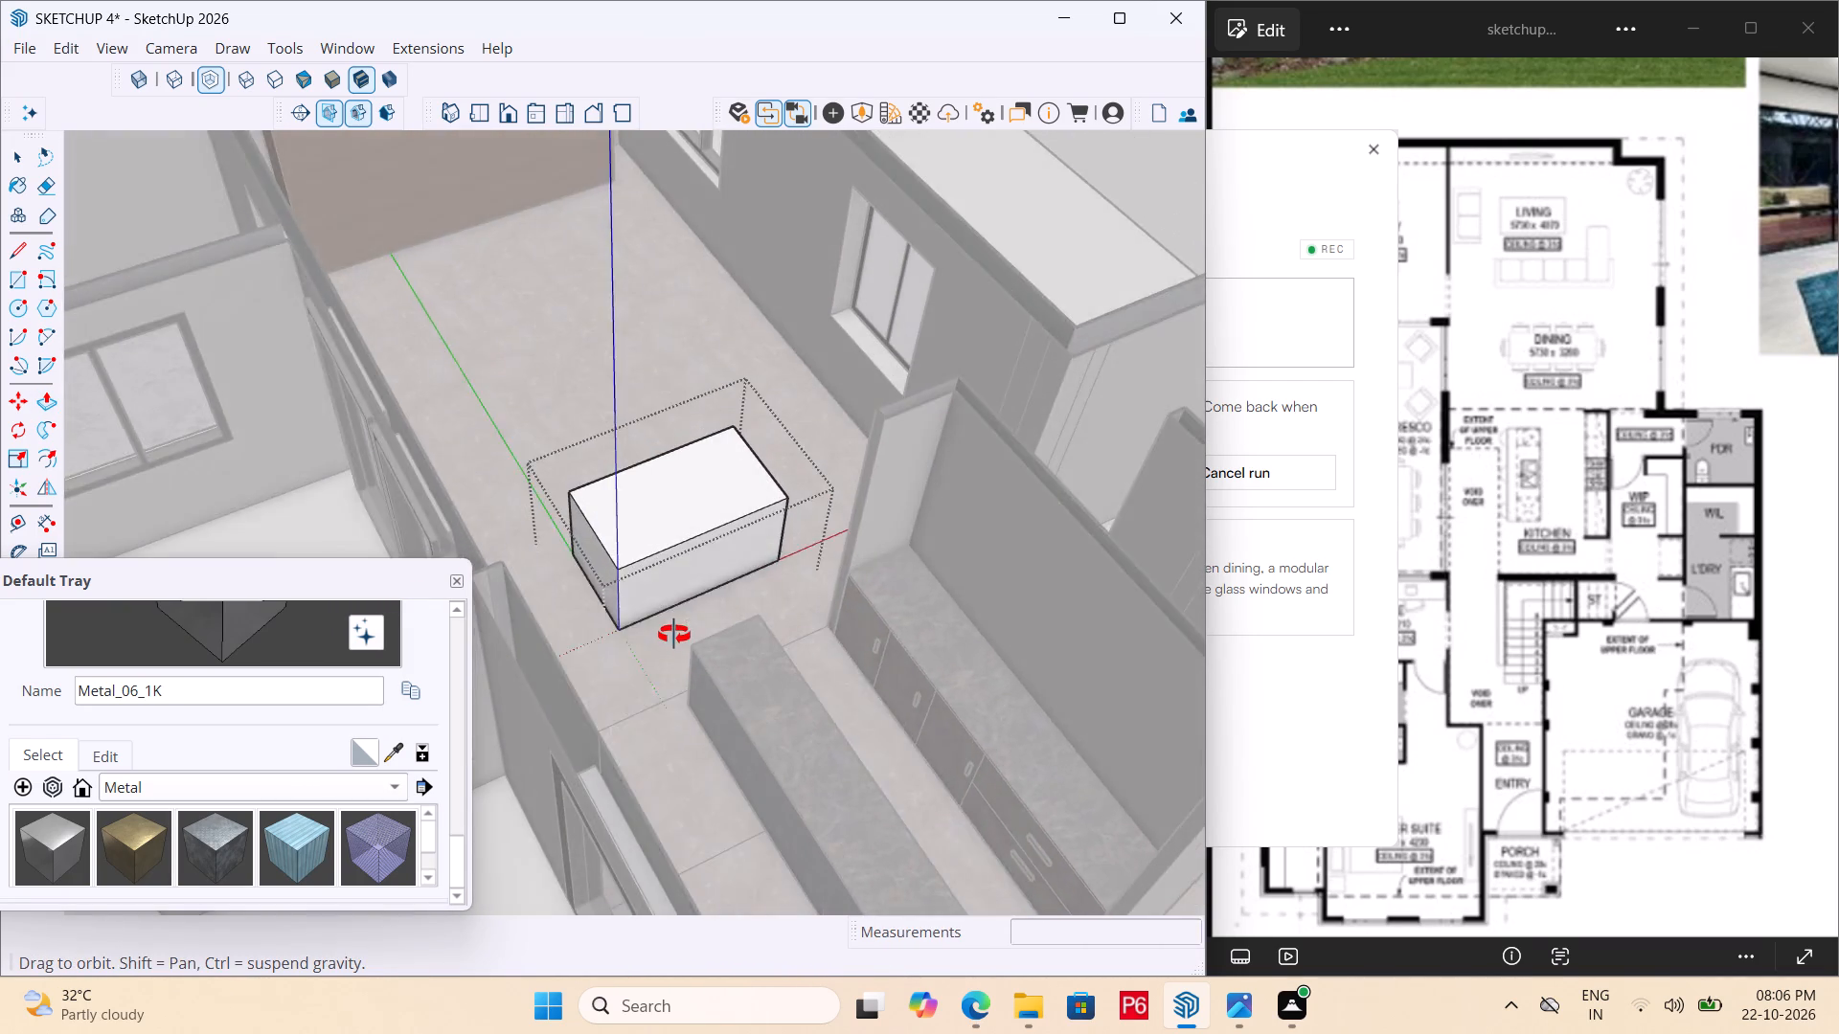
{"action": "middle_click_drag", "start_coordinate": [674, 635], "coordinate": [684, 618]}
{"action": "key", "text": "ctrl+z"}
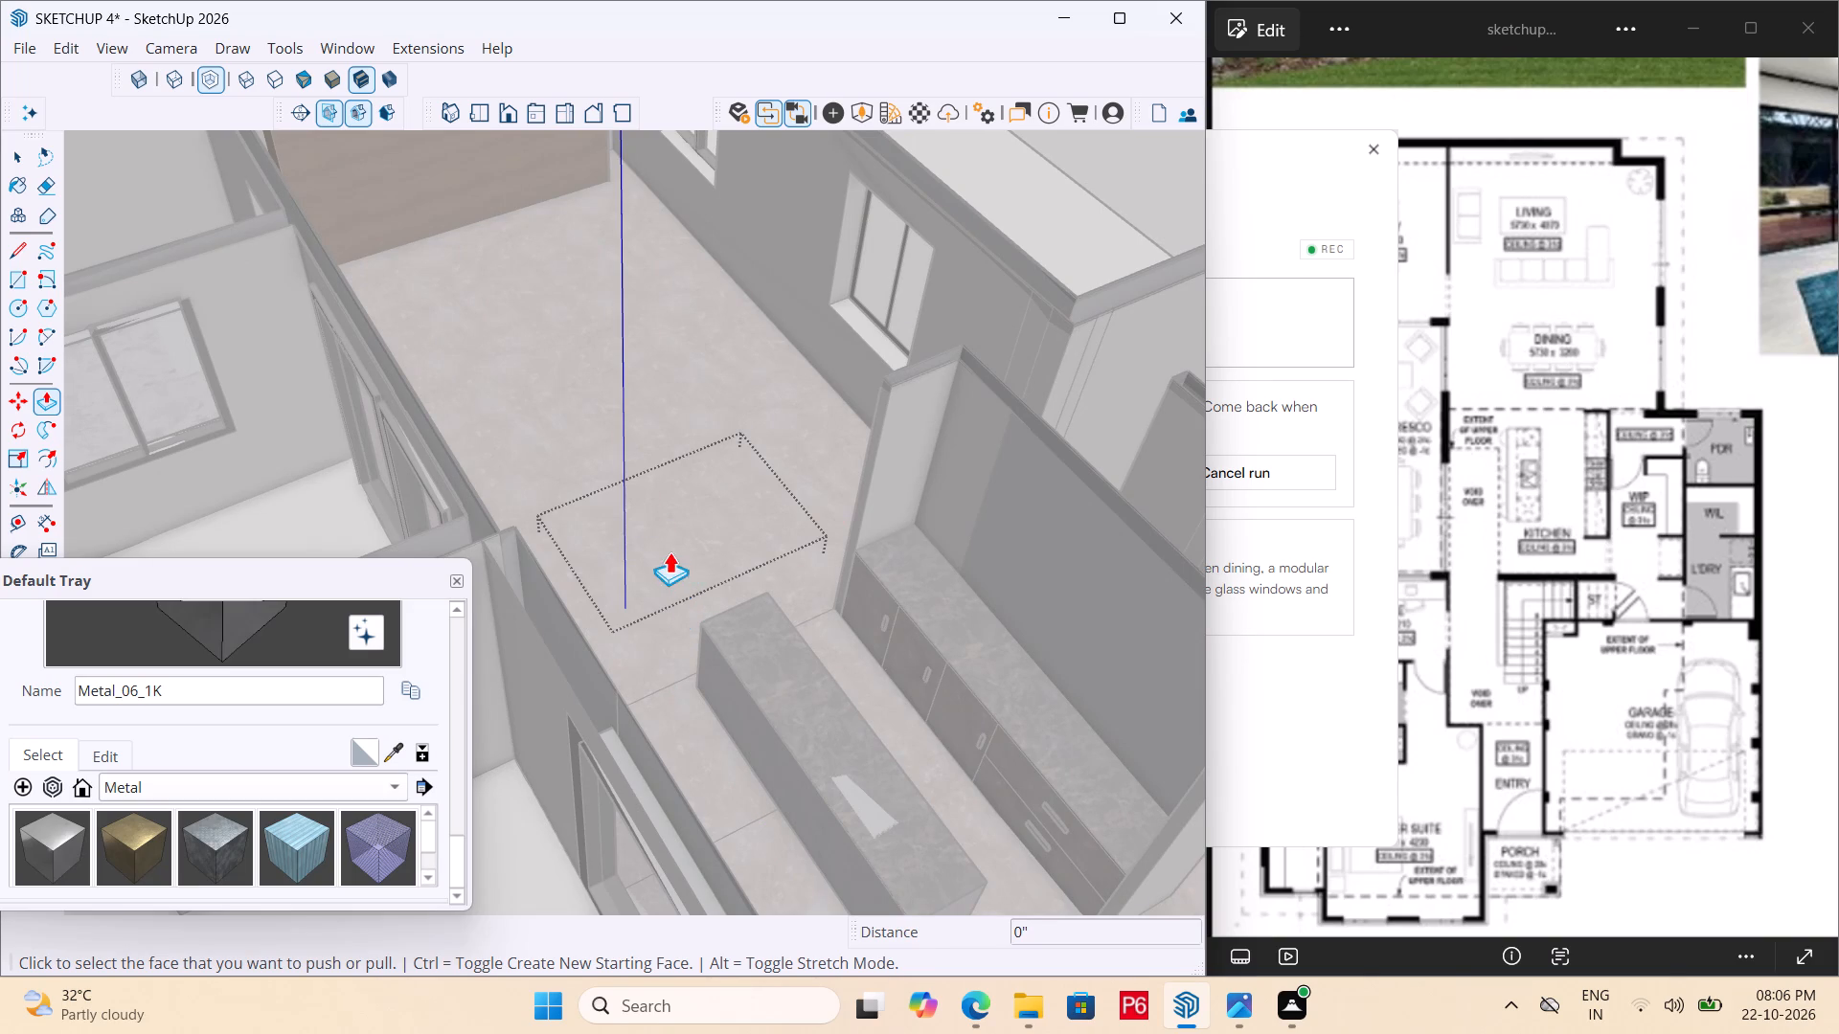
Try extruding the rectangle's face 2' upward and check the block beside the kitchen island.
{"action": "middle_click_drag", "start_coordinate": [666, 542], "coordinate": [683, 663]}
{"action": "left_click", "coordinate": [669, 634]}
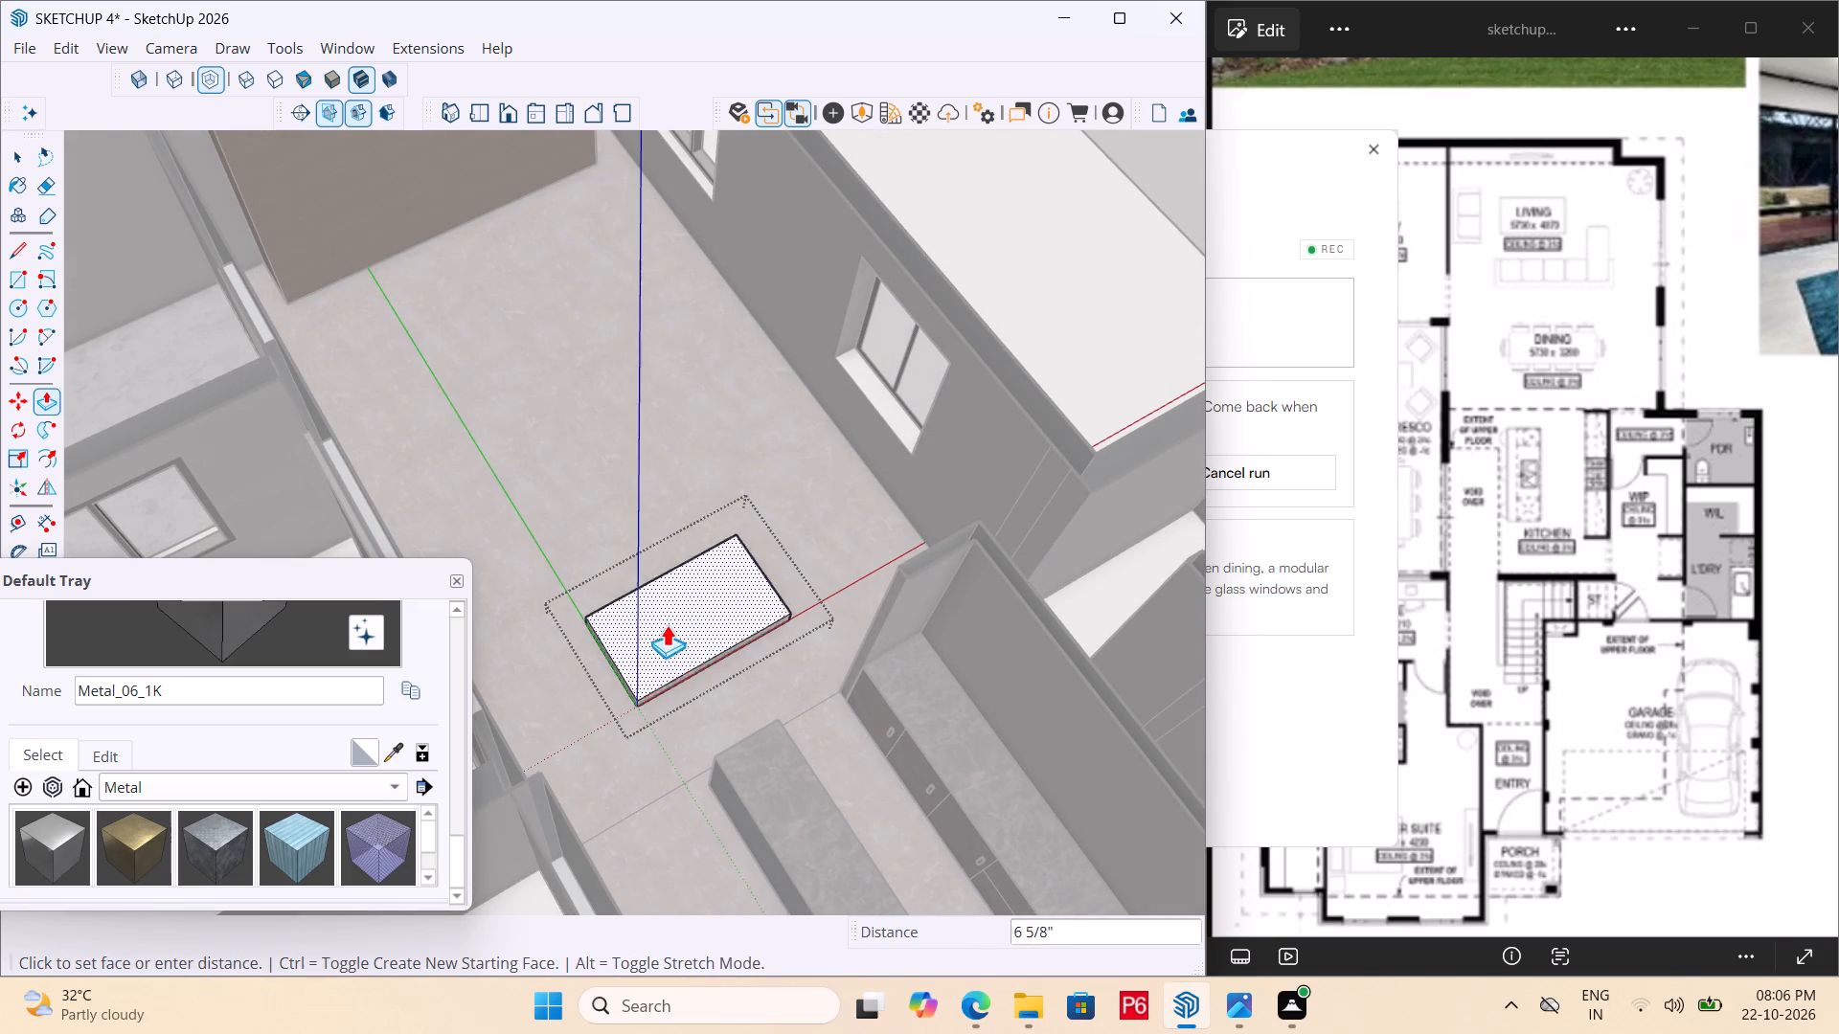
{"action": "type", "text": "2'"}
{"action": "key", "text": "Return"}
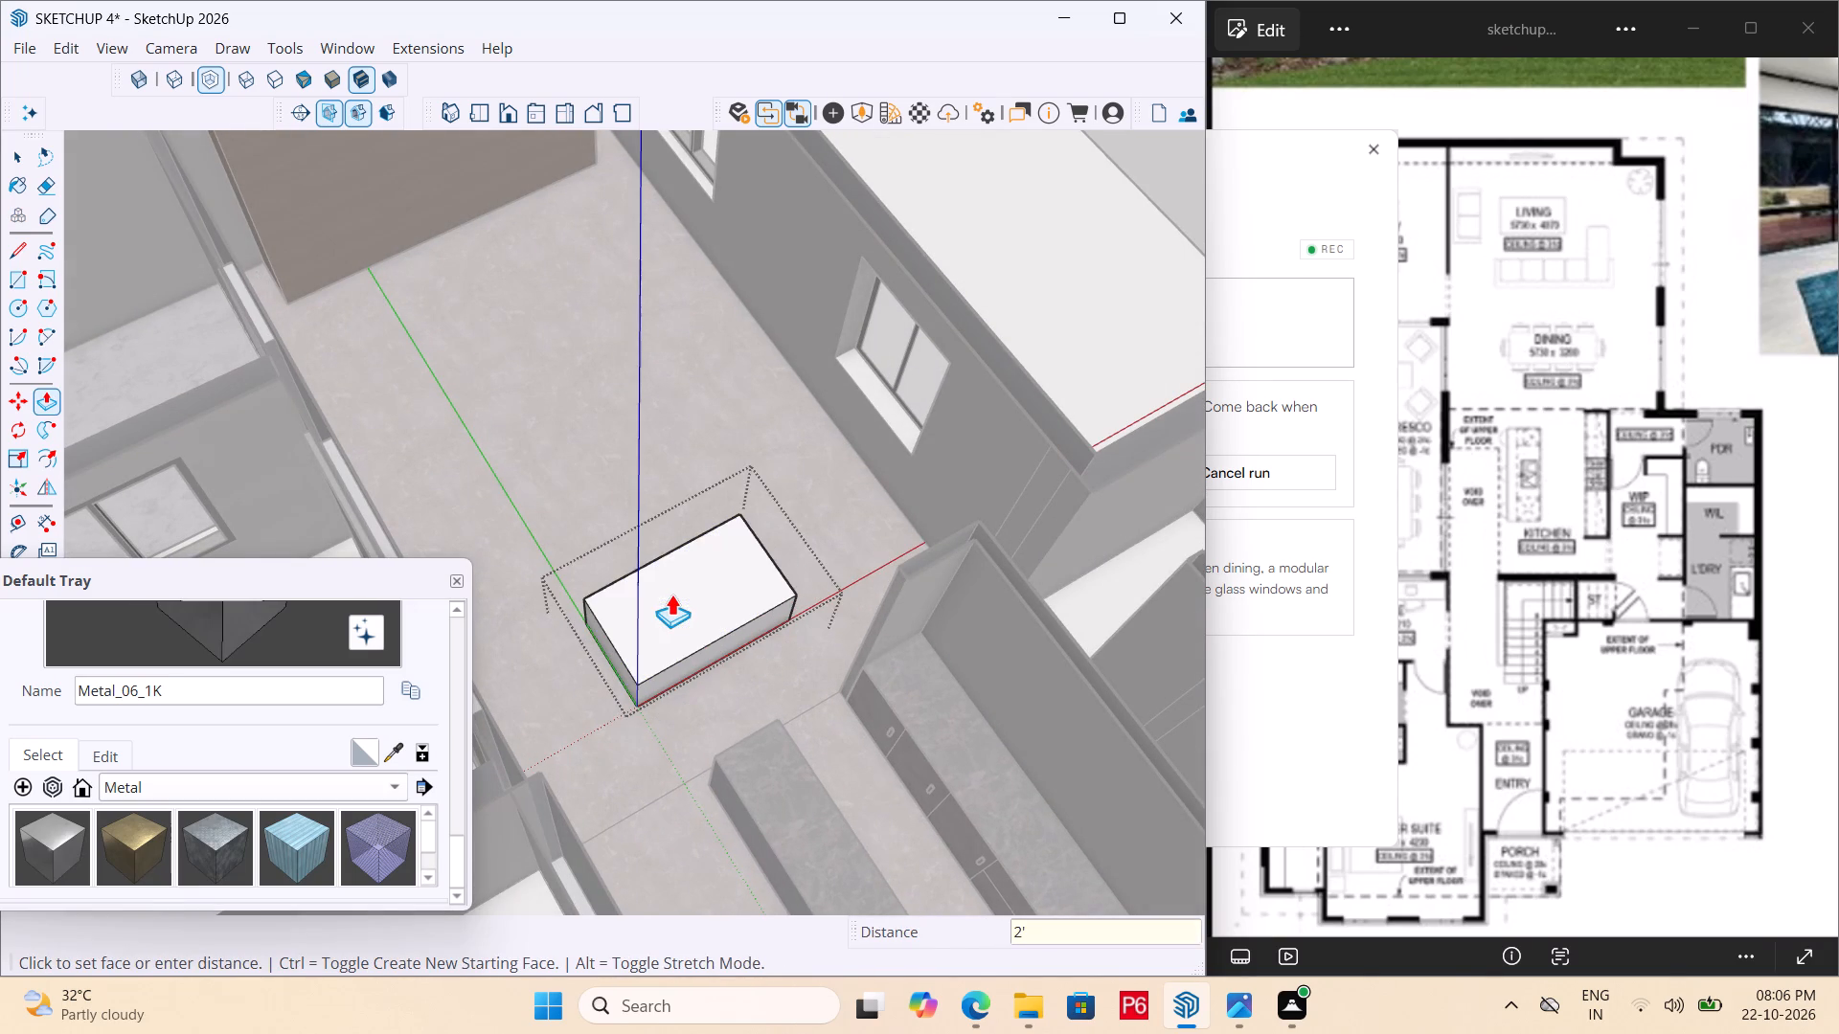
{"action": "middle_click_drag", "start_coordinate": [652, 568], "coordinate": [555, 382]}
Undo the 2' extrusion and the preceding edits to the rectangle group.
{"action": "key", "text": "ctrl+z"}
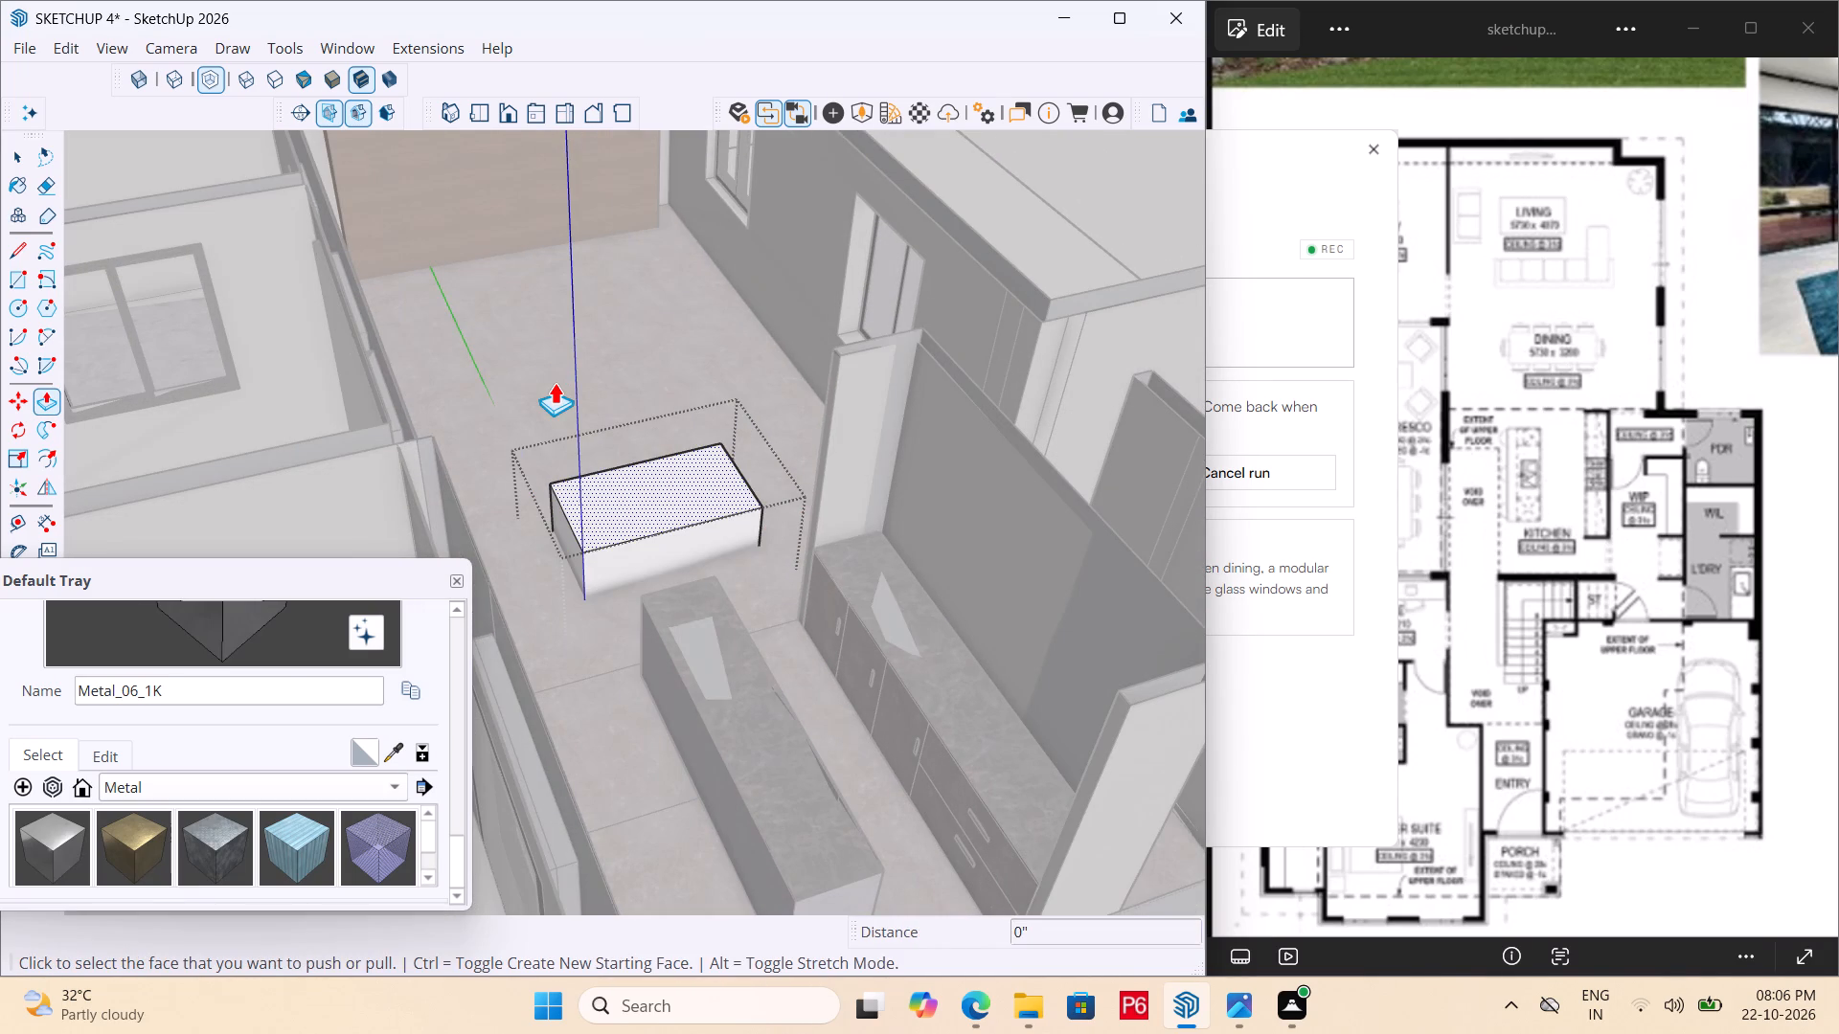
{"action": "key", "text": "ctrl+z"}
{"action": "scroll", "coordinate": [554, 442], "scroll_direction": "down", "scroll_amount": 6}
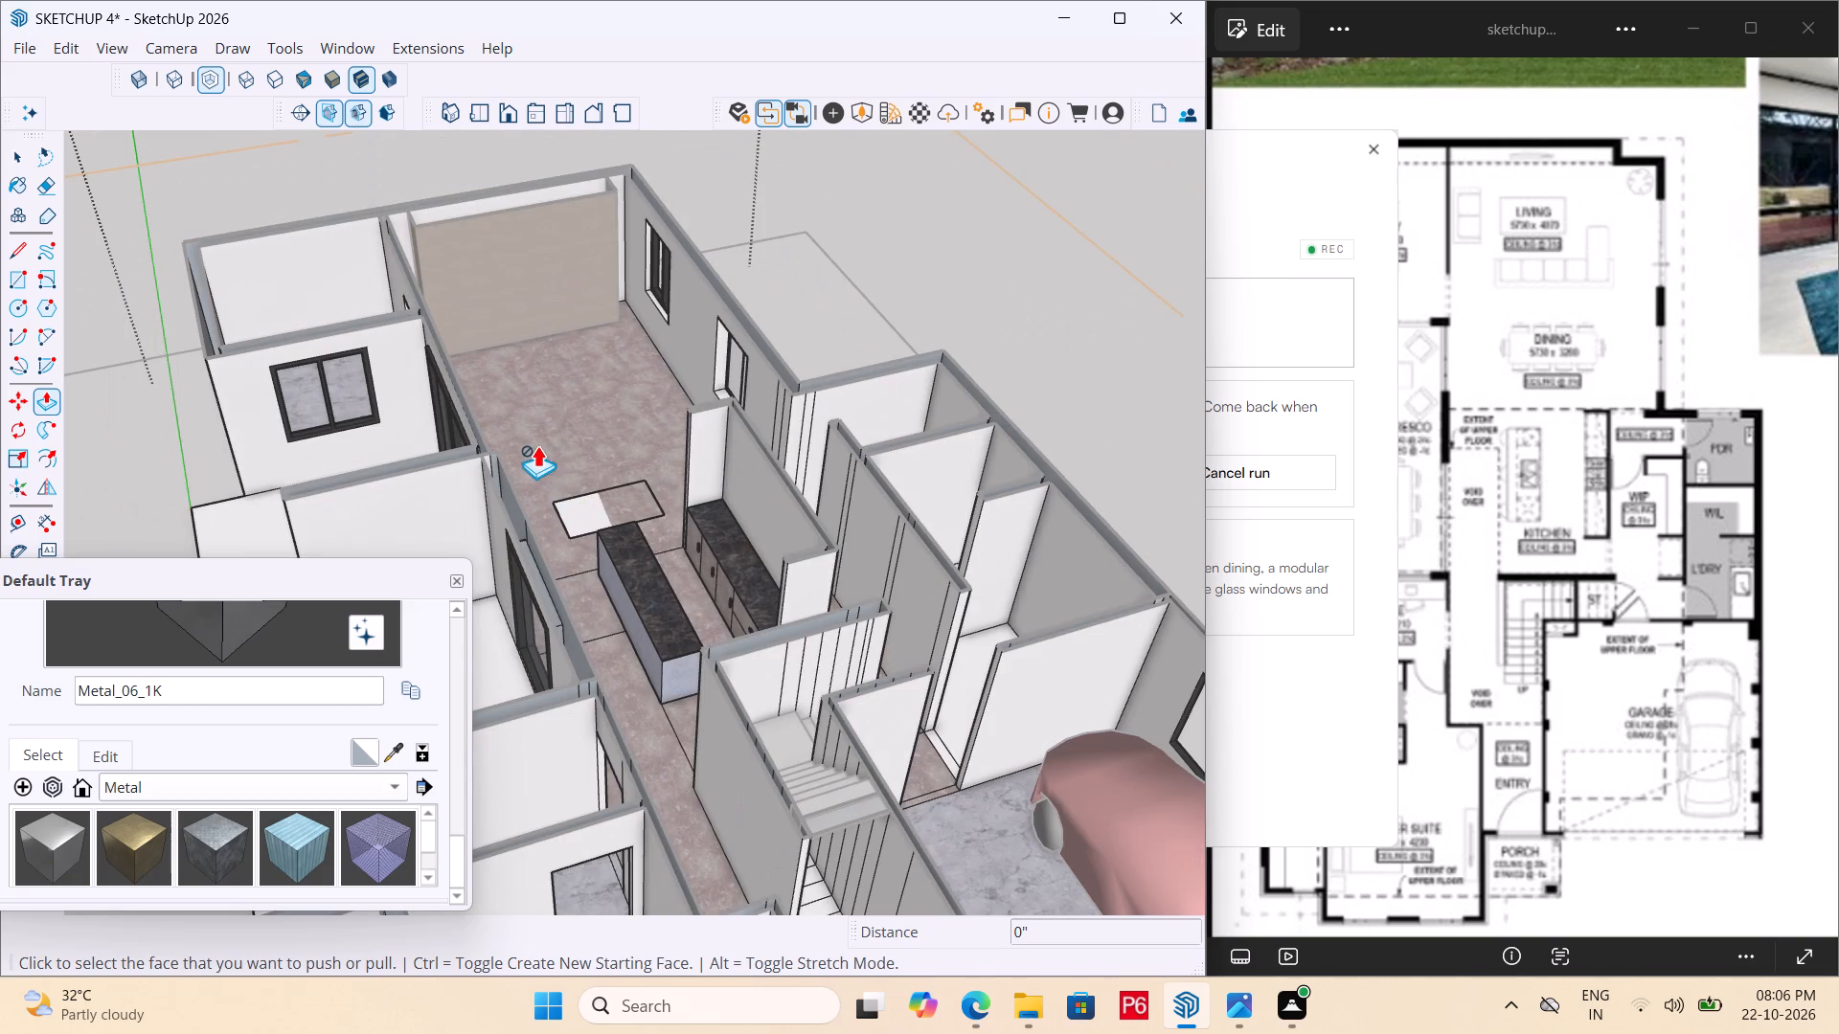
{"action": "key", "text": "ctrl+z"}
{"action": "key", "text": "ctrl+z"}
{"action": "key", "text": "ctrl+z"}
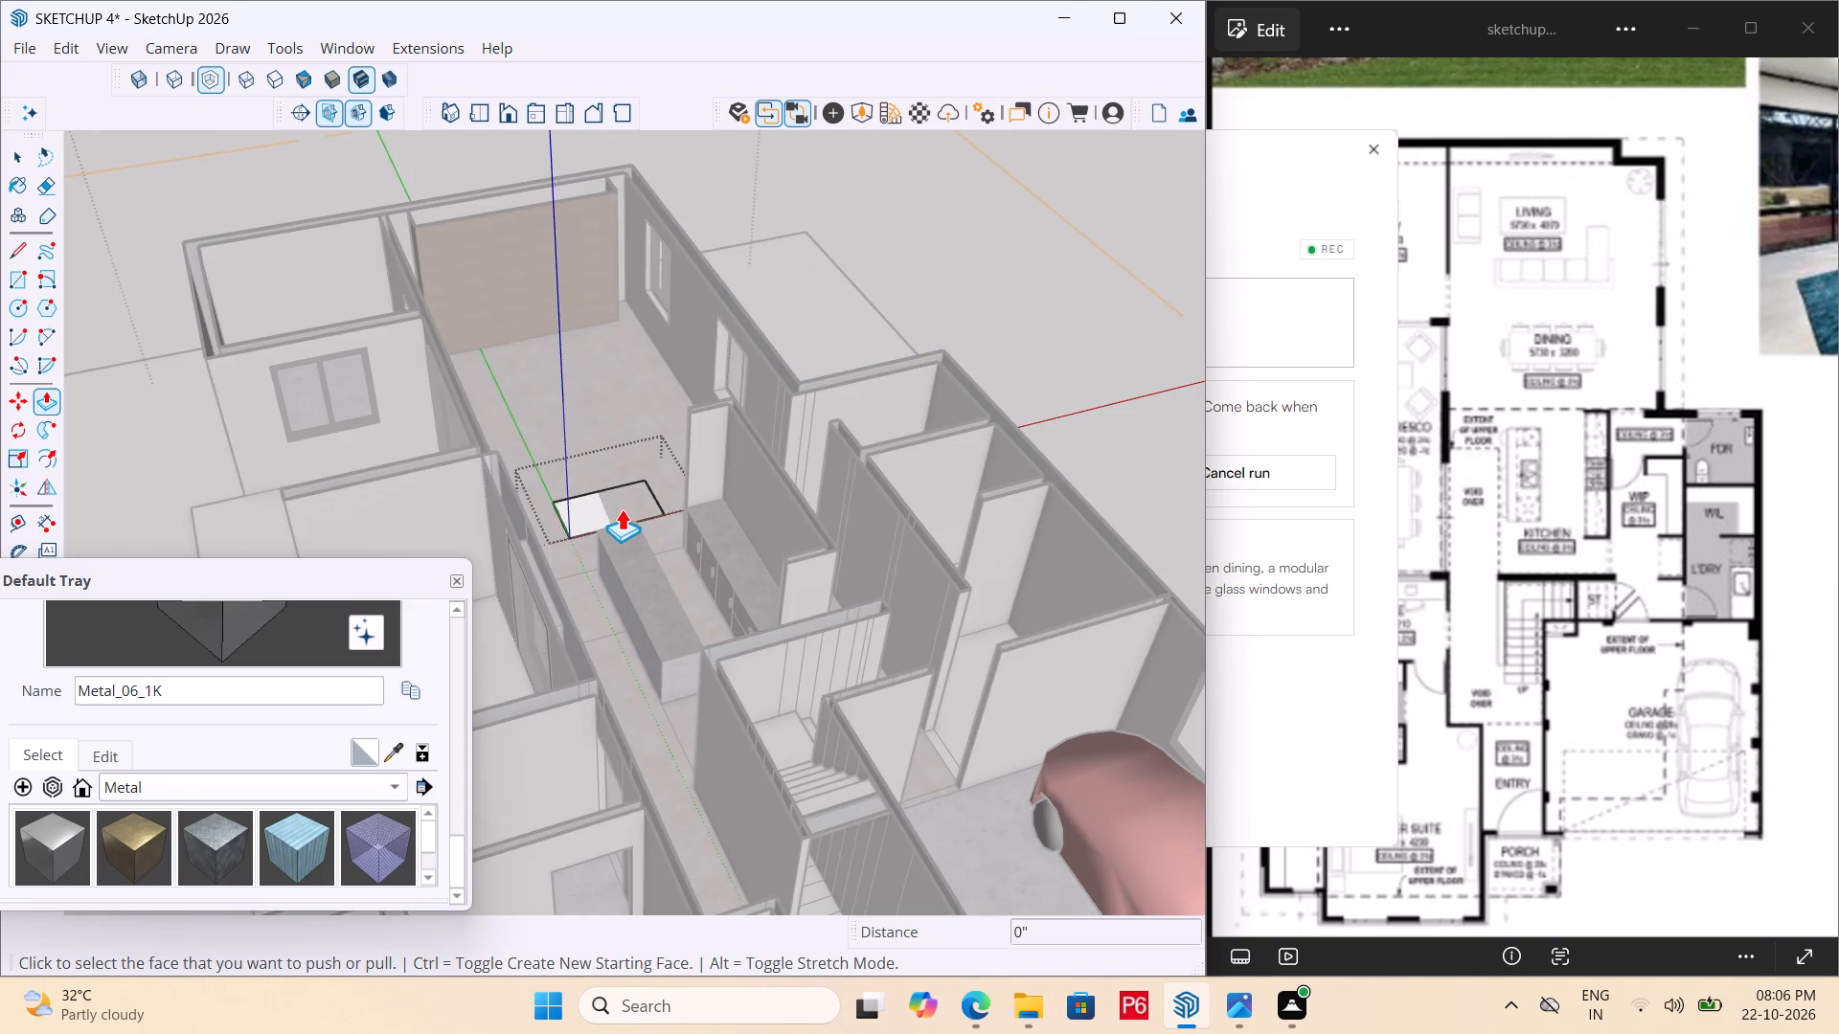
Undo the remaining edits to the rectangle group, back to an empty dining floor beyond the kitchen island.
{"action": "key", "text": "ctrl+z"}
{"action": "key", "text": "ctrl+z"}
{"action": "key", "text": "ctrl+z"}
{"action": "key", "text": "ctrl+z"}
{"action": "key", "text": "ctrl+z"}
{"action": "key", "text": "ctrl+z"}
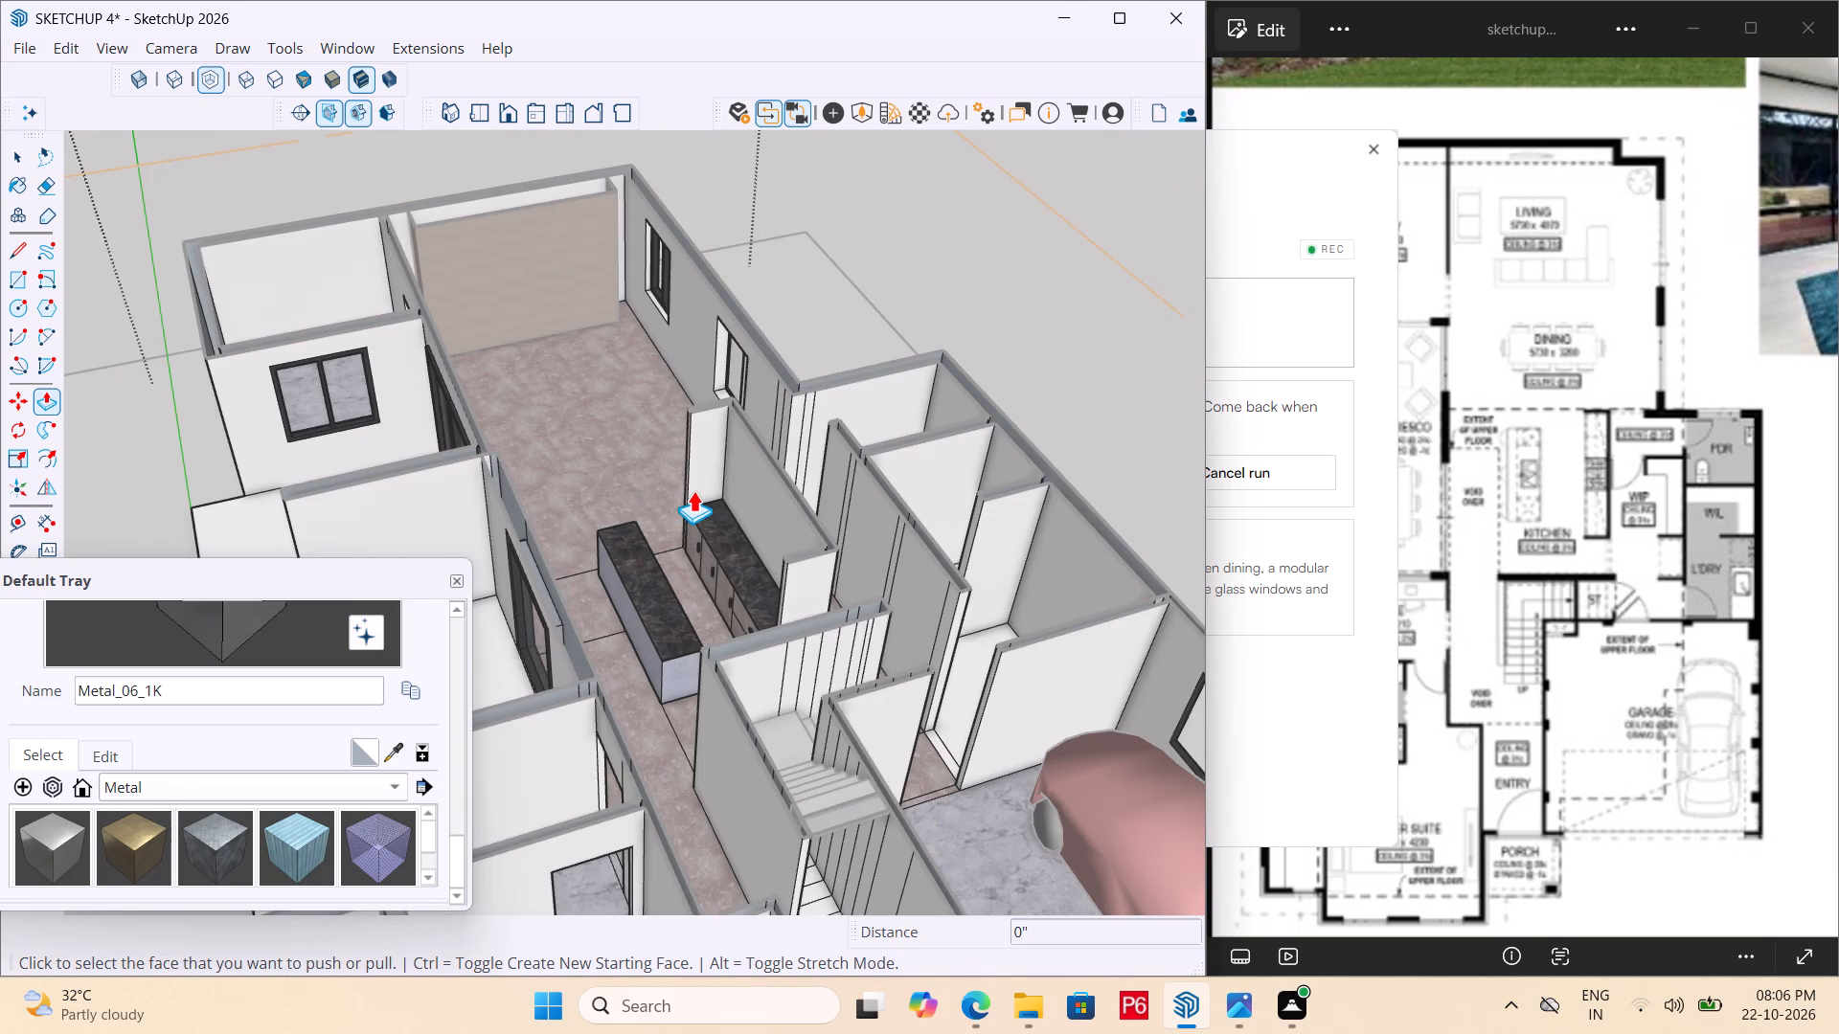
Draw a rectangle about 6' 7" by 3' 5" on the dining floor beyond the kitchen island.
{"action": "key", "text": "space"}
{"action": "left_click", "coordinate": [1013, 229]}
{"action": "scroll", "coordinate": [615, 372], "scroll_direction": "up", "scroll_amount": 4}
{"action": "middle_click_drag", "start_coordinate": [579, 446], "coordinate": [597, 584]}
{"action": "scroll", "coordinate": [533, 643], "scroll_direction": "up", "scroll_amount": 5}
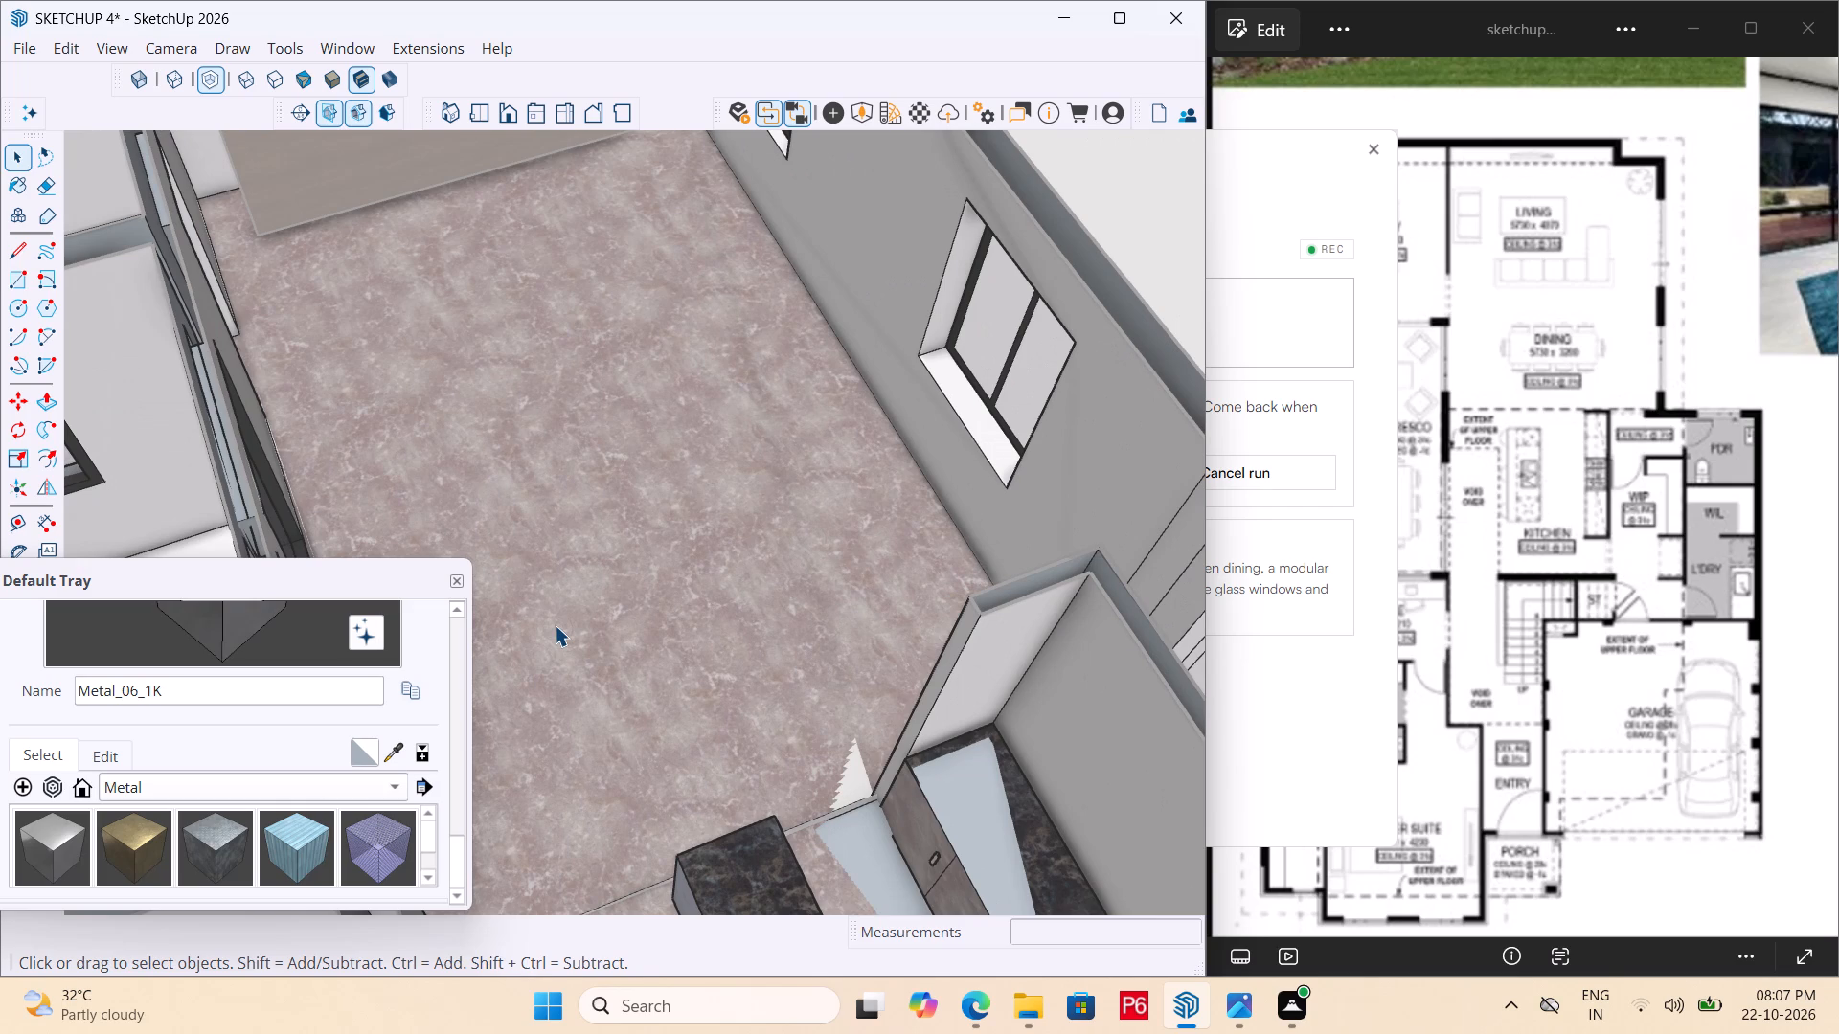
{"action": "key", "text": "r"}
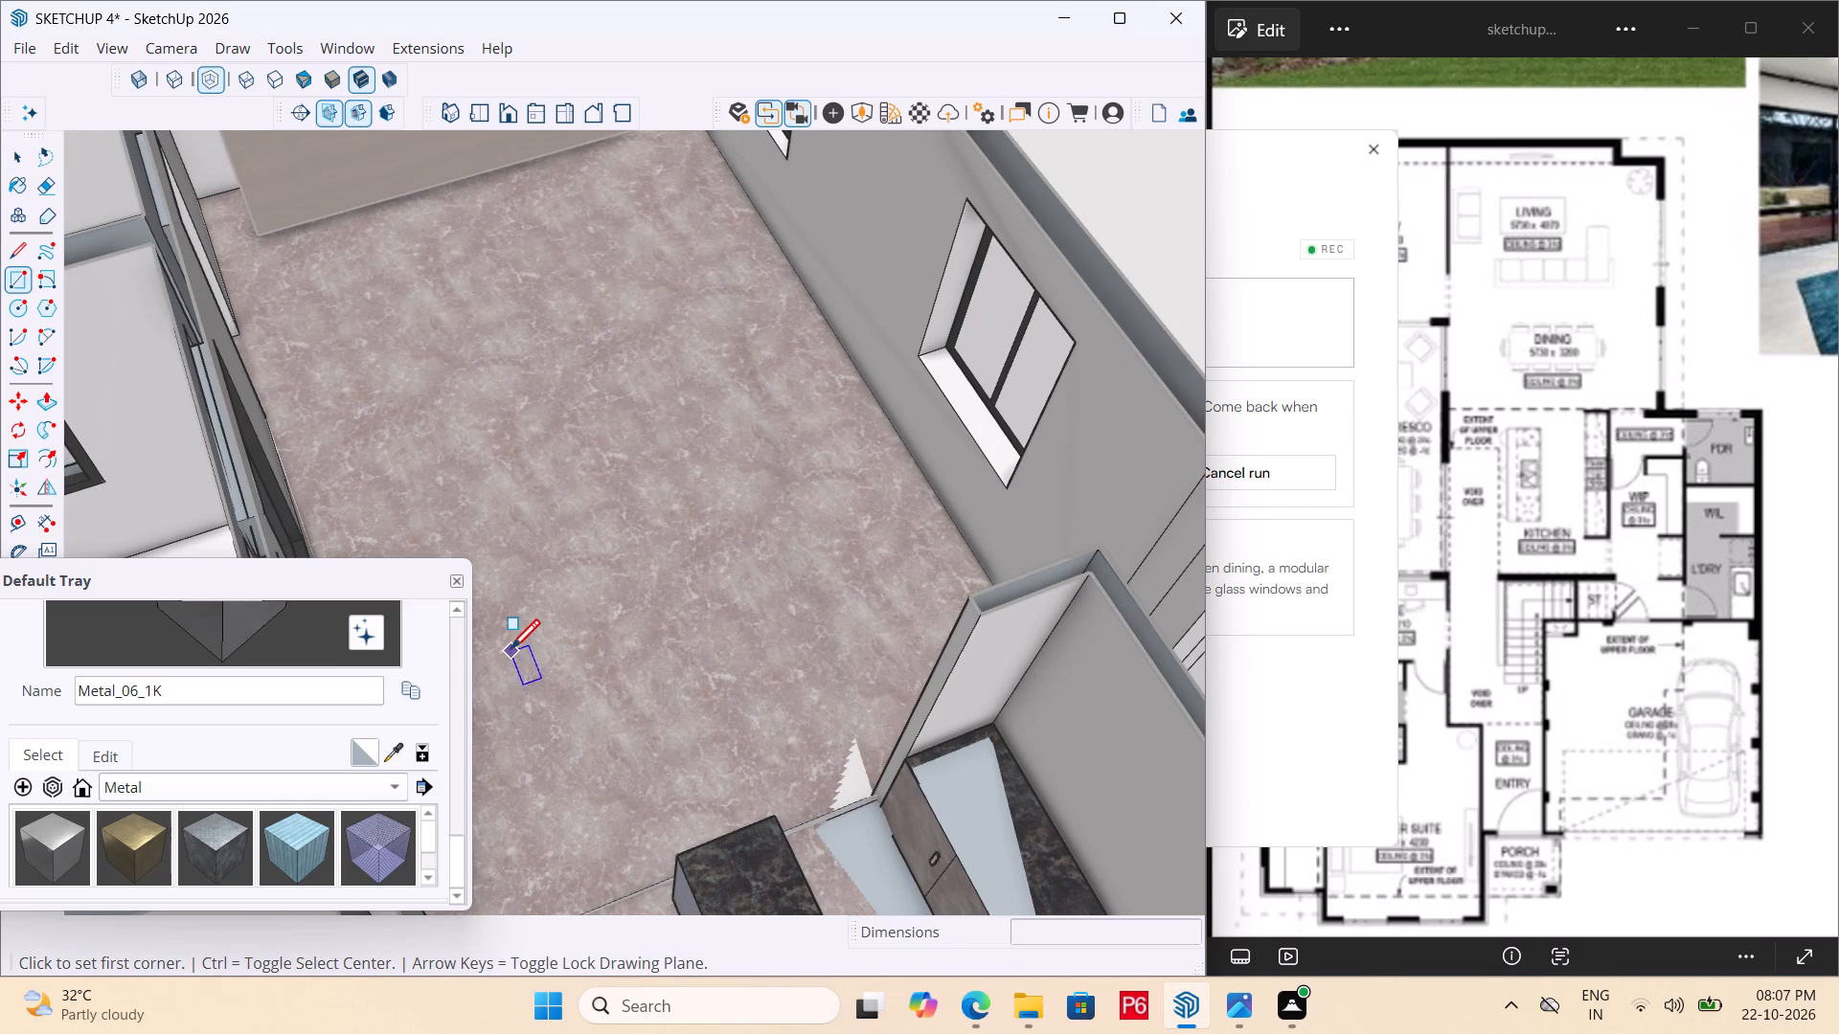
{"action": "left_click", "coordinate": [511, 652]}
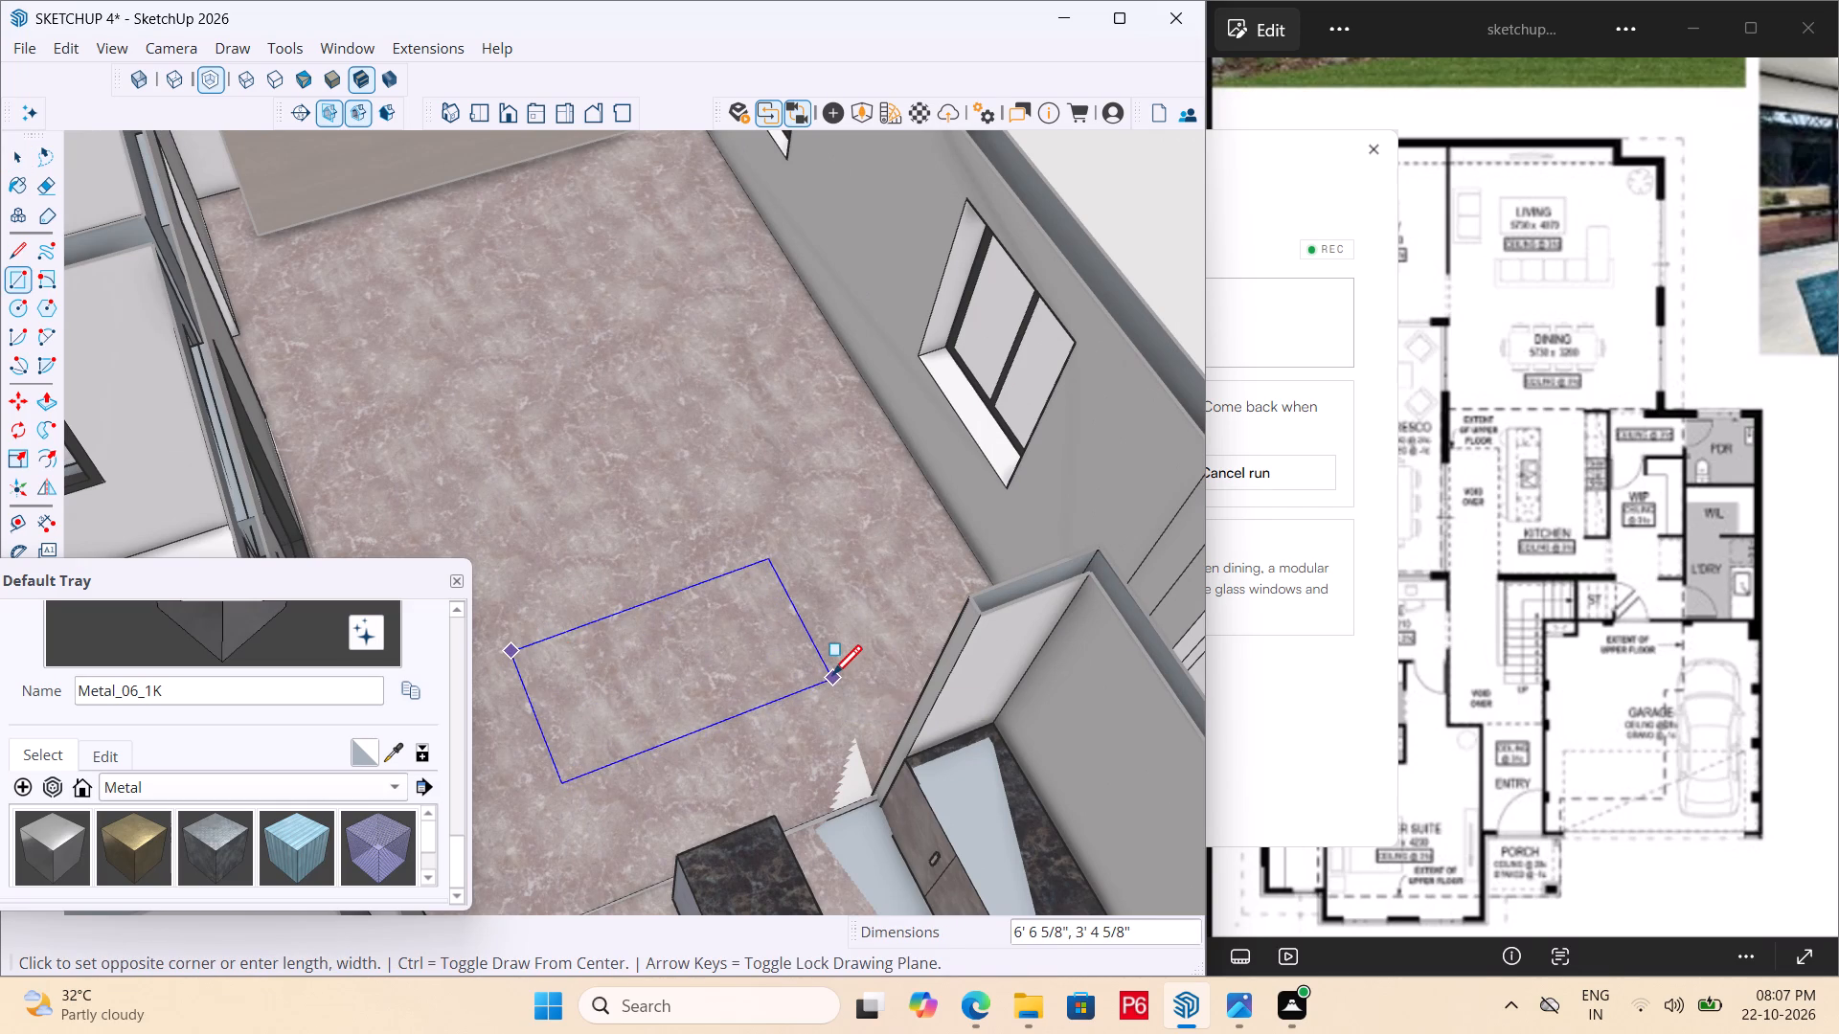
{"action": "left_click", "coordinate": [832, 678]}
Make the rectangle's face and edges a group and open that group for editing.
{"action": "key", "text": "space"}
{"action": "triple_click", "coordinate": [684, 657]}
{"action": "right_click", "coordinate": [684, 657]}
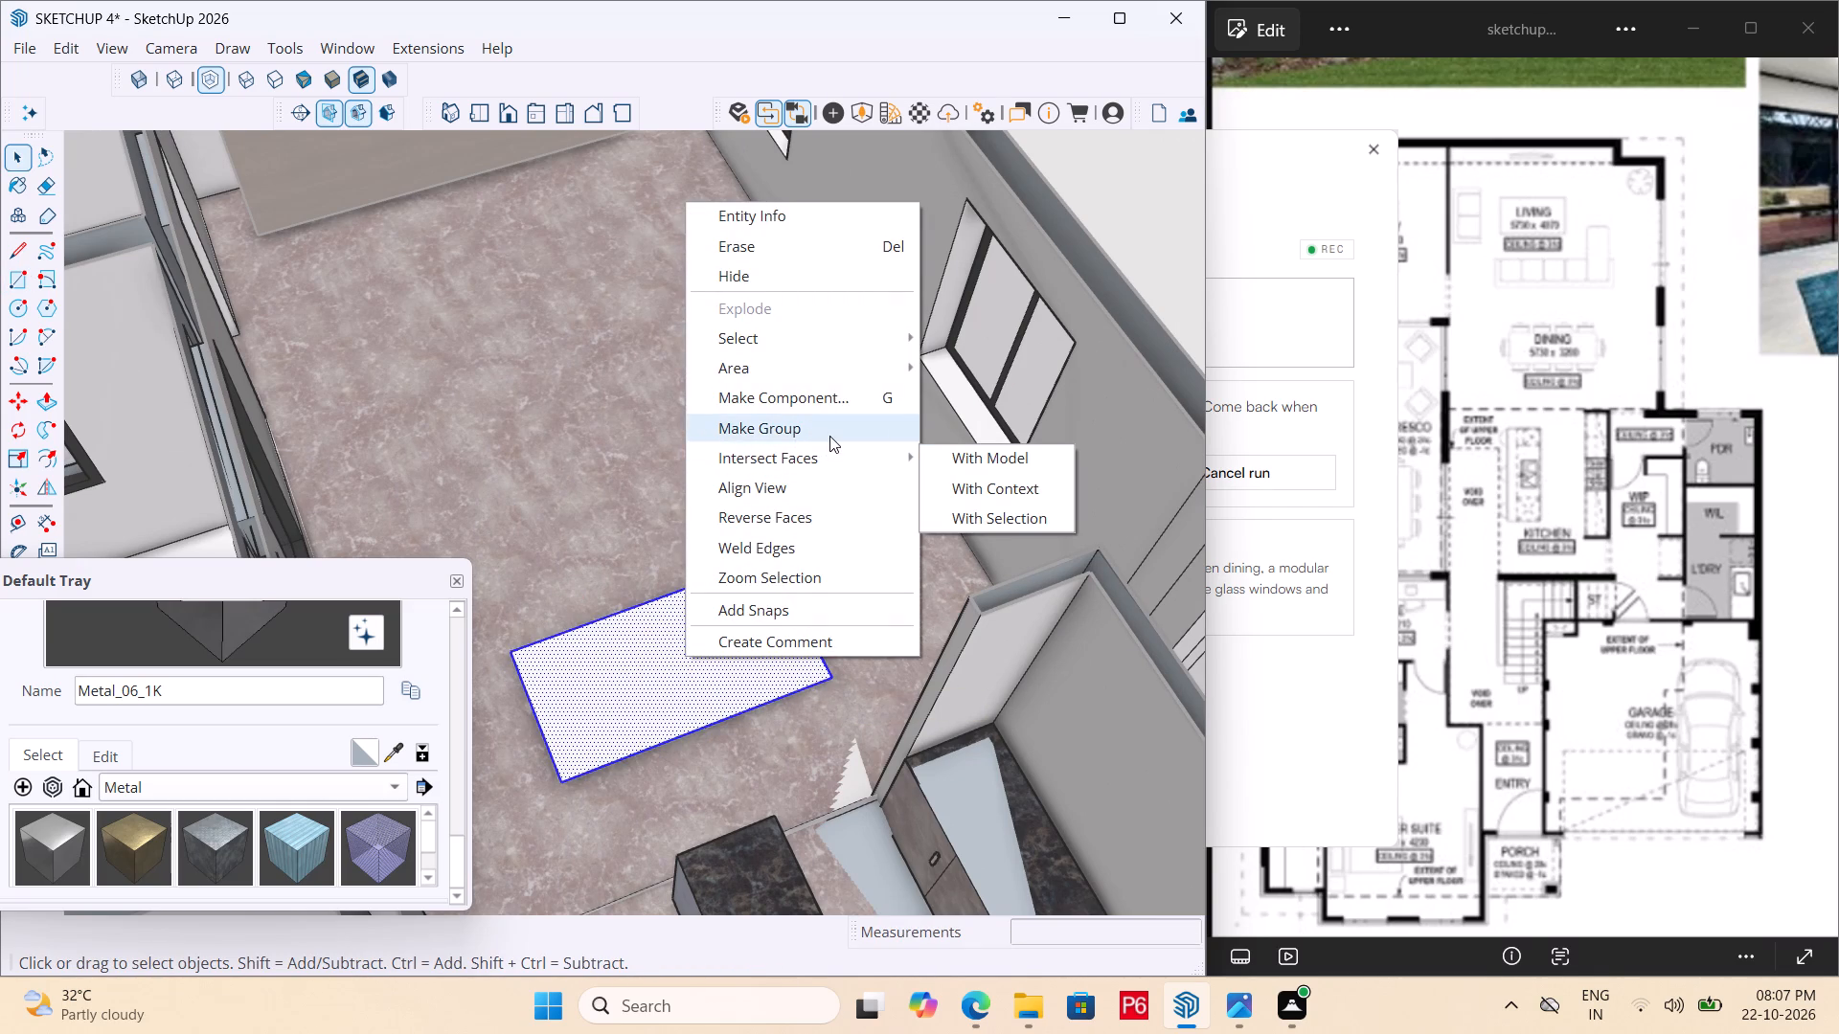
{"action": "left_click", "coordinate": [829, 436]}
{"action": "double_click", "coordinate": [670, 687]}
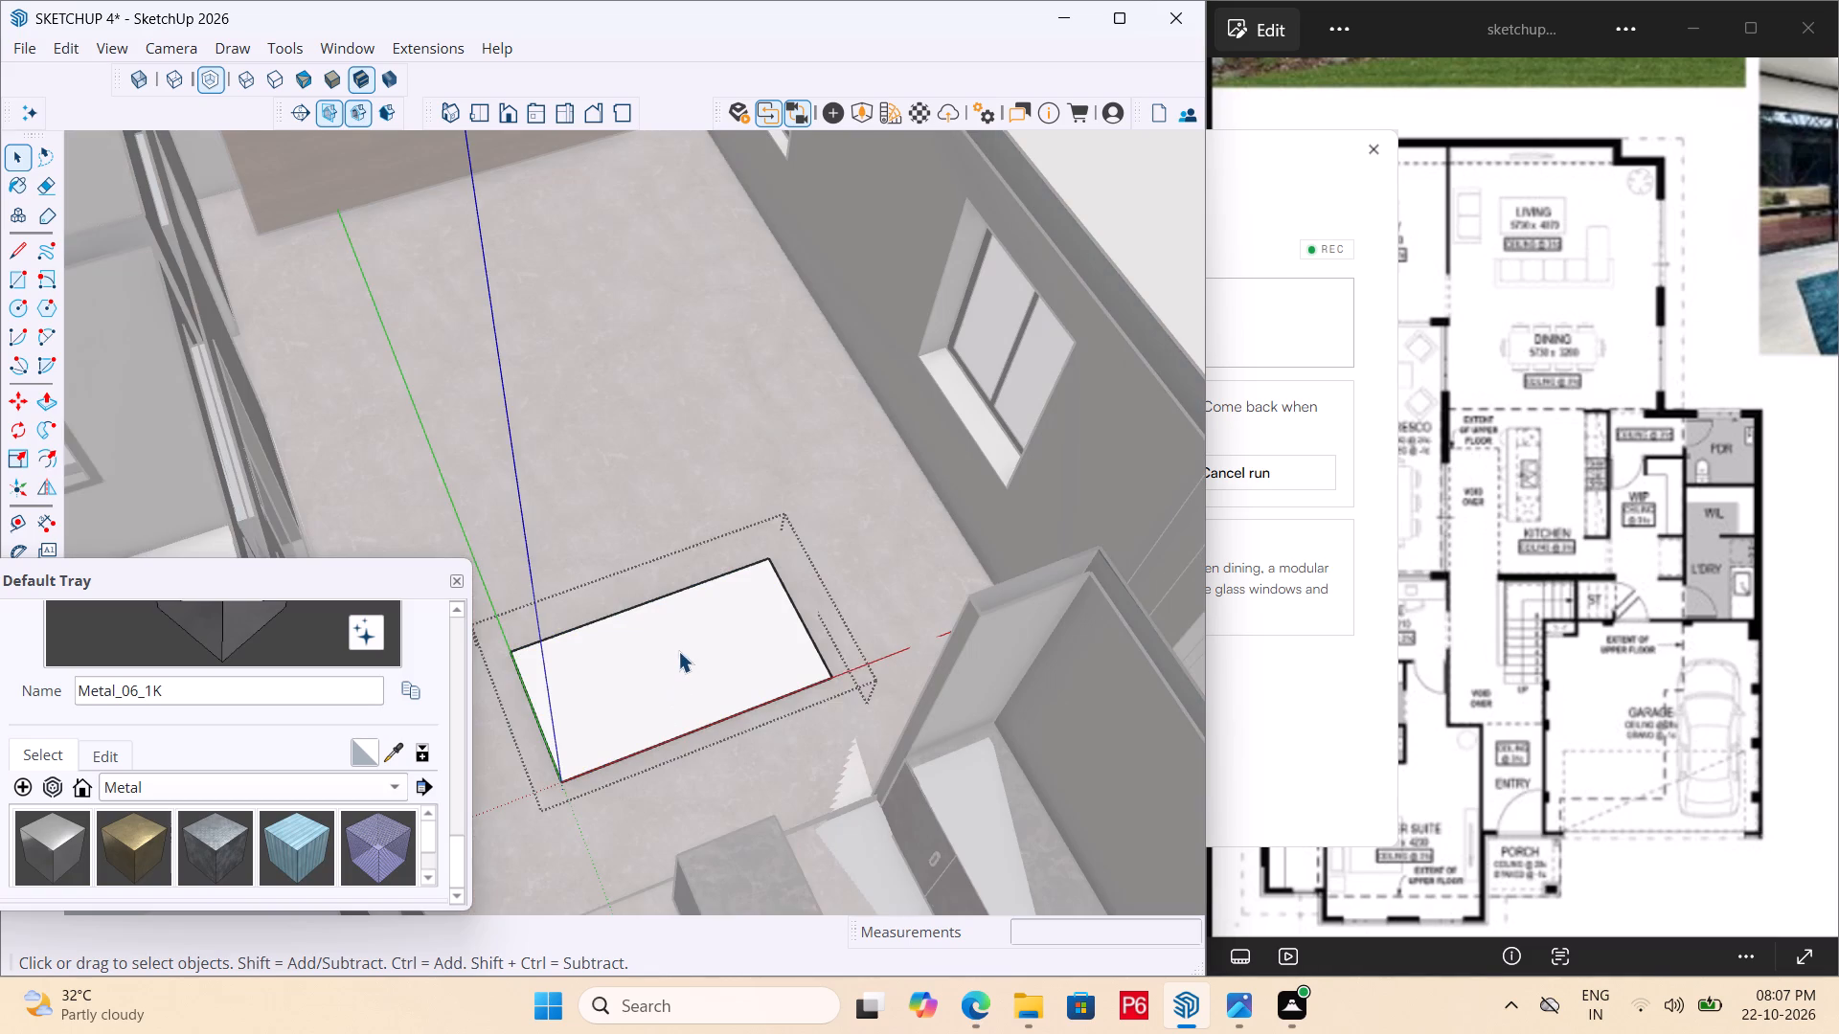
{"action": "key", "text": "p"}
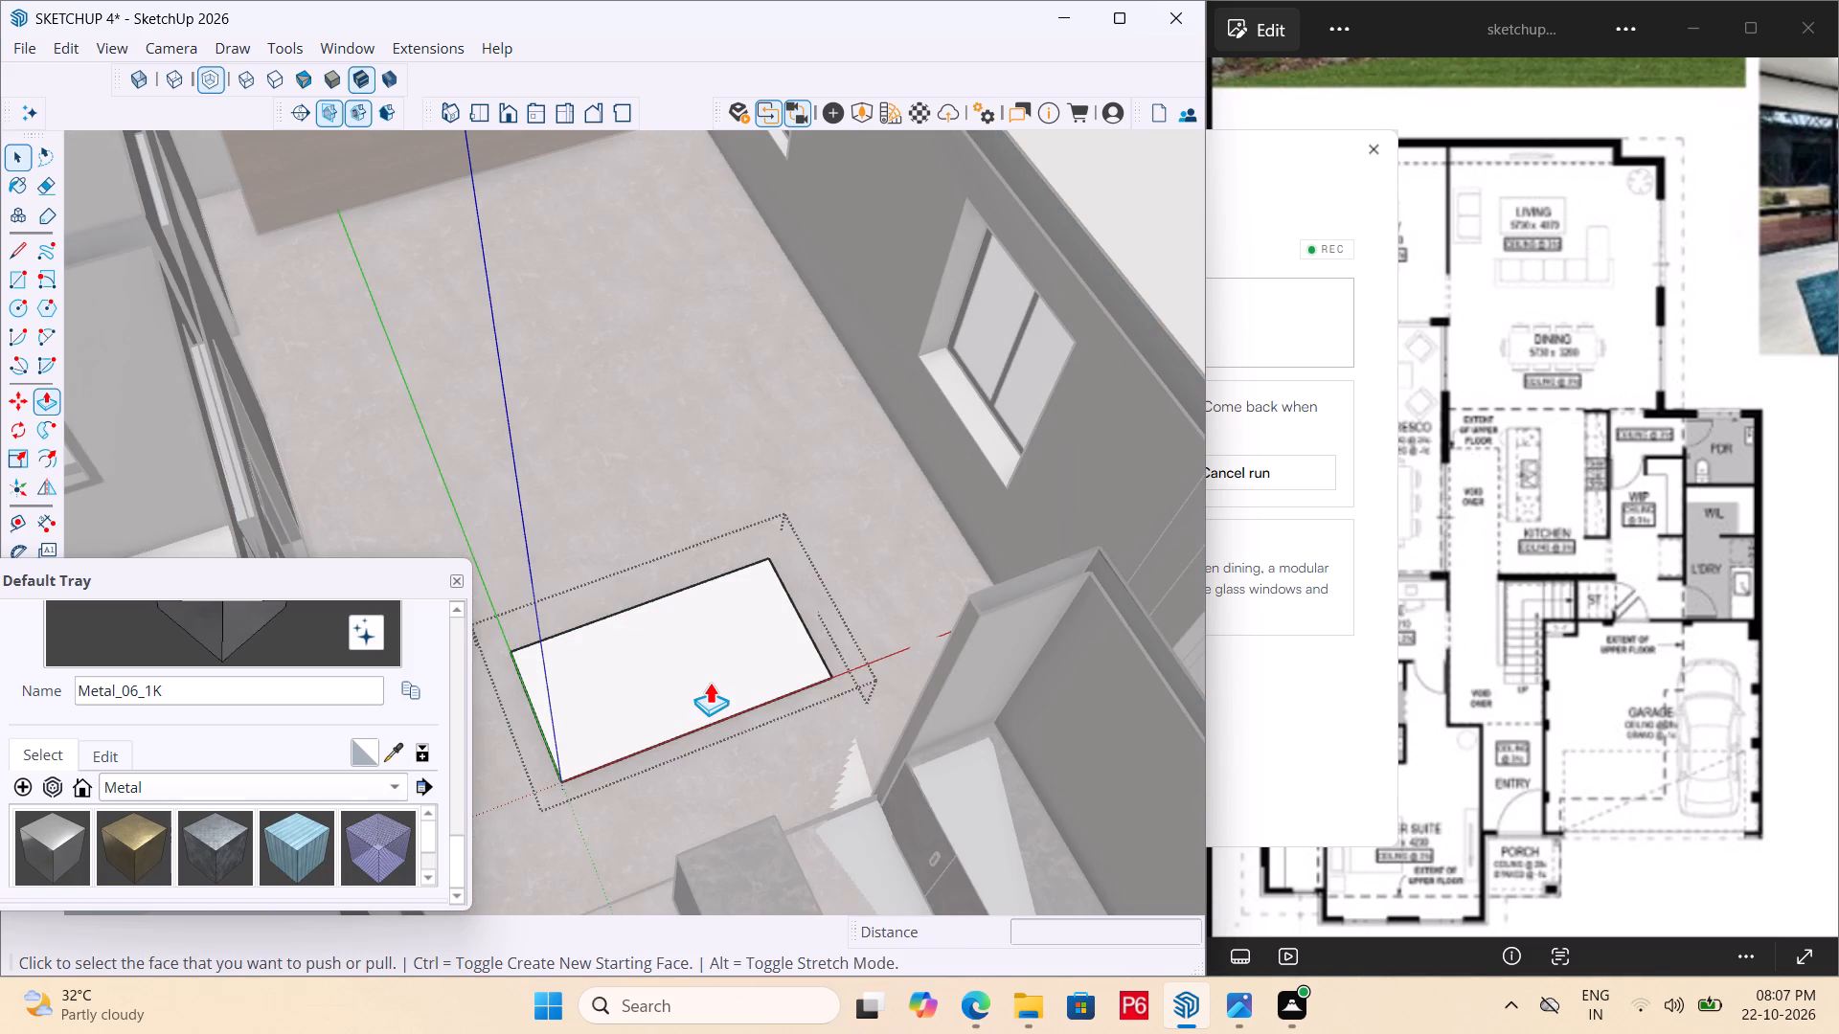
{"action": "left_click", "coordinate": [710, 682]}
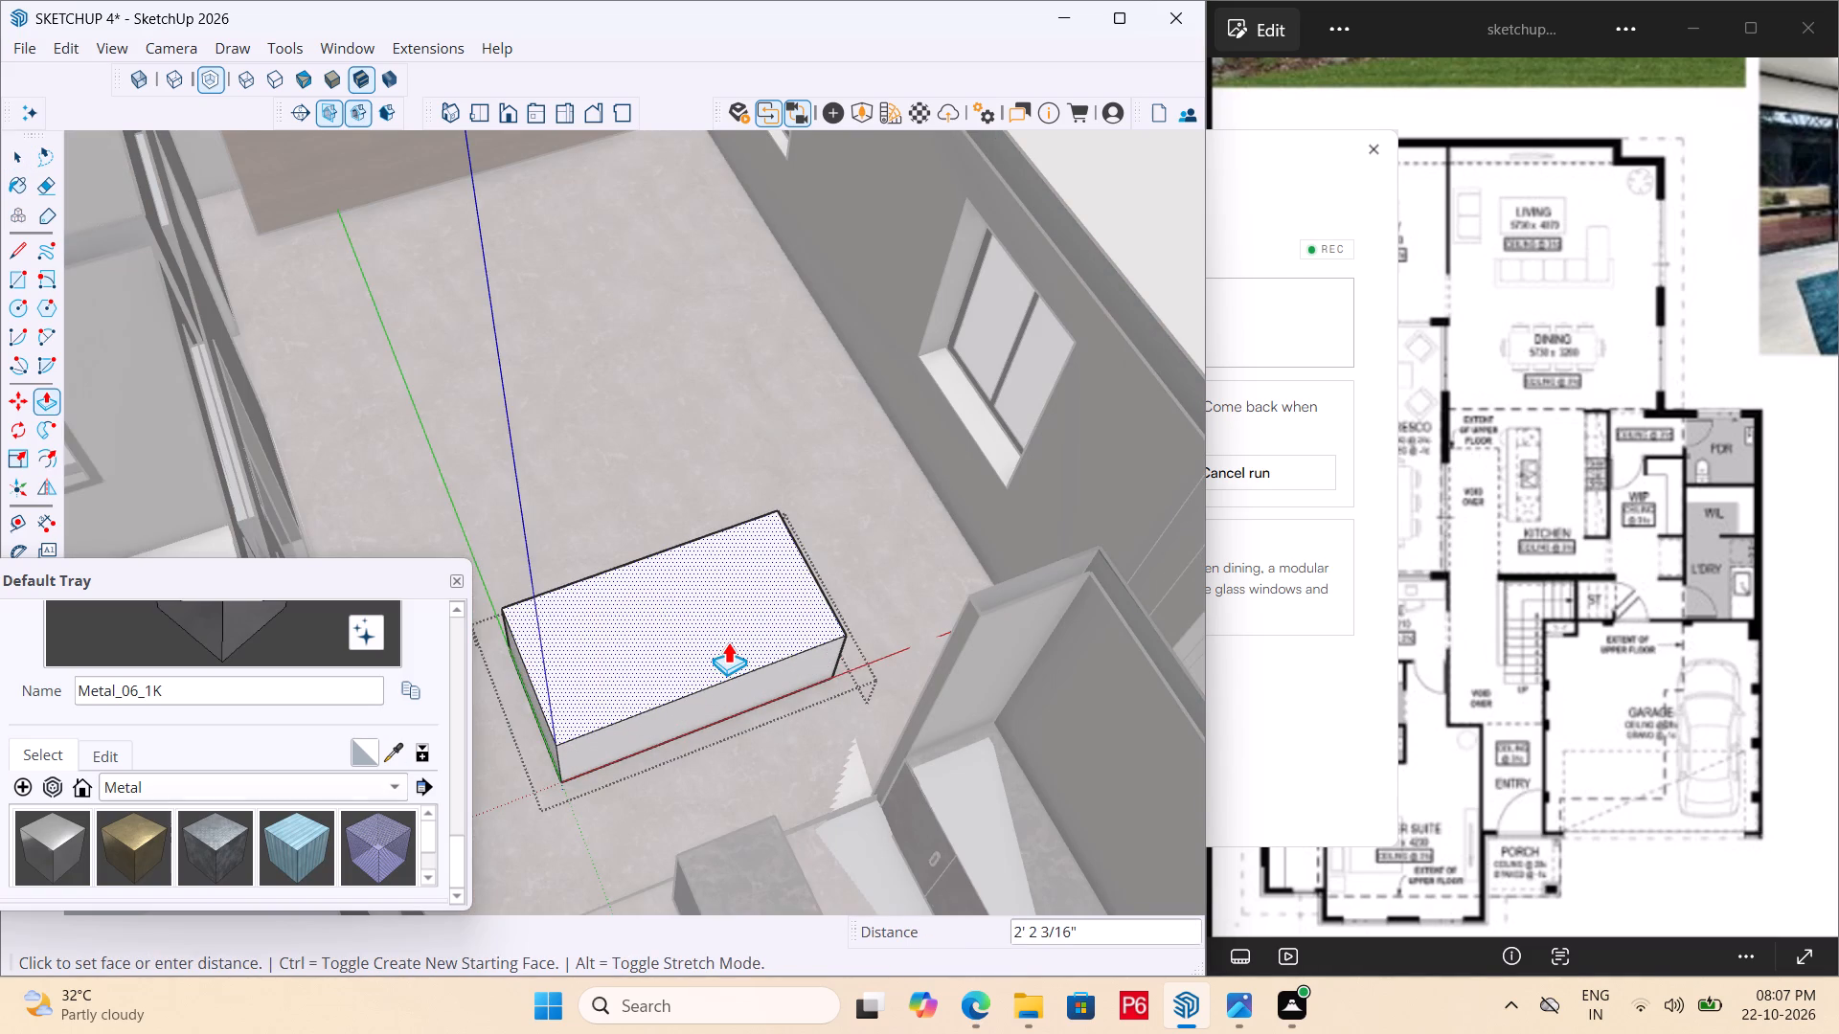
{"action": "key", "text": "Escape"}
Draw a 6" by 6" square inside each of the two rectangle corners along the green-axis edge.
{"action": "scroll", "coordinate": [505, 658], "scroll_direction": "up", "scroll_amount": 6}
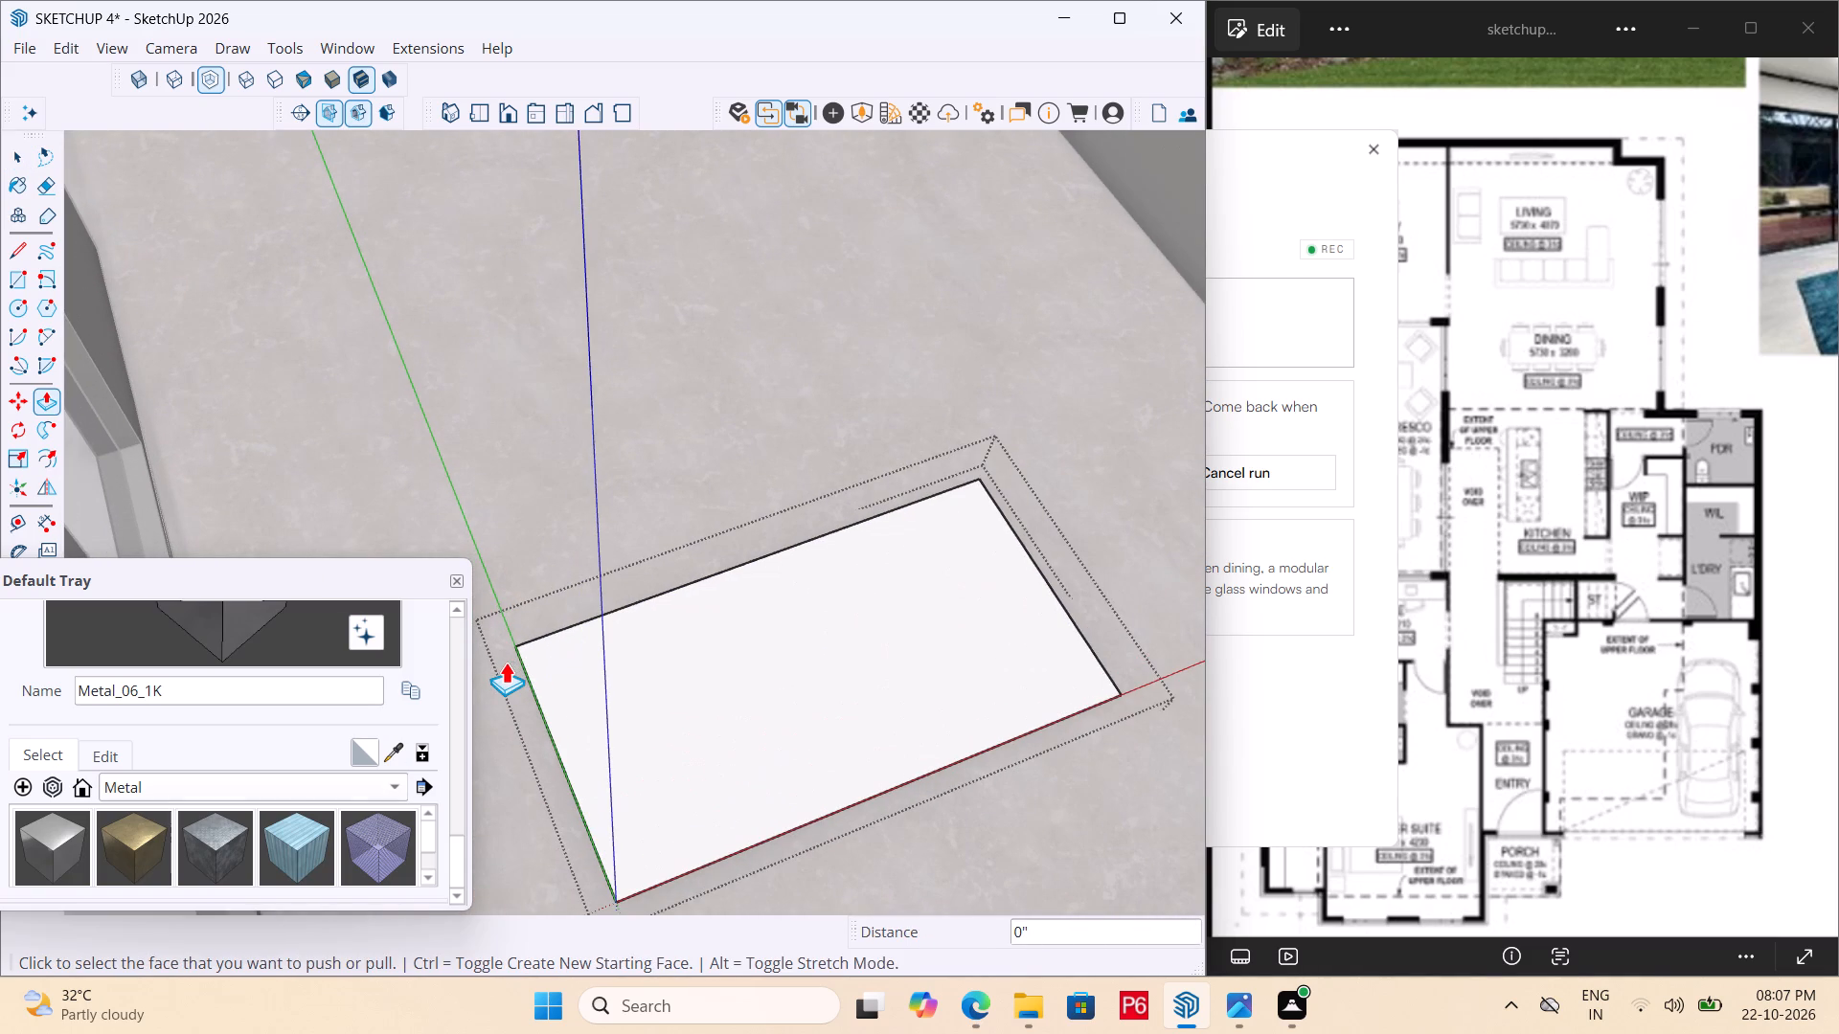
{"action": "key", "text": "r"}
{"action": "left_click", "coordinate": [525, 653]}
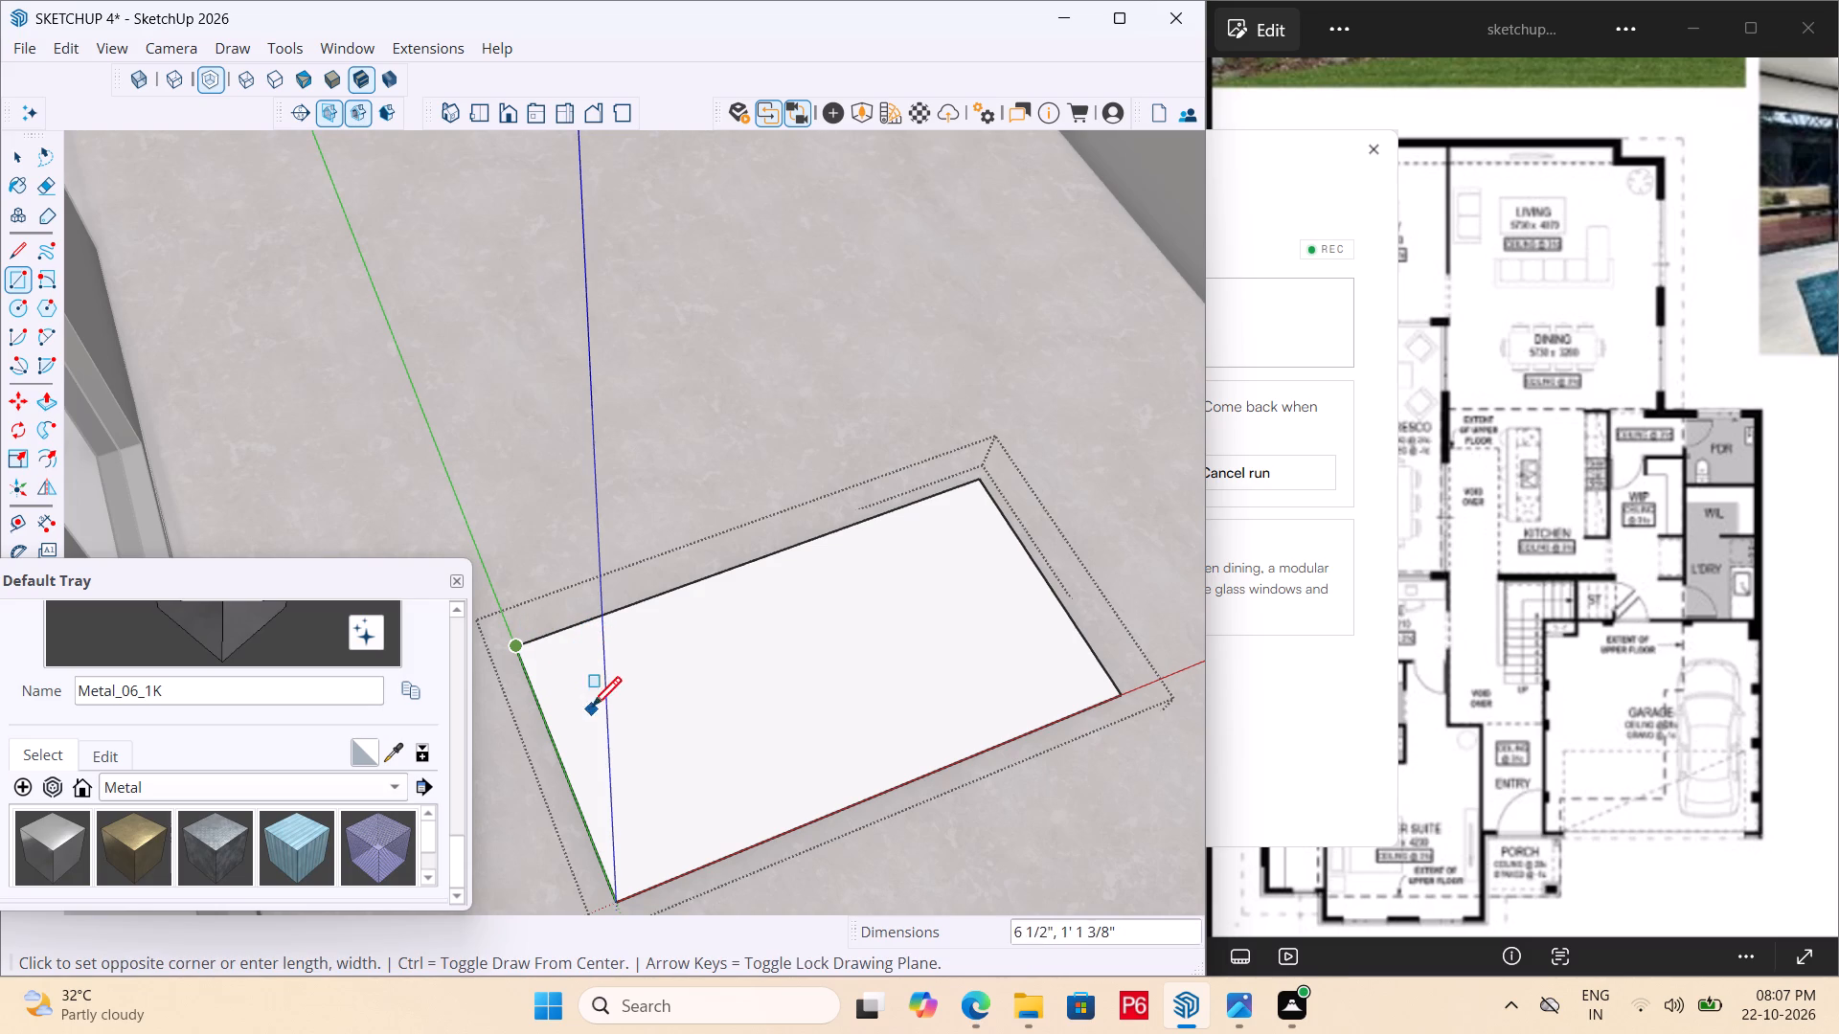
{"action": "scroll", "coordinate": [692, 756], "scroll_direction": "down", "scroll_amount": 4}
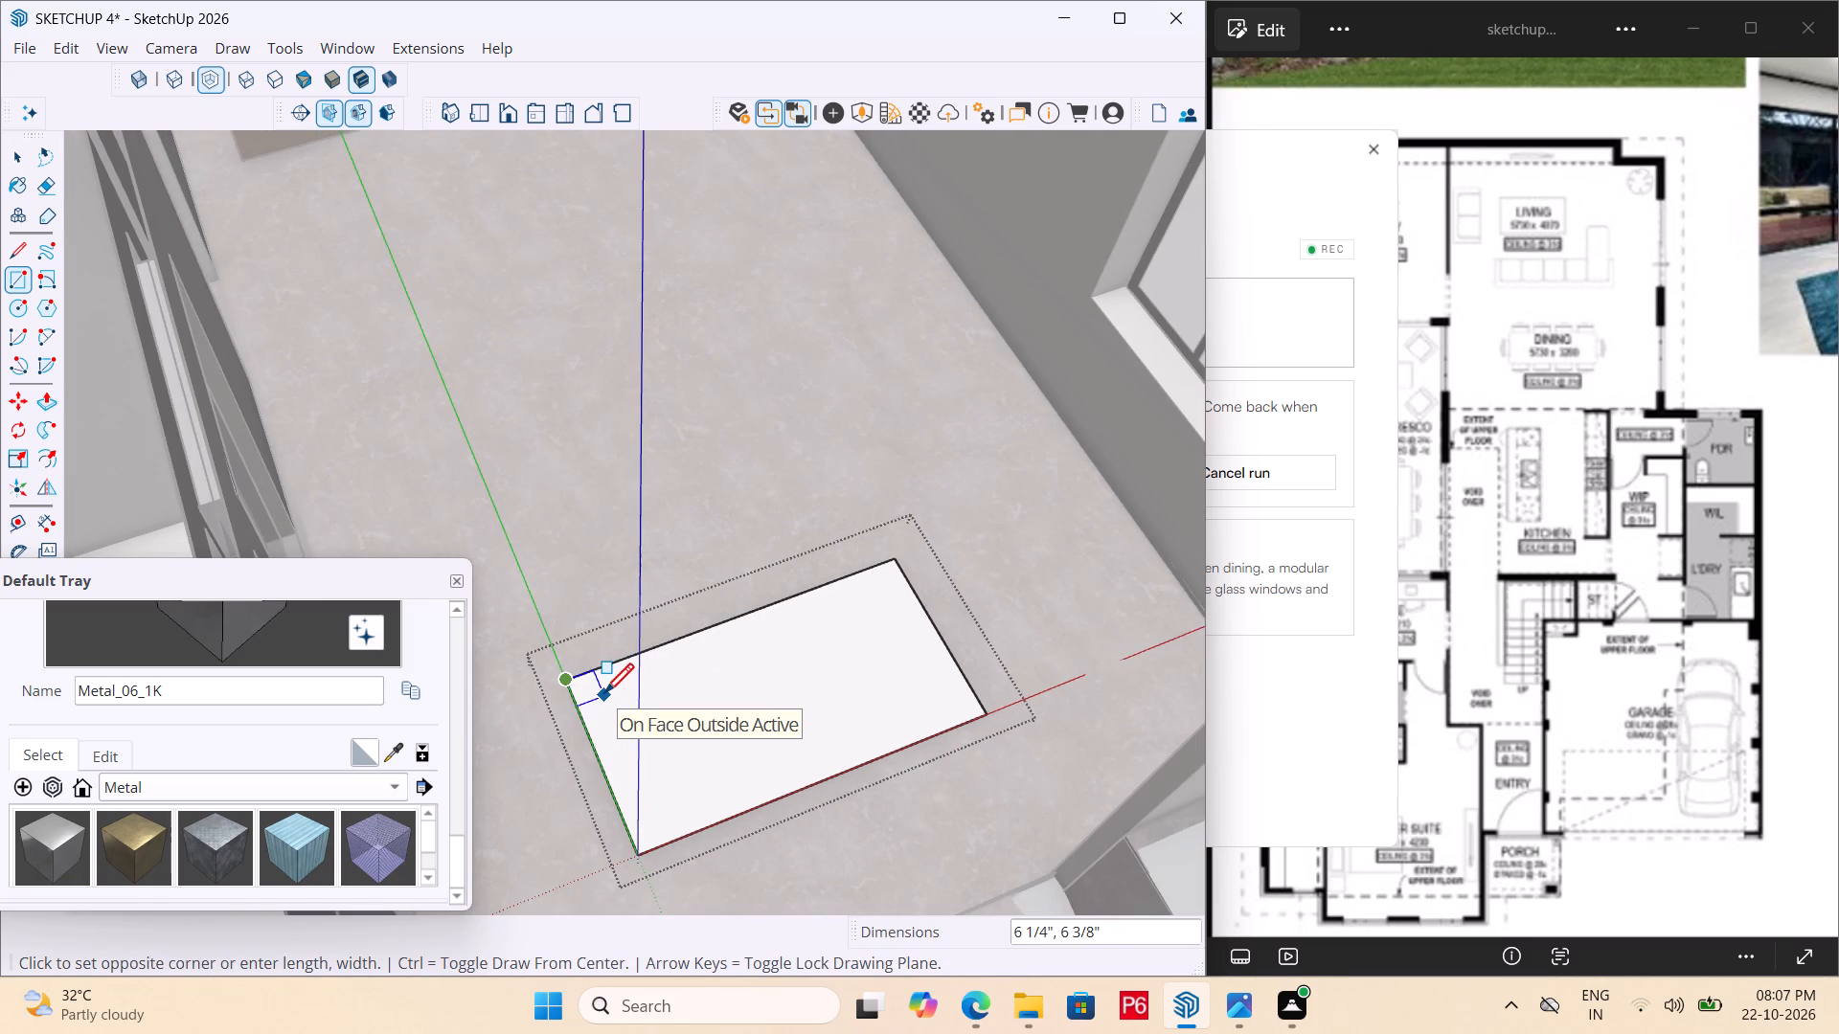
{"action": "type", "text": "6\""}
{"action": "type", "text": ",6\""}
{"action": "key", "text": "Return"}
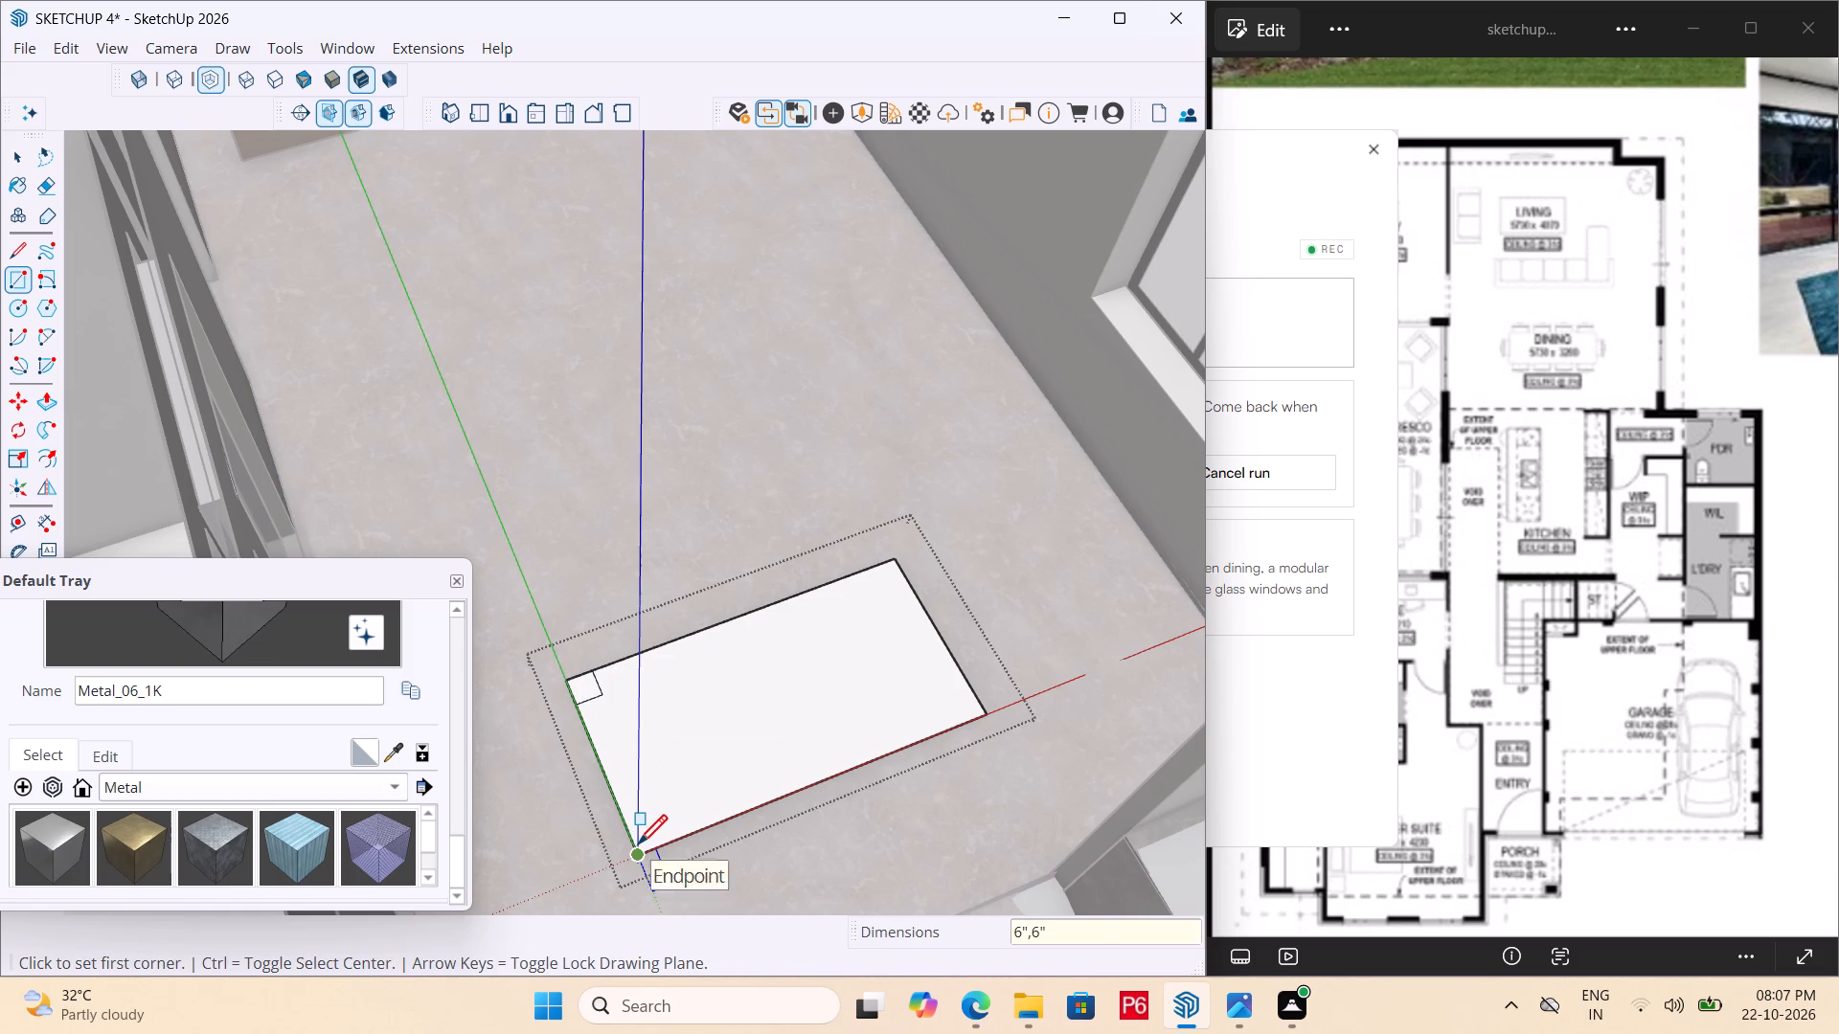
{"action": "left_click_drag", "start_coordinate": [638, 847], "coordinate": [642, 838]}
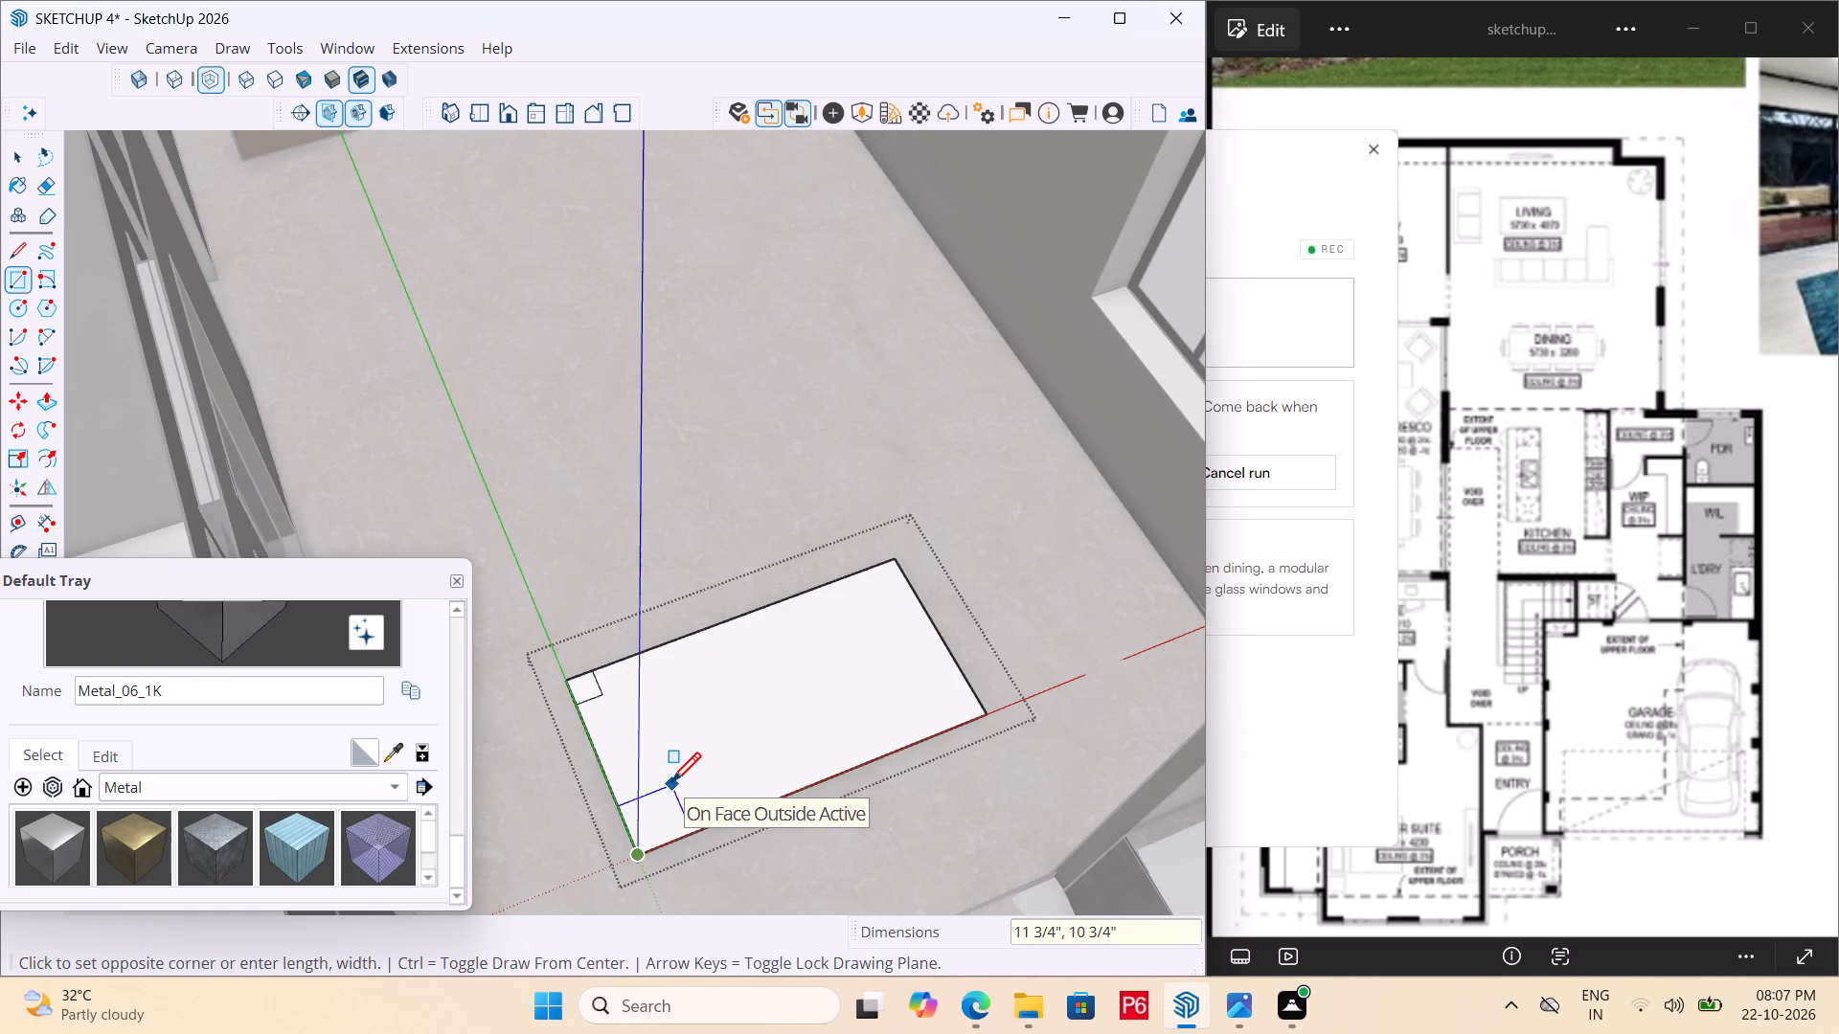
{"action": "type", "text": "6\",6\""}
{"action": "key", "text": "Return"}
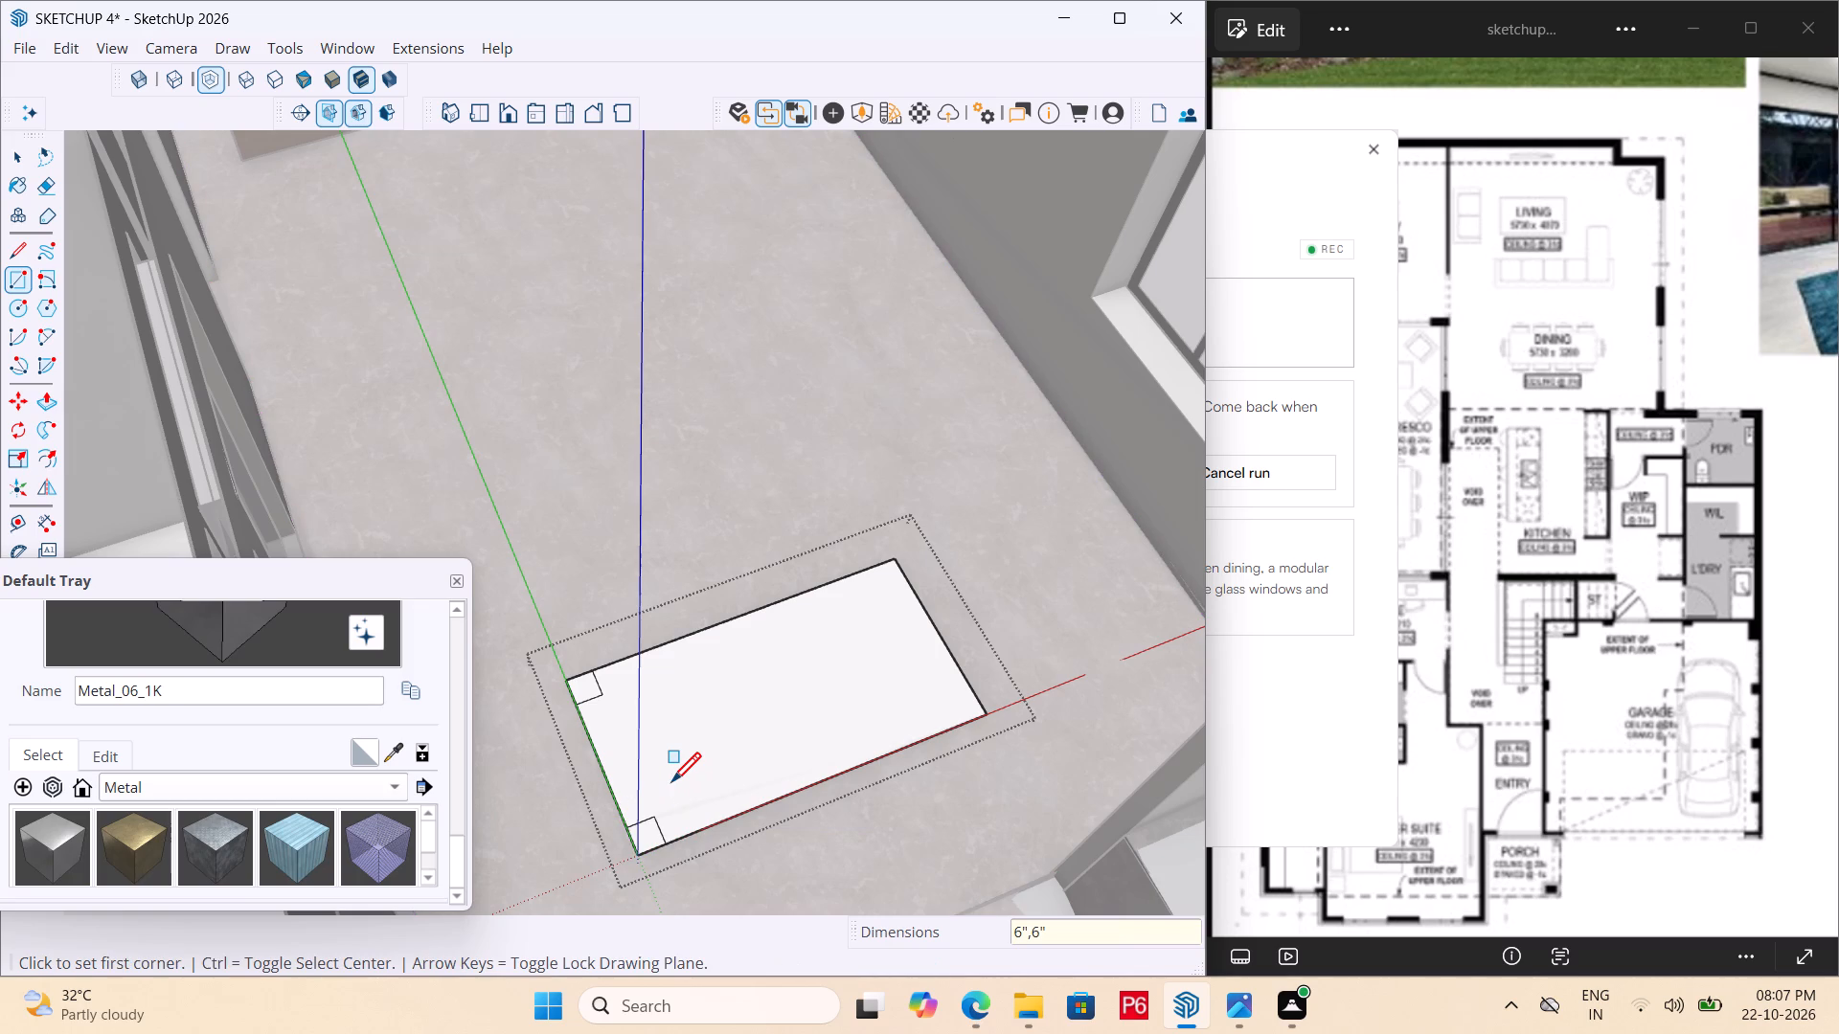
Draw a 6" by 6" square inside each of the two rectangle corners at the end opposite the green-axis edge.
{"action": "left_click", "coordinate": [902, 564]}
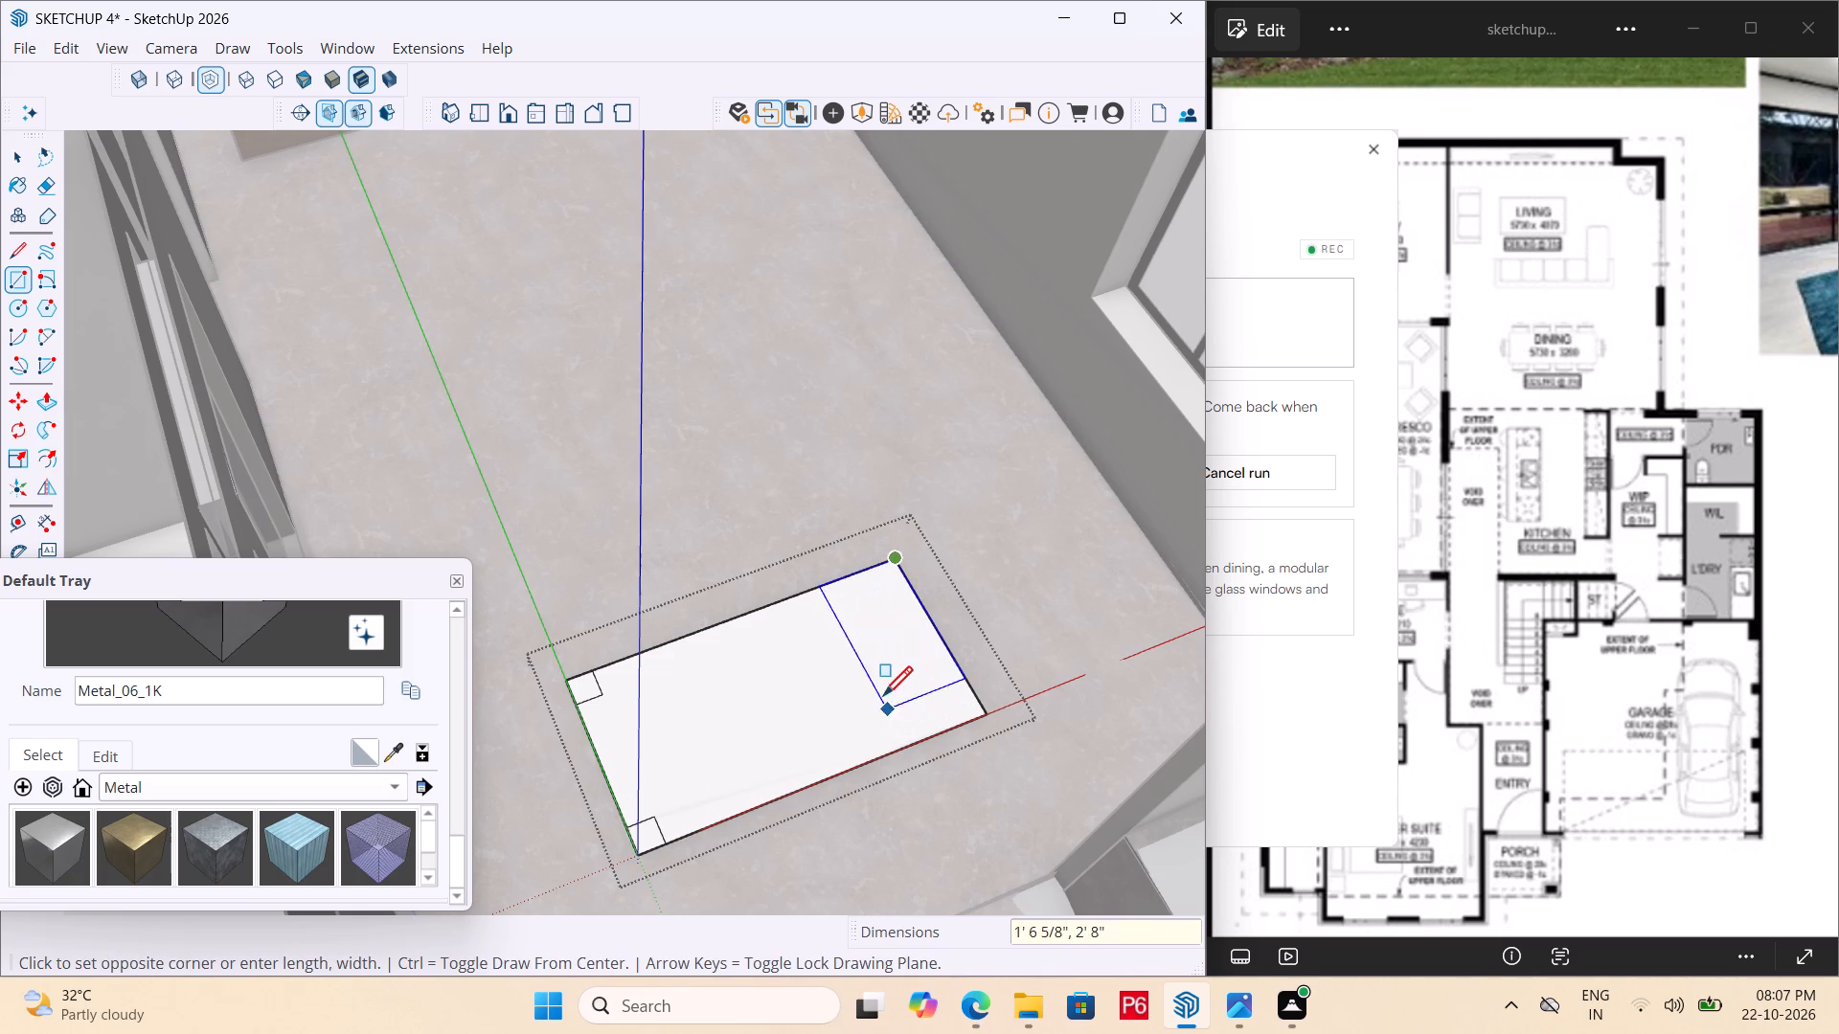
{"action": "type", "text": "6\".,"}
{"action": "key", "text": "BackSpace"}
{"action": "key", "text": "BackSpace"}
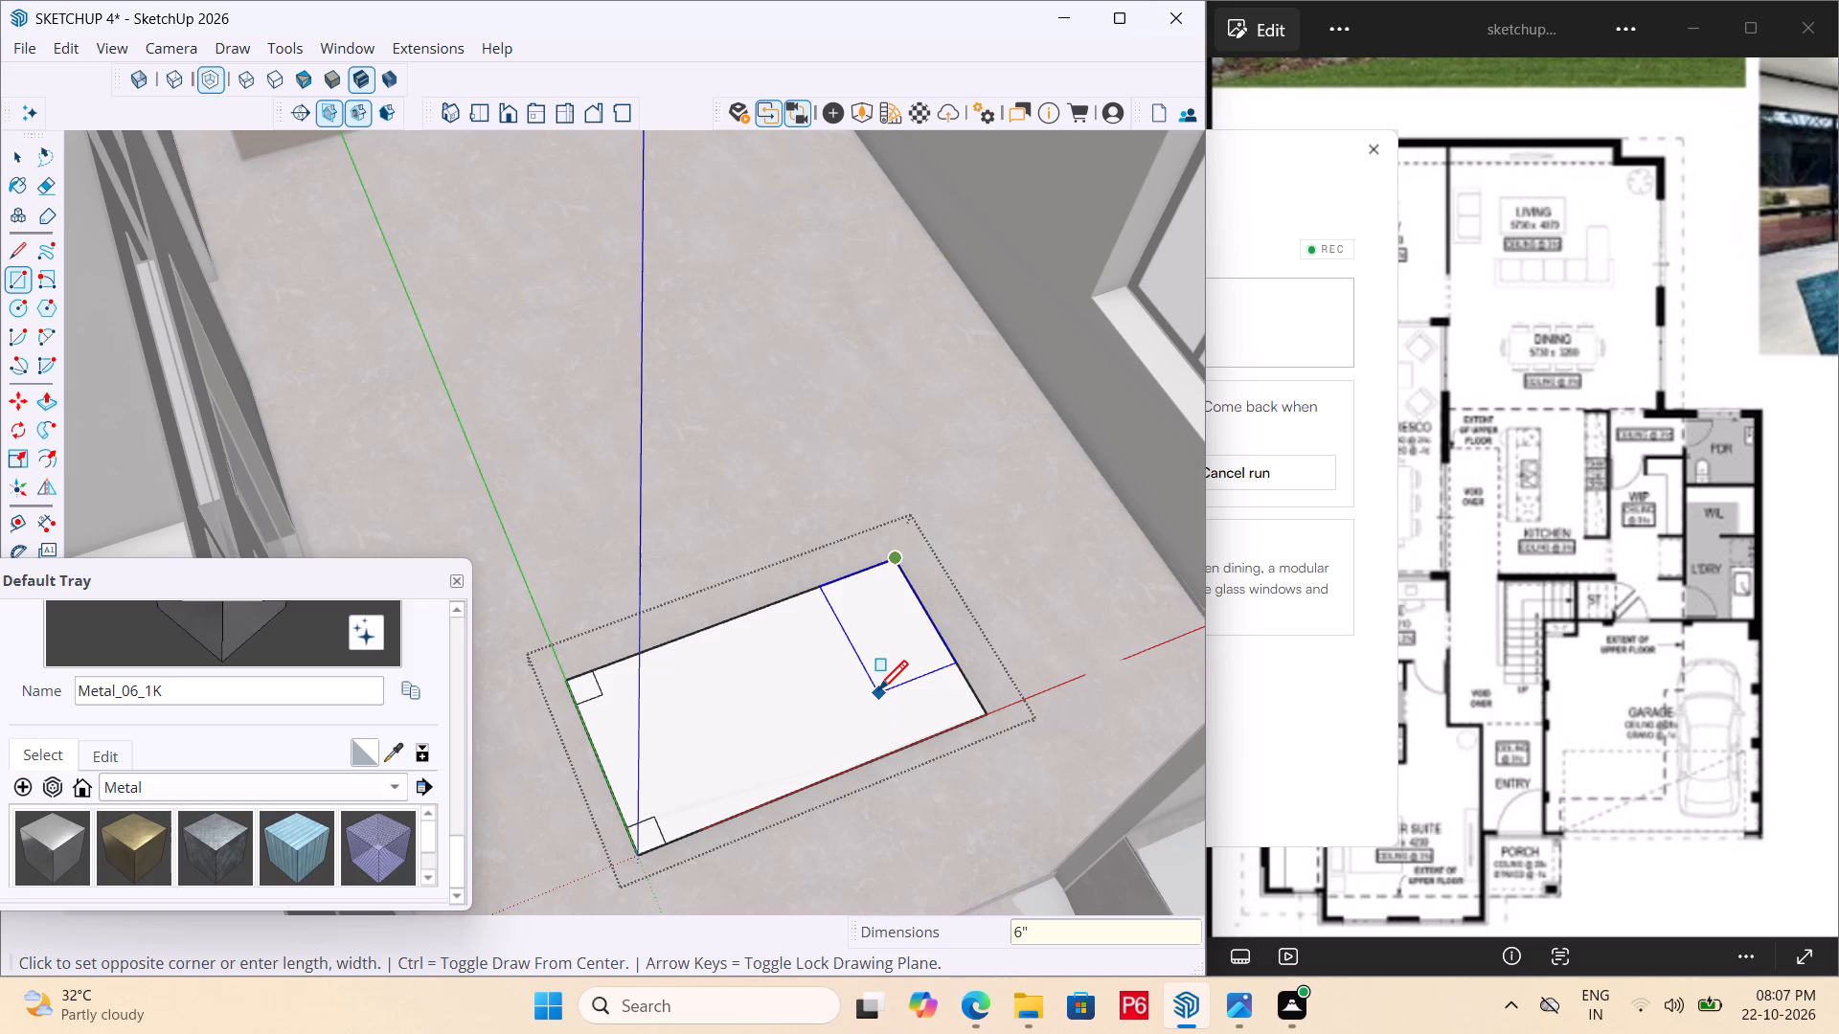
{"action": "type", "text": ",6\""}
{"action": "key", "text": "Return"}
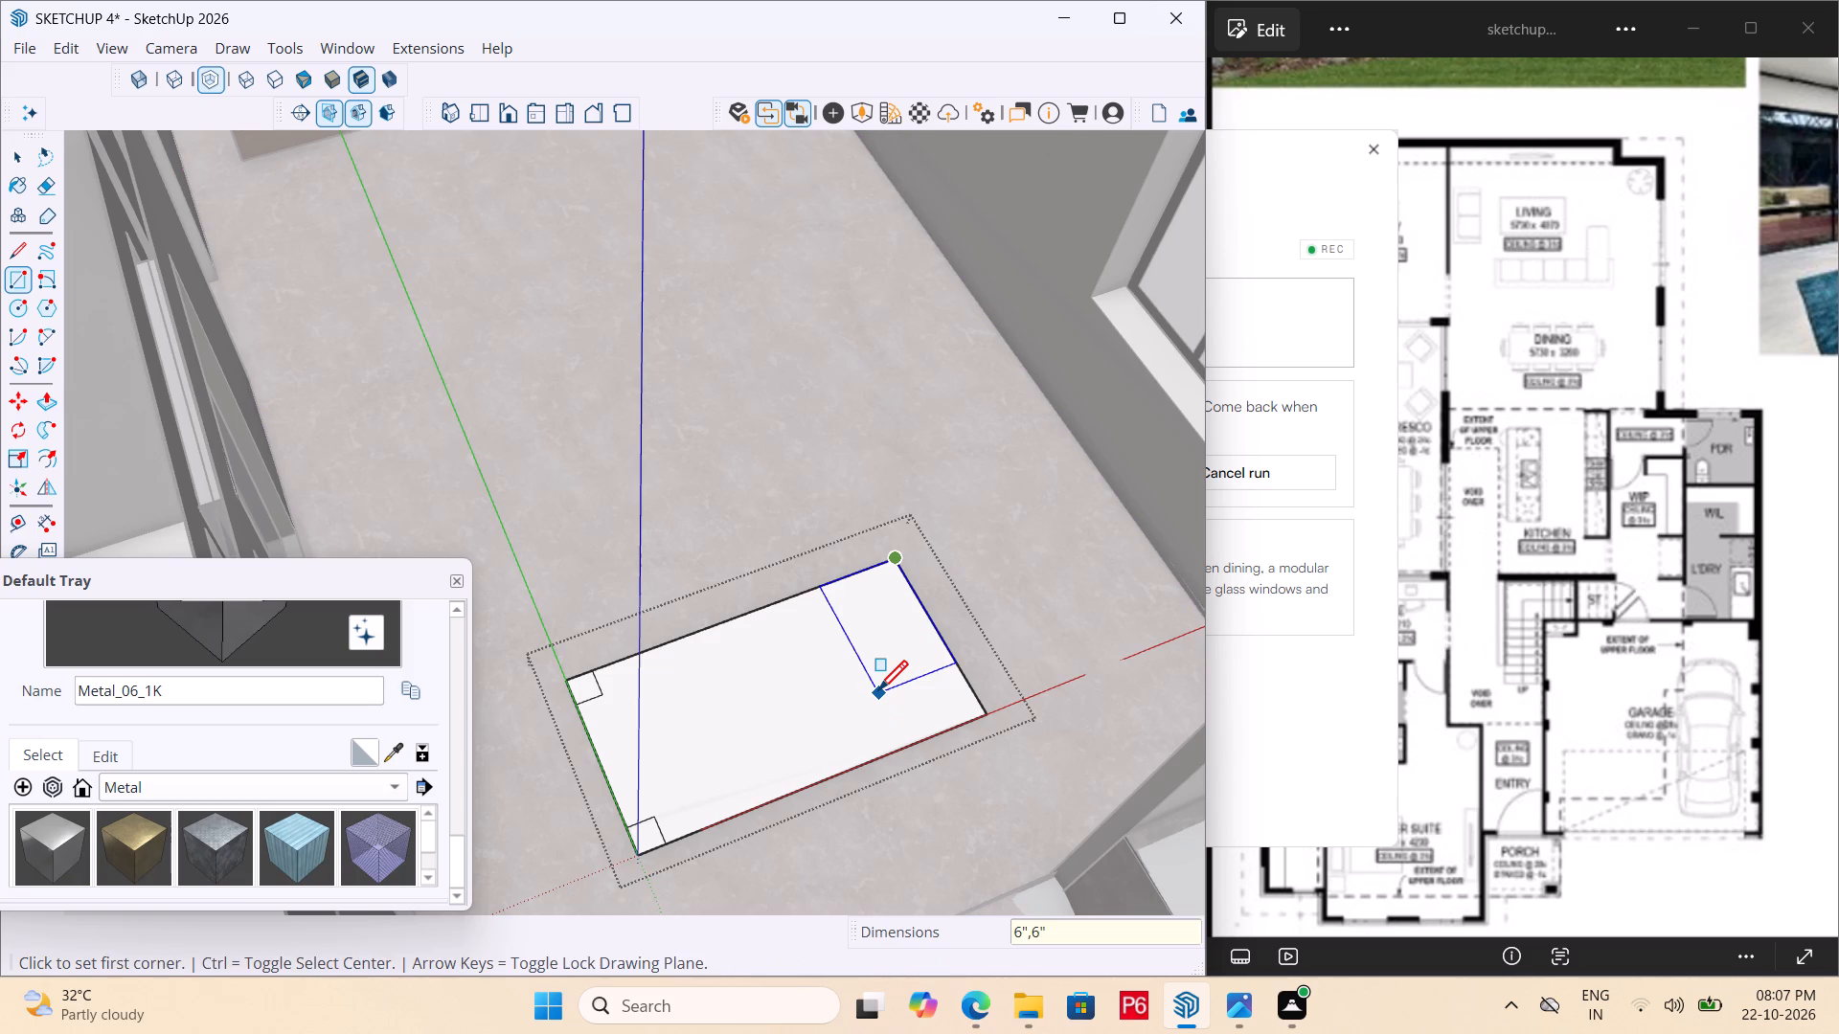
{"action": "left_click", "coordinate": [977, 713]}
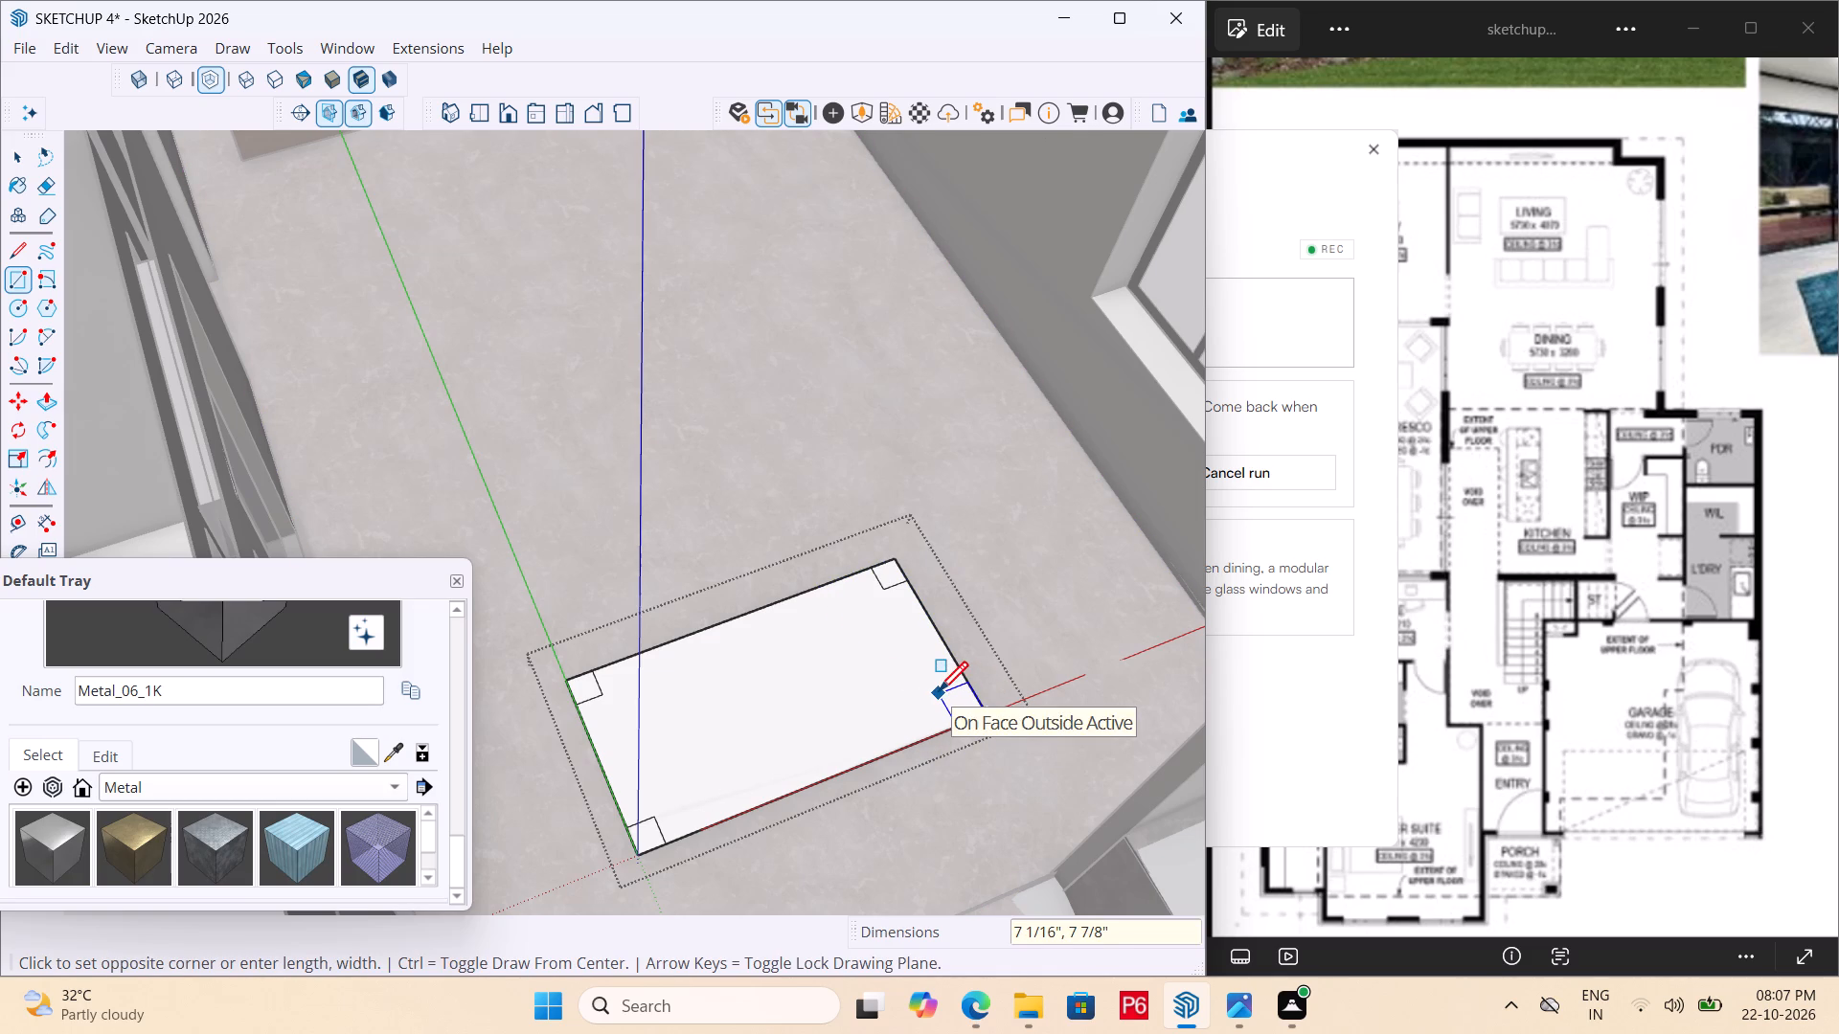
{"action": "type", "text": "6\"."}
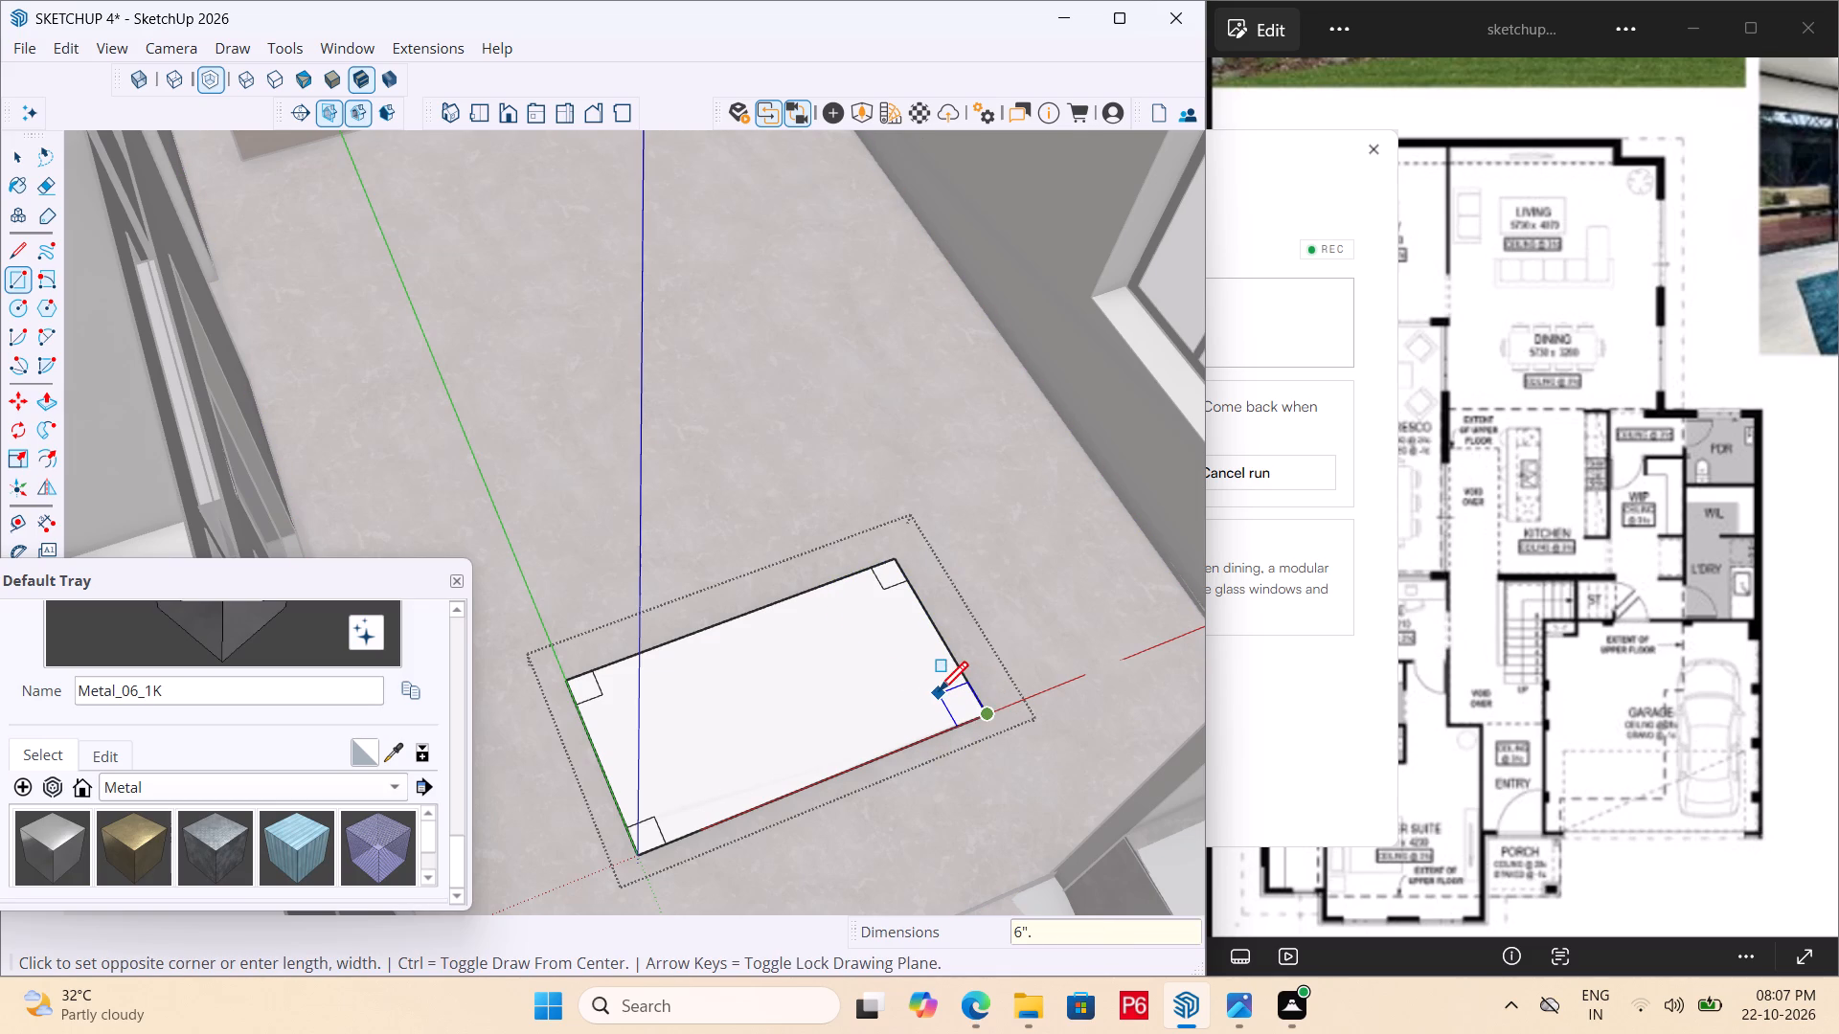
{"action": "key", "text": "BackSpace"}
{"action": "key", "text": "comma"}
{"action": "type", "text": "6\""}
{"action": "key", "text": "Return"}
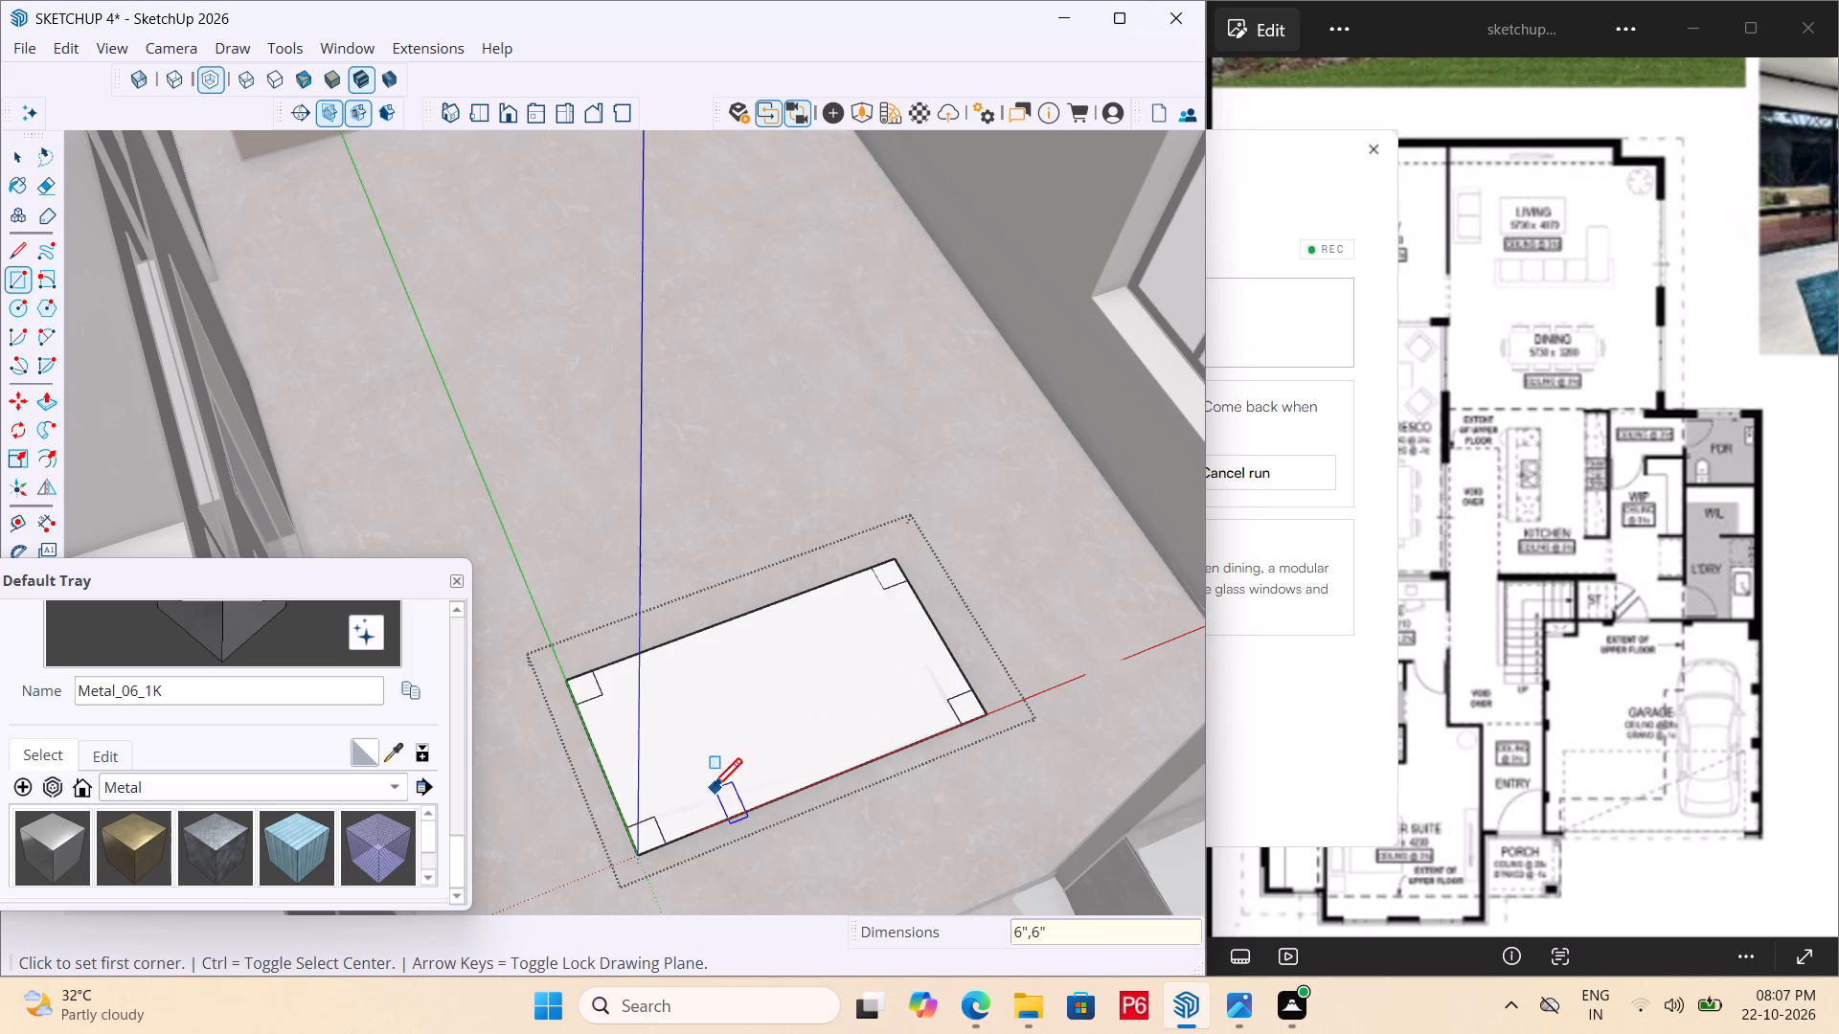
Extrude all four corner squares 2'6" upward as table legs.
{"action": "key", "text": "p"}
{"action": "left_click", "coordinate": [576, 682]}
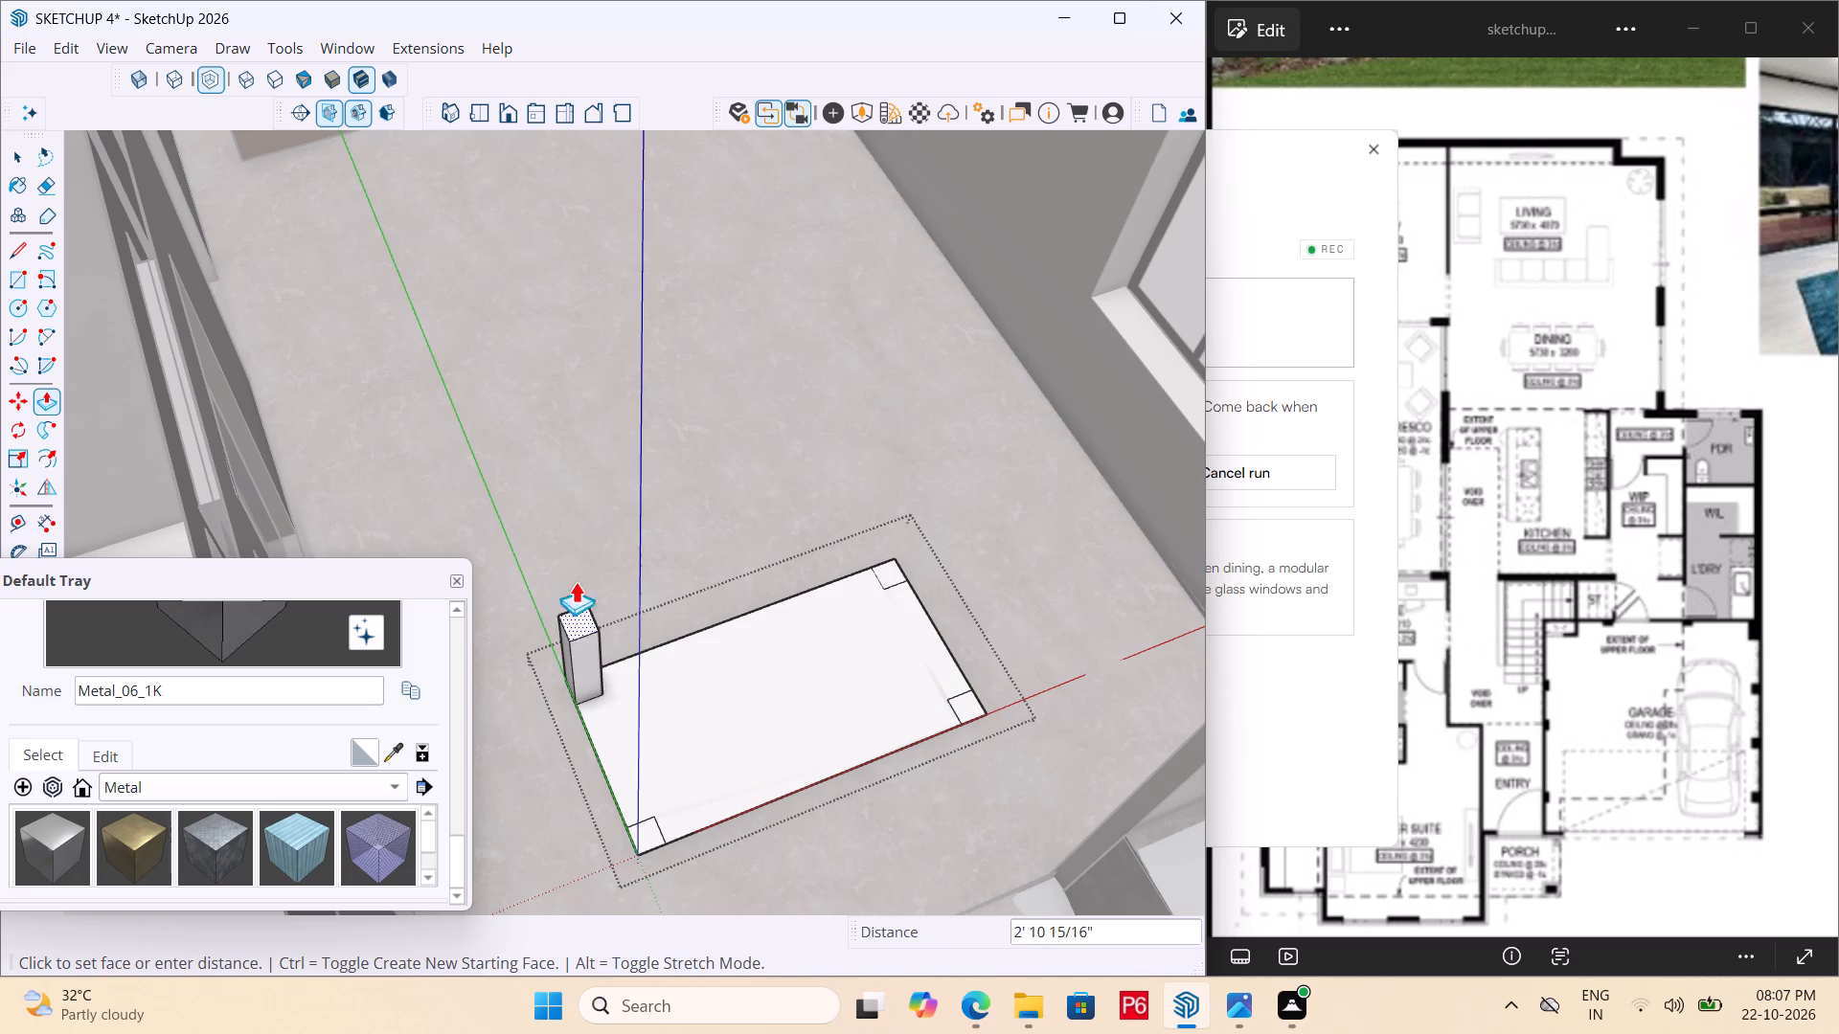
{"action": "key", "text": "2"}
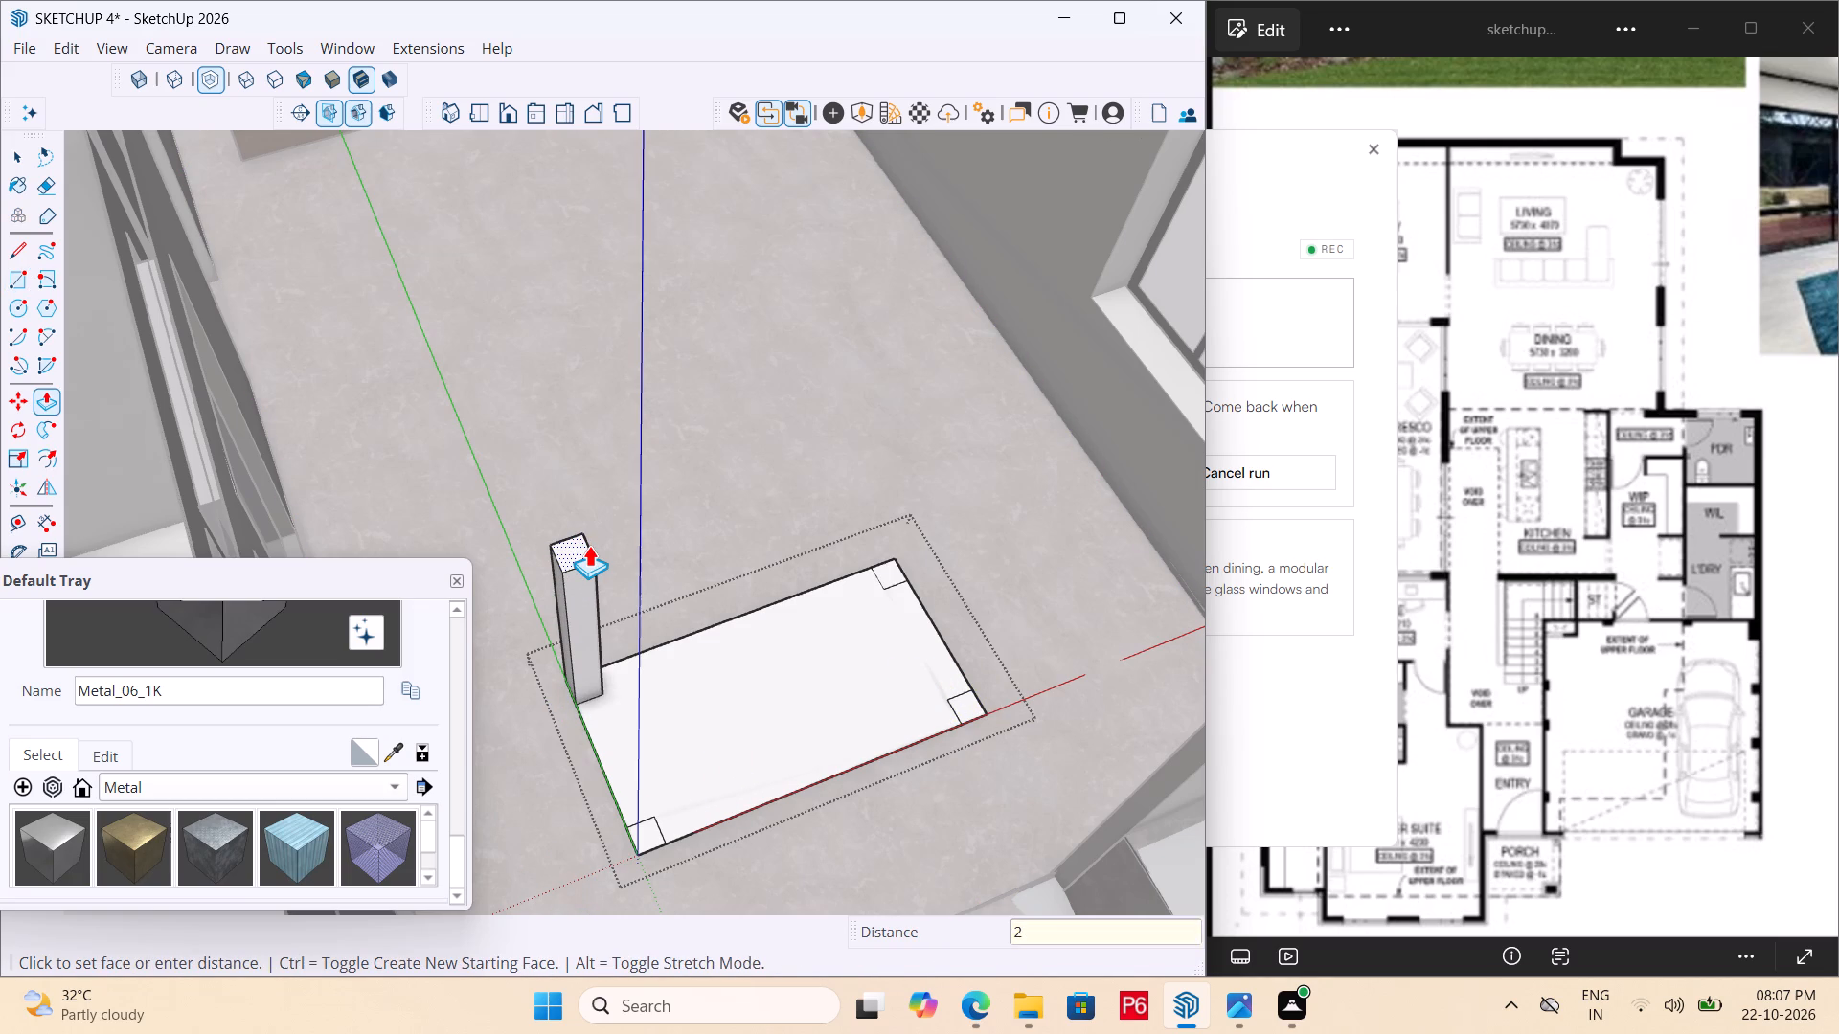
{"action": "type", "text": "'6\""}
{"action": "key", "text": "Return"}
{"action": "scroll", "coordinate": [680, 834], "scroll_direction": "up", "scroll_amount": 4}
{"action": "double_click", "coordinate": [640, 842]}
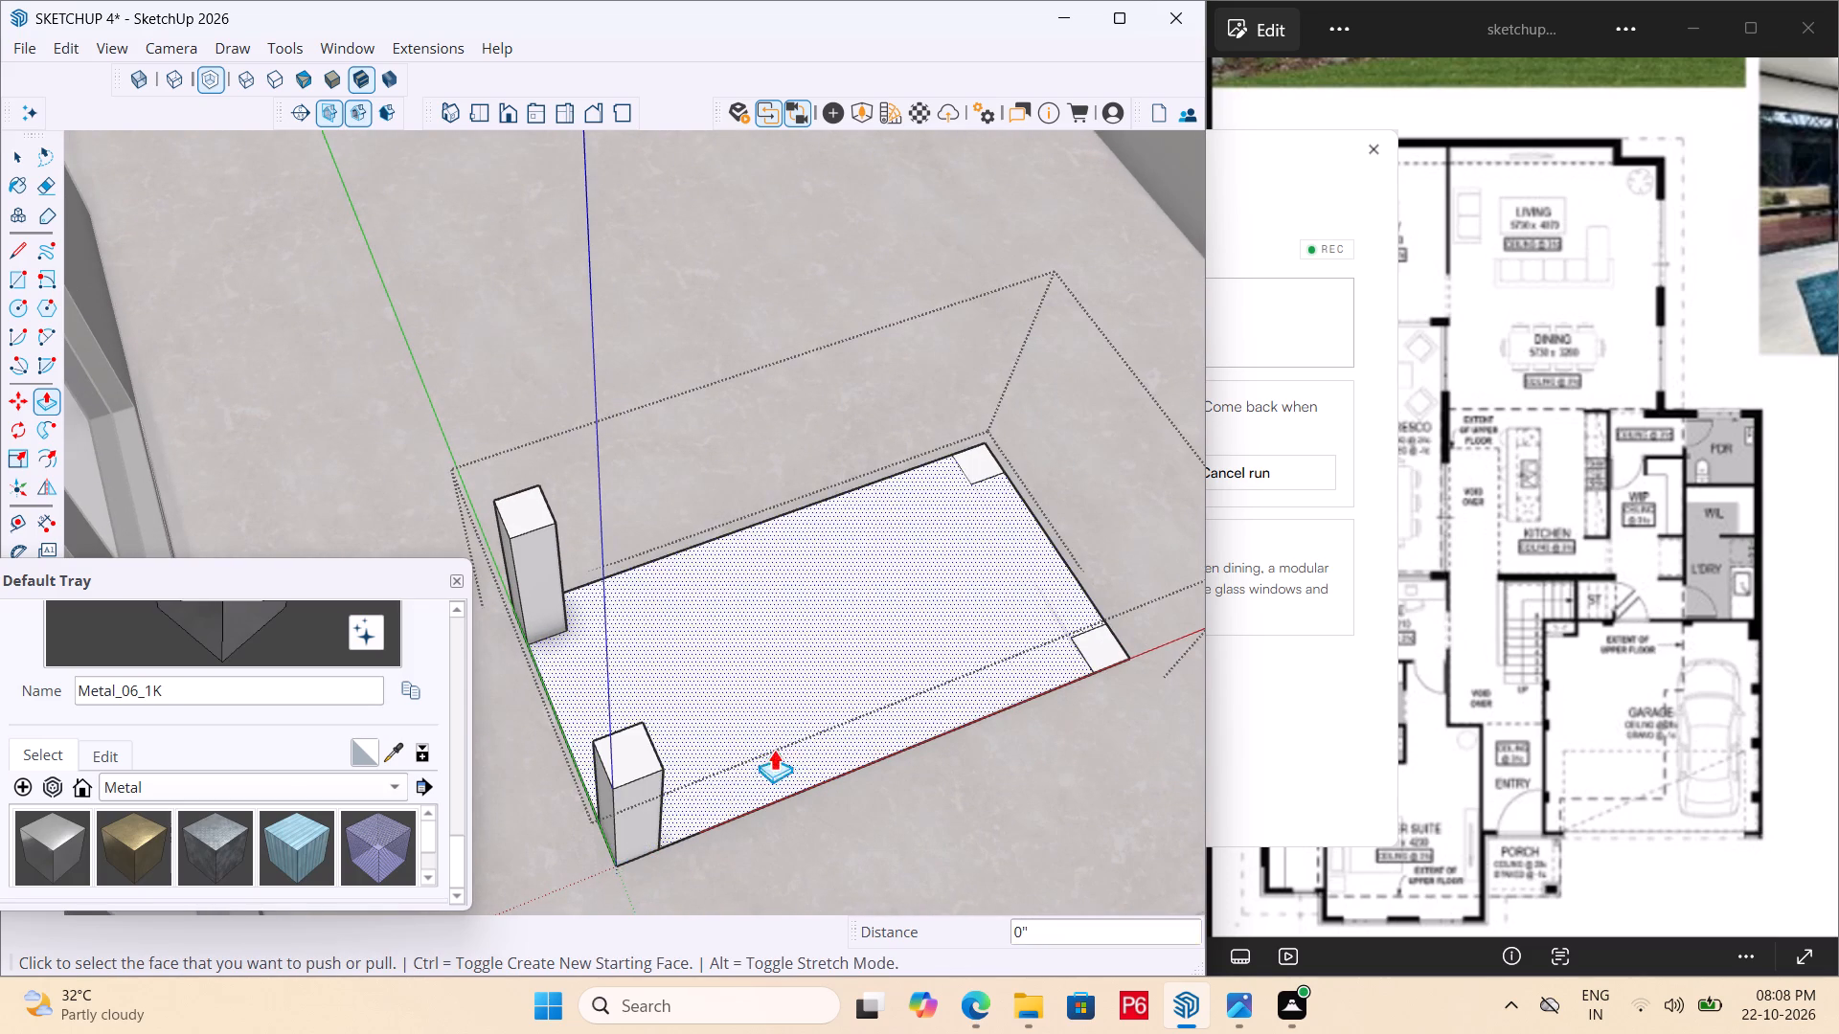
{"action": "double_click", "coordinate": [1101, 659]}
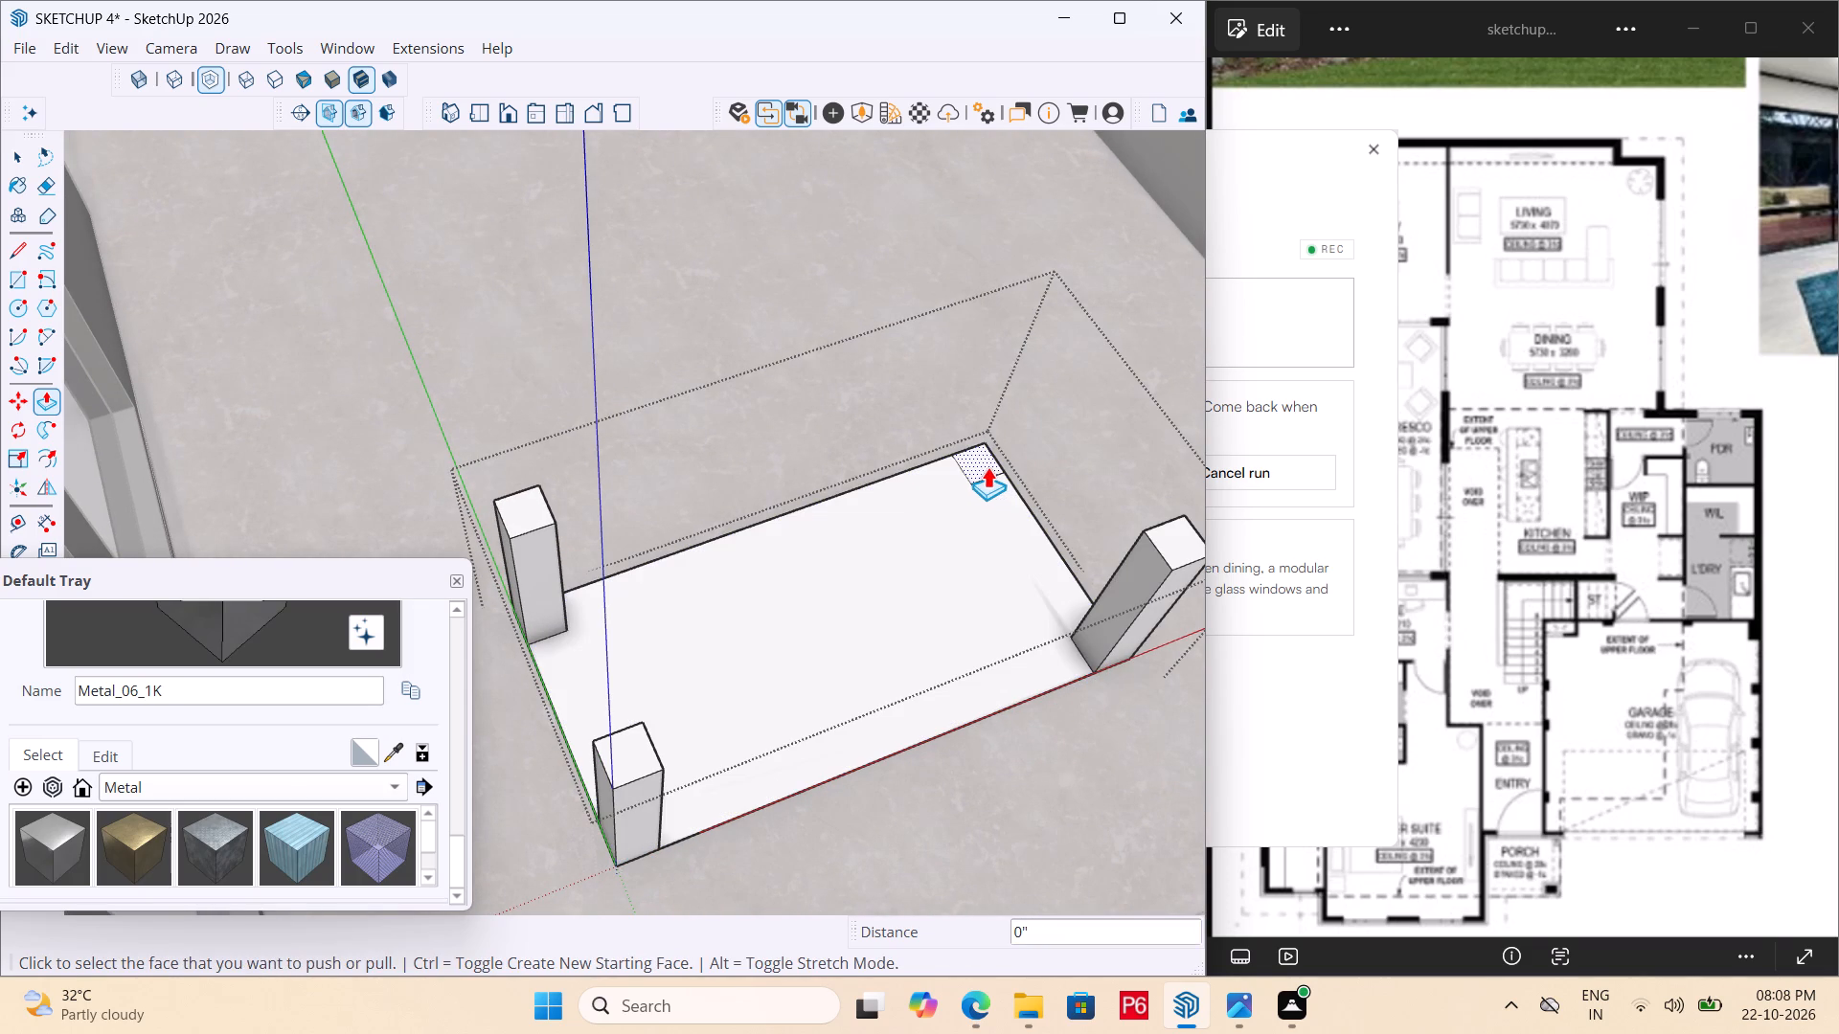
{"action": "double_click", "coordinate": [987, 466]}
Examine the four legs from several angles, select the base face between them, and leave the group.
{"action": "scroll", "coordinate": [710, 660], "scroll_direction": "down", "scroll_amount": 5}
{"action": "middle_click_drag", "start_coordinate": [814, 671], "coordinate": [461, 476]}
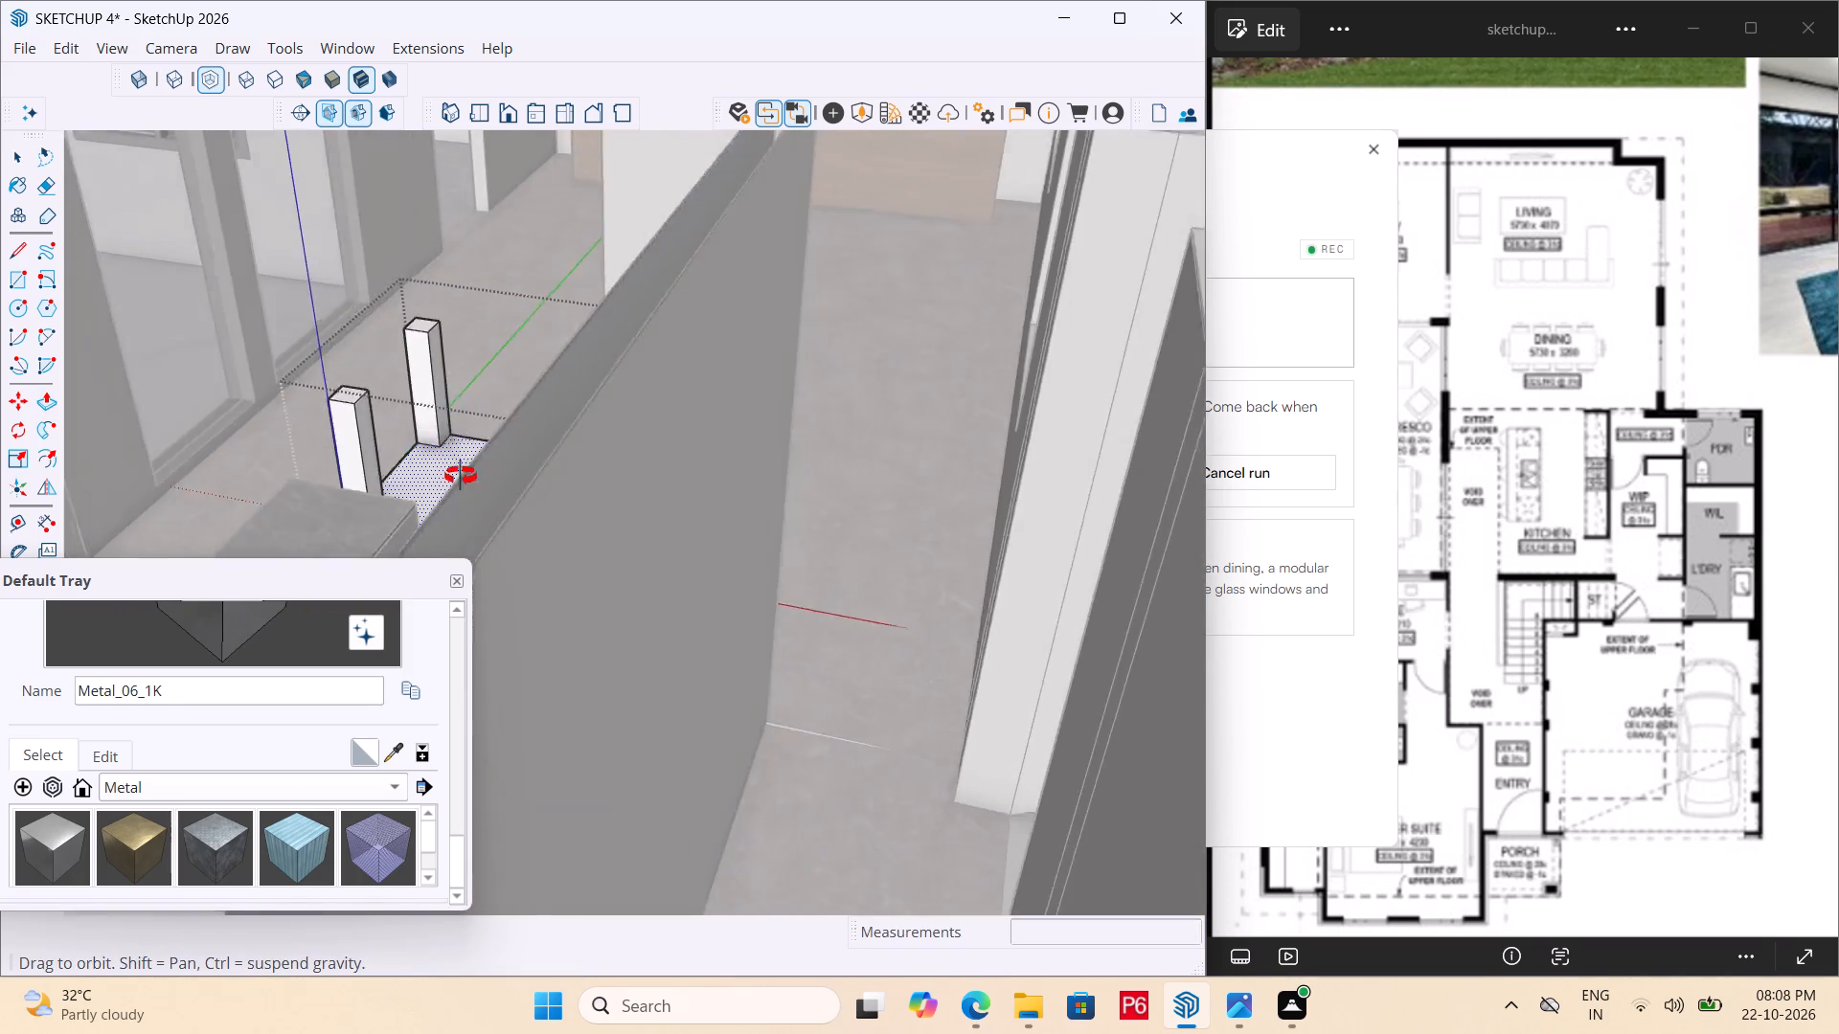
{"action": "middle_click_drag", "start_coordinate": [461, 476], "coordinate": [934, 587]}
{"action": "scroll", "coordinate": [1002, 550], "scroll_direction": "up", "scroll_amount": 7}
{"action": "middle_click_drag", "start_coordinate": [945, 520], "coordinate": [928, 565]}
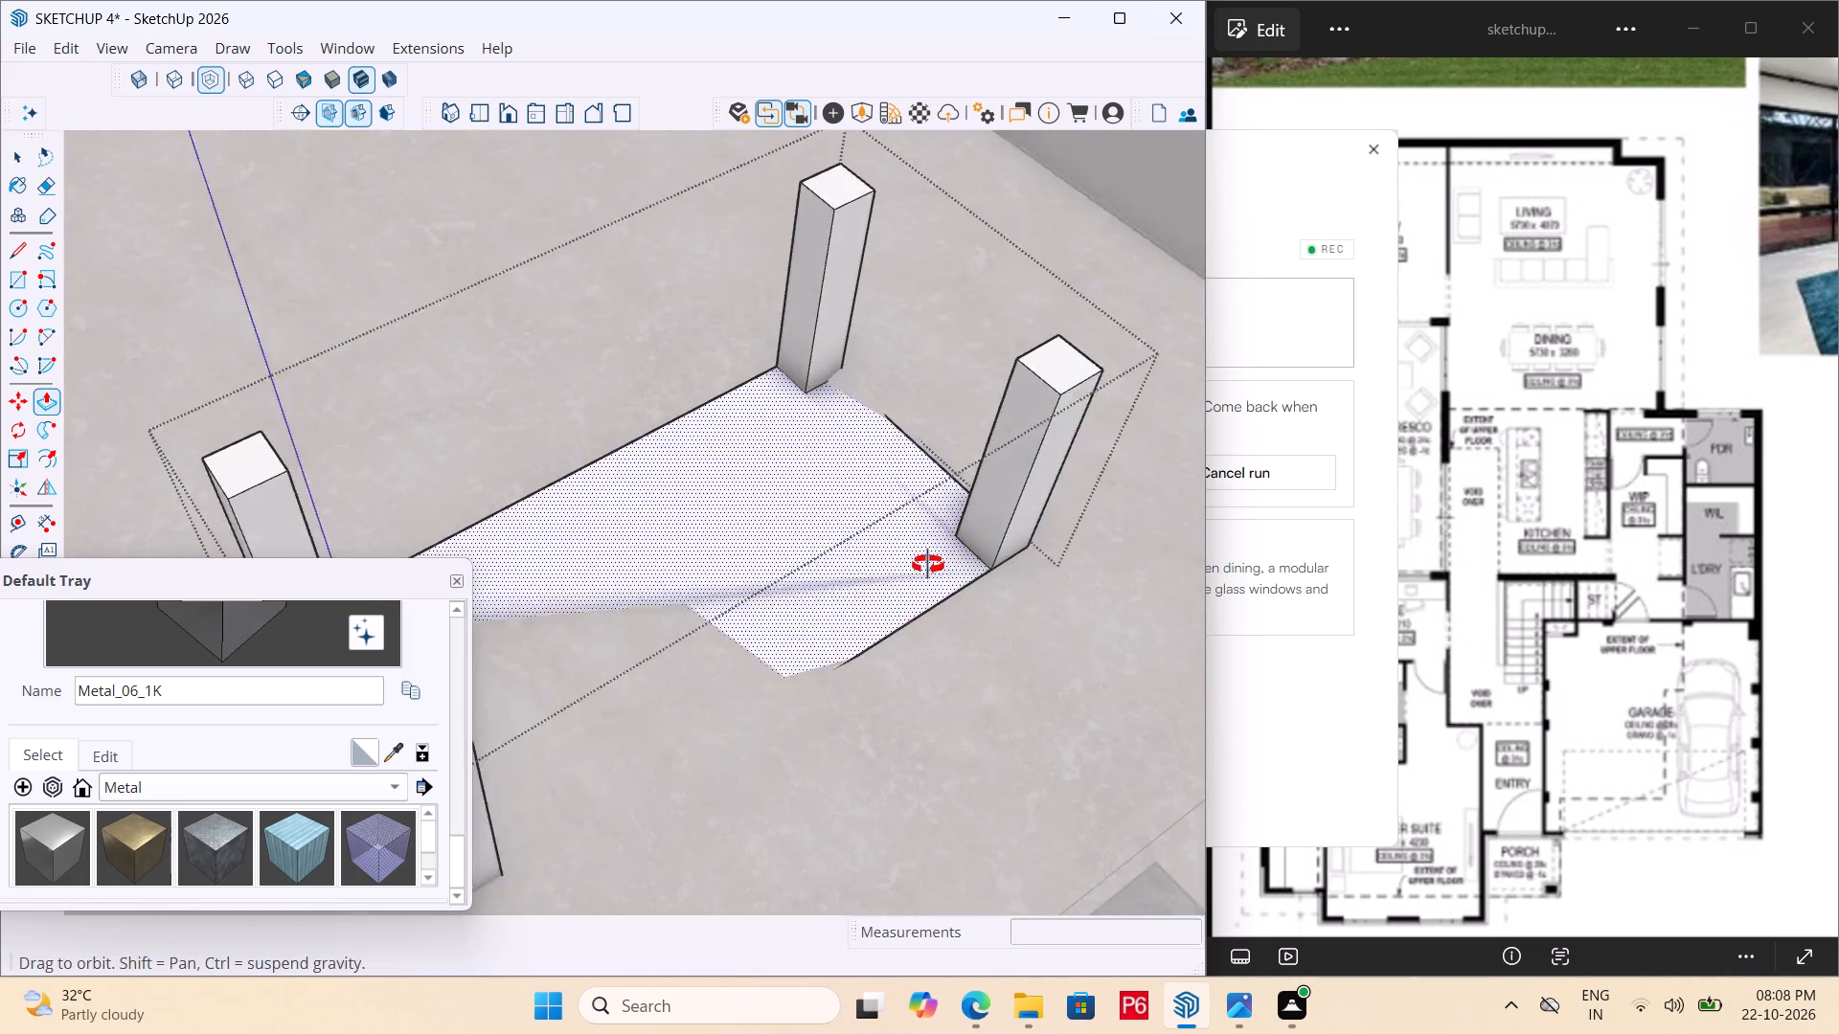
{"action": "middle_click_drag", "start_coordinate": [928, 565], "coordinate": [911, 555]}
{"action": "scroll", "coordinate": [828, 558], "scroll_direction": "down", "scroll_amount": 5}
{"action": "key", "text": "space"}
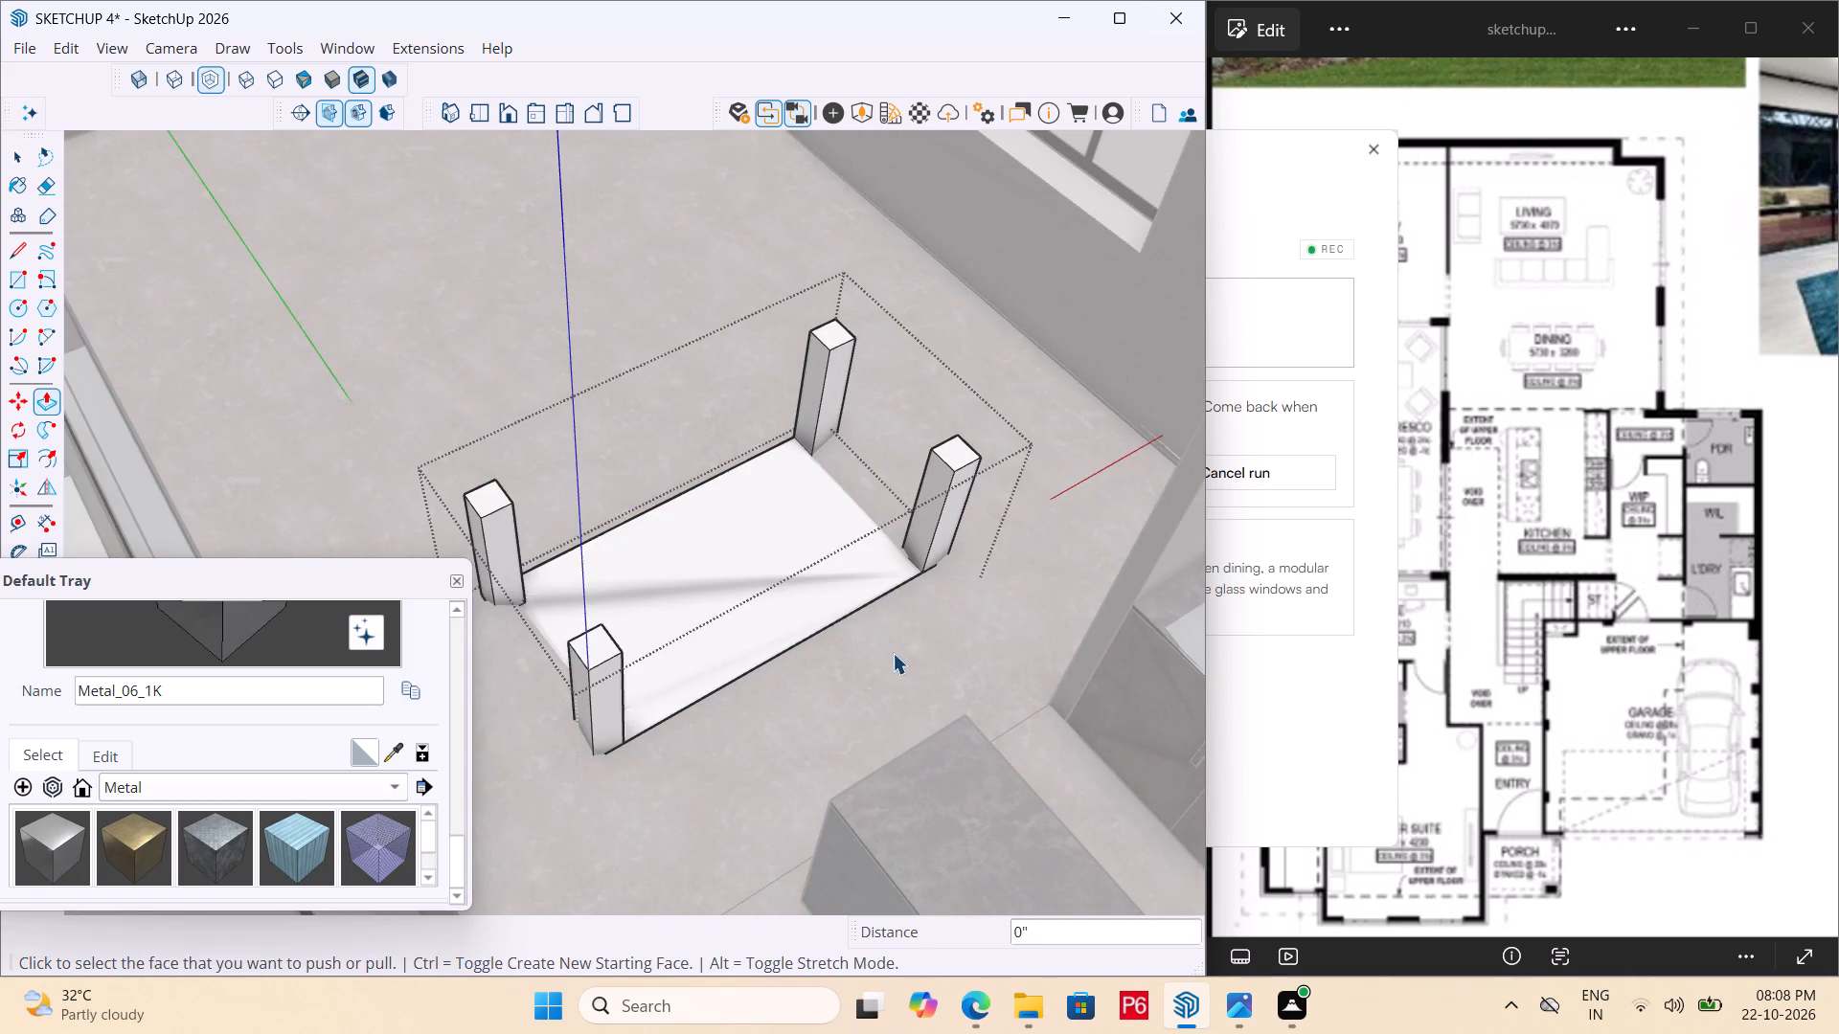
{"action": "left_click", "coordinate": [896, 656]}
{"action": "left_click", "coordinate": [792, 603]}
{"action": "double_click", "coordinate": [772, 599]}
{"action": "left_click", "coordinate": [755, 589]}
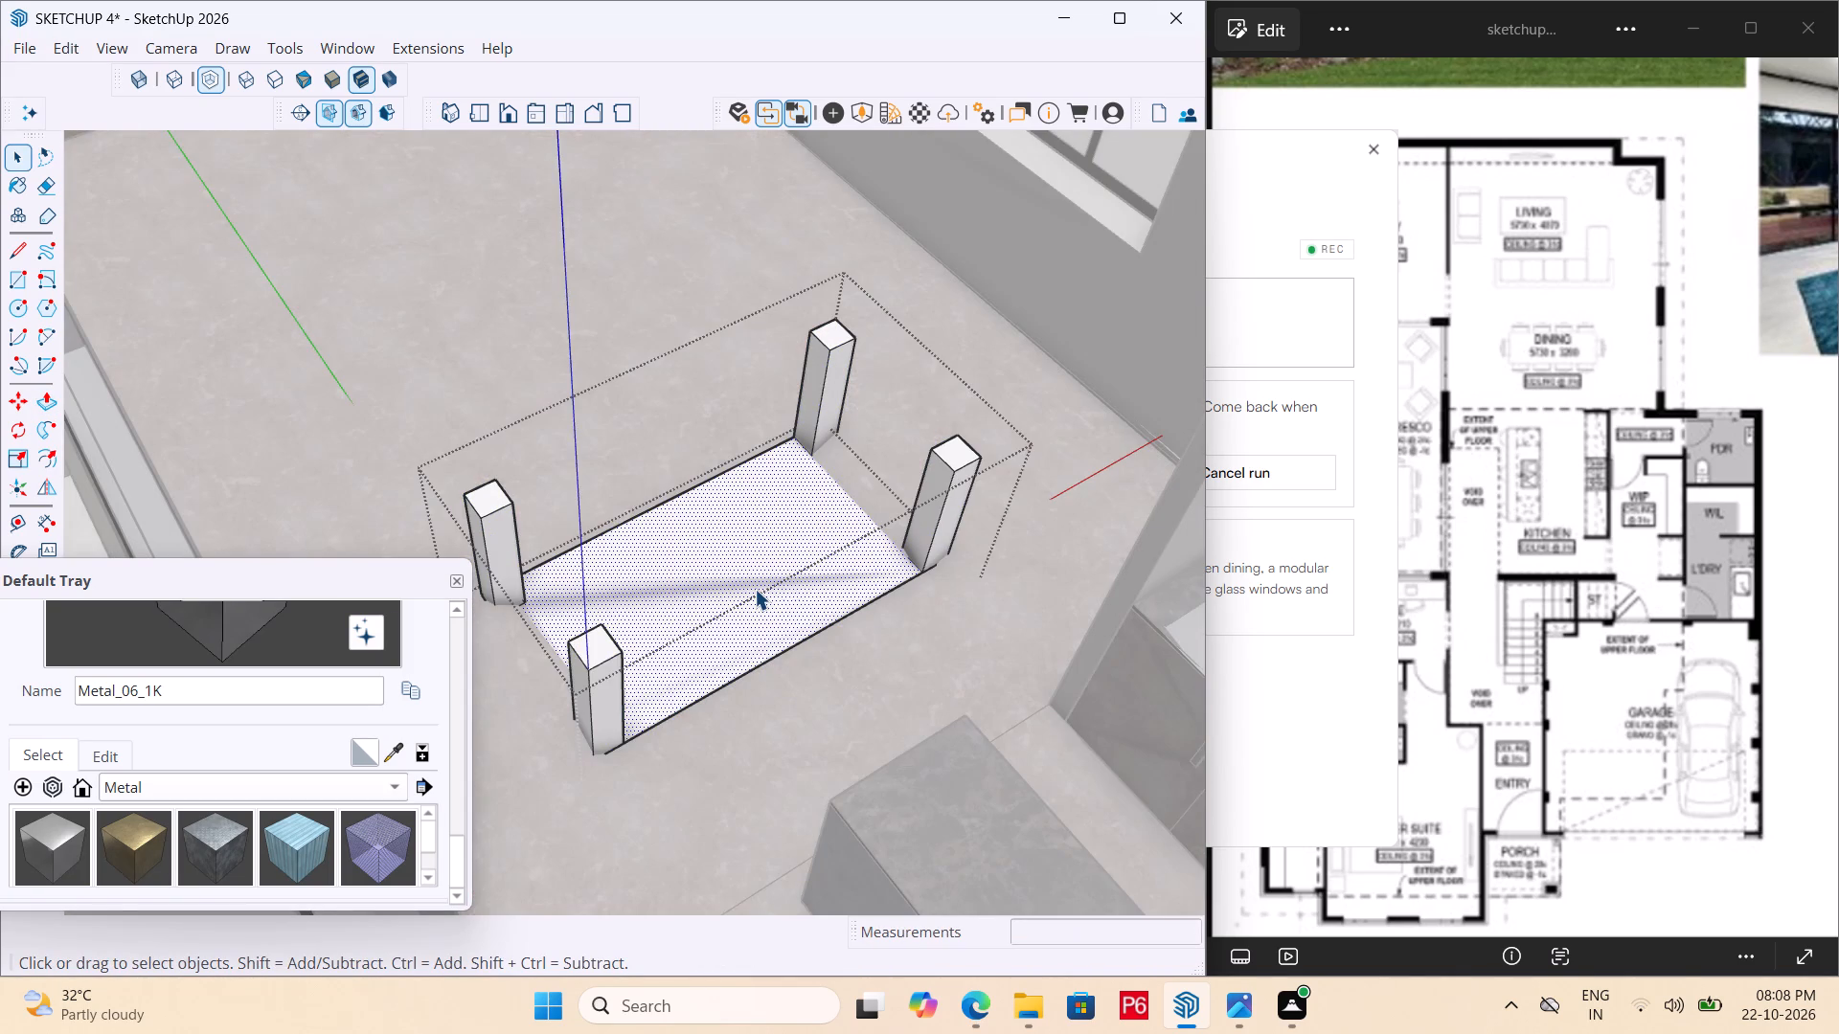
{"action": "double_click", "coordinate": [755, 589]}
{"action": "left_click", "coordinate": [712, 573]}
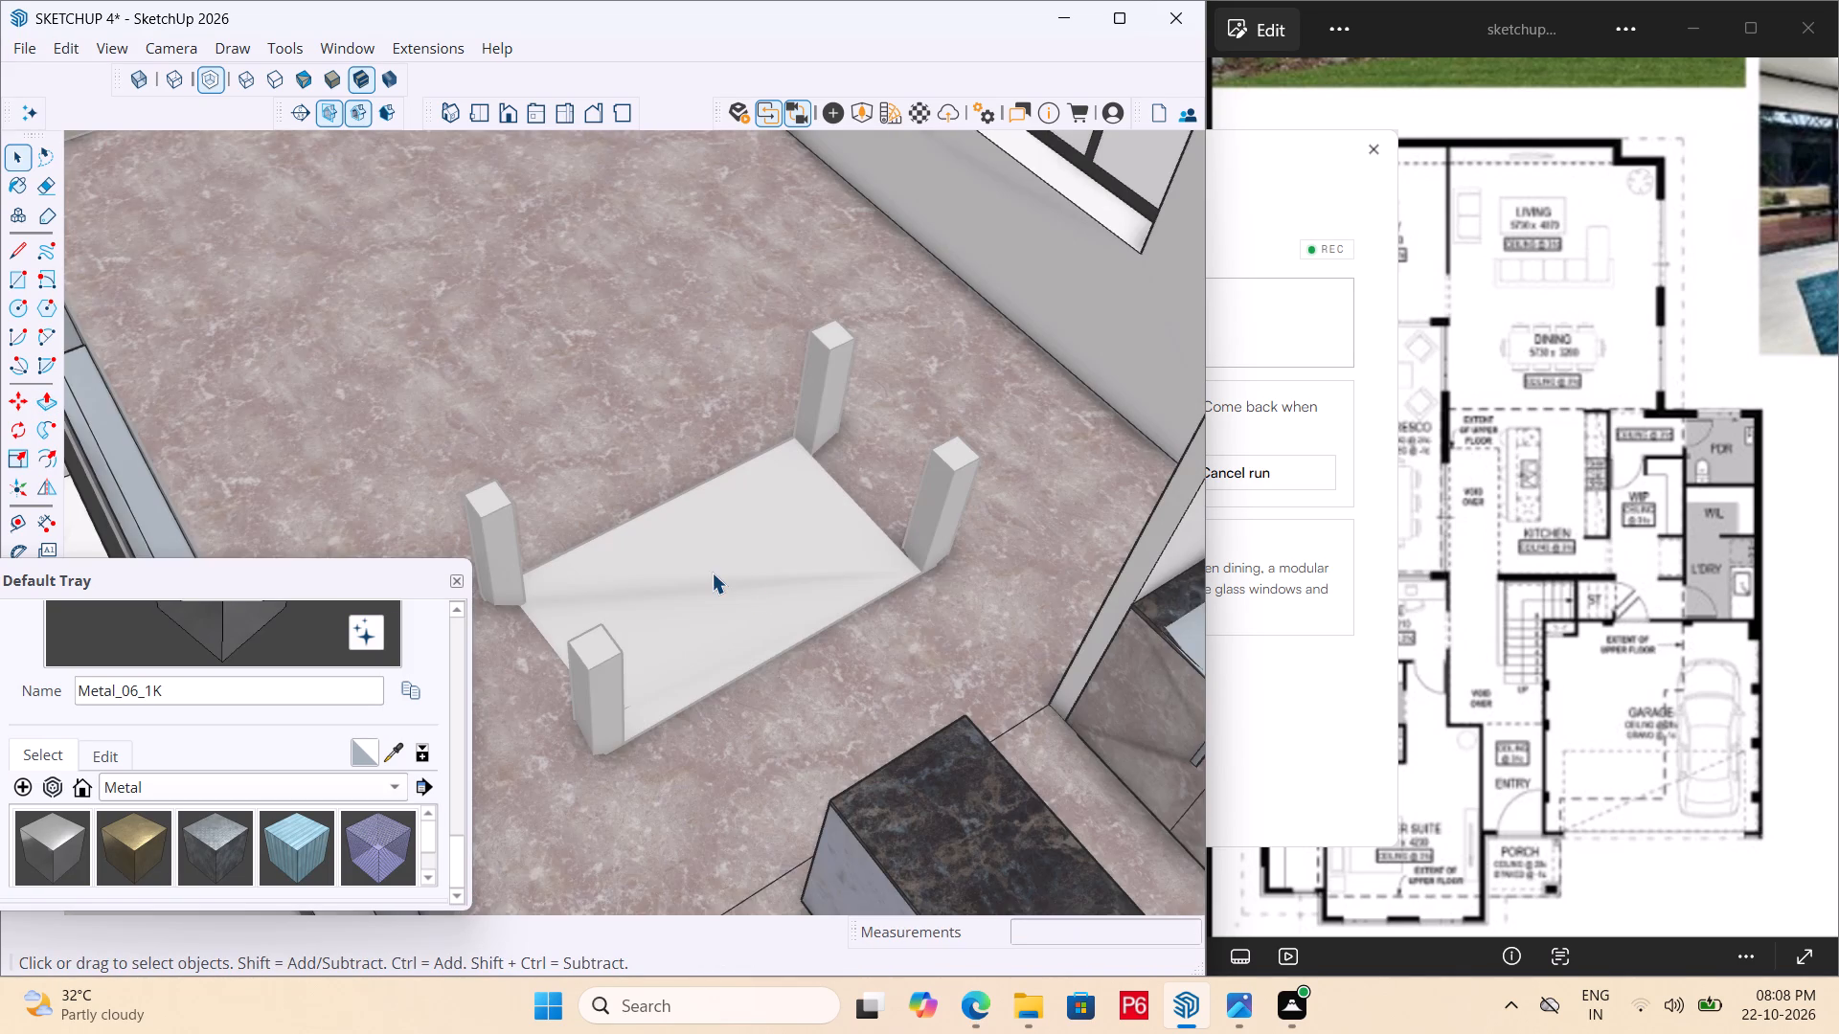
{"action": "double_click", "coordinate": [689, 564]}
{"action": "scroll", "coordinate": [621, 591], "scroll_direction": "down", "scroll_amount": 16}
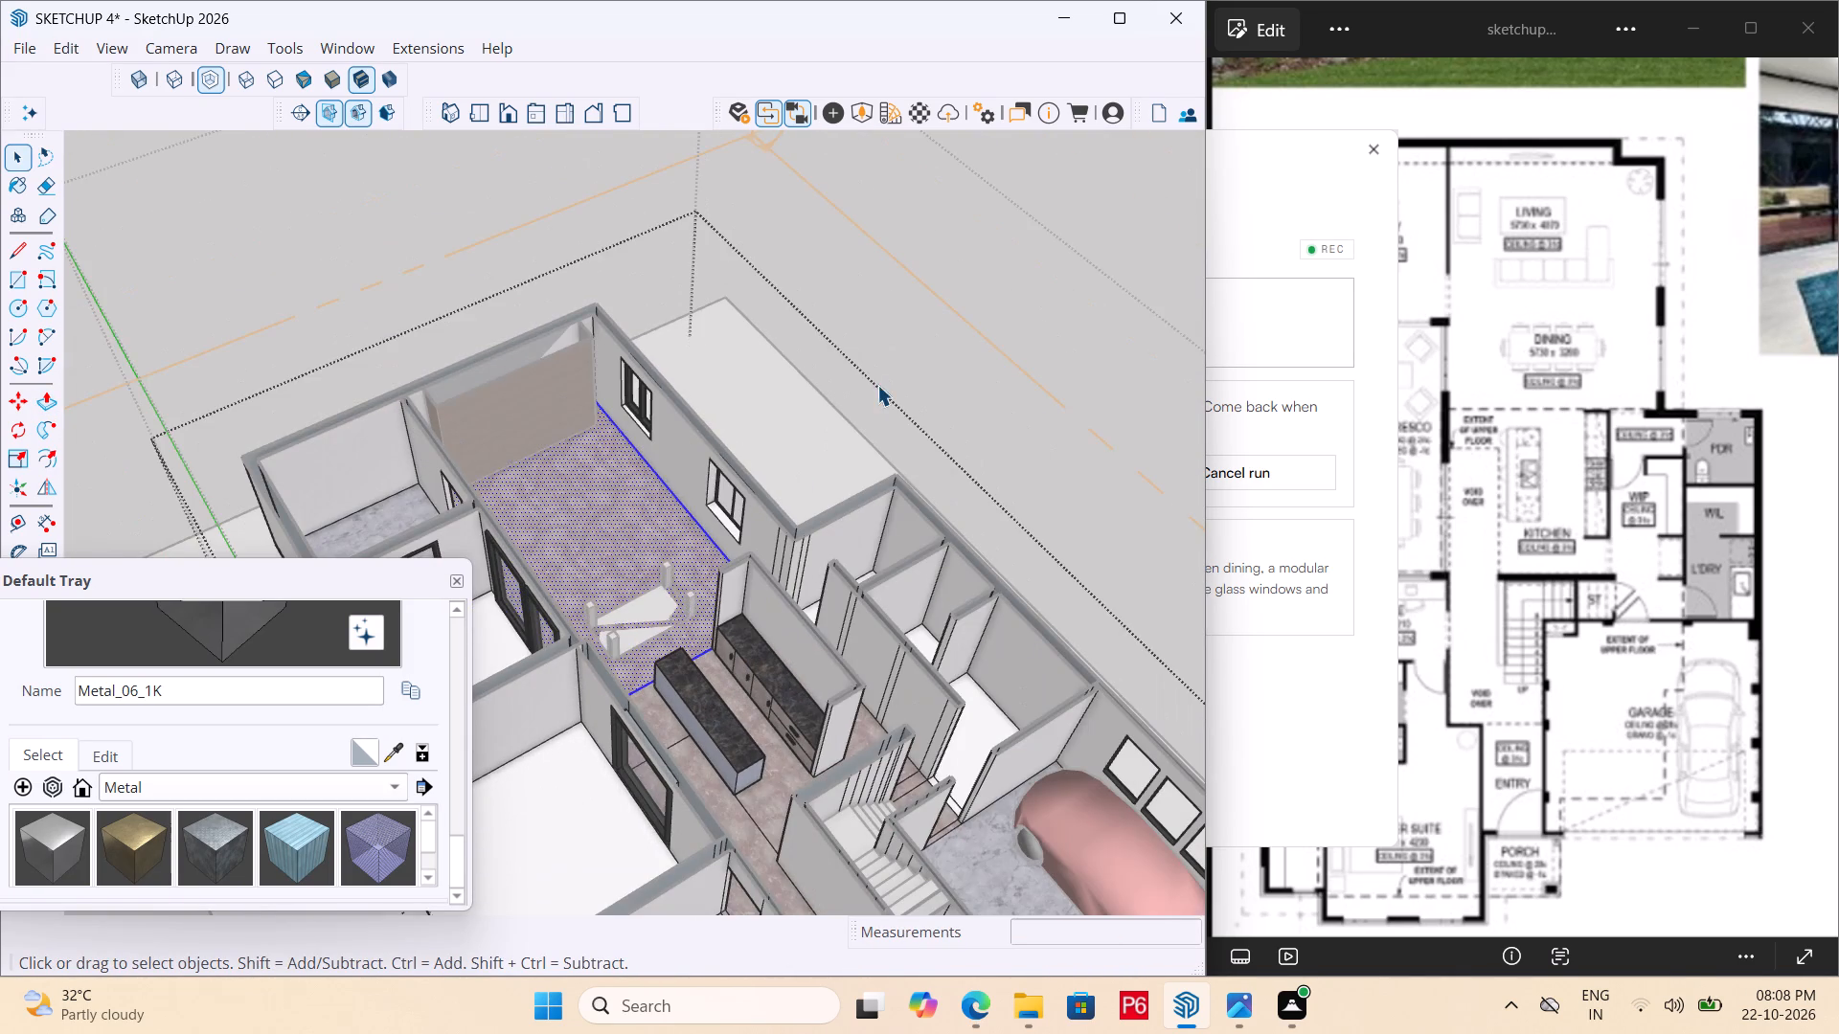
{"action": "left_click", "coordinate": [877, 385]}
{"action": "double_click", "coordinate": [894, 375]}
Examine the table's base face and four legs up close and from above.
{"action": "scroll", "coordinate": [529, 641], "scroll_direction": "up", "scroll_amount": 10}
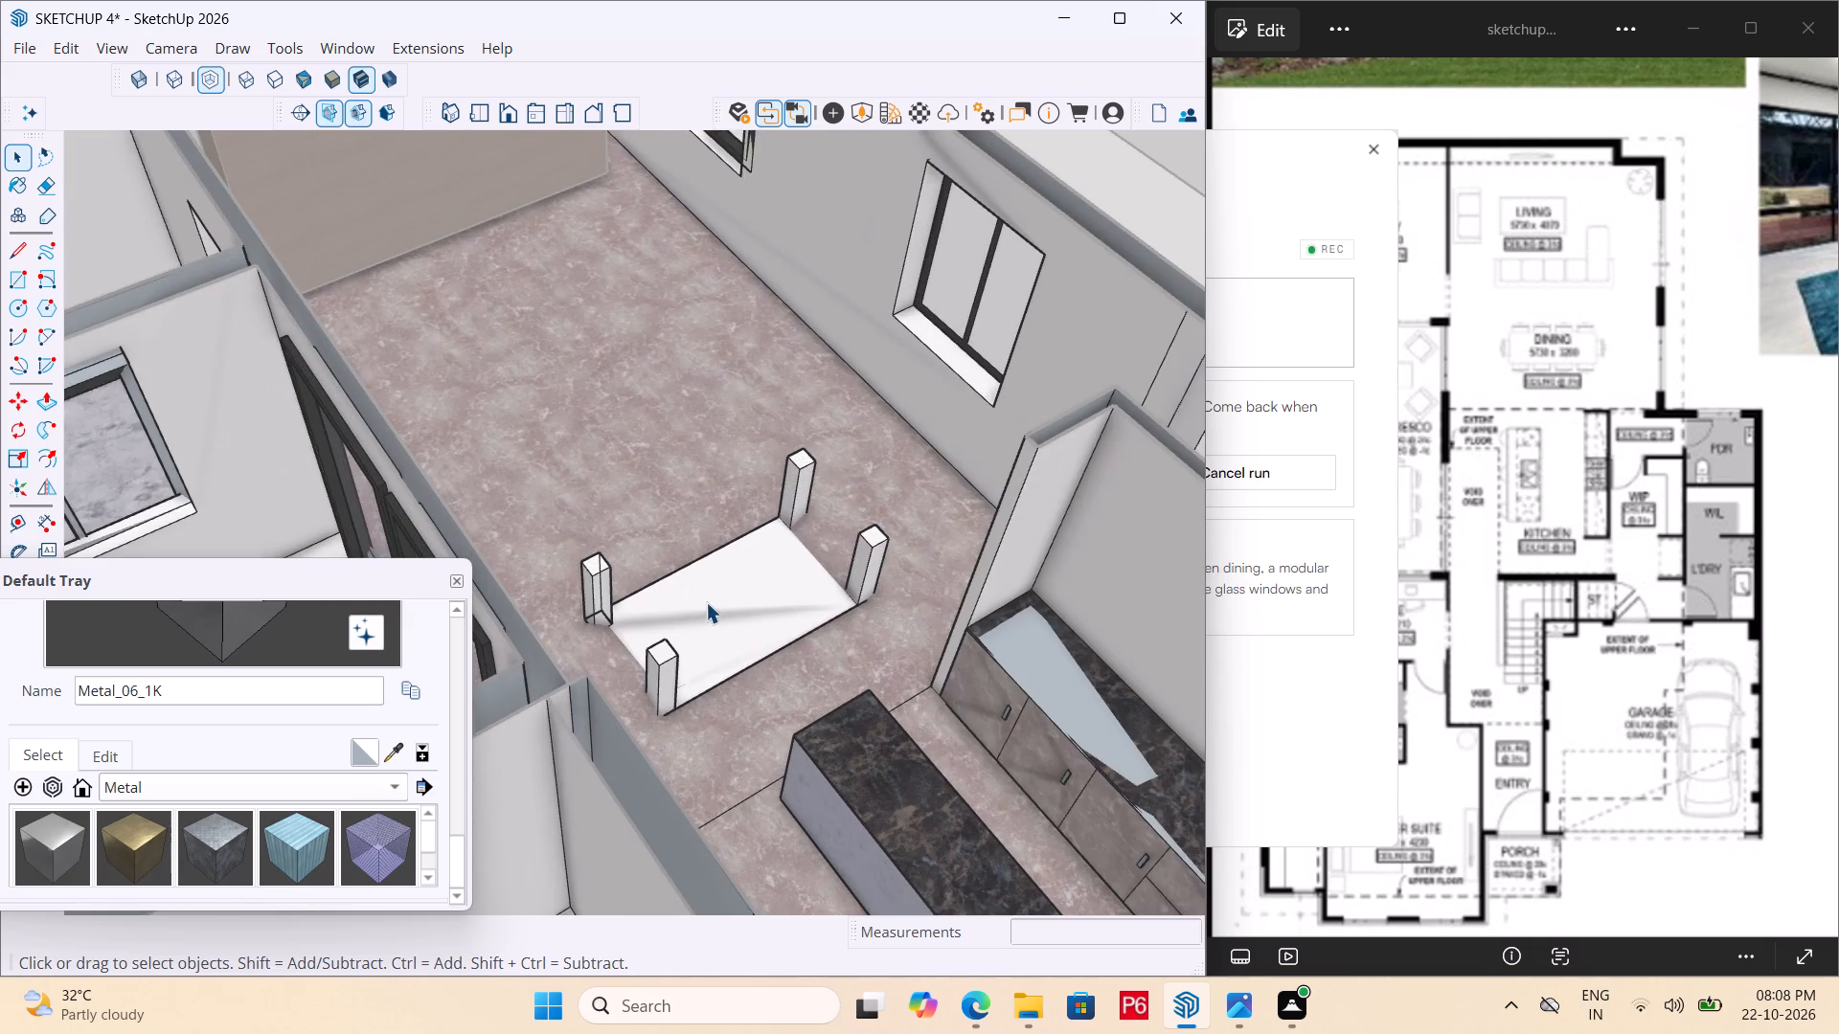
{"action": "triple_click", "coordinate": [707, 603]}
{"action": "left_click", "coordinate": [707, 603]}
{"action": "left_click", "coordinate": [699, 607]}
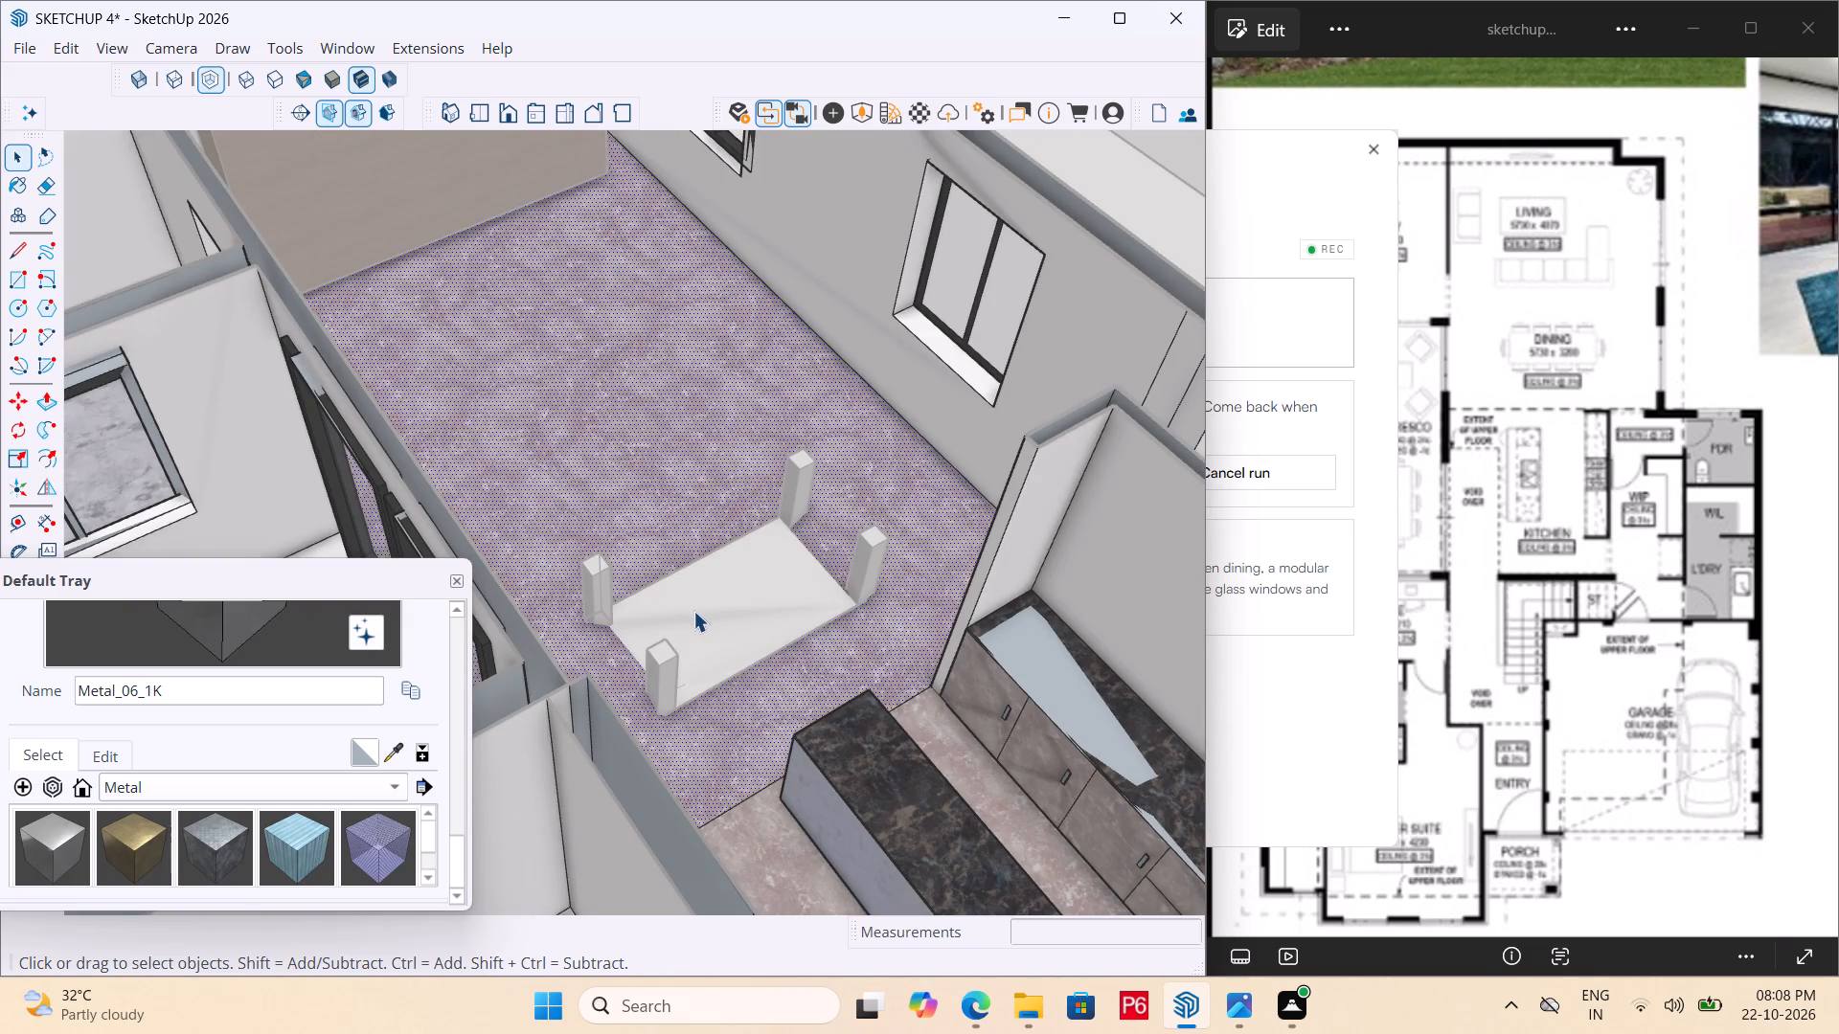
{"action": "scroll", "coordinate": [690, 617], "scroll_direction": "up", "scroll_amount": 5}
{"action": "double_click", "coordinate": [690, 618]}
{"action": "middle_click_drag", "start_coordinate": [686, 614], "coordinate": [465, 533]}
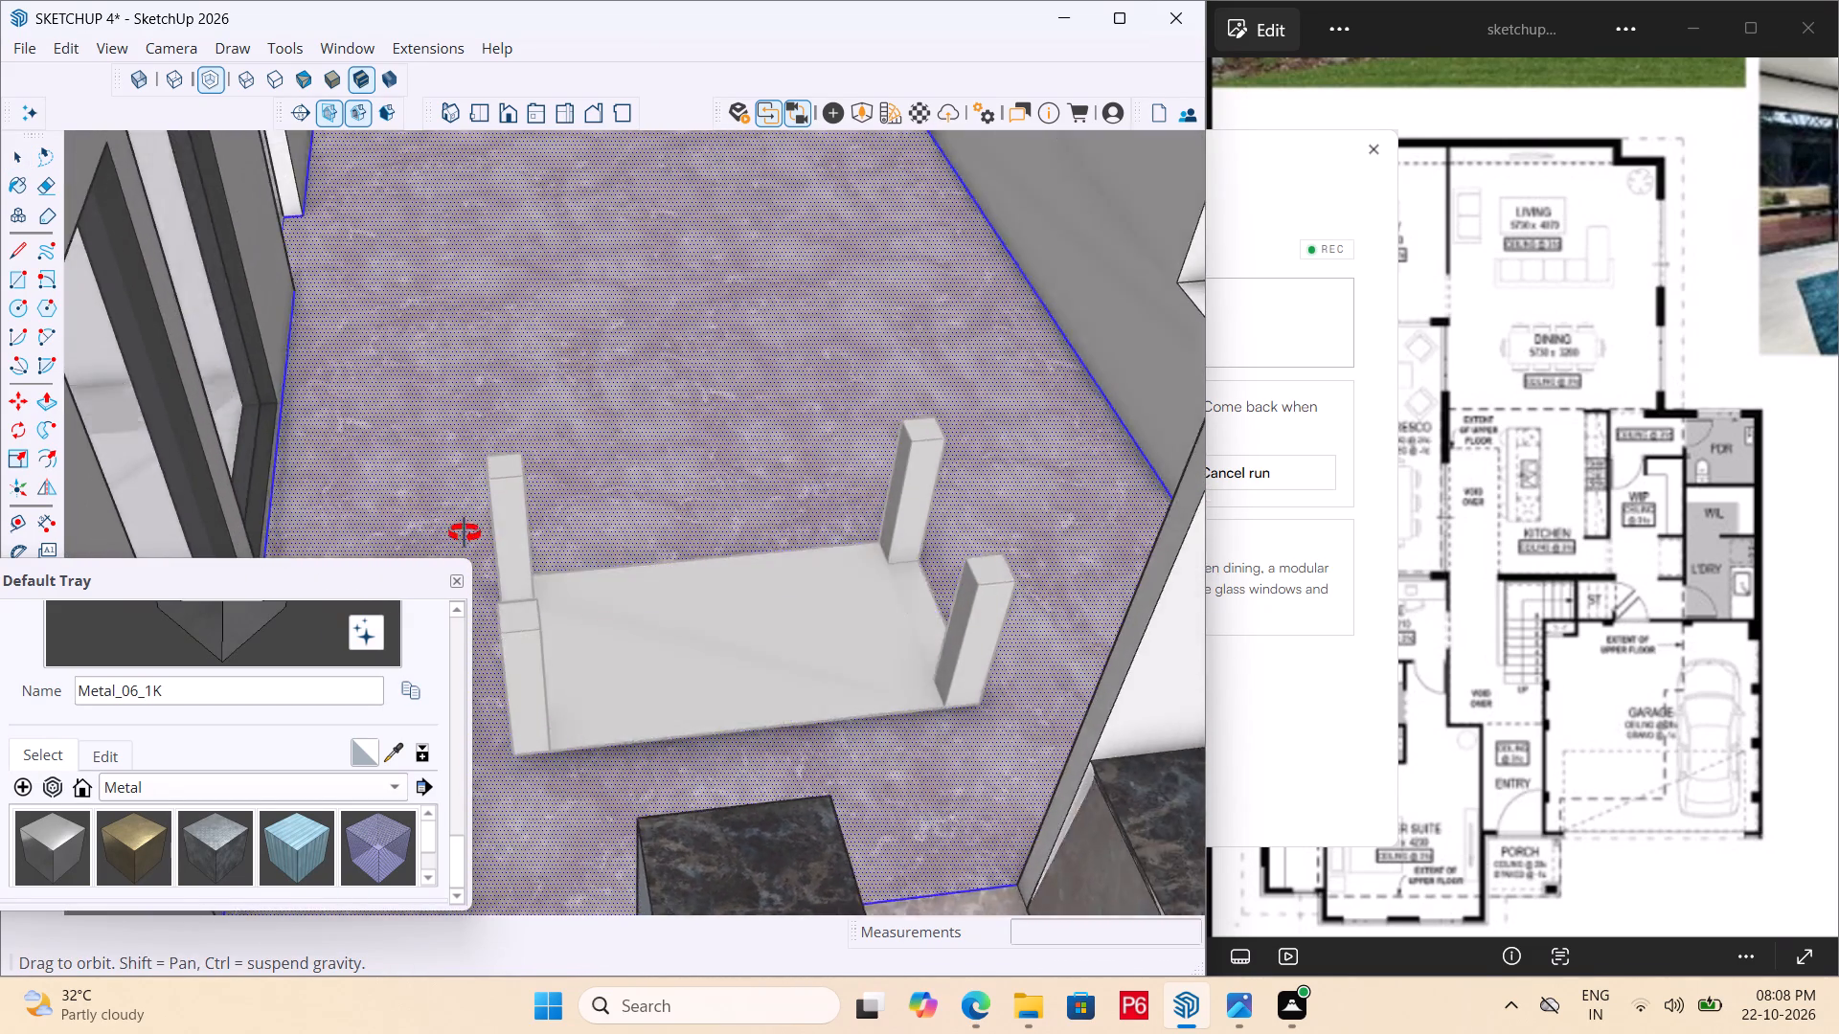
{"action": "middle_click_drag", "start_coordinate": [465, 533], "coordinate": [614, 615]}
{"action": "left_click", "coordinate": [688, 609]}
{"action": "scroll", "coordinate": [710, 603], "scroll_direction": "down", "scroll_amount": 11}
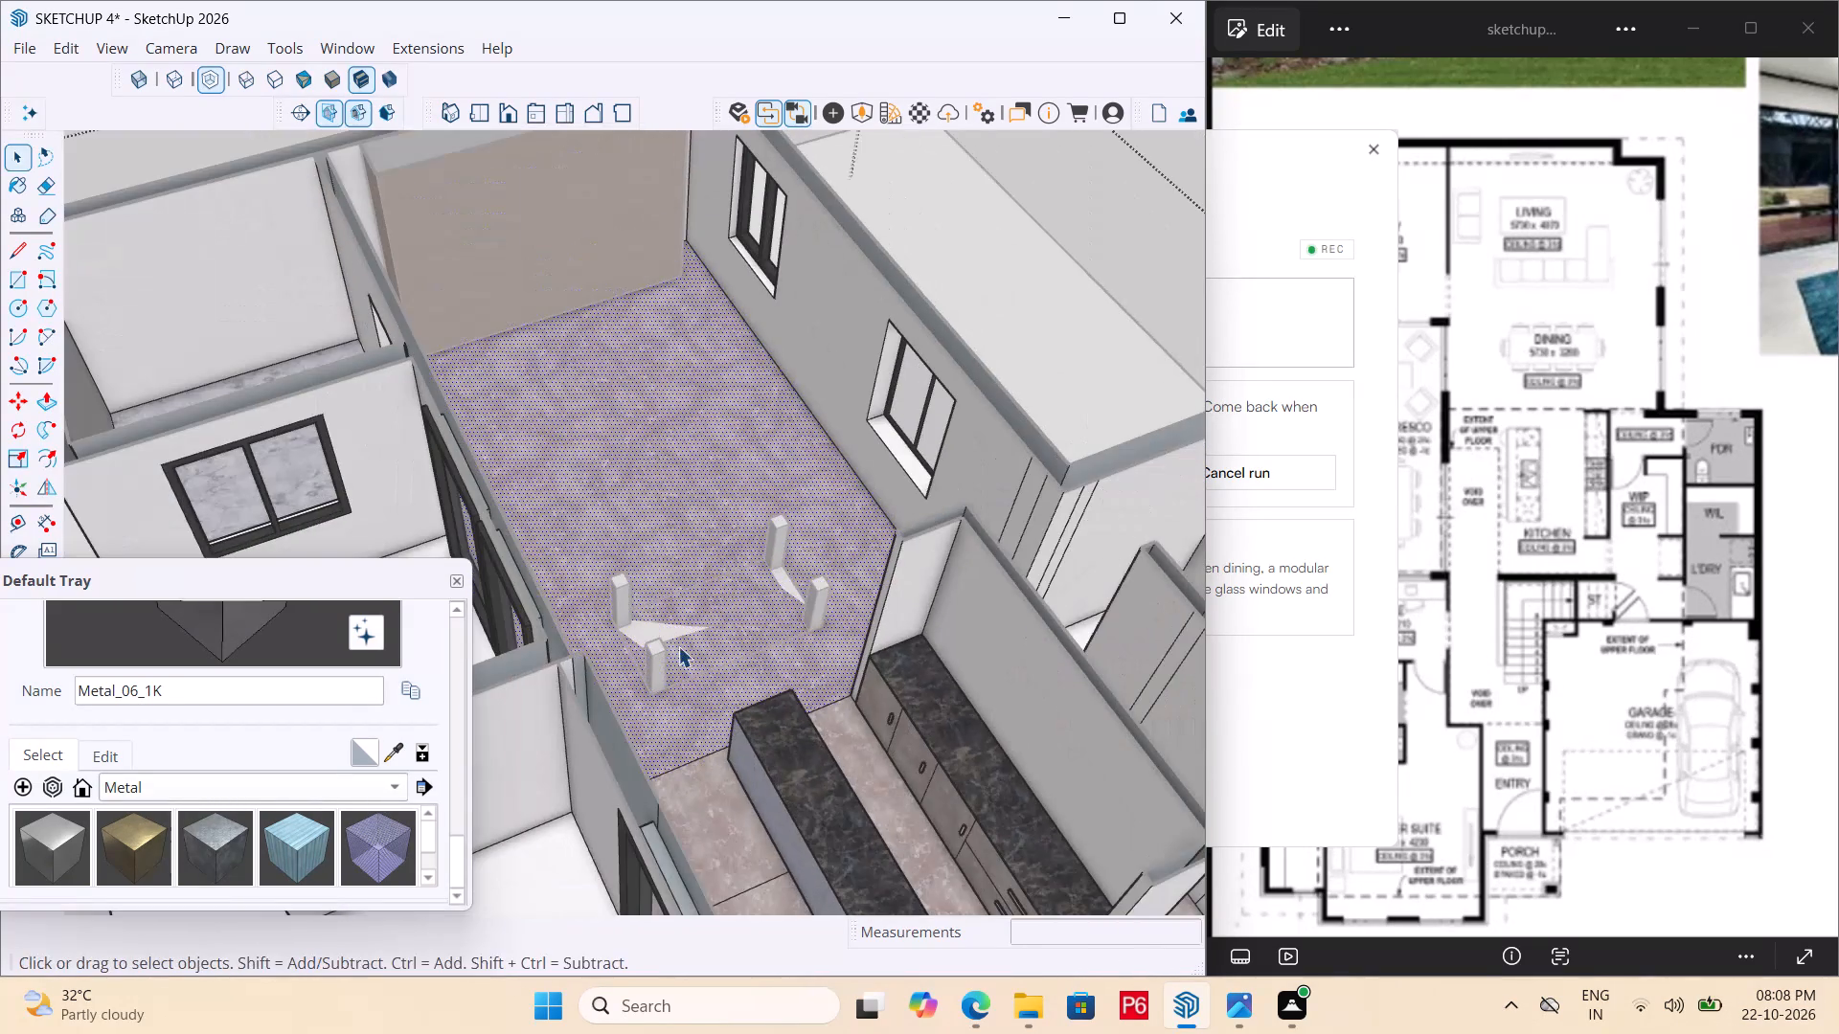
Save the house model.
{"action": "key", "text": "ctrl+s"}
{"action": "key", "text": "ctrl+s"}
{"action": "key", "text": "ctrl+s"}
{"action": "key", "text": "ctrl+s"}
{"action": "key", "text": "ctrl+s"}
{"action": "key", "text": "ctrl+s"}
{"action": "key", "text": "ctrl+s"}
{"action": "key", "text": "ctrl+s"}
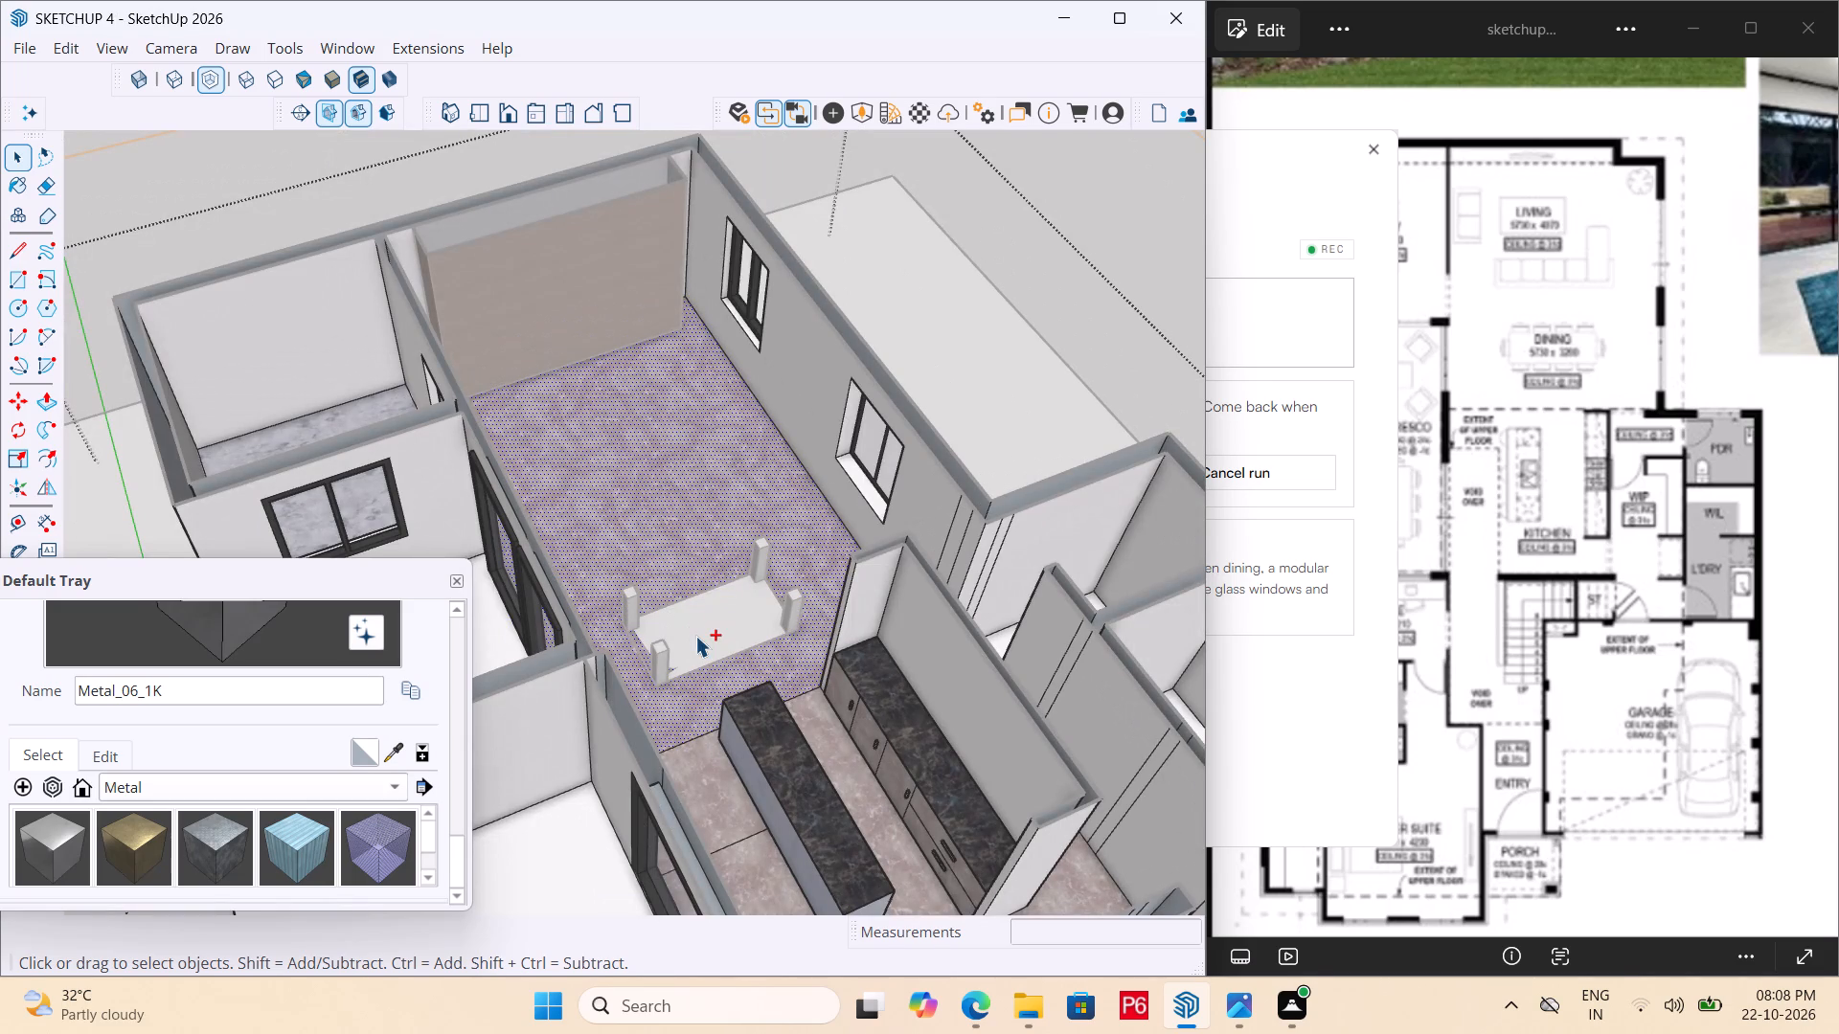
Bring the reference floor plan into view beside the model and leave the open house group.
{"action": "left_click", "coordinate": [1496, 530]}
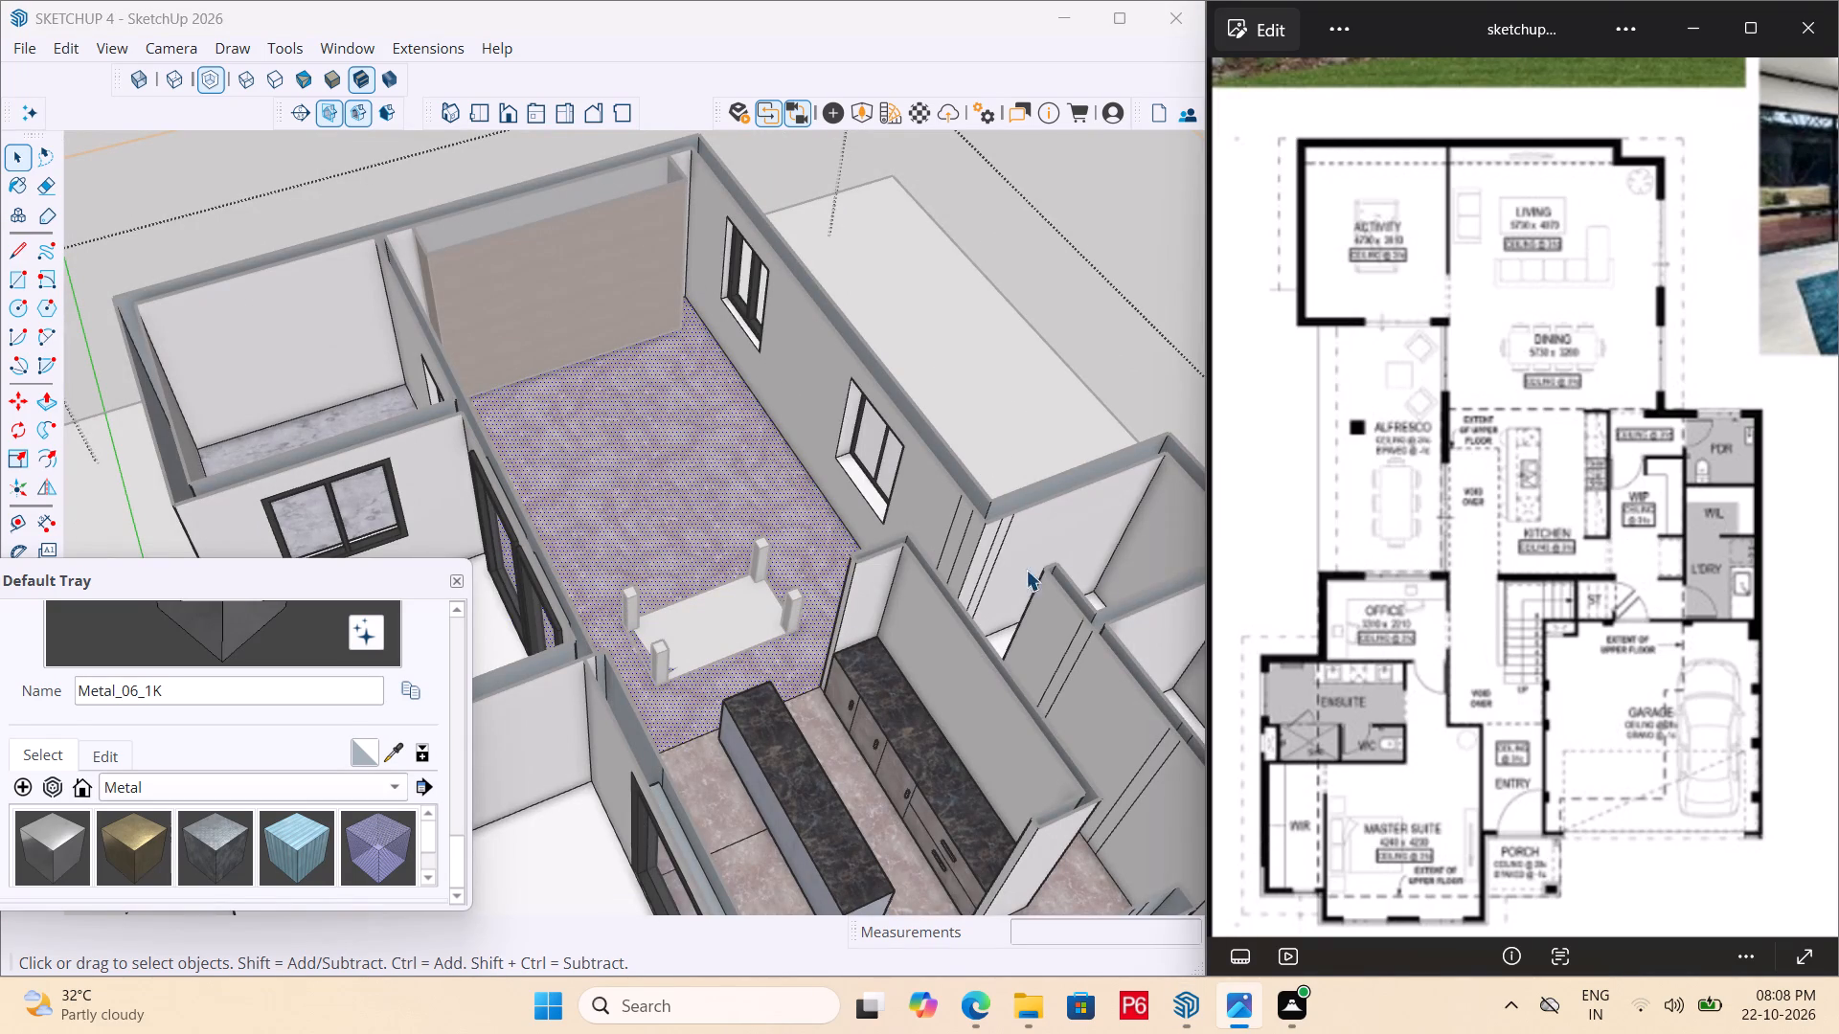
{"action": "left_click", "coordinate": [965, 570]}
{"action": "scroll", "coordinate": [716, 623], "scroll_direction": "down", "scroll_amount": 4}
{"action": "double_click", "coordinate": [1058, 402]}
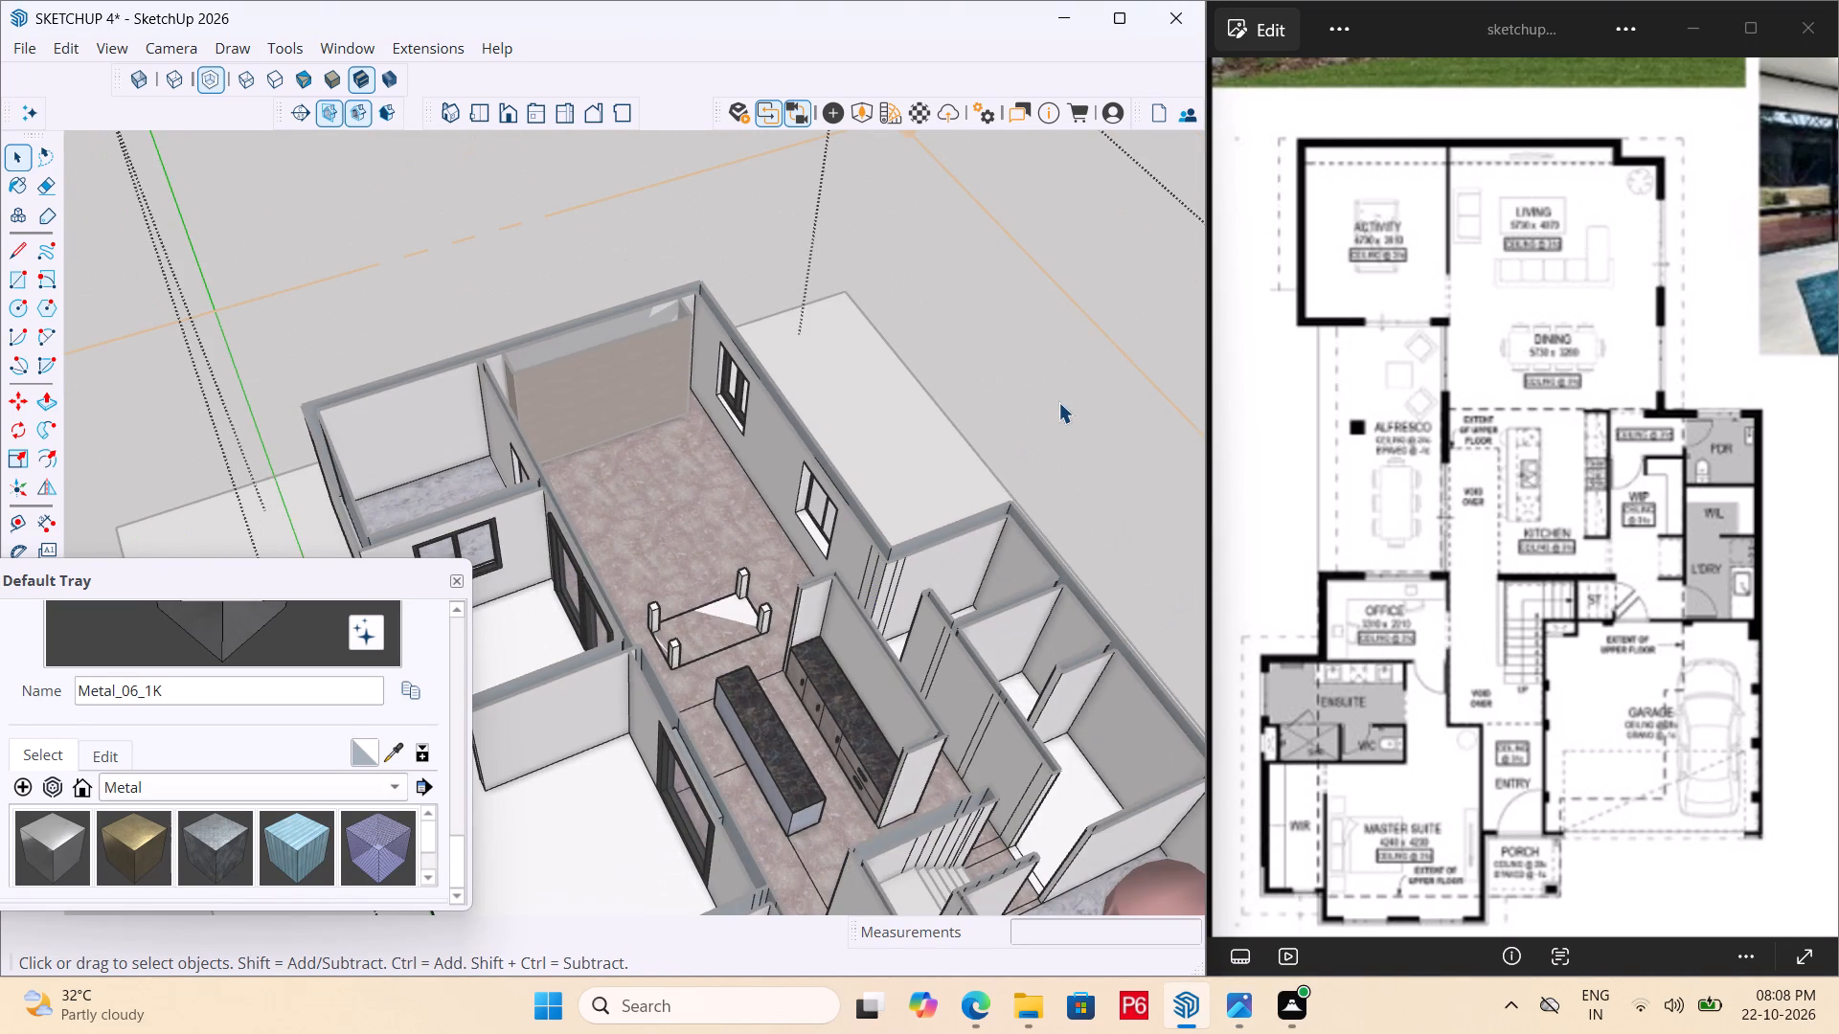
{"action": "left_click", "coordinate": [1058, 402]}
{"action": "double_click", "coordinate": [1013, 379]}
{"action": "scroll", "coordinate": [713, 576], "scroll_direction": "up", "scroll_amount": 5}
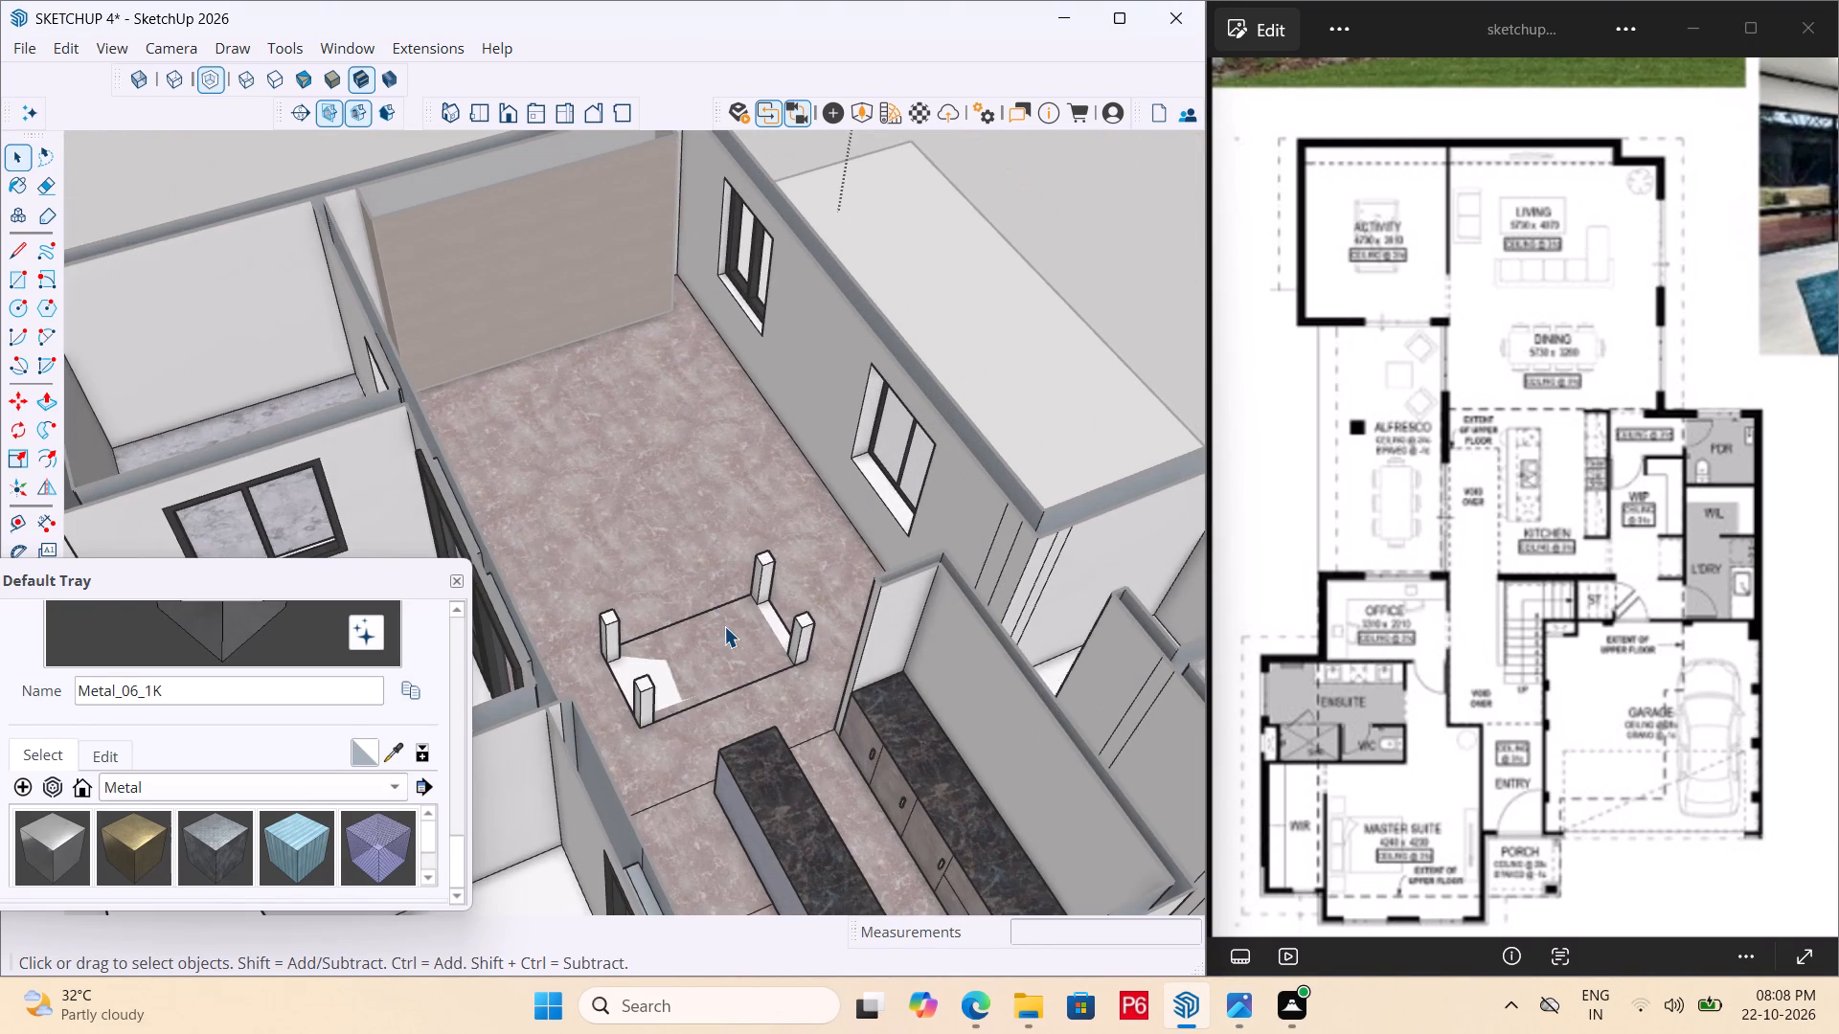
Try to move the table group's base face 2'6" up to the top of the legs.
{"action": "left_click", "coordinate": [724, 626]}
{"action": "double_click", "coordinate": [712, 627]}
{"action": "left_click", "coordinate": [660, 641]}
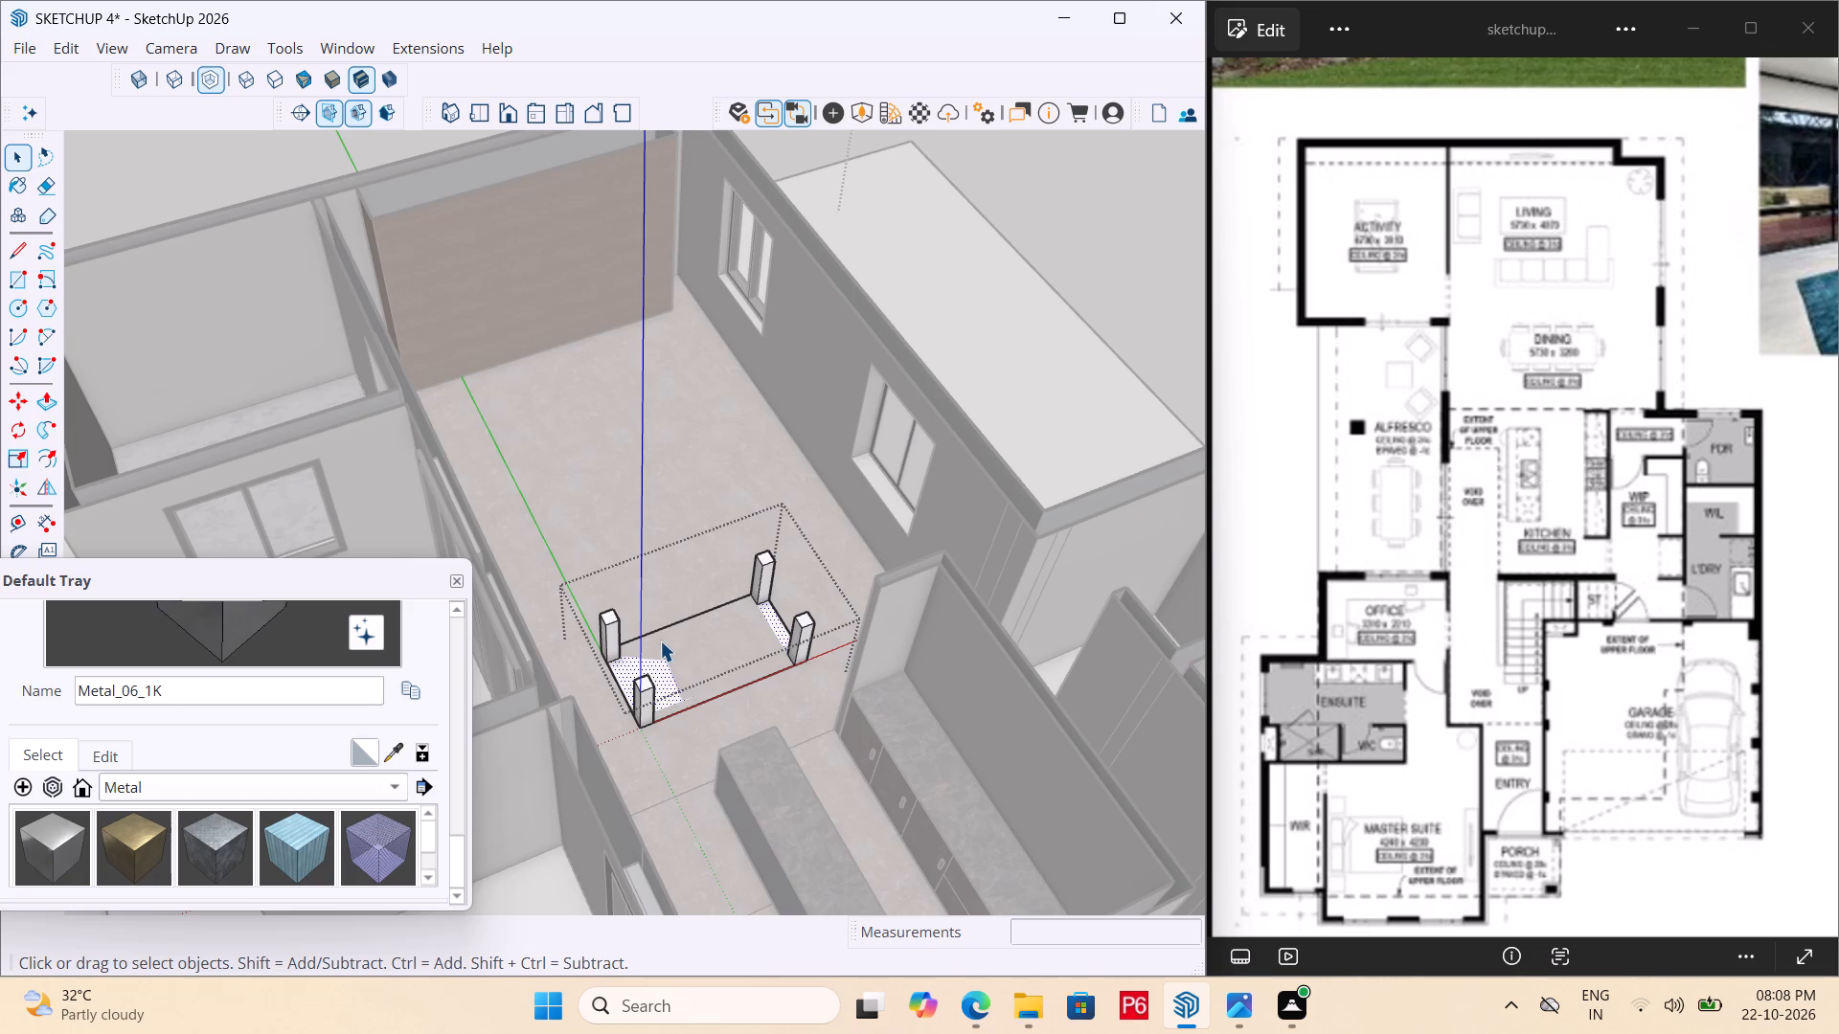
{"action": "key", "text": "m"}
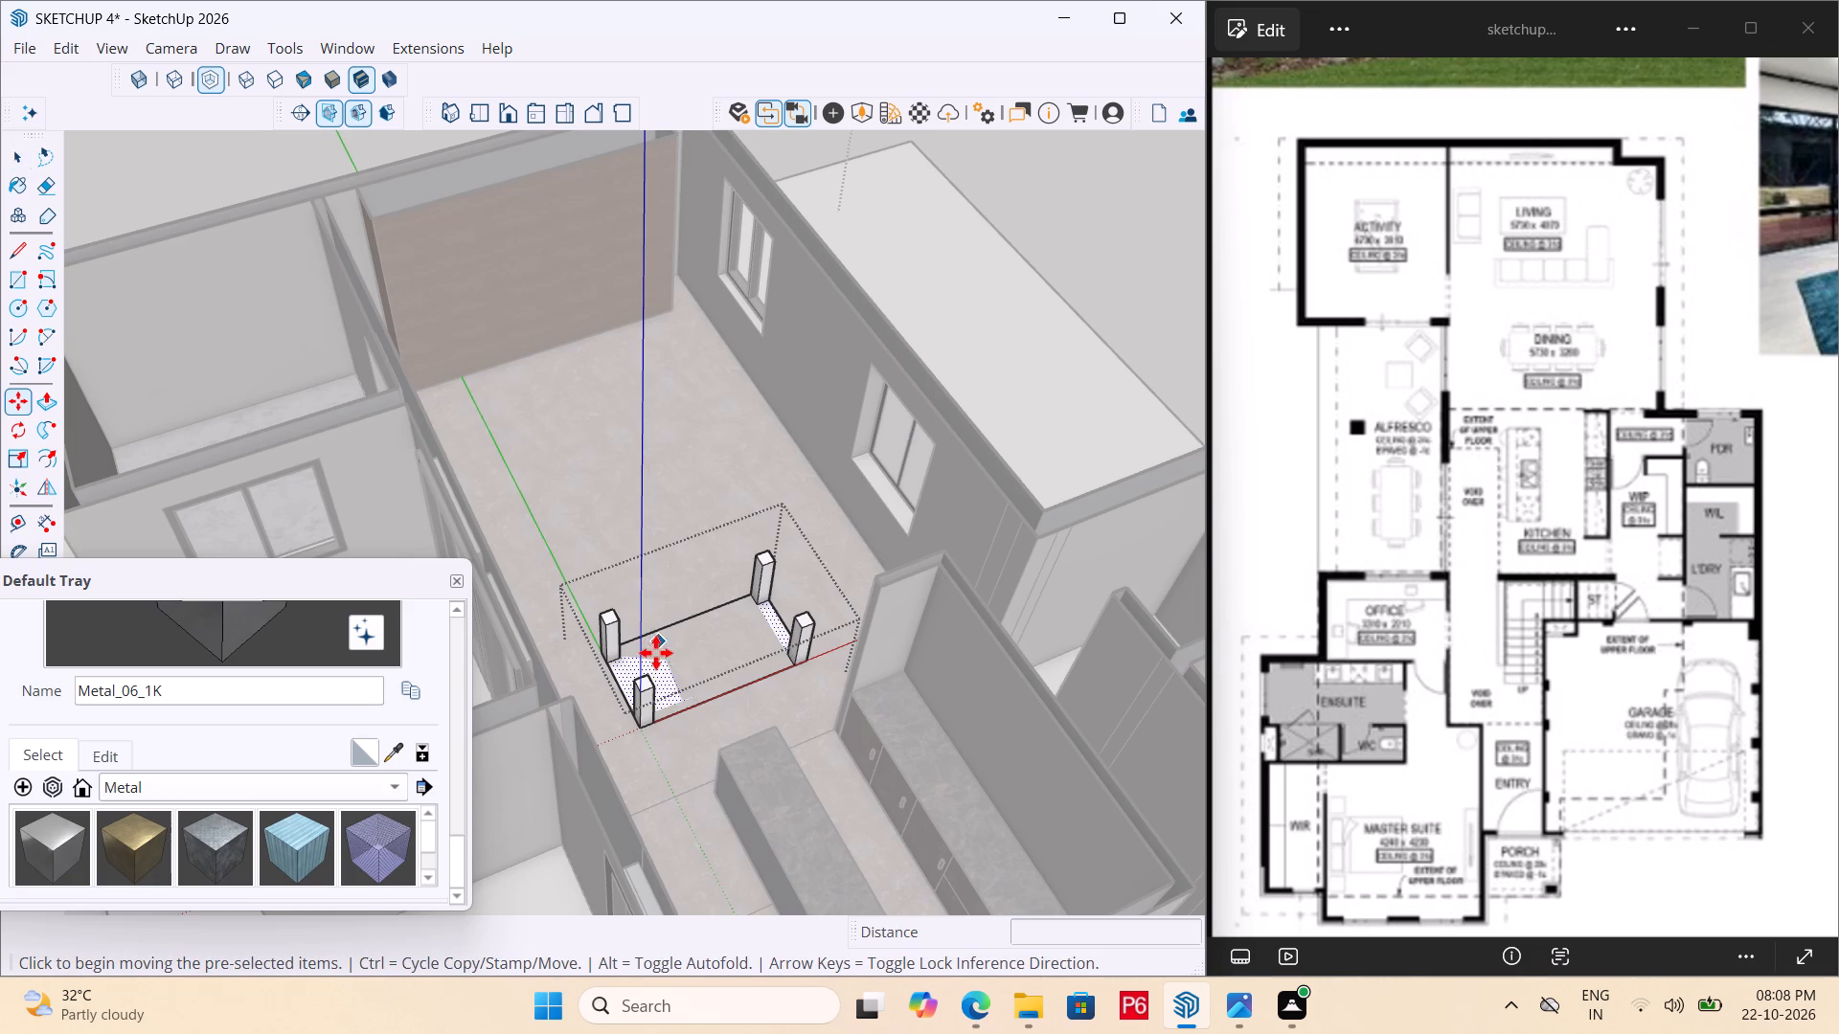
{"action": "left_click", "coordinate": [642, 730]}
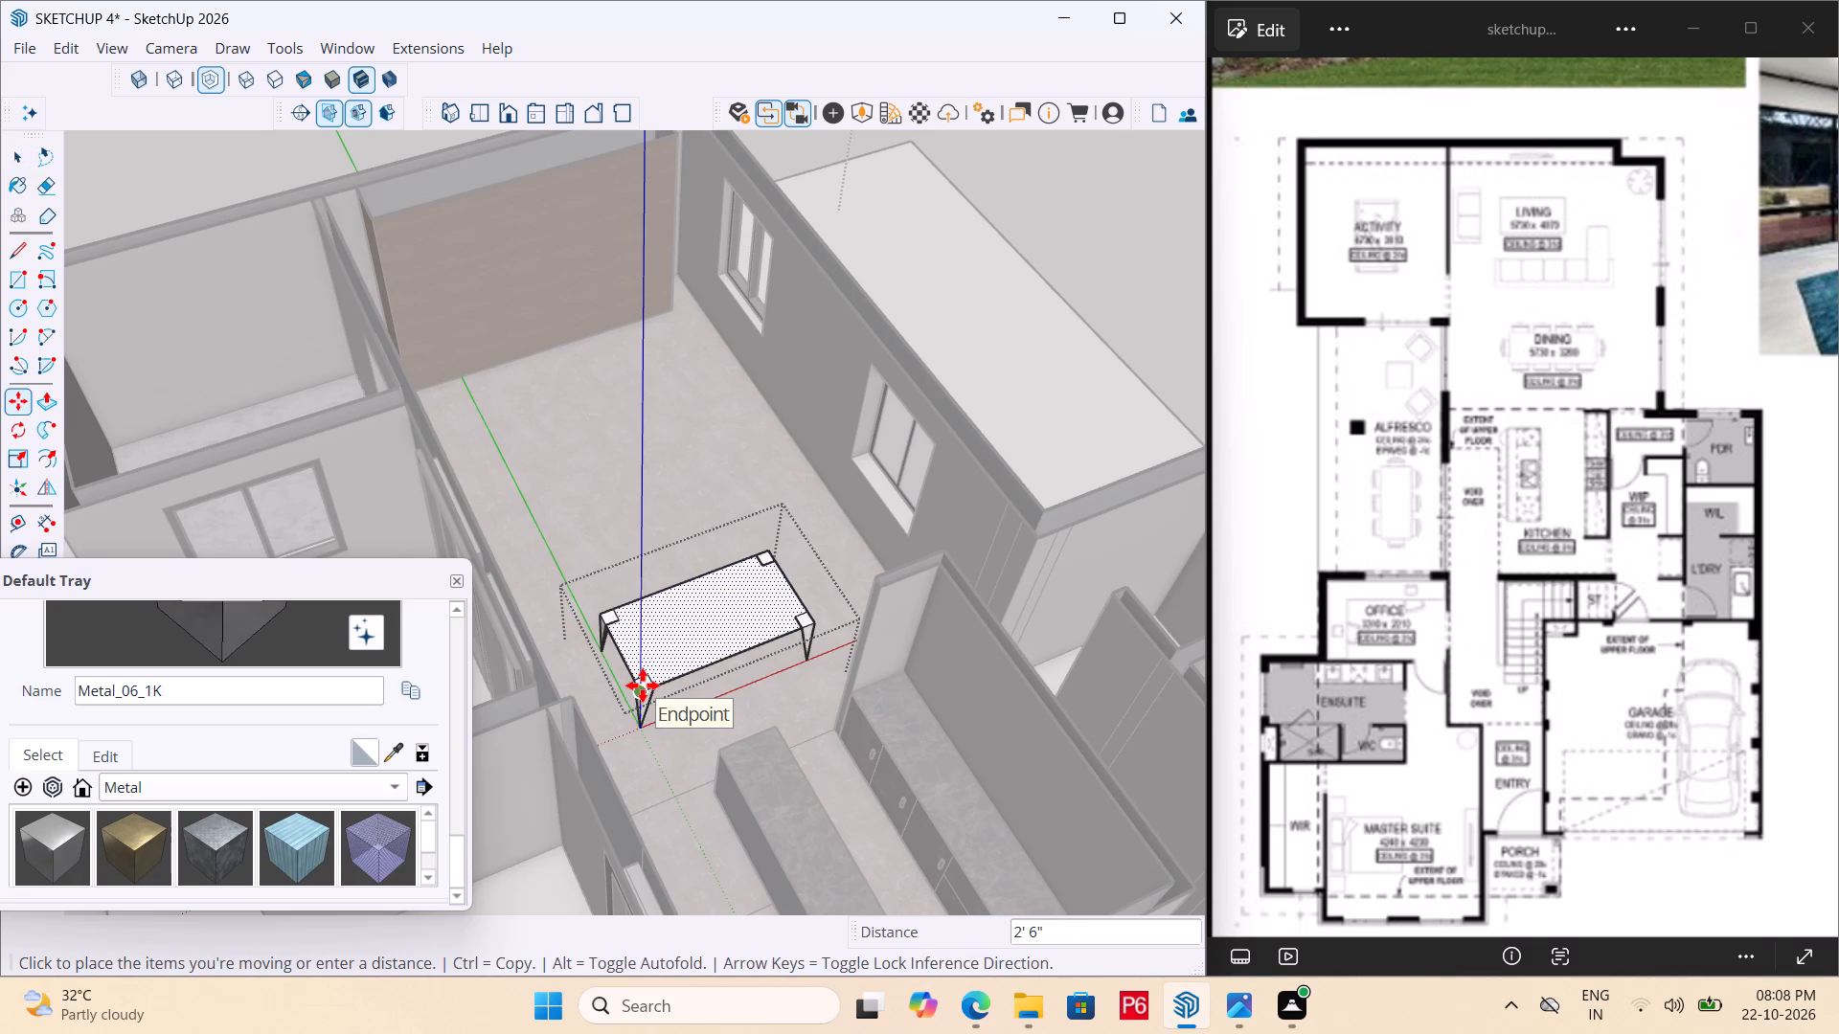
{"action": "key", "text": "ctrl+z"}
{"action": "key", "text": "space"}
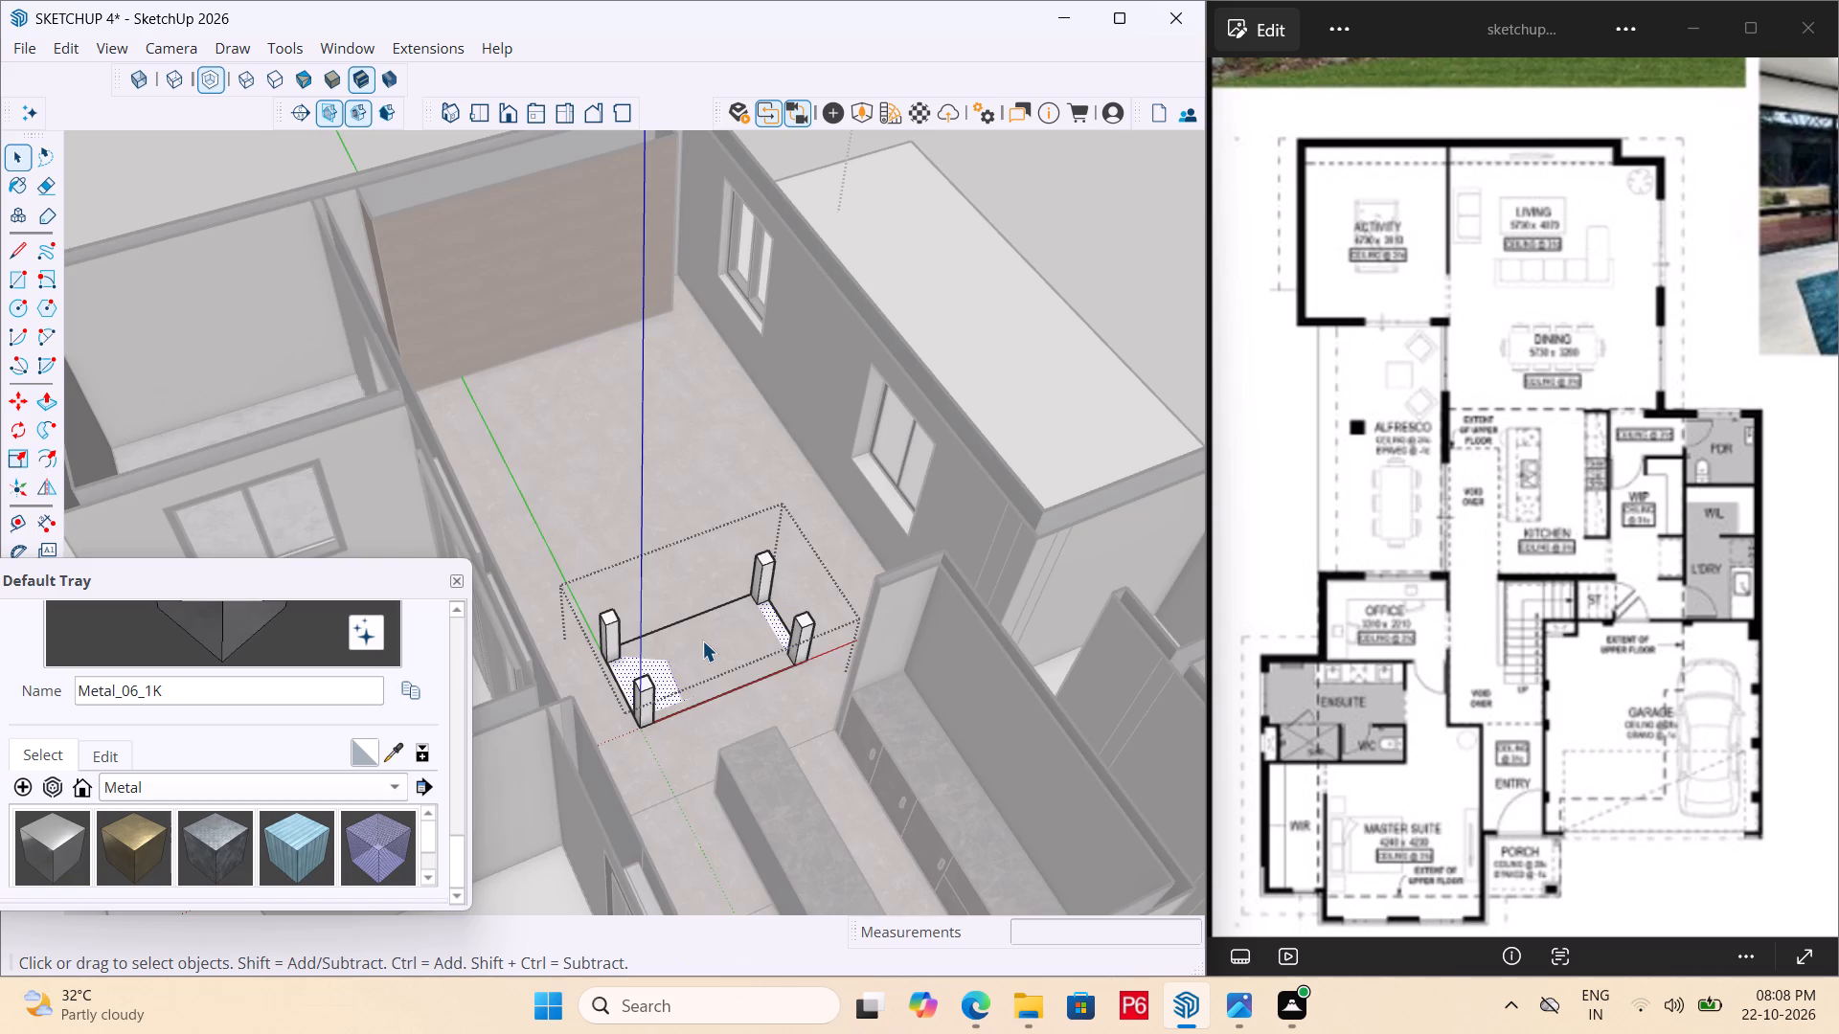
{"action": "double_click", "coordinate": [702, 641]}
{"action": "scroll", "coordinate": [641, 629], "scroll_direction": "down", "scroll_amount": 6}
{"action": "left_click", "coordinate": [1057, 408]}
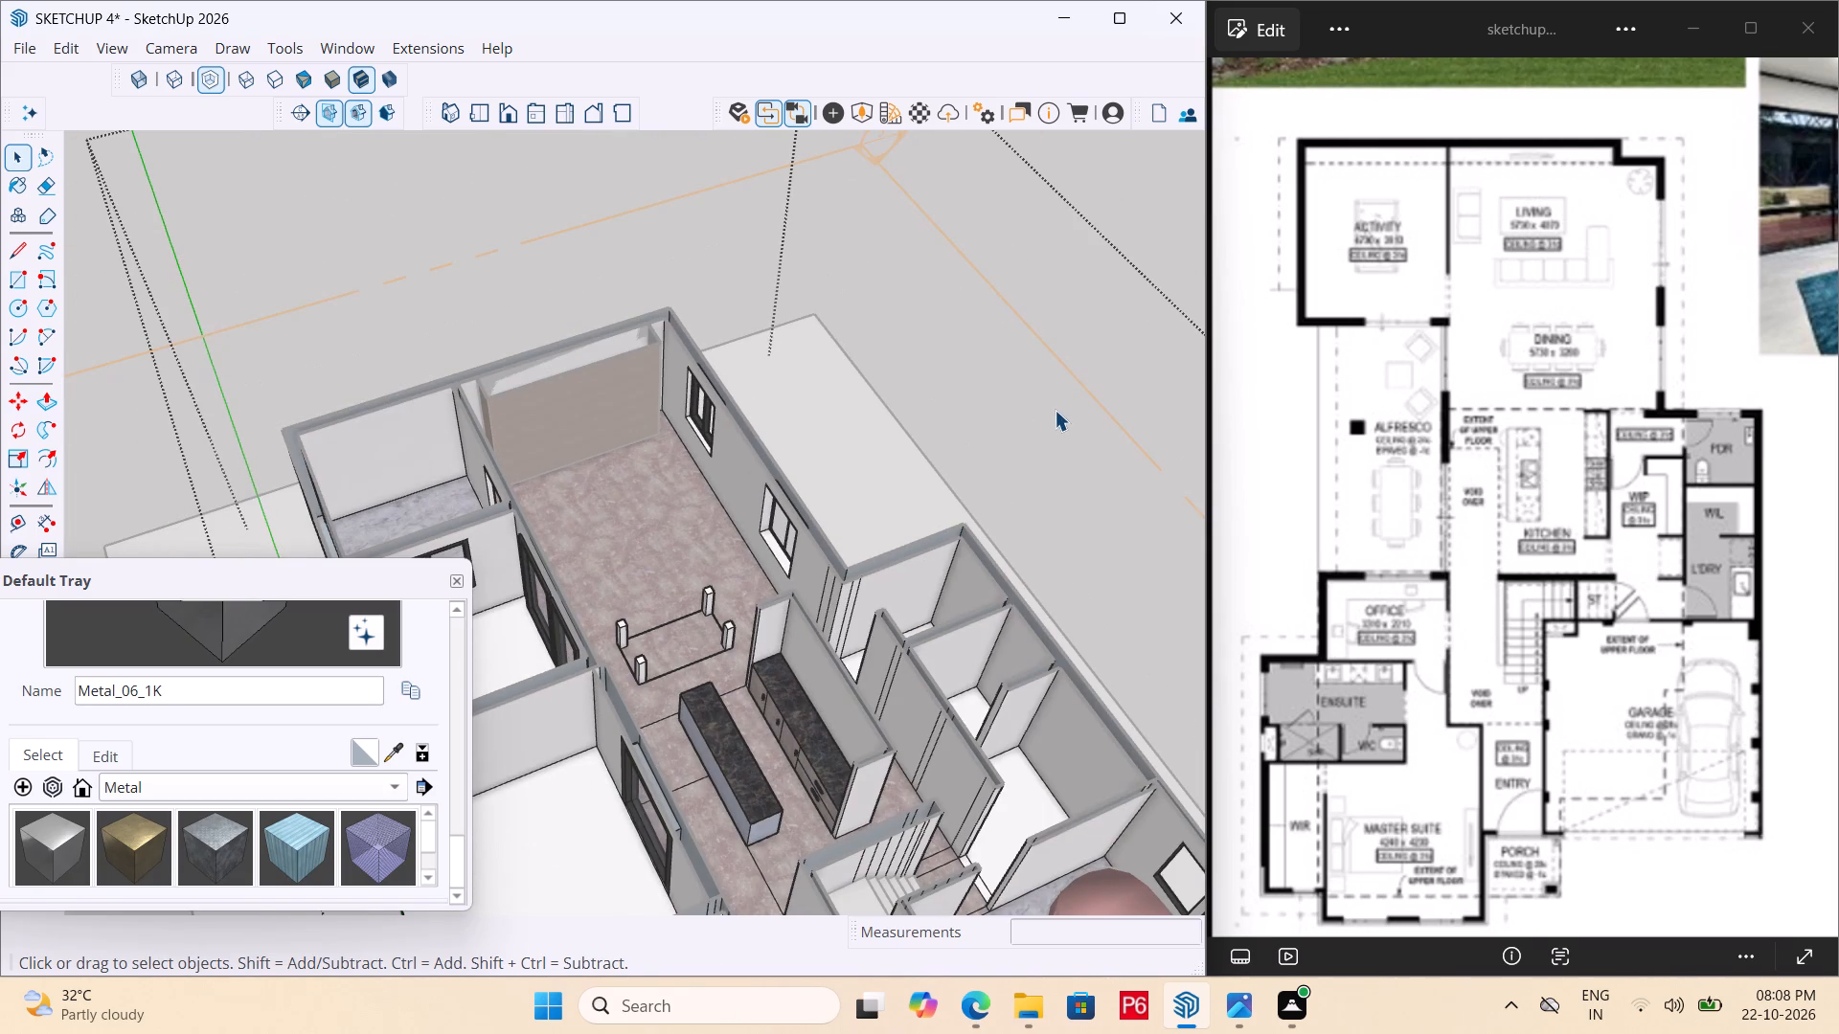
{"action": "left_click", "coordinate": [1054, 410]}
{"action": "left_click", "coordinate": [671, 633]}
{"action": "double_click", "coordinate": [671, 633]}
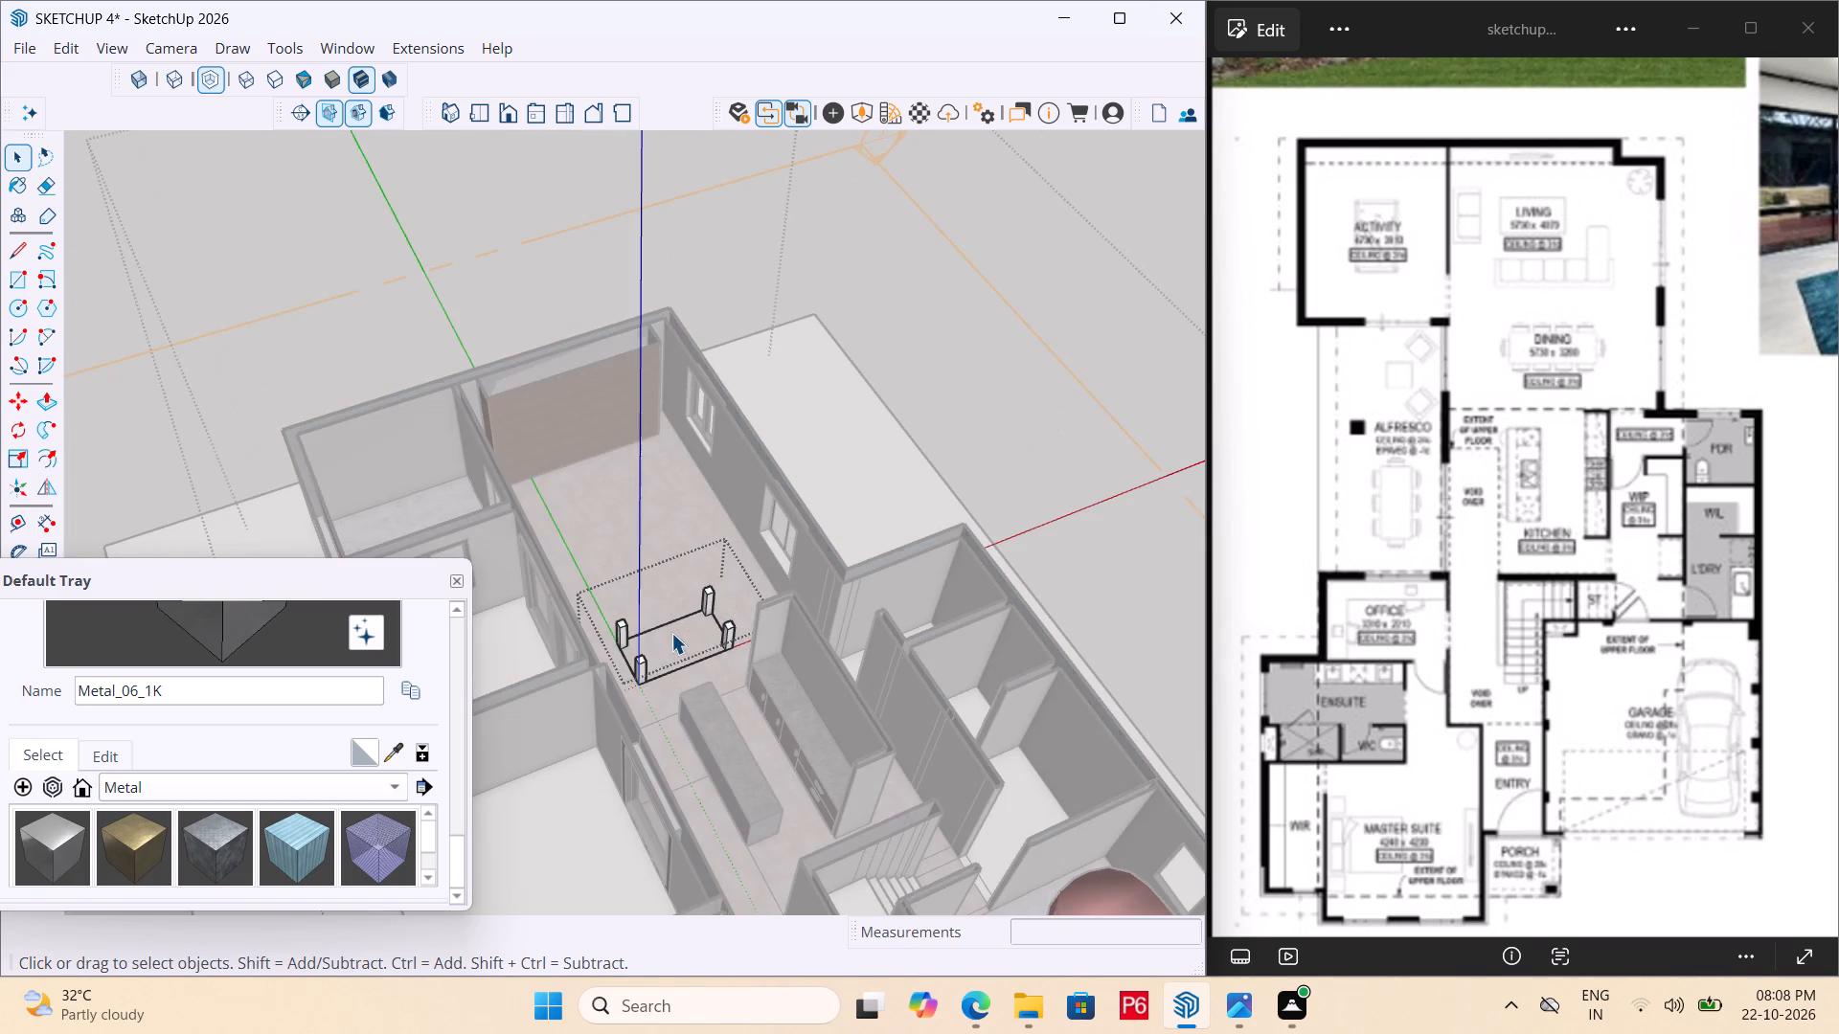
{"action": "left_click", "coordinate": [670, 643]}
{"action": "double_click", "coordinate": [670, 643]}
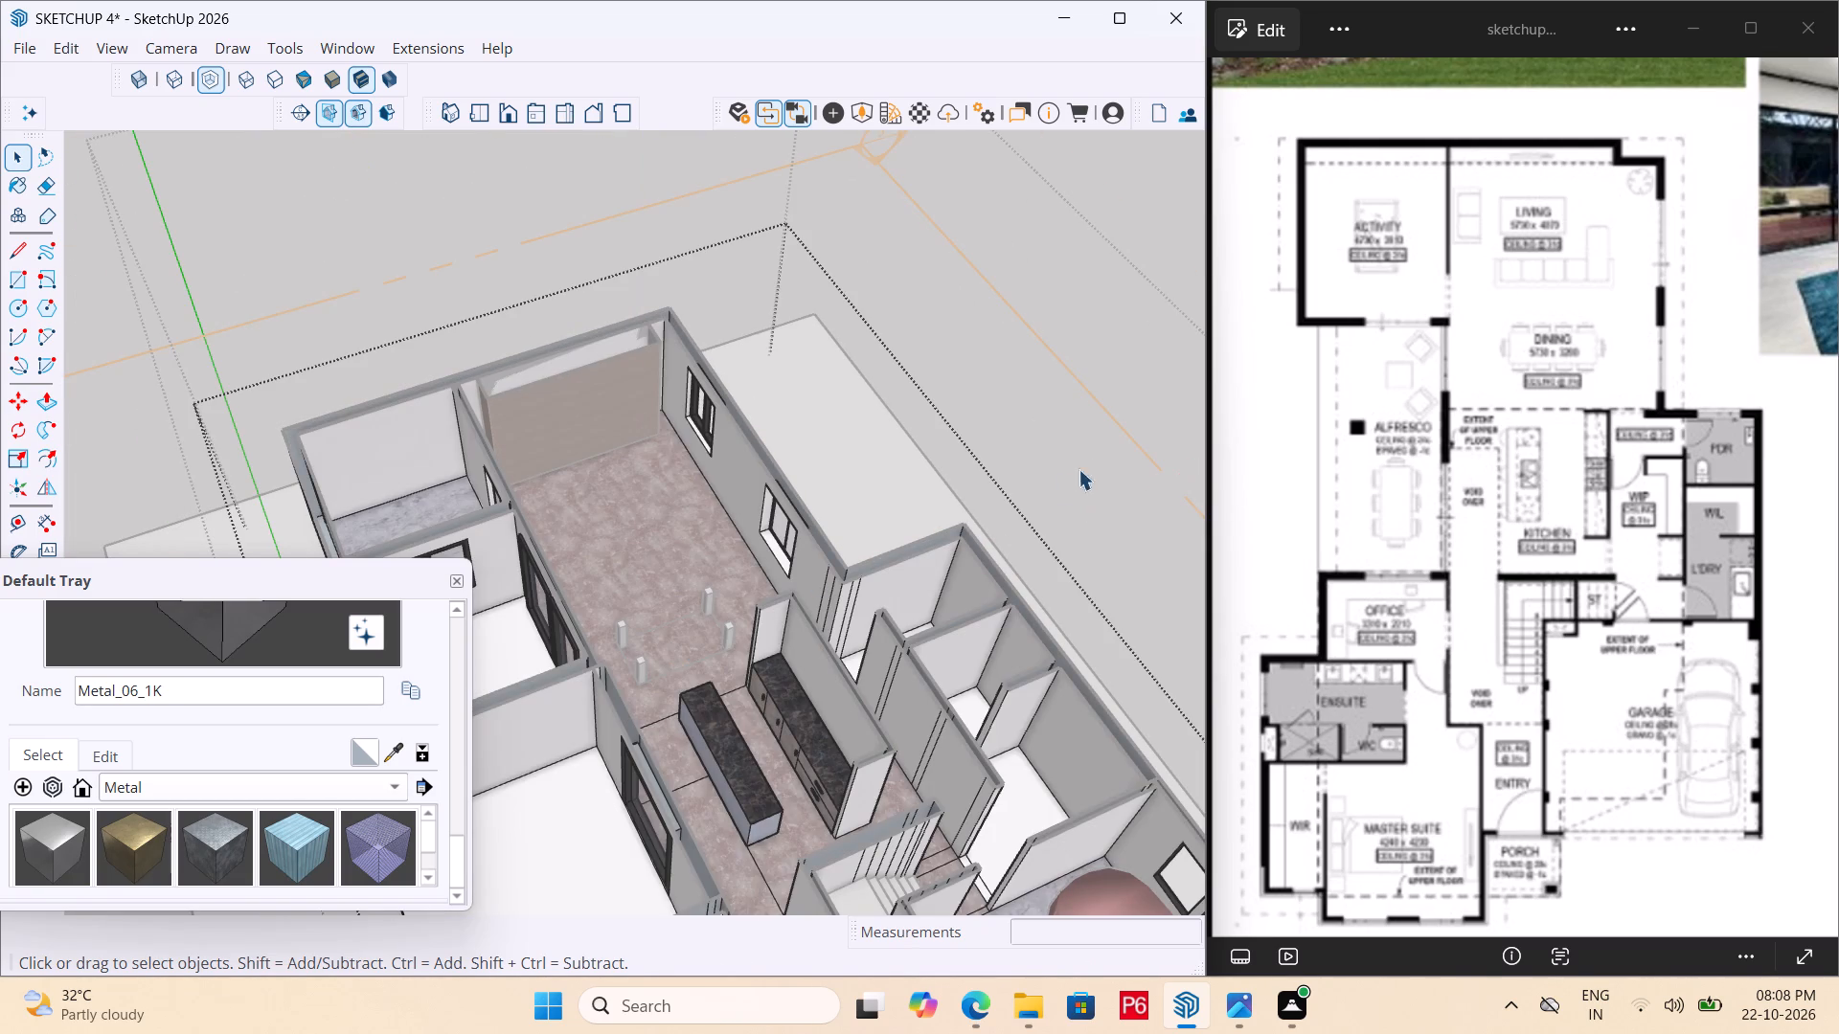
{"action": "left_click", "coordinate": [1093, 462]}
Save the house model again with all groups closed.
{"action": "key", "text": "ctrl+s"}
{"action": "key", "text": "ctrl+s"}
{"action": "key", "text": "ctrl+s"}
{"action": "key", "text": "ctrl+s"}
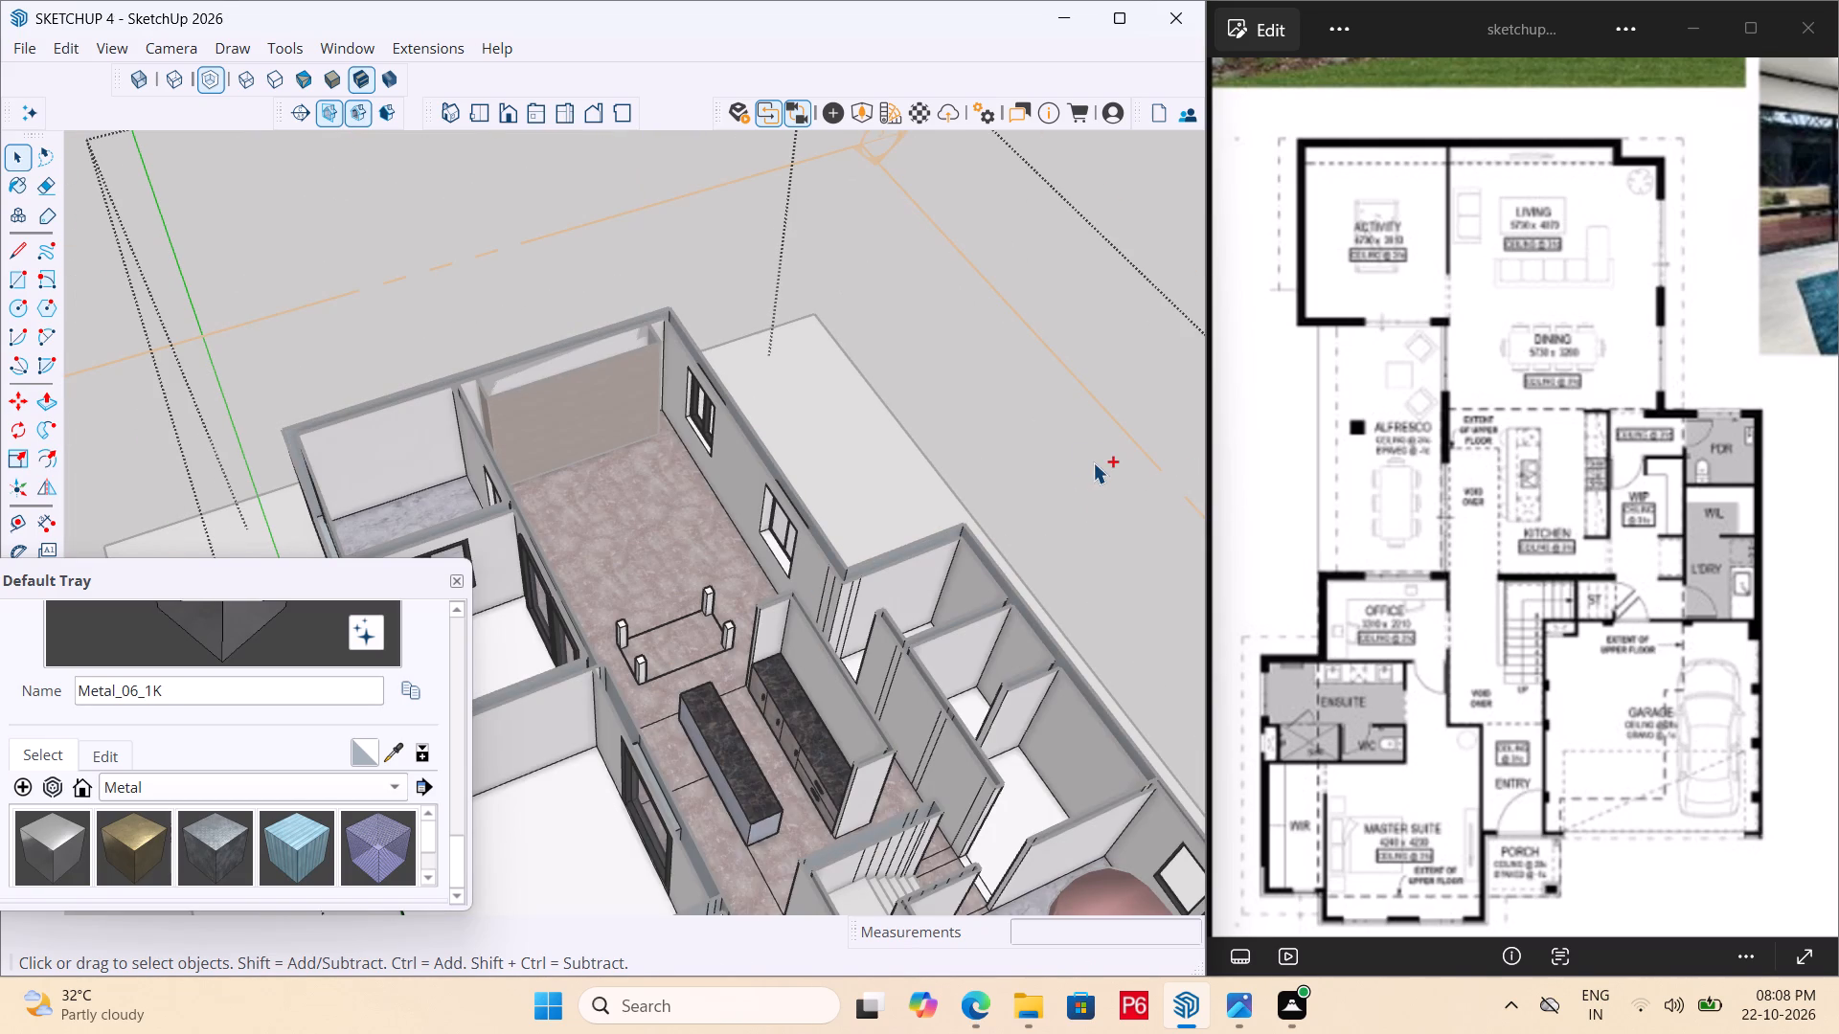
{"action": "key", "text": "ctrl+s"}
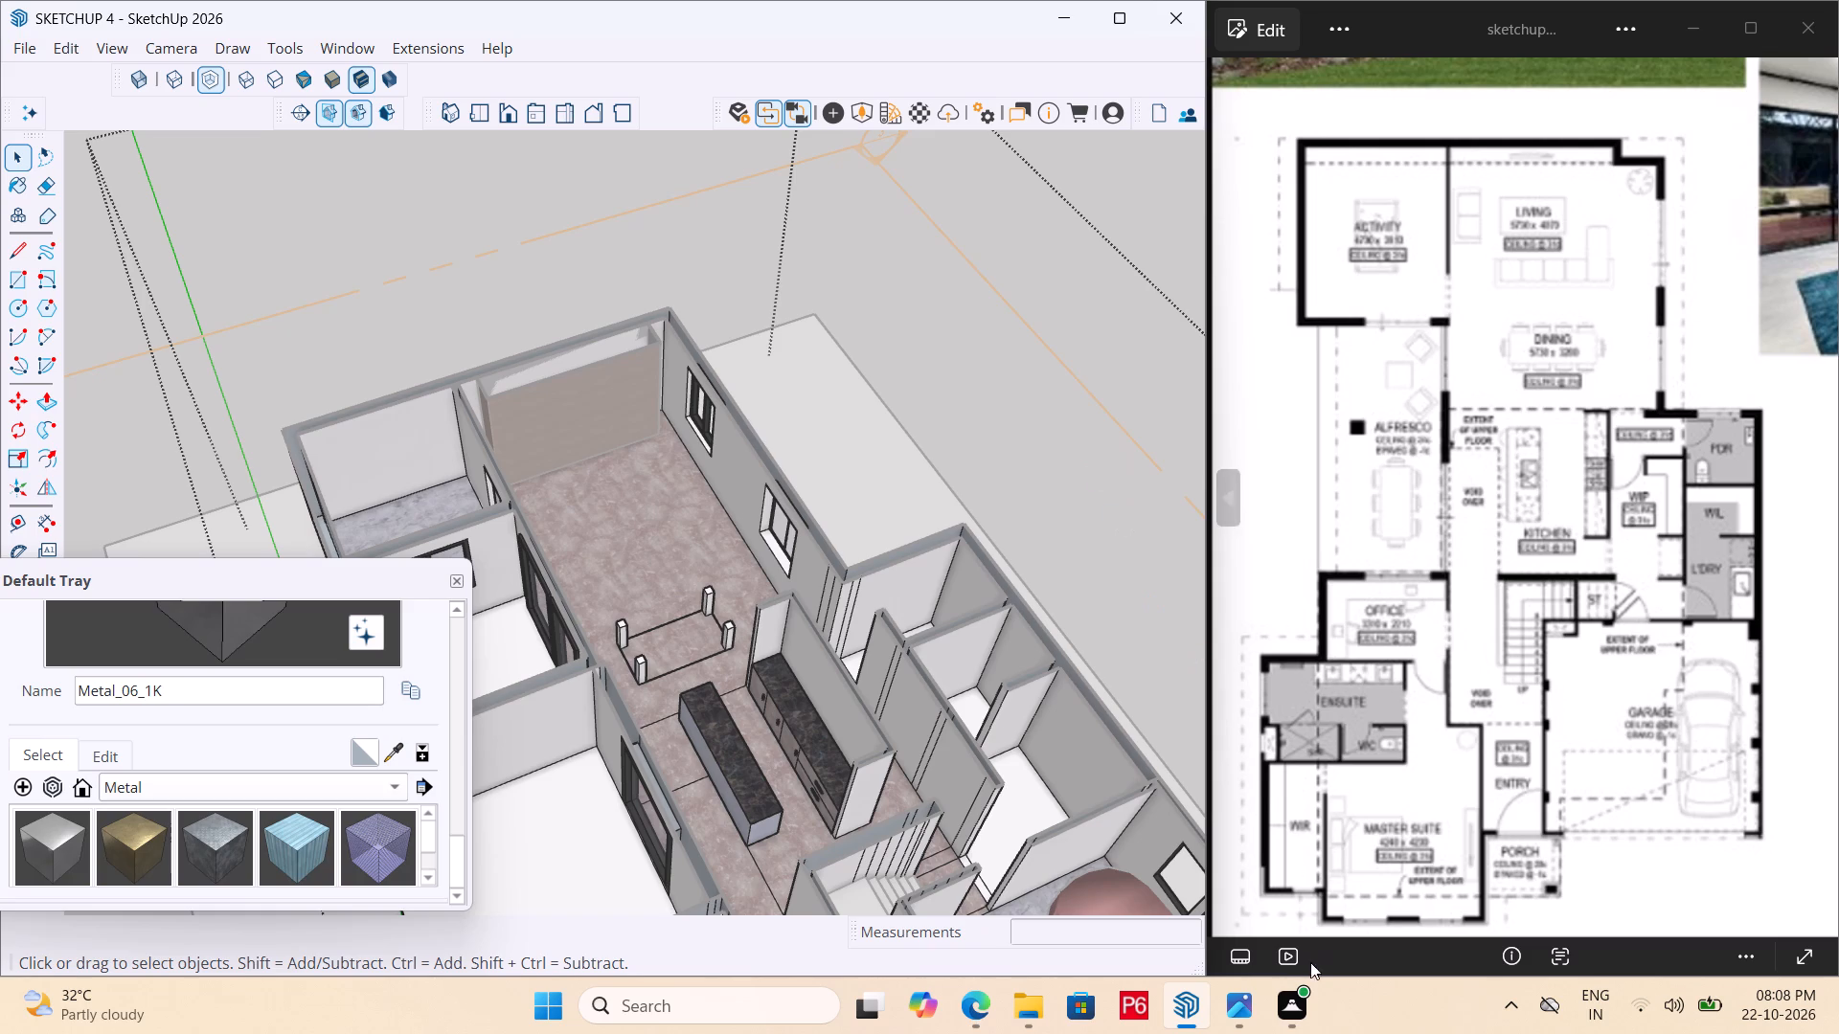
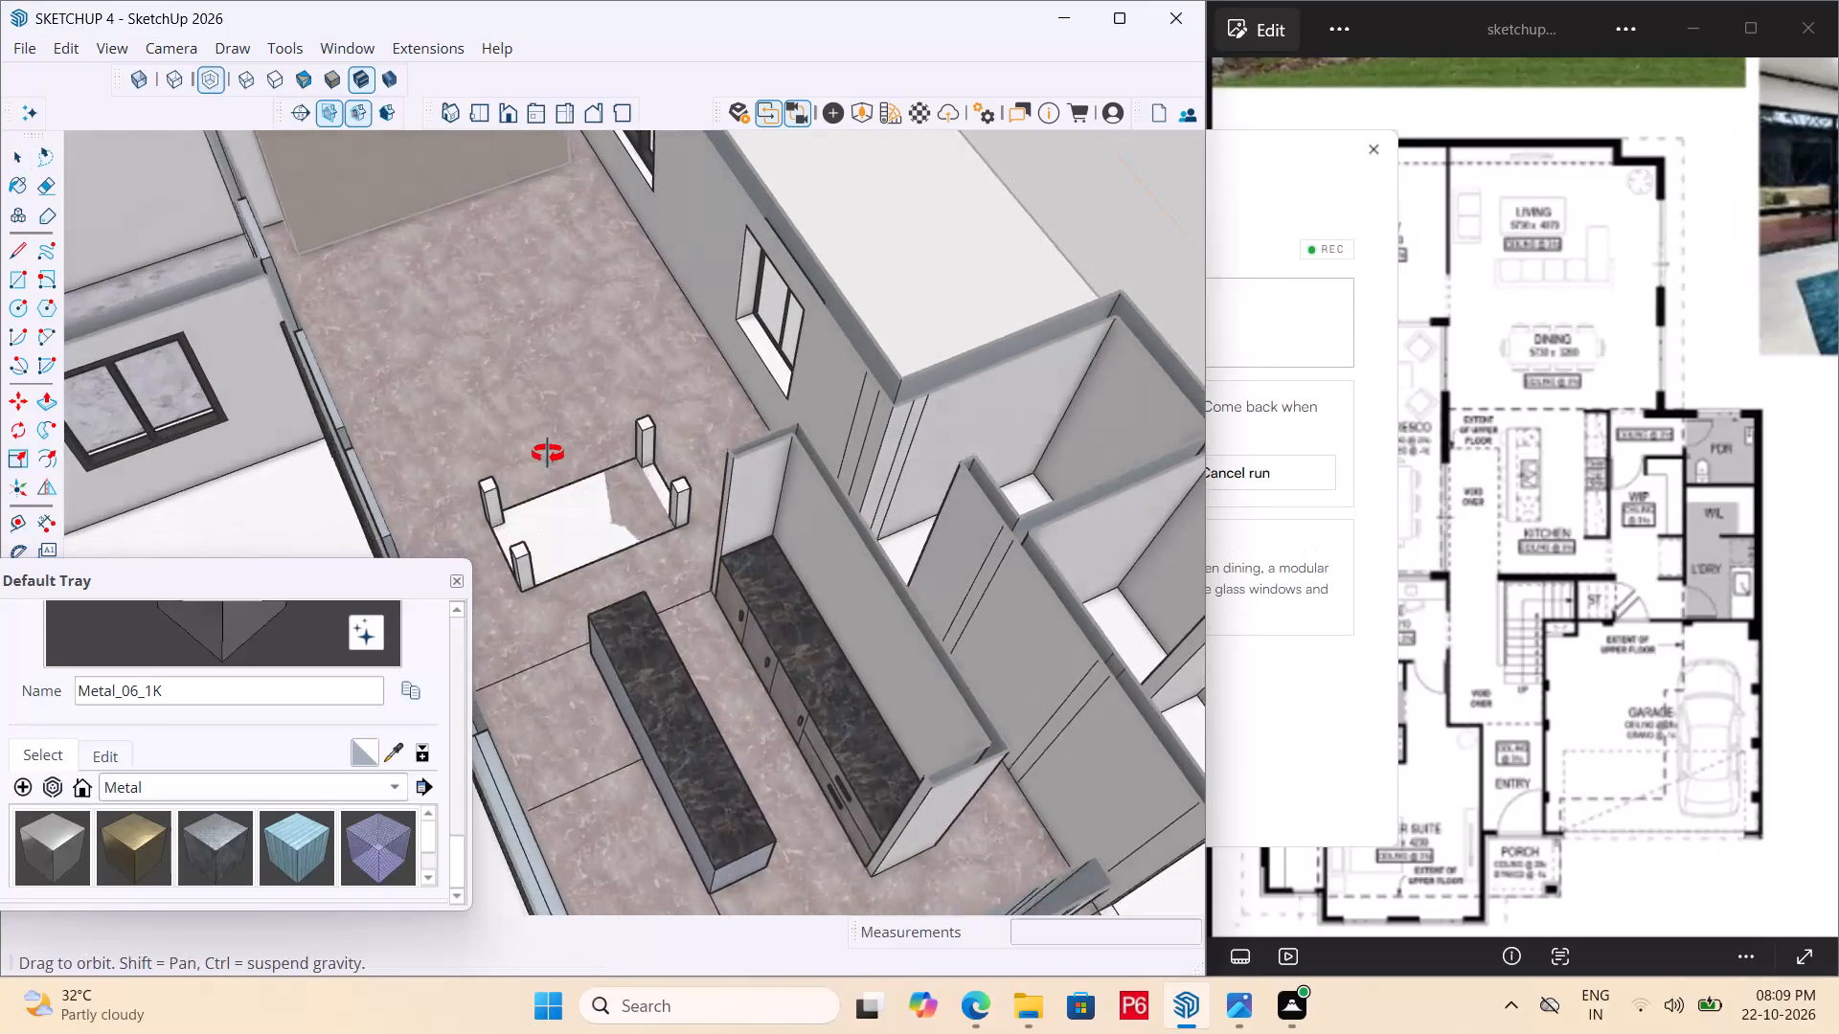
Open the table group and erase the base face and its edges between the four legs.
{"action": "scroll", "coordinate": [477, 461], "scroll_direction": "up", "scroll_amount": 5}
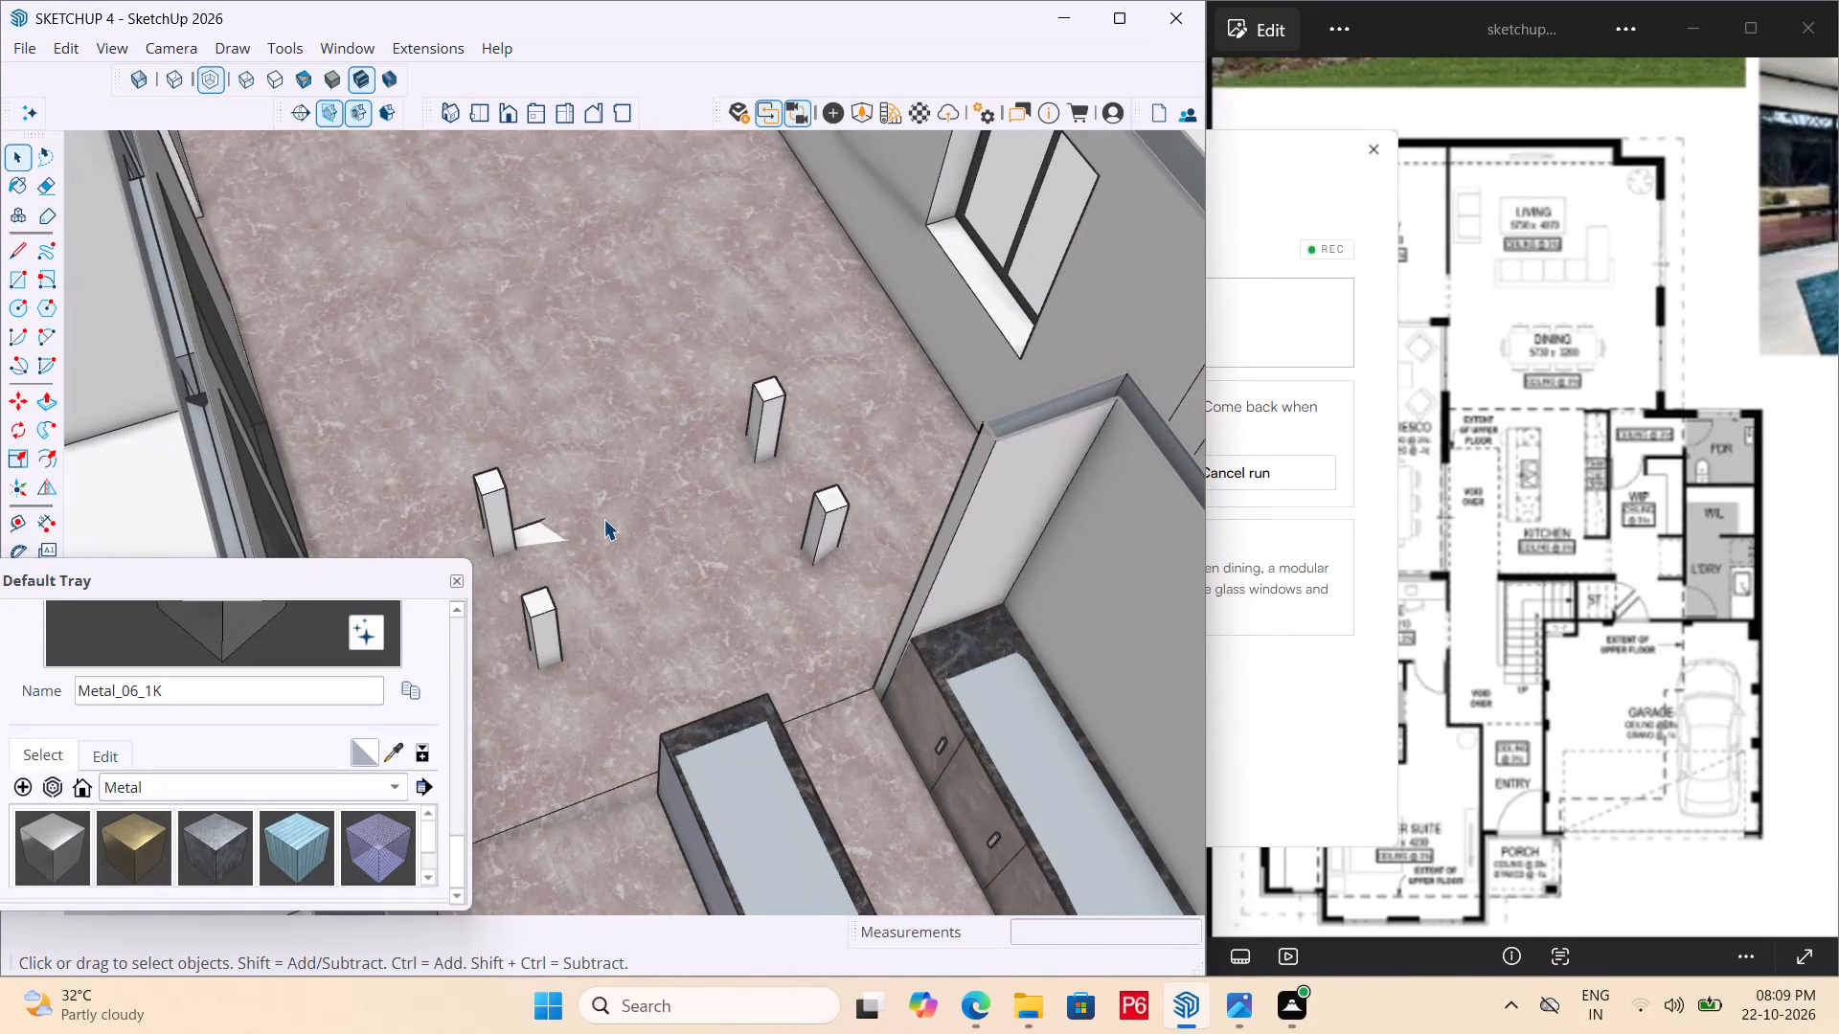
{"action": "scroll", "coordinate": [595, 517], "scroll_direction": "down", "scroll_amount": 4}
{"action": "left_click", "coordinate": [607, 526]}
{"action": "double_click", "coordinate": [607, 526]}
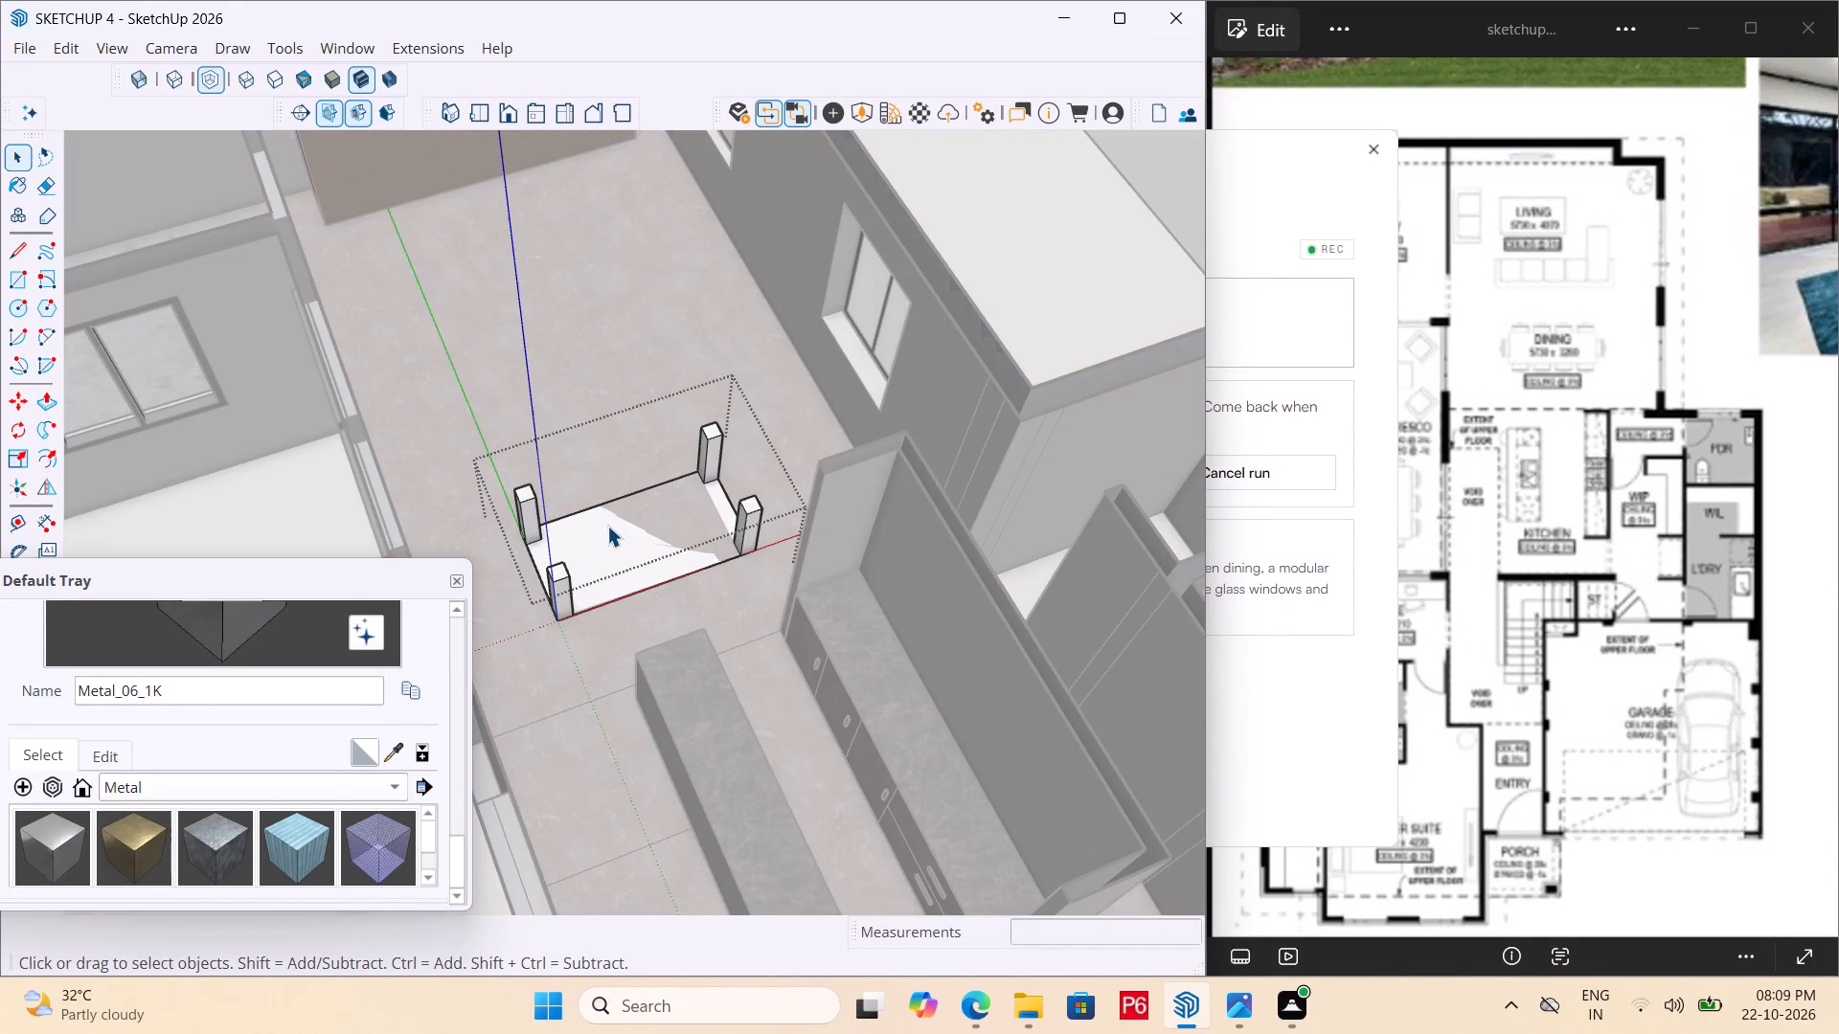
{"action": "left_click", "coordinate": [601, 526]}
{"action": "key", "text": "e"}
{"action": "left_click_drag", "start_coordinate": [601, 514], "coordinate": [599, 508]}
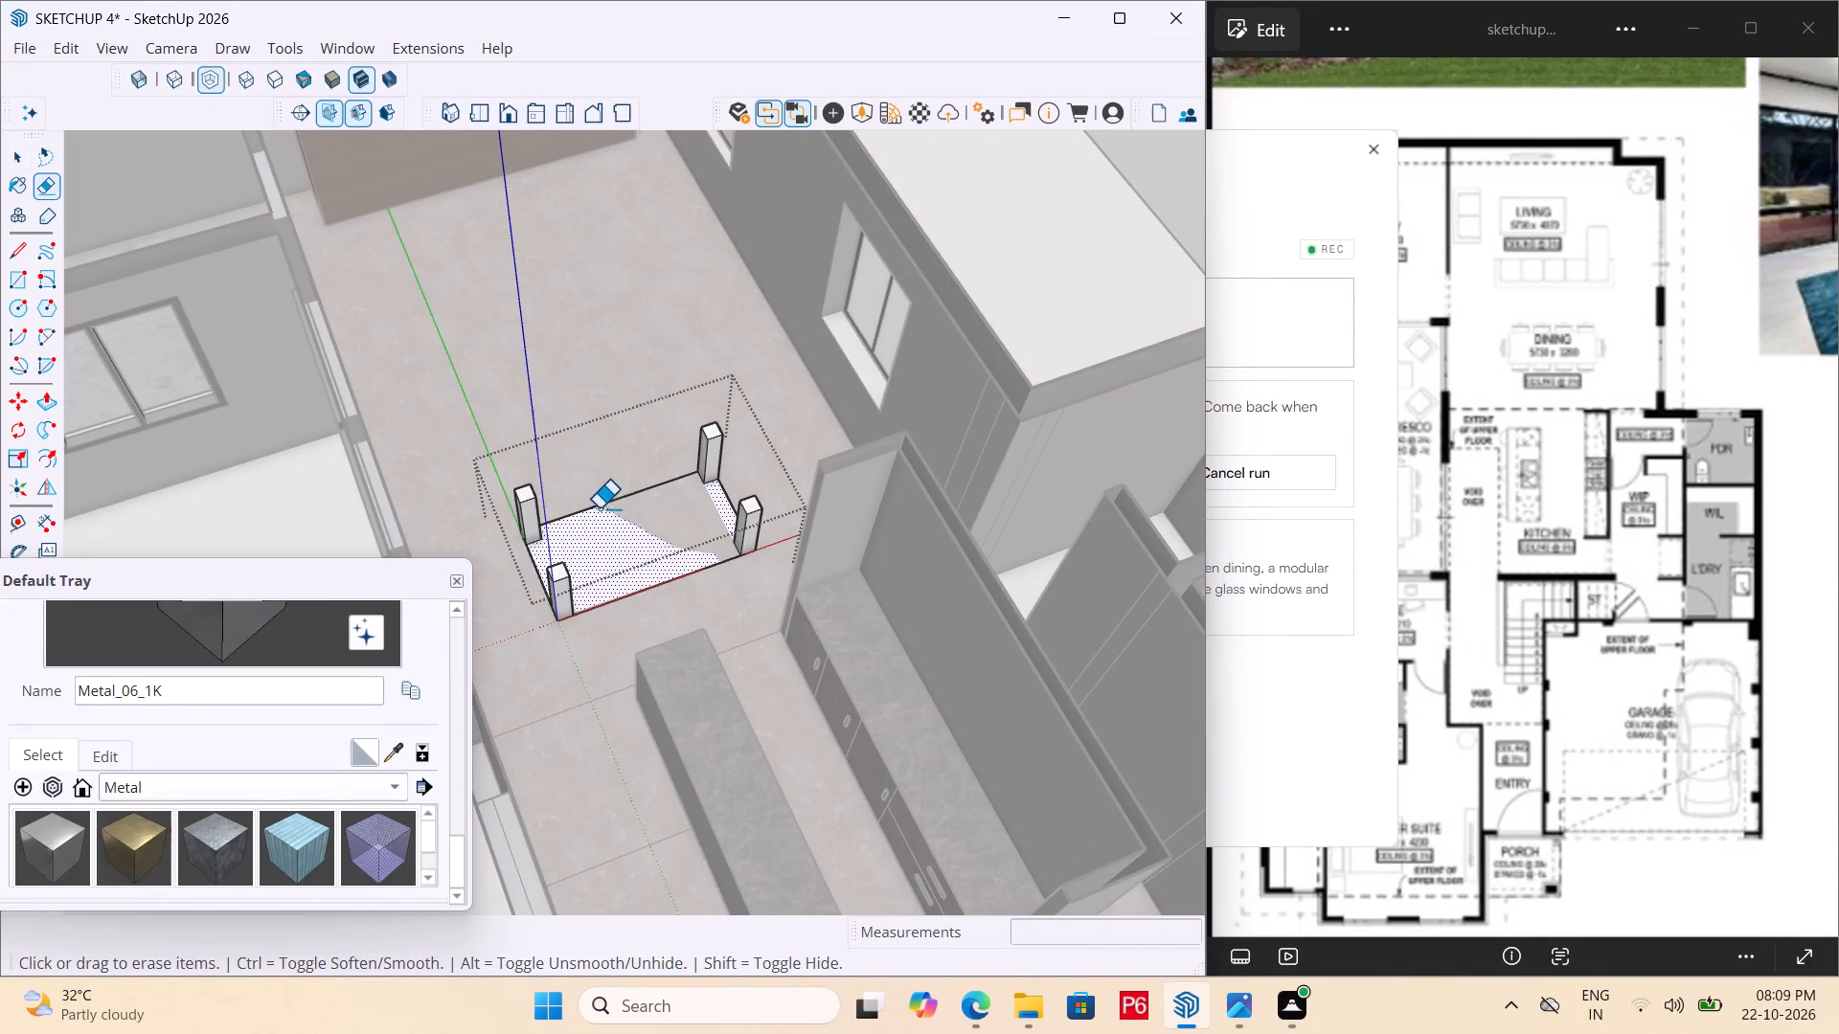
{"action": "left_click_drag", "start_coordinate": [599, 508], "coordinate": [597, 502]}
{"action": "left_click", "coordinate": [597, 502]}
{"action": "left_click_drag", "start_coordinate": [531, 556], "coordinate": [521, 559]}
{"action": "left_click_drag", "start_coordinate": [648, 561], "coordinate": [652, 585]}
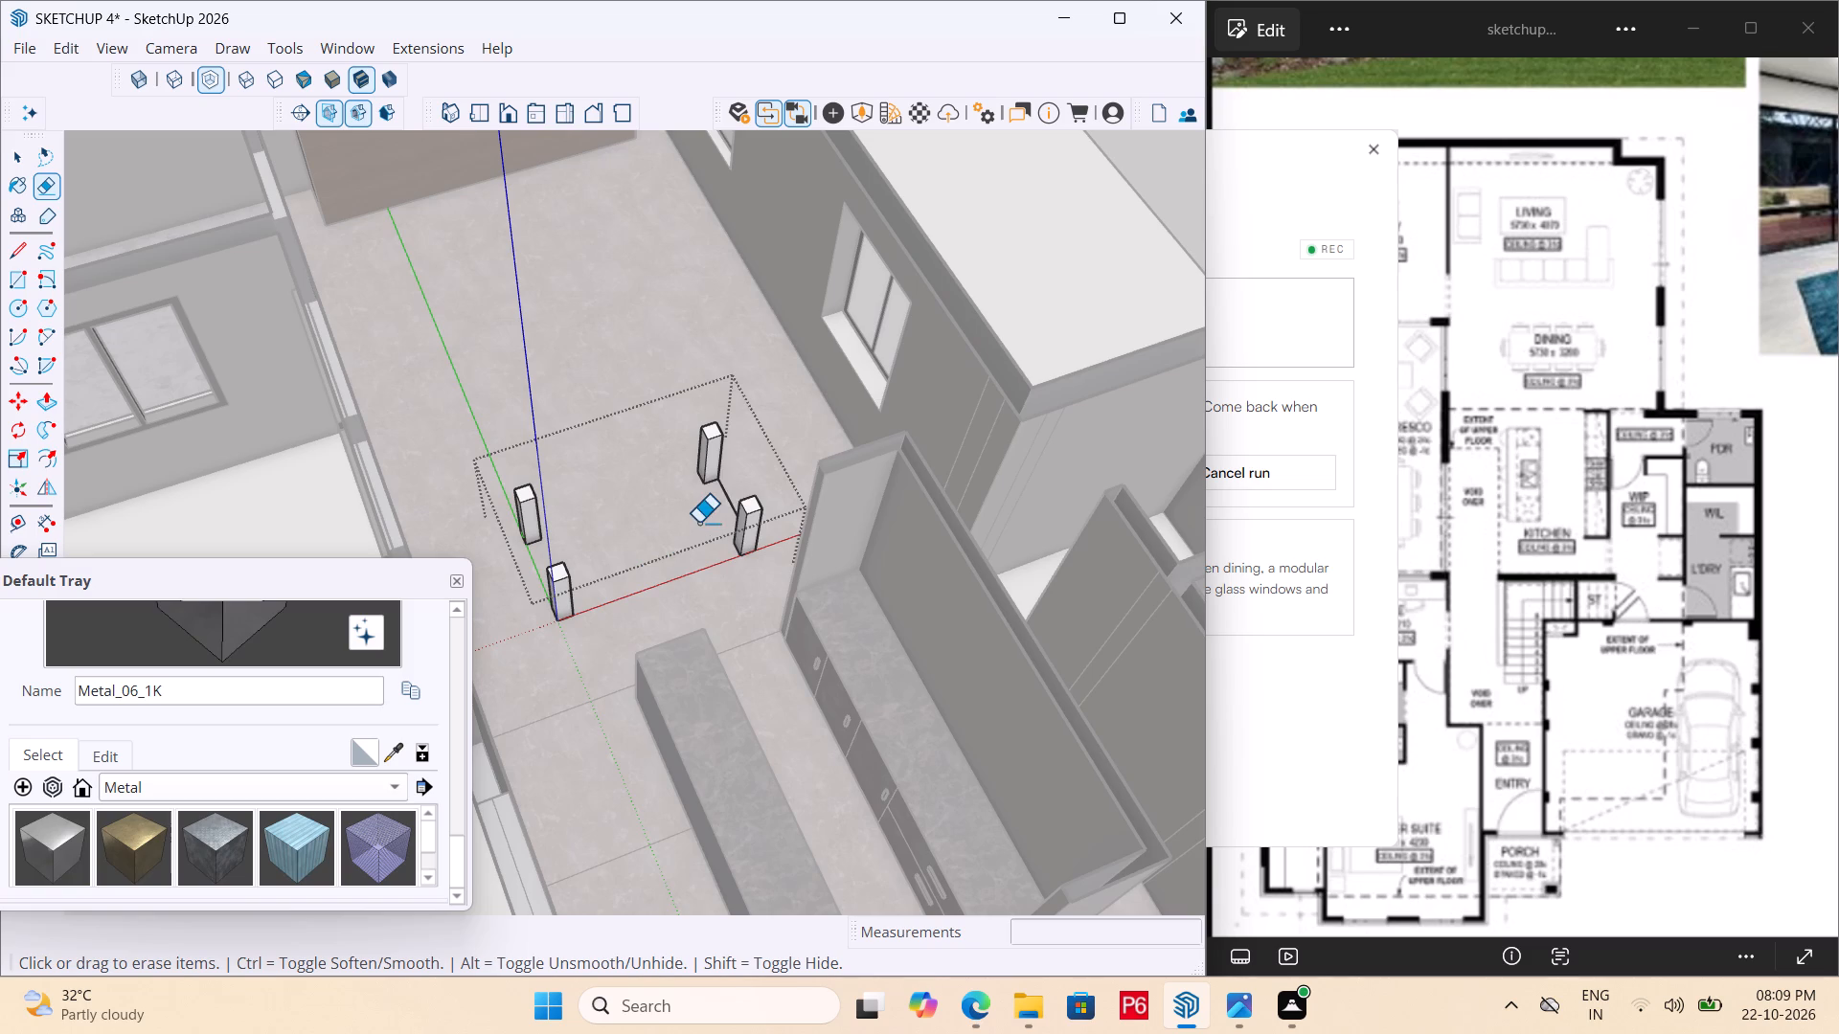
{"action": "left_click_drag", "start_coordinate": [718, 505], "coordinate": [732, 493]}
Draw a rectangle across the tops of the four table legs, from one outer corner to the diagonally opposite one.
{"action": "key", "text": "r"}
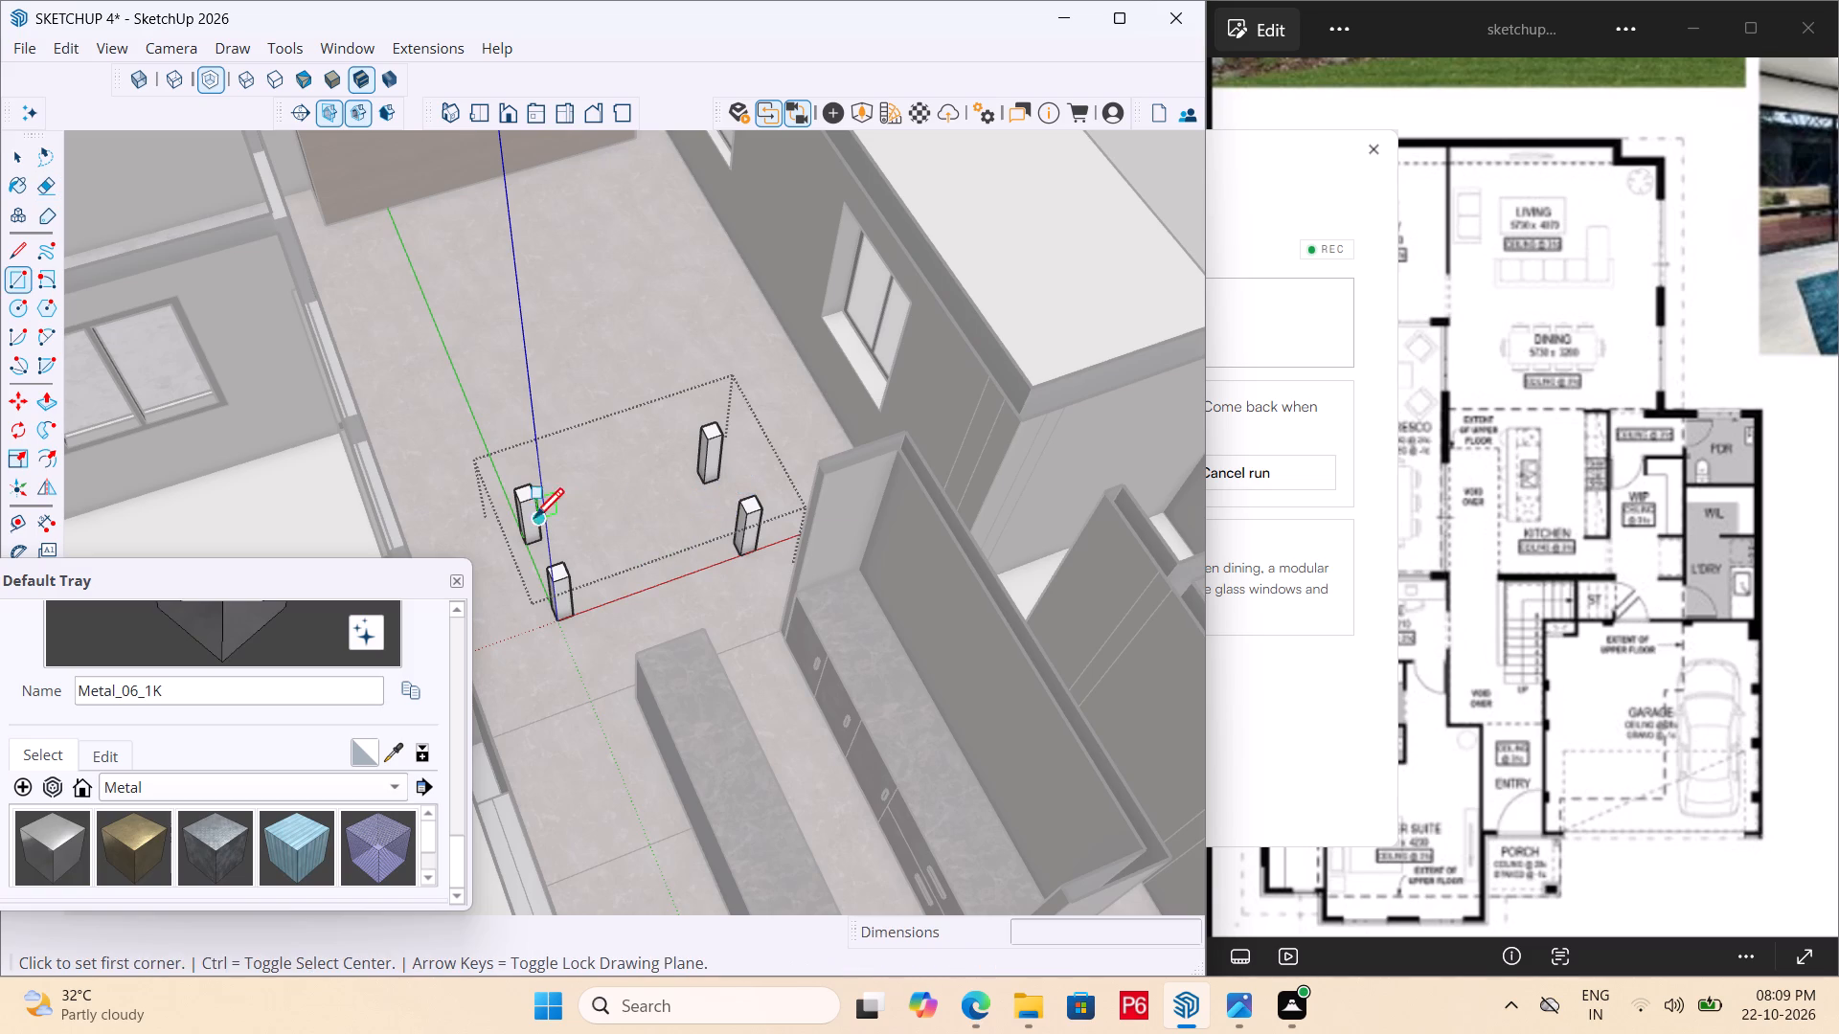
{"action": "scroll", "coordinate": [520, 496], "scroll_direction": "up", "scroll_amount": 3}
{"action": "middle_click_drag", "start_coordinate": [552, 520], "coordinate": [564, 519]}
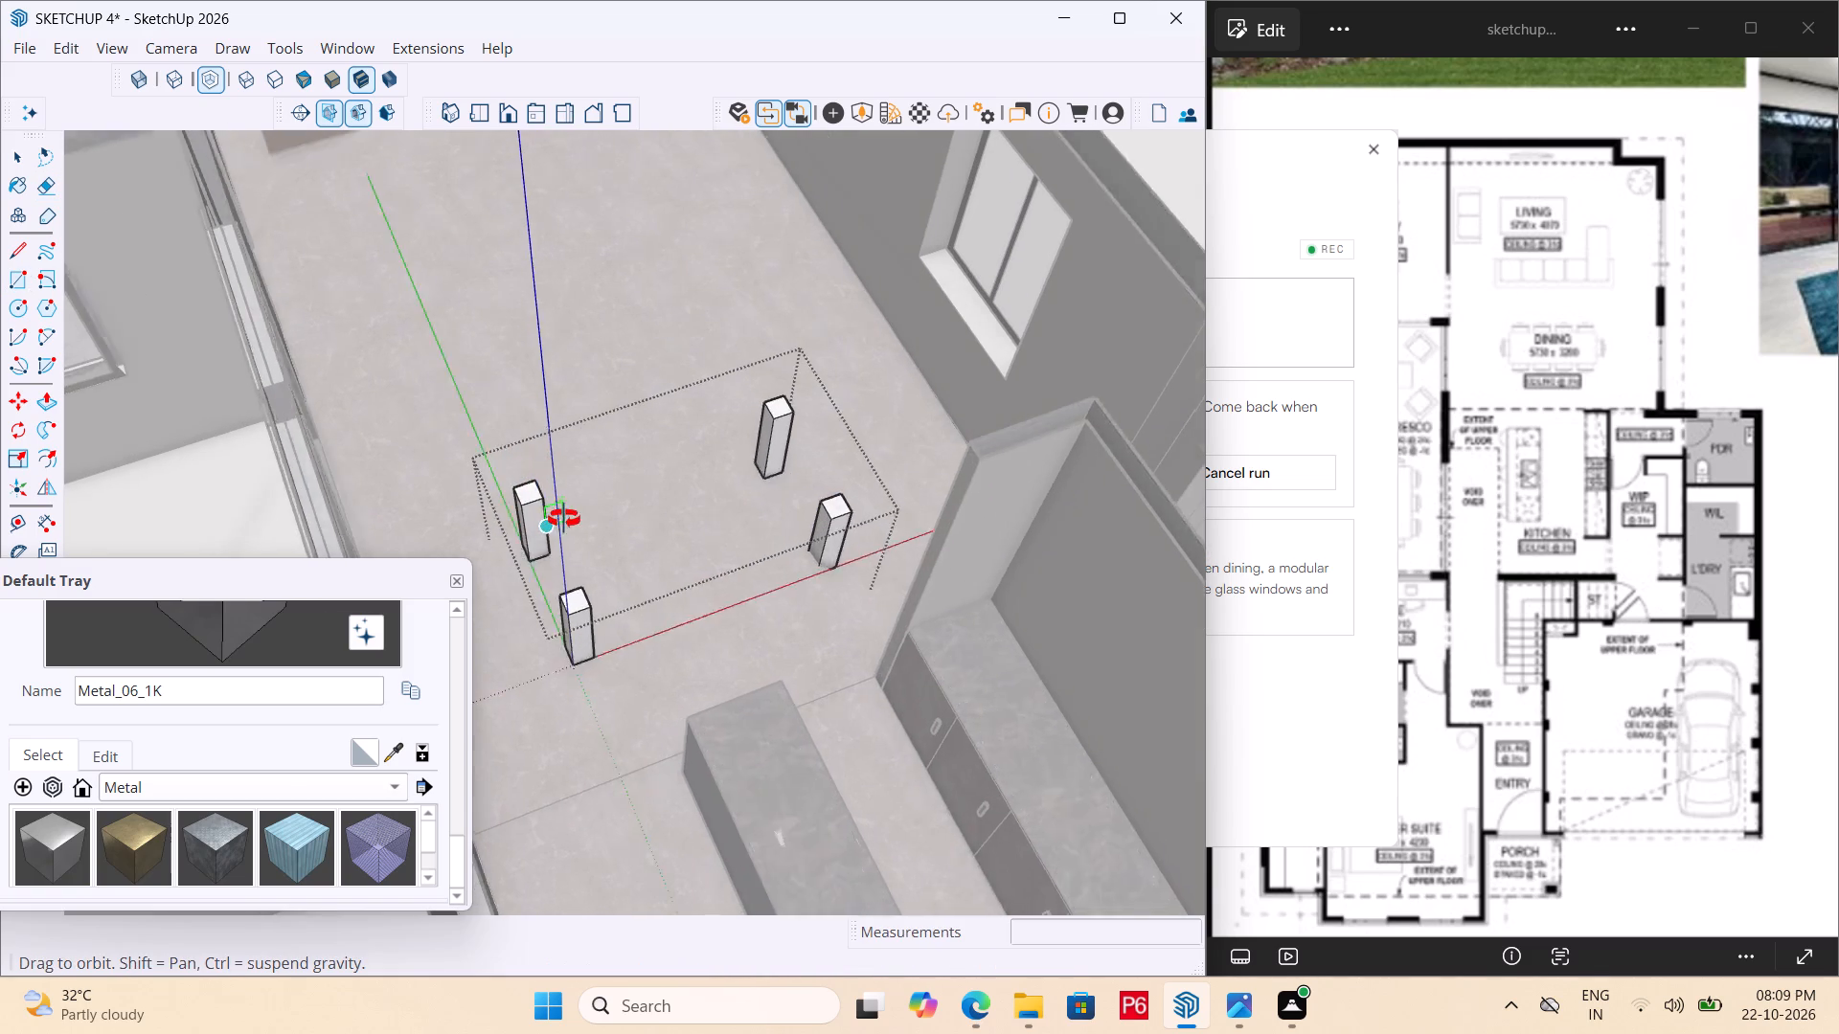
{"action": "middle_click_drag", "start_coordinate": [564, 519], "coordinate": [517, 550]}
{"action": "left_click", "coordinate": [500, 506]}
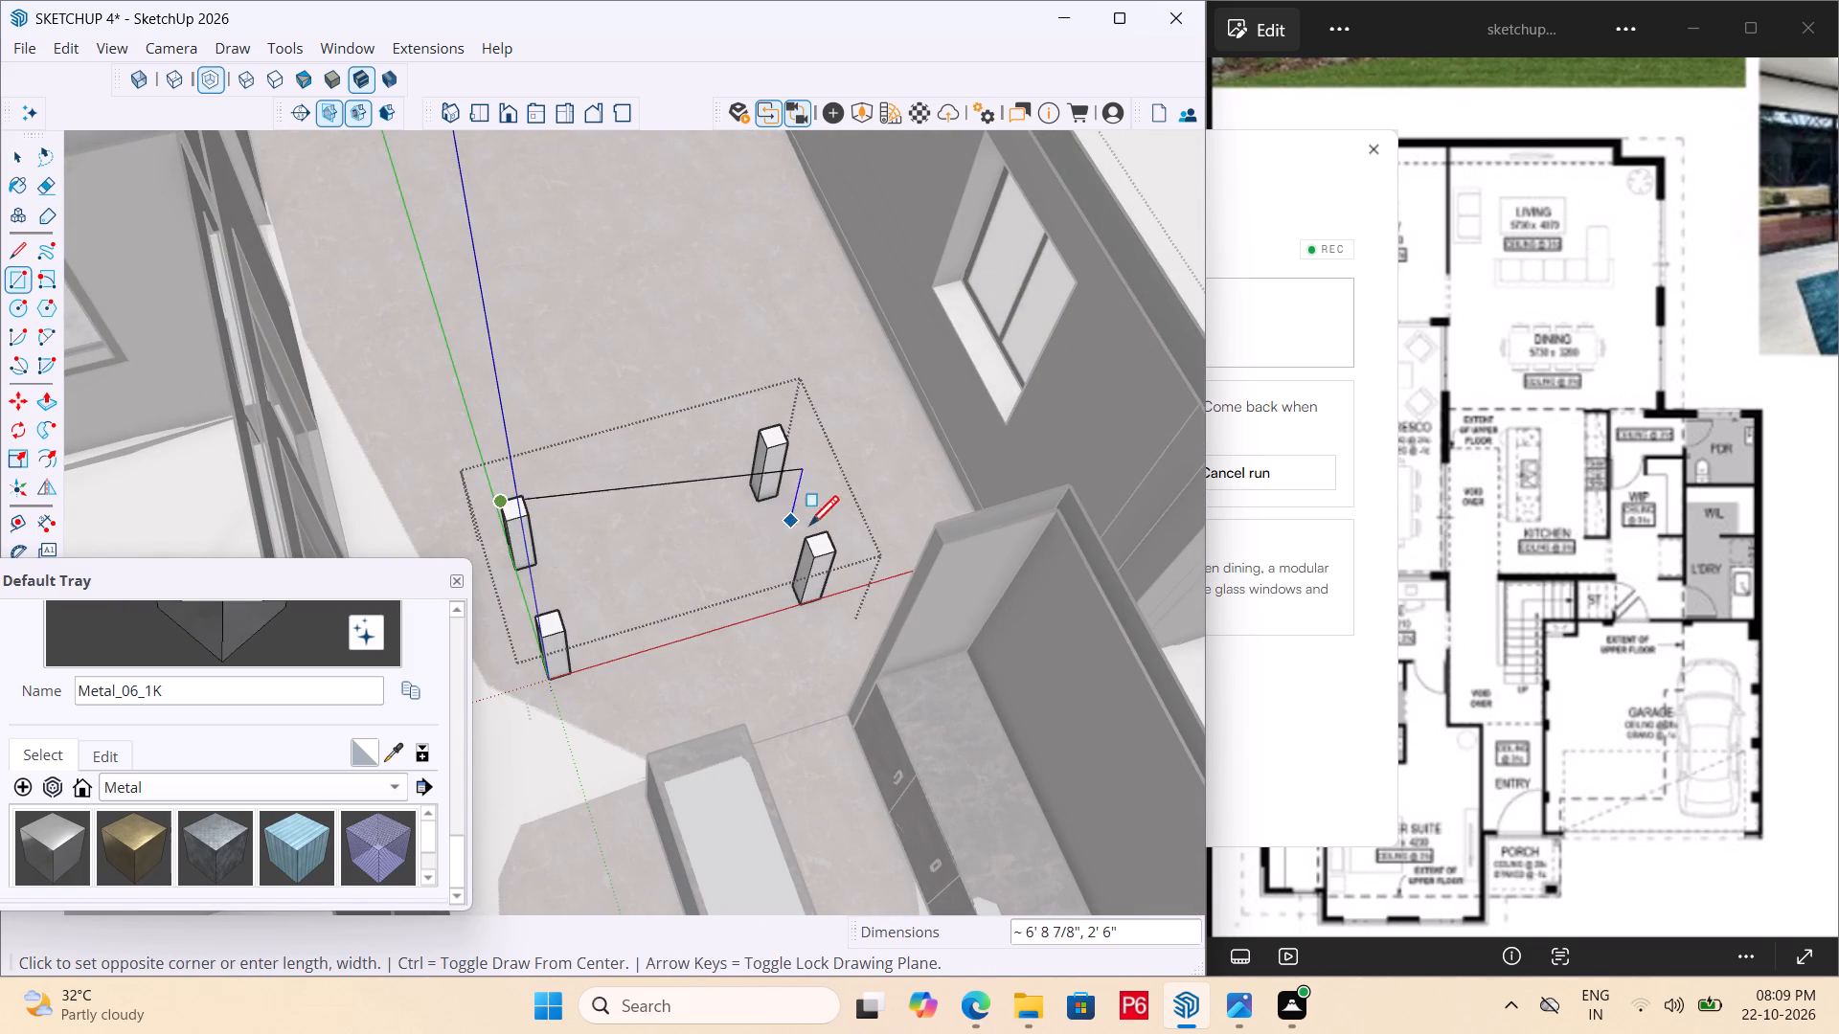
{"action": "left_click", "coordinate": [833, 548]}
{"action": "key", "text": "space"}
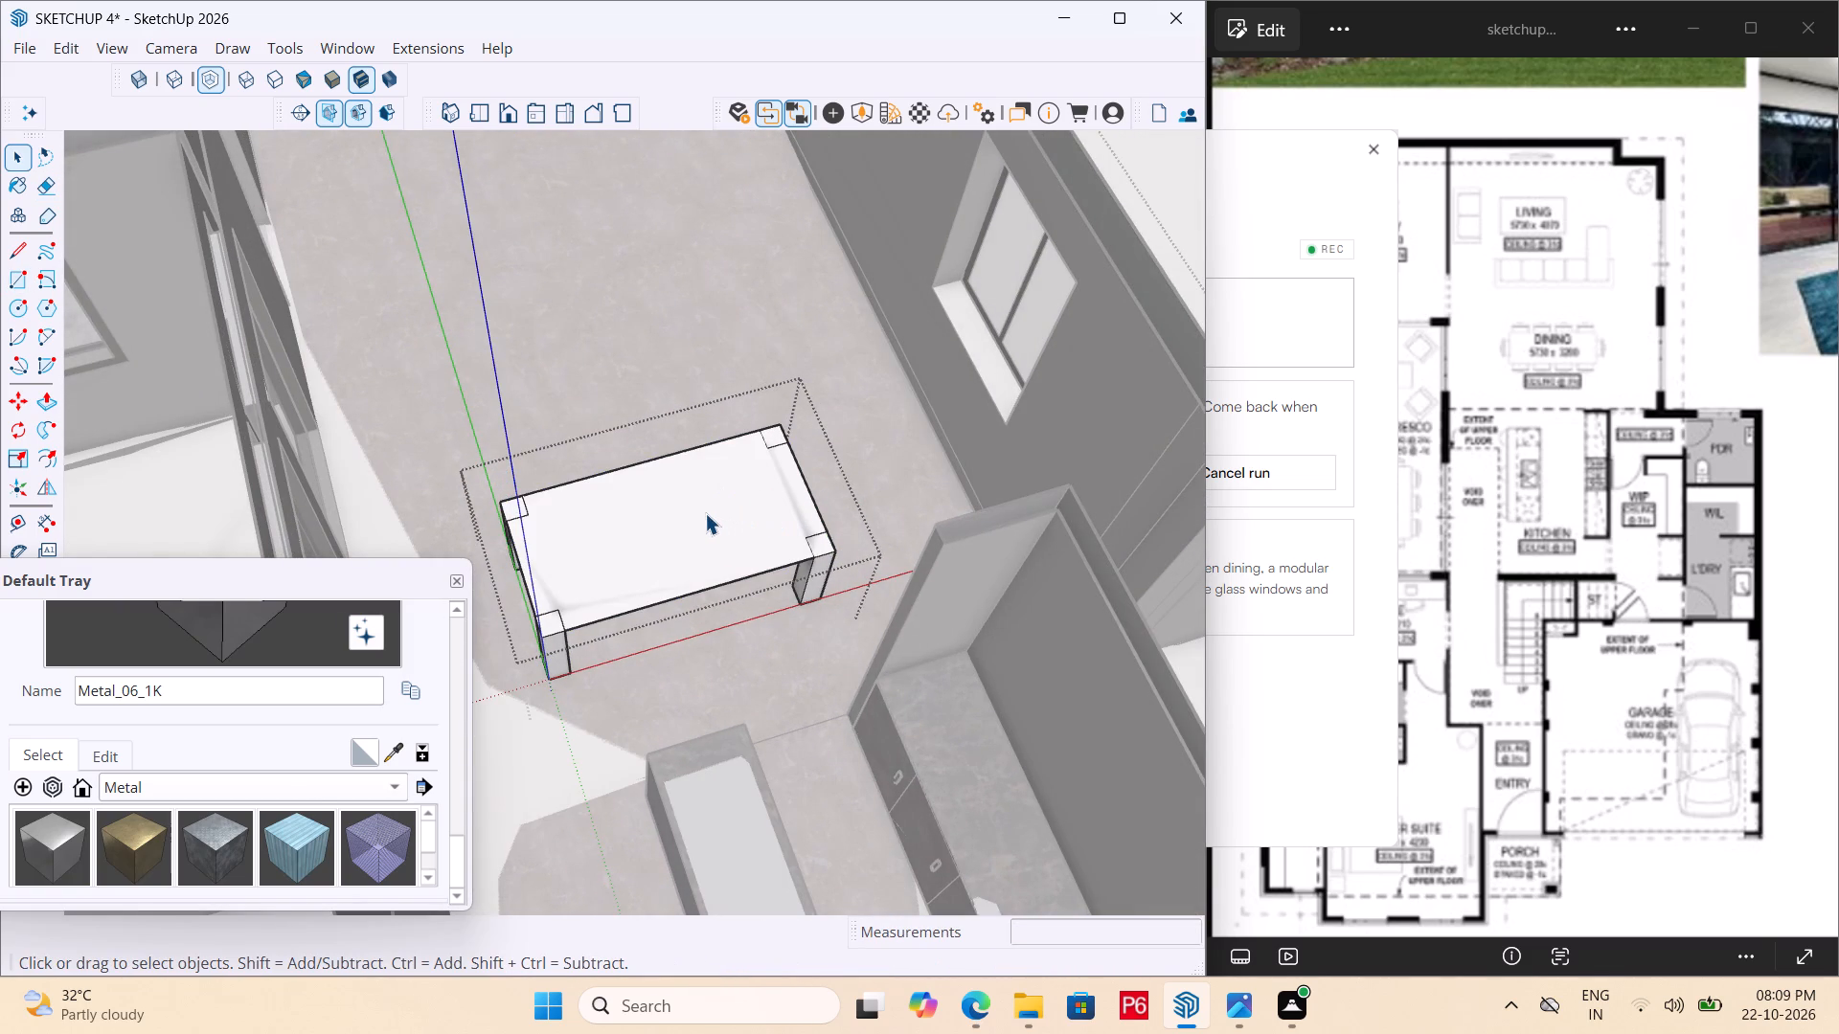
Make the new tabletop face and its edges a separate group inside the table group.
{"action": "double_click", "coordinate": [705, 513]}
{"action": "right_click", "coordinate": [705, 513]}
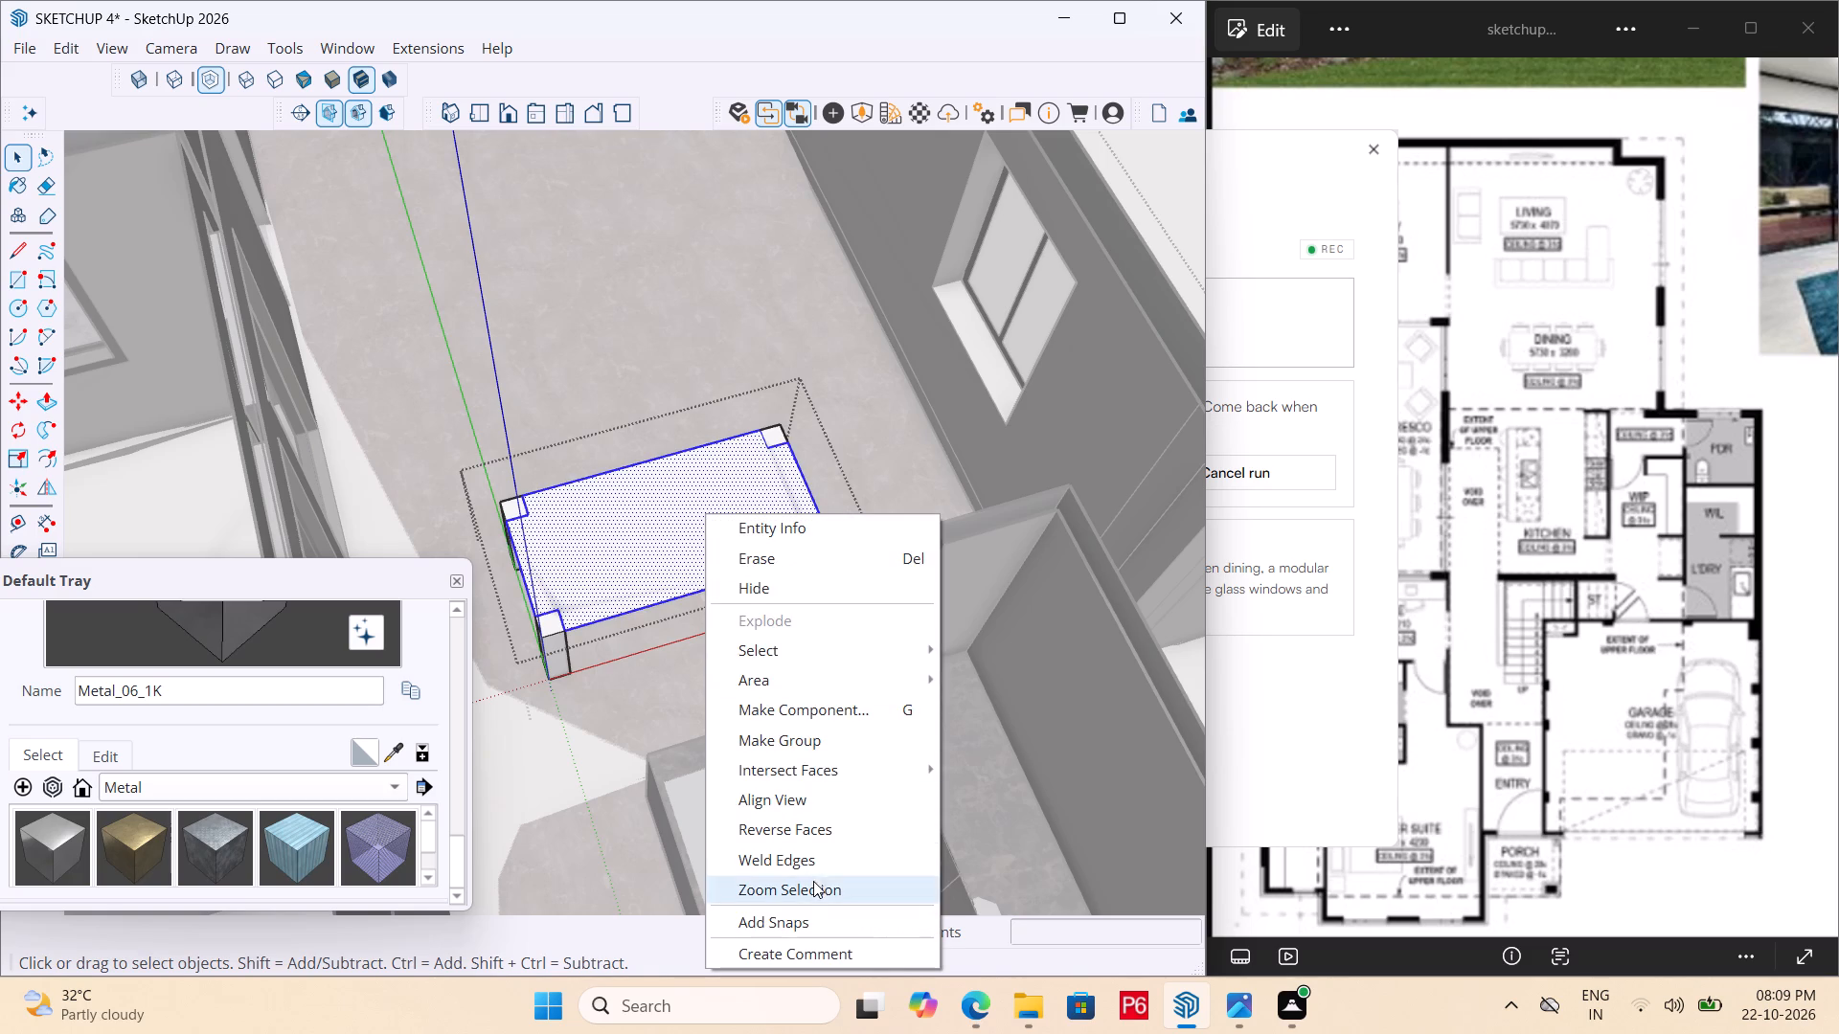
{"action": "left_click", "coordinate": [845, 739]}
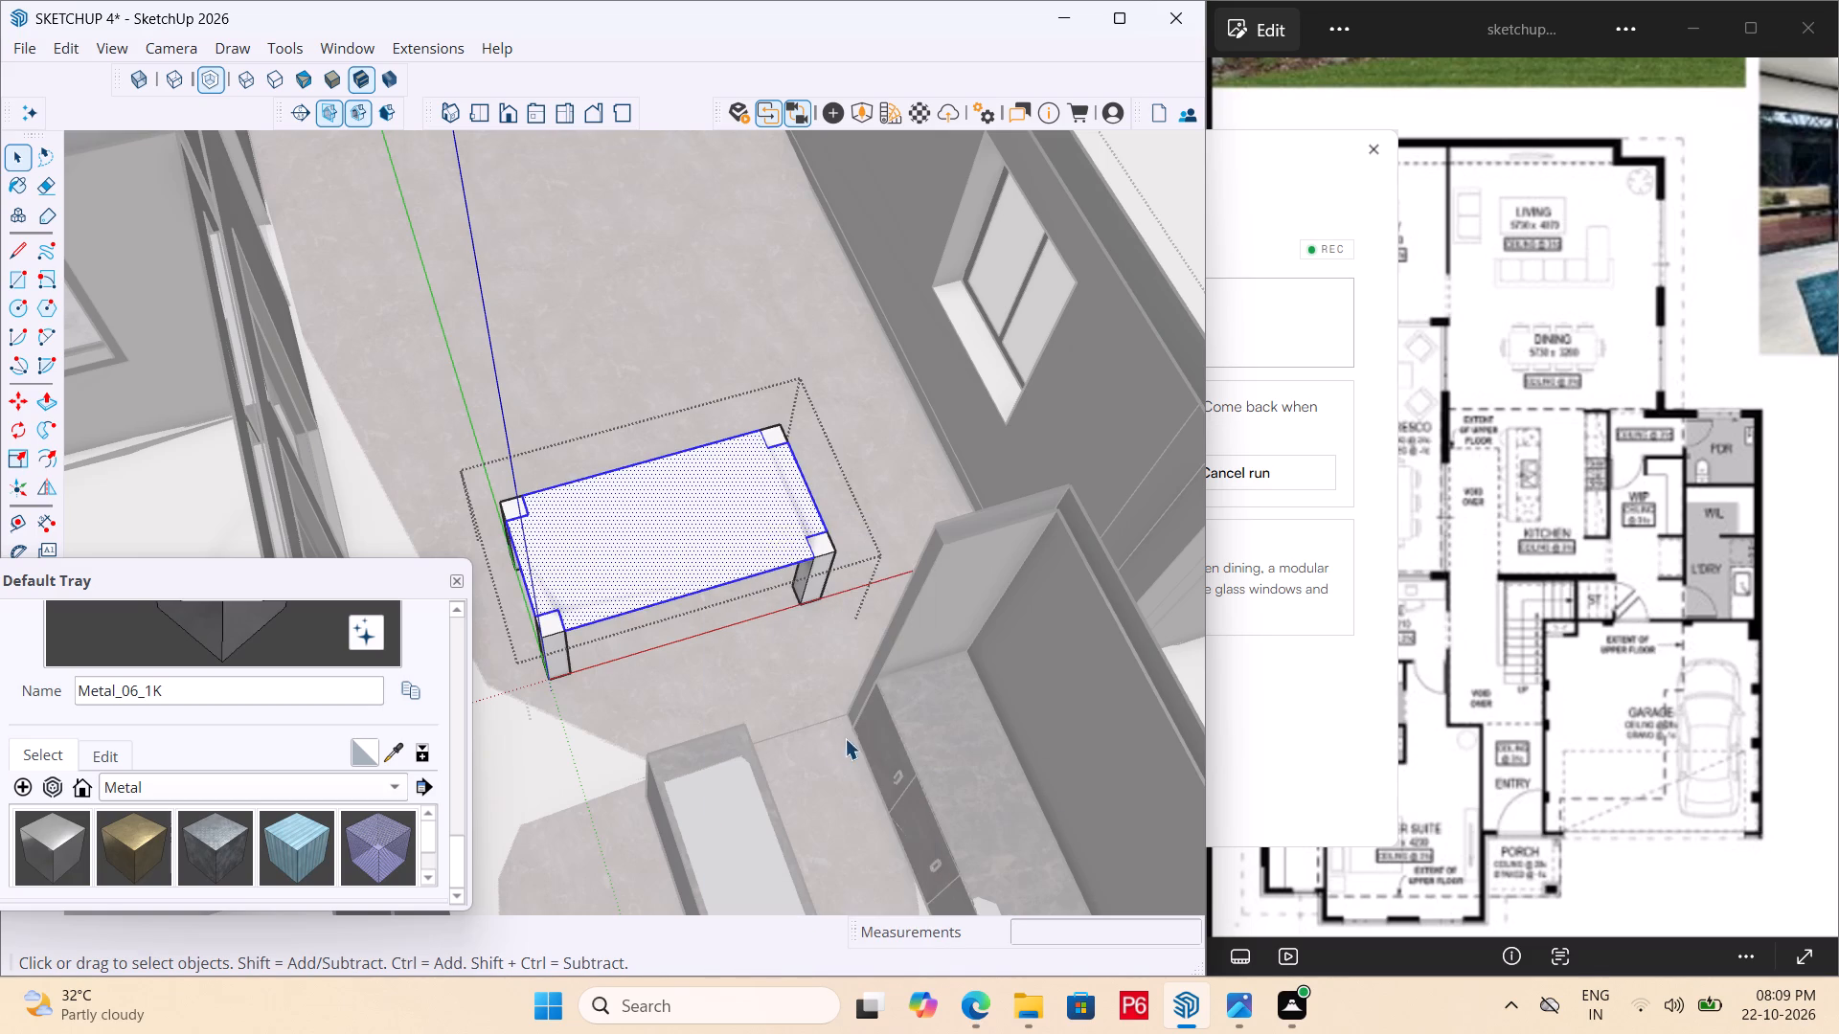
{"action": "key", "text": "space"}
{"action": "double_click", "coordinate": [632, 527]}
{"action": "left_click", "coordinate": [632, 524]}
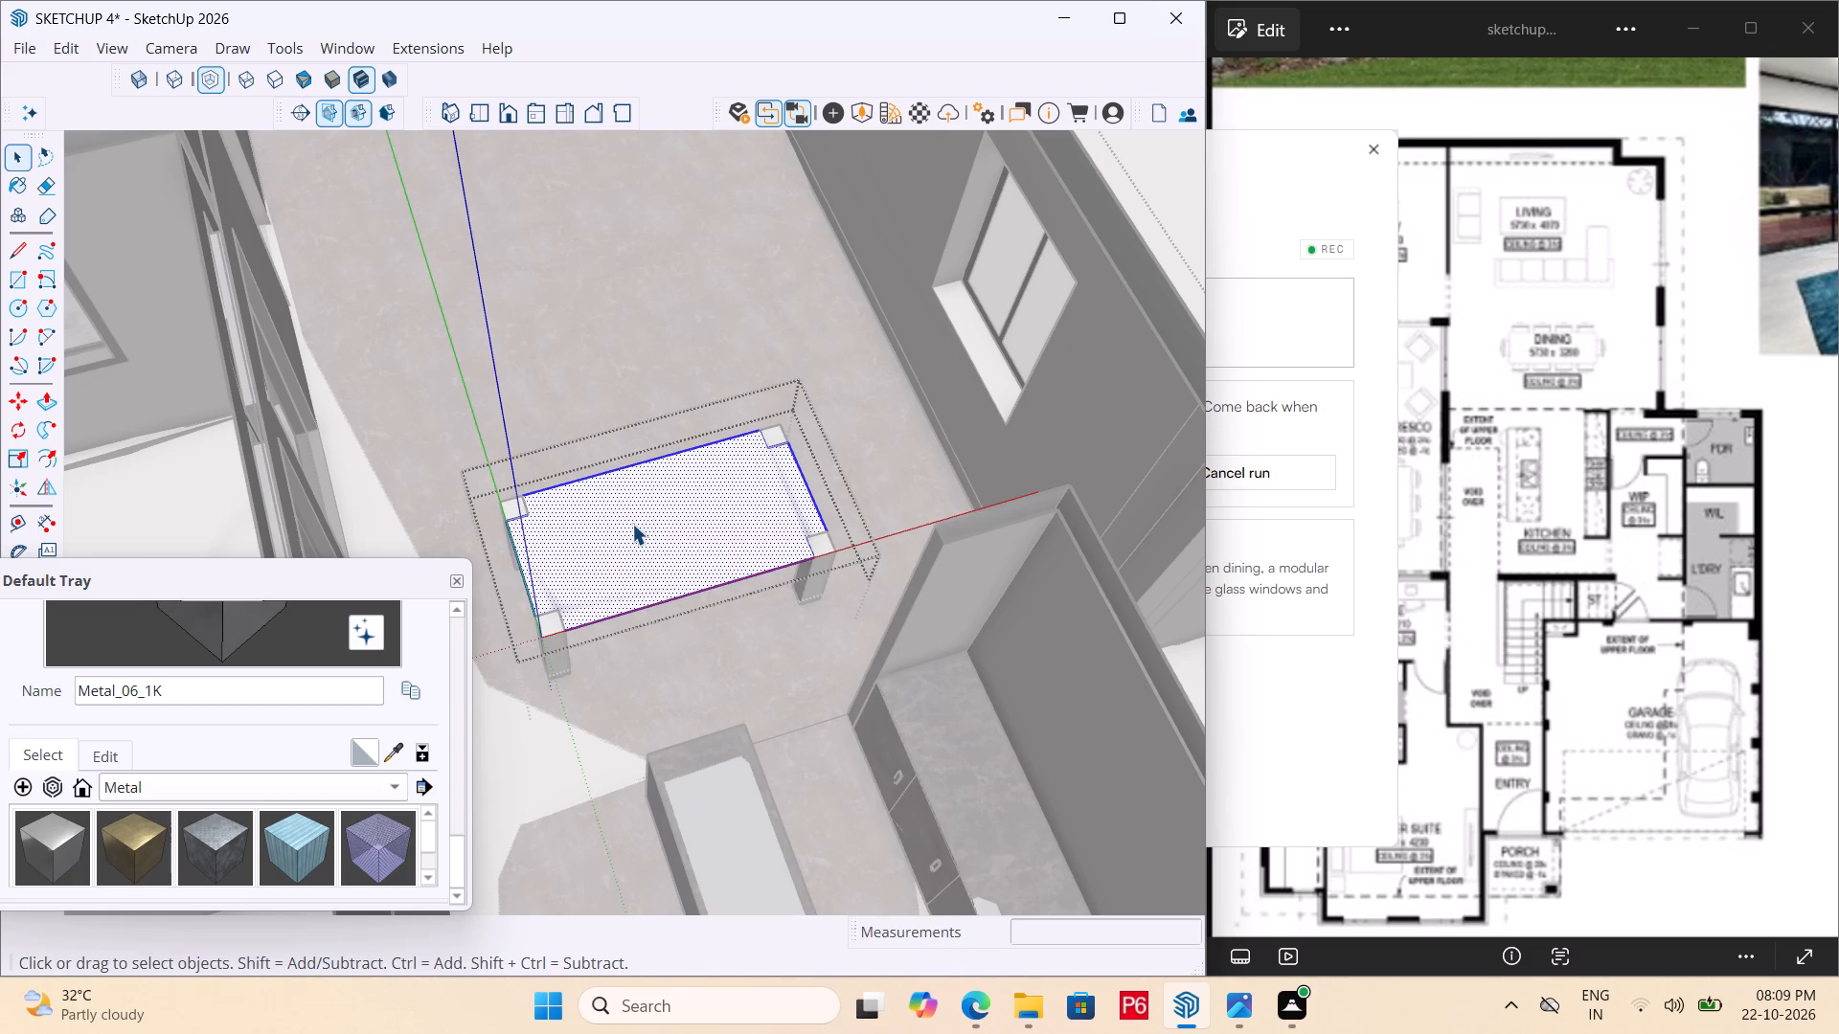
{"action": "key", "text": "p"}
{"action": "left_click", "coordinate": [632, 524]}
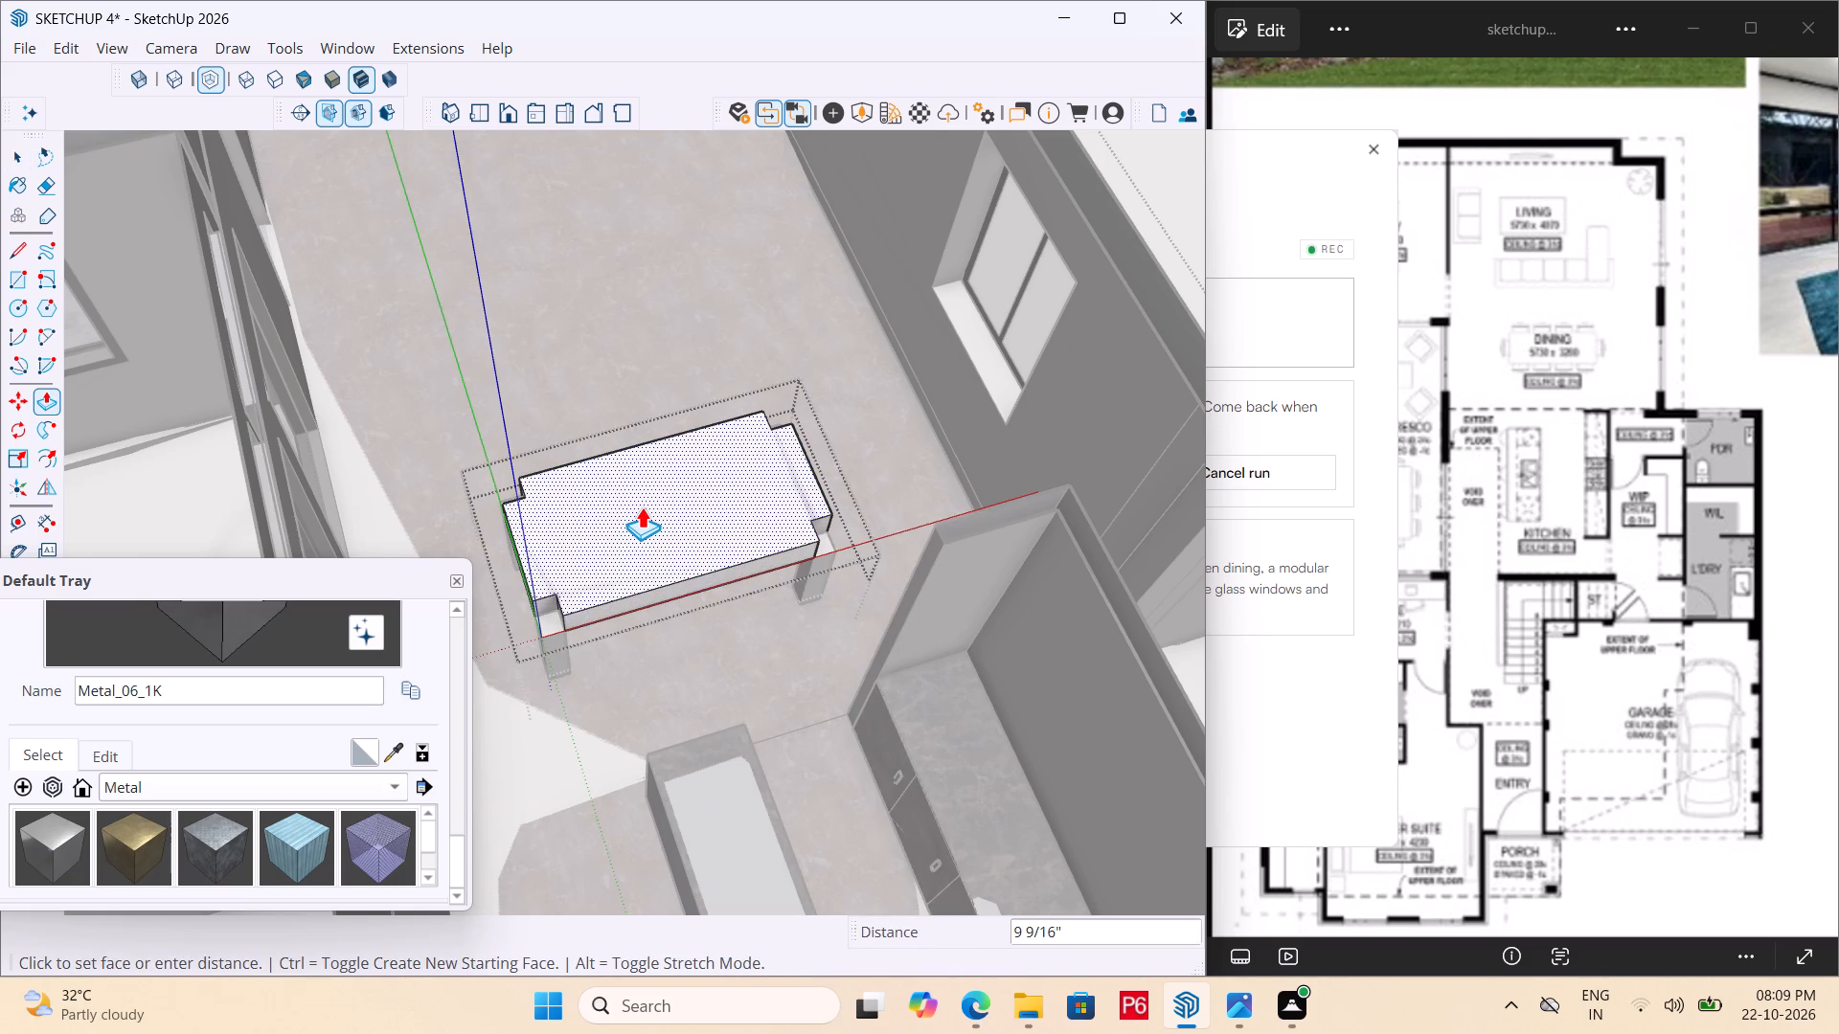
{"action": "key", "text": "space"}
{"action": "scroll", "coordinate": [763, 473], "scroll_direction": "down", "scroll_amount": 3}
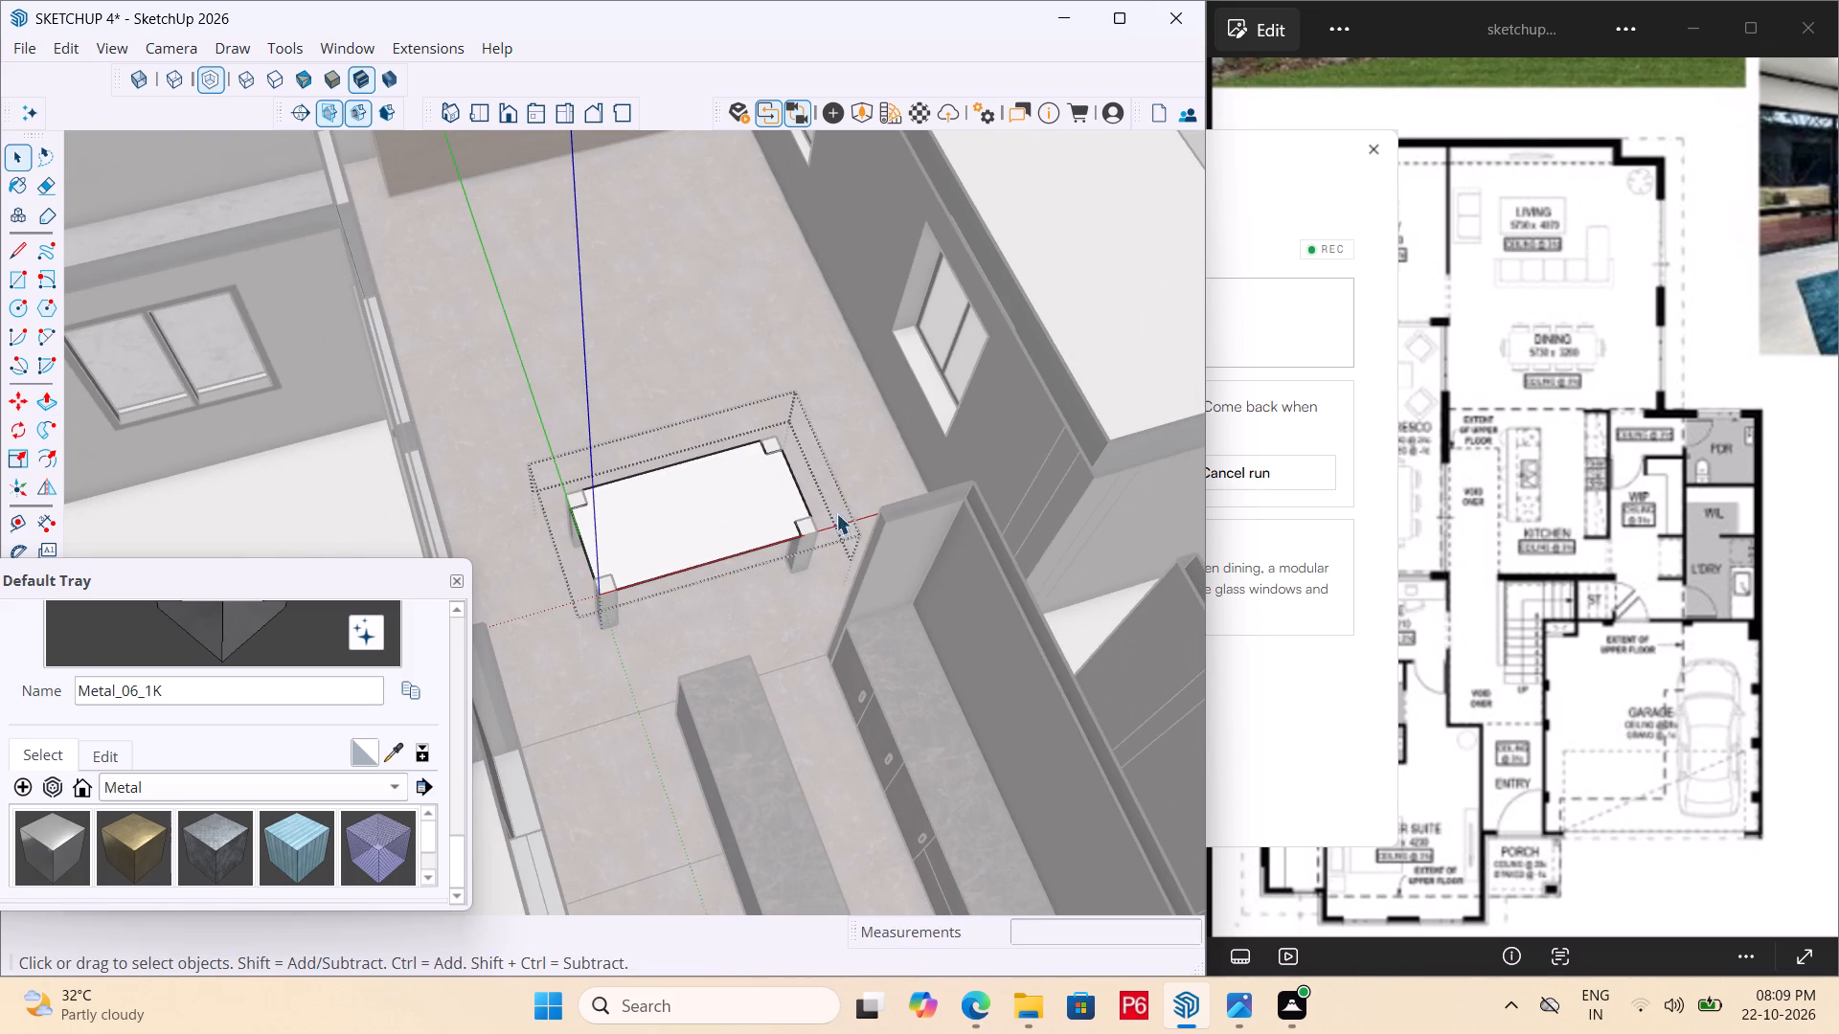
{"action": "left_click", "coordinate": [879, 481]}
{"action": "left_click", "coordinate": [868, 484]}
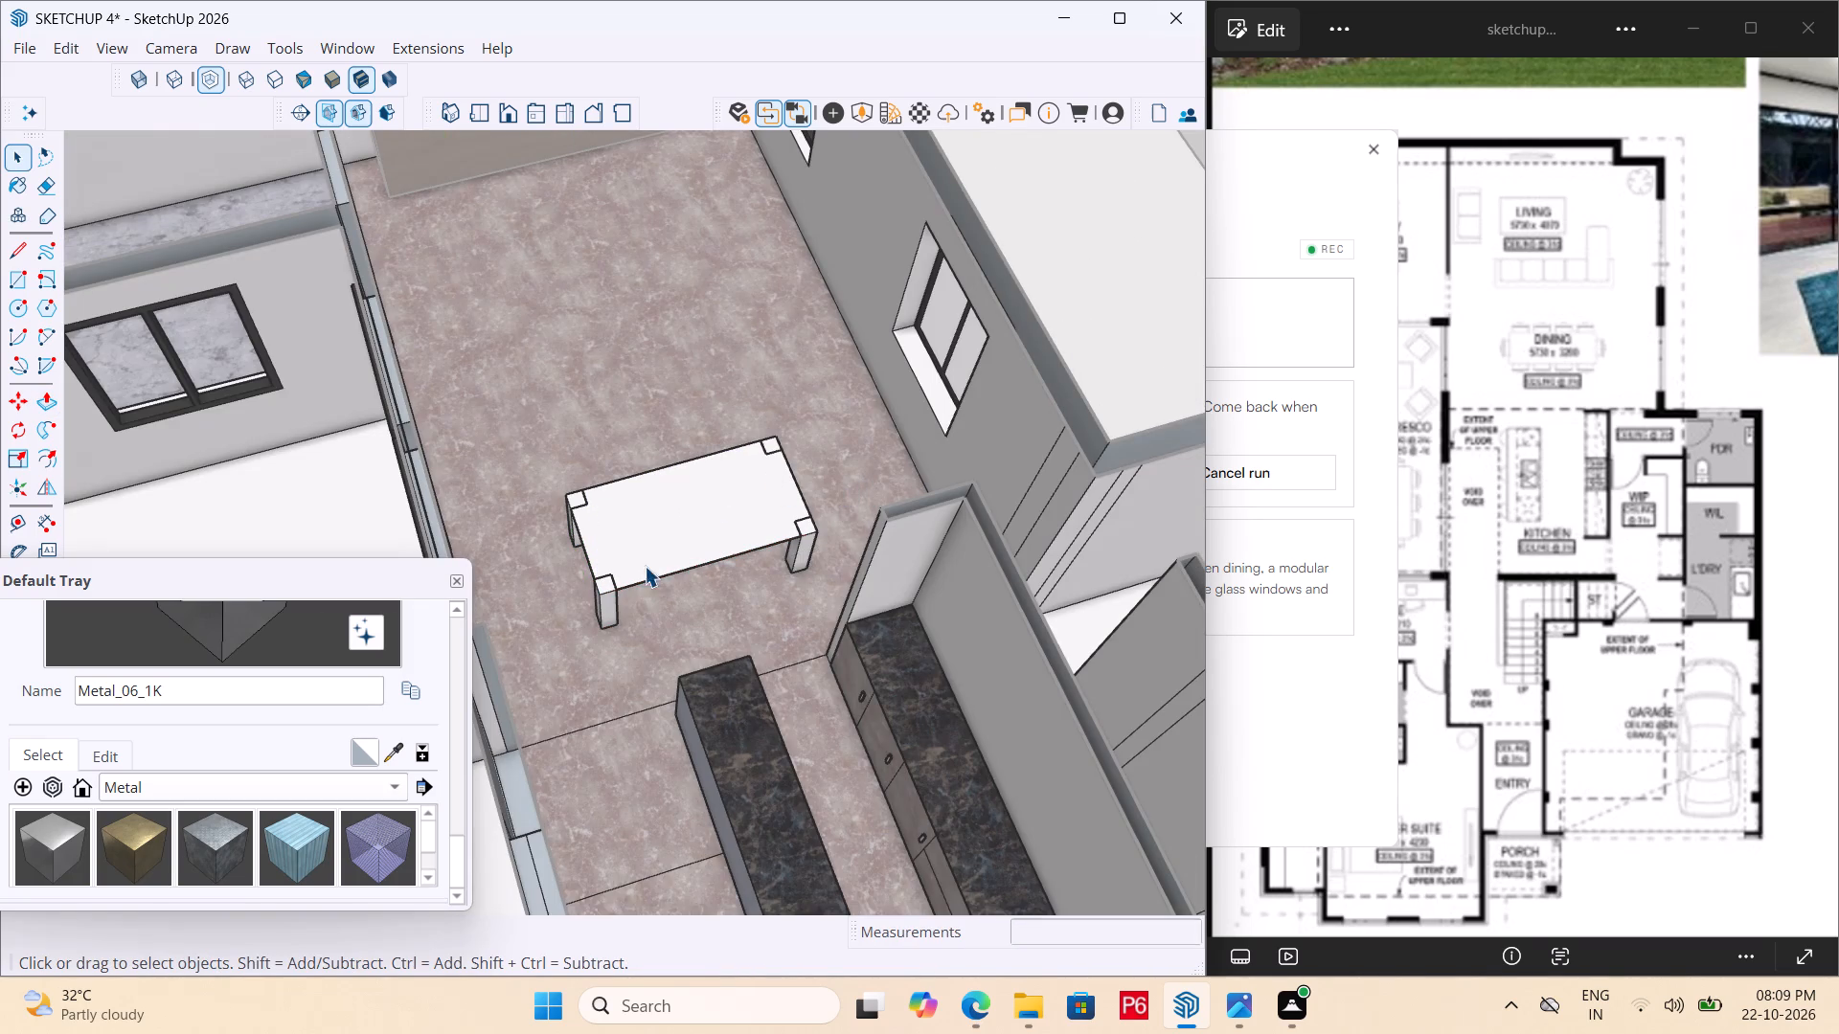
Reopen the table group, select the near leg and look through the material collections for a finish for the legs.
{"action": "scroll", "coordinate": [625, 603], "scroll_direction": "up", "scroll_amount": 5}
{"action": "middle_click_drag", "start_coordinate": [584, 604], "coordinate": [544, 534]}
{"action": "left_click", "coordinate": [595, 601]}
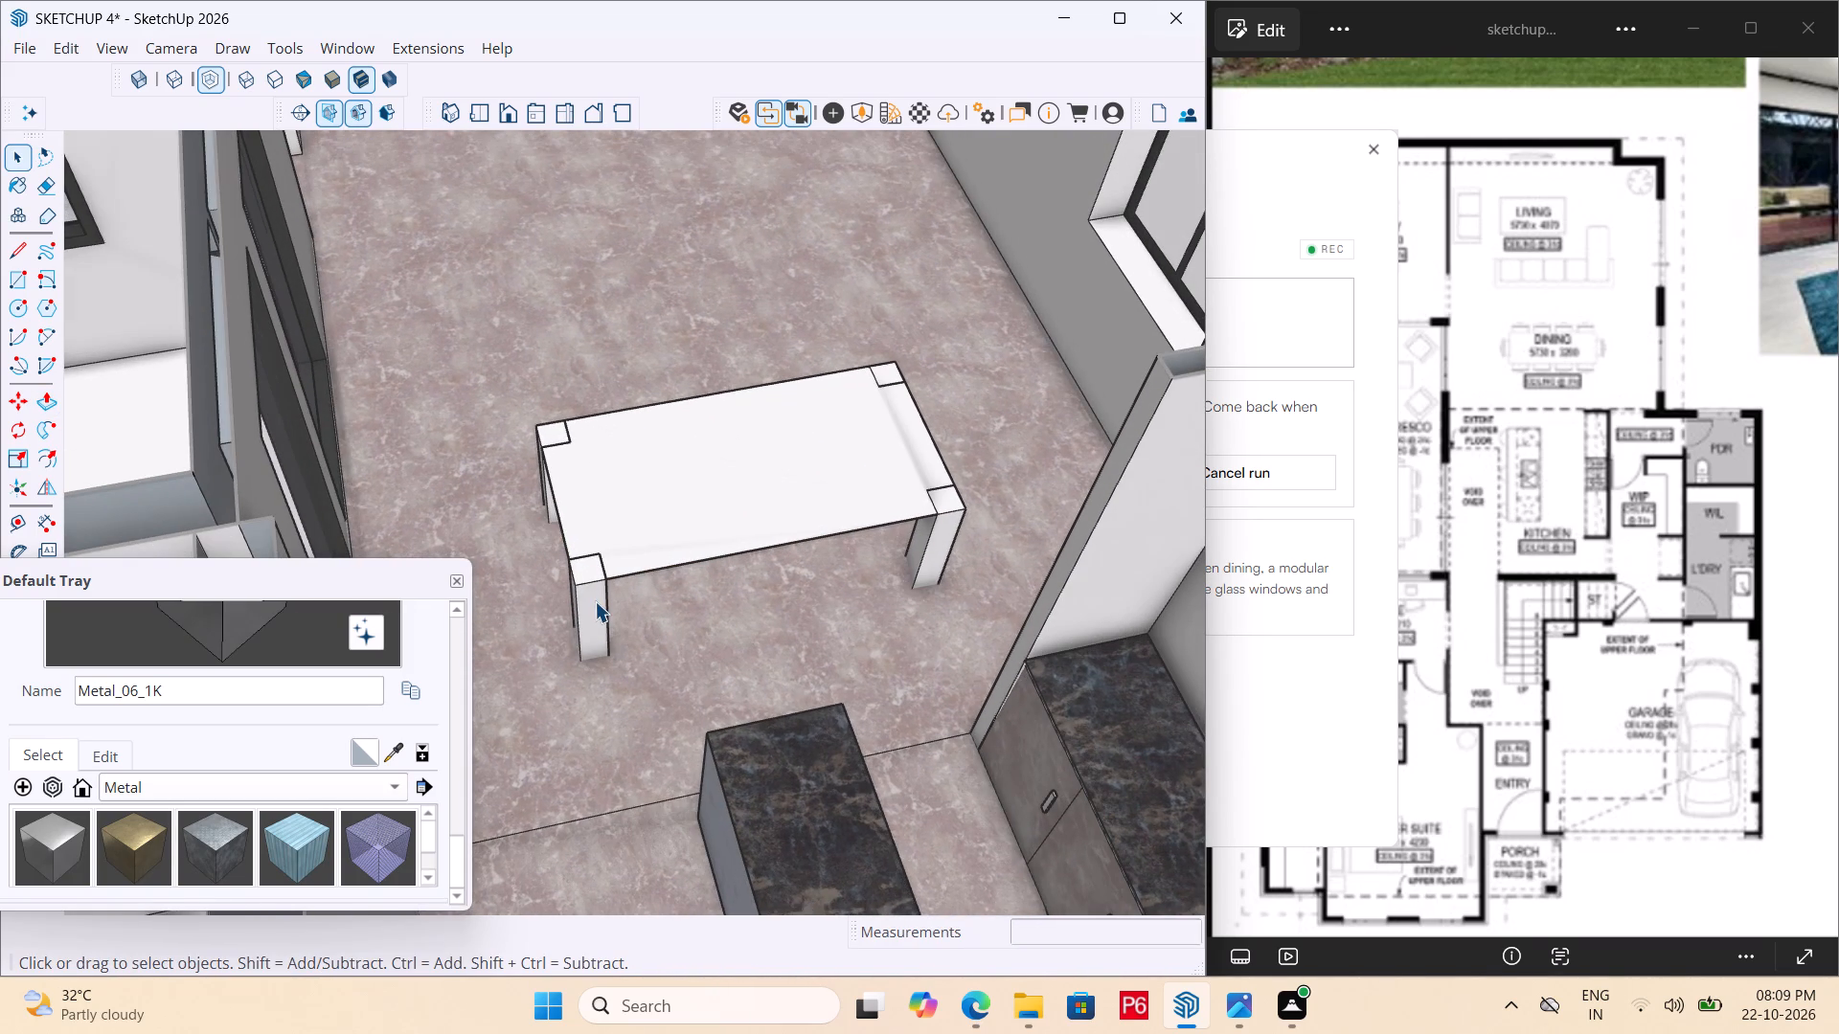
{"action": "double_click", "coordinate": [595, 601]}
{"action": "left_click", "coordinate": [591, 596]}
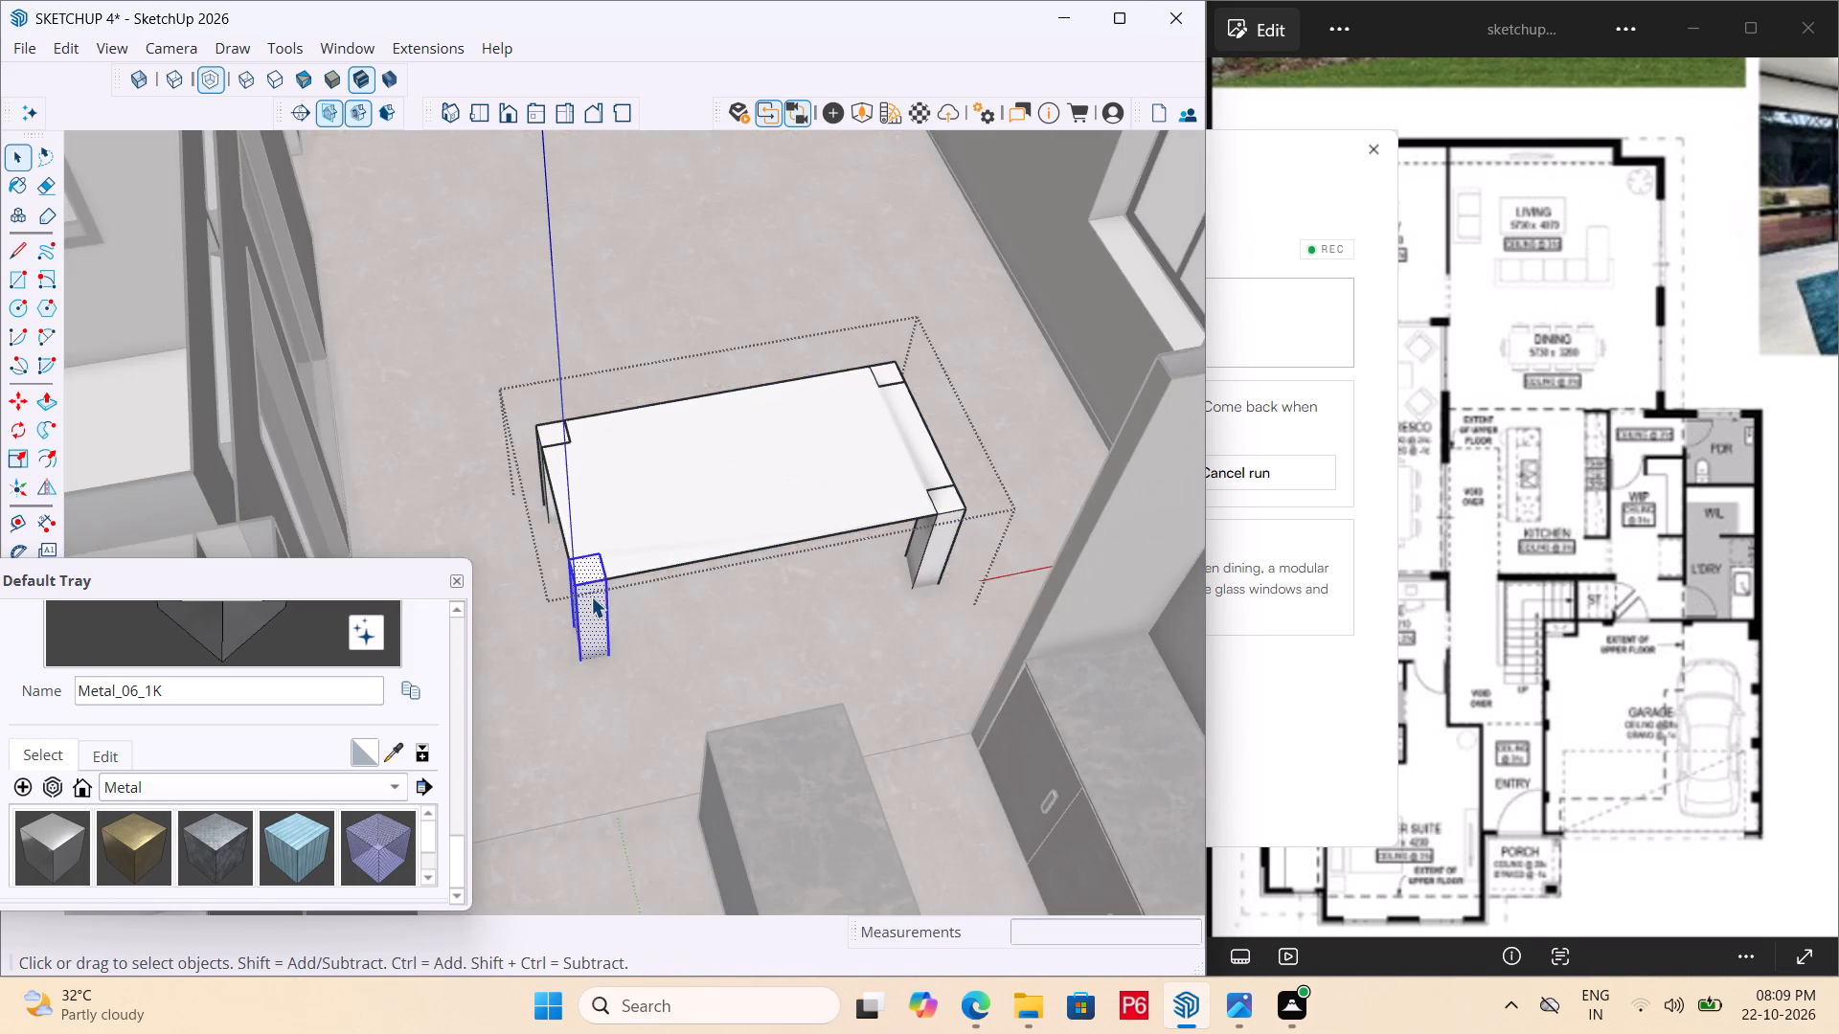
{"action": "left_click", "coordinate": [270, 794]}
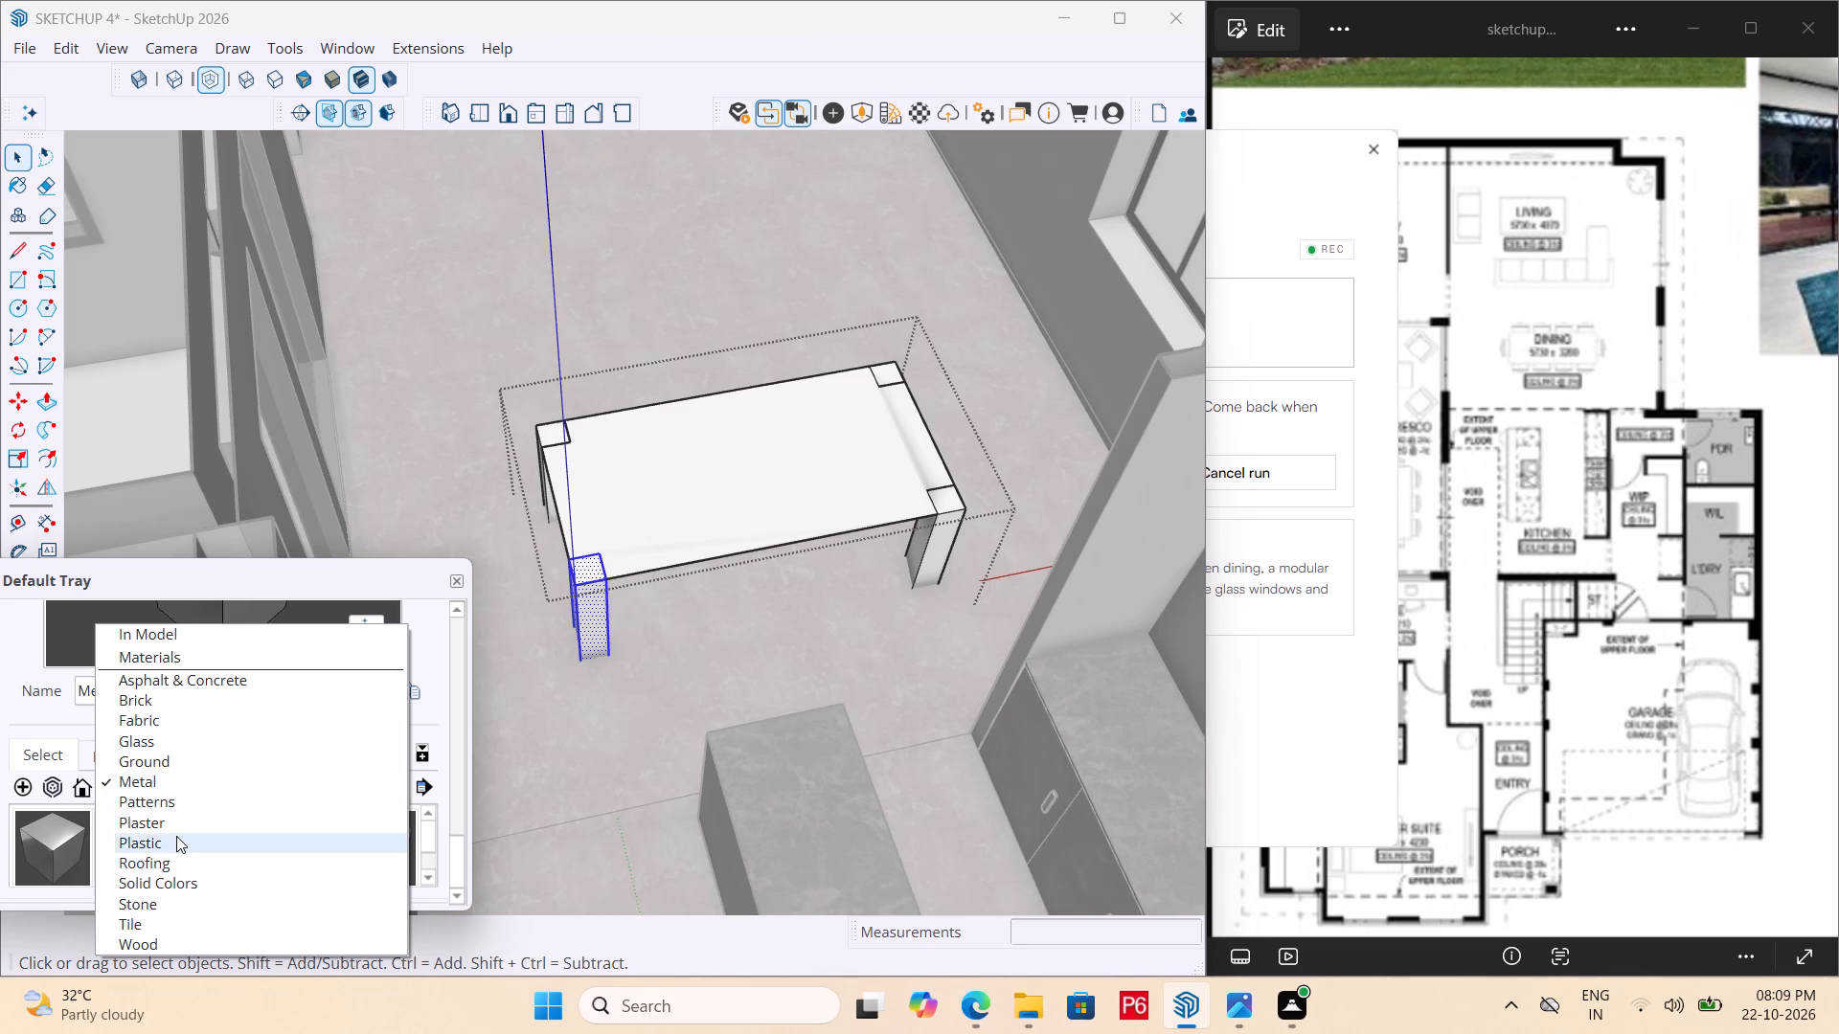
{"action": "left_click", "coordinate": [209, 707]}
{"action": "left_click", "coordinate": [168, 782]}
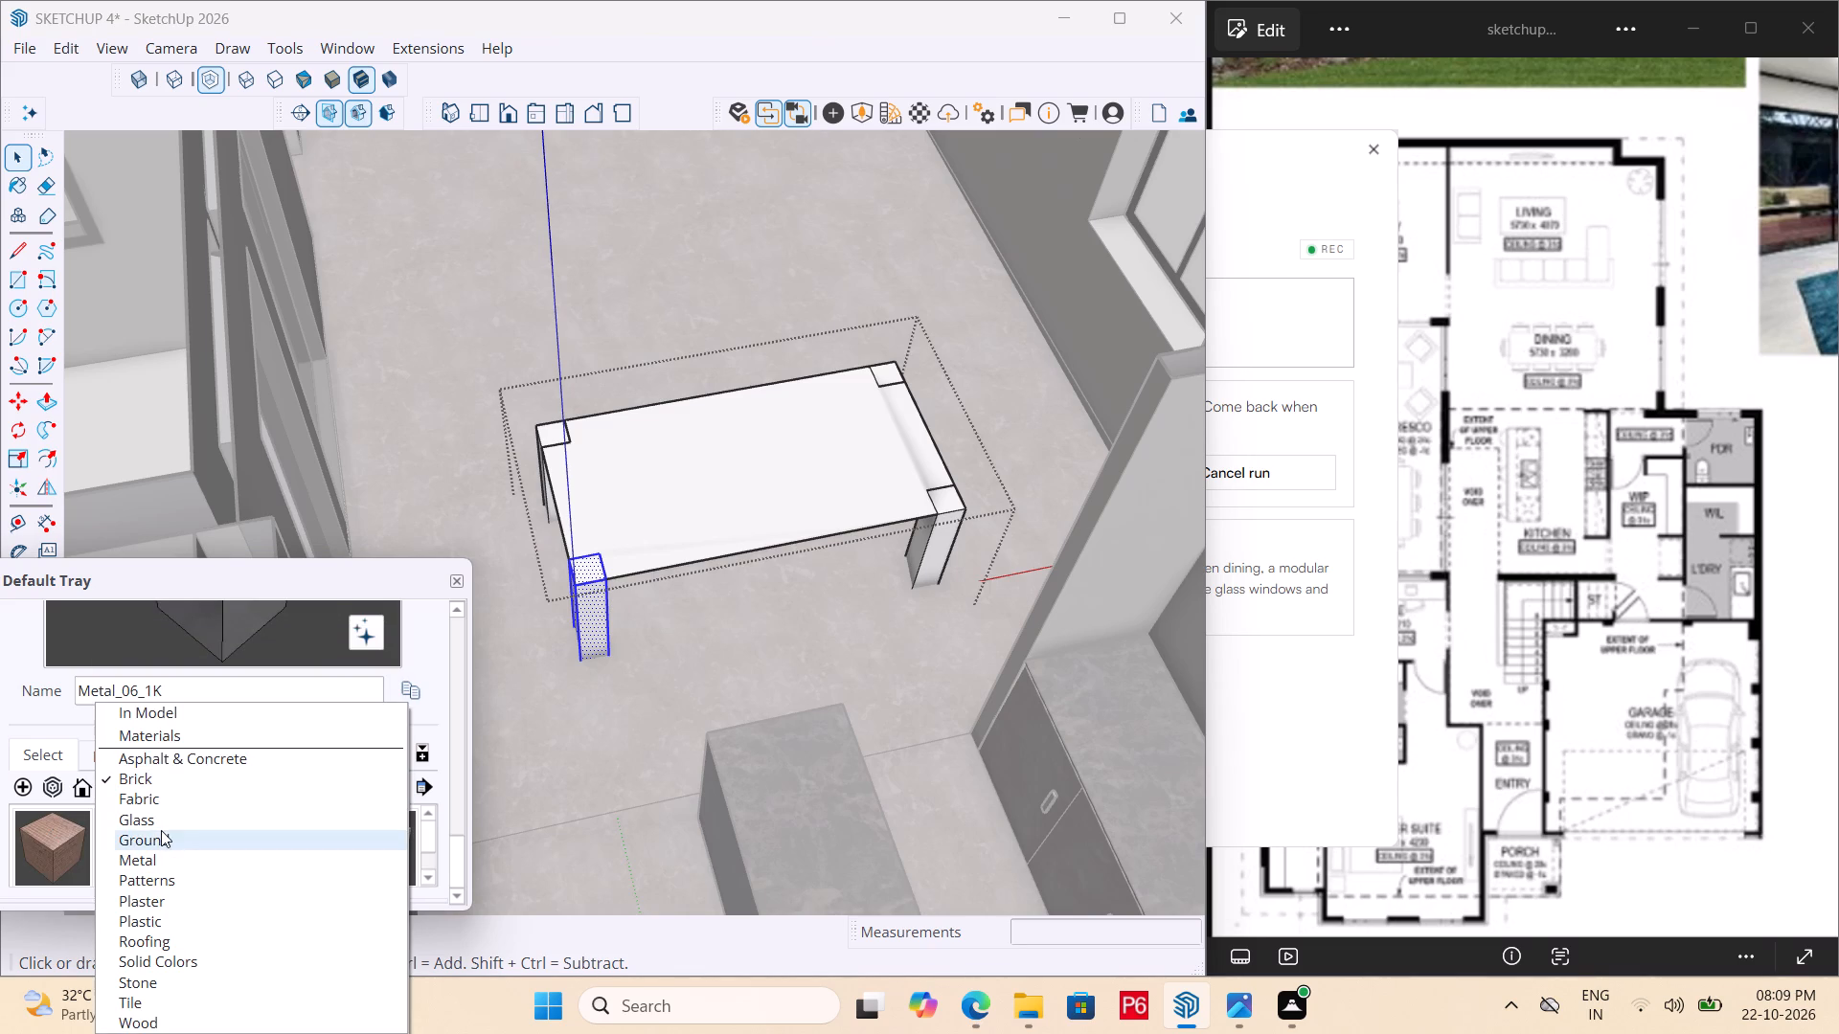
{"action": "left_click", "coordinate": [162, 842]}
{"action": "left_click", "coordinate": [190, 797]}
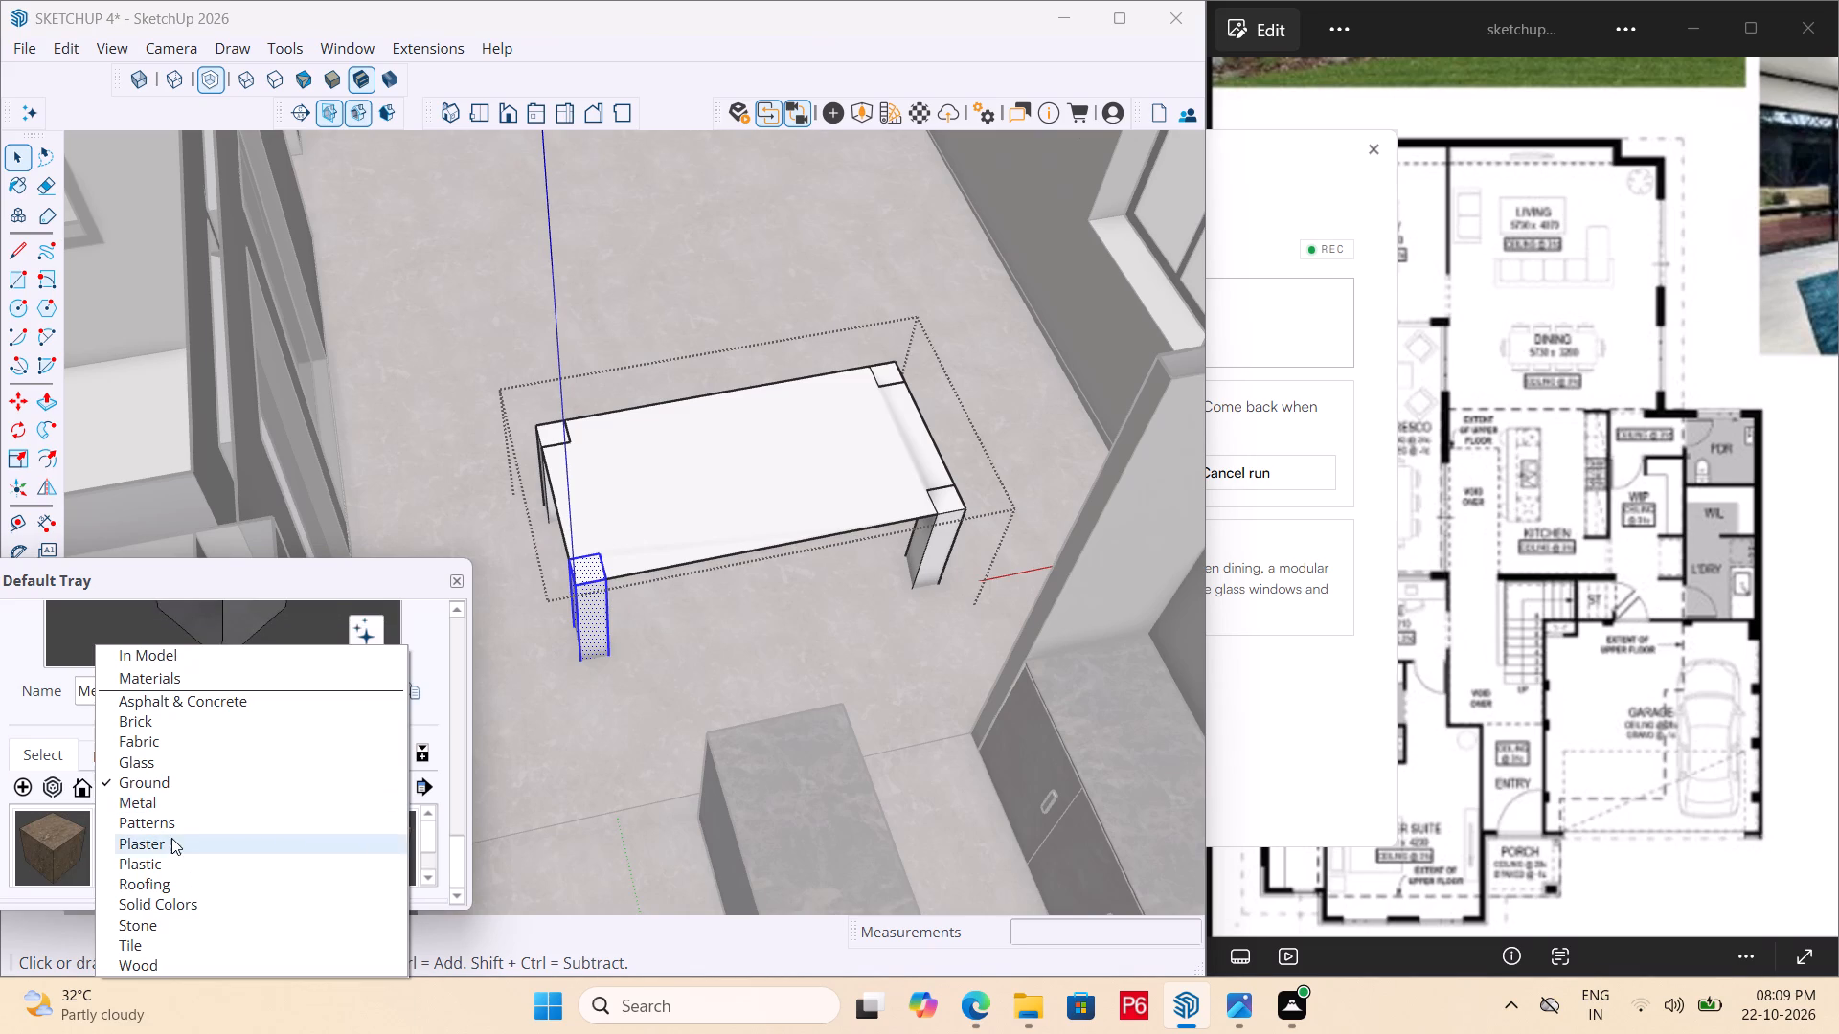
{"action": "left_click", "coordinate": [170, 843]}
{"action": "left_click", "coordinate": [193, 791]}
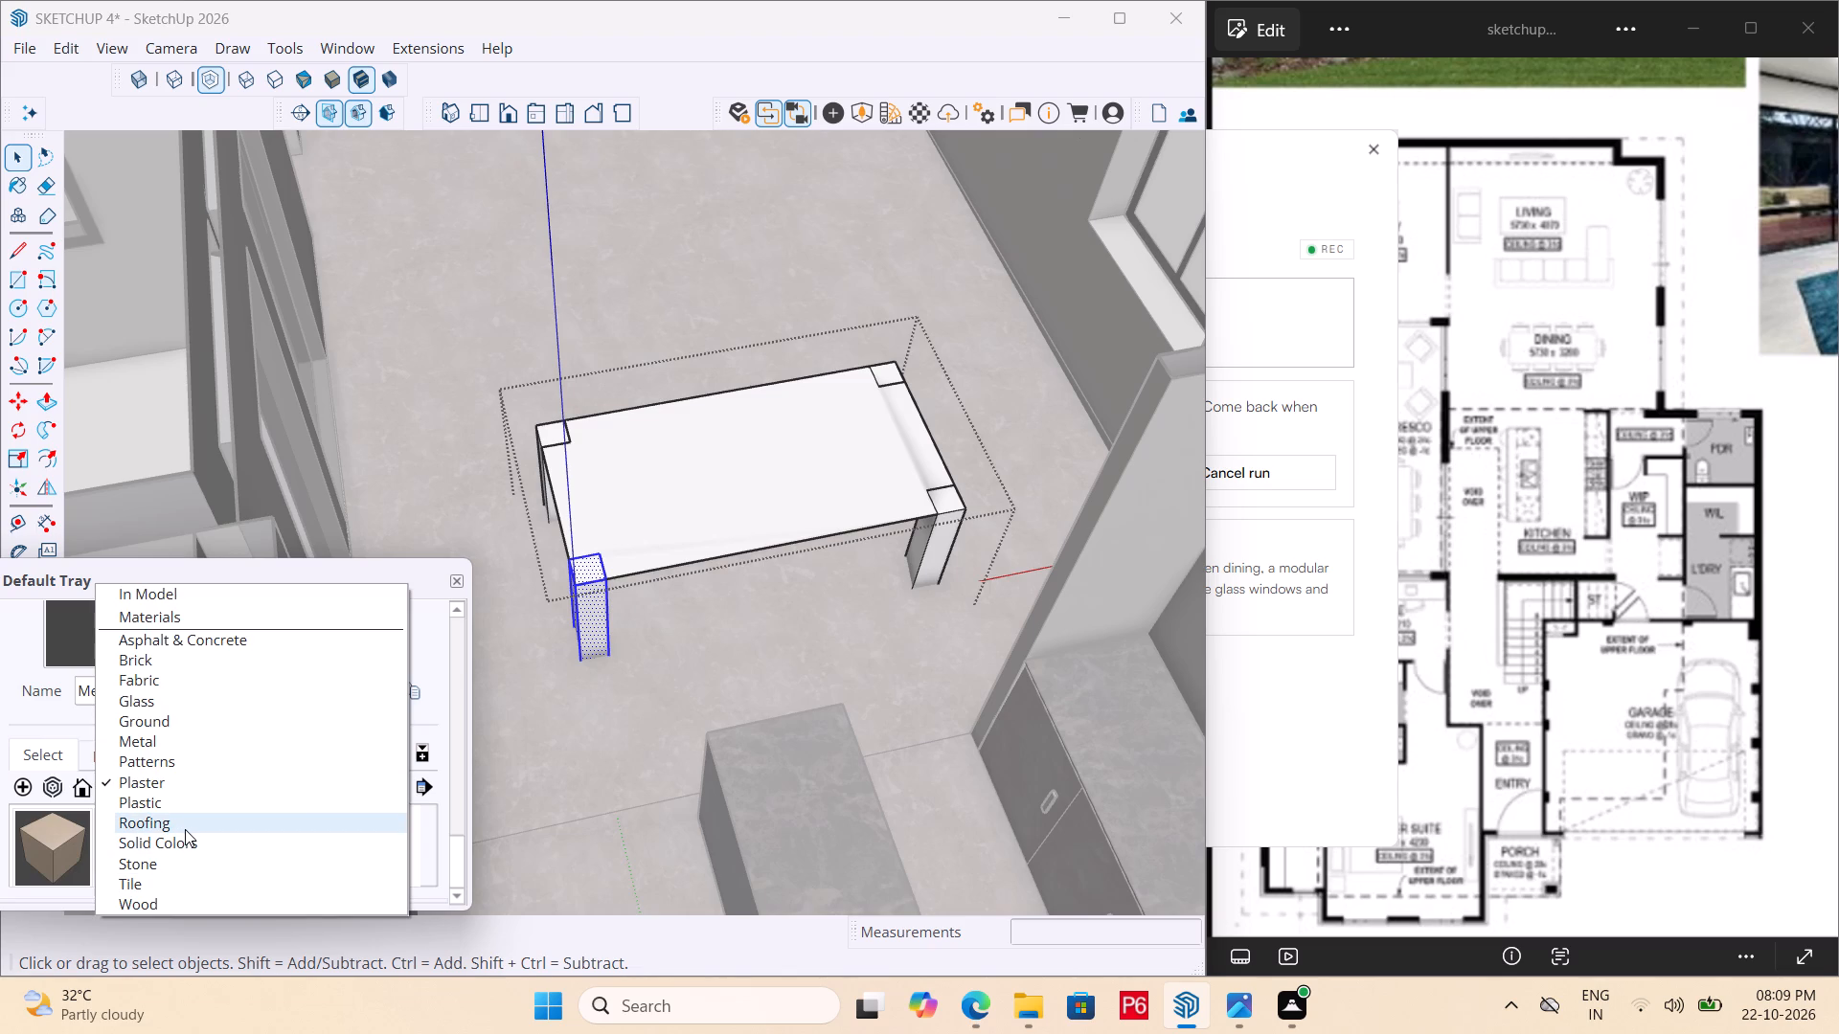
{"action": "left_click", "coordinate": [238, 769]}
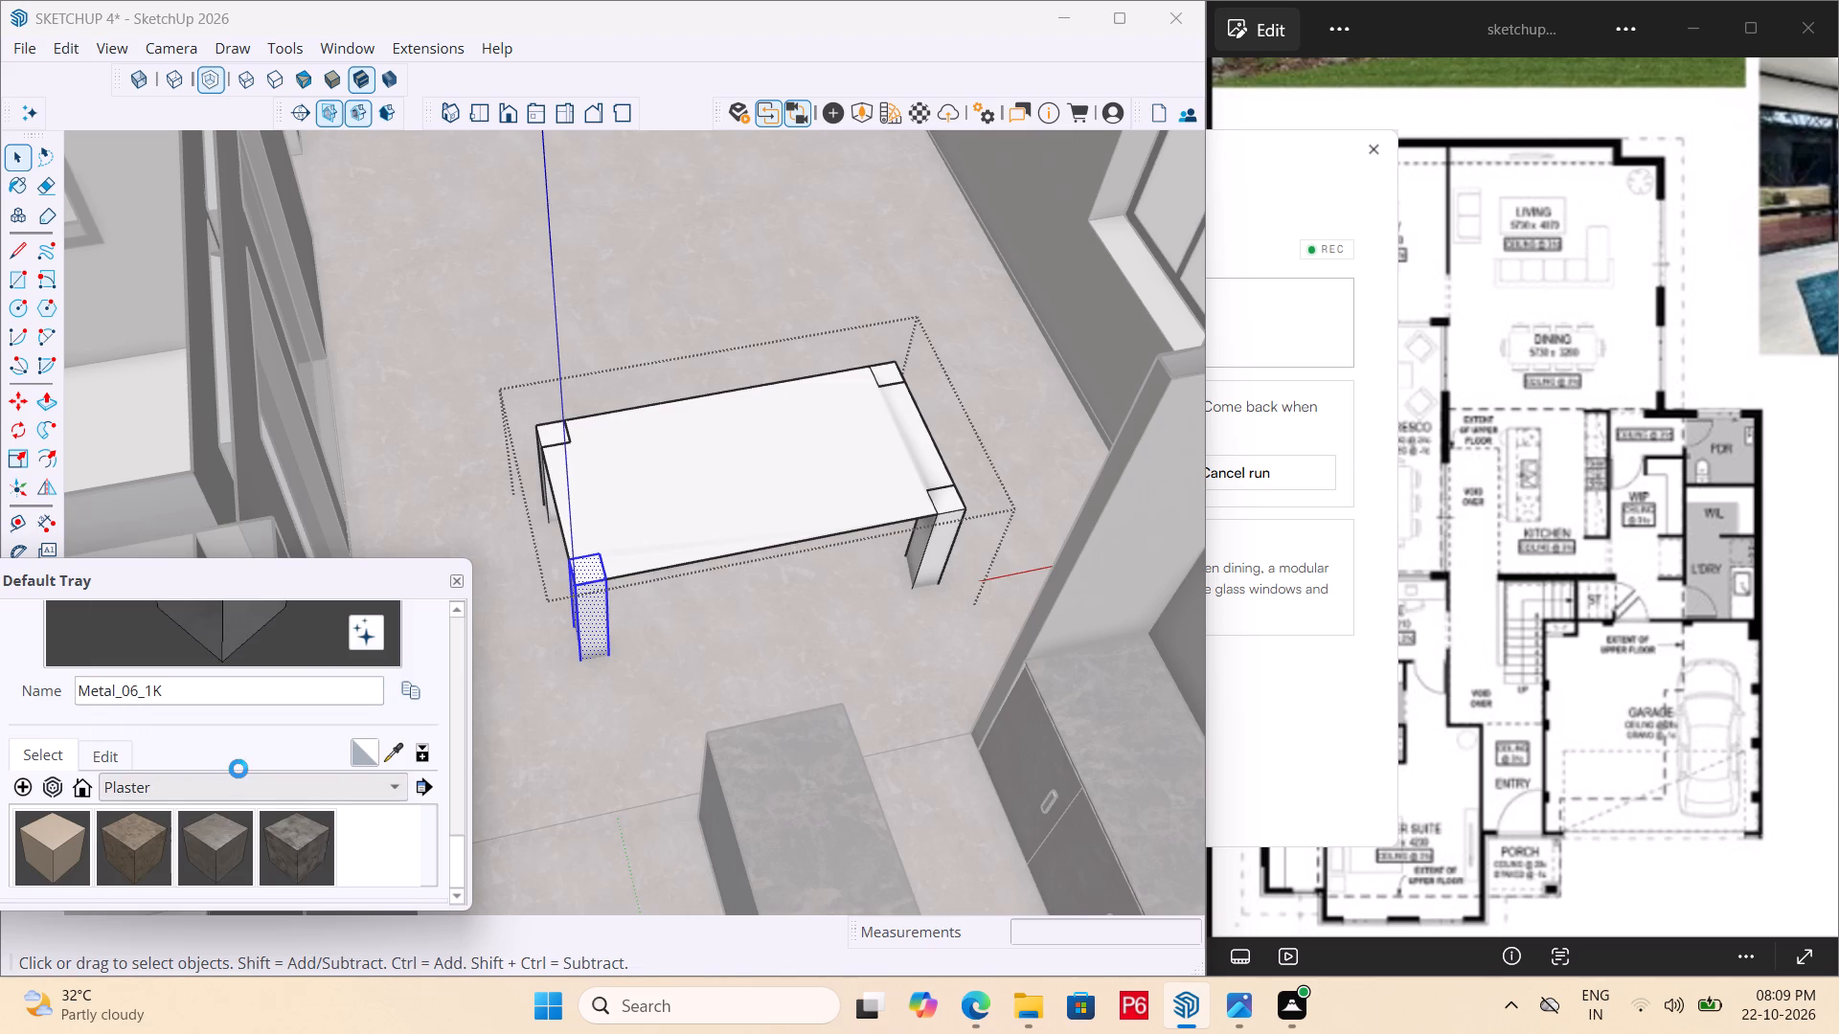
{"action": "left_click", "coordinate": [242, 792]}
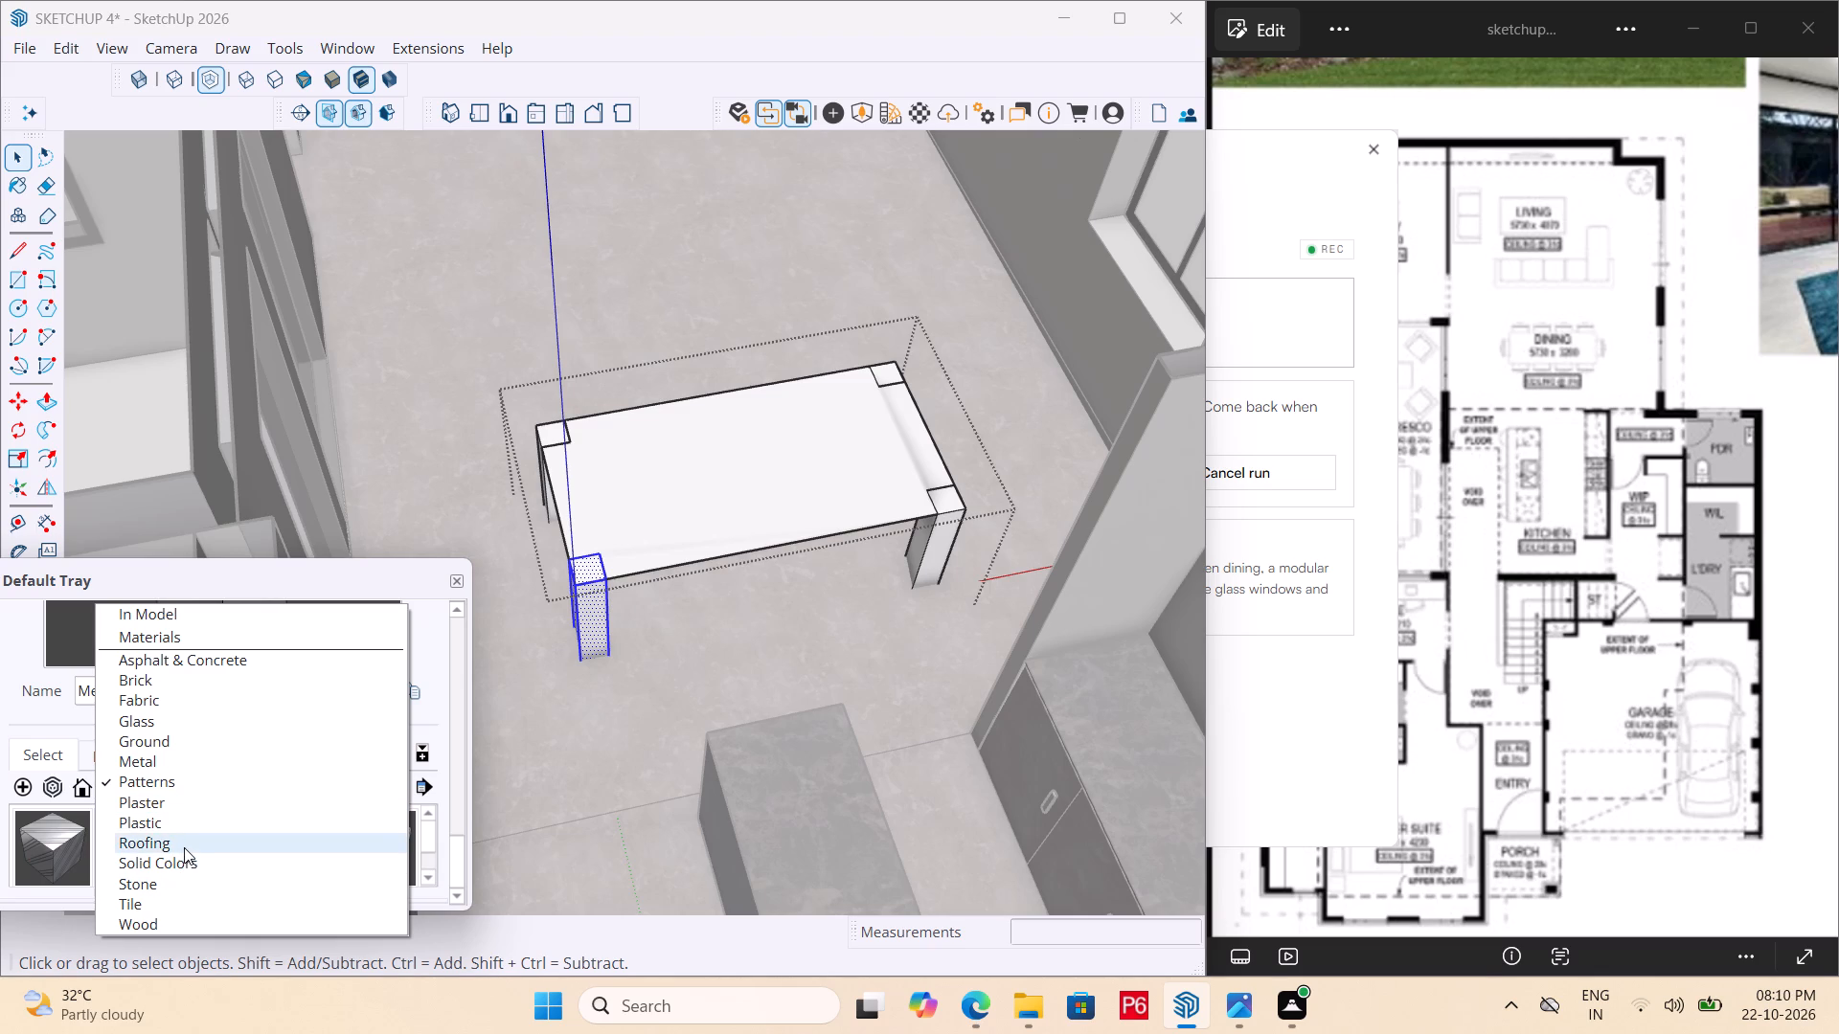
{"action": "left_click", "coordinate": [184, 847]}
{"action": "left_click", "coordinate": [221, 801]}
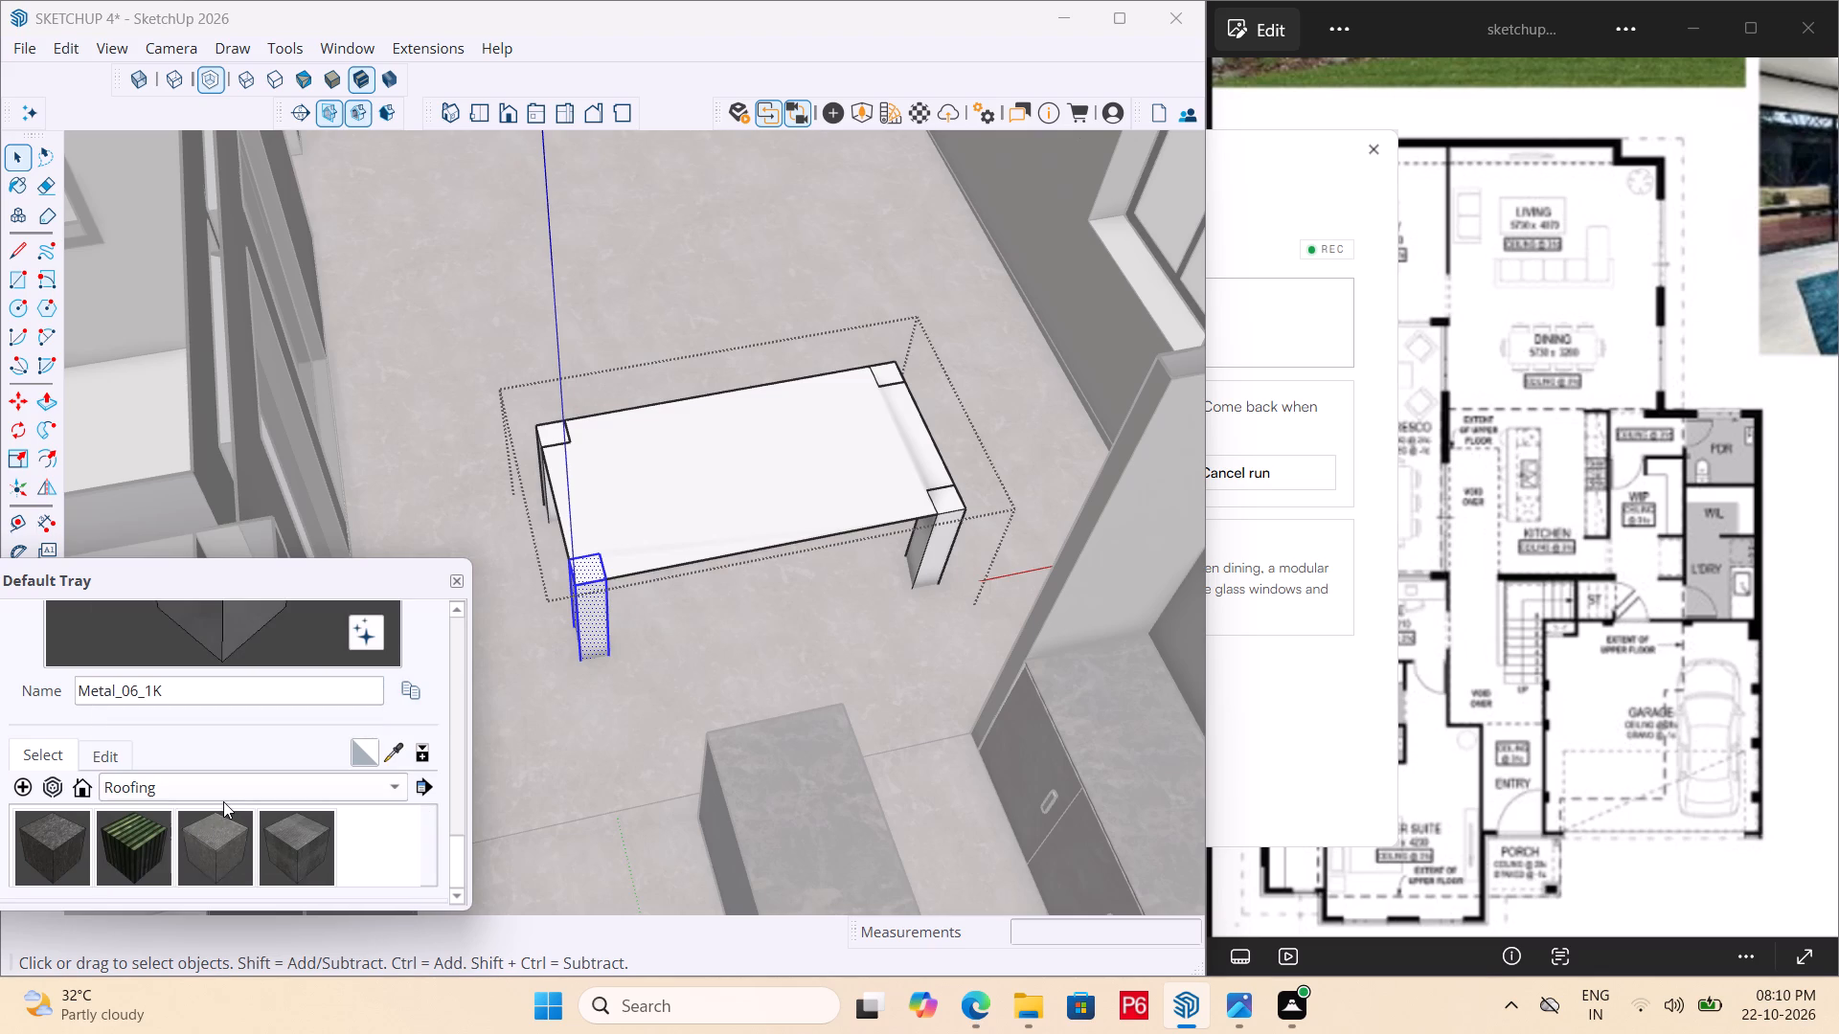
{"action": "left_click", "coordinate": [223, 801]}
{"action": "left_click", "coordinate": [230, 796]}
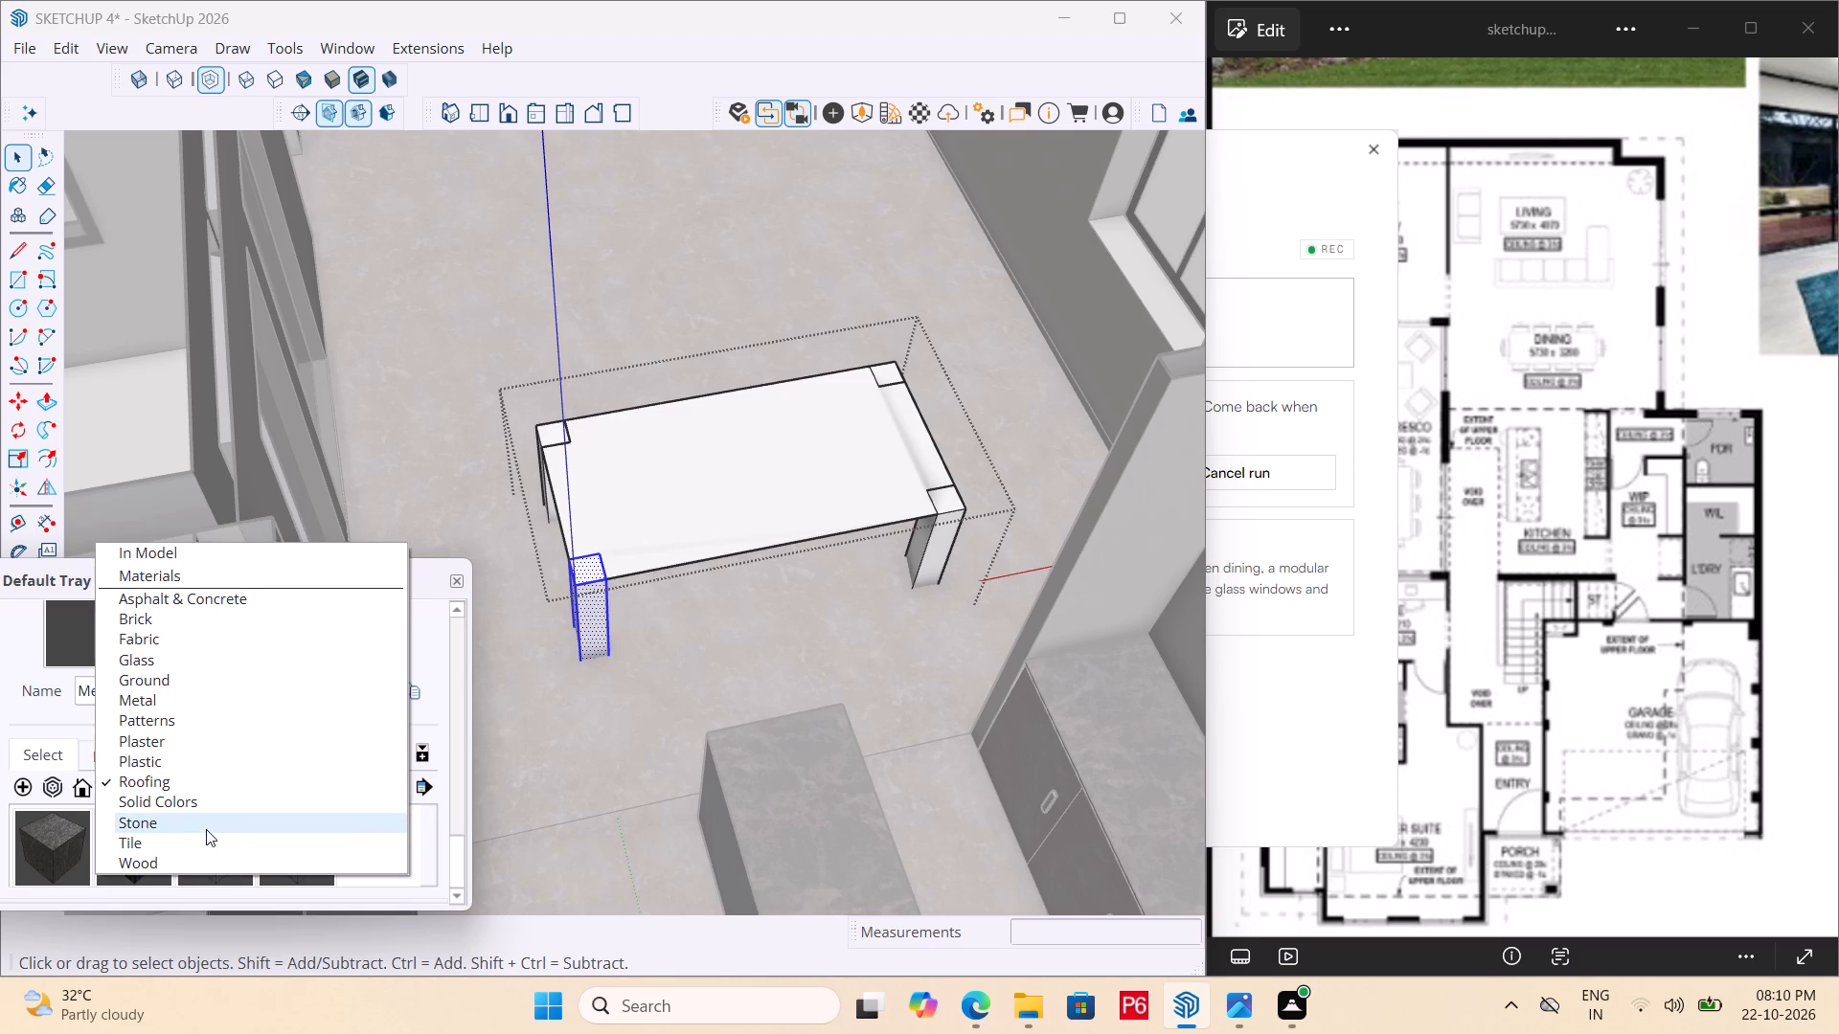
Paint the selected table leg and a side face of the adjacent kitchen-side leg with Marble_07_1K from the Stone materials.
{"action": "left_click", "coordinate": [206, 829]}
{"action": "scroll", "coordinate": [262, 821], "scroll_direction": "down", "scroll_amount": 3}
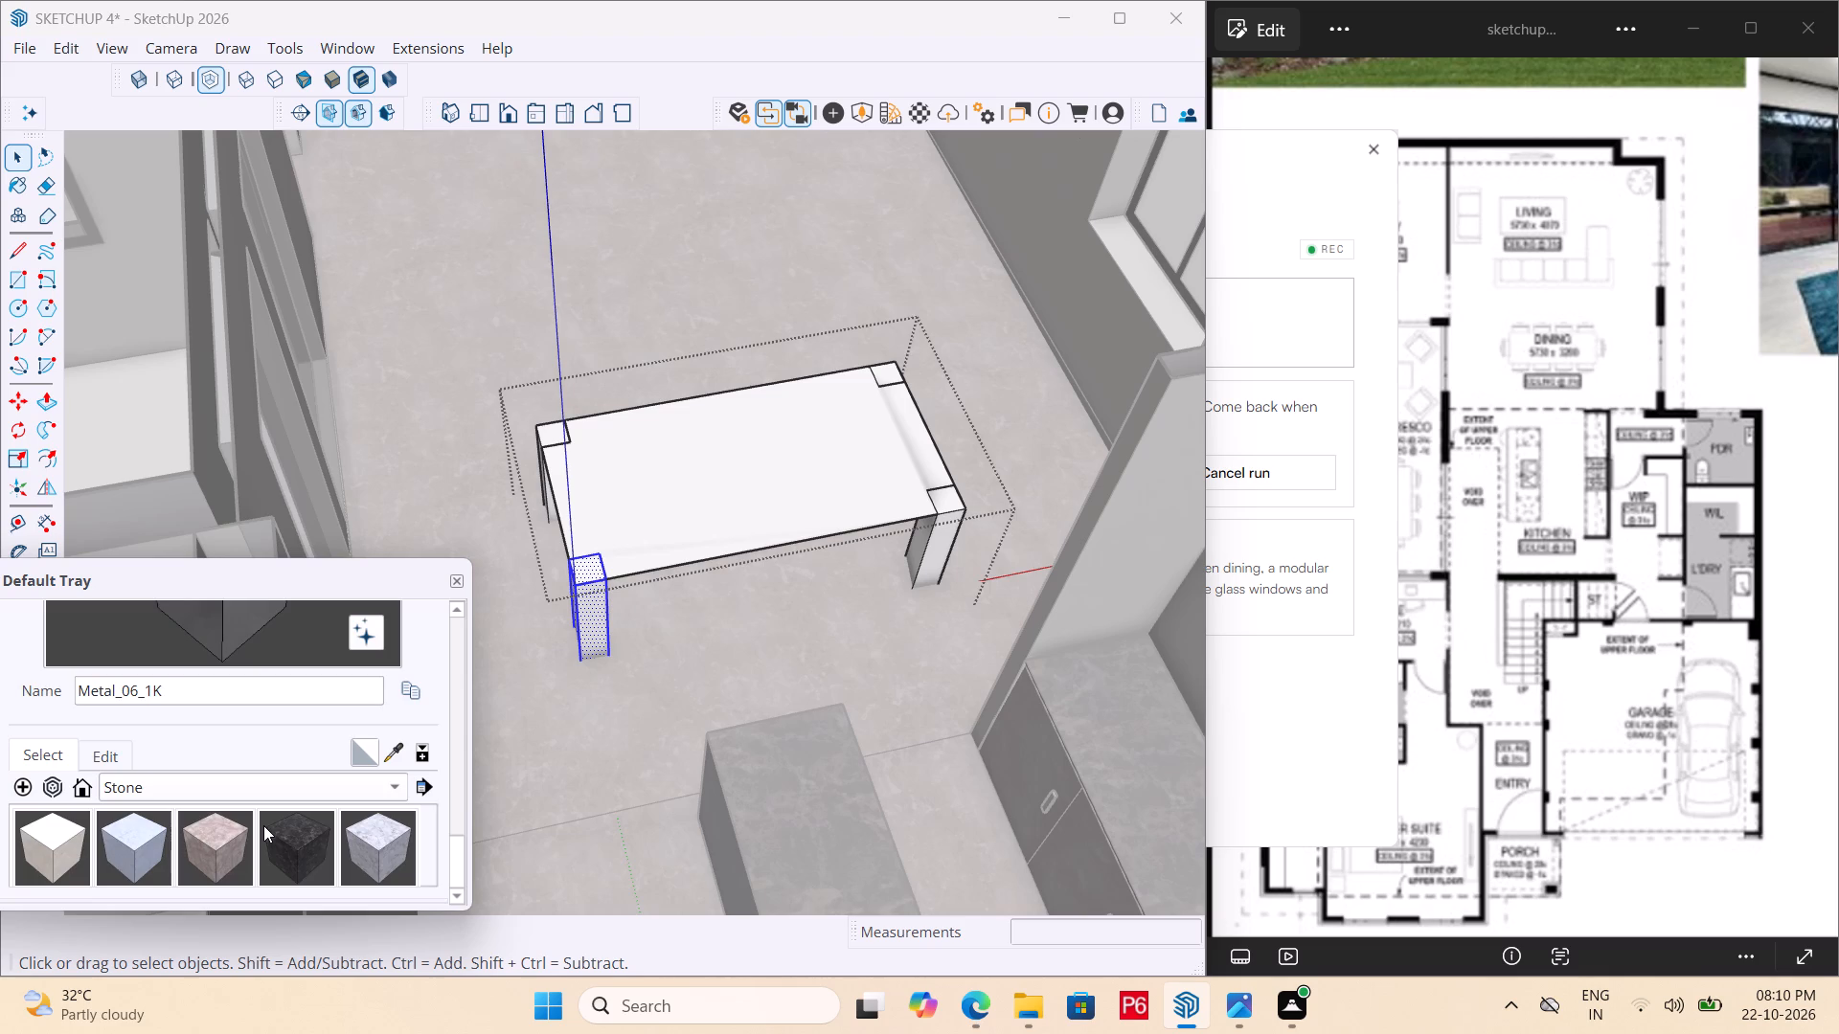
{"action": "scroll", "coordinate": [263, 825], "scroll_direction": "down", "scroll_amount": 3}
{"action": "scroll", "coordinate": [387, 842], "scroll_direction": "up", "scroll_amount": 6}
{"action": "scroll", "coordinate": [376, 843], "scroll_direction": "down", "scroll_amount": 7}
{"action": "left_click", "coordinate": [298, 842]}
{"action": "left_click", "coordinate": [600, 627]}
{"action": "left_click", "coordinate": [935, 549]}
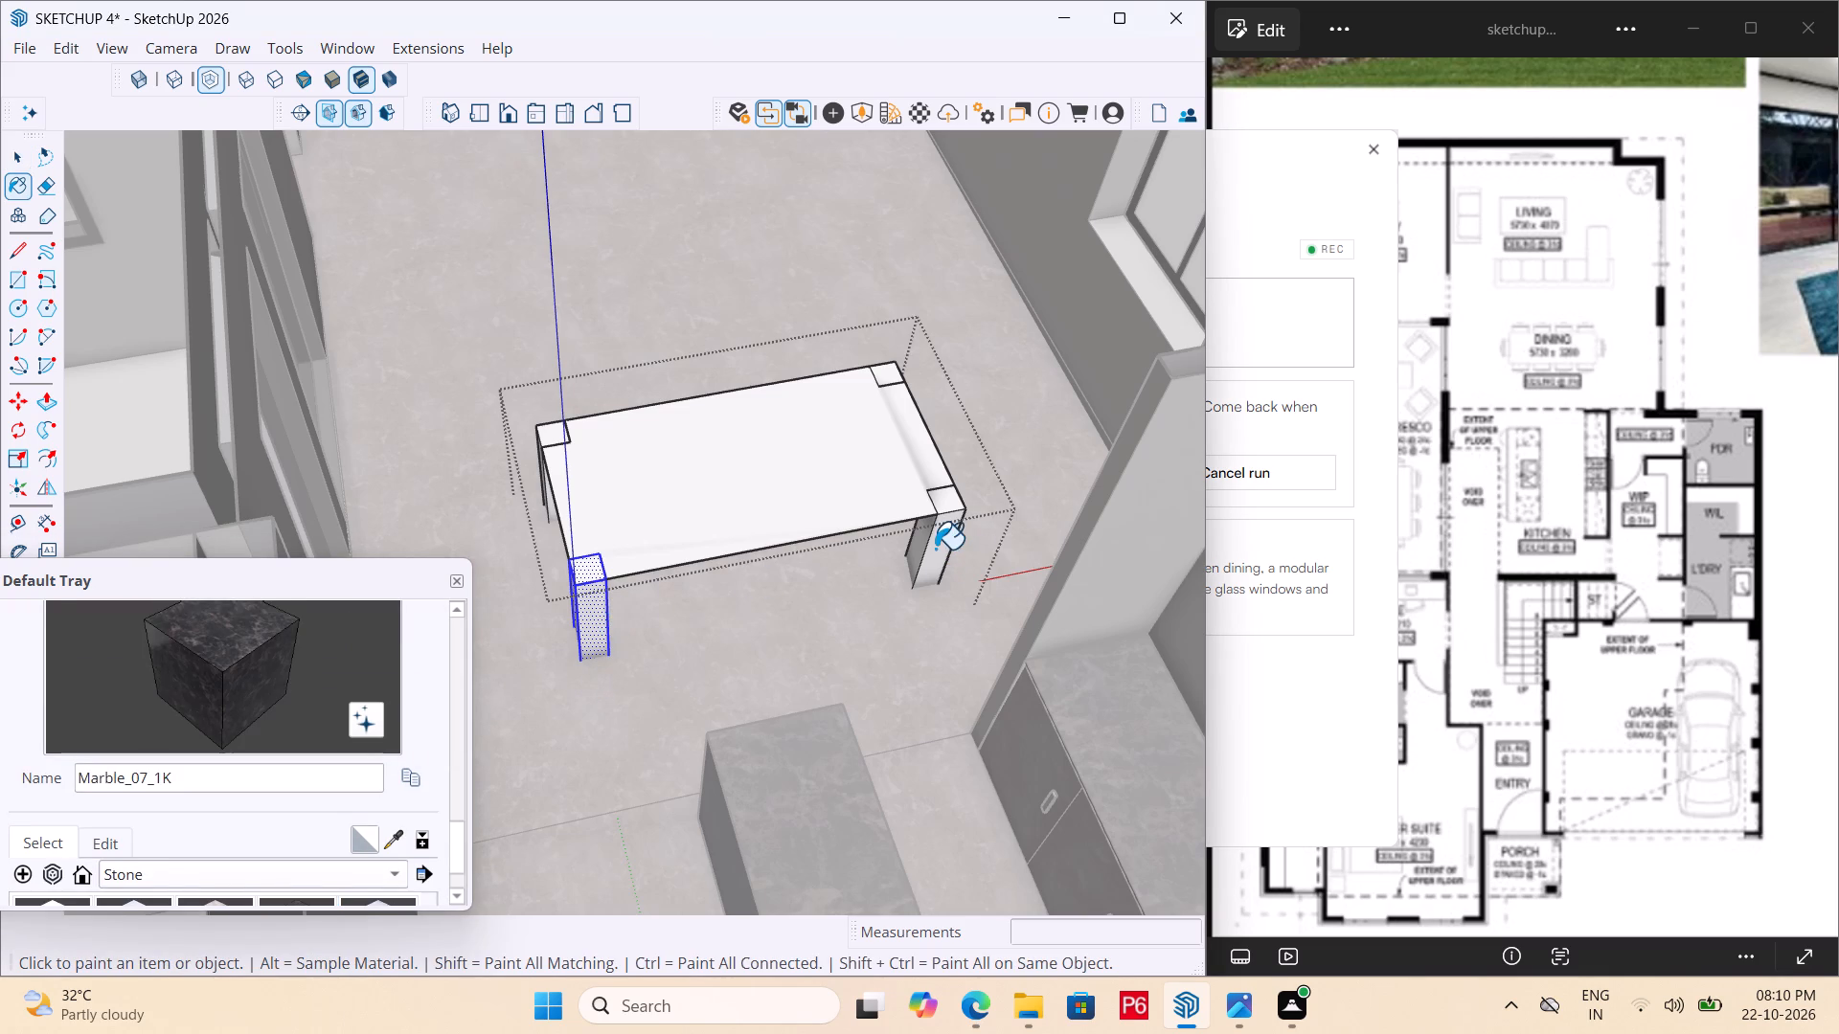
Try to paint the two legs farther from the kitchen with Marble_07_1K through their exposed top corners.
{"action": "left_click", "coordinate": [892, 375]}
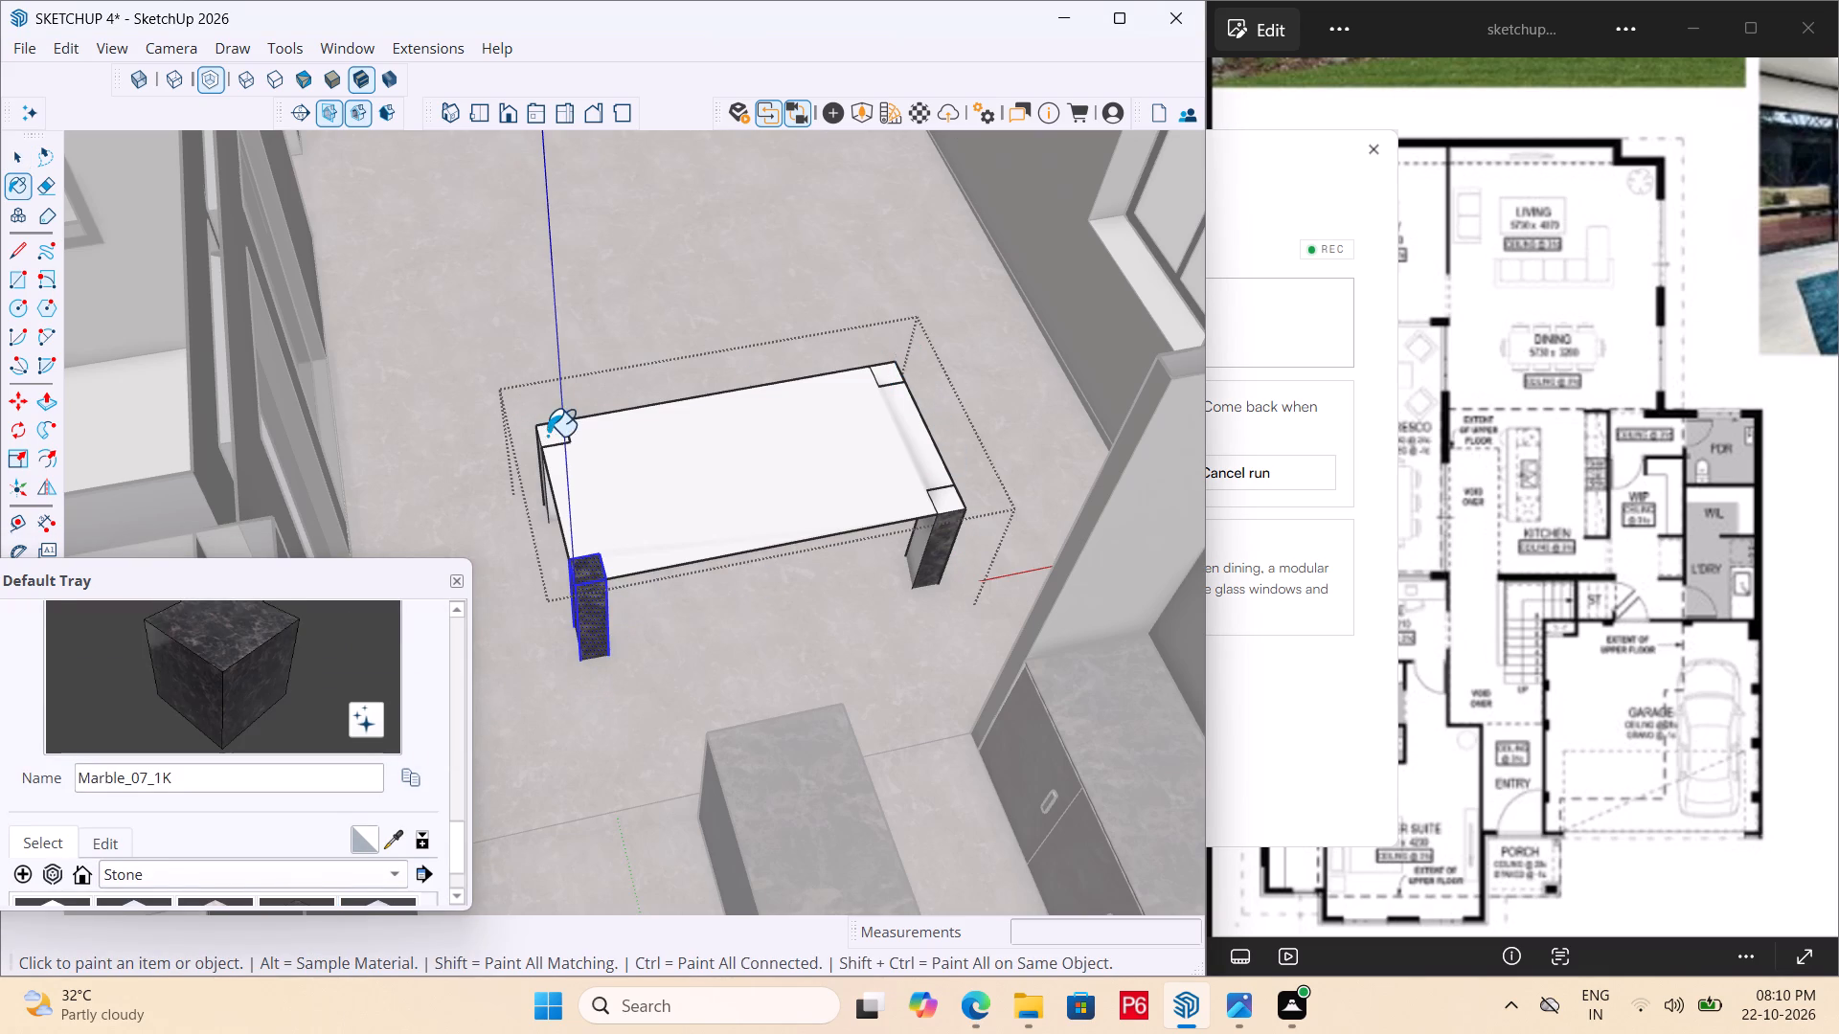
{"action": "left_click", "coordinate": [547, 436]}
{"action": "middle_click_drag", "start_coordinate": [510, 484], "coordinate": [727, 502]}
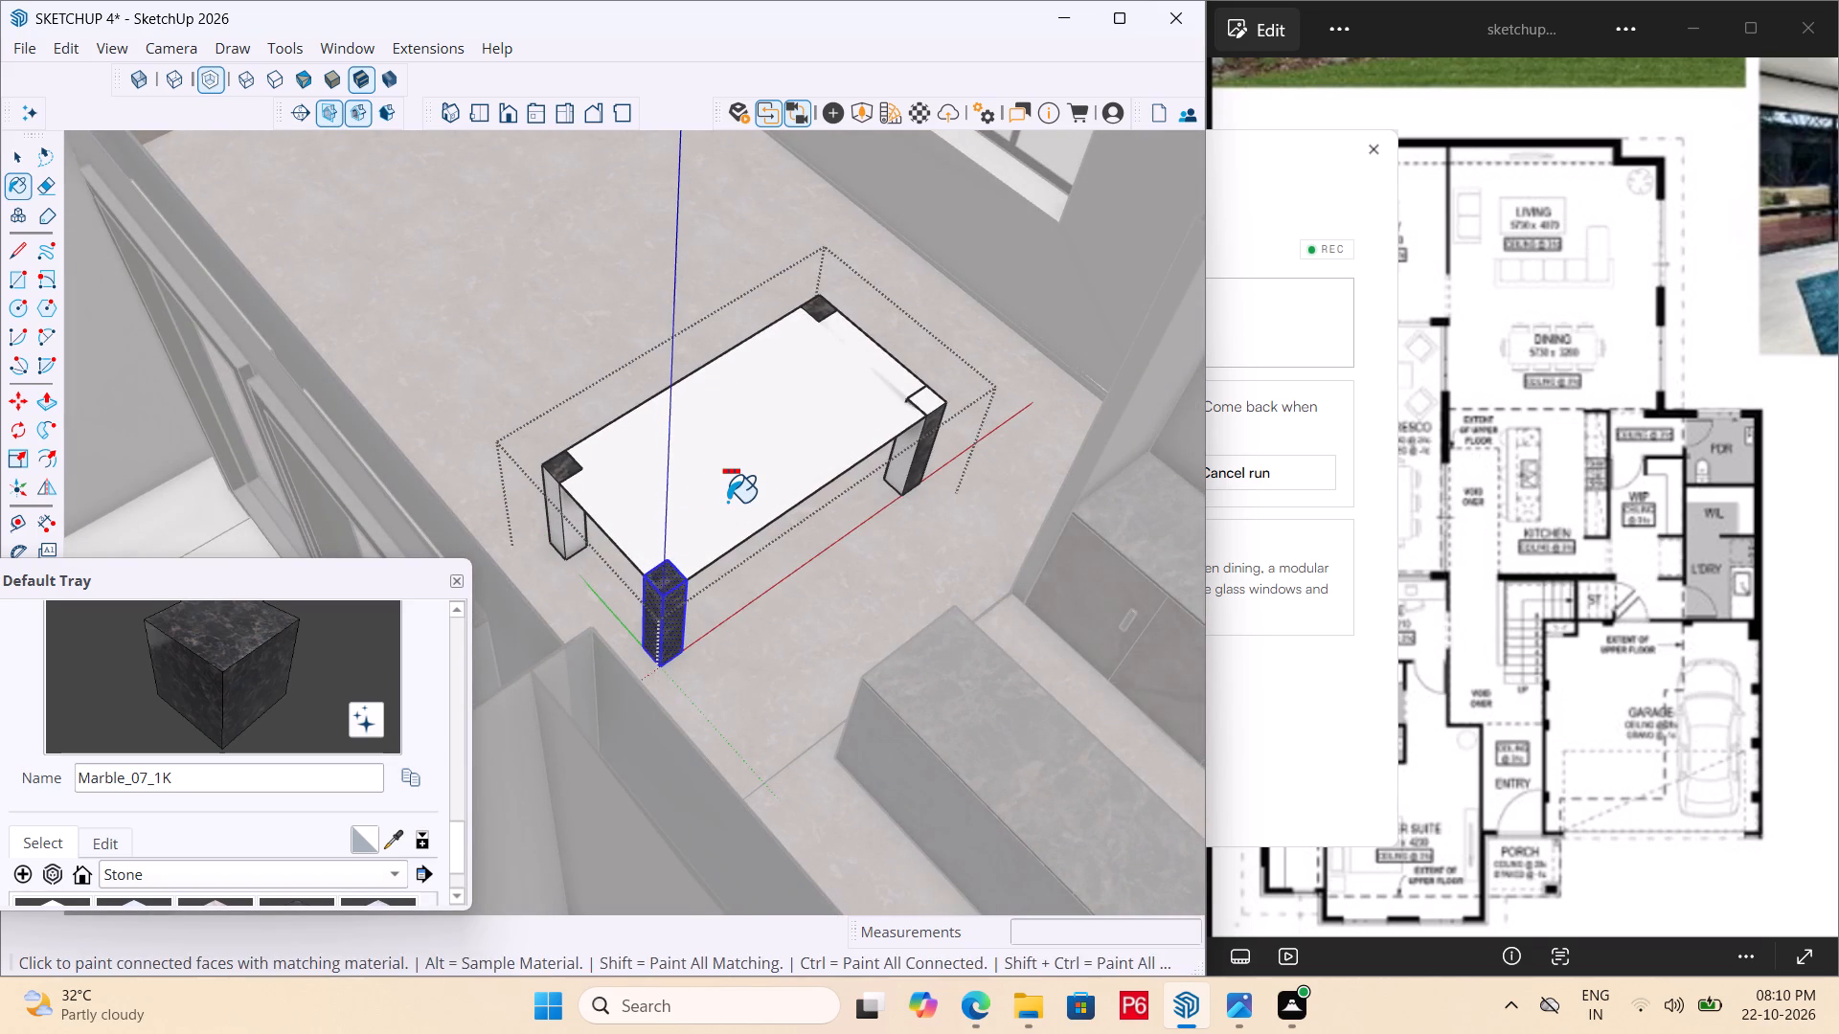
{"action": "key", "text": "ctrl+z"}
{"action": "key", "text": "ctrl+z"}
Paint the remaining unpainted faces of the other three table legs with Marble_07_1K.
{"action": "scroll", "coordinate": [555, 519], "scroll_direction": "up", "scroll_amount": 5}
{"action": "double_click", "coordinate": [571, 518]}
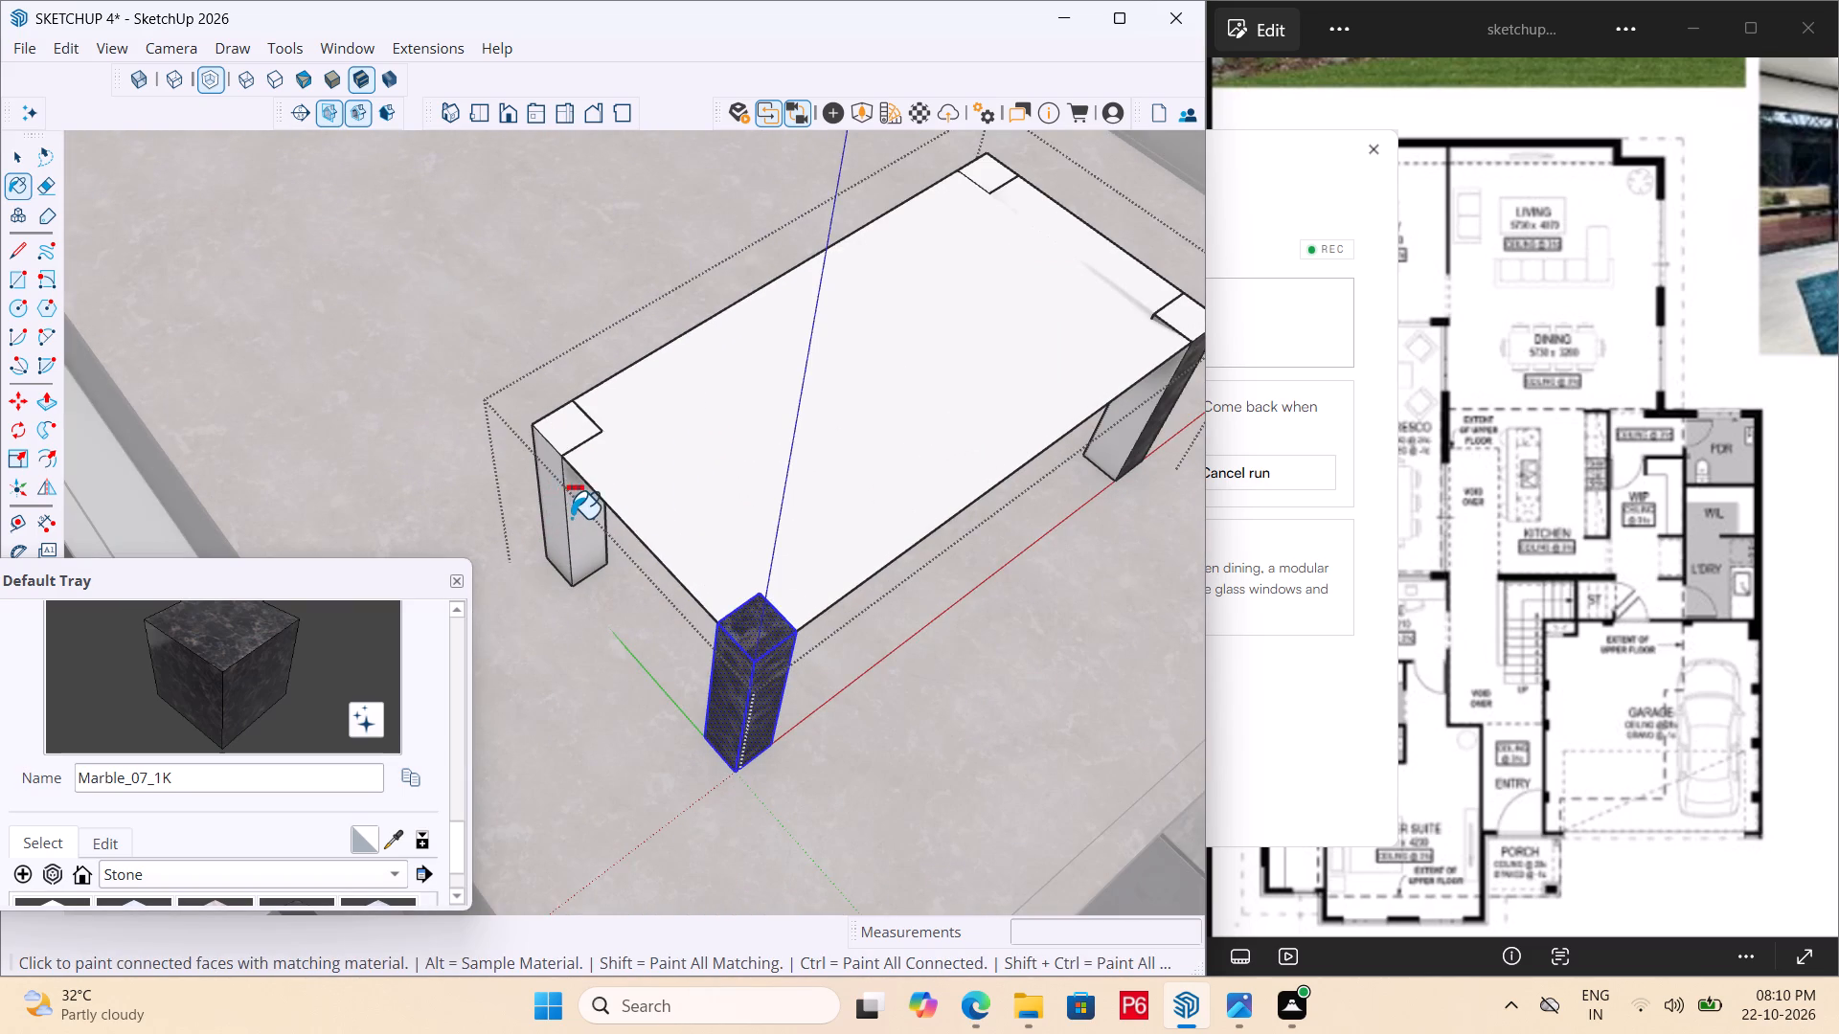
{"action": "left_click", "coordinate": [551, 512]}
{"action": "scroll", "coordinate": [822, 472], "scroll_direction": "down", "scroll_amount": 4}
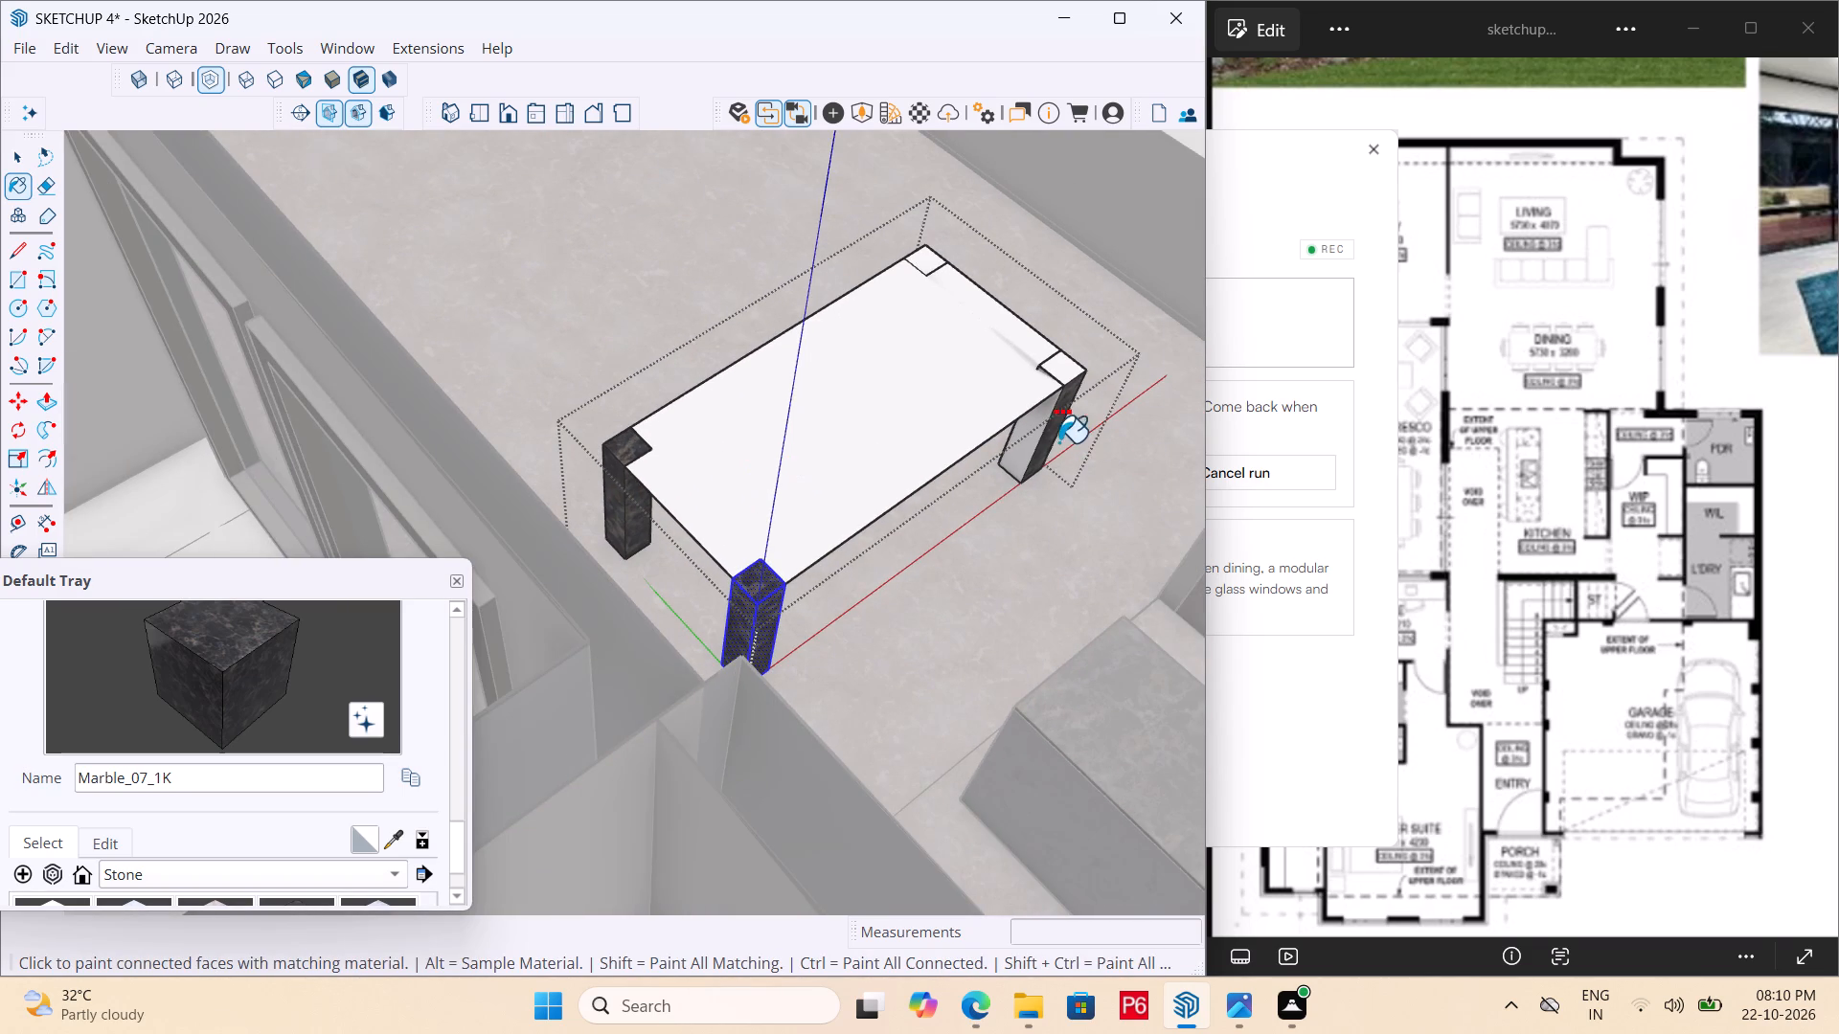
{"action": "left_click", "coordinate": [1035, 438]}
{"action": "middle_click_drag", "start_coordinate": [1093, 429], "coordinate": [368, 467]}
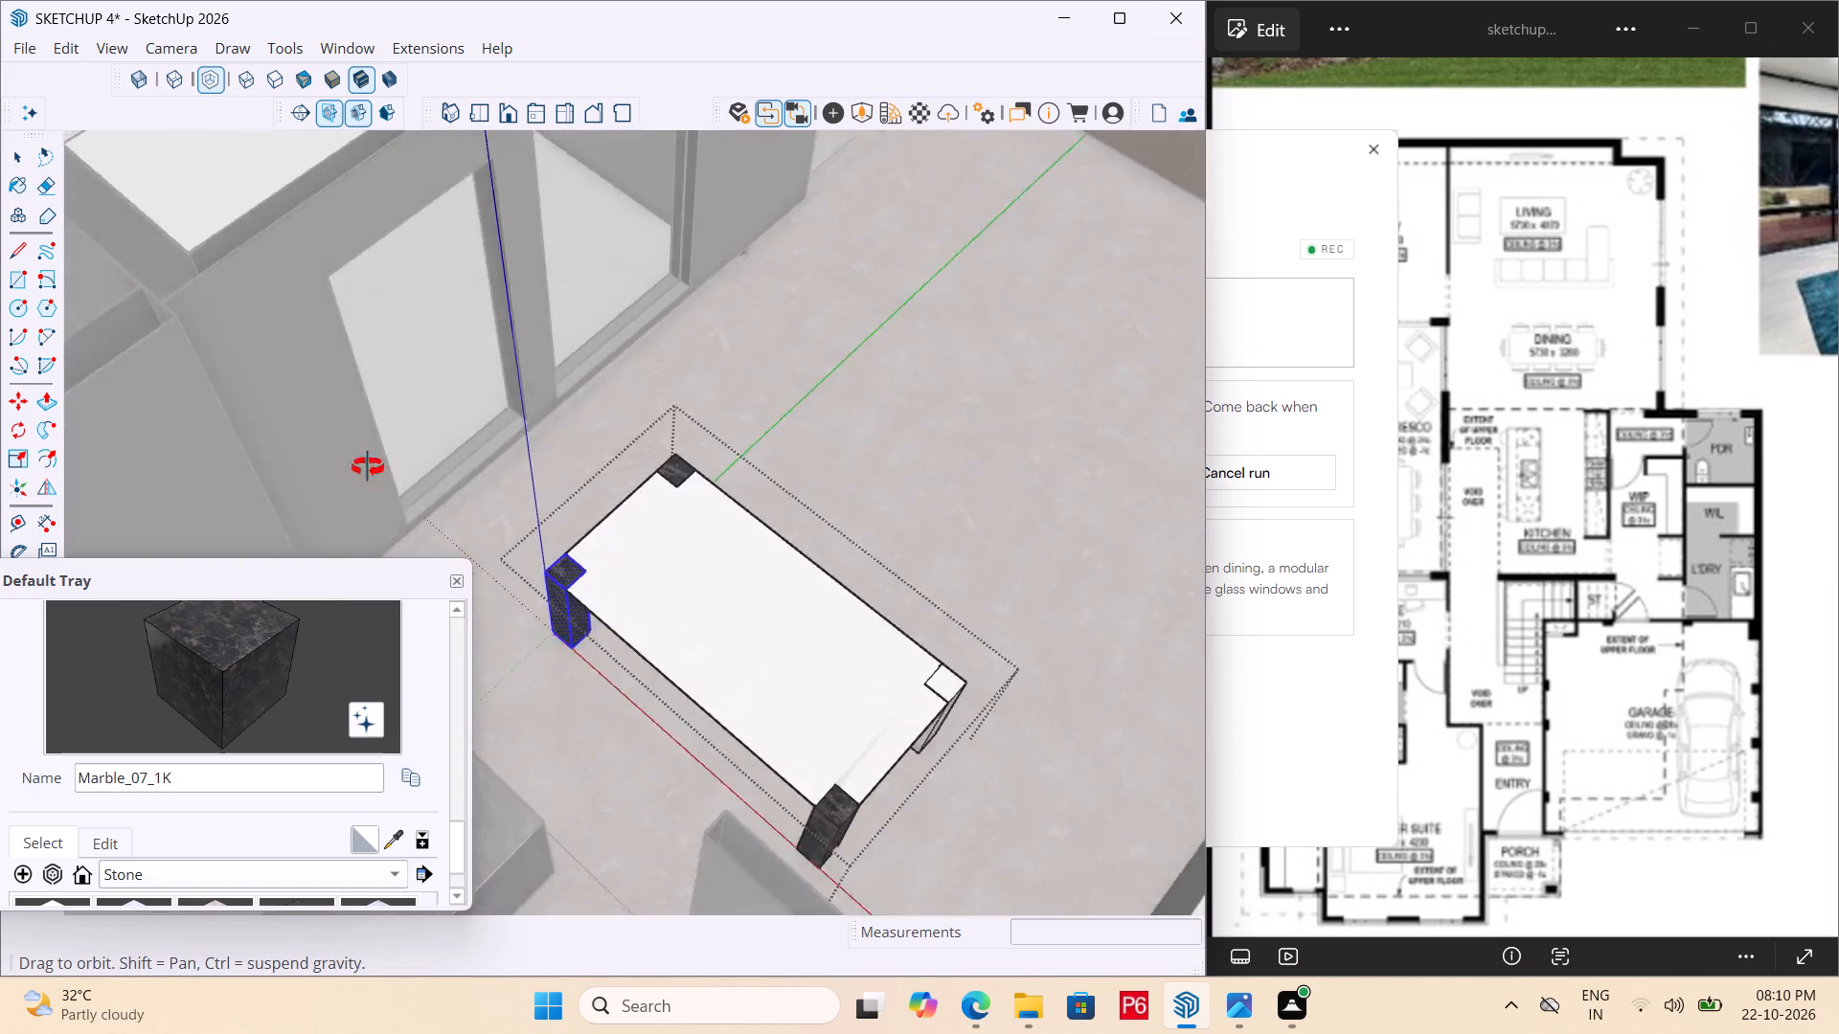
{"action": "middle_click_drag", "start_coordinate": [368, 467], "coordinate": [262, 400]}
{"action": "scroll", "coordinate": [869, 791], "scroll_direction": "up", "scroll_amount": 2}
{"action": "left_click", "coordinate": [883, 780]}
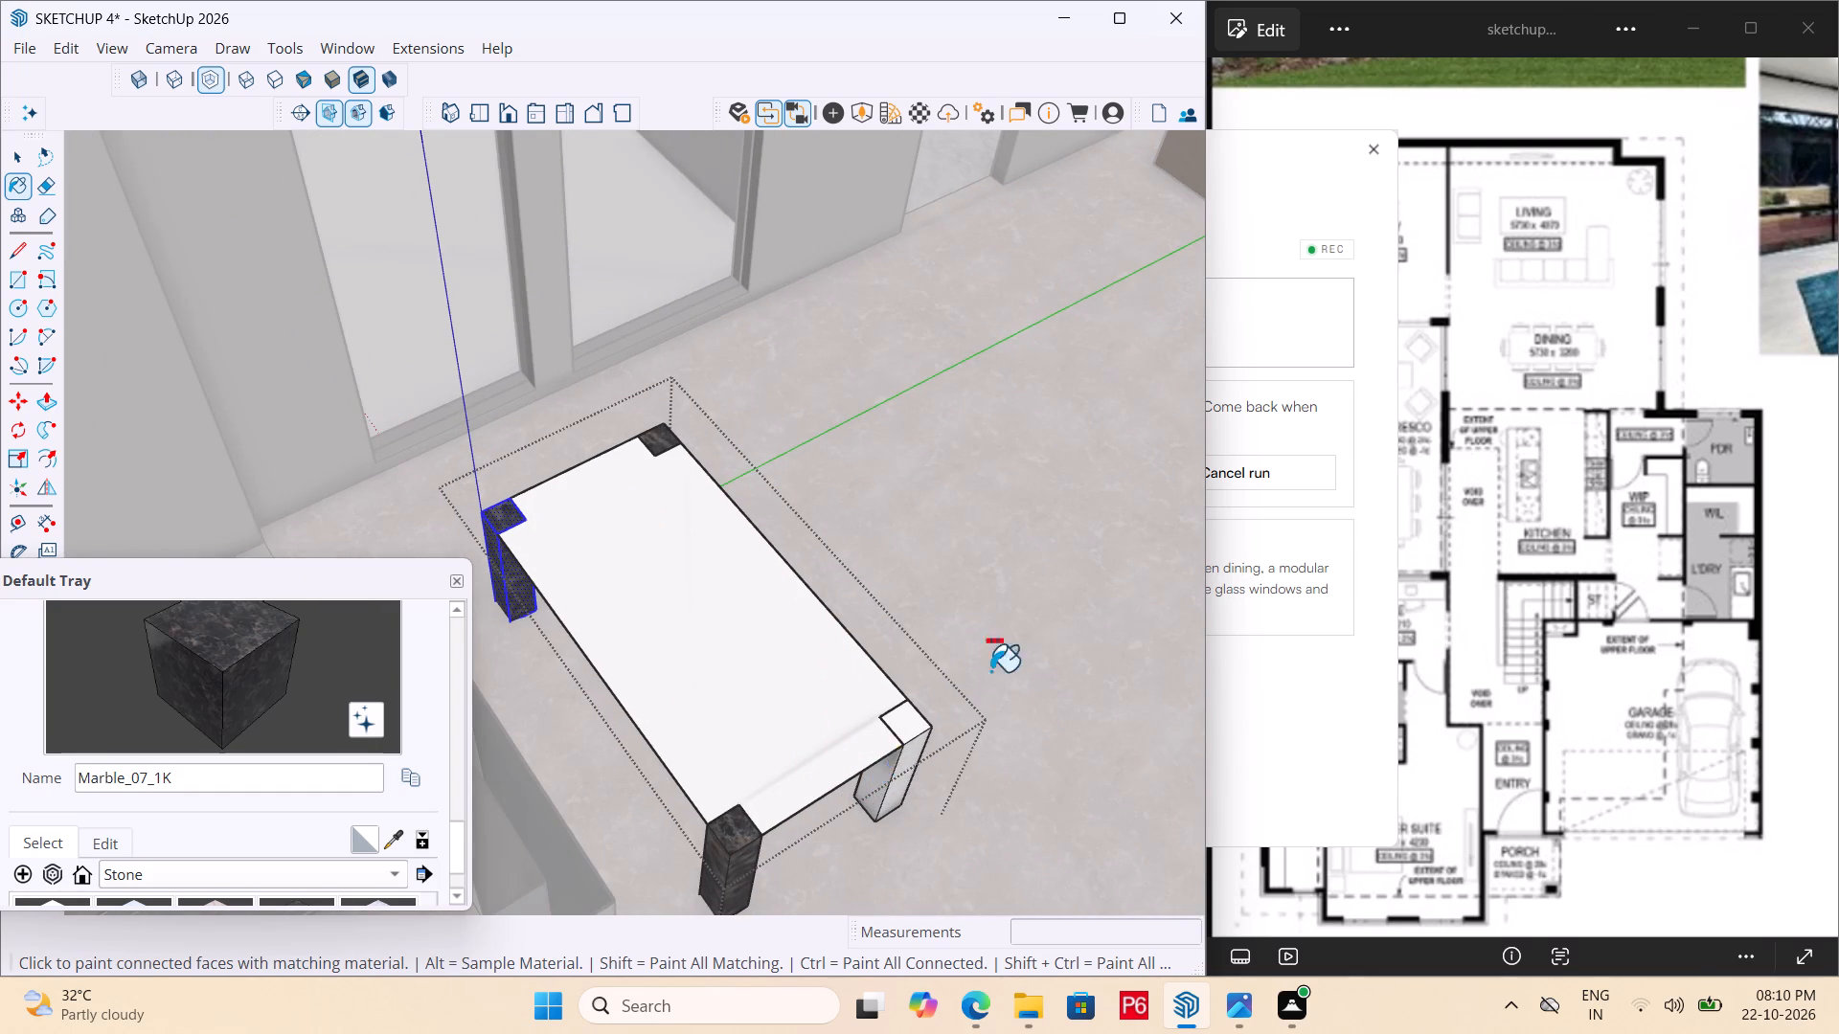
Save the house model with the painted table legs.
{"action": "scroll", "coordinate": [1030, 667], "scroll_direction": "down", "scroll_amount": 6}
{"action": "middle_click_drag", "start_coordinate": [691, 691], "coordinate": [1050, 705]}
{"action": "key", "text": "ctrl+s"}
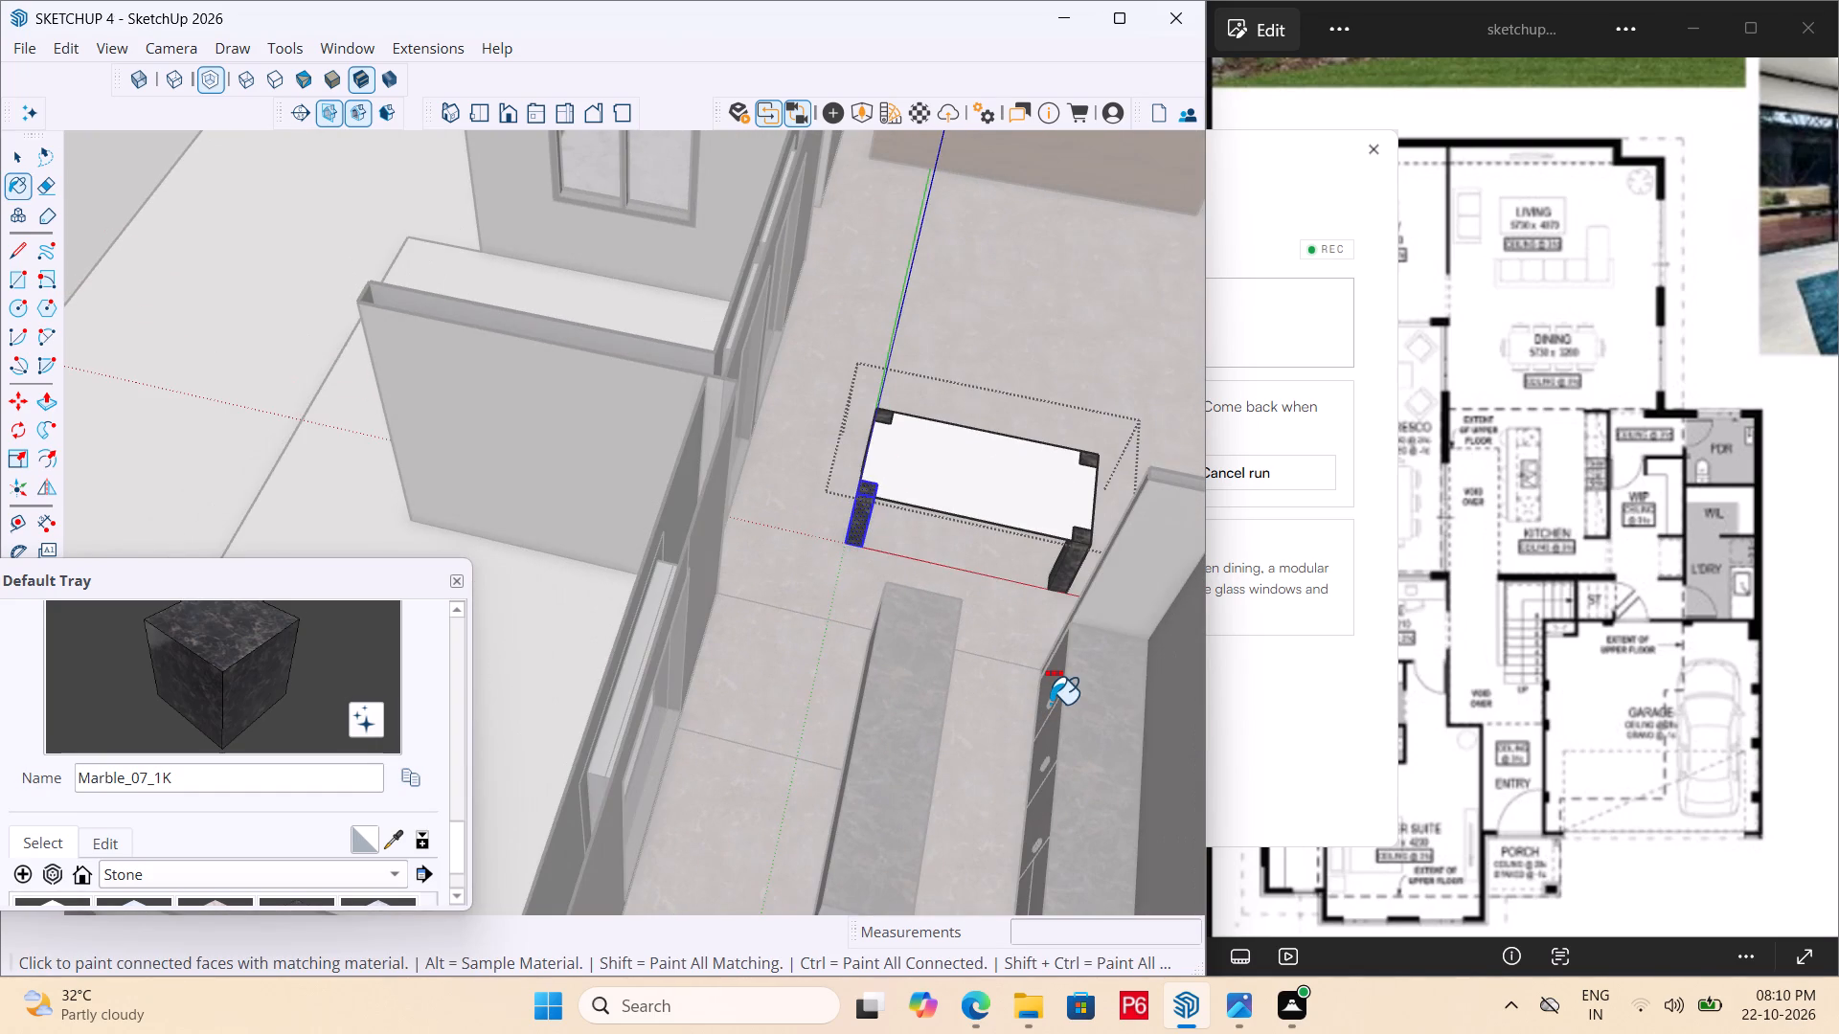
Save the house model.
{"action": "key", "text": "ctrl+s"}
{"action": "key", "text": "ctrl+s"}
{"action": "key", "text": "ctrl+s"}
Open the tabletop group inside the dining table and paint its top face with Marble_03_1K from the Stone materials.
{"action": "middle_click_drag", "start_coordinate": [743, 701], "coordinate": [1007, 686]}
{"action": "scroll", "coordinate": [1010, 288], "scroll_direction": "up", "scroll_amount": 8}
{"action": "key", "text": "space"}
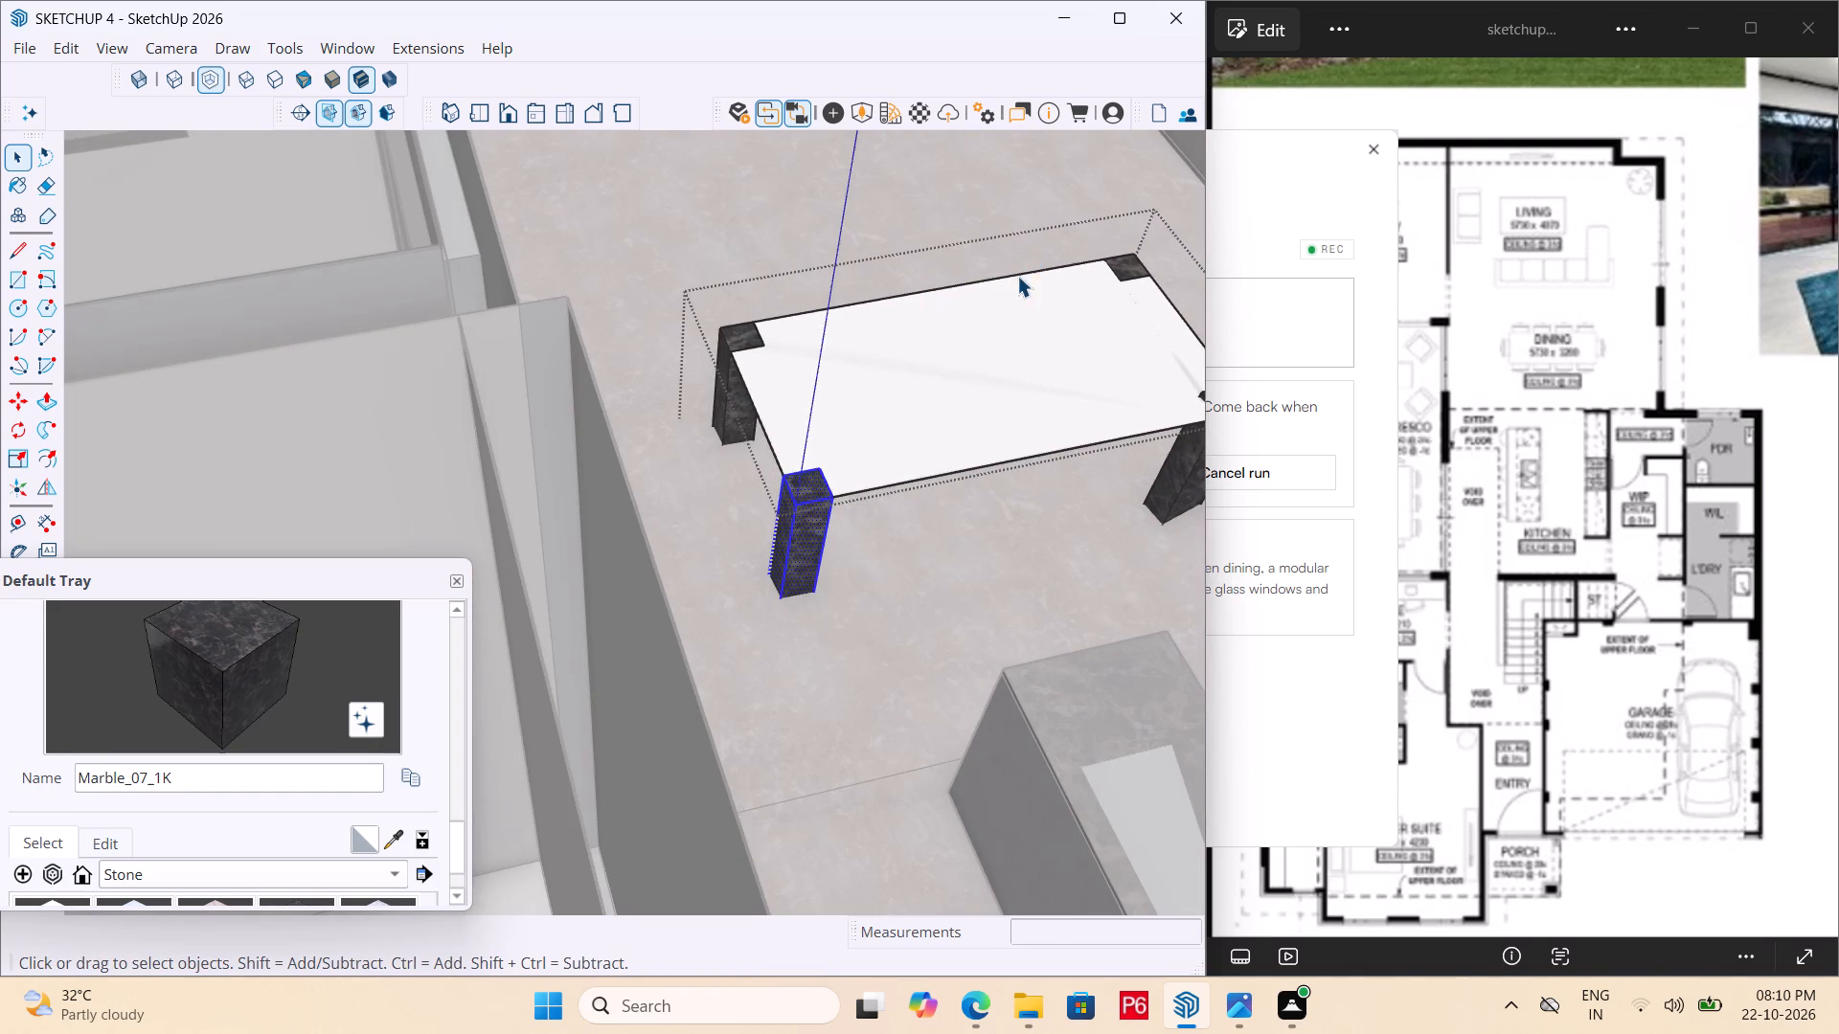
{"action": "left_click", "coordinate": [992, 348]}
{"action": "double_click", "coordinate": [992, 348]}
{"action": "left_click", "coordinate": [926, 348]}
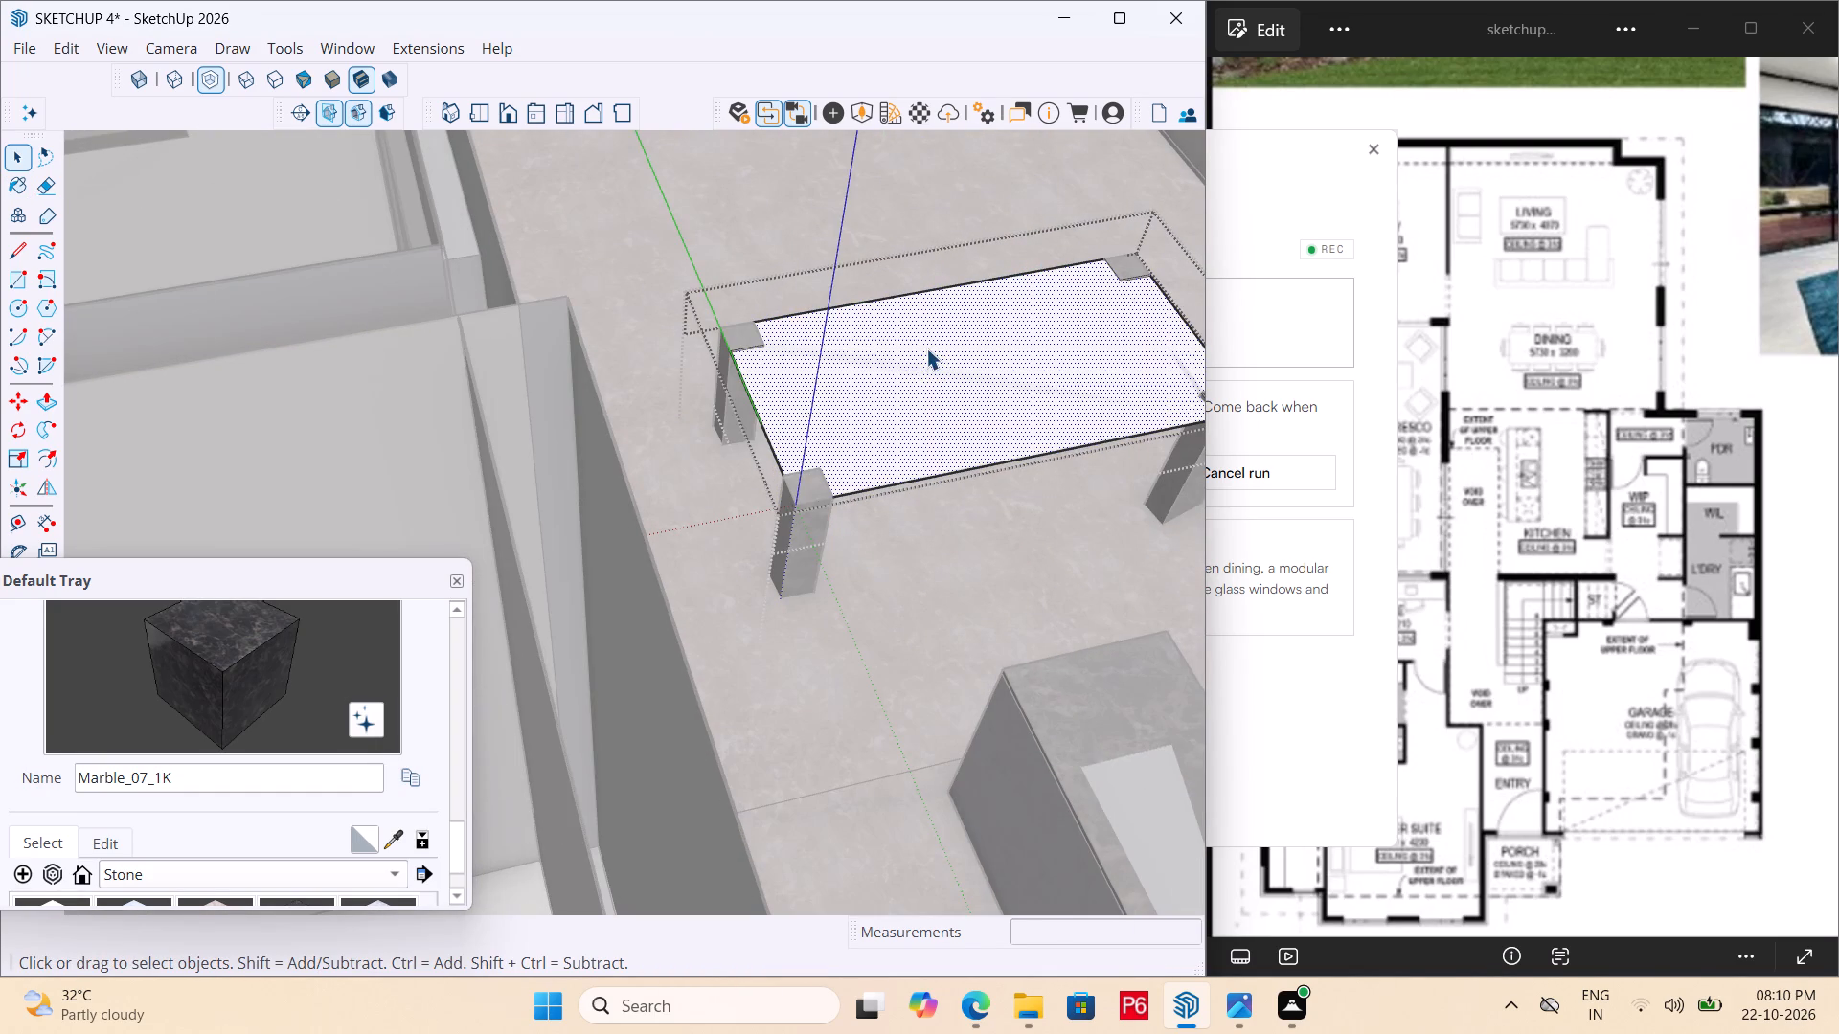
{"action": "key", "text": "p"}
{"action": "left_click", "coordinate": [926, 349]}
{"action": "key", "text": "space"}
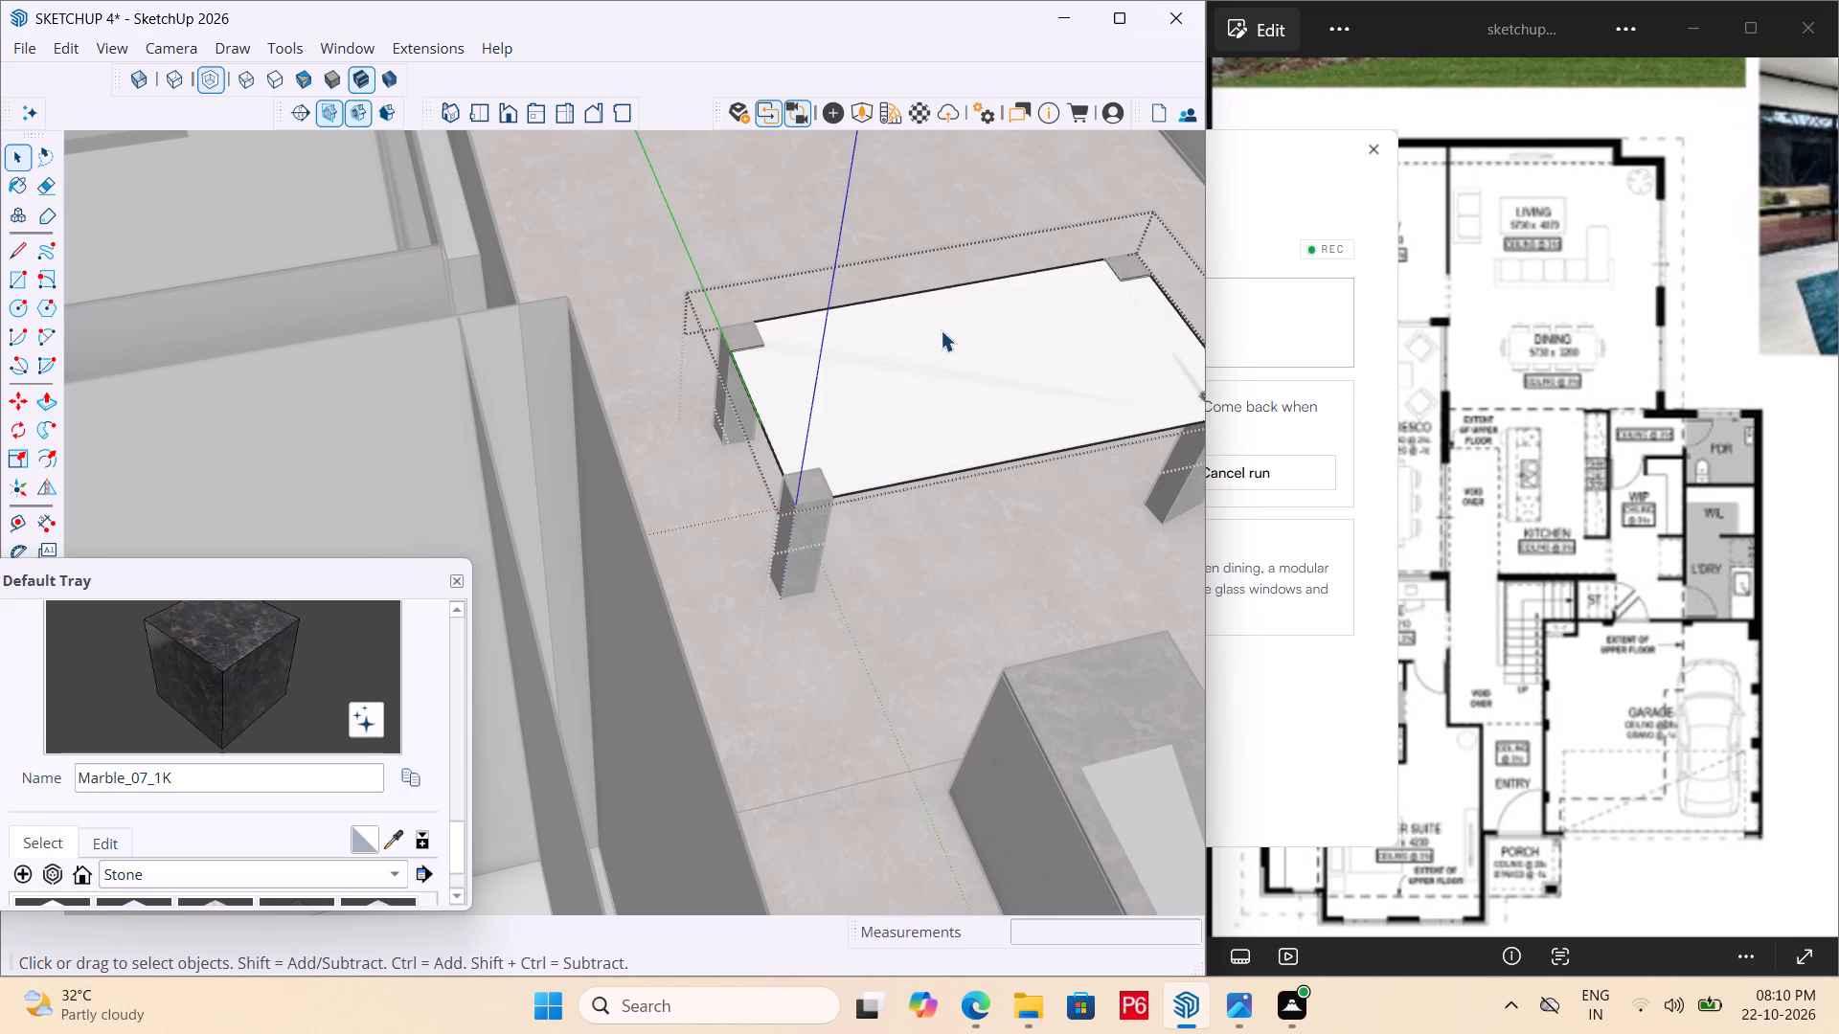
{"action": "scroll", "coordinate": [336, 709], "scroll_direction": "down", "scroll_amount": 5}
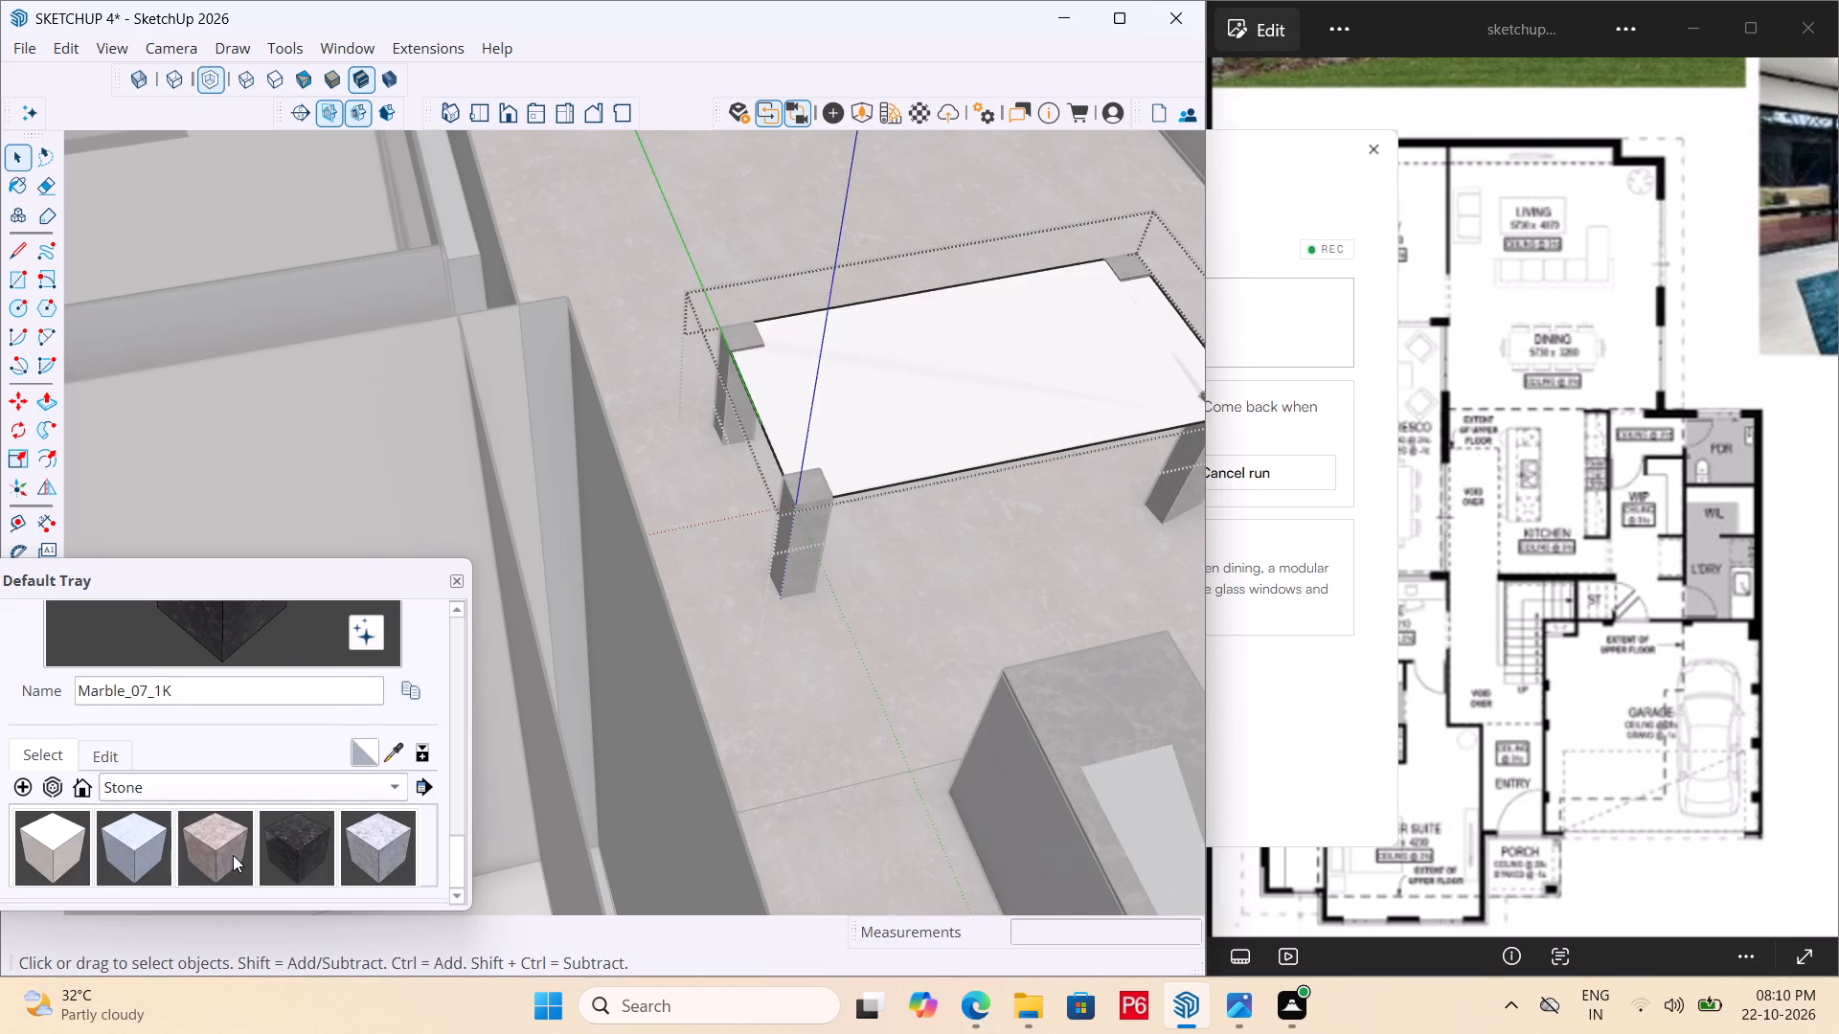
{"action": "left_click", "coordinate": [207, 853]}
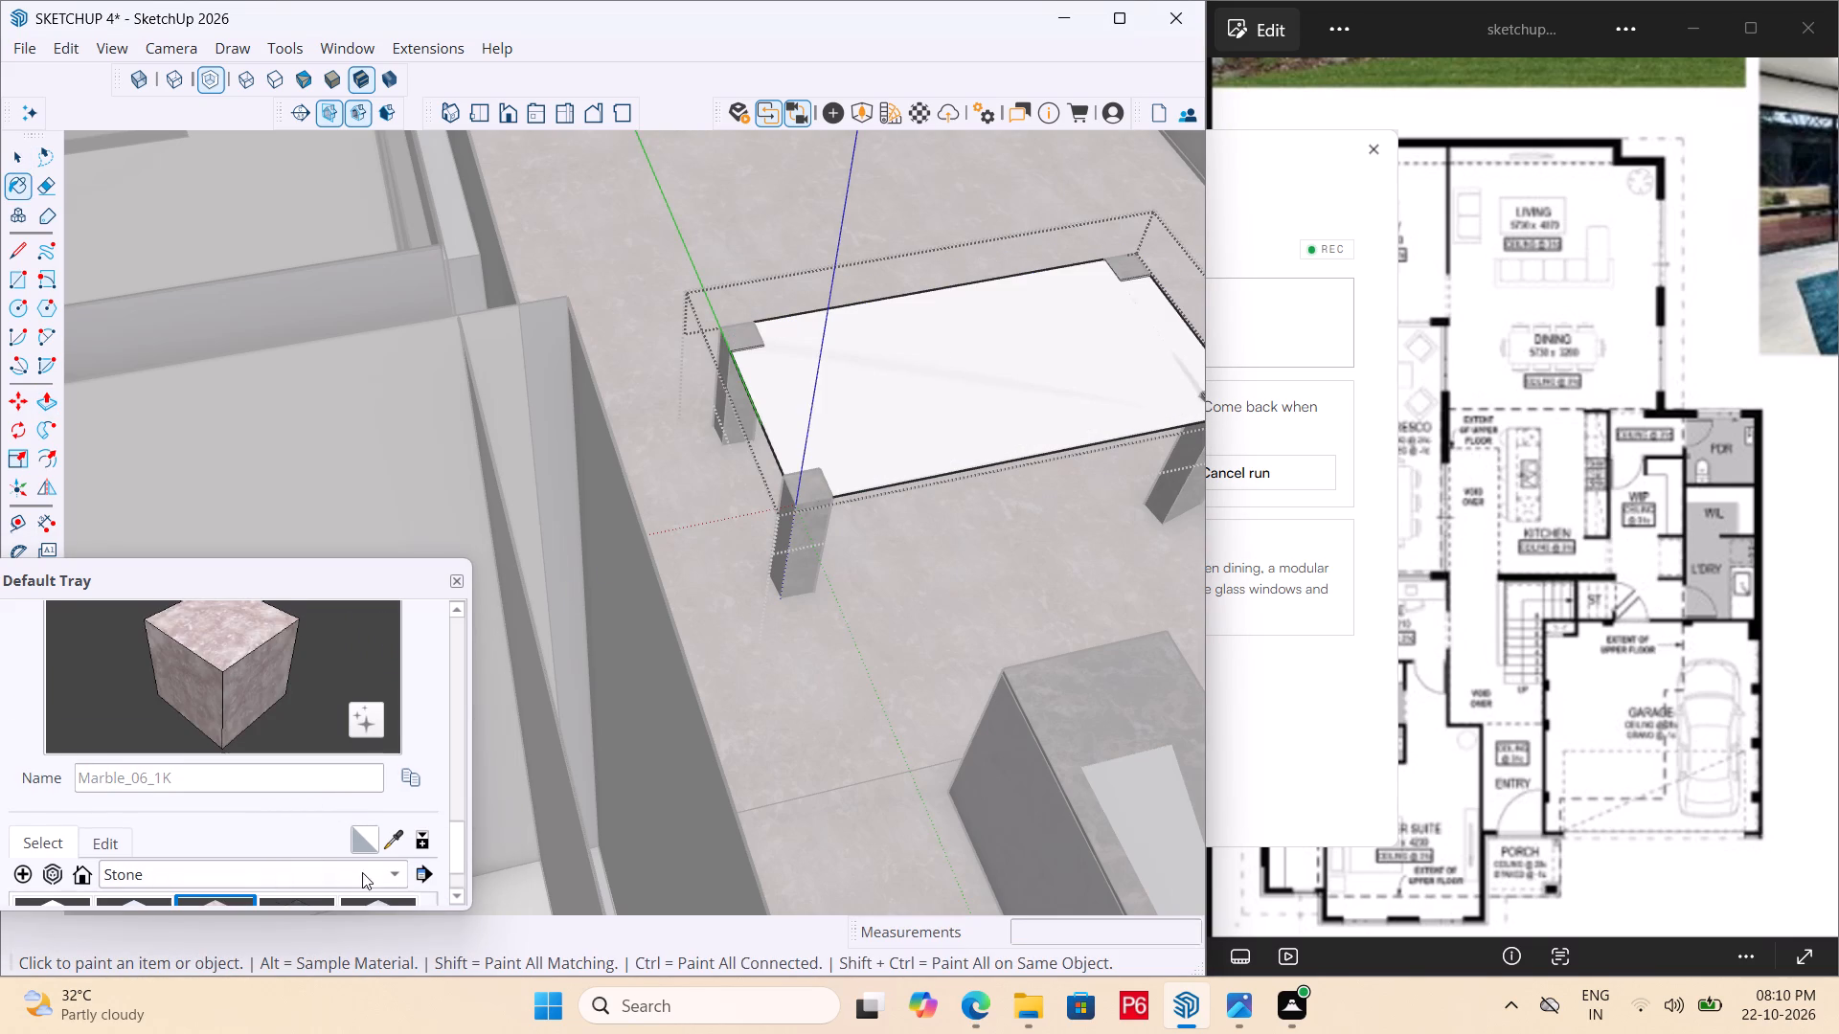
{"action": "scroll", "coordinate": [333, 767], "scroll_direction": "down", "scroll_amount": 4}
{"action": "left_click", "coordinate": [152, 846]}
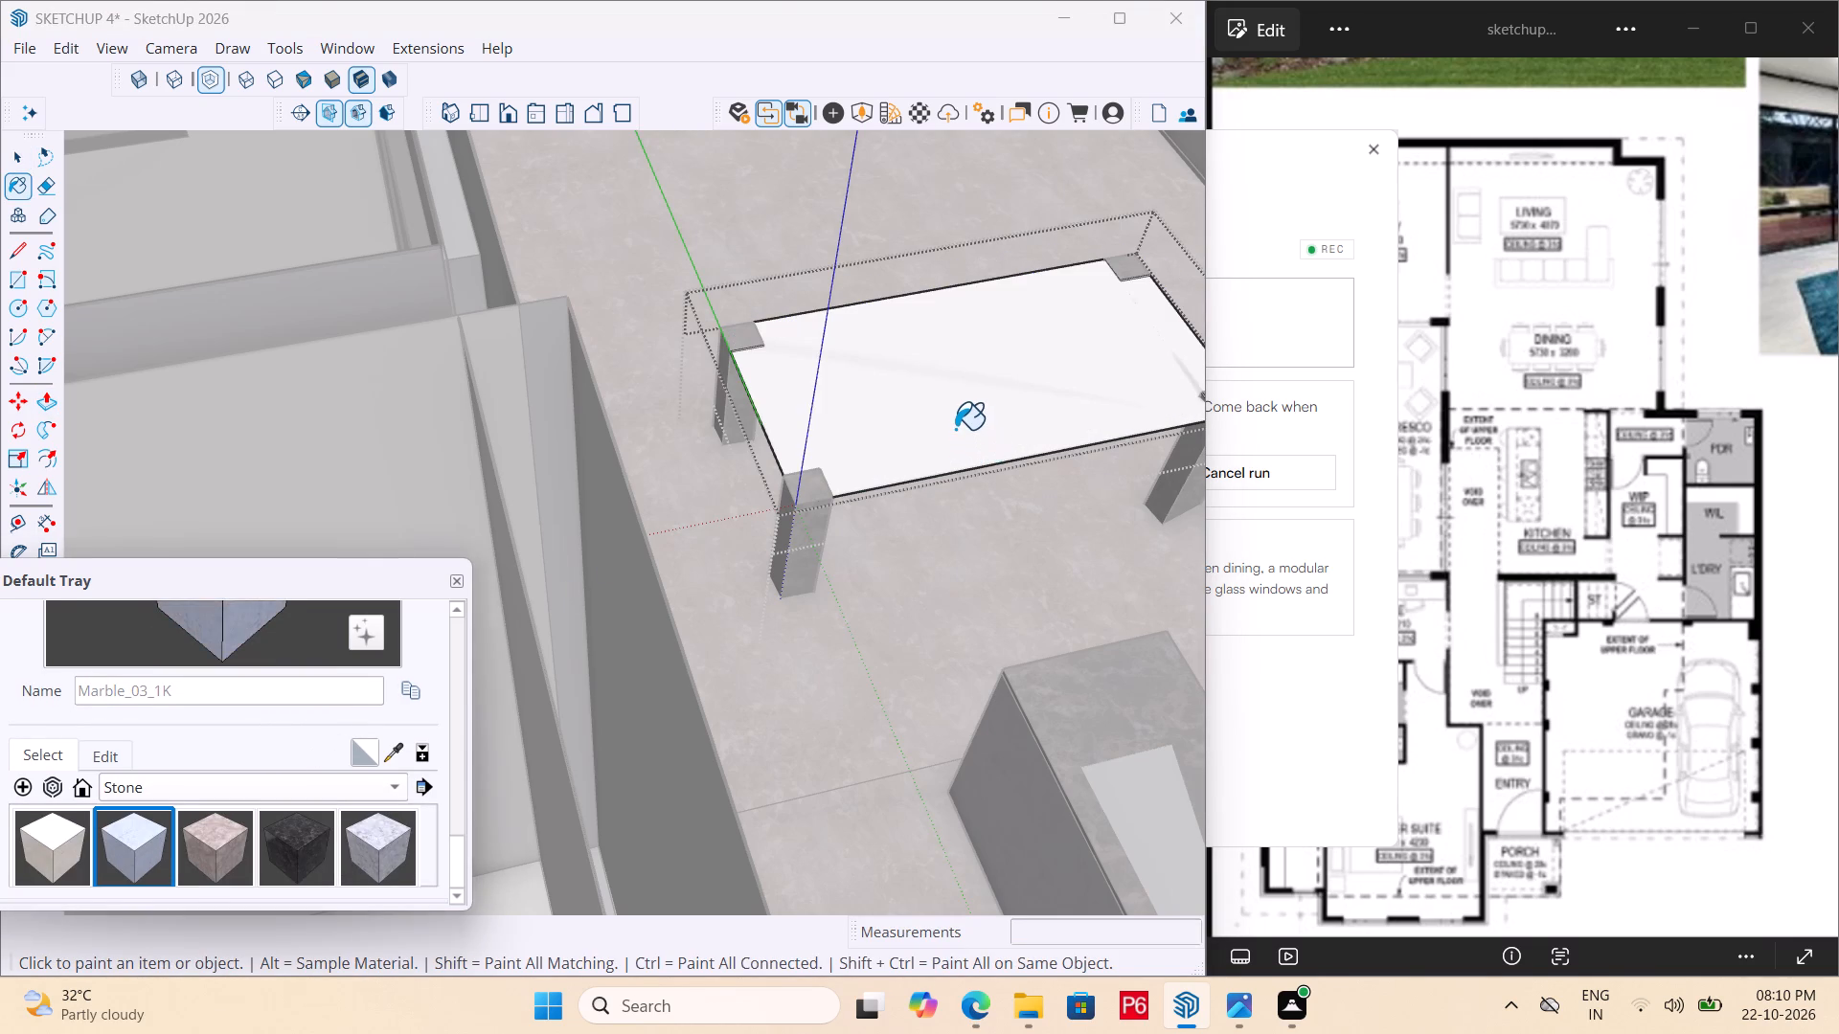
{"action": "left_click", "coordinate": [955, 429]}
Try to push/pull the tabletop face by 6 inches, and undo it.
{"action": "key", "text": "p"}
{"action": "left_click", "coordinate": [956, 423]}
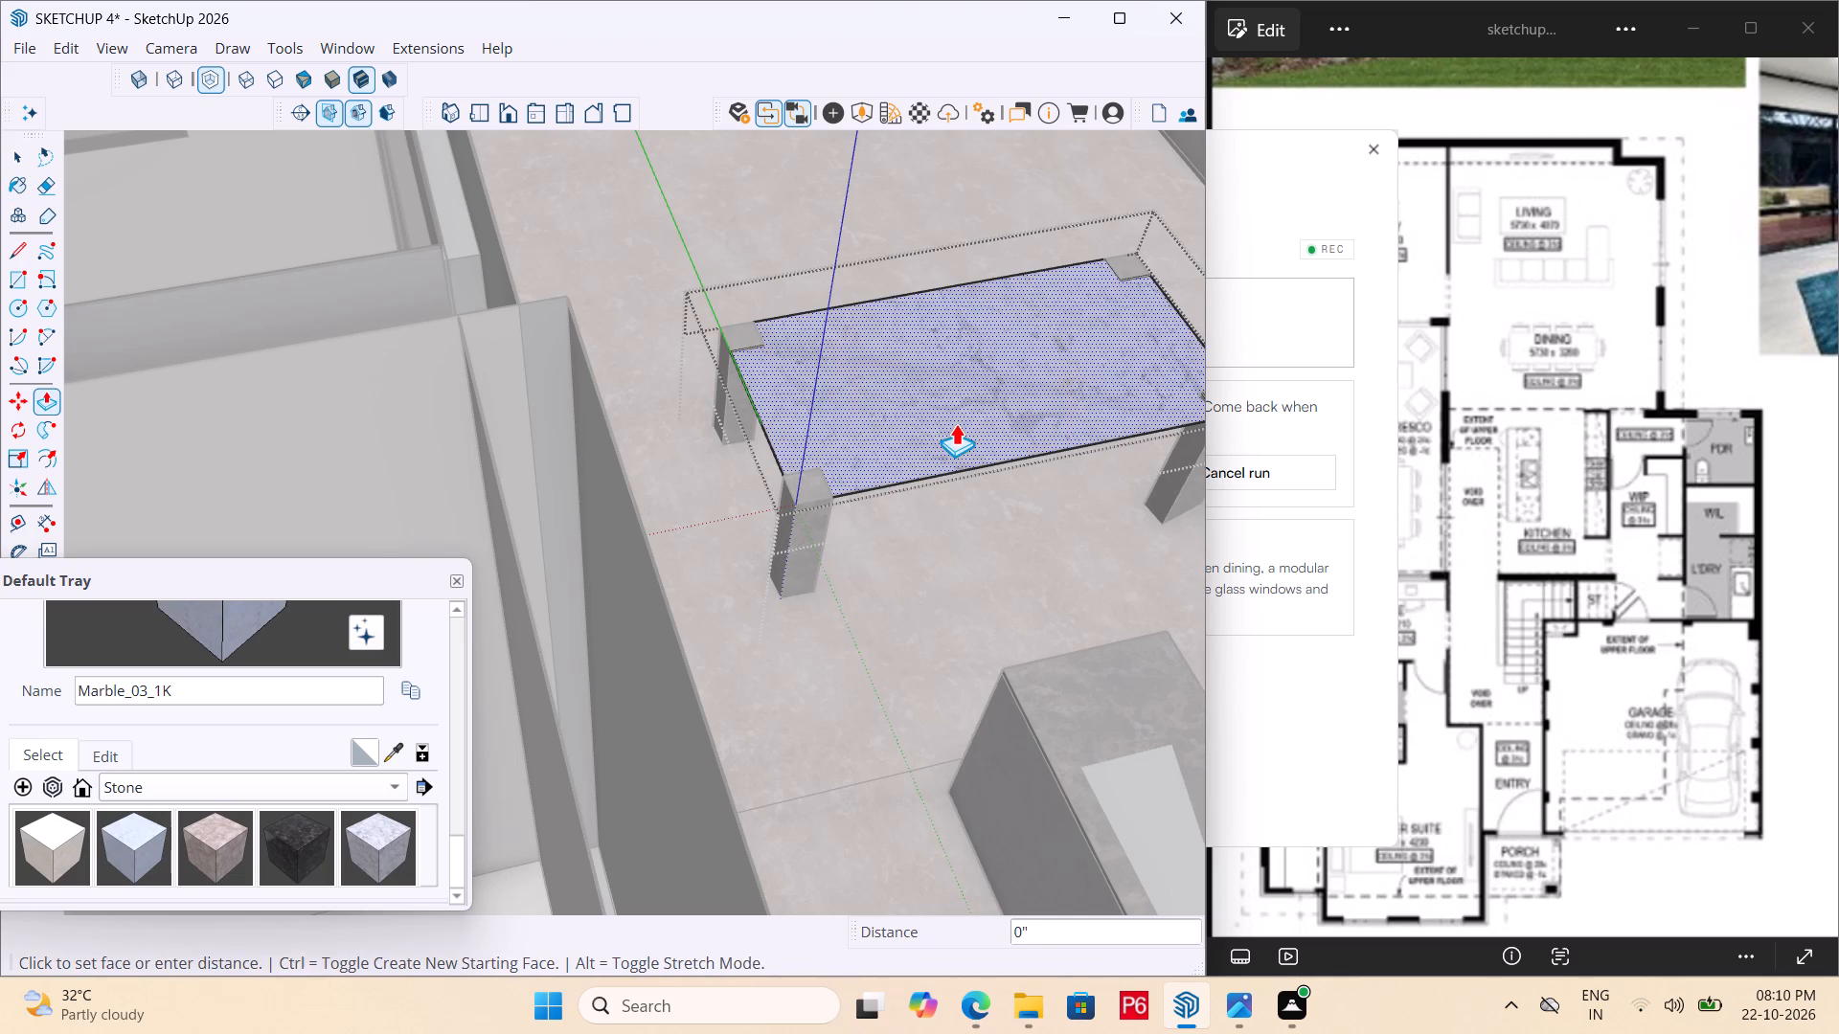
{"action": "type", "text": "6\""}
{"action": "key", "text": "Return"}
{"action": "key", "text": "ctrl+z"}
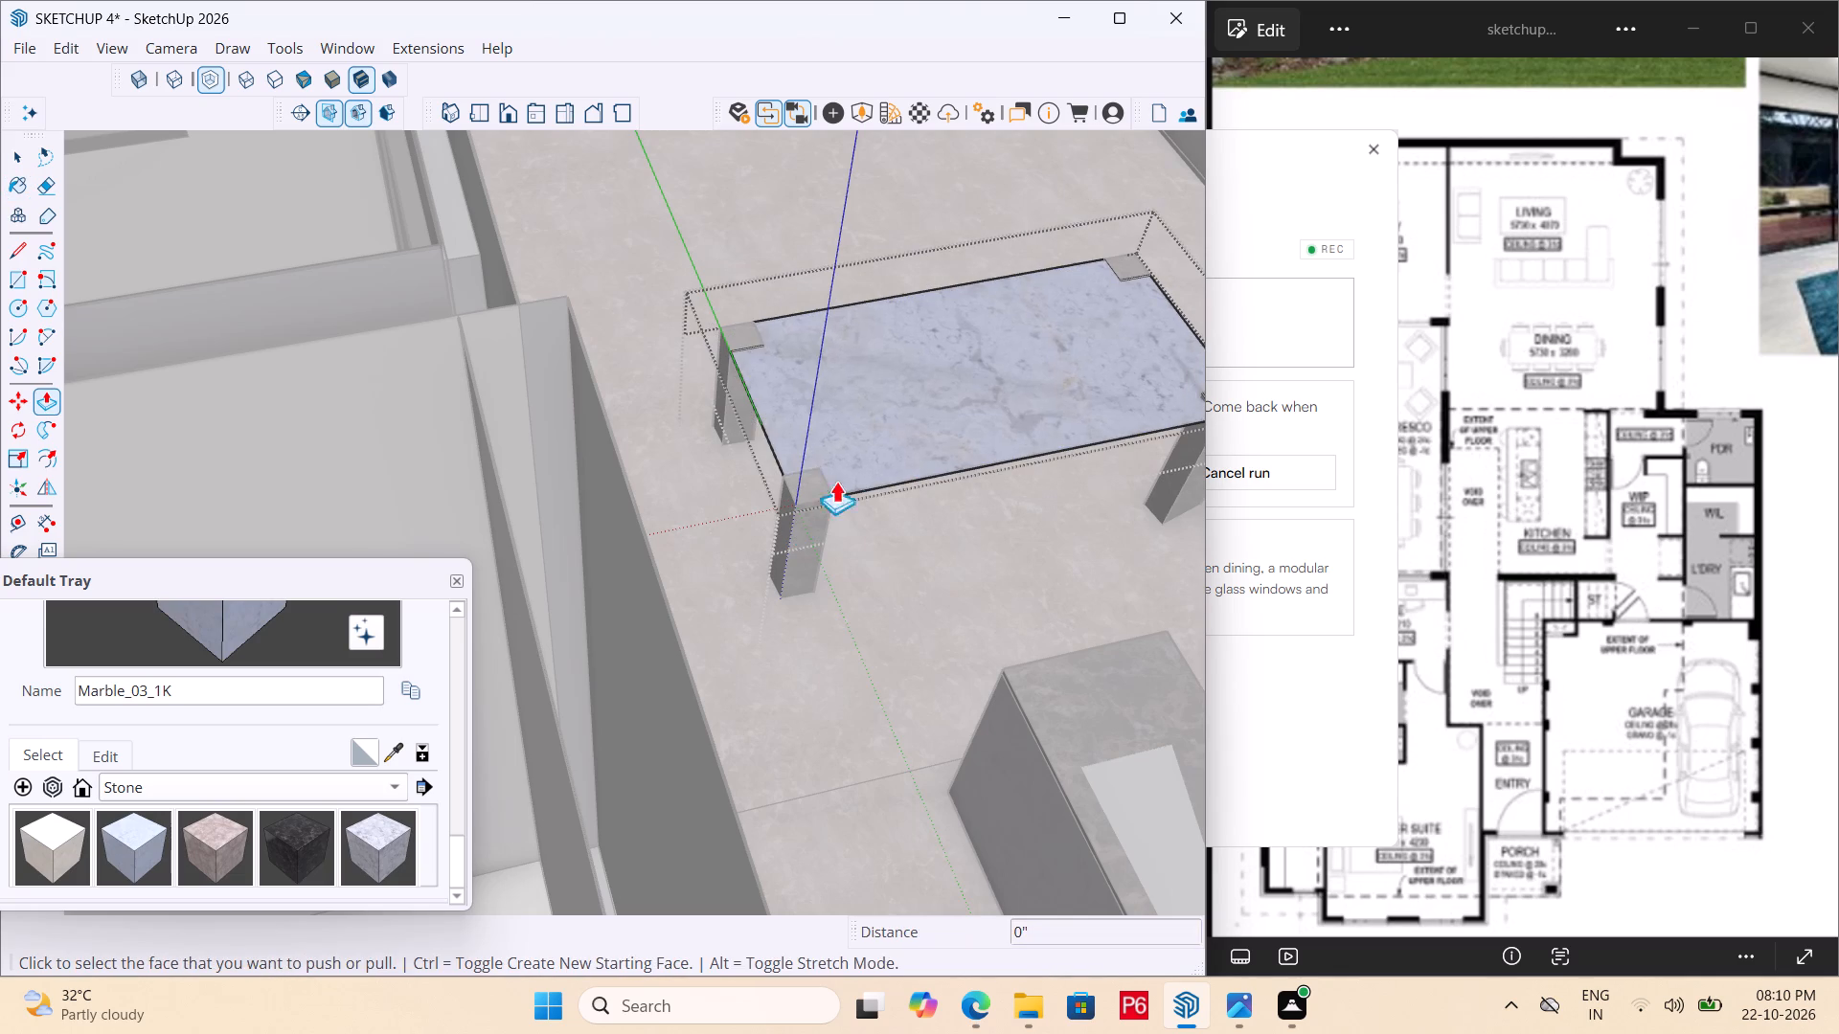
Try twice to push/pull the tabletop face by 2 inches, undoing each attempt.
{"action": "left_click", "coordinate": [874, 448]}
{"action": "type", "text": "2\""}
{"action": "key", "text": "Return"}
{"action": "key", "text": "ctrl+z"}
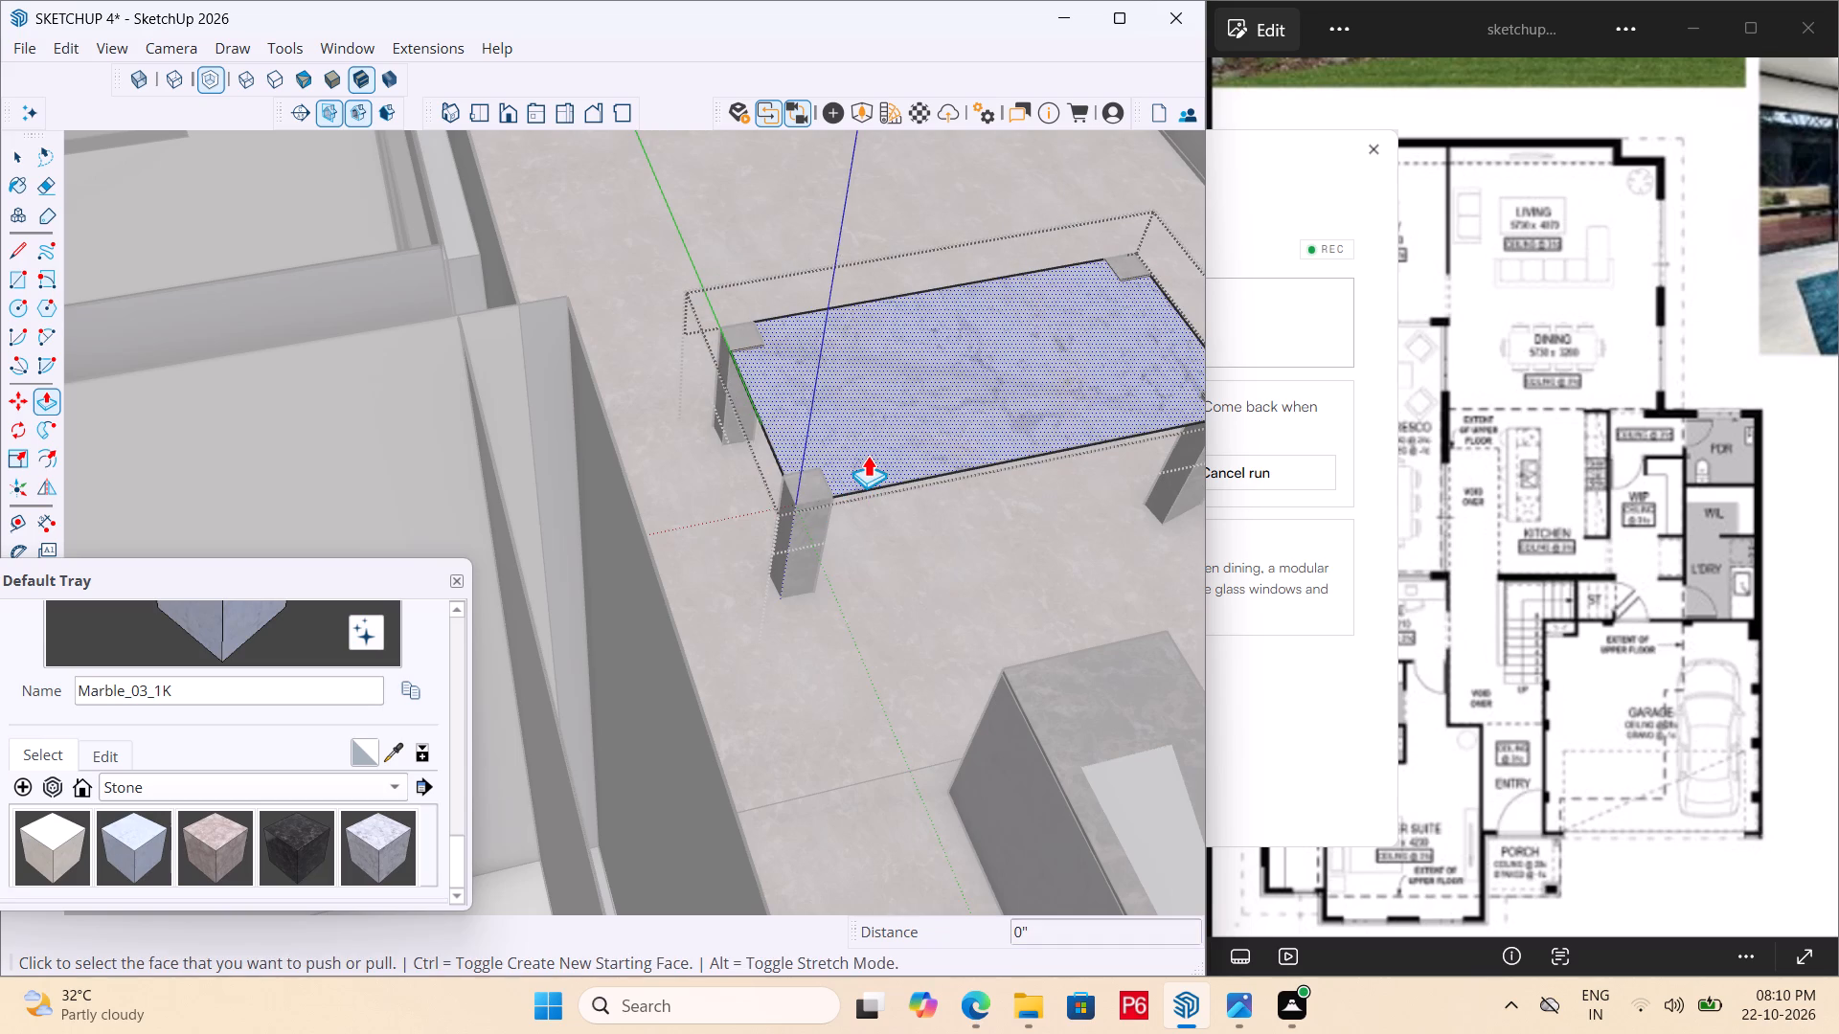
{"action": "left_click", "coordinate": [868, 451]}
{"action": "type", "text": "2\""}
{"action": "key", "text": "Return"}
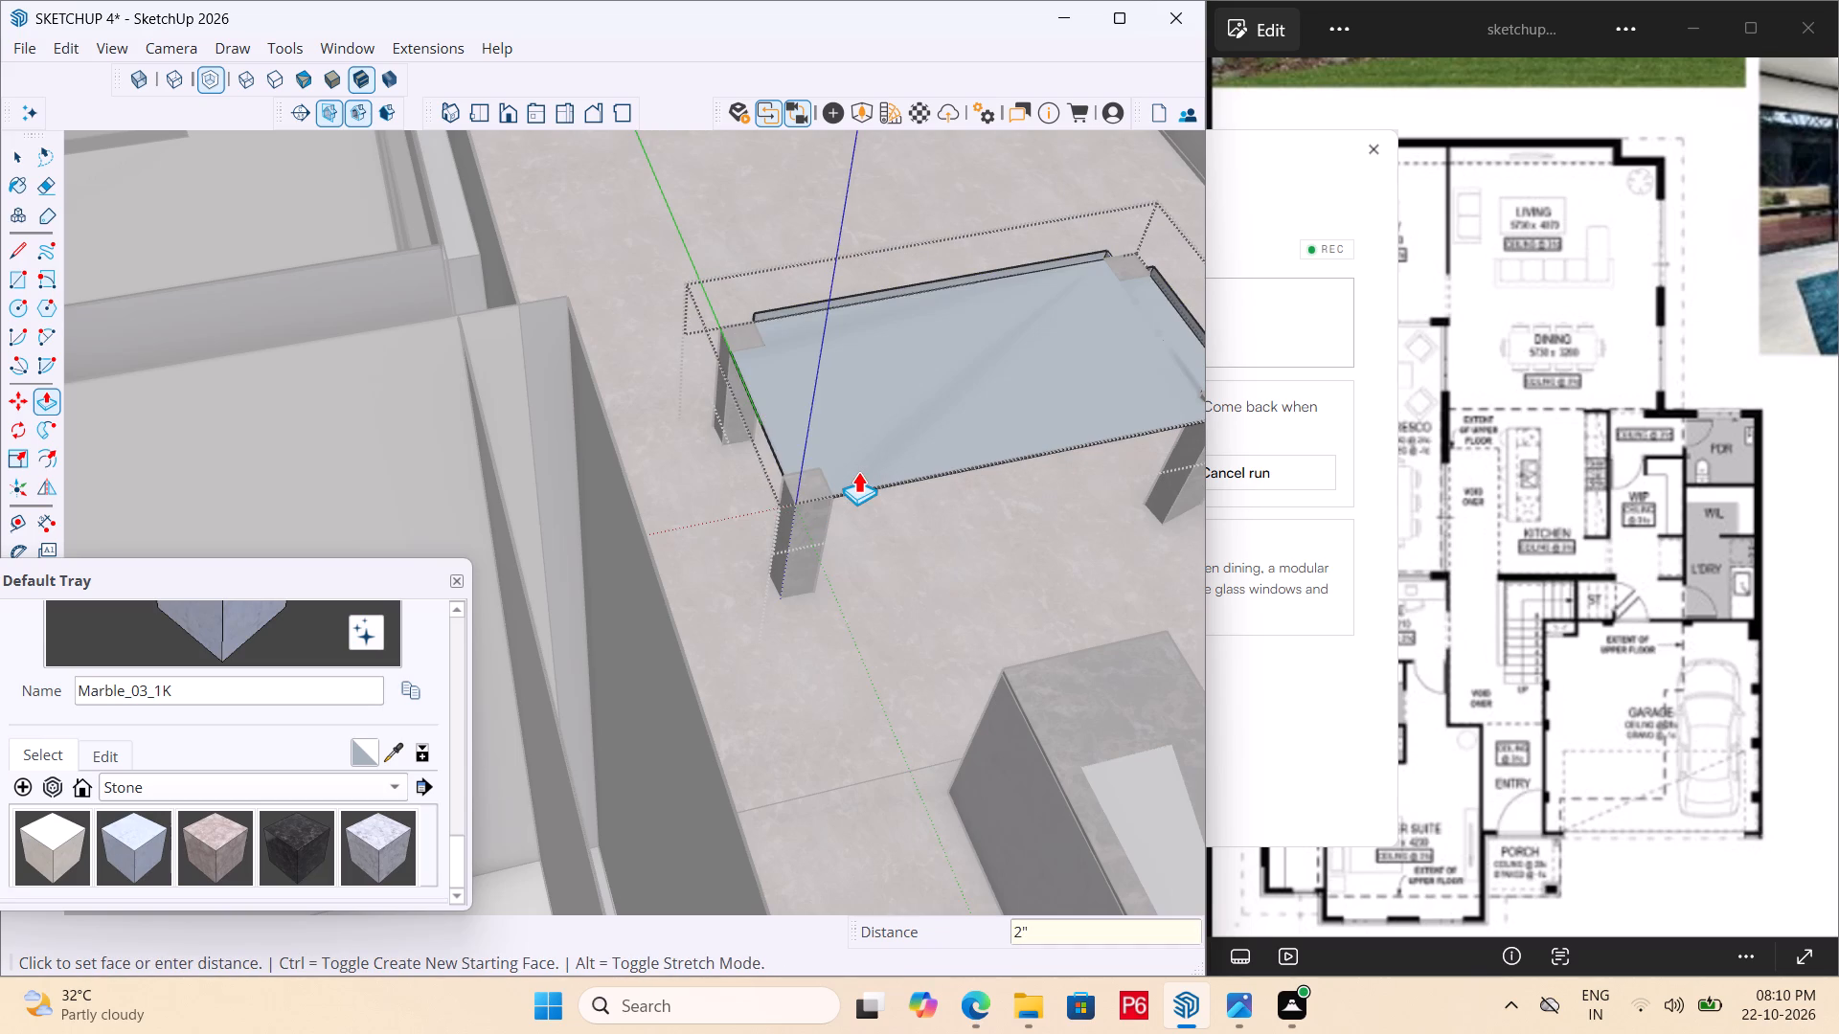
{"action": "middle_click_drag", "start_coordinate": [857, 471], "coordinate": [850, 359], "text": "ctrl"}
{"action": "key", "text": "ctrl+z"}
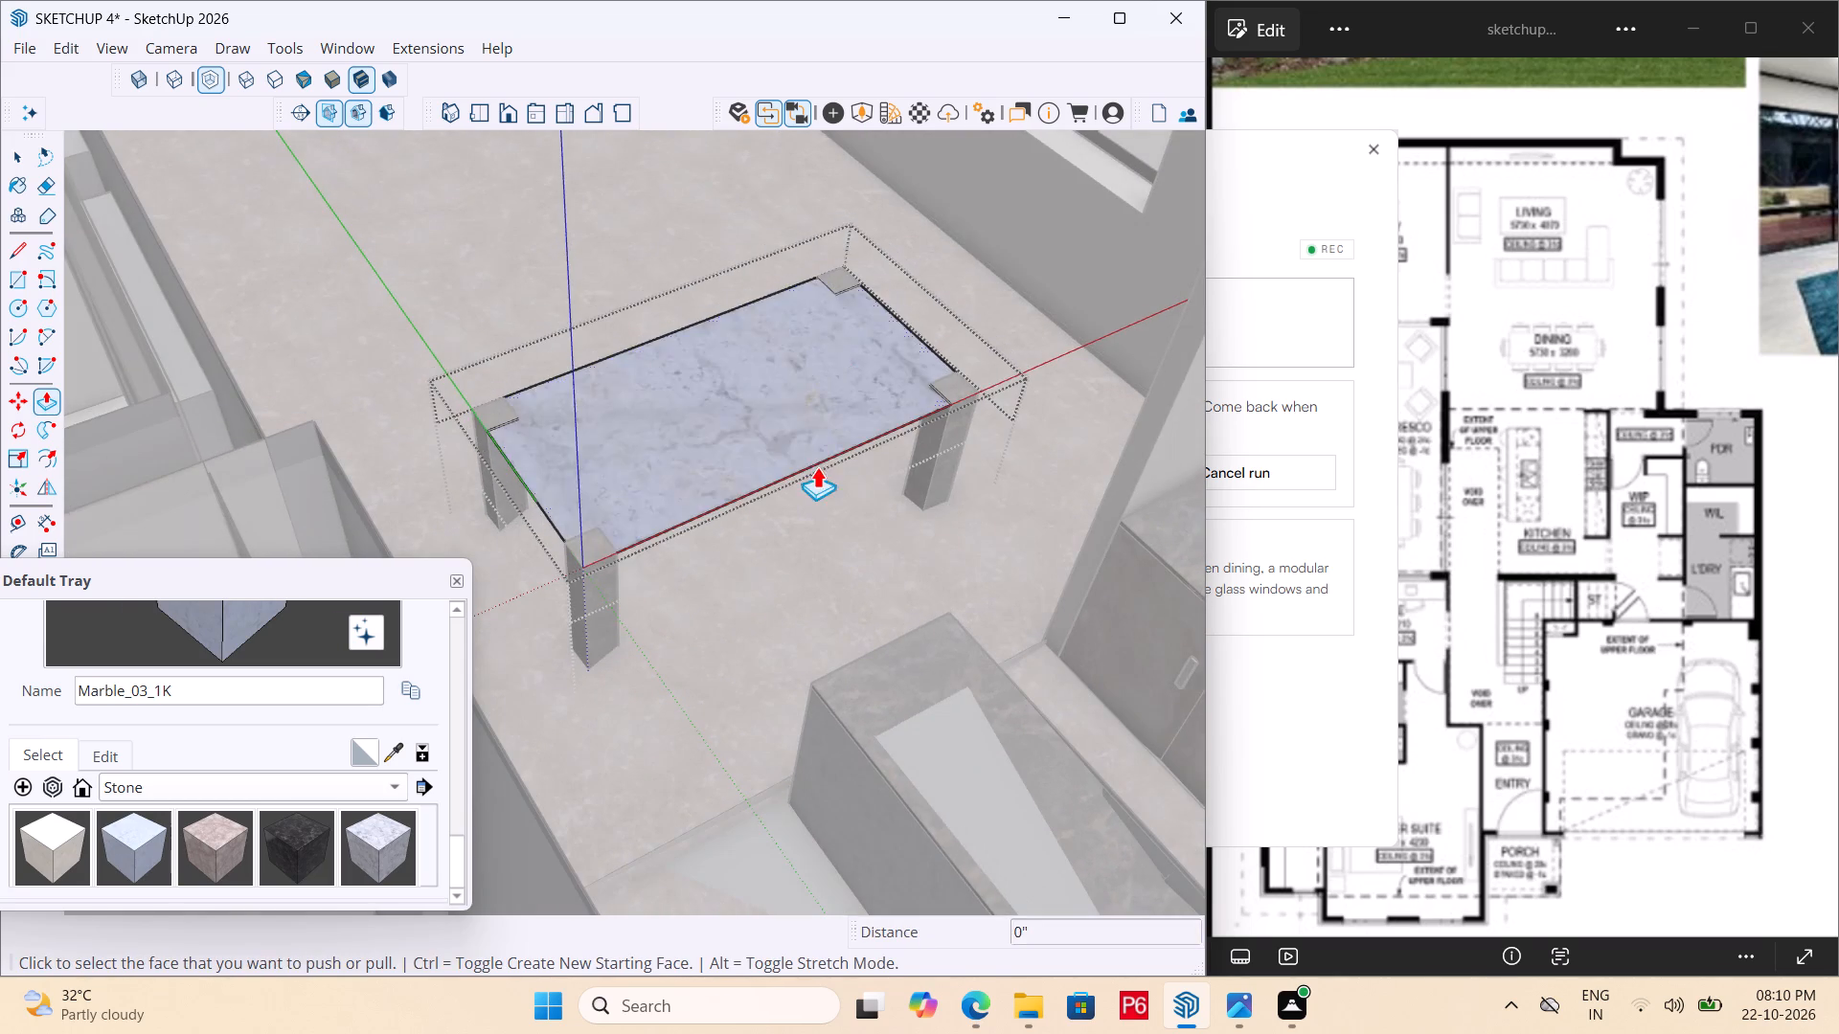
Push/pull the tabletop face upward freehand to a thickness of about 1 7/16 inches.
{"action": "middle_click_drag", "start_coordinate": [806, 457], "coordinate": [726, 386]}
{"action": "left_click", "coordinate": [690, 475]}
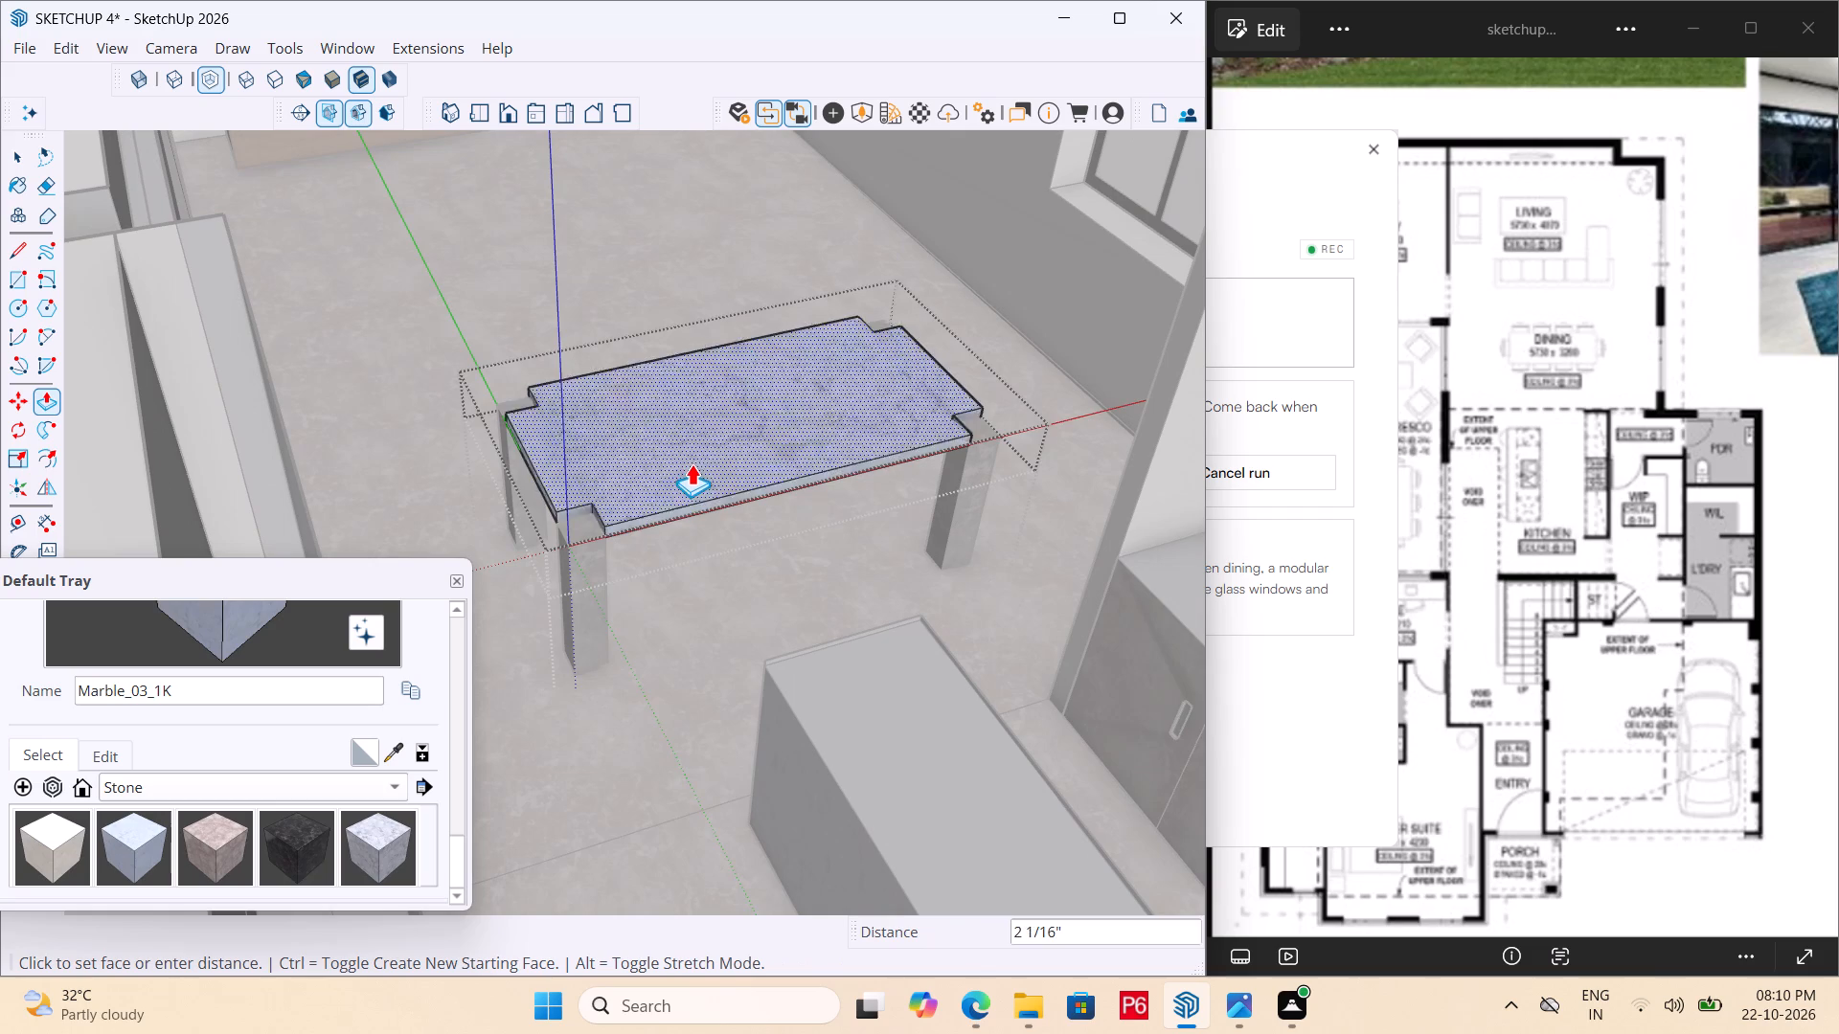
{"action": "middle_click_drag", "start_coordinate": [697, 460], "coordinate": [652, 368]}
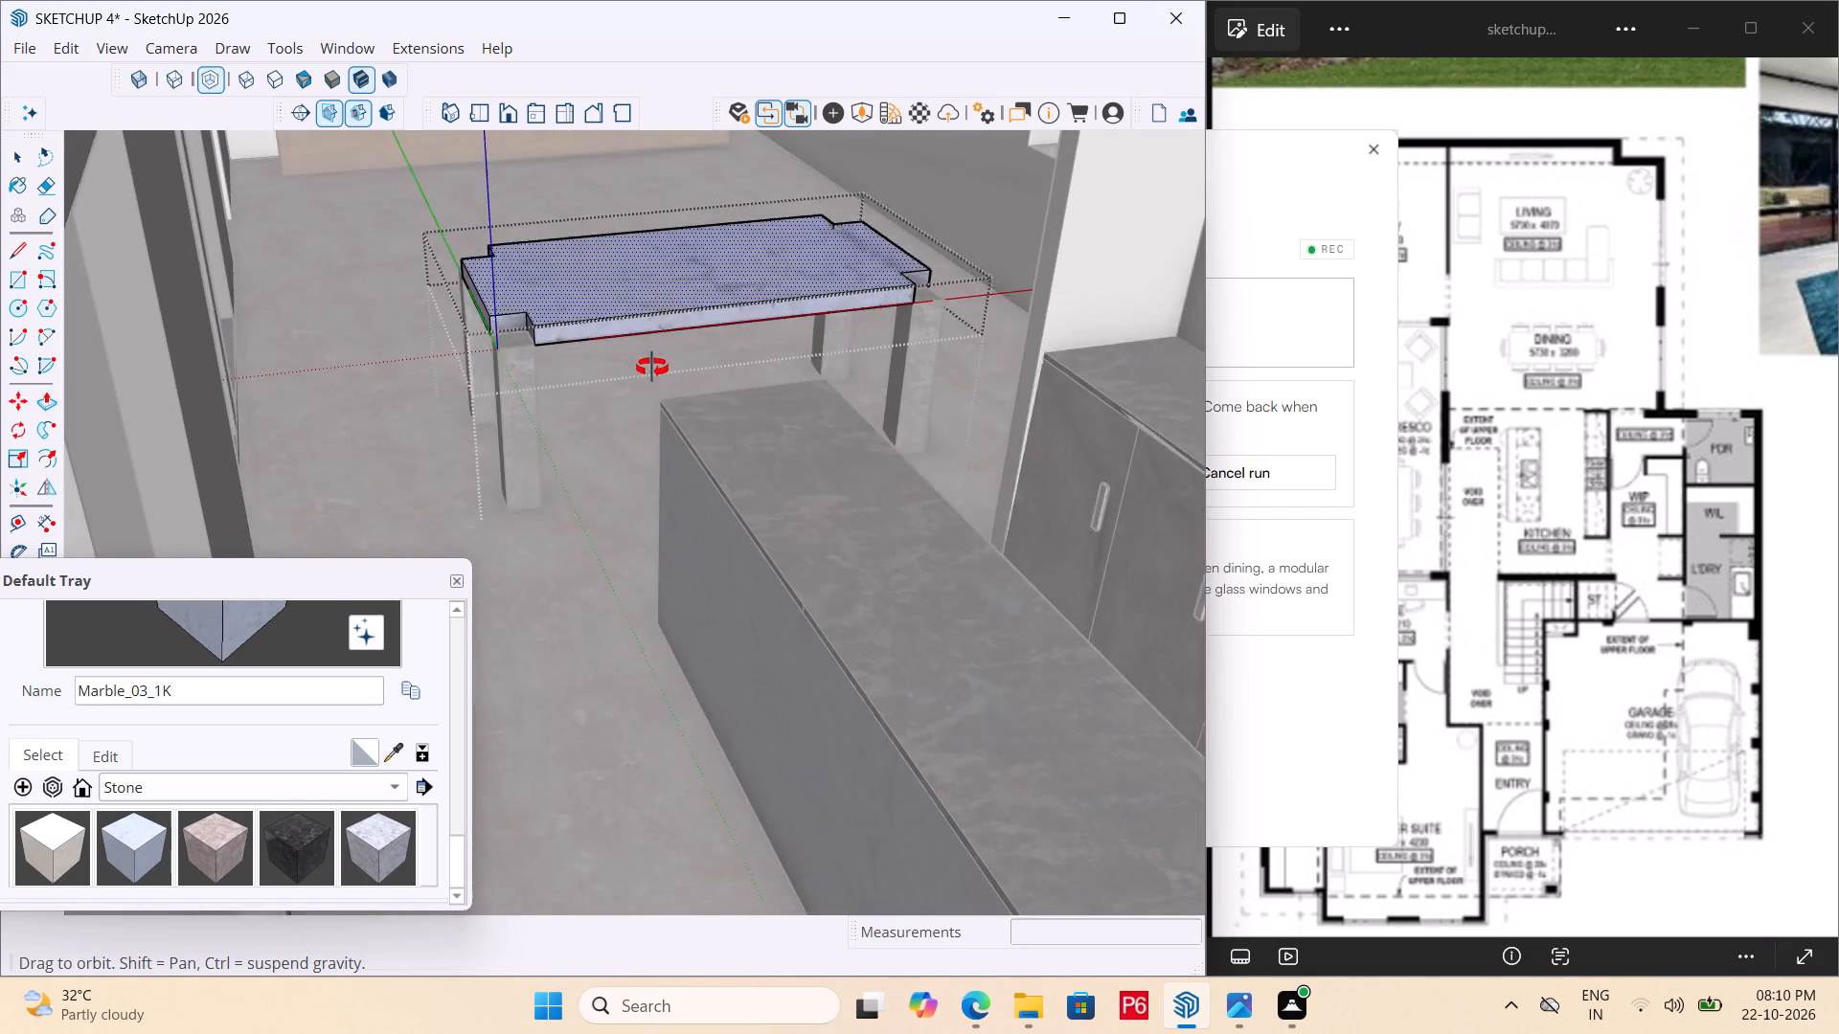
{"action": "middle_click_drag", "start_coordinate": [652, 368], "coordinate": [647, 353]}
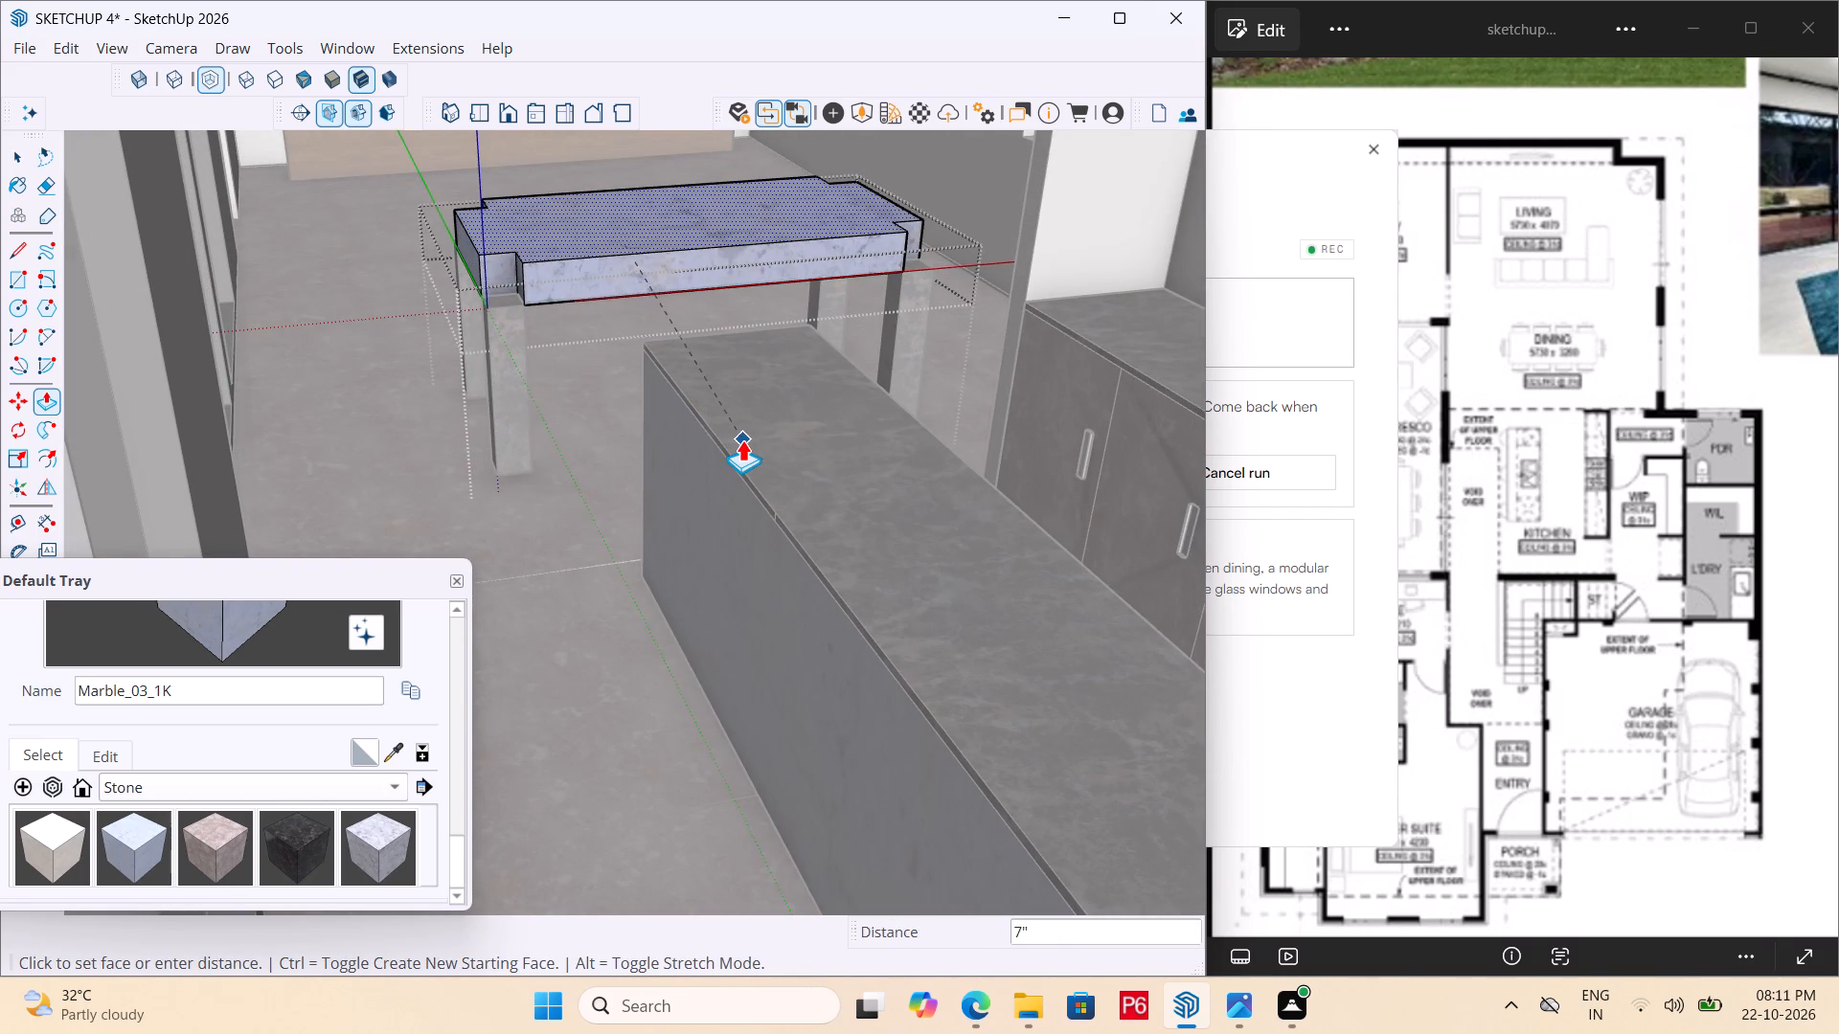
{"action": "scroll", "coordinate": [593, 274], "scroll_direction": "up", "scroll_amount": 3}
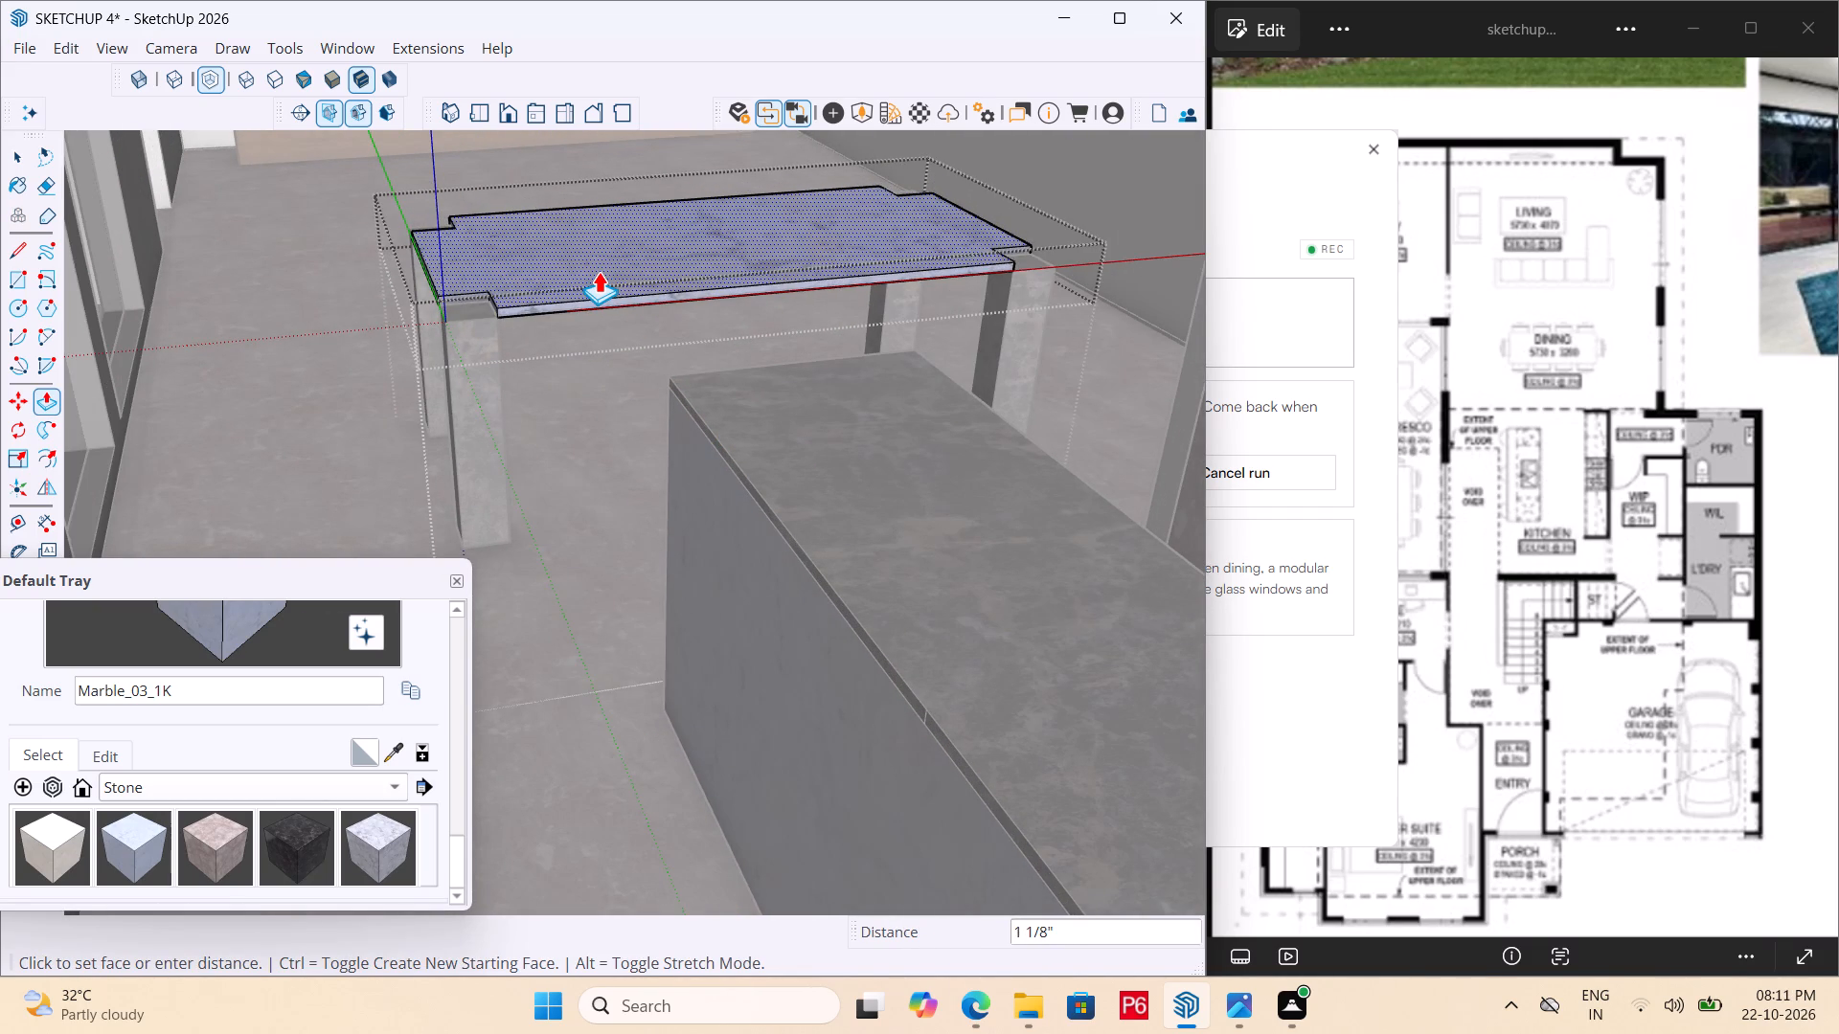
{"action": "left_click", "coordinate": [601, 268]}
Save the house model with the thickened tabletop.
{"action": "middle_click_drag", "start_coordinate": [496, 280], "coordinate": [655, 374]}
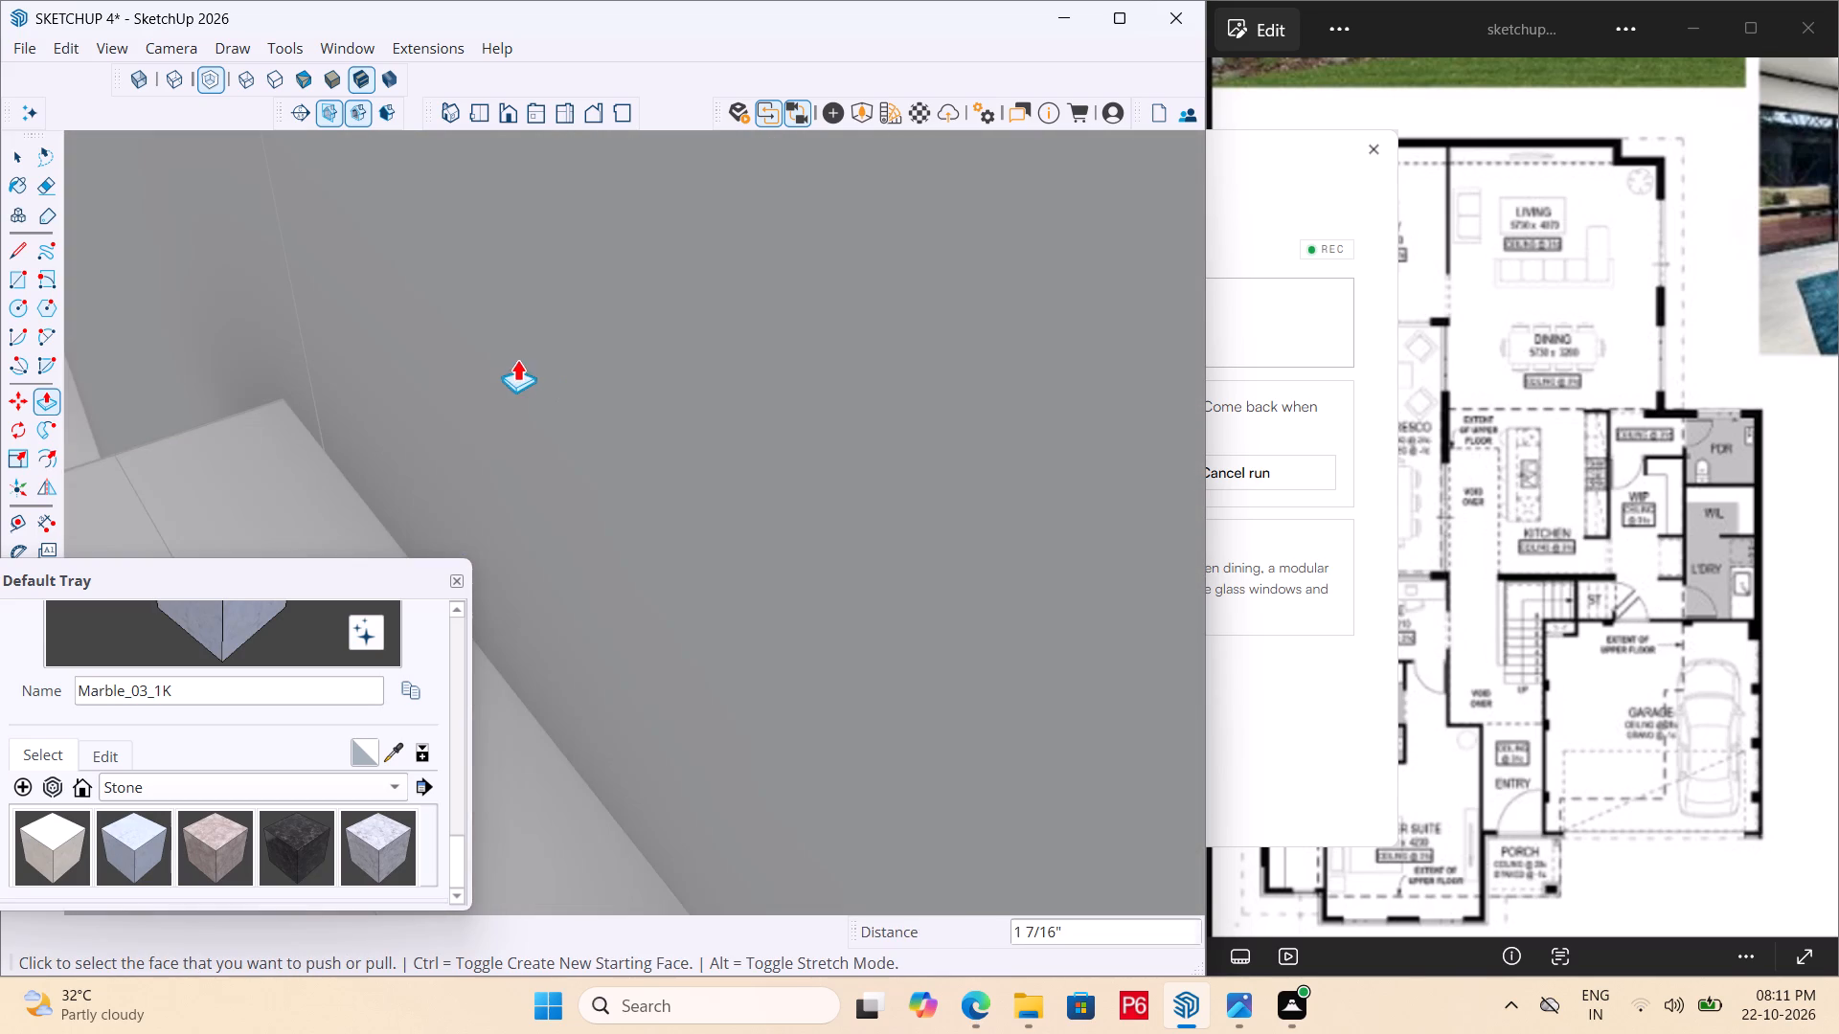
{"action": "scroll", "coordinate": [354, 389], "scroll_direction": "down", "scroll_amount": 14}
{"action": "scroll", "coordinate": [451, 362], "scroll_direction": "down", "scroll_amount": 7}
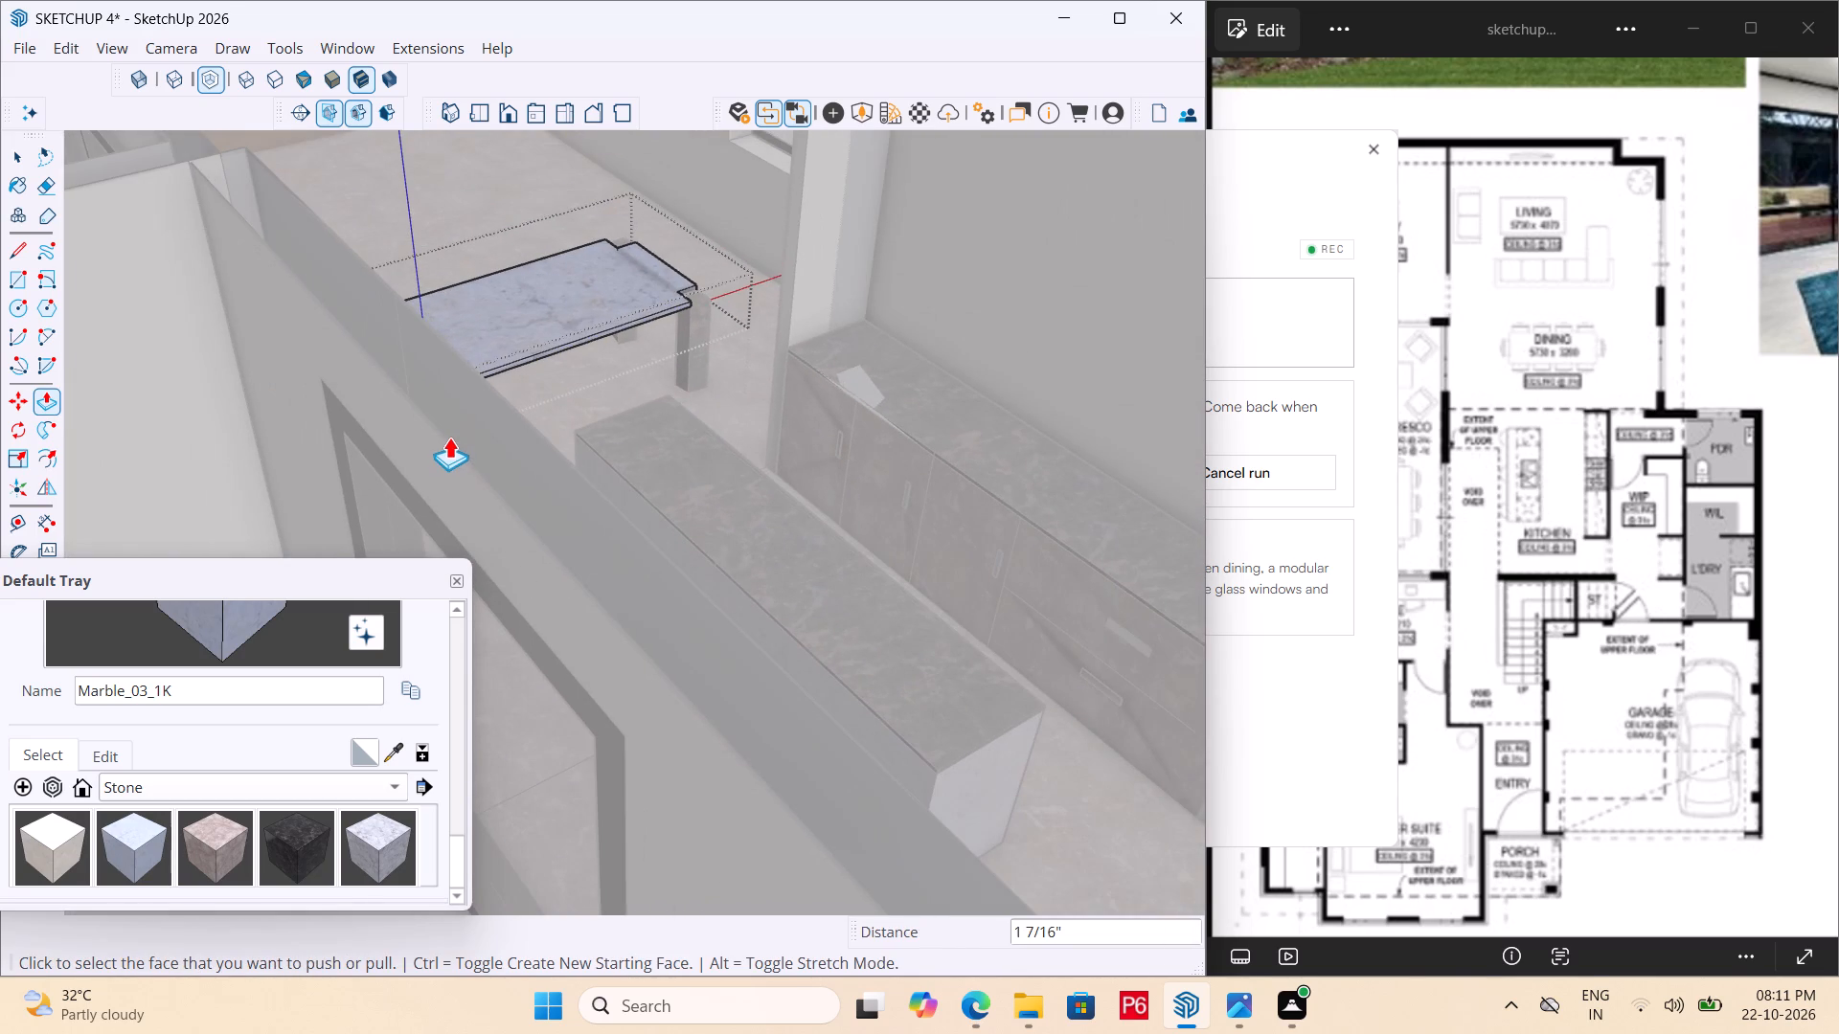
{"action": "key", "text": "ctrl+s"}
{"action": "key", "text": "ctrl+s"}
{"action": "key", "text": "ctrl+s"}
{"action": "key", "text": "ctrl+s"}
{"action": "key", "text": "ctrl+s"}
Extend the tabletop 6 inches over the kitchen-side leg nearest the table's origin, filling that corner notch.
{"action": "scroll", "coordinate": [492, 289], "scroll_direction": "up", "scroll_amount": 12}
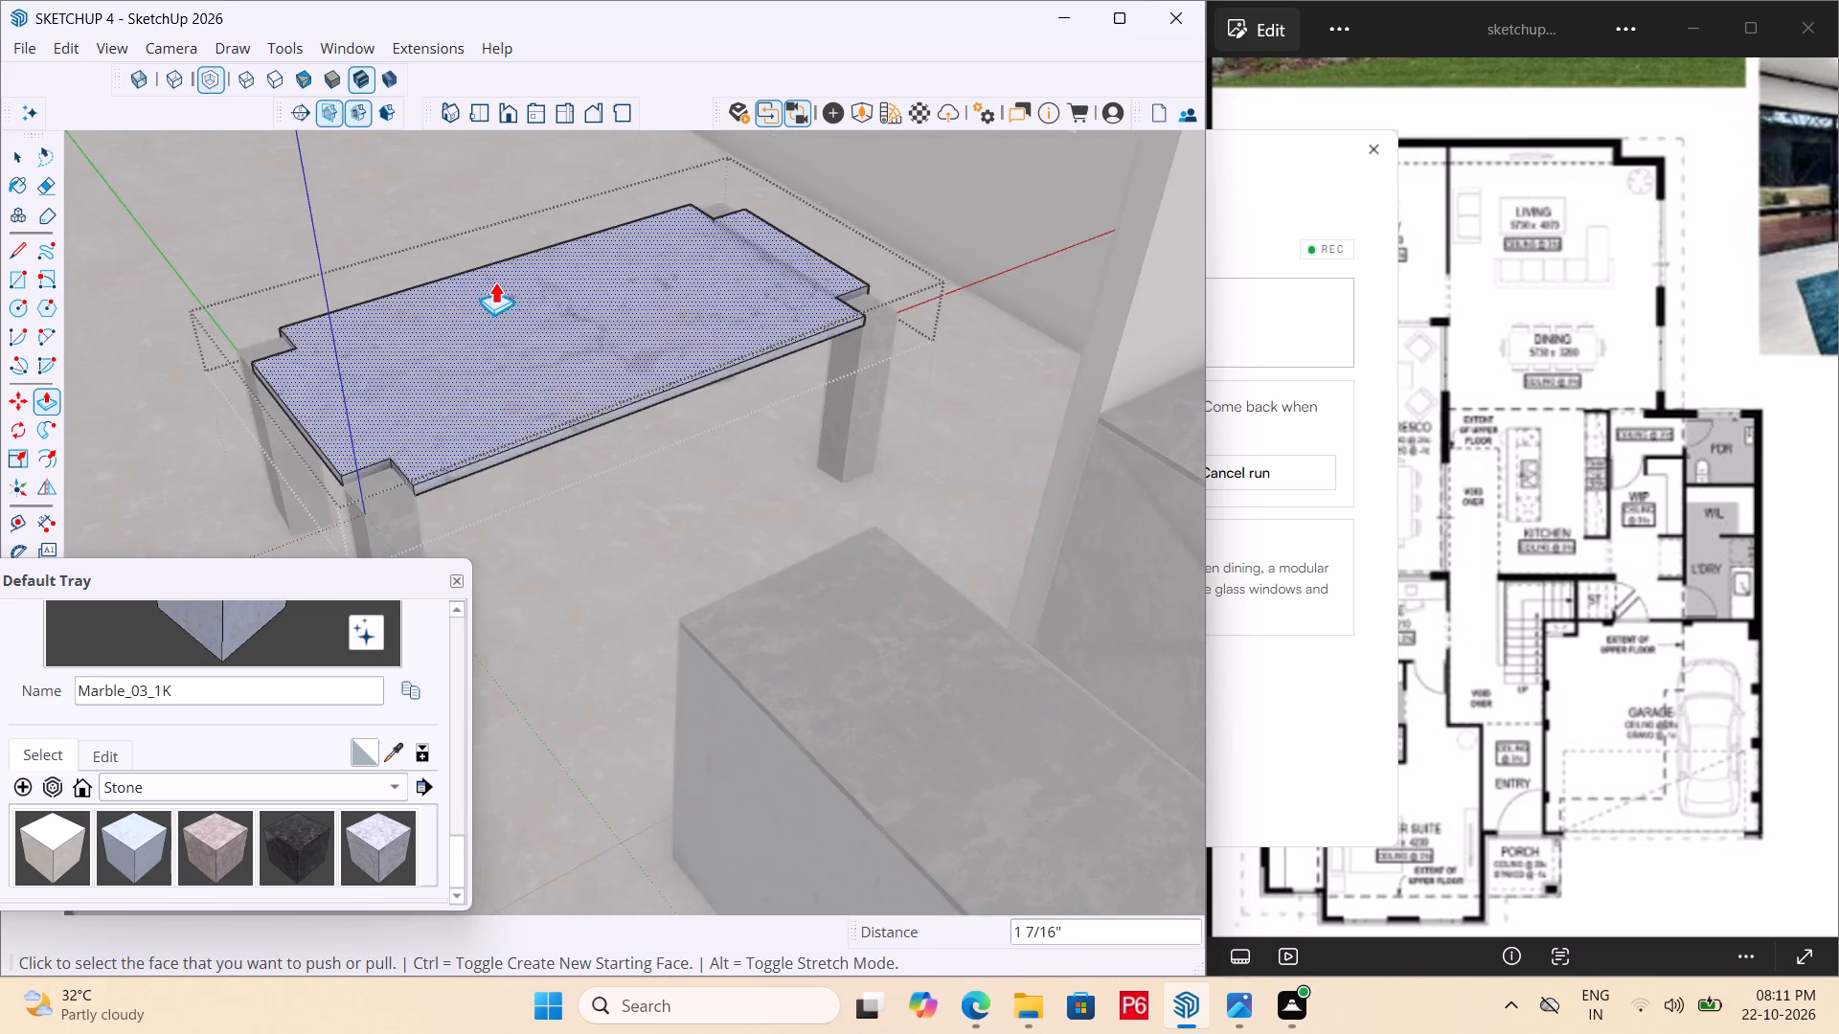
{"action": "scroll", "coordinate": [488, 301], "scroll_direction": "up", "scroll_amount": 7}
{"action": "scroll", "coordinate": [792, 334], "scroll_direction": "down", "scroll_amount": 5}
{"action": "scroll", "coordinate": [490, 473], "scroll_direction": "up", "scroll_amount": 11}
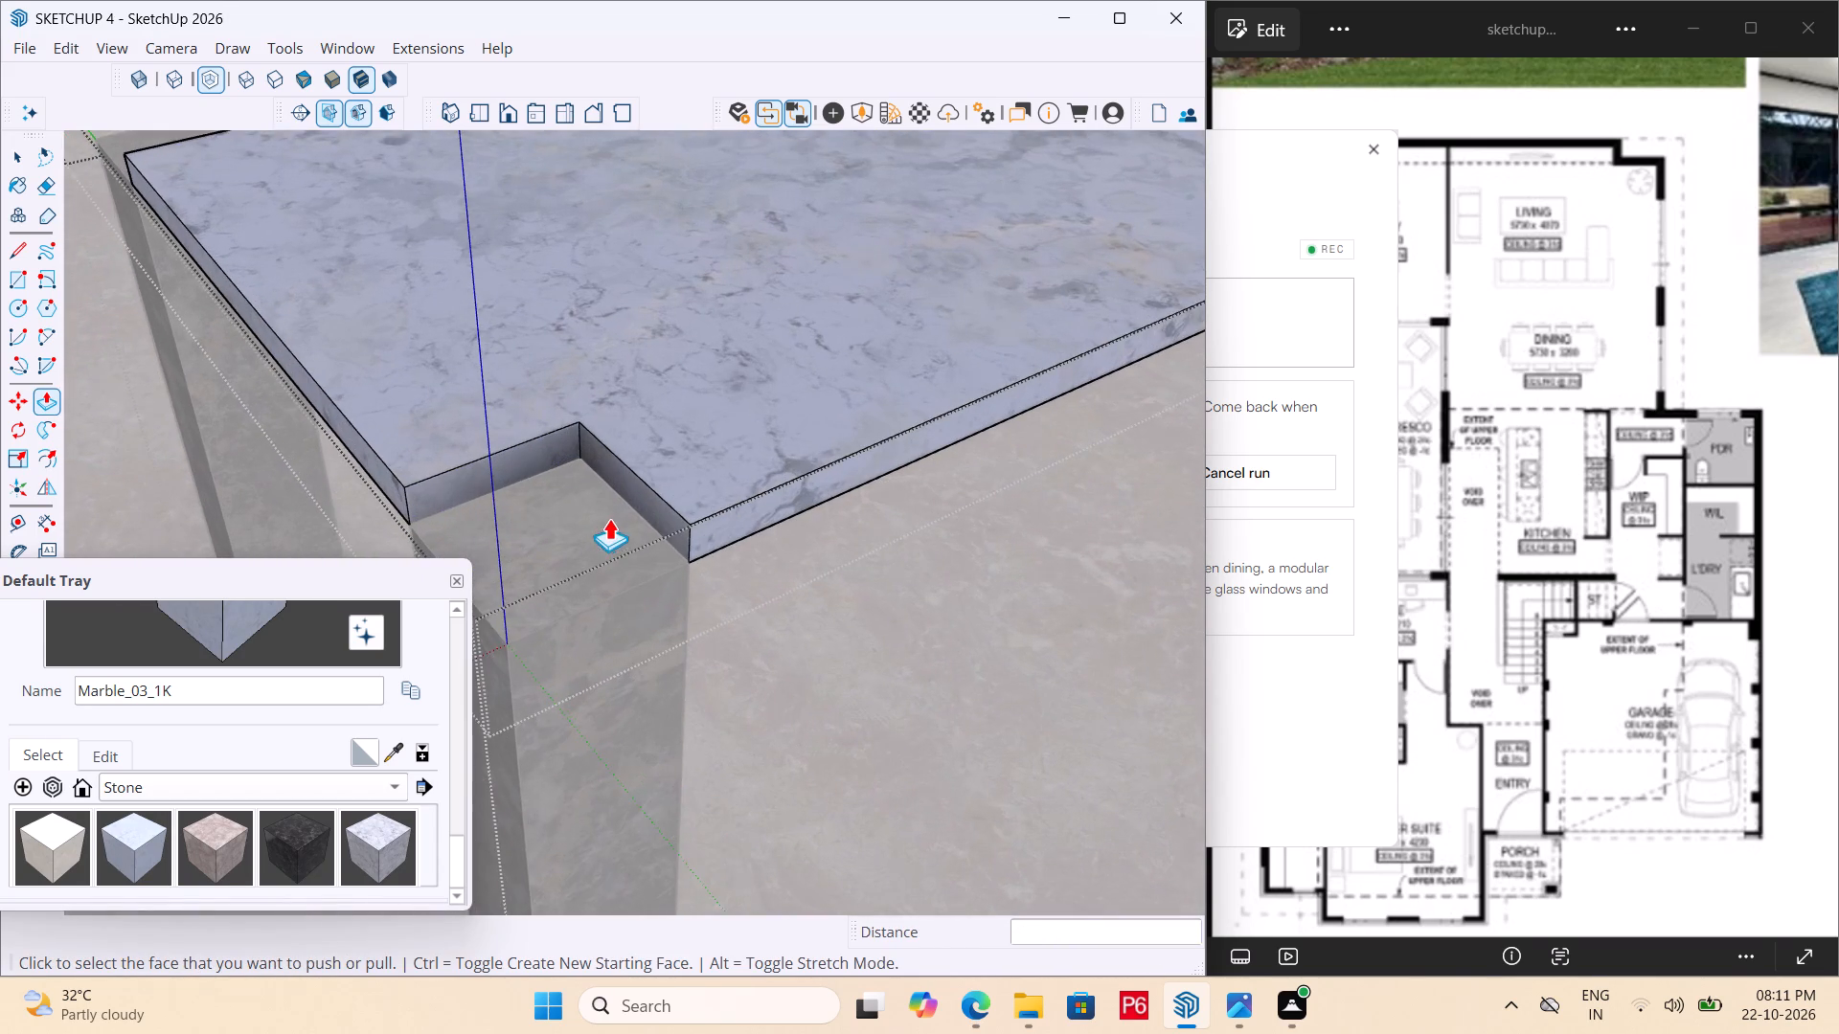
{"action": "left_click", "coordinate": [644, 503]}
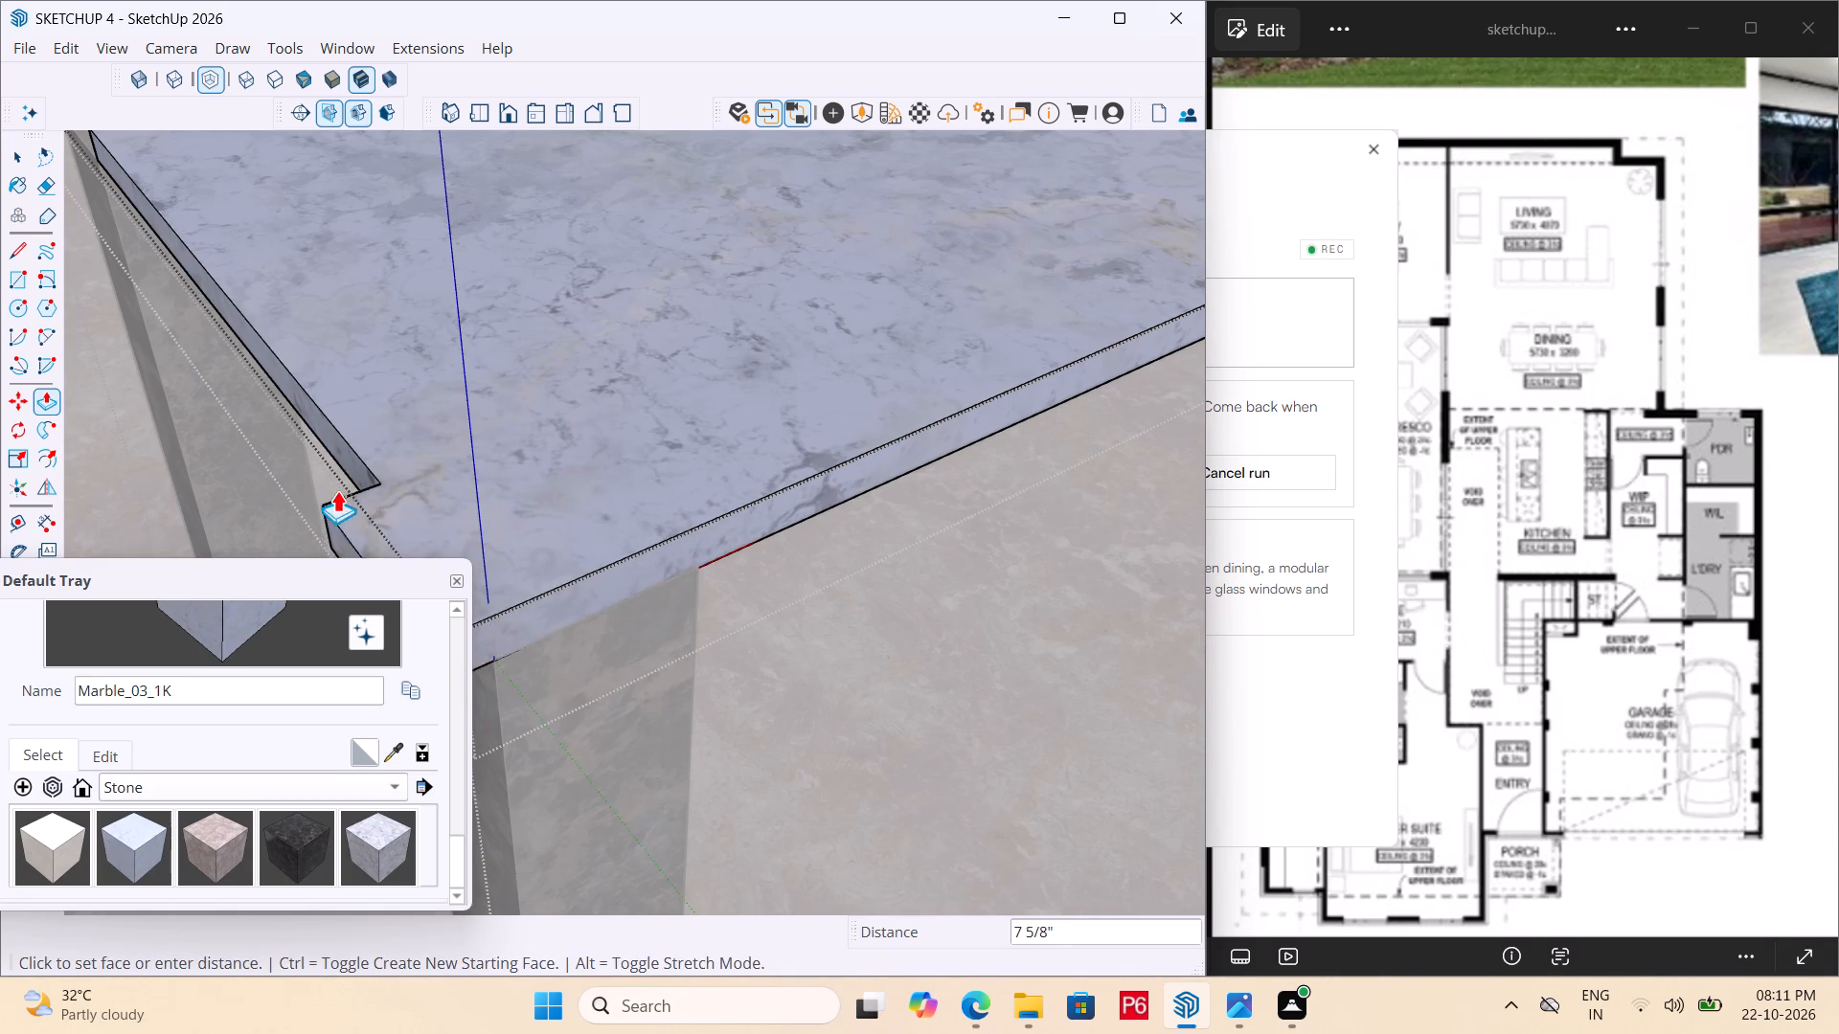
{"action": "left_click_drag", "start_coordinate": [351, 472], "coordinate": [375, 470]}
Extend the tabletop 6 inches over the living-side leg along the table's green axis, filling that corner notch.
{"action": "scroll", "coordinate": [621, 478], "scroll_direction": "down", "scroll_amount": 13}
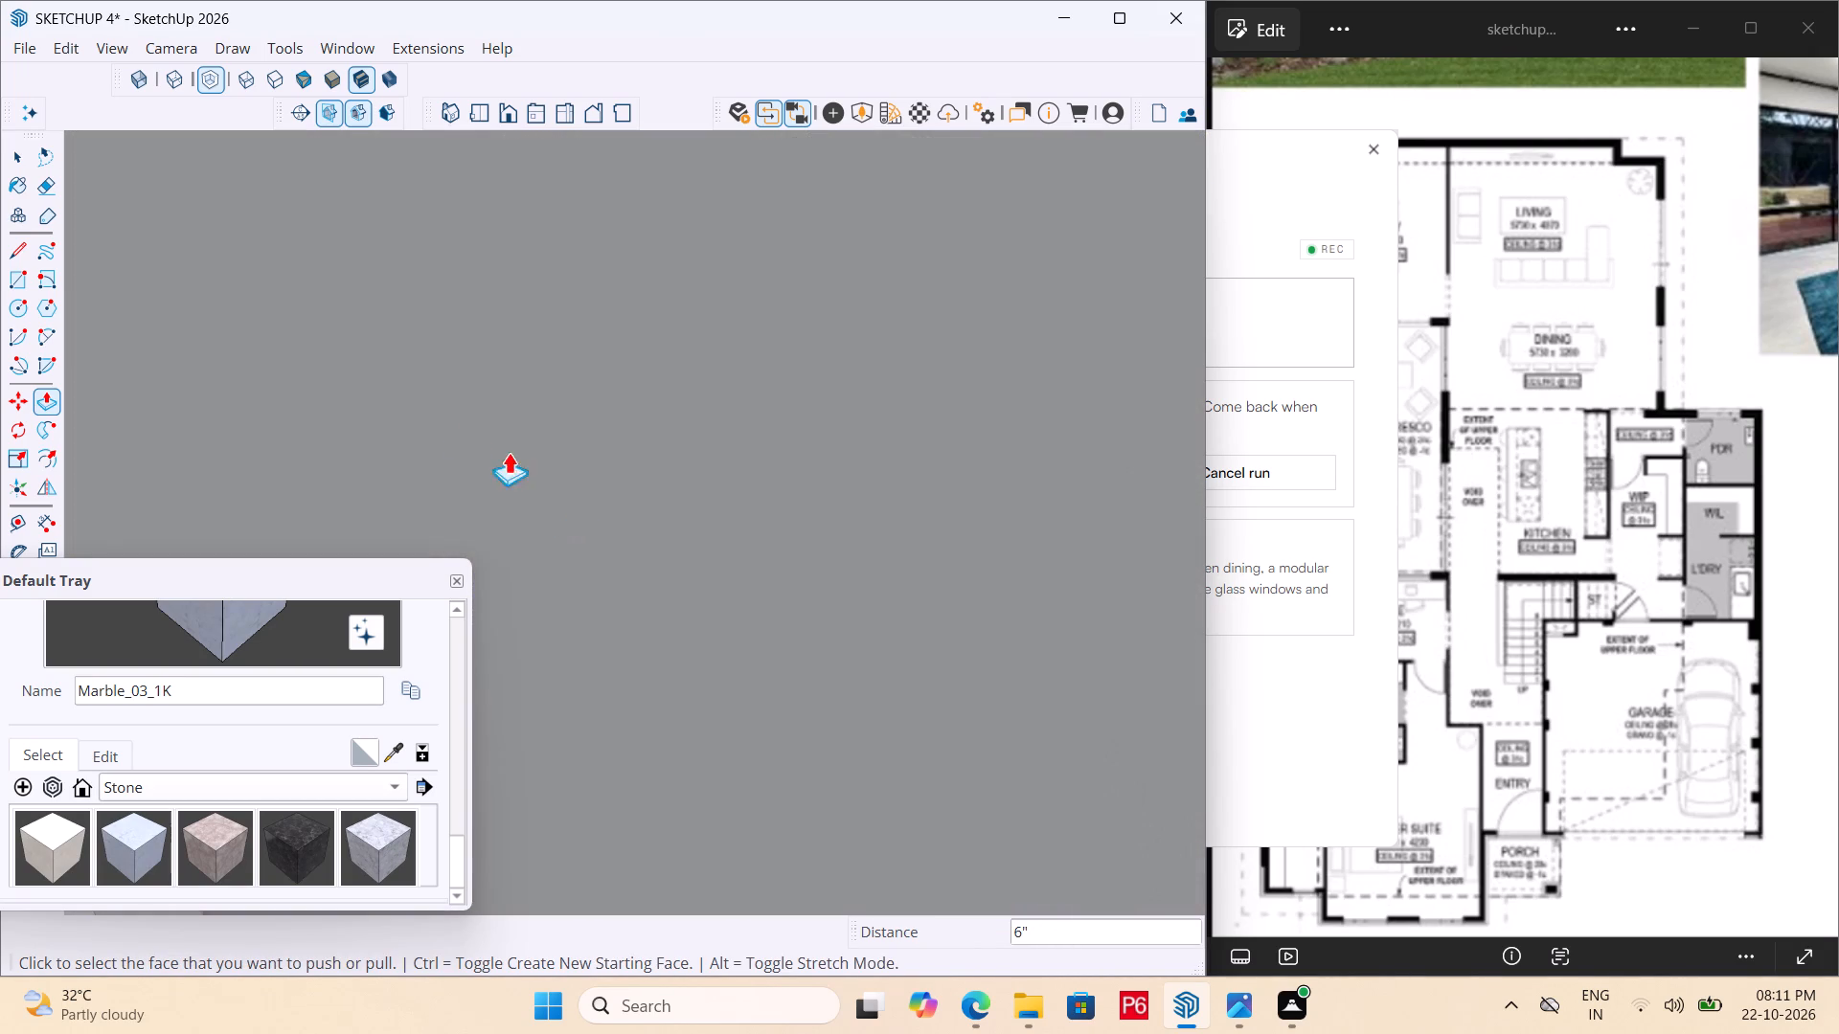
{"action": "left_click", "coordinate": [456, 116]}
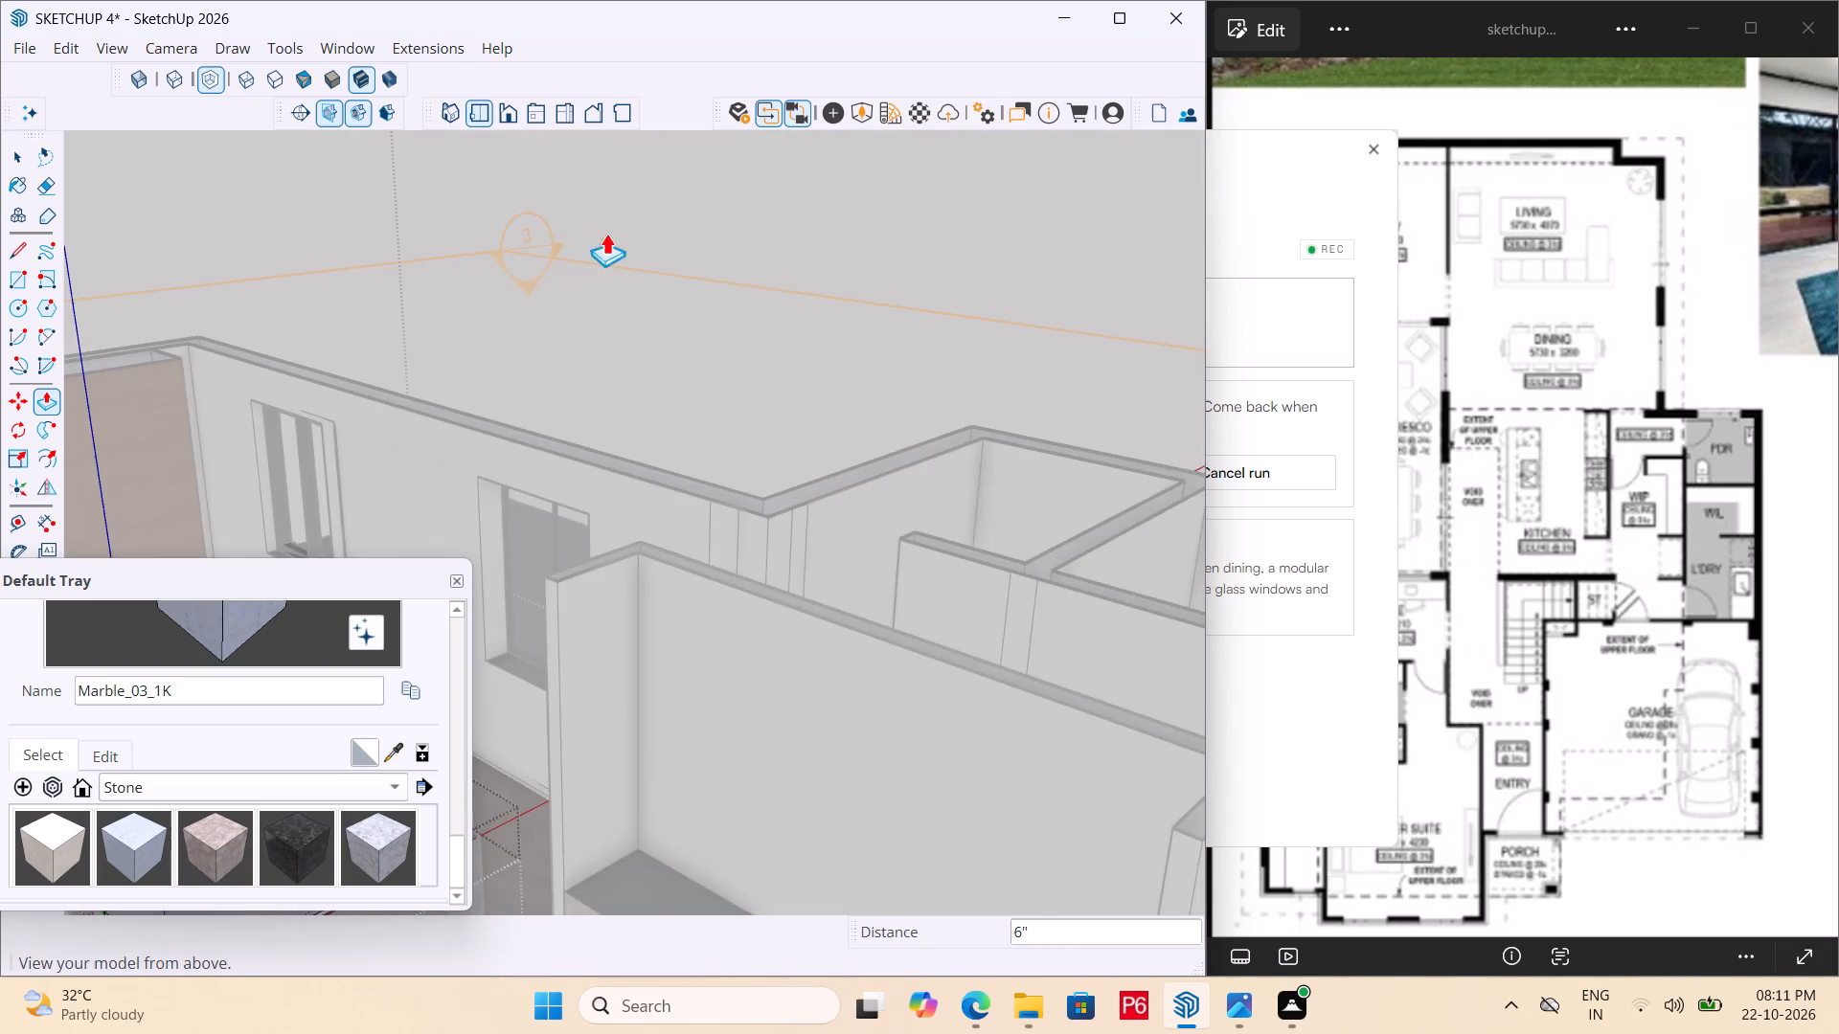
{"action": "scroll", "coordinate": [649, 416], "scroll_direction": "down", "scroll_amount": 7}
{"action": "scroll", "coordinate": [990, 483], "scroll_direction": "down", "scroll_amount": 7}
{"action": "middle_click_drag", "start_coordinate": [694, 497], "coordinate": [1338, 804]}
{"action": "scroll", "coordinate": [833, 518], "scroll_direction": "up", "scroll_amount": 3}
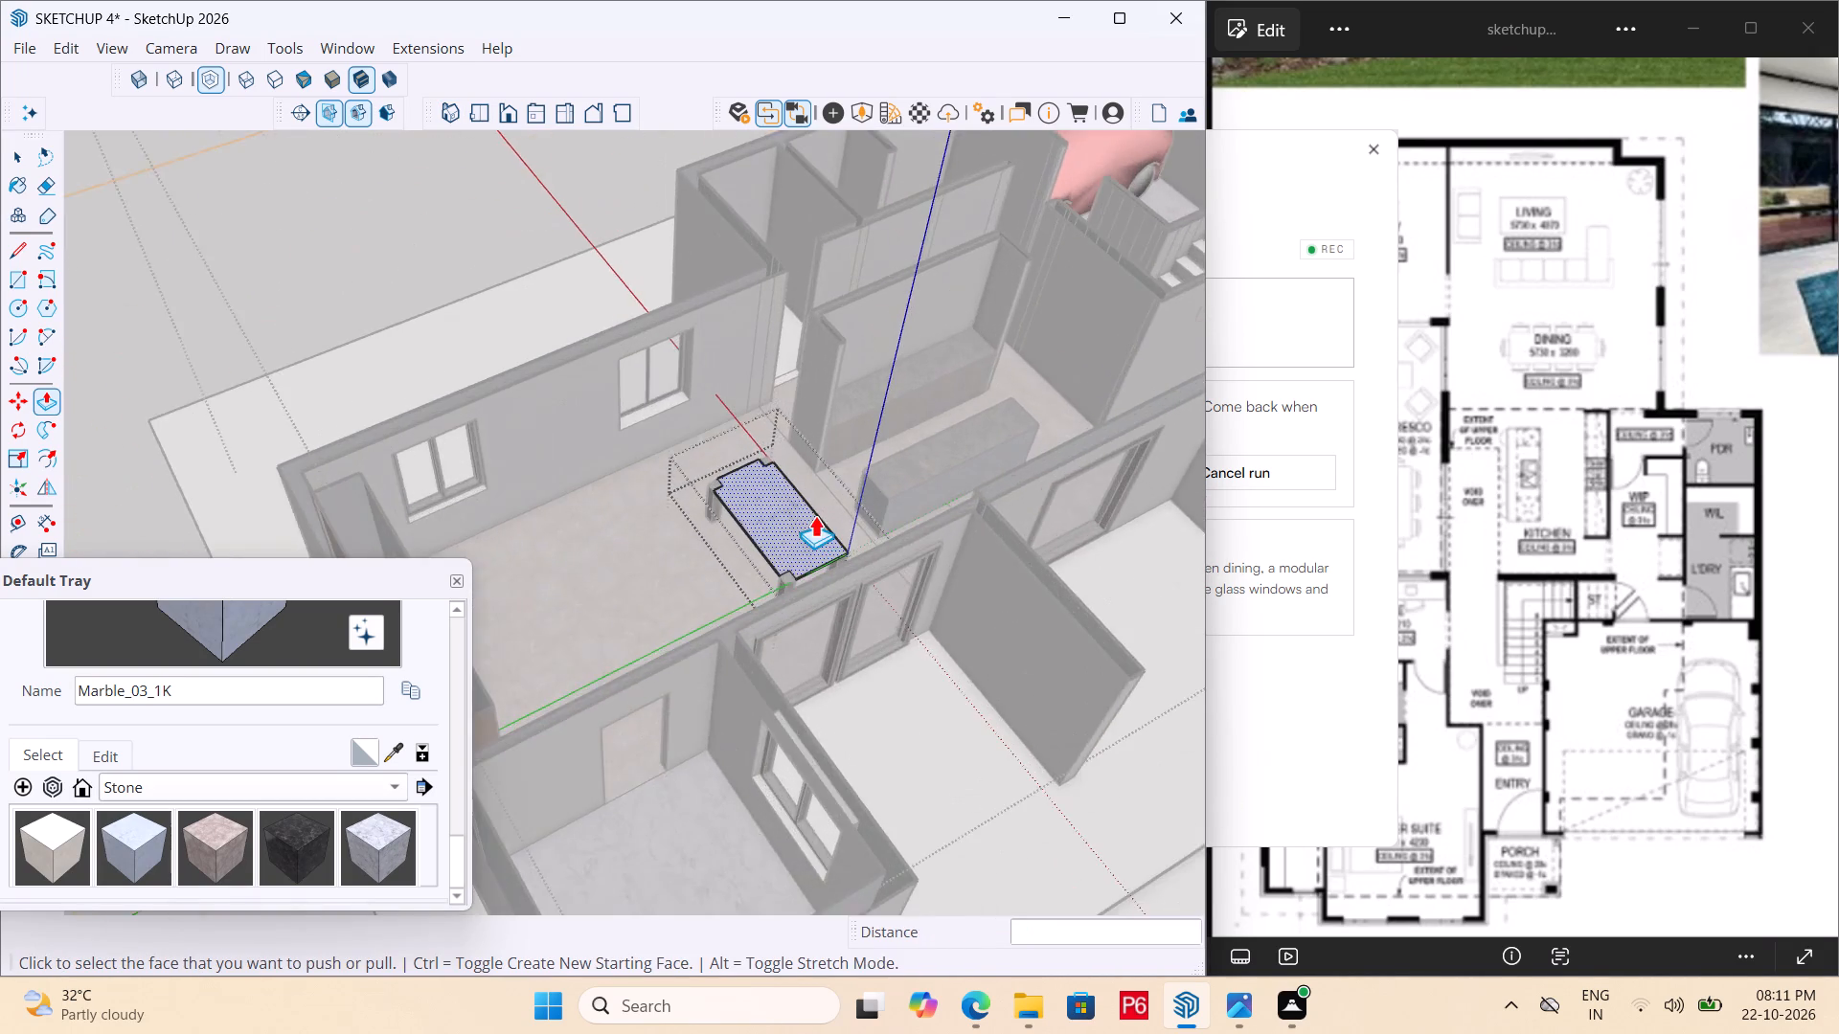
{"action": "scroll", "coordinate": [815, 515], "scroll_direction": "up", "scroll_amount": 20}
{"action": "middle_click_drag", "start_coordinate": [821, 587], "coordinate": [899, 556]}
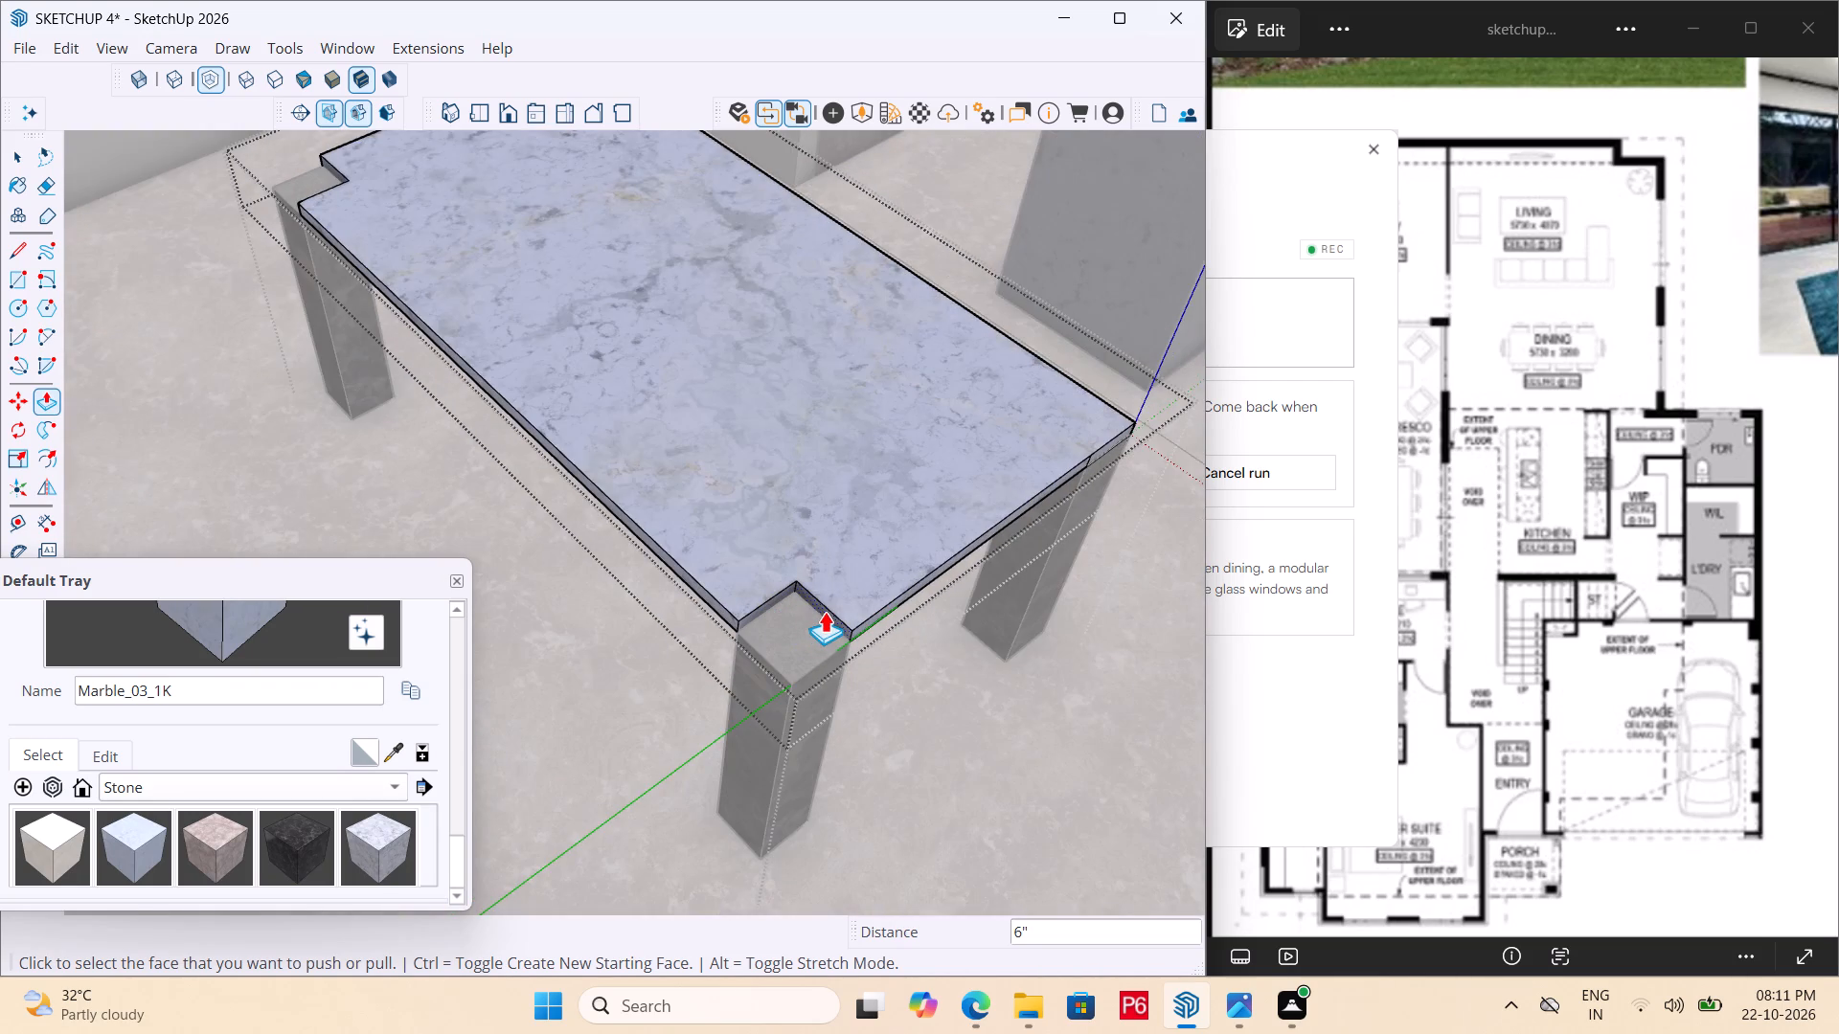
{"action": "scroll", "coordinate": [825, 611], "scroll_direction": "up", "scroll_amount": 6}
{"action": "left_click", "coordinate": [827, 619]}
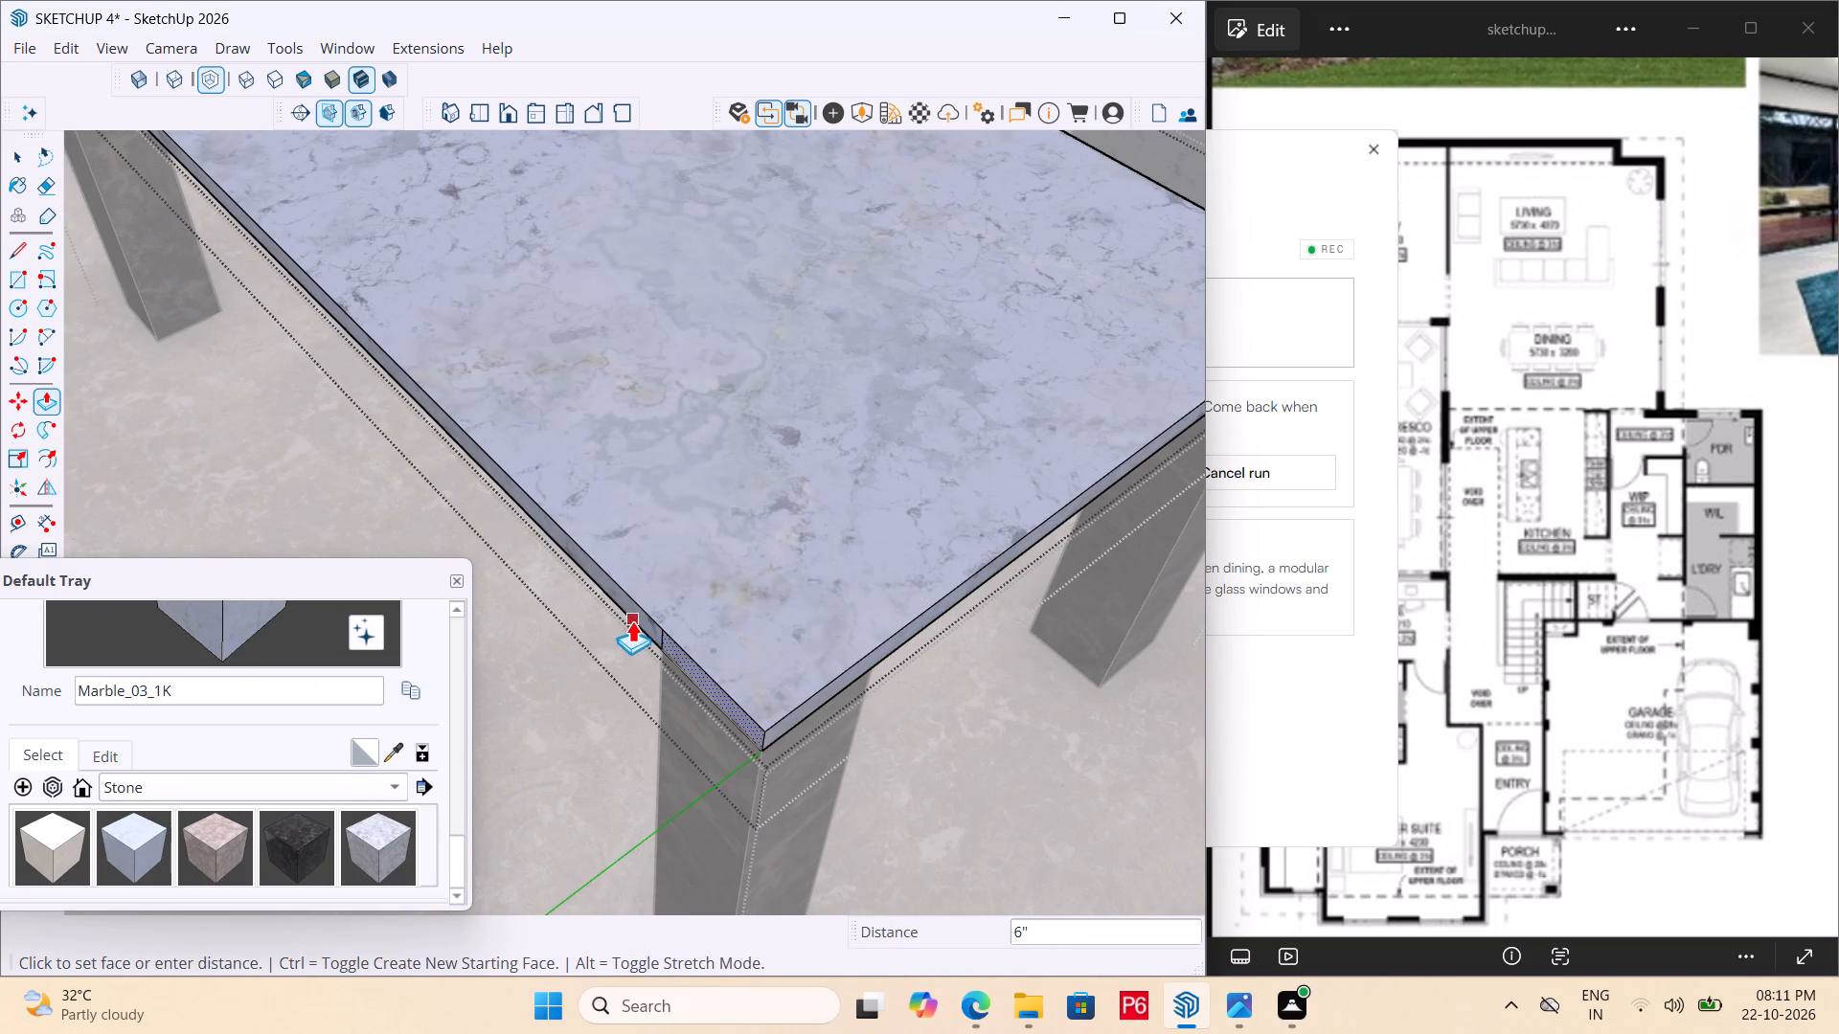
{"action": "left_click", "coordinate": [642, 619]}
Extend the tabletop over the other living-side leg by 6 inches, filling that corner notch.
{"action": "scroll", "coordinate": [868, 536], "scroll_direction": "down", "scroll_amount": 15}
{"action": "middle_click_drag", "start_coordinate": [467, 479], "coordinate": [1398, 520]}
{"action": "scroll", "coordinate": [471, 482], "scroll_direction": "down", "scroll_amount": 1}
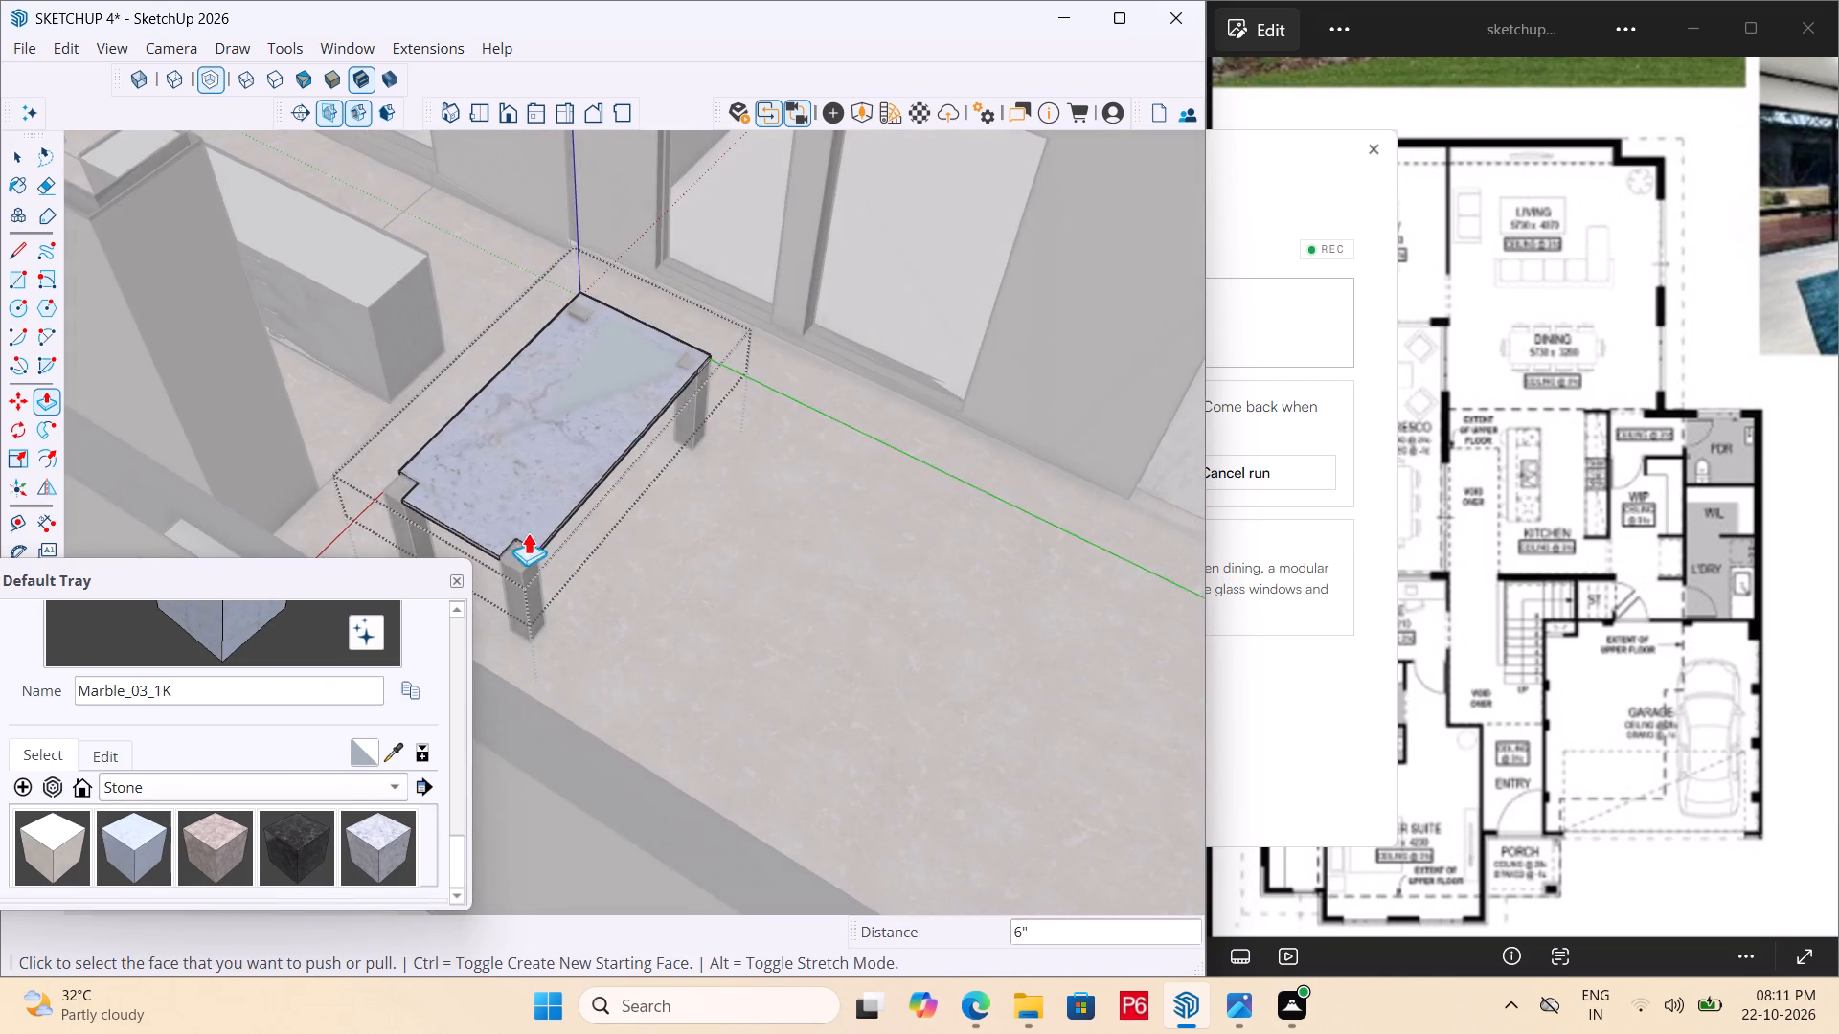
{"action": "scroll", "coordinate": [488, 546], "scroll_direction": "up", "scroll_amount": 17}
{"action": "left_click", "coordinate": [606, 556]}
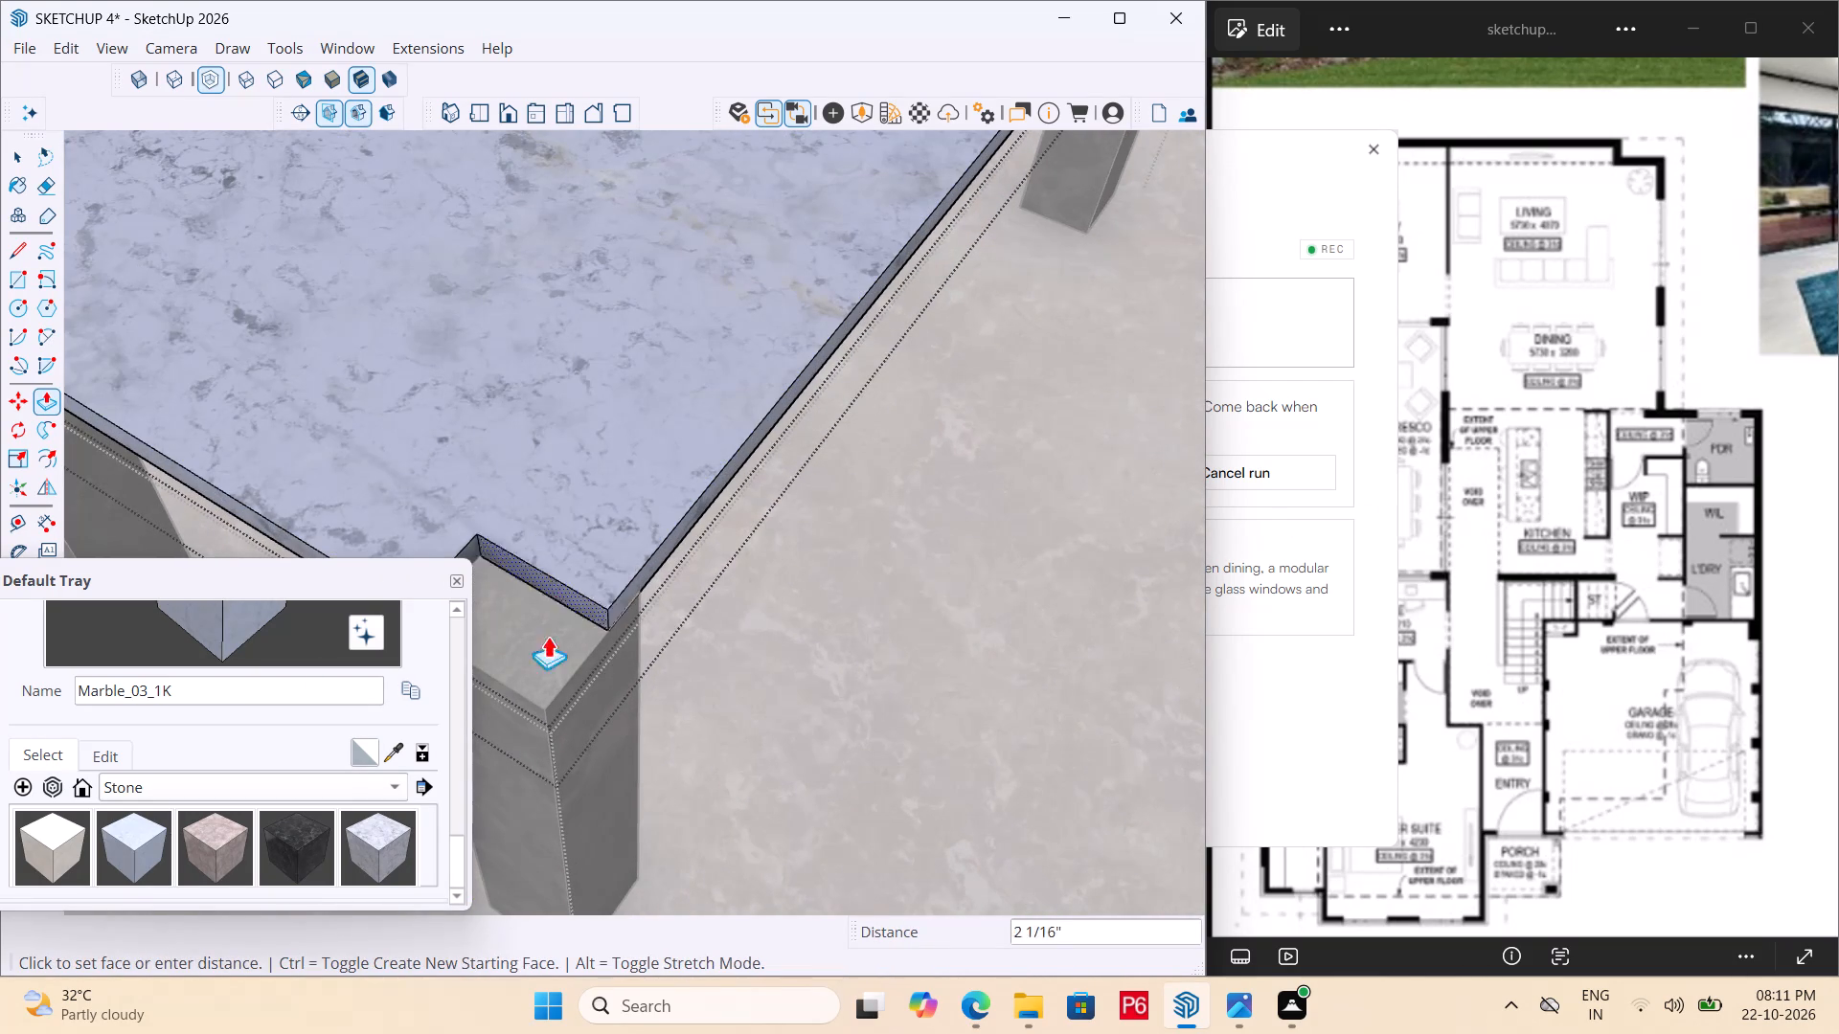
{"action": "left_click_drag", "start_coordinate": [525, 729], "coordinate": [533, 712]}
Extend the tabletop 6 inches over the remaining kitchen-side leg, filling the last corner notch.
{"action": "scroll", "coordinate": [826, 577], "scroll_direction": "down", "scroll_amount": 8}
{"action": "scroll", "coordinate": [982, 596], "scroll_direction": "down", "scroll_amount": 5}
{"action": "middle_click_drag", "start_coordinate": [708, 559], "coordinate": [951, 641]}
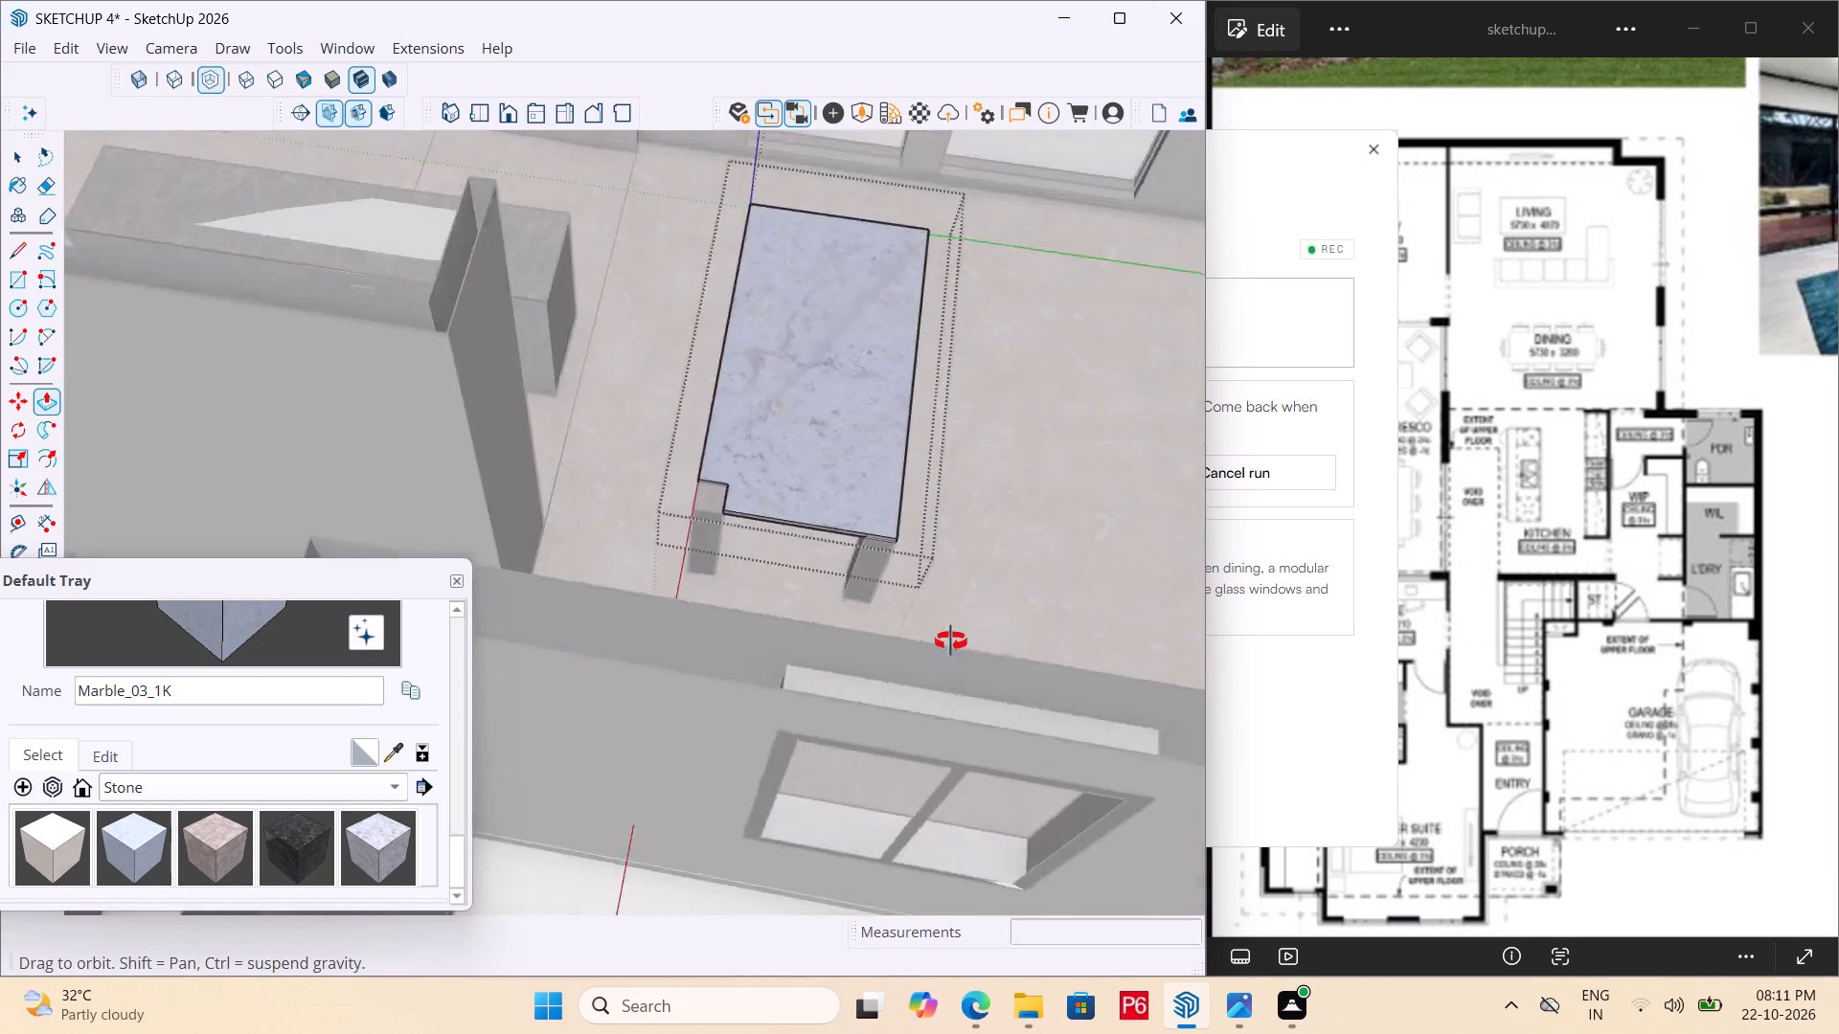
{"action": "middle_click_drag", "start_coordinate": [951, 641], "coordinate": [1286, 575]}
{"action": "scroll", "coordinate": [806, 447], "scroll_direction": "up", "scroll_amount": 17}
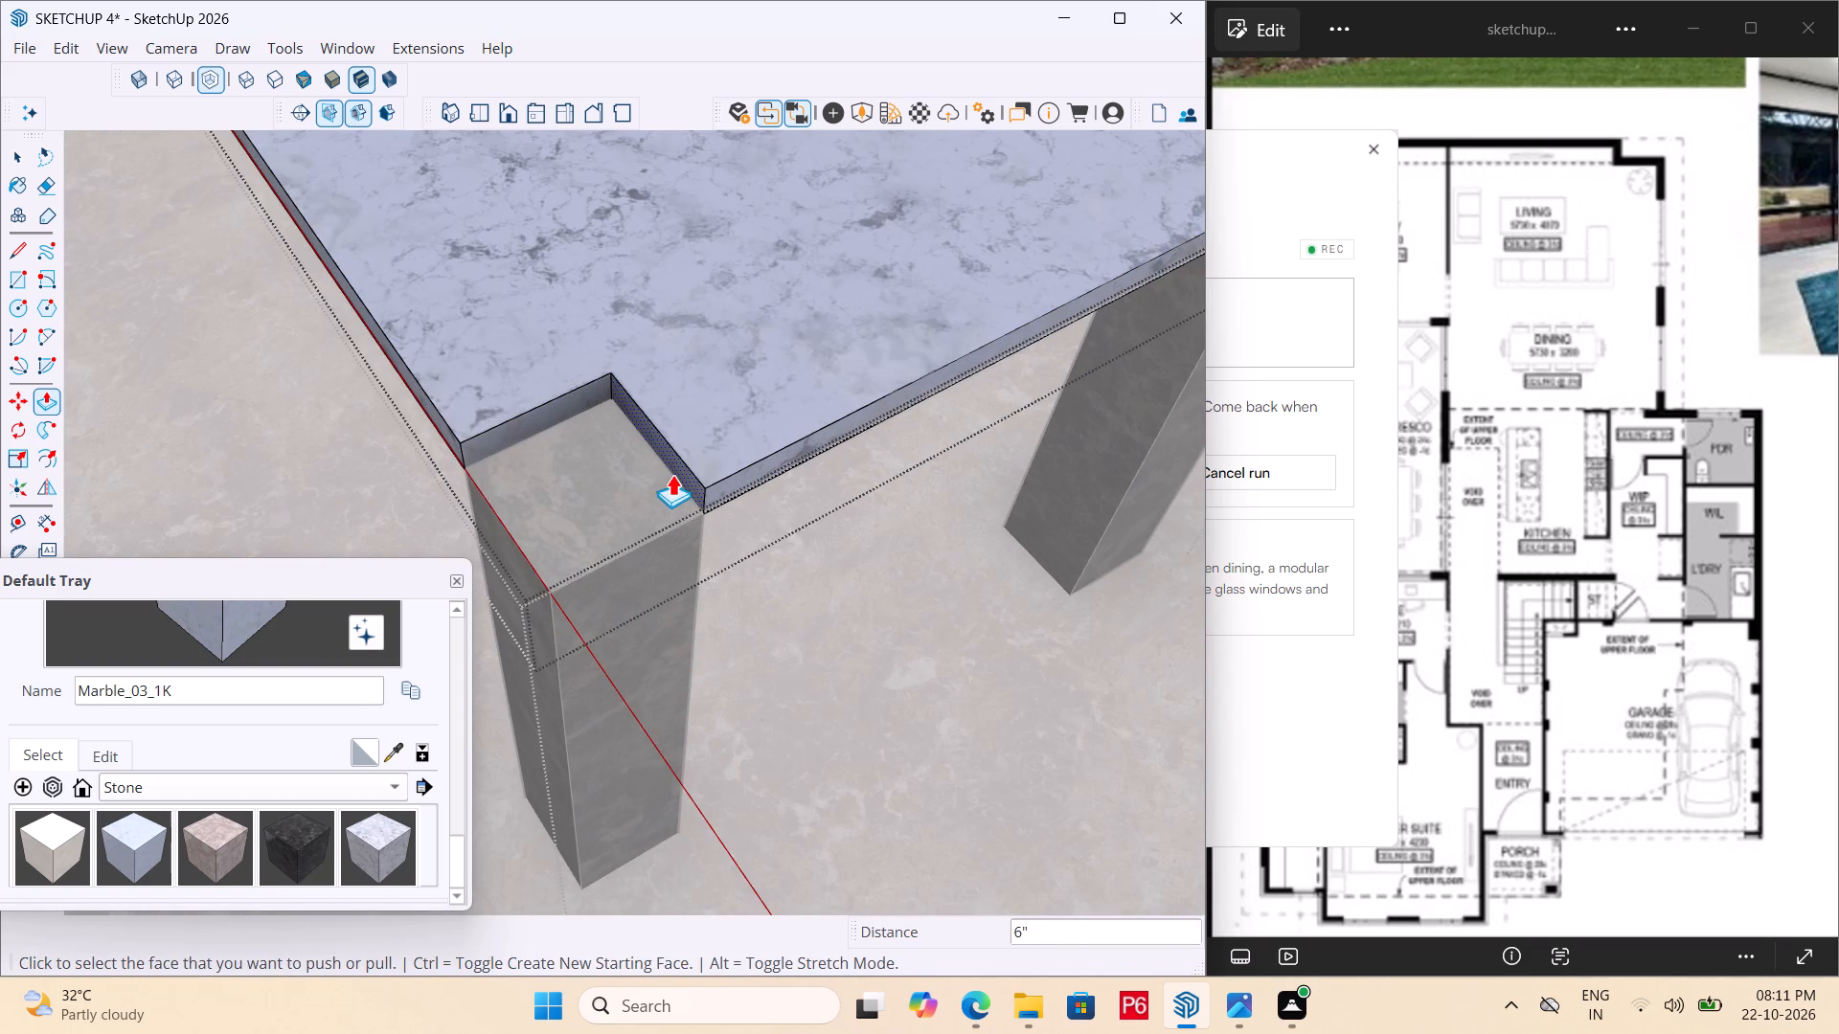
{"action": "left_click", "coordinate": [674, 472]}
{"action": "left_click", "coordinate": [532, 616]}
Exit the tabletop group back to the enclosing dining table group.
{"action": "scroll", "coordinate": [590, 619], "scroll_direction": "down", "scroll_amount": 8}
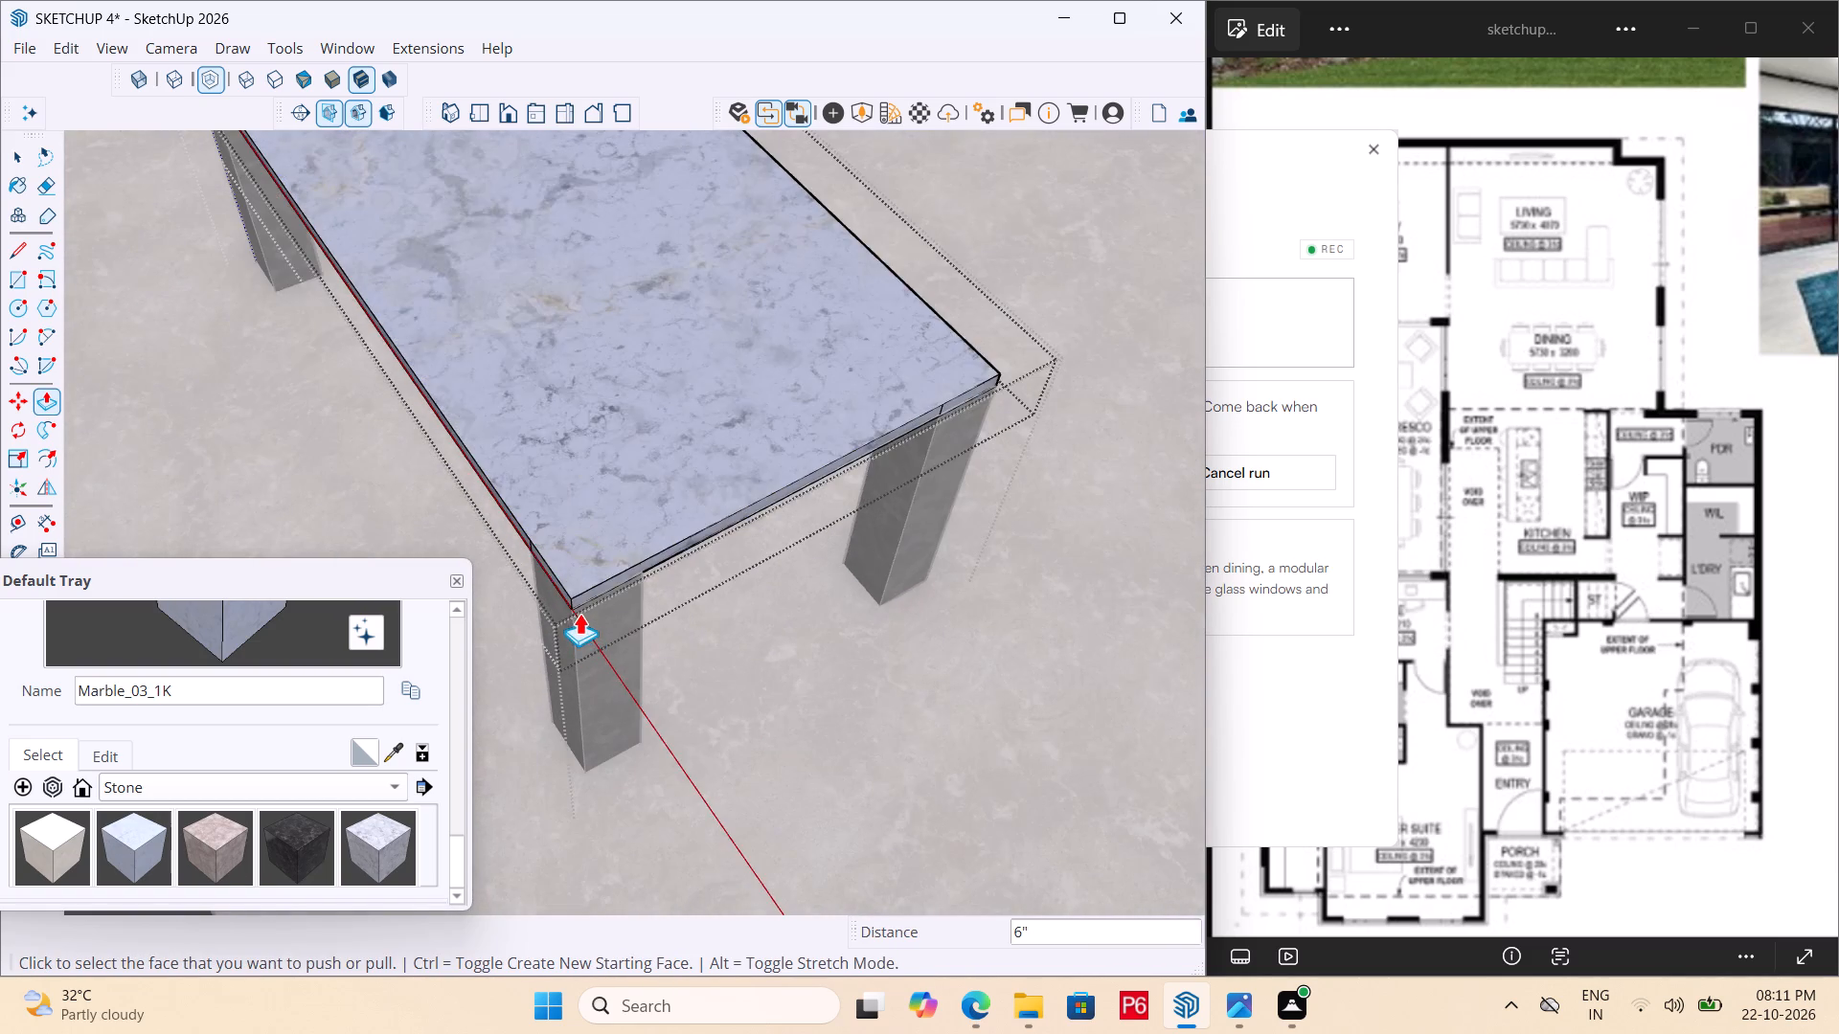
{"action": "scroll", "coordinate": [579, 613], "scroll_direction": "down", "scroll_amount": 20}
{"action": "middle_click_drag", "start_coordinate": [633, 571], "coordinate": [1033, 514]}
{"action": "key", "text": "space"}
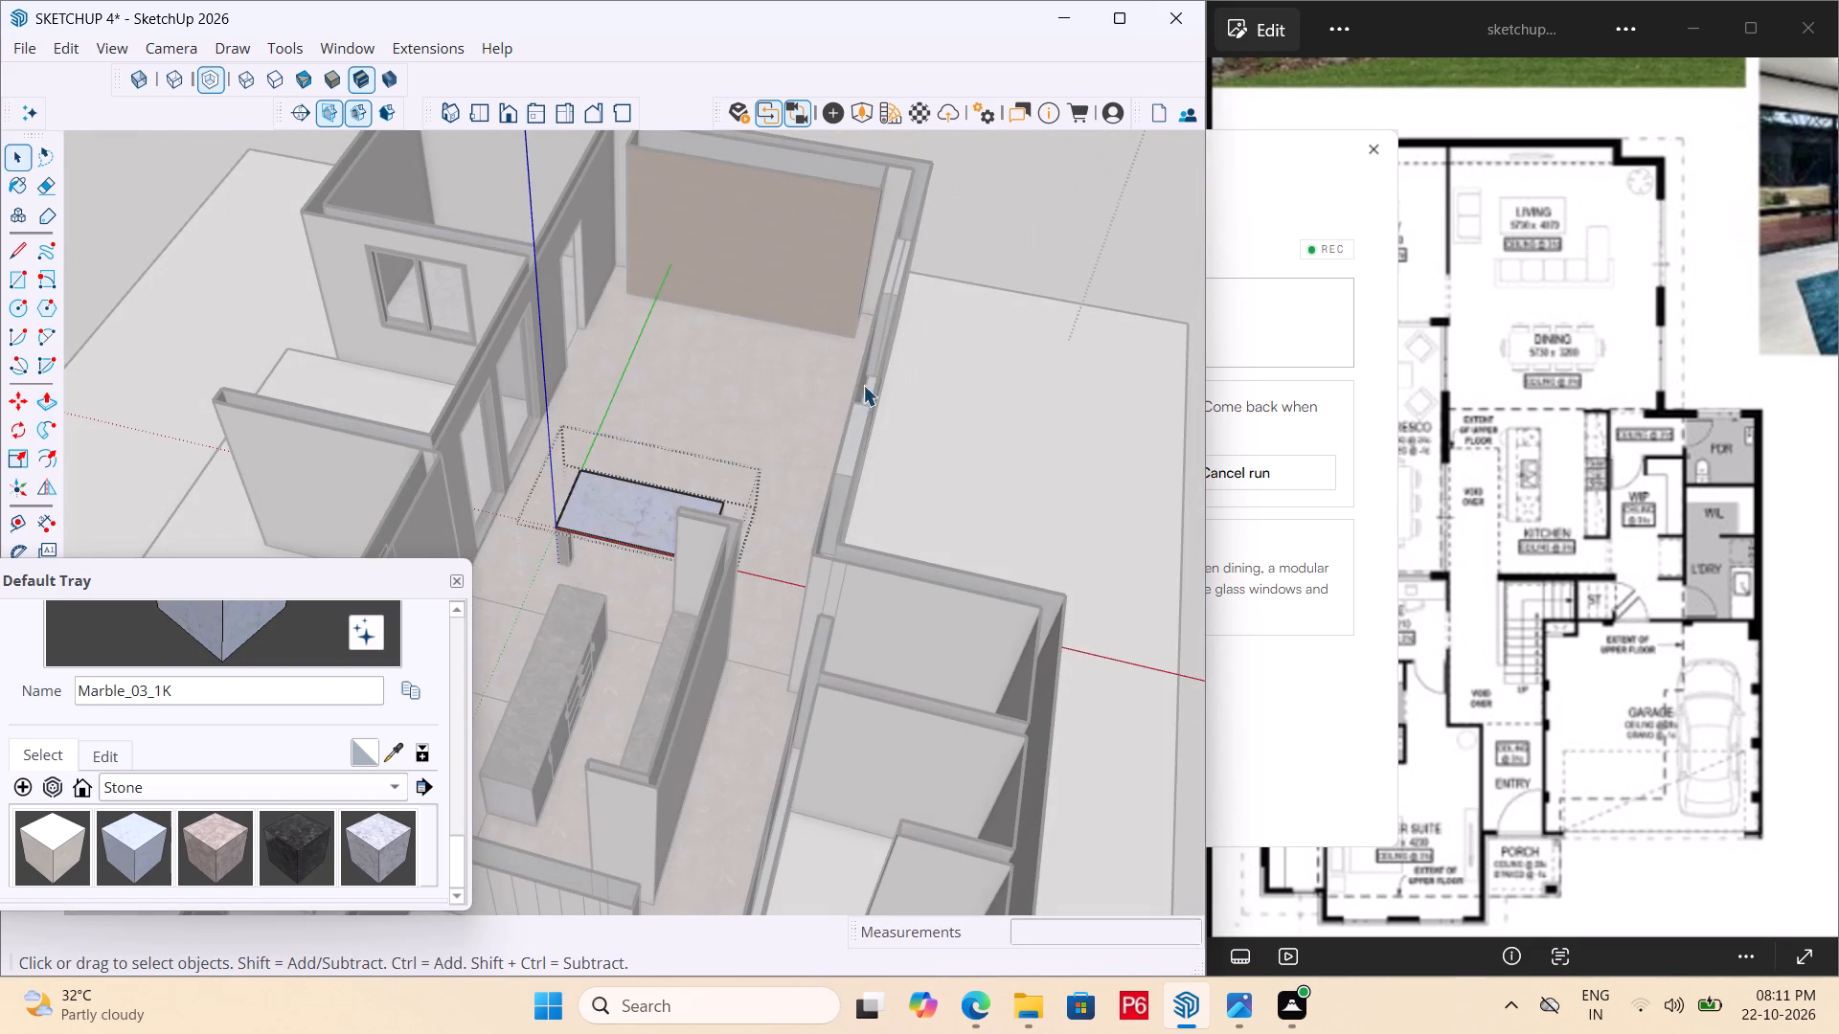
{"action": "double_click", "coordinate": [1044, 271]}
{"action": "triple_click", "coordinate": [1042, 266]}
{"action": "double_click", "coordinate": [1040, 265]}
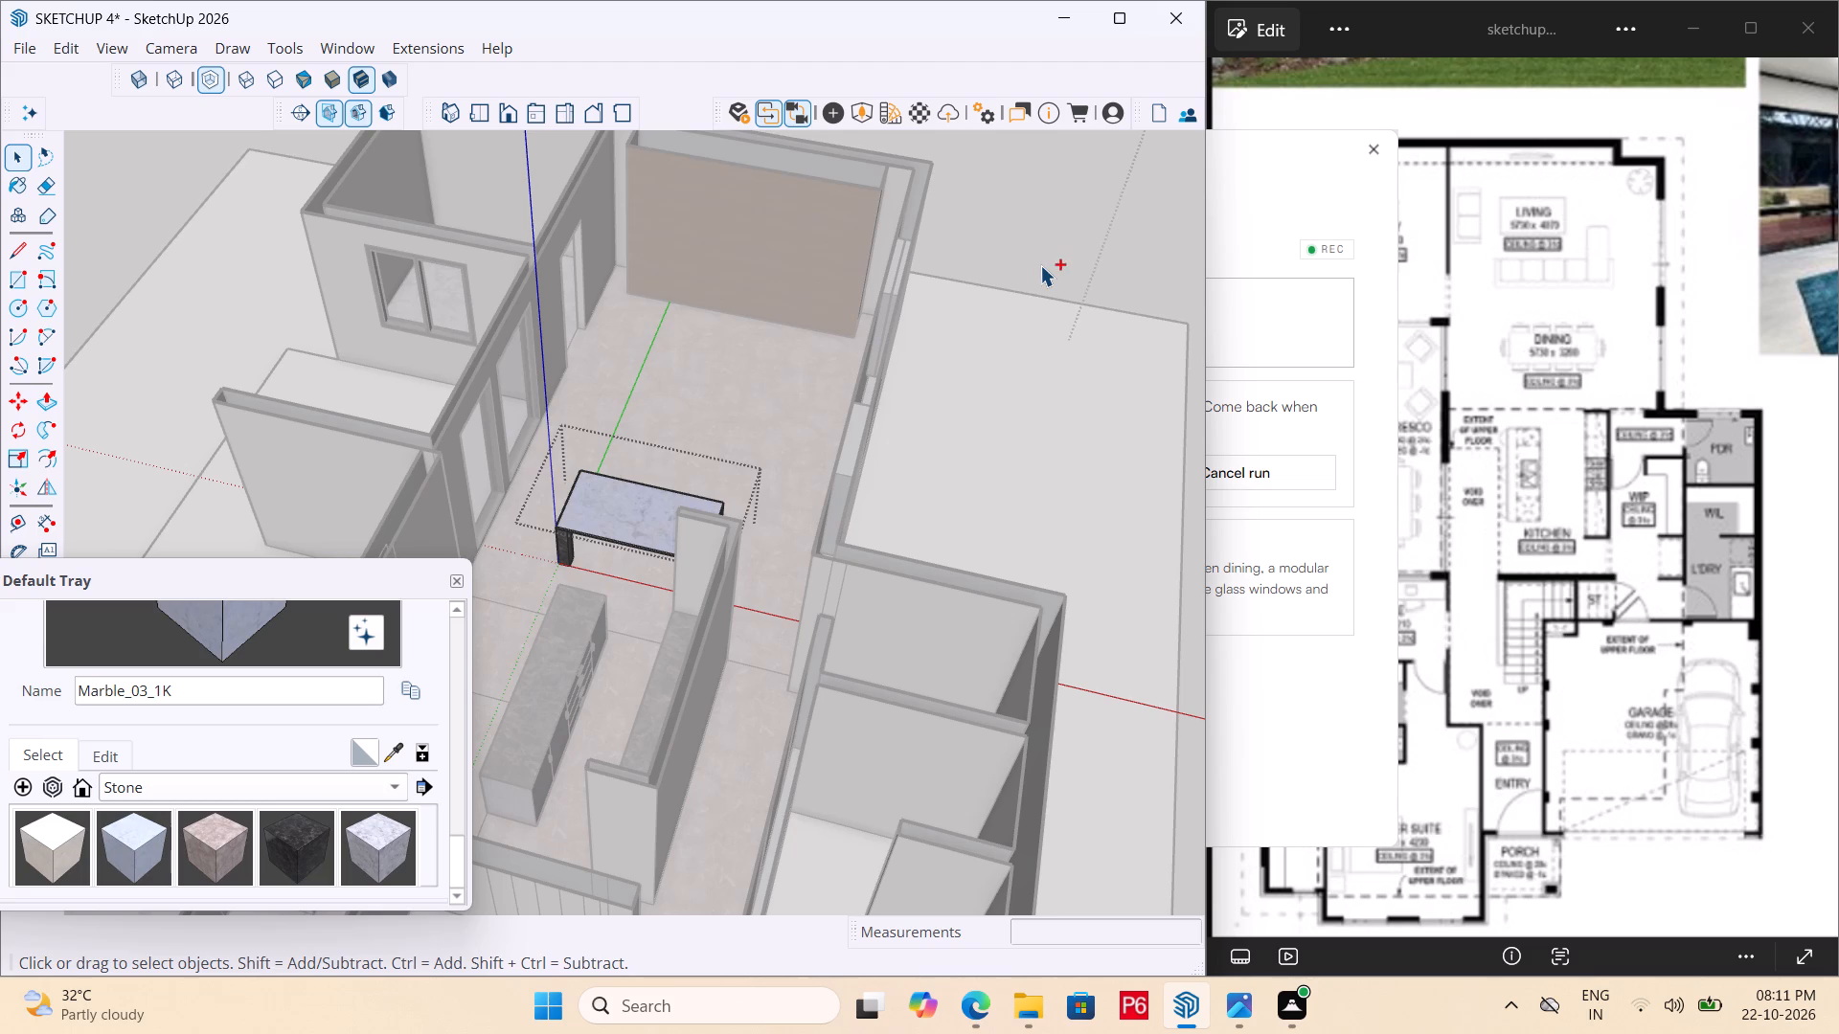
Save the house model with the completed tabletop.
{"action": "key", "text": "ctrl+s"}
{"action": "key", "text": "ctrl+s"}
{"action": "key", "text": "ctrl+s"}
{"action": "key", "text": "ctrl+s"}
{"action": "key", "text": "ctrl+s"}
{"action": "key", "text": "ctrl+s"}
{"action": "key", "text": "ctrl+s"}
Exit the dining table group to return to the whole house model.
{"action": "middle_click_drag", "start_coordinate": [618, 471], "coordinate": [843, 470]}
{"action": "scroll", "coordinate": [695, 500], "scroll_direction": "up", "scroll_amount": 6}
{"action": "middle_click_drag", "start_coordinate": [763, 483], "coordinate": [848, 482]}
{"action": "key", "text": "space"}
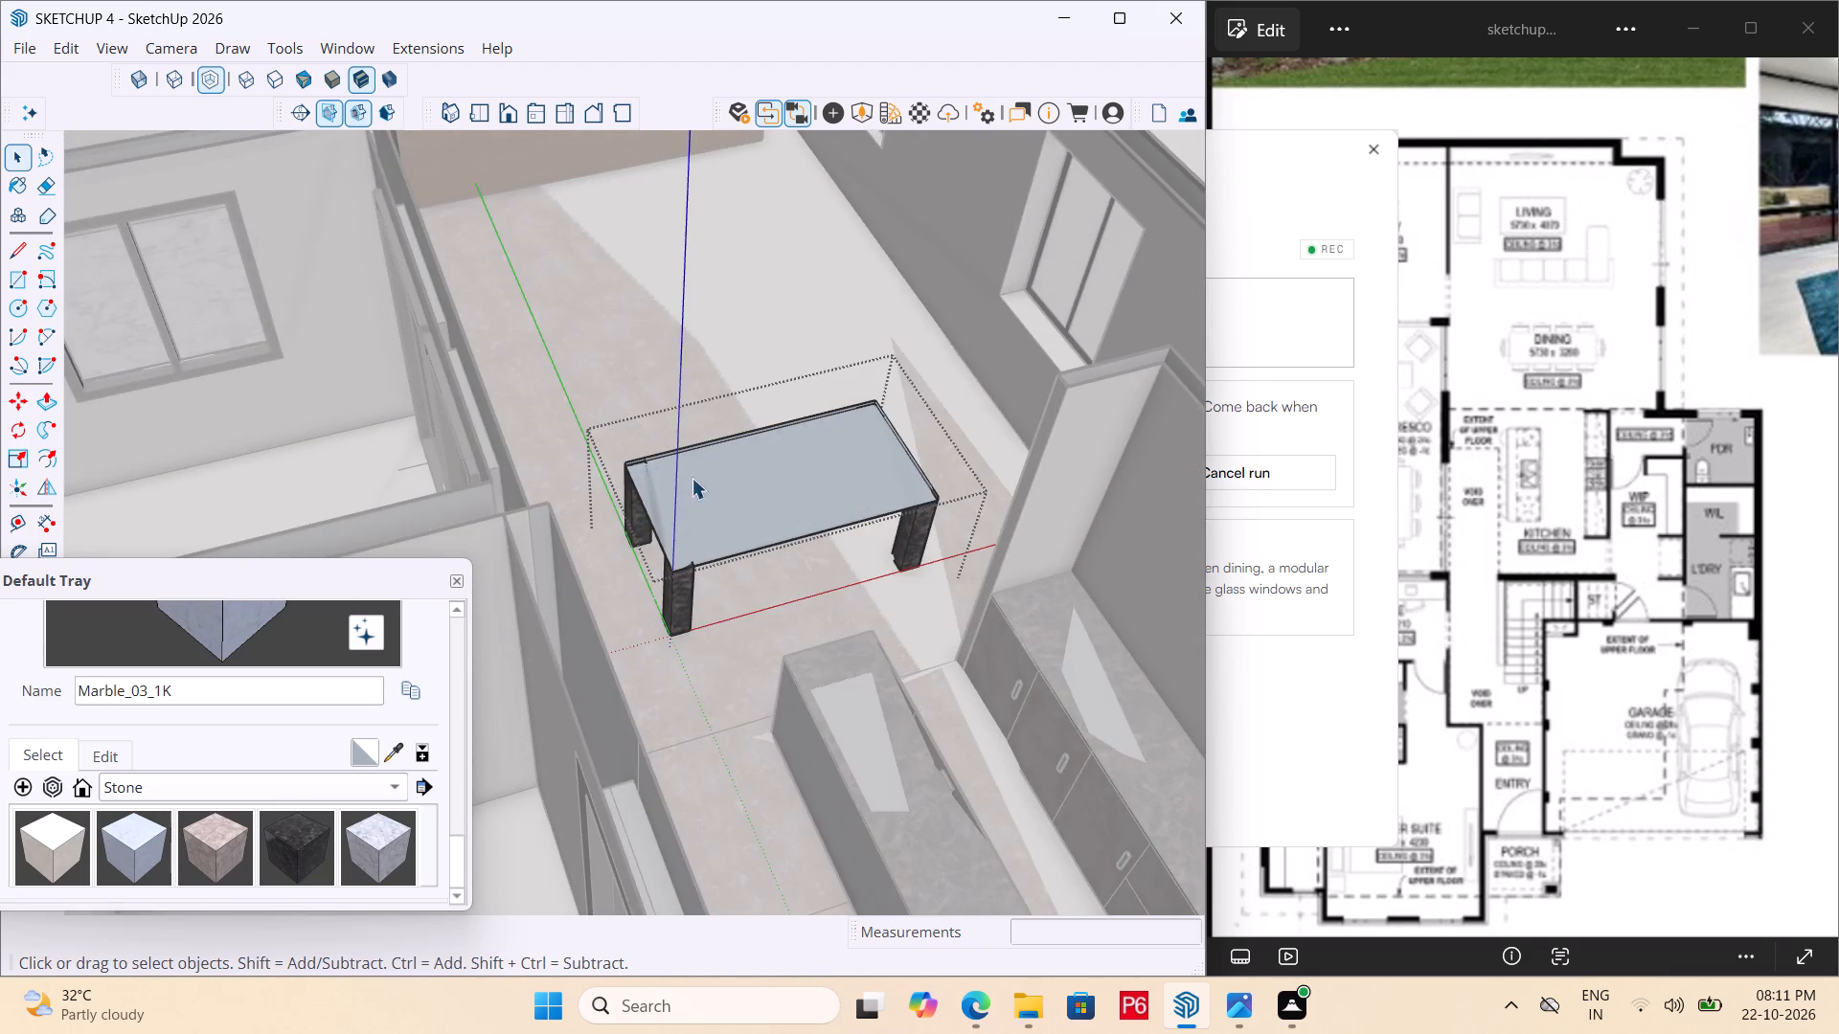
{"action": "scroll", "coordinate": [647, 512], "scroll_direction": "down", "scroll_amount": 5}
{"action": "triple_click", "coordinate": [1106, 216]}
{"action": "scroll", "coordinate": [673, 462], "scroll_direction": "down", "scroll_amount": 1}
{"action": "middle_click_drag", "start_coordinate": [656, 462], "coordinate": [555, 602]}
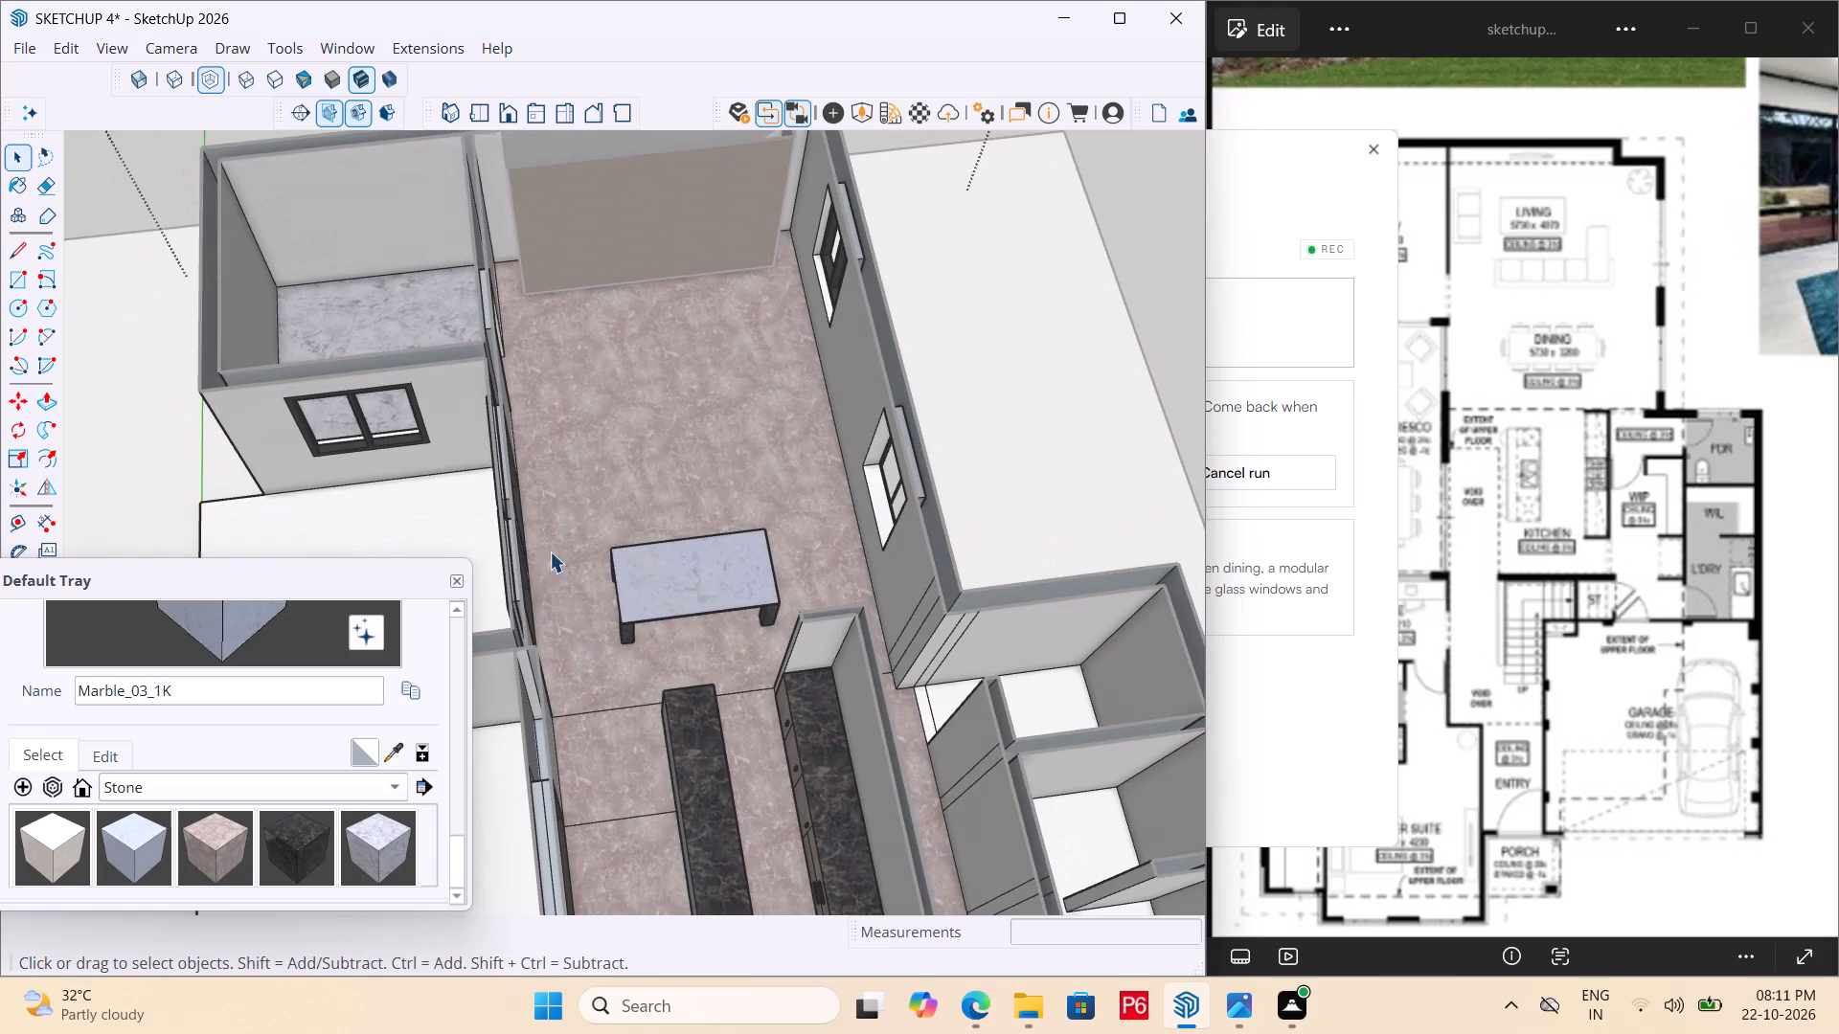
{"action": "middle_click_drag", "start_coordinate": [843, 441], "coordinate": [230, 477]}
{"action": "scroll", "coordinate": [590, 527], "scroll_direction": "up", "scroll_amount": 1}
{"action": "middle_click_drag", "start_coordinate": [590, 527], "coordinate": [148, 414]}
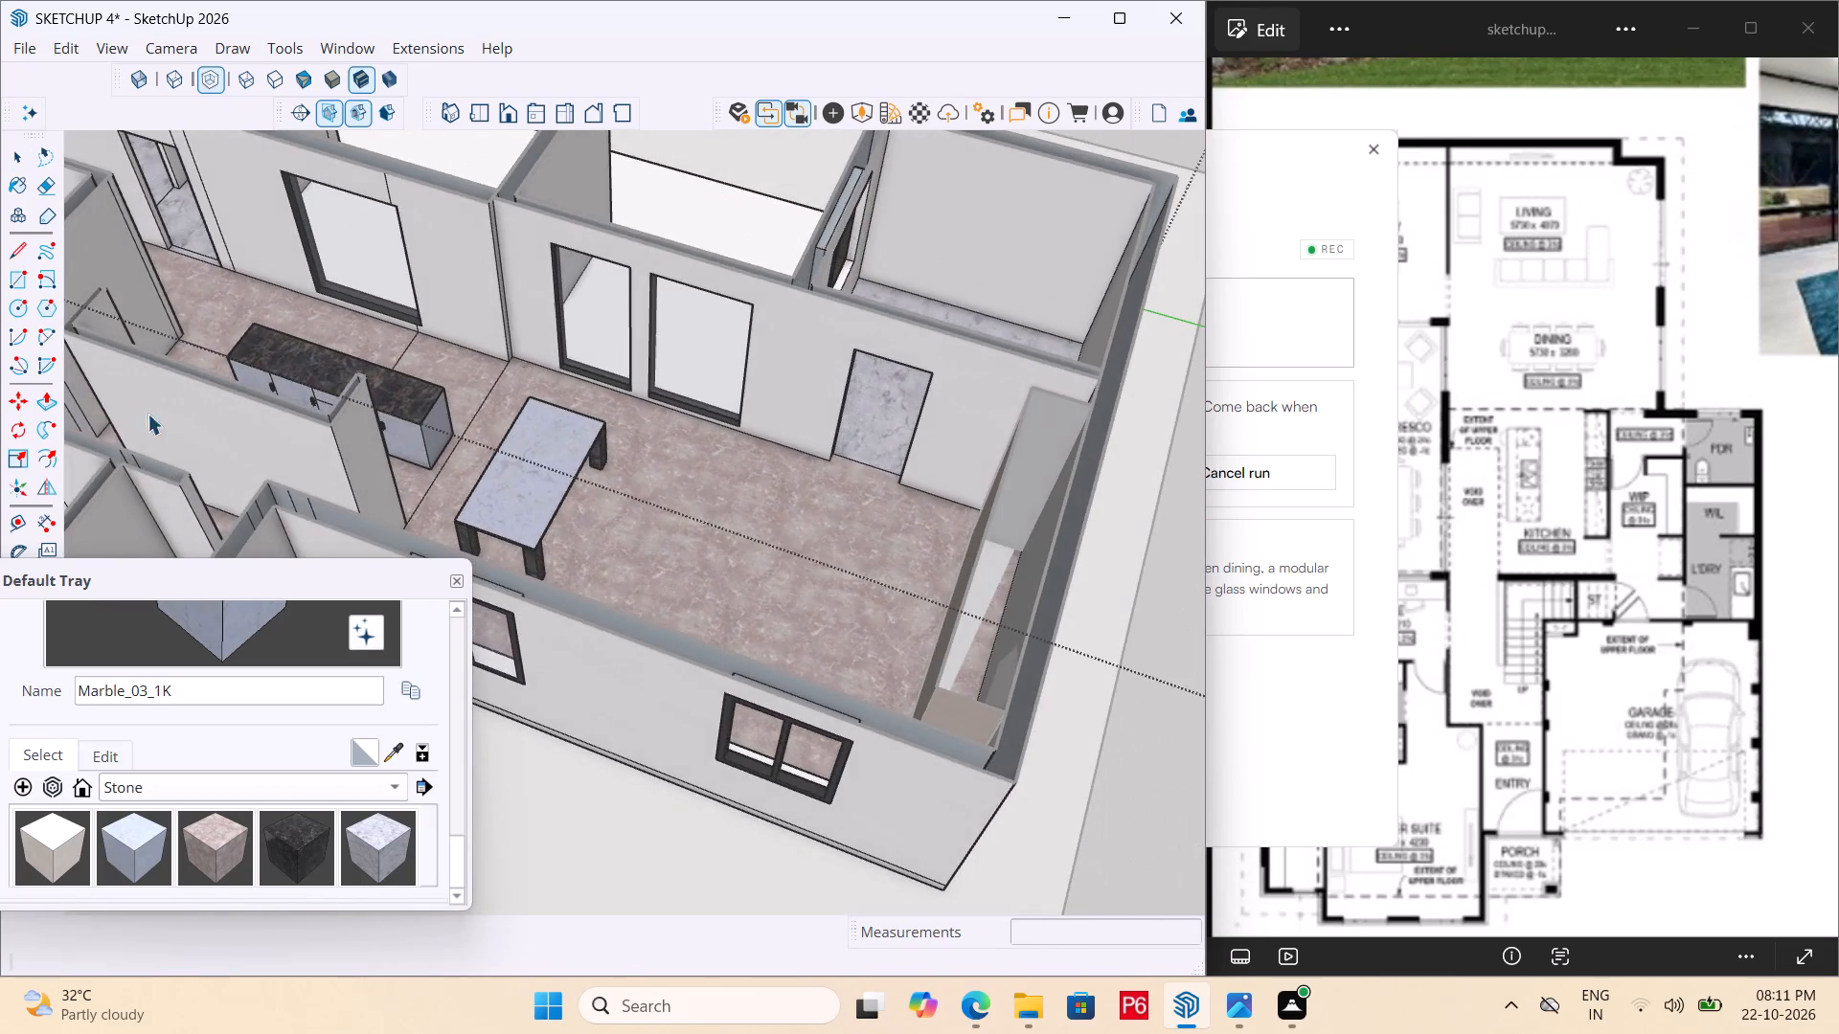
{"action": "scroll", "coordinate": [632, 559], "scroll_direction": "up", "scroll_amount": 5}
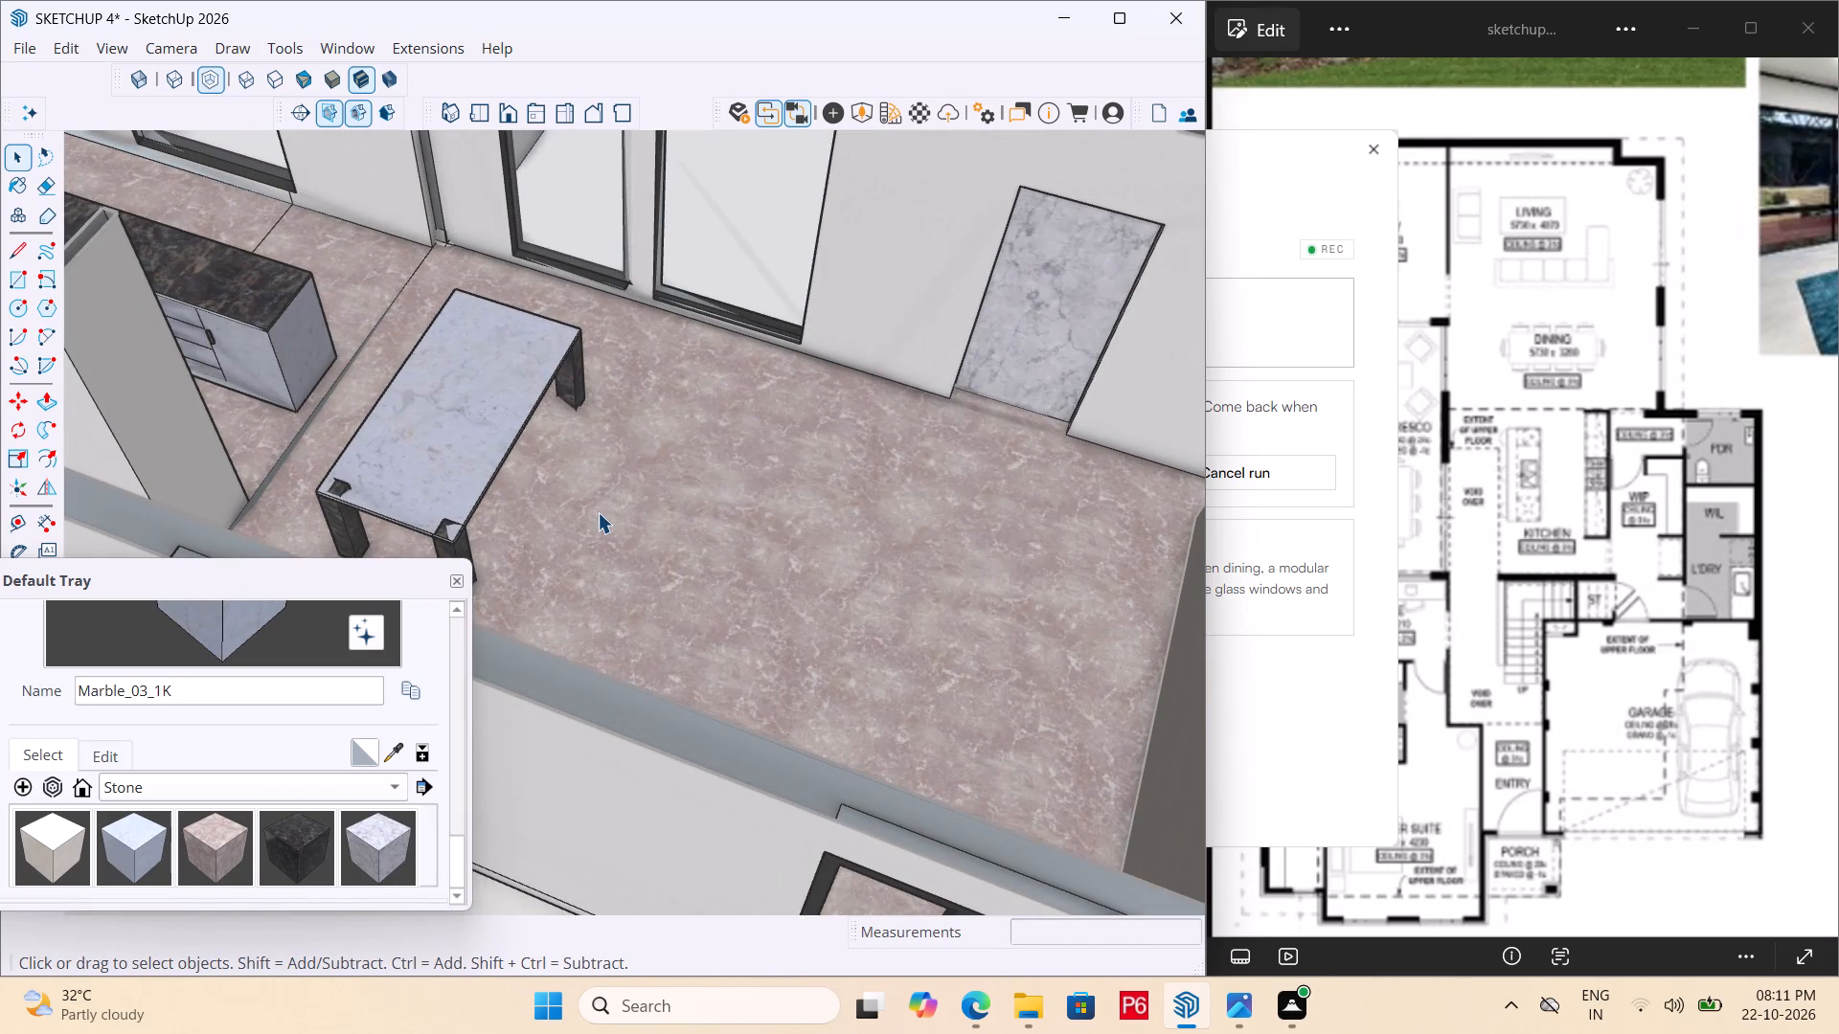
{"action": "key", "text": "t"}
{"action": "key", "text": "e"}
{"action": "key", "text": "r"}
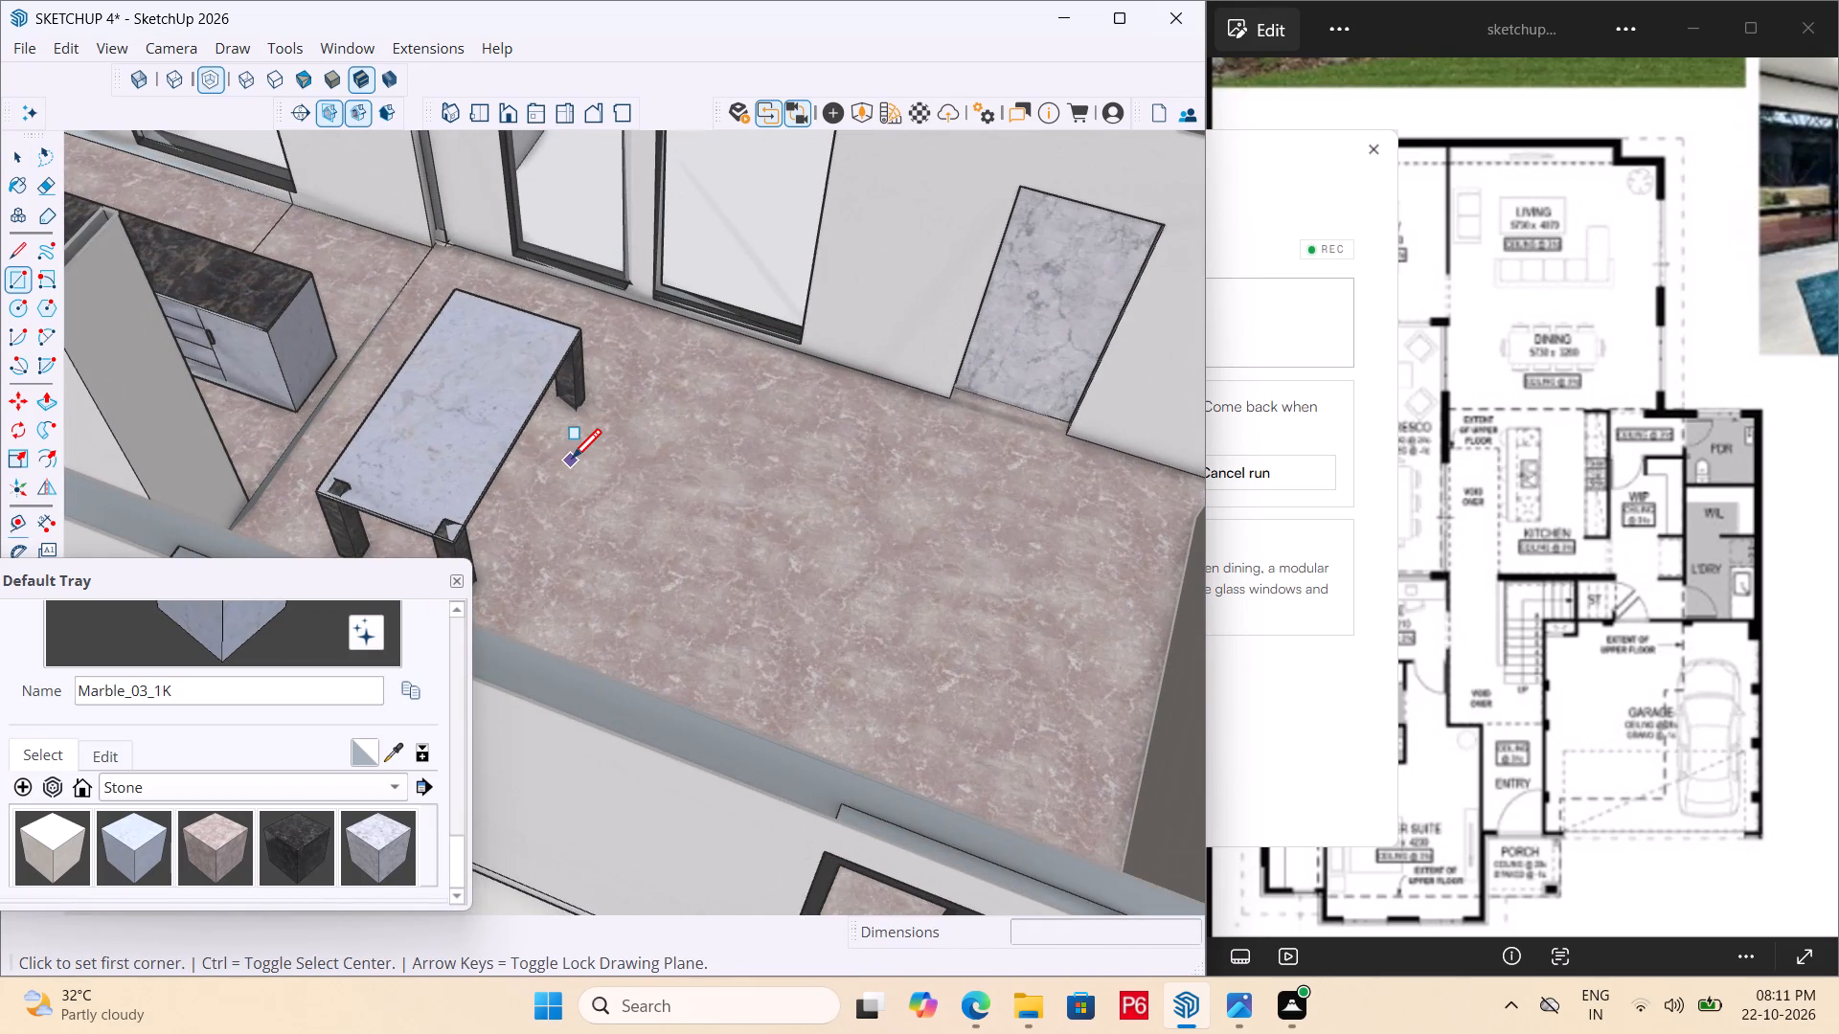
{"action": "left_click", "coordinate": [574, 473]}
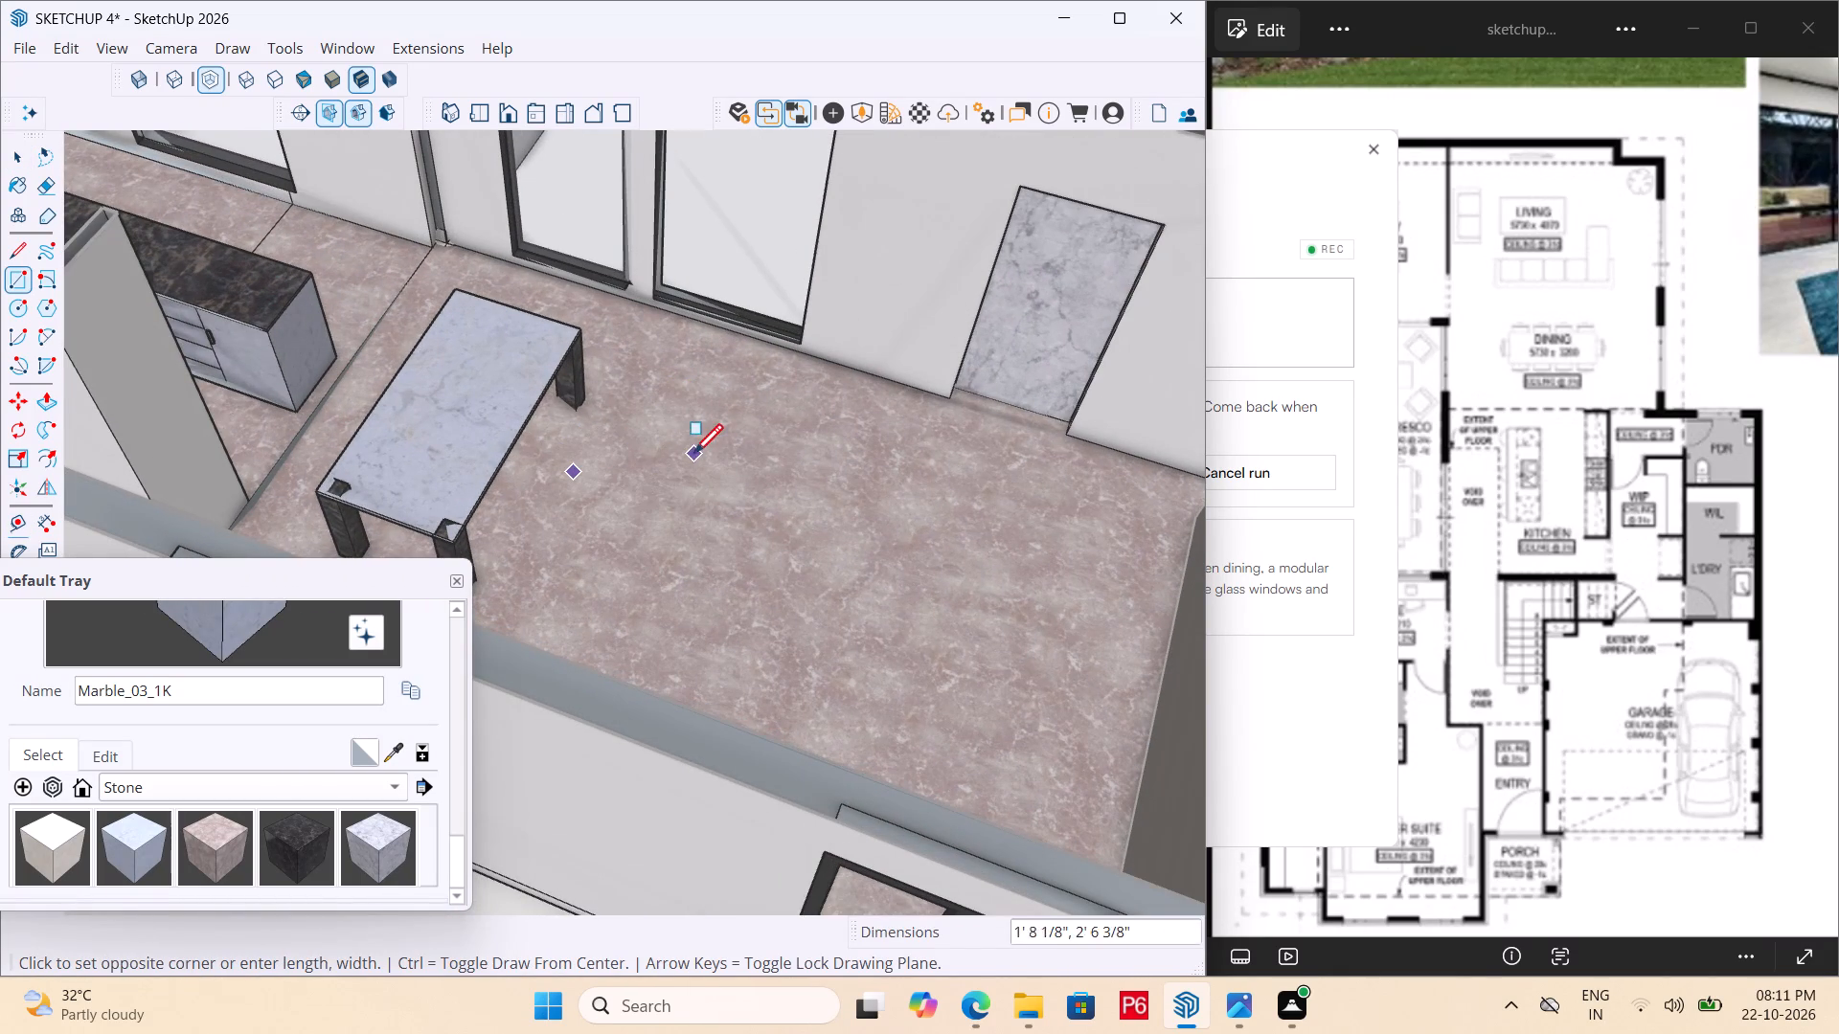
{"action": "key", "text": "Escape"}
Save the house model.
{"action": "key", "text": "ctrl+s"}
{"action": "key", "text": "ctrl+s"}
{"action": "key", "text": "ctrl+s"}
{"action": "key", "text": "ctrl+s"}
{"action": "key", "text": "ctrl+s"}
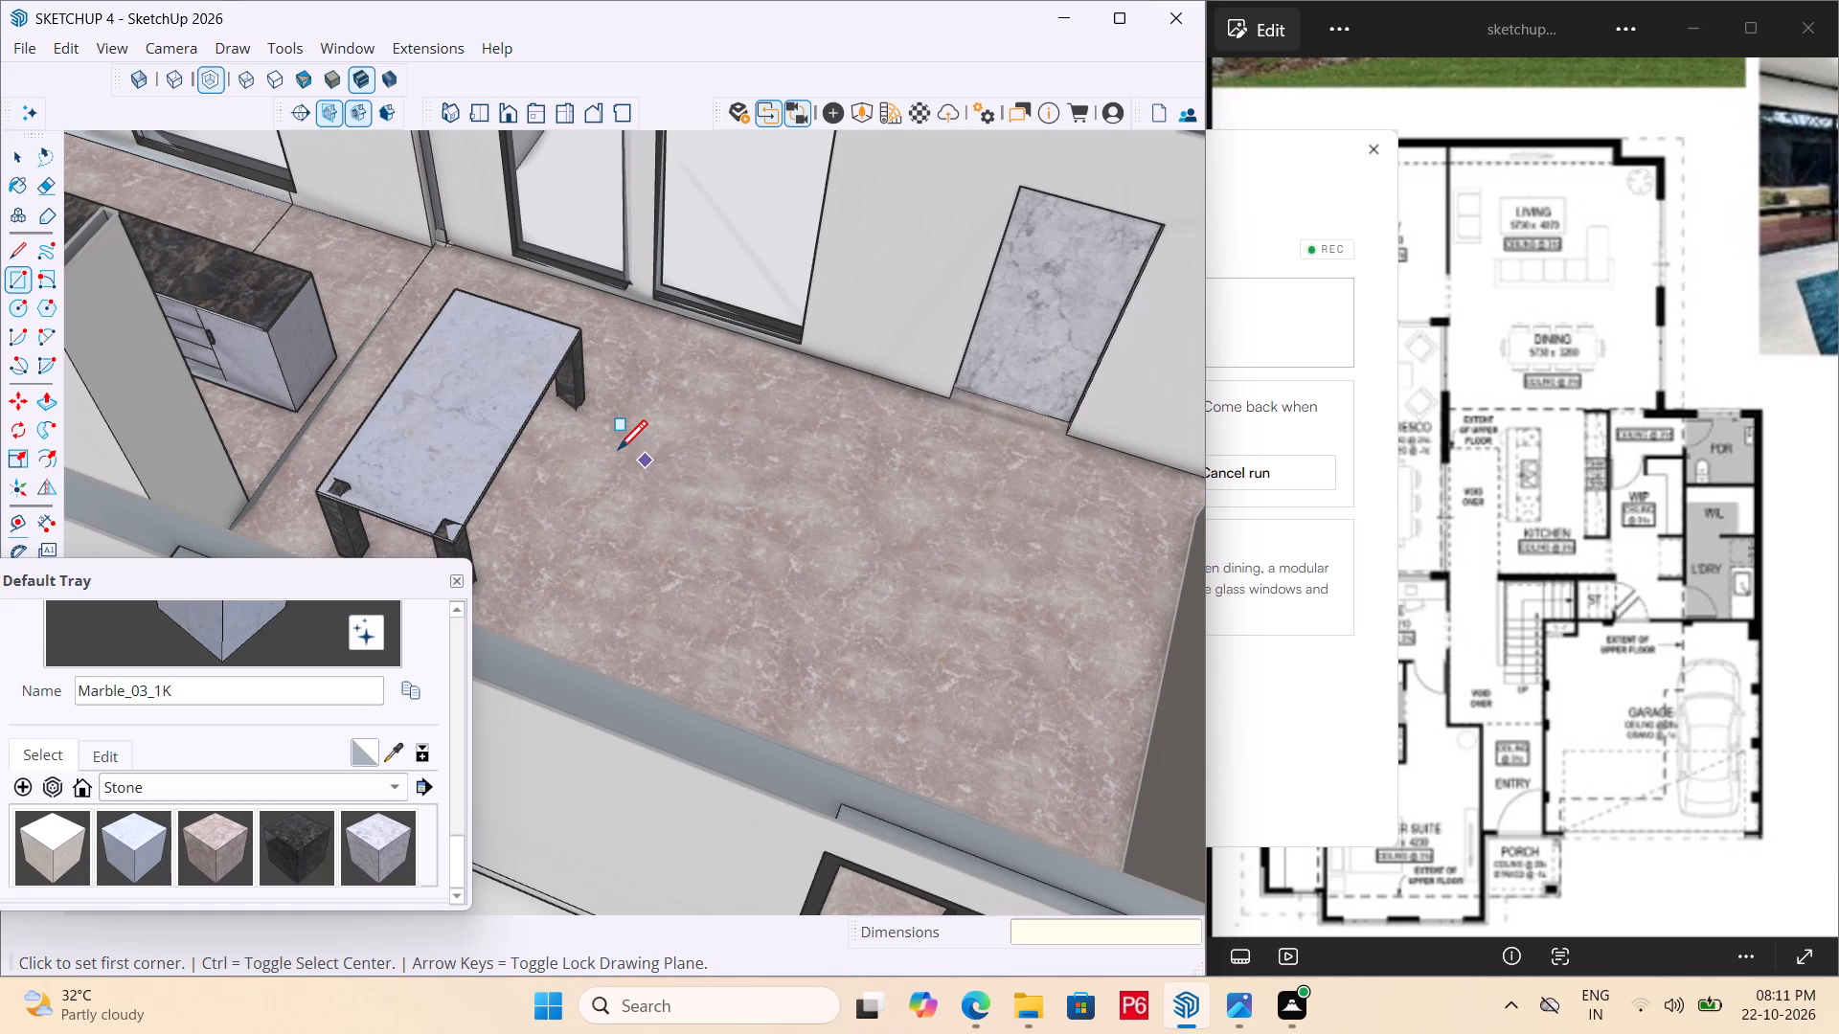
{"action": "key", "text": "ctrl+s"}
{"action": "key", "text": "ctrl+s"}
{"action": "key", "text": "ctrl+s"}
{"action": "key", "text": "ctrl+s"}
{"action": "key", "text": "ctrl+s"}
{"action": "key", "text": "ctrl+s"}
{"action": "key", "text": "ctrl+s"}
{"action": "key", "text": "ctrl+s"}
{"action": "key", "text": "ctrl+s"}
{"action": "key", "text": "ctrl+s"}
{"action": "key", "text": "ctrl+s"}
{"action": "key", "text": "ctrl+s"}
{"action": "key", "text": "ctrl+s"}
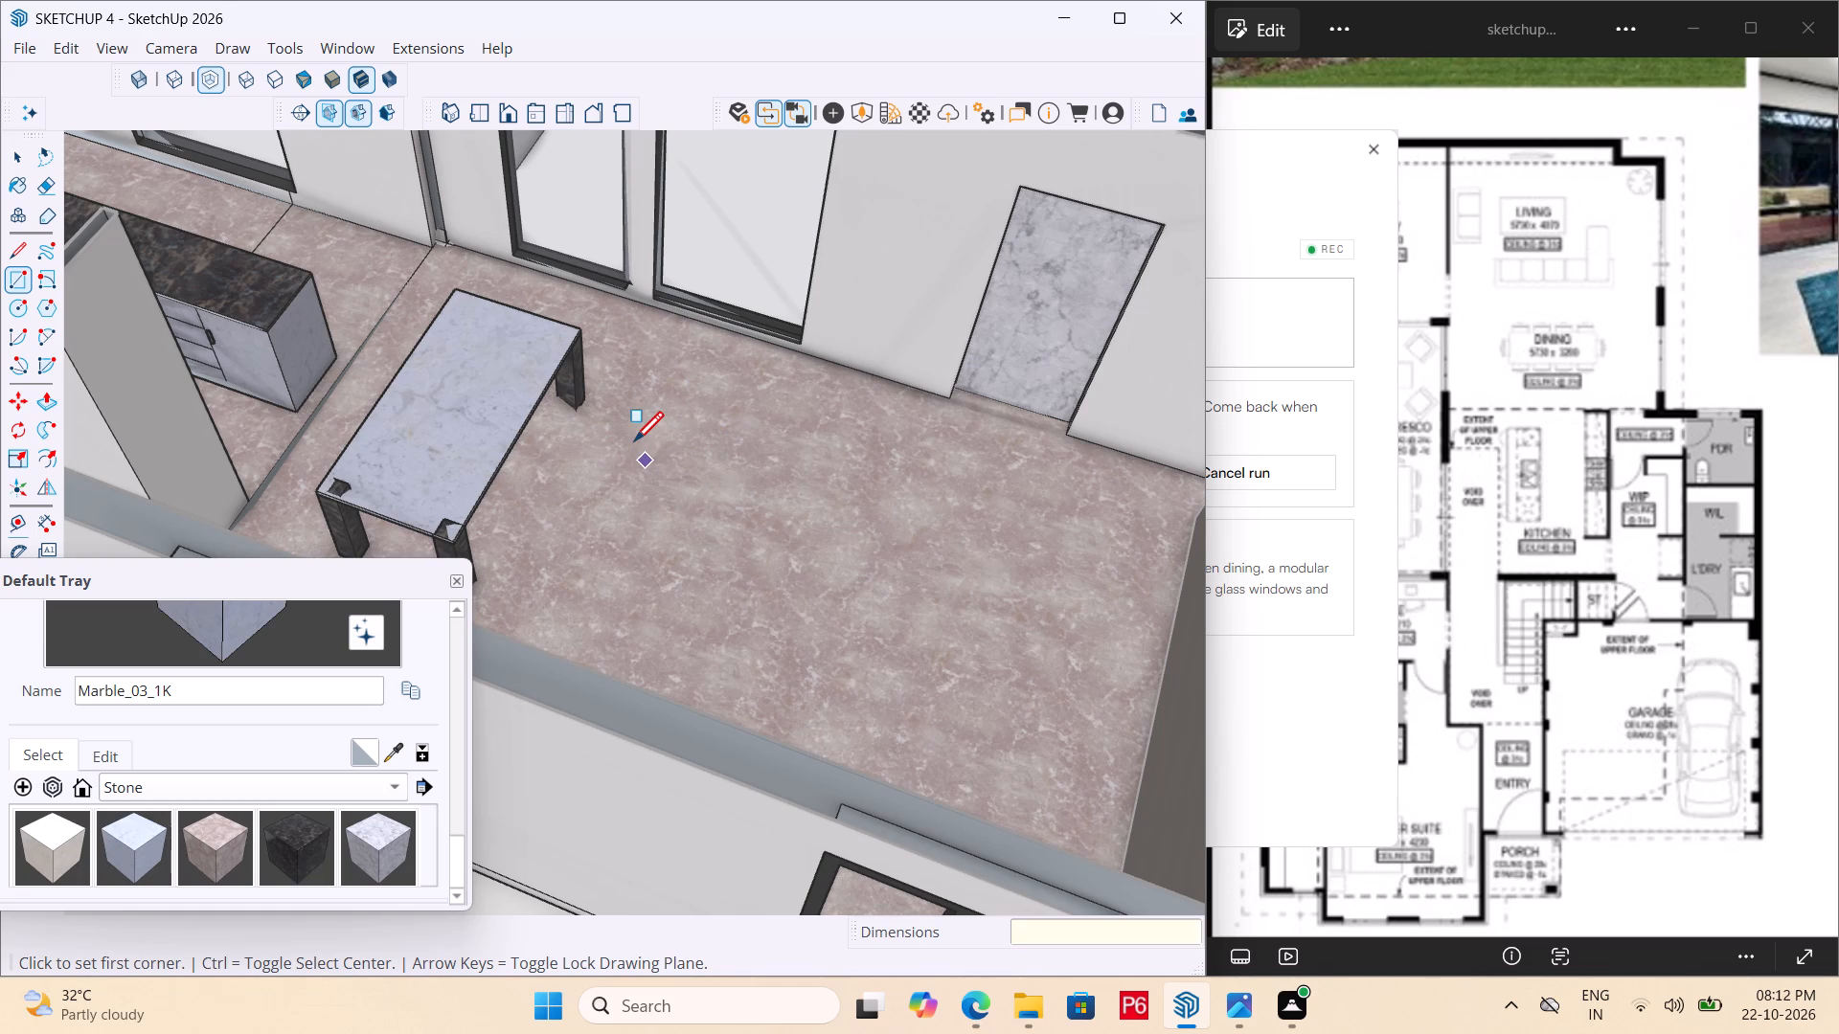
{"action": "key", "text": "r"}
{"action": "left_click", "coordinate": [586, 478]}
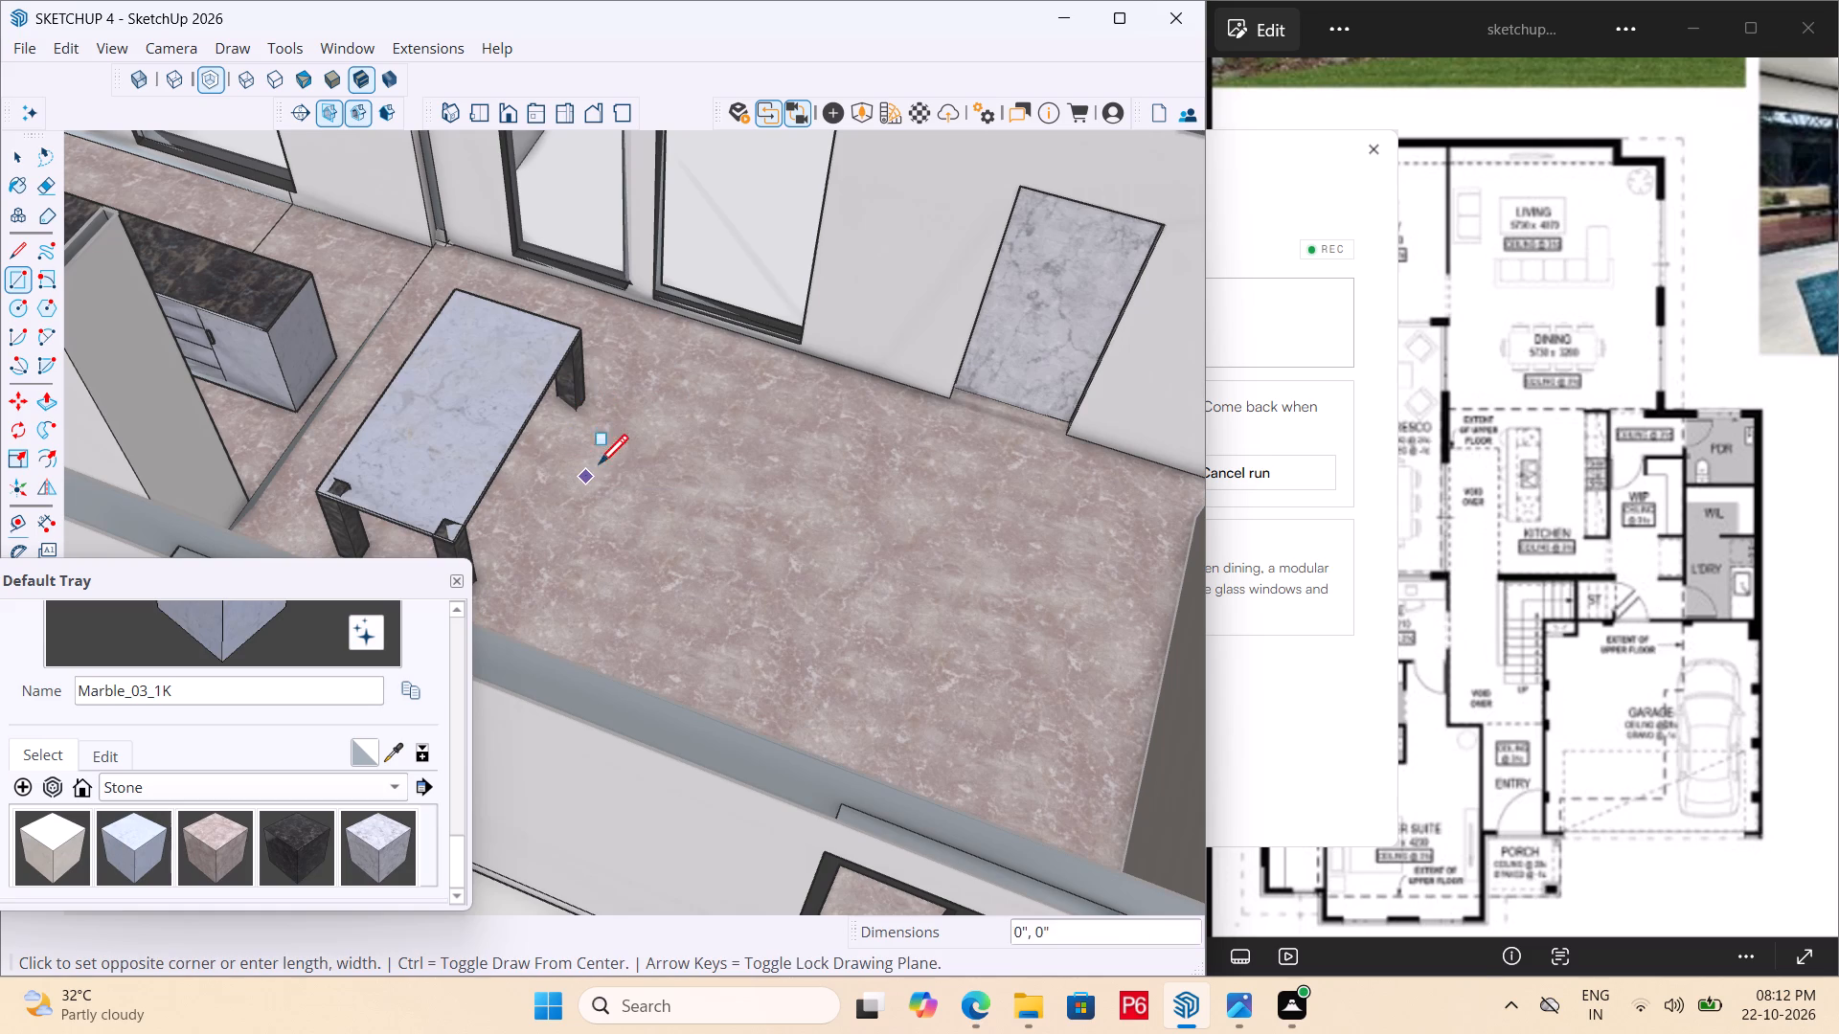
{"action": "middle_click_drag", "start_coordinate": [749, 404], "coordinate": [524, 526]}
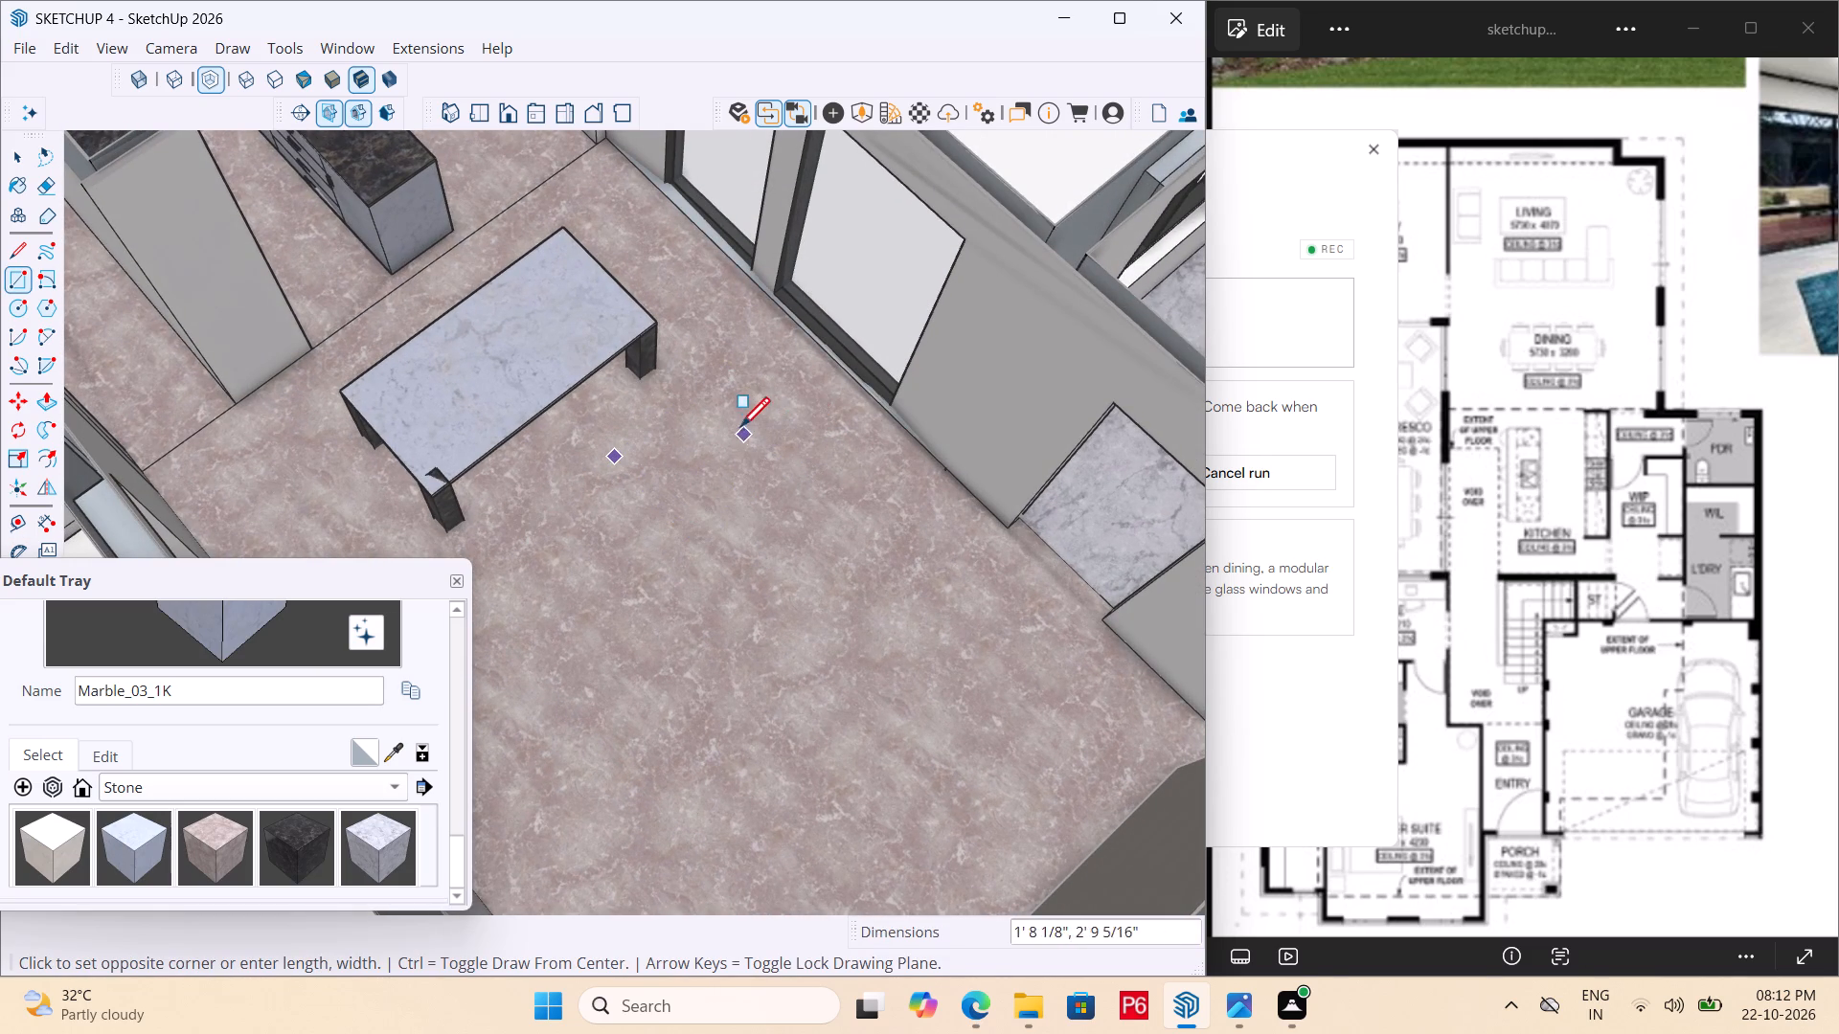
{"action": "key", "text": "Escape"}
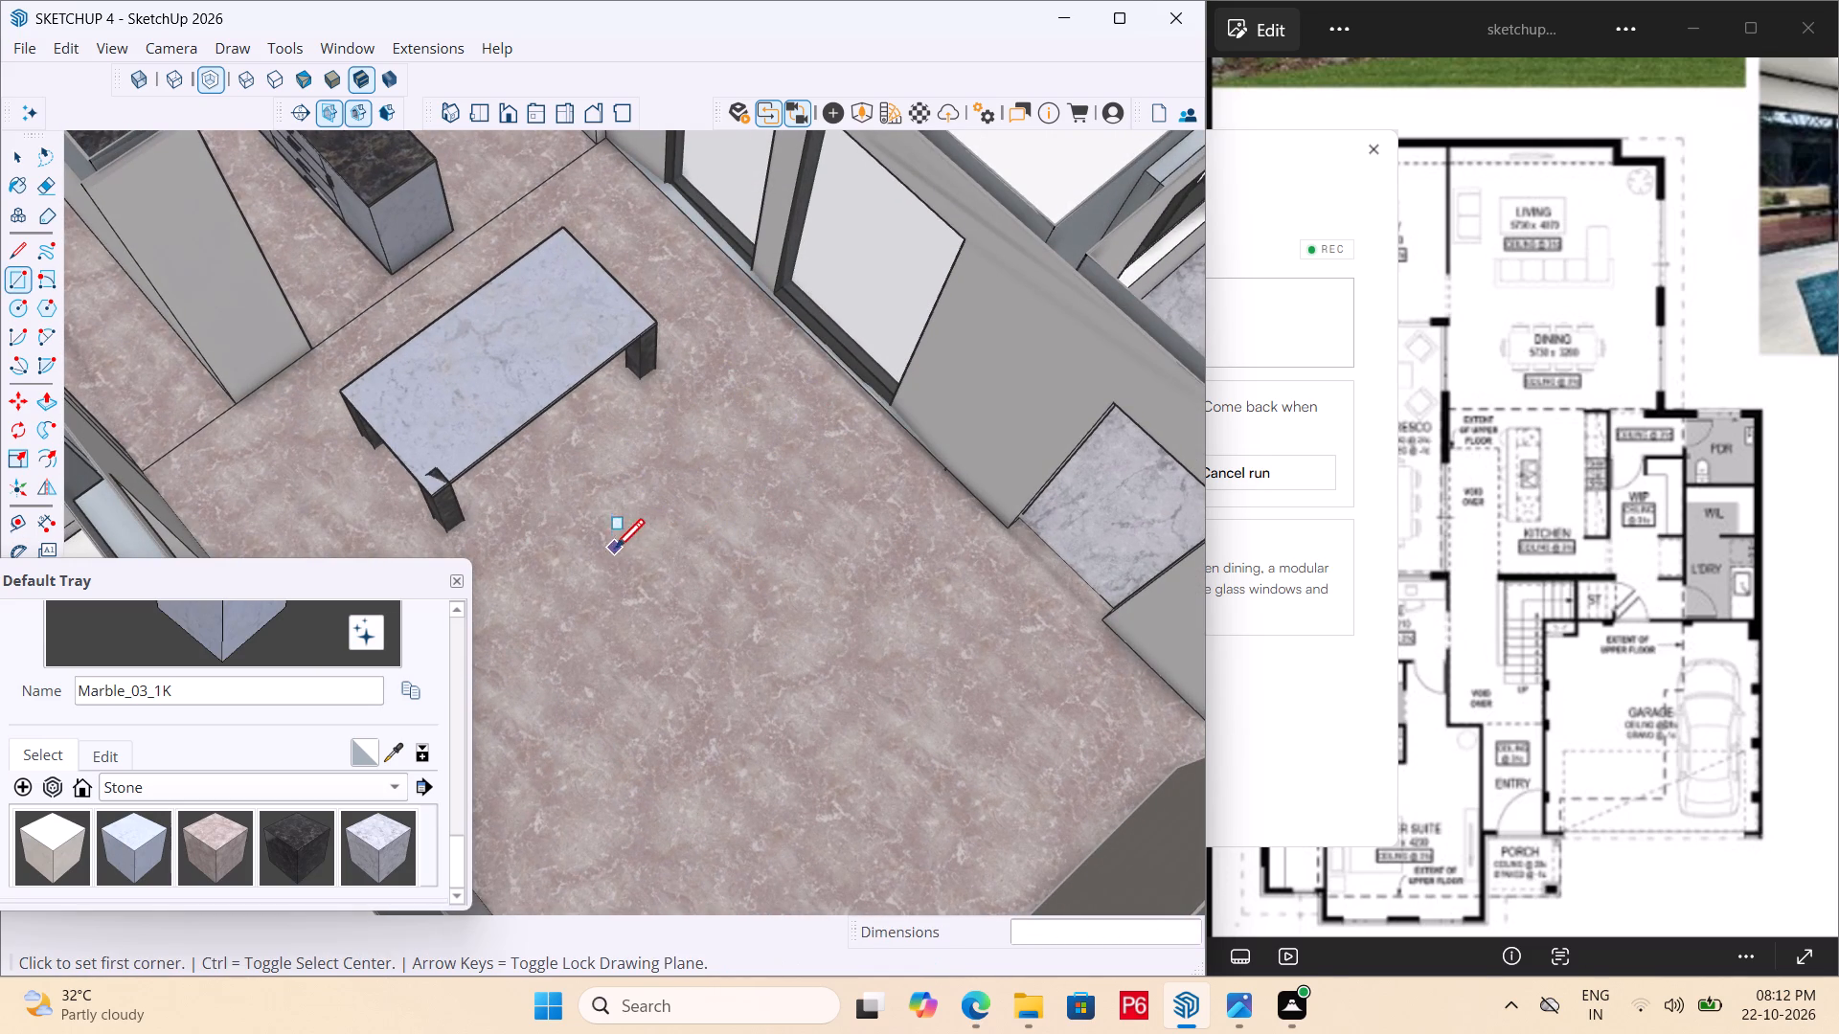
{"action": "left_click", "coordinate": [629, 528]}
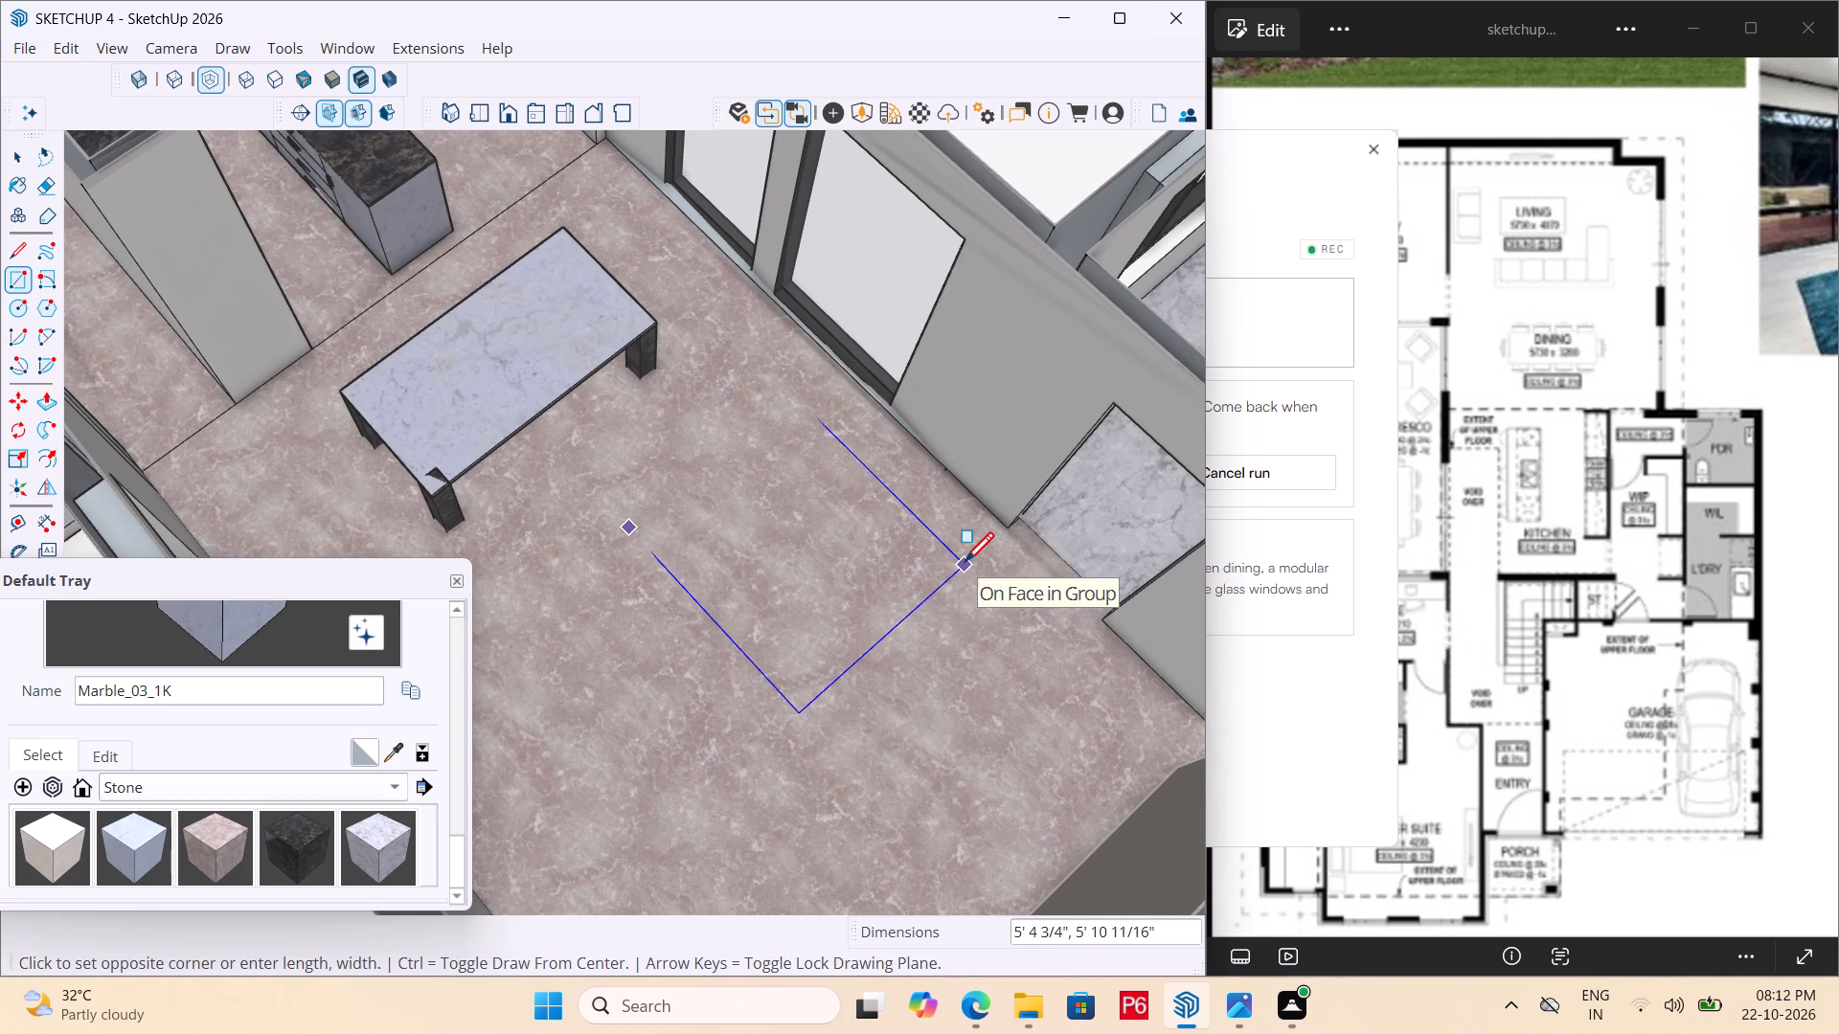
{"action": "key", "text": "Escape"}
Save the house model again.
{"action": "key", "text": "ctrl+s"}
{"action": "key", "text": "ctrl+s"}
{"action": "scroll", "coordinate": [617, 429], "scroll_direction": "down", "scroll_amount": 5, "text": "ctrl"}
{"action": "key", "text": "ctrl+s"}
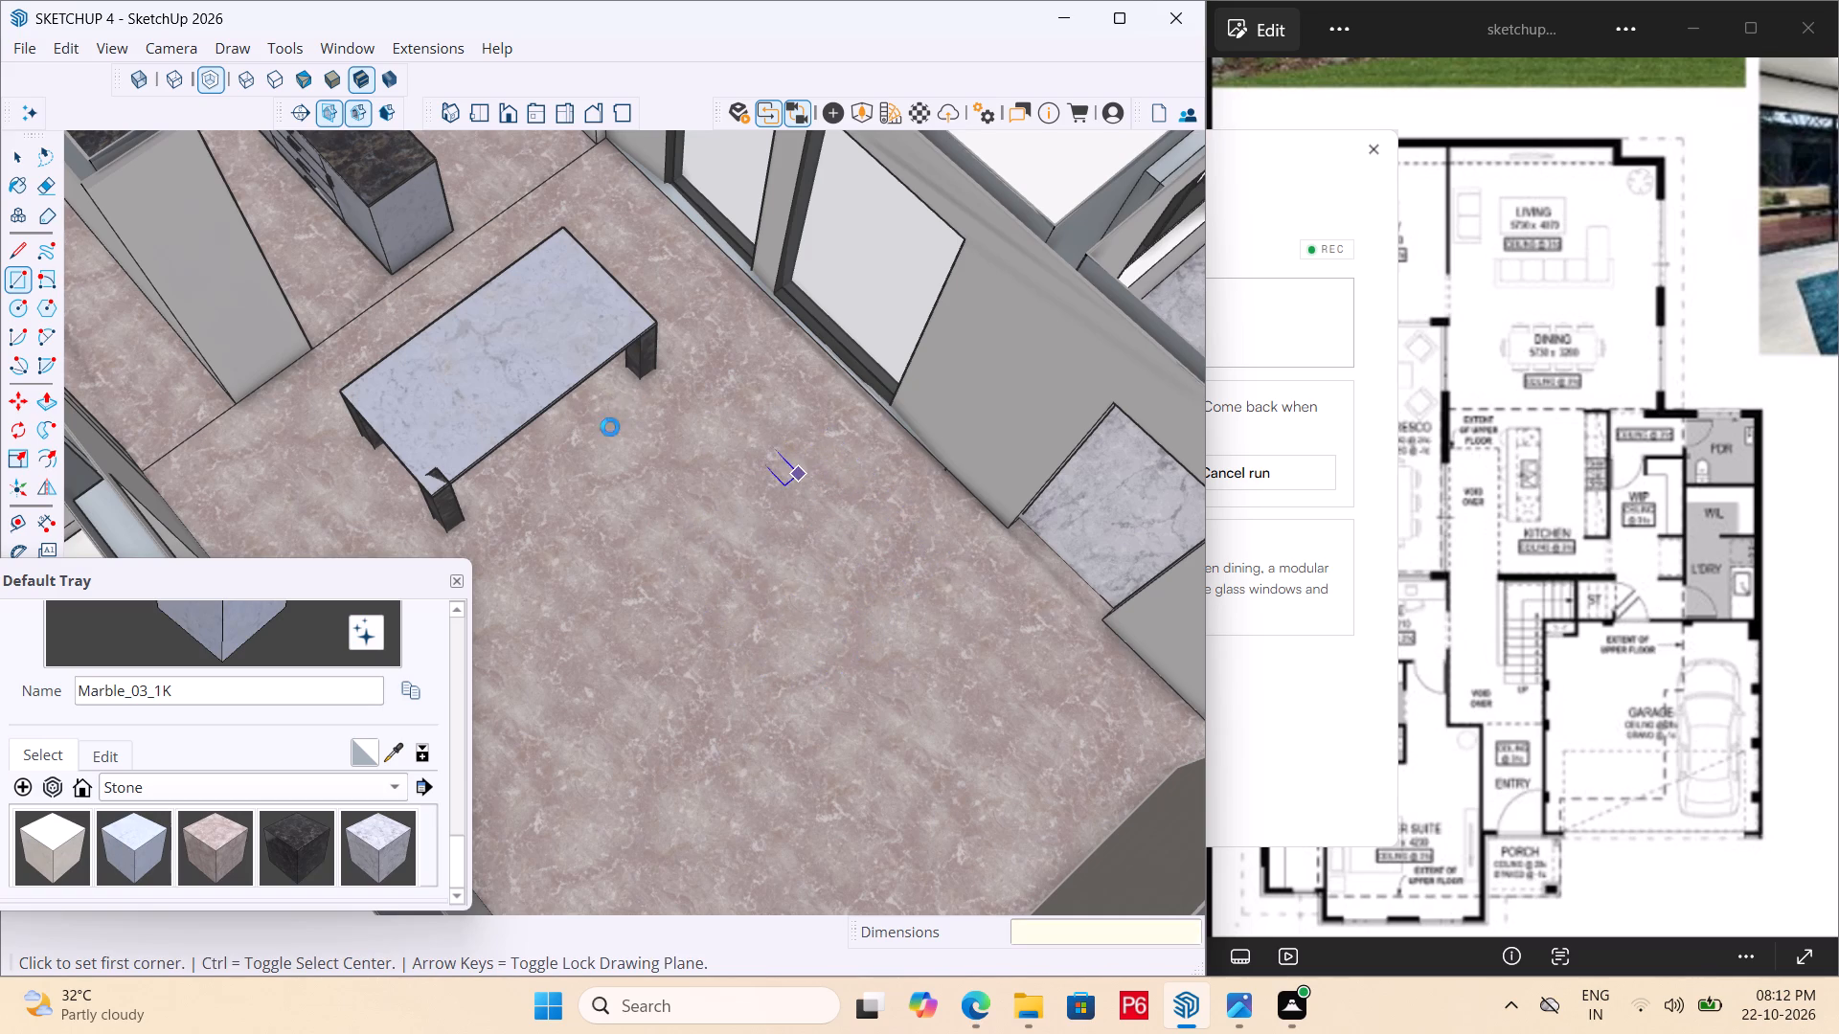
{"action": "key", "text": "ctrl+s"}
{"action": "scroll", "coordinate": [576, 407], "scroll_direction": "down", "scroll_amount": 1, "text": "ctrl"}
{"action": "key", "text": "ctrl+s"}
Draw a 2' by 2' square on the marble top of the dining table.
{"action": "middle_click_drag", "start_coordinate": [511, 446], "coordinate": [478, 326]}
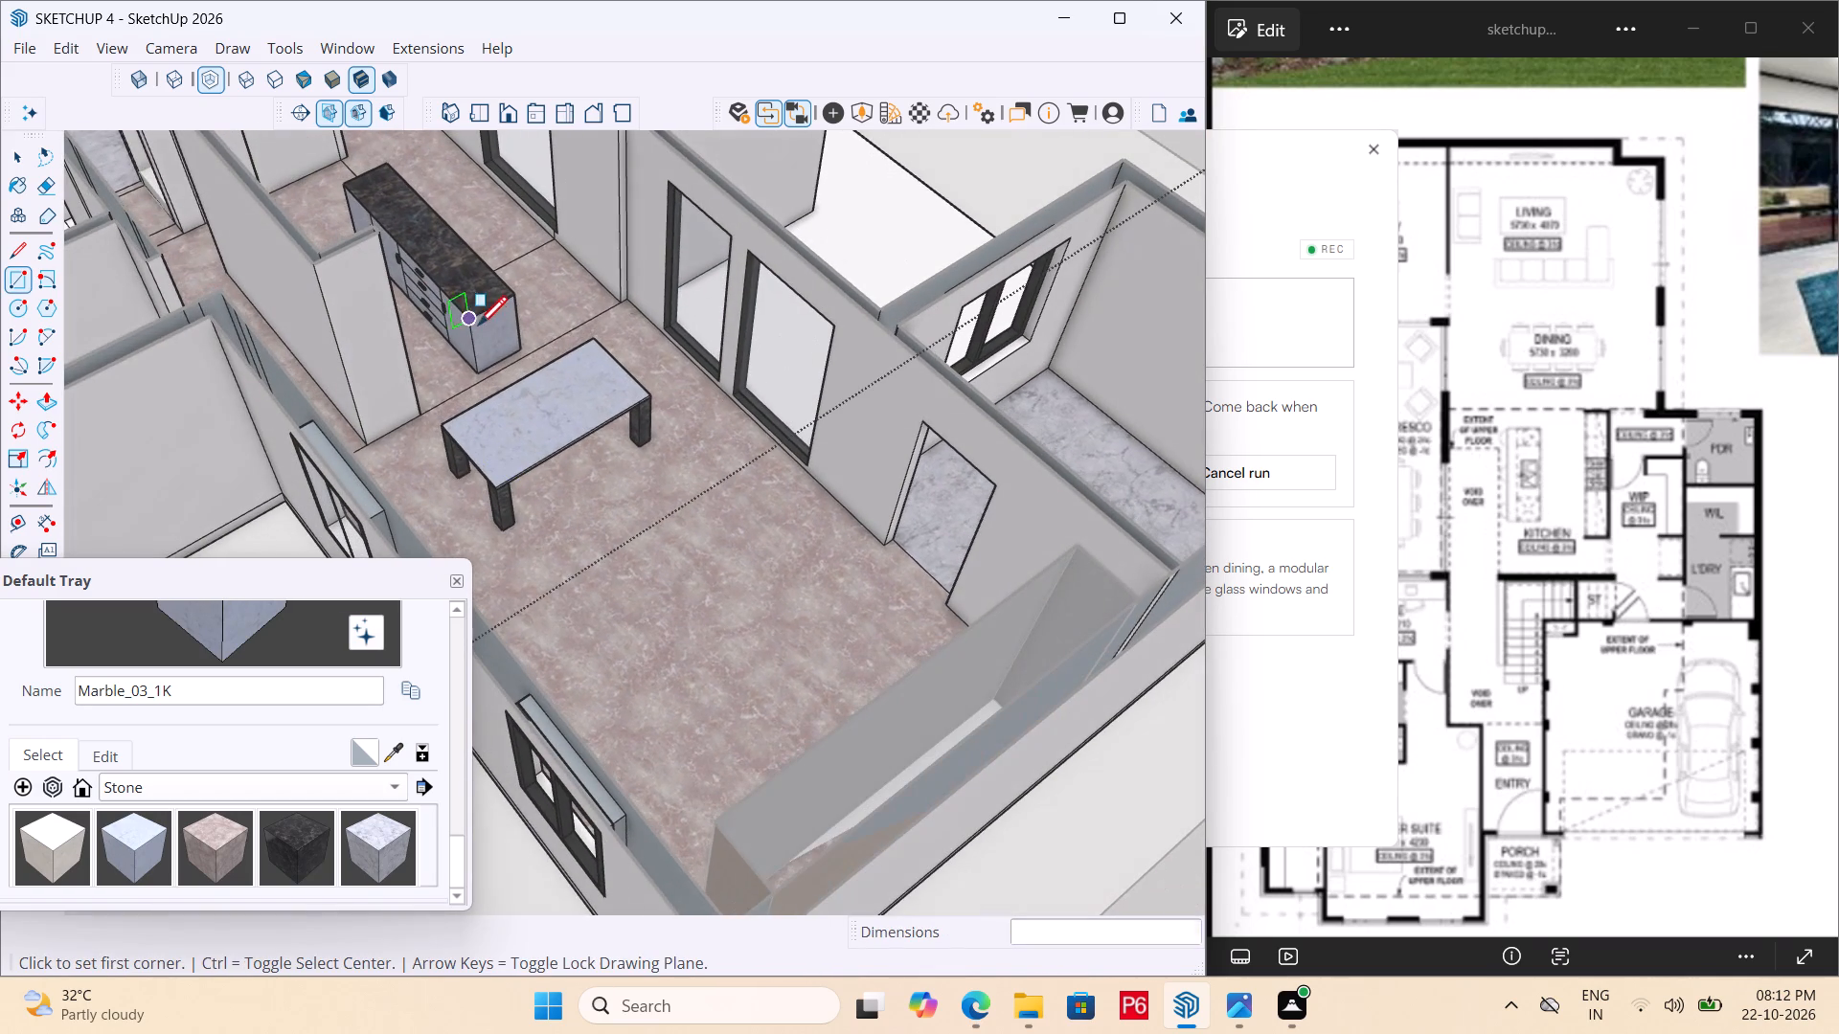
{"action": "scroll", "coordinate": [569, 395], "scroll_direction": "up", "scroll_amount": 3}
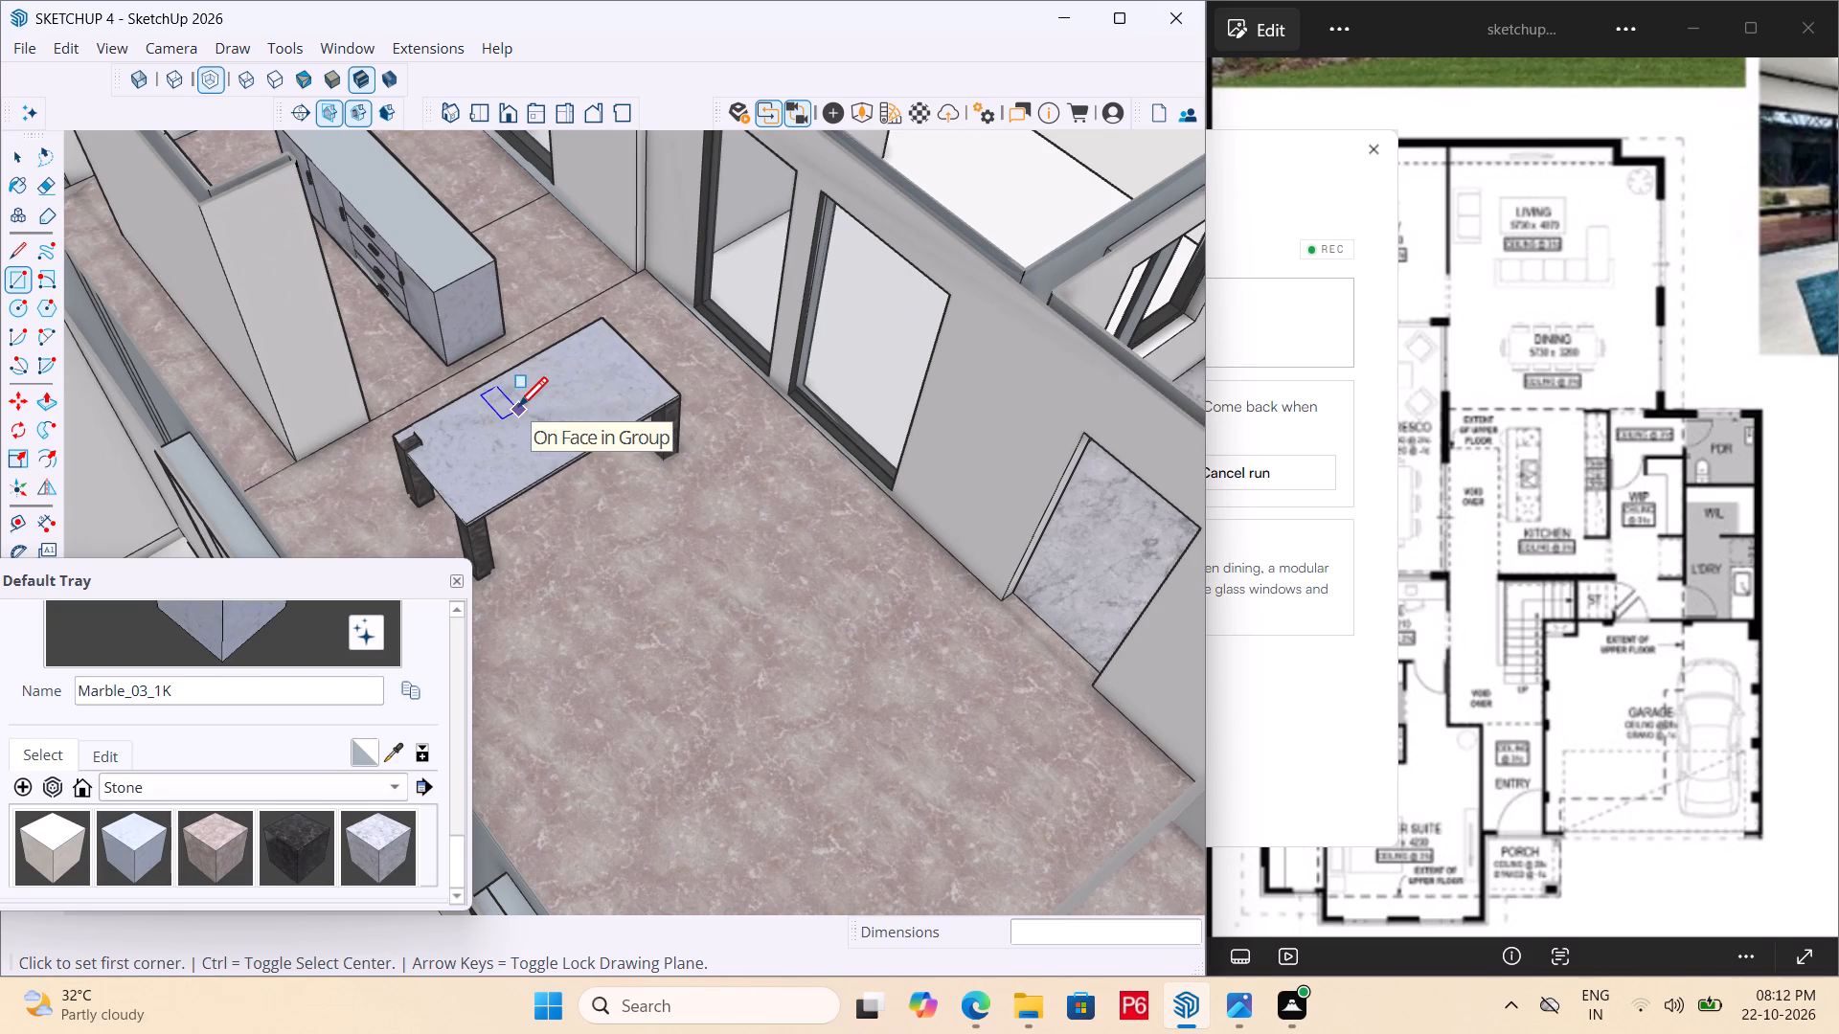
{"action": "middle_click_drag", "start_coordinate": [550, 401], "coordinate": [679, 473]}
{"action": "left_click", "coordinate": [465, 415]}
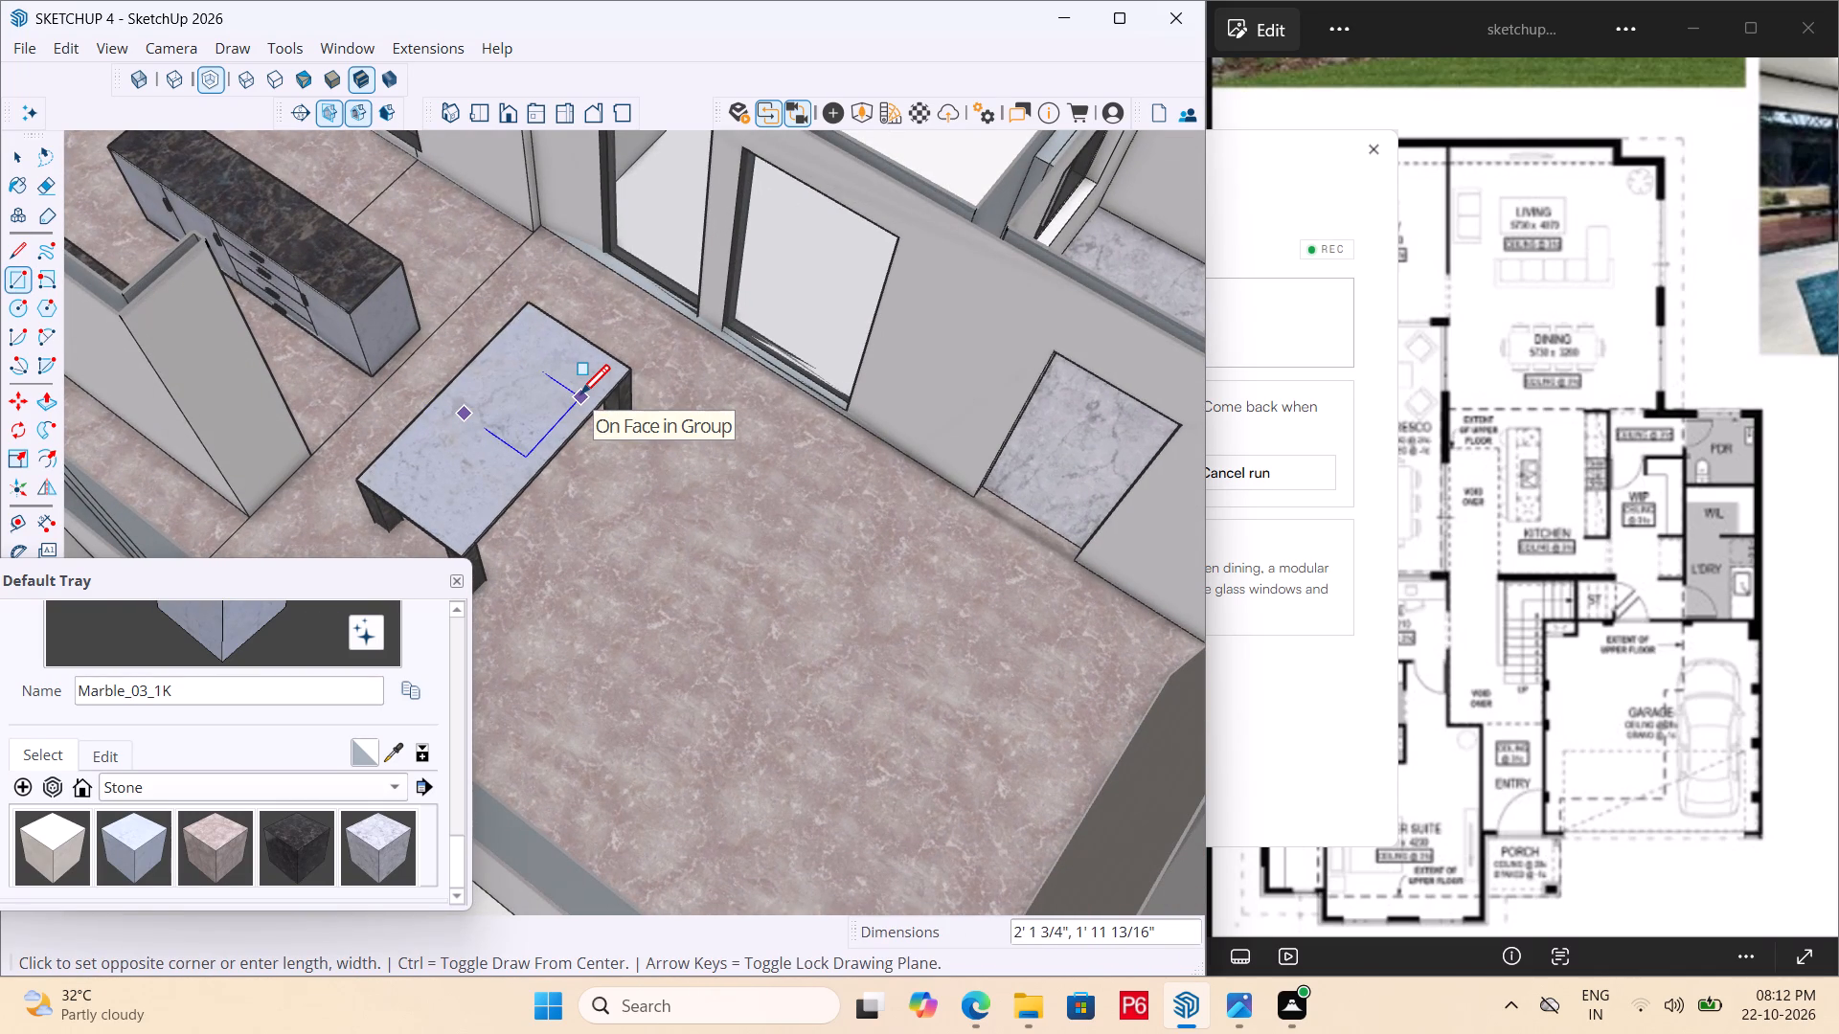
{"action": "type", "text": "2'"}
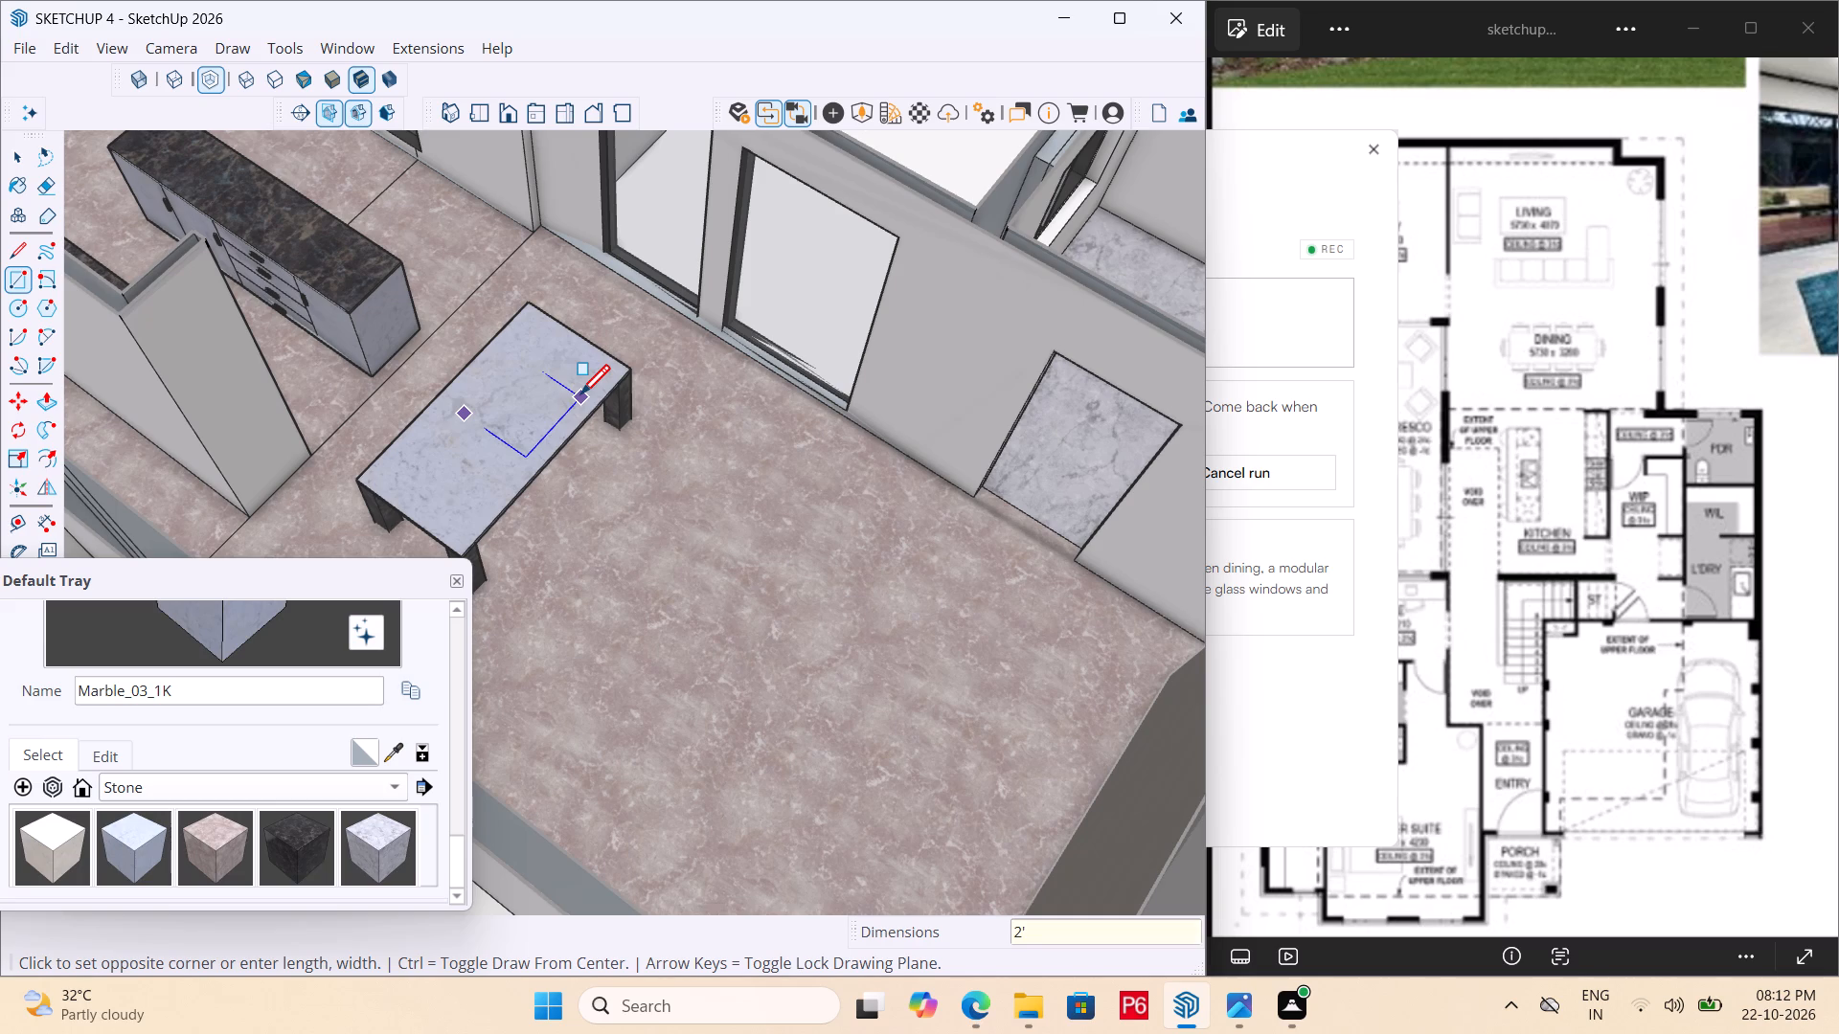
{"action": "key", "text": "comma"}
{"action": "type", "text": "2'"}
{"action": "key", "text": "Return"}
{"action": "scroll", "coordinate": [535, 421], "scroll_direction": "up", "scroll_amount": 4}
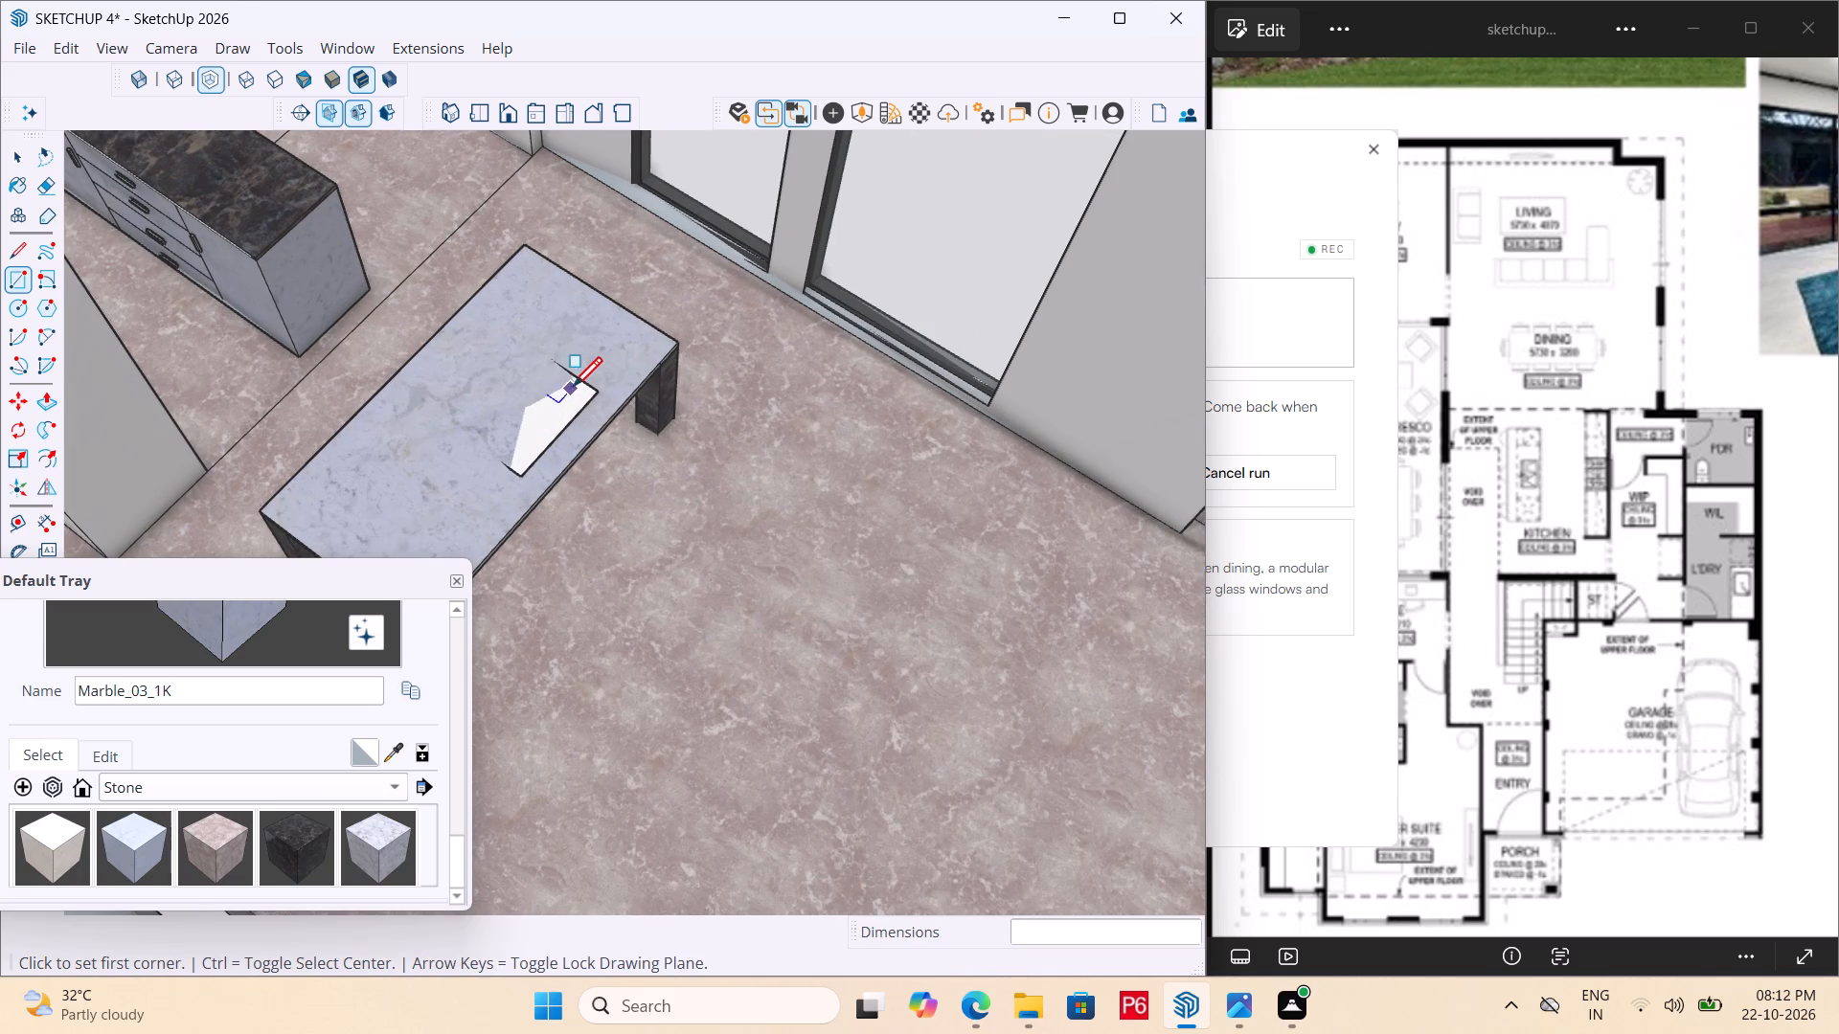
Group the new square's face together with its edges.
{"action": "key", "text": "space"}
{"action": "left_click", "coordinate": [561, 403]}
{"action": "double_click", "coordinate": [561, 403]}
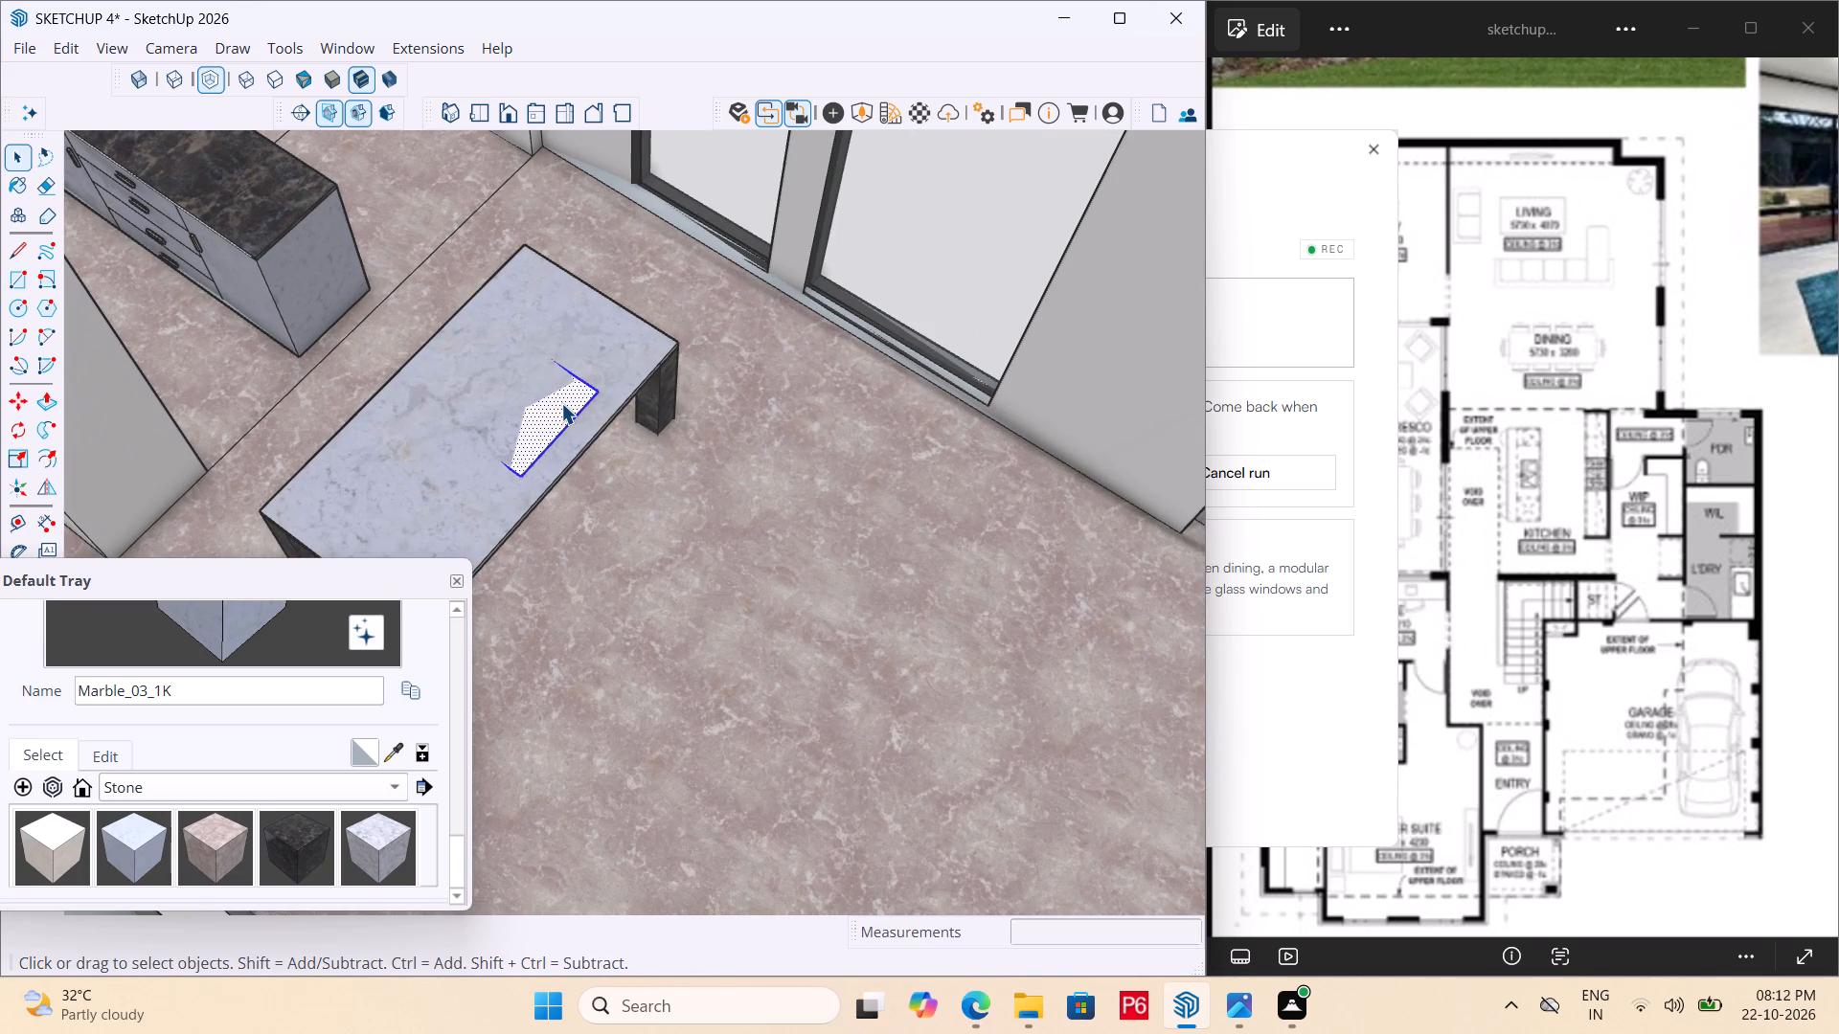
{"action": "right_click", "coordinate": [561, 403]}
{"action": "left_click", "coordinate": [650, 630]}
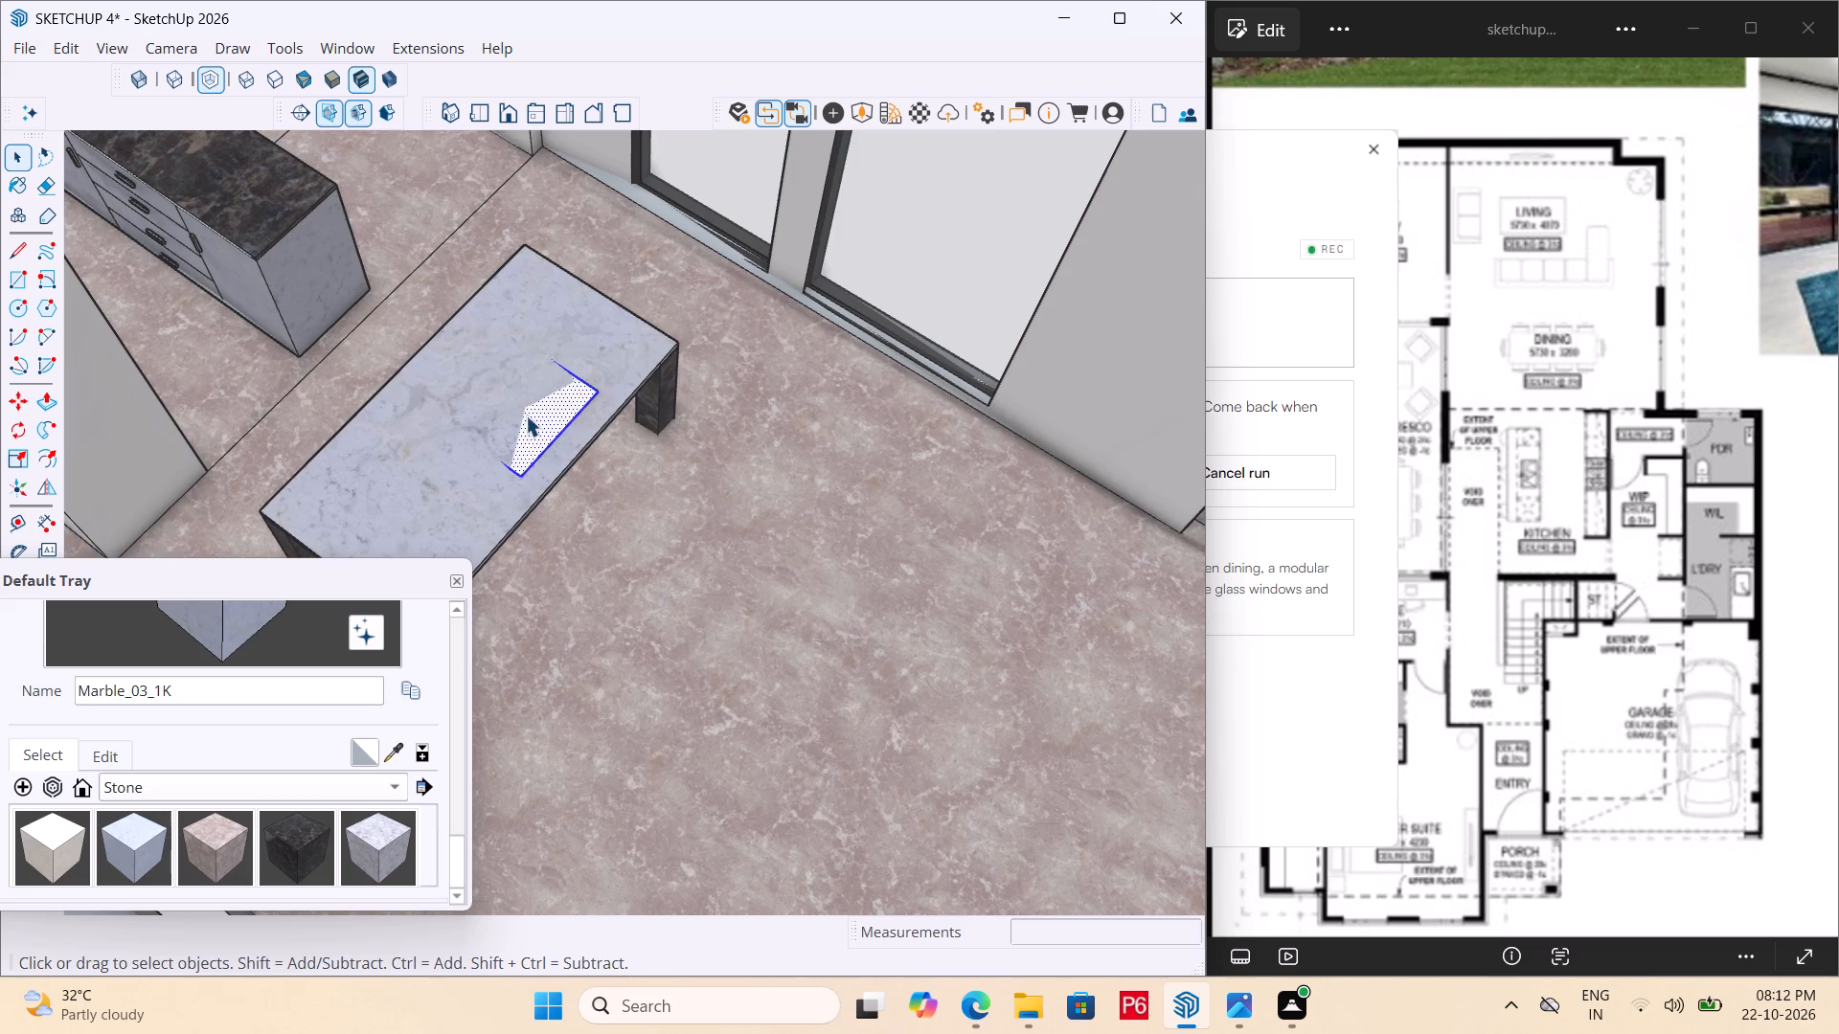
Open the square's group on the tabletop for editing, with its face and edges selected.
{"action": "triple_click", "coordinate": [532, 422]}
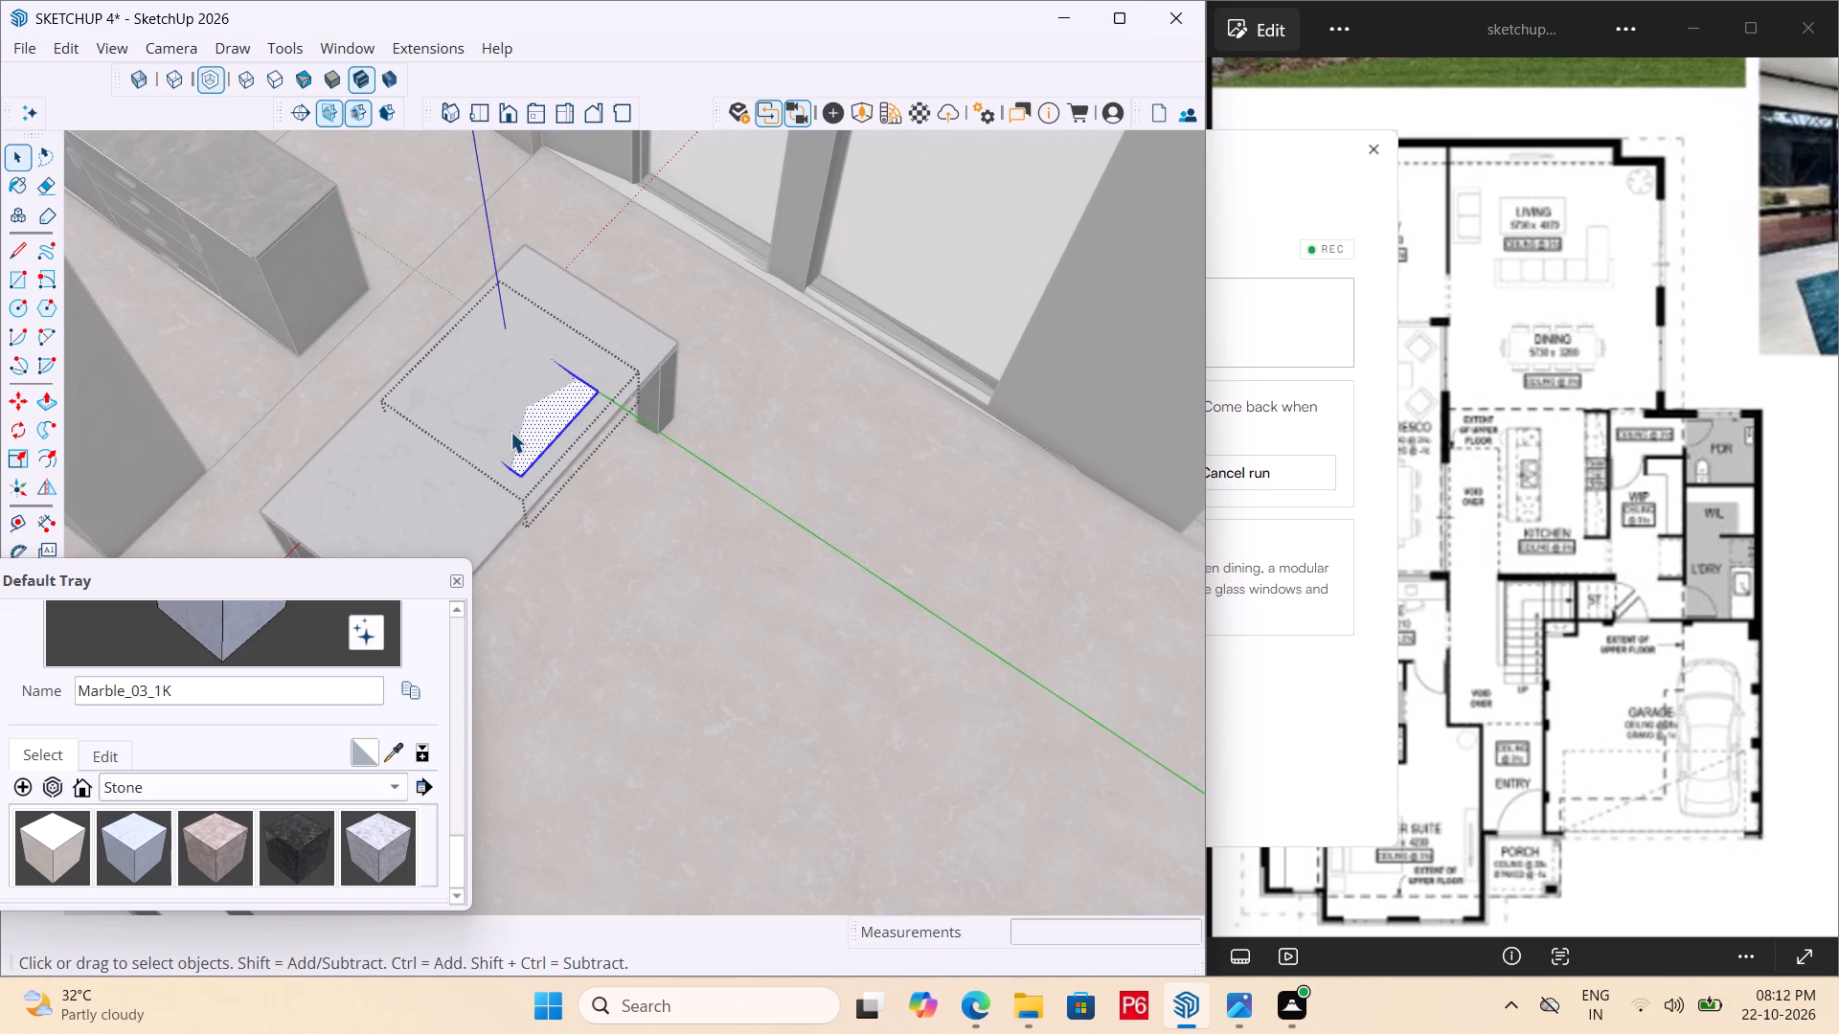
{"action": "scroll", "coordinate": [576, 454], "scroll_direction": "down", "scroll_amount": 3}
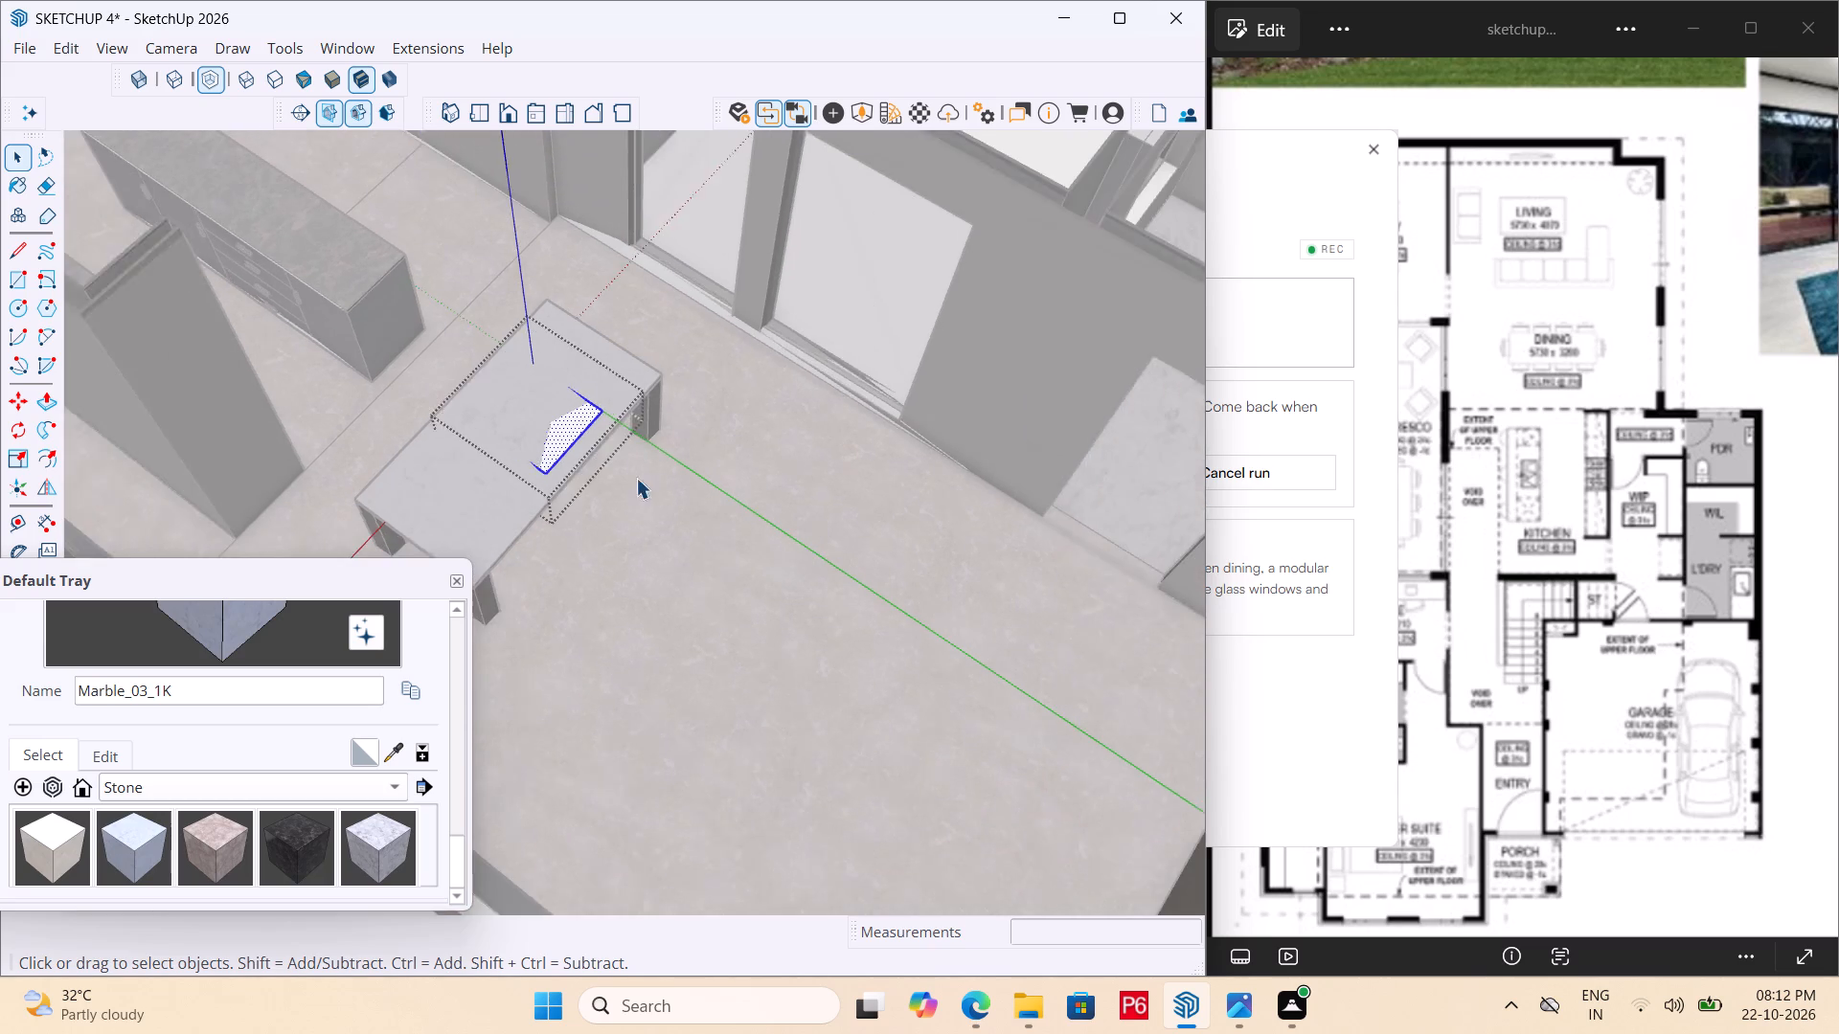
{"action": "scroll", "coordinate": [636, 478], "scroll_direction": "down", "scroll_amount": 1}
{"action": "middle_click_drag", "start_coordinate": [535, 455], "coordinate": [518, 542]}
{"action": "scroll", "coordinate": [533, 469], "scroll_direction": "up", "scroll_amount": 5}
{"action": "scroll", "coordinate": [576, 485], "scroll_direction": "down", "scroll_amount": 4}
{"action": "middle_click_drag", "start_coordinate": [561, 506], "coordinate": [554, 533]}
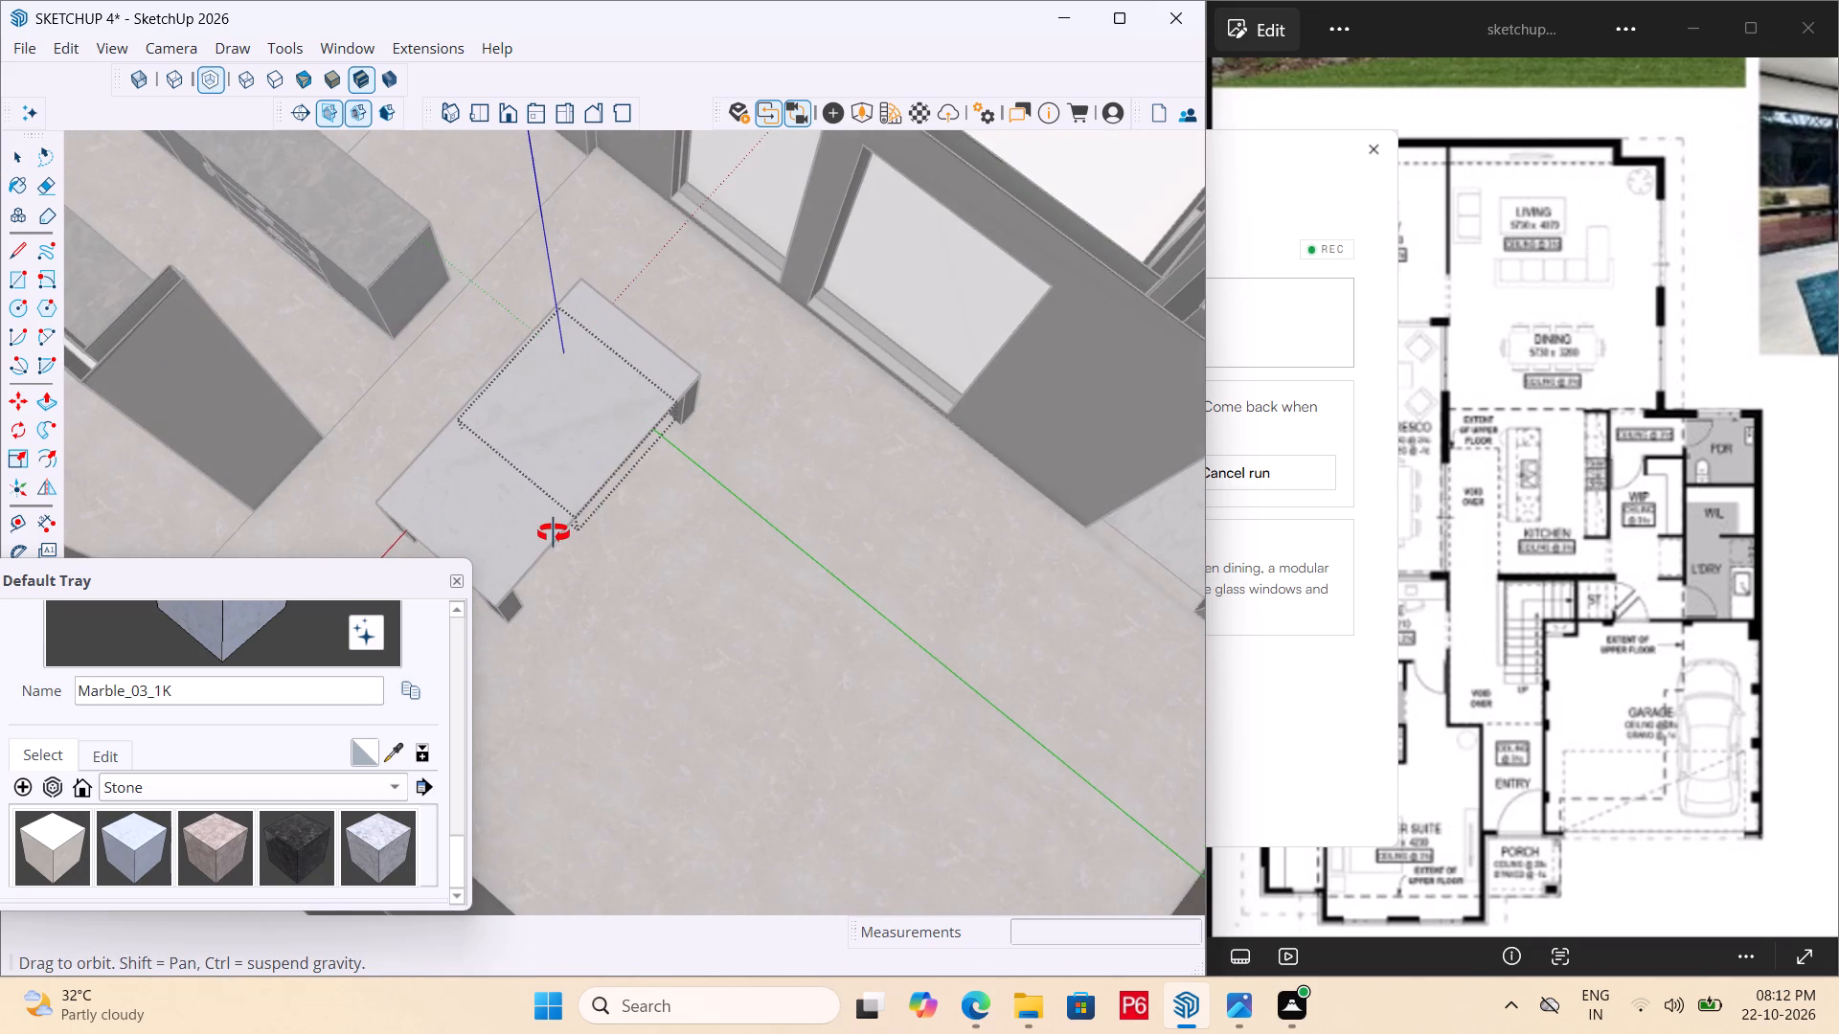
{"action": "middle_click_drag", "start_coordinate": [554, 533], "coordinate": [552, 528]}
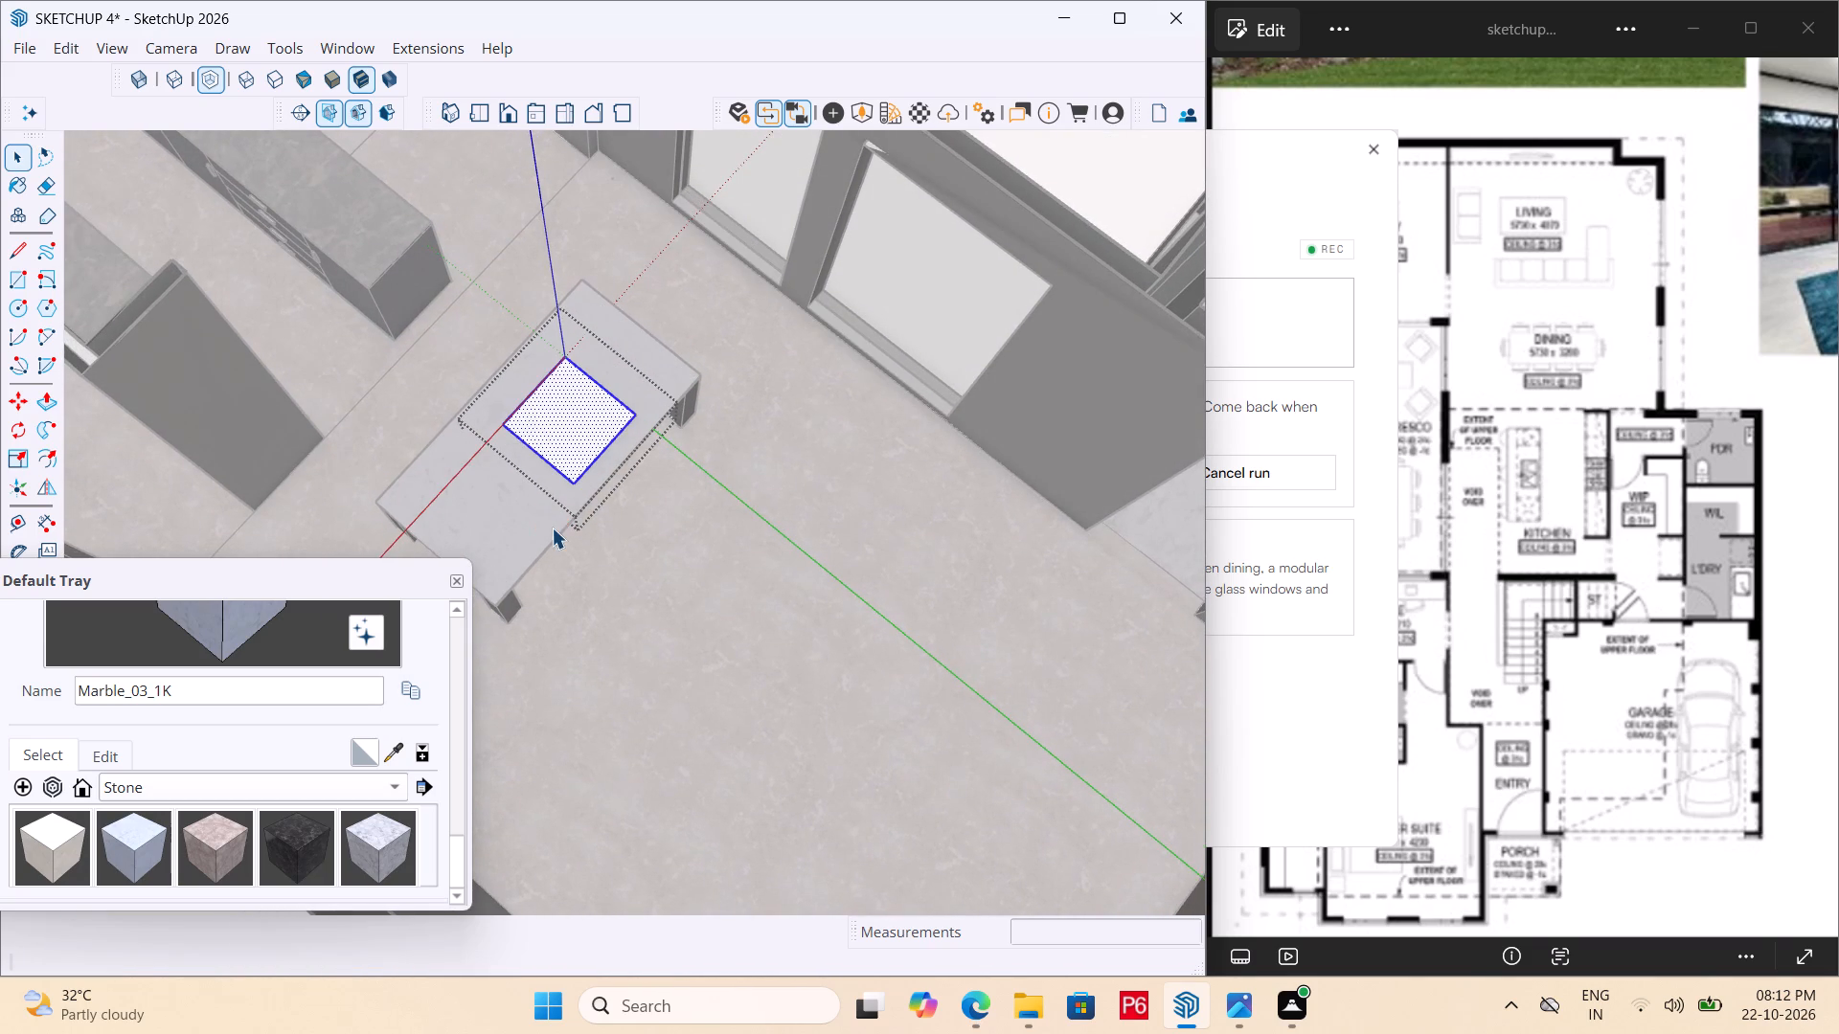
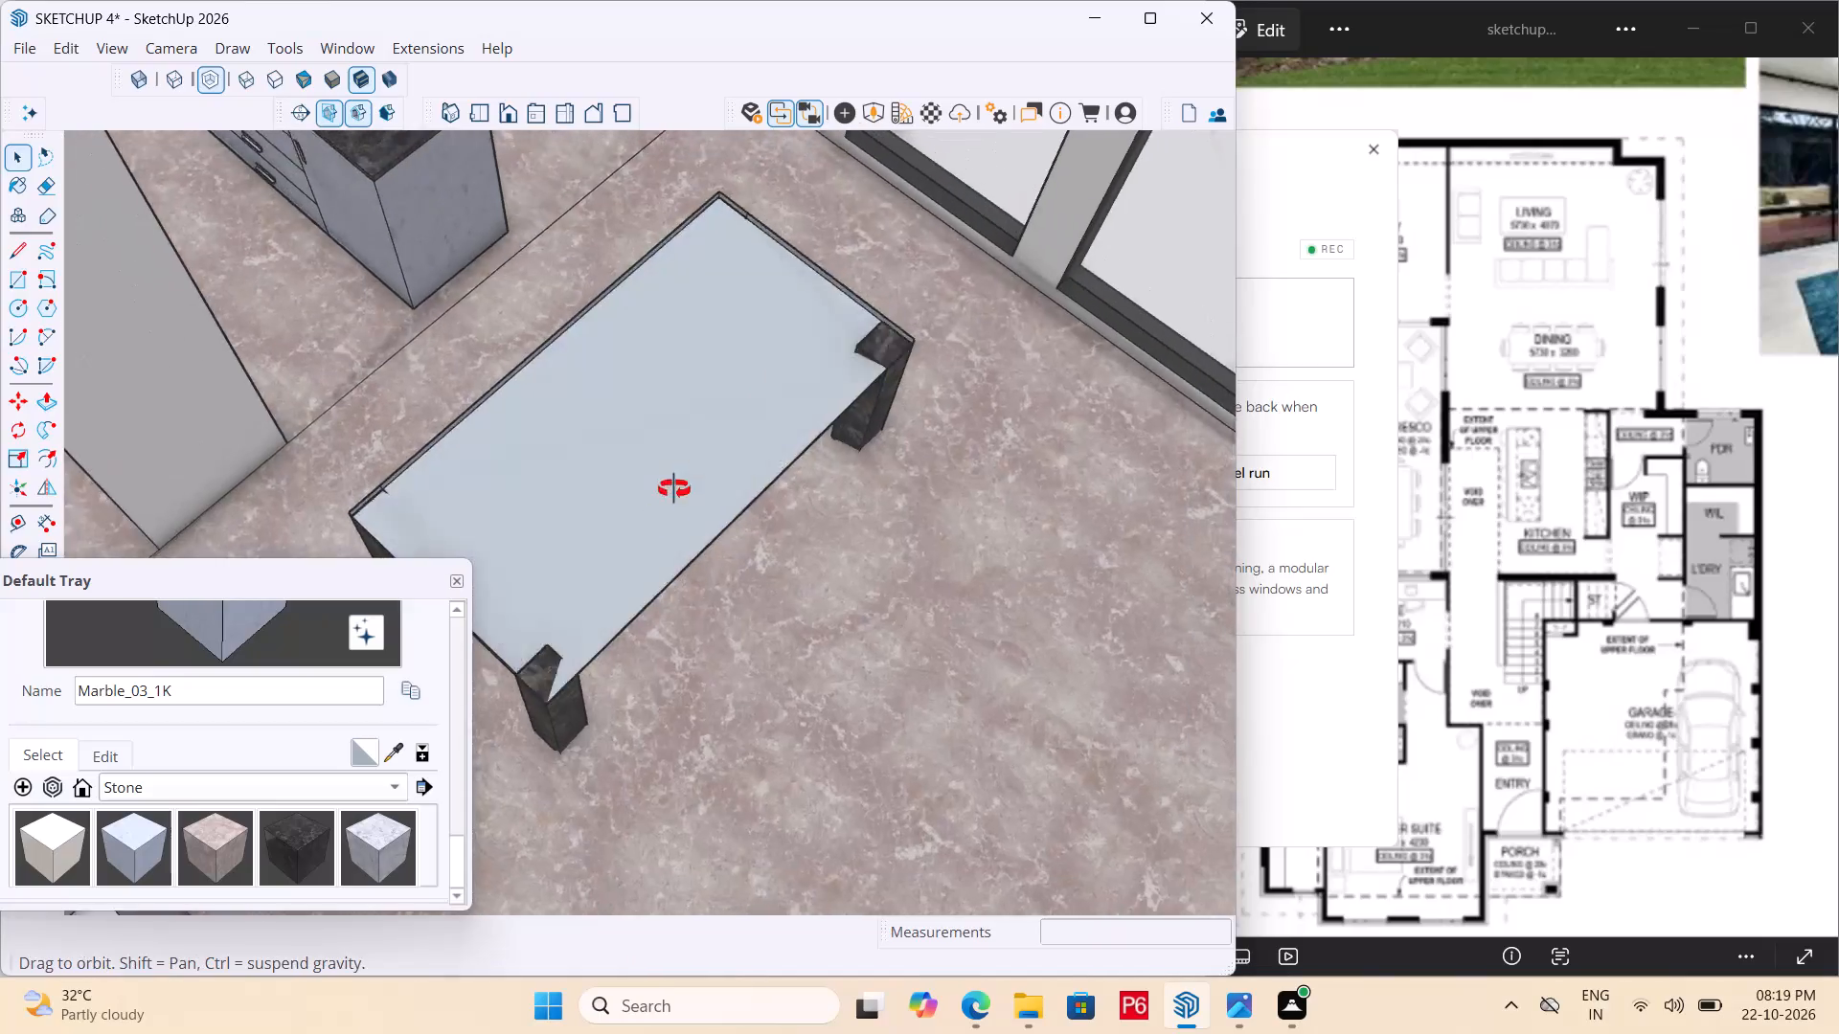
Reopen the 2' square's group on the dining tabletop for editing, with its face and edges selected.
{"action": "middle_click_drag", "start_coordinate": [674, 489], "coordinate": [666, 545]}
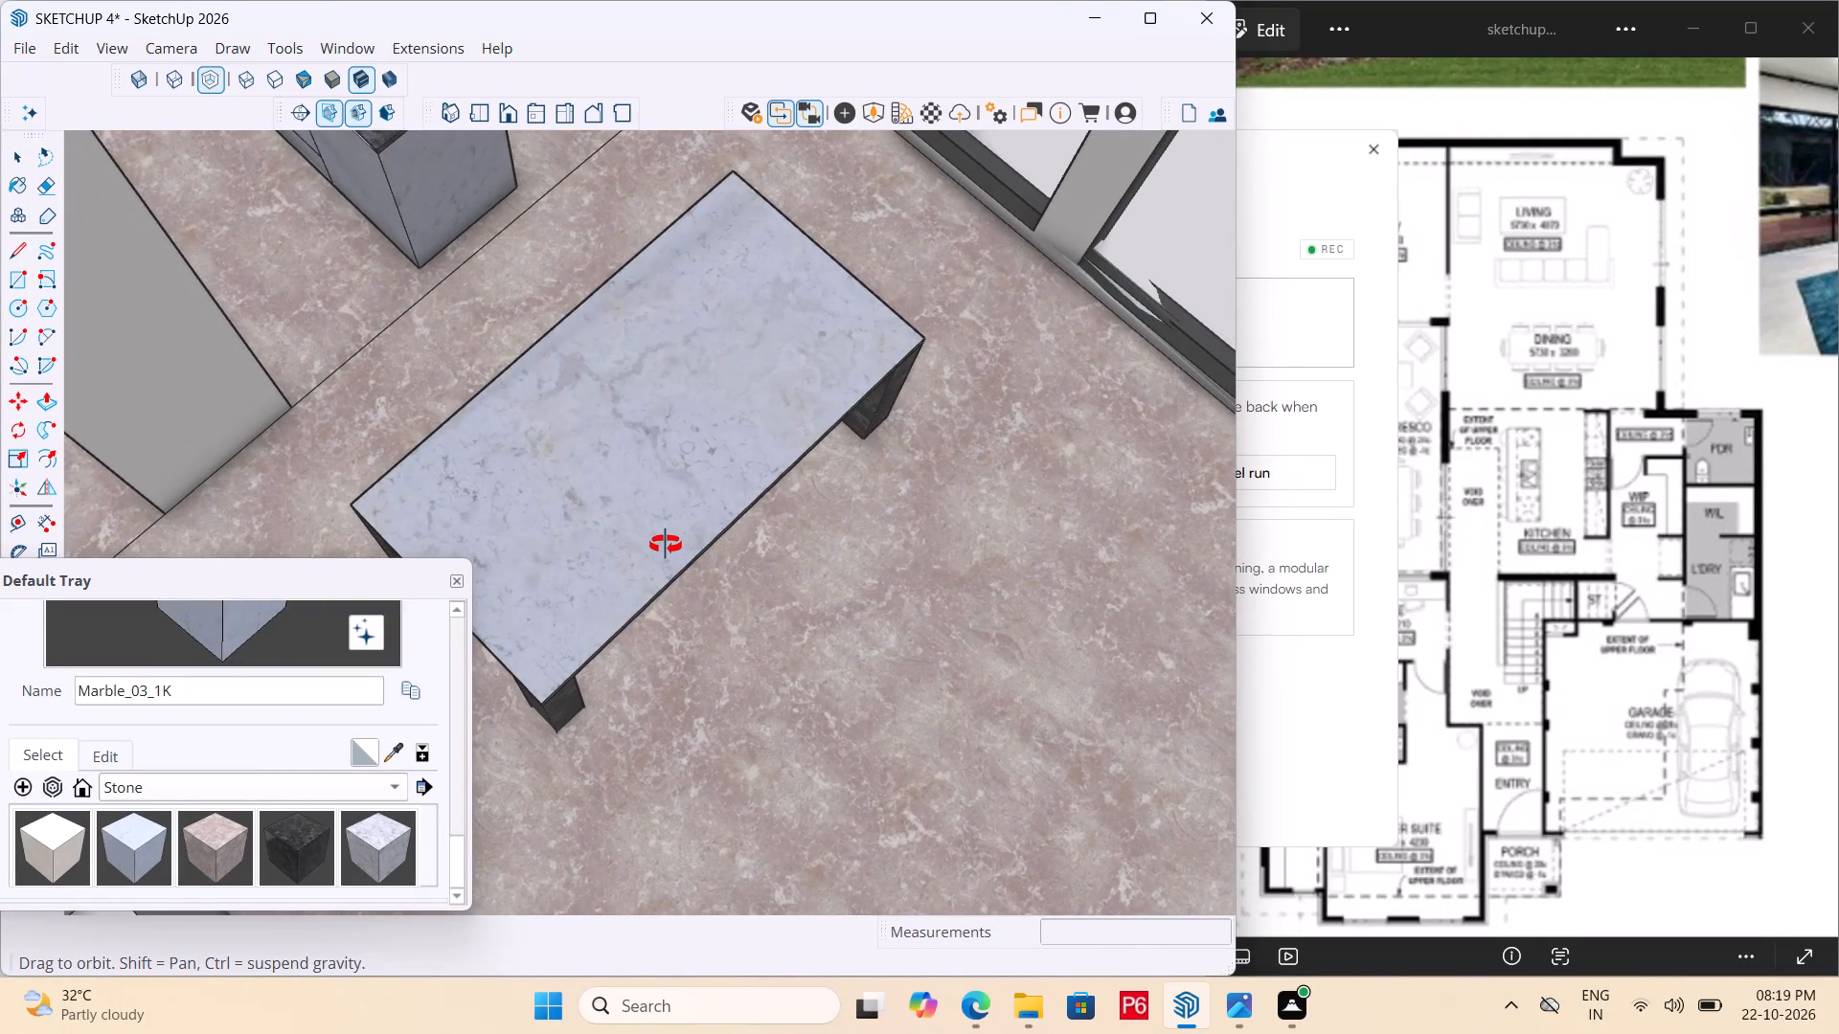
{"action": "middle_click_drag", "start_coordinate": [666, 545], "coordinate": [680, 527]}
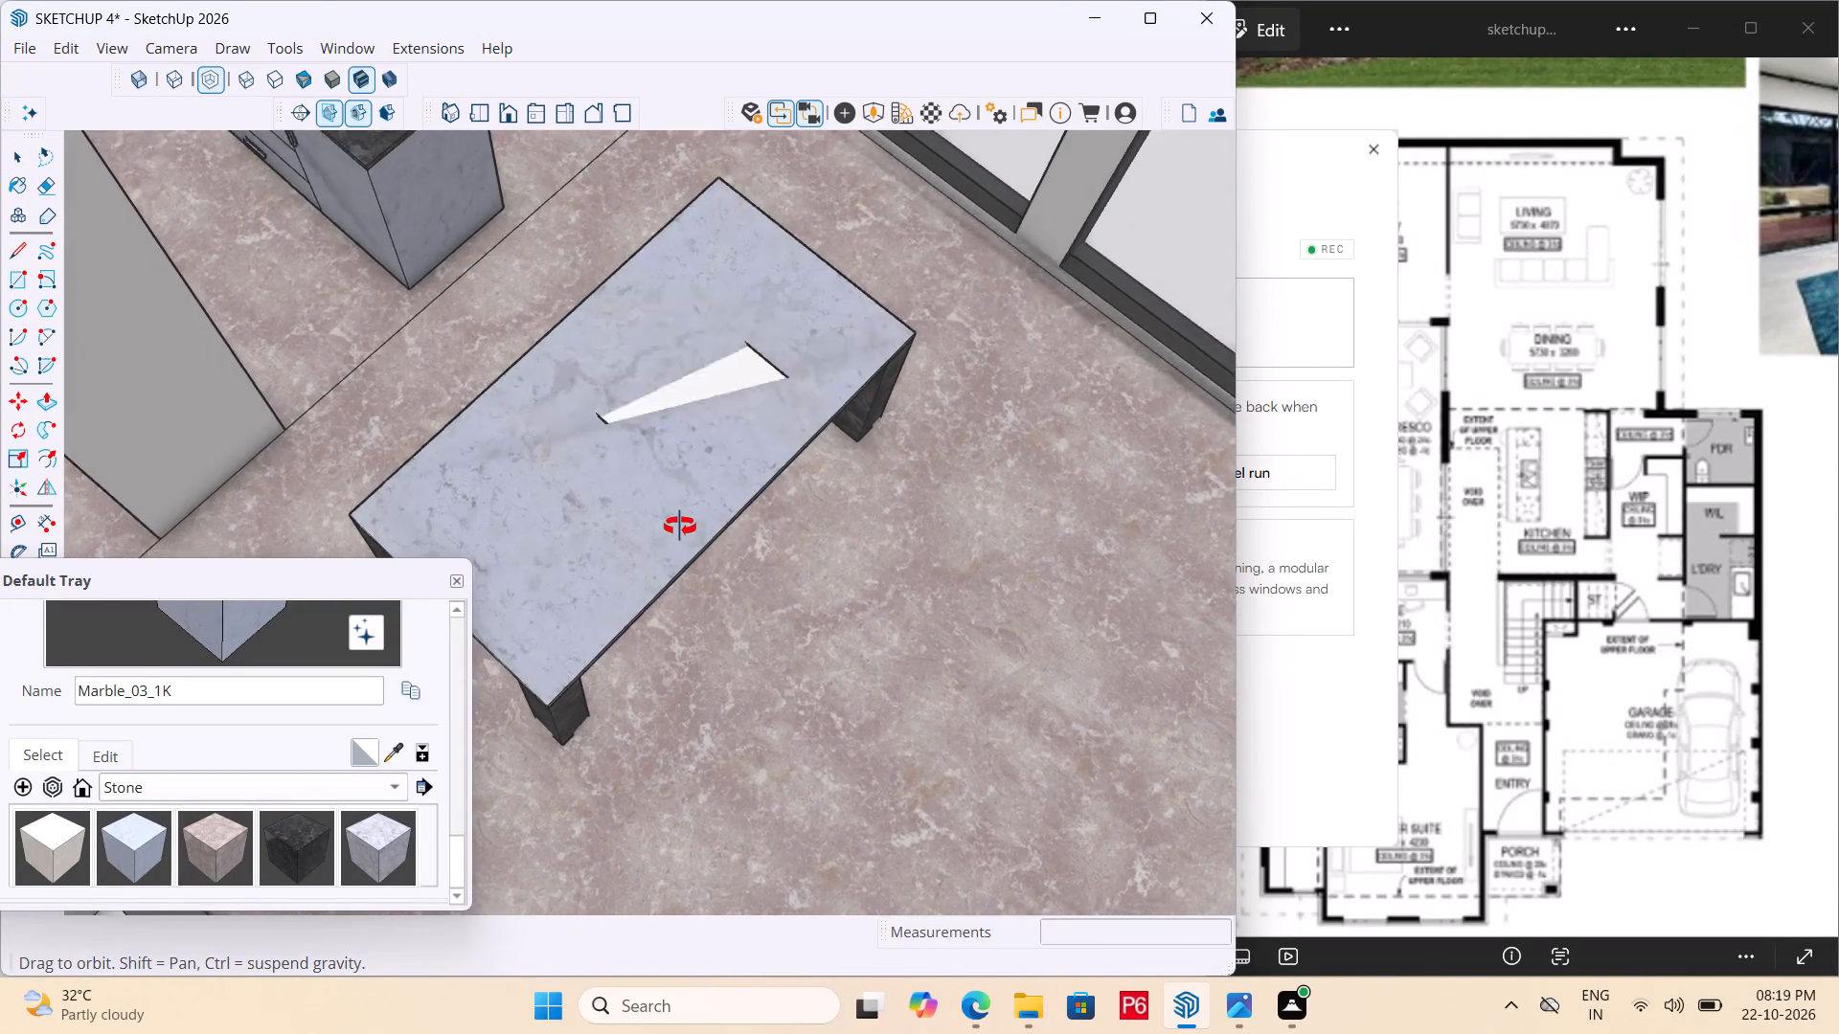
{"action": "middle_click_drag", "start_coordinate": [680, 527], "coordinate": [676, 532]}
{"action": "left_click", "coordinate": [695, 406]}
{"action": "left_click", "coordinate": [695, 406]}
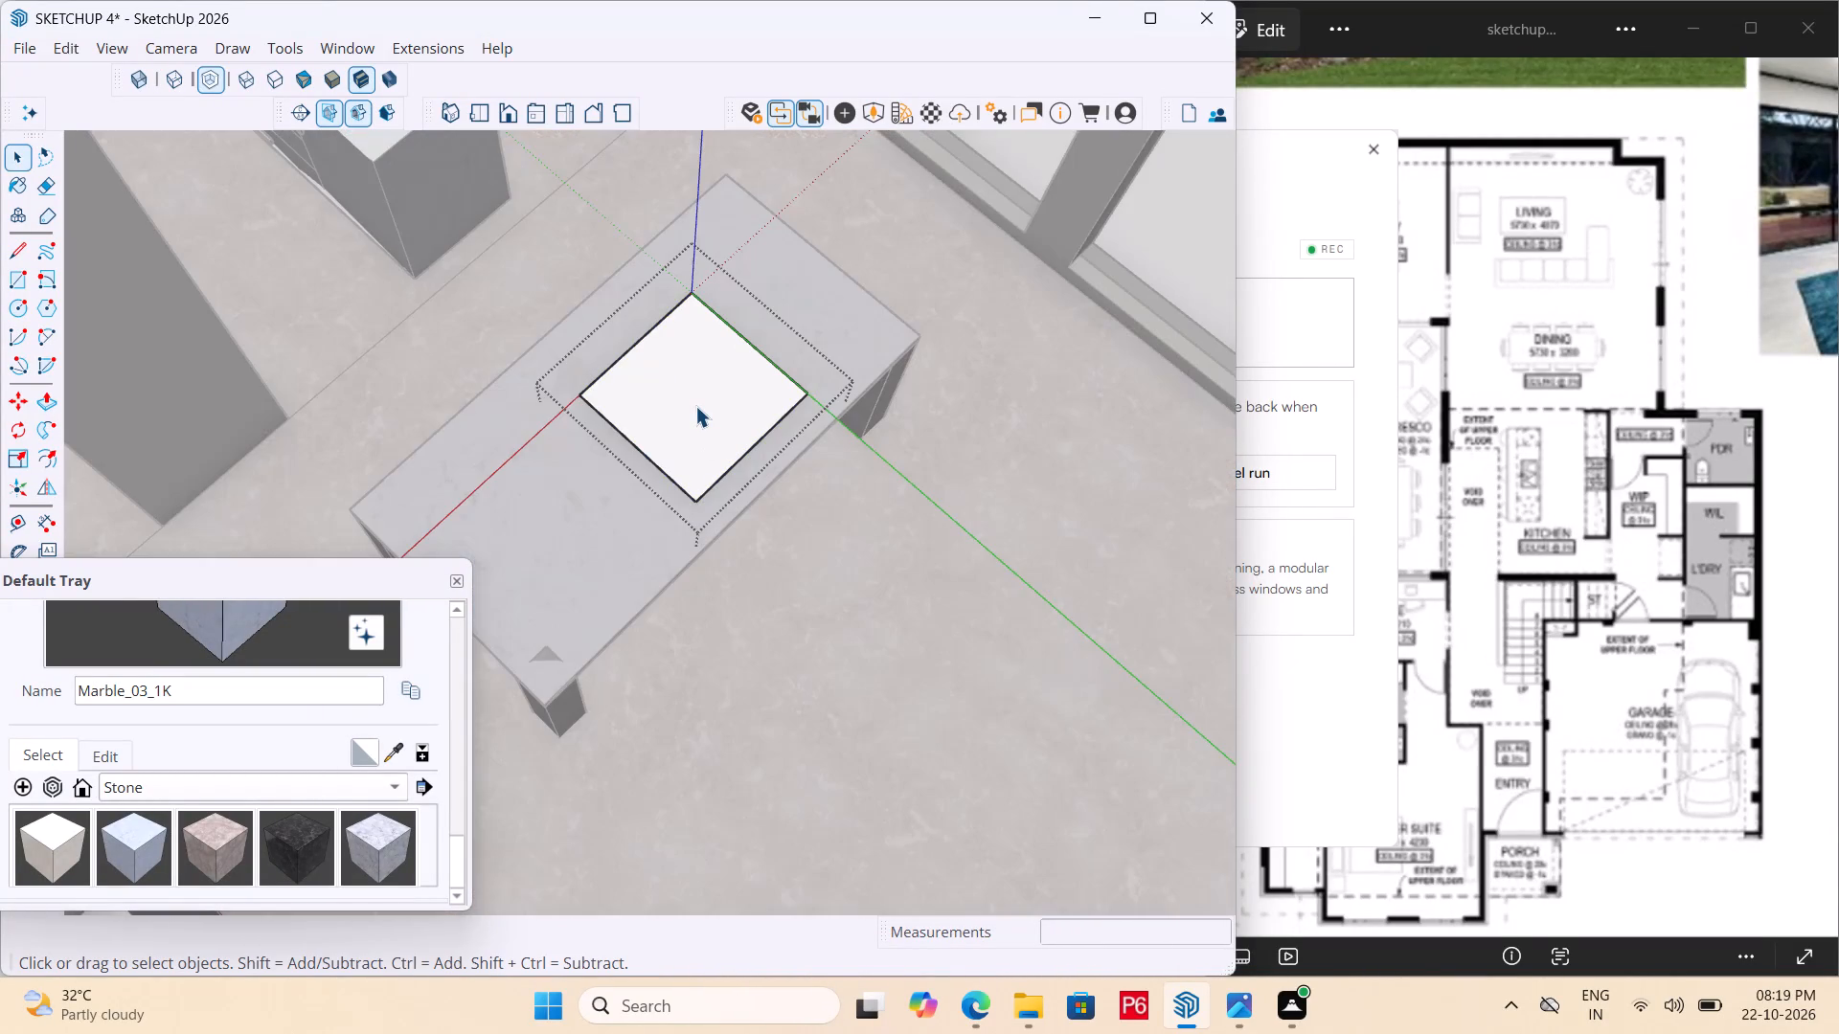
{"action": "left_click", "coordinate": [695, 406]}
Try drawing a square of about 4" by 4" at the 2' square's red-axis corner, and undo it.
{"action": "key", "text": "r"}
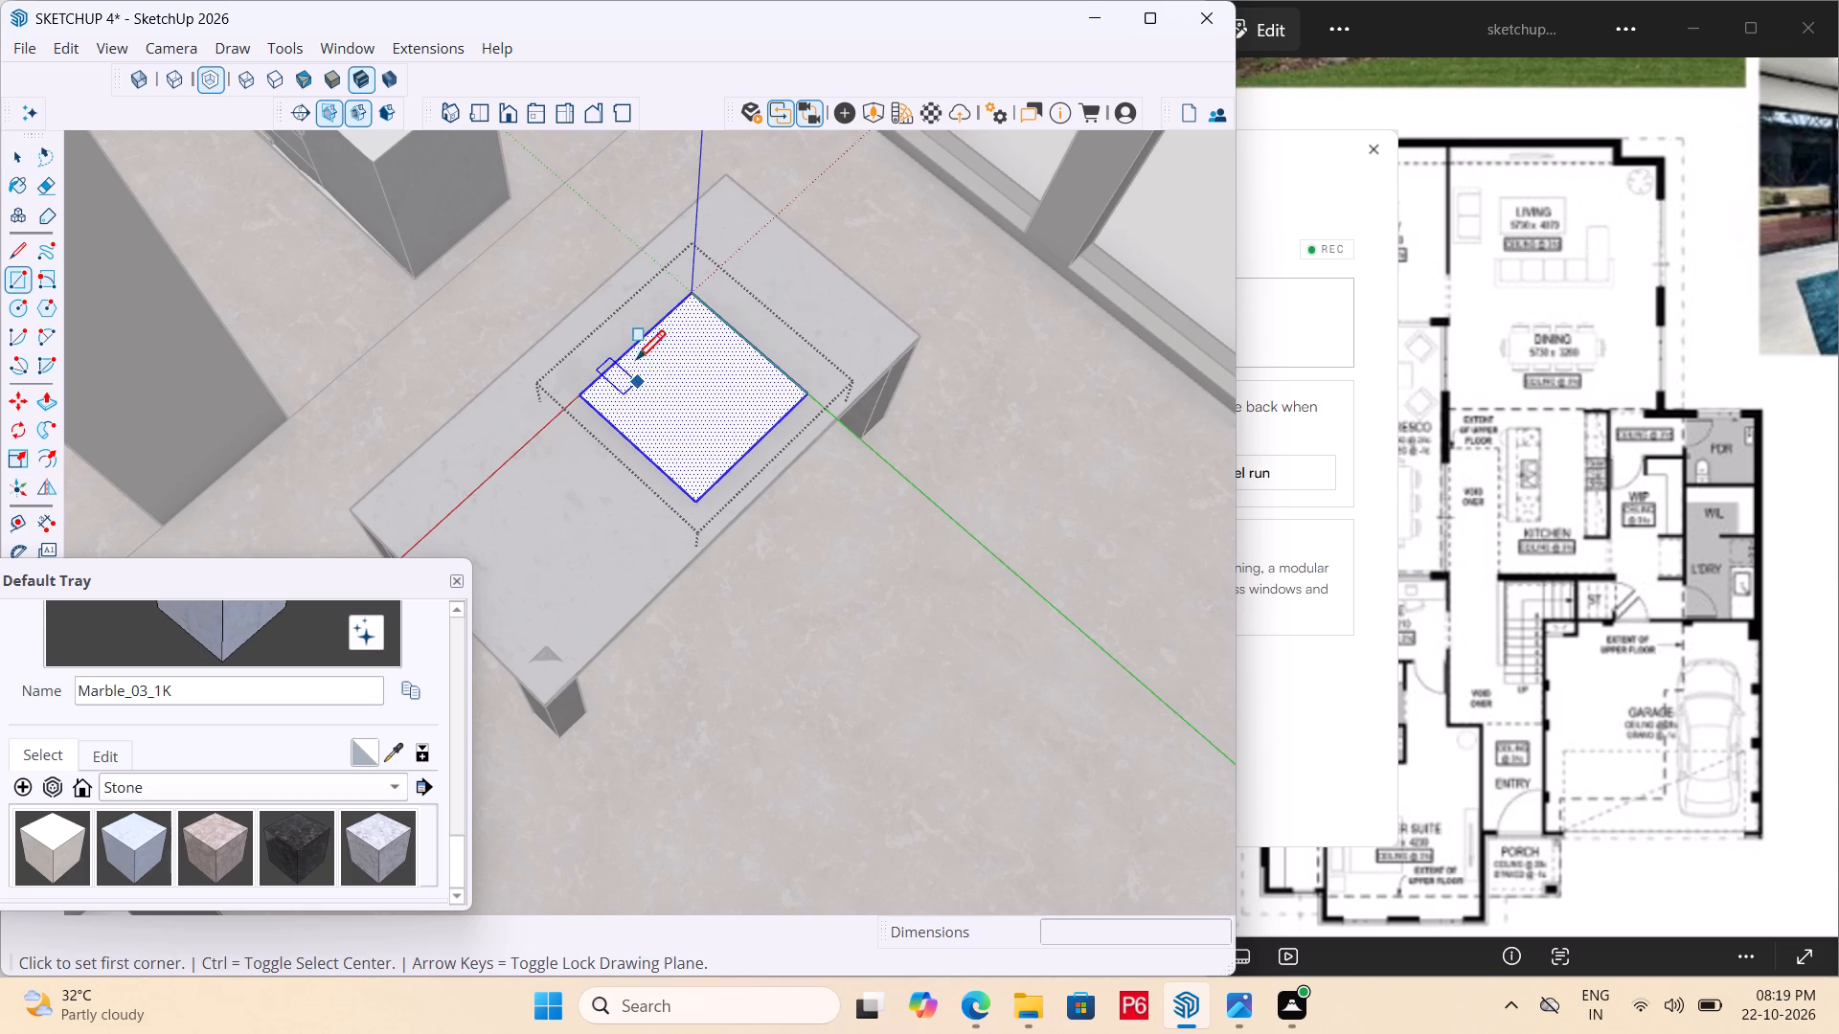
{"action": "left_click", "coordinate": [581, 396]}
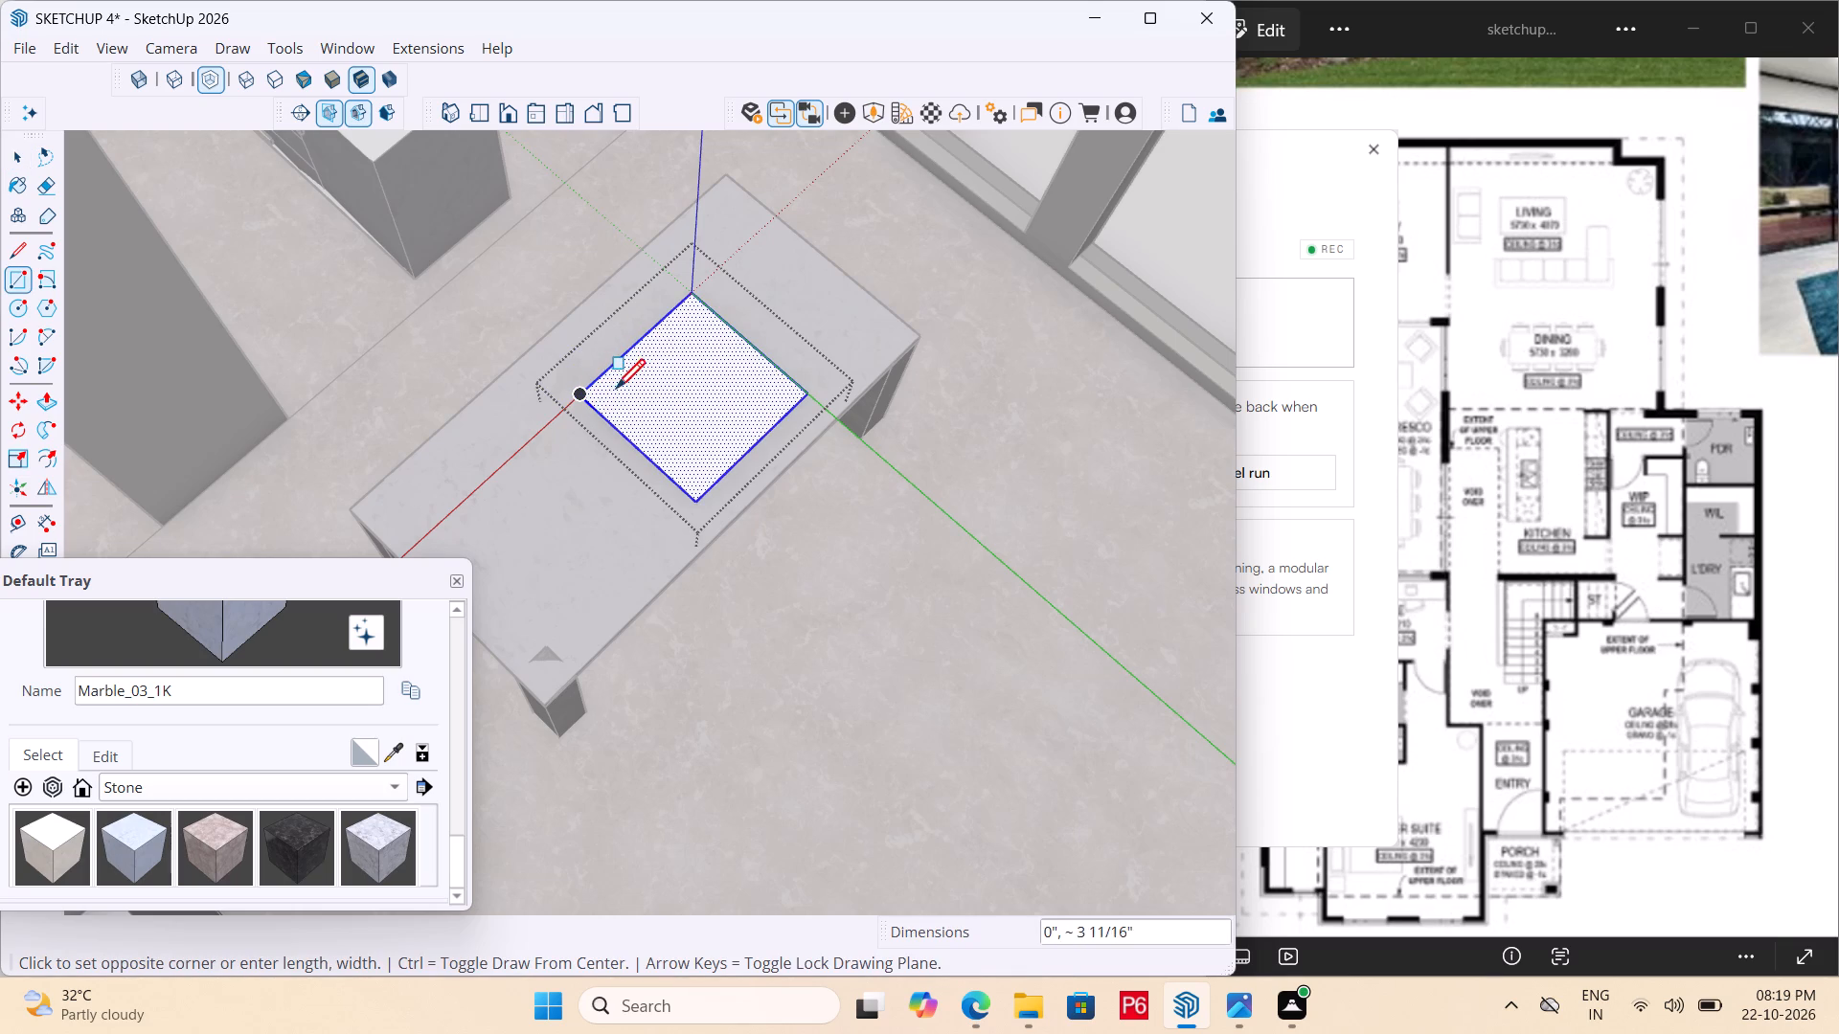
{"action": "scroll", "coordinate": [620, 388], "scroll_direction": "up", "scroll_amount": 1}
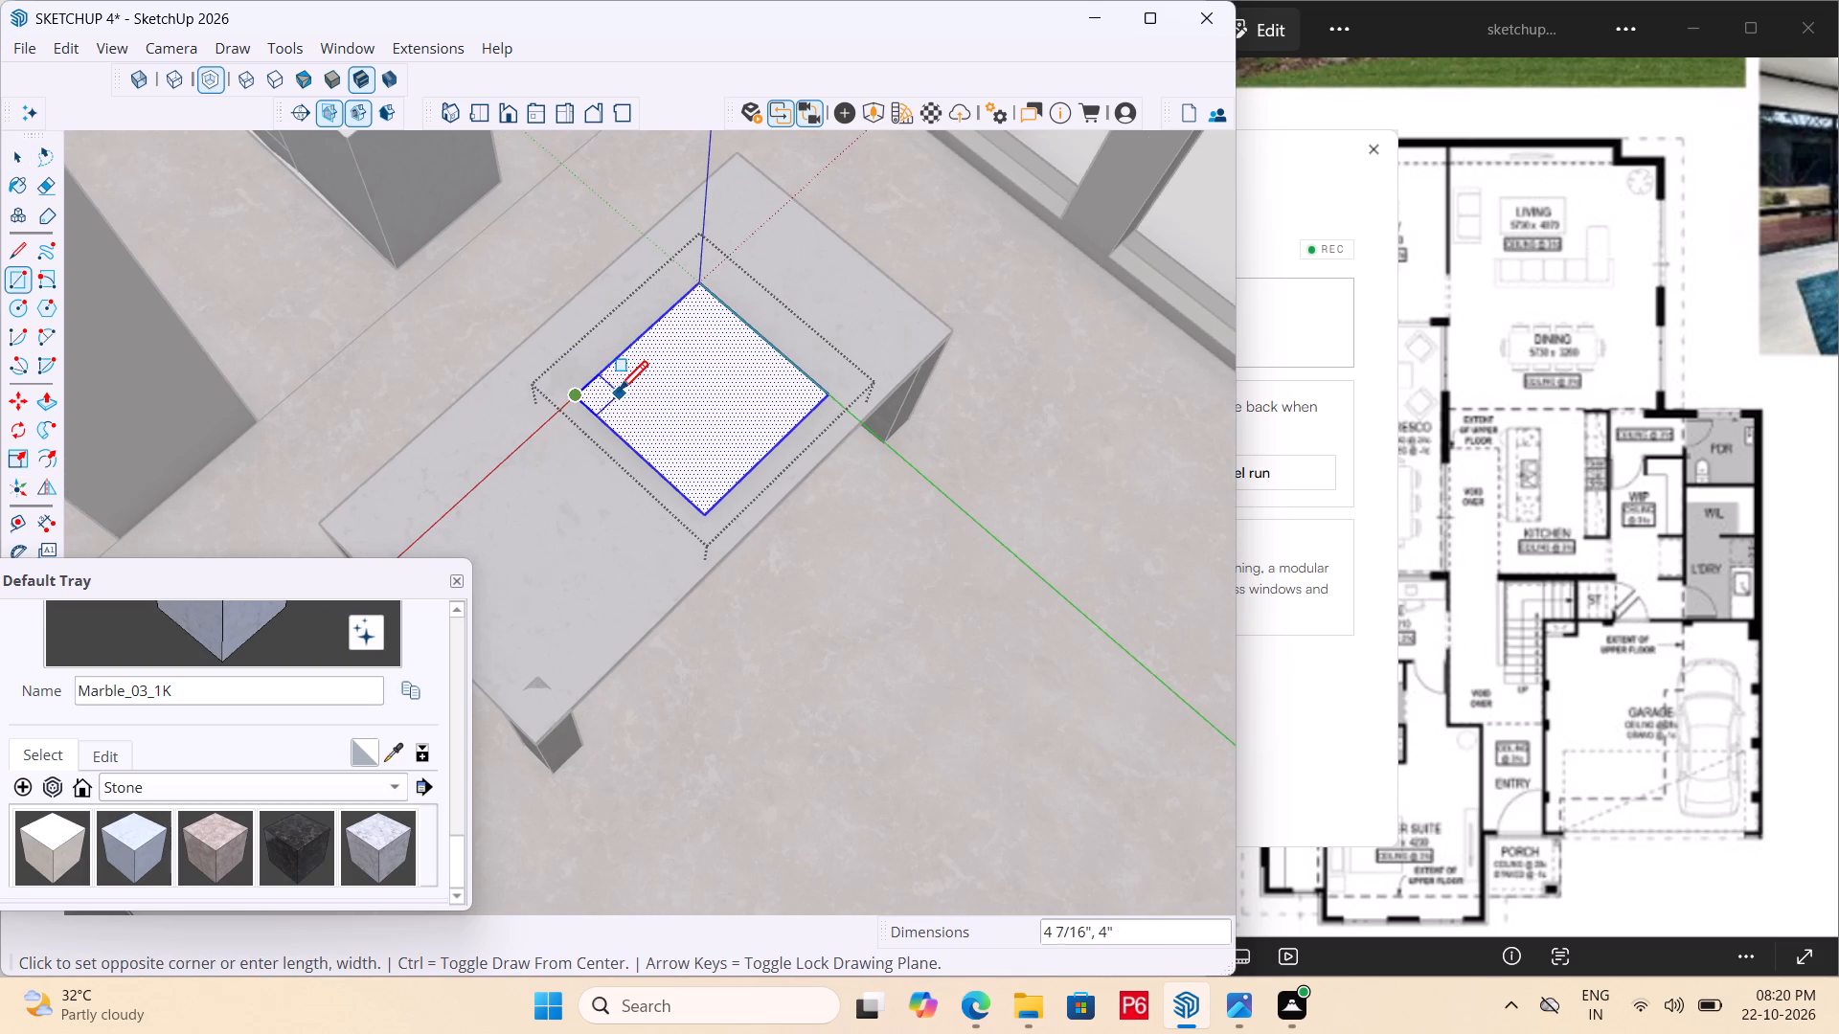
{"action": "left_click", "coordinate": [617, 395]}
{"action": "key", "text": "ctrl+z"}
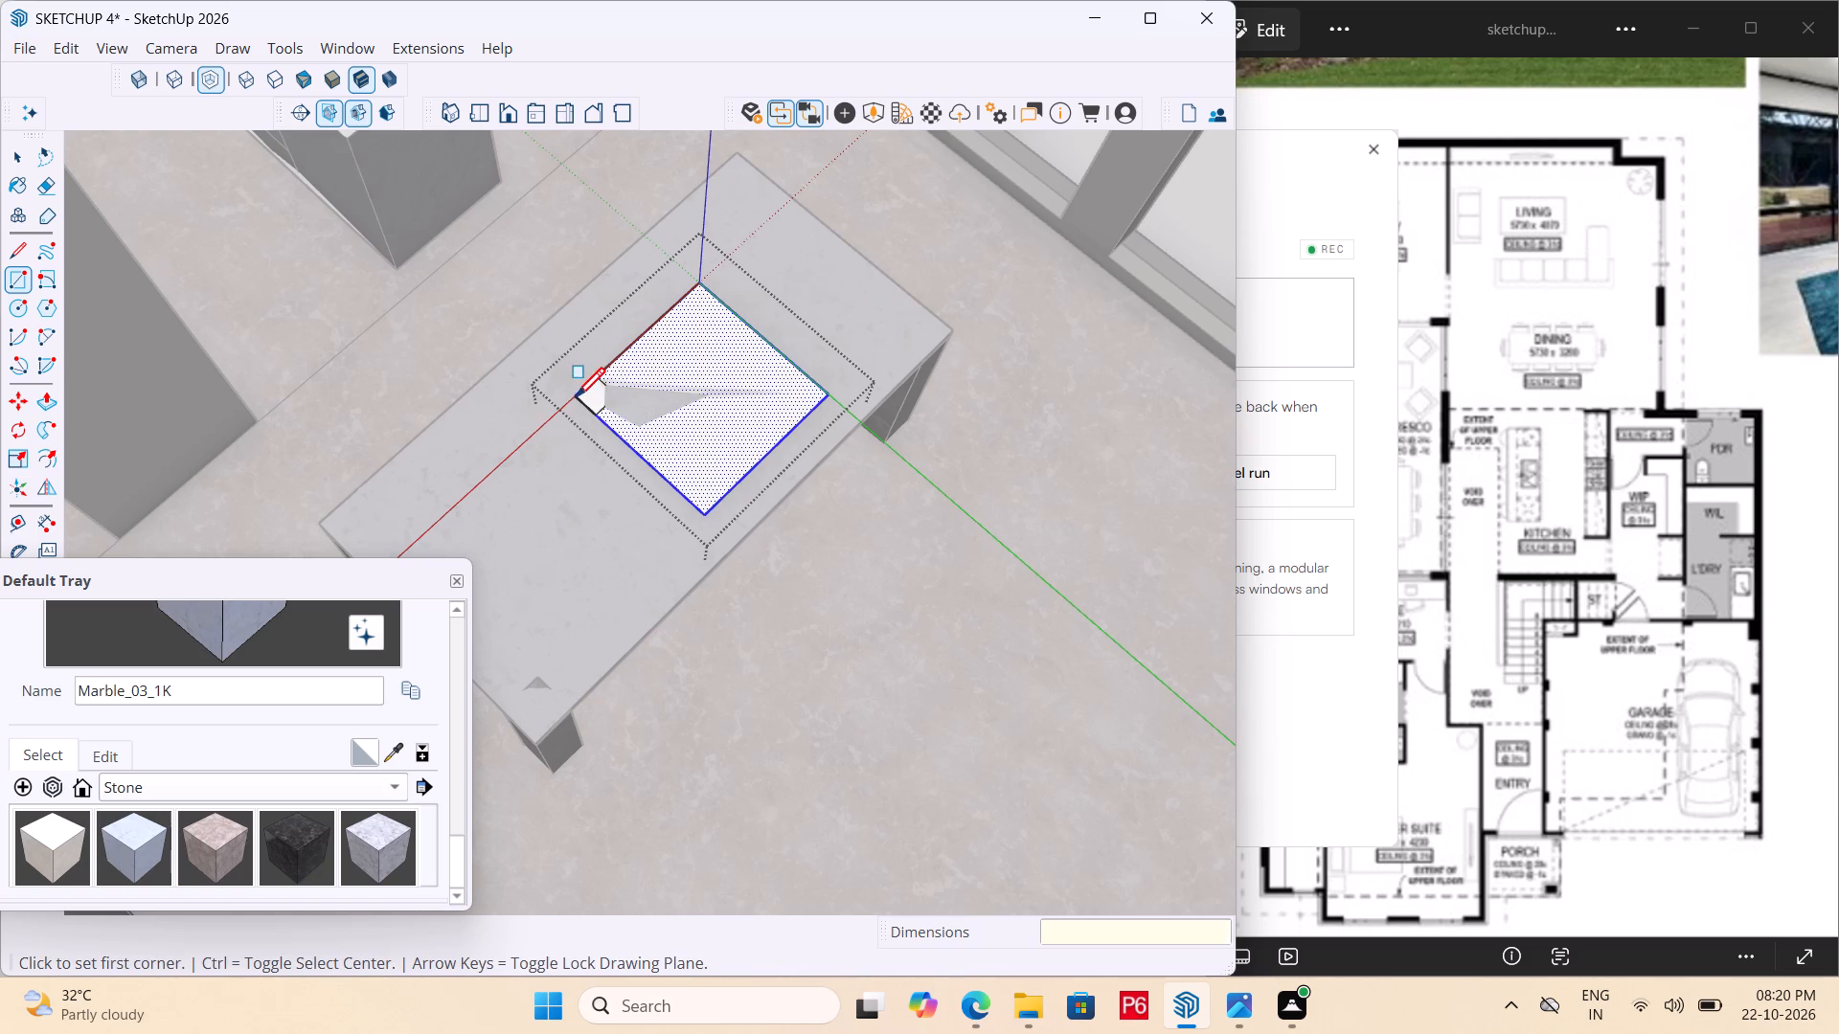
Draw 3" by 3" squares inside the 2' square at its red-axis corner and the corner opposite the origin.
{"action": "left_click", "coordinate": [576, 400]}
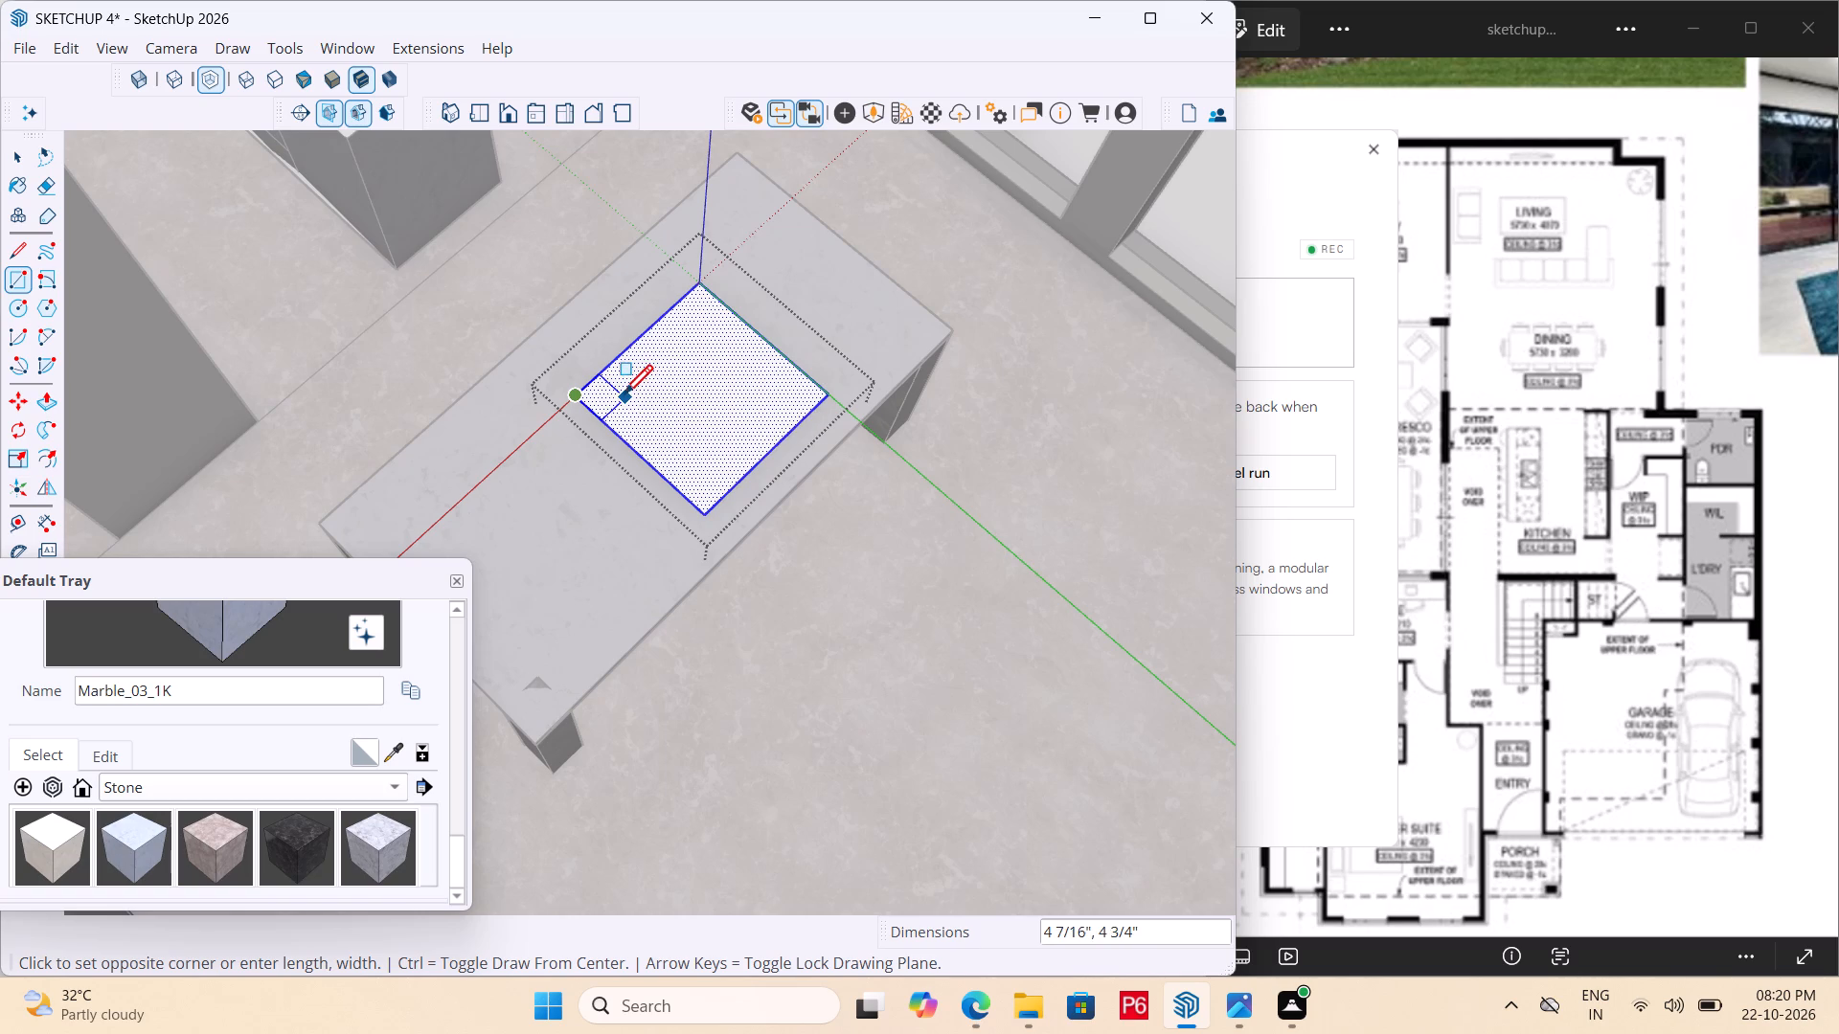
{"action": "scroll", "coordinate": [620, 393], "scroll_direction": "up", "scroll_amount": 4}
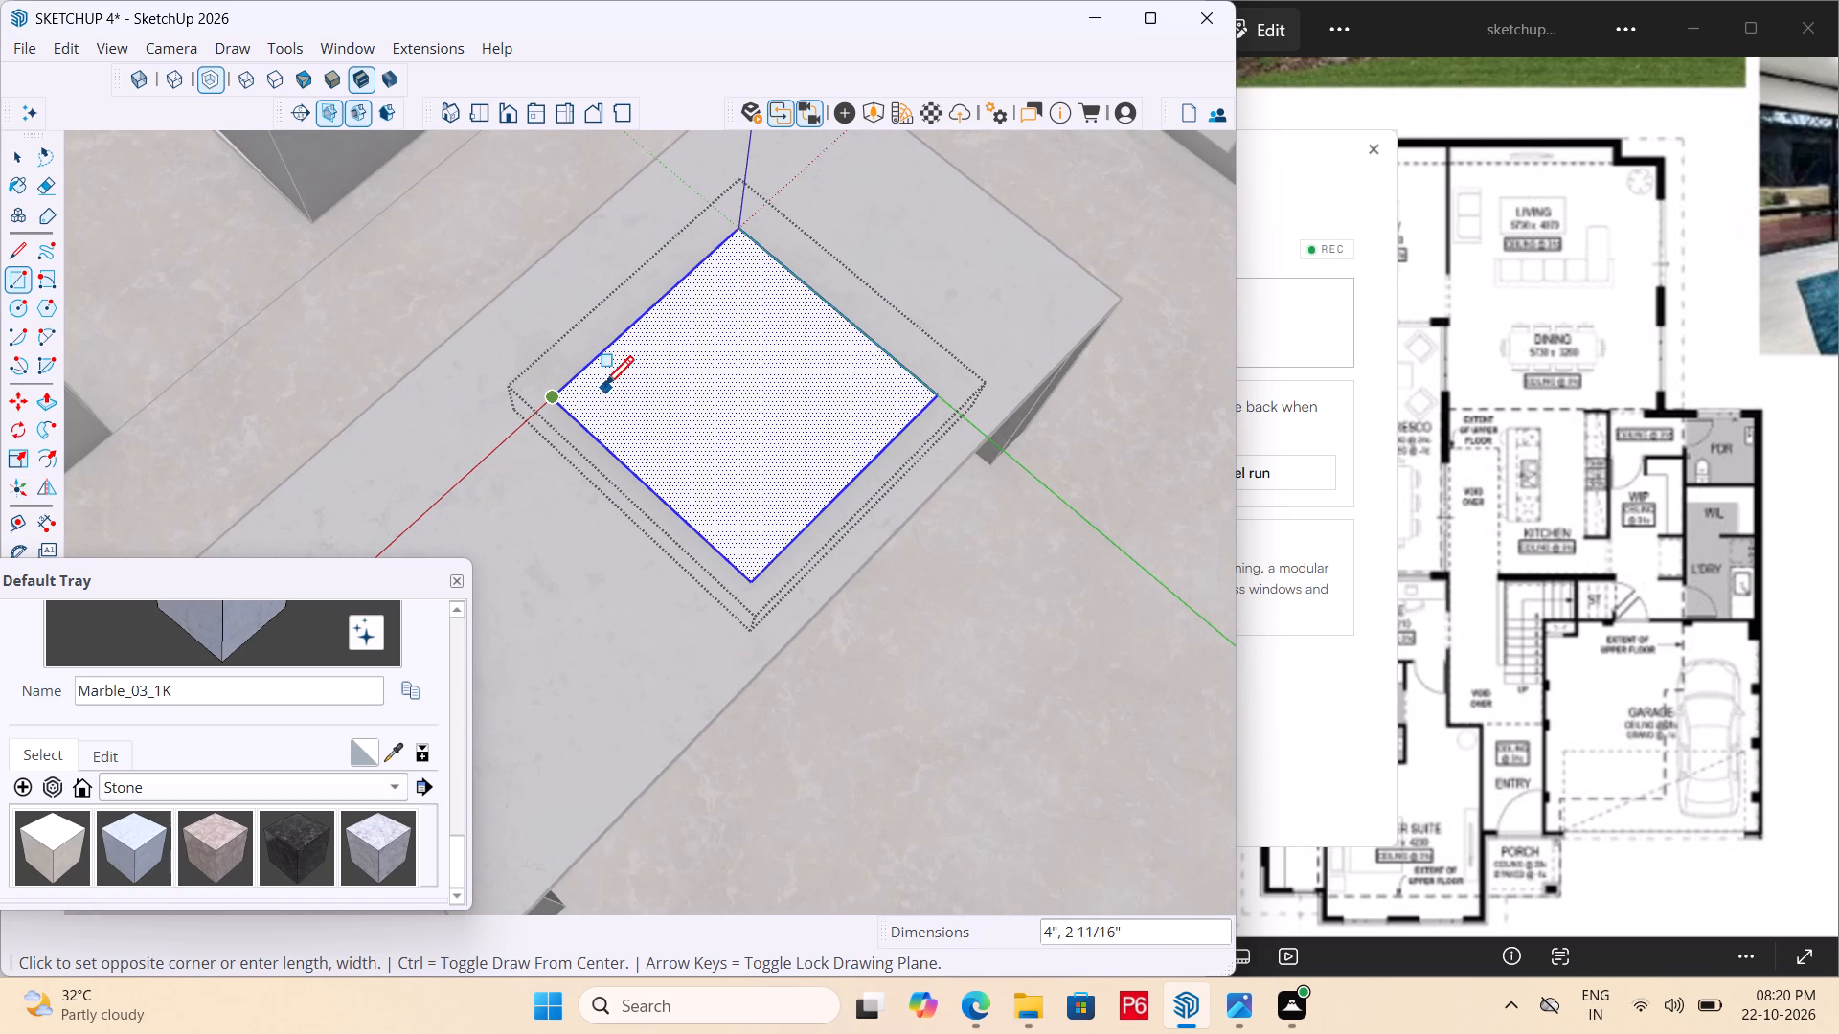
{"action": "scroll", "coordinate": [616, 396], "scroll_direction": "down", "scroll_amount": 2}
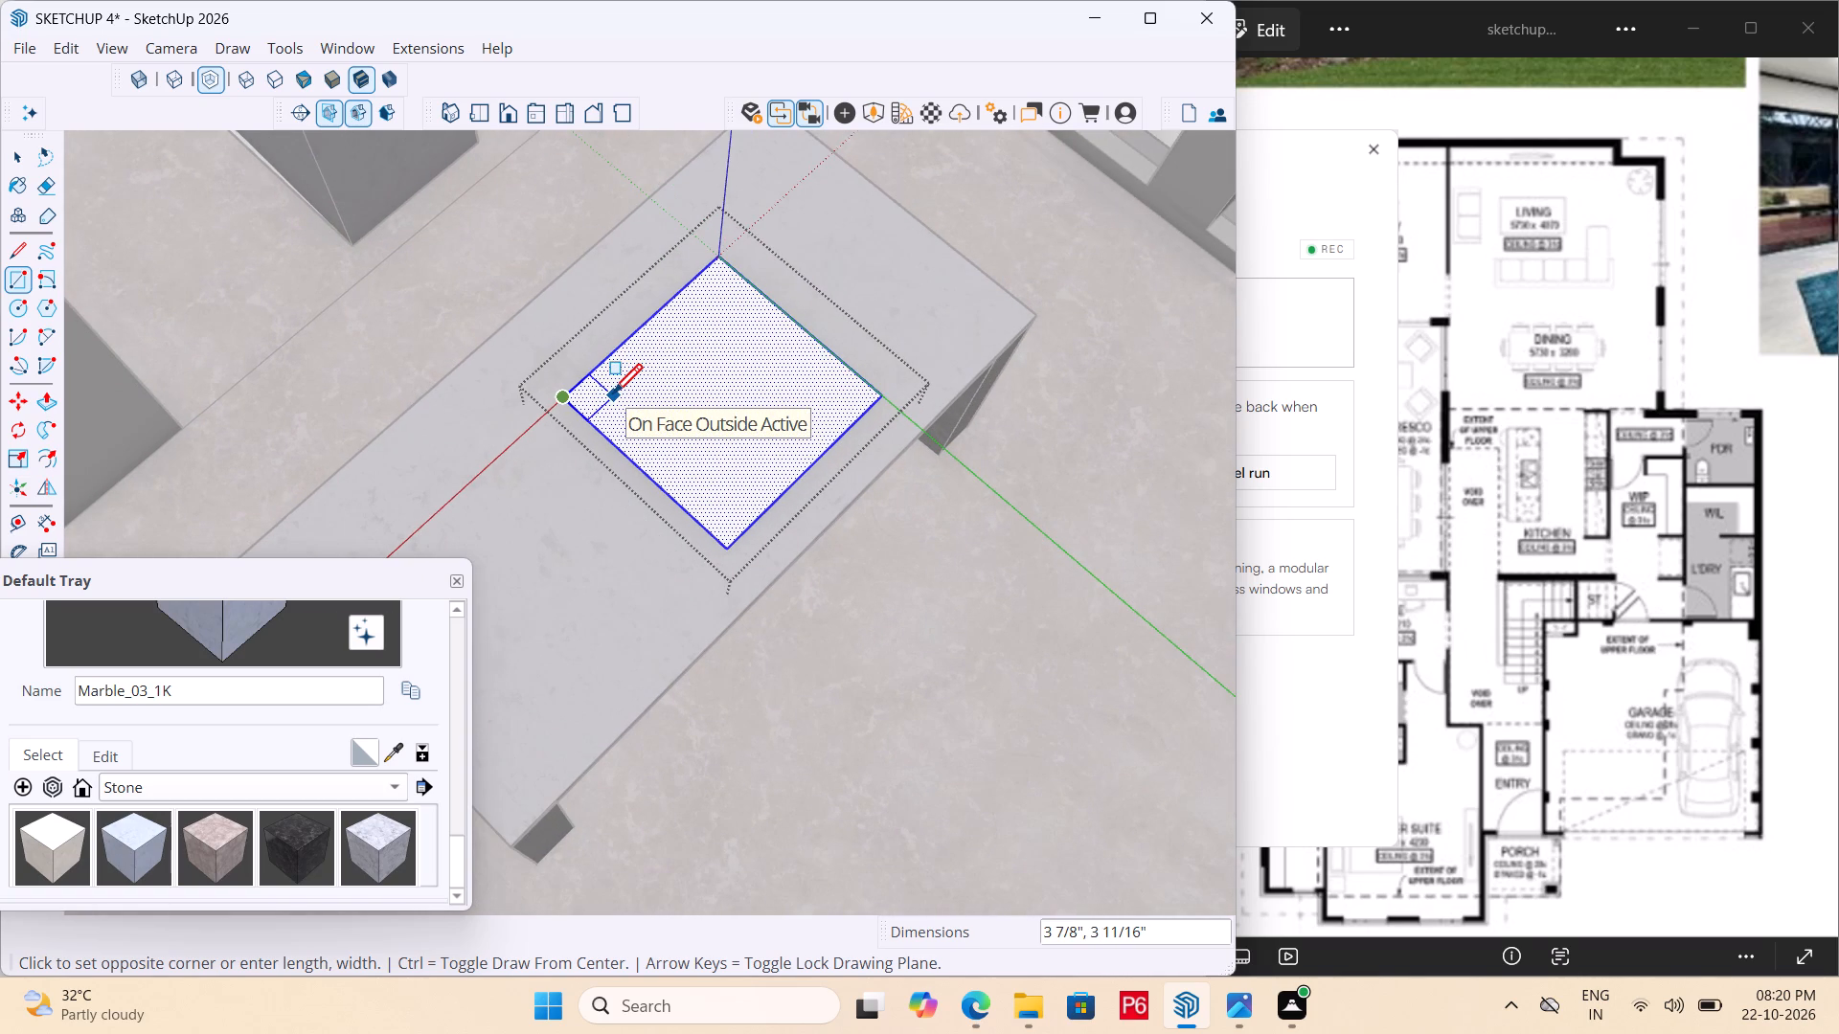
{"action": "type", "text": "3\",3\""}
{"action": "key", "text": "Return"}
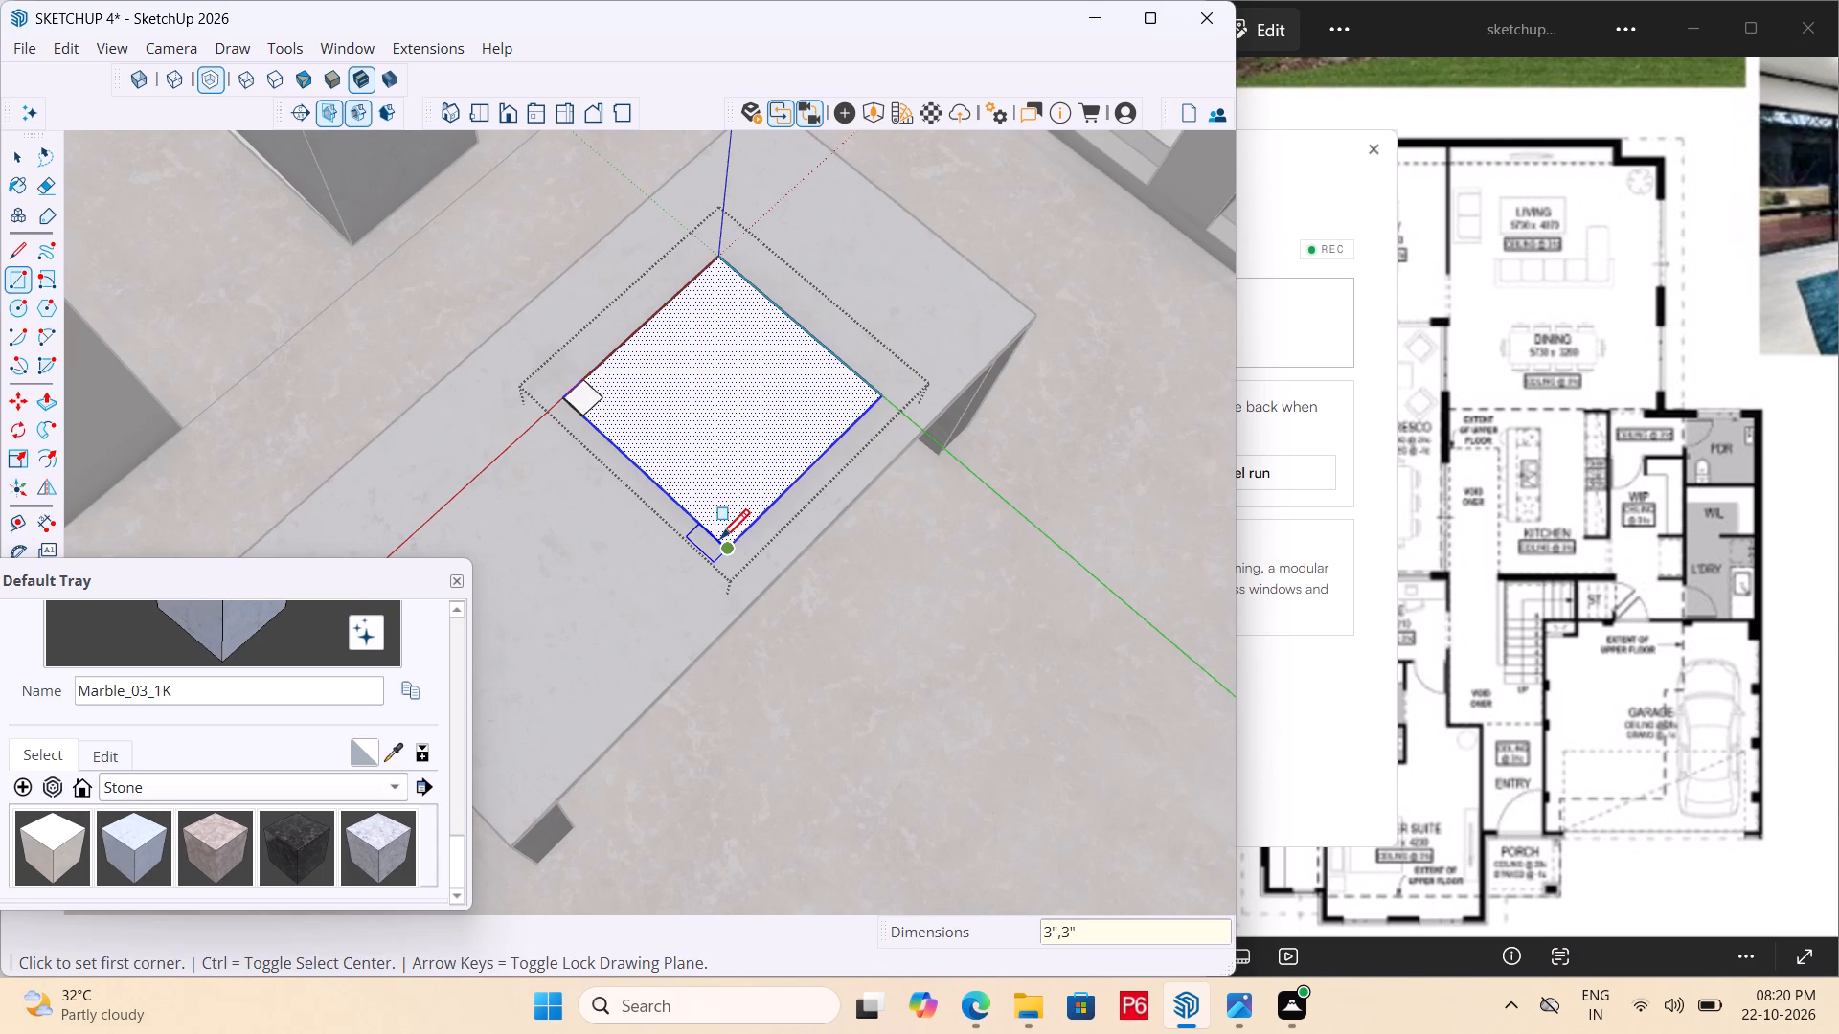
{"action": "left_click", "coordinate": [725, 545]}
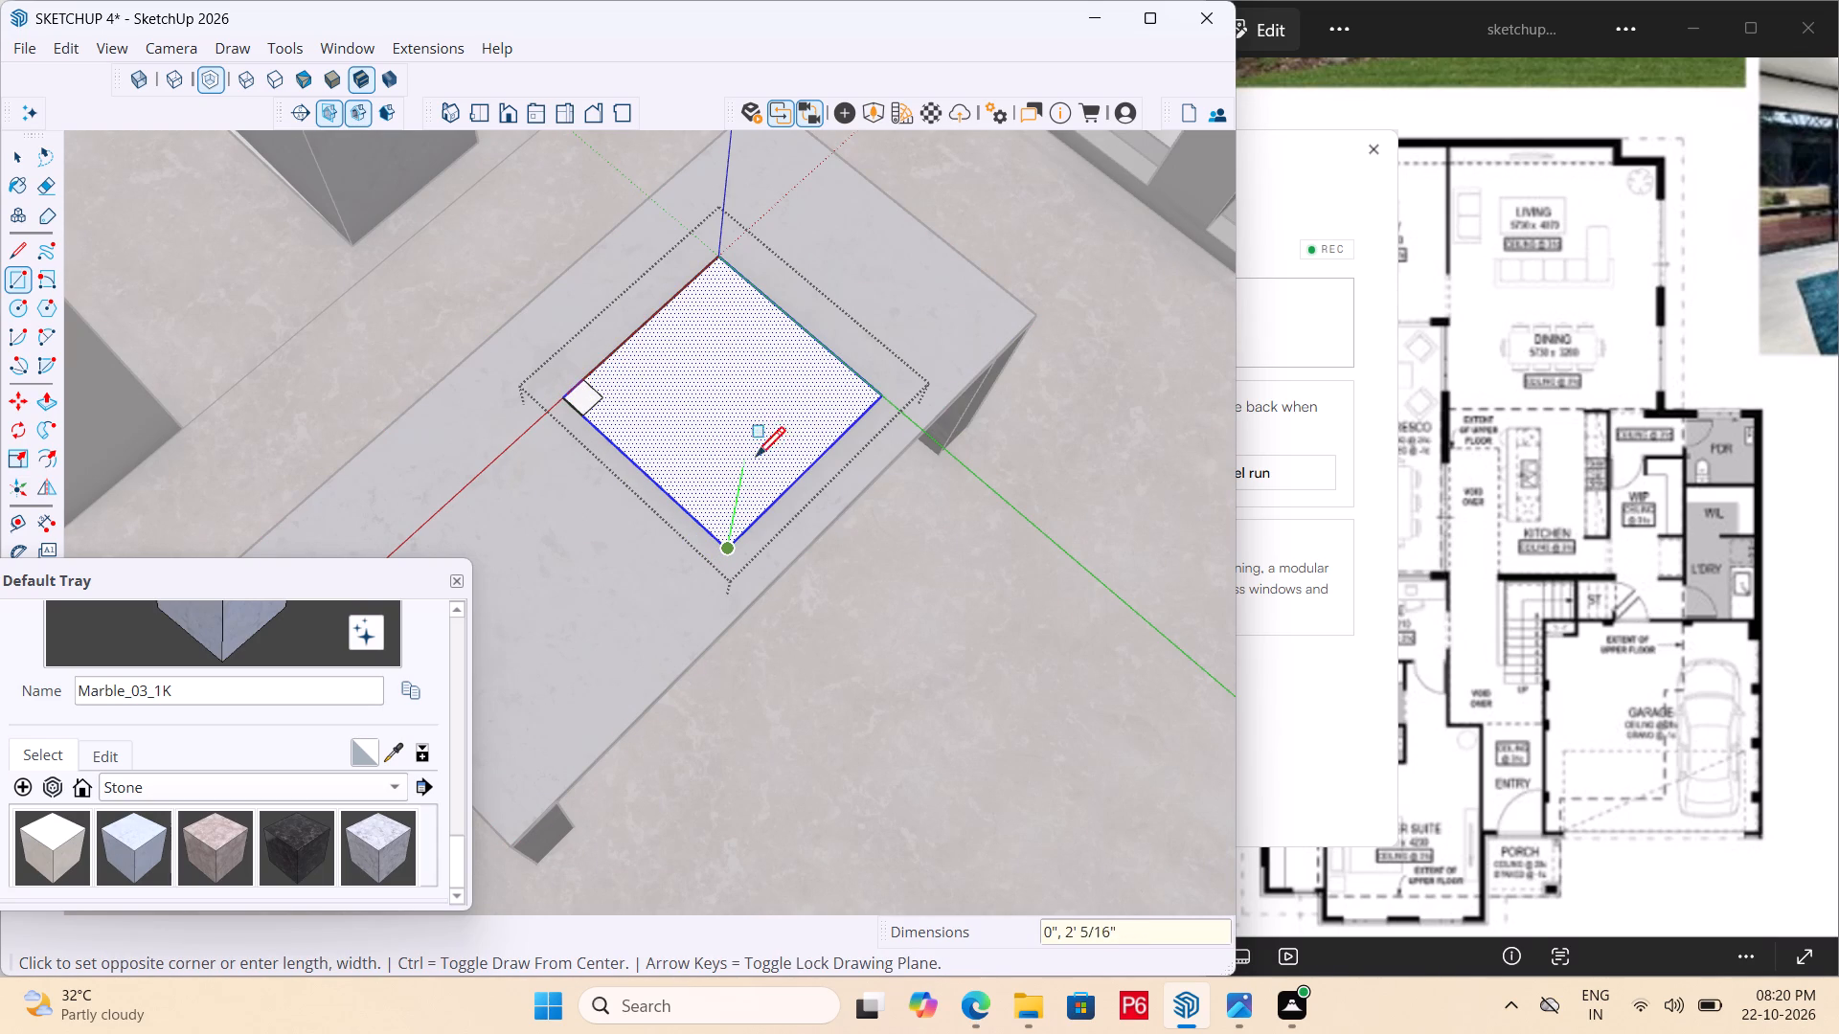
{"action": "key", "text": "3"}
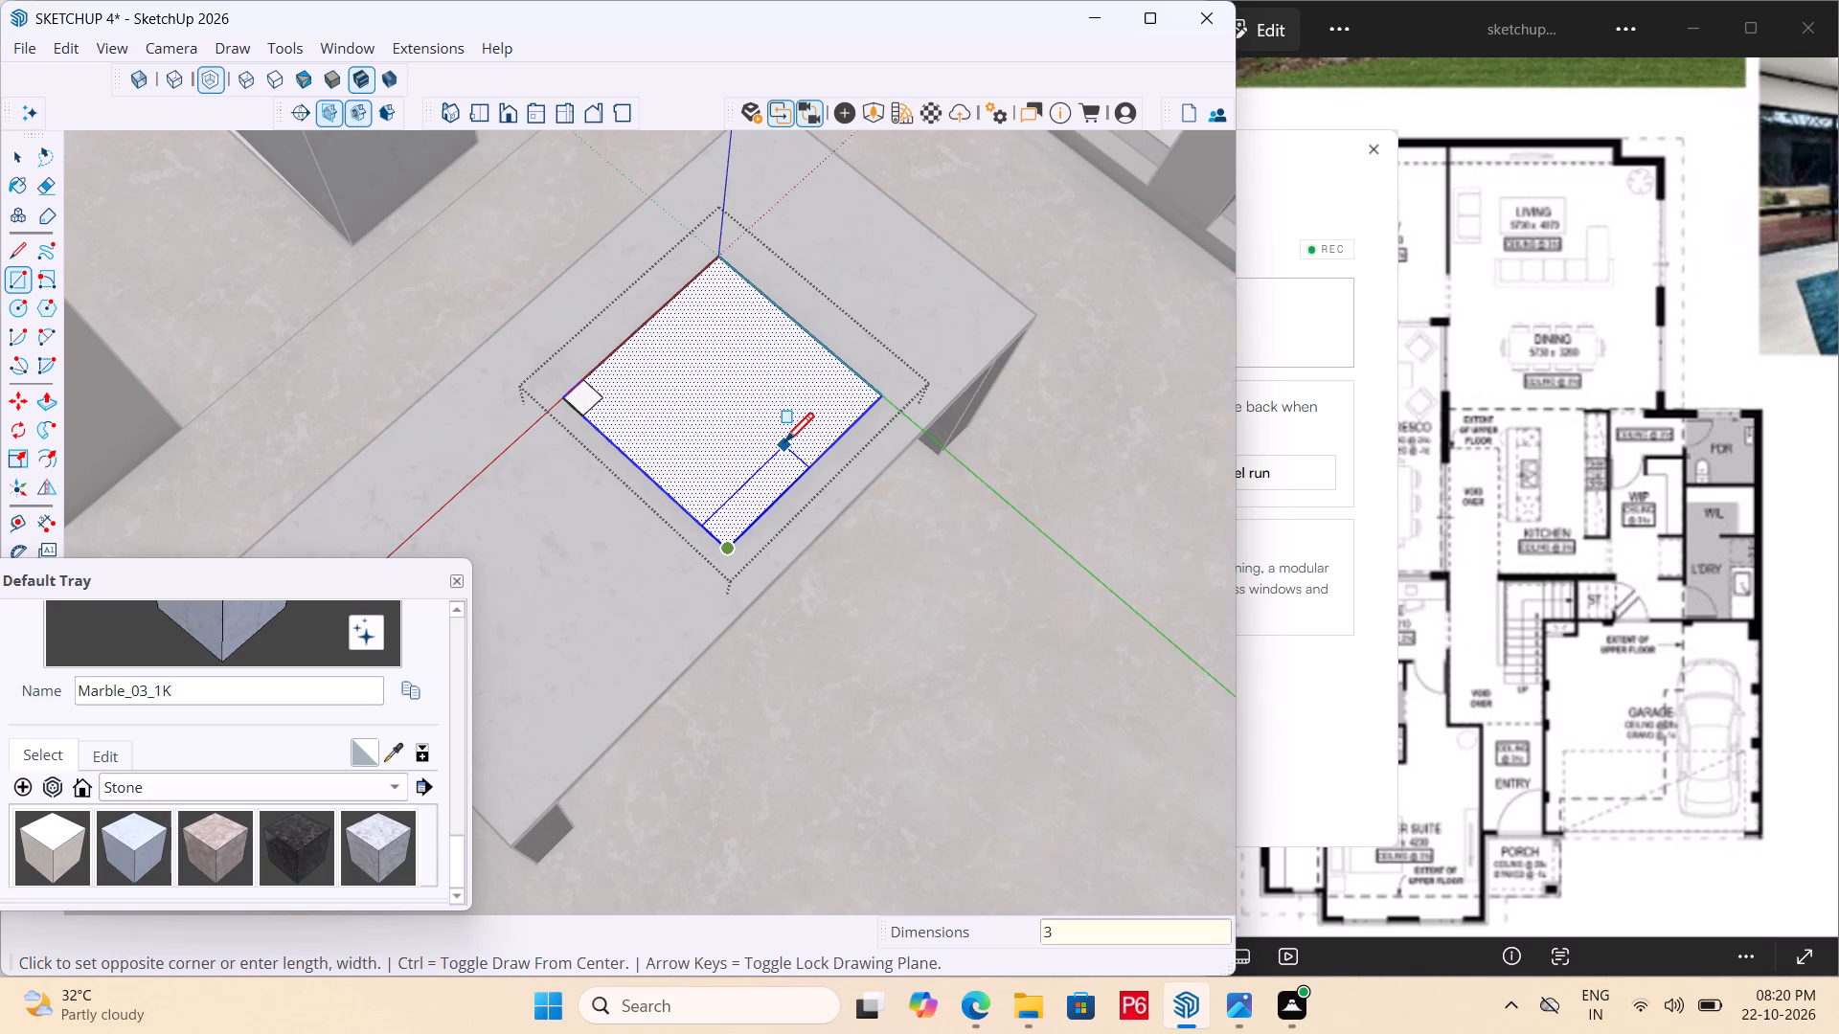
{"action": "type", "text": "\",3"}
{"action": "key", "text": "shift+quotedbl"}
{"action": "key", "text": "Return"}
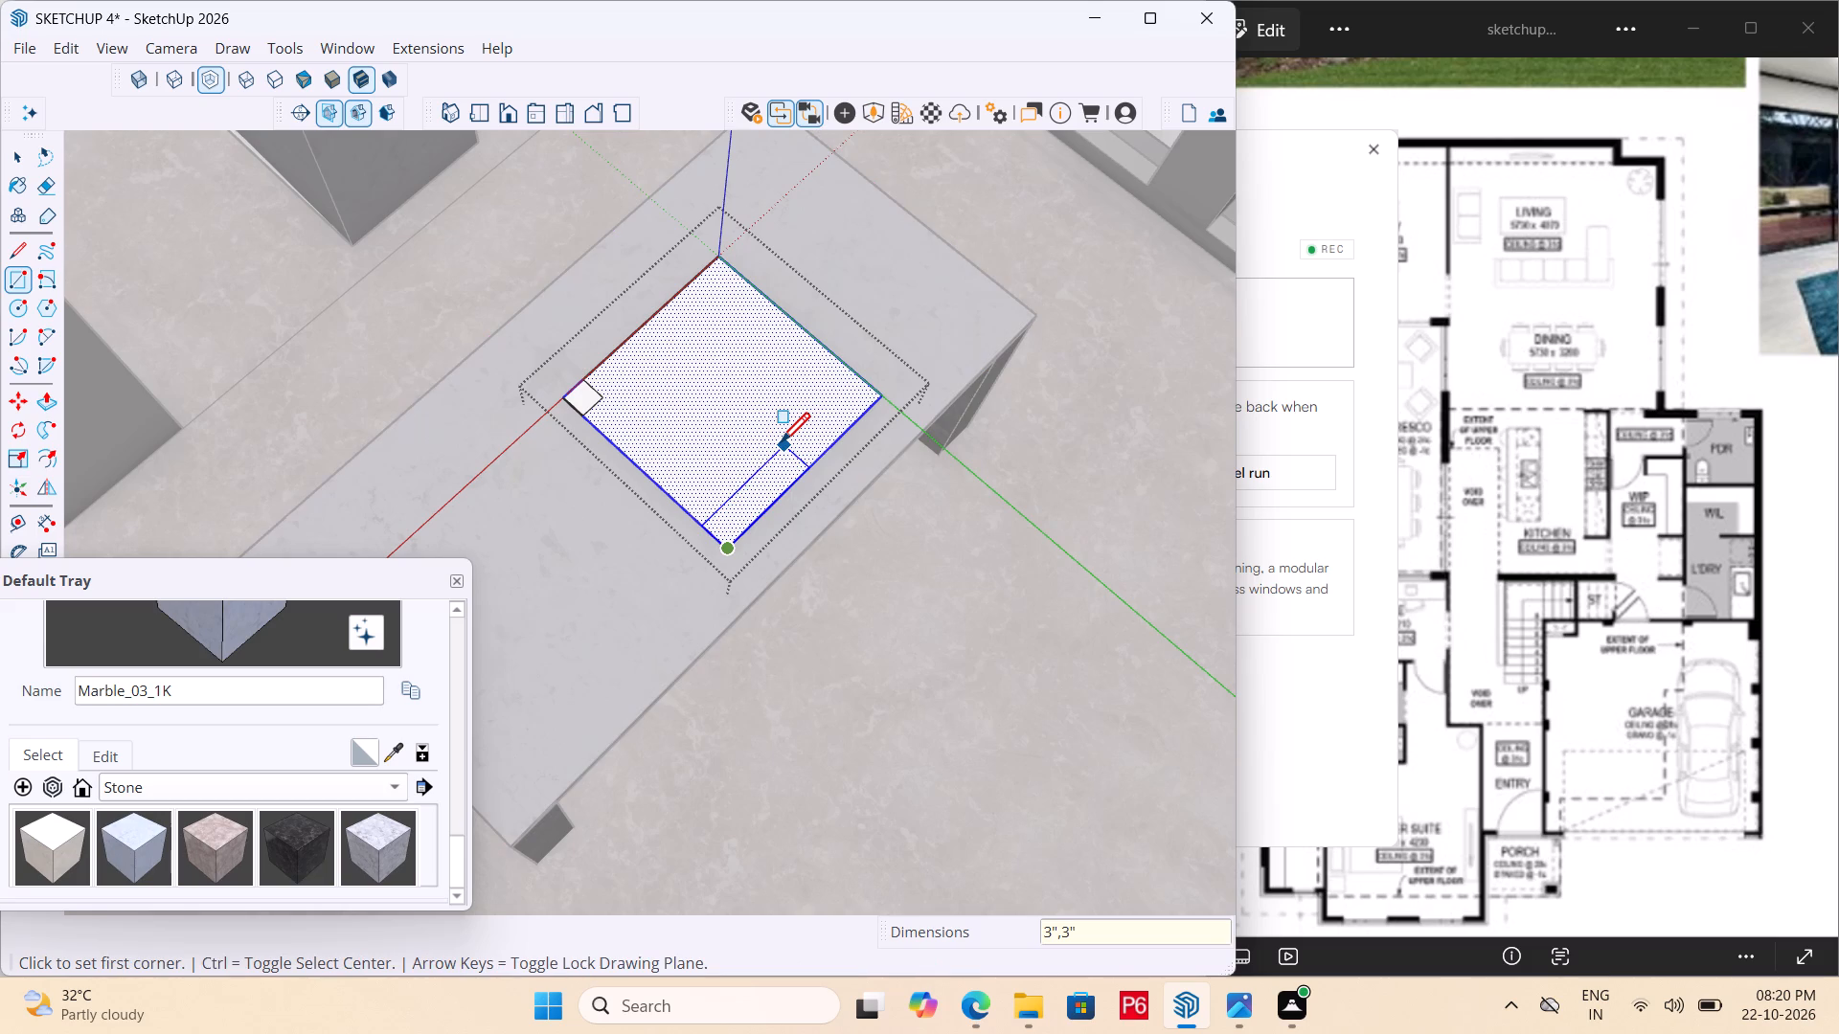
Draw 3" by 3" squares inside the 2' square at its two remaining corners, on the green axis and at the origin.
{"action": "left_click", "coordinate": [882, 396]}
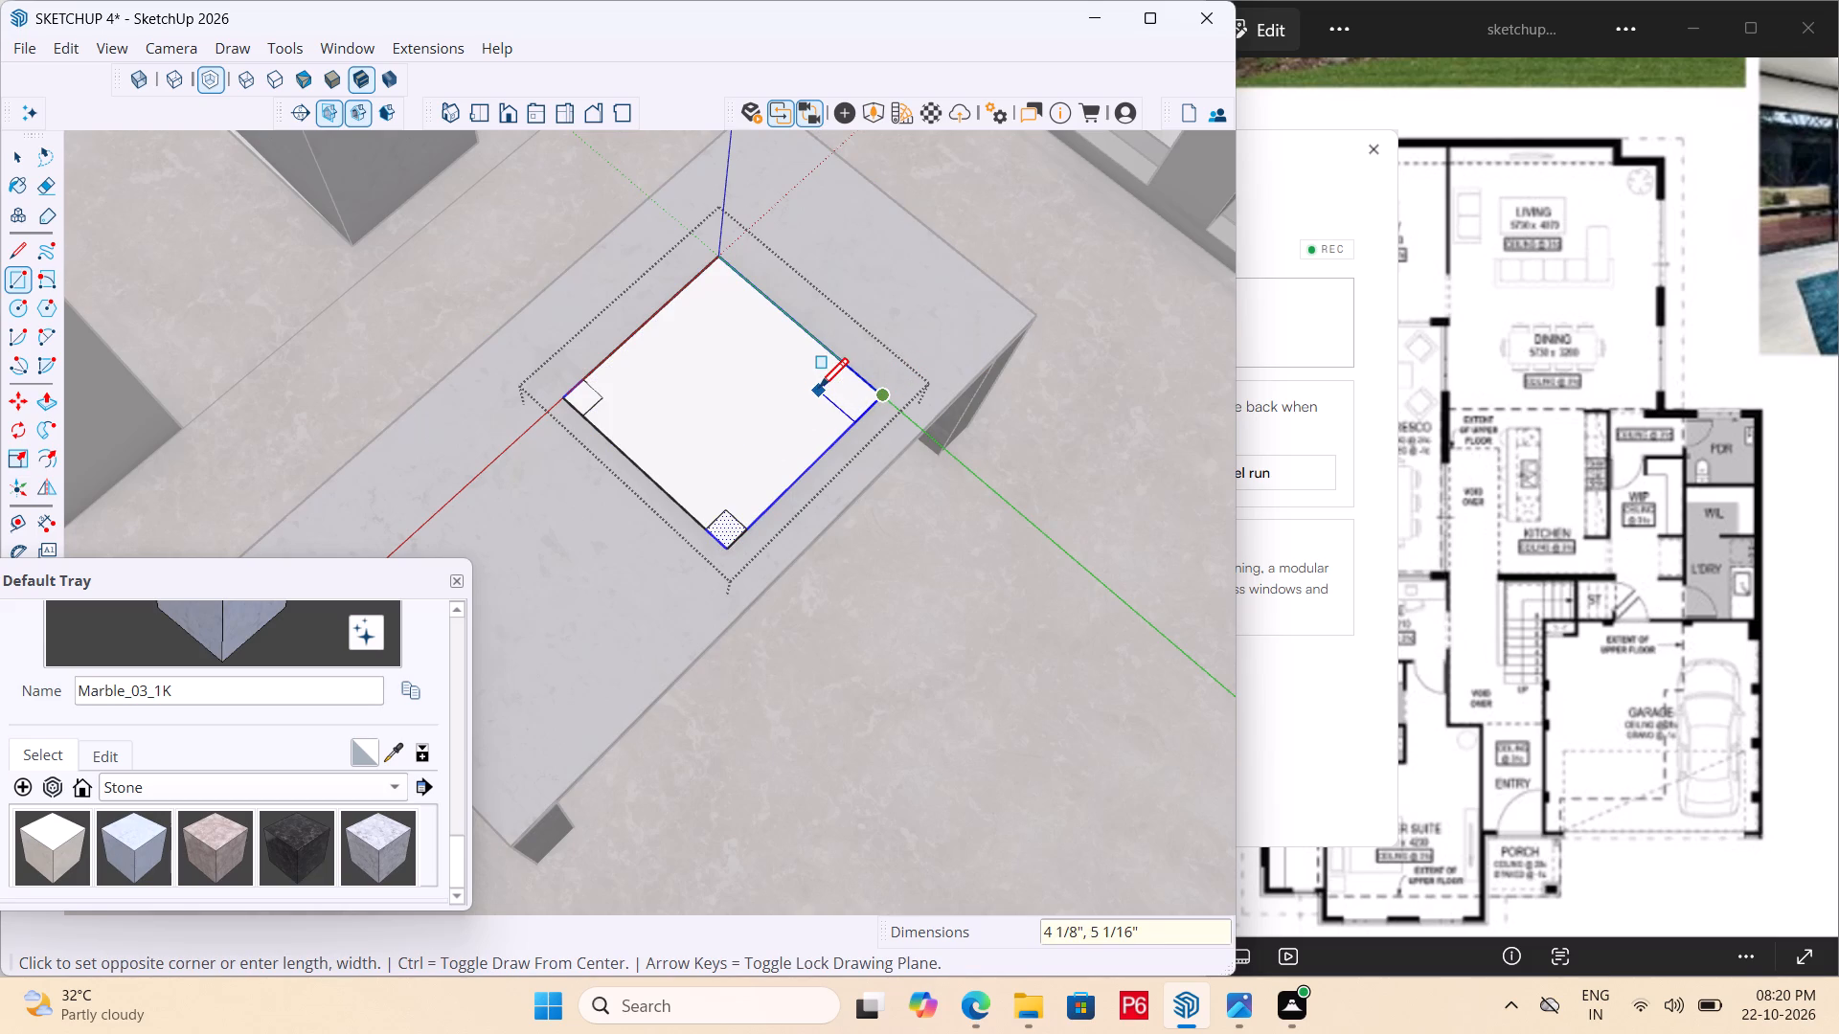
{"action": "type", "text": "3\","}
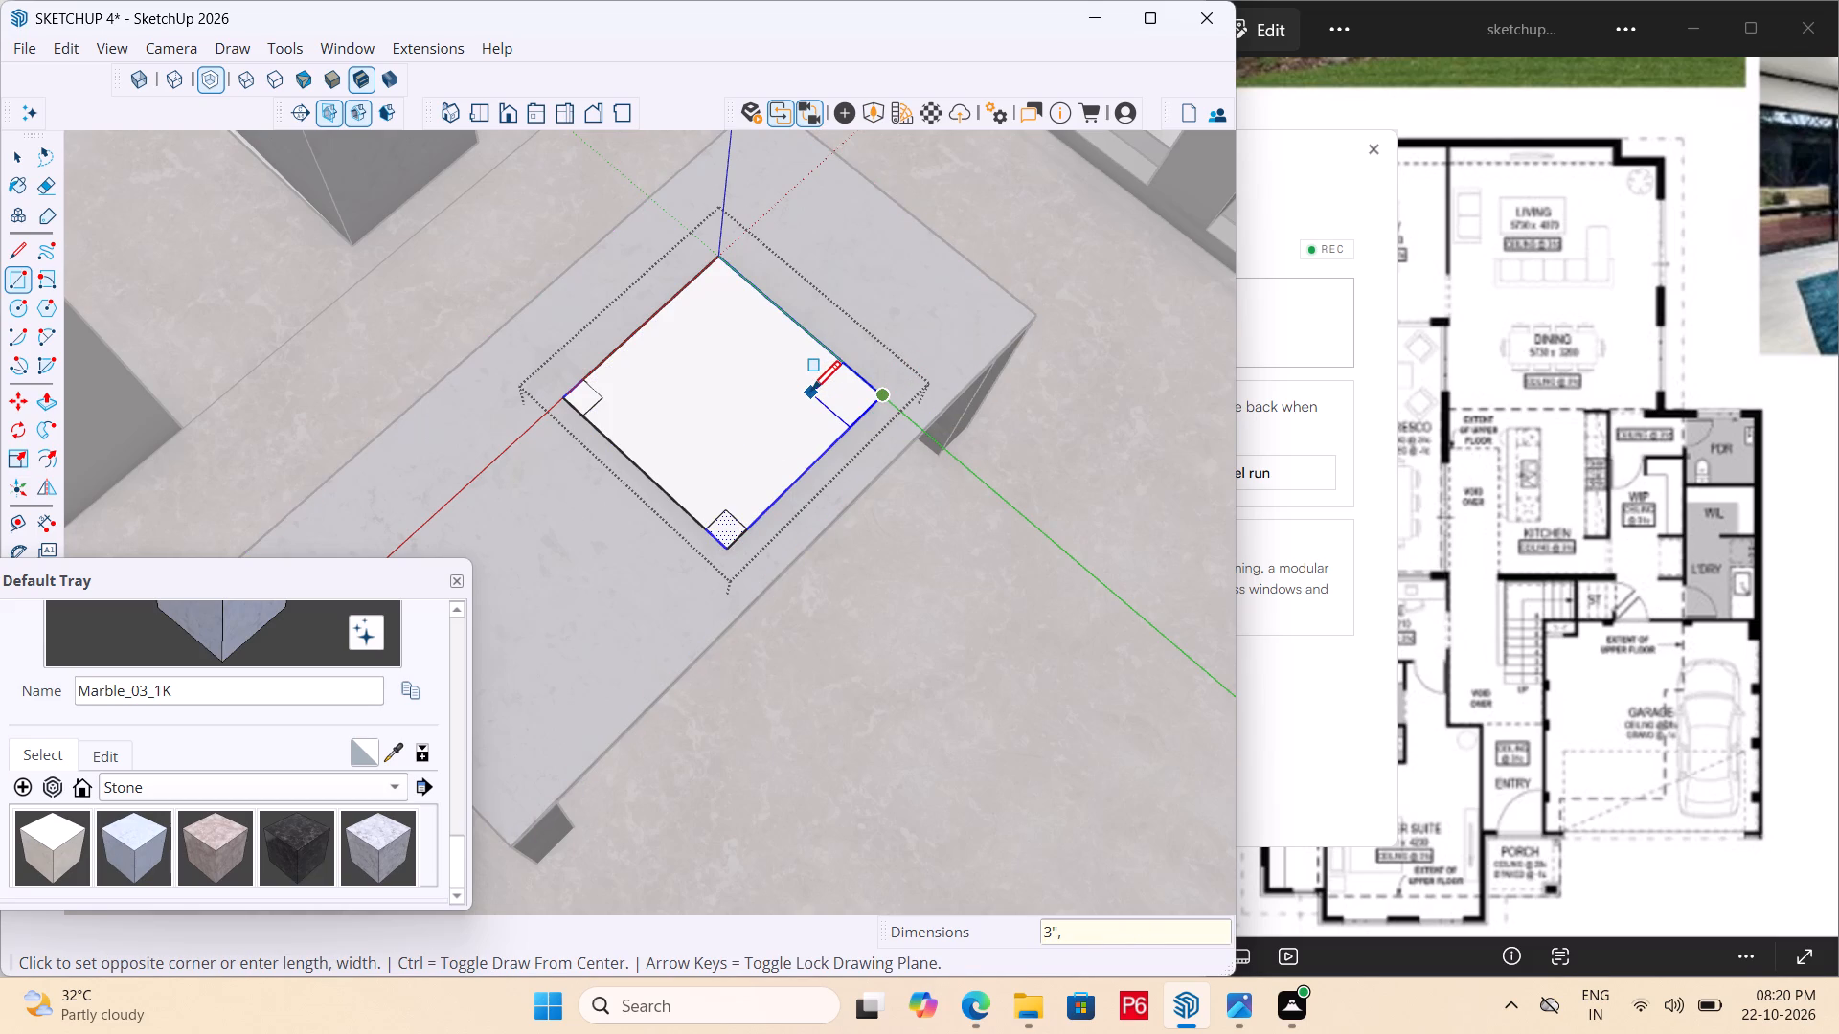
{"action": "key", "text": "3"}
{"action": "key", "text": "shift+quotedbl"}
{"action": "key", "text": "Return"}
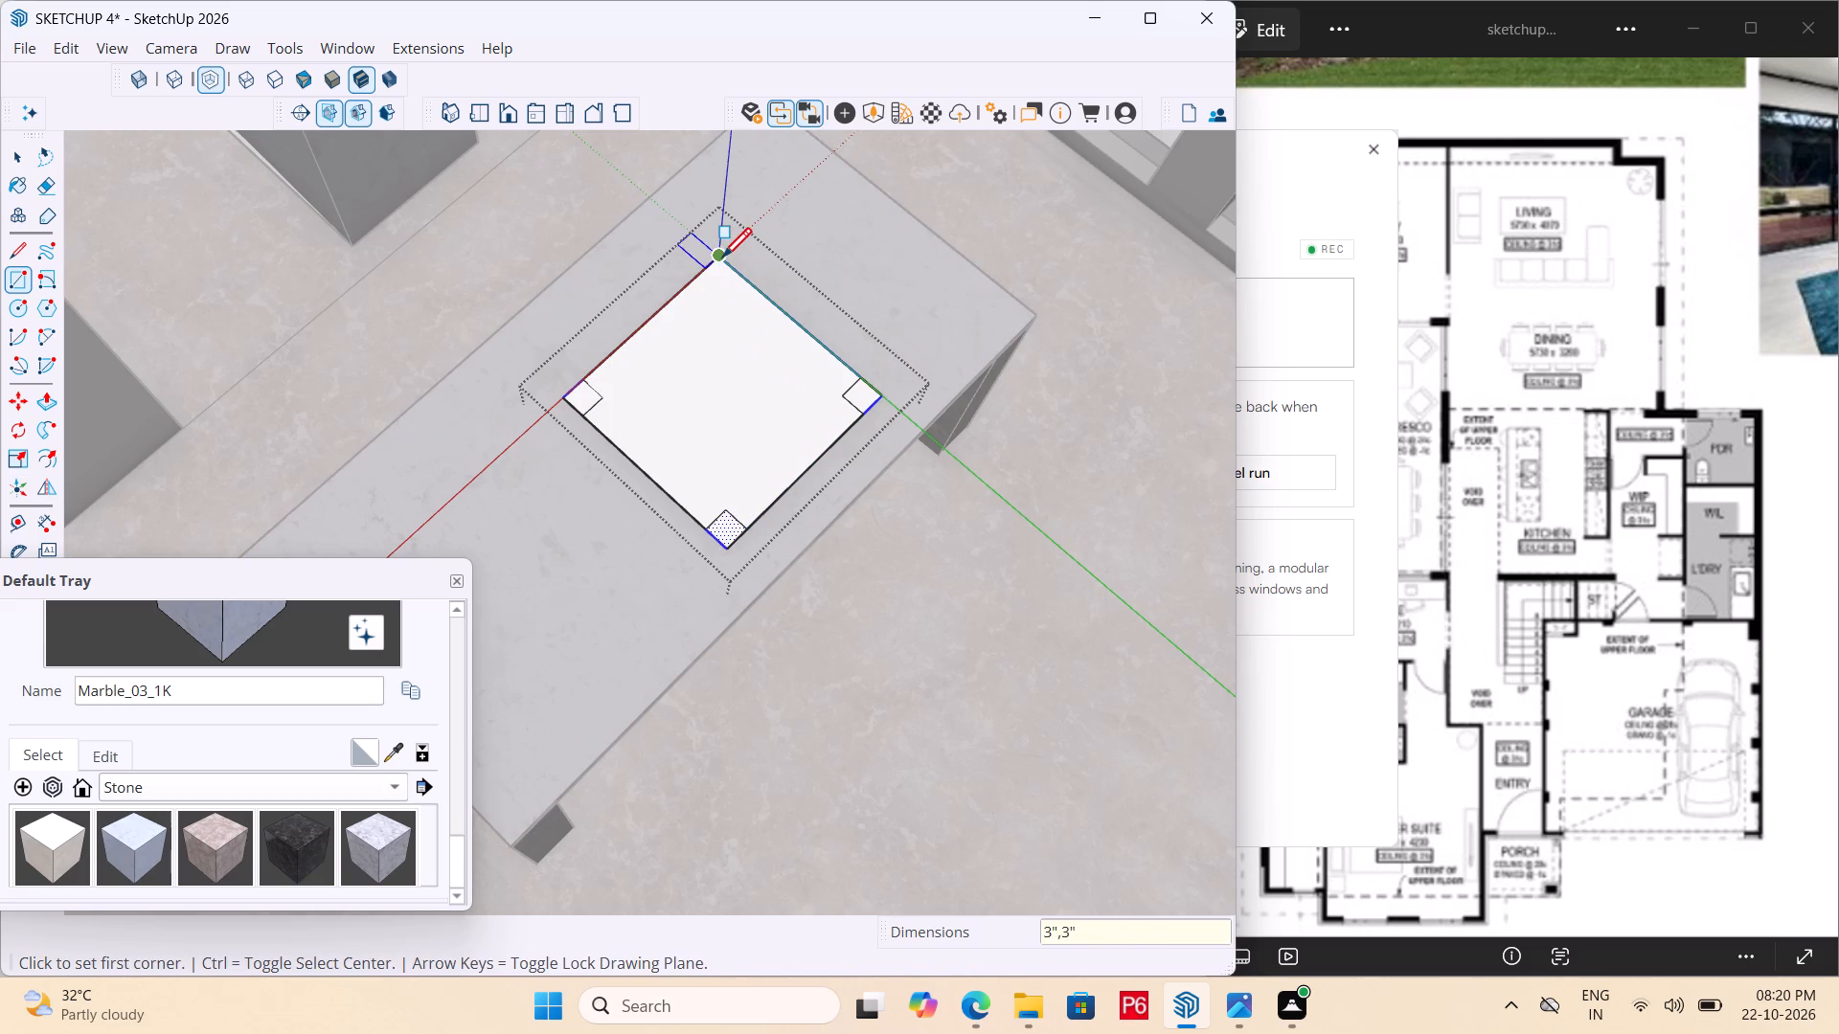
{"action": "left_click", "coordinate": [722, 260]}
{"action": "middle_click_drag", "start_coordinate": [715, 315], "coordinate": [696, 321]}
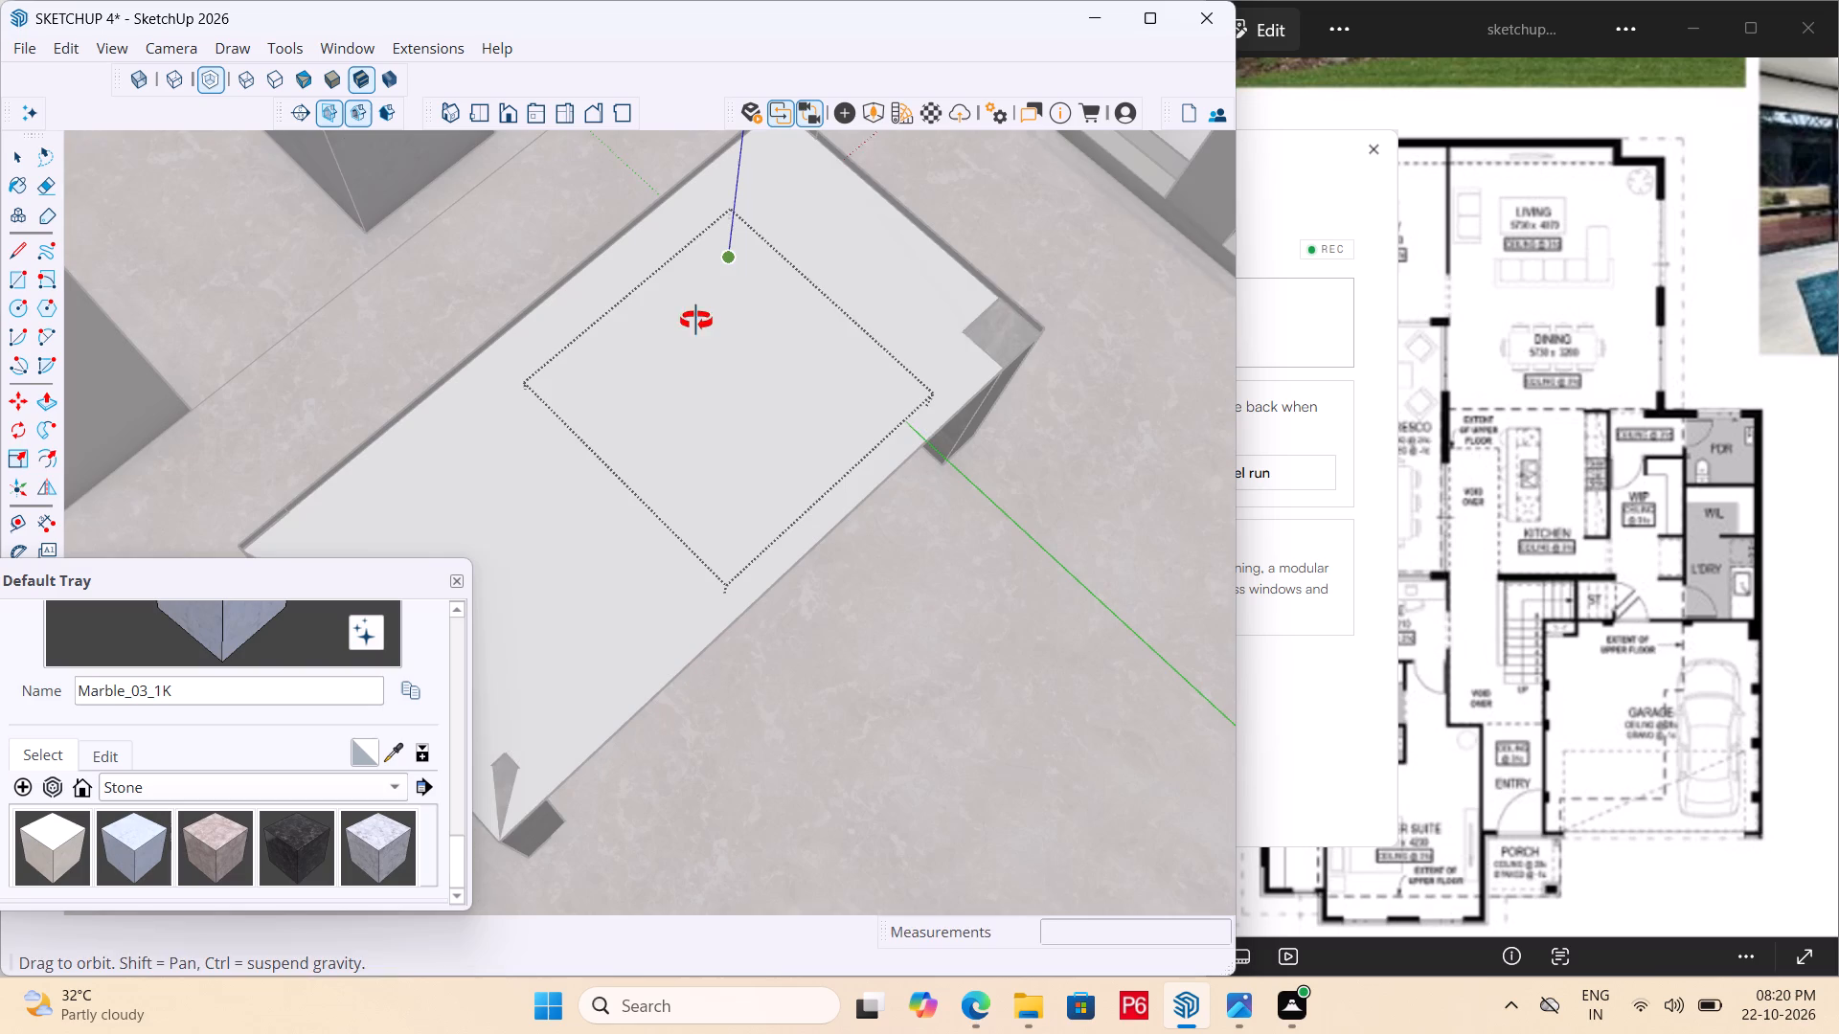
{"action": "middle_click_drag", "start_coordinate": [696, 321], "coordinate": [693, 321]}
{"action": "middle_click_drag", "start_coordinate": [725, 307], "coordinate": [724, 269]}
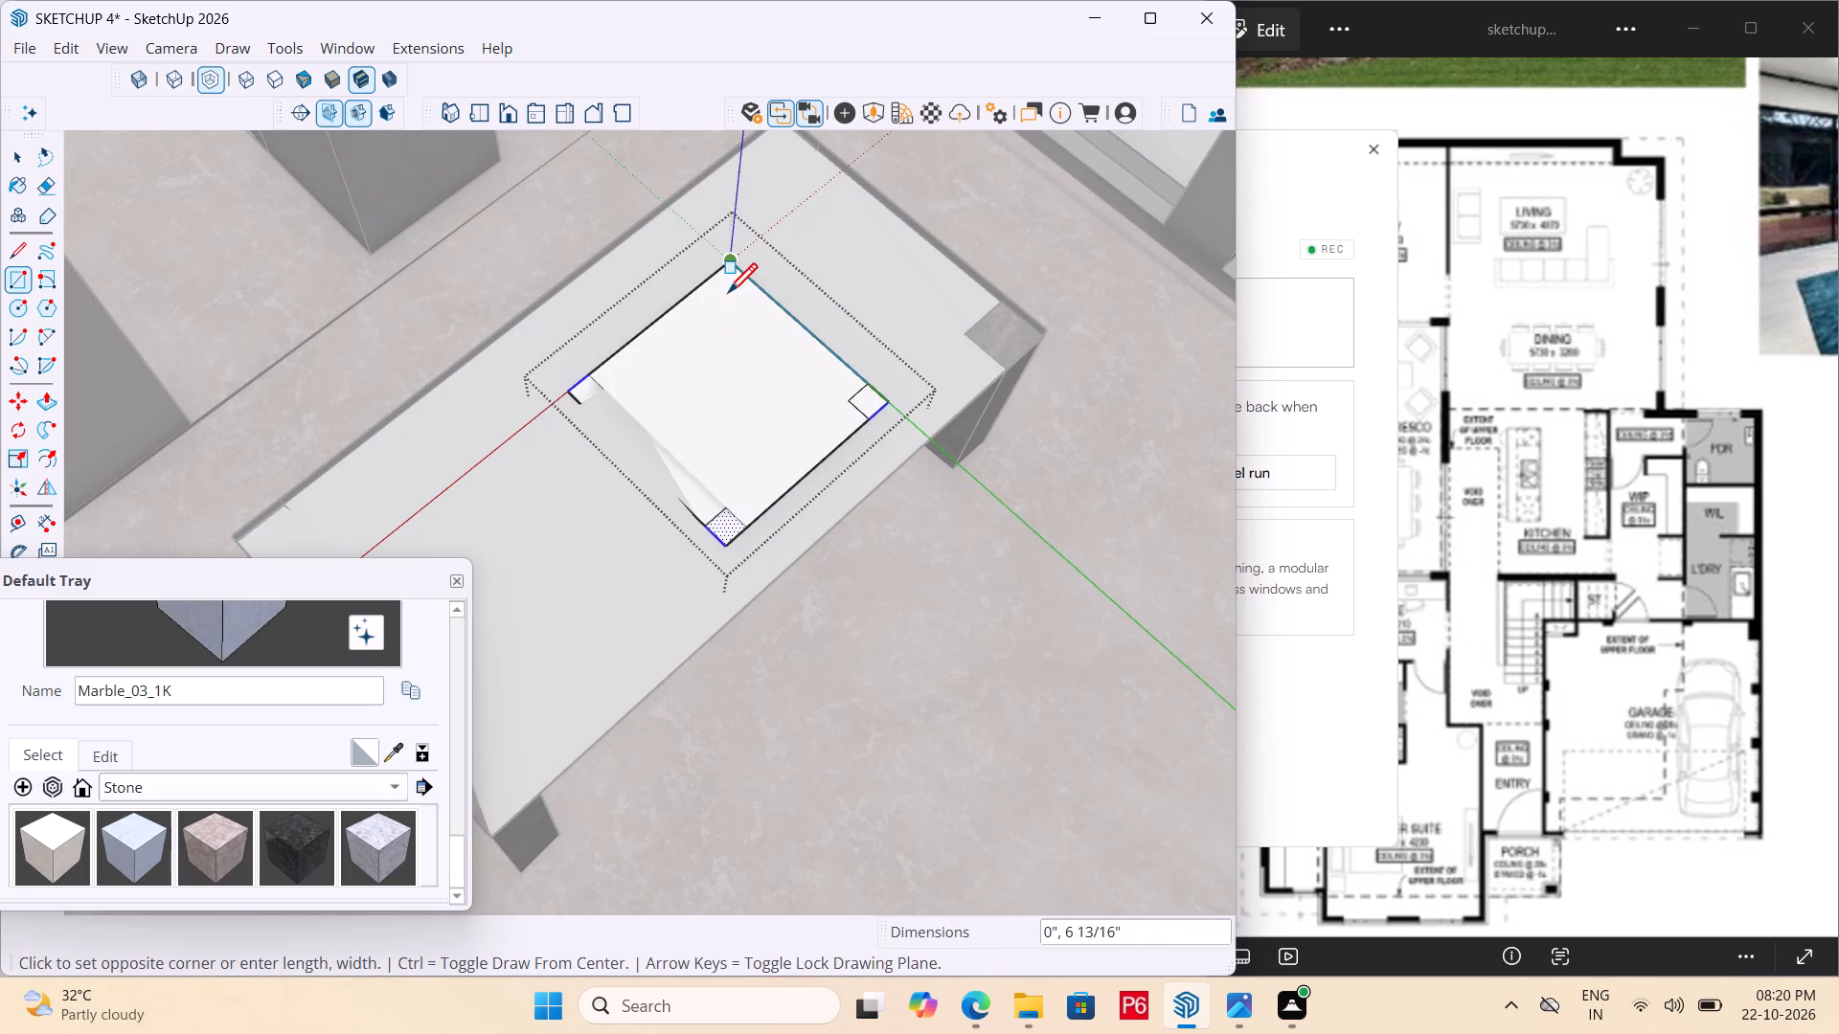
{"action": "type", "text": "3\",3\""}
{"action": "key", "text": "Return"}
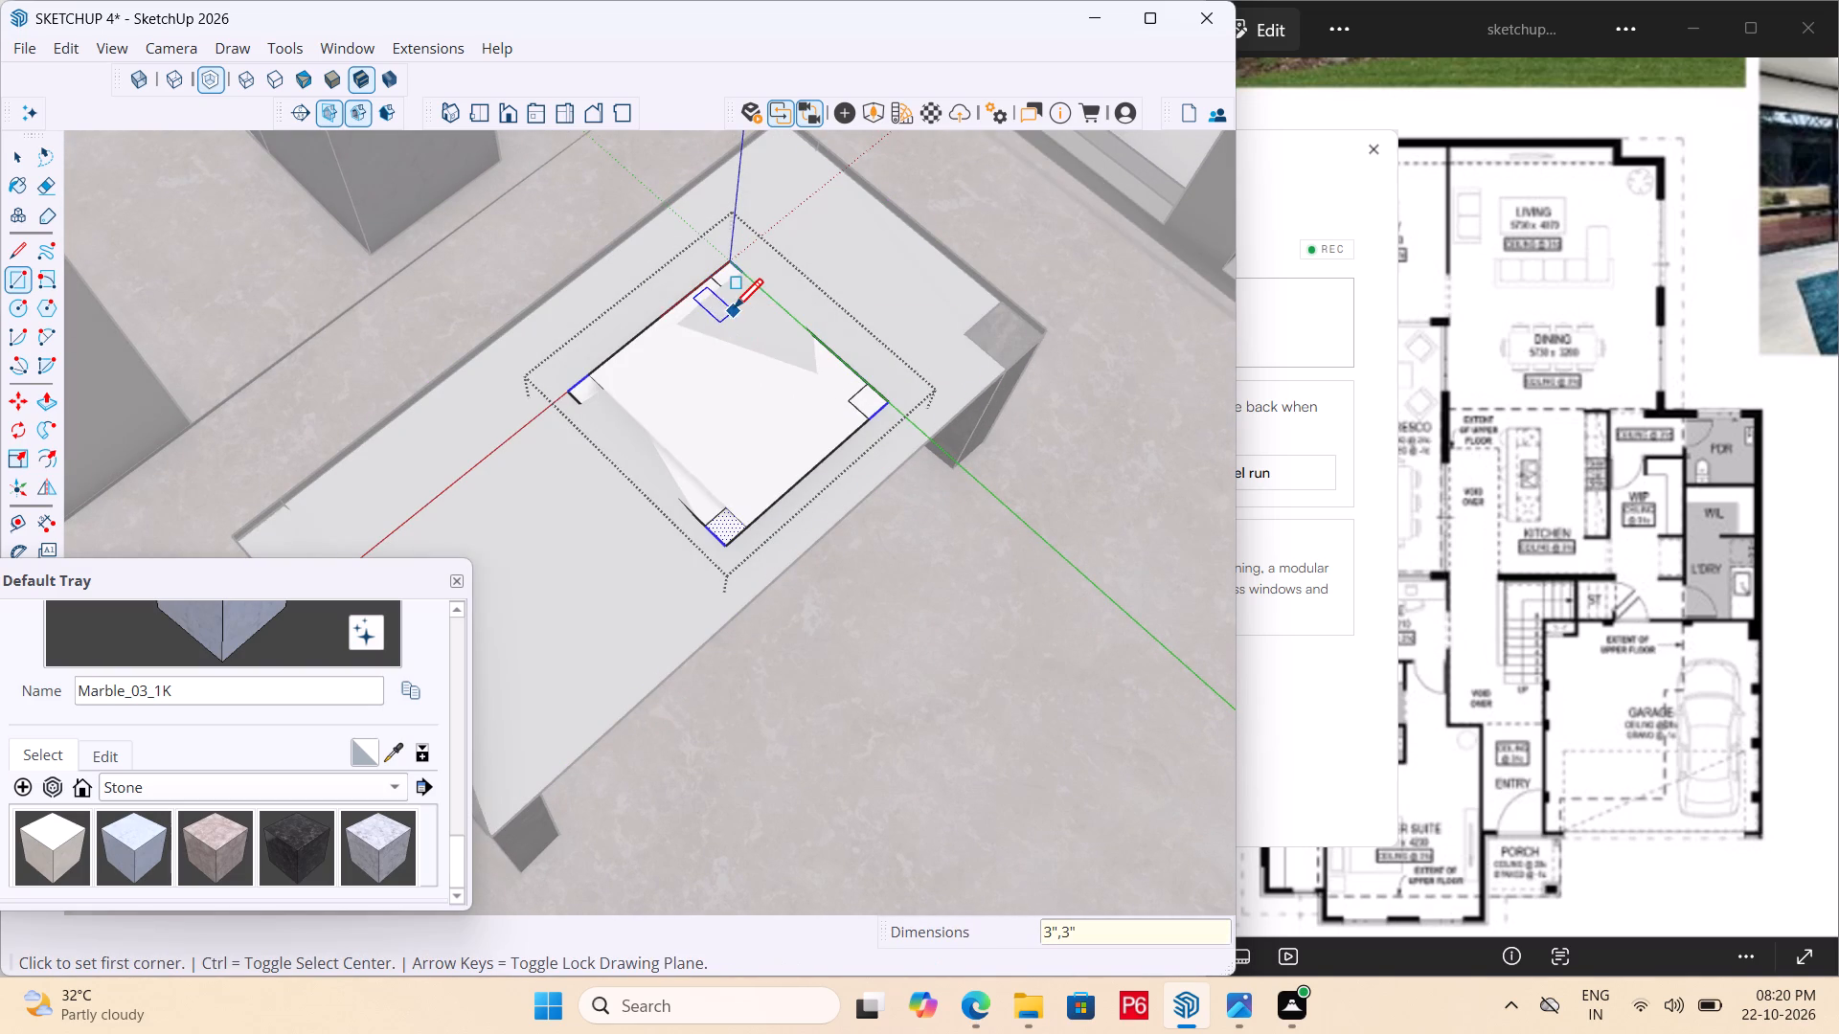
Paint the 2' square's main face and its four small corner squares with the dark Marble_07_1K stone material.
{"action": "scroll", "coordinate": [722, 298], "scroll_direction": "up", "scroll_amount": 3}
{"action": "middle_click", "coordinate": [727, 344]}
{"action": "scroll", "coordinate": [727, 344], "scroll_direction": "down", "scroll_amount": 1}
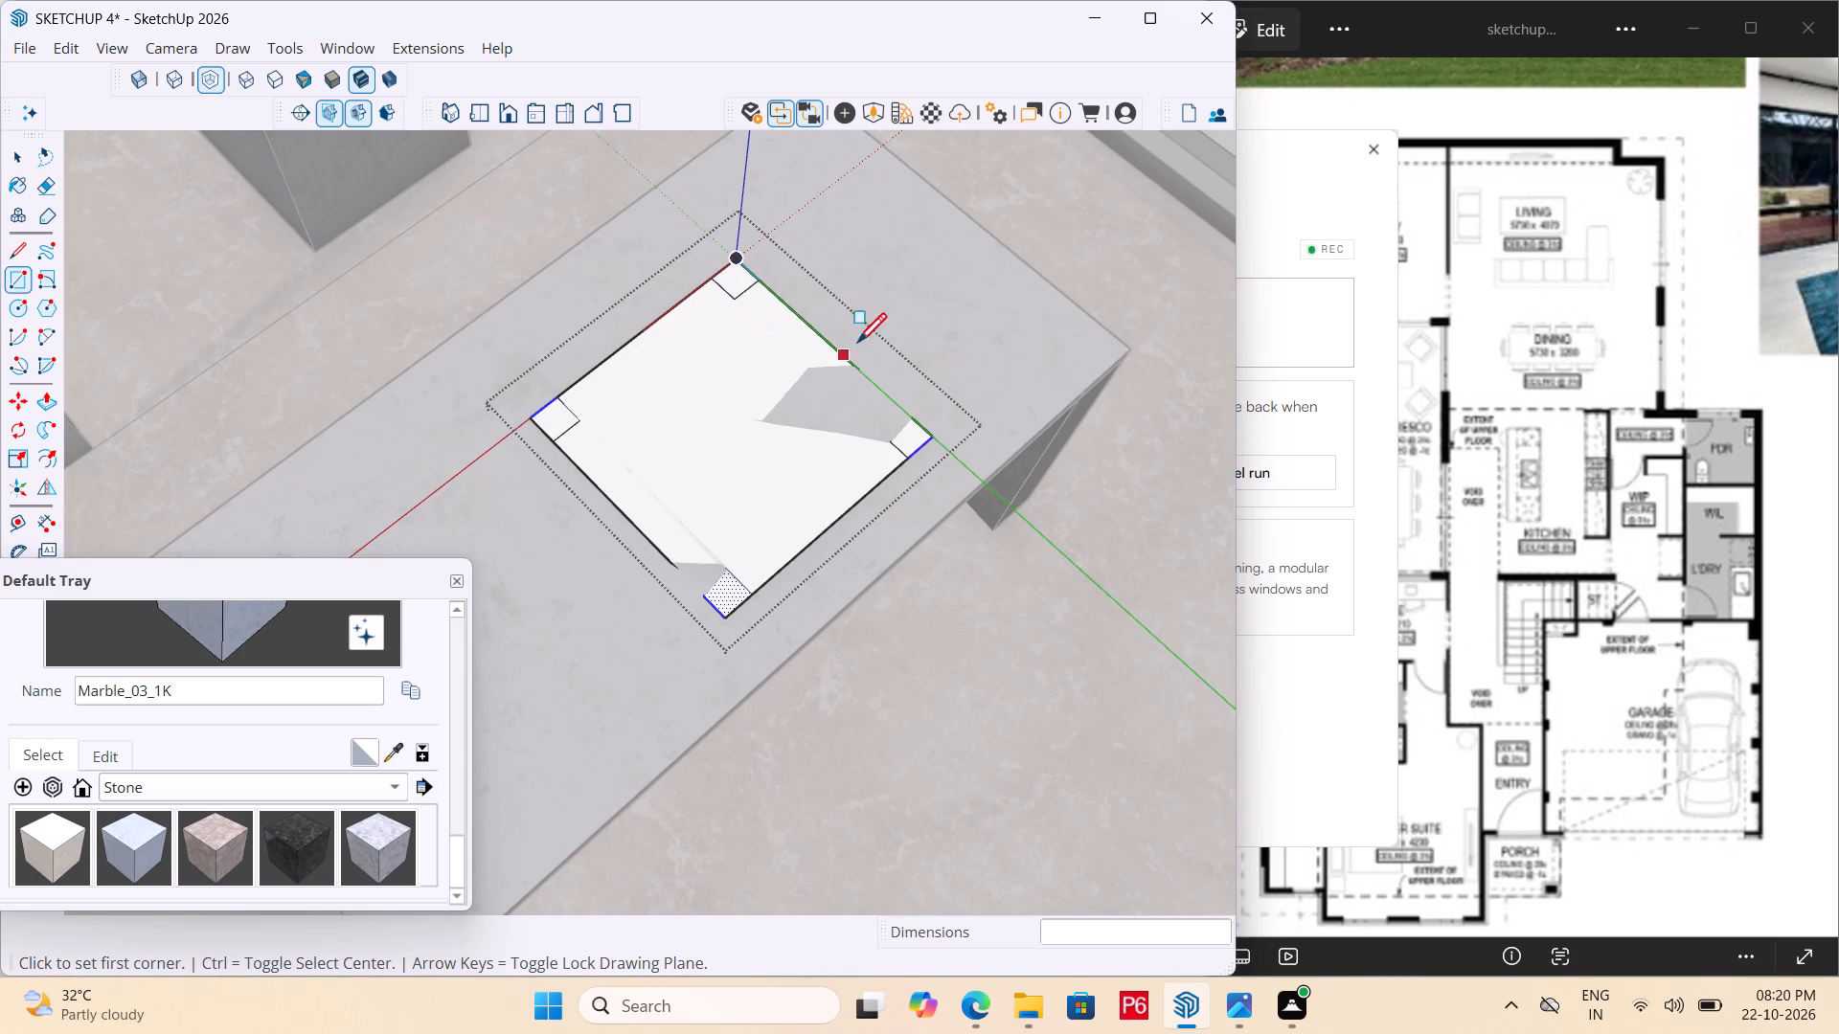
{"action": "key", "text": "p"}
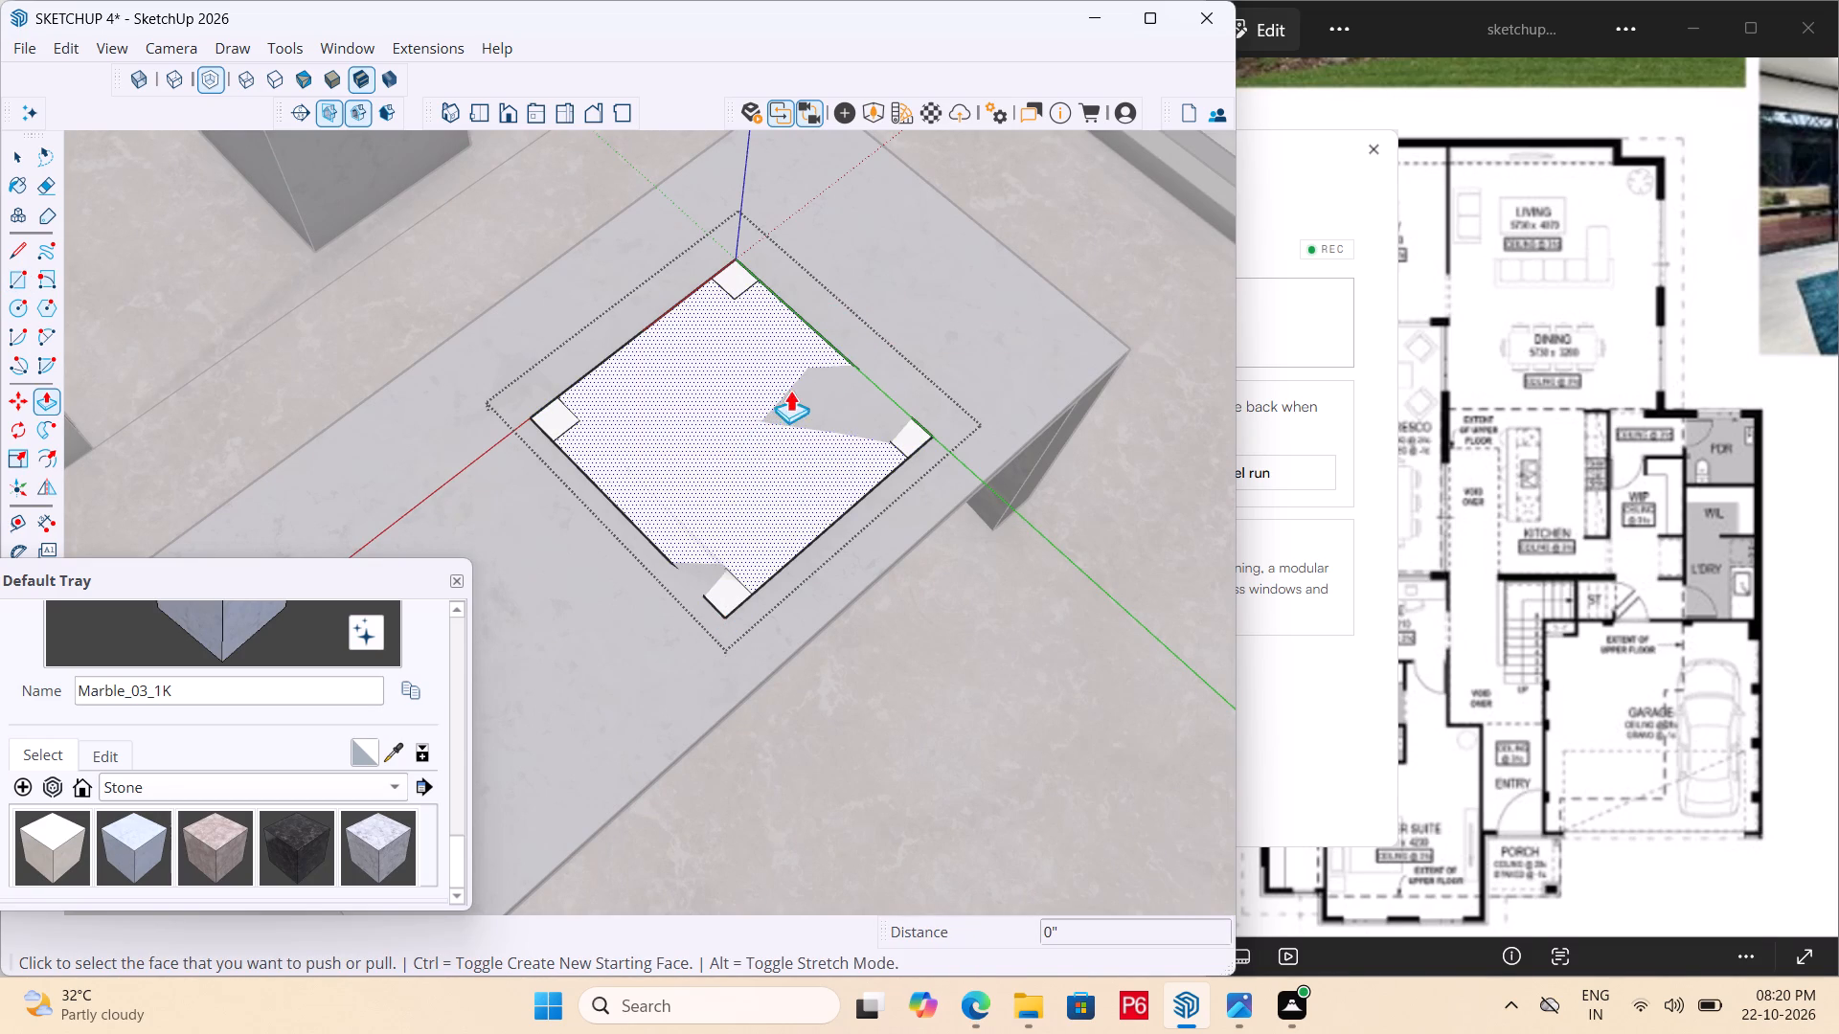
{"action": "left_click", "coordinate": [317, 847]}
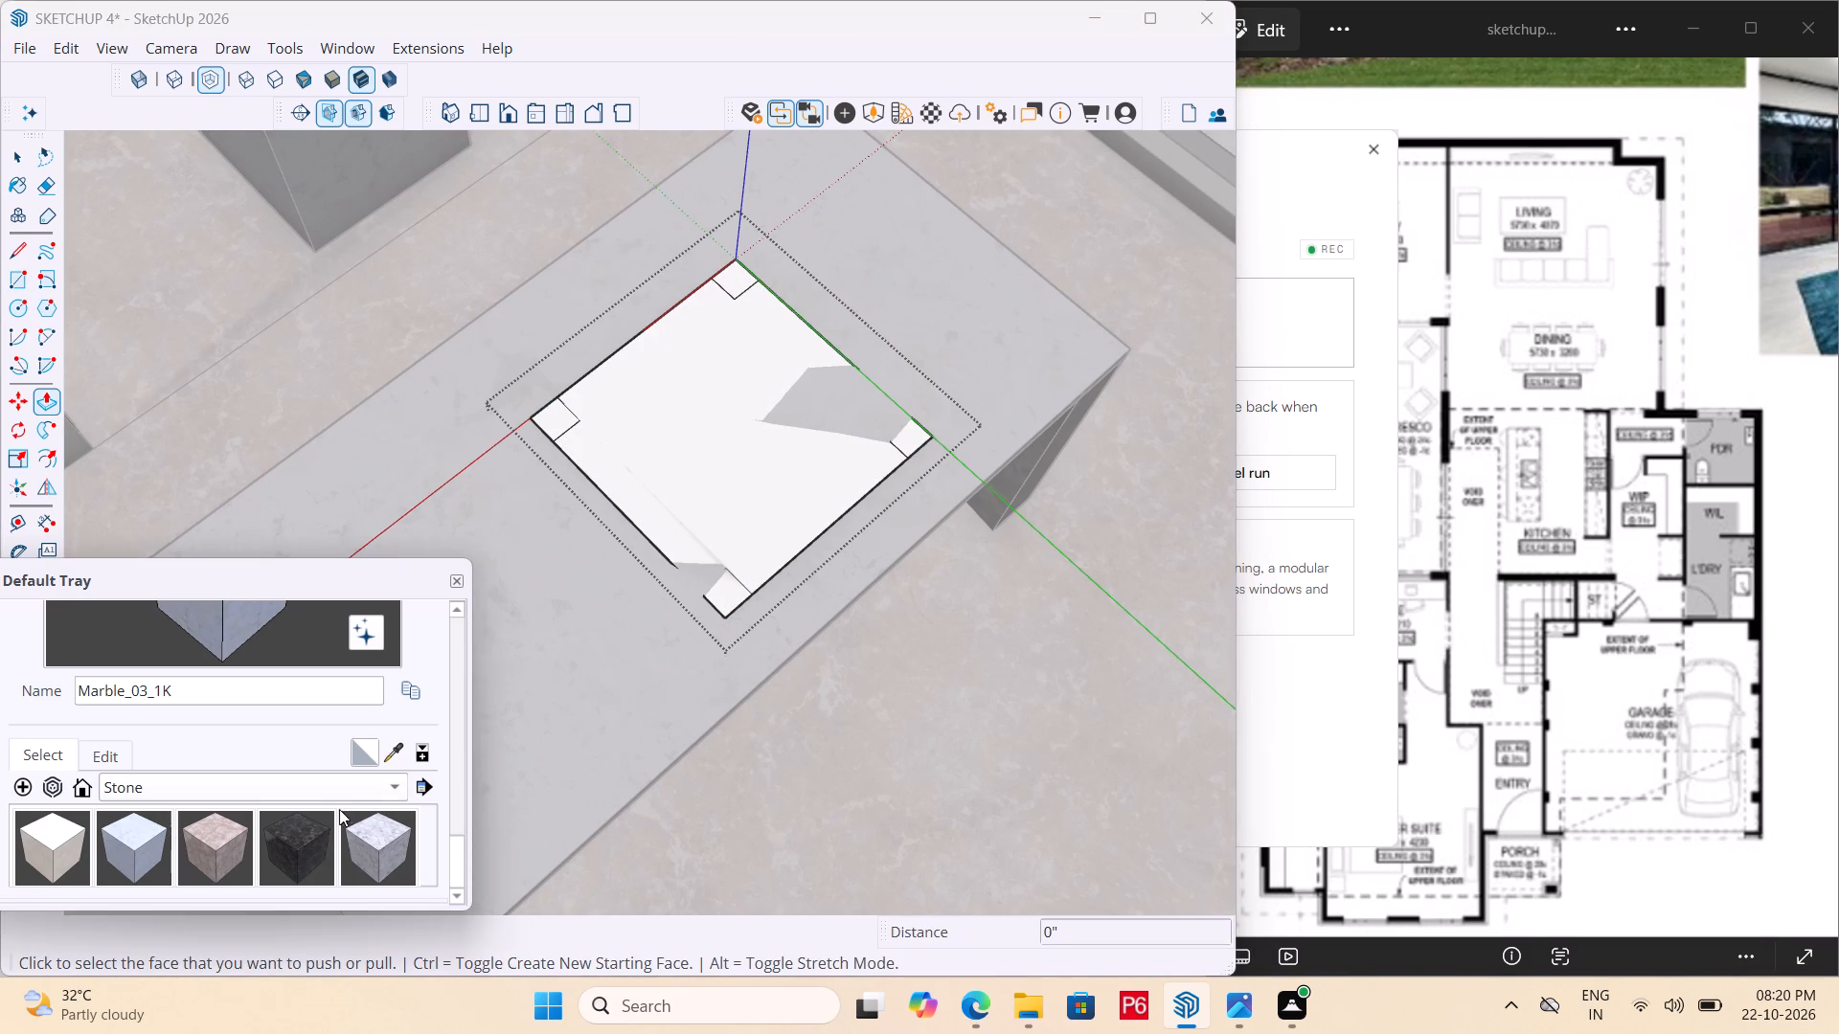
{"action": "left_click", "coordinate": [694, 481]}
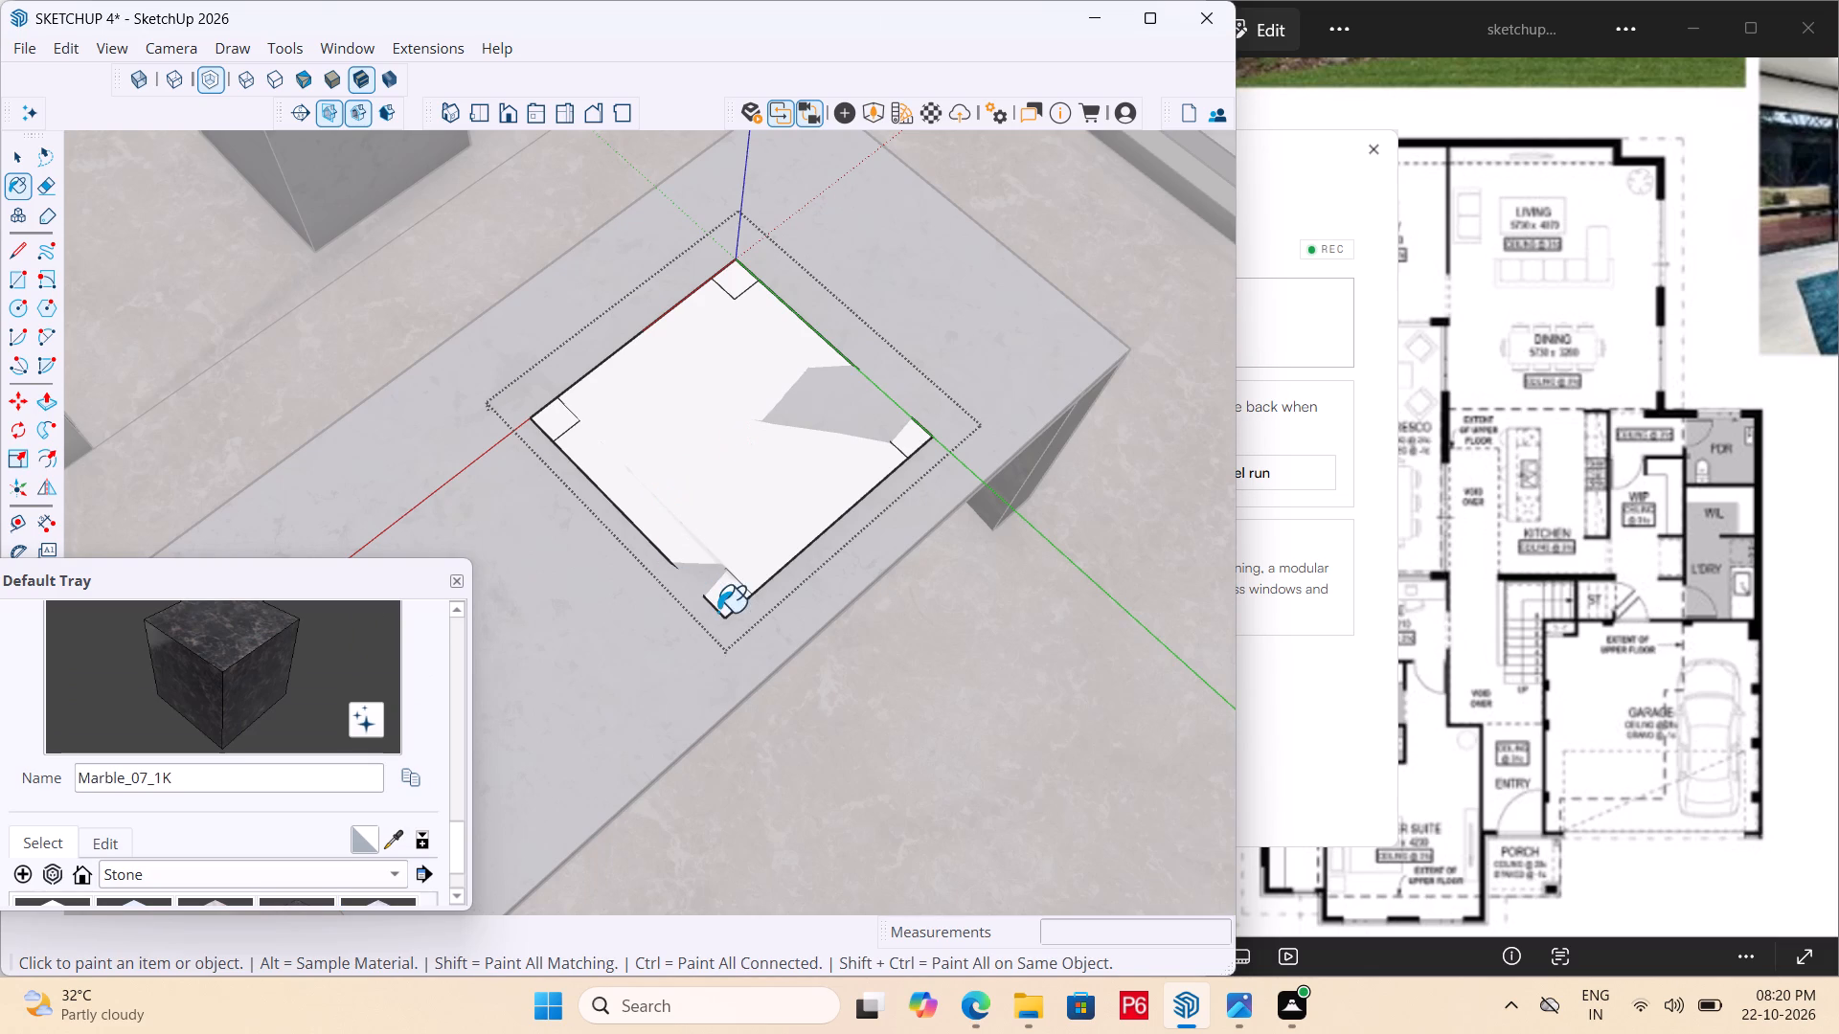
{"action": "left_click", "coordinate": [723, 593]}
{"action": "left_click", "coordinate": [561, 412]}
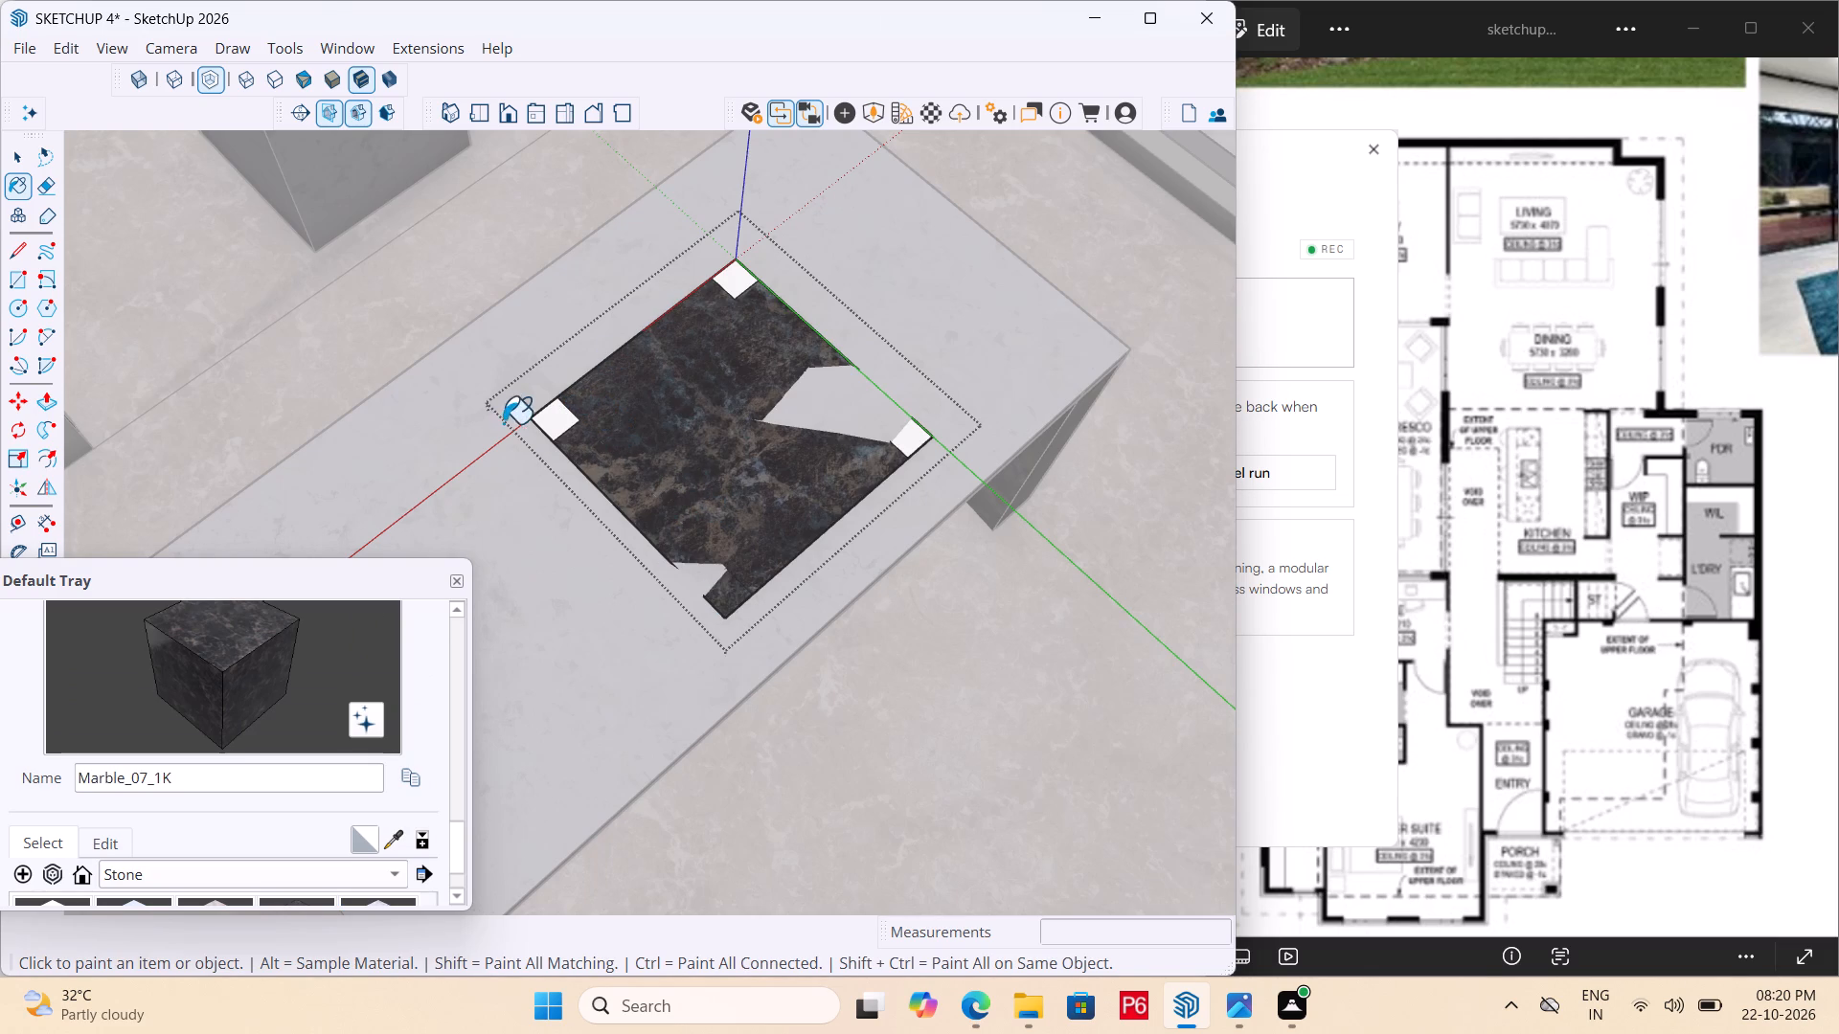
{"action": "left_click", "coordinate": [541, 423]}
{"action": "left_click", "coordinate": [737, 273]}
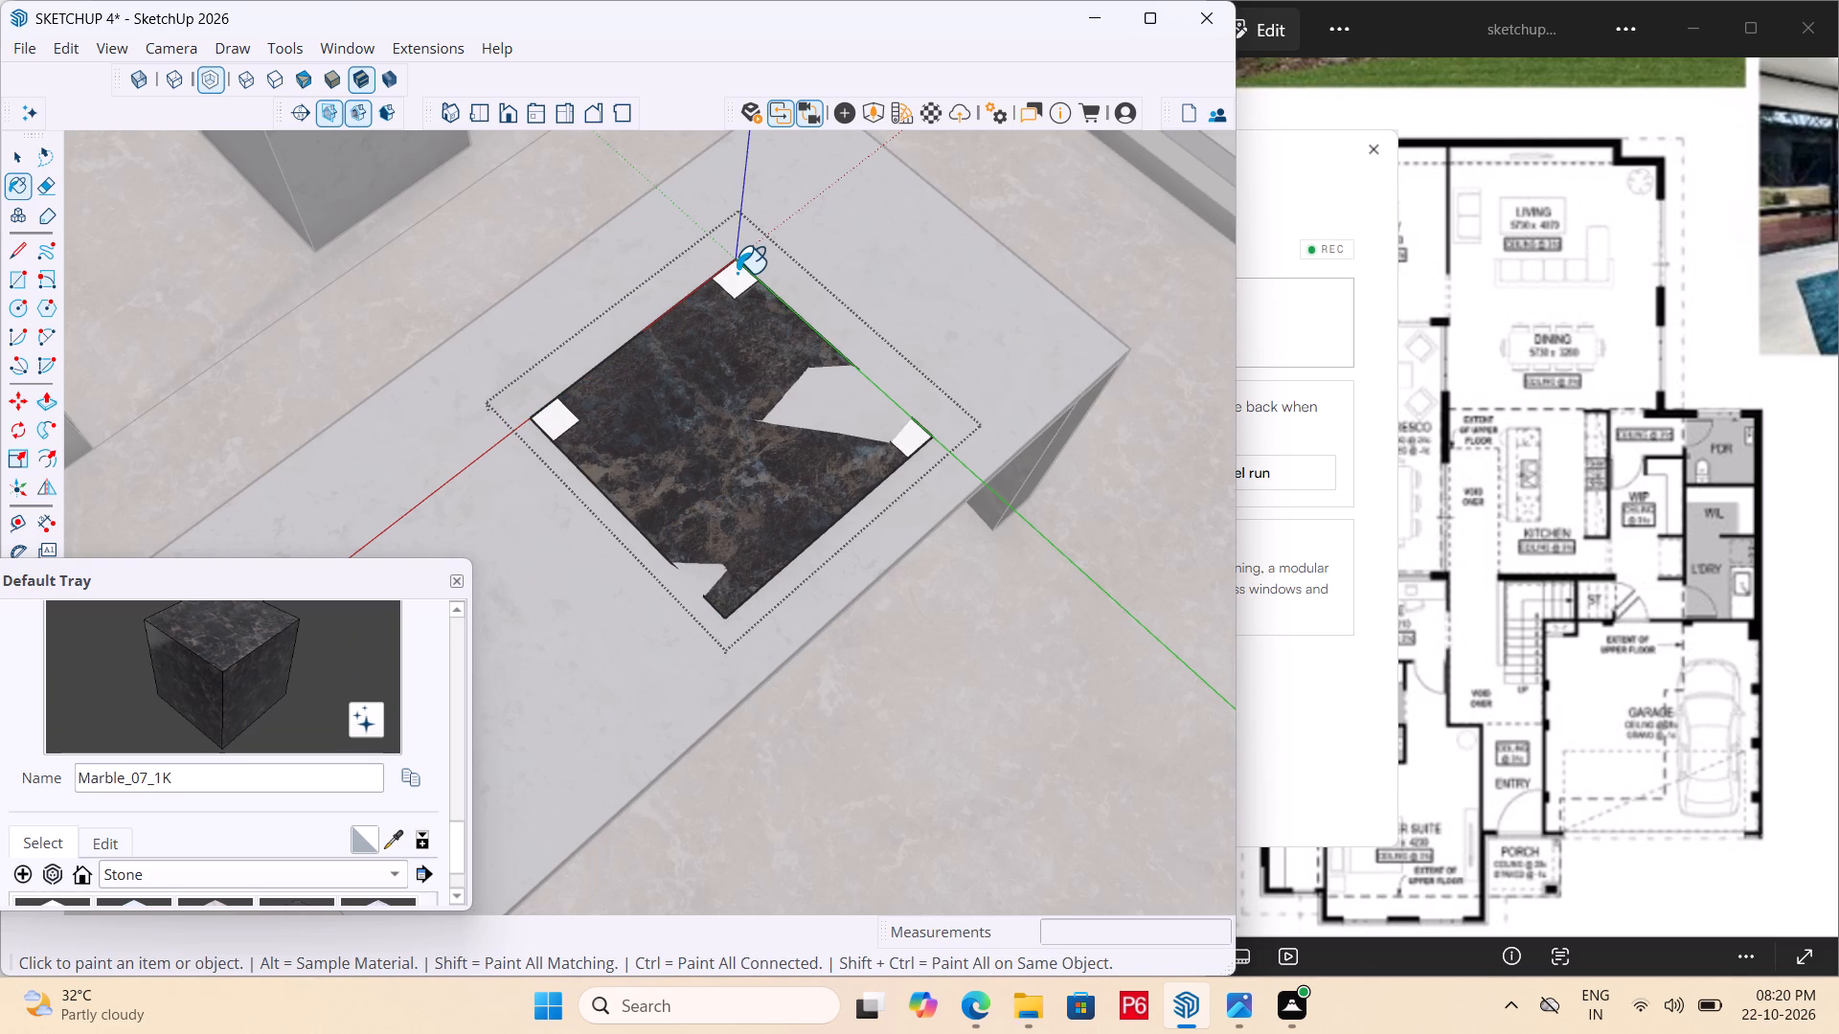
{"action": "left_click", "coordinate": [913, 438]}
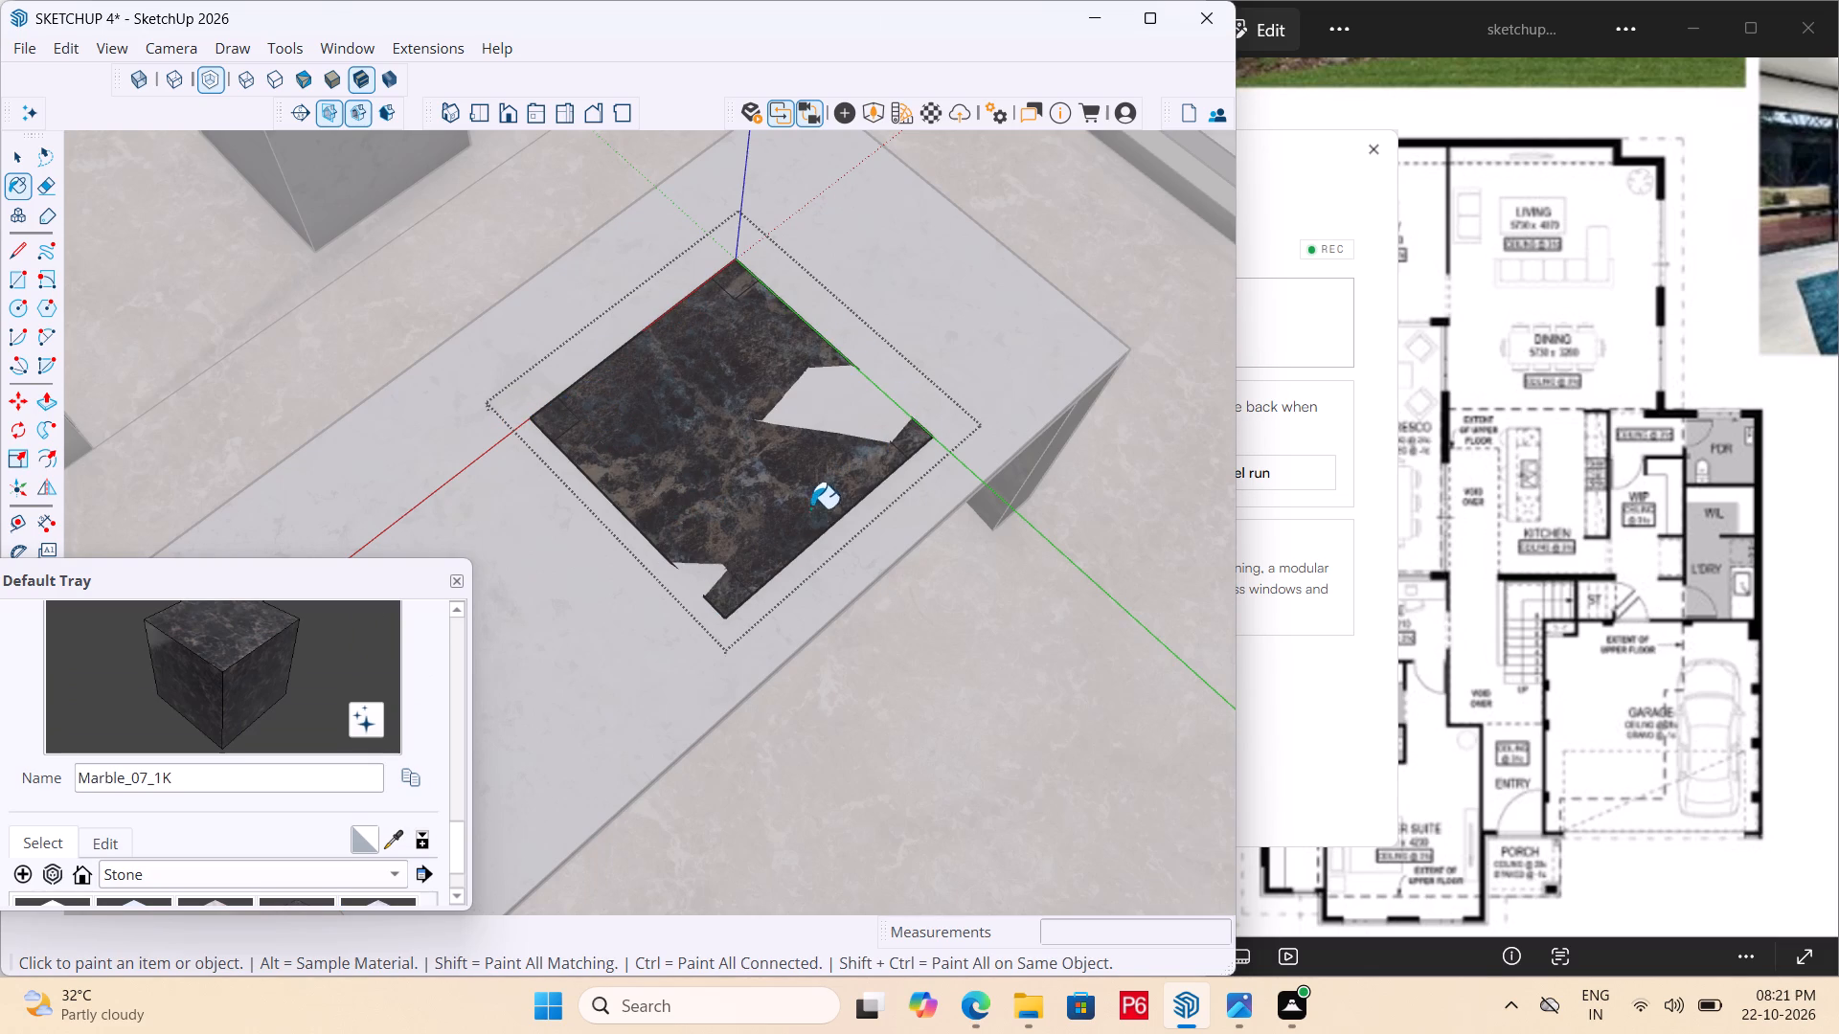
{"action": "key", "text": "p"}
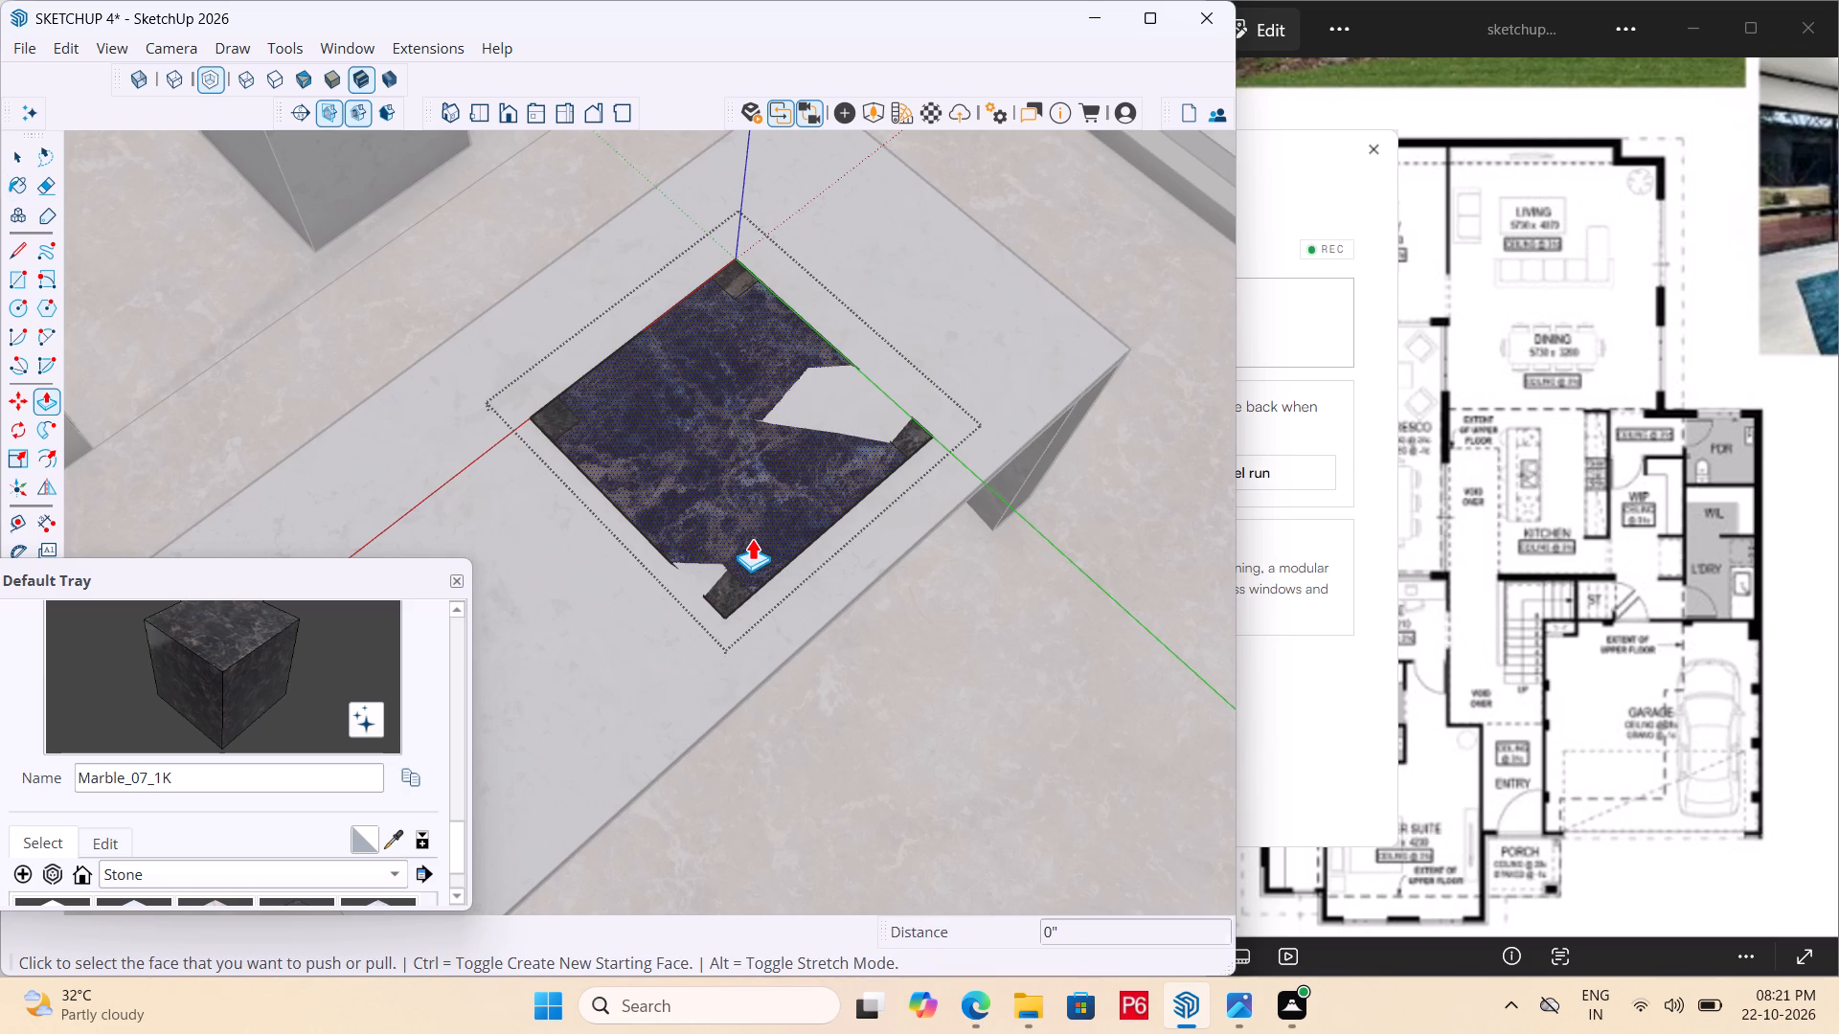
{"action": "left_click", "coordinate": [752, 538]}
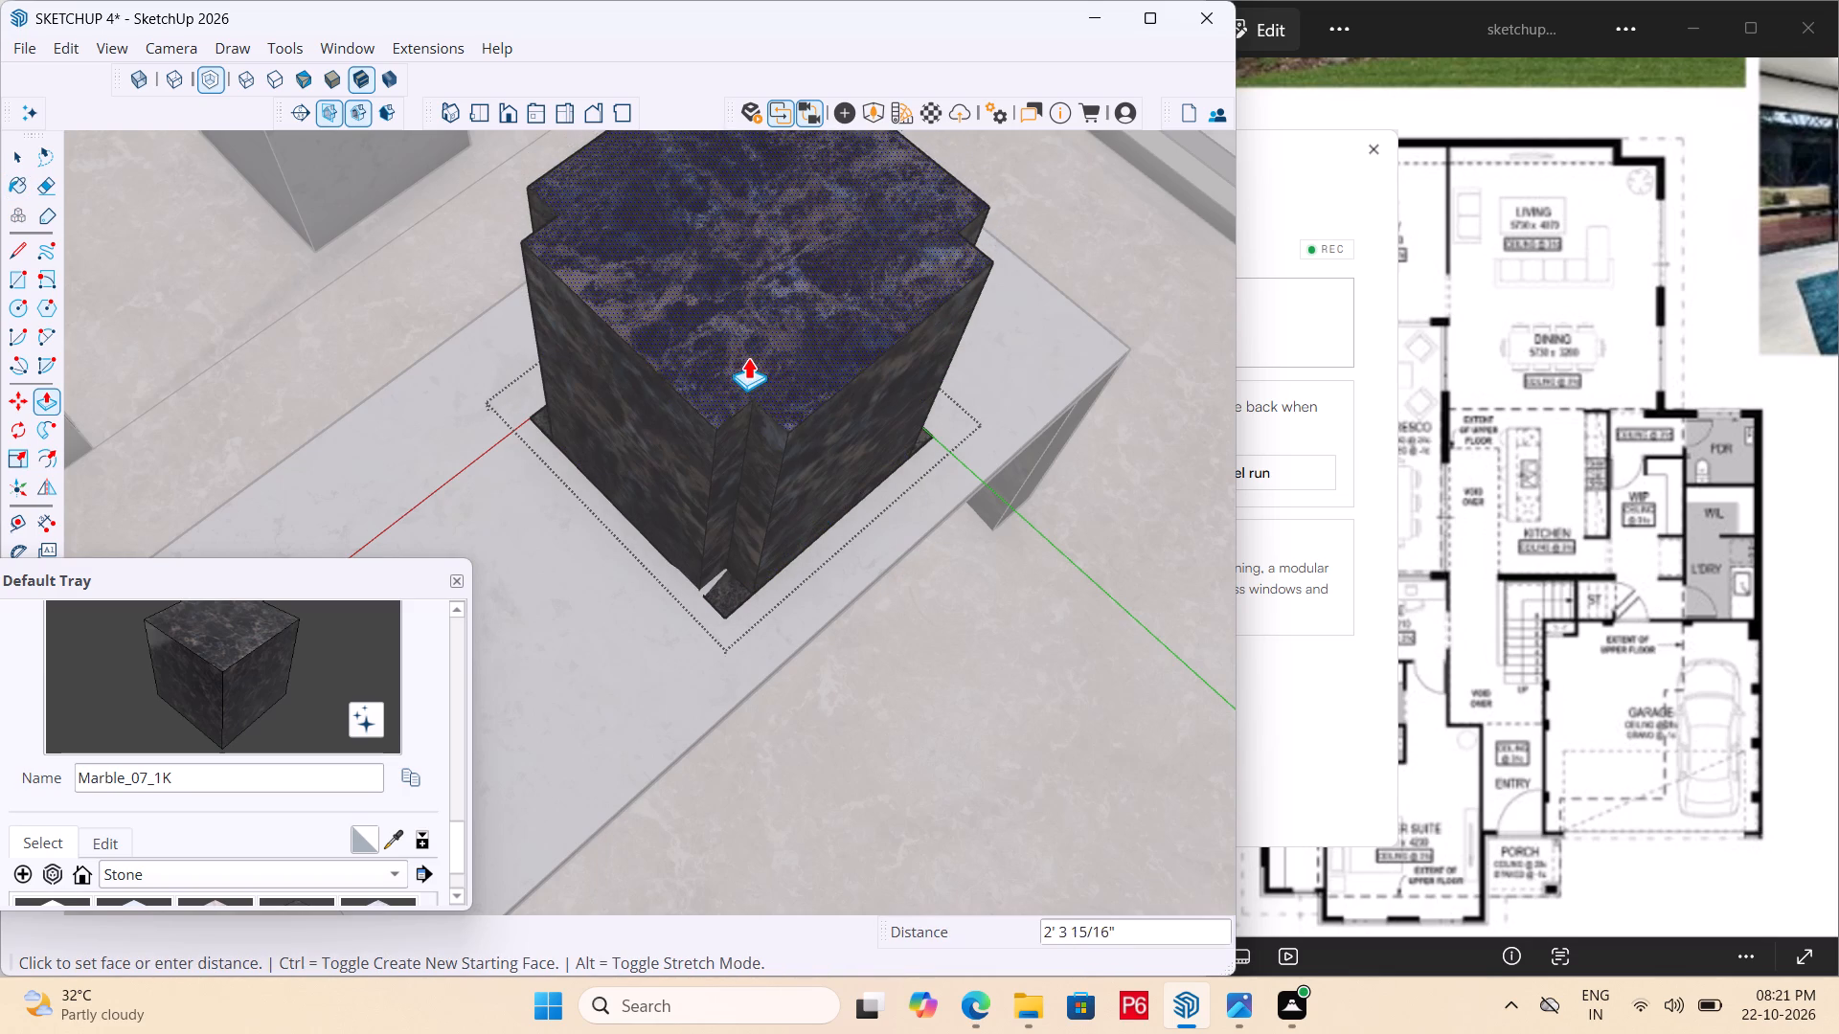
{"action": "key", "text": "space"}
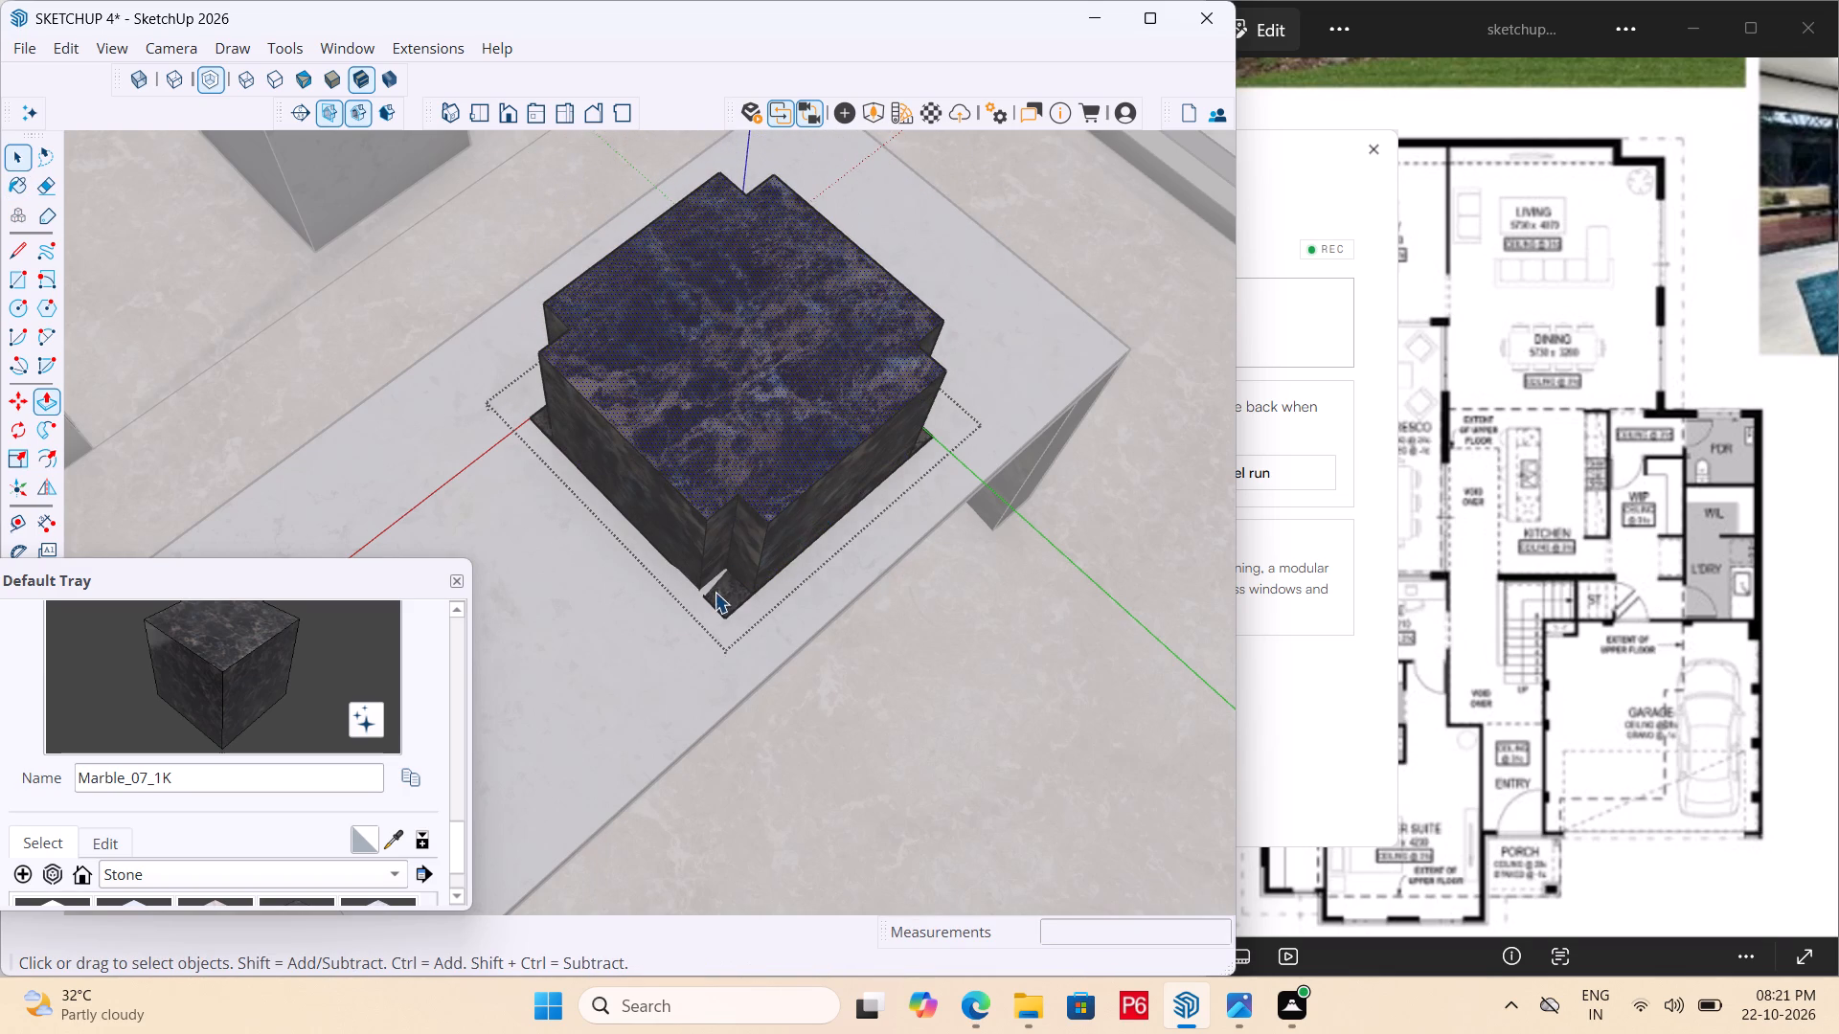
Push/Pull the small square at the corner opposite the group's origin up by 2' to form a post.
{"action": "left_click", "coordinate": [719, 603]}
{"action": "key", "text": "p"}
{"action": "left_click", "coordinate": [721, 599]}
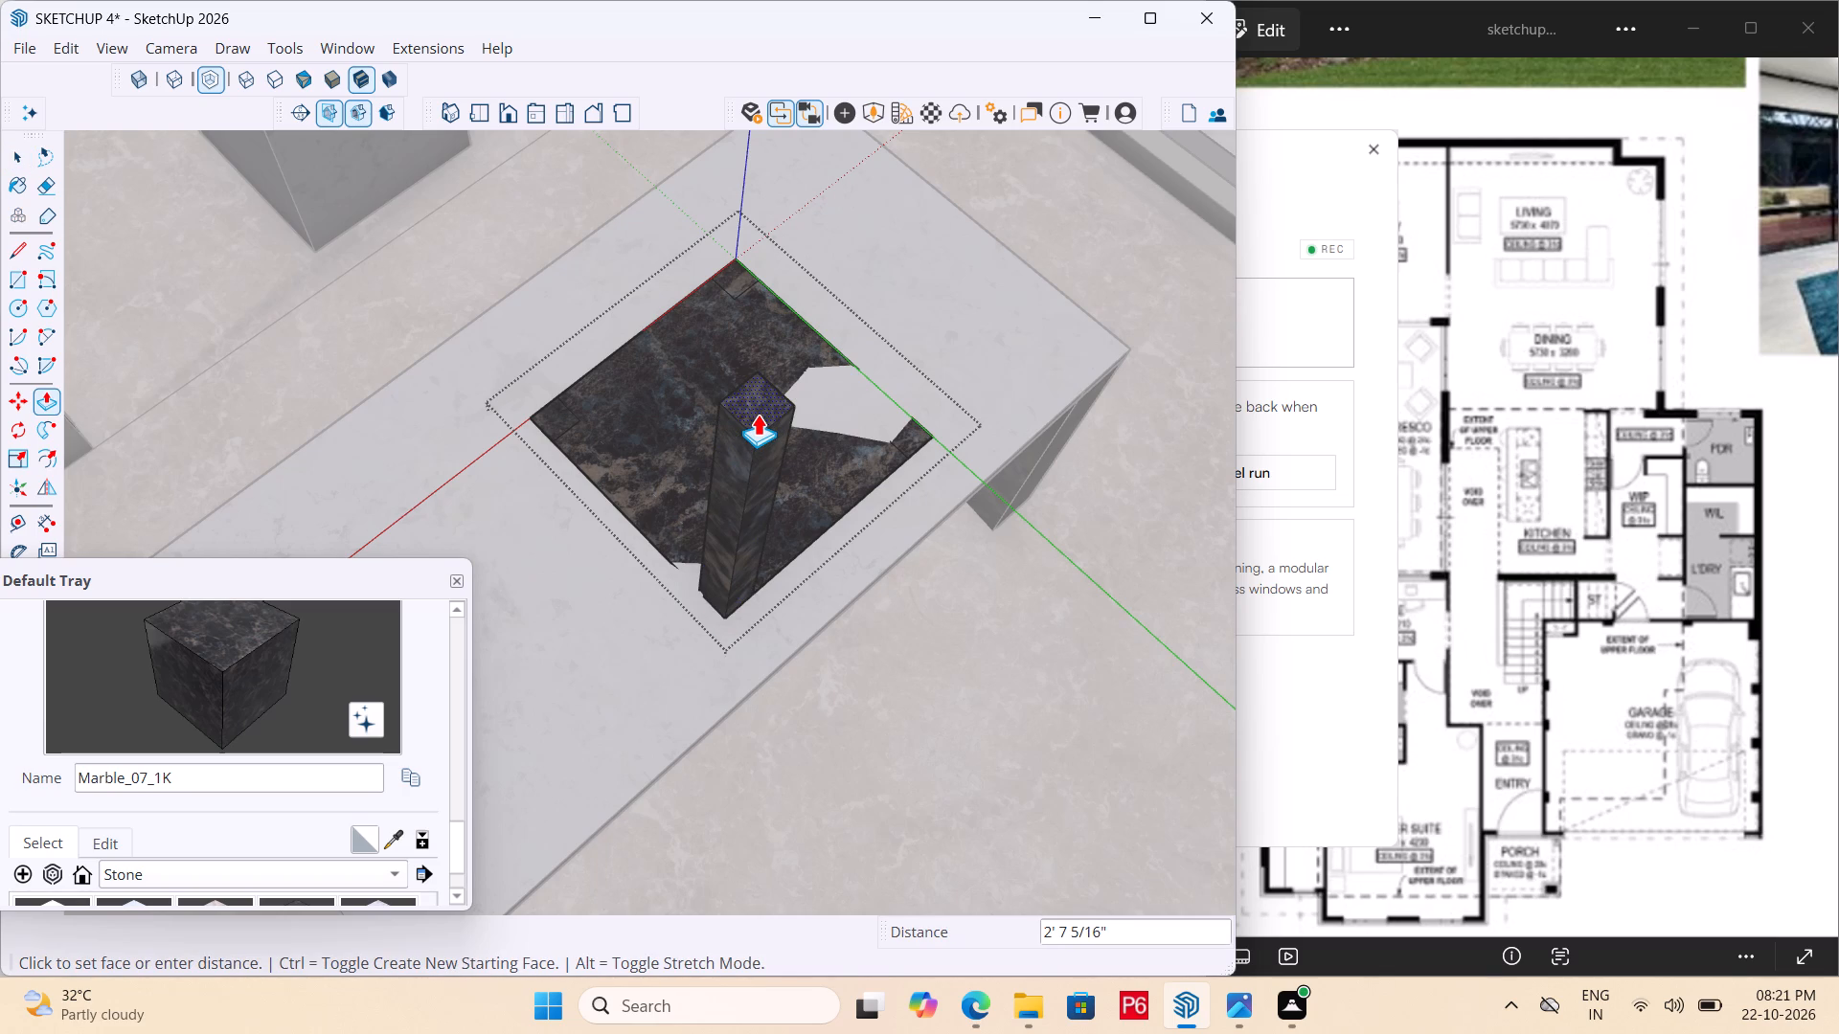
{"action": "type", "text": "2'"}
{"action": "key", "text": "Return"}
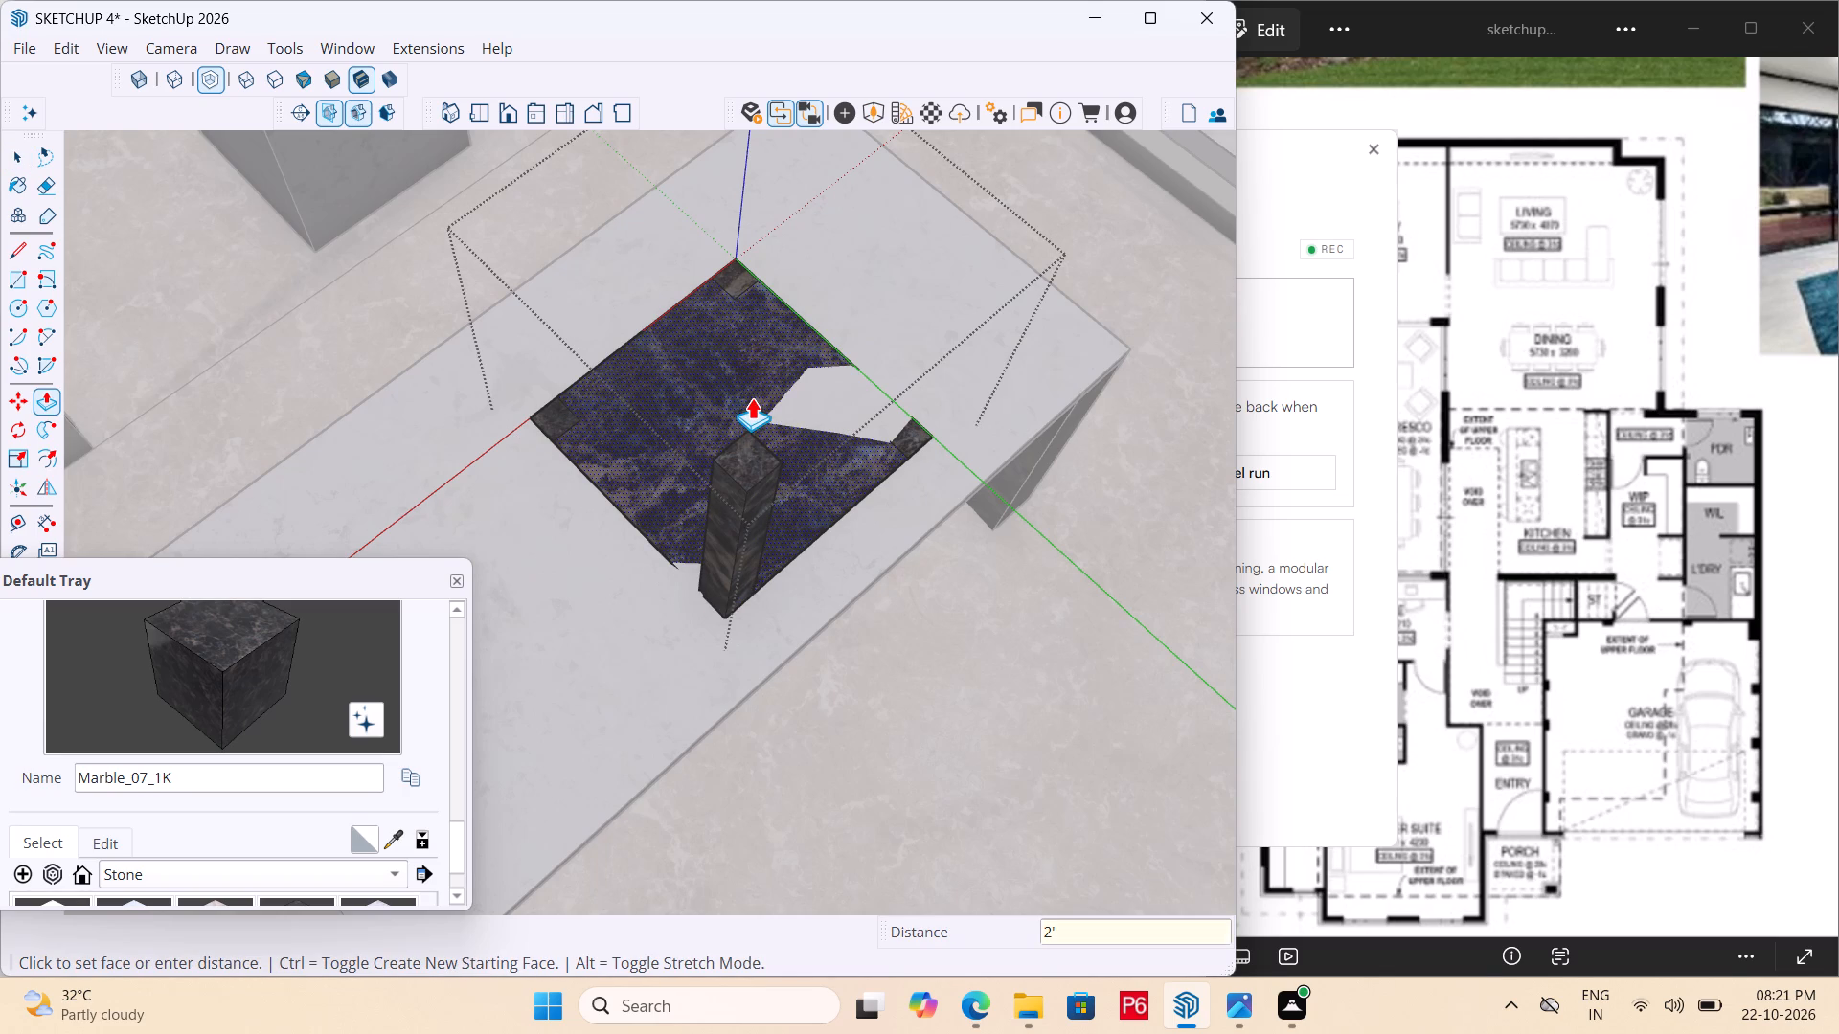
Push/Pull the three remaining small corner squares up by the same 2' to form the other posts.
{"action": "middle_click_drag", "start_coordinate": [862, 458], "coordinate": [904, 557]}
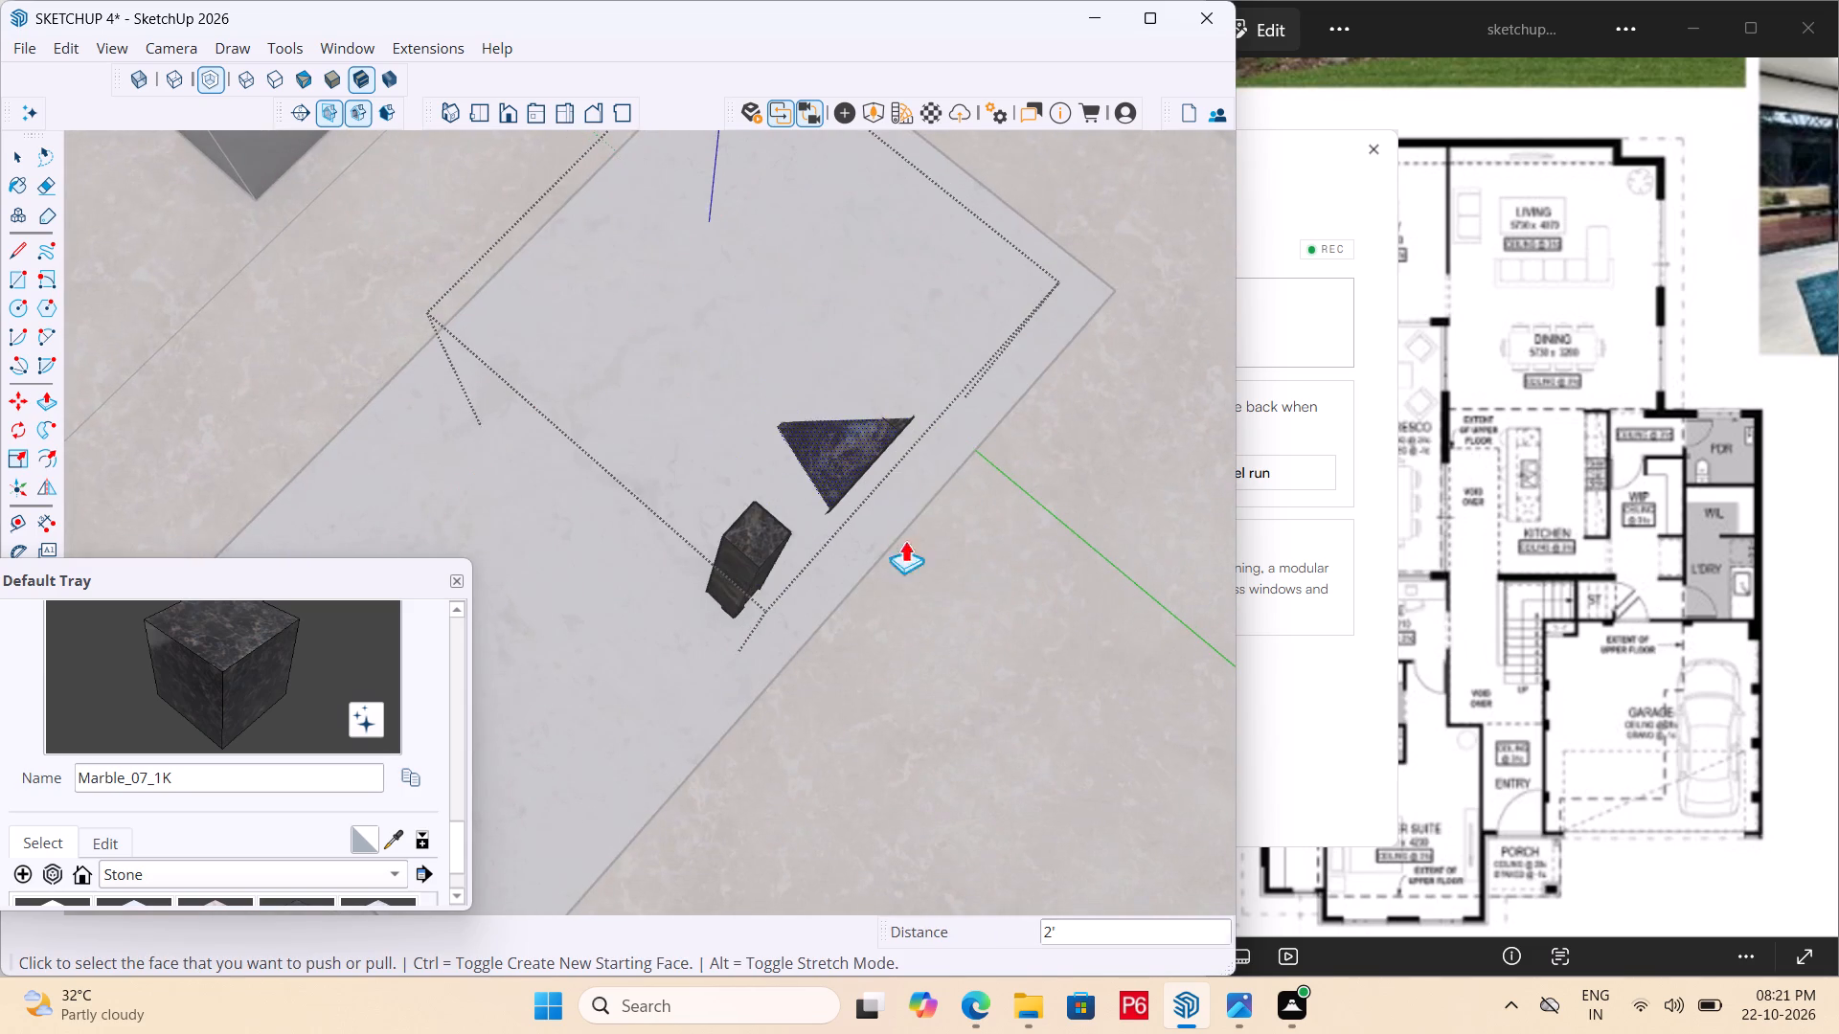
{"action": "scroll", "coordinate": [899, 394], "scroll_direction": "up", "scroll_amount": 4}
{"action": "scroll", "coordinate": [921, 382], "scroll_direction": "down", "scroll_amount": 3}
{"action": "middle_click_drag", "start_coordinate": [916, 377], "coordinate": [881, 289]}
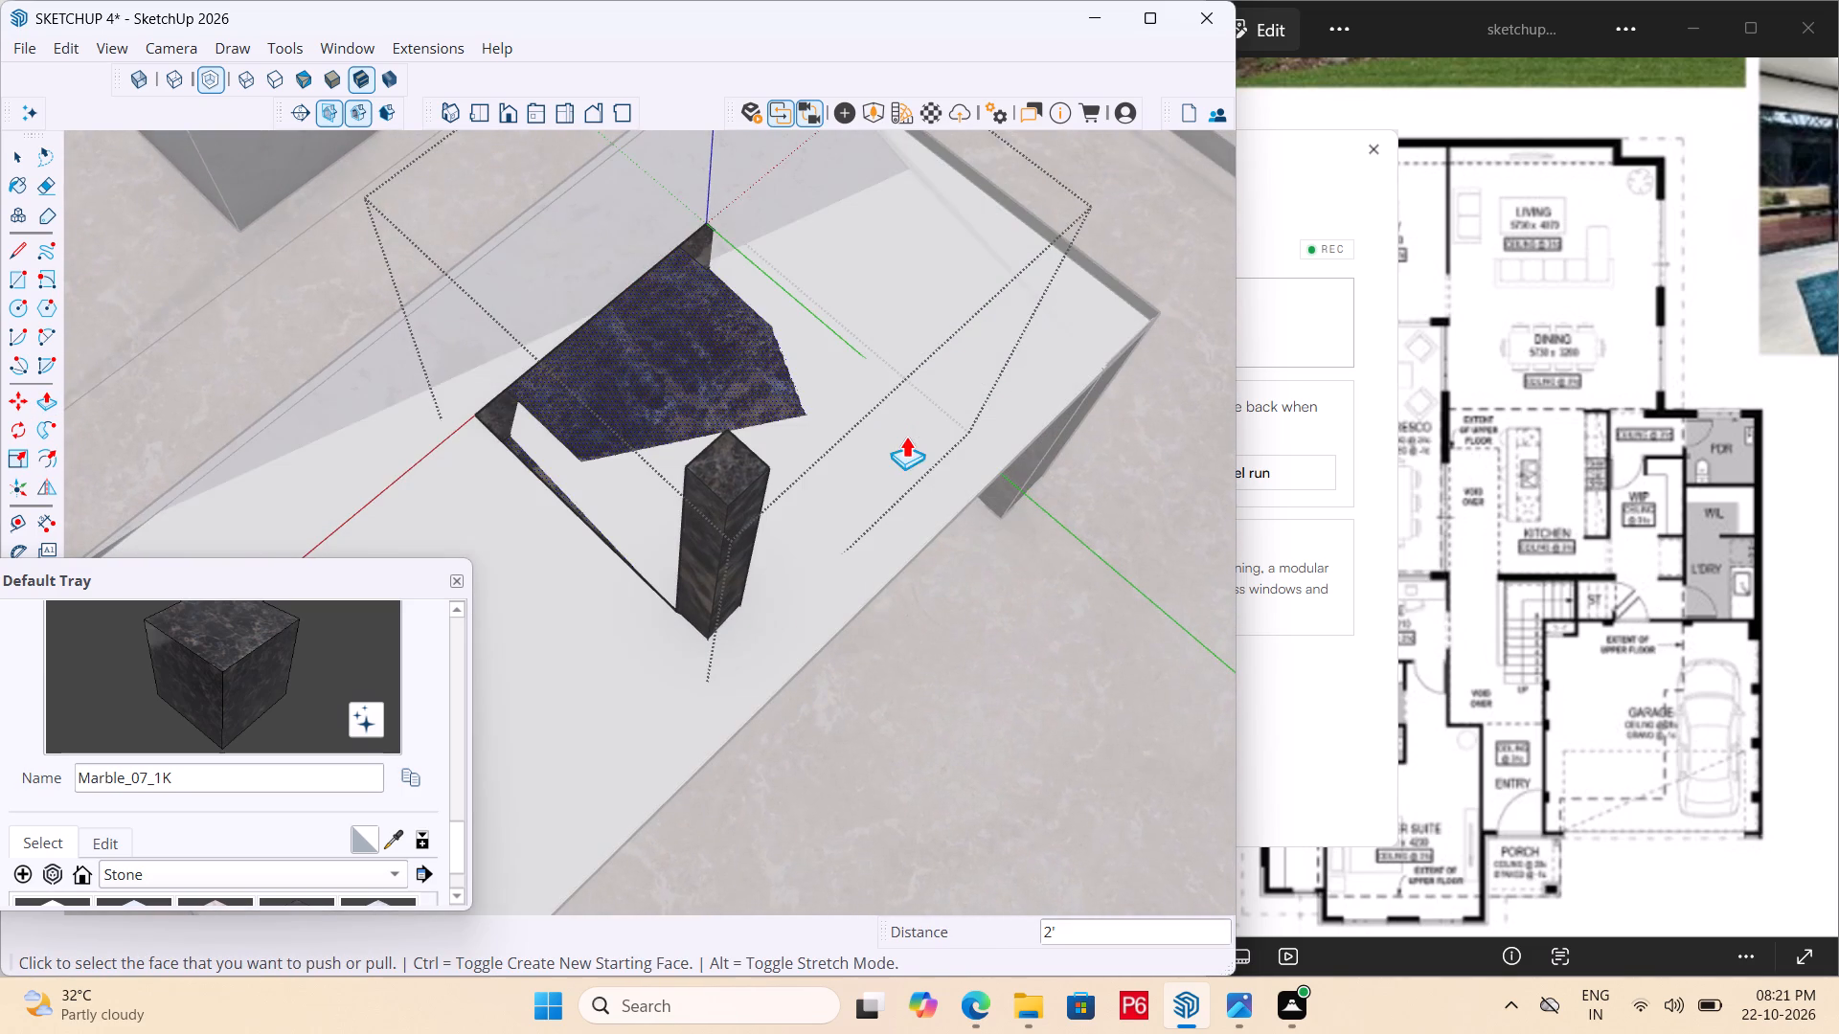
{"action": "double_click", "coordinate": [699, 251]}
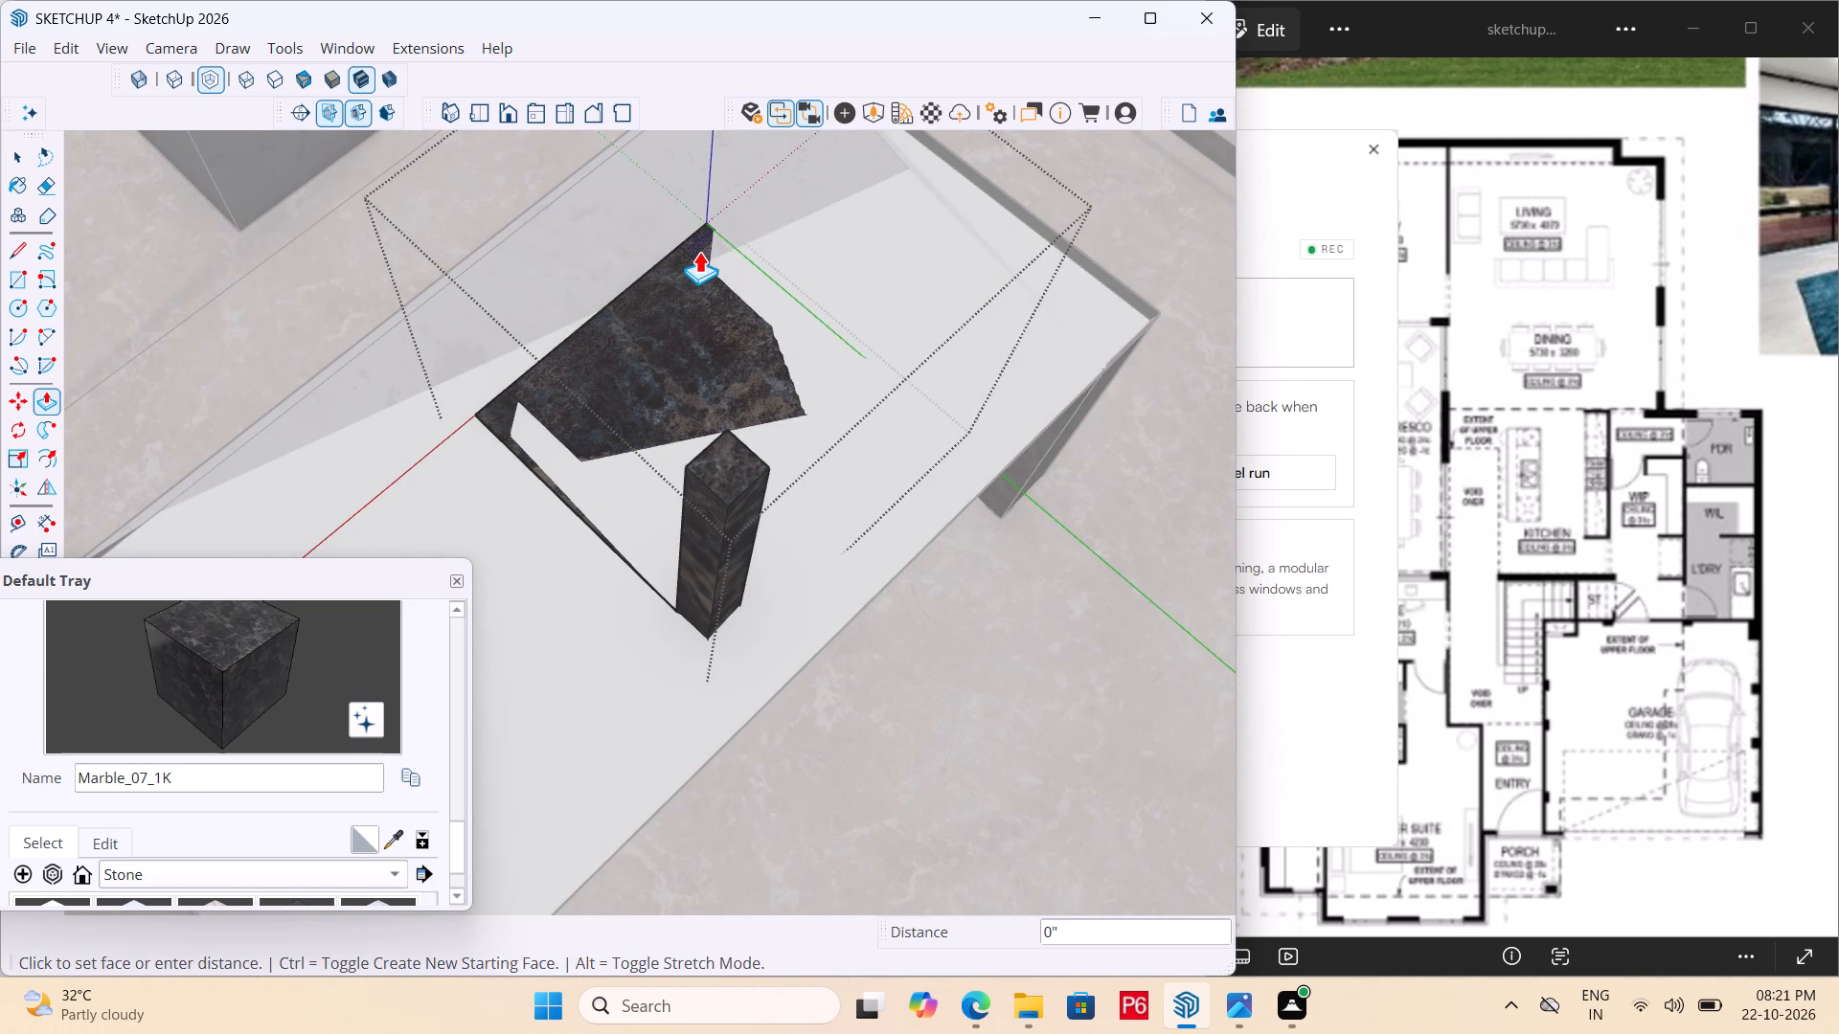
{"action": "double_click", "coordinate": [506, 411]}
{"action": "scroll", "coordinate": [636, 253], "scroll_direction": "down", "scroll_amount": 3}
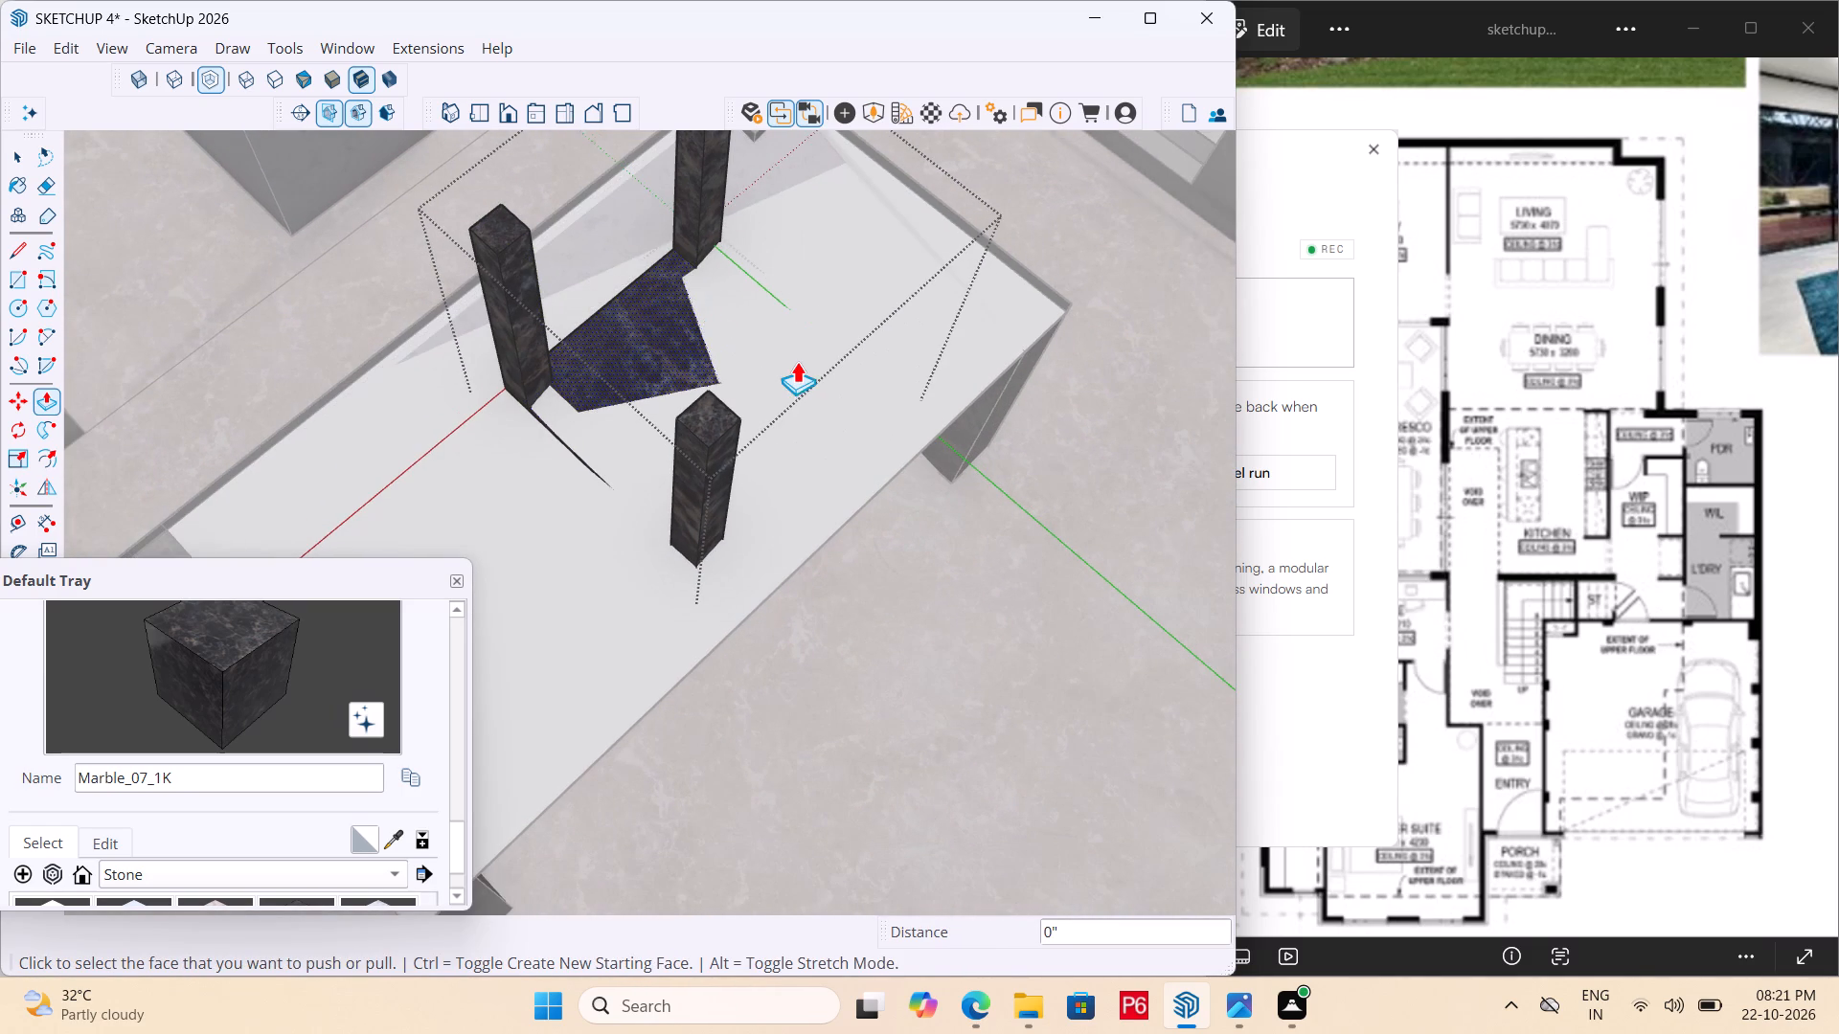
{"action": "middle_click_drag", "start_coordinate": [815, 400], "coordinate": [849, 419]}
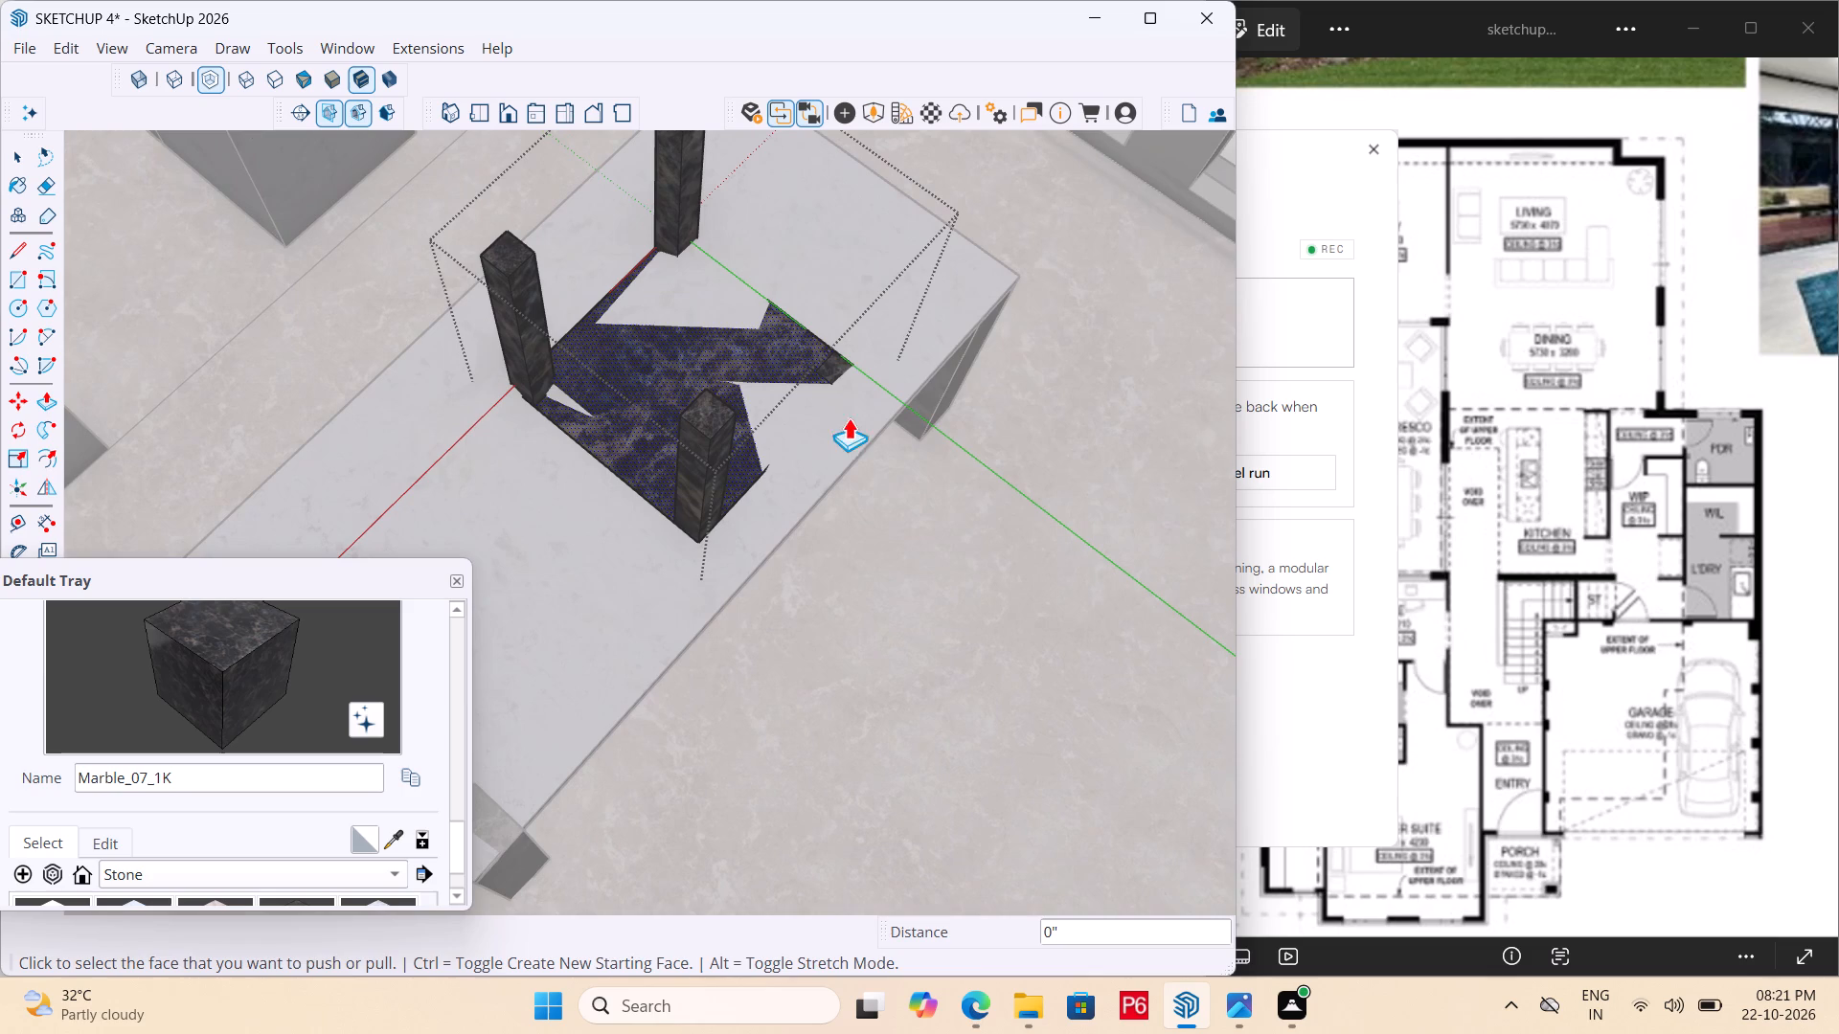
{"action": "double_click", "coordinate": [849, 366]}
{"action": "scroll", "coordinate": [834, 429], "scroll_direction": "down", "scroll_amount": 4}
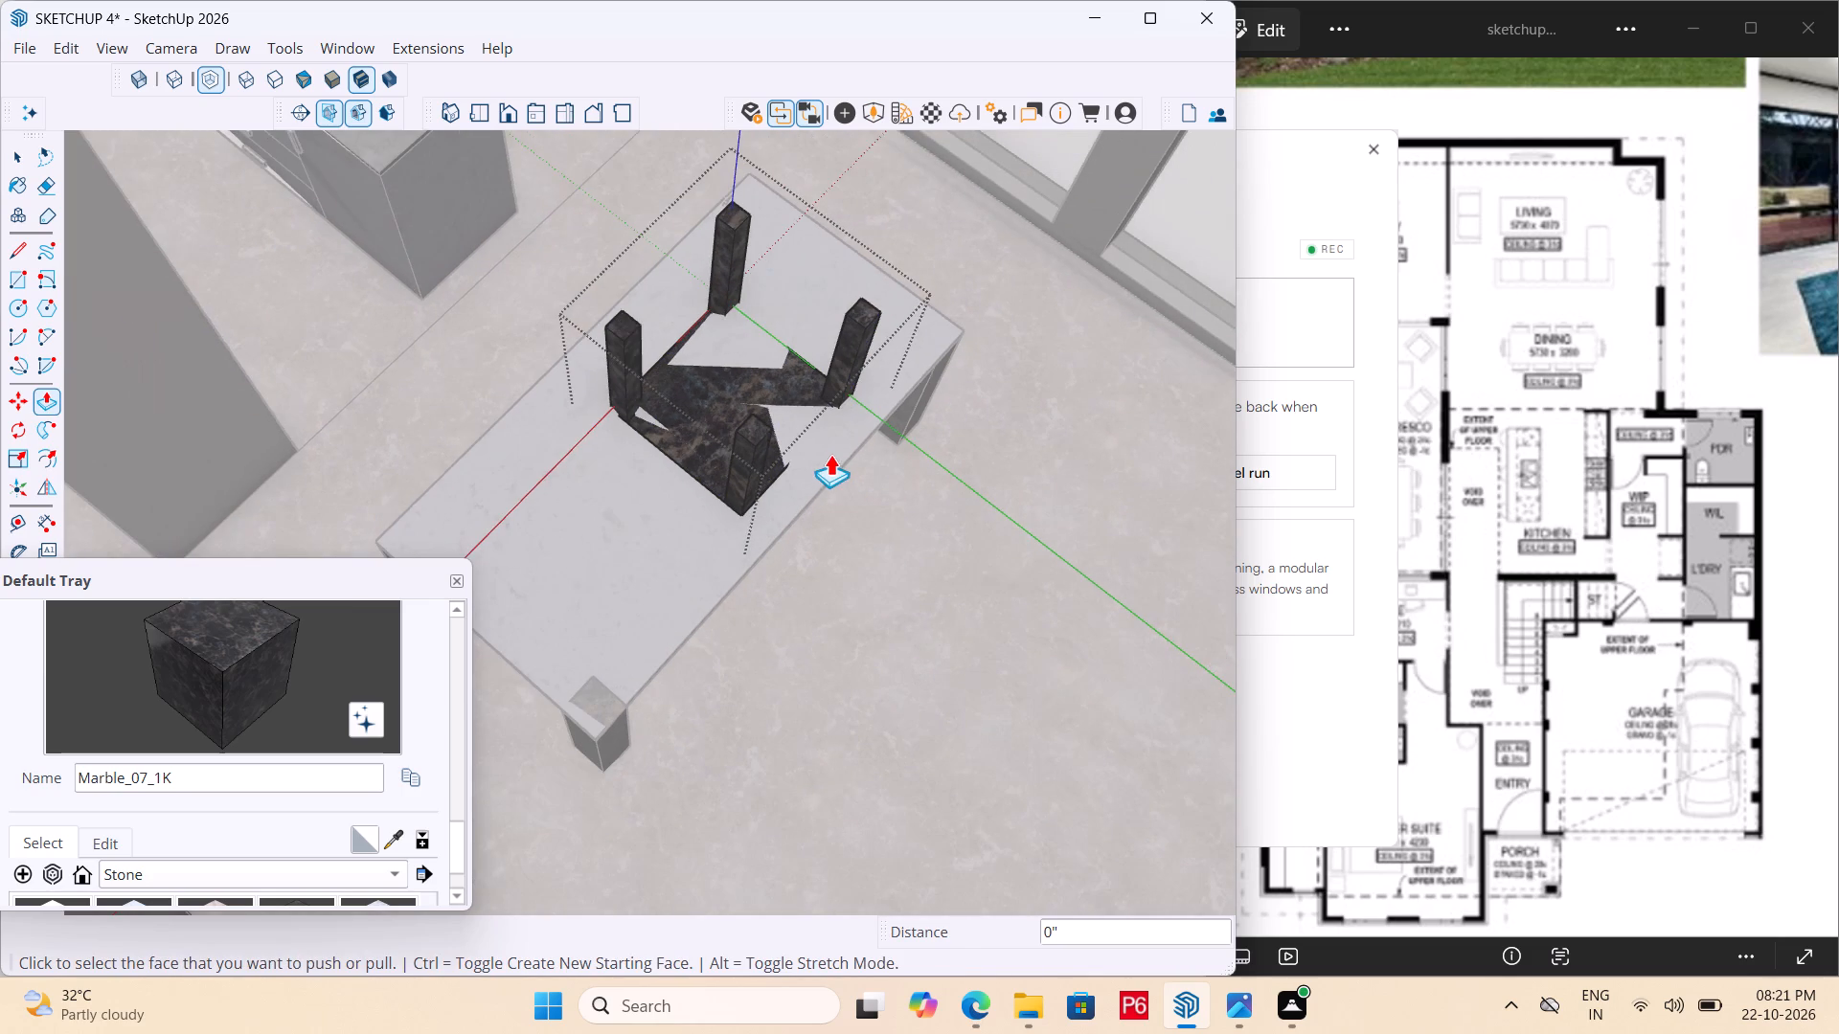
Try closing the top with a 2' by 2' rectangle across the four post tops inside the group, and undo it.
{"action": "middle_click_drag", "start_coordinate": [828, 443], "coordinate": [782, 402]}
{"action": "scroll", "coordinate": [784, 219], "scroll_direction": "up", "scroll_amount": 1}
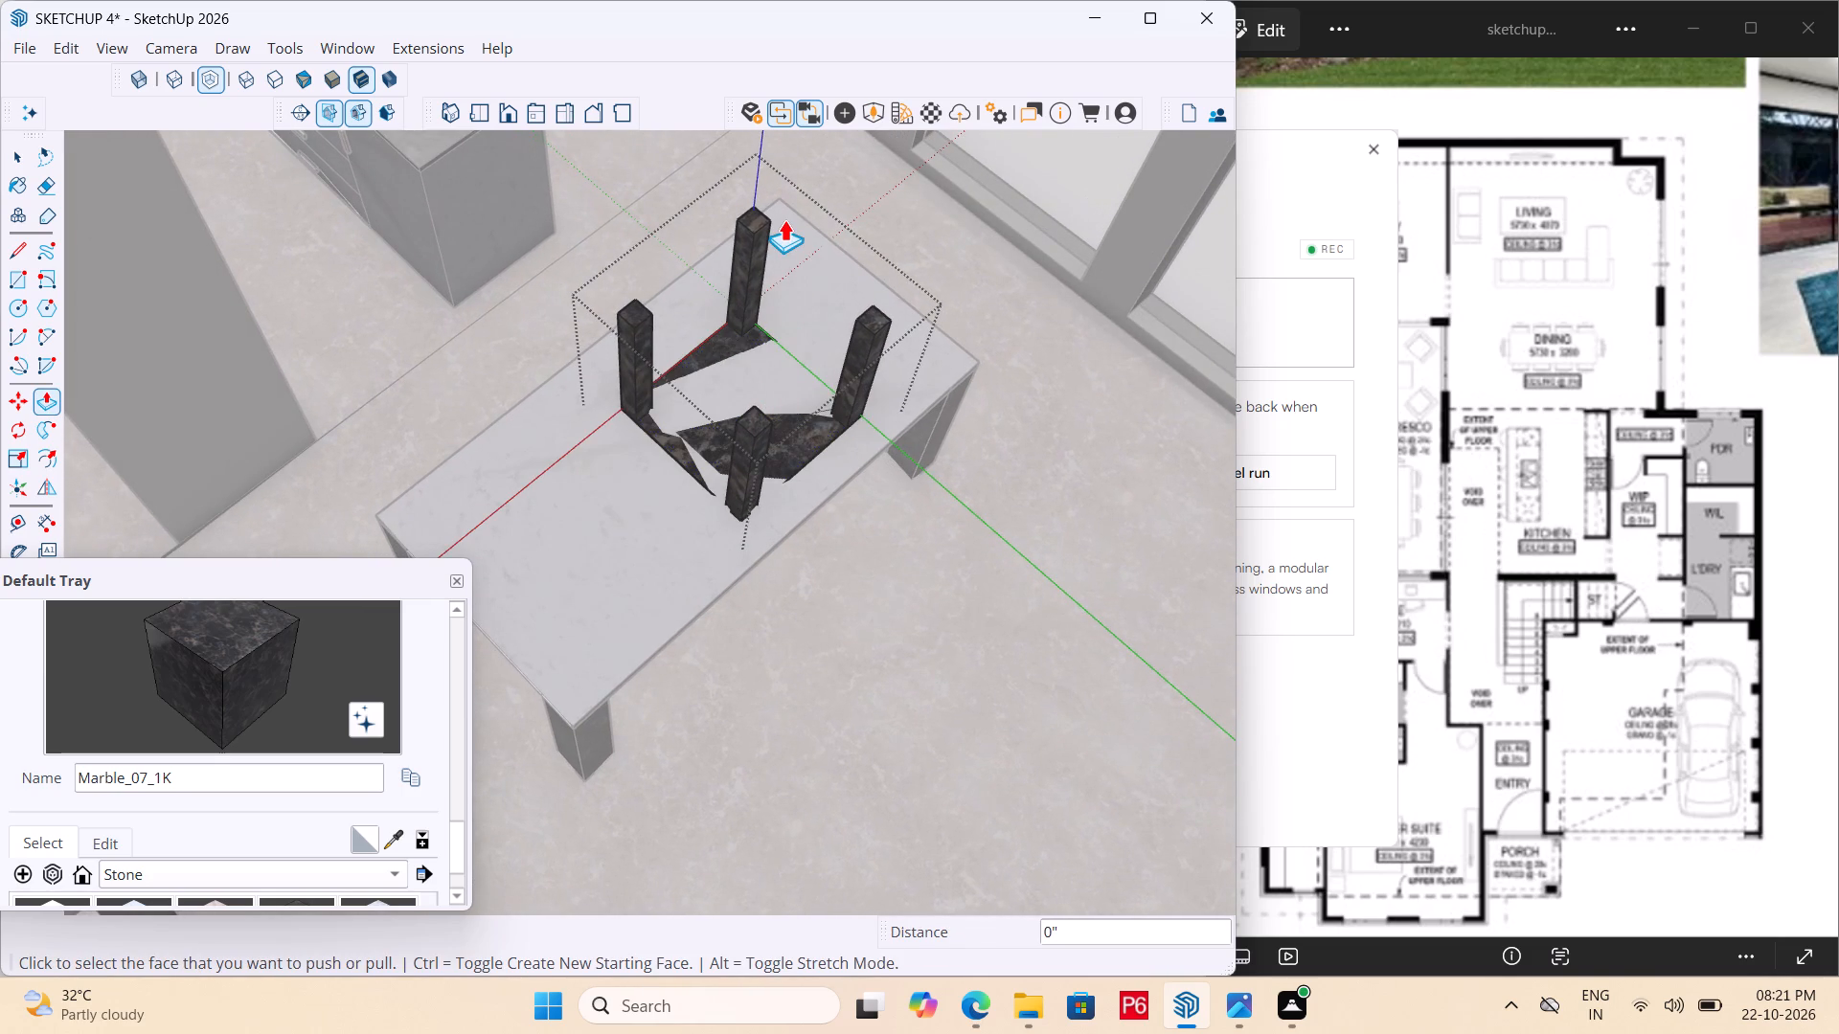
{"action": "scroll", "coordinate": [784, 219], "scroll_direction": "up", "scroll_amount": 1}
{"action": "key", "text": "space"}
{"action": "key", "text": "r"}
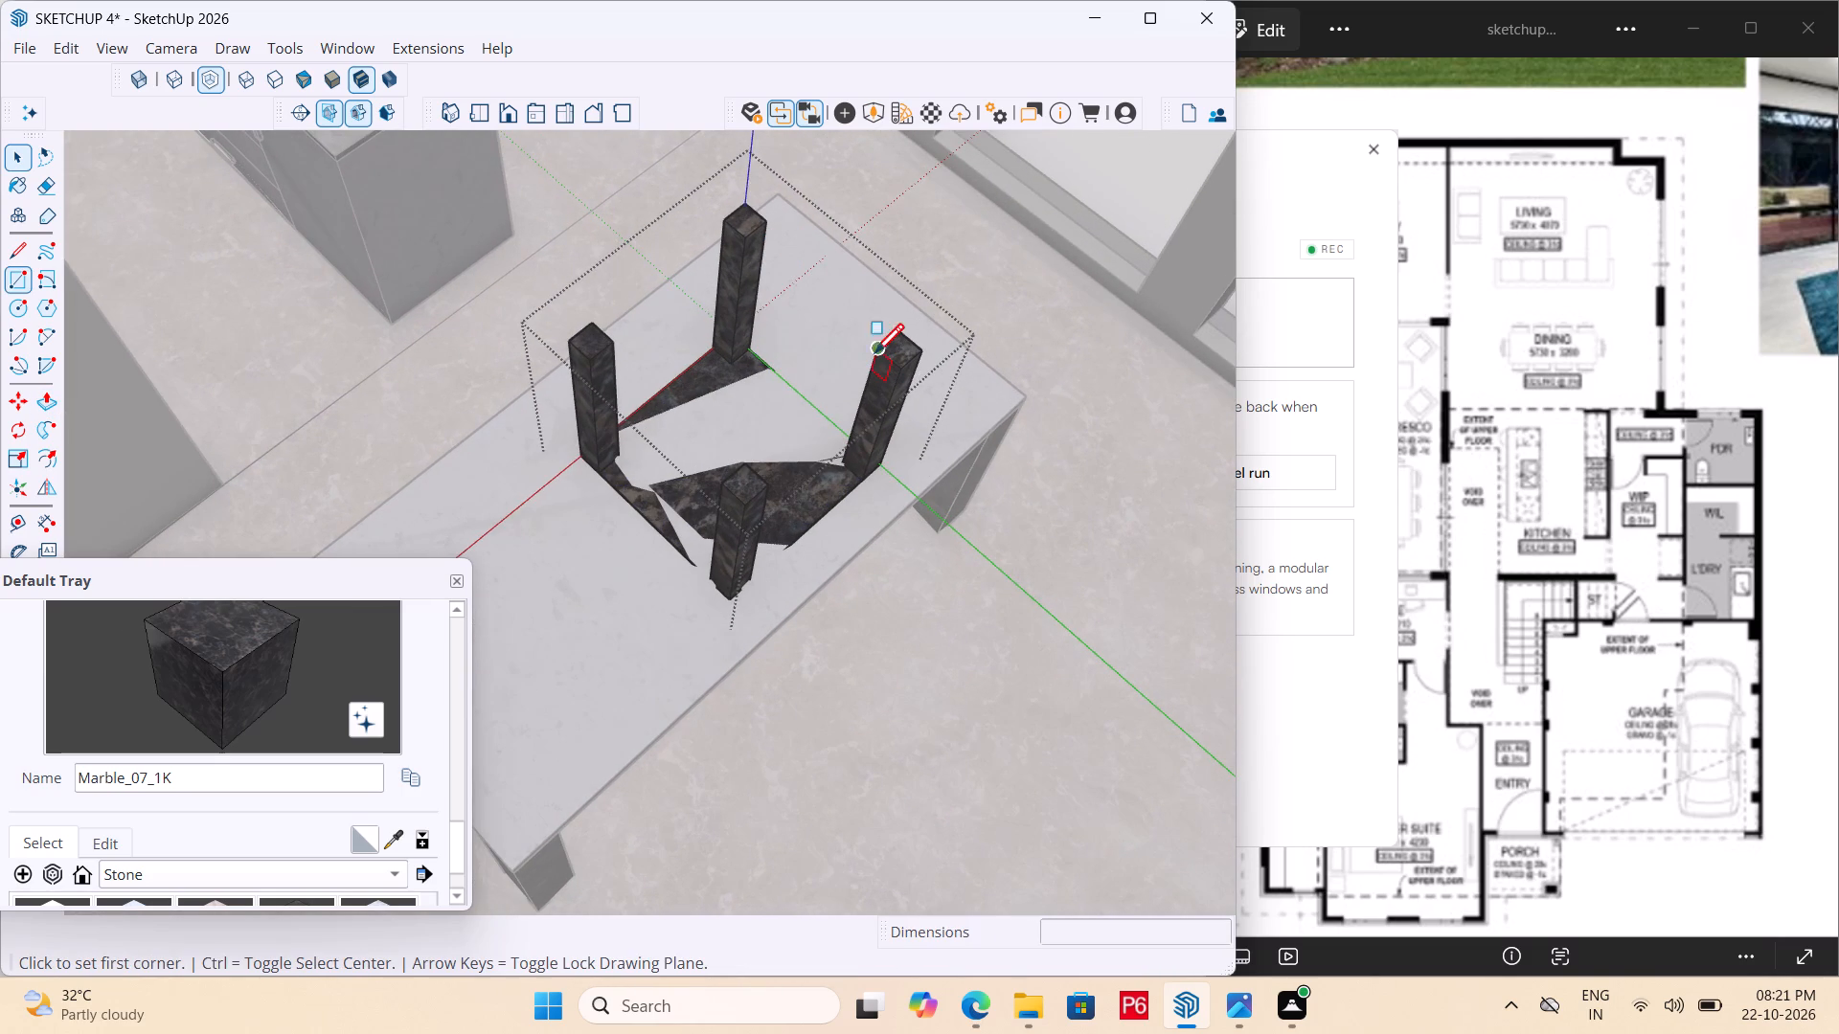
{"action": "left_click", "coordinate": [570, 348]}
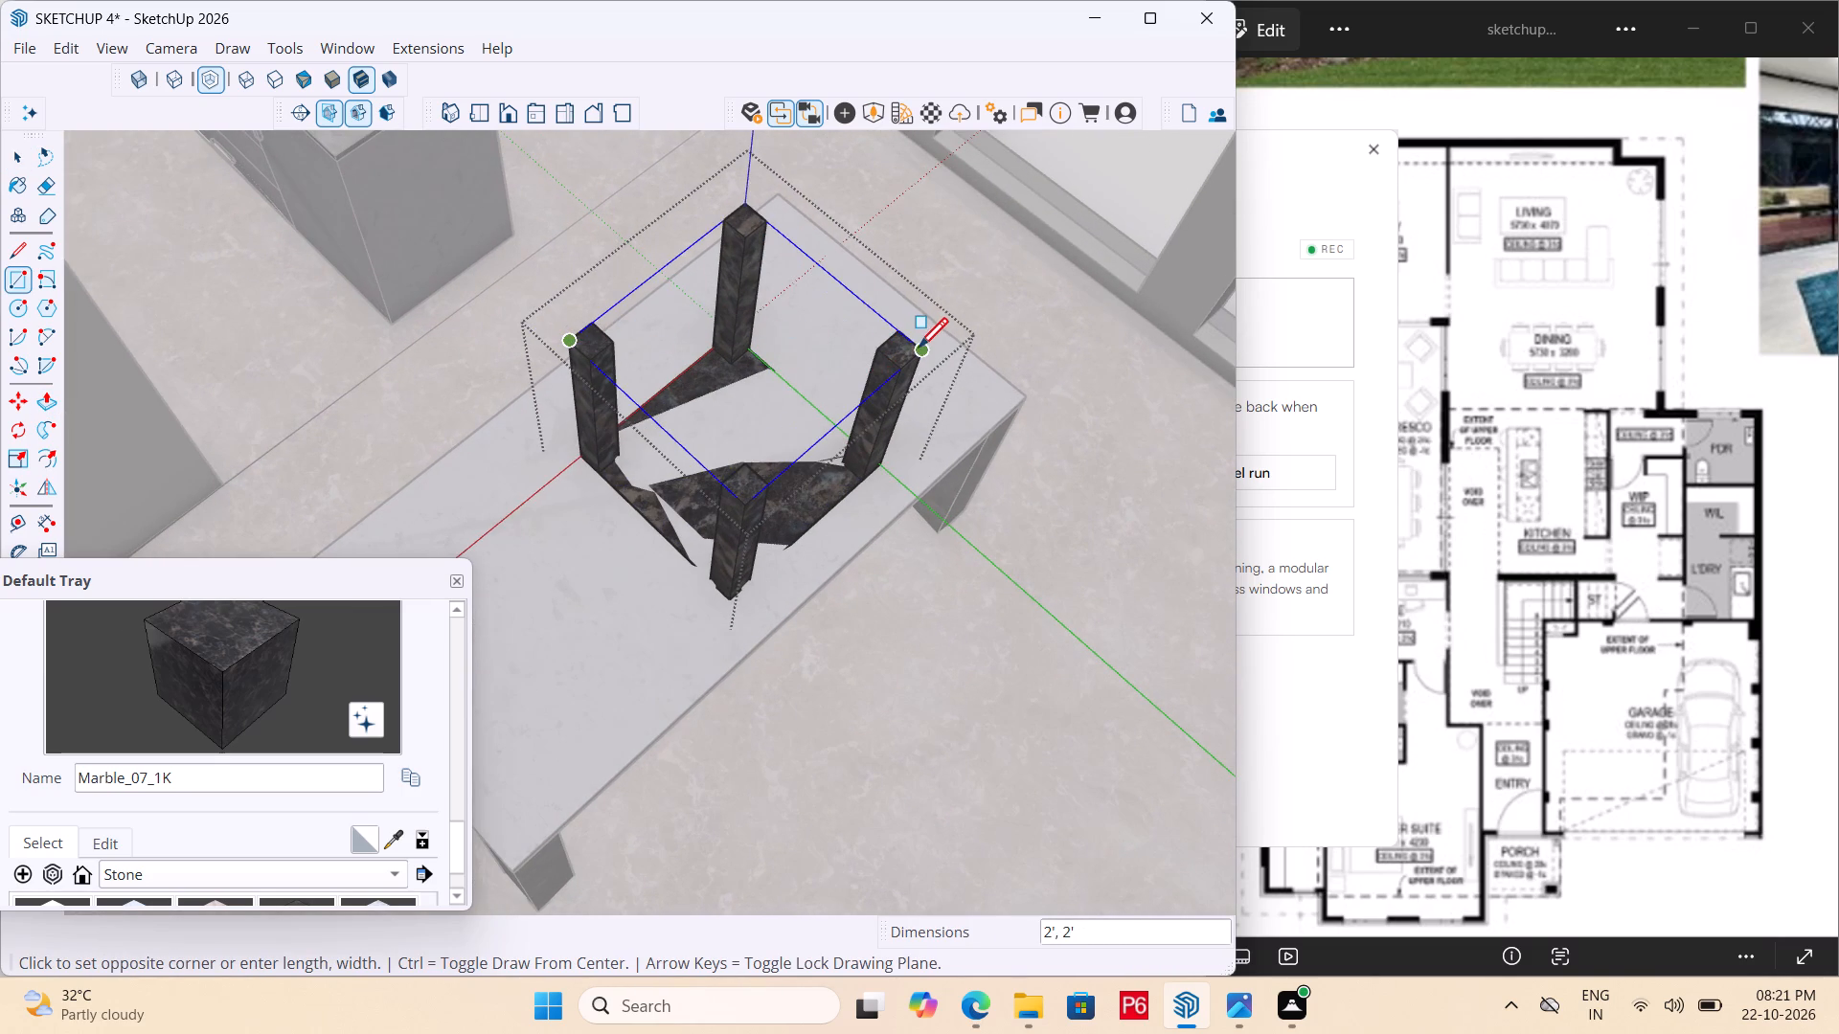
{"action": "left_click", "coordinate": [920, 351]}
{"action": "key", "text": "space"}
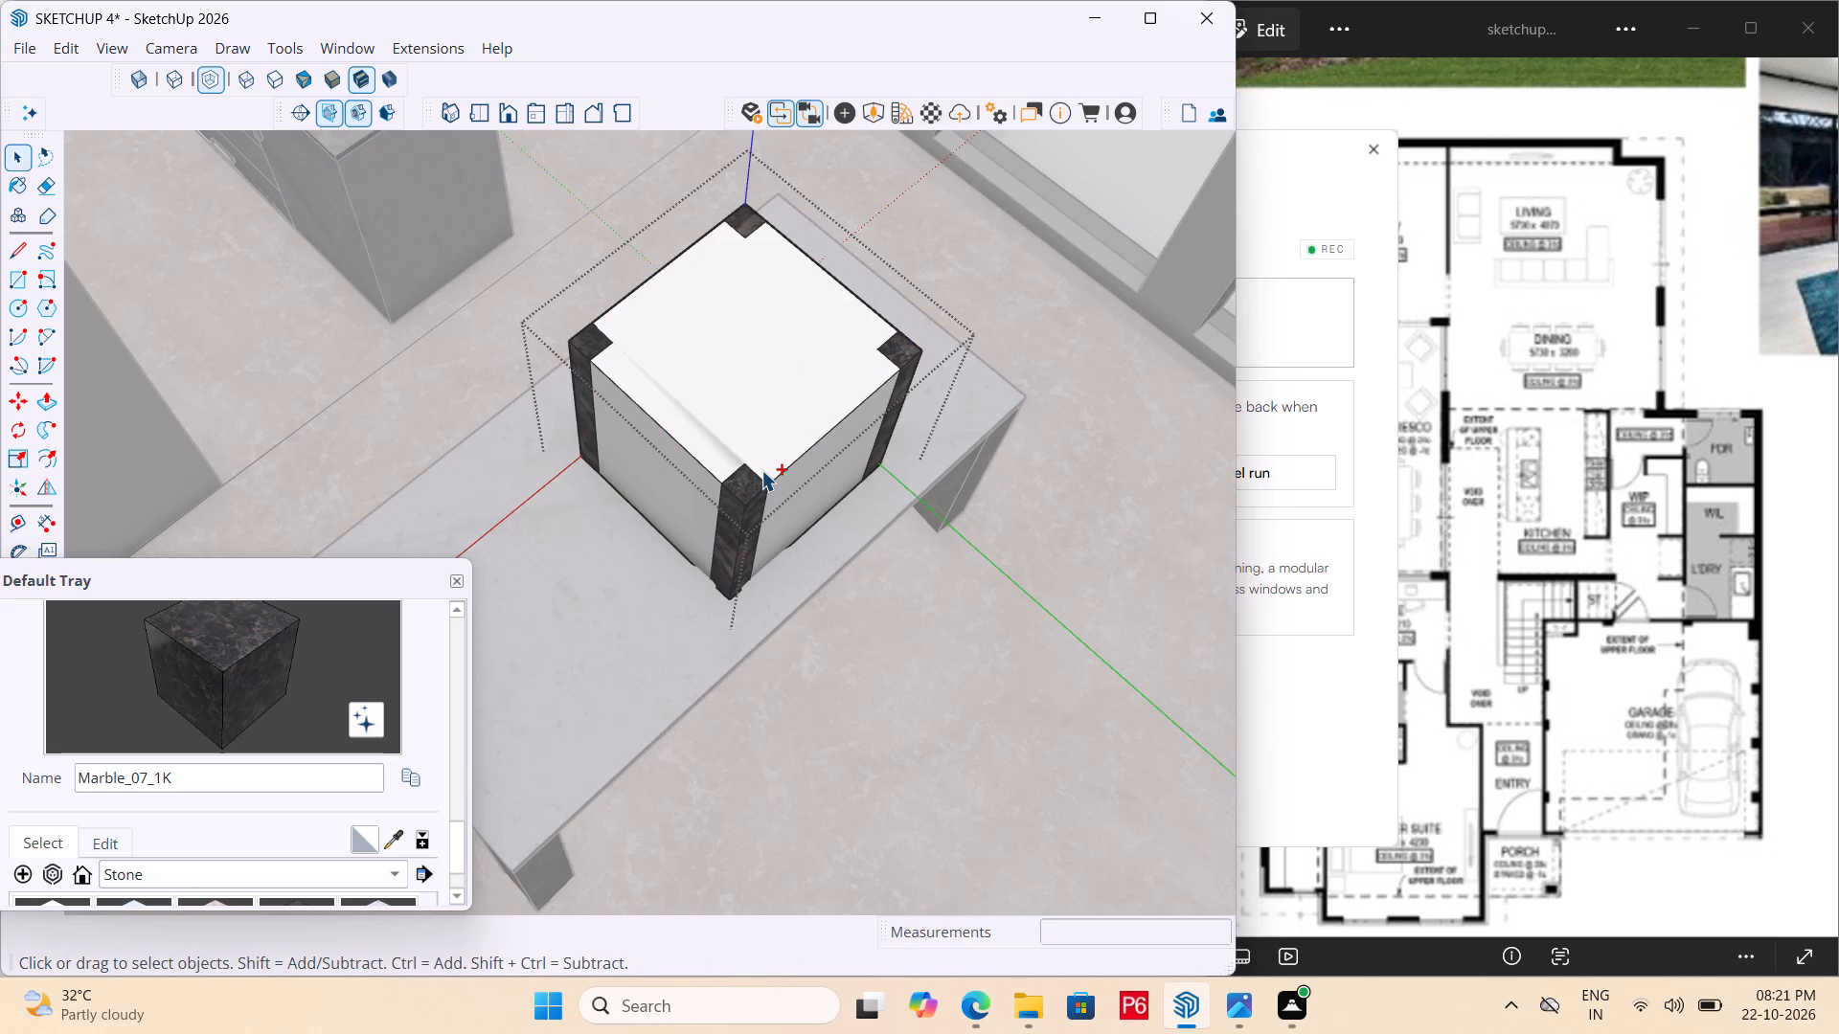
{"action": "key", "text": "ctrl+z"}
Erase the leftover base face between the four posts, keeping only the posts, and exit the group.
{"action": "key", "text": "e"}
{"action": "left_click_drag", "start_coordinate": [657, 420], "coordinate": [646, 400]}
{"action": "left_click_drag", "start_coordinate": [757, 390], "coordinate": [775, 382]}
{"action": "left_click_drag", "start_coordinate": [692, 489], "coordinate": [627, 526]}
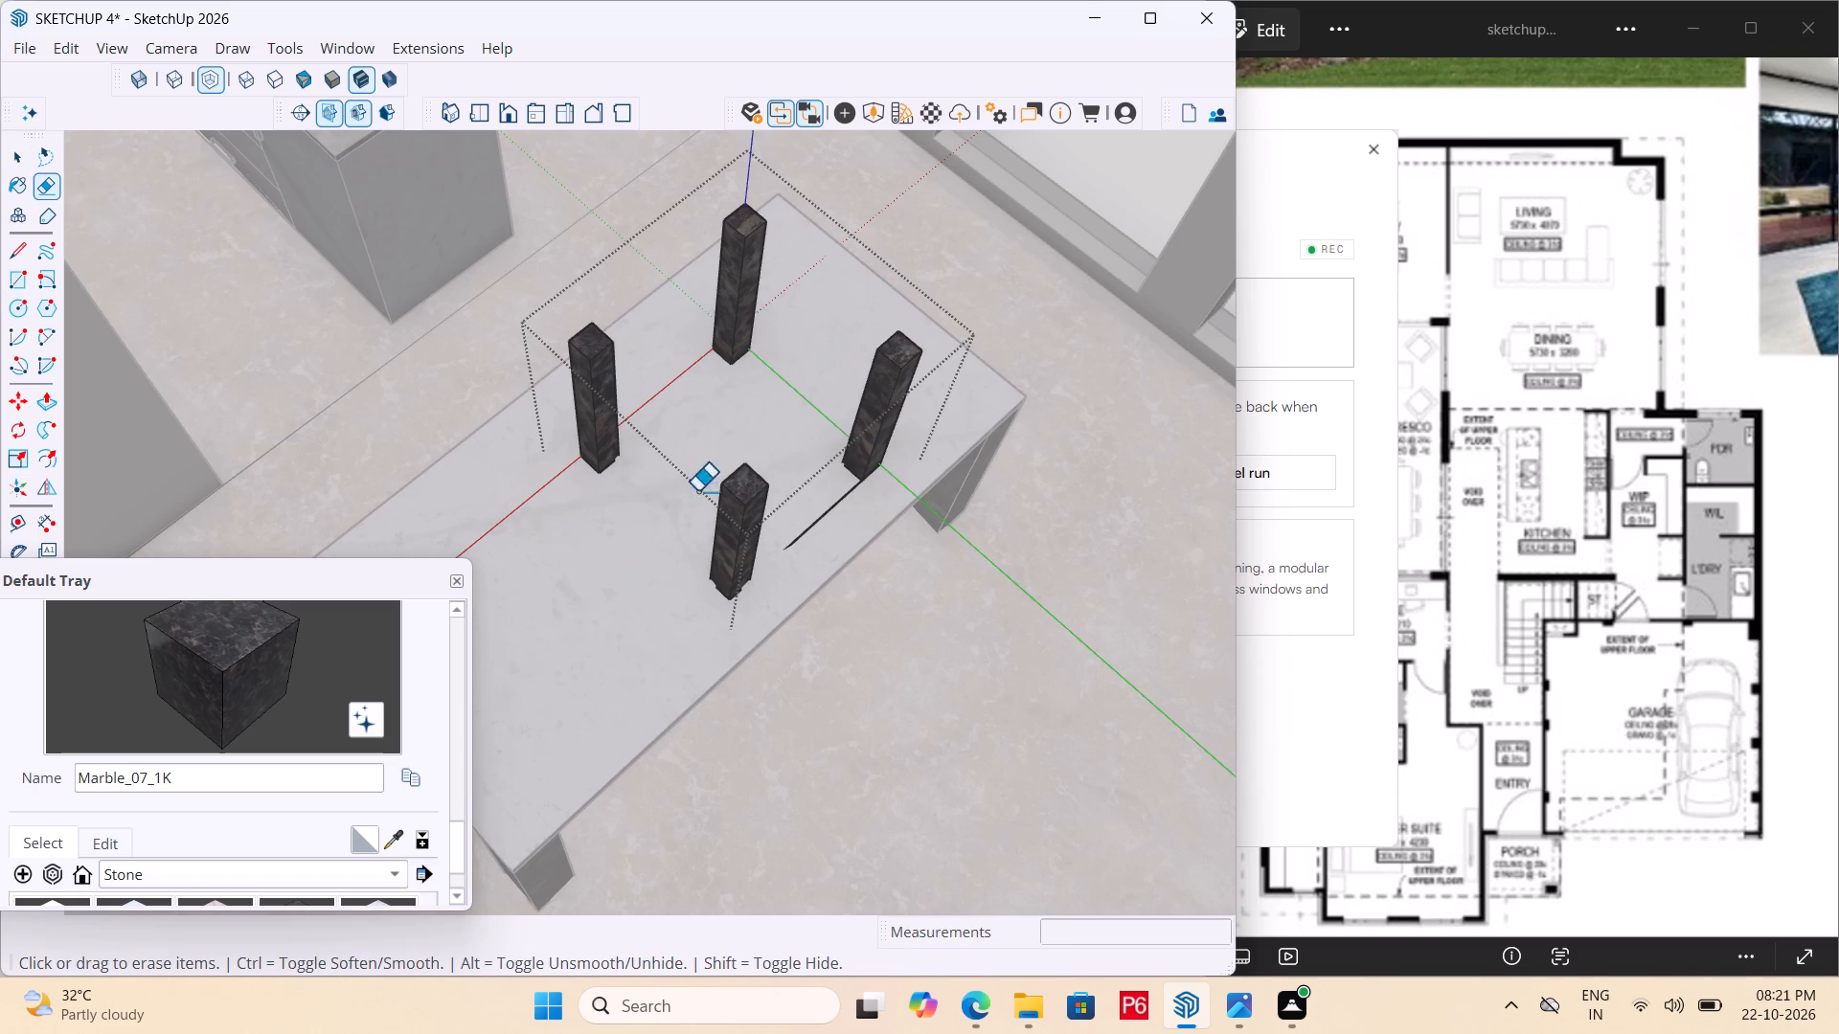
{"action": "left_click_drag", "start_coordinate": [793, 487], "coordinate": [822, 533]}
{"action": "key", "text": "r"}
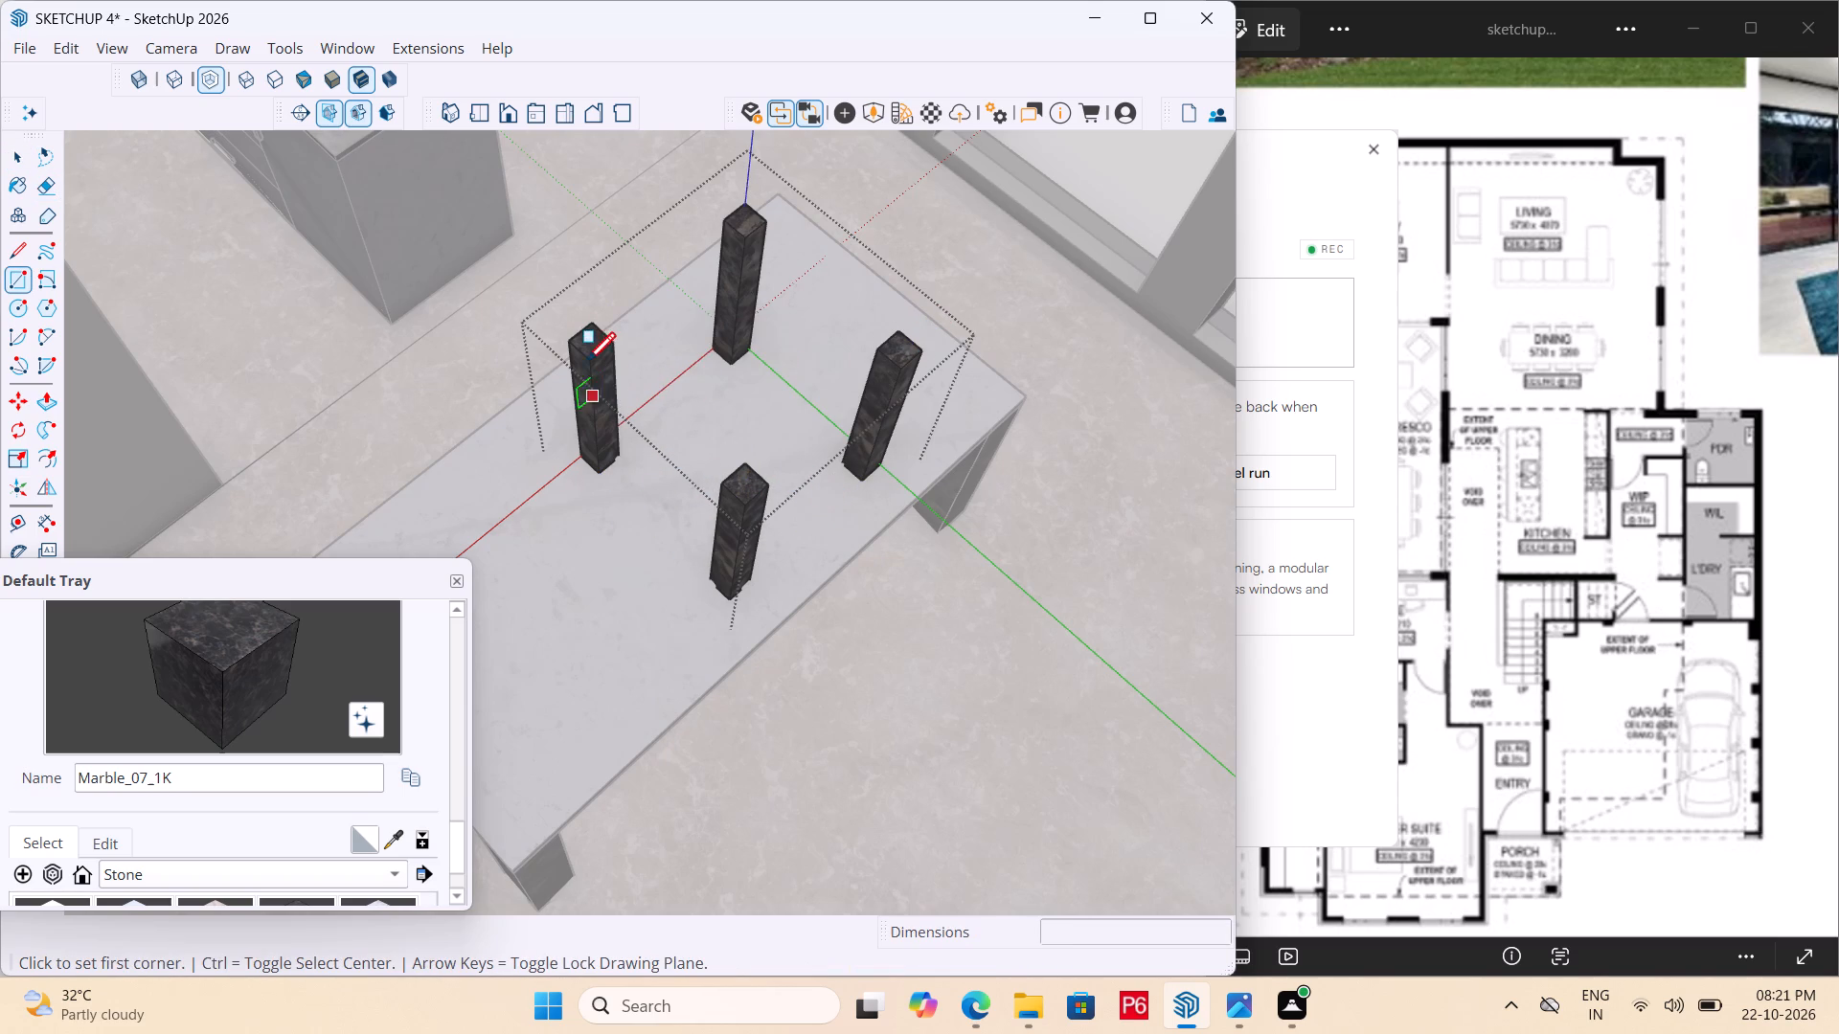
{"action": "key", "text": "space"}
{"action": "left_click", "coordinate": [897, 219]}
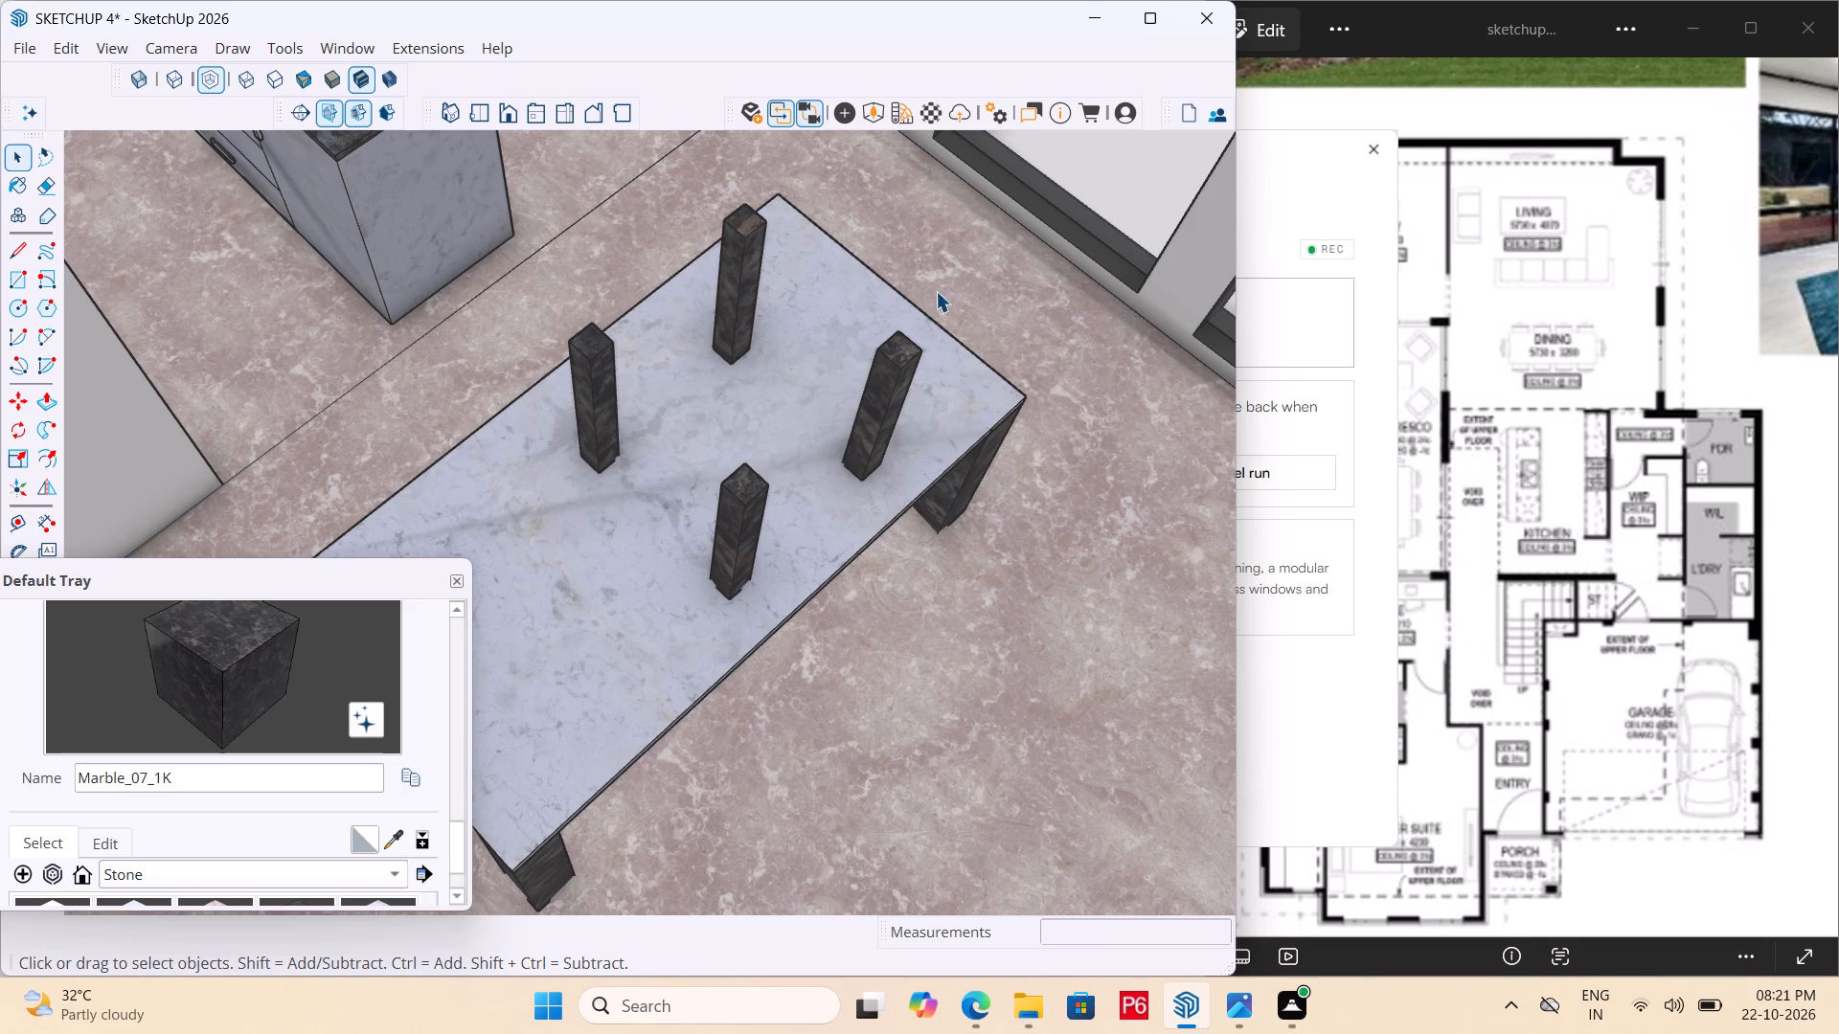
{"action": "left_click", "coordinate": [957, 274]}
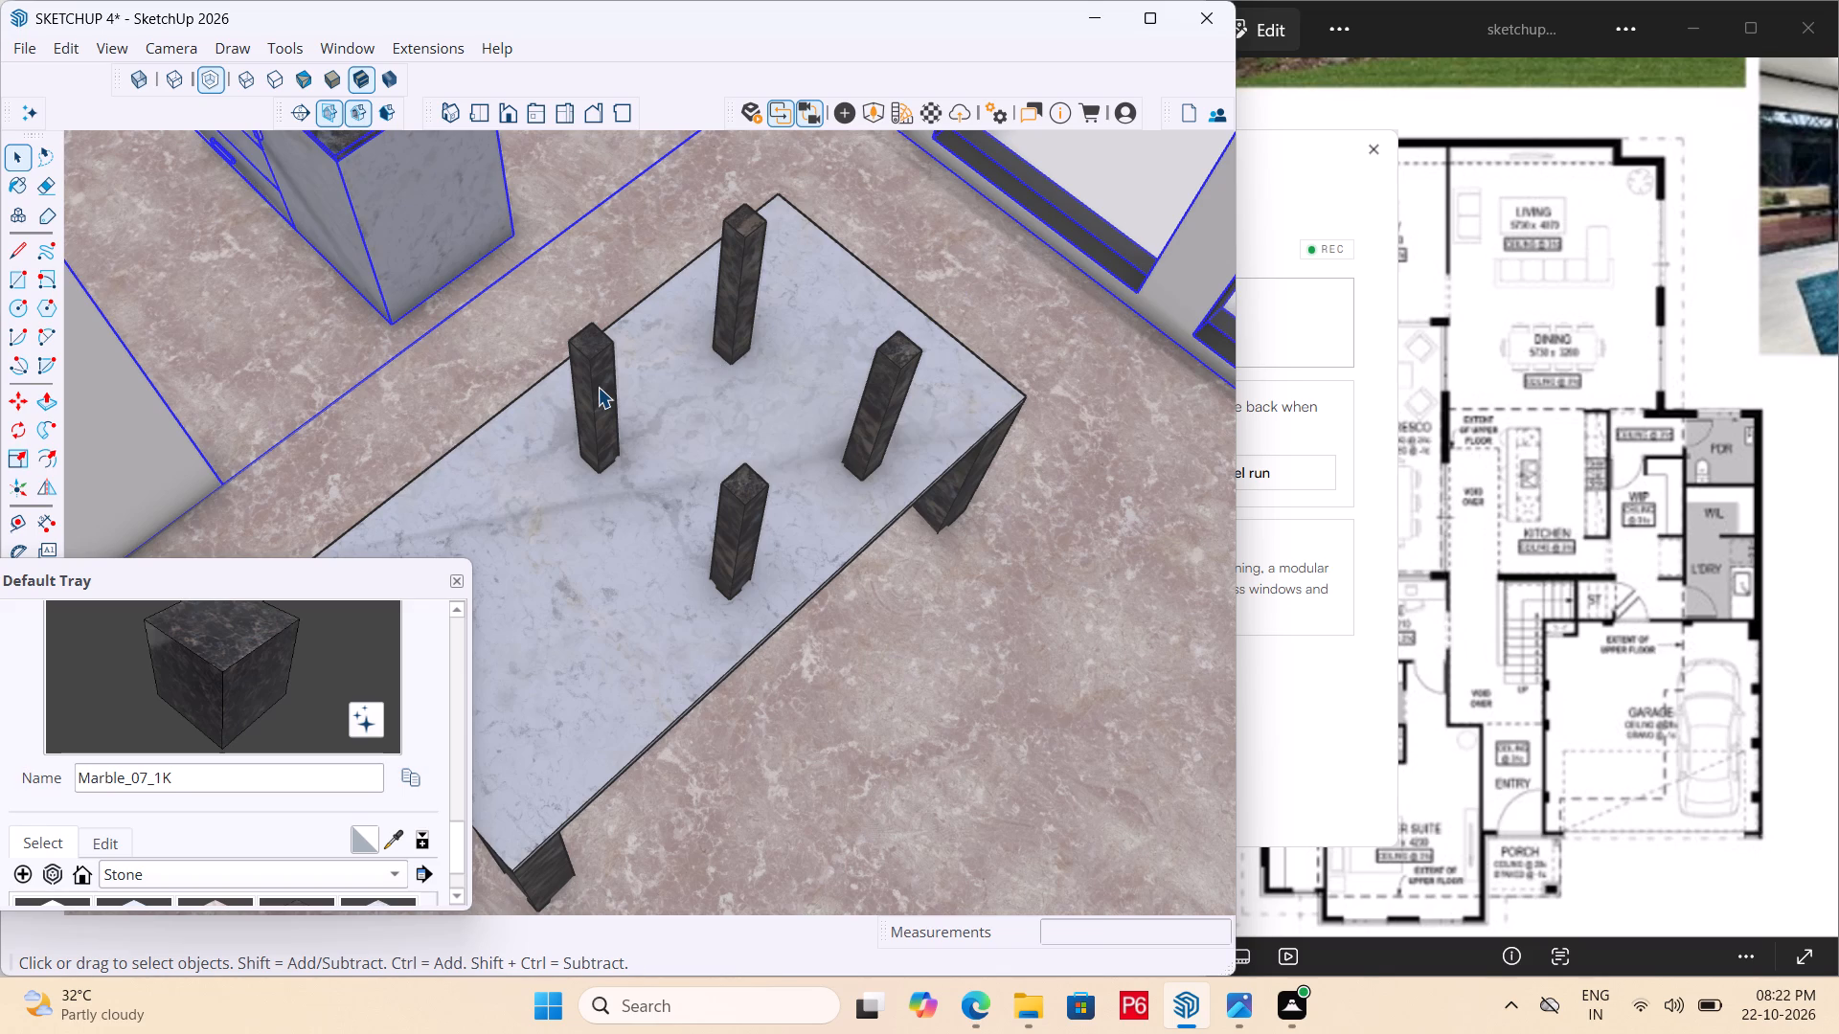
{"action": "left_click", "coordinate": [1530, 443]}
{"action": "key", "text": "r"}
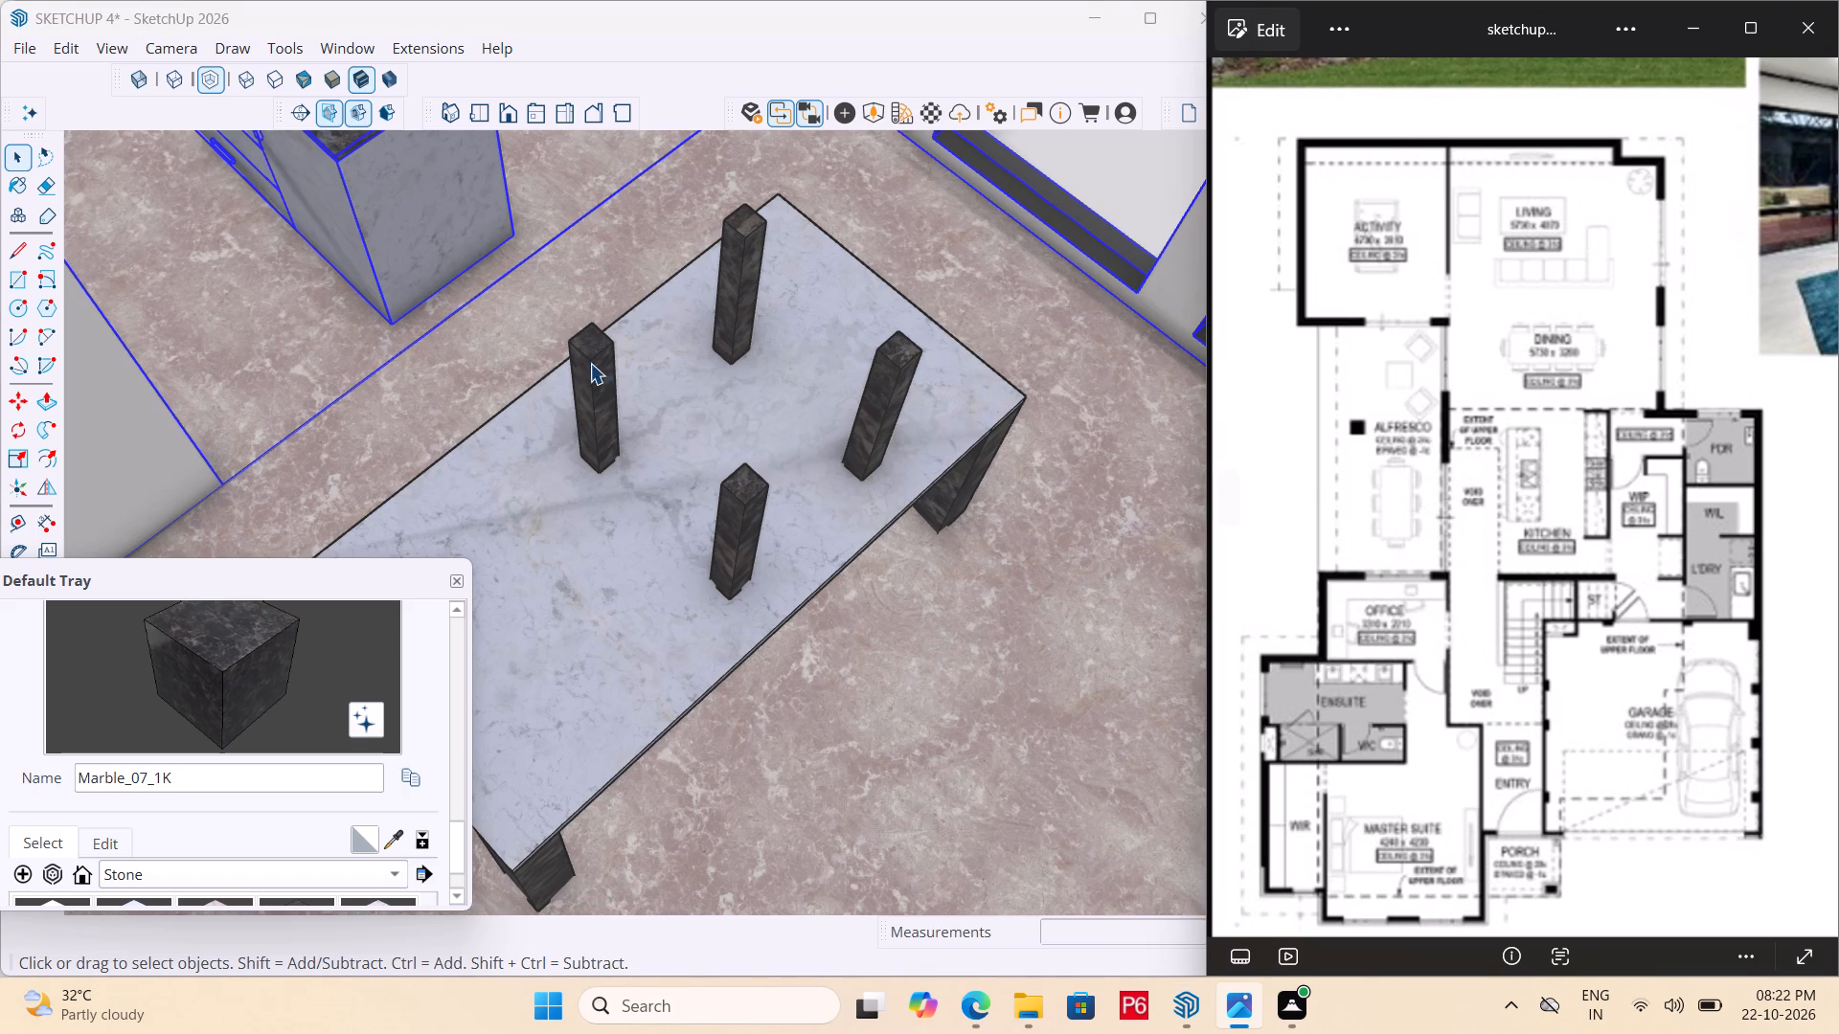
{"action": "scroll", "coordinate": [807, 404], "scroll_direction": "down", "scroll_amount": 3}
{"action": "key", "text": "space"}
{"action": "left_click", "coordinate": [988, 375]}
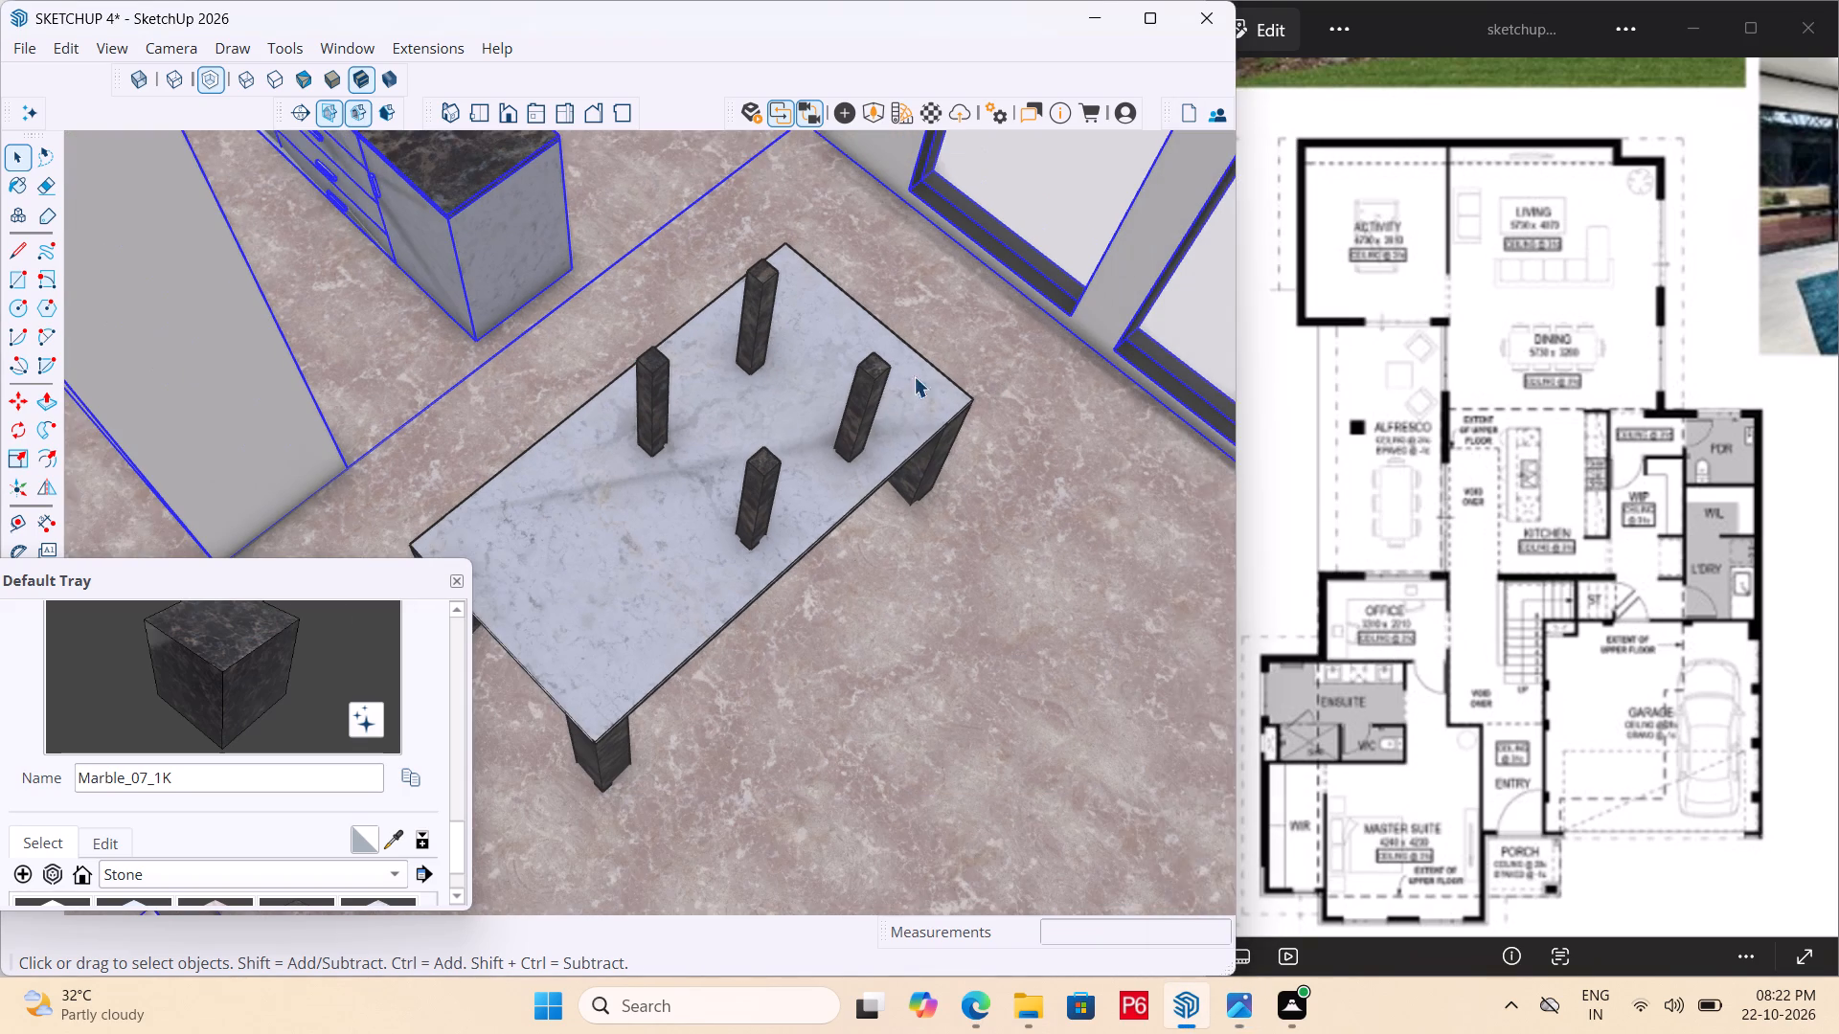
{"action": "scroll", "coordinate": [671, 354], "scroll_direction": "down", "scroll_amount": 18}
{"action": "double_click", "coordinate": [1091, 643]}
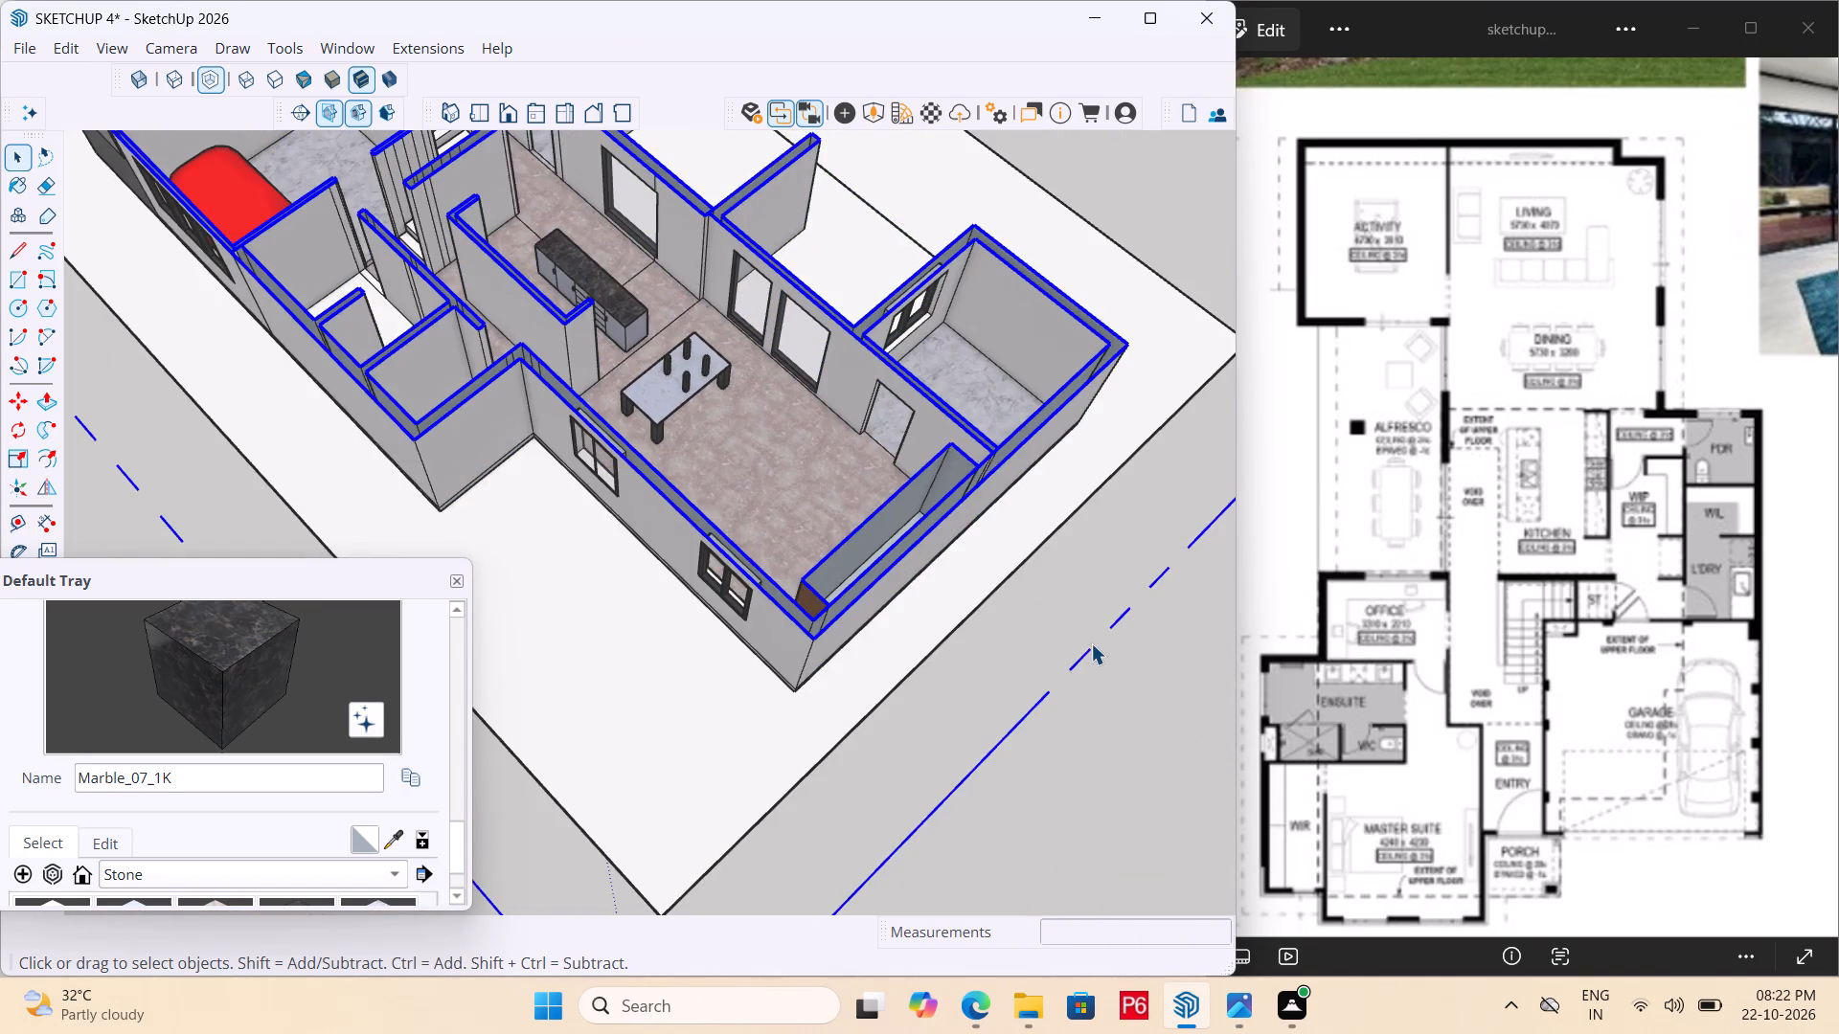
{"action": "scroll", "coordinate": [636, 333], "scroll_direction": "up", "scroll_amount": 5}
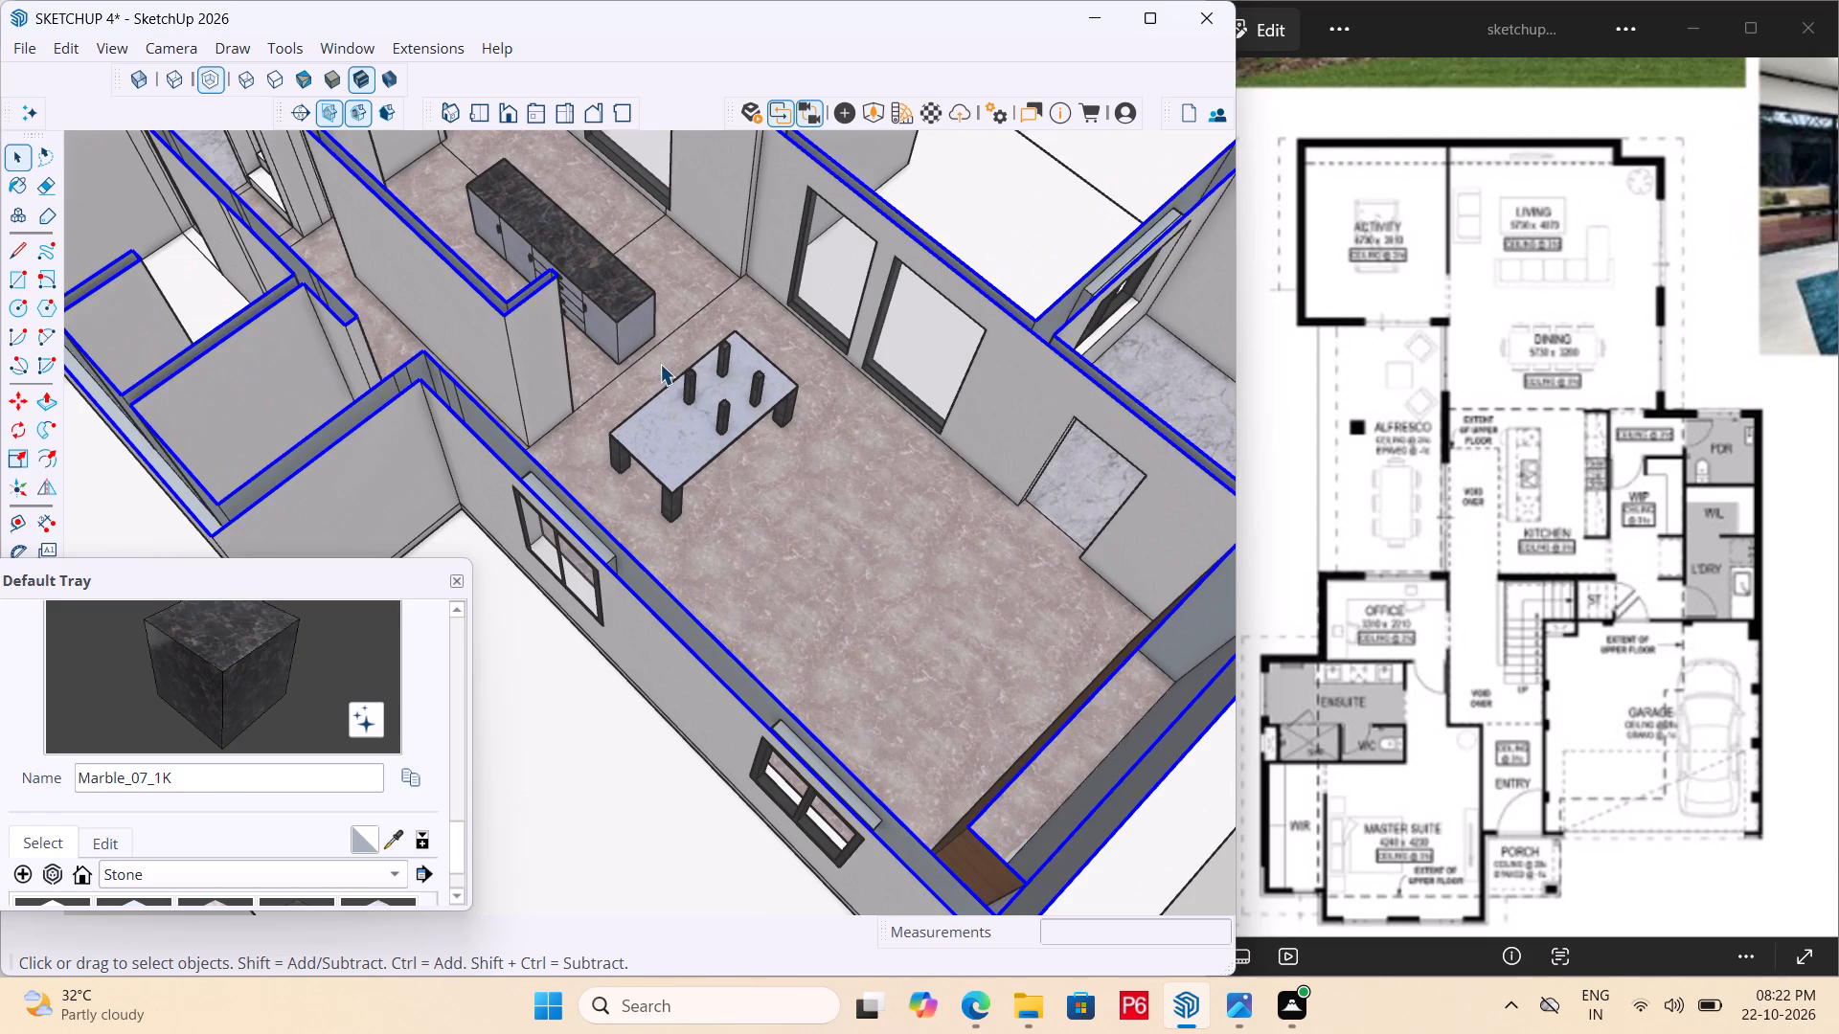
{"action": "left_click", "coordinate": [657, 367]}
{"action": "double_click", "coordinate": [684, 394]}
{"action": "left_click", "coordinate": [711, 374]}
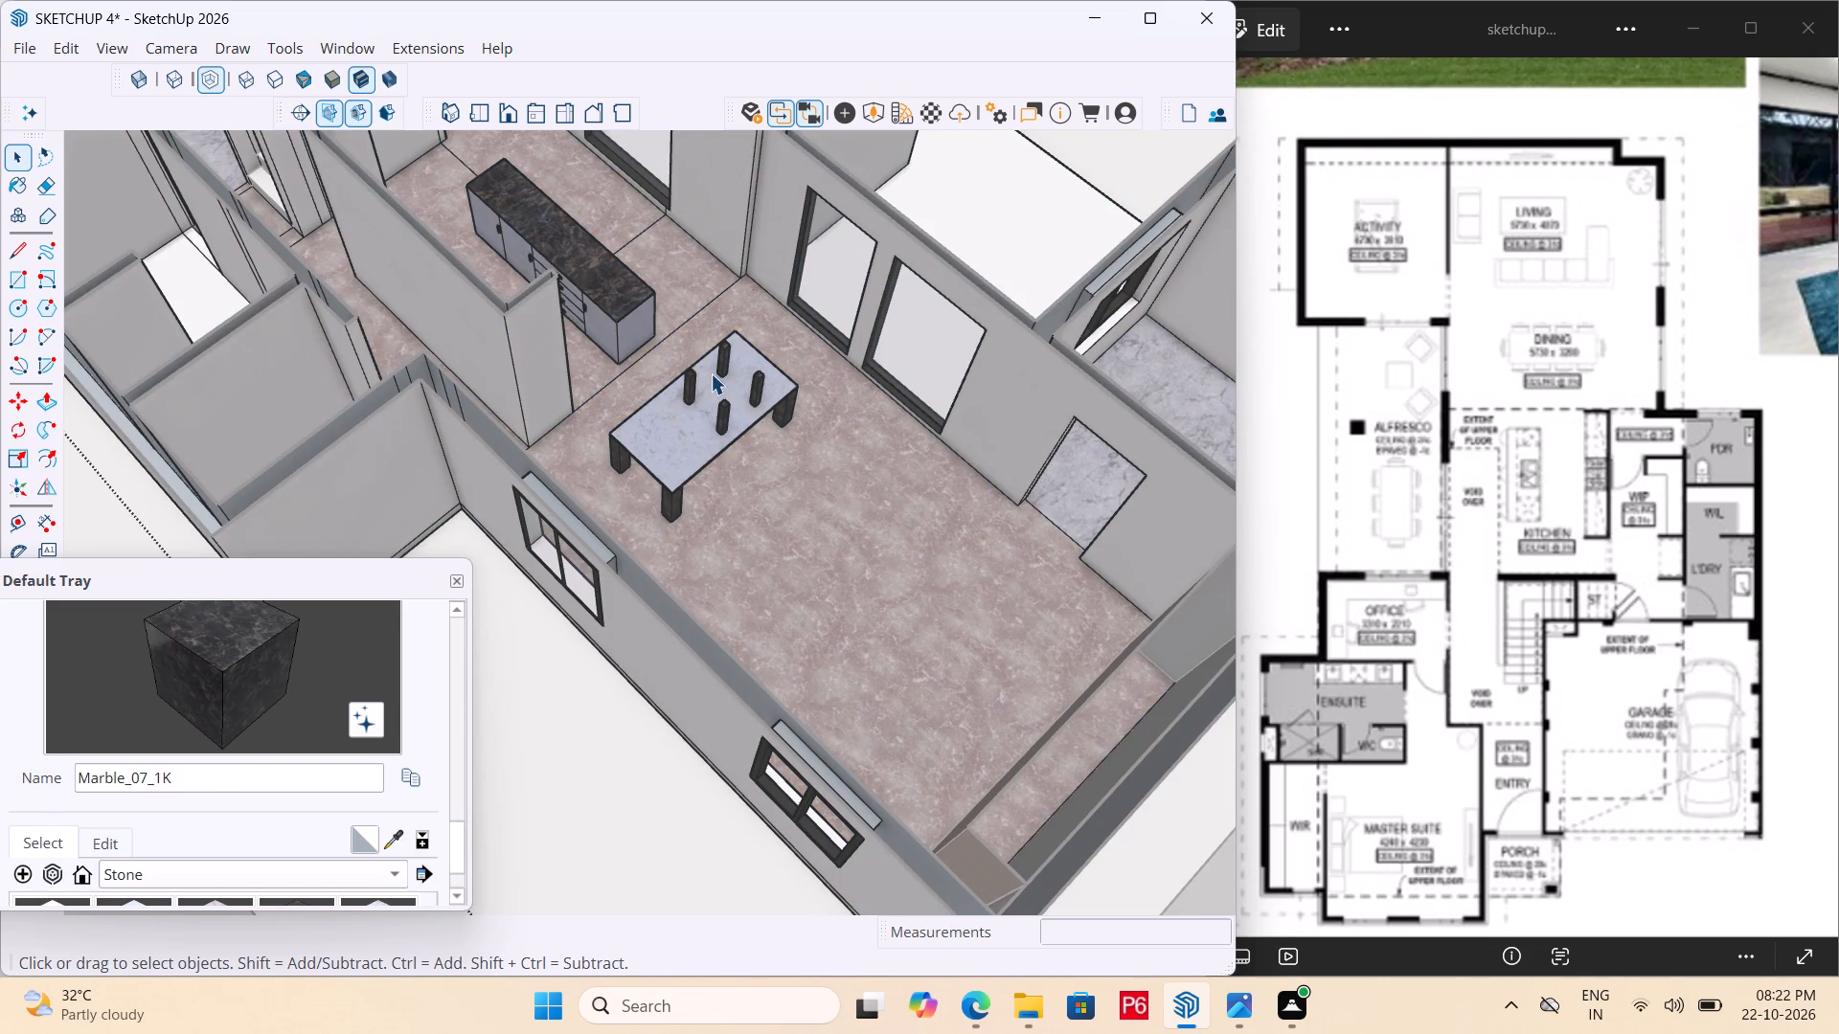
Draw a square top spanning the outer corners of the four post tops and make it a separate group.
{"action": "scroll", "coordinate": [714, 357], "scroll_direction": "up", "scroll_amount": 9}
{"action": "left_click", "coordinate": [666, 397]}
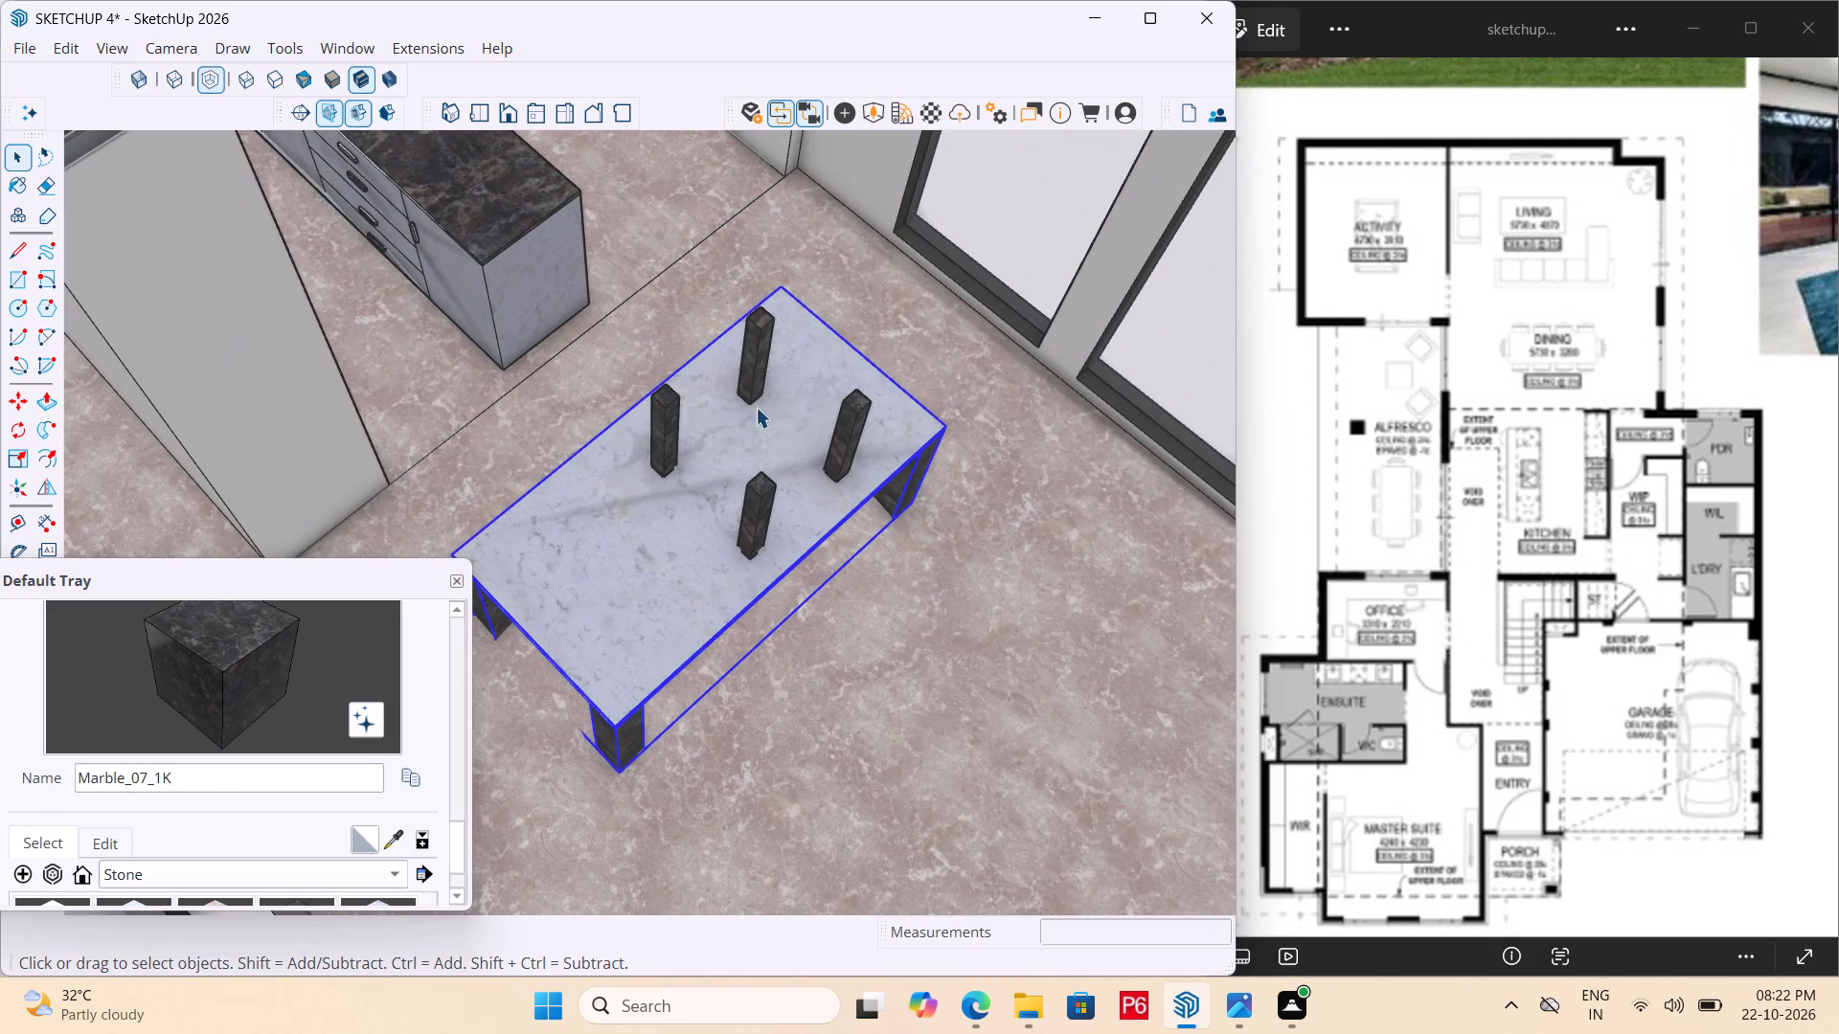
{"action": "key", "text": "r"}
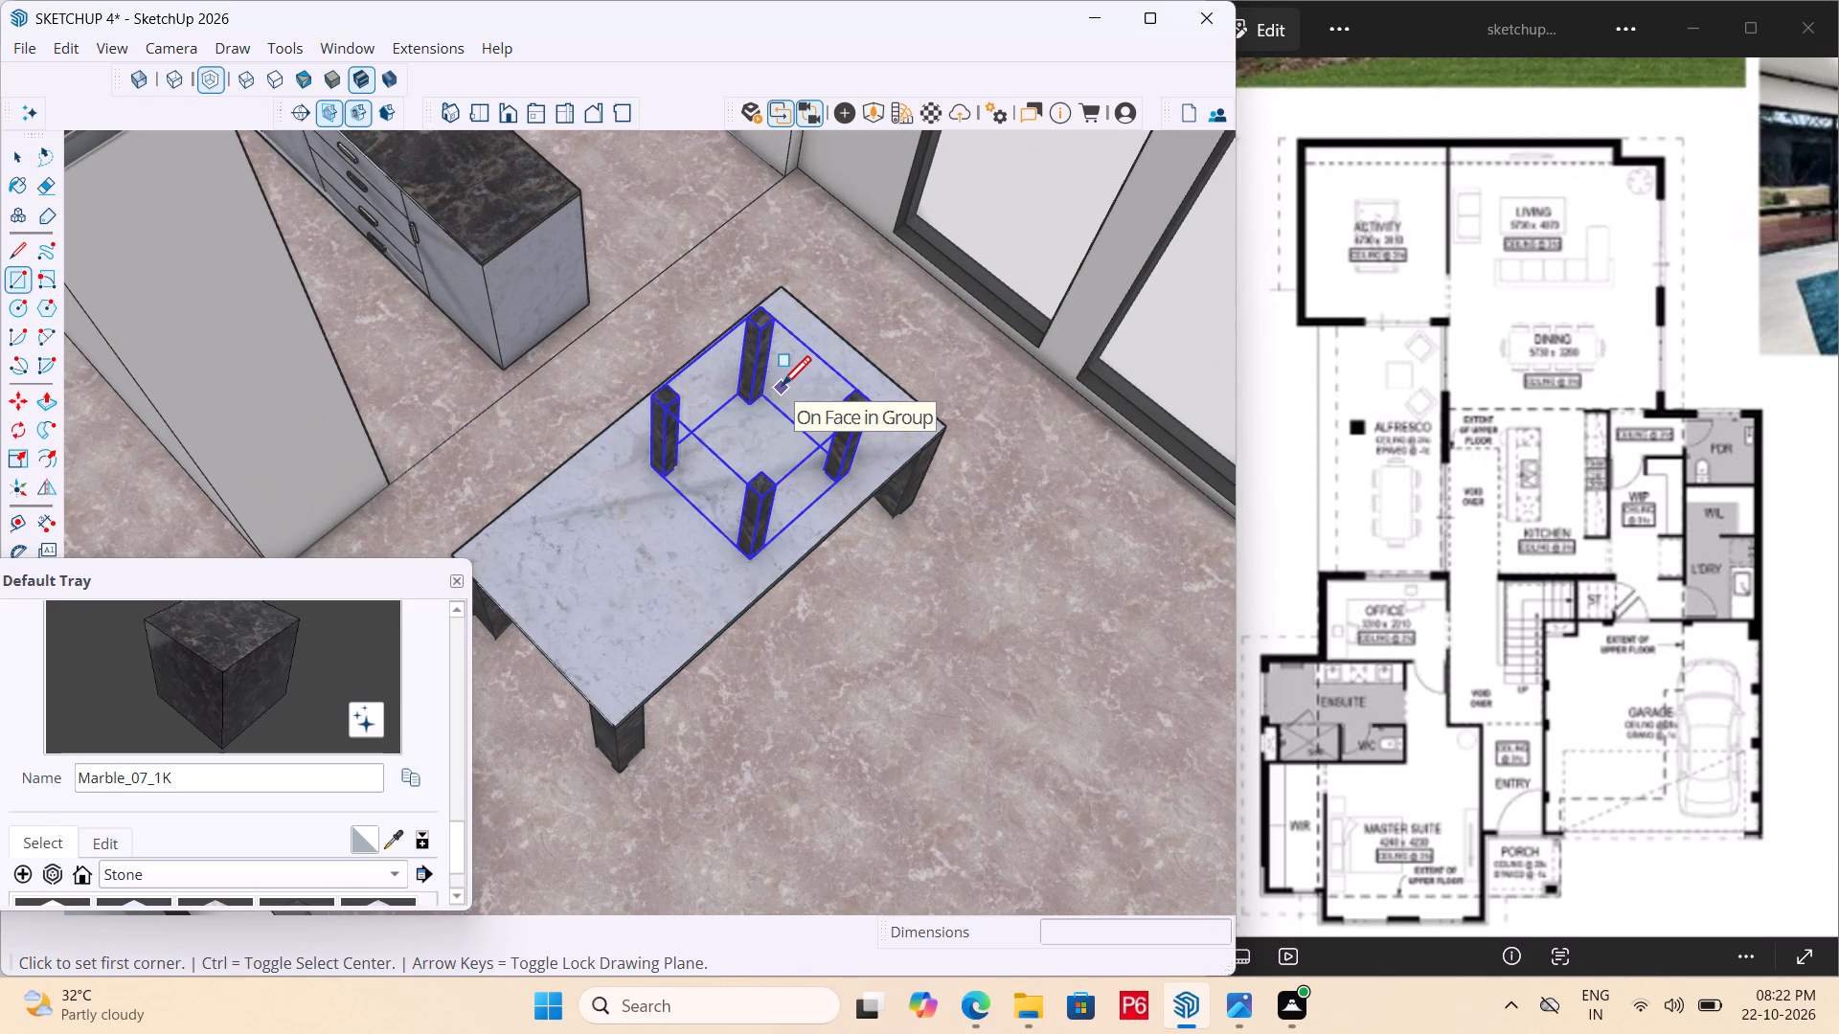
{"action": "left_click", "coordinate": [647, 393]}
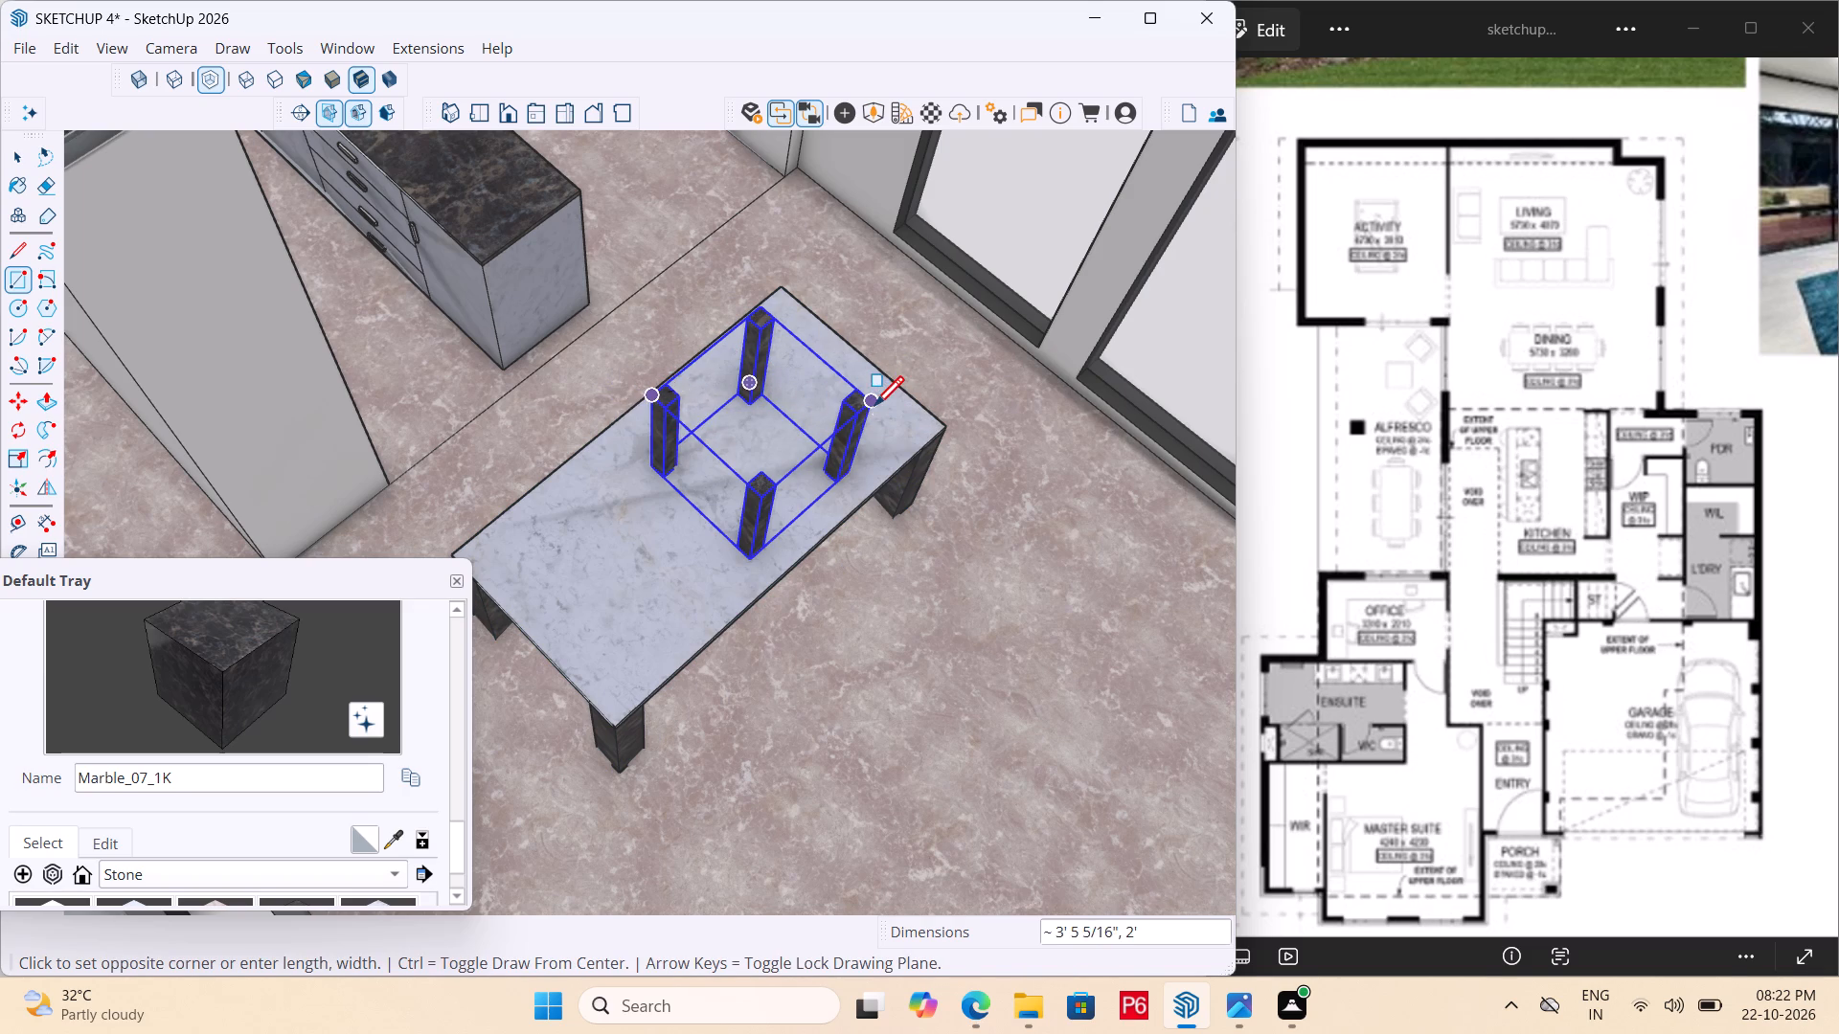
{"action": "left_click", "coordinate": [874, 409]}
{"action": "key", "text": "space"}
{"action": "left_click", "coordinate": [774, 396]}
{"action": "double_click", "coordinate": [774, 396]}
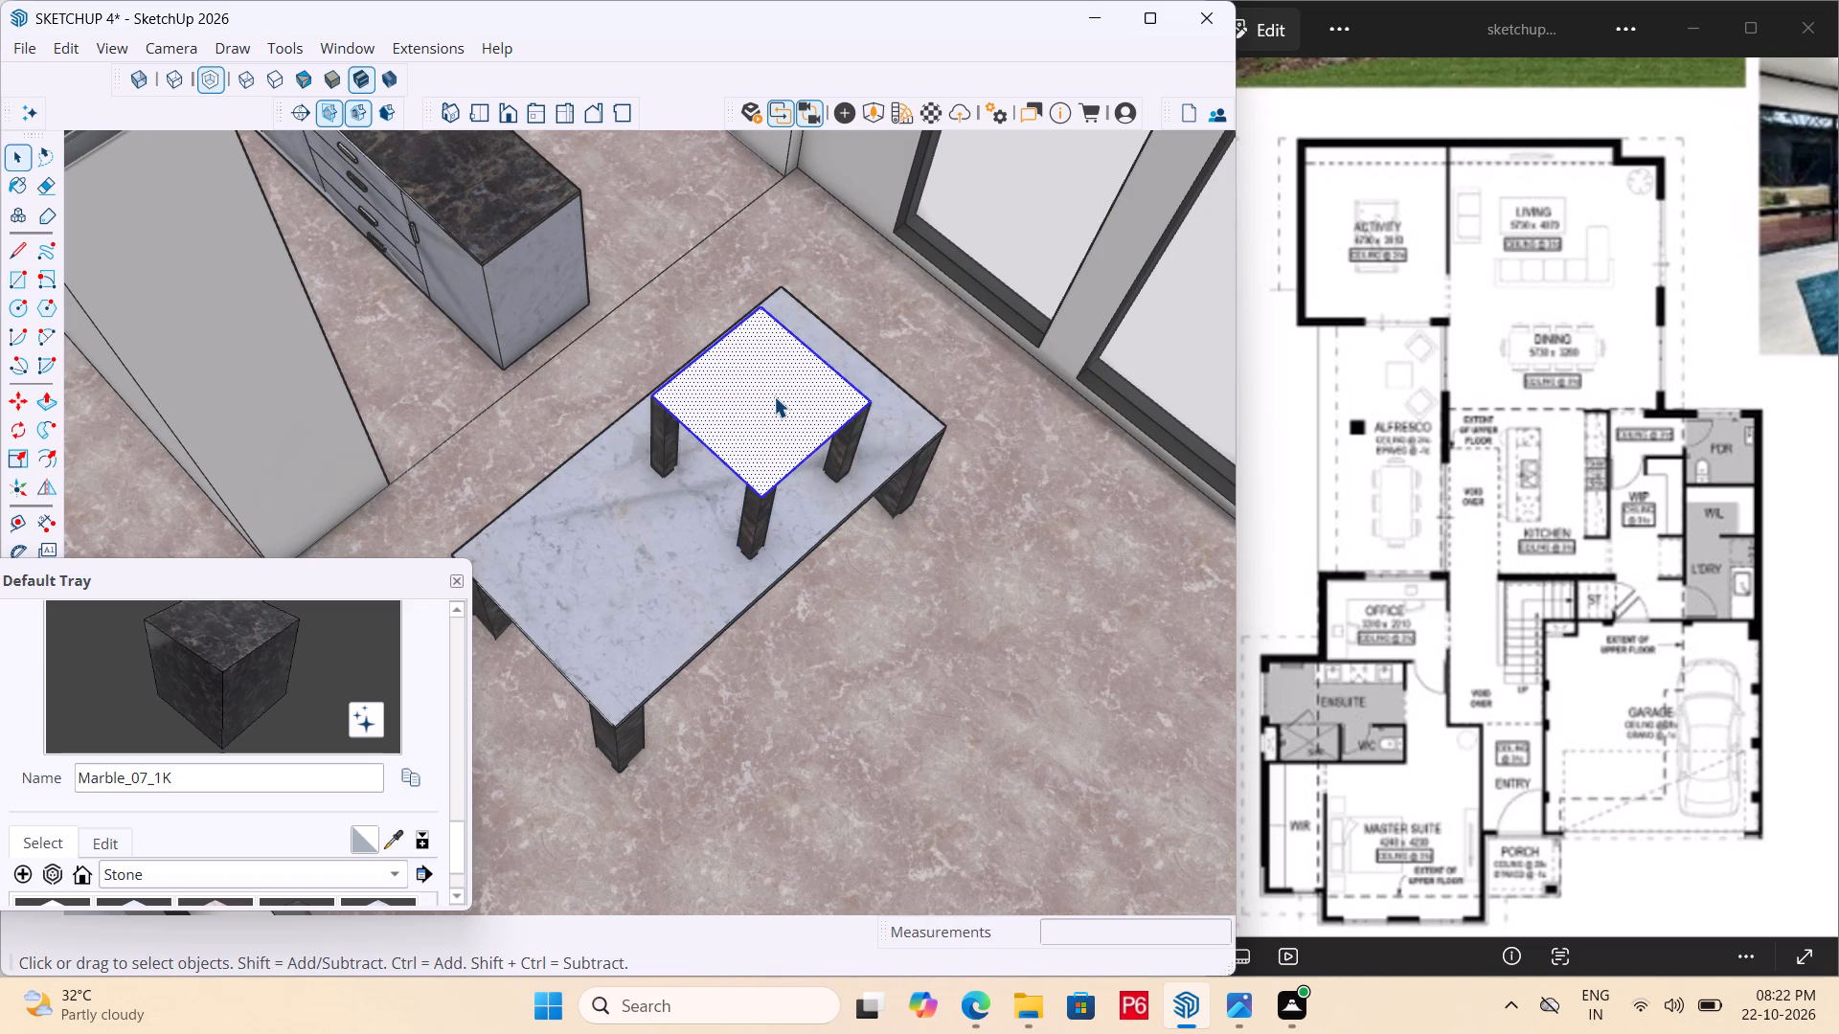
{"action": "right_click", "coordinate": [774, 396]}
{"action": "left_click", "coordinate": [852, 625]}
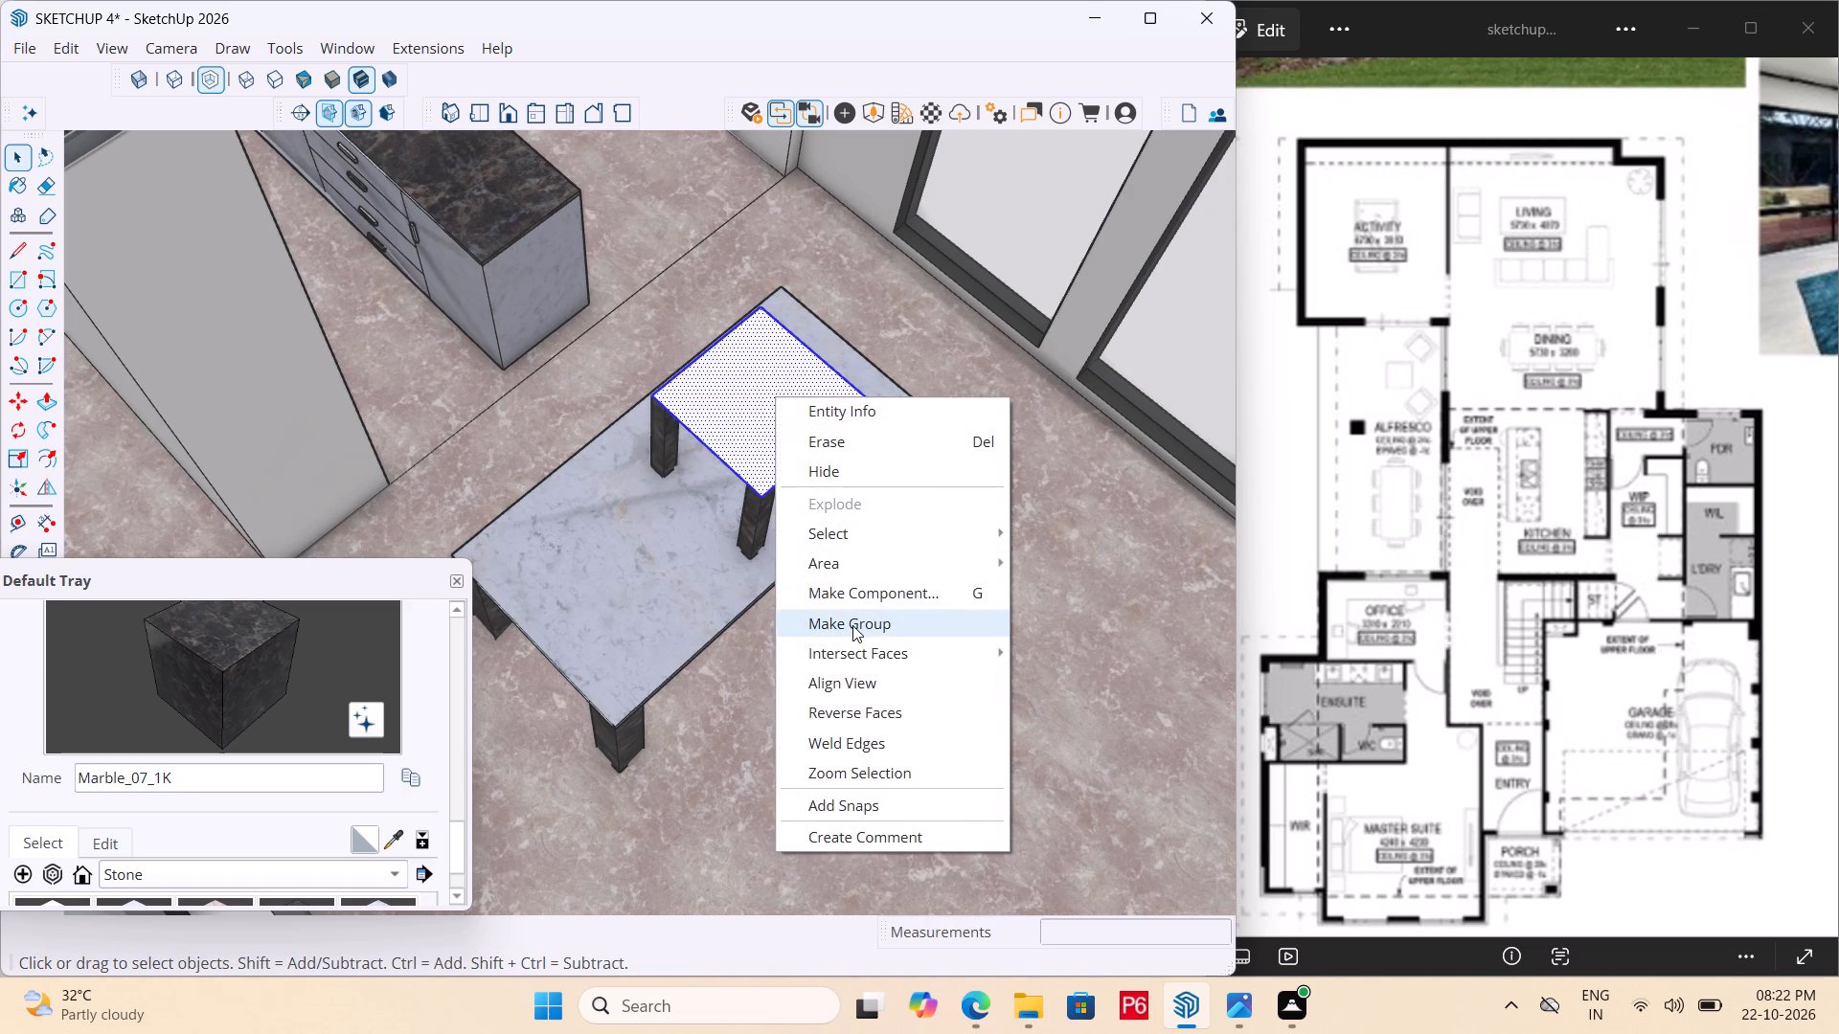
Paint the new square top group with the light Marble_03_1K stone material.
{"action": "scroll", "coordinate": [373, 783], "scroll_direction": "down", "scroll_amount": 1}
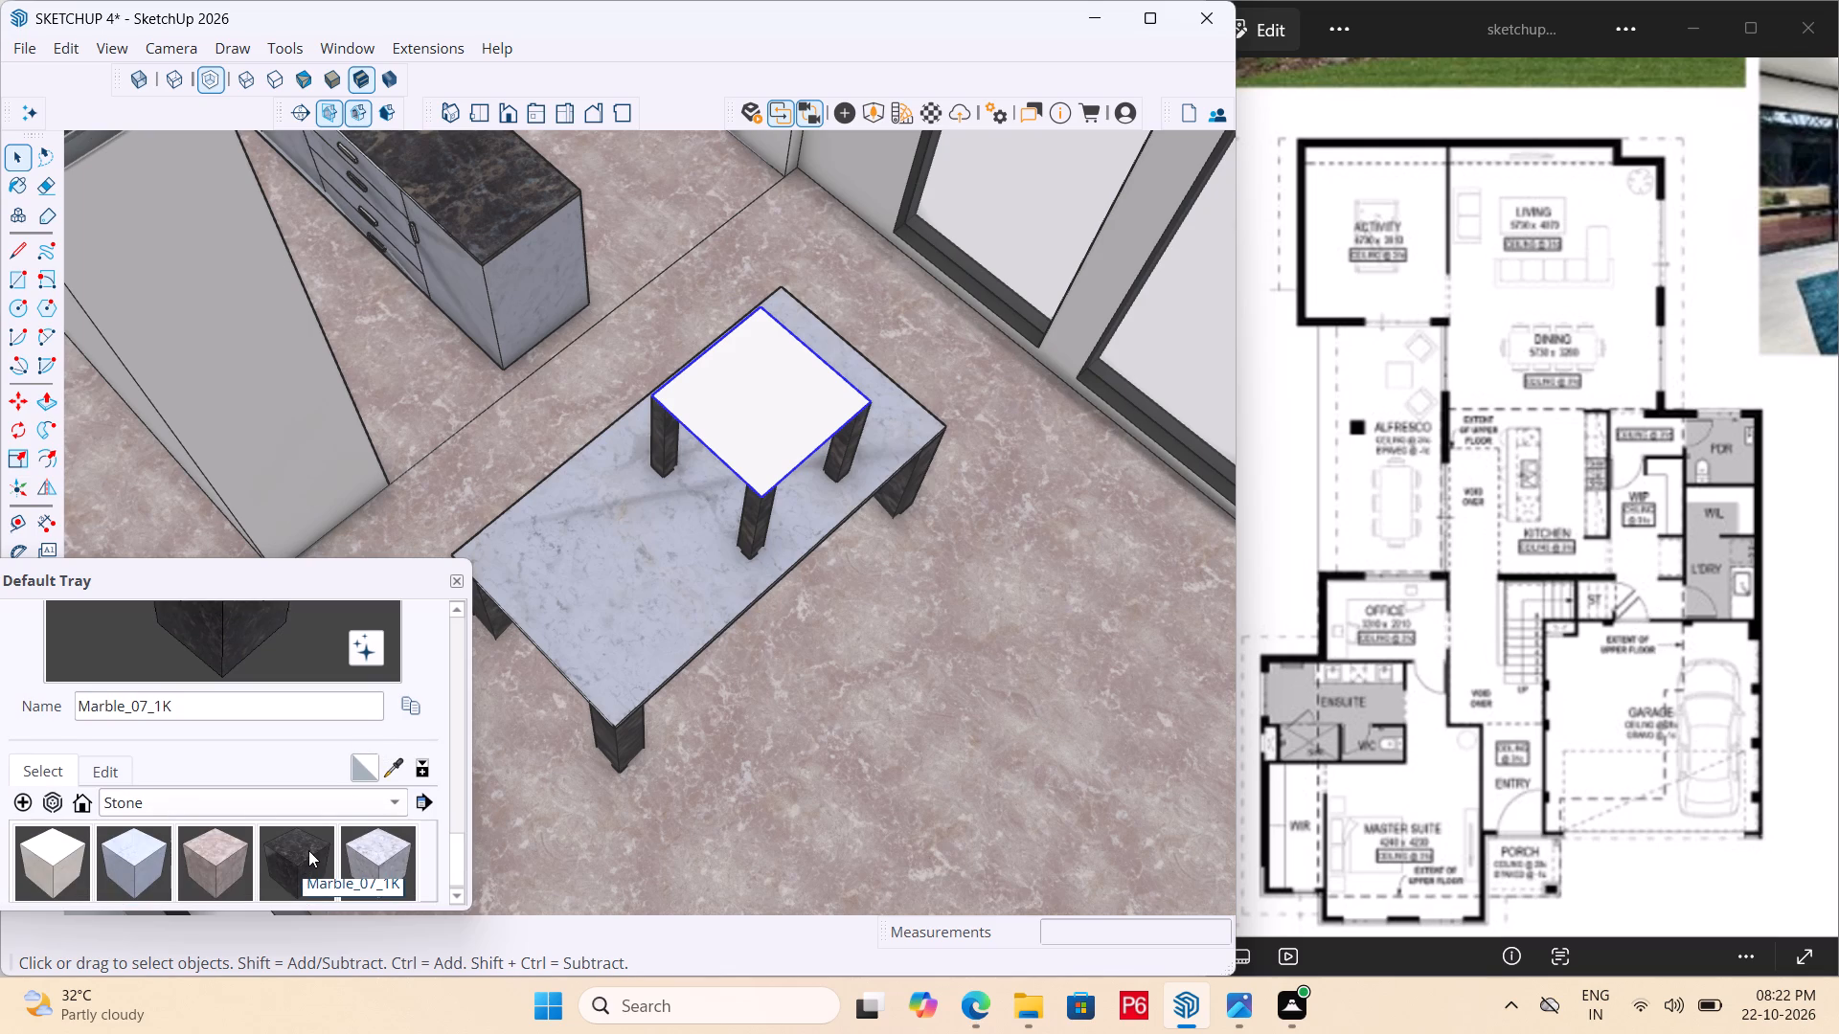
{"action": "left_click", "coordinate": [279, 852]}
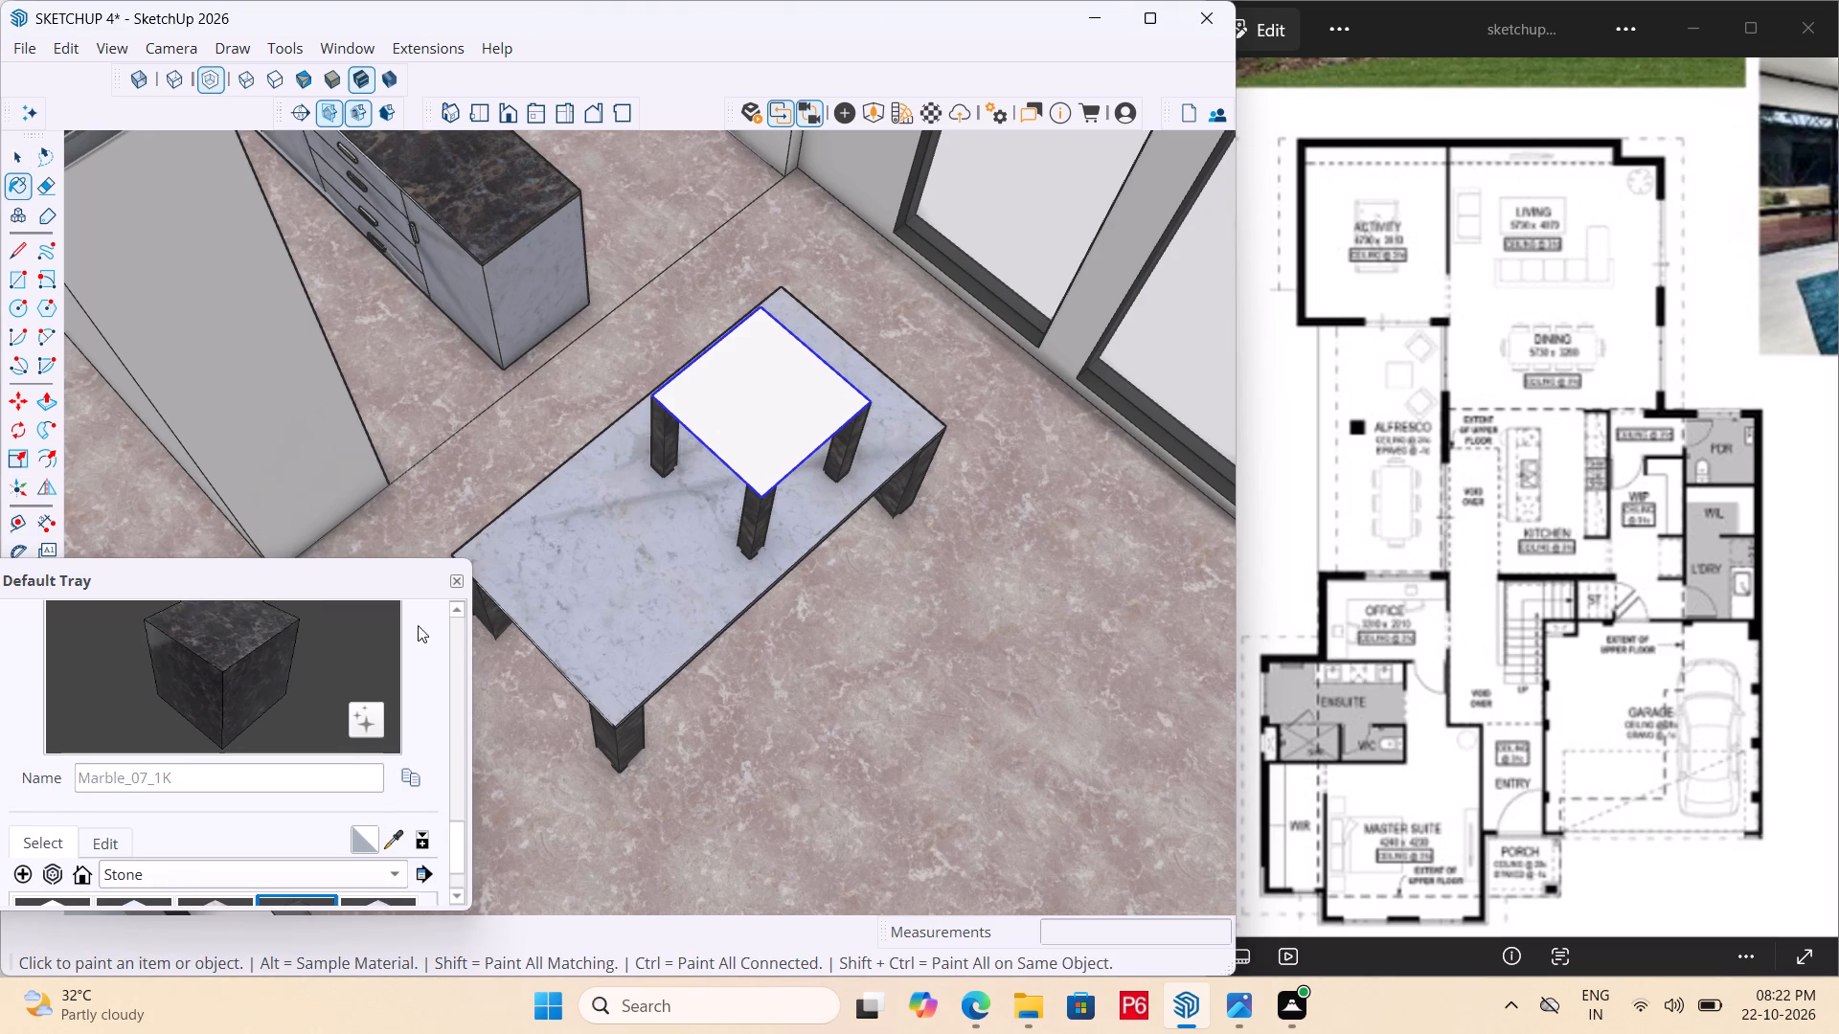
{"action": "scroll", "coordinate": [334, 728], "scroll_direction": "down", "scroll_amount": 4}
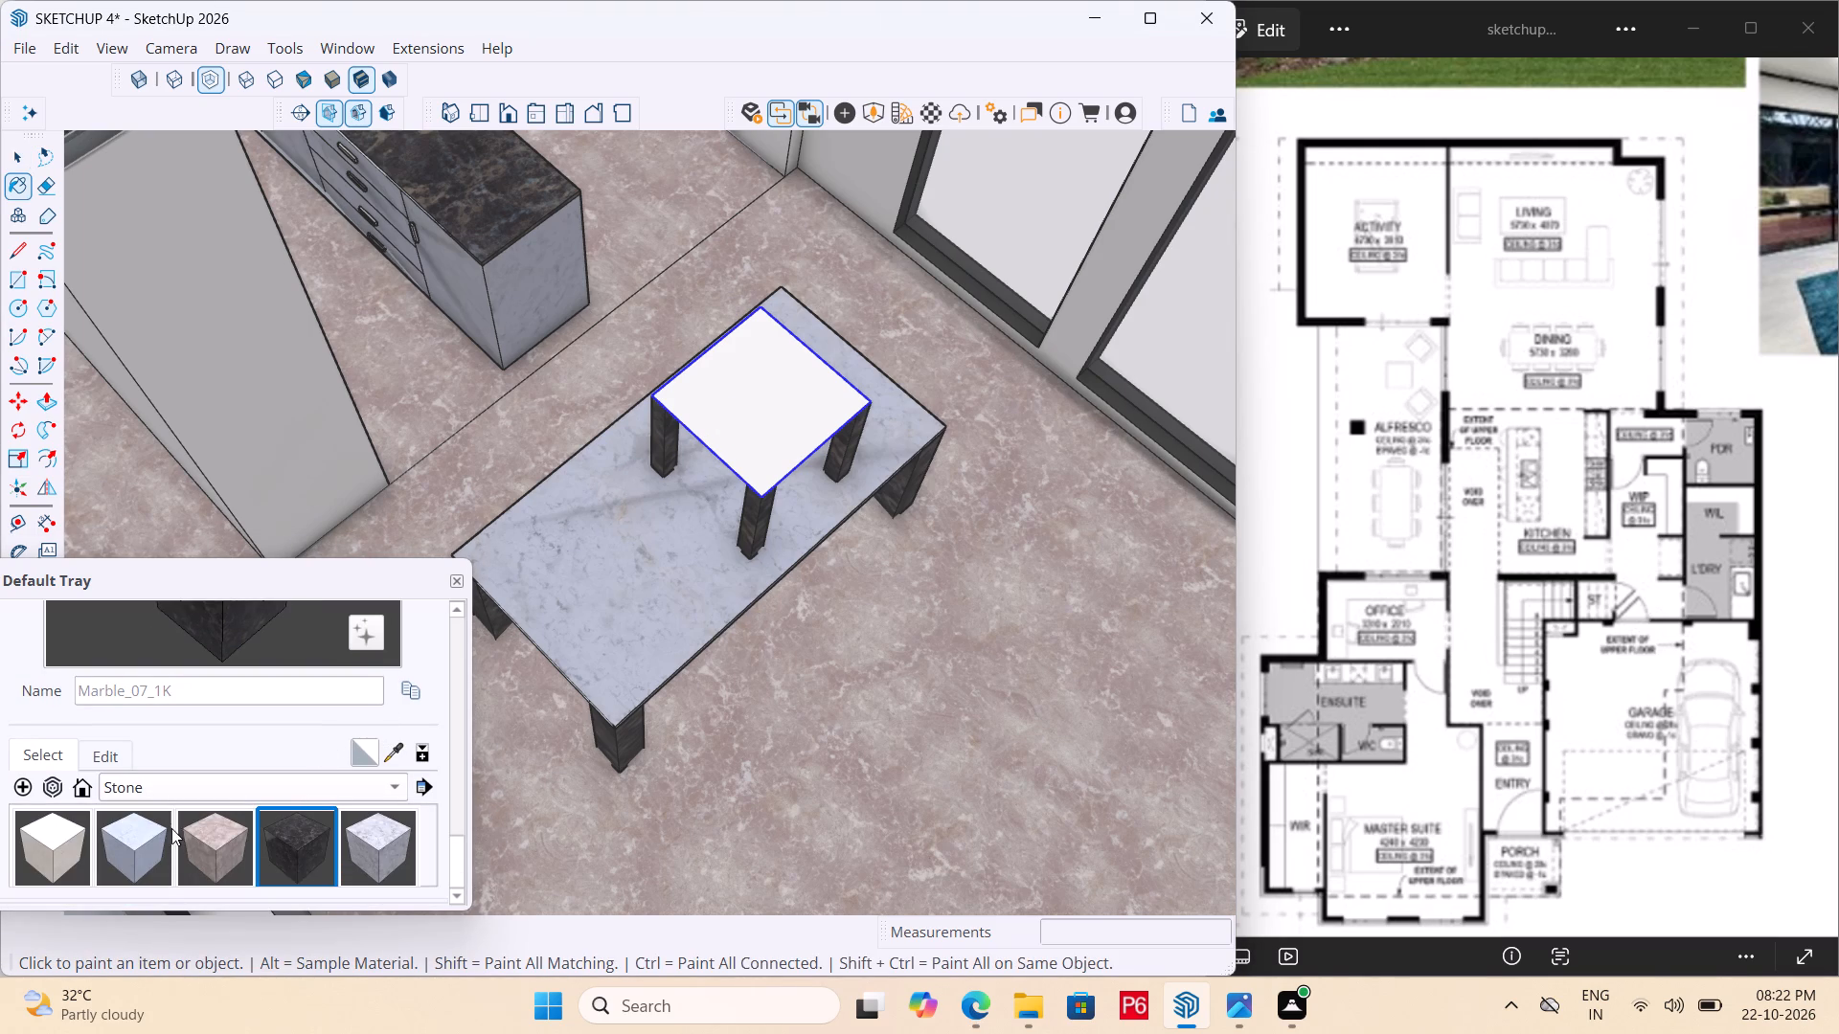
{"action": "left_click", "coordinate": [145, 825]}
{"action": "left_click", "coordinate": [753, 436]}
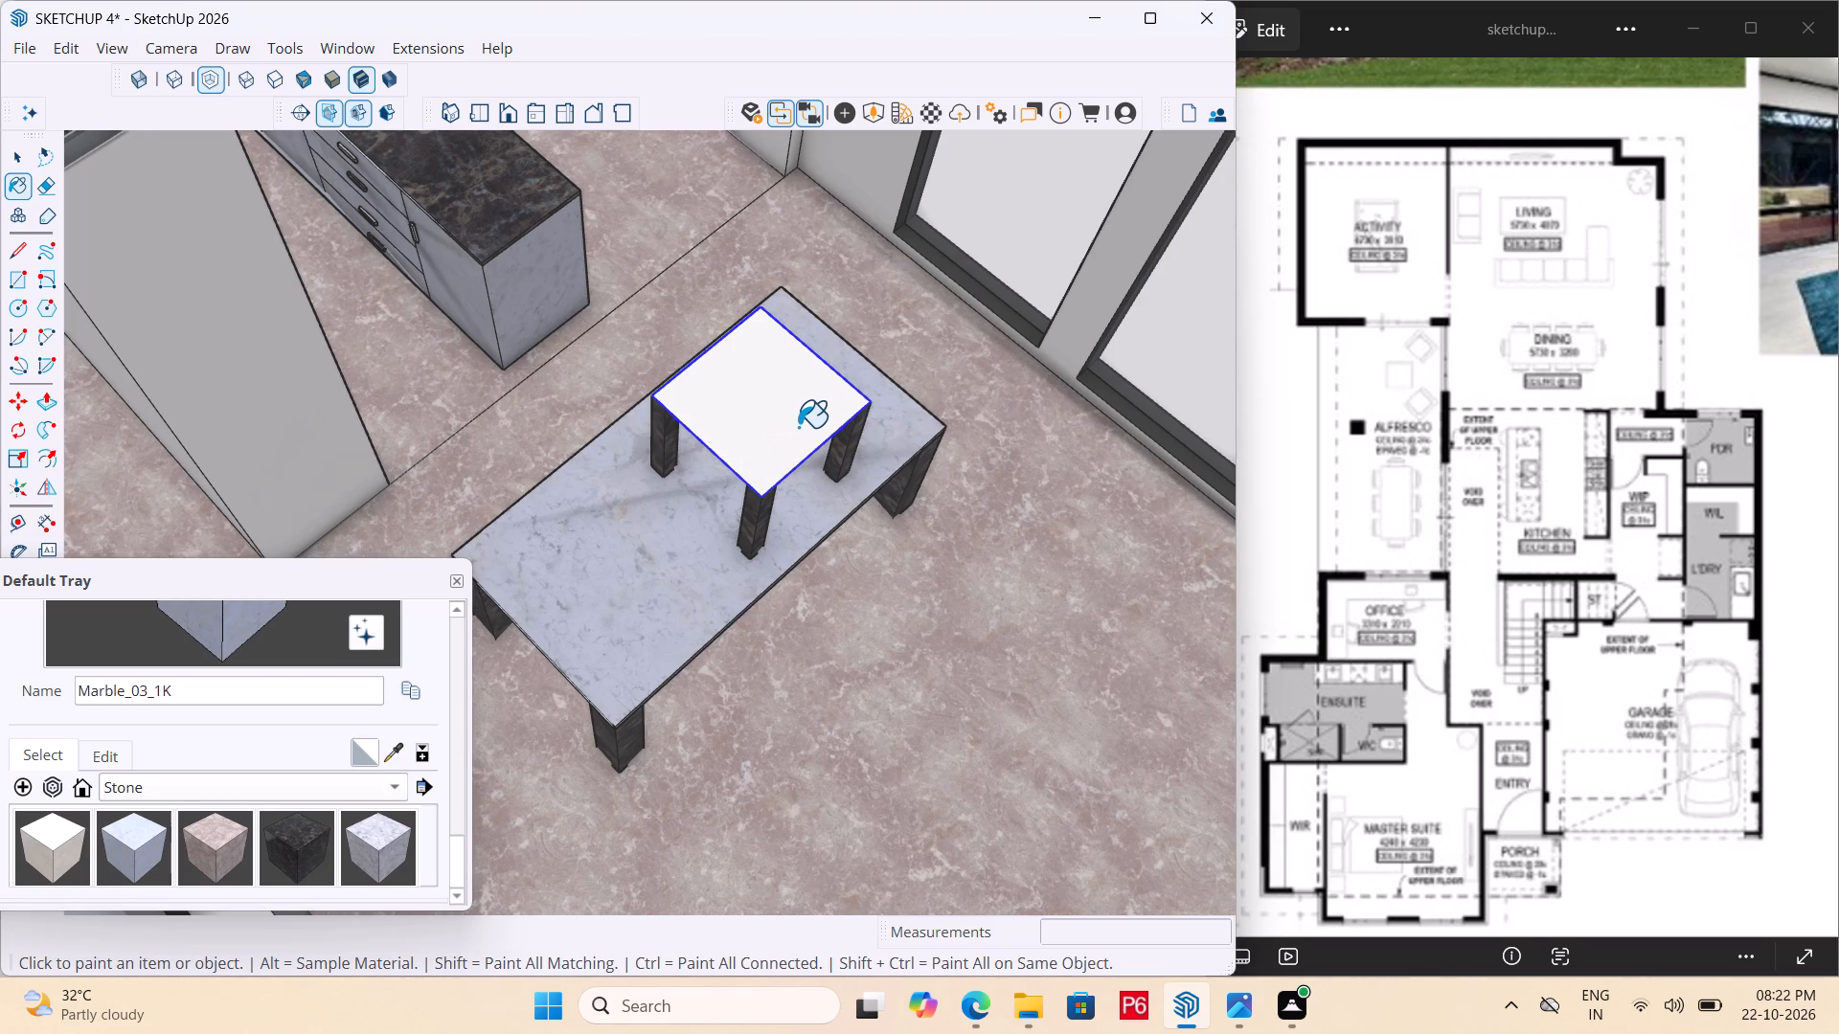
Paint the underside of the square top with the same Marble_03_1K material.
{"action": "middle_click_drag", "start_coordinate": [742, 396], "coordinate": [650, 173]}
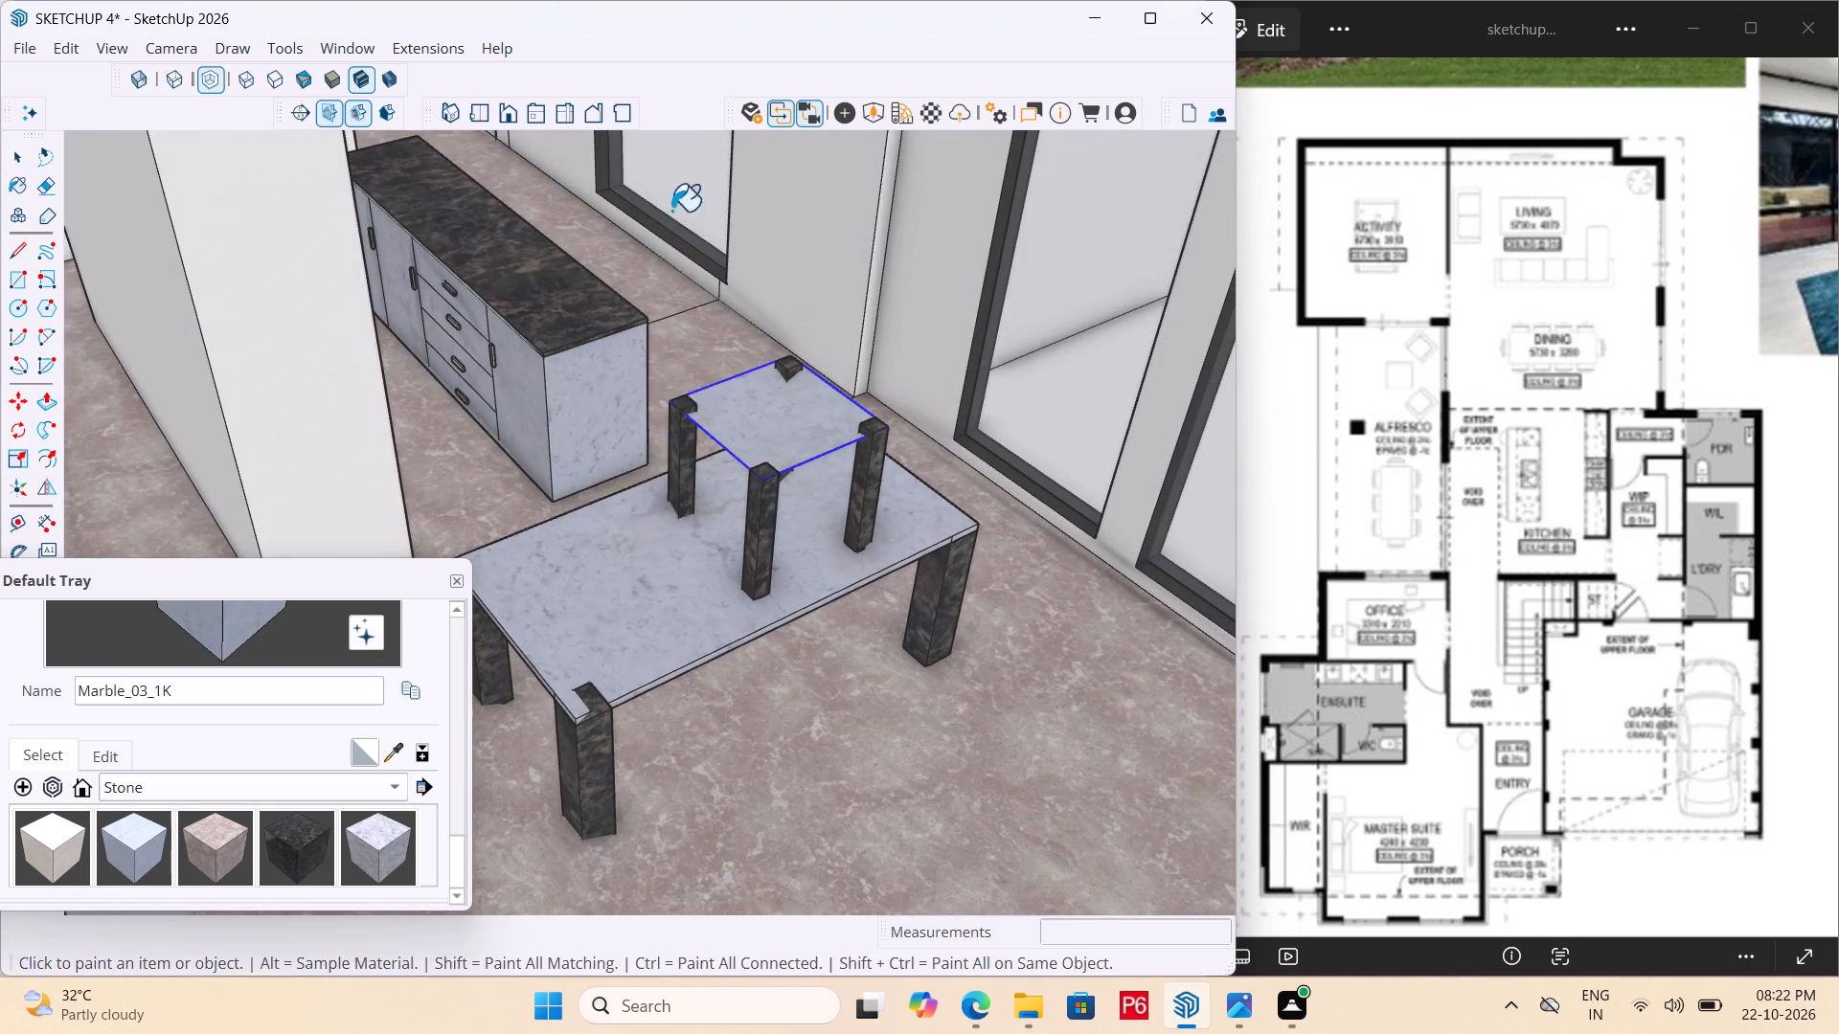
{"action": "middle_click_drag", "start_coordinate": [776, 487], "coordinate": [687, 365]}
{"action": "scroll", "coordinate": [770, 463], "scroll_direction": "up", "scroll_amount": 10}
{"action": "middle_click_drag", "start_coordinate": [797, 409], "coordinate": [727, 239]}
{"action": "middle_click_drag", "start_coordinate": [807, 447], "coordinate": [806, 385]}
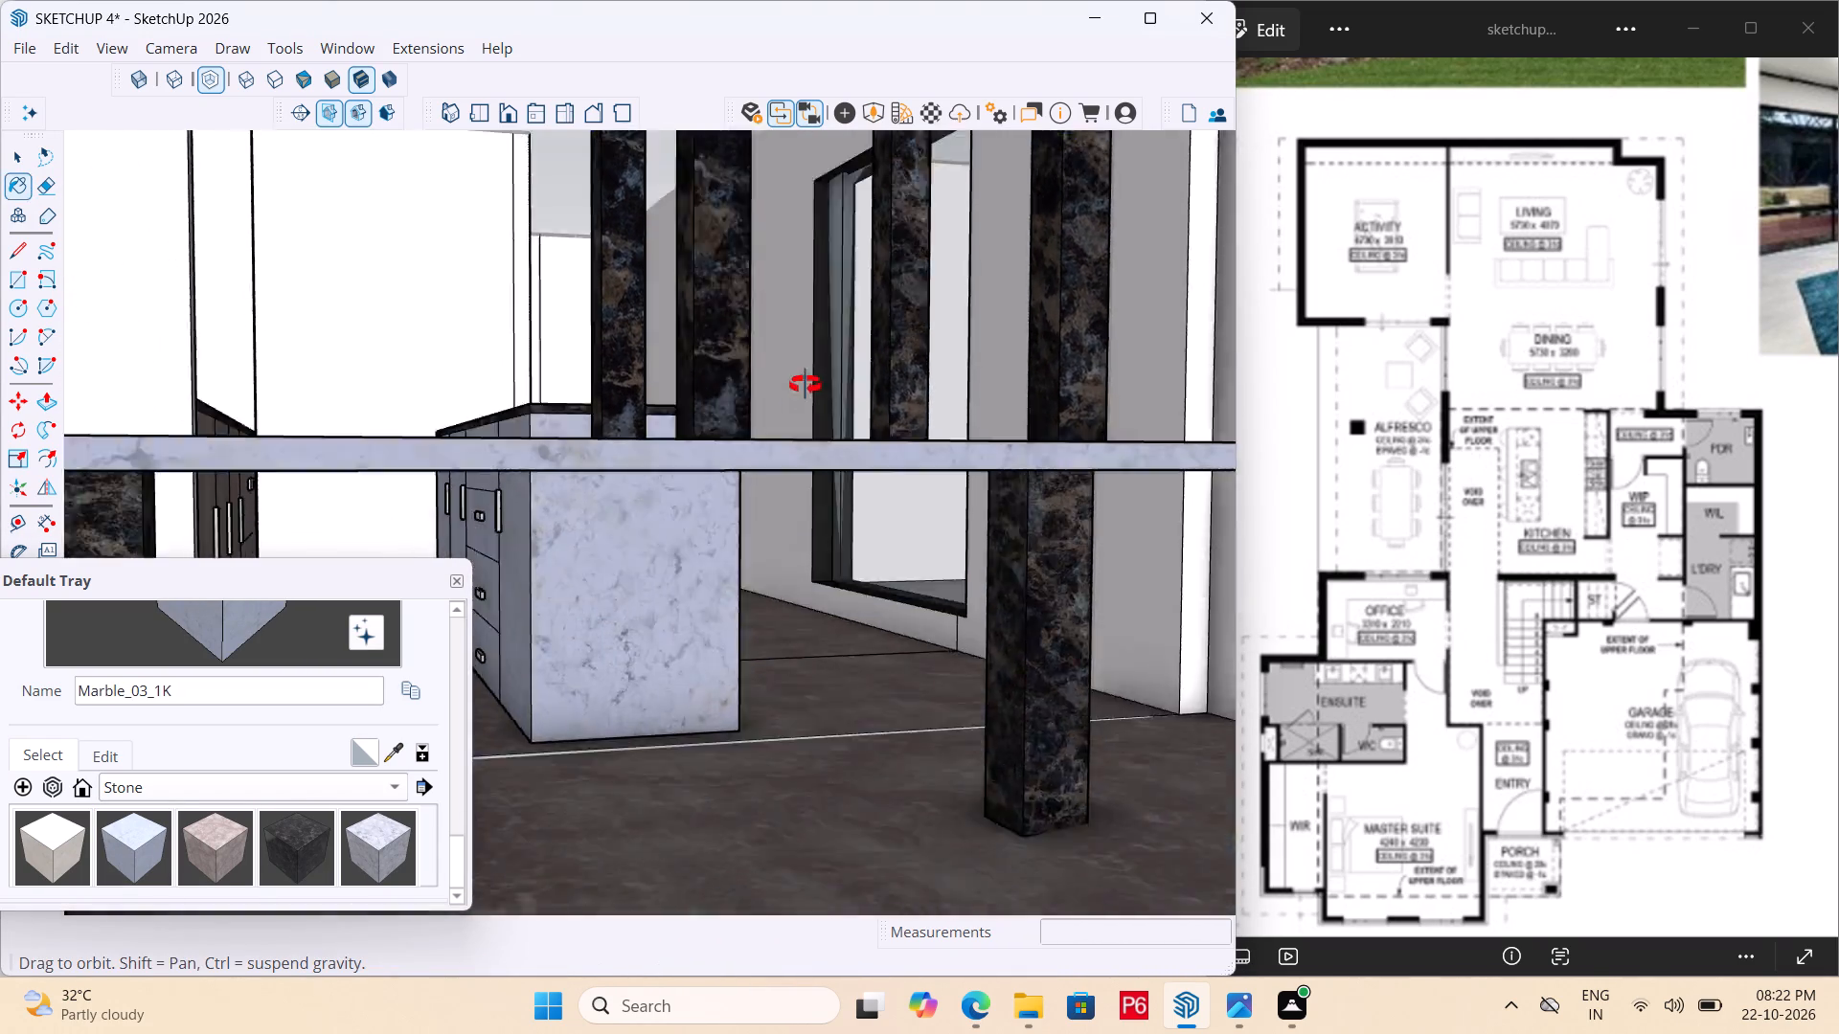
{"action": "middle_click_drag", "start_coordinate": [806, 385], "coordinate": [792, 429]}
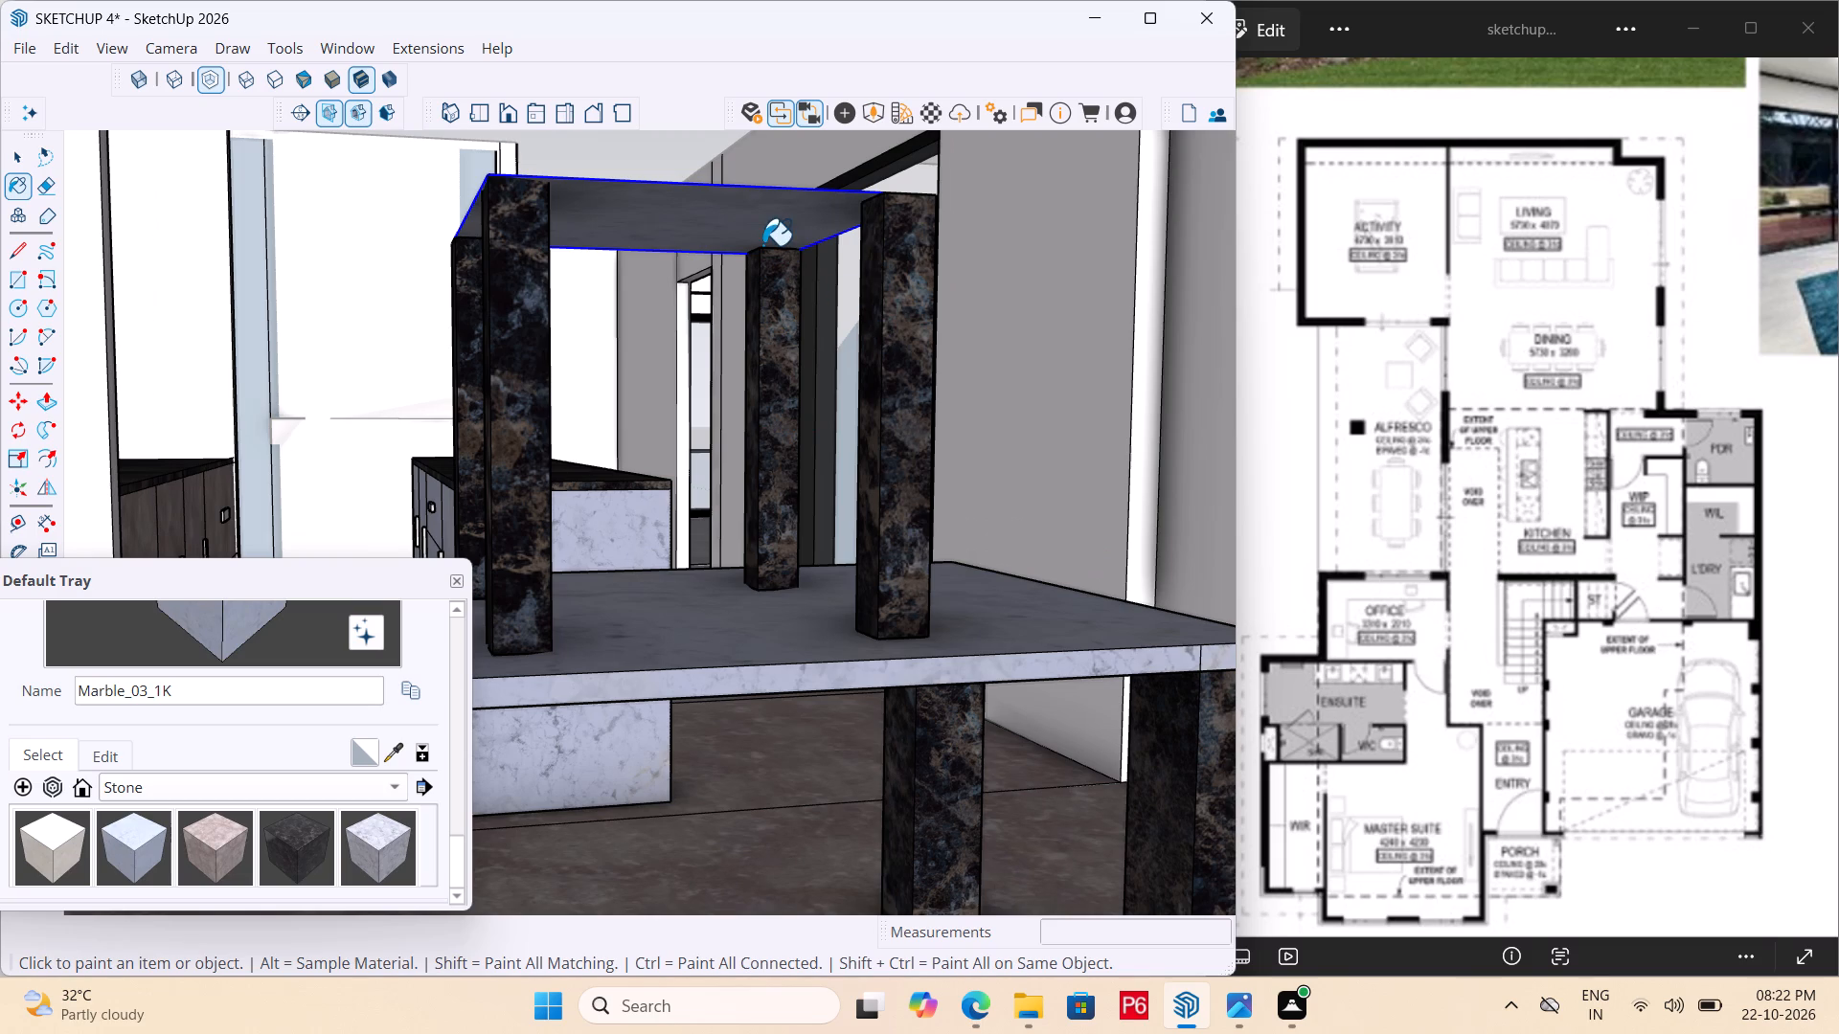
{"action": "double_click", "coordinate": [762, 197]}
{"action": "double_click", "coordinate": [753, 215]}
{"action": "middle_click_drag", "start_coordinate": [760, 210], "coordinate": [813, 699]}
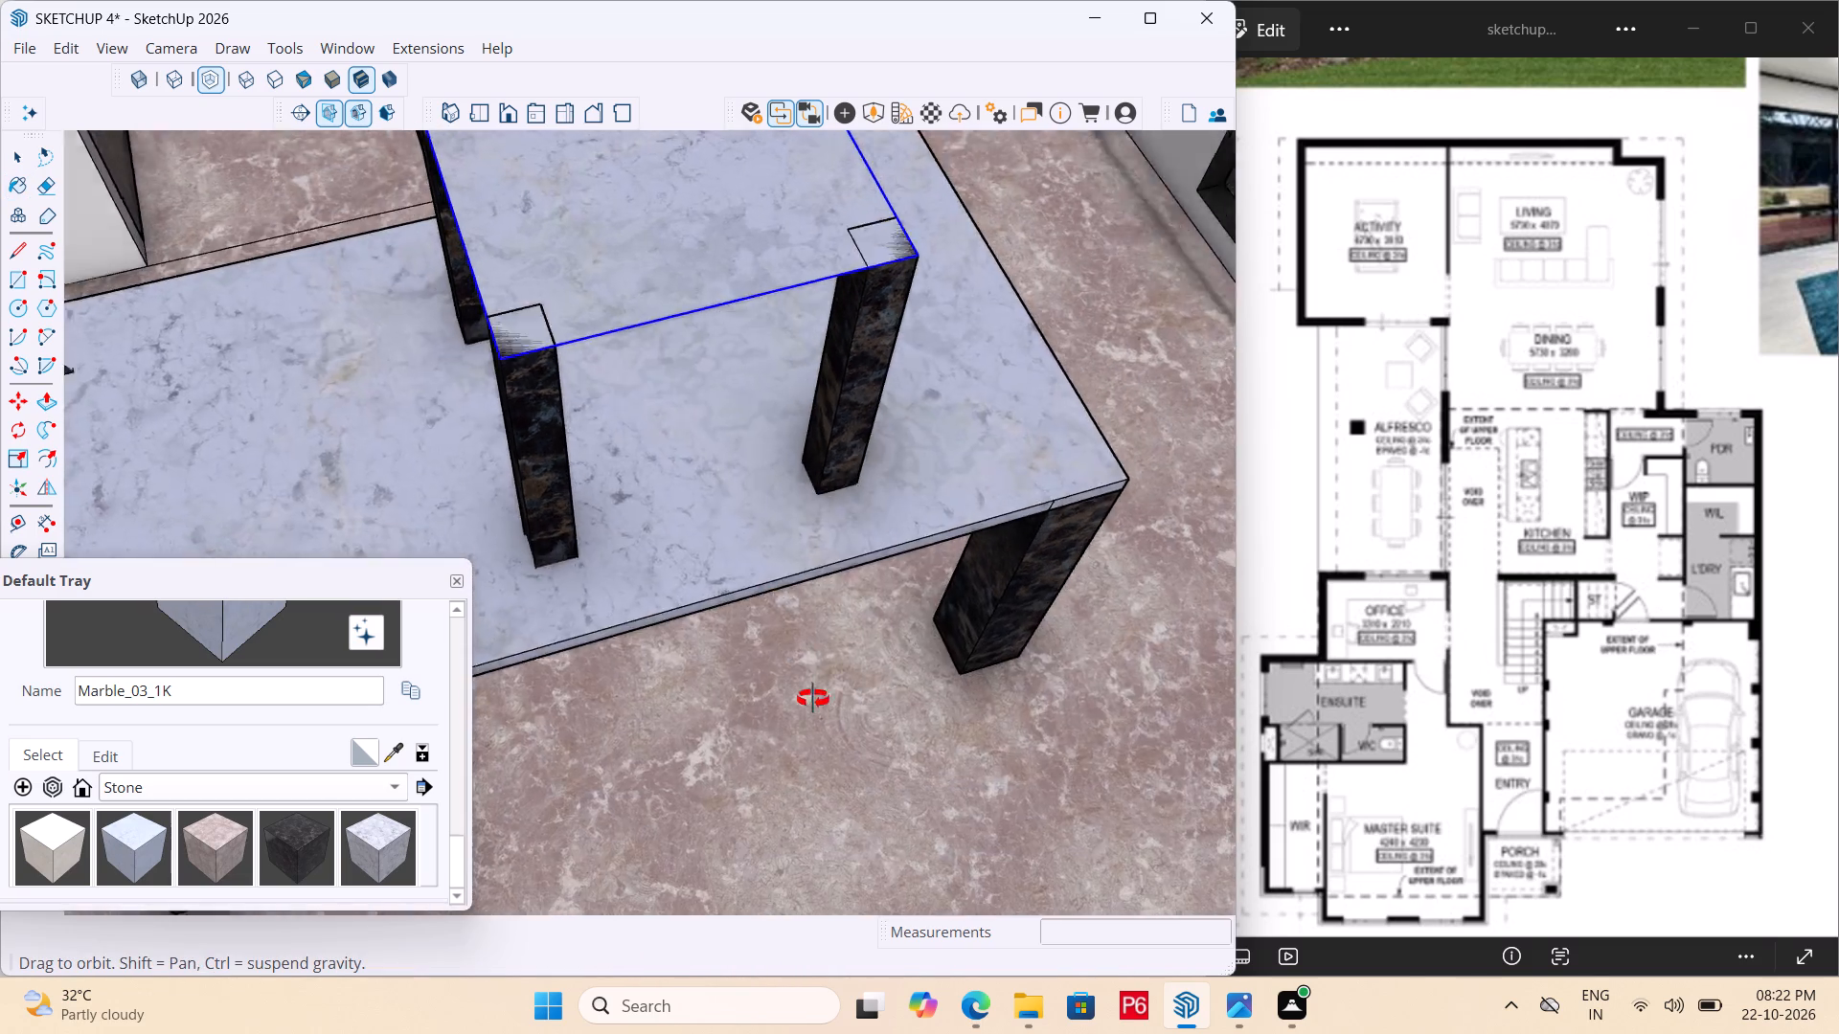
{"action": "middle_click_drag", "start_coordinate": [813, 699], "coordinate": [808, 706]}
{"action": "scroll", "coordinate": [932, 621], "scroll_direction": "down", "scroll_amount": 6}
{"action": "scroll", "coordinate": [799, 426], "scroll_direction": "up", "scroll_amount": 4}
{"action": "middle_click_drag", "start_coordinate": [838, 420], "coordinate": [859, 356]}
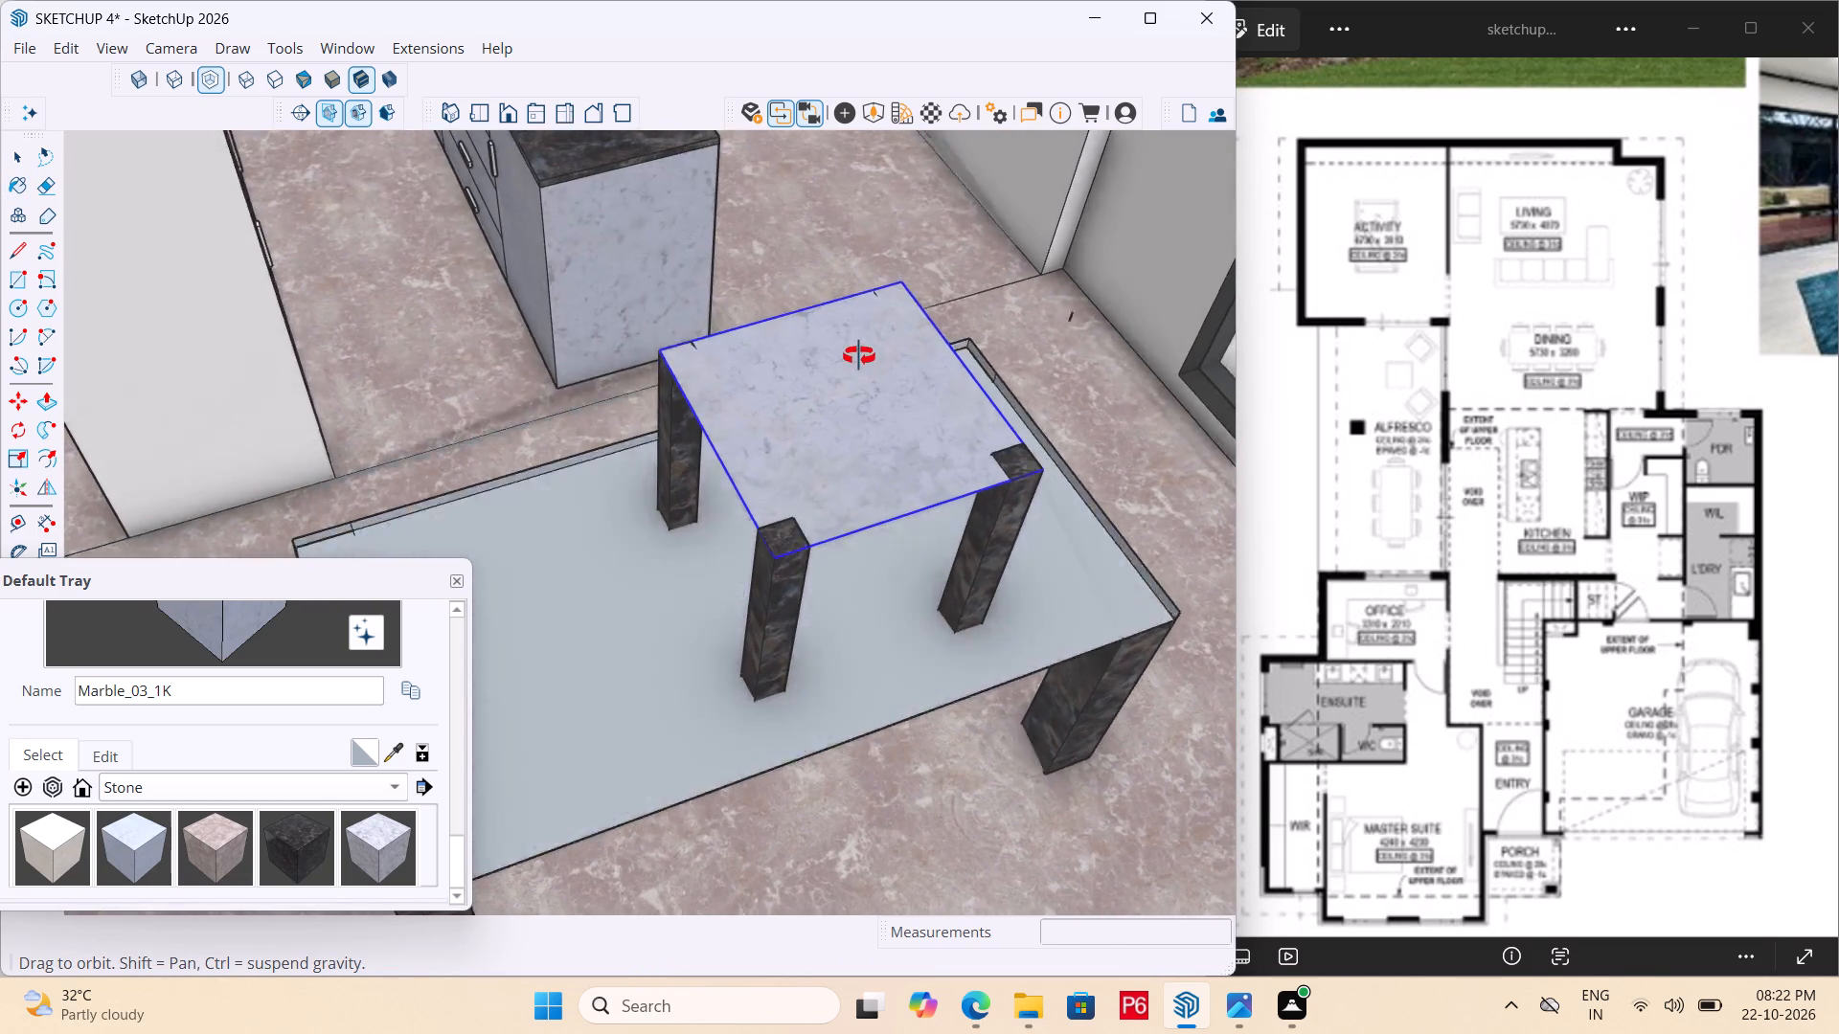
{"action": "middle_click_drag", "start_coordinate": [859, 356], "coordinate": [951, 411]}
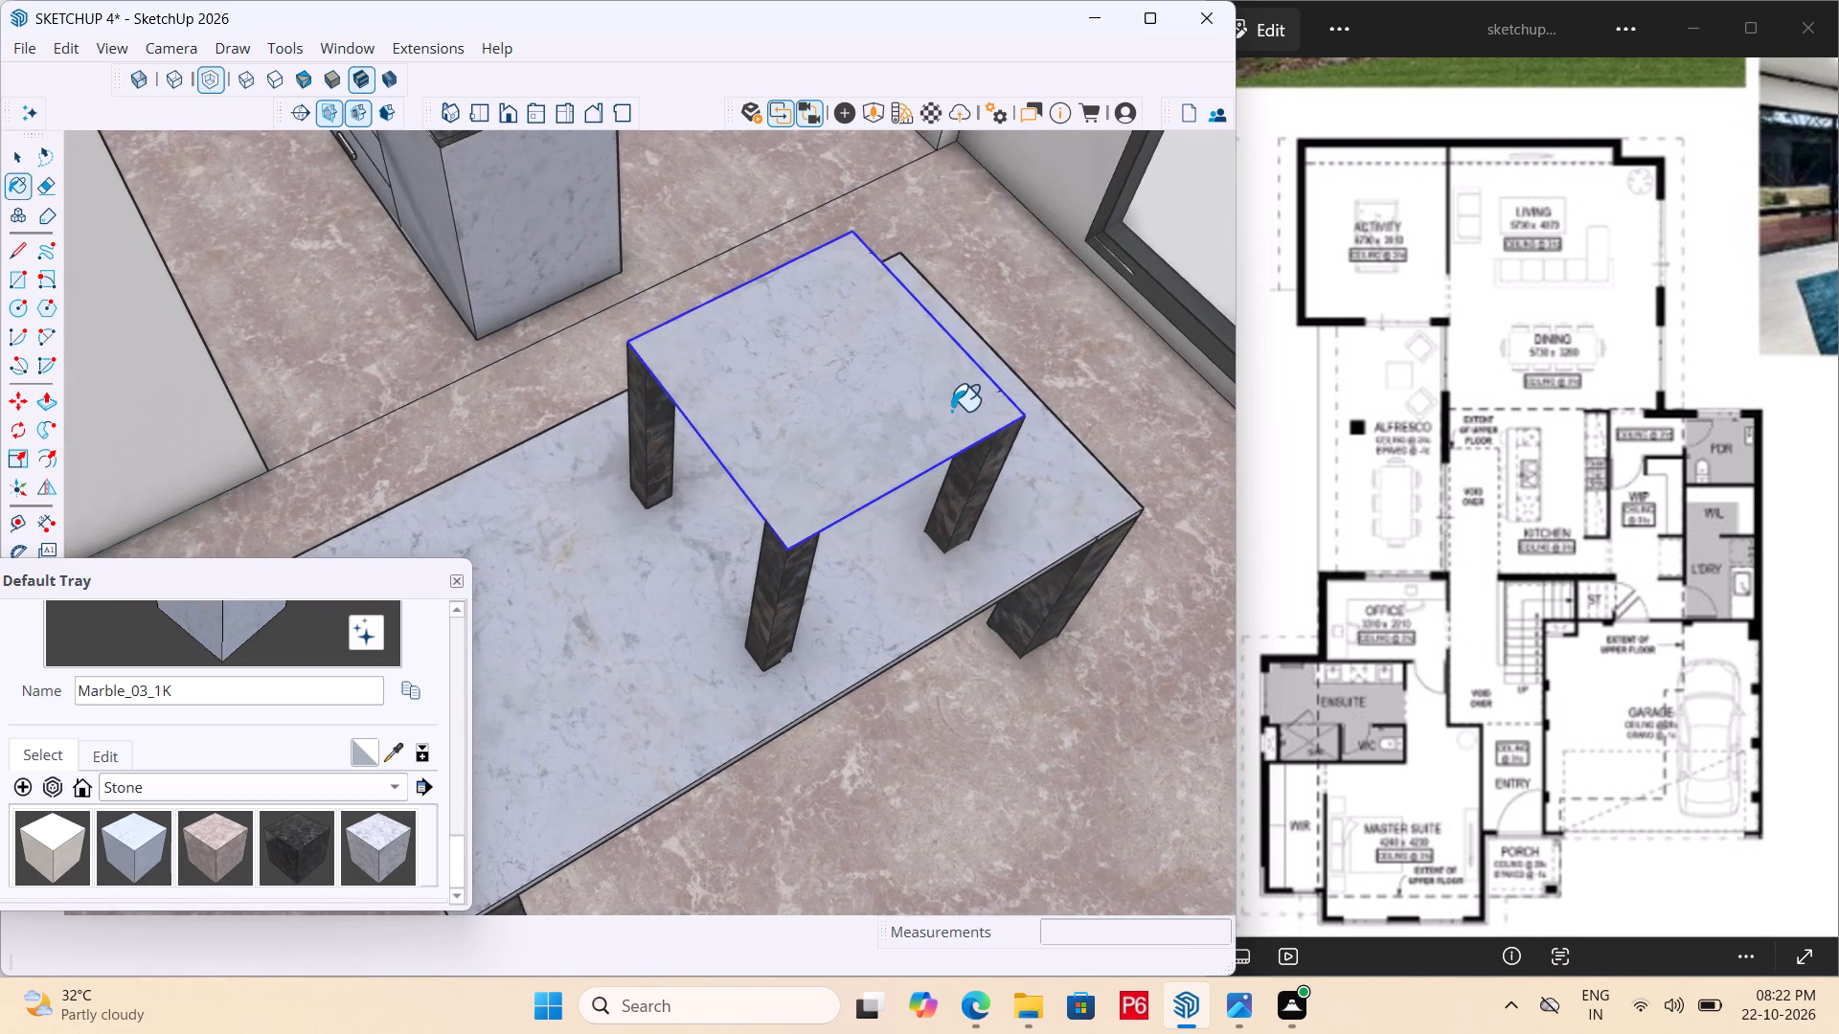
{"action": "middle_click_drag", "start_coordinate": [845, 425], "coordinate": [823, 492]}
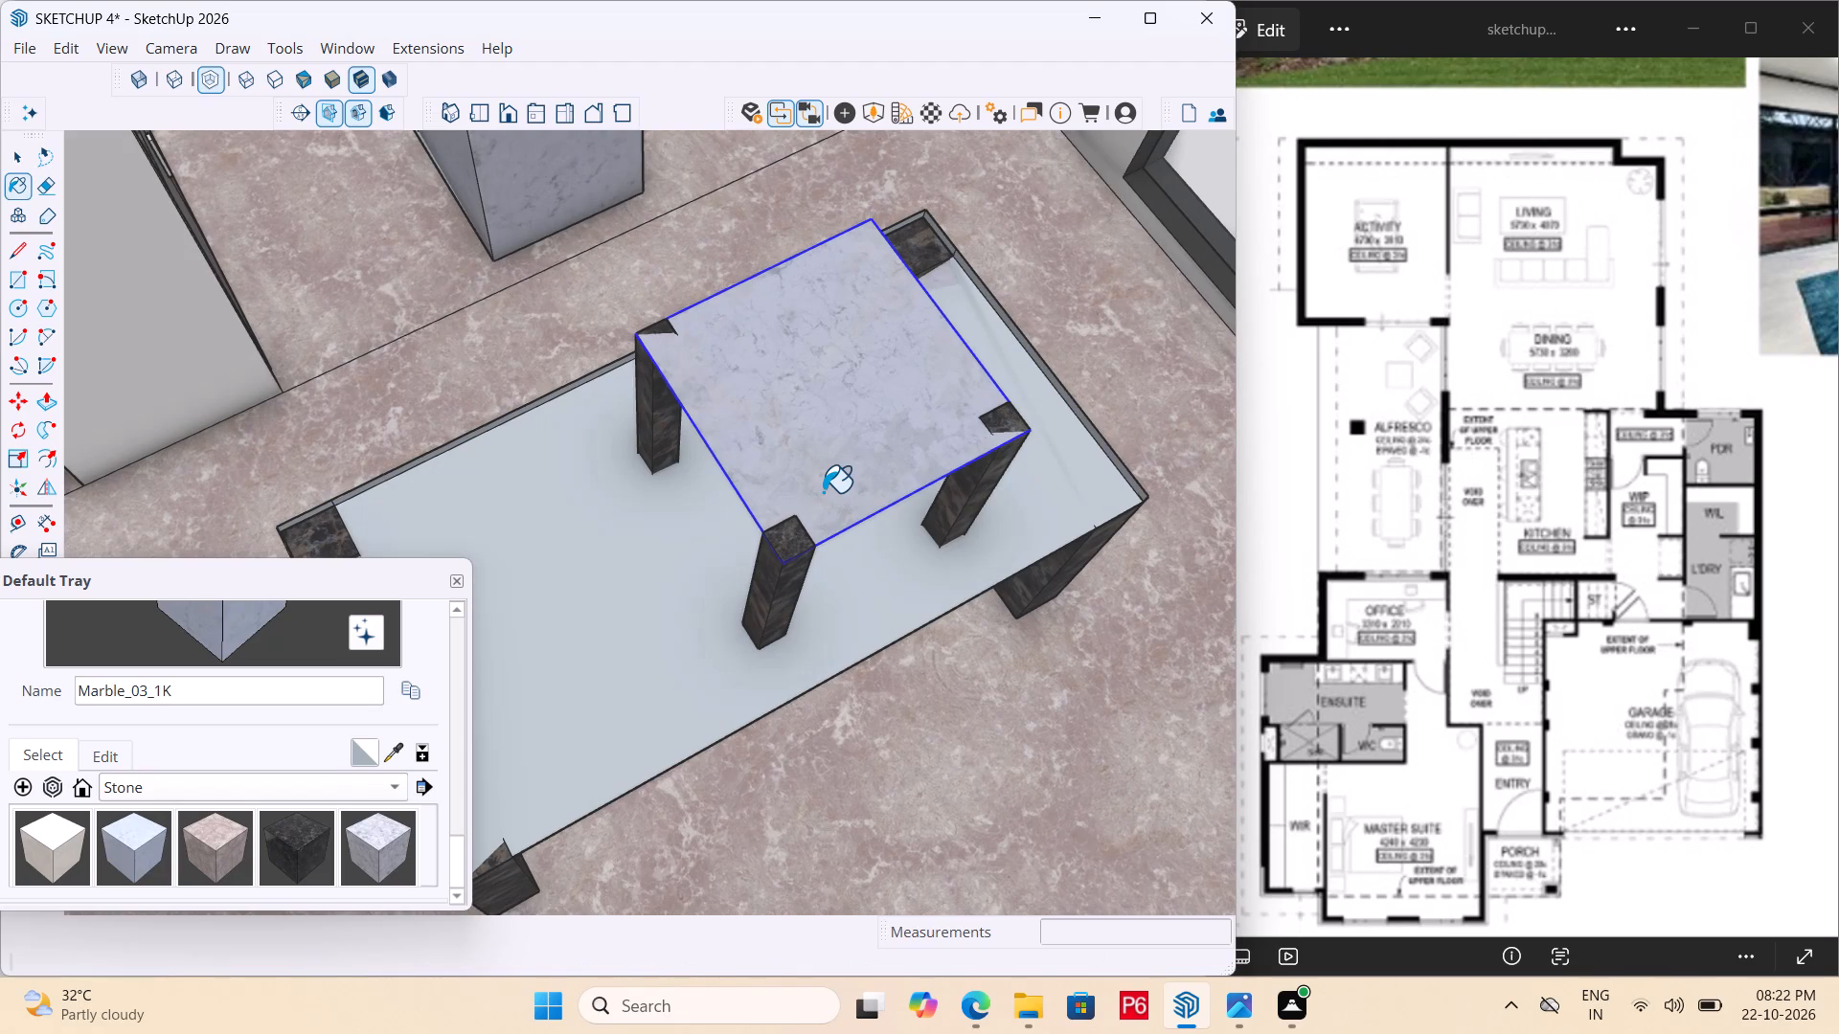
Open the square marble top's group and extrude its face 2 inches upward.
{"action": "middle_click_drag", "start_coordinate": [754, 421], "coordinate": [717, 415]}
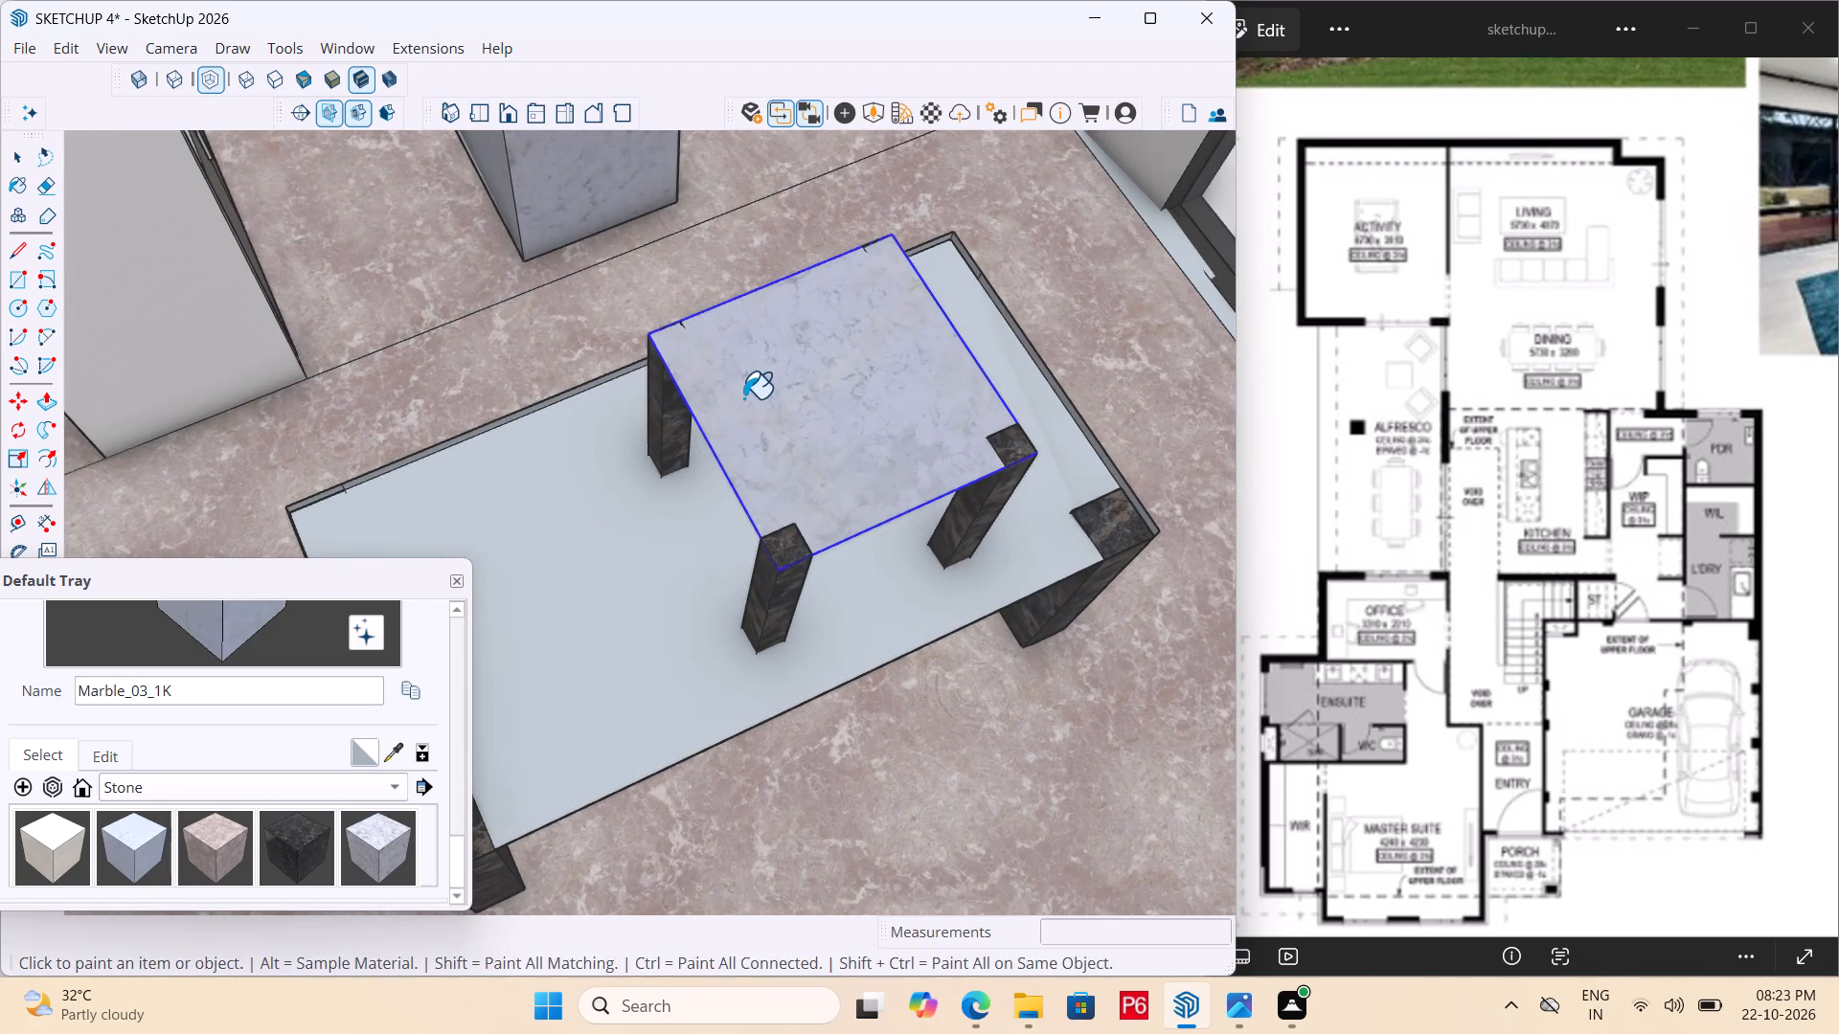
{"action": "key", "text": "p"}
{"action": "key", "text": "space"}
{"action": "double_click", "coordinate": [879, 439]}
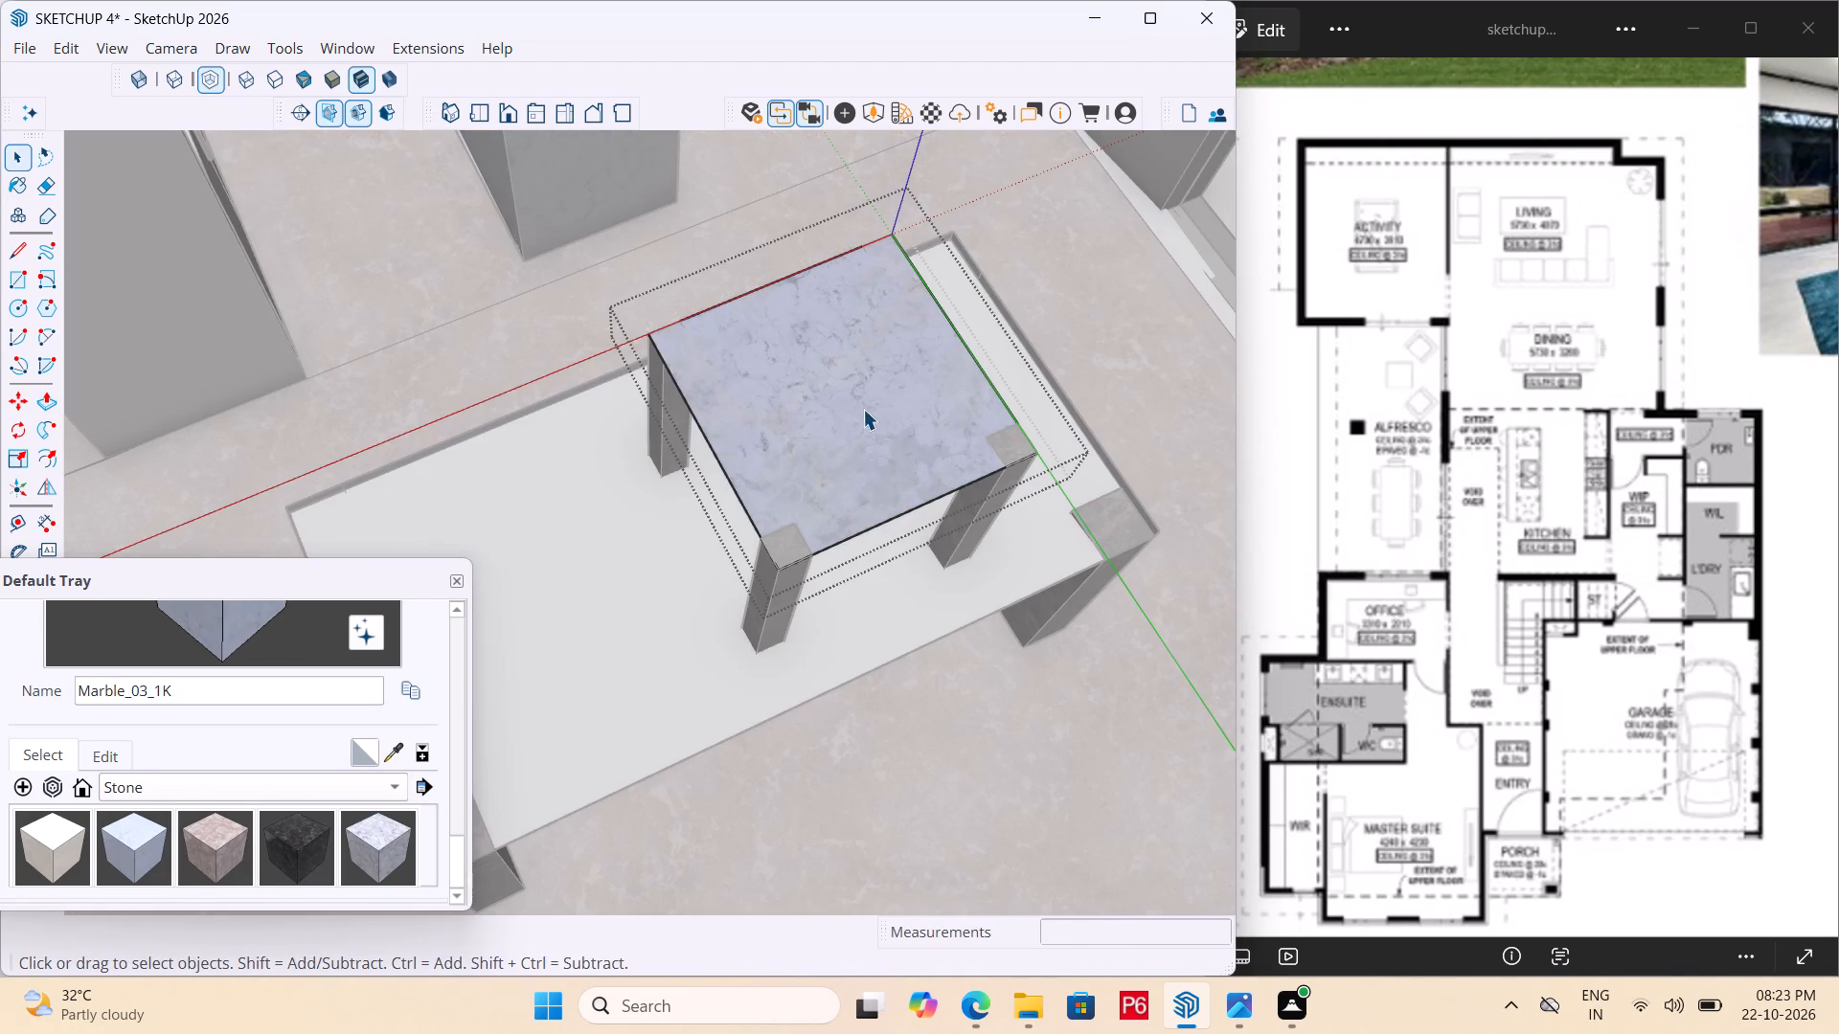
{"action": "left_click", "coordinate": [863, 408]}
{"action": "key", "text": "p"}
{"action": "left_click", "coordinate": [863, 405]}
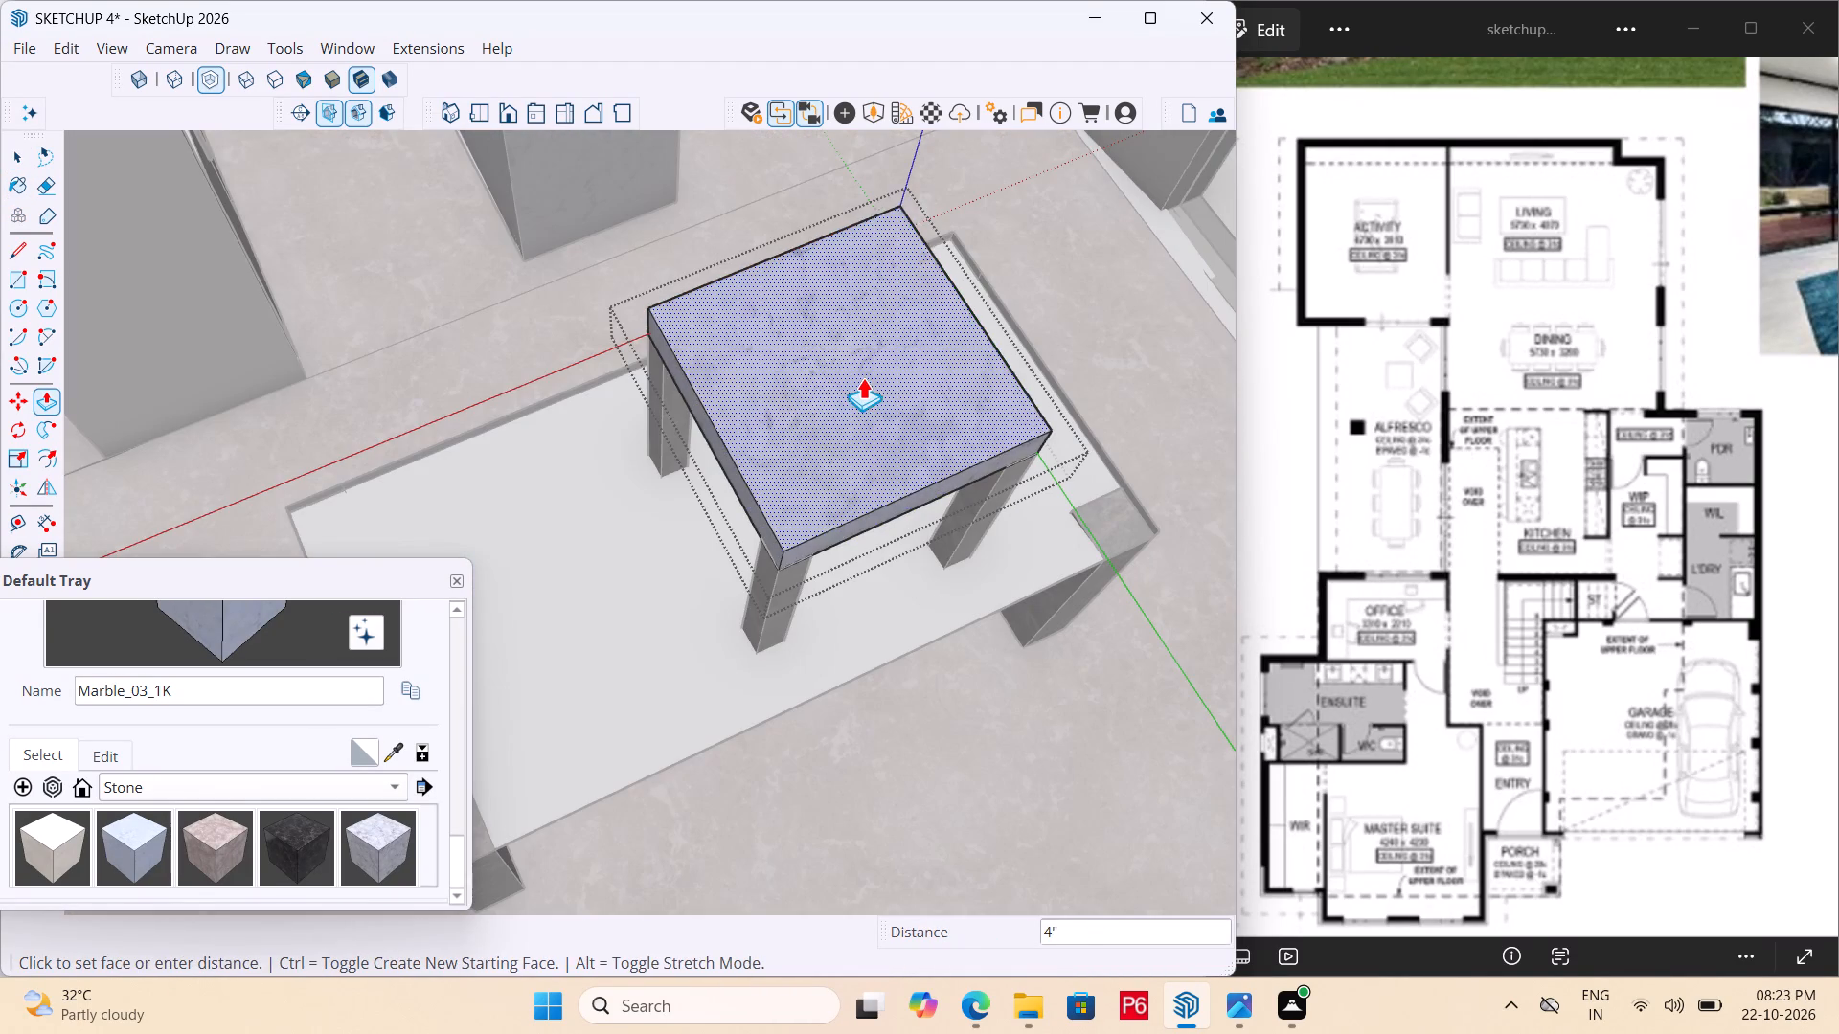
{"action": "middle_click_drag", "start_coordinate": [863, 376], "coordinate": [817, 219]}
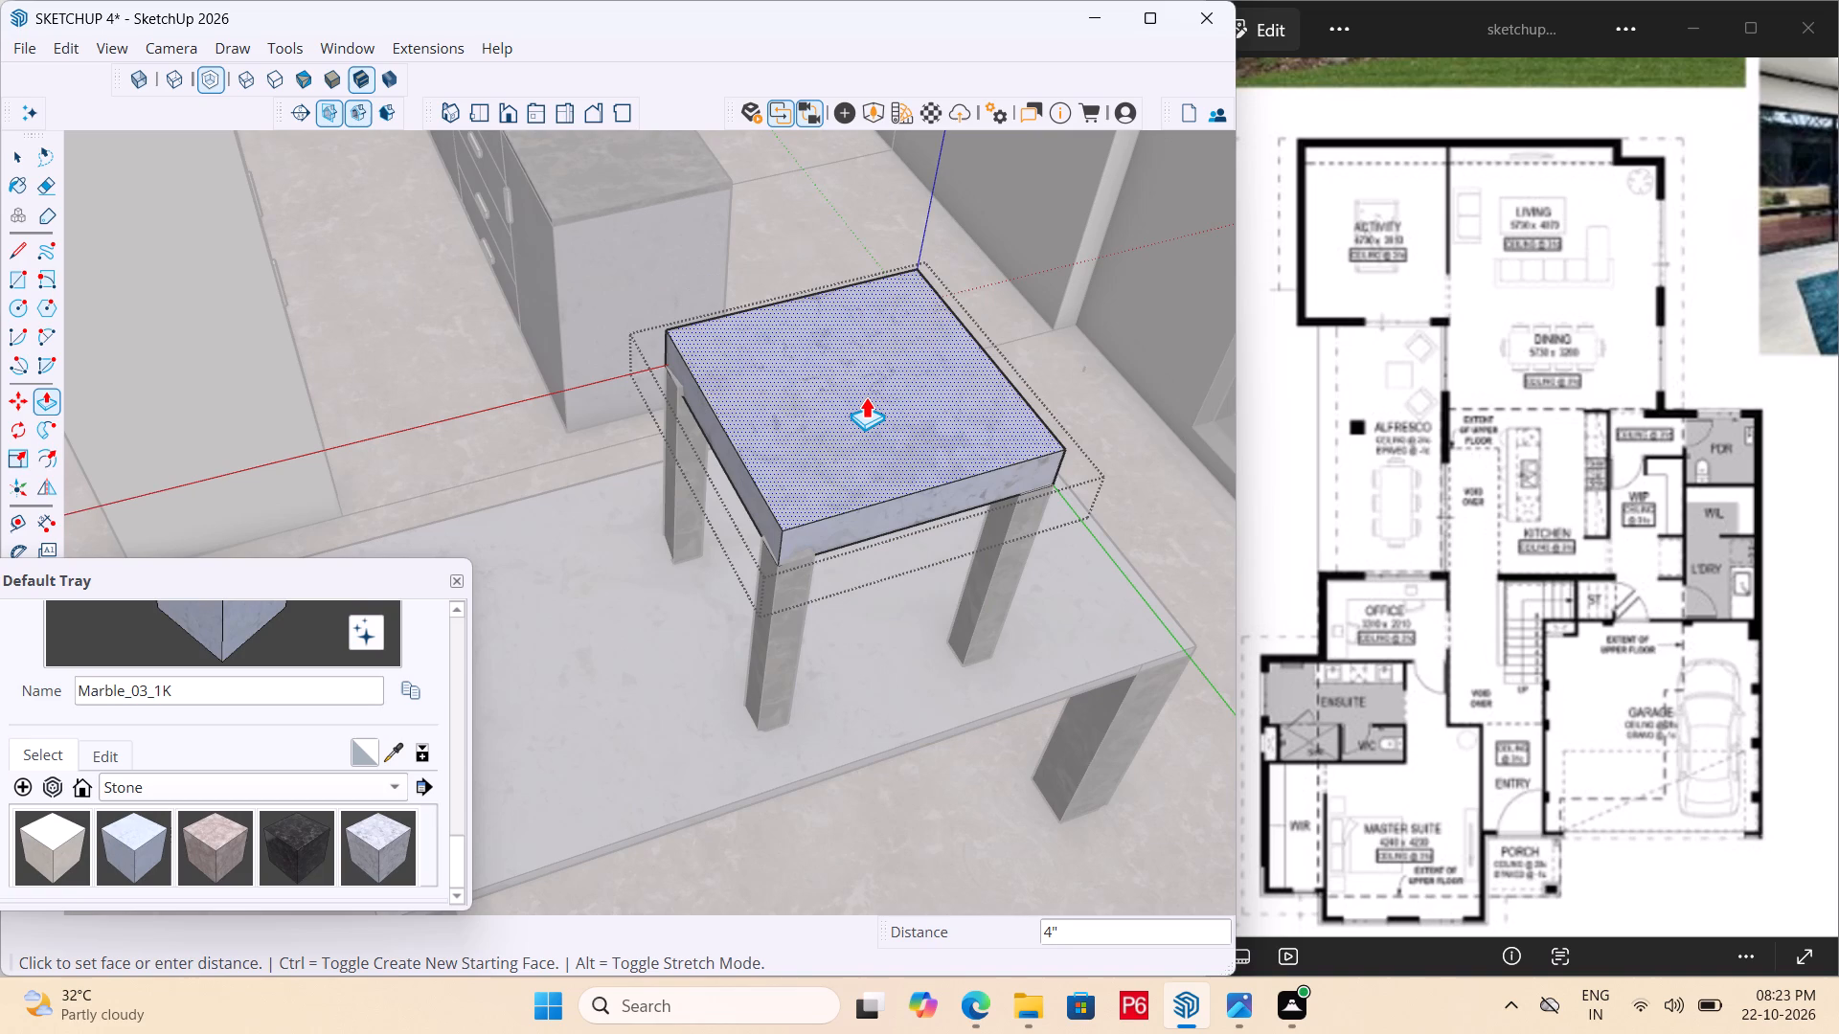
{"action": "type", "text": "2\""}
{"action": "key", "text": "Return"}
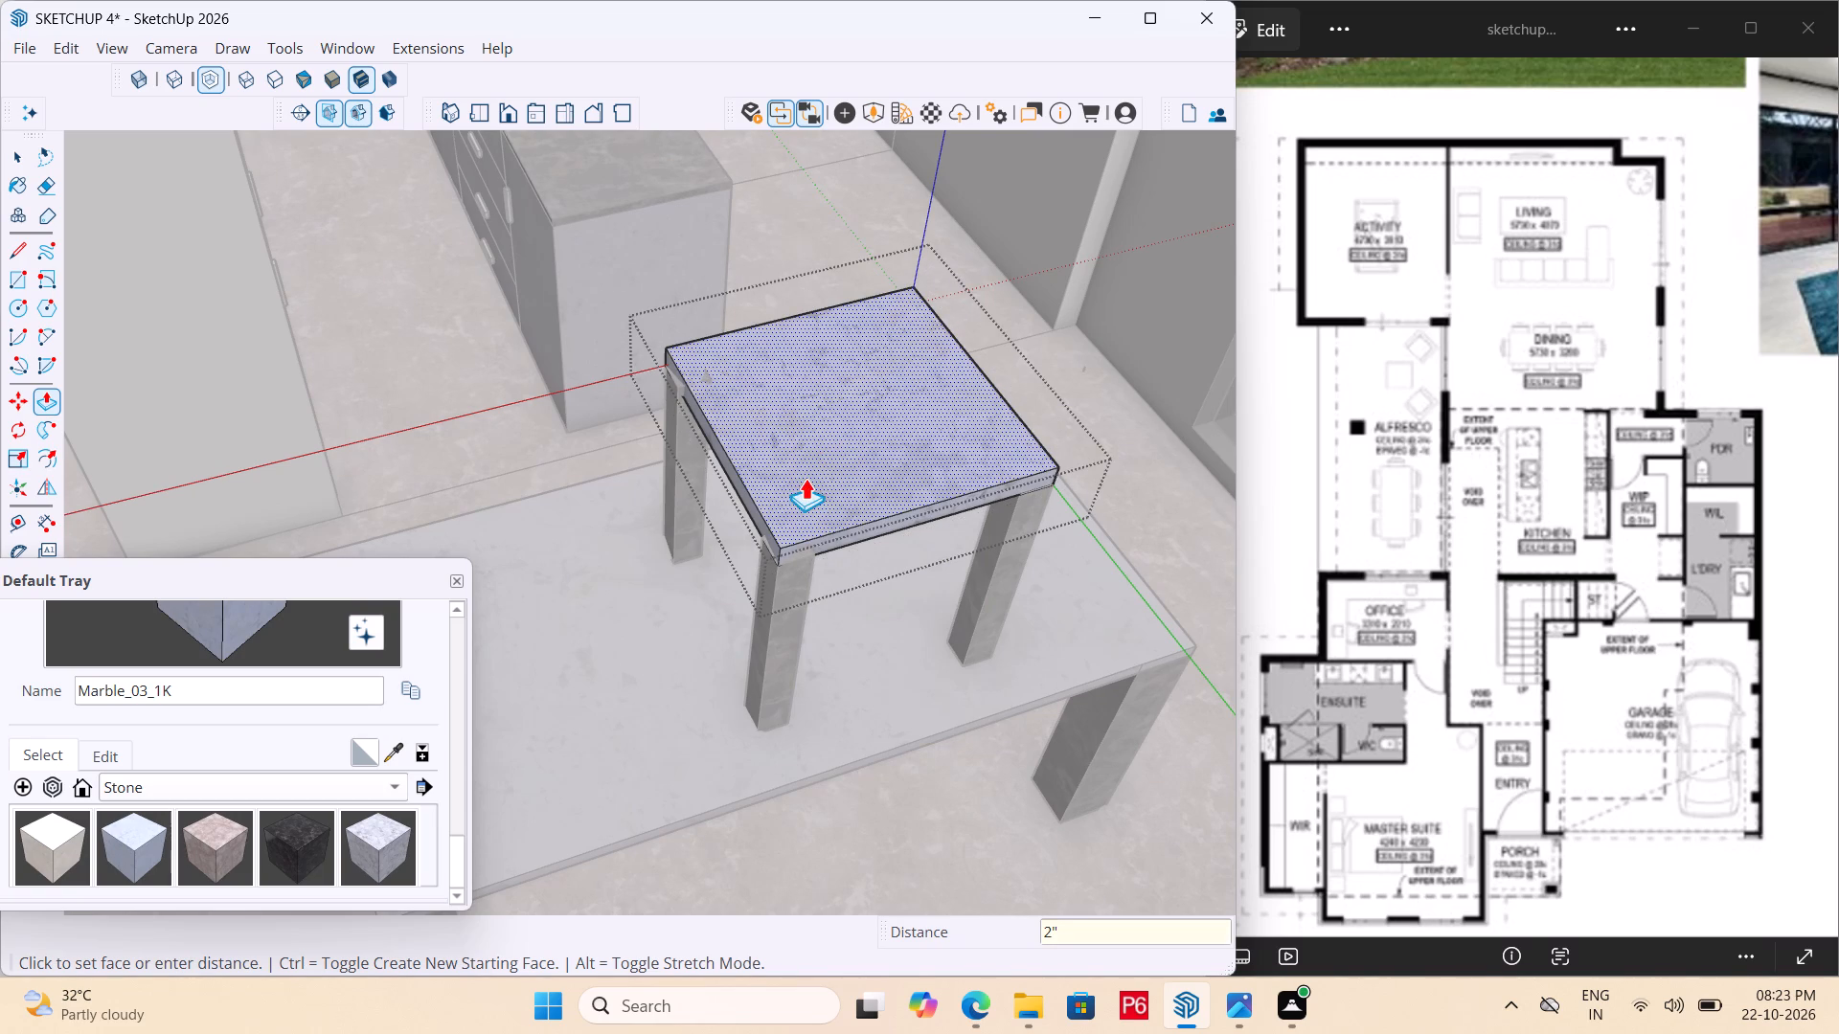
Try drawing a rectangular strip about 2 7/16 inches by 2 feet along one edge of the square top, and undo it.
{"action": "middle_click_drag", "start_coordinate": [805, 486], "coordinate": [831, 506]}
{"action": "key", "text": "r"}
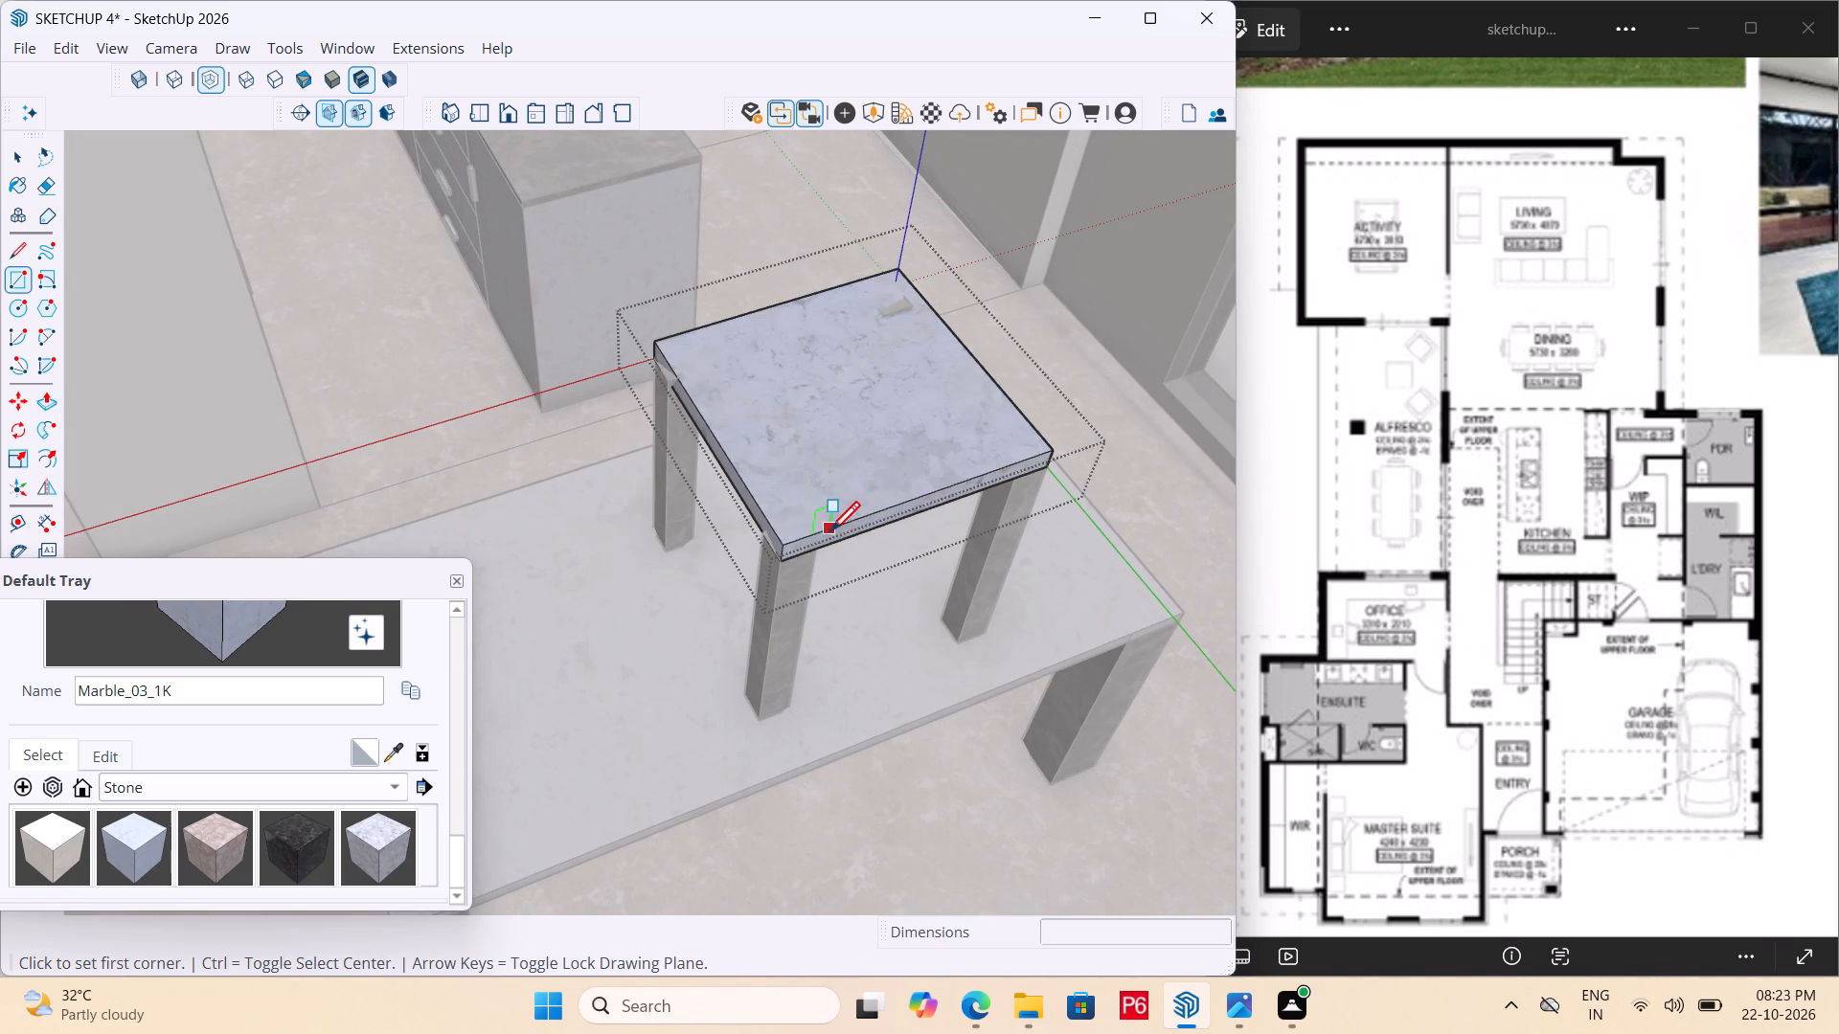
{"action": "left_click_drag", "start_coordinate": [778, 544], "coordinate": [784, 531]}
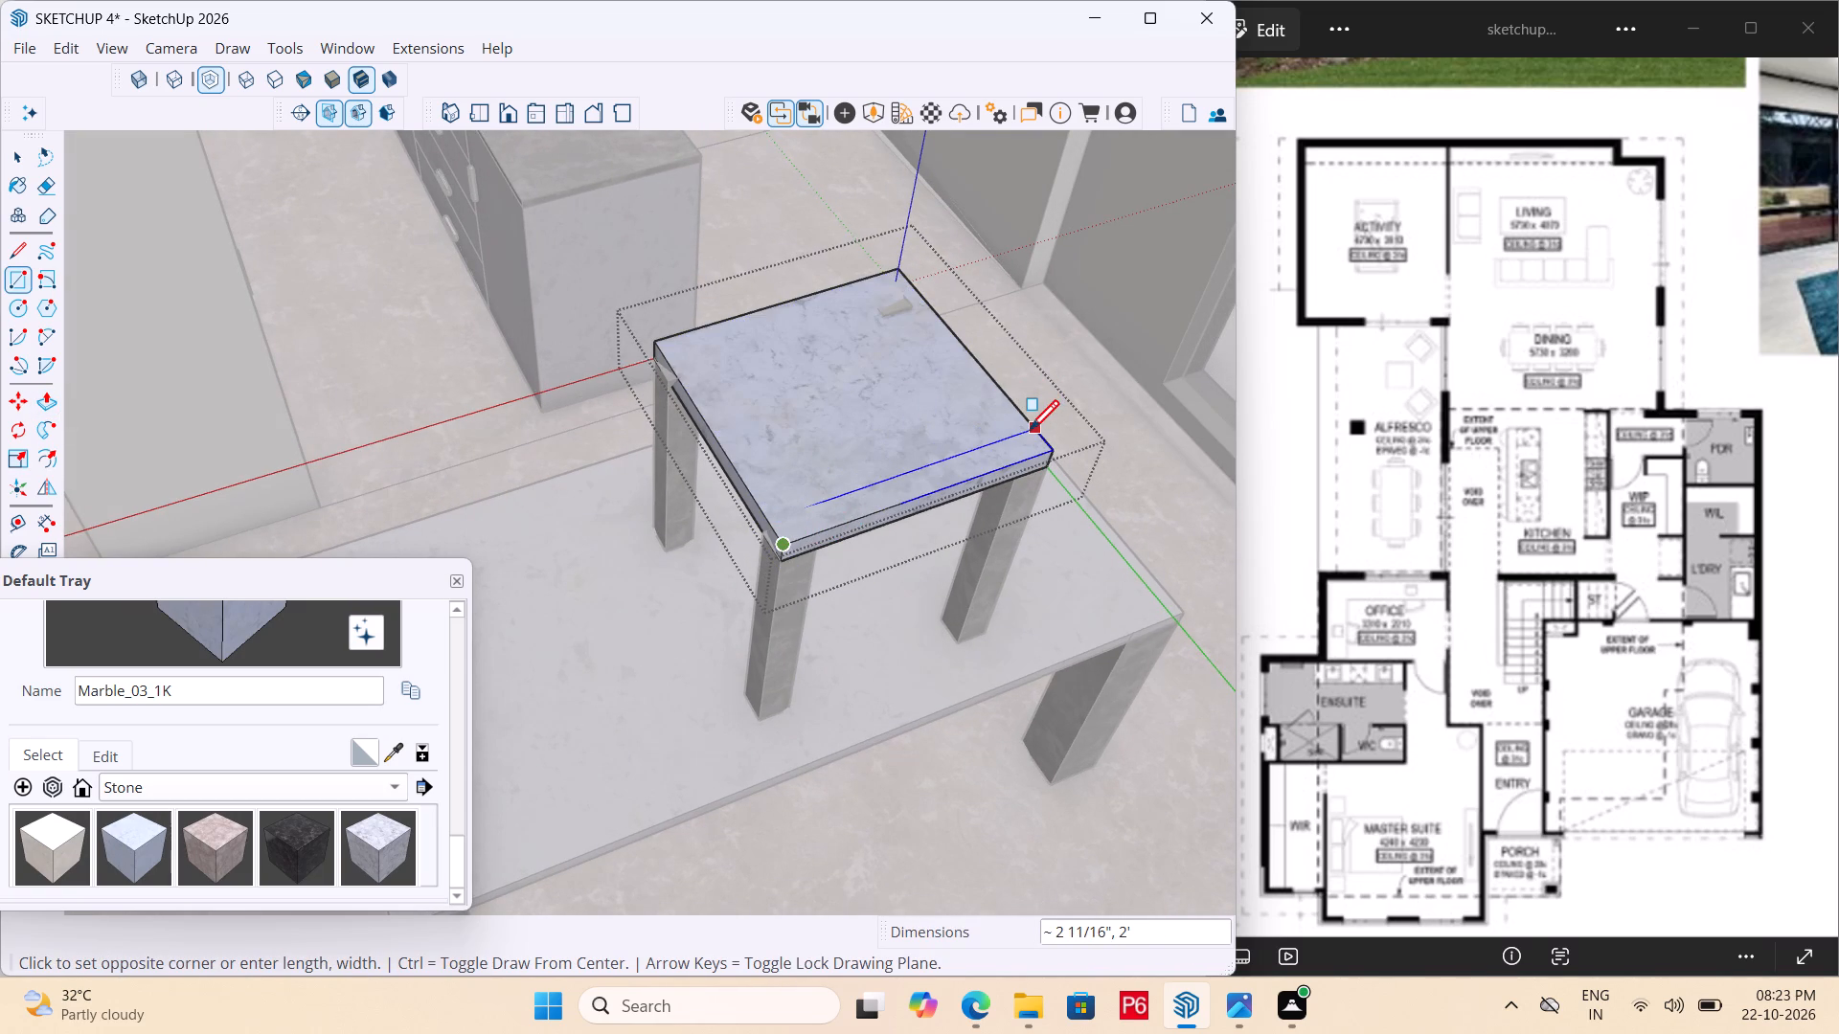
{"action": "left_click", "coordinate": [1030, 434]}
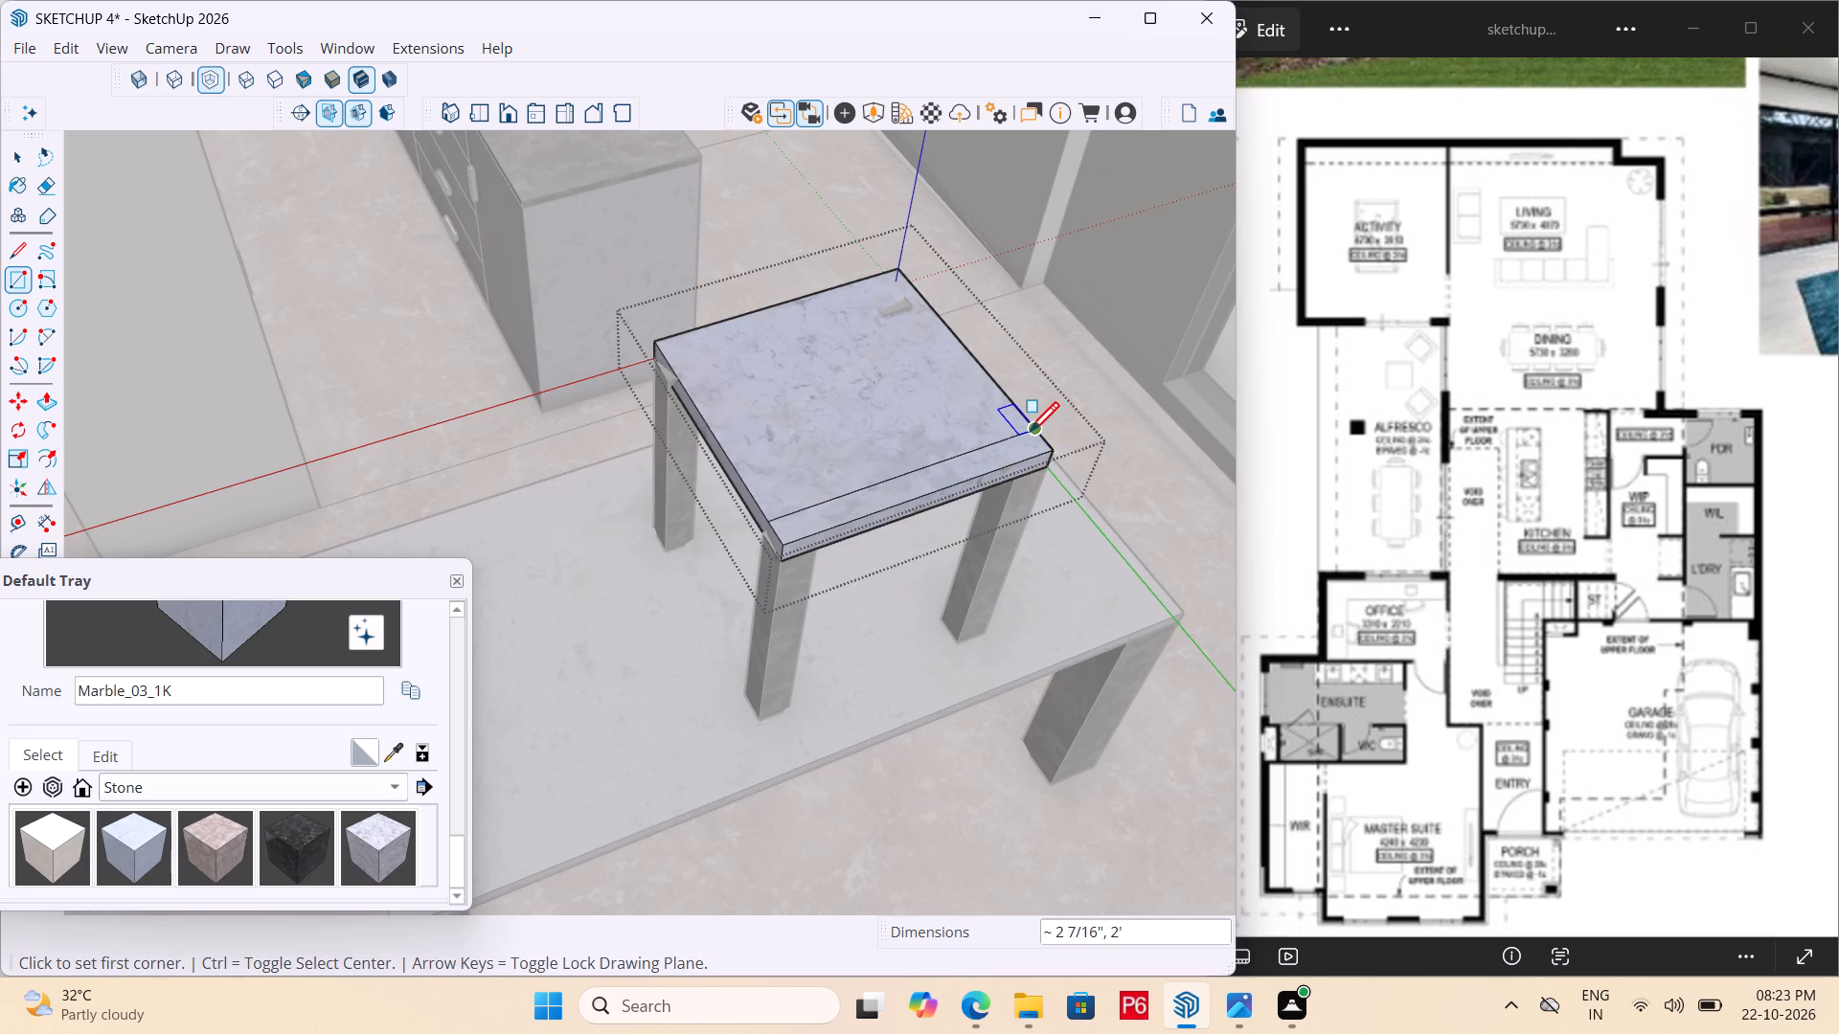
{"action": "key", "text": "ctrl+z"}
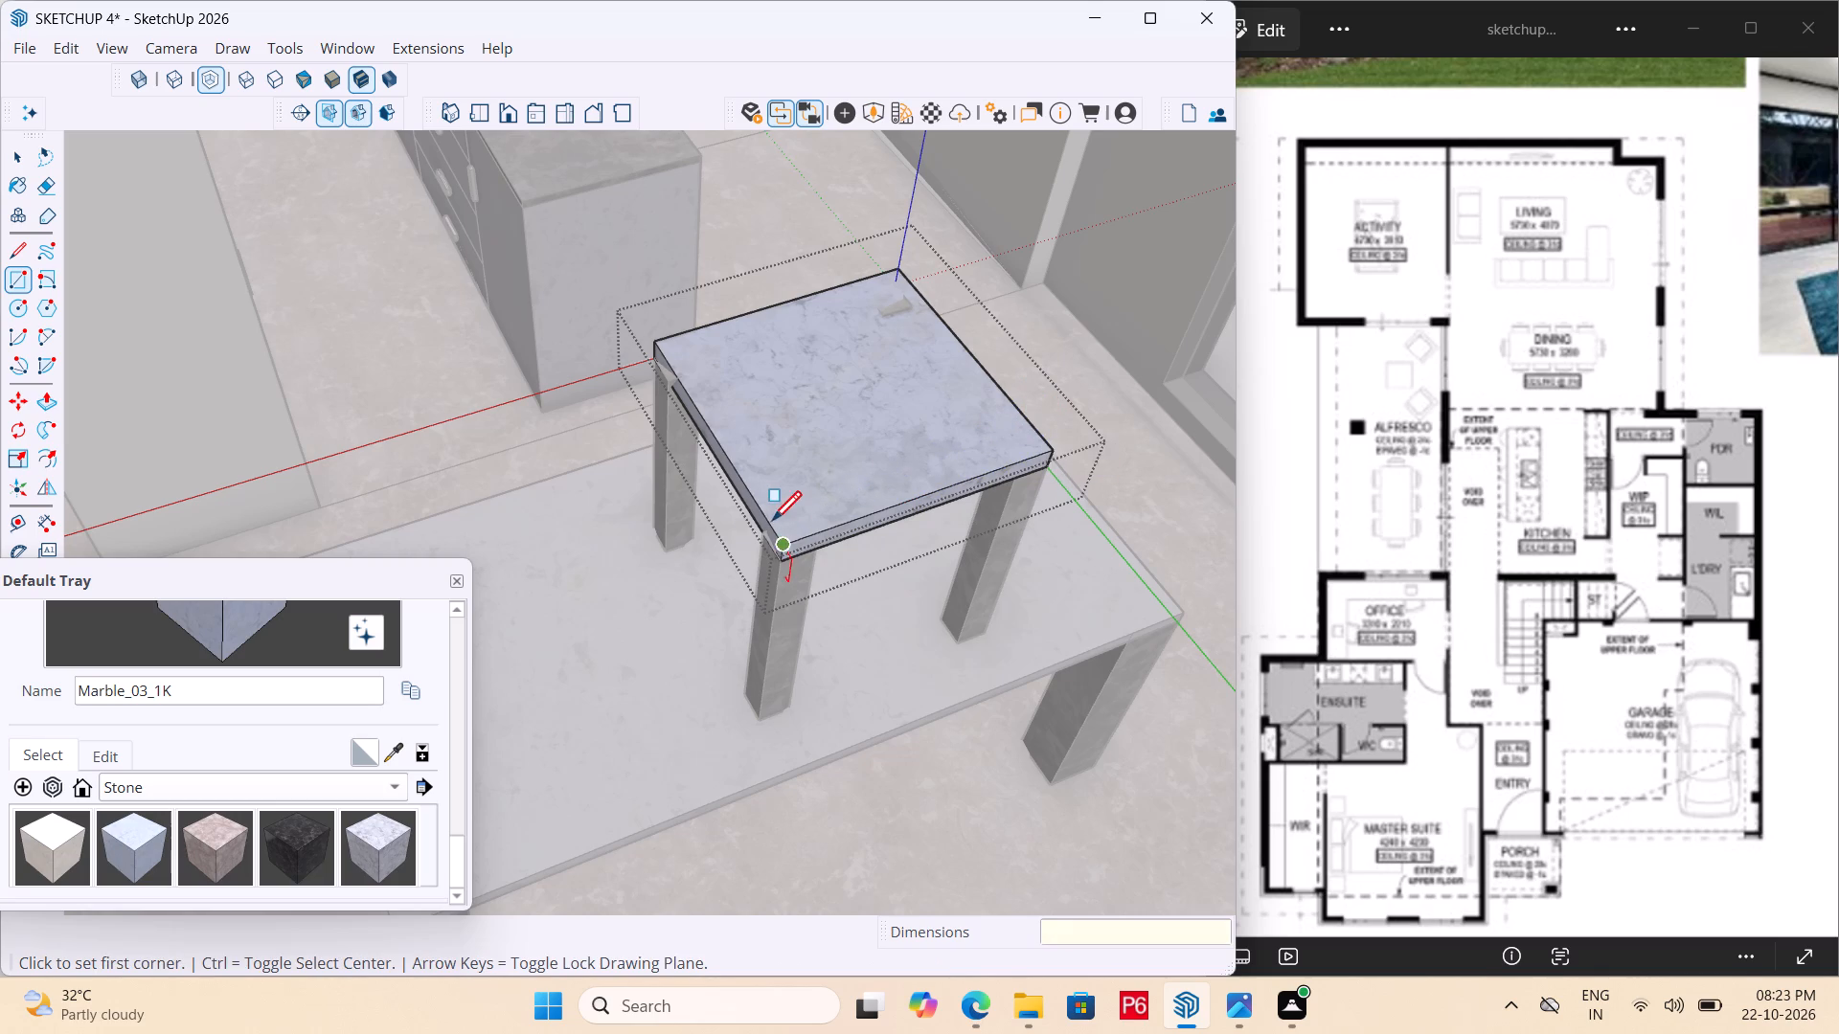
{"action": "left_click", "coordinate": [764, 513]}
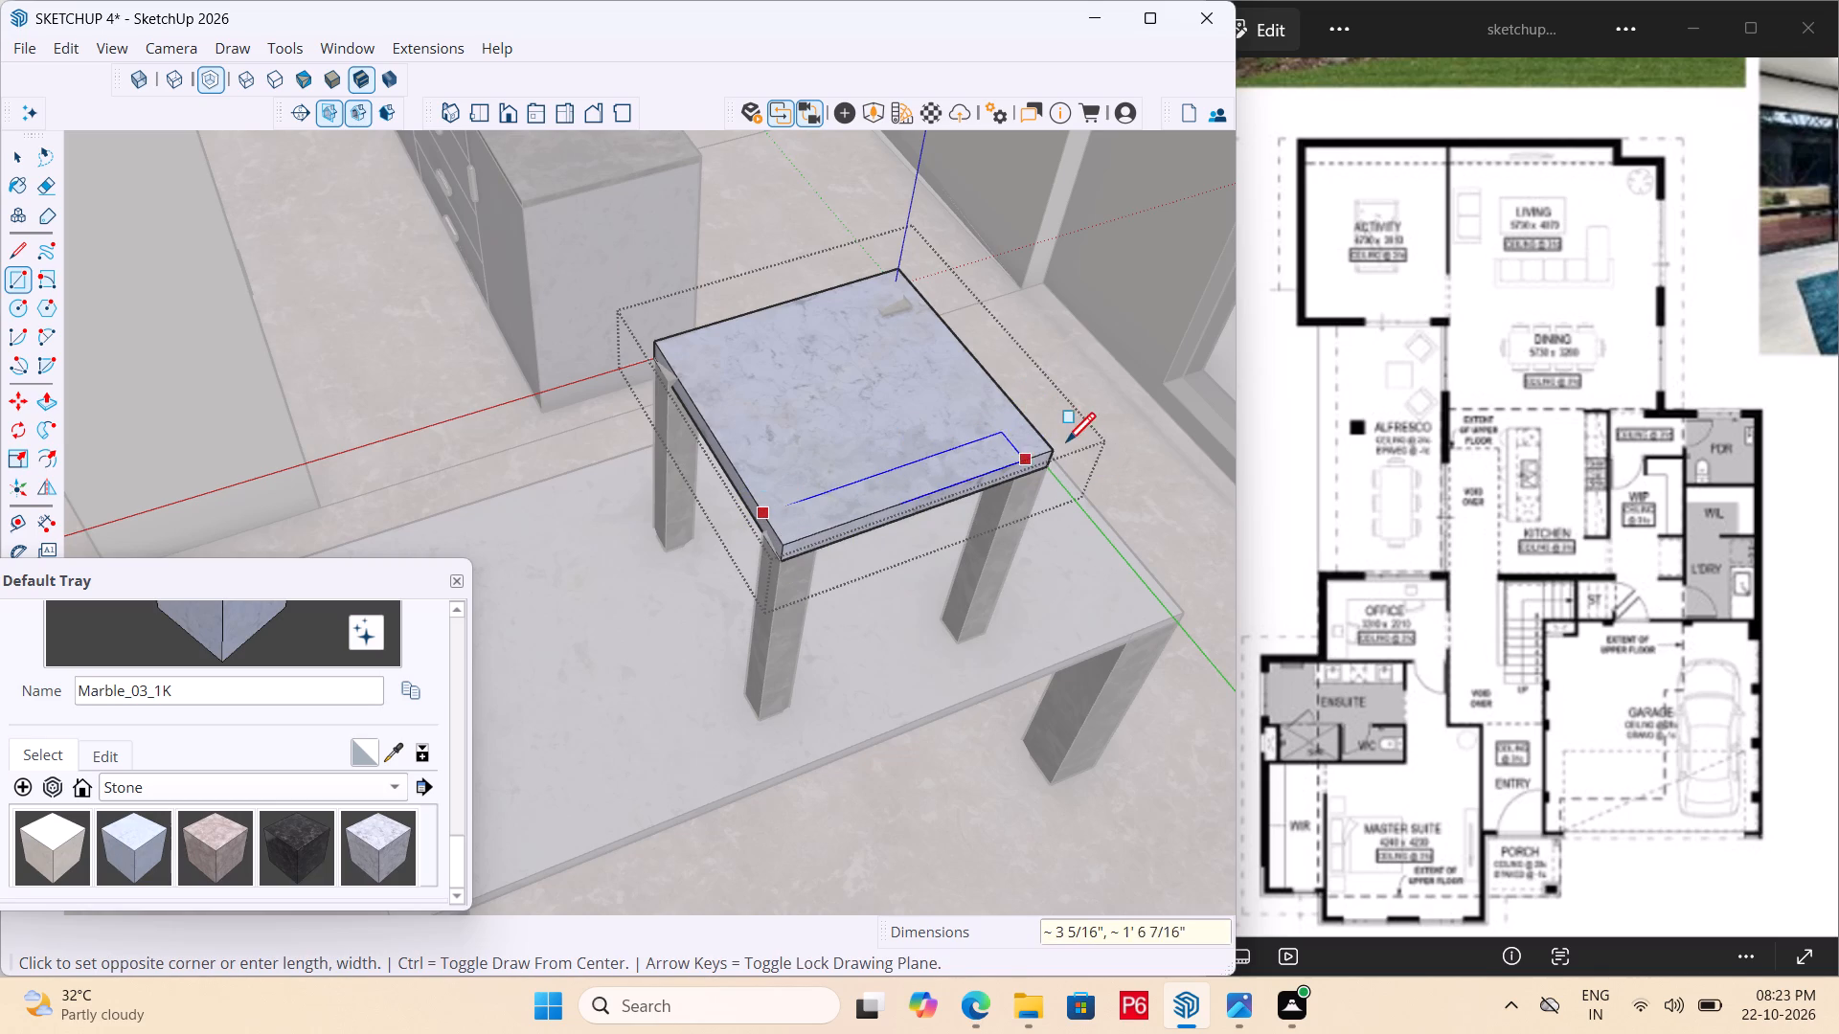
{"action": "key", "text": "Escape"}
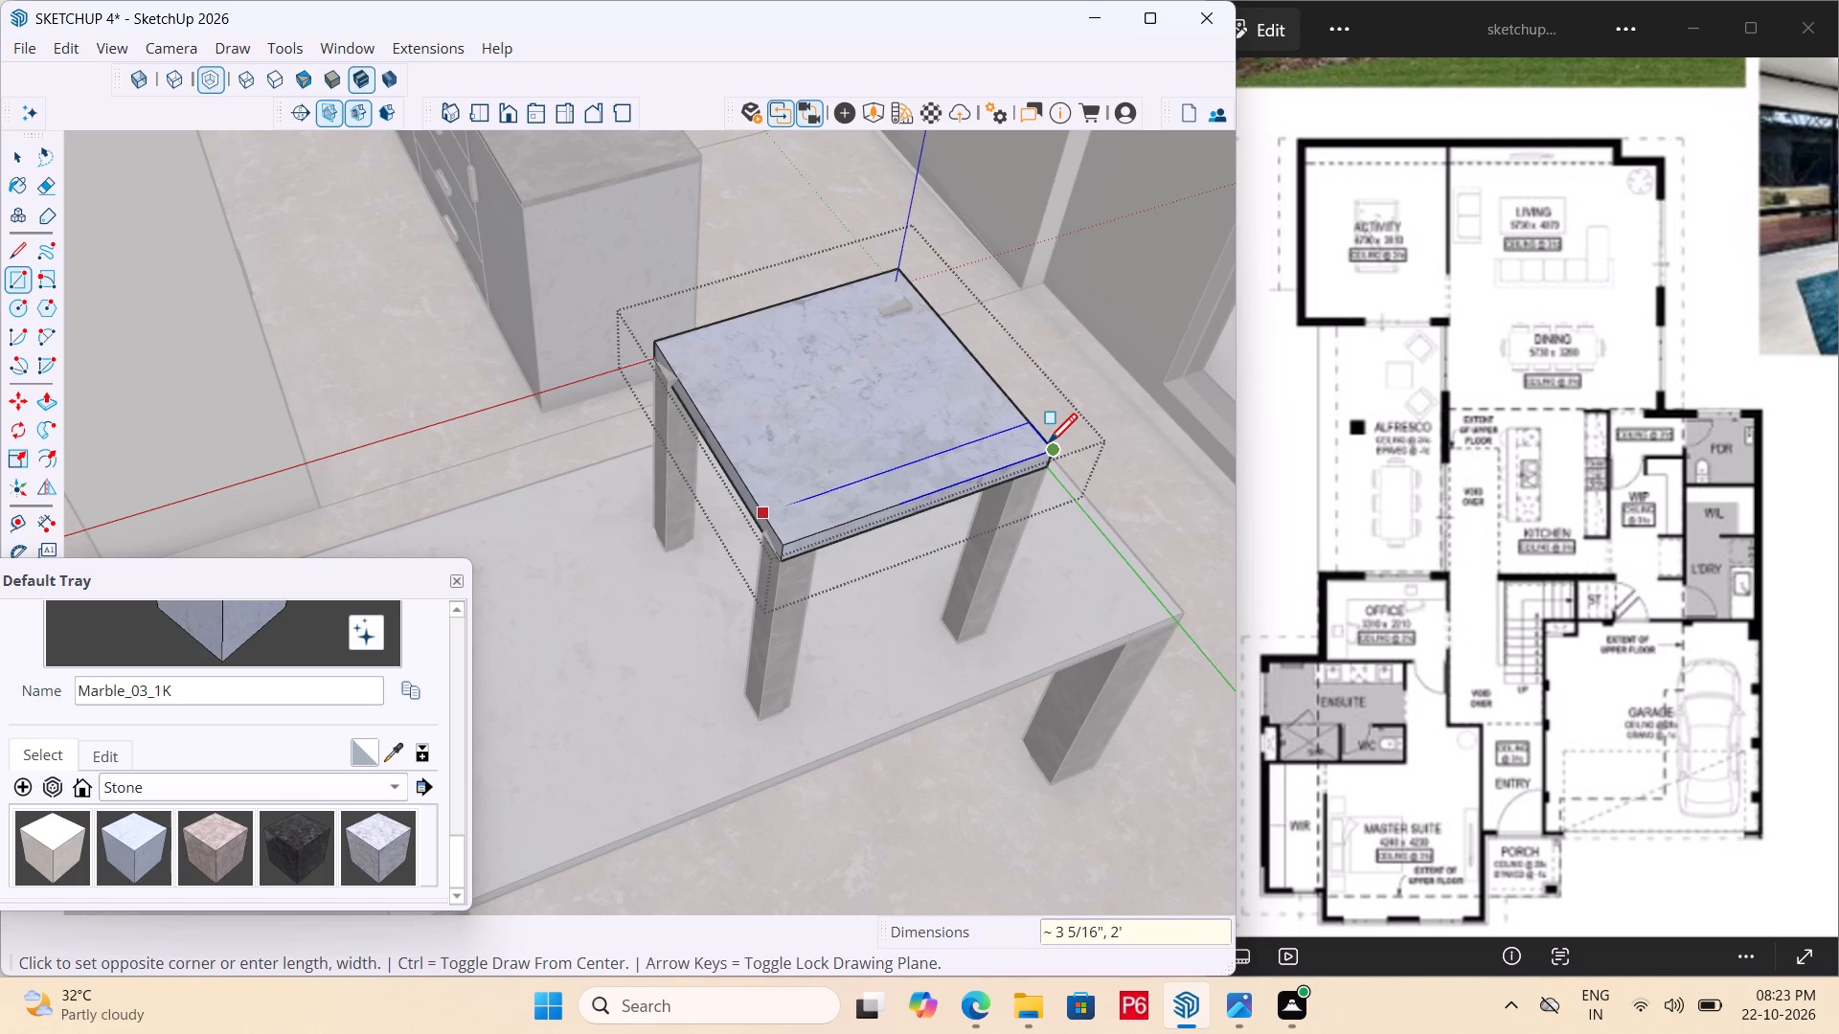
Save the model.
{"action": "key", "text": "ctrl+s"}
{"action": "key", "text": "ctrl+s"}
{"action": "key", "text": "ctrl+s"}
{"action": "key", "text": "ctrl+s"}
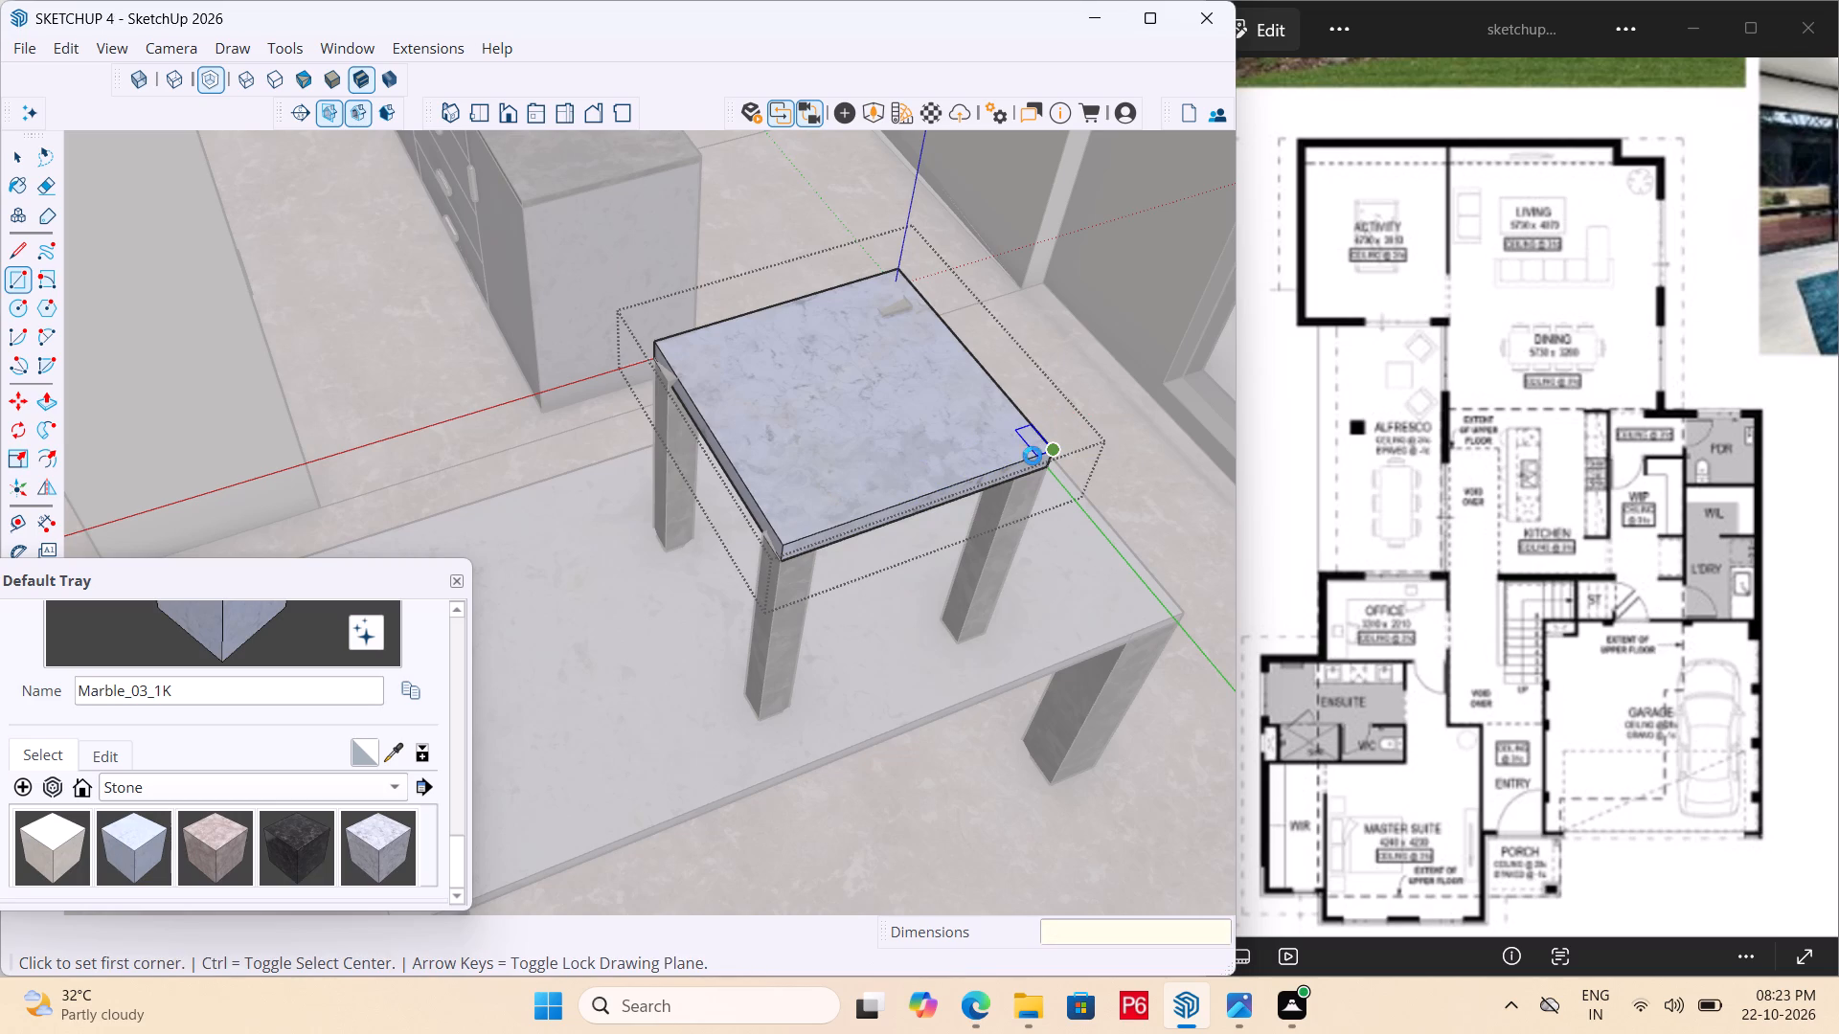
Draw a rectangular strip about 2 5/16 inches by 2 feet along one edge of the square top, starting at its corner.
{"action": "key", "text": "space"}
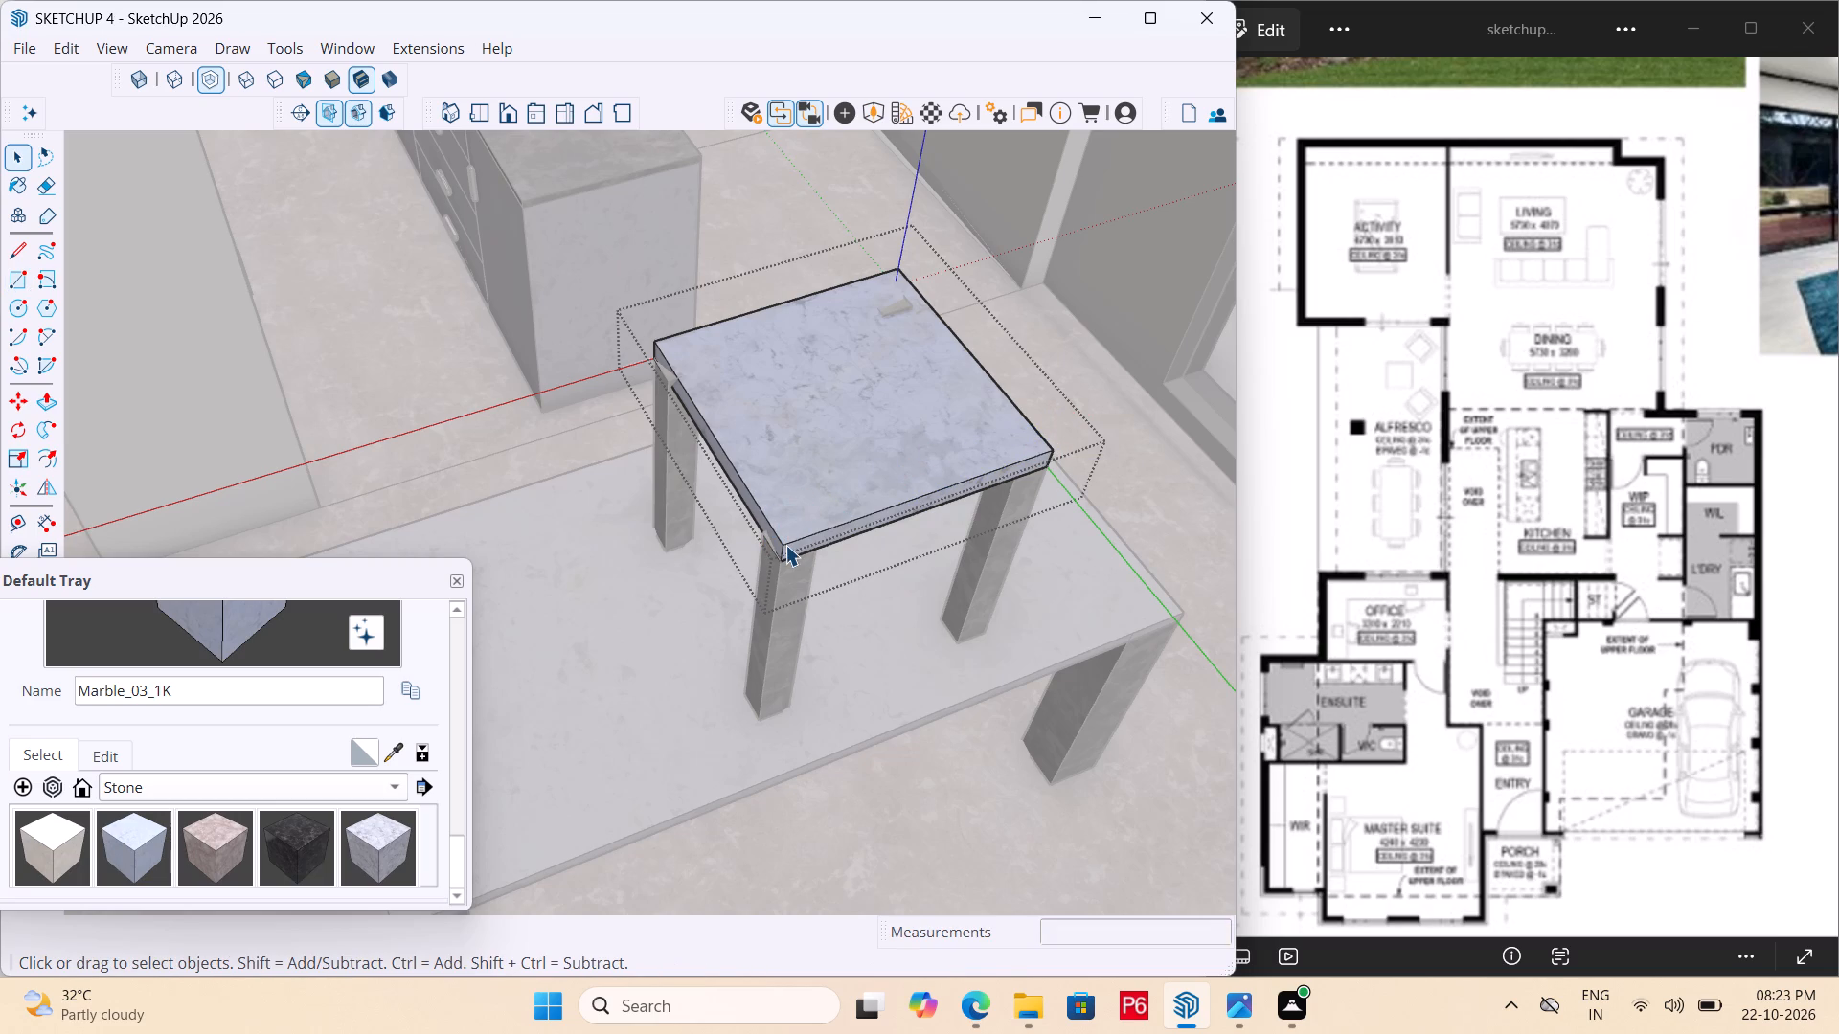
{"action": "key", "text": "r"}
{"action": "left_click", "coordinate": [785, 538]}
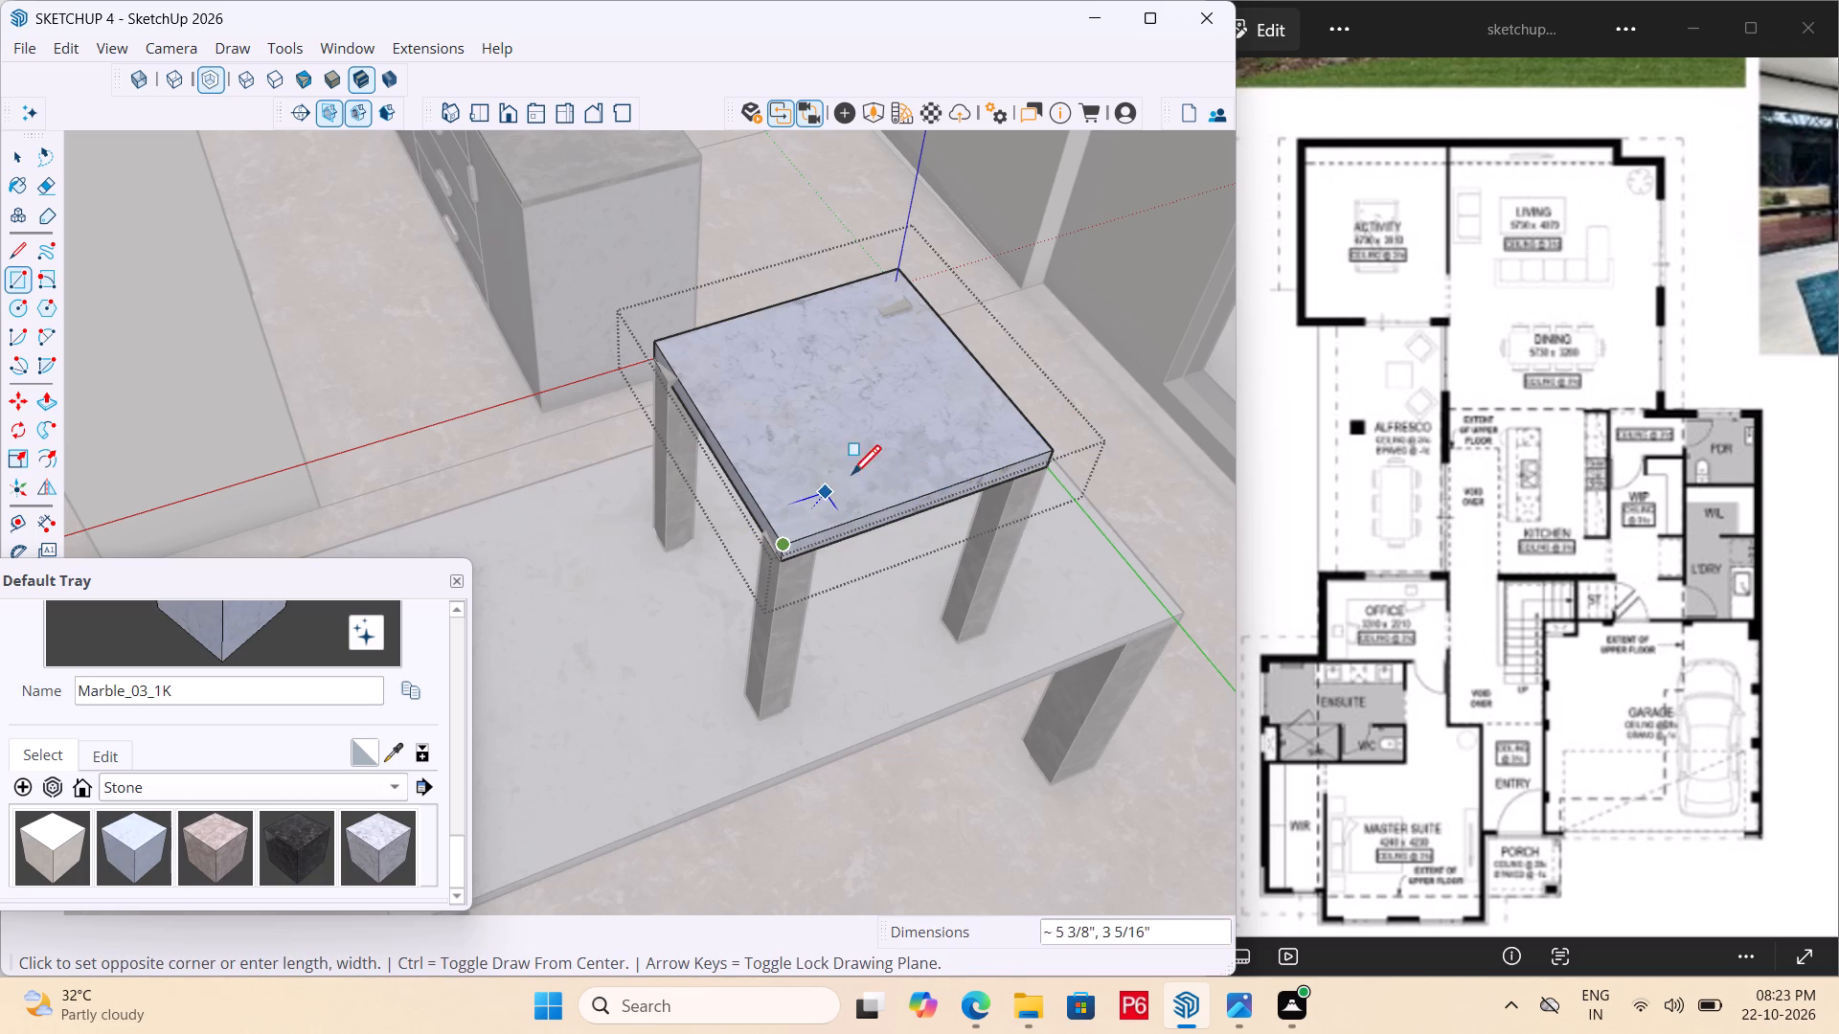
{"action": "left_click", "coordinate": [1036, 431]}
{"action": "key", "text": "space"}
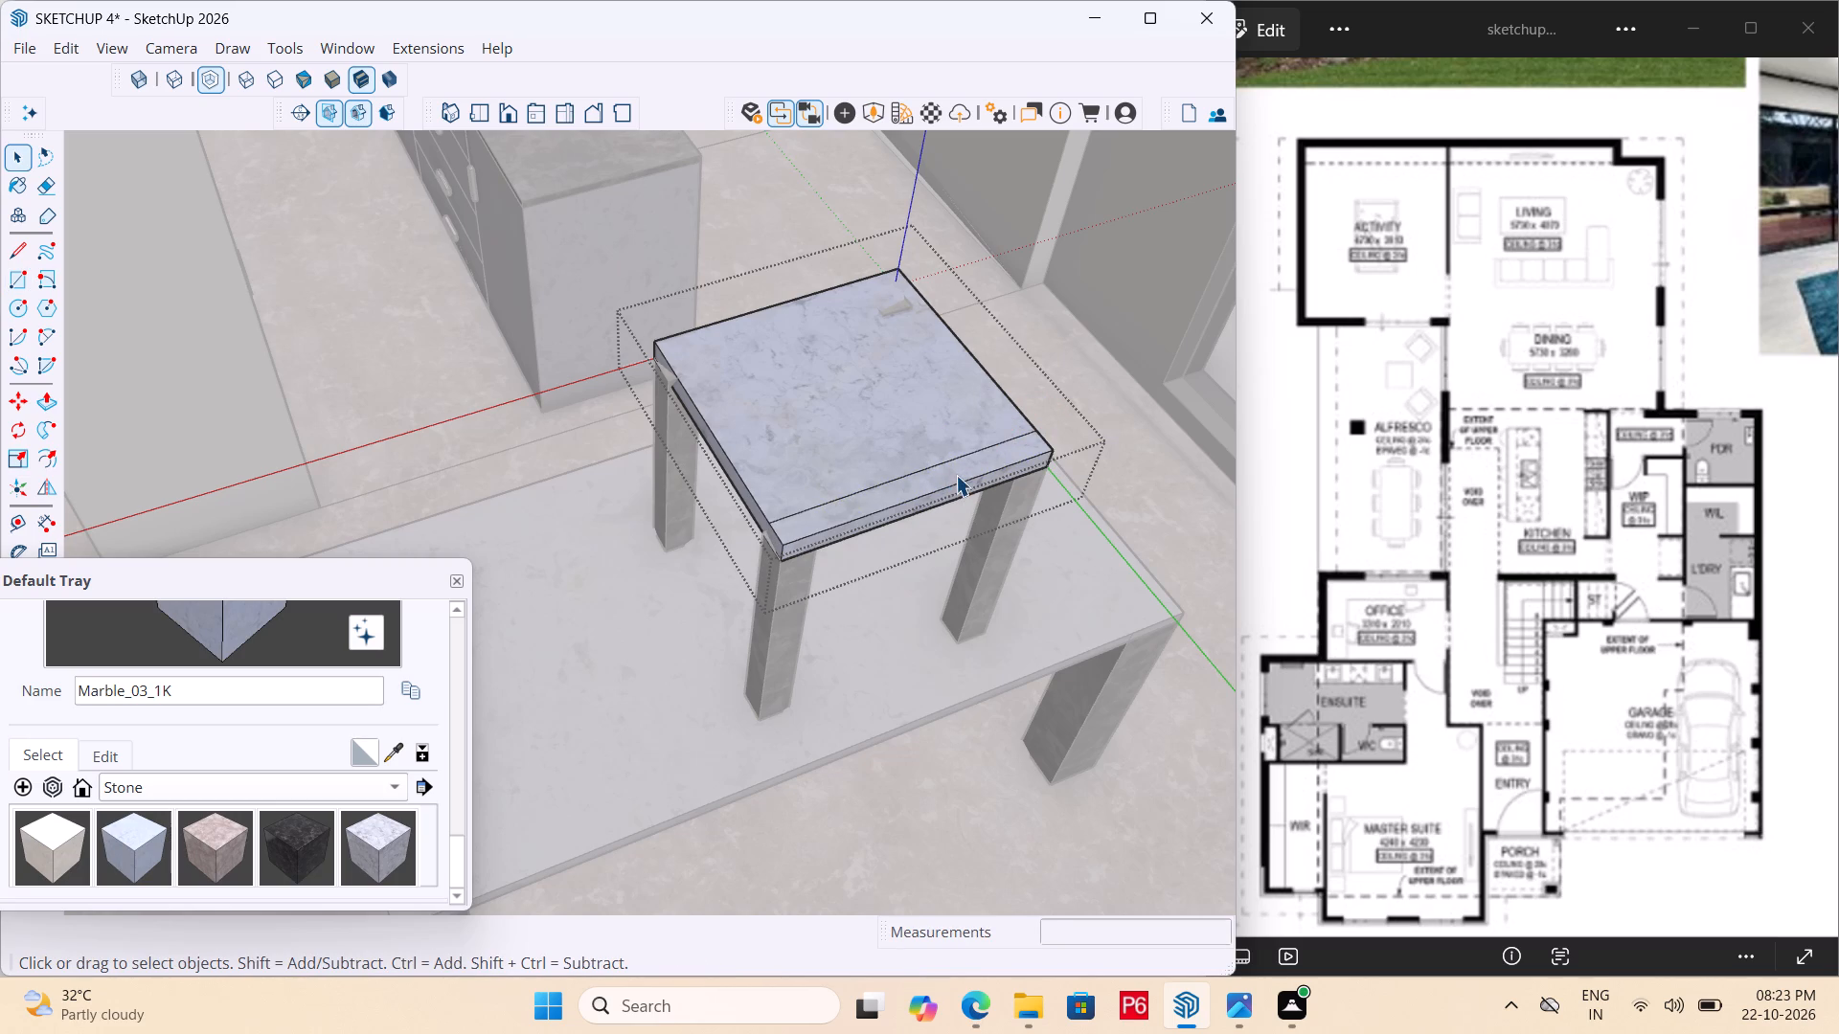
Extrude the edge strip 2 feet upward to form the chair's backrest.
{"action": "left_click", "coordinate": [956, 475]}
{"action": "key", "text": "p"}
{"action": "left_click", "coordinate": [959, 468]}
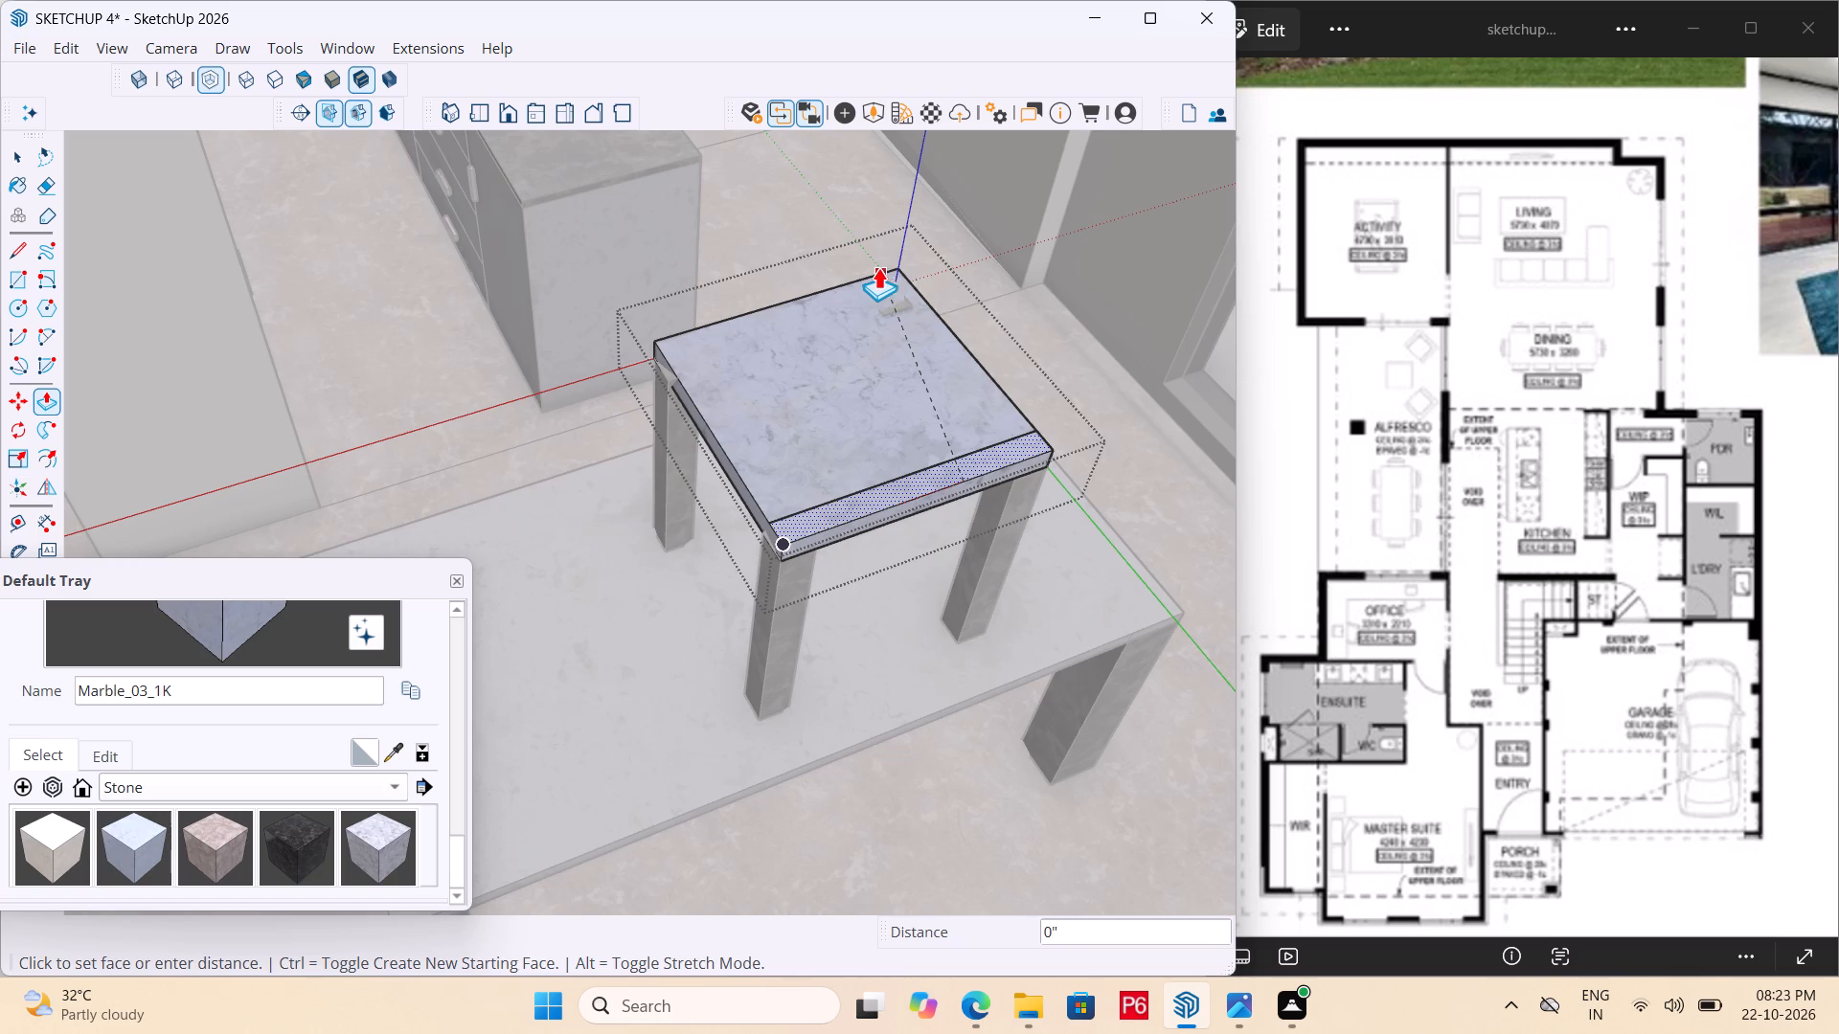
{"action": "scroll", "coordinate": [869, 303], "scroll_direction": "down", "scroll_amount": 3}
{"action": "middle_click_drag", "start_coordinate": [847, 307], "coordinate": [1232, 416]}
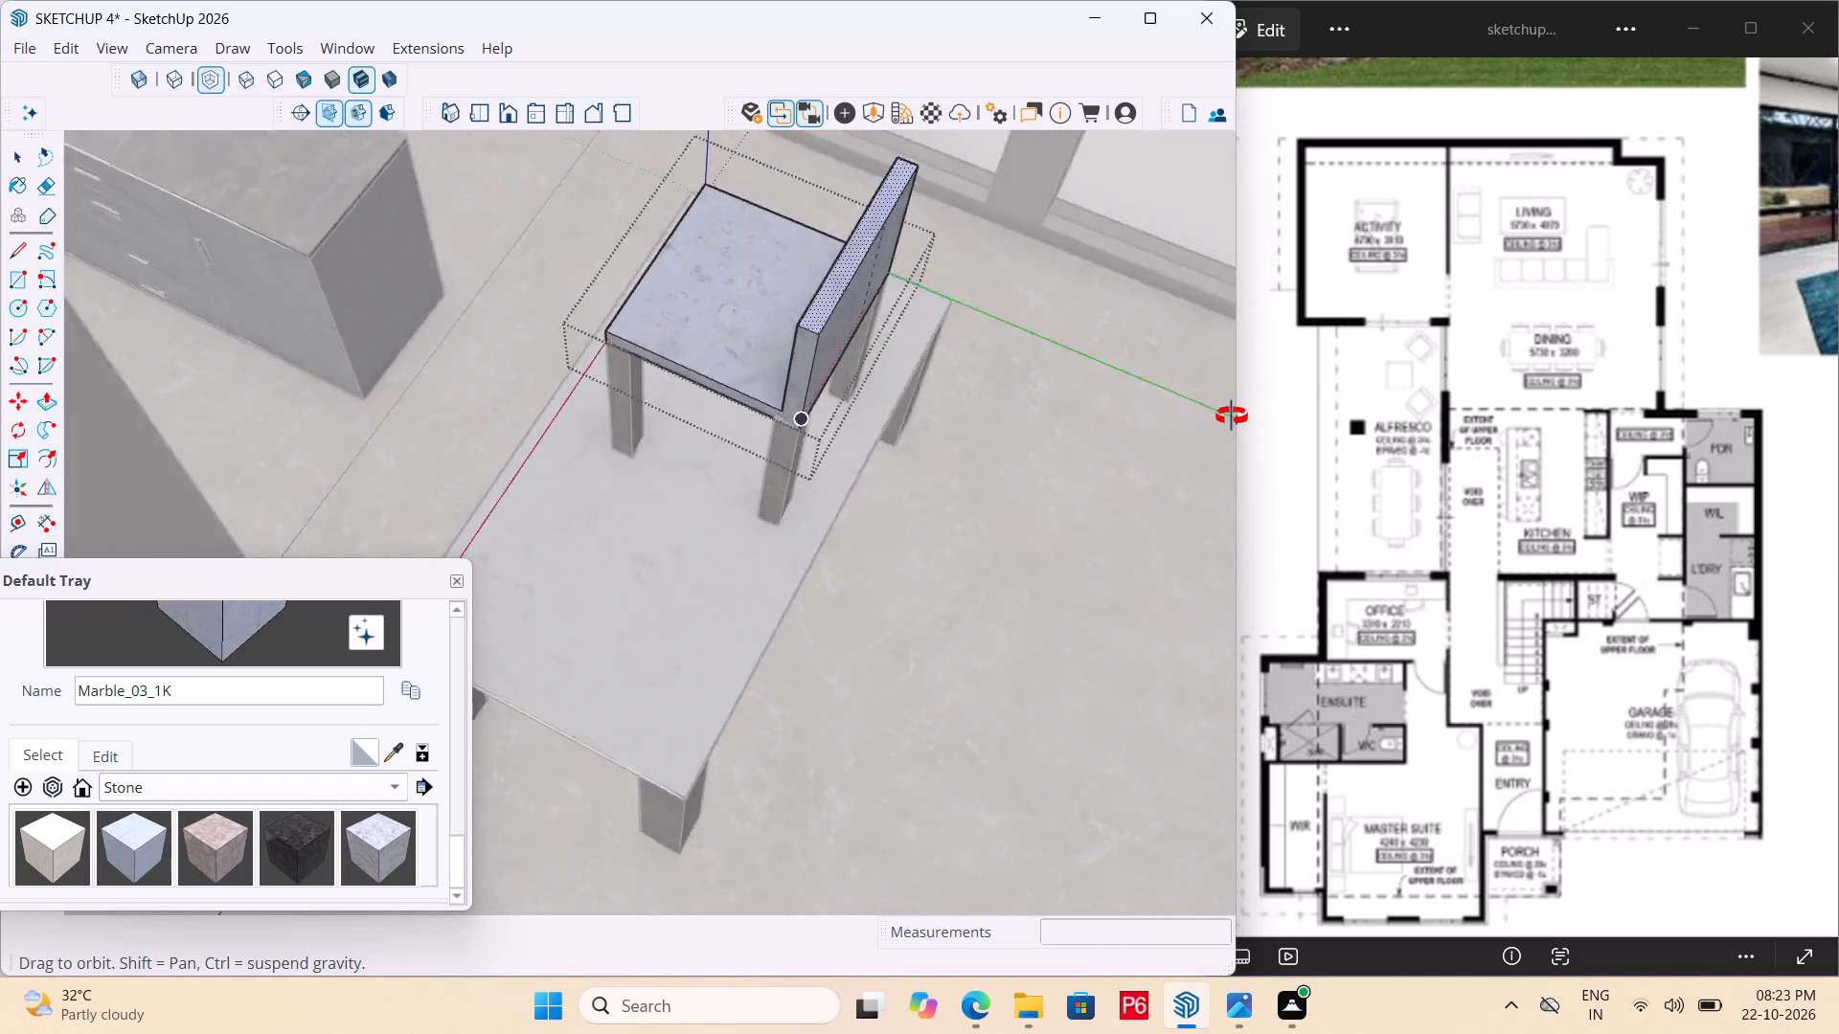
{"action": "middle_click_drag", "start_coordinate": [1232, 416], "coordinate": [1460, 377]}
{"action": "scroll", "coordinate": [1016, 401], "scroll_direction": "down", "scroll_amount": 4}
{"action": "middle_click_drag", "start_coordinate": [848, 231], "coordinate": [909, 78]}
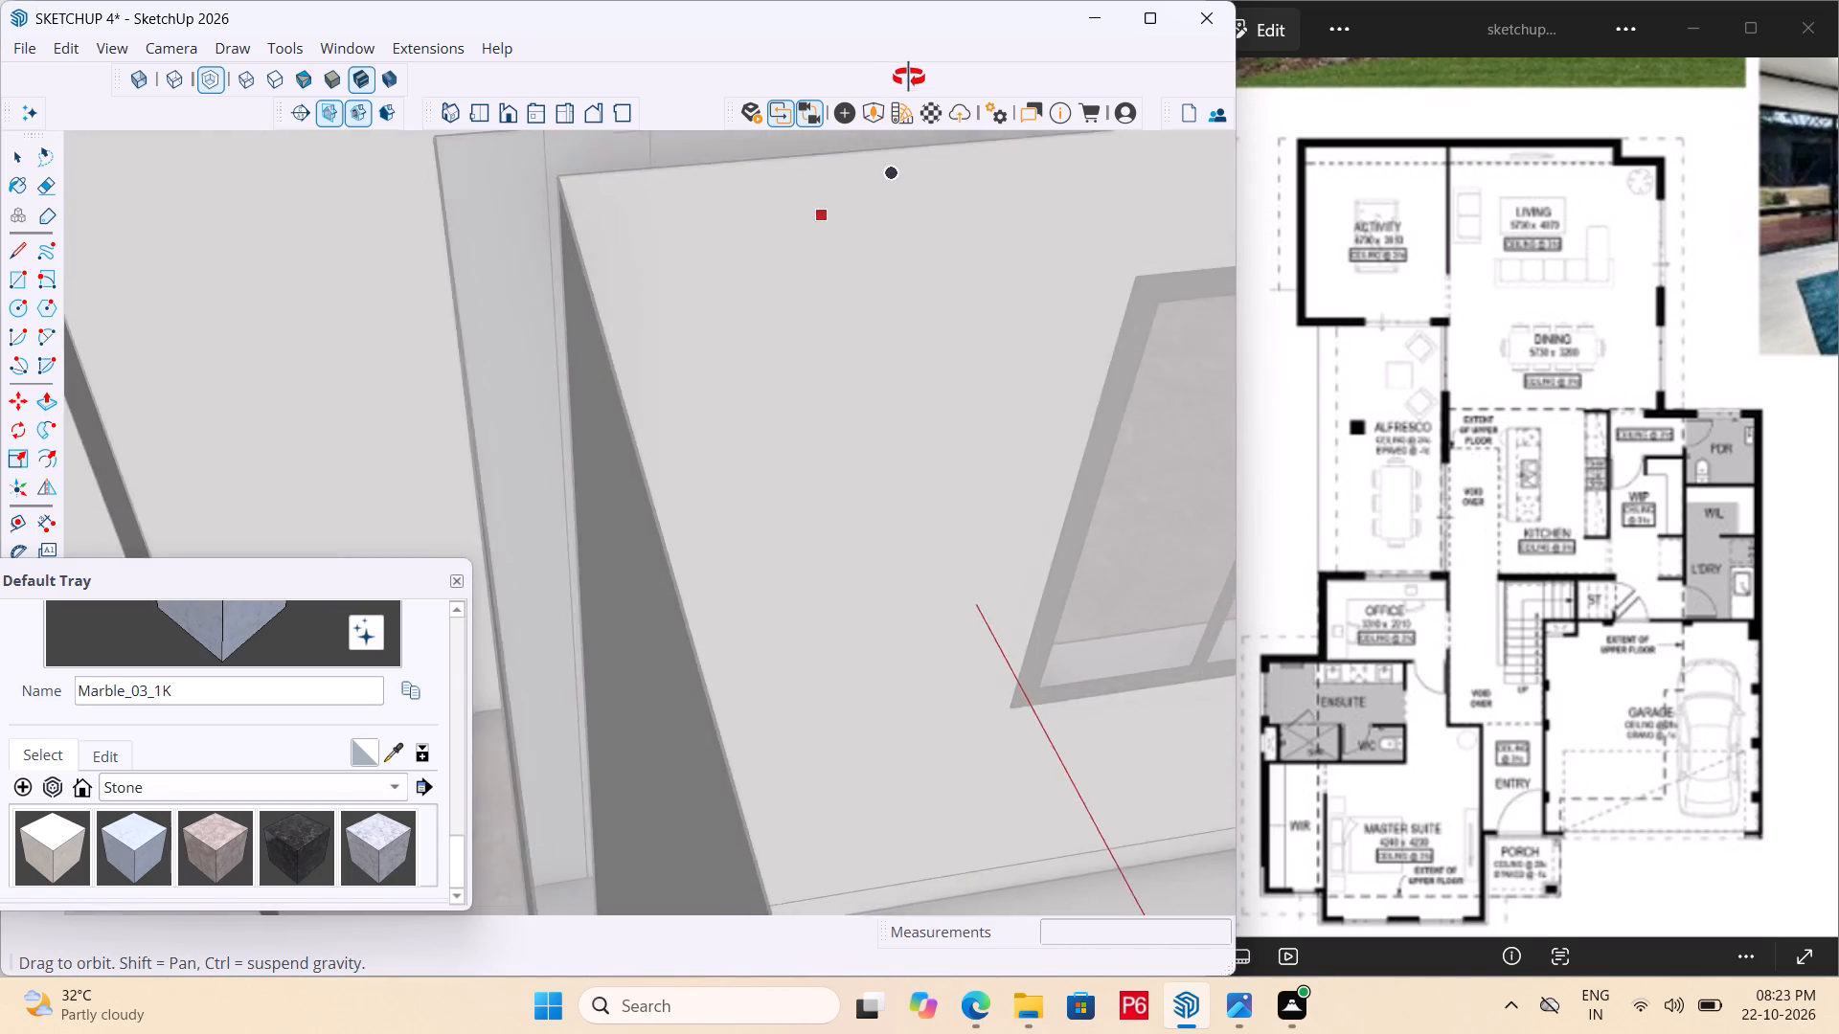
{"action": "middle_click_drag", "start_coordinate": [909, 78], "coordinate": [972, 236]}
{"action": "scroll", "coordinate": [924, 391], "scroll_direction": "down", "scroll_amount": 5}
{"action": "middle_click_drag", "start_coordinate": [893, 241], "coordinate": [942, 188]}
{"action": "scroll", "coordinate": [939, 192], "scroll_direction": "up", "scroll_amount": 4}
{"action": "scroll", "coordinate": [880, 293], "scroll_direction": "up", "scroll_amount": 3}
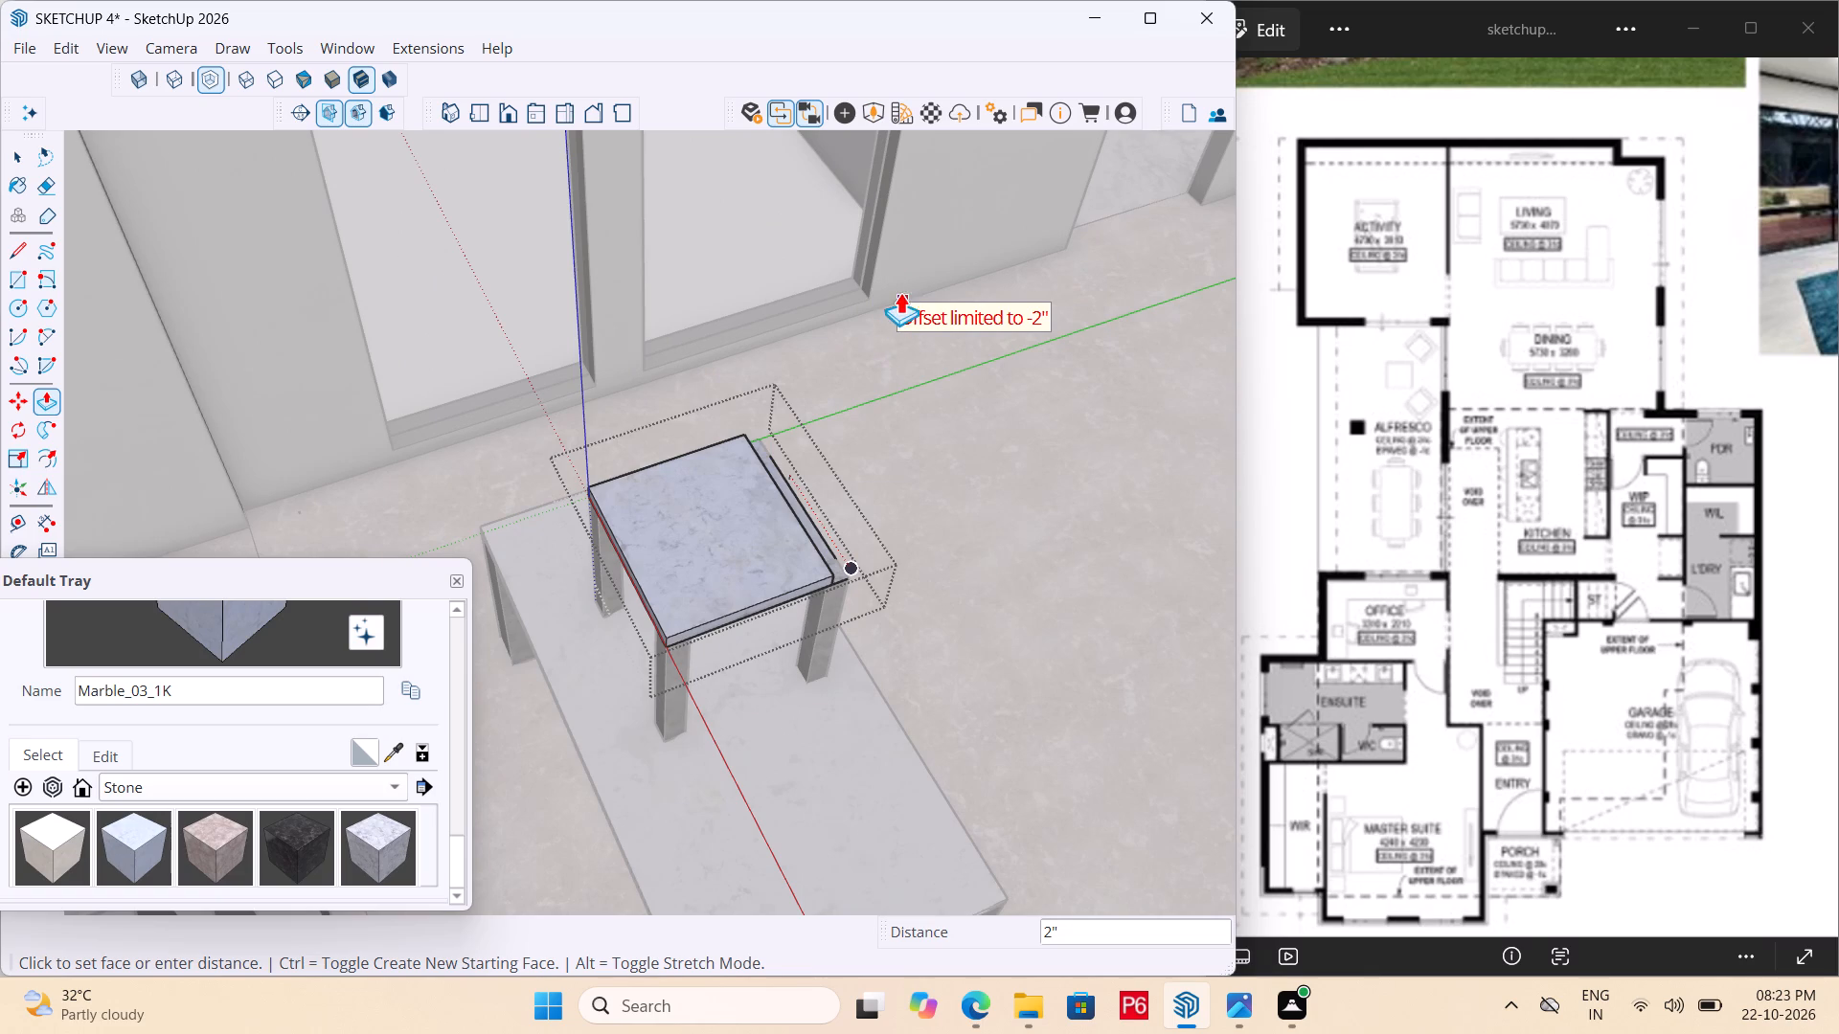
{"action": "middle_click_drag", "start_coordinate": [847, 358], "coordinate": [851, 270]}
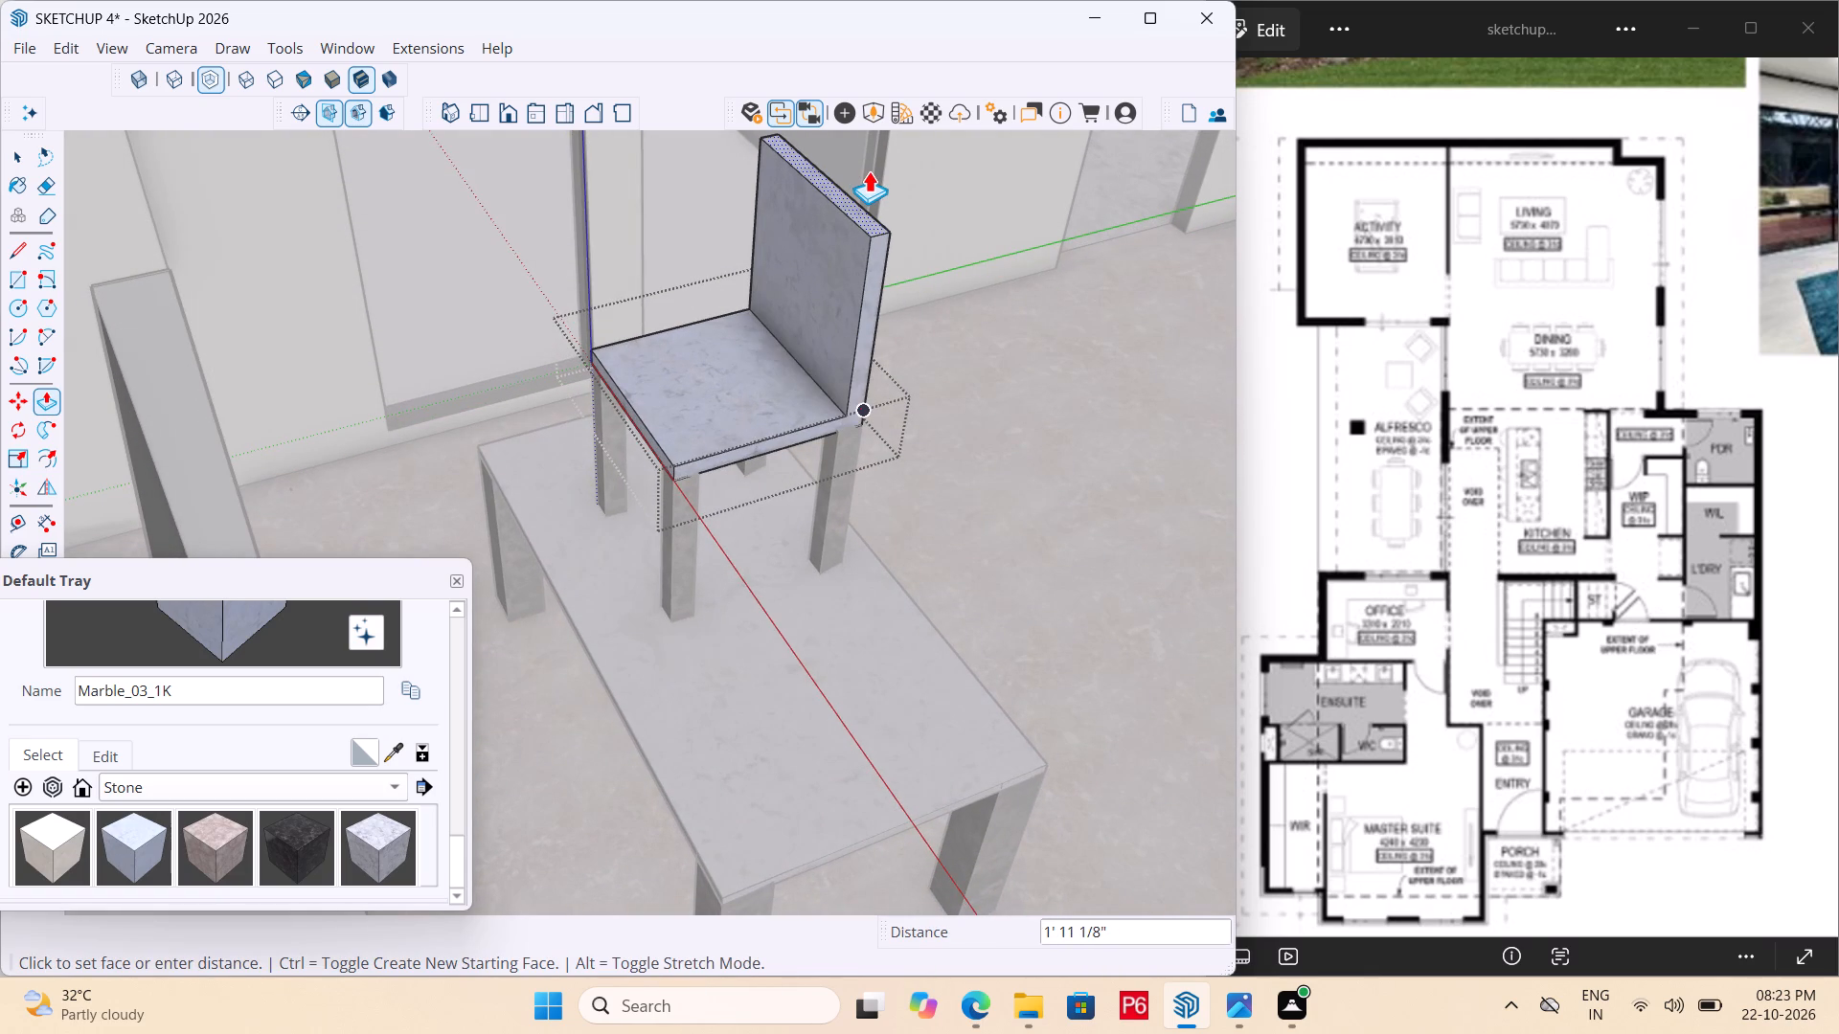
{"action": "scroll", "coordinate": [869, 172], "scroll_direction": "down", "scroll_amount": 1}
{"action": "scroll", "coordinate": [852, 255], "scroll_direction": "down", "scroll_amount": 2}
{"action": "middle_click_drag", "start_coordinate": [845, 270], "coordinate": [746, 304]}
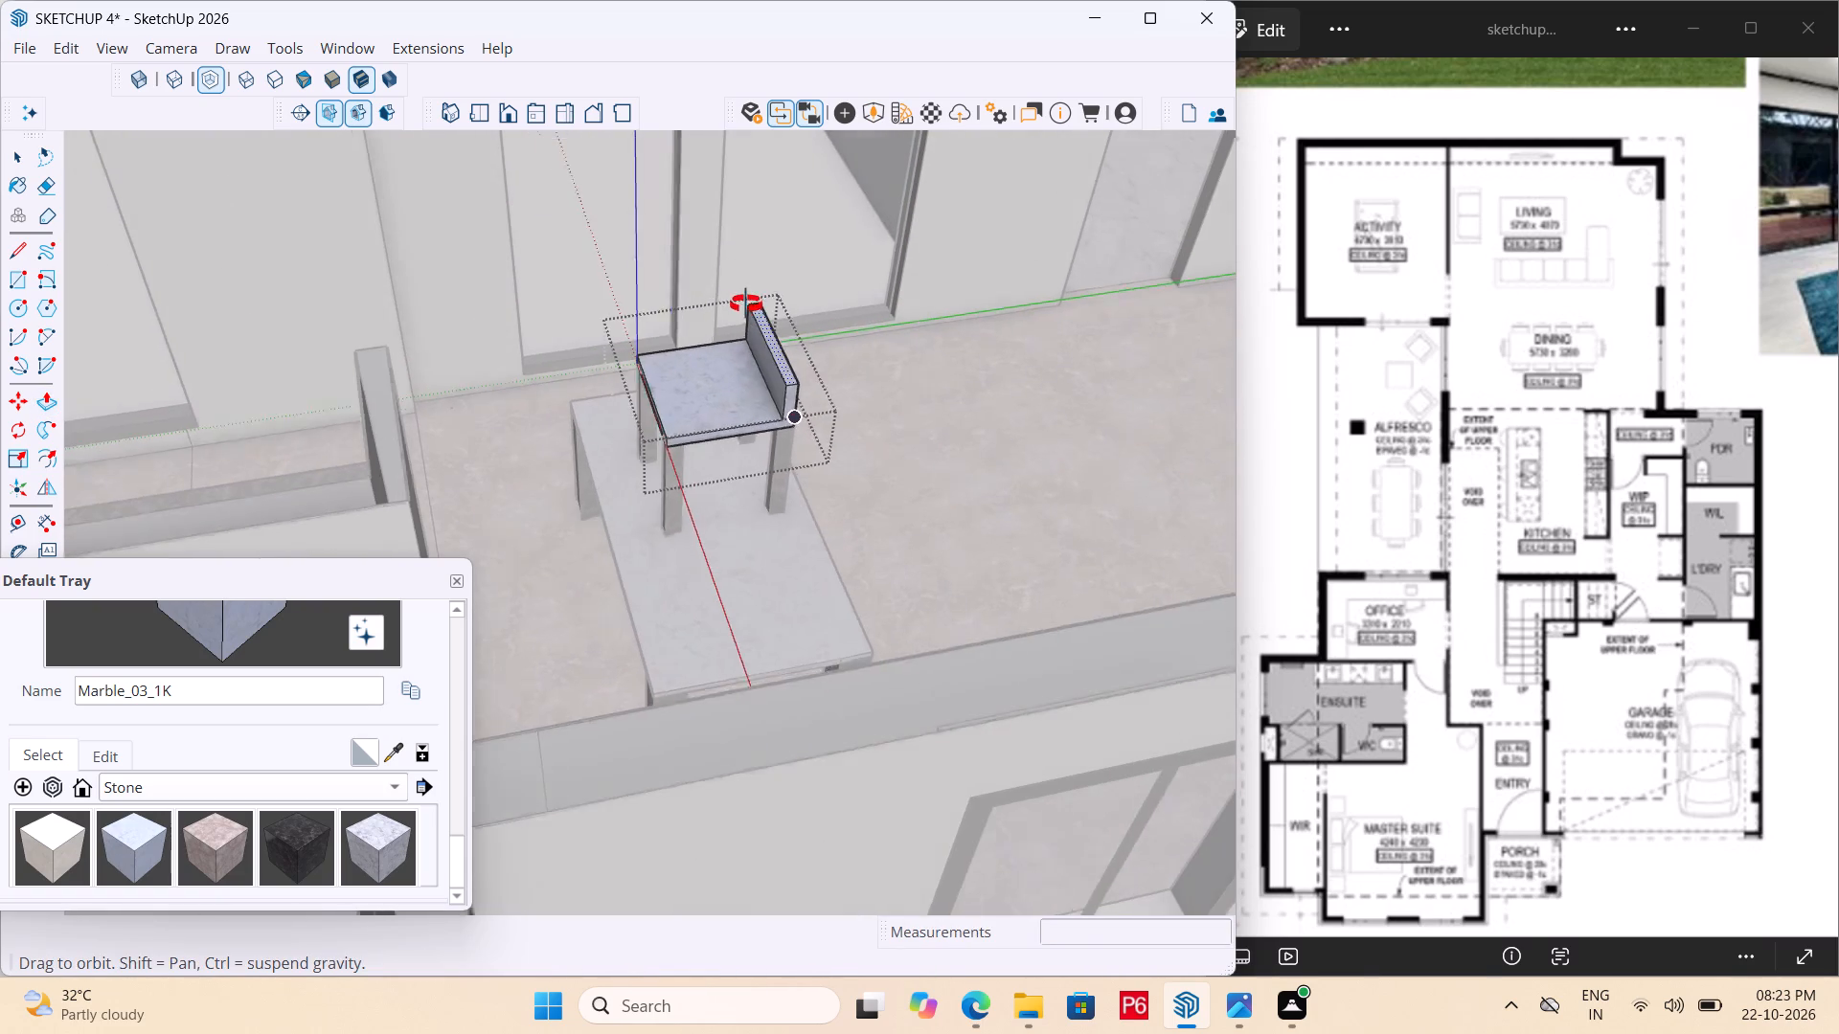
{"action": "middle_click_drag", "start_coordinate": [746, 304], "coordinate": [745, 303]}
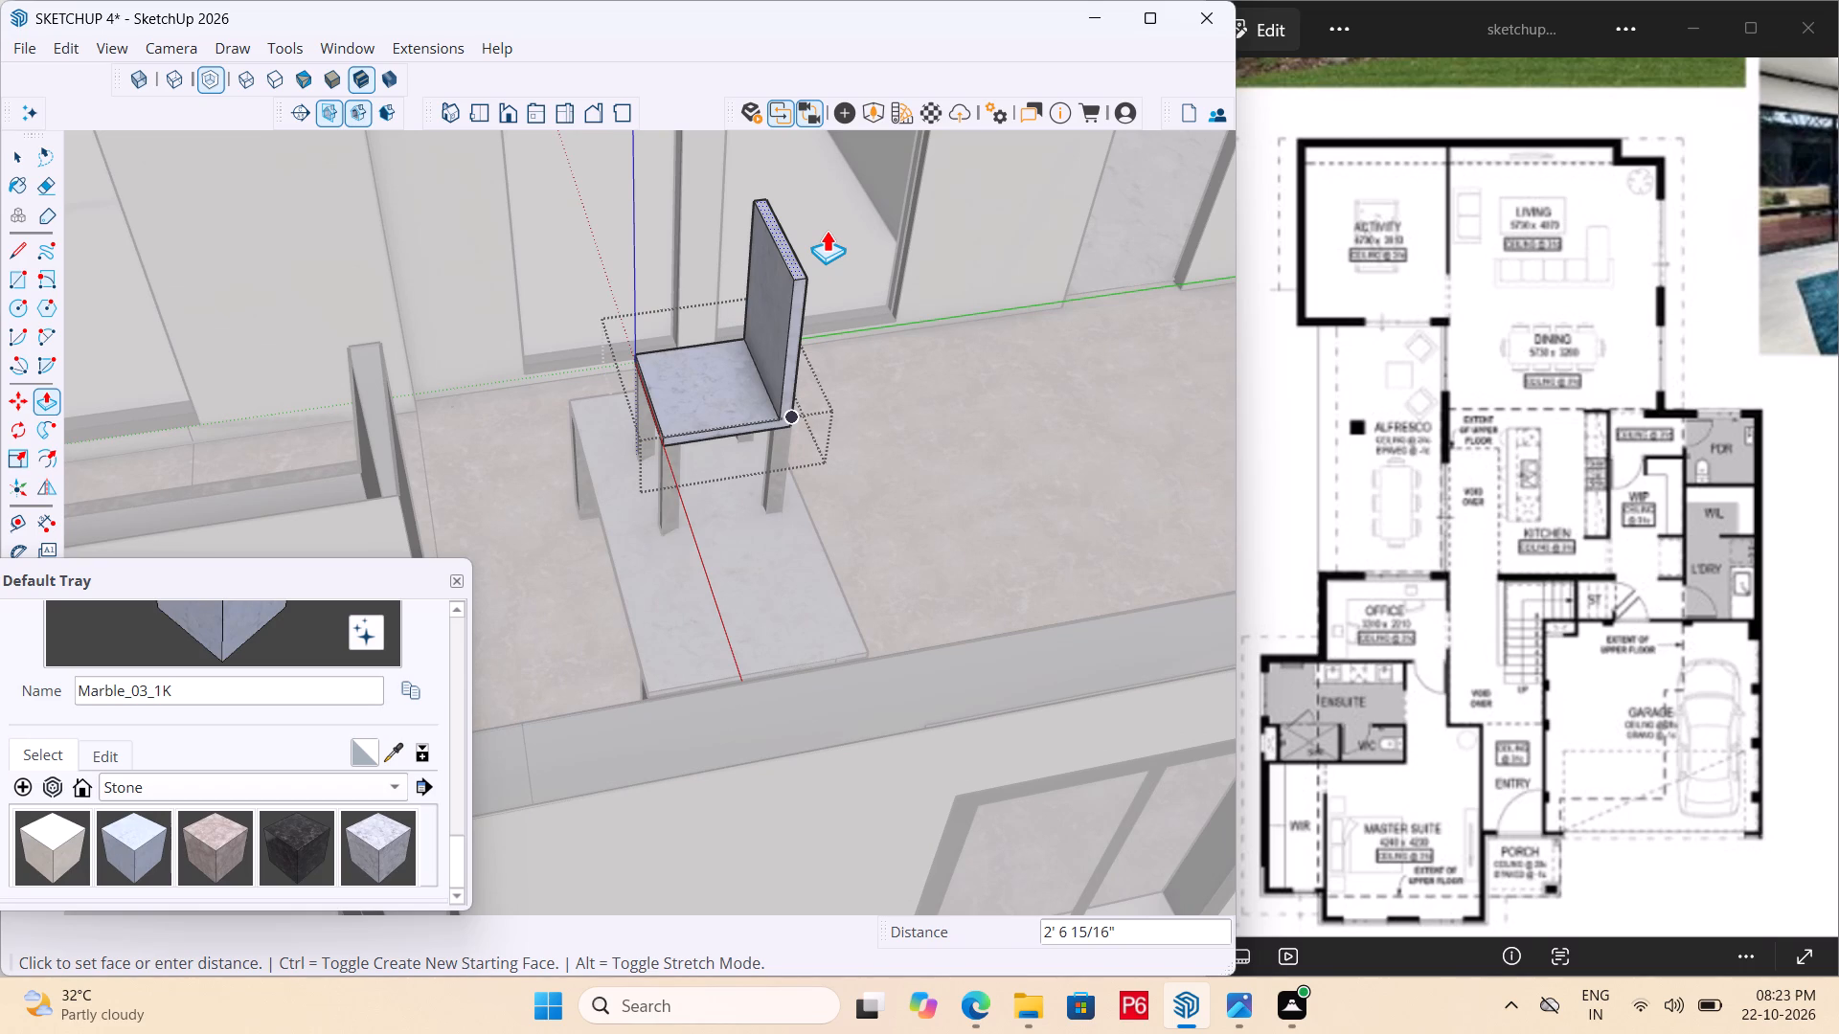
{"action": "type", "text": "2'"}
{"action": "key", "text": "Return"}
Raise the backrest's top face by about 1 1/16 inches.
{"action": "middle_click_drag", "start_coordinate": [911, 271], "coordinate": [360, 262]}
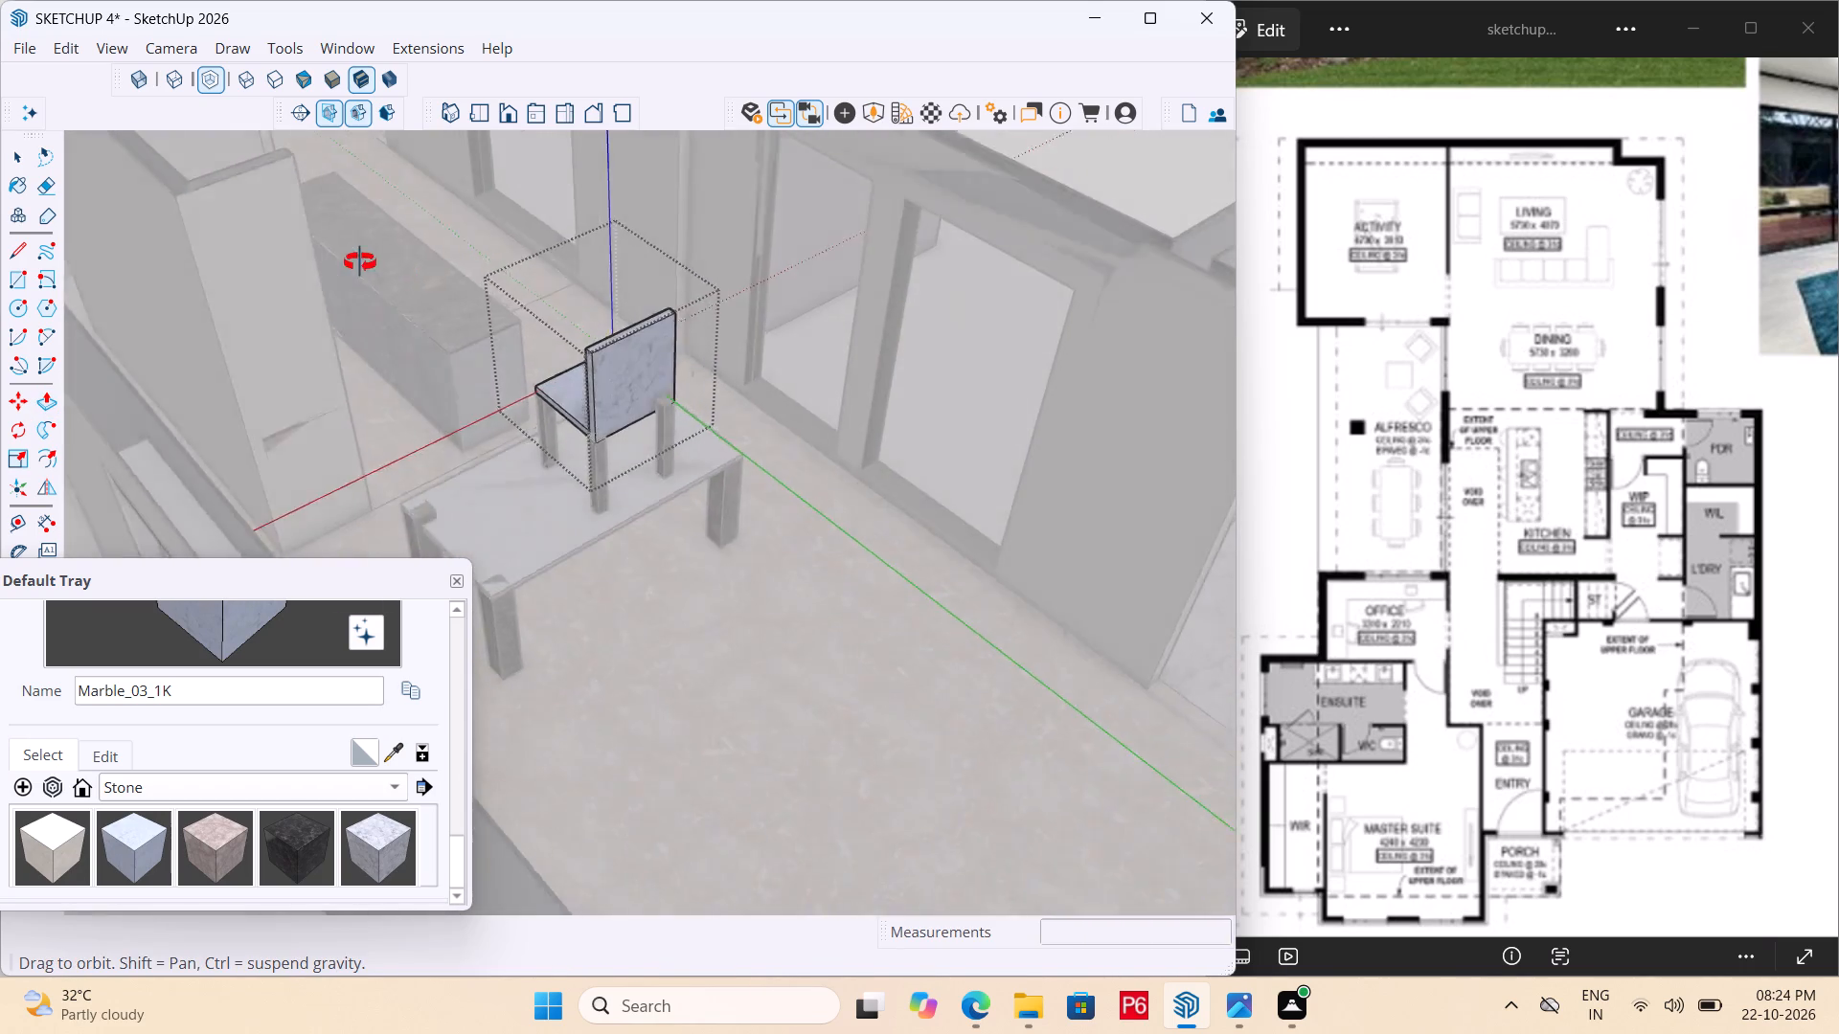
{"action": "middle_click_drag", "start_coordinate": [360, 262], "coordinate": [416, 277]}
{"action": "scroll", "coordinate": [540, 277], "scroll_direction": "up", "scroll_amount": 5}
{"action": "left_click", "coordinate": [761, 406]}
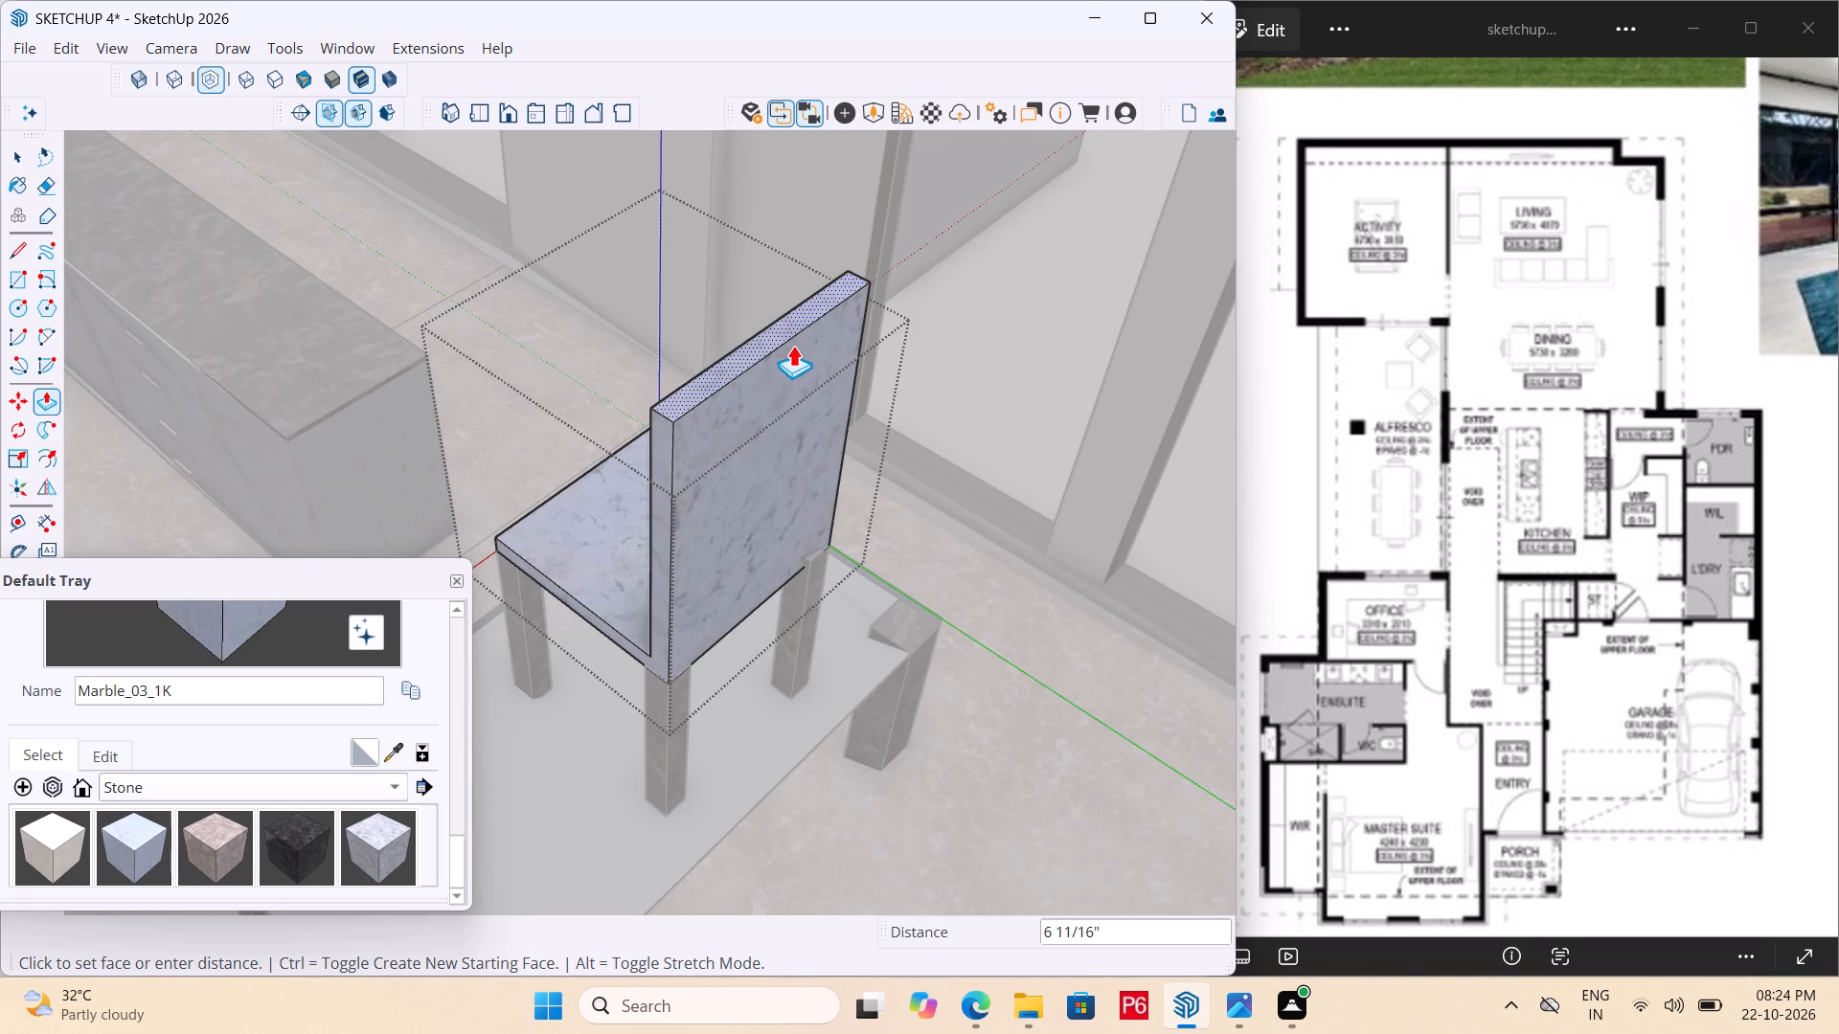
{"action": "middle_click_drag", "start_coordinate": [784, 348], "coordinate": [629, 240]}
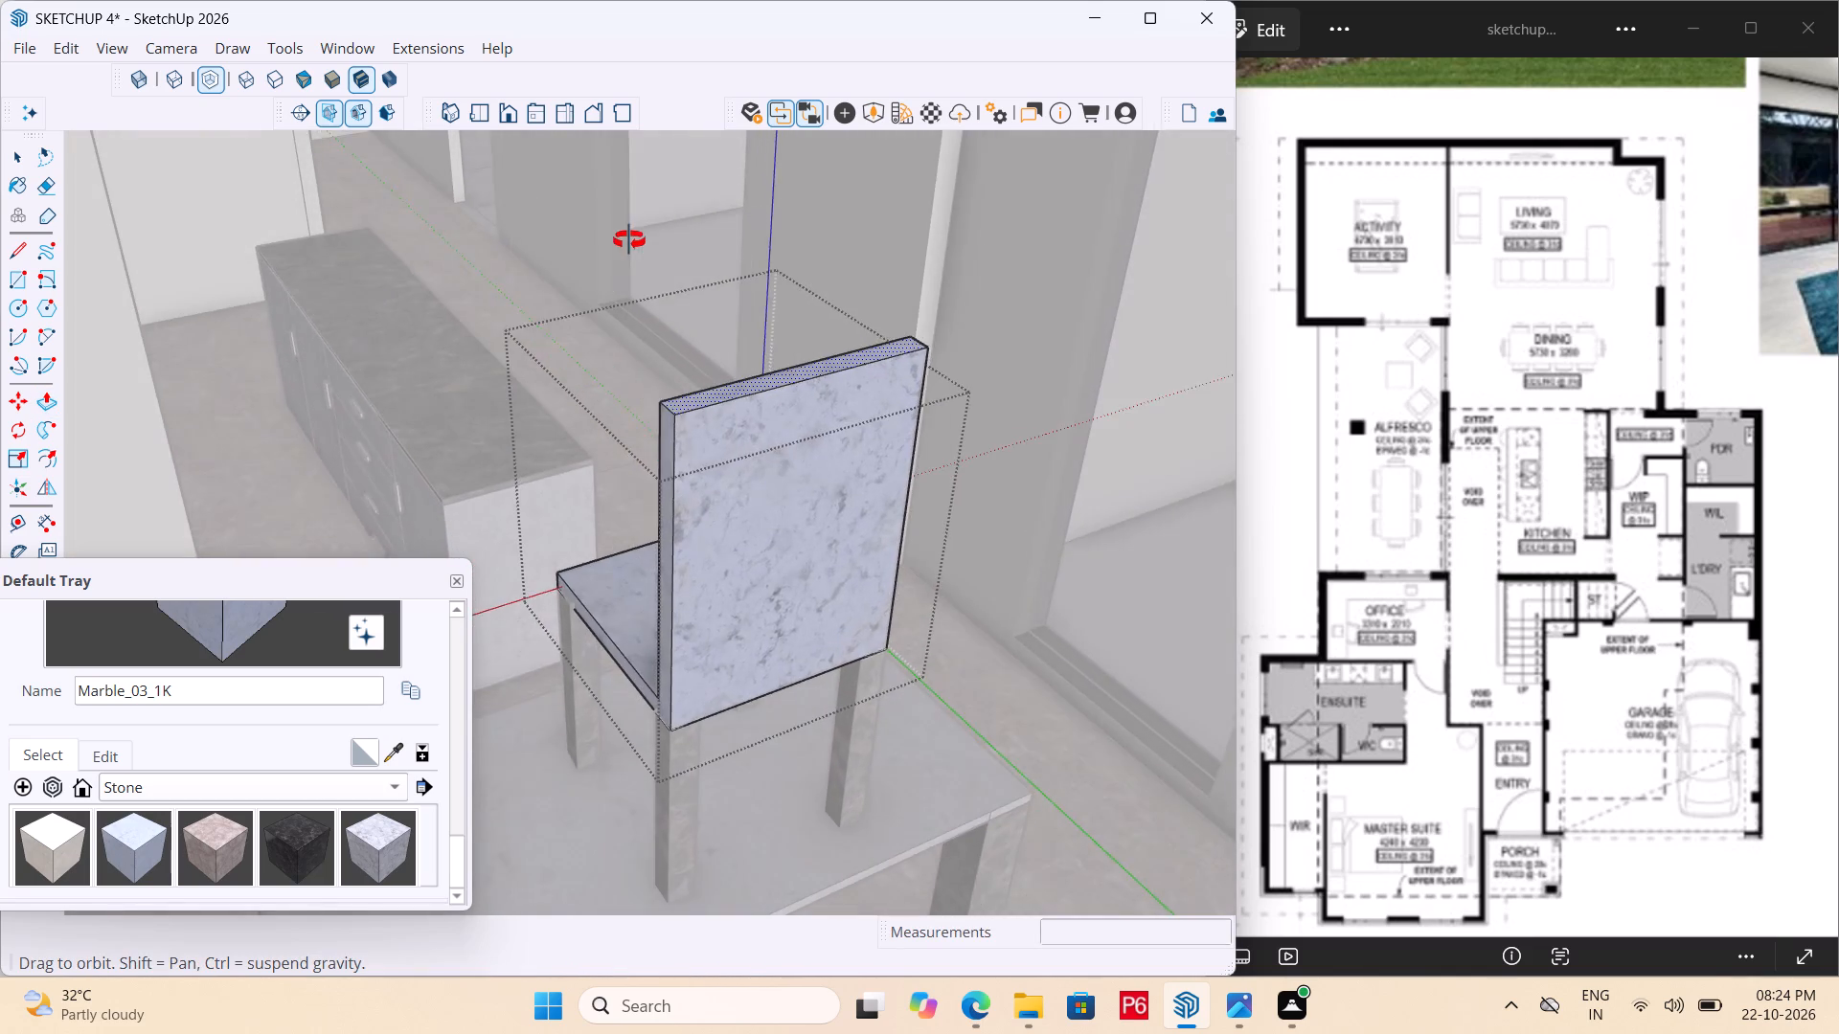
{"action": "middle_click_drag", "start_coordinate": [629, 240], "coordinate": [641, 237]}
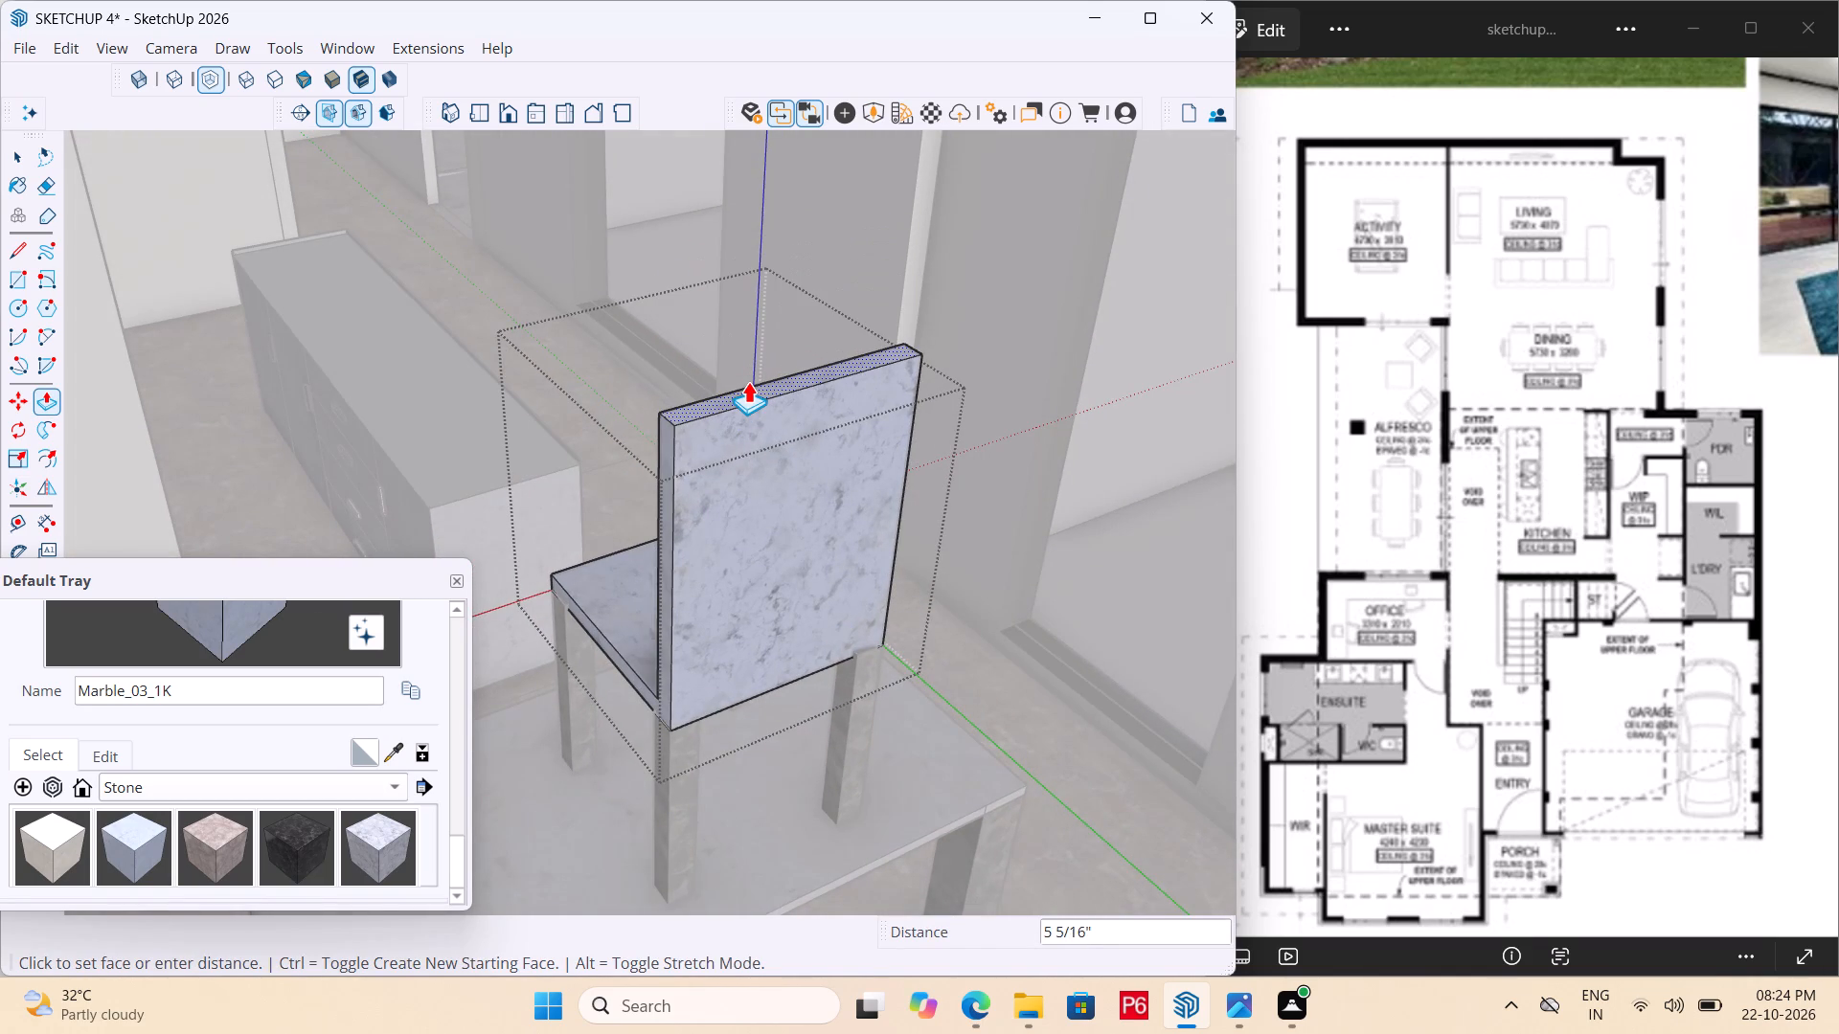
{"action": "left_click", "coordinate": [745, 427]}
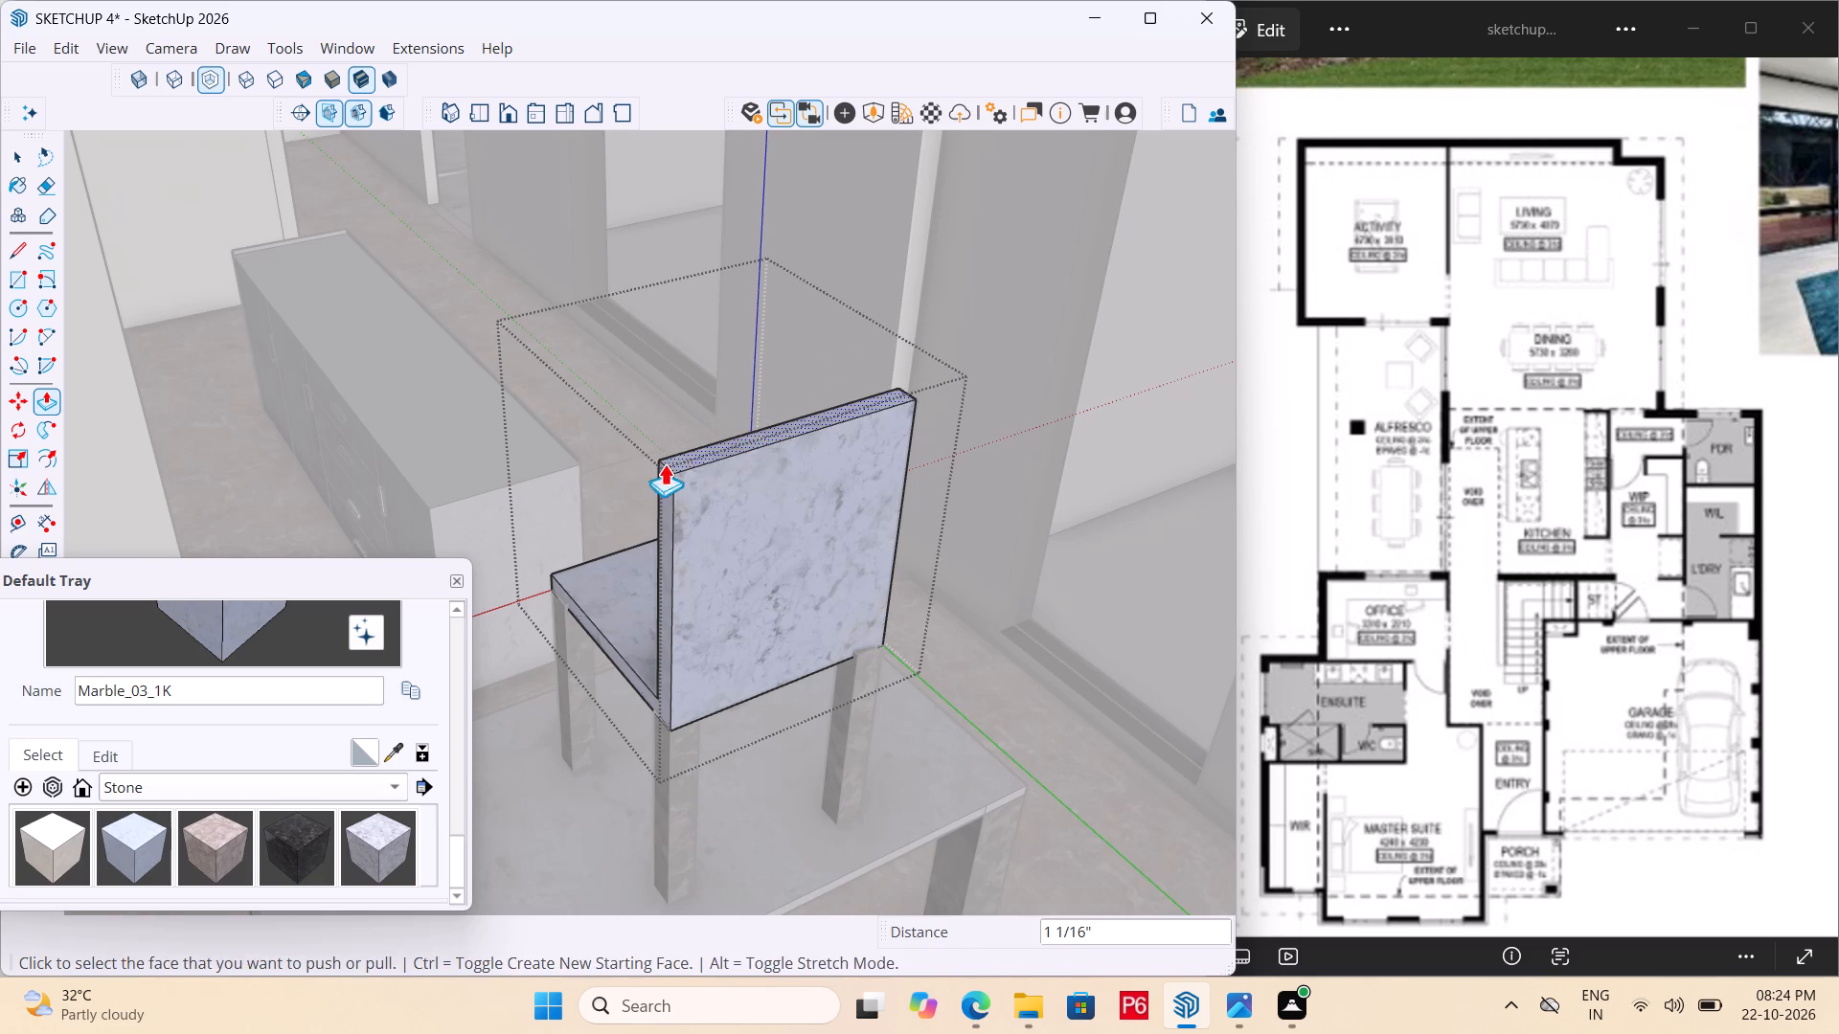
Draw a narrow vertical rectangle about 1 3/4 inches by 1' 9 1/4" on the backrest's rear face, near its side edge.
{"action": "middle_click_drag", "start_coordinate": [659, 462], "coordinate": [617, 393]}
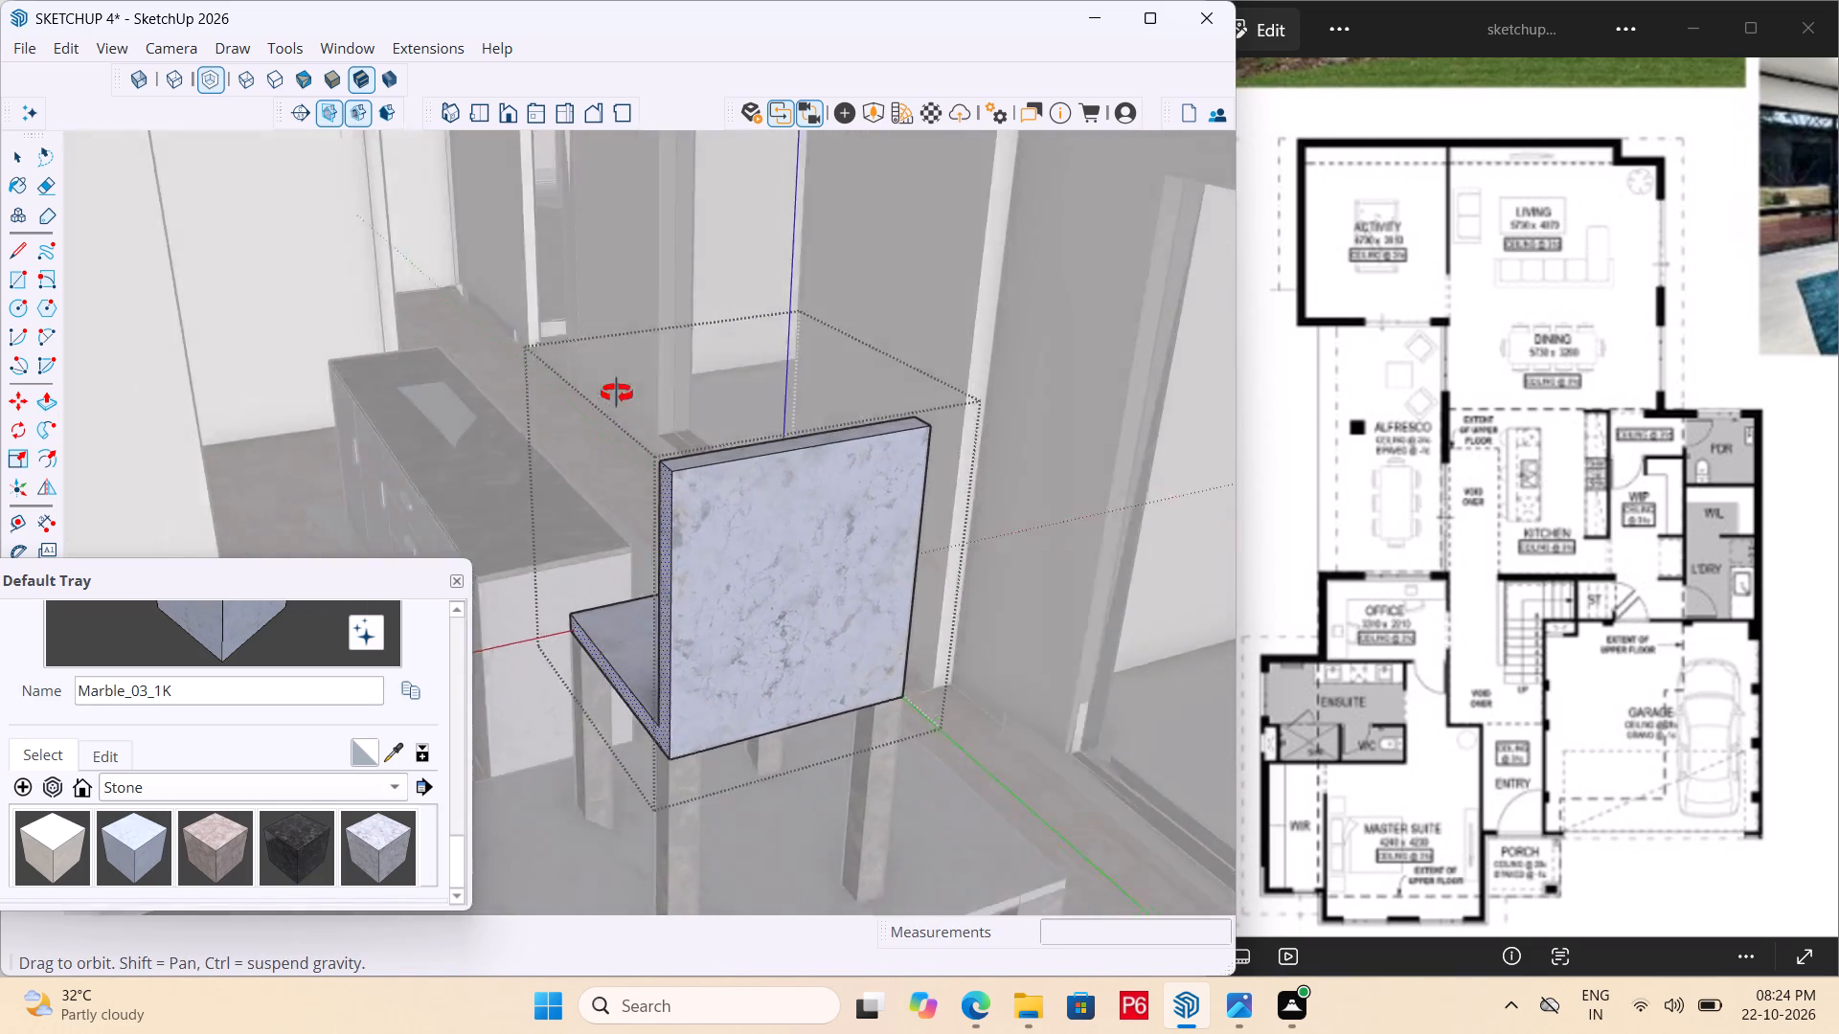
{"action": "middle_click_drag", "start_coordinate": [617, 393], "coordinate": [1313, 564]}
{"action": "middle_click_drag", "start_coordinate": [693, 531], "coordinate": [940, 447]}
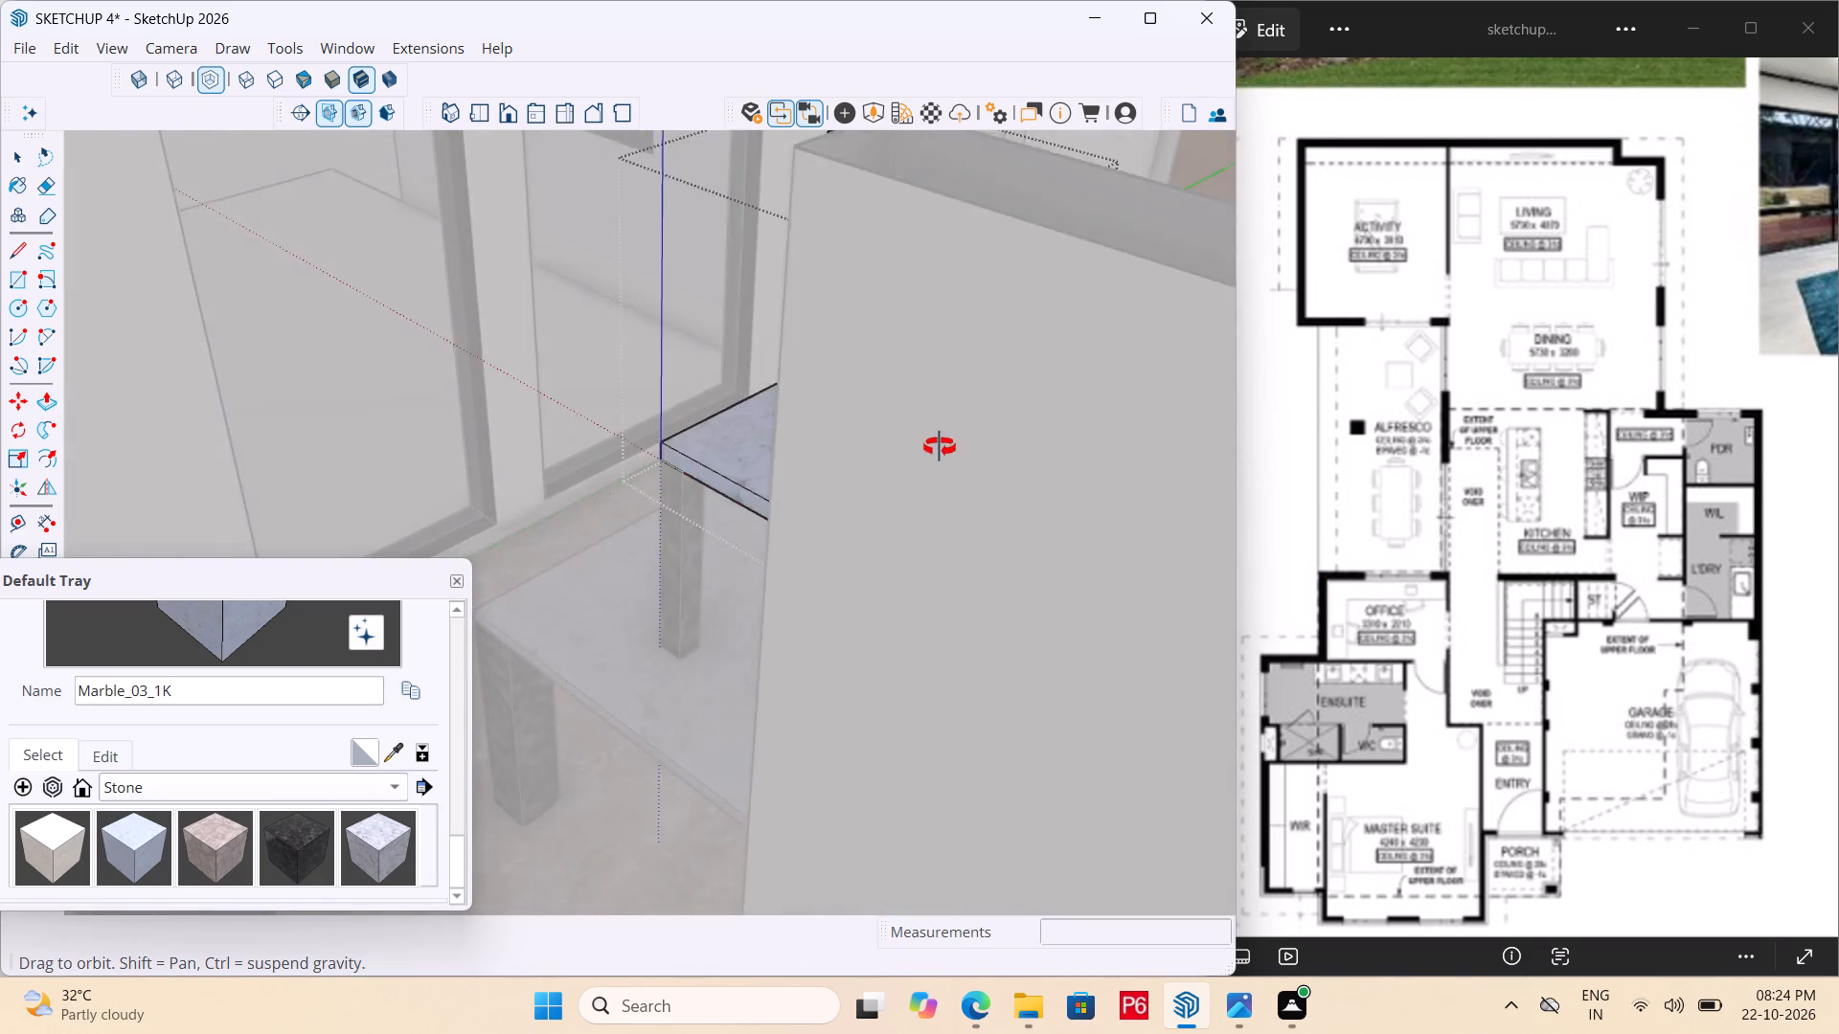
{"action": "middle_click_drag", "start_coordinate": [940, 447], "coordinate": [600, 503]}
{"action": "scroll", "coordinate": [966, 507], "scroll_direction": "down", "scroll_amount": 2}
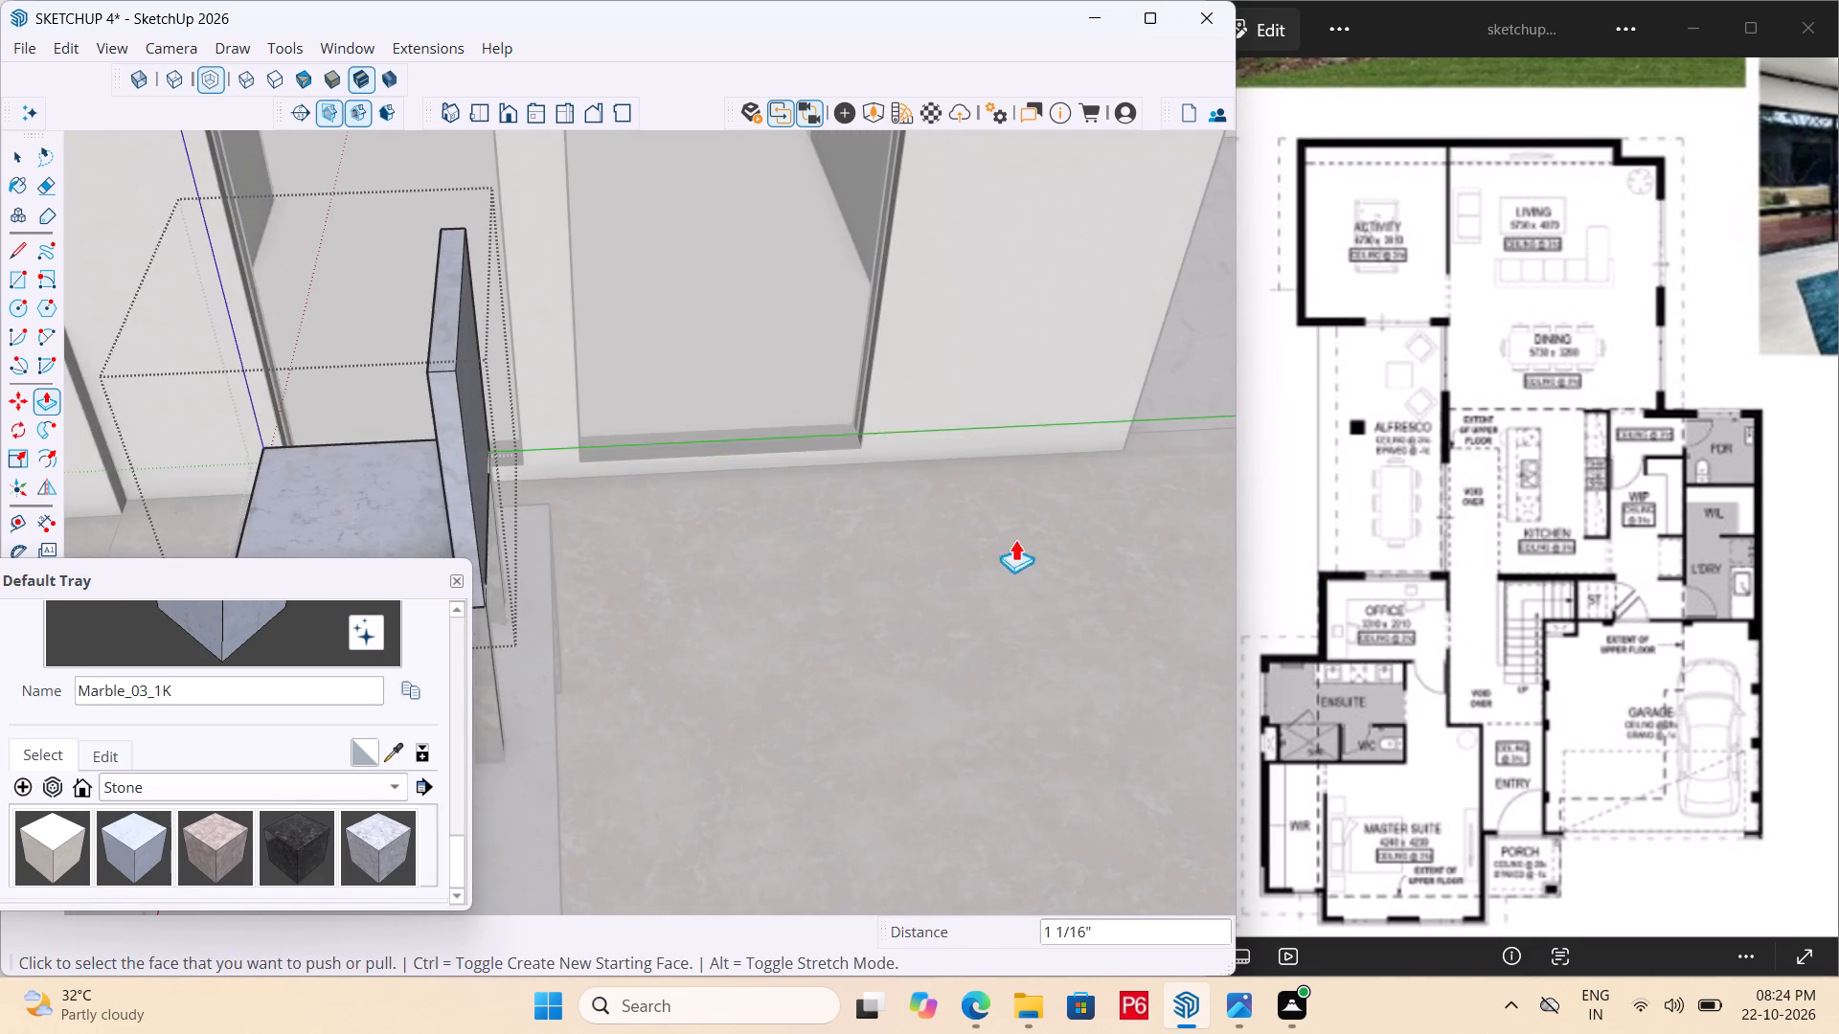
{"action": "scroll", "coordinate": [1015, 539], "scroll_direction": "down", "scroll_amount": 2}
{"action": "middle_click_drag", "start_coordinate": [787, 502], "coordinate": [556, 500]}
{"action": "scroll", "coordinate": [1021, 506], "scroll_direction": "down", "scroll_amount": 4}
{"action": "scroll", "coordinate": [353, 479], "scroll_direction": "up", "scroll_amount": 5}
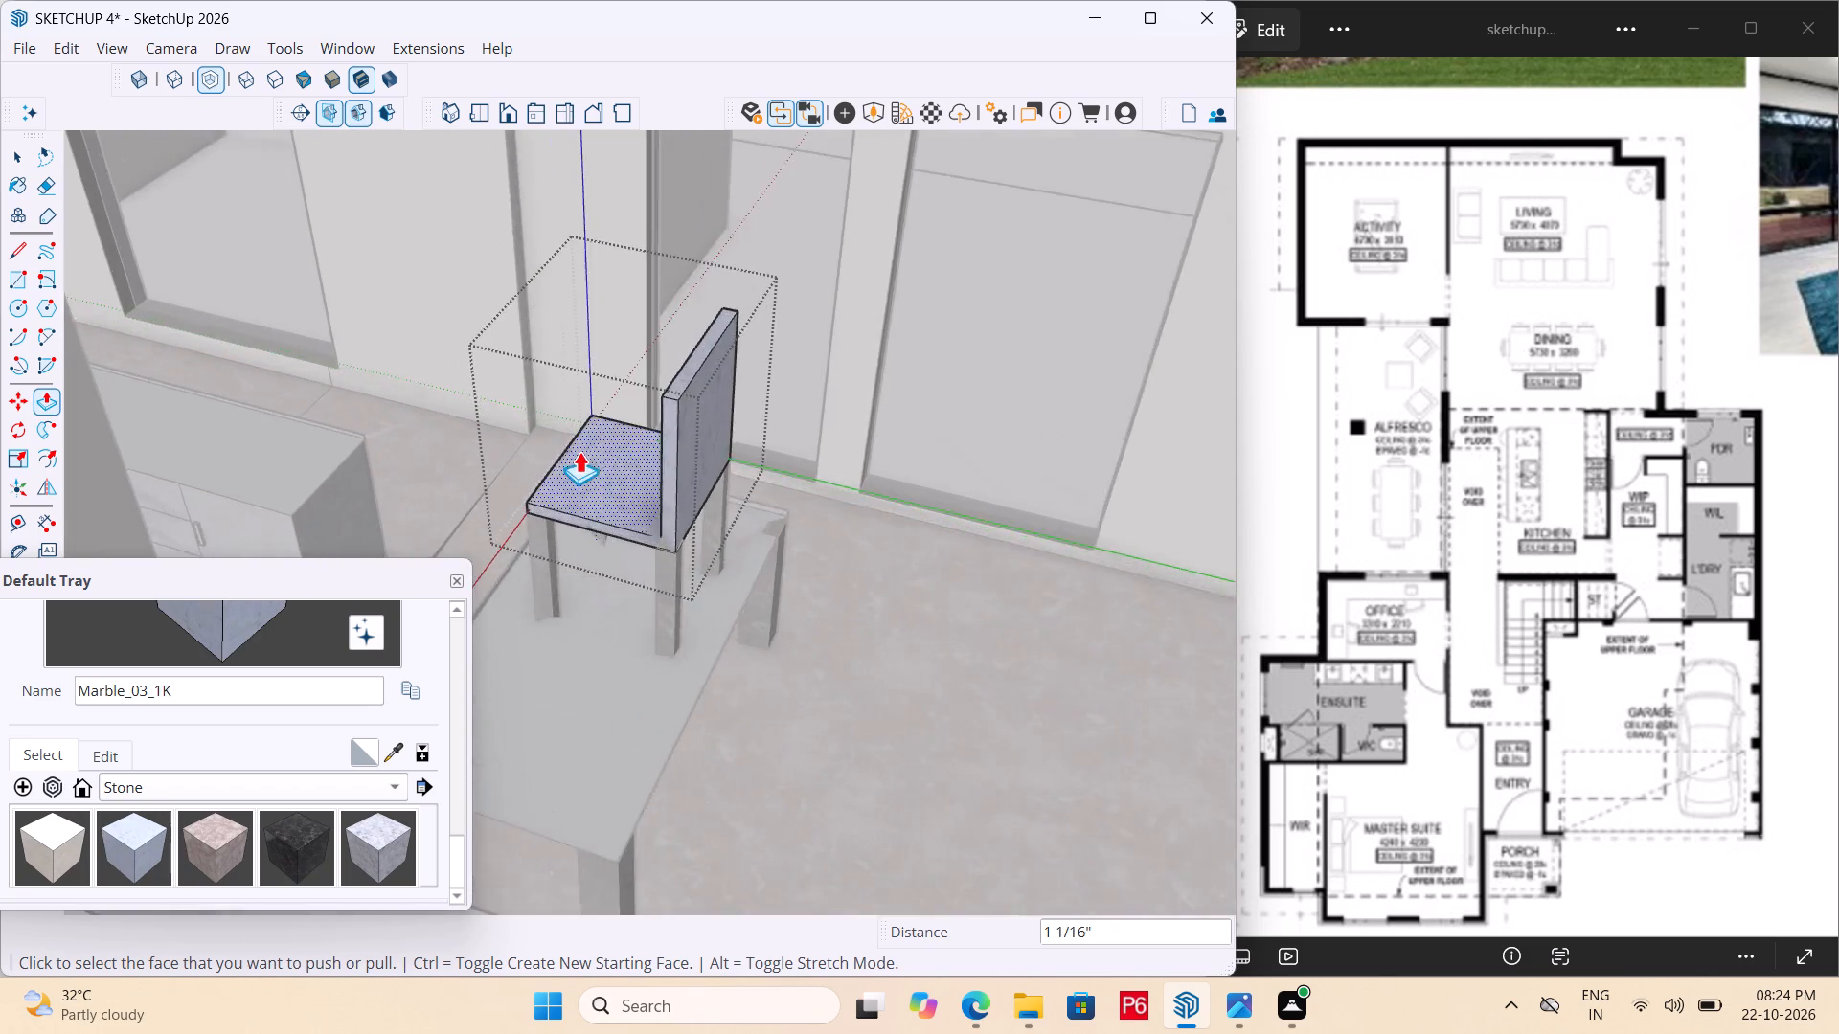
{"action": "middle_click_drag", "start_coordinate": [529, 437], "coordinate": [364, 416]}
{"action": "scroll", "coordinate": [420, 397], "scroll_direction": "up", "scroll_amount": 10}
{"action": "key", "text": "space"}
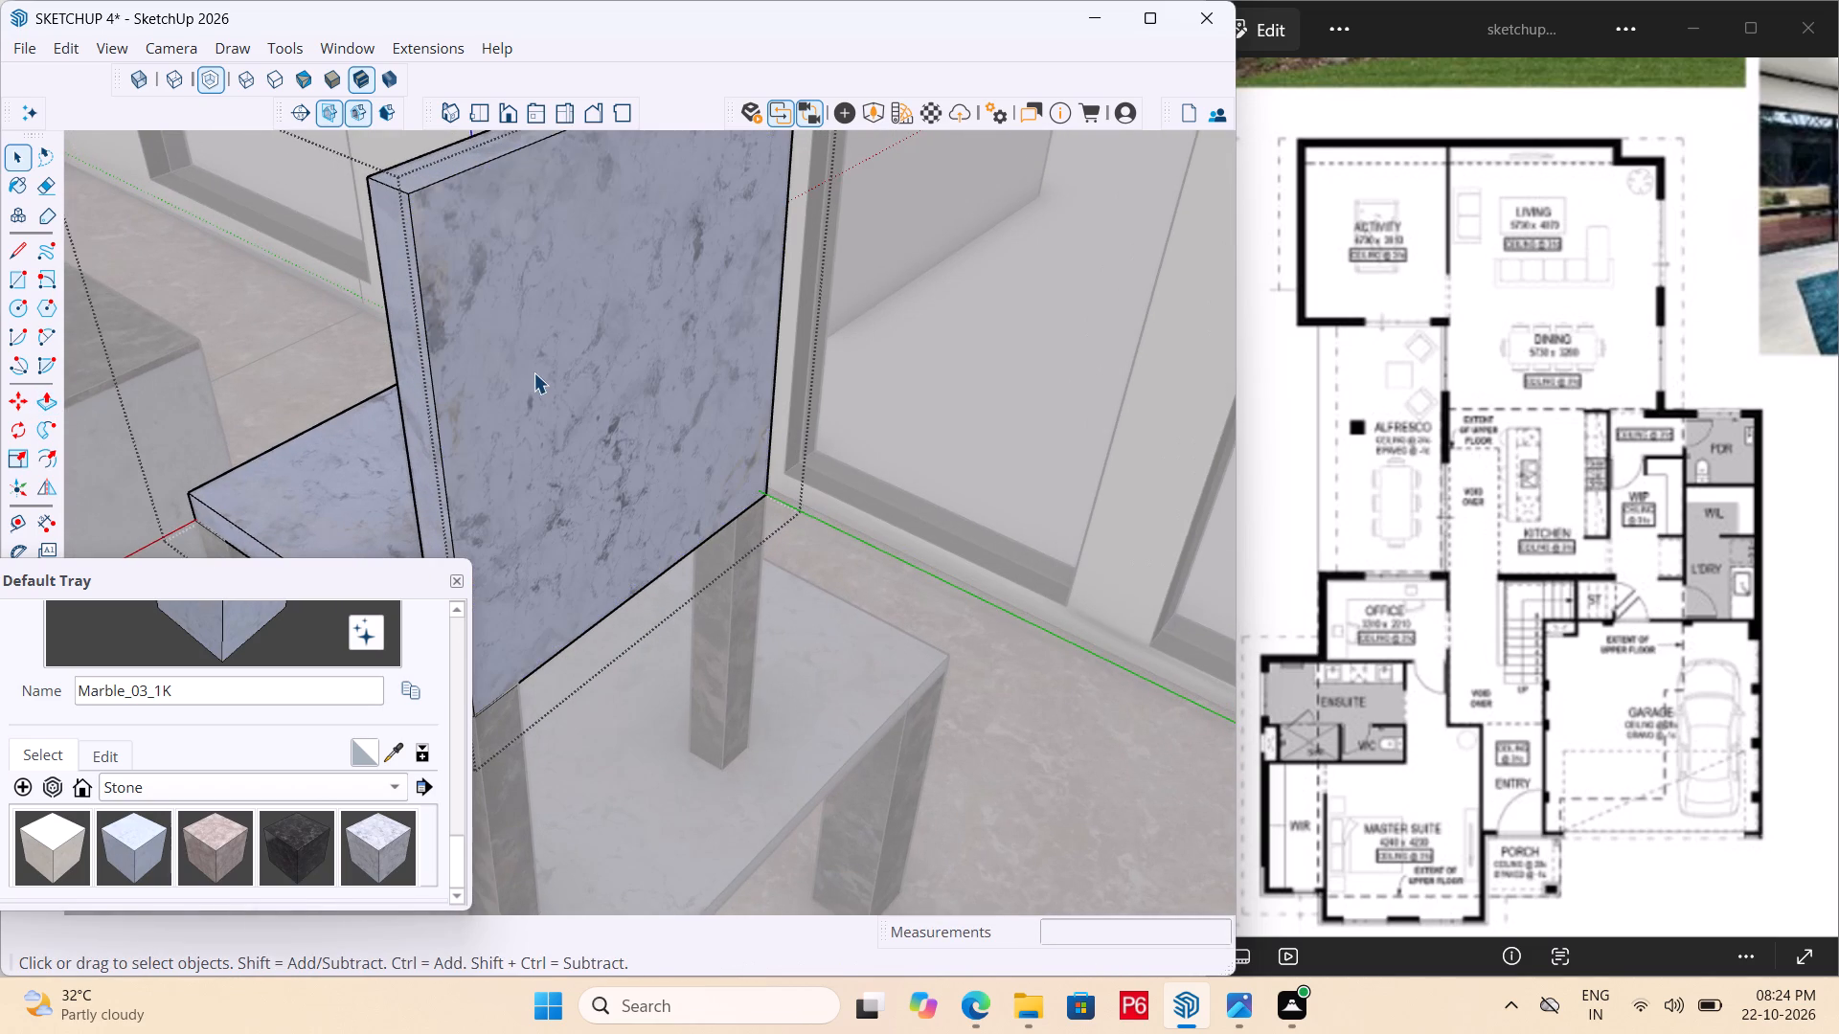
{"action": "key", "text": "r"}
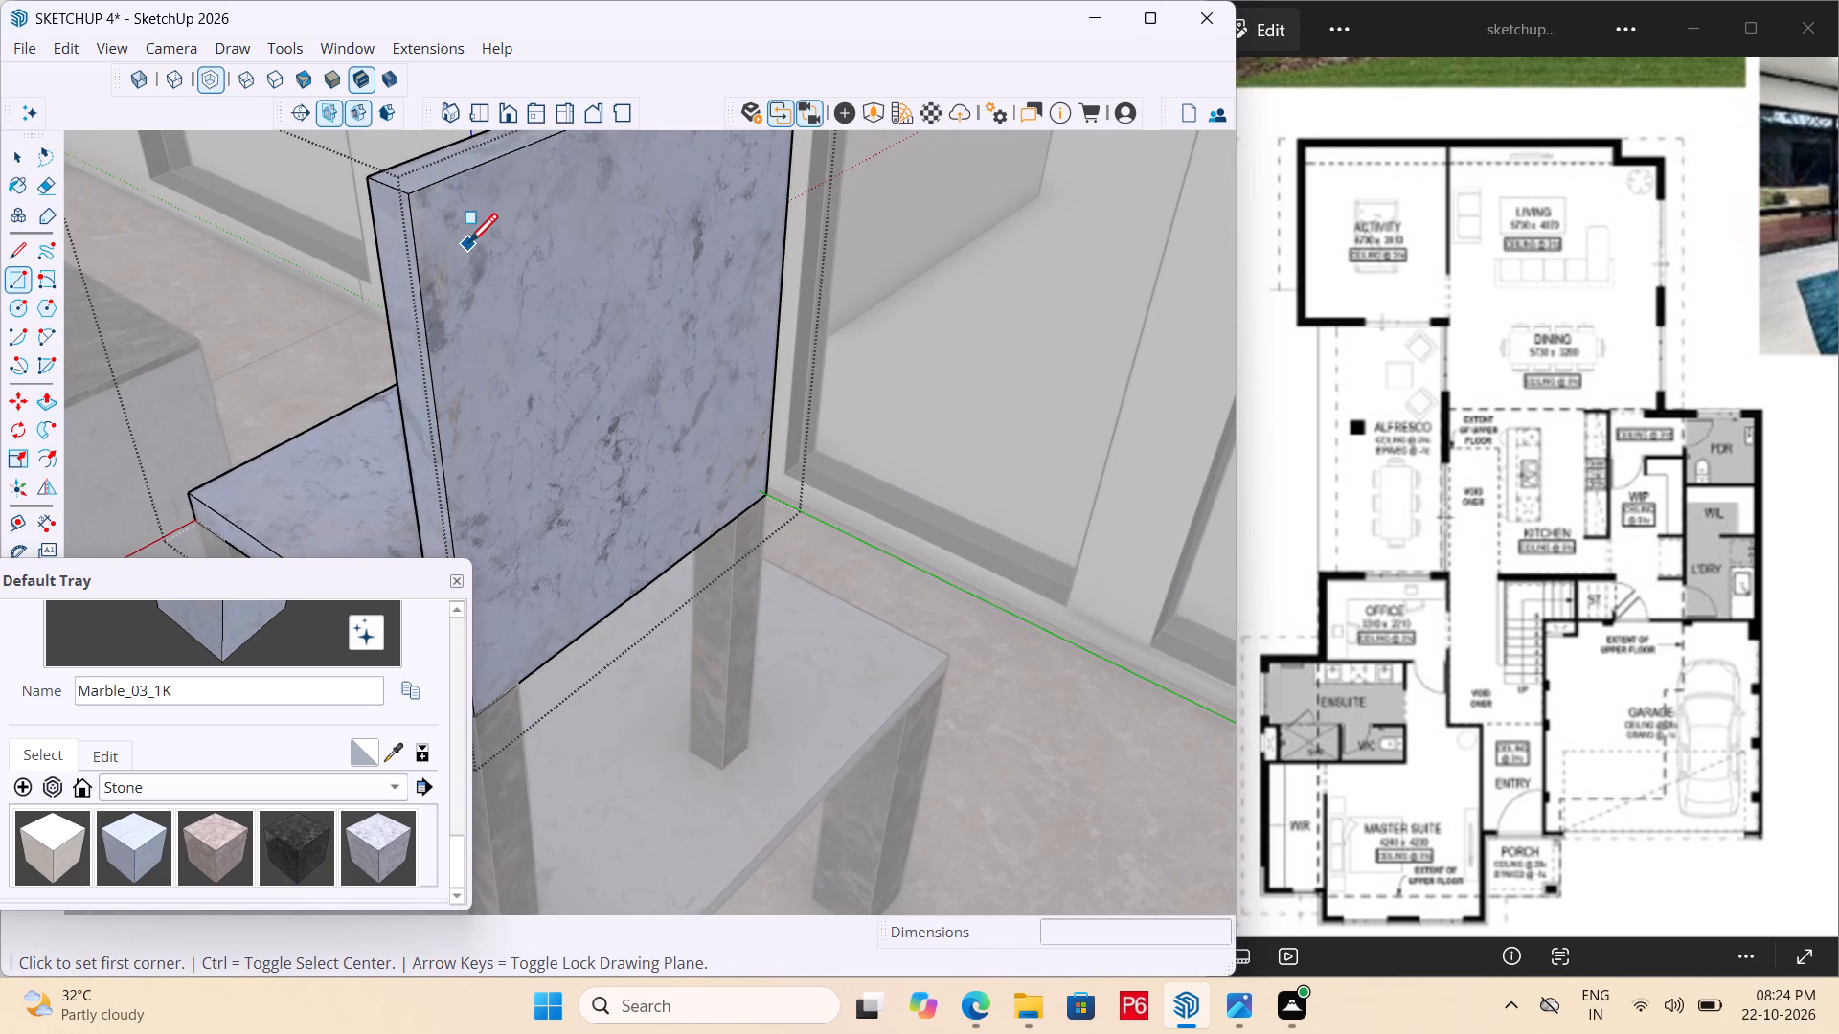
{"action": "key", "text": "space"}
{"action": "double_click", "coordinate": [476, 240]}
{"action": "left_click", "coordinate": [475, 240]}
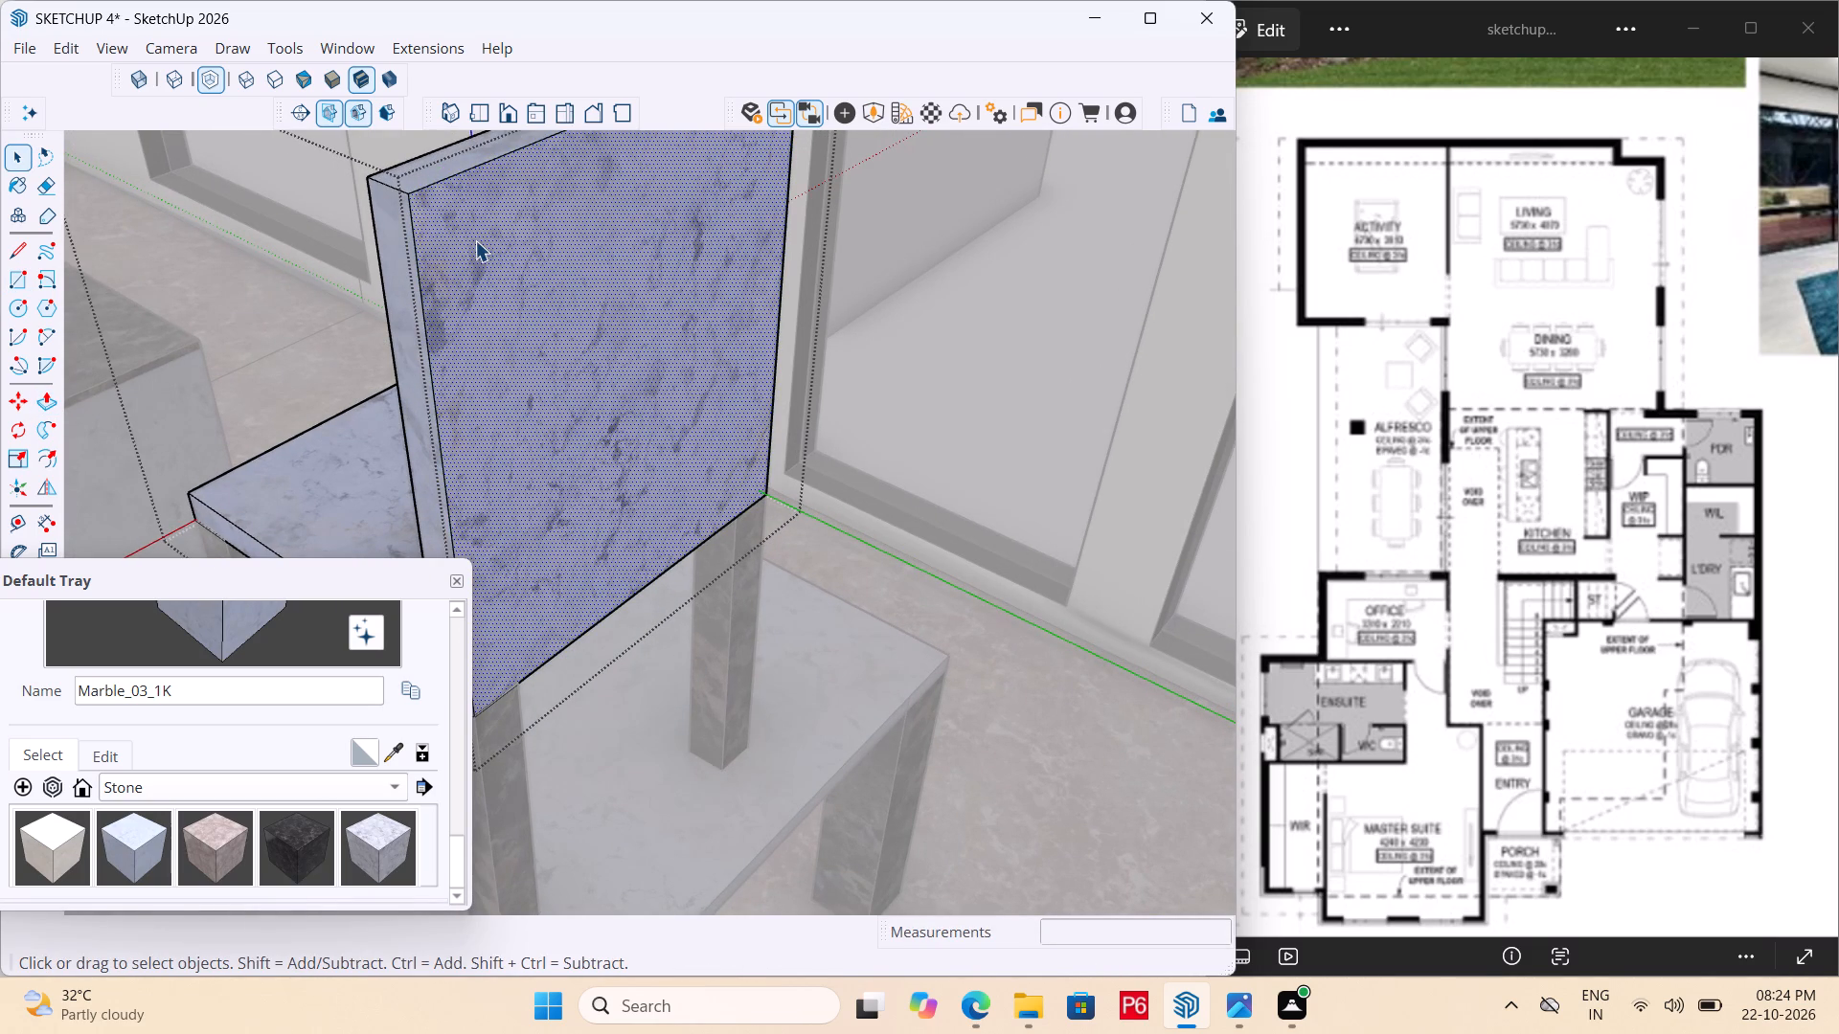
{"action": "key", "text": "r"}
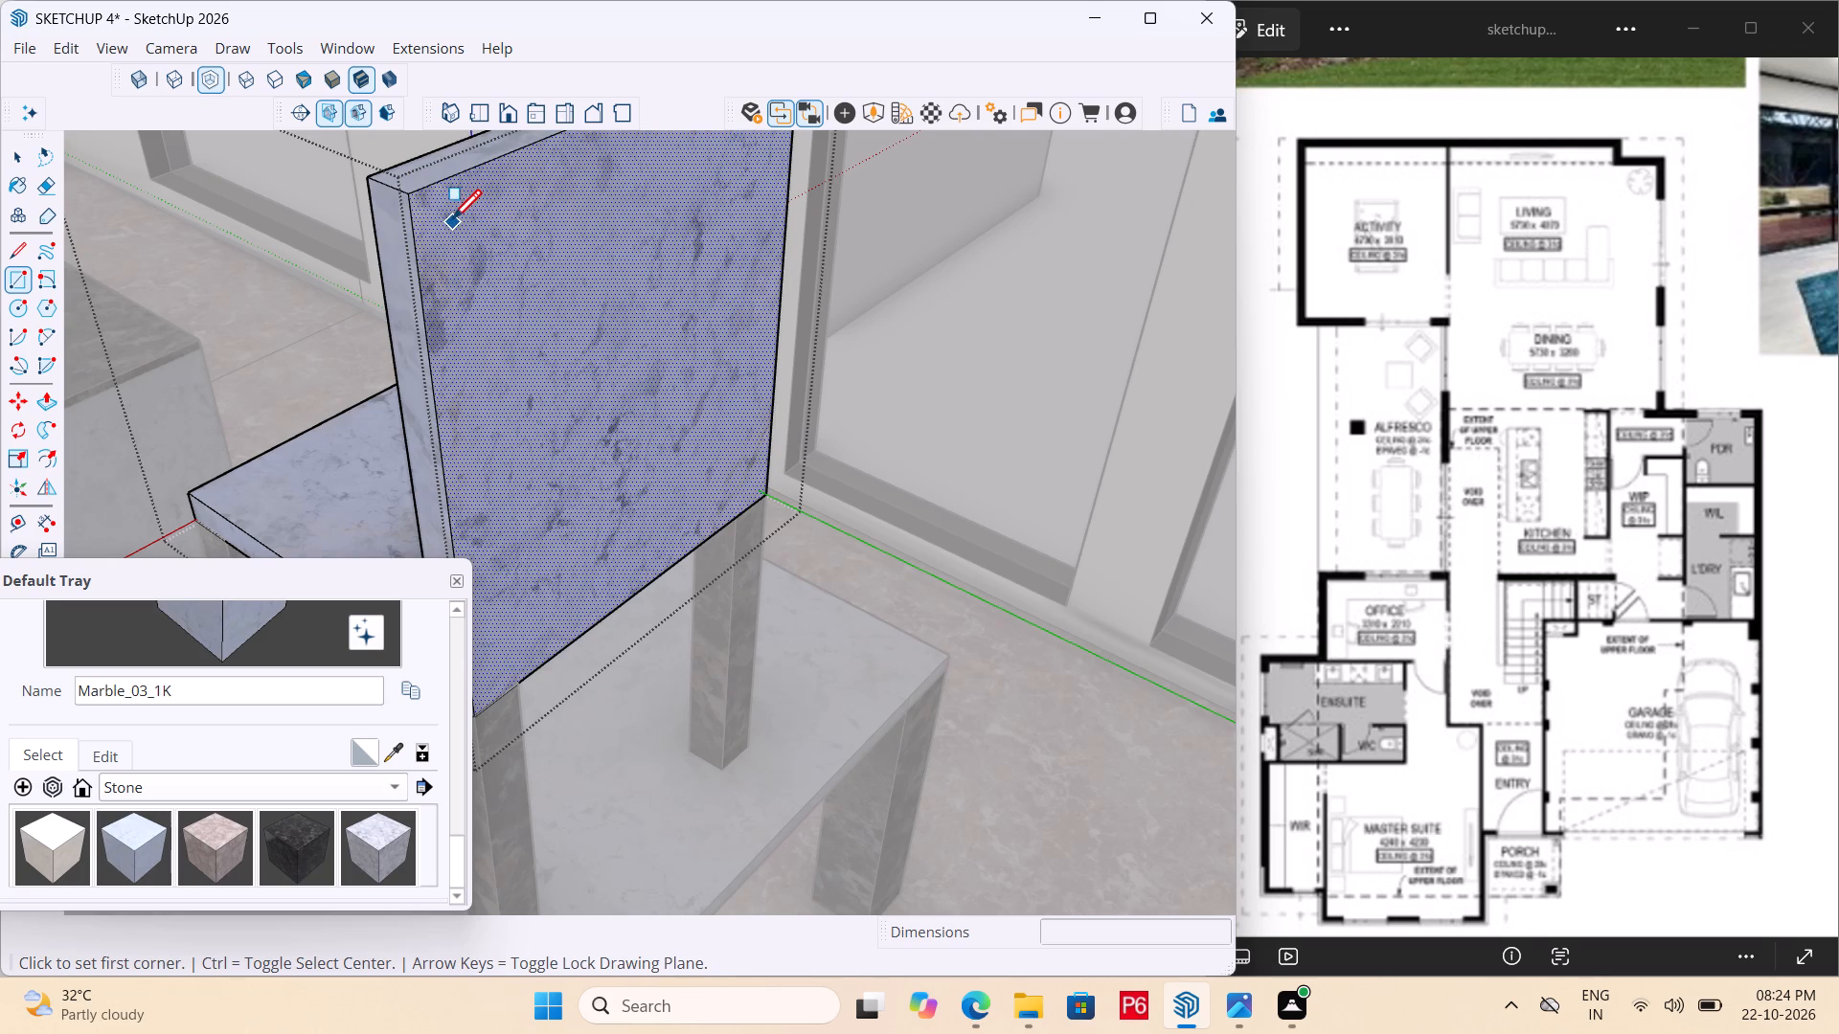
{"action": "left_click", "coordinate": [460, 232]}
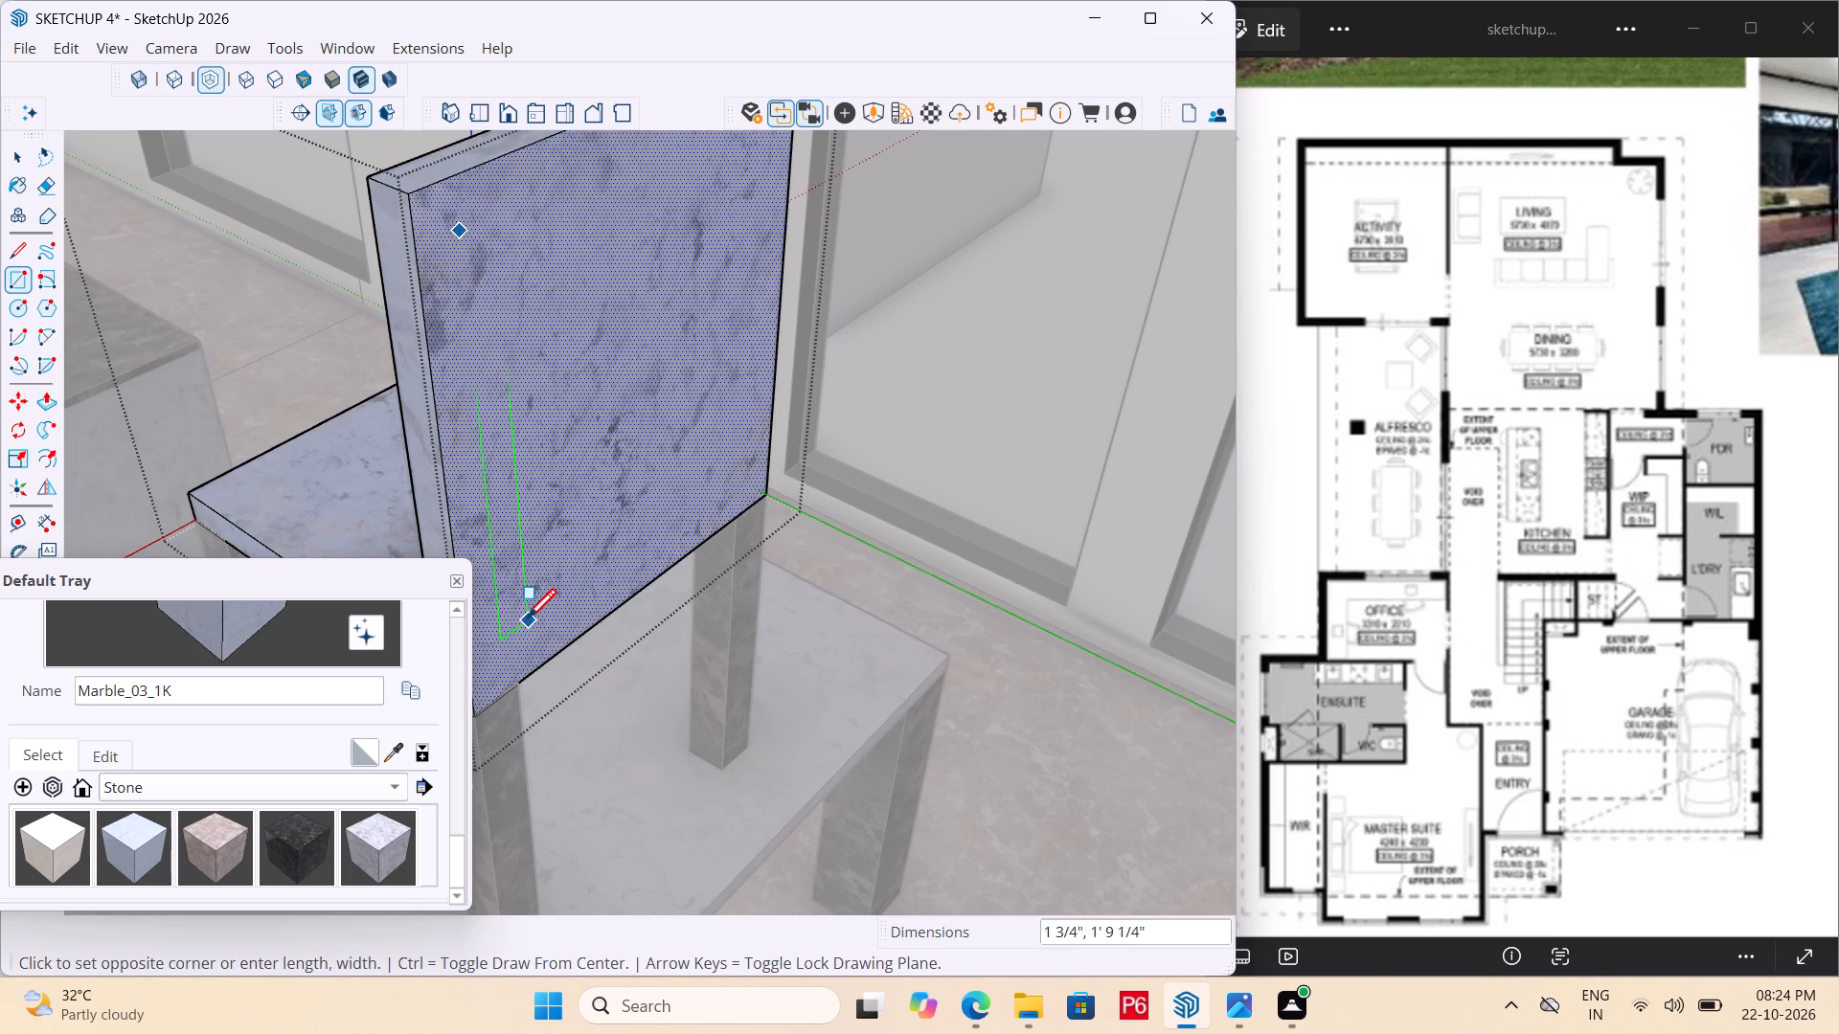
{"action": "left_click", "coordinate": [525, 618]}
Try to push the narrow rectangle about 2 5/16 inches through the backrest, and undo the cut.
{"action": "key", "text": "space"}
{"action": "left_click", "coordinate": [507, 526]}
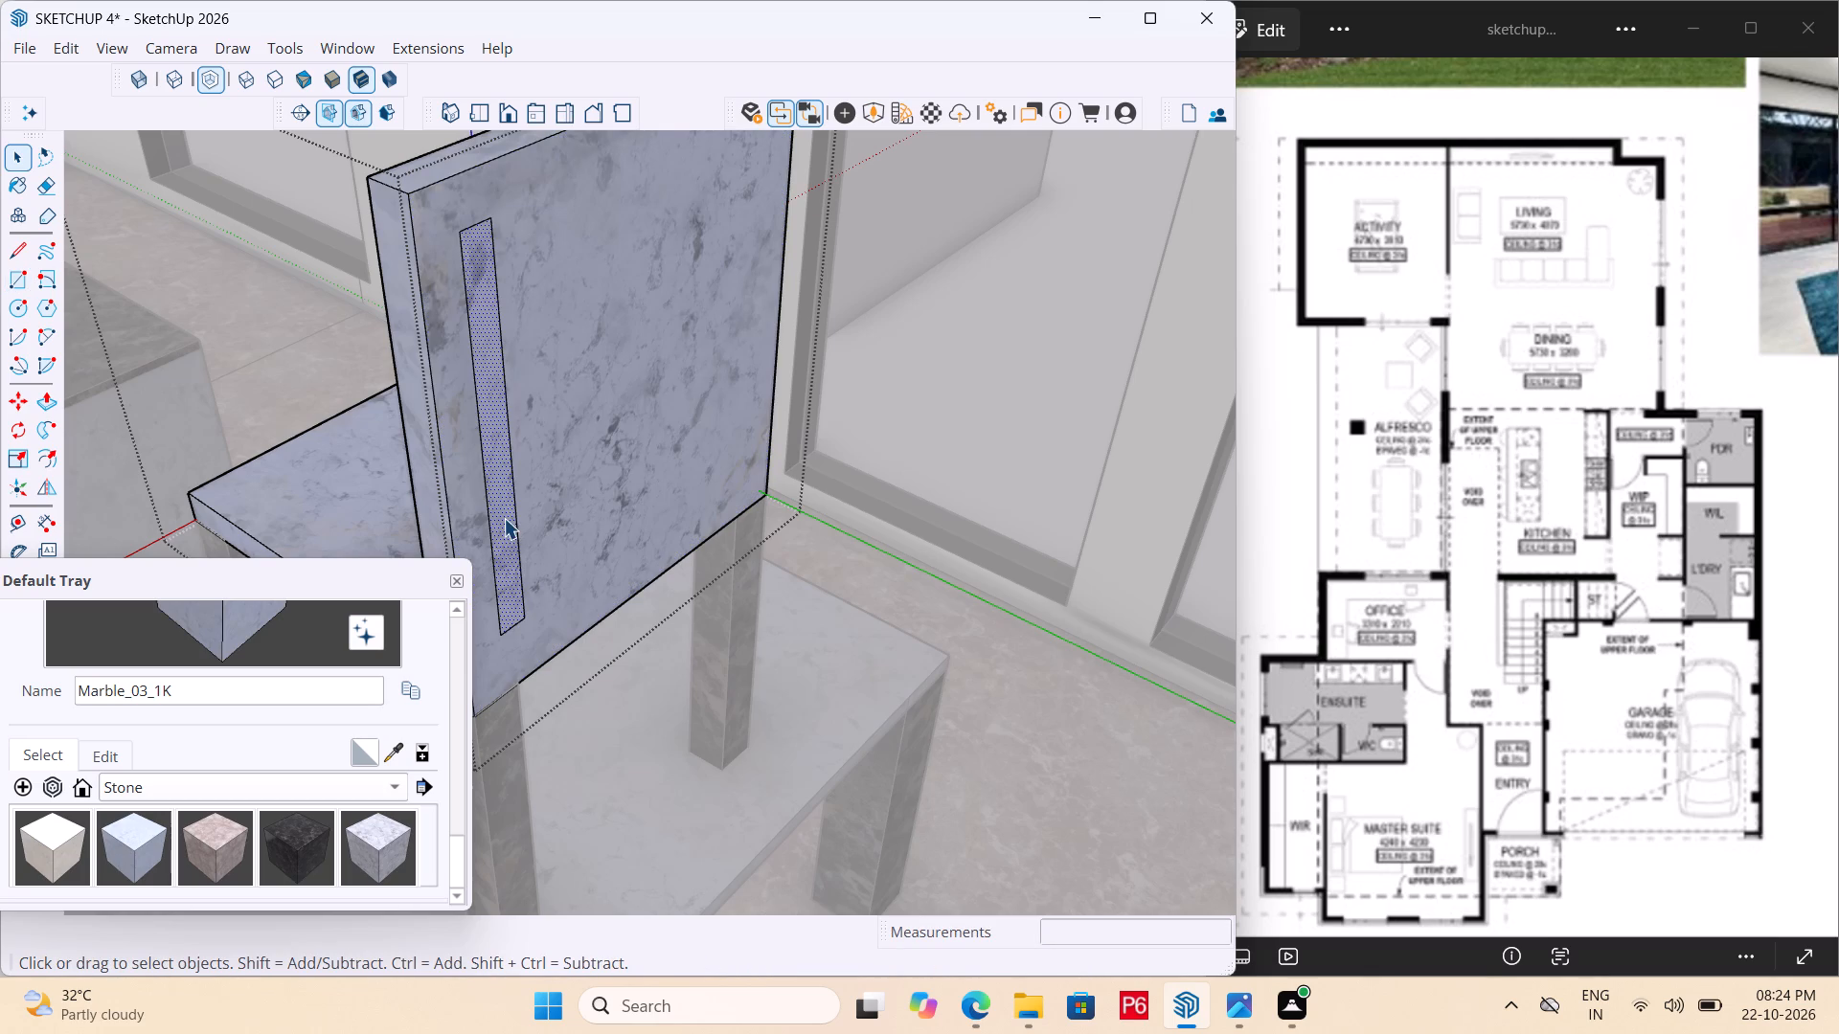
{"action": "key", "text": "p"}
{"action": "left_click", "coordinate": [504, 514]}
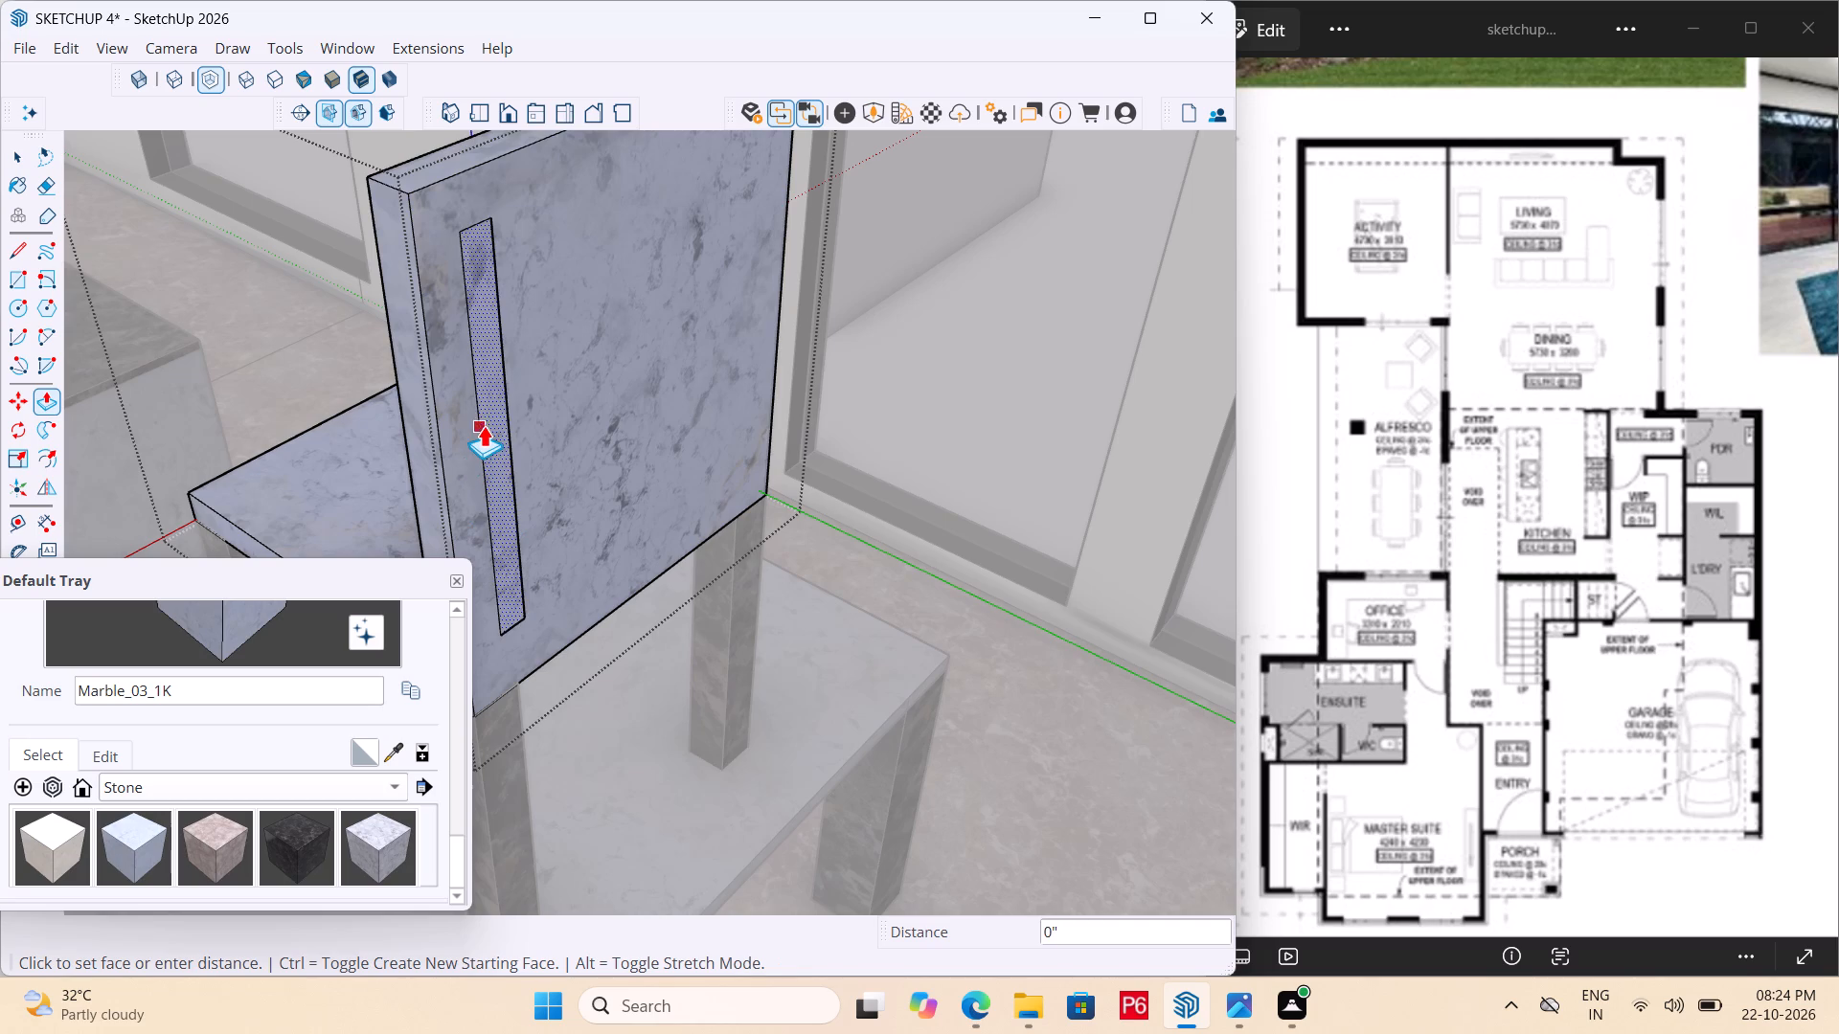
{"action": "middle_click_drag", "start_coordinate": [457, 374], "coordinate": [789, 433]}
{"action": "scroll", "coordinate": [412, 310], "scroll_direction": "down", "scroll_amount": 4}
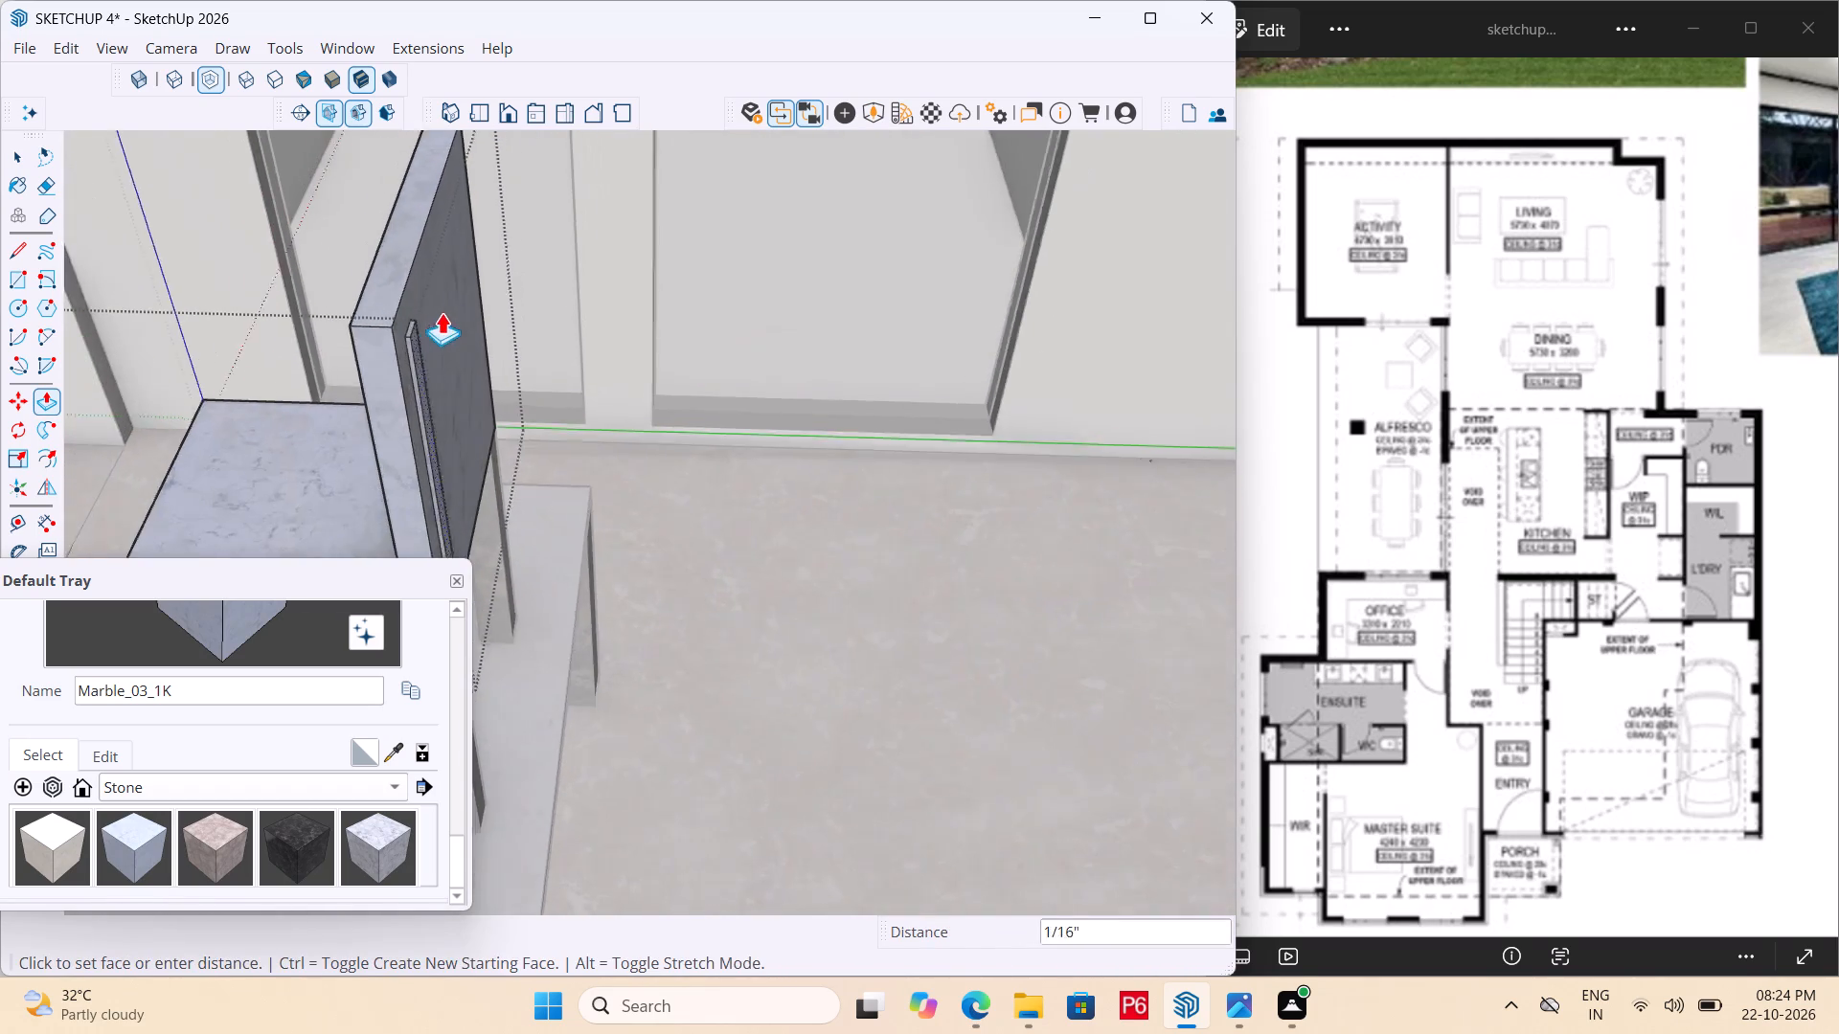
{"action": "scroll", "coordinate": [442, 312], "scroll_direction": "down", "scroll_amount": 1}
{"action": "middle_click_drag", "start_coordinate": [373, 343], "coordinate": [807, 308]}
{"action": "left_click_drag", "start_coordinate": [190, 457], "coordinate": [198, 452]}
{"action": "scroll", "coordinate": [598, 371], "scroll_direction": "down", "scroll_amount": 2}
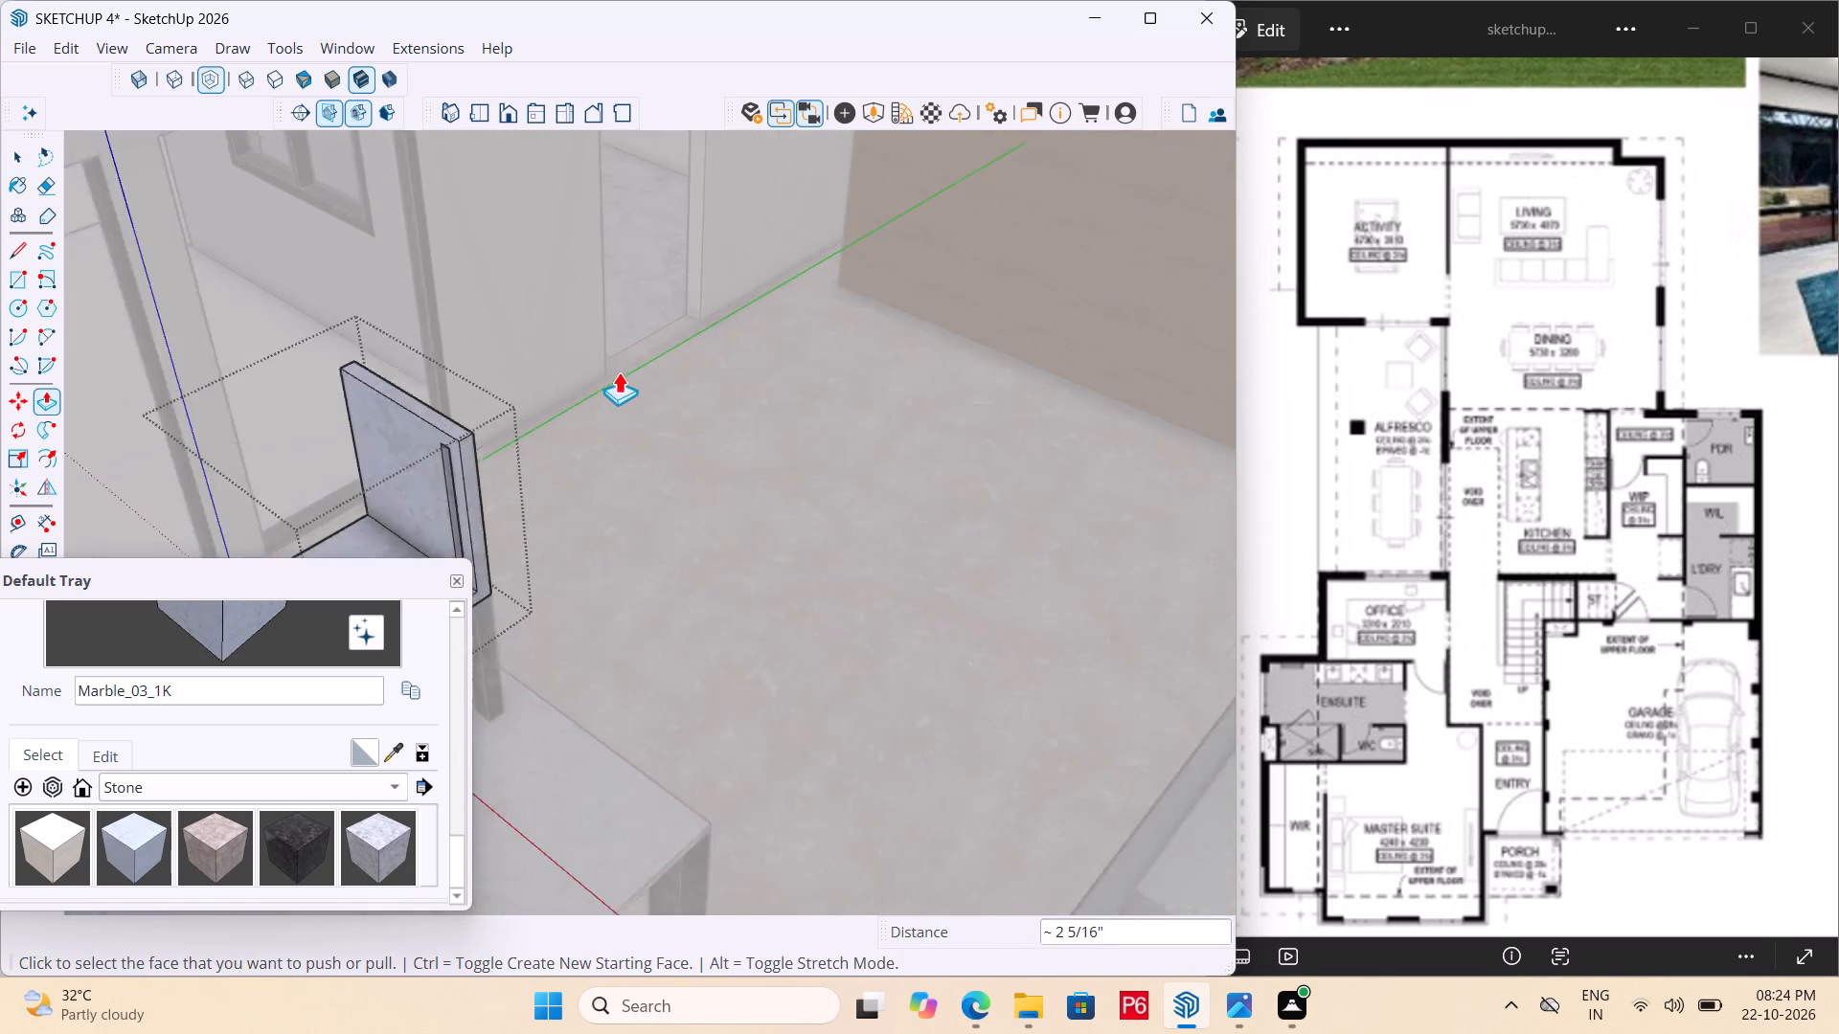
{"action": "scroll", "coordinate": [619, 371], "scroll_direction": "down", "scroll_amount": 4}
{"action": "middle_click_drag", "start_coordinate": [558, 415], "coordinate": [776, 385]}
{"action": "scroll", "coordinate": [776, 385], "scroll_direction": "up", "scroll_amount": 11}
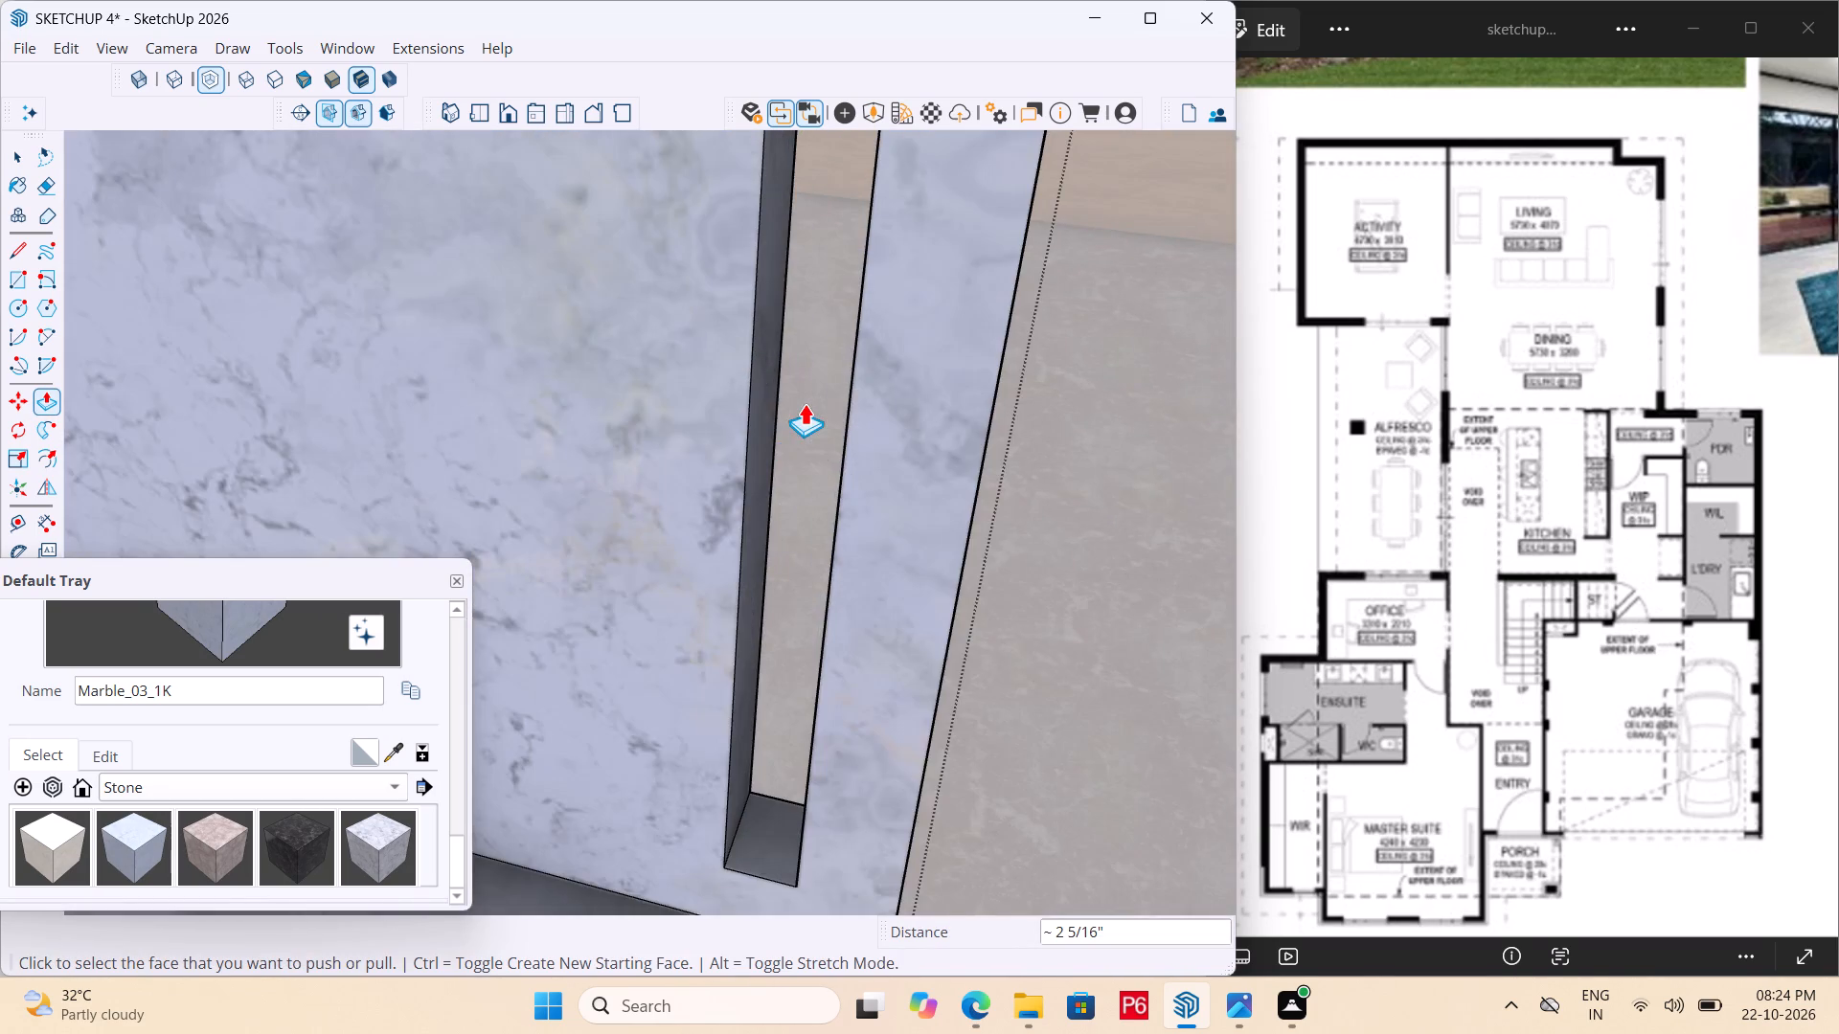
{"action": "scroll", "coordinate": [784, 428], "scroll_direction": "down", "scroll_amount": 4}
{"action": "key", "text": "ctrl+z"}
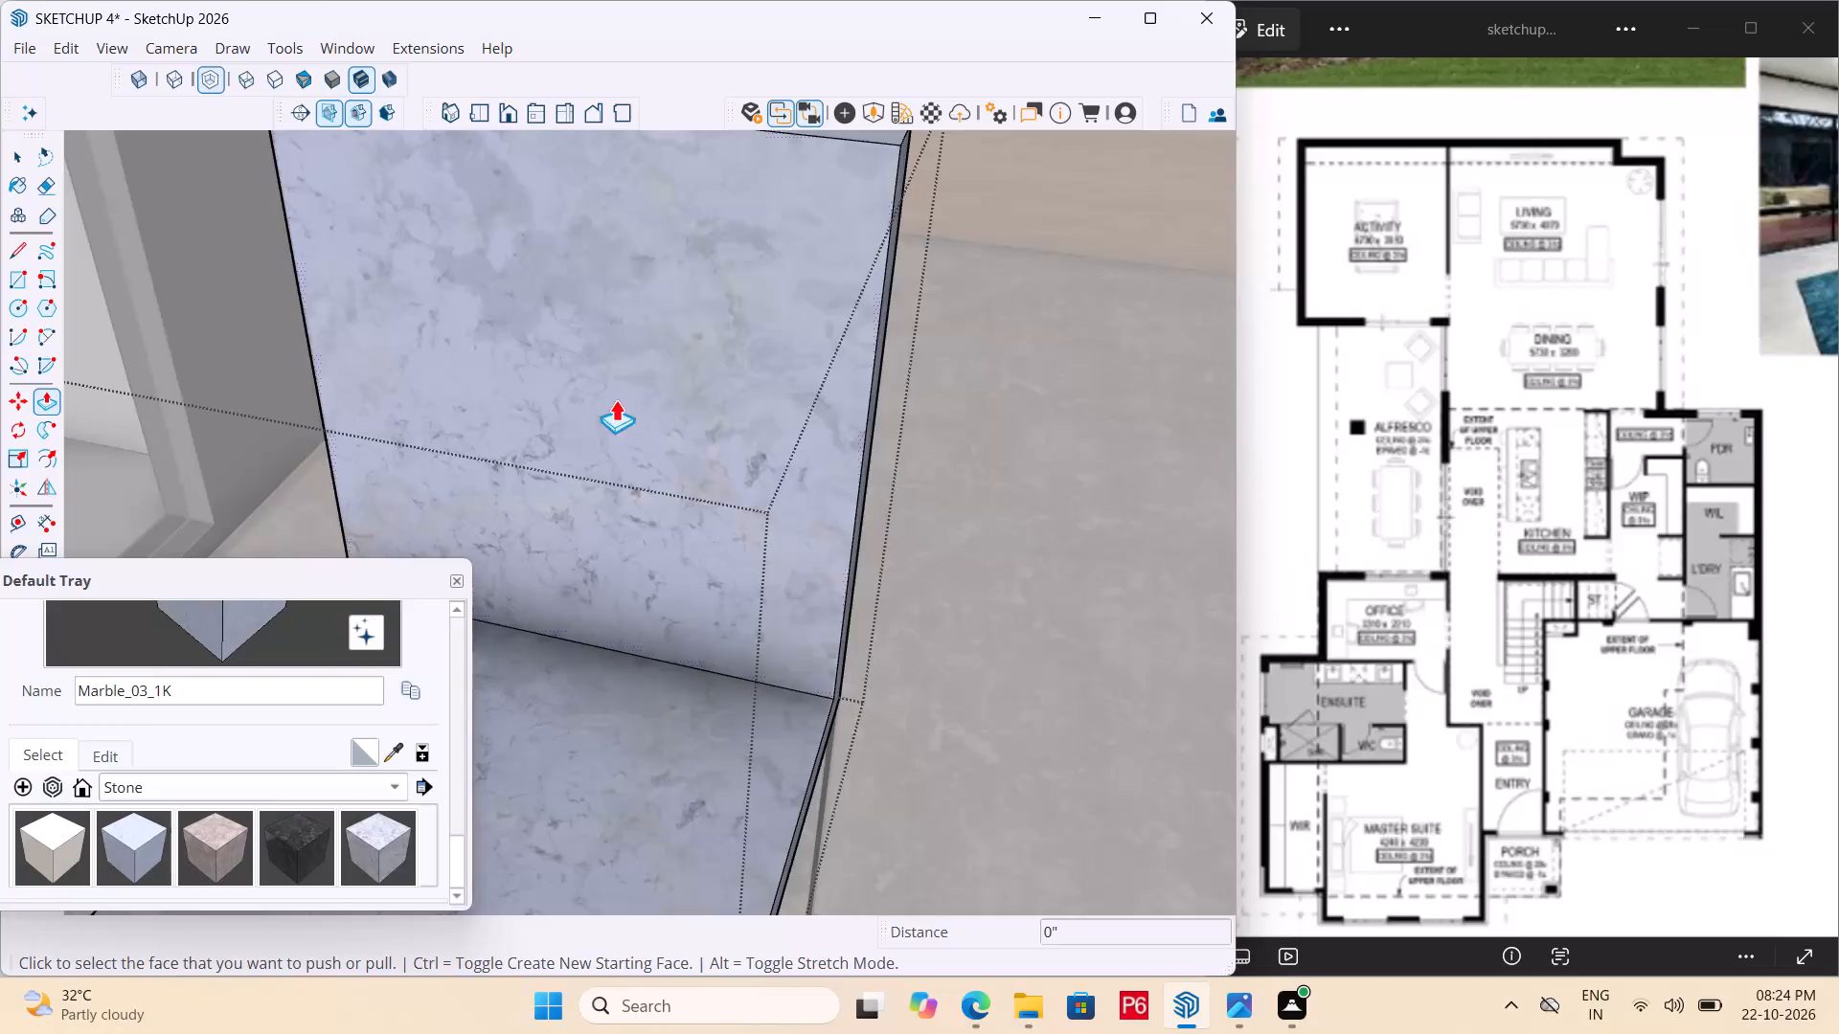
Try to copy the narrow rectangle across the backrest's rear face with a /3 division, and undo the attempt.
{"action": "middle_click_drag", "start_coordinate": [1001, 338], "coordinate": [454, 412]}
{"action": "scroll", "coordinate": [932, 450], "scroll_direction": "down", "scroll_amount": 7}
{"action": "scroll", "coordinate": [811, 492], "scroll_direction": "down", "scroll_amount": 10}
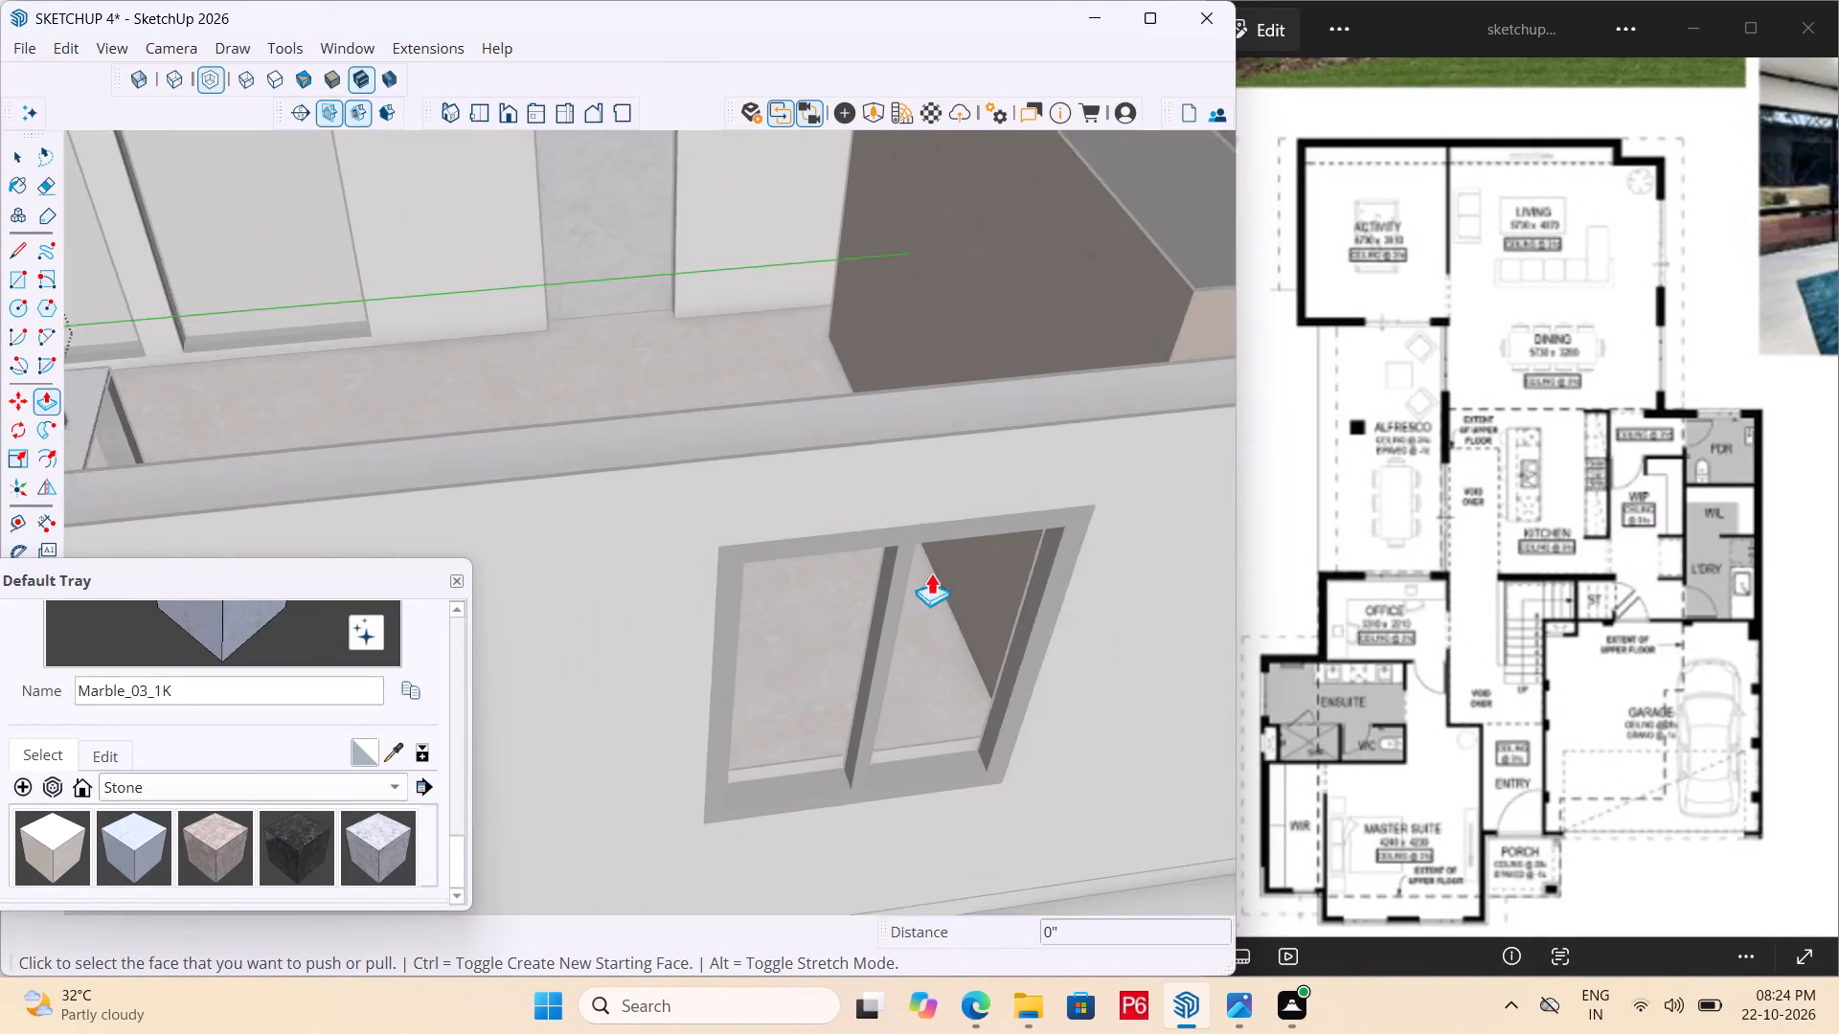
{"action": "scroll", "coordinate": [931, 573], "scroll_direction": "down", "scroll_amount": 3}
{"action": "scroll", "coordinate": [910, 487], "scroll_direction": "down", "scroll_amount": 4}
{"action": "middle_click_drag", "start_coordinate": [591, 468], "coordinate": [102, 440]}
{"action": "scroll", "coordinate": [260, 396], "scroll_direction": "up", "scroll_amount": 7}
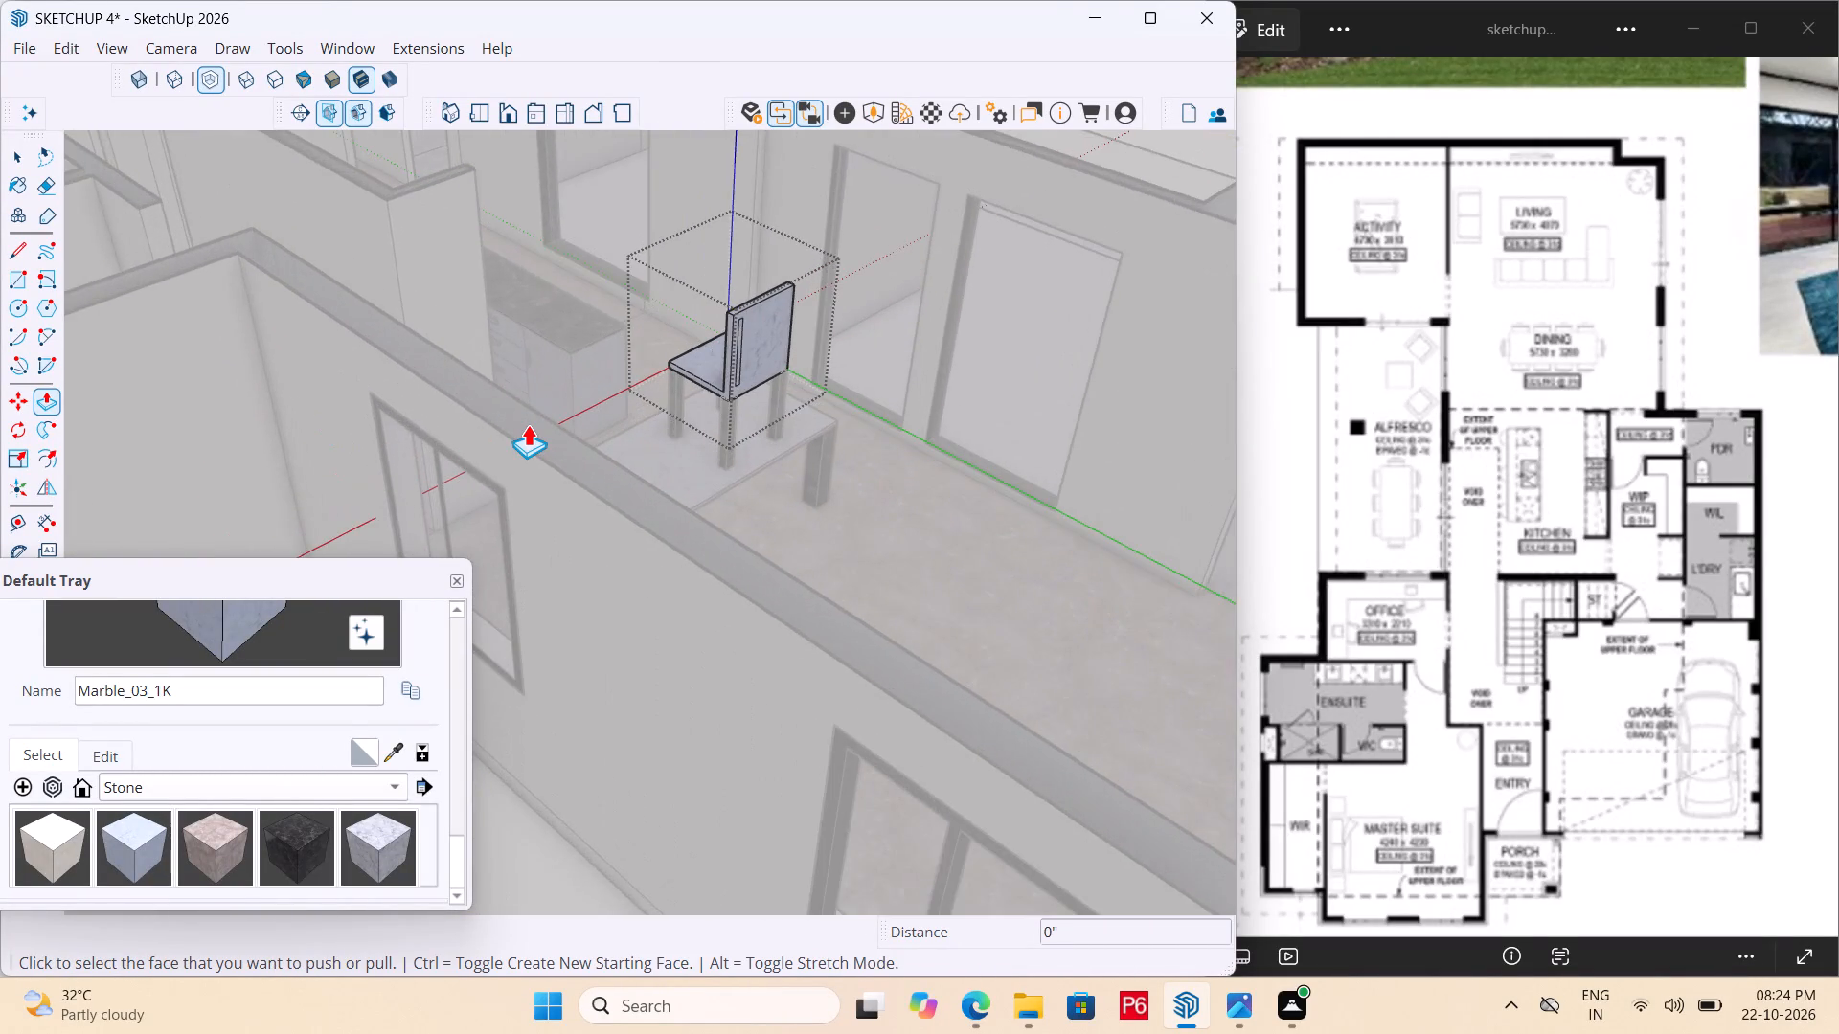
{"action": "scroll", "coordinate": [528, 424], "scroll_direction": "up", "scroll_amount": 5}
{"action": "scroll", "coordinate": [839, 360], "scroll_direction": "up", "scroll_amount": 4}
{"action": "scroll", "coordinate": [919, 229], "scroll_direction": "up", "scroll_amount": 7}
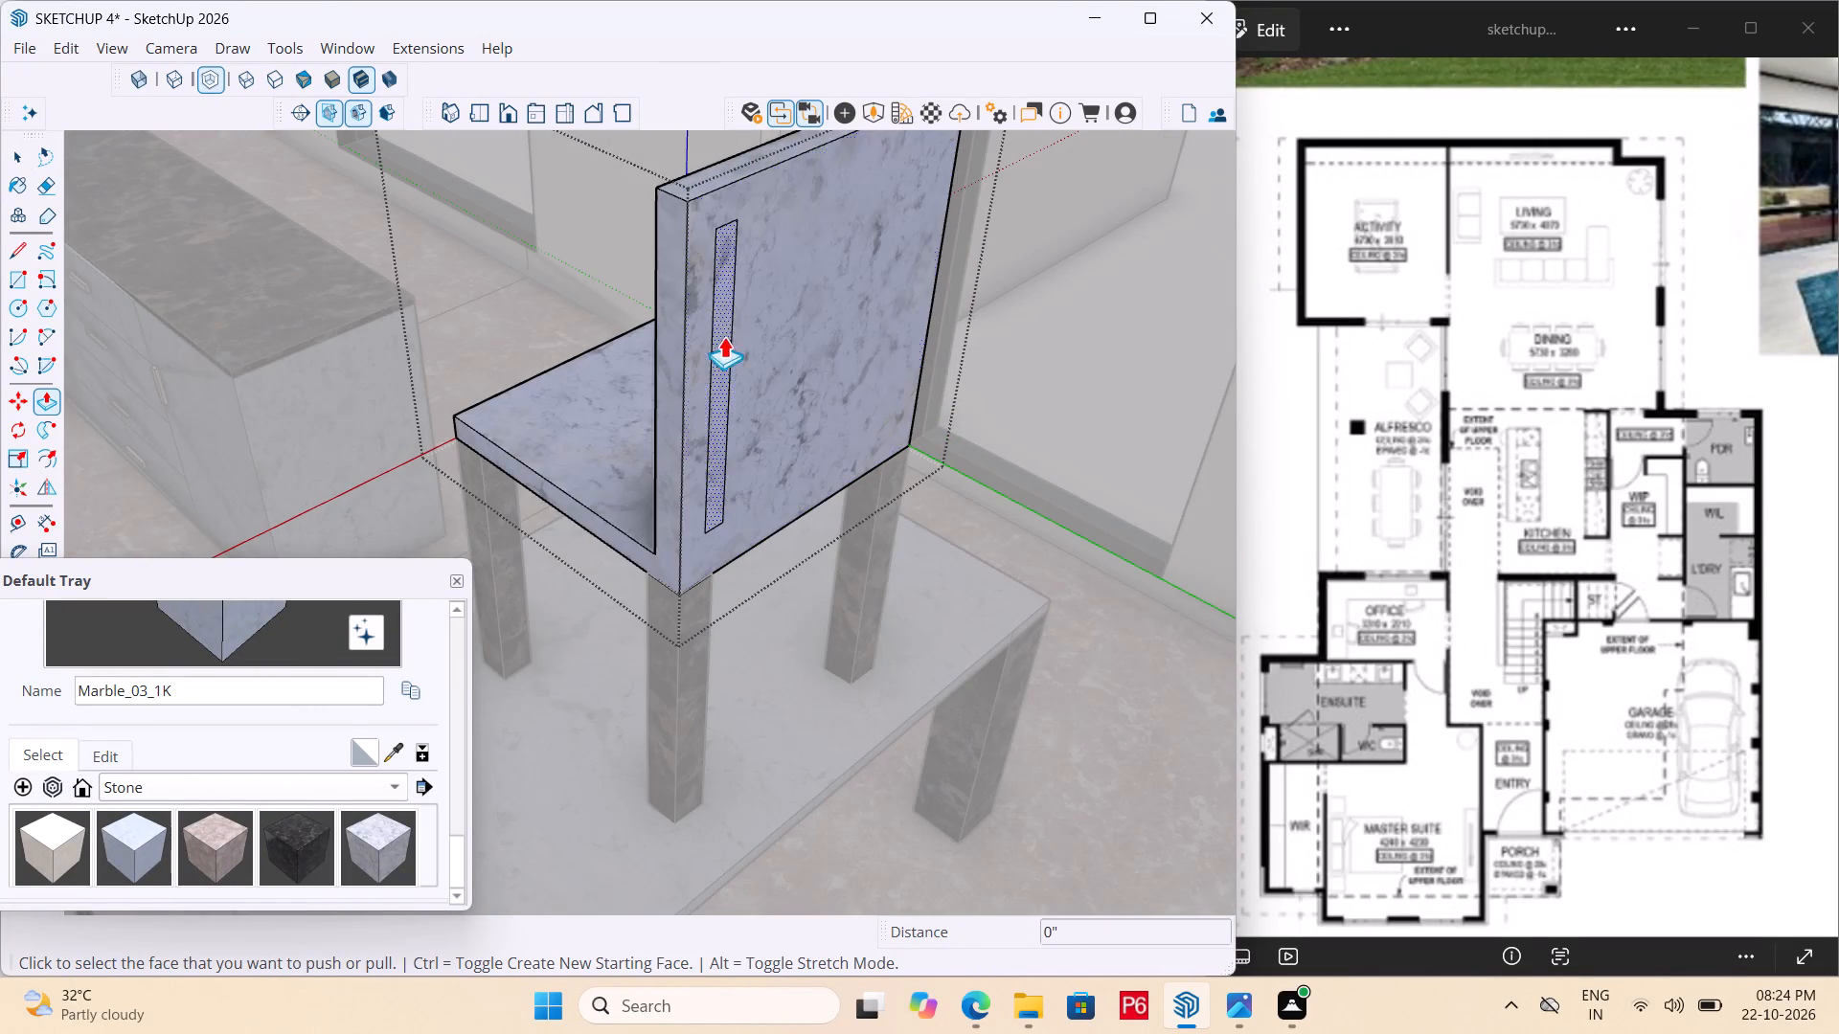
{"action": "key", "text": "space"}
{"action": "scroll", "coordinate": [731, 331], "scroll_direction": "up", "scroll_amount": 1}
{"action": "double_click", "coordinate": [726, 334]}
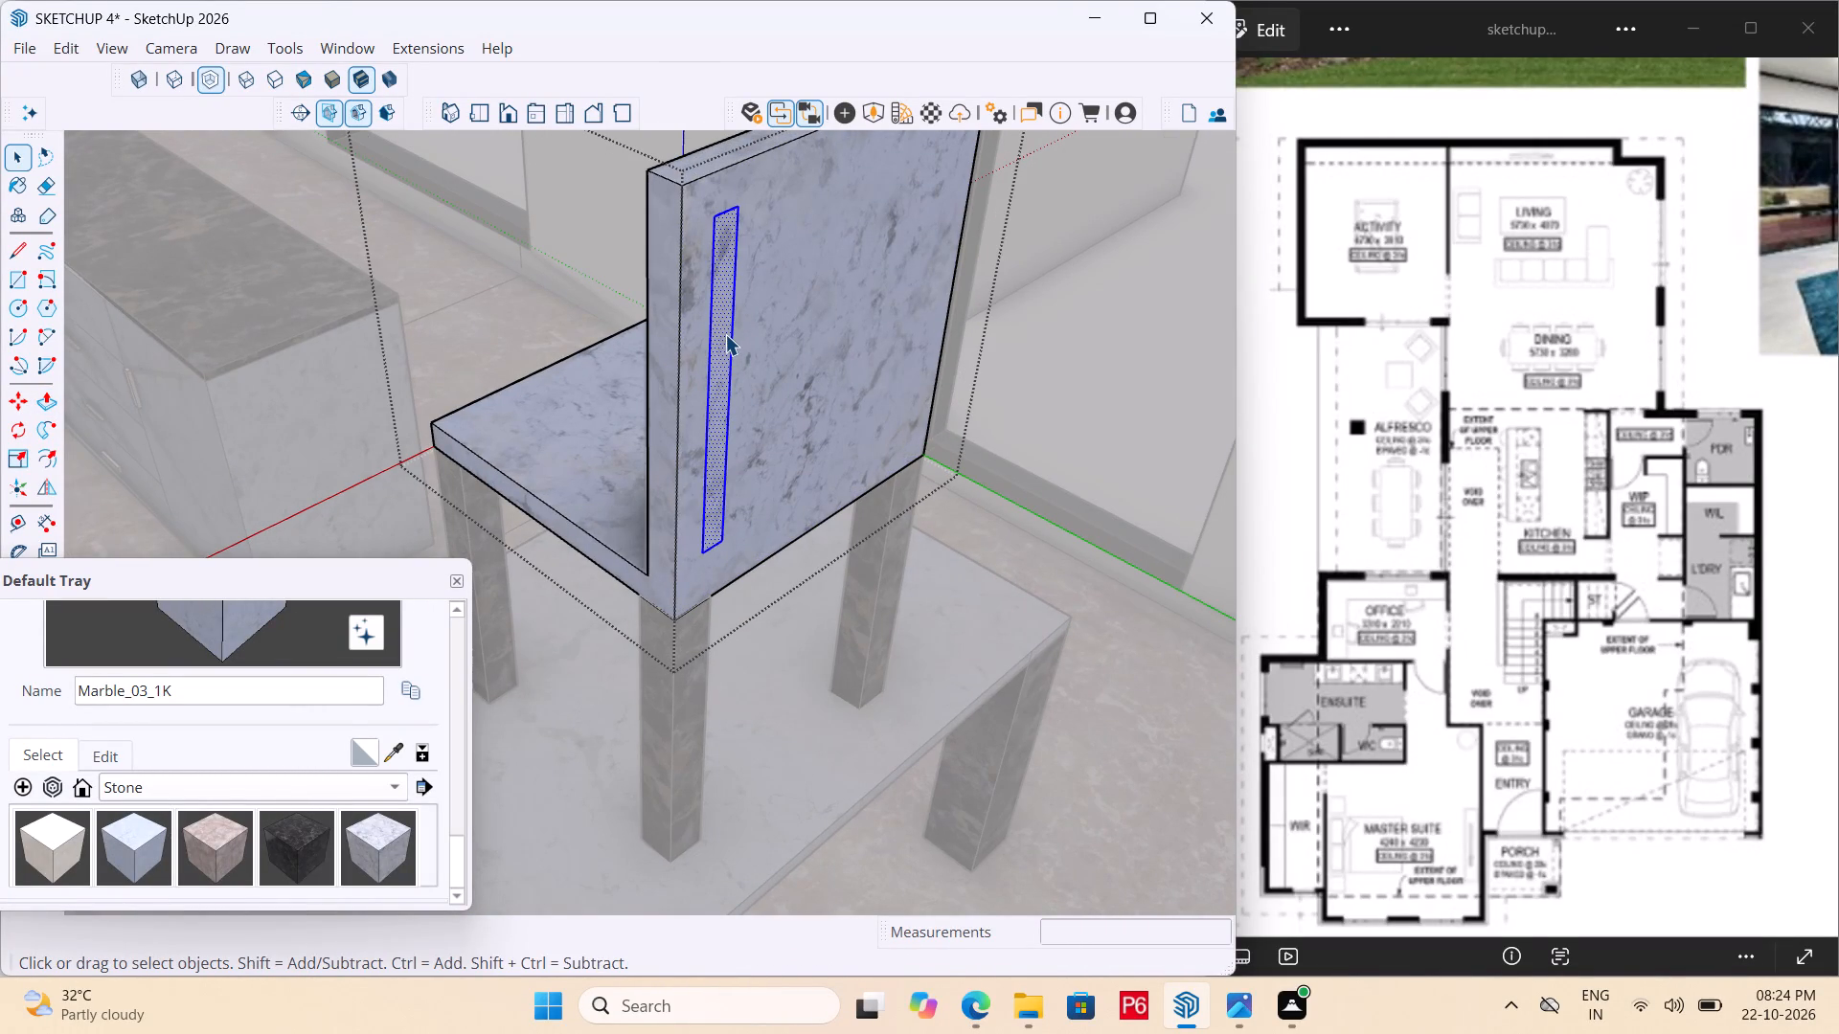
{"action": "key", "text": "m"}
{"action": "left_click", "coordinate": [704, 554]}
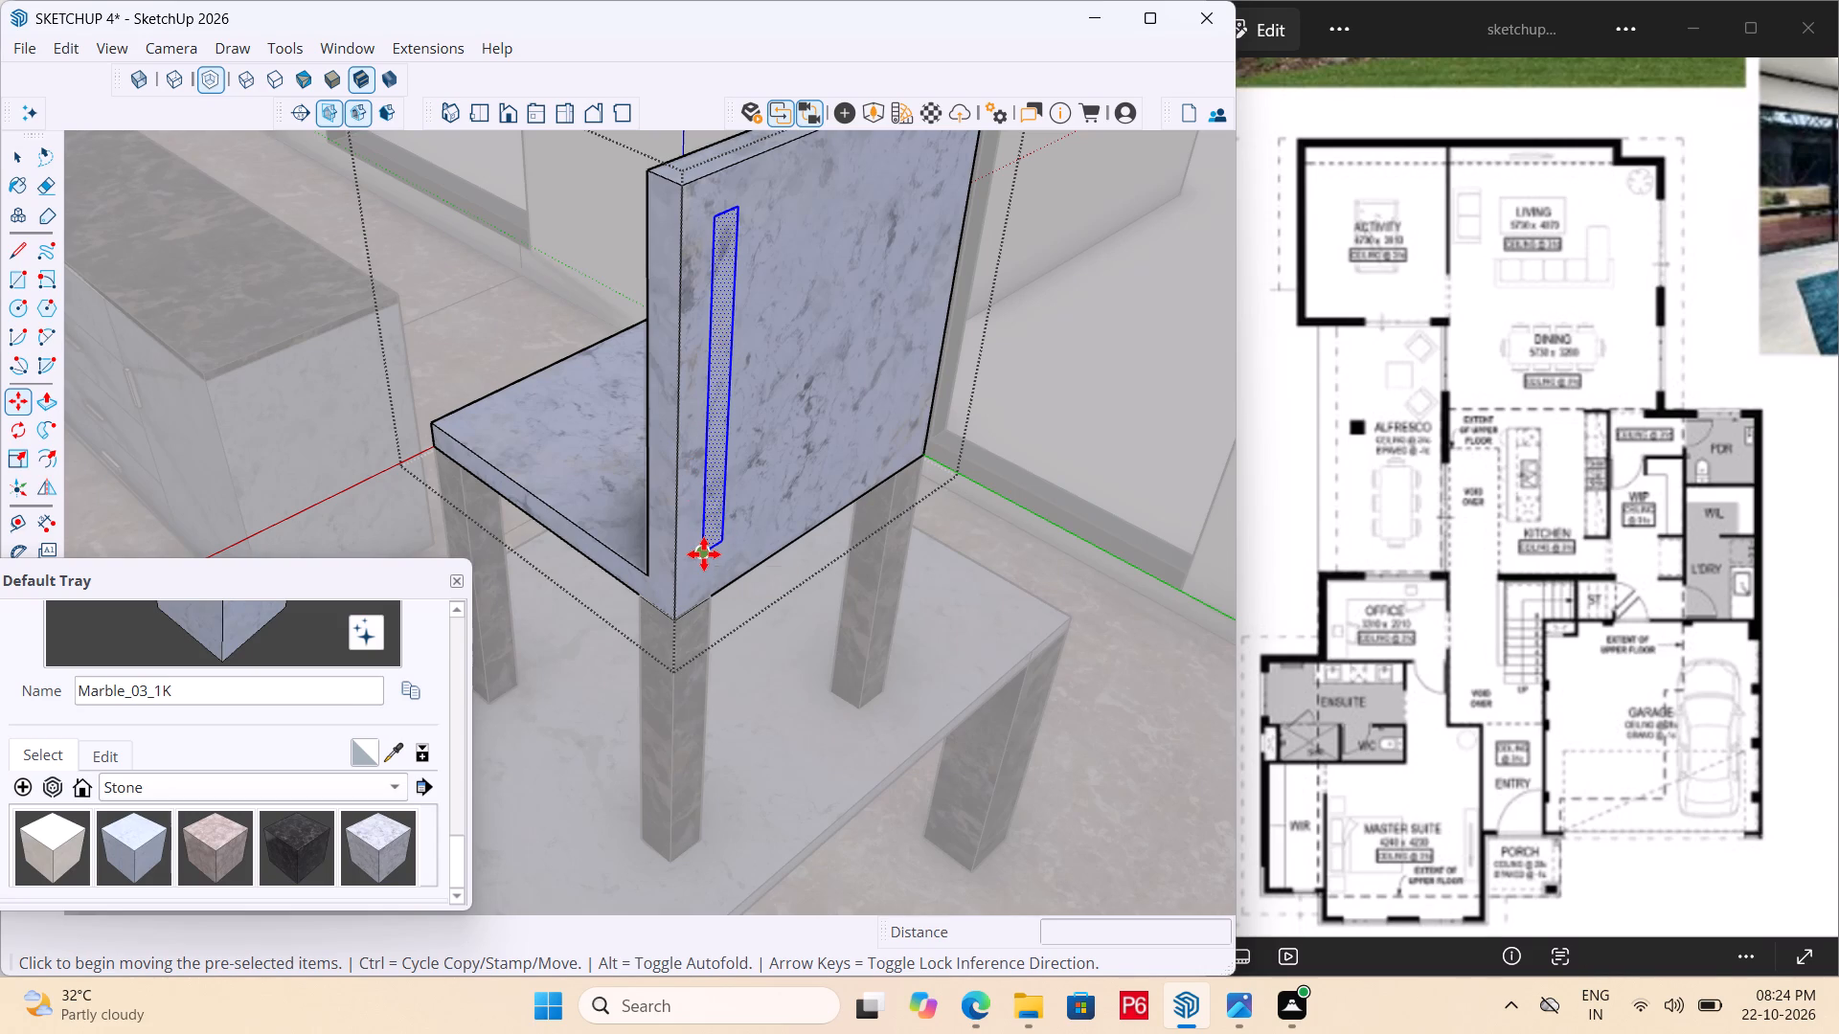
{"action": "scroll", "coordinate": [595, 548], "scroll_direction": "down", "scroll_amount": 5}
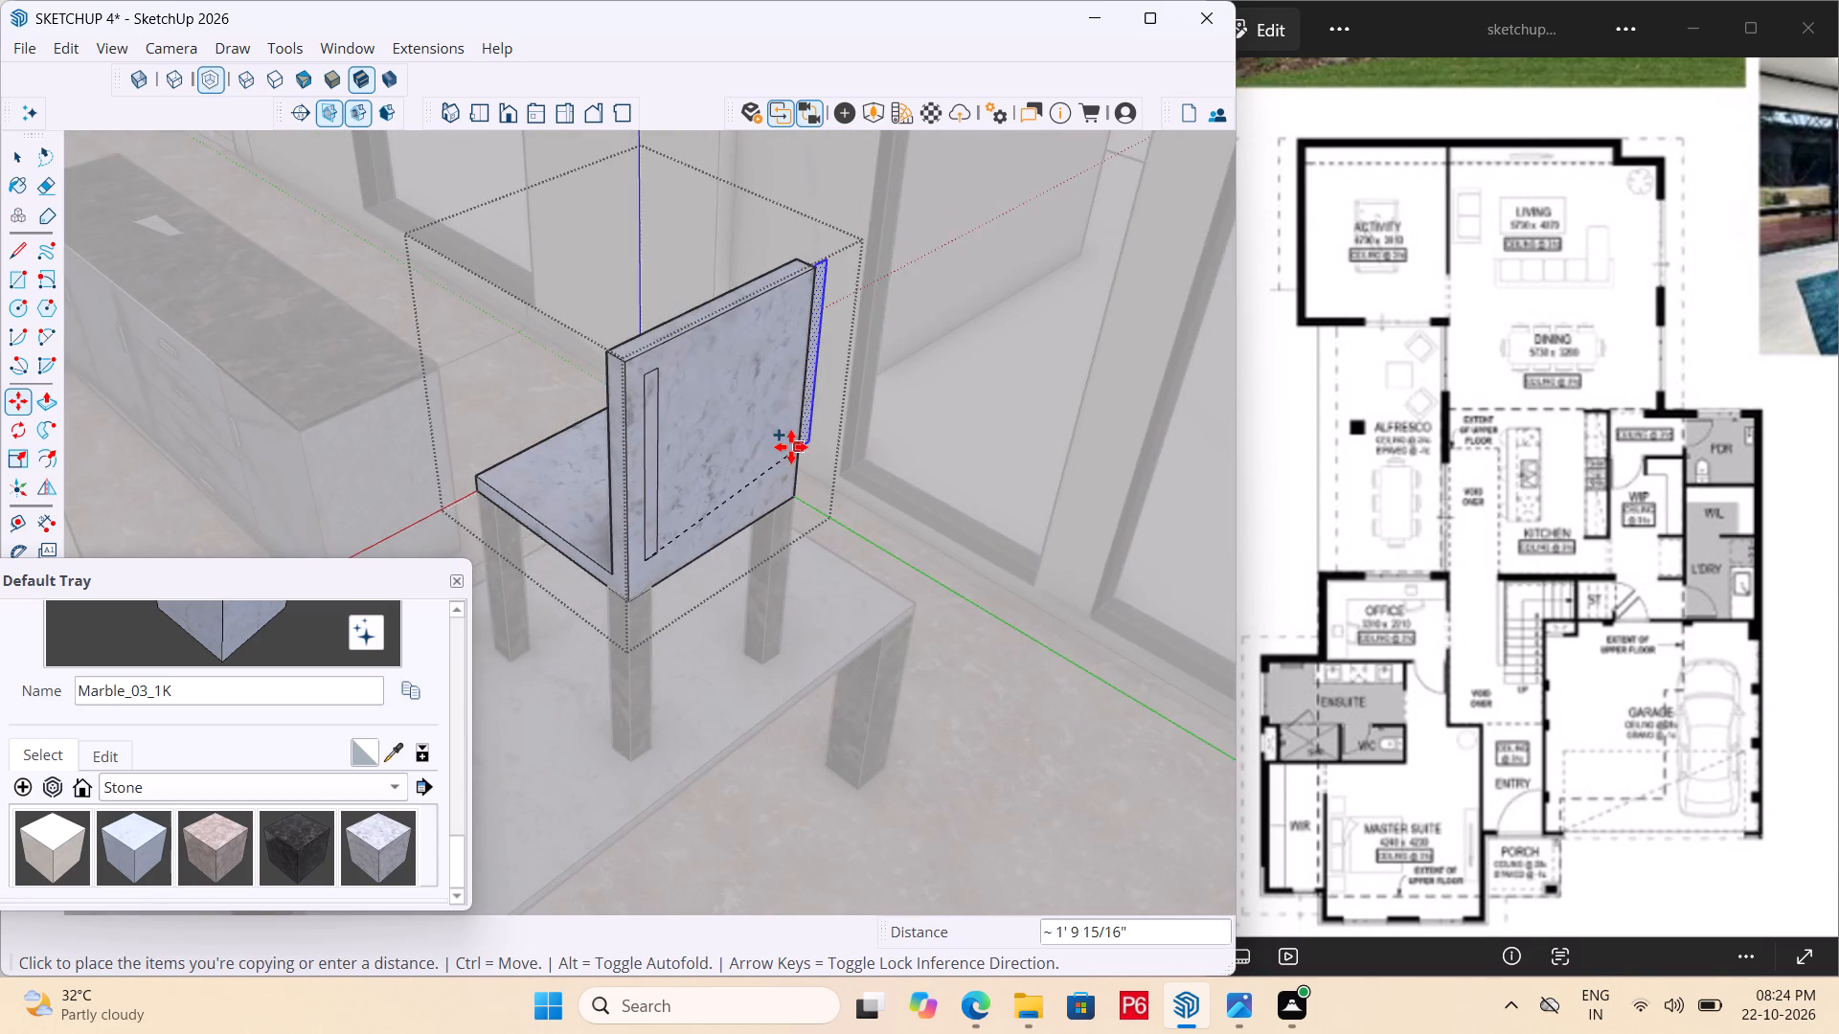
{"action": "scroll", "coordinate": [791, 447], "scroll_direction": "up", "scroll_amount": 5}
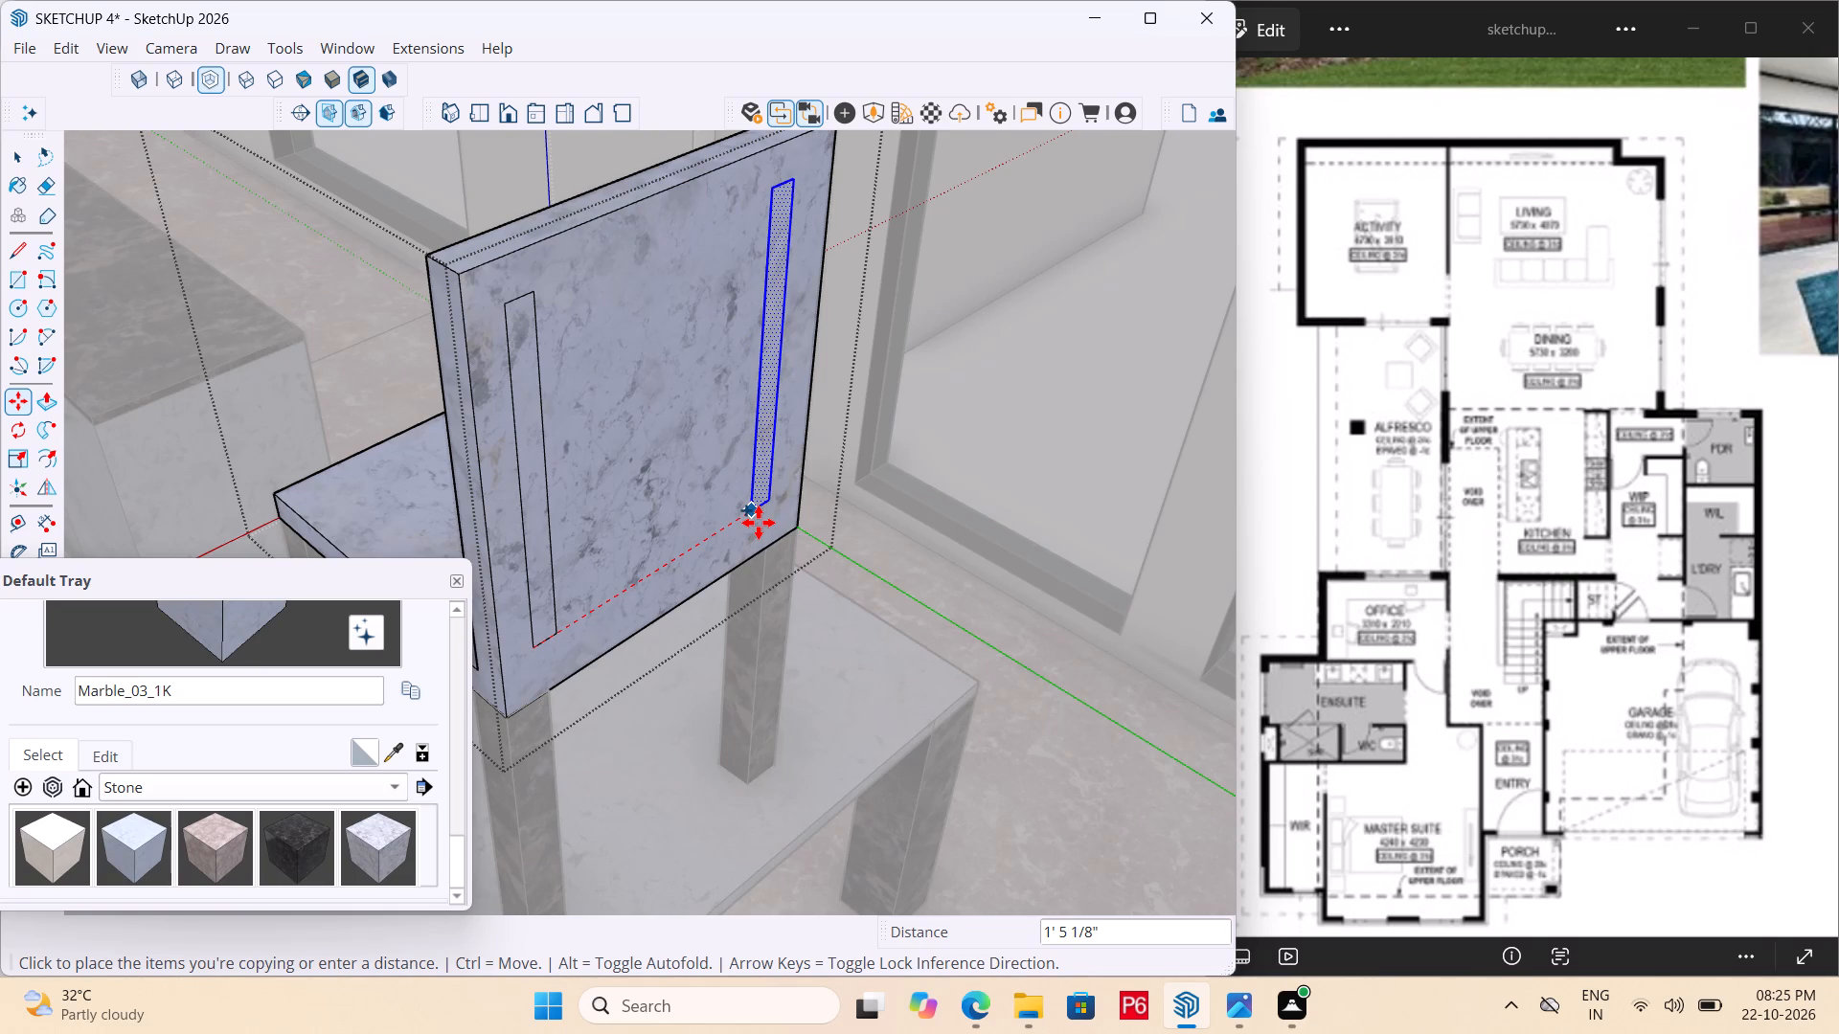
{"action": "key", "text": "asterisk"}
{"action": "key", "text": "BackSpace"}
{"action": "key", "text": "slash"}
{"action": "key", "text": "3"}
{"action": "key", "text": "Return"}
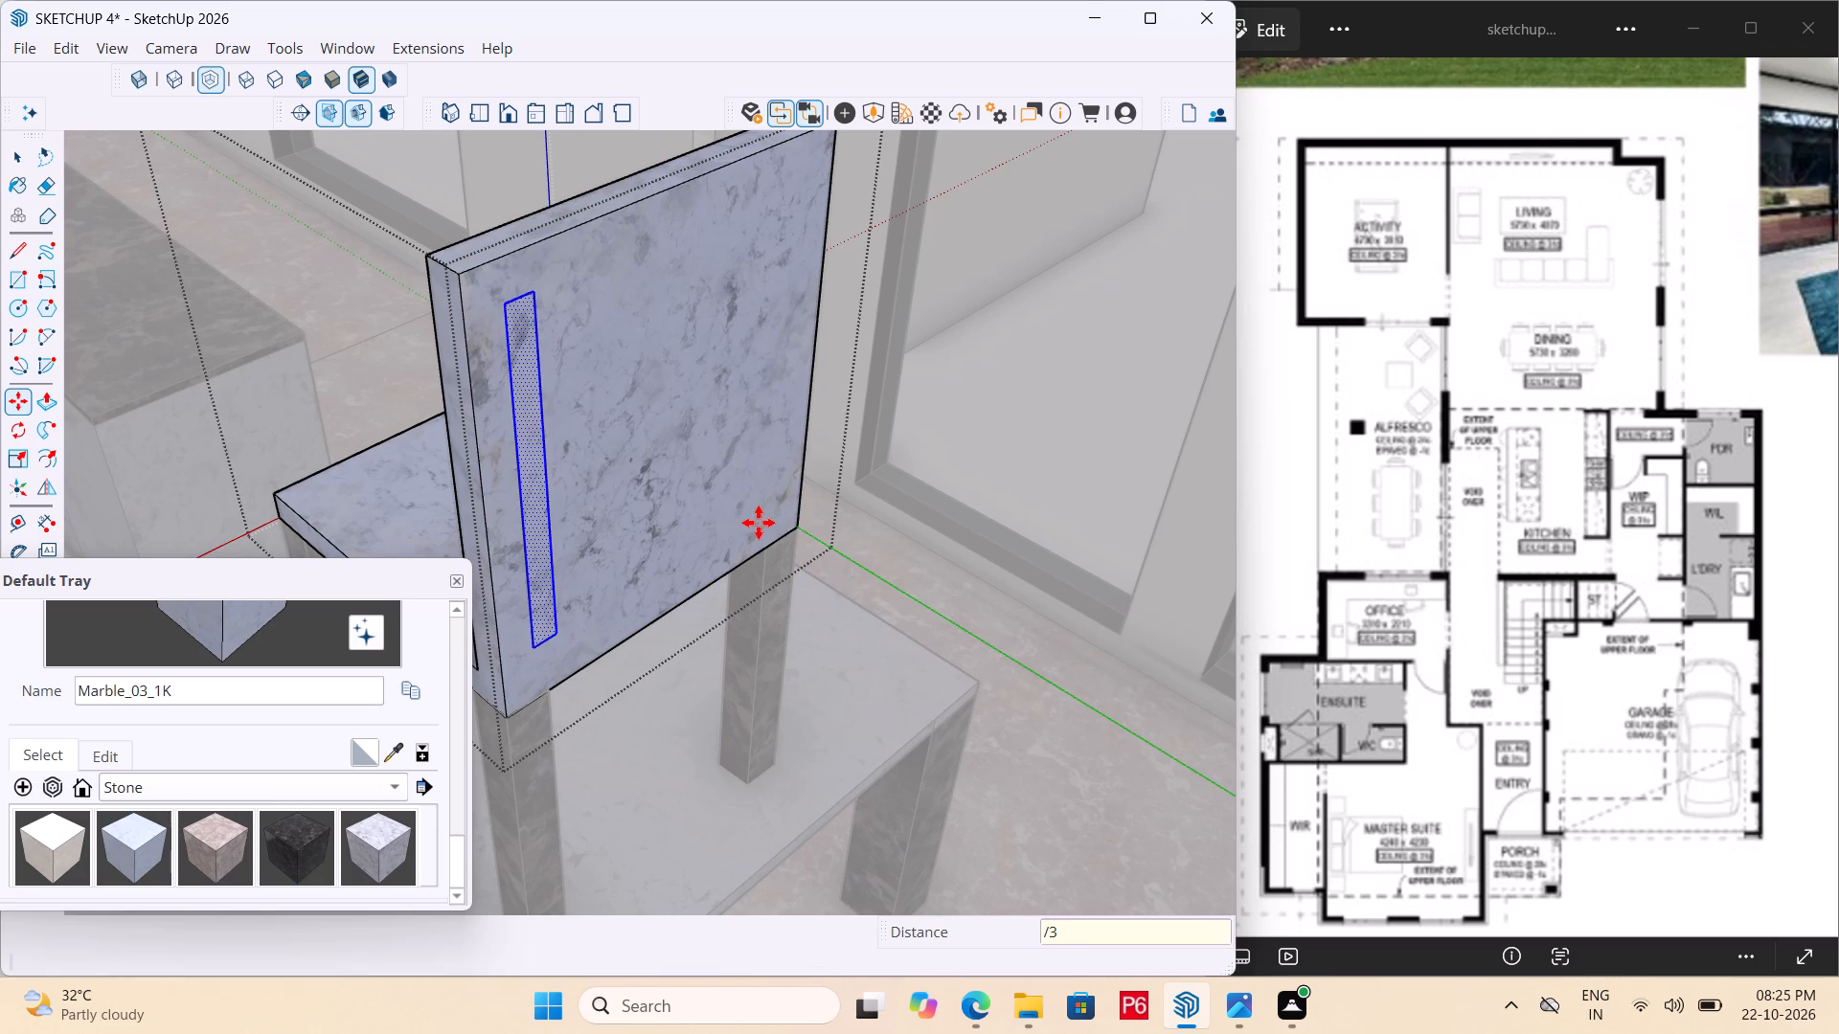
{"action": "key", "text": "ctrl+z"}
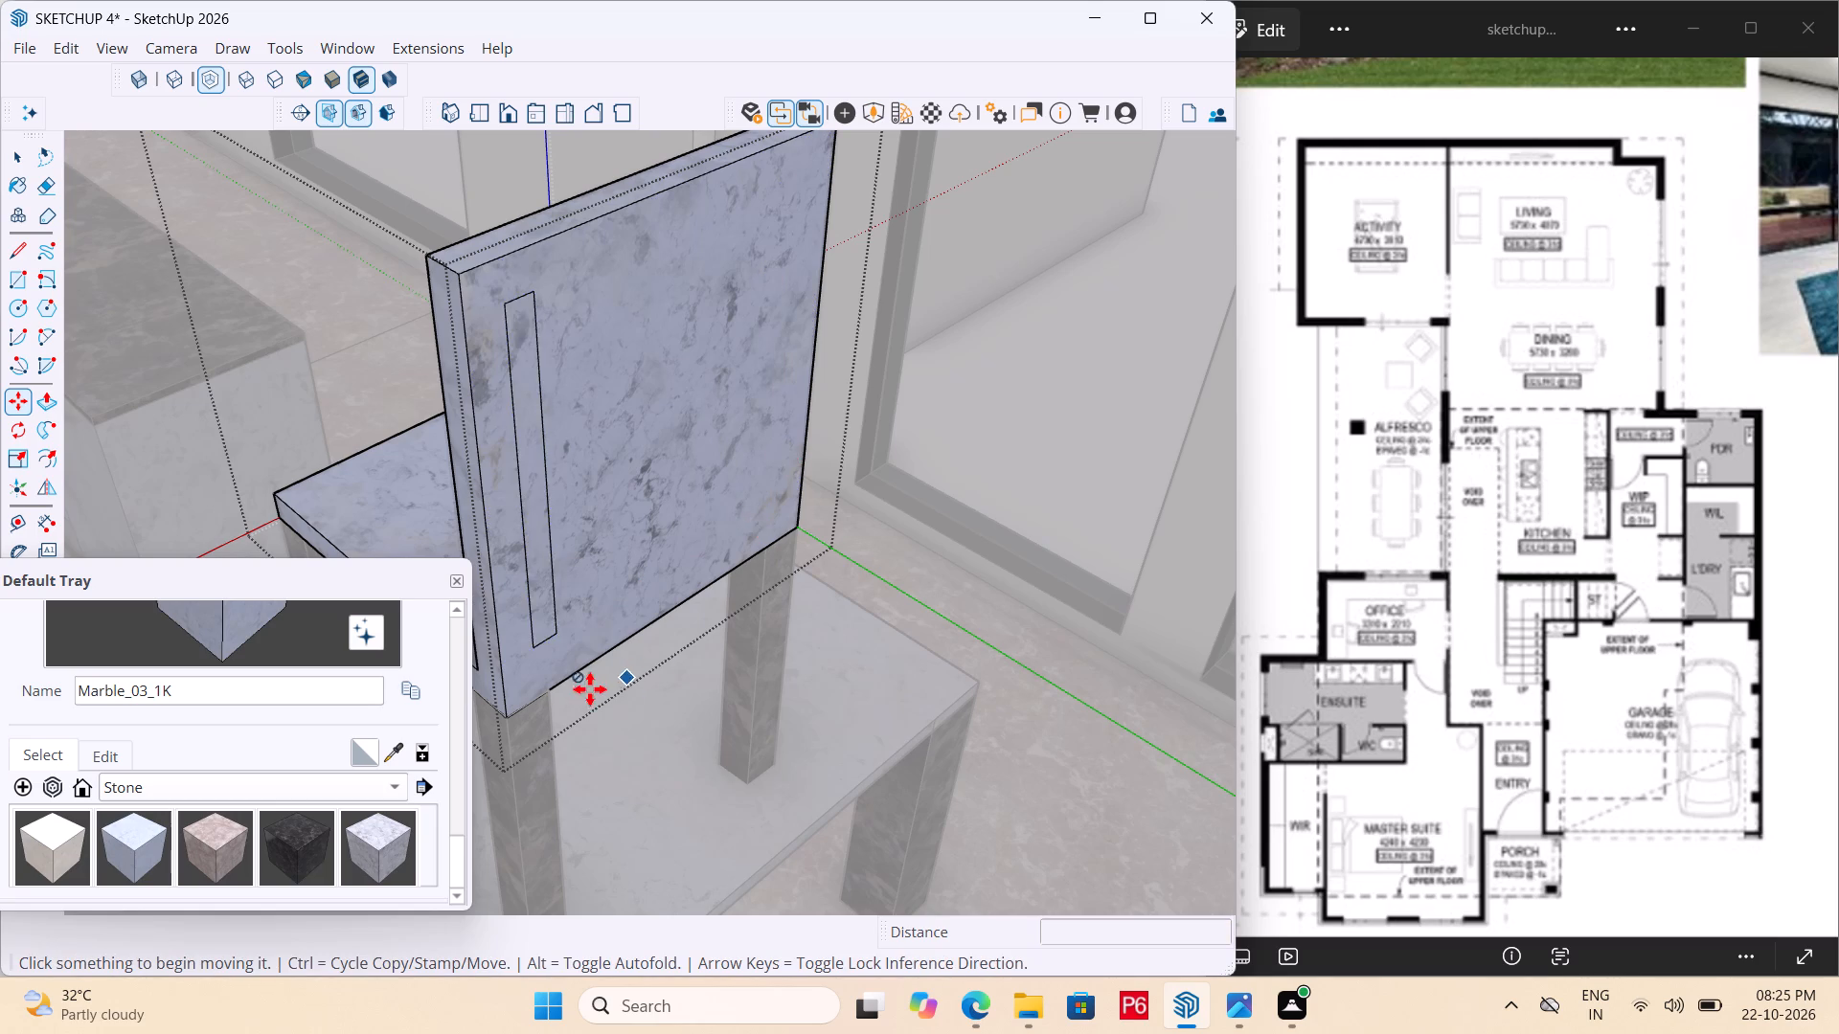
Copy the narrow rectangle about 1' 4 7/8" across the backrest and divide that distance into 3 equal intervals with copies.
{"action": "key", "text": "space"}
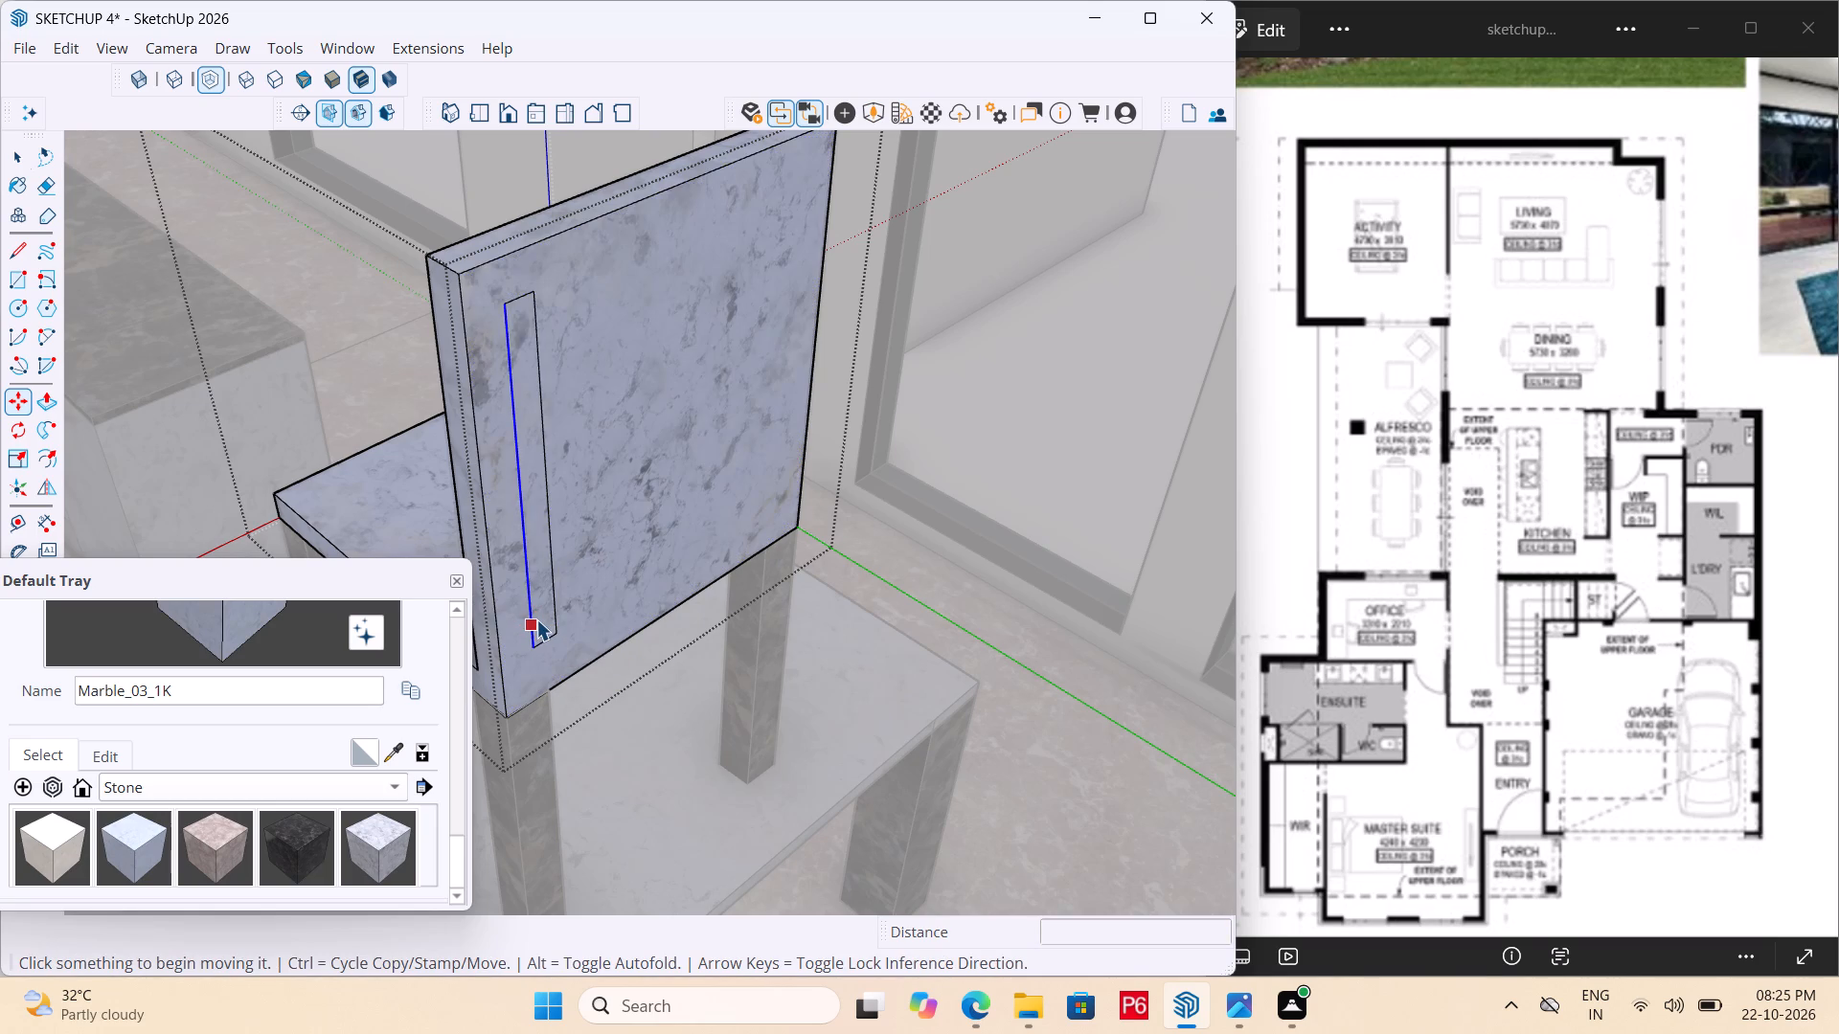
{"action": "triple_click", "coordinate": [536, 619]}
{"action": "left_click", "coordinate": [536, 614]}
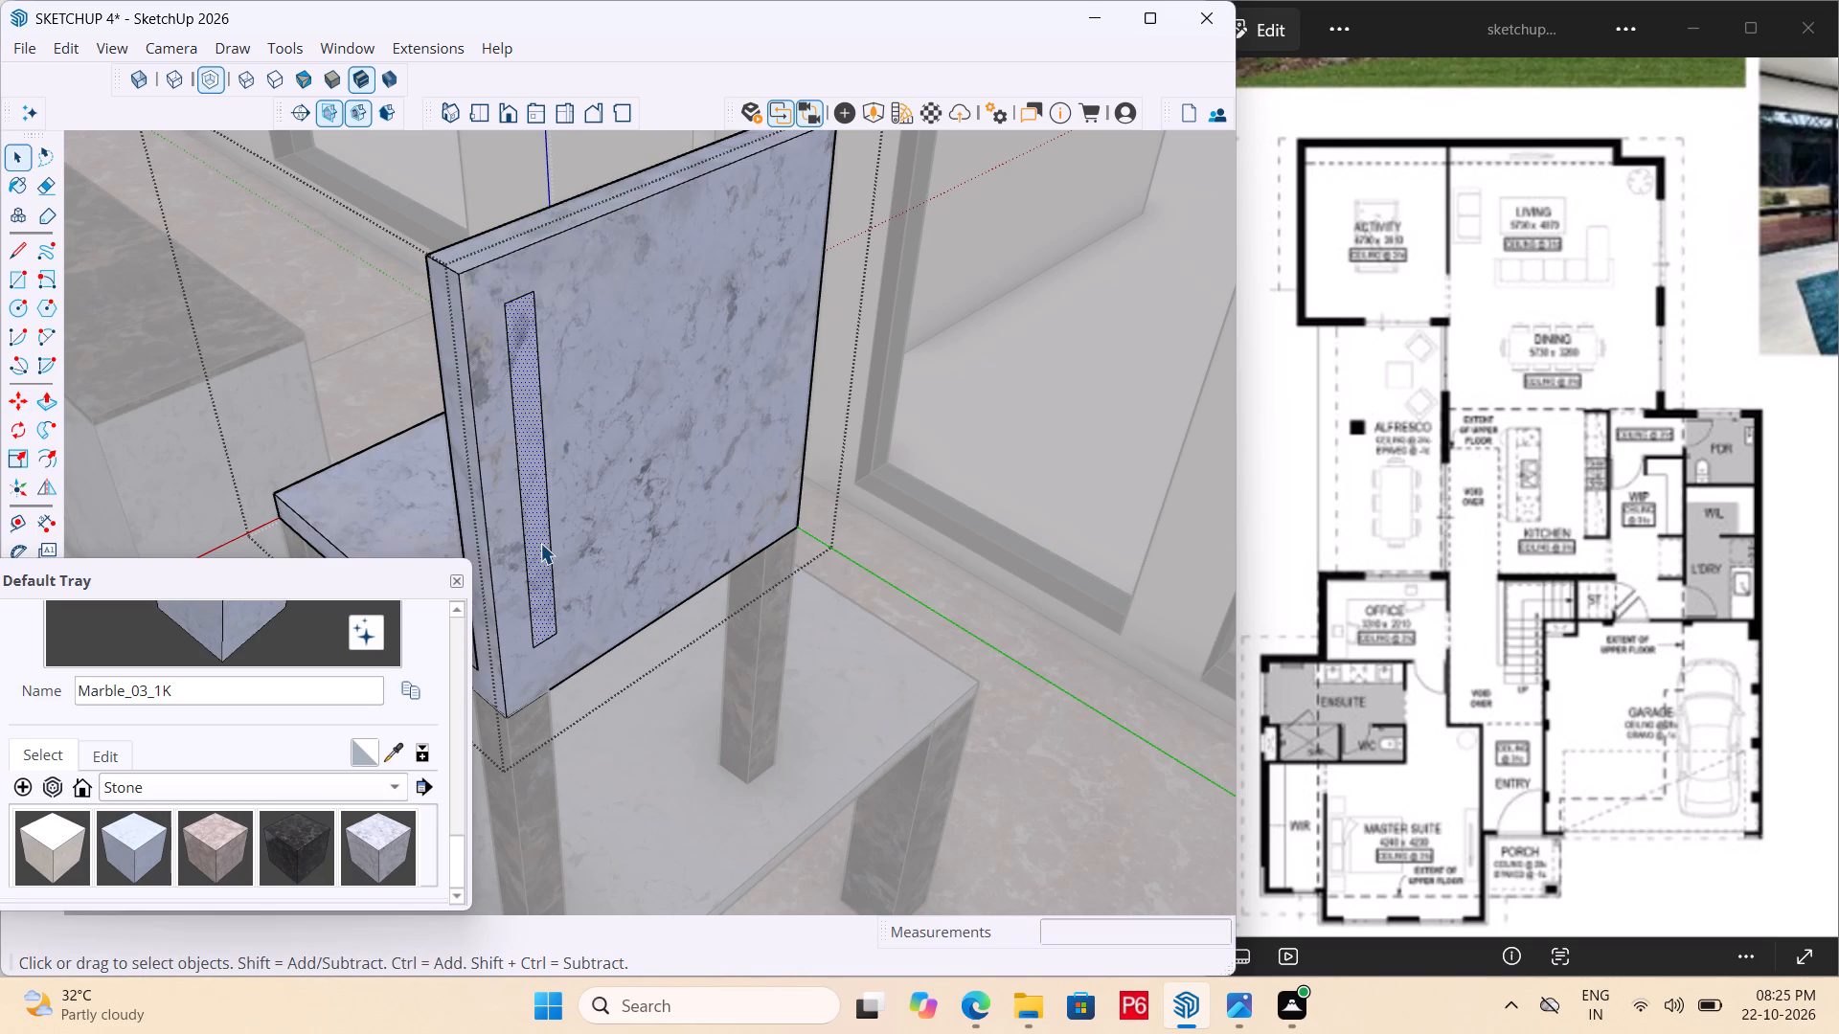
{"action": "triple_click", "coordinate": [540, 543]}
{"action": "double_click", "coordinate": [538, 541]}
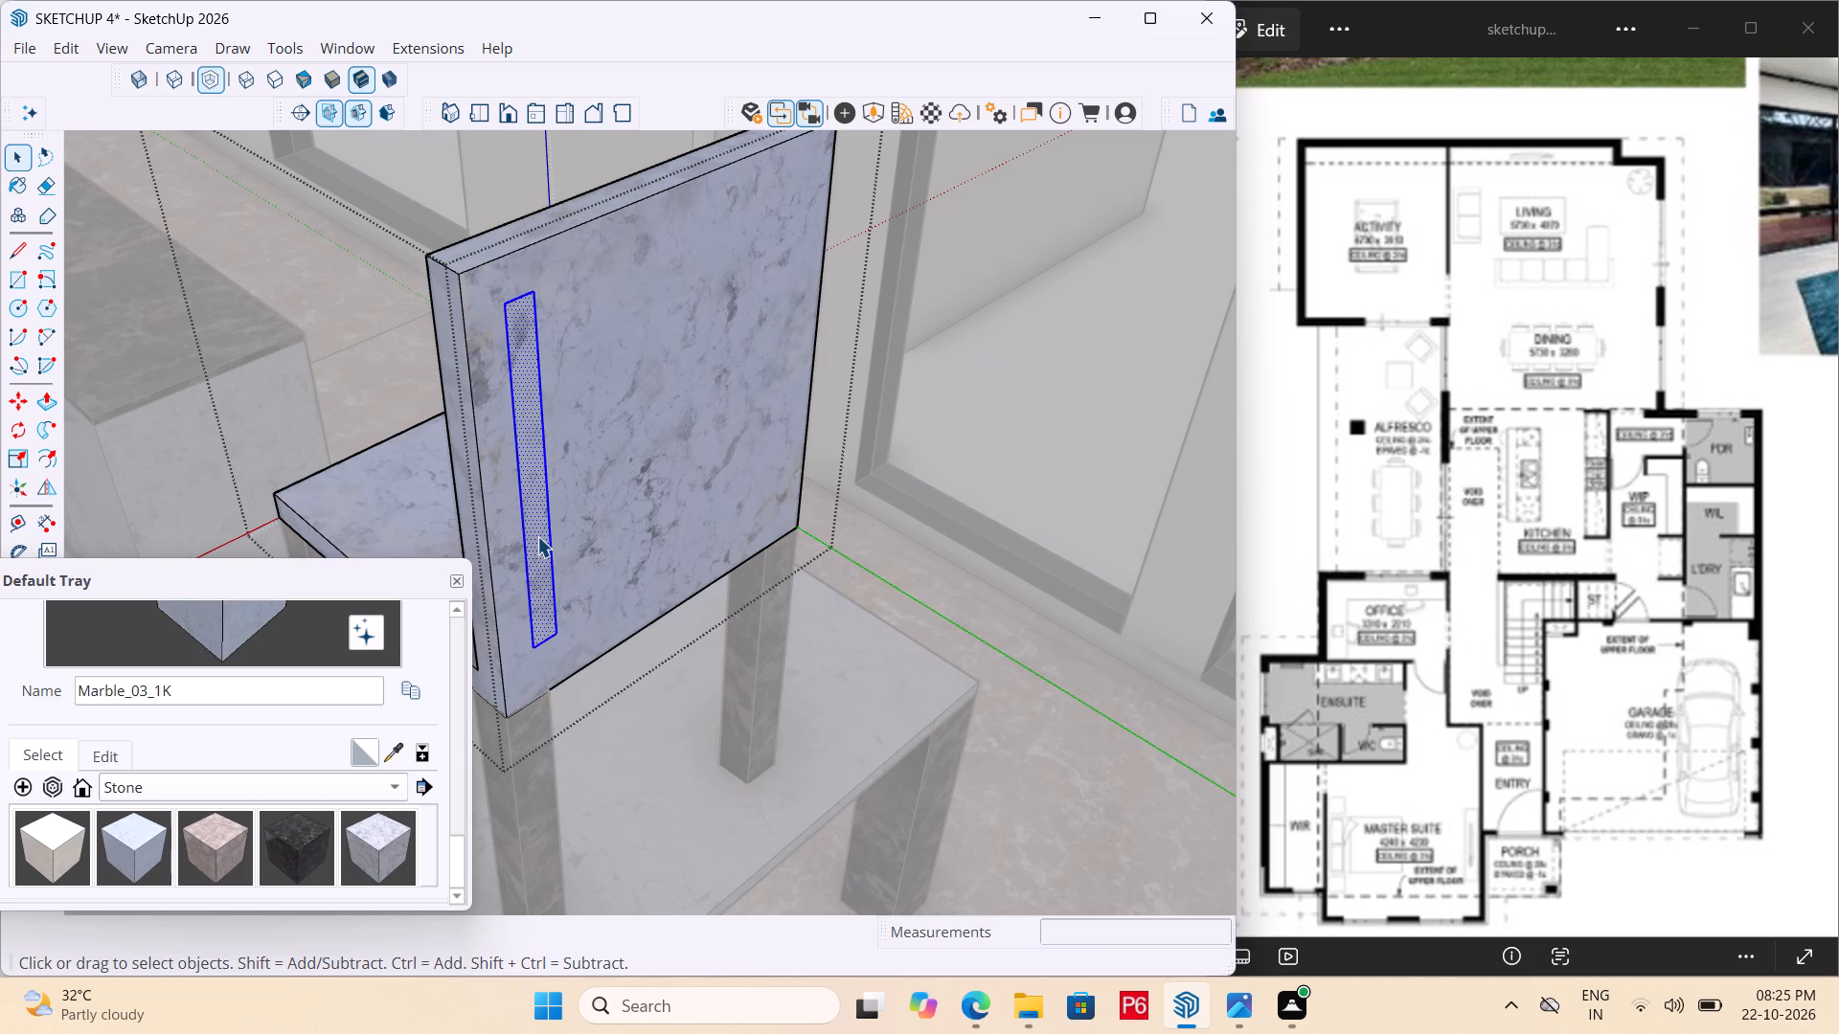
{"action": "key", "text": "m"}
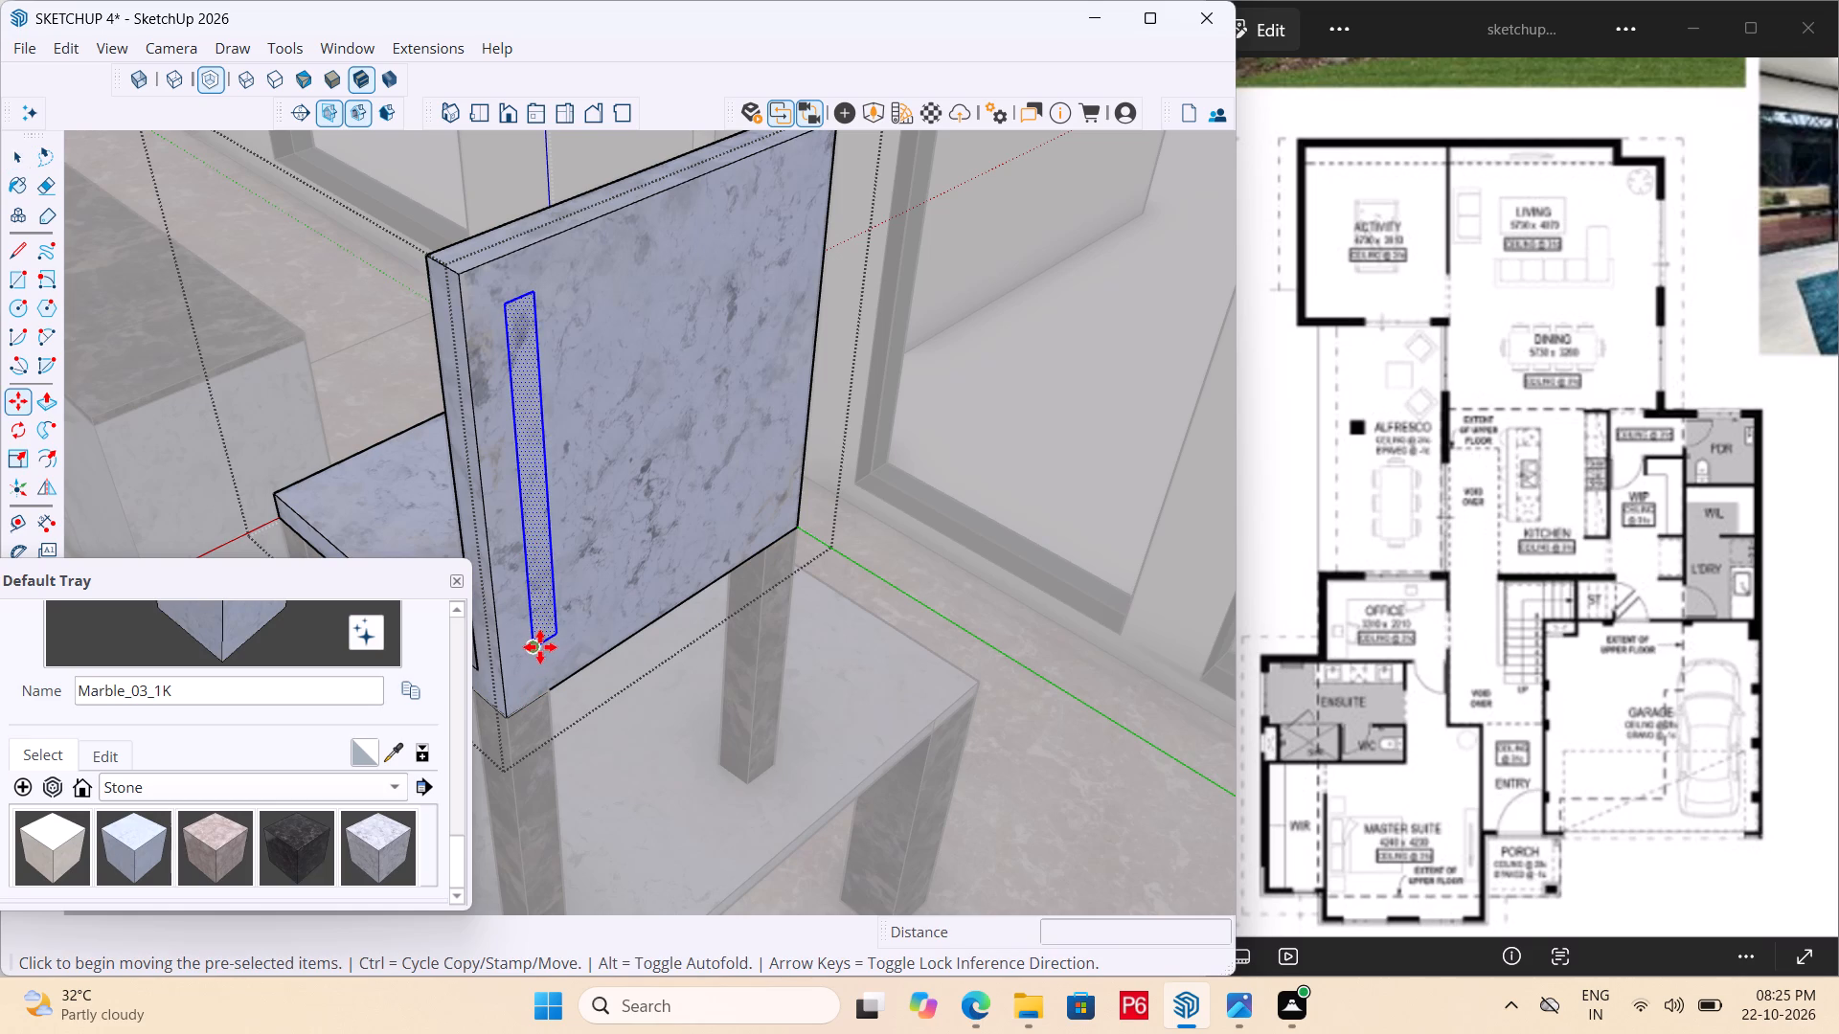
{"action": "left_click", "coordinate": [539, 647]}
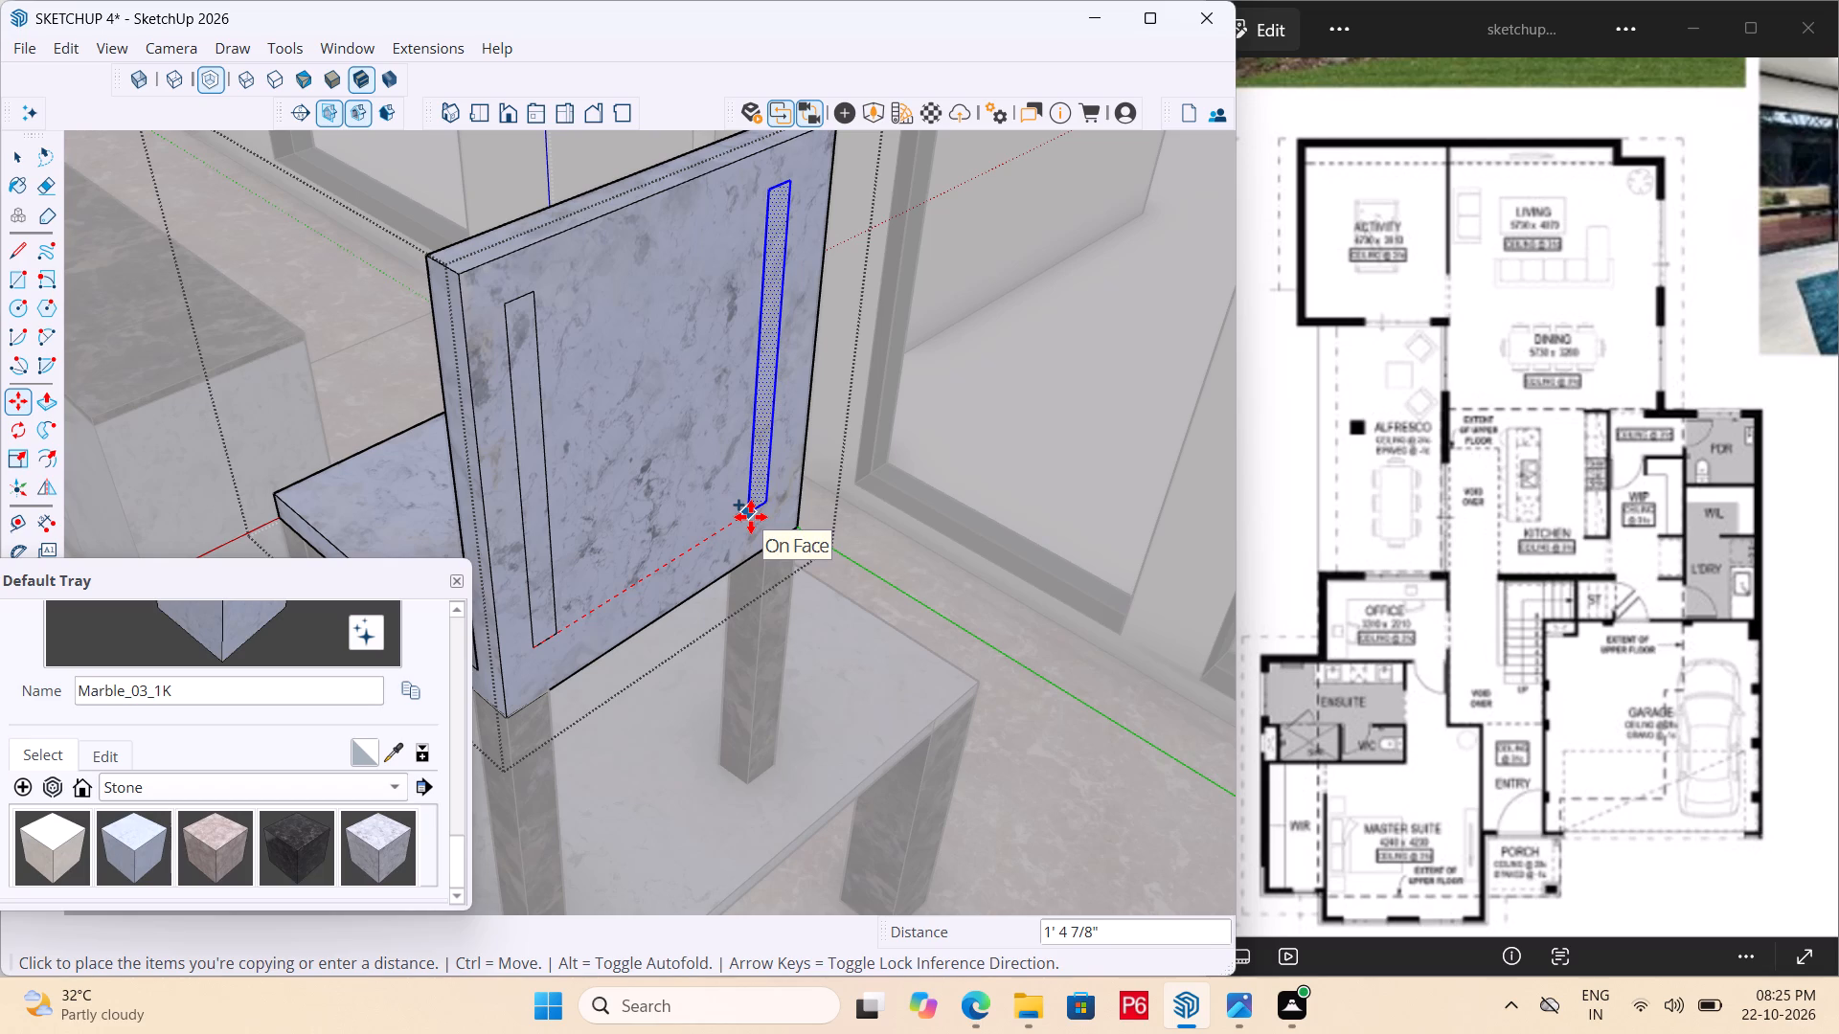
{"action": "left_click", "coordinate": [751, 517]}
{"action": "key", "text": "slash"}
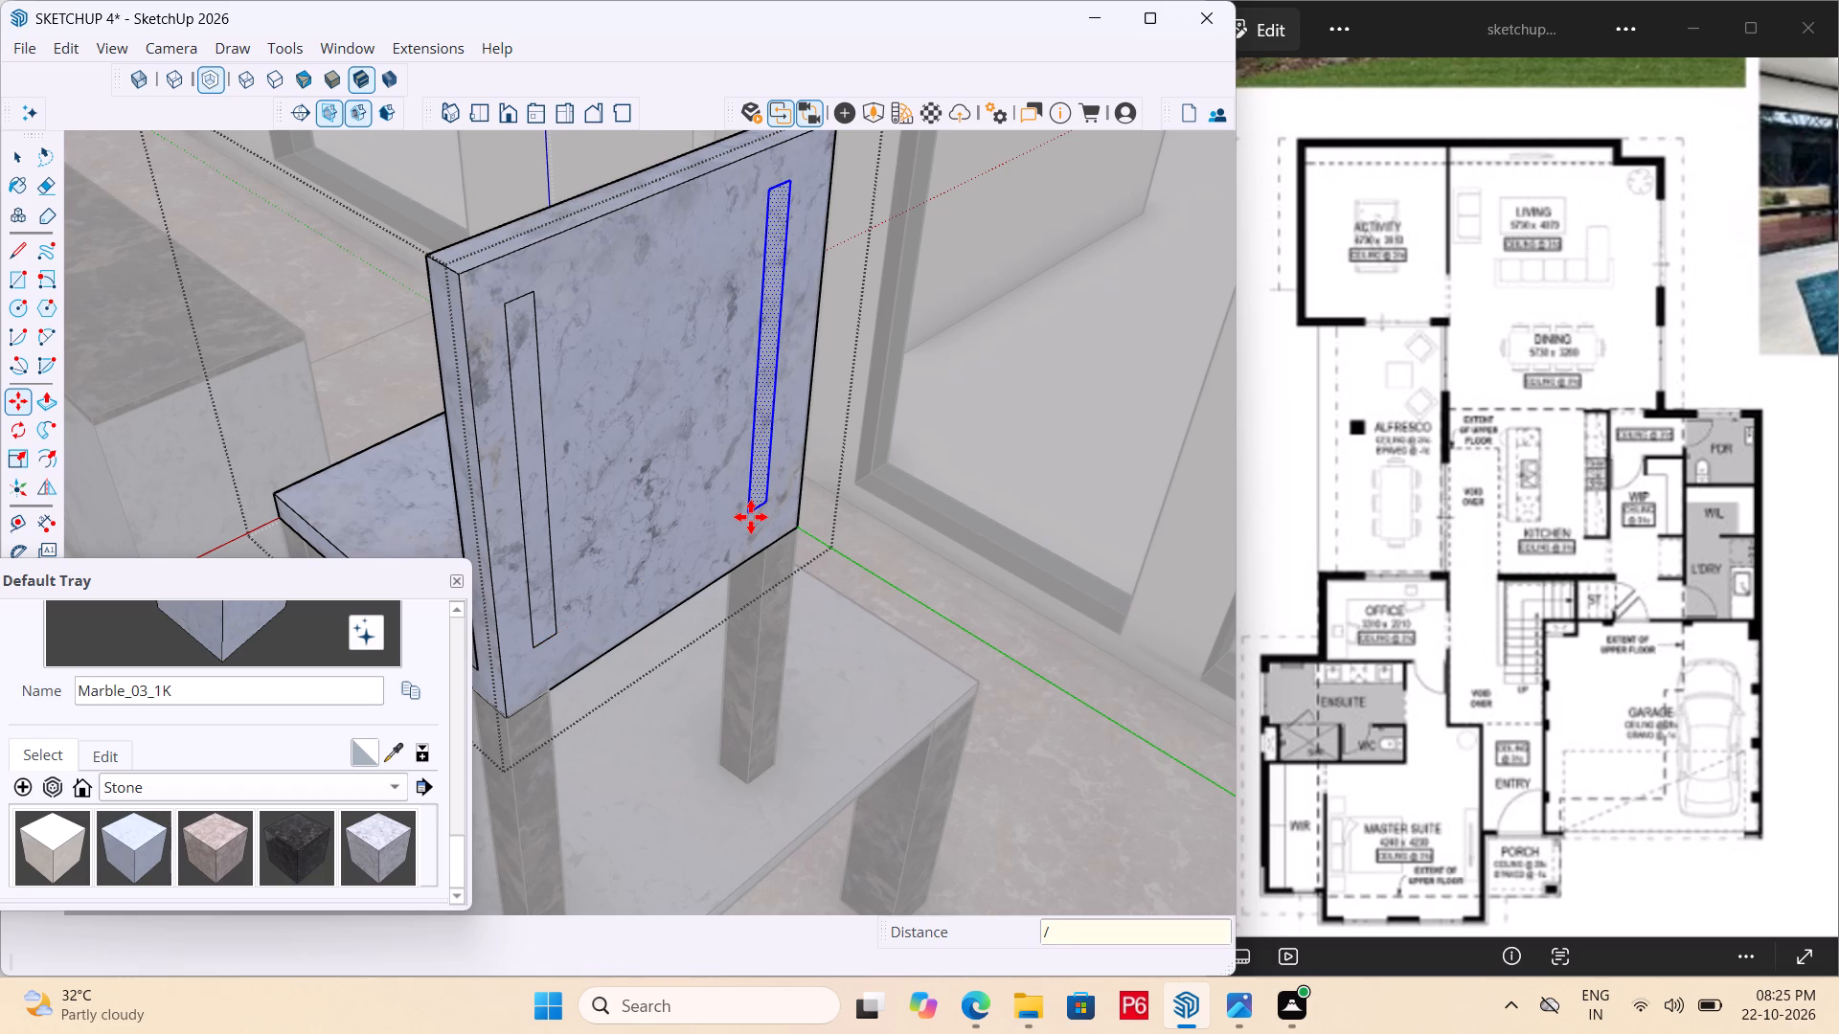
{"action": "key", "text": "3"}
{"action": "key", "text": "Return"}
{"action": "key", "text": "space"}
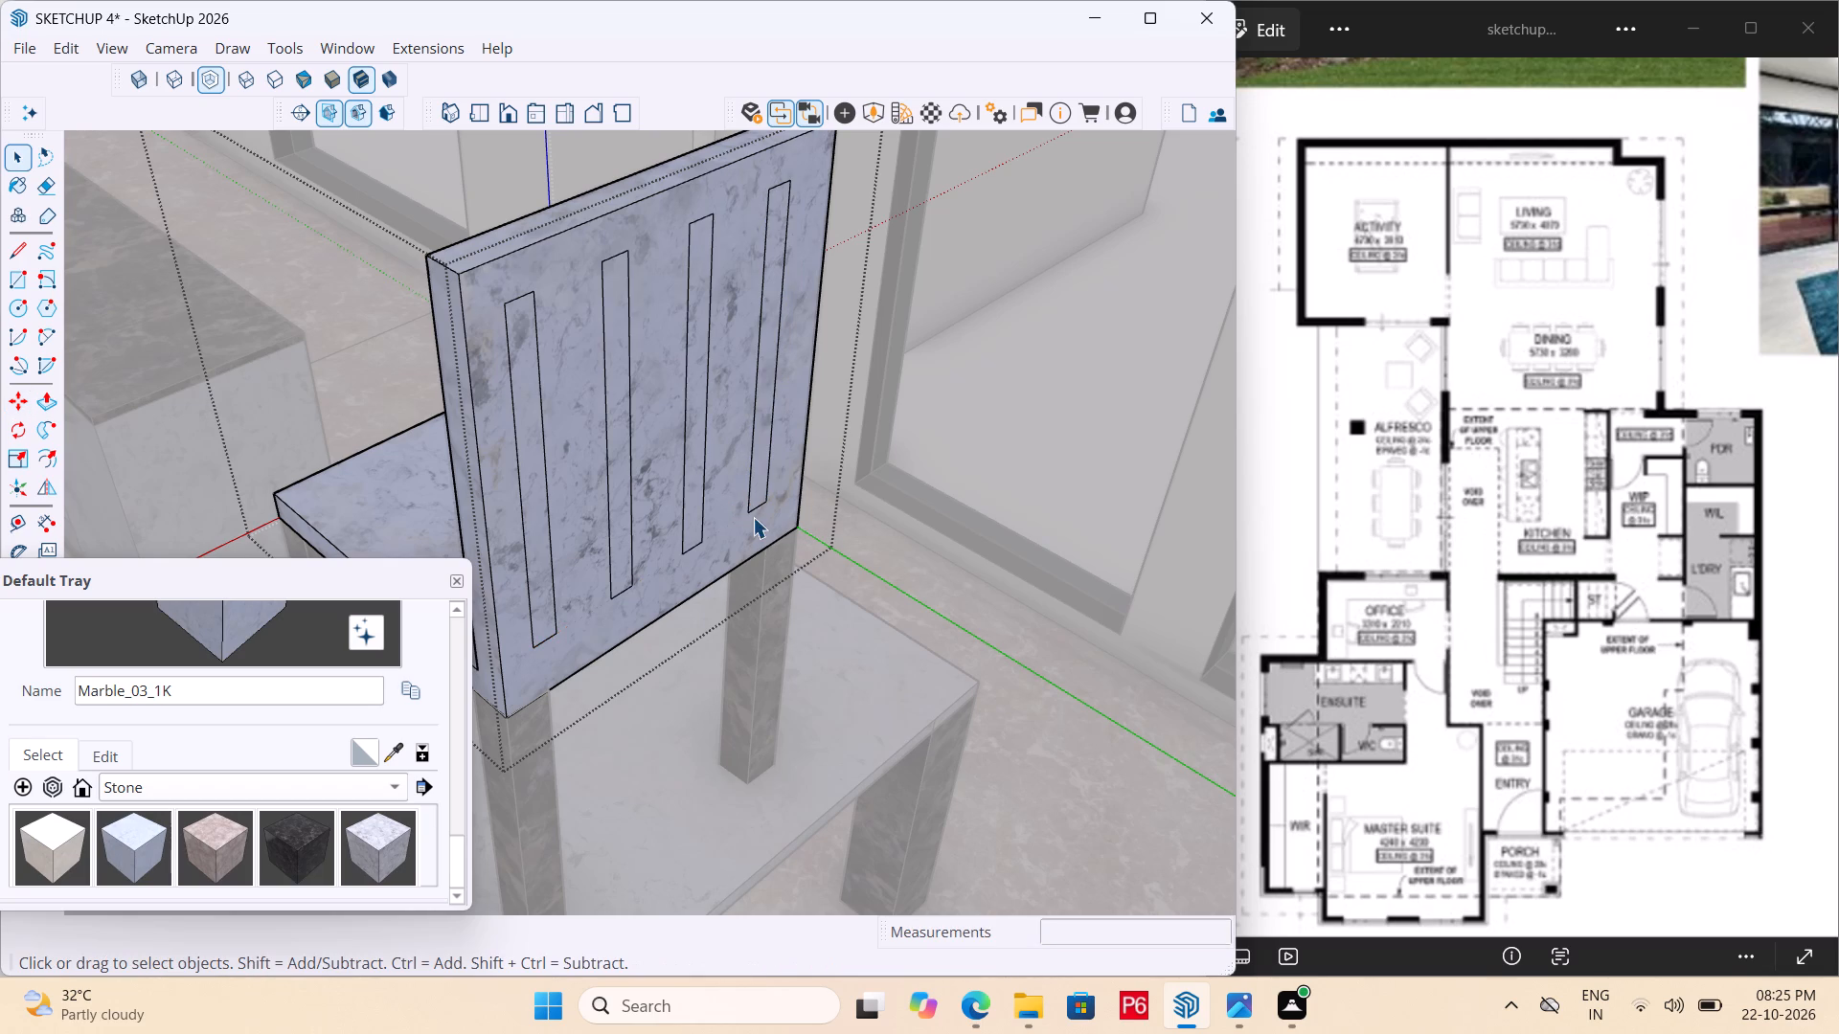
Push the original narrow rectangle inward through the backrest to cut the first vertical slot.
{"action": "key", "text": "p"}
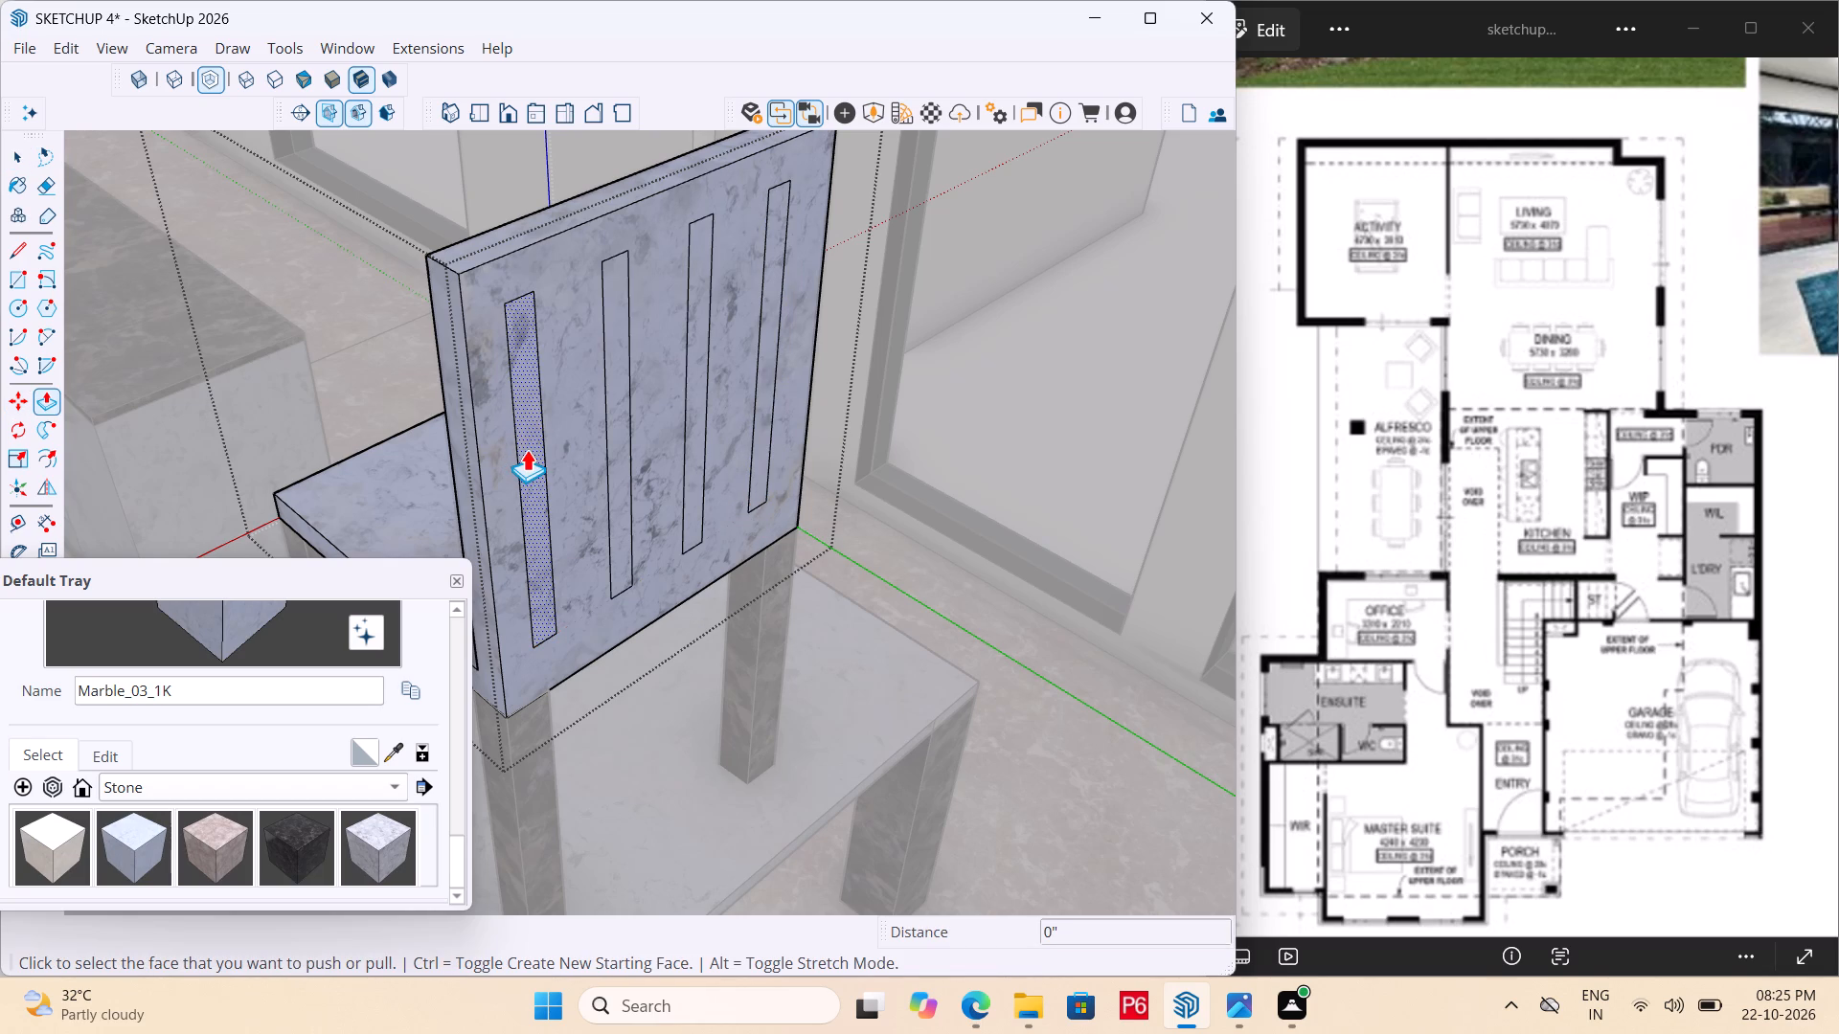
{"action": "left_click", "coordinate": [527, 449]}
{"action": "middle_click_drag", "start_coordinate": [448, 363], "coordinate": [1153, 423]}
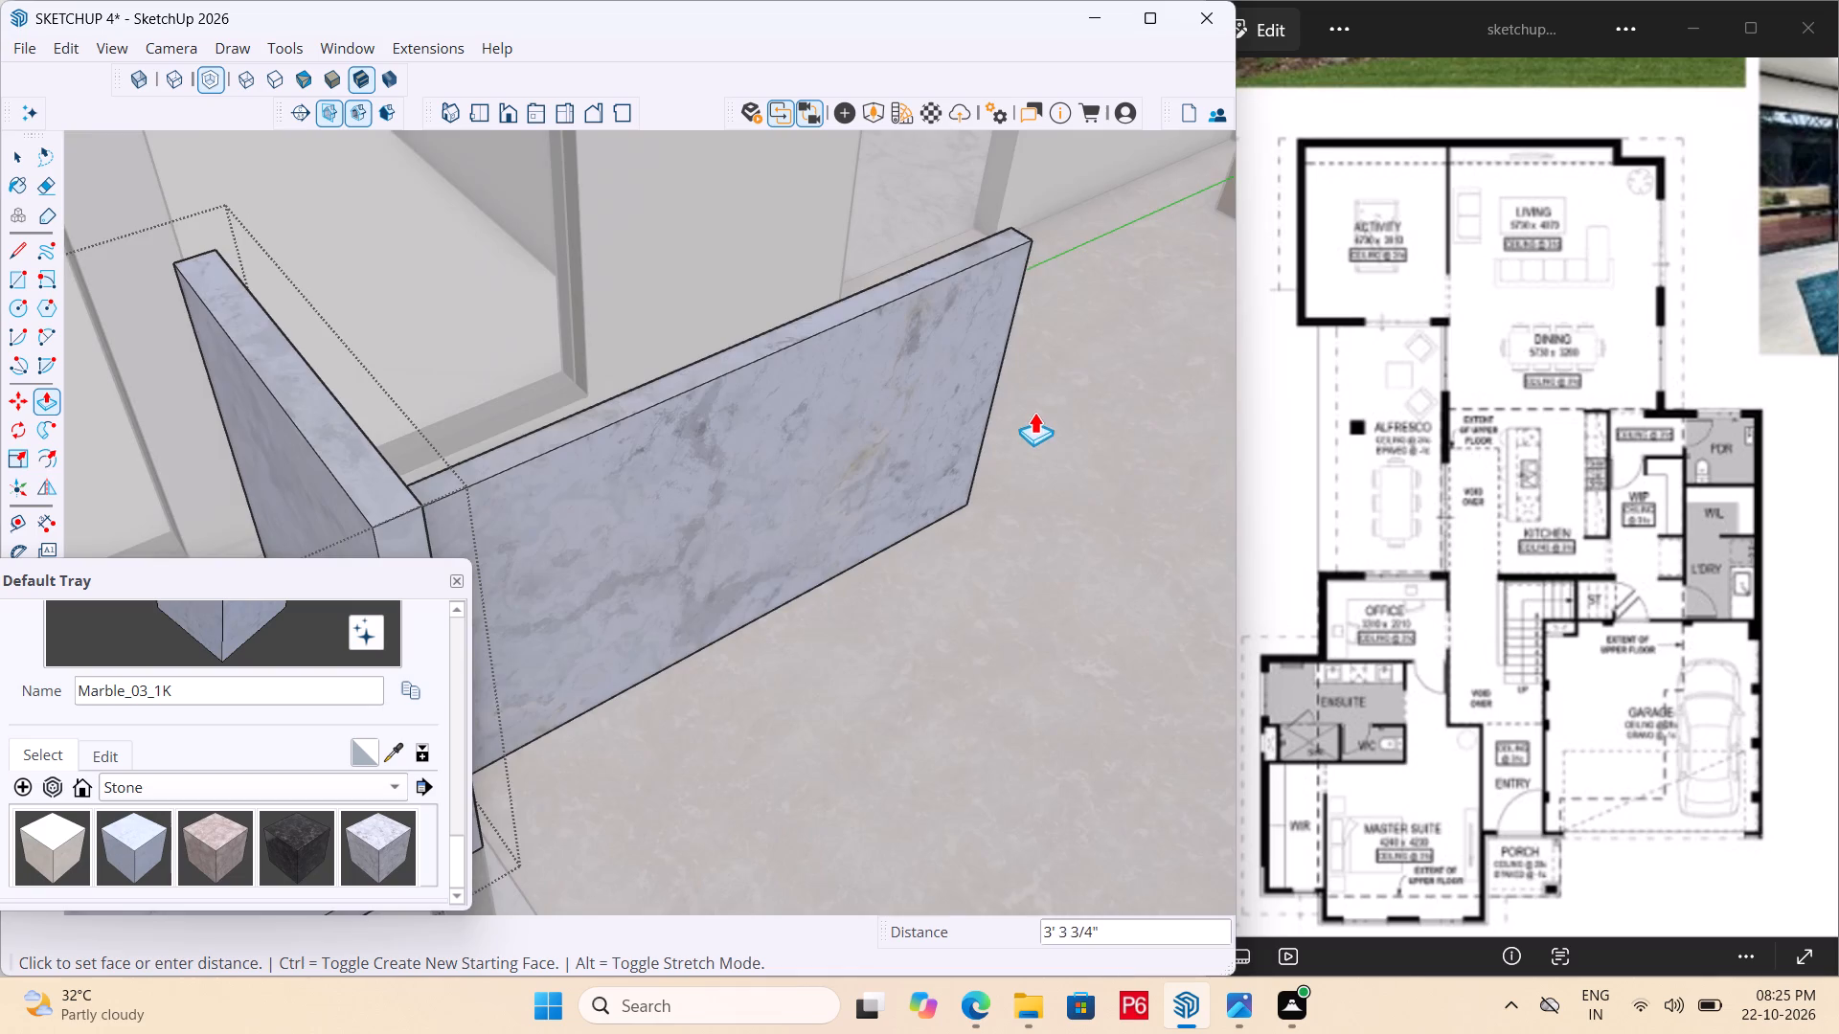
{"action": "scroll", "coordinate": [1063, 393], "scroll_direction": "down", "scroll_amount": 4}
{"action": "left_click", "coordinate": [762, 461]}
{"action": "middle_click_drag", "start_coordinate": [941, 426], "coordinate": [748, 410]}
{"action": "scroll", "coordinate": [941, 426], "scroll_direction": "down", "scroll_amount": 1}
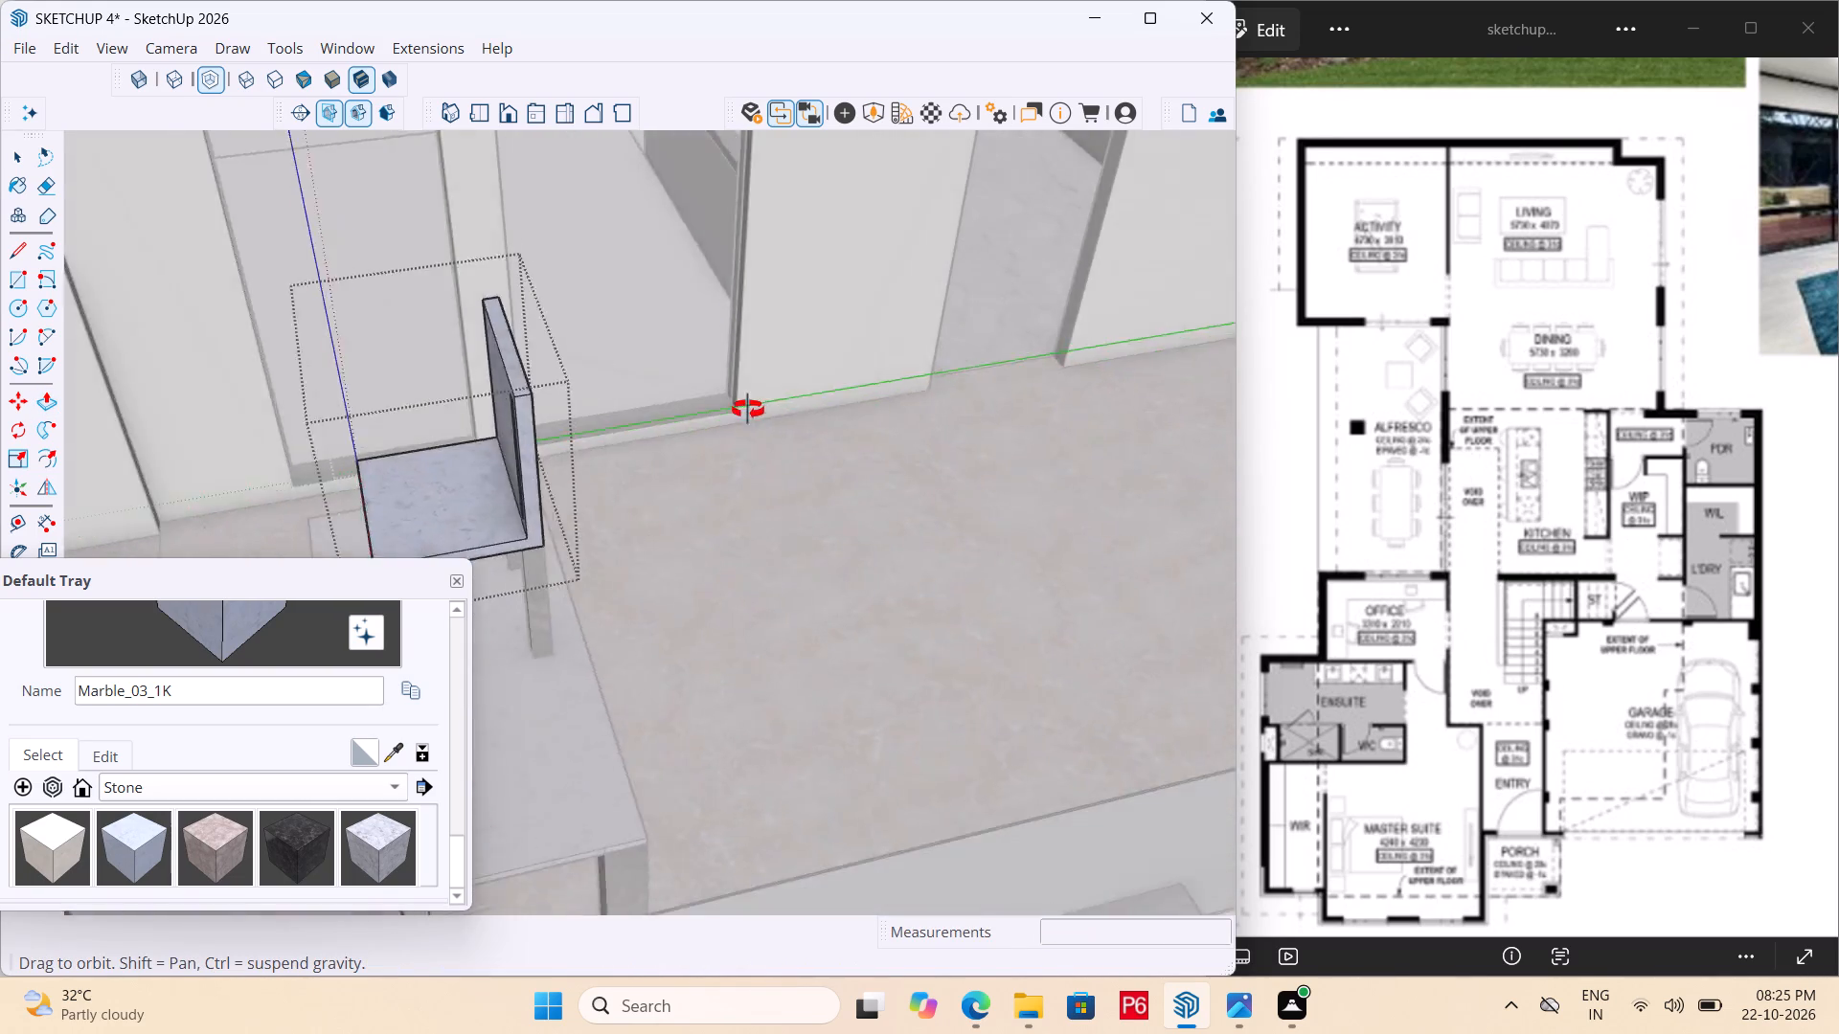
Repeat the same push on the three copied rectangles to cut the remaining vertical slots through the chair's backrest.
{"action": "middle_click_drag", "start_coordinate": [748, 410], "coordinate": [344, 455]}
{"action": "scroll", "coordinate": [410, 365], "scroll_direction": "down", "scroll_amount": 1}
{"action": "middle_click_drag", "start_coordinate": [413, 366], "coordinate": [1379, 259]}
{"action": "scroll", "coordinate": [823, 695], "scroll_direction": "up", "scroll_amount": 7}
{"action": "scroll", "coordinate": [741, 697], "scroll_direction": "up", "scroll_amount": 3}
{"action": "middle_click_drag", "start_coordinate": [957, 546], "coordinate": [691, 664]}
{"action": "scroll", "coordinate": [935, 545], "scroll_direction": "down", "scroll_amount": 1}
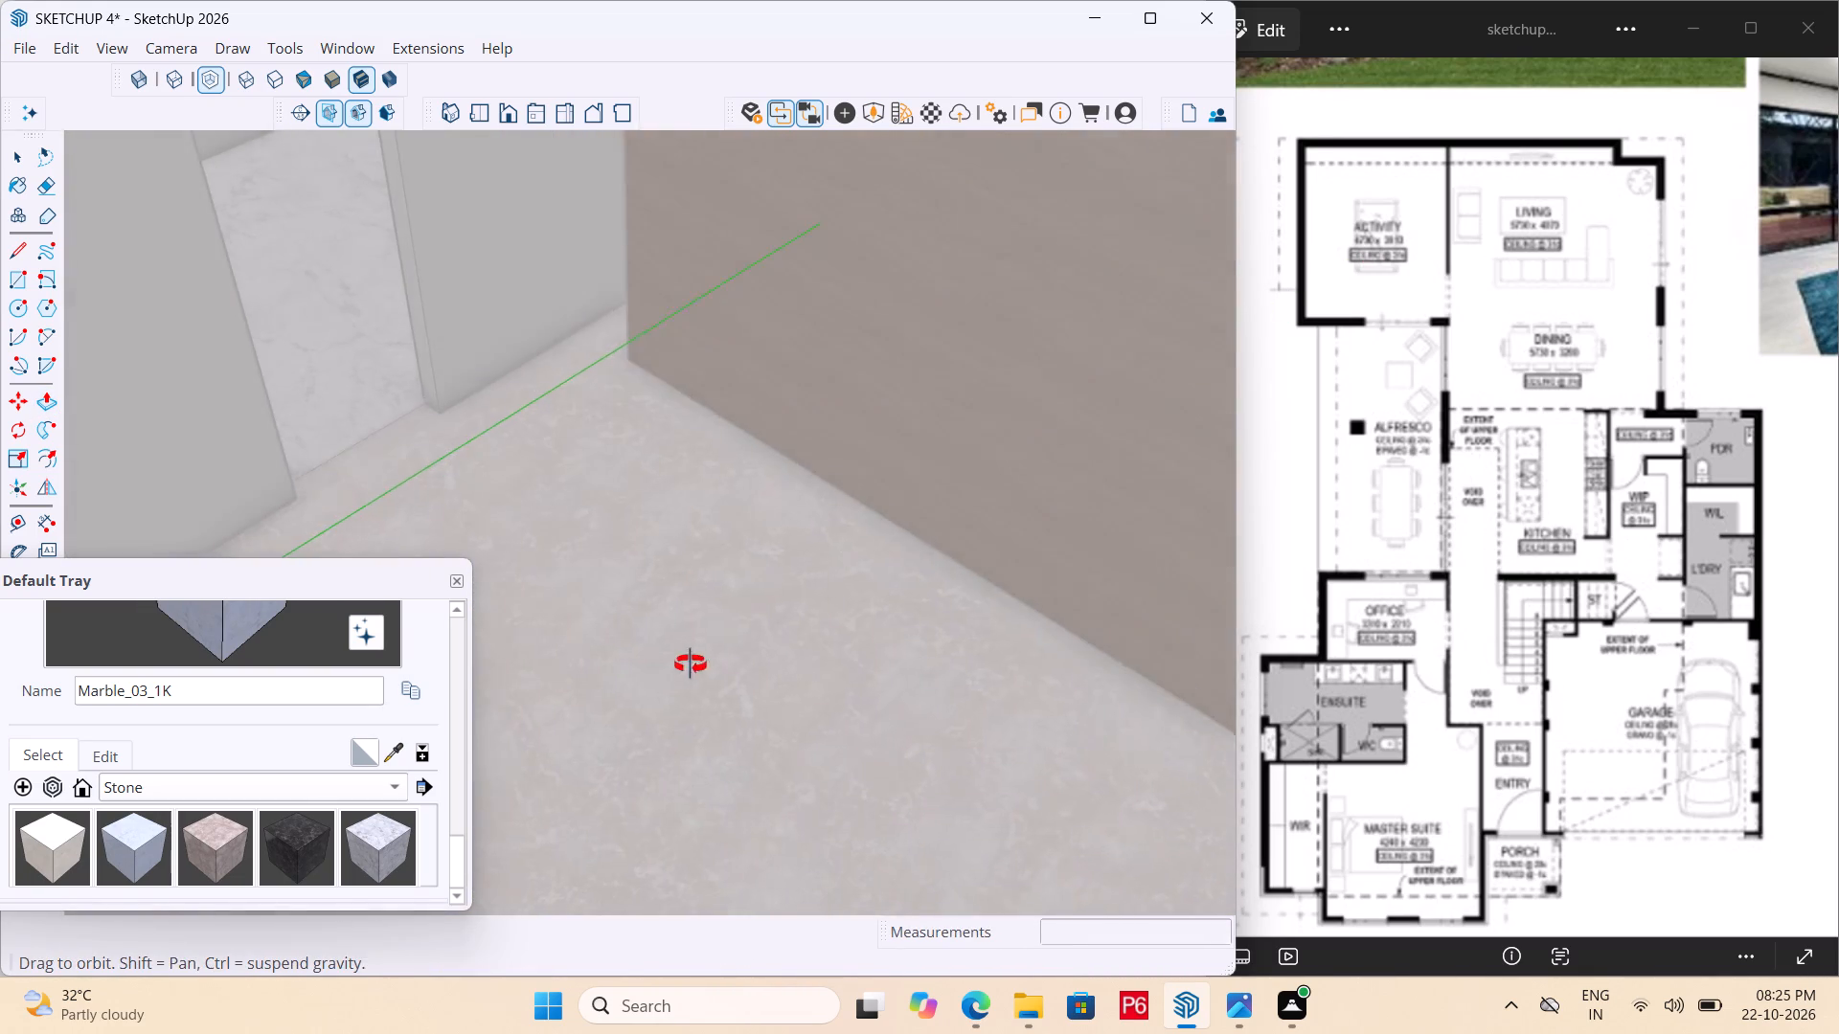
{"action": "middle_click_drag", "start_coordinate": [691, 664], "coordinate": [690, 664]}
{"action": "scroll", "coordinate": [1089, 512], "scroll_direction": "down", "scroll_amount": 18}
{"action": "middle_click_drag", "start_coordinate": [869, 576], "coordinate": [241, 461]}
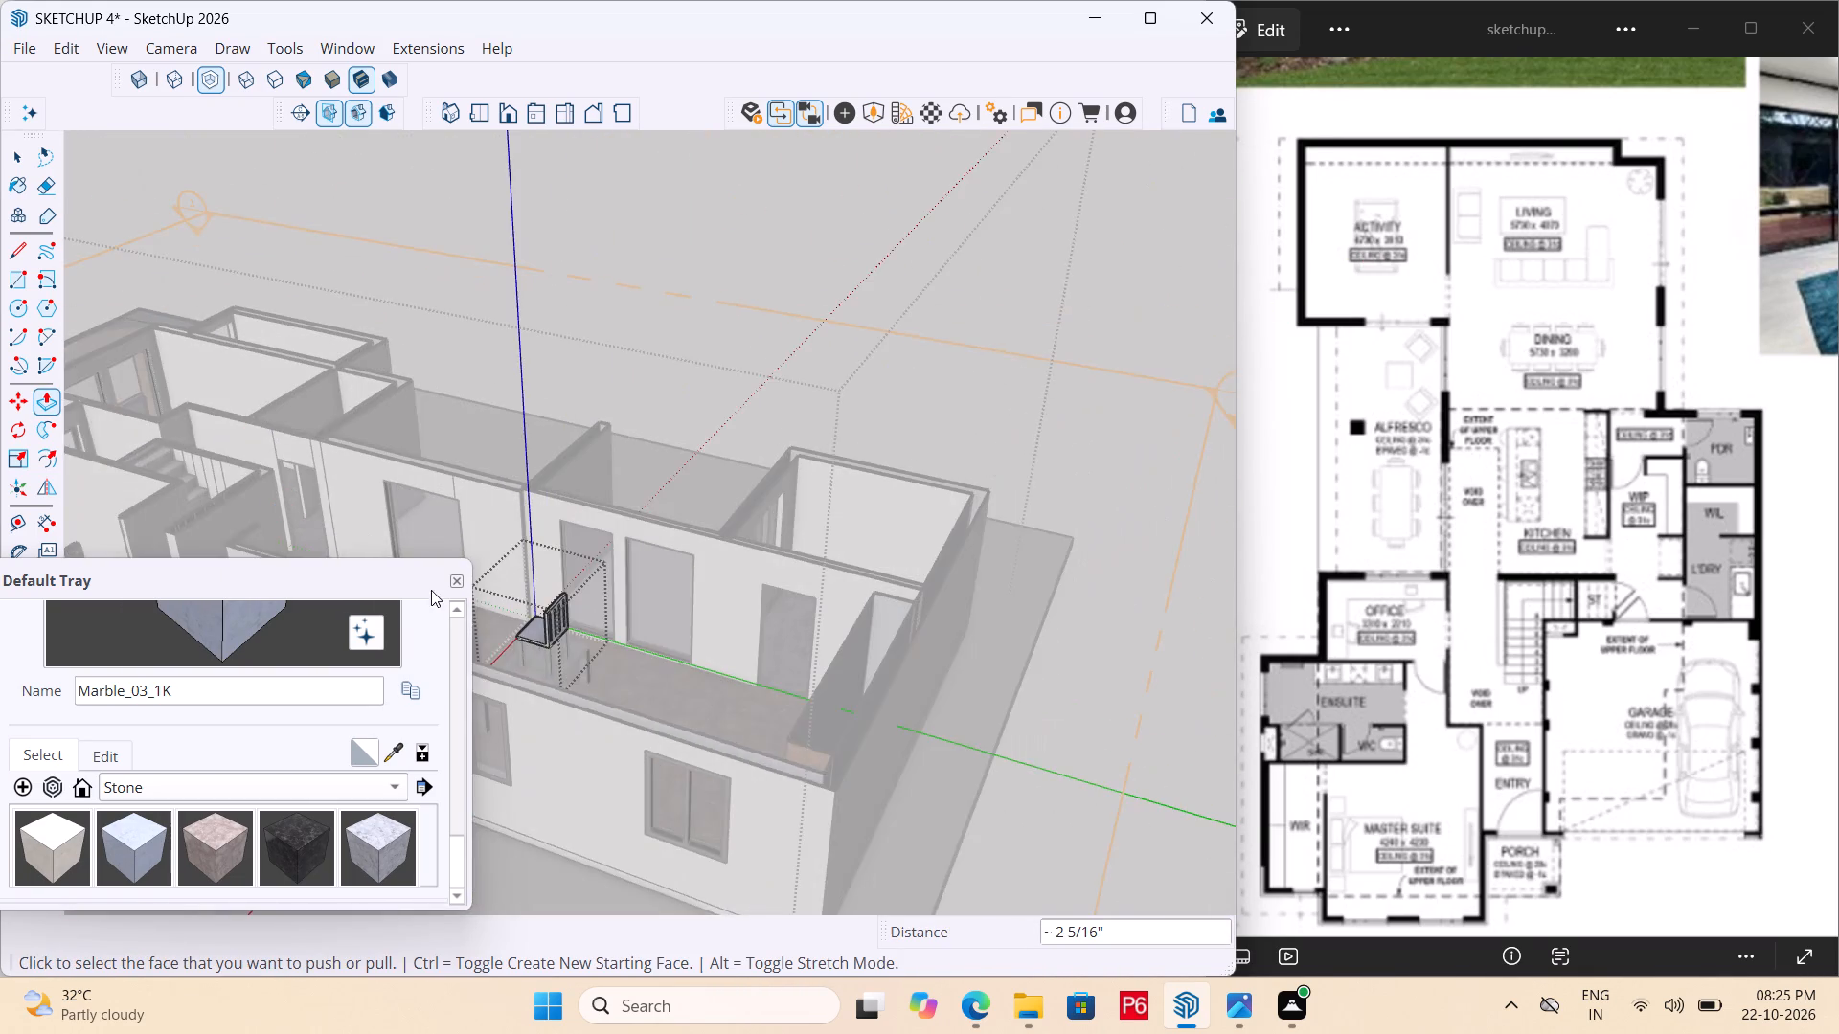
{"action": "scroll", "coordinate": [479, 606], "scroll_direction": "up", "scroll_amount": 17}
{"action": "scroll", "coordinate": [909, 486], "scroll_direction": "down", "scroll_amount": 4}
{"action": "middle_click_drag", "start_coordinate": [727, 586], "coordinate": [589, 555]}
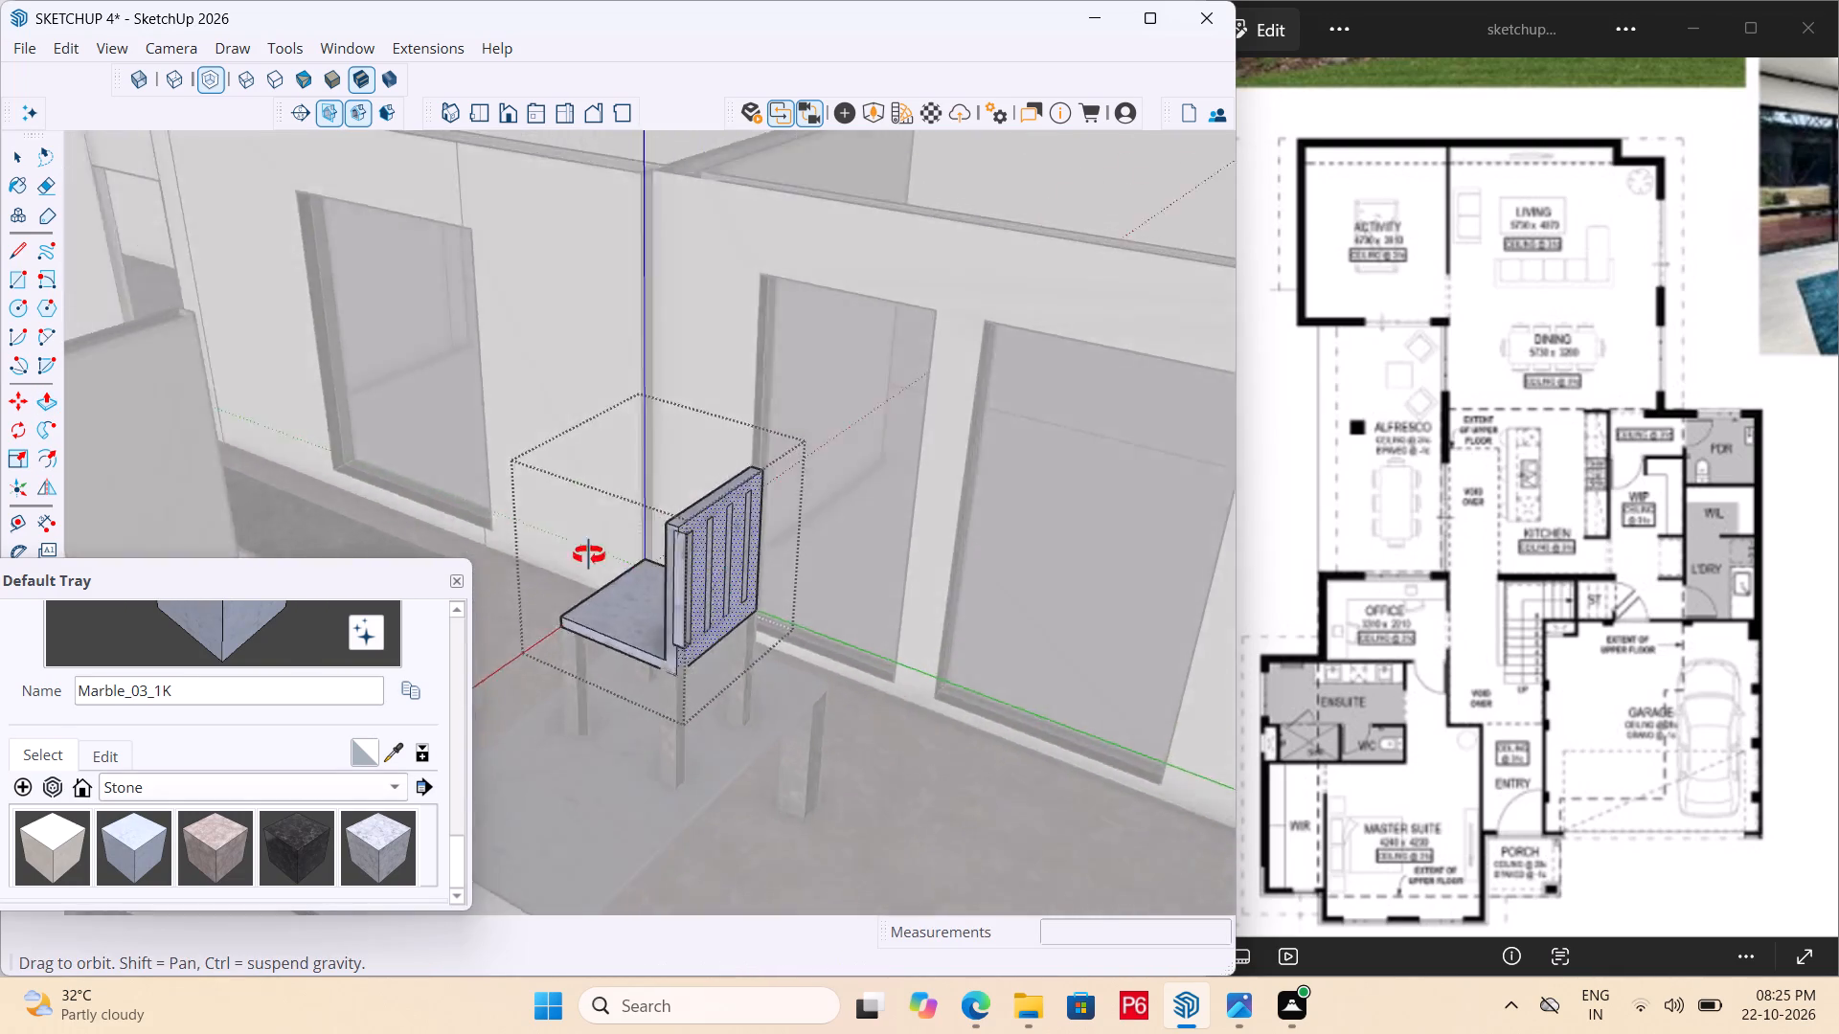
{"action": "middle_click_drag", "start_coordinate": [589, 555], "coordinate": [330, 549]}
{"action": "scroll", "coordinate": [670, 590], "scroll_direction": "up", "scroll_amount": 9}
{"action": "double_click", "coordinate": [688, 561]}
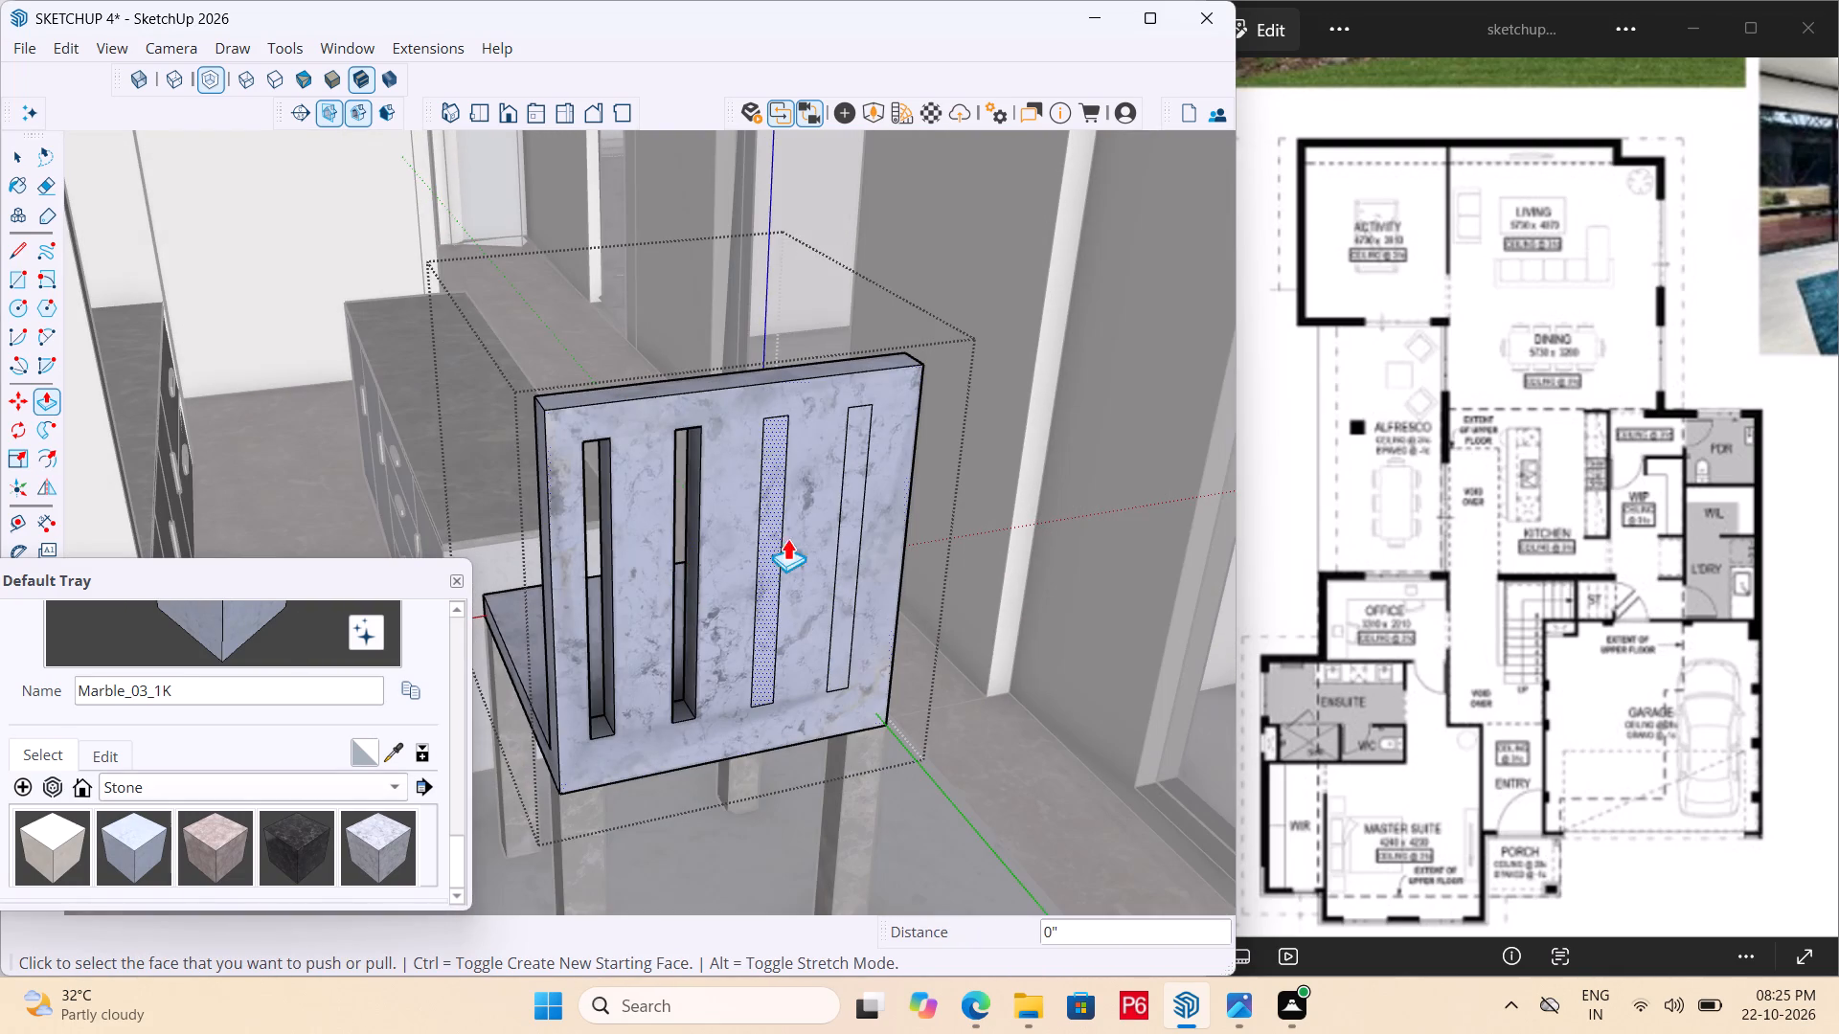
{"action": "double_click", "coordinate": [769, 559]}
{"action": "double_click", "coordinate": [841, 559]}
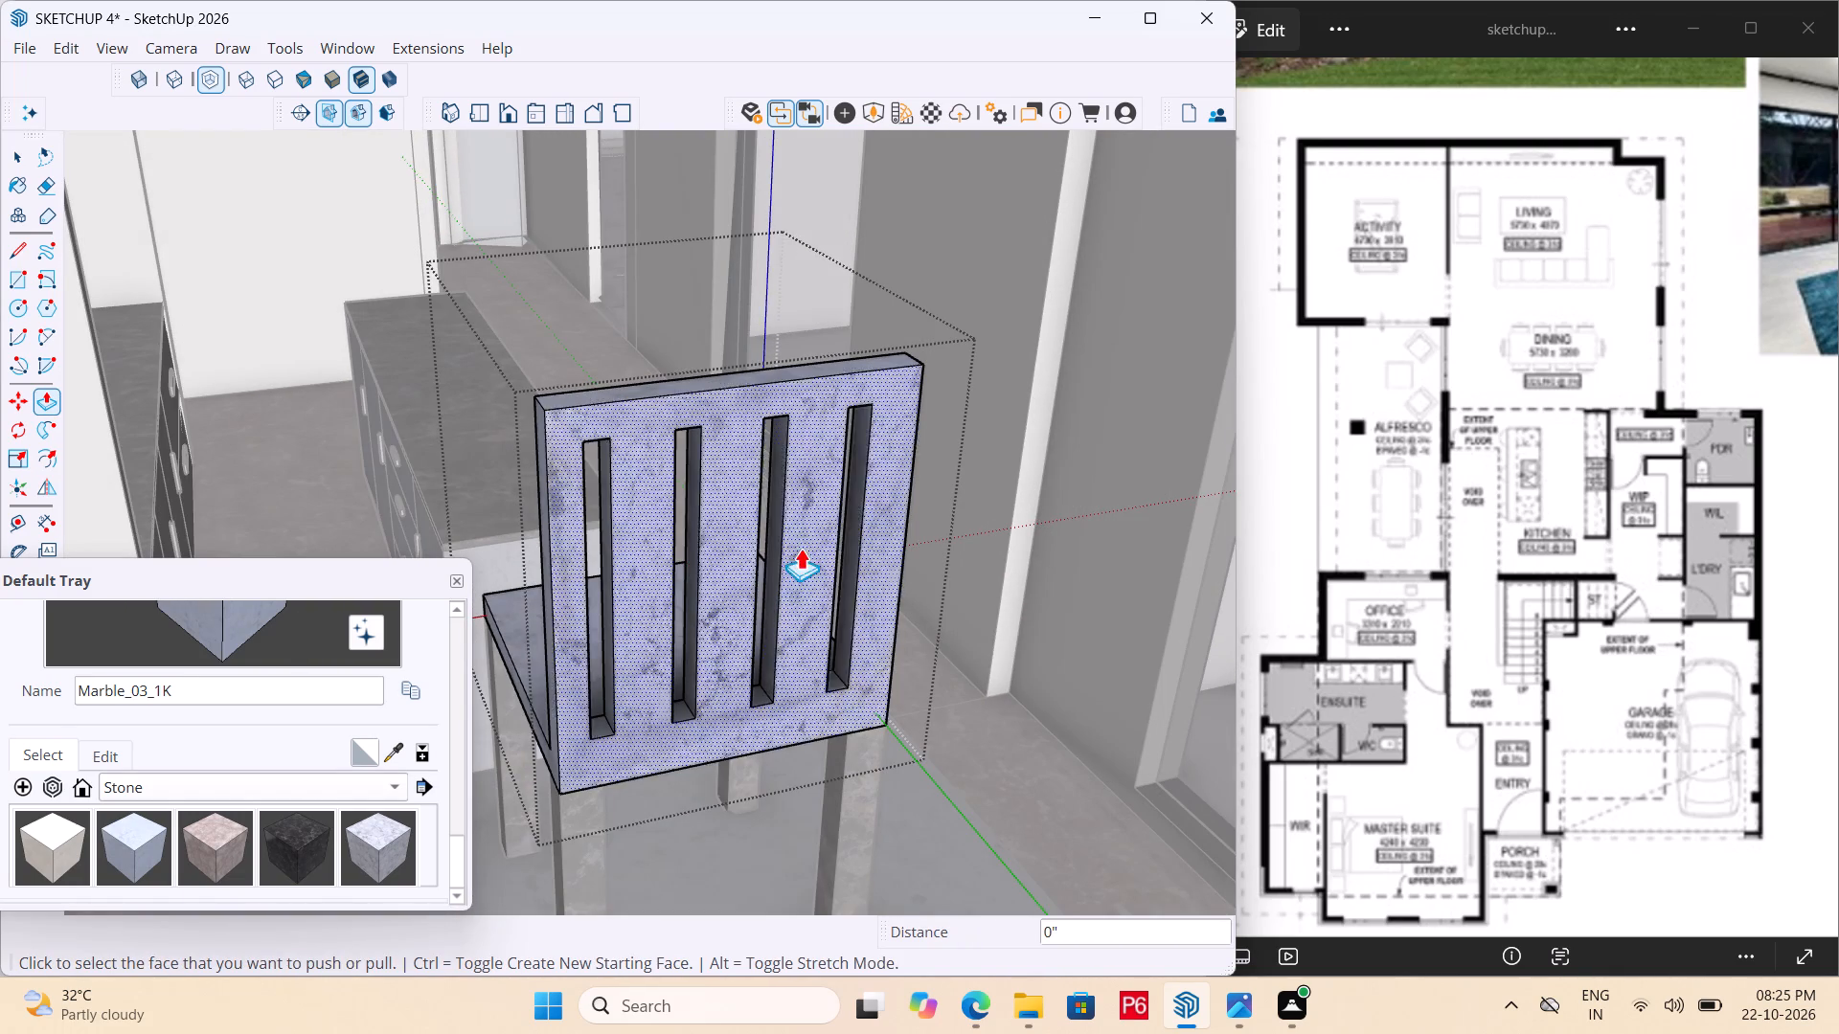
Save the model.
{"action": "scroll", "coordinate": [755, 455], "scroll_direction": "down", "scroll_amount": 5}
{"action": "key", "text": "ctrl+s"}
{"action": "key", "text": "ctrl+s"}
{"action": "key", "text": "ctrl+s"}
{"action": "key", "text": "ctrl+s"}
{"action": "key", "text": "ctrl+s"}
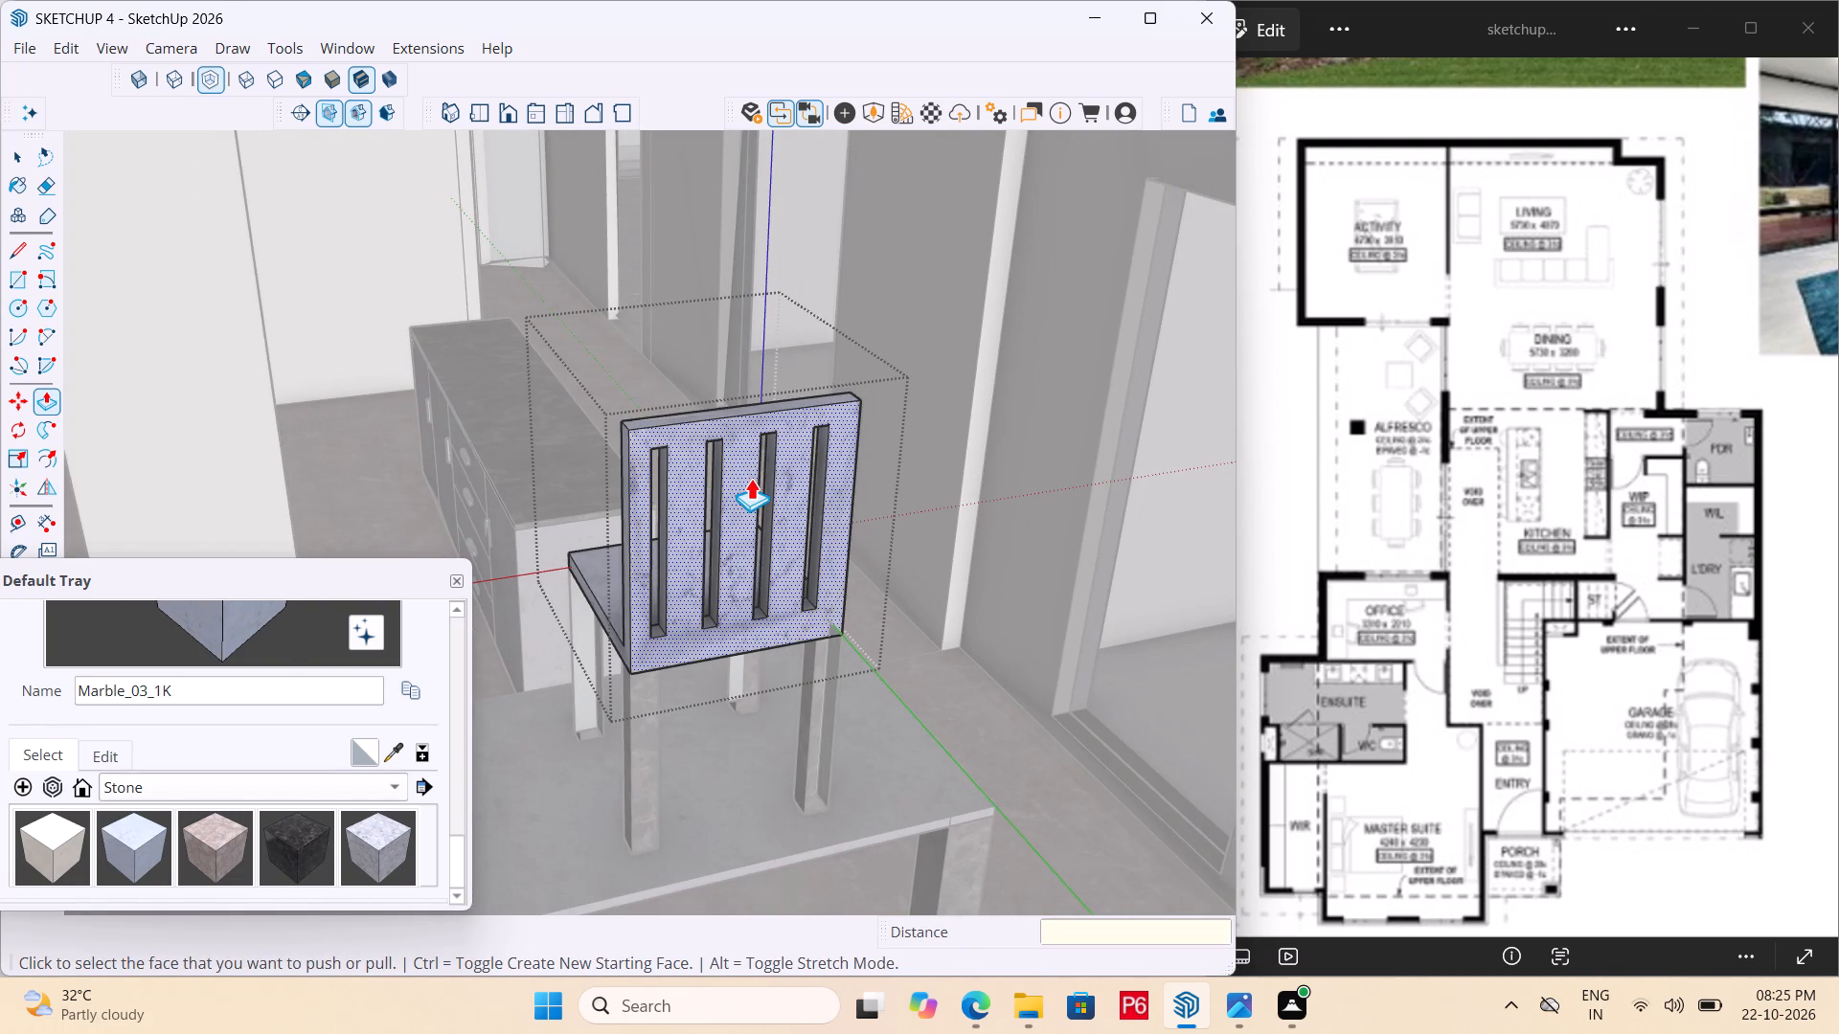
{"action": "key", "text": "ctrl+s"}
{"action": "key", "text": "ctrl+s"}
Leave the seat-and-backrest group and combine it with the chair's legs into one group.
{"action": "middle_click_drag", "start_coordinate": [626, 487], "coordinate": [697, 528]}
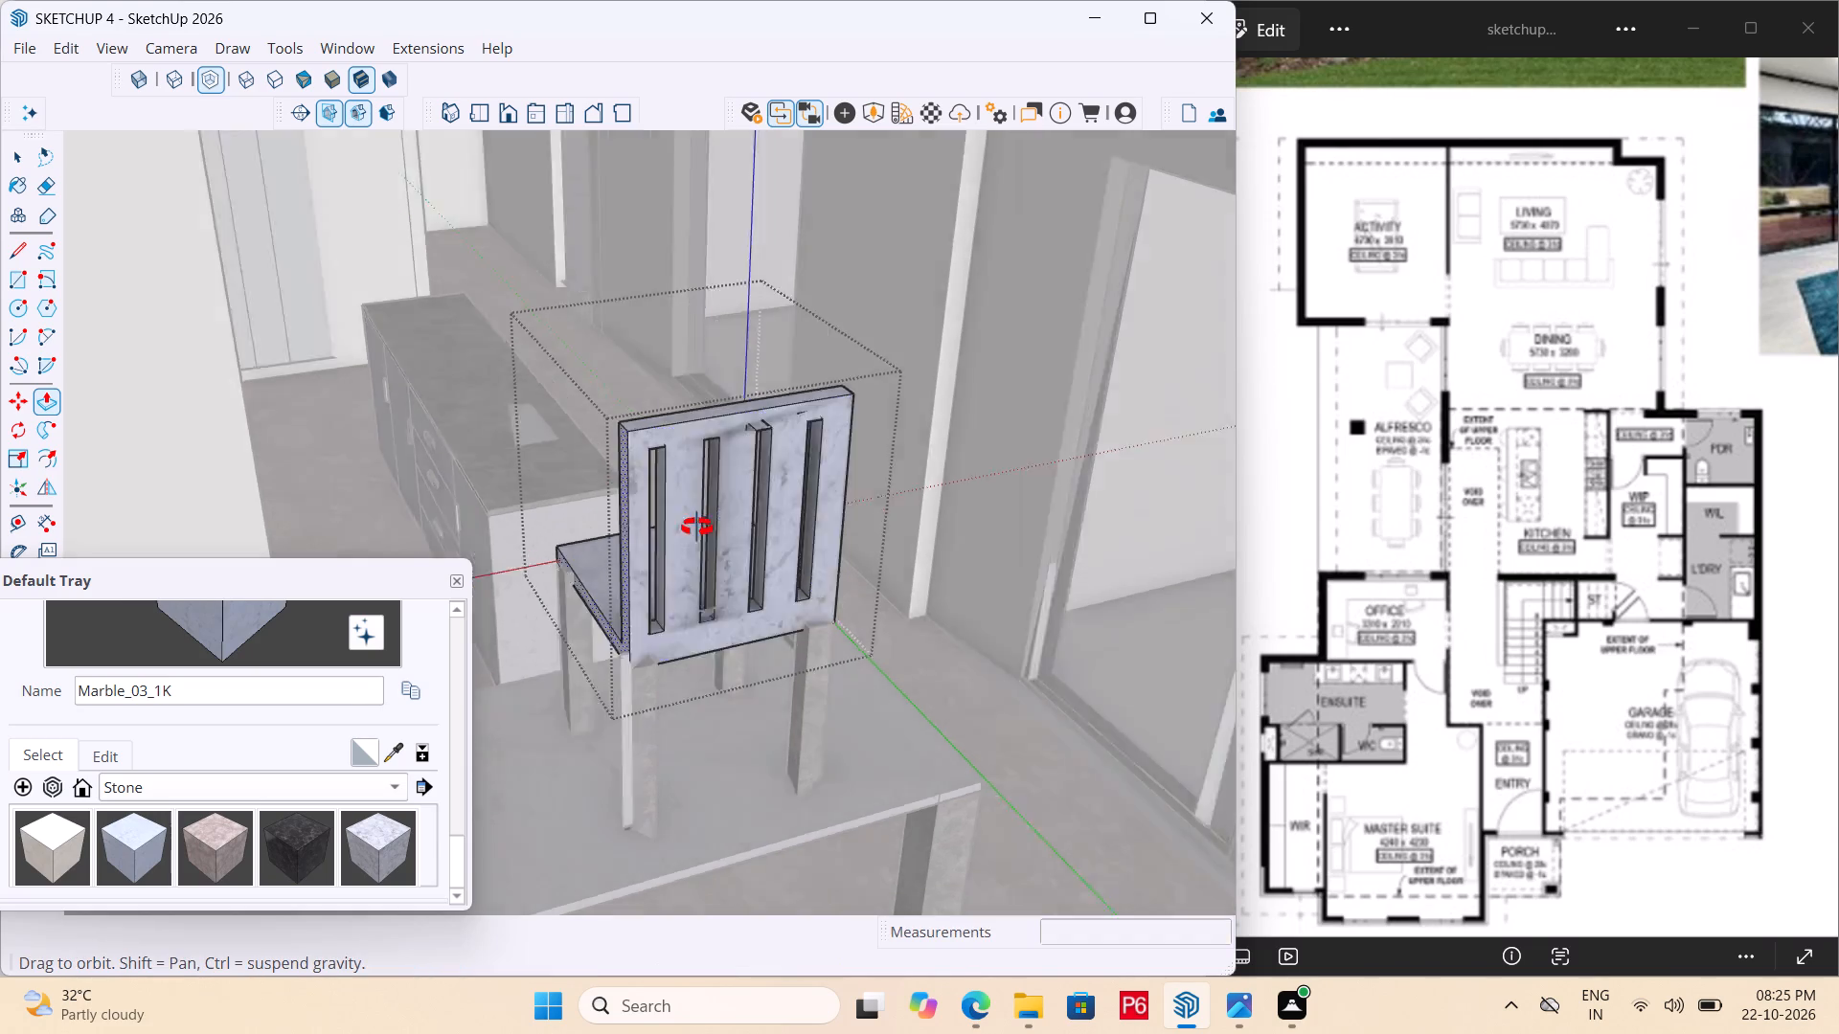
{"action": "middle_click_drag", "start_coordinate": [697, 528], "coordinate": [1384, 535]}
{"action": "scroll", "coordinate": [970, 418], "scroll_direction": "down", "scroll_amount": 6}
{"action": "scroll", "coordinate": [745, 475], "scroll_direction": "down", "scroll_amount": 1}
{"action": "middle_click_drag", "start_coordinate": [745, 475], "coordinate": [871, 590]}
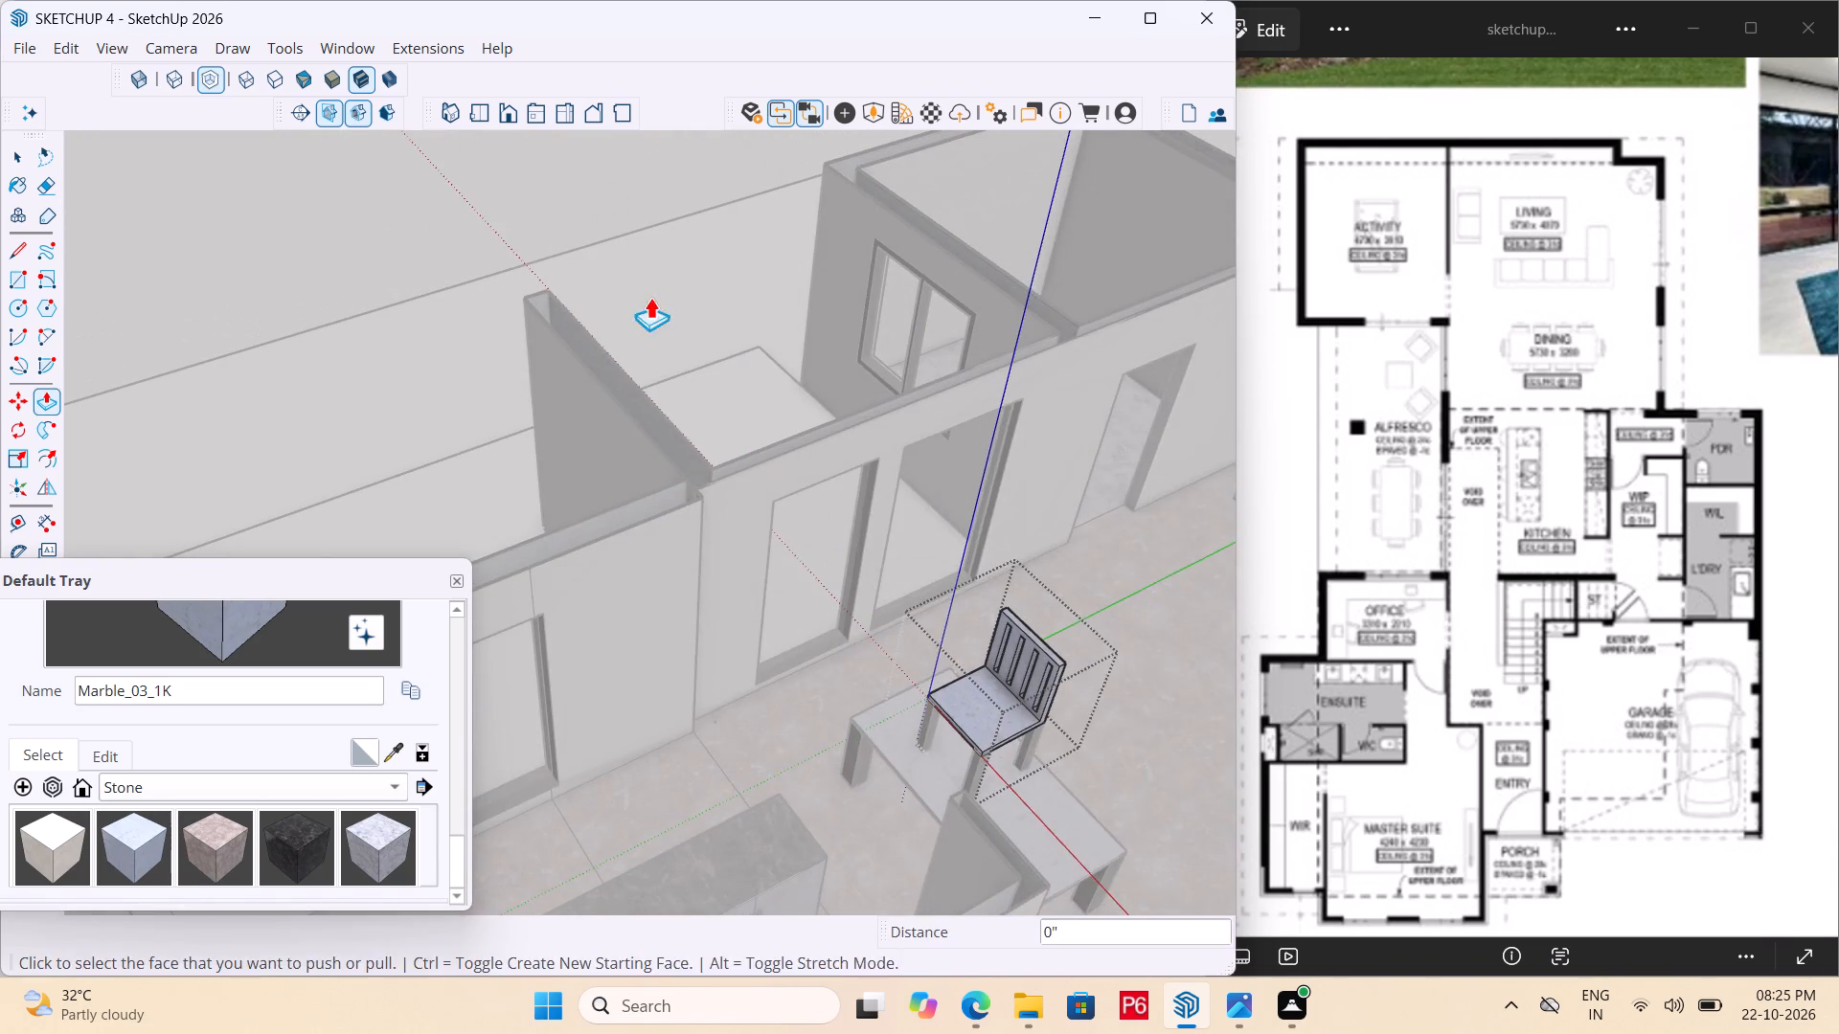
{"action": "key", "text": "space"}
{"action": "double_click", "coordinate": [612, 185]}
{"action": "scroll", "coordinate": [998, 716], "scroll_direction": "up", "scroll_amount": 4}
{"action": "scroll", "coordinate": [596, 540], "scroll_direction": "down", "scroll_amount": 6}
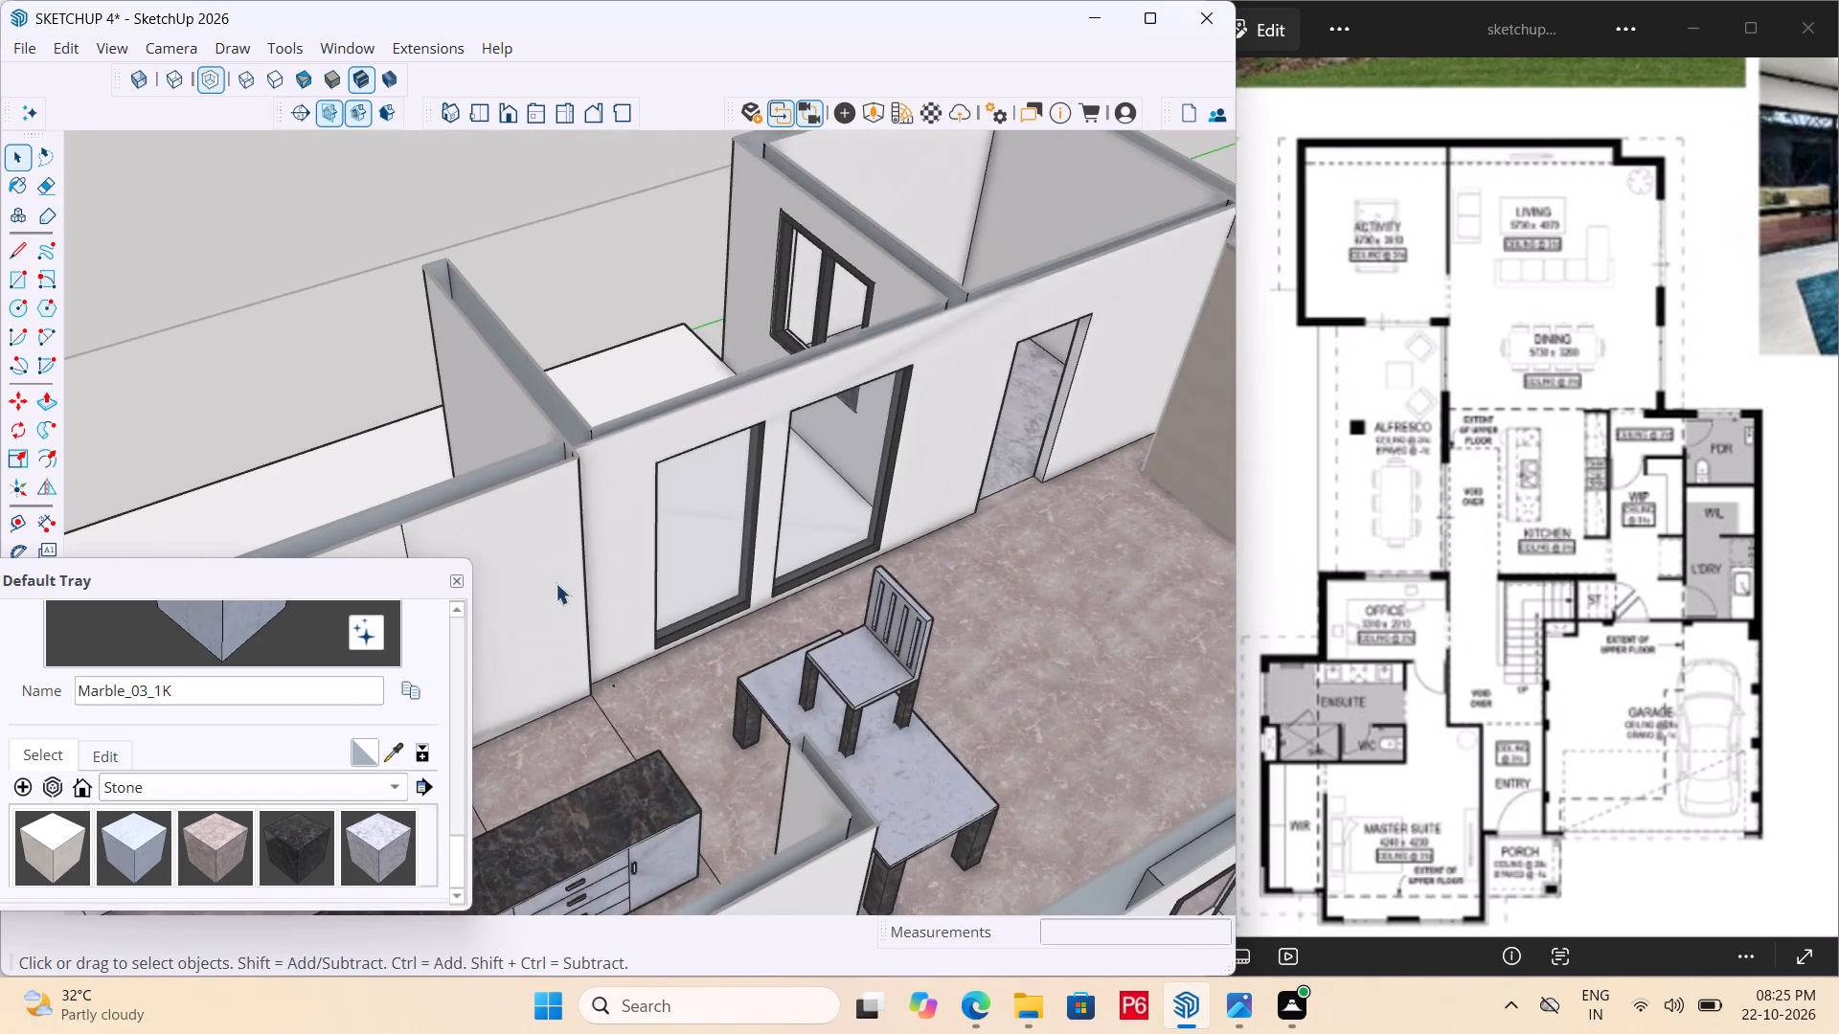
{"action": "scroll", "coordinate": [838, 788], "scroll_direction": "up", "scroll_amount": 4}
{"action": "left_click", "coordinate": [827, 661]}
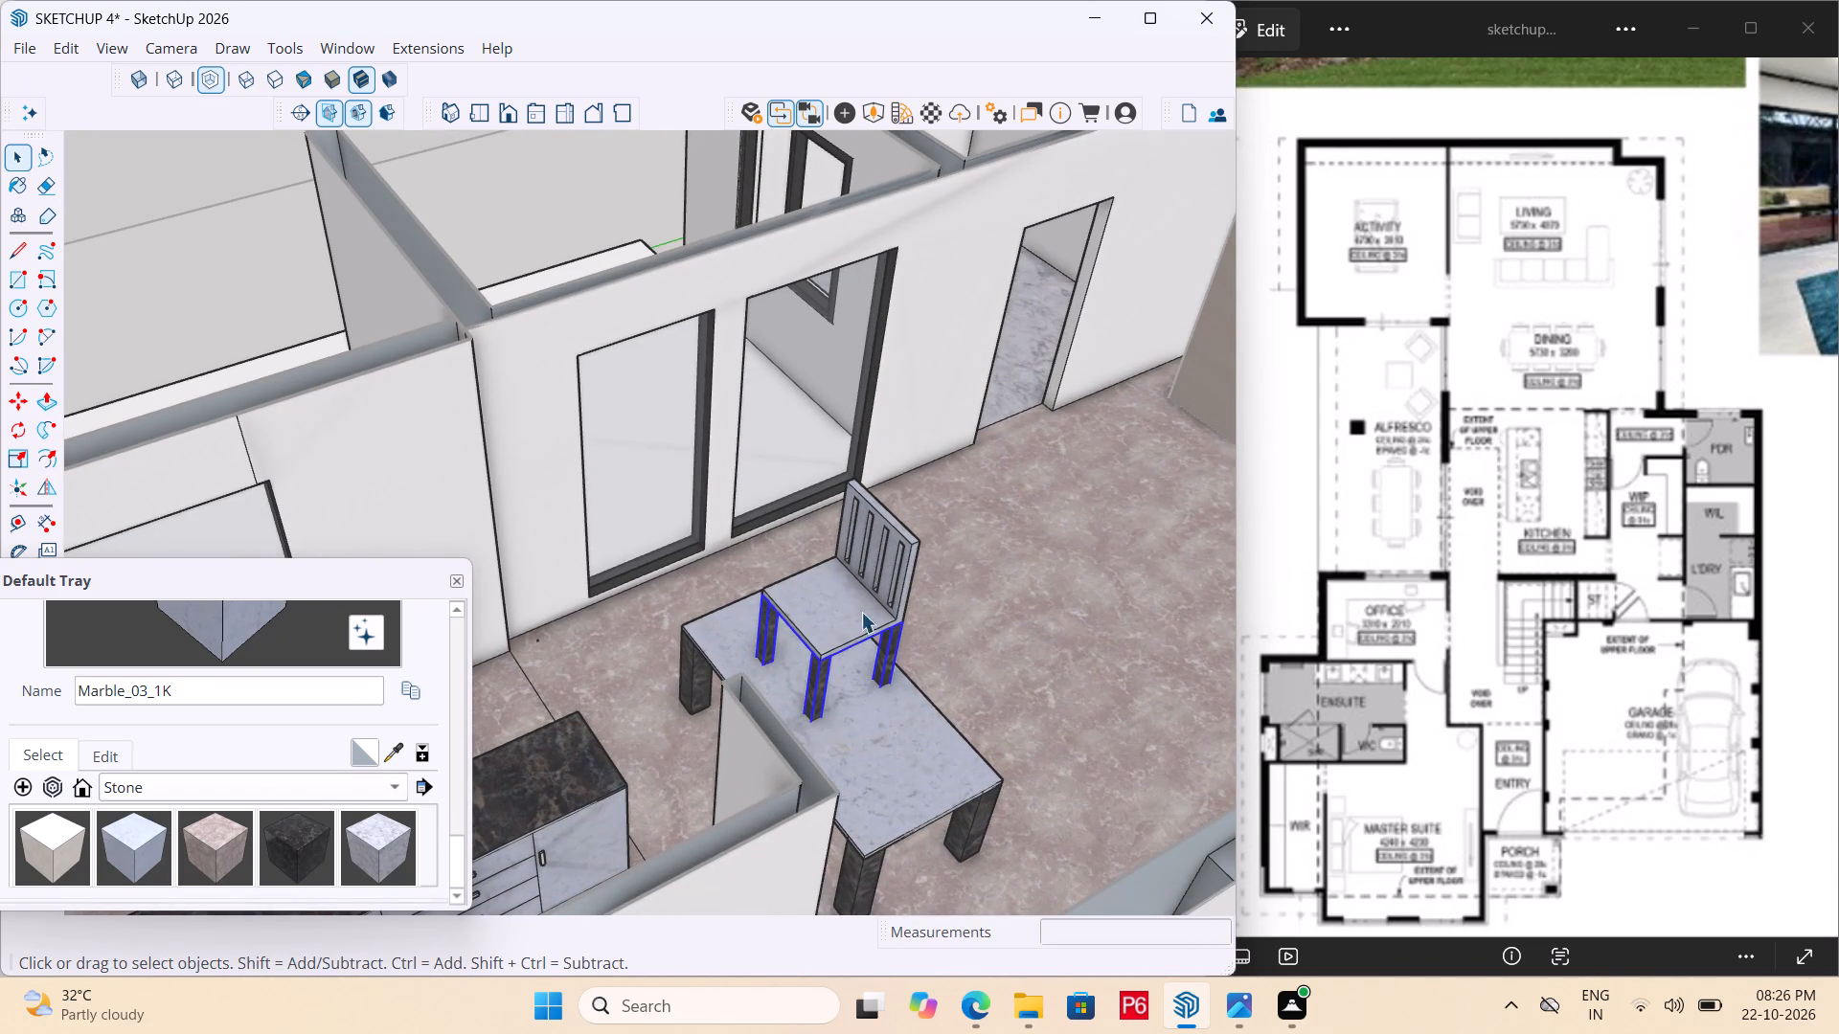
{"action": "left_click", "coordinate": [853, 621], "text": "ctrl"}
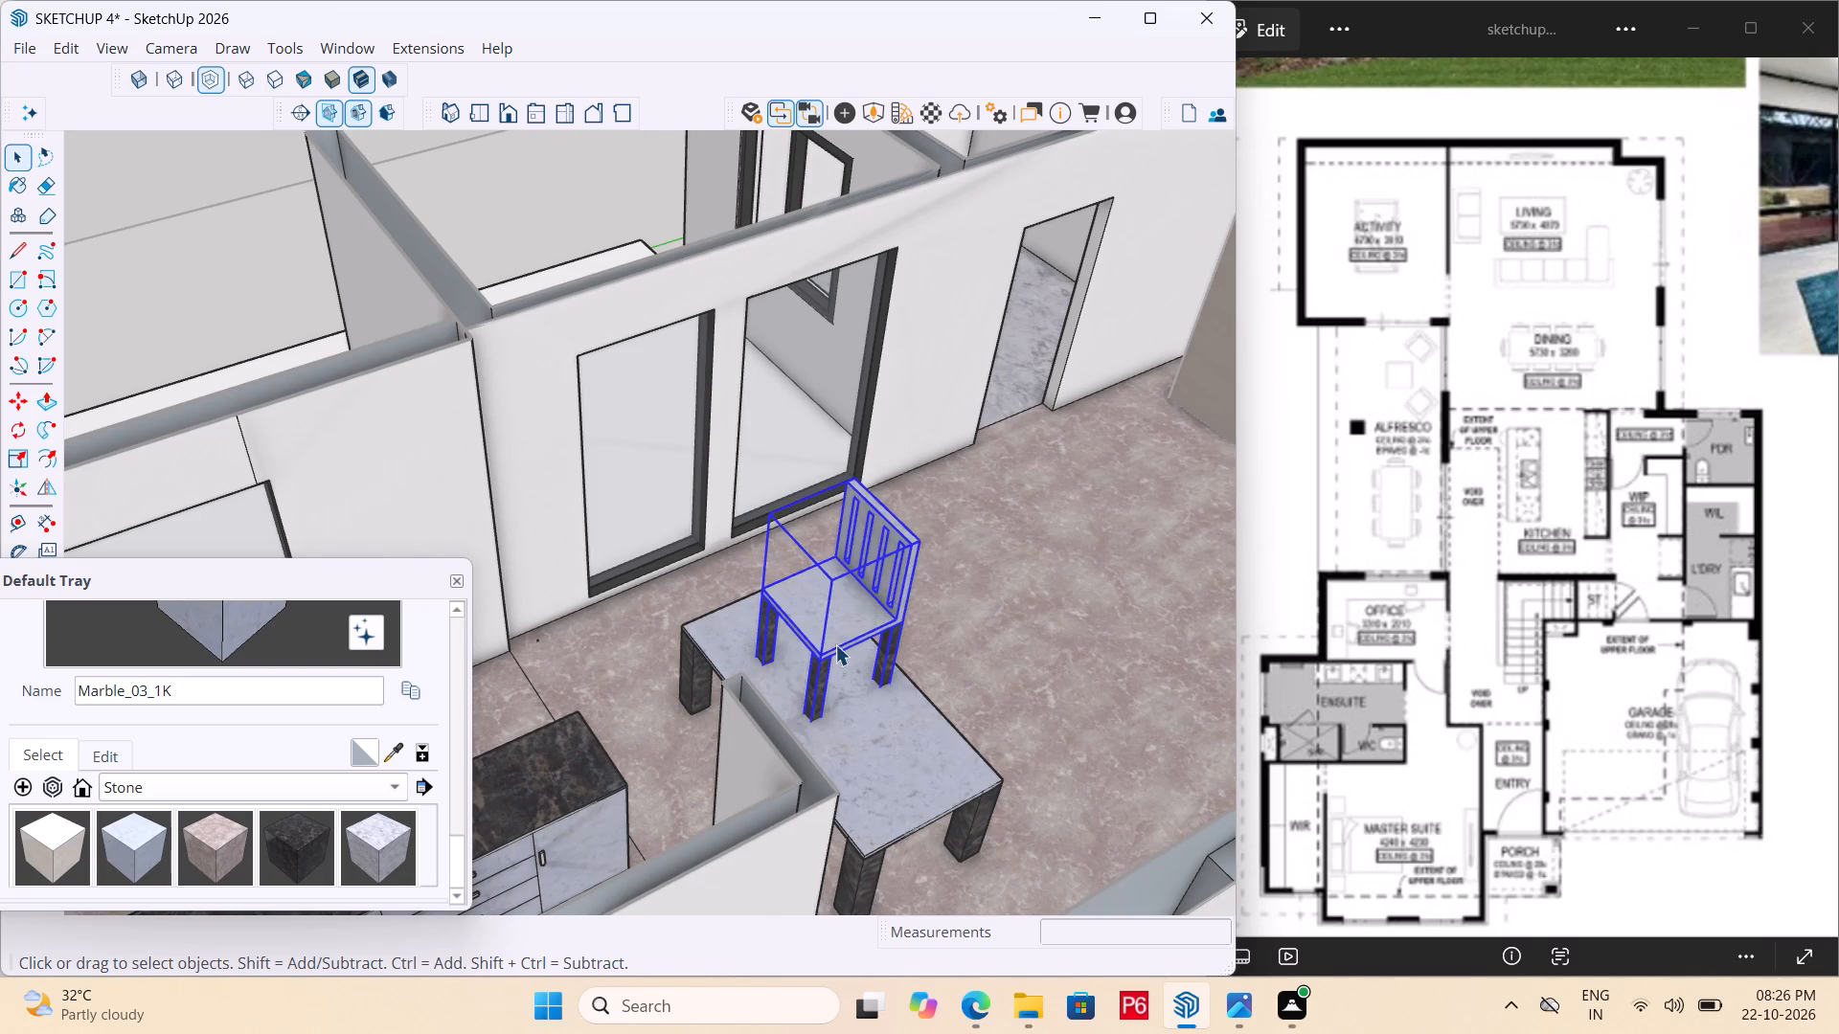
{"action": "right_click", "coordinate": [833, 615]}
{"action": "left_click", "coordinate": [947, 447]}
Move the chair group off the tabletop onto the floor beside the table's long side, with the seat facing the table.
{"action": "key", "text": "m"}
{"action": "middle_click_drag", "start_coordinate": [870, 666], "coordinate": [781, 602]}
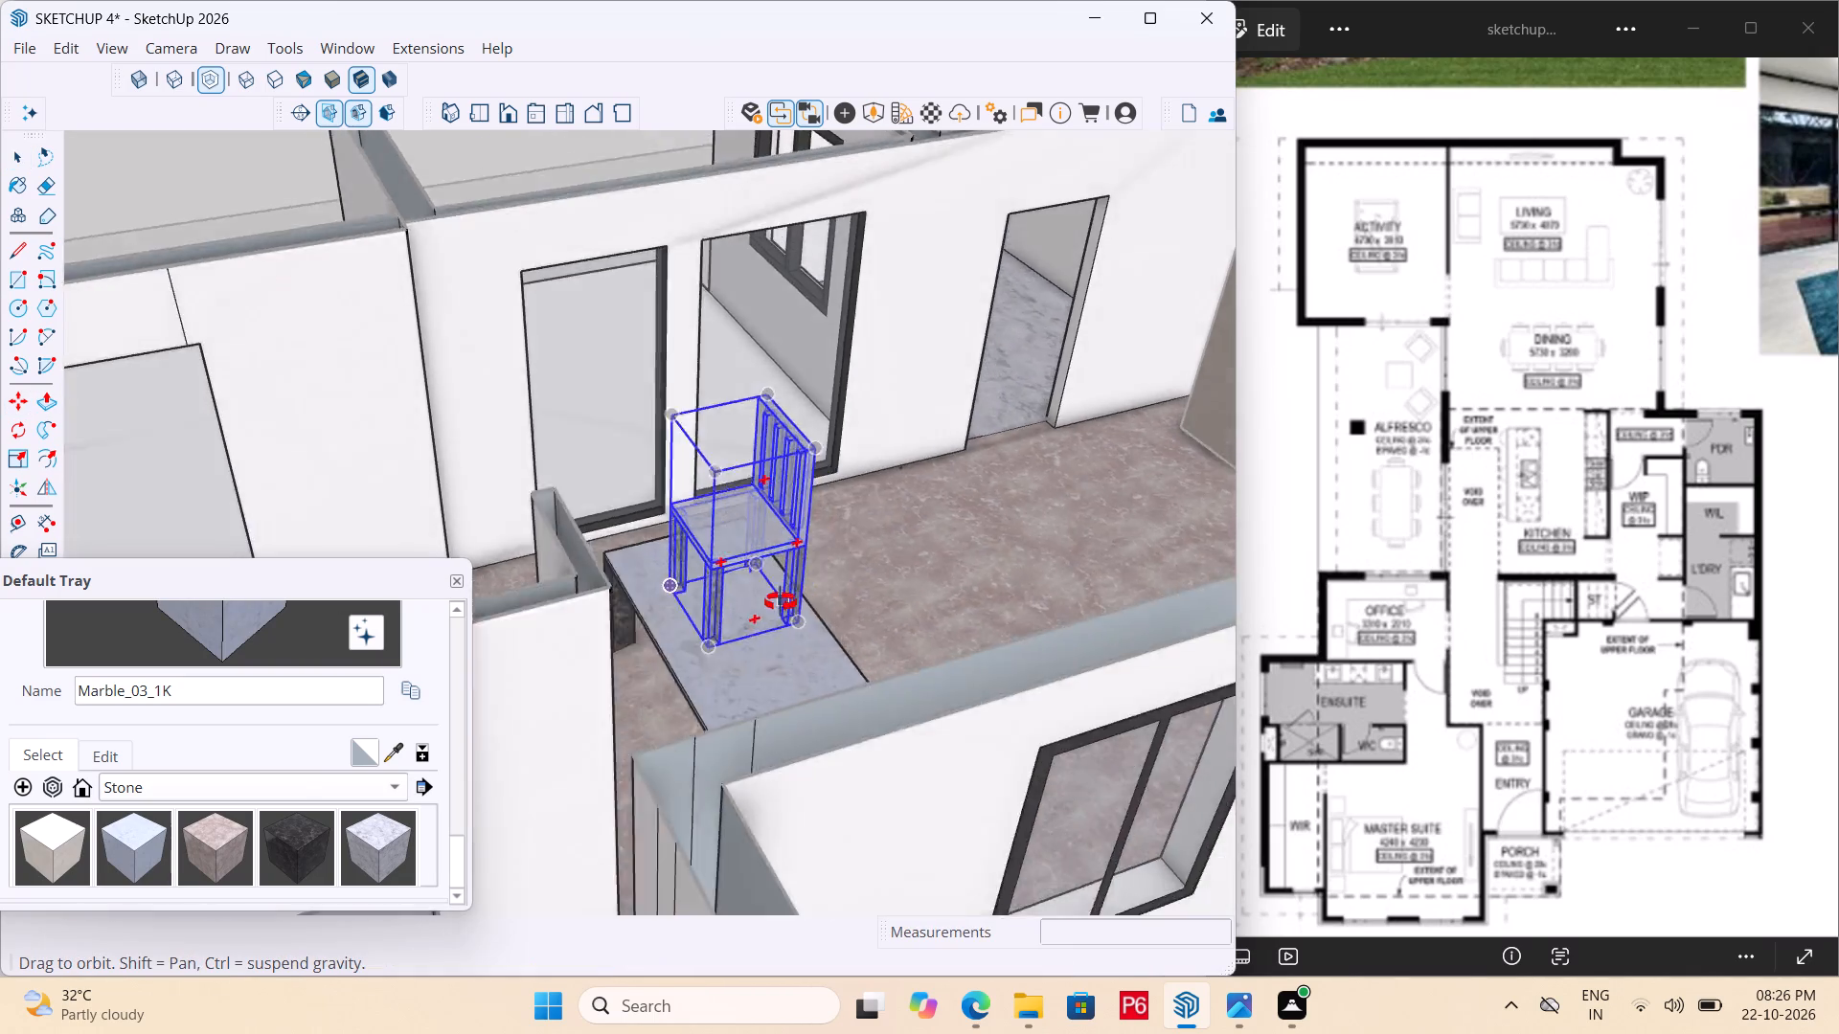
{"action": "middle_click_drag", "start_coordinate": [781, 602], "coordinate": [640, 637]}
{"action": "scroll", "coordinate": [585, 667], "scroll_direction": "up", "scroll_amount": 3}
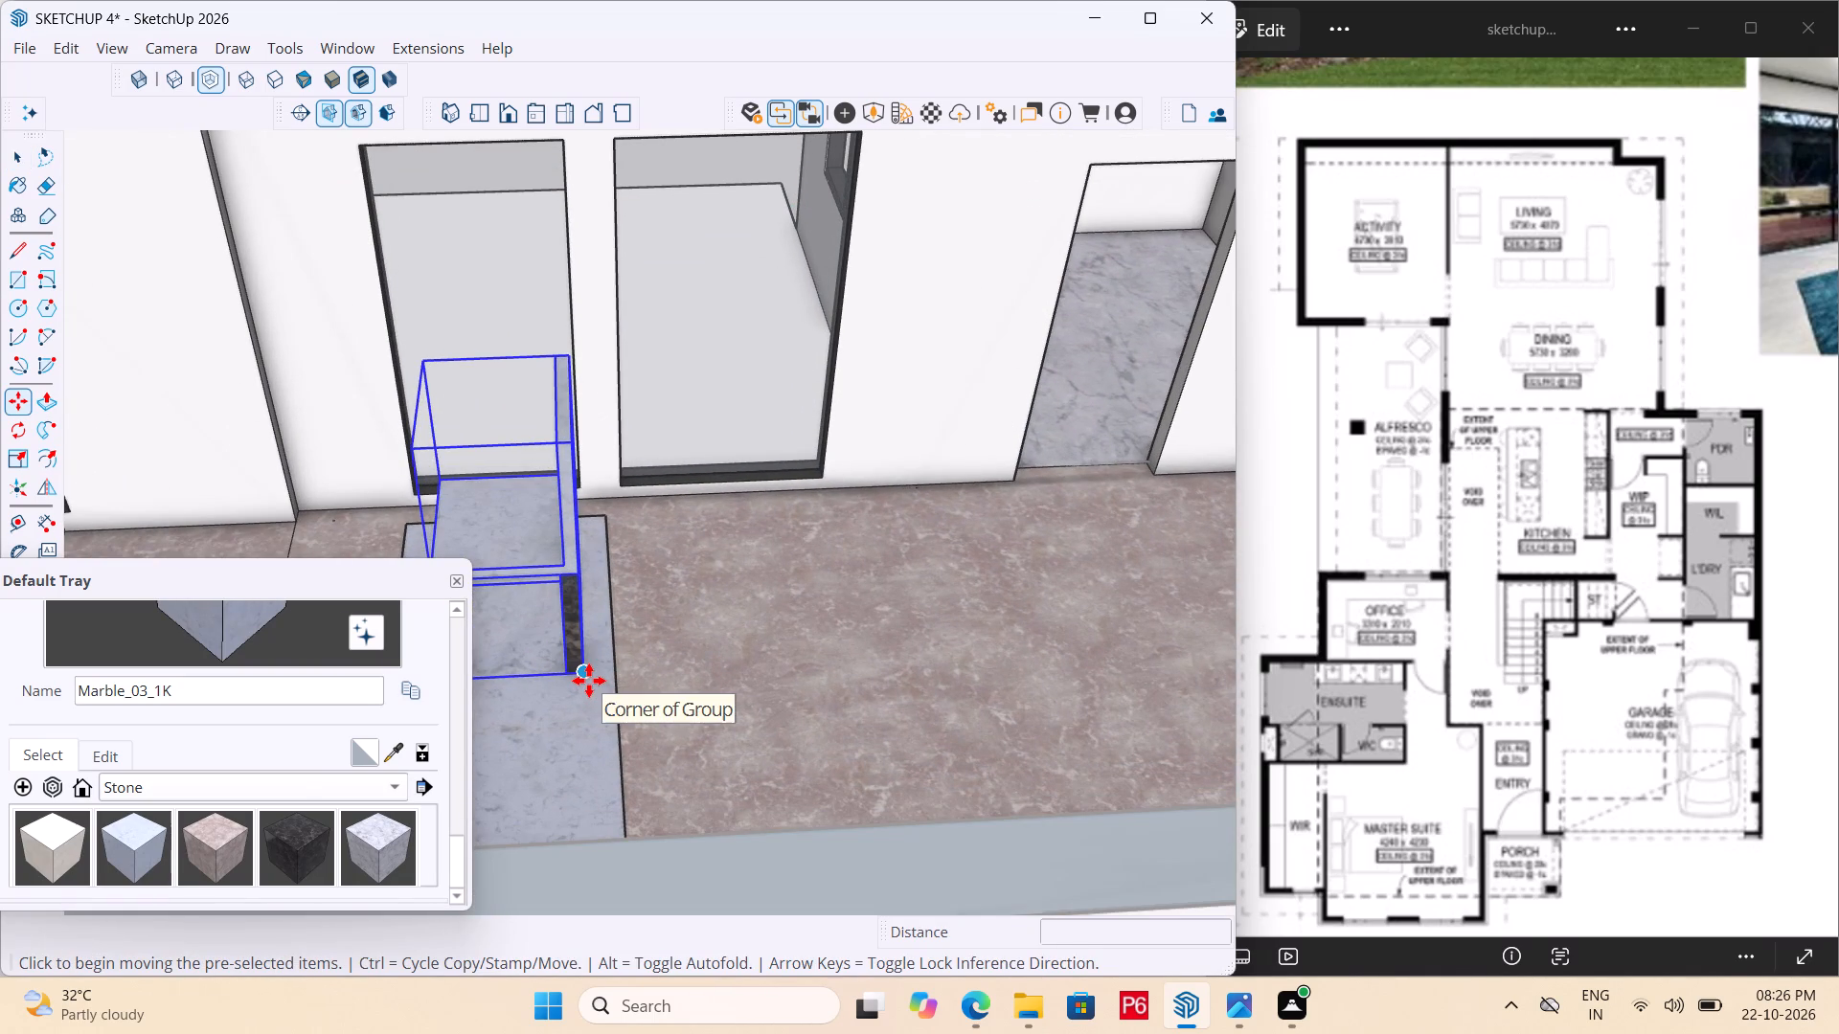
{"action": "left_click", "coordinate": [589, 681]}
{"action": "scroll", "coordinate": [771, 724], "scroll_direction": "down", "scroll_amount": 3}
{"action": "middle_click_drag", "start_coordinate": [708, 656], "coordinate": [534, 599]}
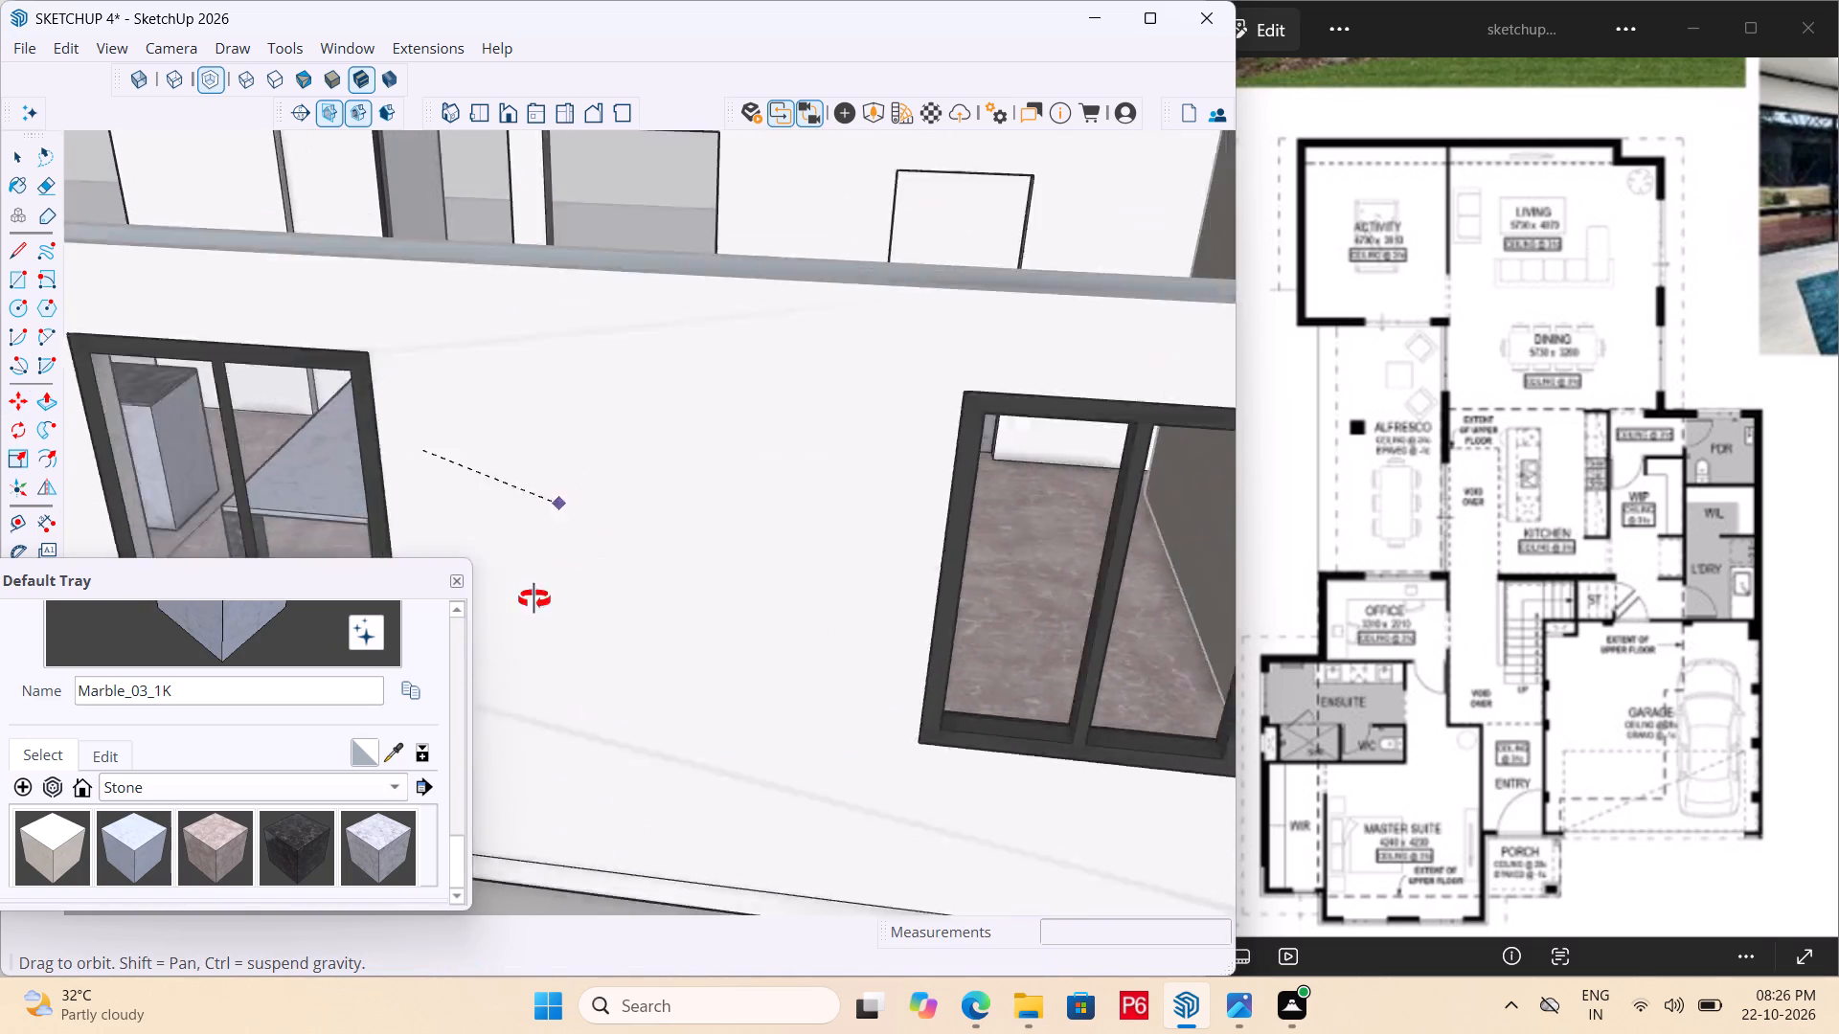
{"action": "middle_click_drag", "start_coordinate": [534, 599], "coordinate": [507, 693]}
{"action": "scroll", "coordinate": [885, 484], "scroll_direction": "down", "scroll_amount": 5}
{"action": "scroll", "coordinate": [1196, 428], "scroll_direction": "down", "scroll_amount": 6}
{"action": "middle_click_drag", "start_coordinate": [995, 574], "coordinate": [972, 574]}
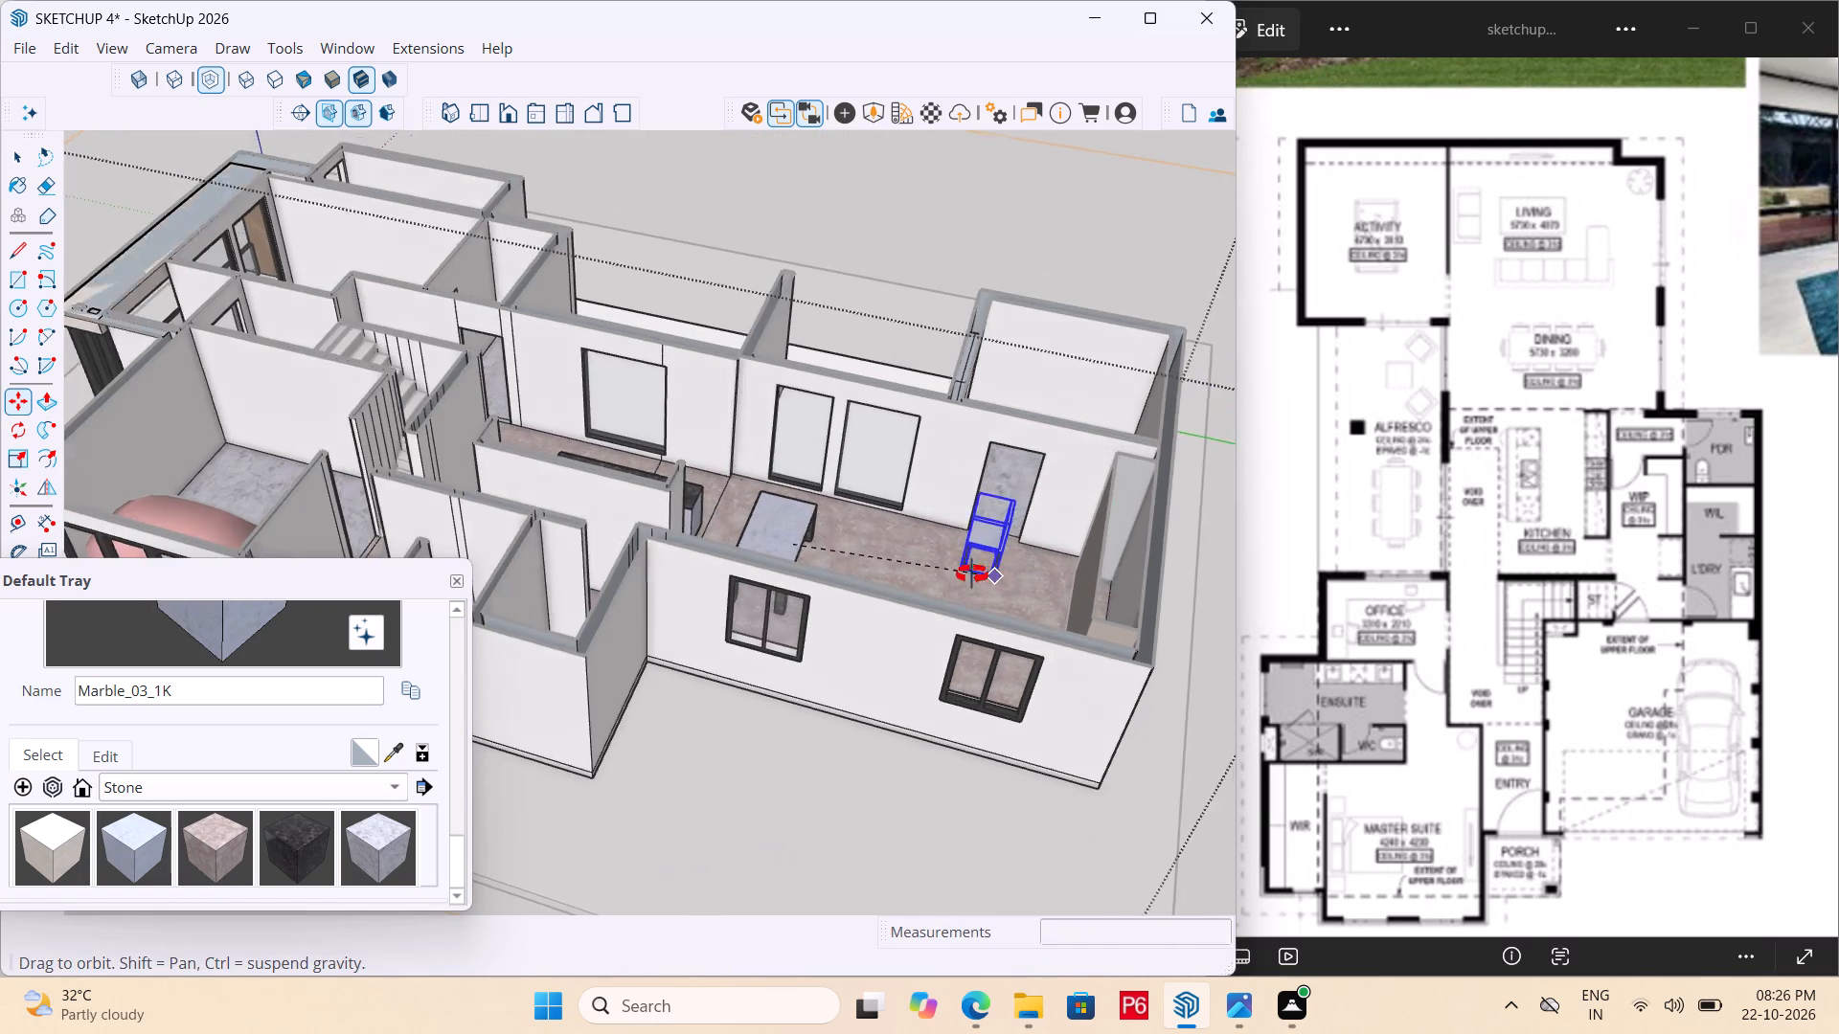
{"action": "middle_click_drag", "start_coordinate": [972, 574], "coordinate": [781, 574]}
{"action": "scroll", "coordinate": [772, 581], "scroll_direction": "up", "scroll_amount": 15}
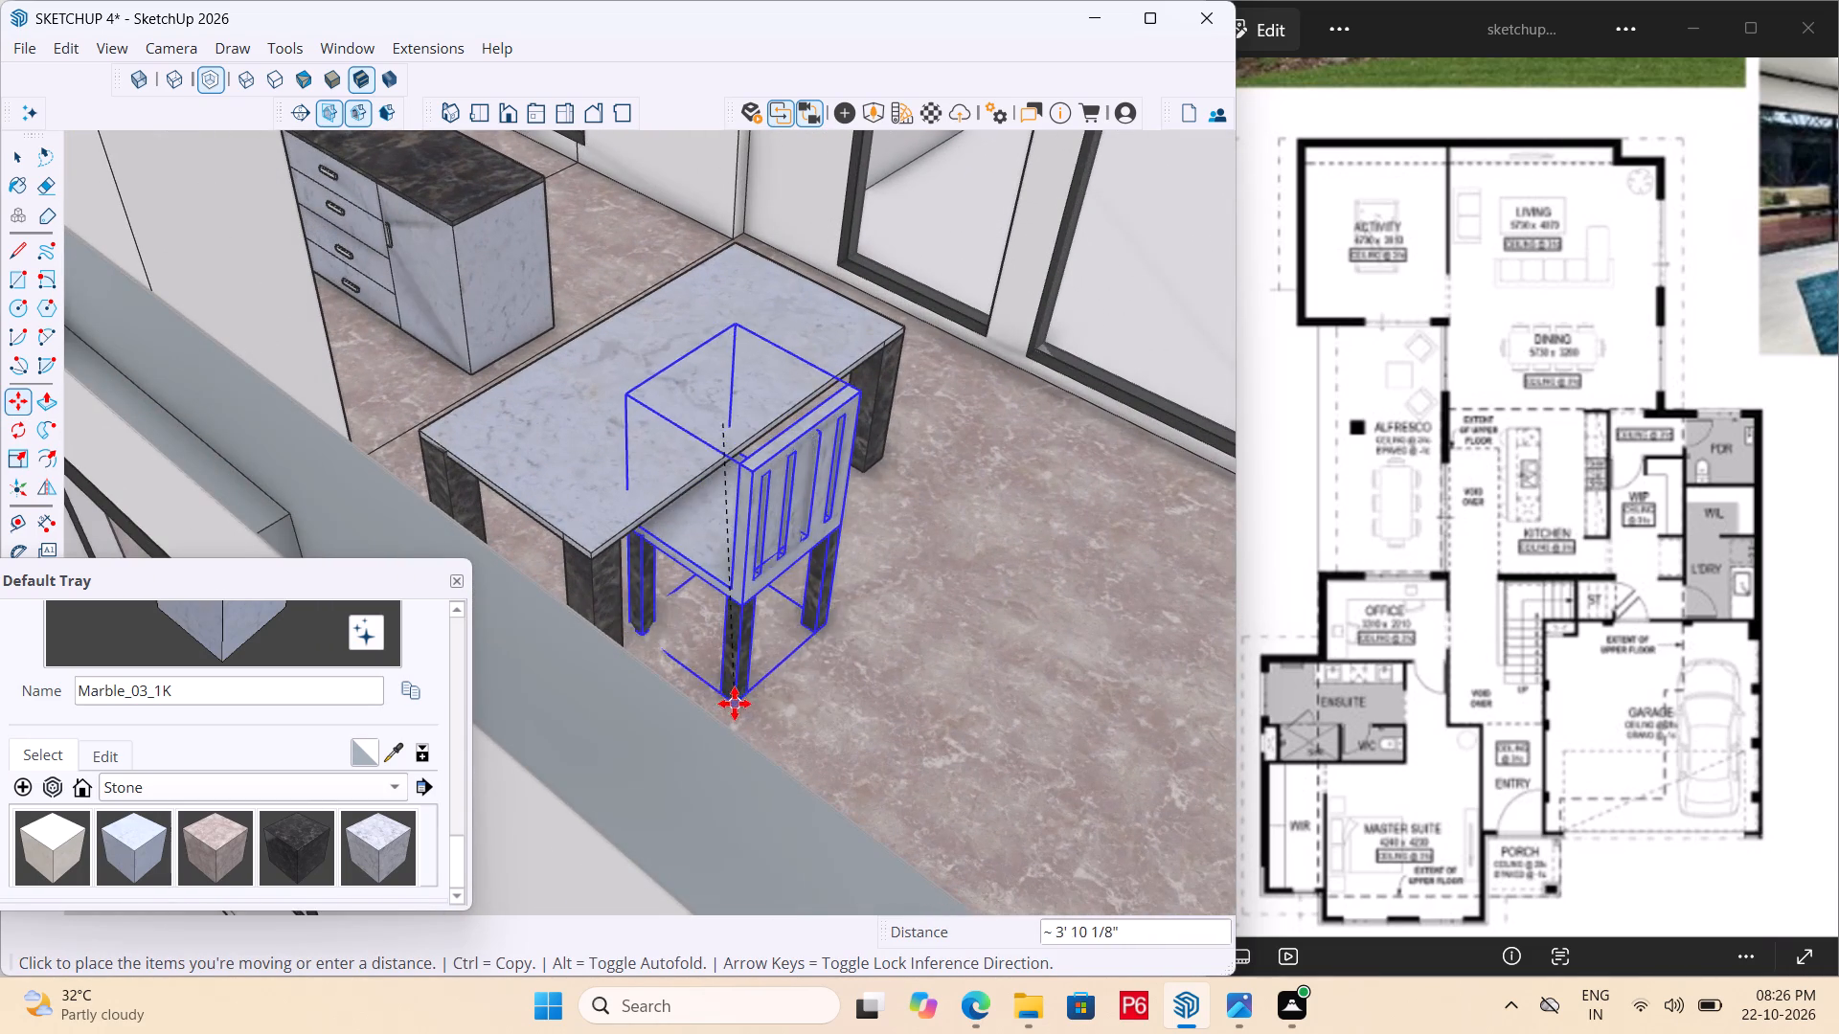
{"action": "left_click", "coordinate": [761, 734]}
Copy the chair 2' 9 3/16" along the table's long side to make a second chair.
{"action": "middle_click_drag", "start_coordinate": [803, 700], "coordinate": [95, 629]}
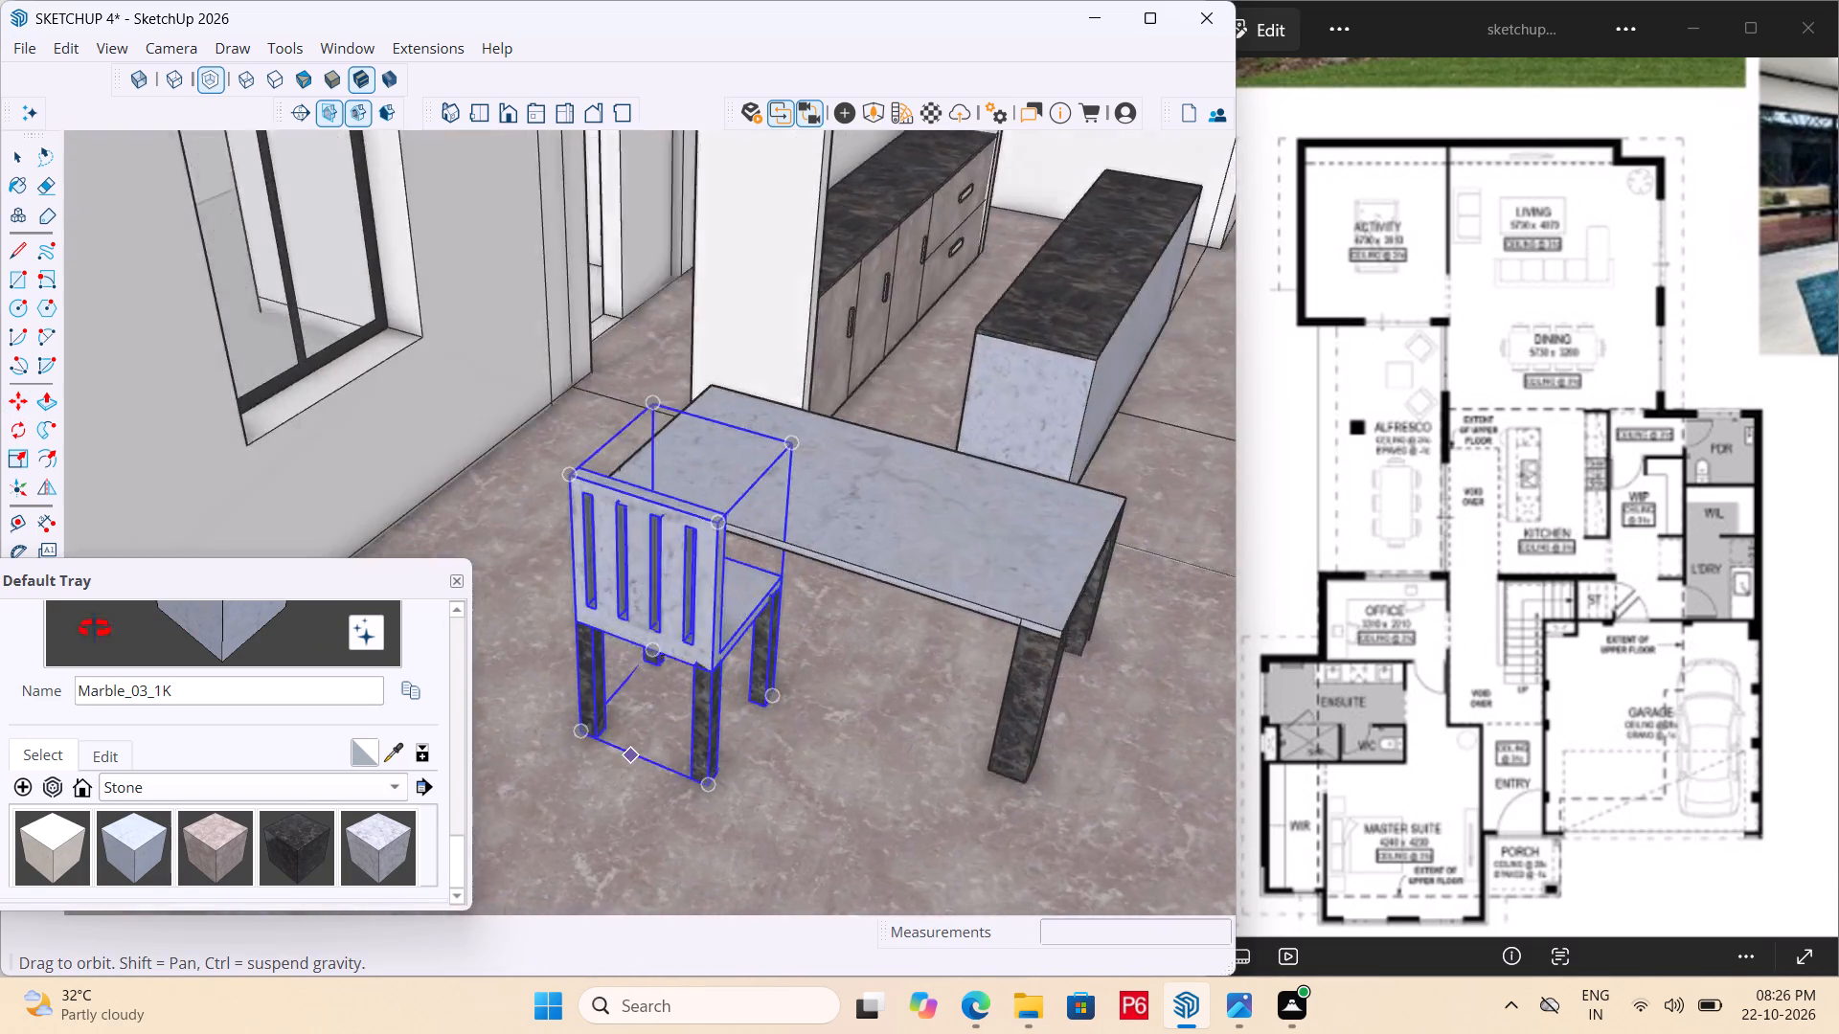
{"action": "middle_click_drag", "start_coordinate": [95, 629], "coordinate": [0, 610]}
{"action": "middle_click_drag", "start_coordinate": [512, 687], "coordinate": [556, 712]}
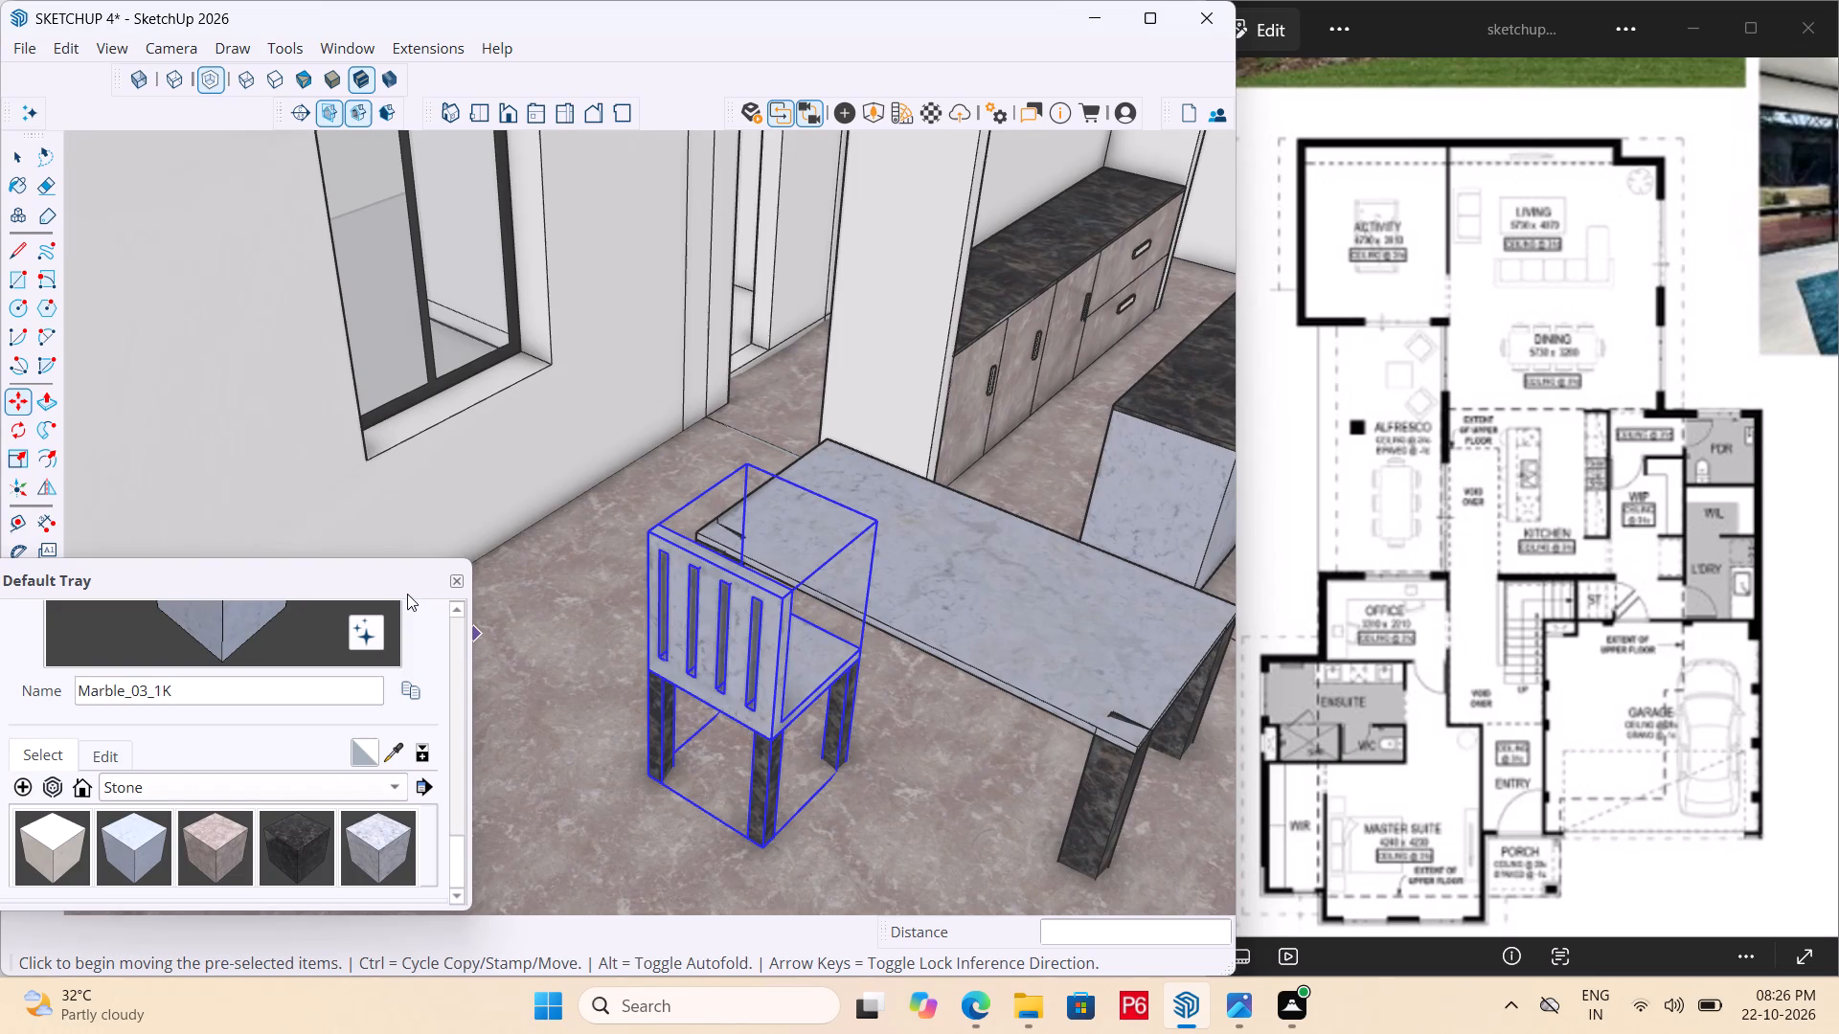
{"action": "scroll", "coordinate": [368, 555], "scroll_direction": "down", "scroll_amount": 7}
{"action": "middle_click_drag", "start_coordinate": [438, 562], "coordinate": [690, 726]}
{"action": "middle_click_drag", "start_coordinate": [551, 669], "coordinate": [675, 739]}
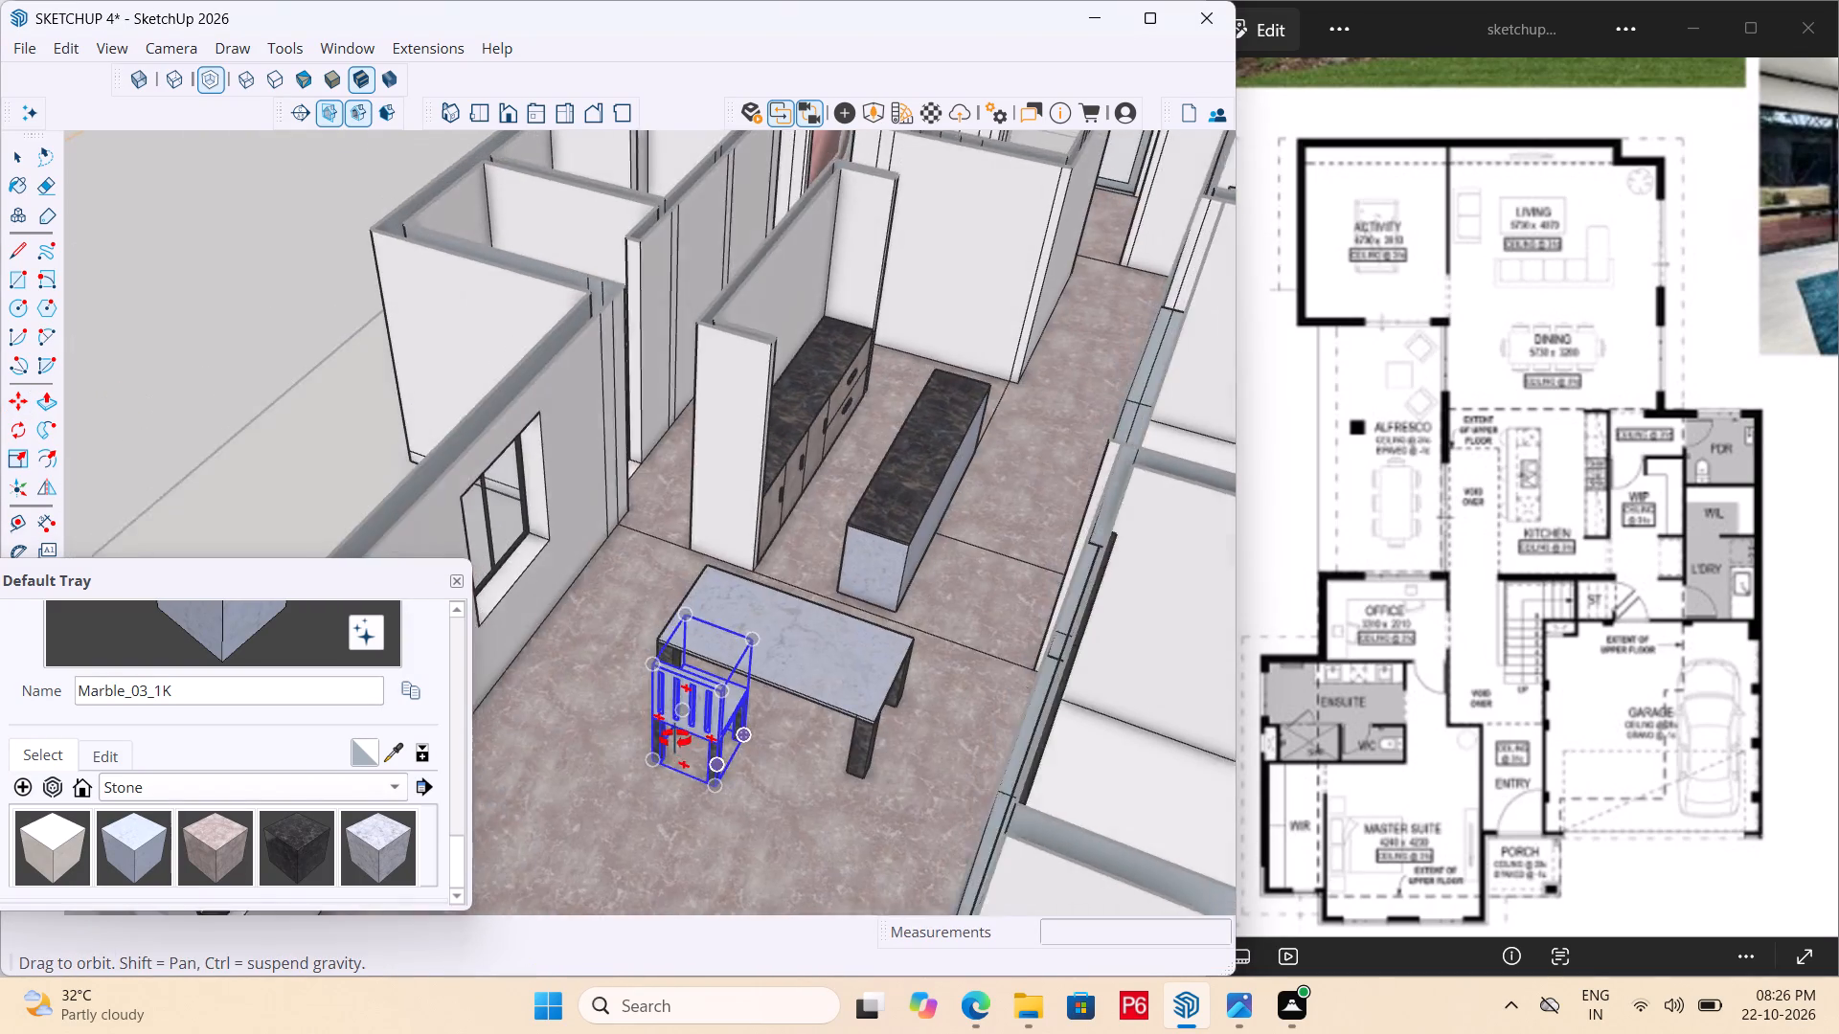
{"action": "middle_click_drag", "start_coordinate": [675, 739], "coordinate": [694, 734]}
{"action": "scroll", "coordinate": [766, 746], "scroll_direction": "up", "scroll_amount": 5}
{"action": "left_click", "coordinate": [743, 807]}
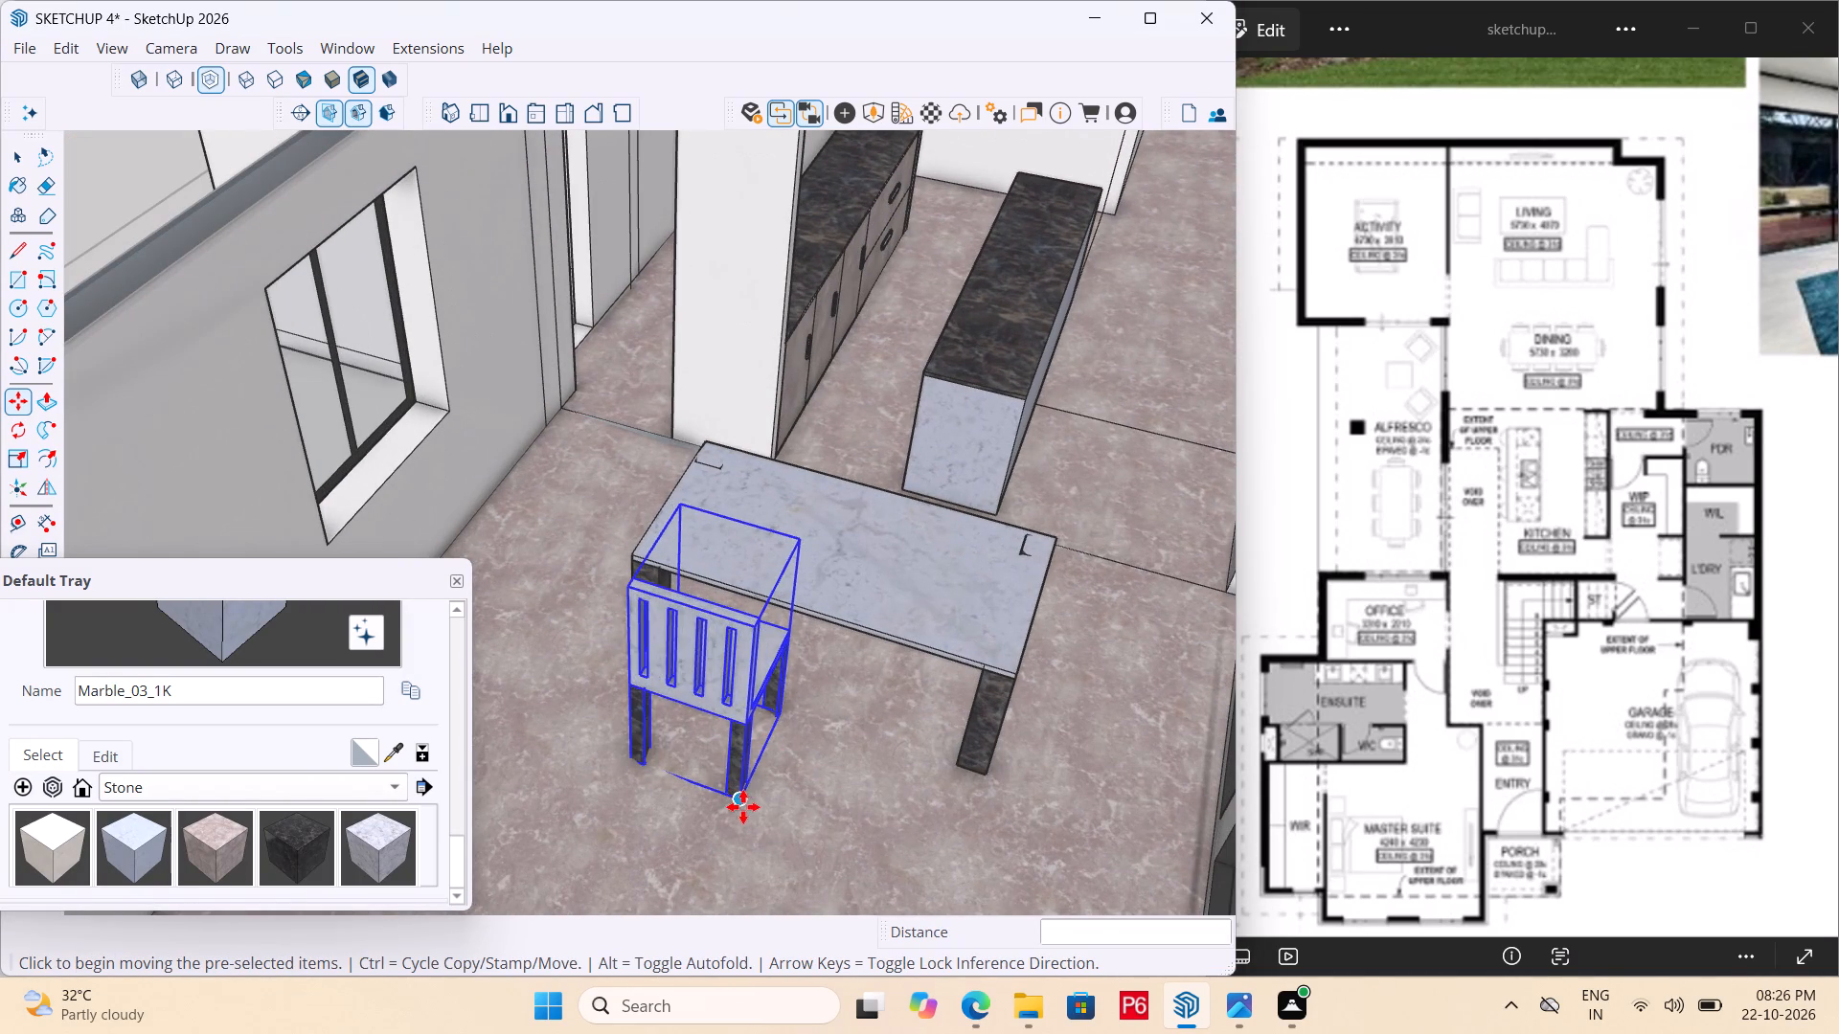
{"action": "left_click", "coordinate": [900, 864]}
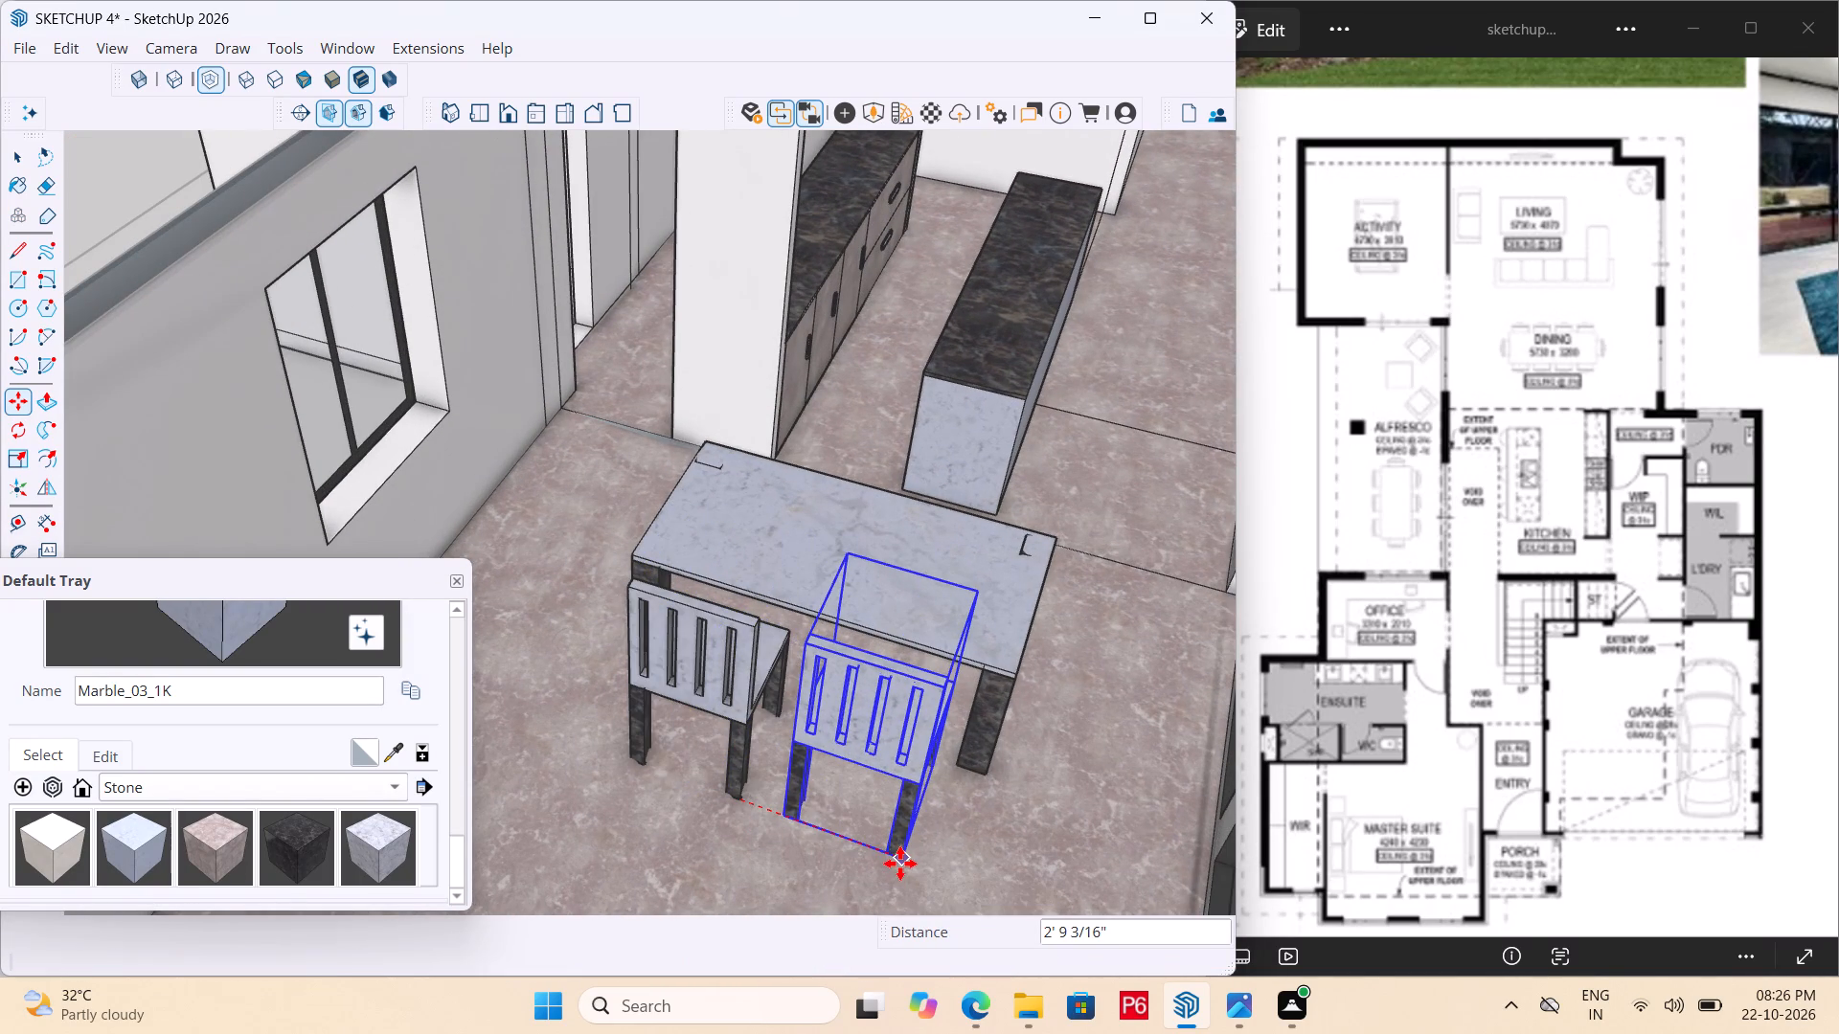
{"action": "key", "text": "Escape"}
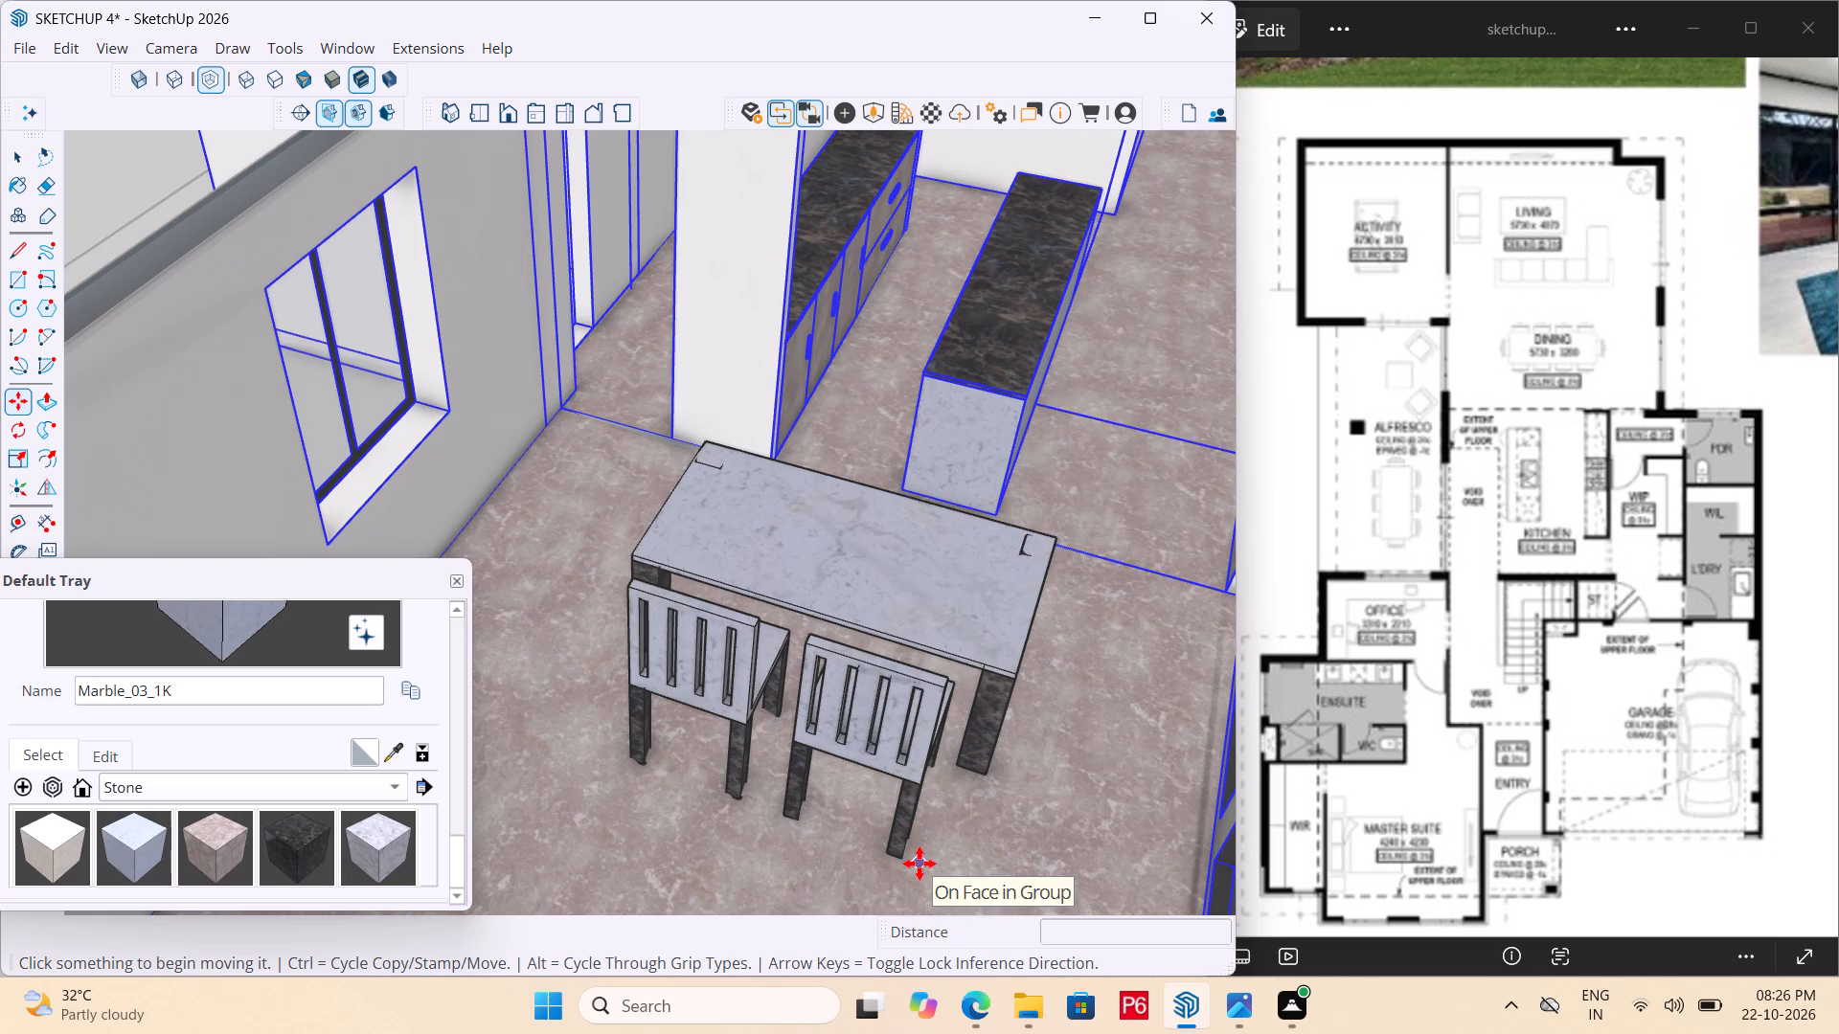
Move the copied chair 1' 8 7/8" toward the table so its seat sits under the tabletop.
{"action": "key", "text": "m"}
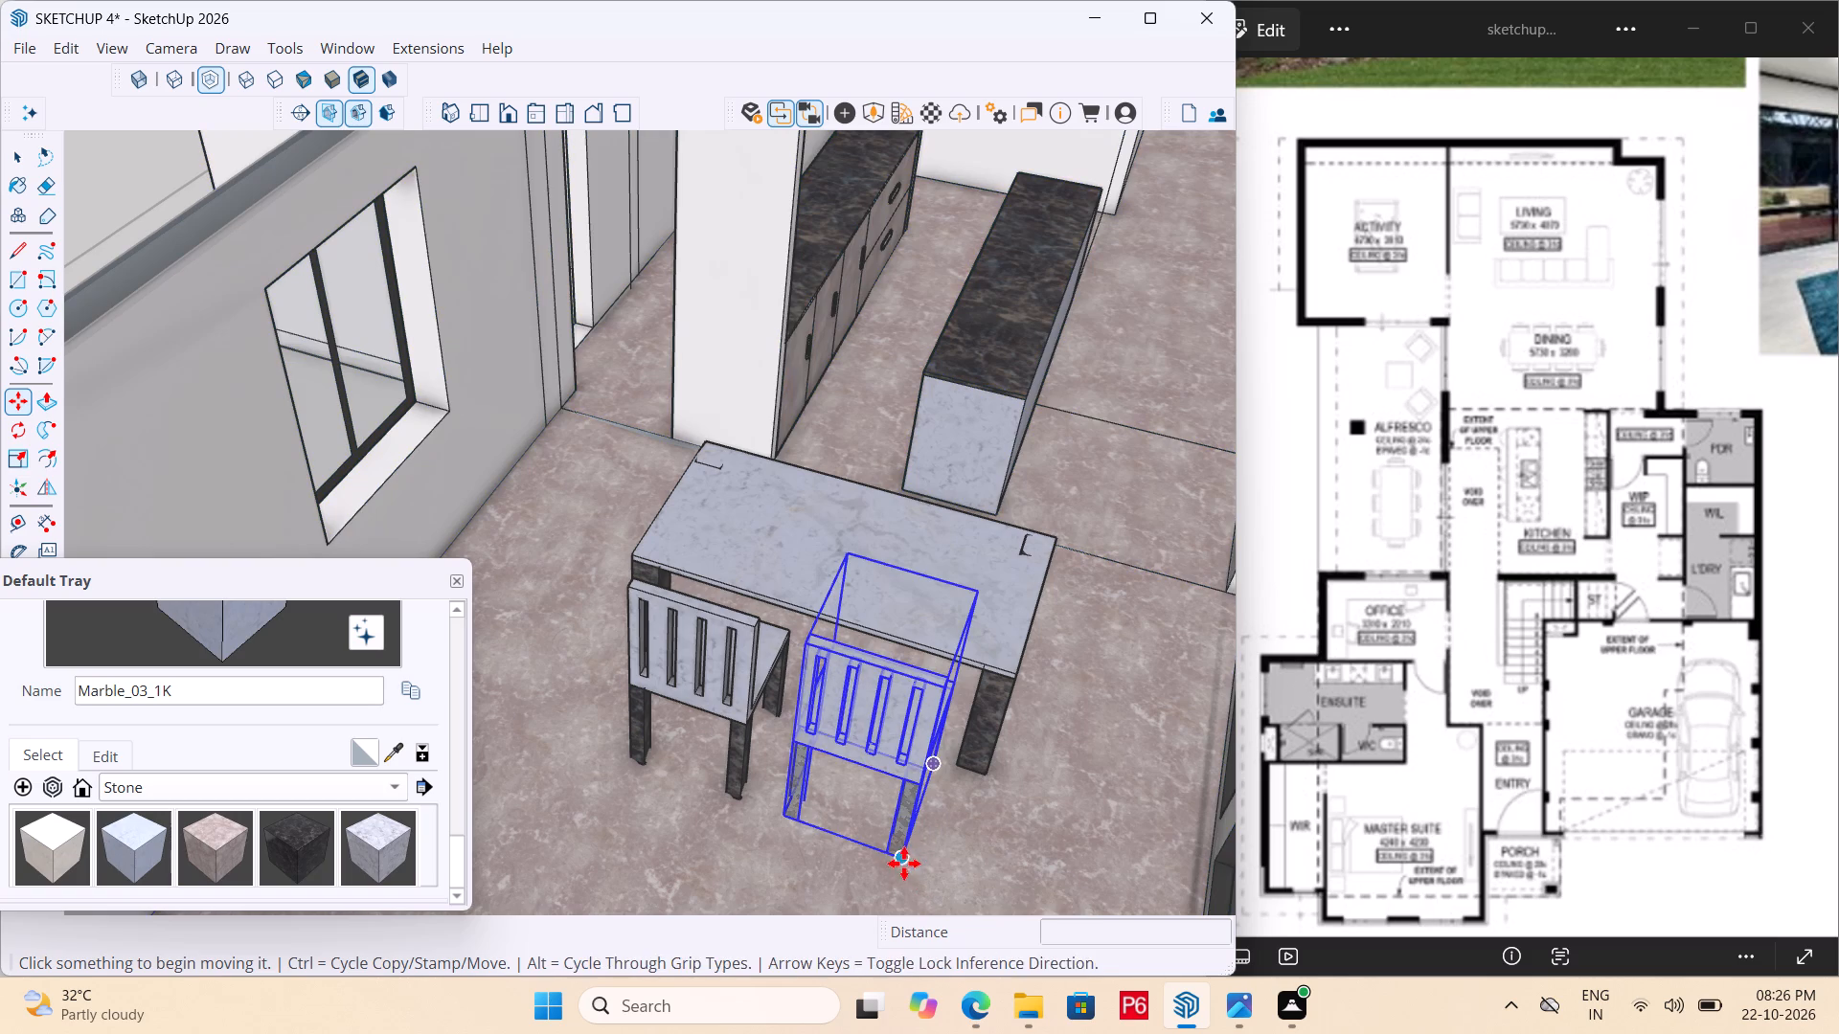
{"action": "left_click", "coordinate": [906, 865]}
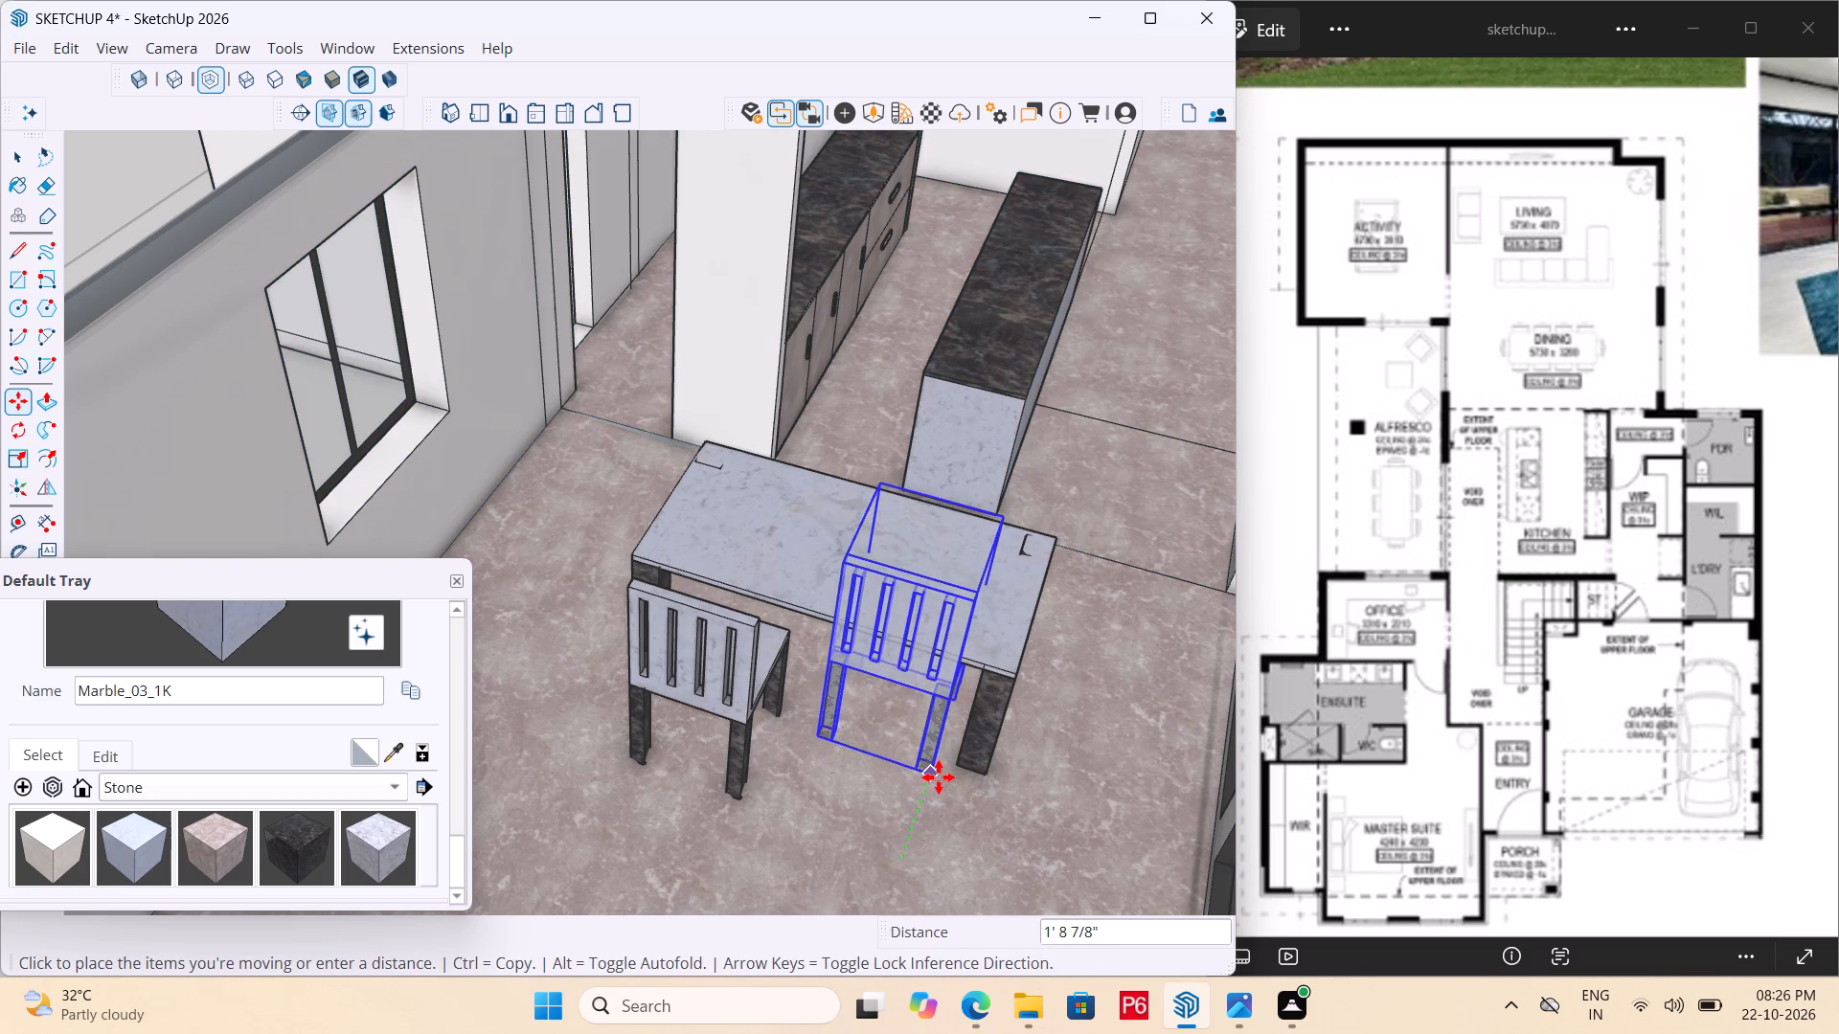
{"action": "left_click", "coordinate": [939, 777]}
Move the original chair straight in toward the table so it lines up roughly with the second chair.
{"action": "middle_click_drag", "start_coordinate": [947, 708], "coordinate": [808, 729]}
{"action": "scroll", "coordinate": [1134, 560], "scroll_direction": "down", "scroll_amount": 7}
{"action": "middle_click_drag", "start_coordinate": [1032, 599], "coordinate": [923, 628]}
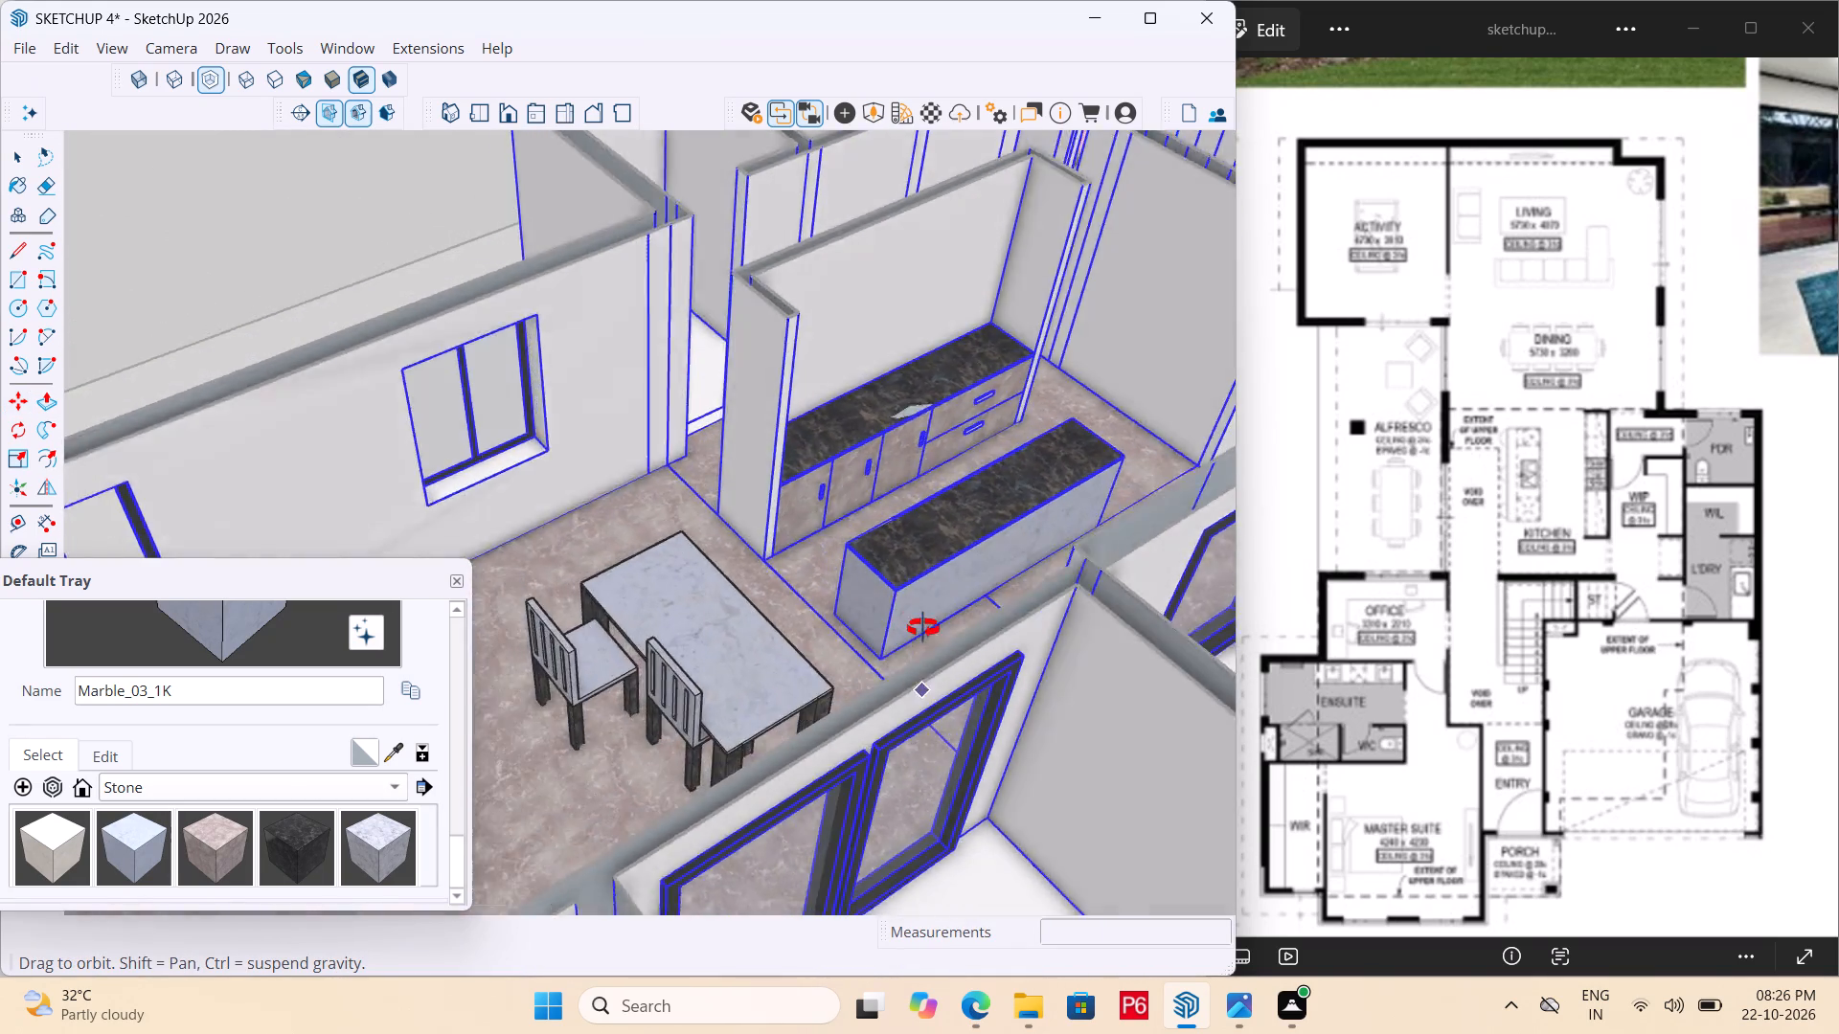
{"action": "middle_click_drag", "start_coordinate": [923, 628], "coordinate": [1049, 609]}
{"action": "key", "text": "space"}
{"action": "left_click", "coordinate": [776, 660]}
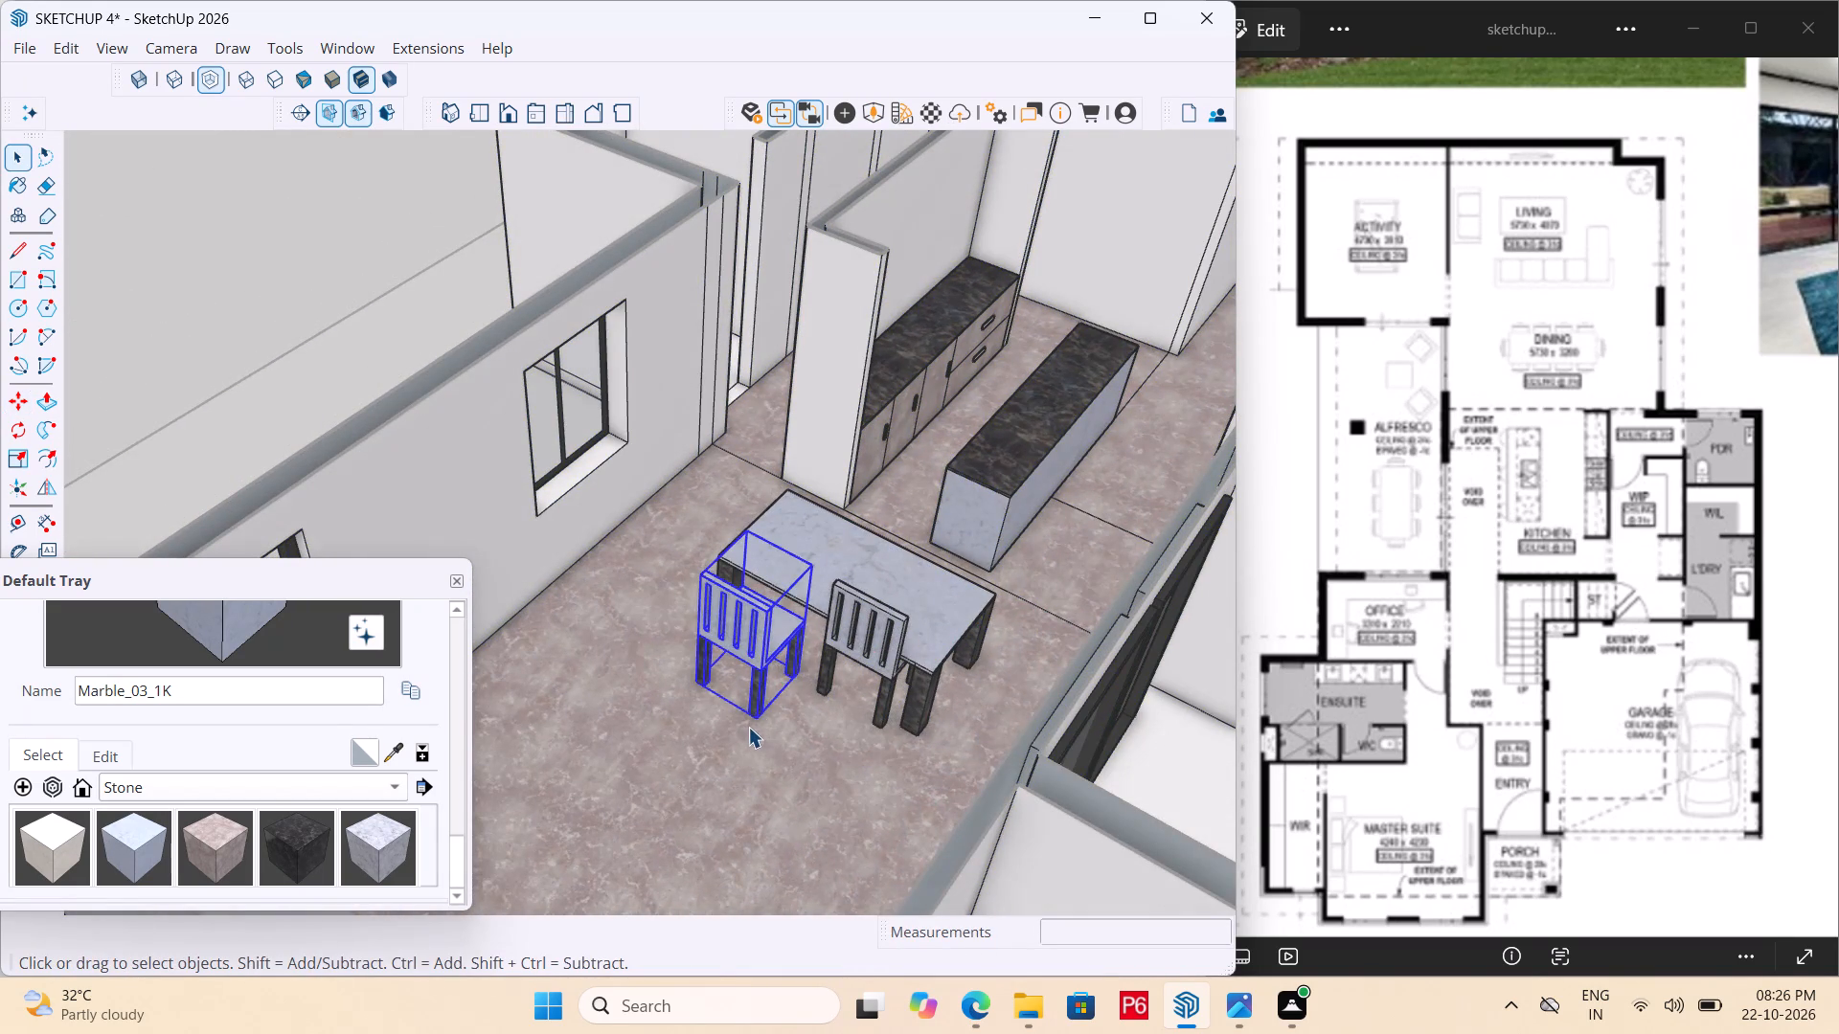
{"action": "scroll", "coordinate": [743, 731], "scroll_direction": "up", "scroll_amount": 3}
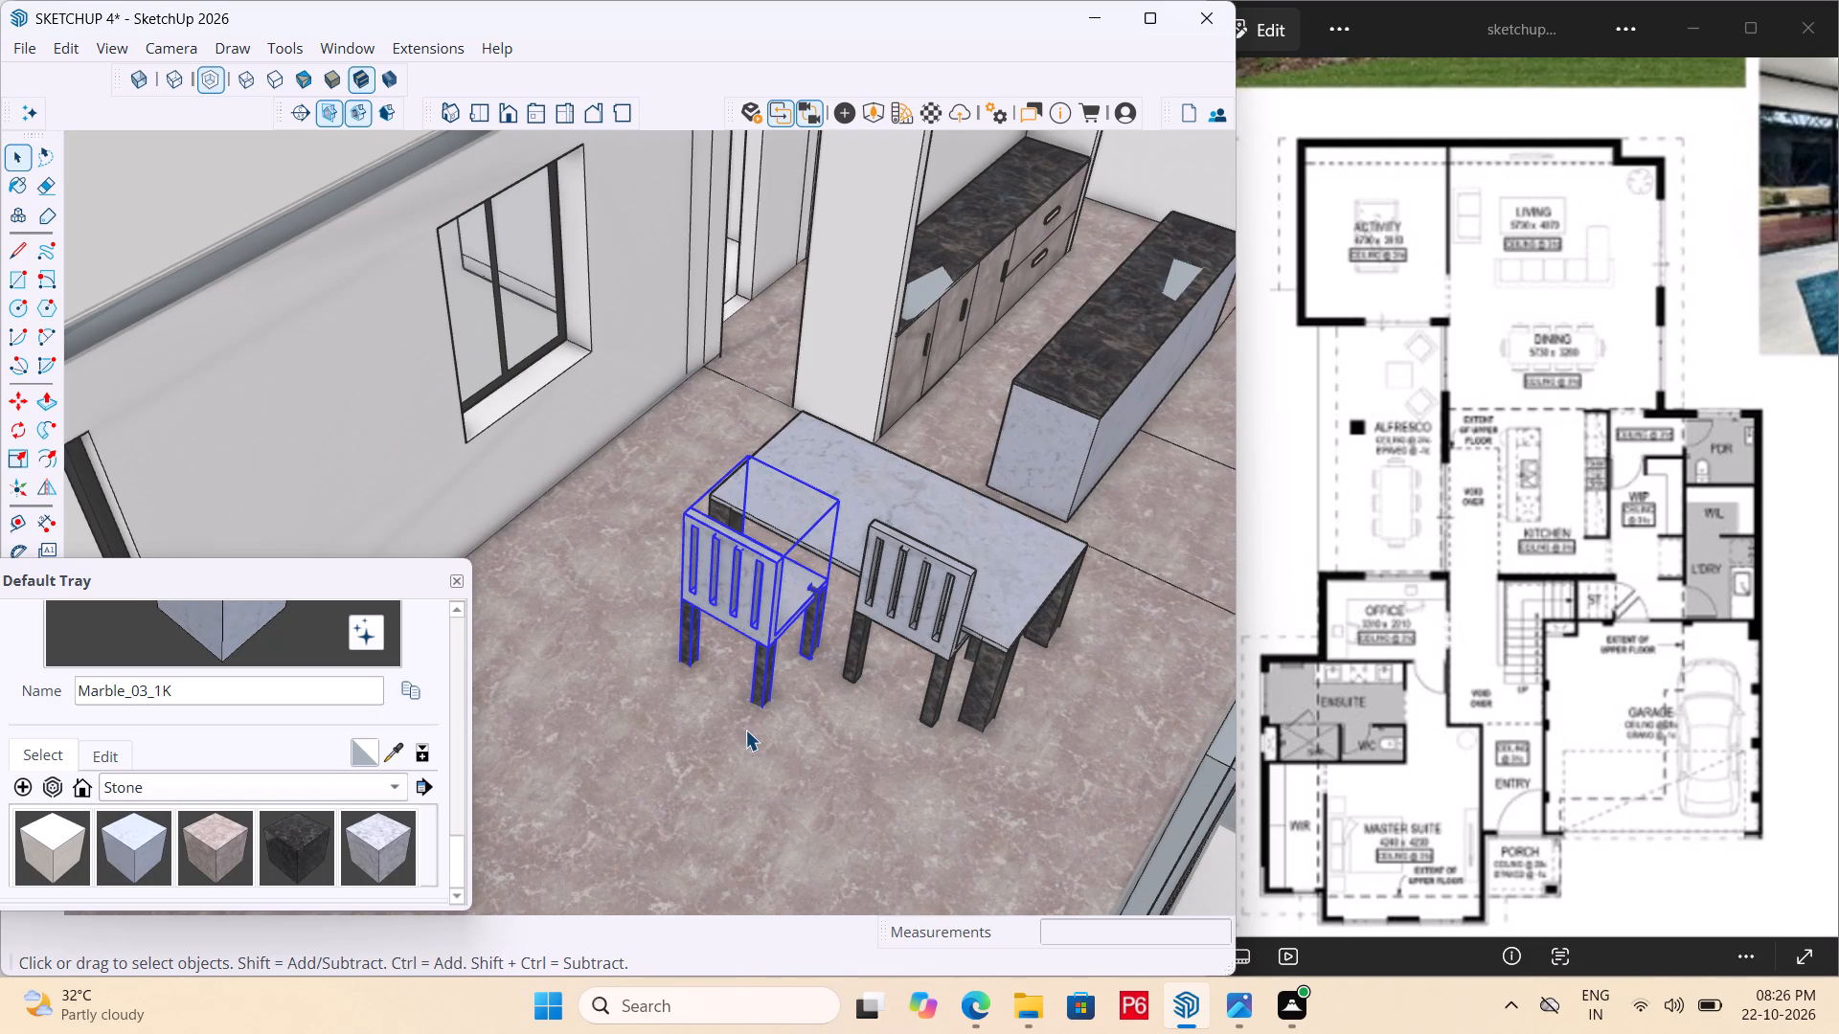
{"action": "key", "text": "m"}
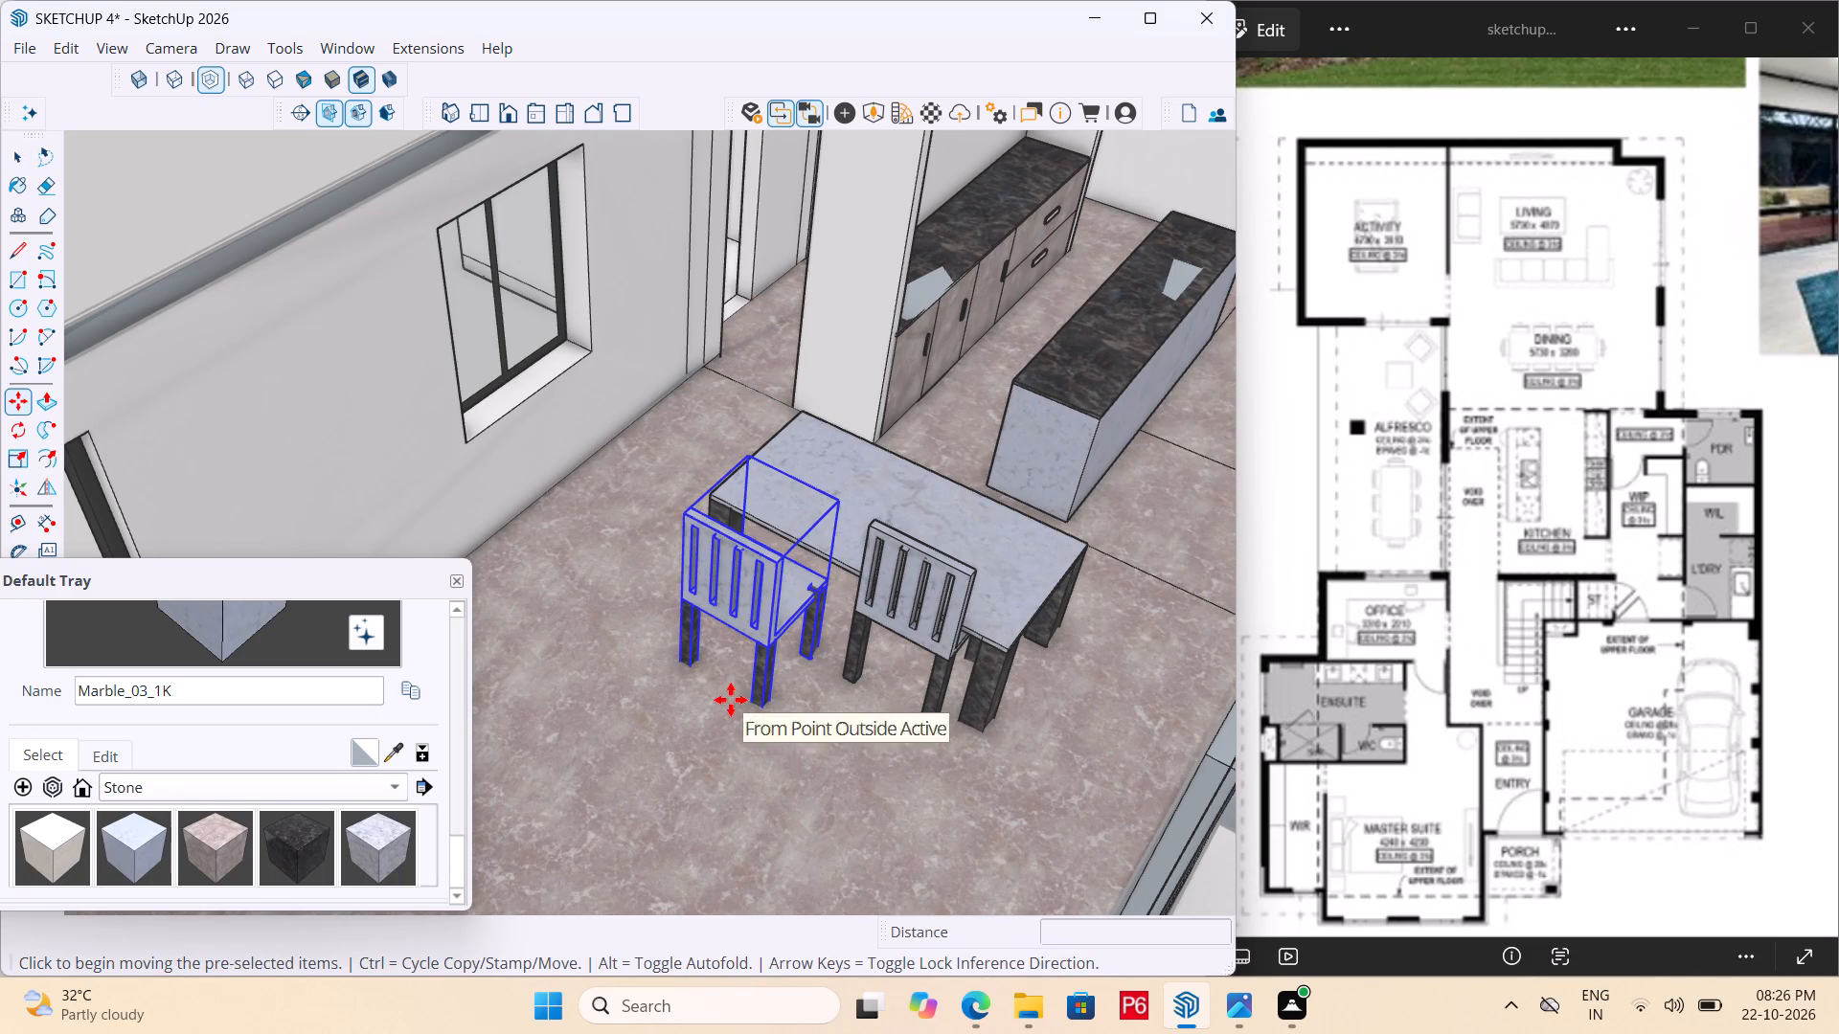
{"action": "scroll", "coordinate": [758, 680], "scroll_direction": "up", "scroll_amount": 6}
{"action": "scroll", "coordinate": [756, 768], "scroll_direction": "up", "scroll_amount": 4}
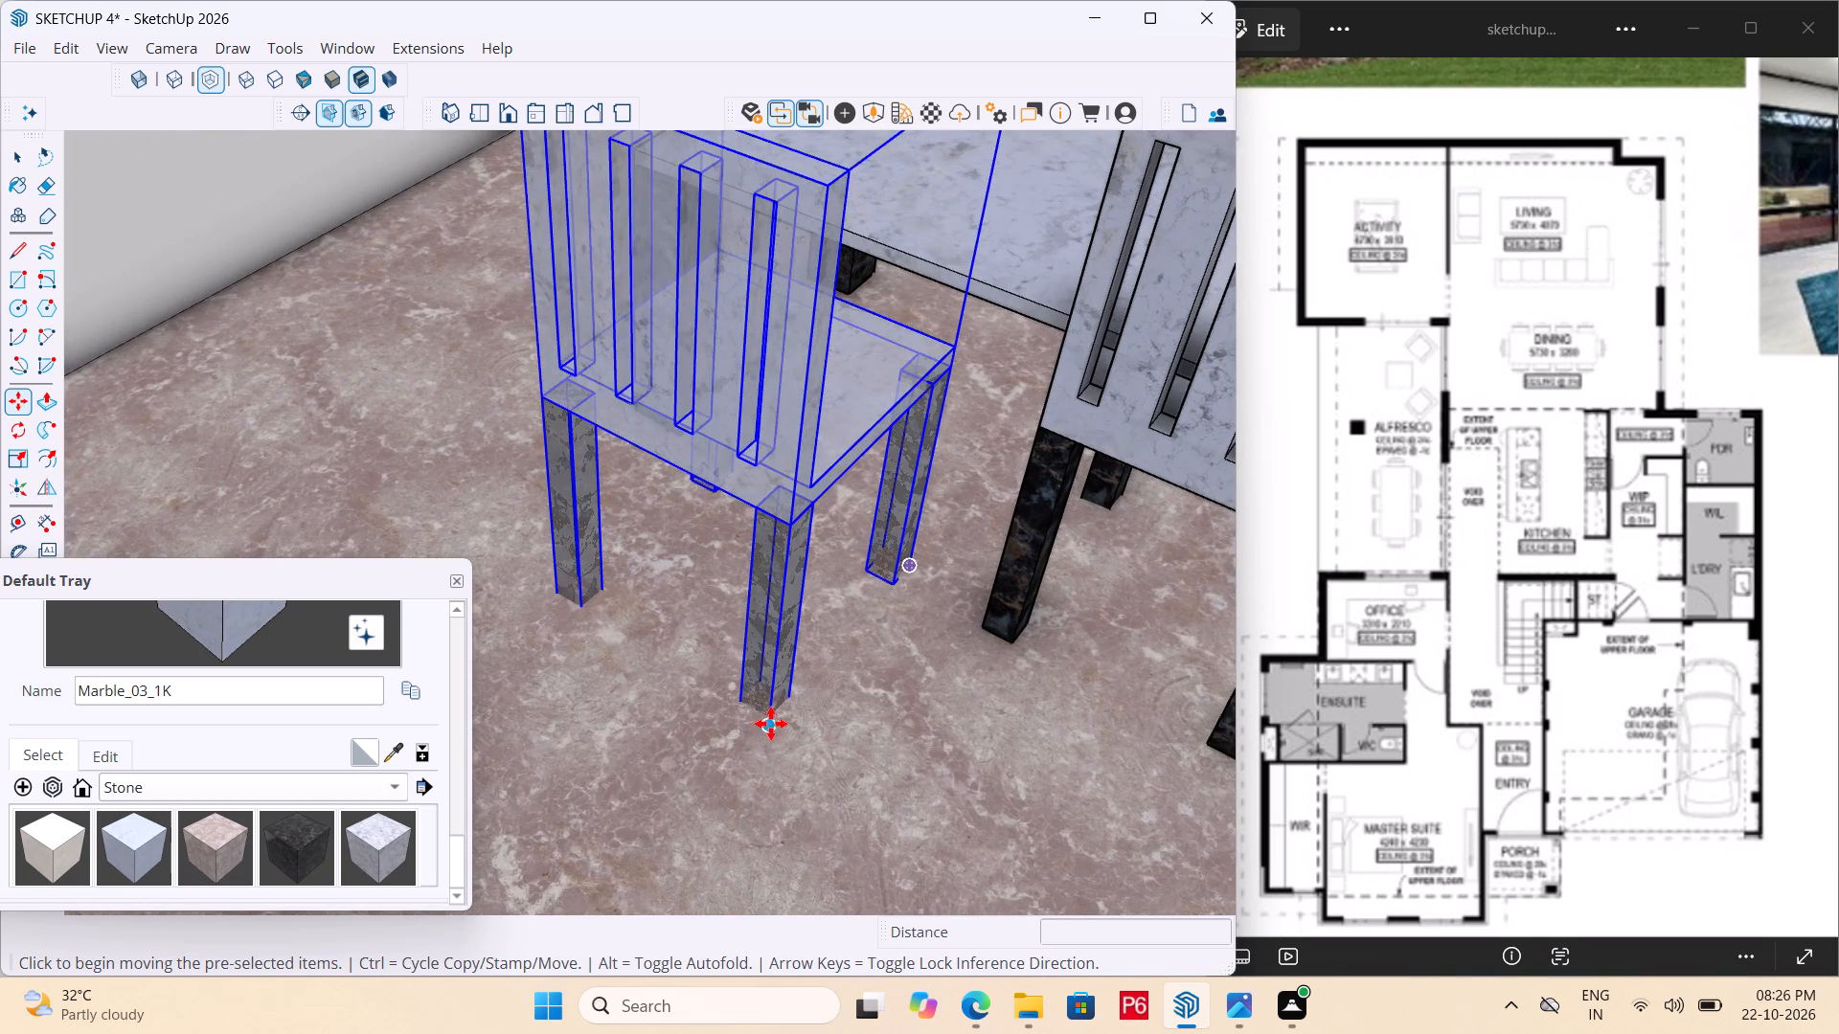
{"action": "left_click", "coordinate": [770, 731]}
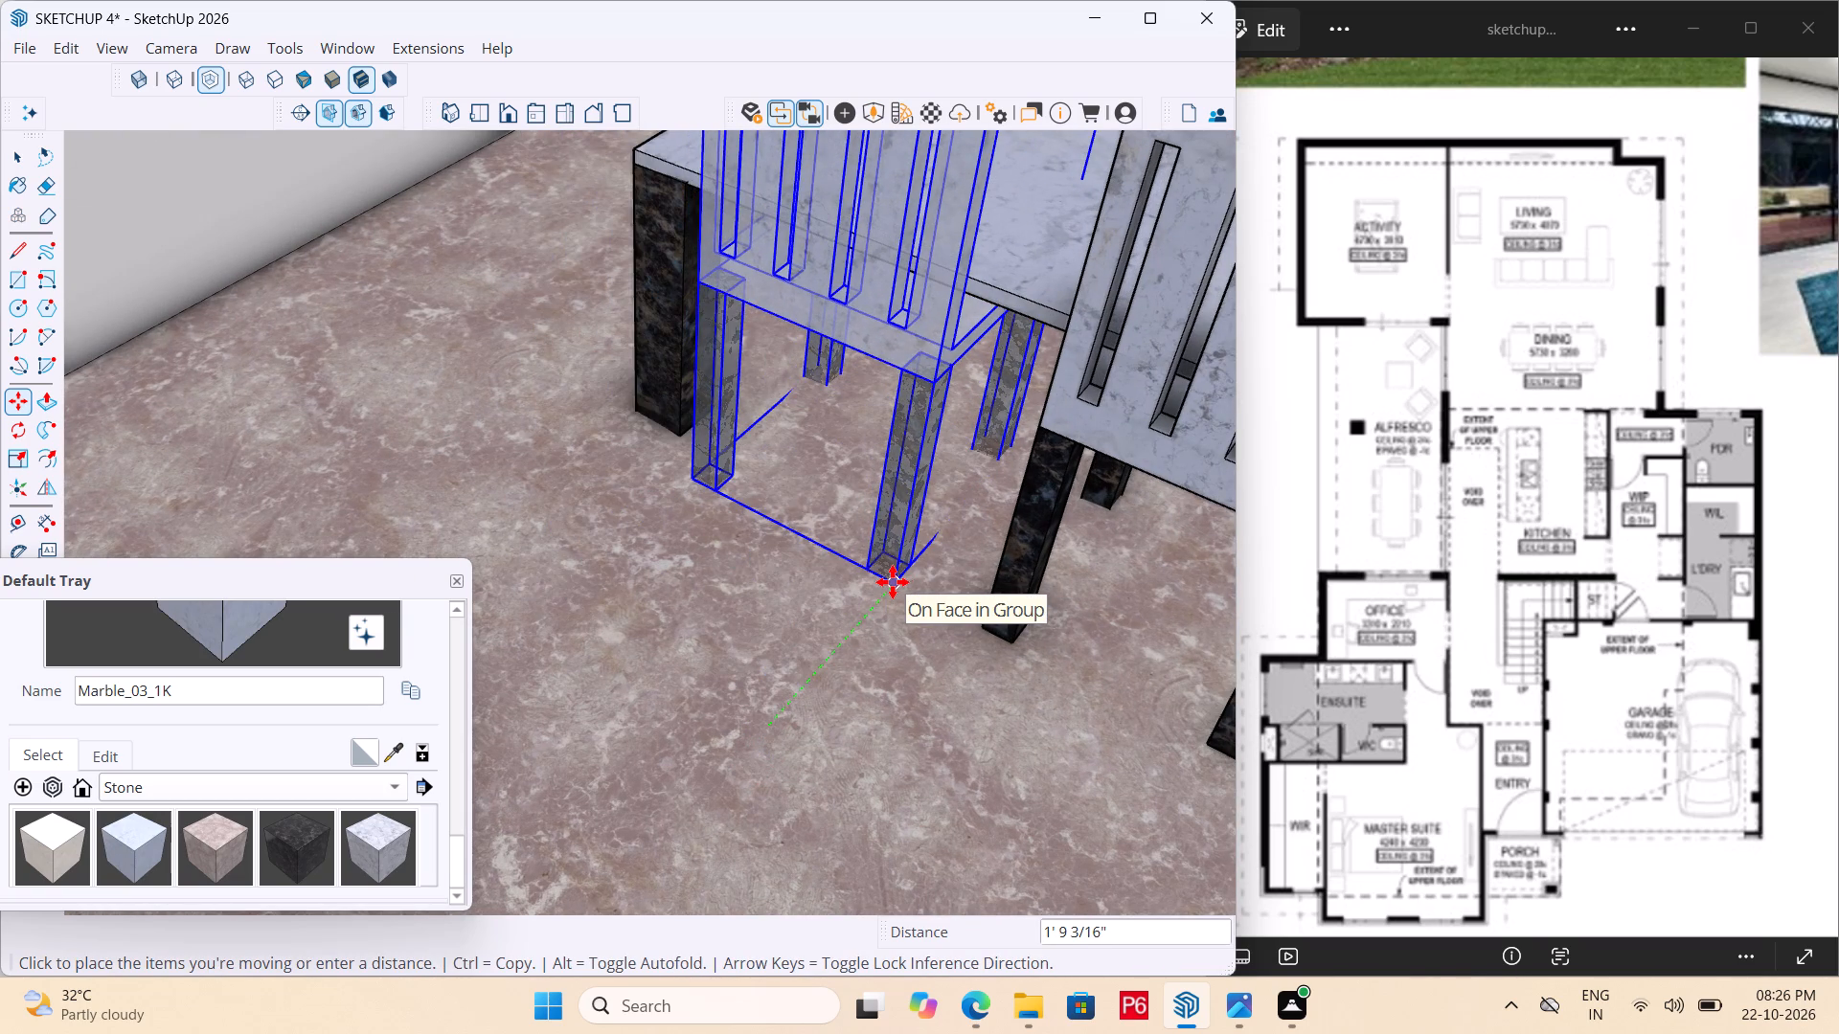
{"action": "left_click", "coordinate": [908, 572]}
Save the model with both chairs placed at the table.
{"action": "scroll", "coordinate": [908, 531], "scroll_direction": "down", "scroll_amount": 1}
{"action": "middle_click_drag", "start_coordinate": [897, 531], "coordinate": [619, 544]}
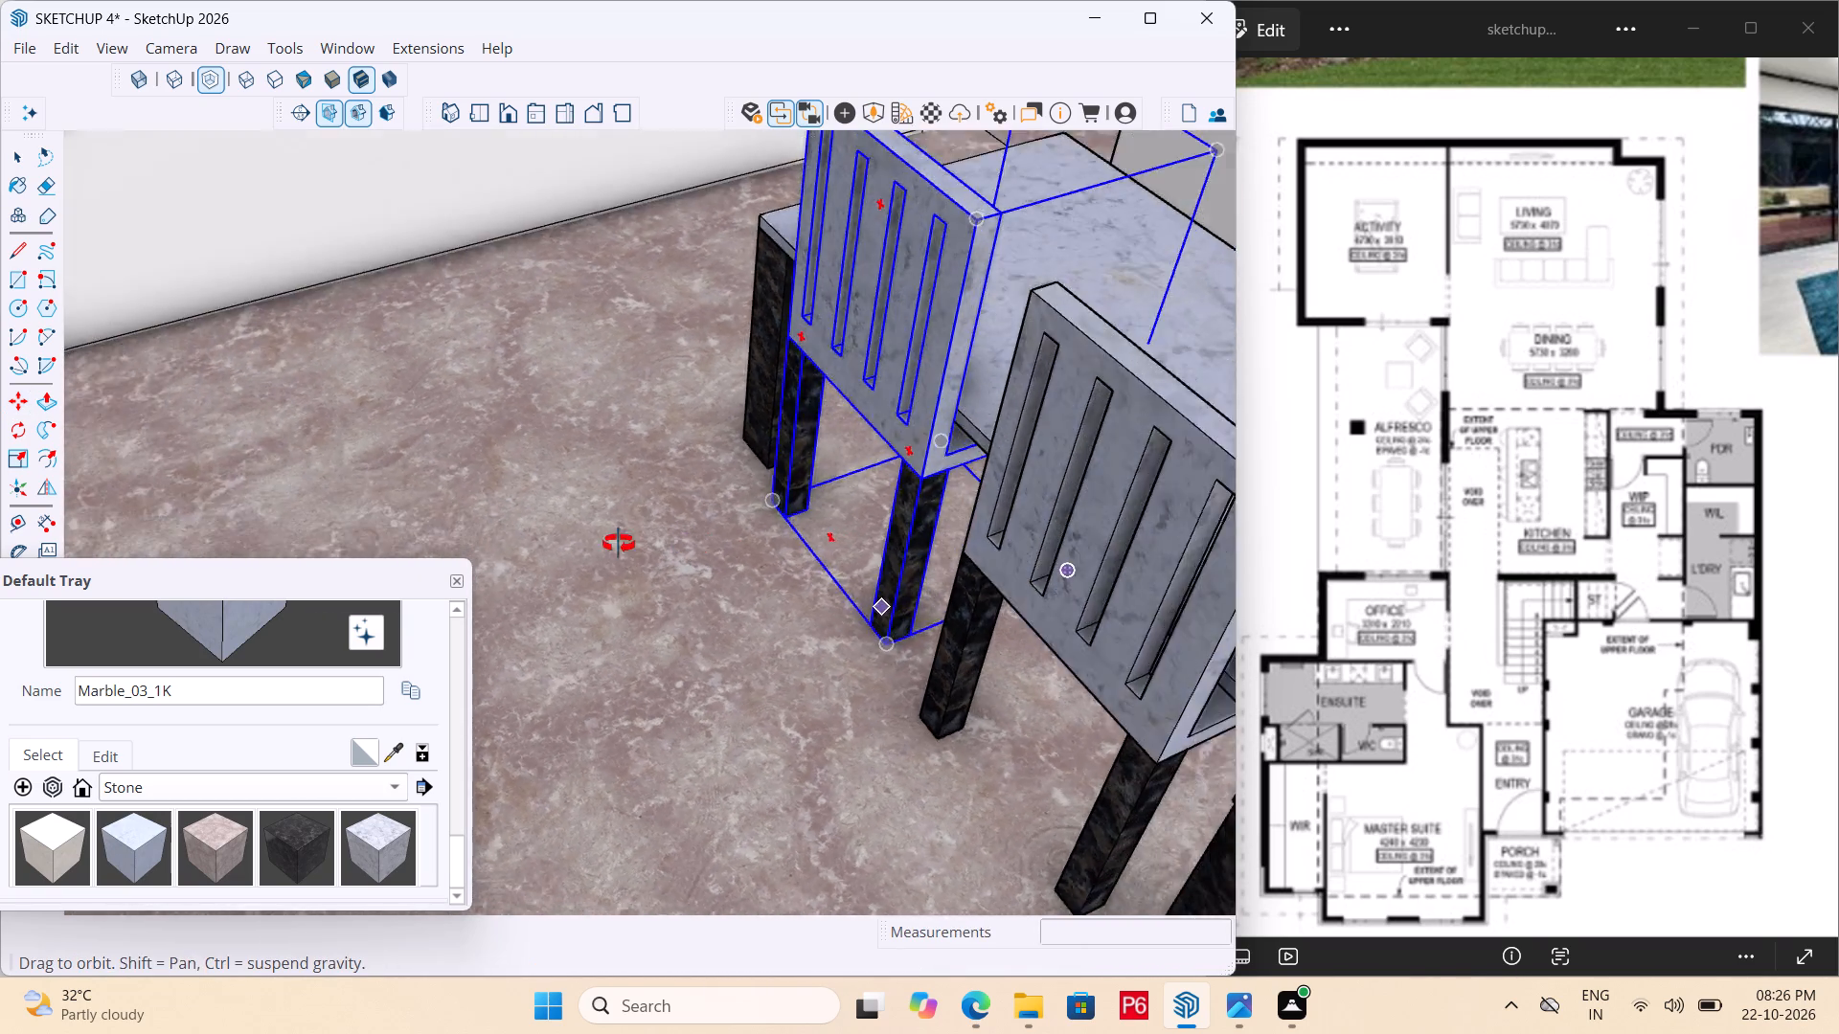
{"action": "middle_click_drag", "start_coordinate": [619, 544], "coordinate": [436, 548]}
{"action": "scroll", "coordinate": [620, 401], "scroll_direction": "down", "scroll_amount": 6}
{"action": "middle_click_drag", "start_coordinate": [761, 492], "coordinate": [135, 547]}
{"action": "scroll", "coordinate": [409, 340], "scroll_direction": "down", "scroll_amount": 6}
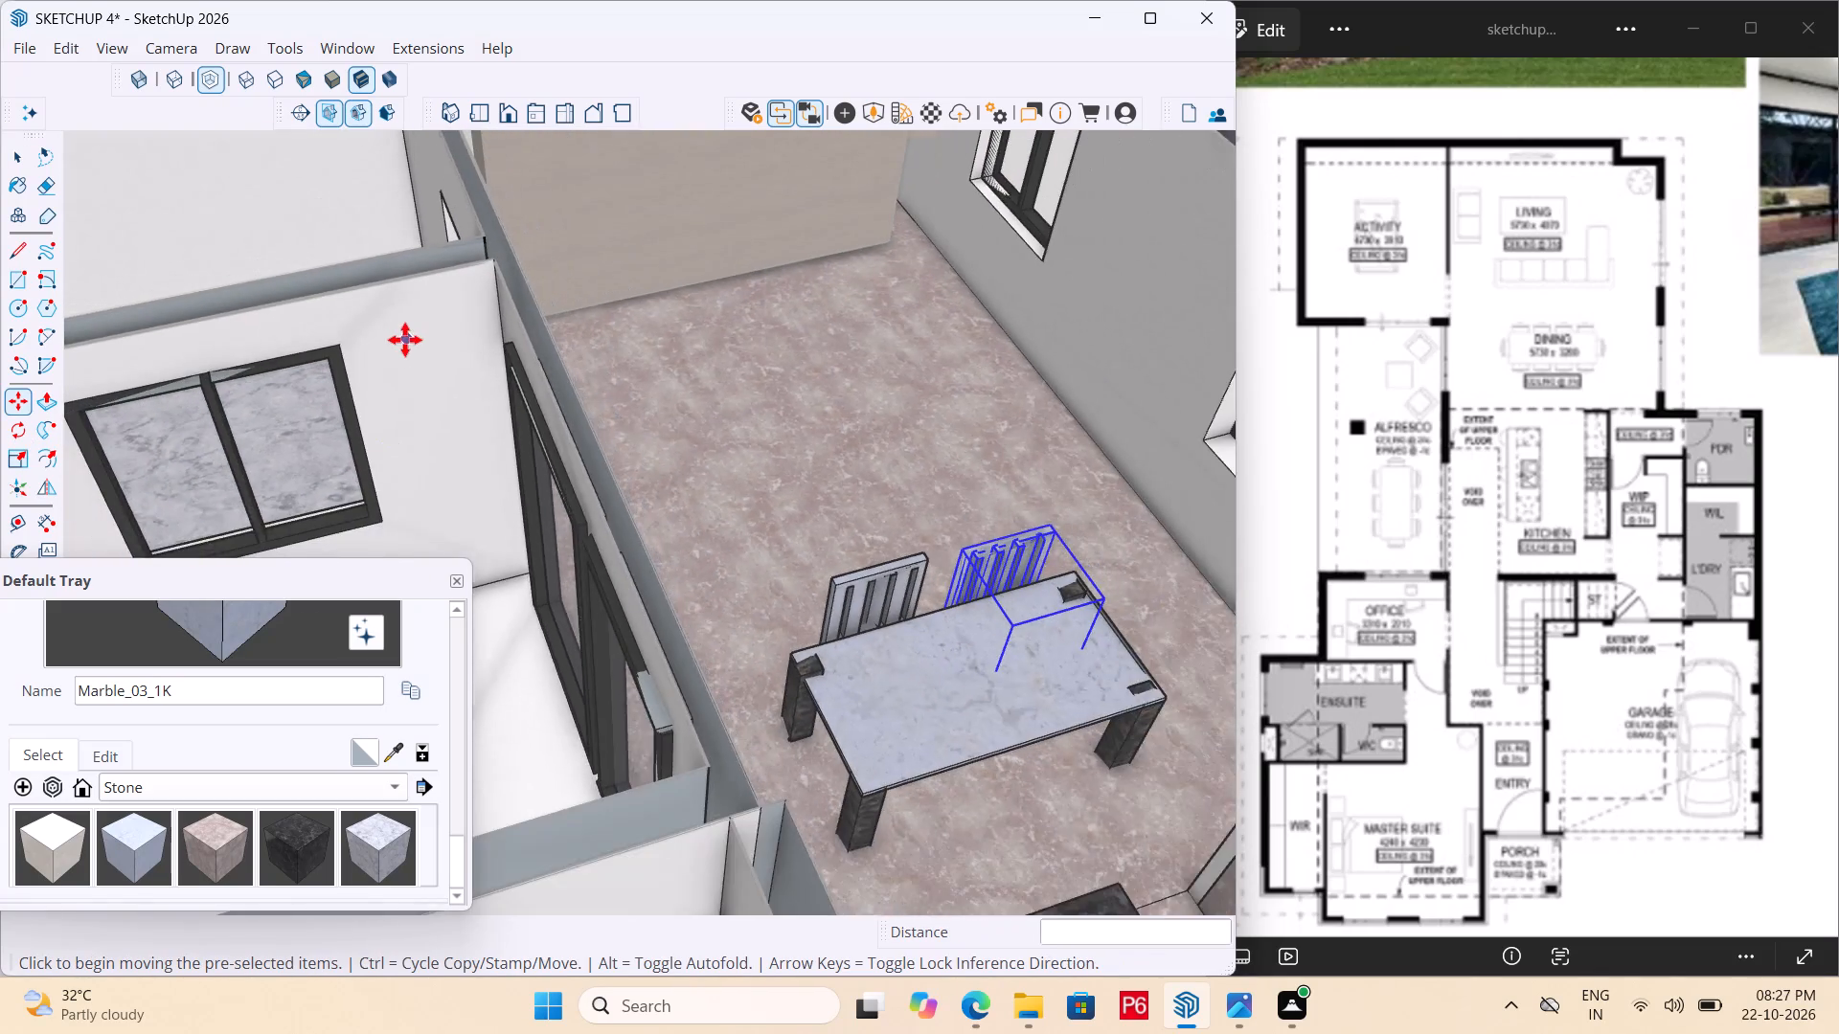
{"action": "scroll", "coordinate": [439, 383], "scroll_direction": "down", "scroll_amount": 3}
{"action": "key", "text": "ctrl+s"}
{"action": "key", "text": "ctrl+s"}
{"action": "key", "text": "ctrl+s"}
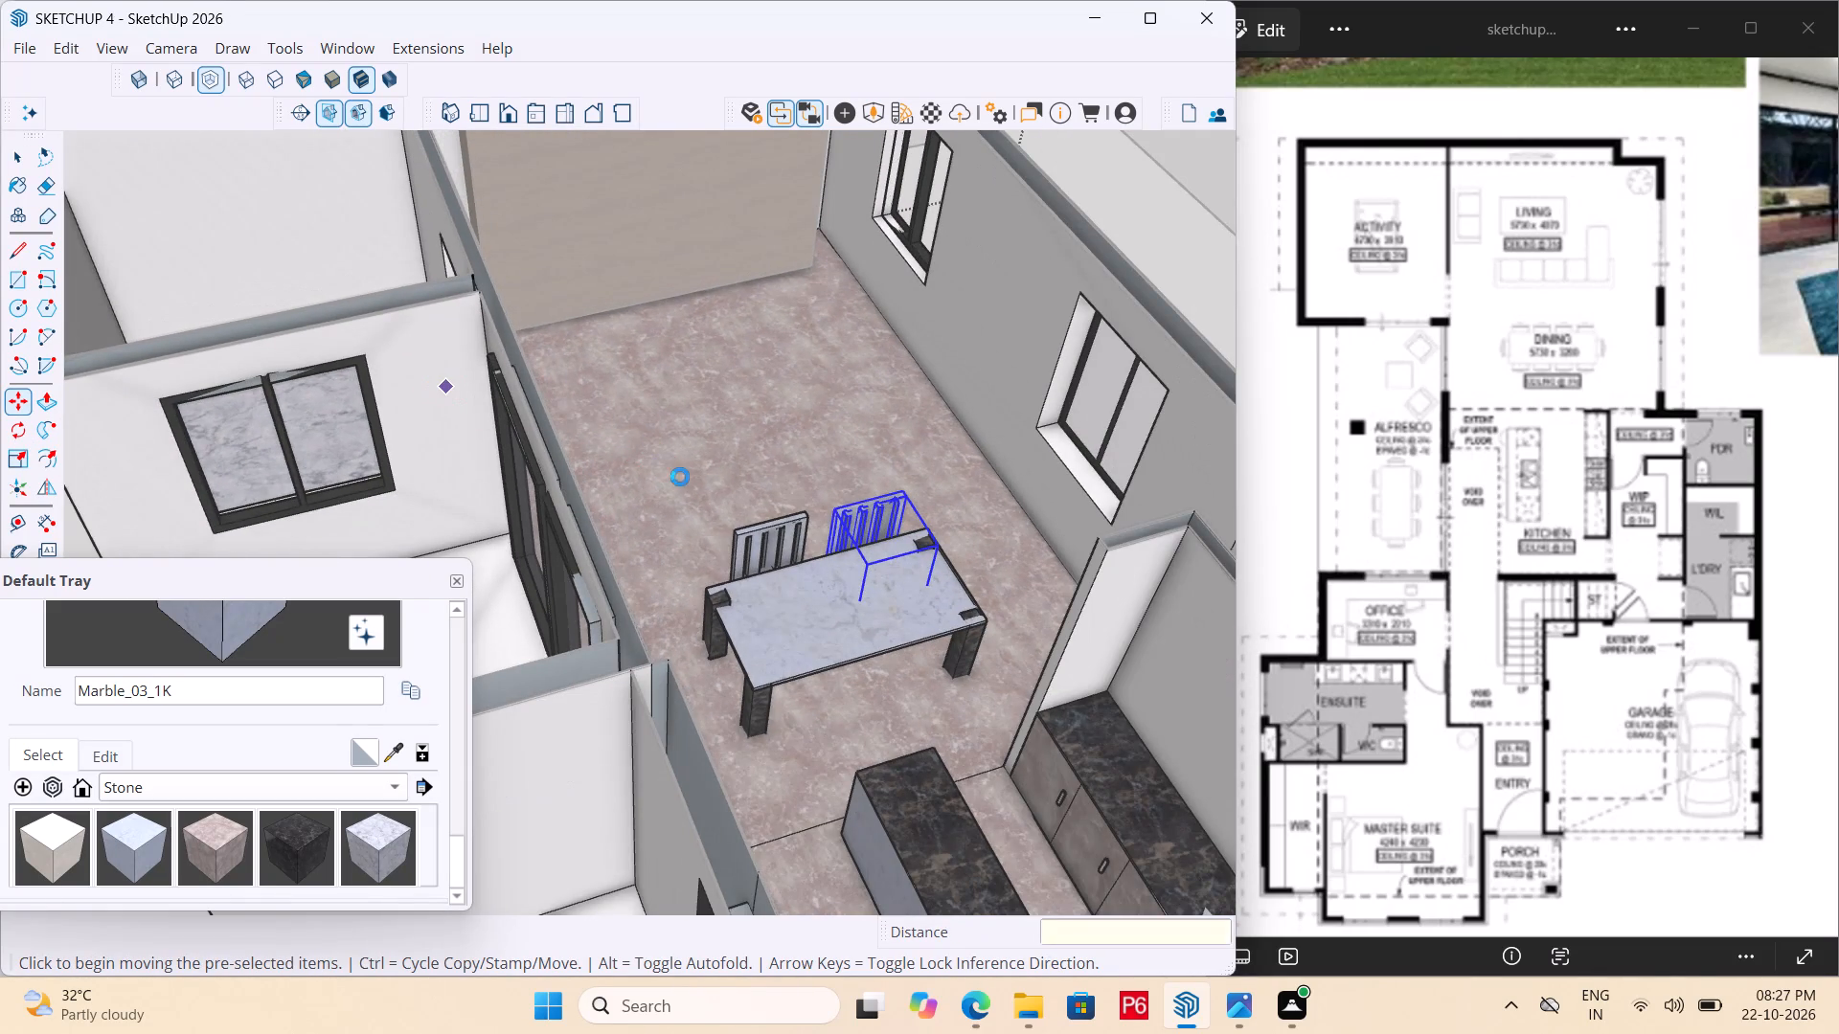
{"action": "key", "text": "ctrl+s"}
{"action": "key", "text": "ctrl+s"}
{"action": "scroll", "coordinate": [893, 577], "scroll_direction": "up", "scroll_amount": 5, "text": "ctrl"}
{"action": "key", "text": "ctrl+s"}
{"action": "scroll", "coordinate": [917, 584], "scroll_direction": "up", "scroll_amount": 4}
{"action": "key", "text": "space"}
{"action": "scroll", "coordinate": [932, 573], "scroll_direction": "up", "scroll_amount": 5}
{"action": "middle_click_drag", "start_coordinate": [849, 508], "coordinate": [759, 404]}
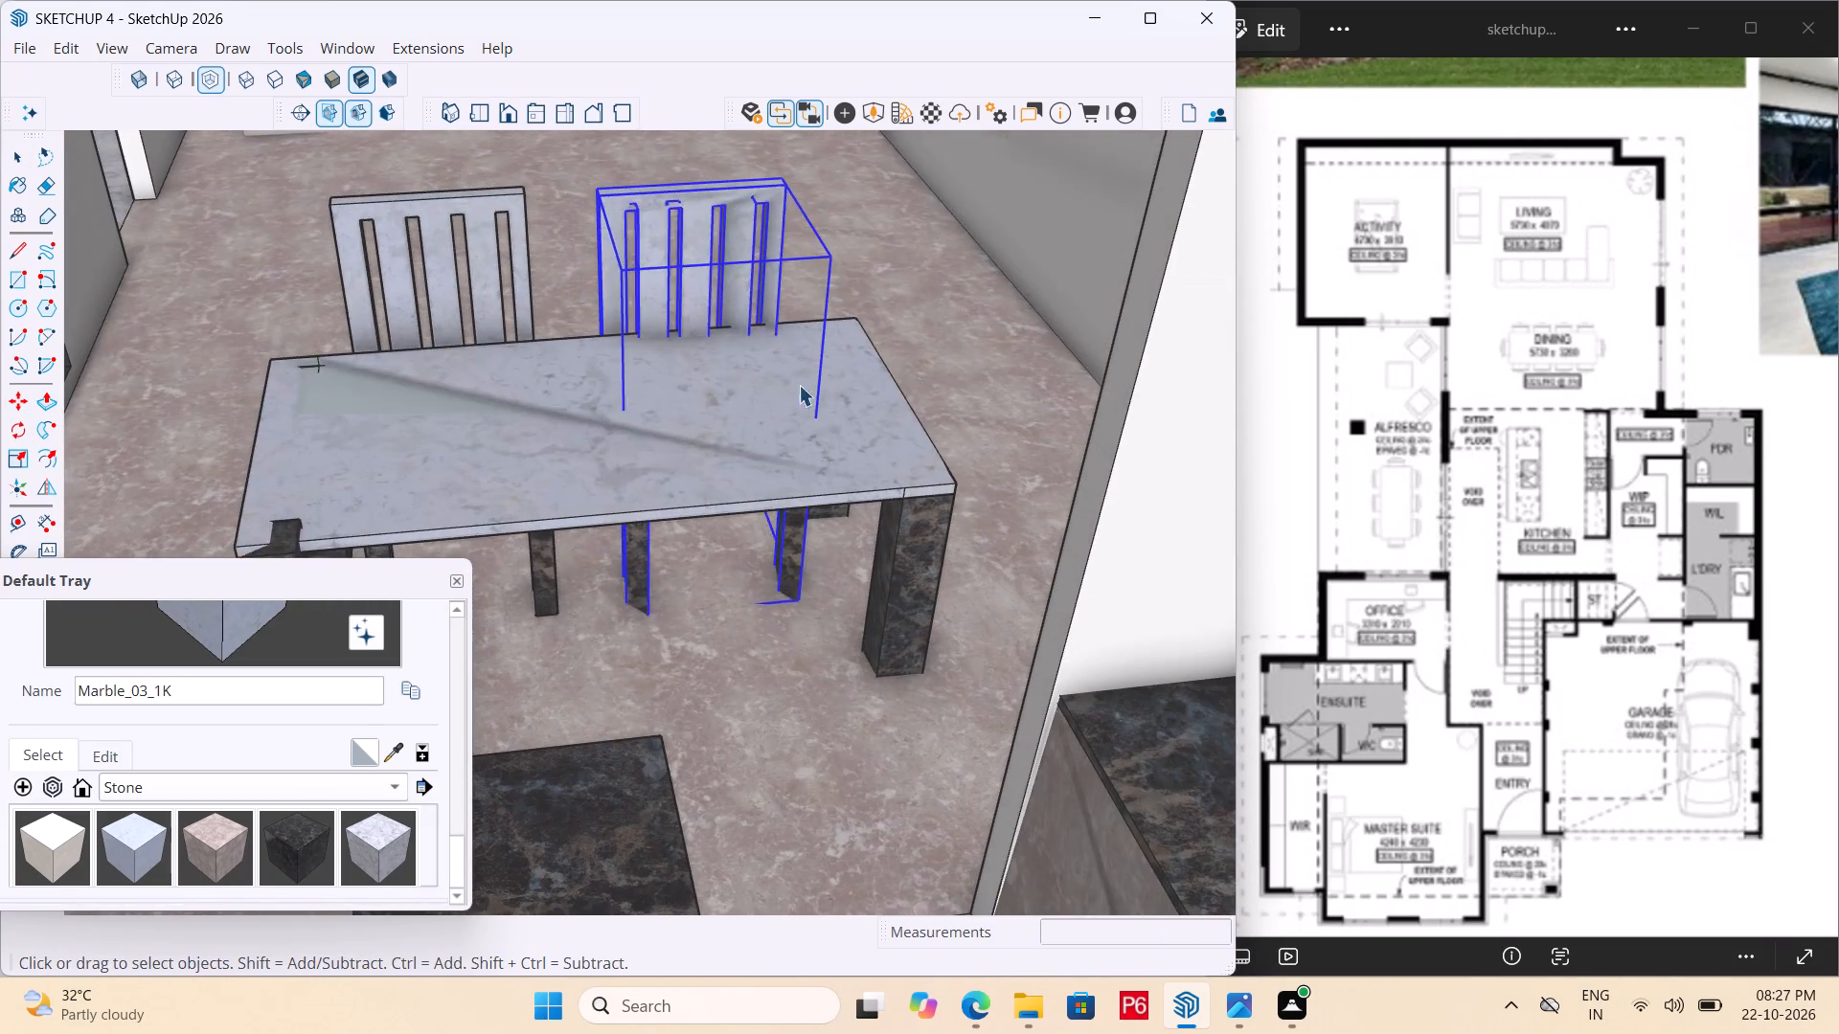
Move the chair farther from the glass doors 4 15/16" straight out from the dining table.
{"action": "key", "text": "space"}
{"action": "left_click", "coordinate": [878, 325]}
{"action": "scroll", "coordinate": [962, 334], "scroll_direction": "down", "scroll_amount": 4}
{"action": "scroll", "coordinate": [674, 445], "scroll_direction": "down", "scroll_amount": 1}
{"action": "middle_click_drag", "start_coordinate": [671, 445], "coordinate": [810, 607]}
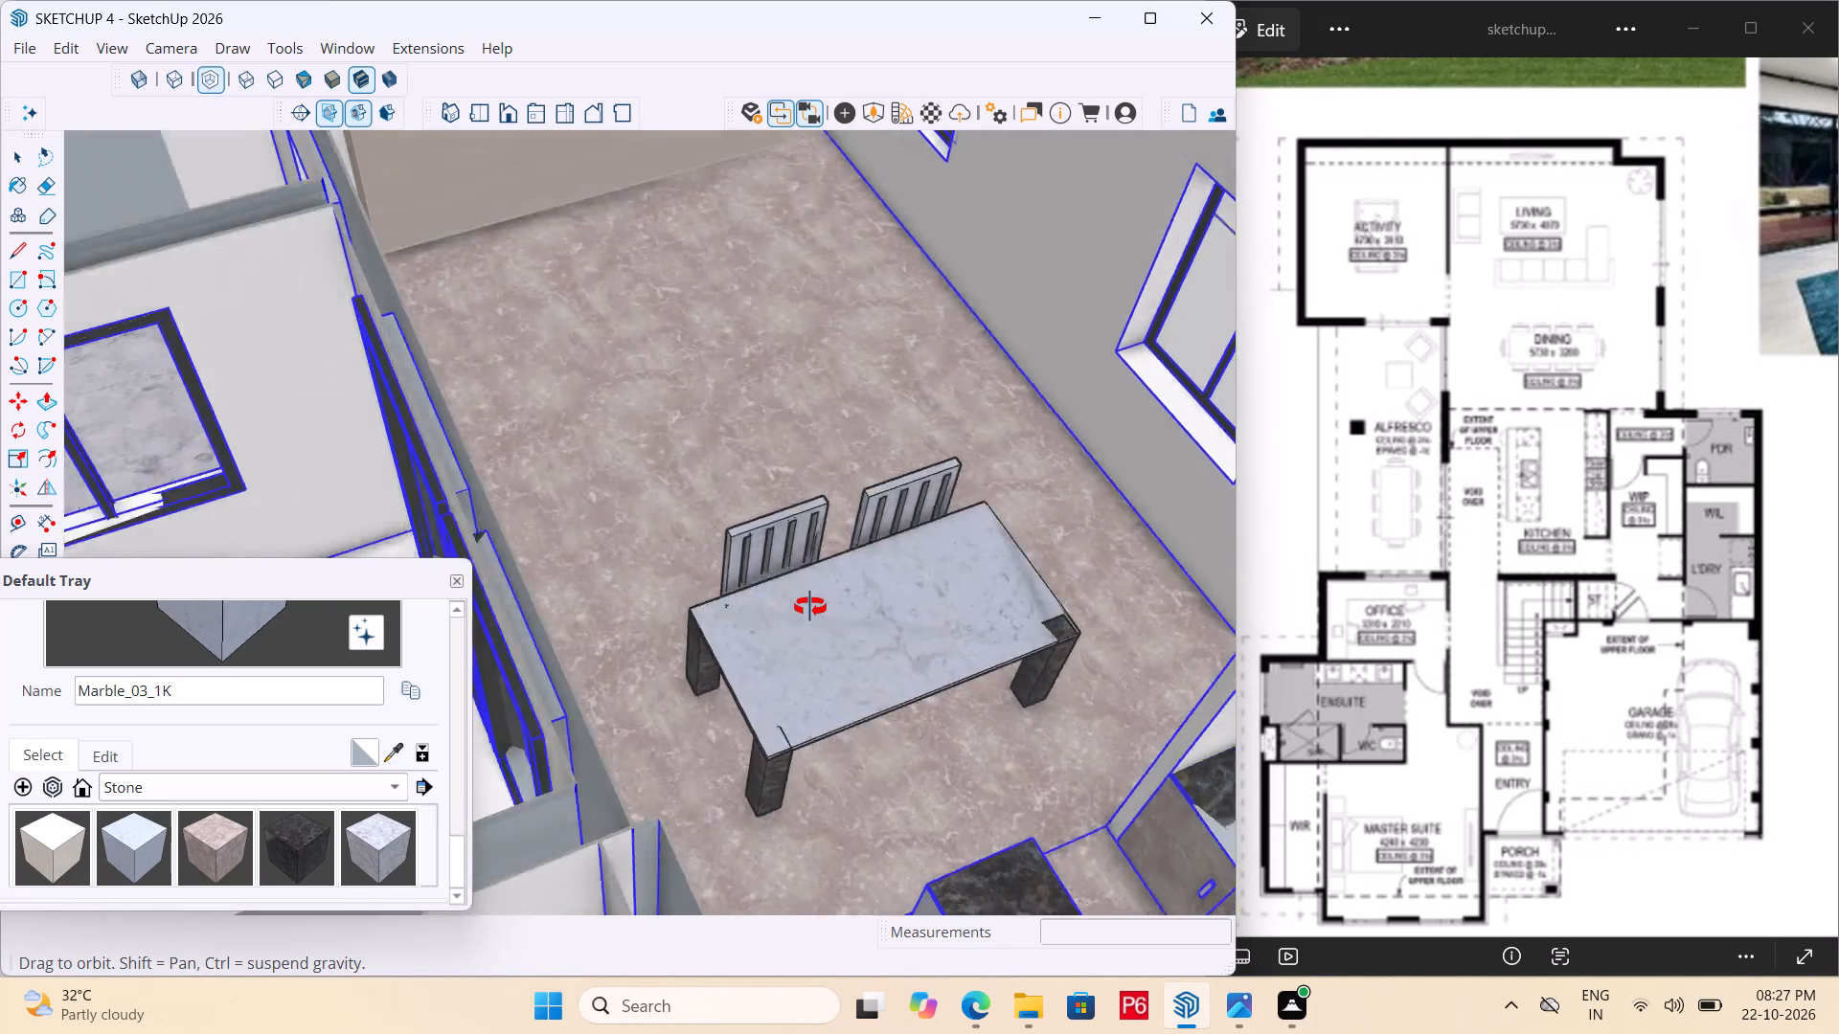
{"action": "middle_click_drag", "start_coordinate": [810, 607], "coordinate": [902, 581]}
{"action": "middle_click_drag", "start_coordinate": [792, 549], "coordinate": [1349, 615]}
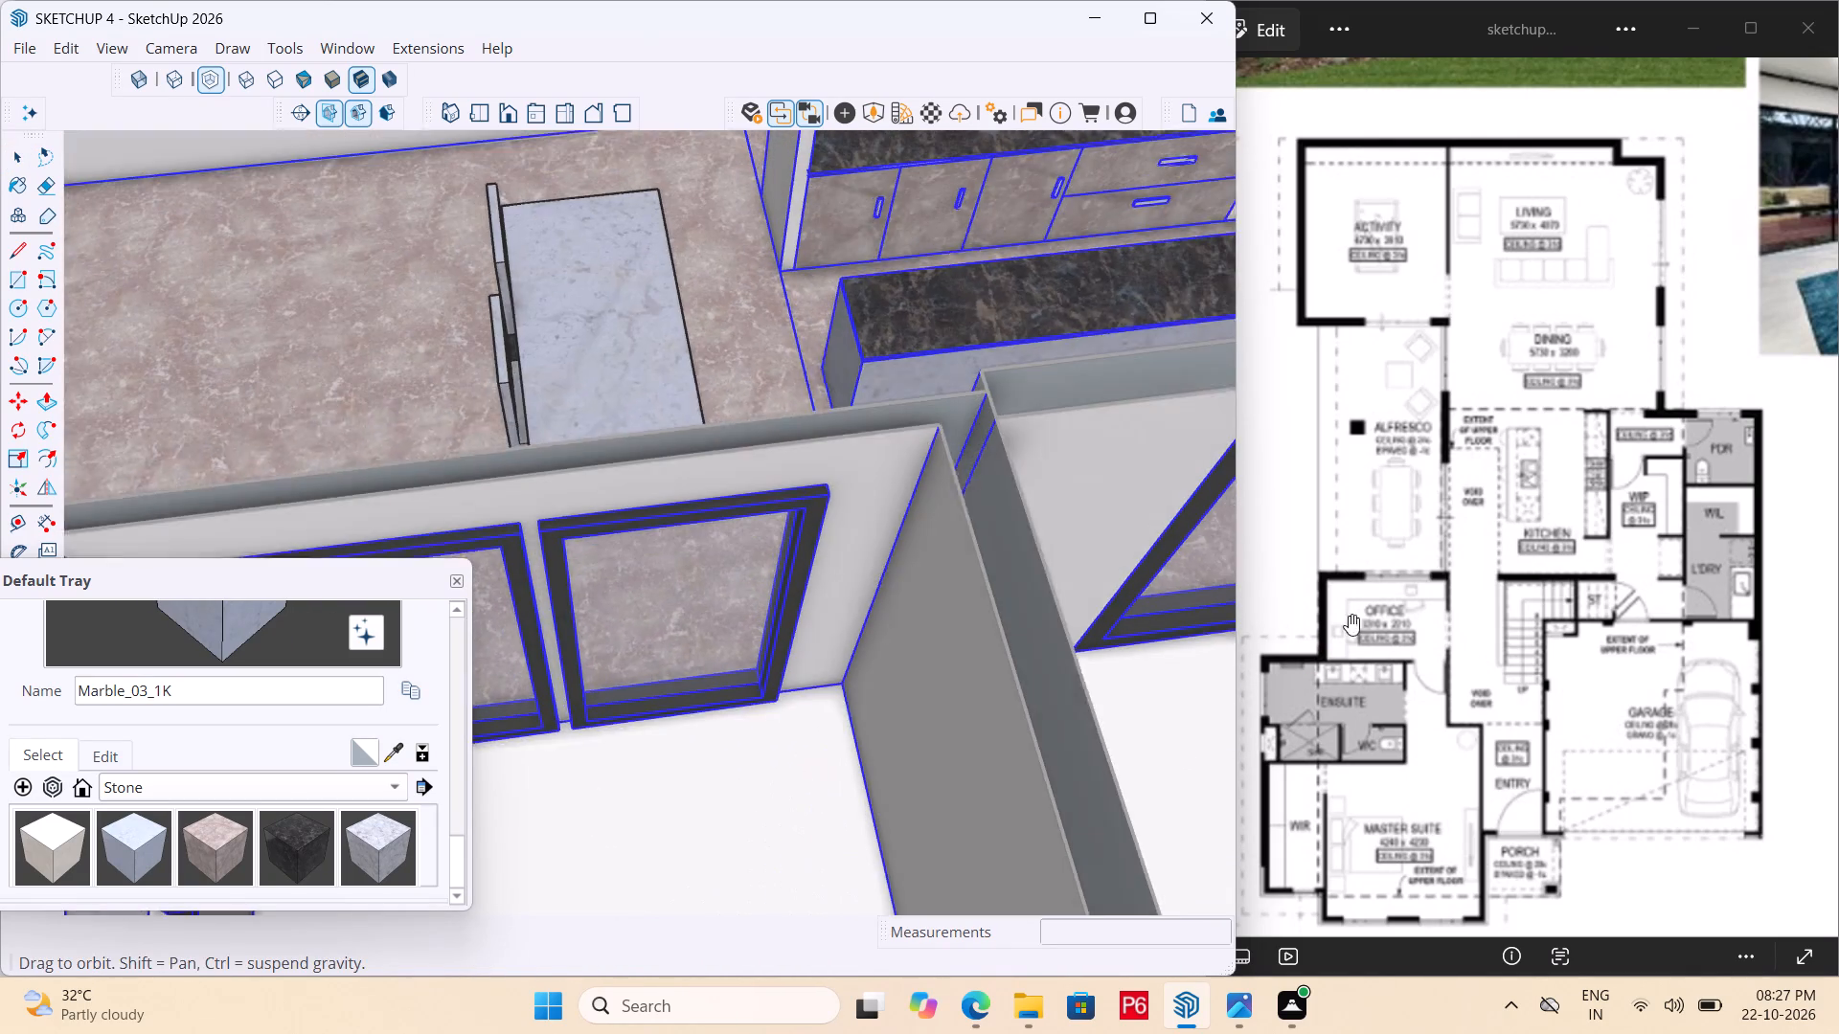
{"action": "middle_click_drag", "start_coordinate": [1349, 615], "coordinate": [1347, 622]}
{"action": "scroll", "coordinate": [1189, 589], "scroll_direction": "down", "scroll_amount": 4}
{"action": "middle_click_drag", "start_coordinate": [736, 458], "coordinate": [1146, 400]}
{"action": "scroll", "coordinate": [499, 499], "scroll_direction": "up", "scroll_amount": 4}
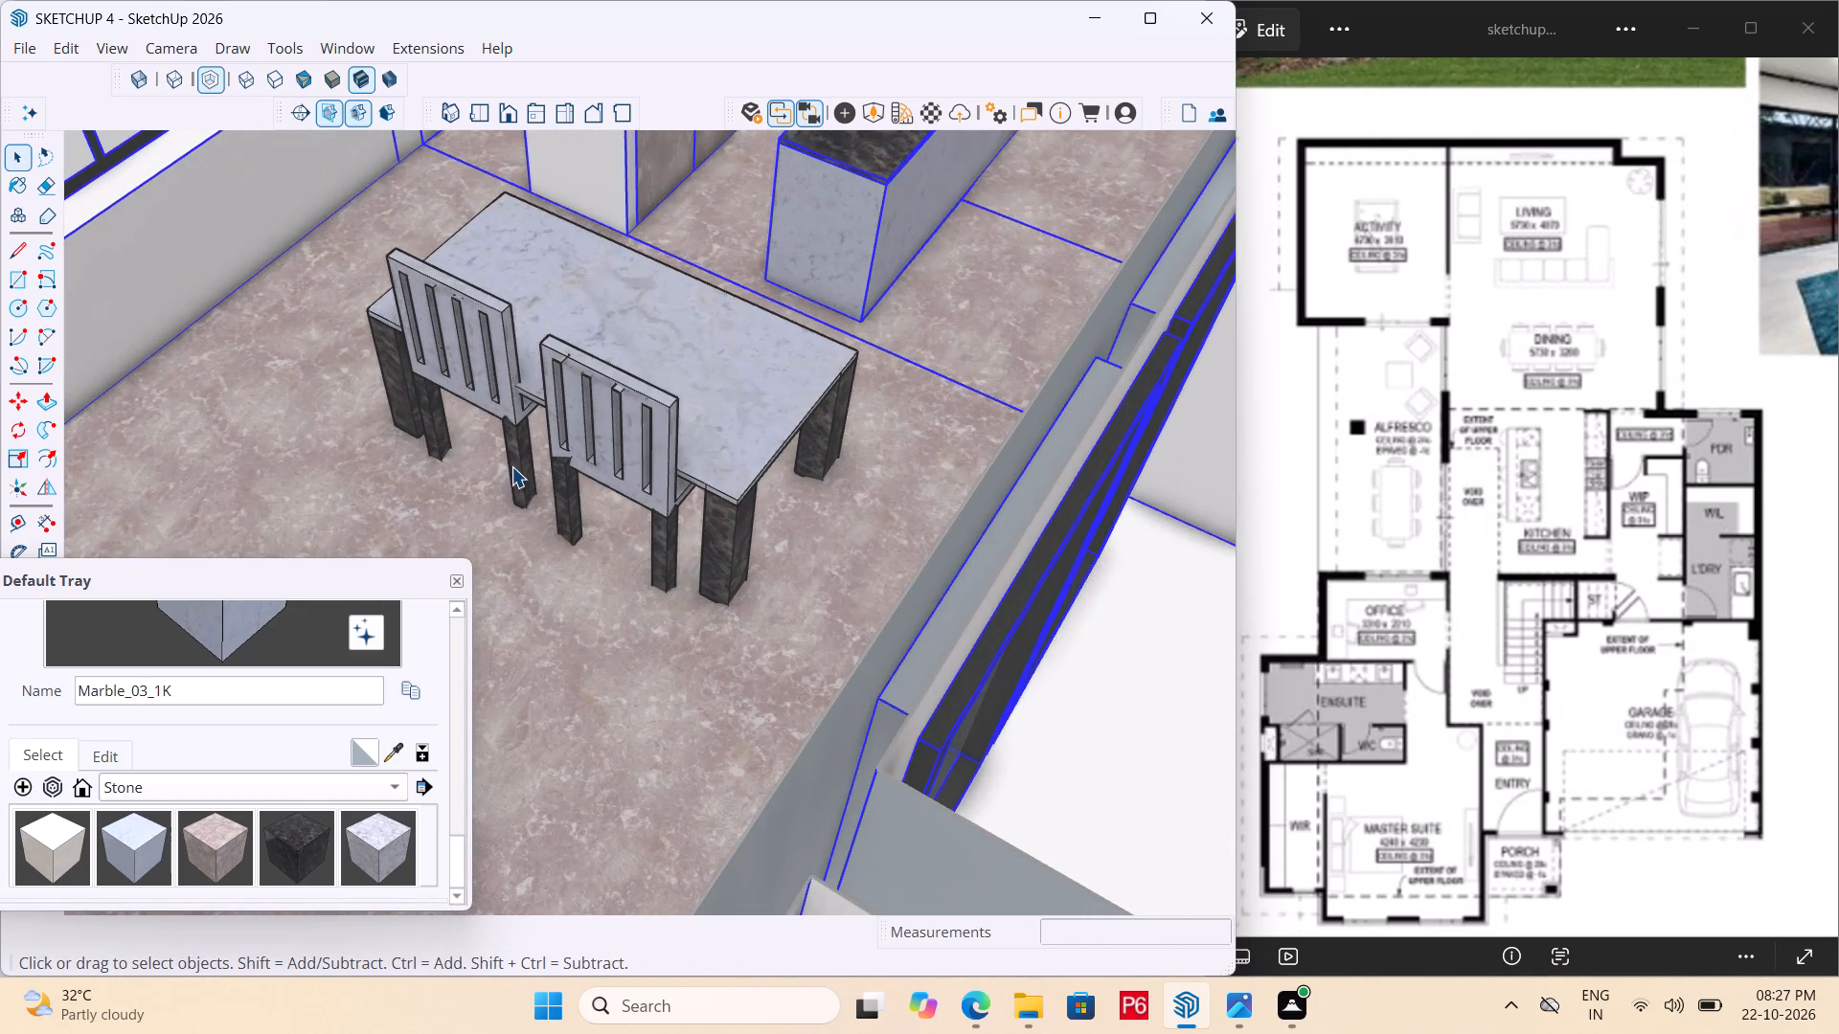
{"action": "left_click", "coordinate": [511, 466]}
{"action": "scroll", "coordinate": [515, 501], "scroll_direction": "up", "scroll_amount": 5}
{"action": "key", "text": "m"}
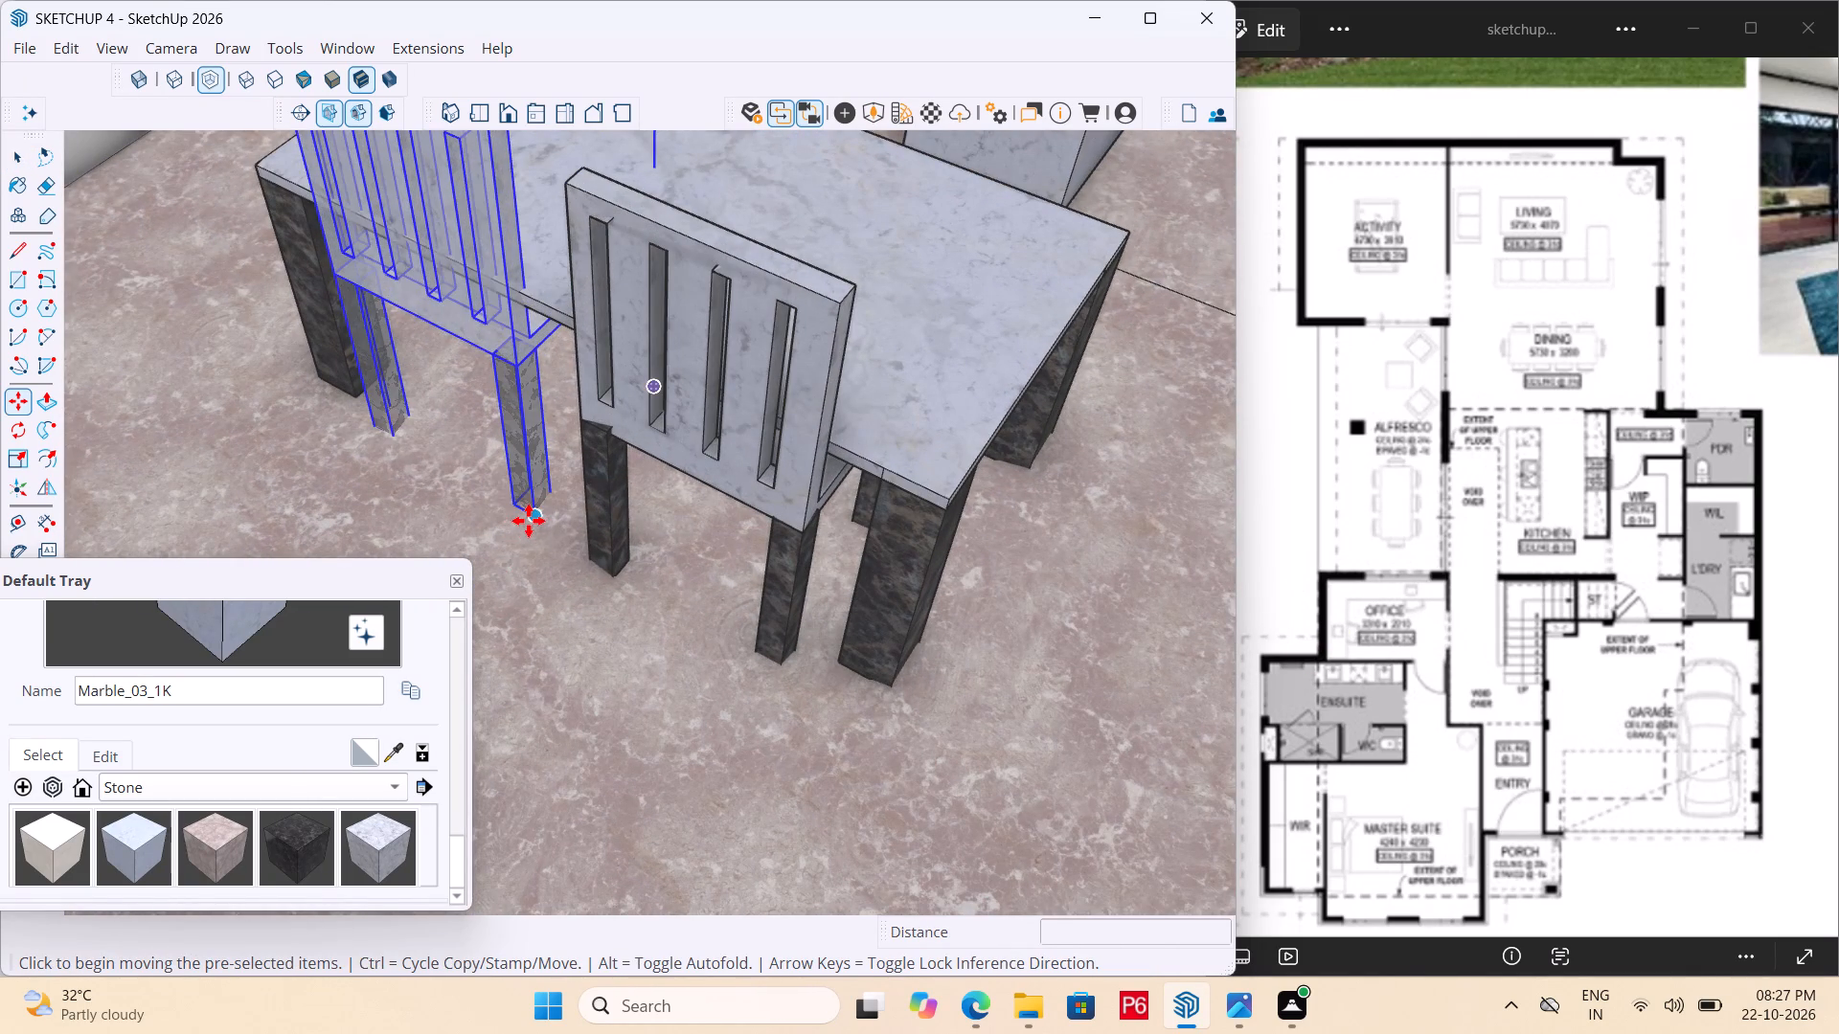
{"action": "left_click", "coordinate": [529, 521]}
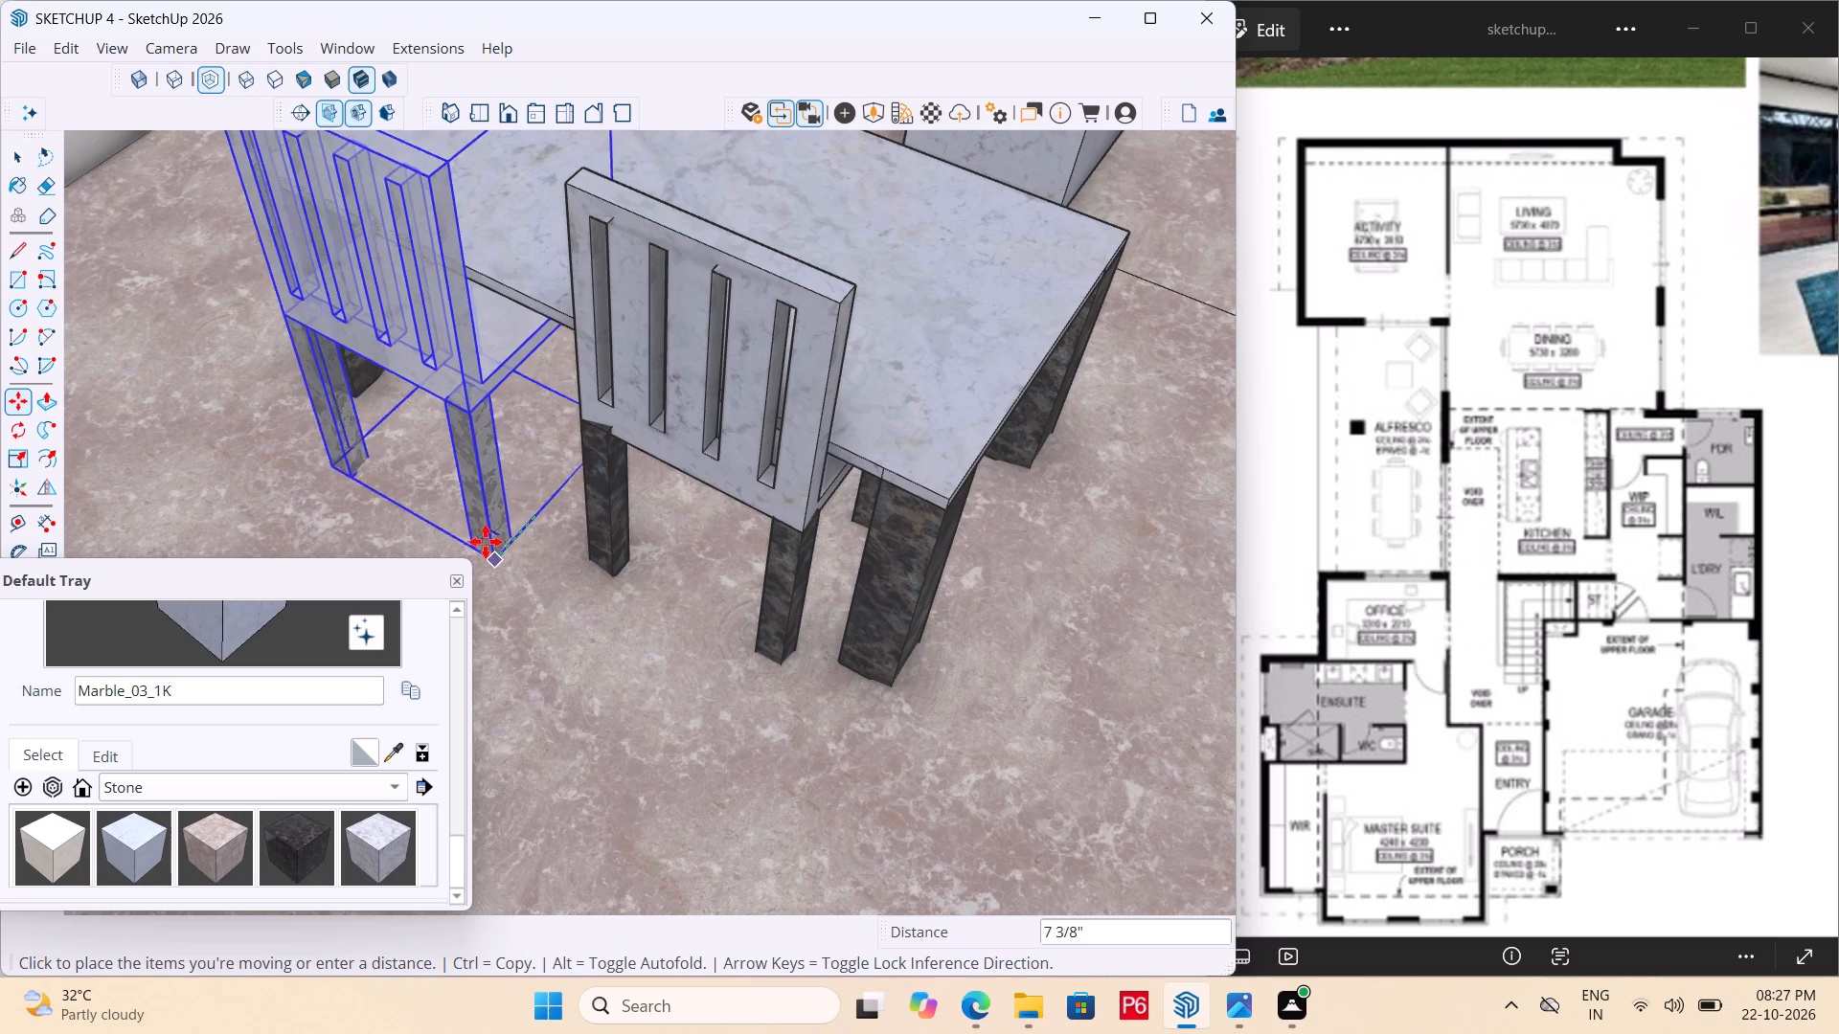
{"action": "left_click", "coordinate": [499, 537]}
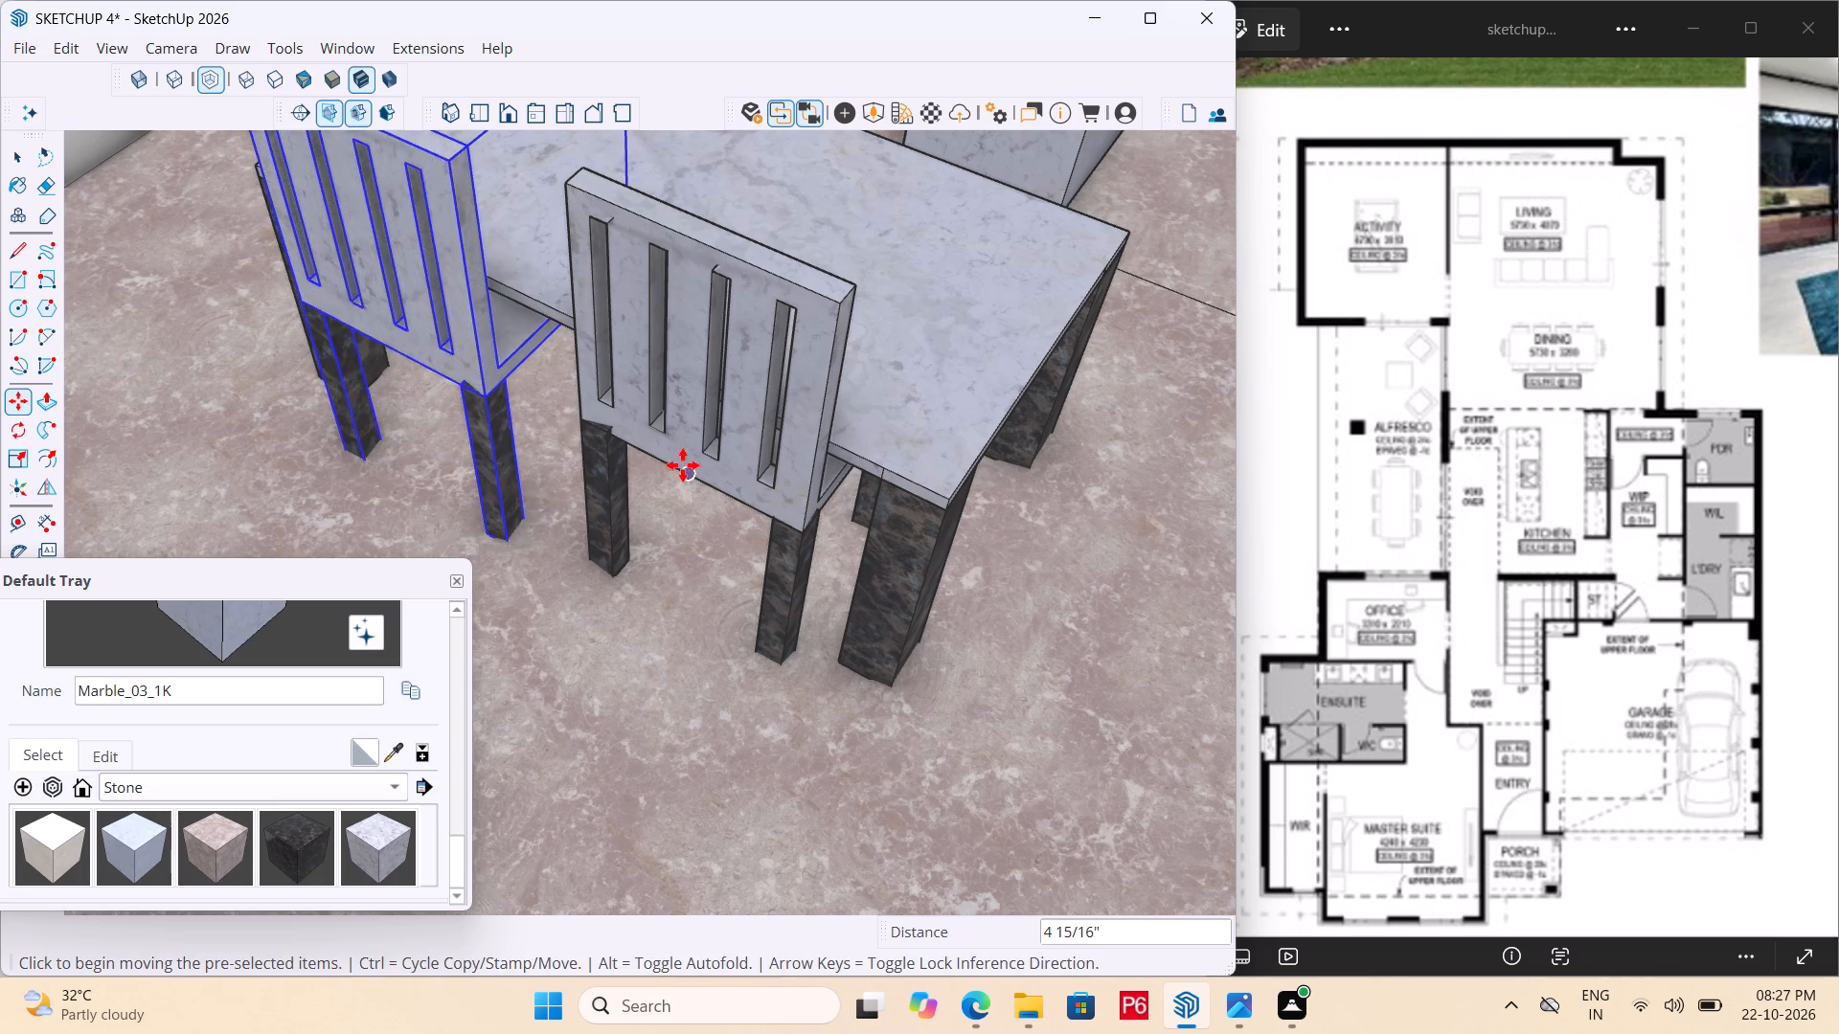
Move the chair nearer the glass doors 3 1/2" out from the table, roughly in line with its neighbour.
{"action": "scroll", "coordinate": [685, 466], "scroll_direction": "down", "scroll_amount": 4}
{"action": "middle_click_drag", "start_coordinate": [659, 490], "coordinate": [448, 551]}
{"action": "key", "text": "space"}
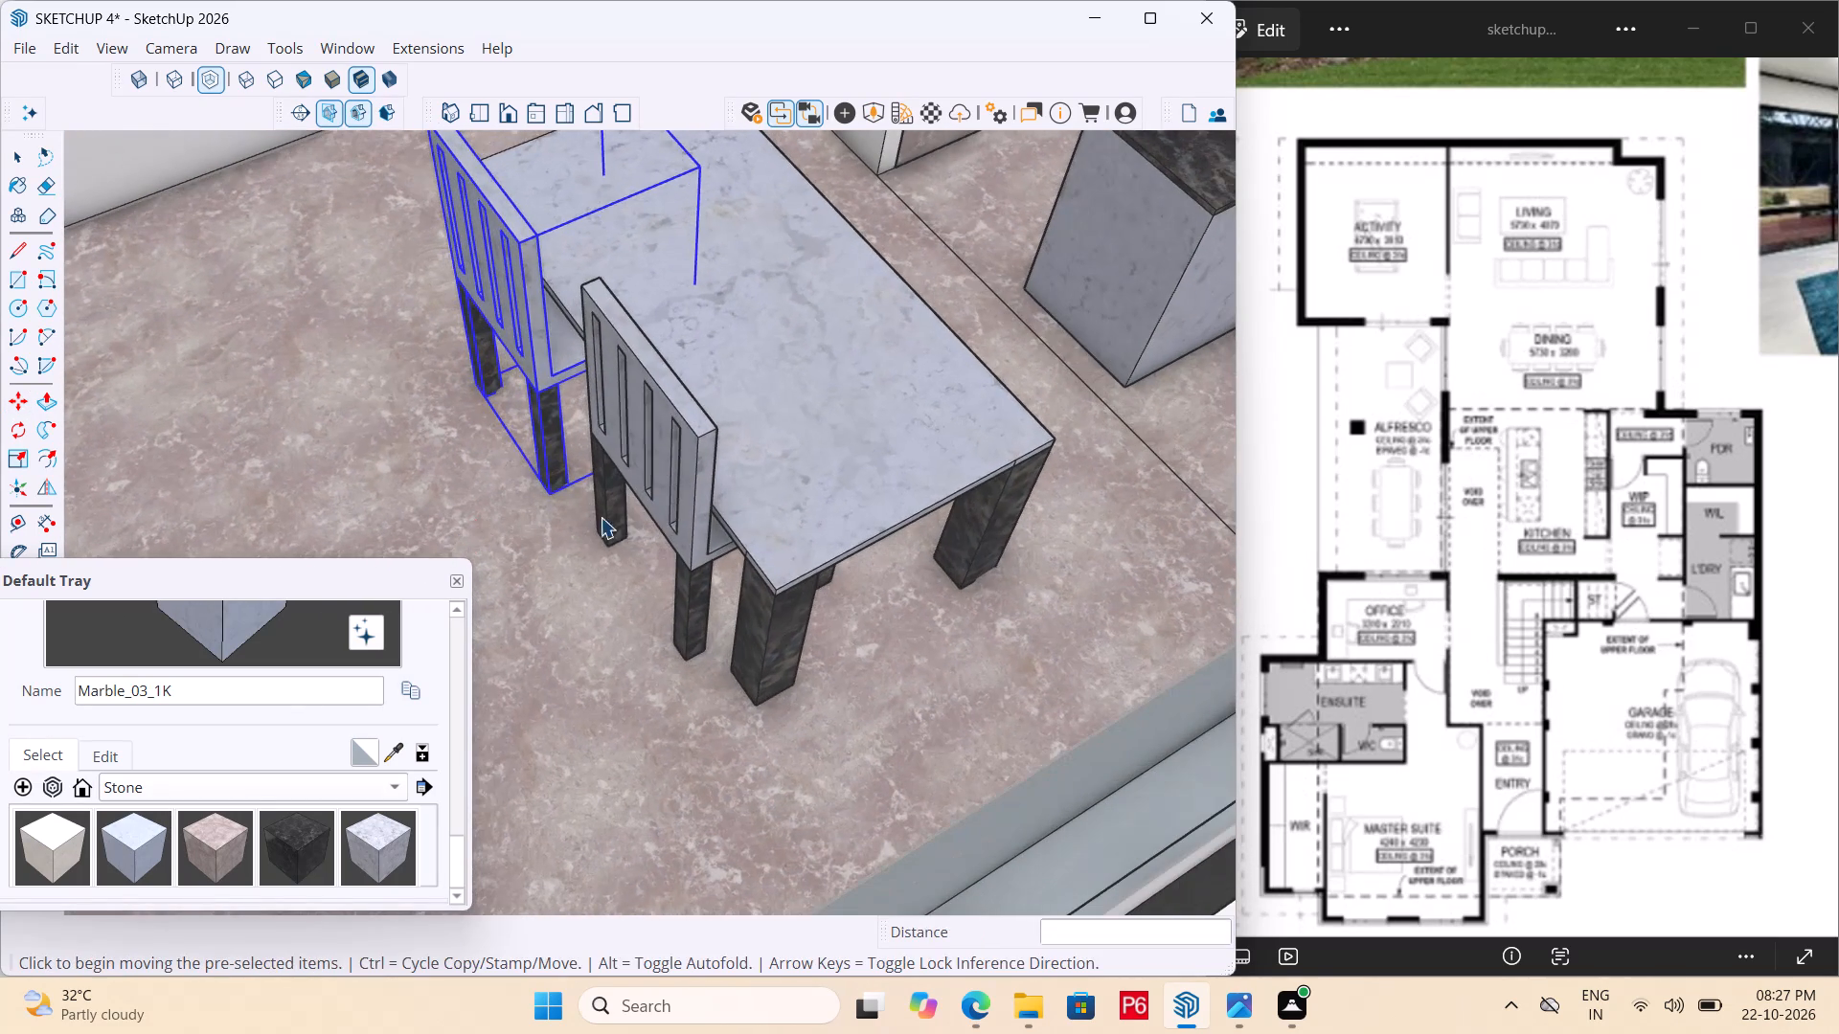
{"action": "left_click", "coordinate": [668, 515]}
{"action": "key", "text": "m"}
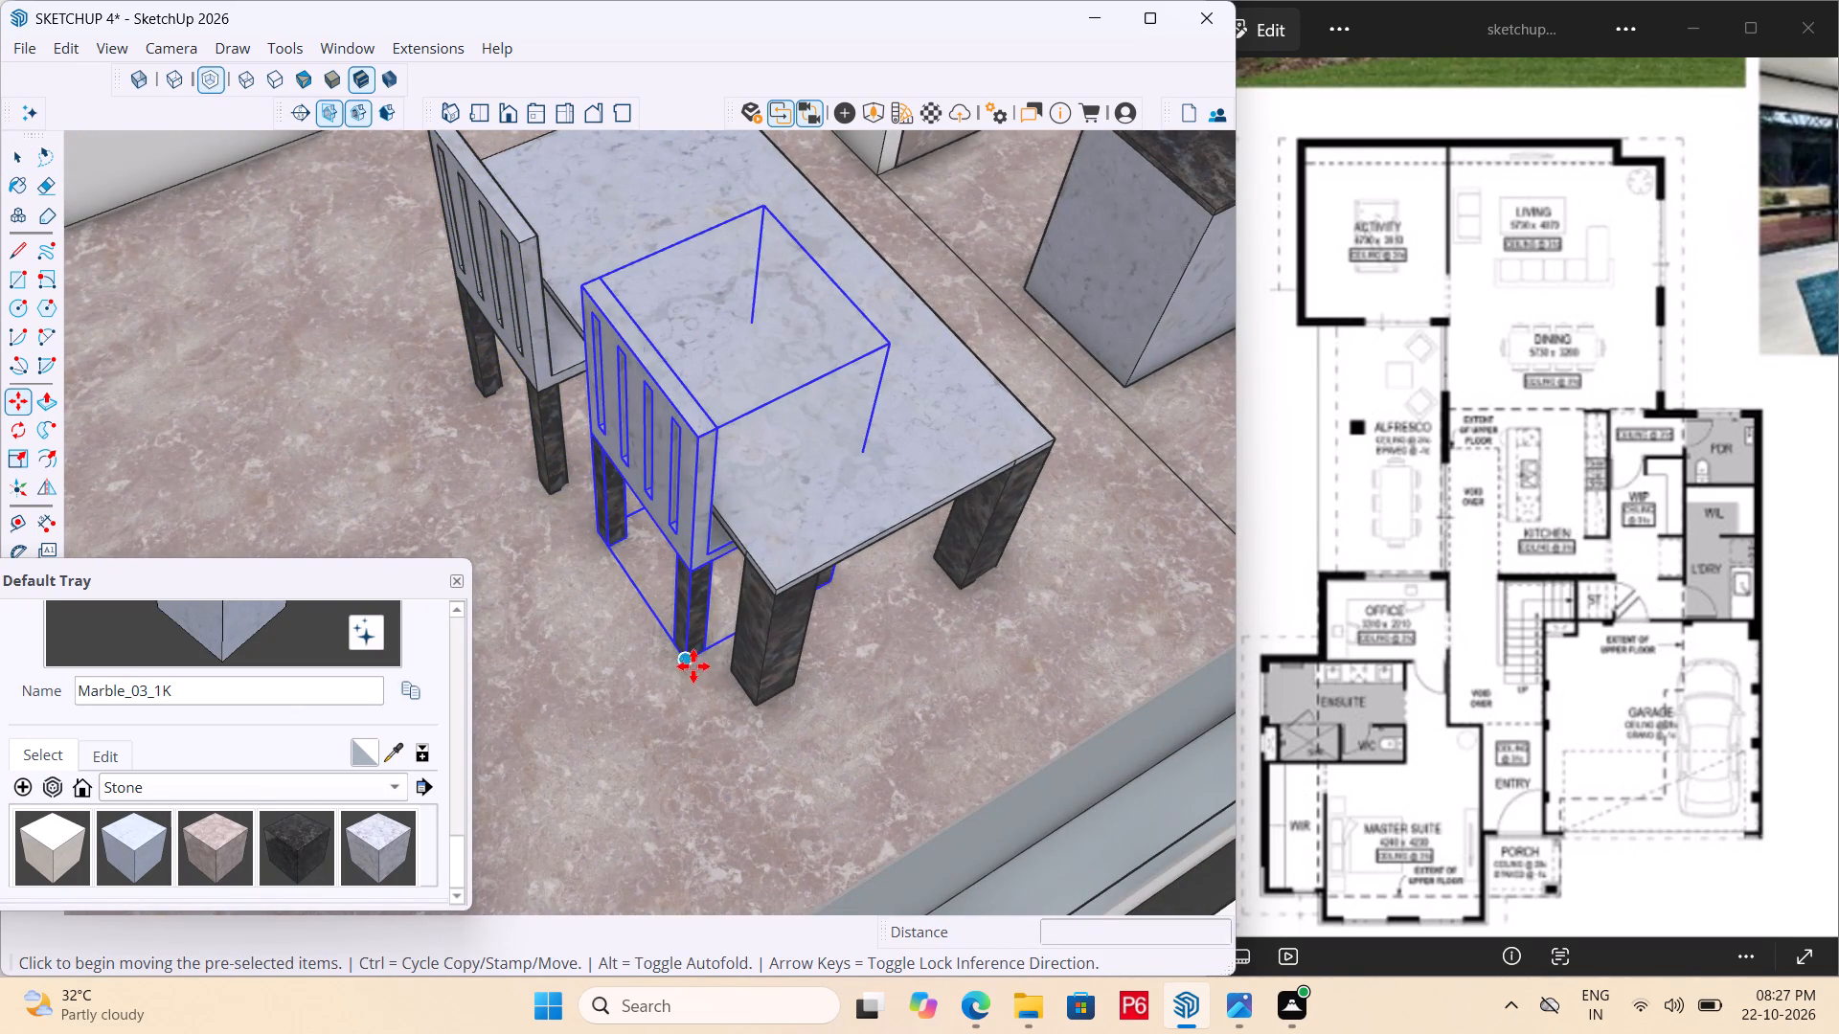
{"action": "left_click", "coordinate": [691, 664]}
{"action": "left_click", "coordinate": [668, 680]}
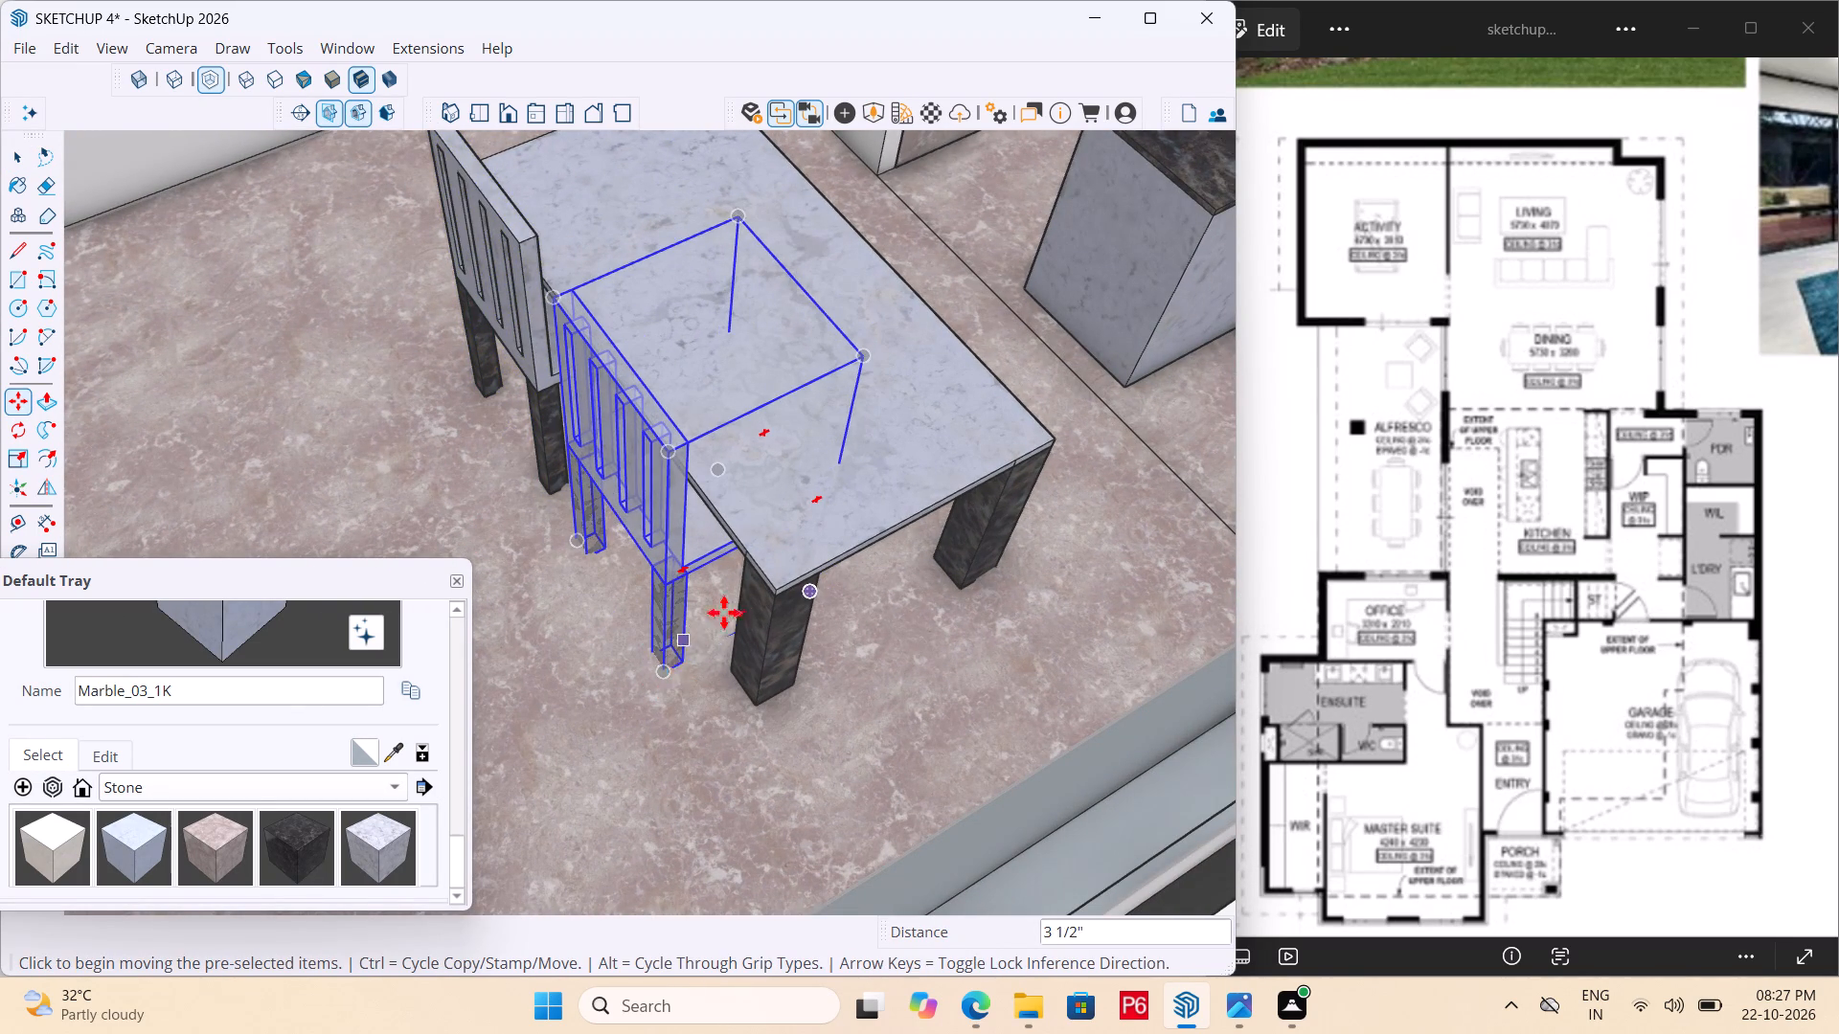
Save the model with the two adjusted chairs.
{"action": "key", "text": "ctrl+s"}
{"action": "key", "text": "ctrl+s"}
{"action": "key", "text": "ctrl+s"}
{"action": "key", "text": "ctrl+s"}
{"action": "key", "text": "ctrl+s"}
{"action": "key", "text": "ctrl+s"}
{"action": "key", "text": "ctrl+s"}
Copy the chair nearer the glass doors 5' 5 7/16" away from the table onto the open living-room floor.
{"action": "scroll", "coordinate": [759, 450], "scroll_direction": "down", "scroll_amount": 4}
{"action": "scroll", "coordinate": [661, 443], "scroll_direction": "down", "scroll_amount": 4}
{"action": "scroll", "coordinate": [556, 483], "scroll_direction": "down", "scroll_amount": 3}
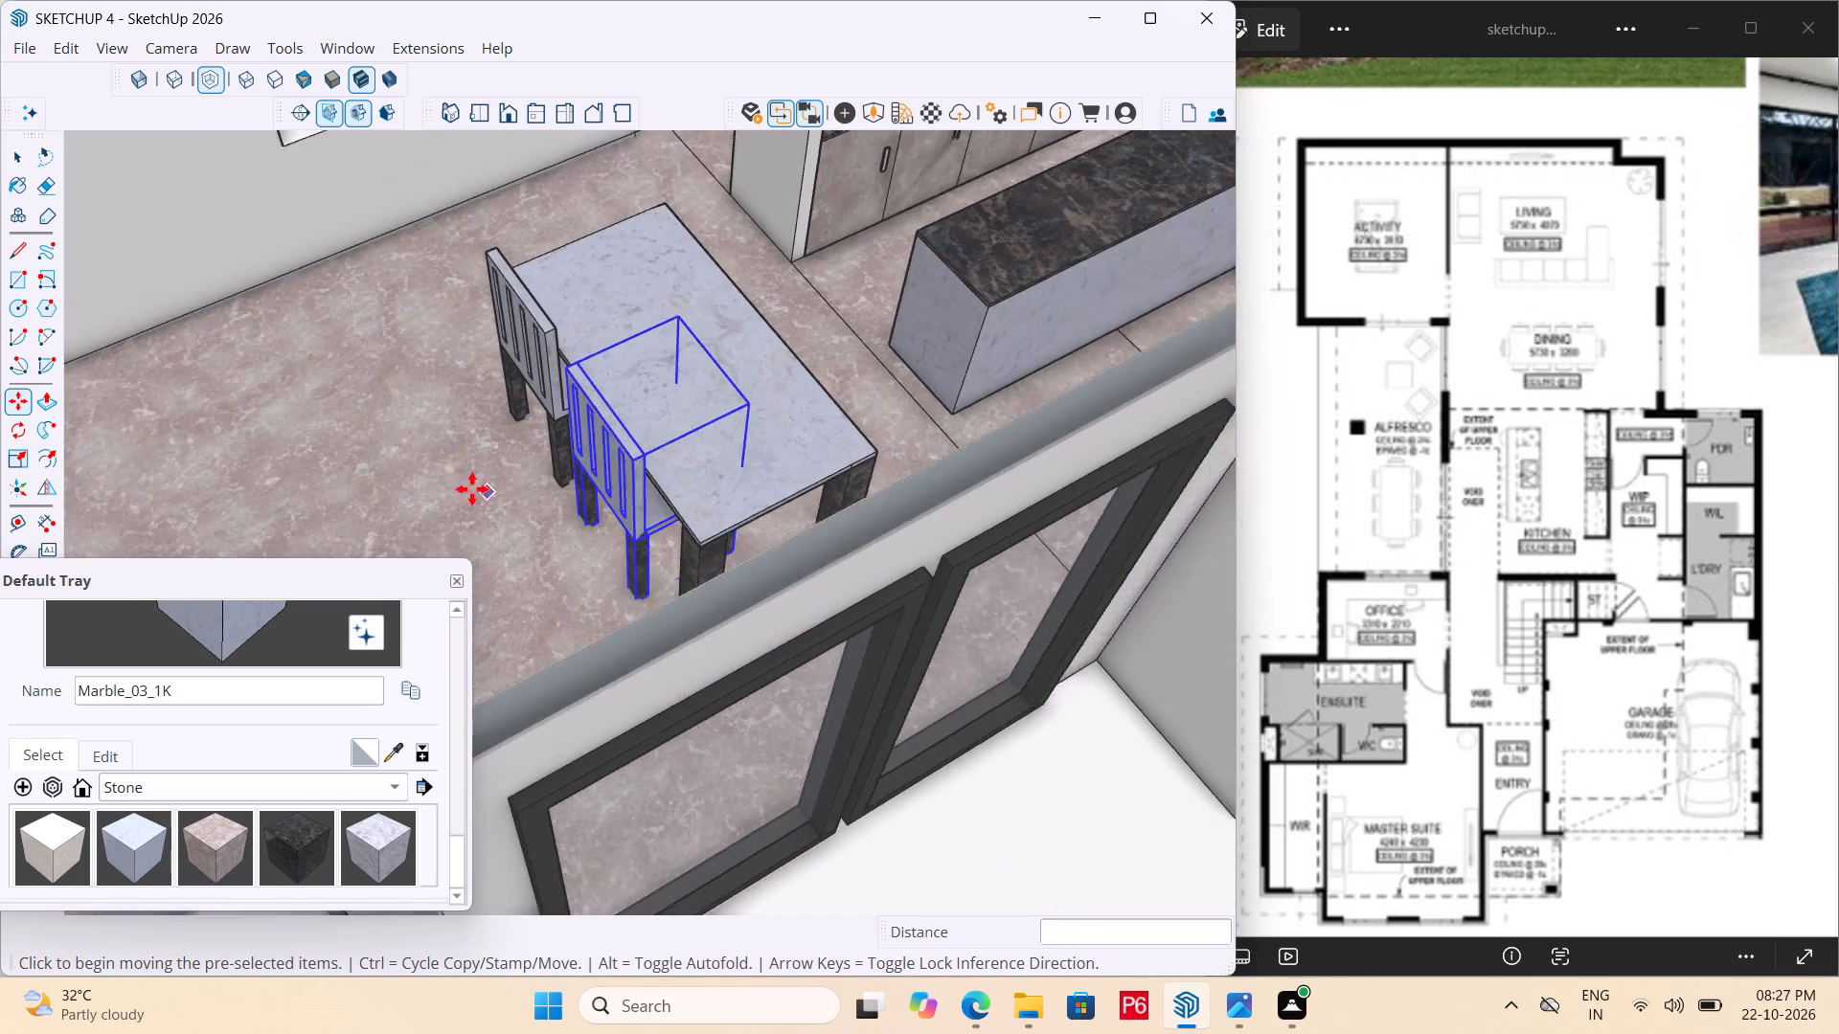
{"action": "scroll", "coordinate": [472, 489], "scroll_direction": "down", "scroll_amount": 1}
{"action": "middle_click_drag", "start_coordinate": [867, 474], "coordinate": [325, 504]}
{"action": "scroll", "coordinate": [488, 412], "scroll_direction": "down", "scroll_amount": 6}
{"action": "middle_click_drag", "start_coordinate": [638, 597], "coordinate": [669, 605]}
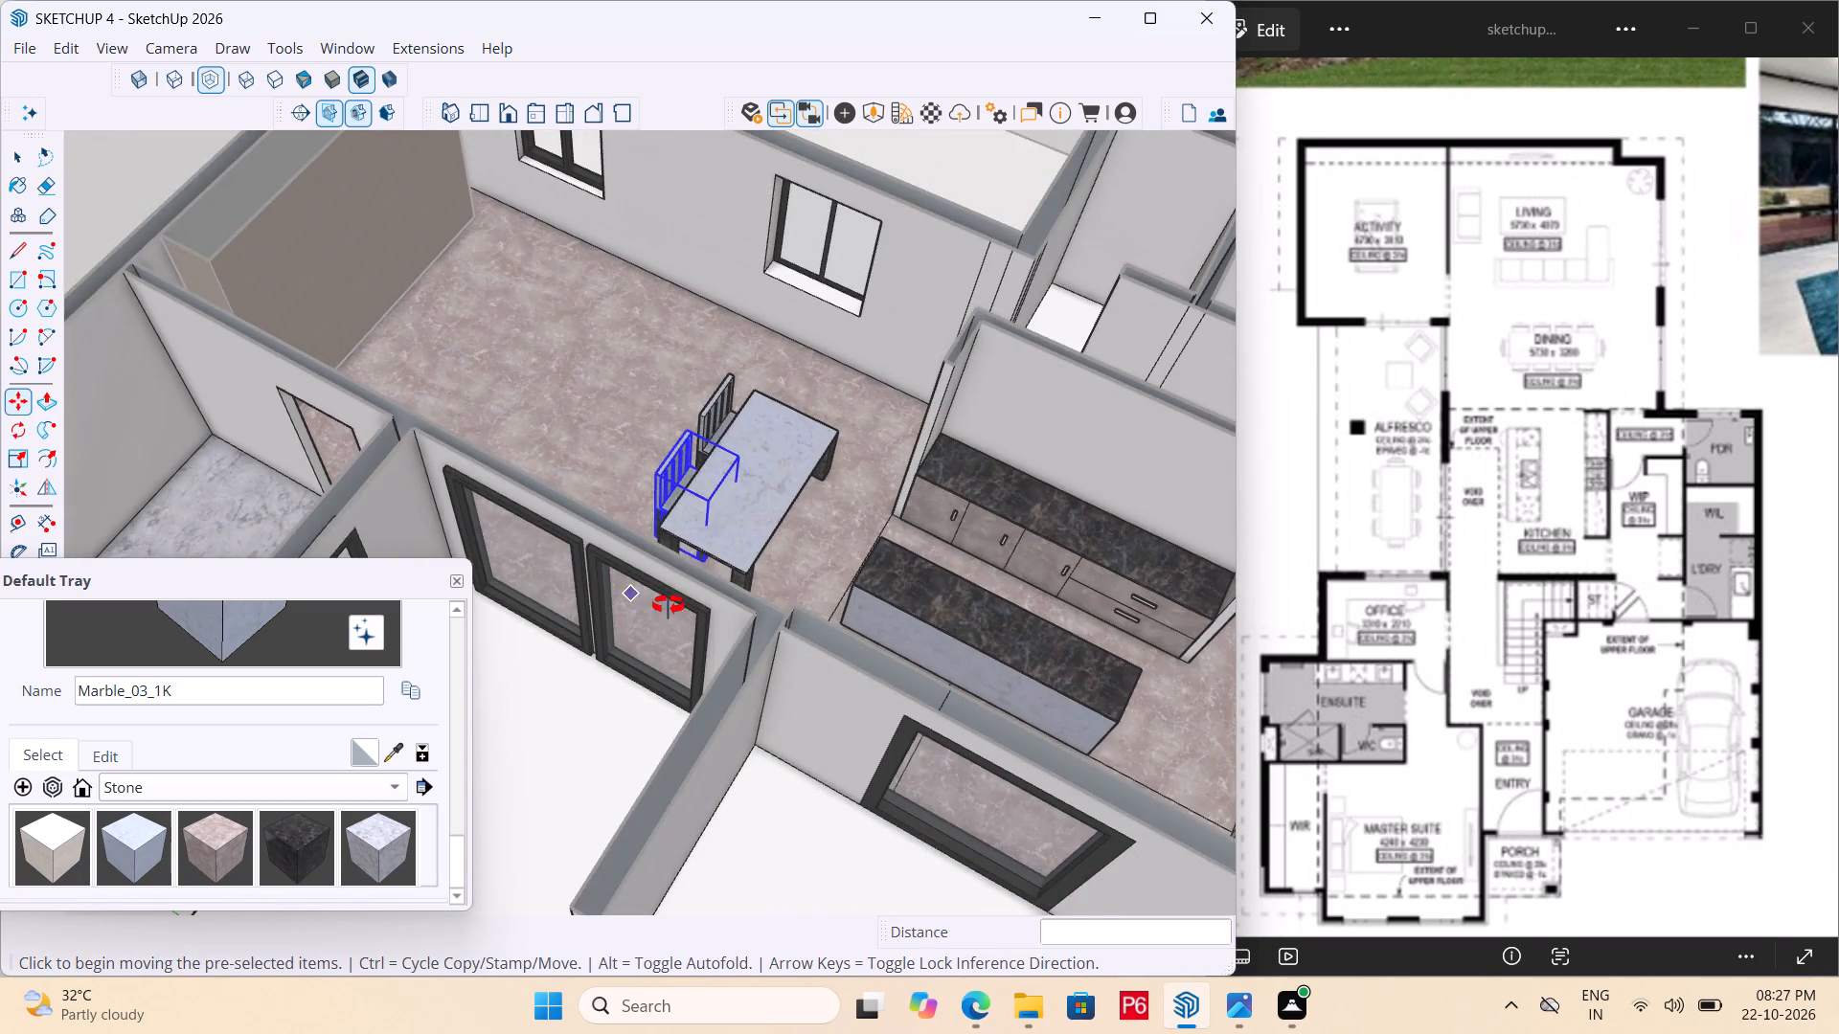
{"action": "middle_click_drag", "start_coordinate": [669, 605], "coordinate": [851, 649]}
{"action": "key", "text": "space"}
{"action": "key", "text": "space"}
{"action": "left_click", "coordinate": [803, 447]}
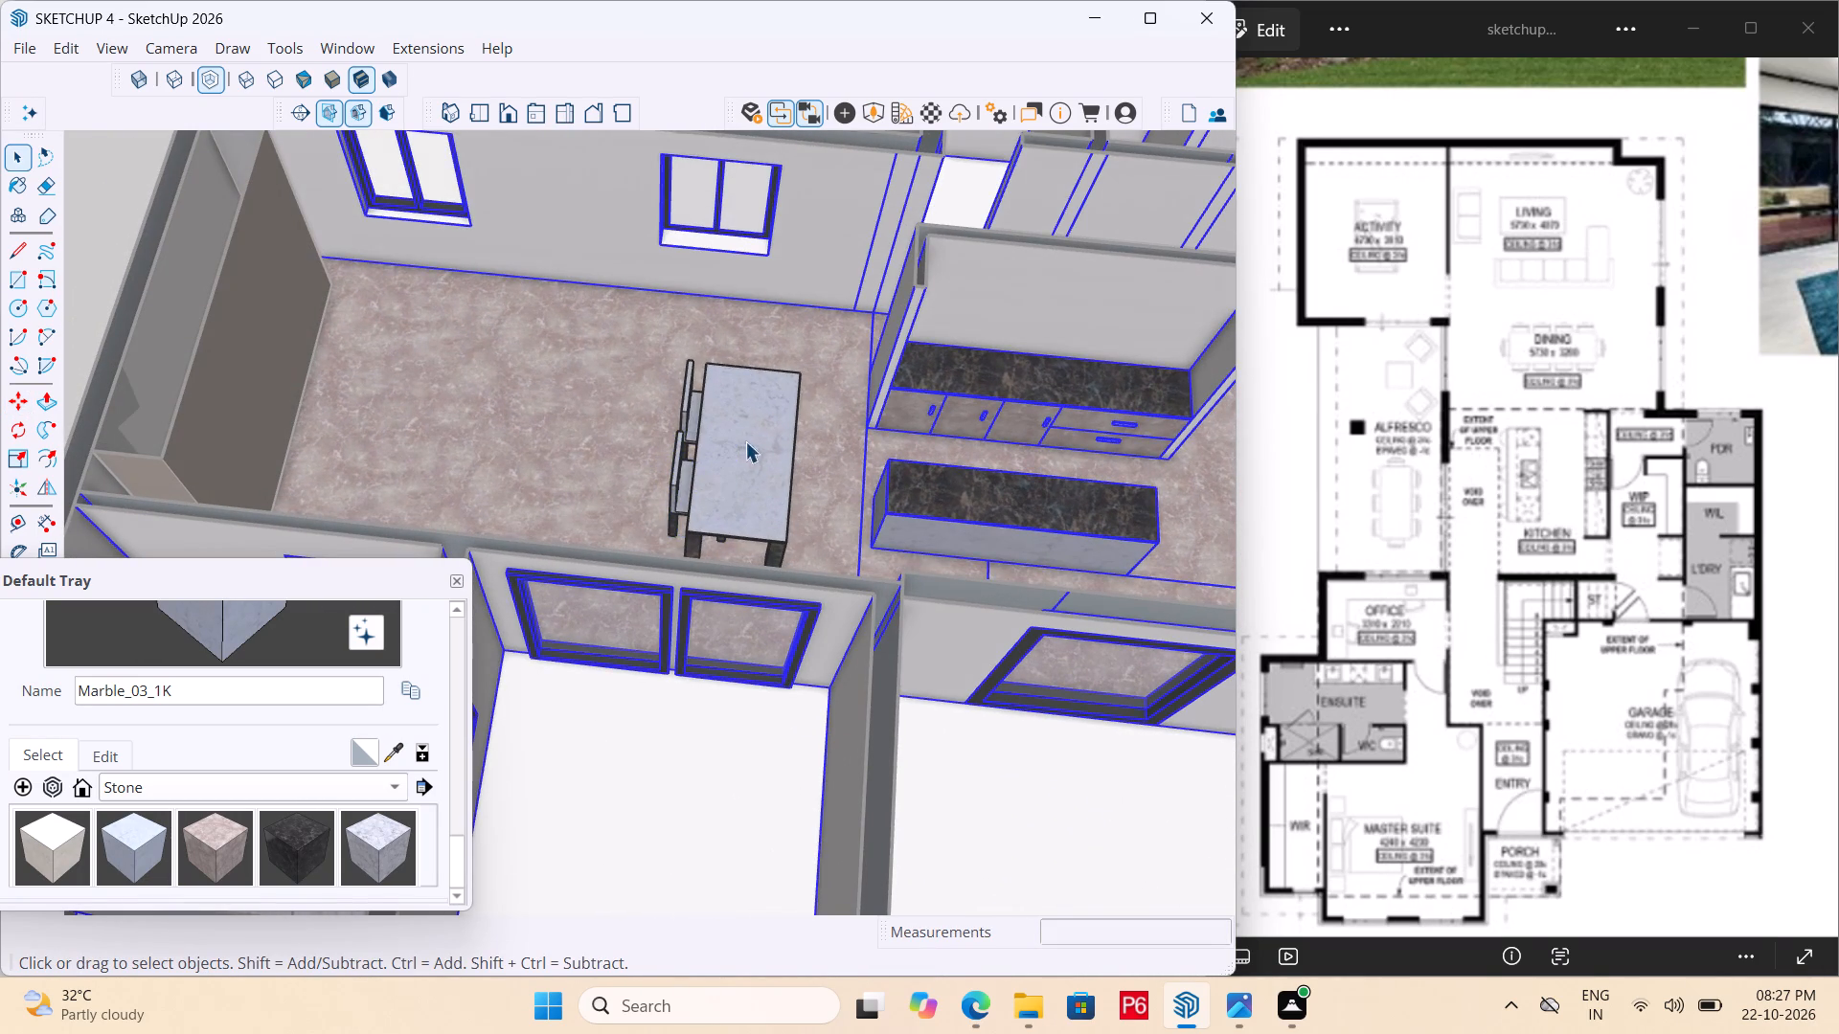
{"action": "left_click", "coordinate": [682, 475]}
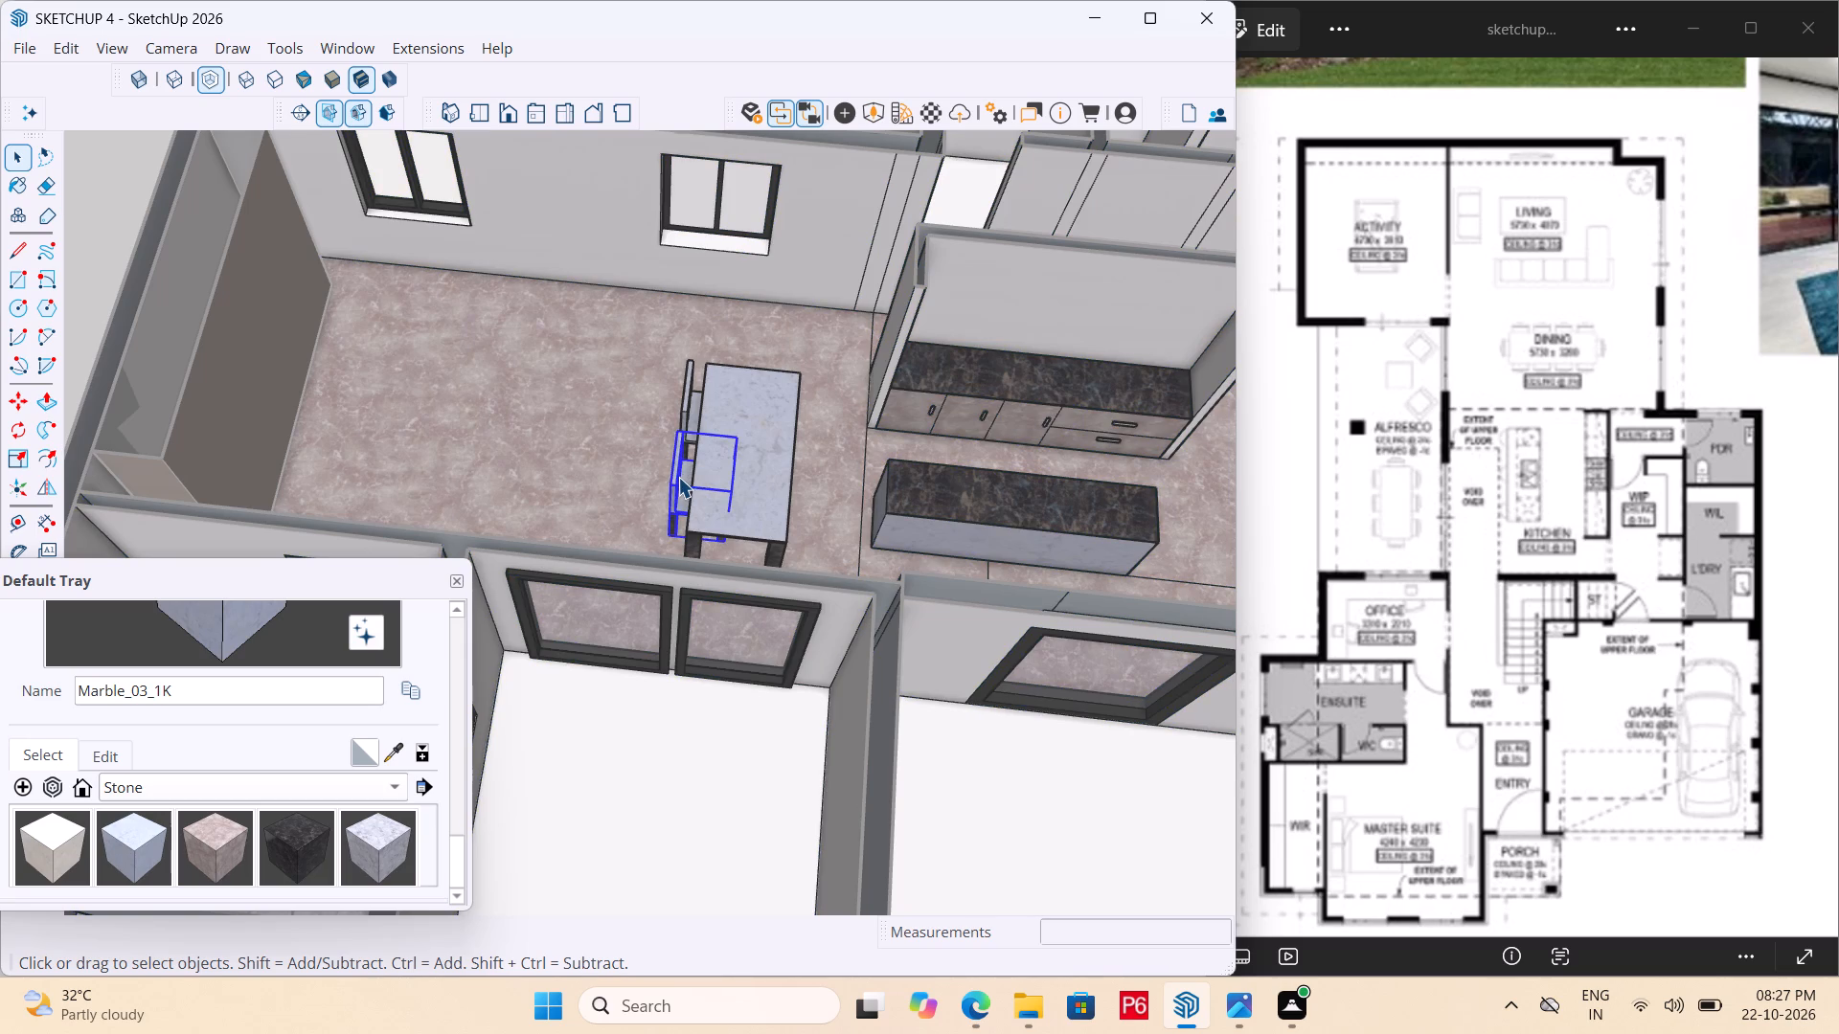
{"action": "middle_click_drag", "start_coordinate": [579, 557], "coordinate": [746, 572]}
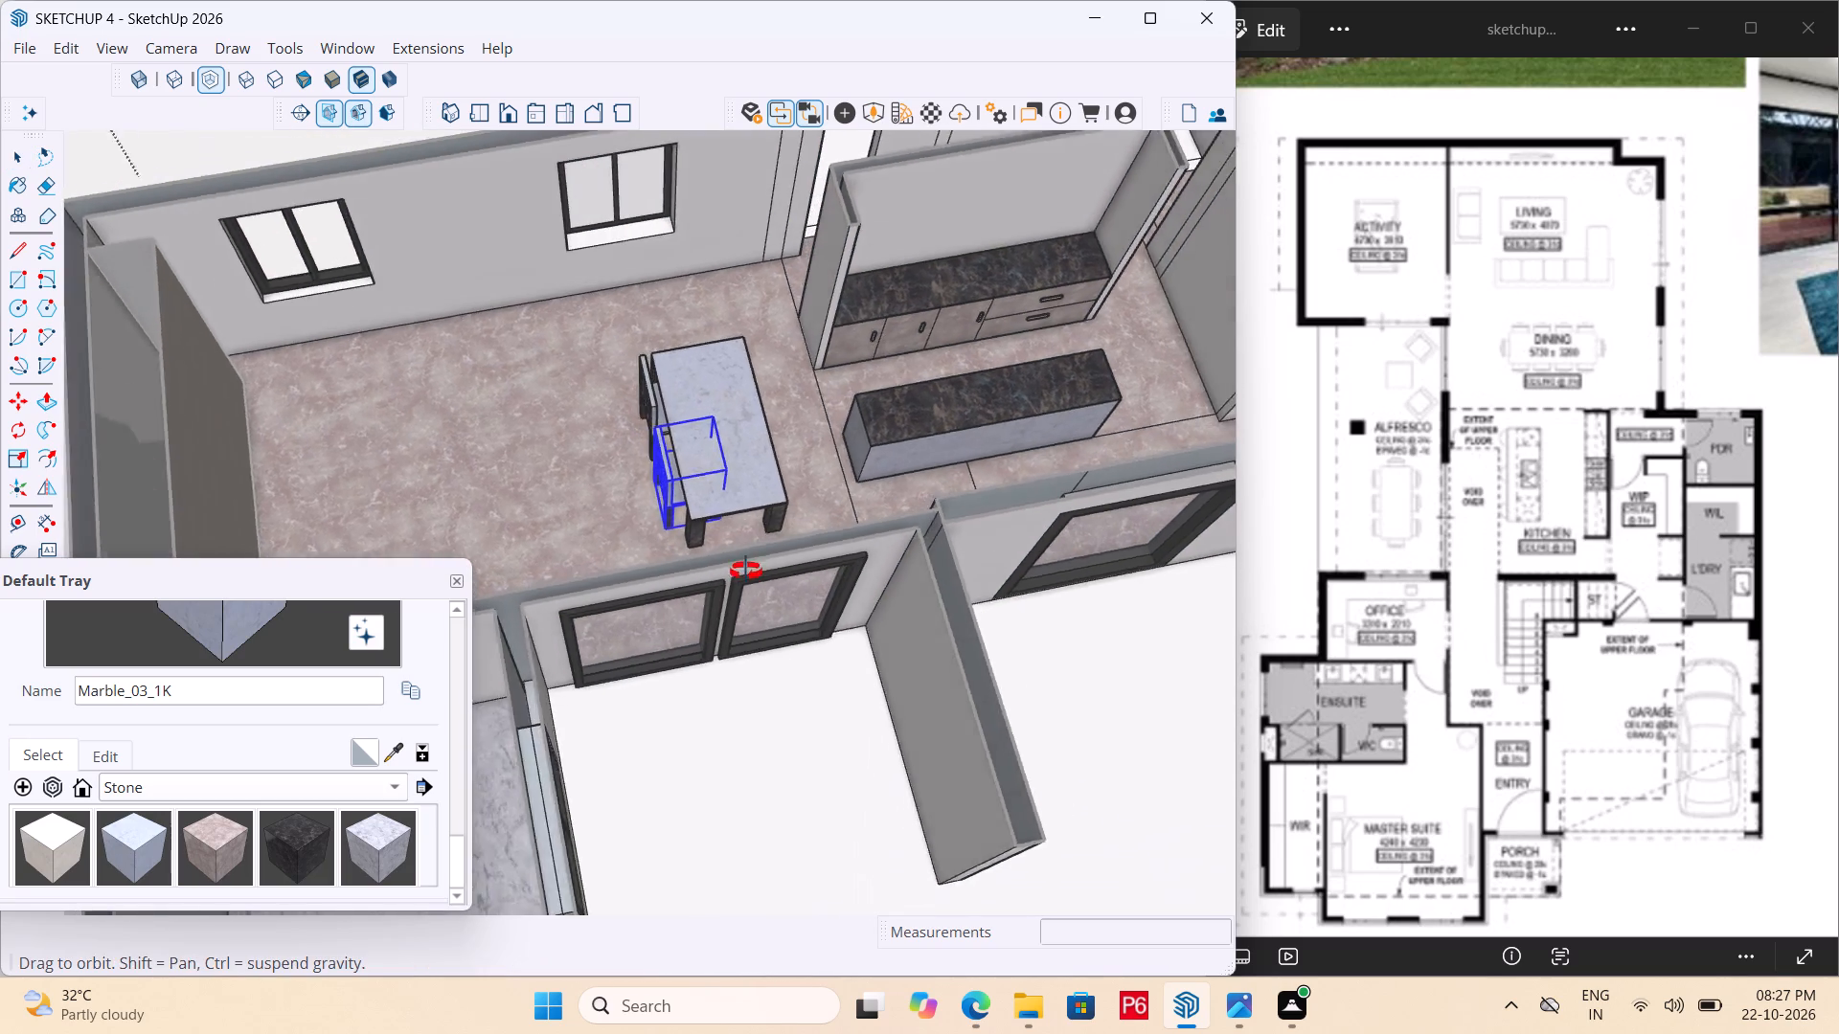
{"action": "middle_click_drag", "start_coordinate": [746, 572], "coordinate": [851, 550]}
{"action": "scroll", "coordinate": [689, 528], "scroll_direction": "up", "scroll_amount": 4}
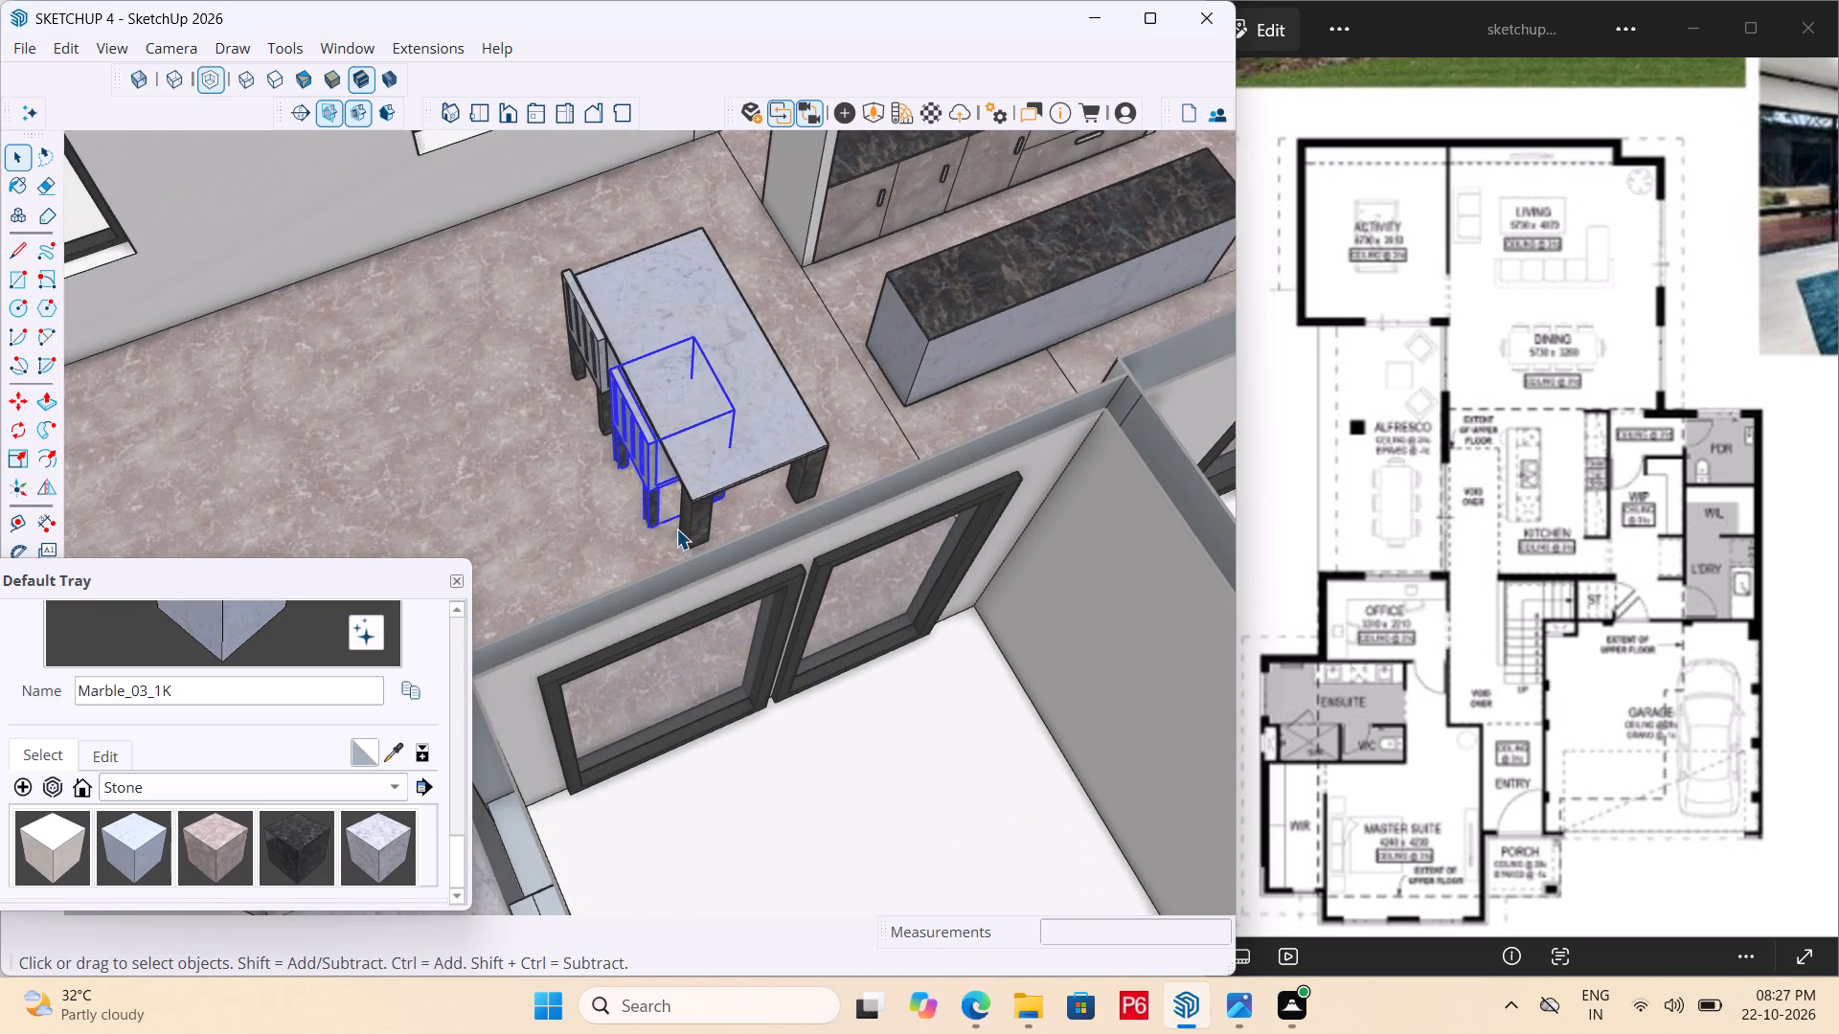
{"action": "key", "text": "m"}
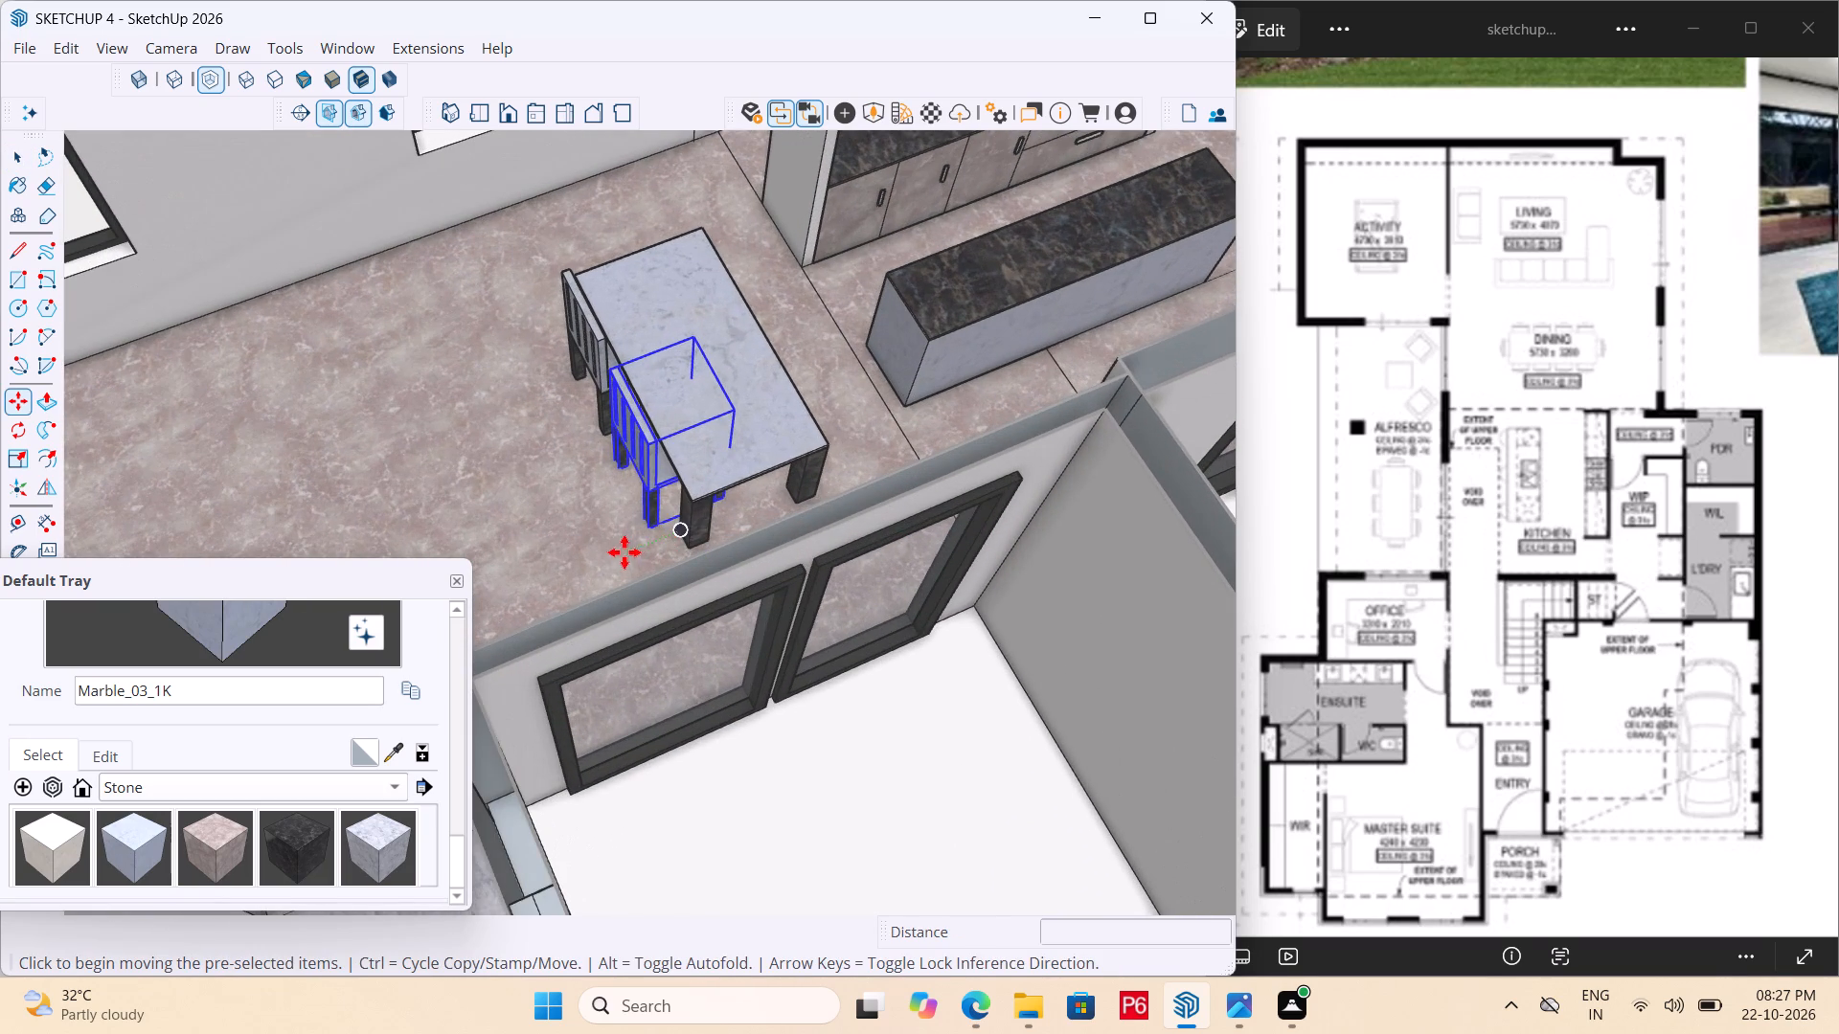
{"action": "scroll", "coordinate": [634, 550], "scroll_direction": "up", "scroll_amount": 10}
{"action": "left_click", "coordinate": [651, 544]}
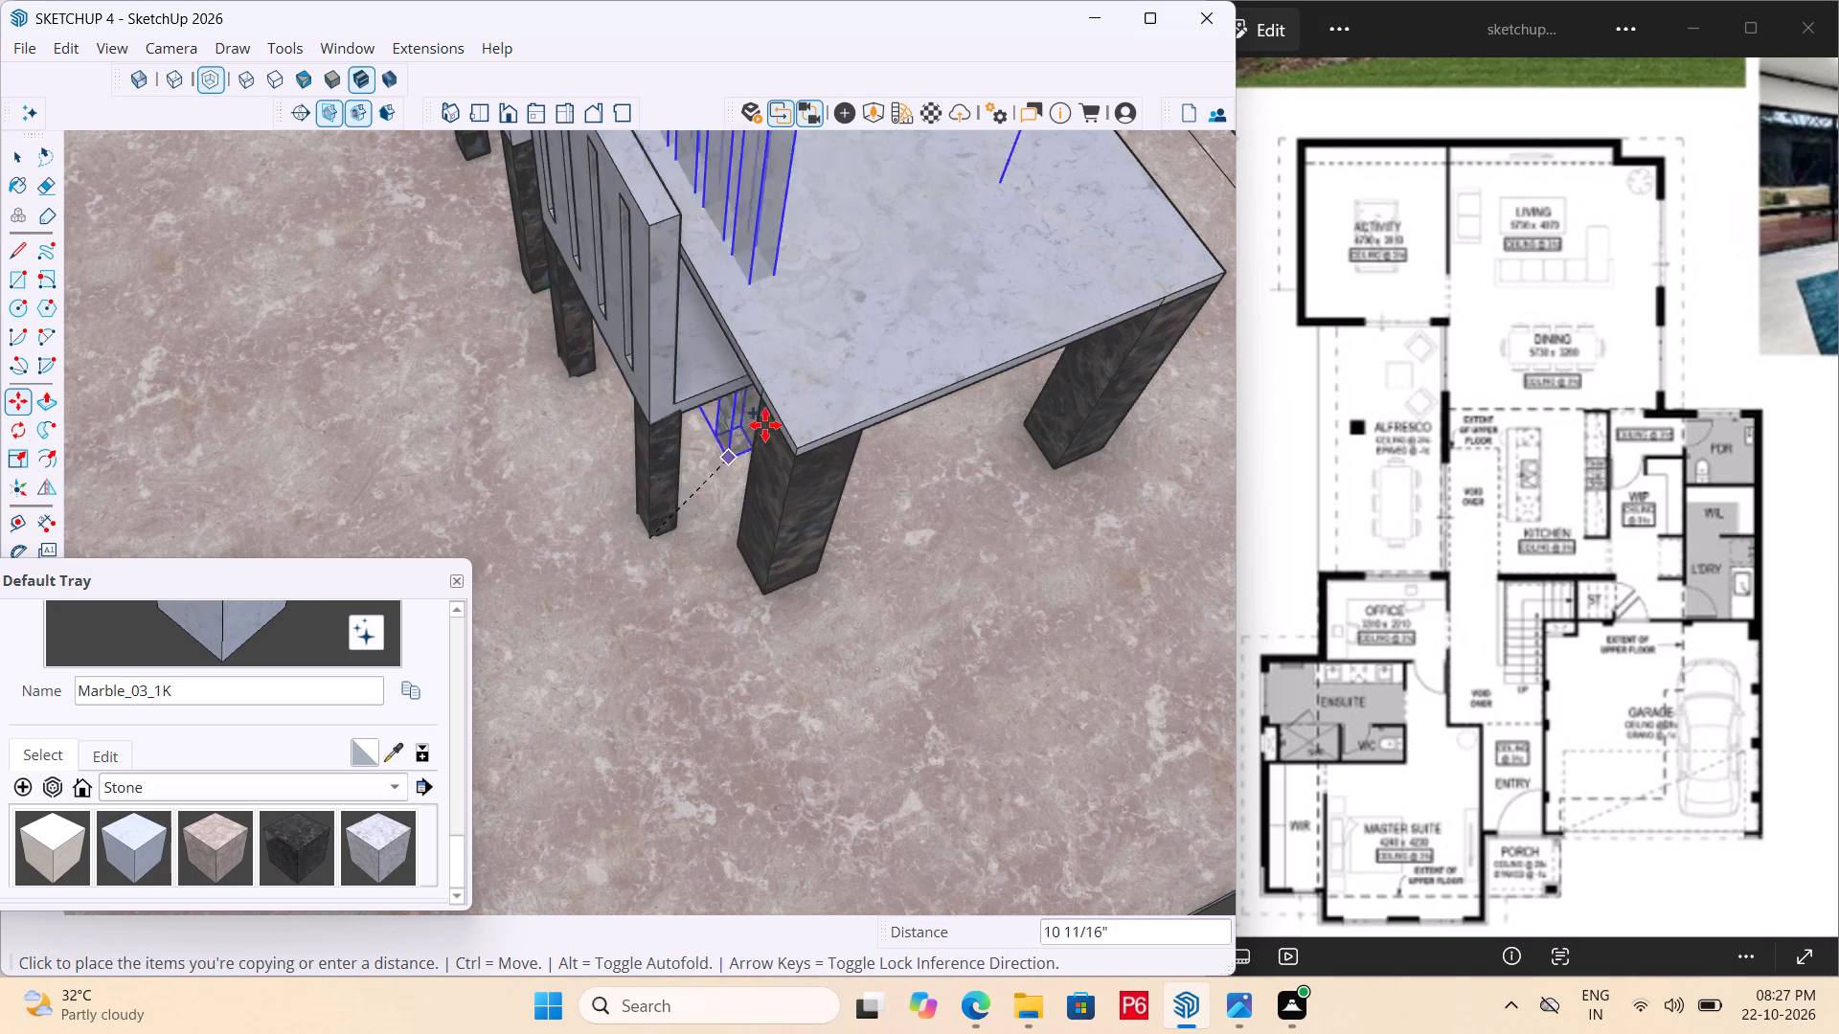
{"action": "scroll", "coordinate": [1013, 328], "scroll_direction": "down", "scroll_amount": 10}
{"action": "left_click", "coordinate": [590, 508]}
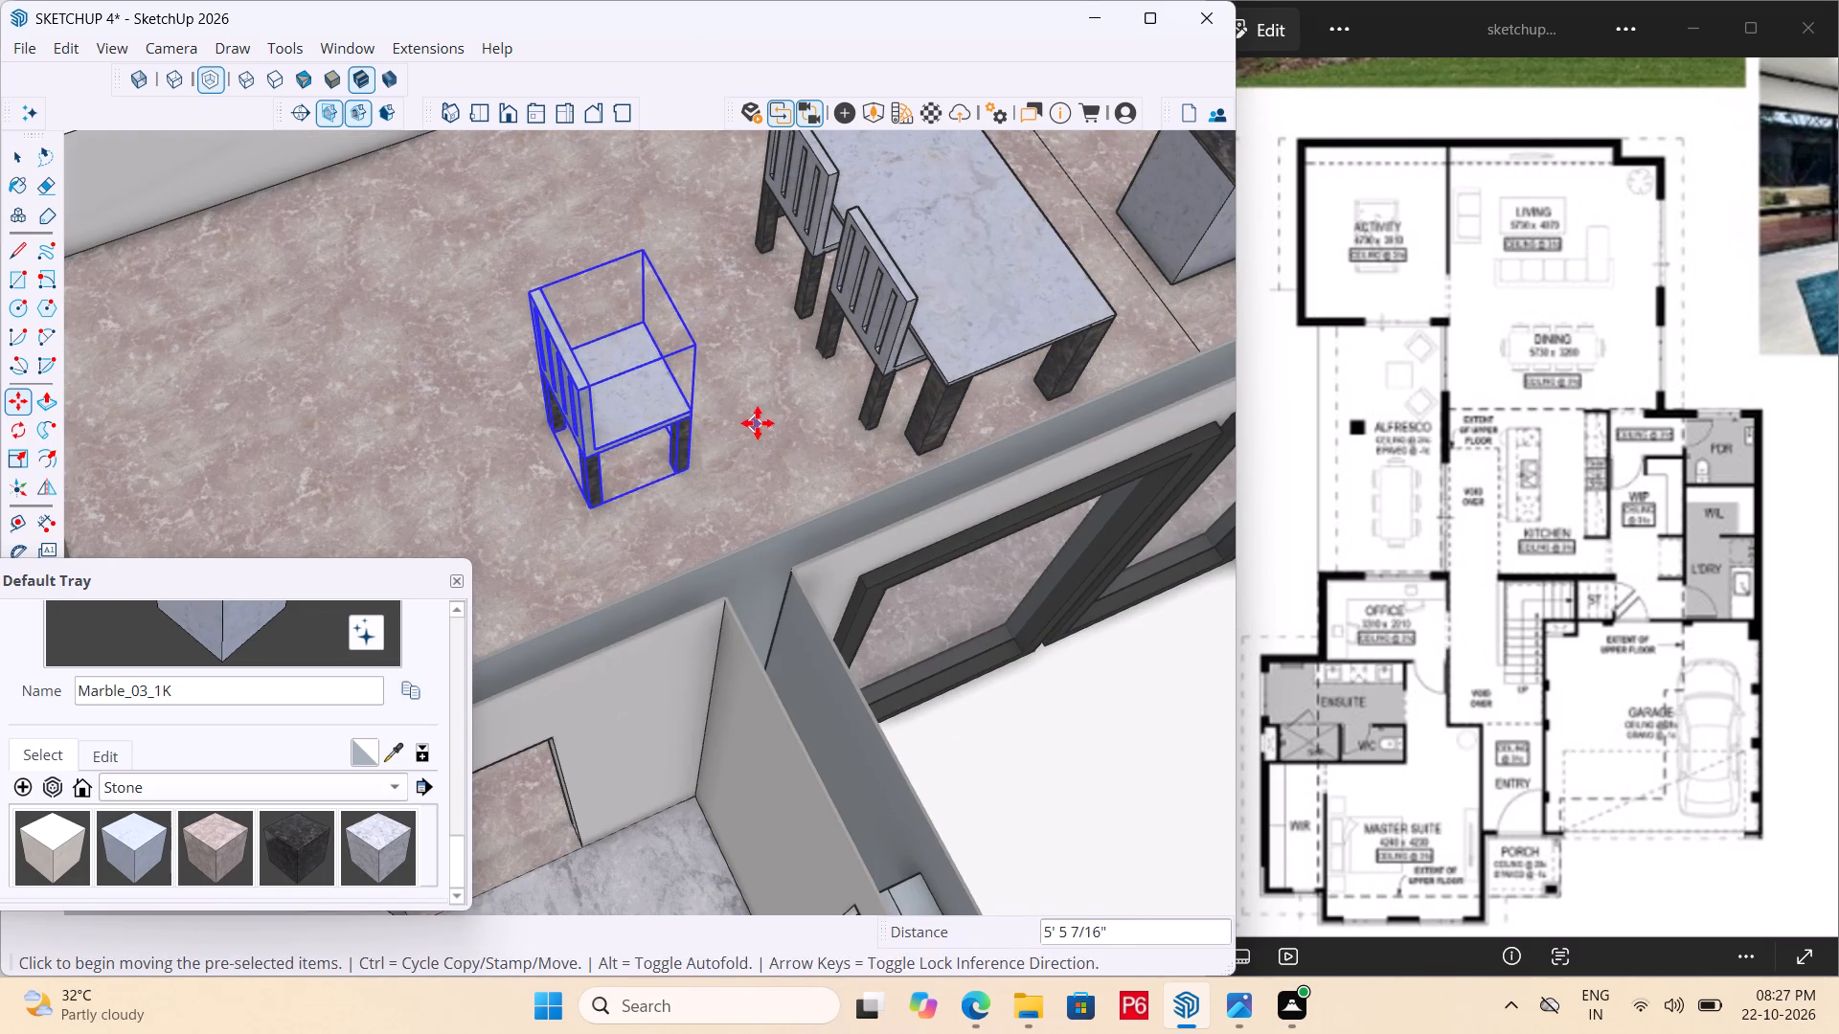
{"action": "key", "text": "Escape"}
Rotate the copied chair 180 degrees on the floor plane about the base of its leg.
{"action": "middle_click_drag", "start_coordinate": [702, 453], "coordinate": [573, 471]}
{"action": "scroll", "coordinate": [604, 469], "scroll_direction": "down", "scroll_amount": 1}
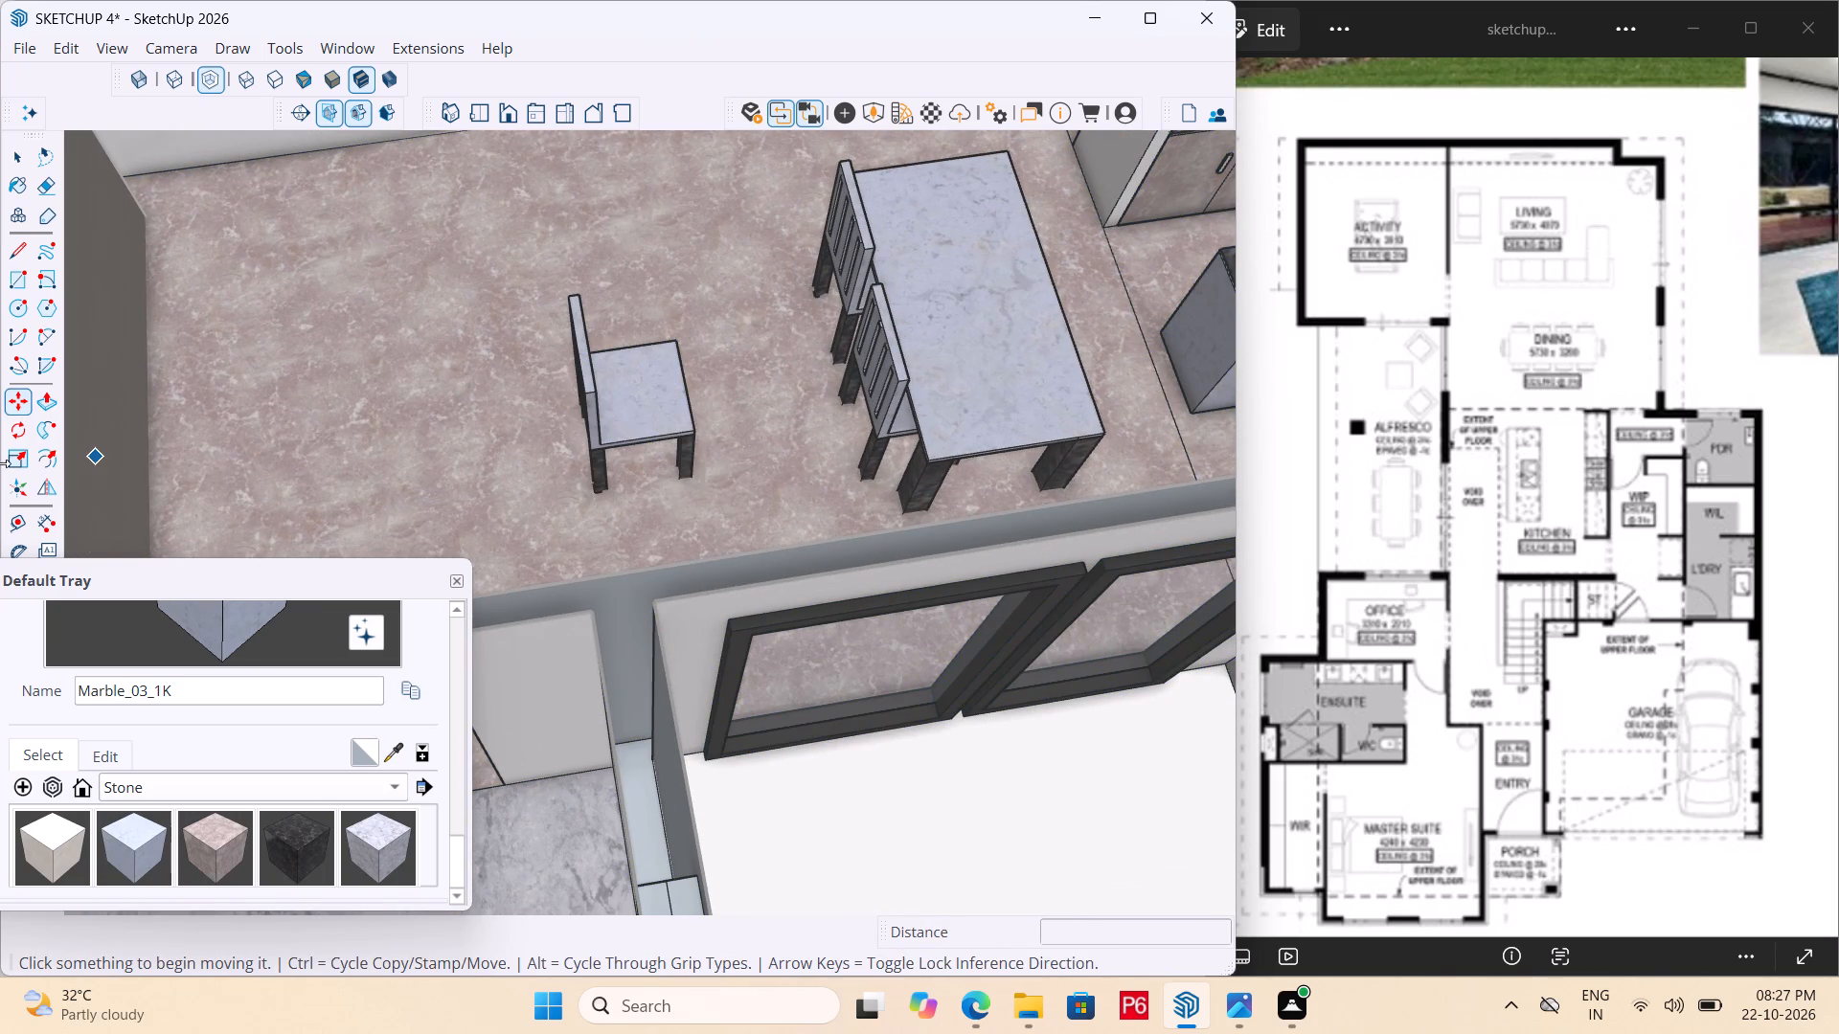
{"action": "left_click", "coordinate": [21, 432]}
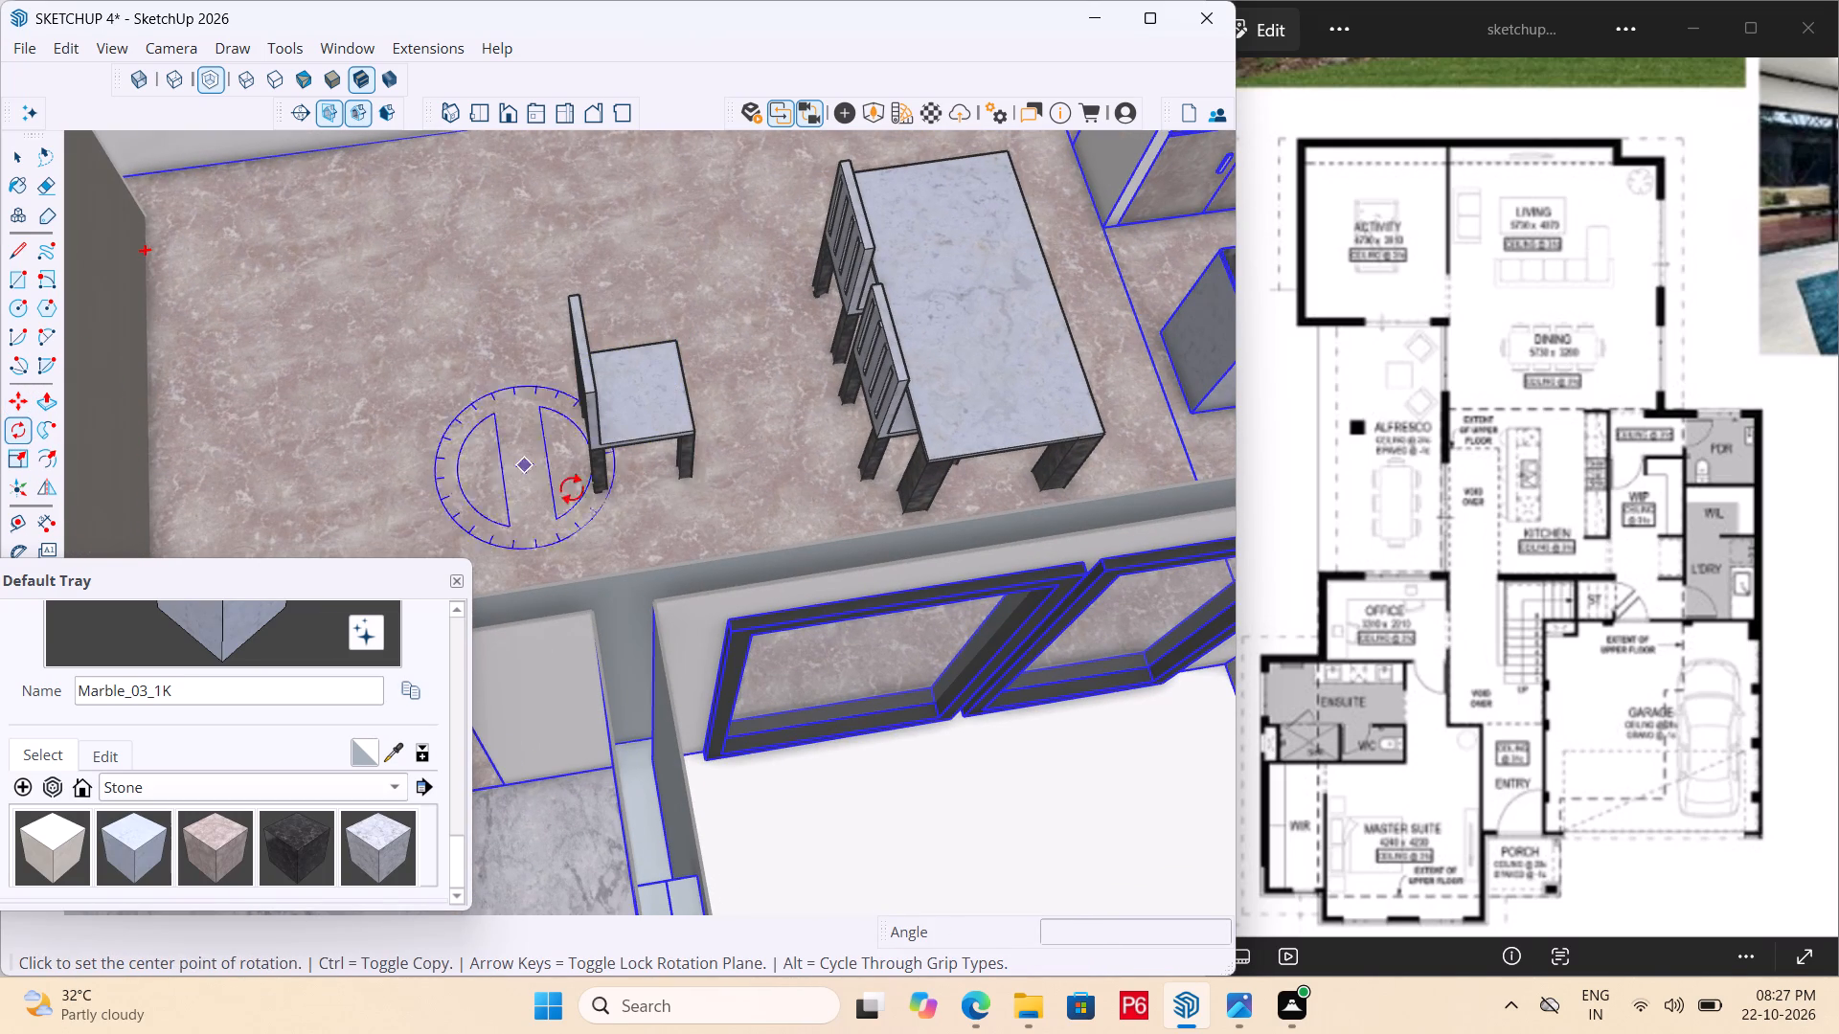
{"action": "left_click", "coordinate": [601, 493]}
{"action": "left_click", "coordinate": [475, 516]}
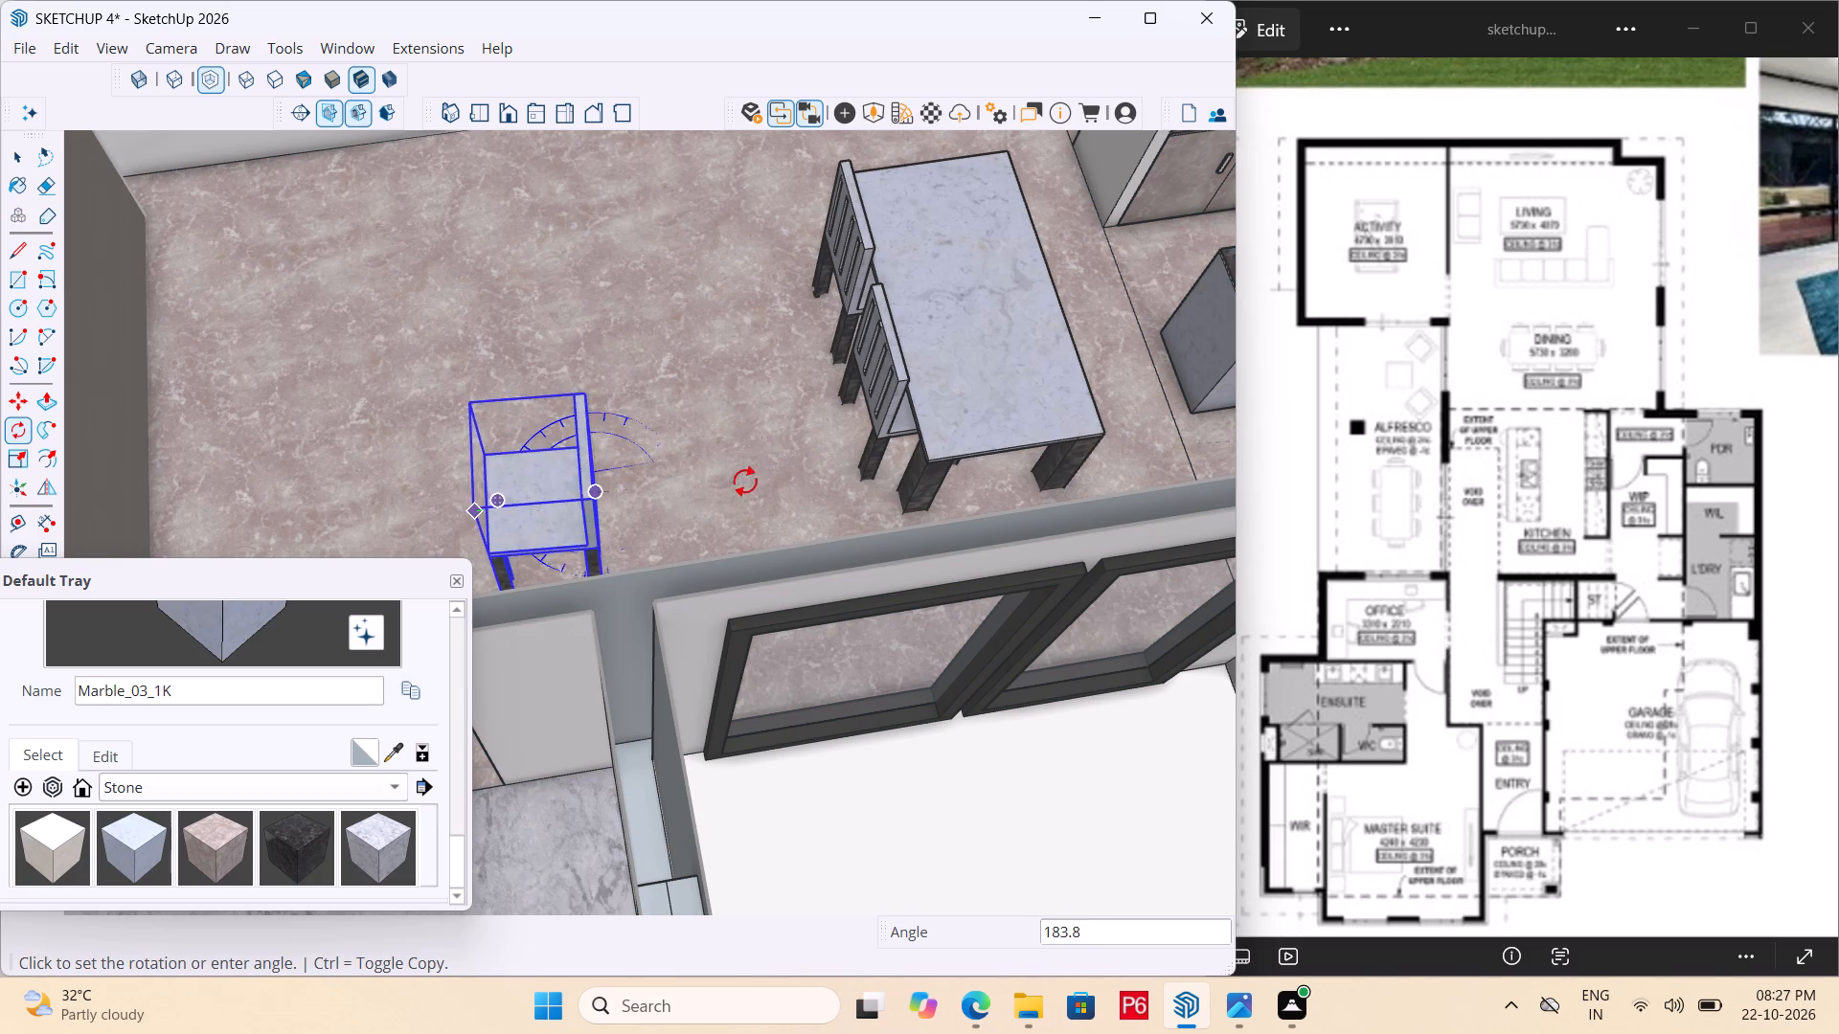
{"action": "middle_click_drag", "start_coordinate": [739, 481], "coordinate": [317, 512]}
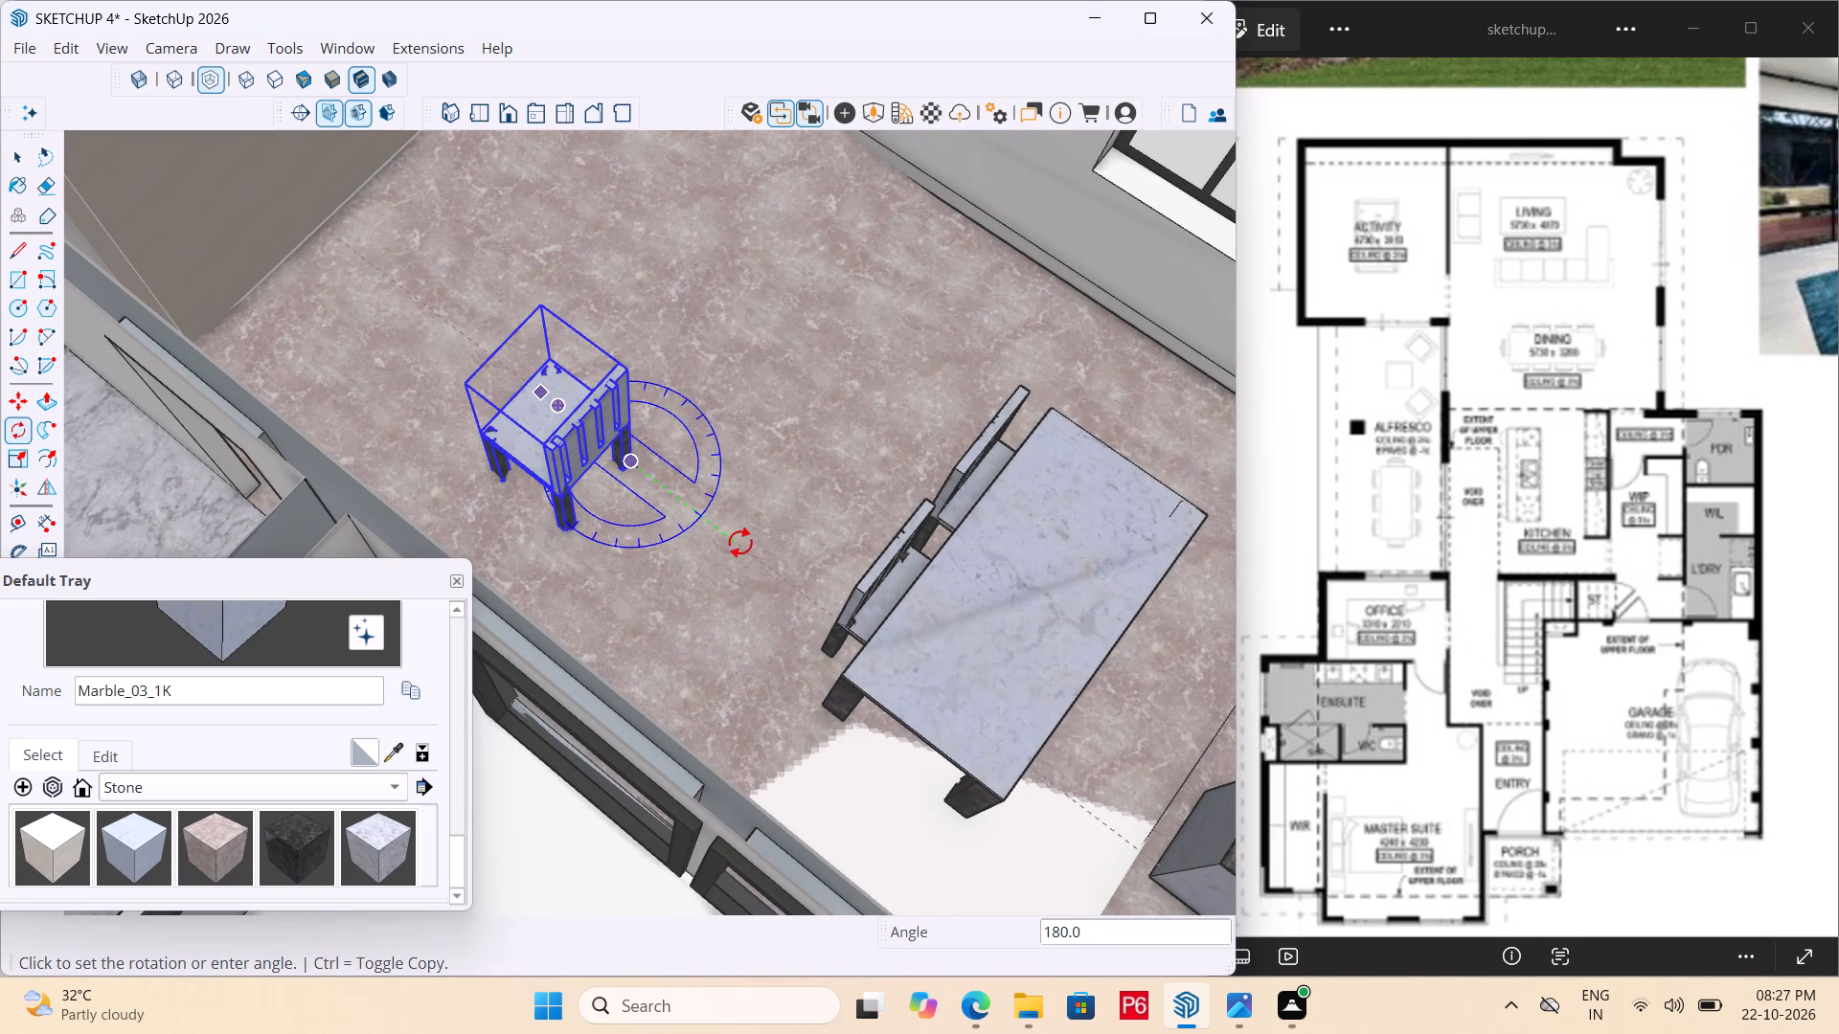
{"action": "left_click", "coordinate": [740, 542]}
{"action": "key", "text": "space"}
Move the rotated chair 10' across to the table's kitchen side, with its seat tucked under the tabletop.
{"action": "left_click", "coordinate": [554, 473]}
{"action": "scroll", "coordinate": [808, 341], "scroll_direction": "up", "scroll_amount": 3}
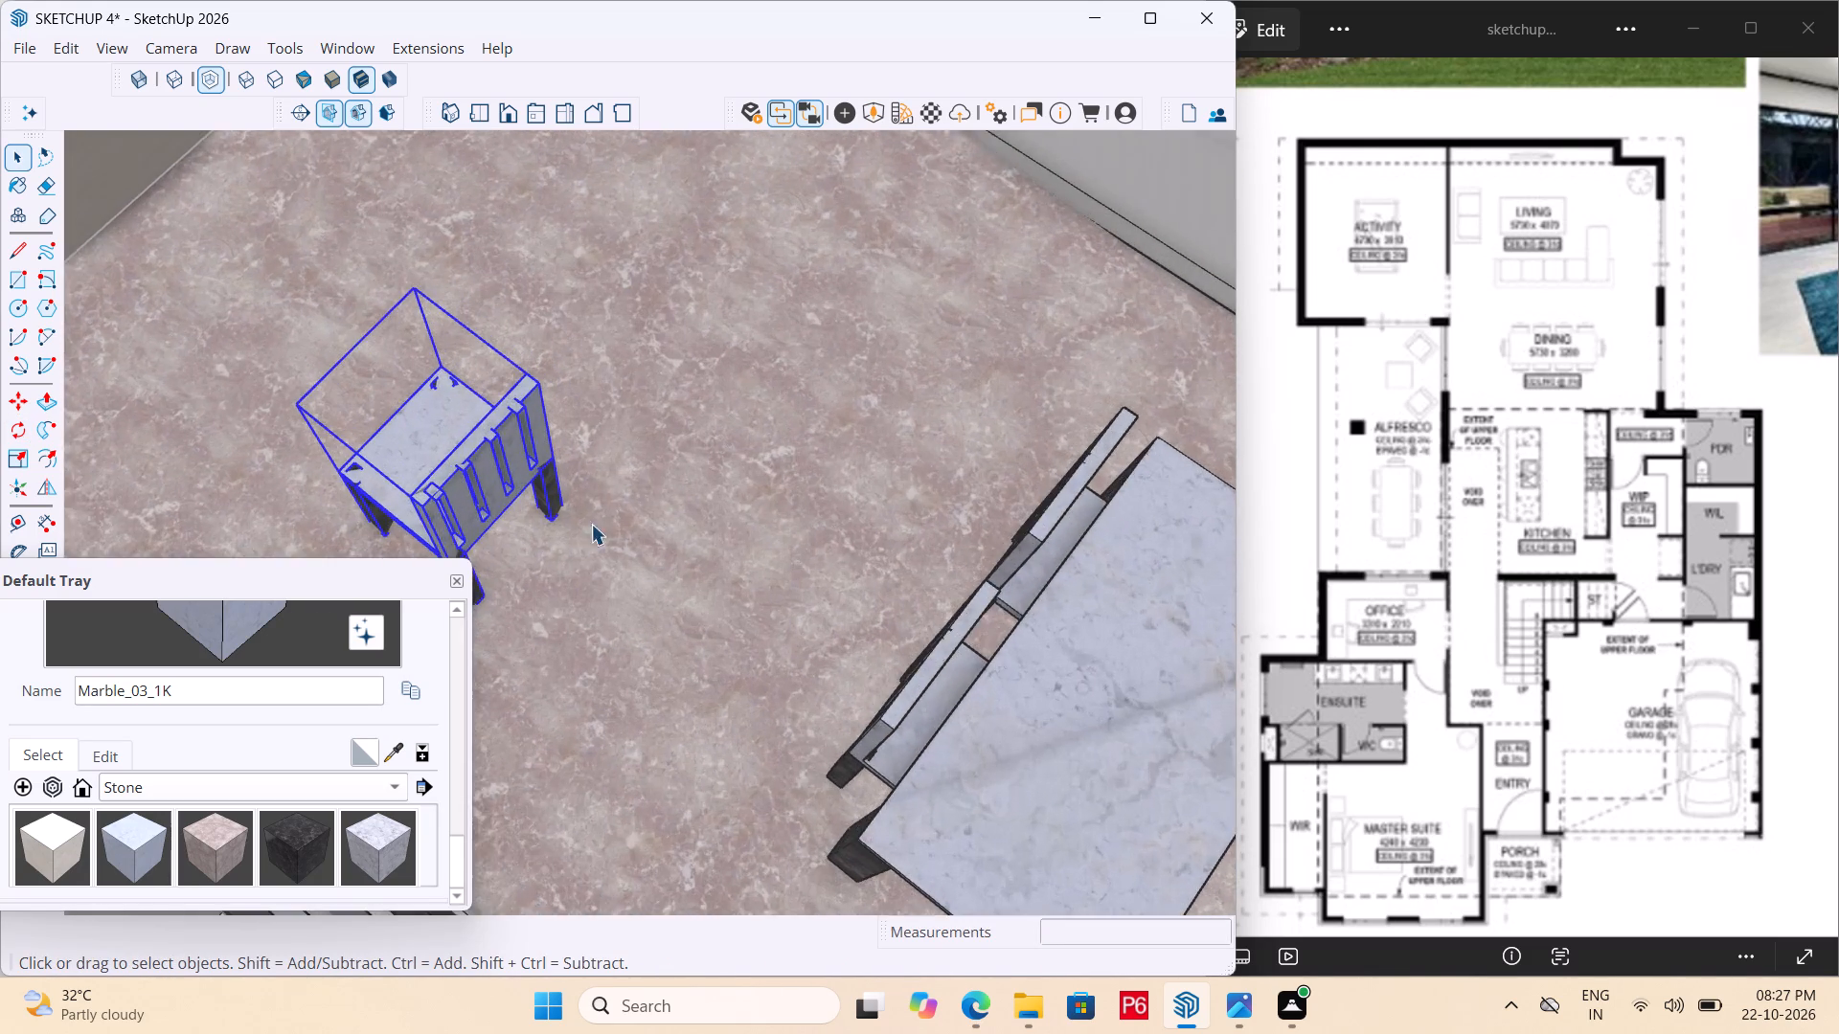
{"action": "scroll", "coordinate": [570, 531], "scroll_direction": "up", "scroll_amount": 4}
{"action": "scroll", "coordinate": [838, 366], "scroll_direction": "down", "scroll_amount": 5}
{"action": "scroll", "coordinate": [459, 650], "scroll_direction": "up", "scroll_amount": 5}
{"action": "scroll", "coordinate": [689, 522], "scroll_direction": "up", "scroll_amount": 4}
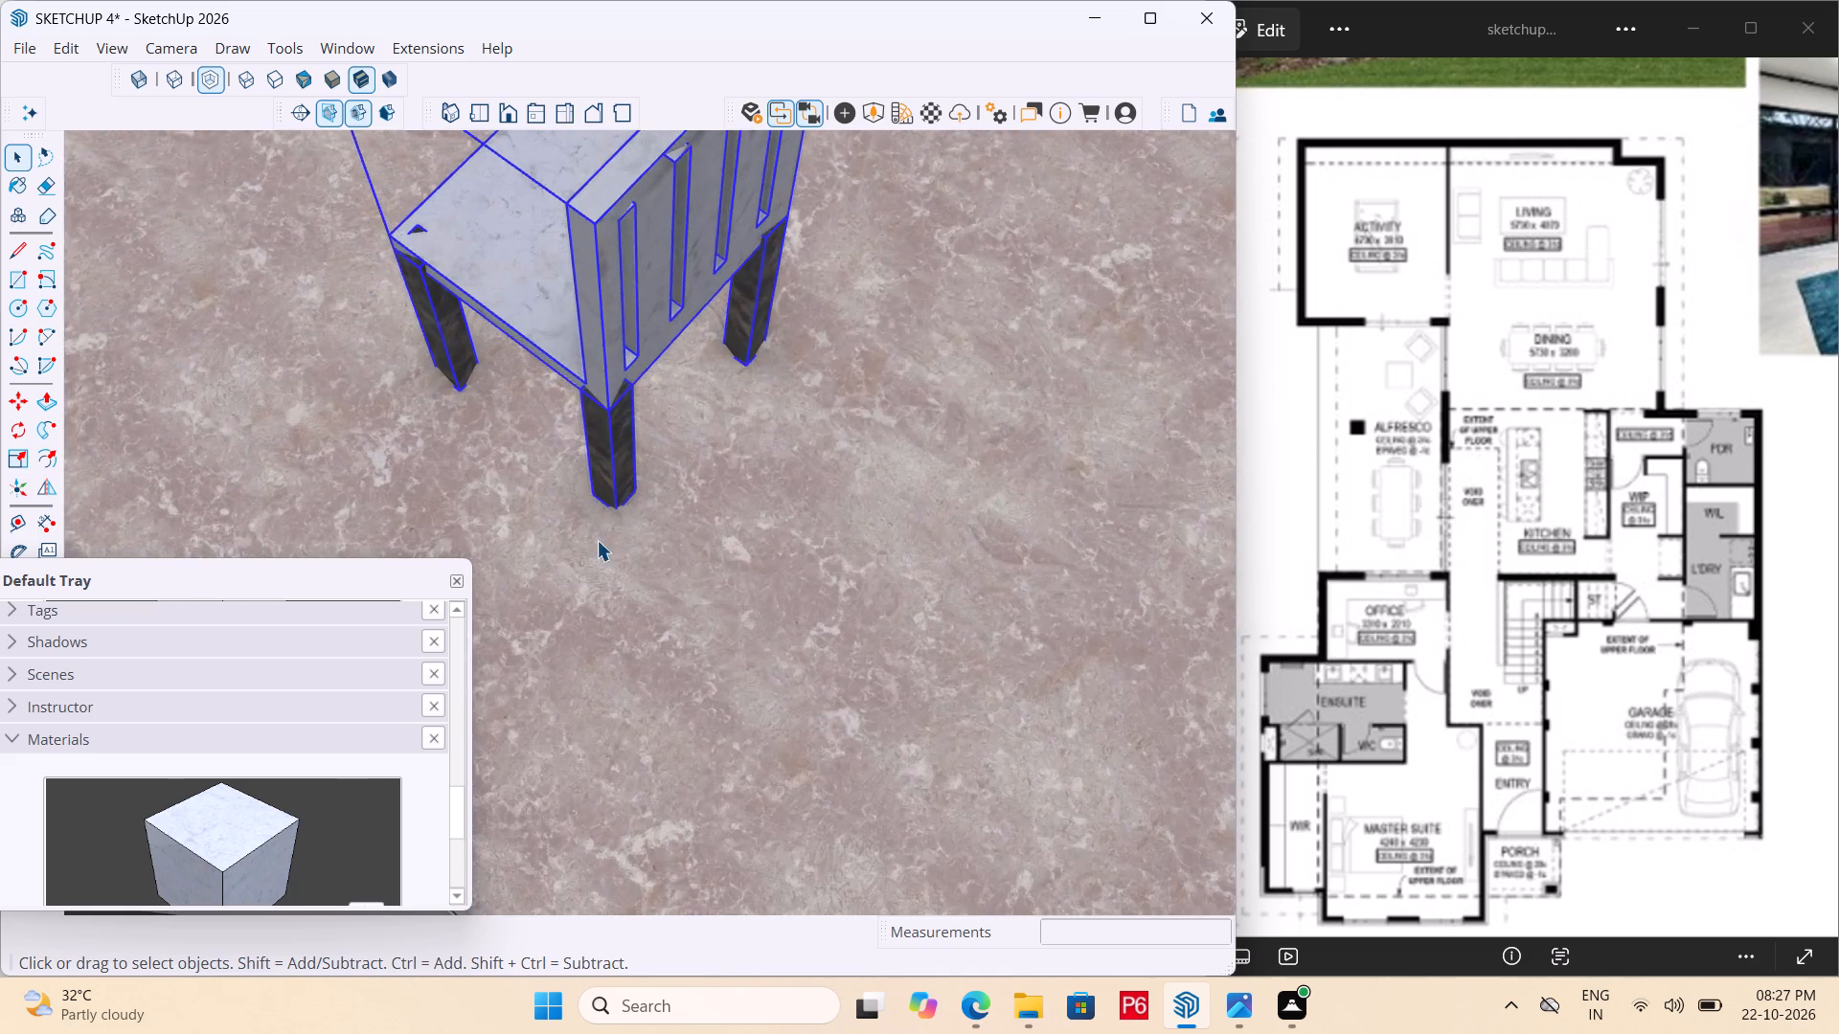
{"action": "scroll", "coordinate": [597, 540], "scroll_direction": "up", "scroll_amount": 2}
{"action": "key", "text": "m"}
{"action": "left_click", "coordinate": [614, 519]}
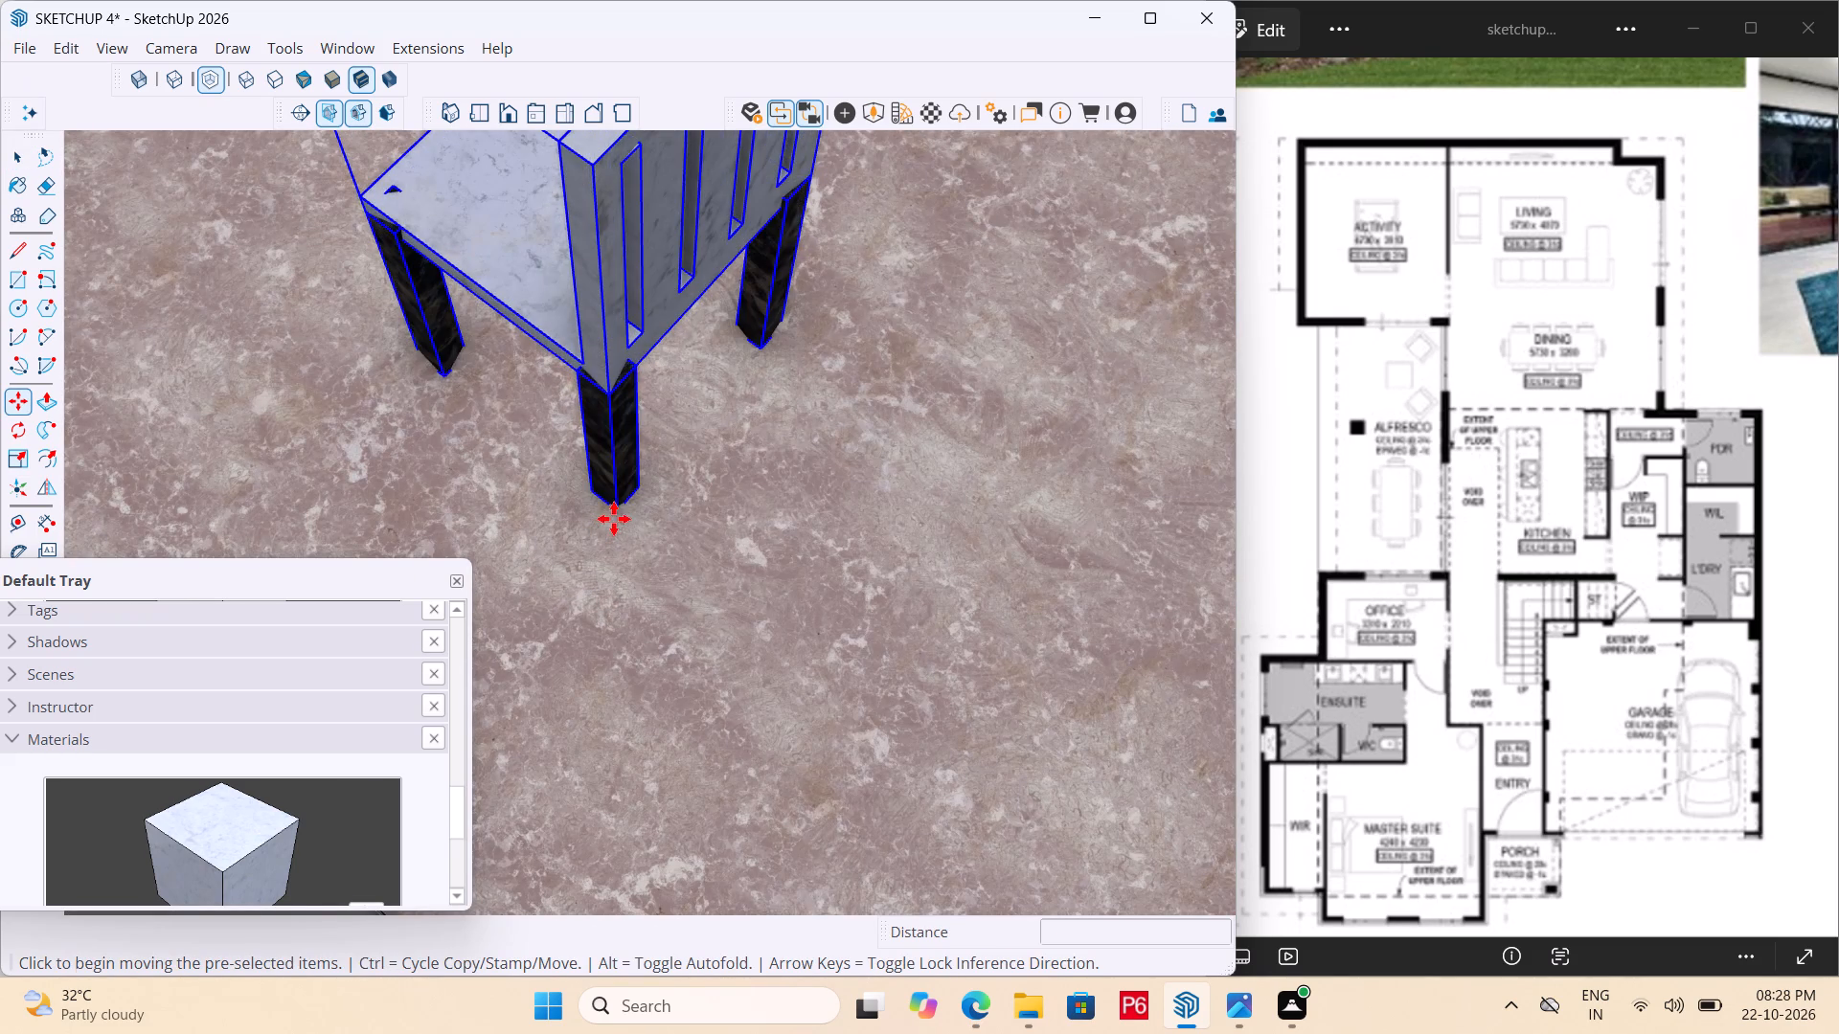
{"action": "scroll", "coordinate": [474, 338], "scroll_direction": "down", "scroll_amount": 16}
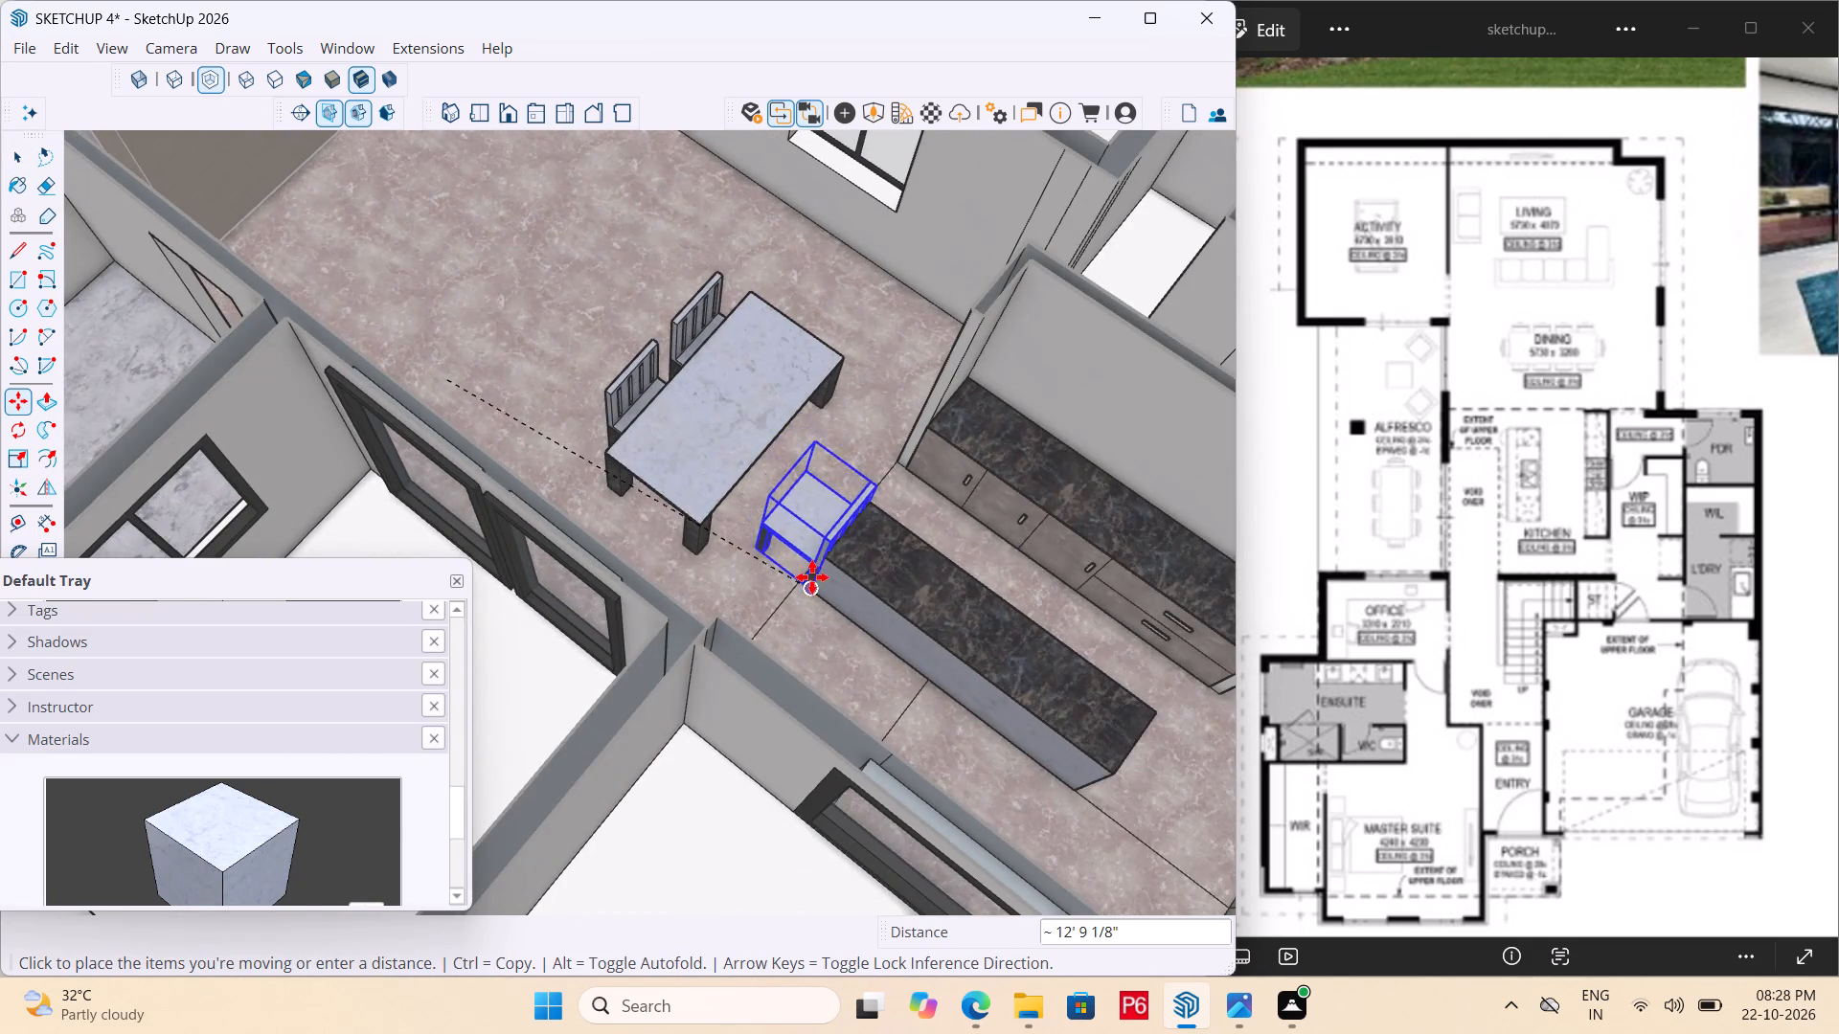
{"action": "scroll", "coordinate": [812, 577], "scroll_direction": "up", "scroll_amount": 5}
{"action": "scroll", "coordinate": [732, 572], "scroll_direction": "up", "scroll_amount": 3}
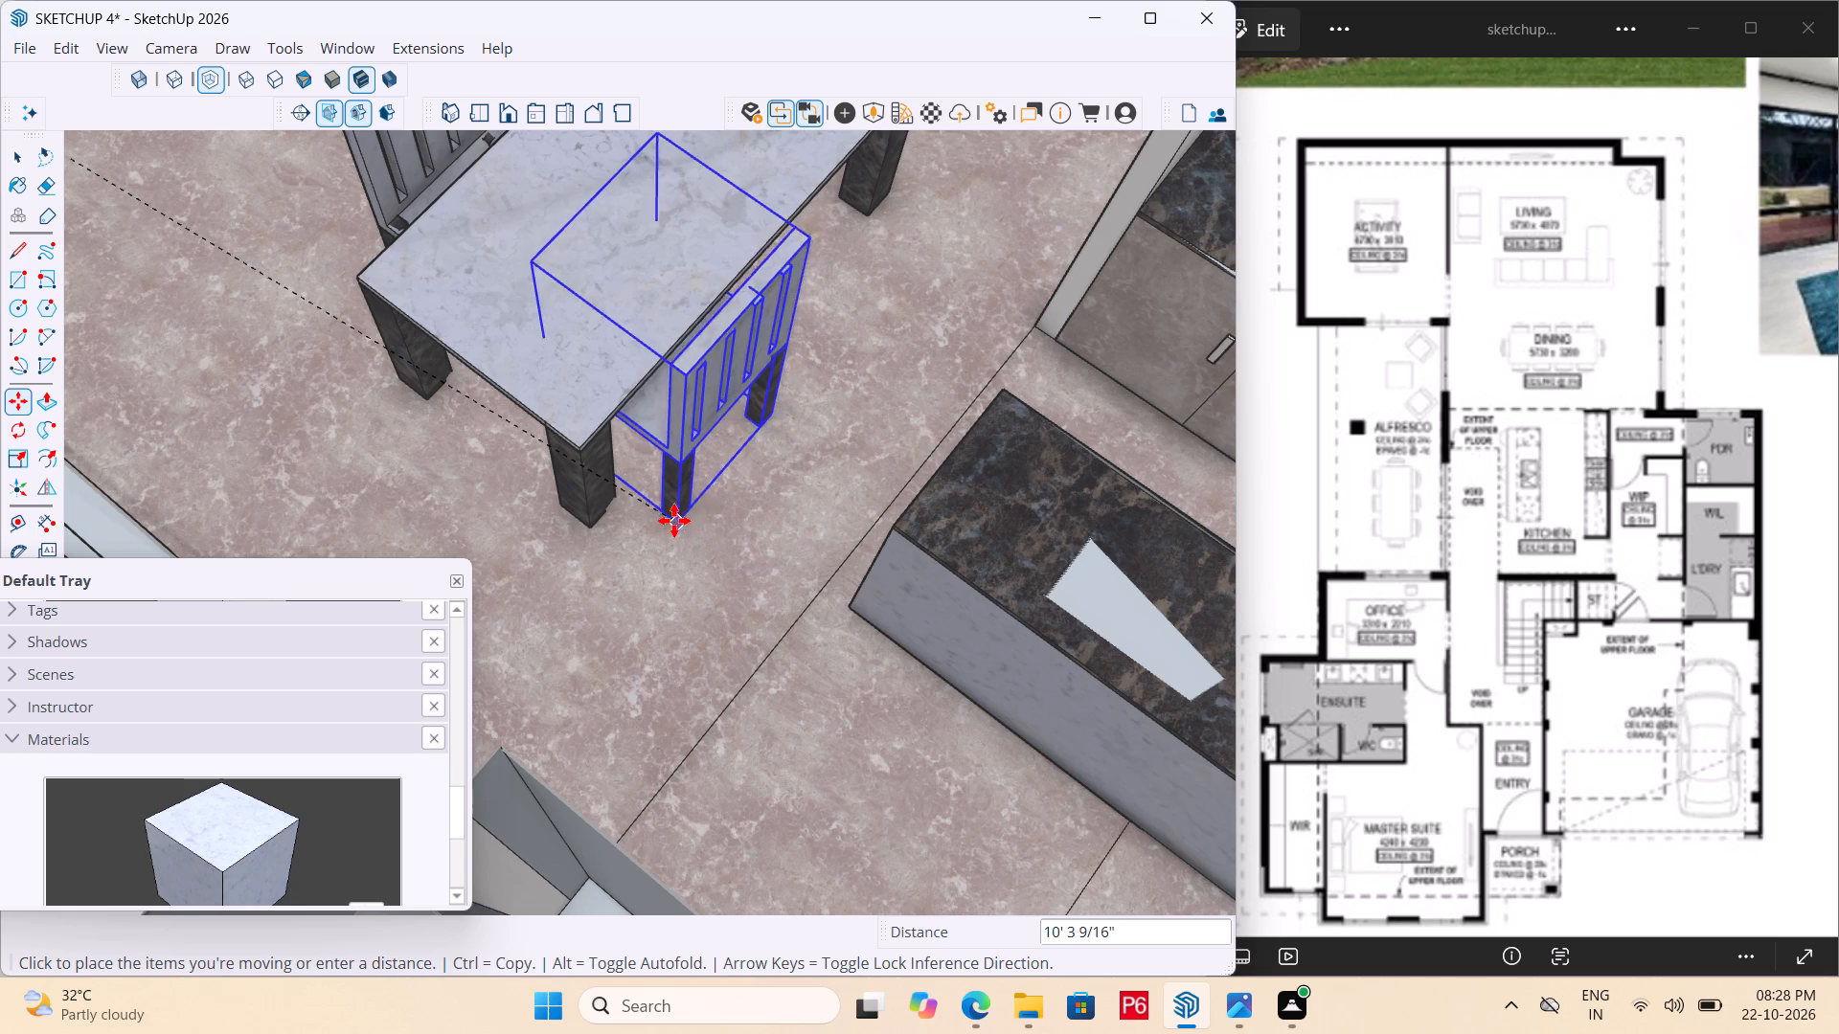
{"action": "left_click", "coordinate": [655, 510]}
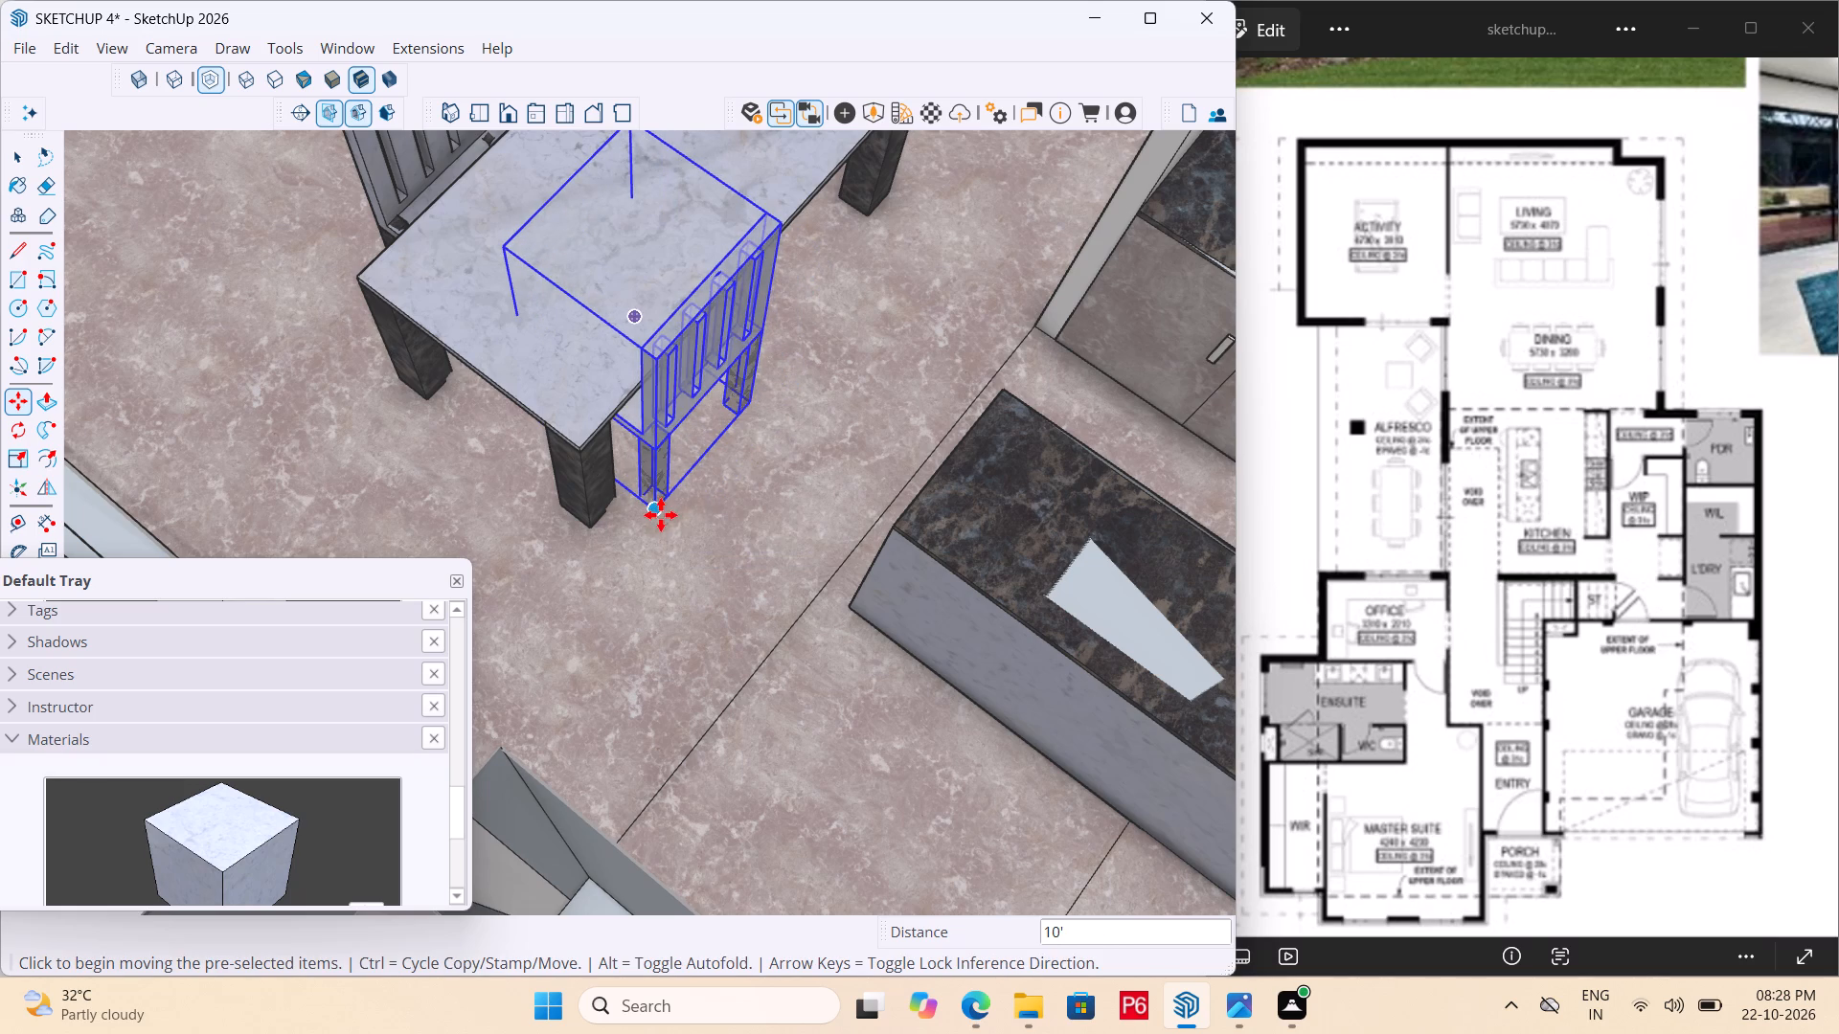
Copy the kitchen-side chair about 2' 7" along the table's long side to make the fourth chair.
{"action": "left_click", "coordinate": [659, 512]}
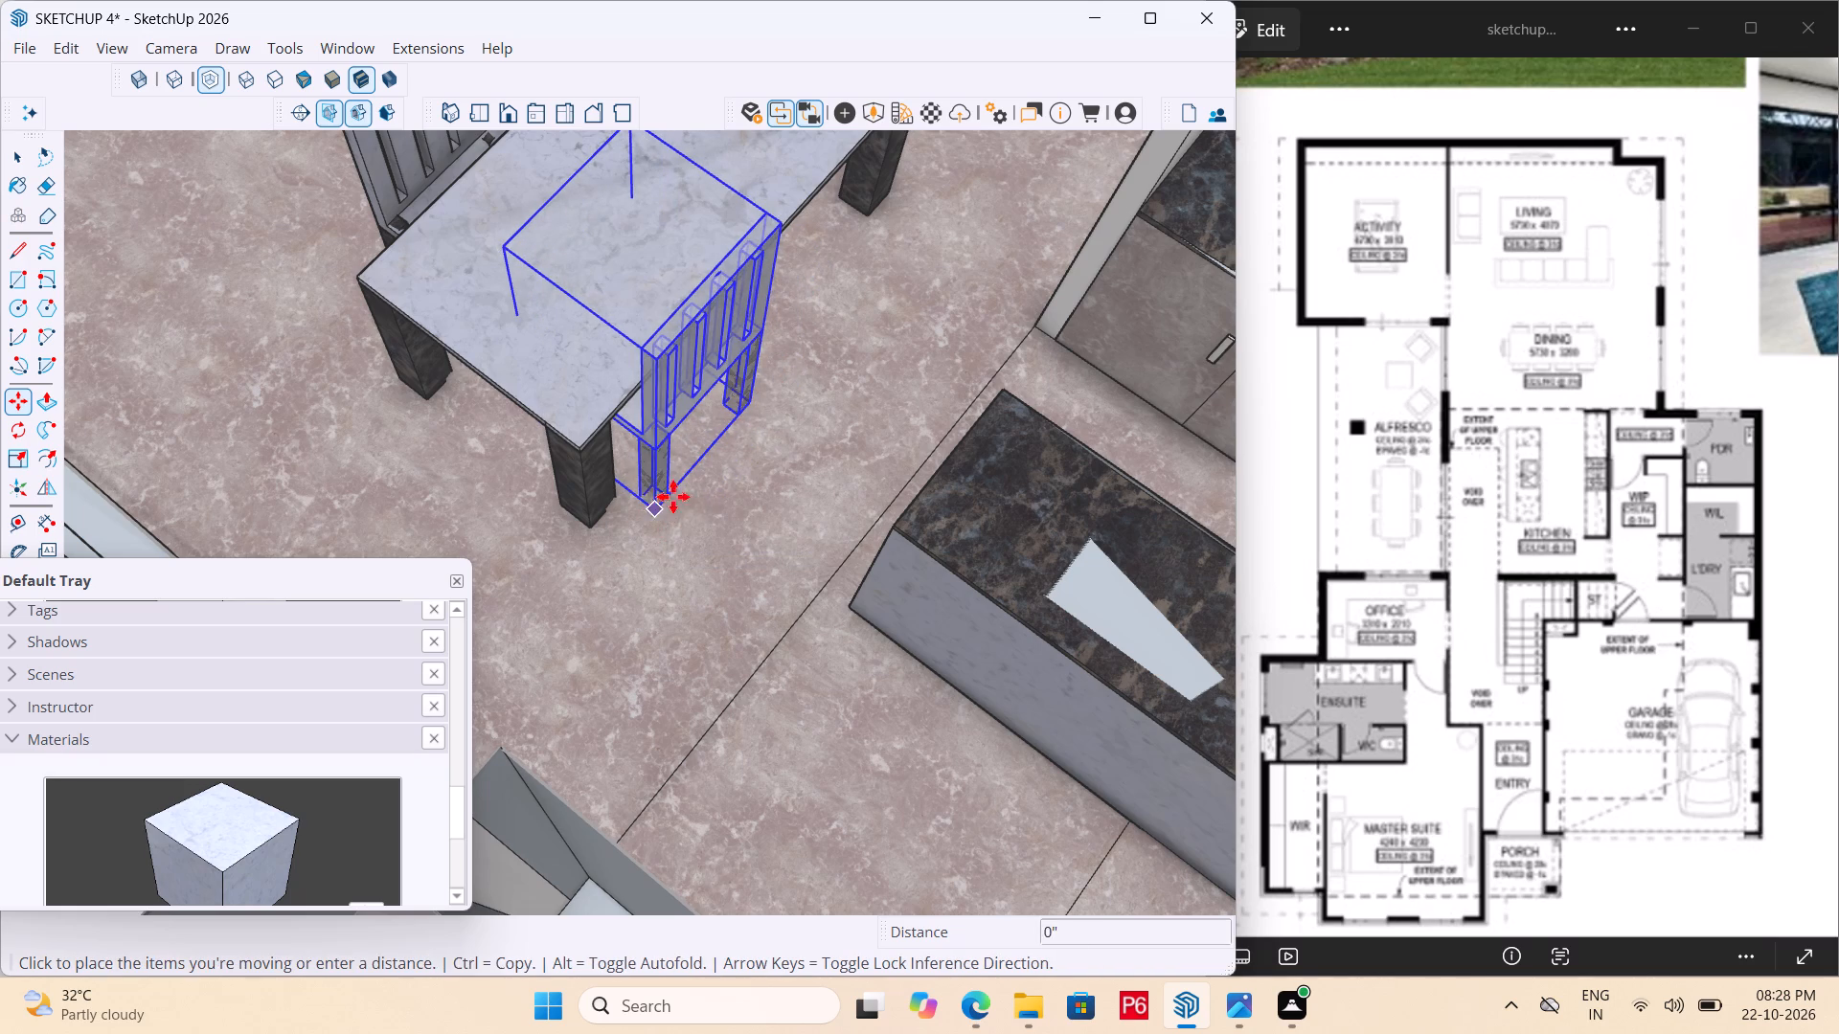
{"action": "middle_click_drag", "start_coordinate": [804, 391], "coordinate": [508, 398]}
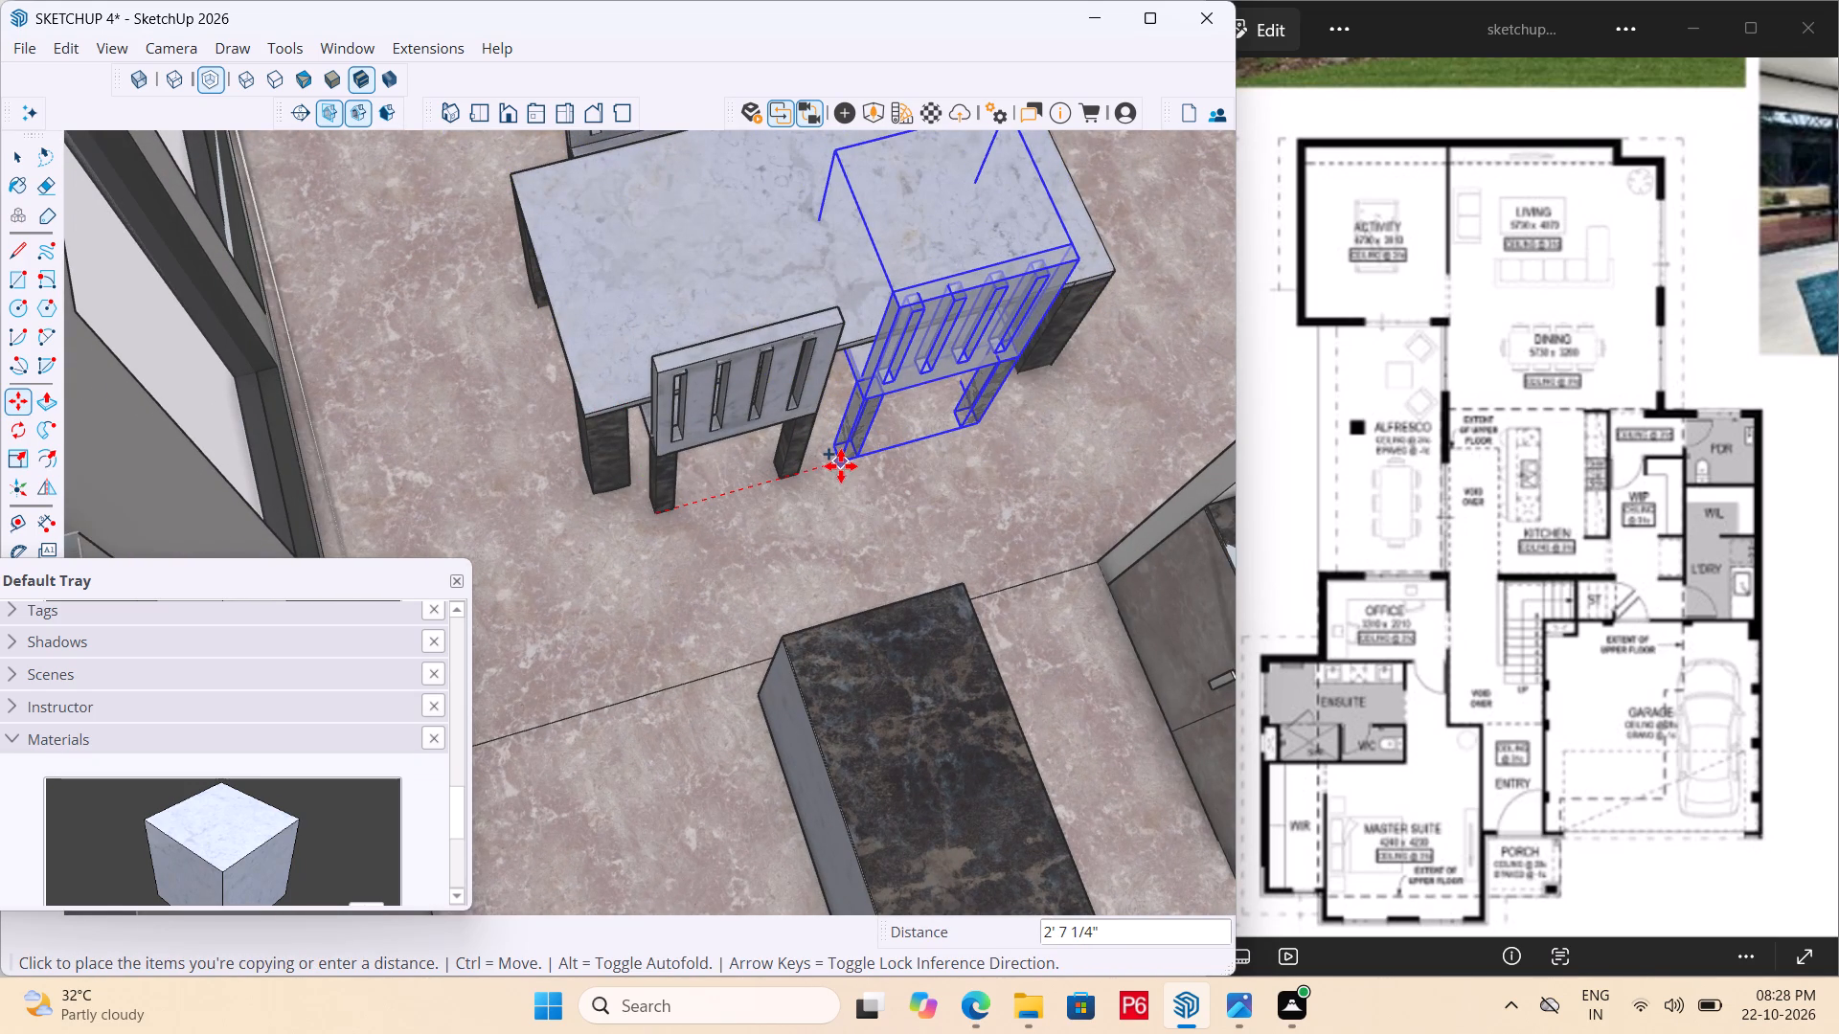
{"action": "left_click", "coordinate": [847, 455]}
{"action": "scroll", "coordinate": [836, 434], "scroll_direction": "down", "scroll_amount": 4}
{"action": "middle_click_drag", "start_coordinate": [665, 465], "coordinate": [841, 431]}
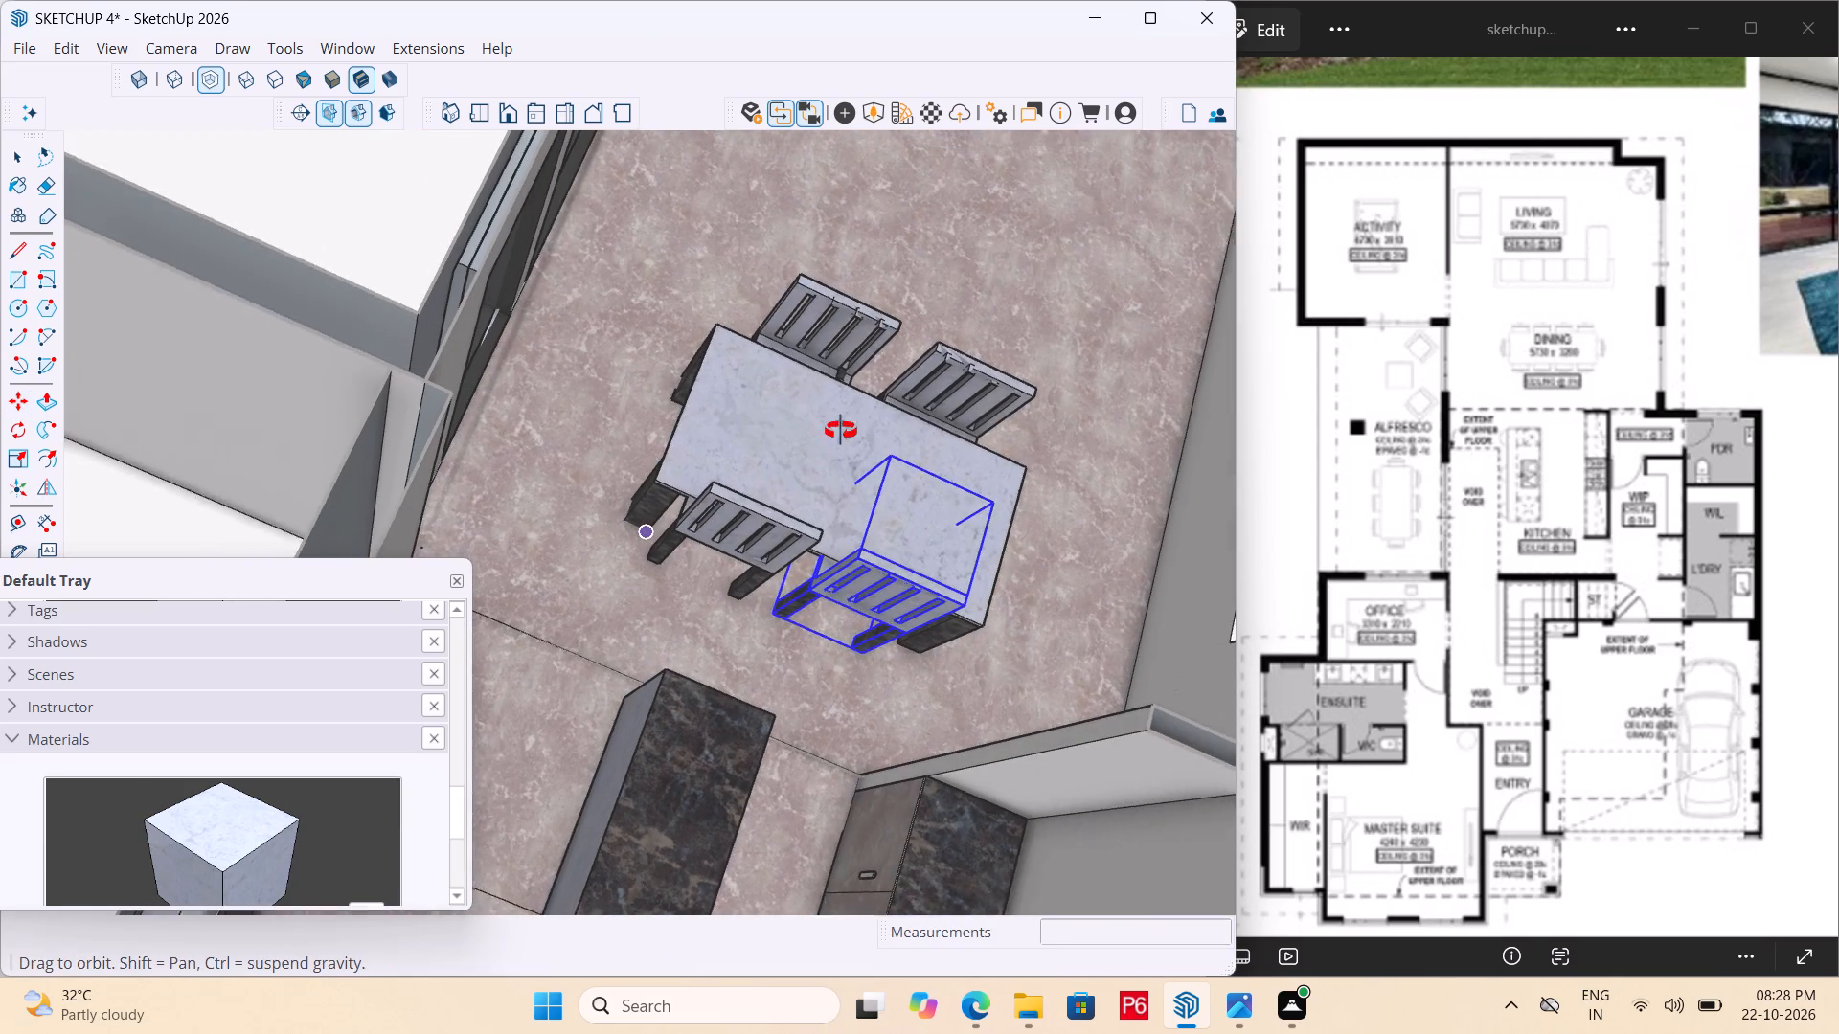
{"action": "middle_click_drag", "start_coordinate": [841, 431], "coordinate": [882, 417]}
Save the model with four chairs around the dining table.
{"action": "key", "text": "ctrl+s"}
{"action": "key", "text": "ctrl+s"}
{"action": "key", "text": "ctrl+s"}
{"action": "key", "text": "ctrl+s"}
{"action": "key", "text": "ctrl+s"}
{"action": "key", "text": "ctrl+s"}
Inspect the chair arrangement around the dining table and its position in the room from several angles.
{"action": "scroll", "coordinate": [533, 433], "scroll_direction": "down", "scroll_amount": 5}
{"action": "scroll", "coordinate": [640, 453], "scroll_direction": "down", "scroll_amount": 5}
{"action": "scroll", "coordinate": [484, 525], "scroll_direction": "down", "scroll_amount": 1}
{"action": "middle_click_drag", "start_coordinate": [483, 525], "coordinate": [1056, 438]}
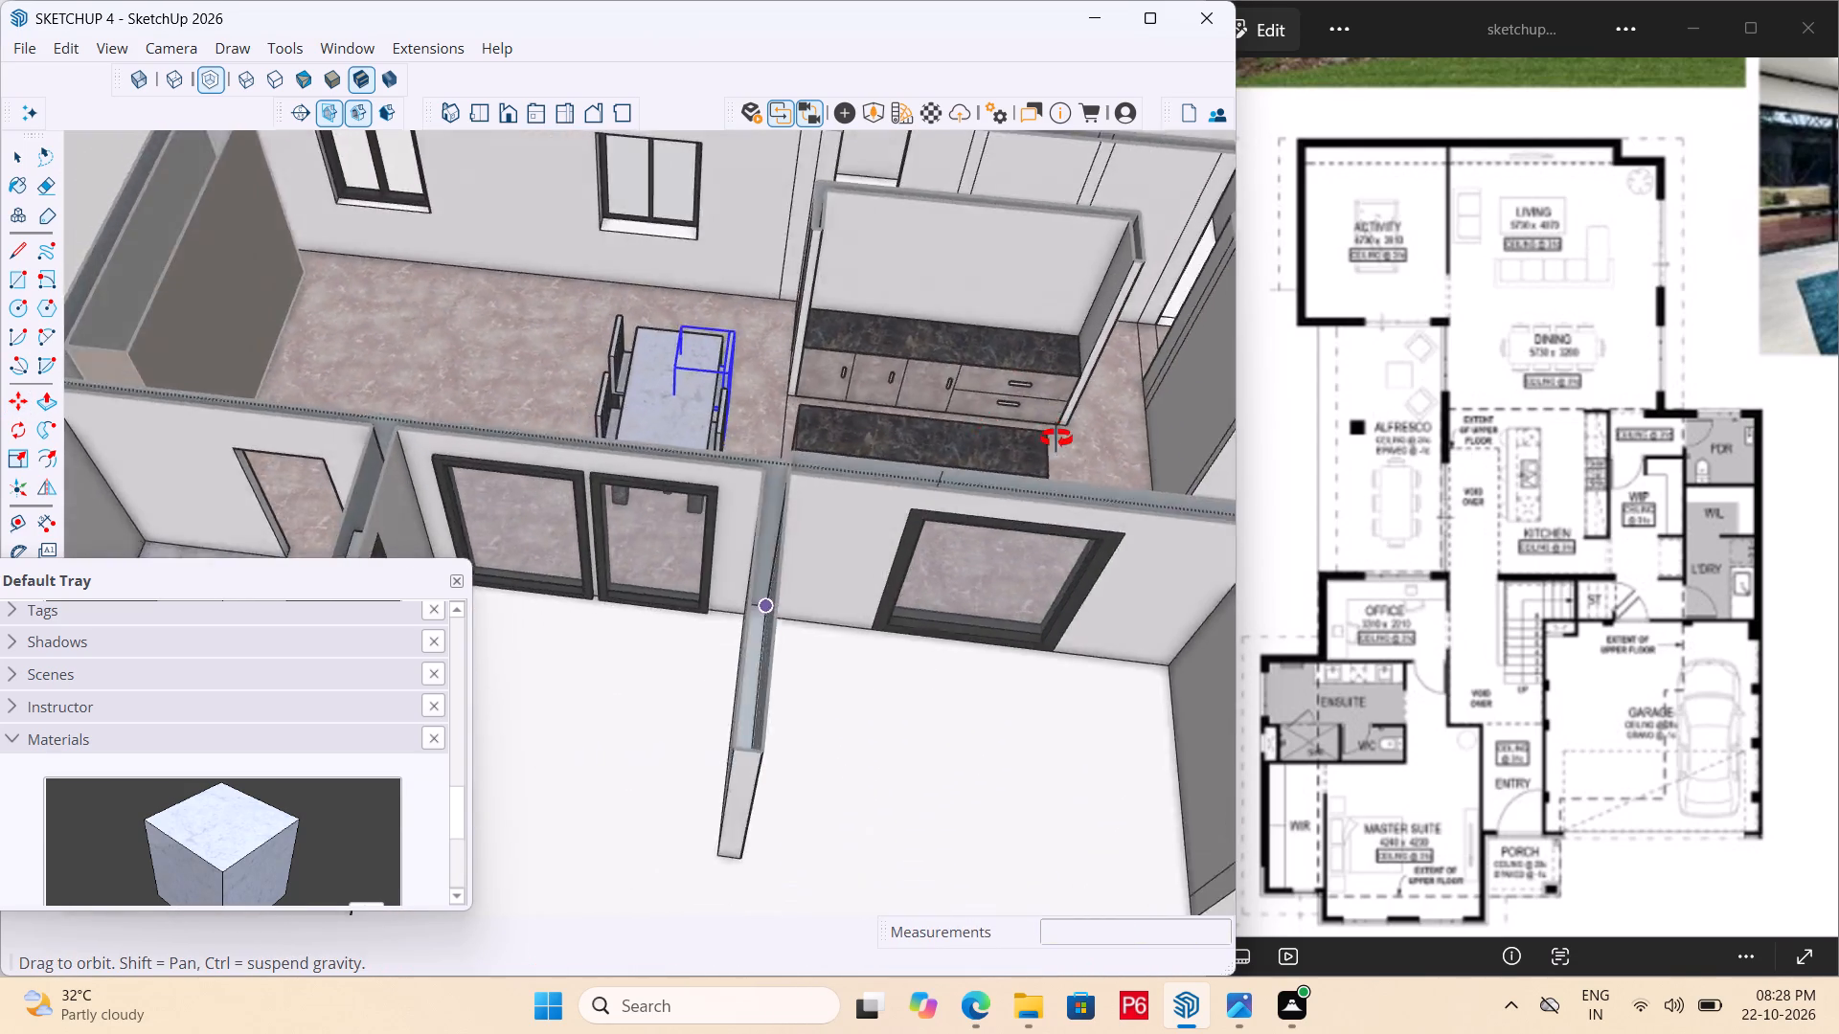
{"action": "middle_click_drag", "start_coordinate": [1056, 438], "coordinate": [542, 423]}
{"action": "scroll", "coordinate": [695, 393], "scroll_direction": "up", "scroll_amount": 11}
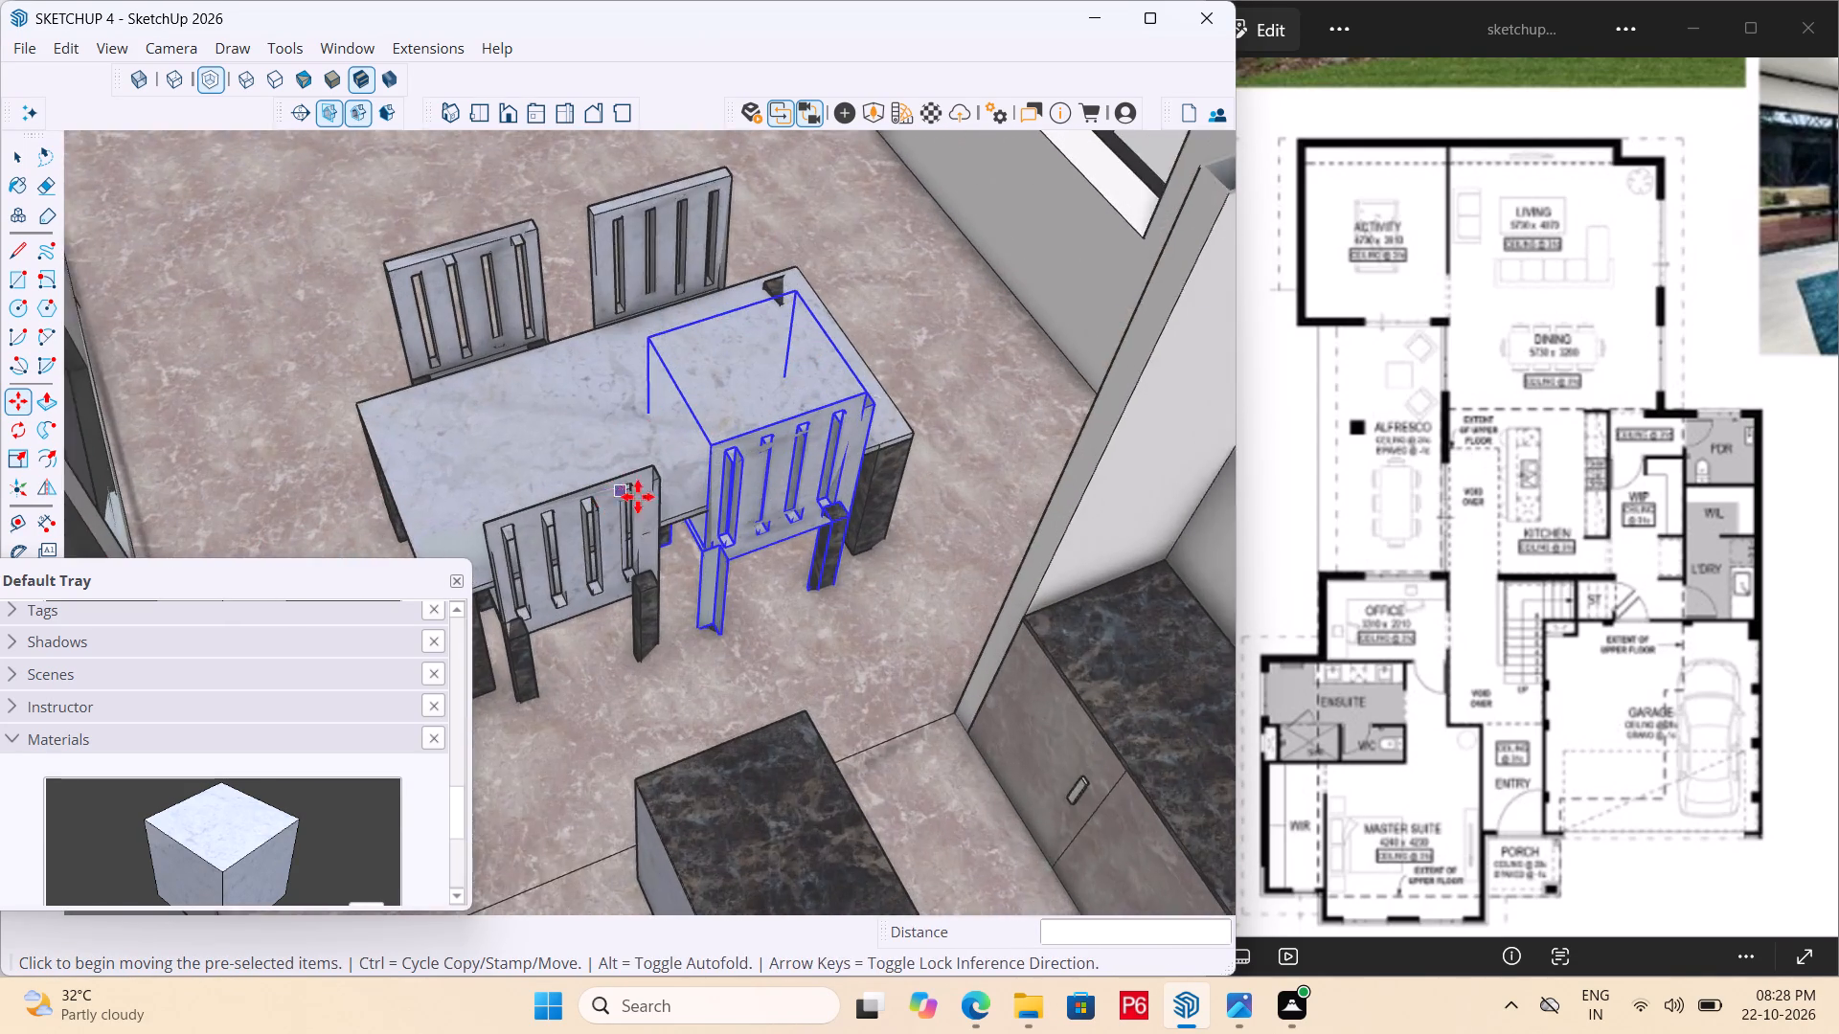
{"action": "scroll", "coordinate": [638, 497], "scroll_direction": "up", "scroll_amount": 3}
{"action": "scroll", "coordinate": [1062, 475], "scroll_direction": "down", "scroll_amount": 5}
{"action": "middle_click_drag", "start_coordinate": [702, 522], "coordinate": [500, 365]}
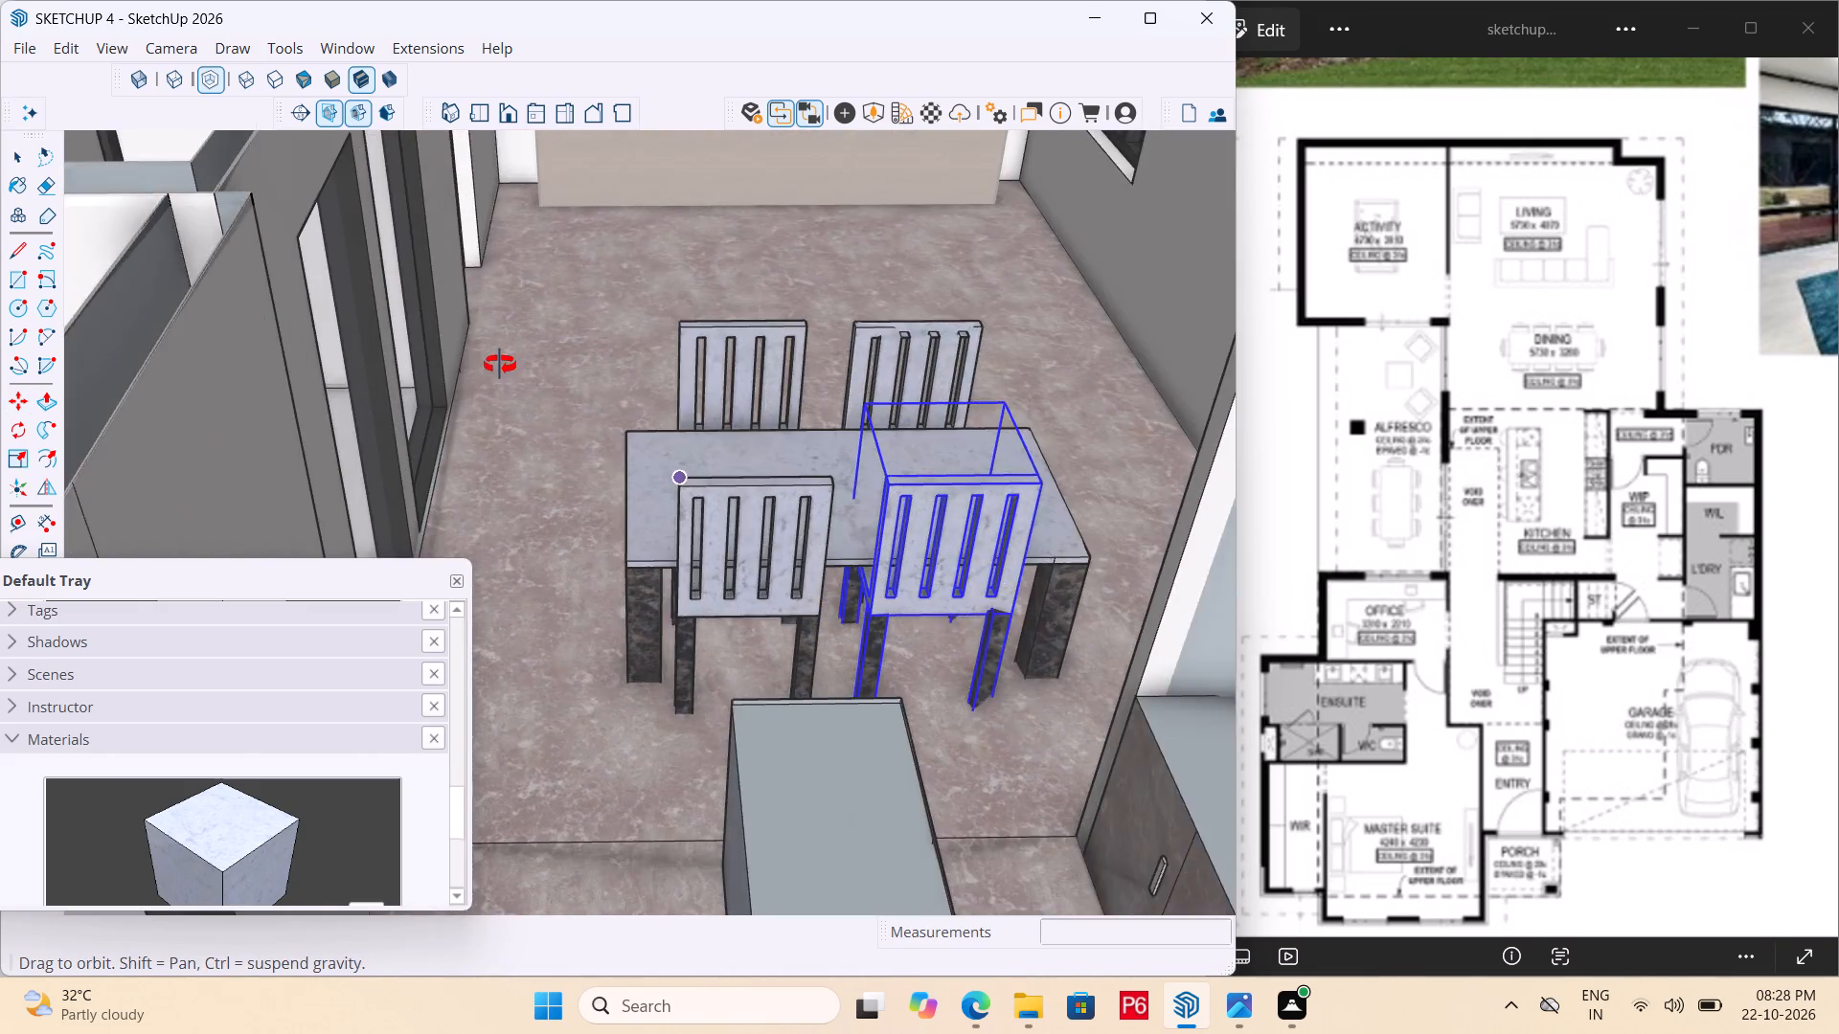
{"action": "middle_click_drag", "start_coordinate": [500, 365], "coordinate": [568, 461]}
{"action": "scroll", "coordinate": [543, 498], "scroll_direction": "down", "scroll_amount": 4}
{"action": "middle_click", "coordinate": [551, 551]}
{"action": "middle_click_drag", "start_coordinate": [660, 523], "coordinate": [857, 620]}
{"action": "scroll", "coordinate": [597, 681], "scroll_direction": "down", "scroll_amount": 6}
{"action": "key", "text": "space"}
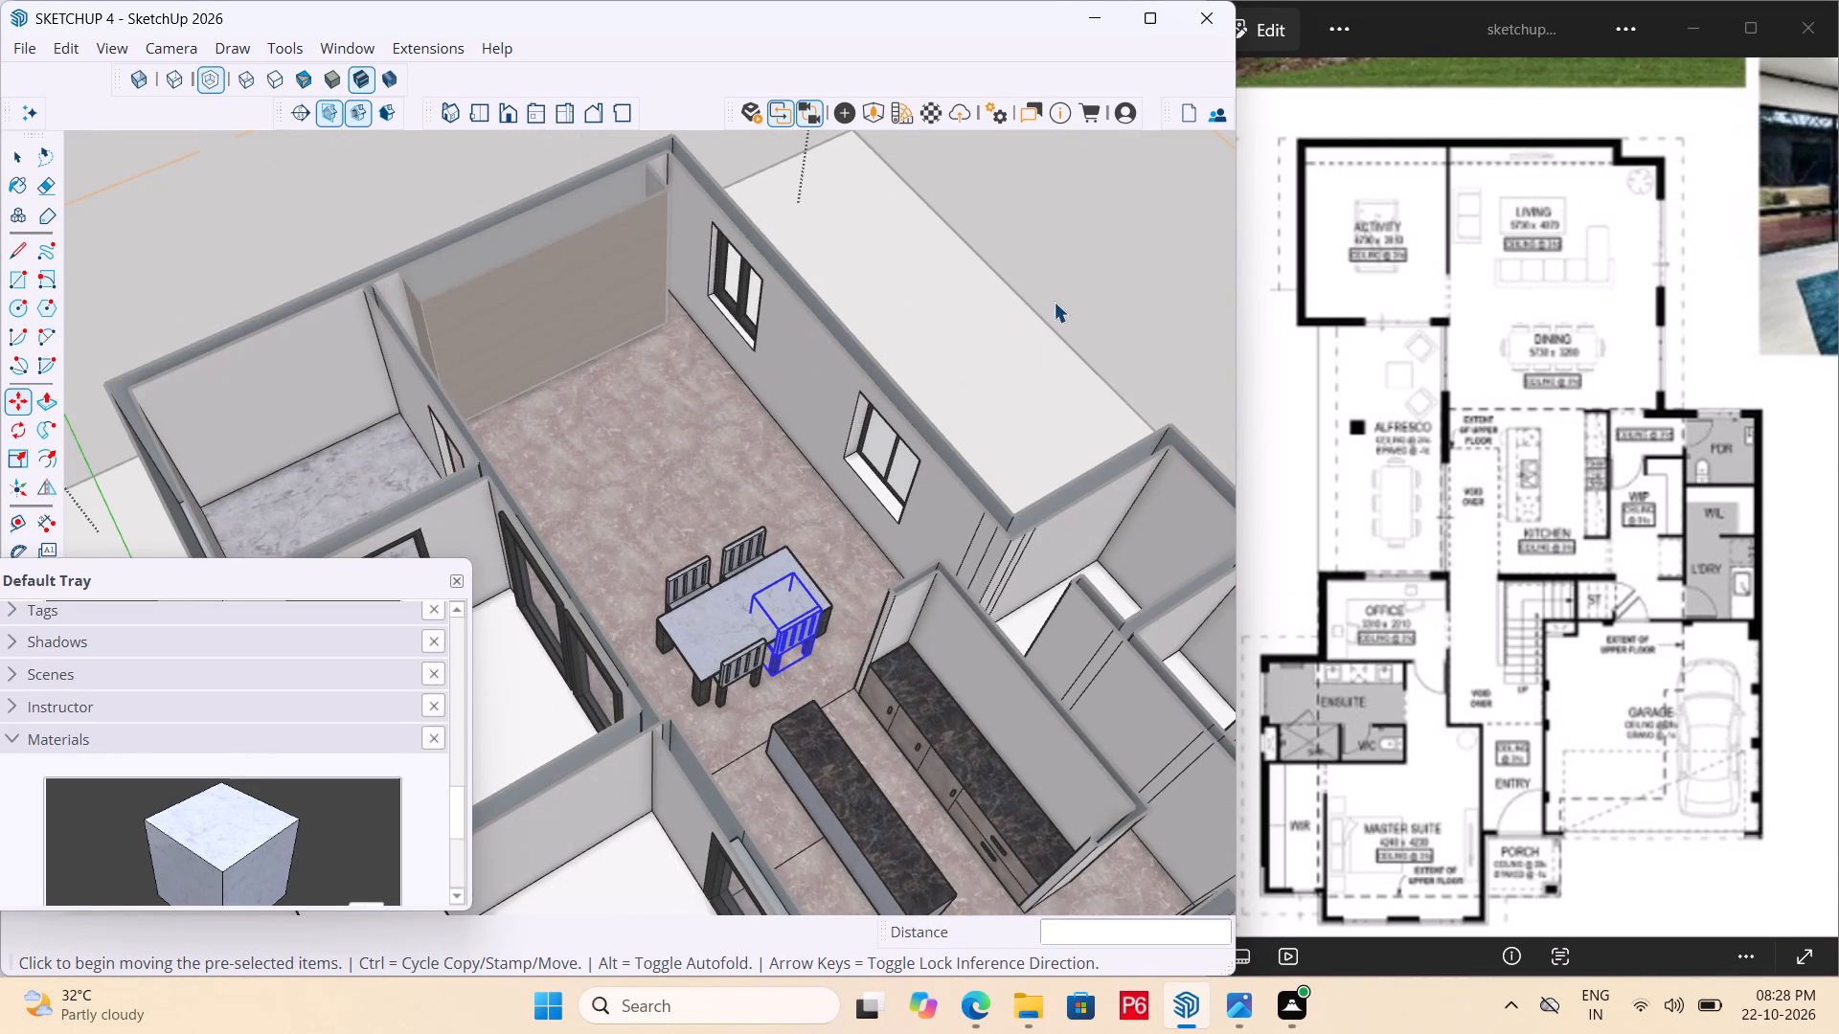
Examine the dining area, kitchen counters and surrounding rooms from several angles and distances.
{"action": "left_click", "coordinate": [1066, 283]}
{"action": "middle_click_drag", "start_coordinate": [853, 484], "coordinate": [597, 317]}
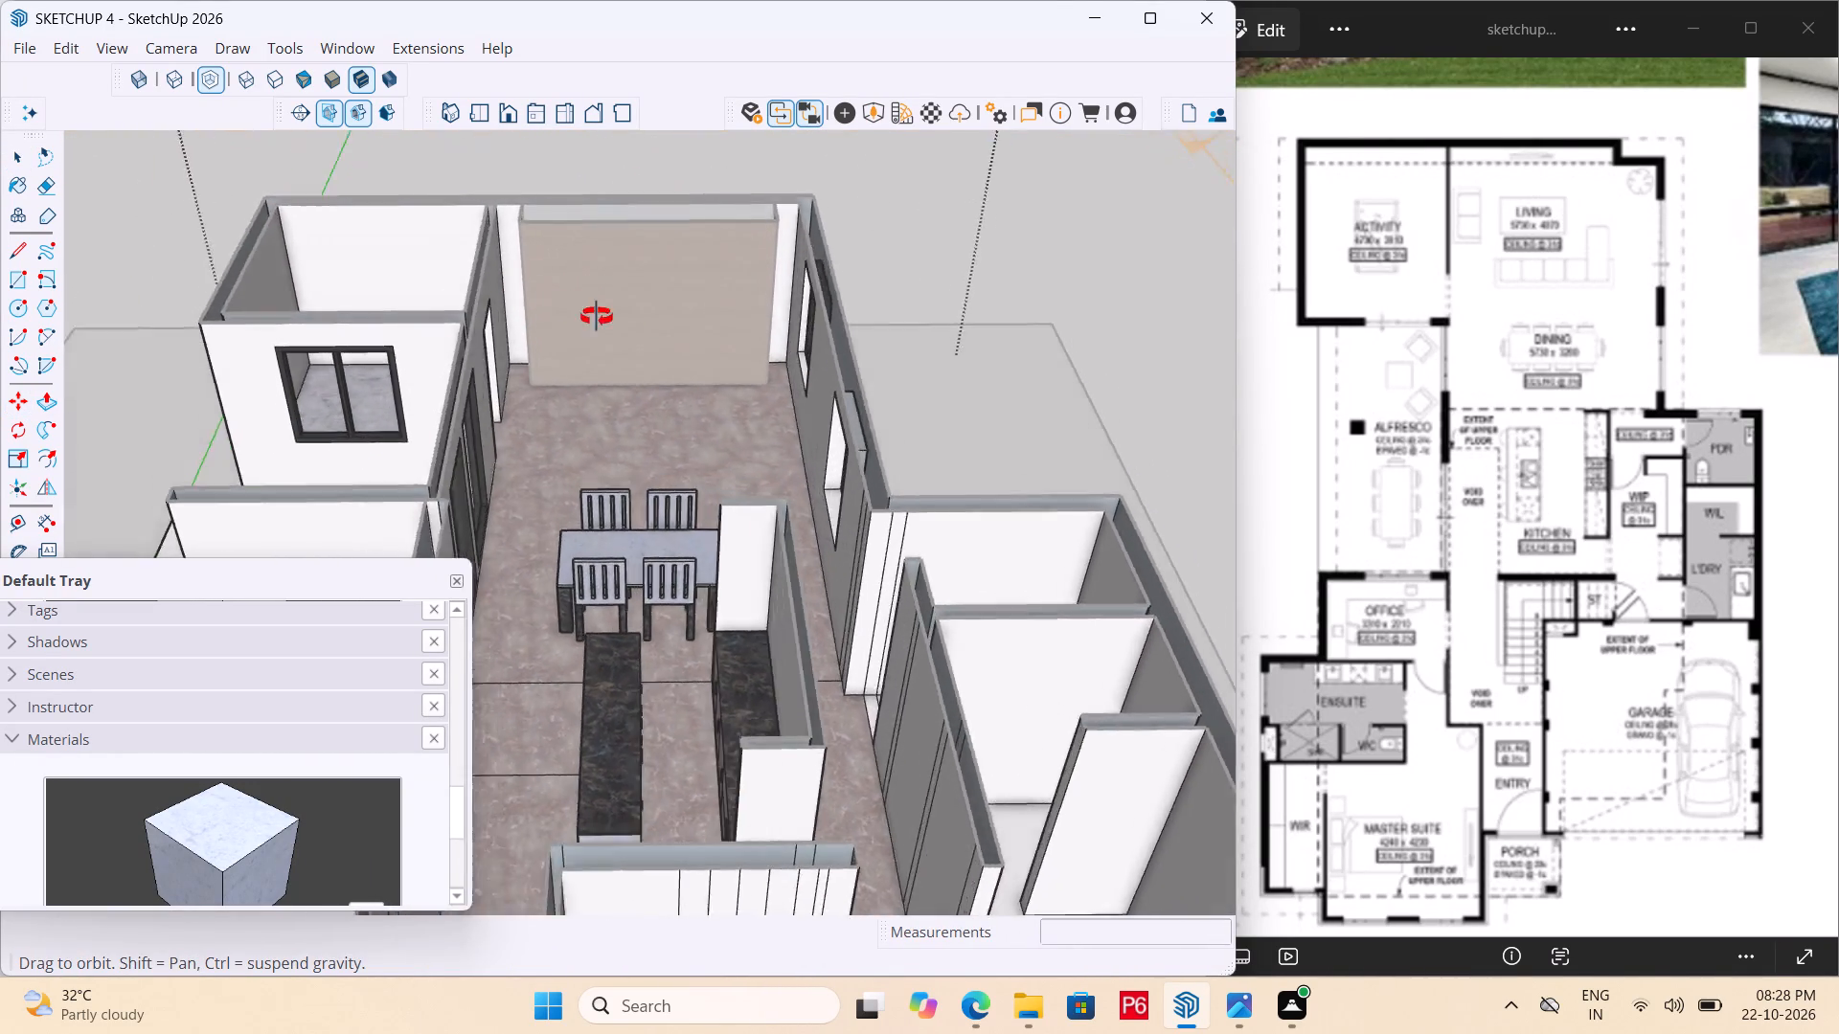
{"action": "middle_click_drag", "start_coordinate": [597, 317], "coordinate": [808, 355]}
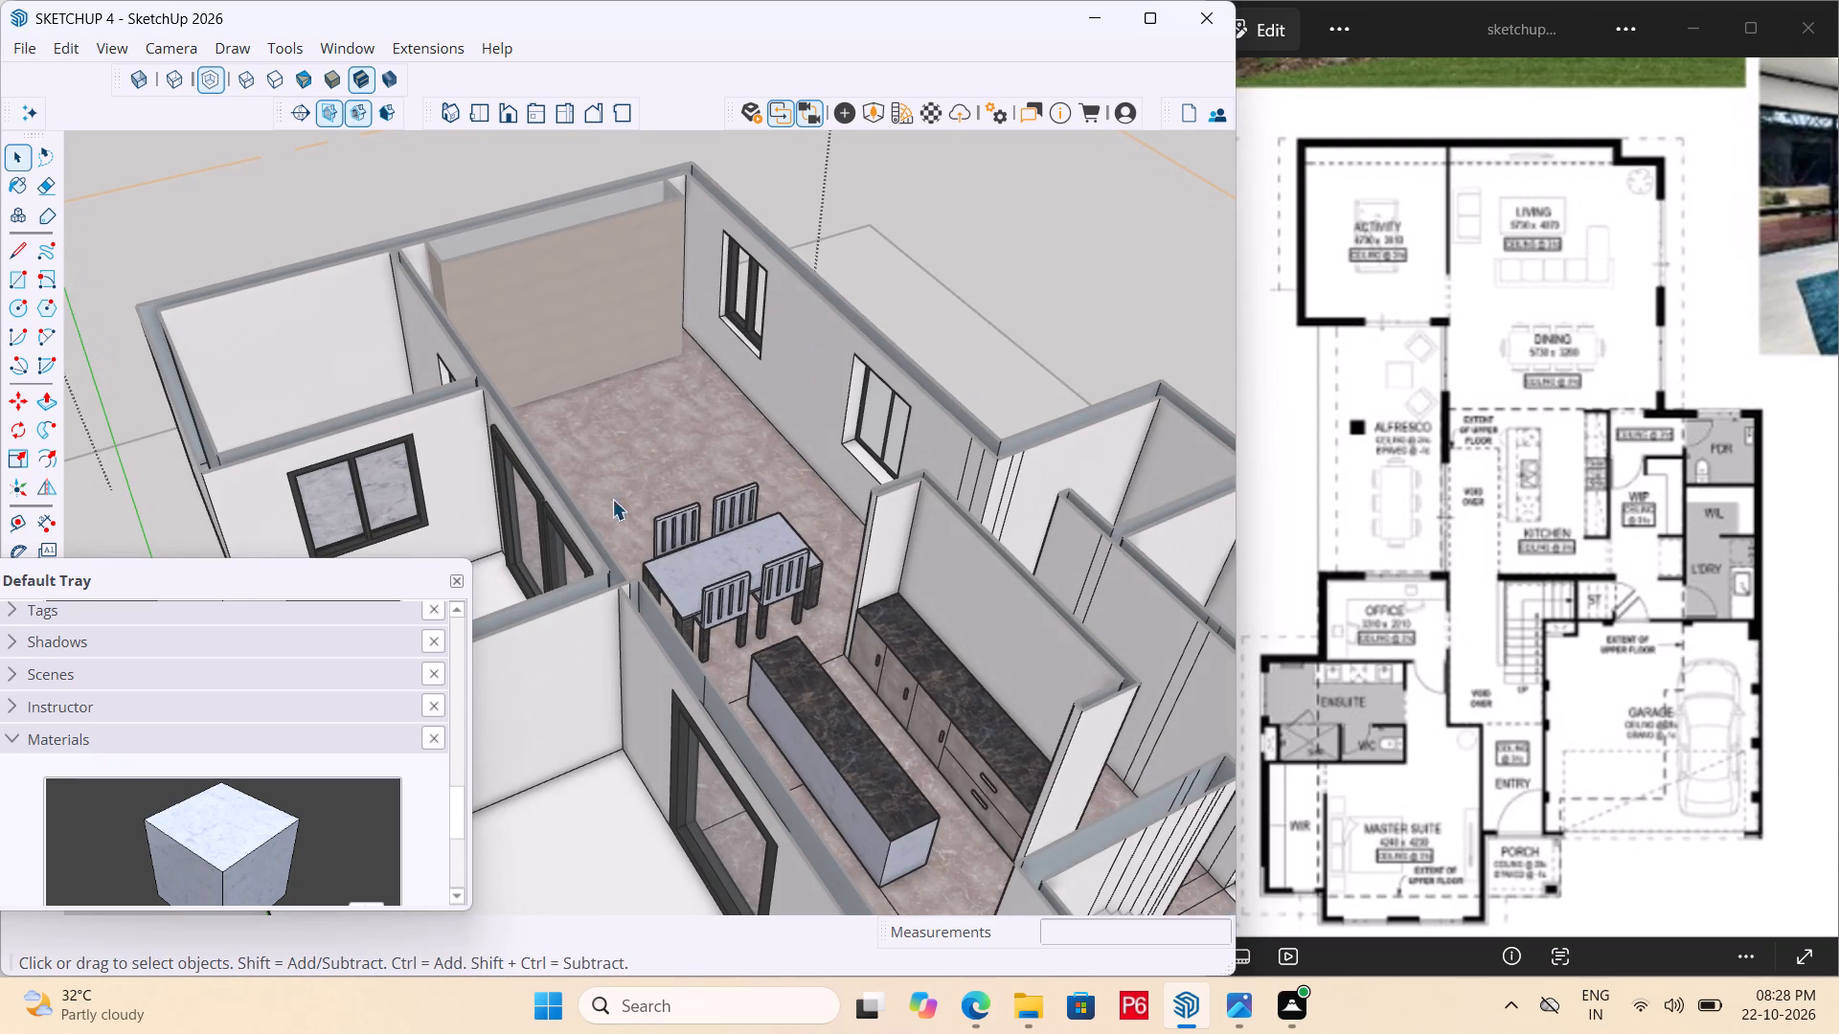
{"action": "scroll", "coordinate": [531, 528], "scroll_direction": "down", "scroll_amount": 5}
{"action": "middle_click_drag", "start_coordinate": [725, 673], "coordinate": [843, 739]}
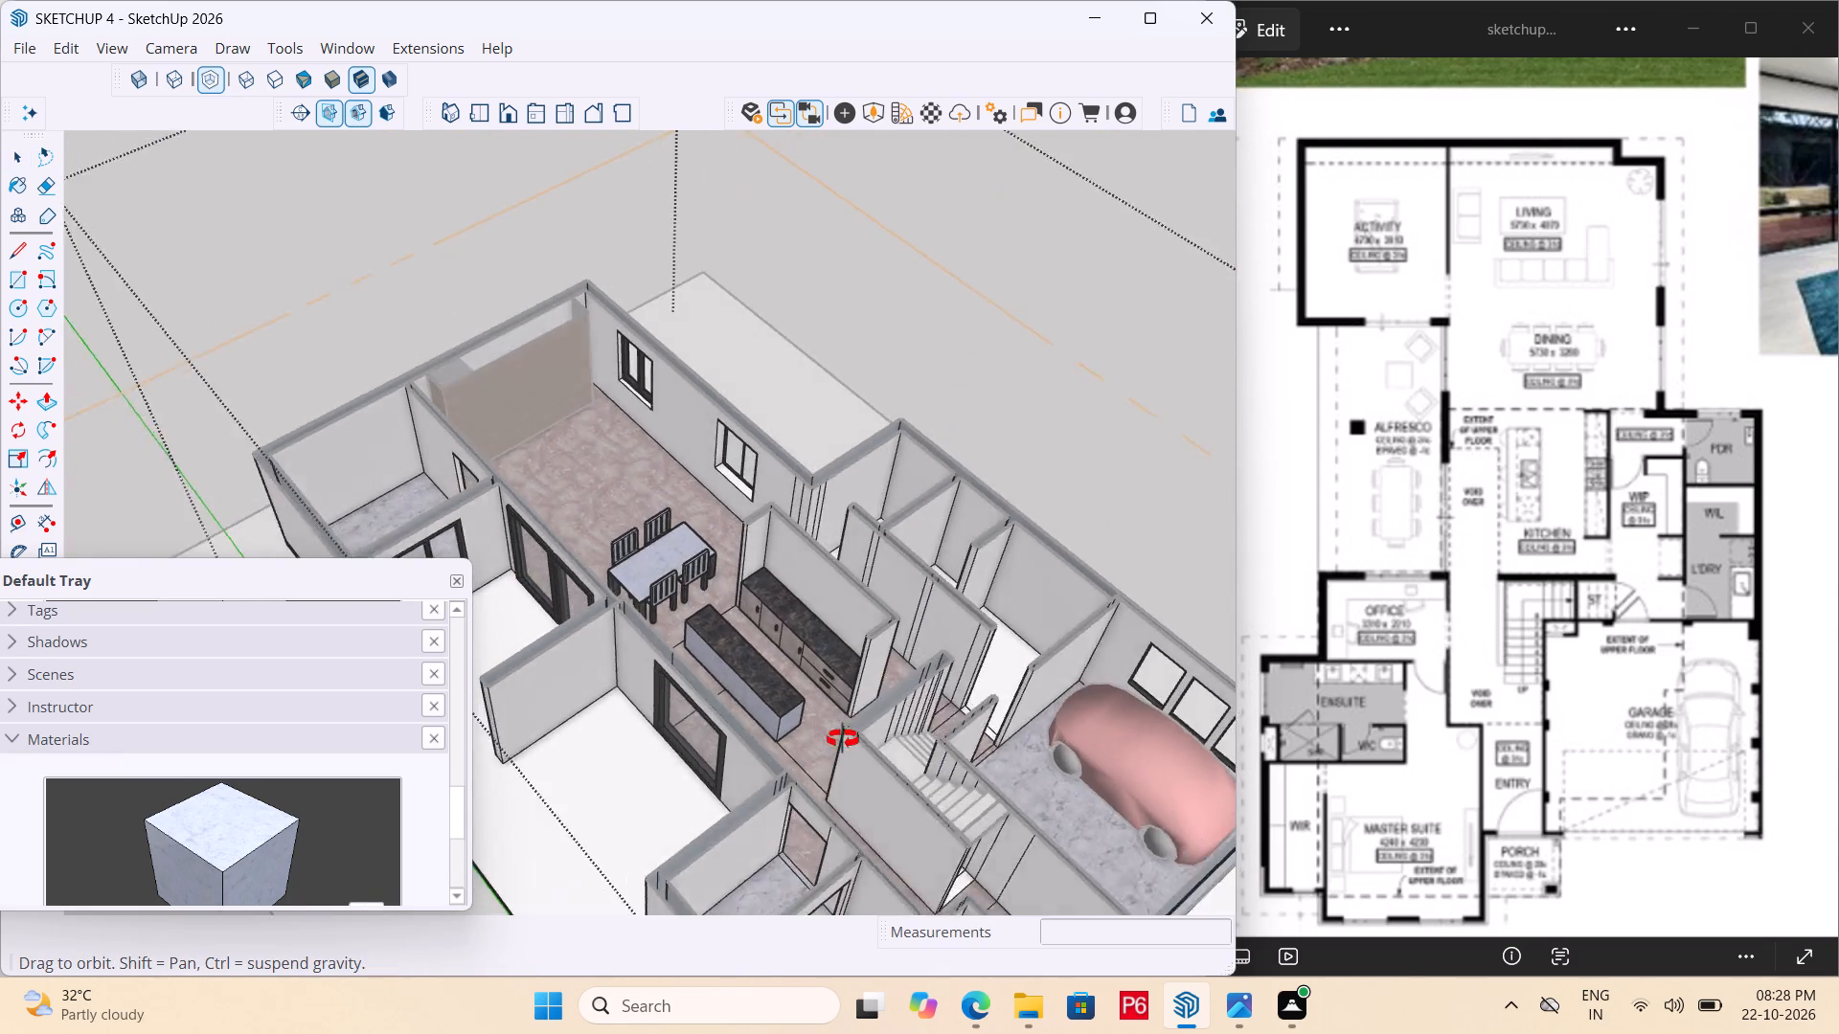
{"action": "middle_click_drag", "start_coordinate": [843, 739], "coordinate": [870, 736]}
{"action": "scroll", "coordinate": [855, 628], "scroll_direction": "up", "scroll_amount": 11}
{"action": "middle_click_drag", "start_coordinate": [805, 593], "coordinate": [833, 501]}
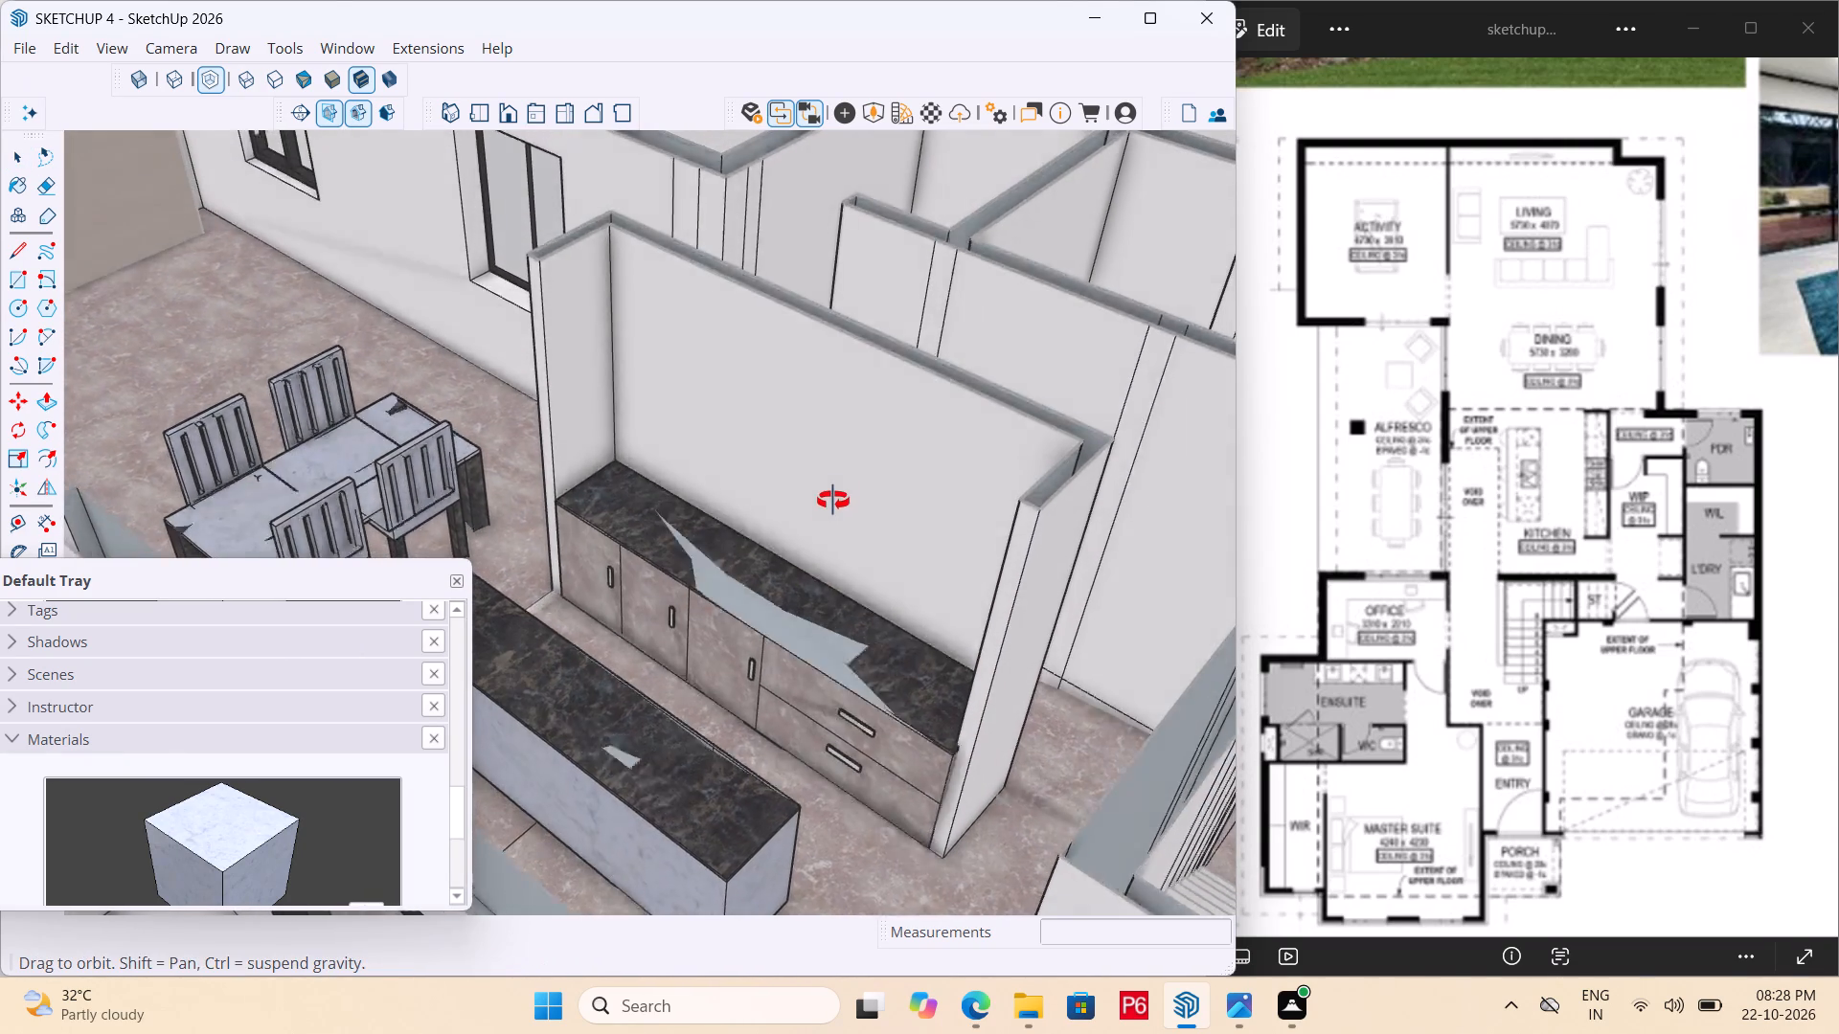
{"action": "middle_click_drag", "start_coordinate": [833, 501], "coordinate": [834, 477]}
{"action": "scroll", "coordinate": [777, 561], "scroll_direction": "up", "scroll_amount": 6}
{"action": "scroll", "coordinate": [780, 621], "scroll_direction": "down", "scroll_amount": 8}
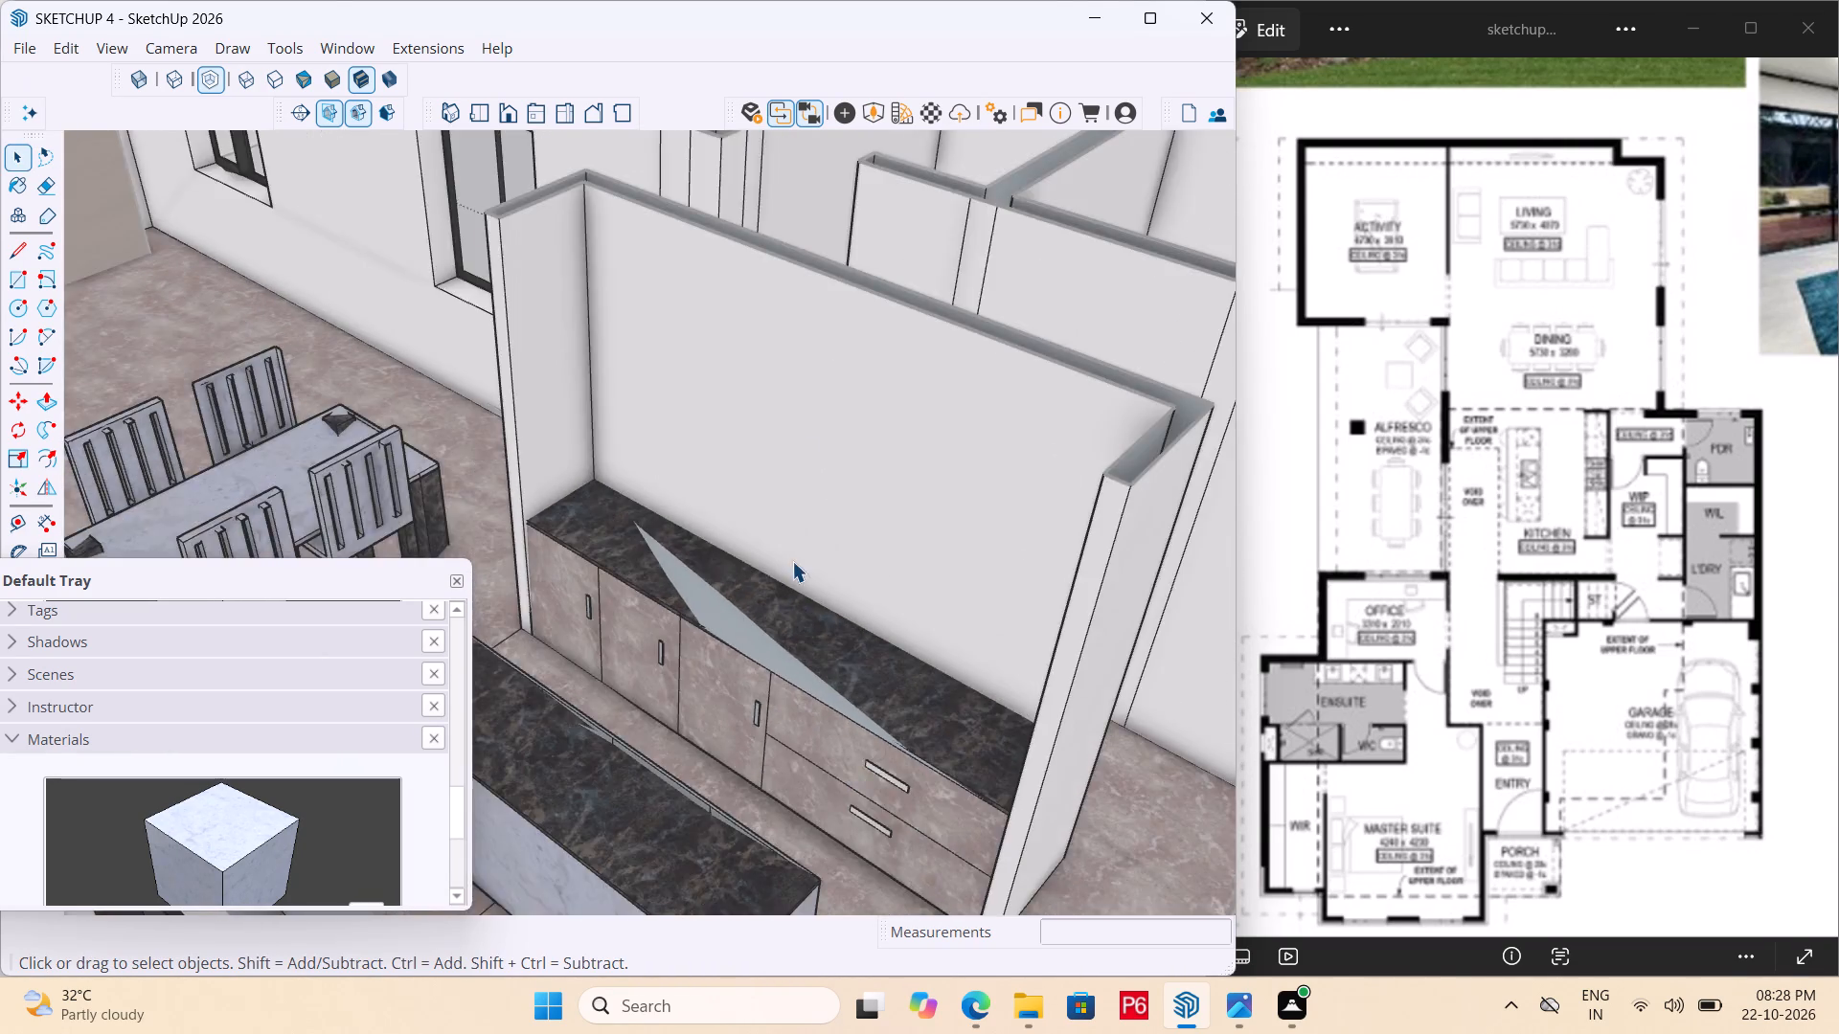
{"action": "scroll", "coordinate": [792, 561], "scroll_direction": "down", "scroll_amount": 19}
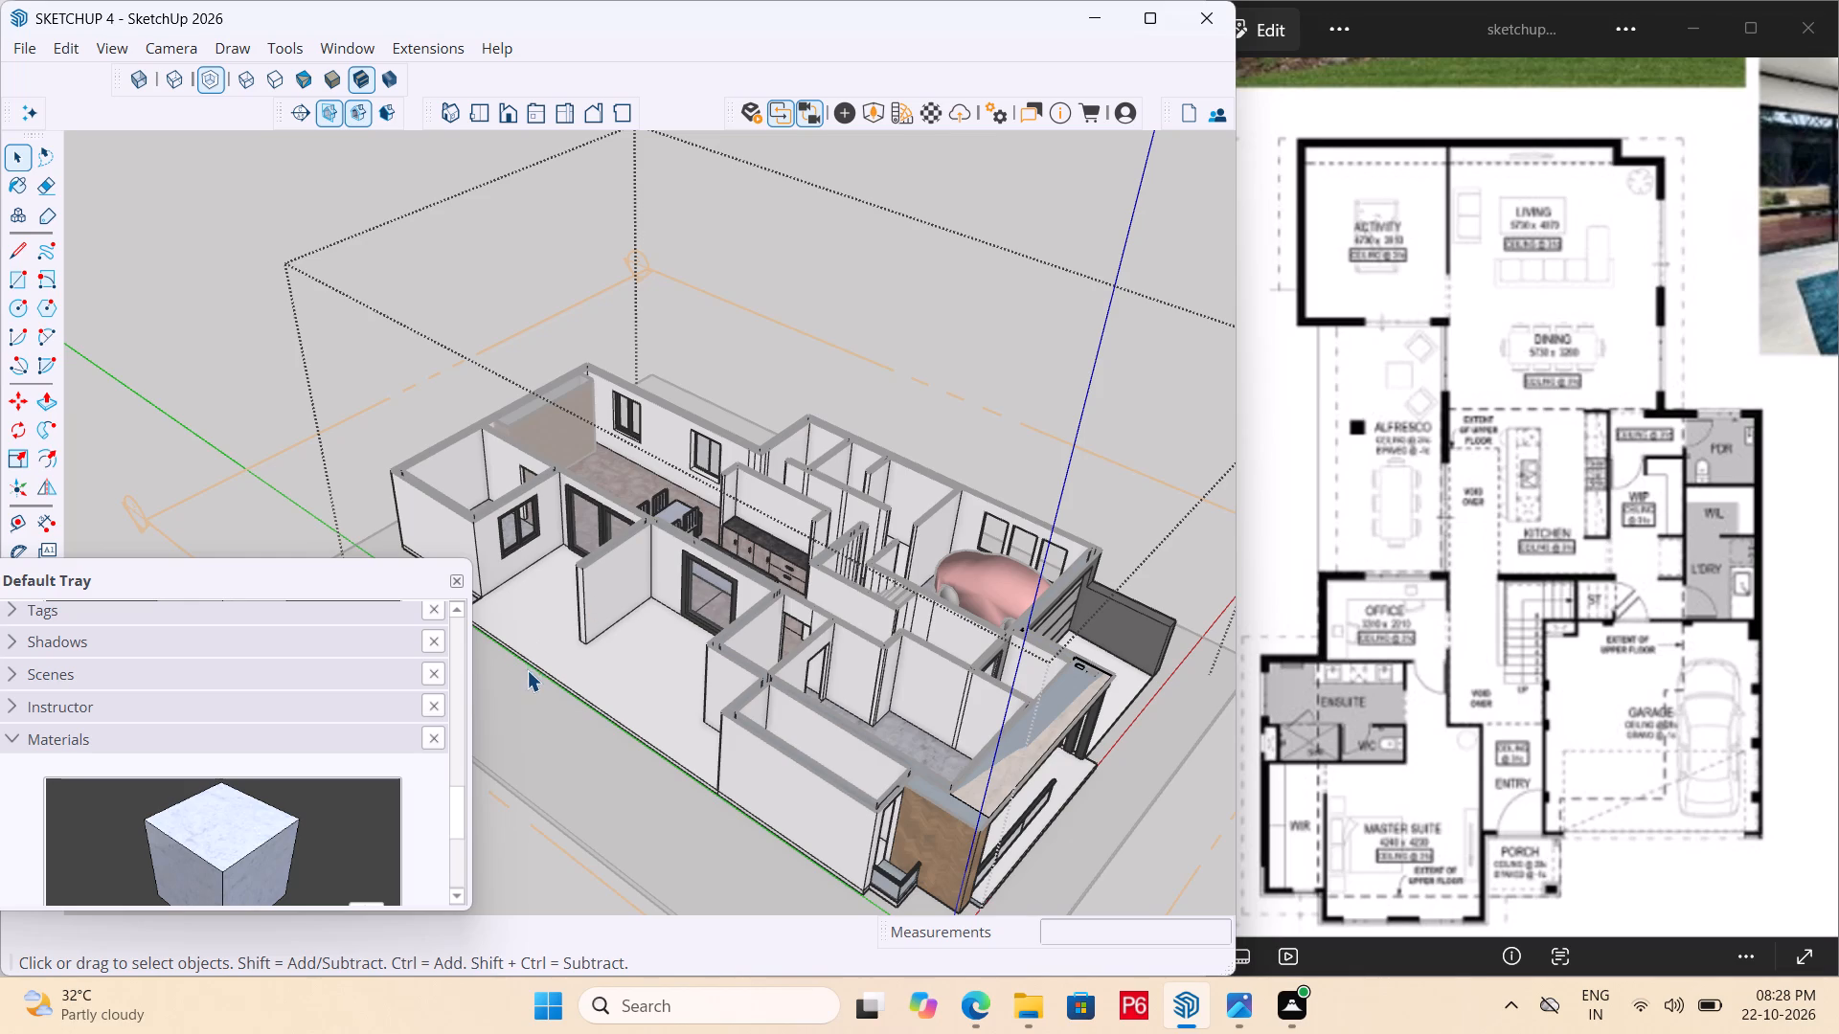
{"action": "scroll", "coordinate": [370, 699], "scroll_direction": "down", "scroll_amount": 7}
Apply the blue cloudy-sky environment with reflective water from the Environments collection to the model.
{"action": "scroll", "coordinate": [324, 680], "scroll_direction": "up", "scroll_amount": 4}
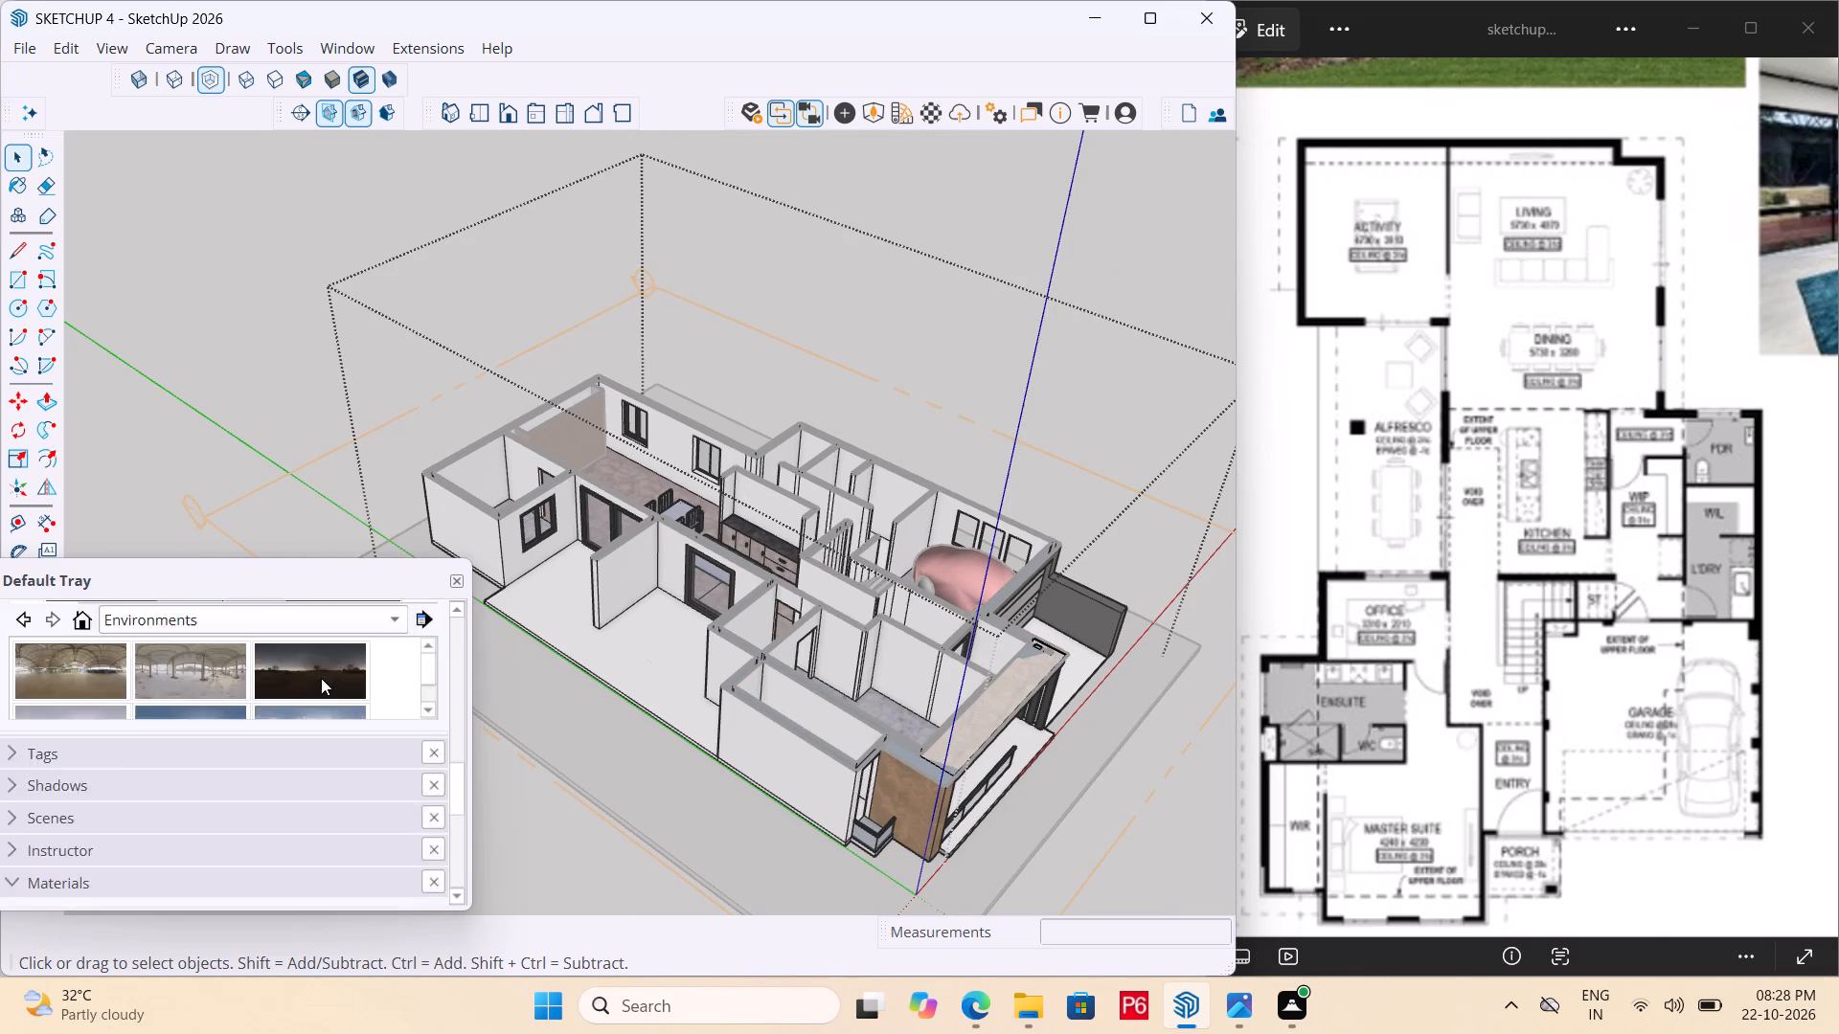
{"action": "scroll", "coordinate": [321, 678], "scroll_direction": "up", "scroll_amount": 7}
{"action": "scroll", "coordinate": [321, 678], "scroll_direction": "down", "scroll_amount": 5}
{"action": "scroll", "coordinate": [216, 749], "scroll_direction": "up", "scroll_amount": 2}
{"action": "scroll", "coordinate": [206, 757], "scroll_direction": "down", "scroll_amount": 2}
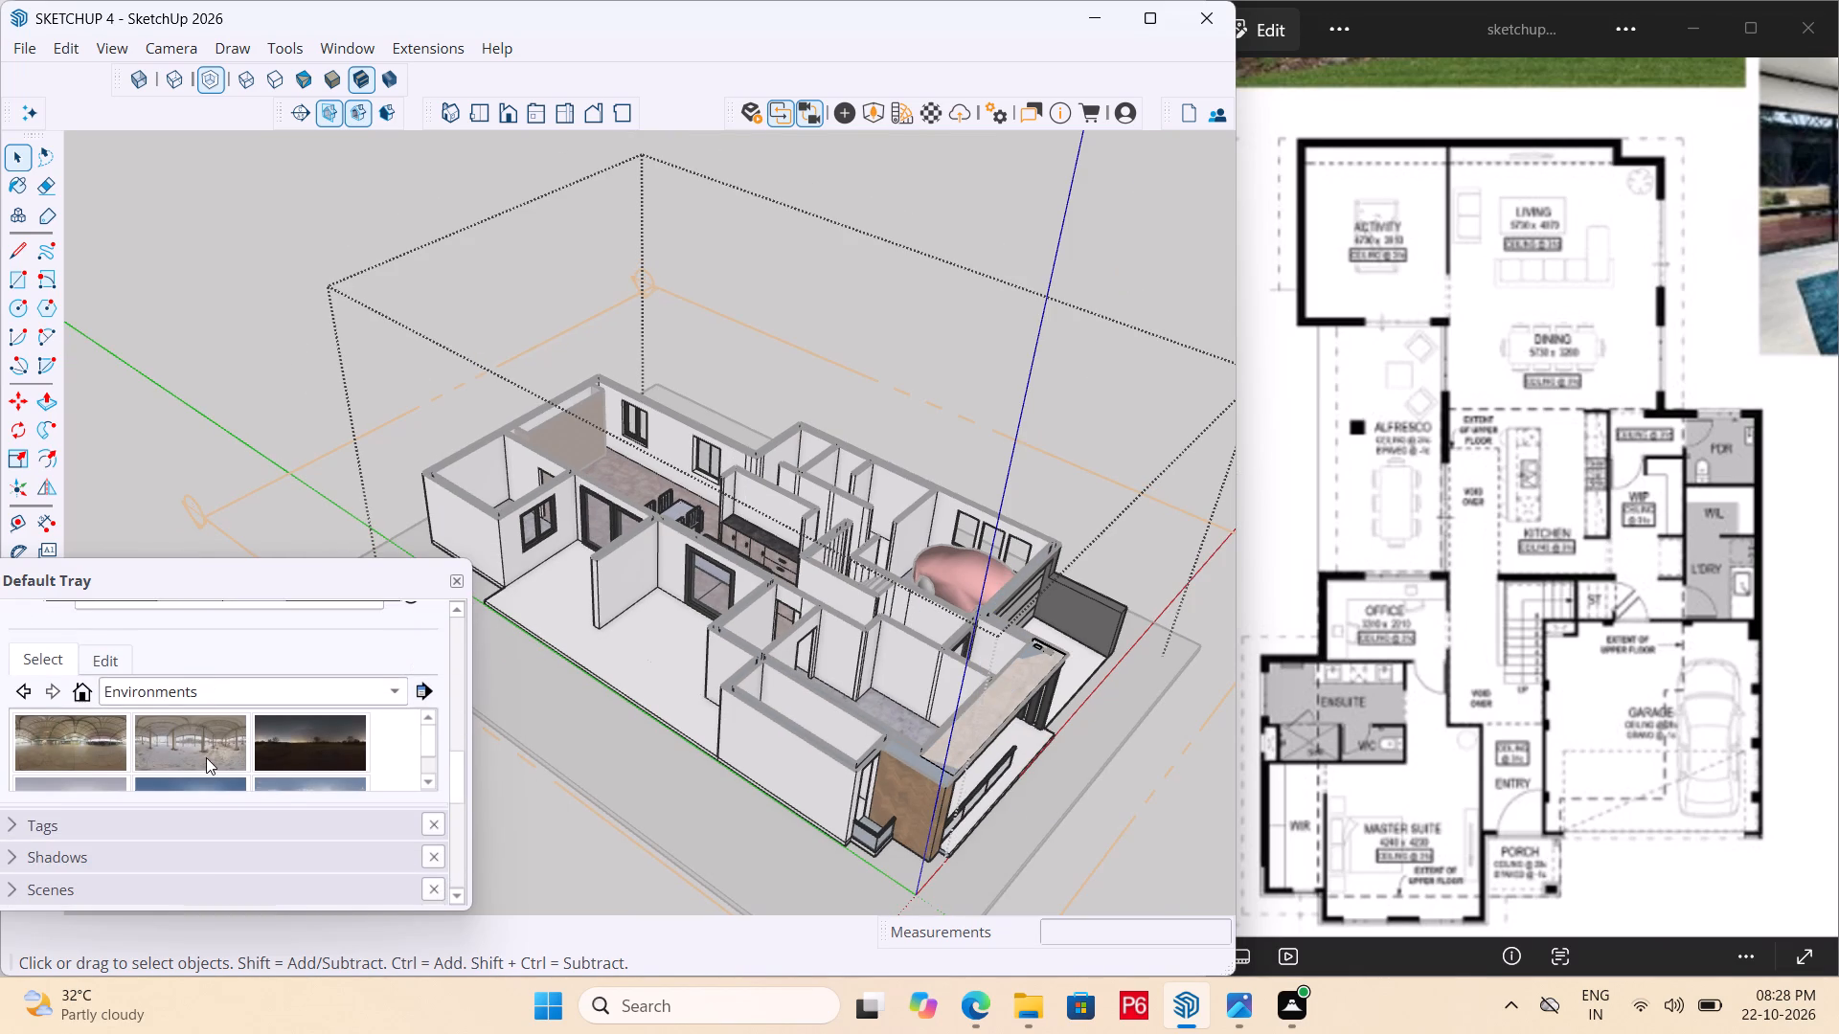
{"action": "scroll", "coordinate": [224, 752], "scroll_direction": "down", "scroll_amount": 1}
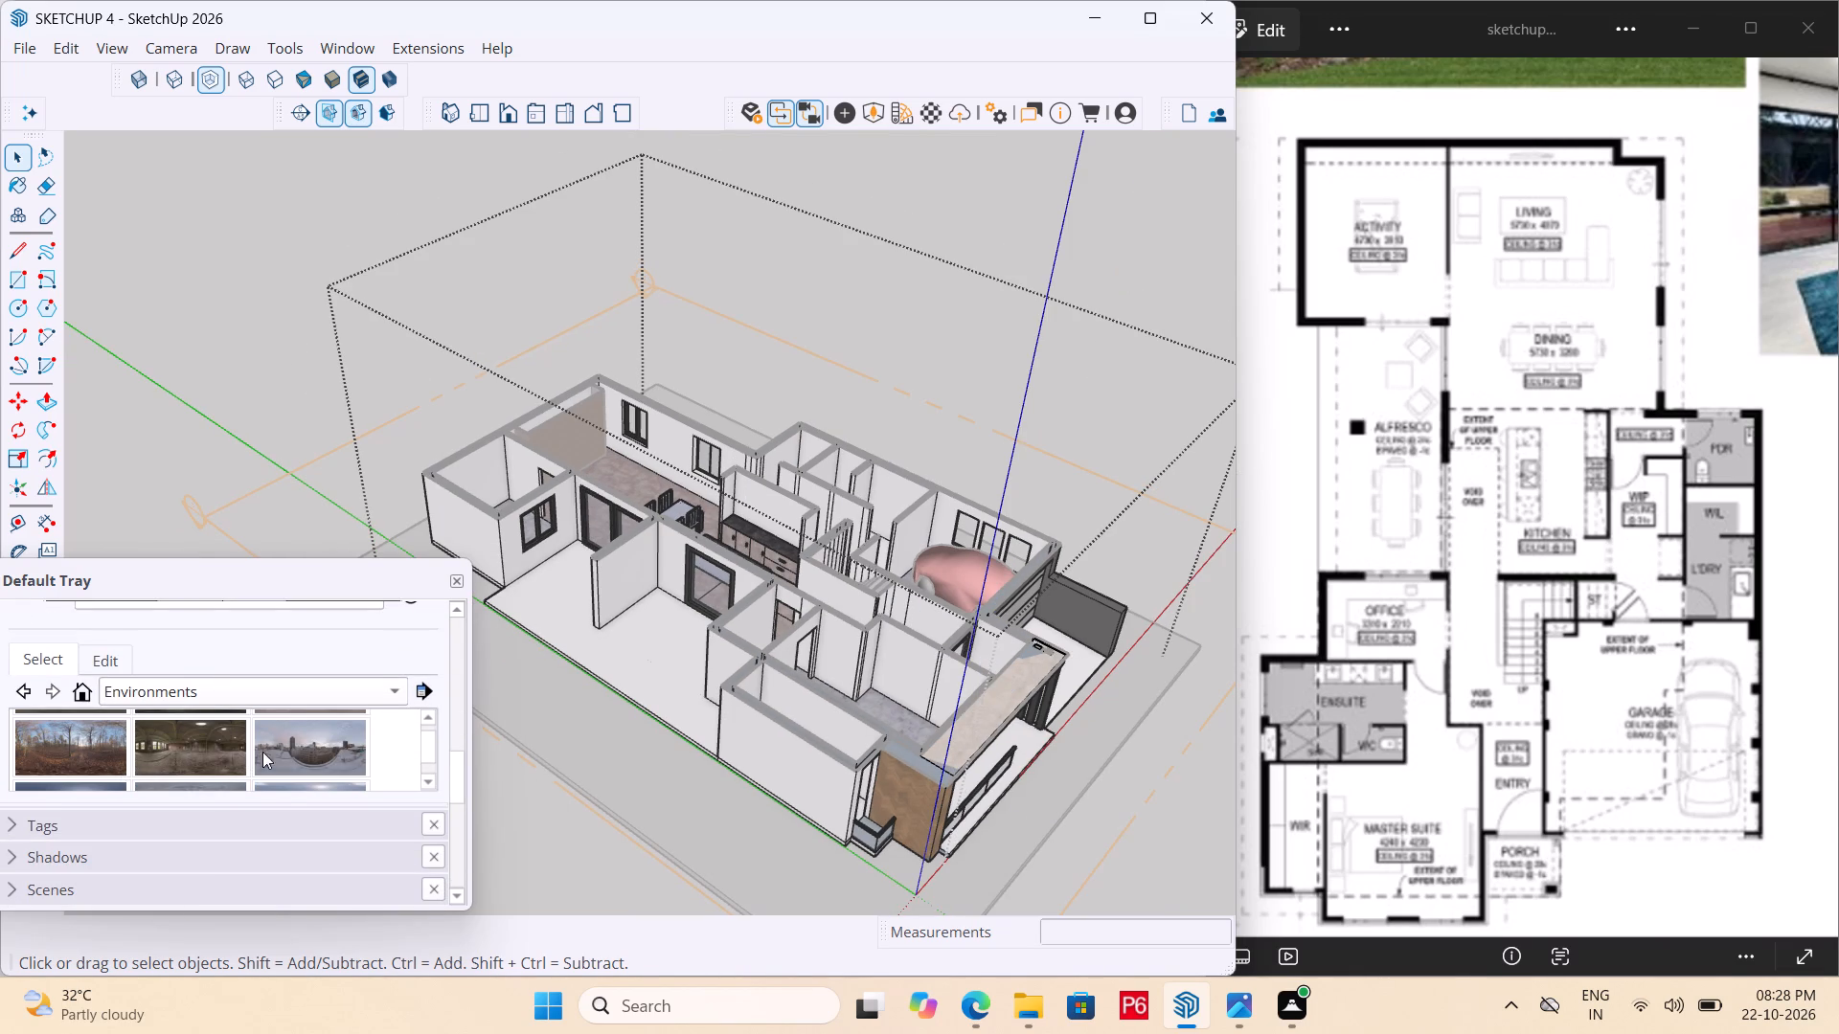
{"action": "scroll", "coordinate": [283, 752], "scroll_direction": "down", "scroll_amount": 1}
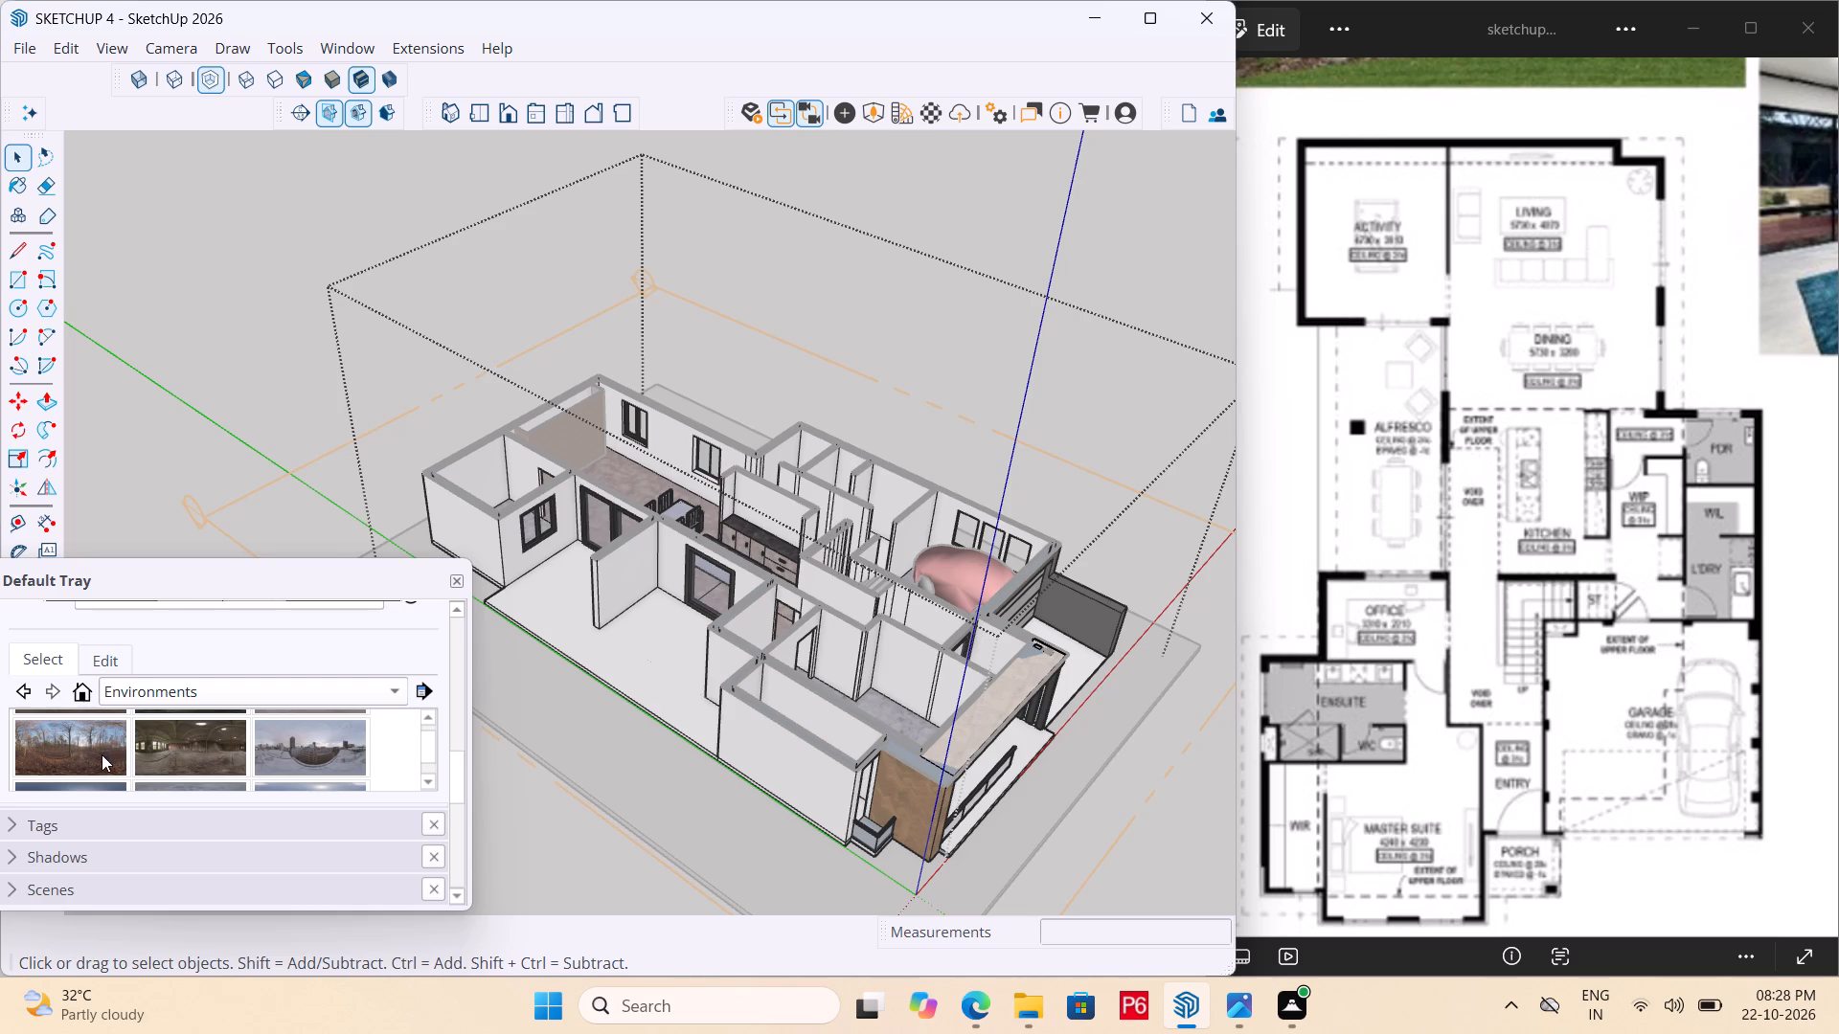
{"action": "left_click", "coordinate": [100, 755]}
{"action": "scroll", "coordinate": [817, 546], "scroll_direction": "down", "scroll_amount": 1}
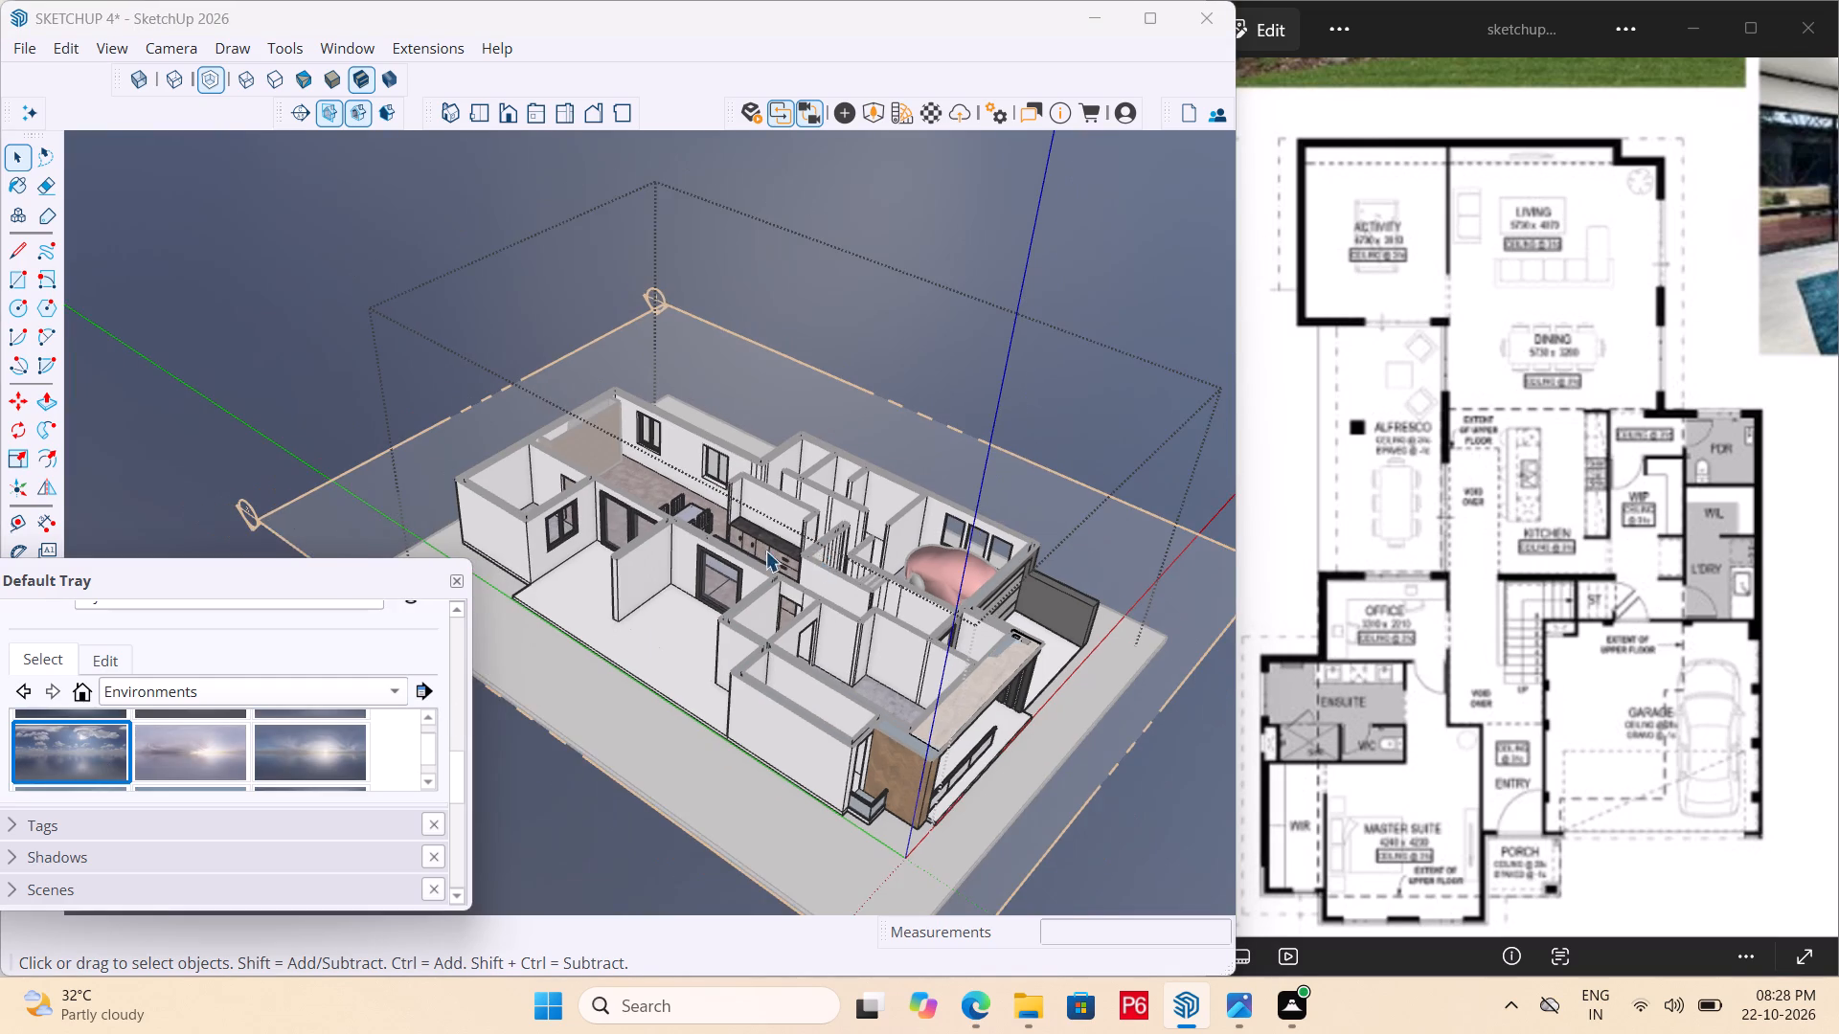
Check how the house interior and dining area look under the cloudy-sky environment.
{"action": "middle_click_drag", "start_coordinate": [752, 540], "coordinate": [697, 628]}
{"action": "scroll", "coordinate": [714, 608], "scroll_direction": "up", "scroll_amount": 10}
{"action": "key", "text": "space"}
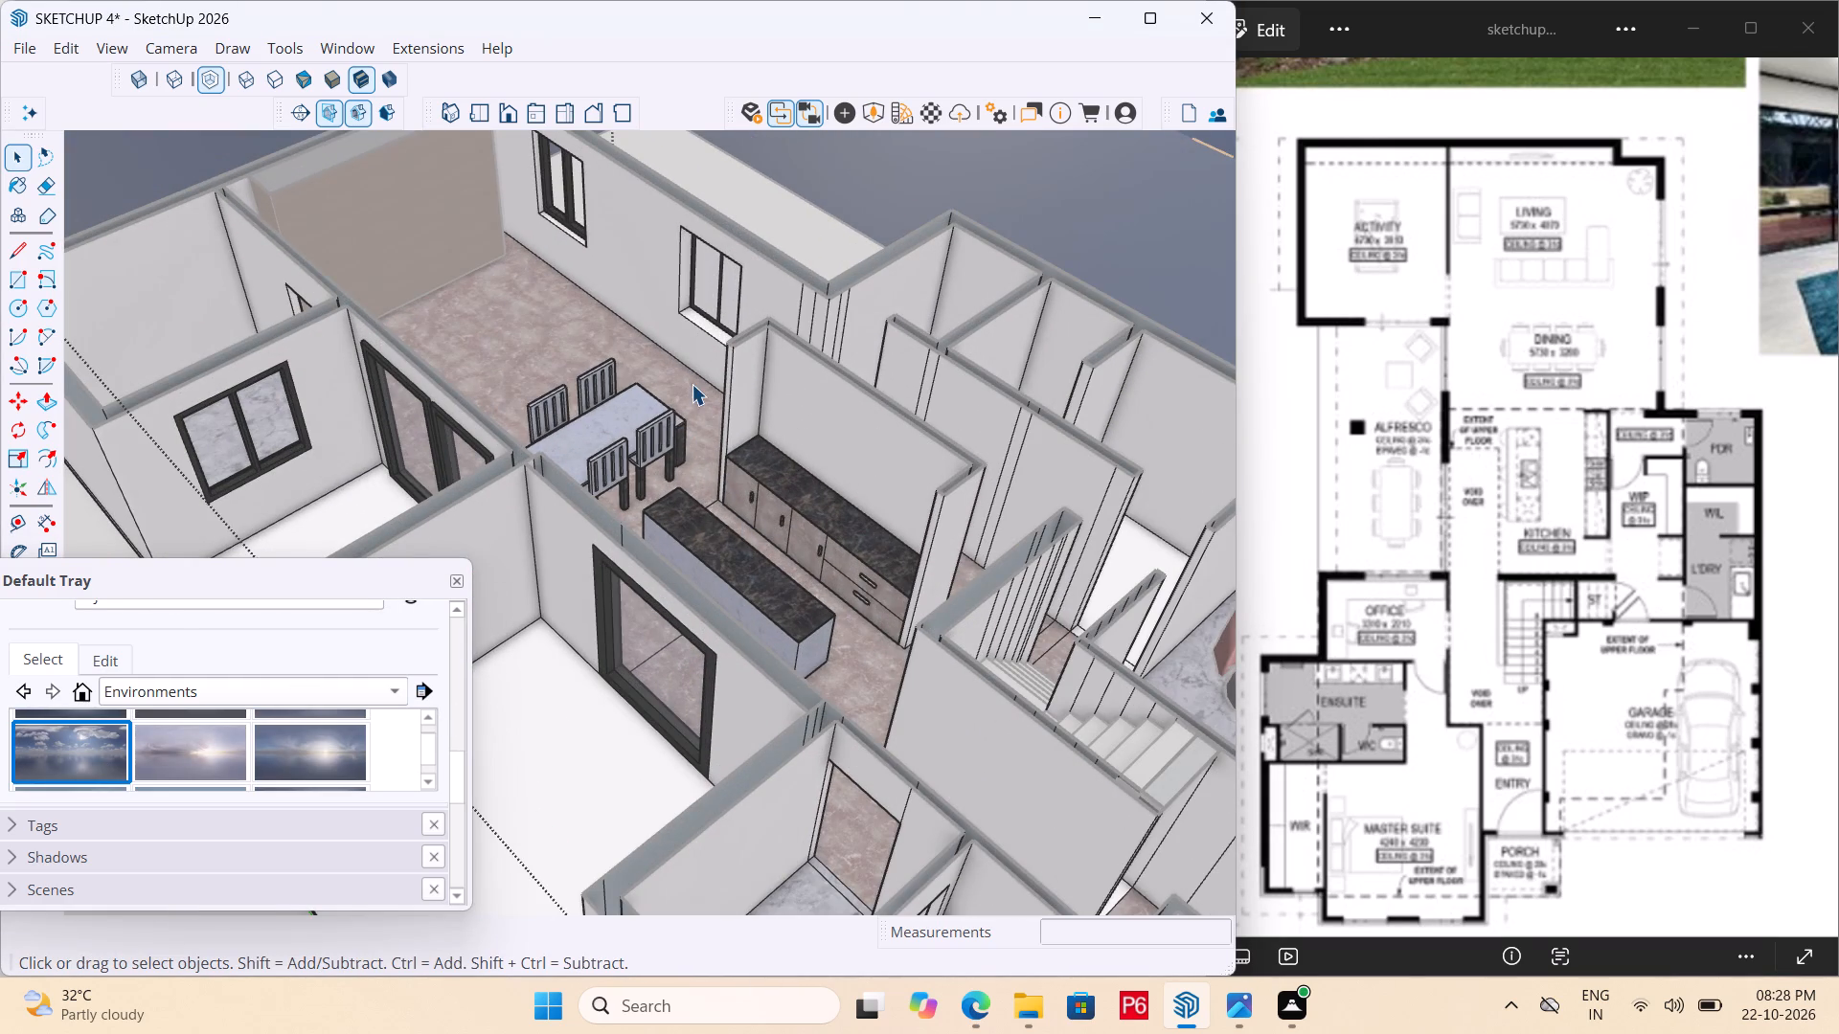
{"action": "left_click", "coordinate": [692, 384]}
{"action": "scroll", "coordinate": [620, 558], "scroll_direction": "down", "scroll_amount": 4}
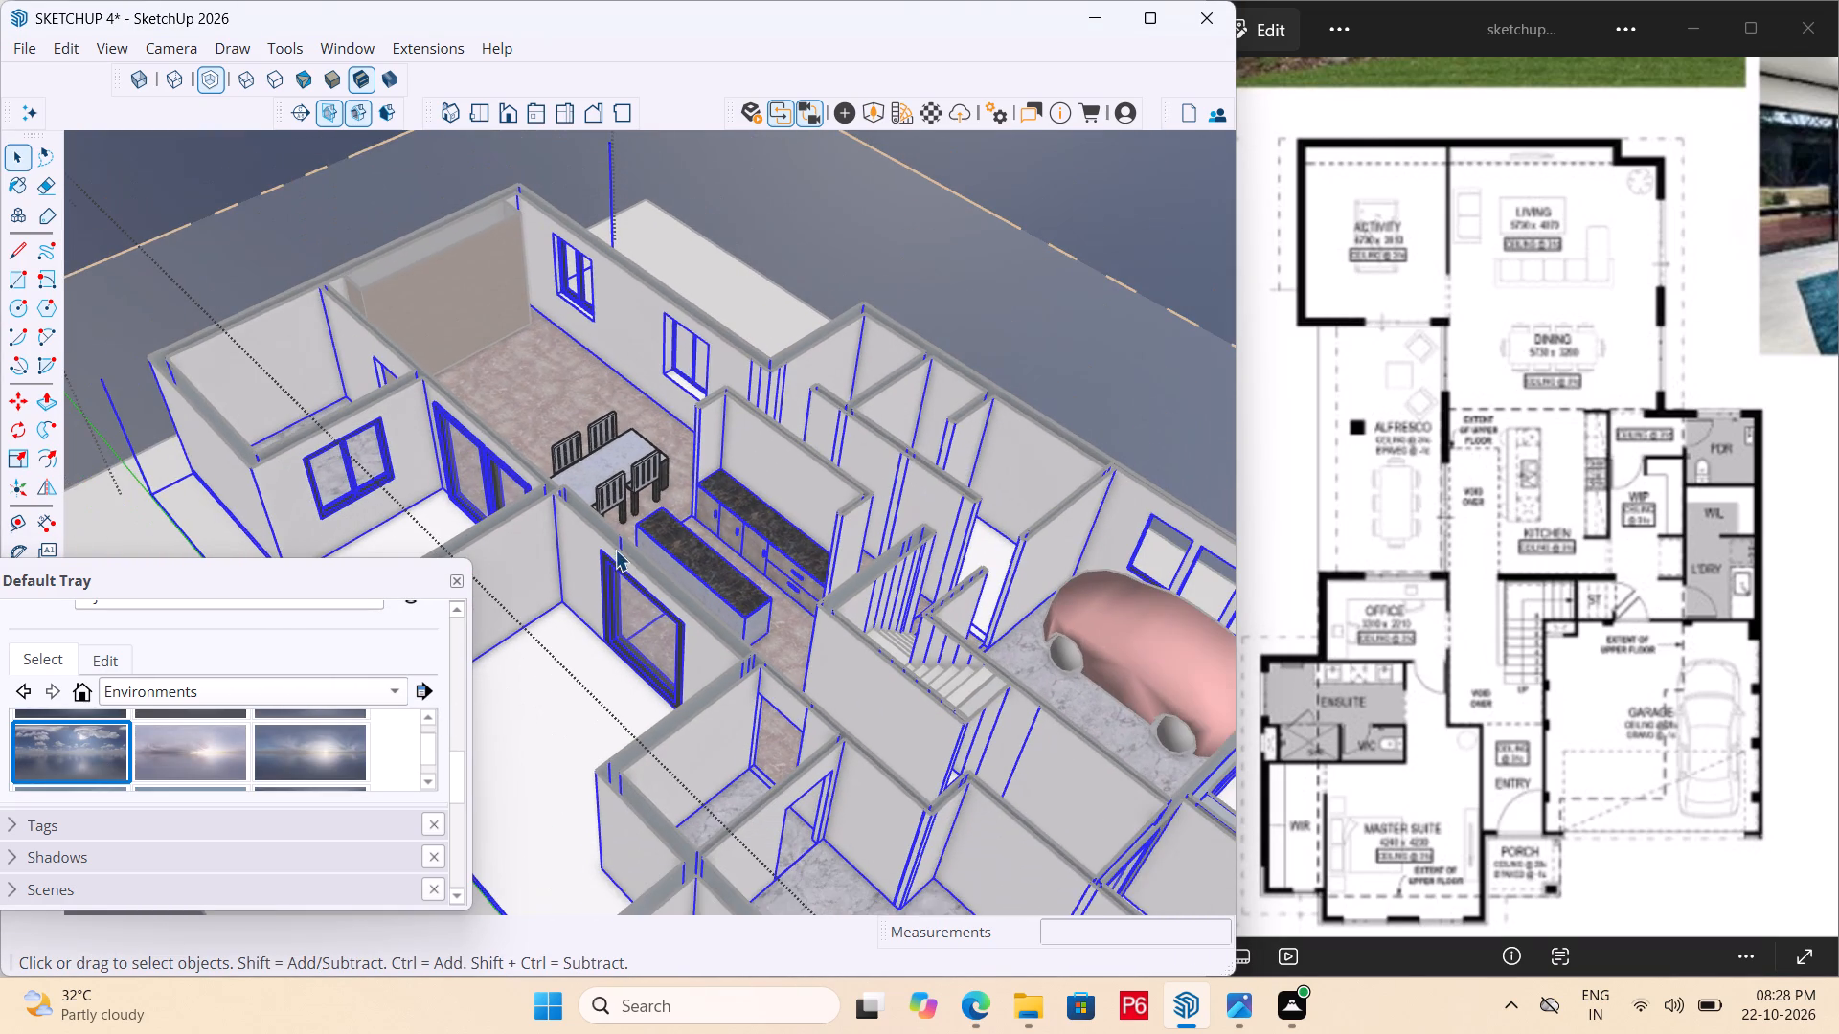
{"action": "key", "text": "space"}
{"action": "left_click", "coordinate": [1143, 271]}
Inspect the dining table and its four chairs from both long sides.
{"action": "scroll", "coordinate": [579, 493], "scroll_direction": "up", "scroll_amount": 2}
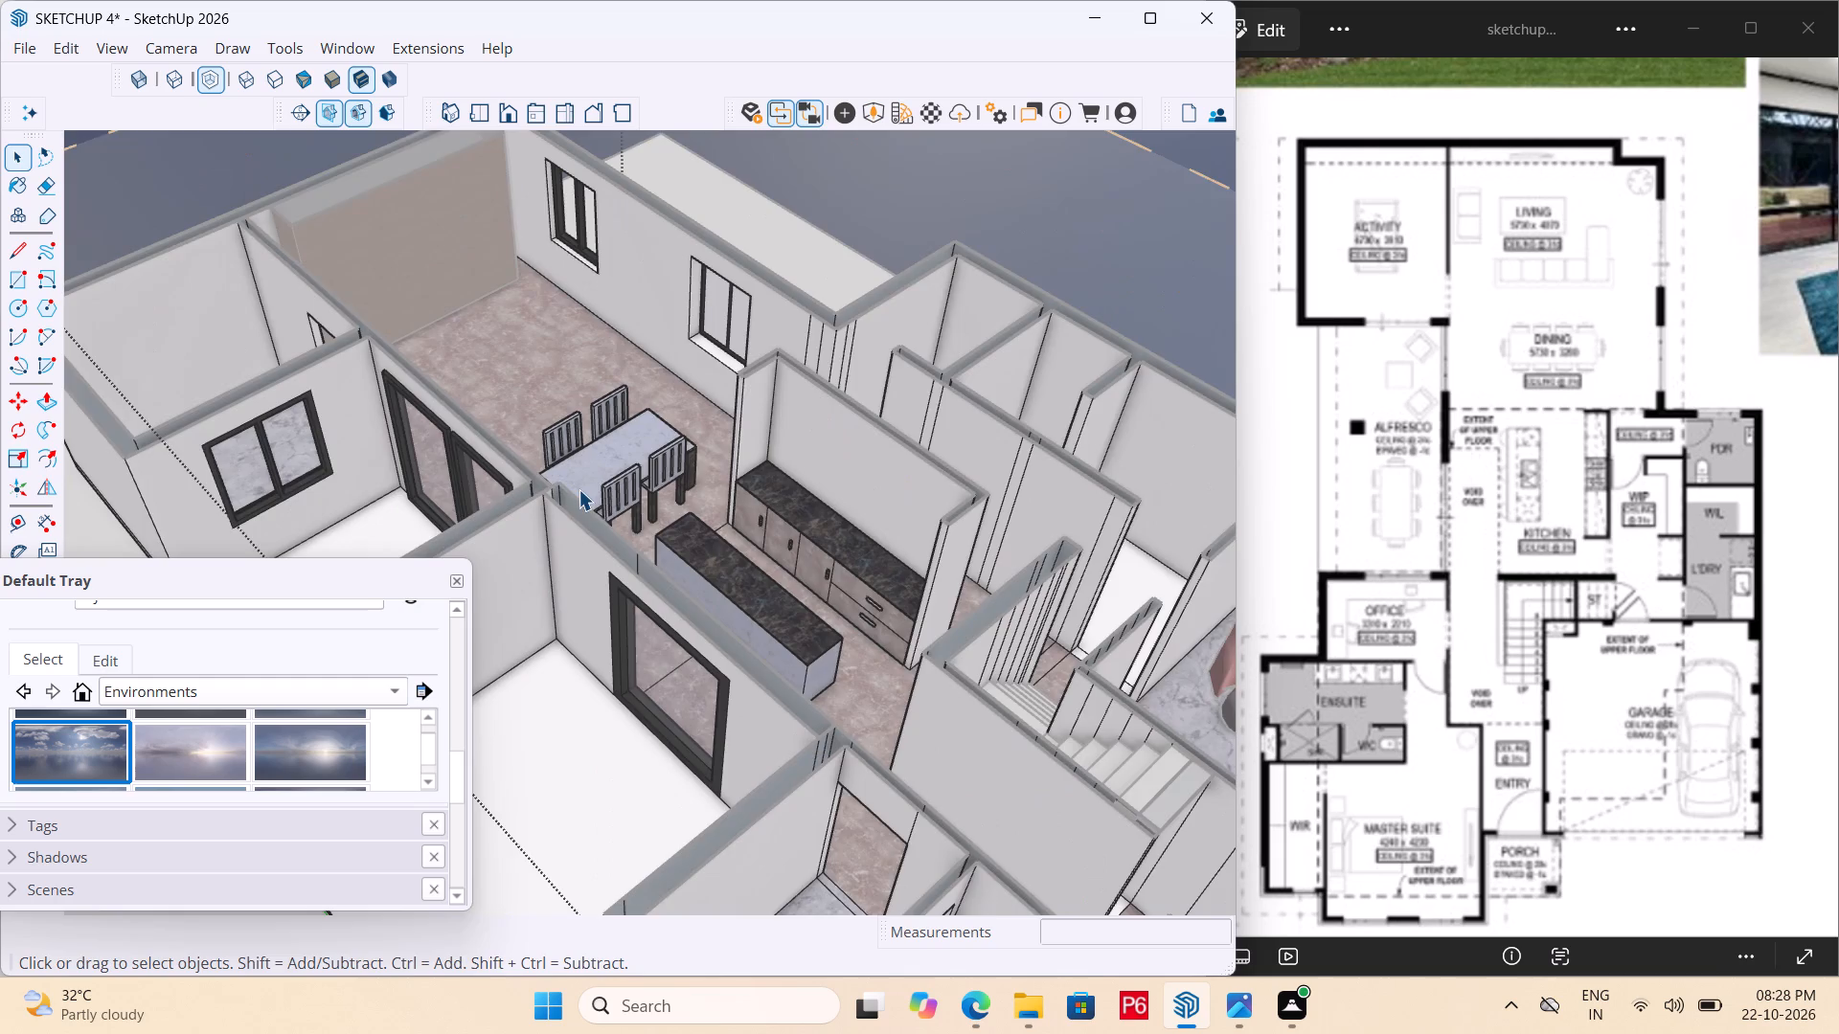
{"action": "scroll", "coordinate": [579, 489], "scroll_direction": "up", "scroll_amount": 4}
{"action": "middle_click_drag", "start_coordinate": [657, 419], "coordinate": [539, 451]}
{"action": "scroll", "coordinate": [501, 474], "scroll_direction": "up", "scroll_amount": 7}
{"action": "middle_click_drag", "start_coordinate": [484, 601], "coordinate": [587, 541]}
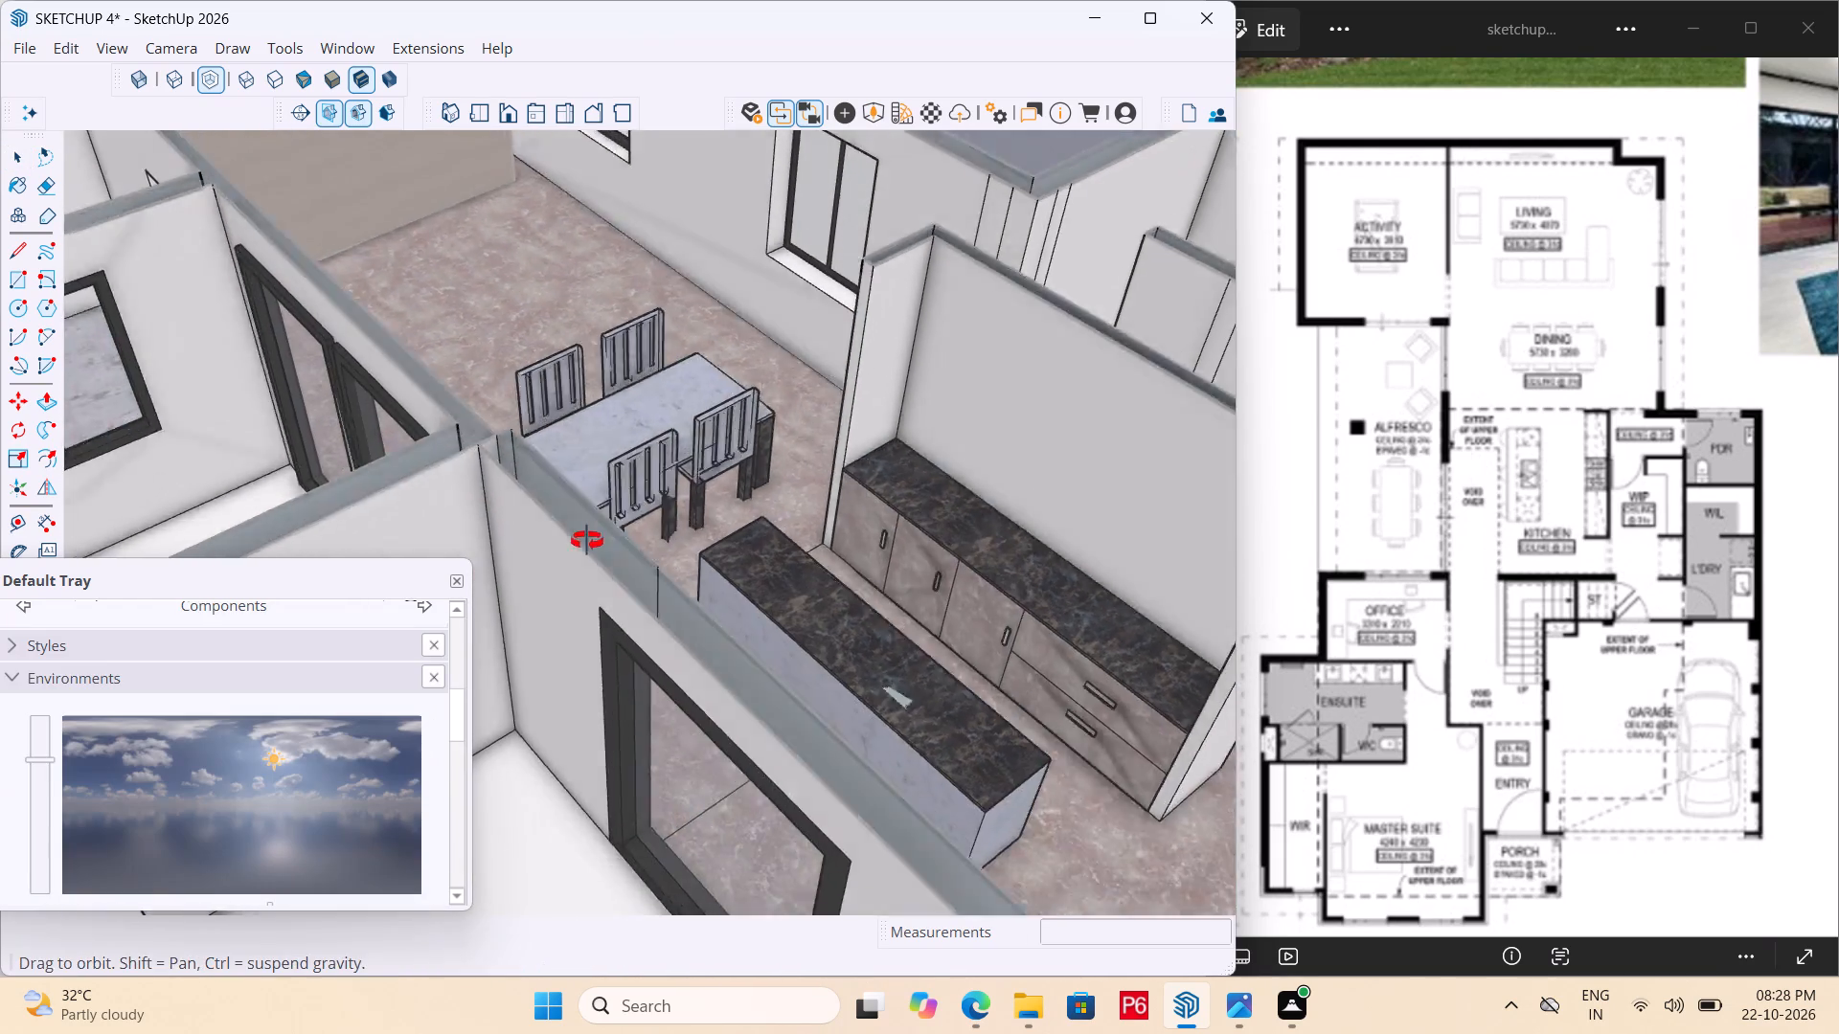
{"action": "middle_click_drag", "start_coordinate": [587, 541], "coordinate": [601, 536]}
{"action": "scroll", "coordinate": [620, 499], "scroll_direction": "up", "scroll_amount": 4}
{"action": "scroll", "coordinate": [652, 382], "scroll_direction": "up", "scroll_amount": 5}
{"action": "middle_click_drag", "start_coordinate": [644, 411], "coordinate": [644, 470]}
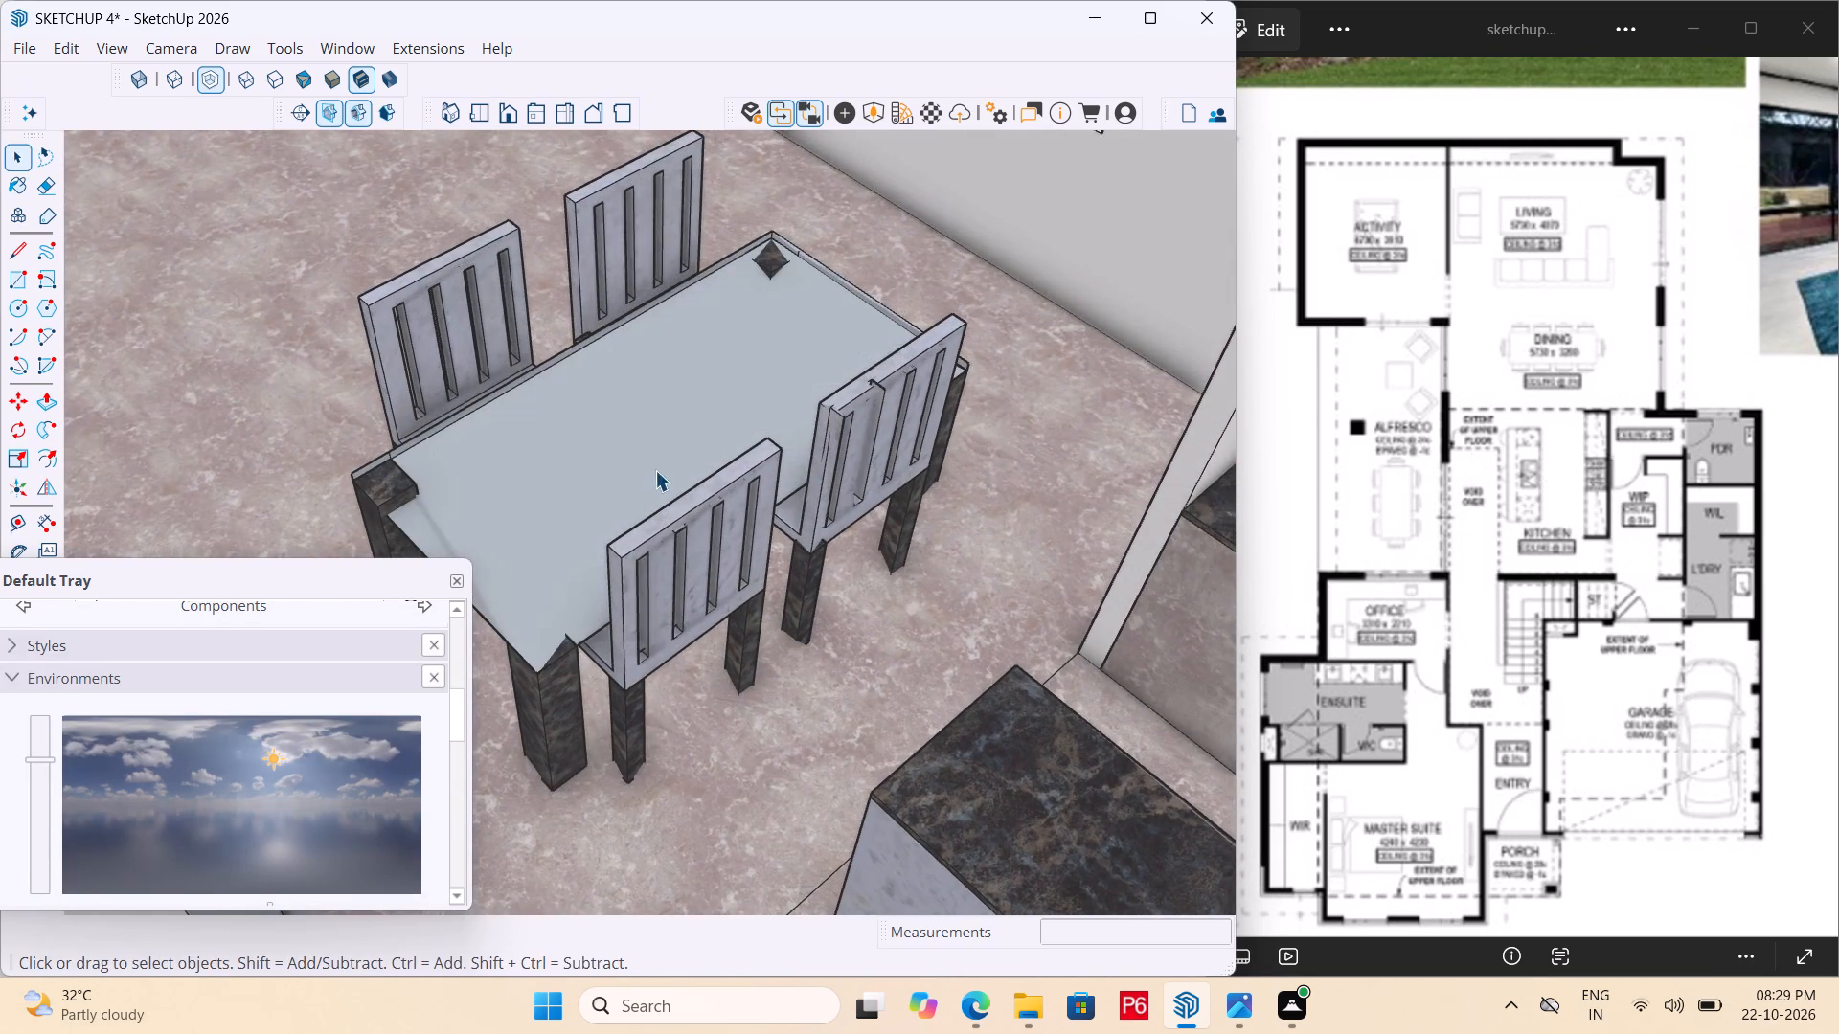
{"action": "middle_click_drag", "start_coordinate": [511, 482], "coordinate": [1393, 550]}
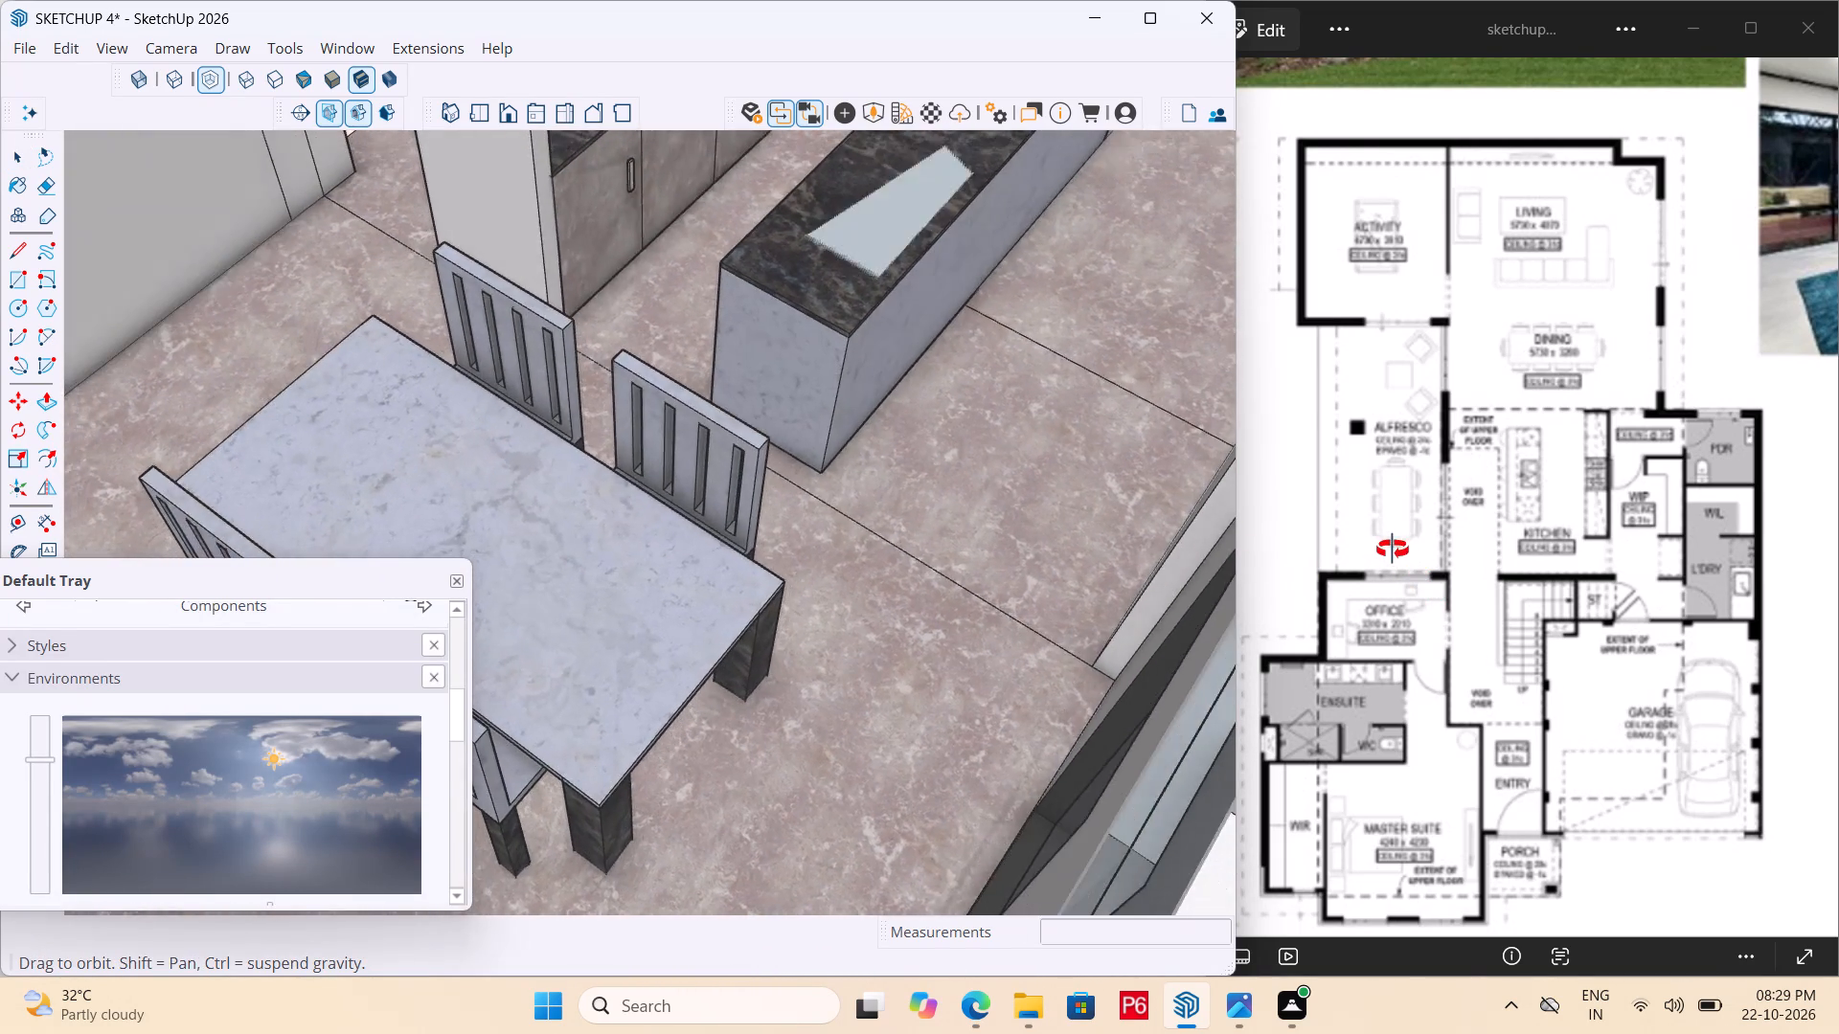
{"action": "middle_click_drag", "start_coordinate": [1393, 550], "coordinate": [270, 497]}
{"action": "middle_click_drag", "start_coordinate": [328, 526], "coordinate": [370, 535]}
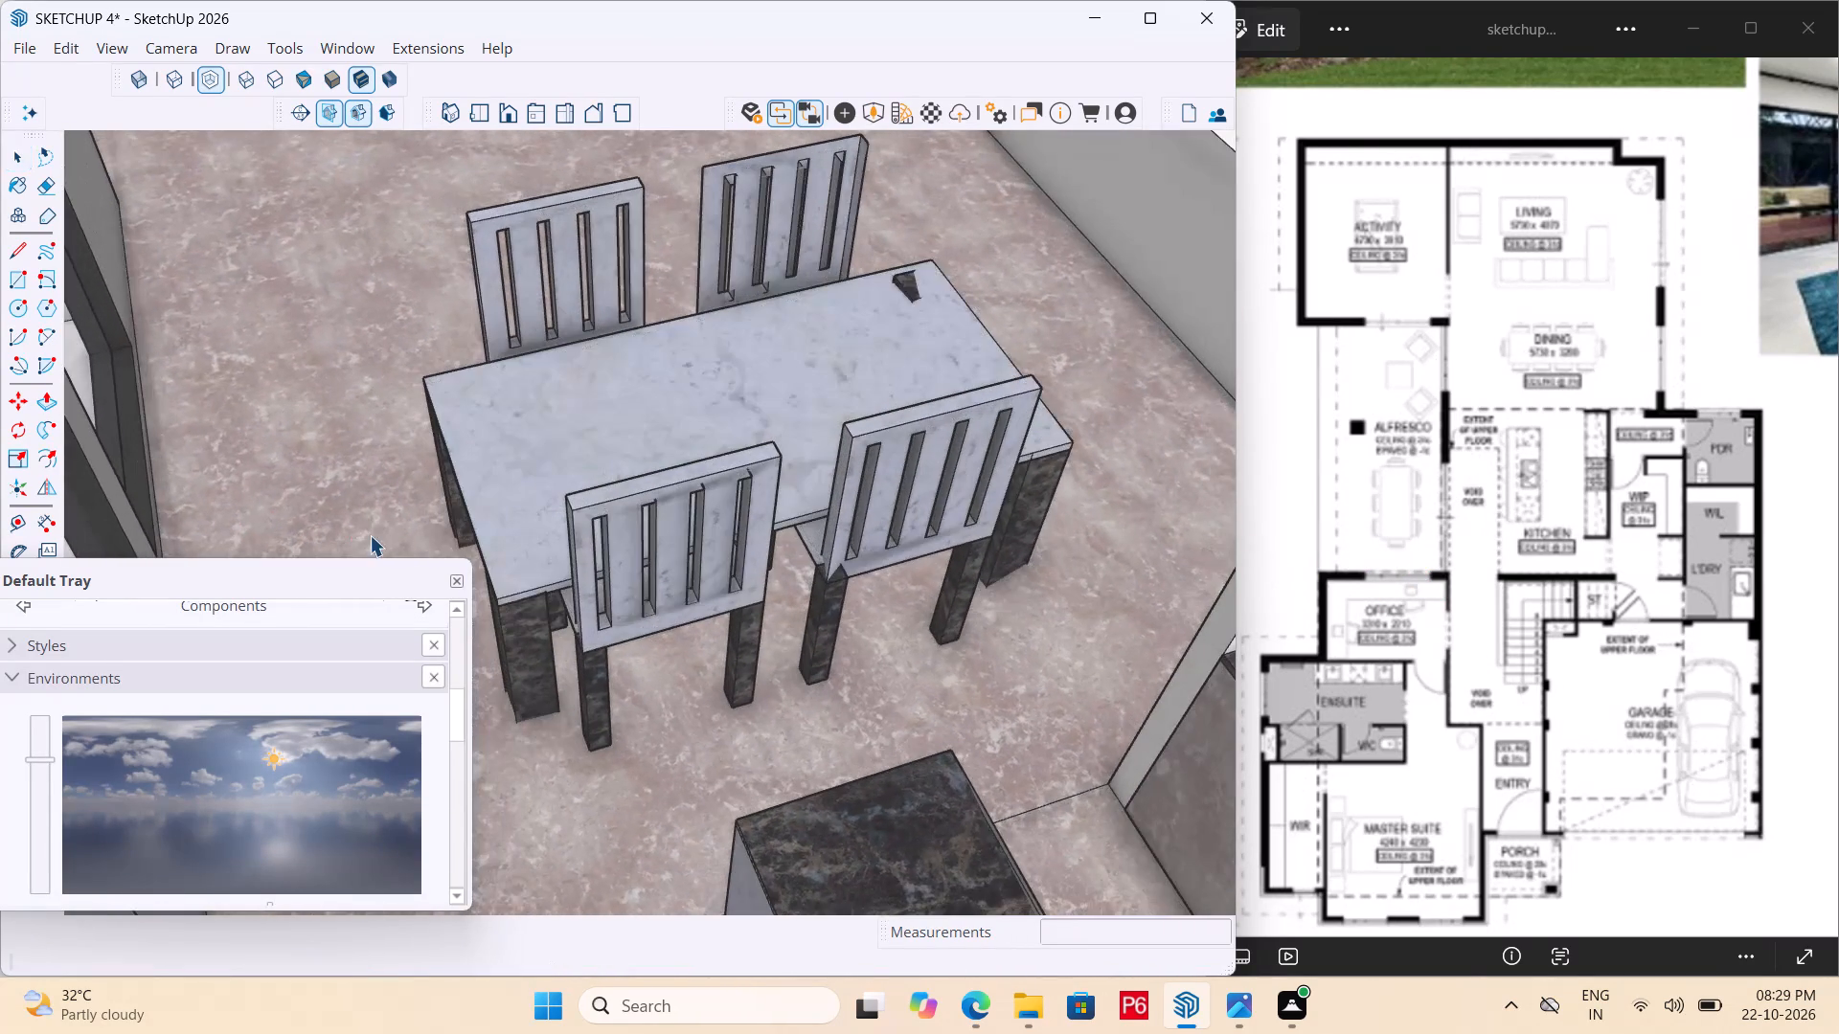
{"action": "scroll", "coordinate": [815, 393], "scroll_direction": "down", "scroll_amount": 5}
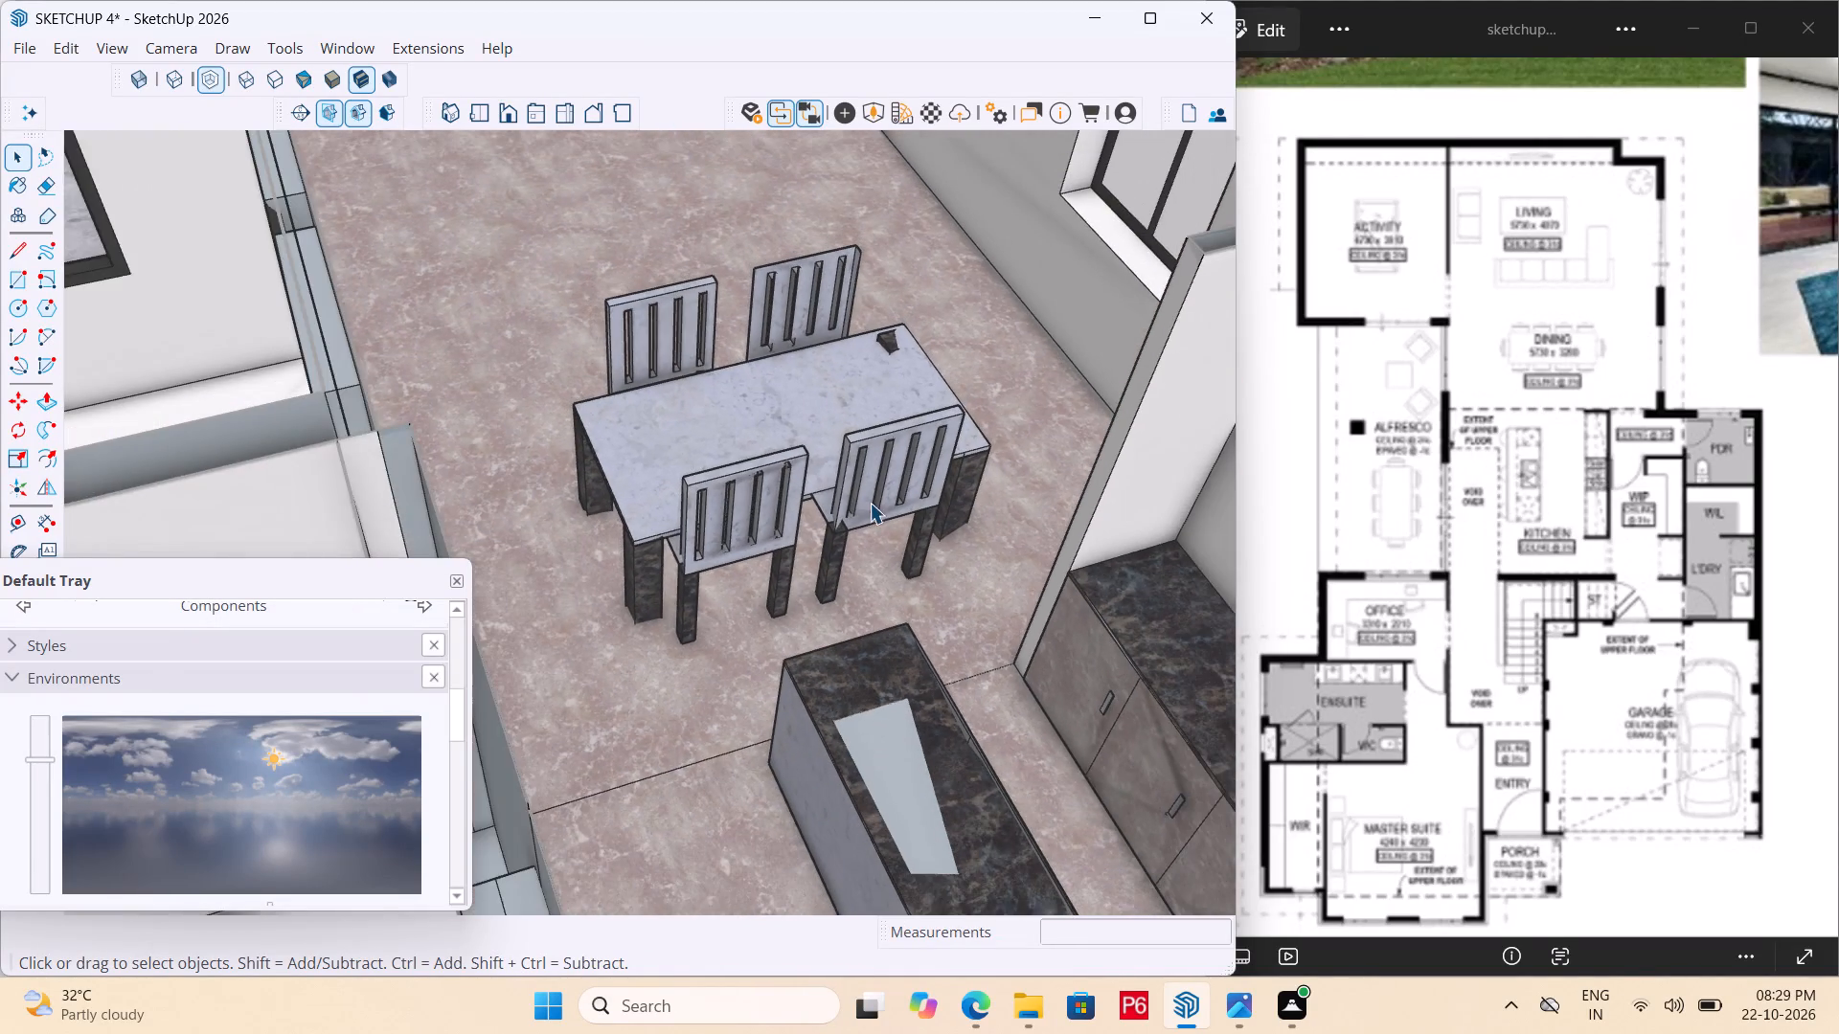
Examine the slotted chair backs and their seats along the tabletop edge up close.
{"action": "scroll", "coordinate": [916, 243], "scroll_direction": "up", "scroll_amount": 11}
{"action": "scroll", "coordinate": [611, 395], "scroll_direction": "up", "scroll_amount": 7}
{"action": "scroll", "coordinate": [694, 391], "scroll_direction": "down", "scroll_amount": 18}
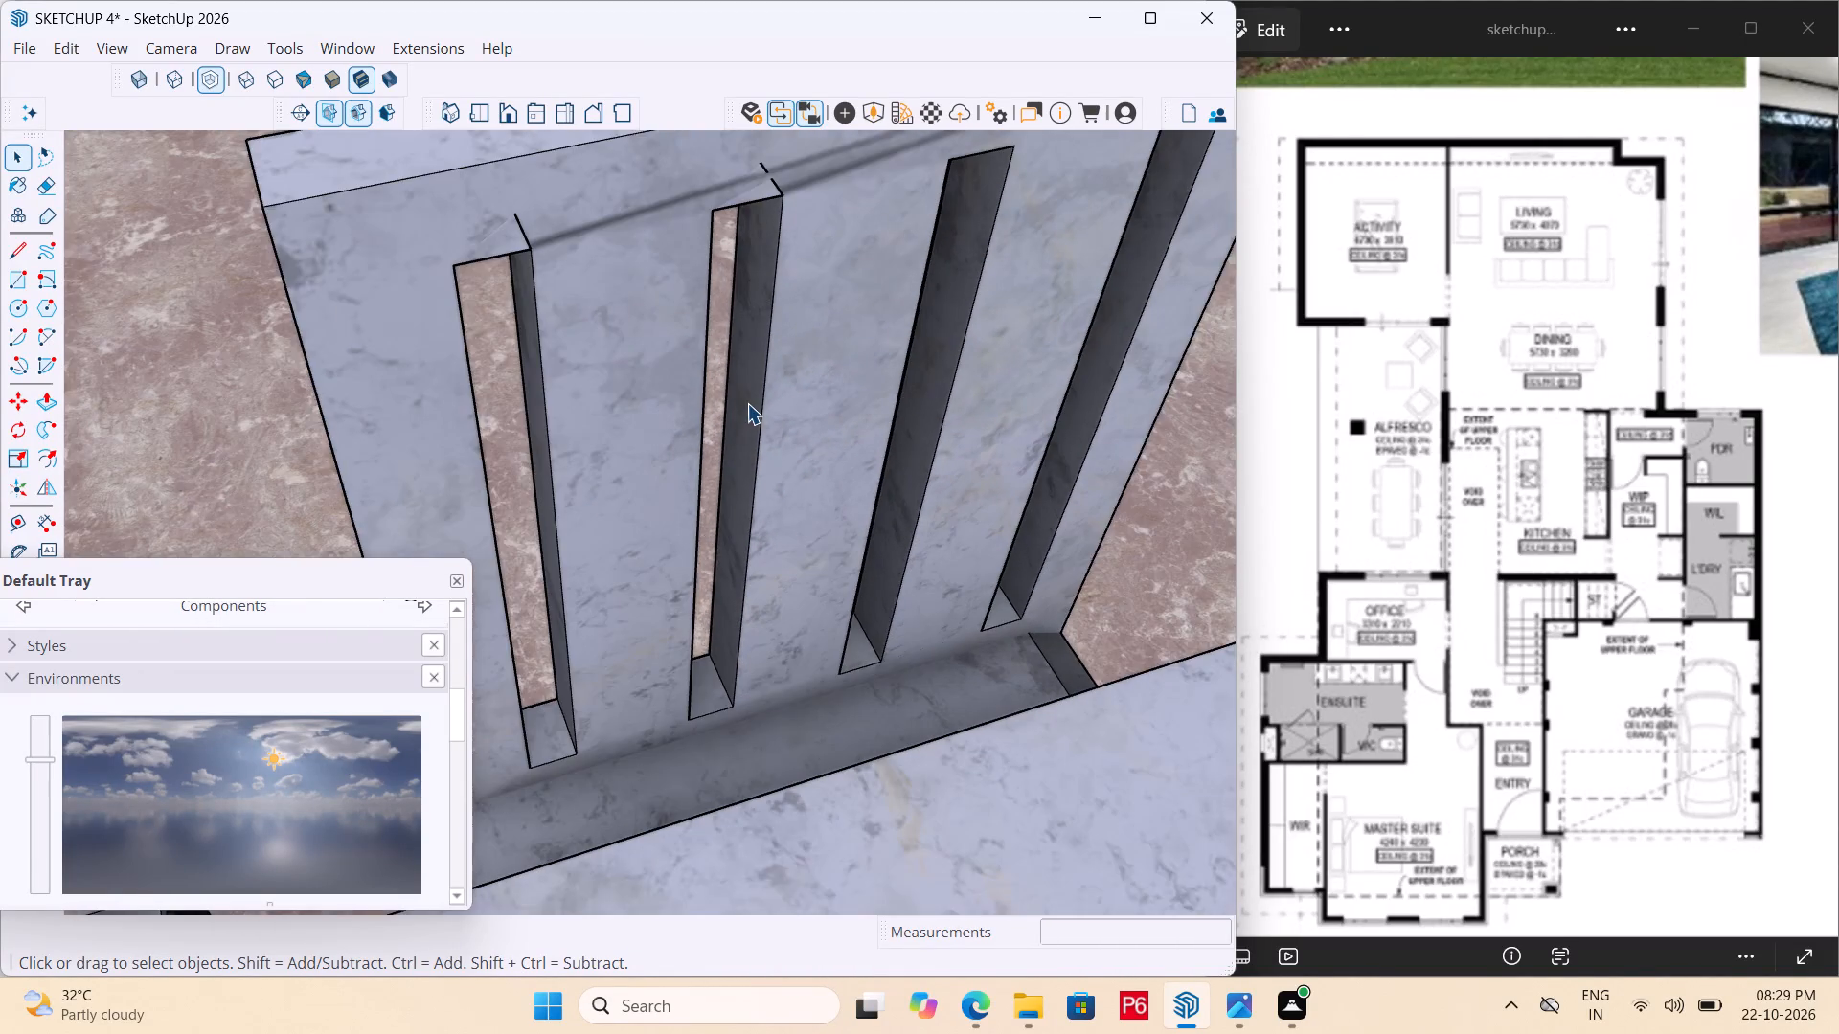
{"action": "scroll", "coordinate": [747, 403], "scroll_direction": "down", "scroll_amount": 7}
{"action": "middle_click_drag", "start_coordinate": [661, 389], "coordinate": [549, 383]}
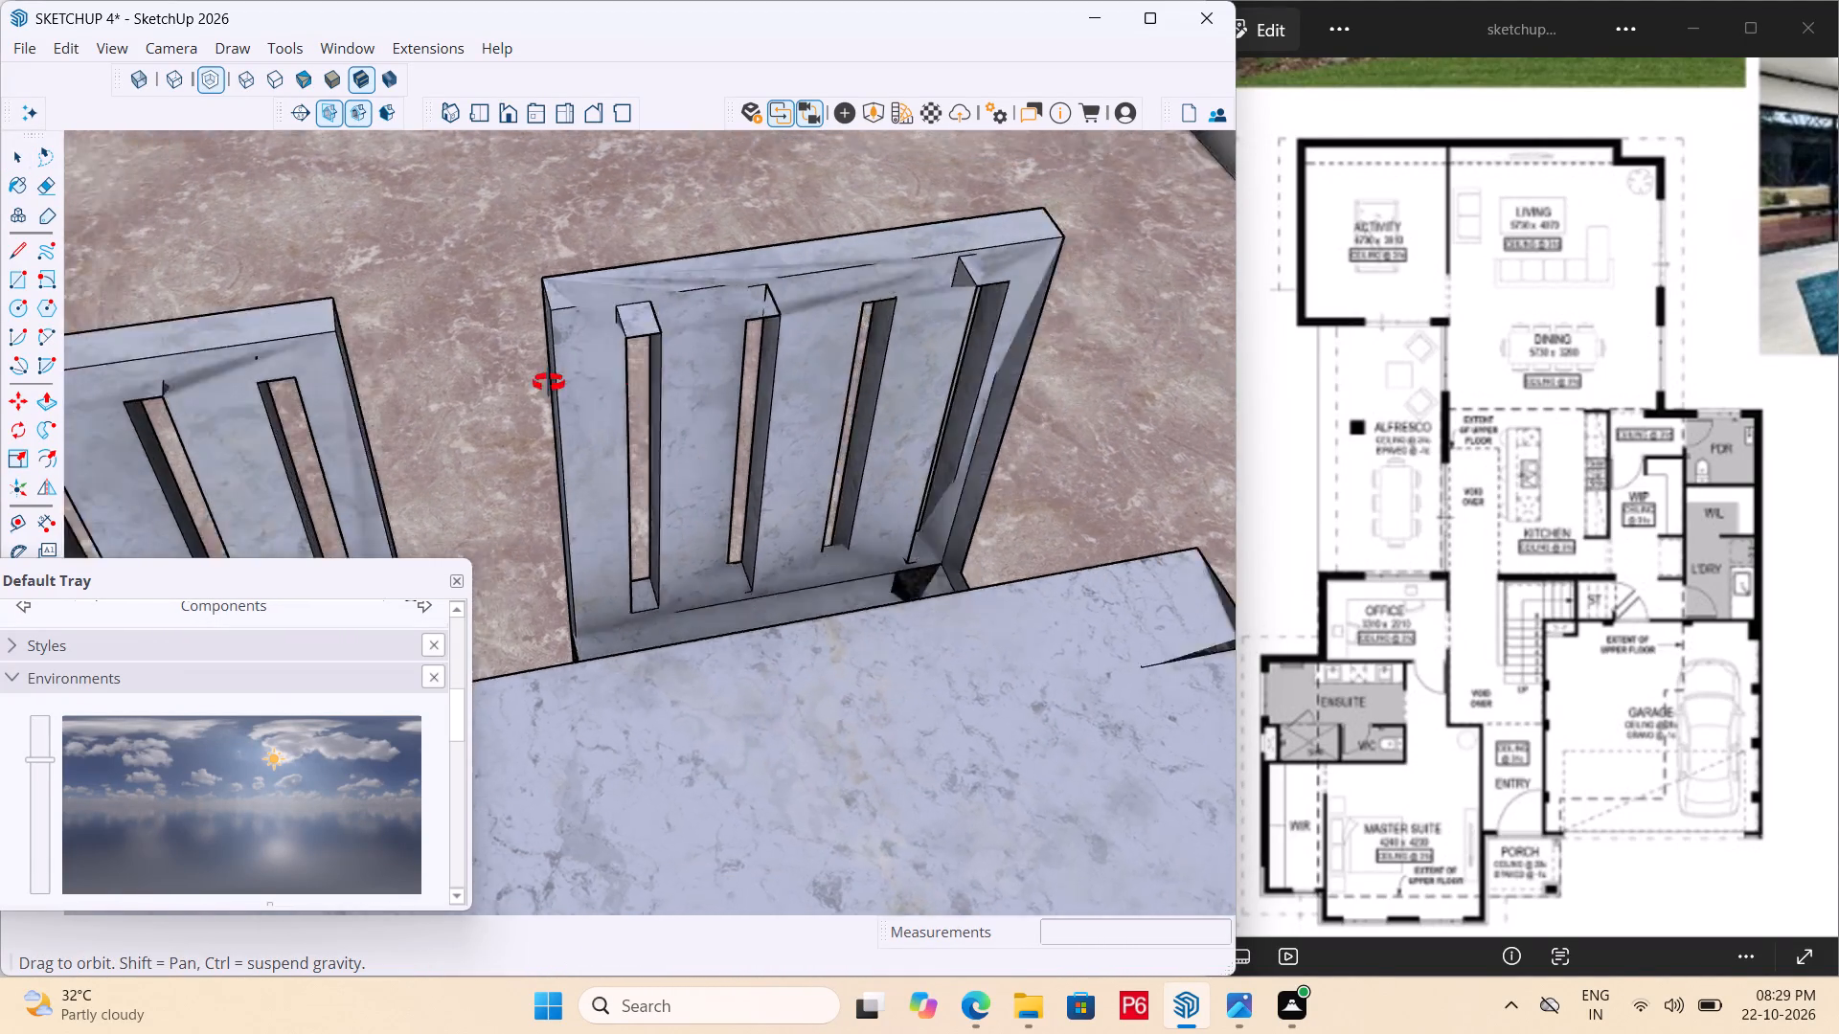
{"action": "middle_click_drag", "start_coordinate": [549, 383], "coordinate": [795, 371]}
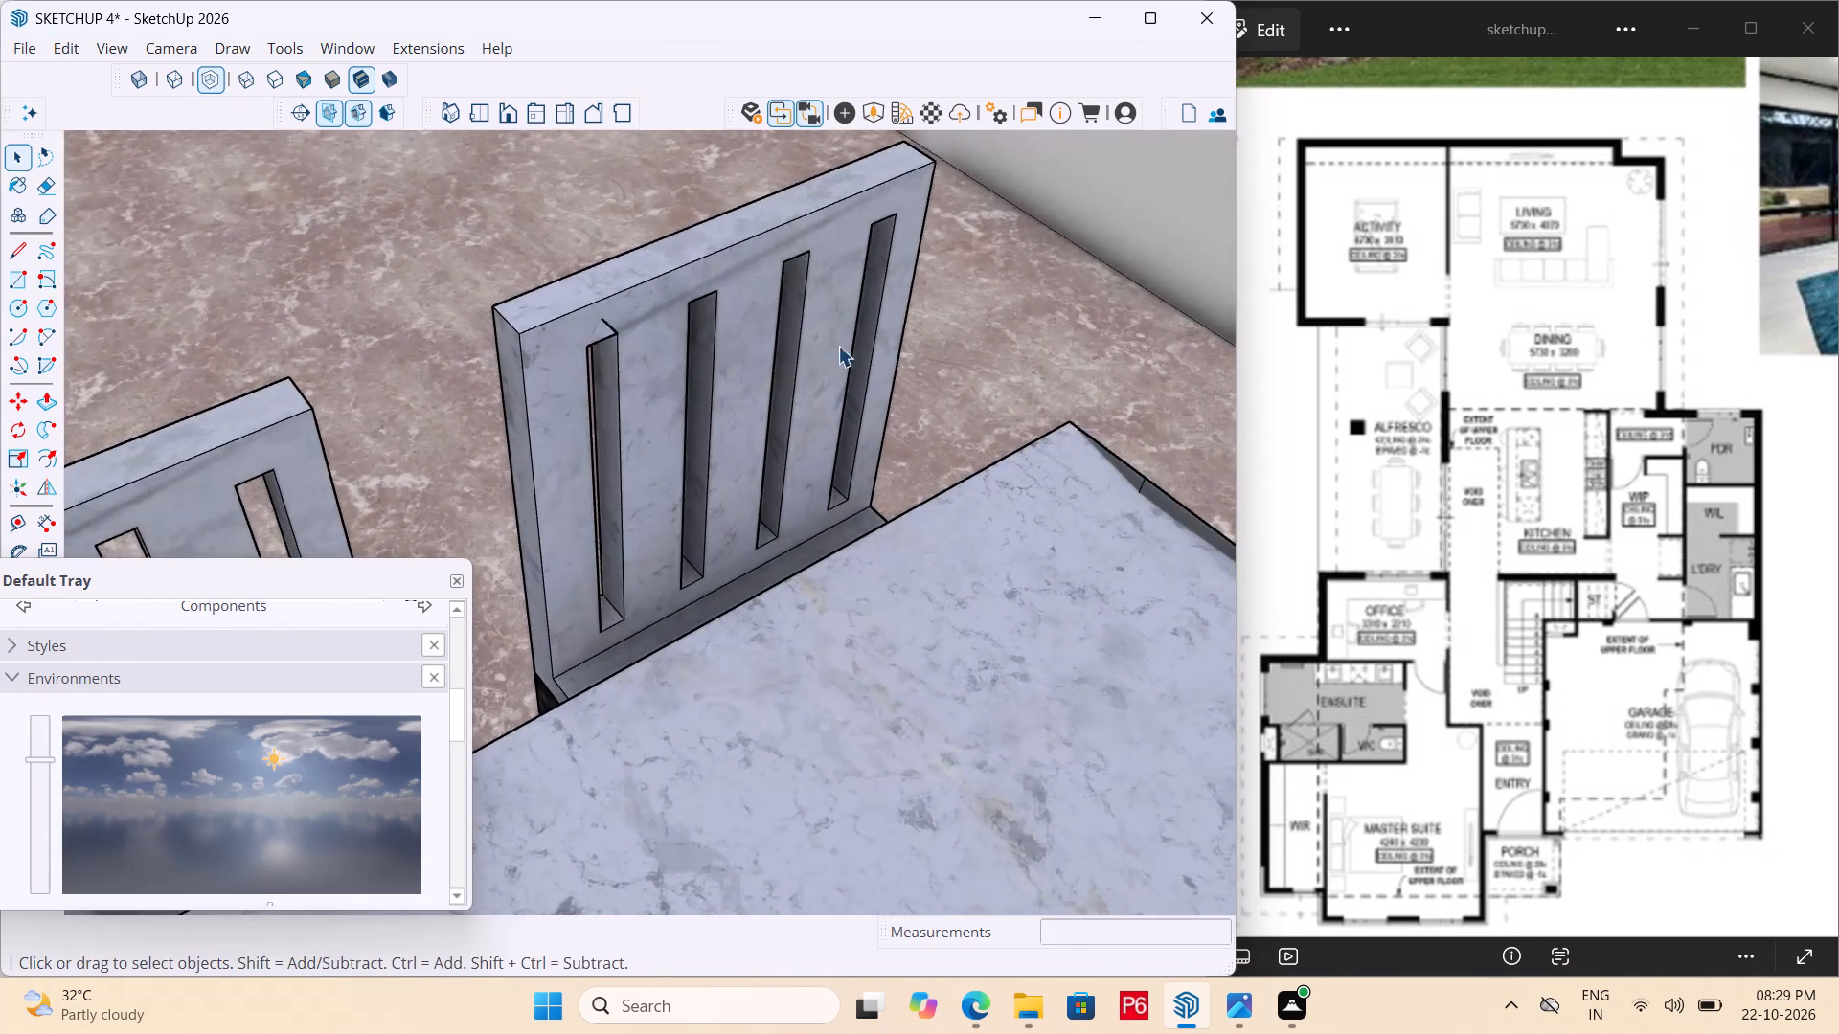
{"action": "scroll", "coordinate": [883, 322], "scroll_direction": "down", "scroll_amount": 6}
Save the model with the cloudy-sky environment applied.
{"action": "key", "text": "ctrl+s"}
{"action": "key", "text": "ctrl+s"}
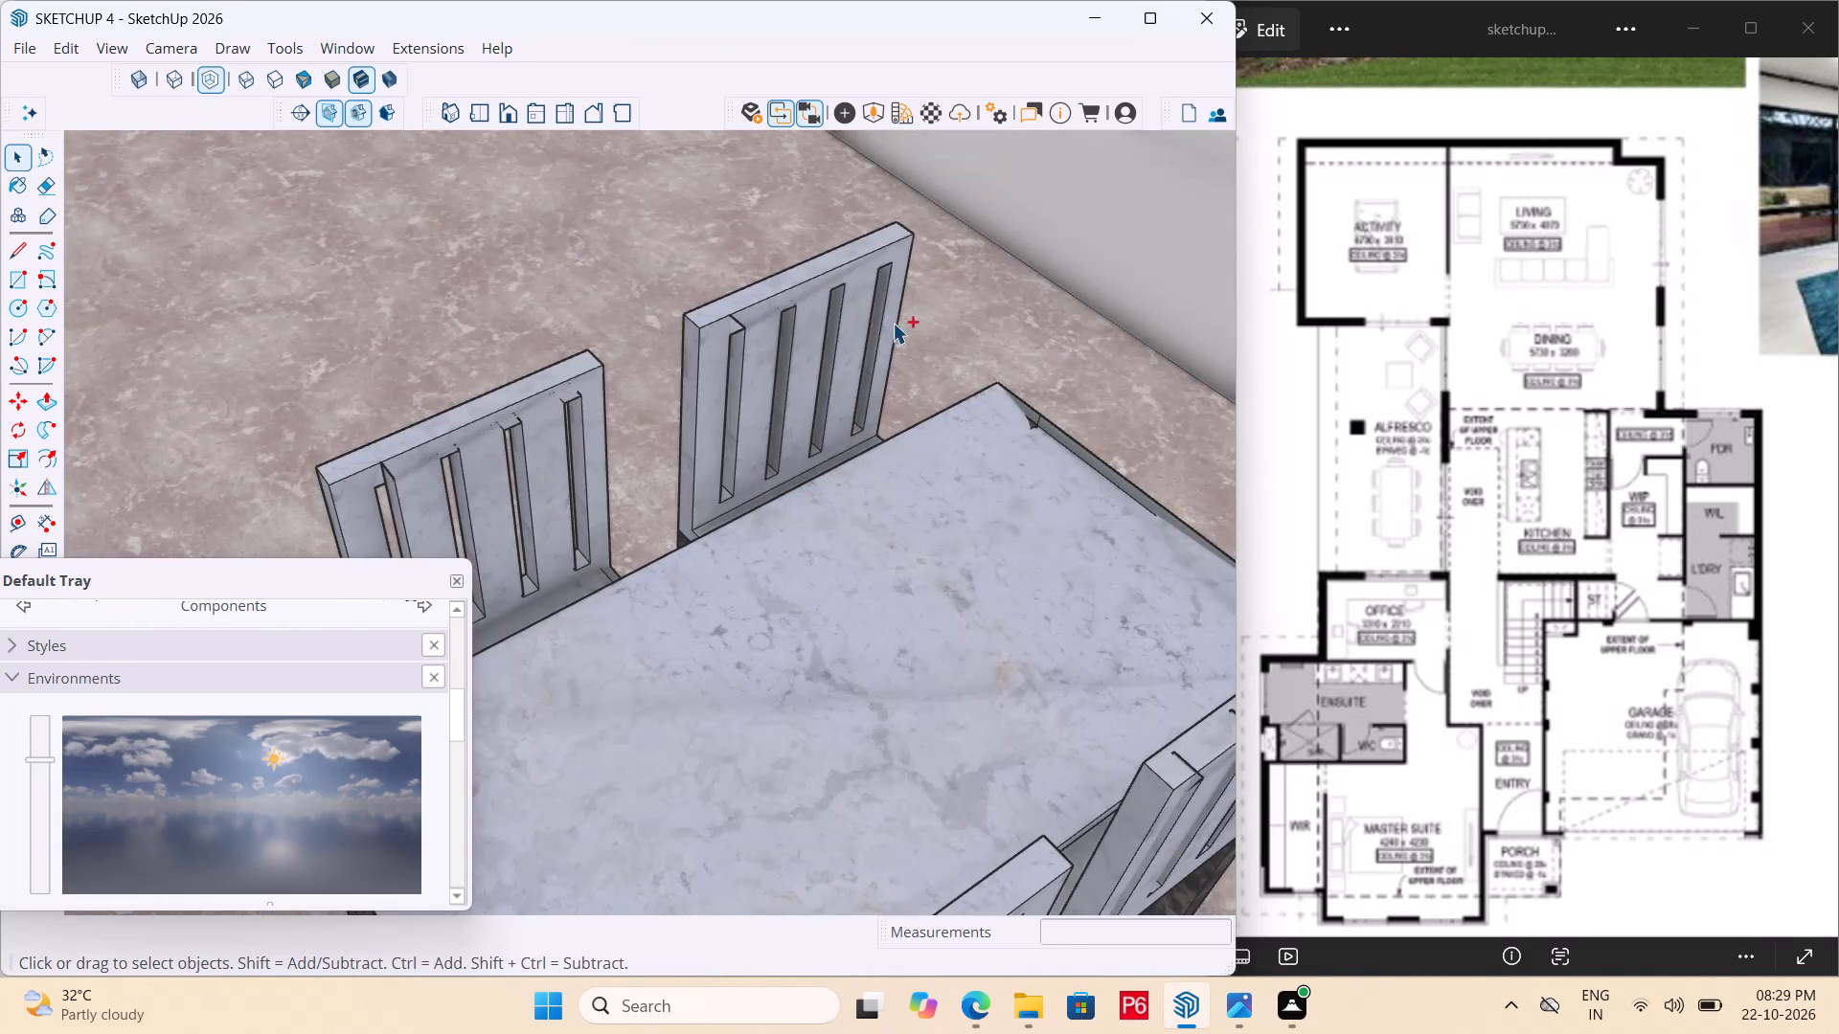
{"action": "key", "text": "ctrl+s"}
{"action": "key", "text": "ctrl+s"}
{"action": "key", "text": "ctrl+s"}
{"action": "key", "text": "ctrl+s"}
{"action": "key", "text": "ctrl+s"}
{"action": "key", "text": "ctrl+s"}
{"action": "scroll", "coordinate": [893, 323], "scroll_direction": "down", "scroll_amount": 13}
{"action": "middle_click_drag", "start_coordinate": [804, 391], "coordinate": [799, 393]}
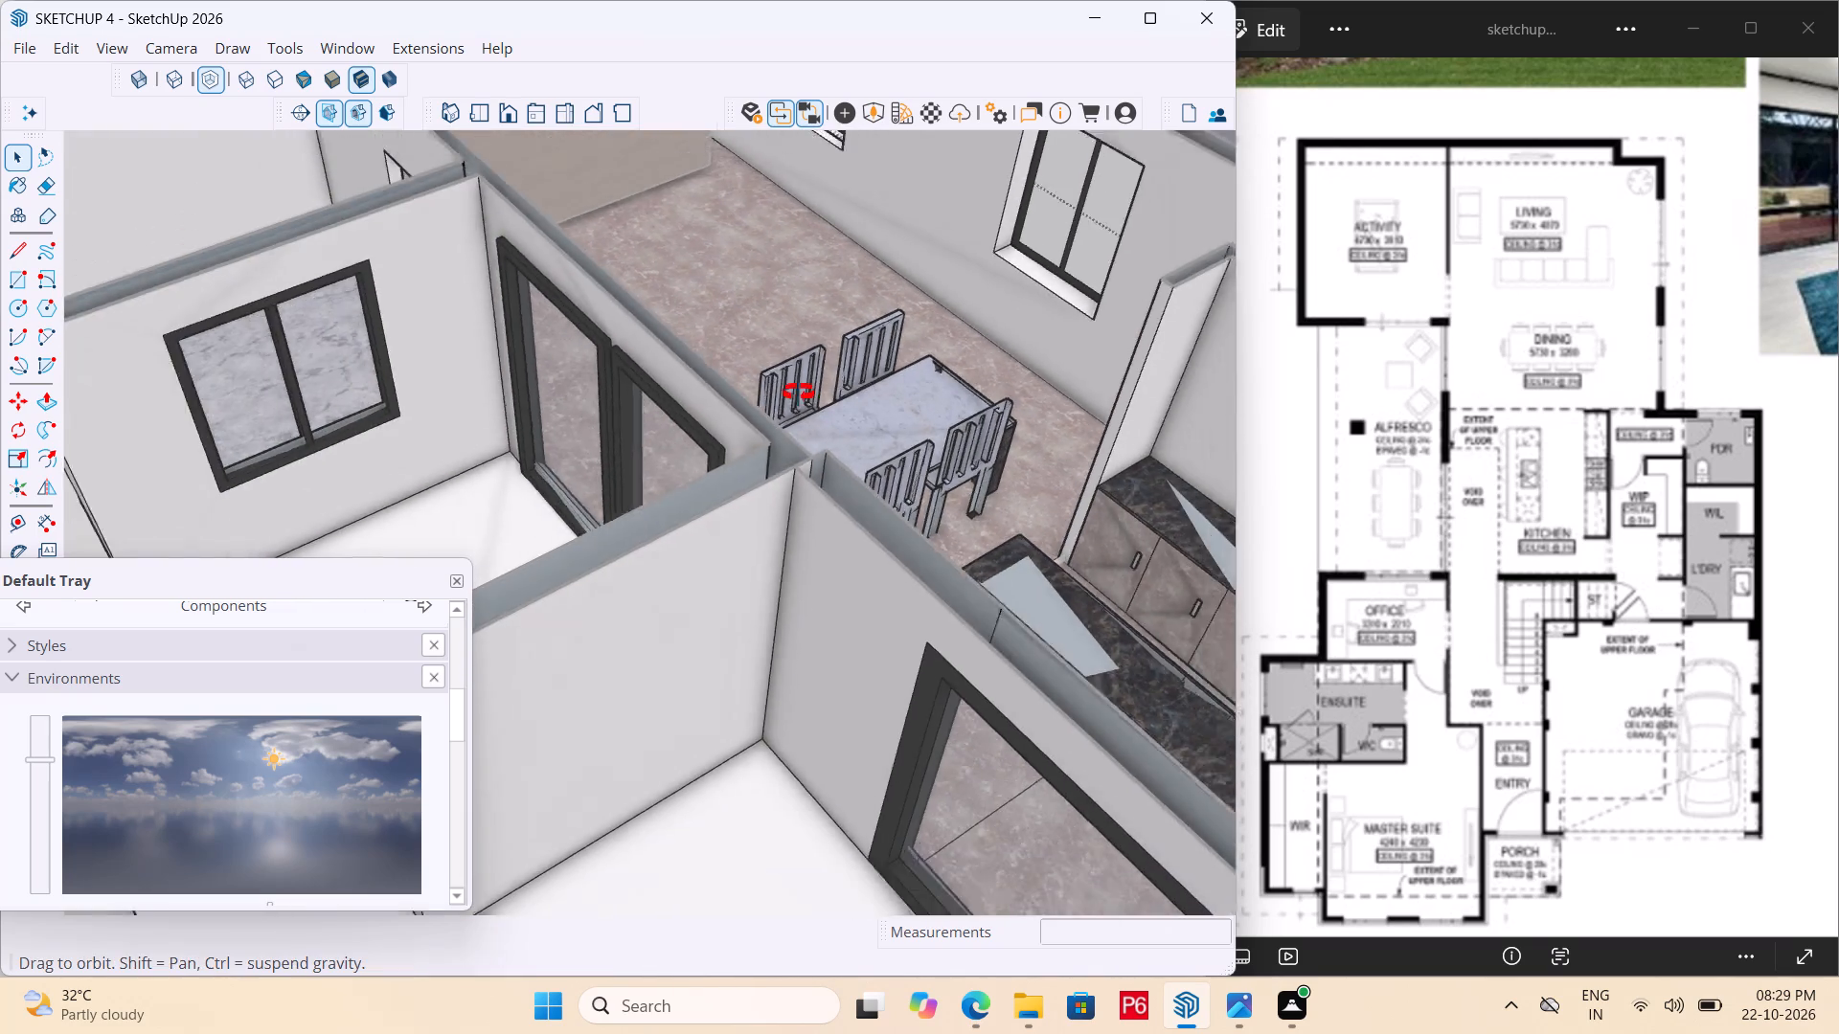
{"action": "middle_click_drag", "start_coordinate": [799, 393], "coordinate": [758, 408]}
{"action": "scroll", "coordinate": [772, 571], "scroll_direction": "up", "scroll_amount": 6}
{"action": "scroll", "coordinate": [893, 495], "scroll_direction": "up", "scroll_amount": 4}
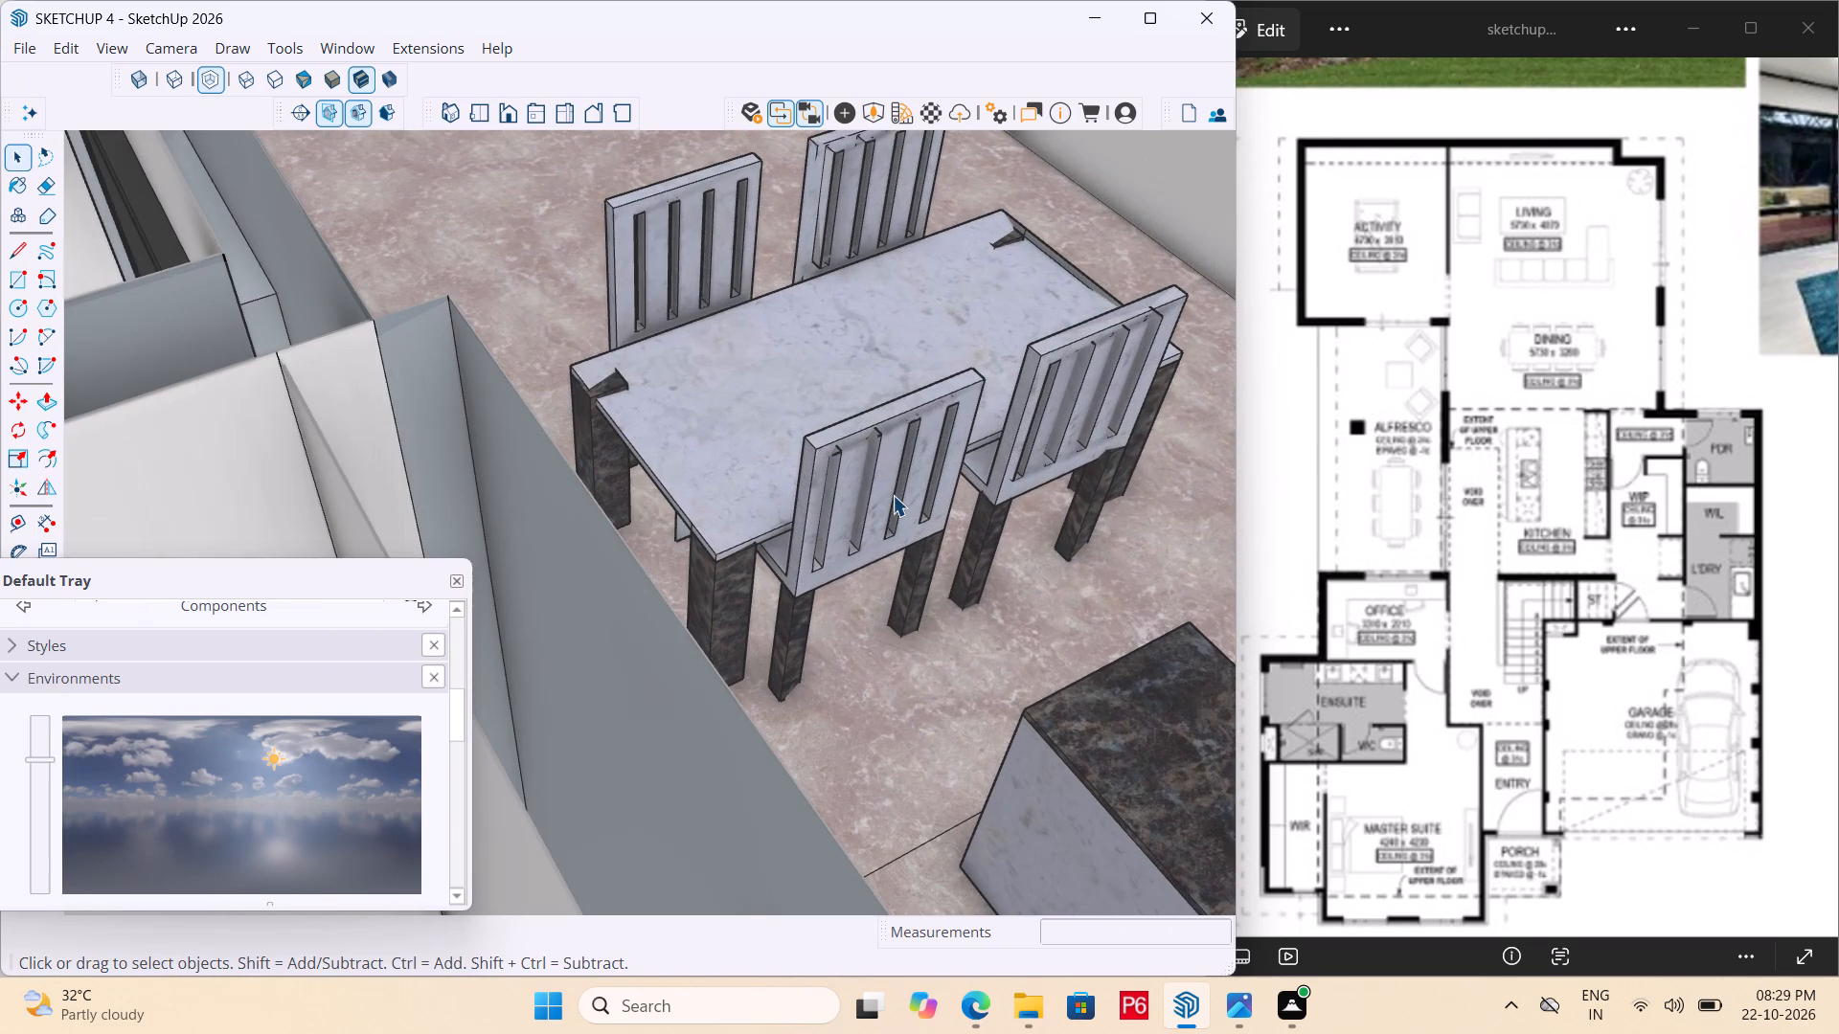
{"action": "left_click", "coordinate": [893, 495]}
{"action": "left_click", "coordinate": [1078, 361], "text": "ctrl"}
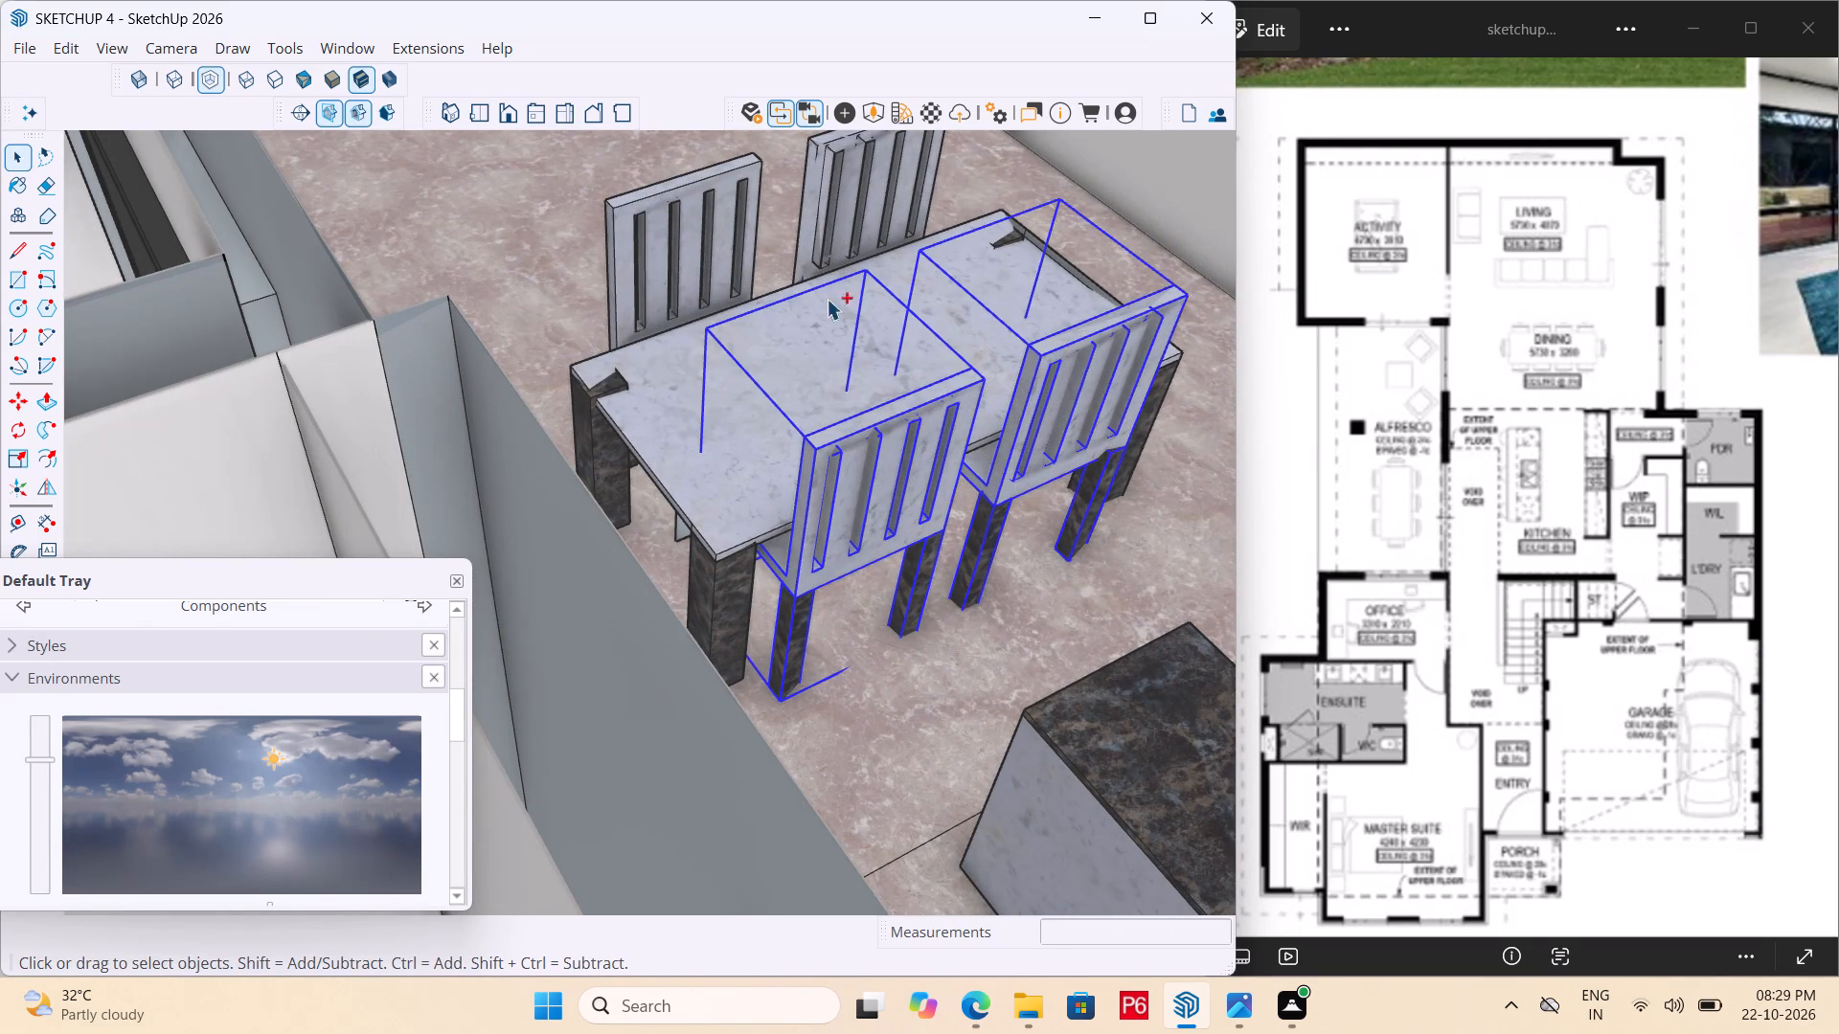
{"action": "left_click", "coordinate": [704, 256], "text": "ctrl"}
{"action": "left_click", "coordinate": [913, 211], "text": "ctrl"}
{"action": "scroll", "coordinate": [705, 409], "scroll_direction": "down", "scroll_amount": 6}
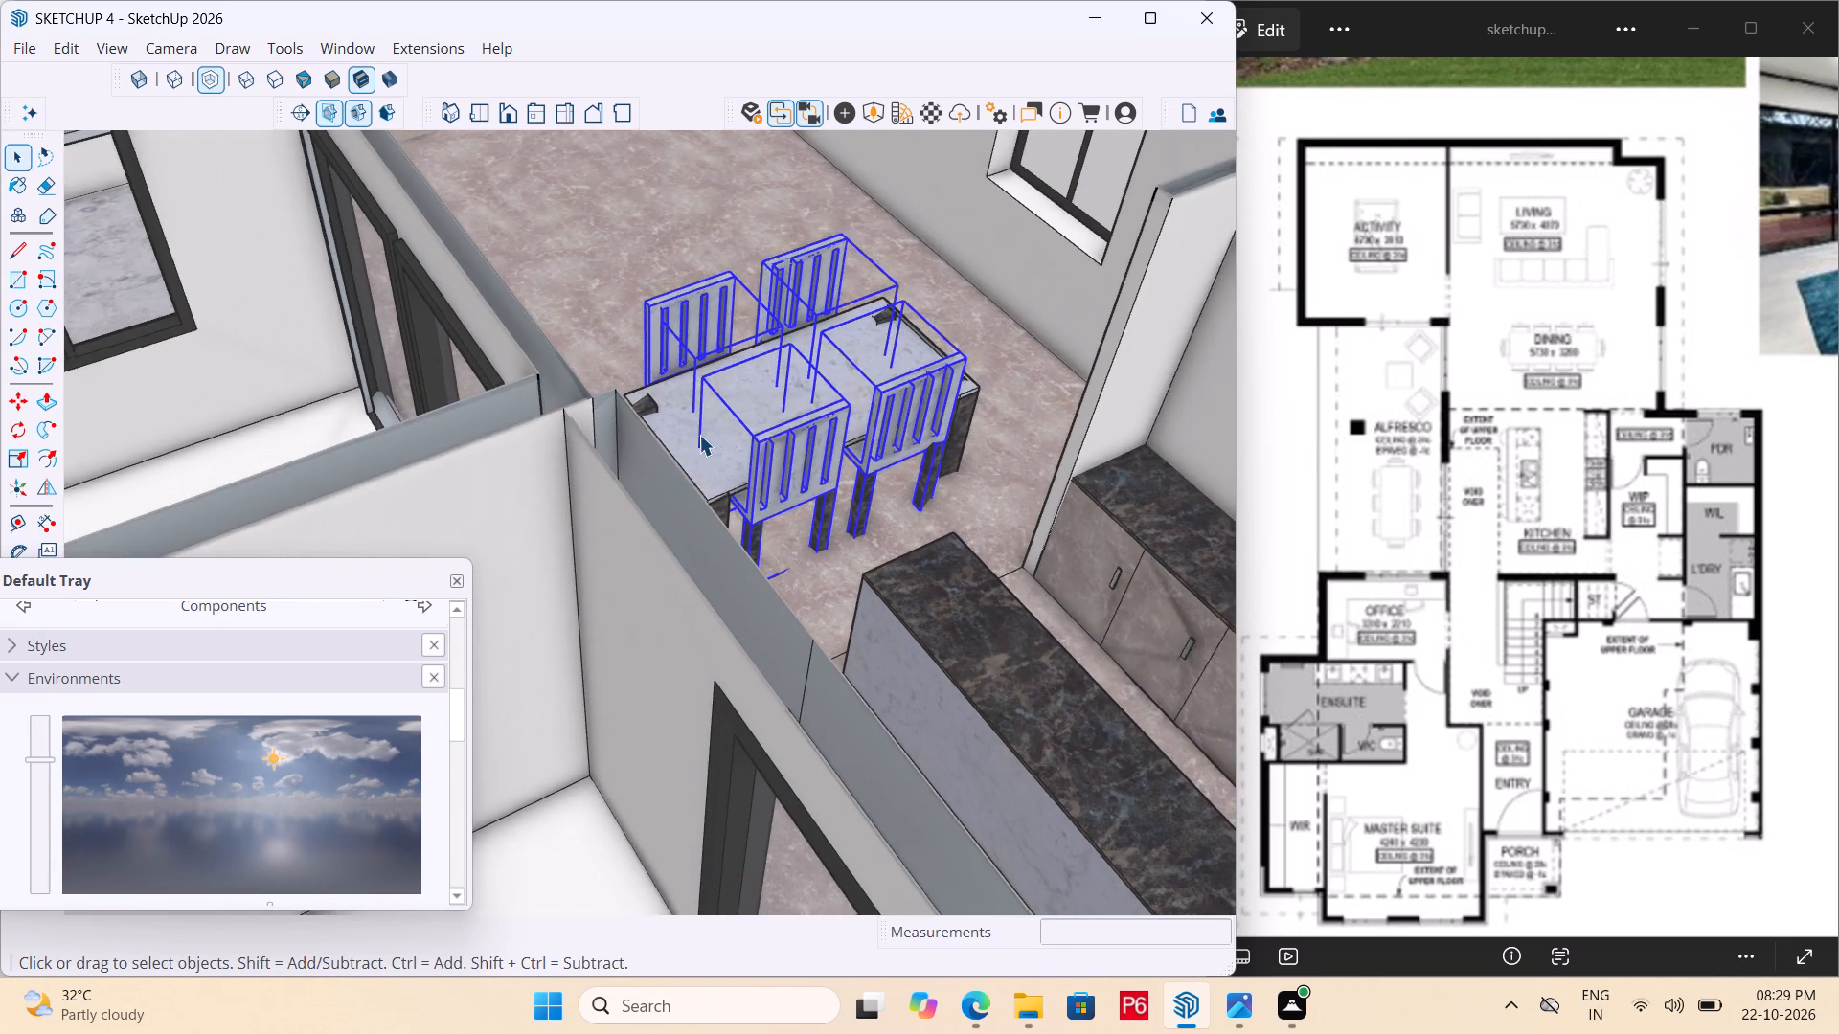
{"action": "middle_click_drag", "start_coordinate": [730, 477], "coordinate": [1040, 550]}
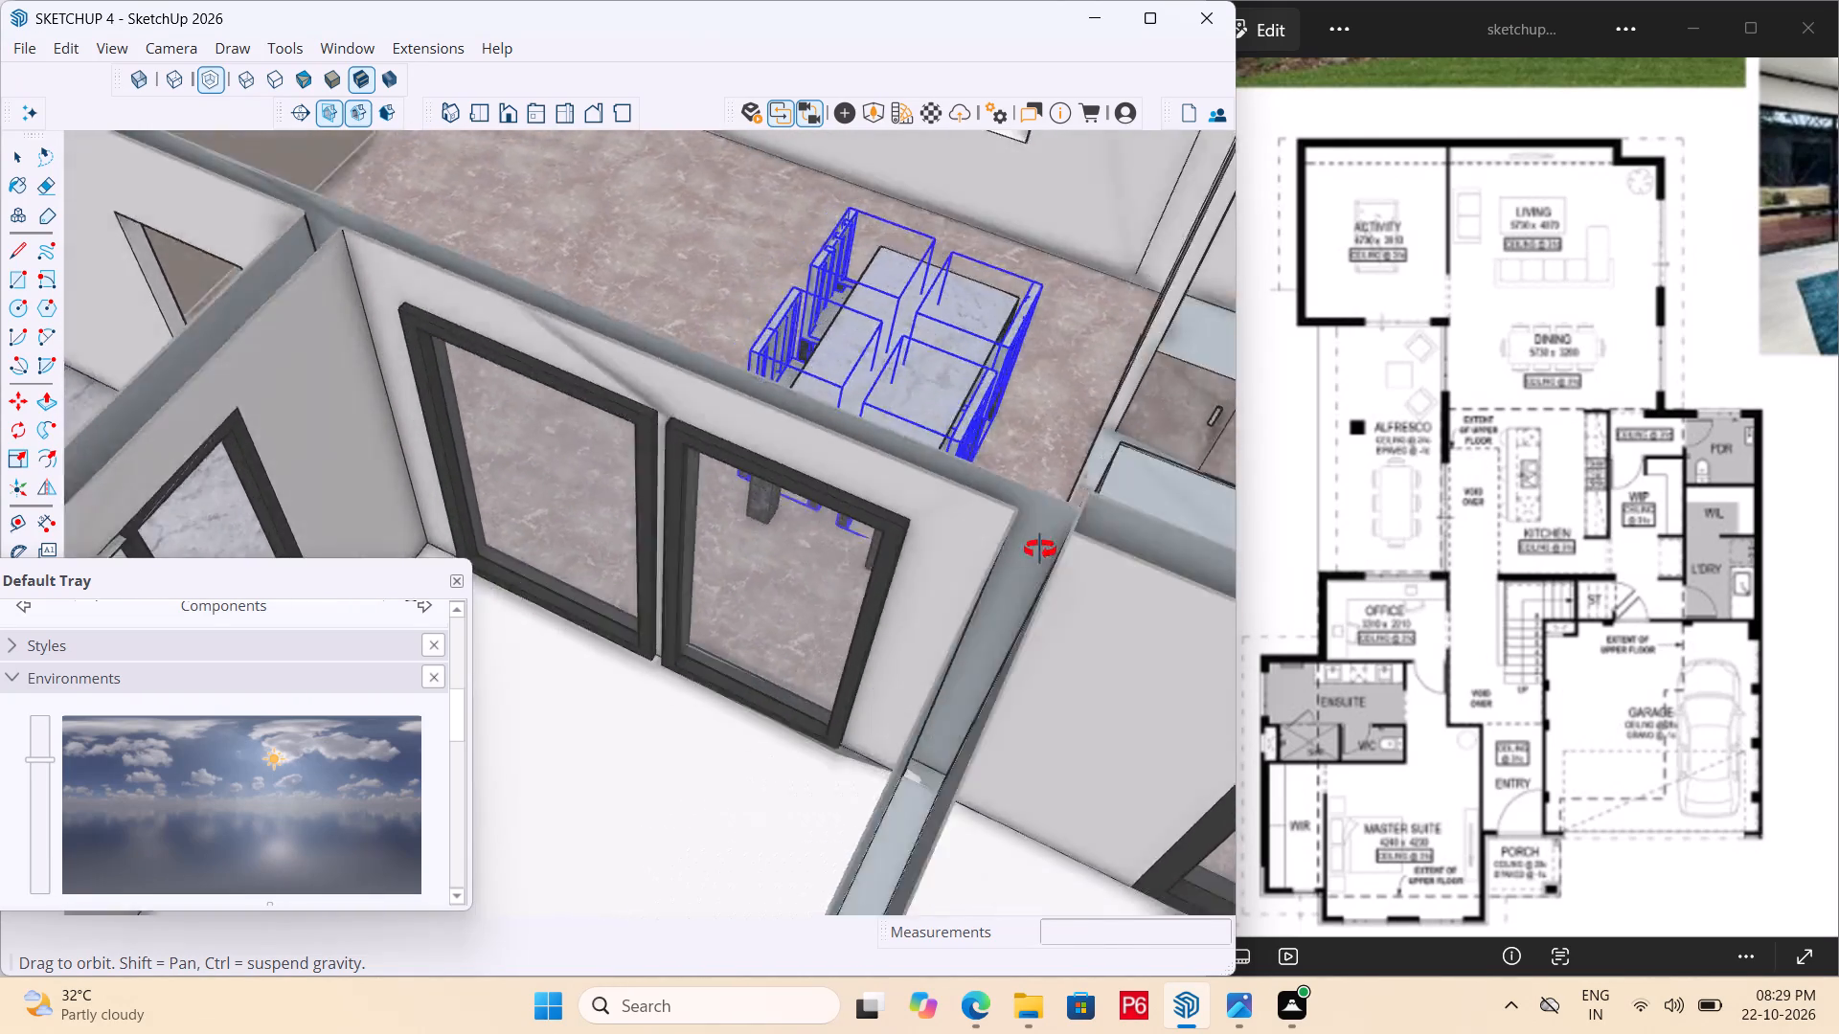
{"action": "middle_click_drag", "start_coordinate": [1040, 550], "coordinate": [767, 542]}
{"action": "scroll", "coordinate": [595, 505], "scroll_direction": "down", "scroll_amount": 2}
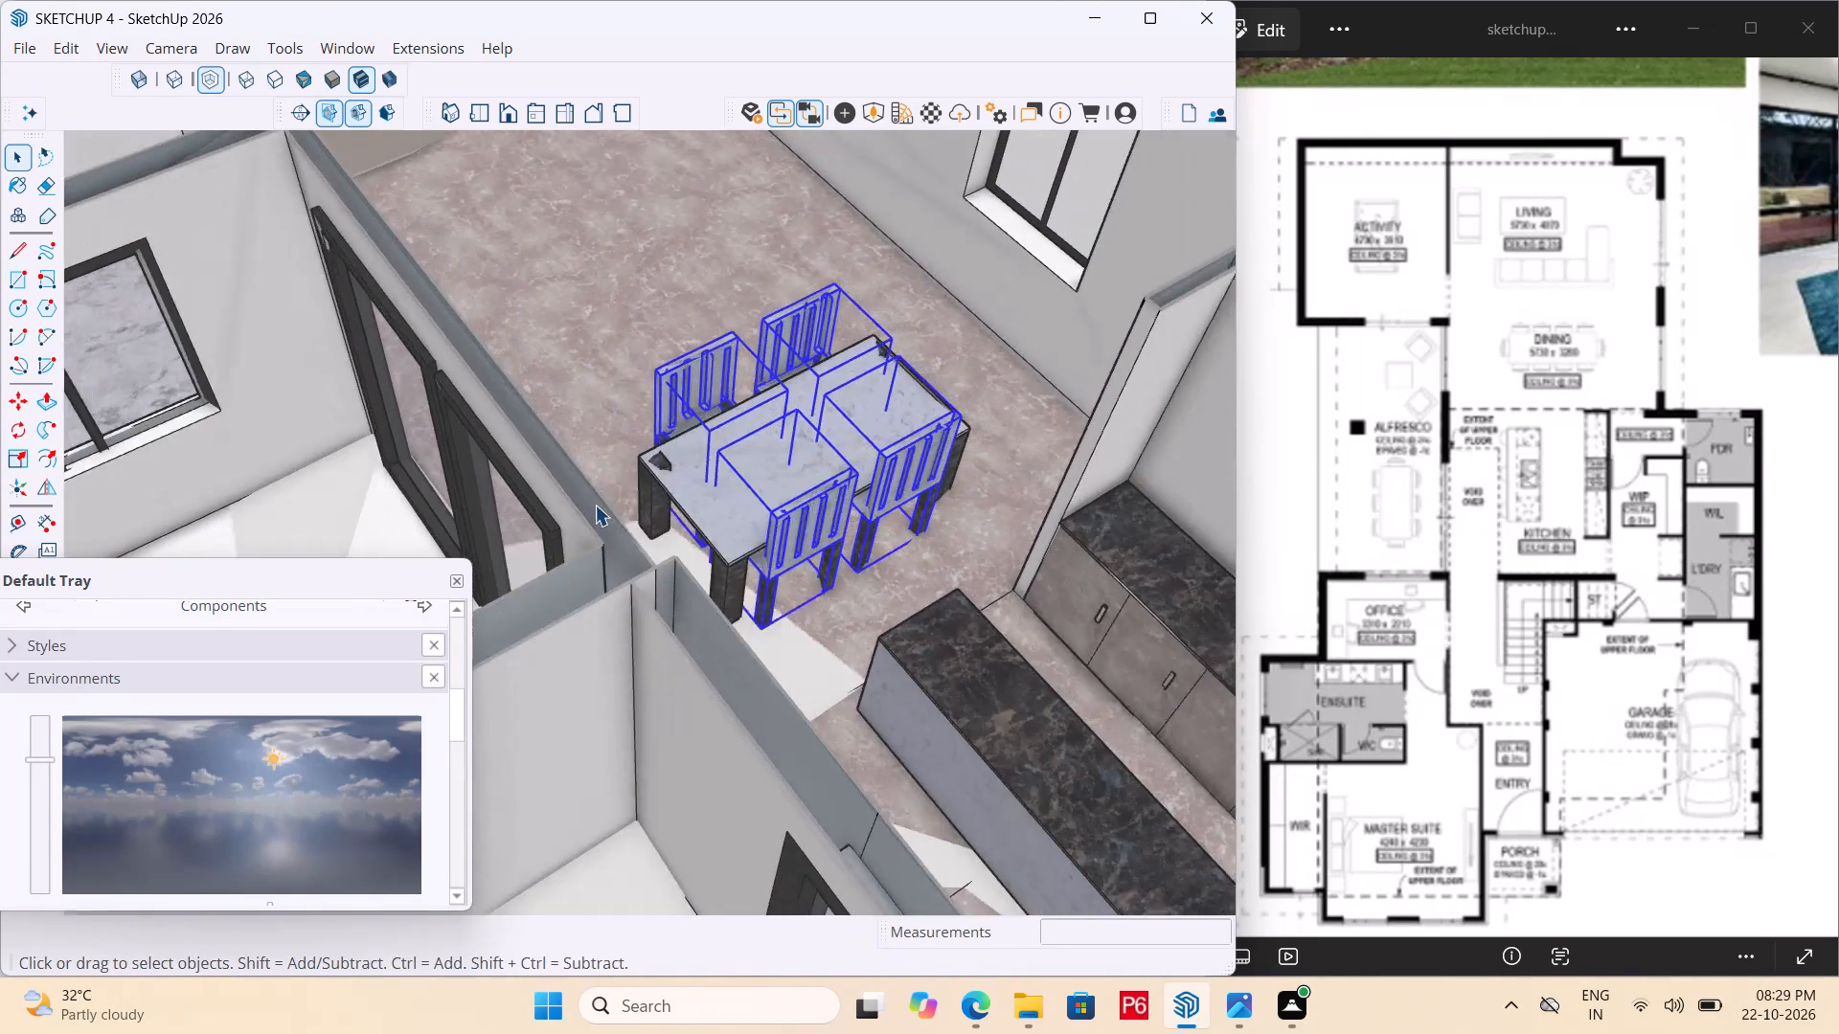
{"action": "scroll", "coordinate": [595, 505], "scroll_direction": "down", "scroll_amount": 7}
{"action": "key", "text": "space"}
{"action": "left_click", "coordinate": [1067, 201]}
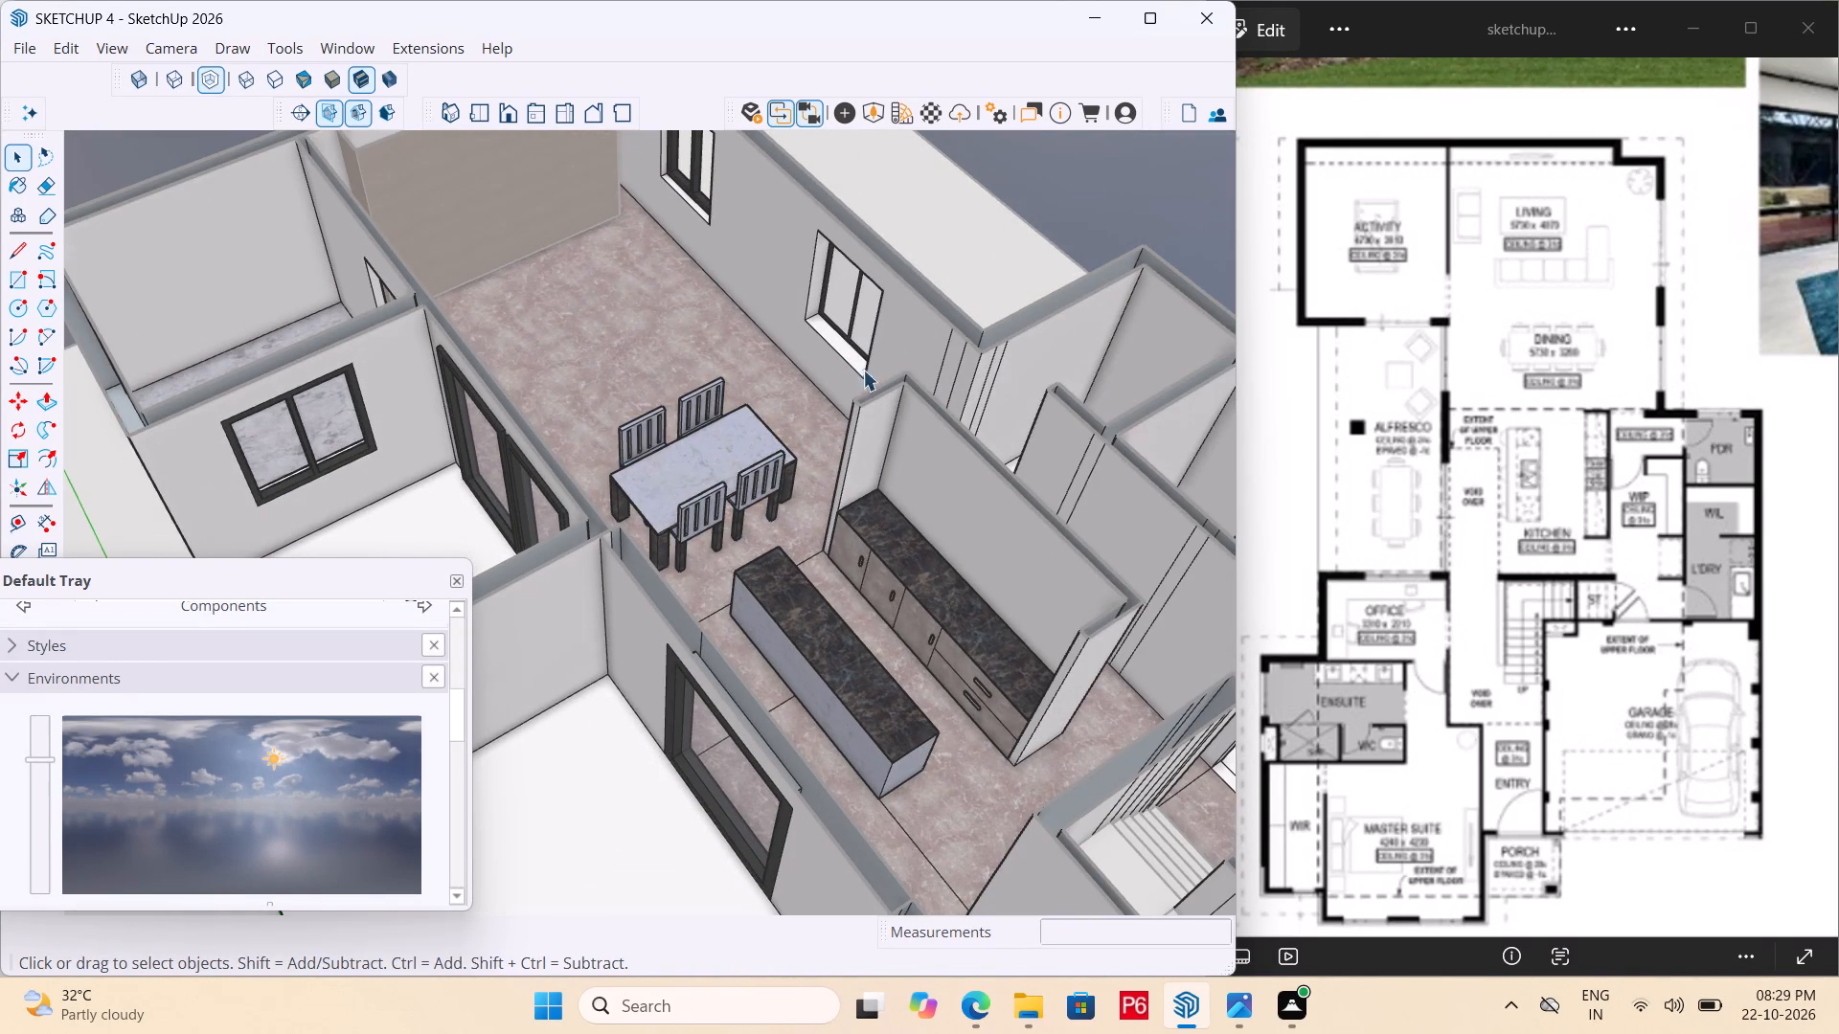
Open the dining table group and push the first corner leg's top face down to the tabletop's underside.
{"action": "scroll", "coordinate": [757, 474], "scroll_direction": "up", "scroll_amount": 5}
{"action": "scroll", "coordinate": [564, 486], "scroll_direction": "up", "scroll_amount": 11}
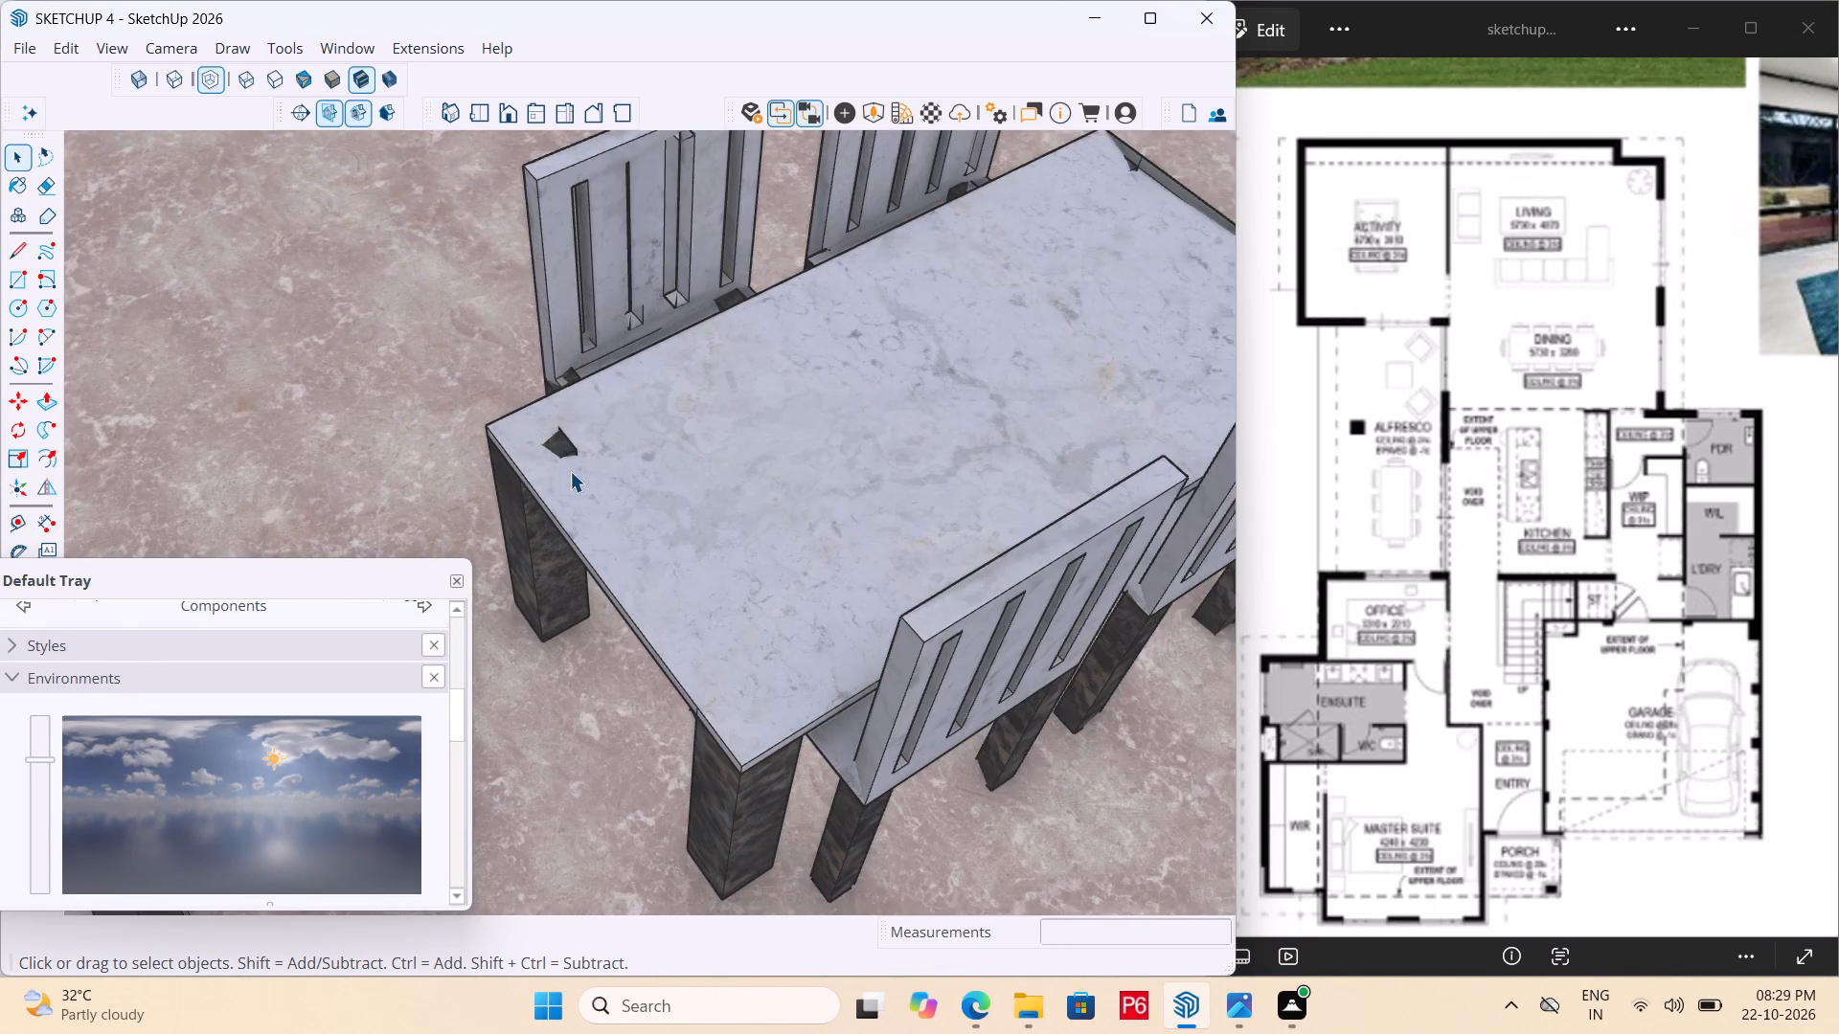
{"action": "middle_click_drag", "start_coordinate": [569, 469], "coordinate": [584, 381]}
{"action": "left_click", "coordinate": [533, 532]}
{"action": "double_click", "coordinate": [534, 530]}
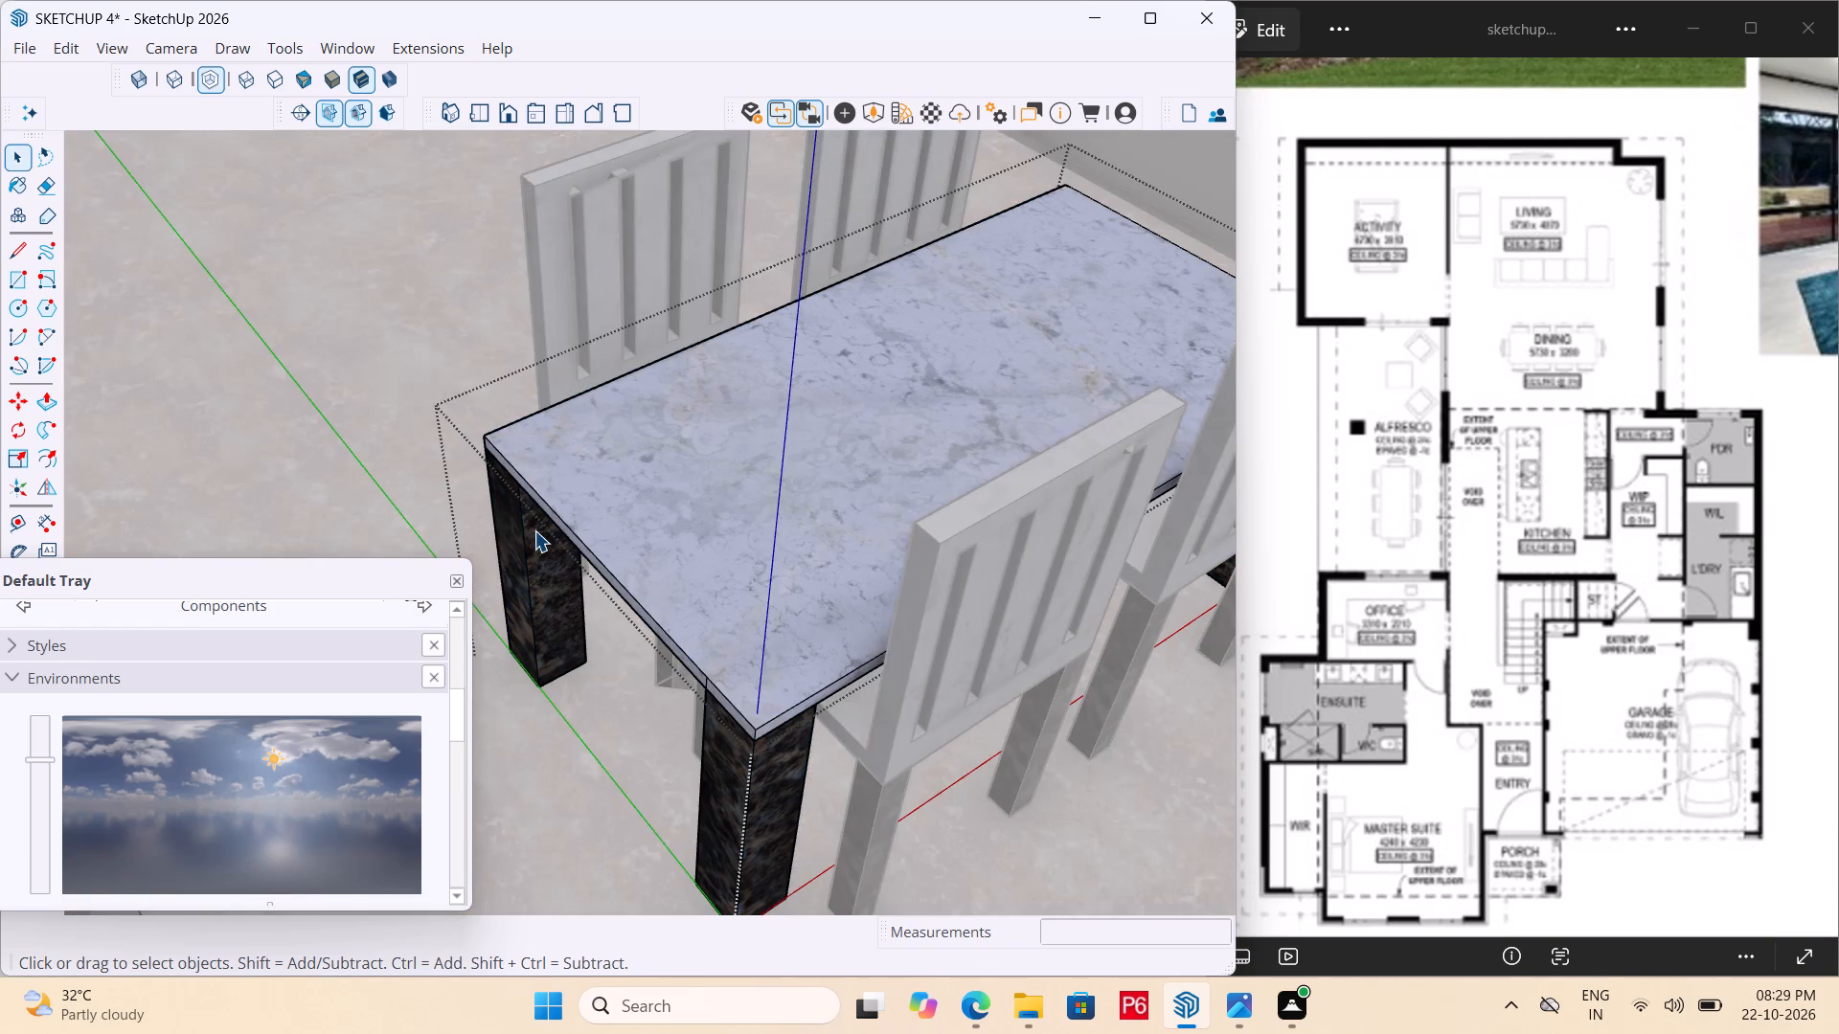
{"action": "key", "text": "m"}
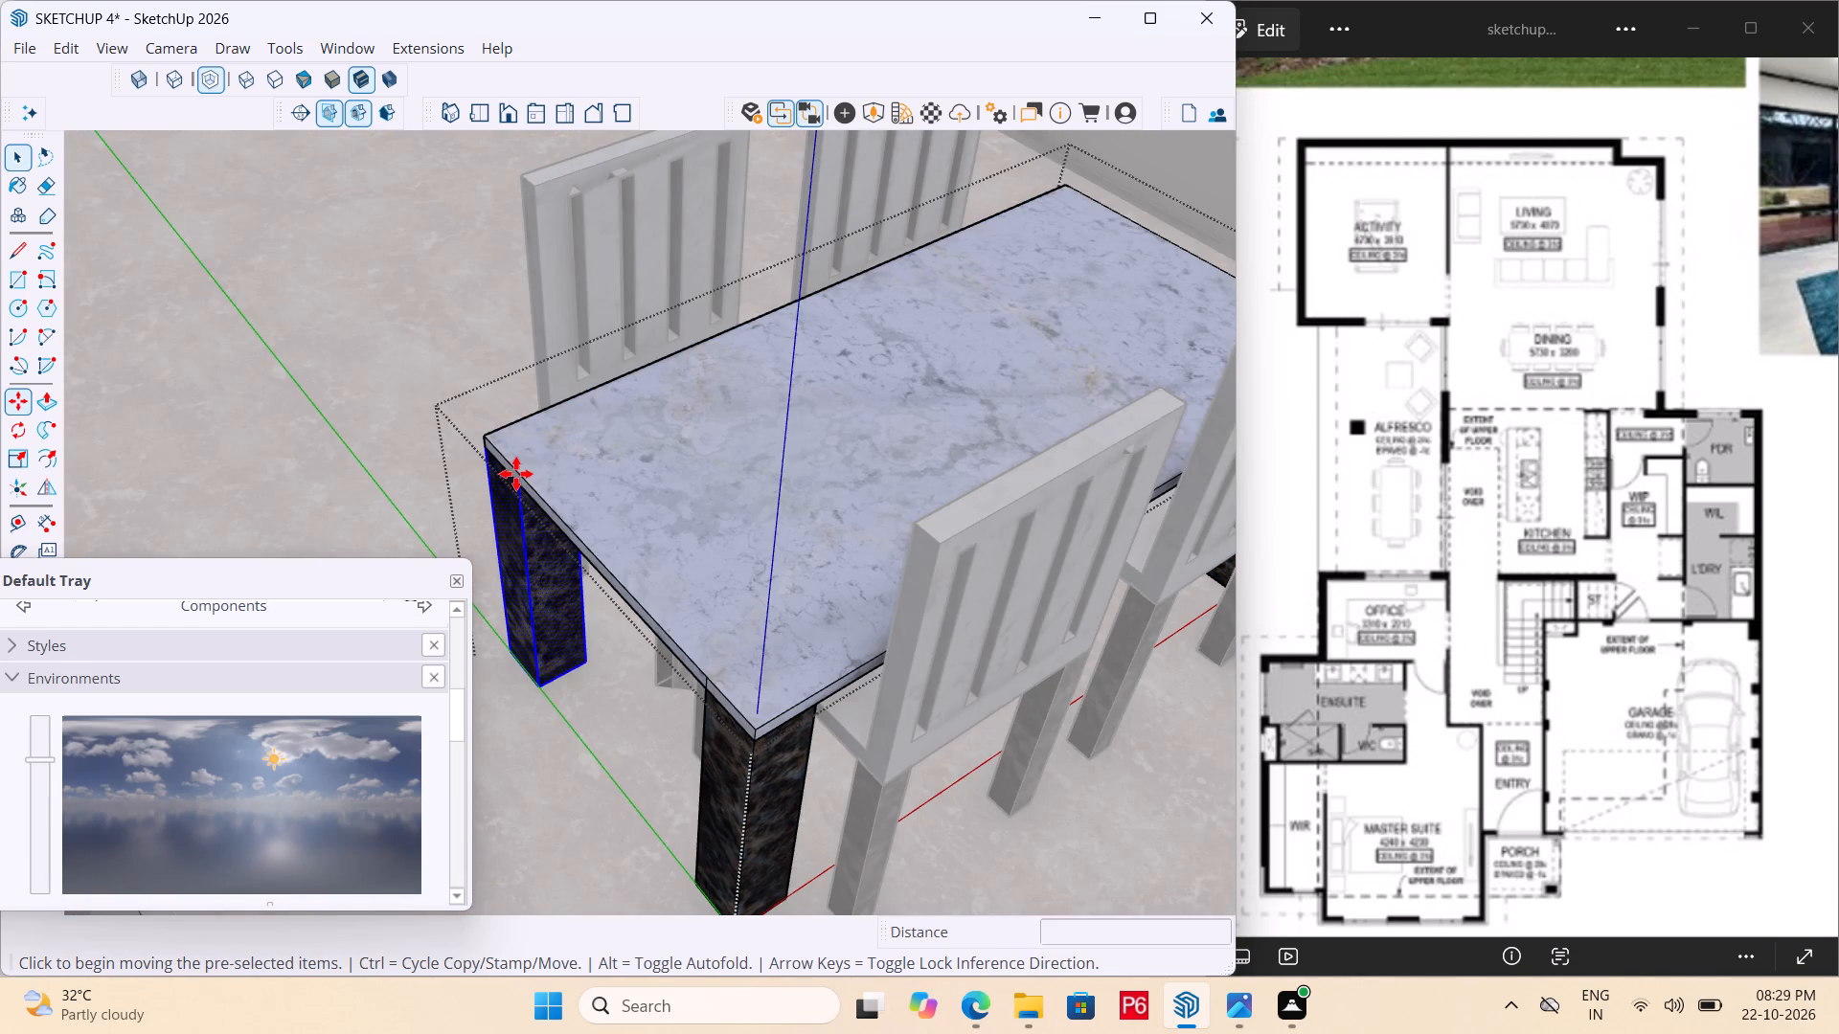
{"action": "key", "text": "p"}
{"action": "key", "text": "space"}
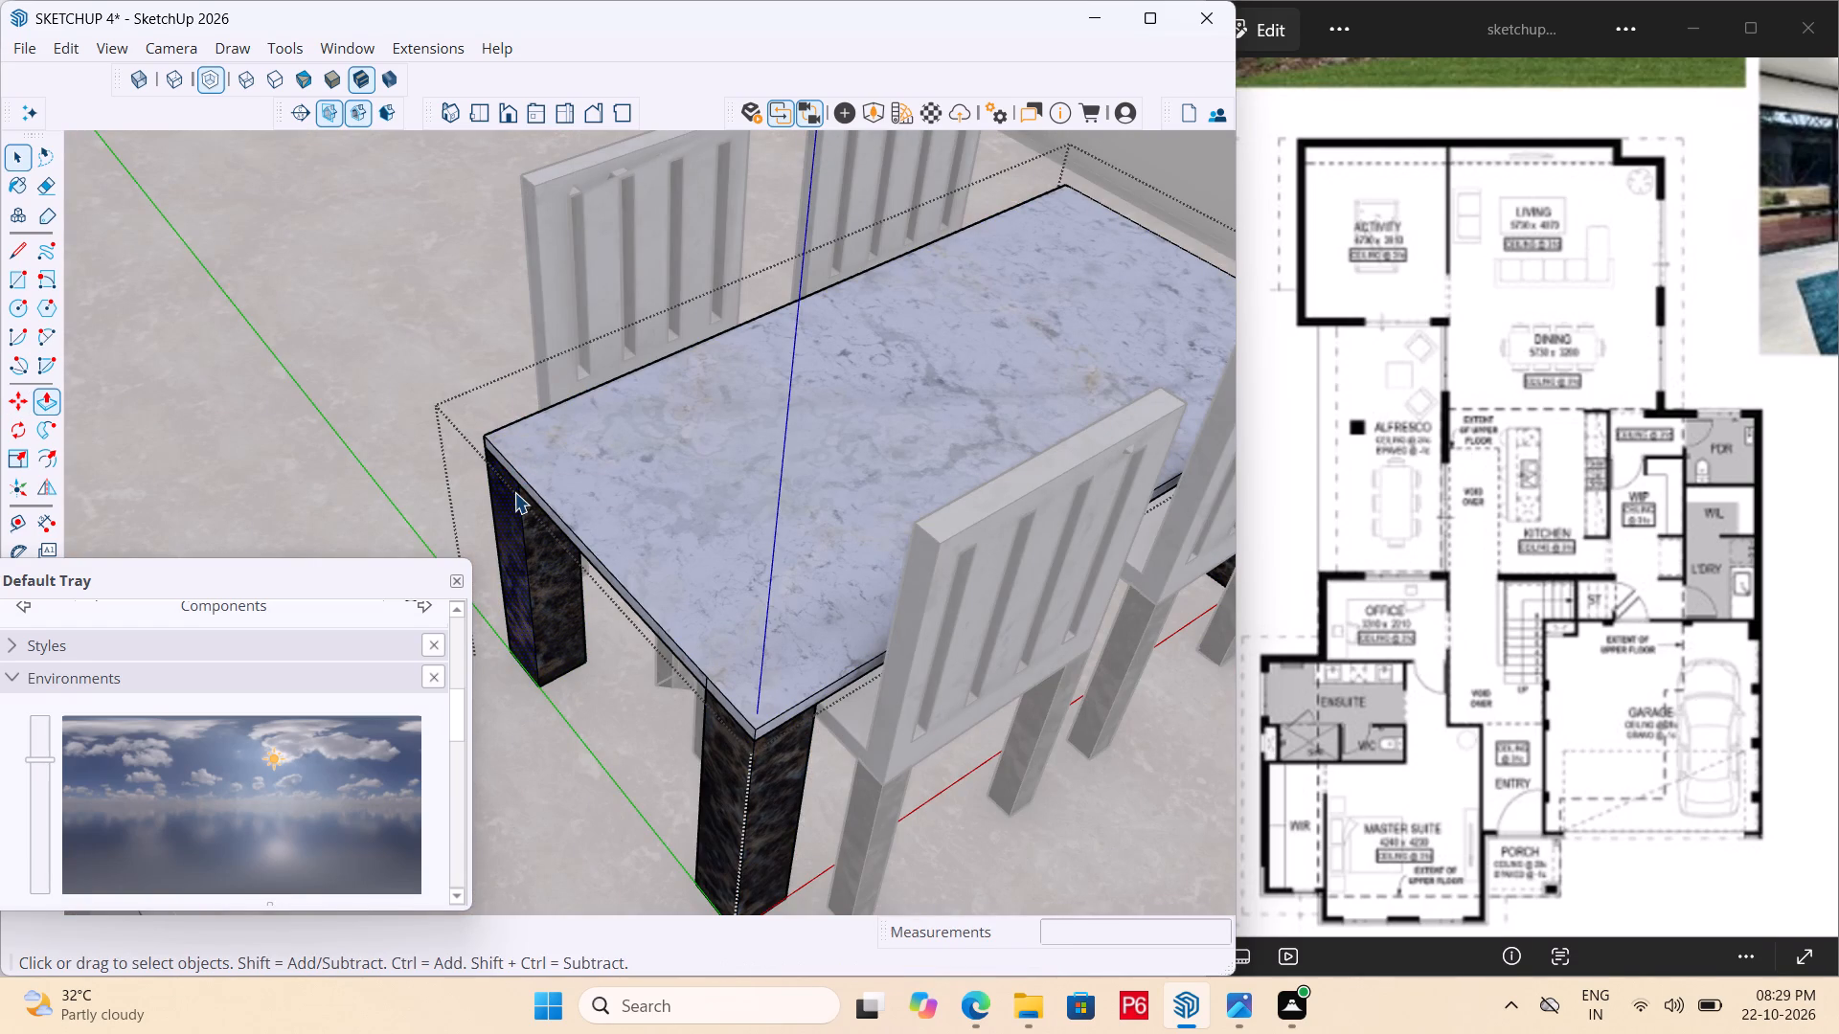
{"action": "key", "text": "p"}
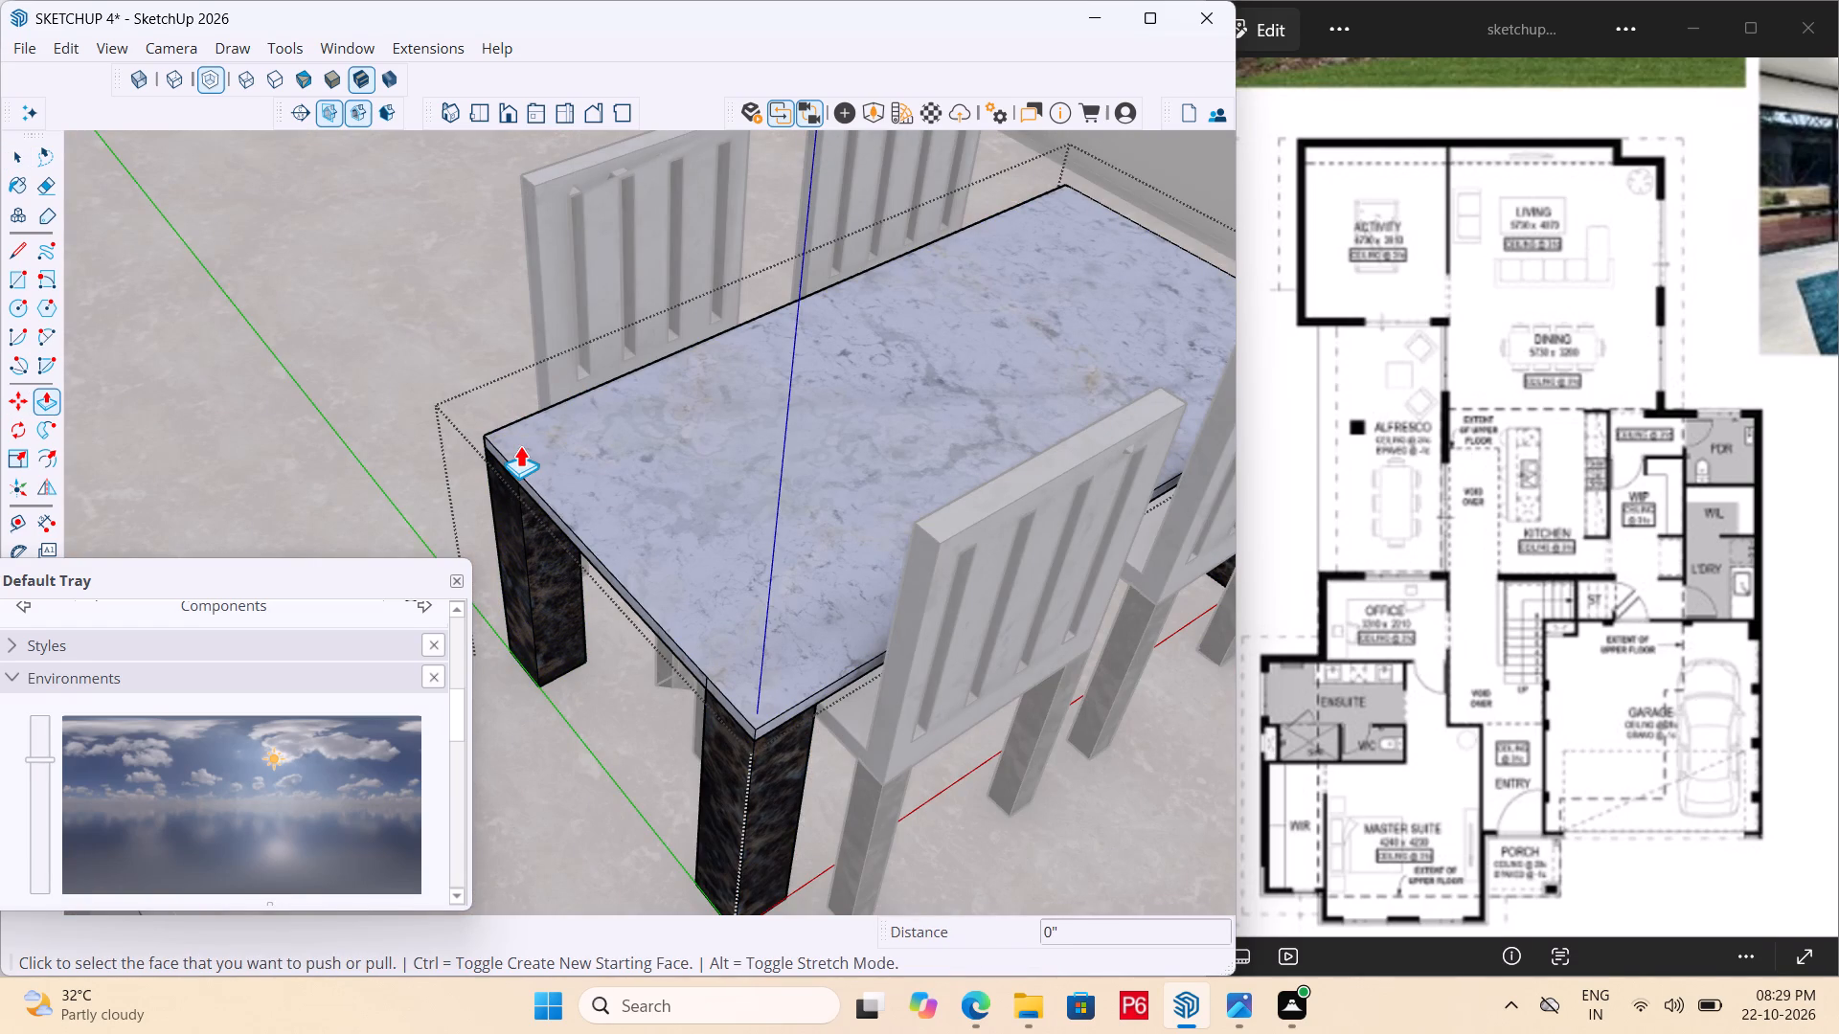
{"action": "left_click", "coordinate": [520, 445]}
{"action": "middle_click_drag", "start_coordinate": [520, 477], "coordinate": [623, 444]}
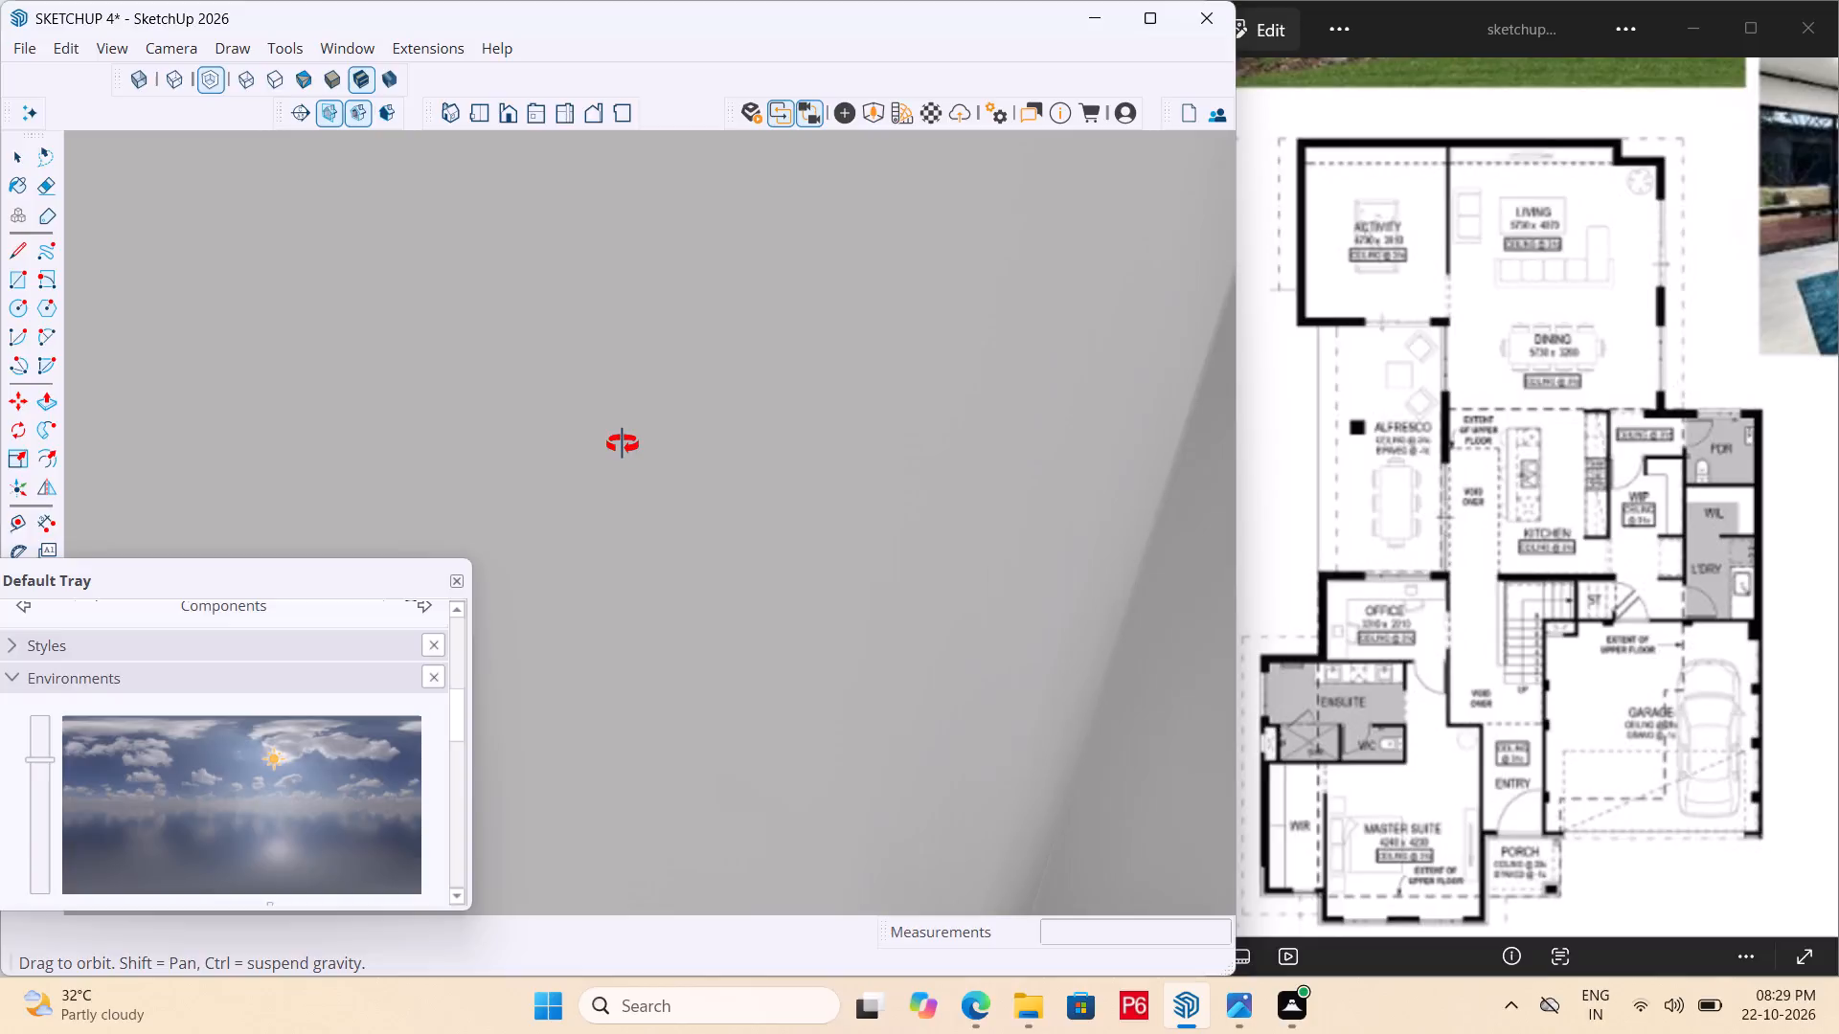
{"action": "middle_click_drag", "start_coordinate": [623, 444], "coordinate": [567, 592]}
{"action": "scroll", "coordinate": [556, 555], "scroll_direction": "up", "scroll_amount": 11}
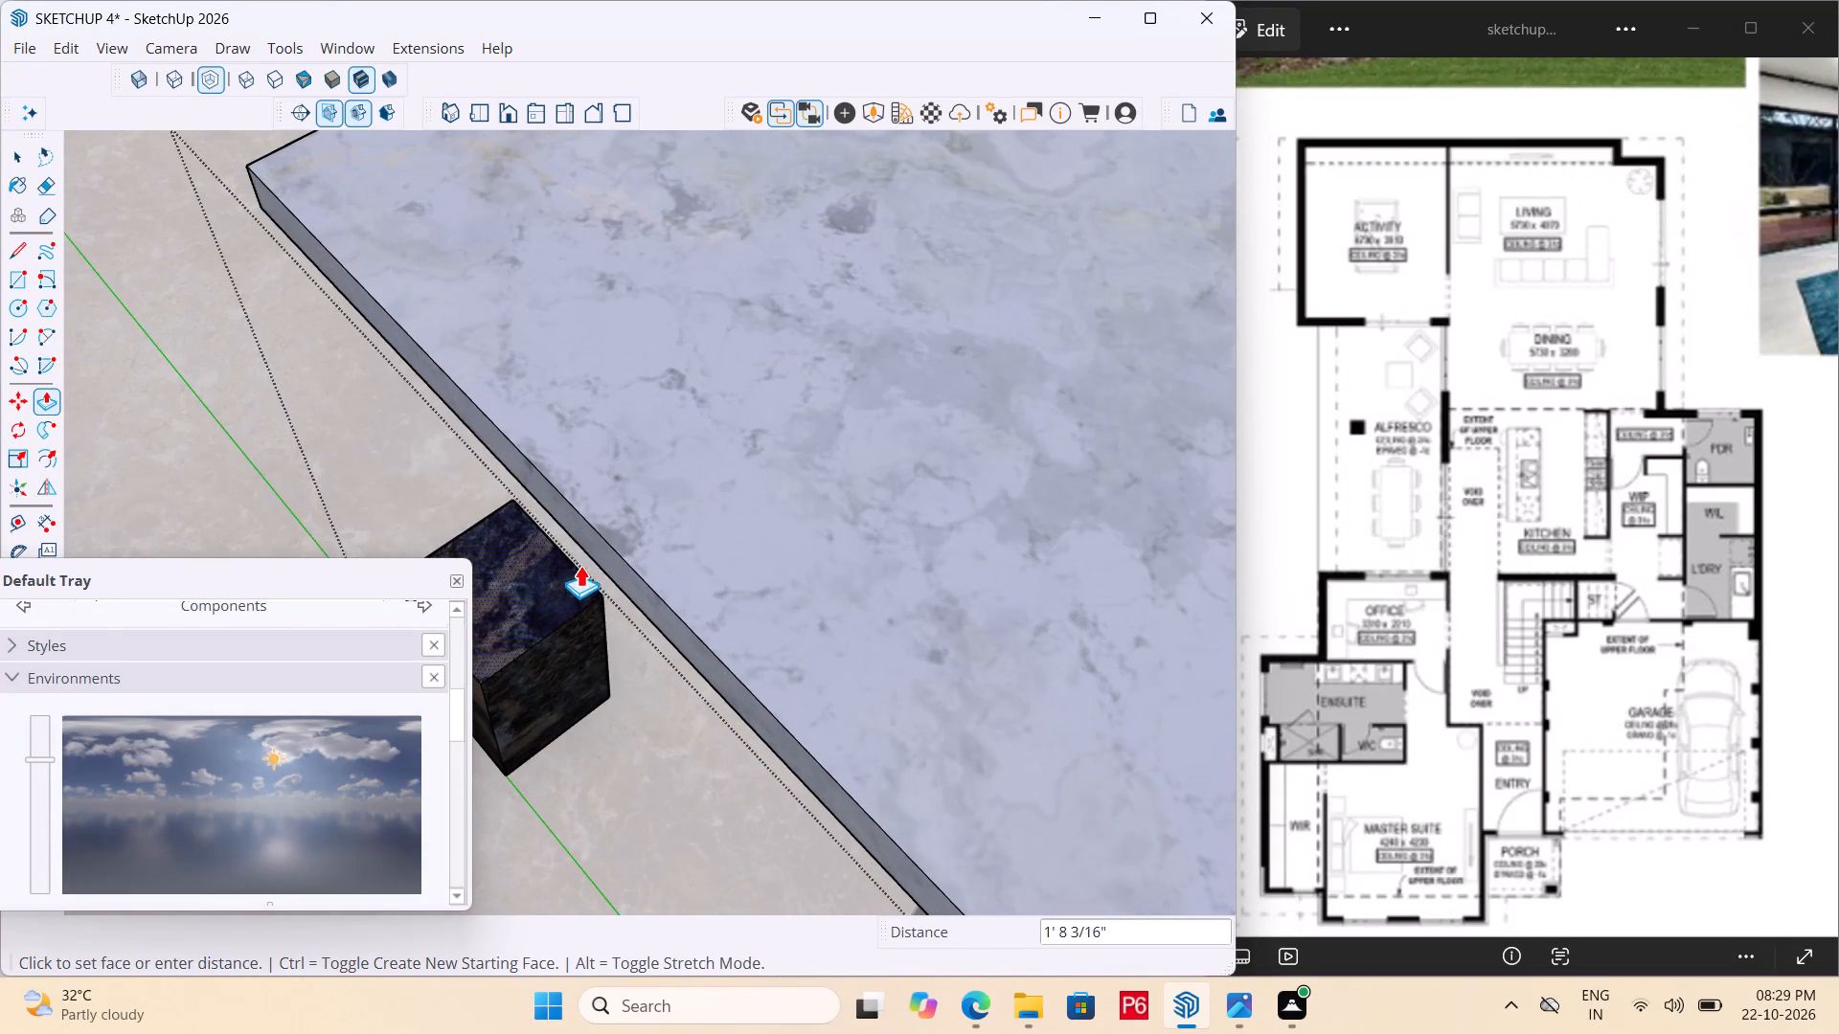
{"action": "left_click", "coordinate": [612, 575]}
{"action": "scroll", "coordinate": [468, 377], "scroll_direction": "down", "scroll_amount": 6}
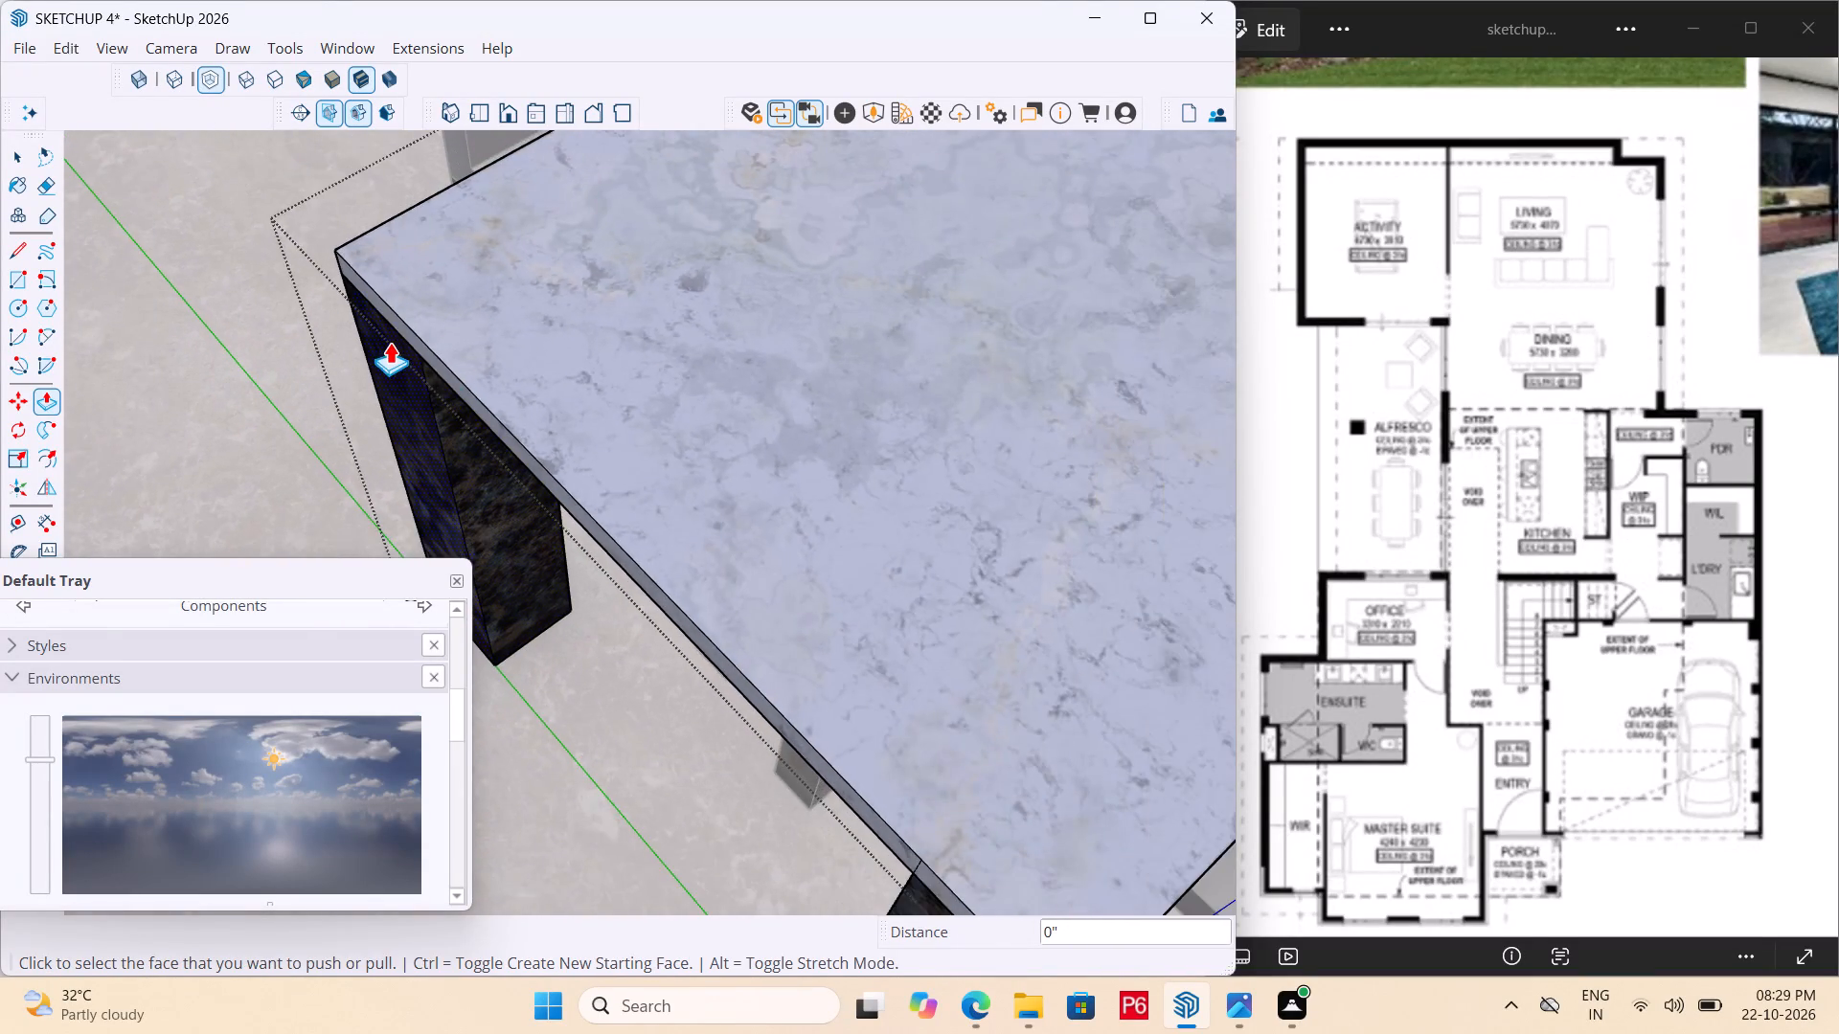
{"action": "scroll", "coordinate": [390, 342], "scroll_direction": "down", "scroll_amount": 6}
Push the top of the second leg at the same table end down to the tabletop's lower edge.
{"action": "key", "text": "space"}
{"action": "left_click", "coordinate": [698, 688]}
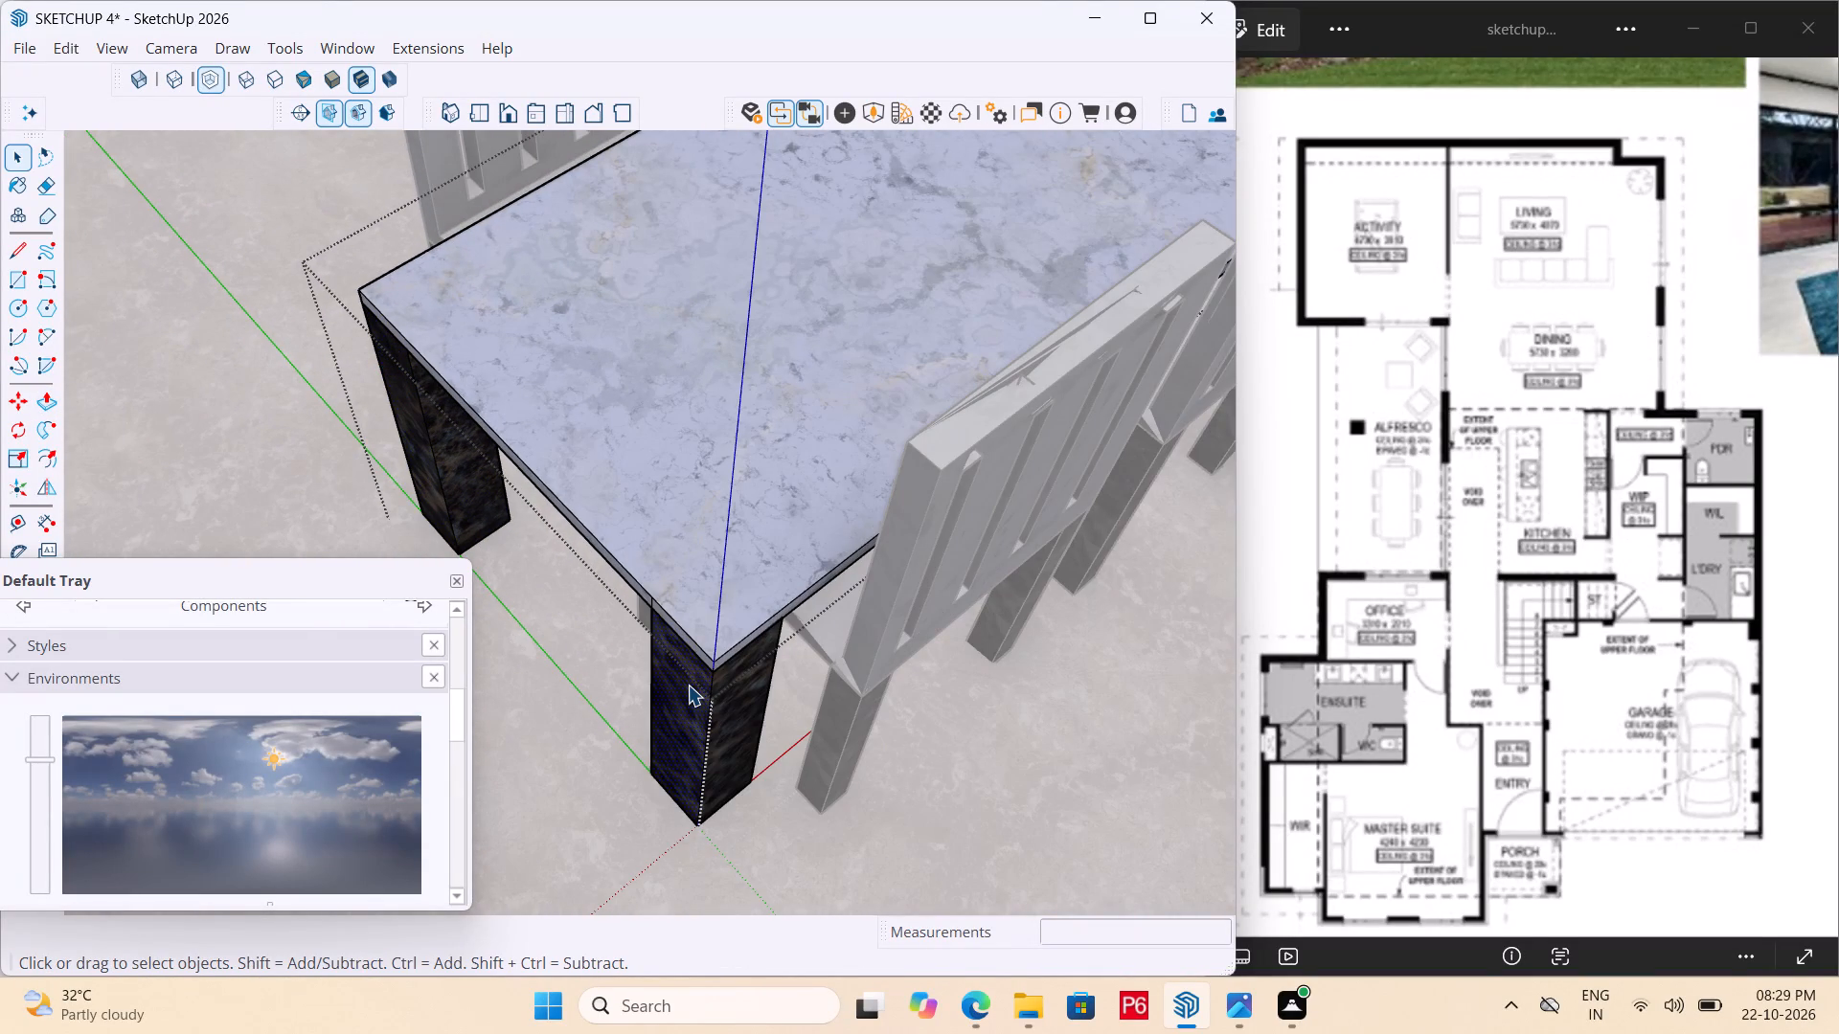
{"action": "key", "text": "p"}
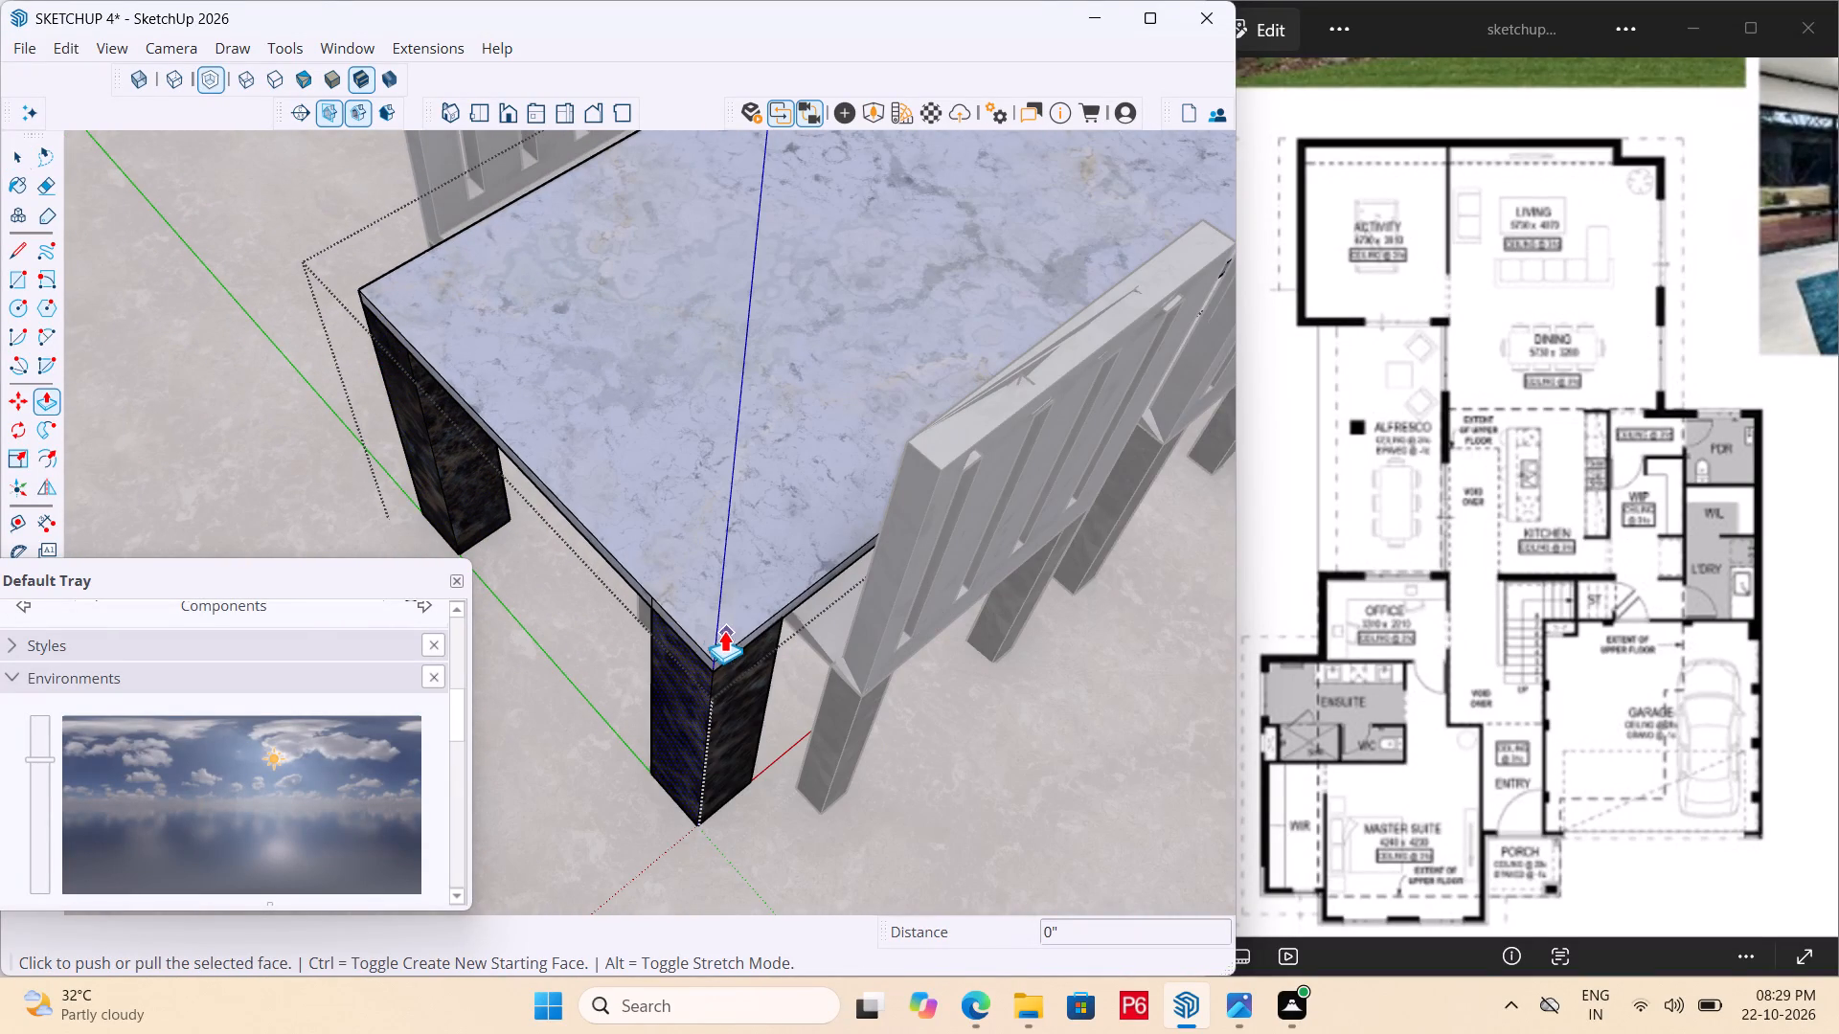
{"action": "left_click", "coordinate": [718, 621]}
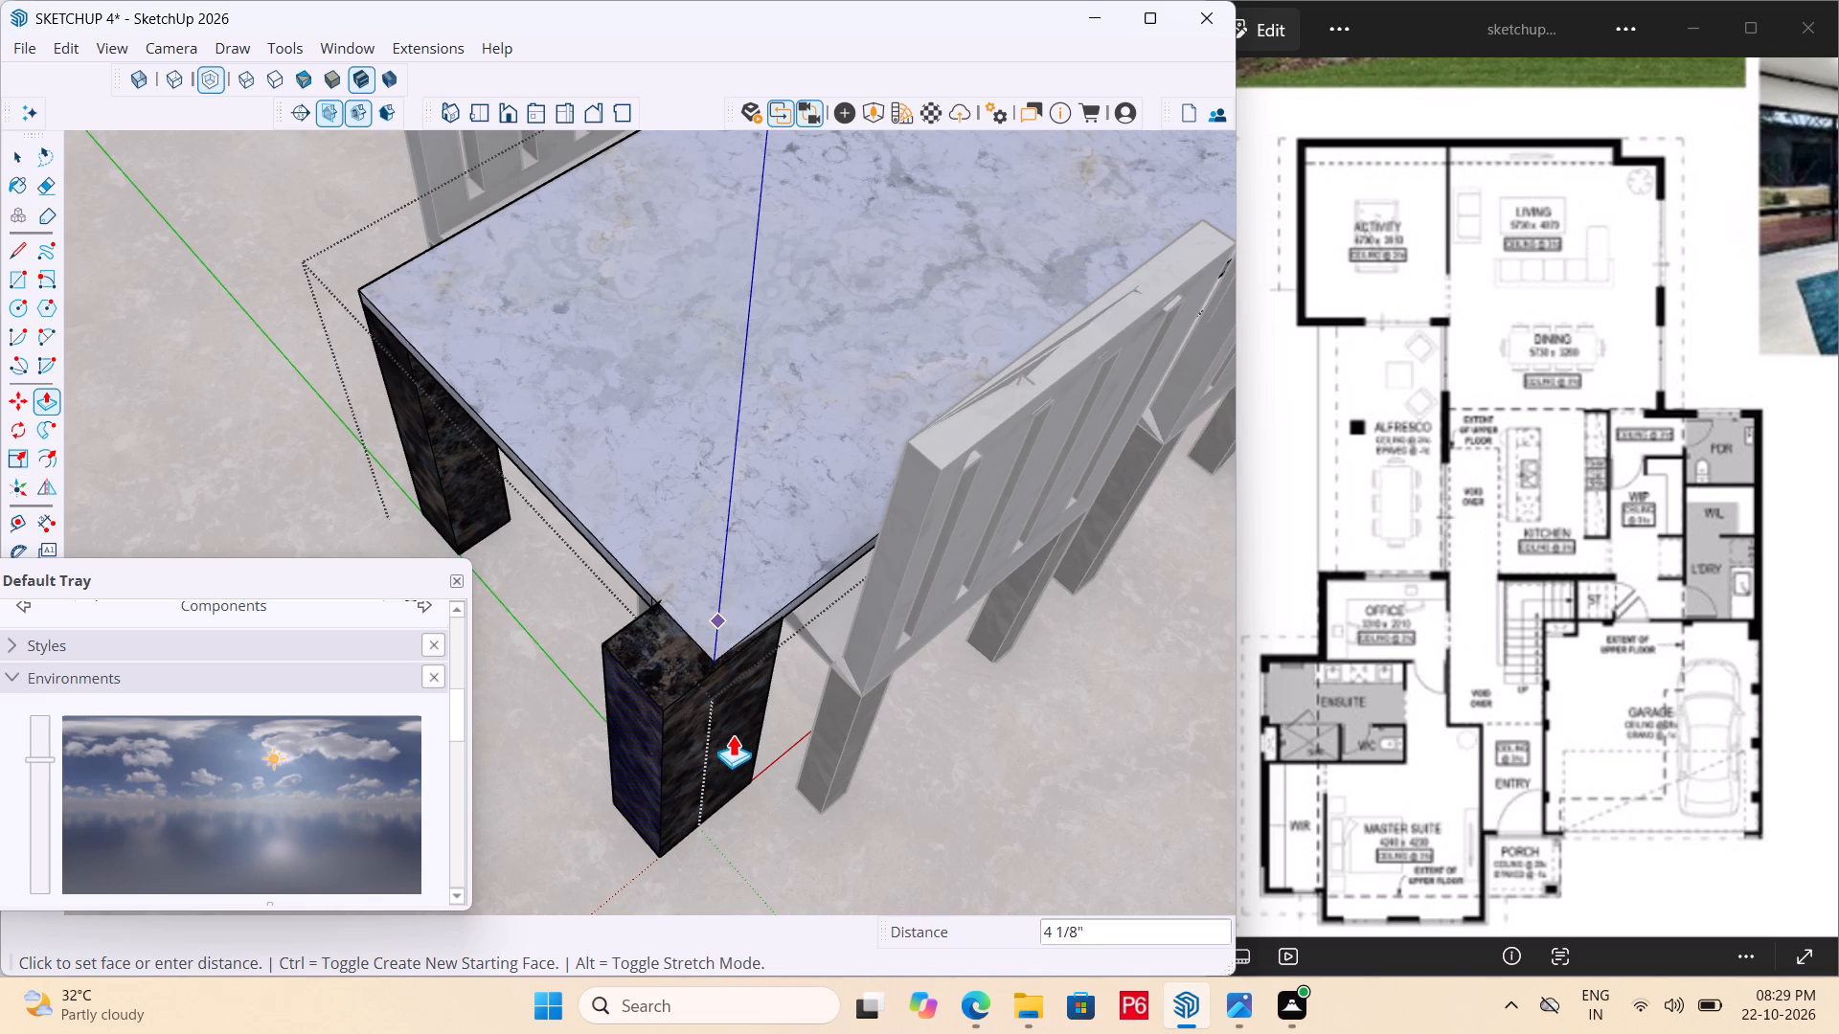
{"action": "key", "text": "Escape"}
{"action": "middle_click_drag", "start_coordinate": [710, 653], "coordinate": [700, 532]}
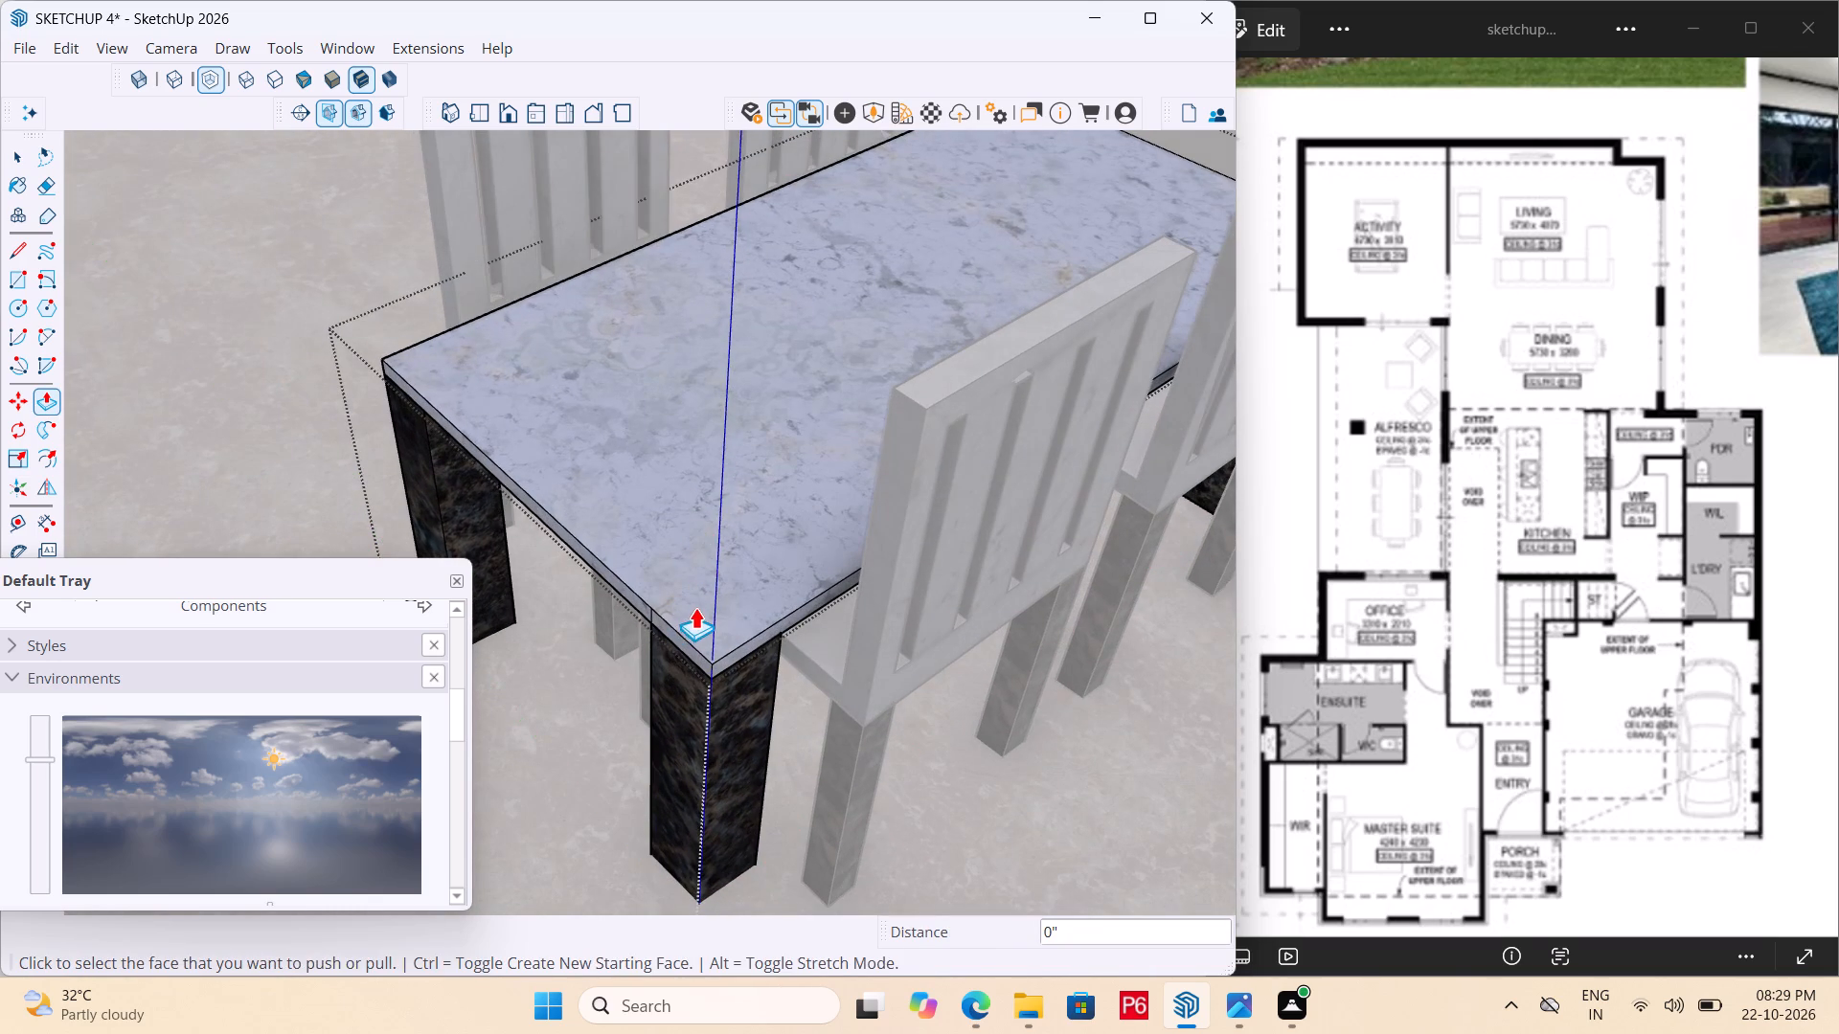
{"action": "left_click", "coordinate": [695, 607]}
{"action": "scroll", "coordinate": [694, 667], "scroll_direction": "up", "scroll_amount": 6}
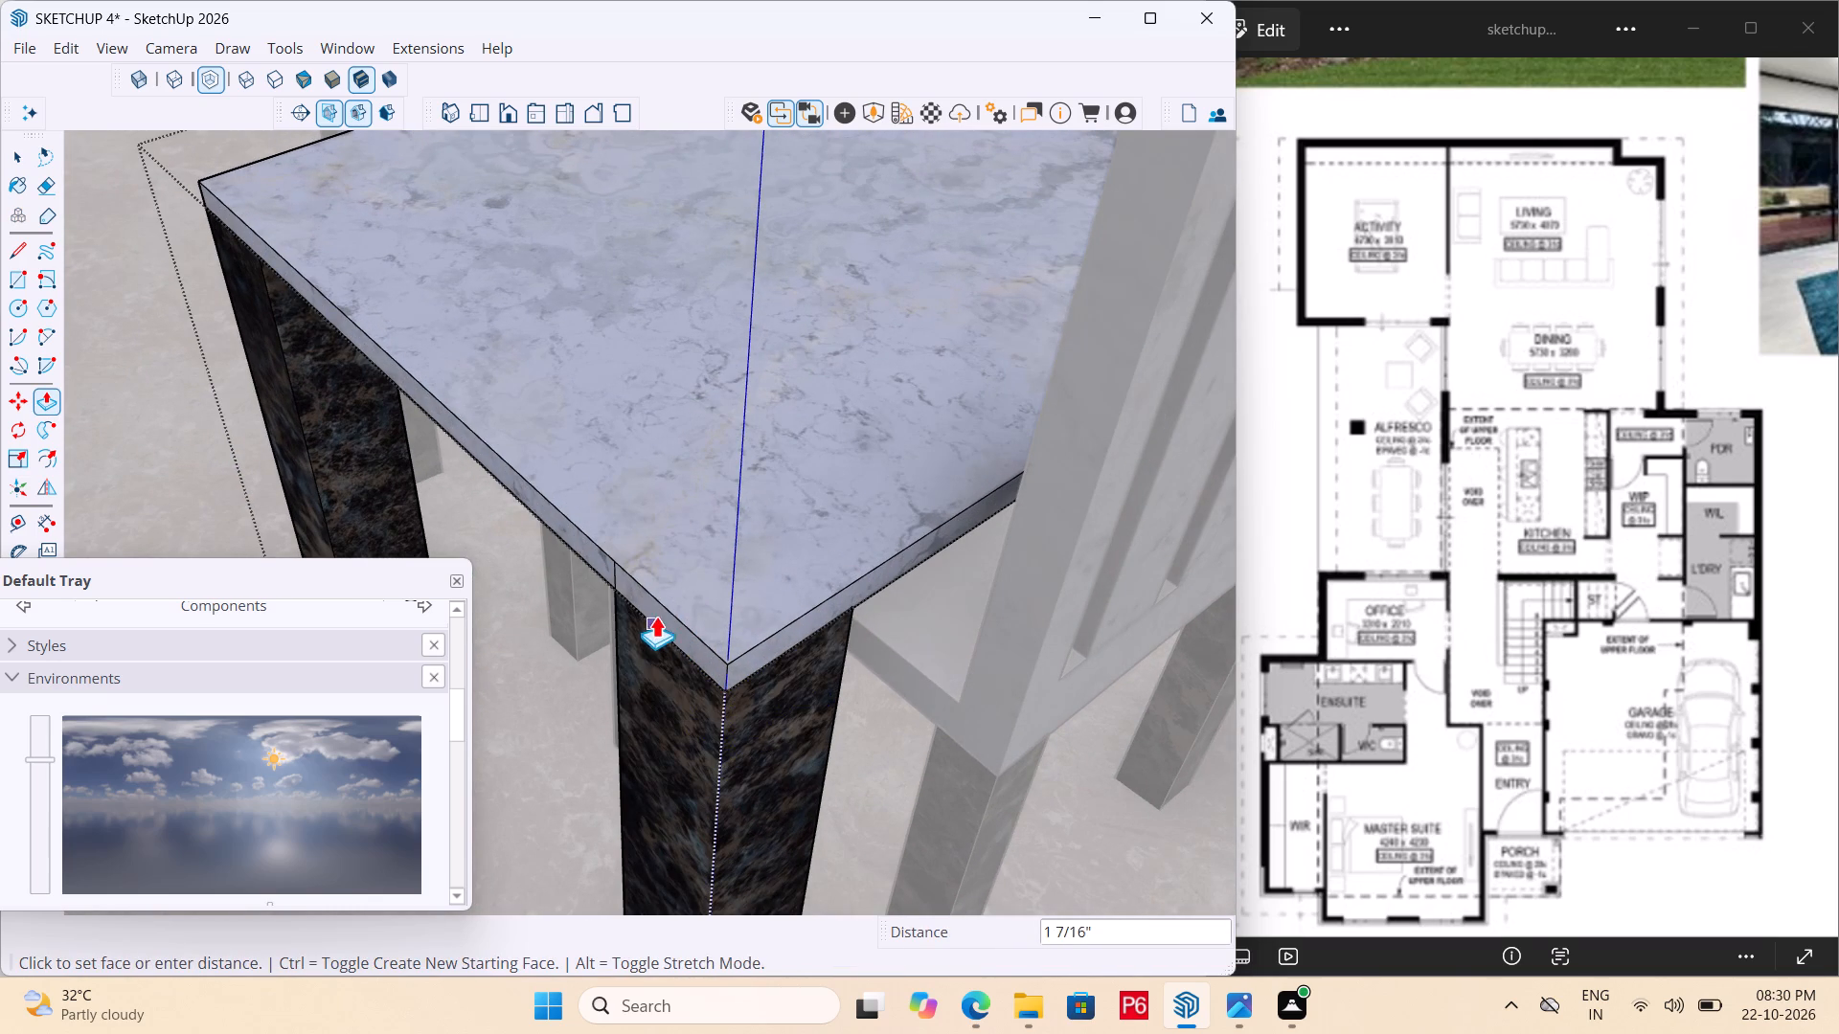
{"action": "left_click", "coordinate": [663, 633]}
Examine up close how the two adjusted legs meet the tabletop's end edge and corner.
{"action": "scroll", "coordinate": [643, 666], "scroll_direction": "down", "scroll_amount": 4}
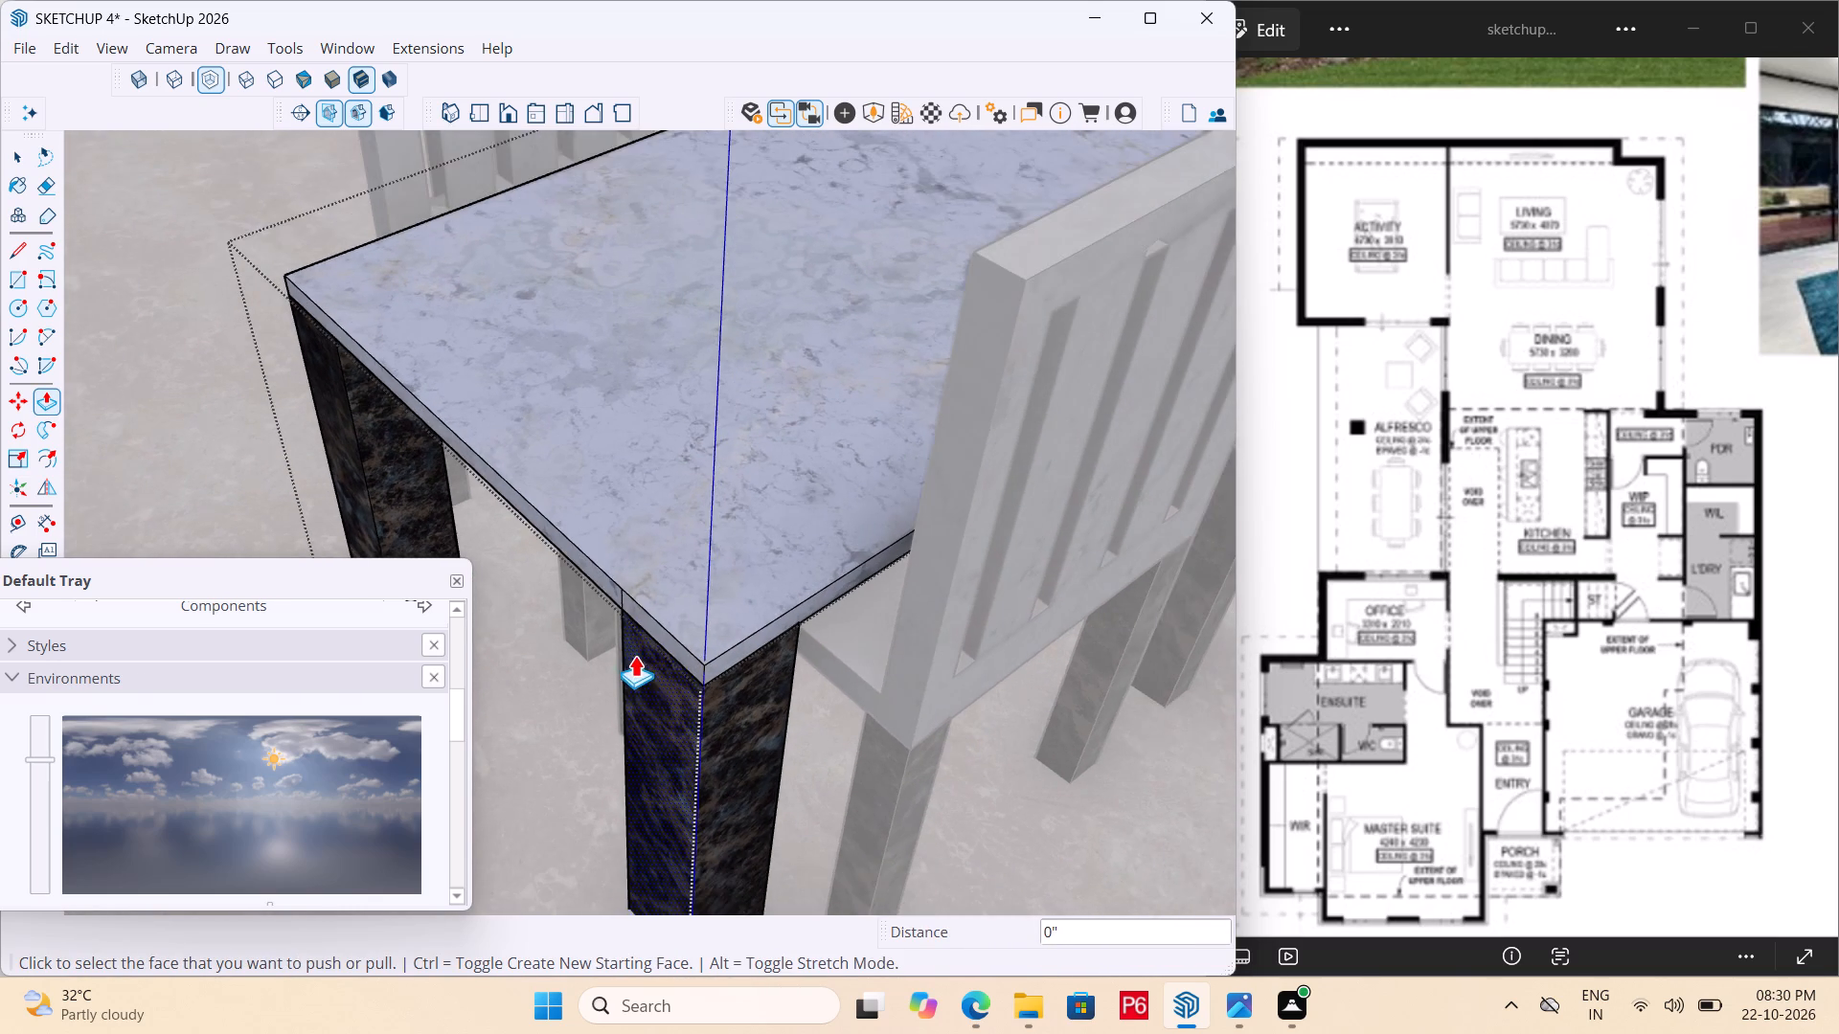
{"action": "scroll", "coordinate": [738, 555], "scroll_direction": "down", "scroll_amount": 1}
{"action": "middle_click_drag", "start_coordinate": [738, 555], "coordinate": [541, 660]}
{"action": "scroll", "coordinate": [476, 633], "scroll_direction": "down", "scroll_amount": 3}
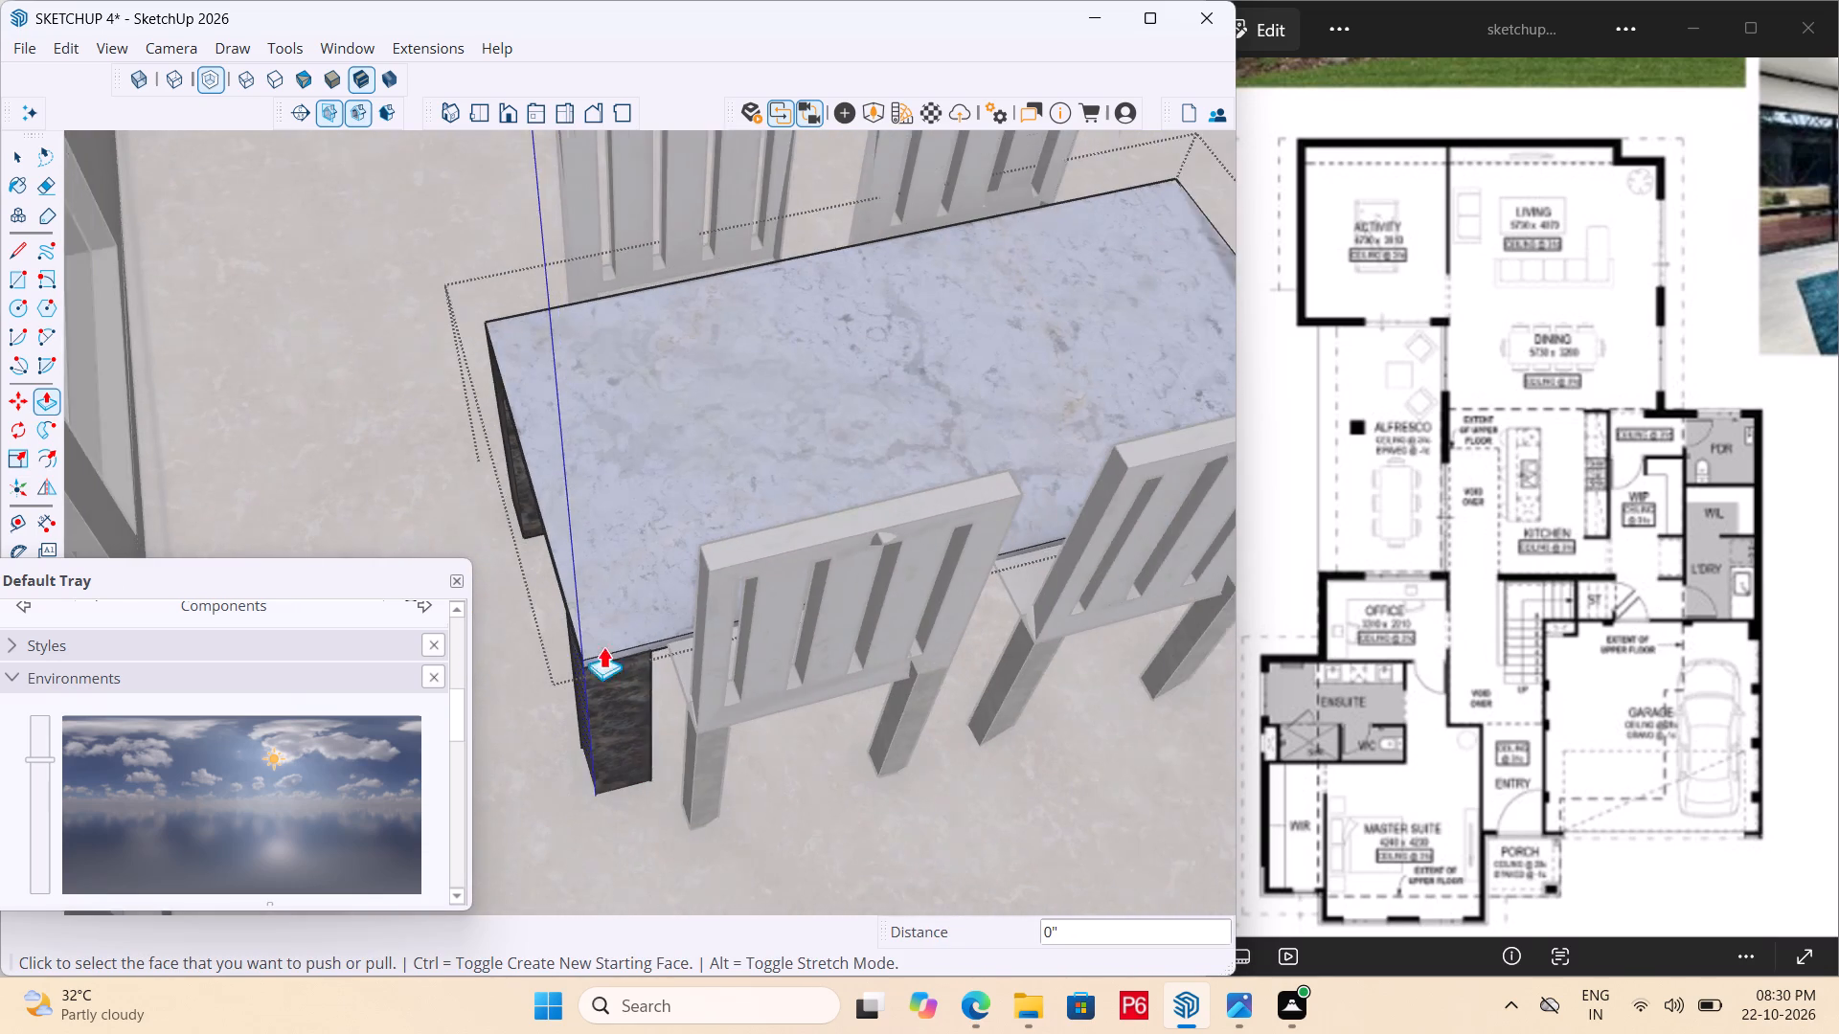
{"action": "middle_click_drag", "start_coordinate": [652, 646], "coordinate": [738, 599]}
{"action": "scroll", "coordinate": [488, 675], "scroll_direction": "up", "scroll_amount": 6}
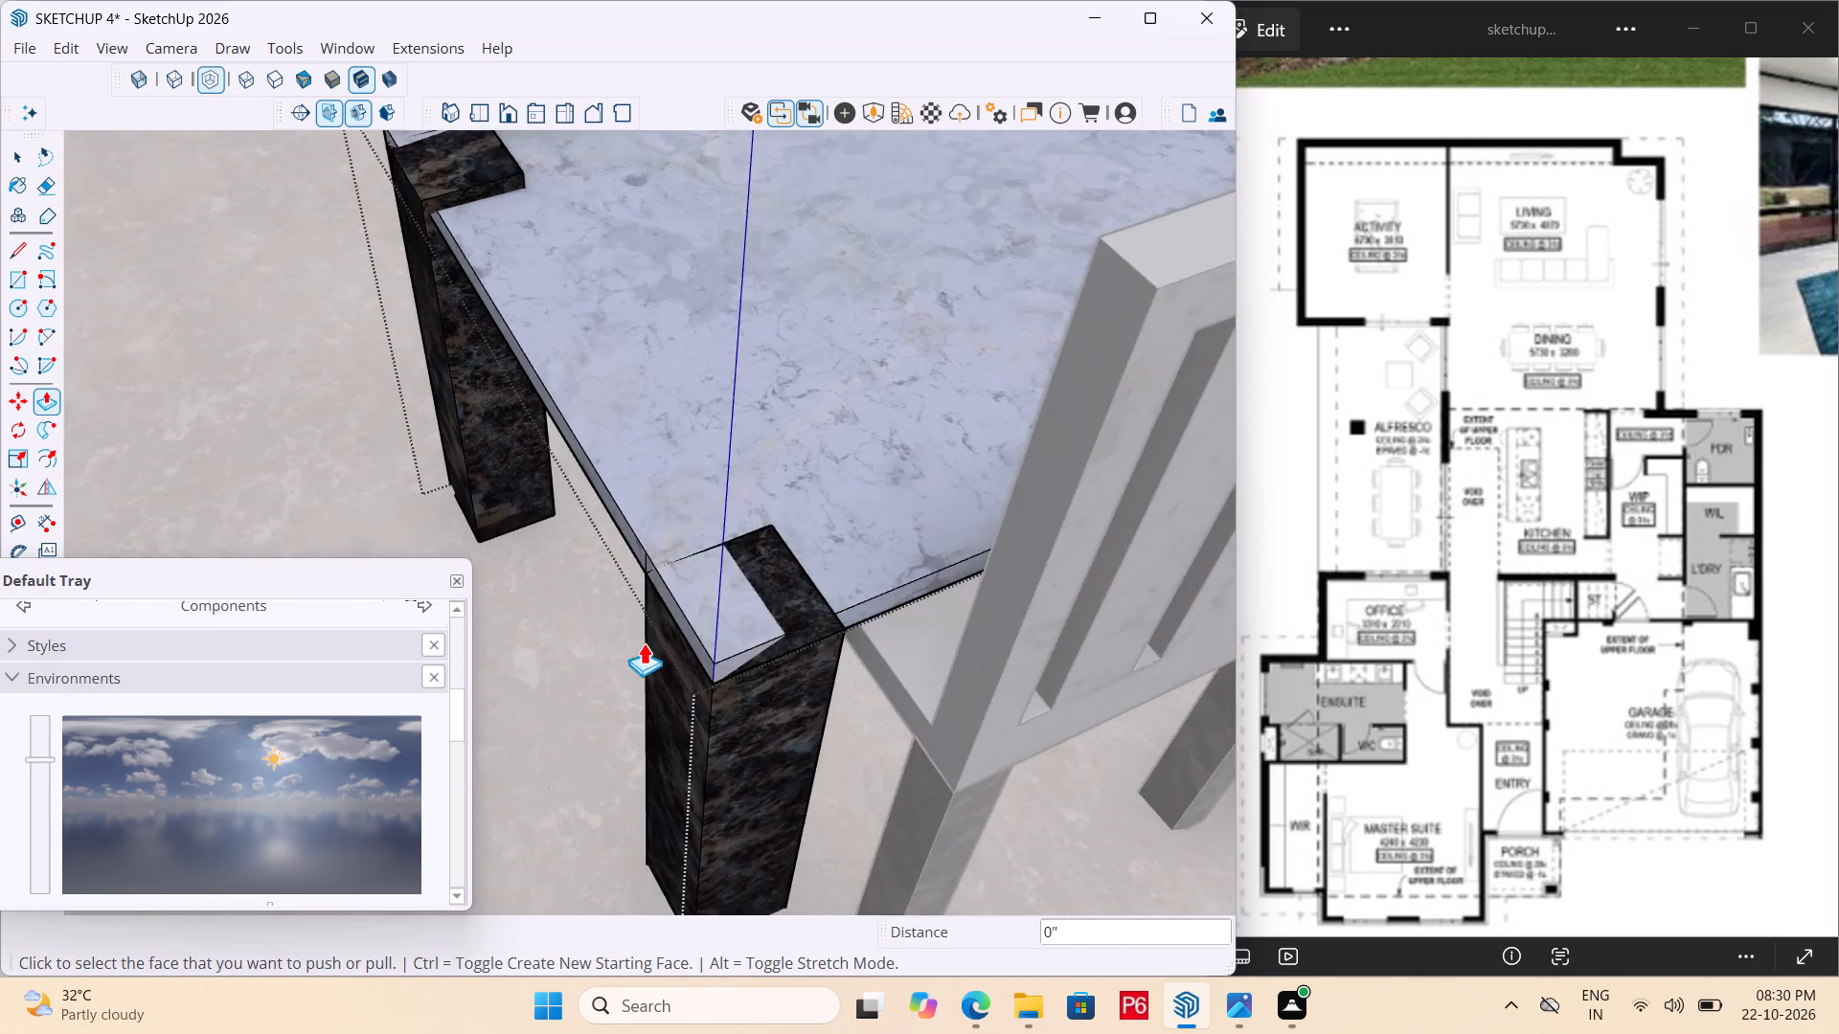
{"action": "middle_click_drag", "start_coordinate": [699, 615], "coordinate": [864, 427]}
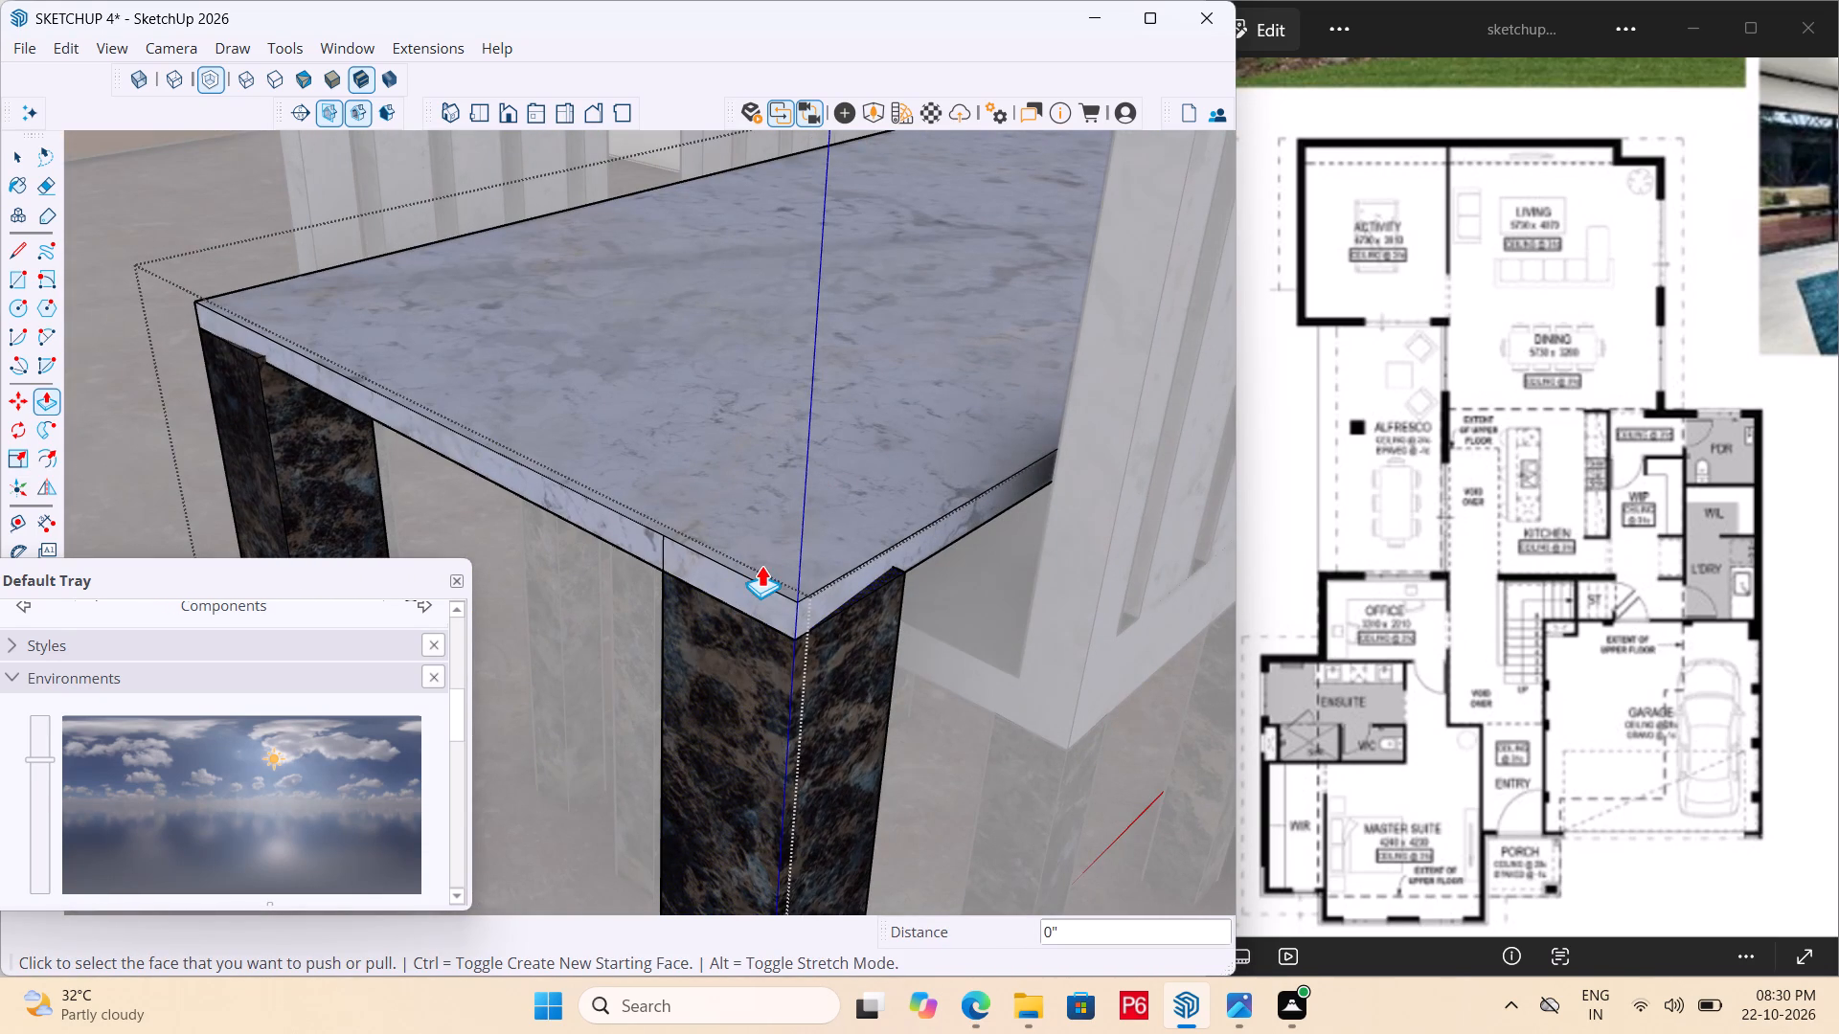
{"action": "left_click", "coordinate": [761, 562]}
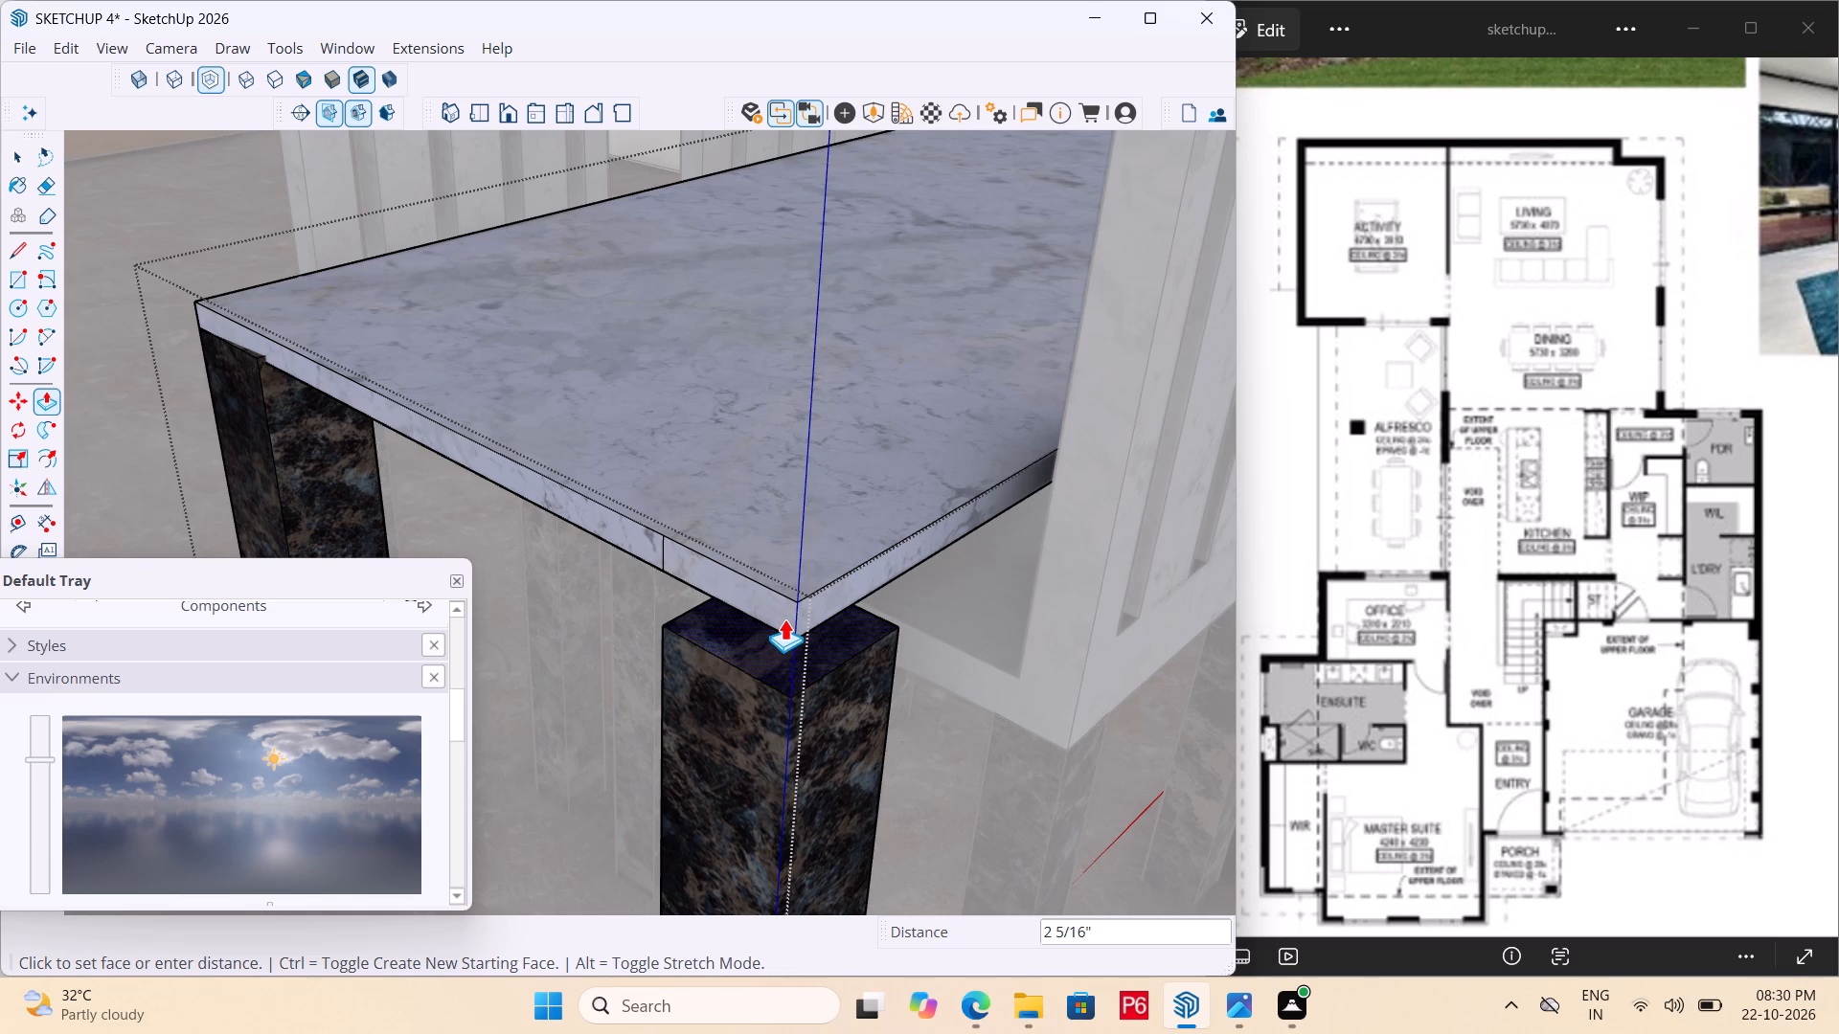
{"action": "key", "text": "Escape"}
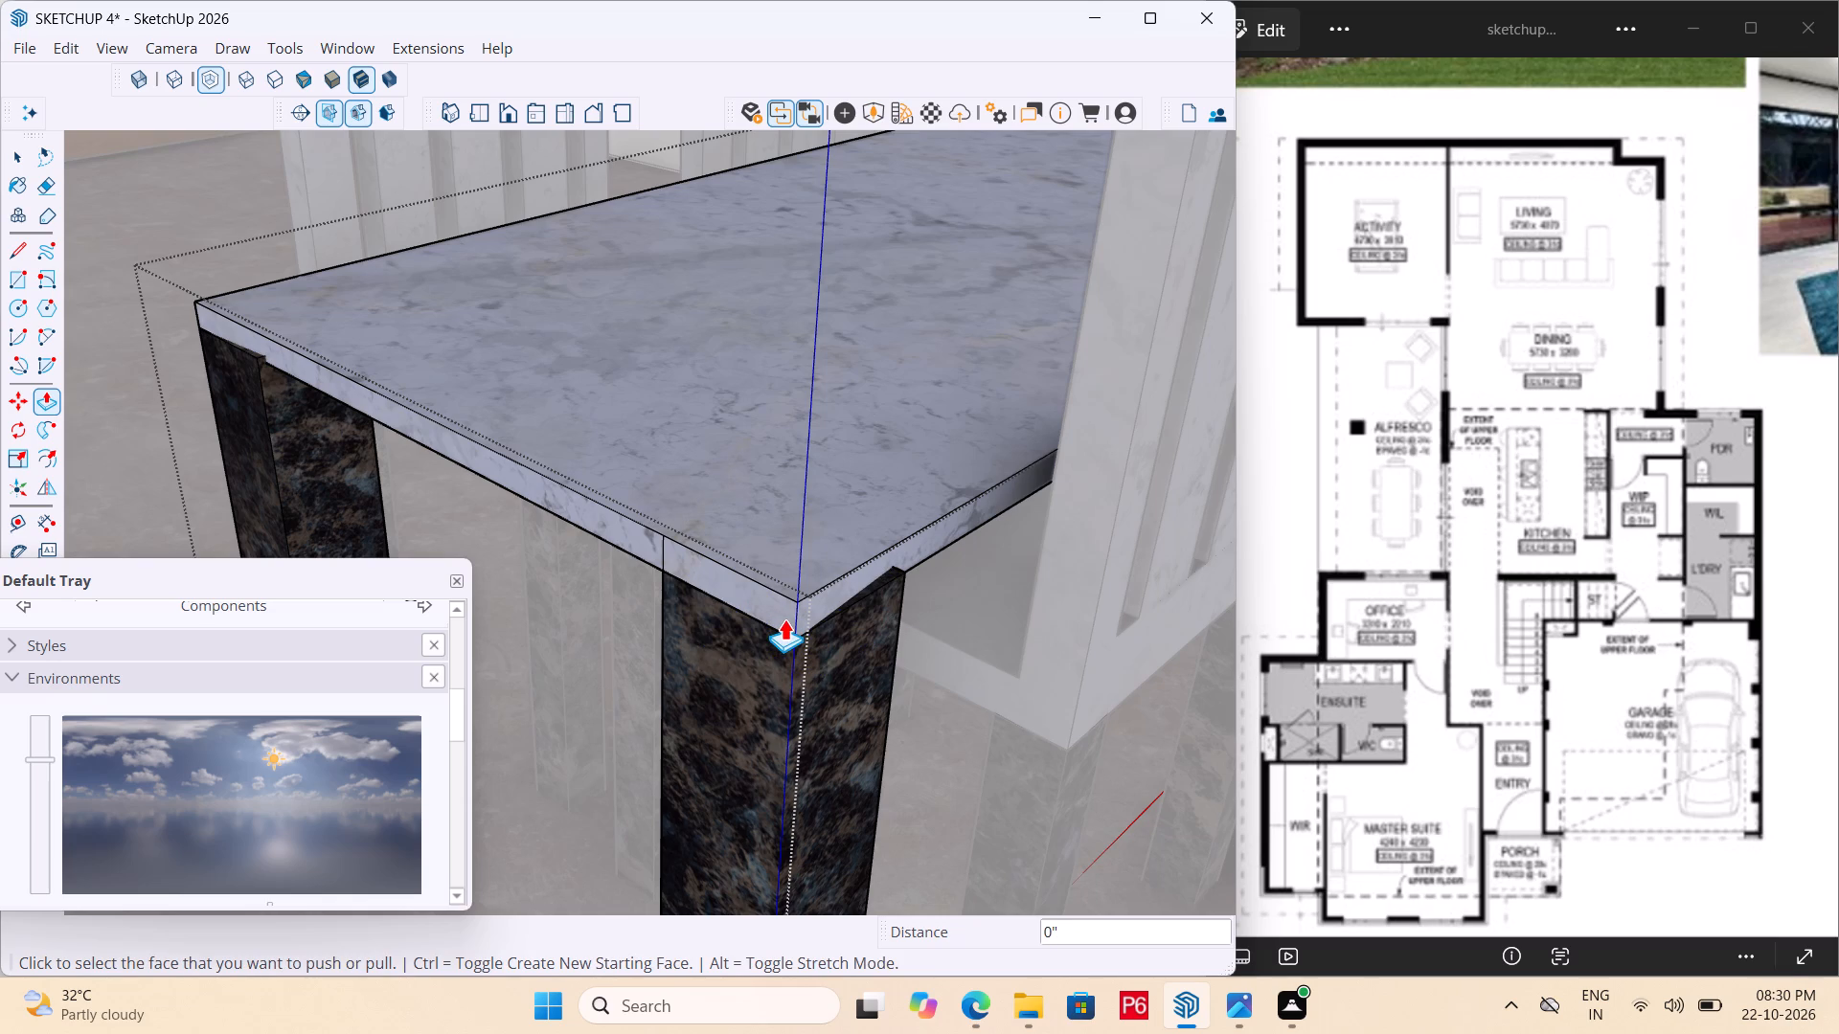
Save the model with the two adjusted table legs.
{"action": "key", "text": "ctrl+s"}
{"action": "key", "text": "ctrl+s"}
{"action": "key", "text": "ctrl+s"}
{"action": "key", "text": "ctrl+s"}
{"action": "key", "text": "ctrl+s"}
{"action": "key", "text": "ctrl+s"}
{"action": "key", "text": "ctrl+s"}
Push the top of the third leg, at the table's opposite end, down to the tabletop's lower corner.
{"action": "scroll", "coordinate": [784, 618], "scroll_direction": "down", "scroll_amount": 3}
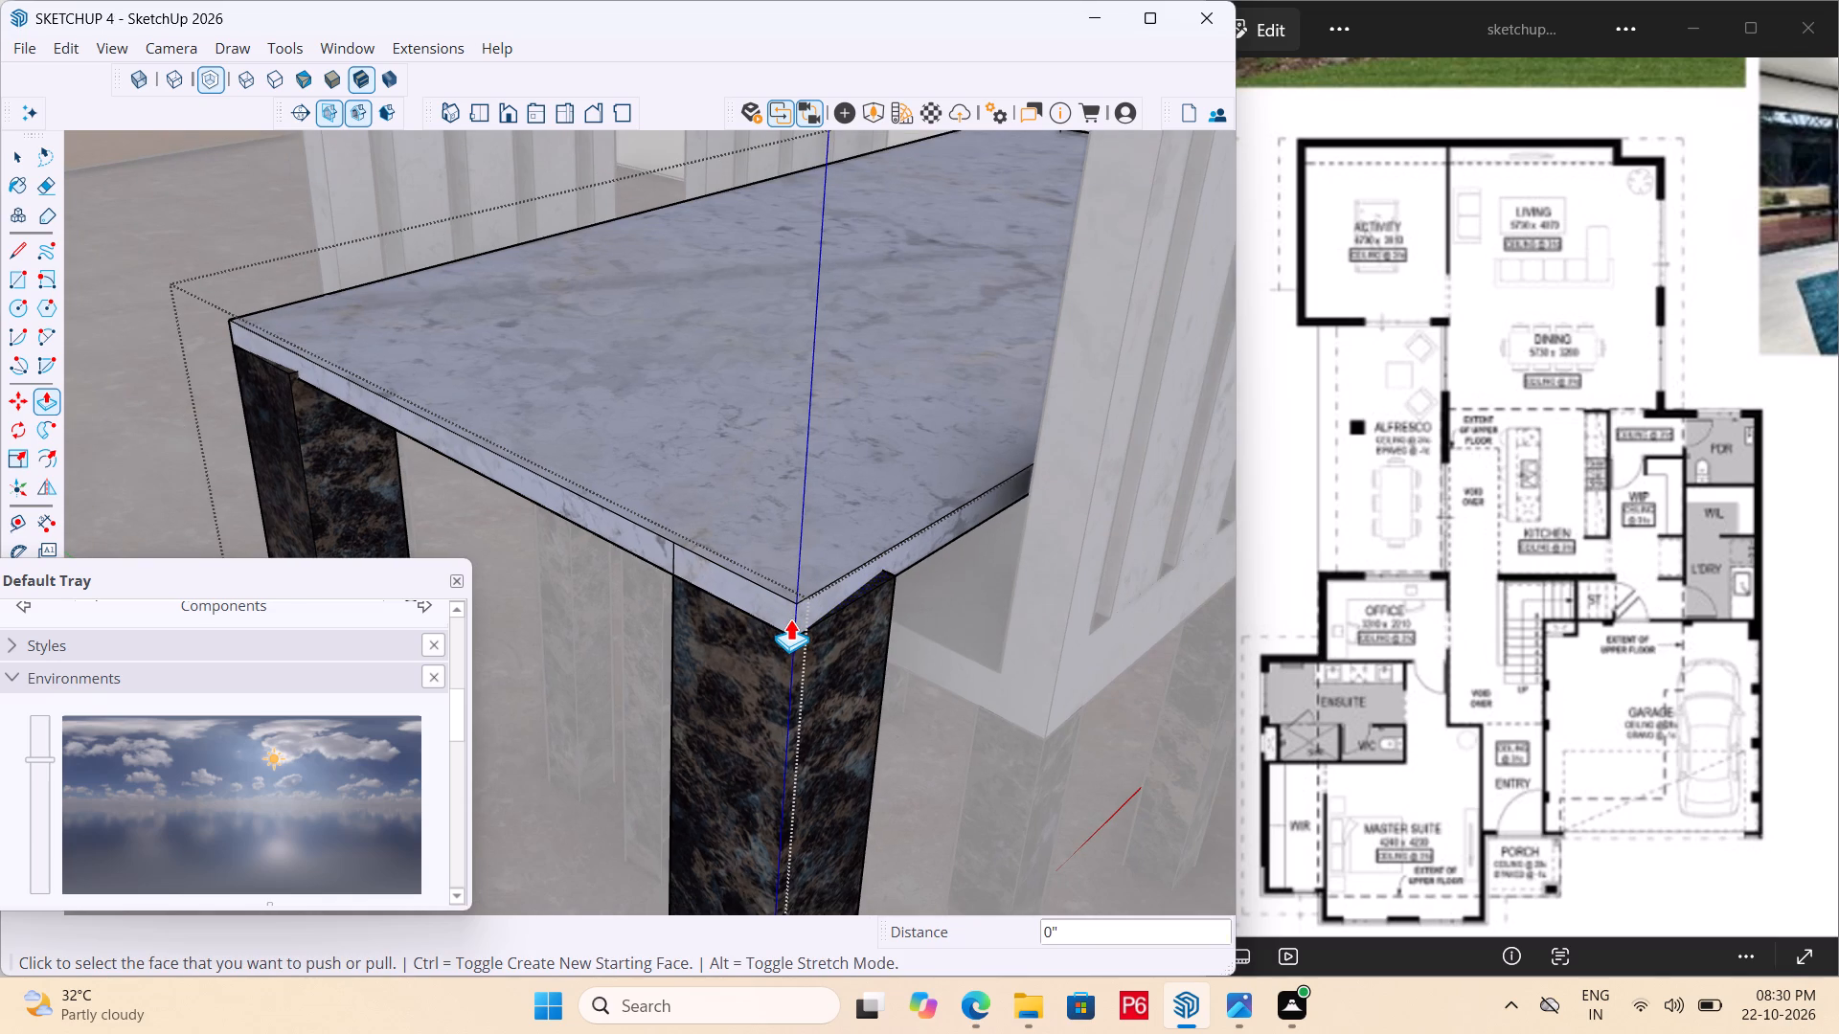
{"action": "scroll", "coordinate": [799, 600], "scroll_direction": "down", "scroll_amount": 7}
{"action": "scroll", "coordinate": [869, 532], "scroll_direction": "down", "scroll_amount": 1}
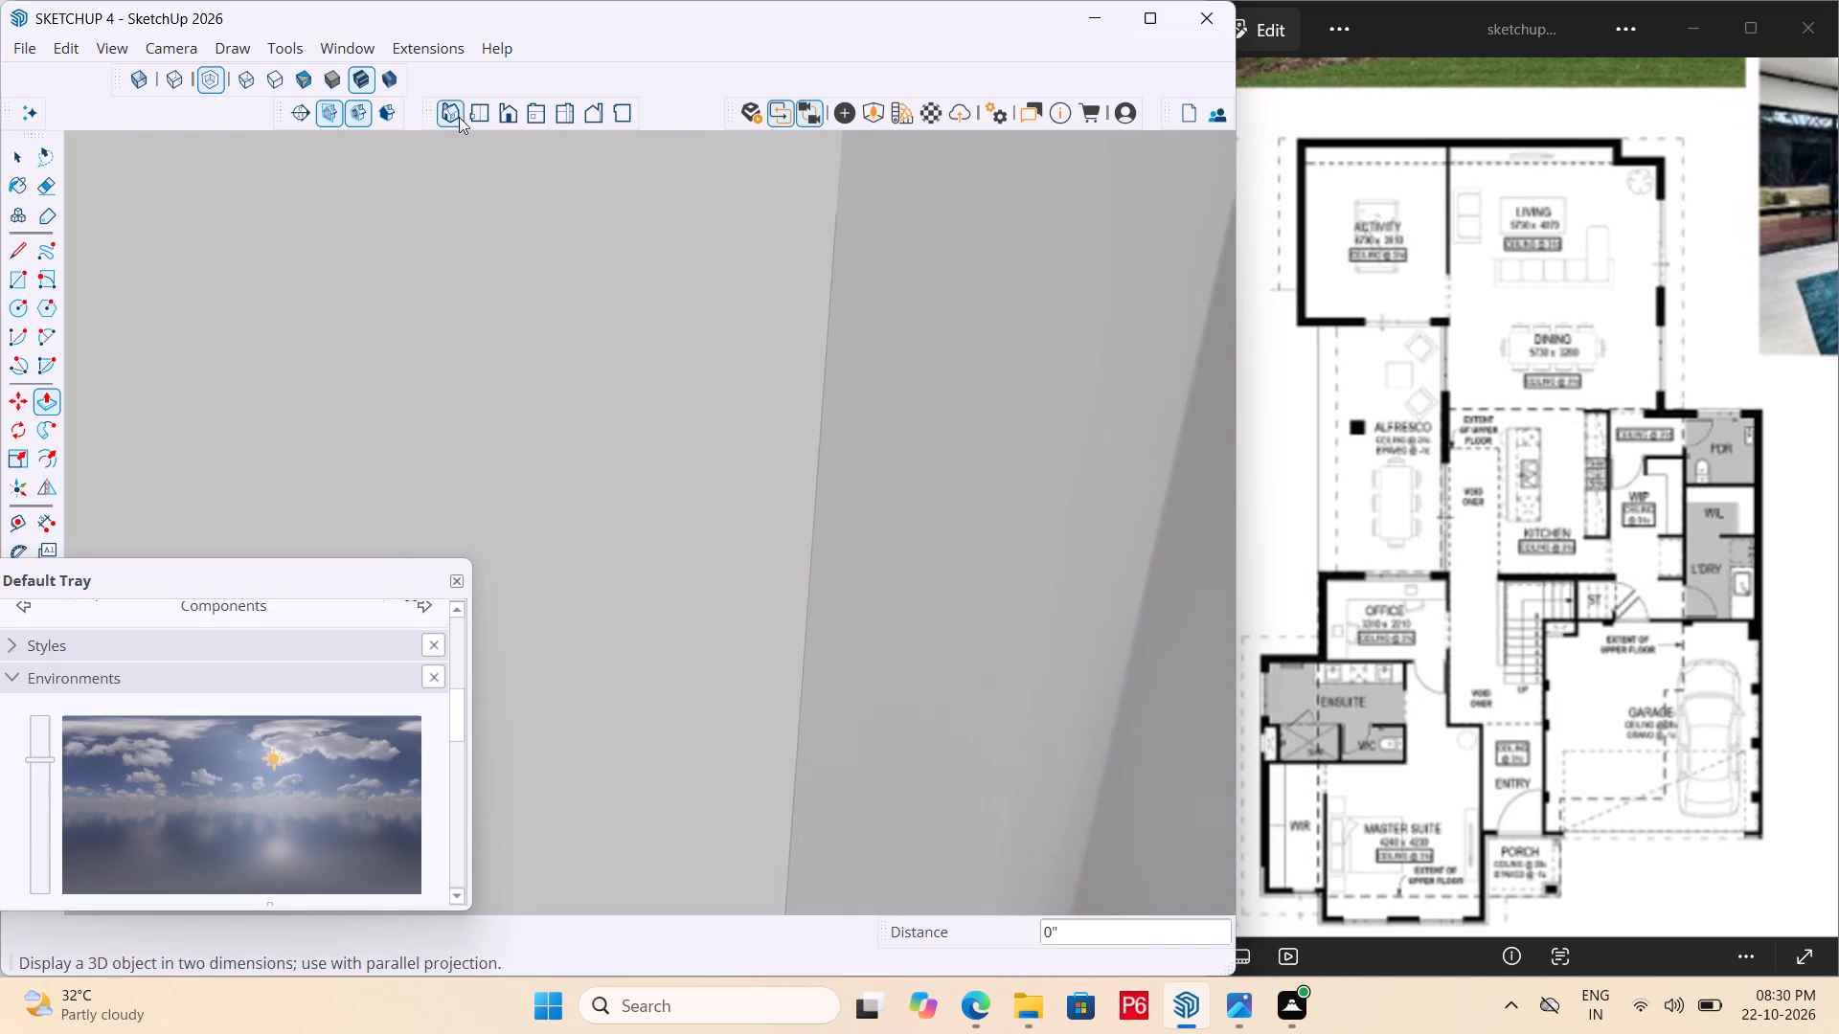
{"action": "left_click", "coordinate": [464, 111]}
{"action": "left_click", "coordinate": [451, 111]}
{"action": "scroll", "coordinate": [564, 537], "scroll_direction": "down", "scroll_amount": 14}
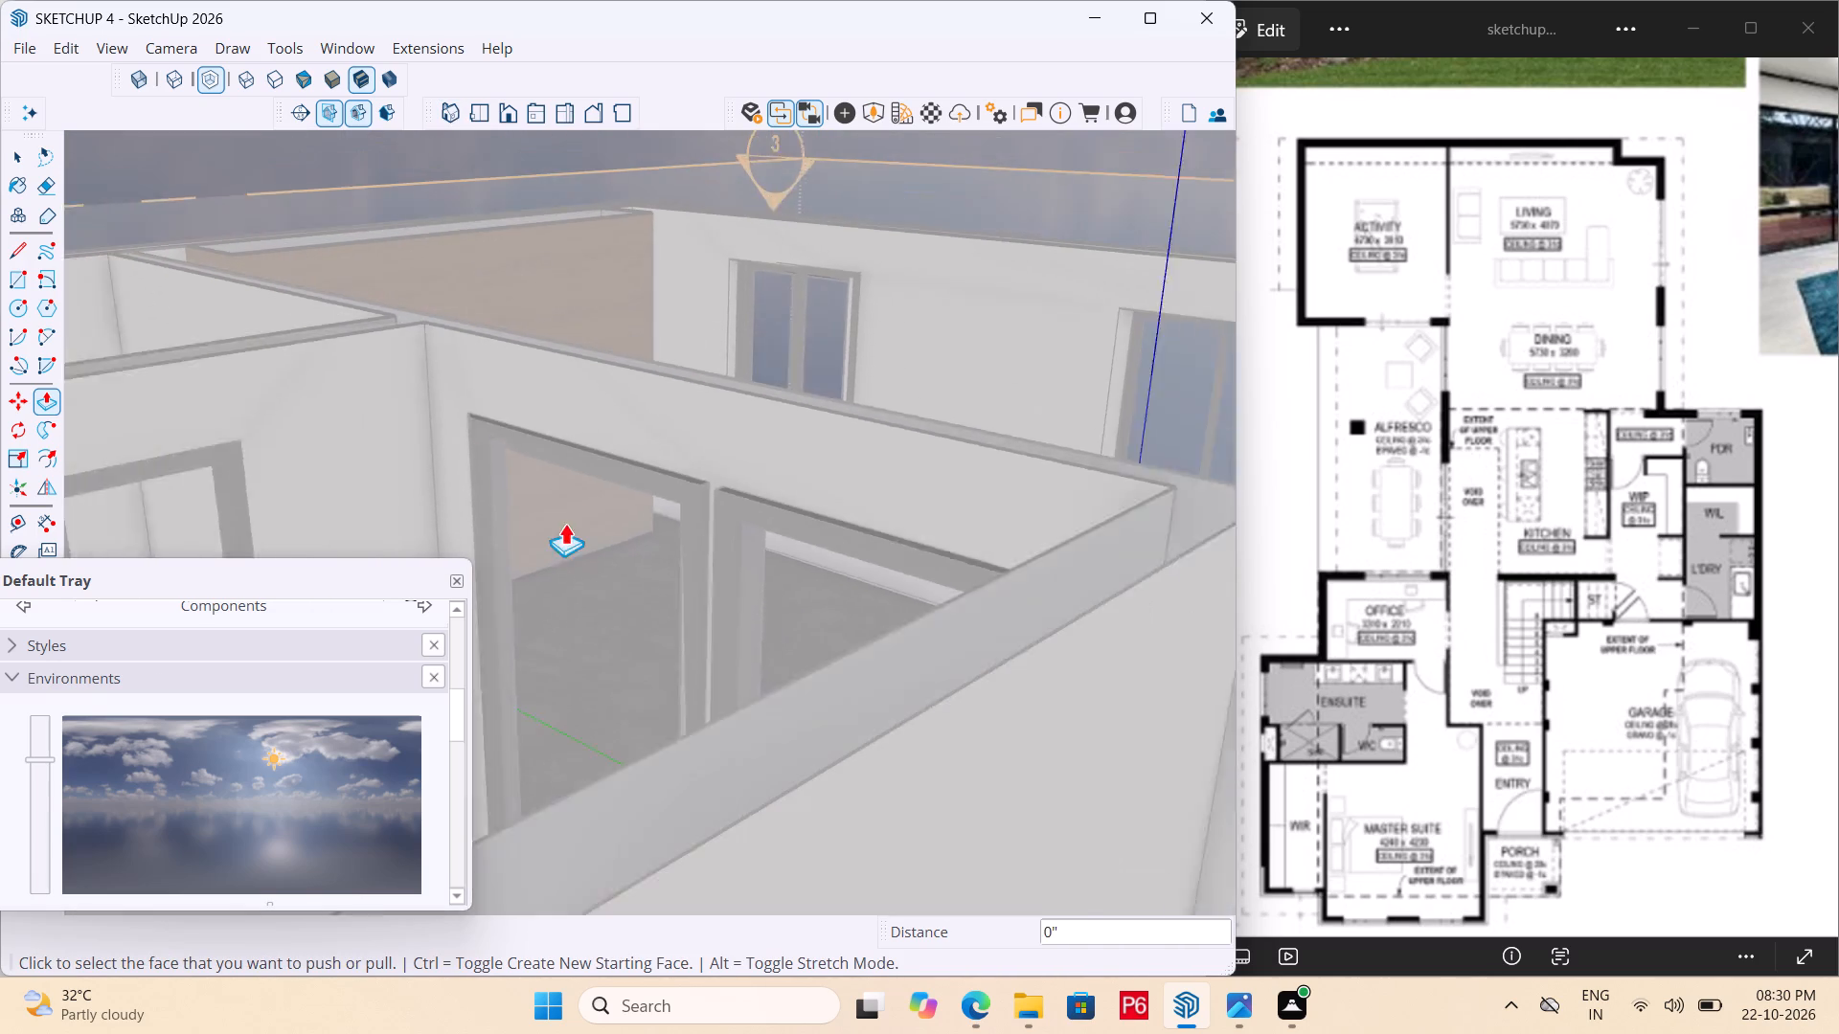
{"action": "scroll", "coordinate": [565, 523], "scroll_direction": "down", "scroll_amount": 9}
{"action": "scroll", "coordinate": [670, 435], "scroll_direction": "down", "scroll_amount": 11}
{"action": "middle_click_drag", "start_coordinate": [685, 431], "coordinate": [425, 784]}
{"action": "middle_click_drag", "start_coordinate": [802, 675], "coordinate": [264, 630]}
{"action": "scroll", "coordinate": [284, 597], "scroll_direction": "up", "scroll_amount": 6}
{"action": "scroll", "coordinate": [845, 432], "scroll_direction": "down", "scroll_amount": 7}
{"action": "scroll", "coordinate": [713, 607], "scroll_direction": "up", "scroll_amount": 7}
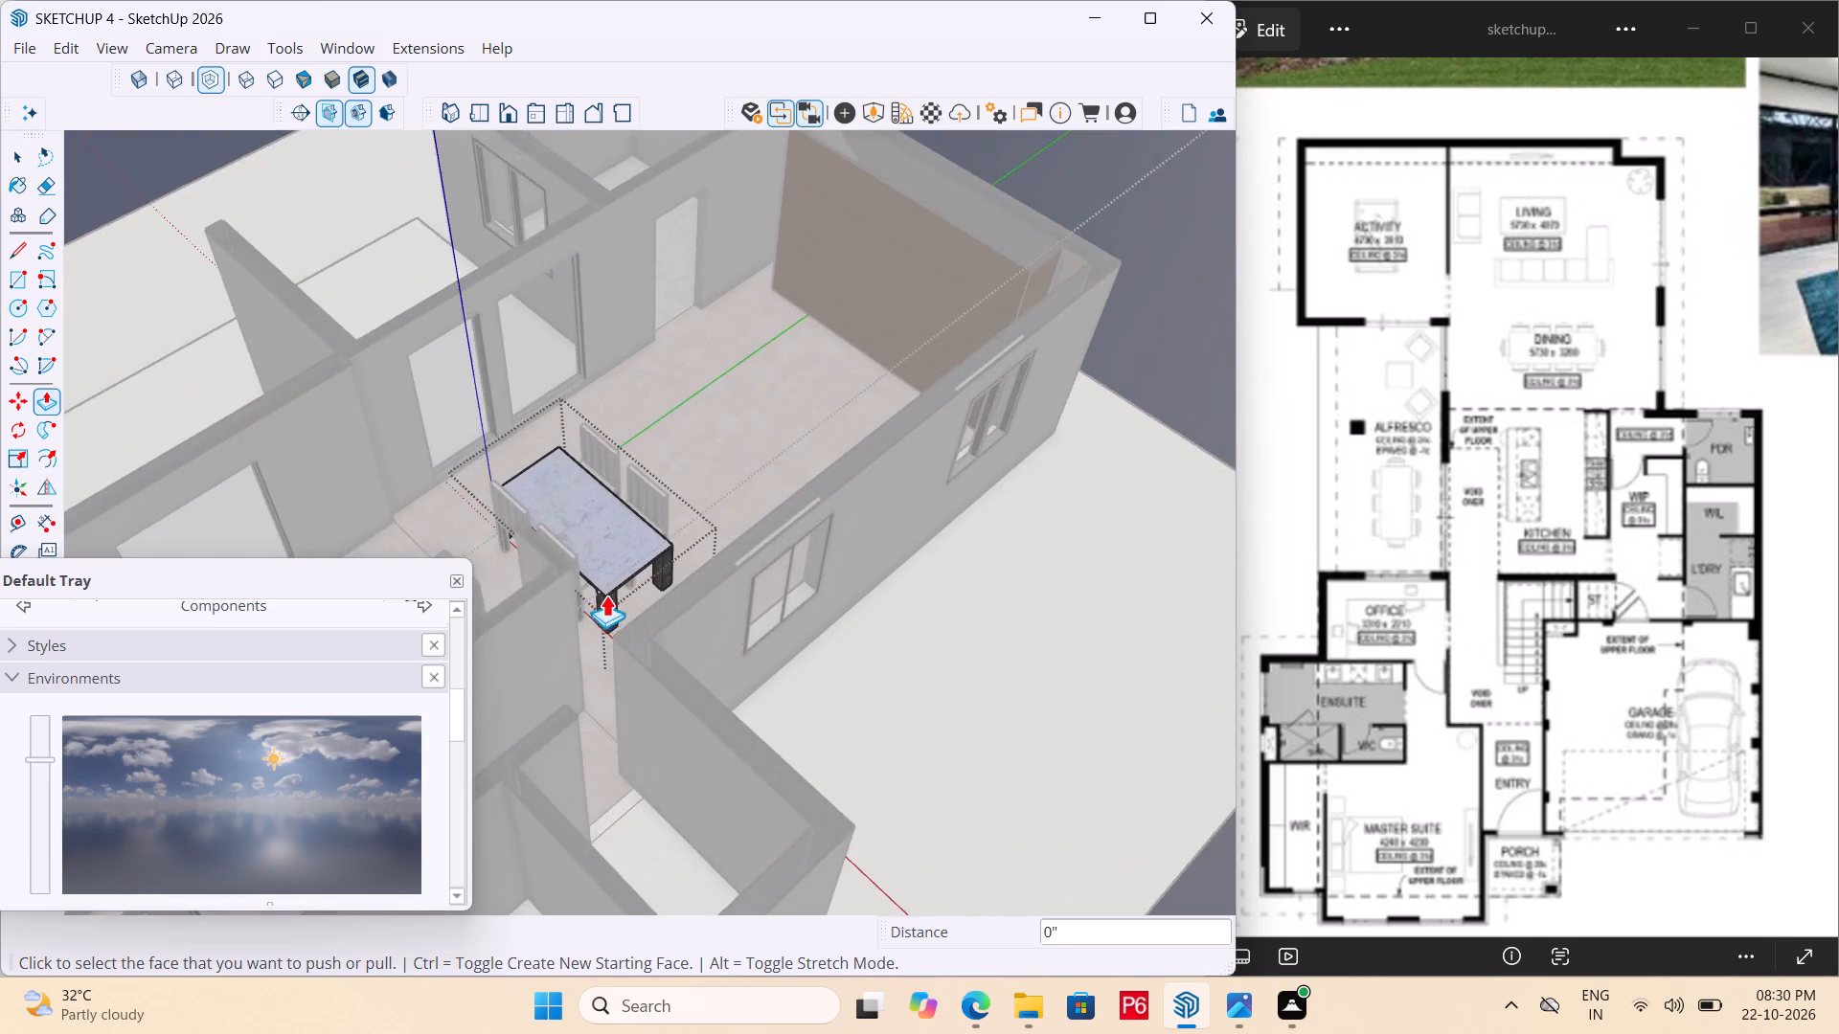
{"action": "scroll", "coordinate": [606, 595], "scroll_direction": "up", "scroll_amount": 7}
{"action": "middle_click_drag", "start_coordinate": [700, 488], "coordinate": [508, 611]}
{"action": "scroll", "coordinate": [508, 611], "scroll_direction": "down", "scroll_amount": 6}
{"action": "scroll", "coordinate": [647, 541], "scroll_direction": "up", "scroll_amount": 11}
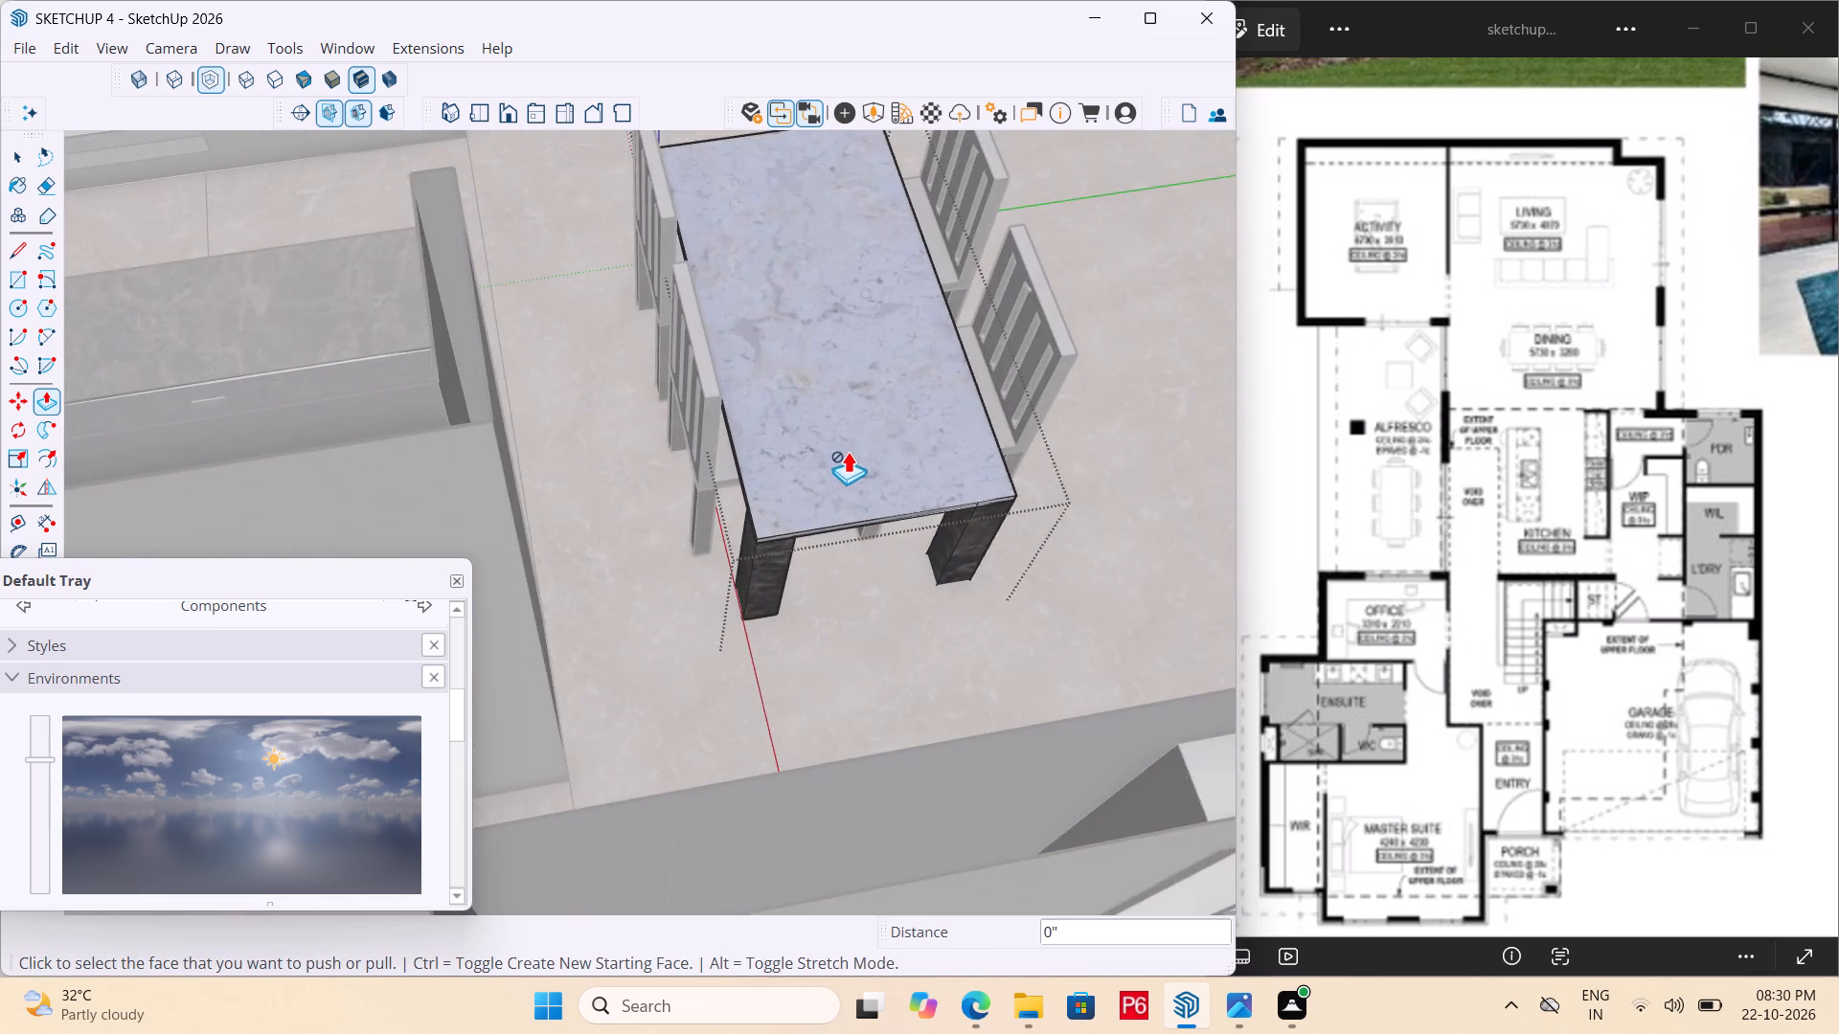
{"action": "middle_click_drag", "start_coordinate": [848, 461], "coordinate": [877, 400]}
{"action": "scroll", "coordinate": [877, 400], "scroll_direction": "up", "scroll_amount": 1}
{"action": "key", "text": "space"}
{"action": "left_click", "coordinate": [739, 609]}
{"action": "scroll", "coordinate": [746, 602], "scroll_direction": "up", "scroll_amount": 4}
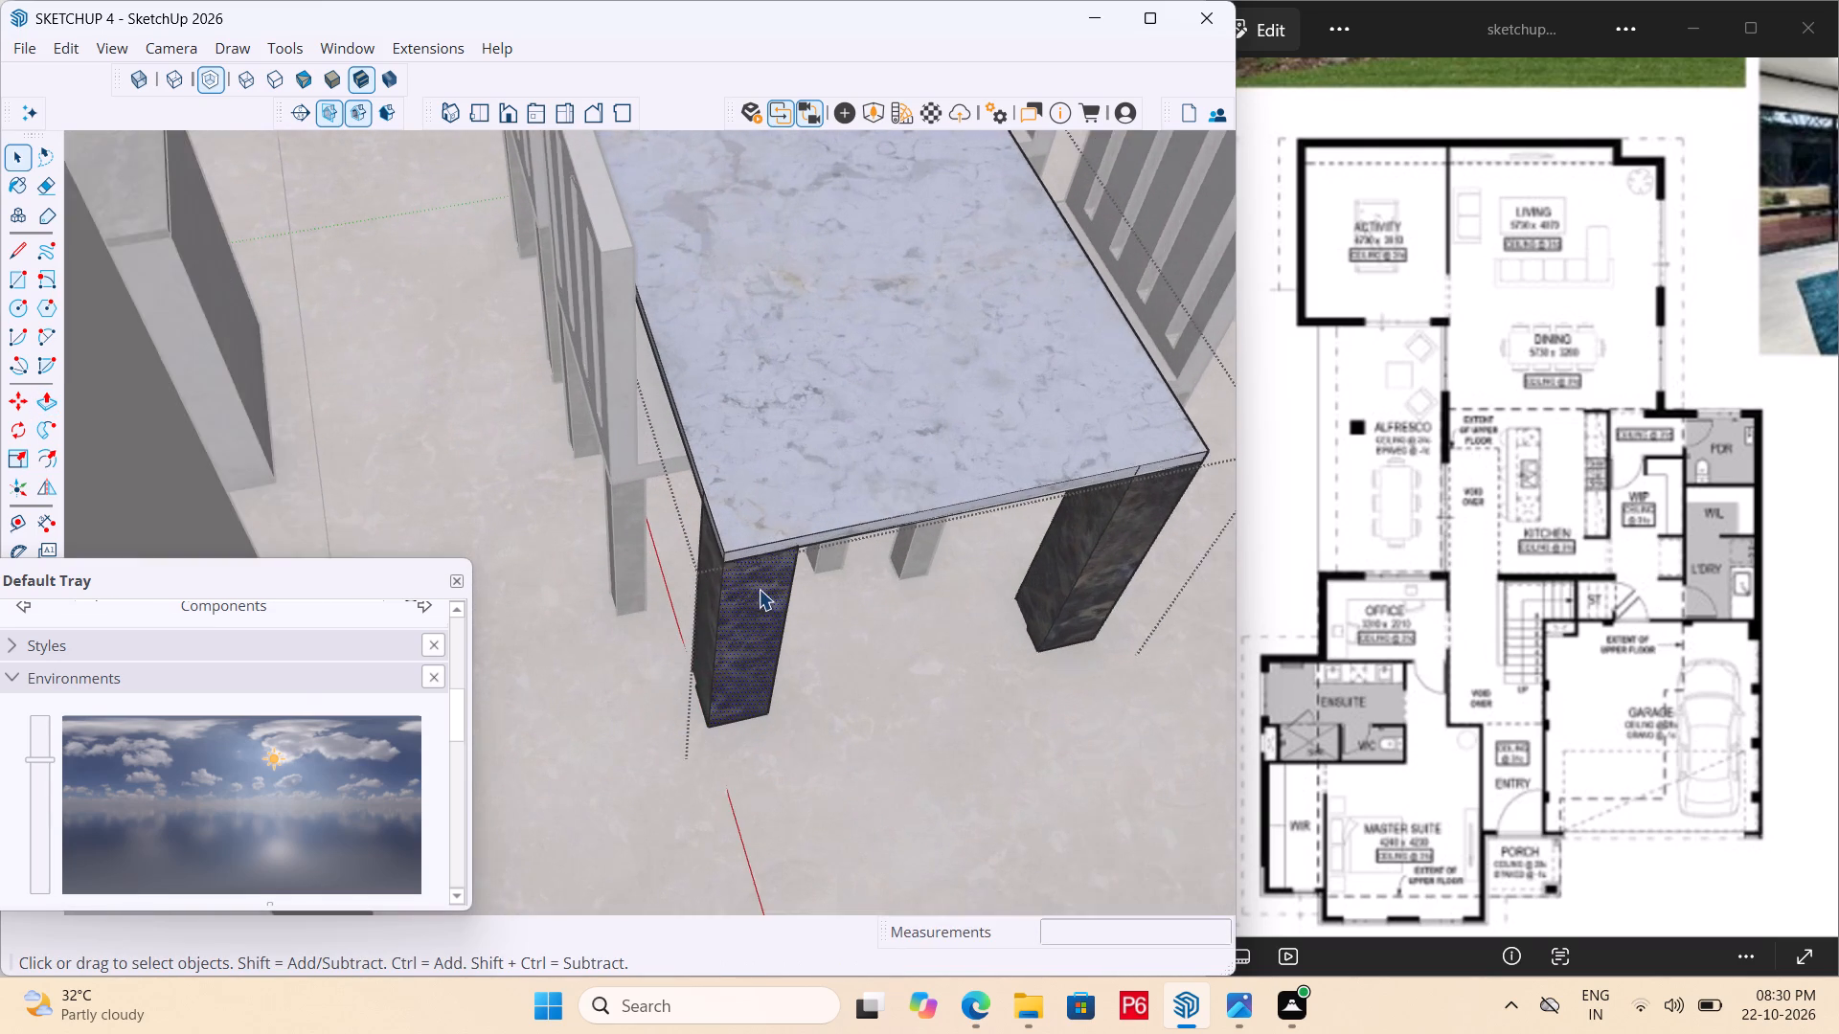
{"action": "scroll", "coordinate": [759, 589], "scroll_direction": "up", "scroll_amount": 1}
{"action": "key", "text": "p"}
{"action": "left_click", "coordinate": [758, 500]}
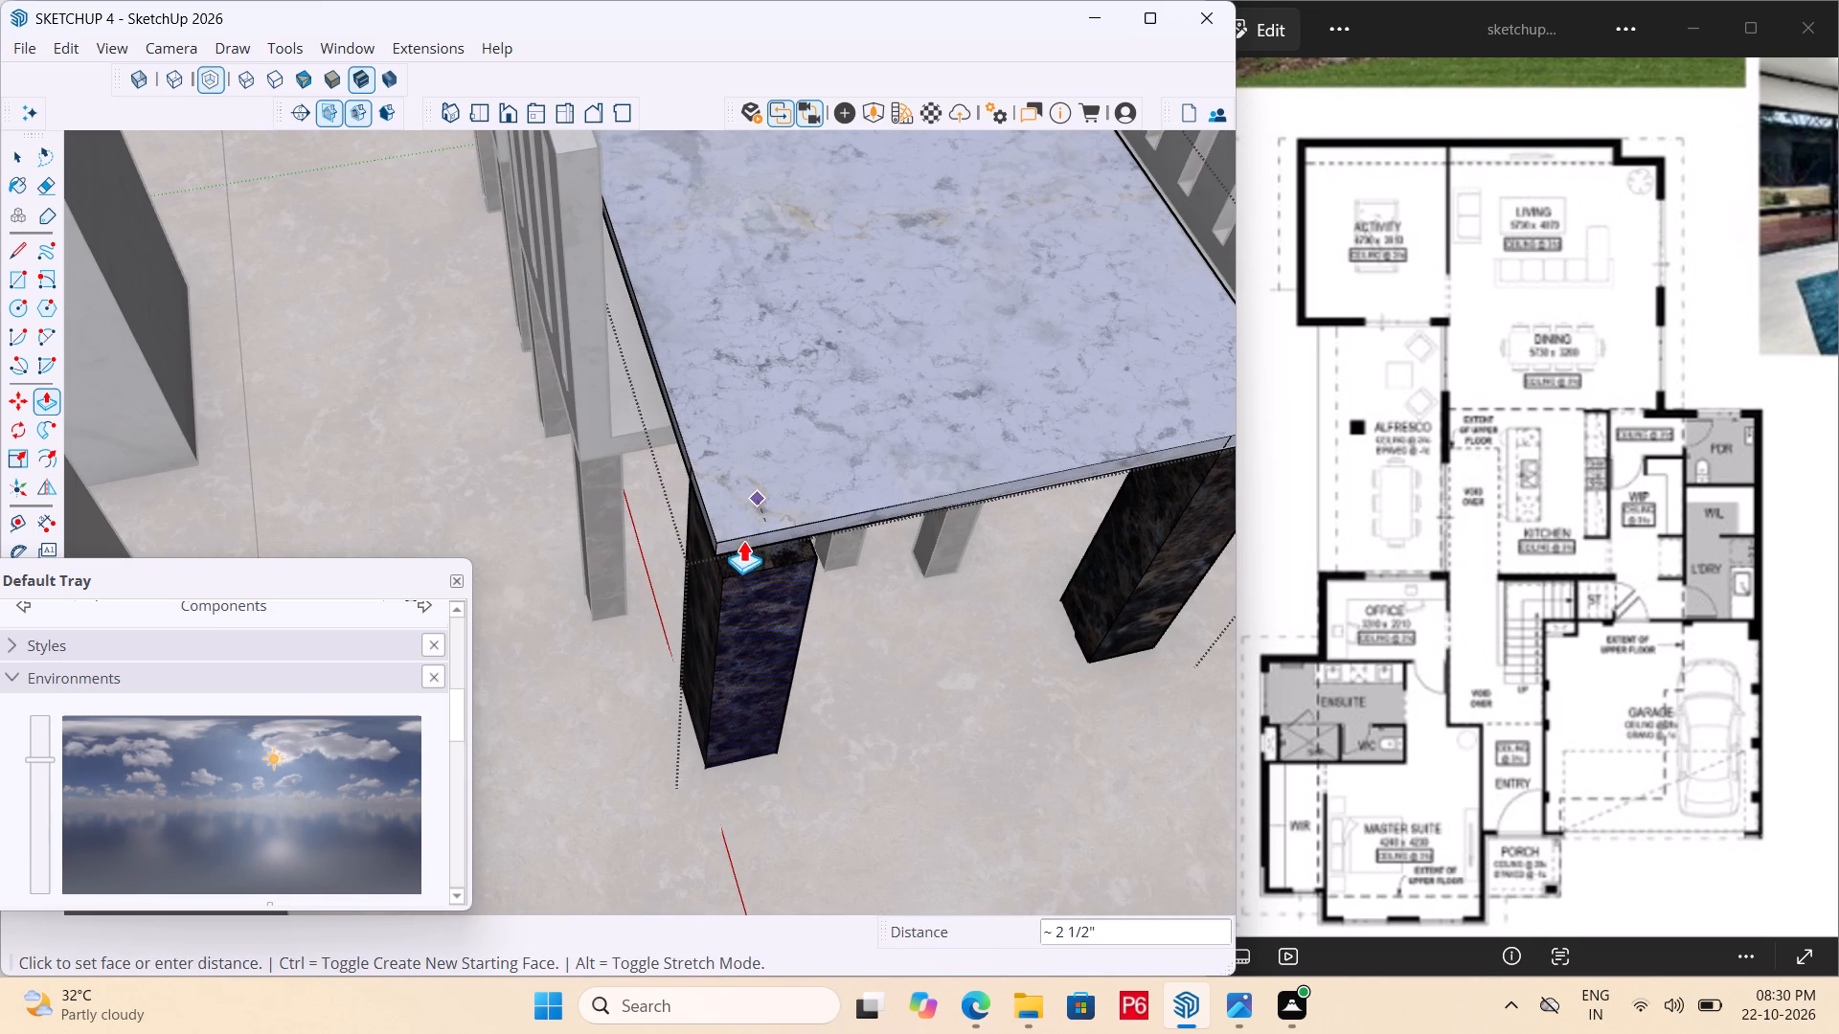
{"action": "key", "text": "Escape"}
{"action": "scroll", "coordinate": [715, 536], "scroll_direction": "up", "scroll_amount": 4}
{"action": "middle_click_drag", "start_coordinate": [725, 496], "coordinate": [748, 437]}
{"action": "left_click", "coordinate": [739, 490]}
{"action": "scroll", "coordinate": [711, 552], "scroll_direction": "up", "scroll_amount": 3}
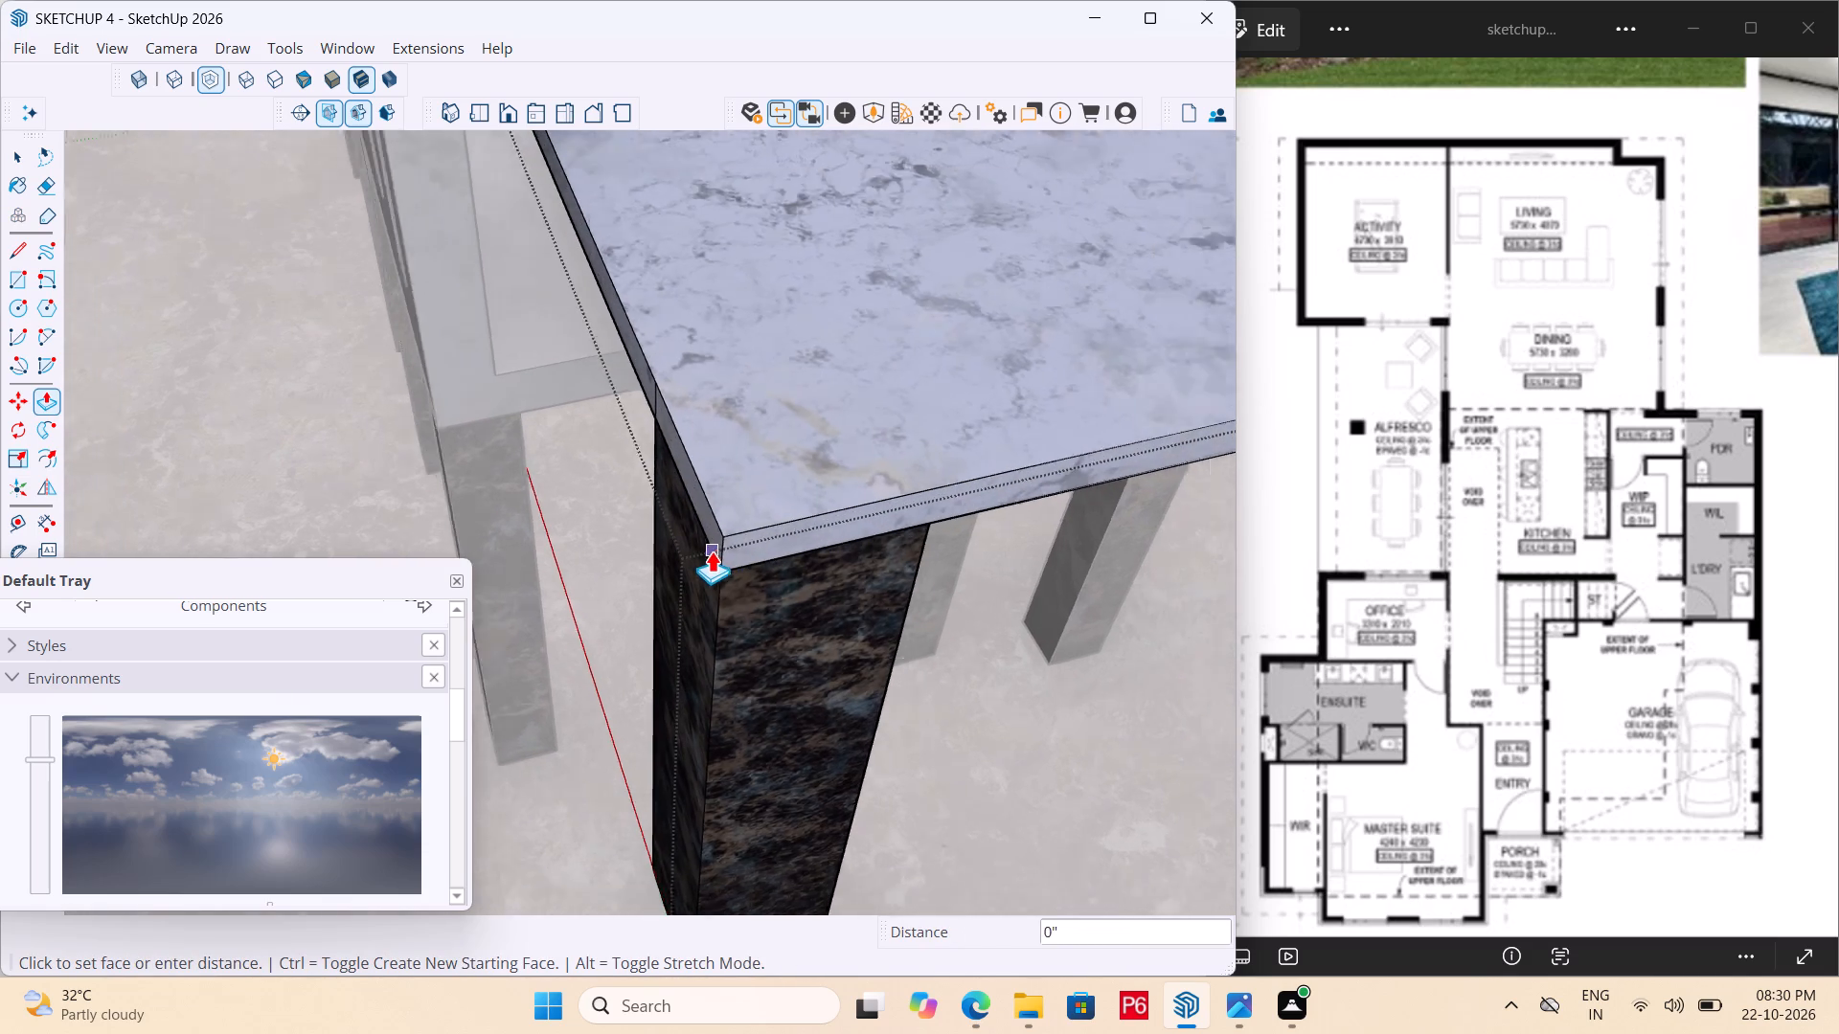
{"action": "scroll", "coordinate": [712, 551], "scroll_direction": "up", "scroll_amount": 3}
{"action": "left_click", "coordinate": [722, 566]}
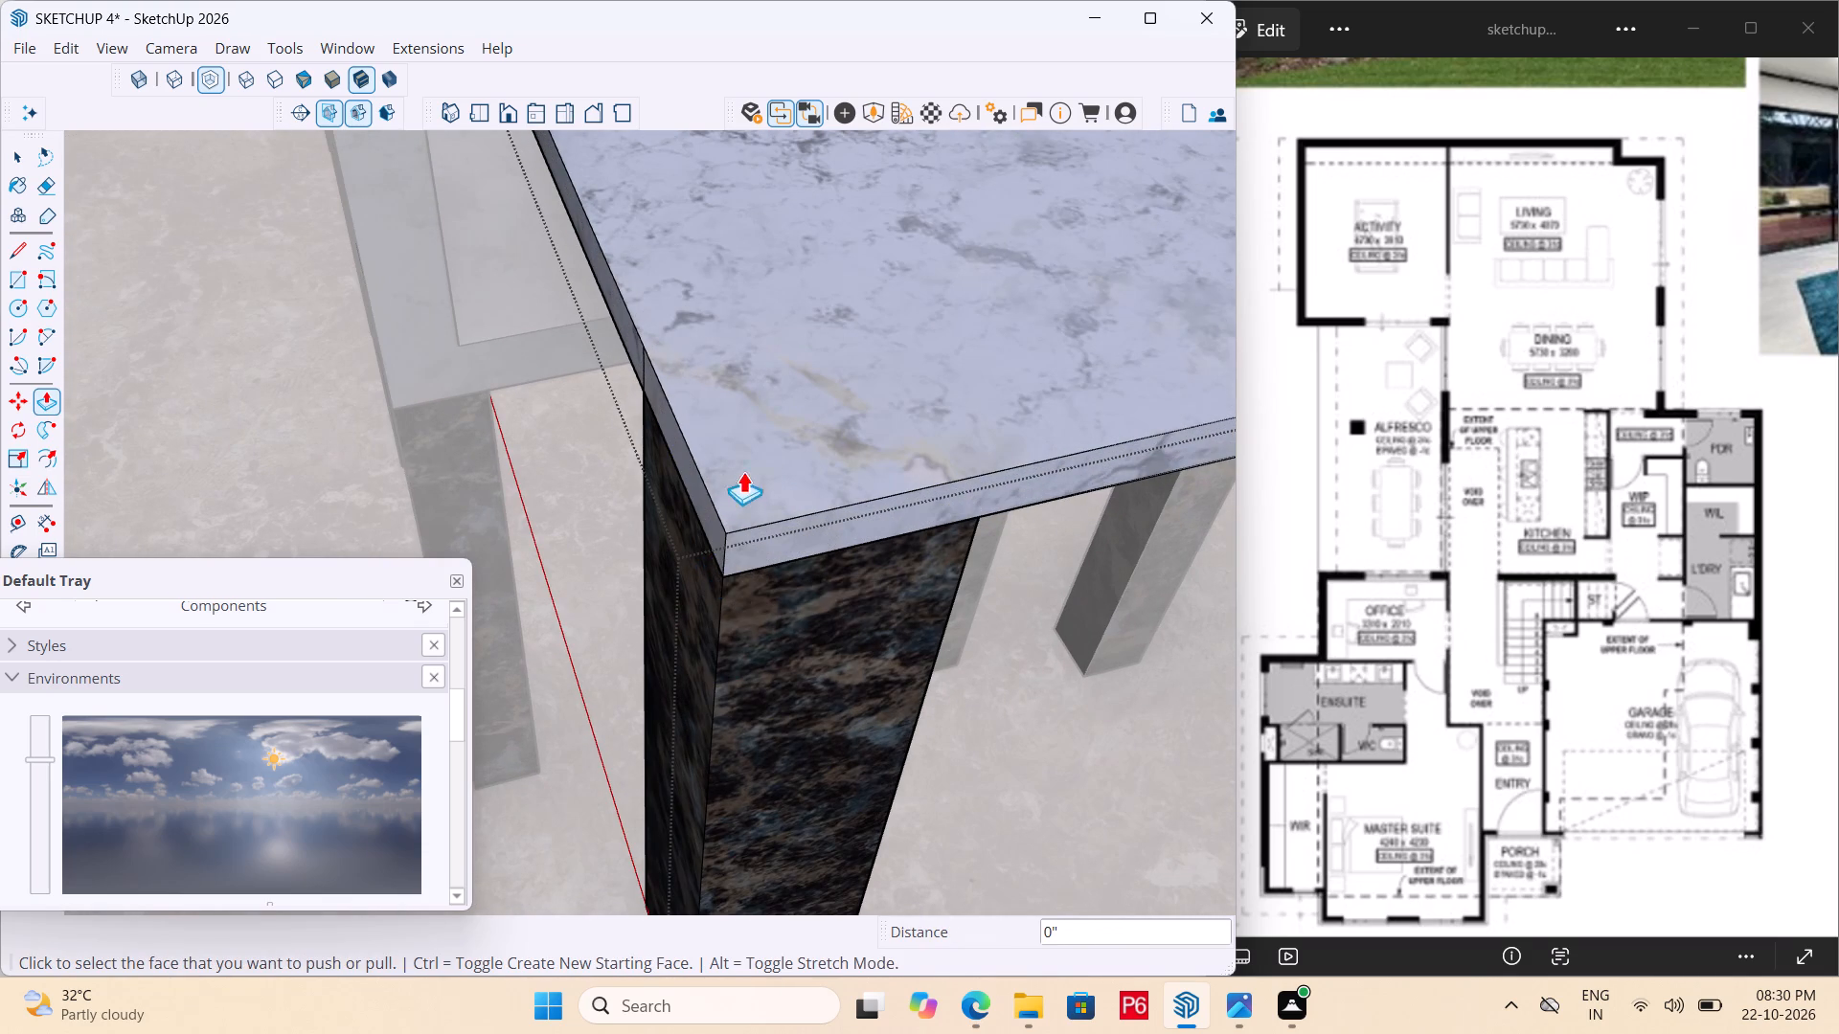
Push the top of the fourth leg, at the table's remaining corner, down to just below the tabletop.
{"action": "scroll", "coordinate": [695, 483], "scroll_direction": "down", "scroll_amount": 14}
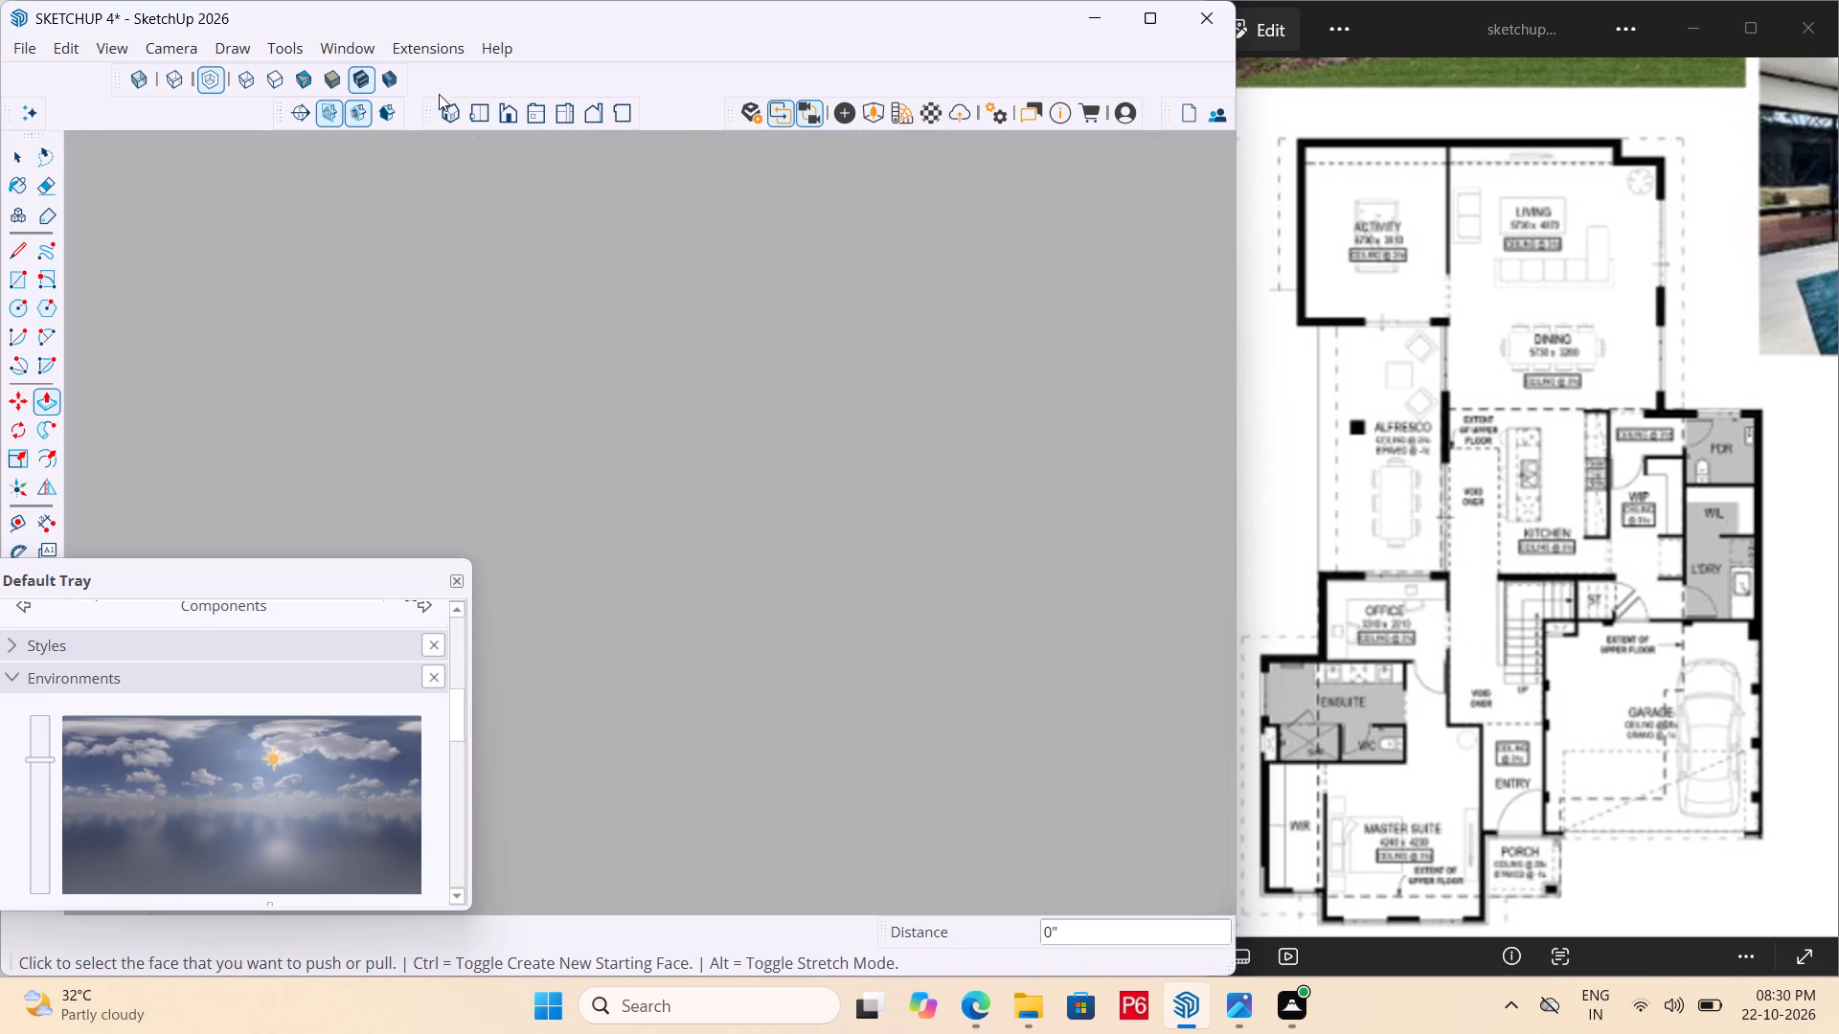
{"action": "left_click", "coordinate": [439, 118]}
{"action": "scroll", "coordinate": [675, 645], "scroll_direction": "down", "scroll_amount": 15}
{"action": "scroll", "coordinate": [965, 522], "scroll_direction": "down", "scroll_amount": 3}
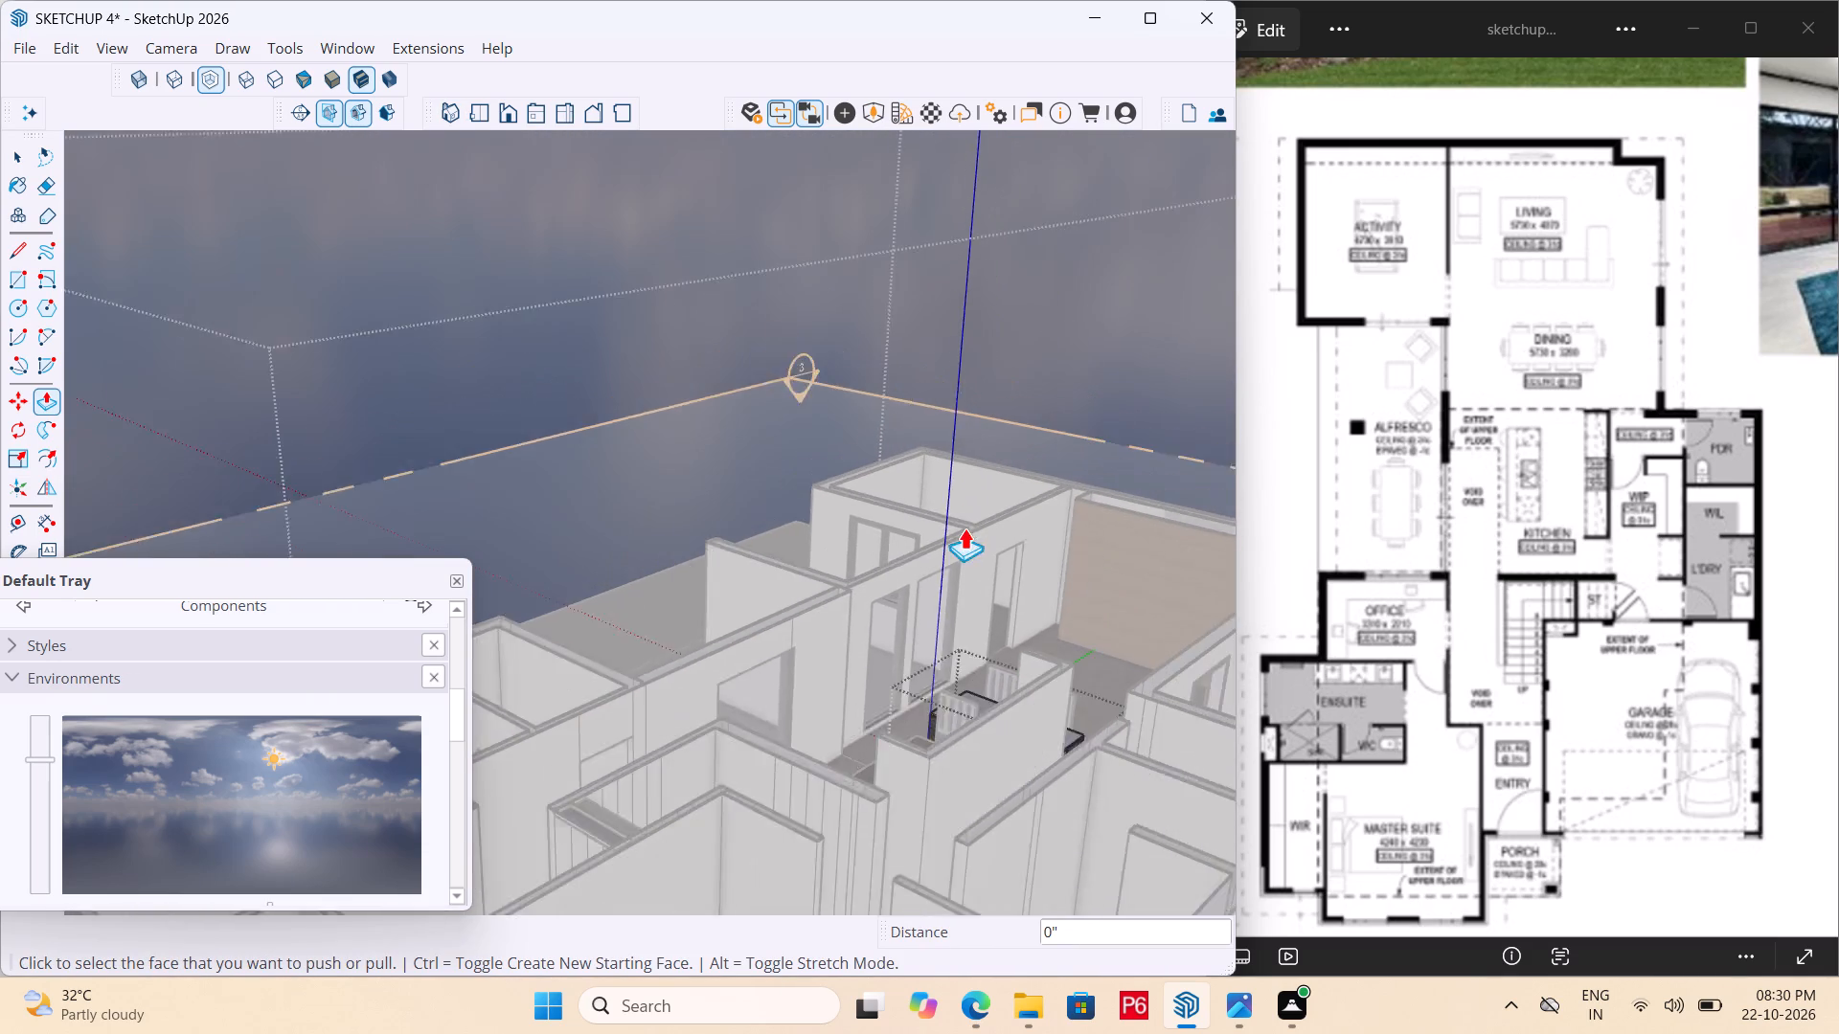
{"action": "scroll", "coordinate": [965, 528], "scroll_direction": "down", "scroll_amount": 11}
{"action": "middle_click_drag", "start_coordinate": [922, 602], "coordinate": [537, 686]}
{"action": "middle_click_drag", "start_coordinate": [954, 837], "coordinate": [689, 888]}
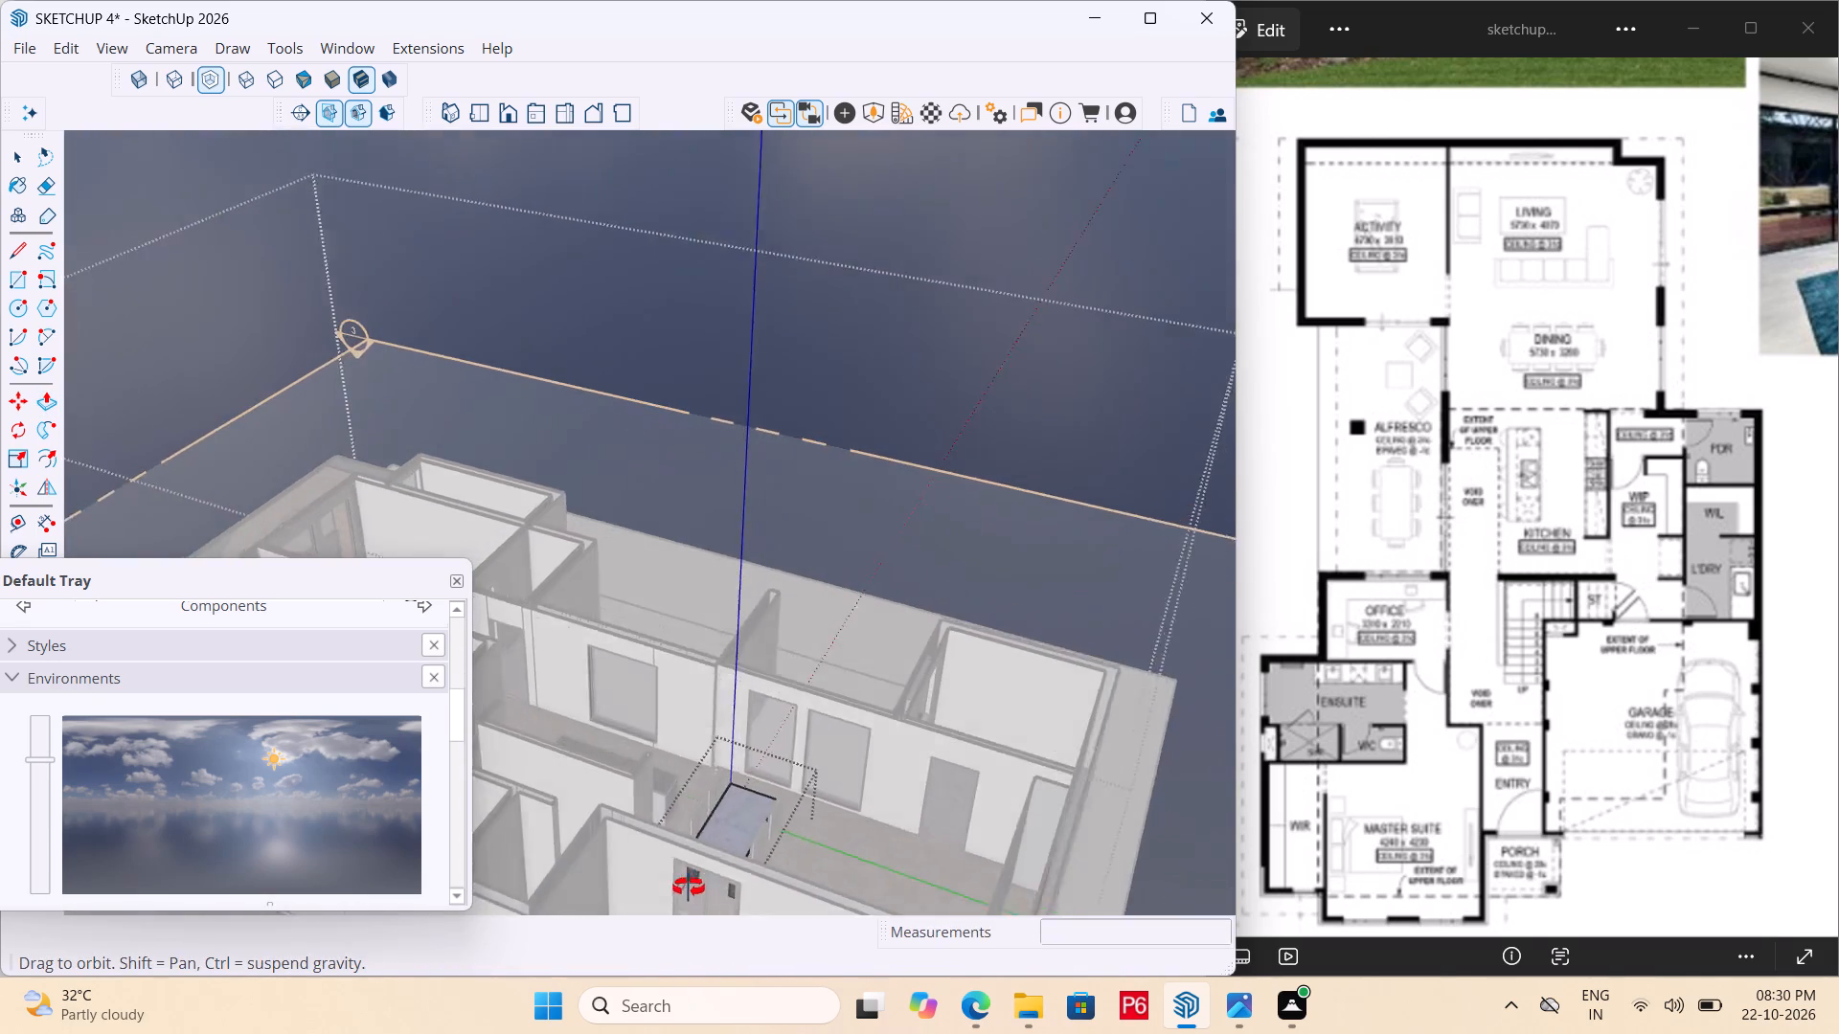
{"action": "middle_click_drag", "start_coordinate": [689, 888], "coordinate": [676, 872]}
{"action": "scroll", "coordinate": [743, 599], "scroll_direction": "down", "scroll_amount": 5}
{"action": "scroll", "coordinate": [717, 738], "scroll_direction": "up", "scroll_amount": 3}
{"action": "middle_click_drag", "start_coordinate": [730, 736], "coordinate": [621, 811]}
{"action": "scroll", "coordinate": [719, 740], "scroll_direction": "down", "scroll_amount": 1}
{"action": "scroll", "coordinate": [600, 814], "scroll_direction": "up", "scroll_amount": 8}
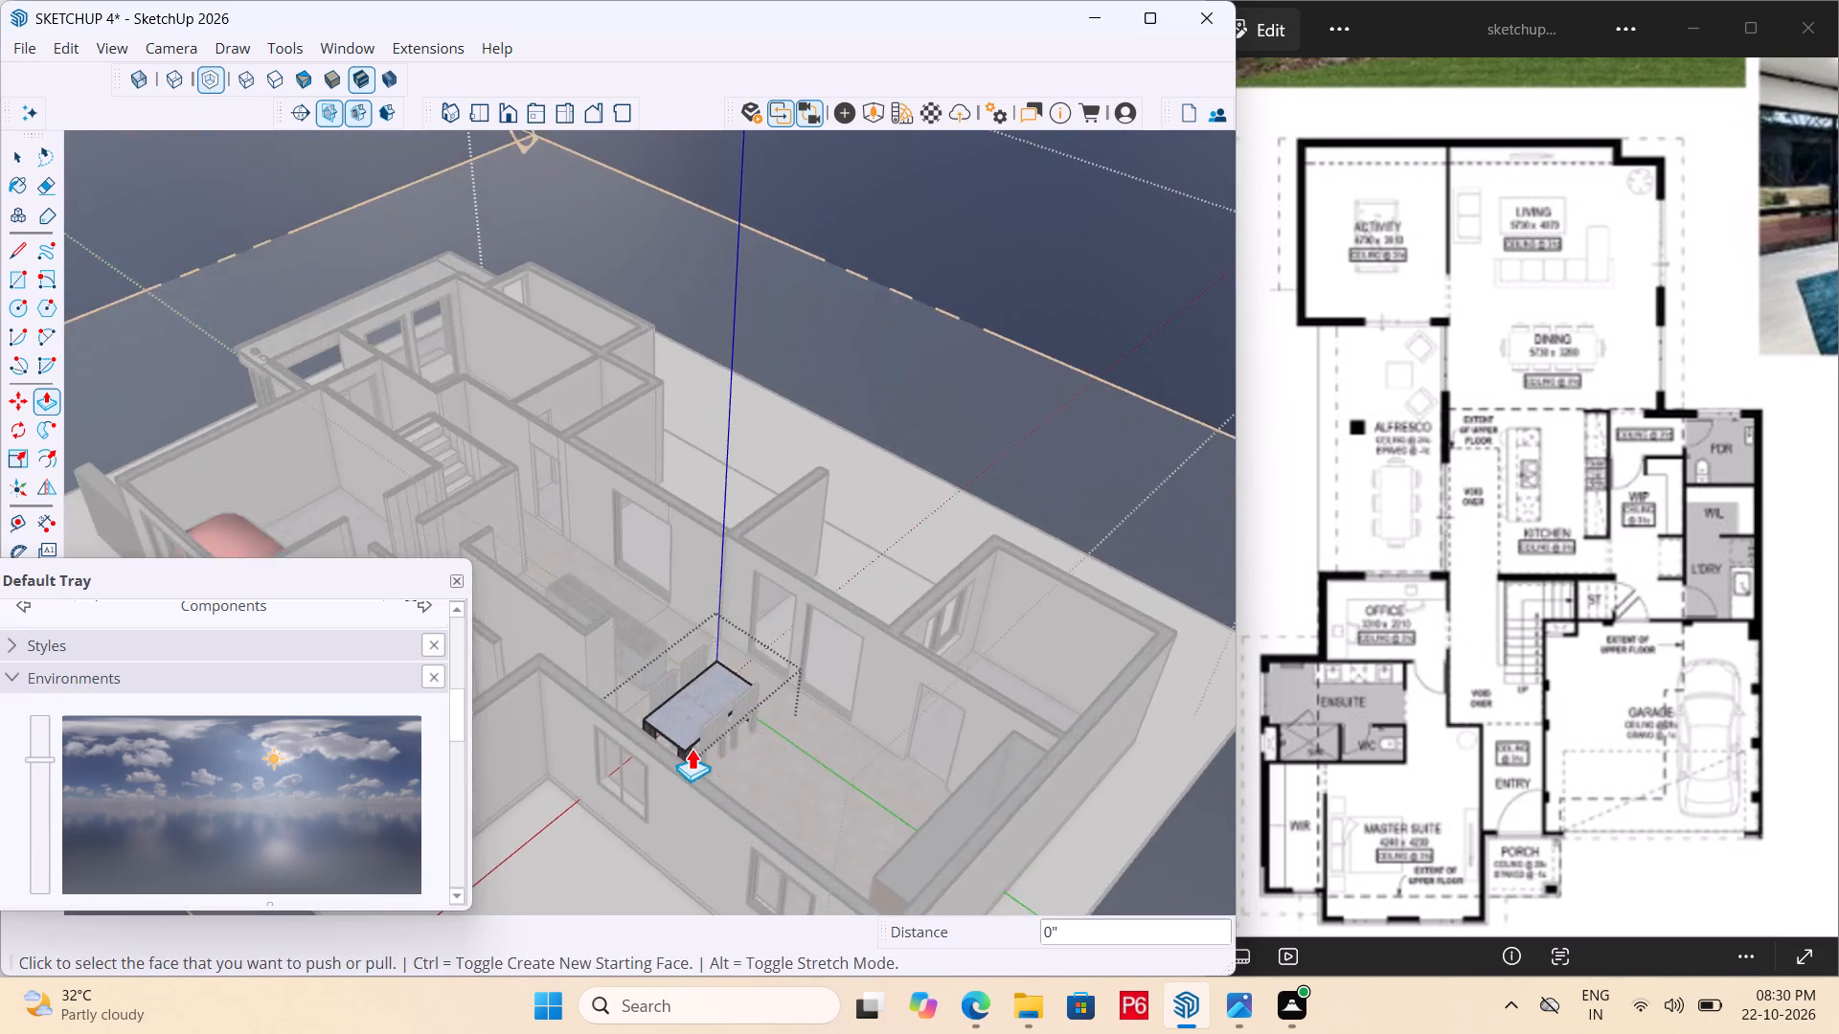
{"action": "middle_click", "coordinate": [692, 747]}
{"action": "scroll", "coordinate": [692, 748], "scroll_direction": "up", "scroll_amount": 19}
{"action": "middle_click", "coordinate": [729, 798]}
{"action": "middle_click_drag", "start_coordinate": [662, 749], "coordinate": [659, 737]}
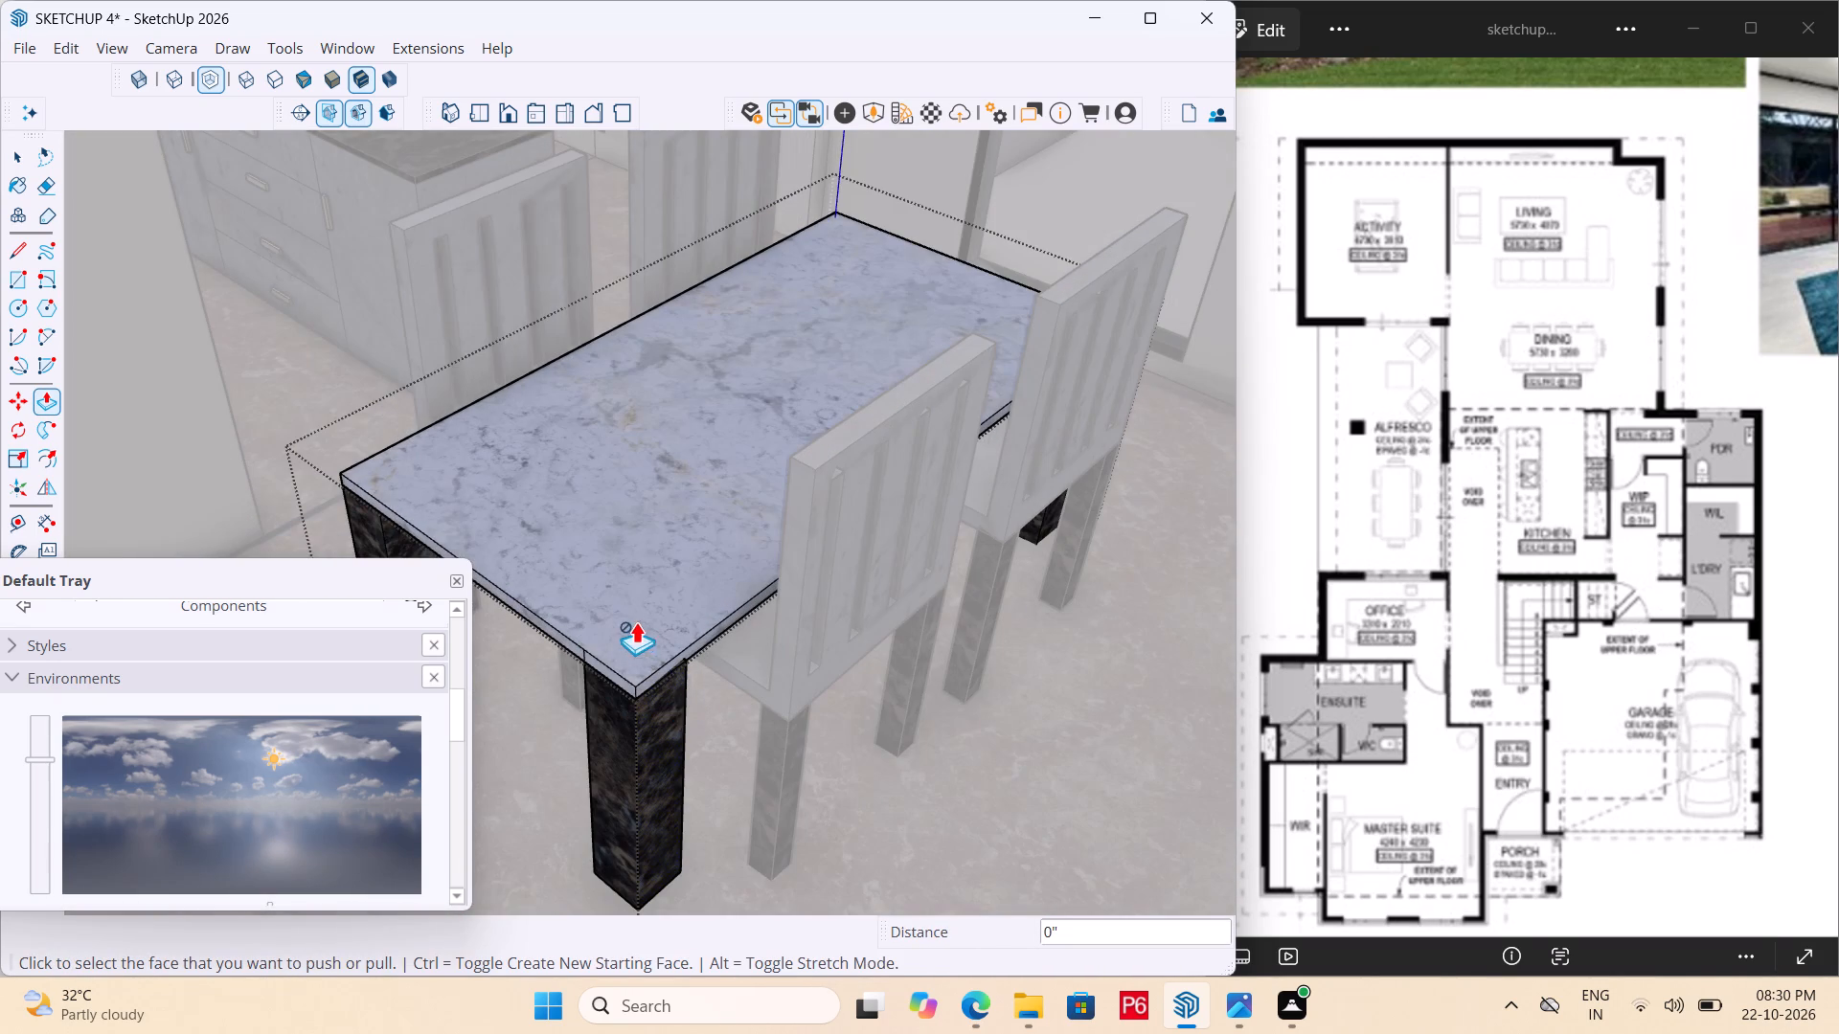
{"action": "left_click", "coordinate": [636, 649]}
{"action": "scroll", "coordinate": [628, 707], "scroll_direction": "up", "scroll_amount": 11}
{"action": "middle_click", "coordinate": [630, 672]}
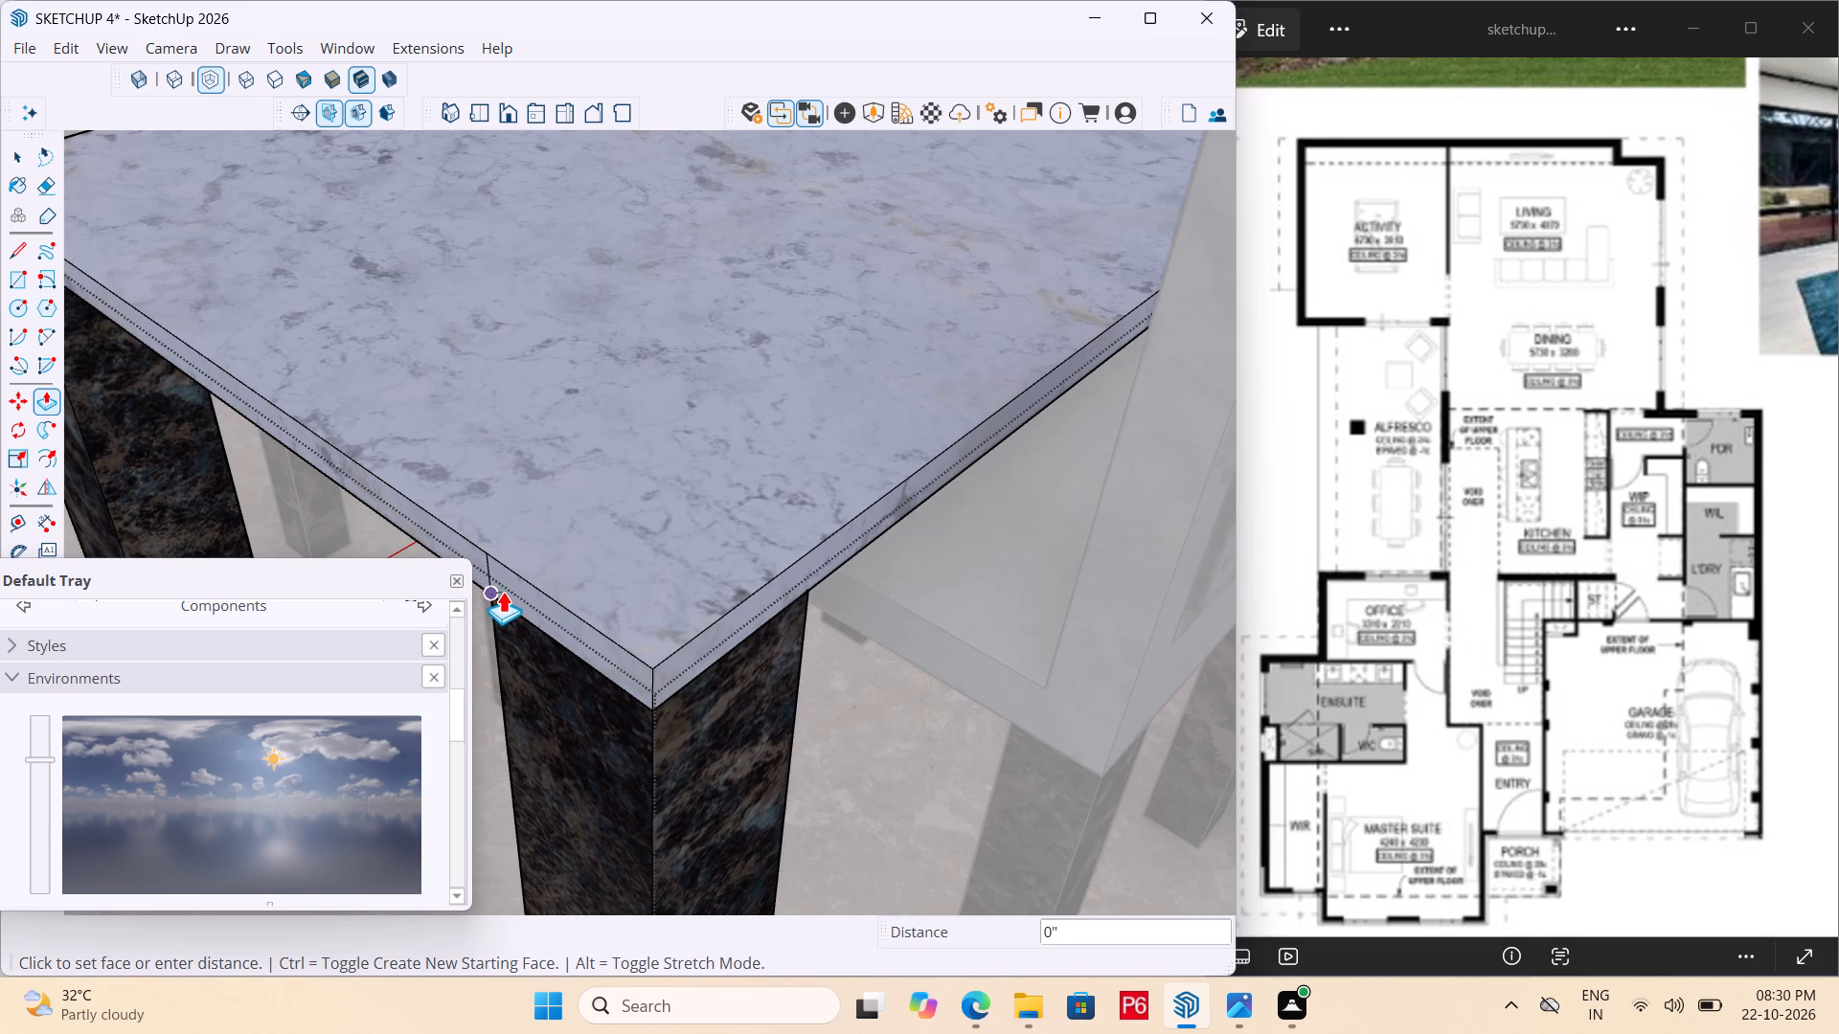
{"action": "left_click", "coordinate": [502, 590]}
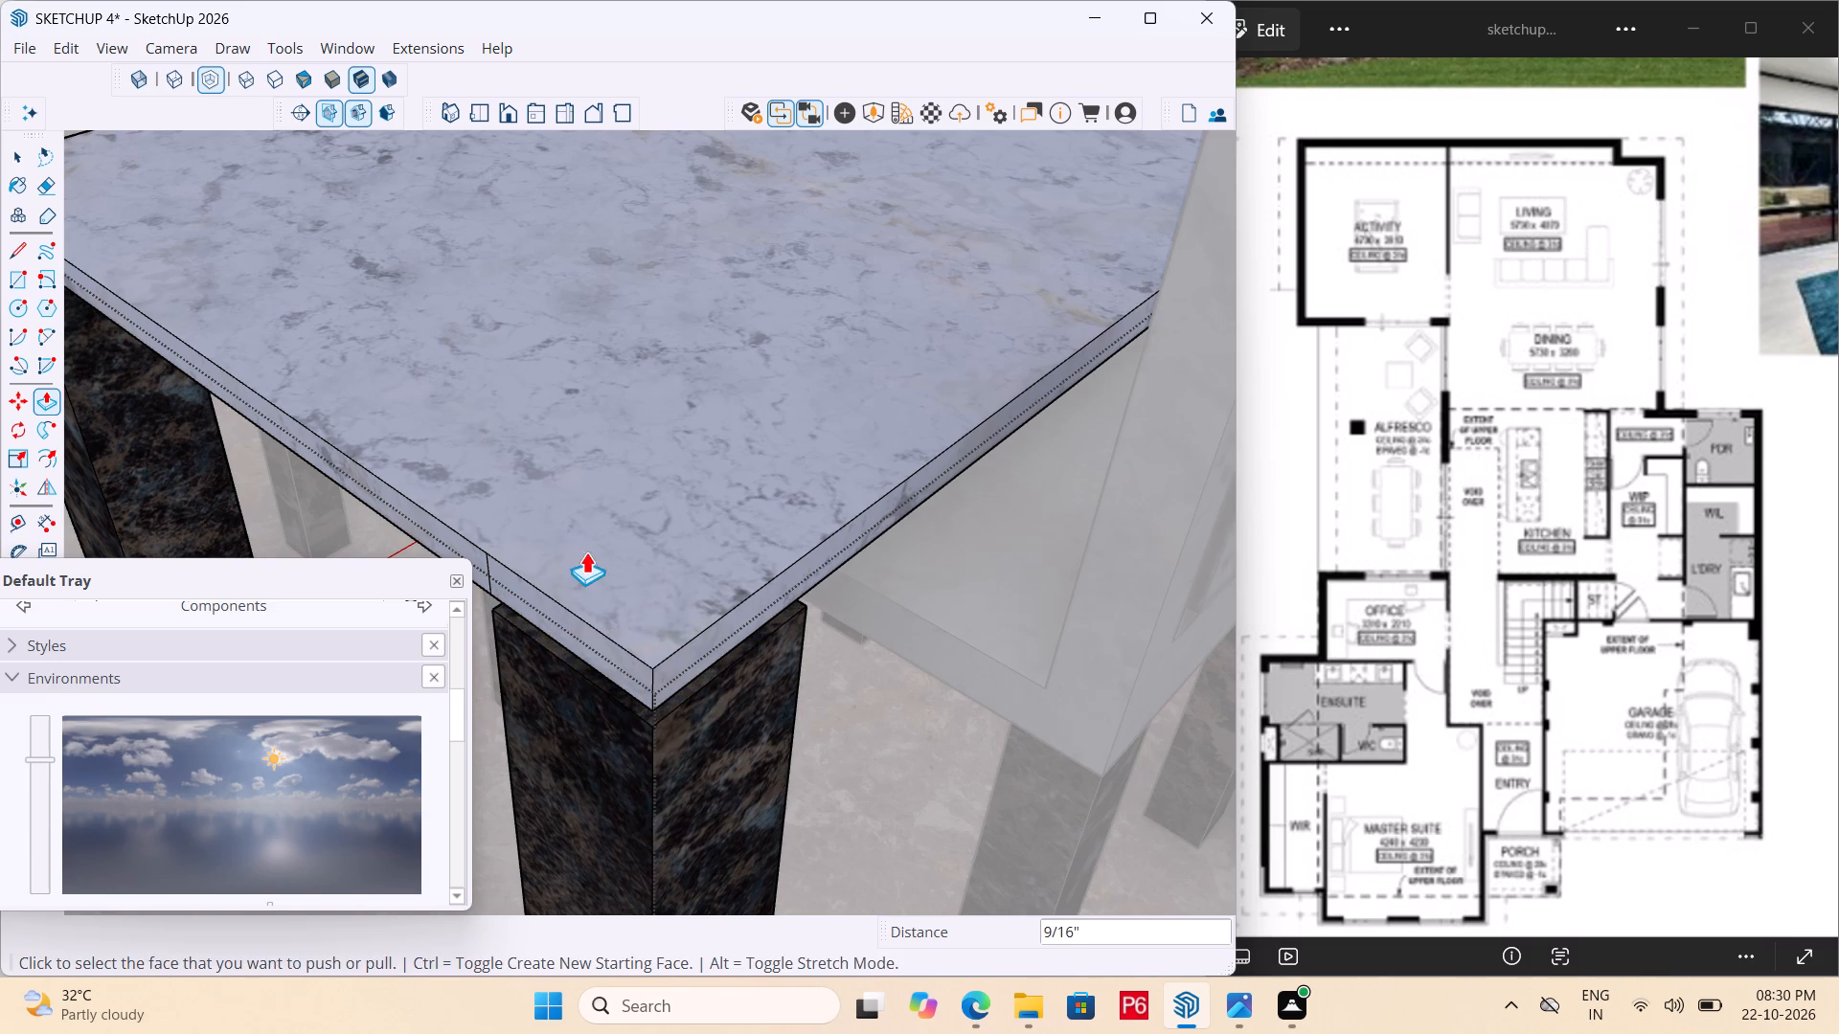
Pull the fourth leg's top face back up to meet the tabletop's lower edge.
{"action": "scroll", "coordinate": [503, 653], "scroll_direction": "up", "scroll_amount": 6}
{"action": "left_click", "coordinate": [543, 618]}
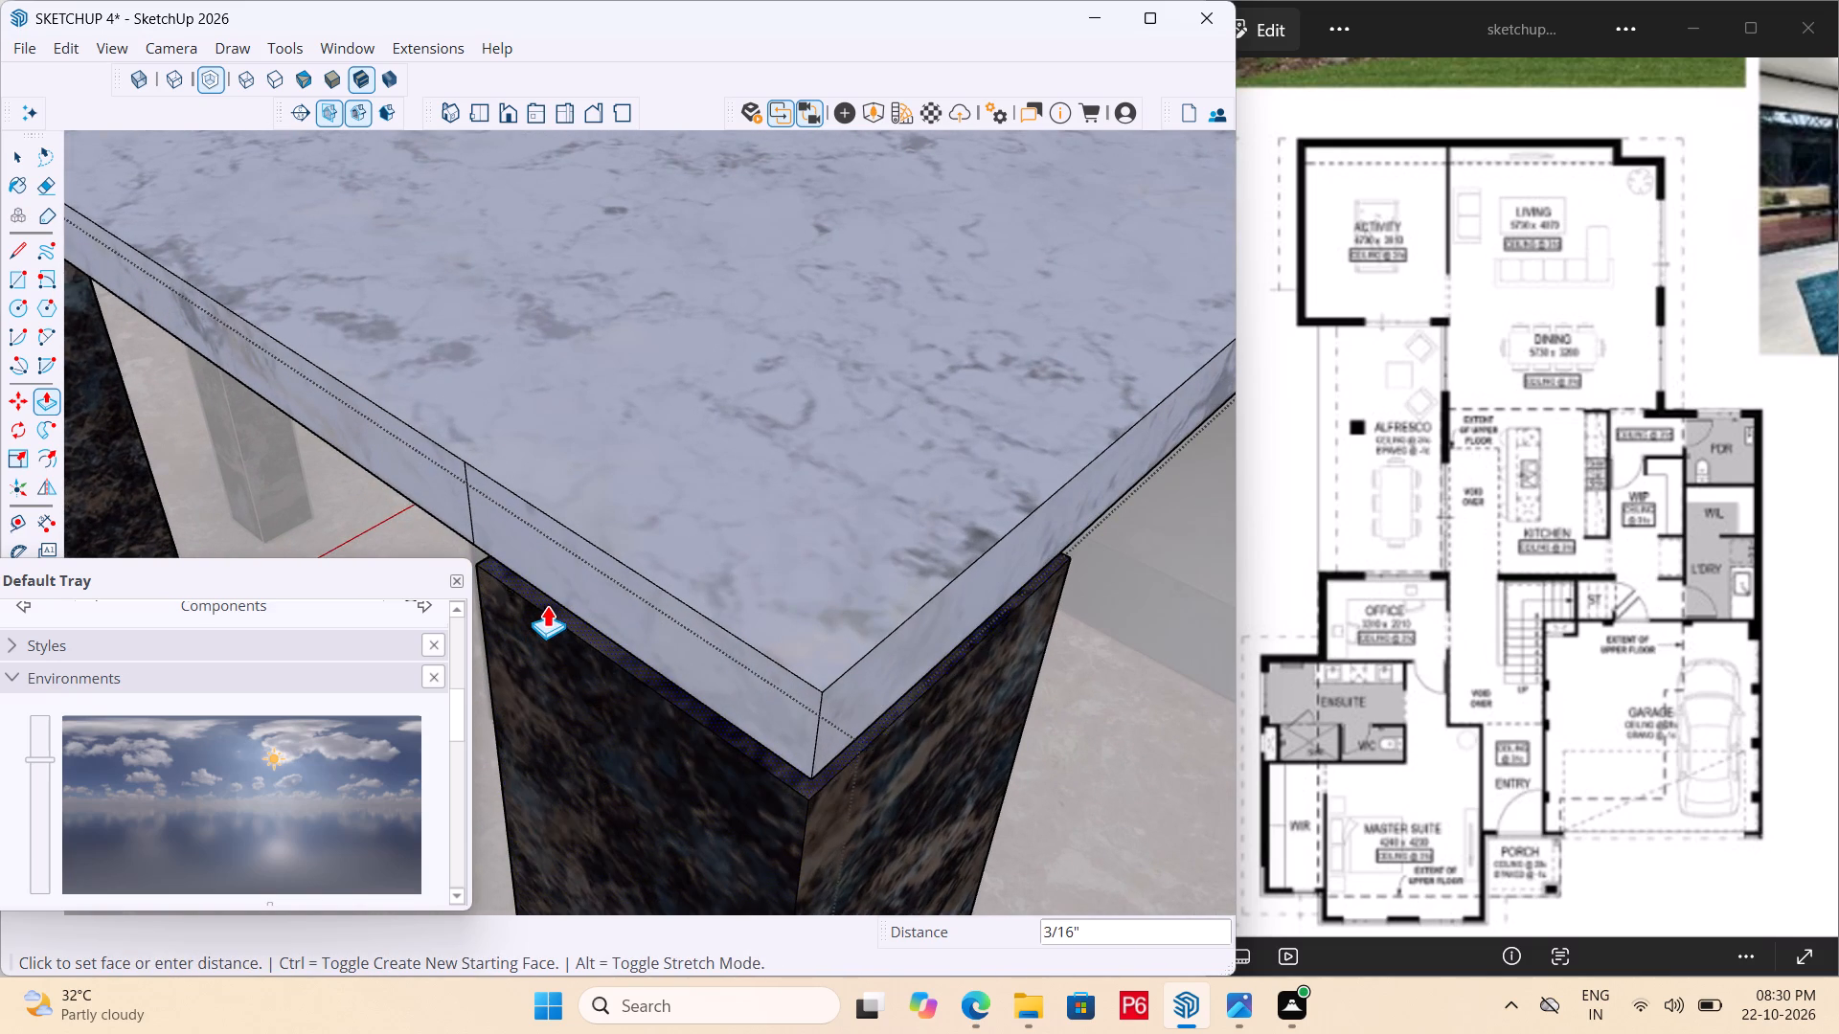
{"action": "left_click", "coordinate": [556, 594]}
{"action": "scroll", "coordinate": [720, 514], "scroll_direction": "down", "scroll_amount": 19}
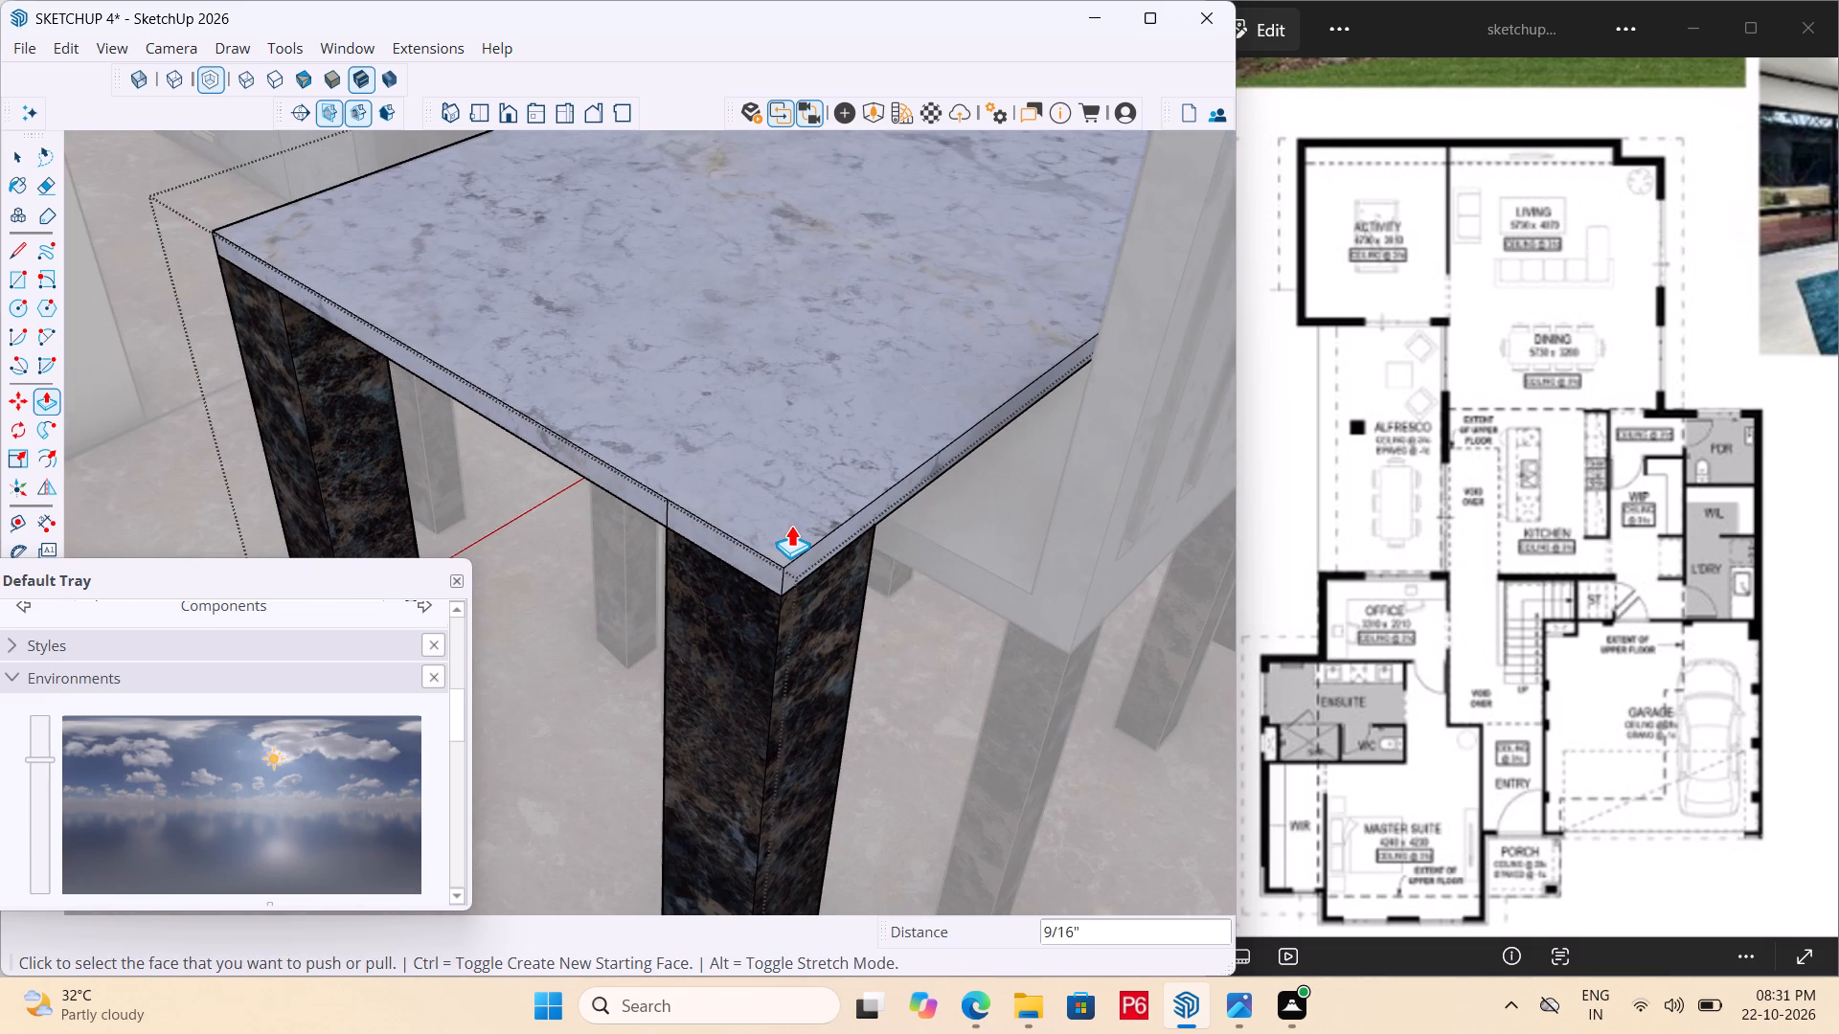
Save the model with the fourth table leg adjusted.
{"action": "key", "text": "ctrl+s"}
{"action": "key", "text": "ctrl+s"}
{"action": "key", "text": "ctrl+s"}
{"action": "key", "text": "ctrl+s"}
Close the dining table group to return to the whole house model.
{"action": "scroll", "coordinate": [740, 525], "scroll_direction": "down", "scroll_amount": 5}
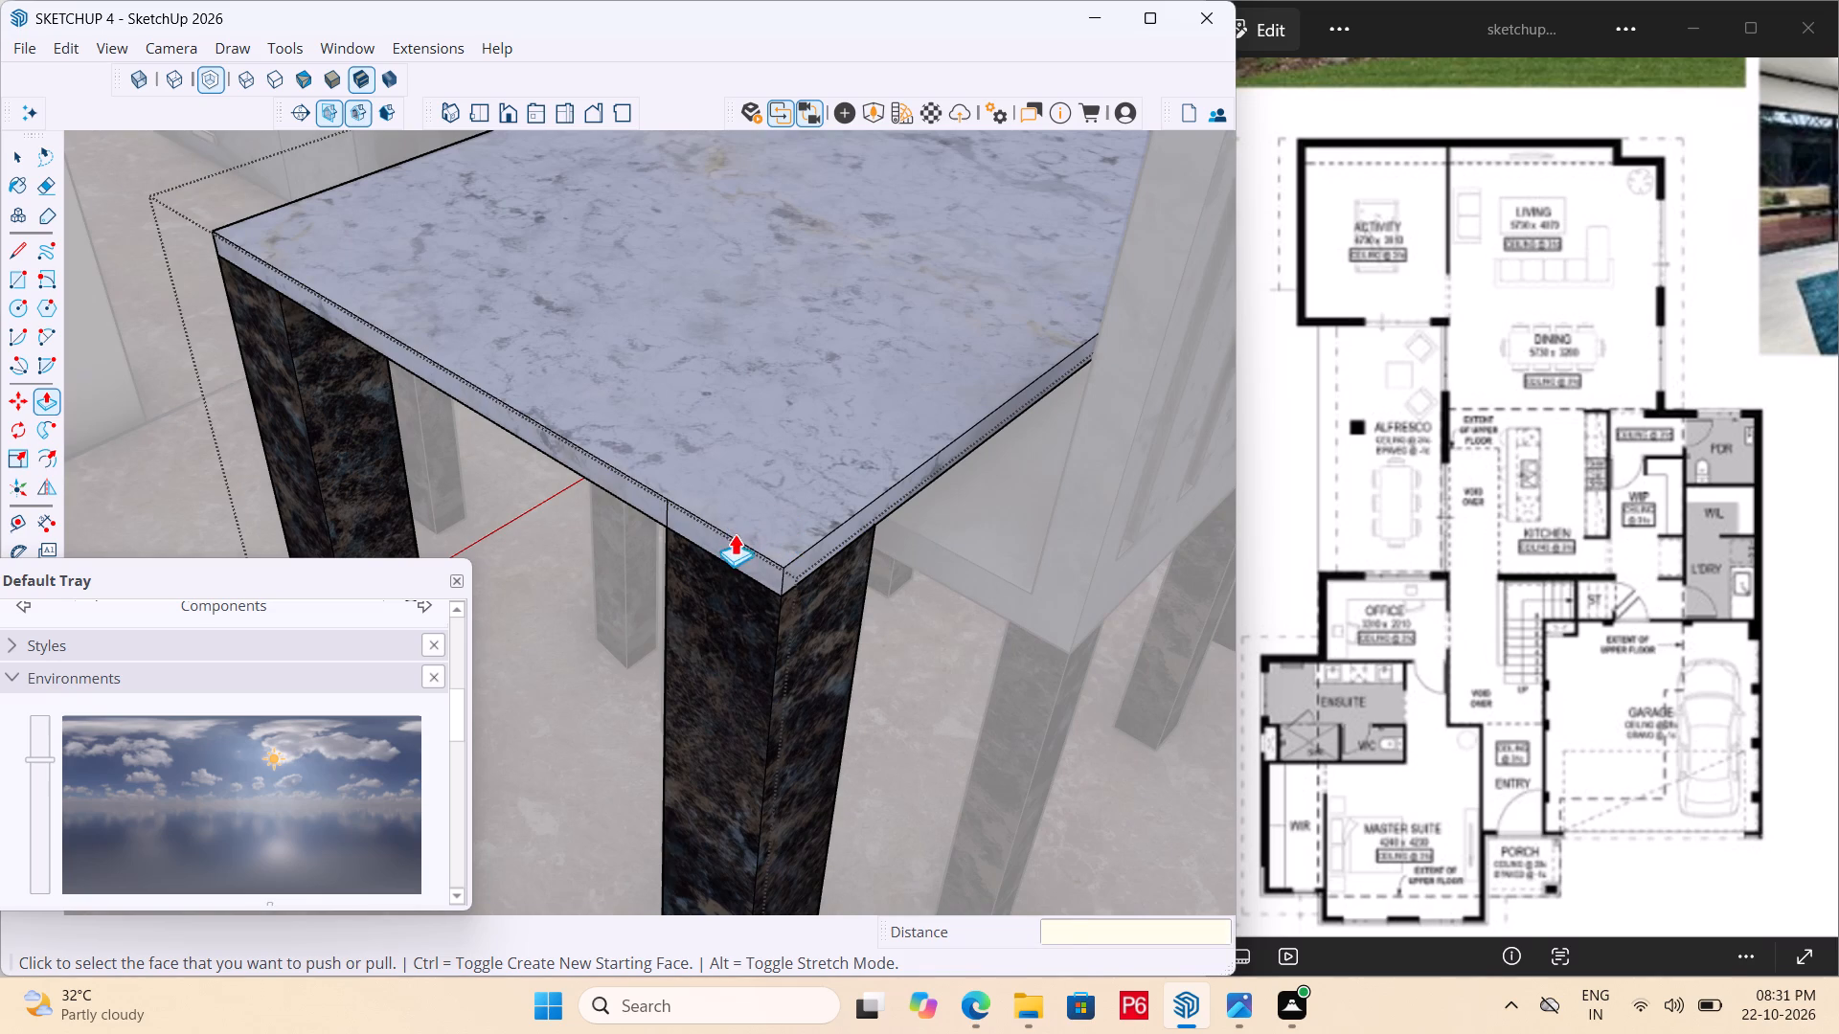
{"action": "scroll", "coordinate": [678, 524], "scroll_direction": "down", "scroll_amount": 15}
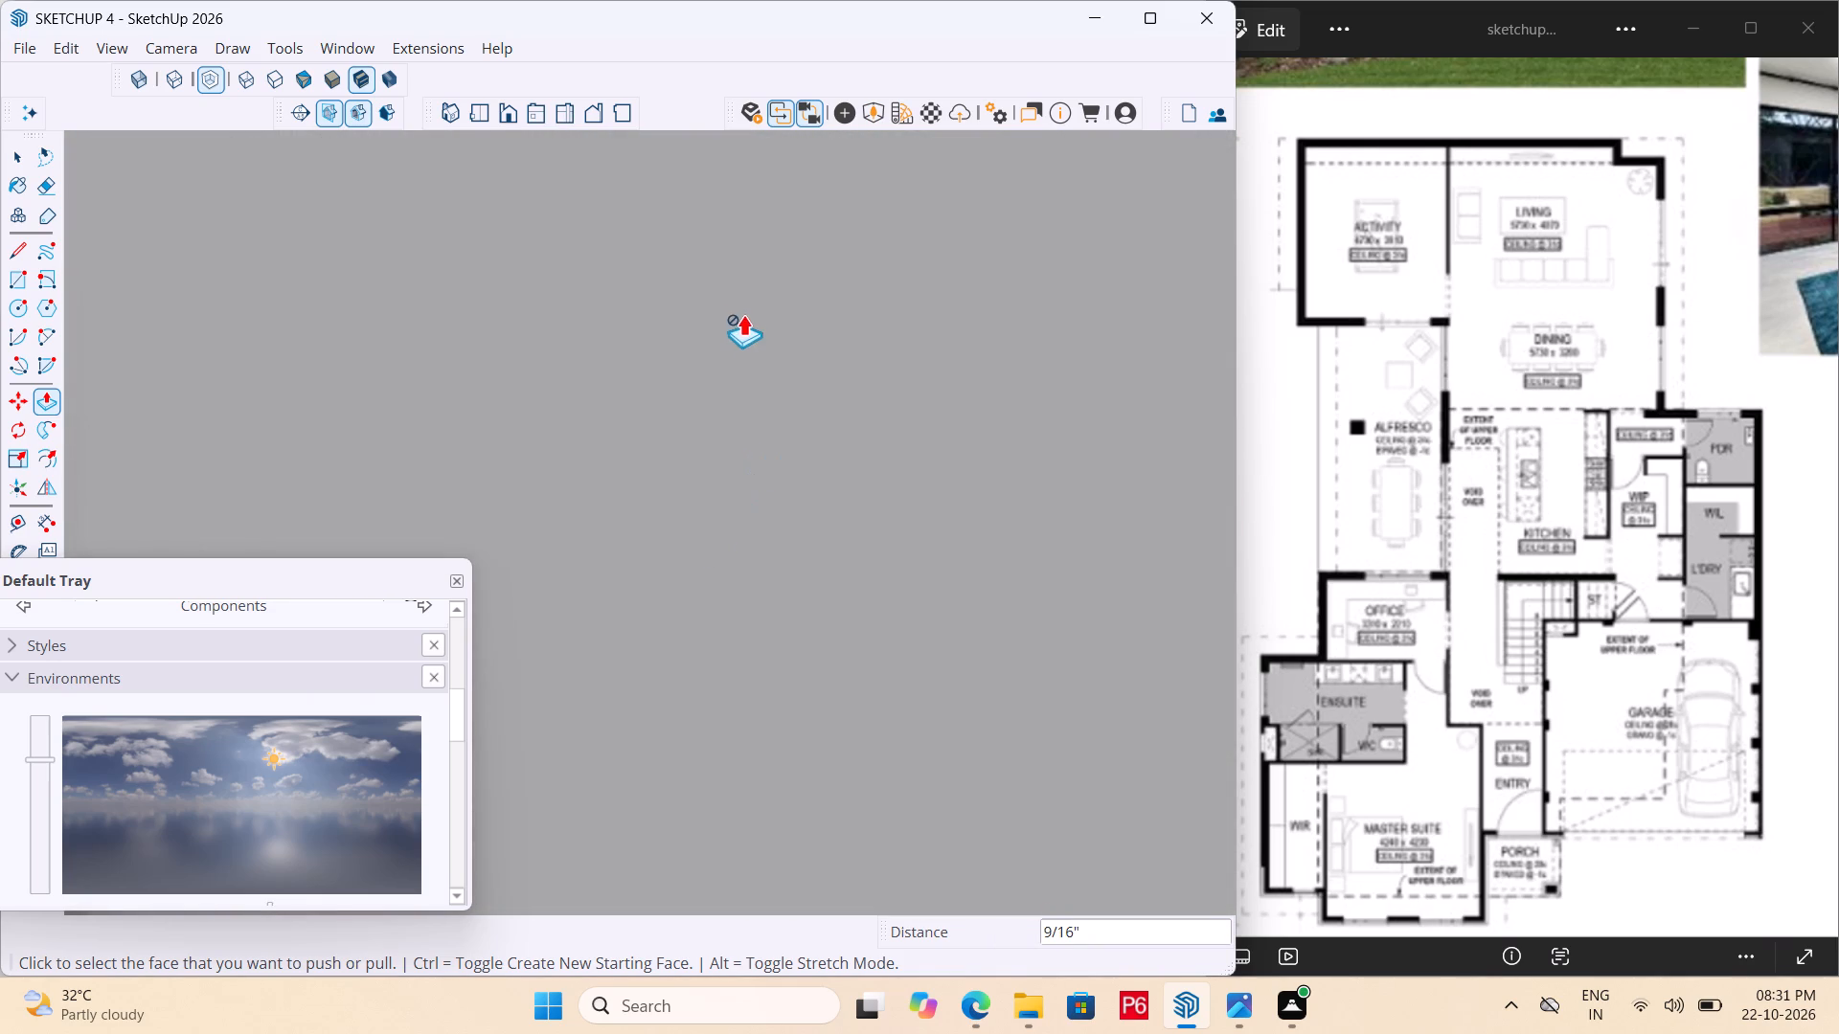
{"action": "left_click", "coordinate": [445, 107]}
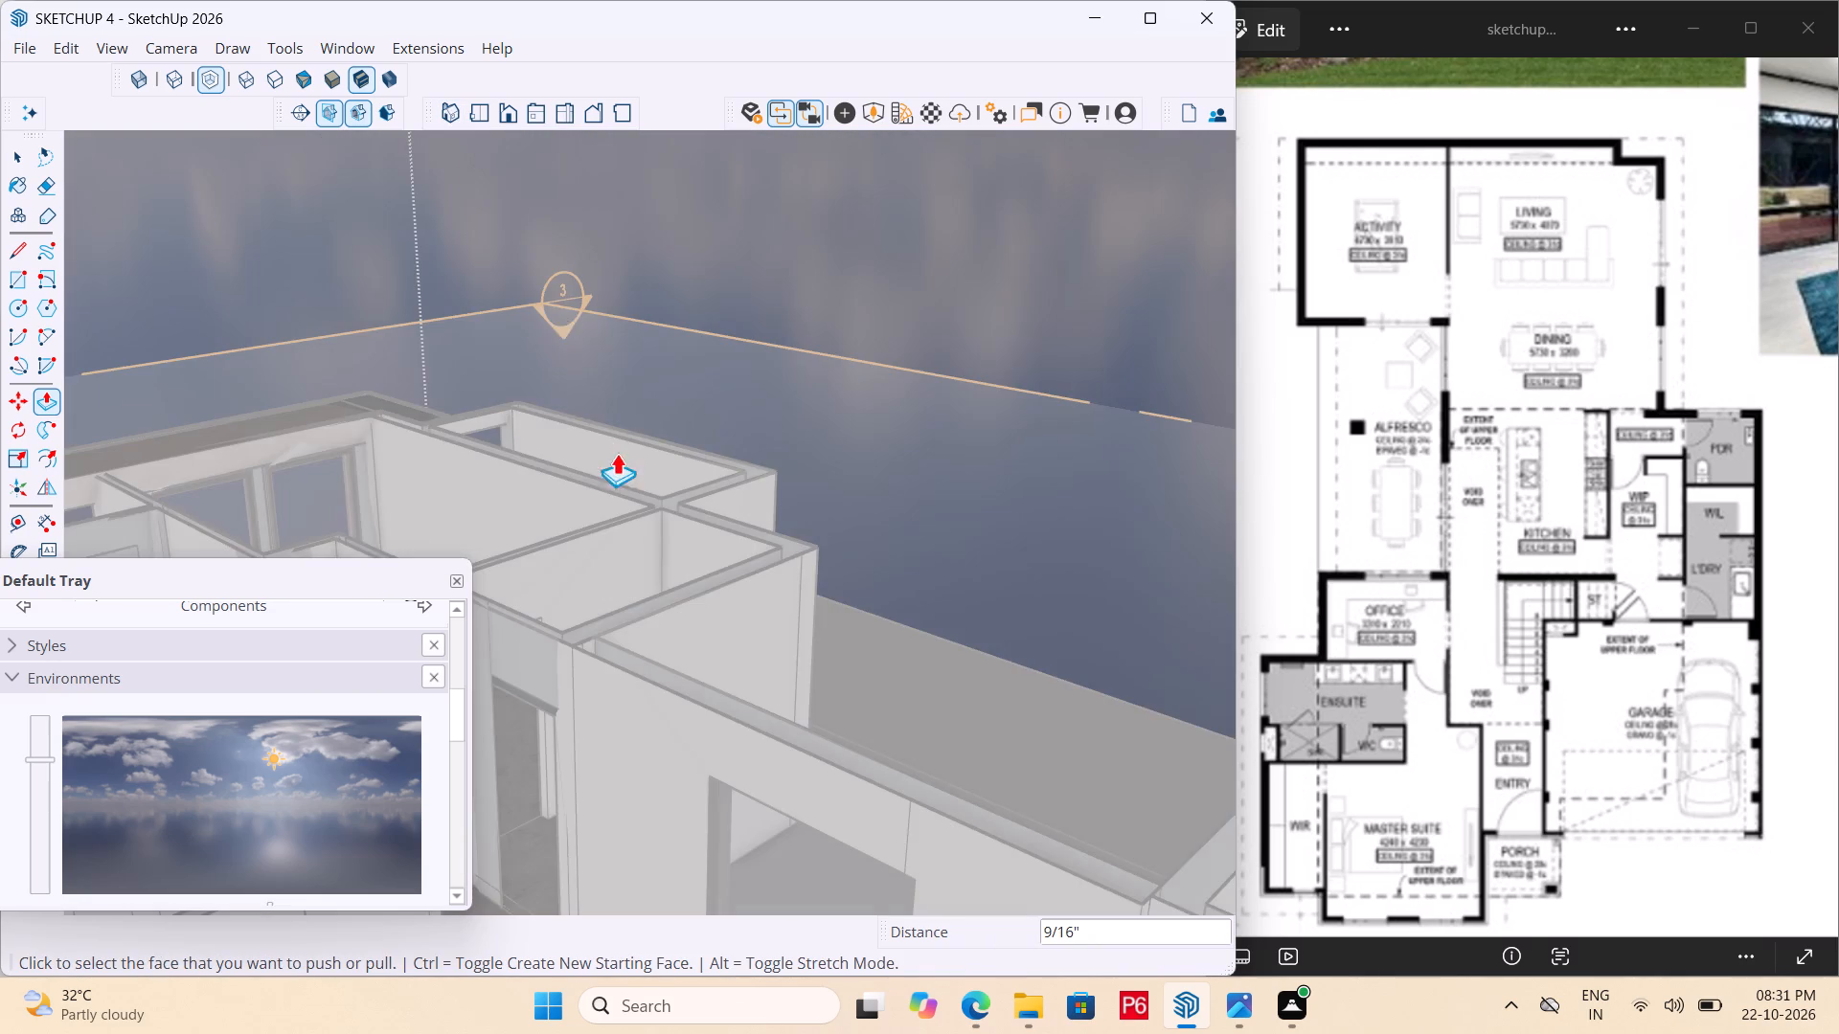
{"action": "scroll", "coordinate": [653, 445], "scroll_direction": "down", "scroll_amount": 7}
{"action": "scroll", "coordinate": [723, 399], "scroll_direction": "down", "scroll_amount": 4}
{"action": "middle_click_drag", "start_coordinate": [508, 477], "coordinate": [528, 502]}
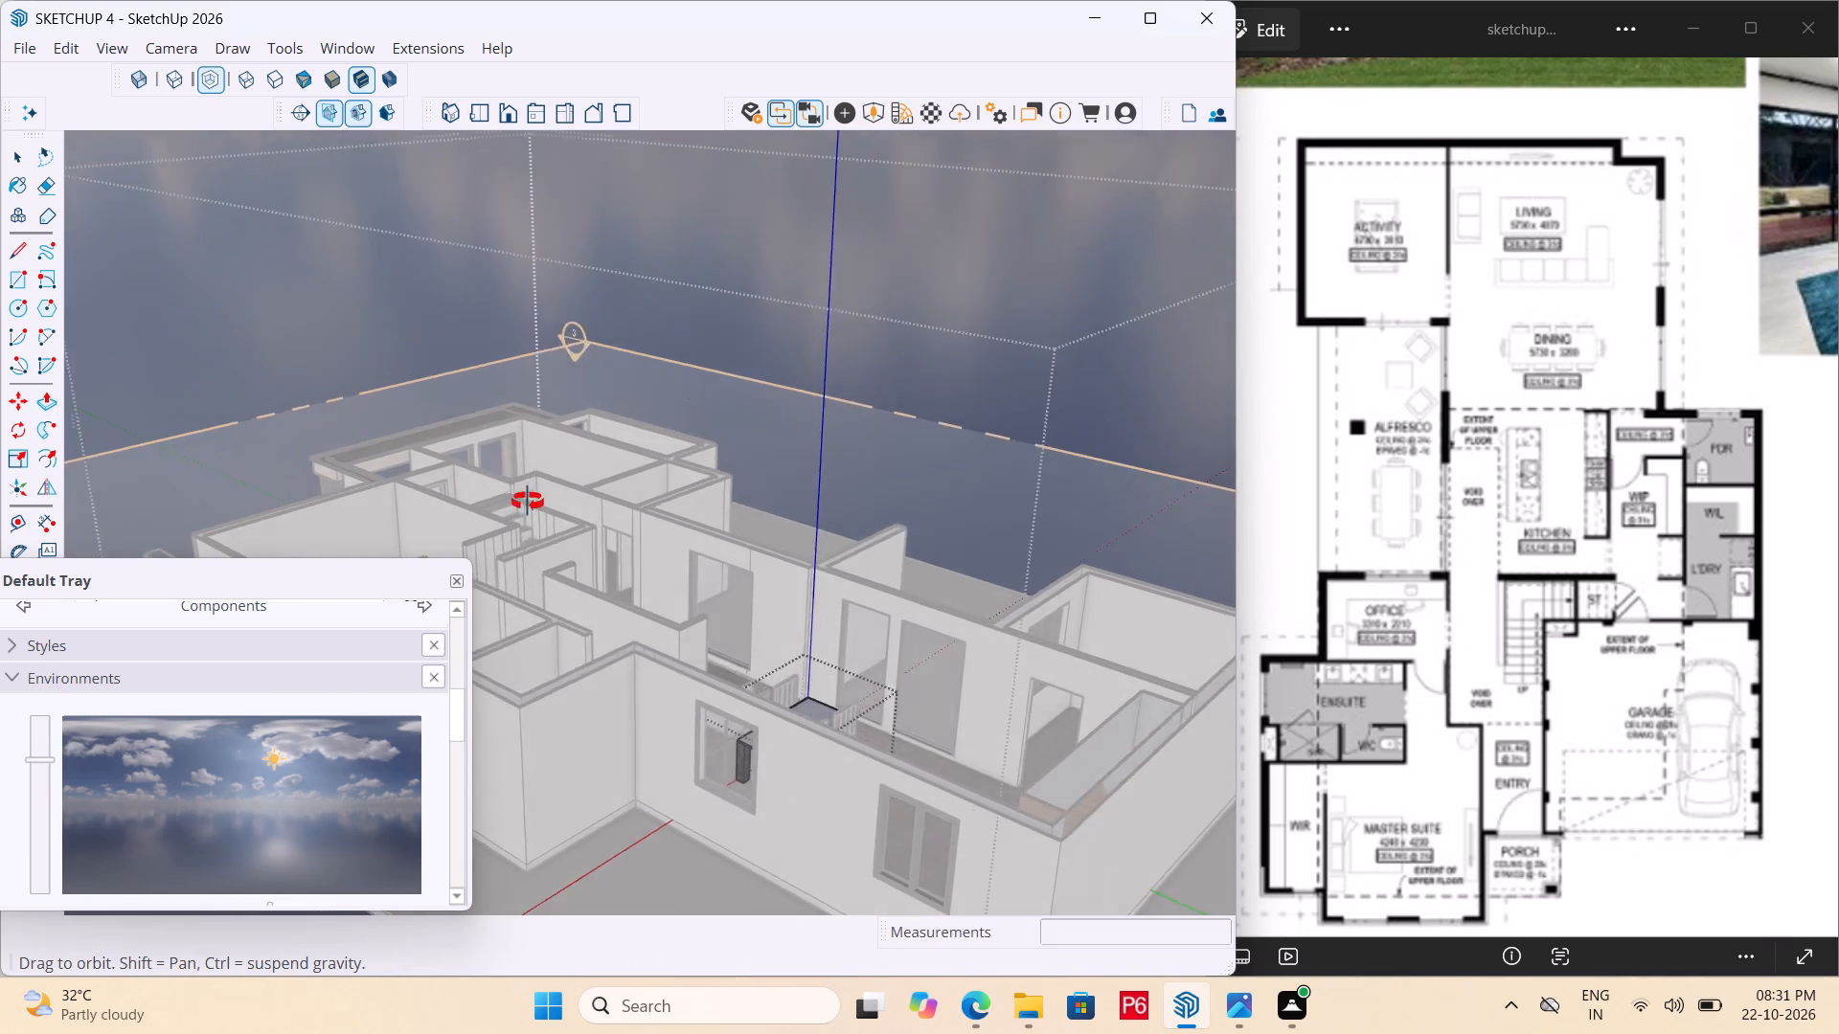
{"action": "middle_click_drag", "start_coordinate": [528, 502], "coordinate": [766, 584]}
{"action": "scroll", "coordinate": [580, 479], "scroll_direction": "down", "scroll_amount": 6}
{"action": "middle_click_drag", "start_coordinate": [444, 513], "coordinate": [1032, 618]}
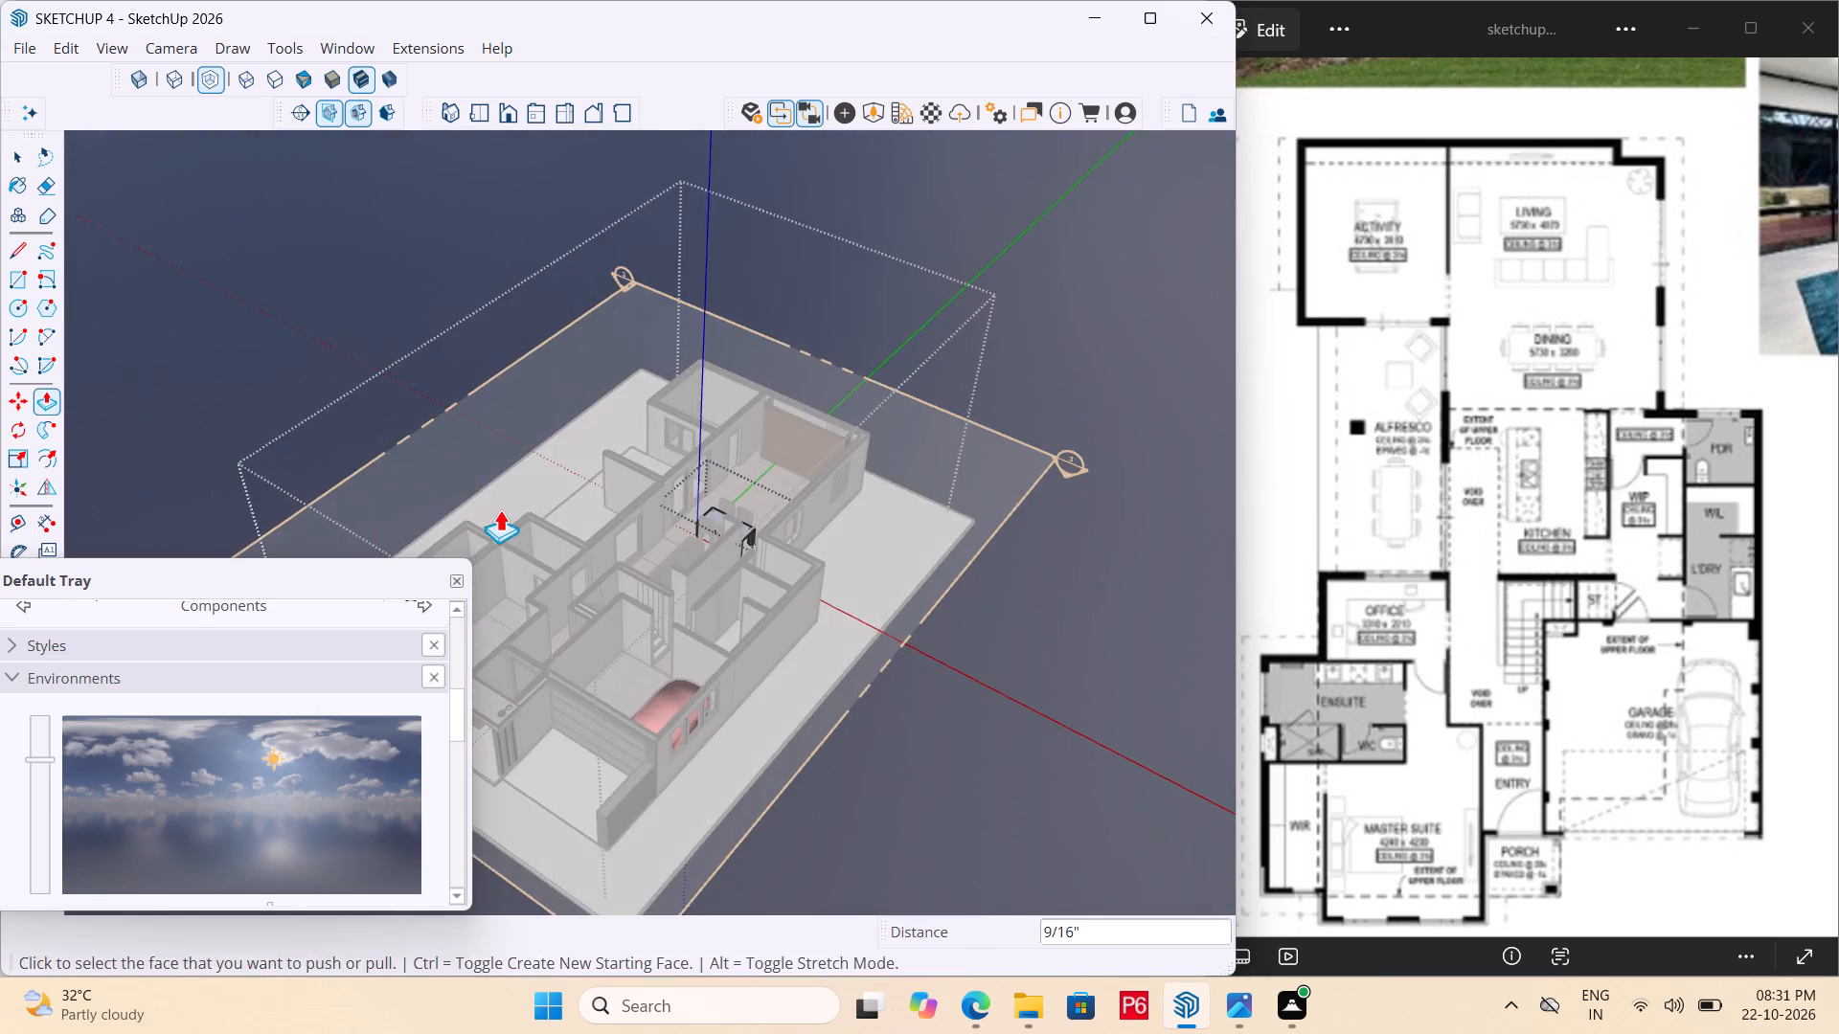
{"action": "middle_click_drag", "start_coordinate": [495, 518], "coordinate": [849, 668]}
{"action": "scroll", "coordinate": [727, 469], "scroll_direction": "up", "scroll_amount": 5}
{"action": "key", "text": "space"}
{"action": "left_click", "coordinate": [1118, 301]}
Examine the dining table and its four chairs beside the kitchen island from several angles.
{"action": "middle_click_drag", "start_coordinate": [624, 549], "coordinate": [707, 527]}
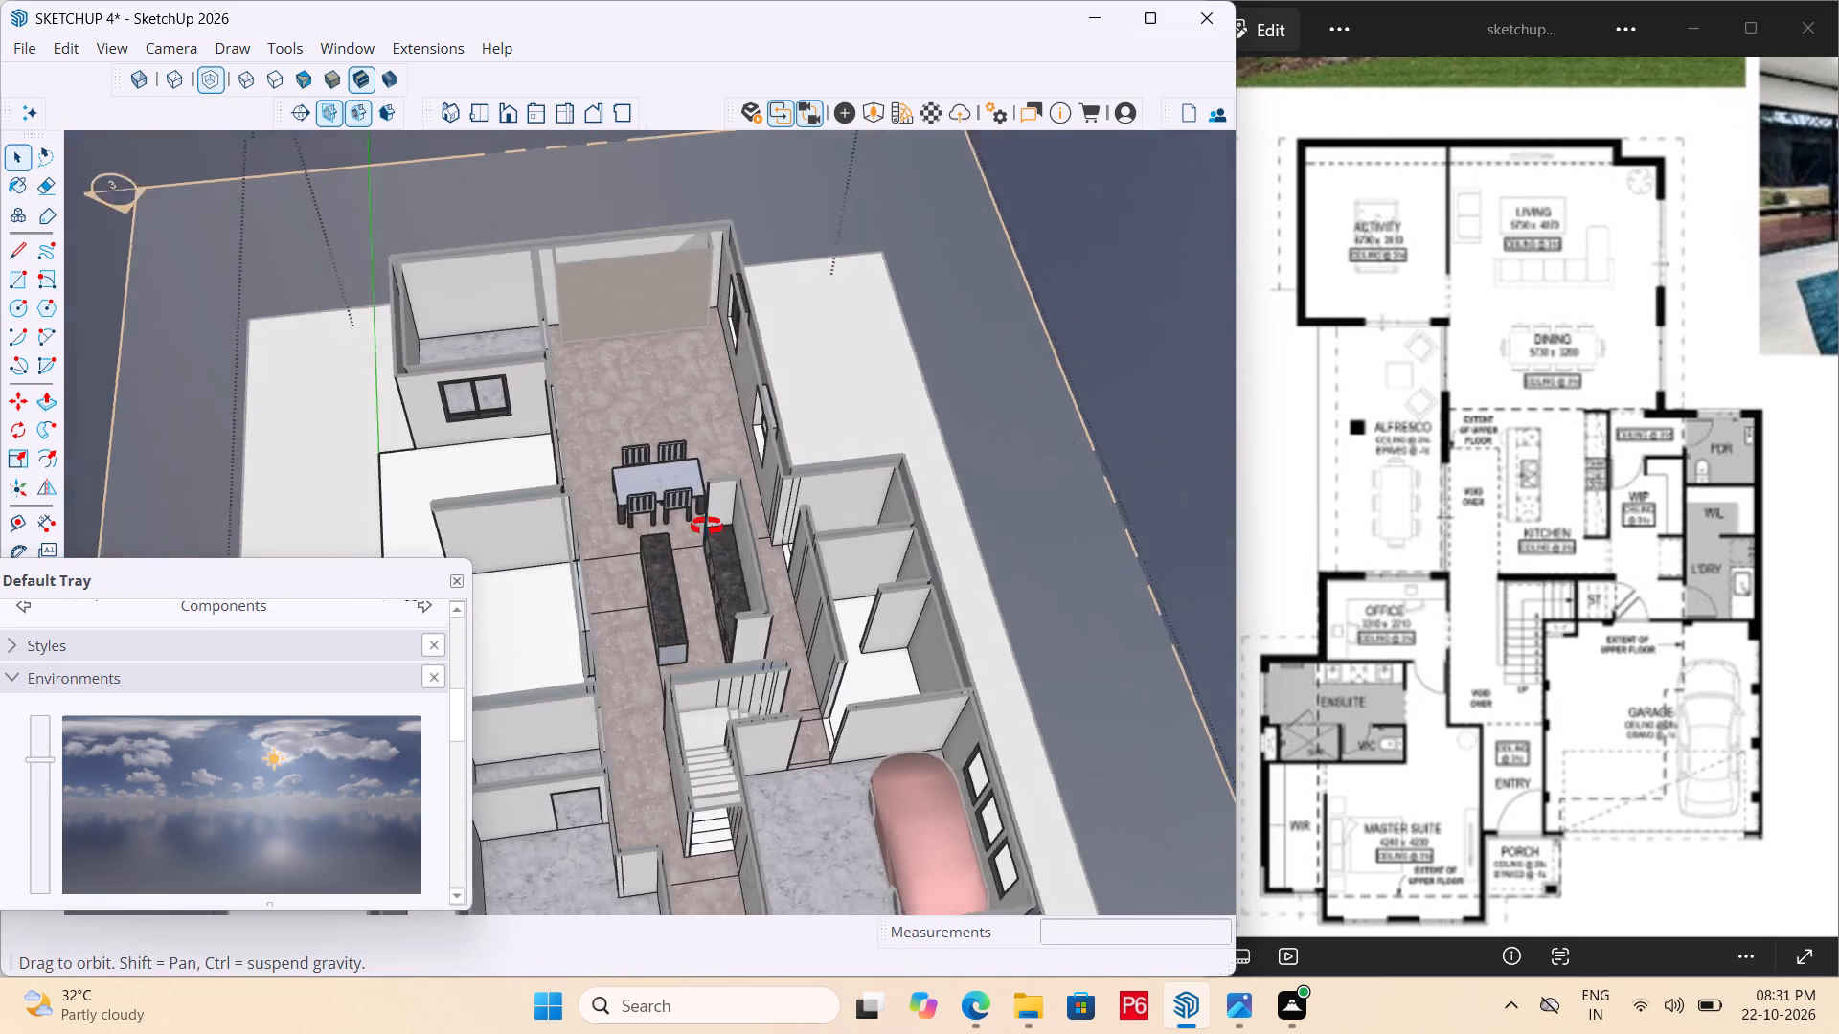
{"action": "middle_click_drag", "start_coordinate": [707, 527], "coordinate": [977, 407]}
{"action": "scroll", "coordinate": [968, 411], "scroll_direction": "up", "scroll_amount": 1}
{"action": "scroll", "coordinate": [675, 419], "scroll_direction": "up", "scroll_amount": 11}
{"action": "middle_click", "coordinate": [675, 419]}
{"action": "scroll", "coordinate": [801, 383], "scroll_direction": "down", "scroll_amount": 7}
{"action": "middle_click_drag", "start_coordinate": [695, 494], "coordinate": [649, 596]}
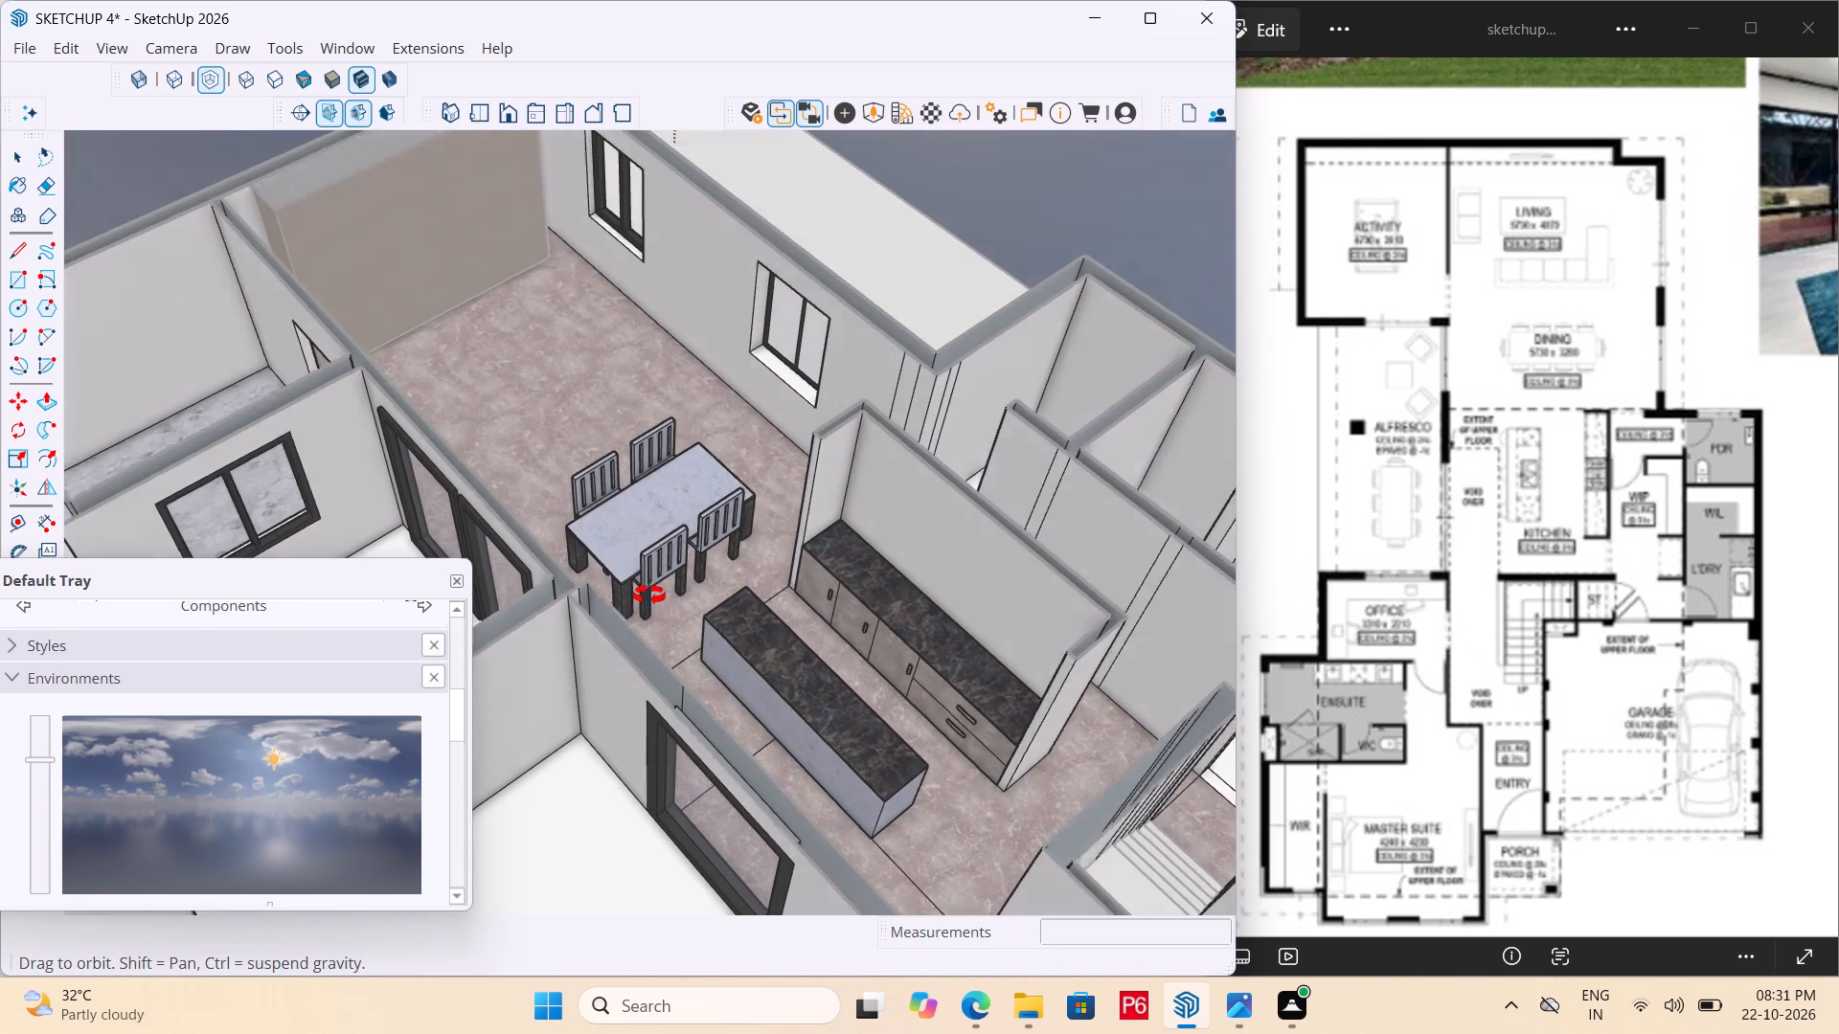
{"action": "middle_click_drag", "start_coordinate": [649, 596], "coordinate": [649, 598]}
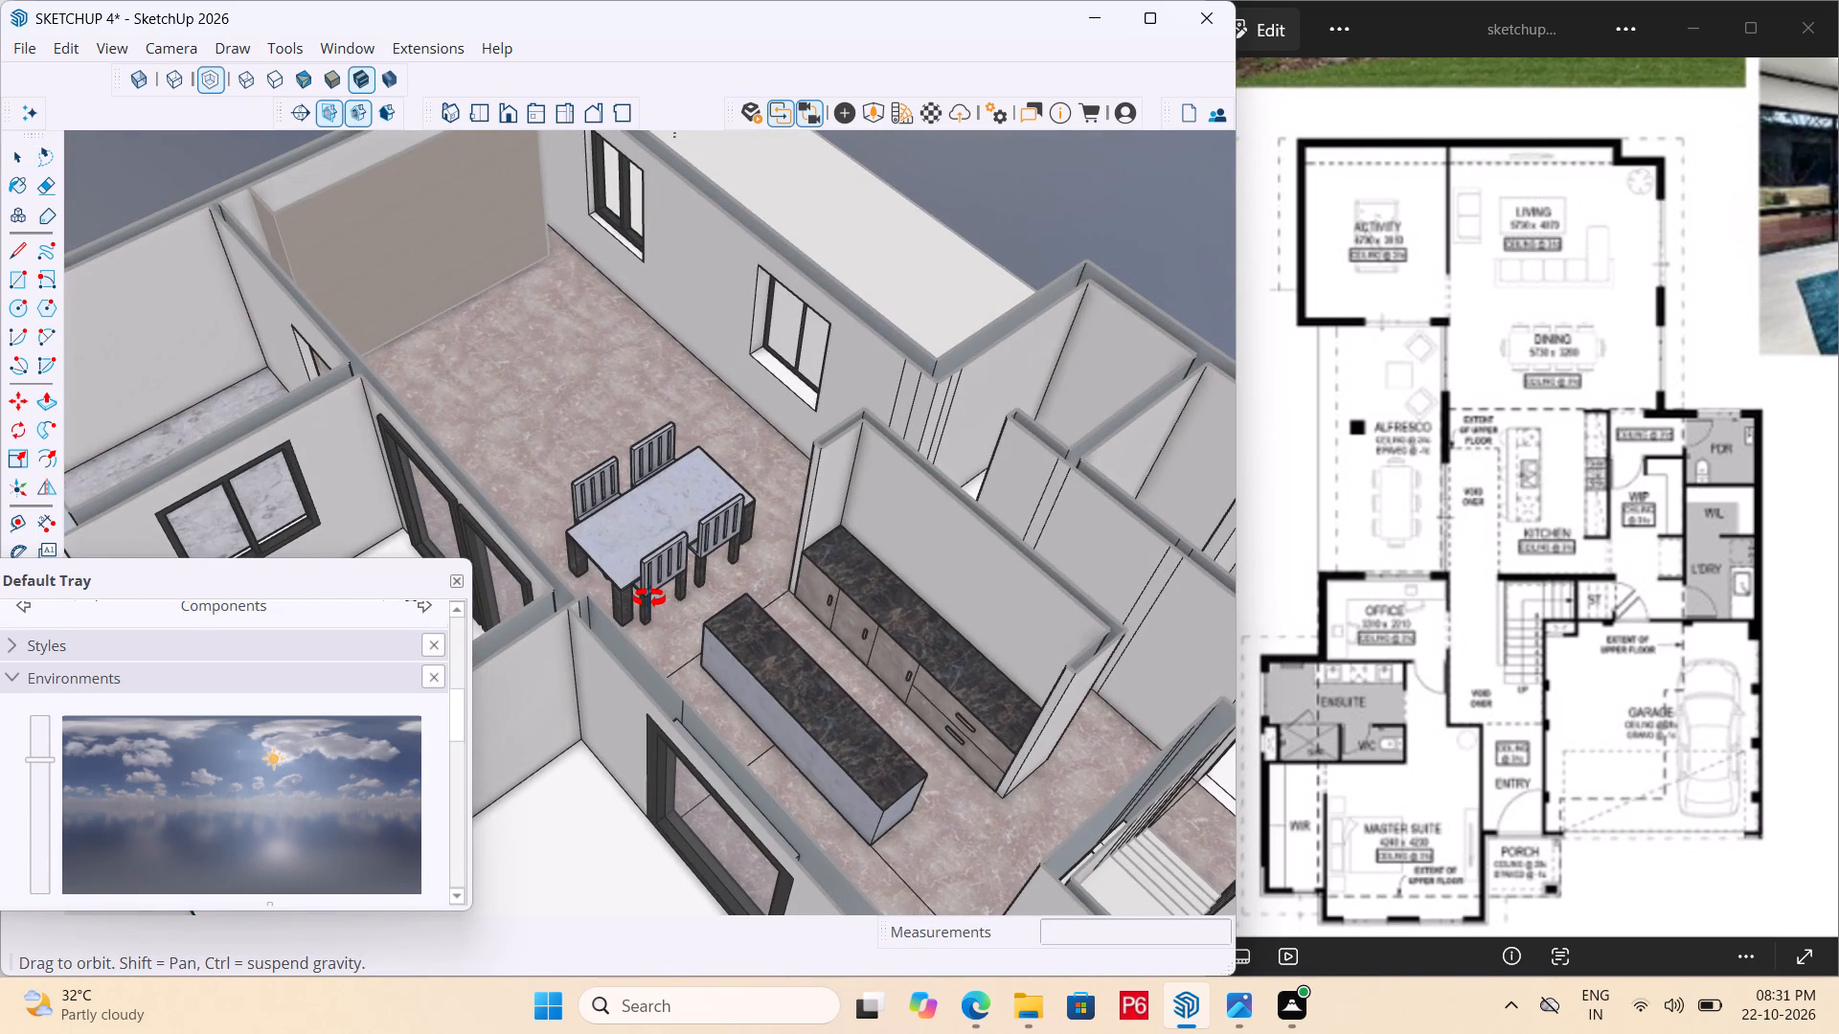
{"action": "middle_click_drag", "start_coordinate": [649, 598], "coordinate": [656, 596]}
{"action": "scroll", "coordinate": [728, 557], "scroll_direction": "up", "scroll_amount": 4}
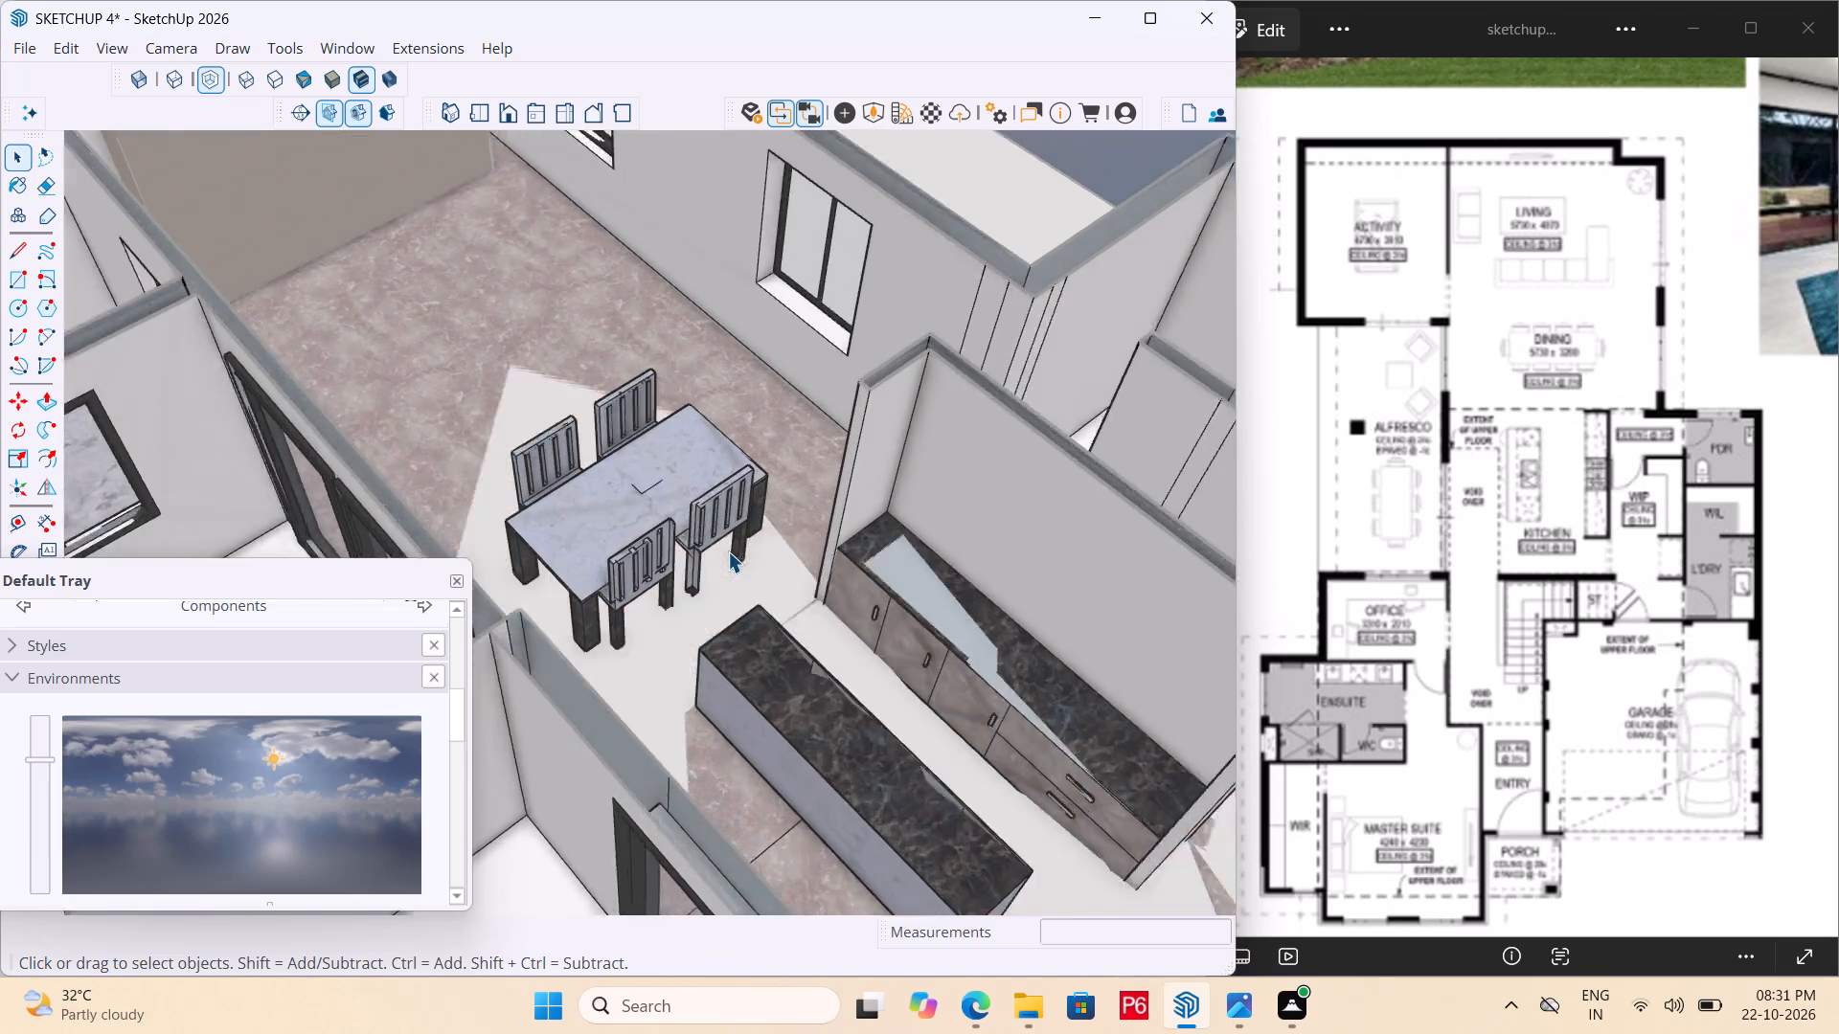
{"action": "scroll", "coordinate": [728, 551], "scroll_direction": "up", "scroll_amount": 5}
{"action": "middle_click_drag", "start_coordinate": [564, 577], "coordinate": [1003, 500]}
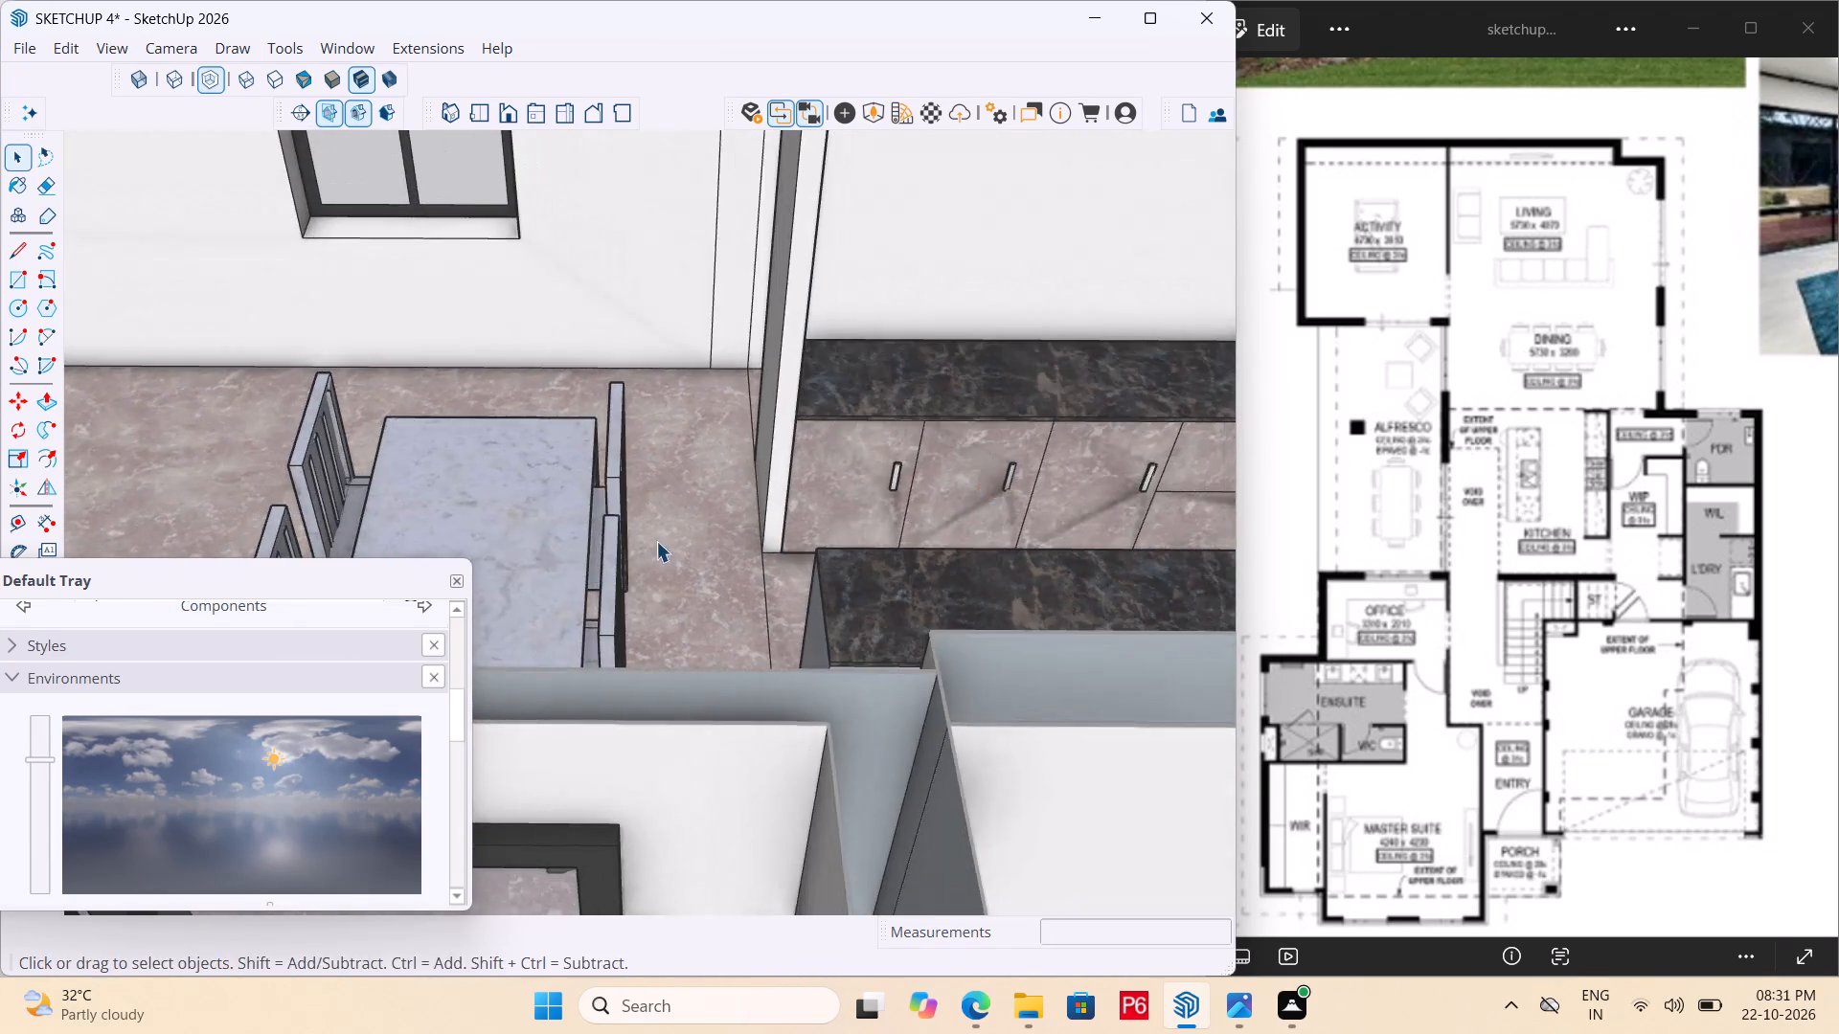
{"action": "middle_click_drag", "start_coordinate": [650, 548], "coordinate": [1097, 491]}
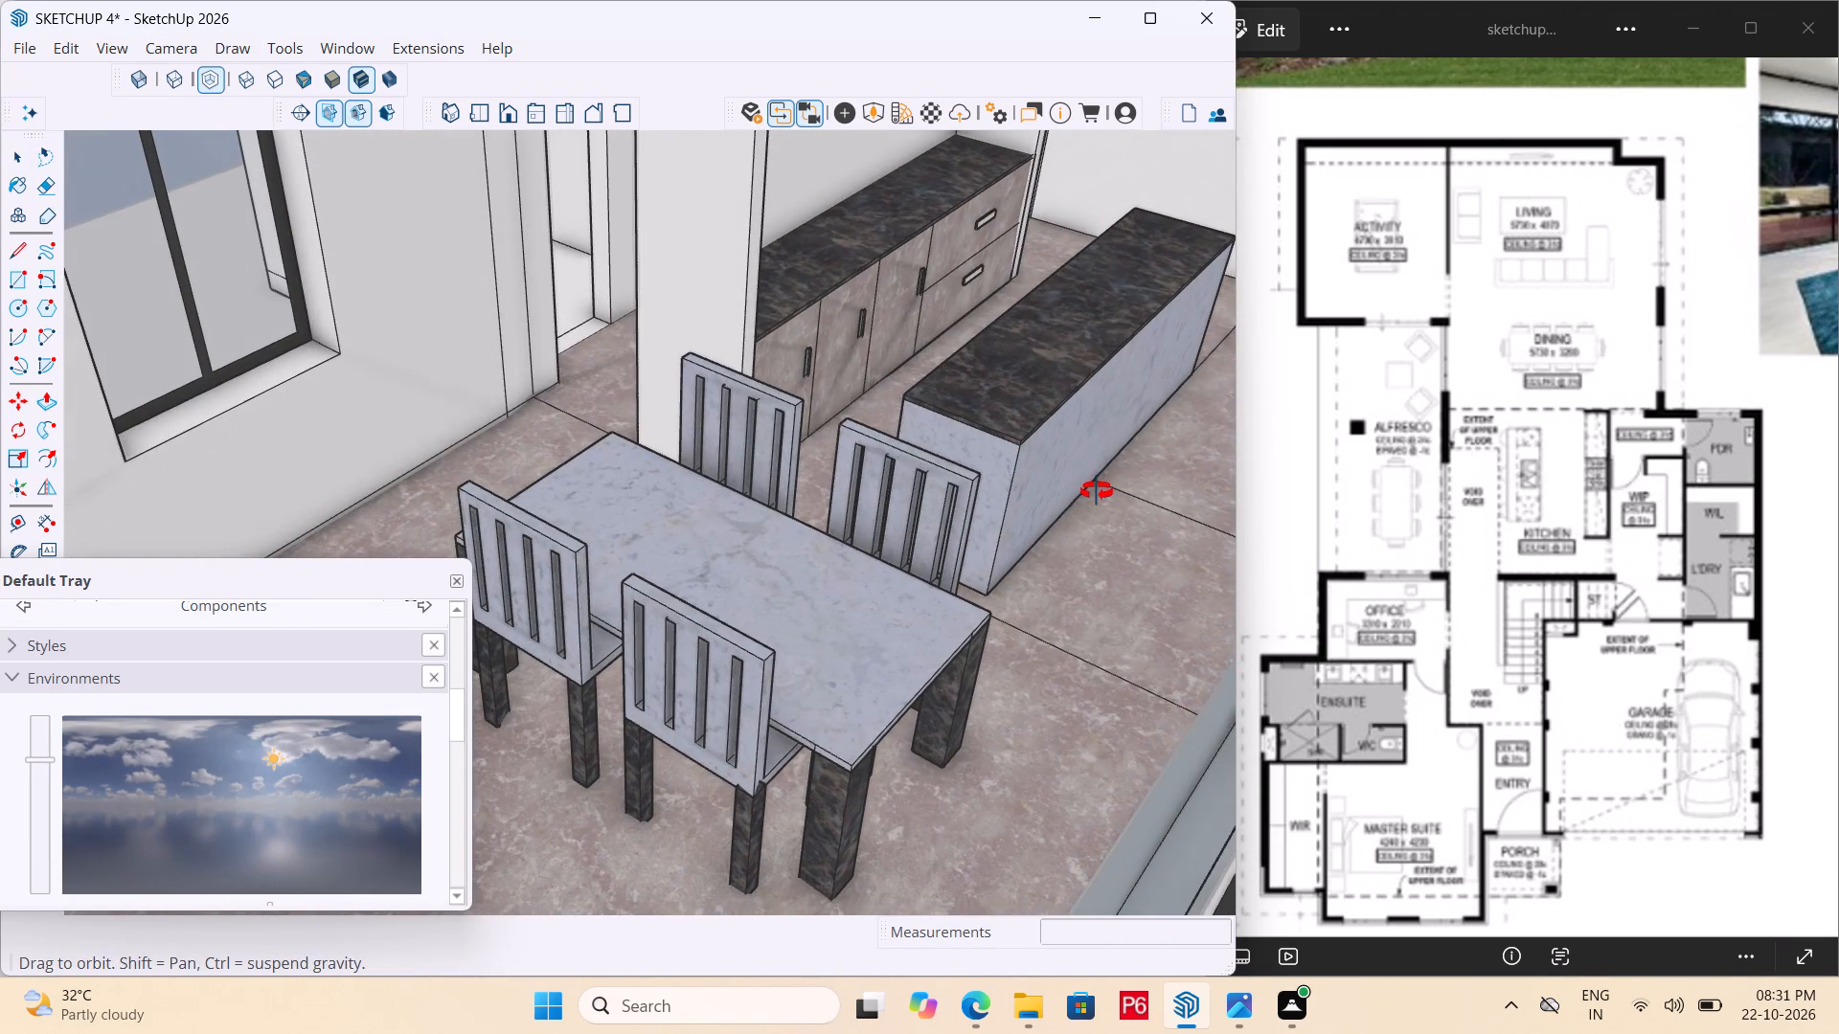
{"action": "middle_click_drag", "start_coordinate": [1097, 491], "coordinate": [388, 606]}
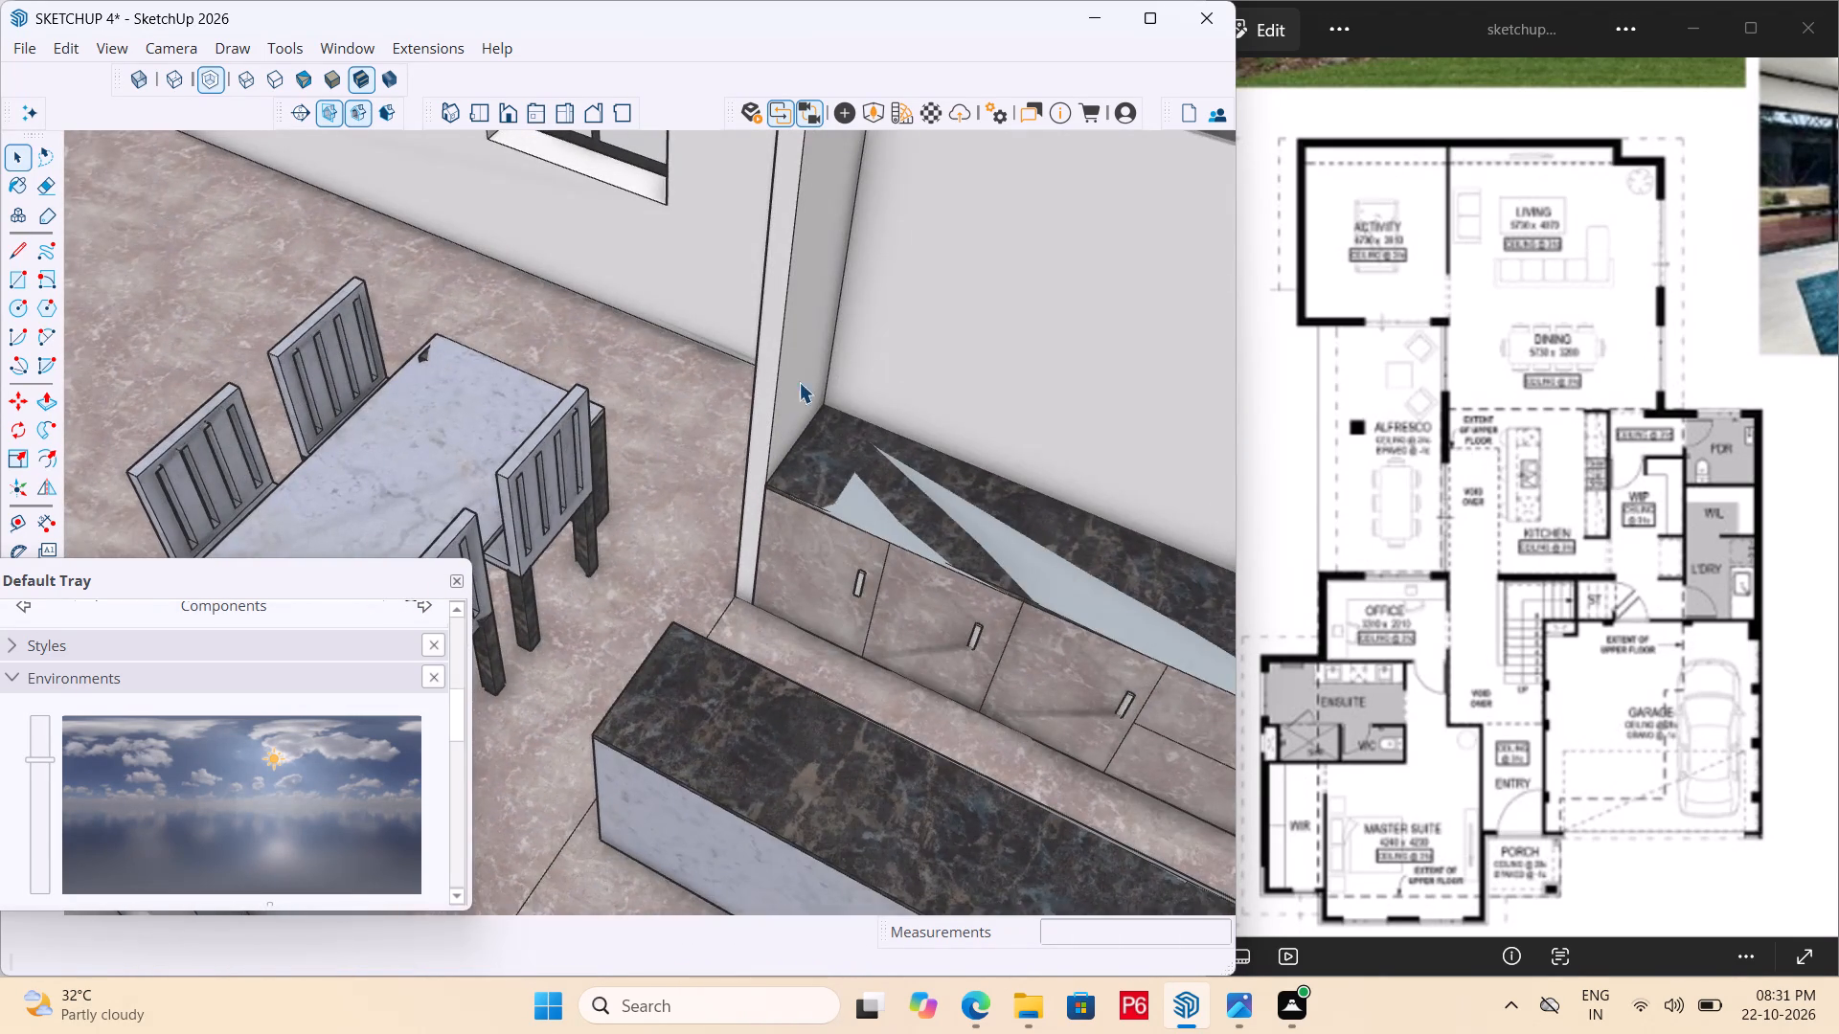
{"action": "scroll", "coordinate": [946, 369], "scroll_direction": "down", "scroll_amount": 6}
{"action": "middle_click_drag", "start_coordinate": [571, 544], "coordinate": [482, 647]}
{"action": "middle_click_drag", "start_coordinate": [488, 637], "coordinate": [536, 602]}
{"action": "scroll", "coordinate": [492, 634], "scroll_direction": "up", "scroll_amount": 6}
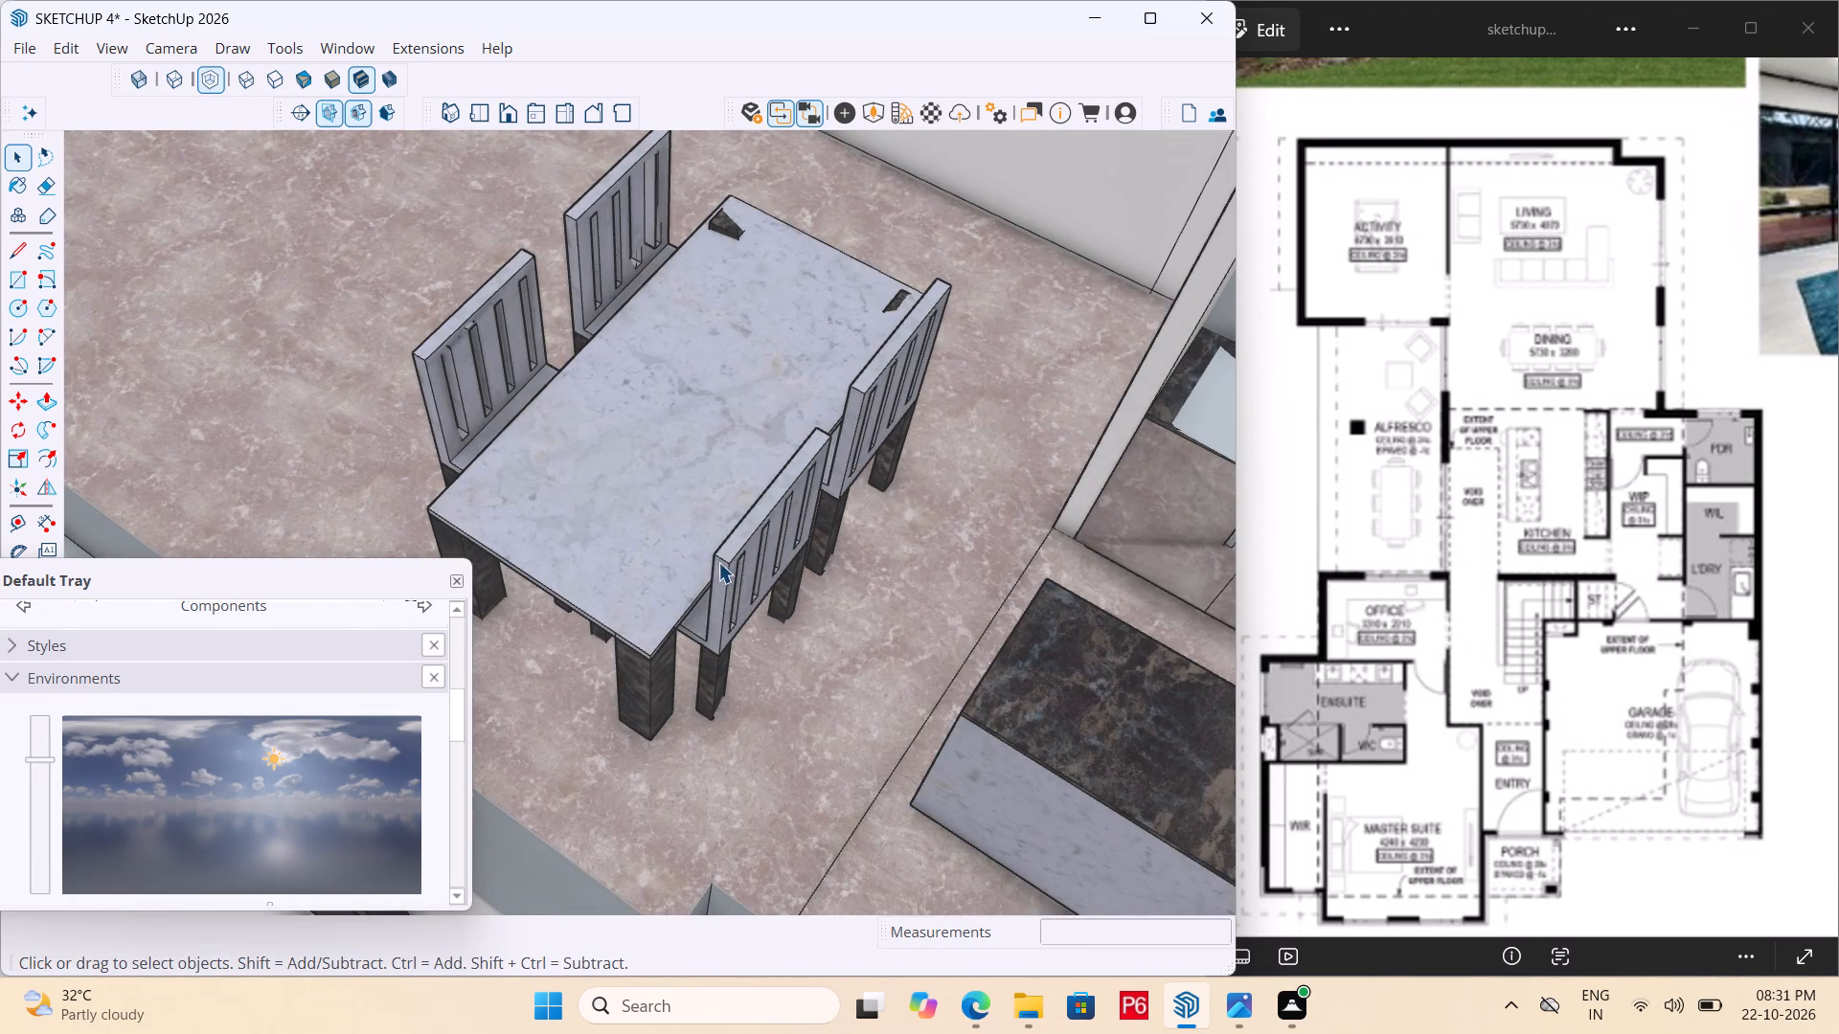
Inside the backrest group of the chair nearest the kitchen island, draw an arc about 3" long with 11/16" bulge across the top face's near end.
{"action": "left_click", "coordinate": [721, 561]}
{"action": "double_click", "coordinate": [729, 557]}
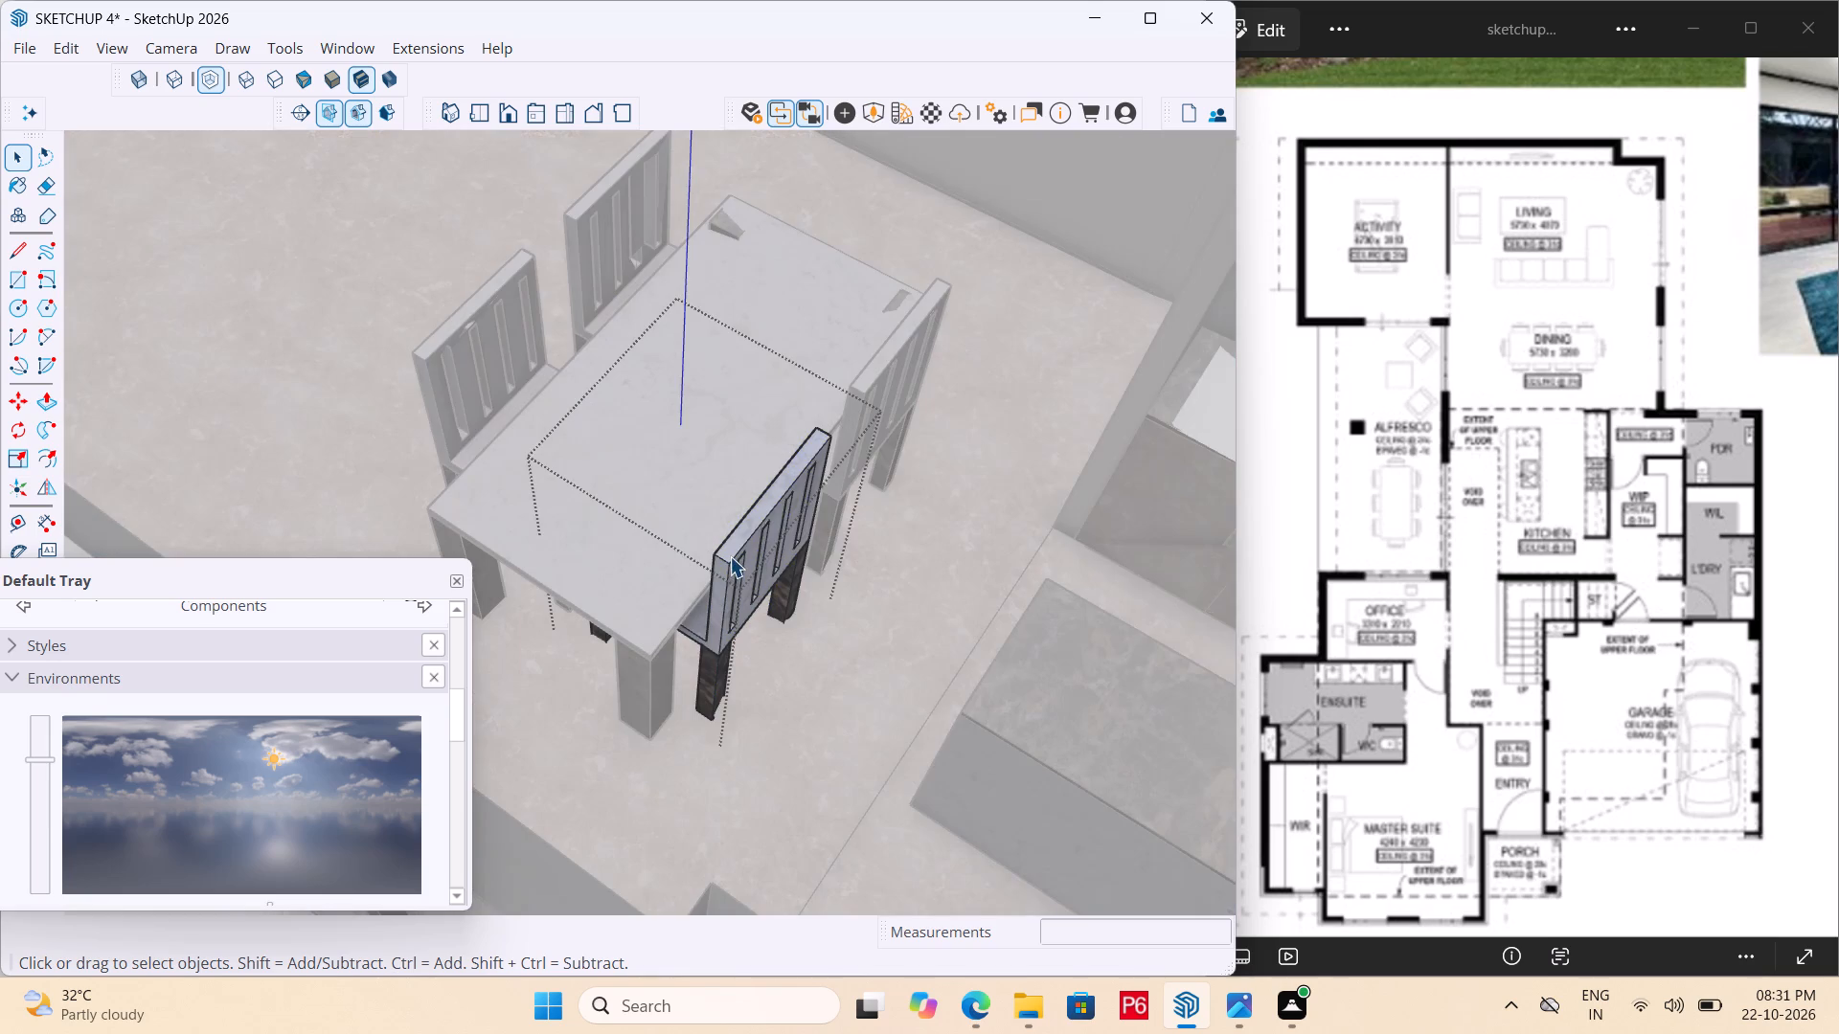
{"action": "left_click", "coordinate": [732, 553]}
{"action": "double_click", "coordinate": [735, 550]}
{"action": "left_click", "coordinate": [738, 541]}
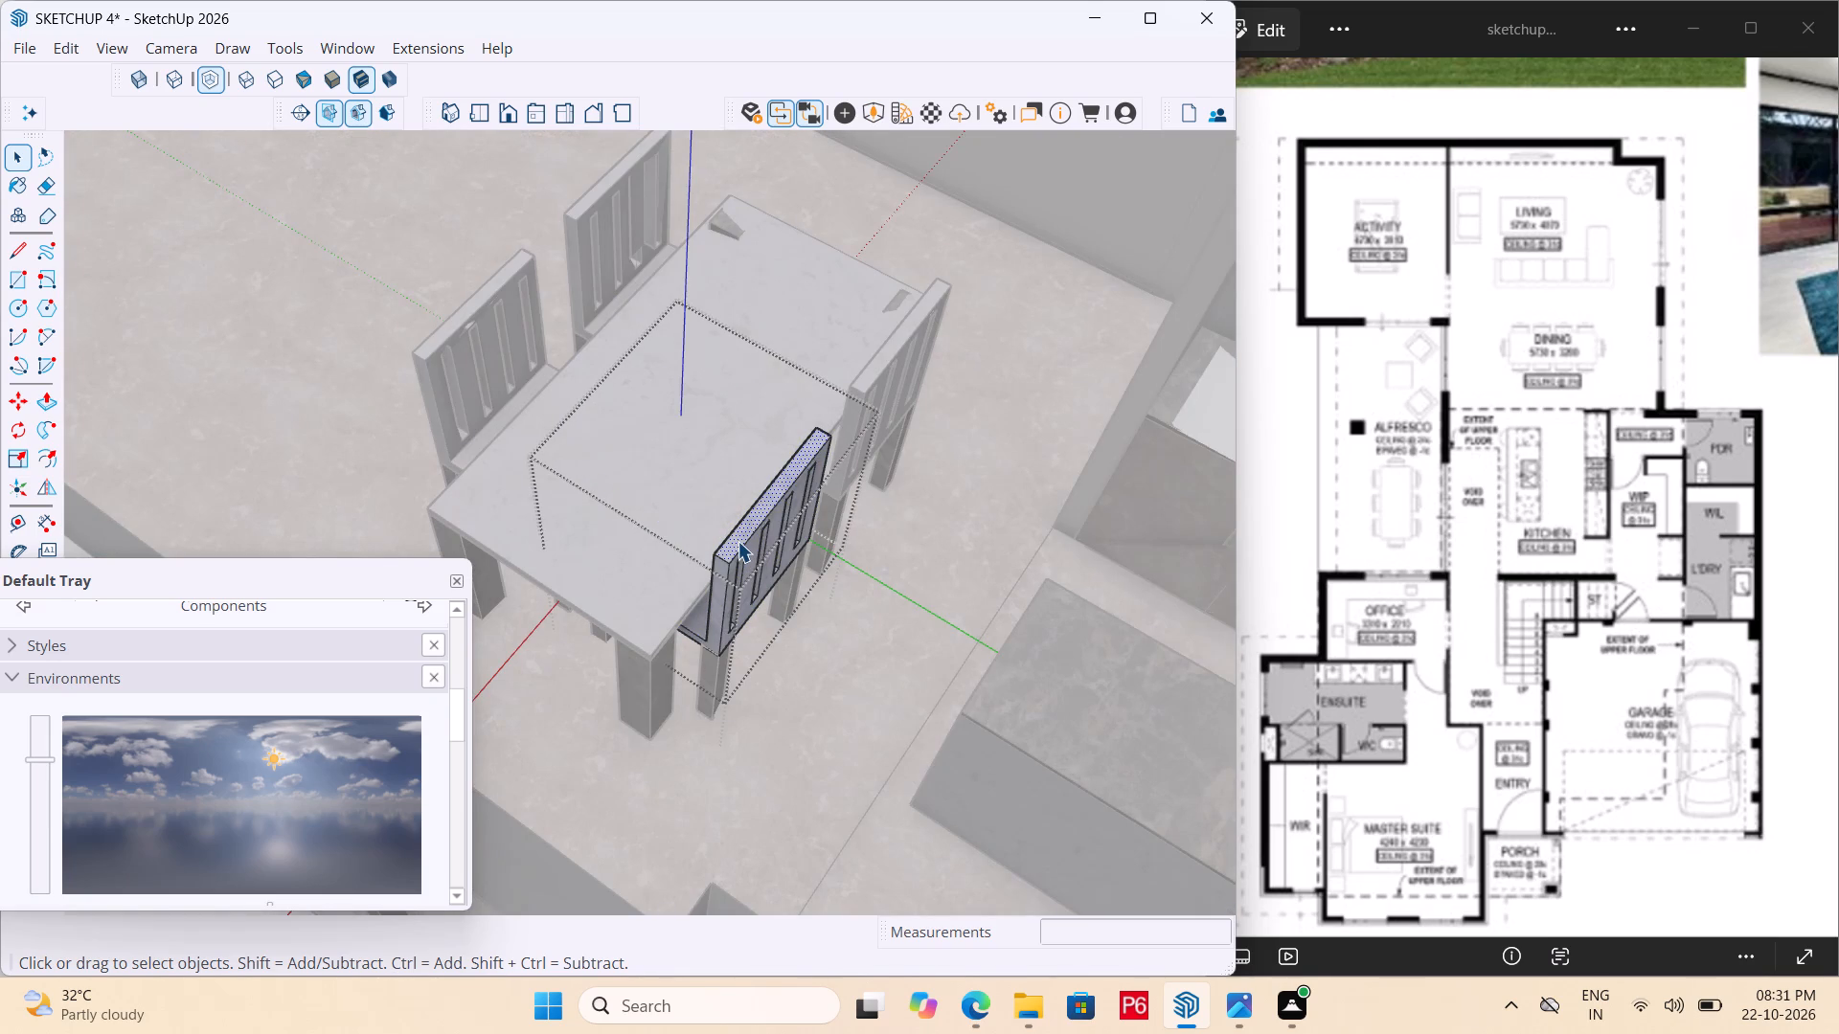
{"action": "scroll", "coordinate": [746, 569], "scroll_direction": "up", "scroll_amount": 7}
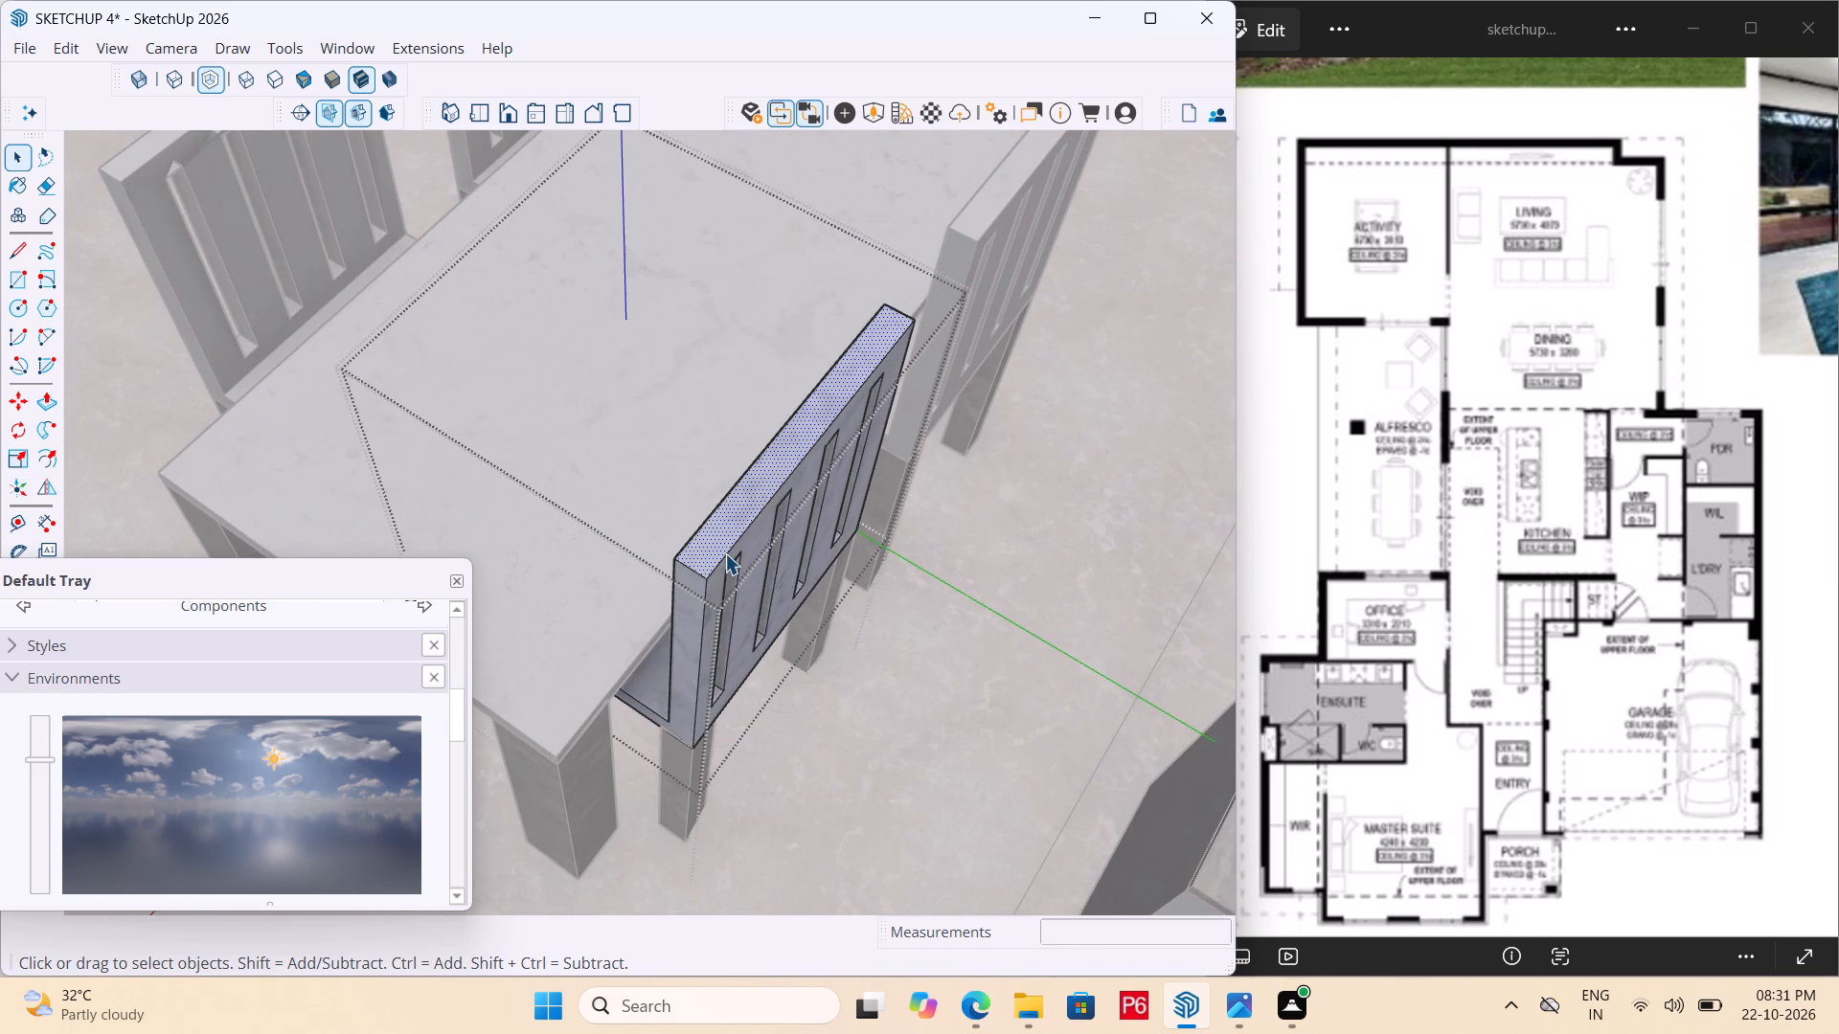
{"action": "scroll", "coordinate": [715, 558], "scroll_direction": "up", "scroll_amount": 2}
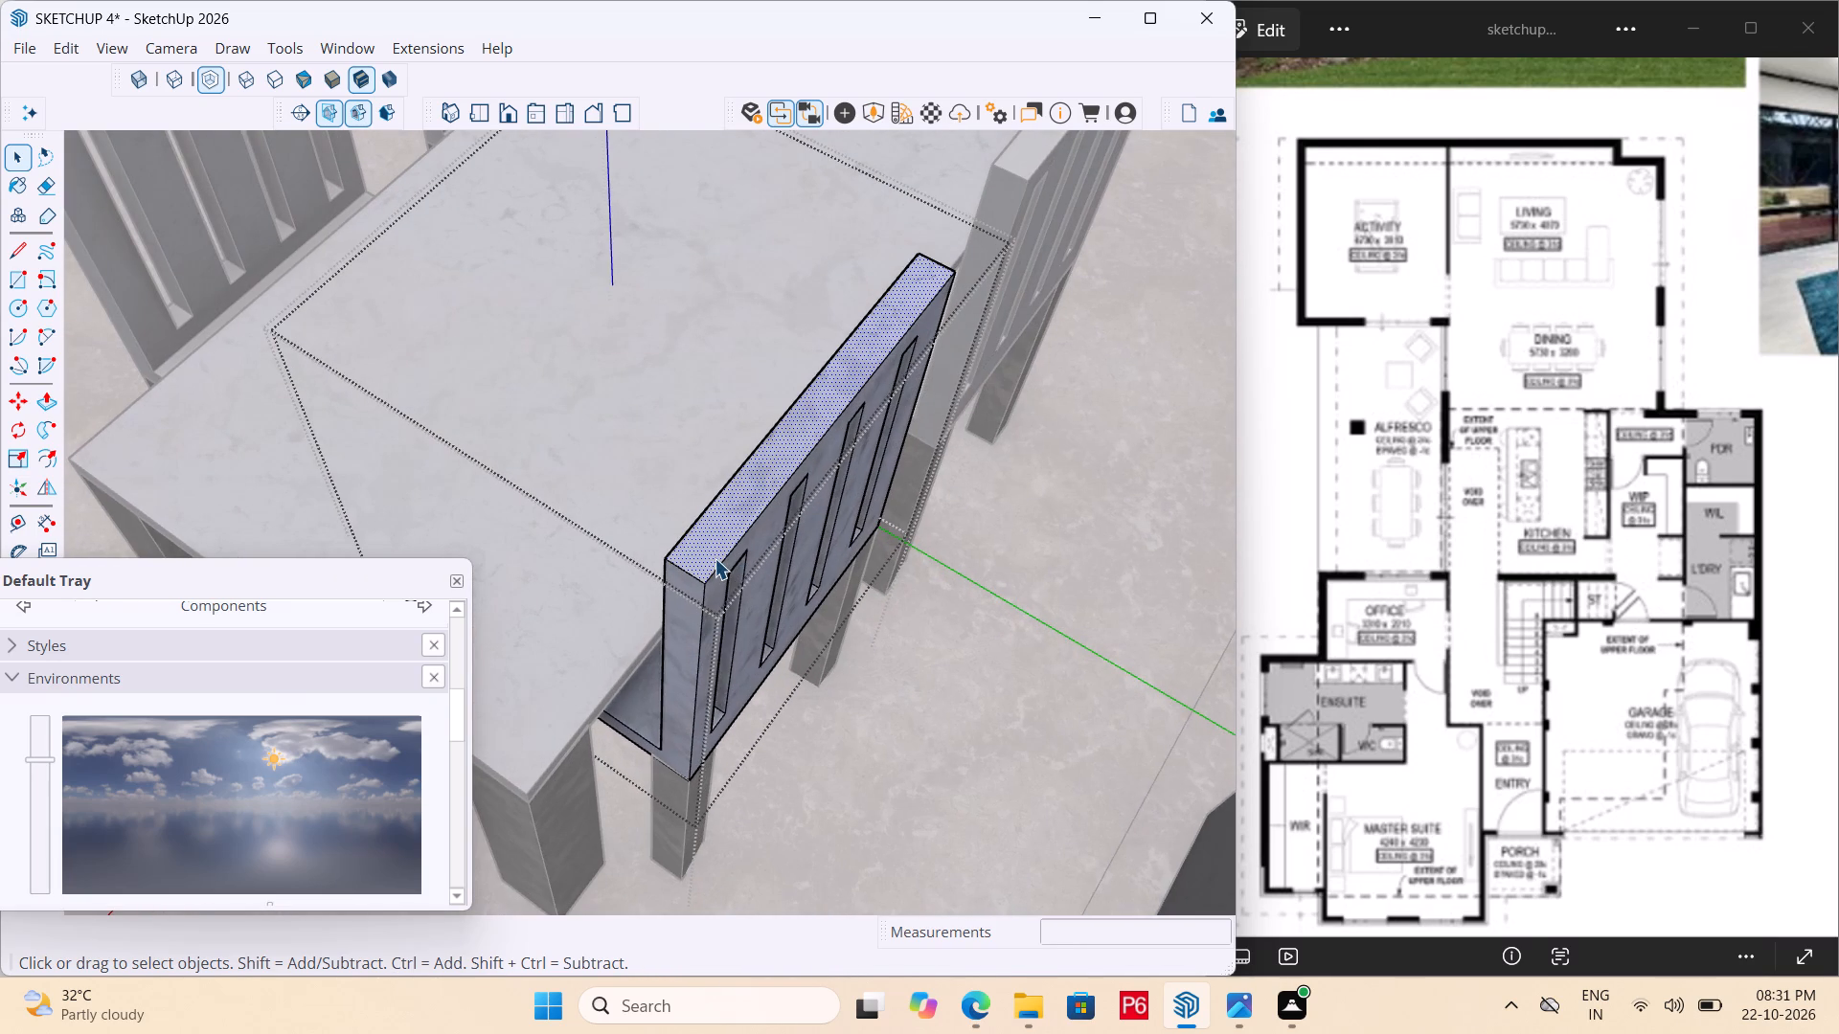
{"action": "key", "text": "a"}
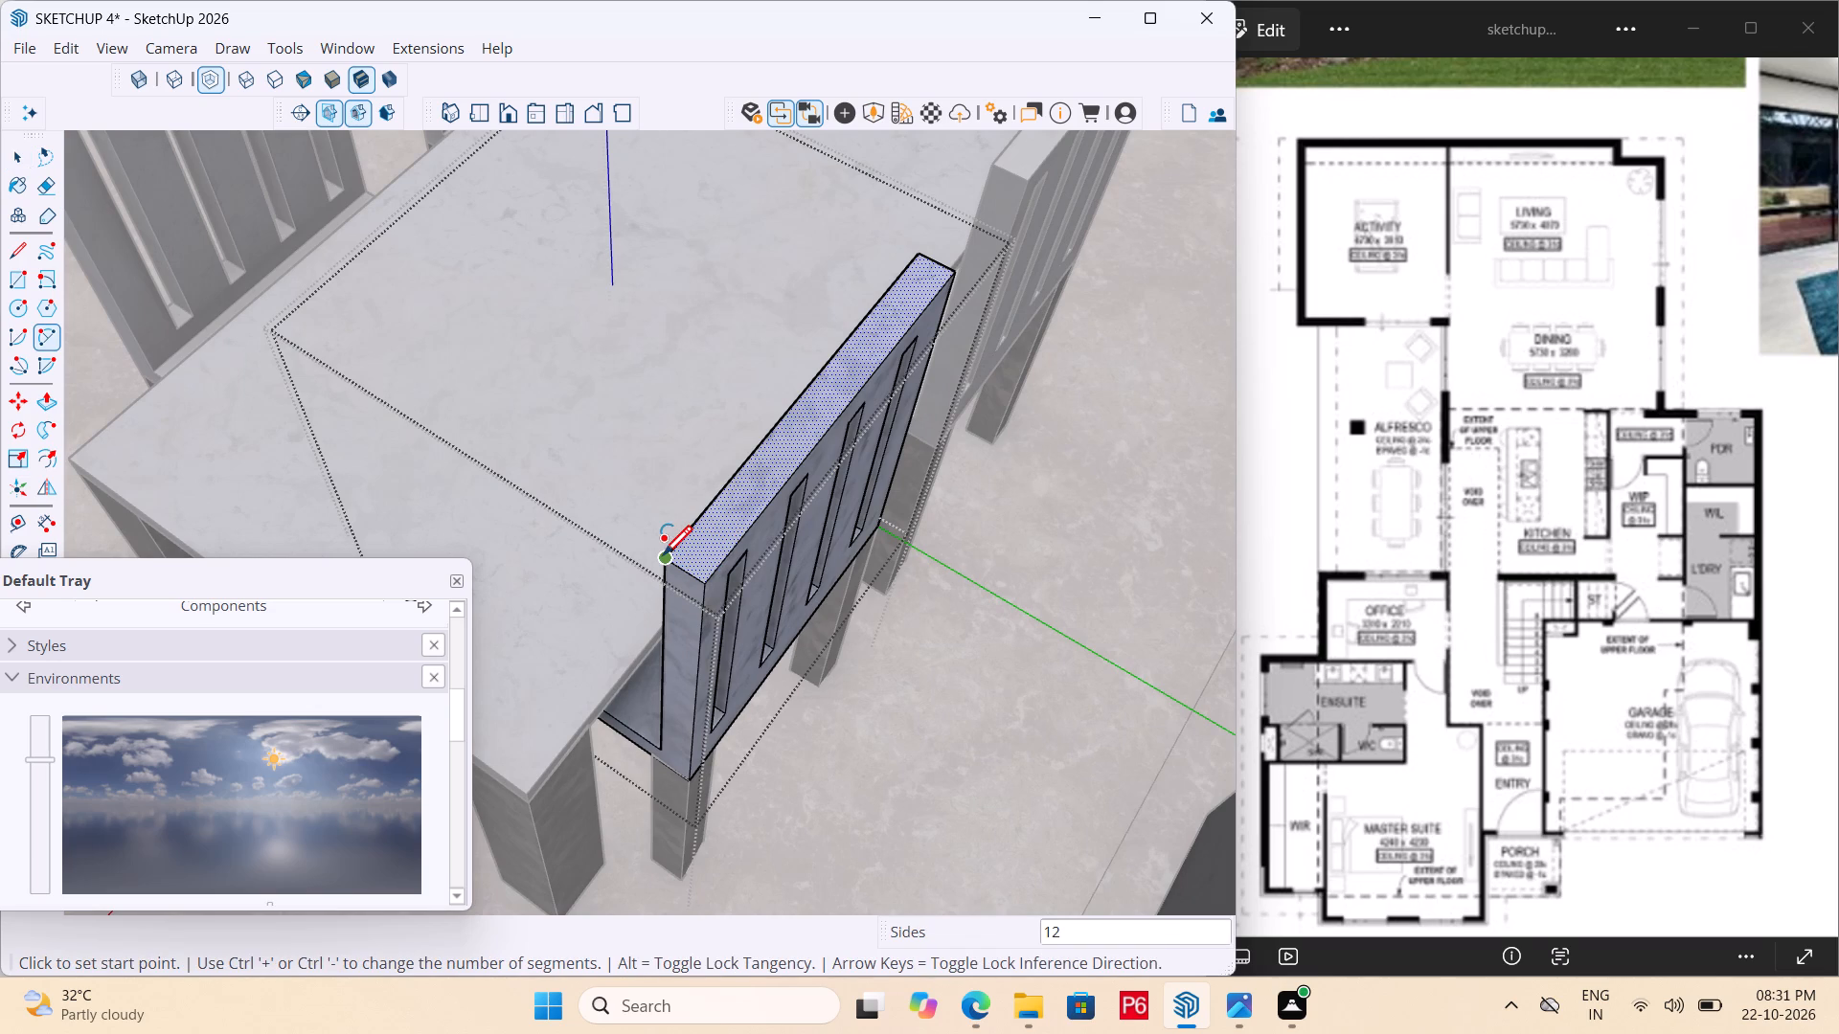
{"action": "left_click", "coordinate": [663, 558]}
{"action": "left_click", "coordinate": [729, 554]}
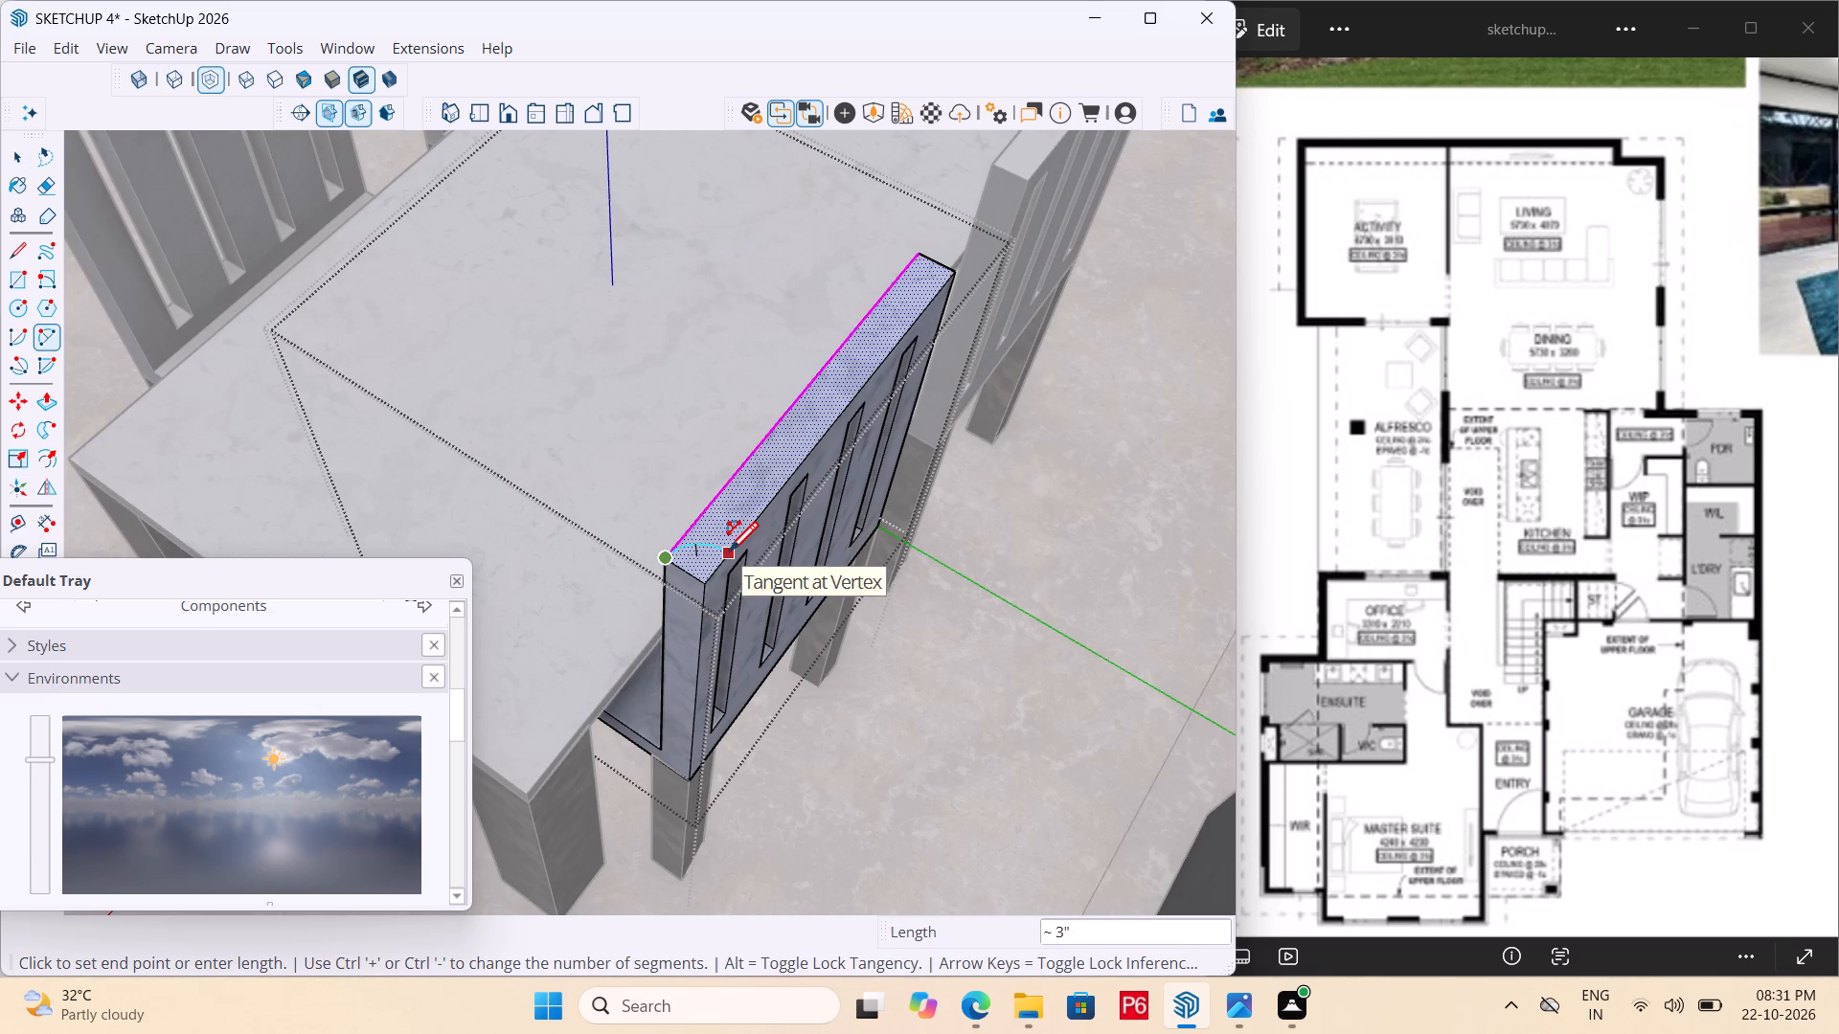
{"action": "left_click", "coordinate": [704, 580]}
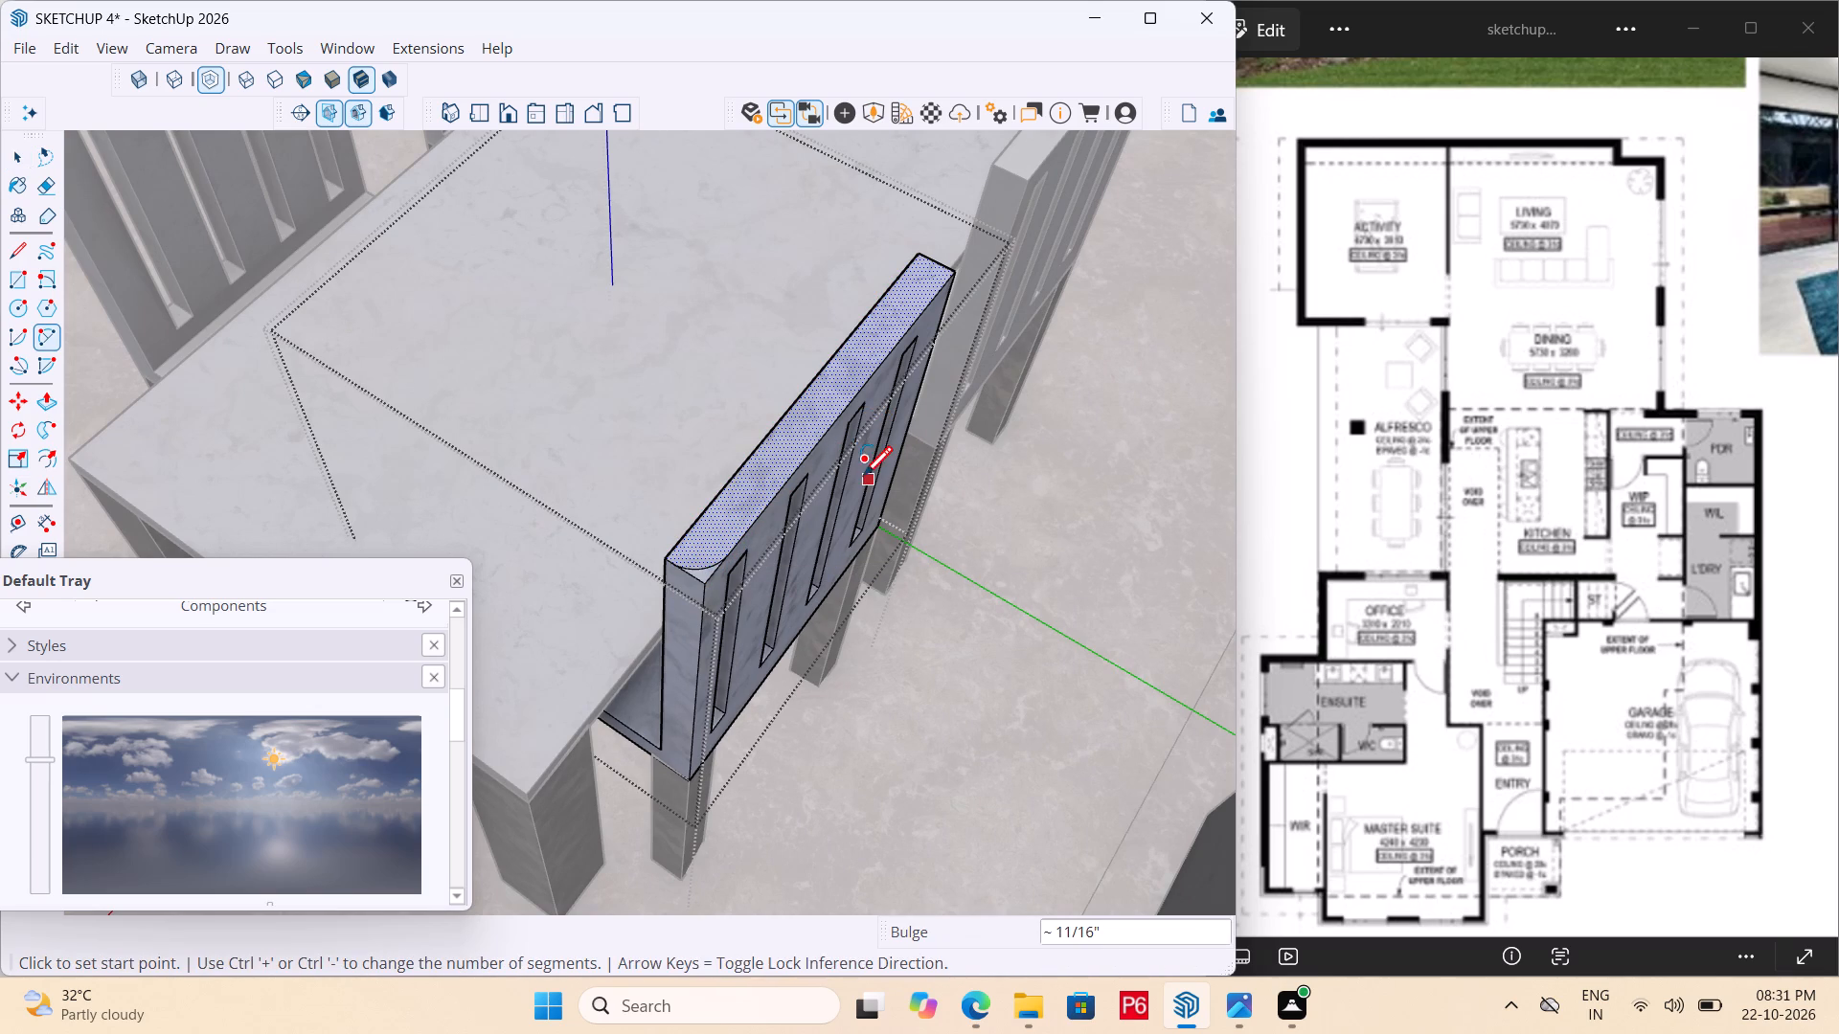
Draw a matching arc about 3 1/8" long across the far end of the backrest's top face, starting on its outer edge.
{"action": "scroll", "coordinate": [965, 194], "scroll_direction": "up", "scroll_amount": 5}
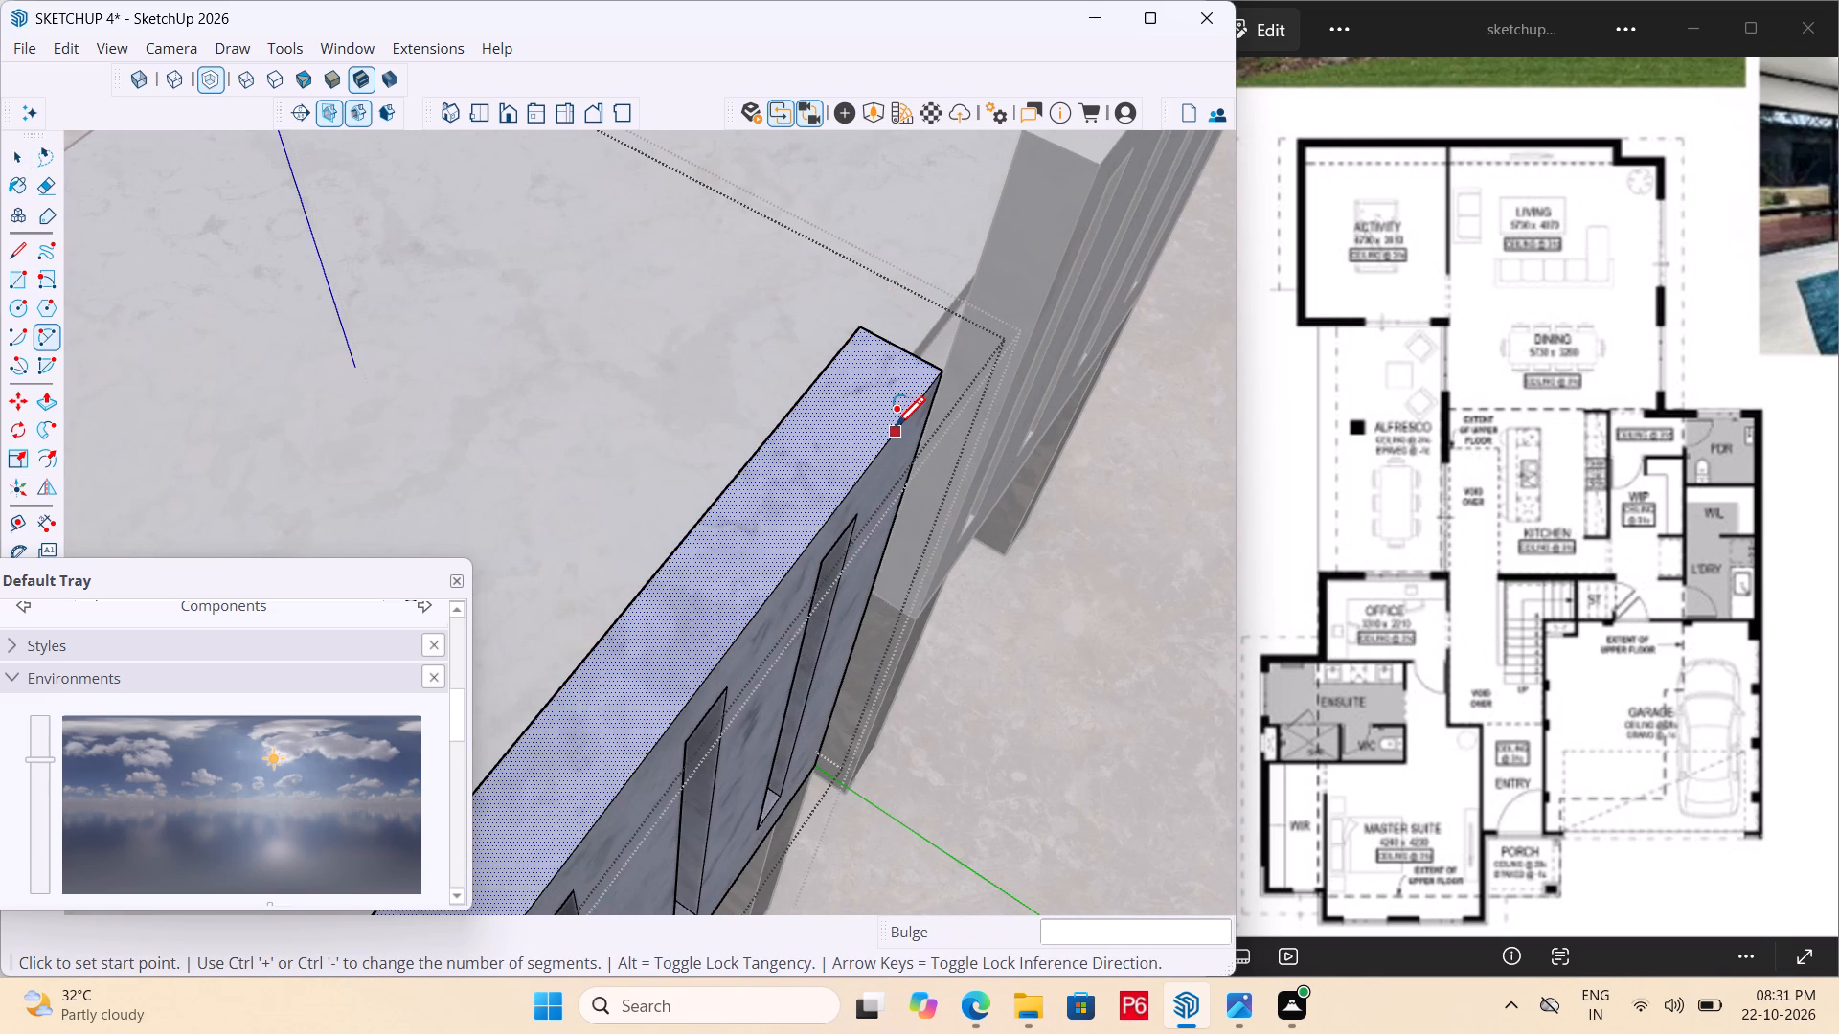
{"action": "left_click", "coordinate": [896, 428]}
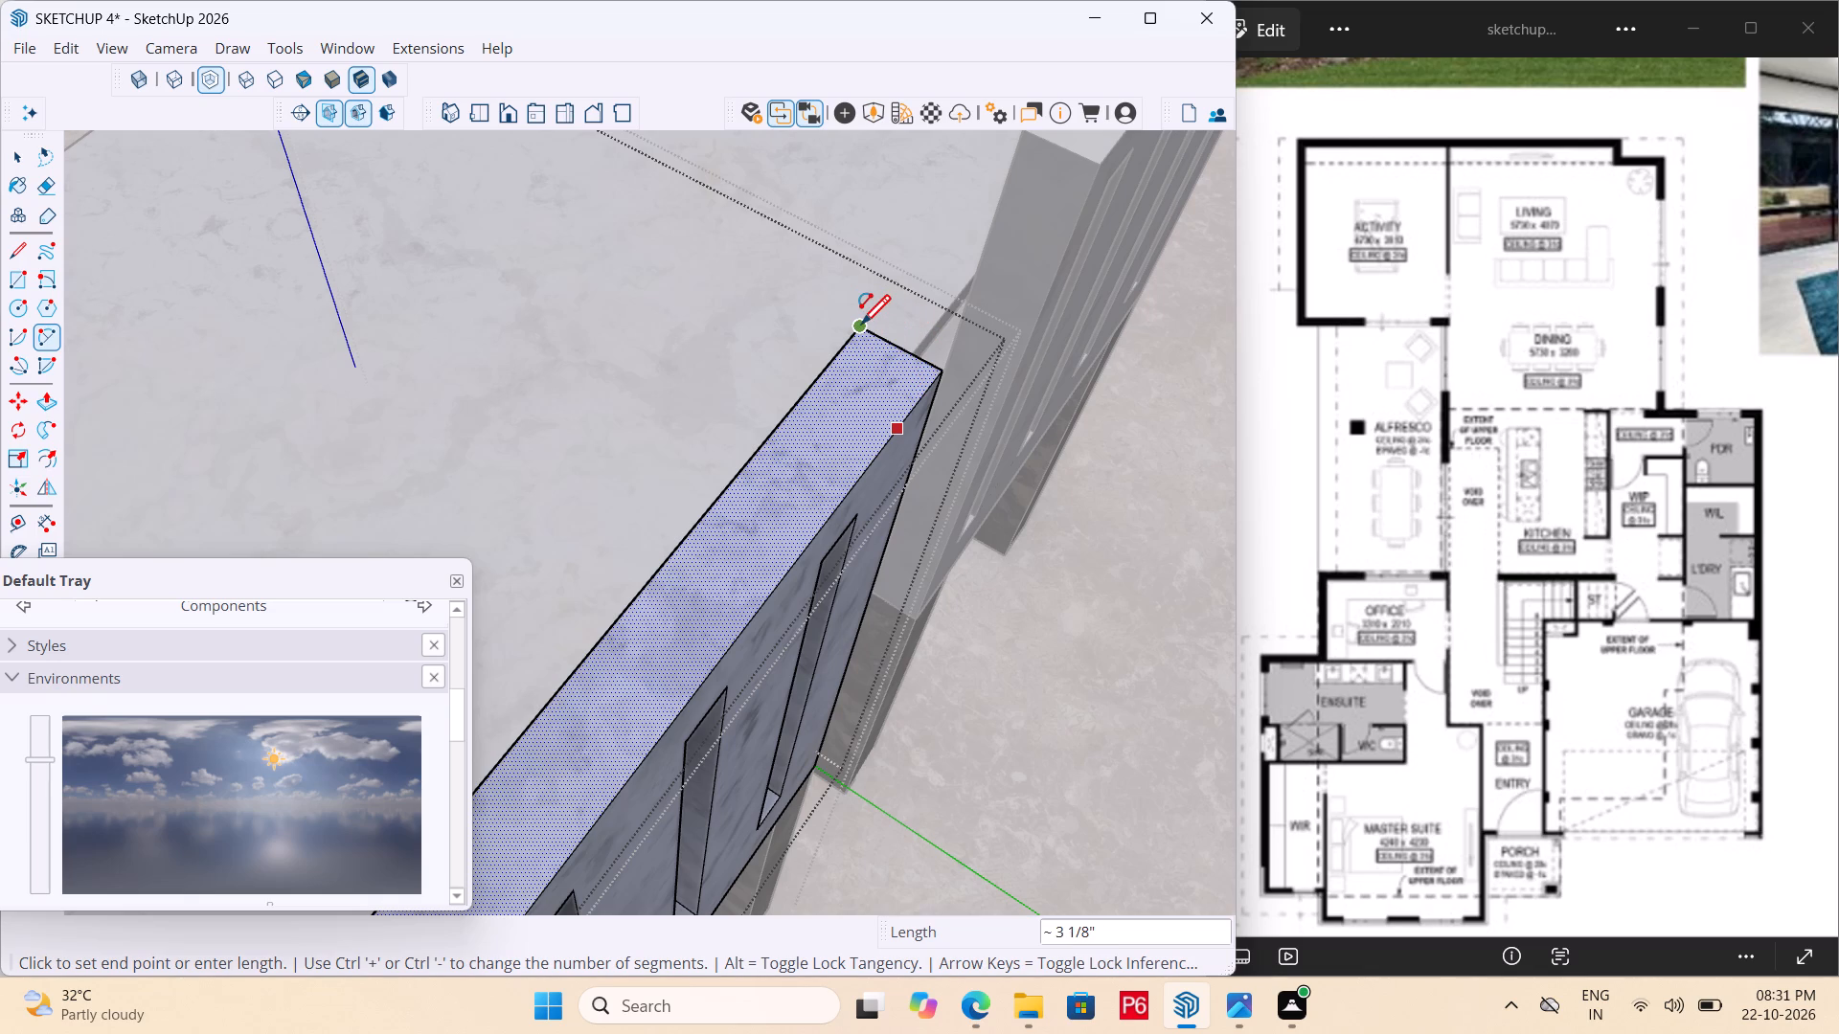
{"action": "left_click", "coordinate": [868, 332]}
{"action": "double_click", "coordinate": [879, 366]}
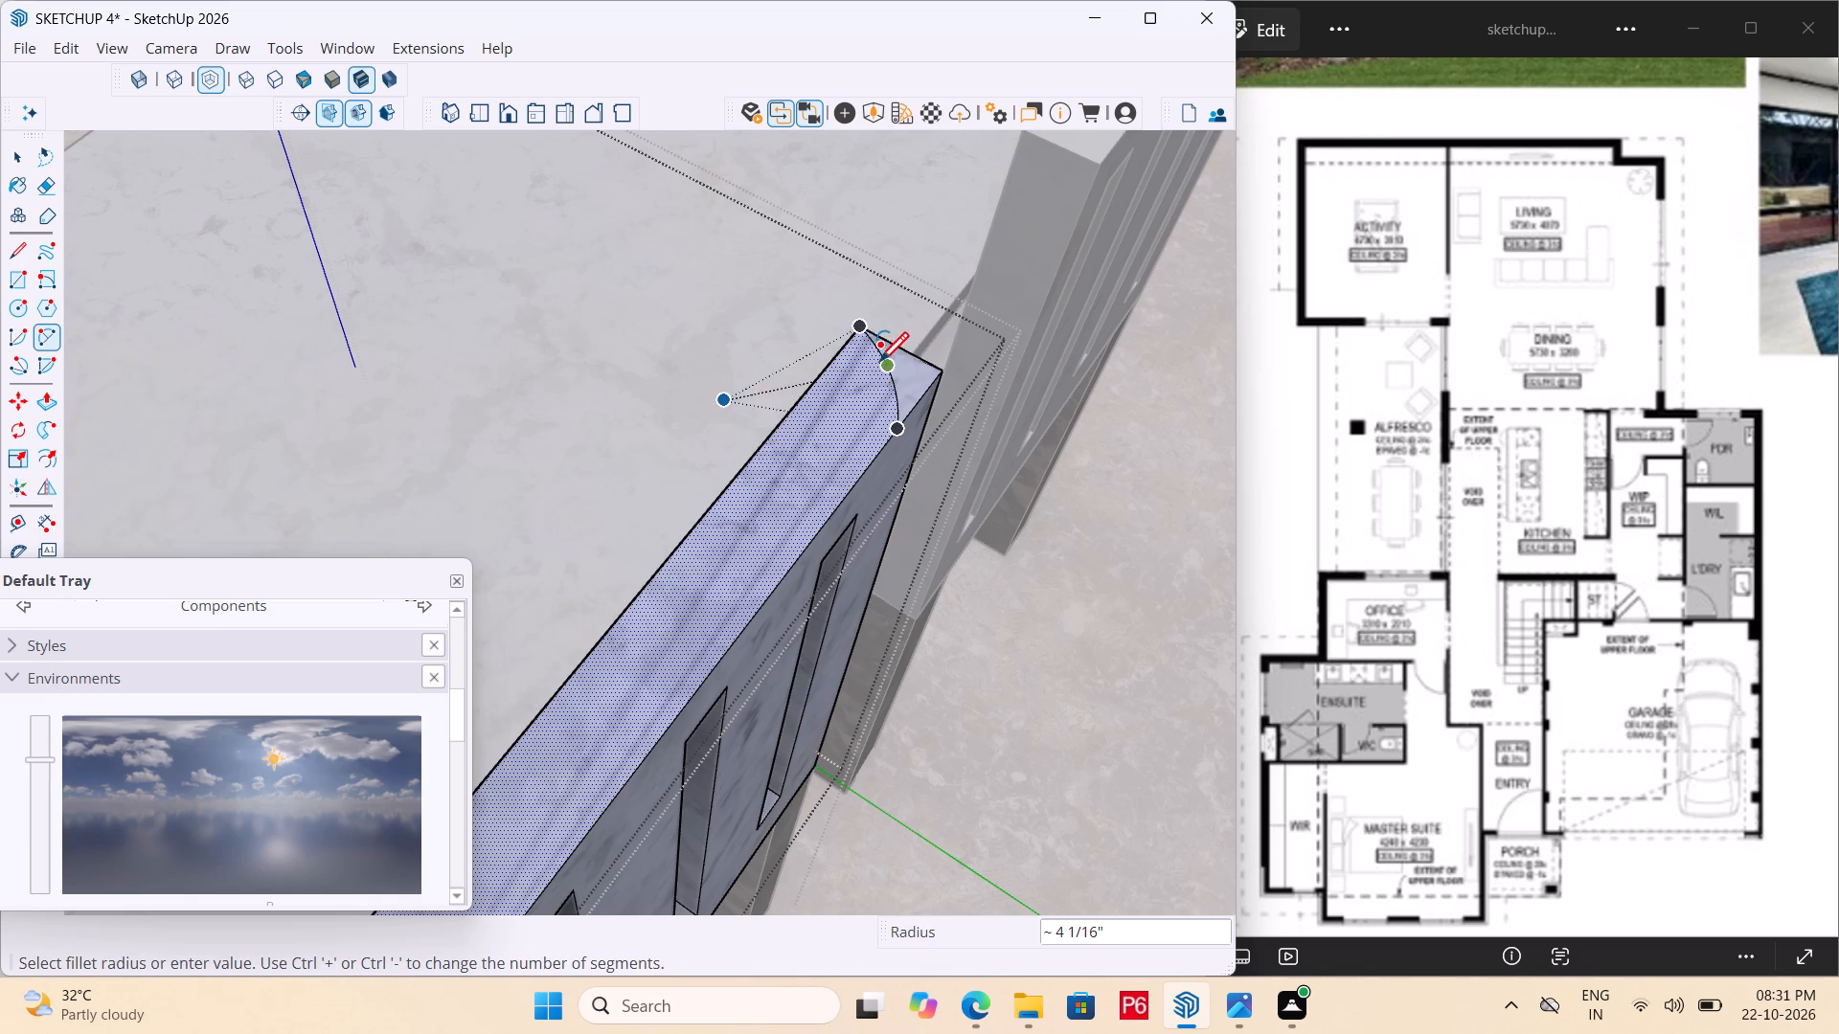
{"action": "scroll", "coordinate": [934, 341], "scroll_direction": "down", "scroll_amount": 3}
{"action": "key", "text": "space"}
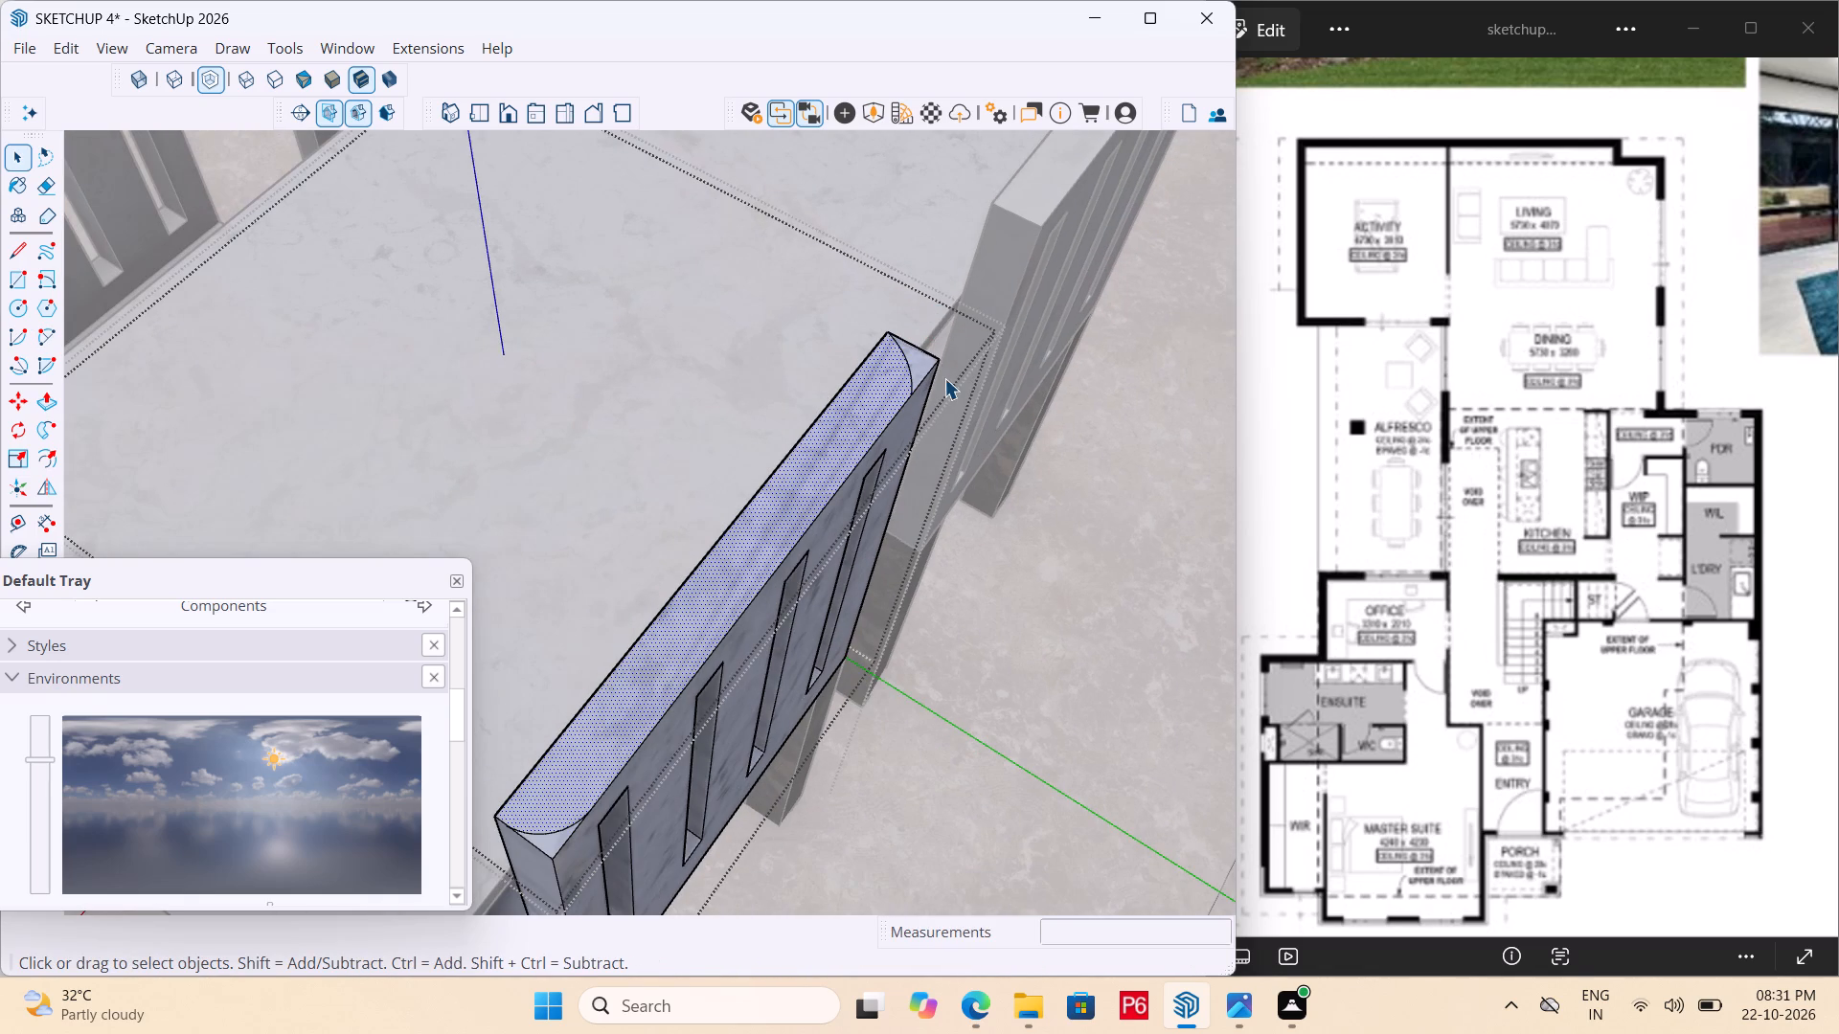
Push/Pull the corner face outside the arc at the backrest's far end down 2' 3 1/16" to round that corner's full height.
{"action": "key", "text": "p"}
{"action": "key", "text": "space"}
{"action": "scroll", "coordinate": [928, 366], "scroll_direction": "up", "scroll_amount": 1}
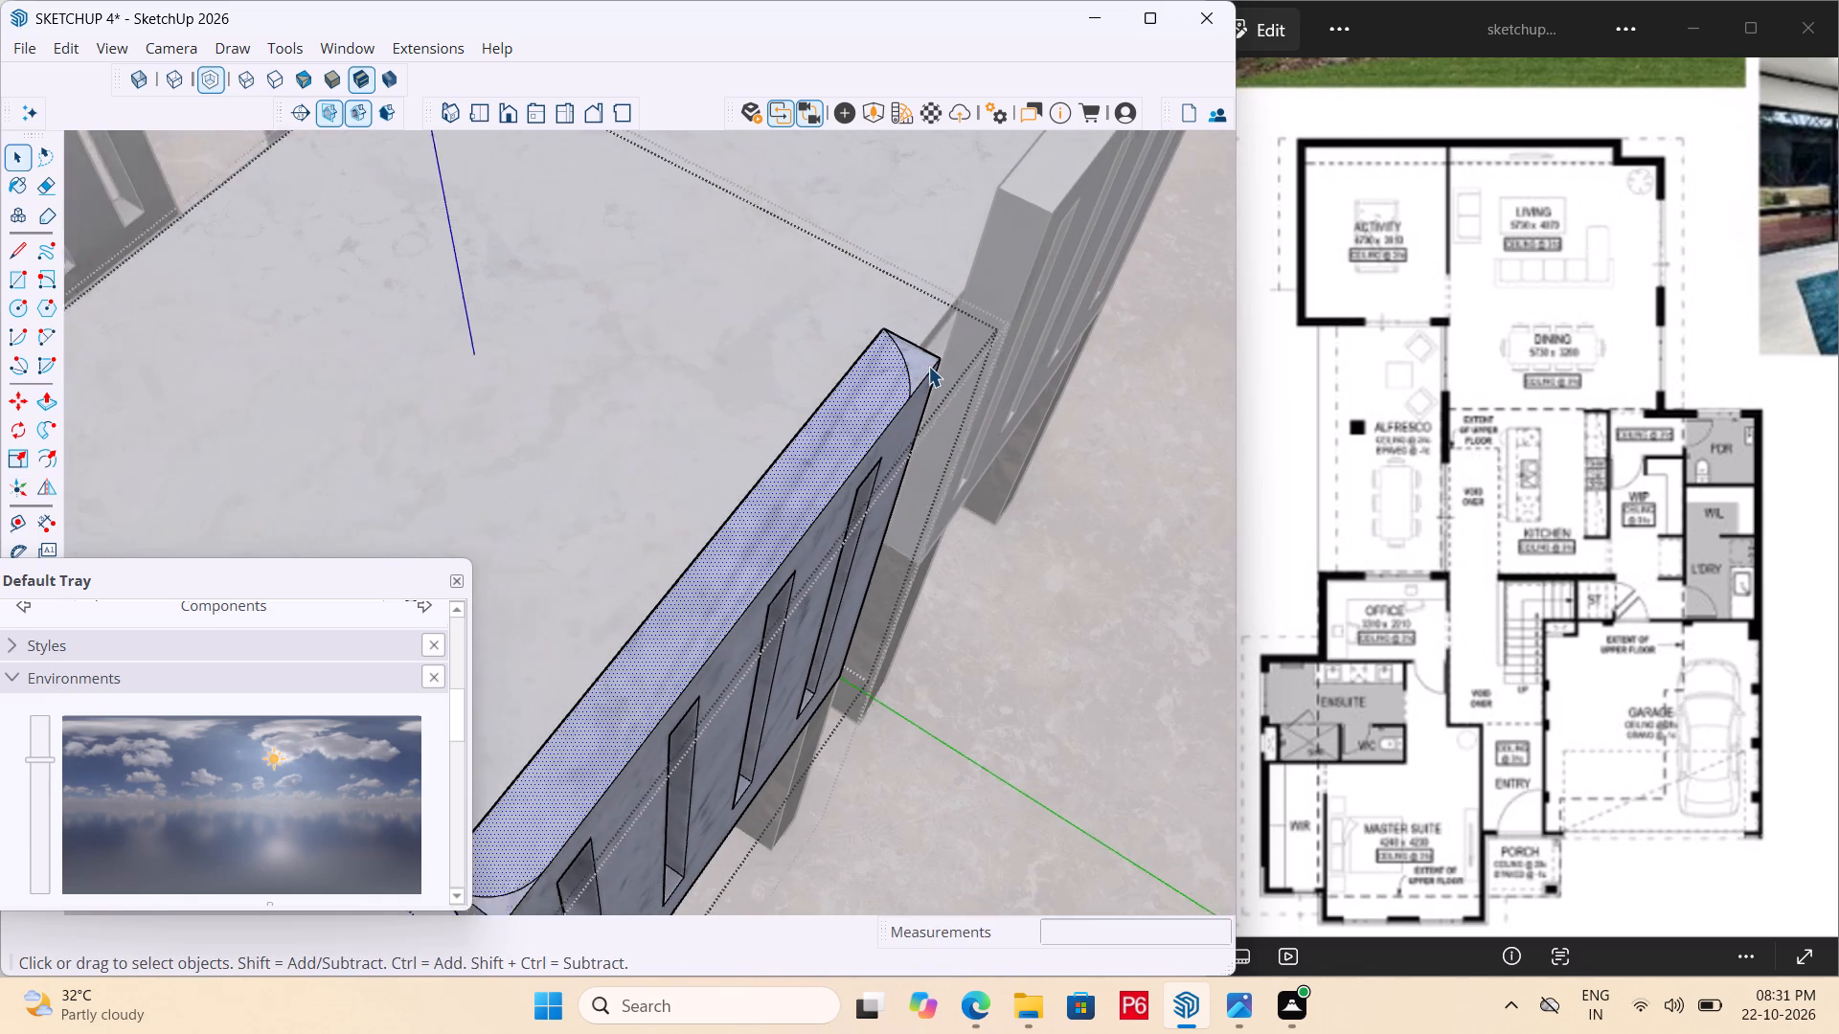
{"action": "scroll", "coordinate": [928, 366], "scroll_direction": "up", "scroll_amount": 2}
{"action": "left_click", "coordinate": [928, 364]}
{"action": "key", "text": "p"}
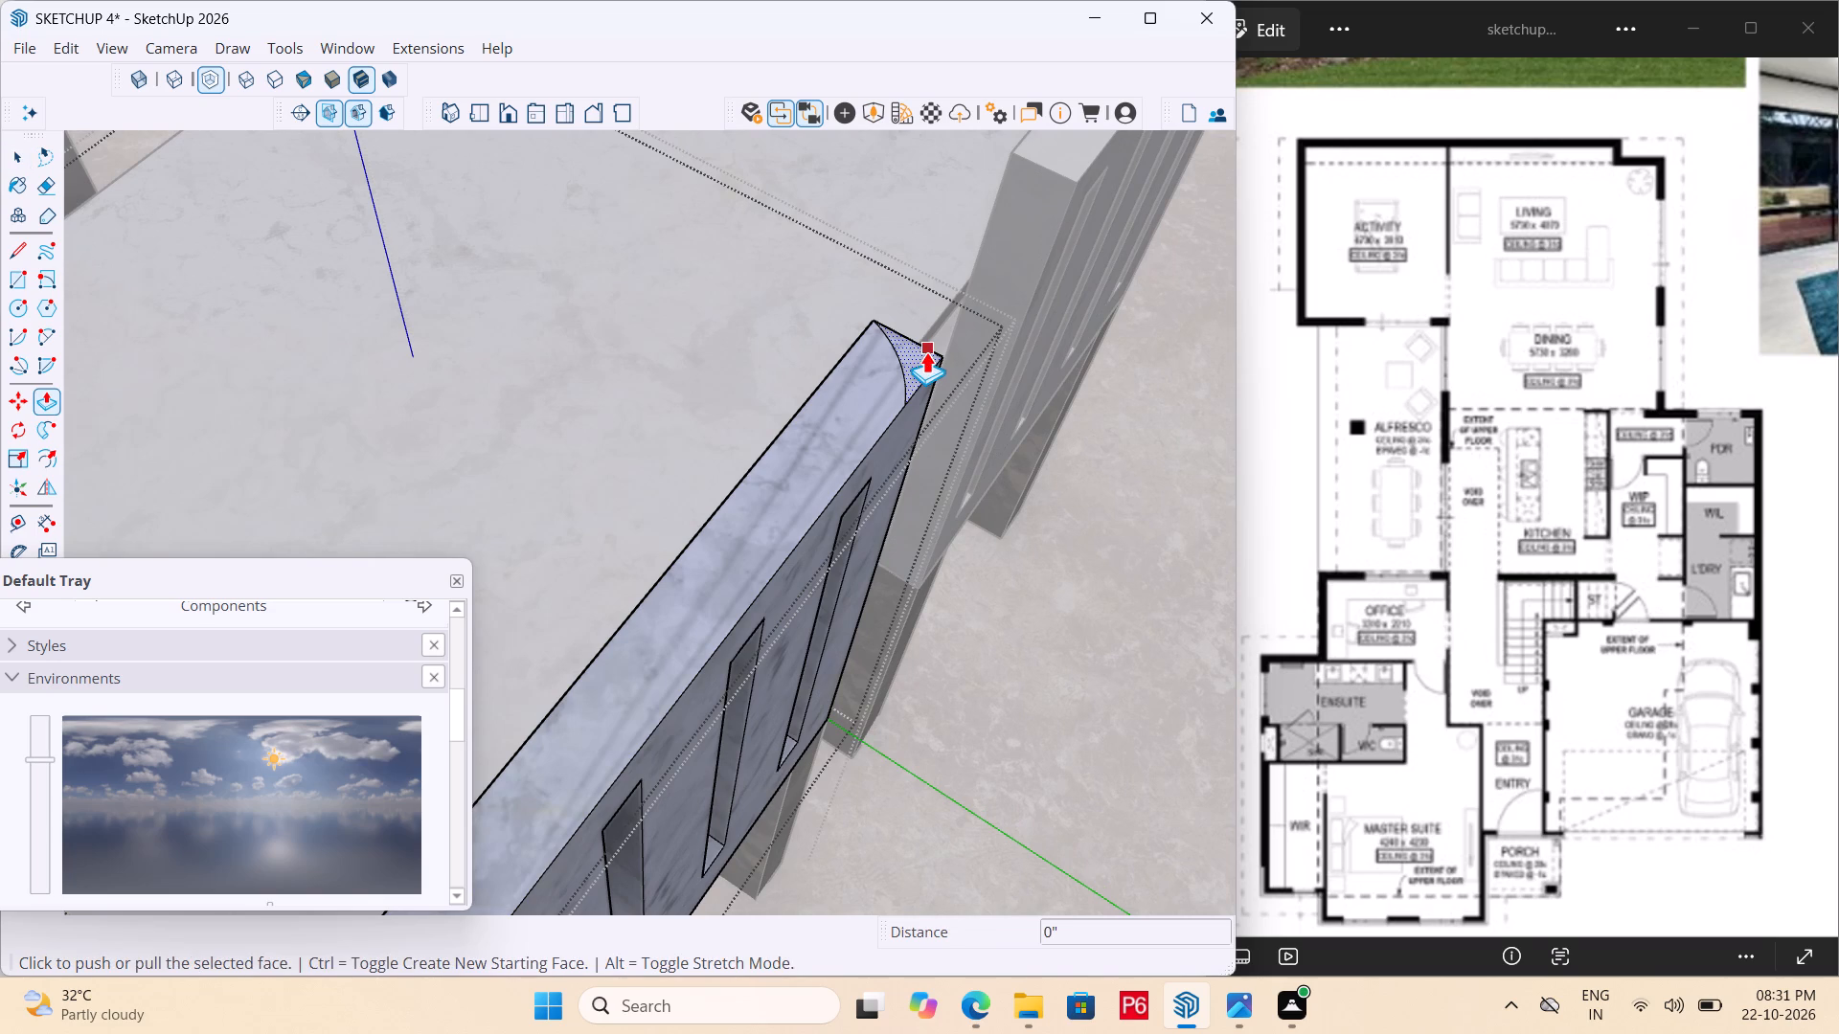
{"action": "left_click", "coordinate": [926, 351]}
{"action": "scroll", "coordinate": [858, 507], "scroll_direction": "down", "scroll_amount": 1}
{"action": "middle_click_drag", "start_coordinate": [821, 496], "coordinate": [368, 432]}
{"action": "scroll", "coordinate": [418, 428], "scroll_direction": "down", "scroll_amount": 1}
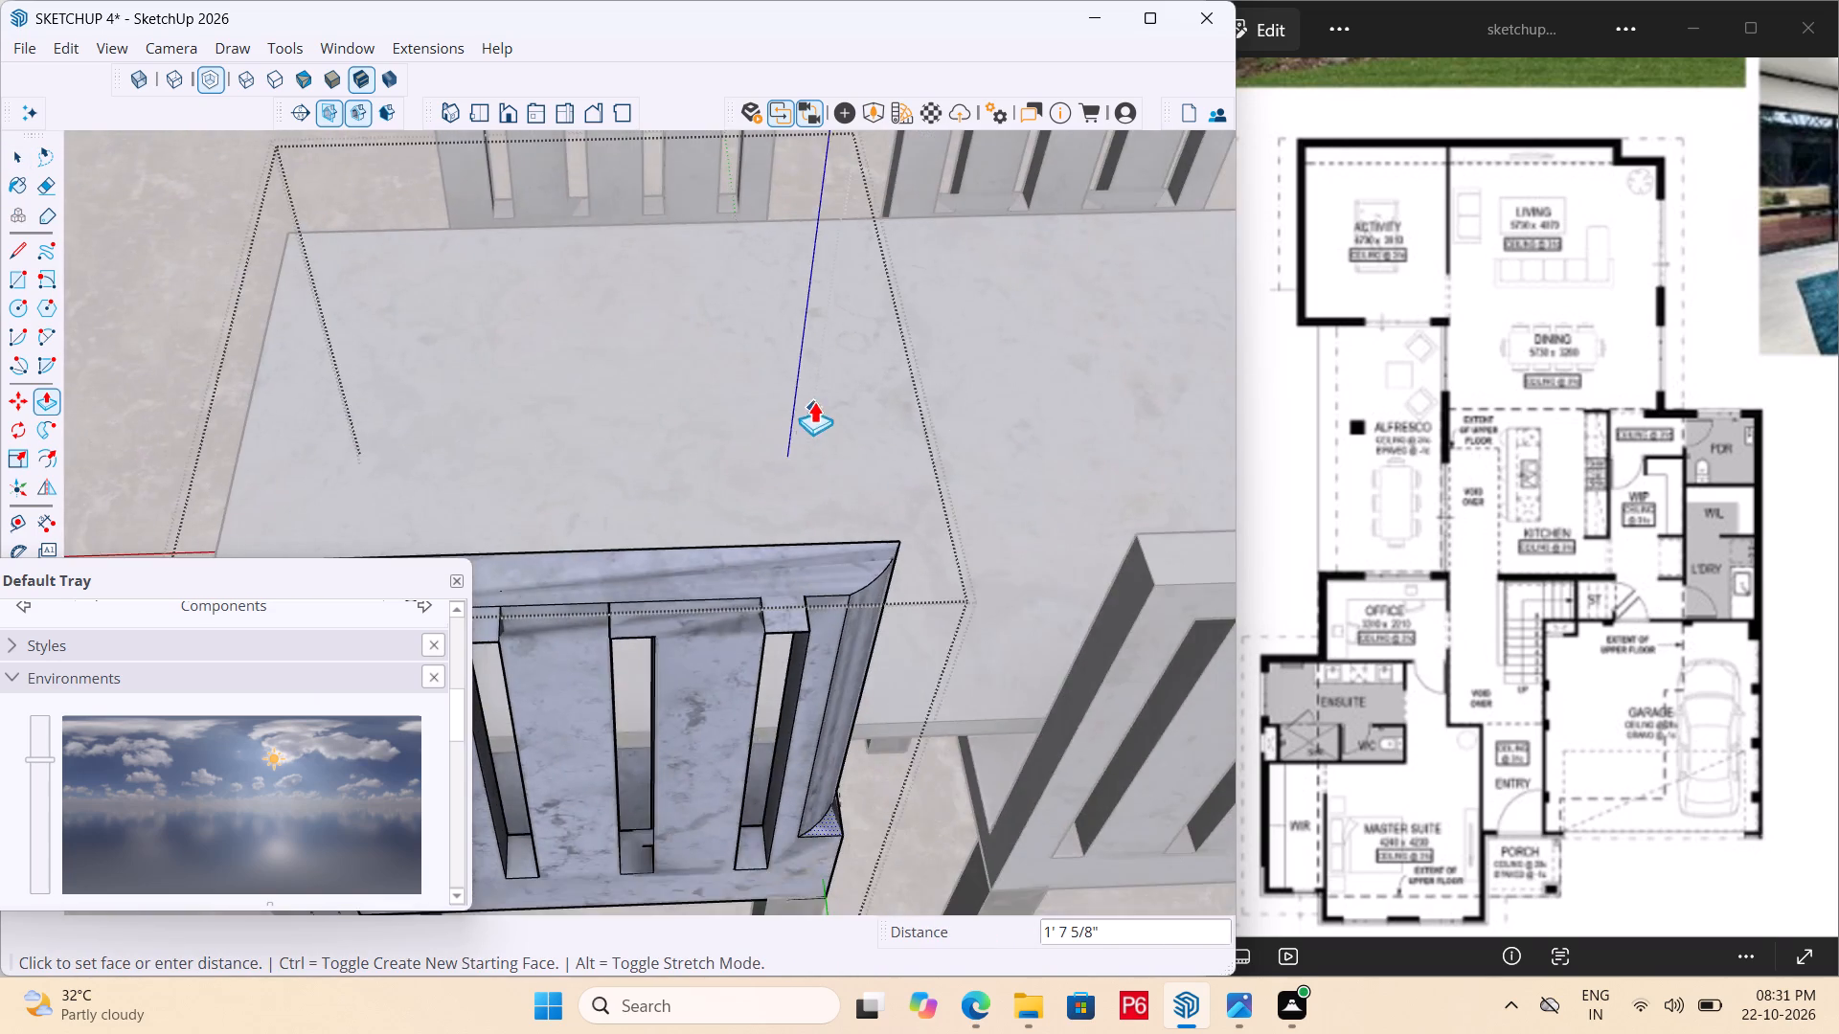
{"action": "scroll", "coordinate": [812, 386], "scroll_direction": "down", "scroll_amount": 5}
{"action": "scroll", "coordinate": [760, 686], "scroll_direction": "up", "scroll_amount": 6}
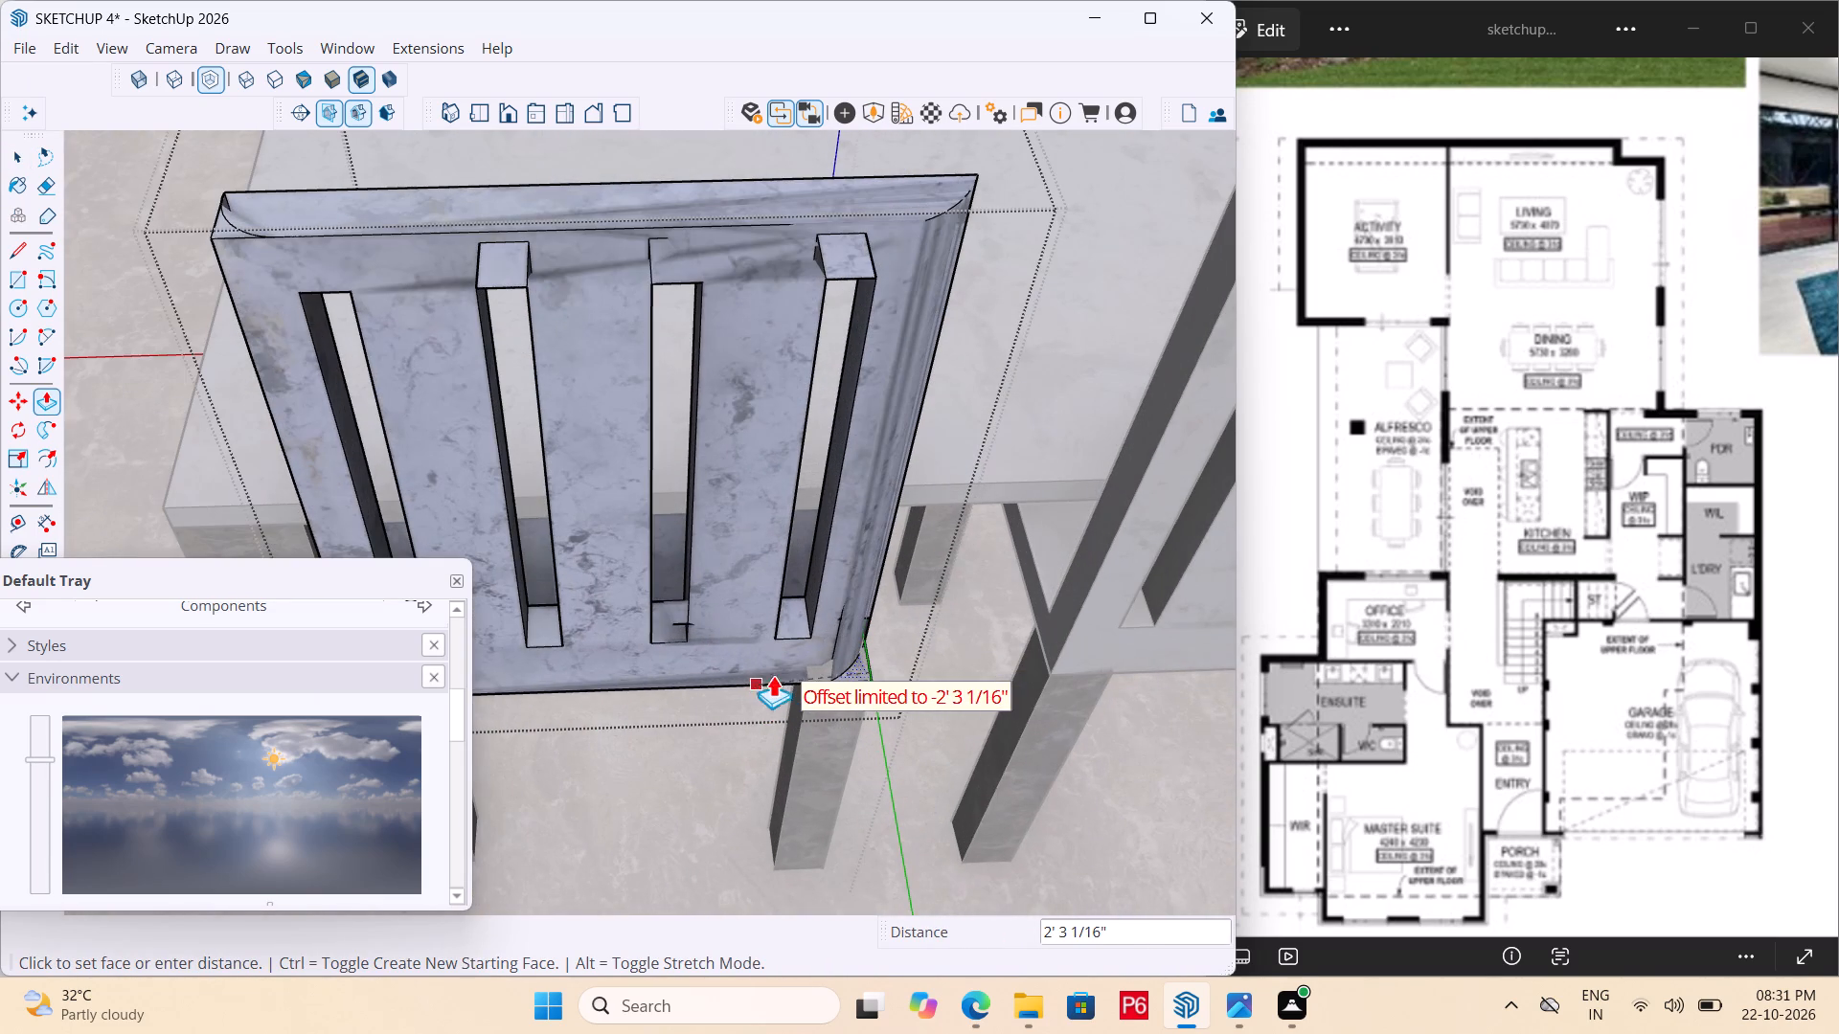
{"action": "left_click", "coordinate": [790, 669]}
Repeat the same push on the corner face at the opposite end of the backrest's top to round its other vertical edge.
{"action": "scroll", "coordinate": [992, 582], "scroll_direction": "down", "scroll_amount": 5}
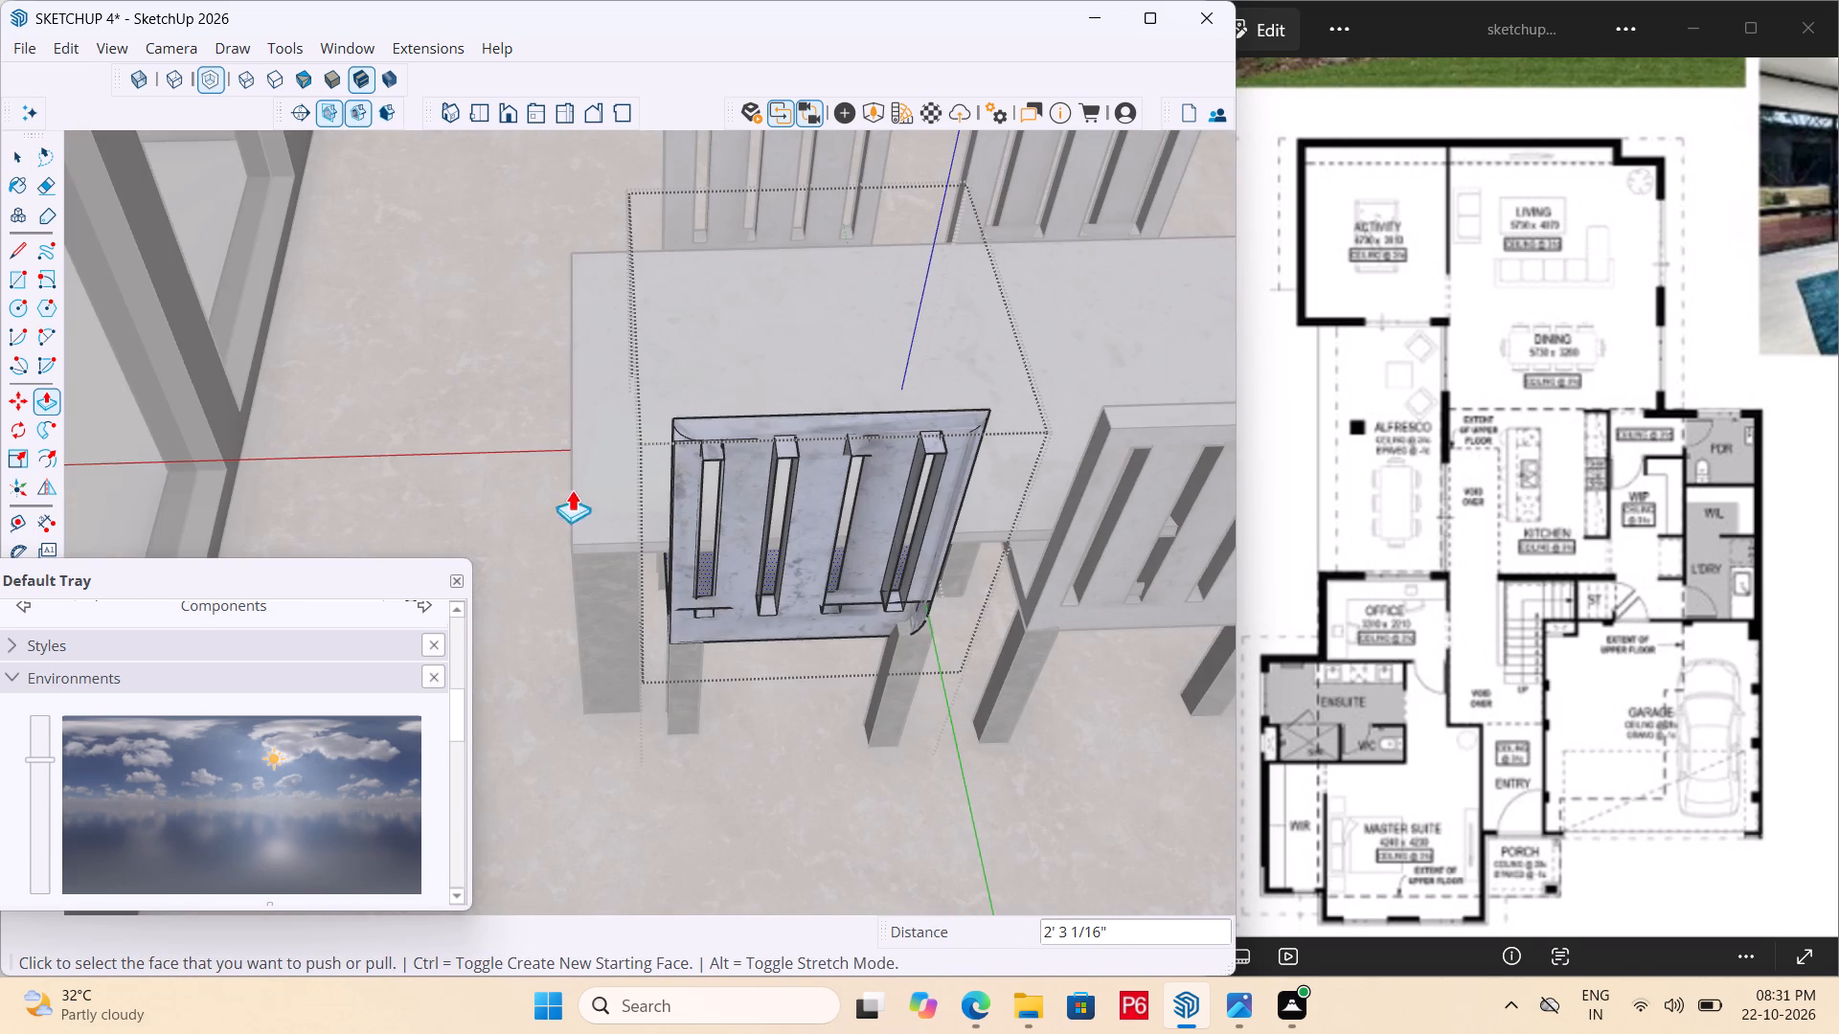
{"action": "scroll", "coordinate": [638, 434], "scroll_direction": "up", "scroll_amount": 5}
{"action": "scroll", "coordinate": [742, 427], "scroll_direction": "up", "scroll_amount": 3}
{"action": "double_click", "coordinate": [728, 445]}
{"action": "scroll", "coordinate": [718, 434], "scroll_direction": "down", "scroll_amount": 13}
{"action": "key", "text": "space"}
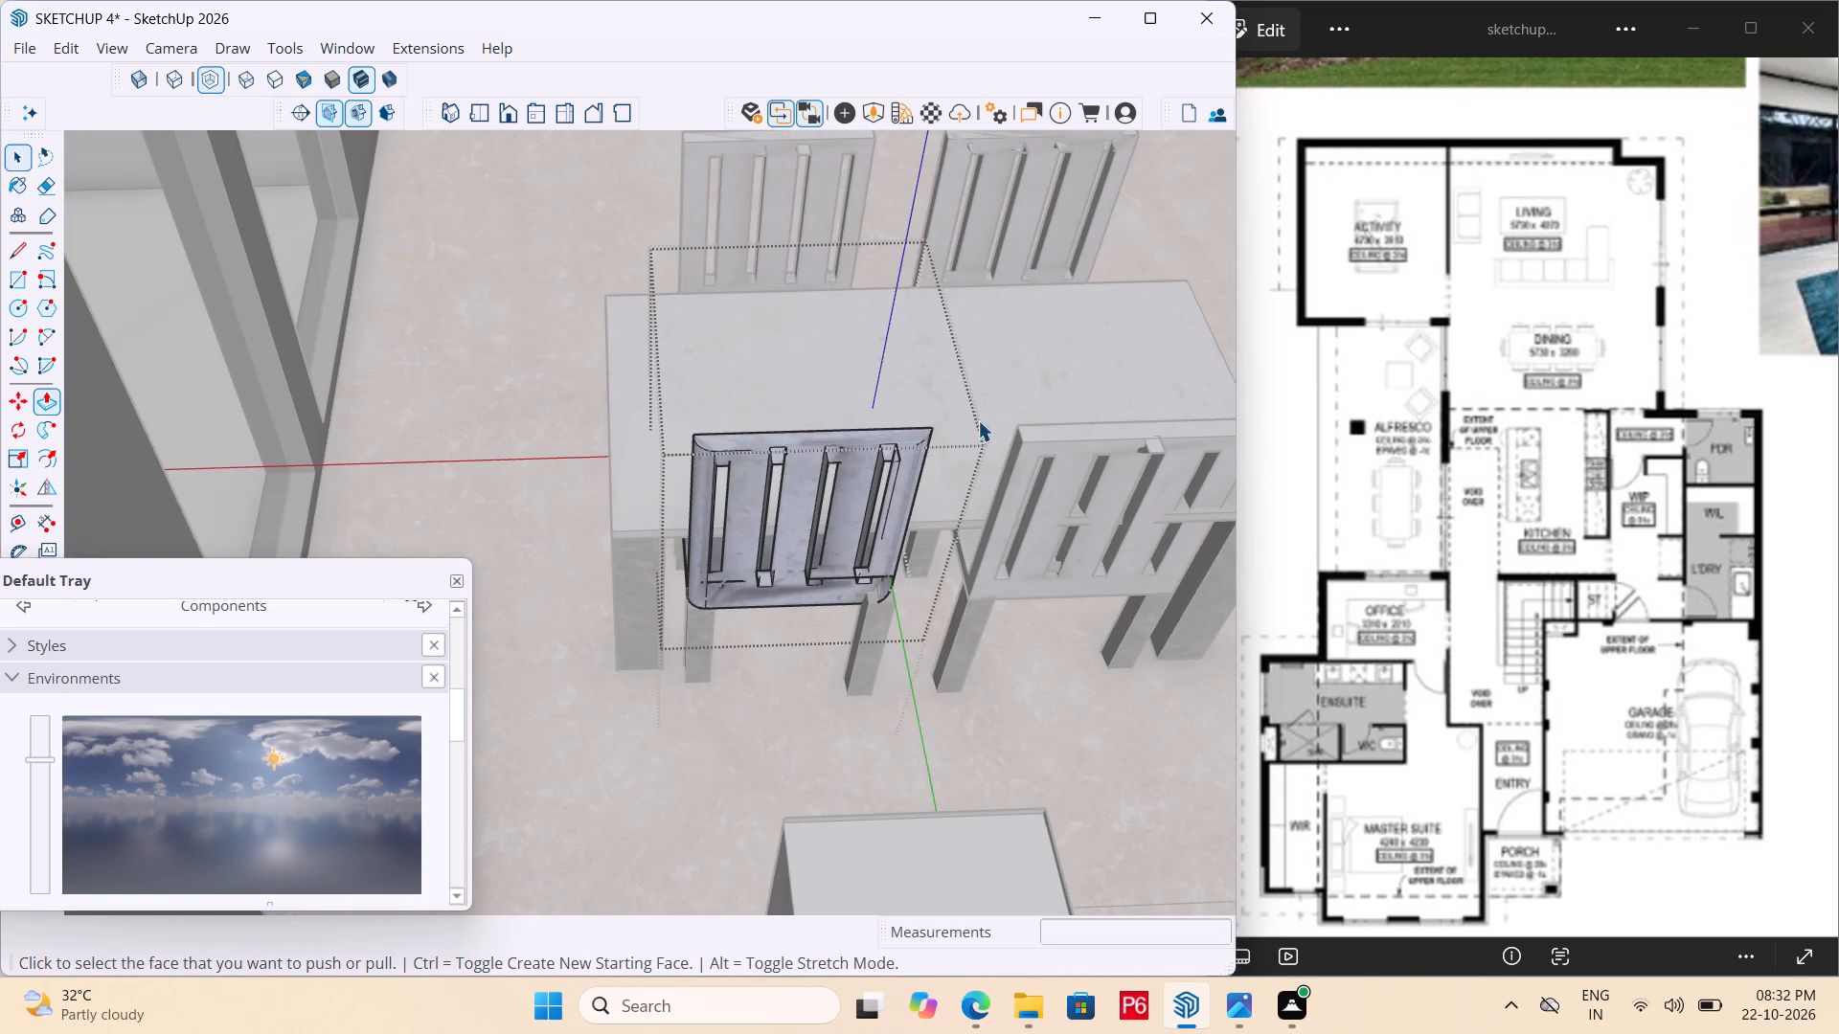
Close the first chair's backrest group and open the neighbouring chair group on the same side of the dining table.
{"action": "scroll", "coordinate": [793, 401], "scroll_direction": "down", "scroll_amount": 5}
{"action": "scroll", "coordinate": [1022, 421], "scroll_direction": "up", "scroll_amount": 8}
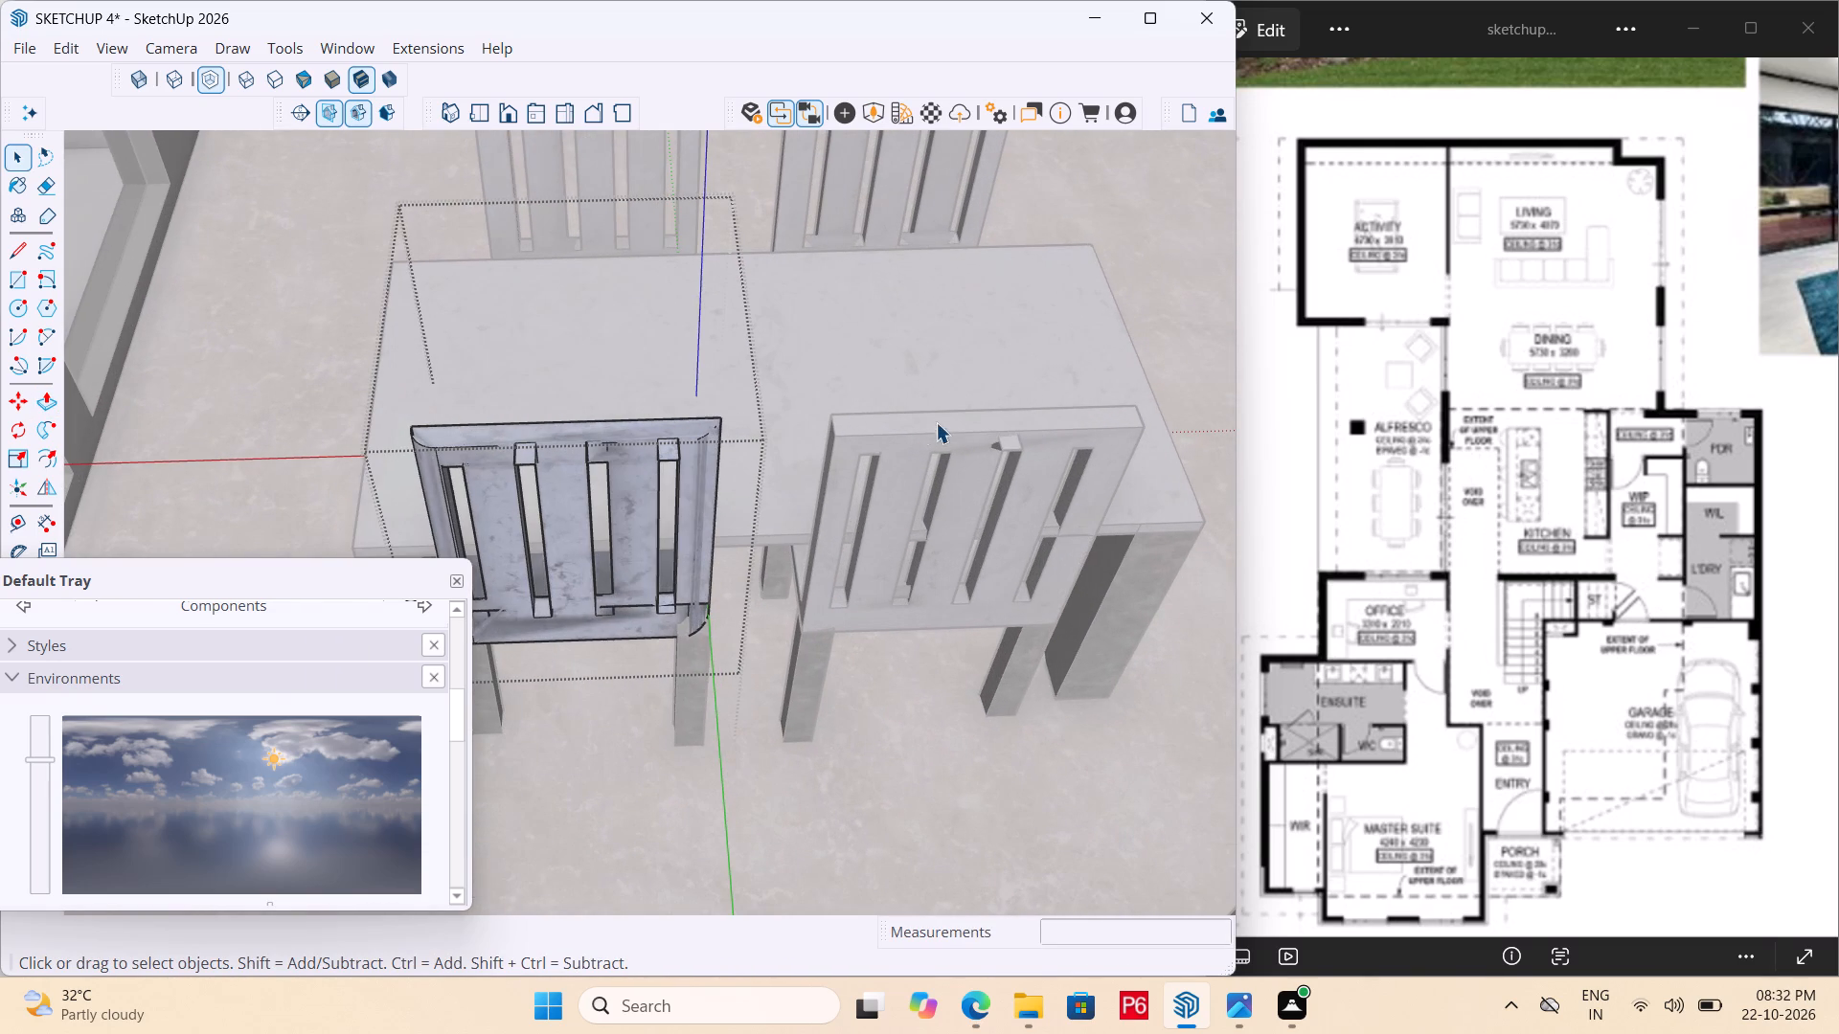
{"action": "key", "text": "space"}
{"action": "left_click", "coordinate": [879, 435]}
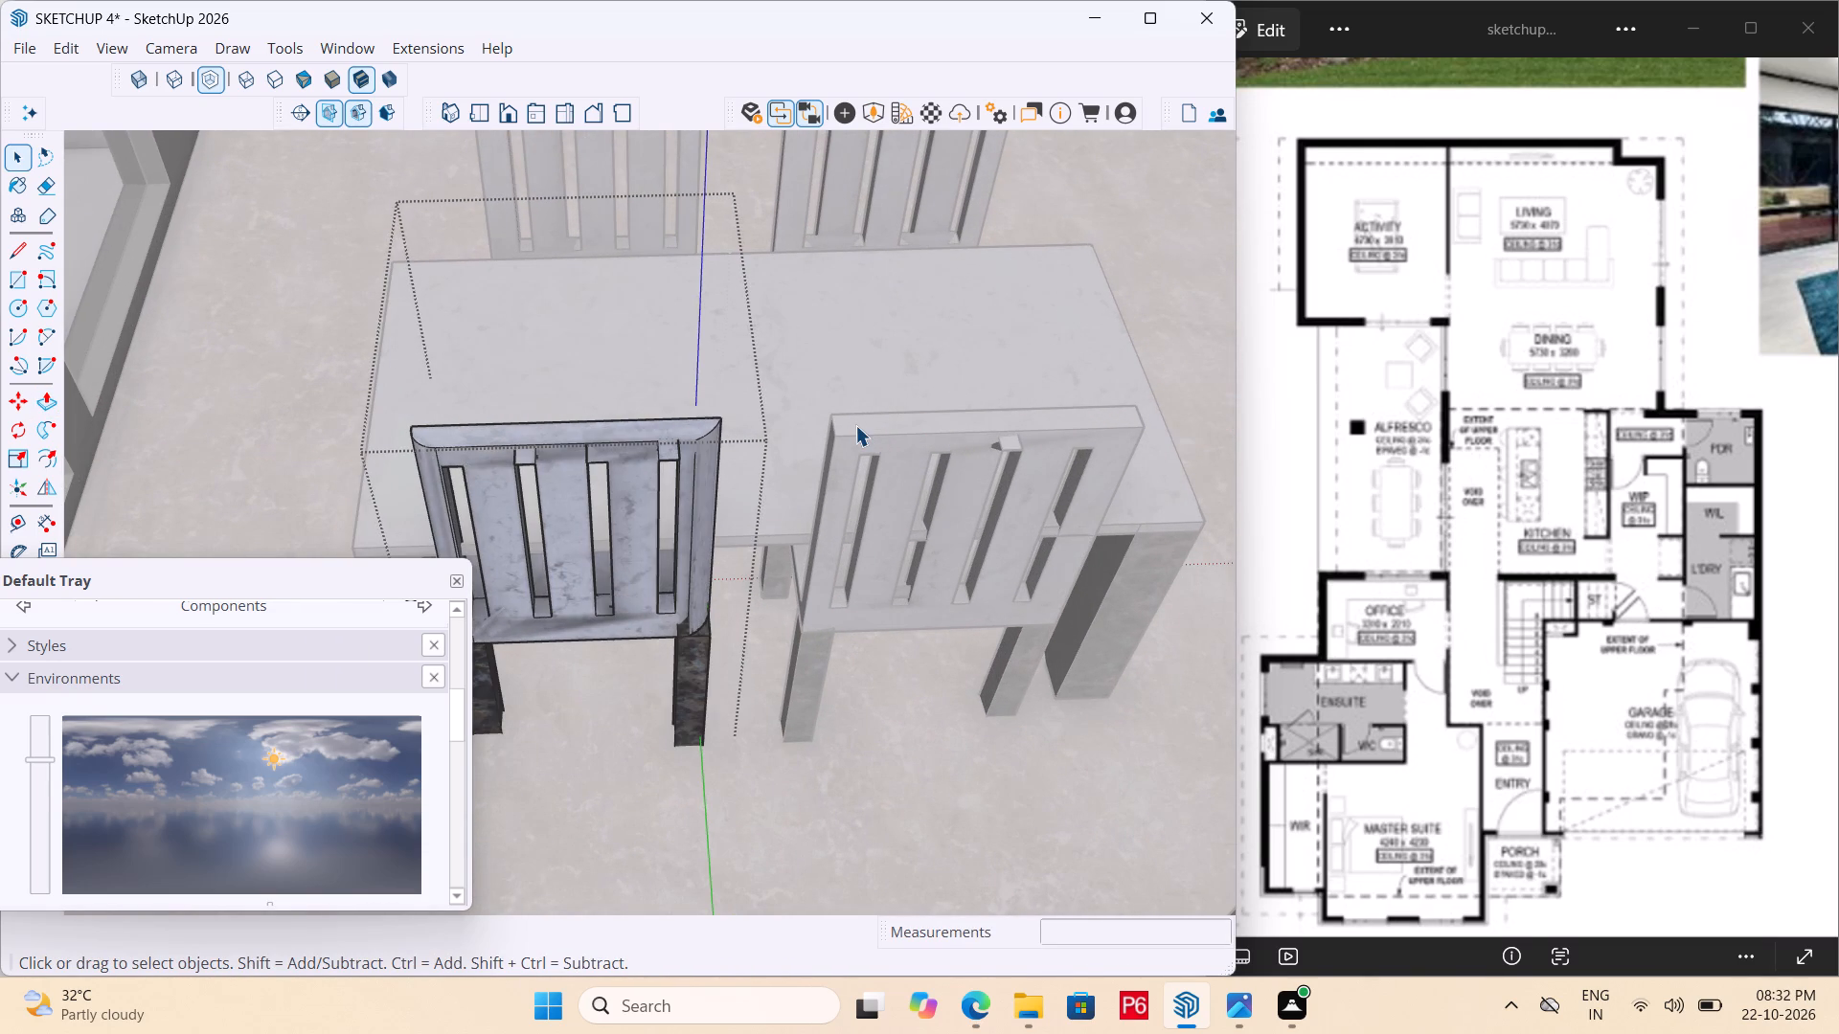
{"action": "scroll", "coordinate": [854, 464], "scroll_direction": "down", "scroll_amount": 4}
{"action": "scroll", "coordinate": [848, 445], "scroll_direction": "up", "scroll_amount": 4}
{"action": "double_click", "coordinate": [872, 441]}
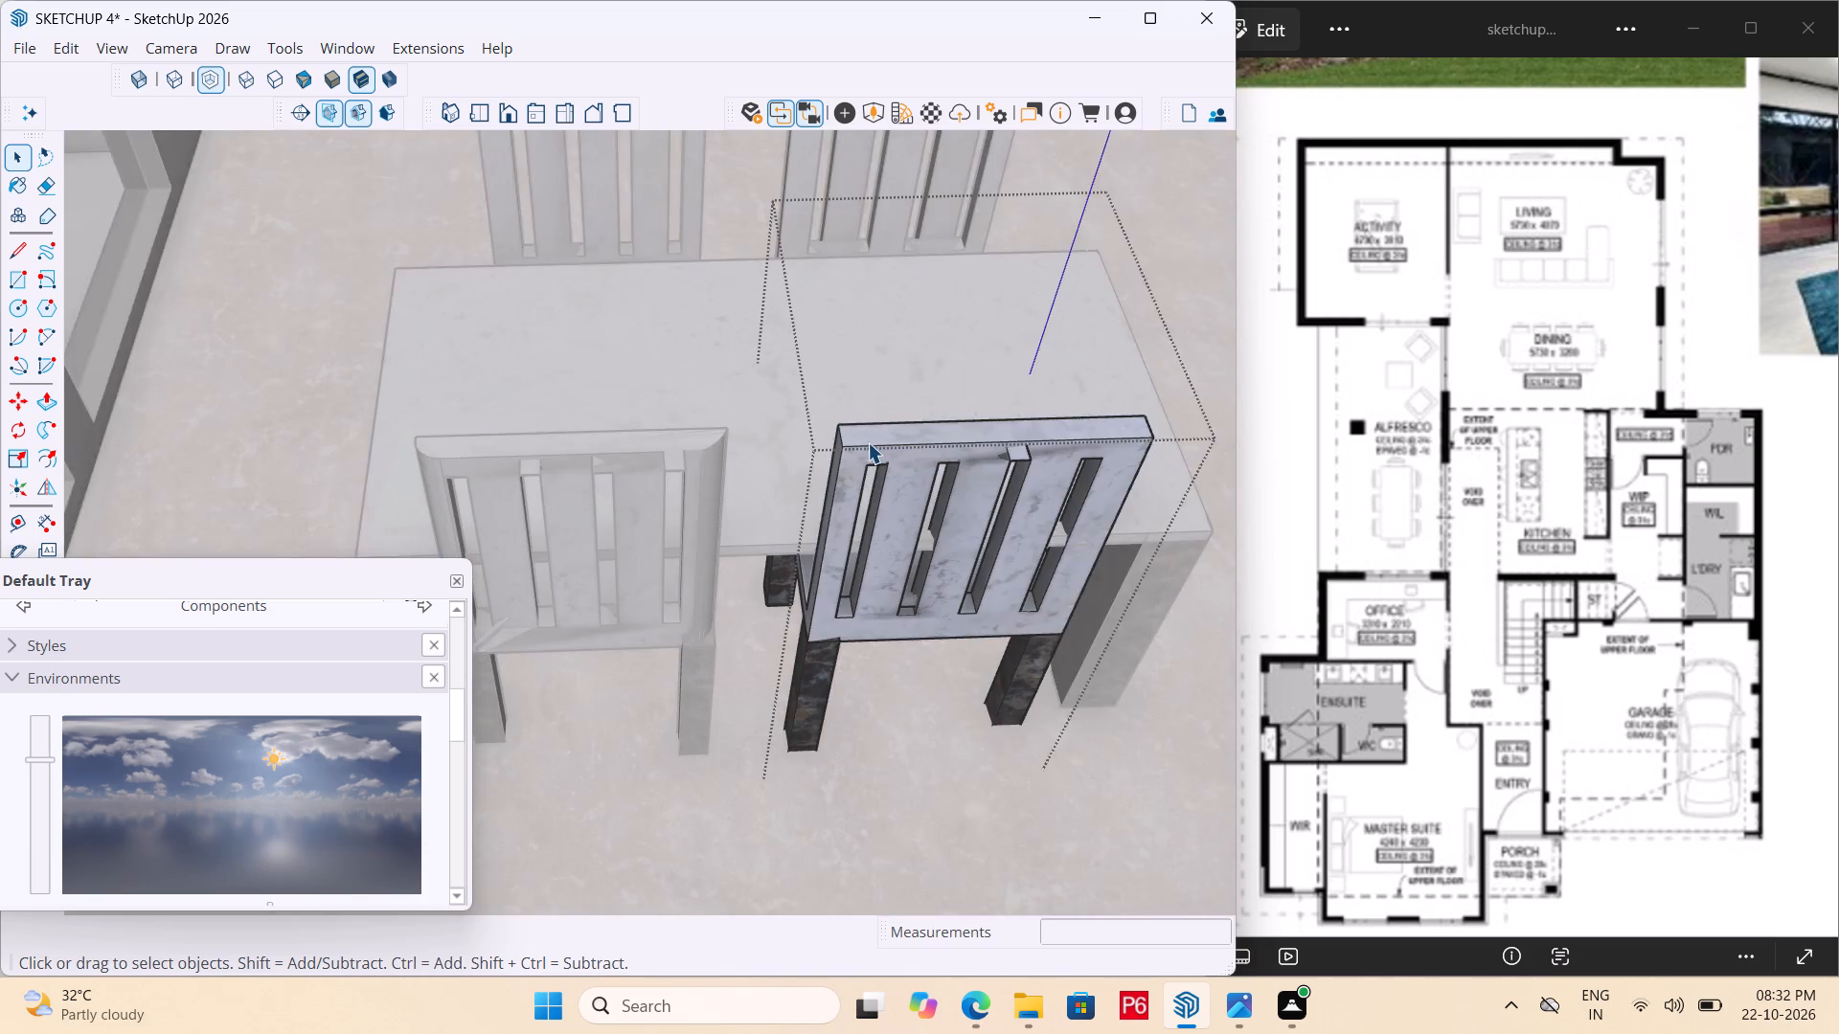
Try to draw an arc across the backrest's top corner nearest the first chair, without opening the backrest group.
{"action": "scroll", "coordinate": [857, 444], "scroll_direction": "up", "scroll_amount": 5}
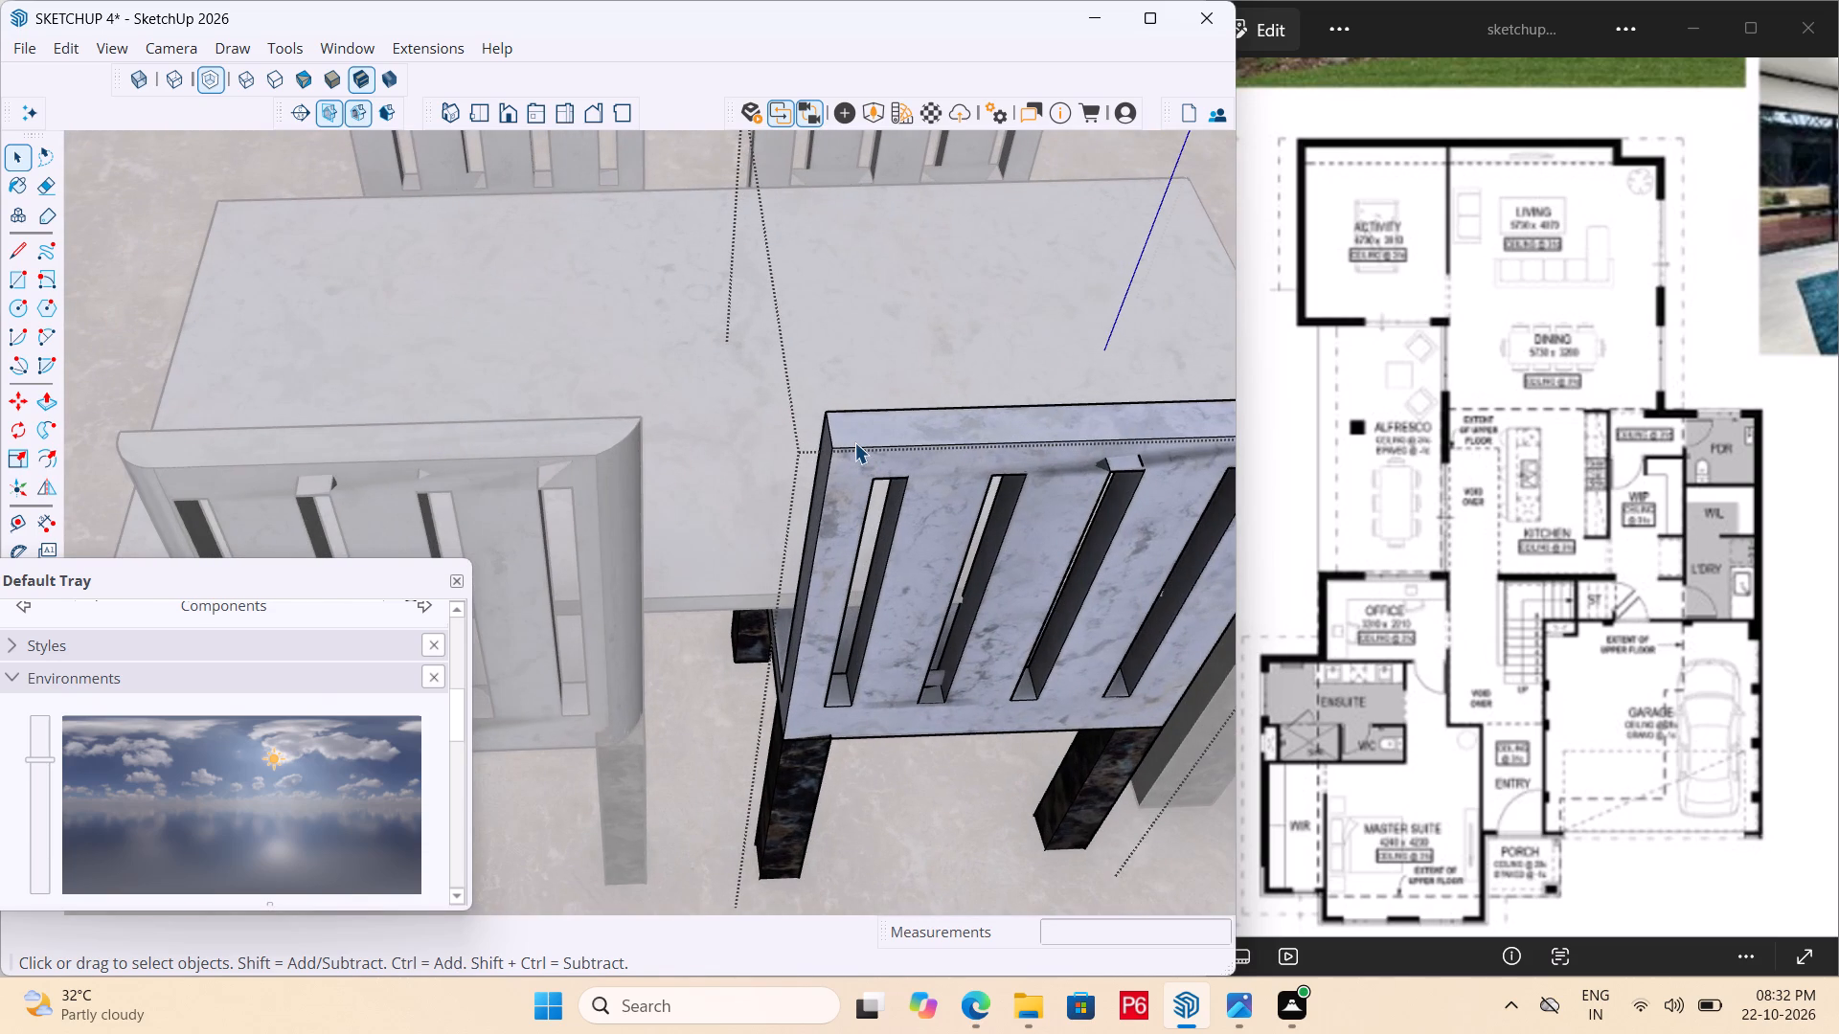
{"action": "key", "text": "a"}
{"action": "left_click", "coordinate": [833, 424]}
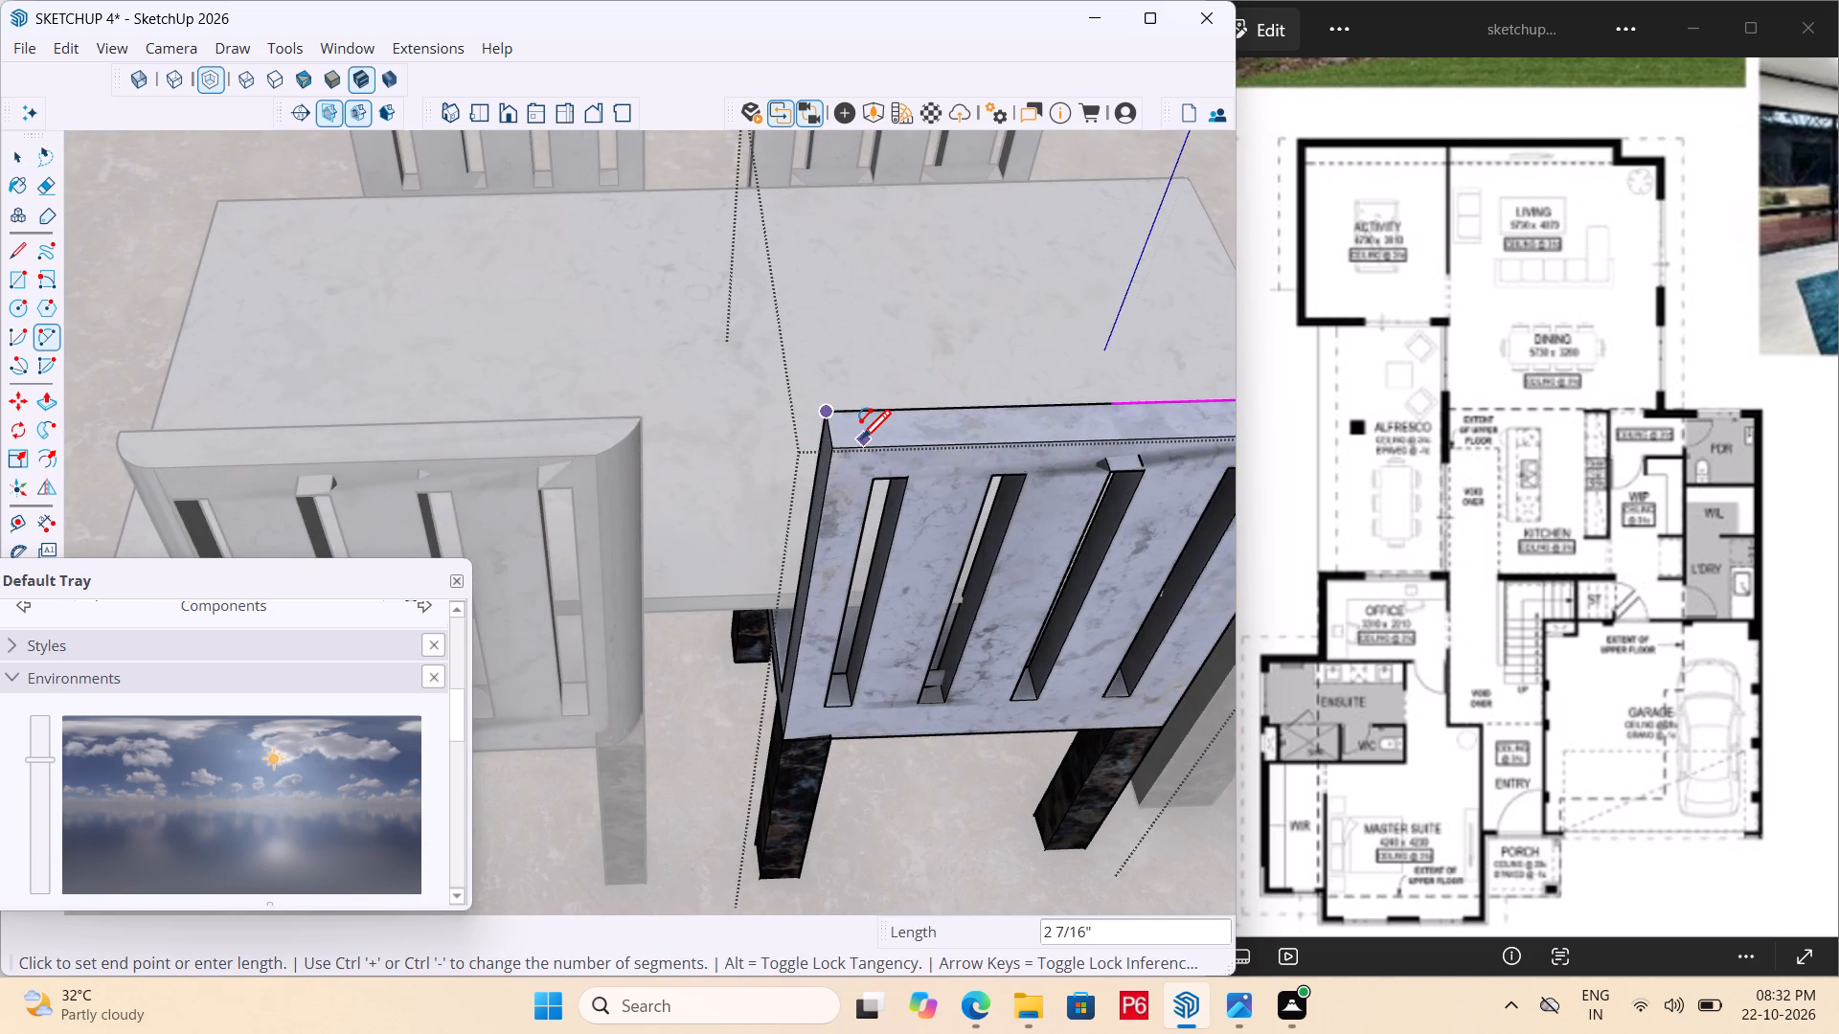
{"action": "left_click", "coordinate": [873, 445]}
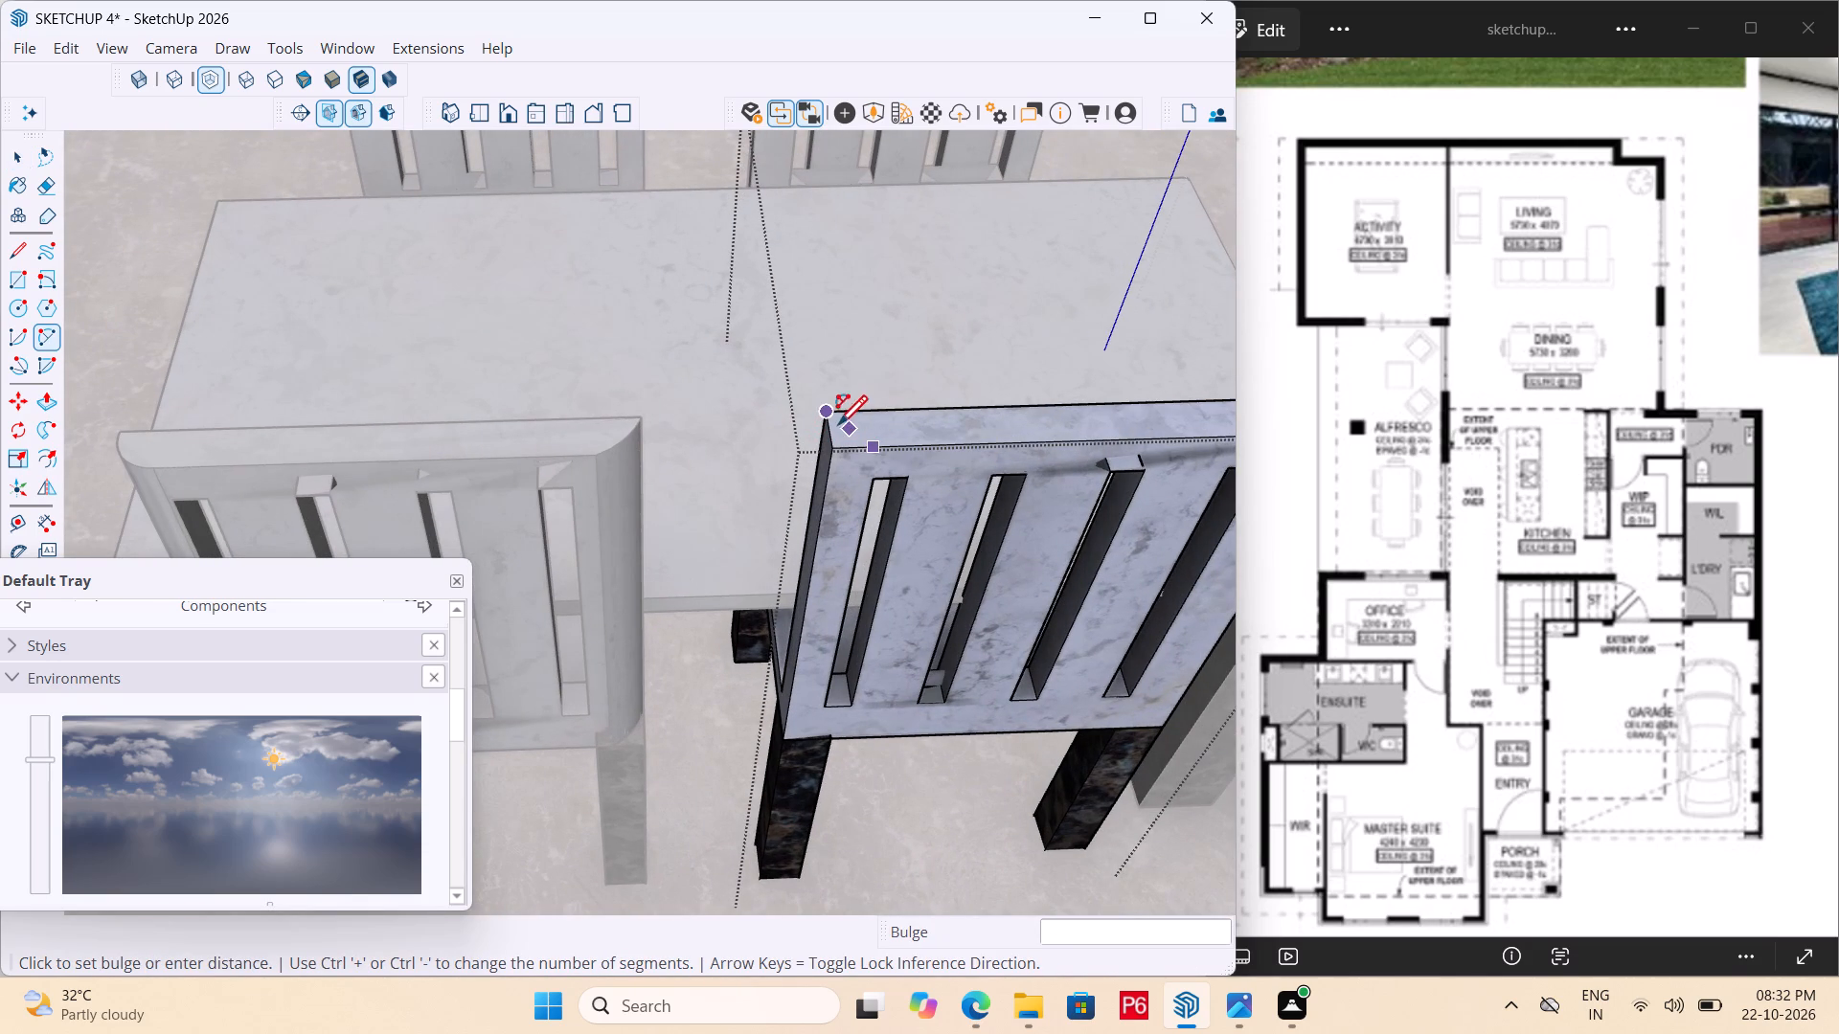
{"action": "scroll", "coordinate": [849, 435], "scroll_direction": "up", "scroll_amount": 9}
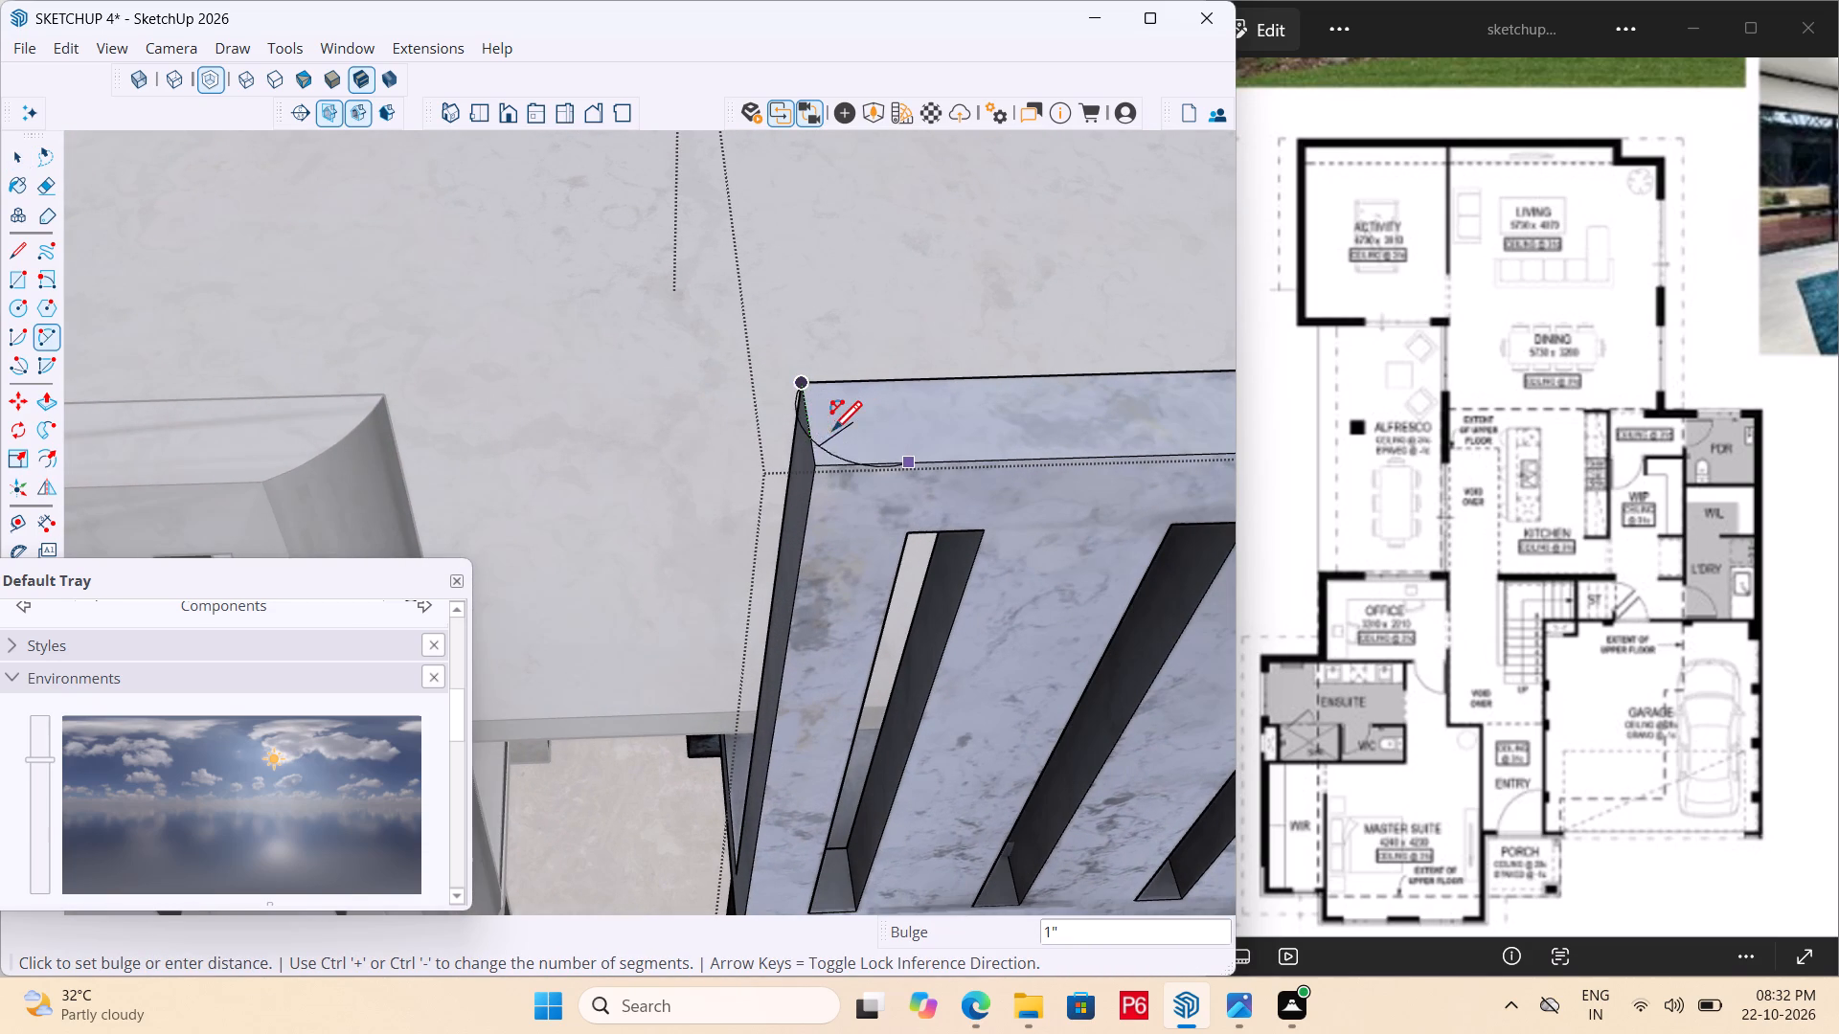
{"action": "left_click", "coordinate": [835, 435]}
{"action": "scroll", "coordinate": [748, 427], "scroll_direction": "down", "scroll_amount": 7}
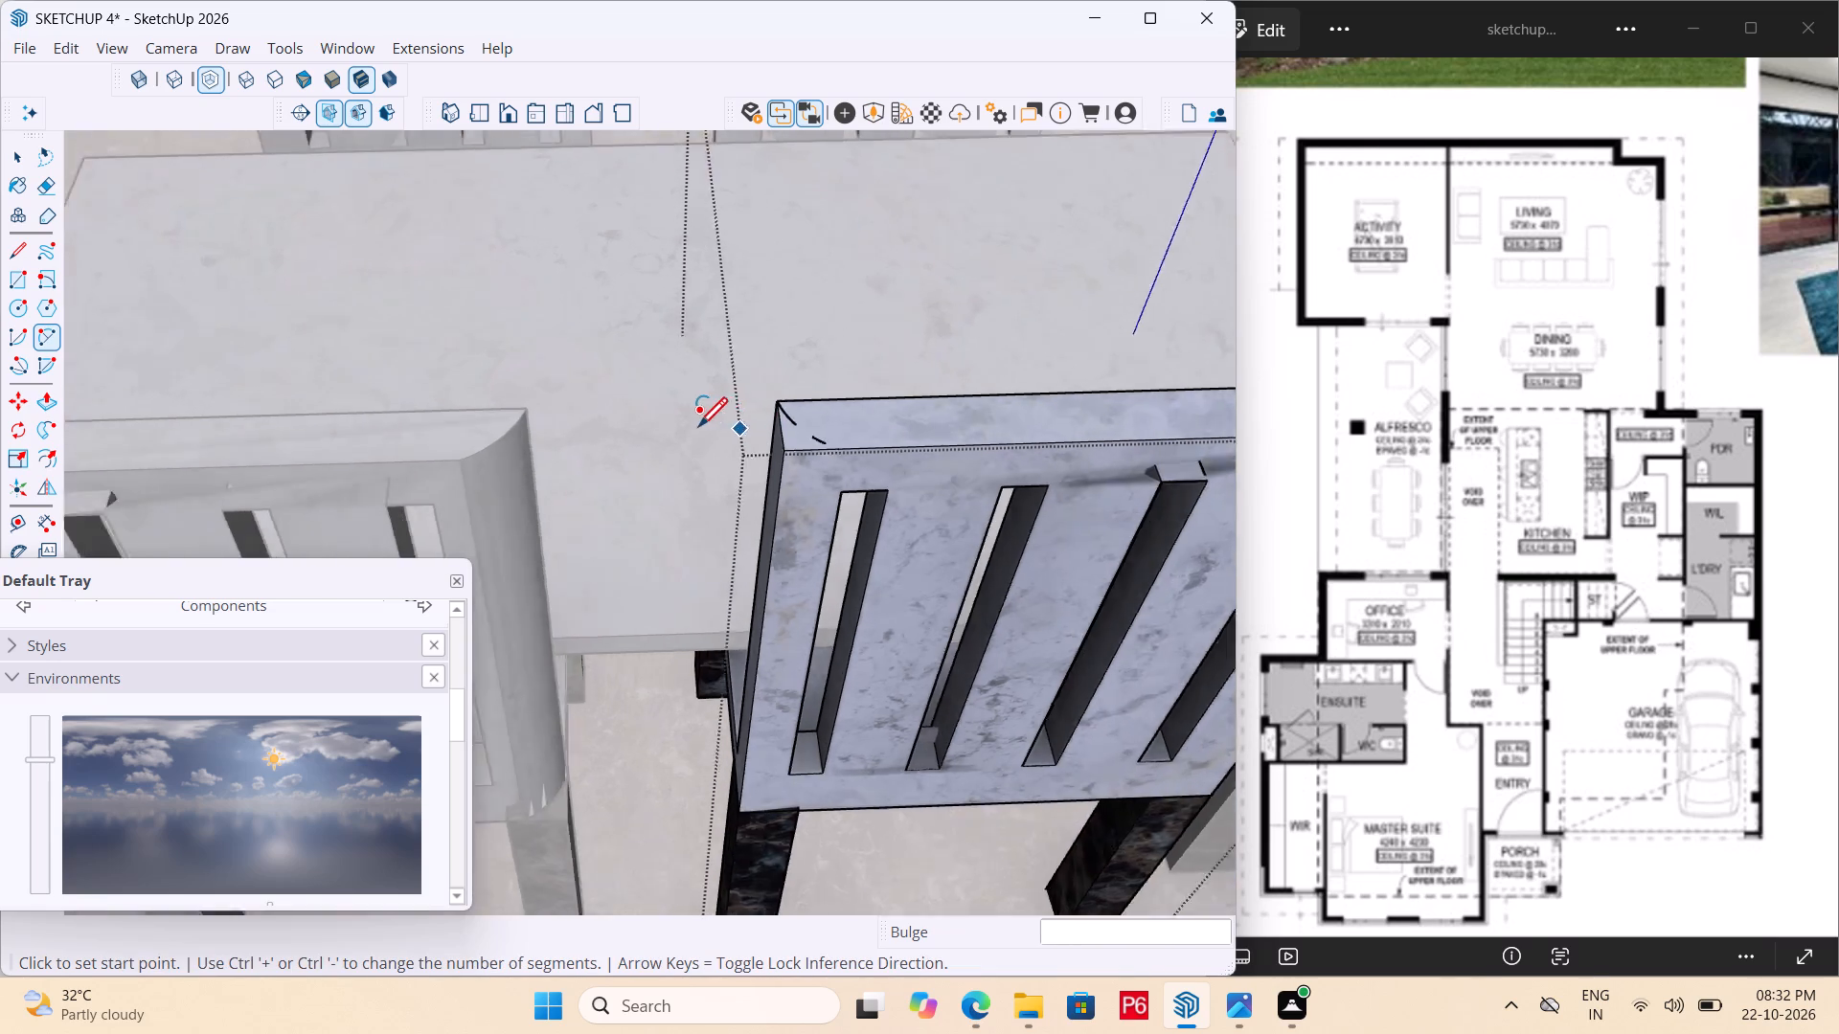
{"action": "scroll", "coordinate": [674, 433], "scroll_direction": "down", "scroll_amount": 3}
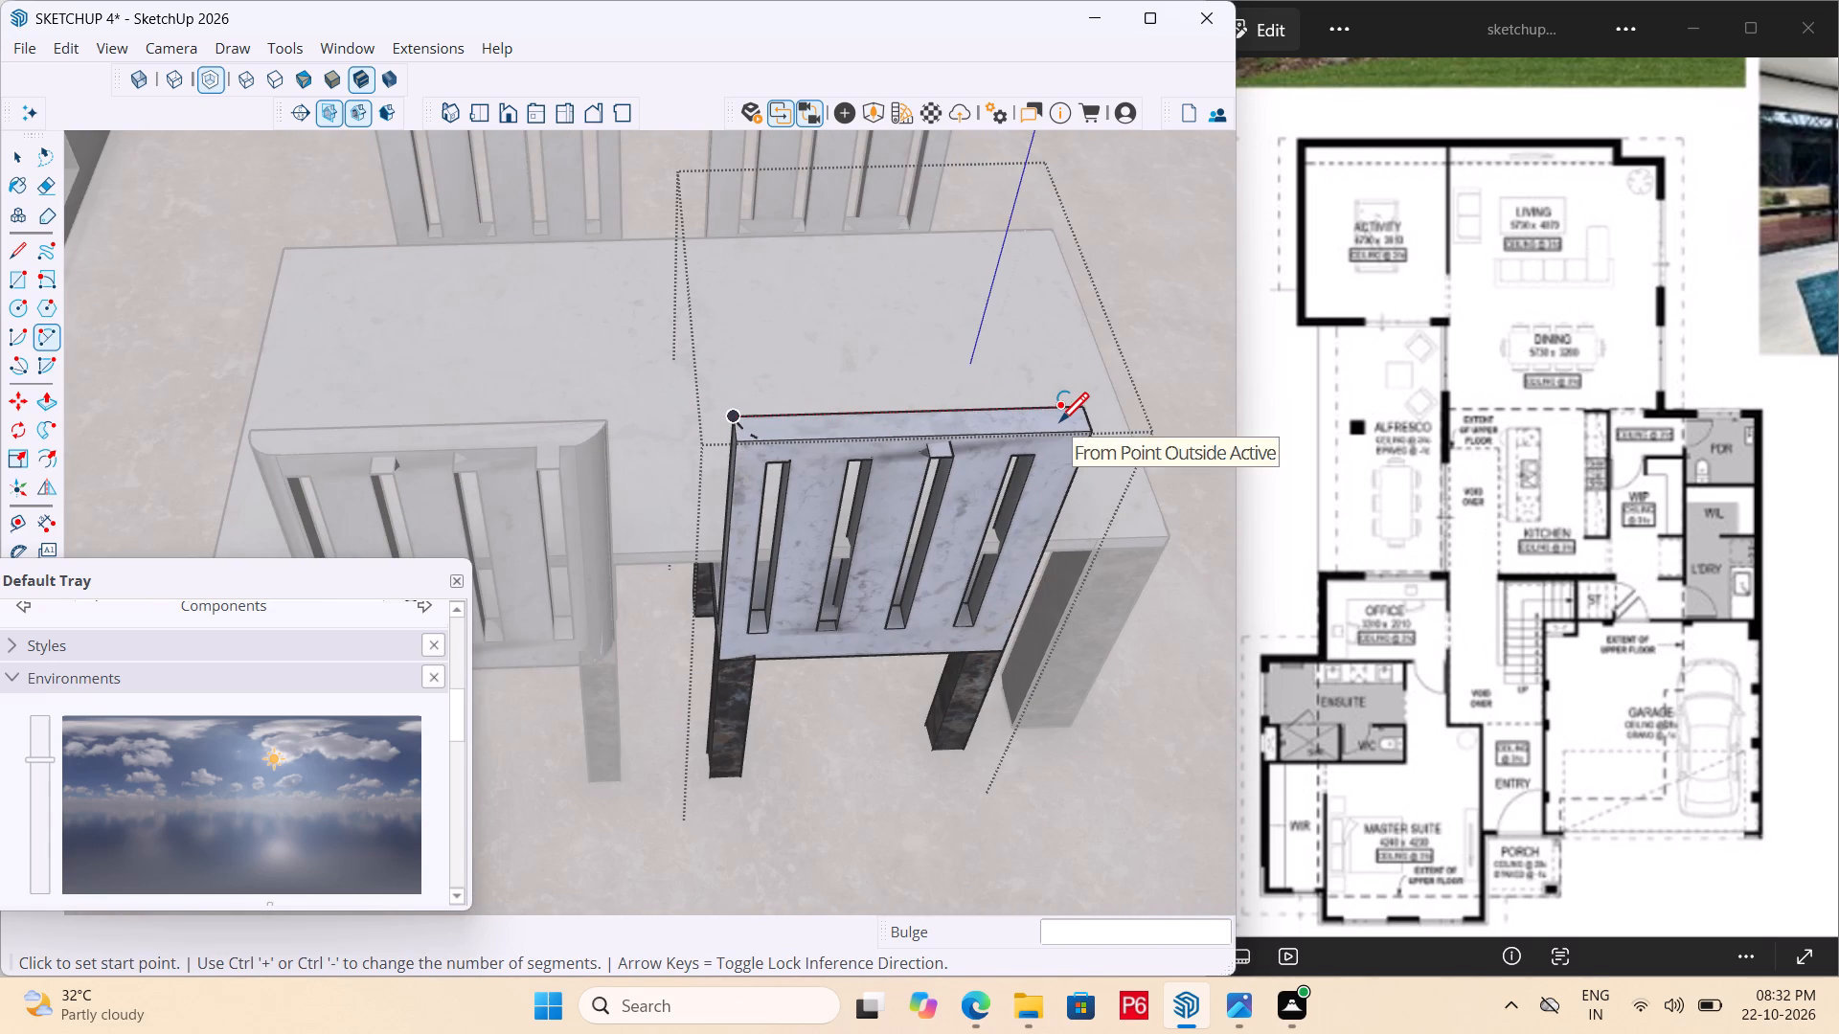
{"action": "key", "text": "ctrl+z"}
Open the second chair's backrest group and select its top face.
{"action": "key", "text": "space"}
{"action": "double_click", "coordinate": [807, 430]}
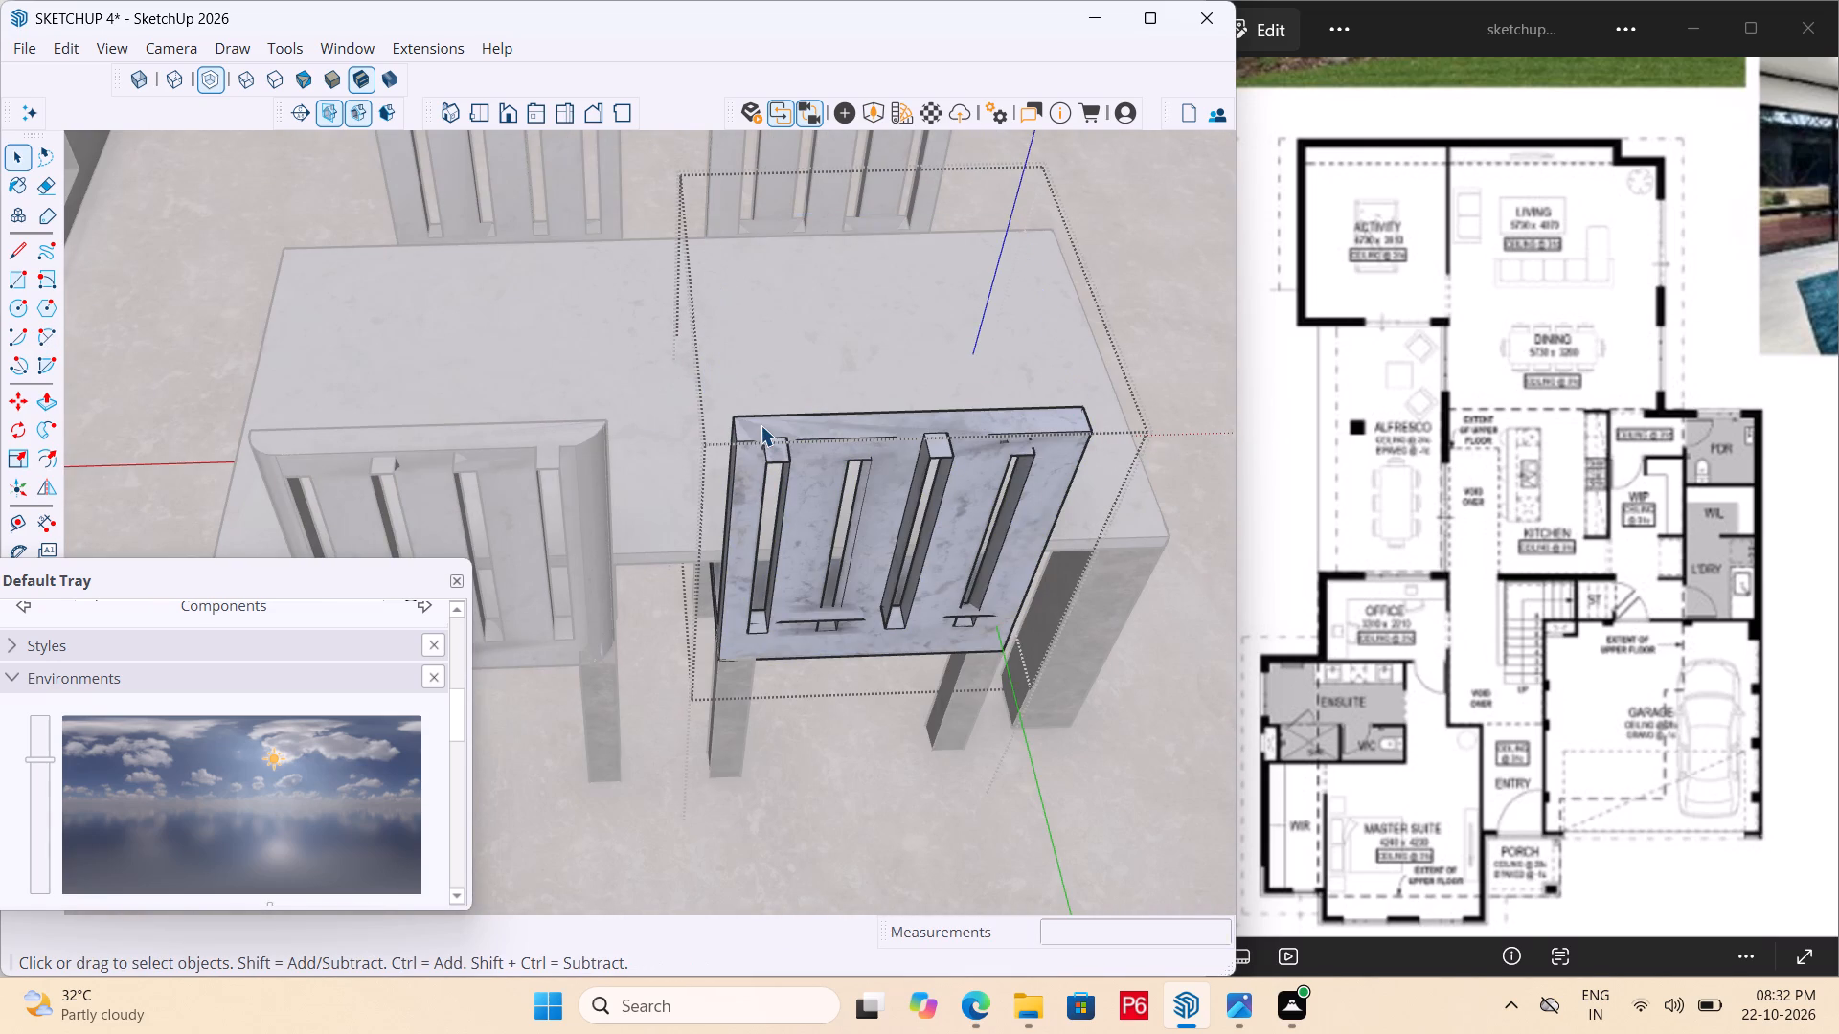
{"action": "left_click", "coordinate": [761, 425]}
{"action": "scroll", "coordinate": [747, 428], "scroll_direction": "up", "scroll_amount": 5}
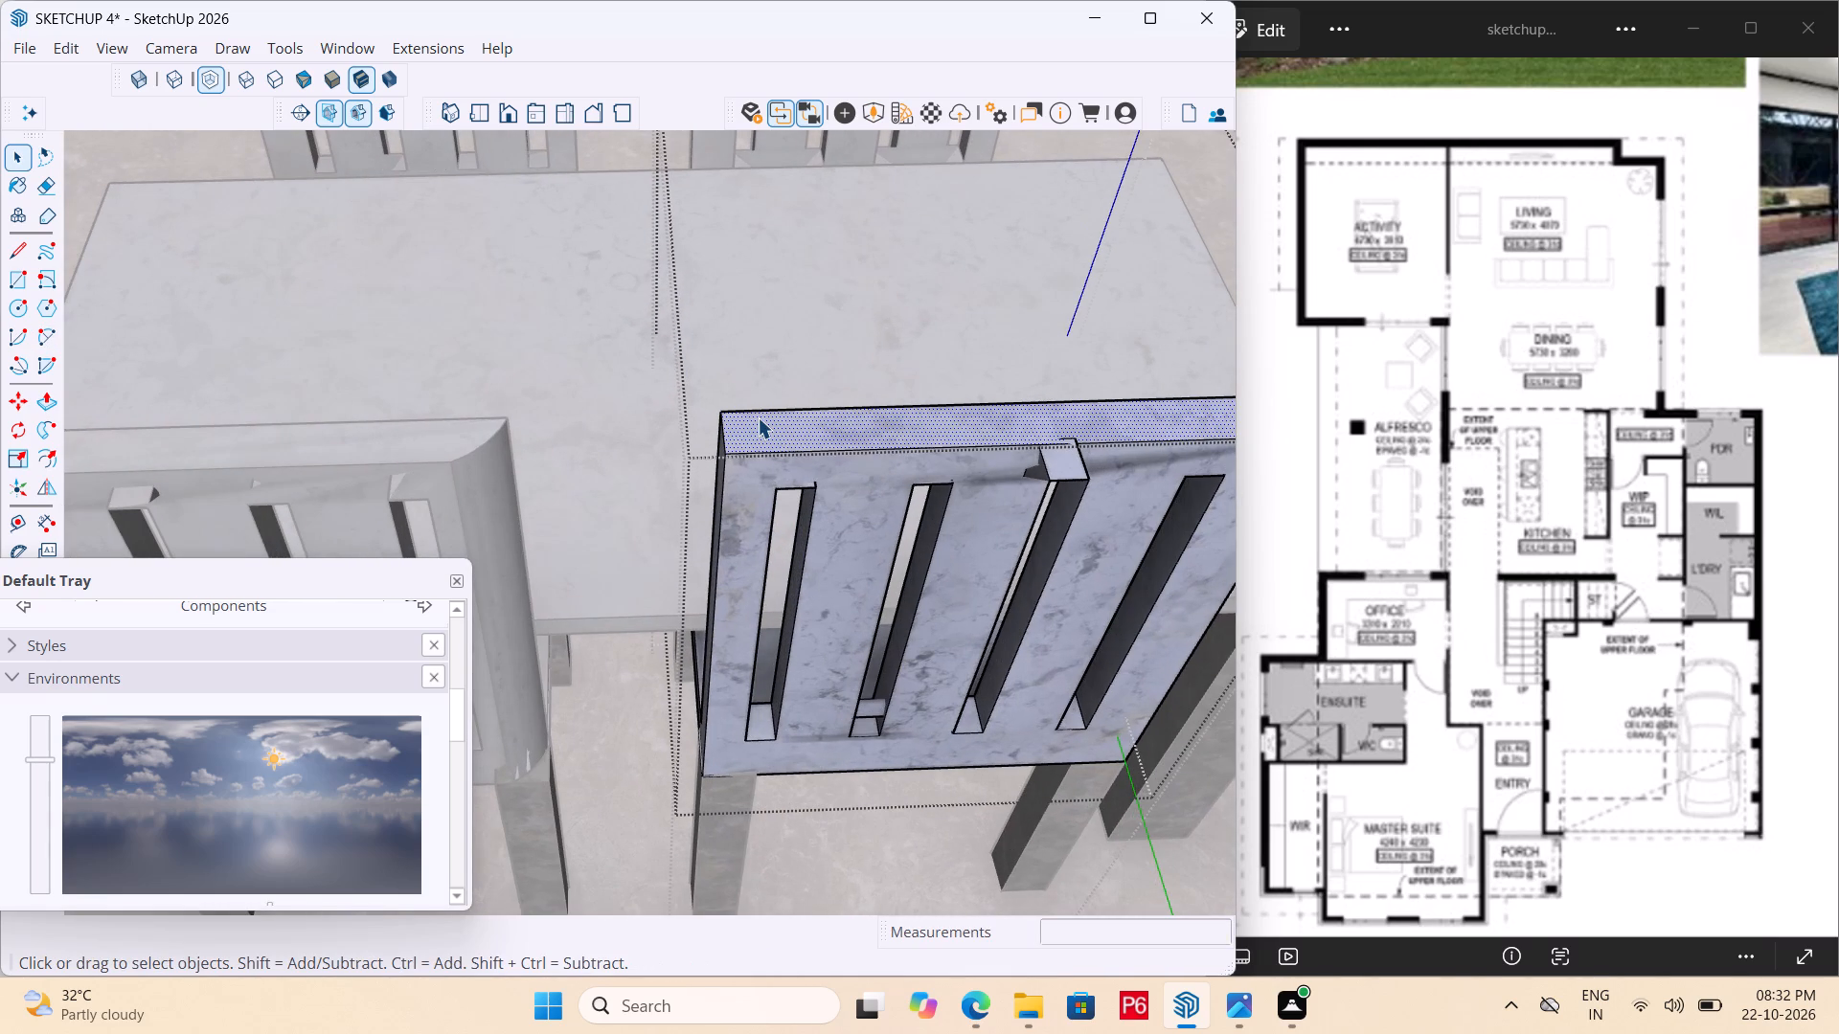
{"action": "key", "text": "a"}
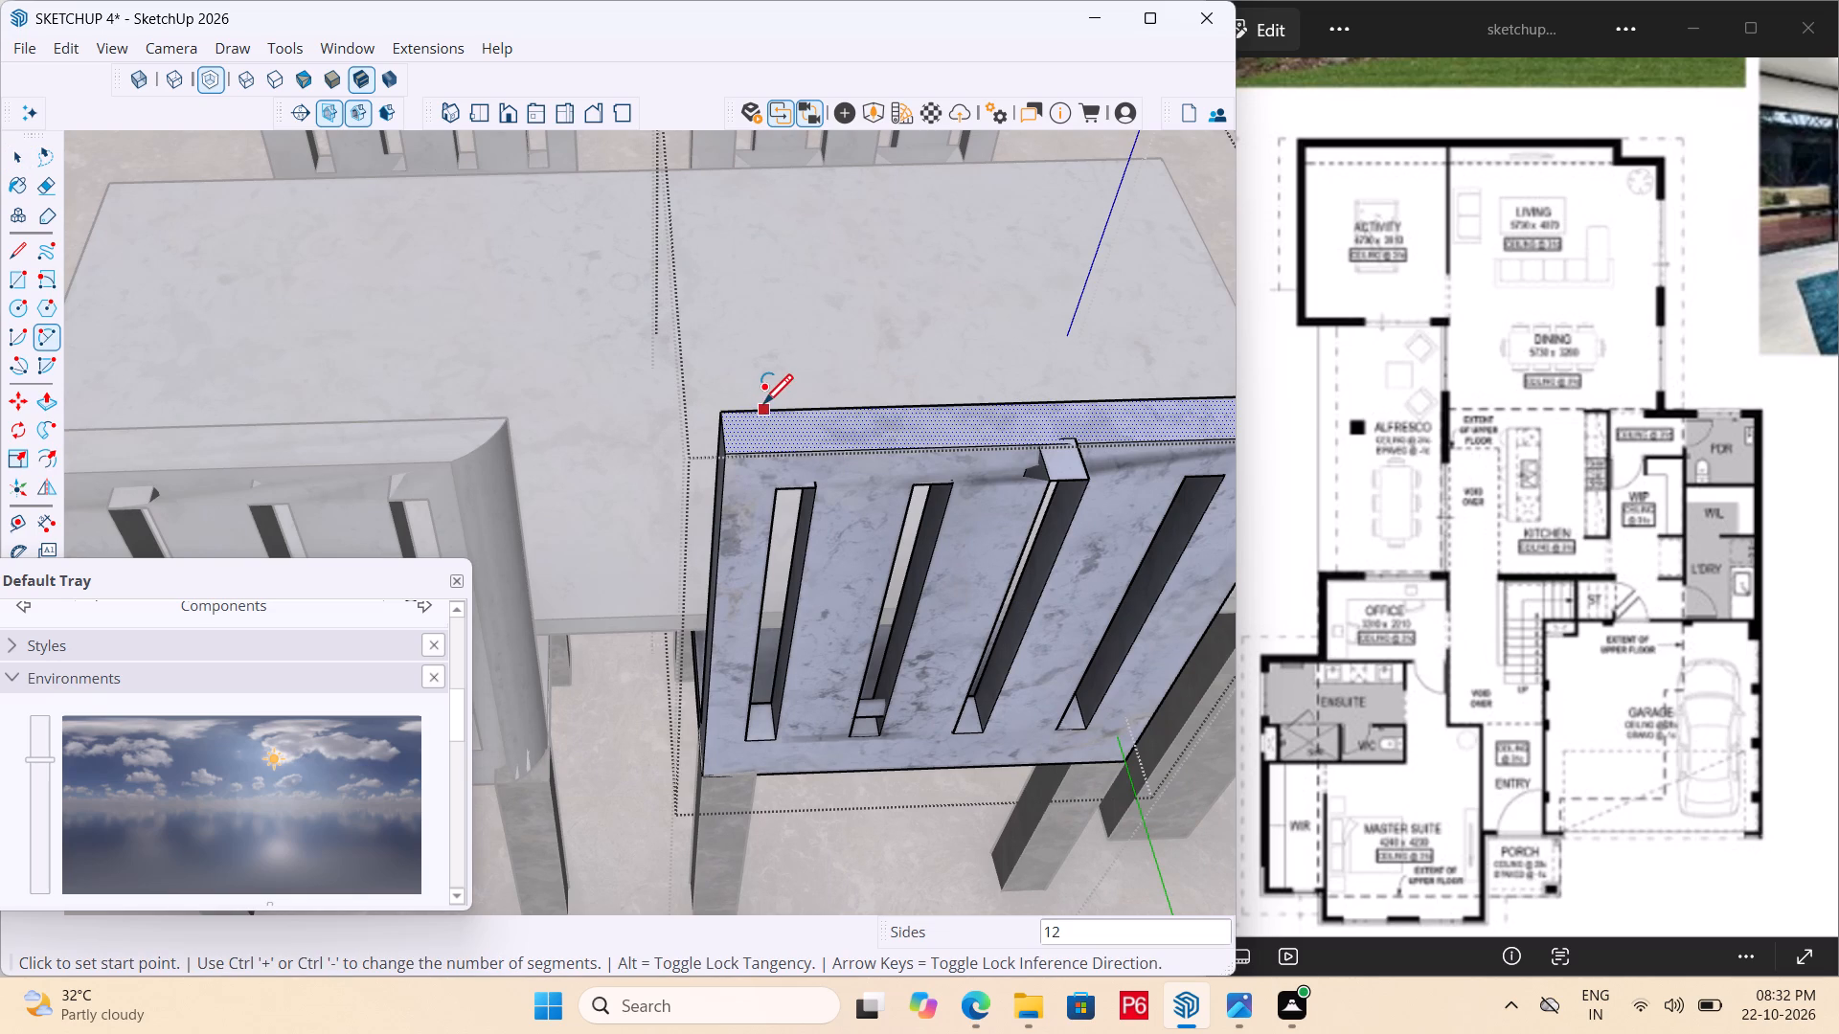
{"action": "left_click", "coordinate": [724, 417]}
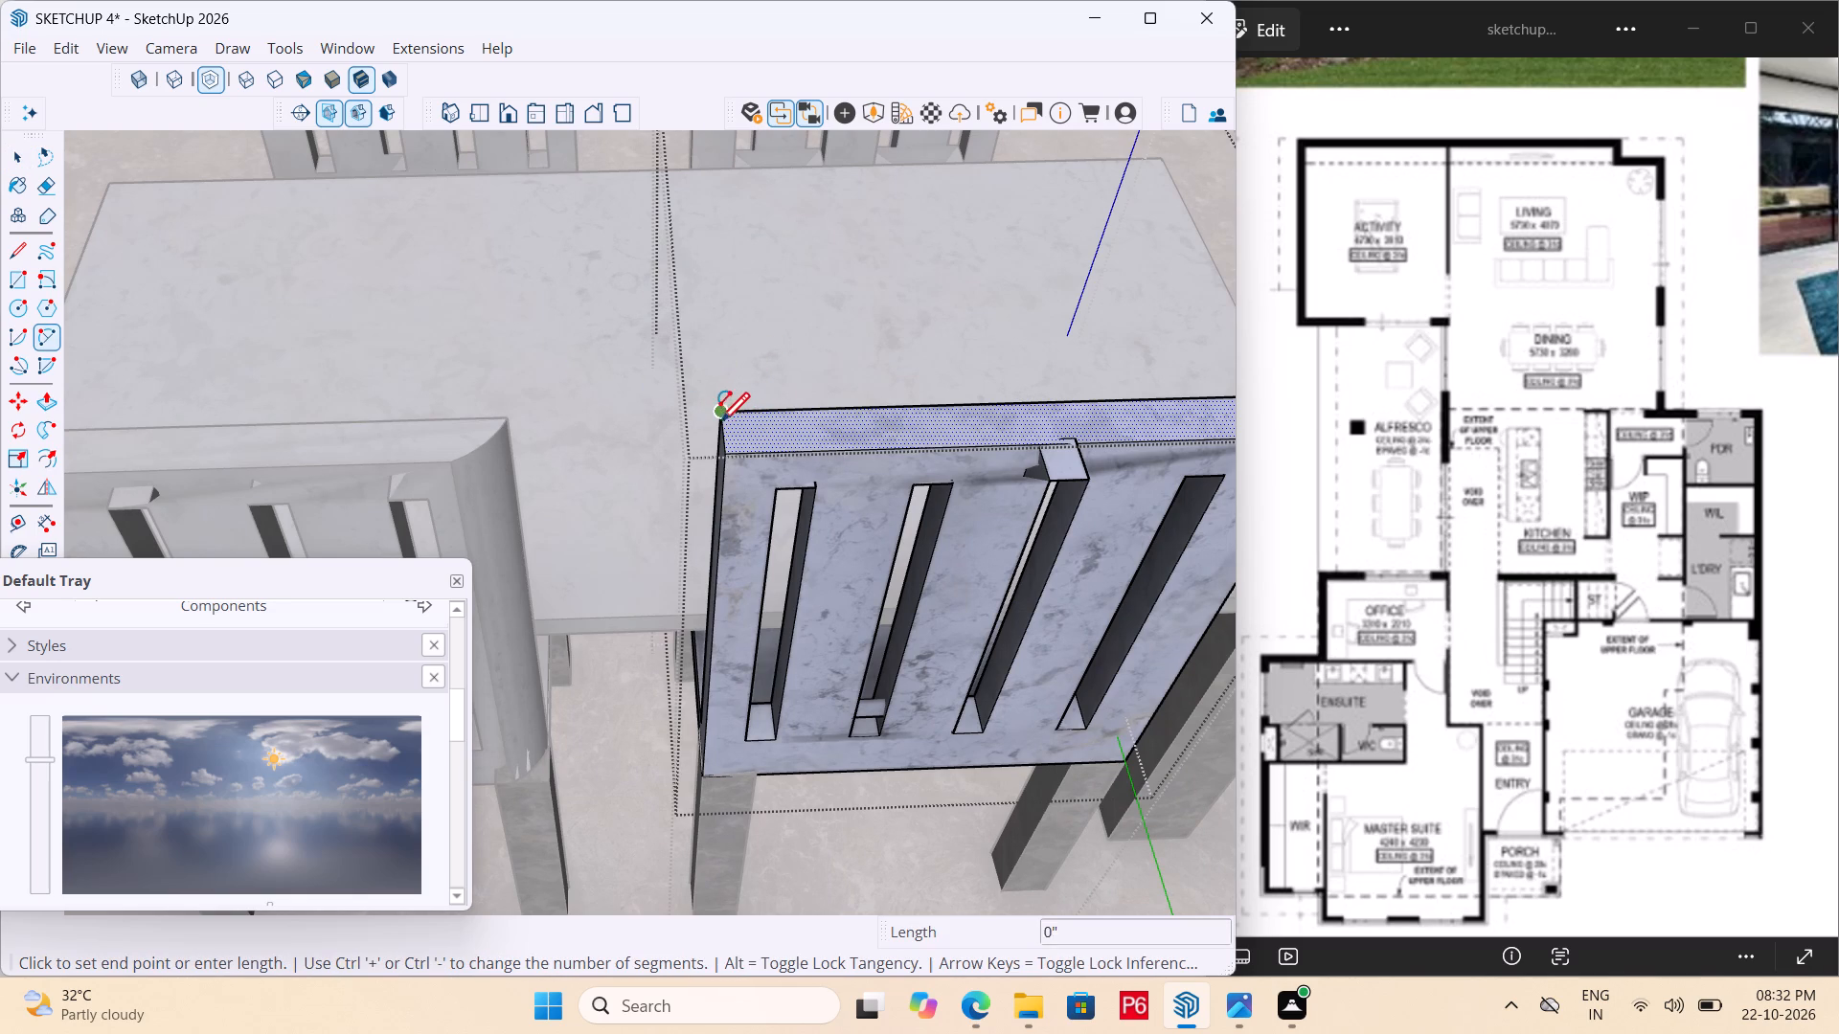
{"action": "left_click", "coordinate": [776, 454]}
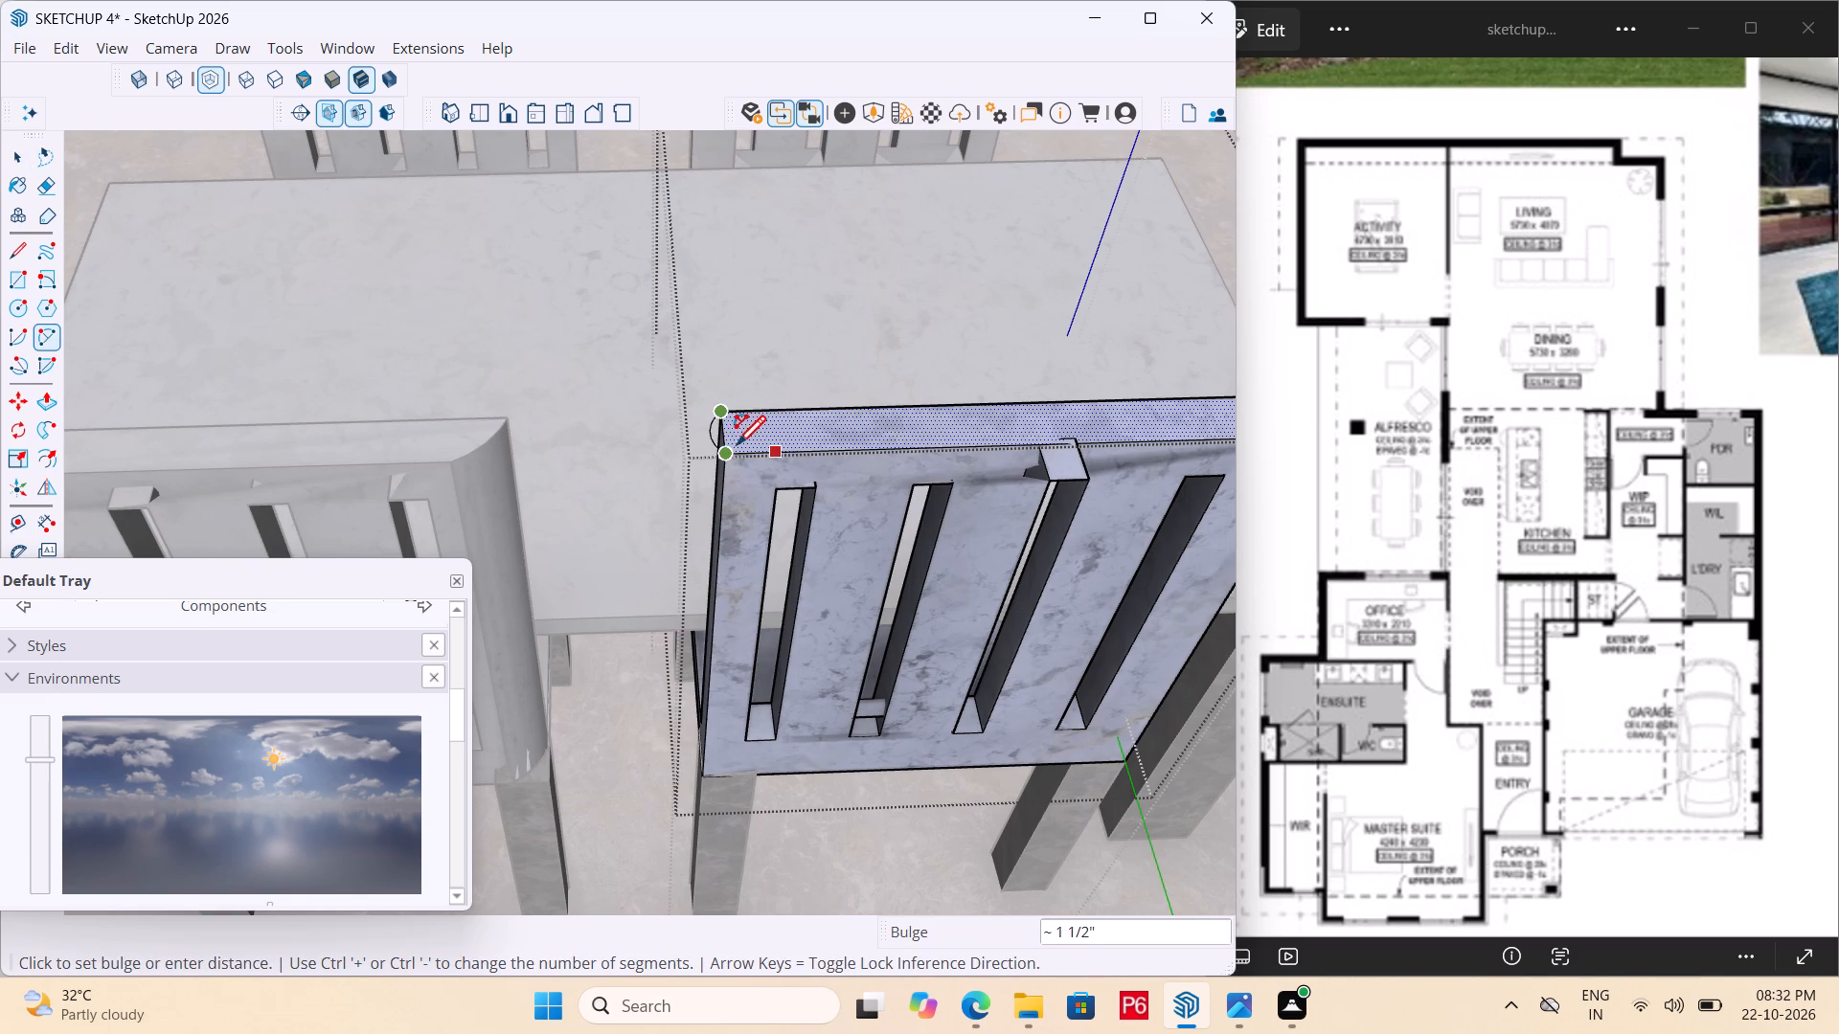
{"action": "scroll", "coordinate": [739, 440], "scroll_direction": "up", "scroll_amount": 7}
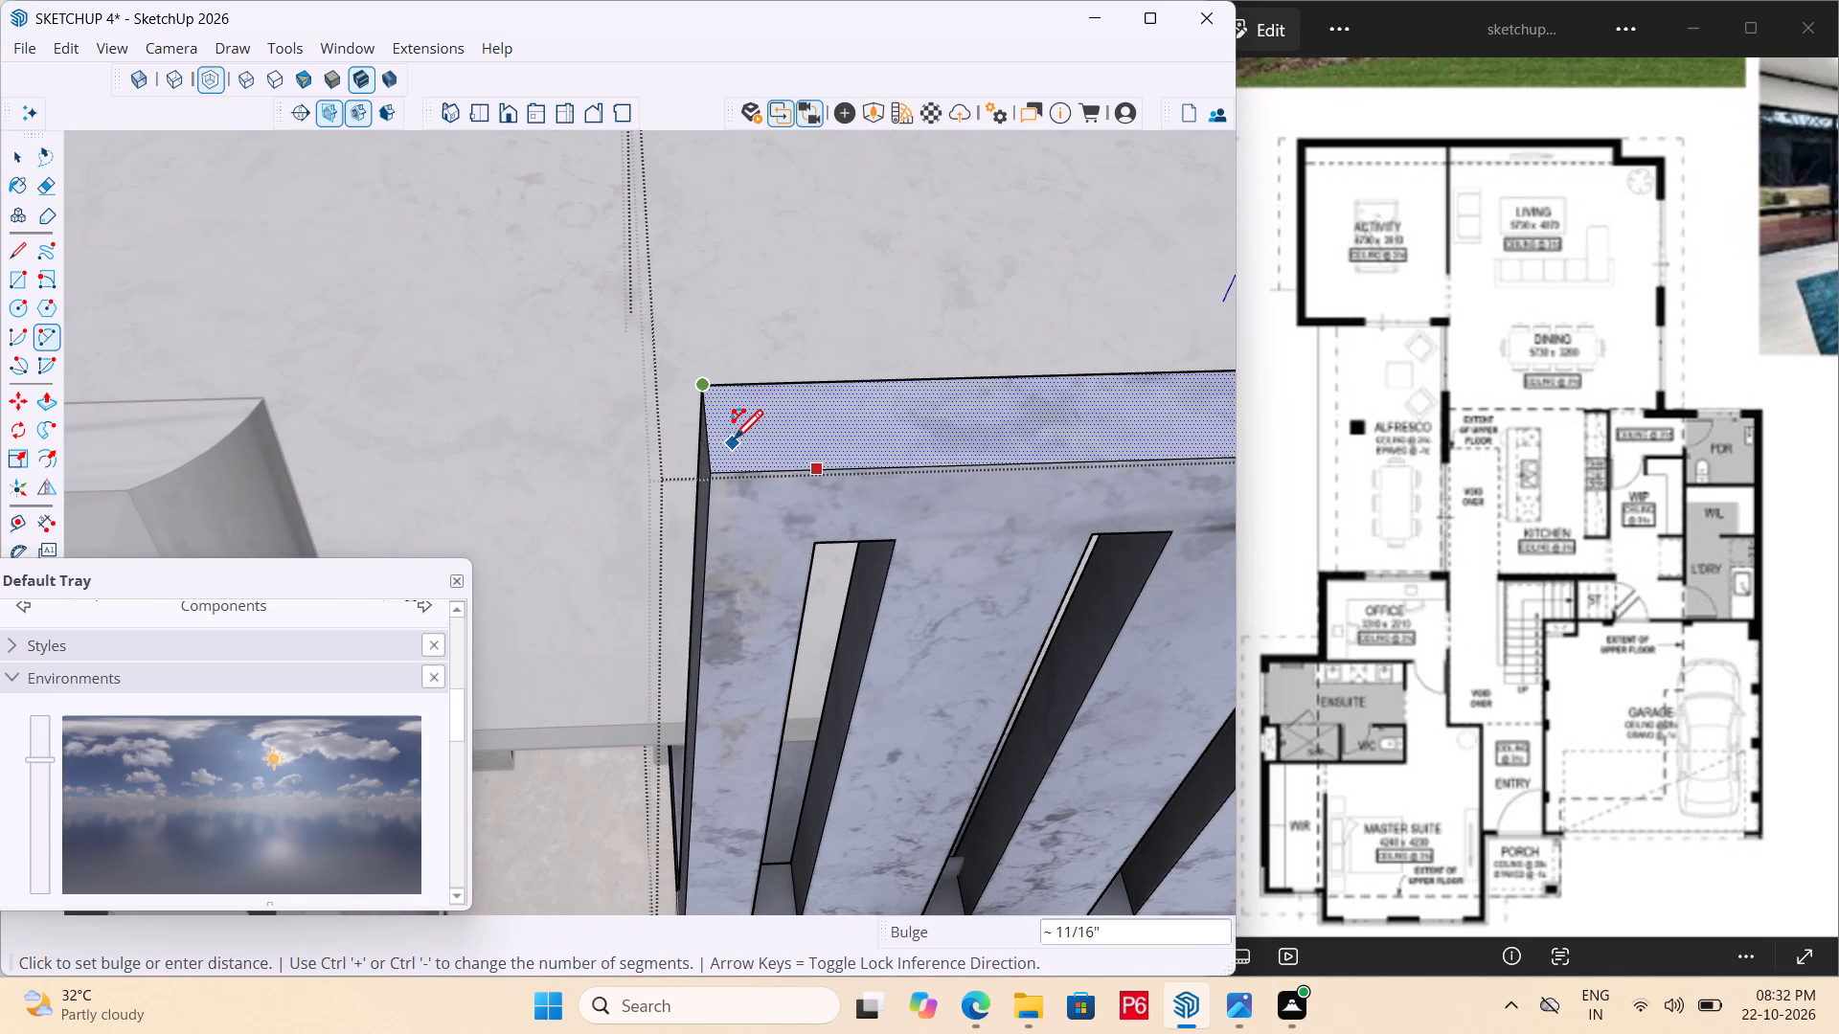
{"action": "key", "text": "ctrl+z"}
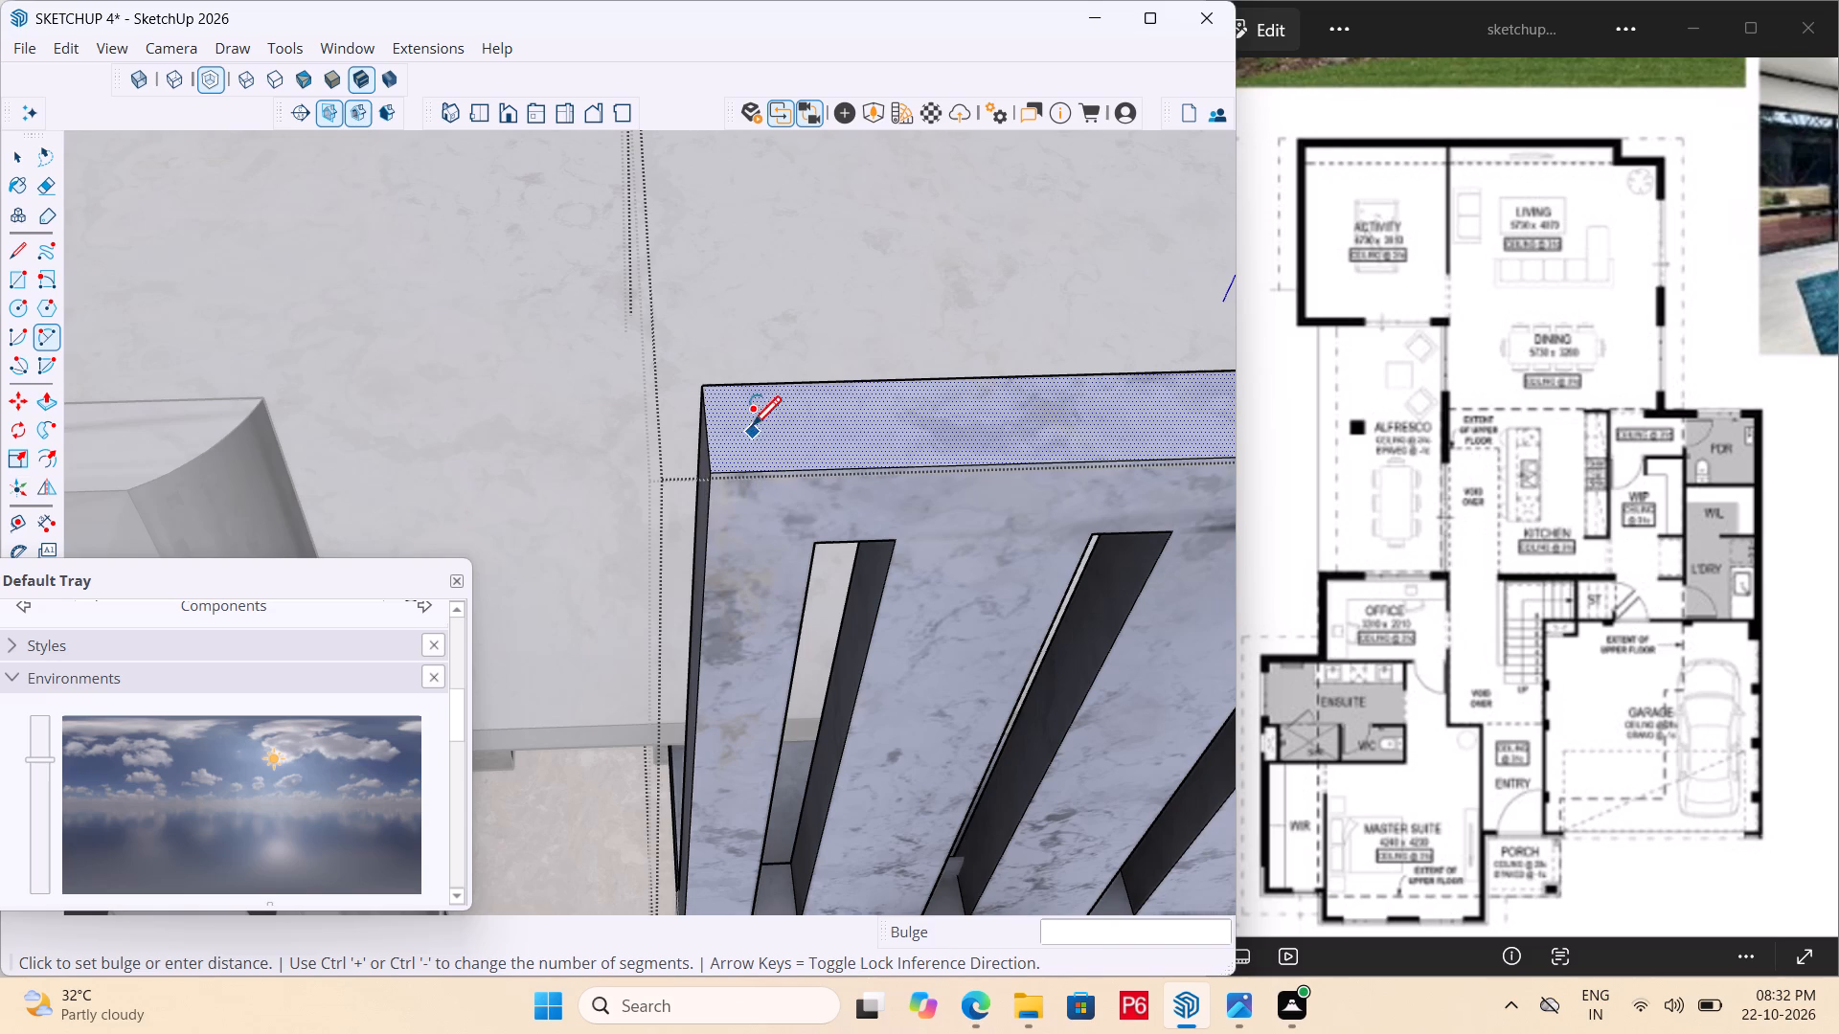
Draw an arc across the top face's end nearest the first chair, from the table-side corner to the outer edge, bulging outward.
{"action": "left_click", "coordinate": [701, 386]}
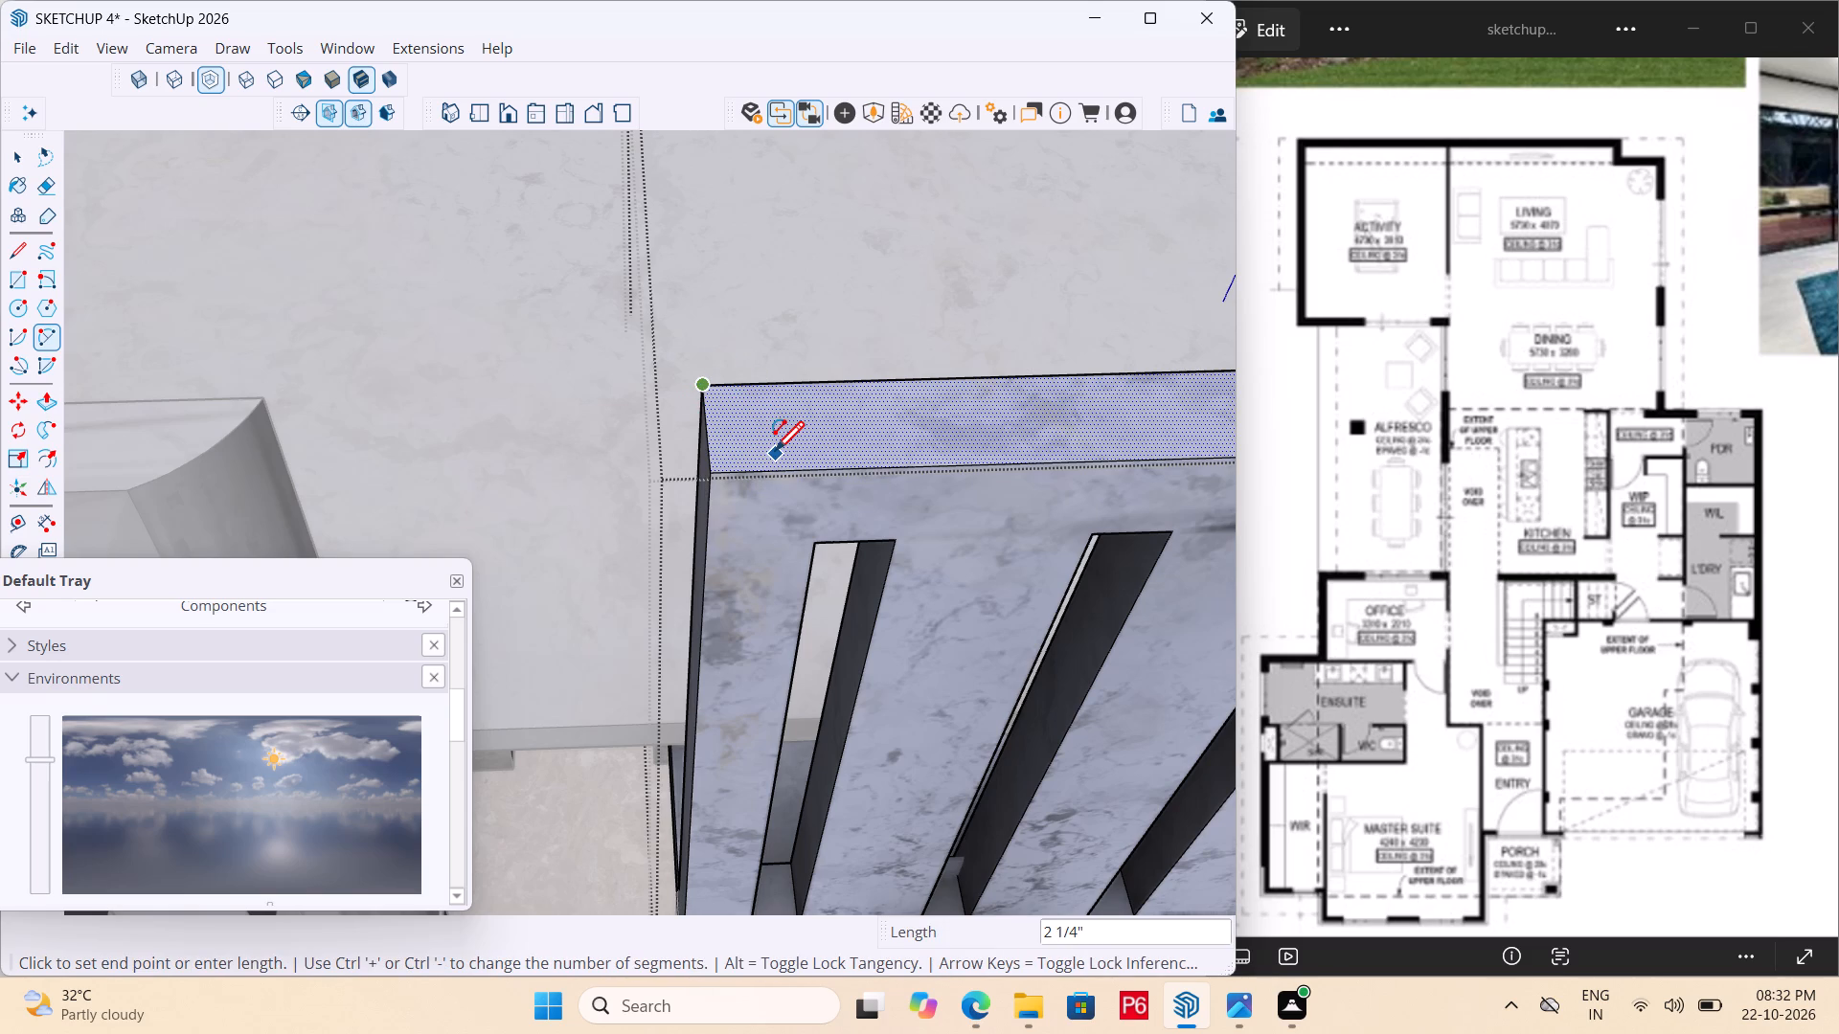
{"action": "left_click", "coordinate": [797, 465]}
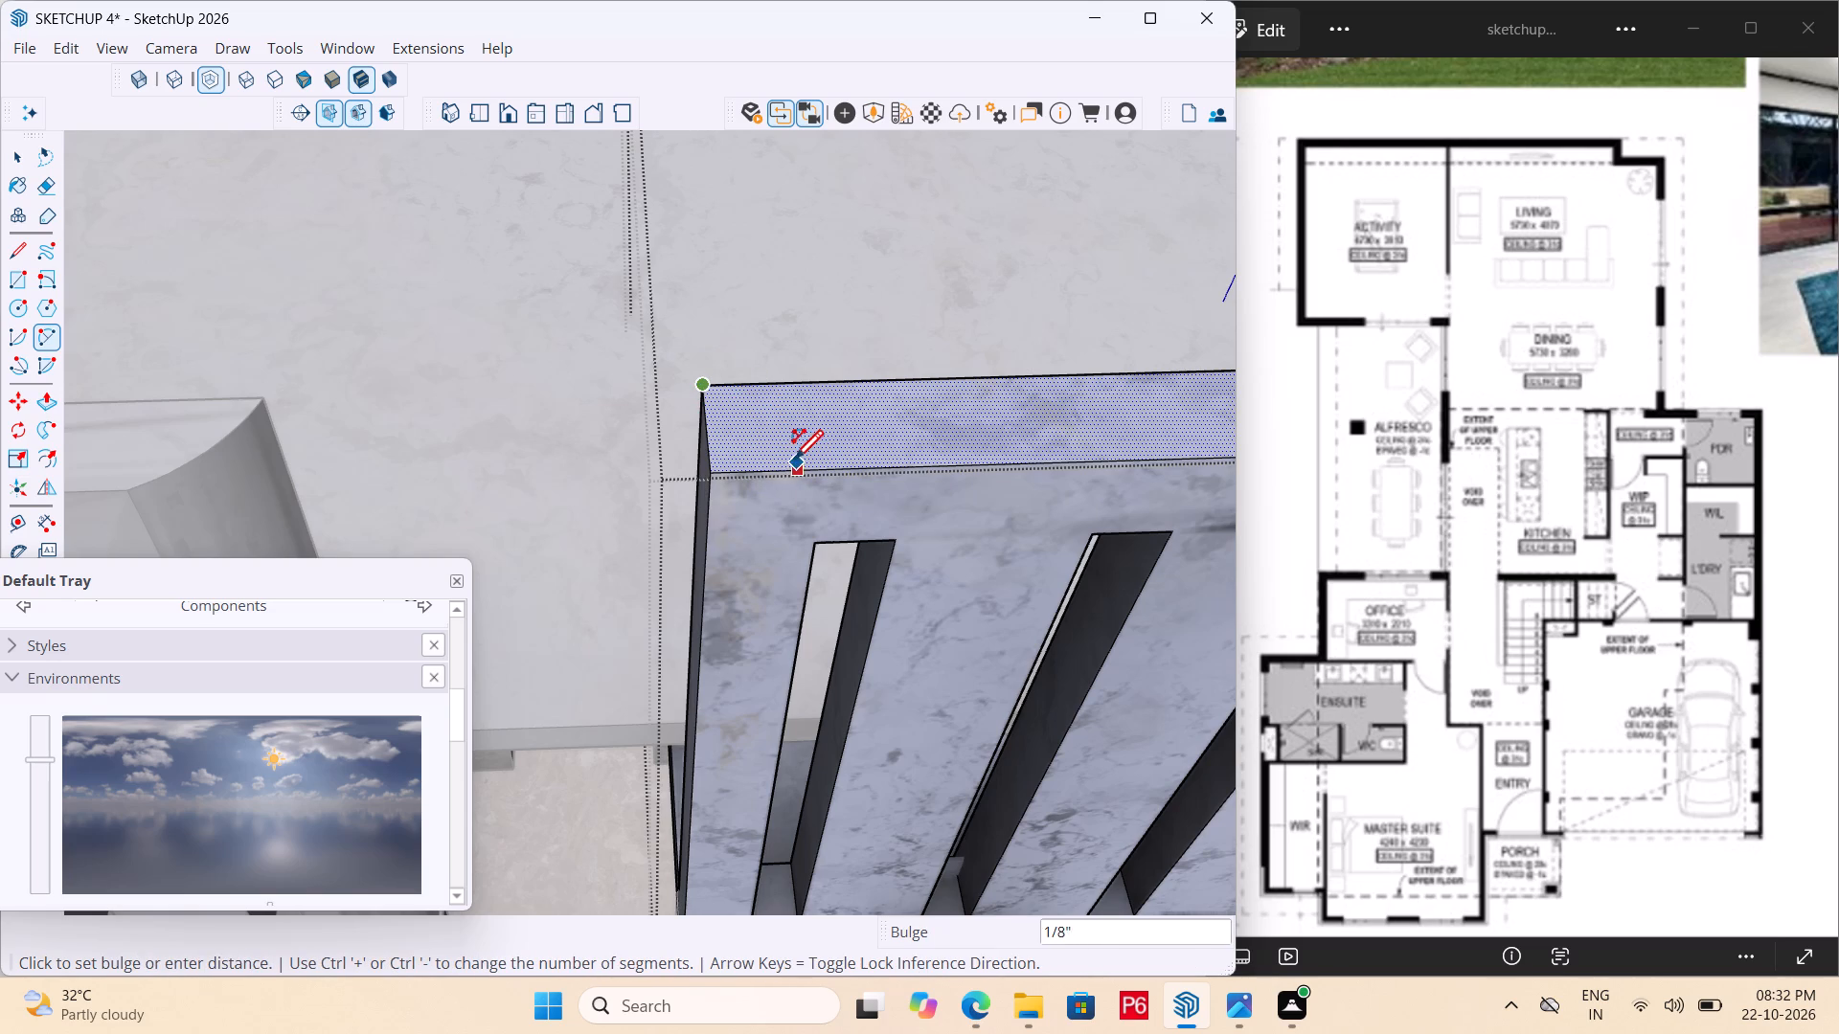
{"action": "scroll", "coordinate": [741, 442], "scroll_direction": "up", "scroll_amount": 5}
{"action": "middle_click_drag", "start_coordinate": [721, 446], "coordinate": [520, 491]}
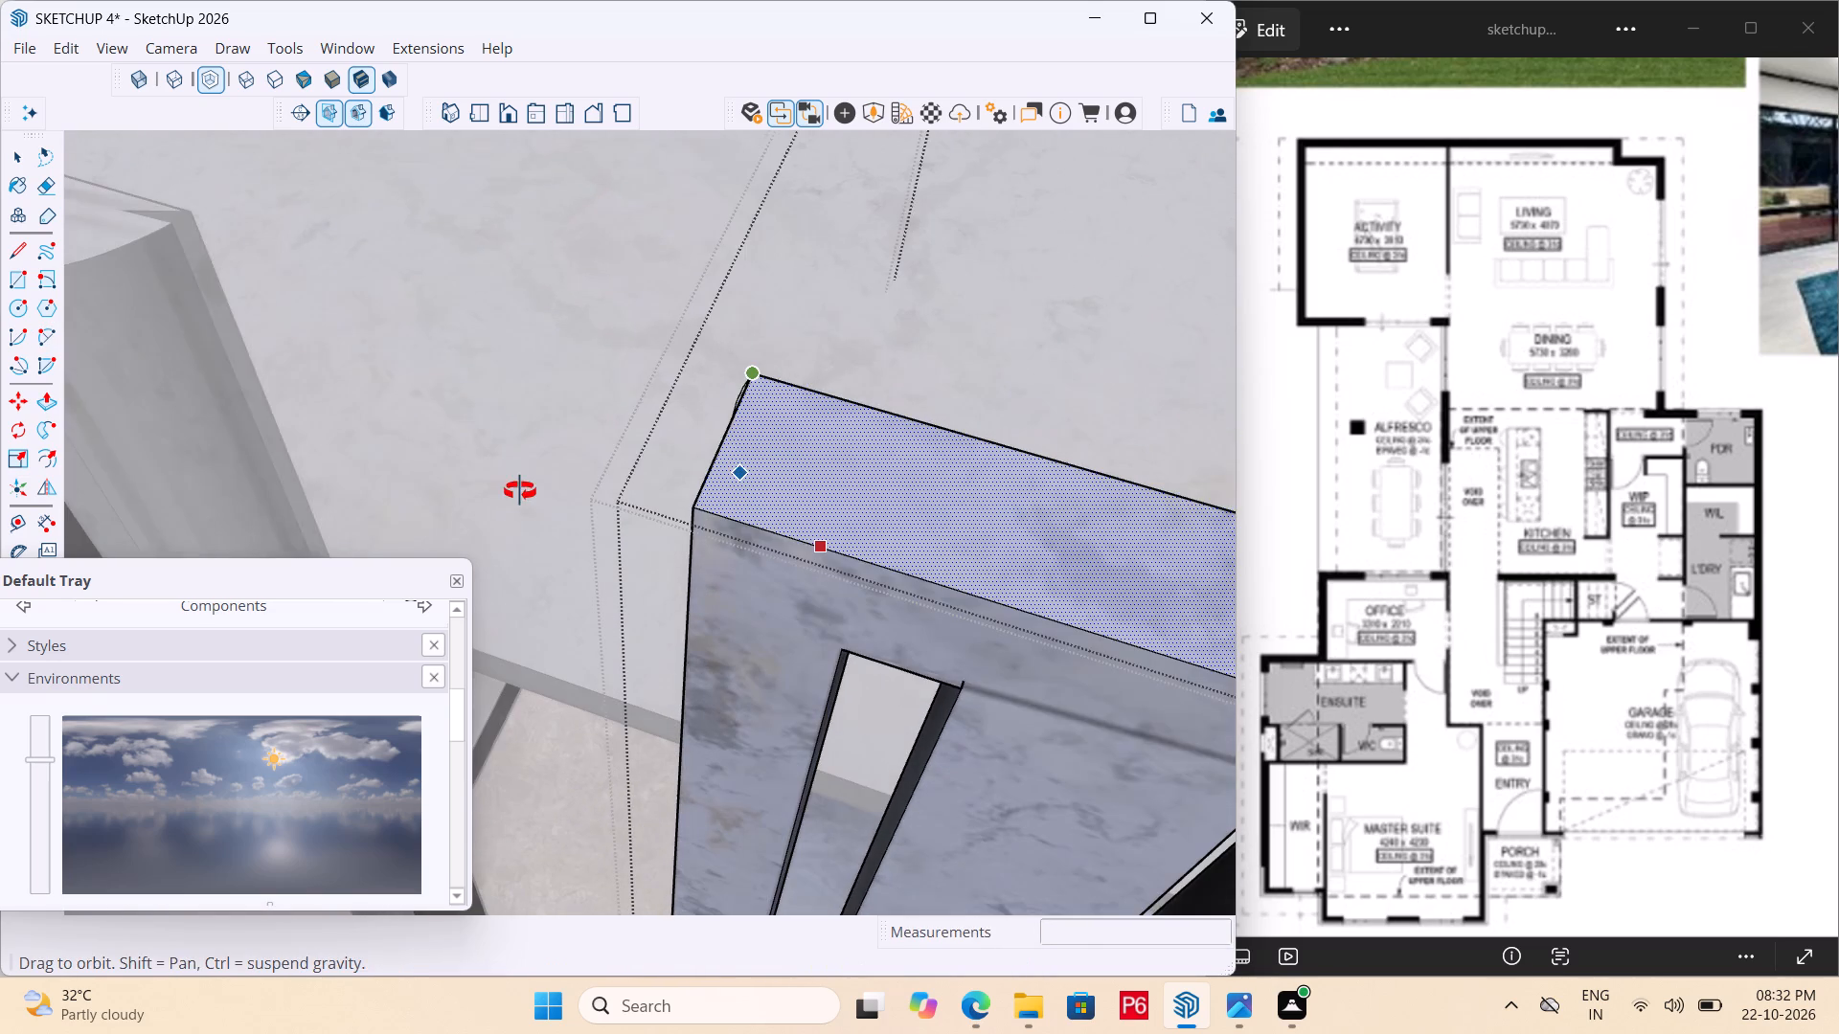
{"action": "middle_click_drag", "start_coordinate": [520, 491], "coordinate": [523, 492]}
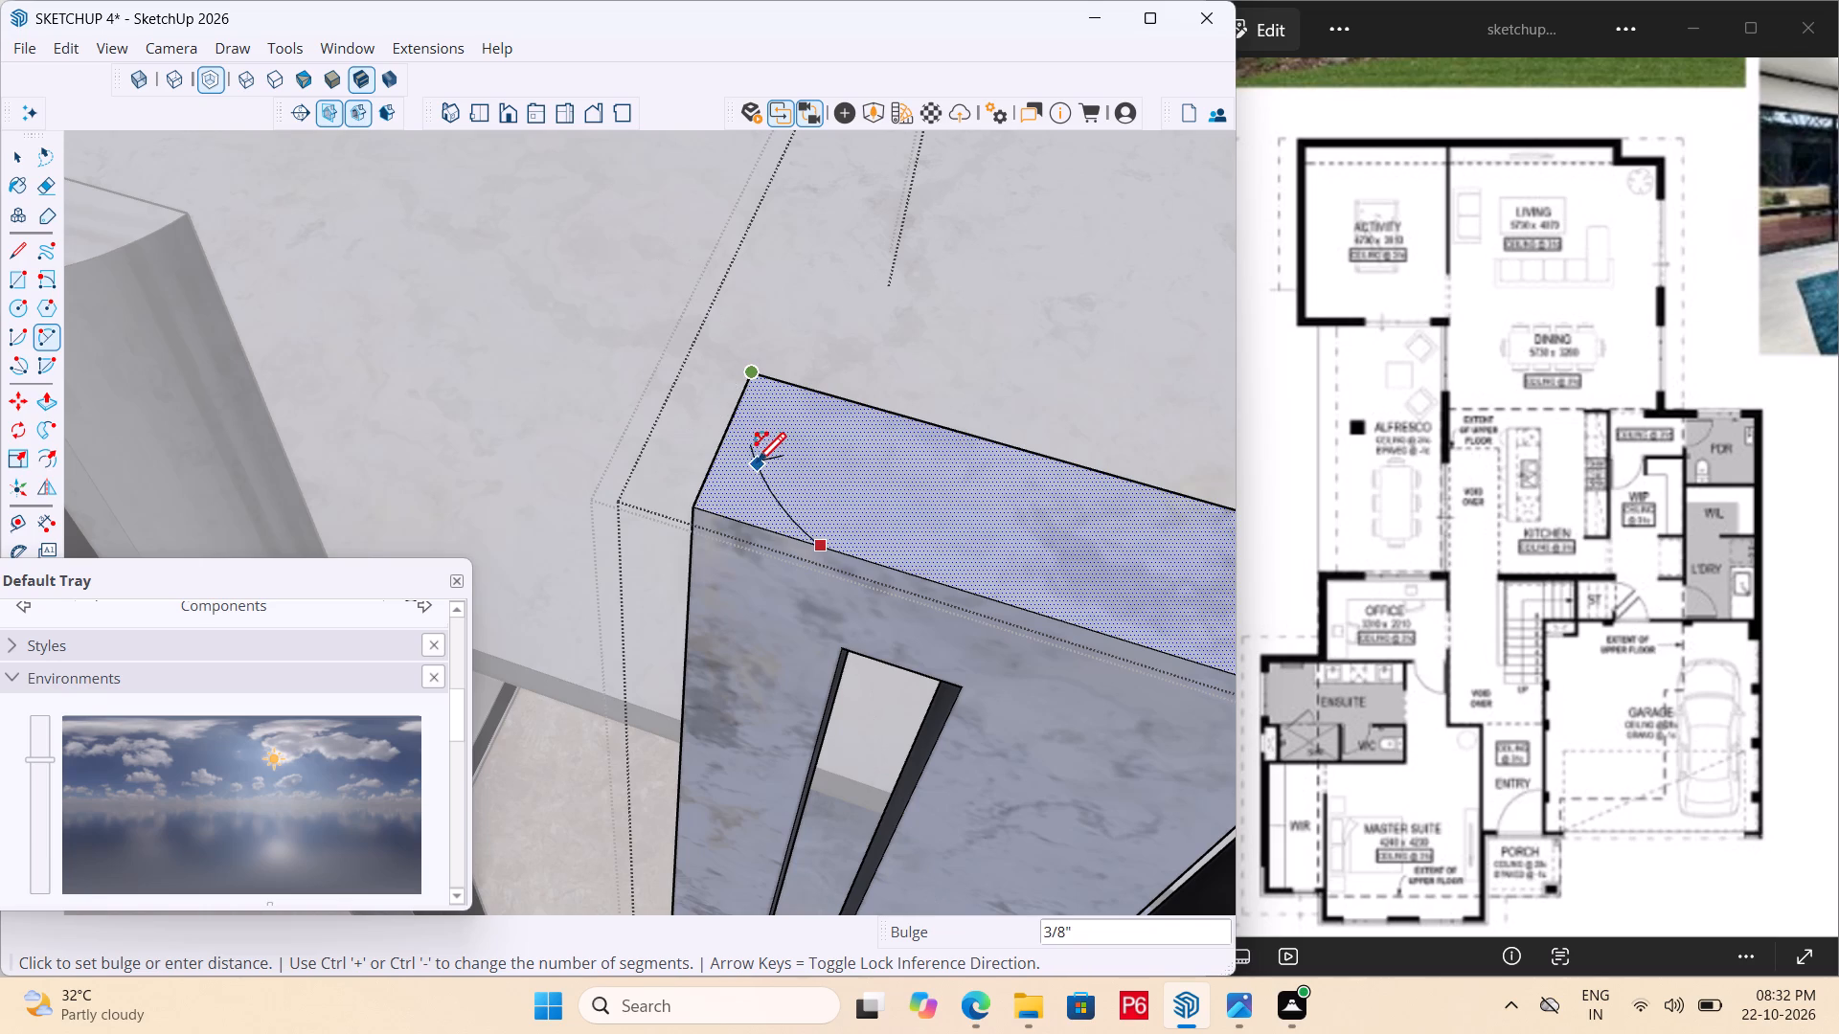
{"action": "left_click", "coordinate": [749, 470]}
Draw a matching arc about 2 13/16" long with 3/8" bulge across the opposite end, from the outer edge to the table-side corner.
{"action": "scroll", "coordinate": [658, 331], "scroll_direction": "down", "scroll_amount": 6}
{"action": "scroll", "coordinate": [566, 331], "scroll_direction": "down", "scroll_amount": 9}
{"action": "scroll", "coordinate": [830, 410], "scroll_direction": "up", "scroll_amount": 16}
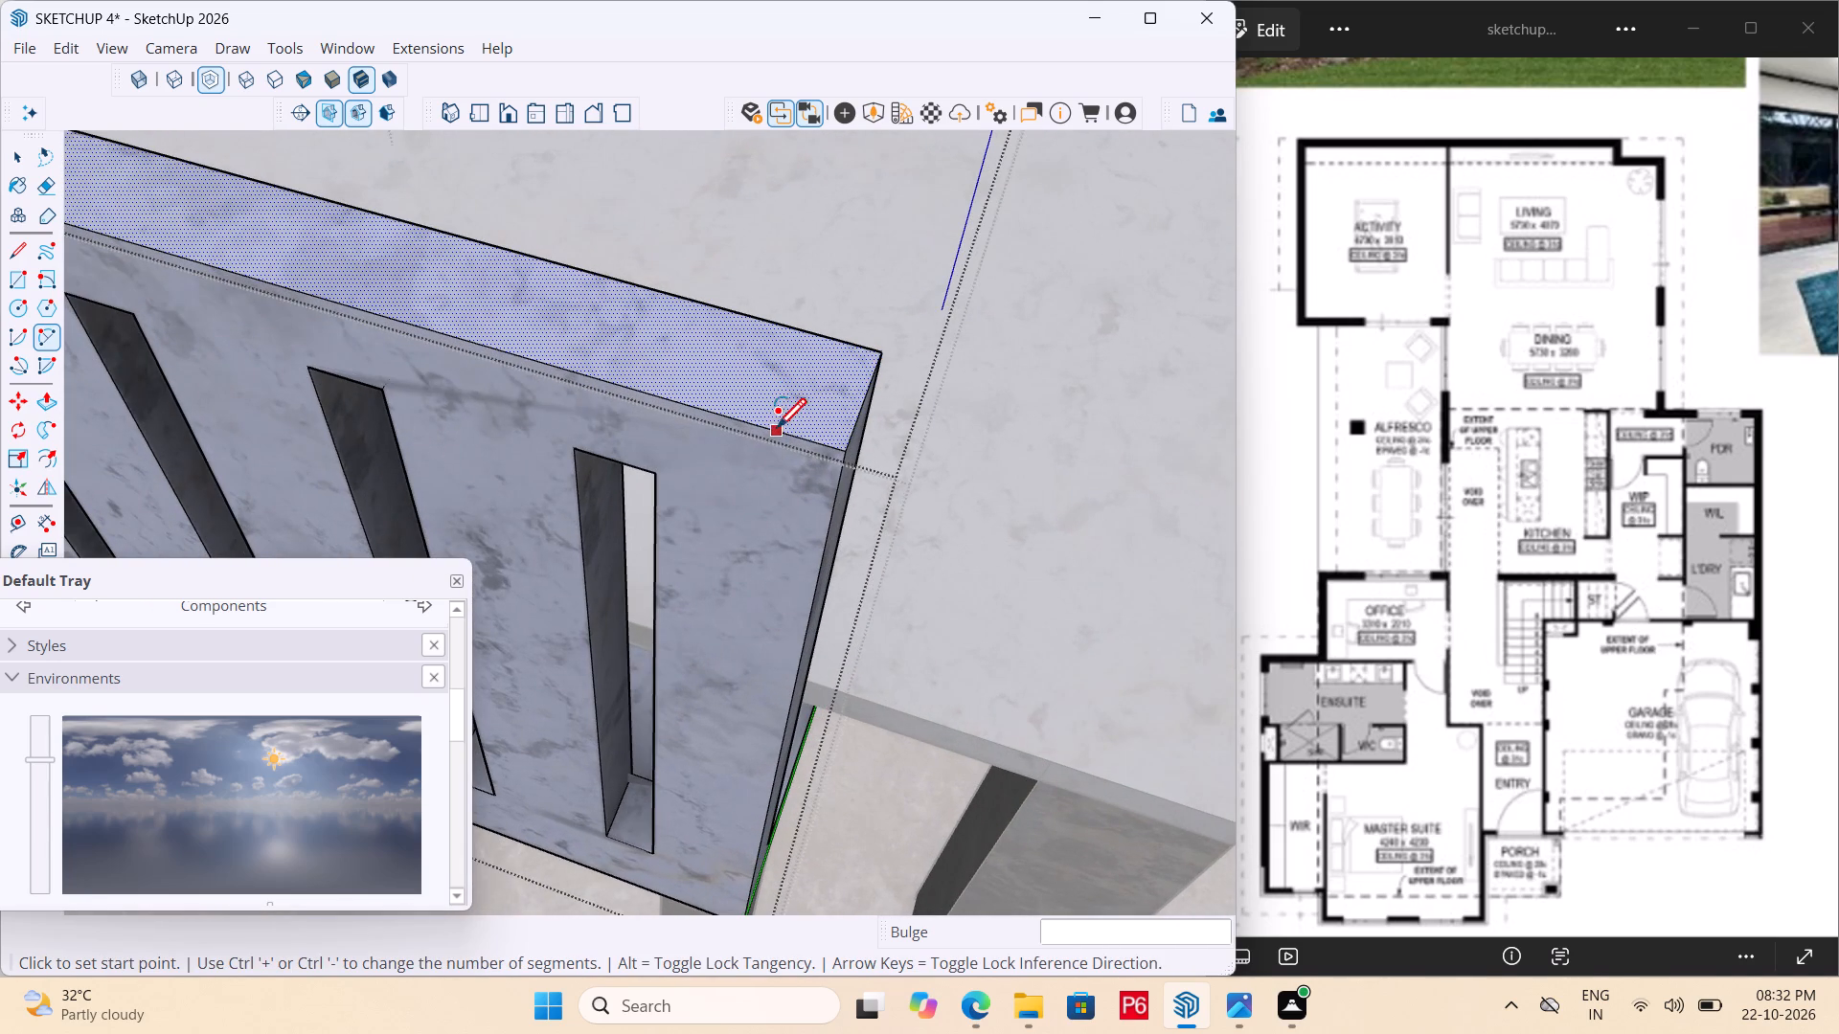
{"action": "left_click", "coordinate": [753, 420]}
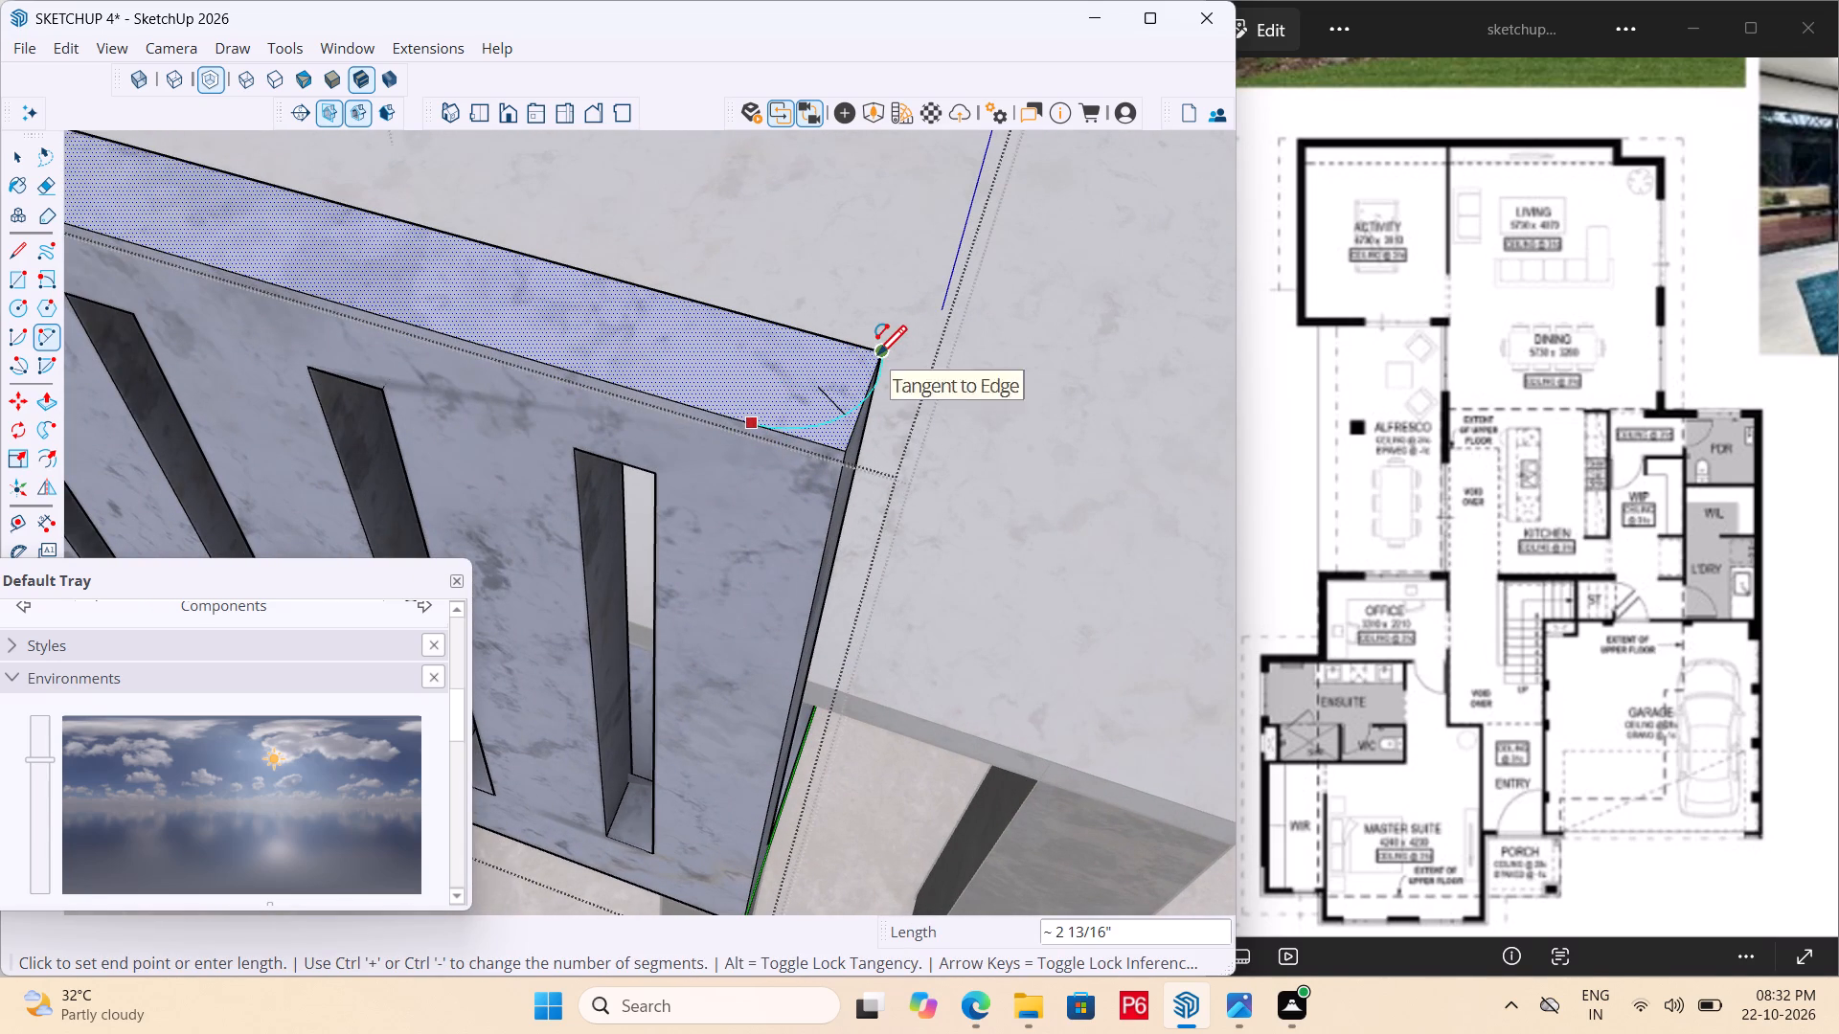
{"action": "left_click", "coordinate": [877, 358]}
{"action": "left_click", "coordinate": [839, 407]}
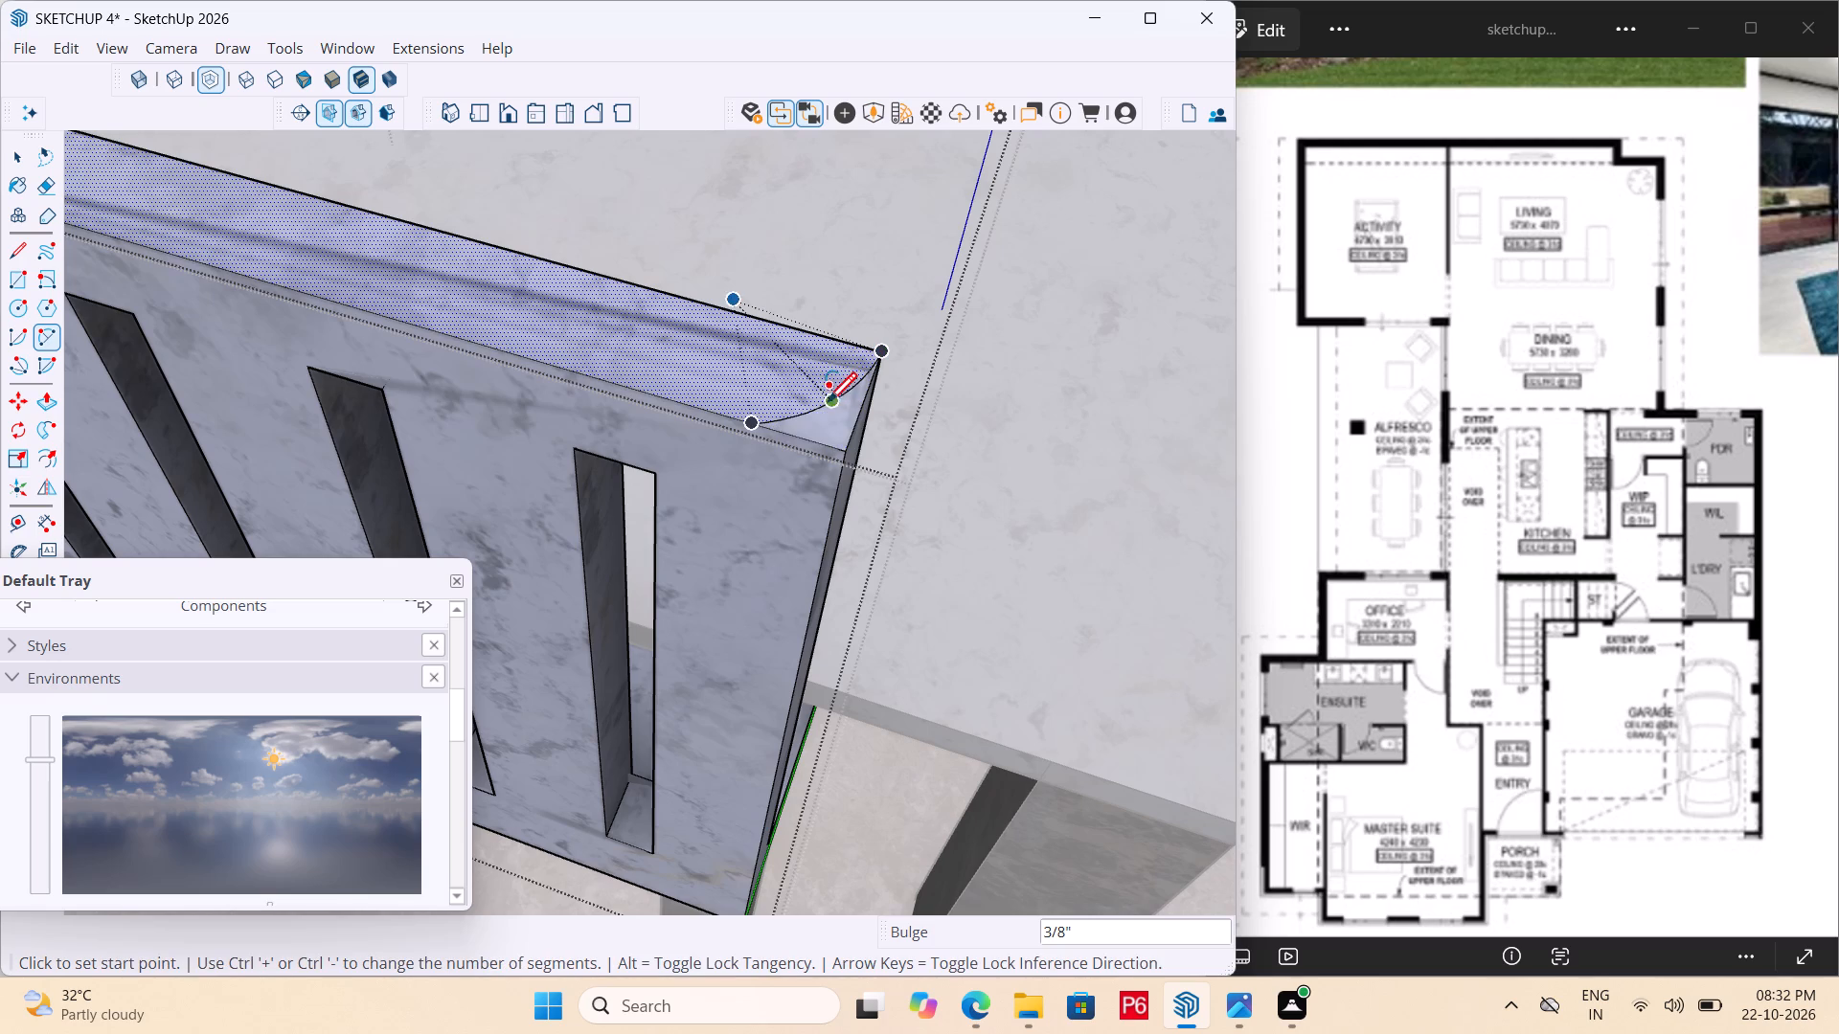
Push/Pull the corner face outside that arc down 2' 3 1/16" to round the backrest's full height.
{"action": "key", "text": "p"}
{"action": "key", "text": "space"}
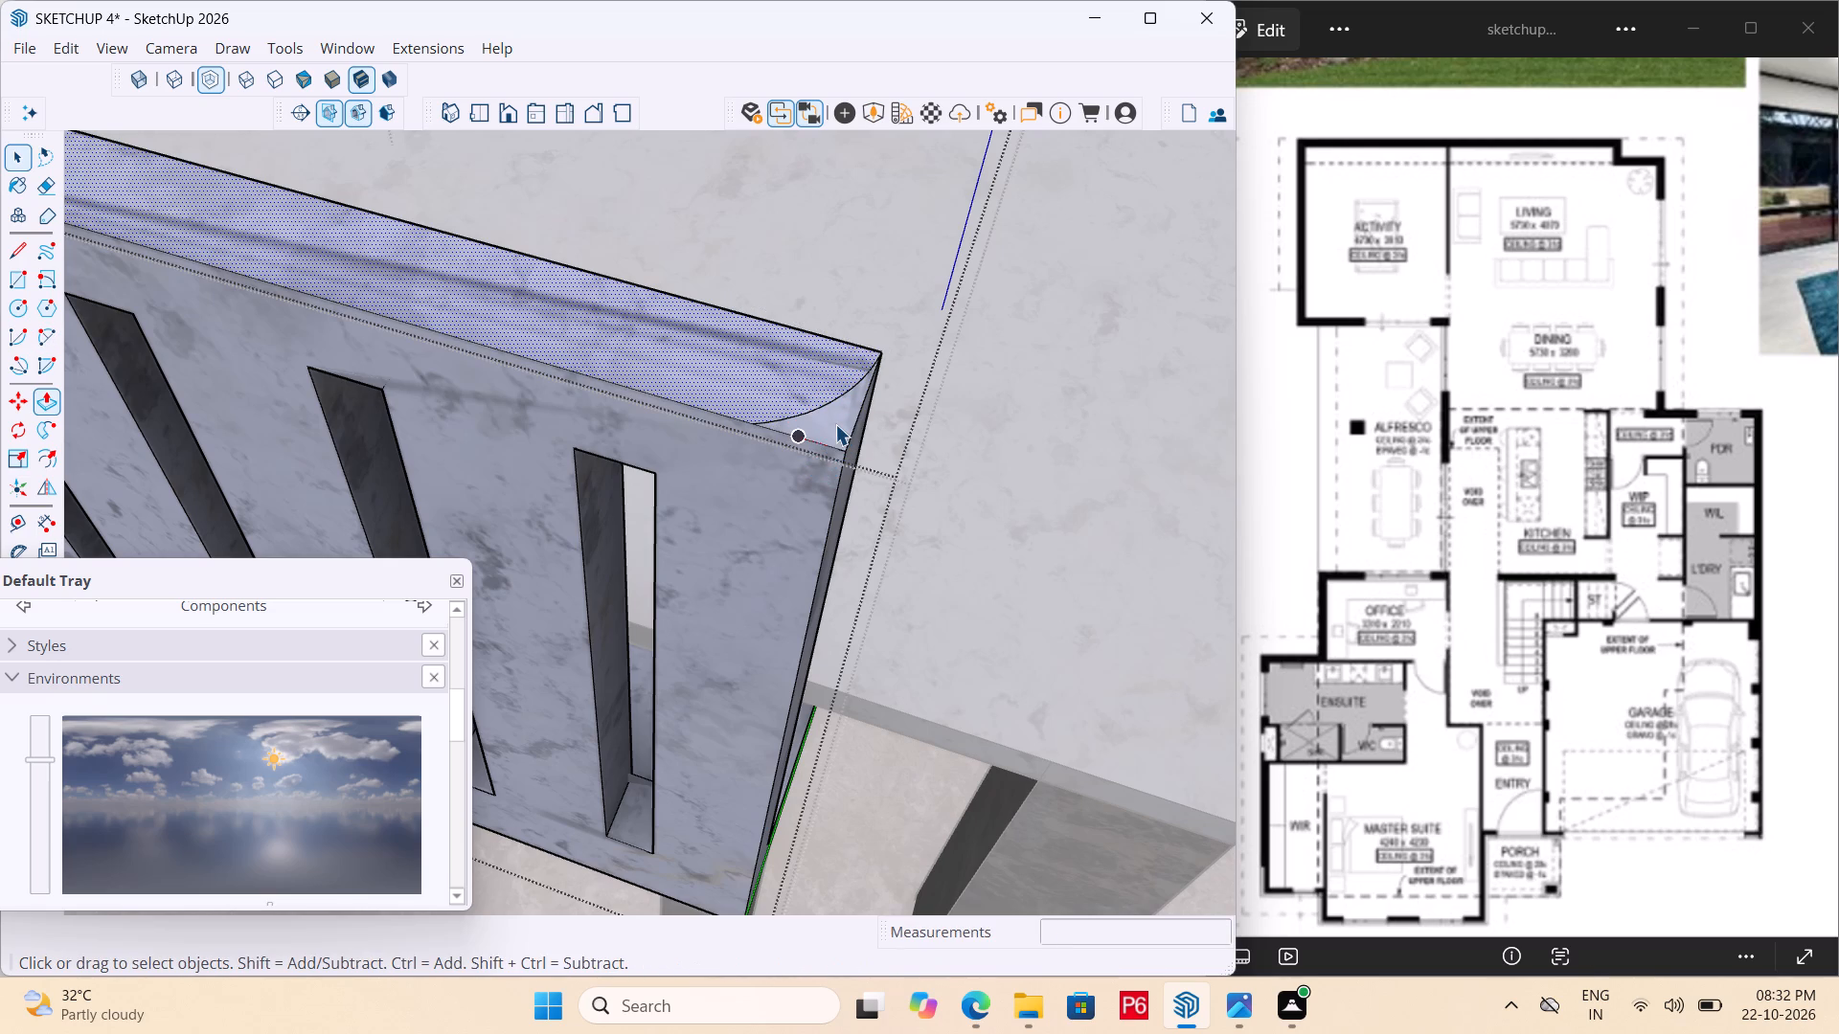
{"action": "left_click", "coordinate": [835, 423]}
{"action": "key", "text": "p"}
{"action": "left_click", "coordinate": [832, 416]}
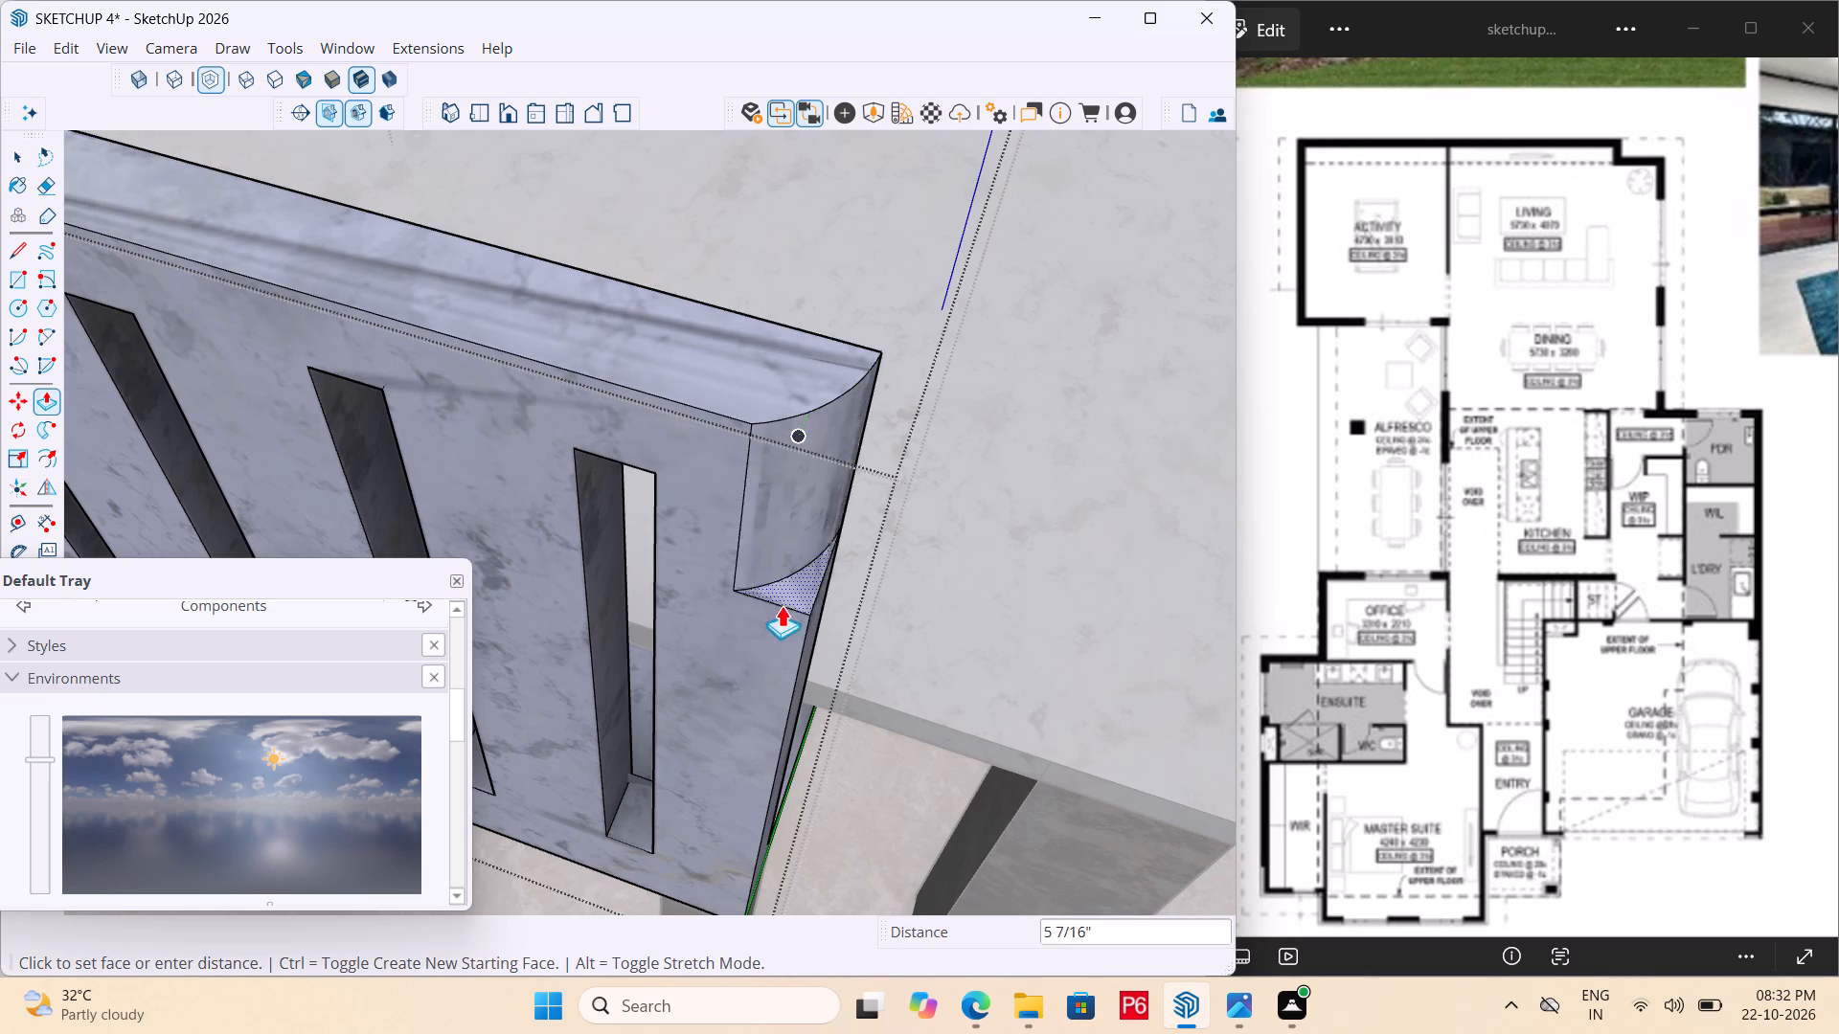
{"action": "scroll", "coordinate": [822, 439], "scroll_direction": "down", "scroll_amount": 10}
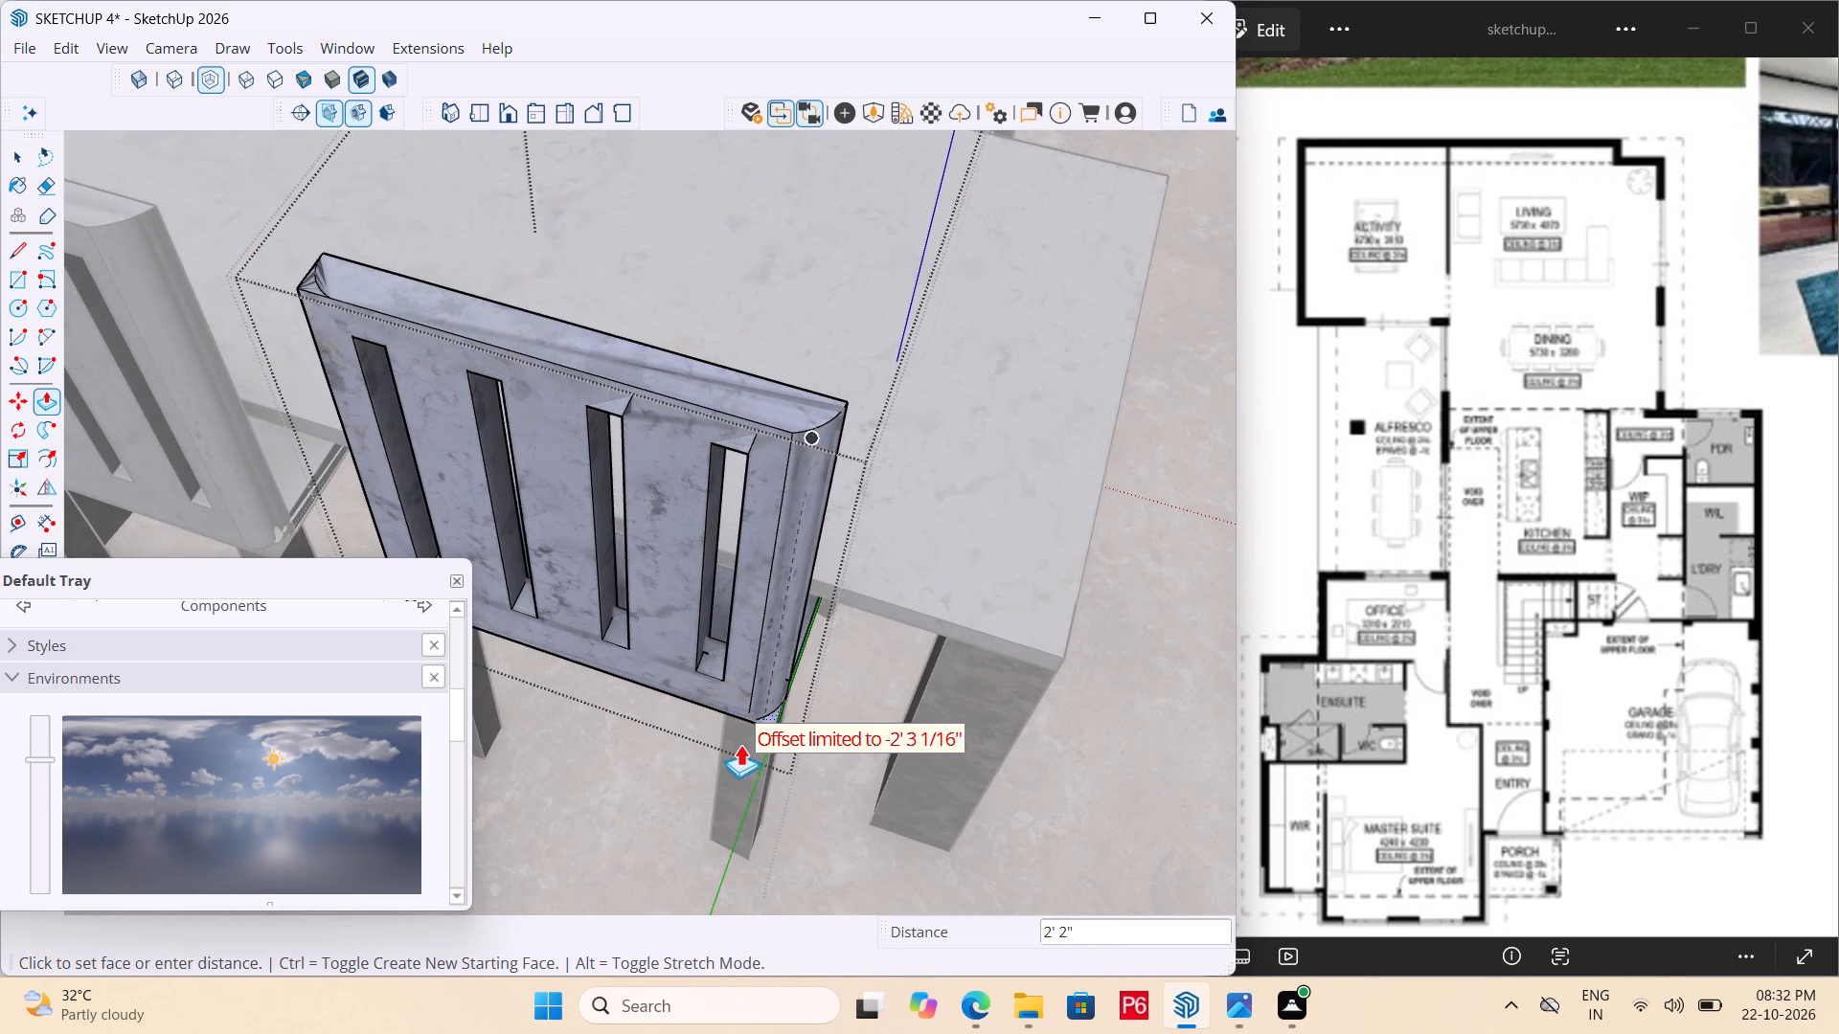
{"action": "left_click", "coordinate": [747, 755]}
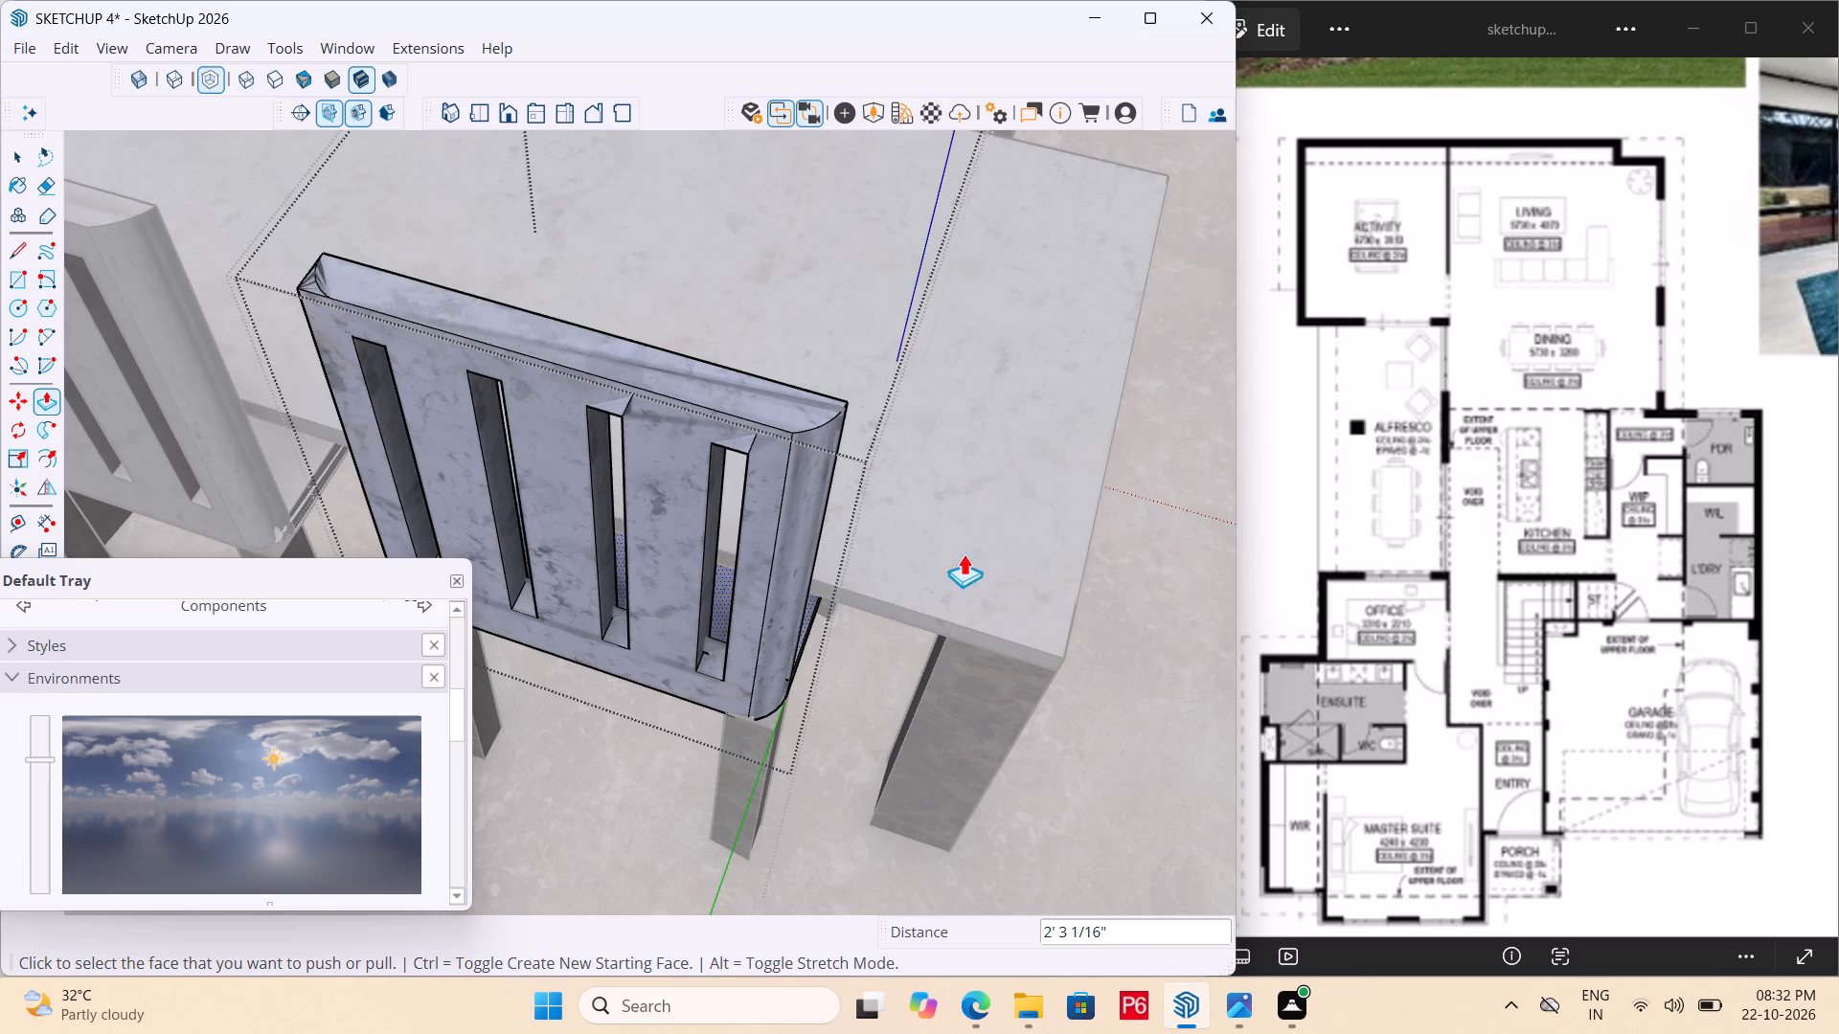
Repeat the same push on the corner face at the backrest end nearest the first chair.
{"action": "scroll", "coordinate": [964, 553], "scroll_direction": "down", "scroll_amount": 3}
{"action": "middle_click_drag", "start_coordinate": [677, 549], "coordinate": [1103, 539]}
{"action": "scroll", "coordinate": [585, 504], "scroll_direction": "up", "scroll_amount": 5}
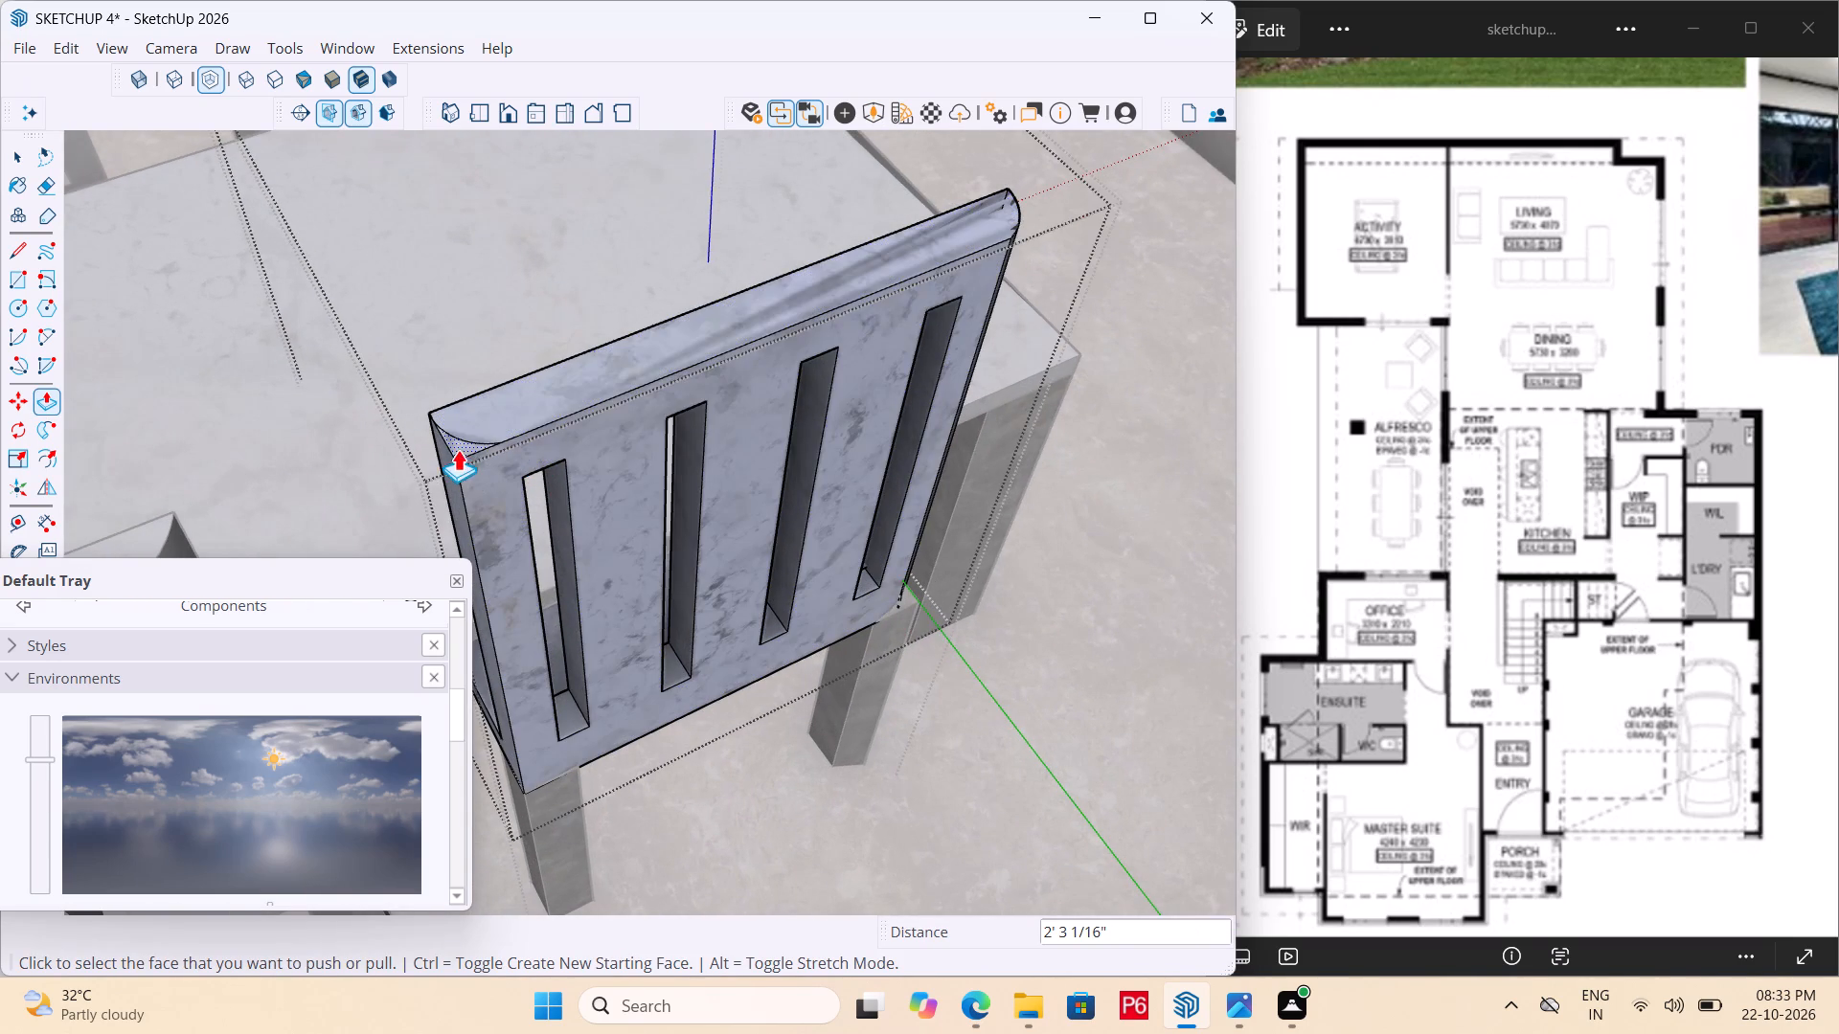
{"action": "double_click", "coordinate": [458, 440]}
{"action": "scroll", "coordinate": [698, 409], "scroll_direction": "down", "scroll_amount": 6}
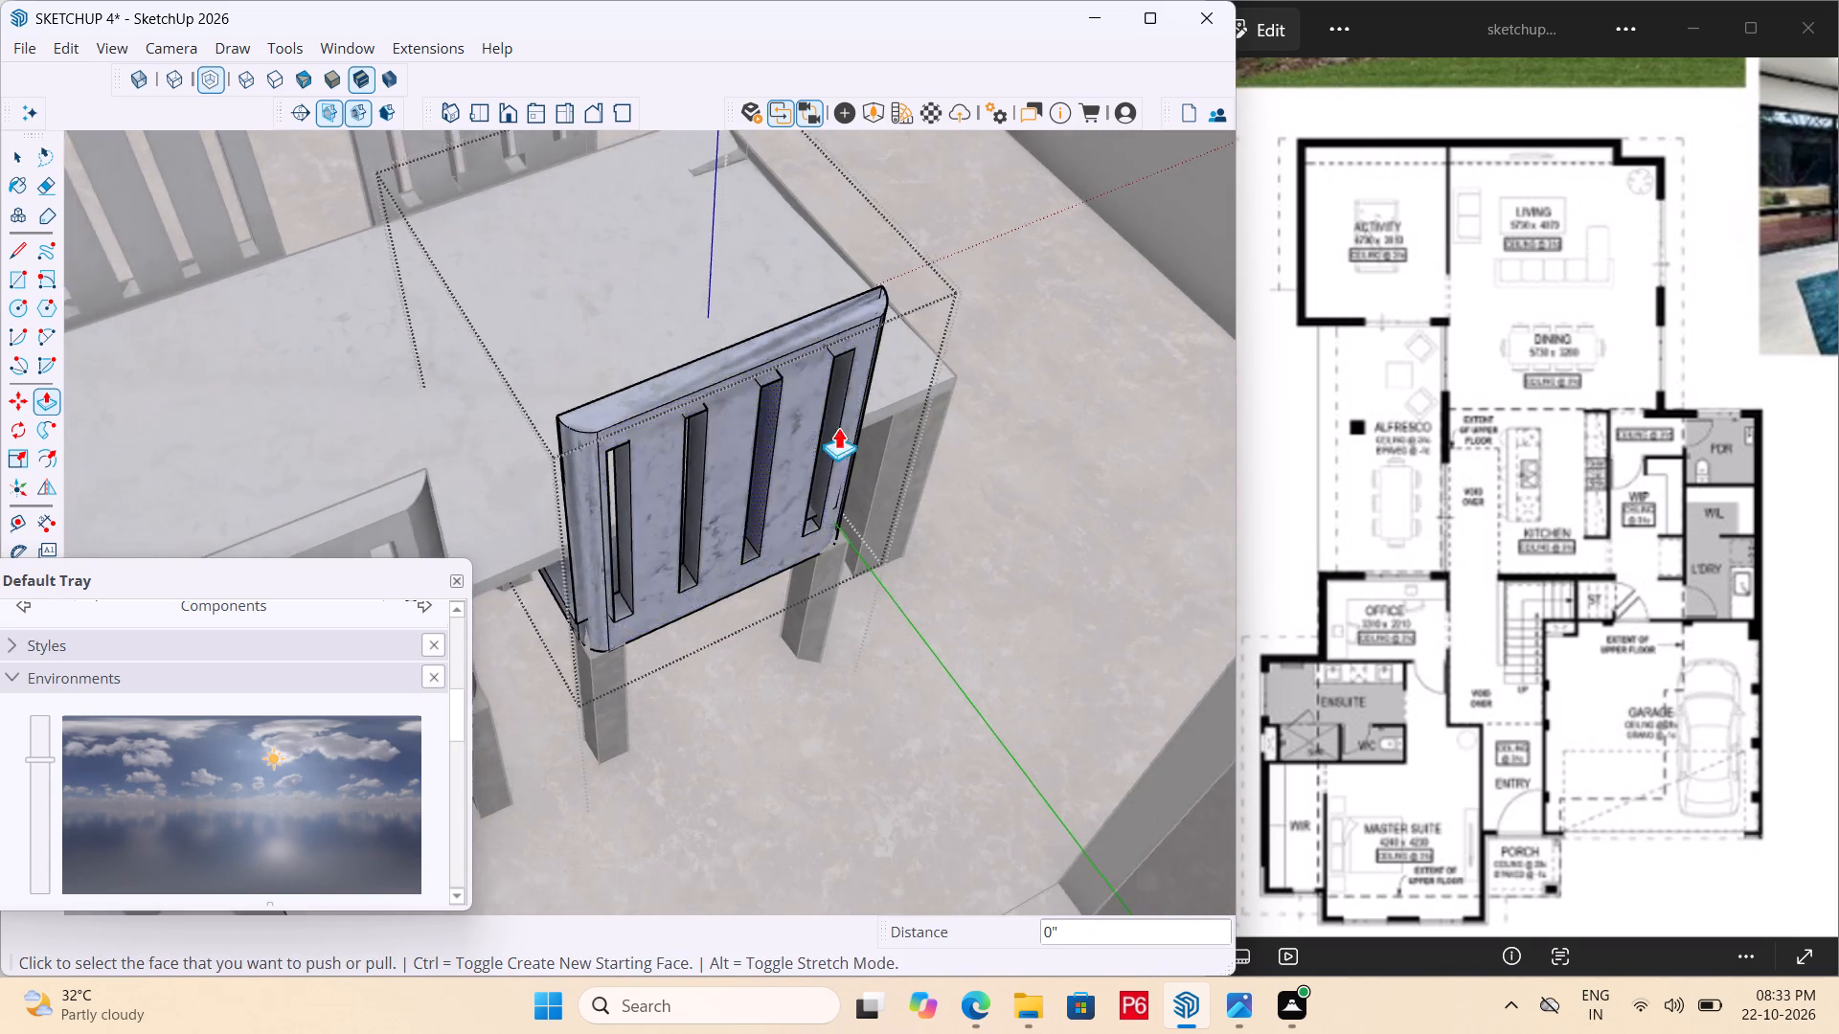
Open the backrest of the end chair across the table from the two rounded chairs for editing, and select its top face.
{"action": "scroll", "coordinate": [852, 430], "scroll_direction": "down", "scroll_amount": 6}
{"action": "middle_click_drag", "start_coordinate": [931, 409], "coordinate": [61, 438]}
{"action": "middle_click_drag", "start_coordinate": [938, 435], "coordinate": [568, 437]}
{"action": "key", "text": "space"}
{"action": "double_click", "coordinate": [808, 514]}
{"action": "scroll", "coordinate": [785, 560], "scroll_direction": "up", "scroll_amount": 4}
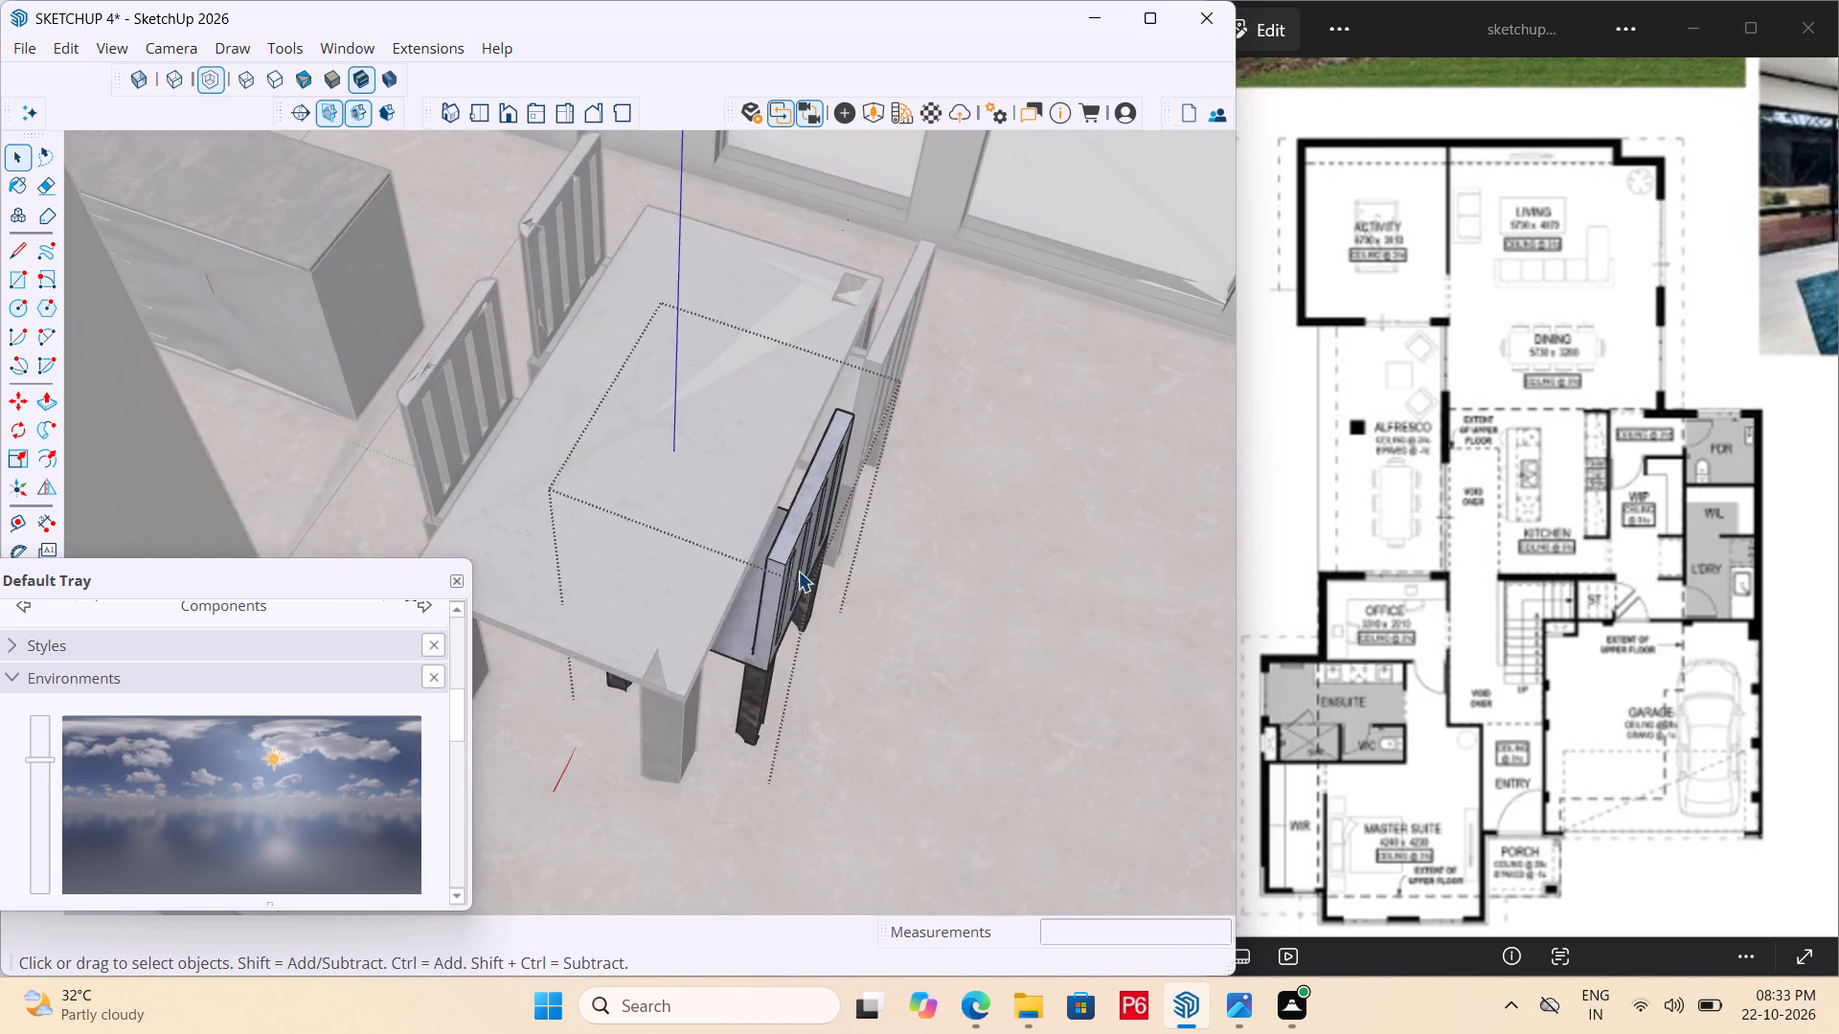
{"action": "middle_click_drag", "start_coordinate": [798, 571], "coordinate": [630, 570]}
{"action": "scroll", "coordinate": [447, 449], "scroll_direction": "down", "scroll_amount": 4}
{"action": "scroll", "coordinate": [652, 586], "scroll_direction": "up", "scroll_amount": 4}
{"action": "middle_click_drag", "start_coordinate": [640, 608], "coordinate": [592, 647]}
{"action": "scroll", "coordinate": [579, 602], "scroll_direction": "up", "scroll_amount": 2}
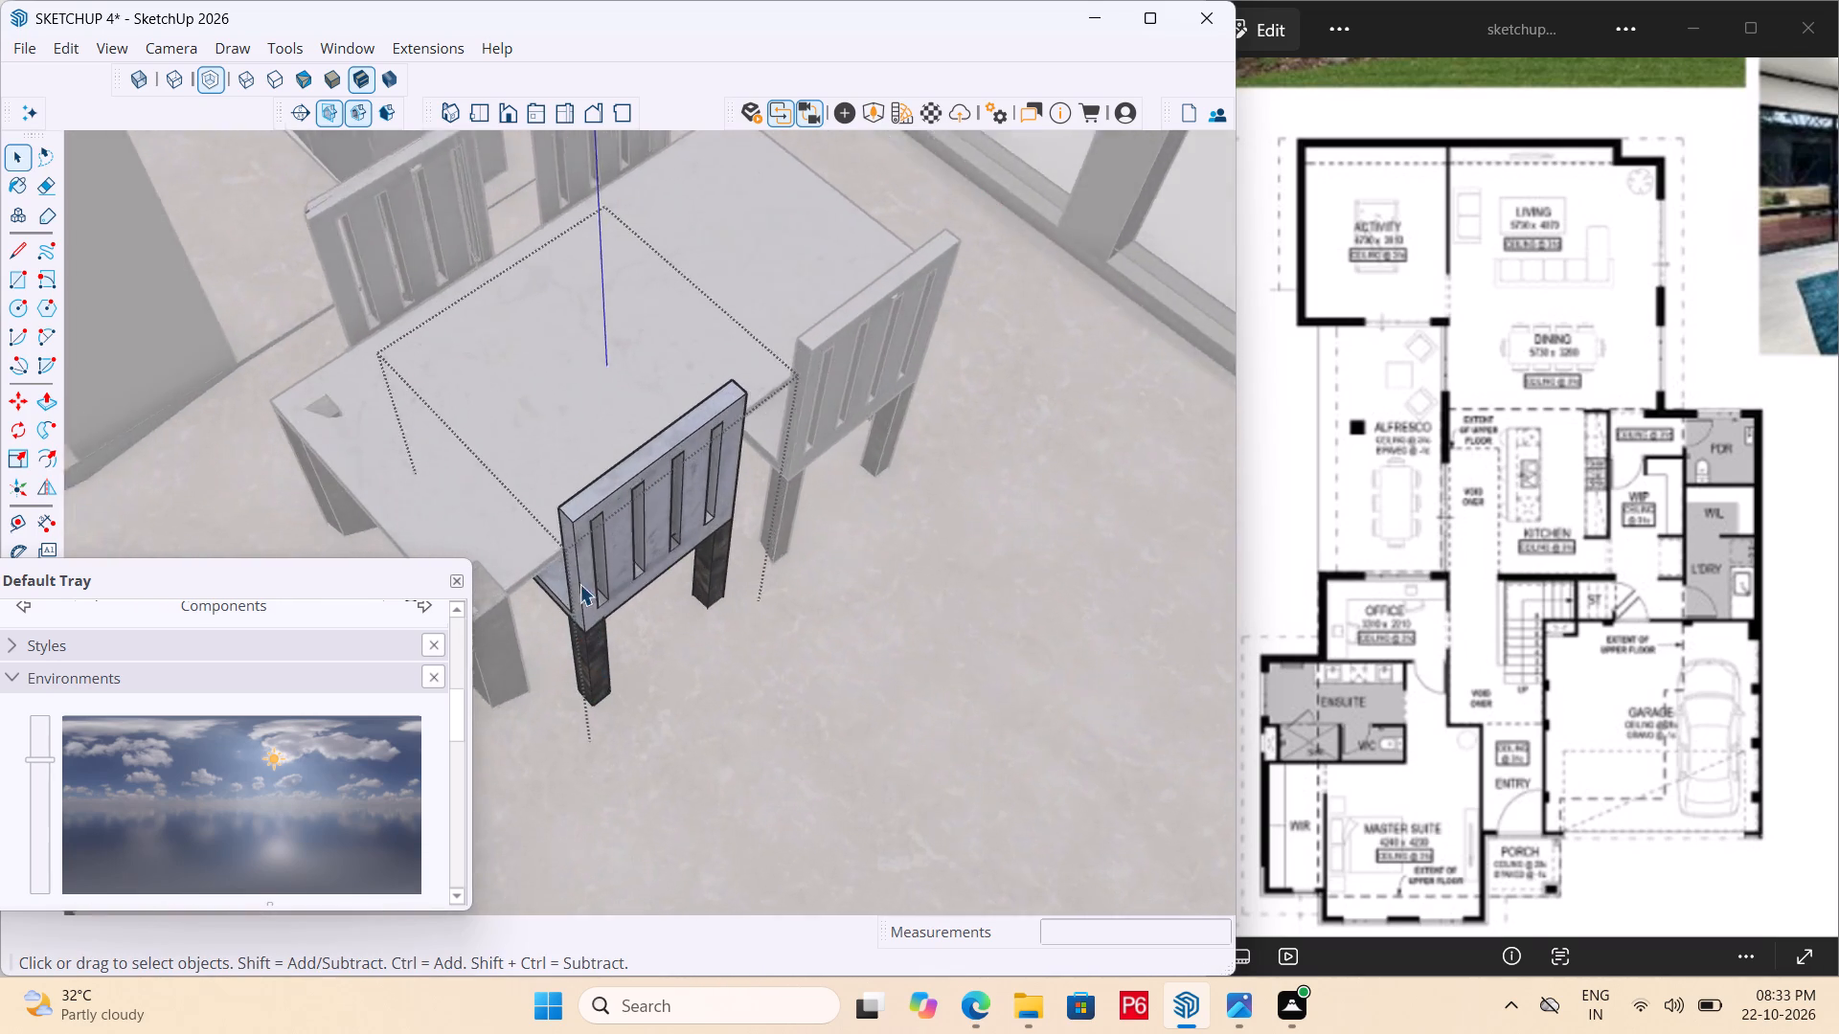
{"action": "scroll", "coordinate": [579, 584], "scroll_direction": "up", "scroll_amount": 8}
{"action": "double_click", "coordinate": [560, 482]}
{"action": "double_click", "coordinate": [565, 484]}
{"action": "triple_click", "coordinate": [563, 483]}
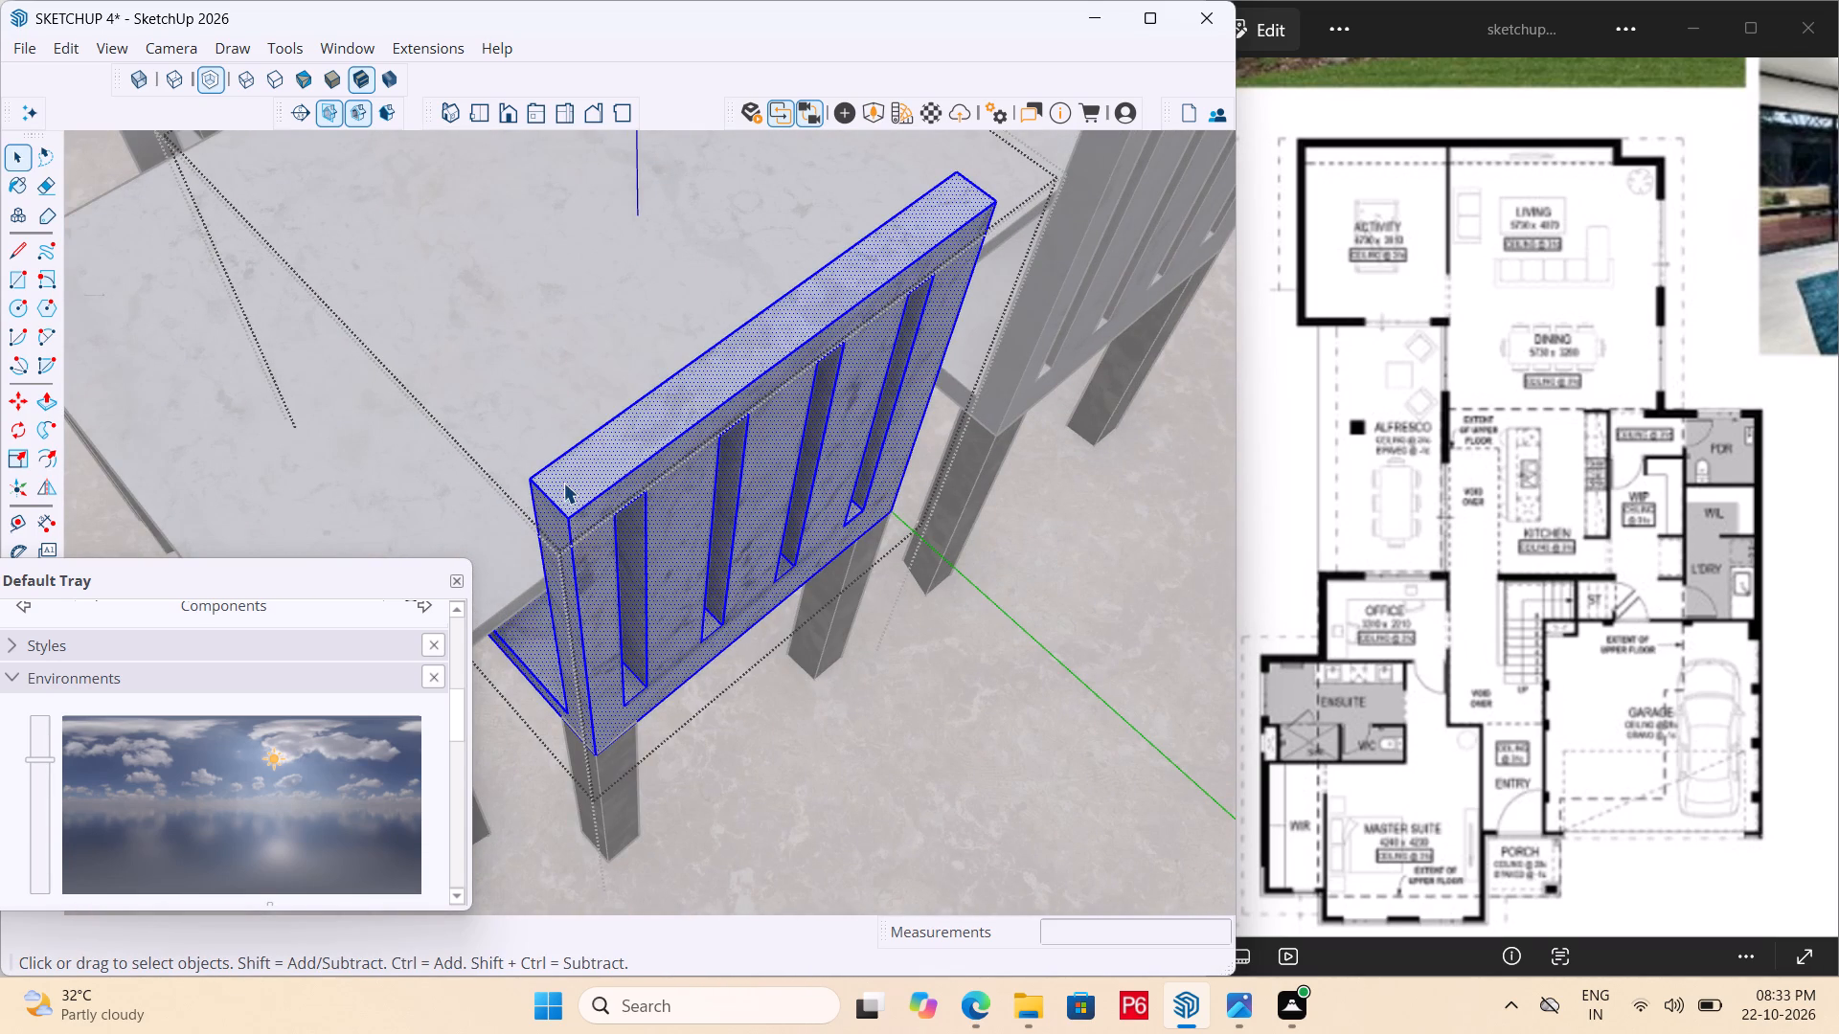
{"action": "left_click", "coordinate": [562, 490]}
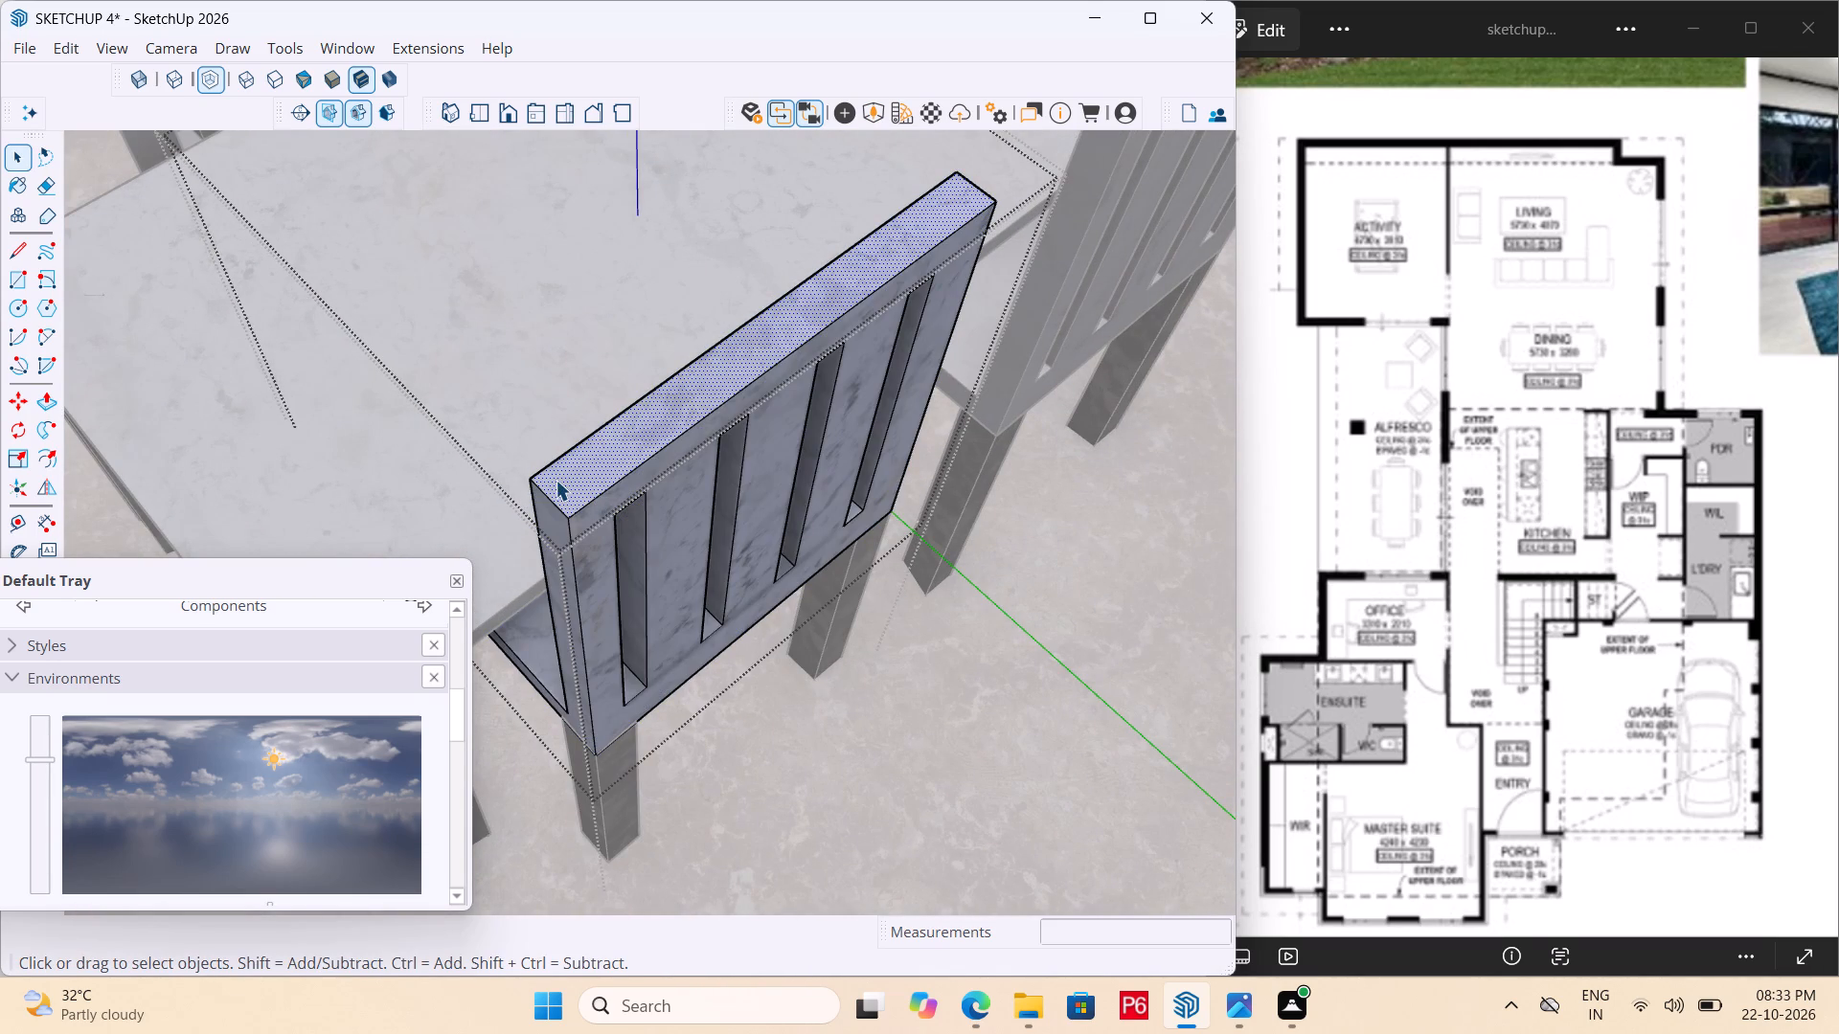
{"action": "left_click", "coordinate": [556, 480]}
{"action": "left_click", "coordinate": [563, 486]}
{"action": "scroll", "coordinate": [578, 500], "scroll_direction": "up", "scroll_amount": 4}
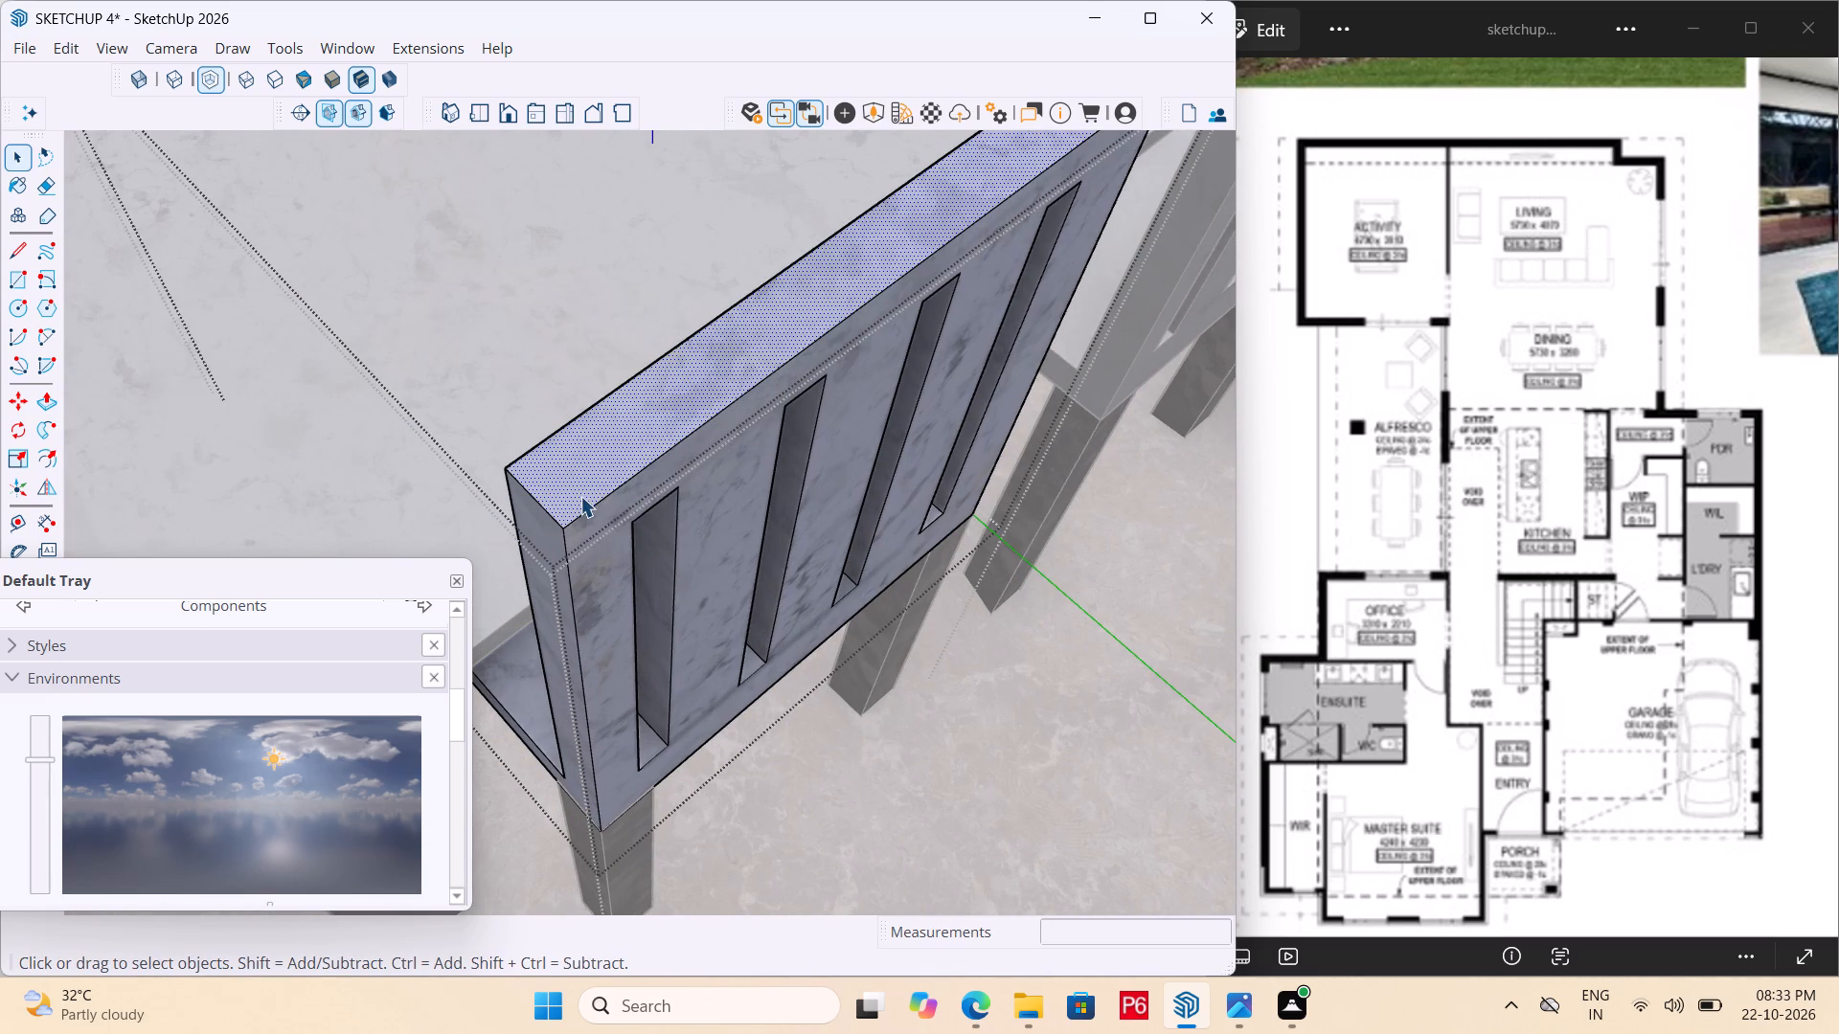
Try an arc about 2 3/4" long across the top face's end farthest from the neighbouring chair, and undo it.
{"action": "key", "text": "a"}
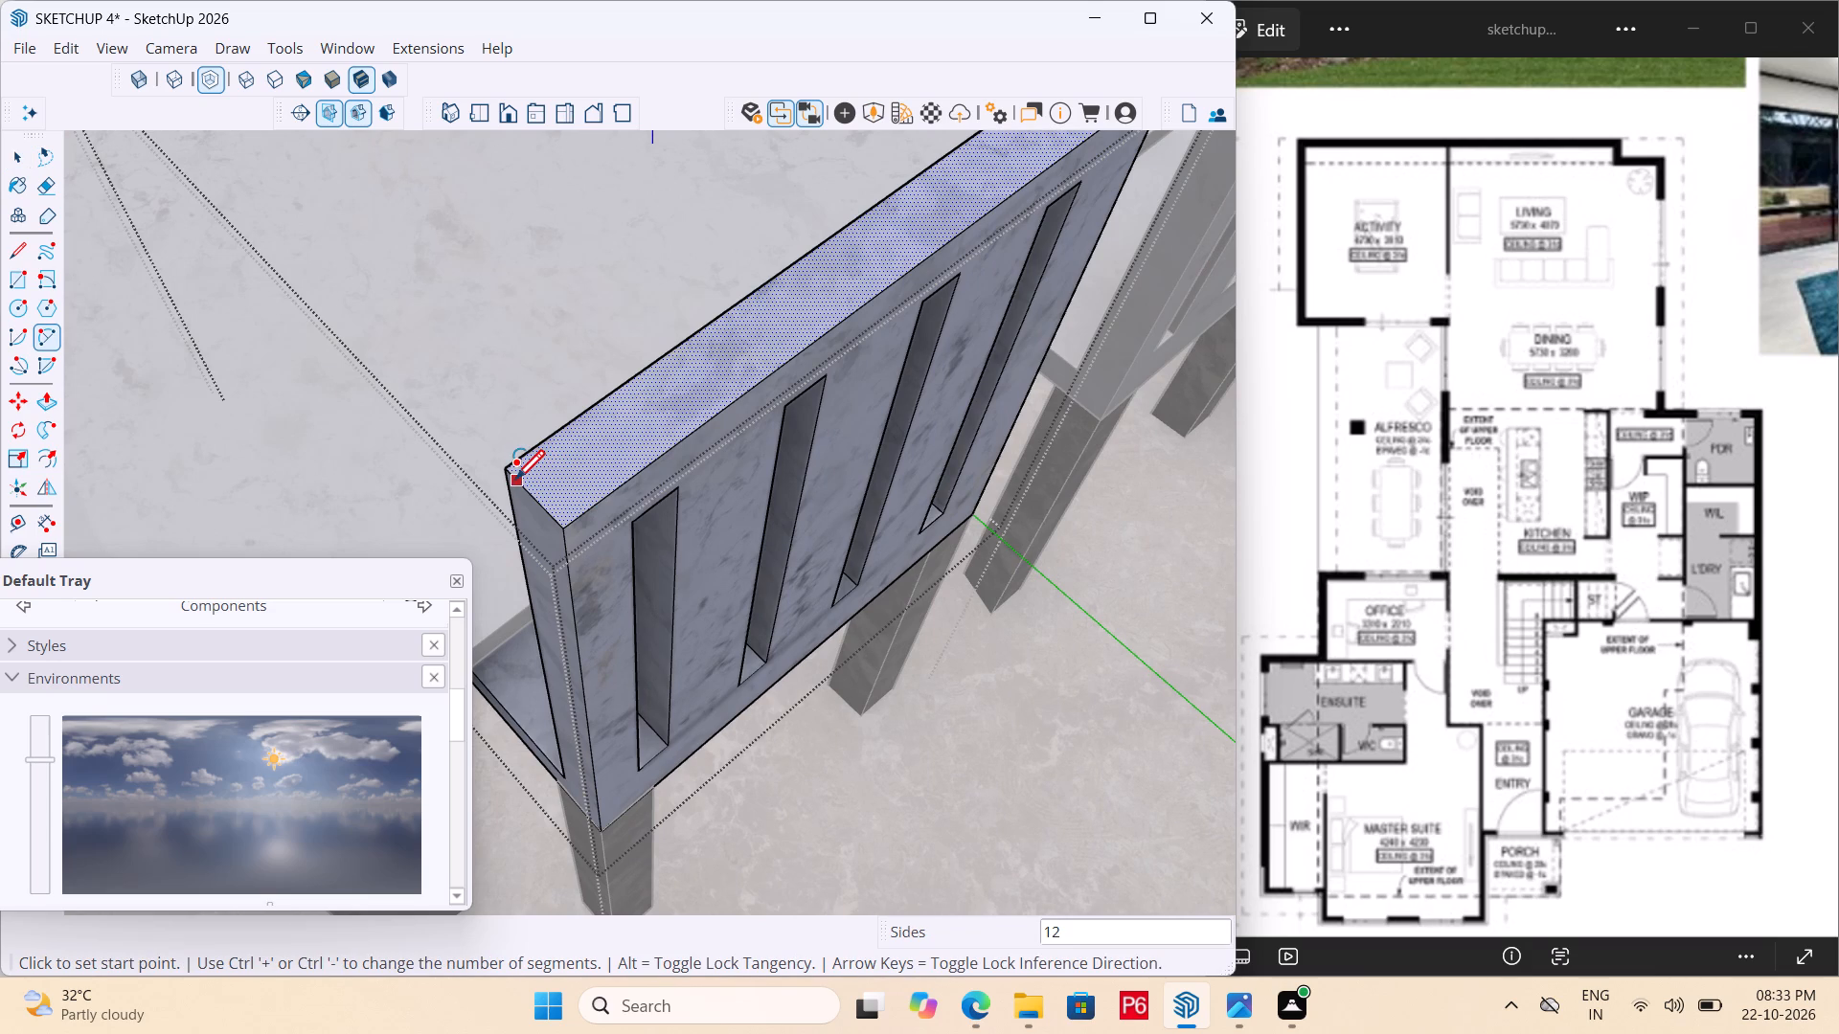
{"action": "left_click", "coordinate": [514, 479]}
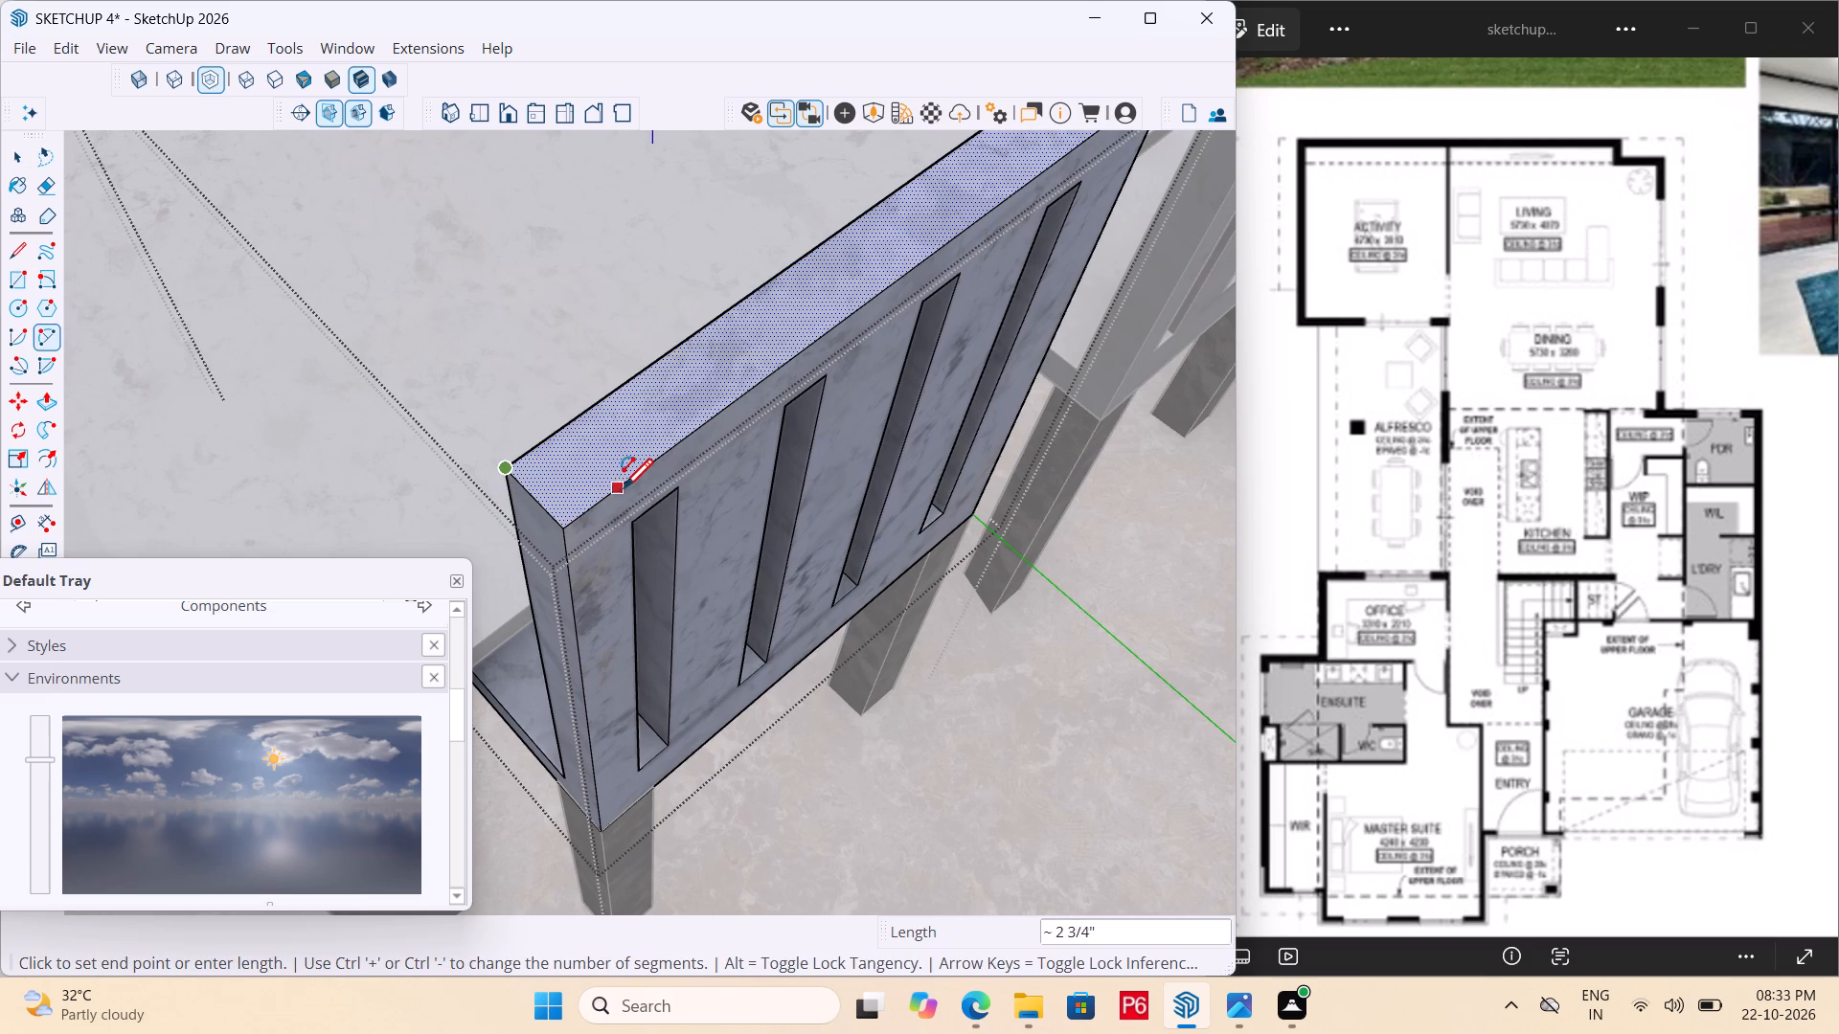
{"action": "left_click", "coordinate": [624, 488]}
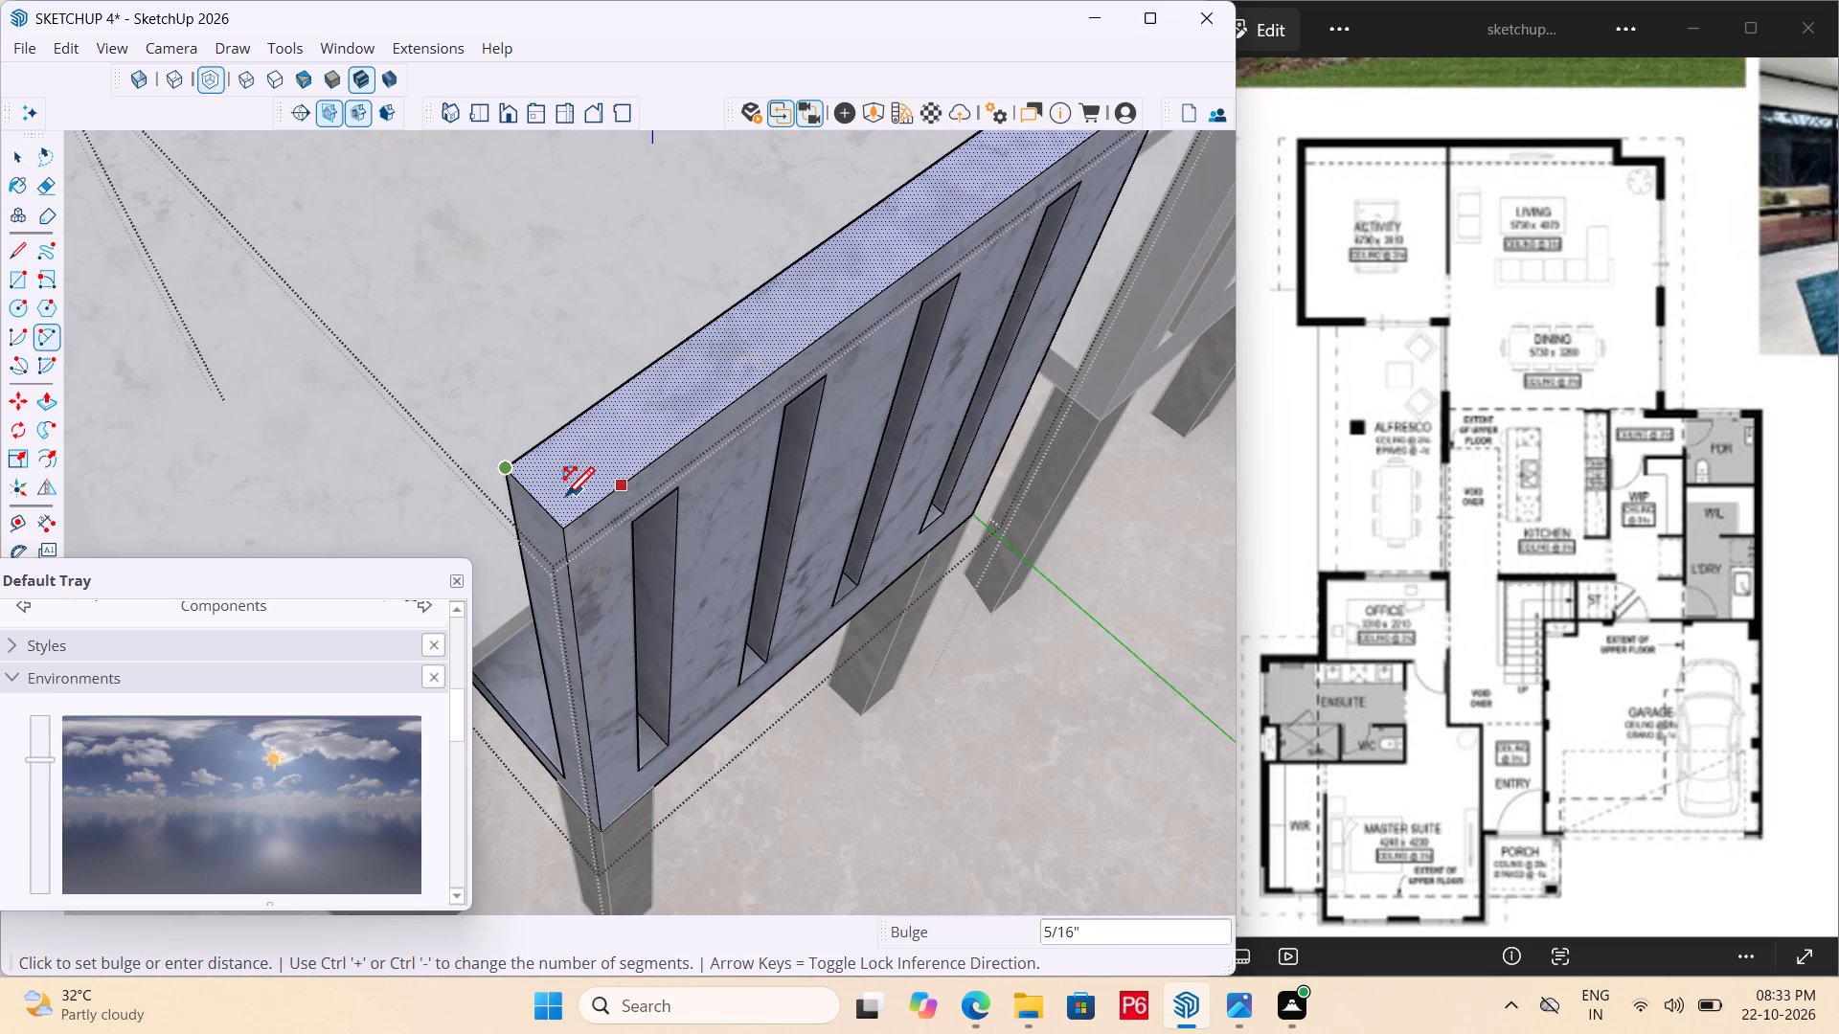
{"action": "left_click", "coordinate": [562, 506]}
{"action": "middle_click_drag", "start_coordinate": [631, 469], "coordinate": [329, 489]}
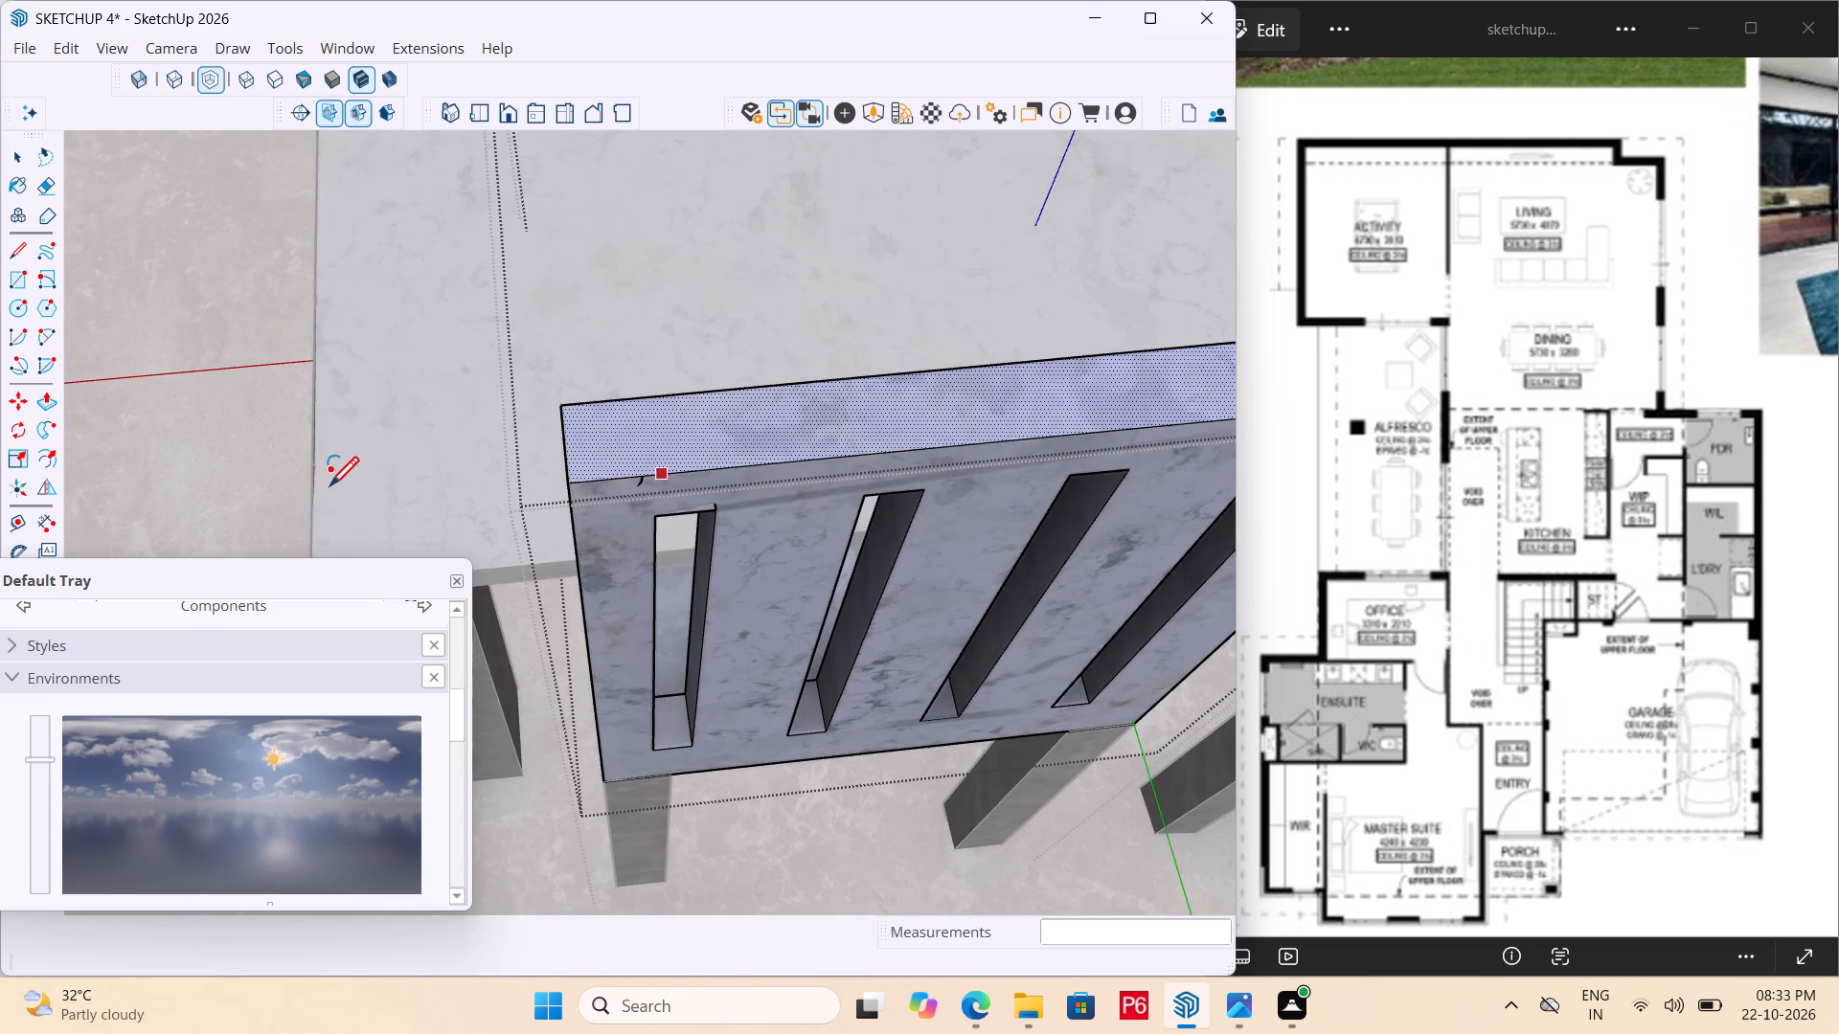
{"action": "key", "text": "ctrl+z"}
Draw an arc about 3 1/16" long with 9/16" bulge across that end, from the table-side corner to the outer edge, bulging outward.
{"action": "scroll", "coordinate": [651, 420], "scroll_direction": "up", "scroll_amount": 5}
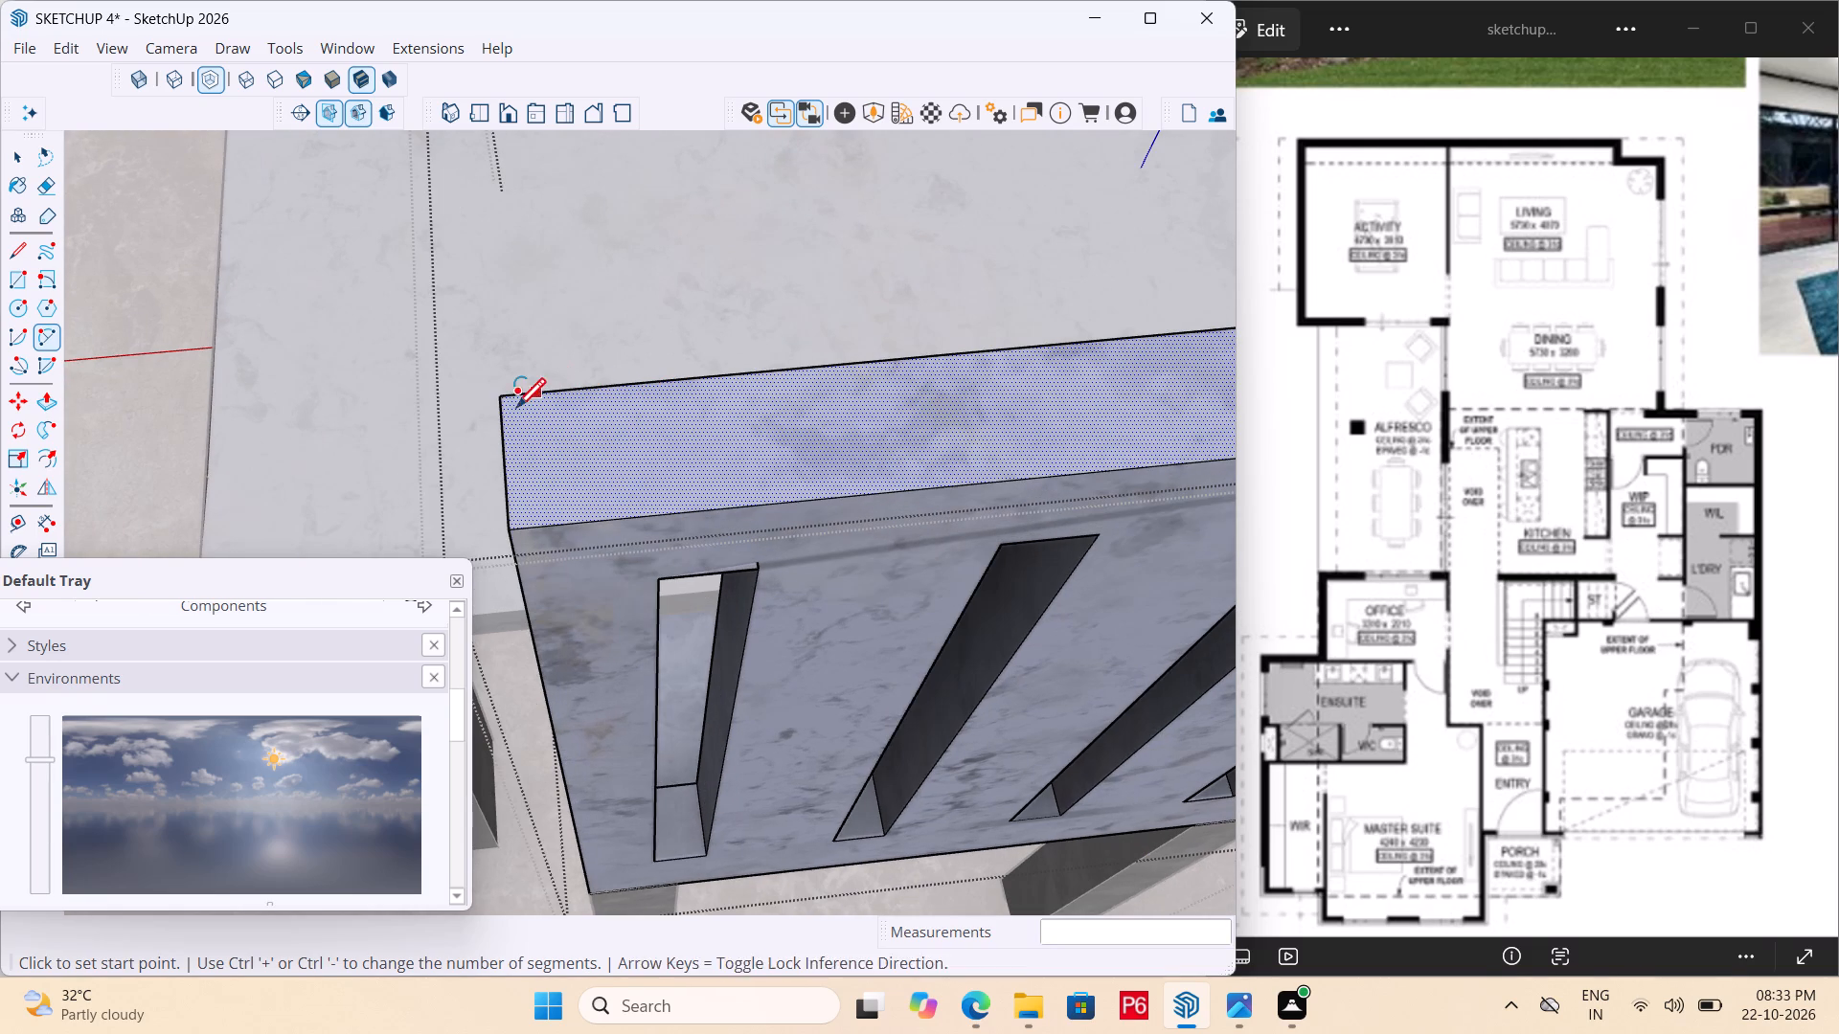
{"action": "left_click", "coordinate": [502, 405]}
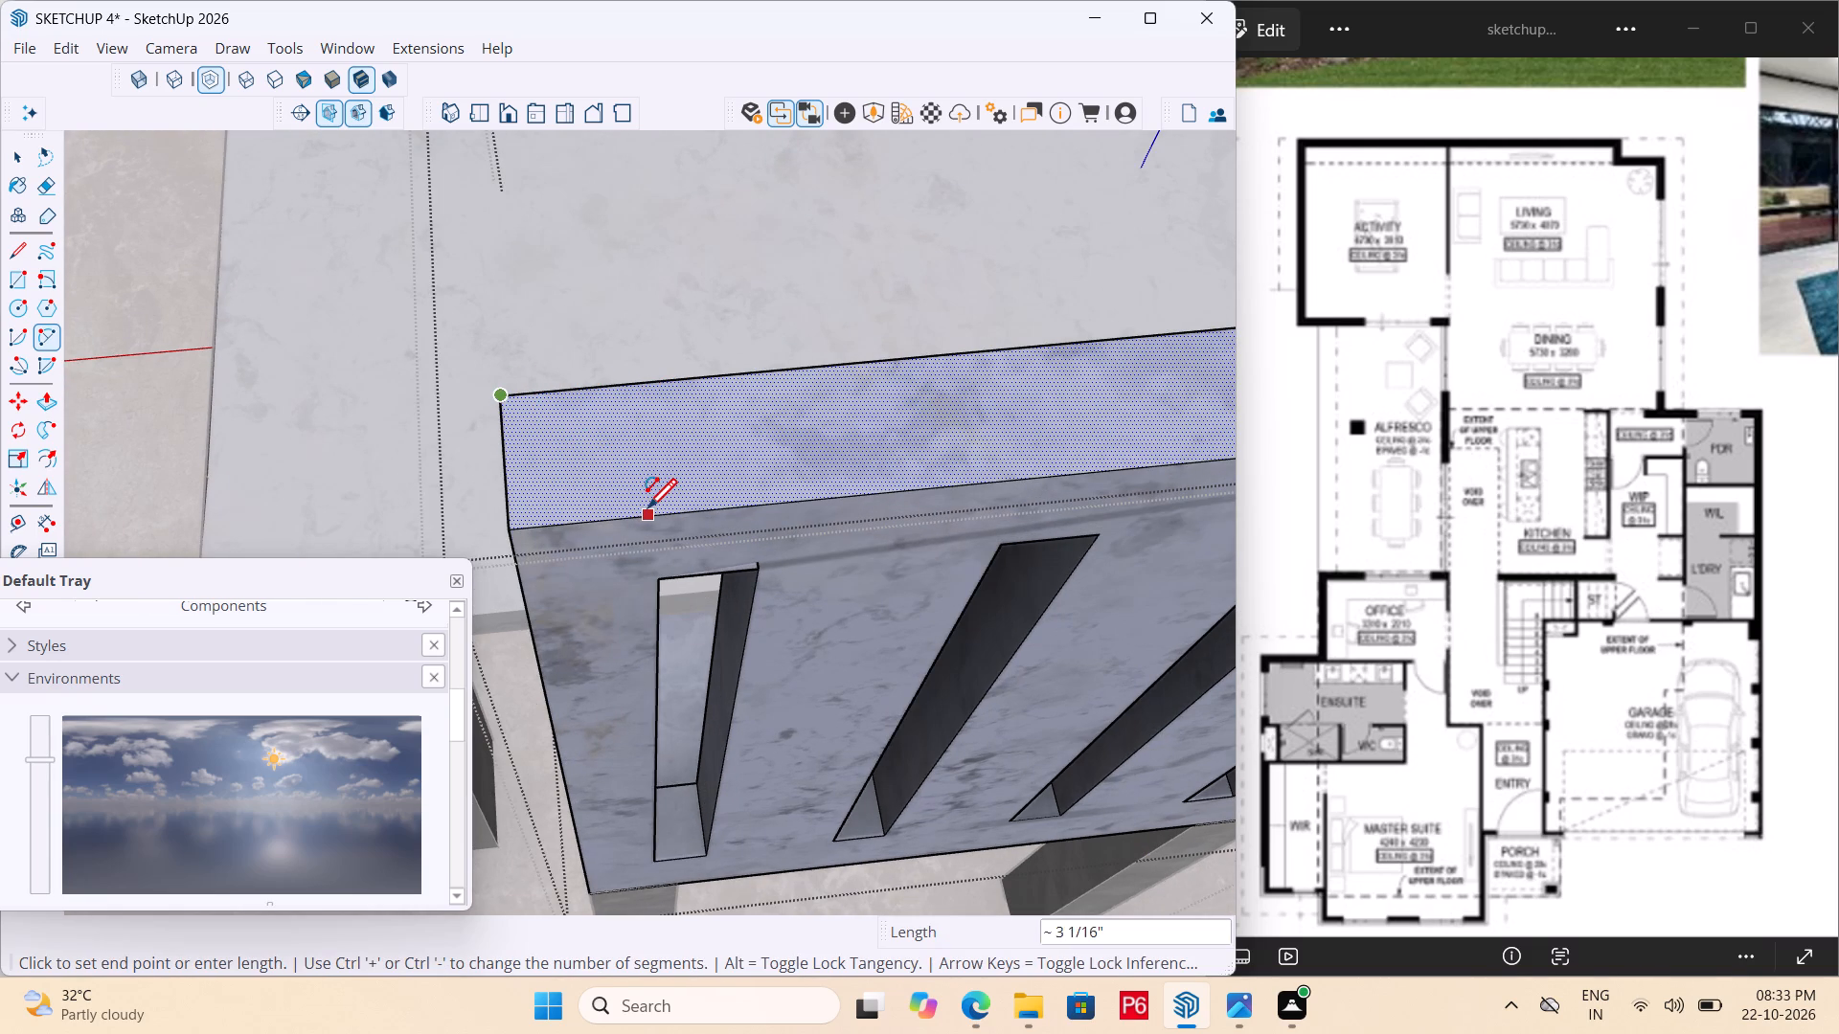
{"action": "left_click", "coordinate": [647, 511]}
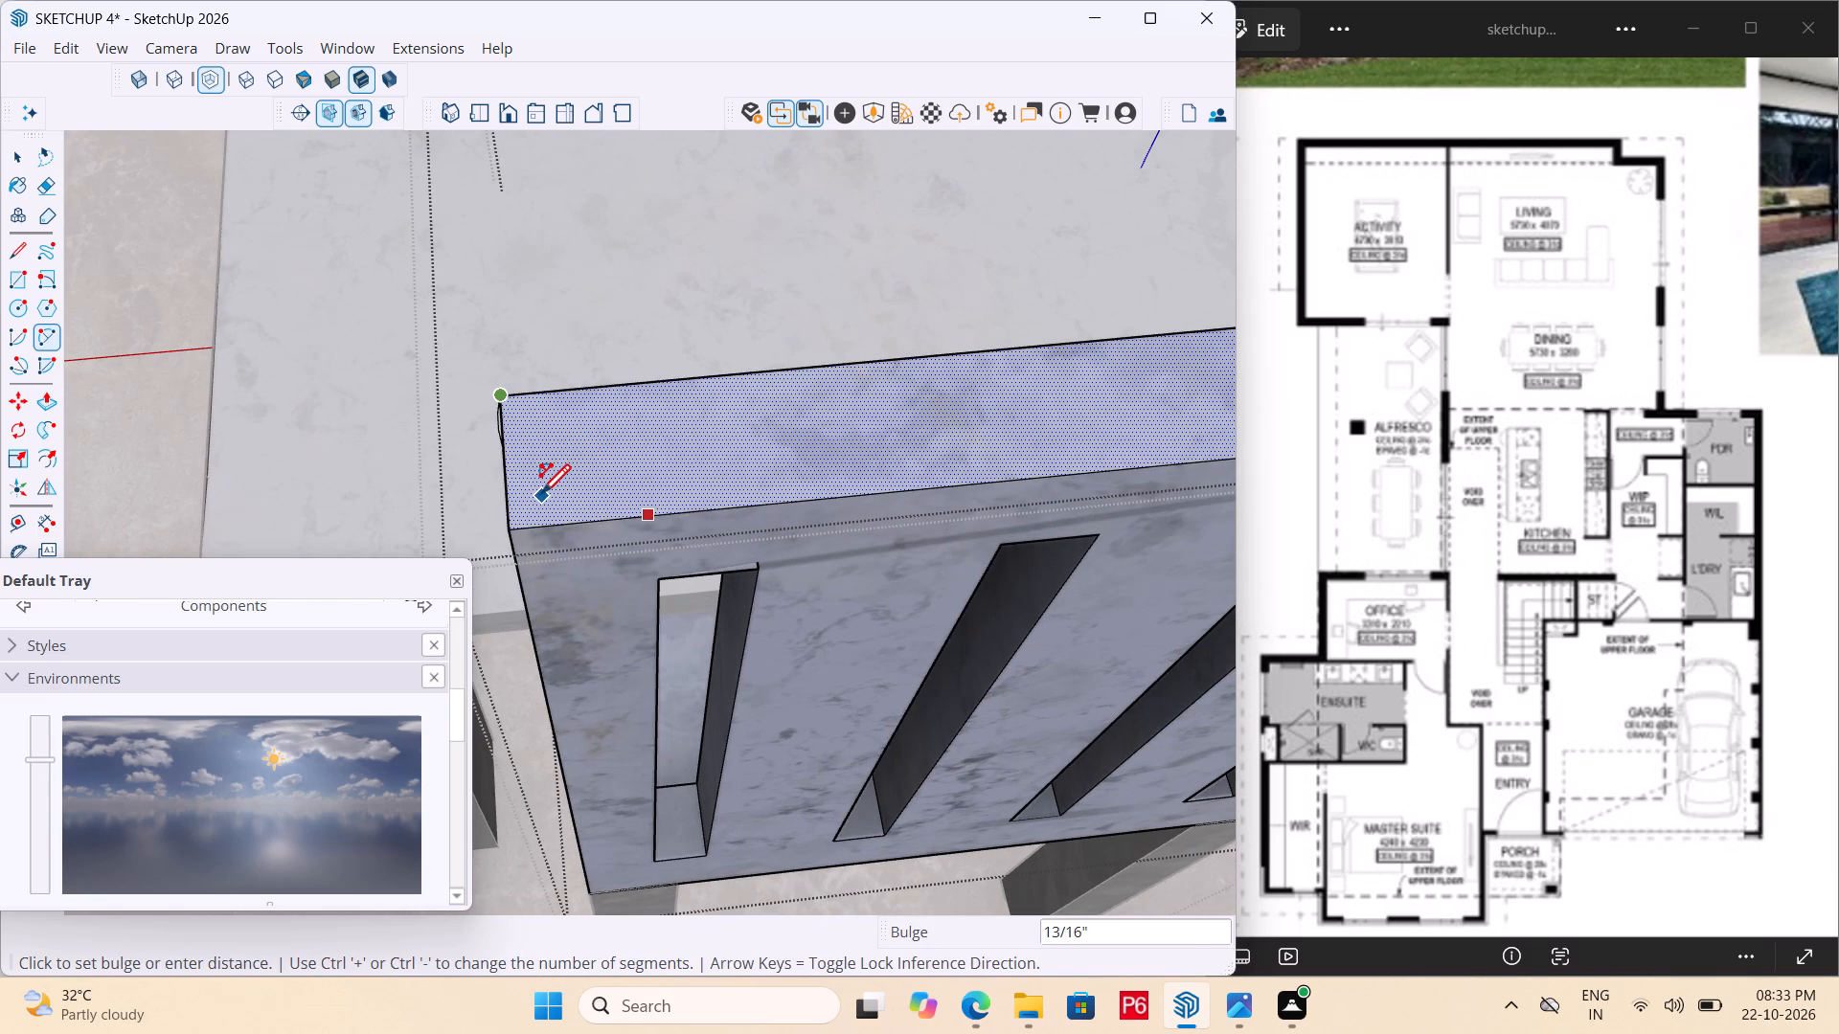
{"action": "middle_click_drag", "start_coordinate": [578, 463], "coordinate": [699, 359]}
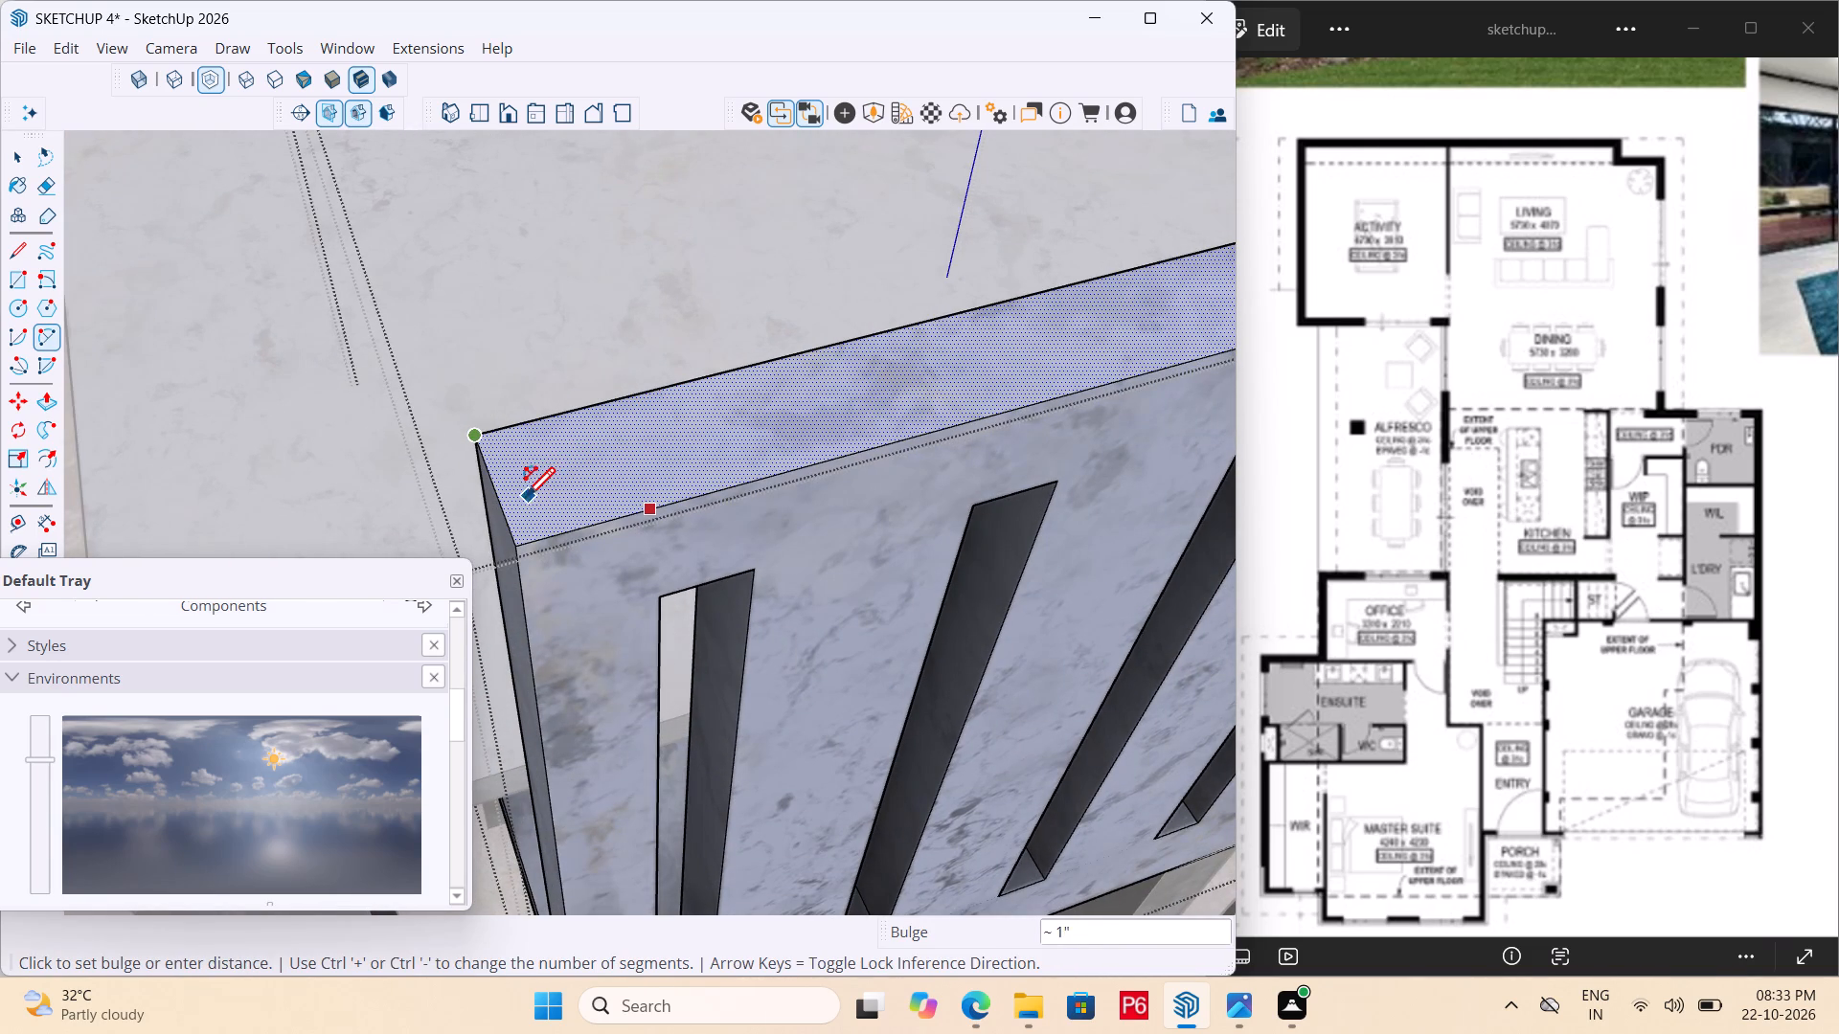
{"action": "middle_click_drag", "start_coordinate": [538, 486], "coordinate": [197, 510]}
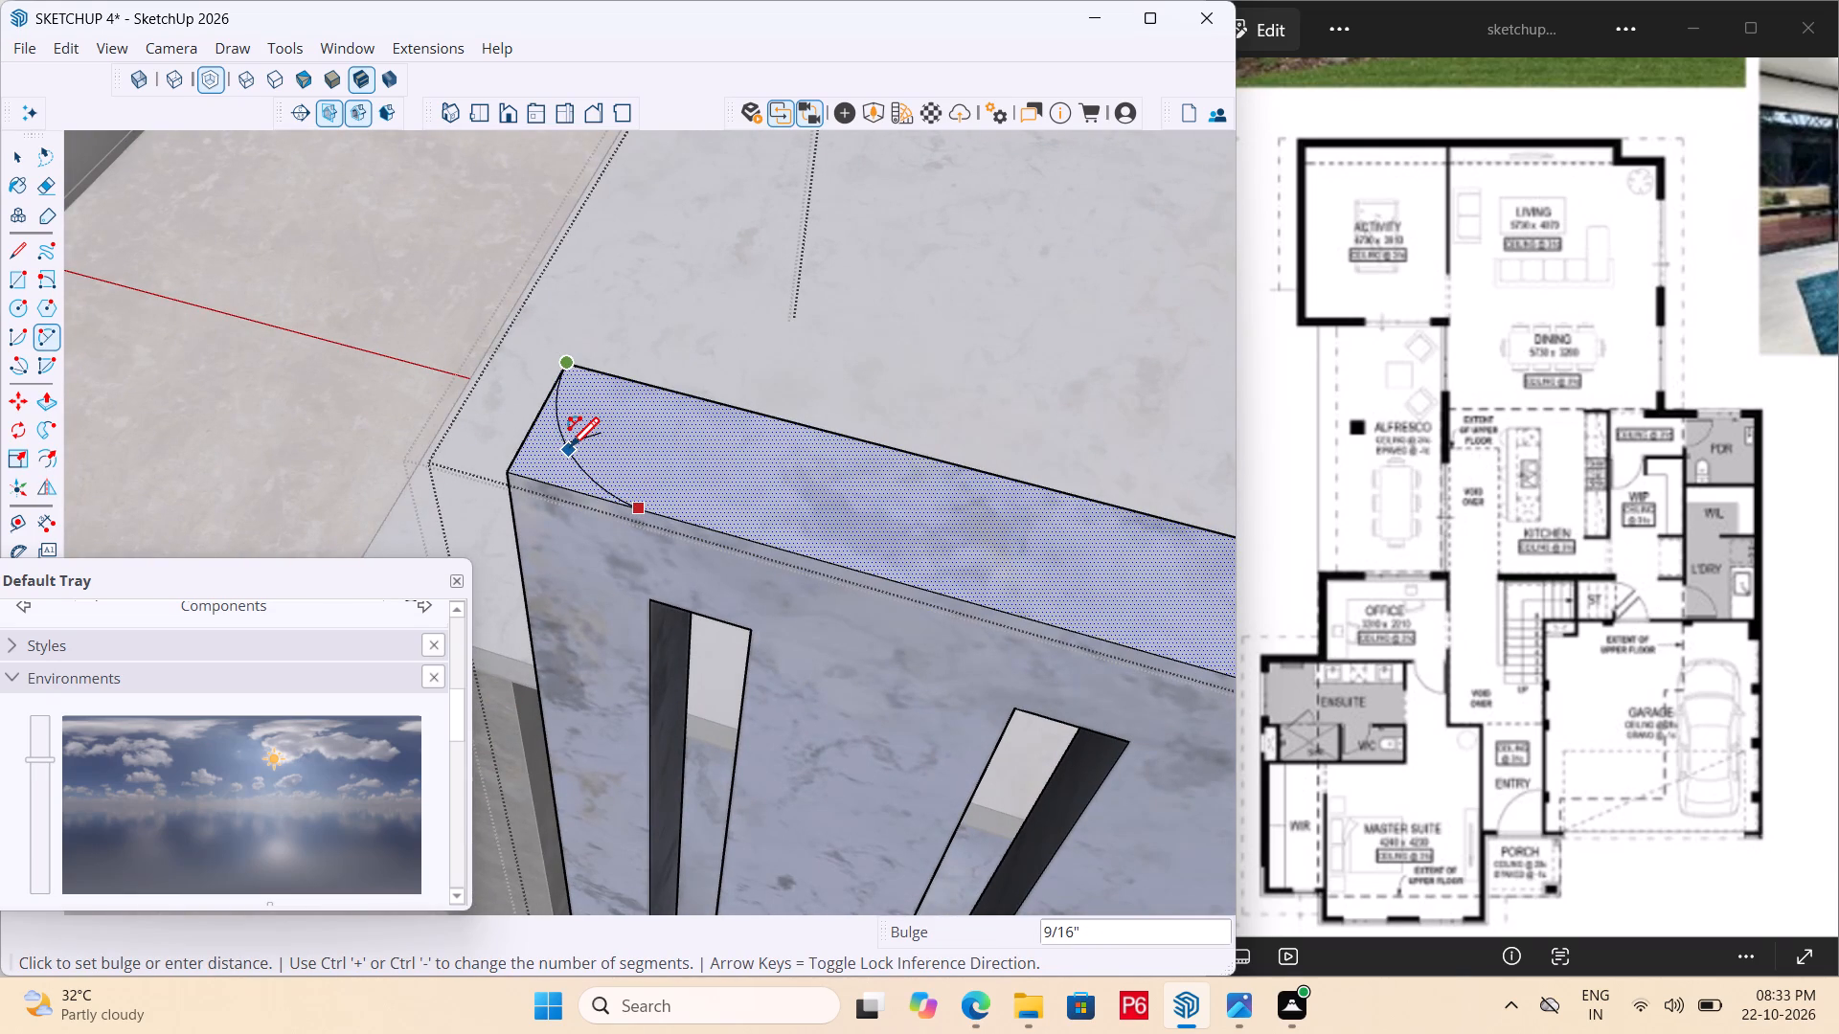
{"action": "left_click", "coordinate": [567, 451]}
Draw a matching arc about 2 11/16" long with 3/8" bulge across the opposite end, from the outer edge to the table-side corner.
{"action": "scroll", "coordinate": [500, 371], "scroll_direction": "down", "scroll_amount": 6}
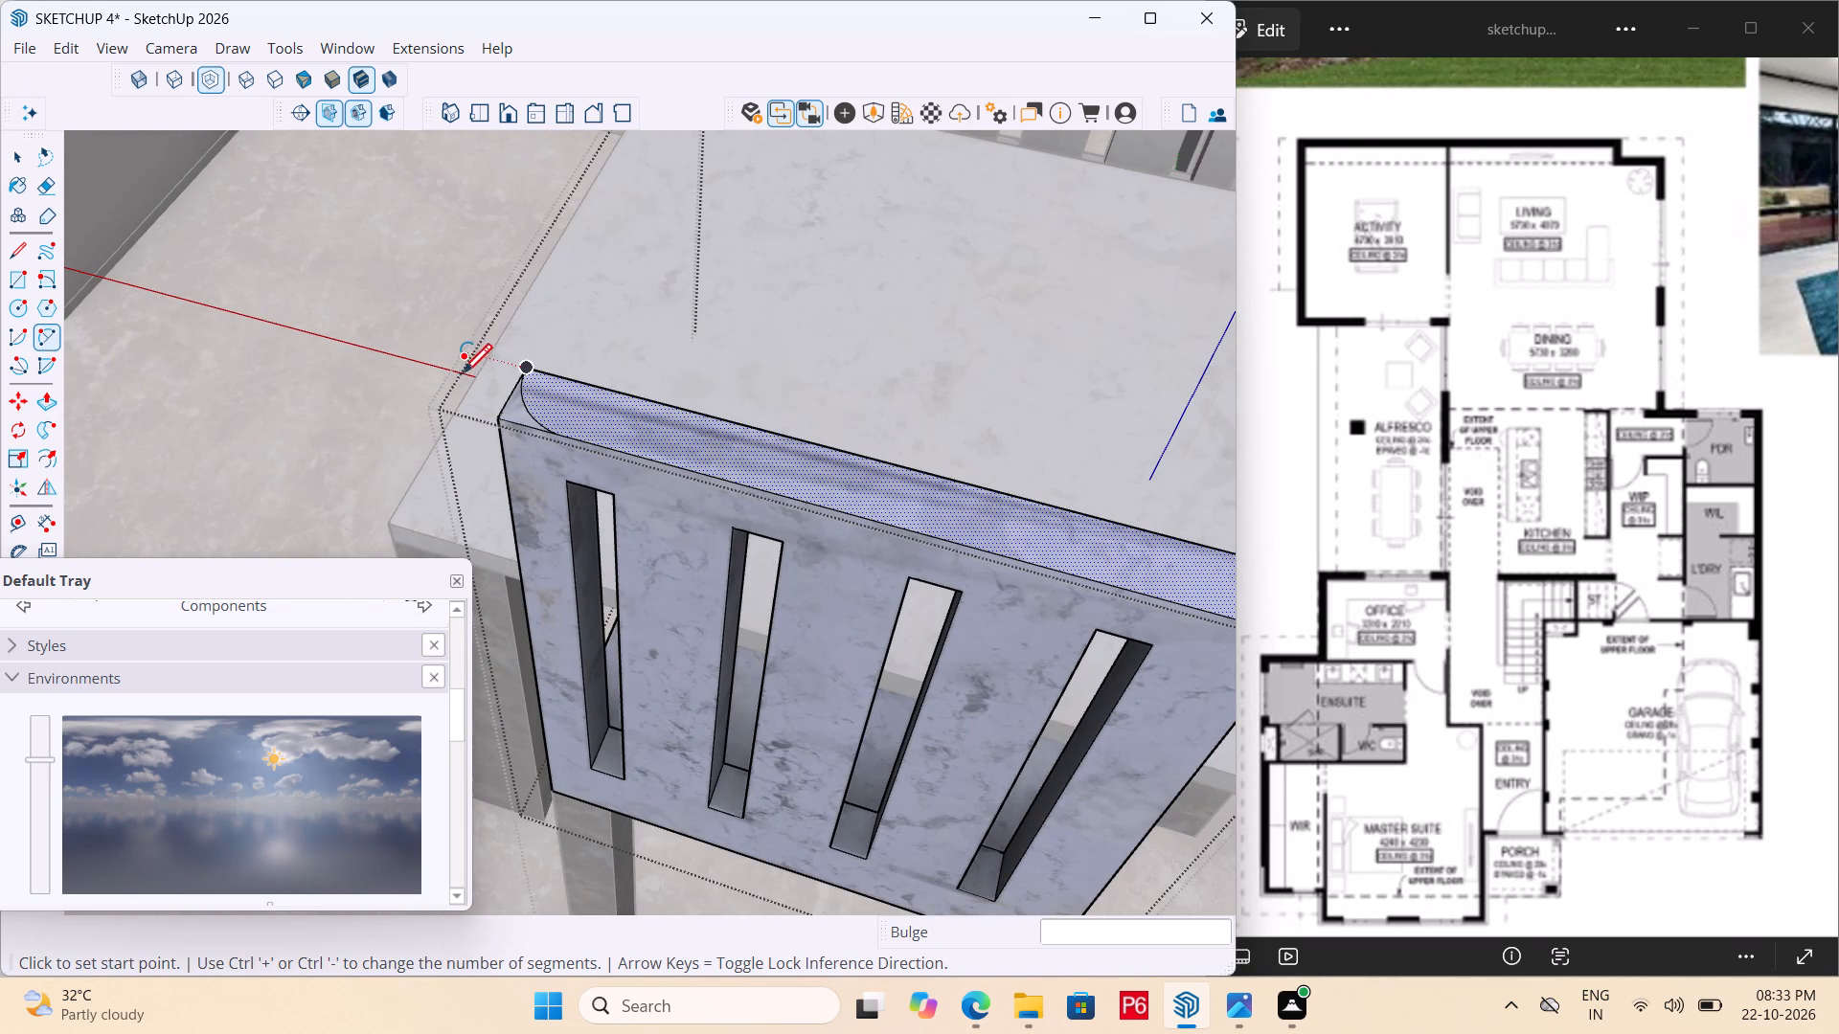
{"action": "scroll", "coordinate": [466, 393], "scroll_direction": "down", "scroll_amount": 5}
{"action": "scroll", "coordinate": [747, 460], "scroll_direction": "up", "scroll_amount": 8}
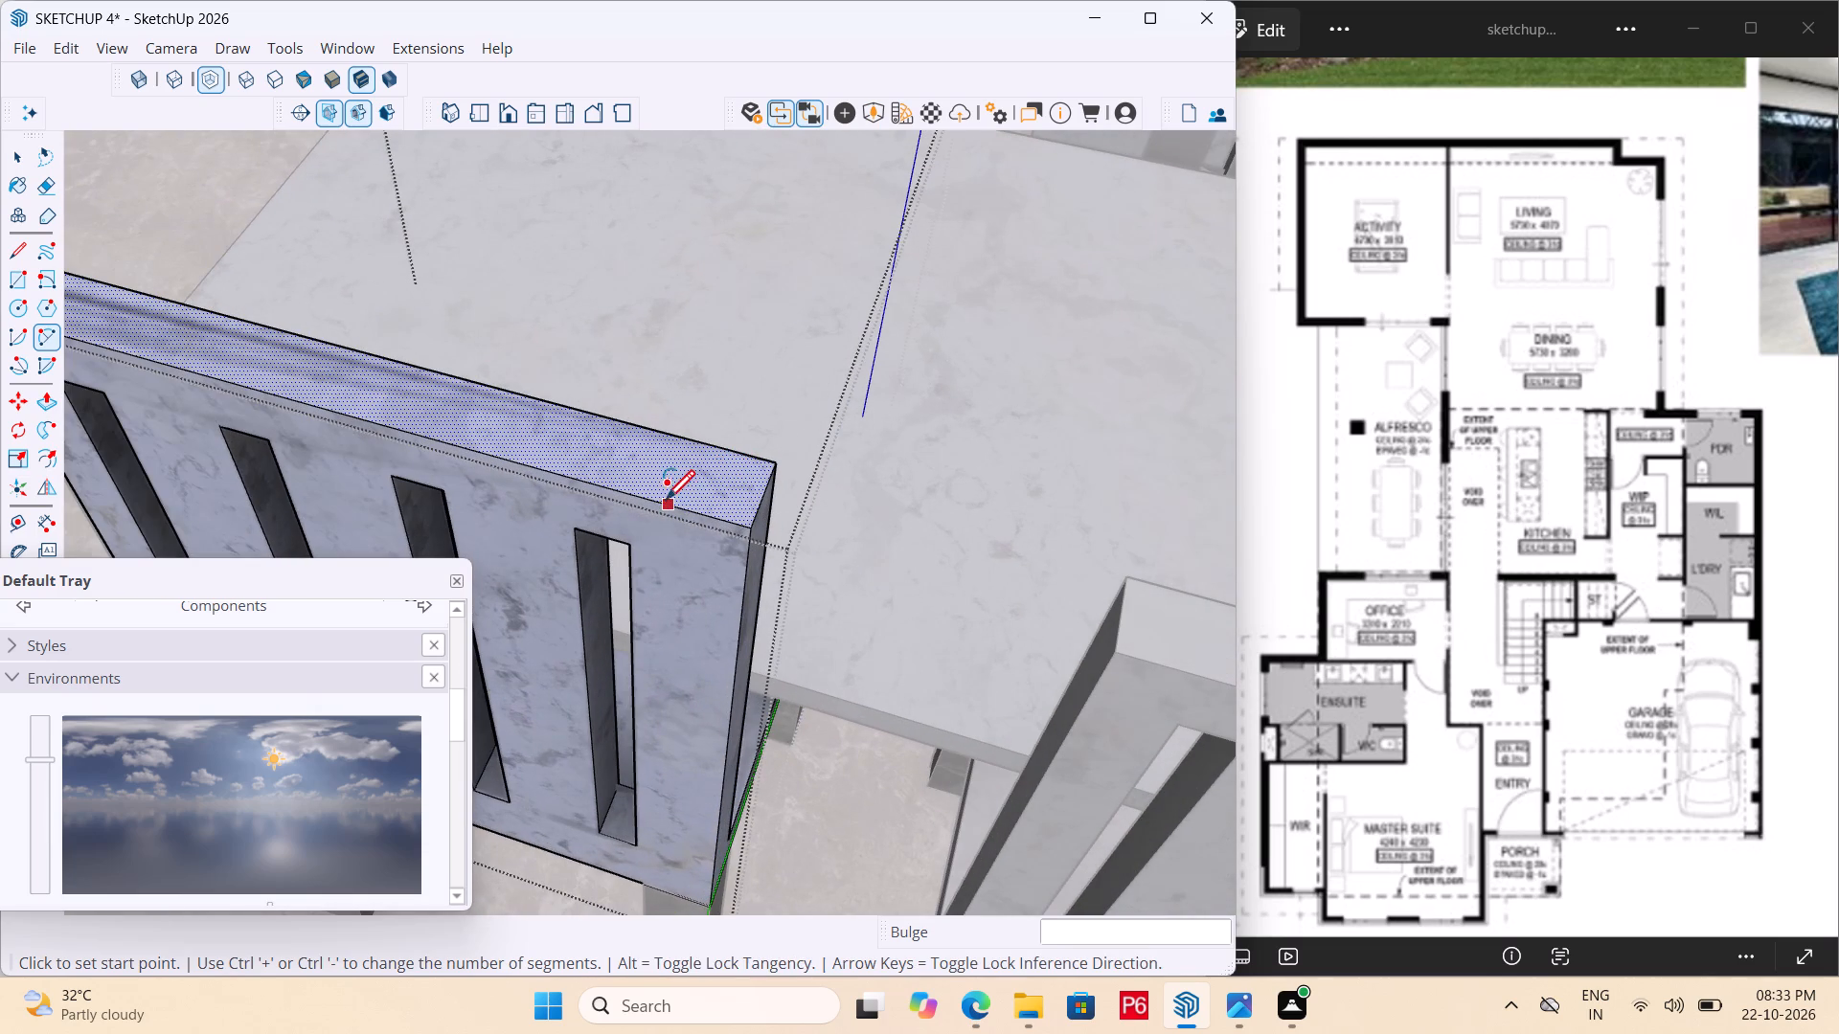
{"action": "left_click", "coordinate": [688, 505]}
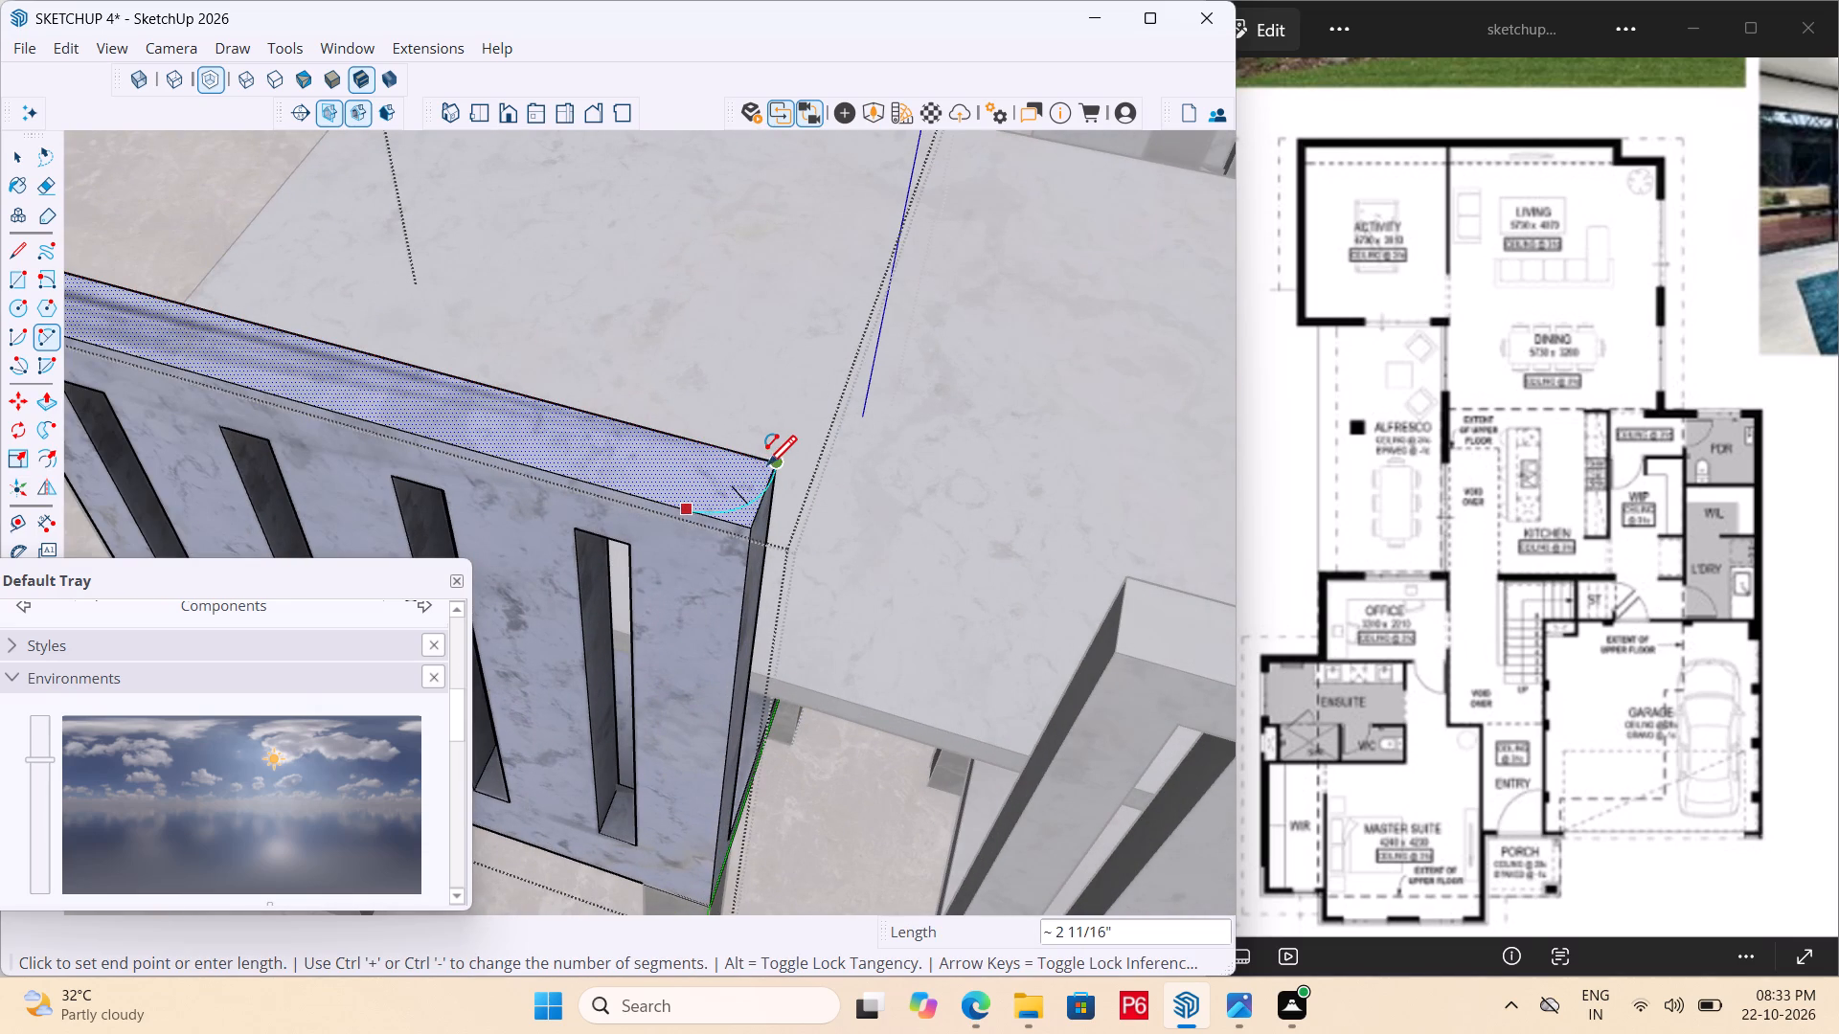
{"action": "left_click", "coordinate": [769, 467]}
{"action": "left_click", "coordinate": [747, 494]}
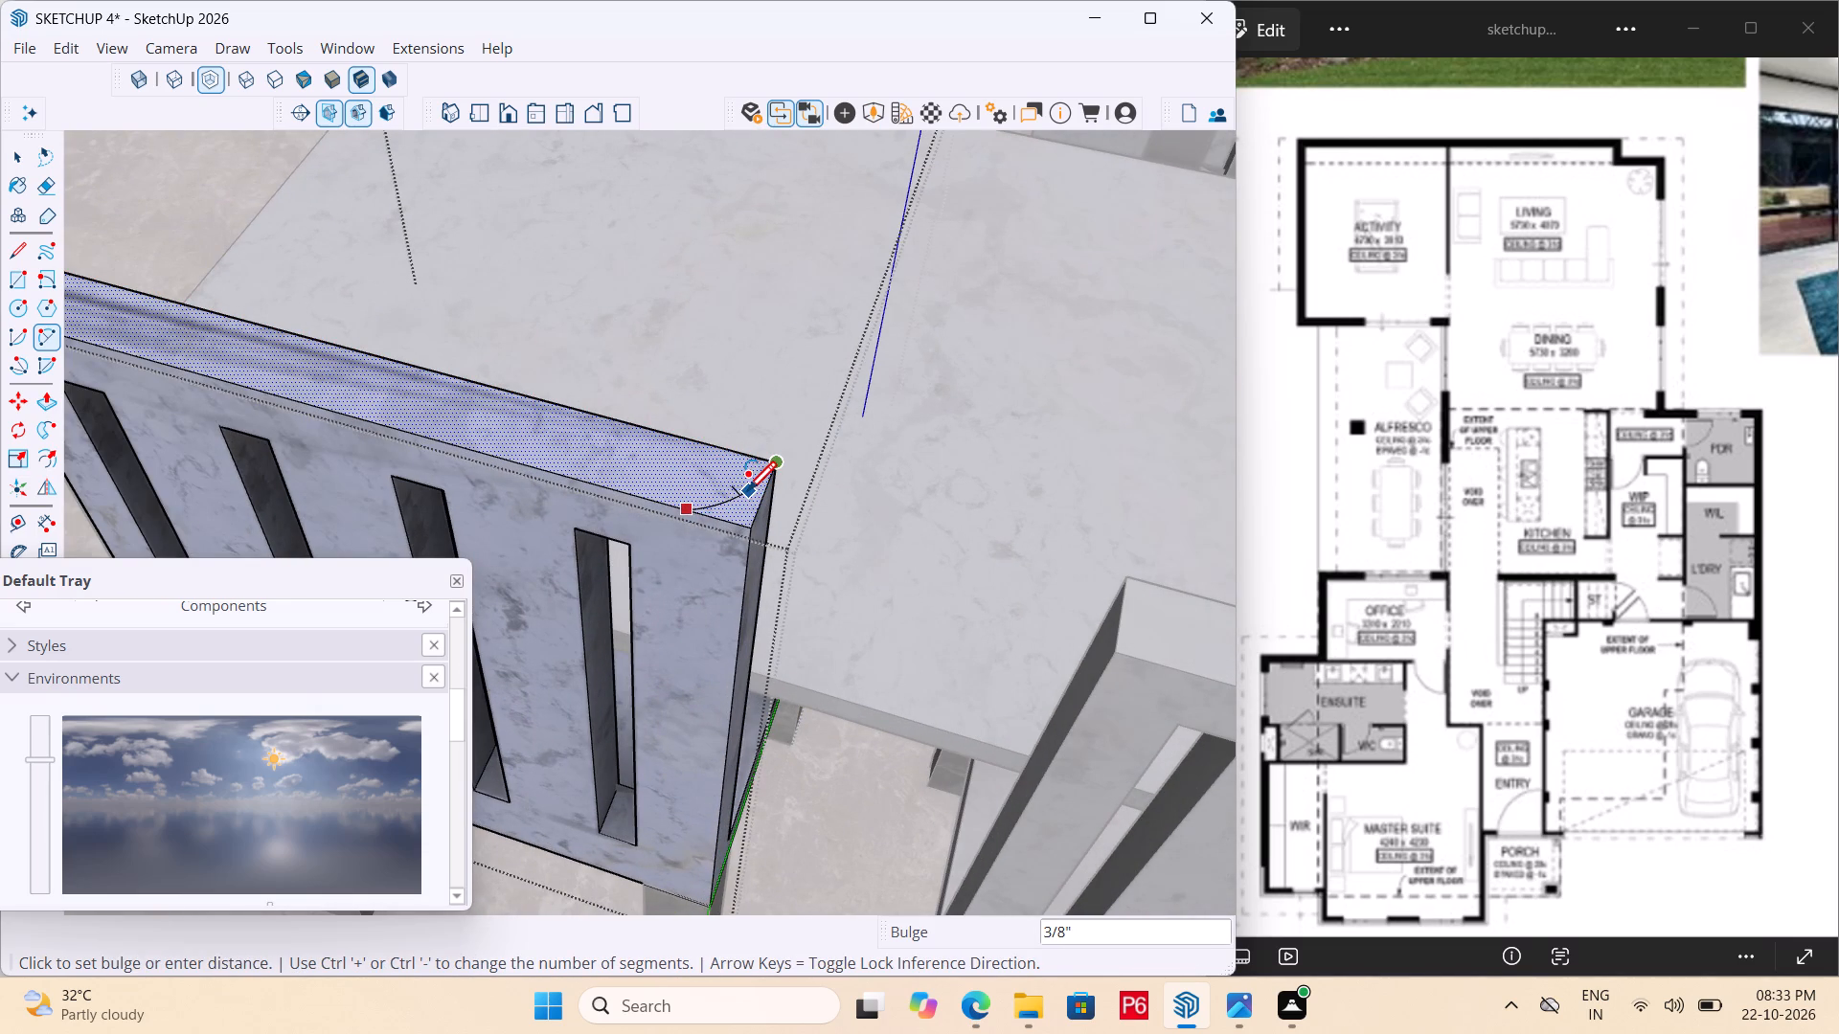
Push/Pull the corner face outside that arc down 2' 3 1/16" to round the backrest's full height.
{"action": "key", "text": "space"}
{"action": "key", "text": "p"}
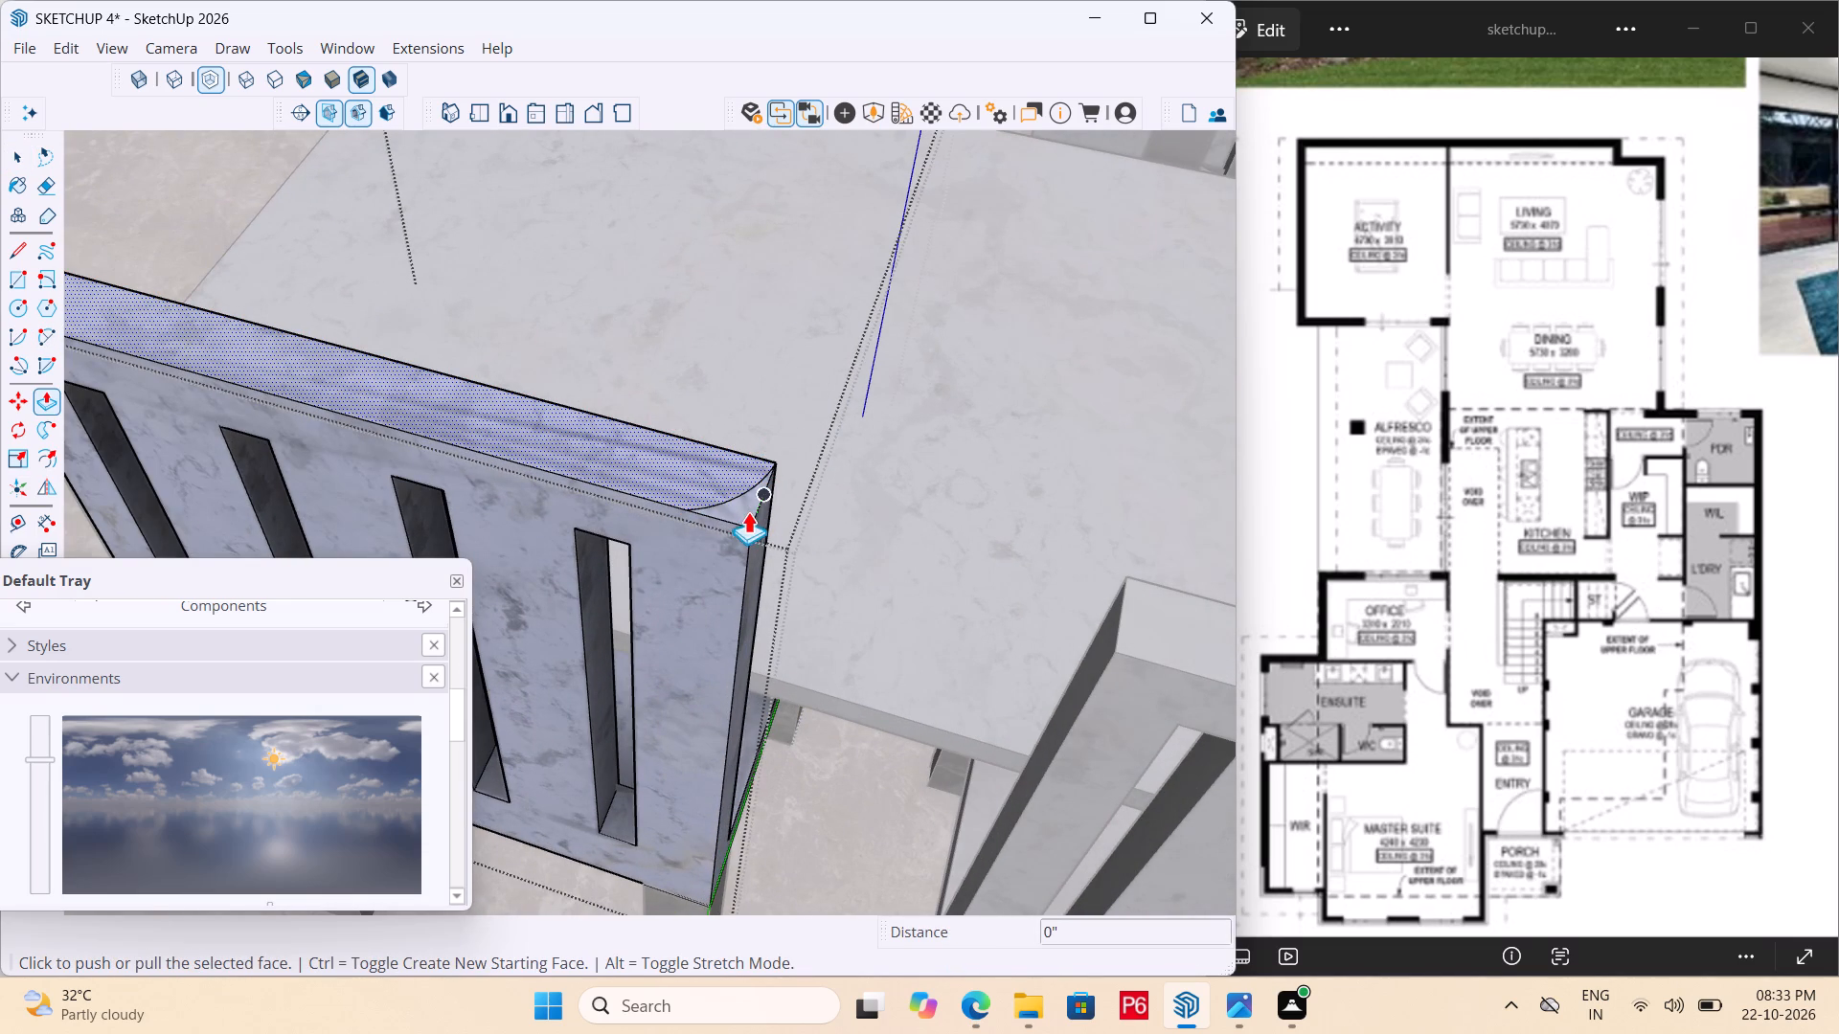
{"action": "key", "text": "space"}
{"action": "left_click", "coordinate": [744, 506]}
{"action": "key", "text": "p"}
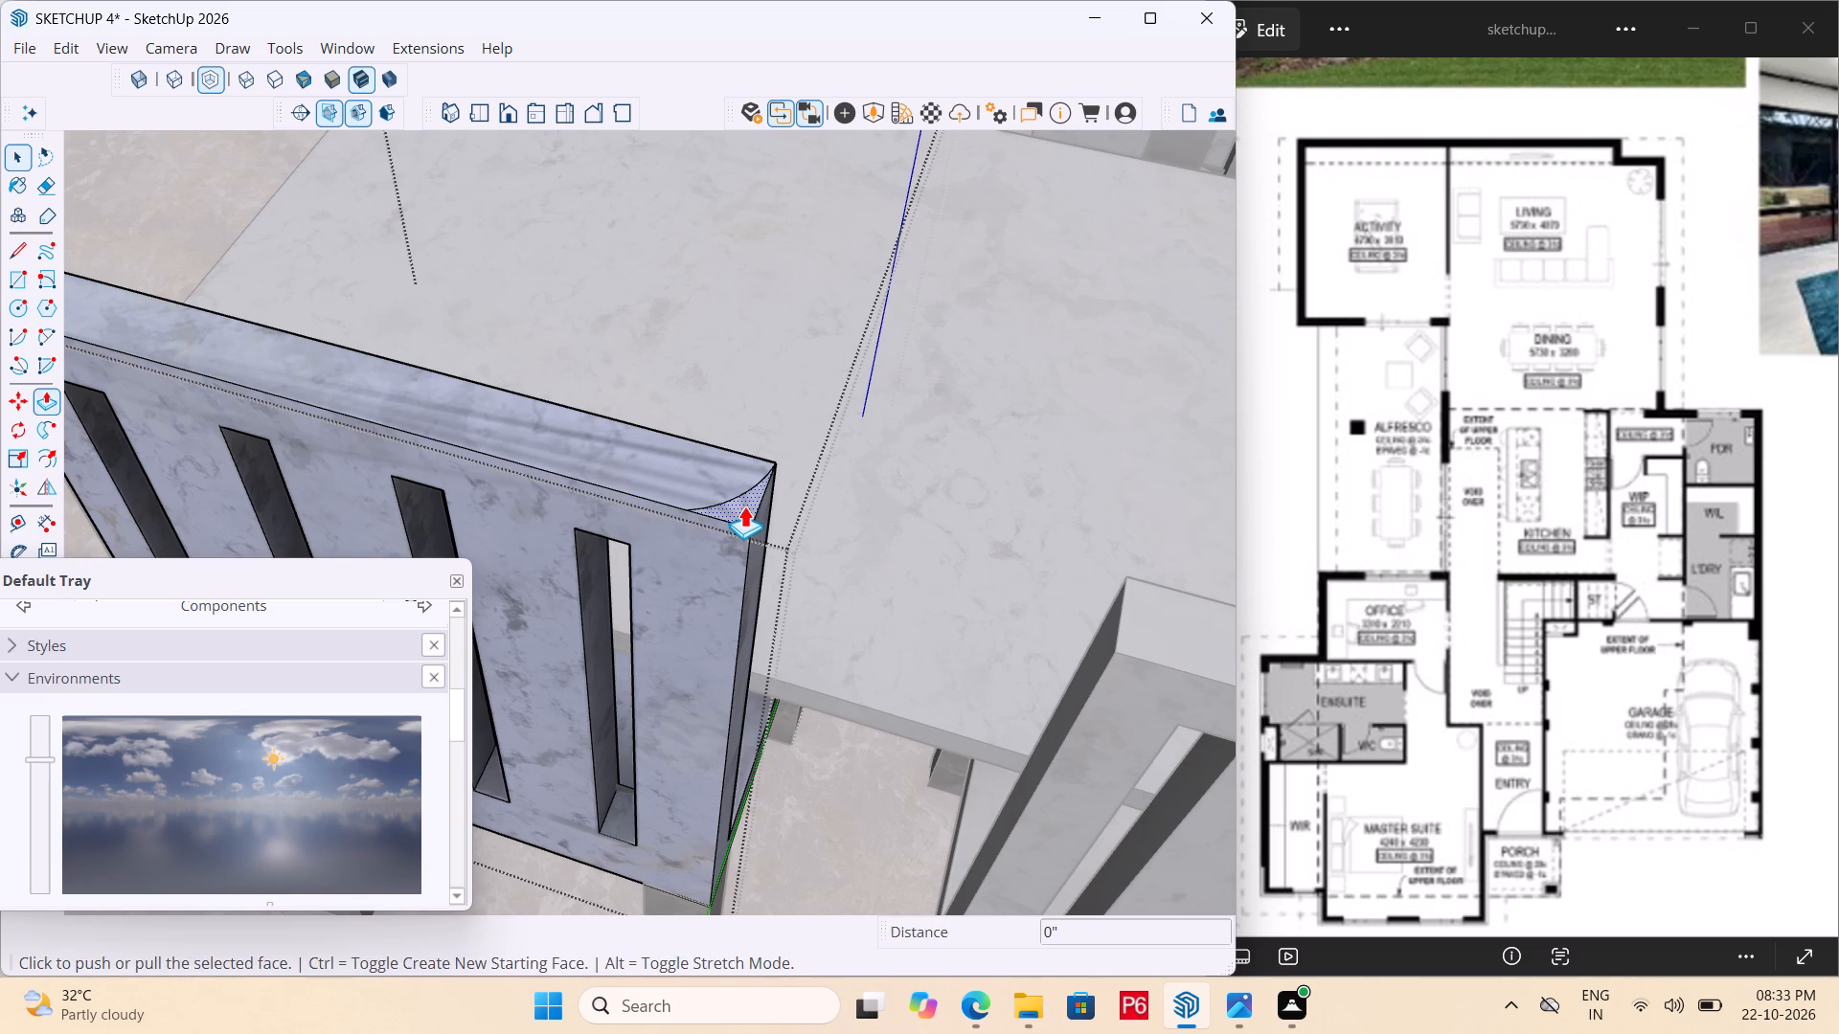
{"action": "left_click", "coordinate": [743, 506]}
{"action": "scroll", "coordinate": [774, 528], "scroll_direction": "down", "scroll_amount": 5}
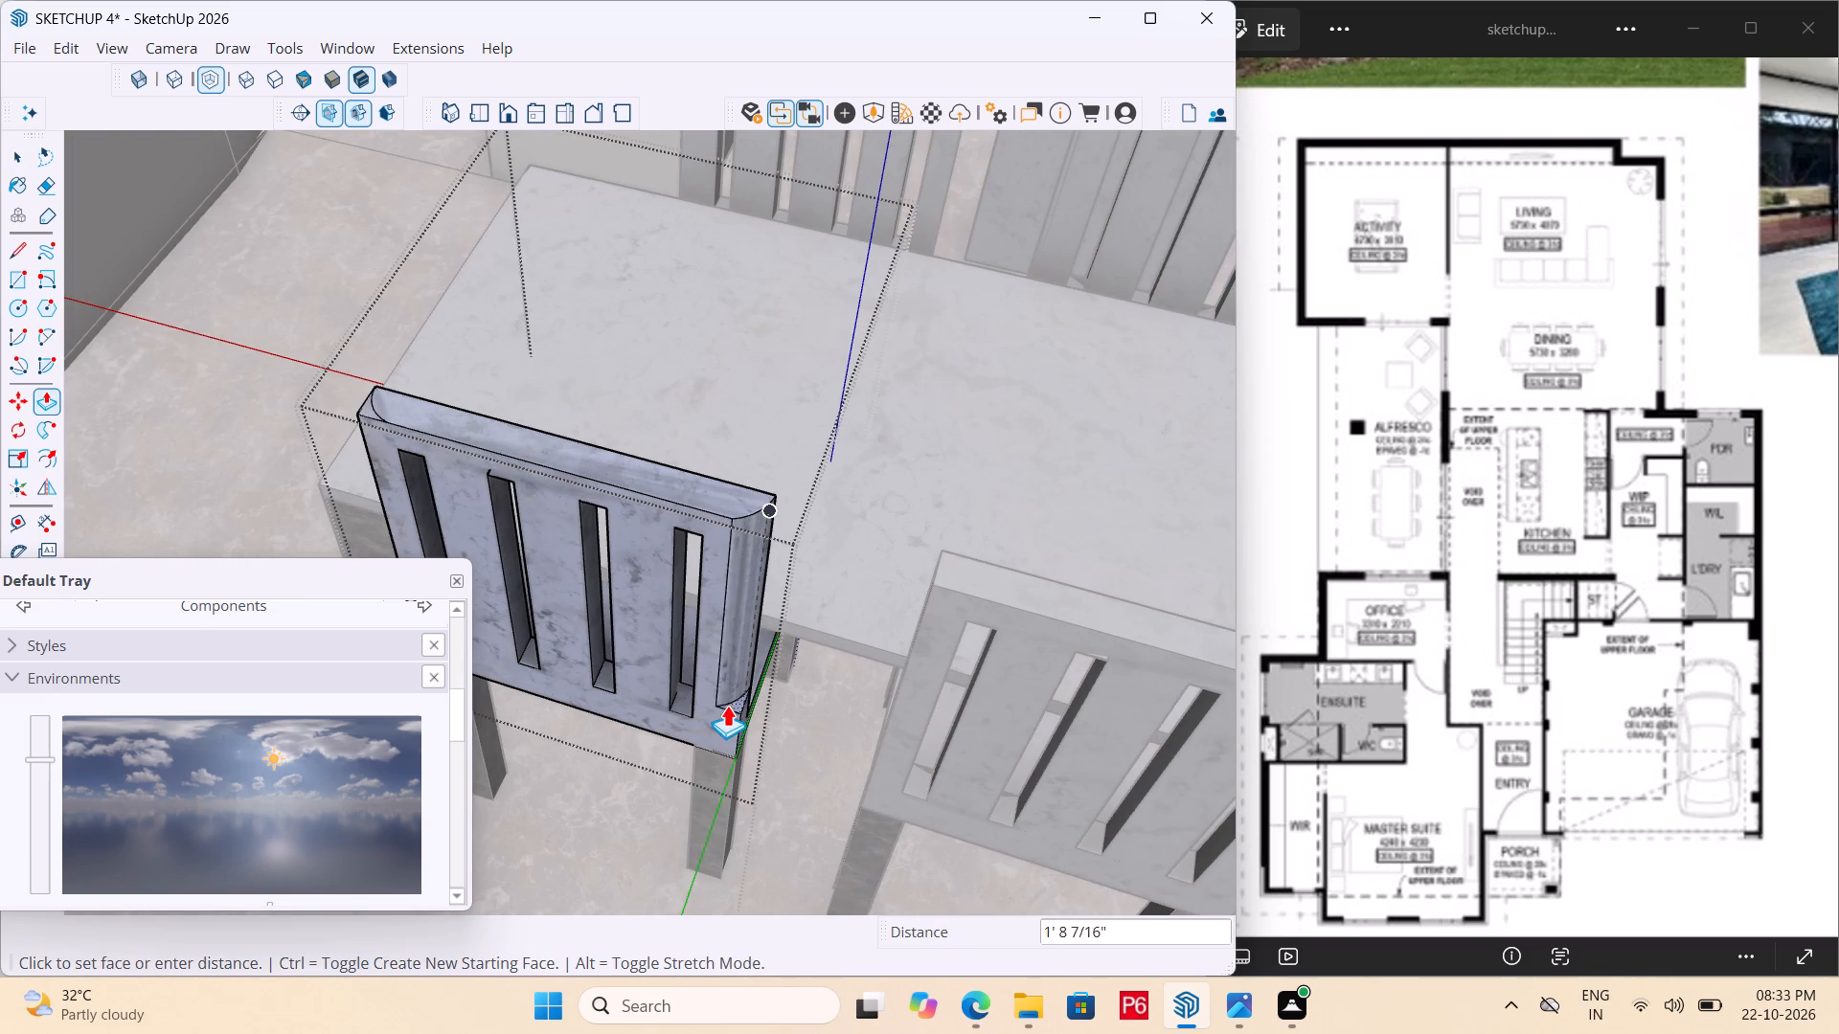
{"action": "left_click", "coordinate": [720, 784]}
Repeat the same push on the corner face at the backrest end farthest from the neighbouring chair.
{"action": "scroll", "coordinate": [932, 588], "scroll_direction": "down", "scroll_amount": 4}
{"action": "scroll", "coordinate": [534, 484], "scroll_direction": "up", "scroll_amount": 4}
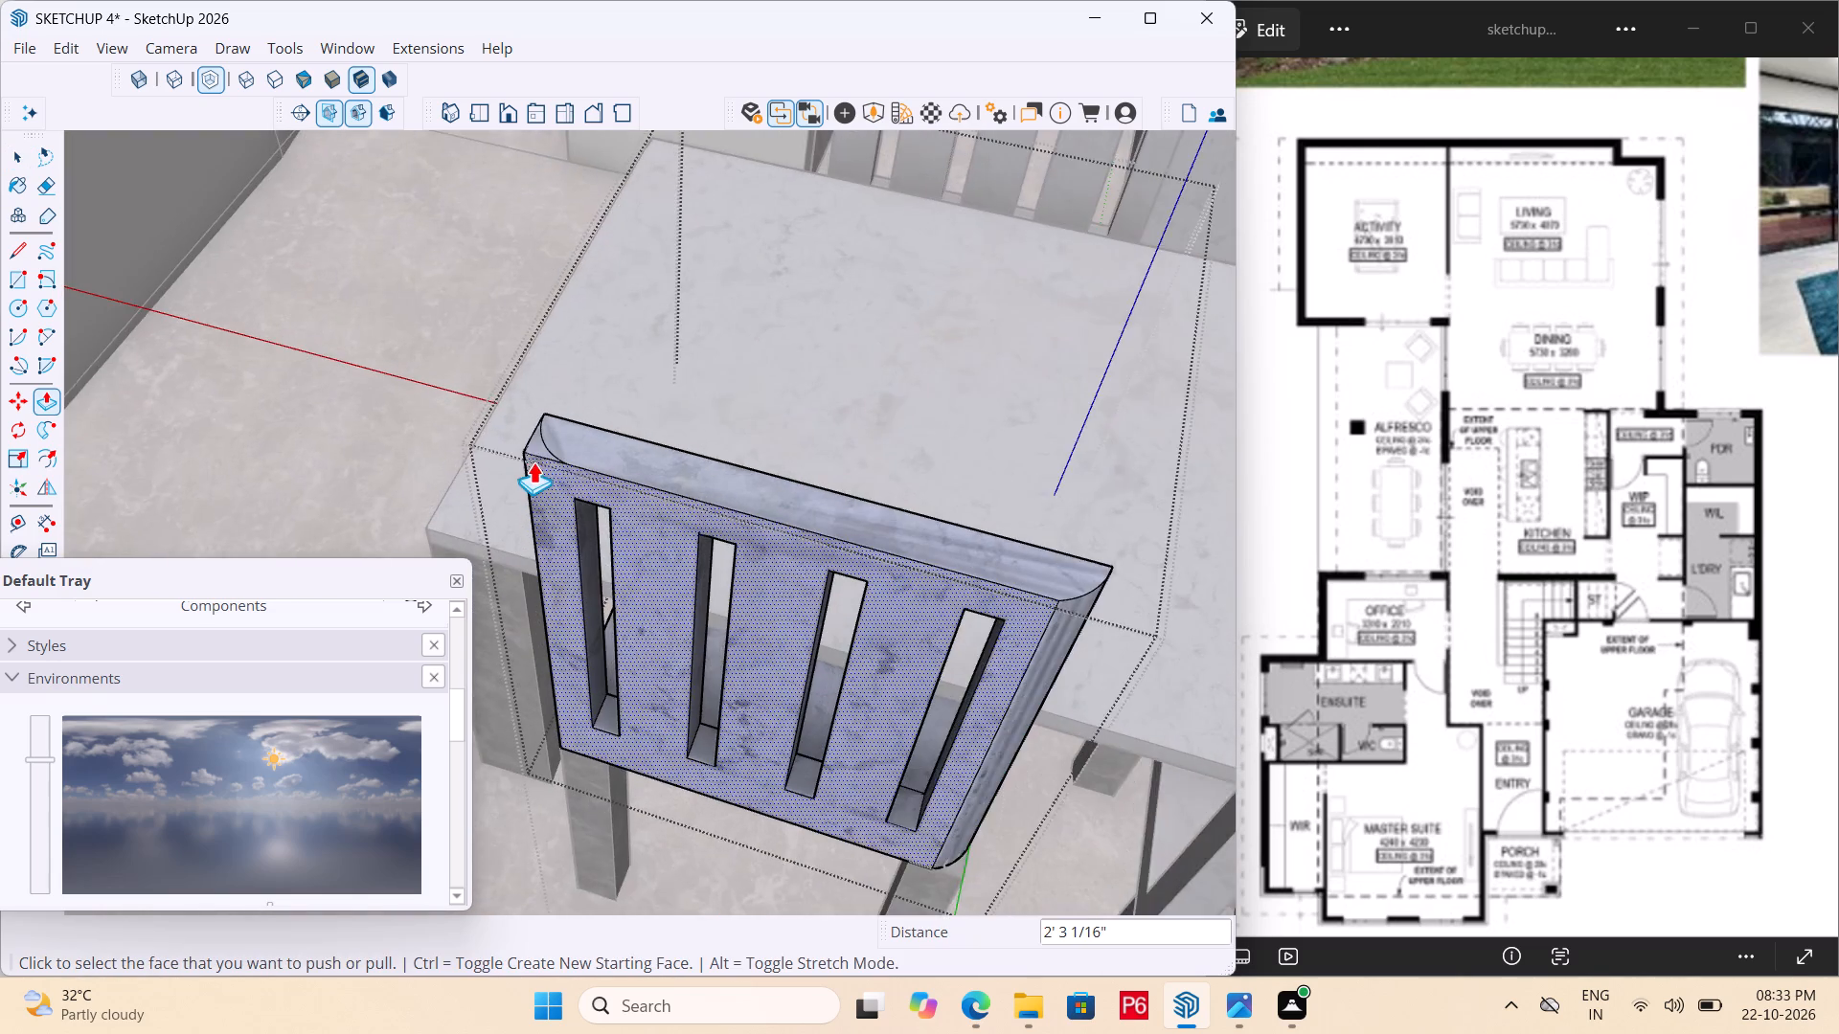
{"action": "scroll", "coordinate": [534, 461], "scroll_direction": "up", "scroll_amount": 5}
{"action": "double_click", "coordinate": [538, 448]}
{"action": "scroll", "coordinate": [590, 433], "scroll_direction": "down", "scroll_amount": 3}
Save the model.
{"action": "key", "text": "ctrl+s"}
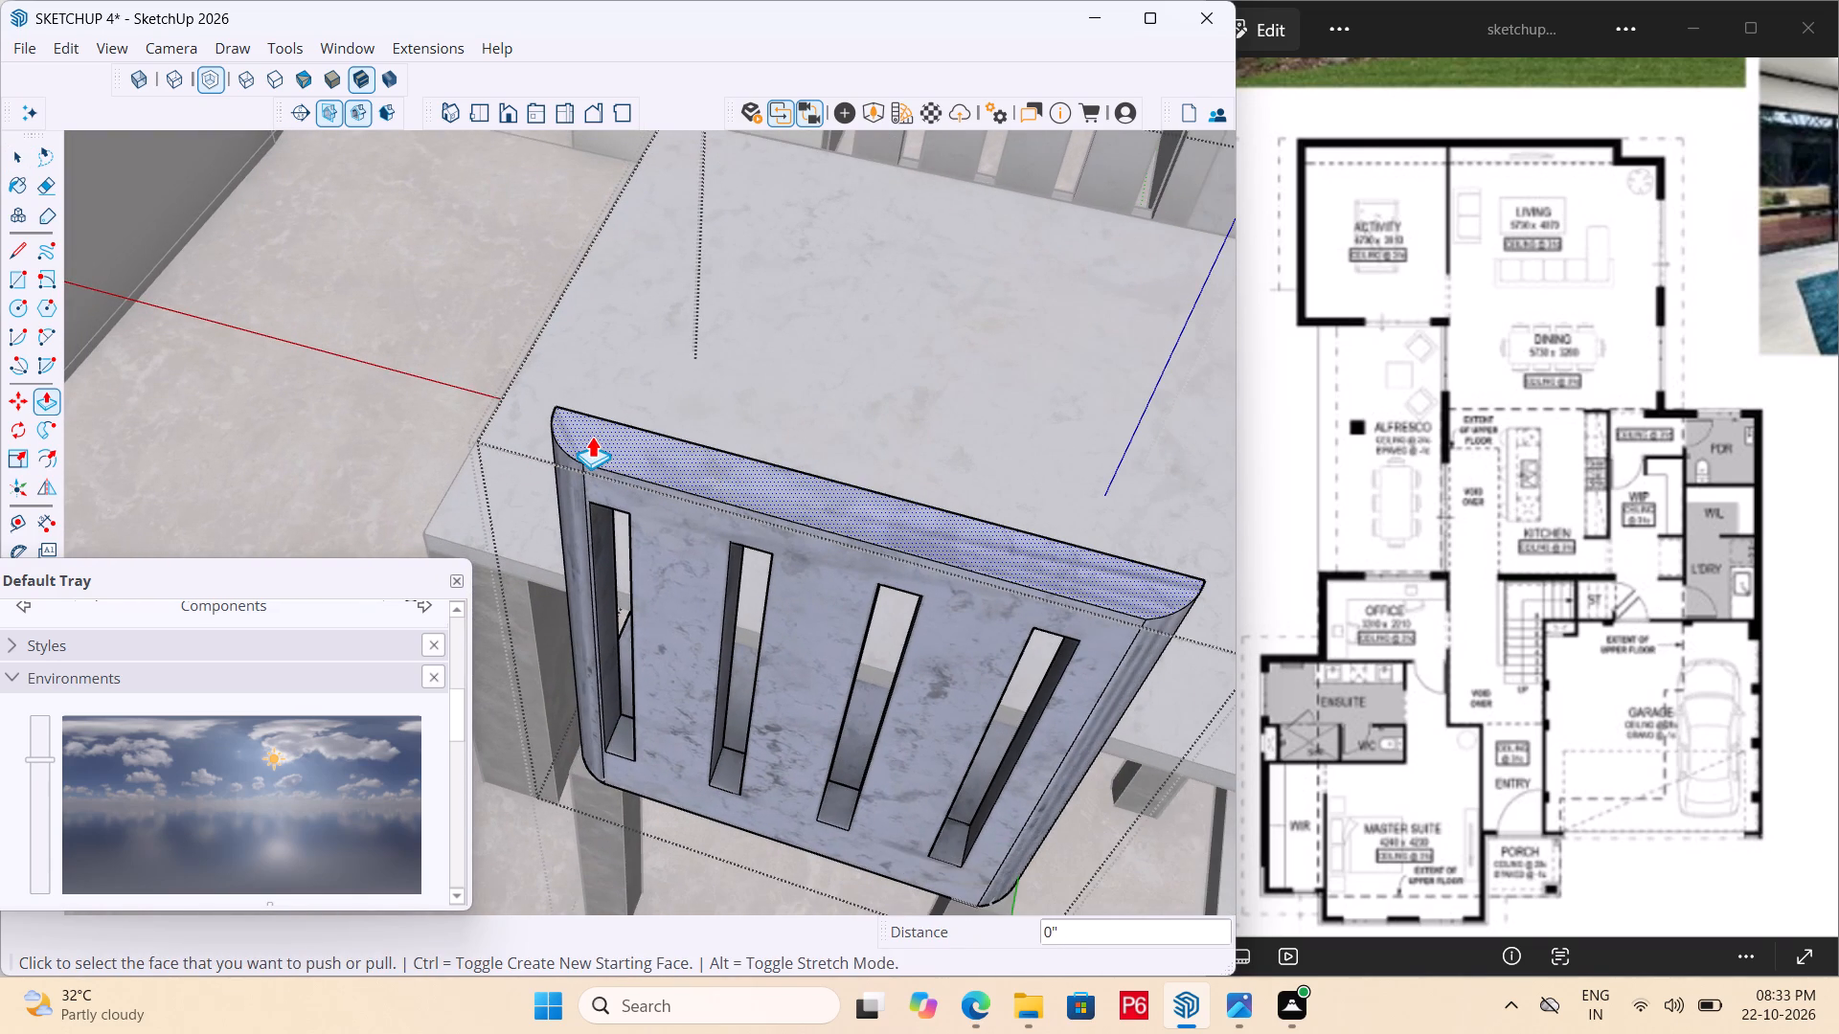
{"action": "key", "text": "ctrl+s"}
{"action": "key", "text": "ctrl+s"}
{"action": "key", "text": "ctrl+s"}
{"action": "key", "text": "ctrl+s"}
{"action": "key", "text": "ctrl+s"}
{"action": "key", "text": "ctrl+s"}
Leave this chair and open the backrest of the neighbouring square-cornered chair on the same side of the table for editing.
{"action": "scroll", "coordinate": [592, 436], "scroll_direction": "down", "scroll_amount": 5}
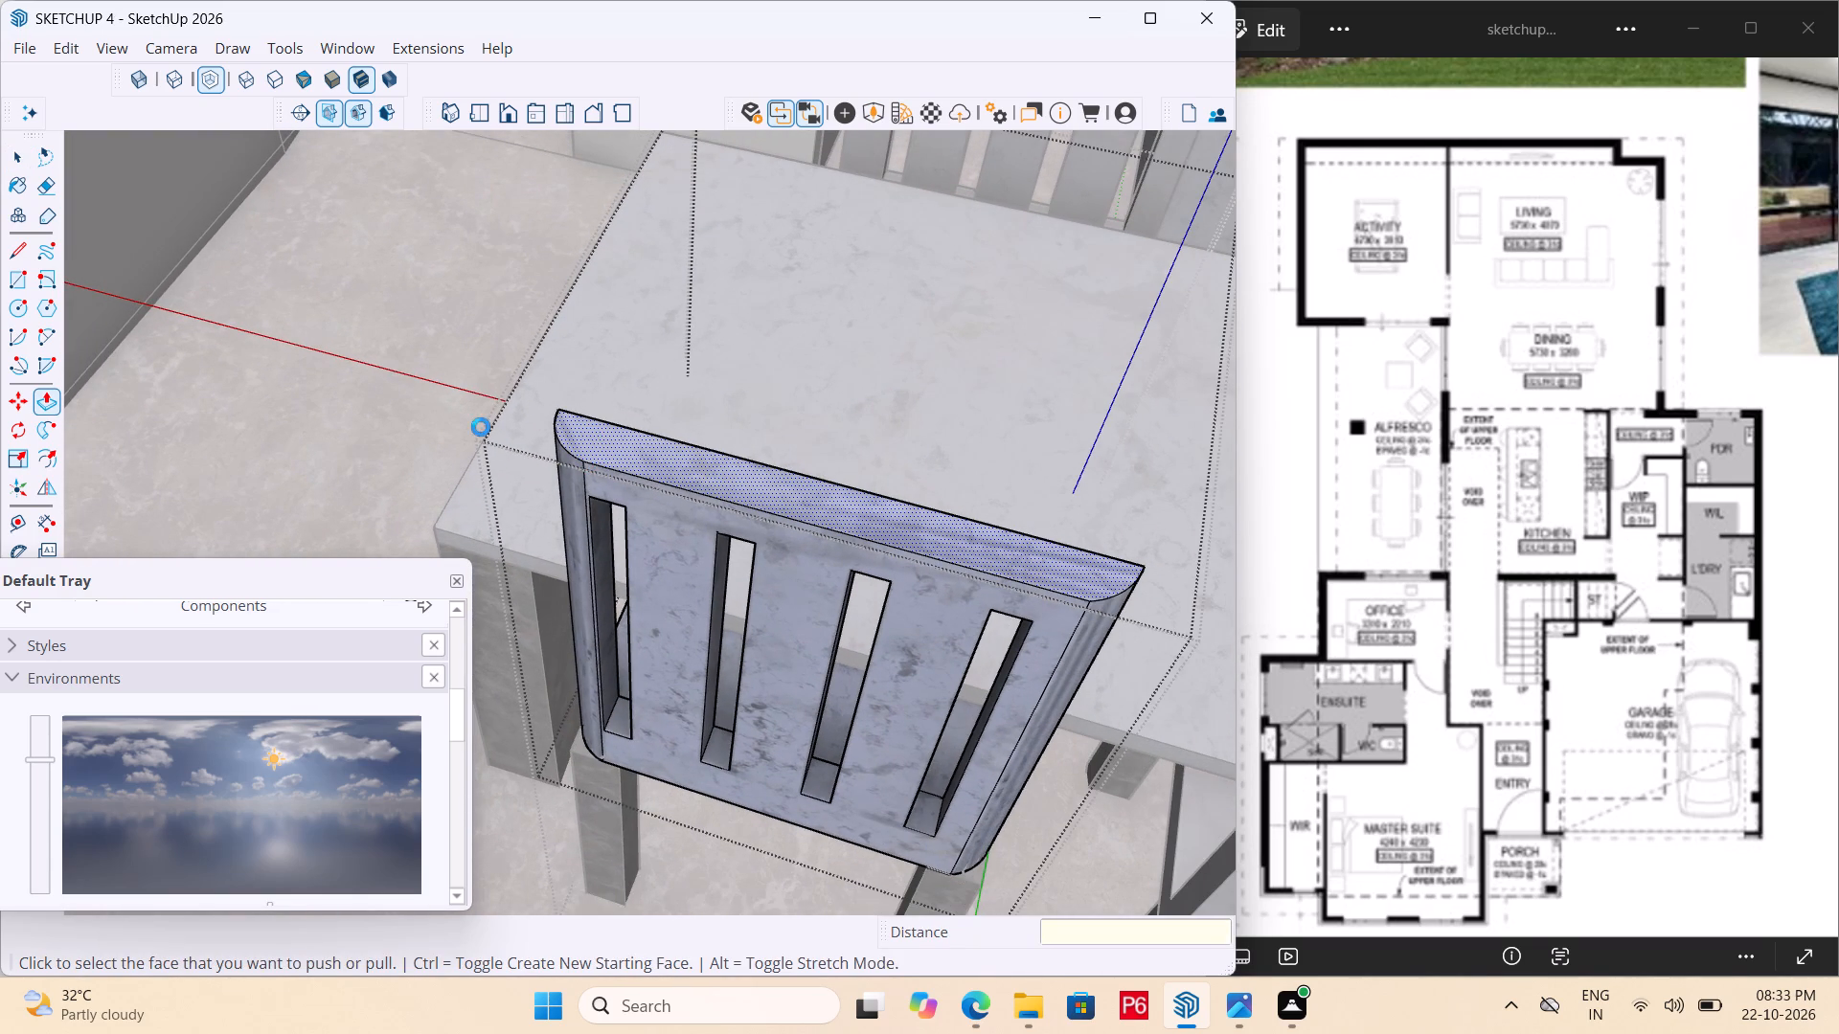
{"action": "scroll", "coordinate": [470, 406], "scroll_direction": "down", "scroll_amount": 10}
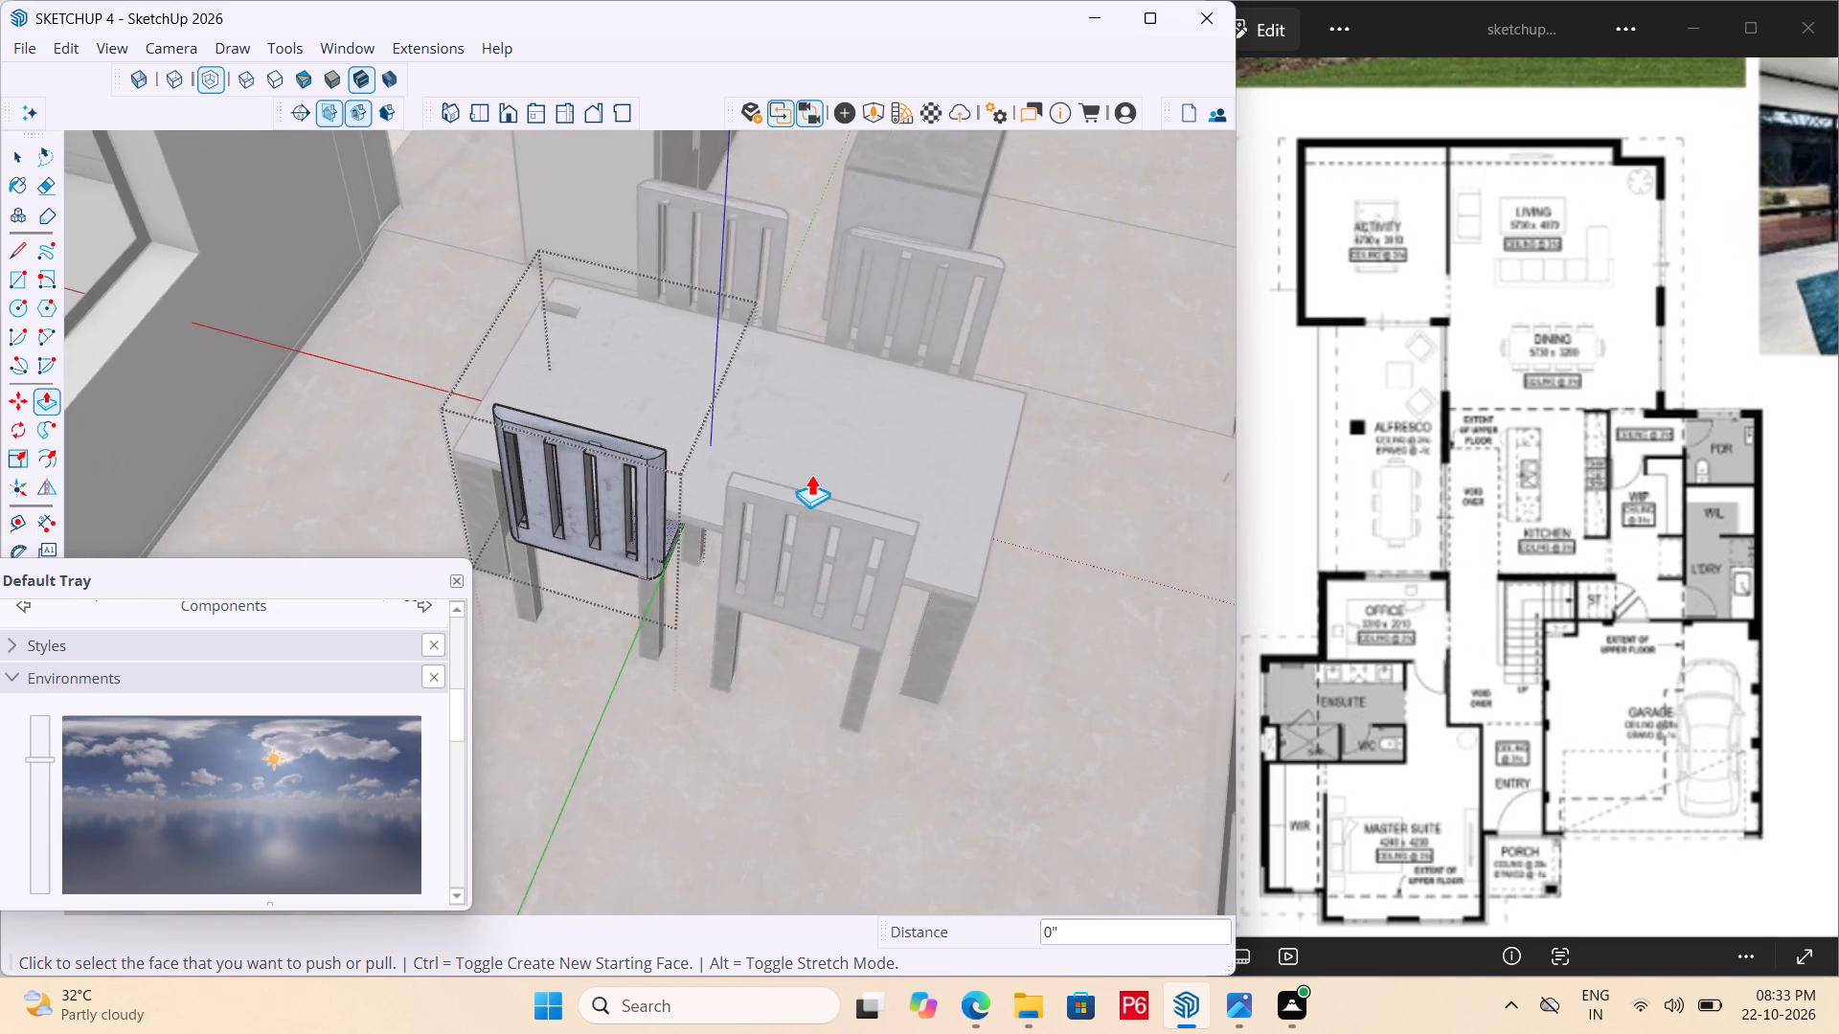
{"action": "scroll", "coordinate": [820, 484], "scroll_direction": "up", "scroll_amount": 6}
{"action": "key", "text": "space"}
{"action": "left_click", "coordinate": [817, 520]}
{"action": "left_click", "coordinate": [783, 510]}
{"action": "left_click", "coordinate": [658, 489]}
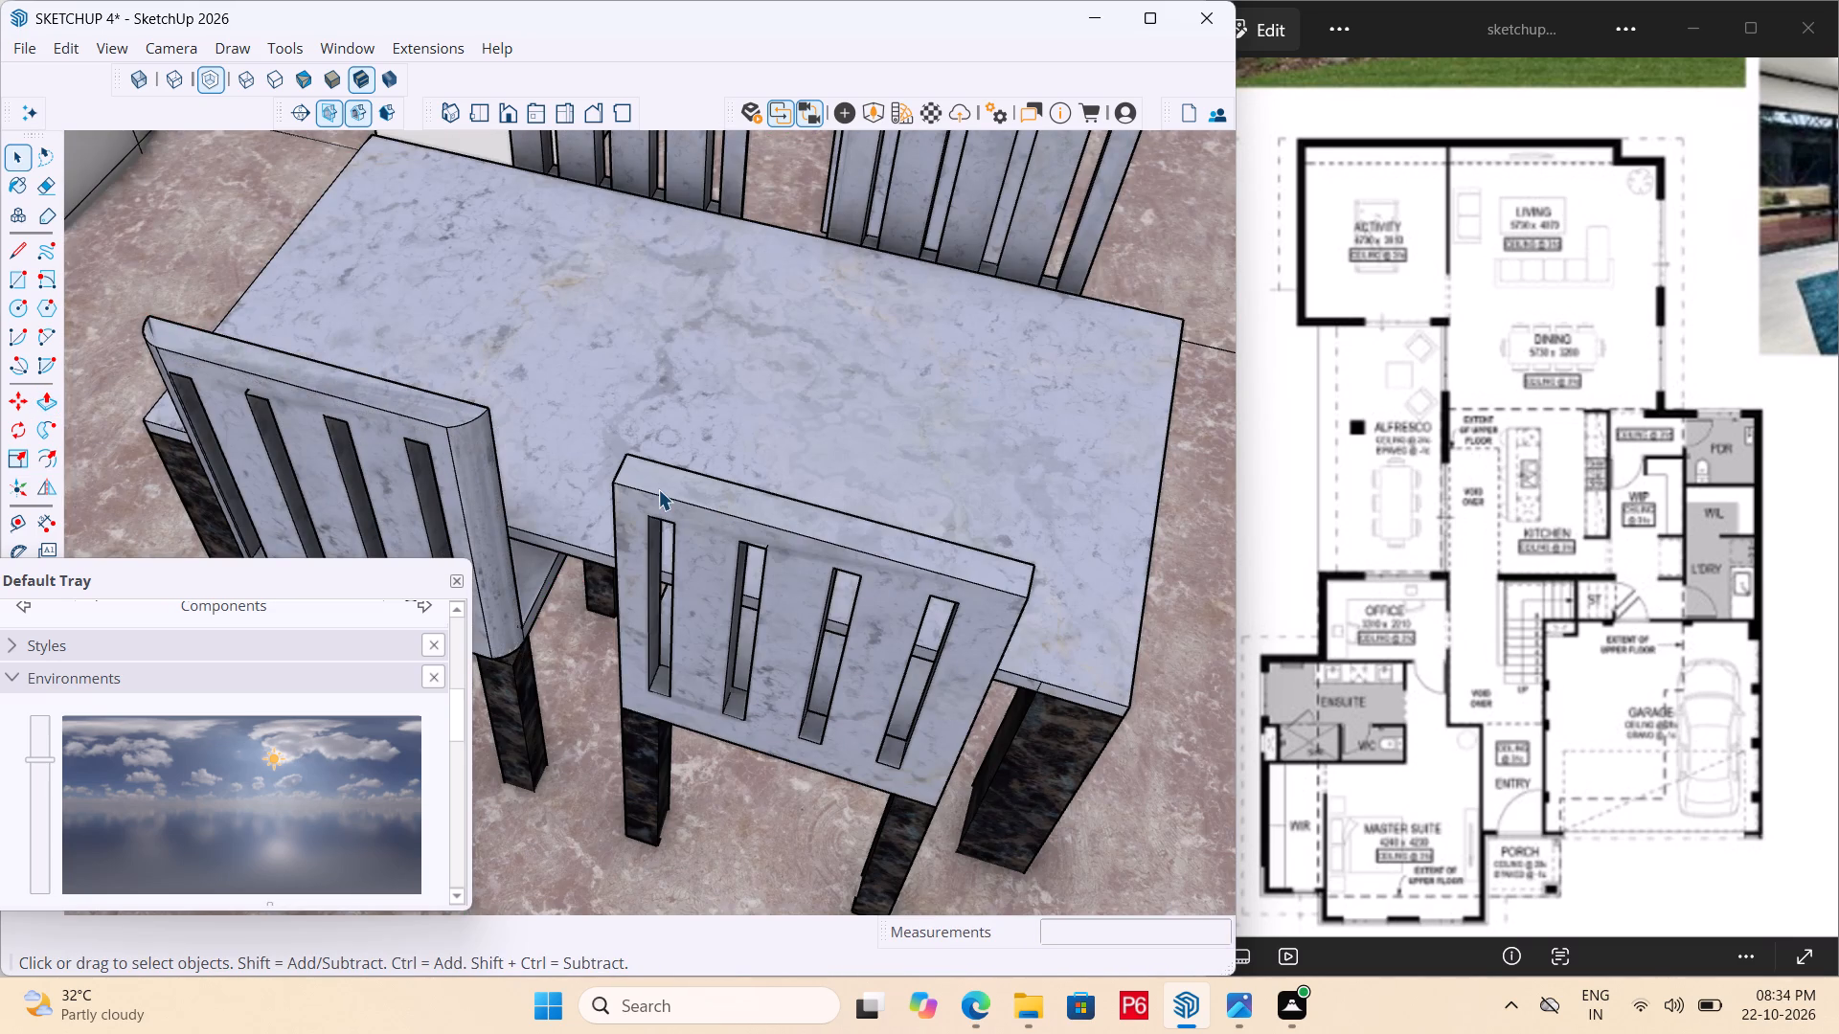
{"action": "double_click", "coordinate": [652, 488]}
{"action": "left_click", "coordinate": [626, 469]}
{"action": "left_click", "coordinate": [630, 470]}
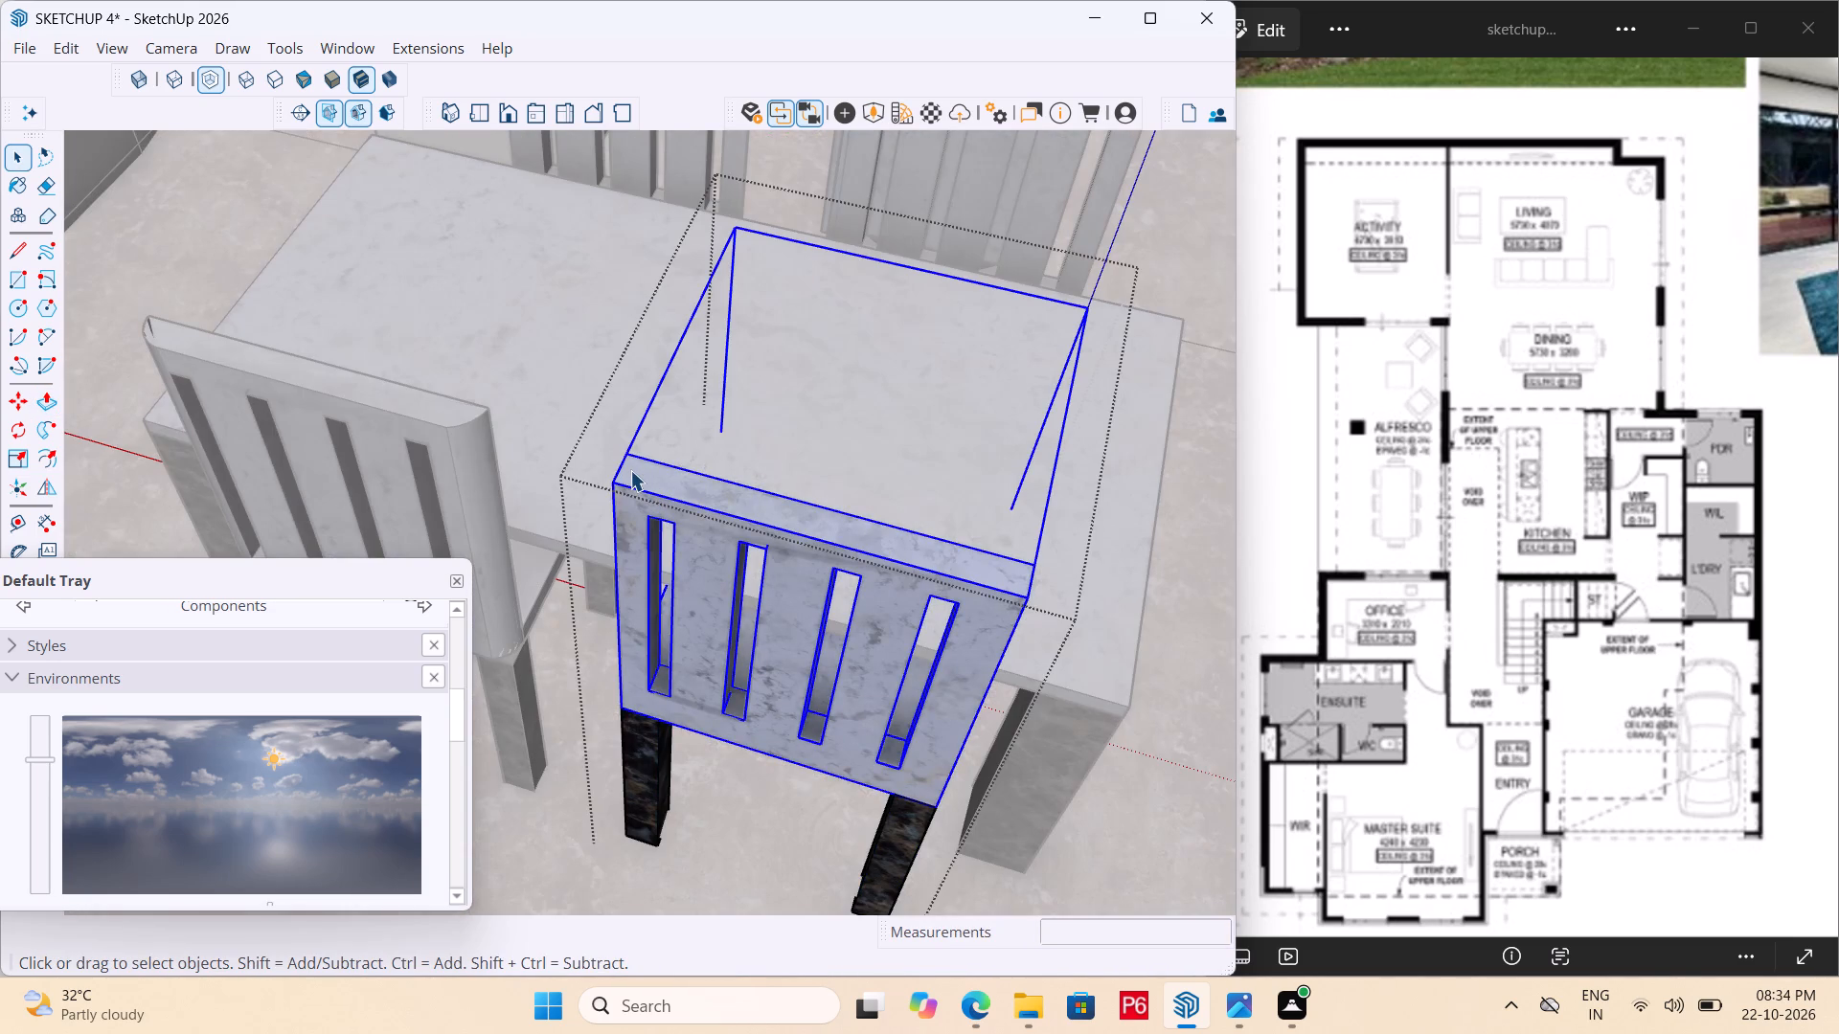
{"action": "scroll", "coordinate": [647, 480], "scroll_direction": "up", "scroll_amount": 4}
{"action": "double_click", "coordinate": [633, 480]}
{"action": "double_click", "coordinate": [629, 467]}
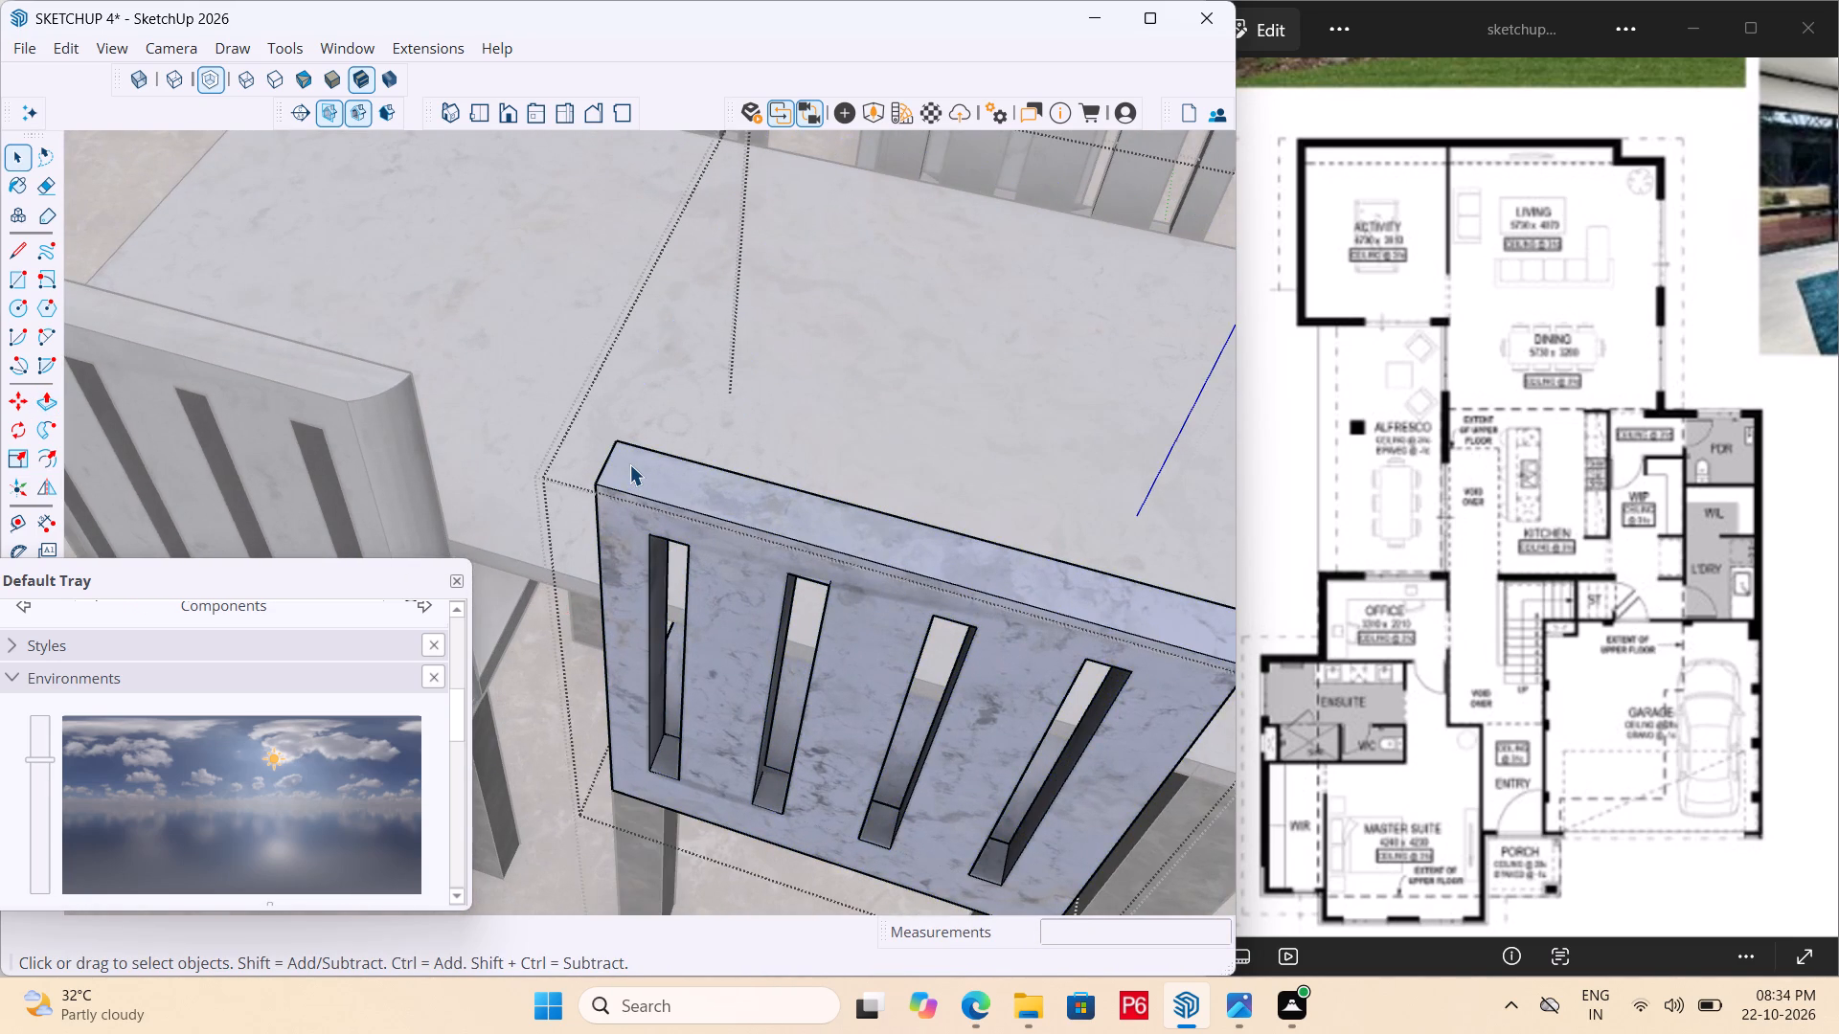
Draw an arc with about 1/2" bulge across the top face's end nearest the third chair, from the table-side corner to the outer edge.
{"action": "key", "text": "a"}
{"action": "scroll", "coordinate": [643, 448], "scroll_direction": "up", "scroll_amount": 5}
{"action": "key", "text": "space"}
{"action": "triple_click", "coordinate": [626, 490]}
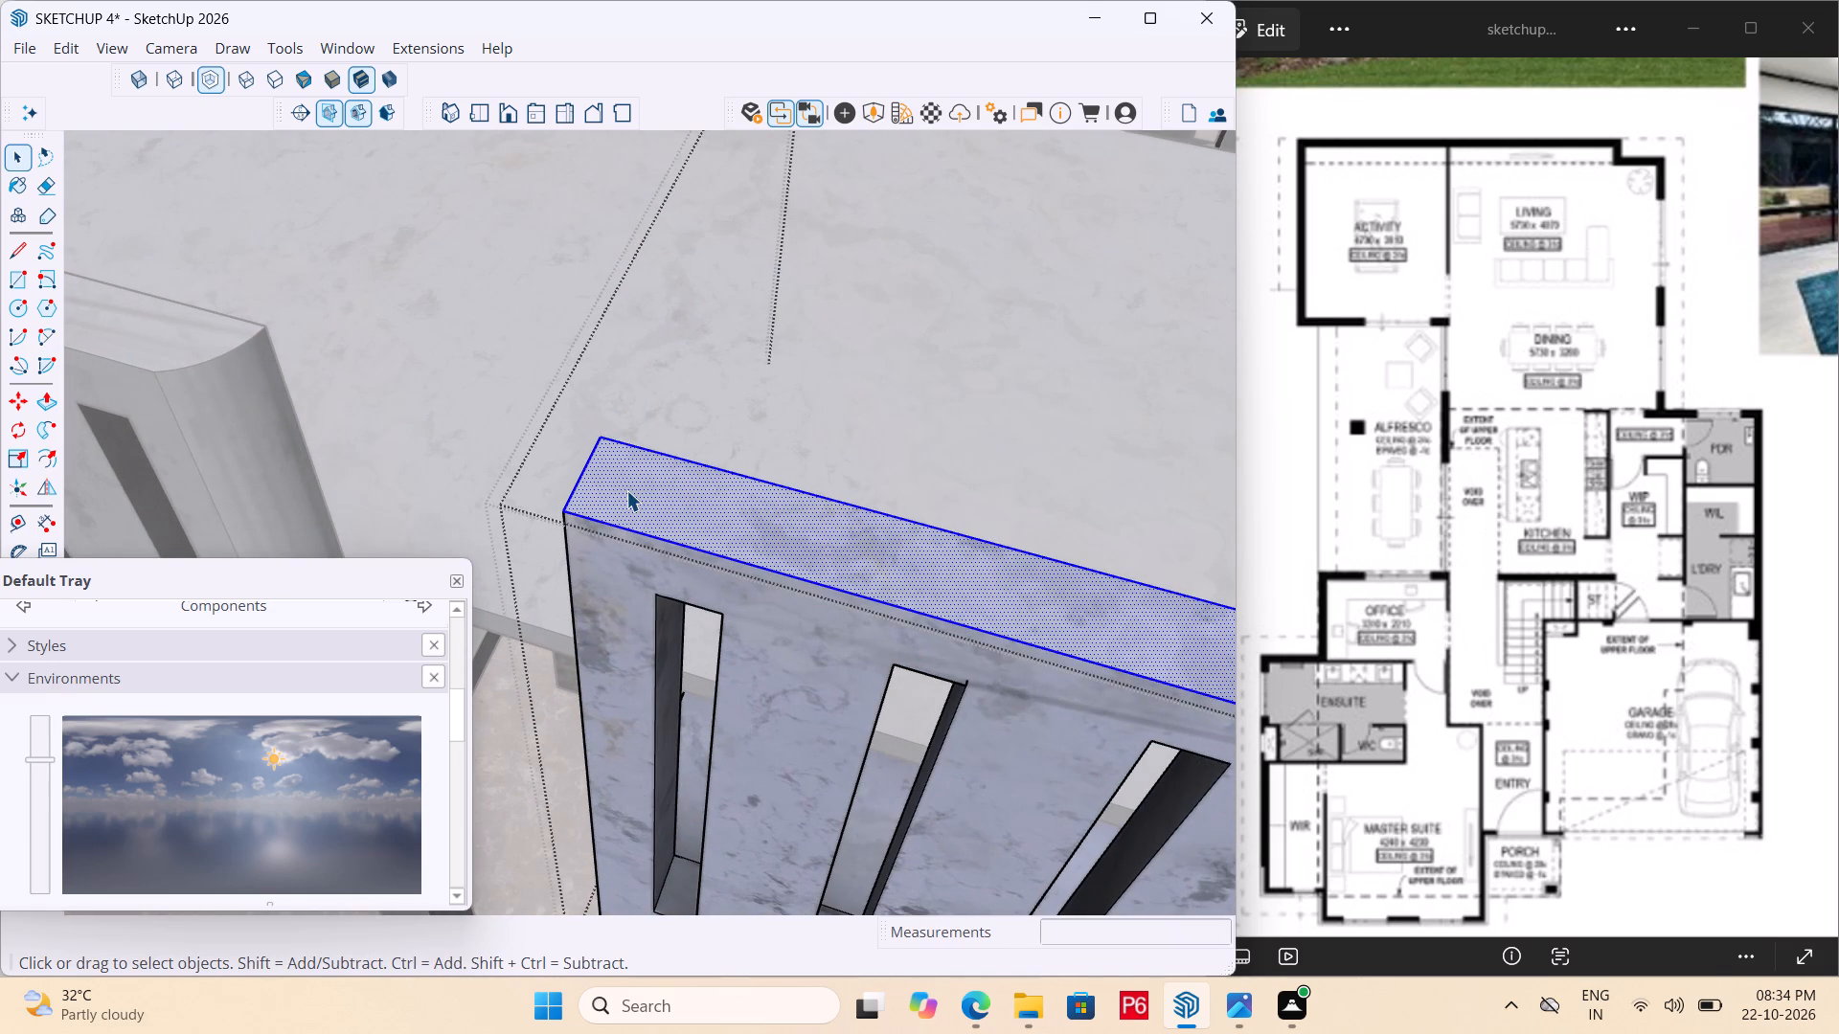
{"action": "double_click", "coordinate": [620, 482]}
{"action": "key", "text": "a"}
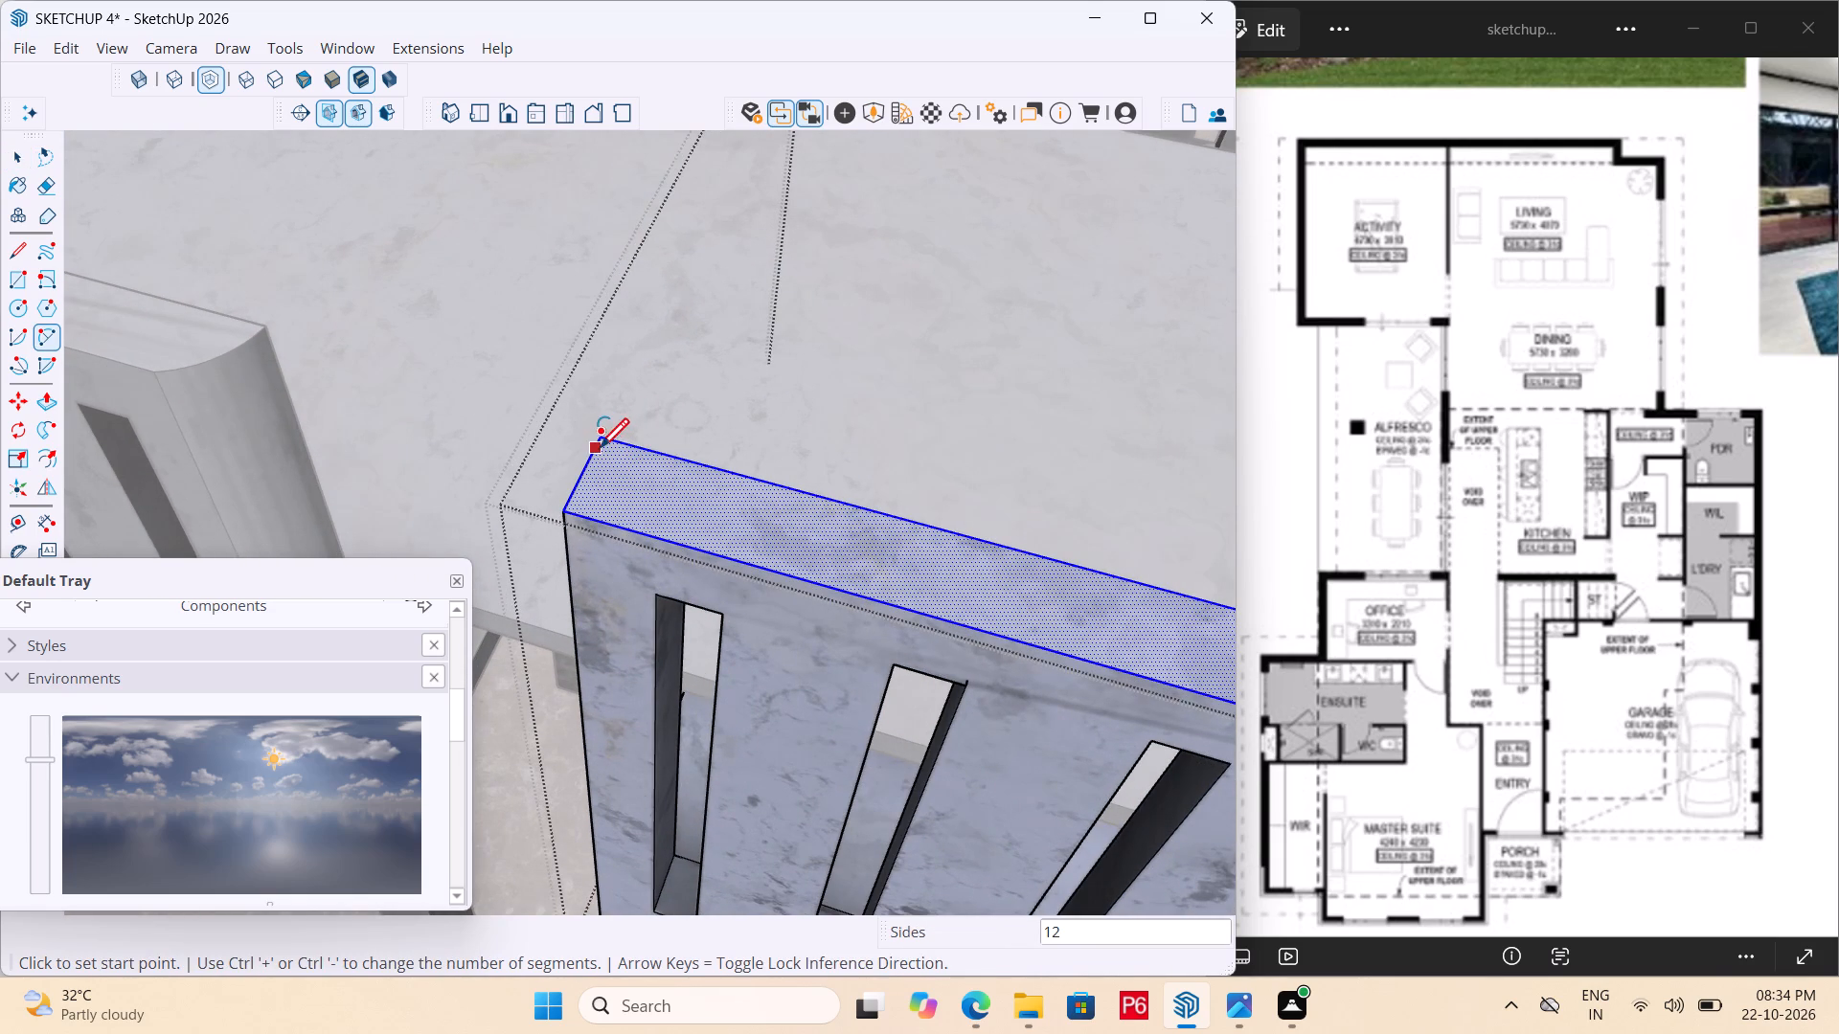
{"action": "left_click", "coordinate": [602, 441]}
{"action": "left_click", "coordinate": [642, 538]}
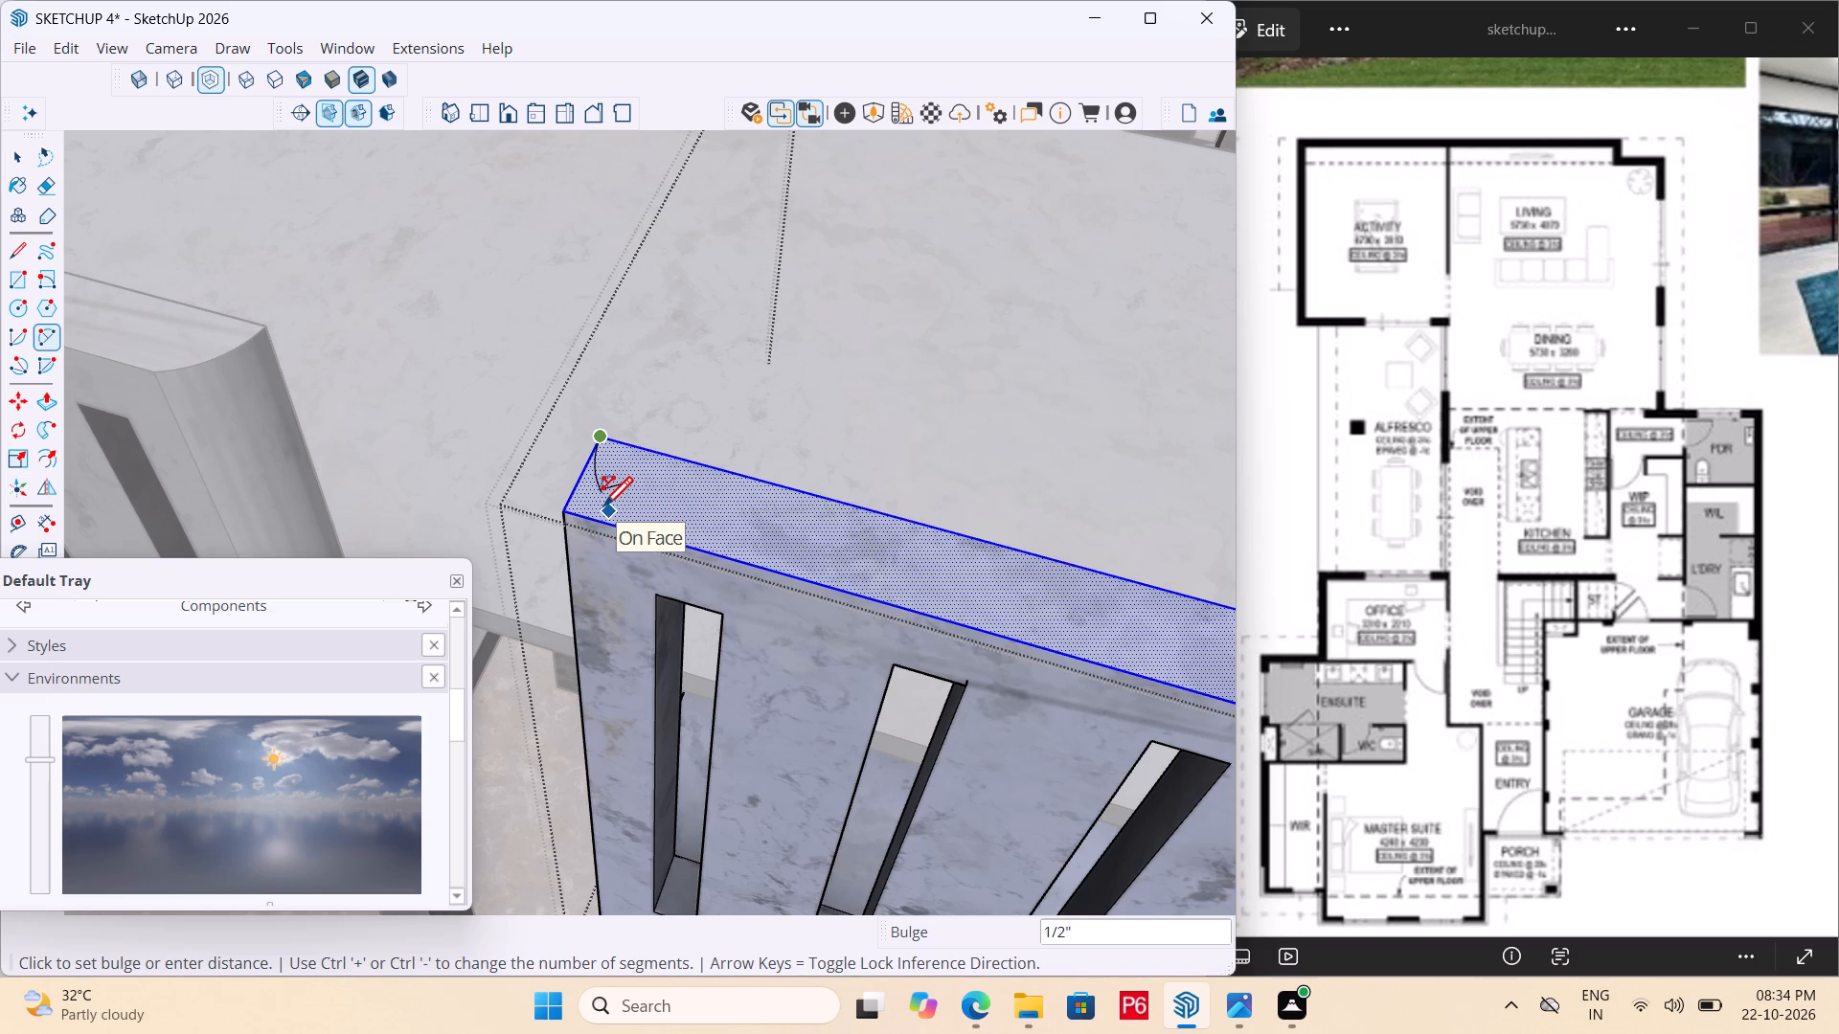
{"action": "left_click", "coordinate": [603, 509]}
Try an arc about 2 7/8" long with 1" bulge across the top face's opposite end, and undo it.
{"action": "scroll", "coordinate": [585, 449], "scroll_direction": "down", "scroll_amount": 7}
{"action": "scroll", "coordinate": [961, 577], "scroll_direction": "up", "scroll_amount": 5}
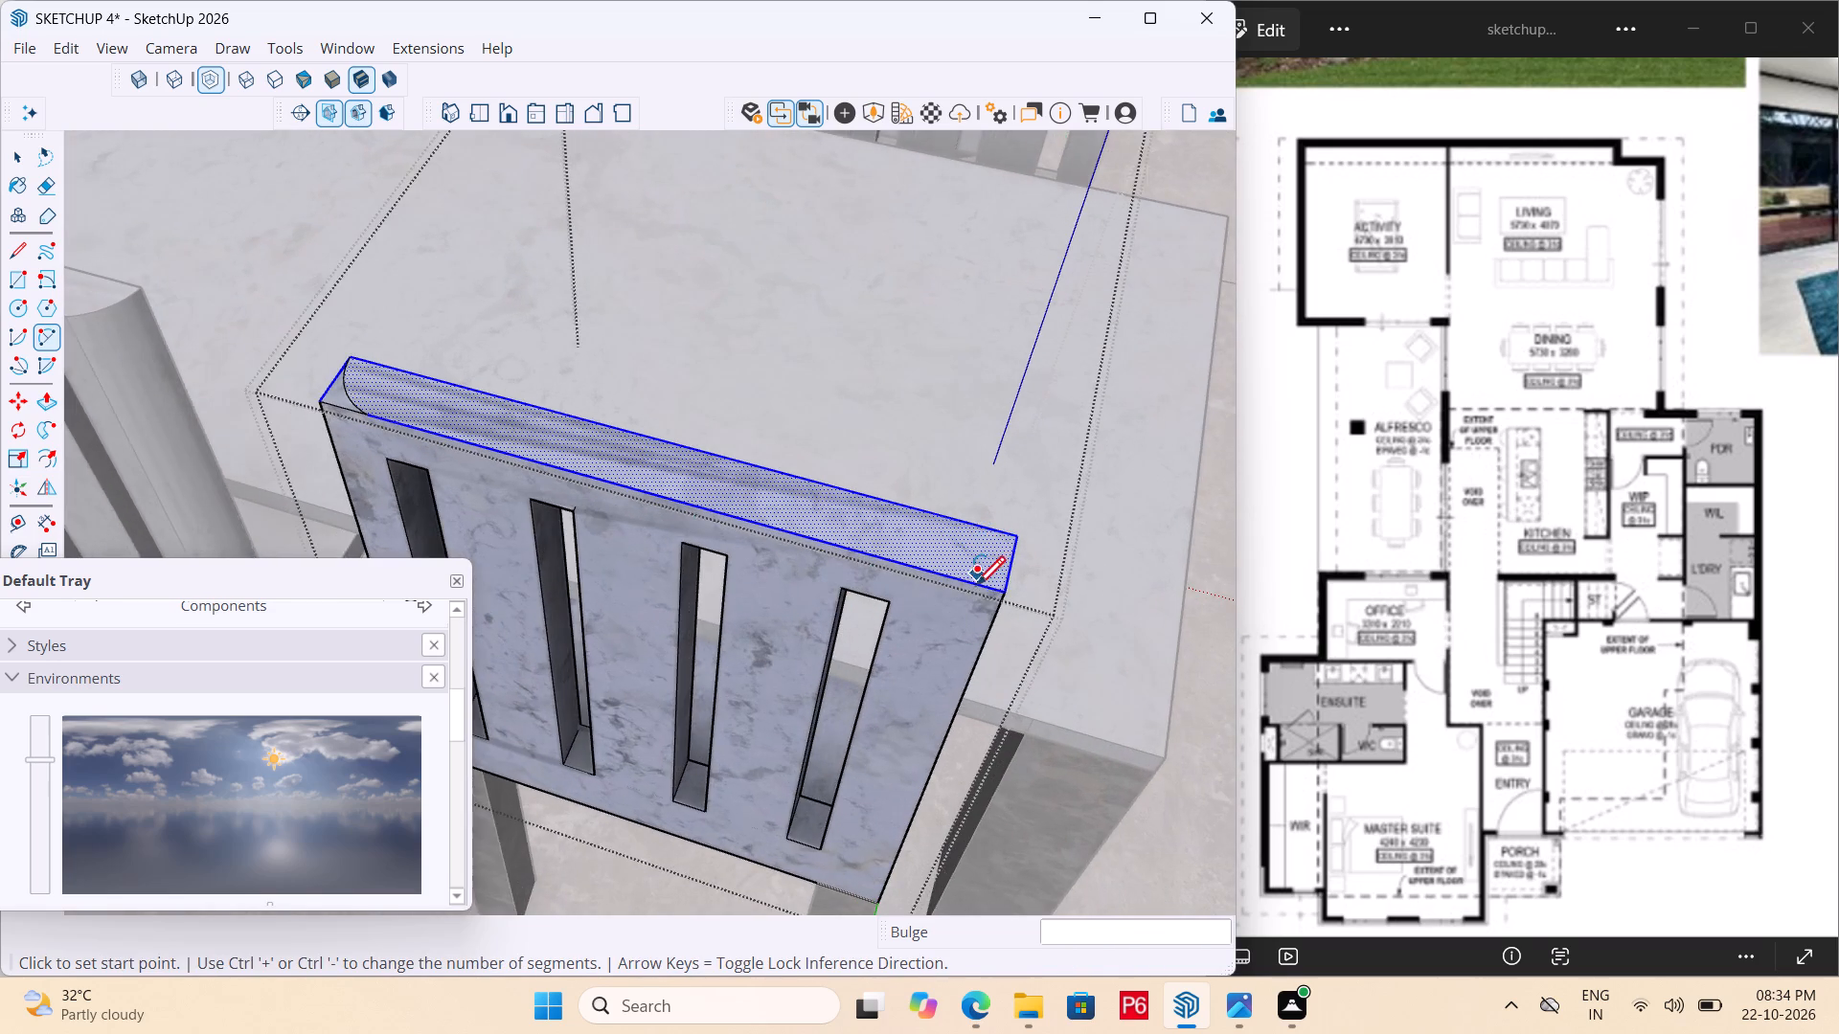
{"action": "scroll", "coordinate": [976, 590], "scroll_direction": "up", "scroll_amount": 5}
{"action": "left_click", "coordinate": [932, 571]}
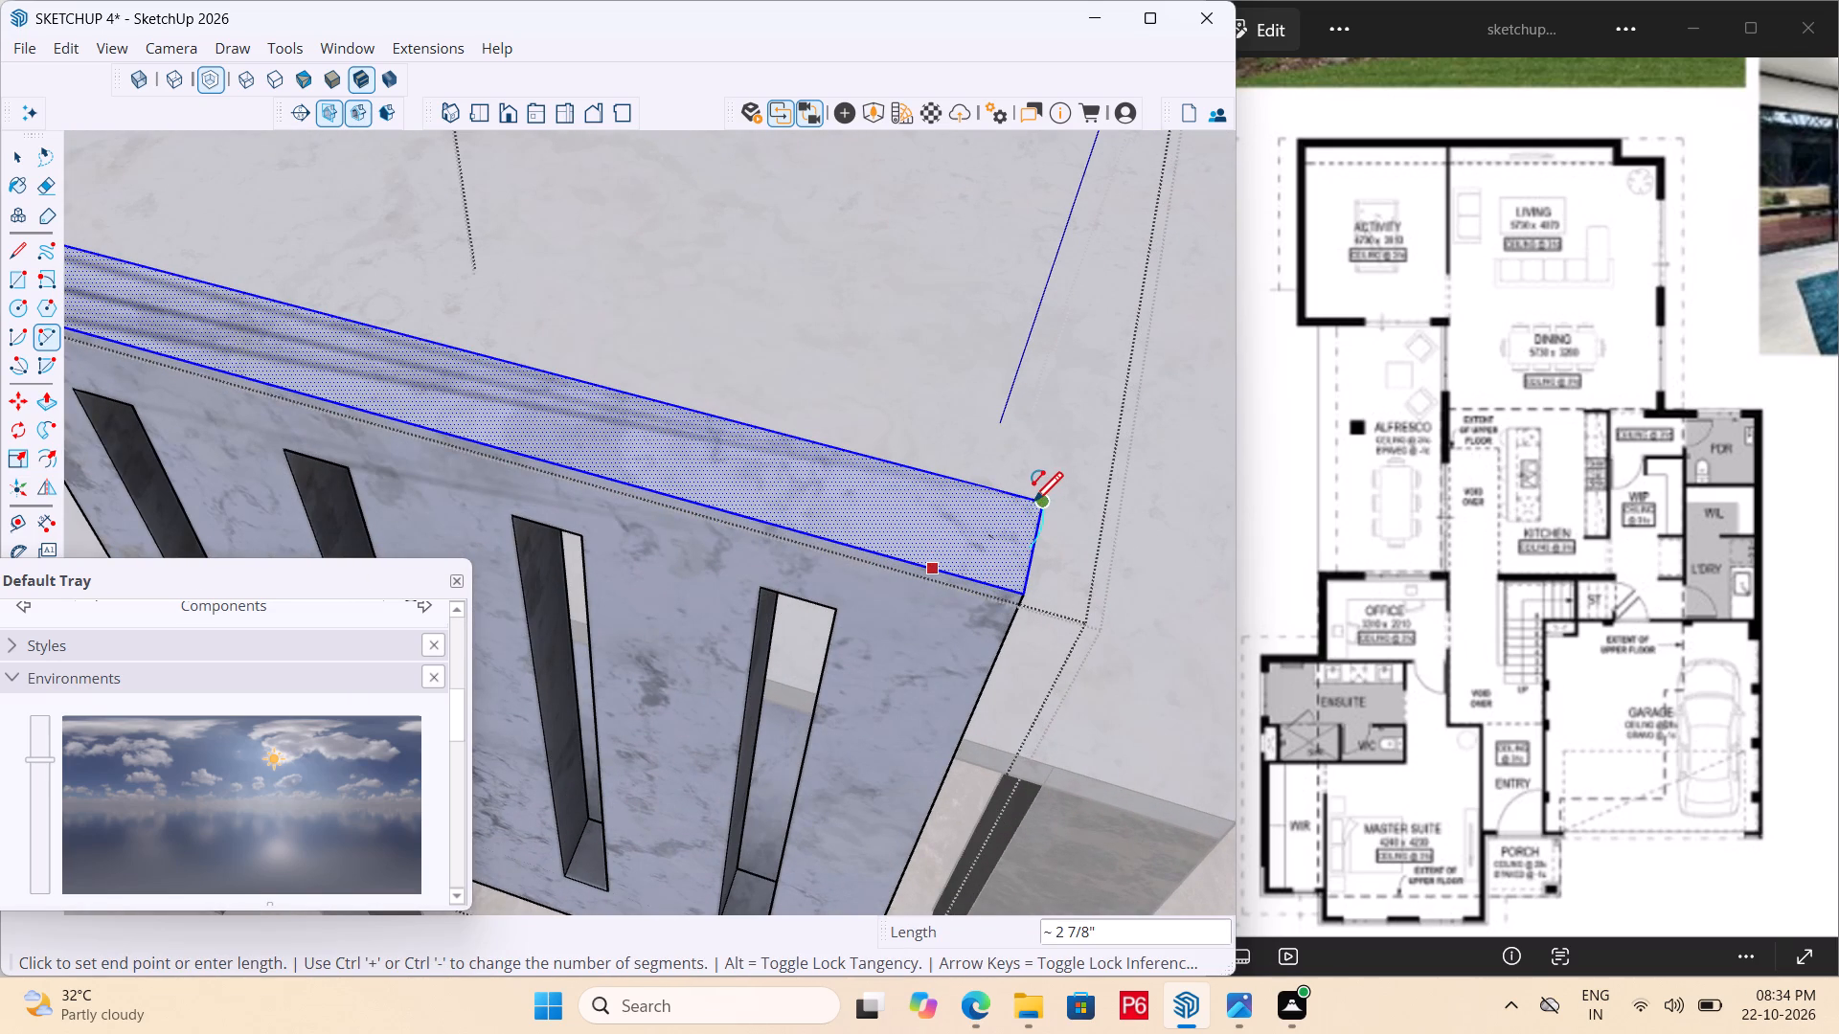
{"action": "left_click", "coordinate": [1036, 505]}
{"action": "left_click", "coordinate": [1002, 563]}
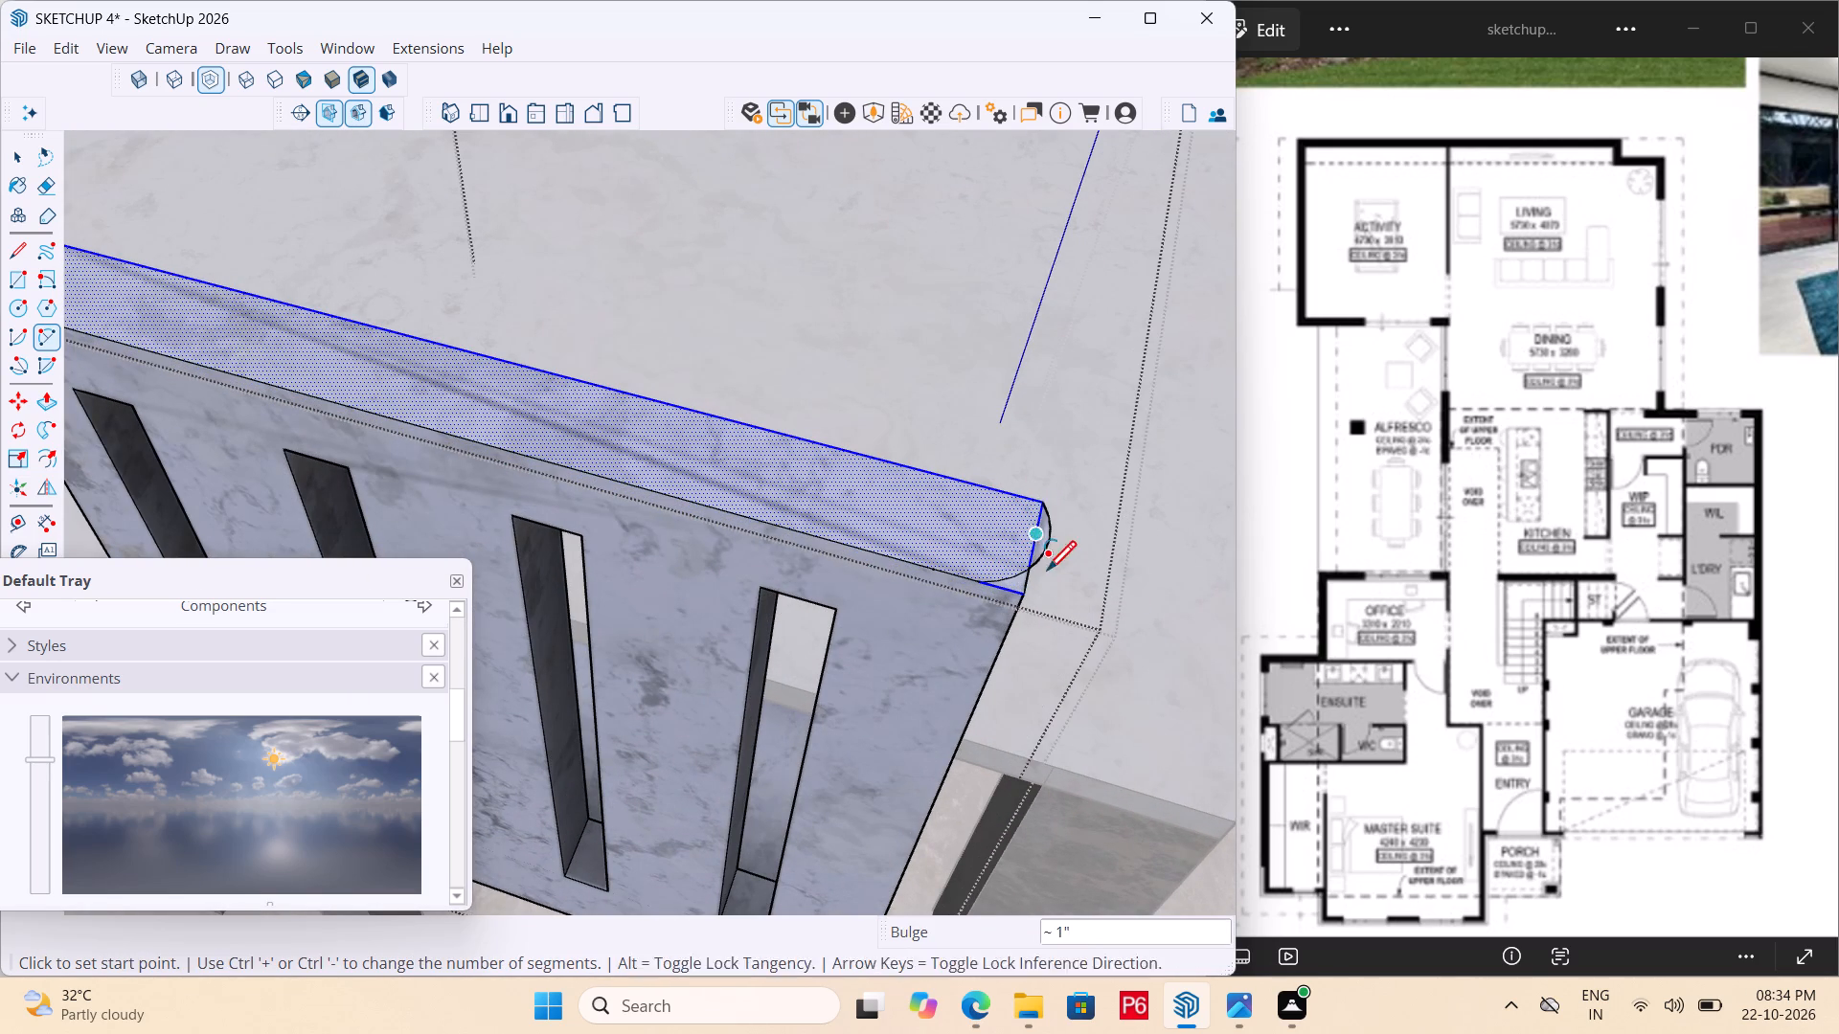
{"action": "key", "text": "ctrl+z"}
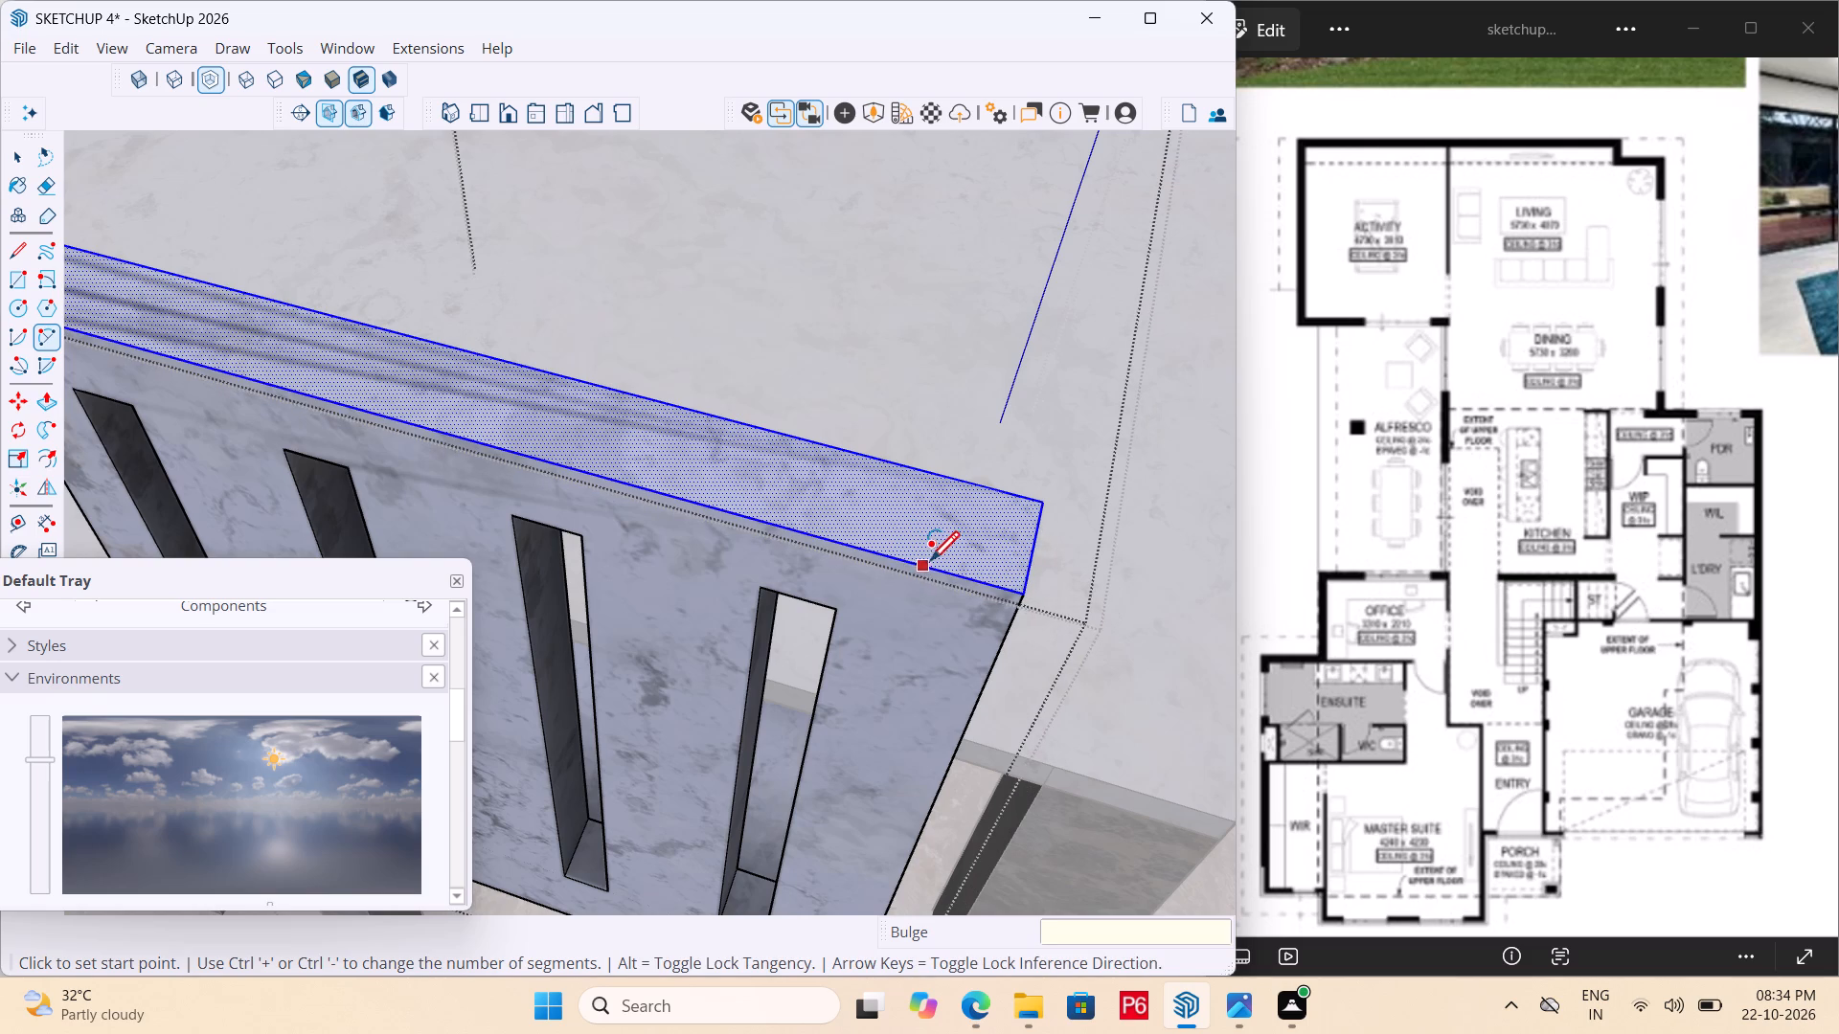
Draw an arc with about 11/16" bulge across the remaining square end of the backrest's top face, ending at its table-side corner.
{"action": "left_click_drag", "start_coordinate": [931, 564], "coordinate": [938, 554]}
{"action": "left_click", "coordinate": [1034, 504]}
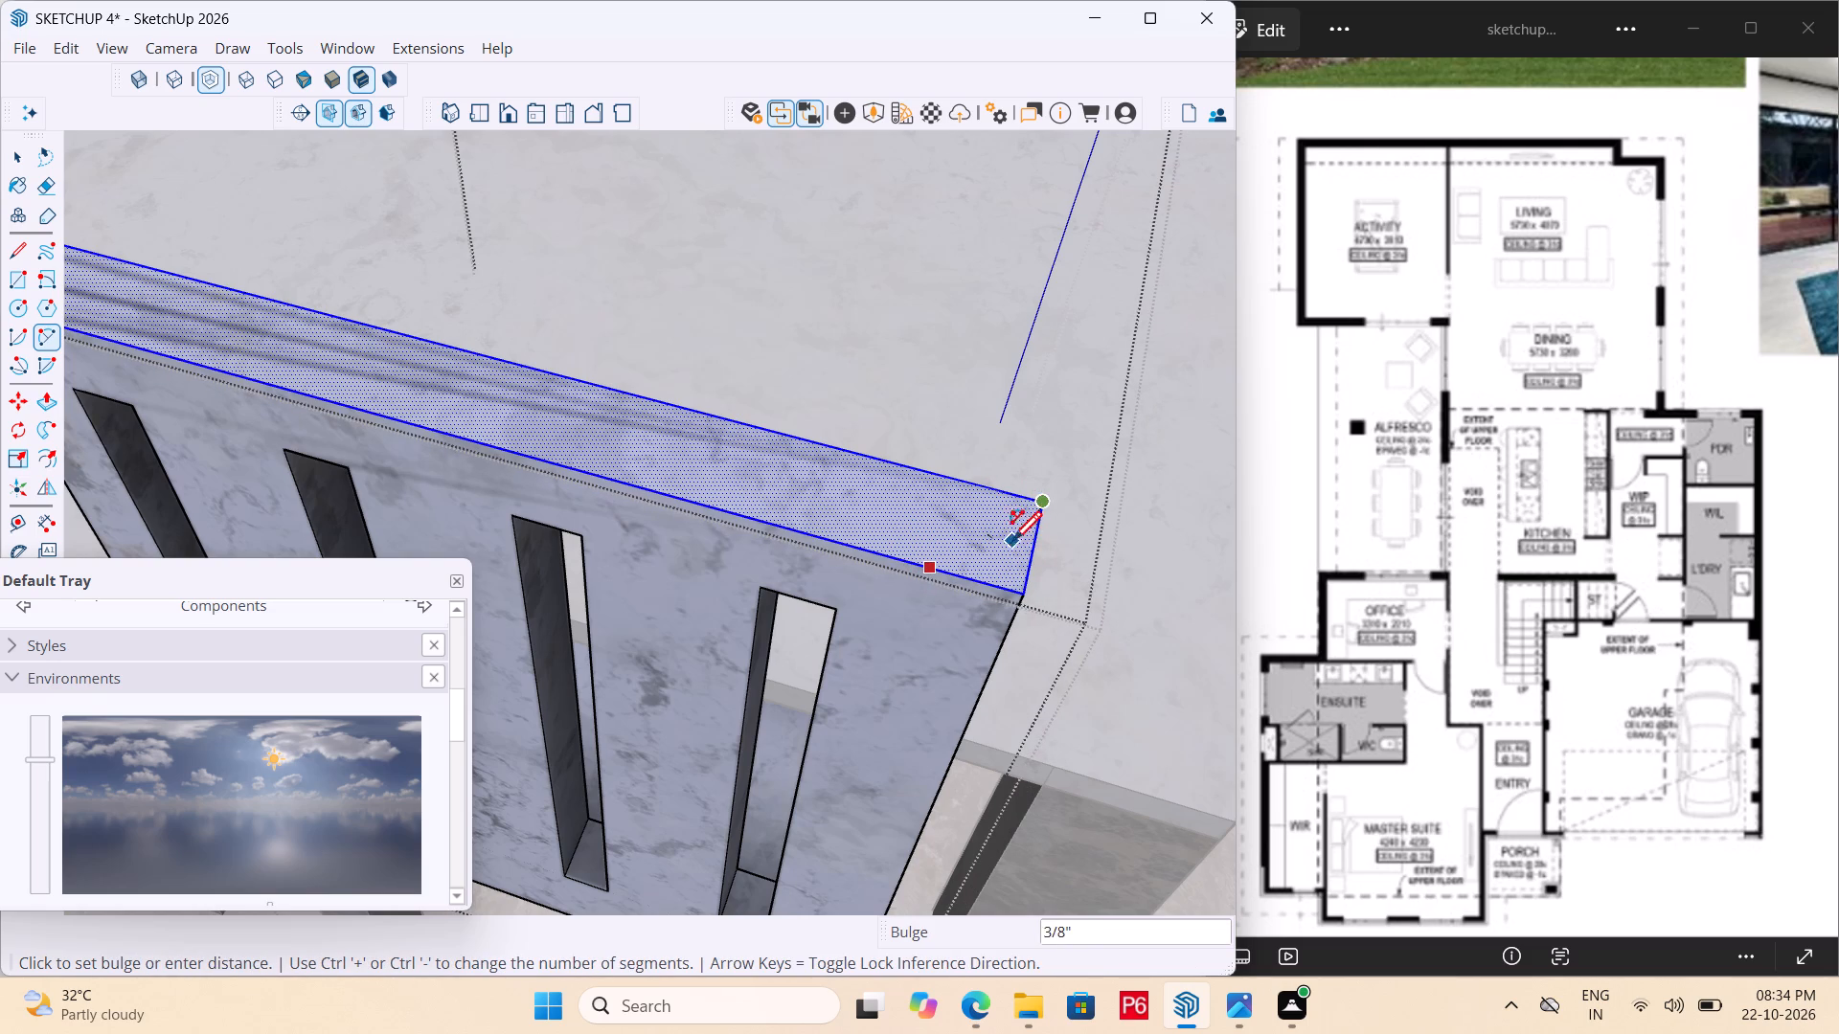
{"action": "middle_click_drag", "start_coordinate": [998, 559], "coordinate": [642, 520]}
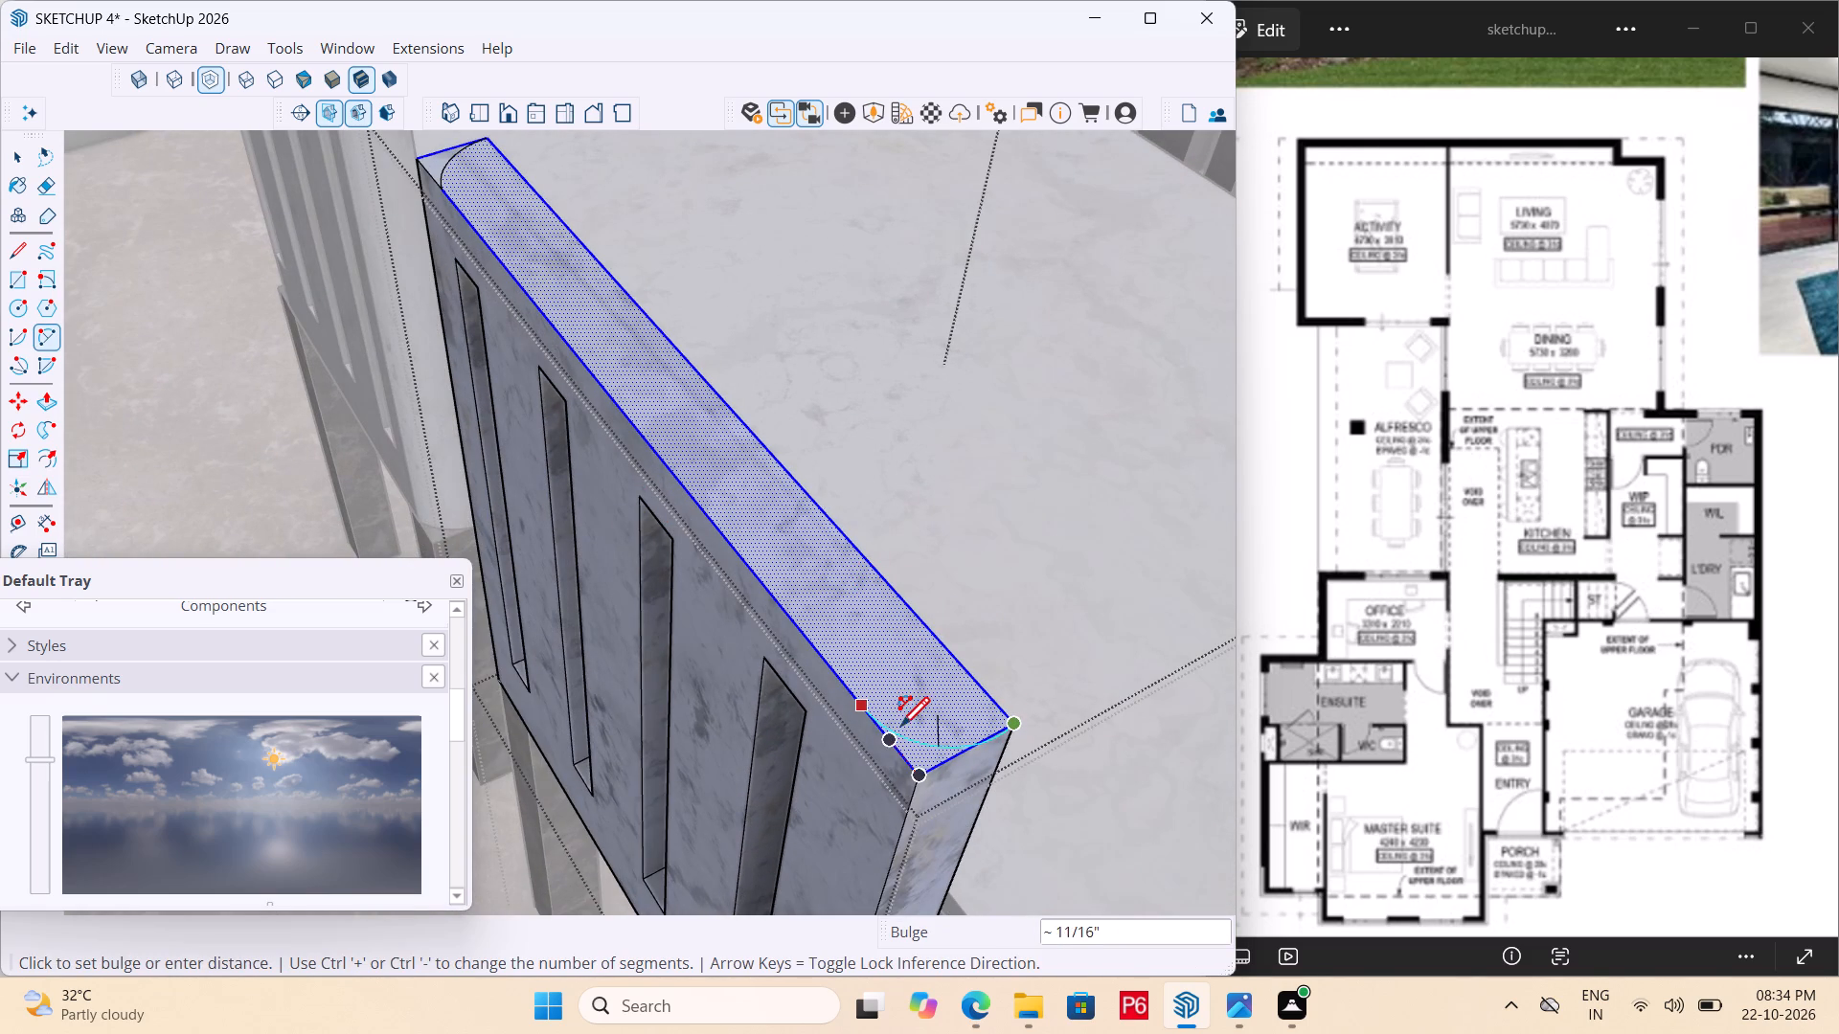
{"action": "left_click", "coordinate": [908, 726]}
{"action": "scroll", "coordinate": [895, 556], "scroll_direction": "down", "scroll_amount": 4}
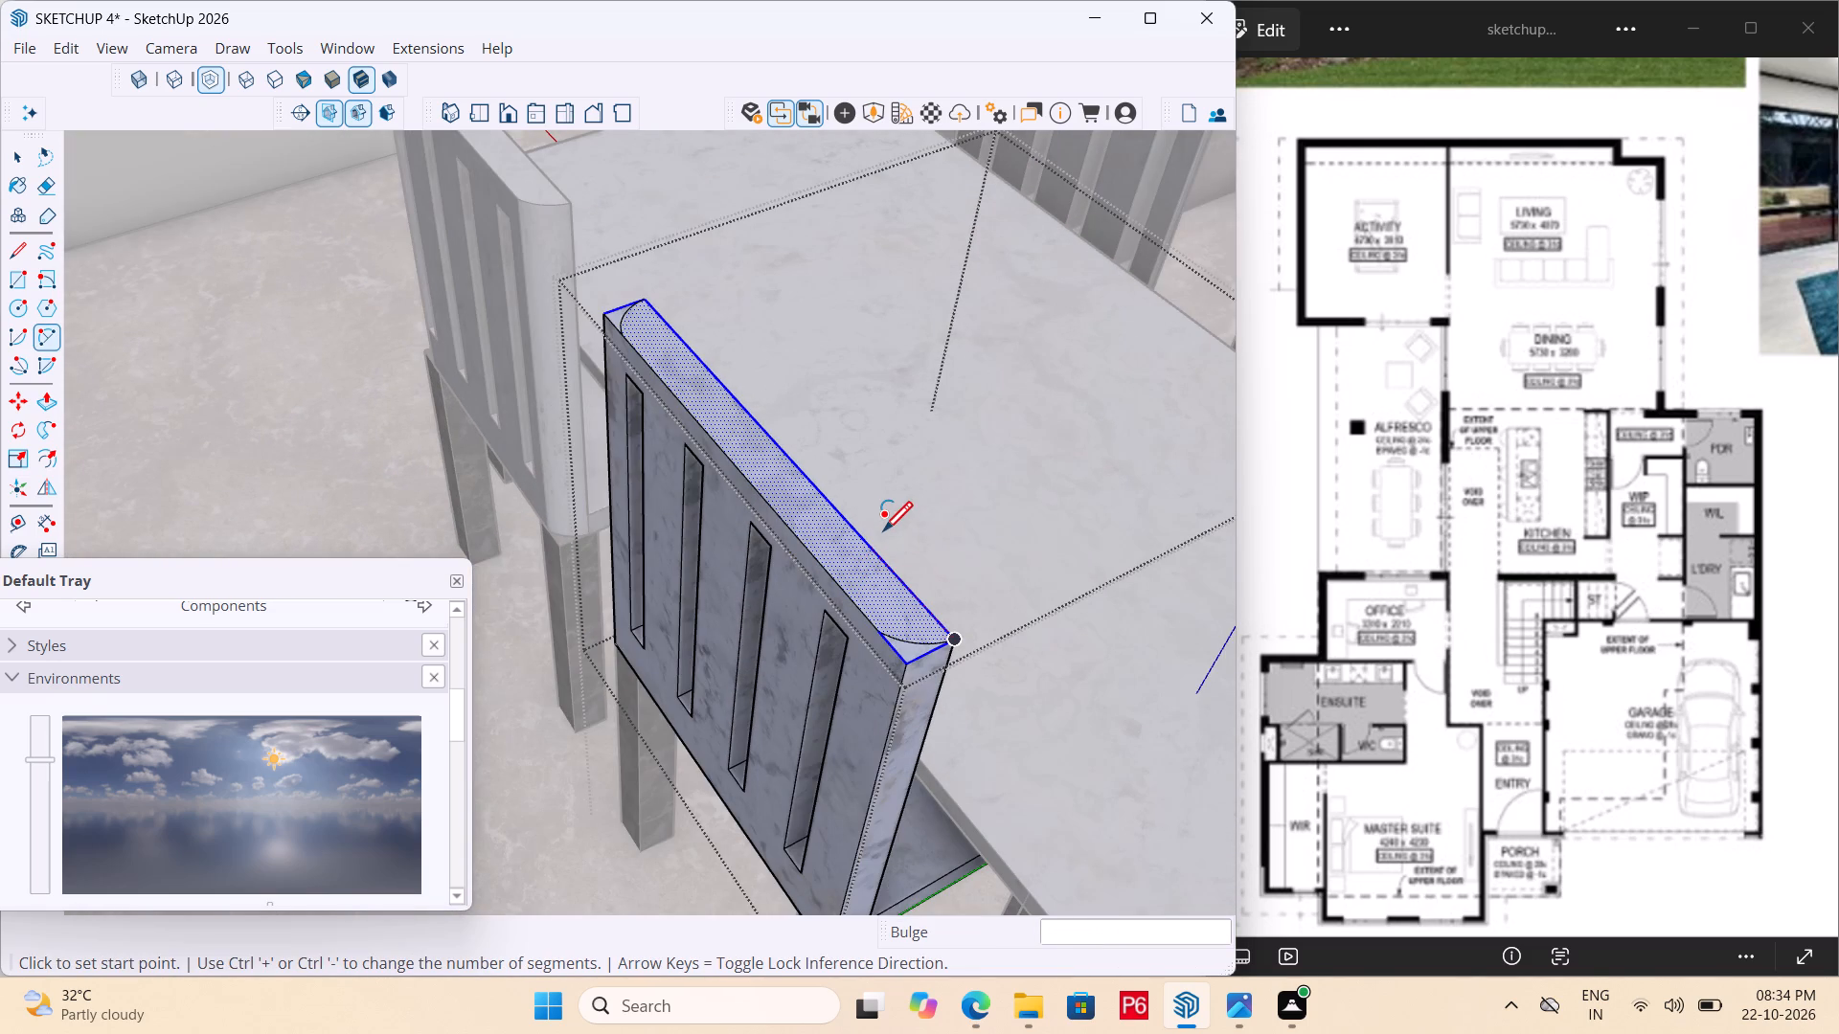
Push both corner pieces outside the arcs down about 2' 3 1/16" with Push/Pull, rounding the two ends of the backrest.
{"action": "key", "text": "p"}
{"action": "left_click", "coordinate": [896, 643]}
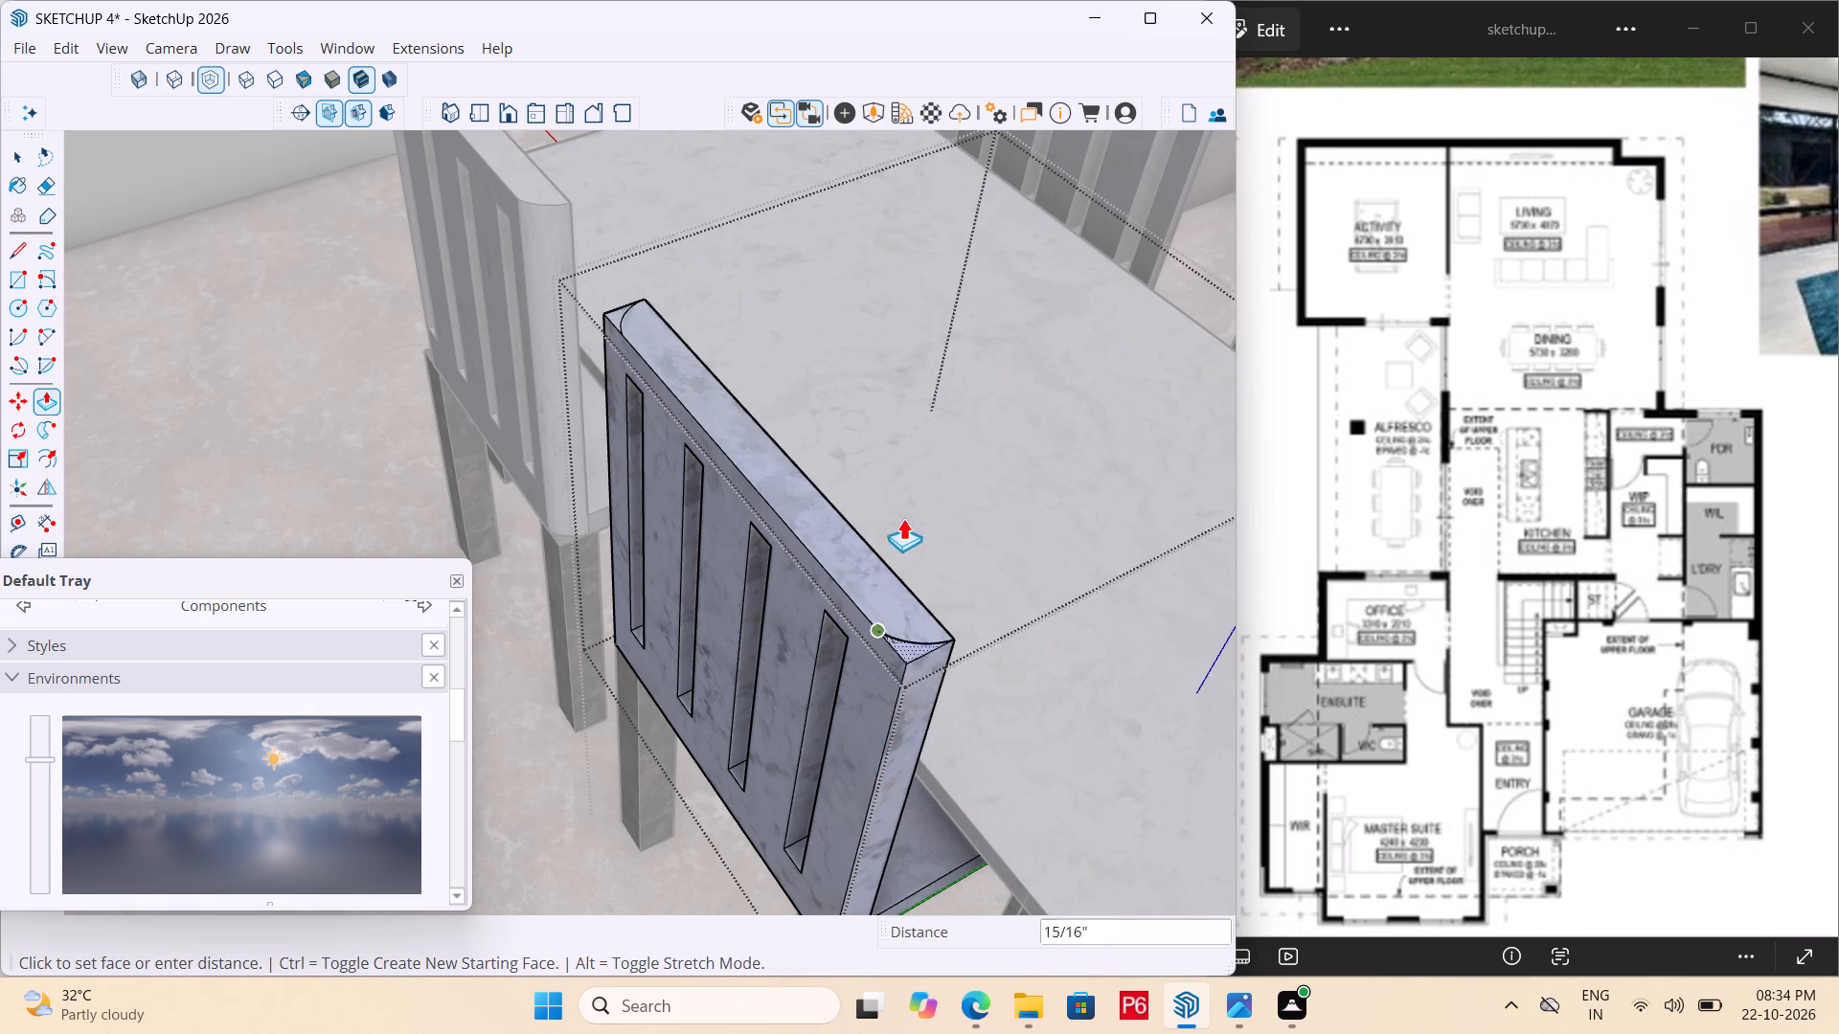
{"action": "scroll", "coordinate": [908, 509], "scroll_direction": "down", "scroll_amount": 5}
{"action": "left_click_drag", "start_coordinate": [851, 823], "coordinate": [855, 815]}
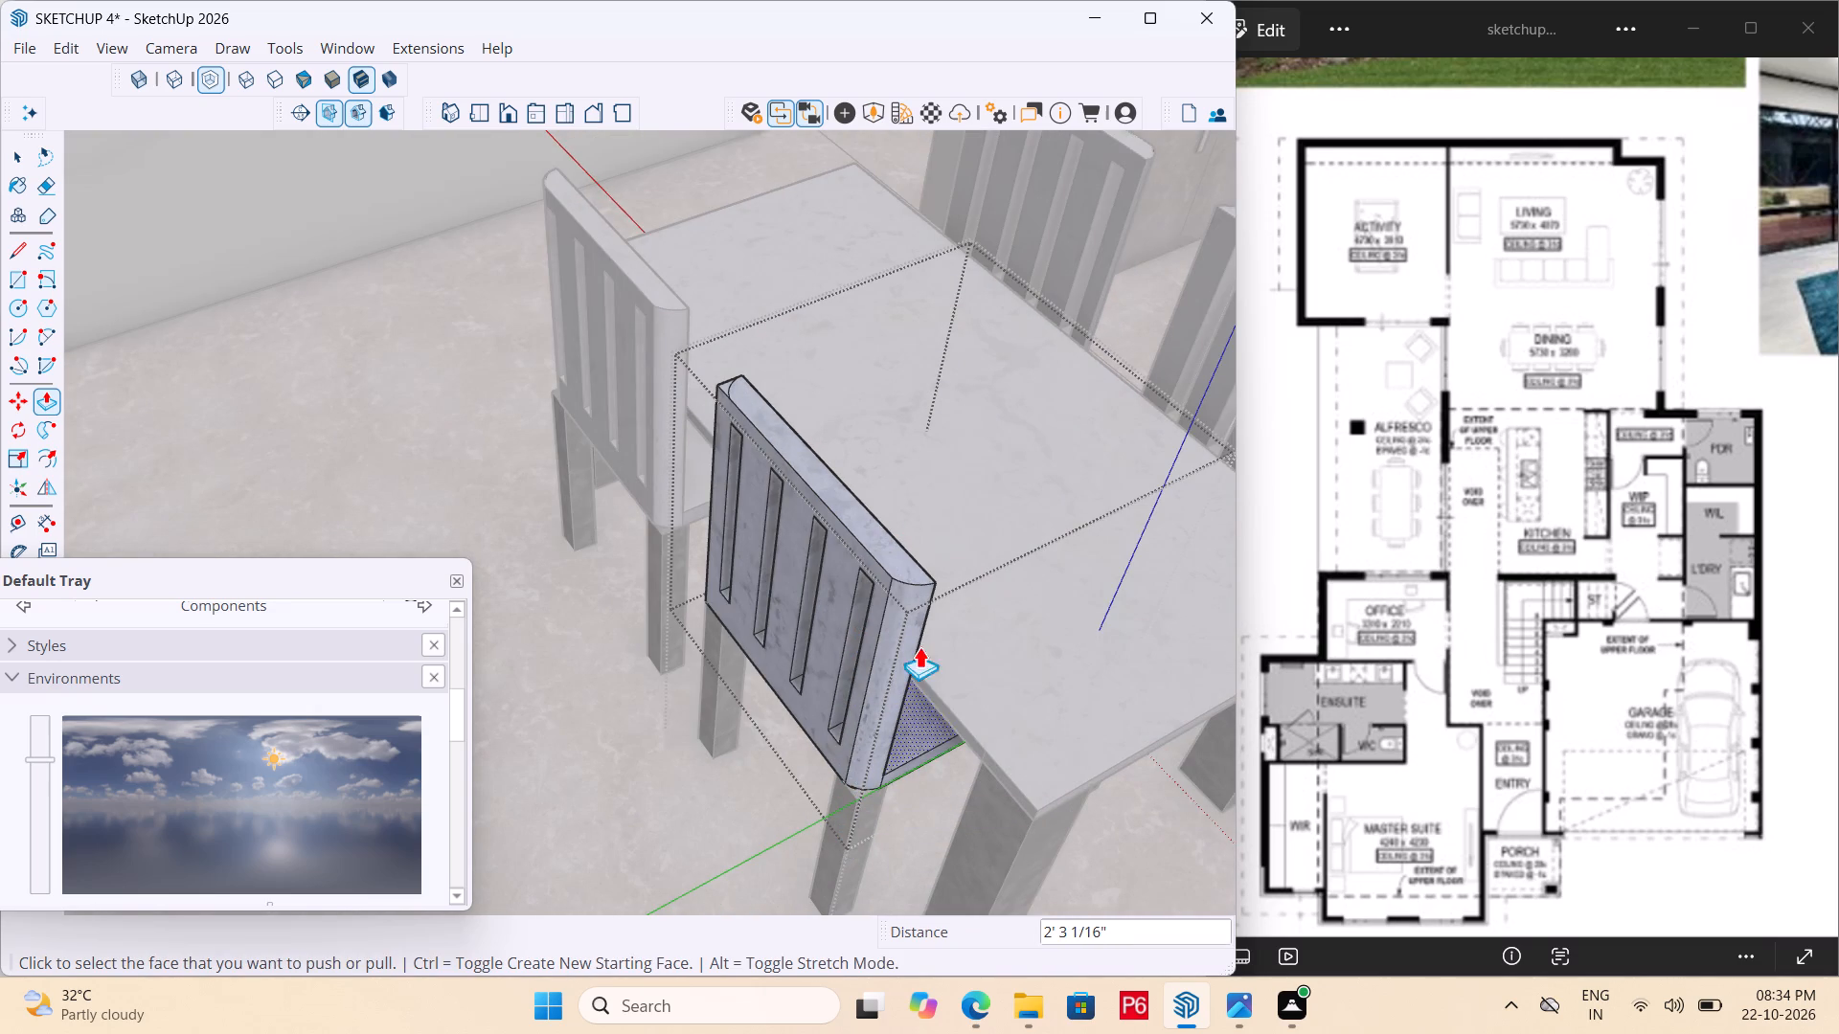
{"action": "scroll", "coordinate": [707, 337], "scroll_direction": "up", "scroll_amount": 8}
{"action": "double_click", "coordinate": [773, 429]}
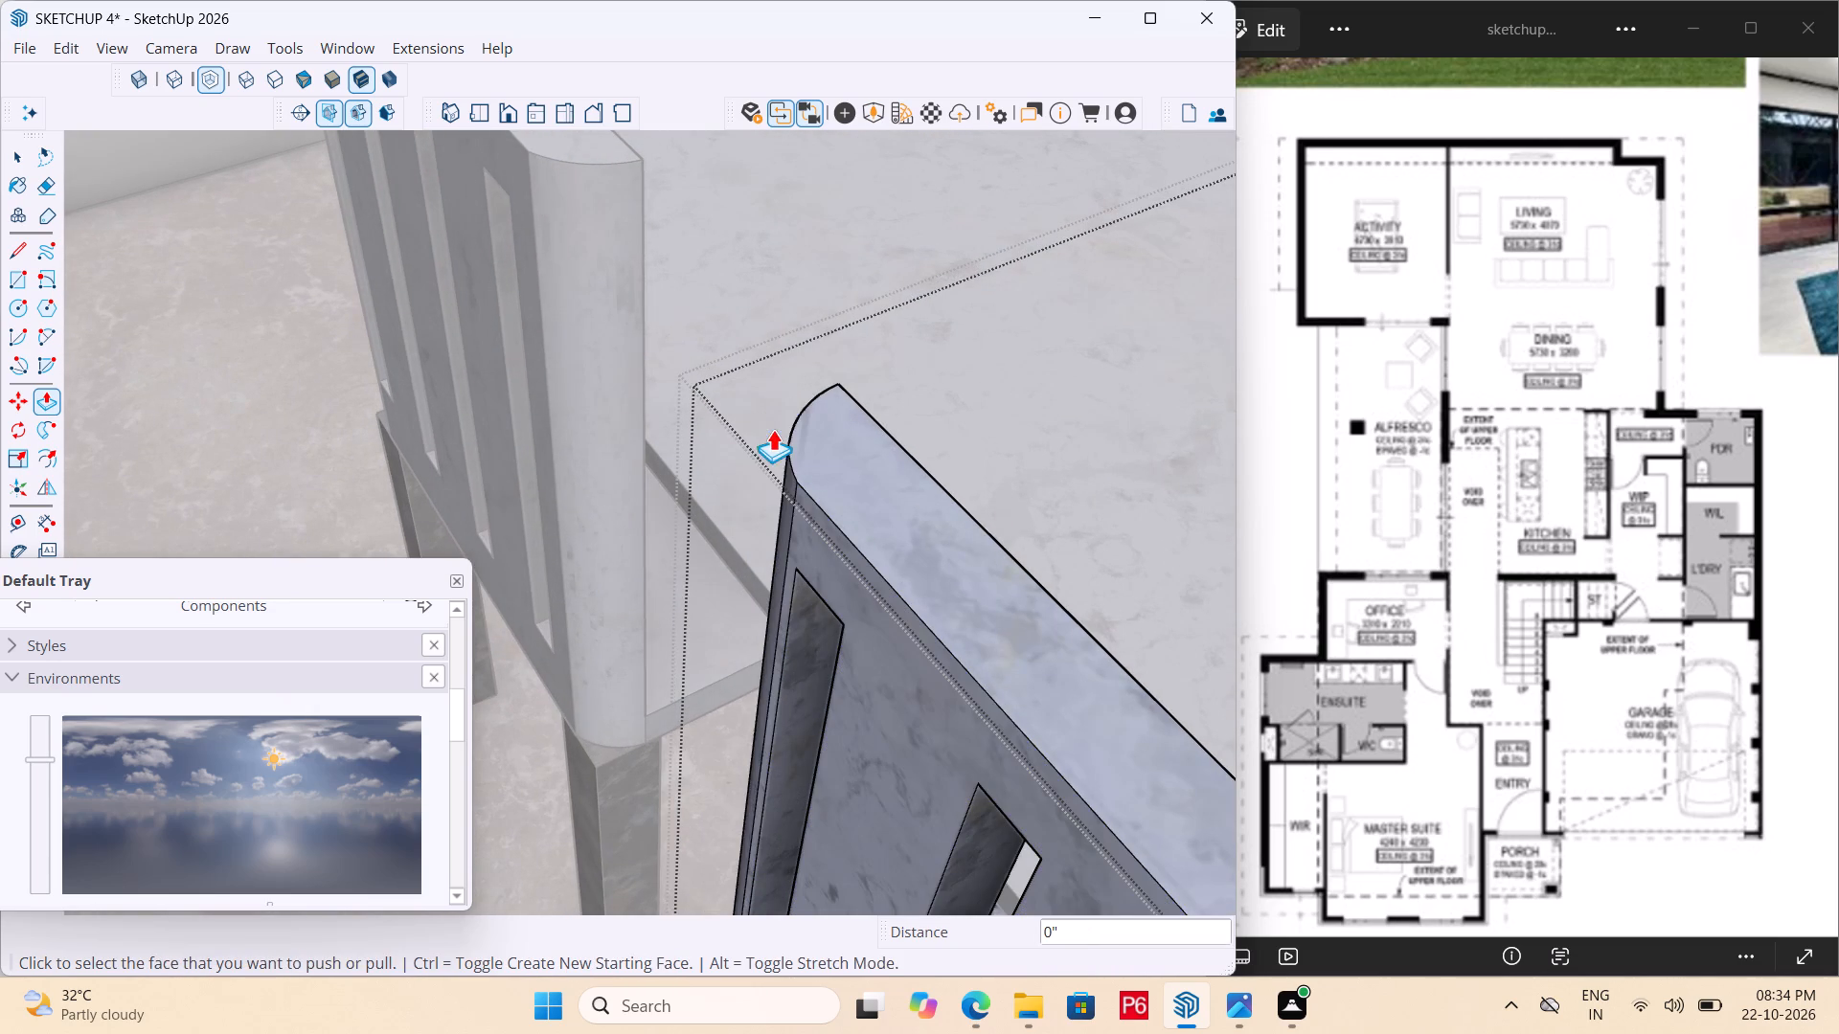
Save the model.
{"action": "scroll", "coordinate": [799, 376], "scroll_direction": "down", "scroll_amount": 6}
{"action": "key", "text": "ctrl+s"}
{"action": "key", "text": "ctrl+s"}
{"action": "key", "text": "ctrl+s"}
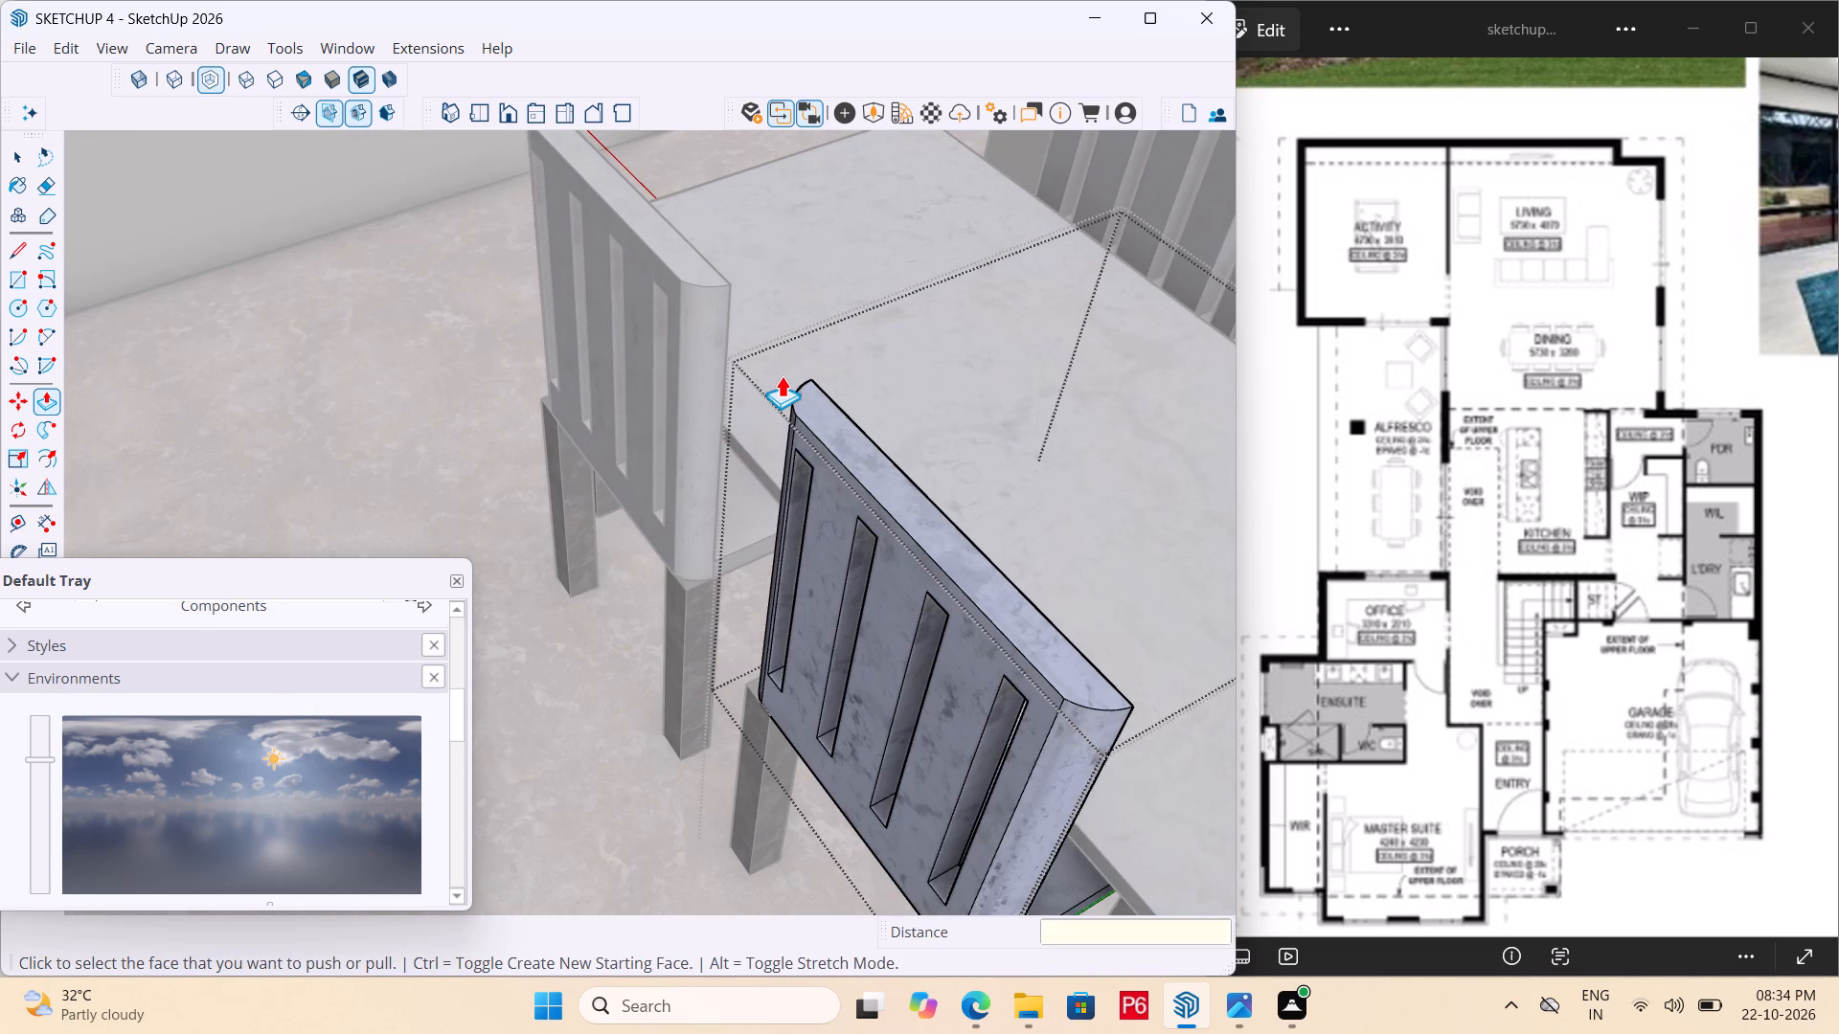
{"action": "key", "text": "ctrl+s"}
{"action": "key", "text": "ctrl+s"}
{"action": "scroll", "coordinate": [707, 312], "scroll_direction": "down", "scroll_amount": 11}
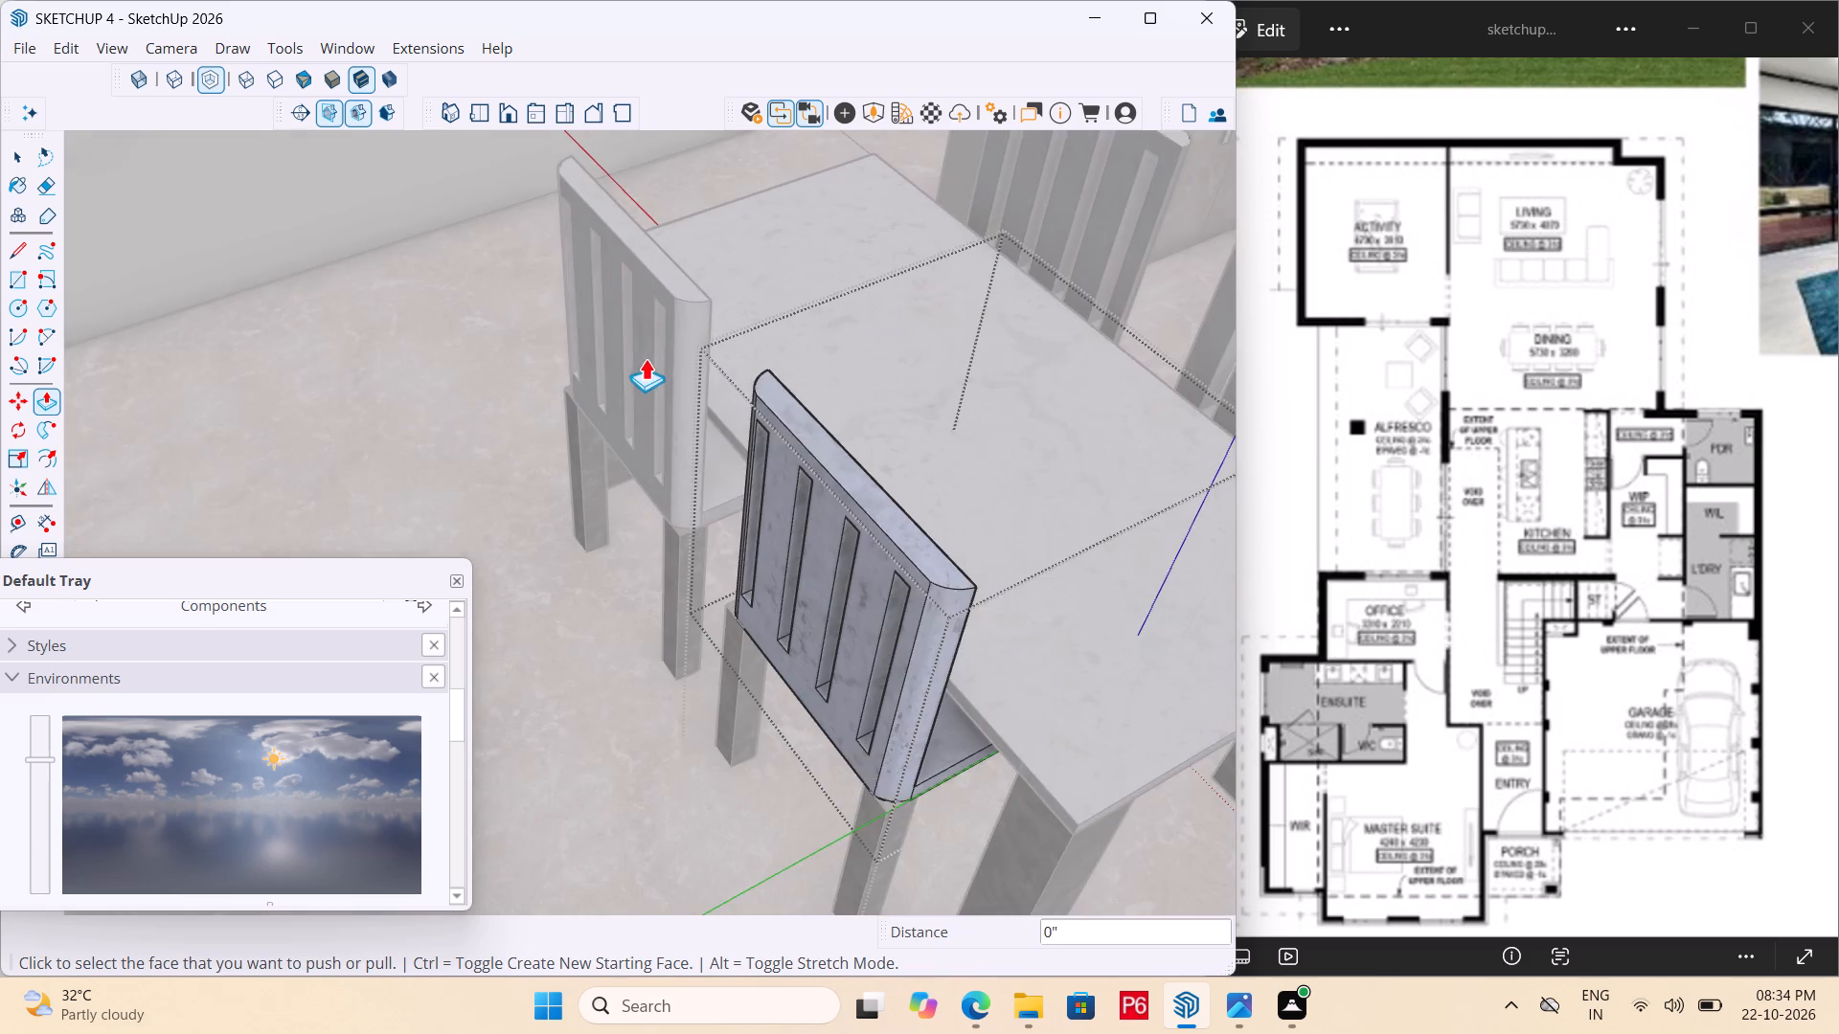
{"action": "scroll", "coordinate": [653, 350], "scroll_direction": "down", "scroll_amount": 6}
{"action": "key", "text": "ctrl+s"}
{"action": "key", "text": "ctrl+s"}
{"action": "key", "text": "ctrl+s"}
{"action": "key", "text": "ctrl+s"}
{"action": "key", "text": "ctrl+s"}
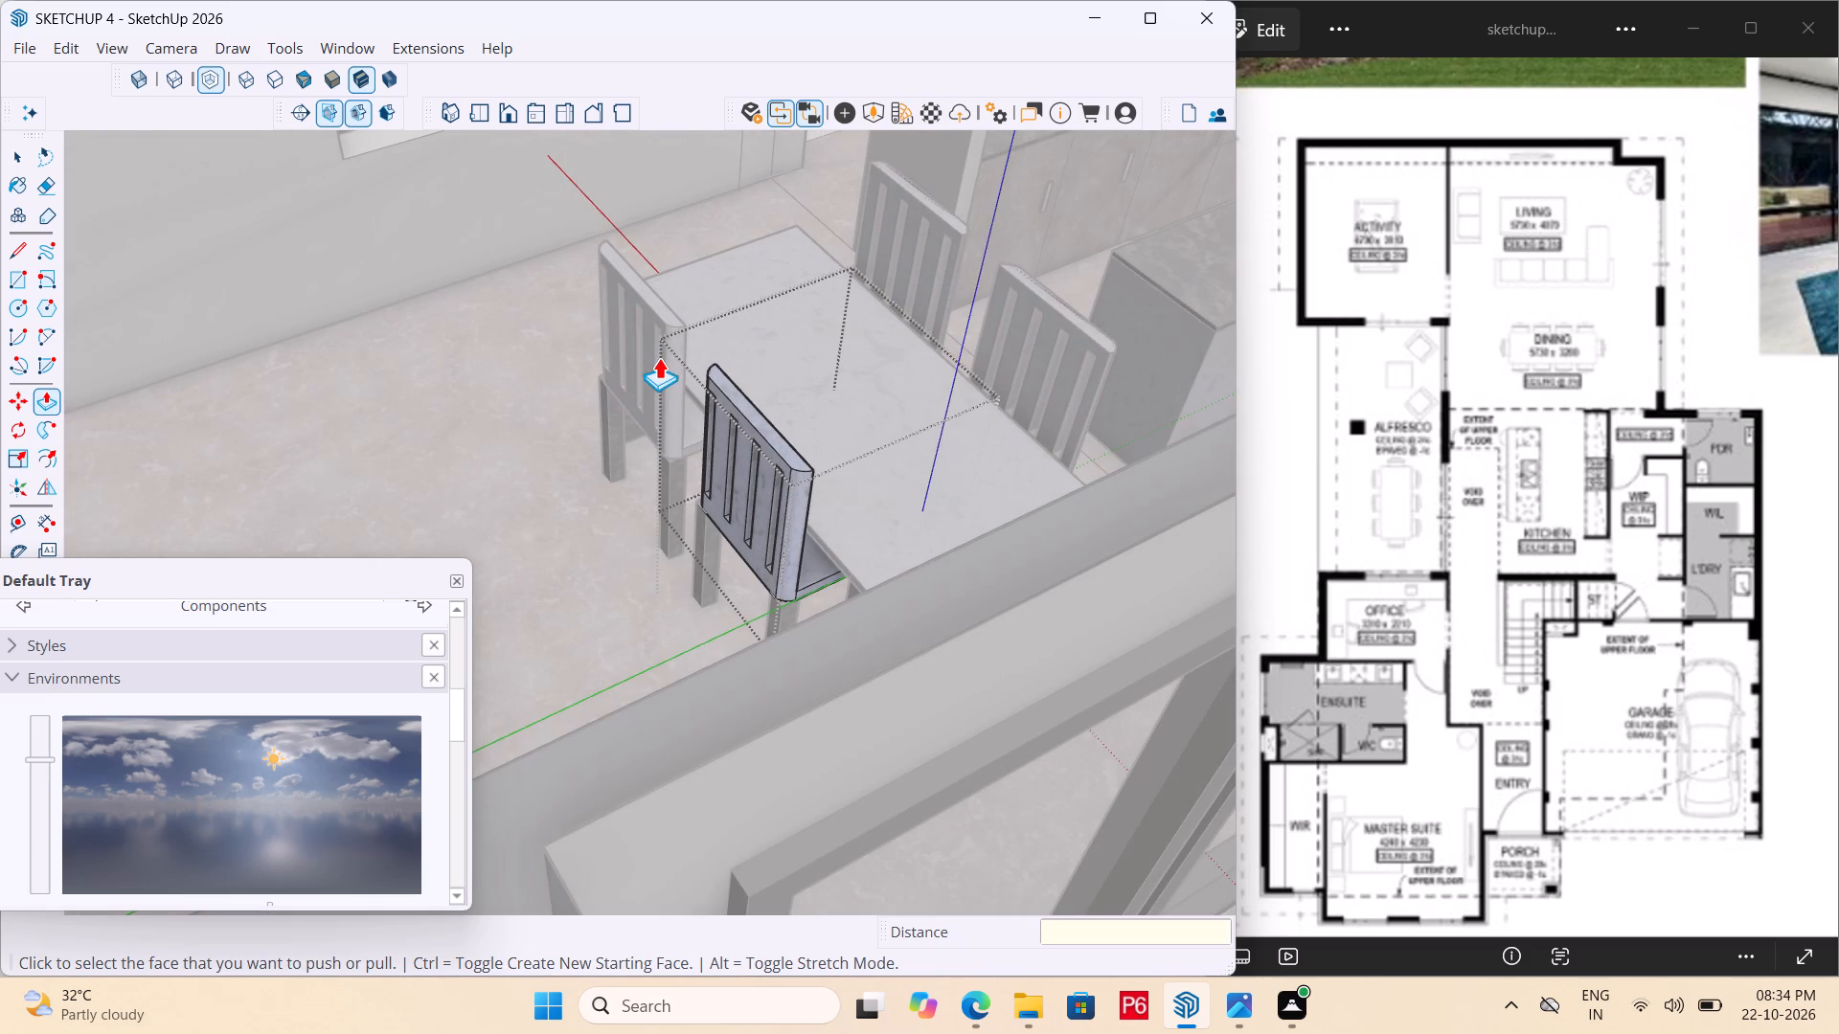
{"action": "key", "text": "ctrl+s"}
{"action": "key", "text": "ctrl+s"}
Leave the backrest and its enclosing groups, returning to the whole house model with nothing selected.
{"action": "scroll", "coordinate": [699, 405], "scroll_direction": "down", "scroll_amount": 7}
{"action": "scroll", "coordinate": [689, 412], "scroll_direction": "down", "scroll_amount": 14}
{"action": "key", "text": "space"}
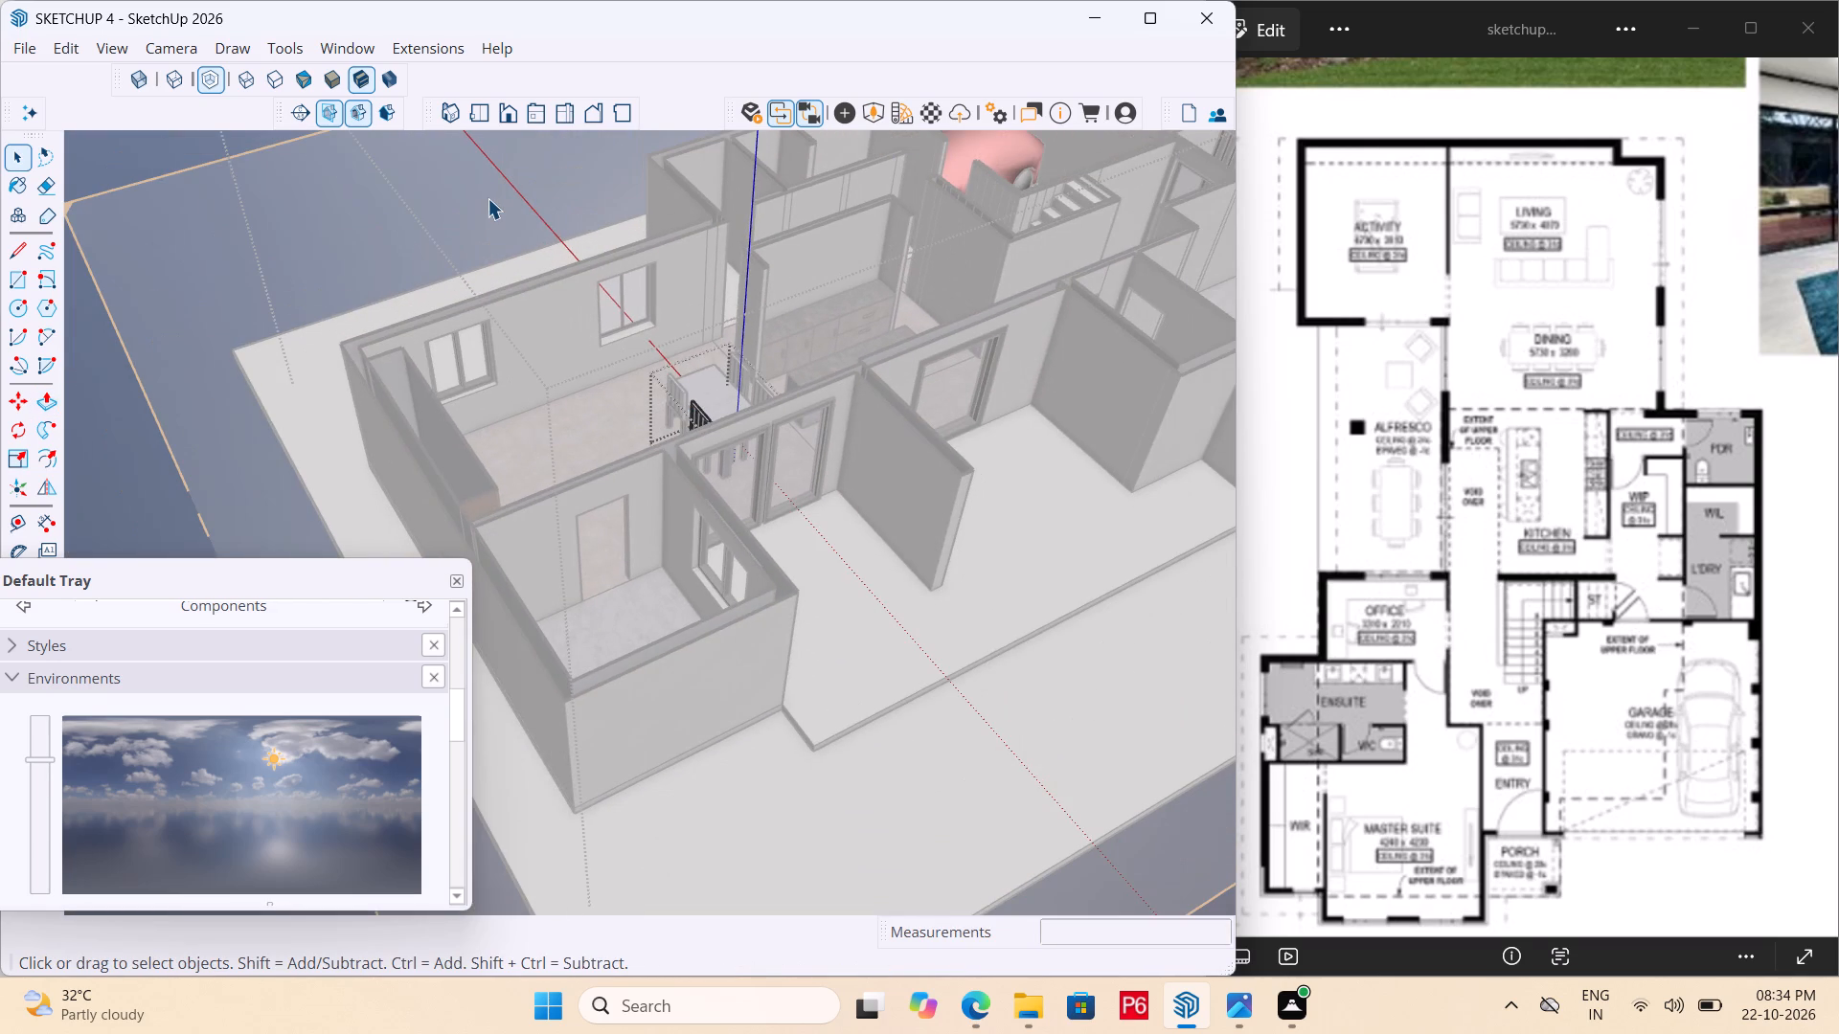
{"action": "triple_click", "coordinate": [488, 198]}
{"action": "double_click", "coordinate": [488, 198]}
{"action": "left_click_drag", "start_coordinate": [482, 198], "coordinate": [455, 205]}
{"action": "triple_click", "coordinate": [437, 206]}
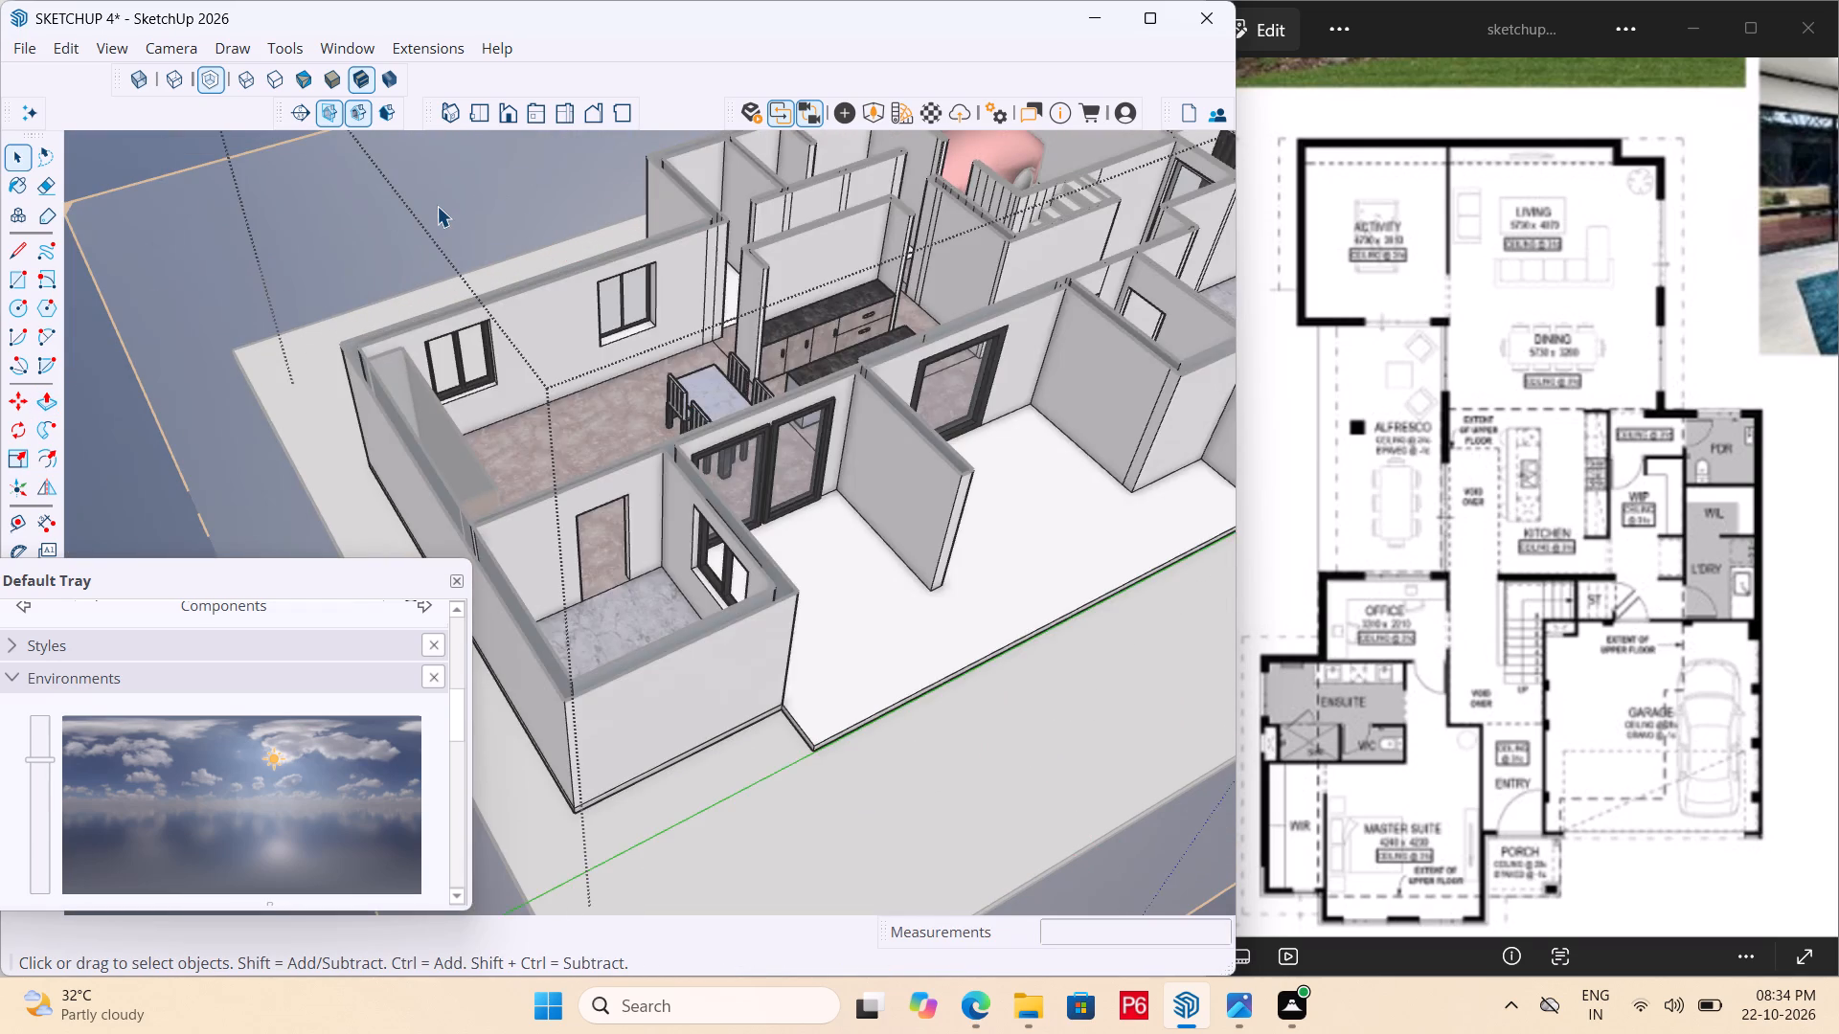
{"action": "triple_click", "coordinate": [125, 406]}
Bring the dining table and its four chairs into close view and save the model.
{"action": "middle_click_drag", "start_coordinate": [482, 383], "coordinate": [778, 485]}
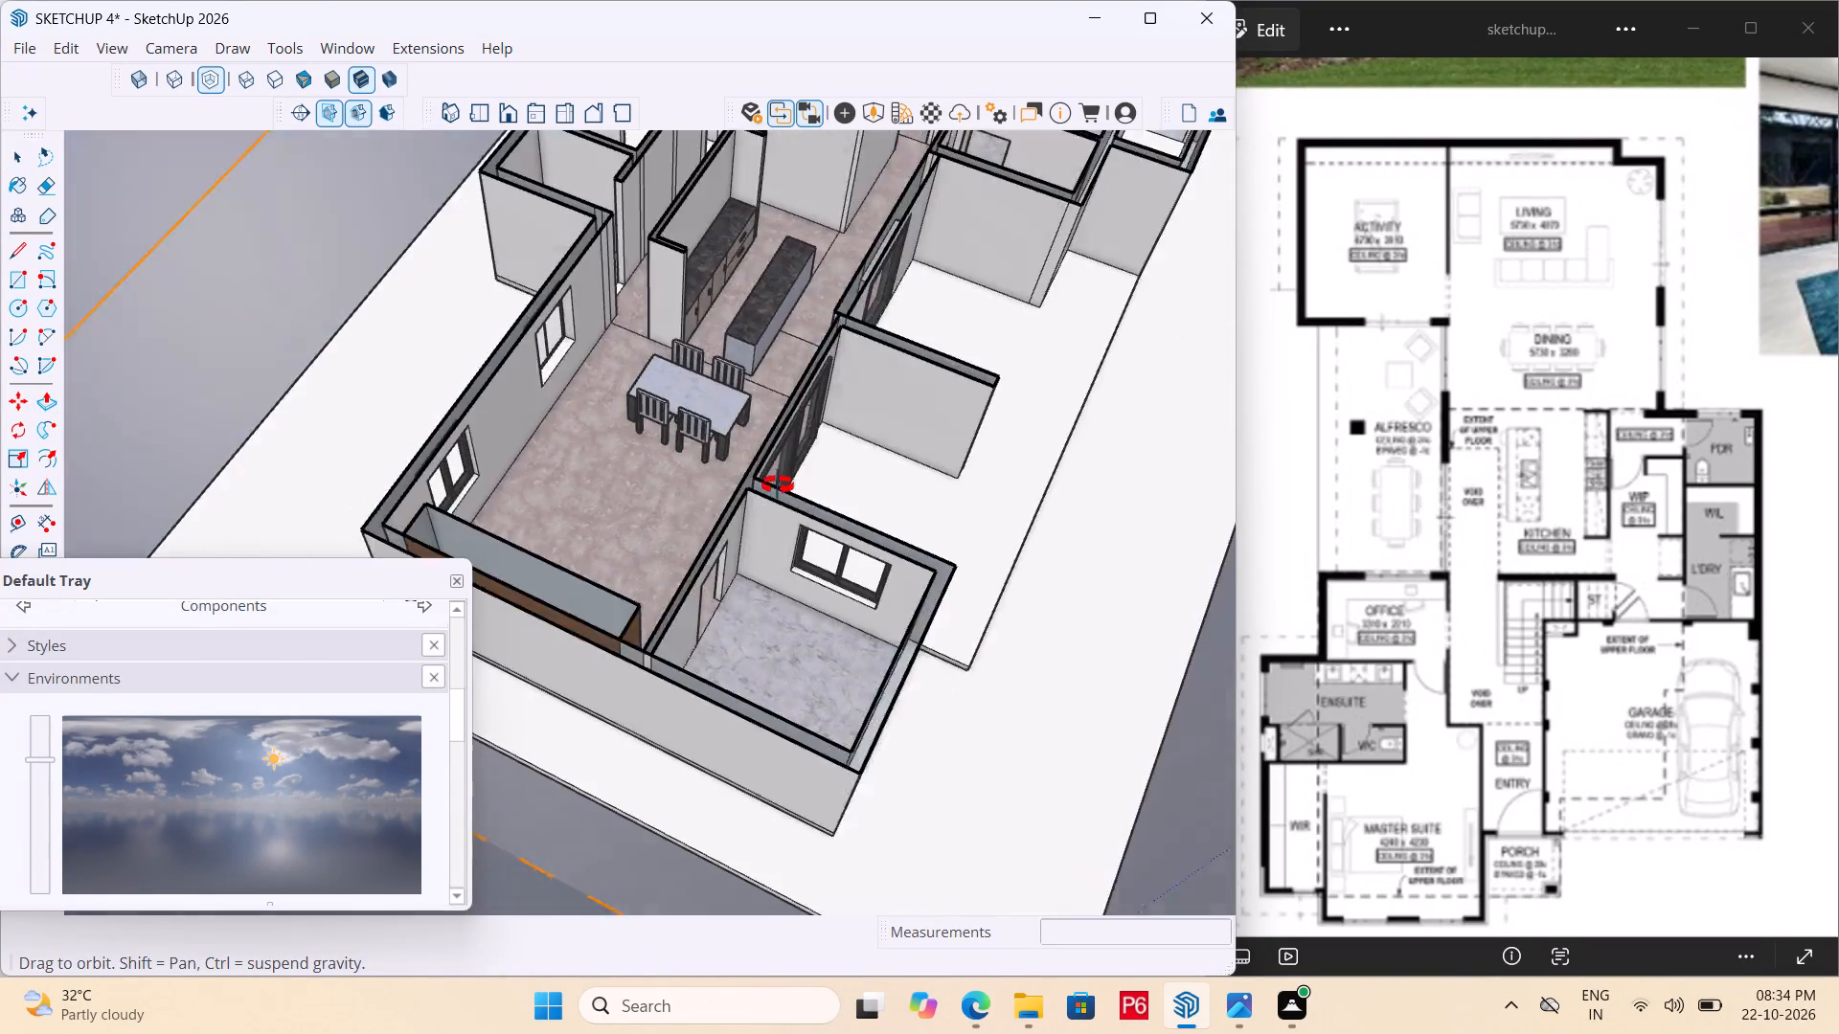
{"action": "middle_click_drag", "start_coordinate": [778, 485], "coordinate": [823, 483]}
{"action": "scroll", "coordinate": [624, 432], "scroll_direction": "up", "scroll_amount": 10}
{"action": "middle_click_drag", "start_coordinate": [870, 453], "coordinate": [516, 375]}
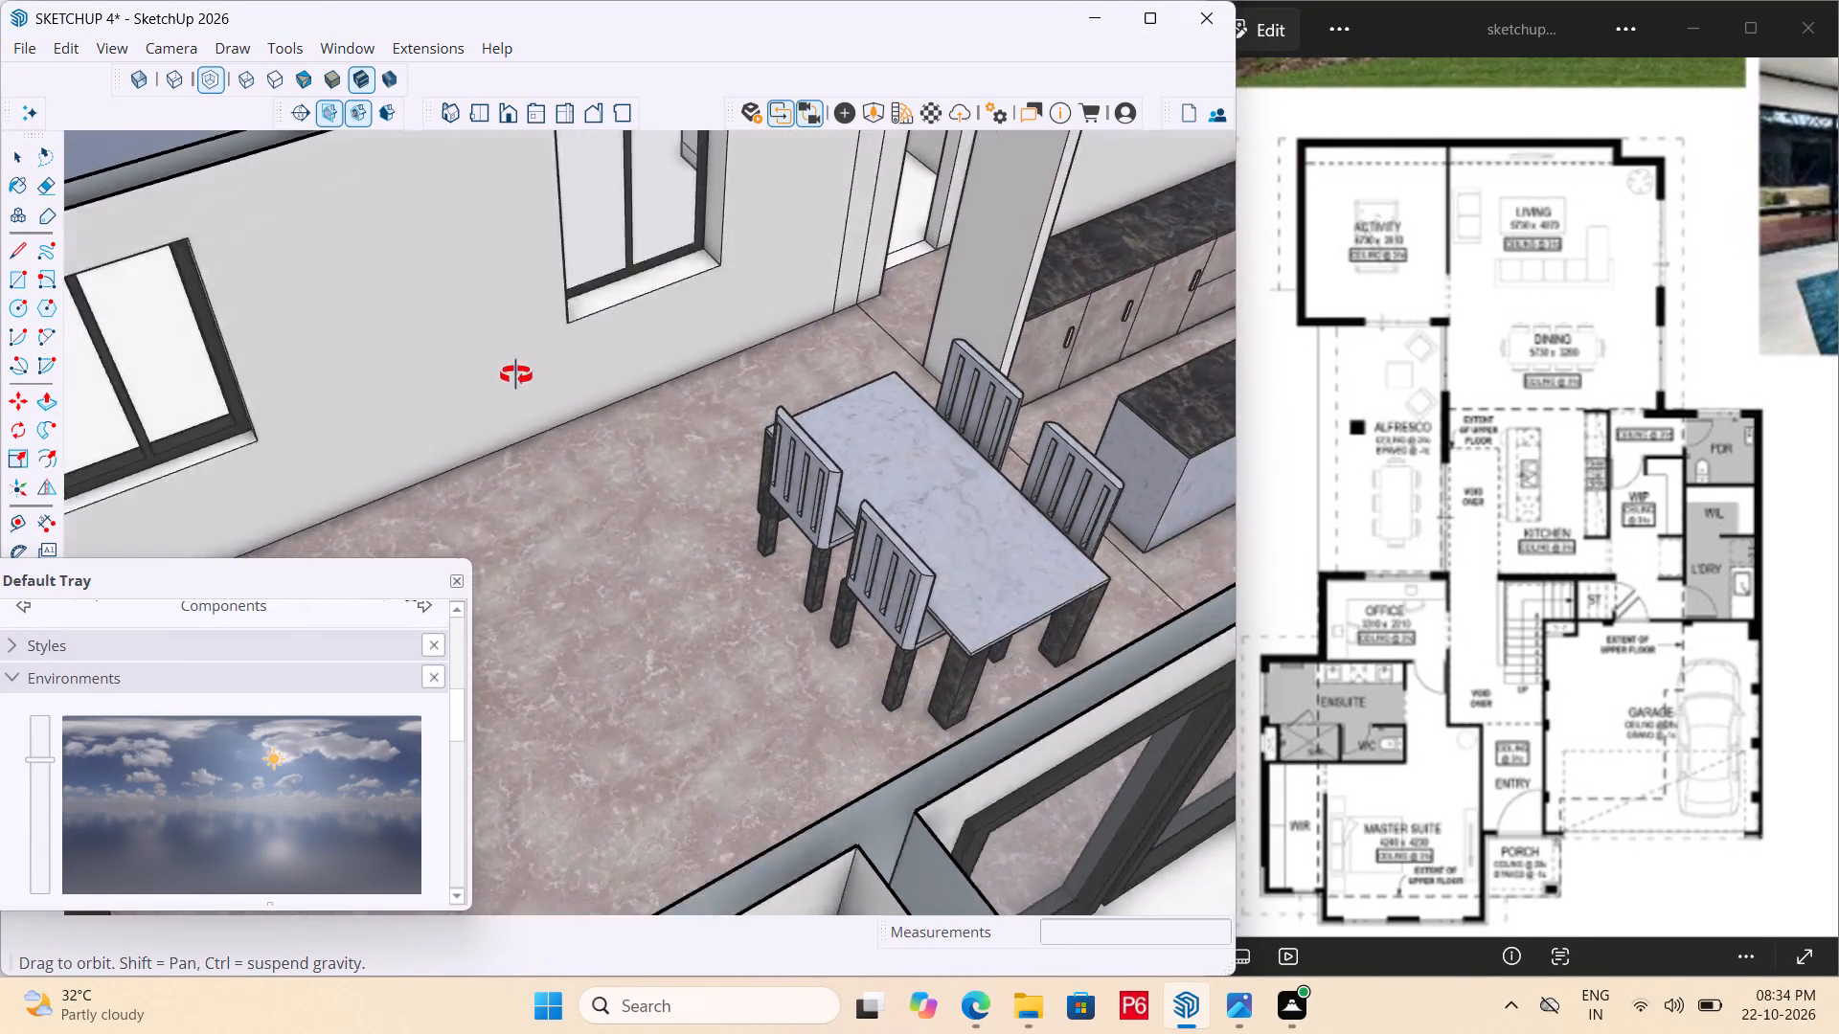
{"action": "middle_click_drag", "start_coordinate": [516, 375], "coordinate": [956, 436]}
{"action": "key", "text": "ctrl+s"}
{"action": "key", "text": "ctrl+s"}
{"action": "key", "text": "ctrl+s"}
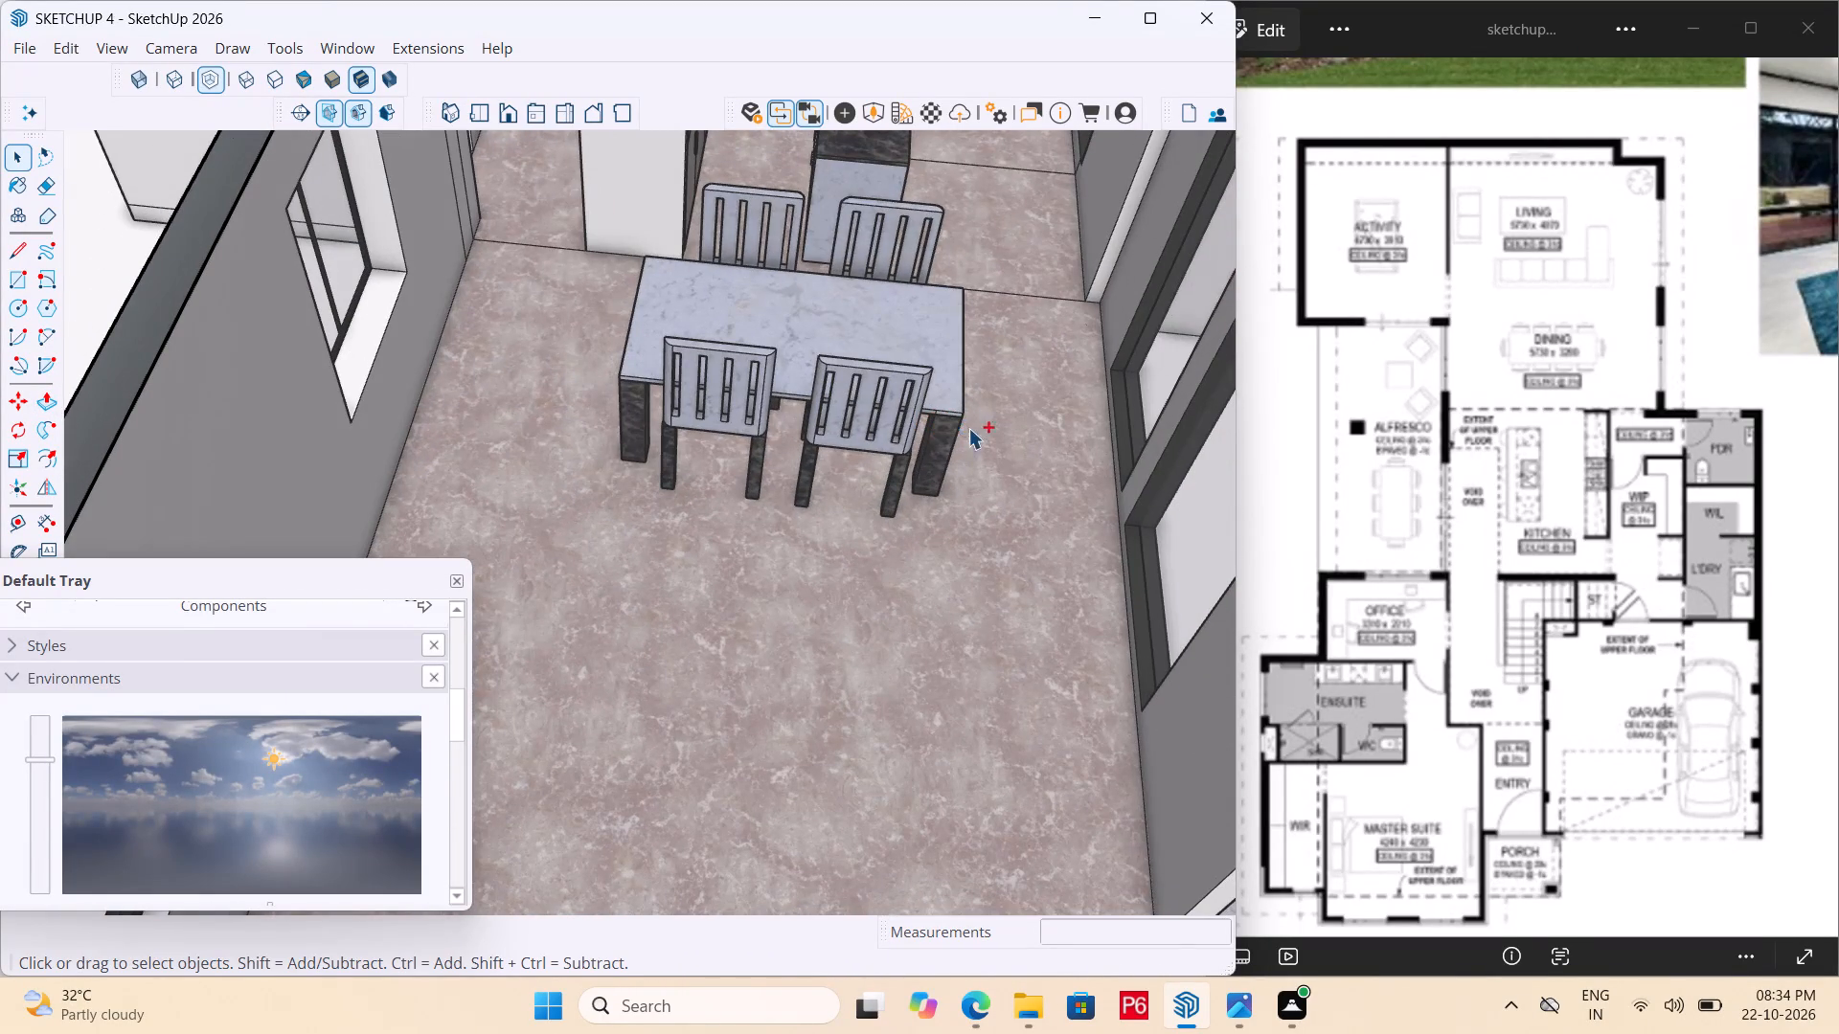
{"action": "key", "text": "ctrl+s"}
{"action": "key", "text": "ctrl+s"}
{"action": "key", "text": "ctrl+s"}
{"action": "key", "text": "ctrl+s"}
{"action": "key", "text": "ctrl+s"}
{"action": "key", "text": "ctrl+s"}
{"action": "key", "text": "ctrl+s"}
{"action": "key", "text": "ctrl+s"}
{"action": "key", "text": "ctrl+s"}
{"action": "key", "text": "ctrl+s"}
{"action": "key", "text": "ctrl+s"}
{"action": "key", "text": "ctrl+s"}
Examine the open living area between the dining set and the timber feature wall from several sides.
{"action": "scroll", "coordinate": [531, 337], "scroll_direction": "down", "scroll_amount": 8}
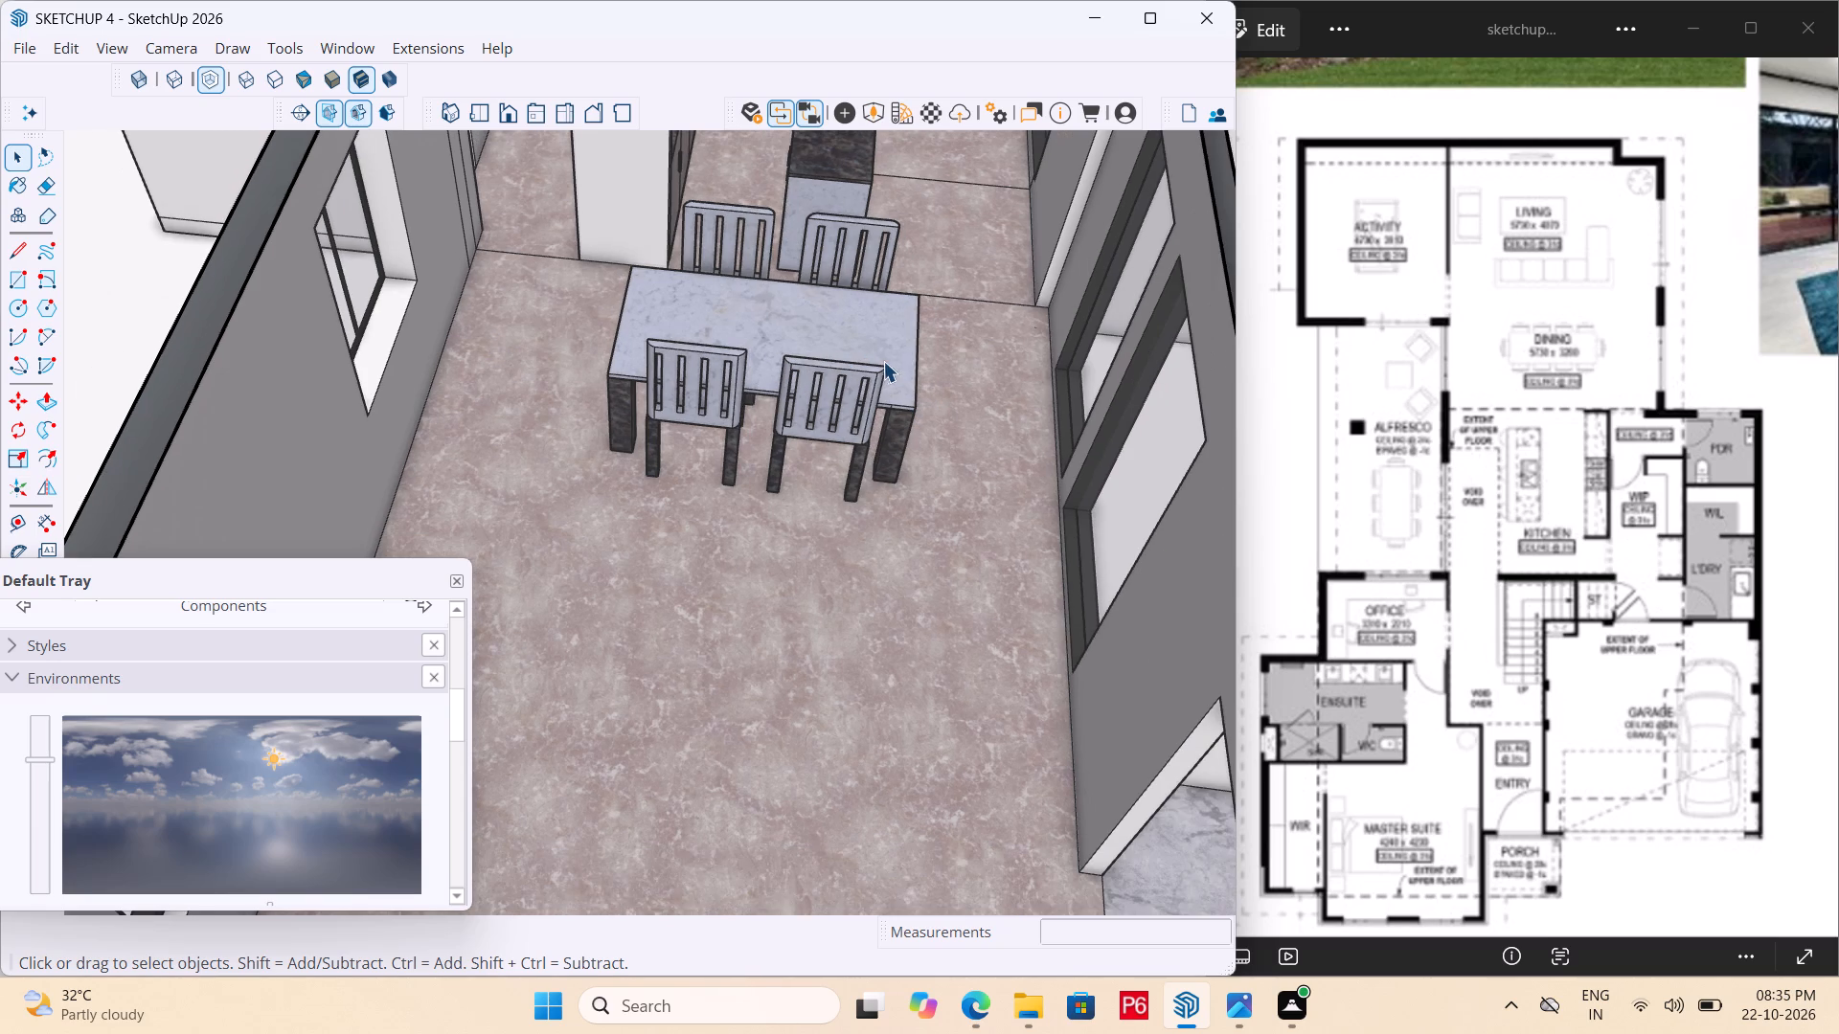
{"action": "scroll", "coordinate": [821, 328], "scroll_direction": "down", "scroll_amount": 5}
{"action": "scroll", "coordinate": [535, 461], "scroll_direction": "down", "scroll_amount": 5}
{"action": "middle_click_drag", "start_coordinate": [507, 477], "coordinate": [760, 590]}
{"action": "scroll", "coordinate": [507, 477], "scroll_direction": "down", "scroll_amount": 1}
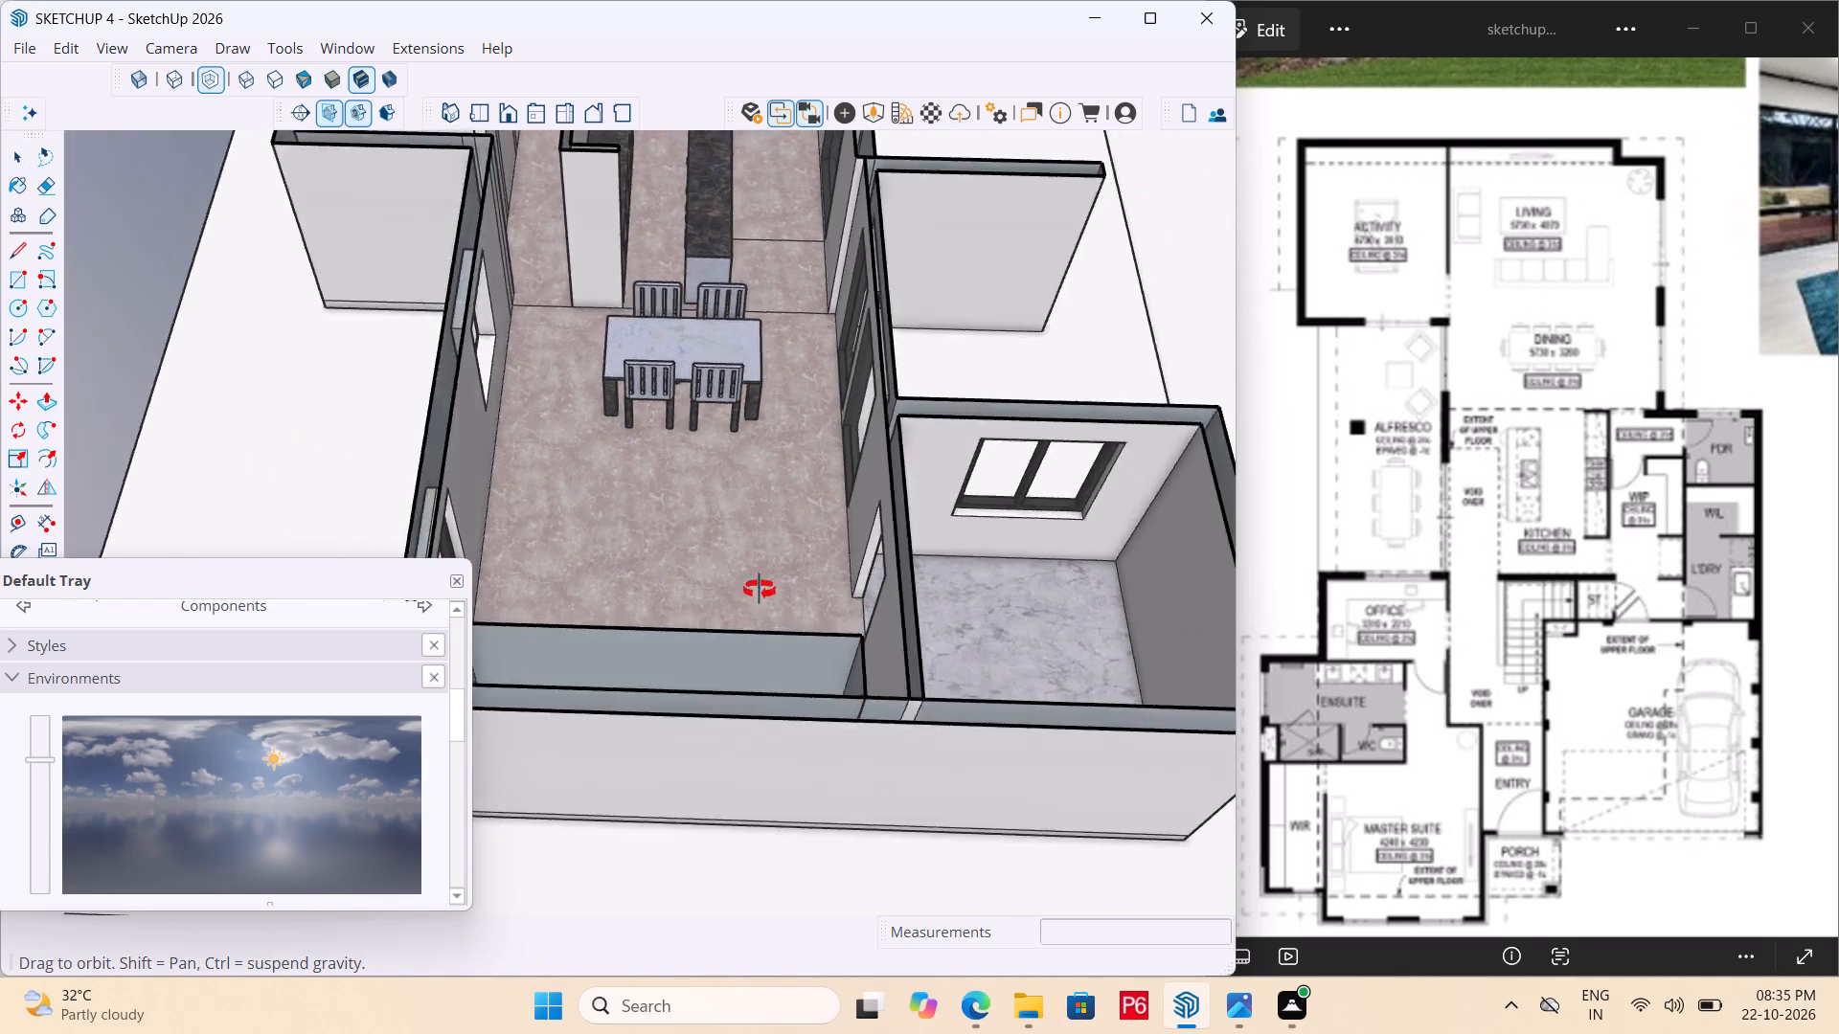
{"action": "middle_click_drag", "start_coordinate": [760, 590], "coordinate": [1654, 474]}
{"action": "middle_click_drag", "start_coordinate": [248, 458], "coordinate": [849, 404]}
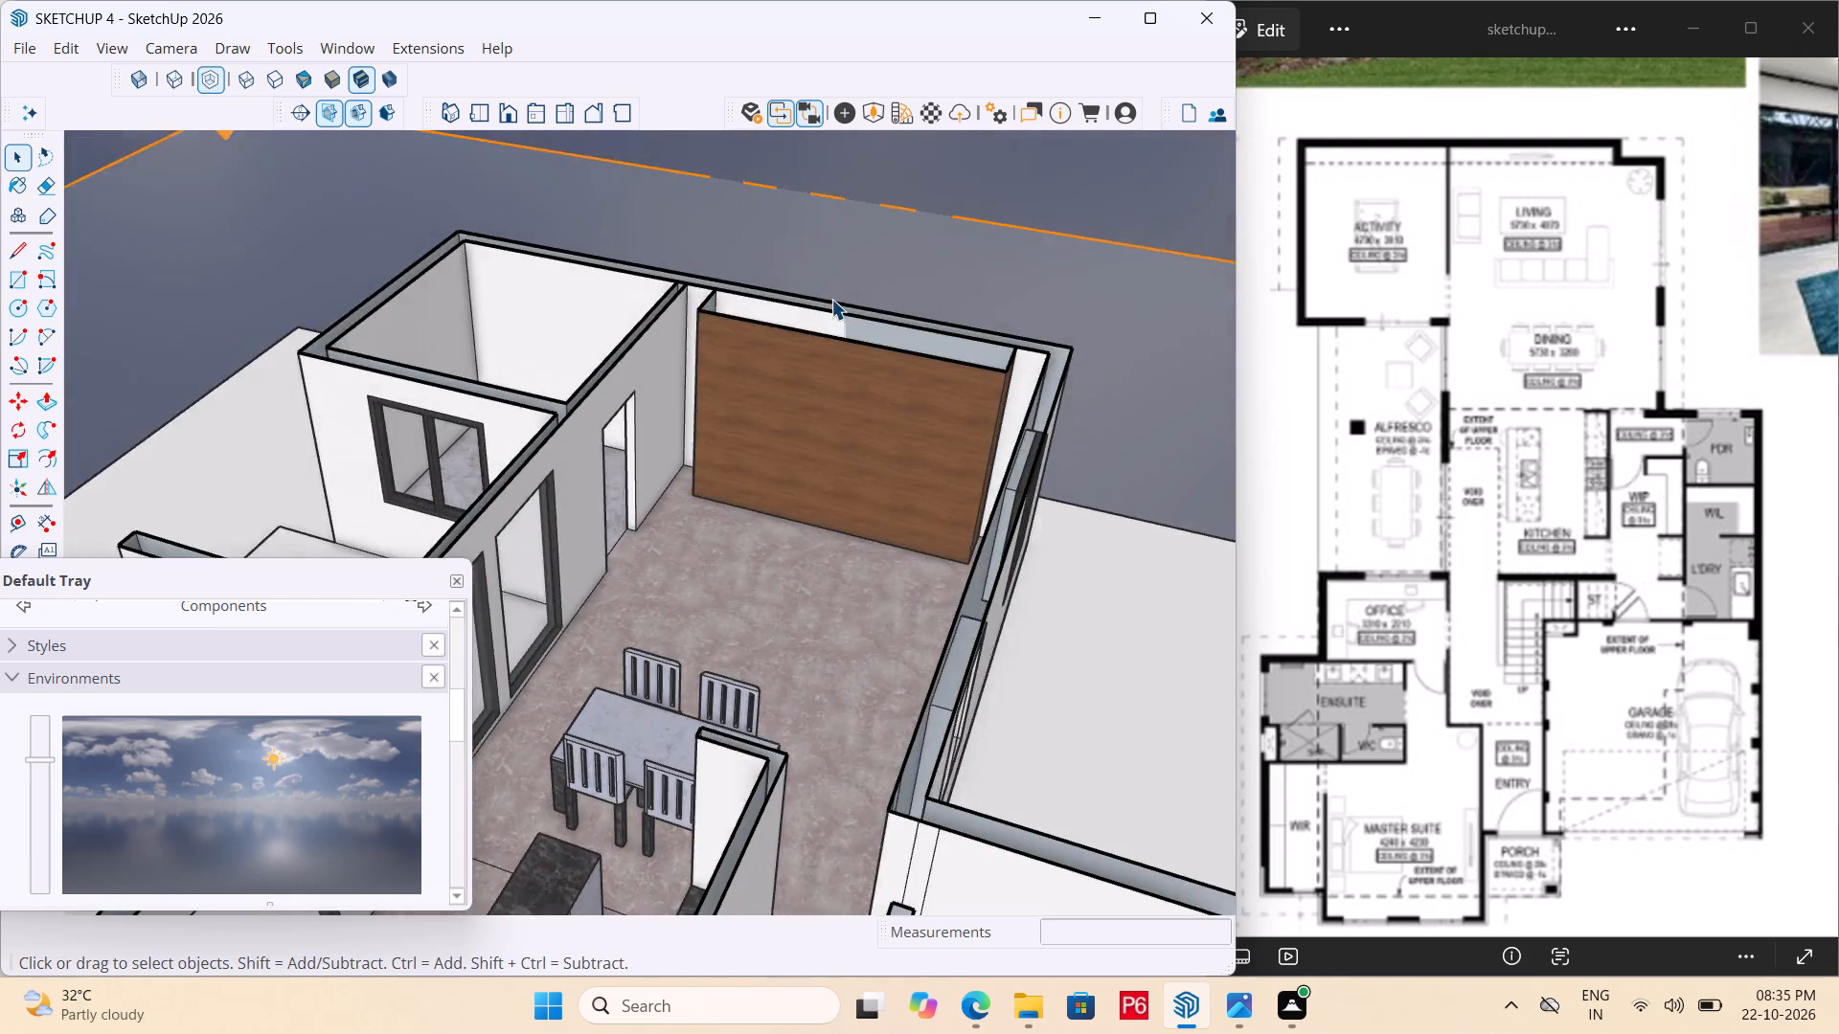
{"action": "scroll", "coordinate": [818, 299], "scroll_direction": "down", "scroll_amount": 2}
{"action": "scroll", "coordinate": [657, 484], "scroll_direction": "down", "scroll_amount": 1}
{"action": "middle_click_drag", "start_coordinate": [630, 532], "coordinate": [738, 645]}
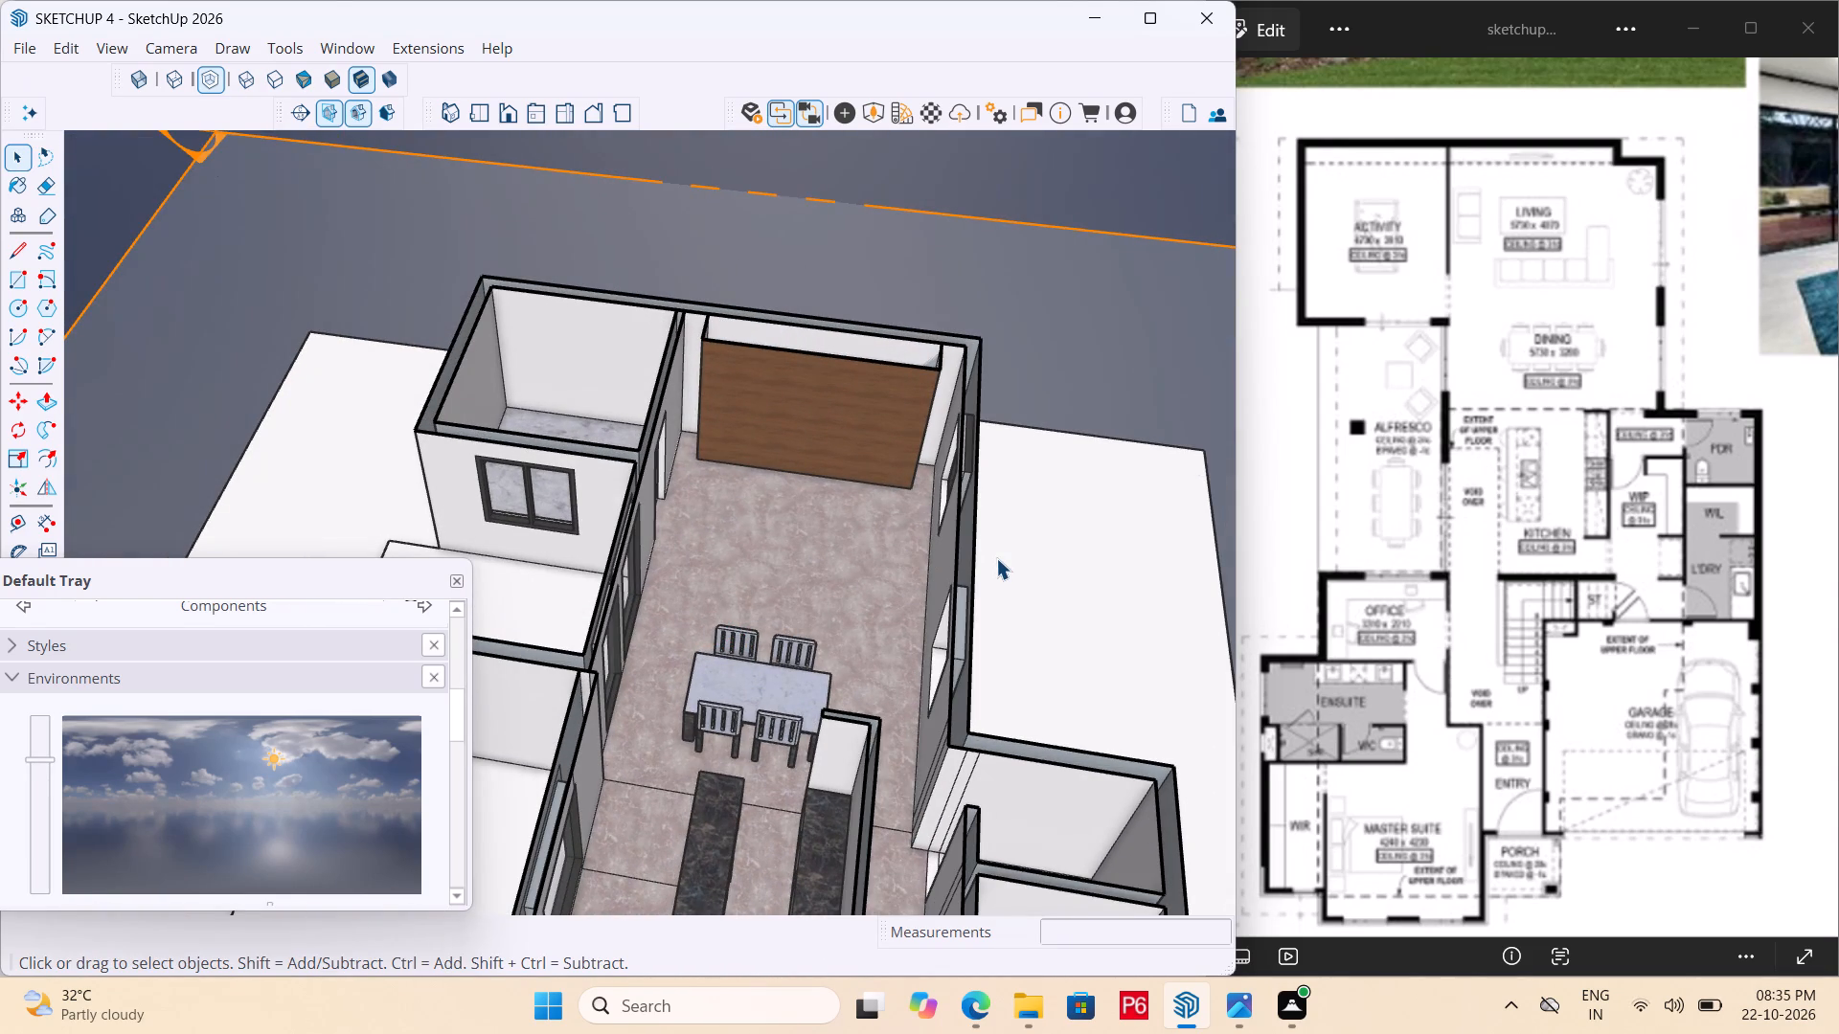
{"action": "scroll", "coordinate": [996, 558], "scroll_direction": "up", "scroll_amount": 1}
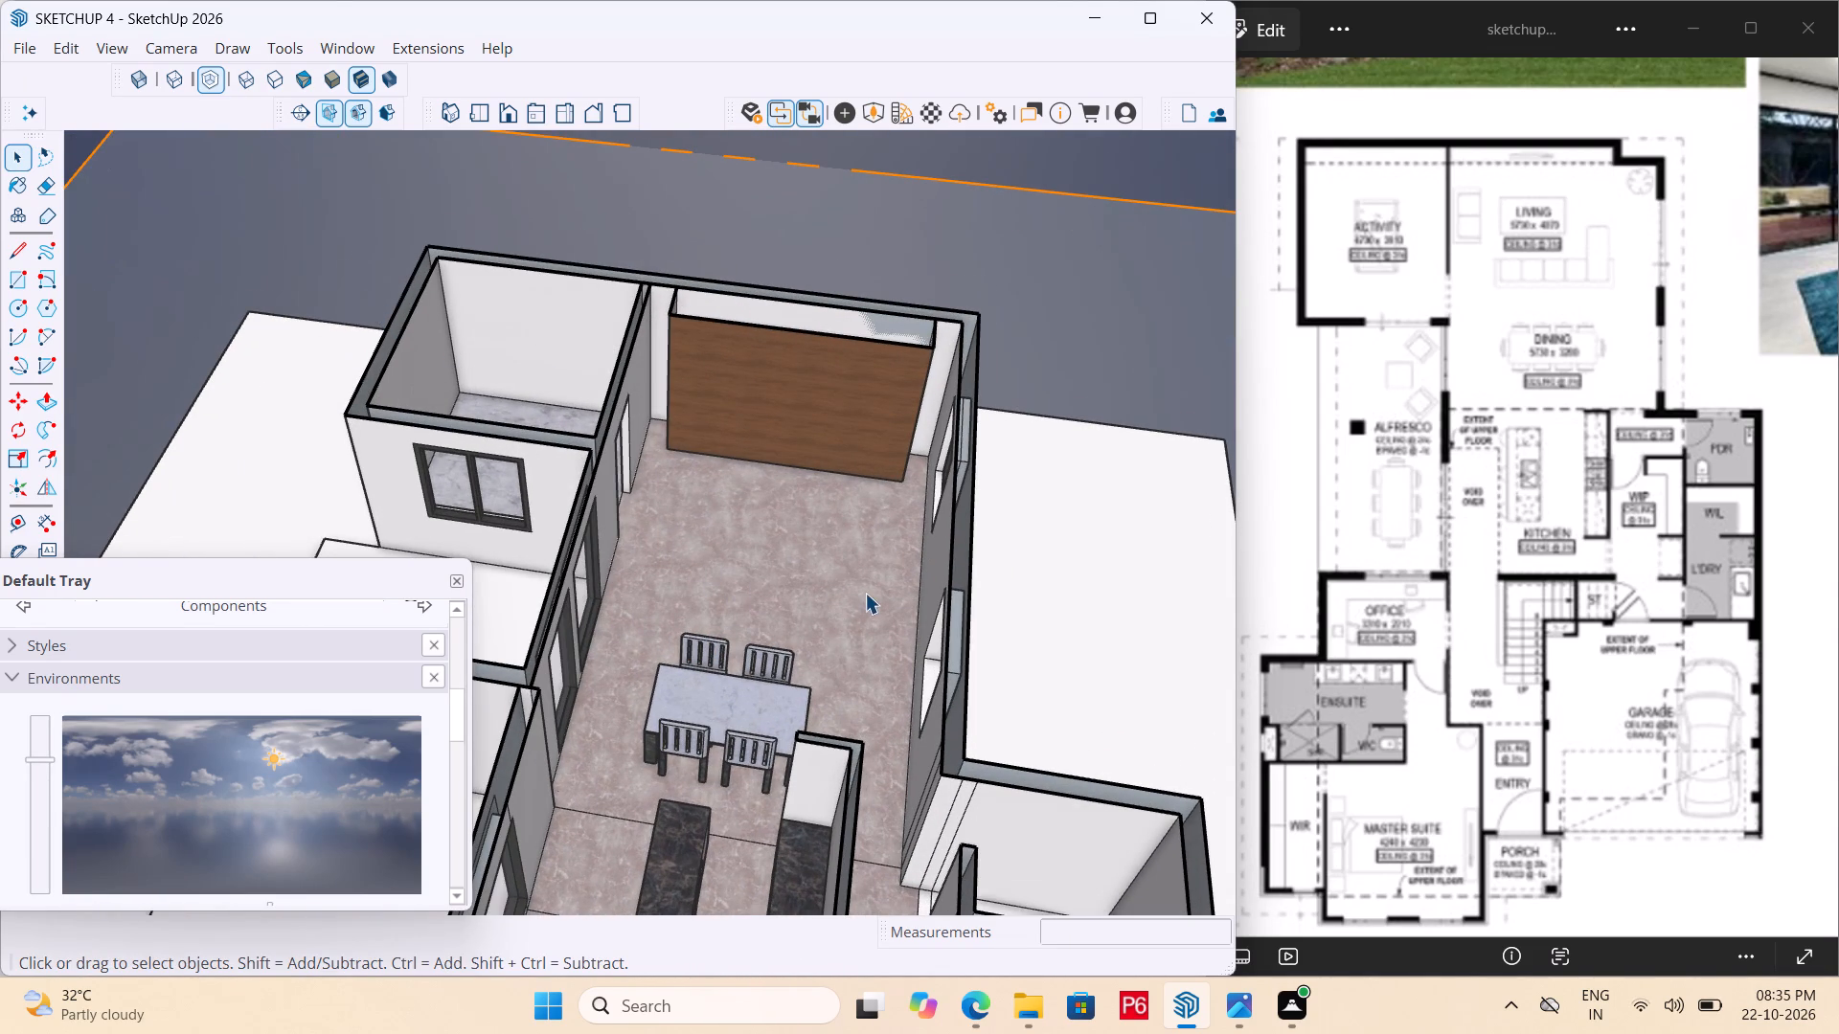
{"action": "scroll", "coordinate": [865, 593], "scroll_direction": "up", "scroll_amount": 5}
Draw a rectangle about 8' 7" by 2' 6 1/2" on the living room floor, between the dining chairs and the timber wall.
{"action": "key", "text": "r"}
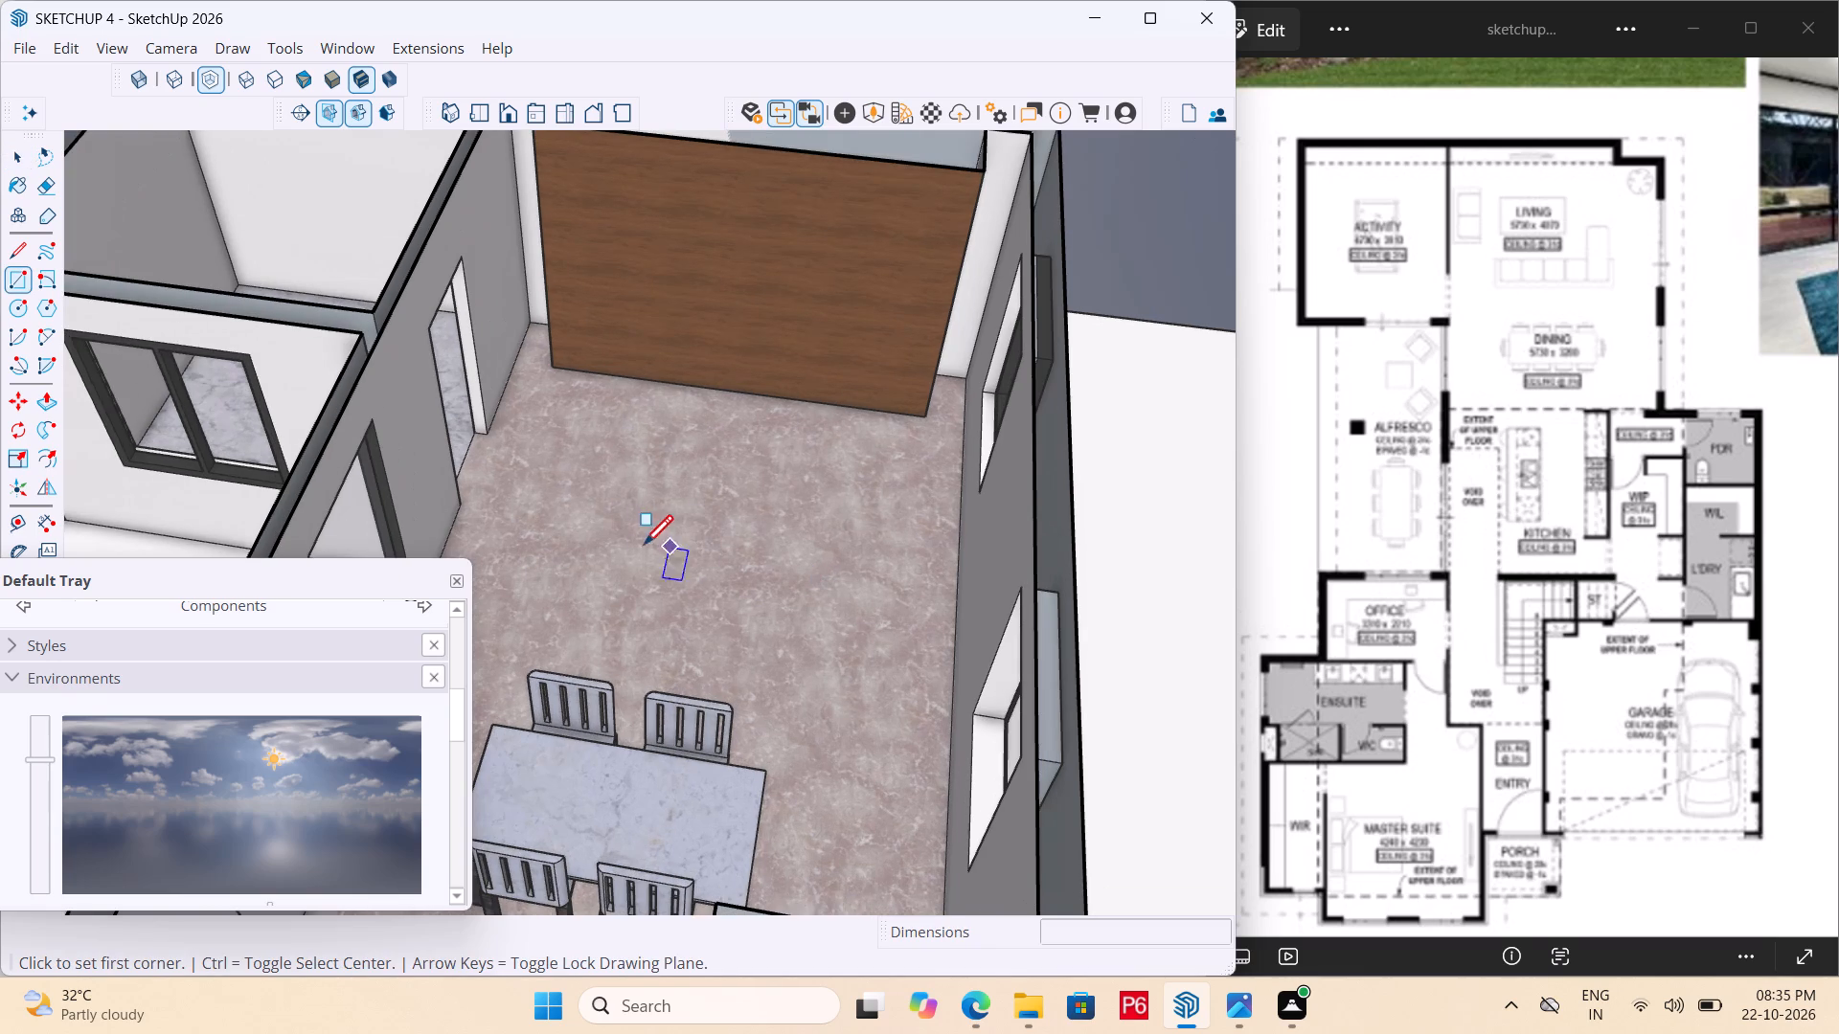
{"action": "middle_click_drag", "start_coordinate": [484, 446], "coordinate": [259, 486]}
{"action": "scroll", "coordinate": [817, 368], "scroll_direction": "down", "scroll_amount": 6}
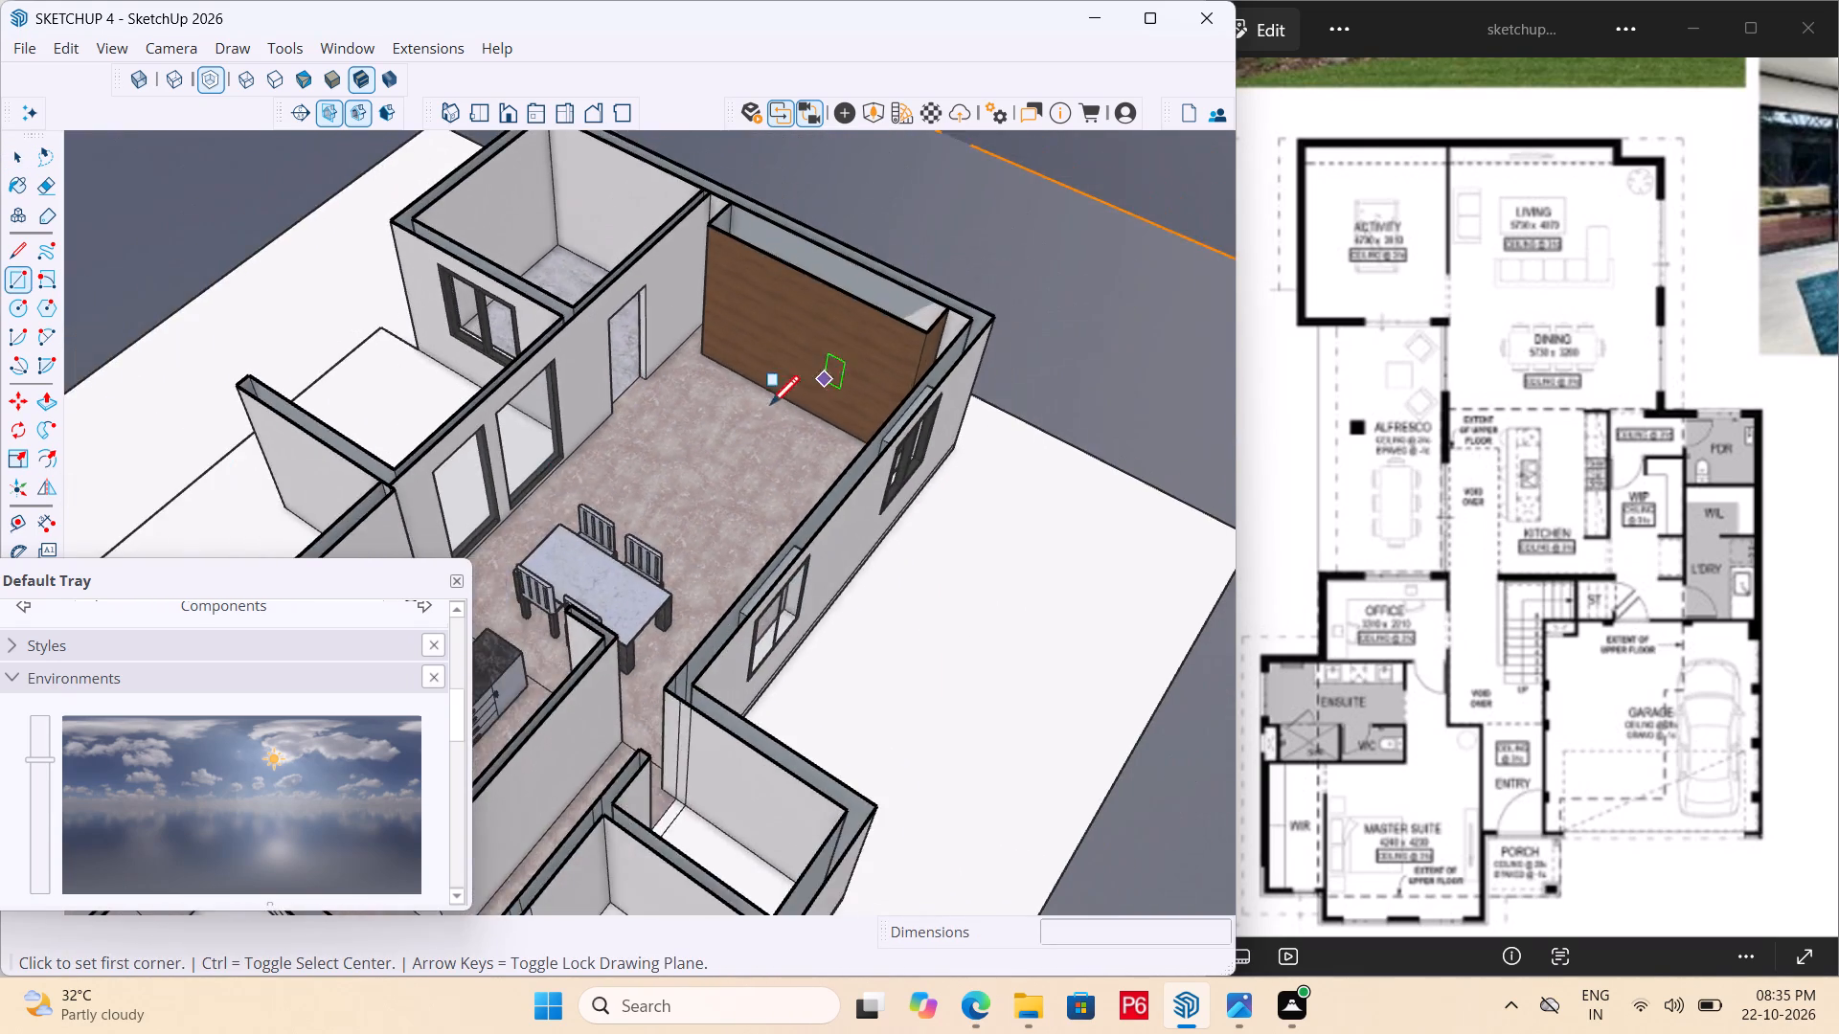
{"action": "middle_click_drag", "start_coordinate": [535, 506], "coordinate": [439, 654]}
{"action": "scroll", "coordinate": [635, 650], "scroll_direction": "up", "scroll_amount": 1}
{"action": "middle_click_drag", "start_coordinate": [656, 620], "coordinate": [743, 554]}
{"action": "scroll", "coordinate": [743, 554], "scroll_direction": "up", "scroll_amount": 3}
{"action": "middle_click_drag", "start_coordinate": [743, 554], "coordinate": [696, 503]}
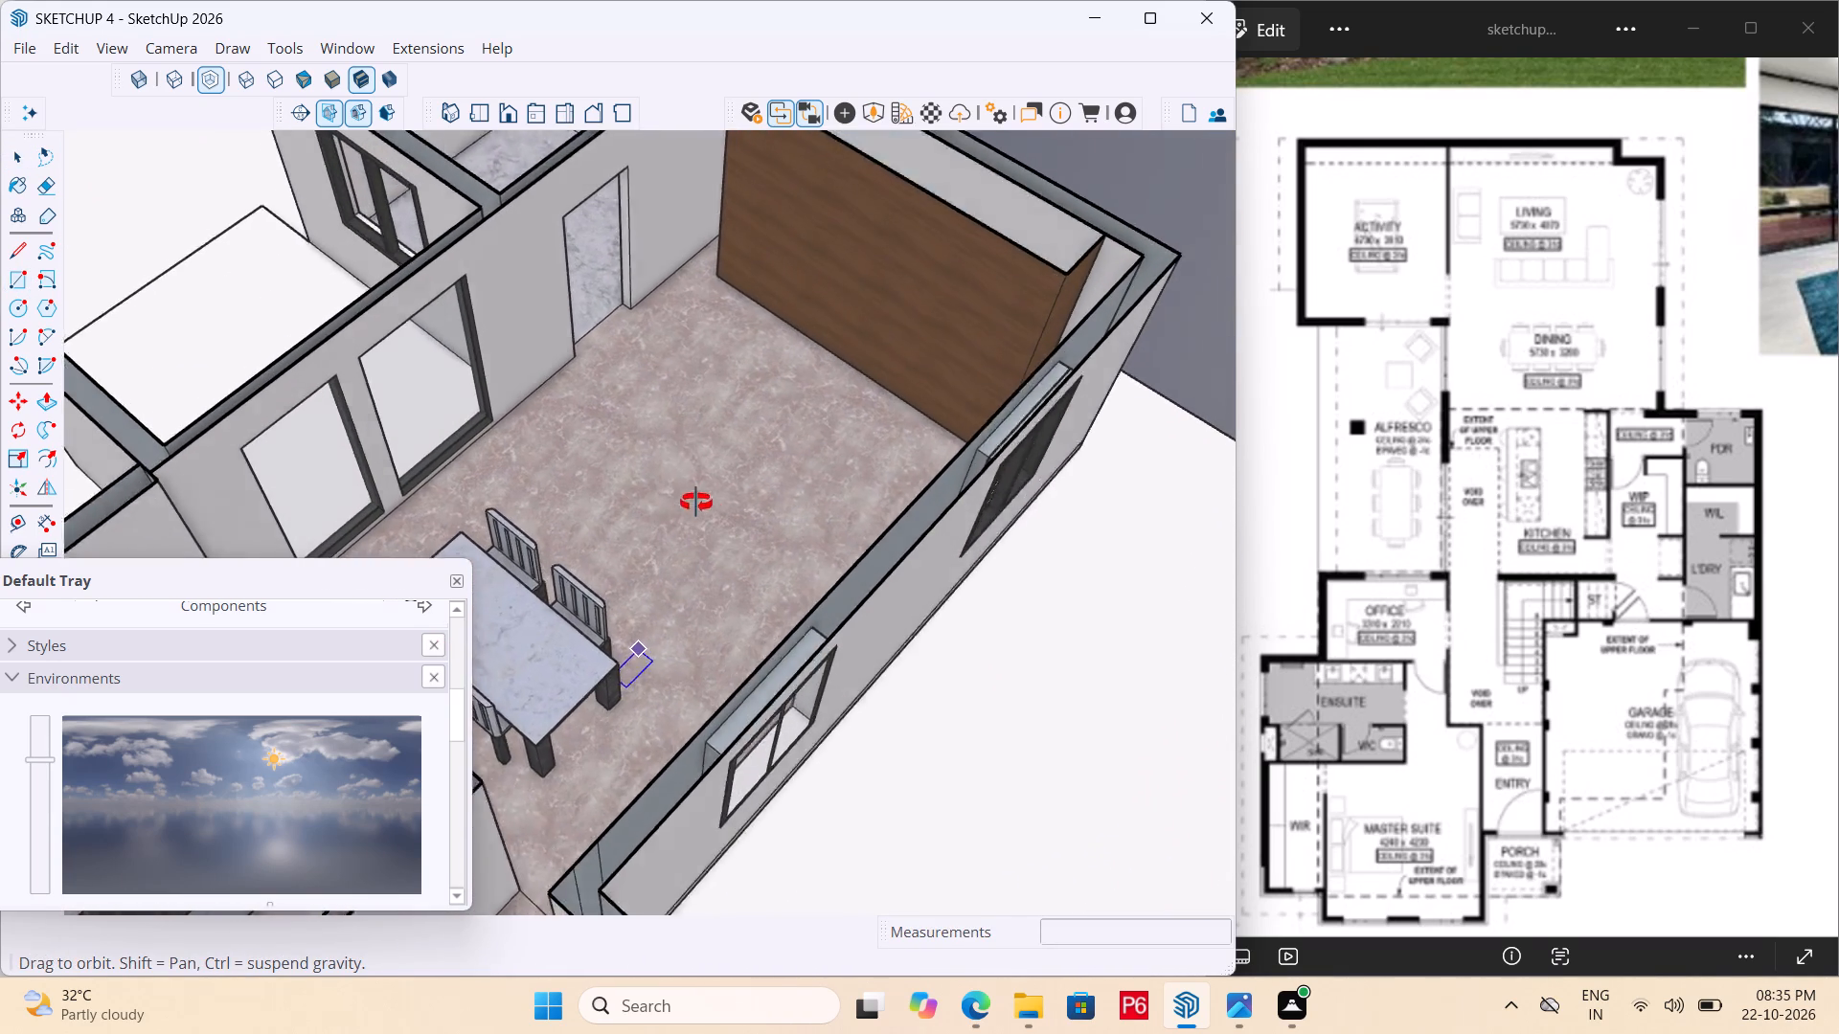
{"action": "middle_click_drag", "start_coordinate": [696, 503], "coordinate": [687, 496]}
{"action": "scroll", "coordinate": [696, 503], "scroll_direction": "up", "scroll_amount": 1}
{"action": "scroll", "coordinate": [624, 471], "scroll_direction": "up", "scroll_amount": 3}
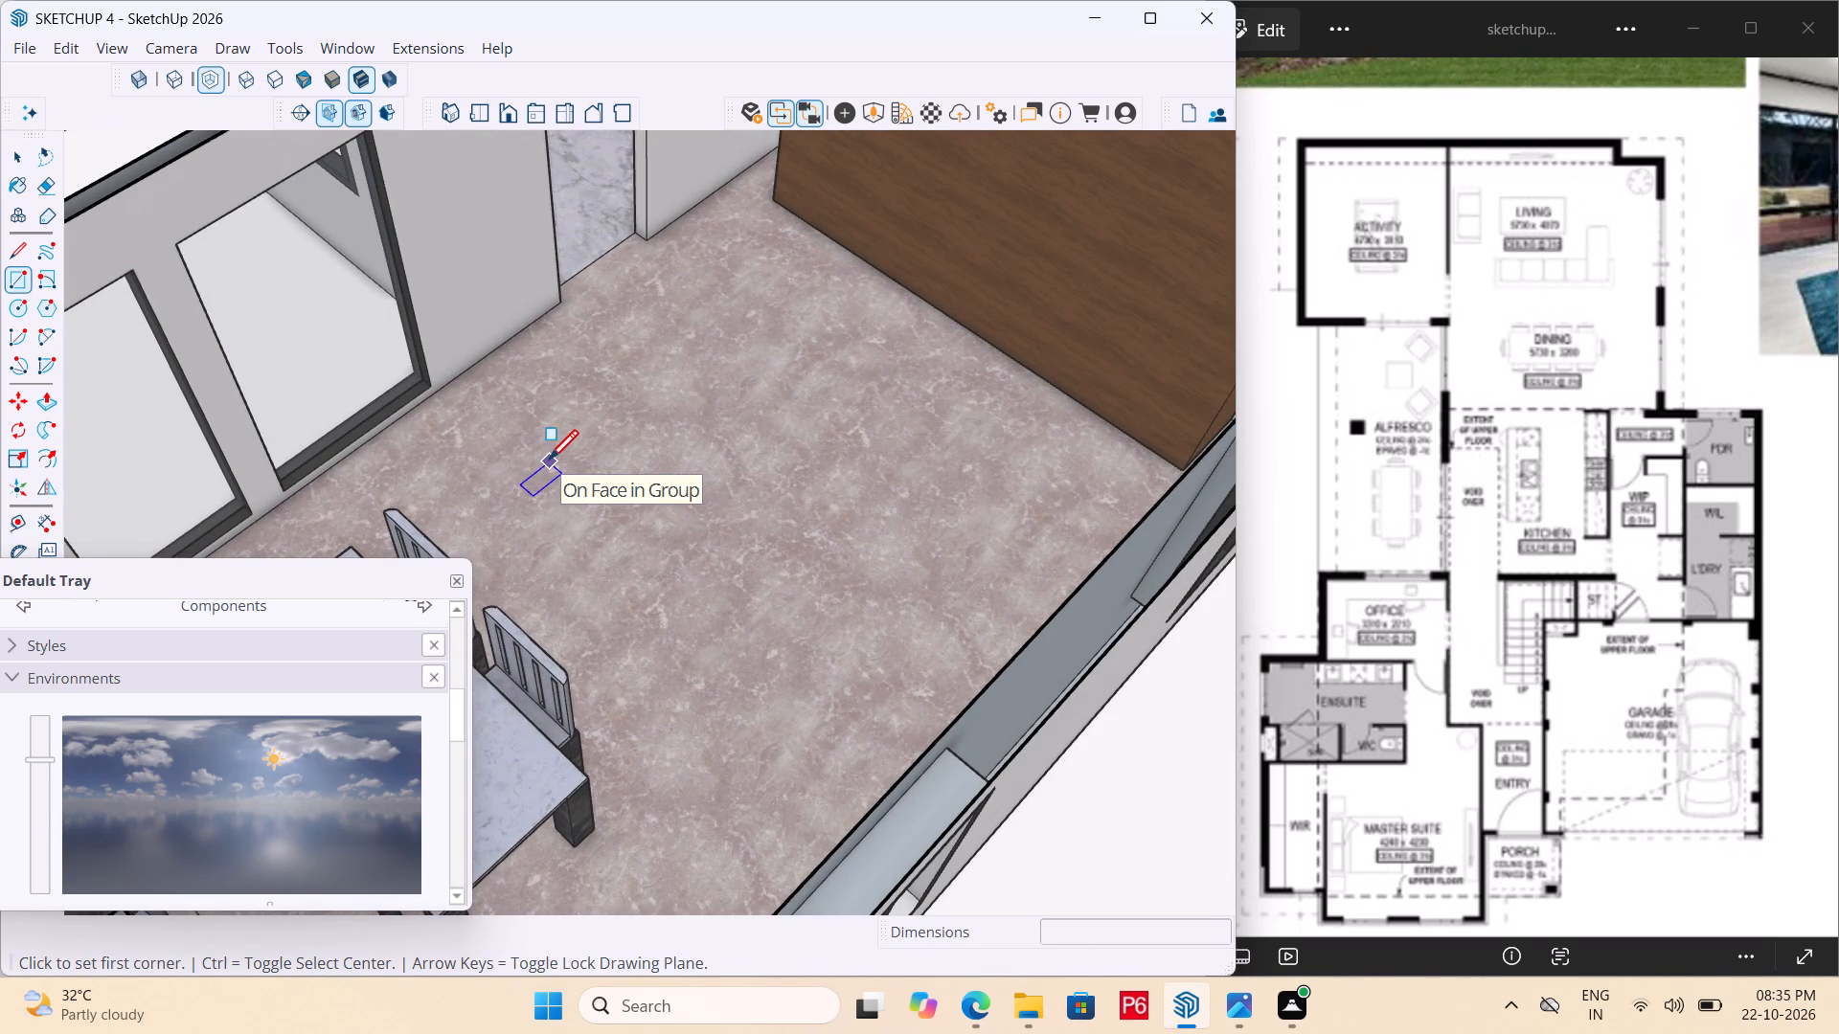
{"action": "middle_click_drag", "start_coordinate": [554, 460], "coordinate": [797, 457]}
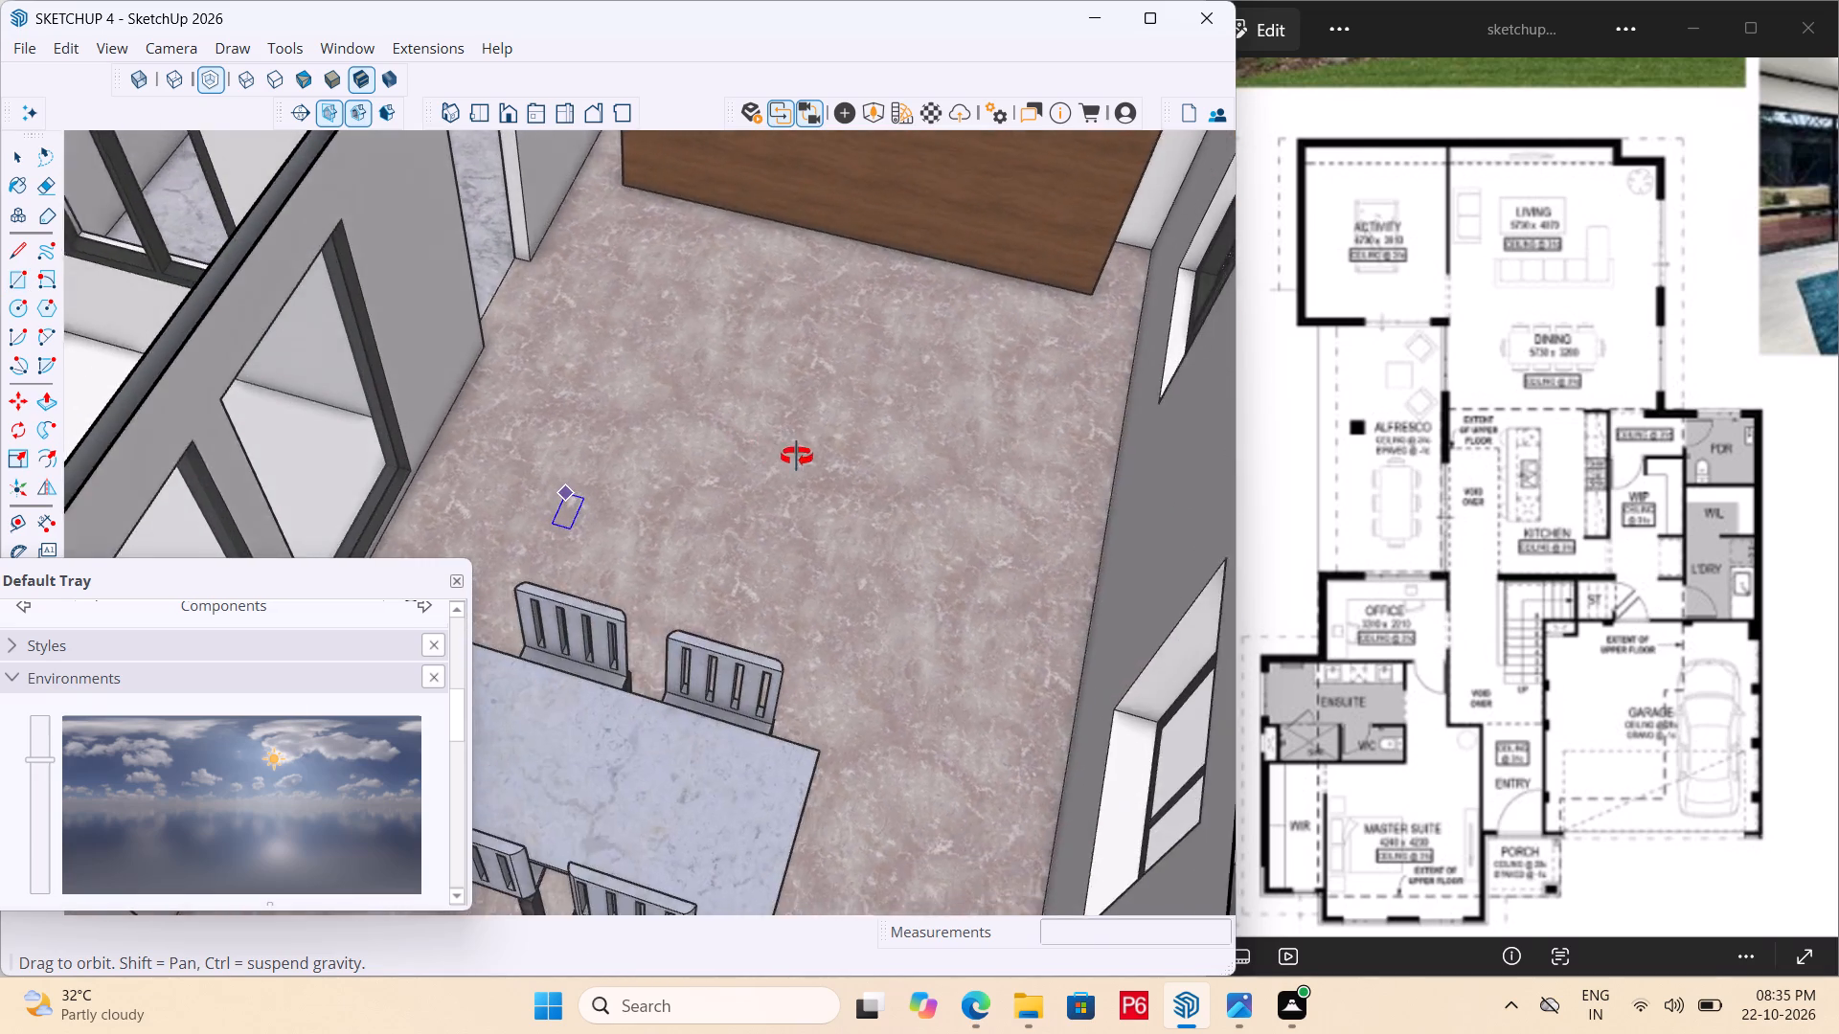
{"action": "middle_click_drag", "start_coordinate": [797, 457], "coordinate": [795, 438]}
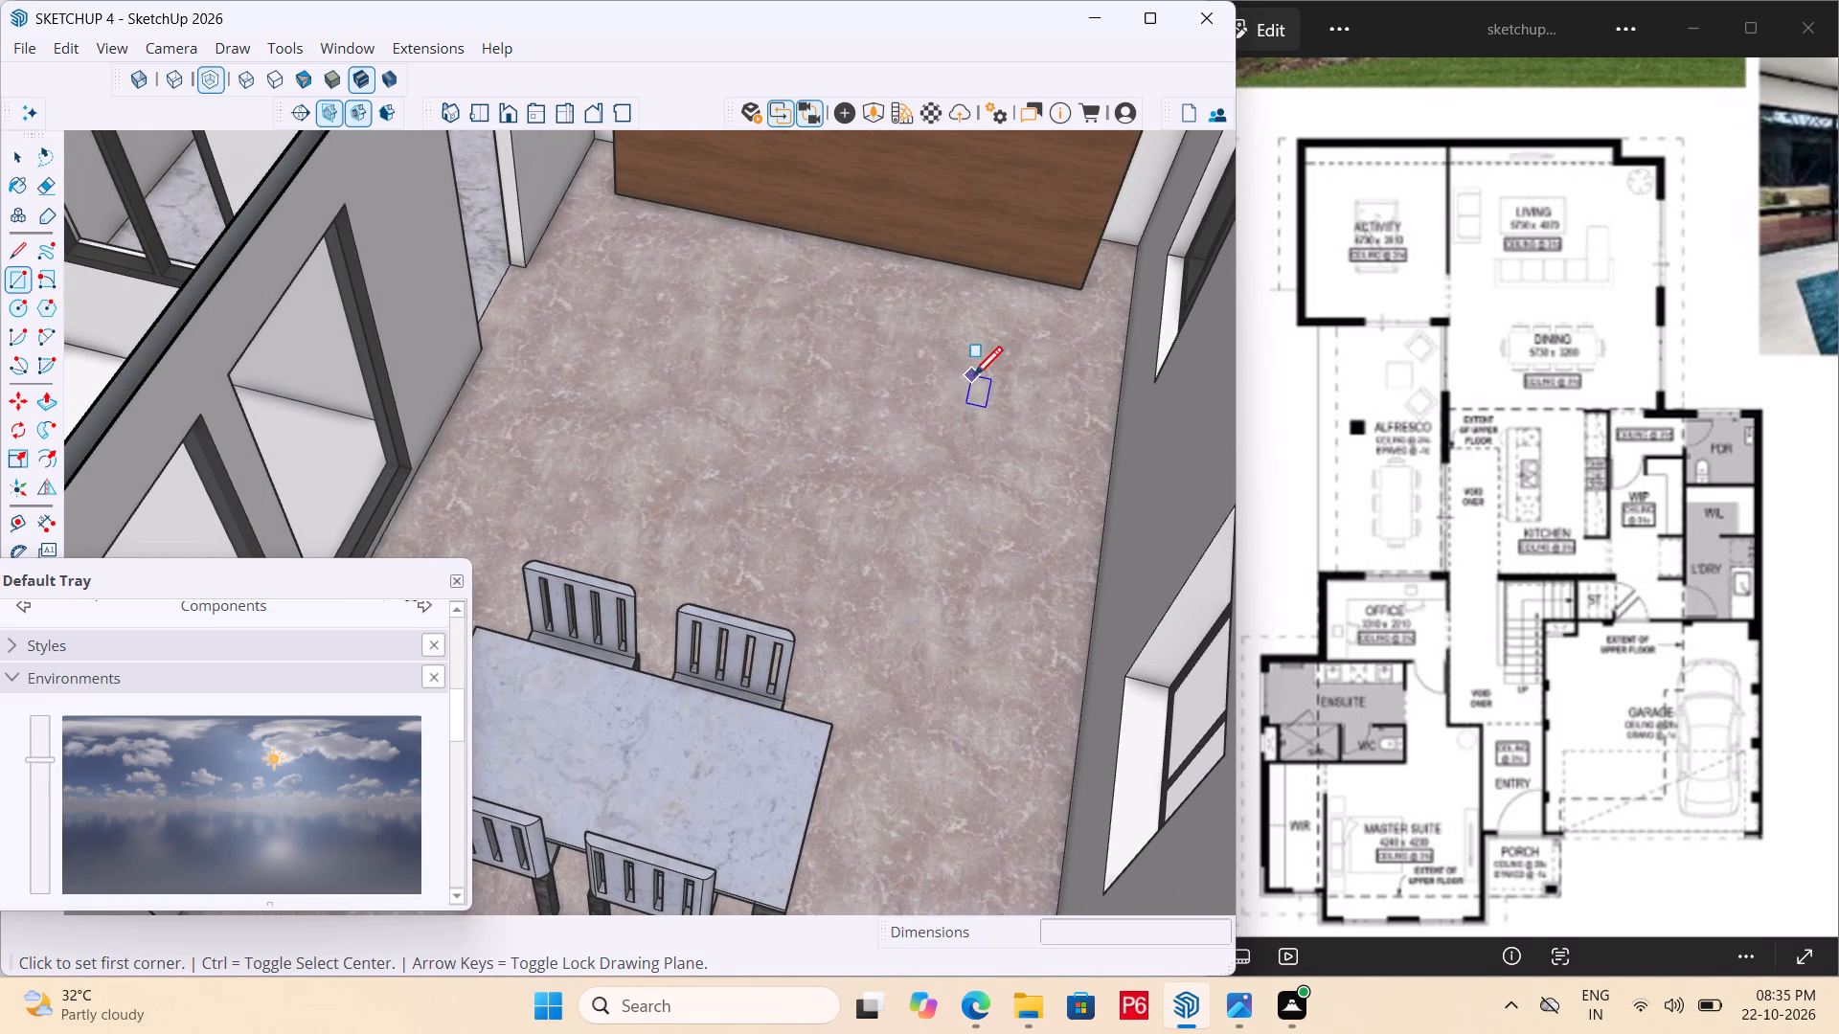
{"action": "left_click", "coordinate": [579, 495]}
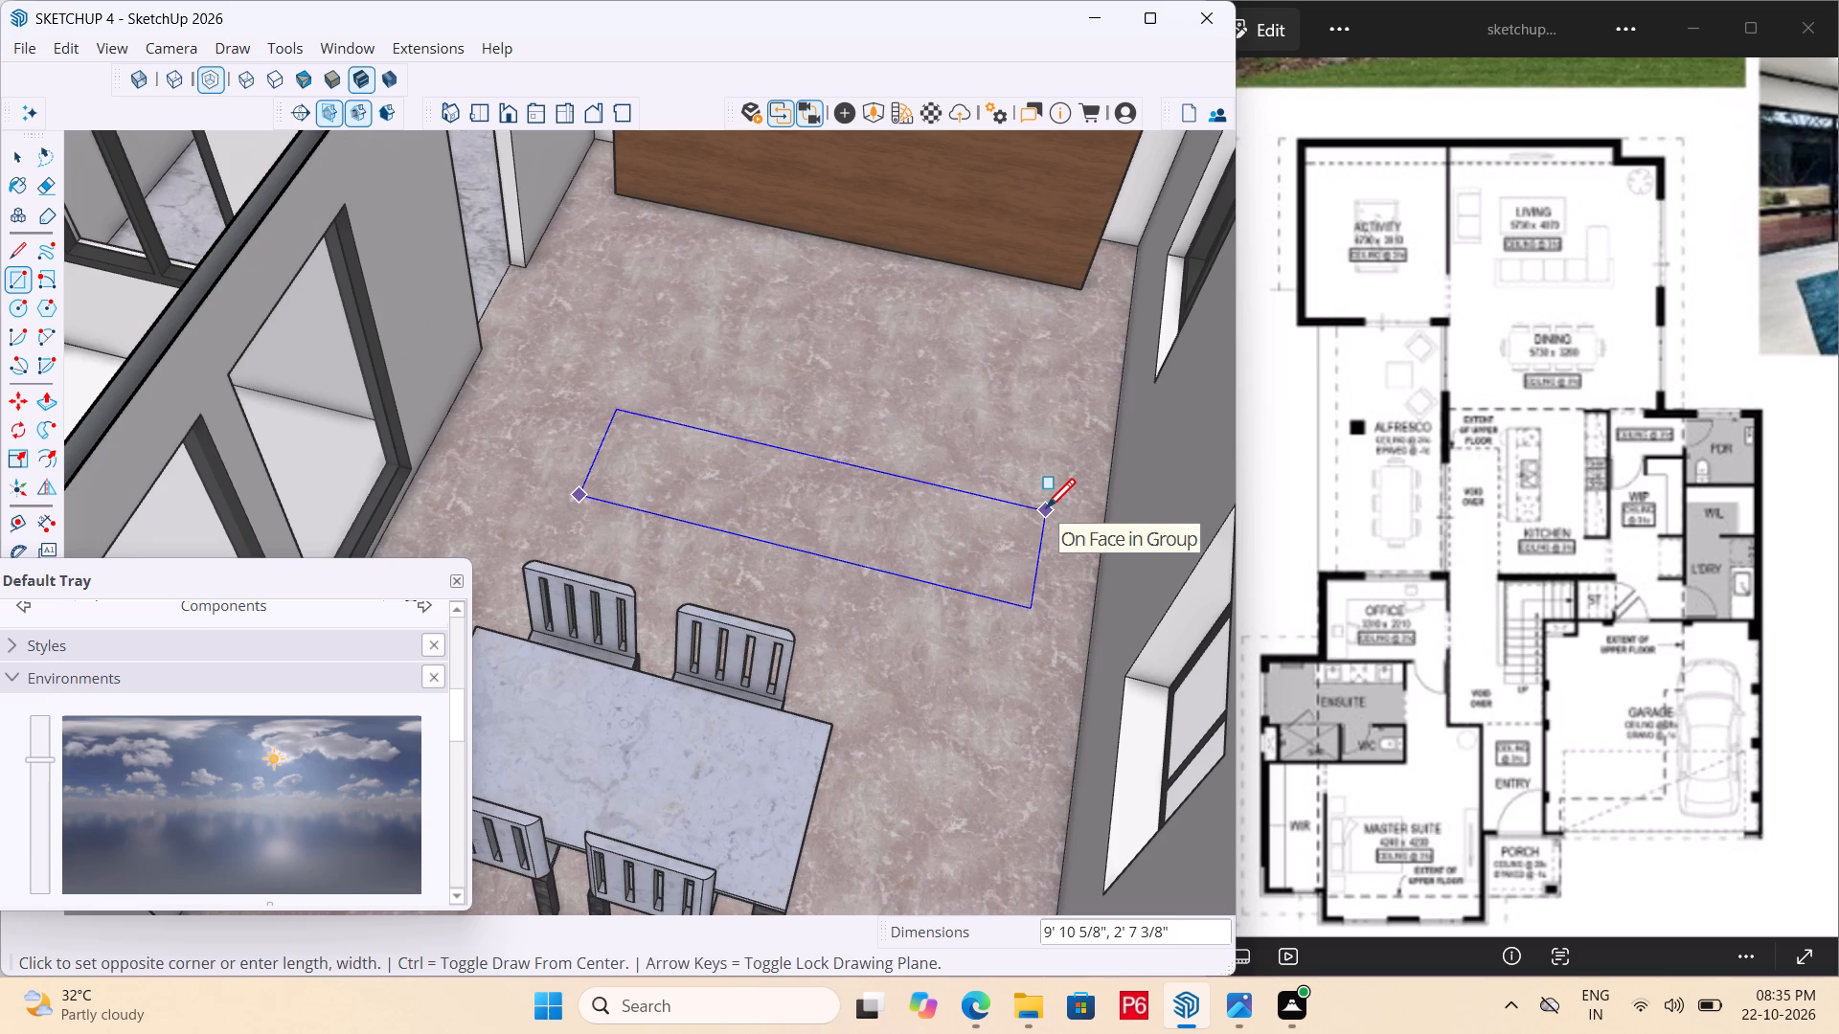
{"action": "left_click", "coordinate": [987, 500]}
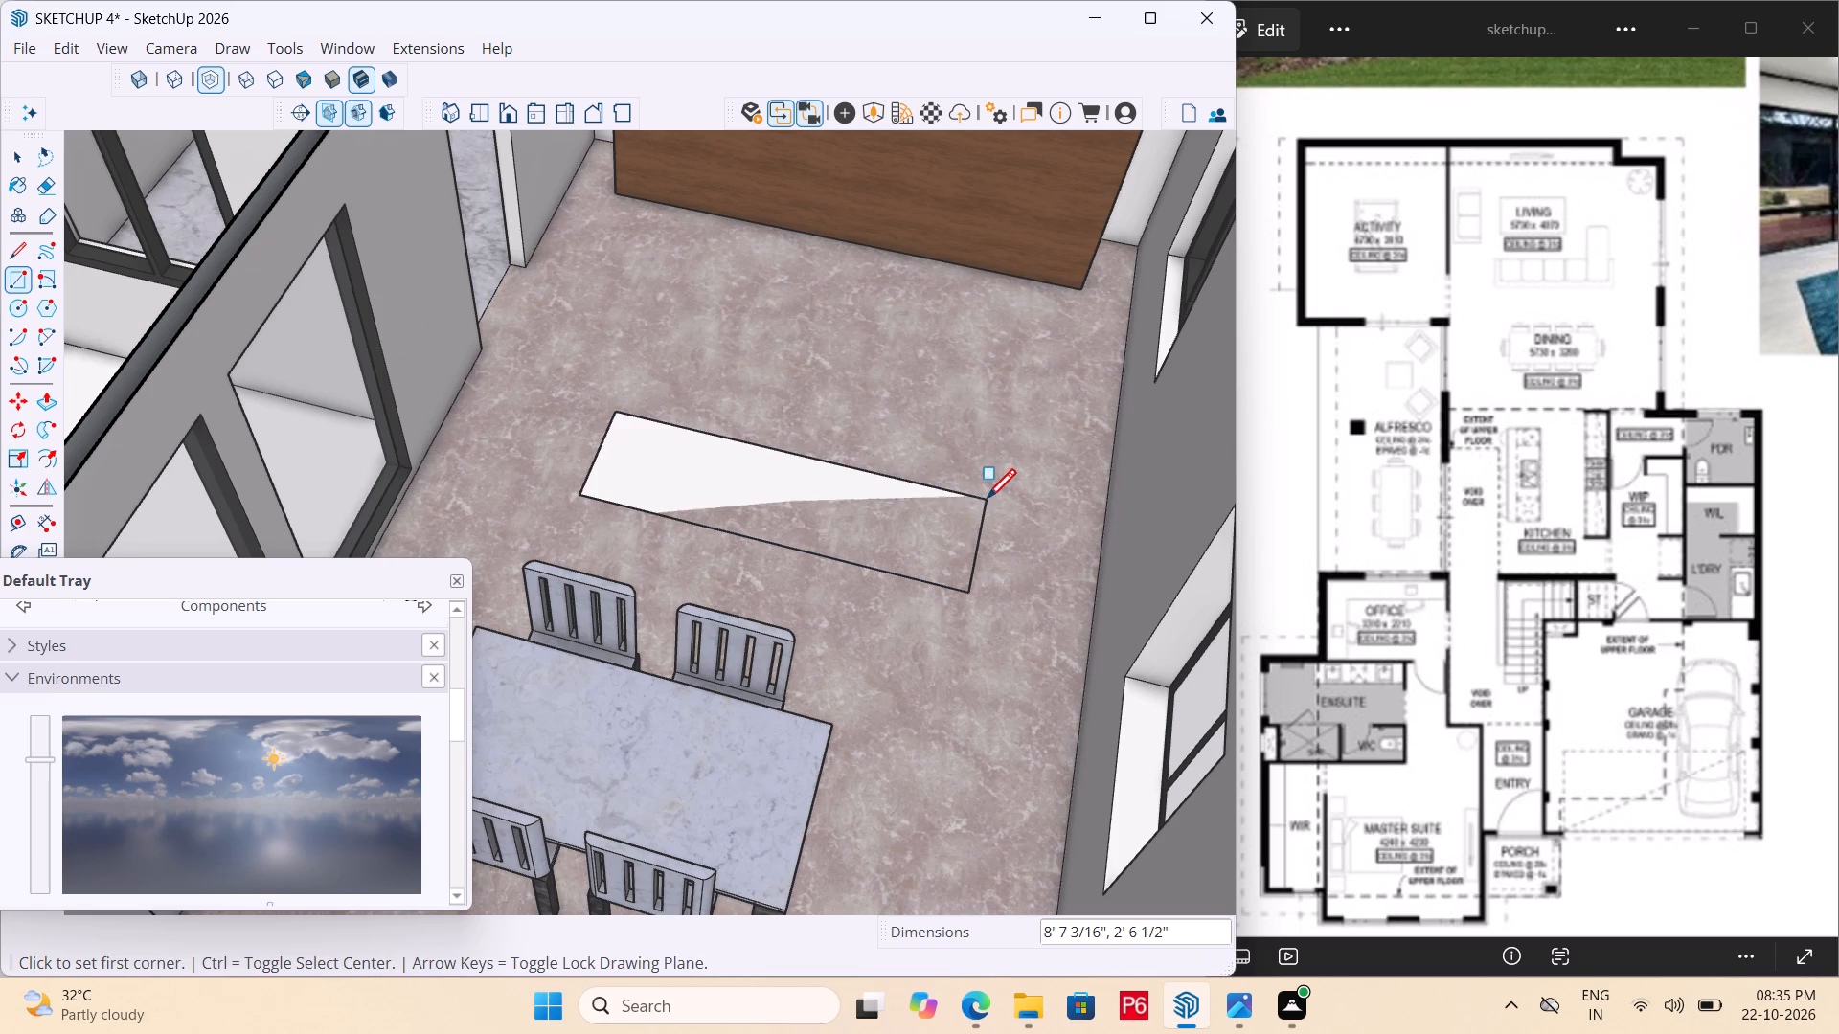
Make the new floor rectangle, with its face and edges, into a group.
{"action": "key", "text": "space"}
{"action": "double_click", "coordinate": [818, 509]}
{"action": "right_click", "coordinate": [818, 509]}
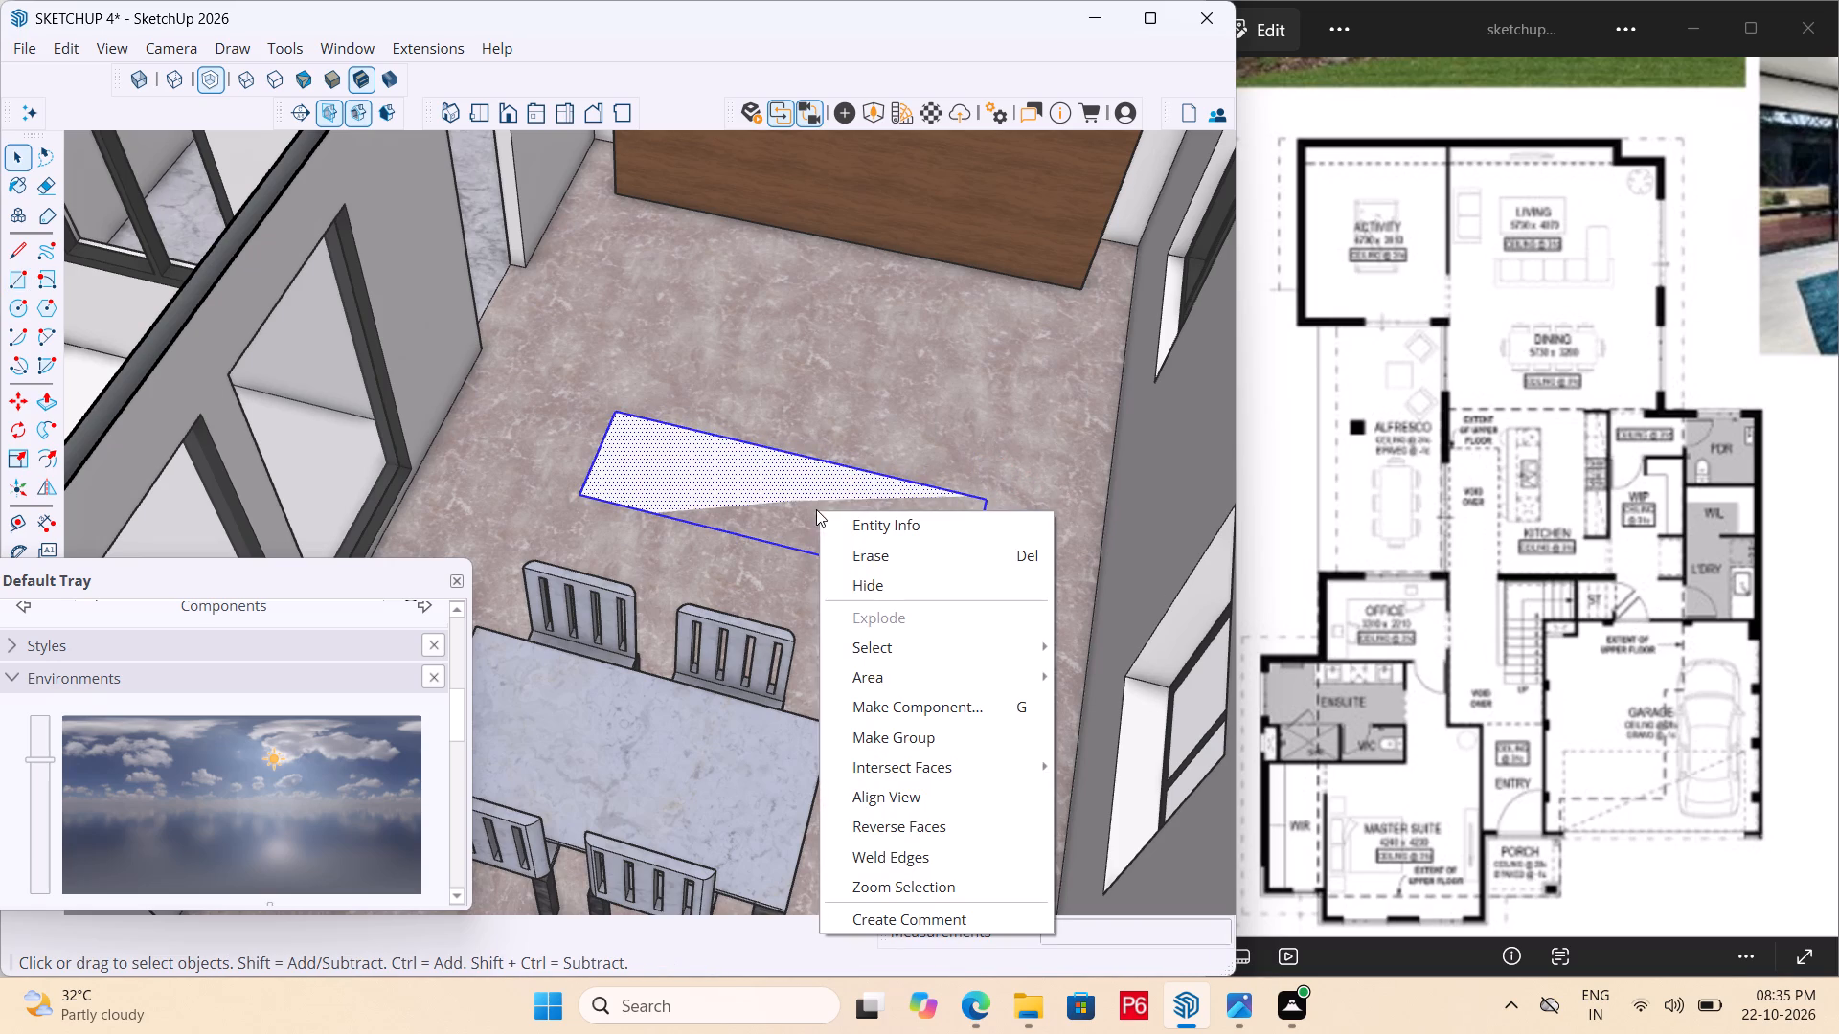
{"action": "left_click", "coordinate": [896, 731]}
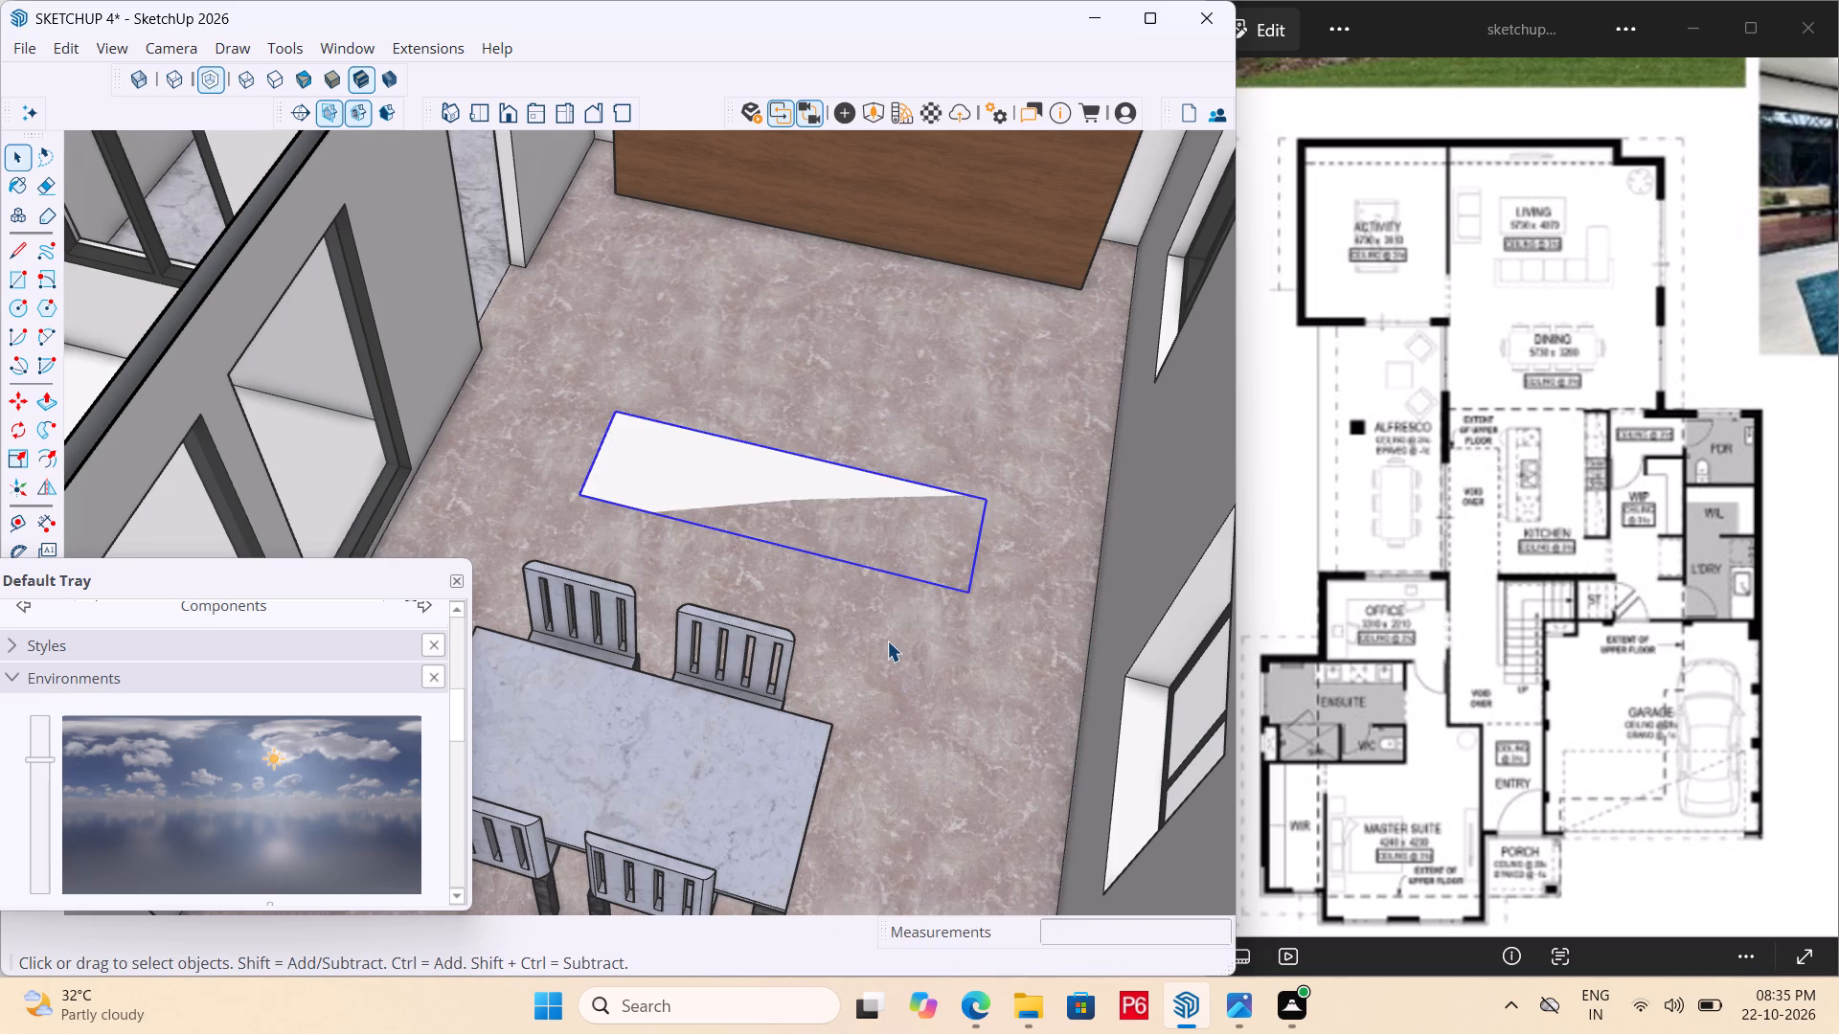
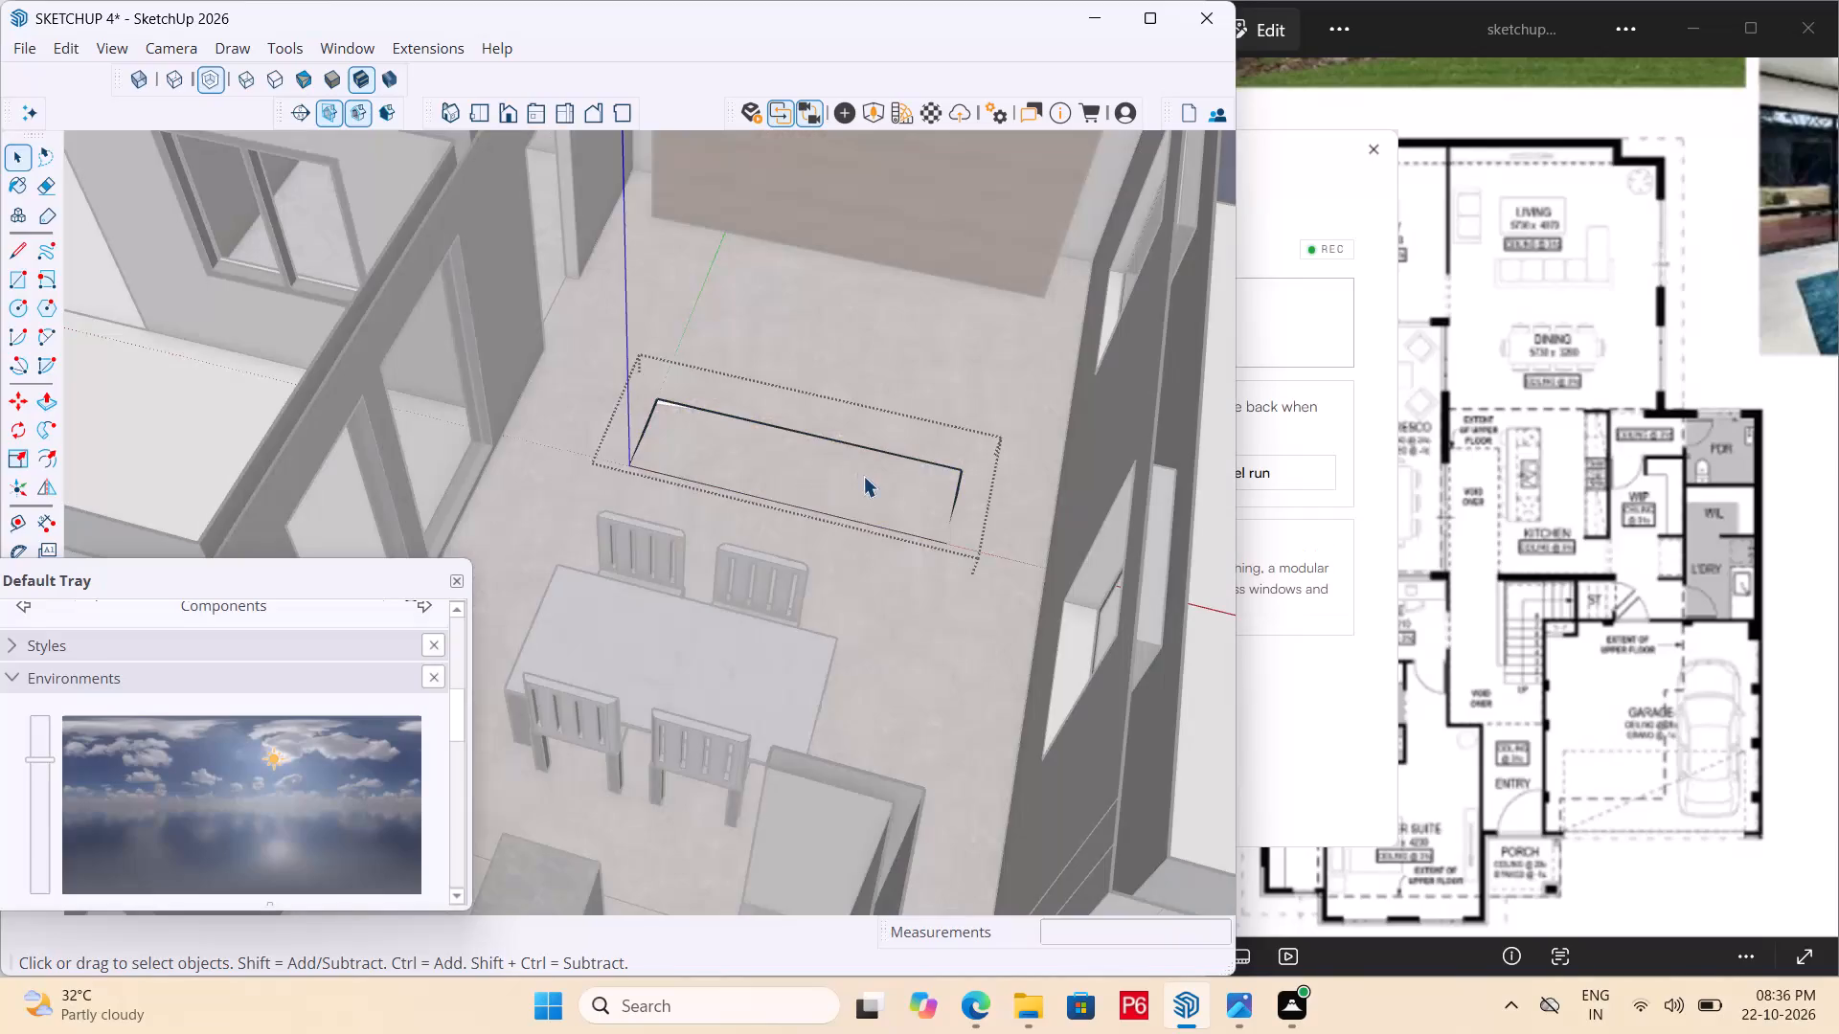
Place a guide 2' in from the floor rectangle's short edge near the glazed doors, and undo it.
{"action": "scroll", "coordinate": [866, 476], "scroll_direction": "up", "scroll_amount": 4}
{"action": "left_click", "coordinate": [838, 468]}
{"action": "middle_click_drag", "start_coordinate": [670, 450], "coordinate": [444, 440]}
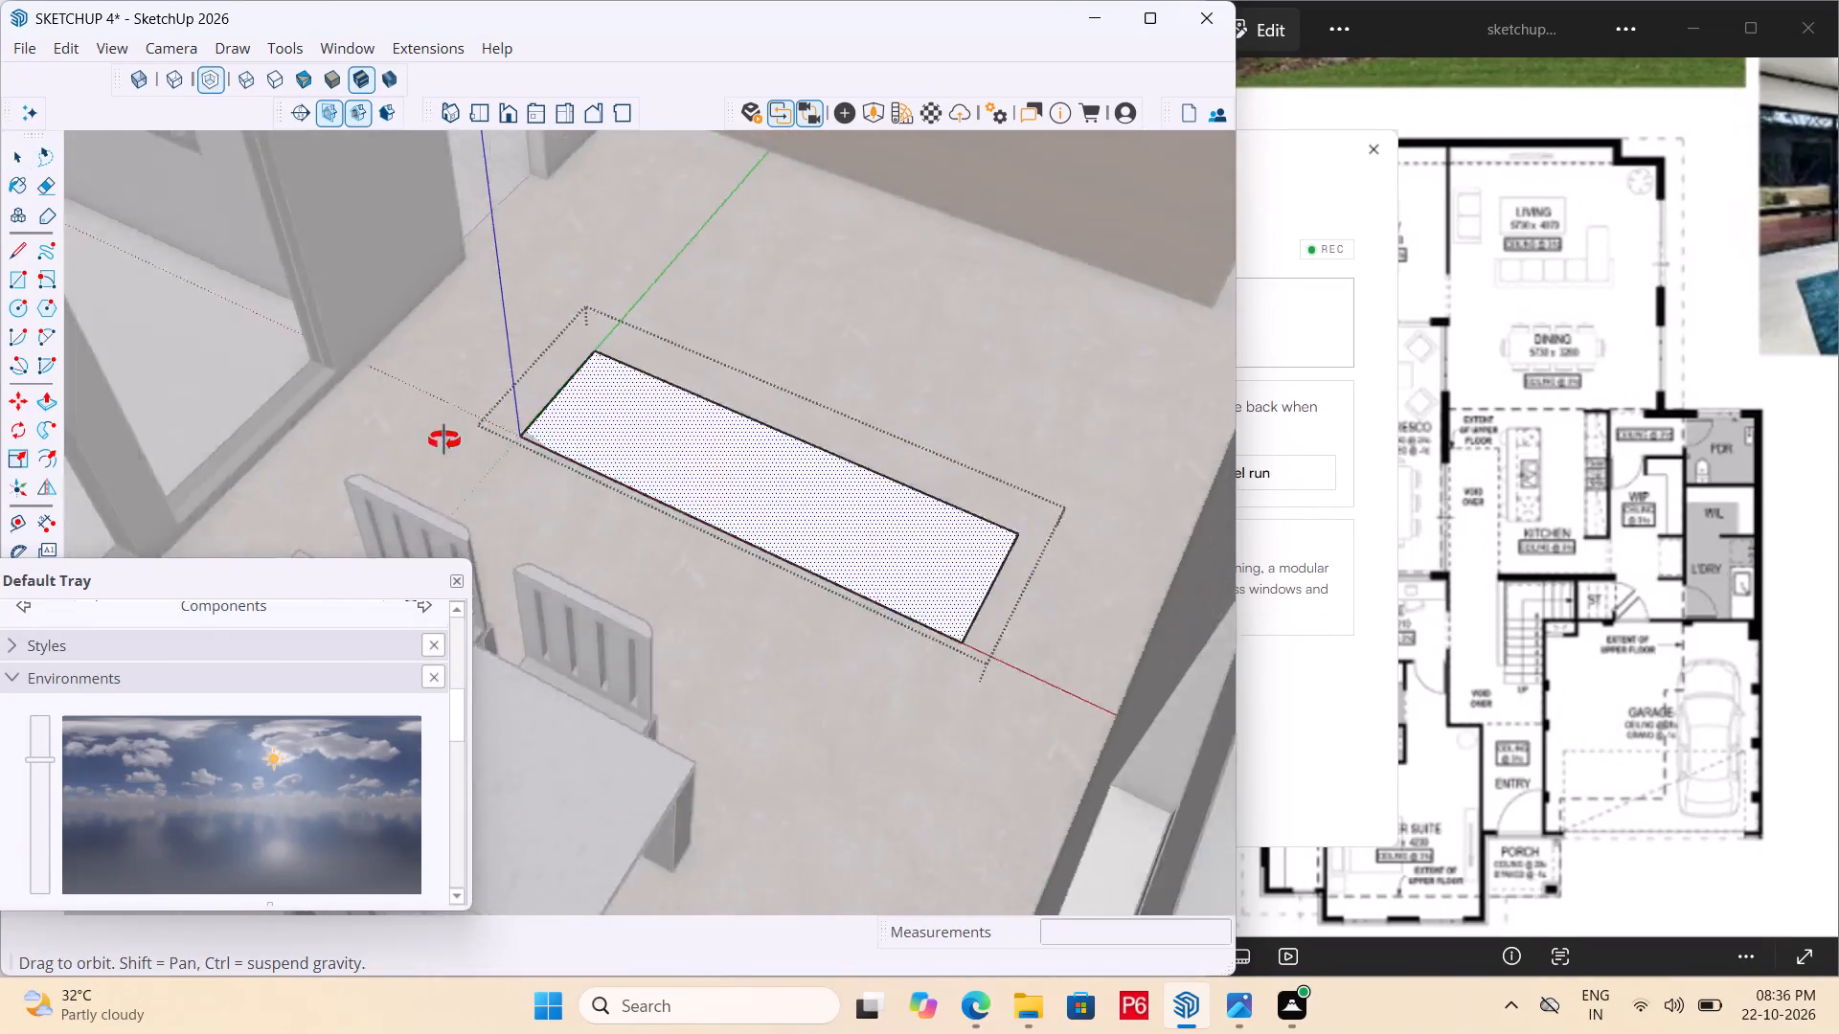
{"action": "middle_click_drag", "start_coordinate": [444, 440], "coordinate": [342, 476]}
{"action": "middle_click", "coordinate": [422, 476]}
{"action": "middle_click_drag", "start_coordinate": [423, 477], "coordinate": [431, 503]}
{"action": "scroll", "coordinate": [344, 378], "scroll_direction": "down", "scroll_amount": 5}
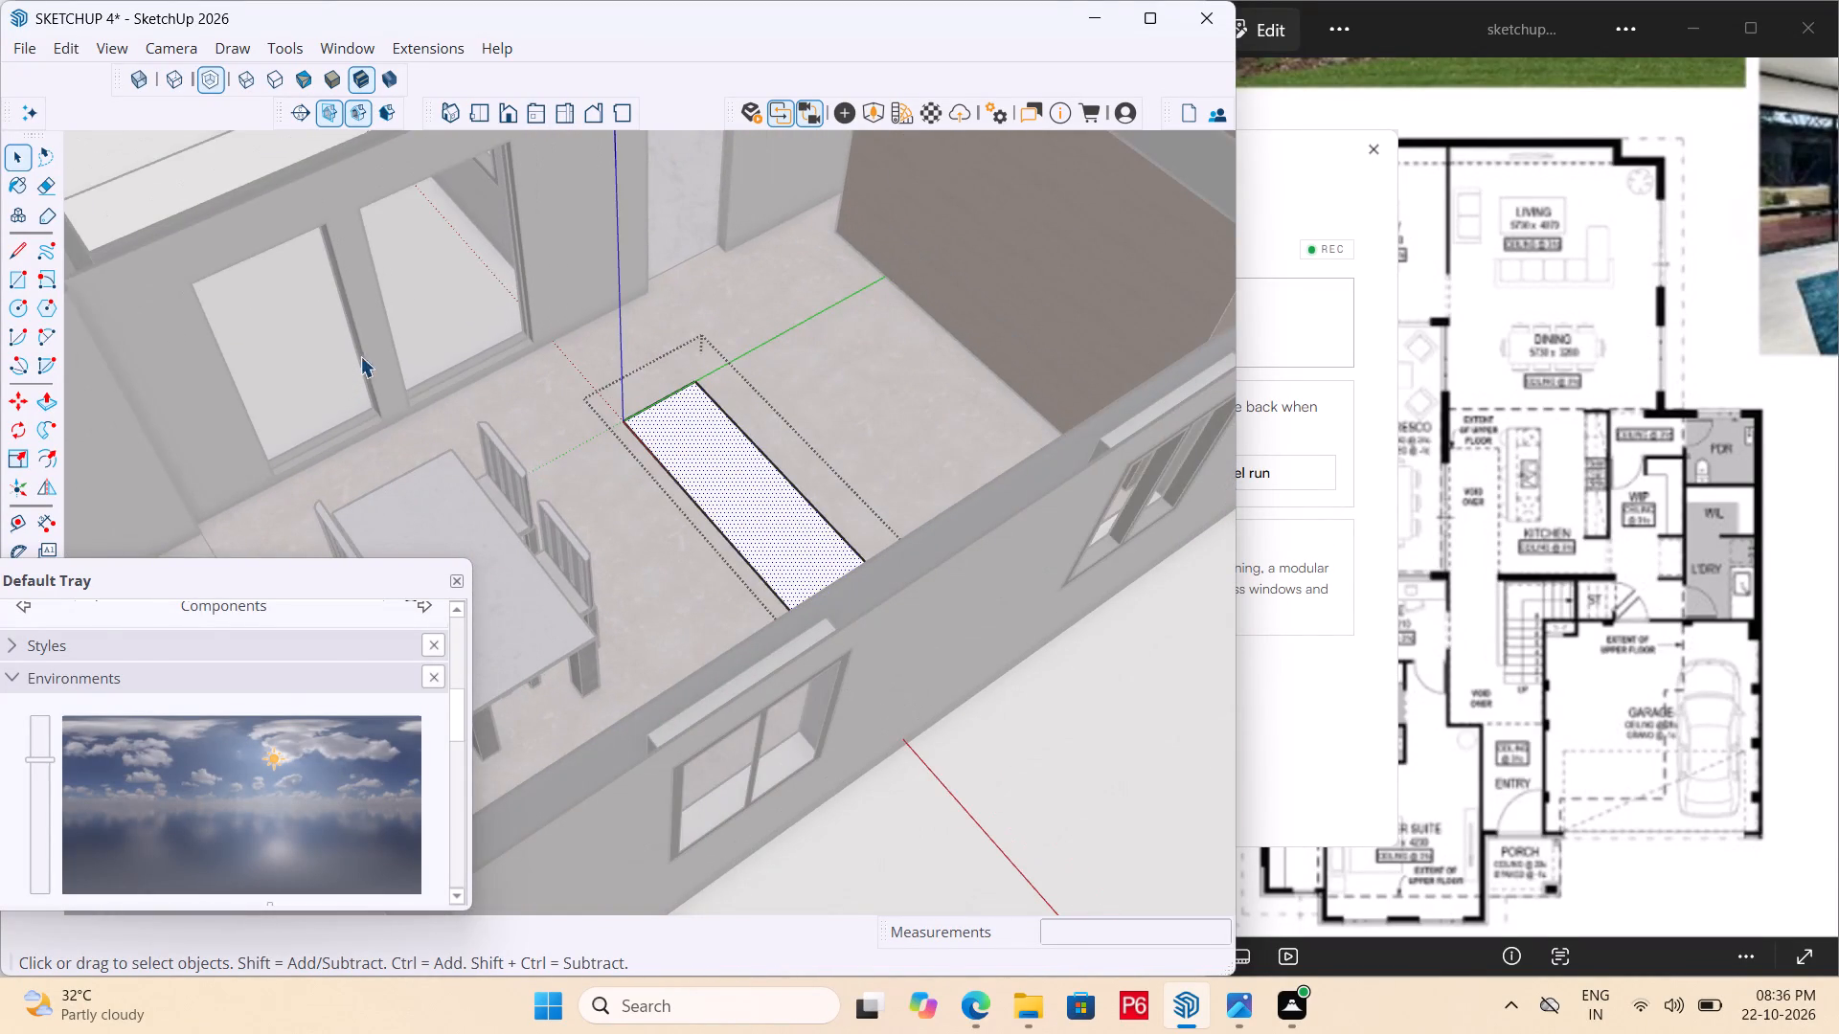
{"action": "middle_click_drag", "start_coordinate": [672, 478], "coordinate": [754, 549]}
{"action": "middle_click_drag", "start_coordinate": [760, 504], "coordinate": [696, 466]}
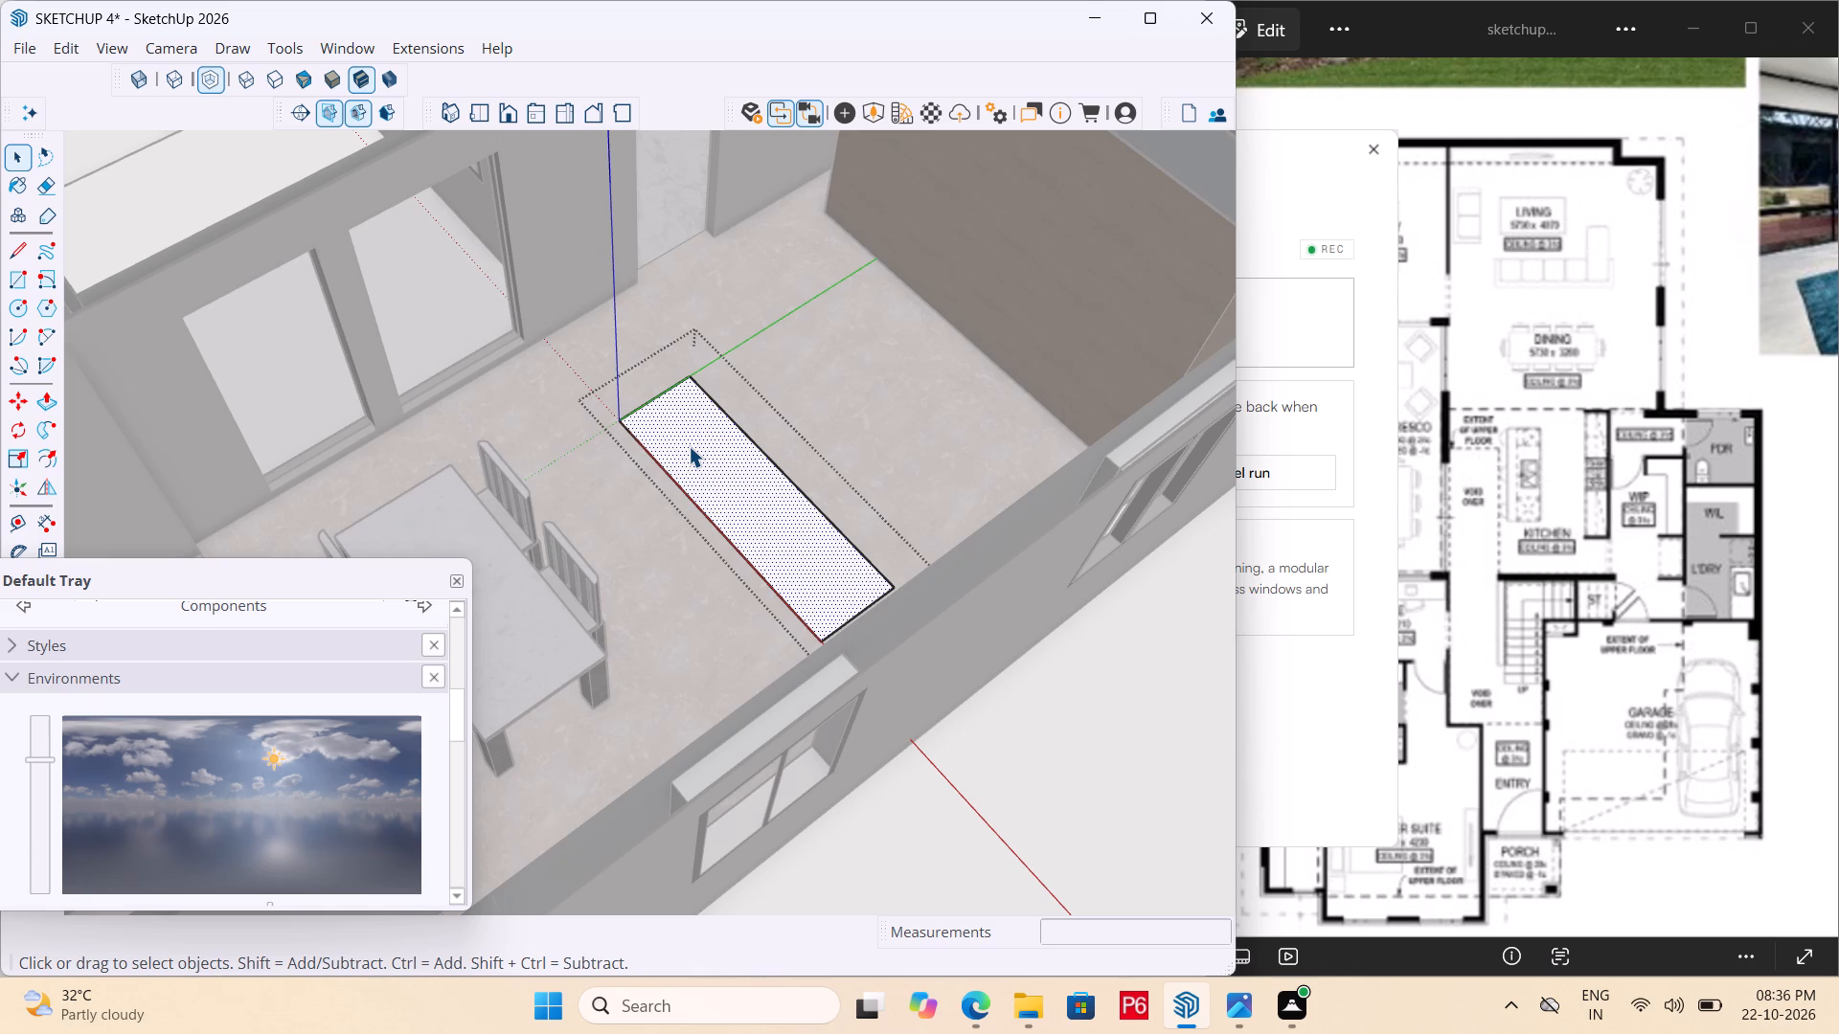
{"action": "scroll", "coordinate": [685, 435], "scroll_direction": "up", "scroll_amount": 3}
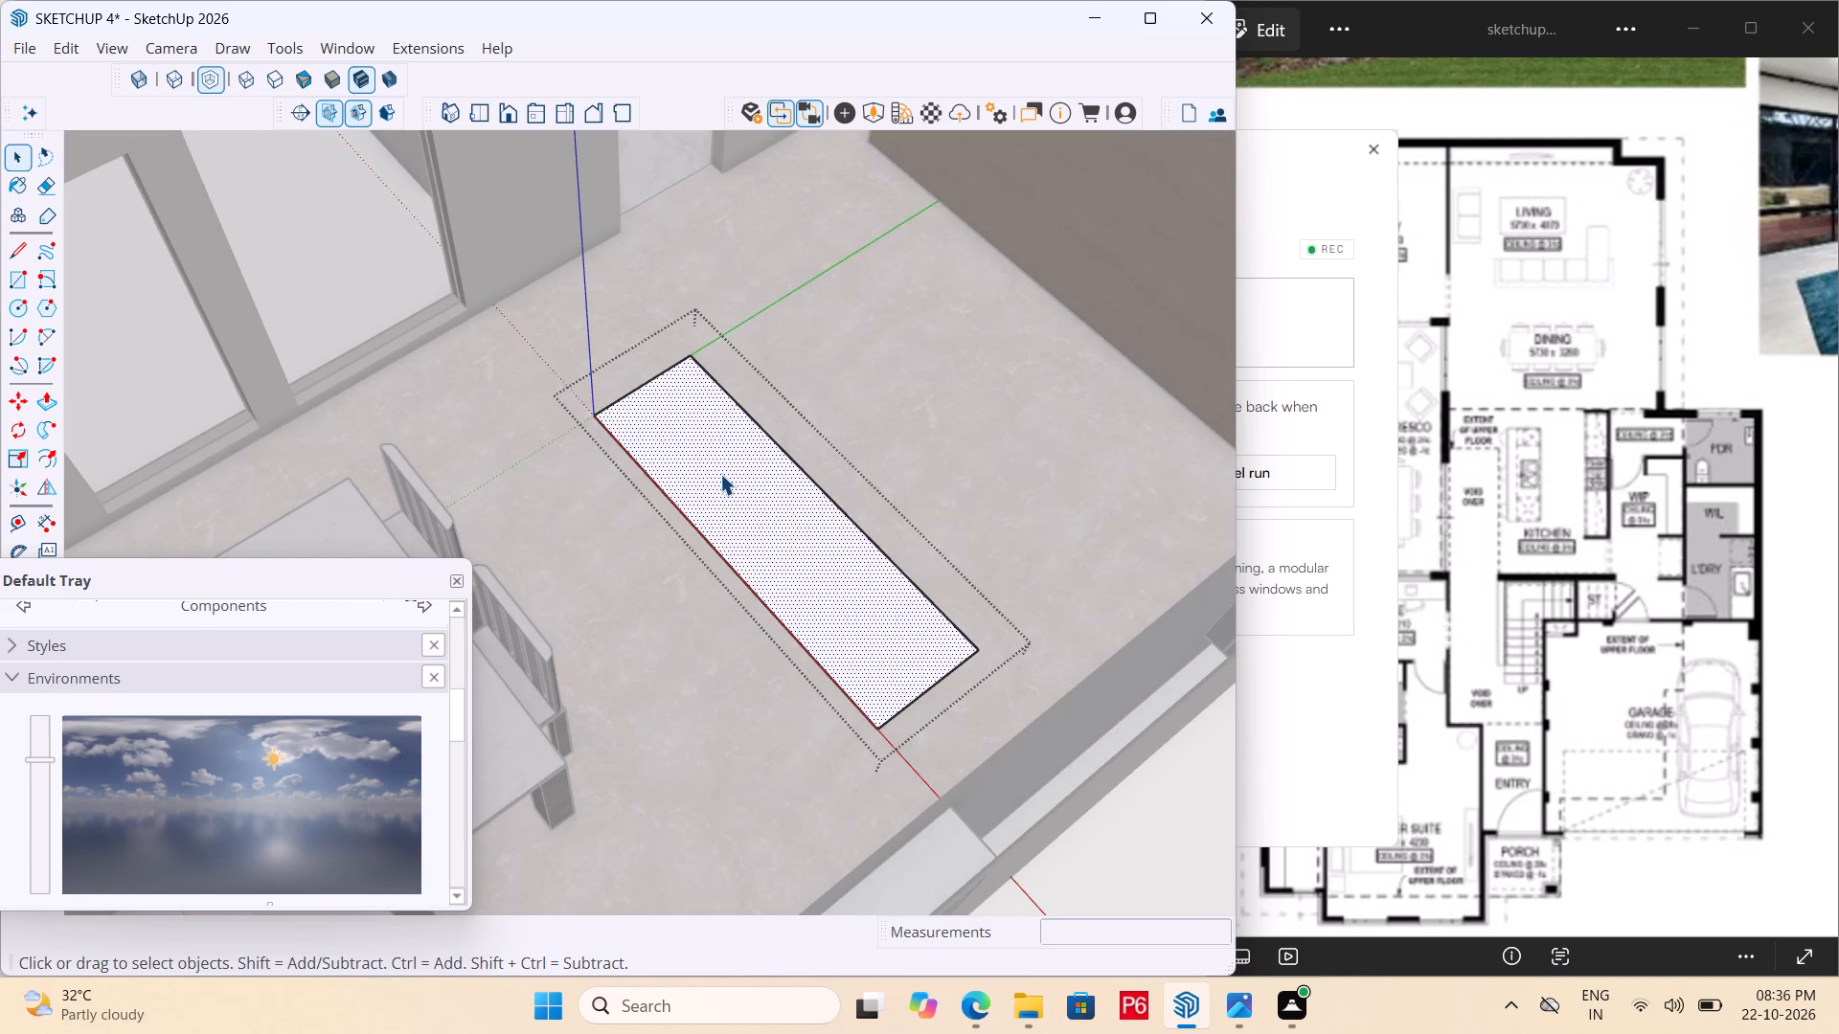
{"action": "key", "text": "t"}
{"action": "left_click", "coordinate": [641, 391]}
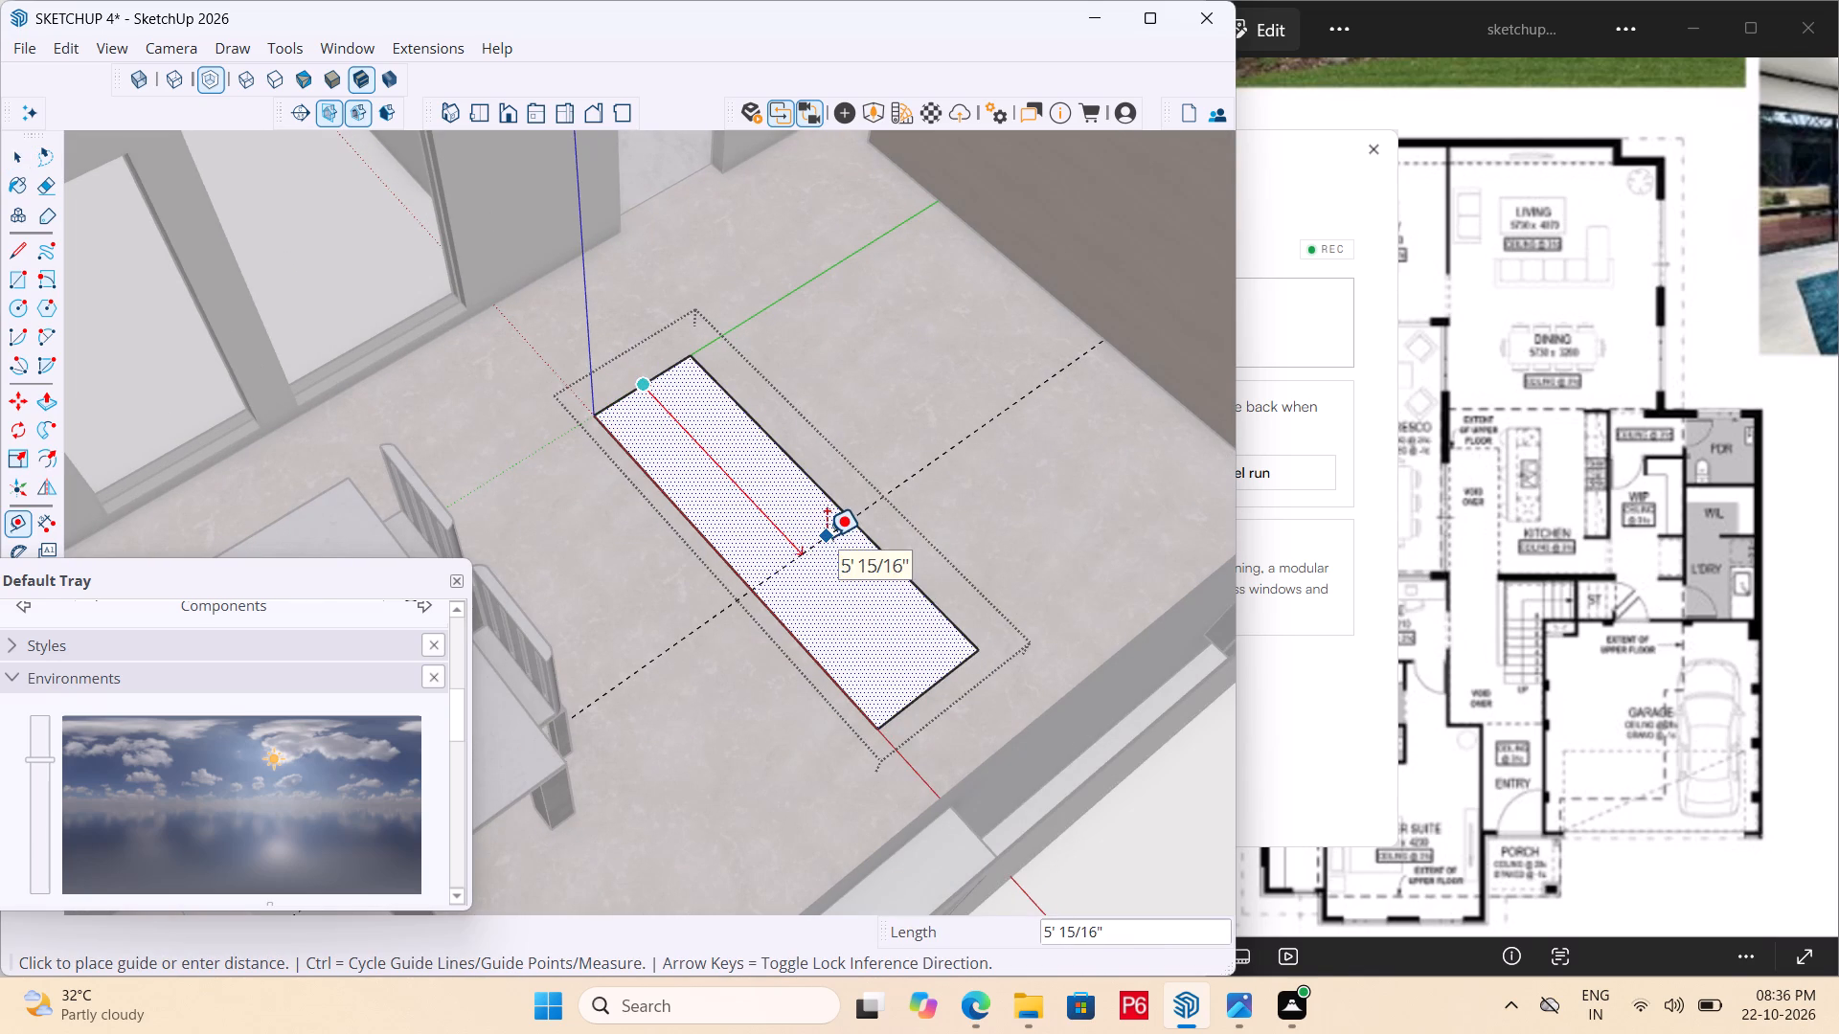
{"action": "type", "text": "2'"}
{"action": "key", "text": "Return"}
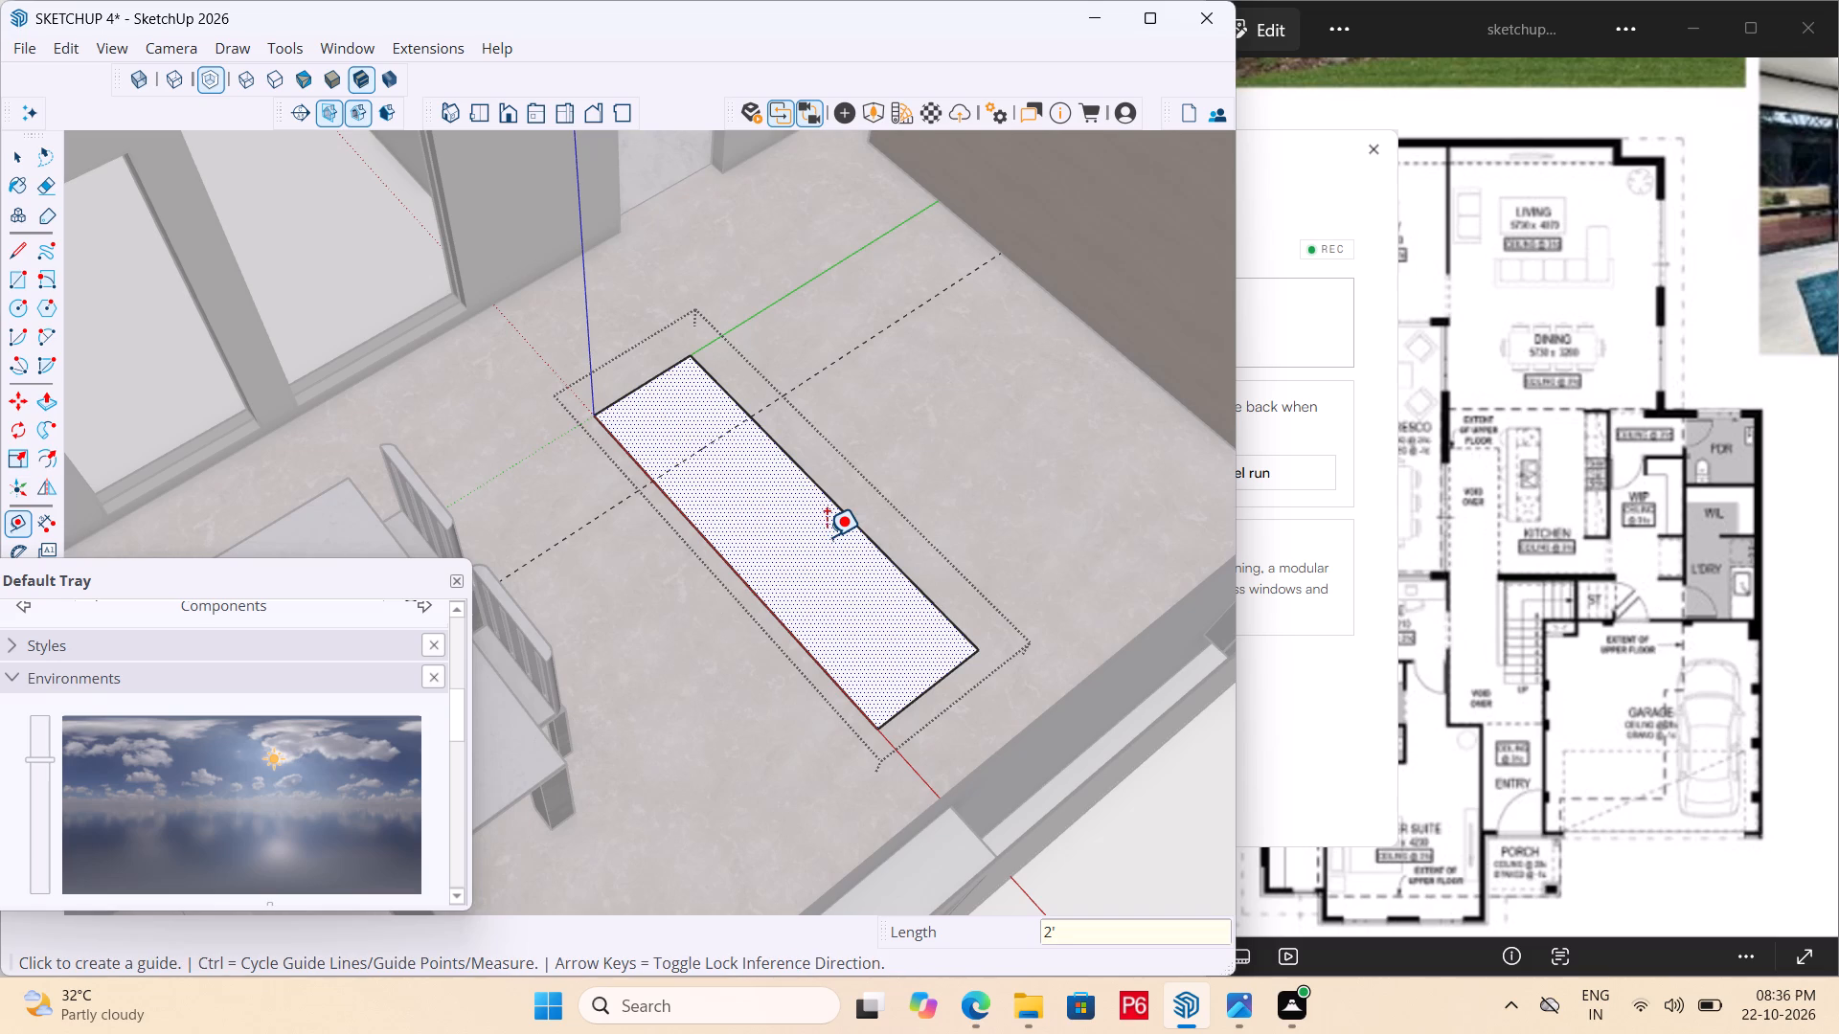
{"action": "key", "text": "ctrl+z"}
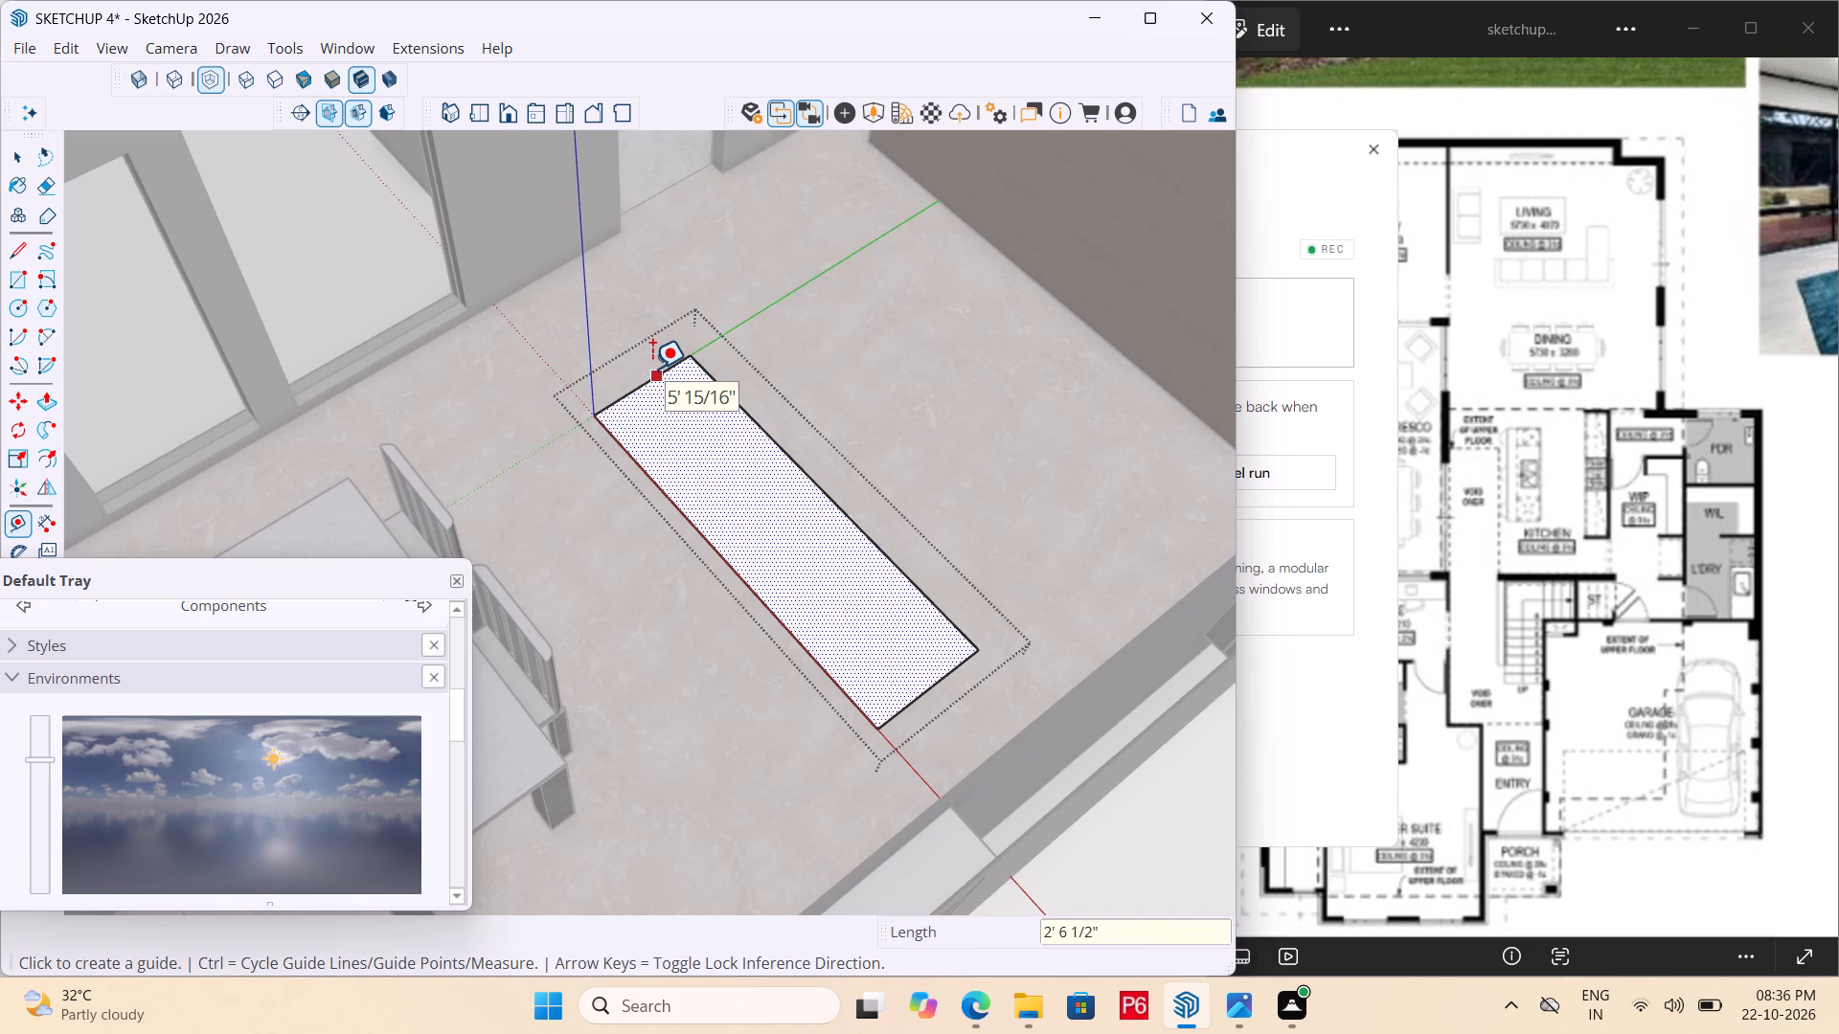
Place two guides across the floor rectangle, one 3' from its short edge near the glazed doors and another 3' beyond that.
{"action": "left_click", "coordinate": [652, 369]}
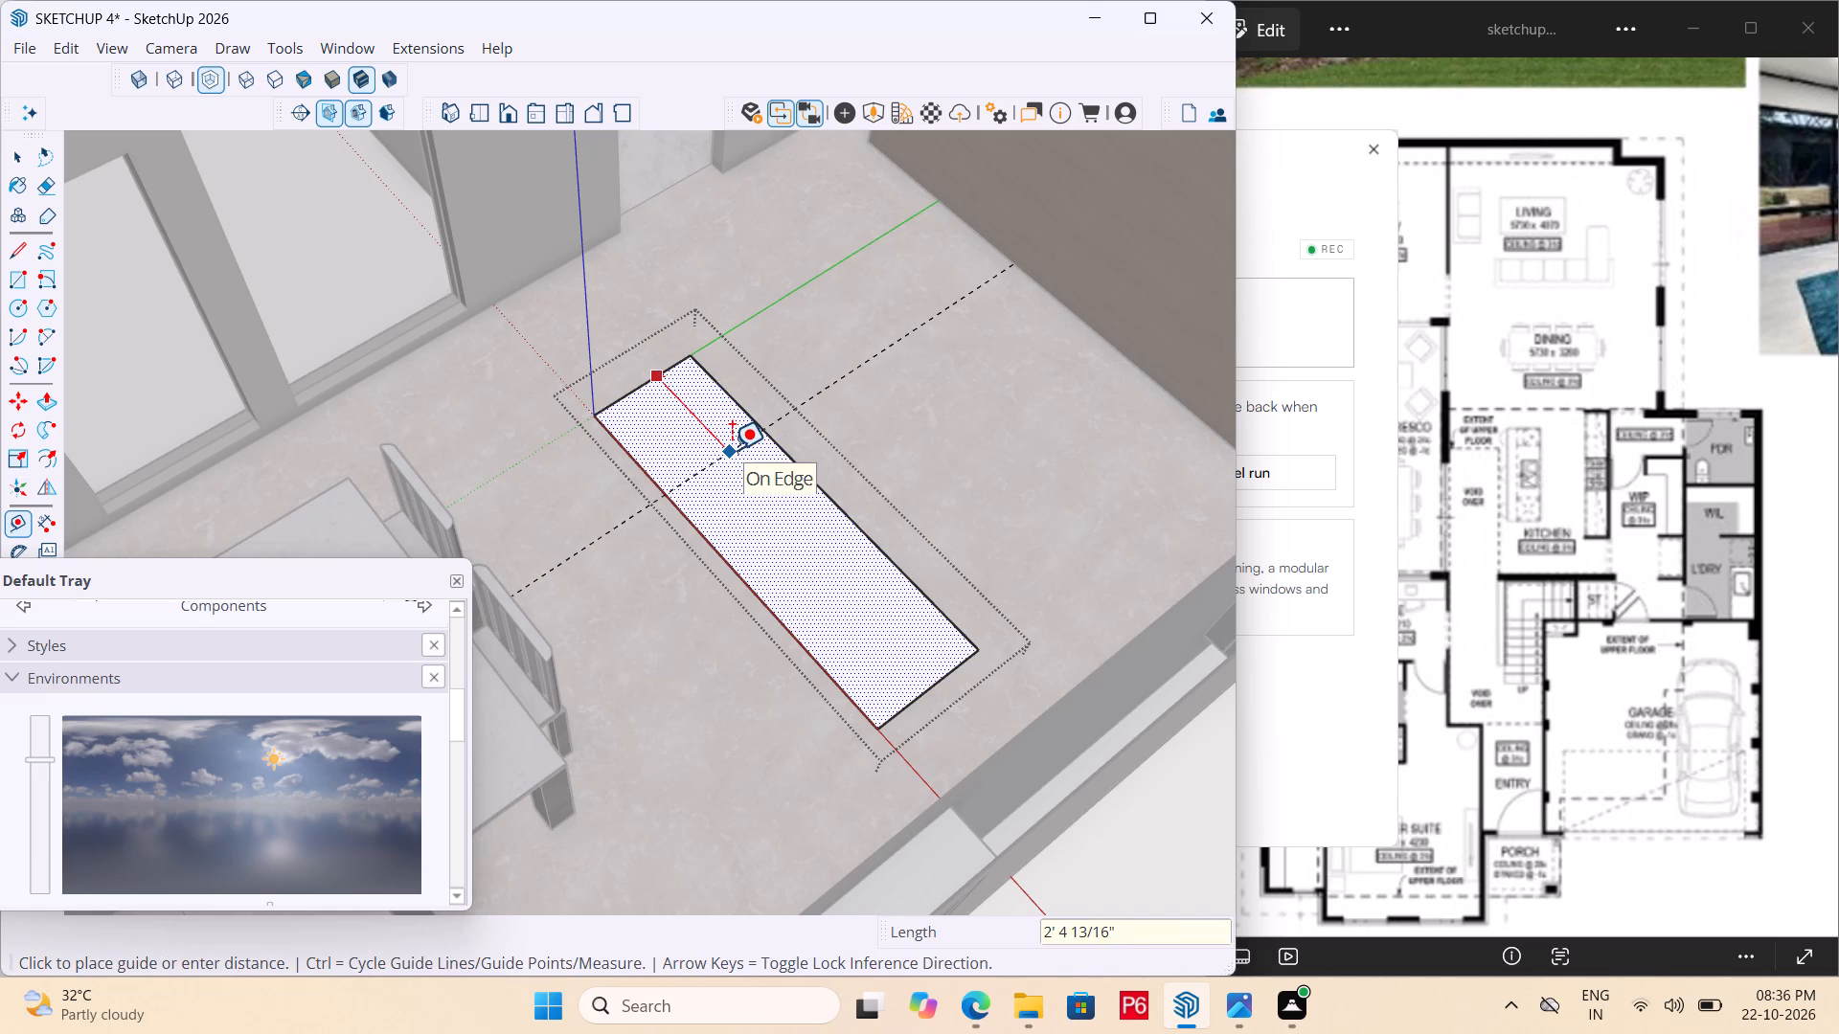
{"action": "type", "text": "3'"}
{"action": "key", "text": "Return"}
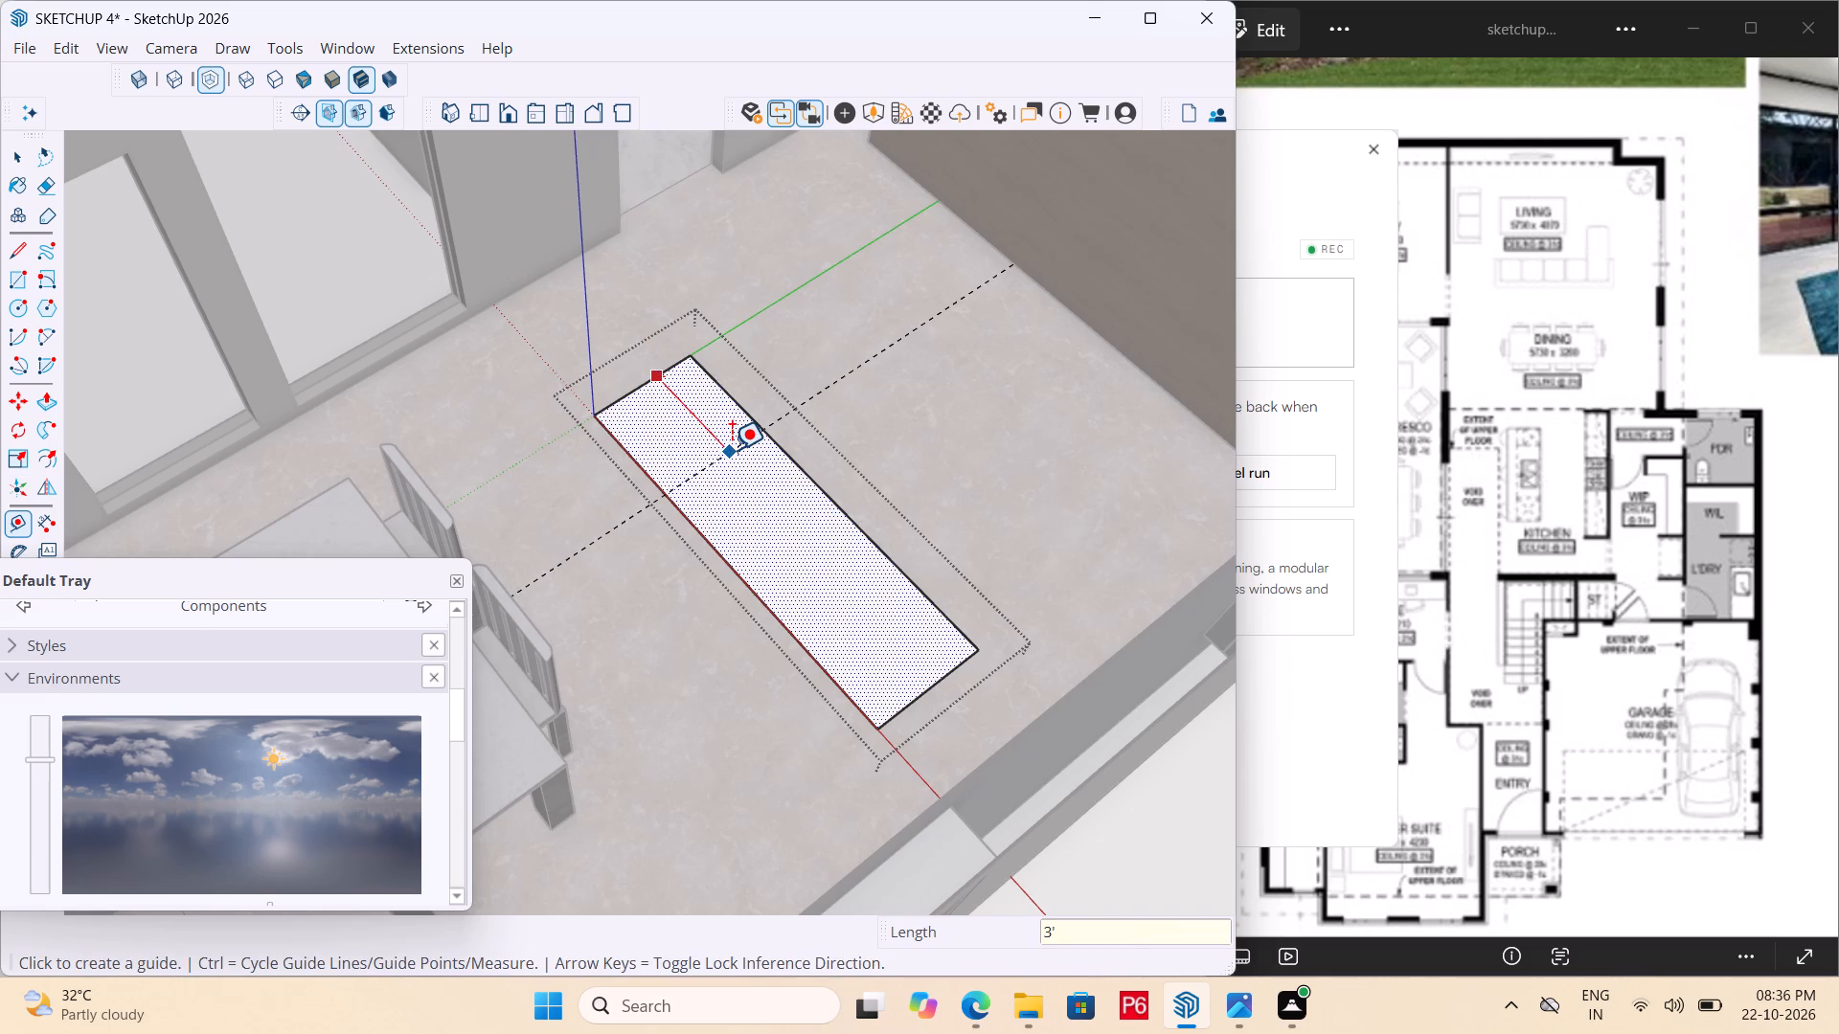
{"action": "left_click", "coordinate": [751, 464]}
{"action": "type", "text": "3'"}
{"action": "key", "text": "Return"}
{"action": "middle_click_drag", "start_coordinate": [761, 537], "coordinate": [1045, 587]}
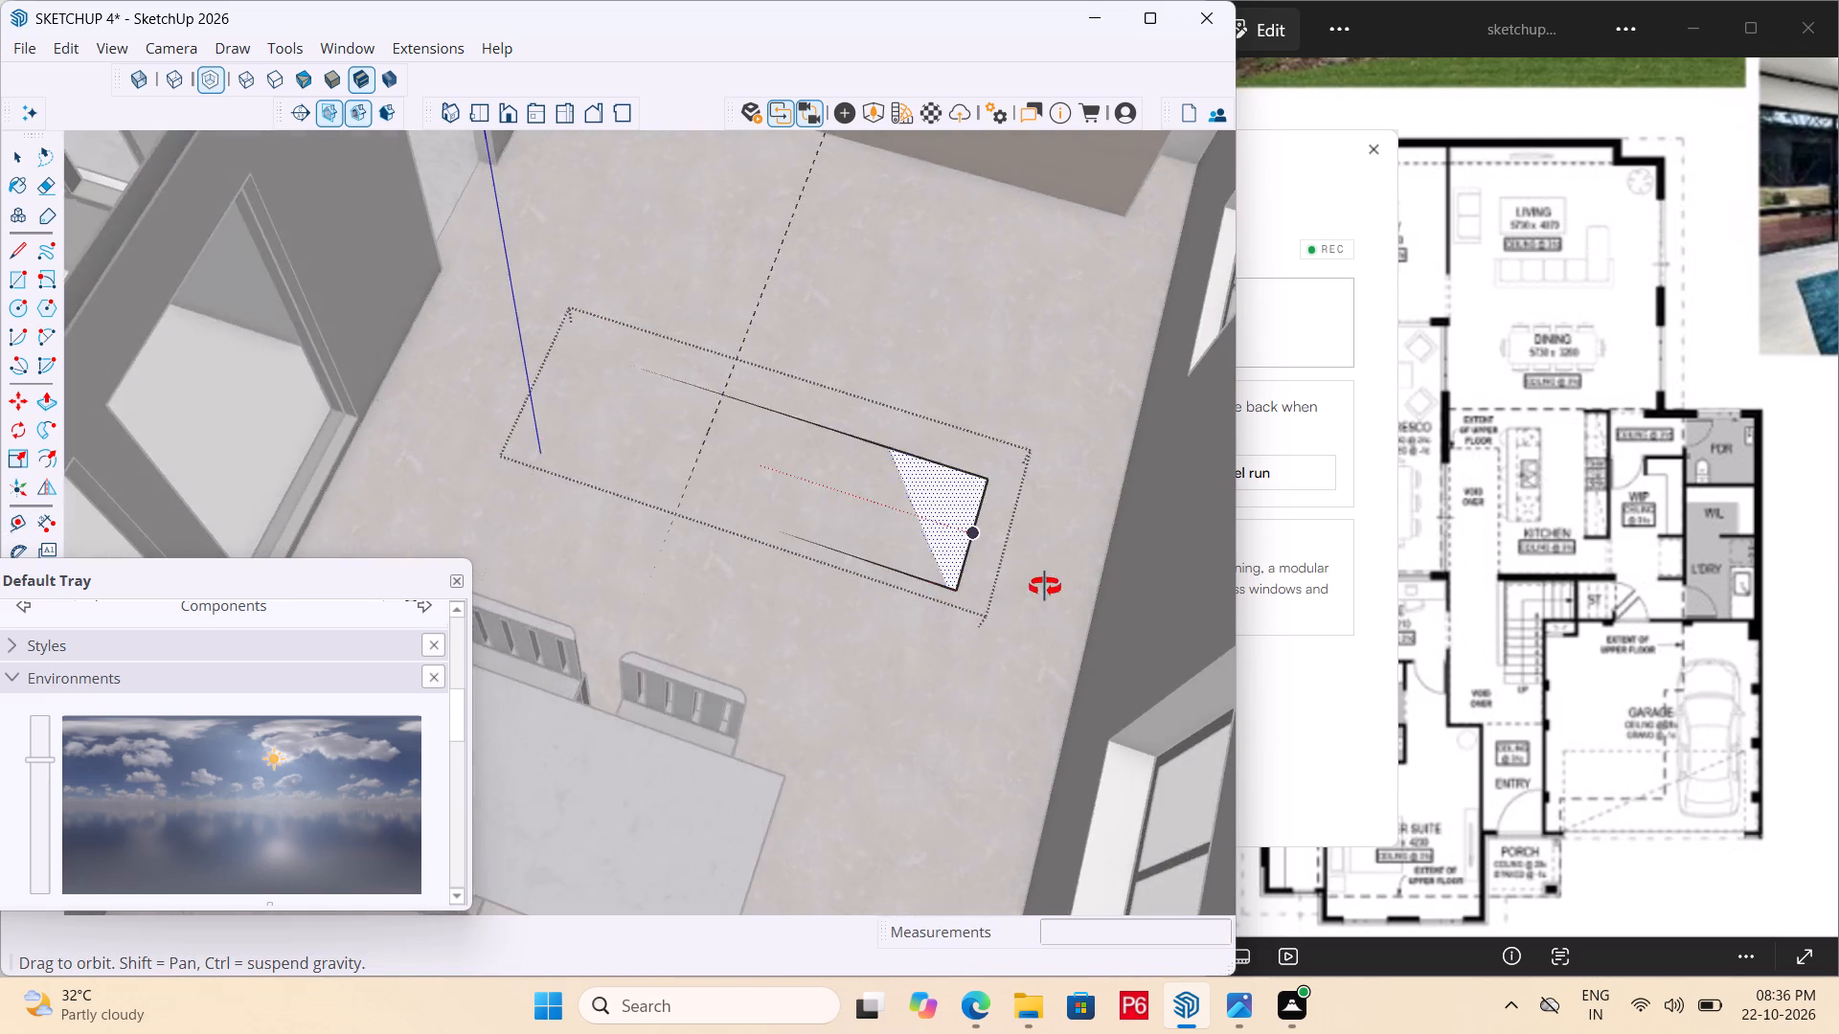
{"action": "middle_click_drag", "start_coordinate": [1045, 587], "coordinate": [931, 530]}
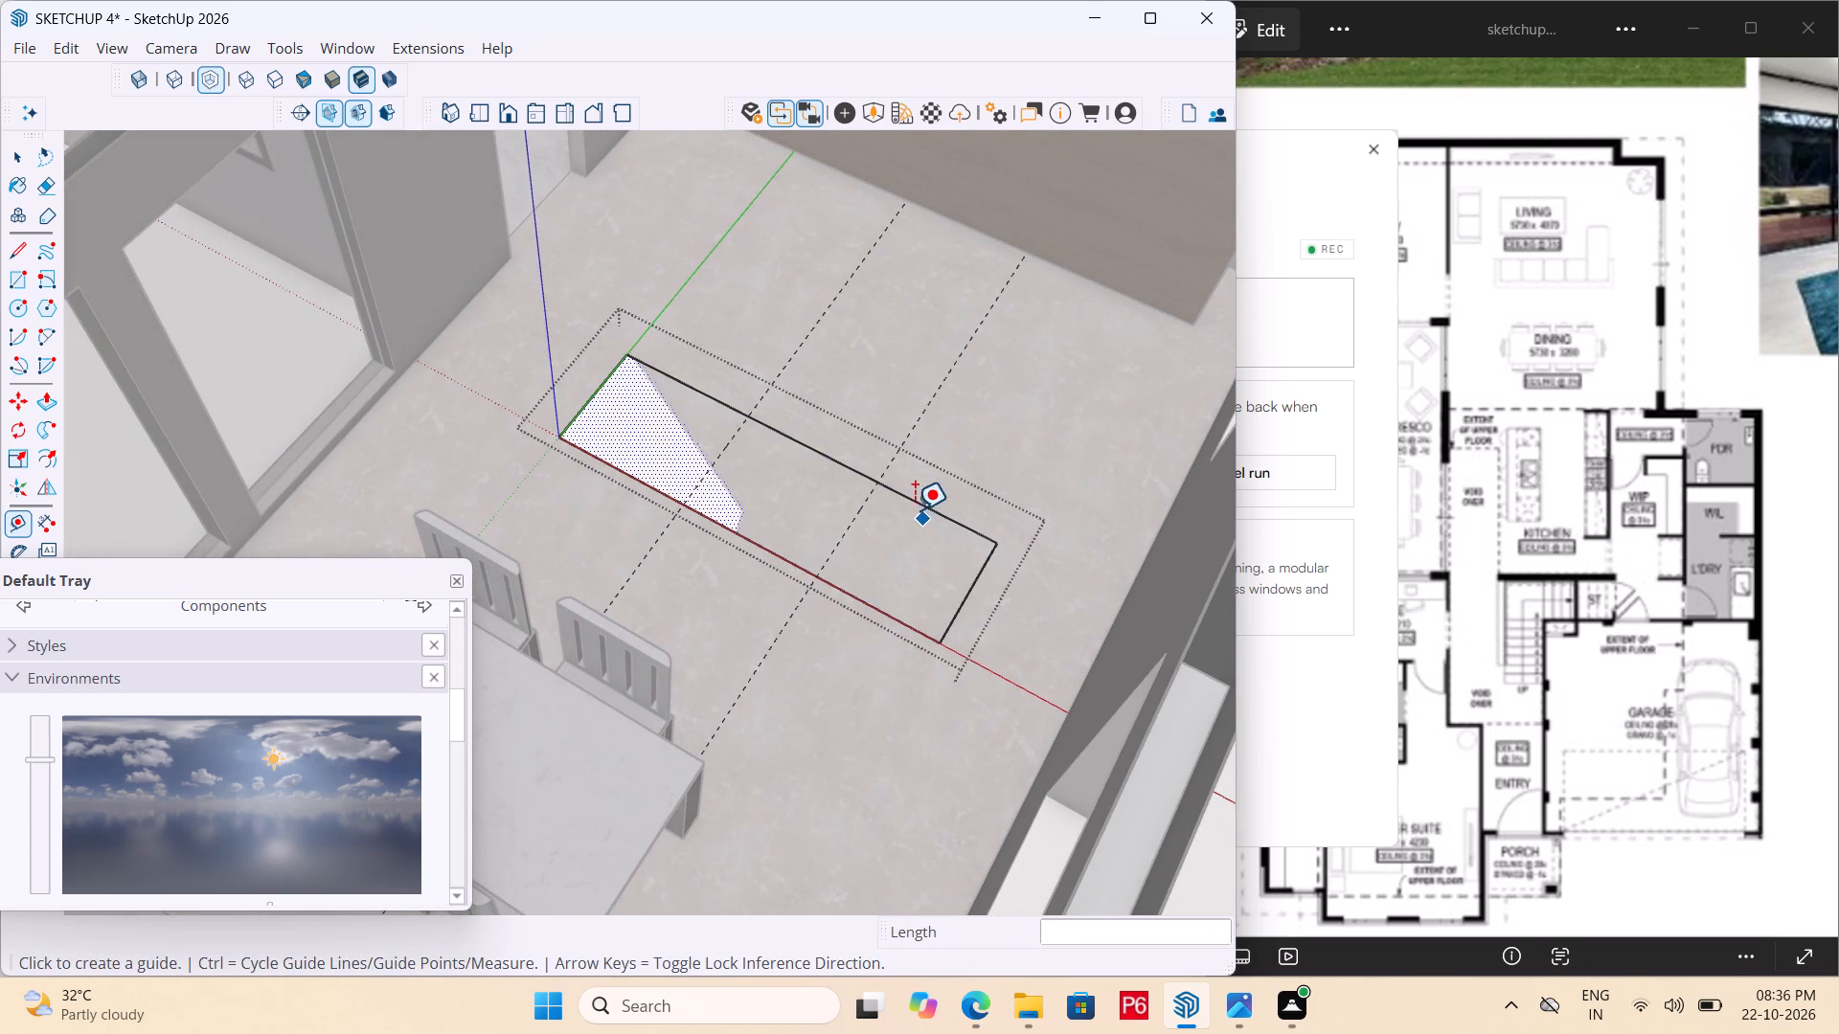
Divide the floor rectangle into three sections by drawing two adjoining 3' by 2' 6 1/2" rectangles up to the guides.
{"action": "key", "text": "r"}
{"action": "scroll", "coordinate": [597, 343], "scroll_direction": "up", "scroll_amount": 3}
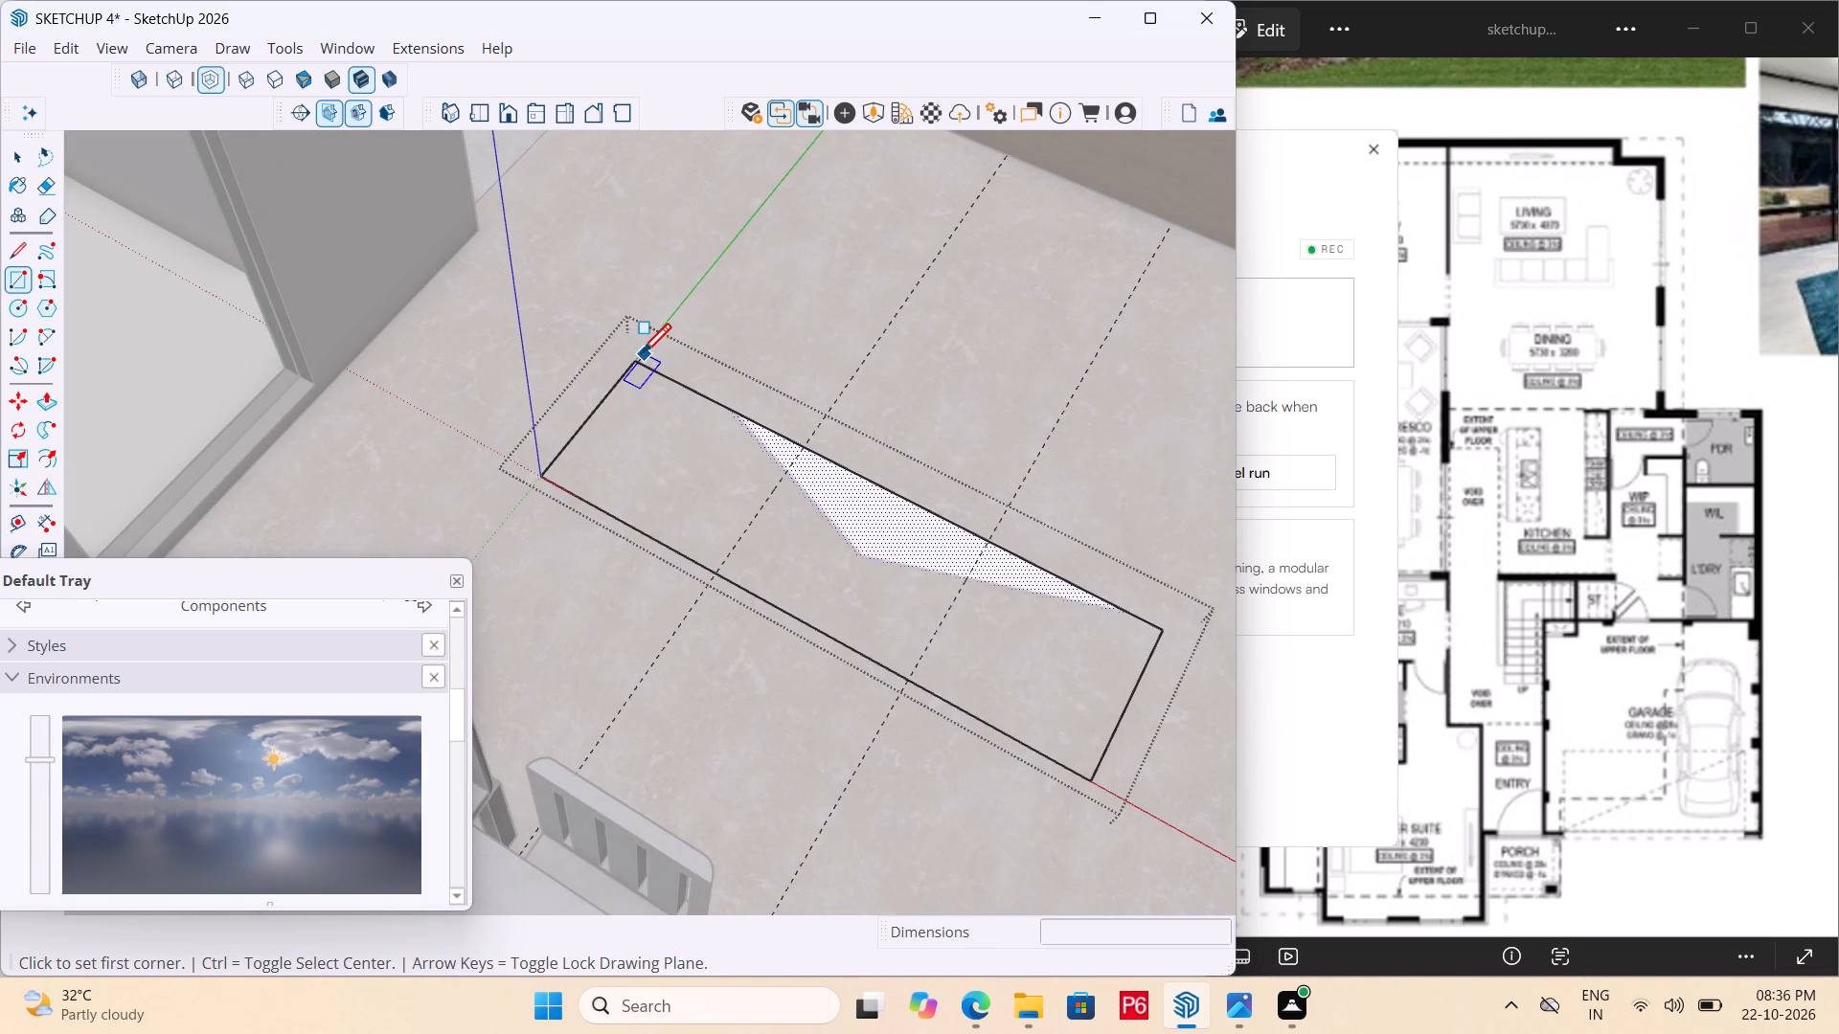
{"action": "left_click", "coordinate": [642, 356]}
{"action": "left_click", "coordinate": [719, 576]}
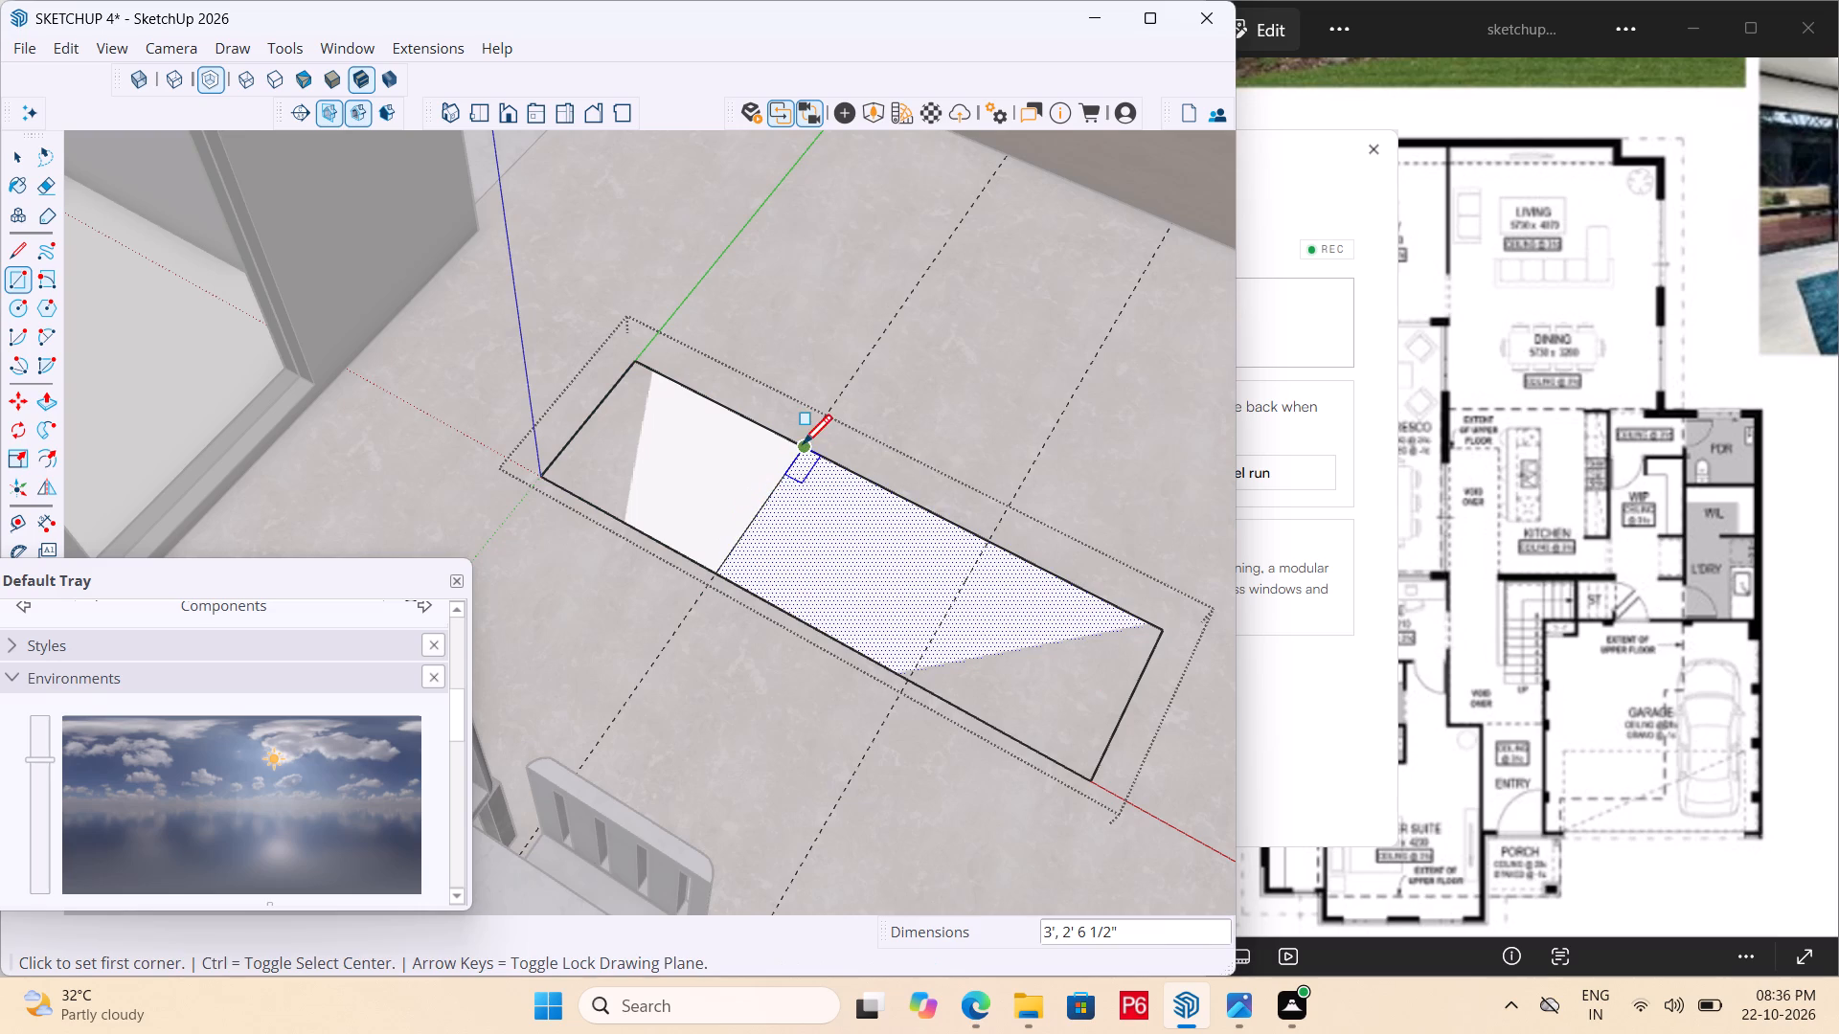
{"action": "left_click", "coordinate": [803, 447]}
{"action": "left_click", "coordinate": [907, 678]}
{"action": "scroll", "coordinate": [685, 450], "scroll_direction": "down", "scroll_amount": 3}
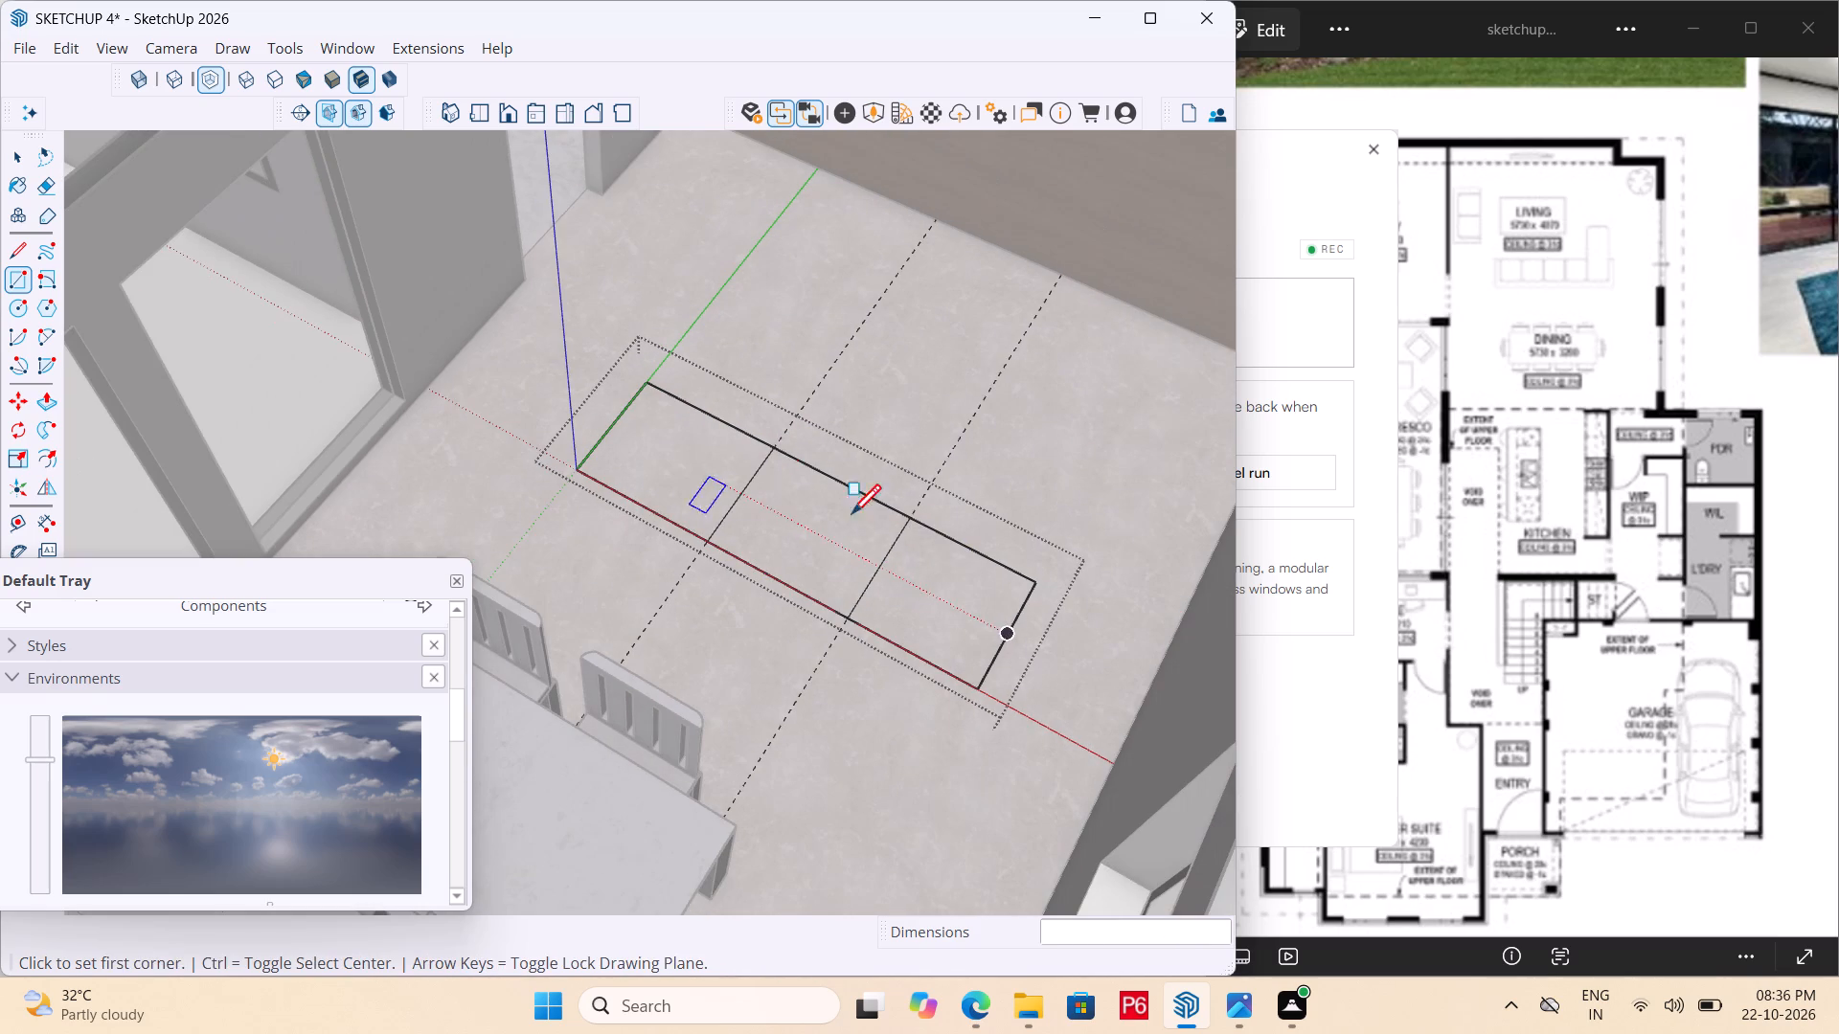
Erase both construction guides crossing the divided floor rectangle.
{"action": "key", "text": "space"}
{"action": "key", "text": "e"}
{"action": "left_click_drag", "start_coordinate": [1013, 421], "coordinate": [731, 277]}
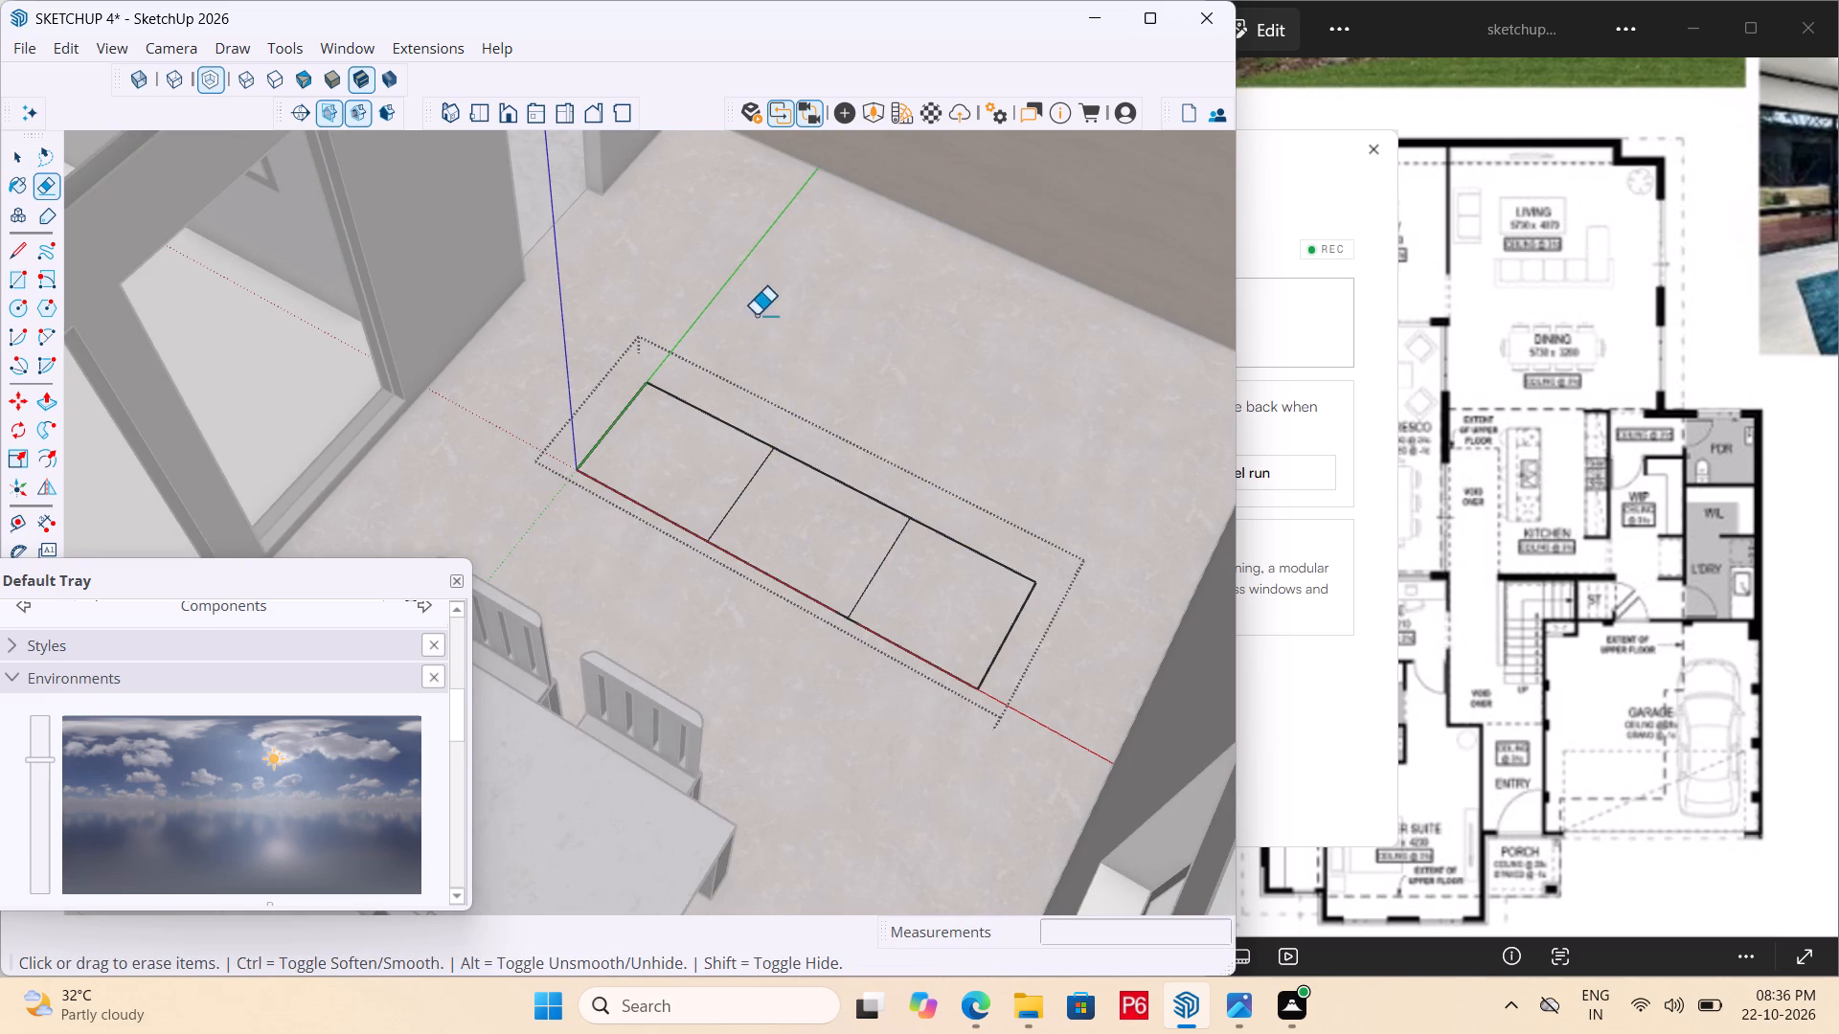
Examine the three-section rectangle in the living area and check it against the living room furniture on the floor plan image.
{"action": "scroll", "coordinate": [736, 377], "scroll_direction": "down", "scroll_amount": 4}
{"action": "middle_click_drag", "start_coordinate": [767, 499], "coordinate": [838, 524]}
{"action": "scroll", "coordinate": [976, 525], "scroll_direction": "up", "scroll_amount": 4}
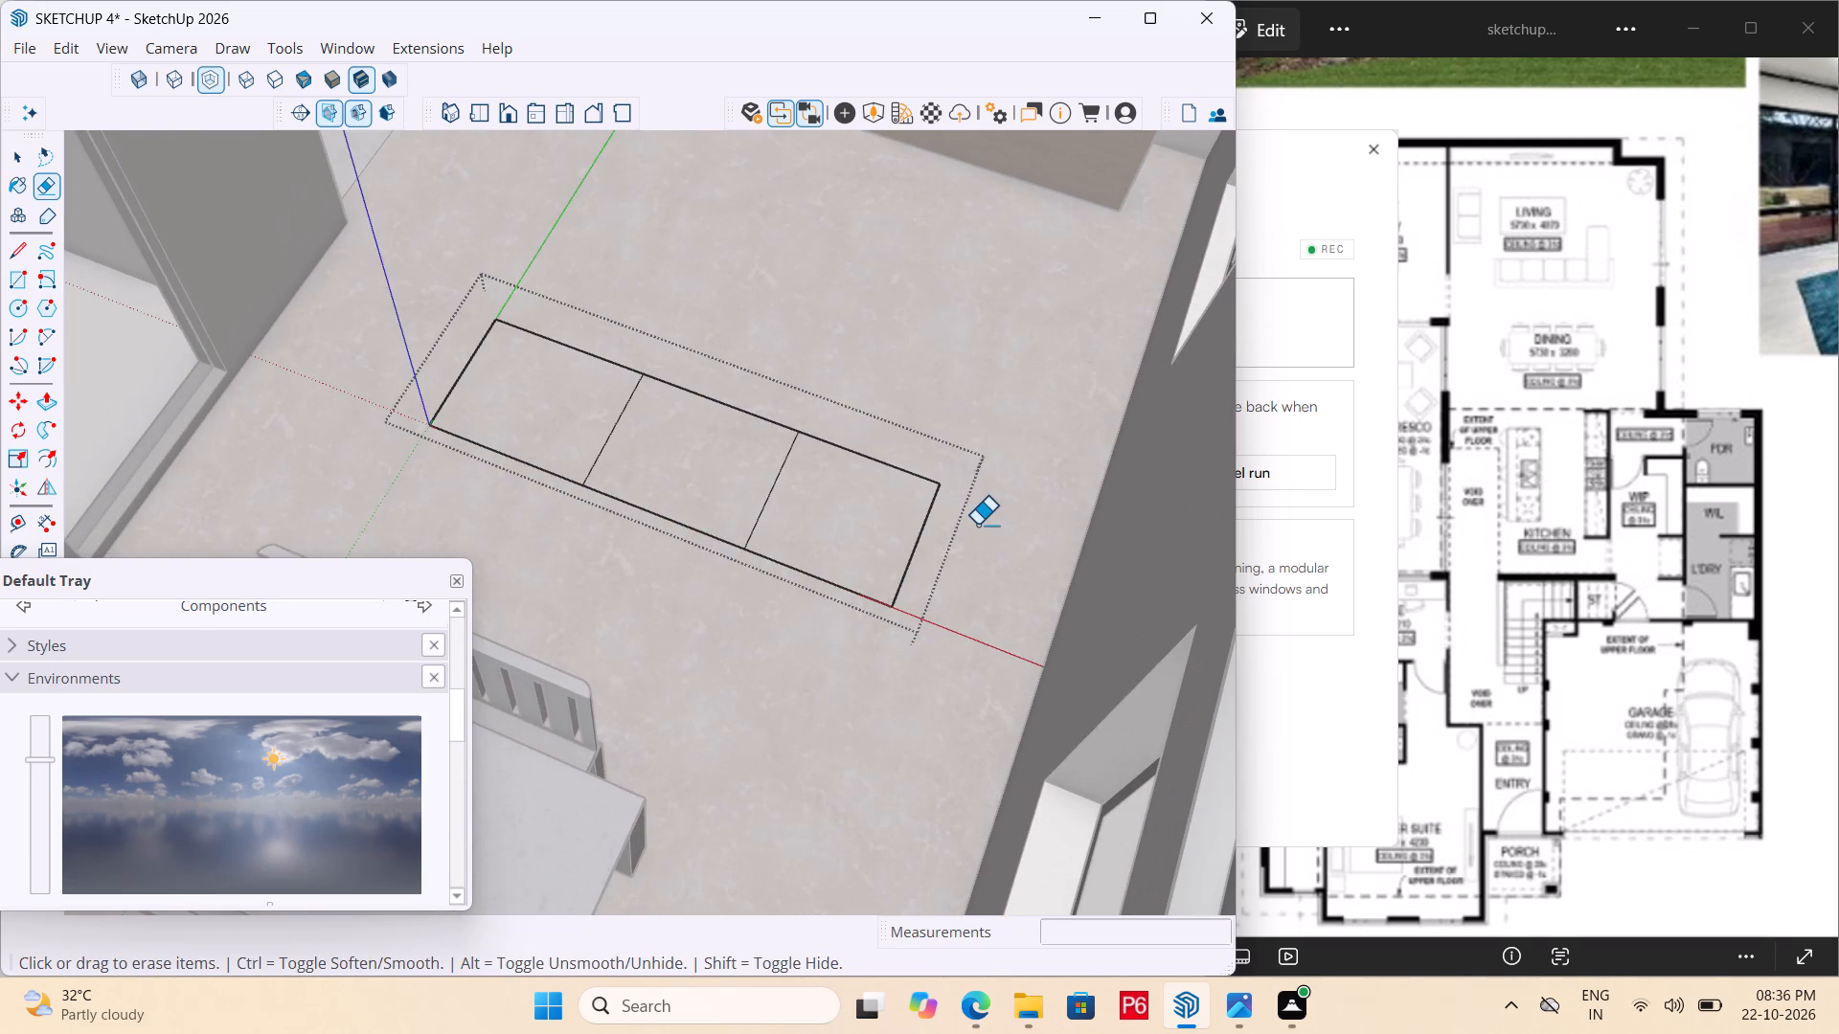
{"action": "scroll", "coordinate": [830, 717], "scroll_direction": "down", "scroll_amount": 4}
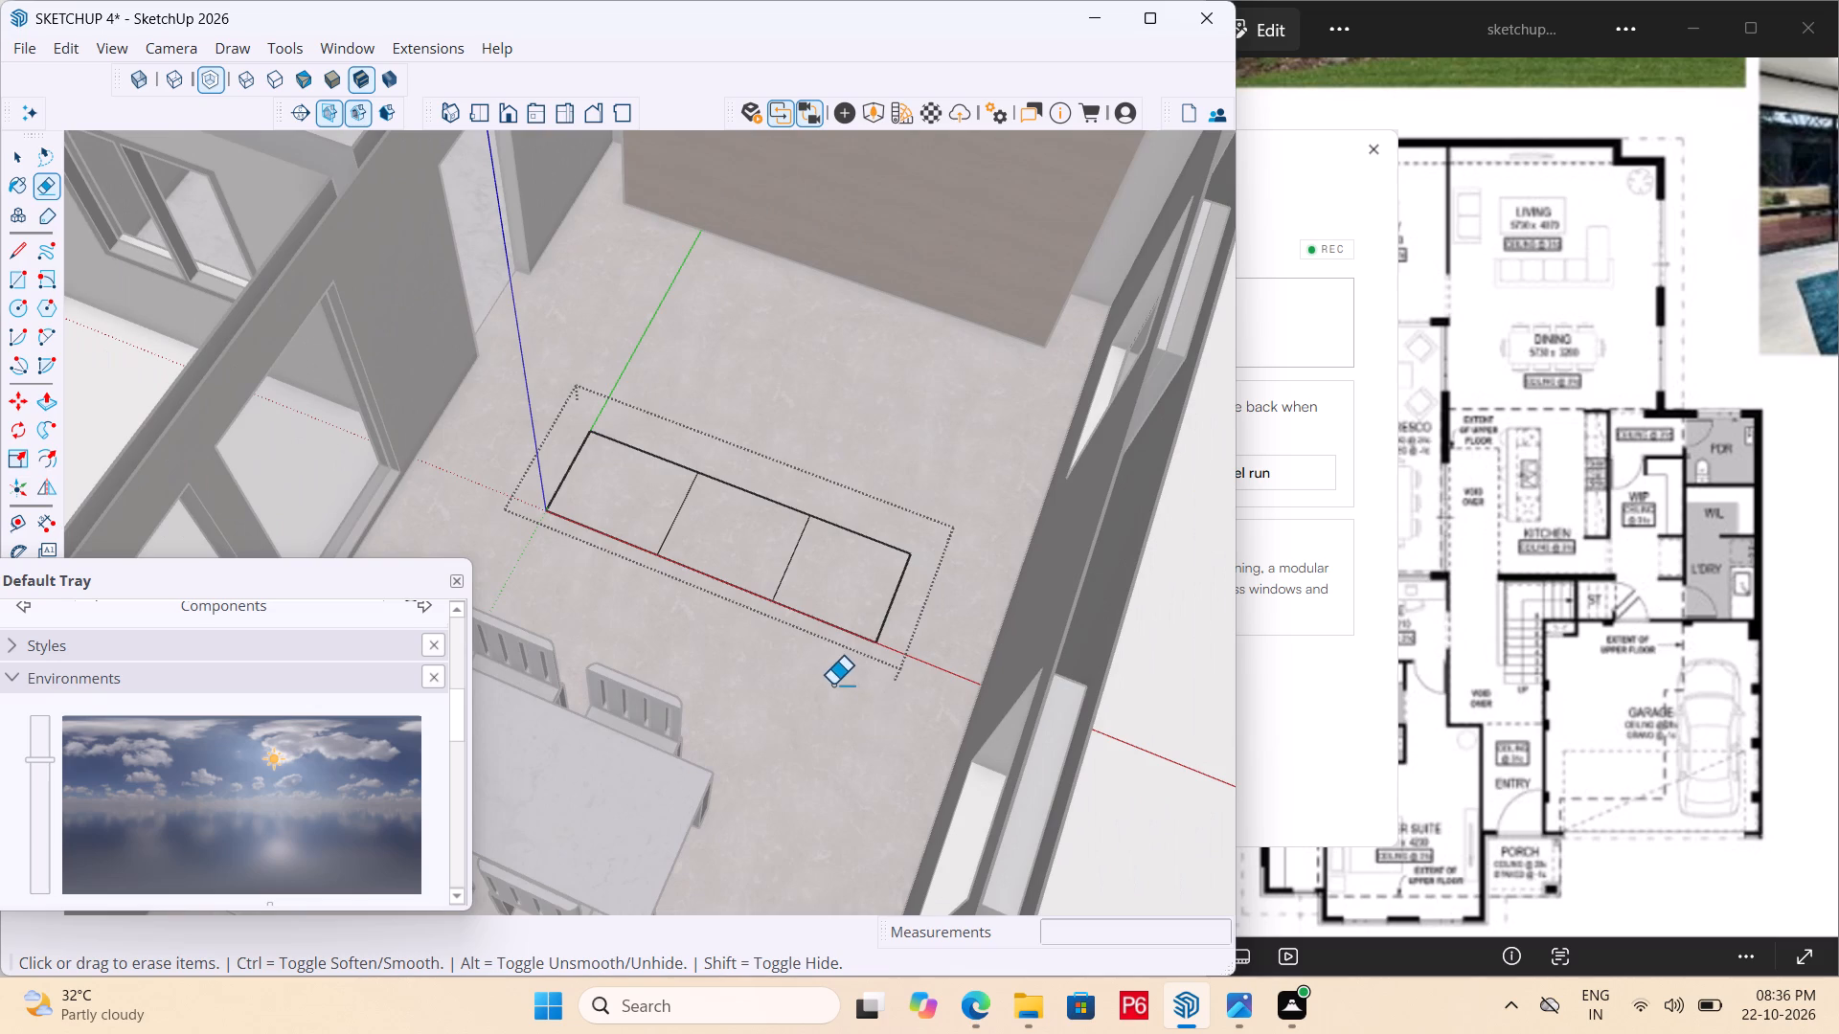
{"action": "middle_click_drag", "start_coordinate": [605, 655], "coordinate": [585, 681]}
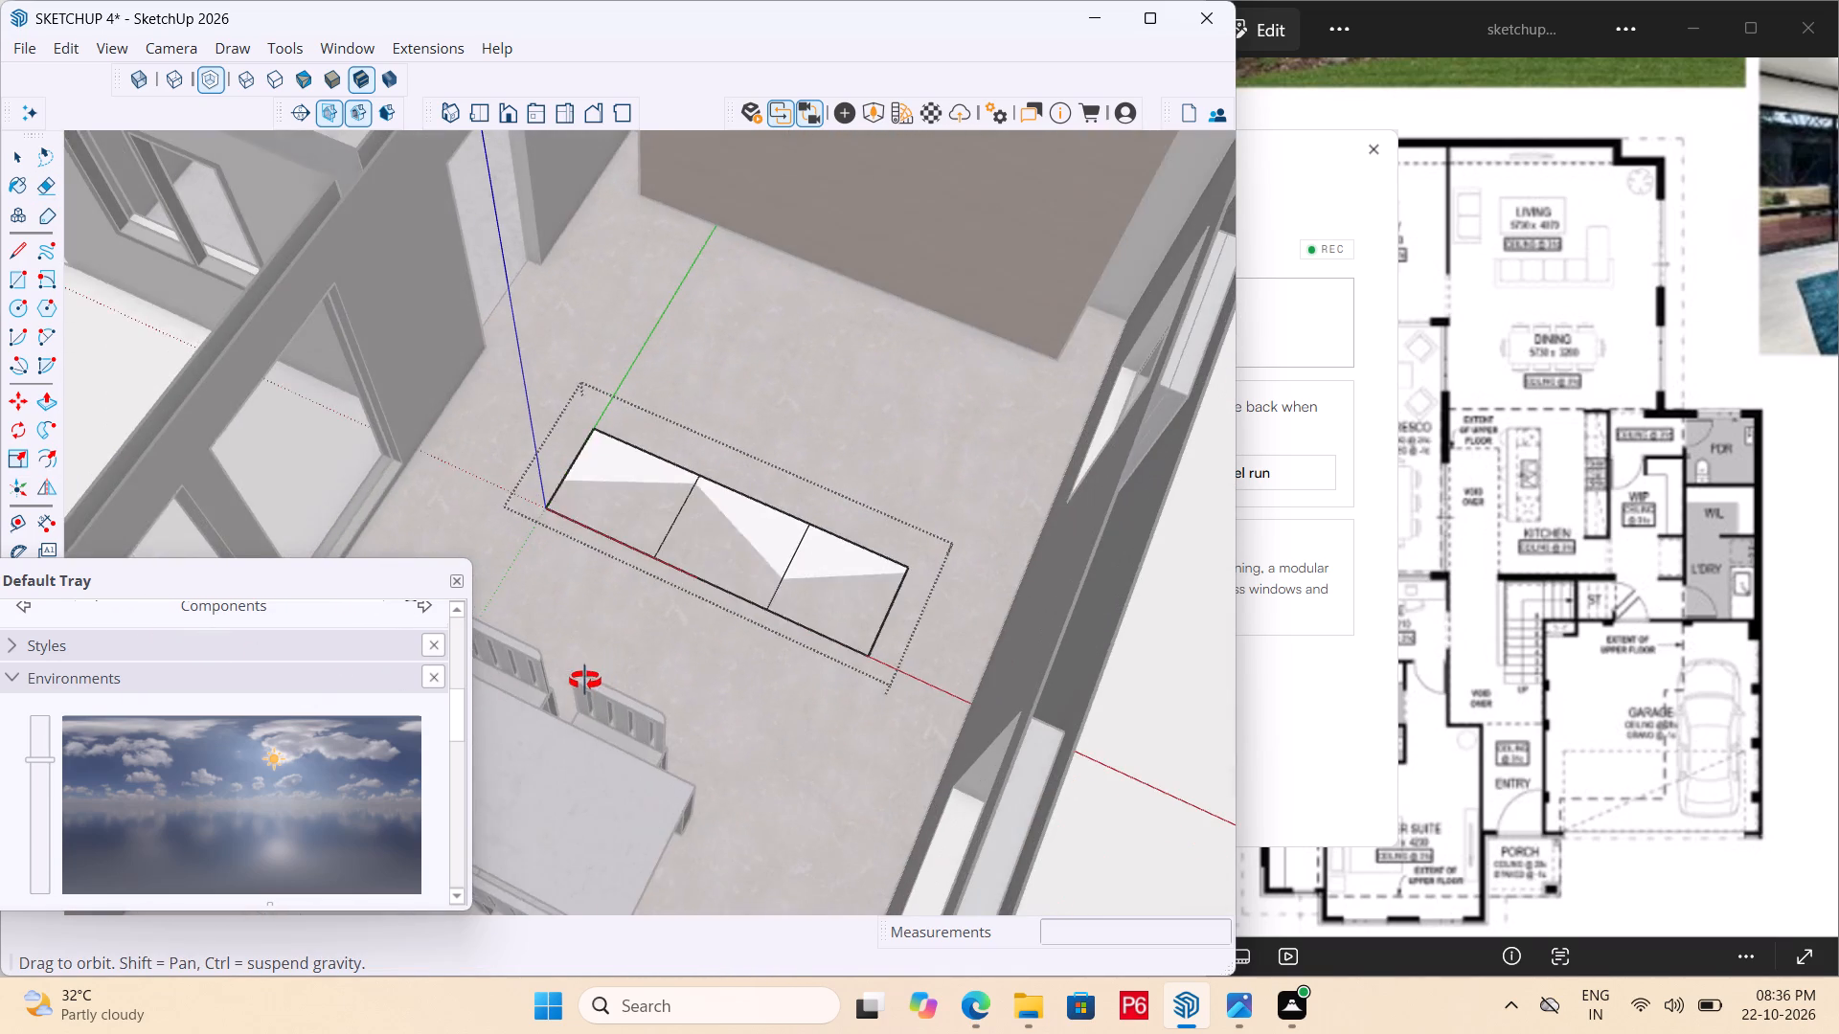
{"action": "middle_click_drag", "start_coordinate": [585, 681], "coordinate": [589, 677]}
{"action": "scroll", "coordinate": [1023, 492], "scroll_direction": "up", "scroll_amount": 4}
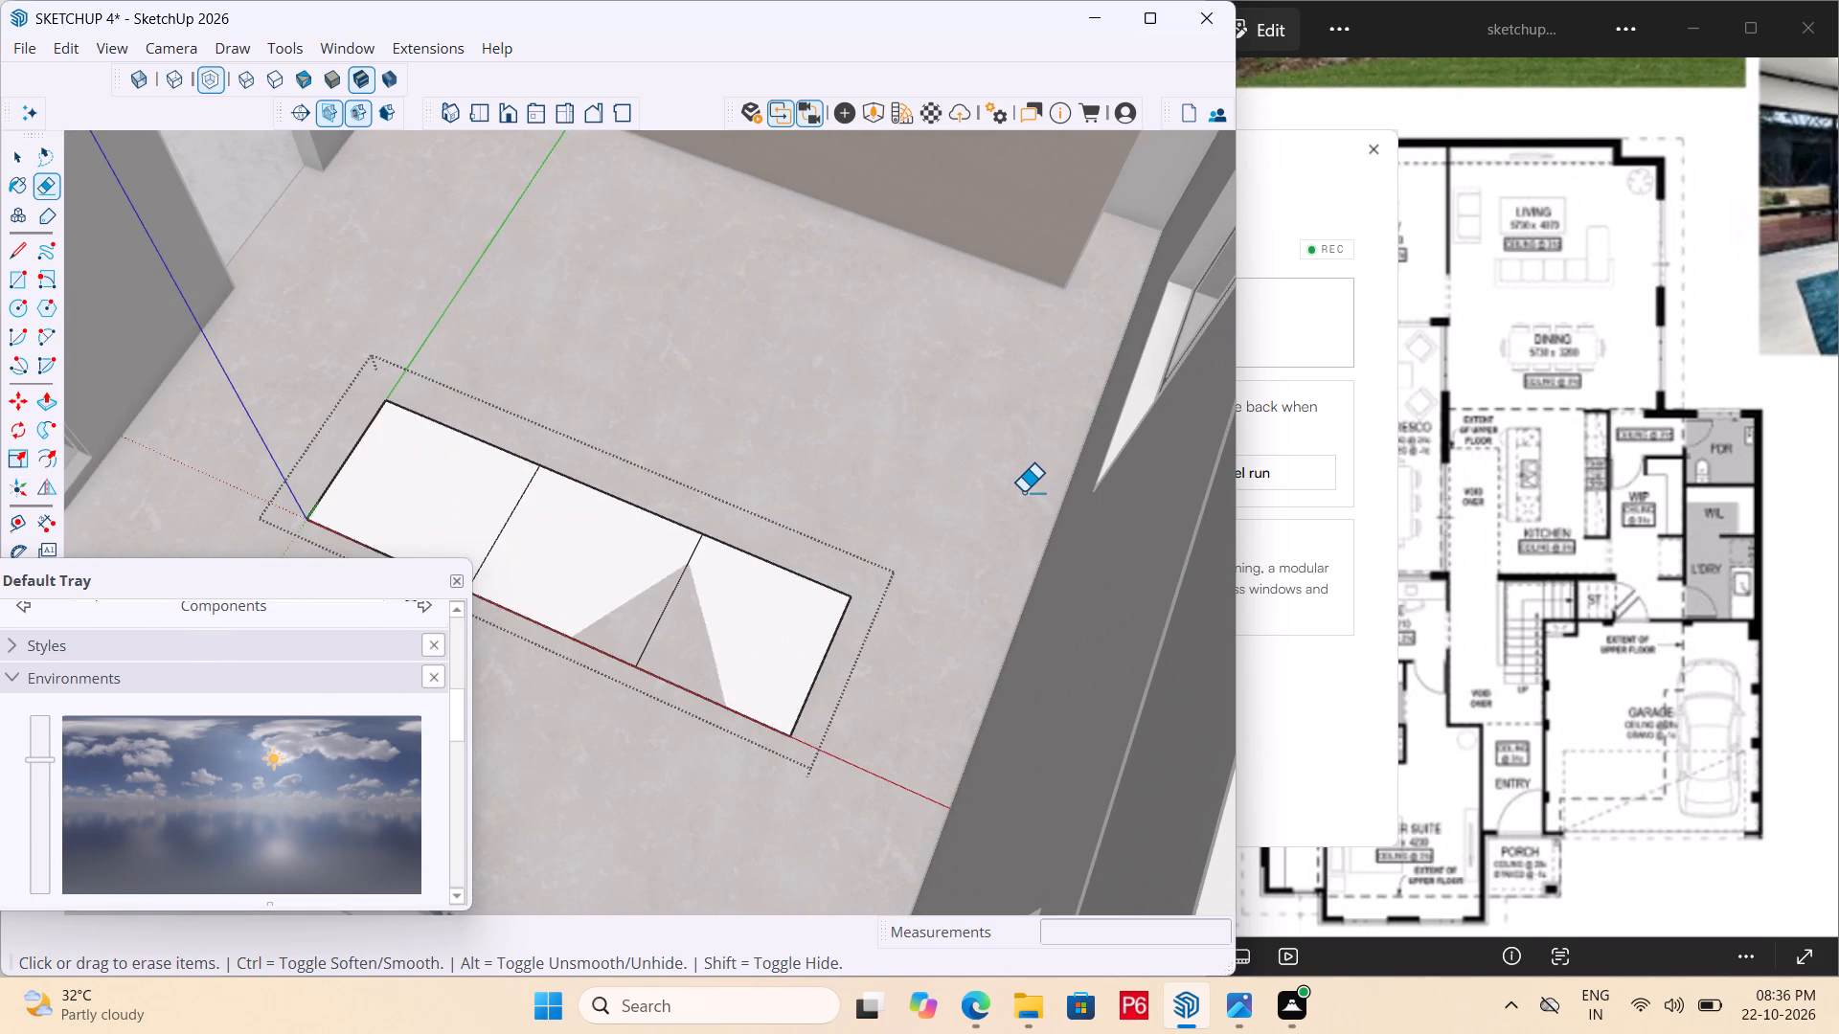
{"action": "key", "text": "r"}
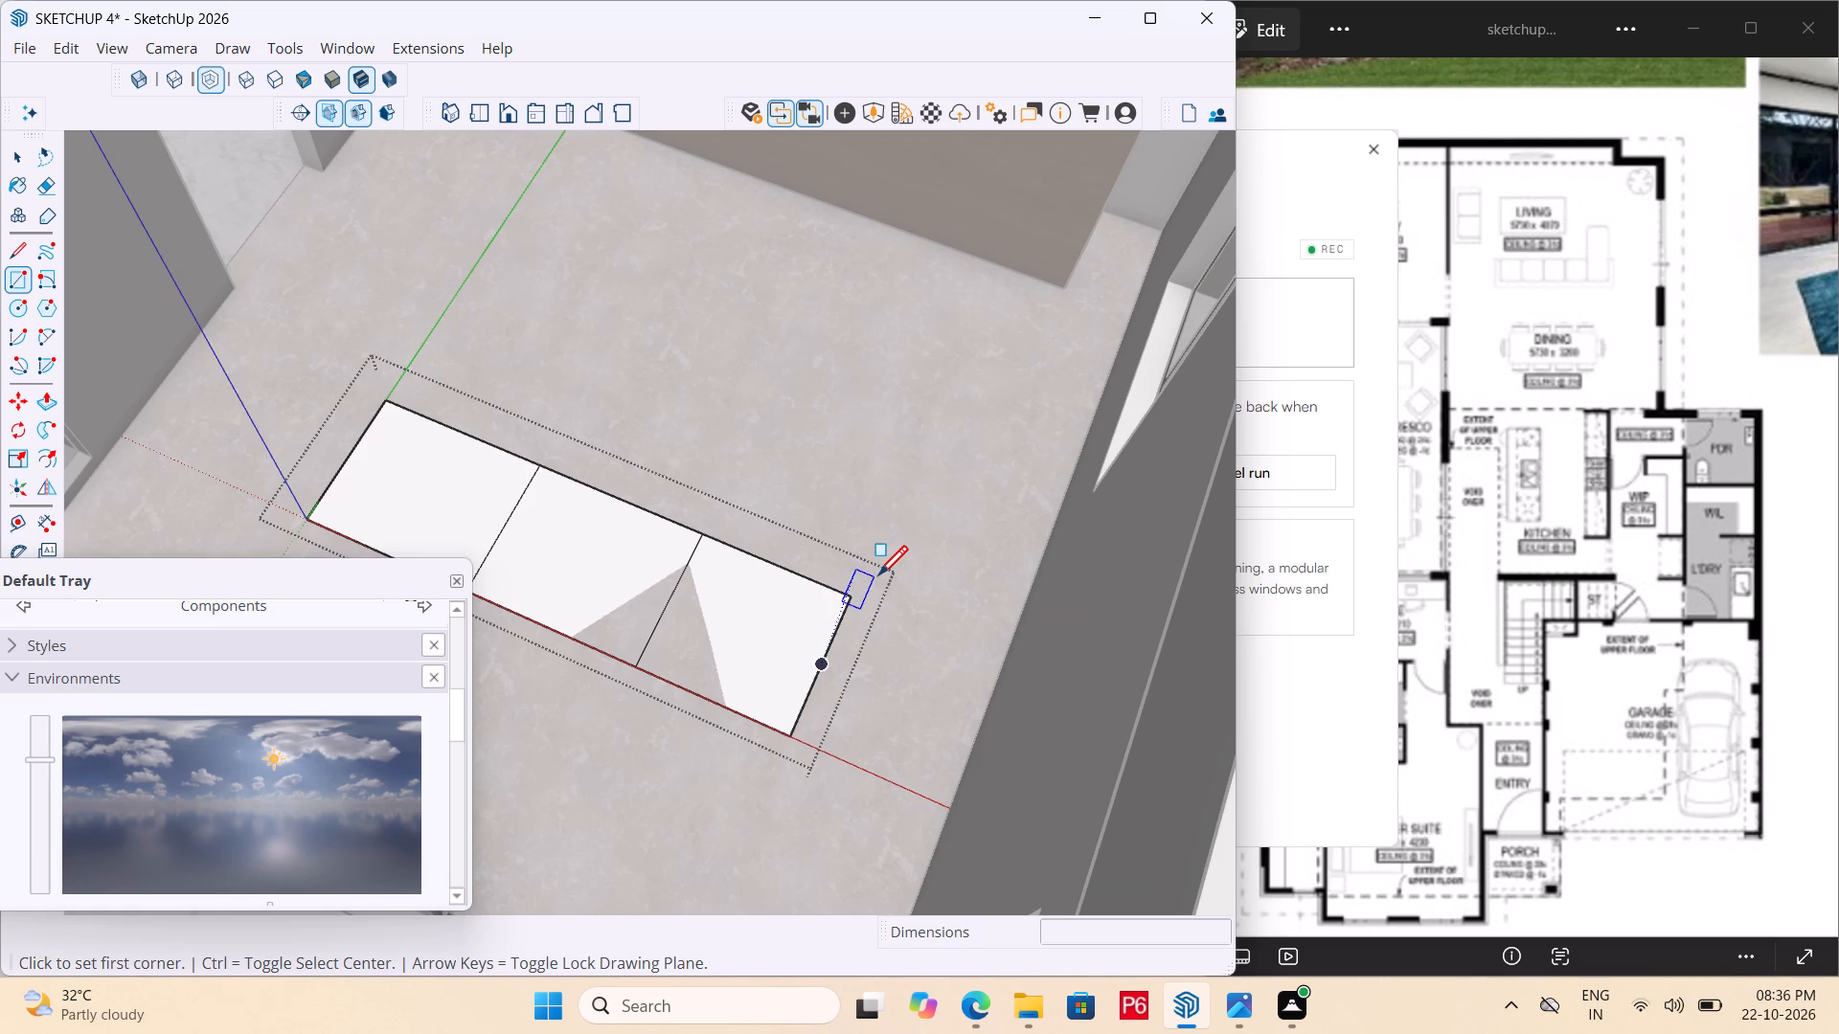
{"action": "scroll", "coordinate": [993, 461], "scroll_direction": "down", "scroll_amount": 2}
{"action": "key", "text": "space"}
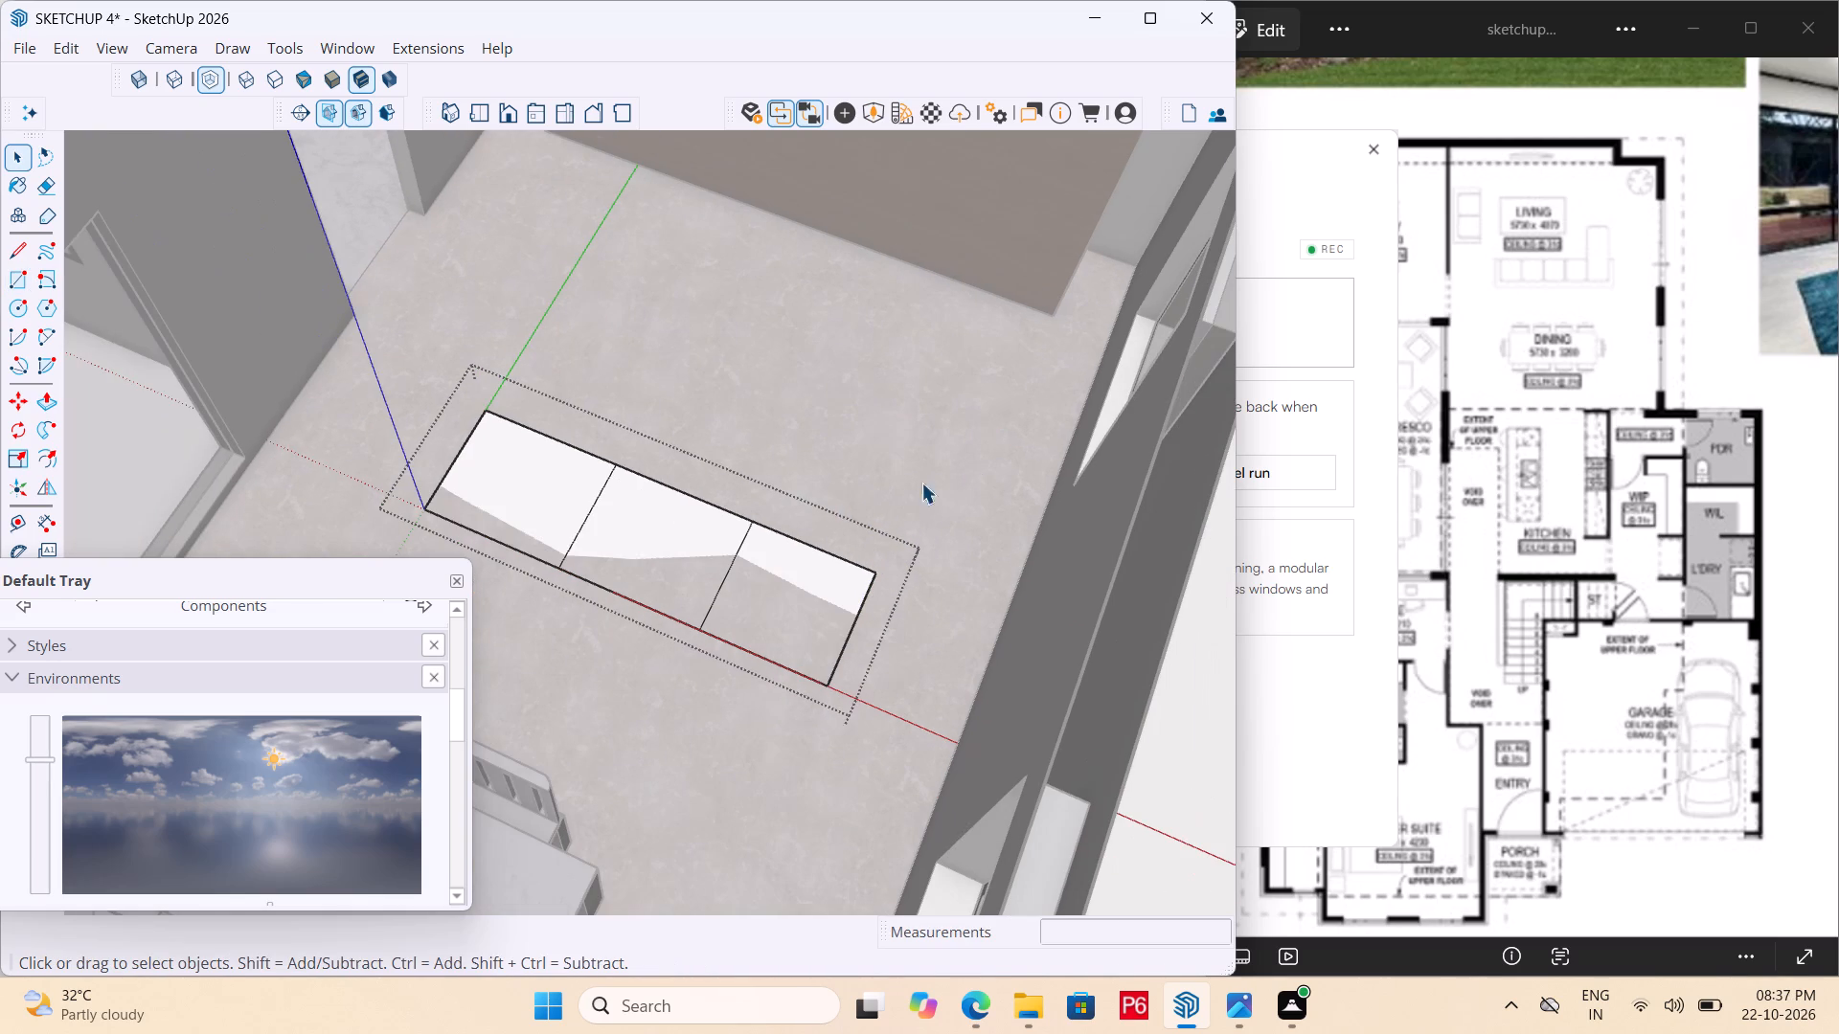
{"action": "left_click", "coordinate": [501, 502]}
{"action": "middle_click_drag", "start_coordinate": [679, 497], "coordinate": [534, 487]}
{"action": "scroll", "coordinate": [513, 490], "scroll_direction": "up", "scroll_amount": 3}
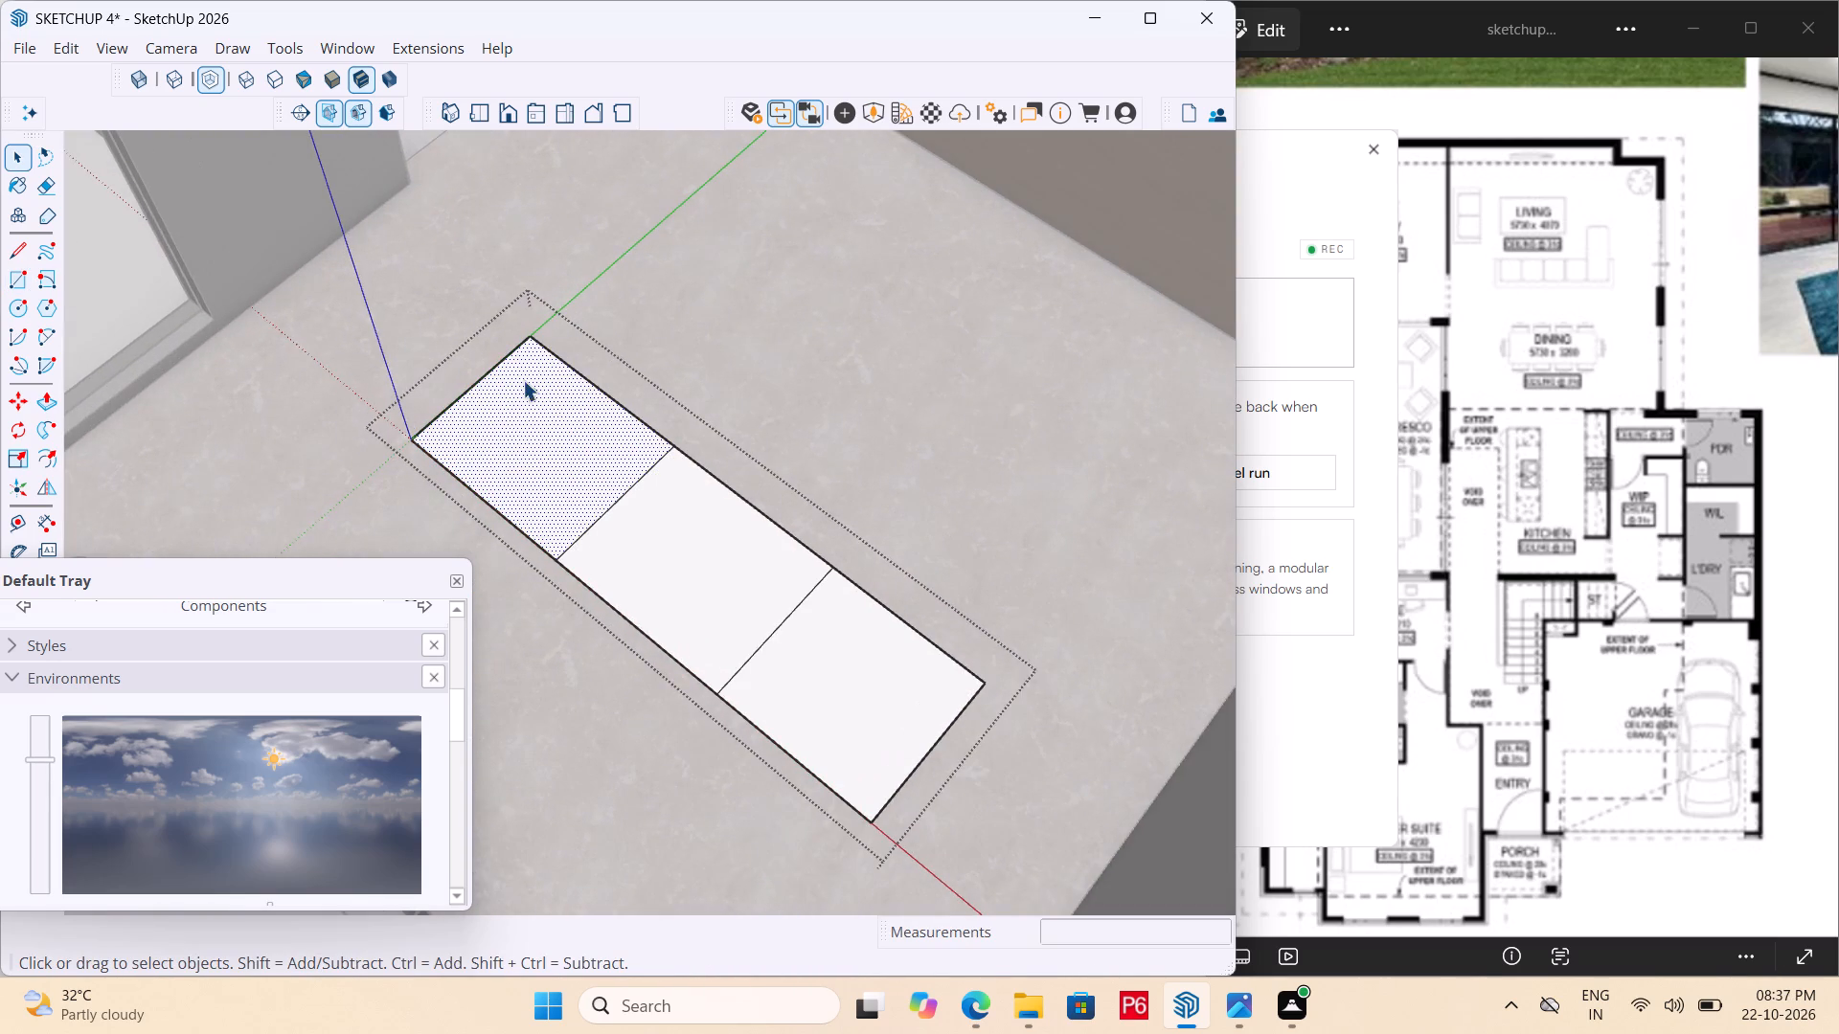
{"action": "scroll", "coordinate": [511, 378], "scroll_direction": "up", "scroll_amount": 6}
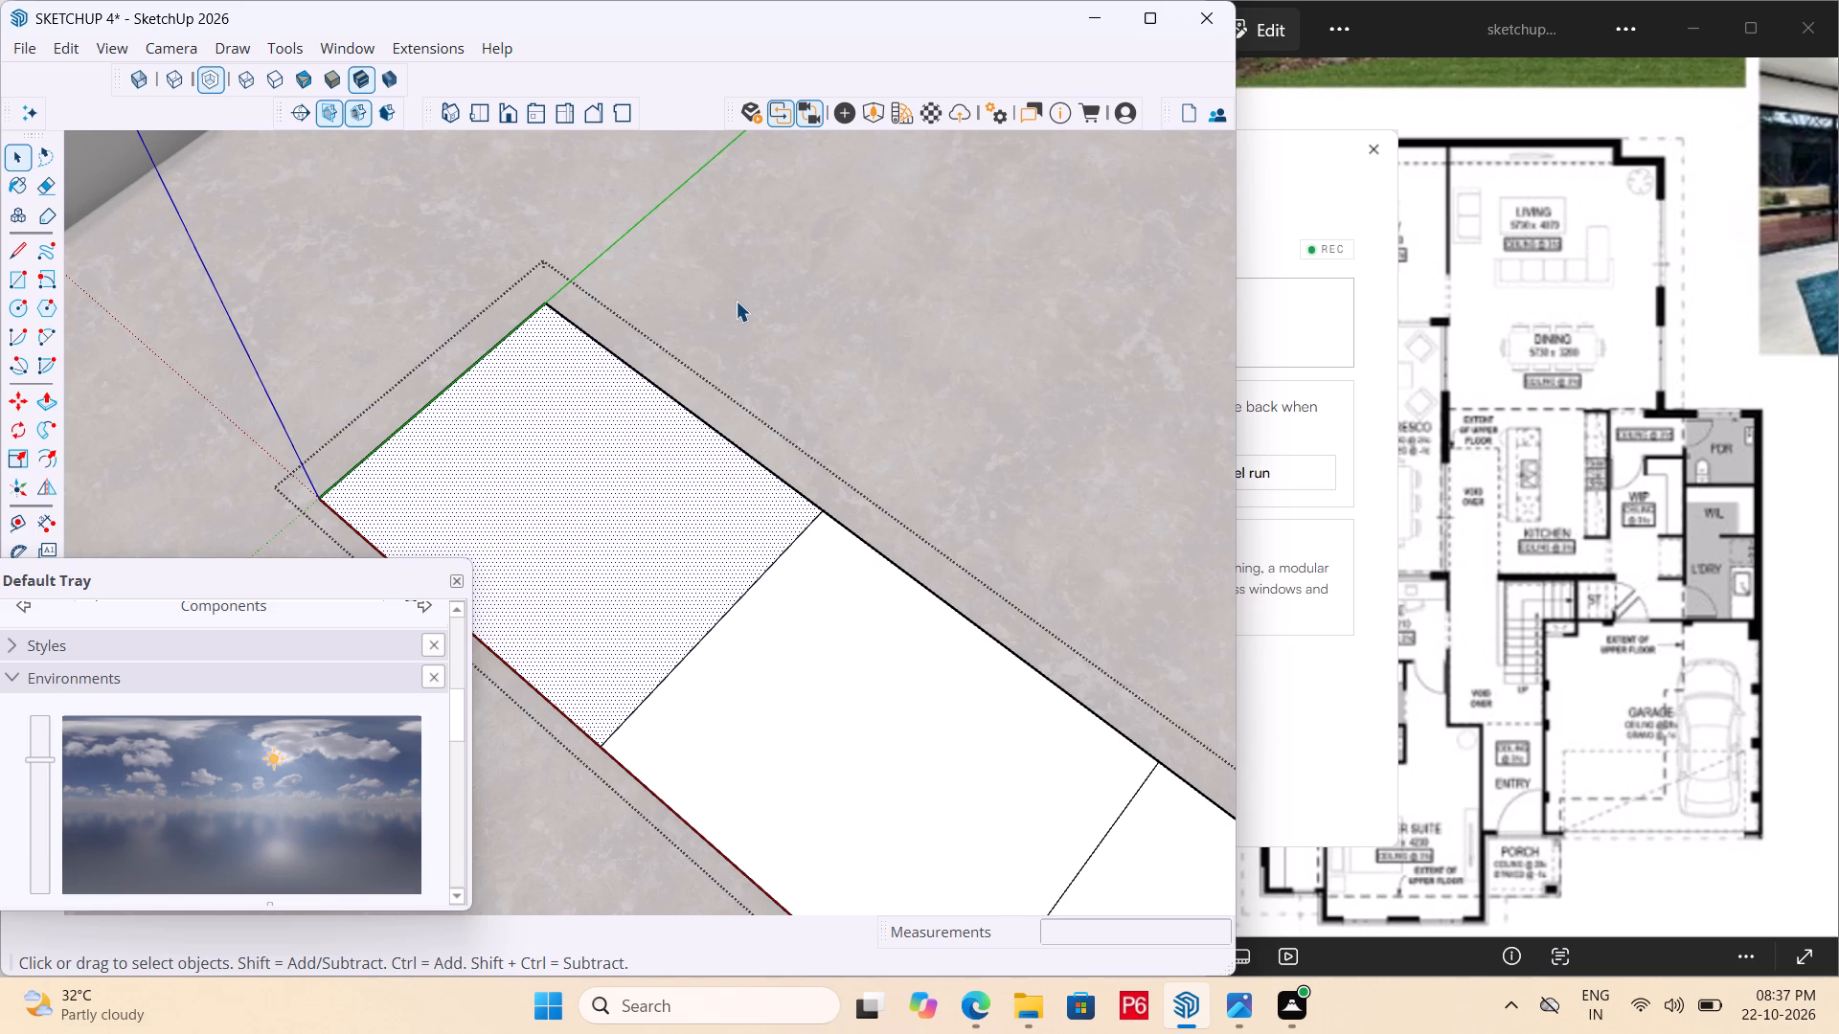
{"action": "left_click", "coordinate": [1496, 170]}
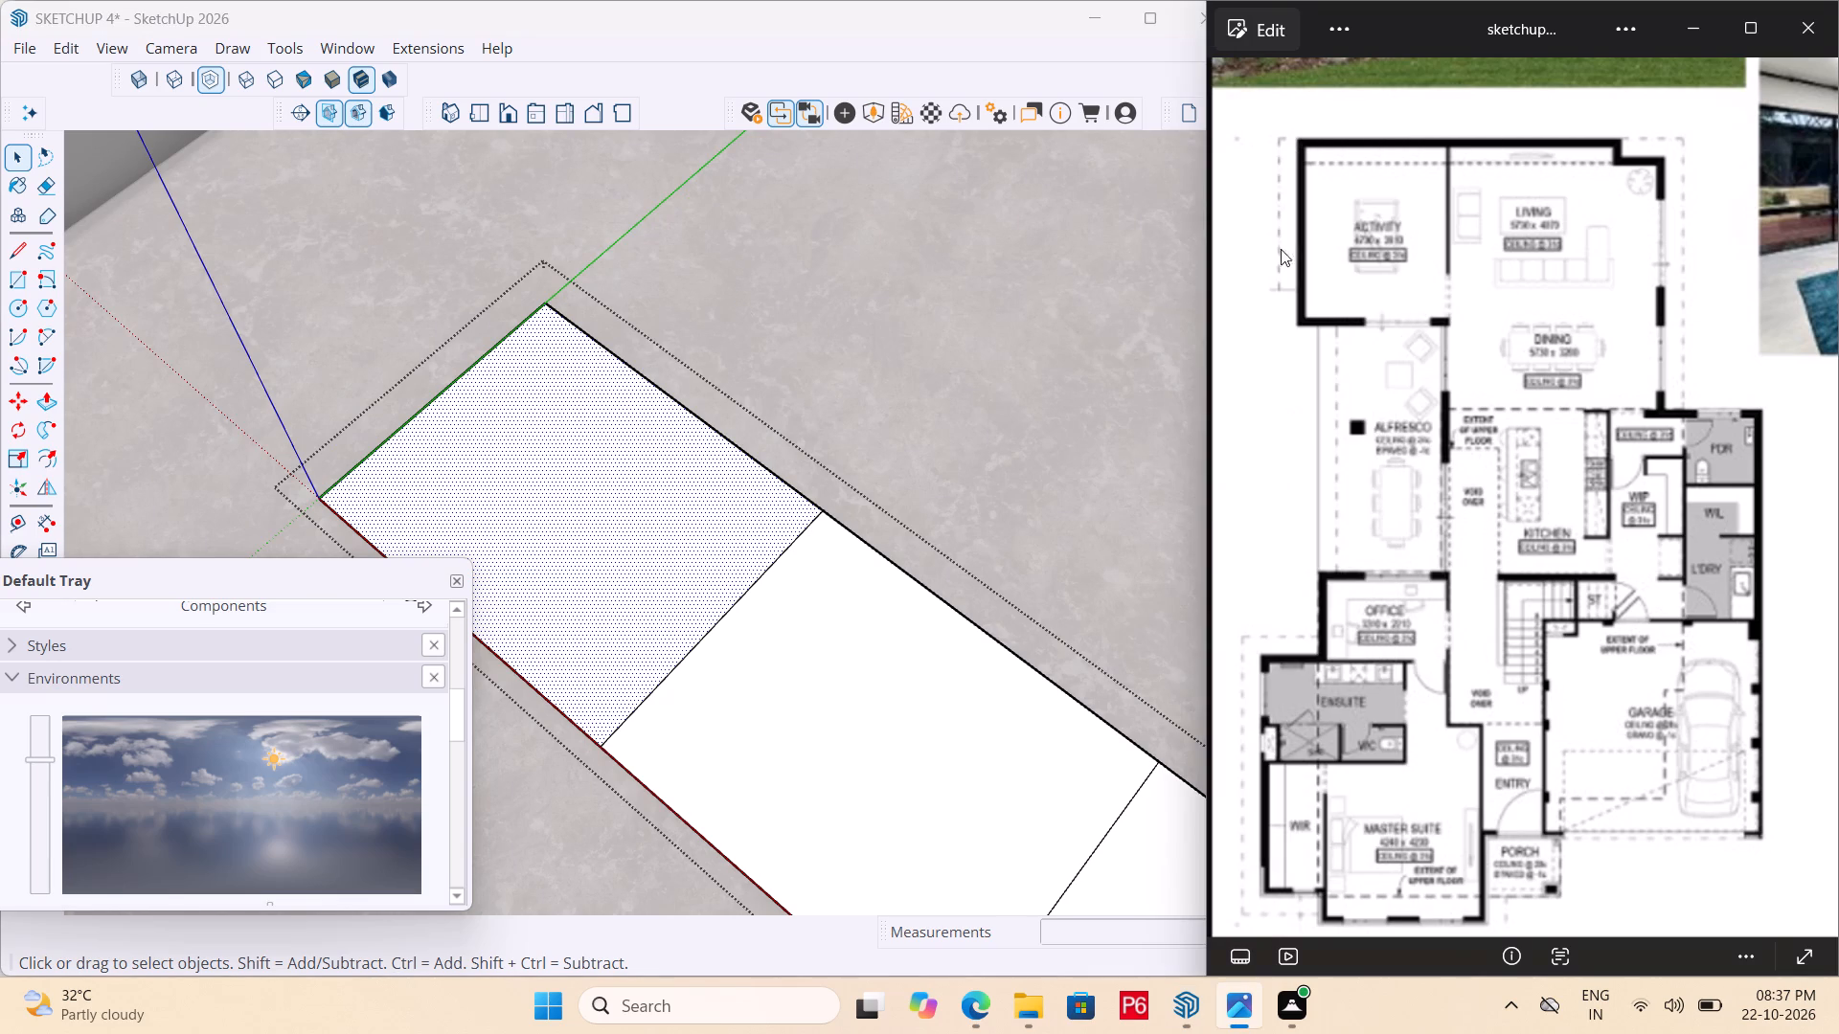
{"action": "left_click", "coordinate": [1083, 289]}
{"action": "scroll", "coordinate": [960, 270], "scroll_direction": "down", "scroll_amount": 6}
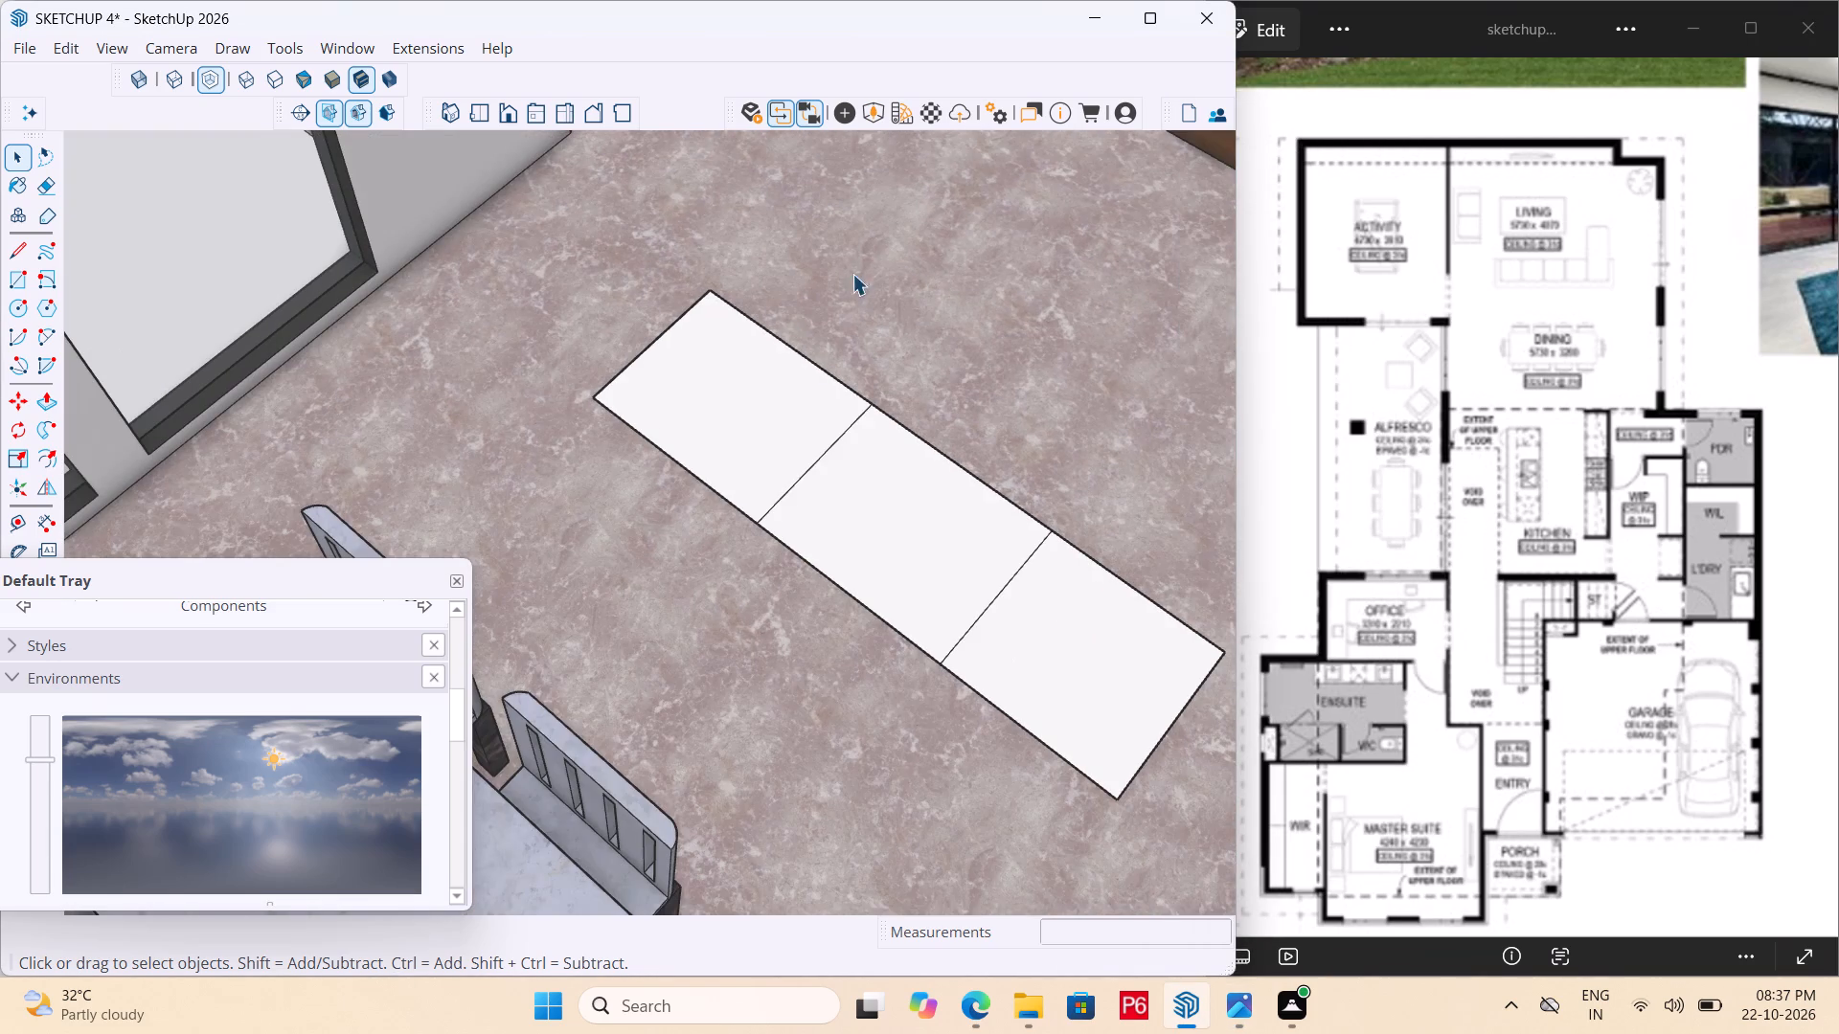
Inside the group, round the timber-wall-side corner nearest the glazed doors with an arc of about 4 7/8" radius, erasing the leftover corner edges.
{"action": "left_click", "coordinate": [758, 386]}
{"action": "double_click", "coordinate": [758, 386]}
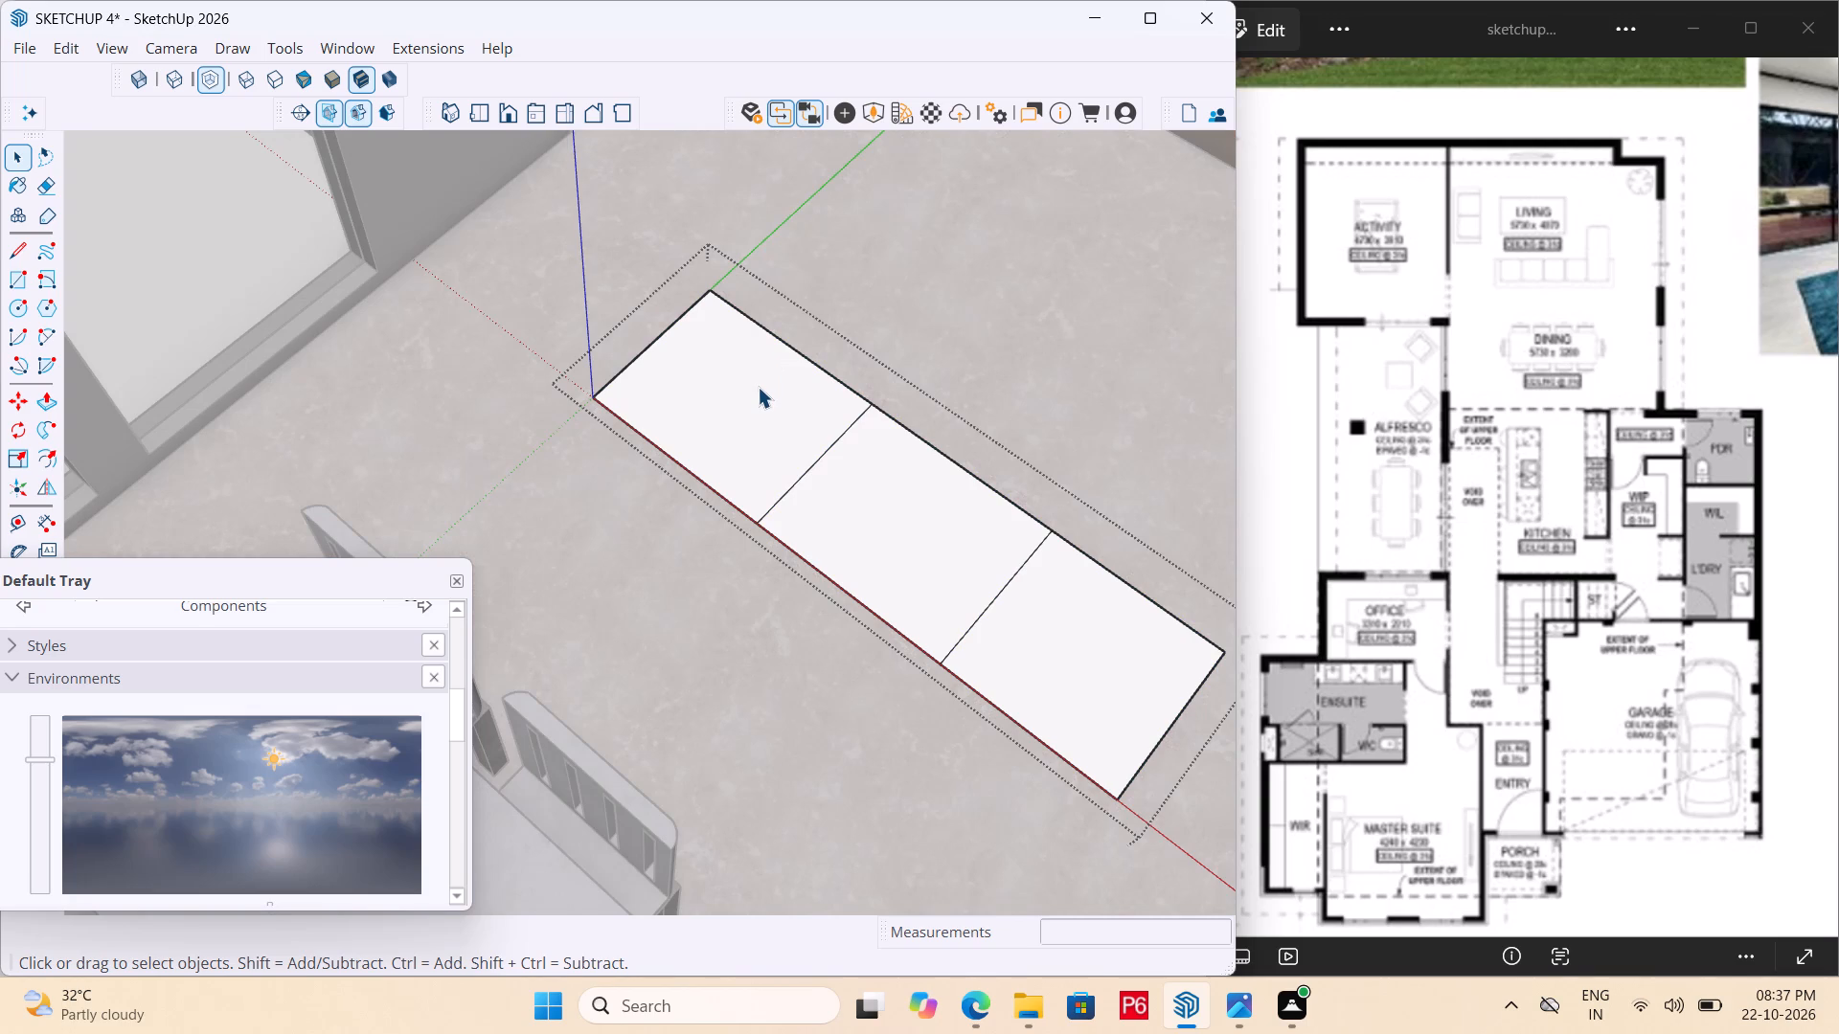
{"action": "scroll", "coordinate": [713, 354], "scroll_direction": "up", "scroll_amount": 5}
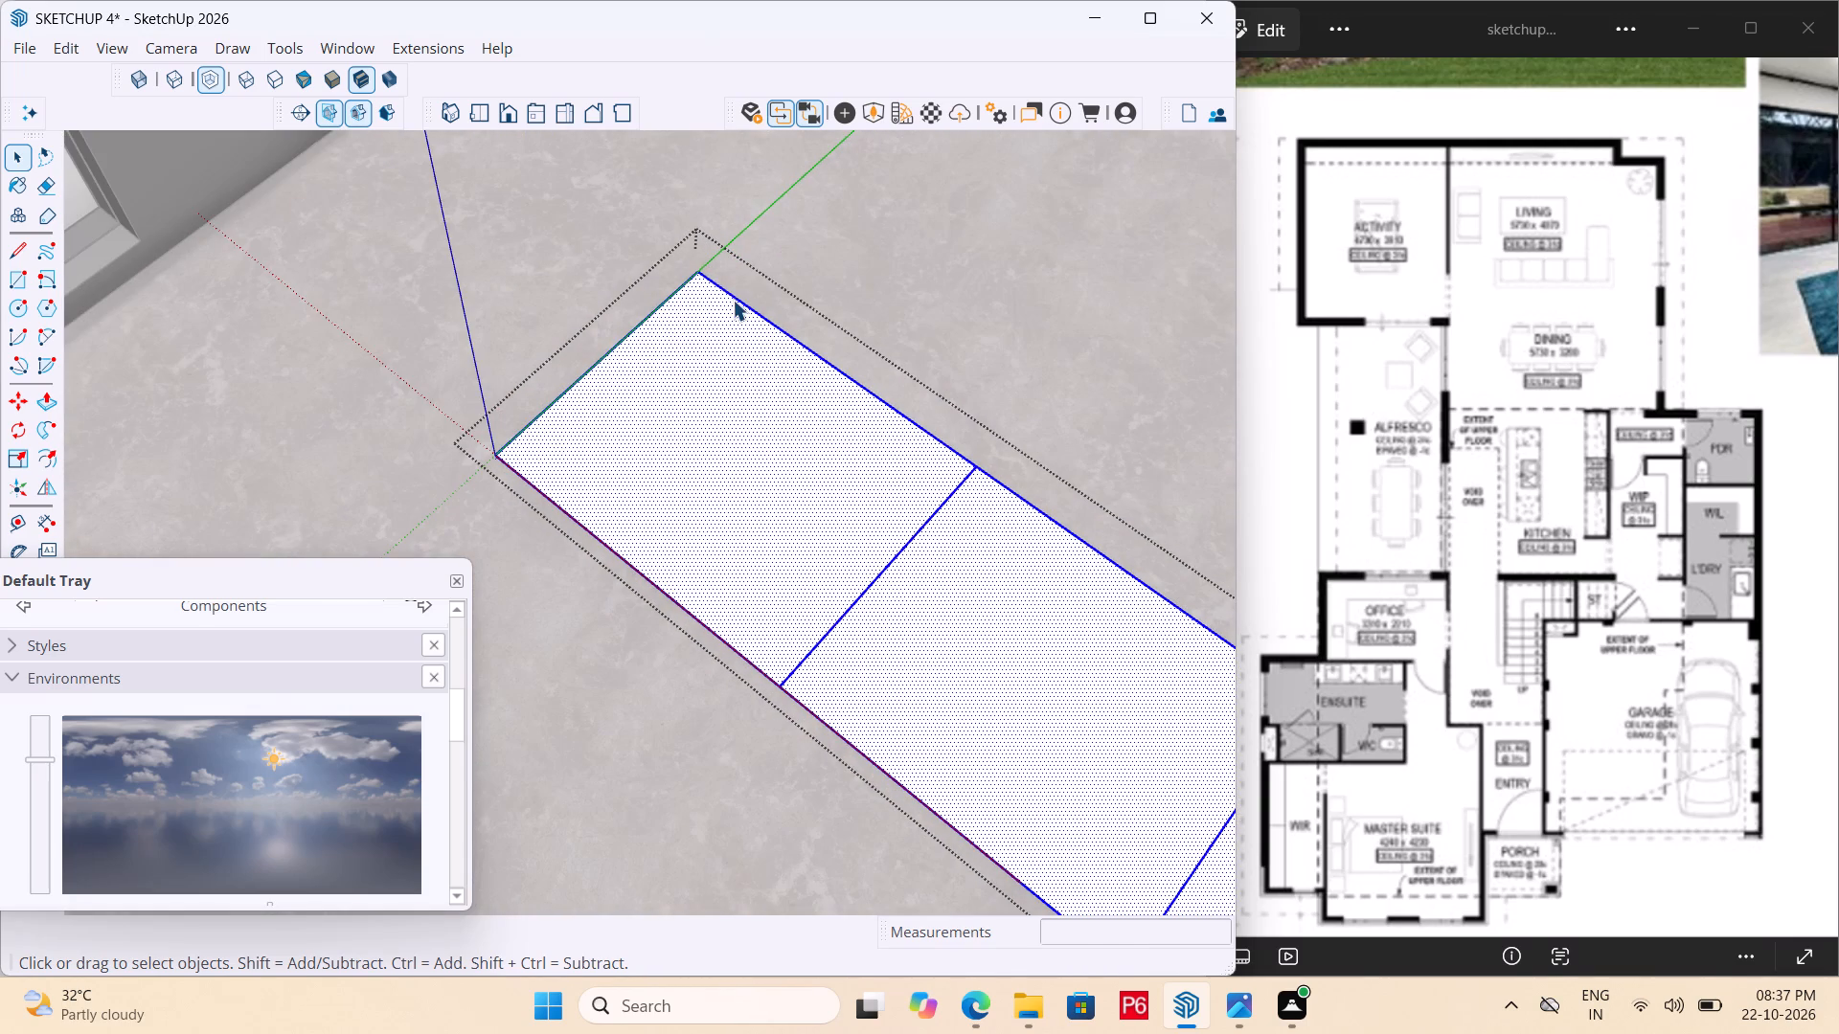
{"action": "key", "text": "a"}
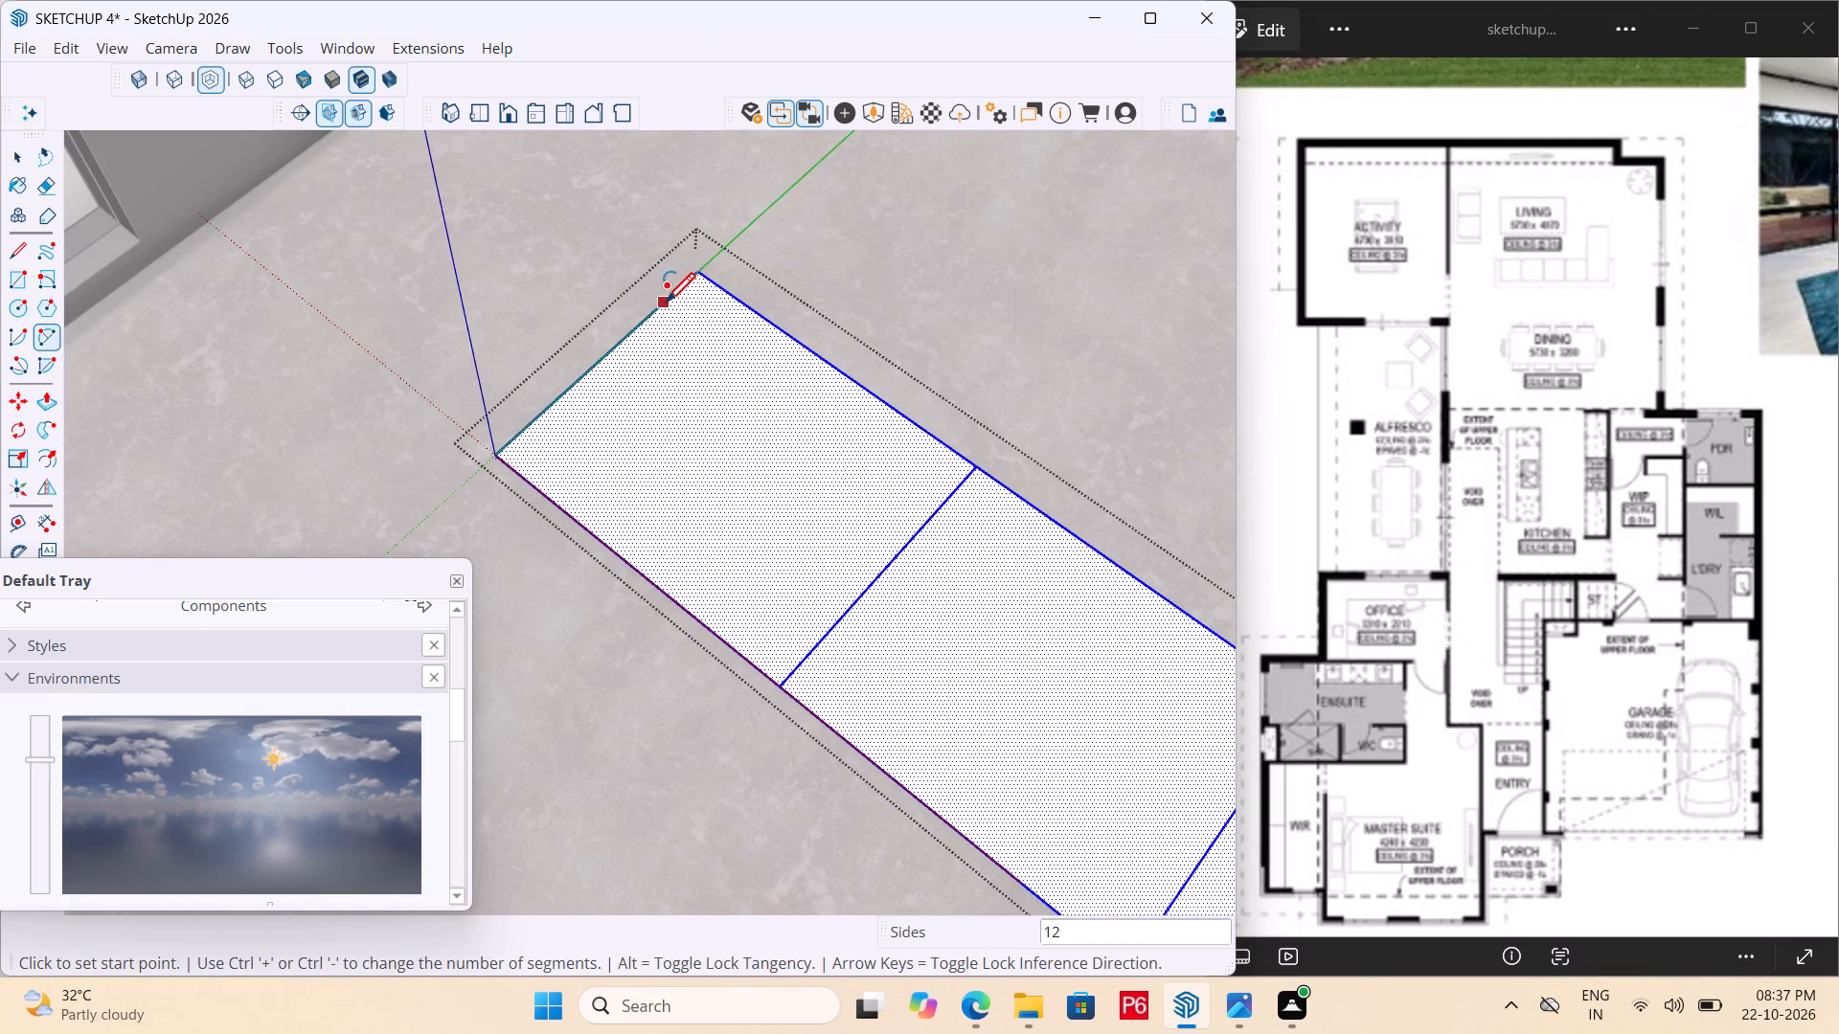
{"action": "left_click_drag", "start_coordinate": [666, 305], "coordinate": [675, 306]}
{"action": "left_click", "coordinate": [747, 303]}
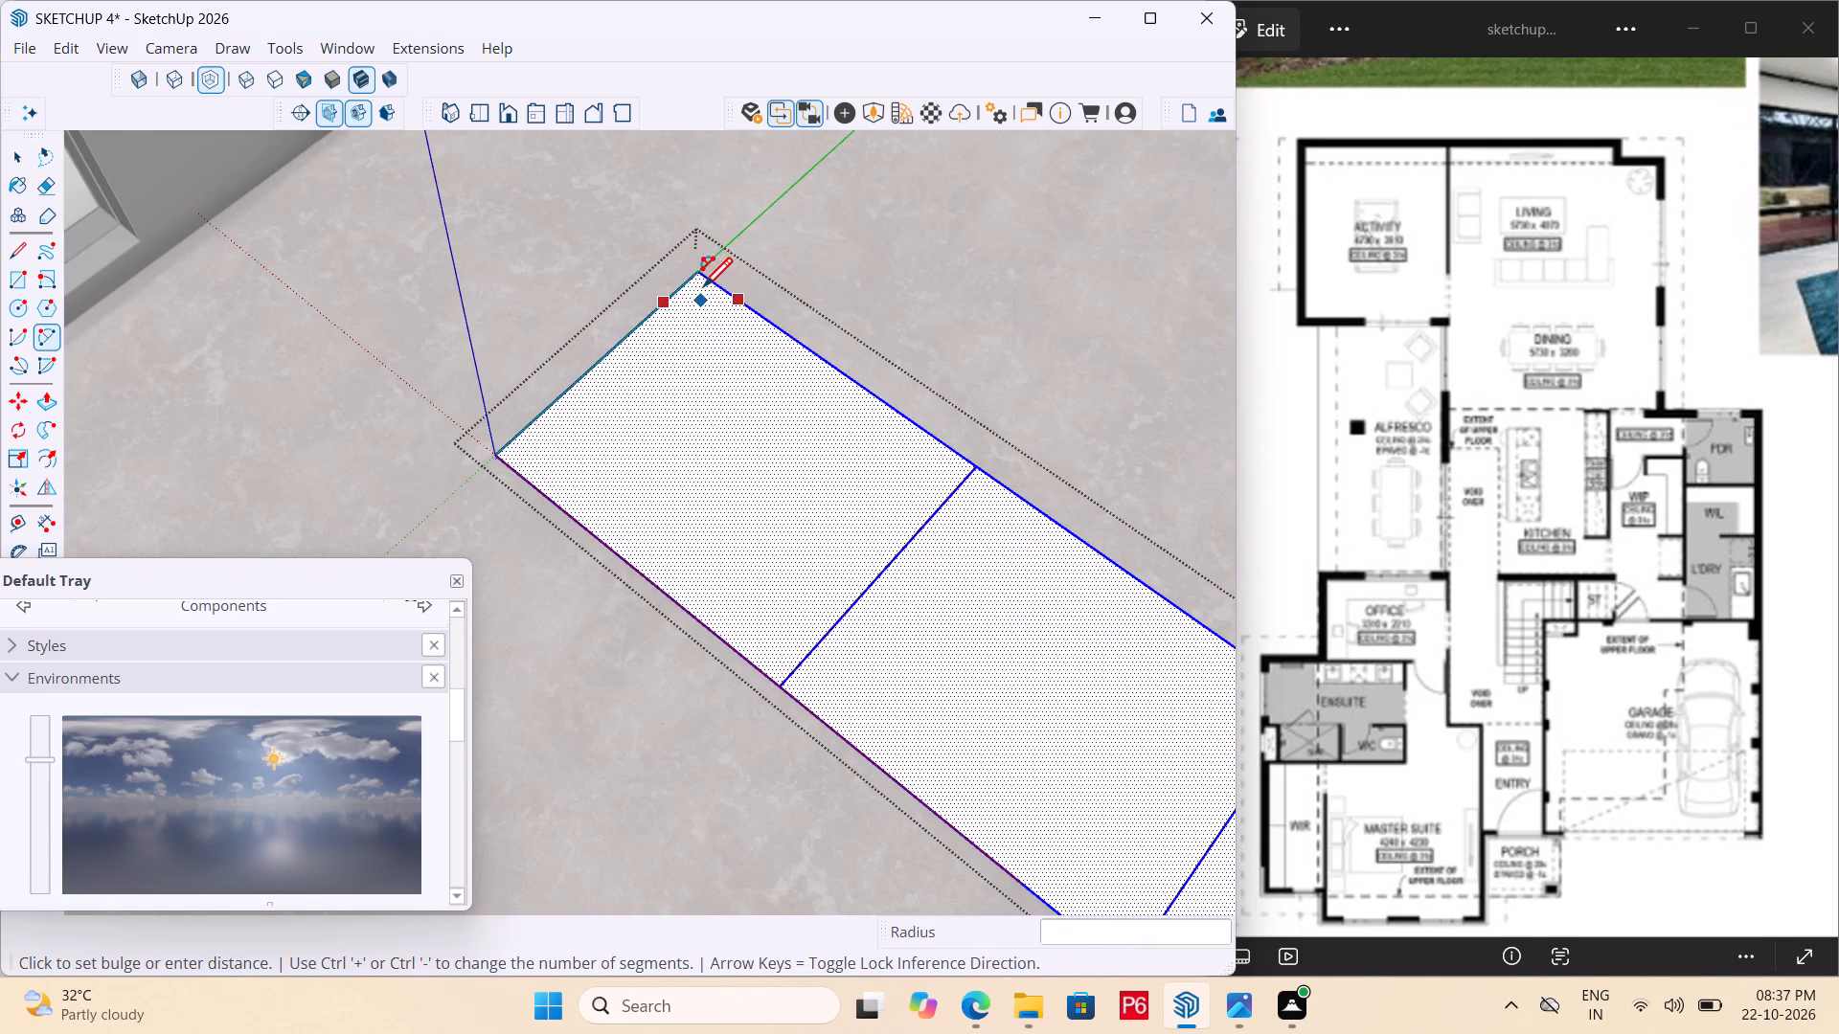
{"action": "scroll", "coordinate": [703, 290], "scroll_direction": "up", "scroll_amount": 10}
{"action": "left_click", "coordinate": [695, 276]}
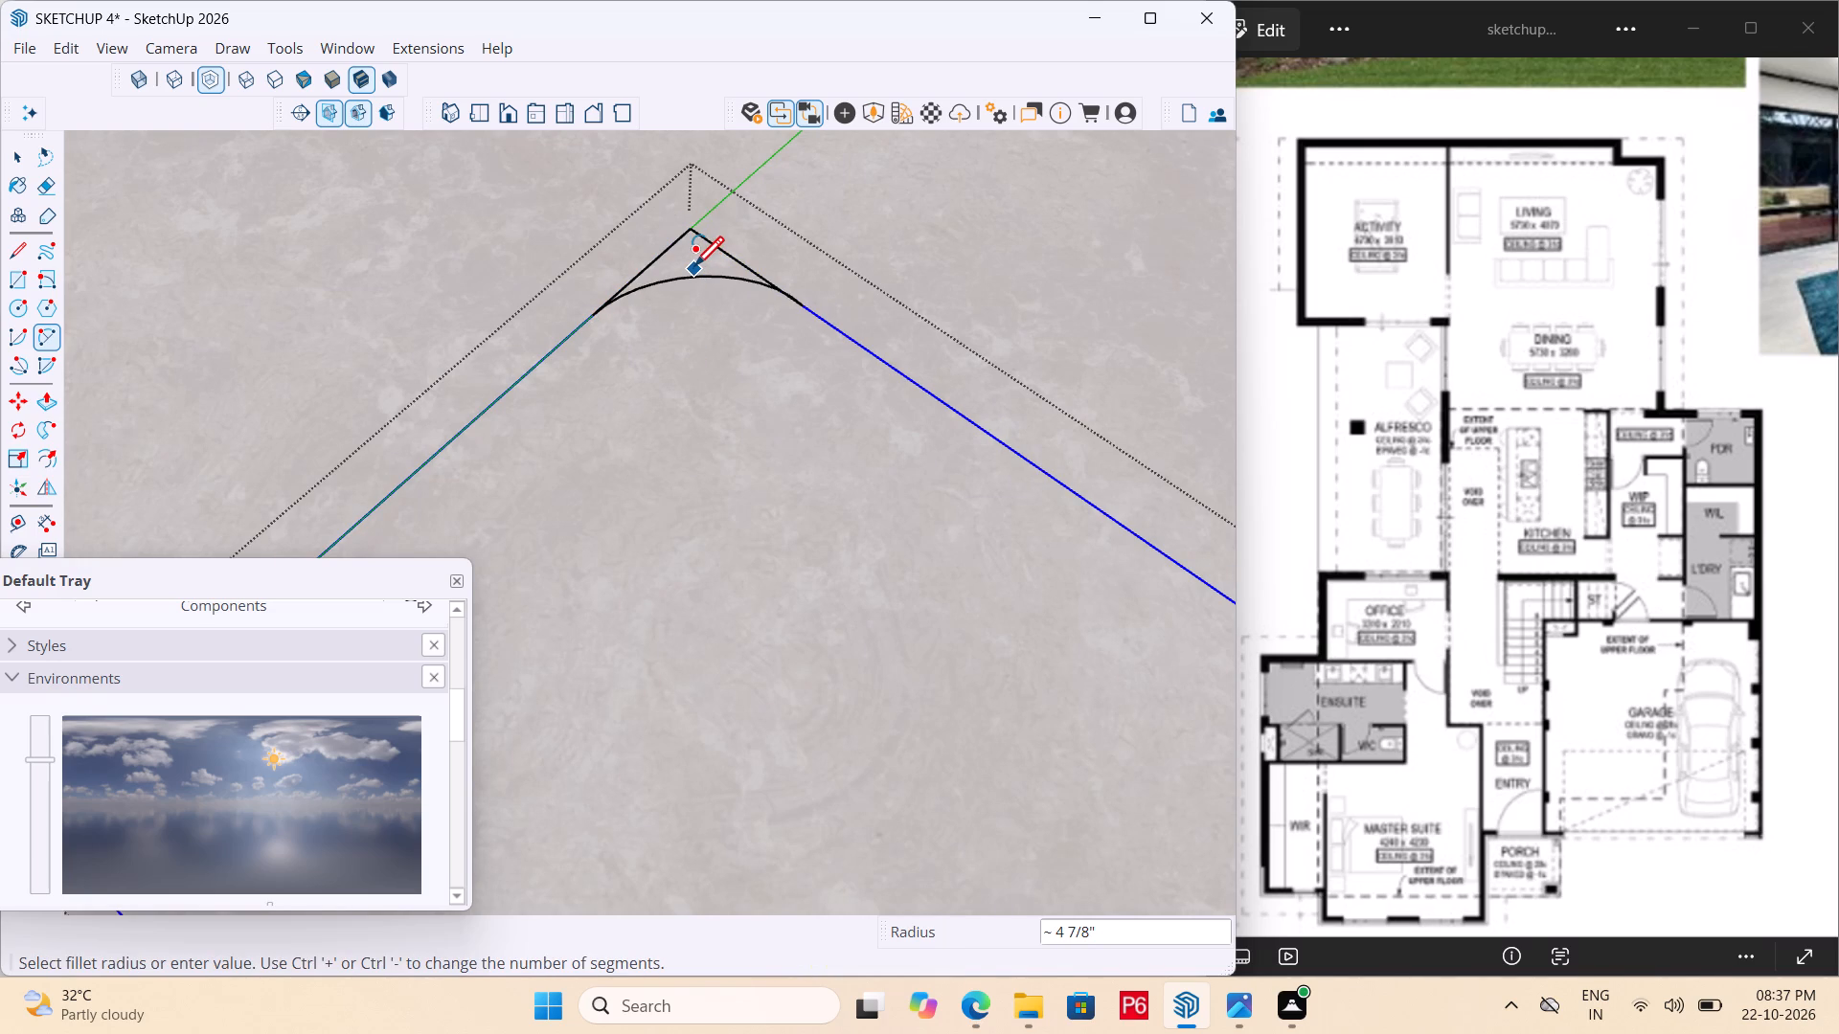
{"action": "key", "text": "e"}
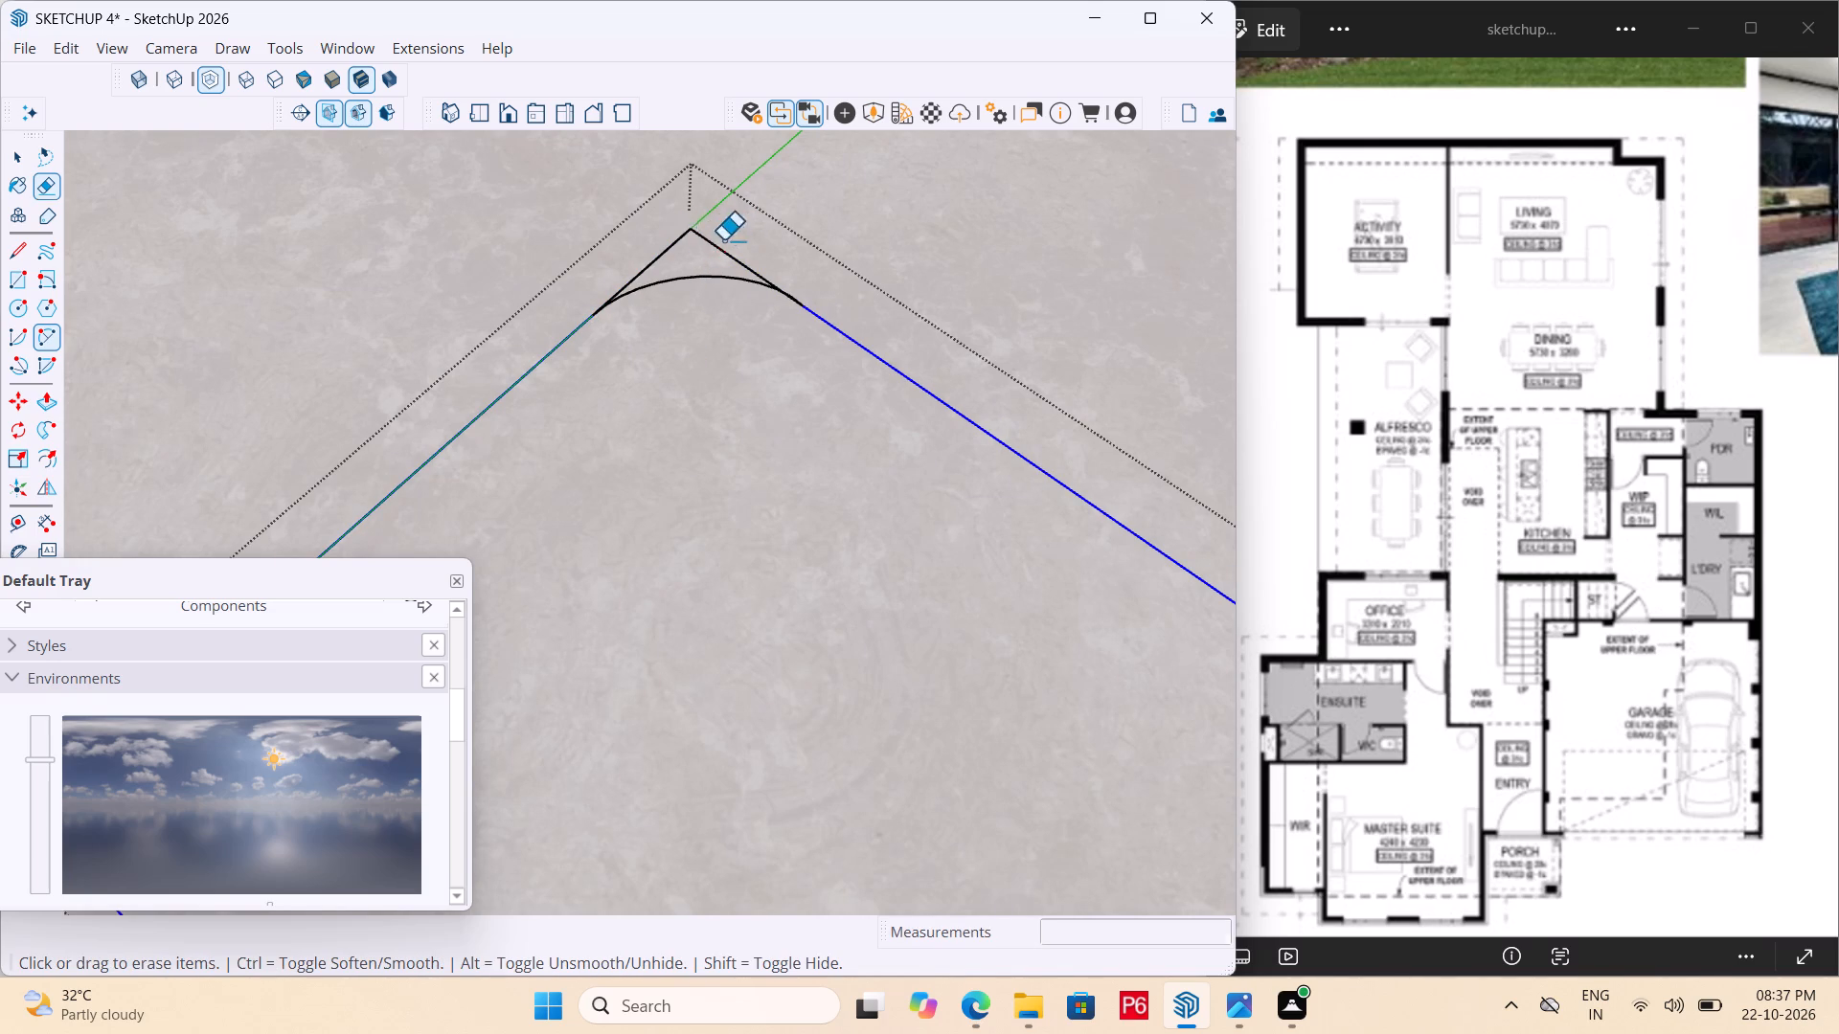
{"action": "left_click_drag", "start_coordinate": [683, 238], "coordinate": [692, 238]}
{"action": "left_click", "coordinate": [693, 238]}
{"action": "left_click", "coordinate": [699, 238]}
Round the timber-wall-side corner at the end opposite the glazed doors with an arc of about 3 11/16" radius, erasing the leftover corner edges.
{"action": "scroll", "coordinate": [665, 228], "scroll_direction": "down", "scroll_amount": 6}
{"action": "scroll", "coordinate": [530, 233], "scroll_direction": "down", "scroll_amount": 6}
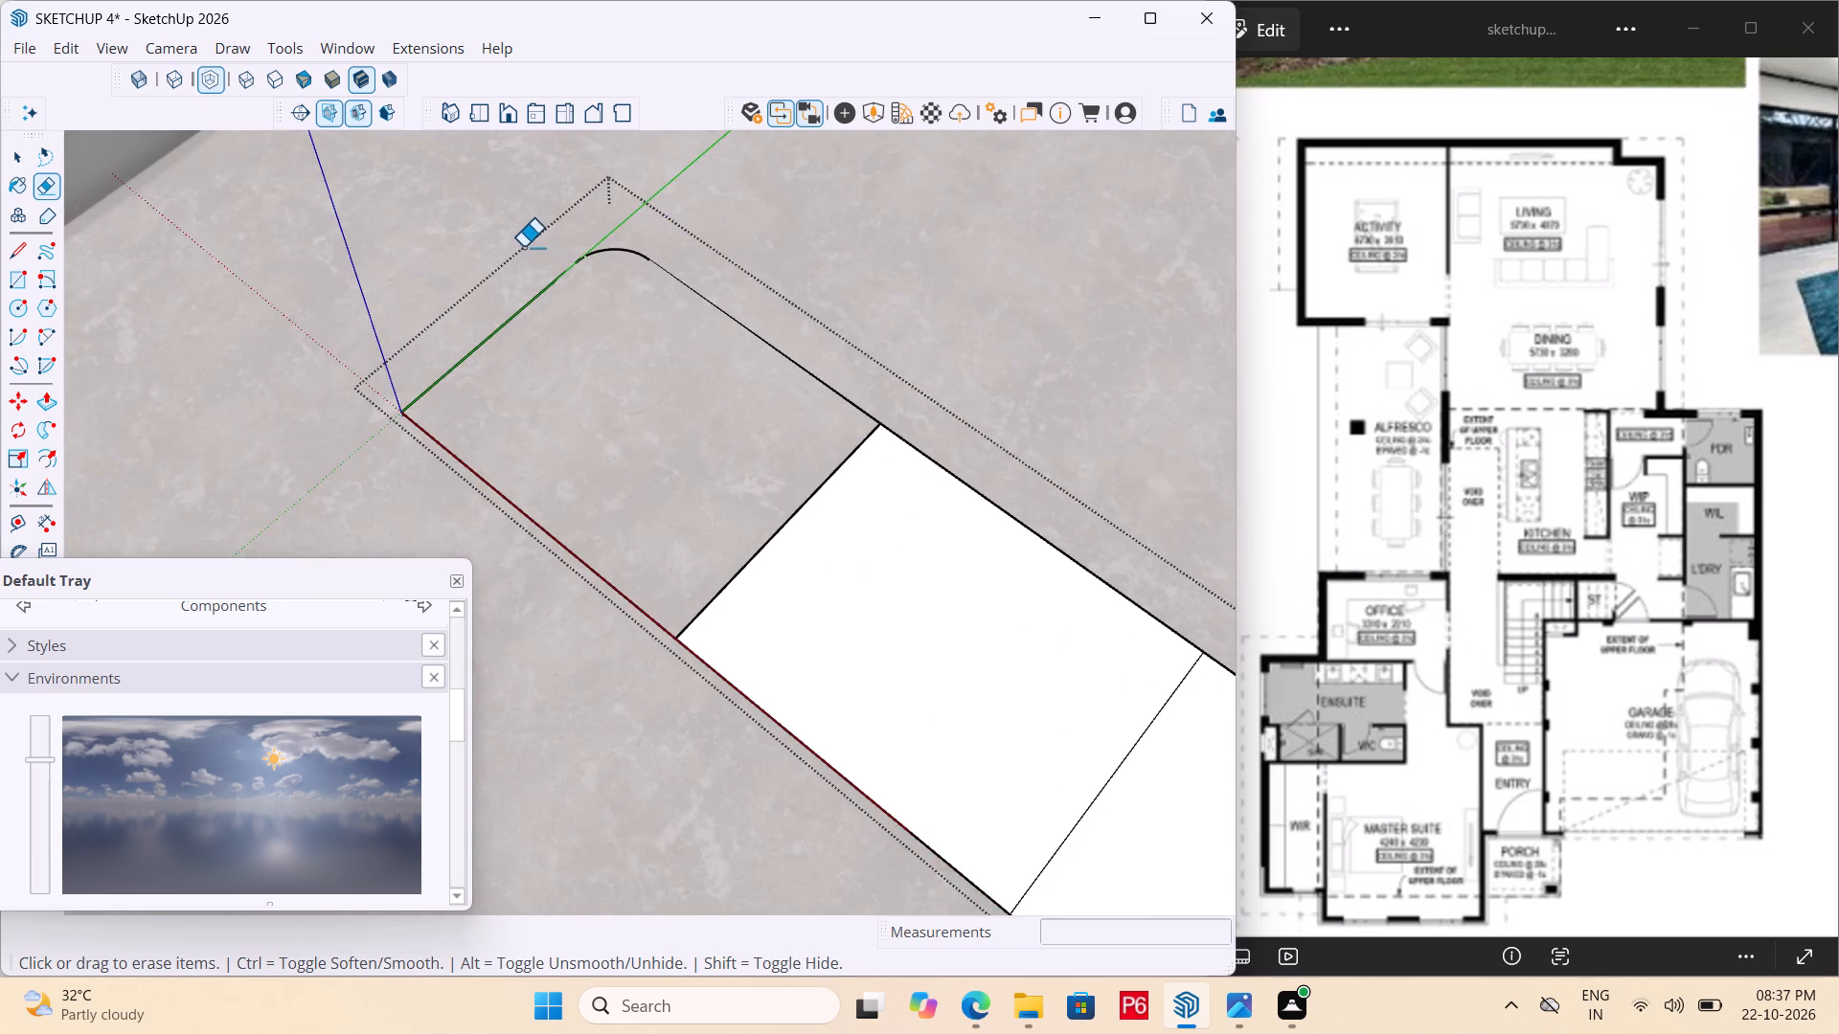
{"action": "scroll", "coordinate": [525, 249], "scroll_direction": "down", "scroll_amount": 5}
{"action": "scroll", "coordinate": [1101, 628], "scroll_direction": "up", "scroll_amount": 11}
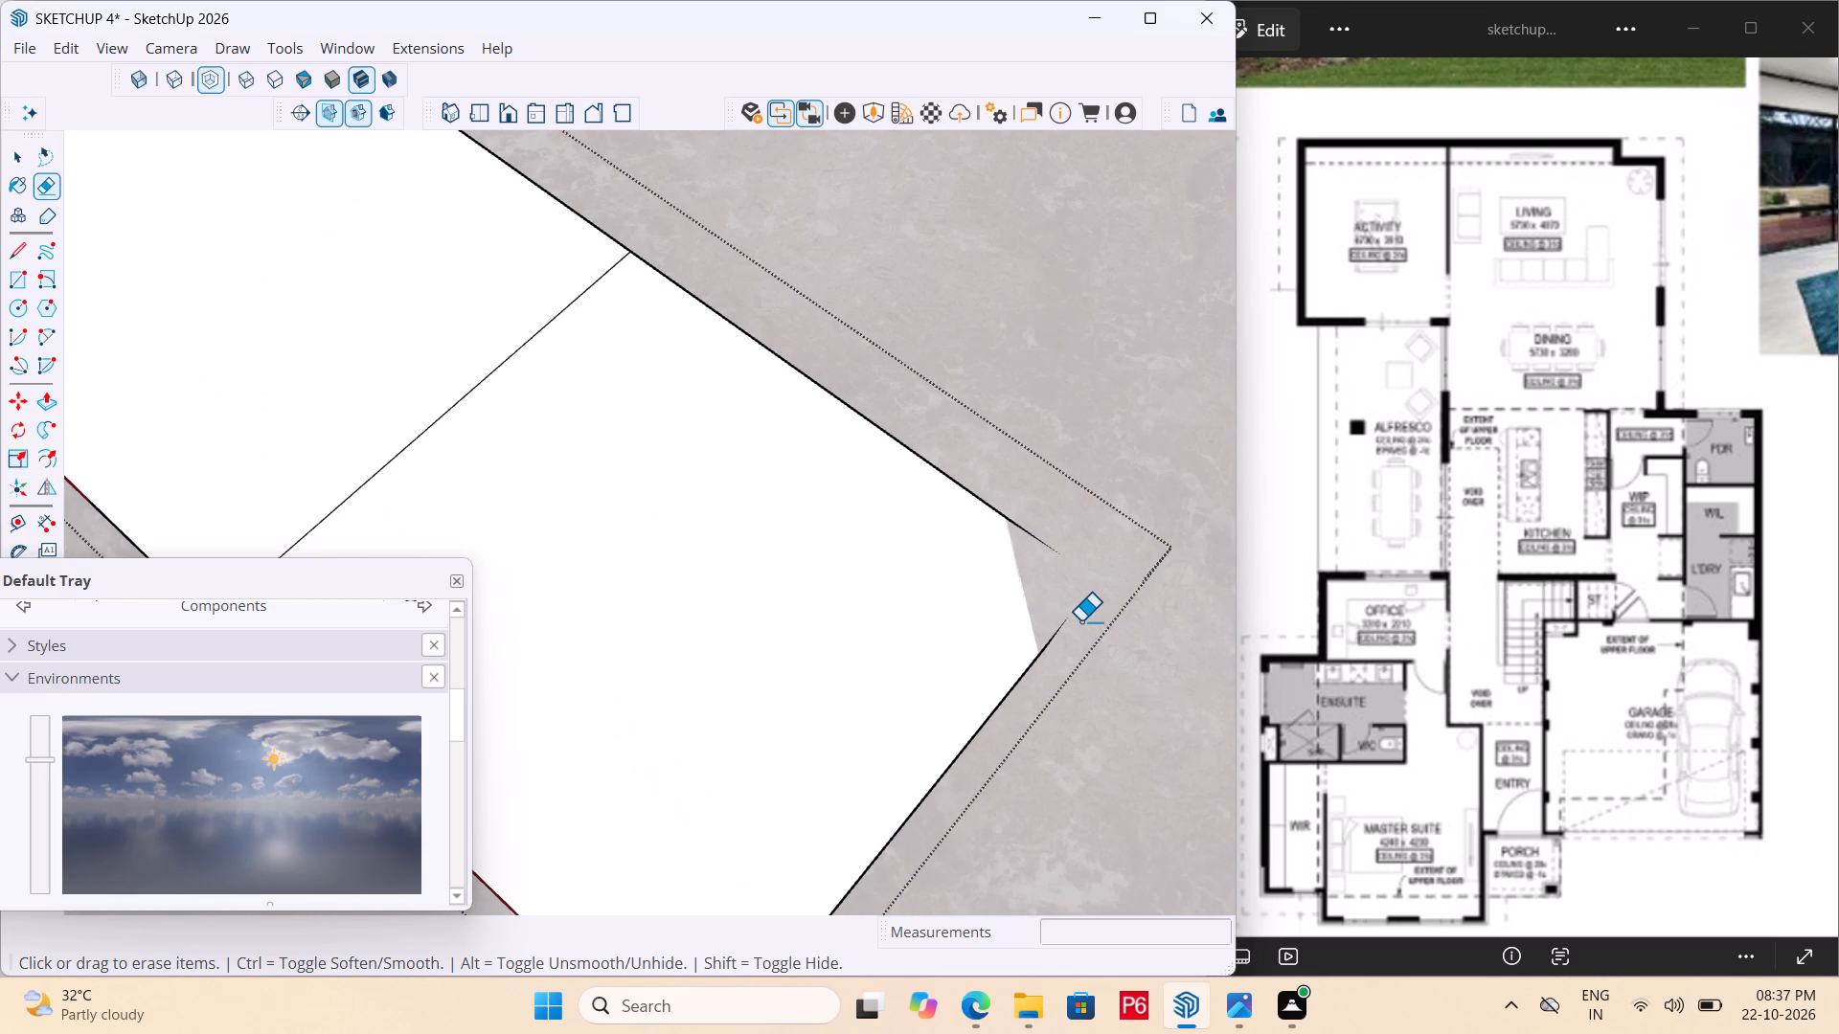
{"action": "middle_click_drag", "start_coordinate": [1054, 617], "coordinate": [1000, 556]}
{"action": "key", "text": "a"}
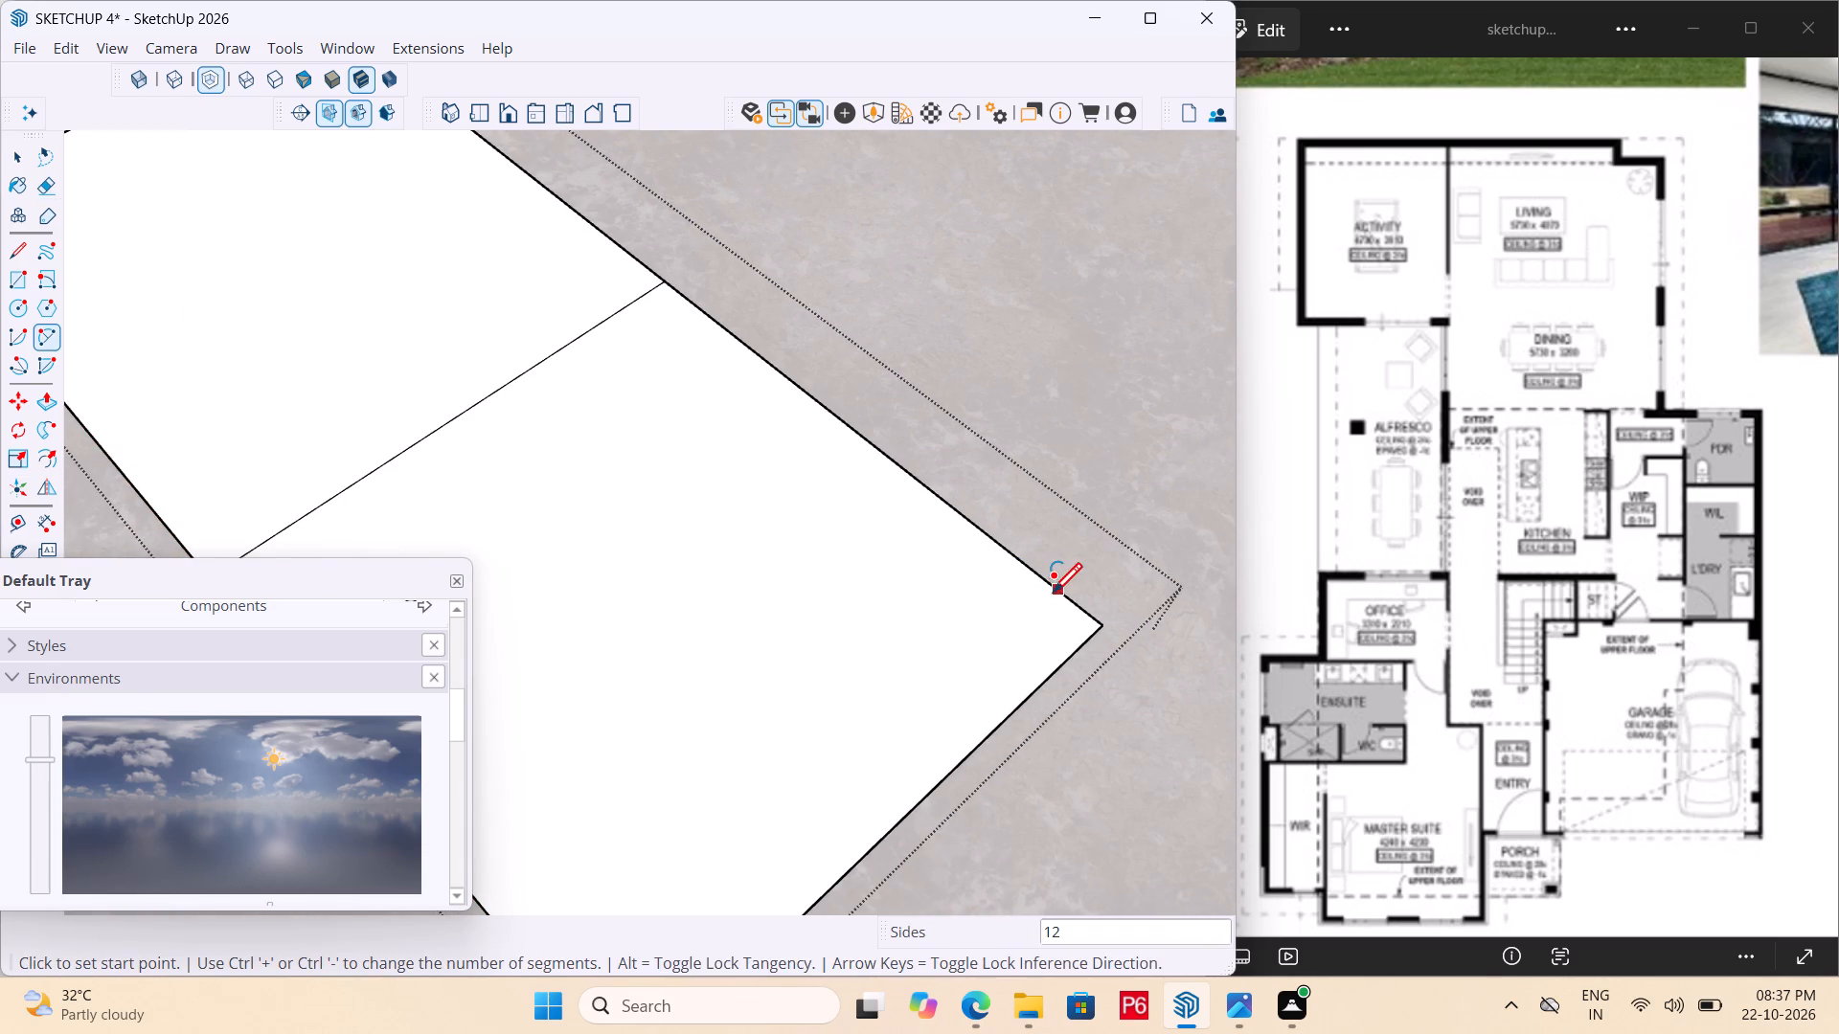
{"action": "left_click", "coordinate": [1053, 594]}
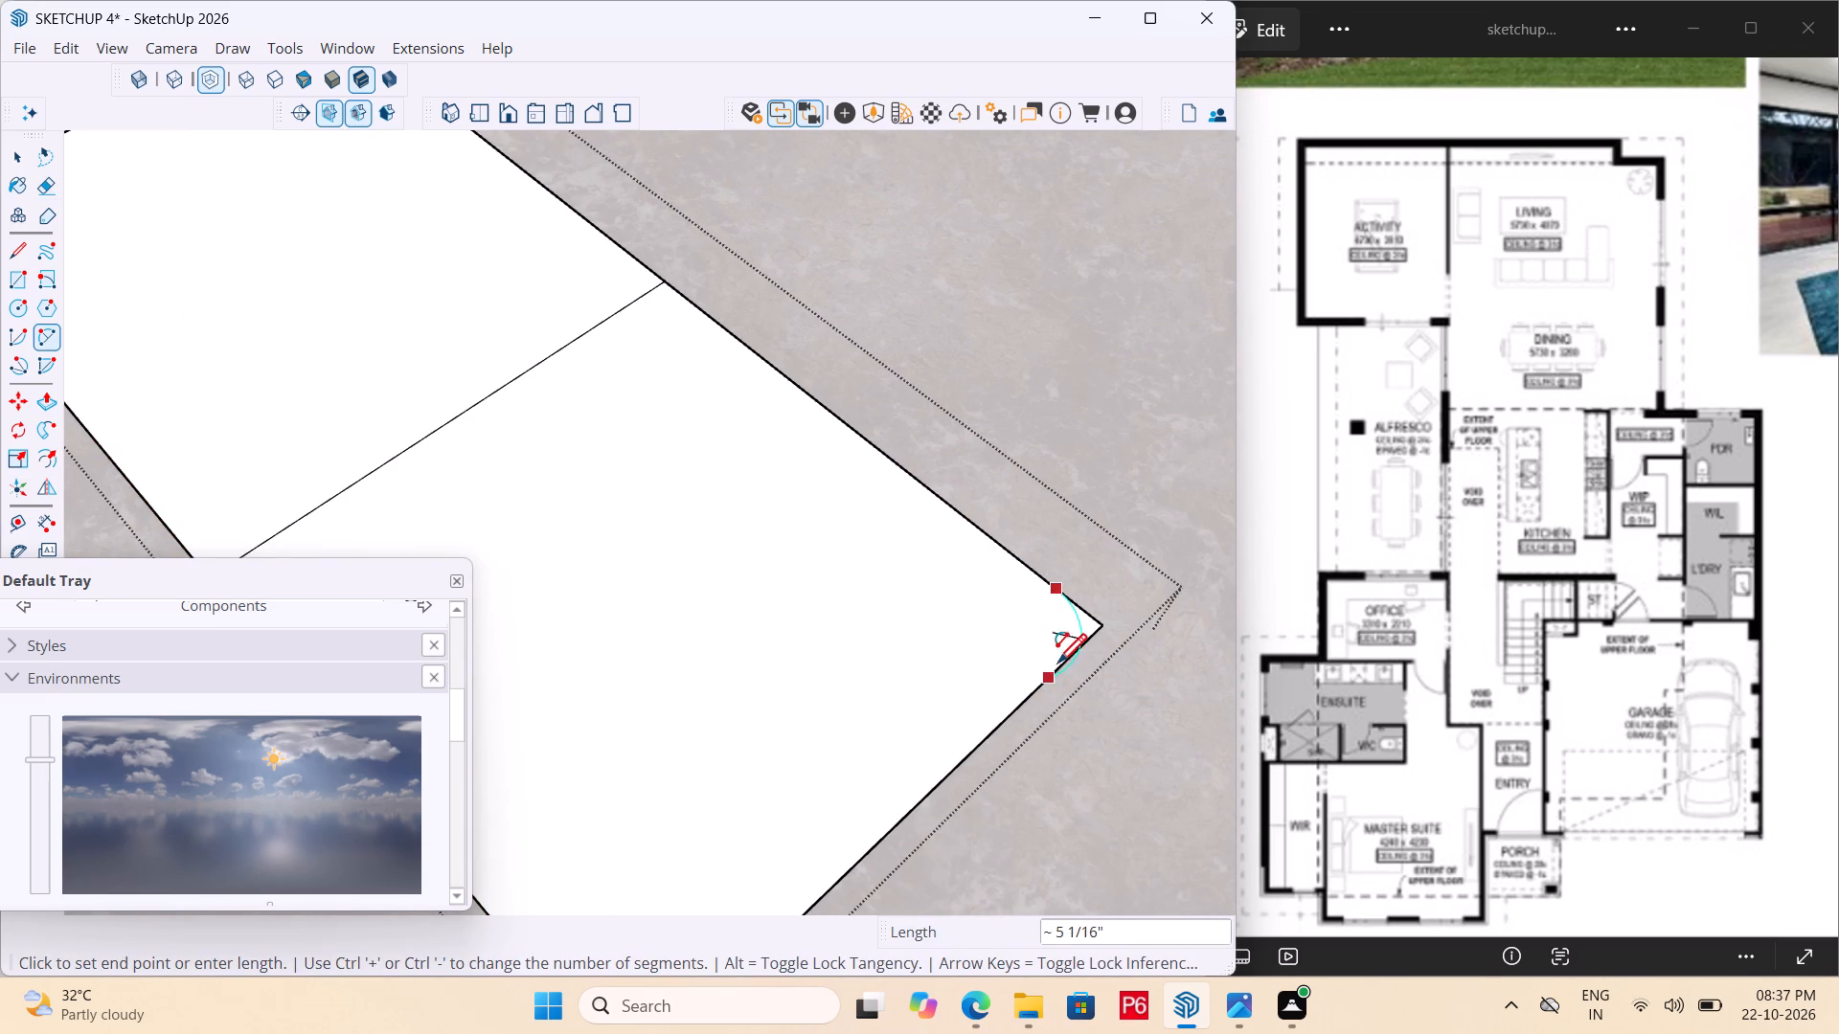
{"action": "scroll", "coordinate": [1119, 691], "scroll_direction": "up", "scroll_amount": 6}
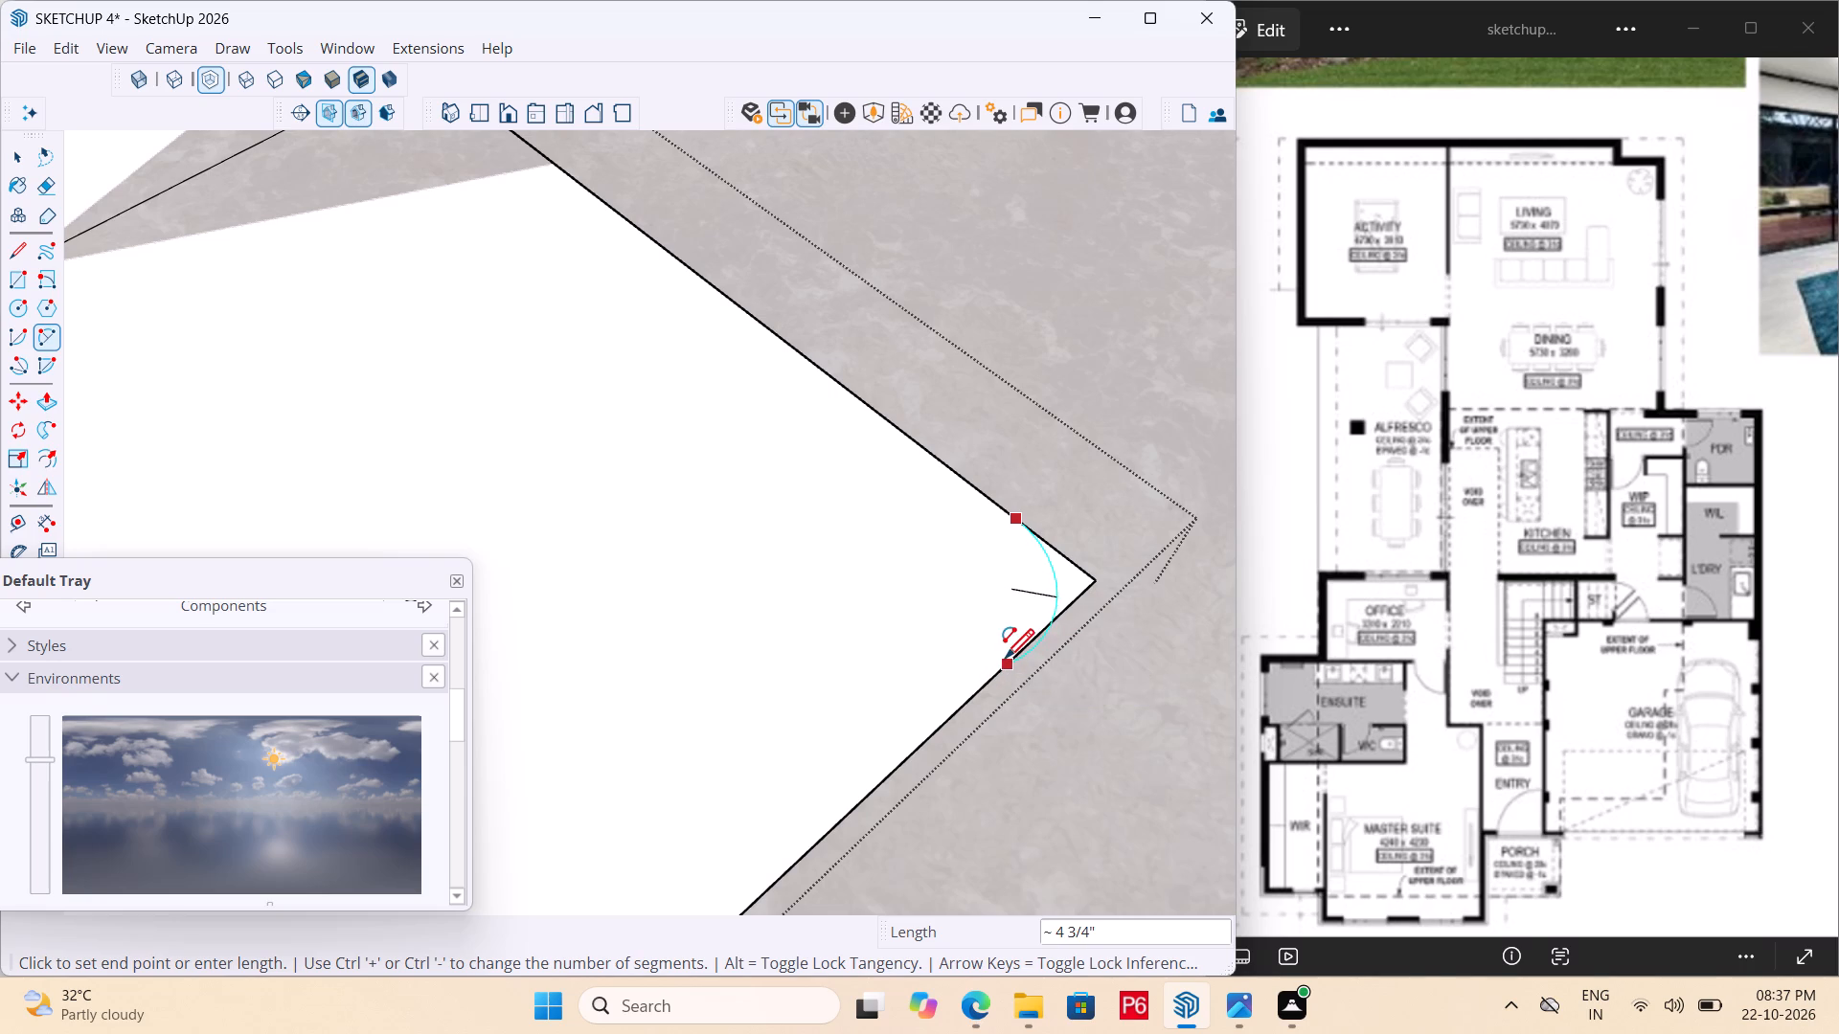
{"action": "scroll", "coordinate": [876, 663], "scroll_direction": "down", "scroll_amount": 2}
{"action": "middle_click_drag", "start_coordinate": [870, 674], "coordinate": [790, 733]}
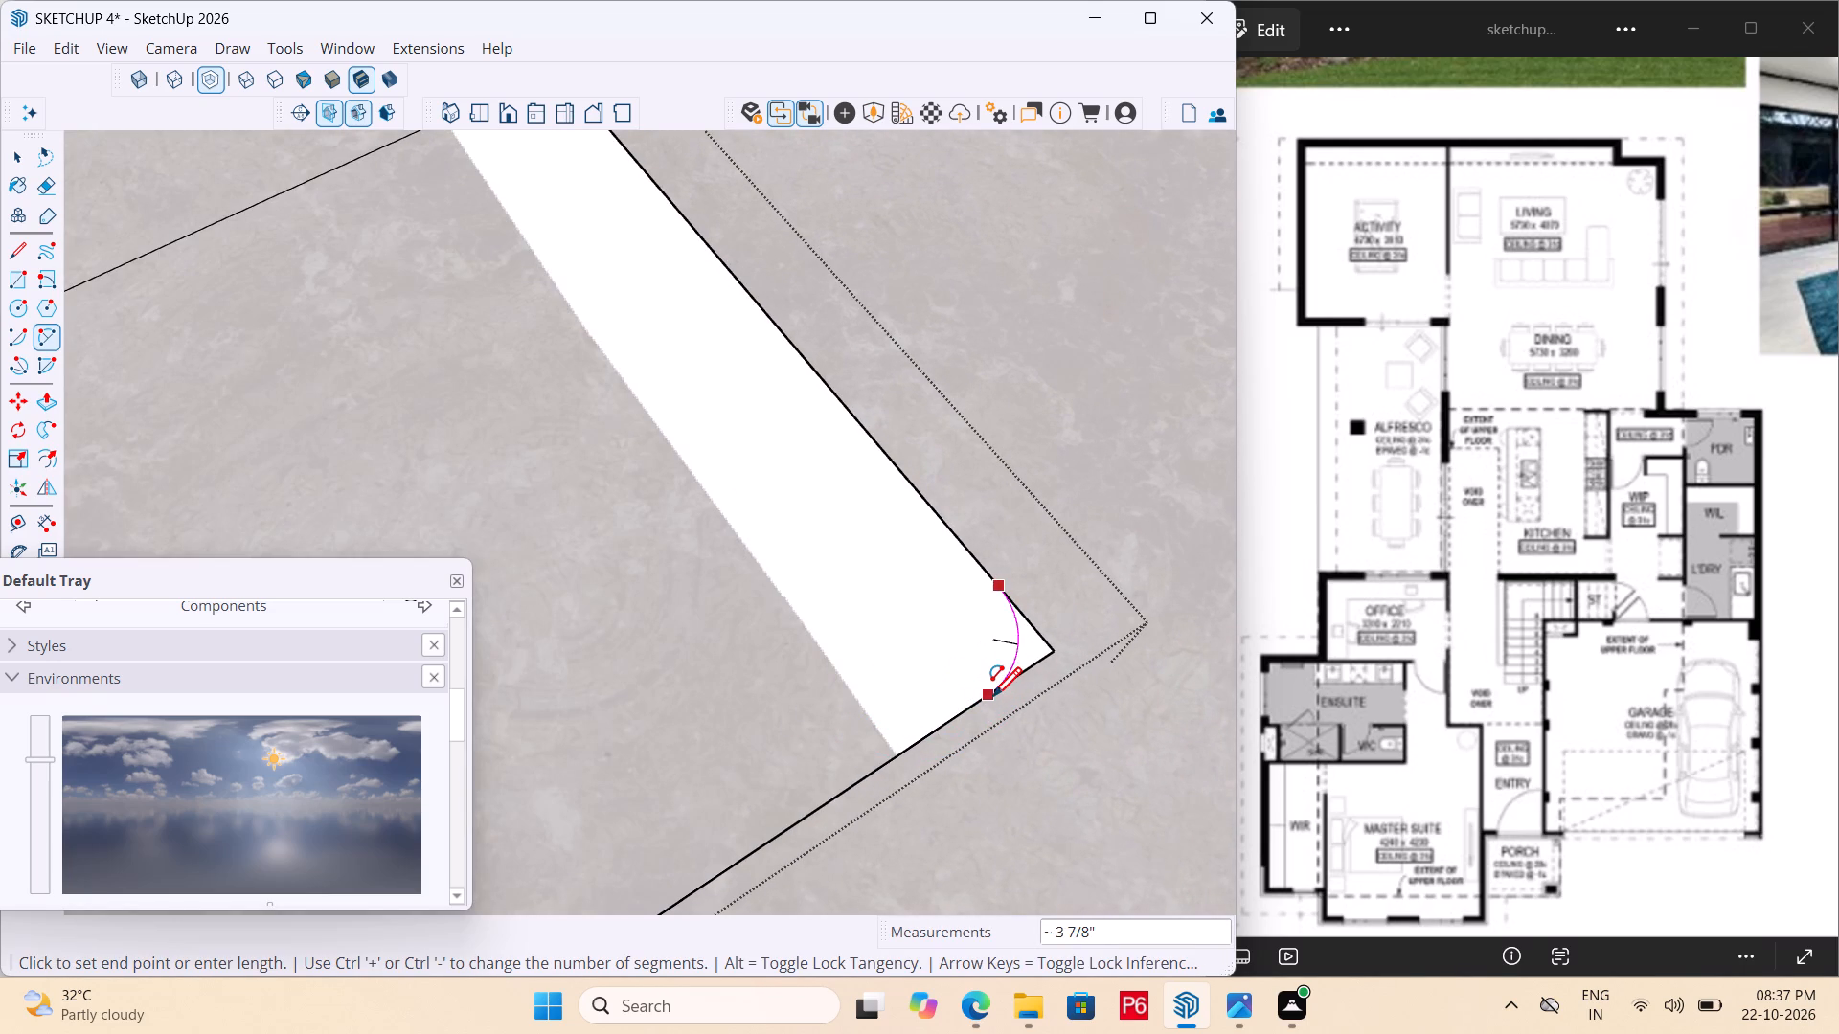
{"action": "left_click", "coordinate": [992, 700]}
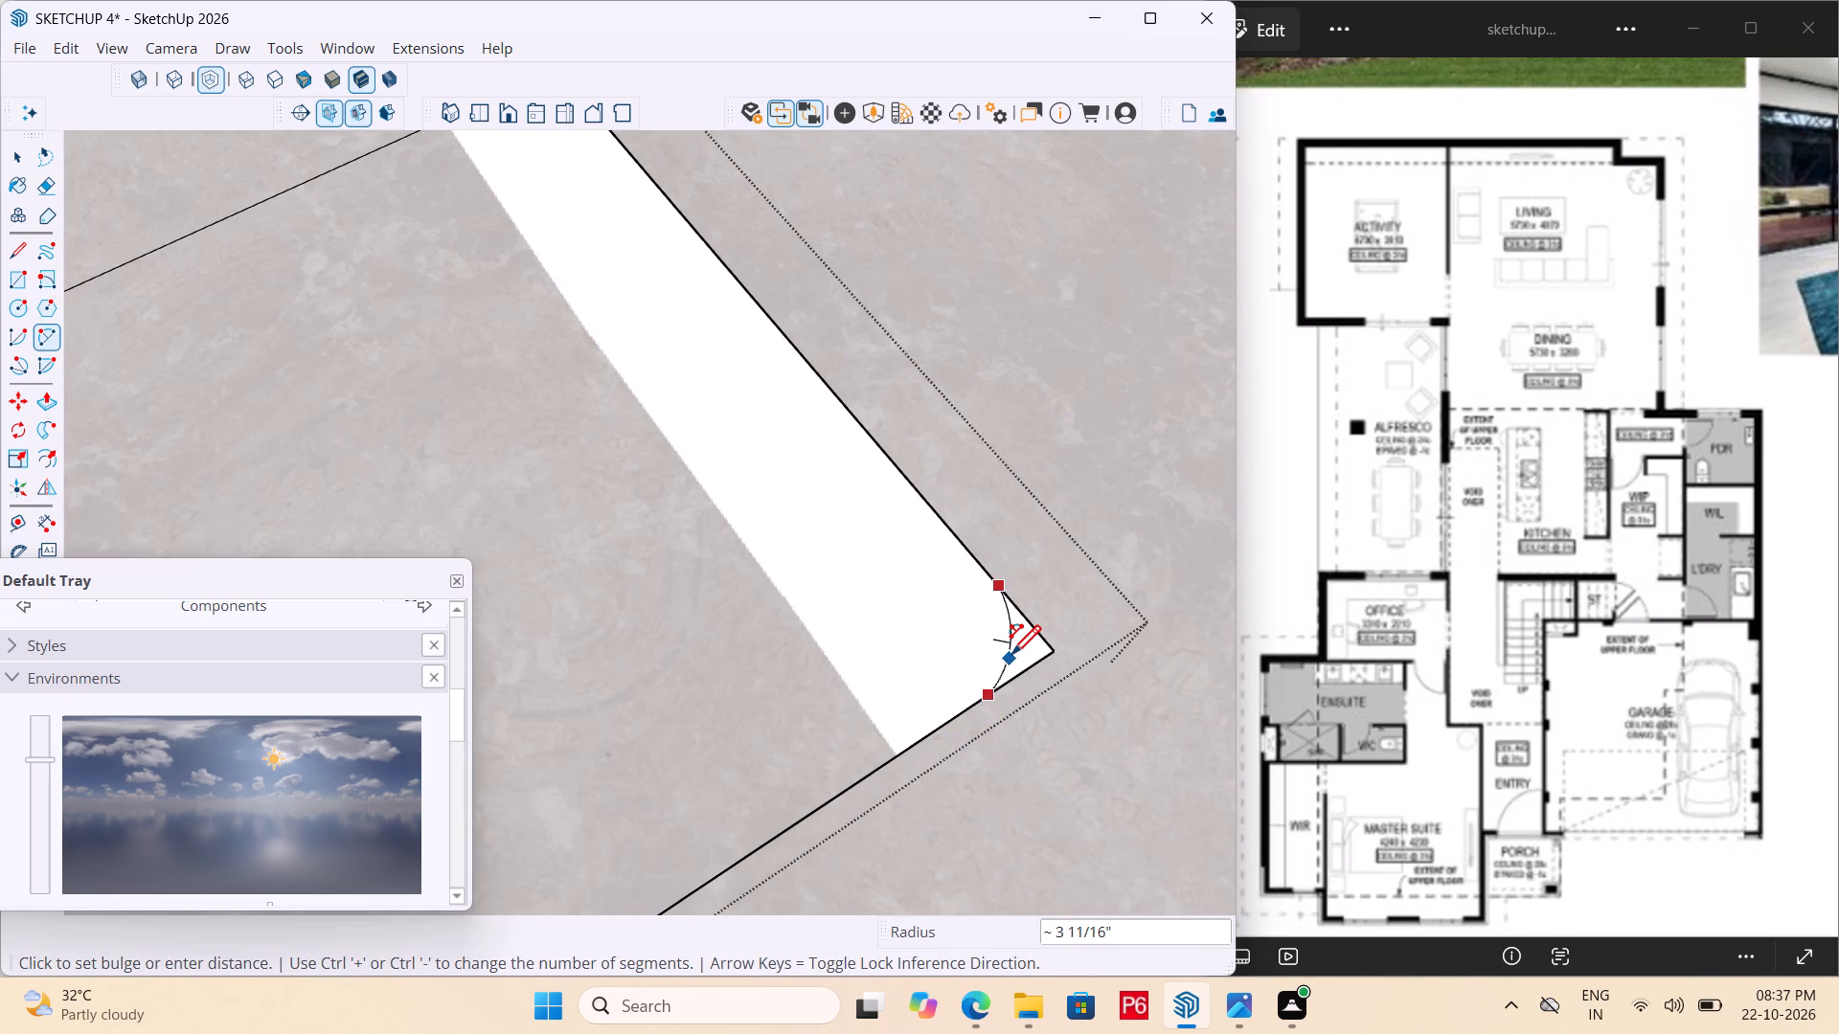
{"action": "left_click", "coordinate": [1011, 658]}
{"action": "key", "text": "Escape"}
{"action": "scroll", "coordinate": [1032, 688], "scroll_direction": "up", "scroll_amount": 4}
{"action": "key", "text": "e"}
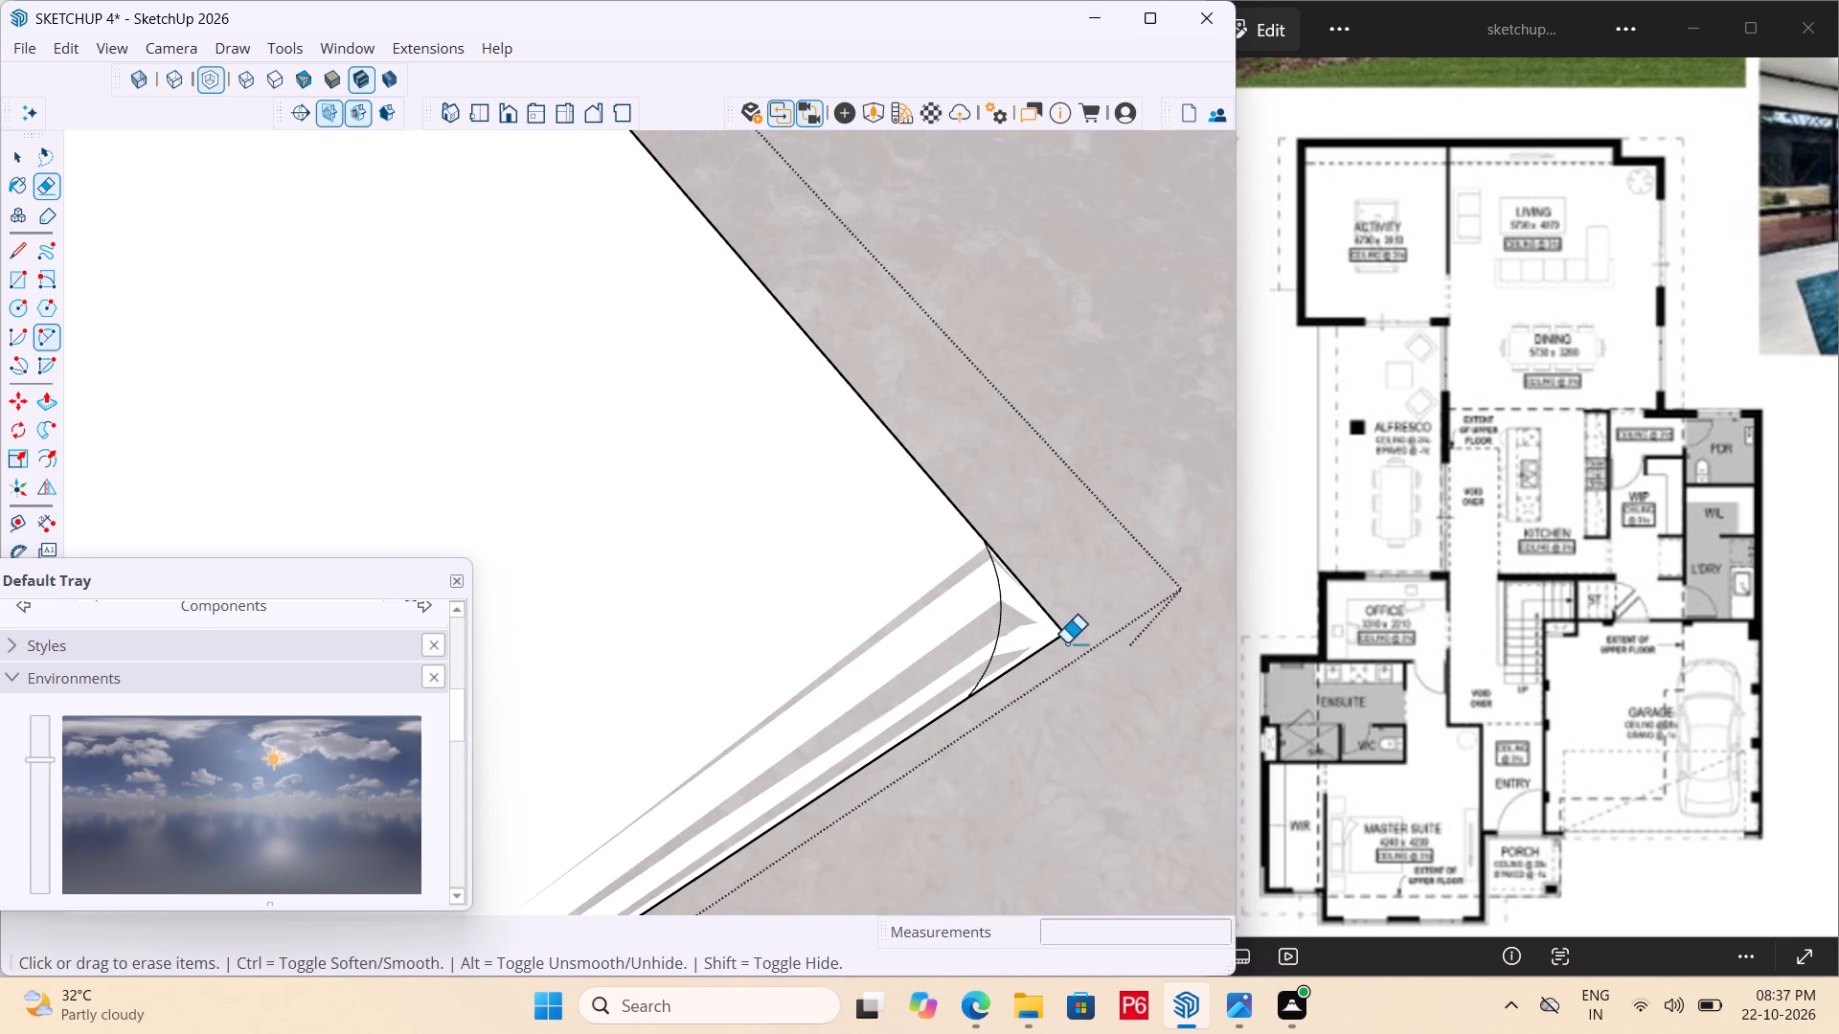
{"action": "left_click_drag", "start_coordinate": [1065, 638], "coordinate": [1067, 626]}
{"action": "left_click", "coordinate": [1067, 626]}
{"action": "scroll", "coordinate": [1131, 648], "scroll_direction": "down", "scroll_amount": 5}
Save the model with both timber-wall-side corners of the furniture outline rounded.
{"action": "key", "text": "ctrl+s"}
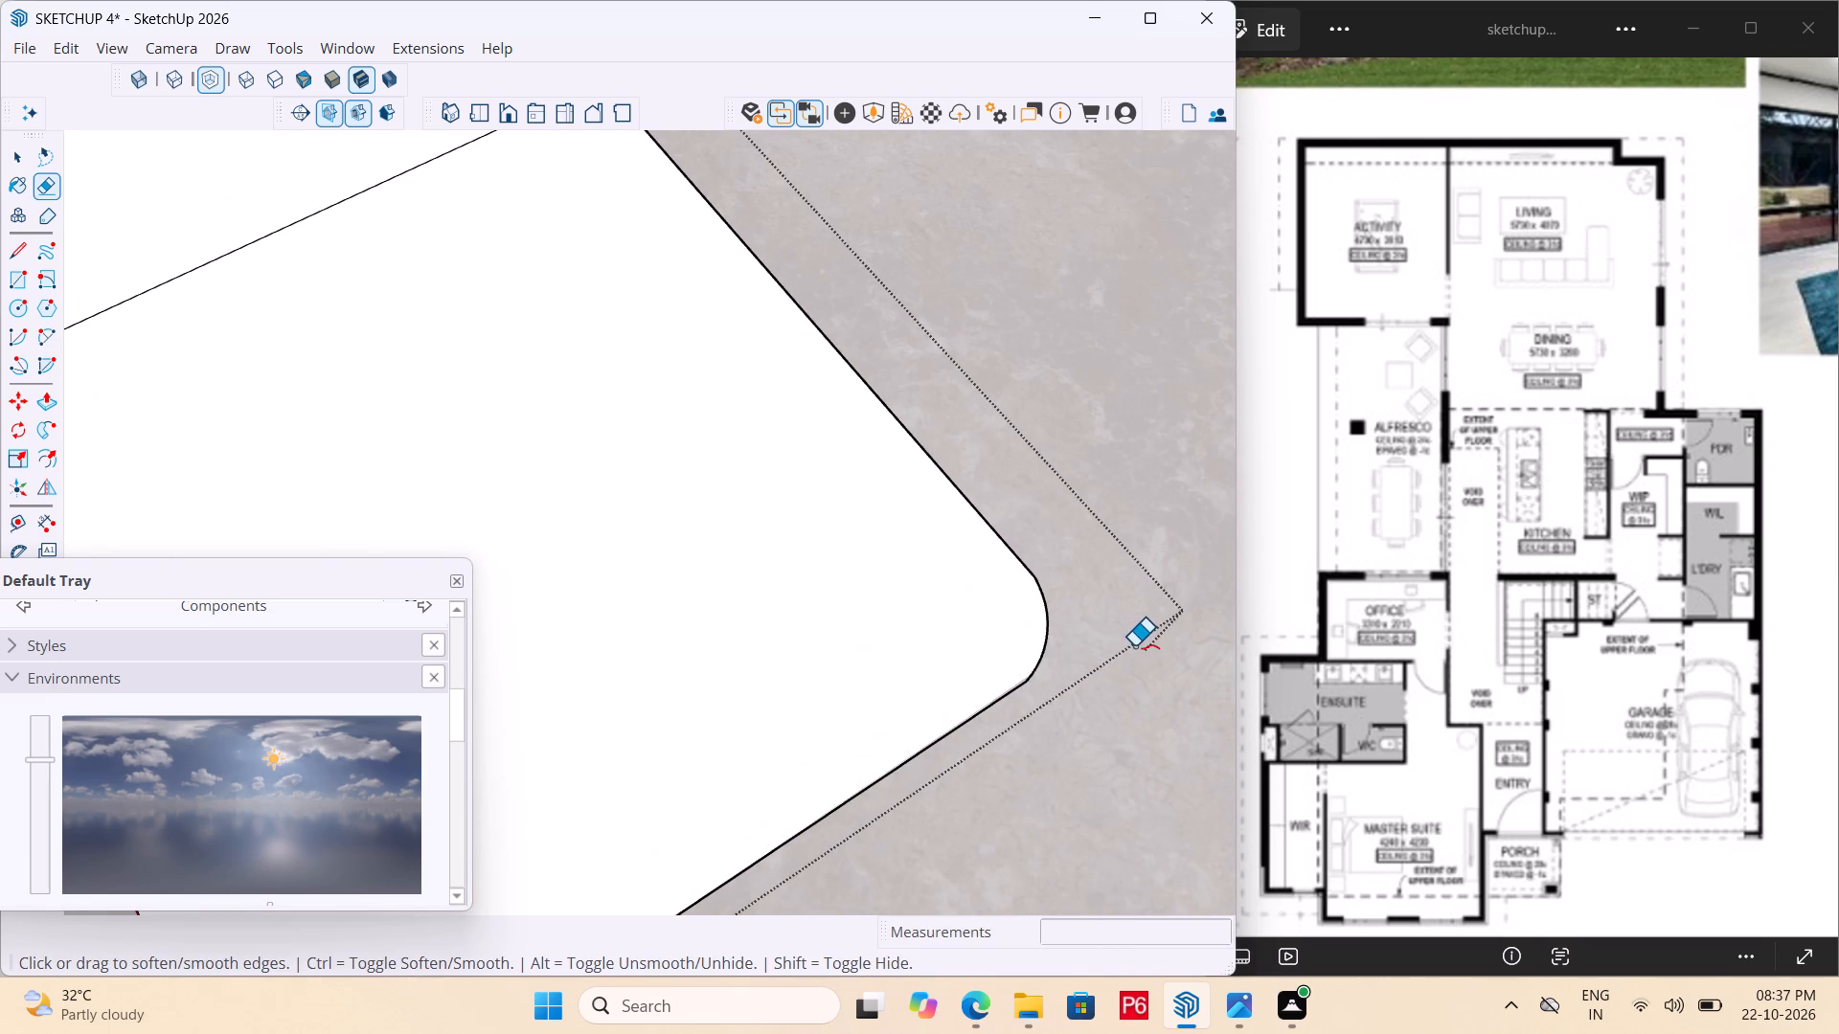
{"action": "key", "text": "ctrl+s"}
{"action": "key", "text": "ctrl+s"}
{"action": "key", "text": "ctrl+s"}
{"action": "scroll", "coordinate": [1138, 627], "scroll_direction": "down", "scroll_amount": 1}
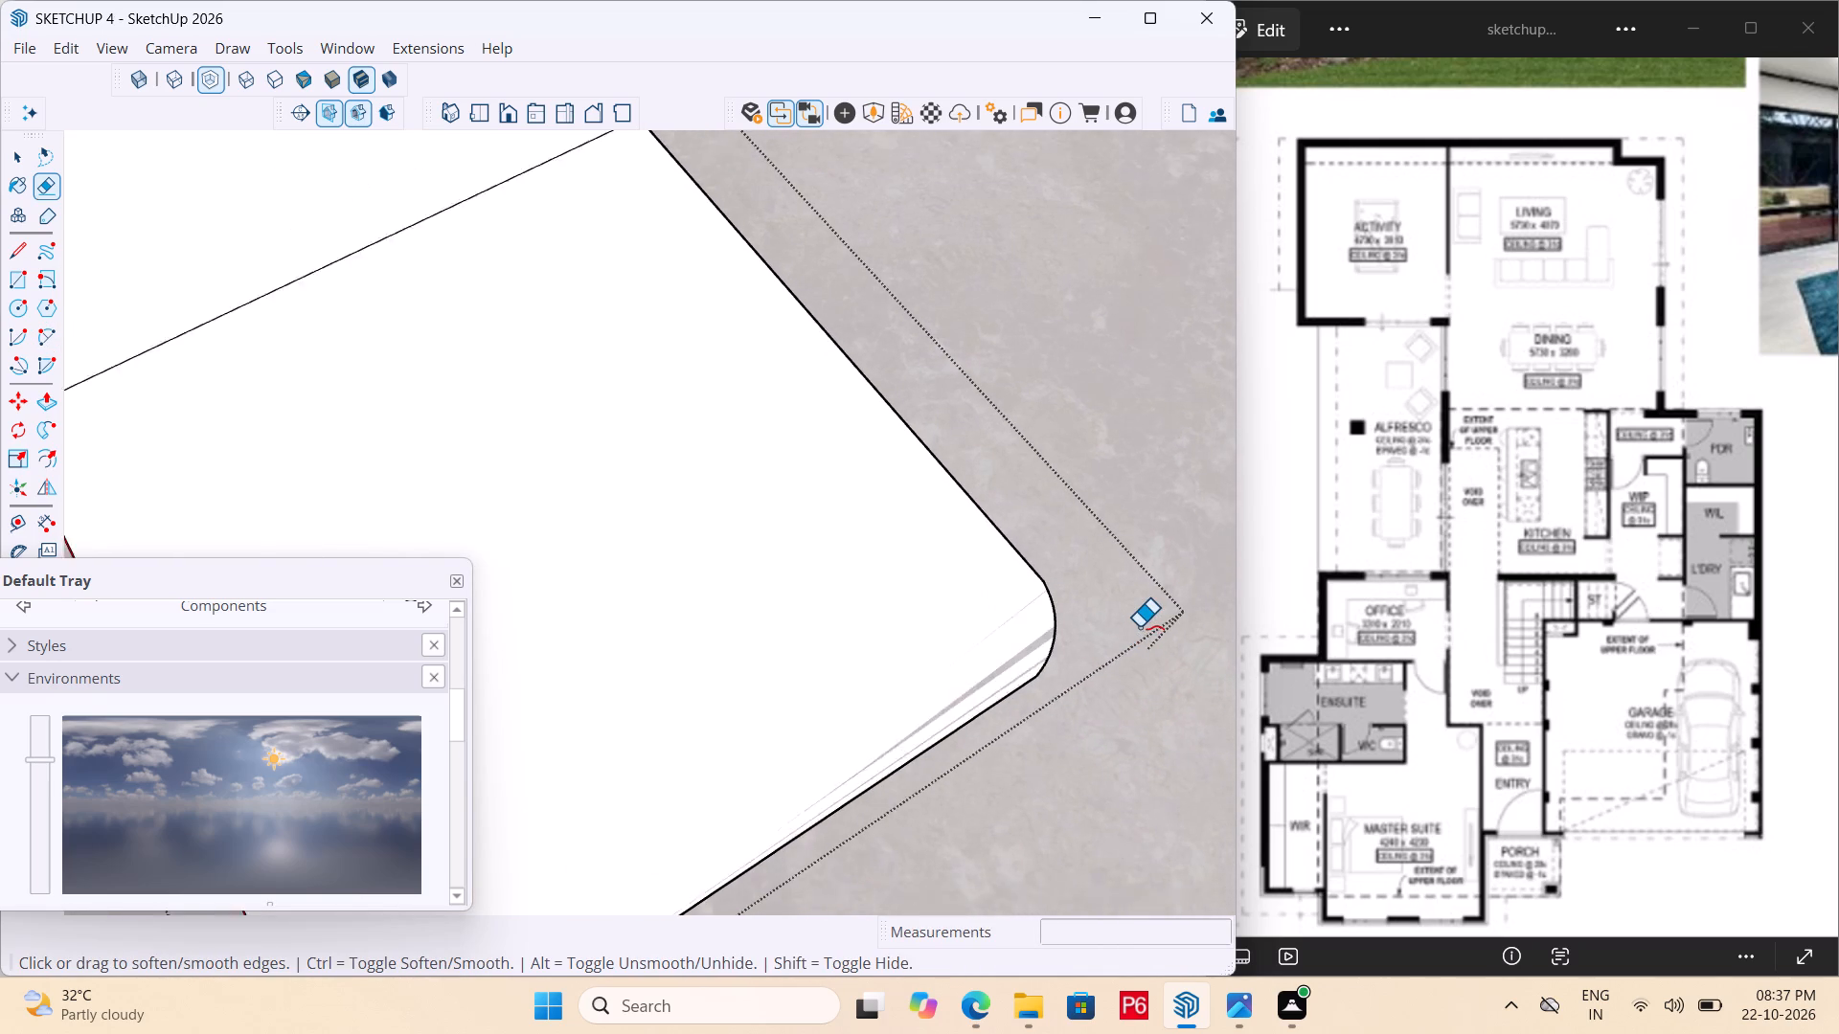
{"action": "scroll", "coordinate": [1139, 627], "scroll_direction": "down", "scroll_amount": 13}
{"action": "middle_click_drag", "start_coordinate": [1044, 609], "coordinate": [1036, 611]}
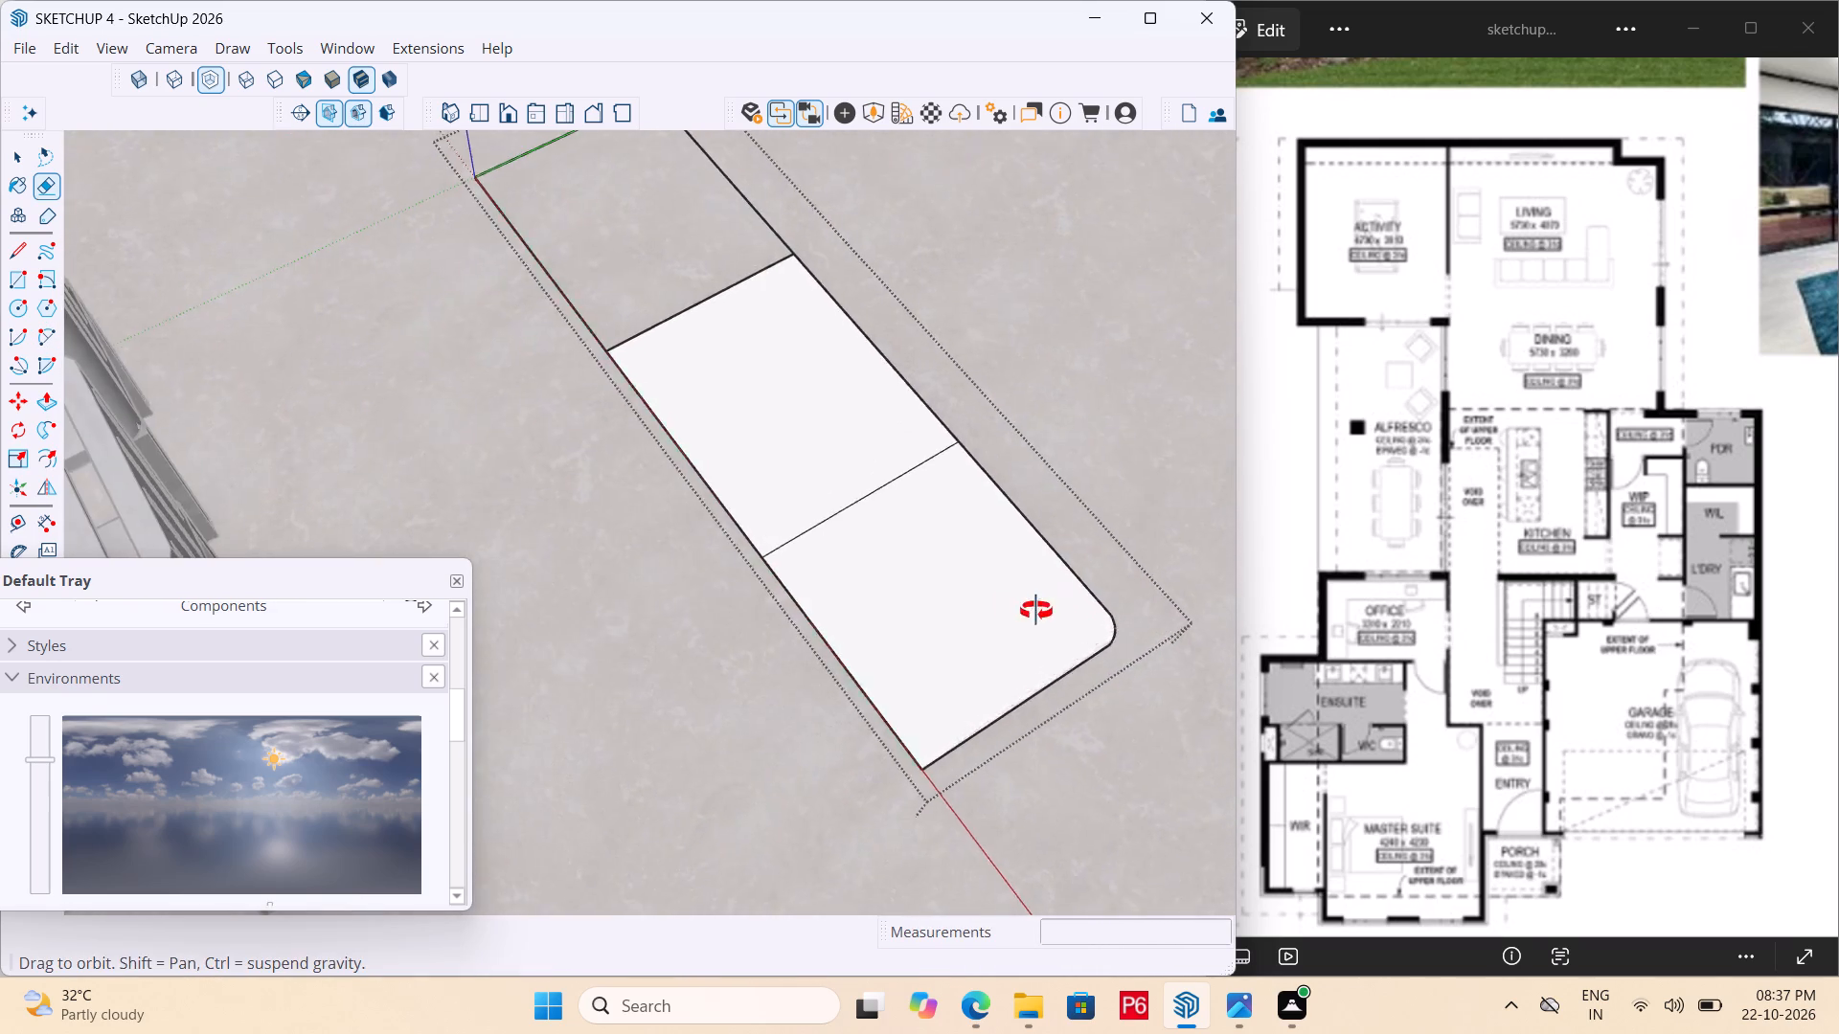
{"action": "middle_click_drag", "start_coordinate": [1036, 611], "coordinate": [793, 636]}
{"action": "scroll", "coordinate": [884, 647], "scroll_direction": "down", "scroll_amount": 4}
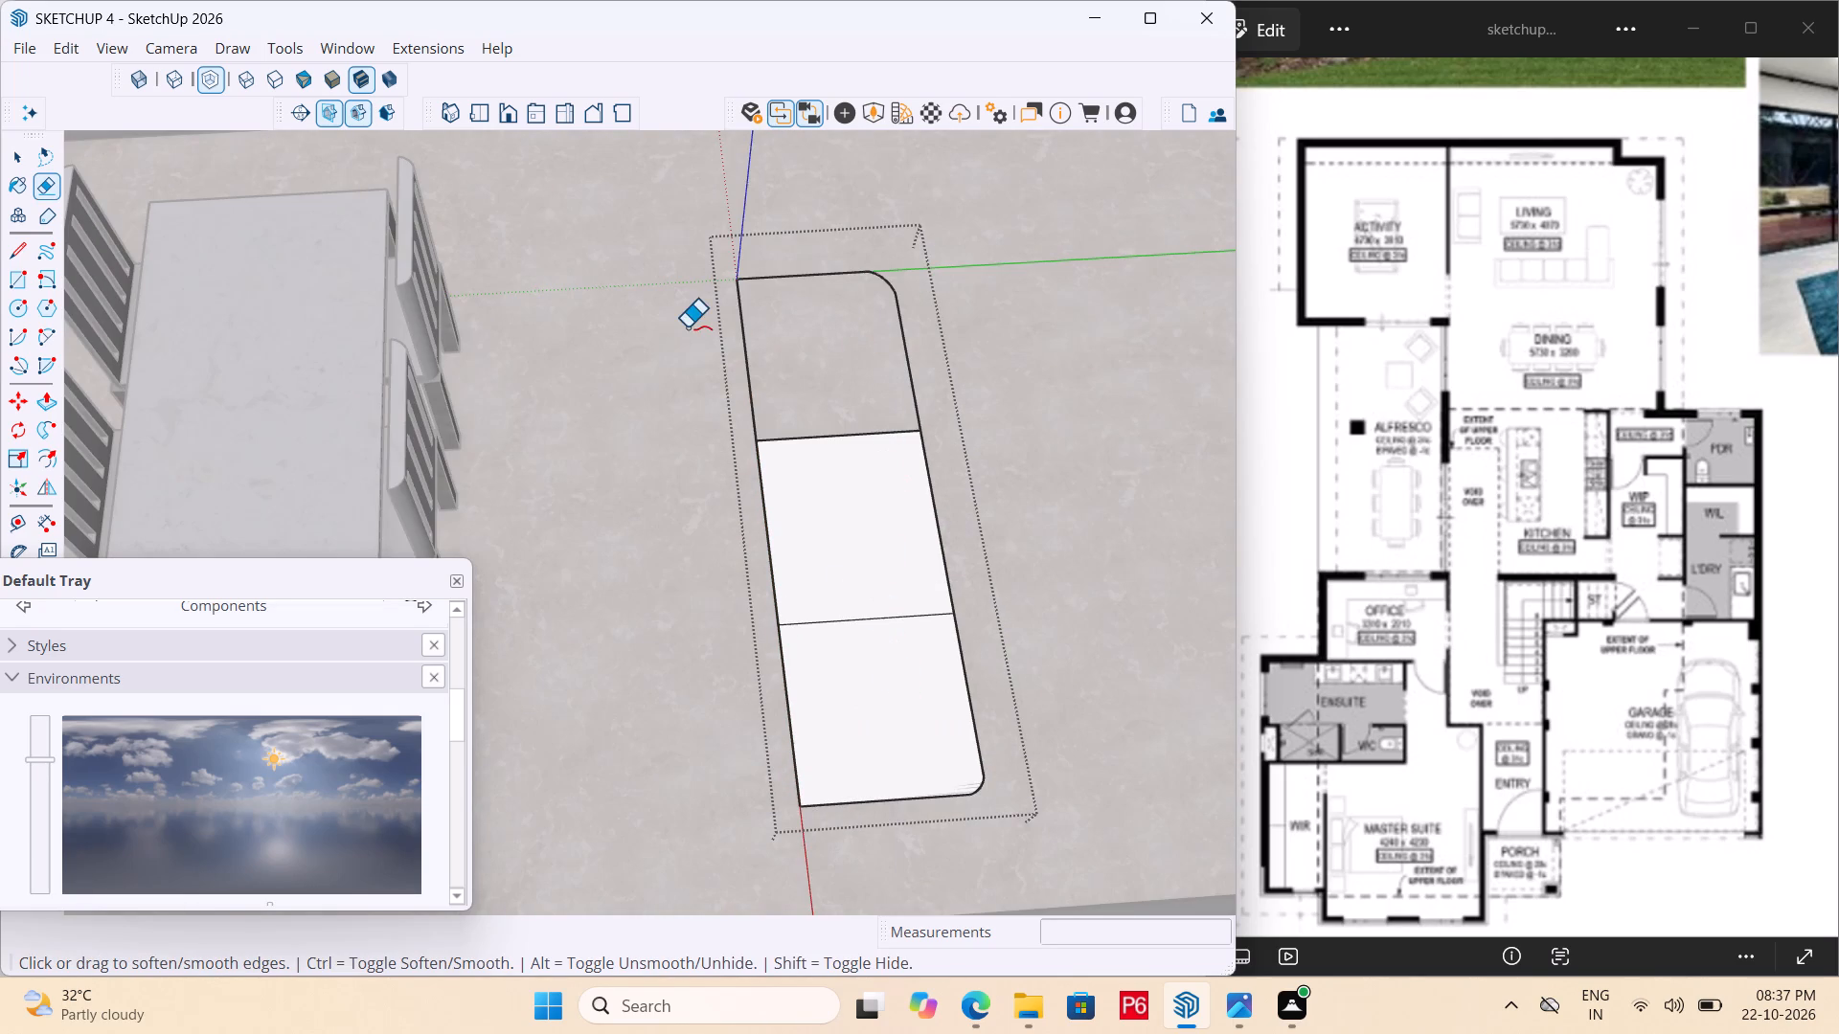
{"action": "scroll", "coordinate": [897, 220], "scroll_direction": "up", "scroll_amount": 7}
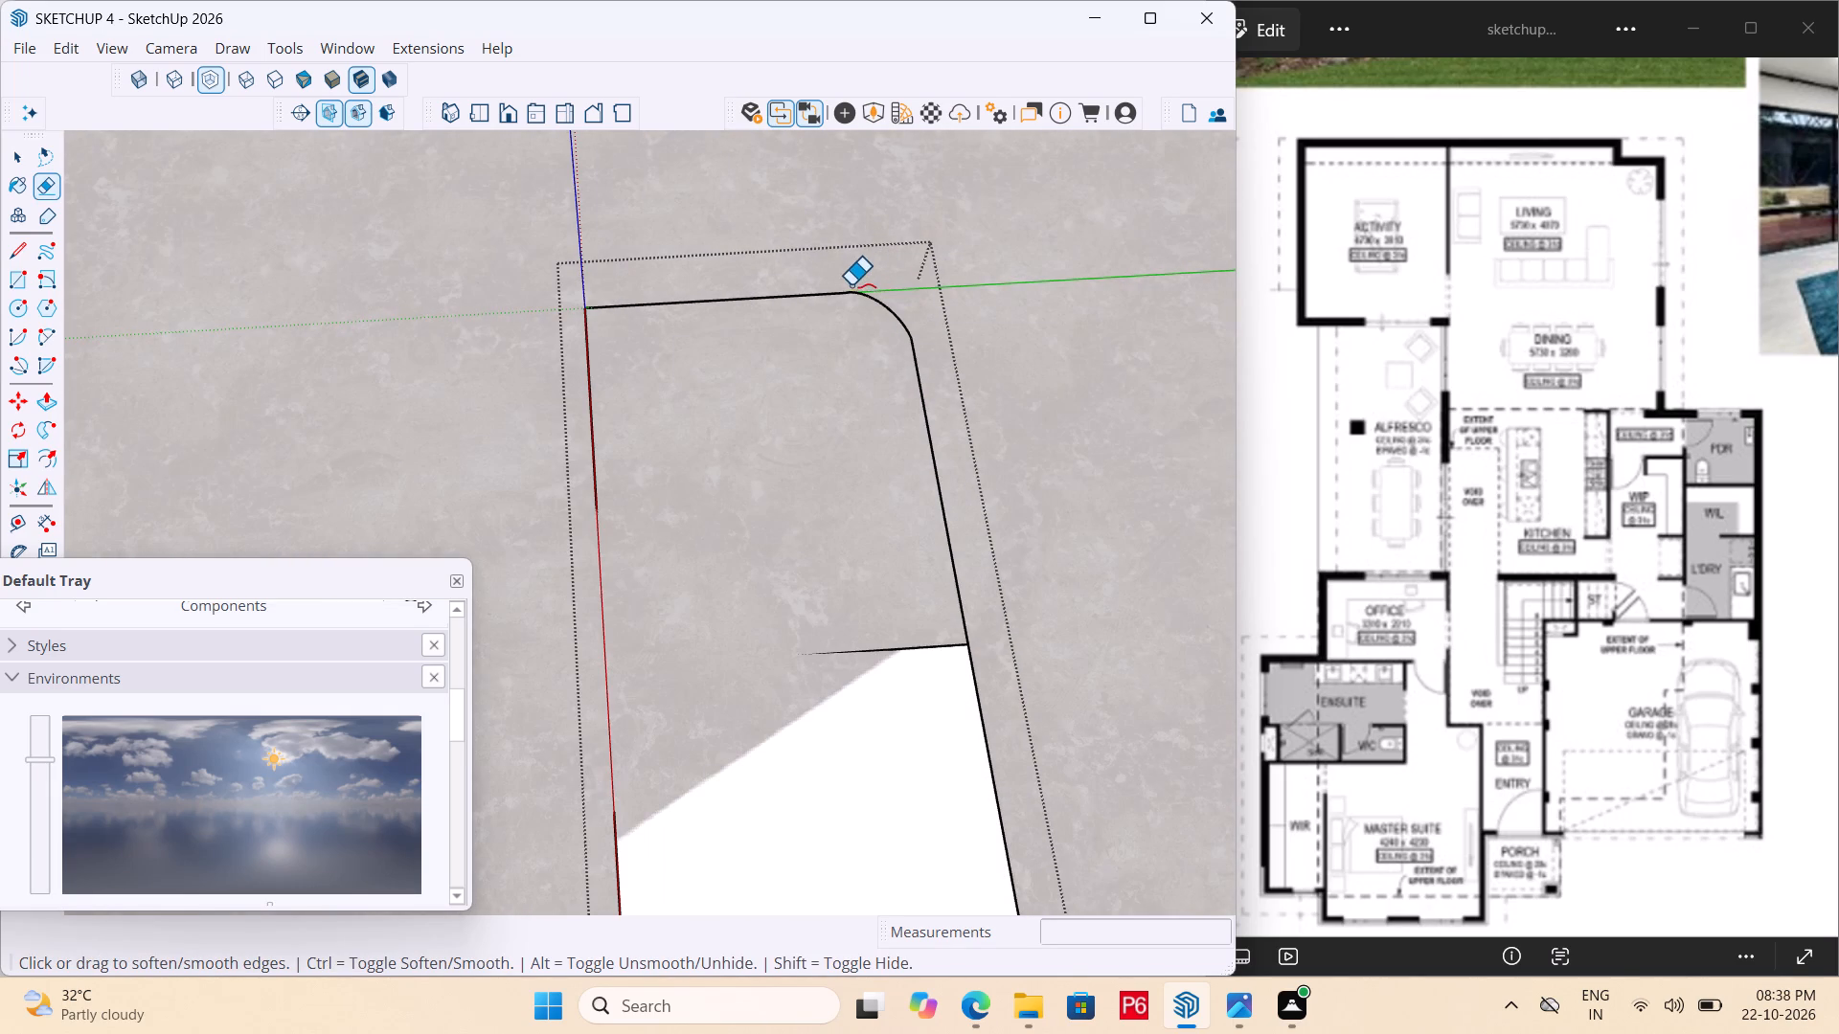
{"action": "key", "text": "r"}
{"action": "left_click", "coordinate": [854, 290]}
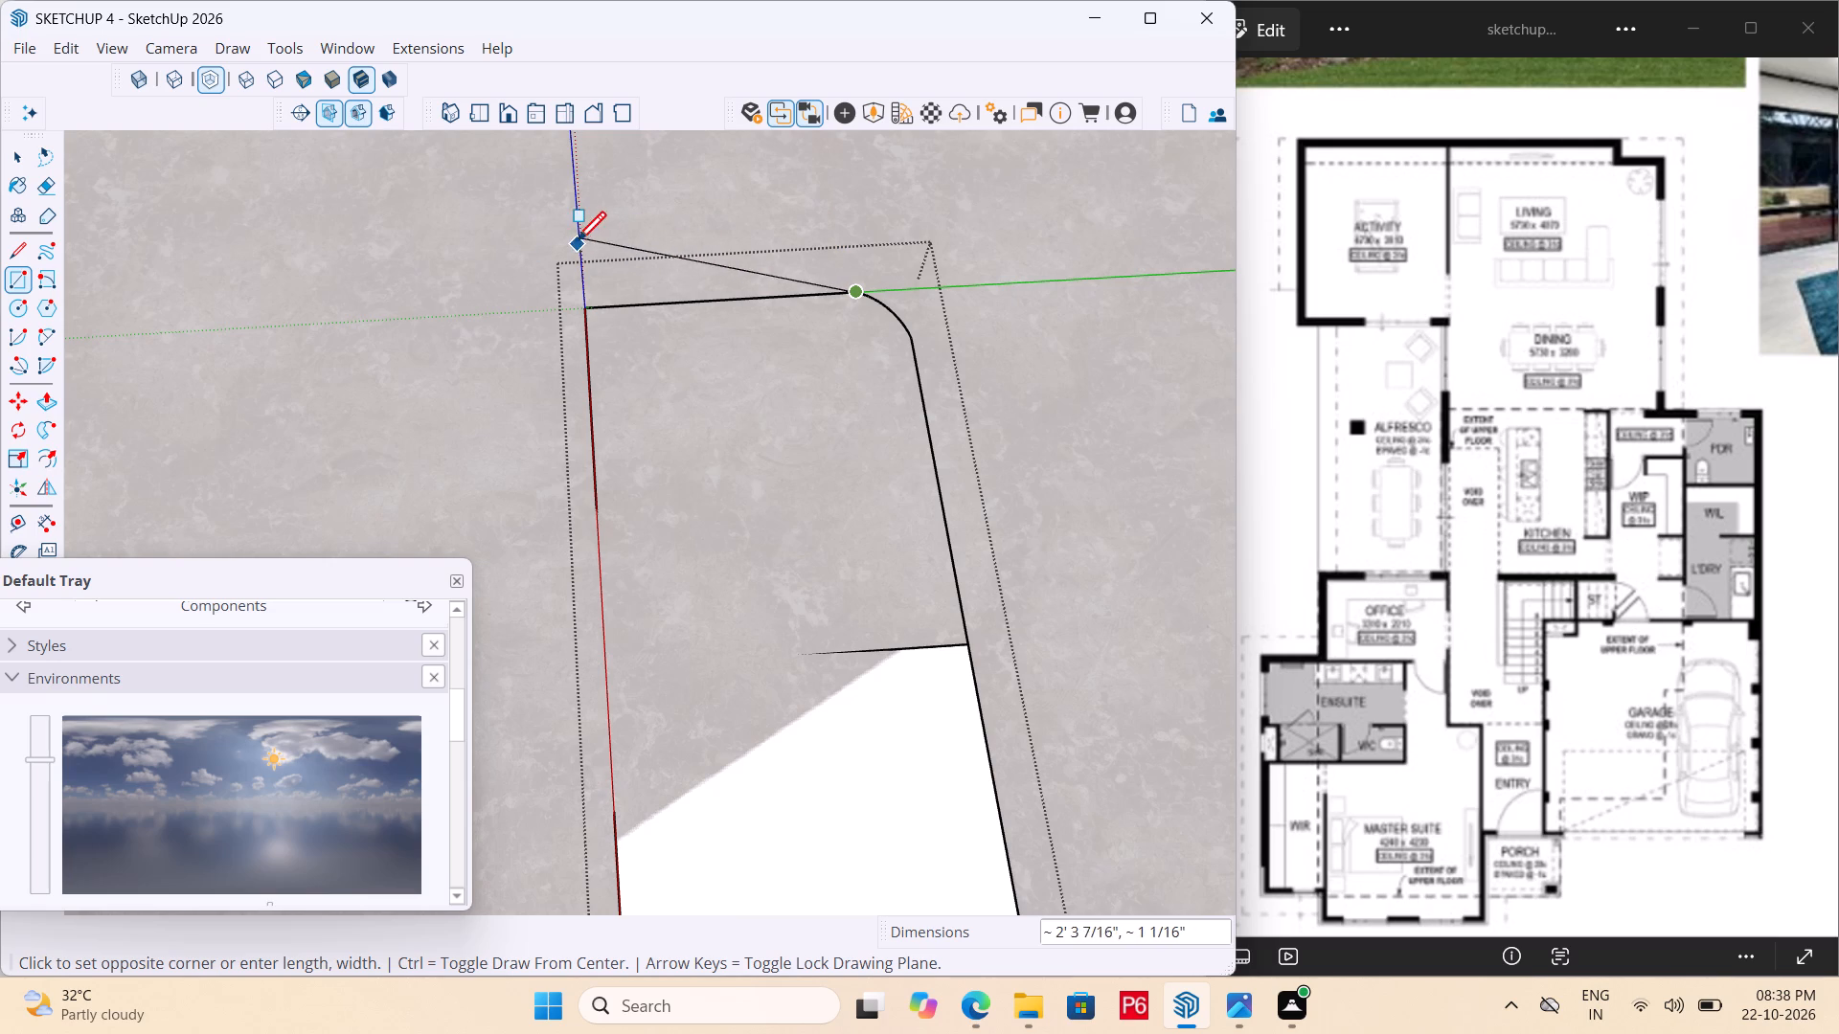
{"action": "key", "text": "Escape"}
Draw a rectangular strip about 5 9/16" by 2' 2 3/16" outward from the outline's end edge nearest the glazed doors, and leave the furniture group.
{"action": "key", "text": "r"}
{"action": "left_click", "coordinate": [581, 313]}
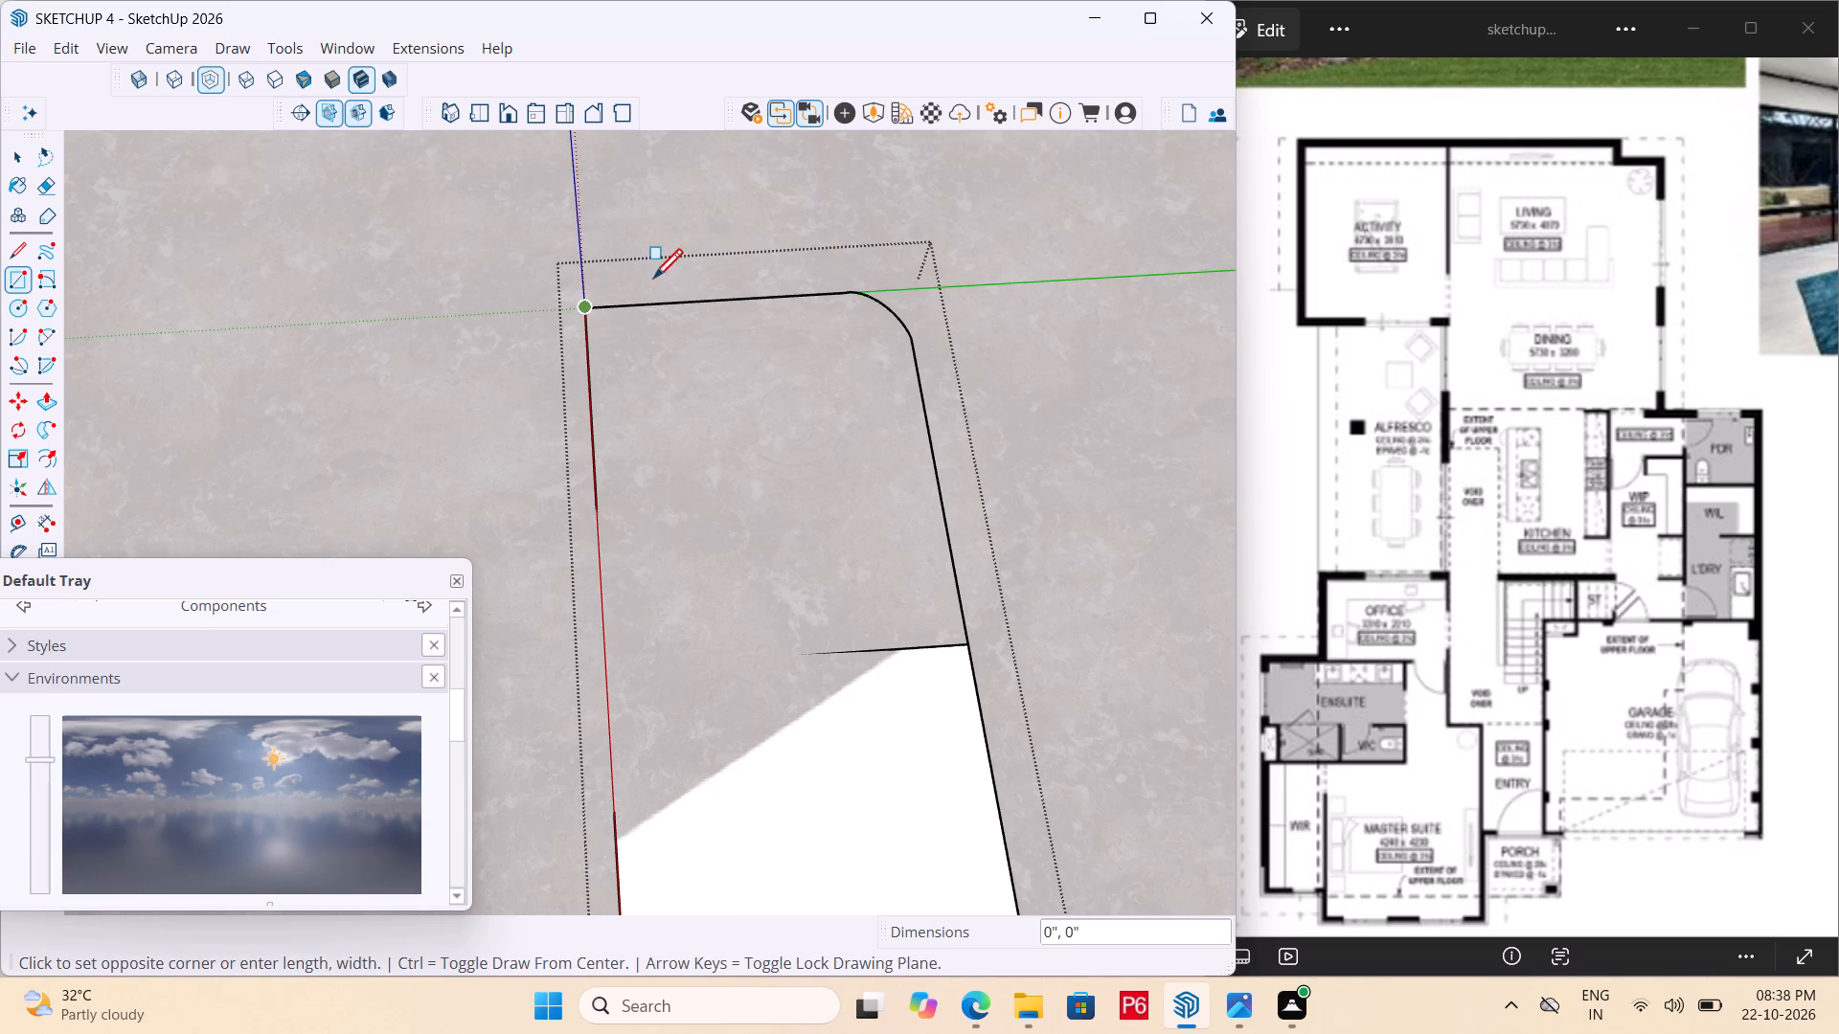
{"action": "middle_click_drag", "start_coordinate": [840, 244], "coordinate": [477, 317]}
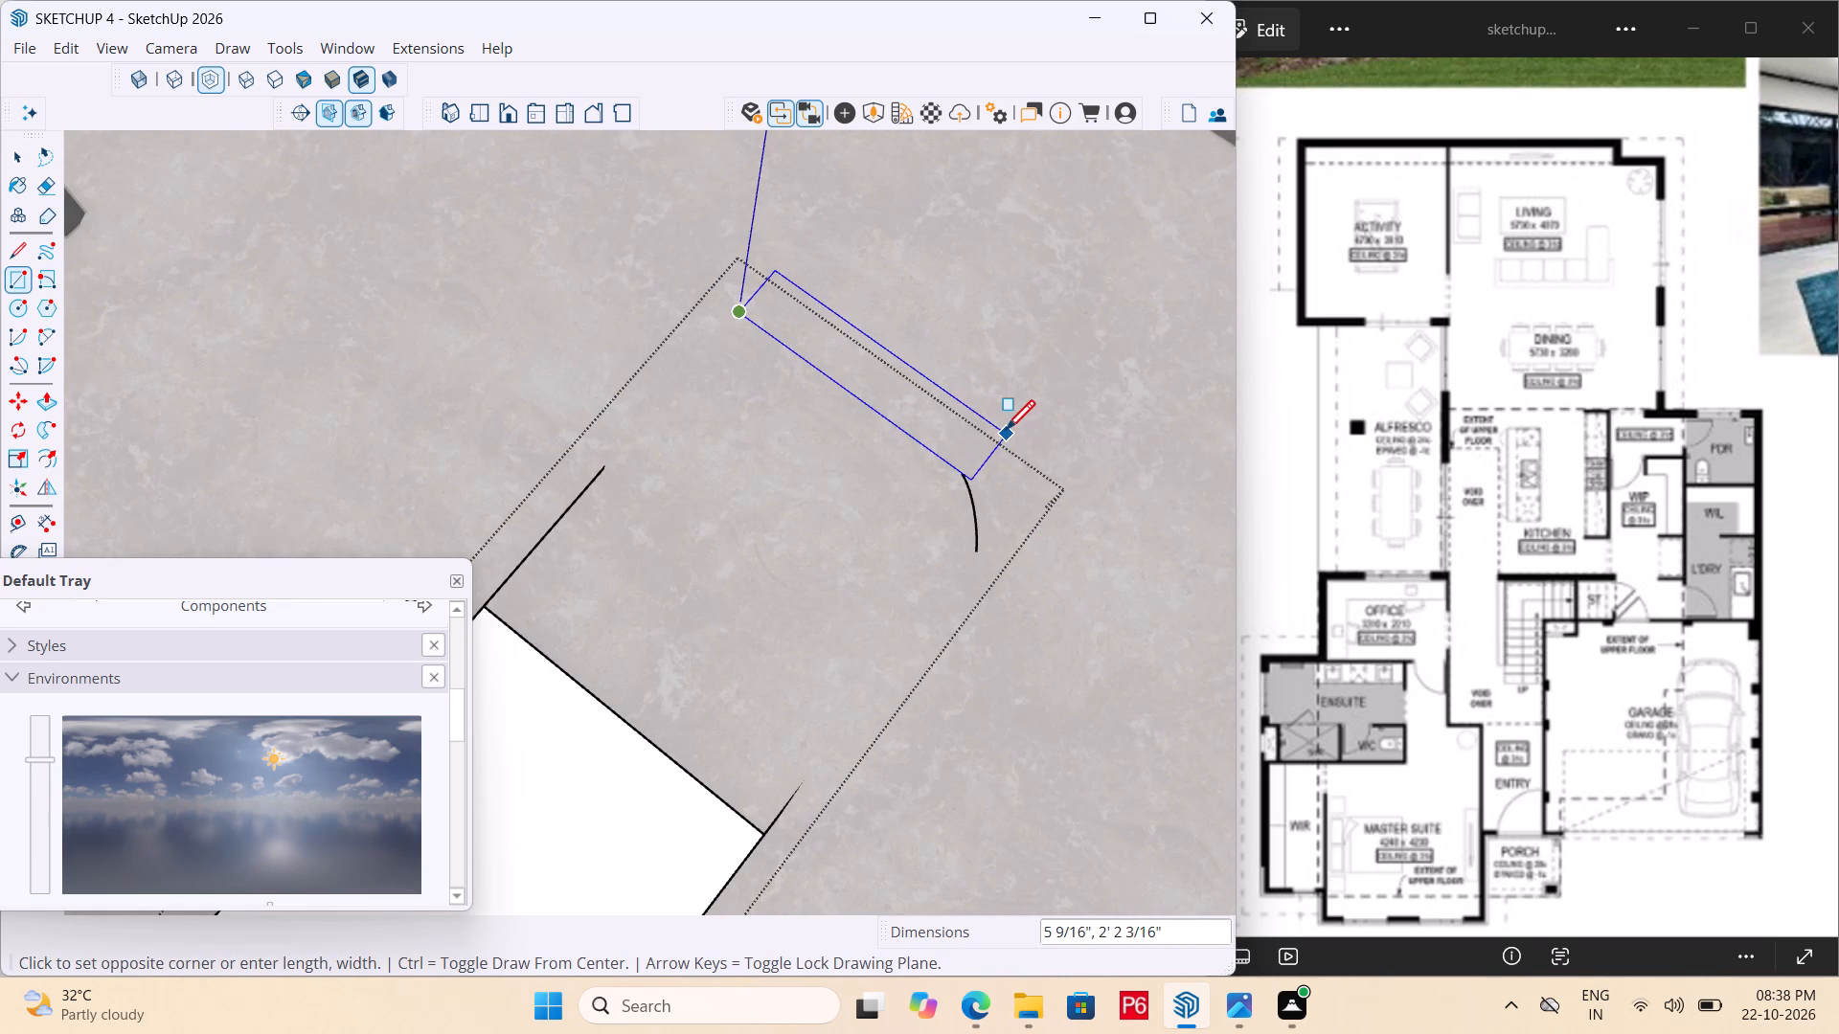
{"action": "left_click", "coordinate": [1005, 432]}
{"action": "key", "text": "space"}
{"action": "double_click", "coordinate": [965, 429]}
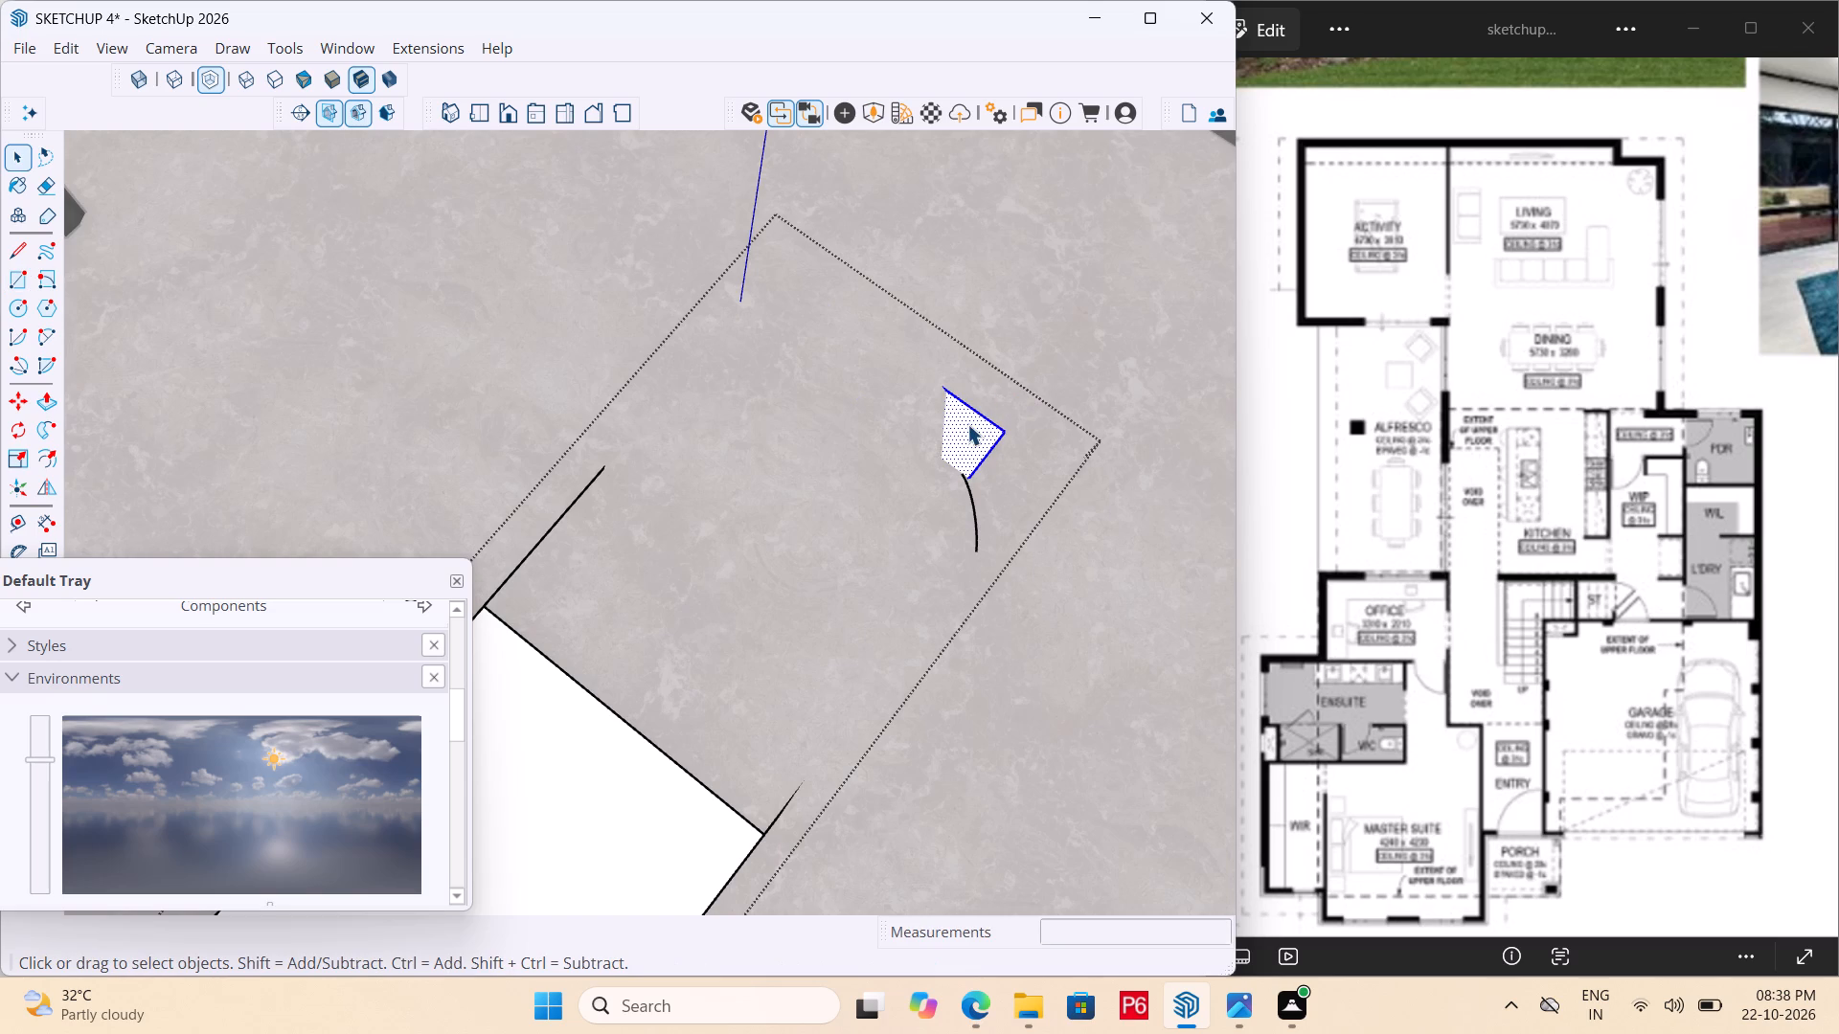
{"action": "scroll", "coordinate": [973, 389], "scroll_direction": "down", "scroll_amount": 5}
{"action": "key", "text": "space"}
{"action": "left_click", "coordinate": [881, 487]}
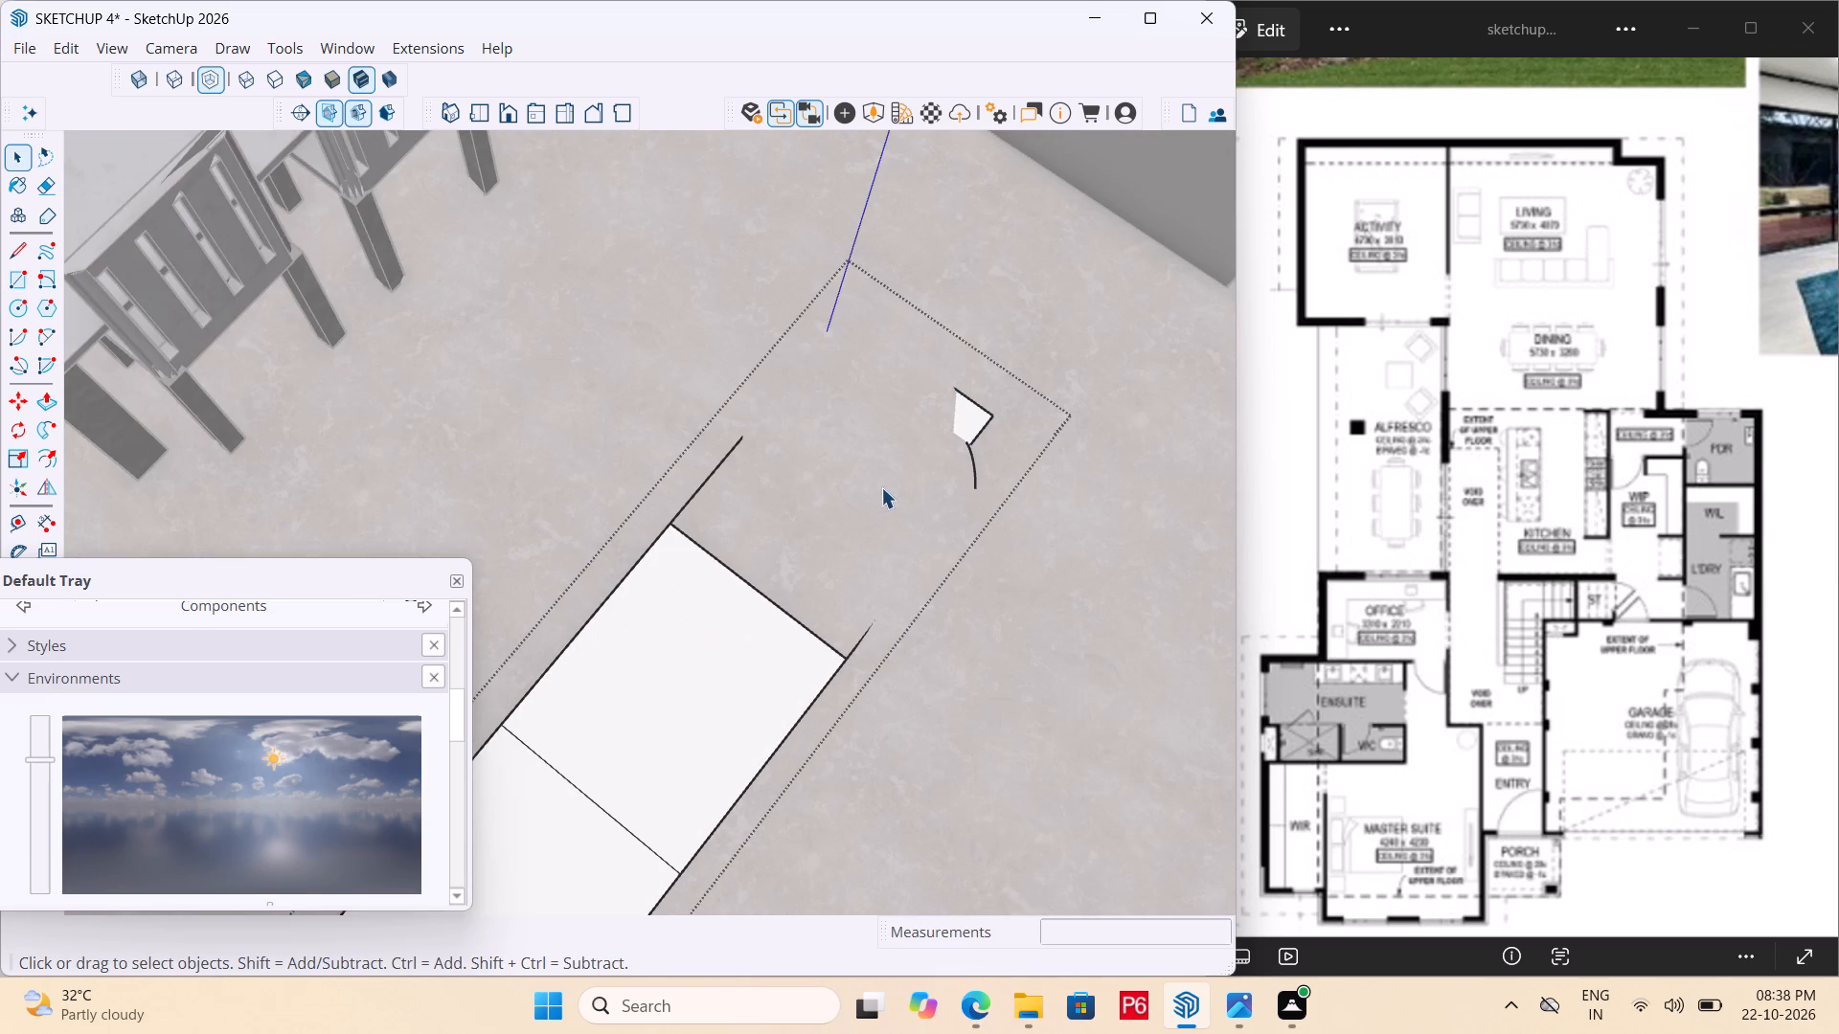
{"action": "scroll", "coordinate": [948, 424], "scroll_direction": "down", "scroll_amount": 6}
{"action": "middle_click_drag", "start_coordinate": [810, 502], "coordinate": [824, 472]}
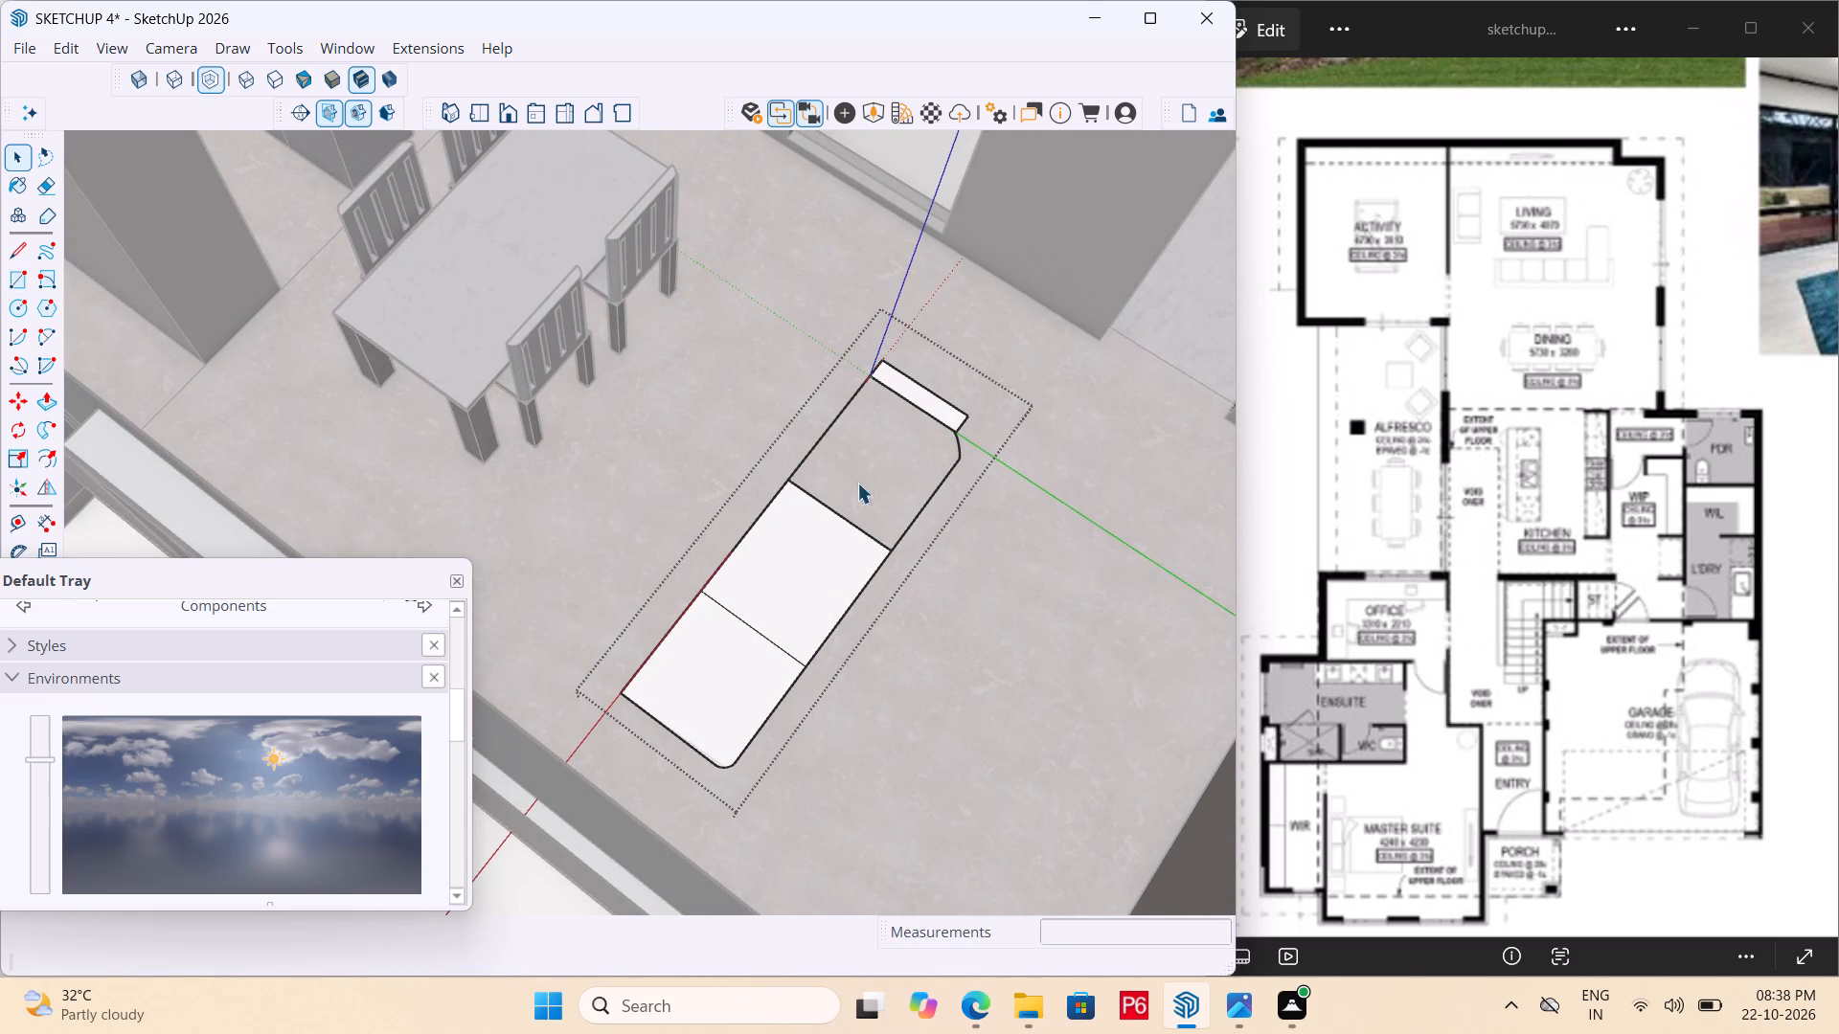
{"action": "left_click", "coordinate": [874, 489]}
{"action": "double_click", "coordinate": [877, 487]}
{"action": "left_click", "coordinate": [880, 483]}
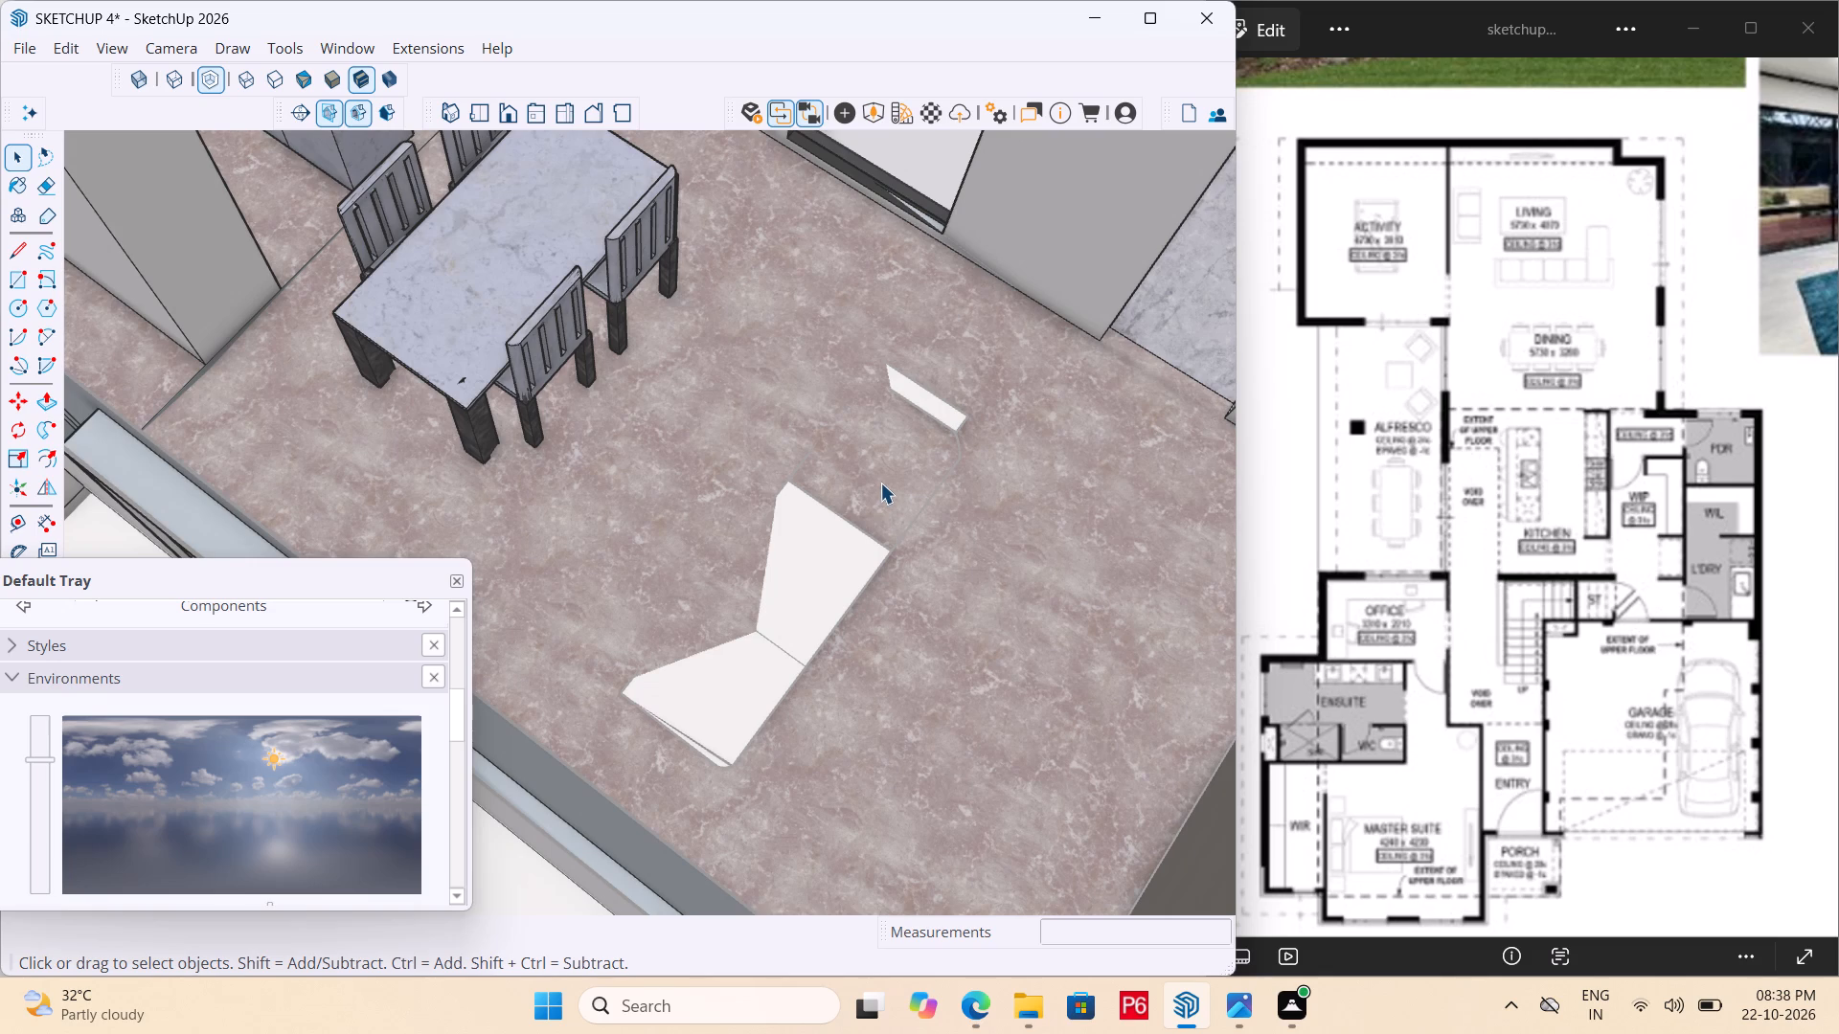
{"action": "left_click", "coordinate": [831, 539]}
{"action": "scroll", "coordinate": [832, 475], "scroll_direction": "down", "scroll_amount": 6}
Save the model with the added end strip.
{"action": "key", "text": "ctrl+s"}
{"action": "key", "text": "ctrl+s"}
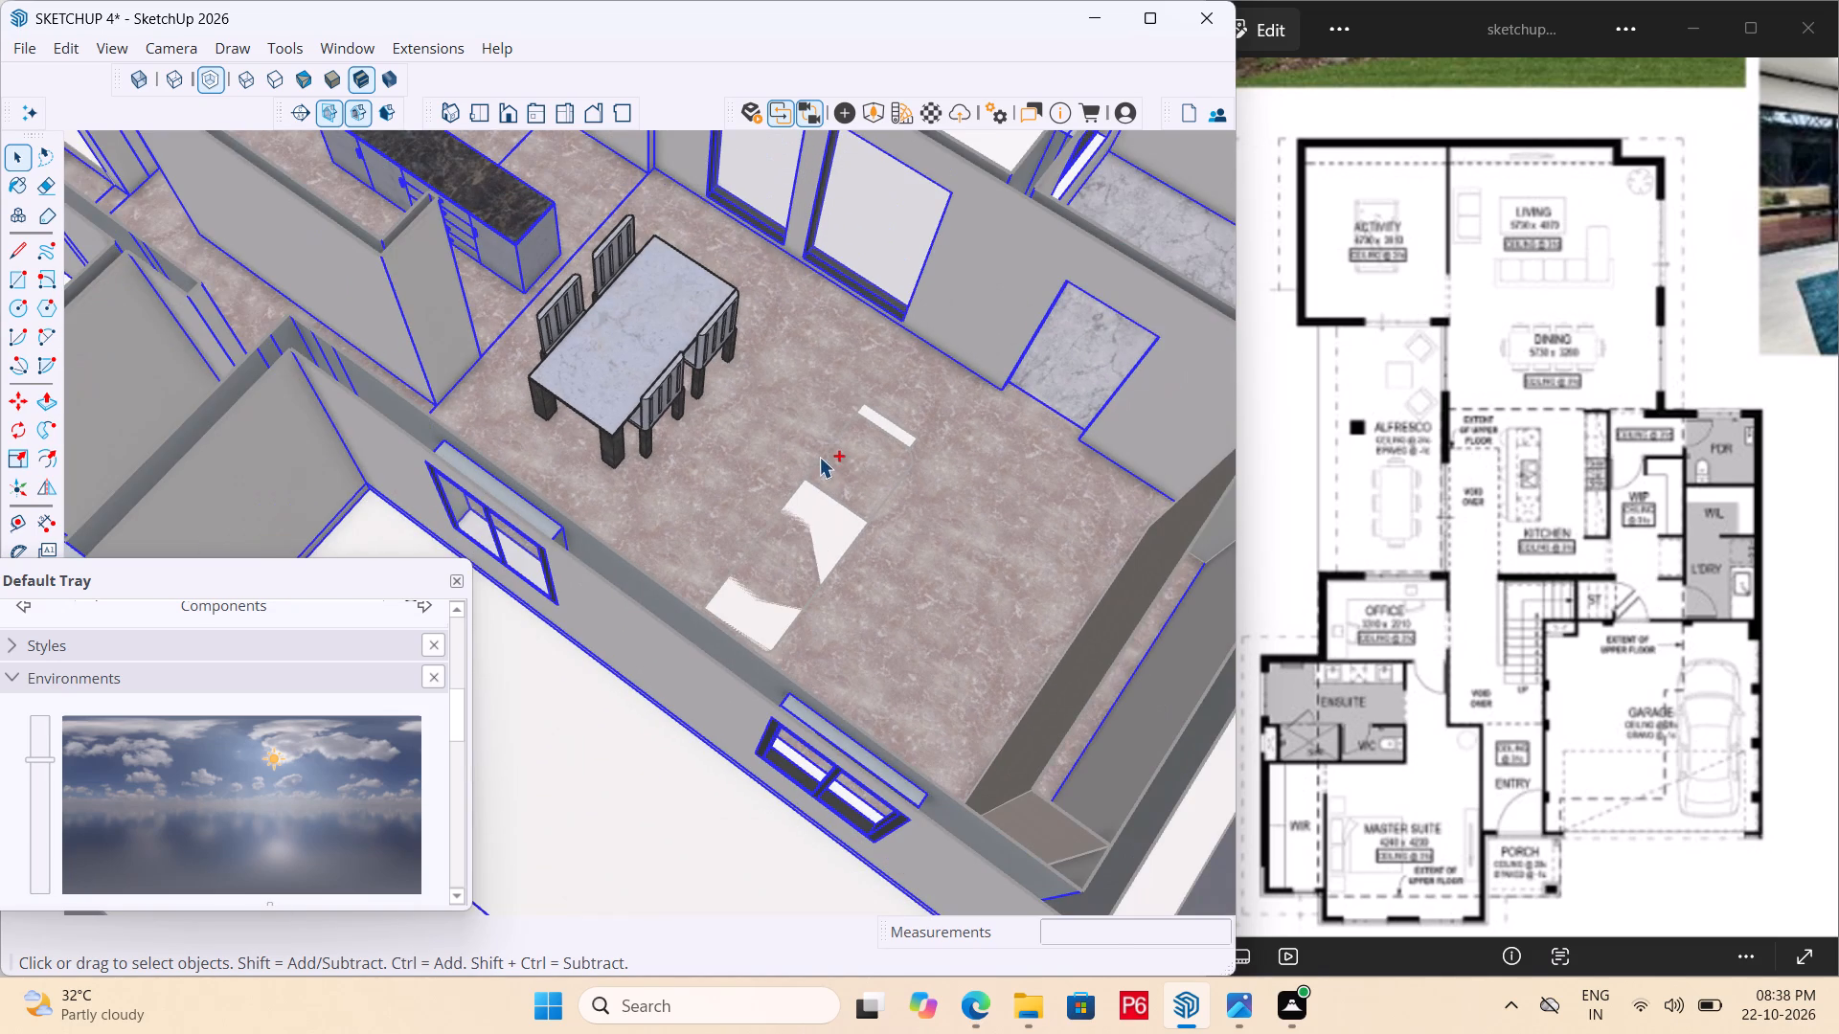
{"action": "key", "text": "ctrl+s"}
{"action": "key", "text": "ctrl+s"}
{"action": "key", "text": "ctrl+s"}
{"action": "key", "text": "ctrl+s"}
{"action": "key", "text": "ctrl+s"}
{"action": "key", "text": "ctrl+s"}
{"action": "key", "text": "ctrl+s"}
{"action": "key", "text": "ctrl+s"}
{"action": "key", "text": "ctrl+s"}
{"action": "key", "text": "ctrl+s"}
Examine the three-section furniture outline and its end strip in the living area, opening and leaving its group to check the sections.
{"action": "scroll", "coordinate": [807, 483], "scroll_direction": "down", "scroll_amount": 5}
{"action": "scroll", "coordinate": [936, 411], "scroll_direction": "down", "scroll_amount": 10}
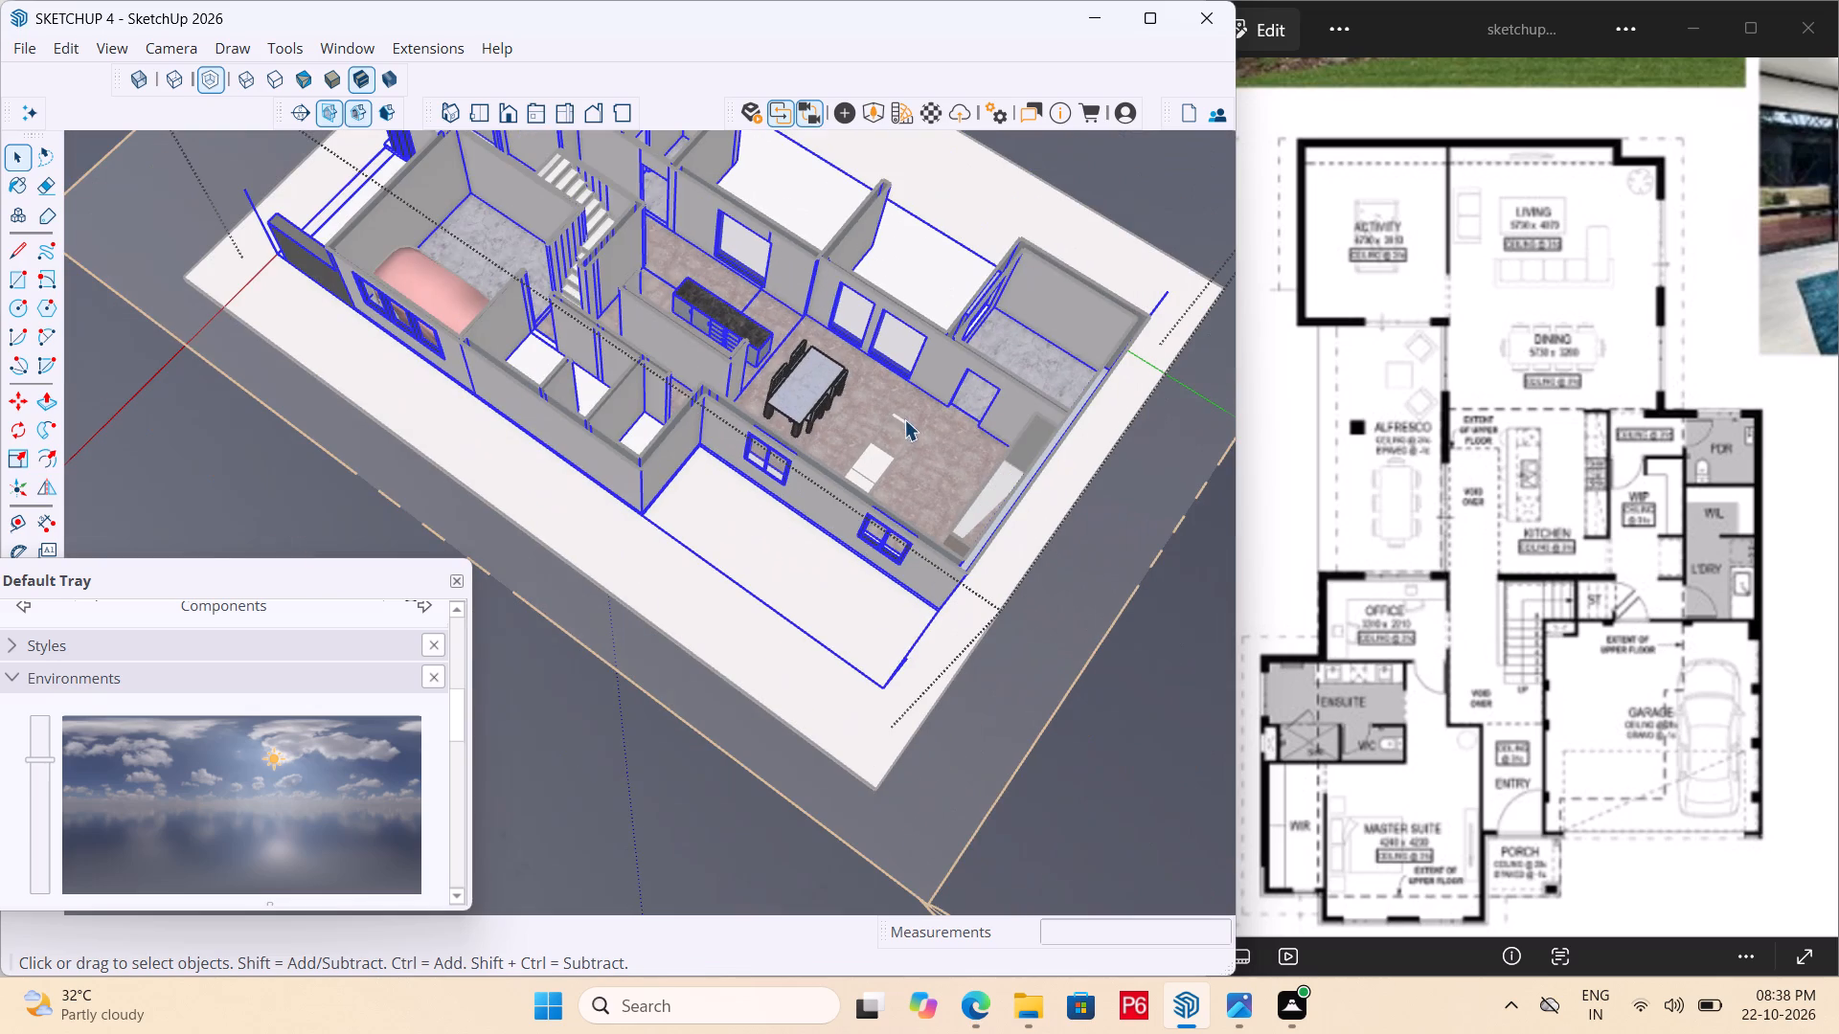
{"action": "left_click", "coordinate": [585, 691]}
{"action": "scroll", "coordinate": [885, 427], "scroll_direction": "up", "scroll_amount": 8}
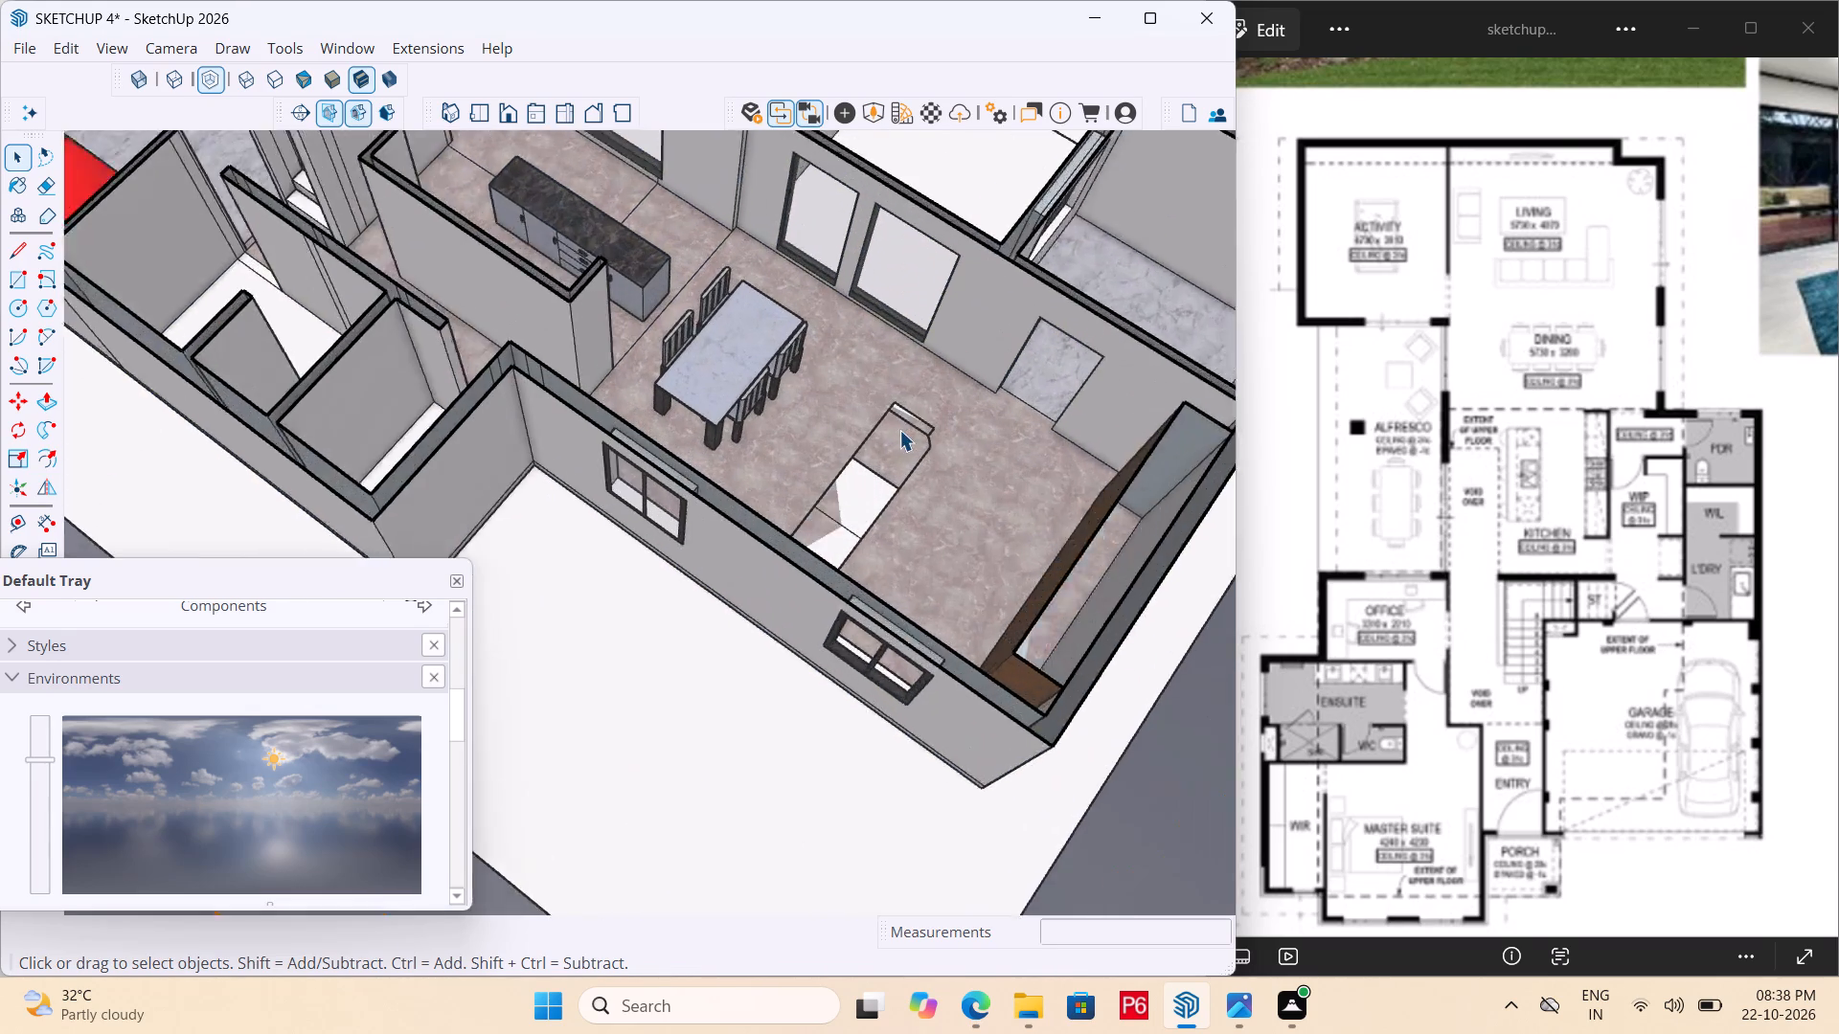
{"action": "scroll", "coordinate": [899, 430], "scroll_direction": "up", "scroll_amount": 3}
{"action": "left_click", "coordinate": [844, 540]}
{"action": "scroll", "coordinate": [817, 556], "scroll_direction": "up", "scroll_amount": 5}
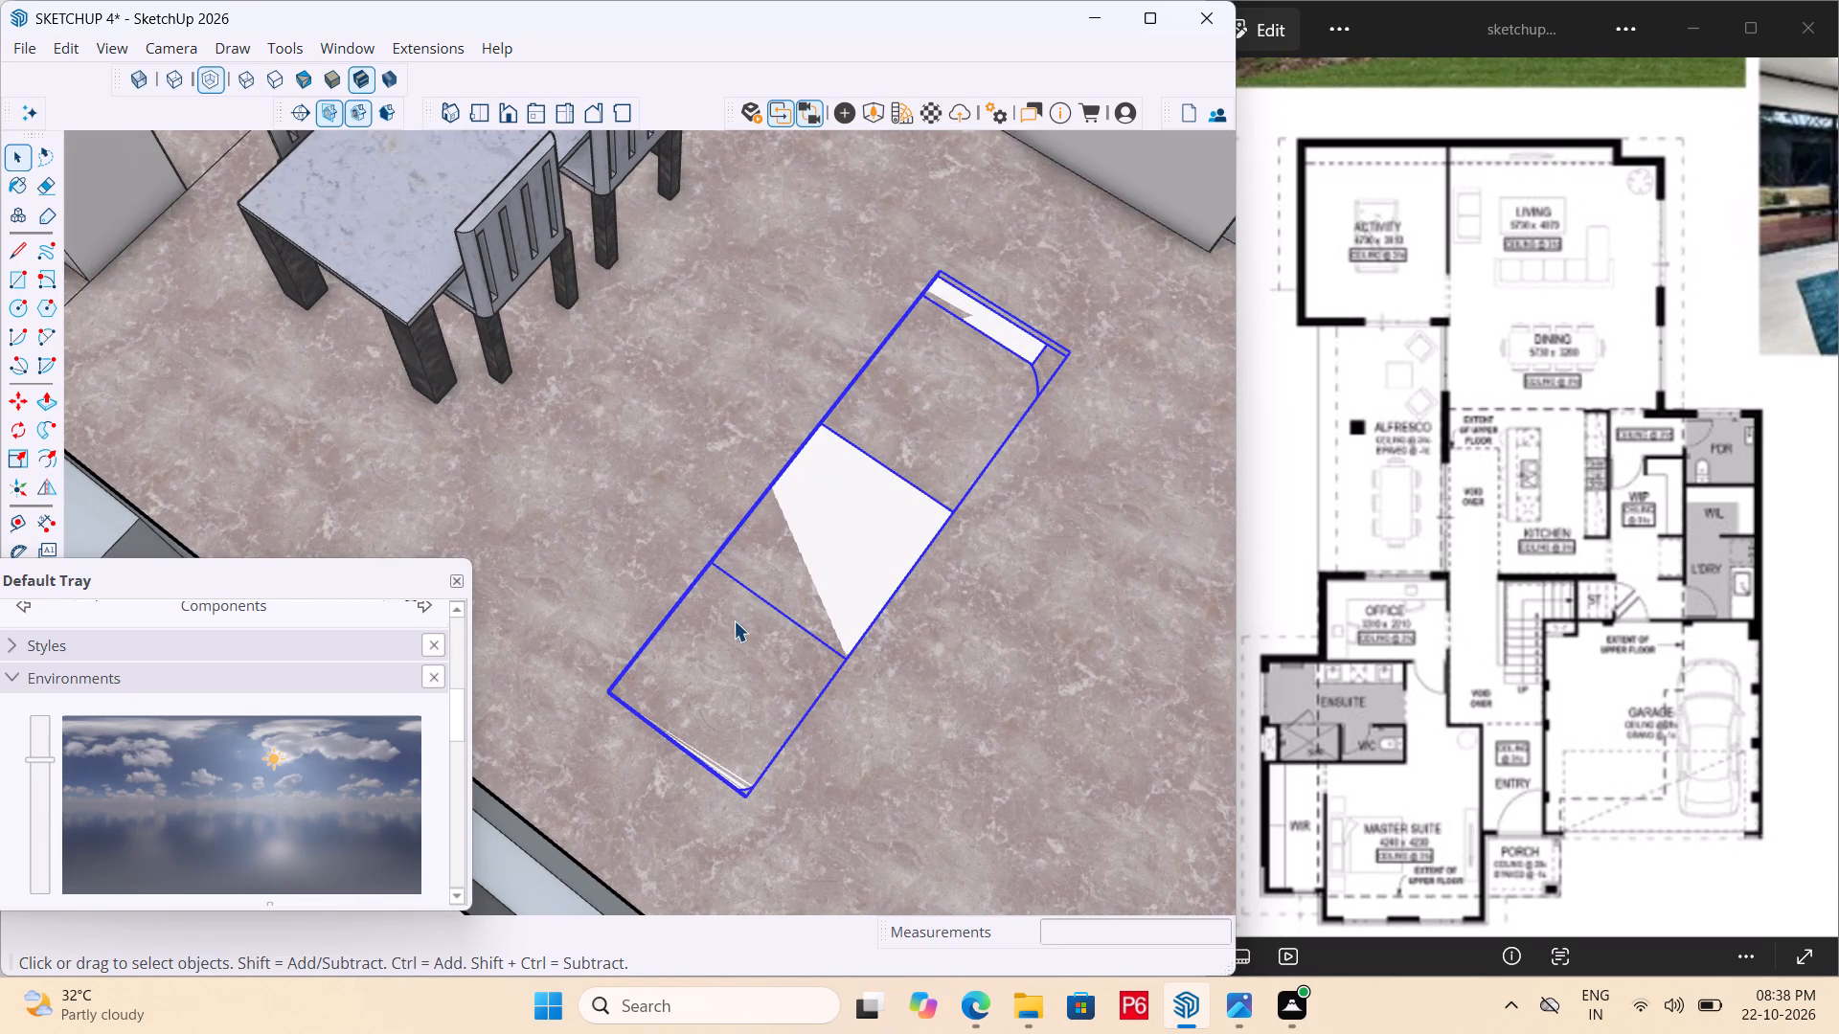
{"action": "double_click", "coordinate": [963, 433]}
{"action": "left_click", "coordinate": [958, 396]}
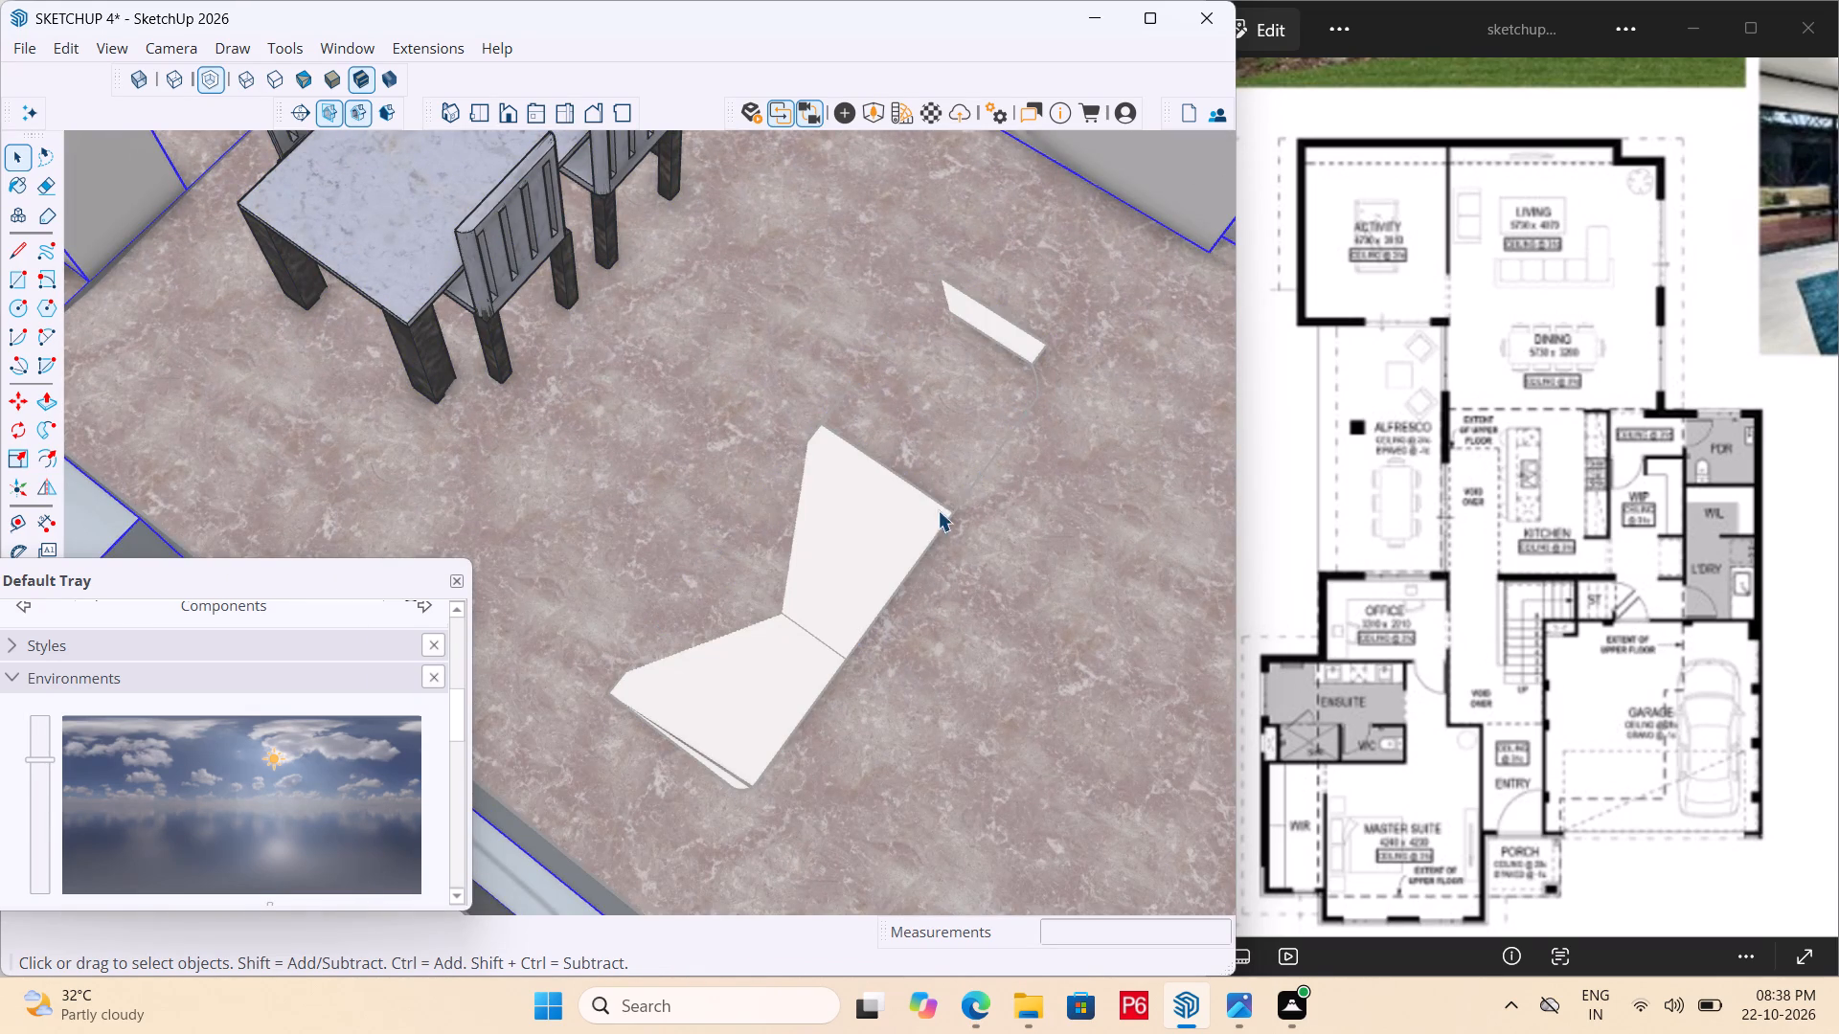
{"action": "scroll", "coordinate": [932, 517], "scroll_direction": "down", "scroll_amount": 20}
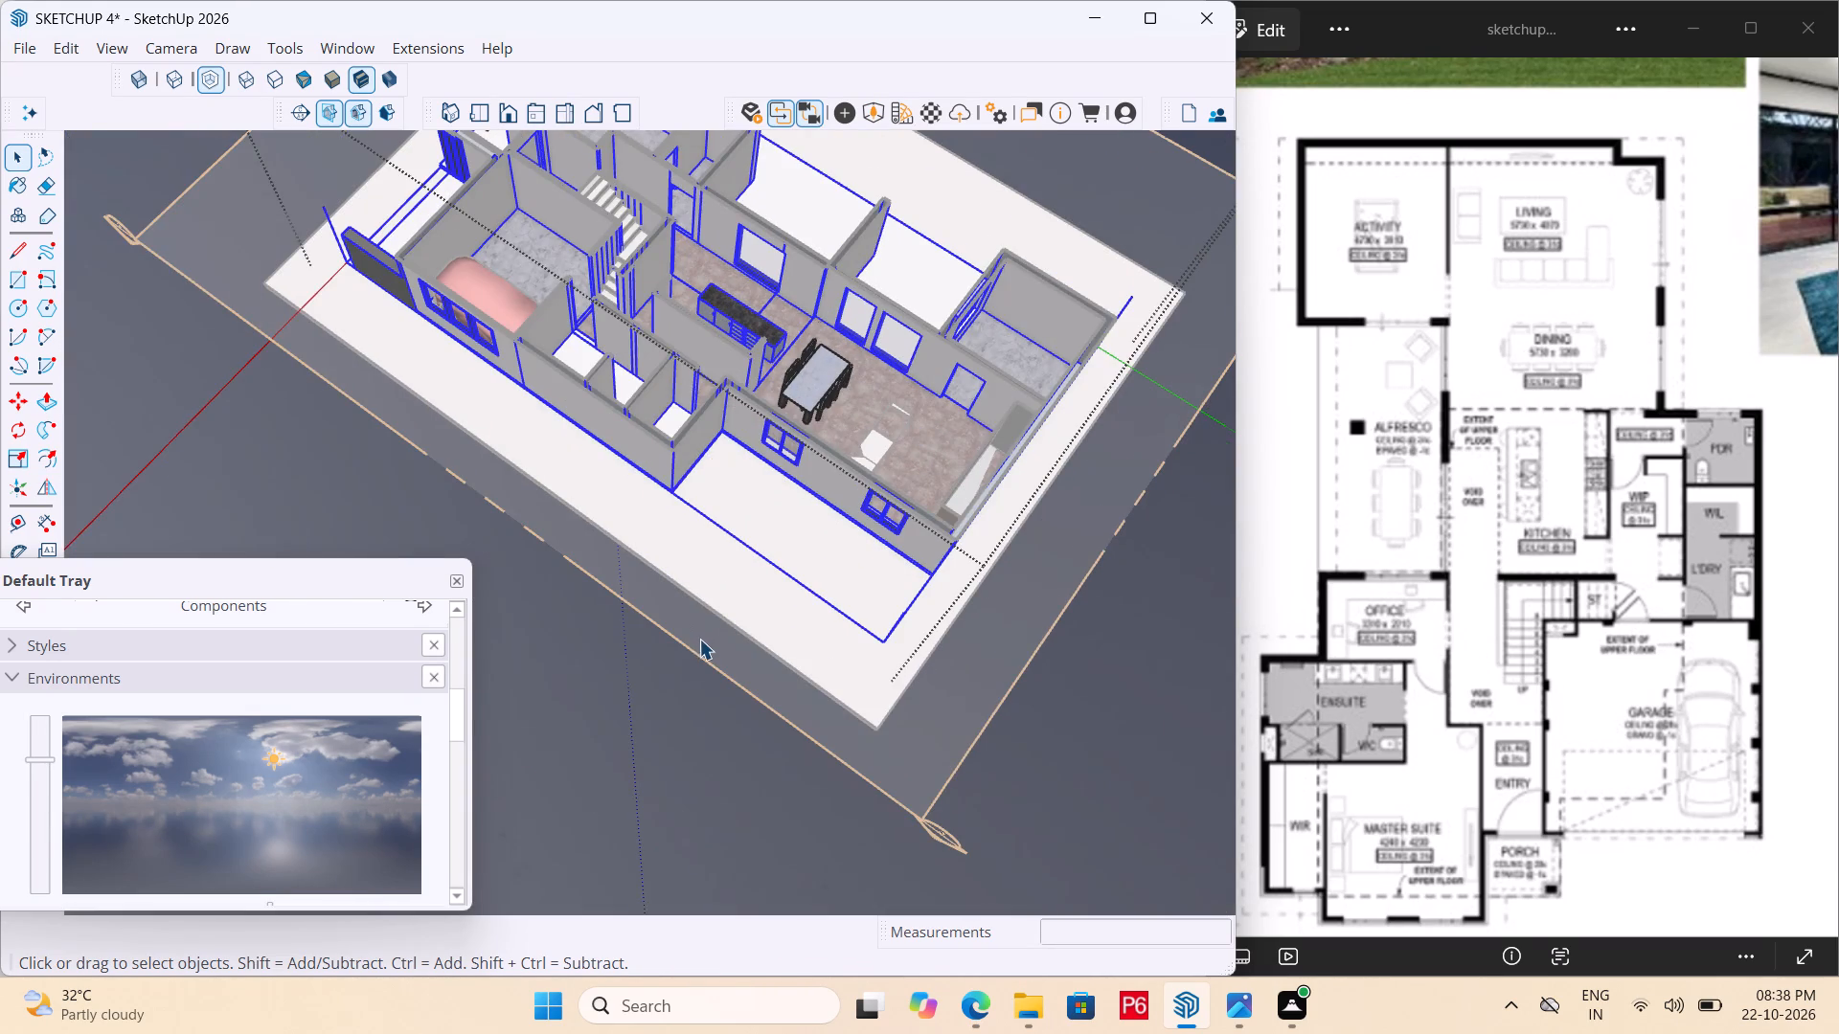
{"action": "left_click", "coordinate": [699, 639]}
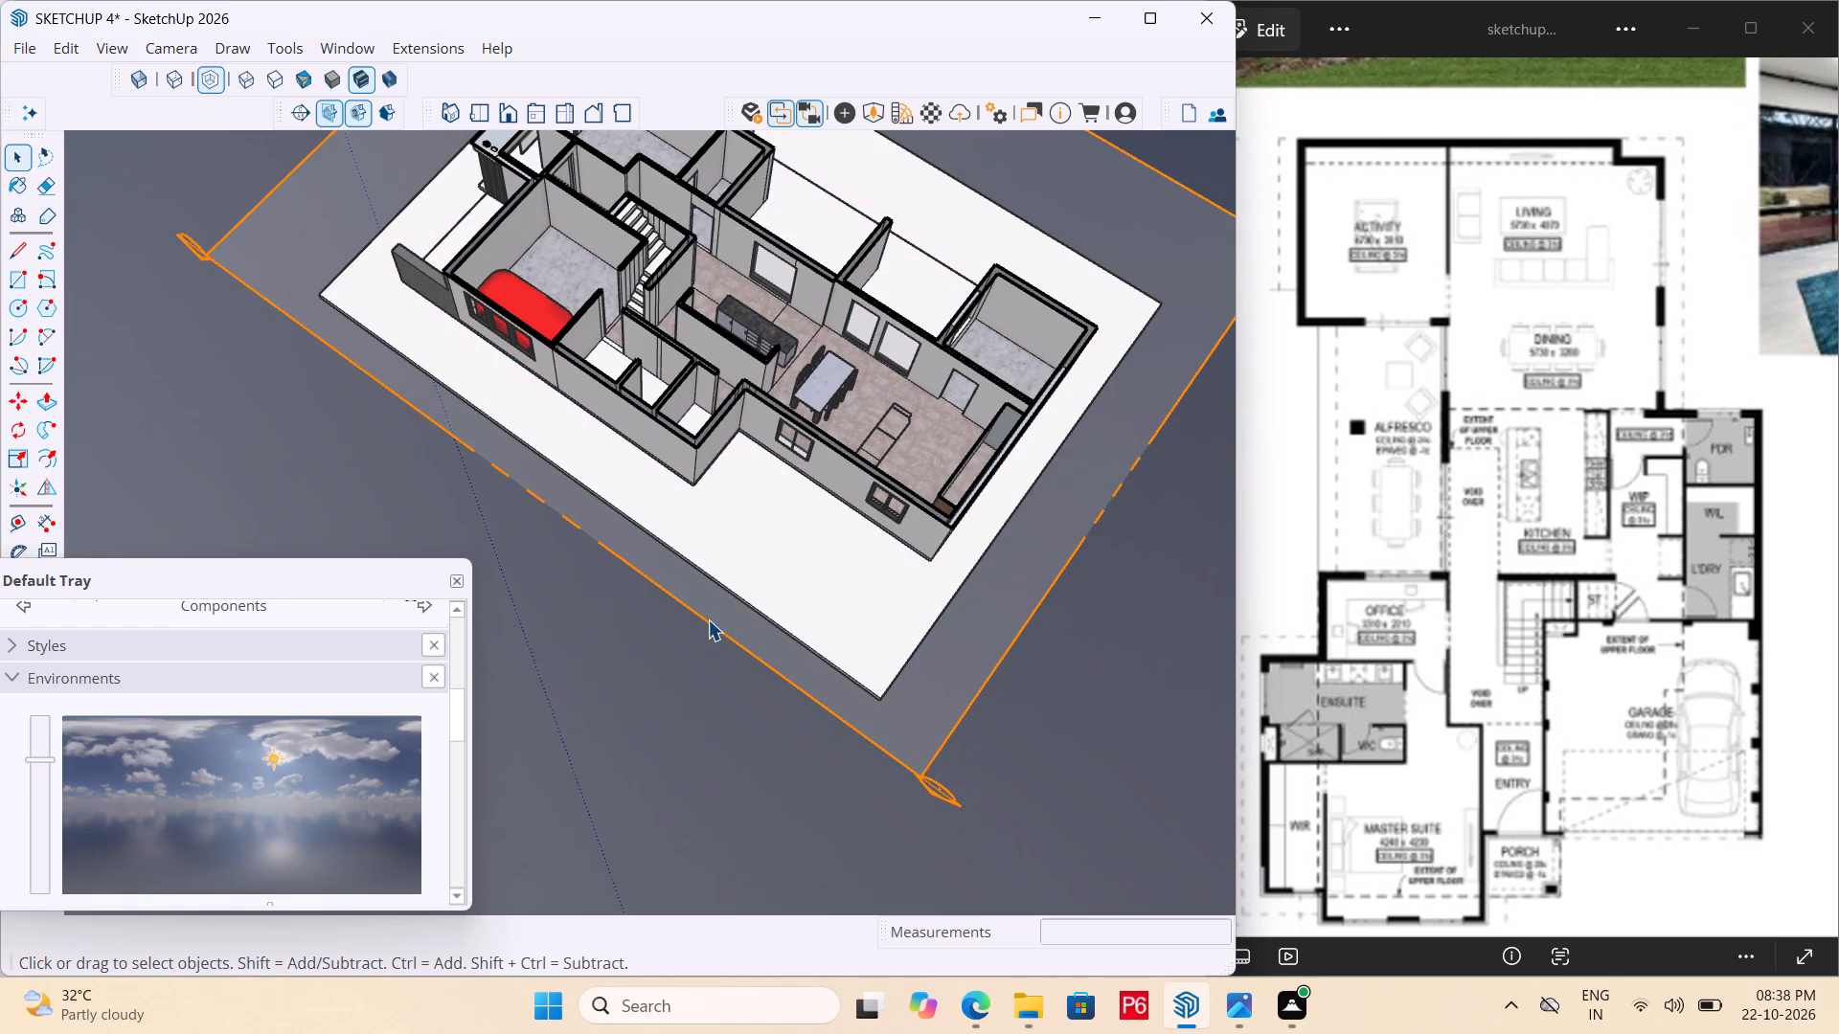
{"action": "left_click", "coordinate": [713, 680]}
{"action": "left_click", "coordinate": [715, 673]}
{"action": "scroll", "coordinate": [896, 433], "scroll_direction": "up", "scroll_amount": 6}
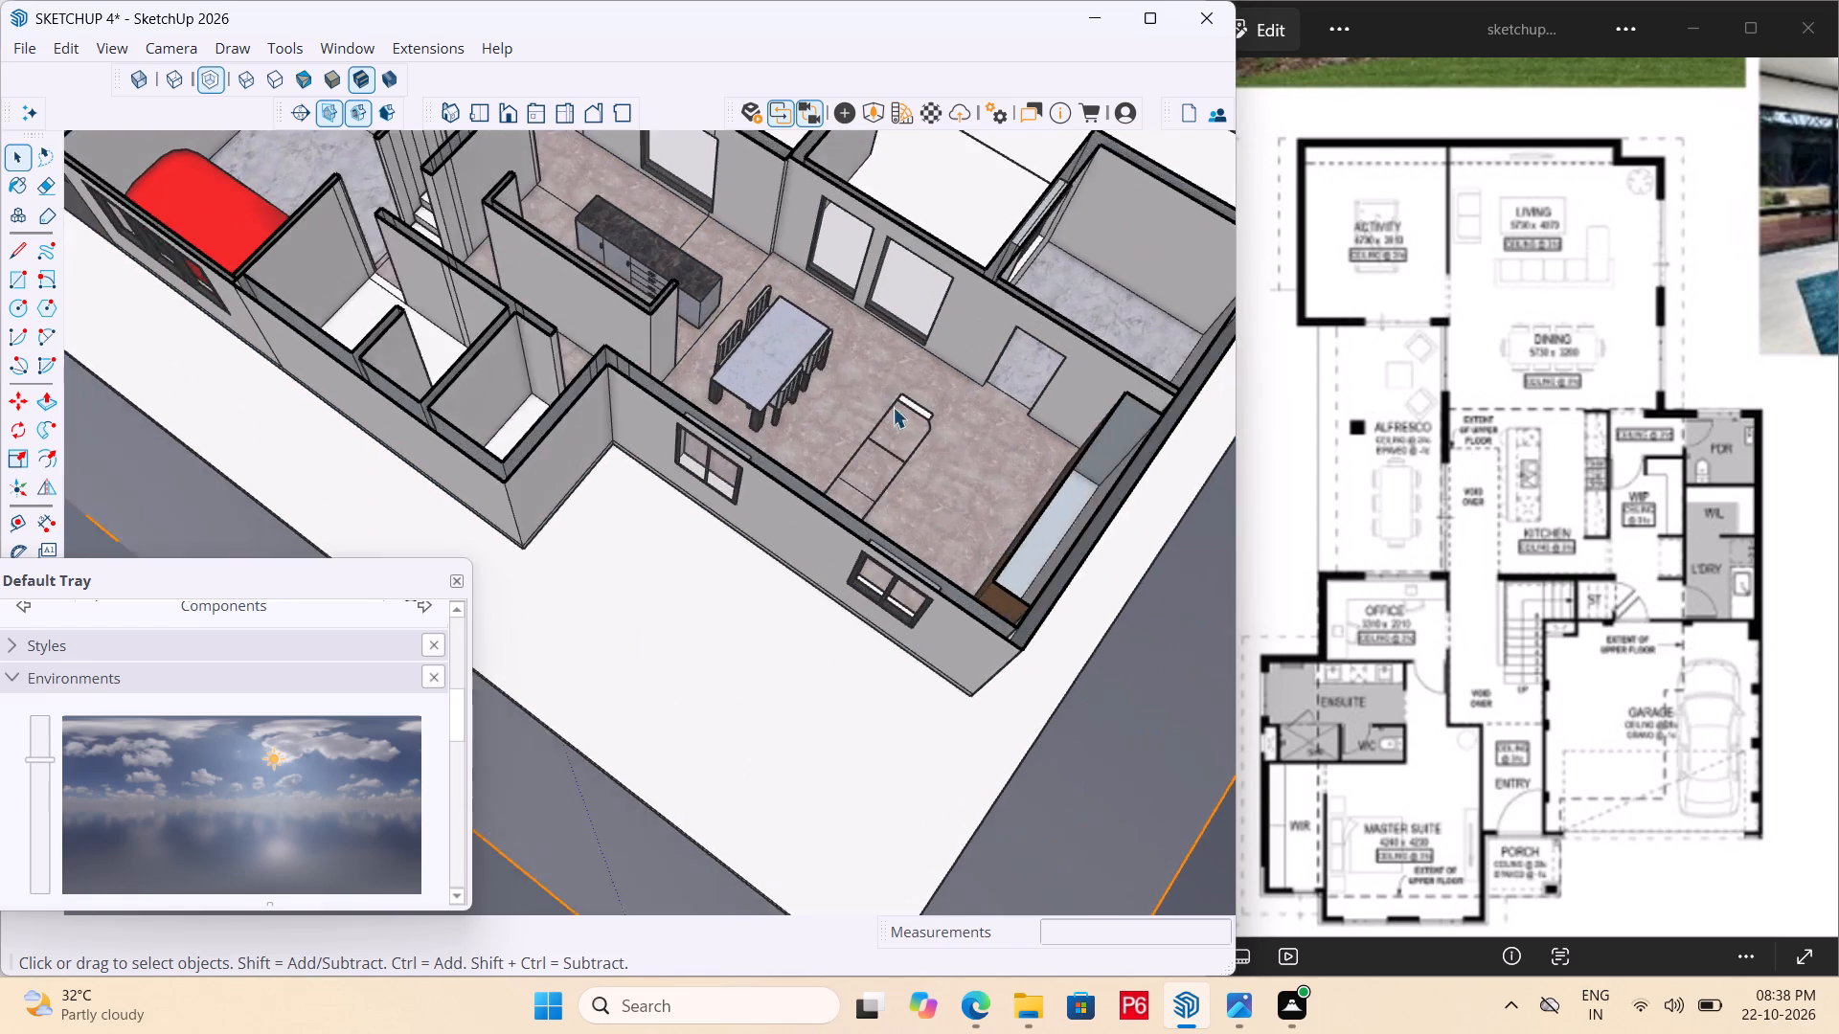
{"action": "scroll", "coordinate": [893, 407], "scroll_direction": "up", "scroll_amount": 4}
{"action": "middle_click_drag", "start_coordinate": [942, 433], "coordinate": [732, 445]}
{"action": "scroll", "coordinate": [927, 575], "scroll_direction": "up", "scroll_amount": 4}
{"action": "left_click", "coordinate": [917, 519]}
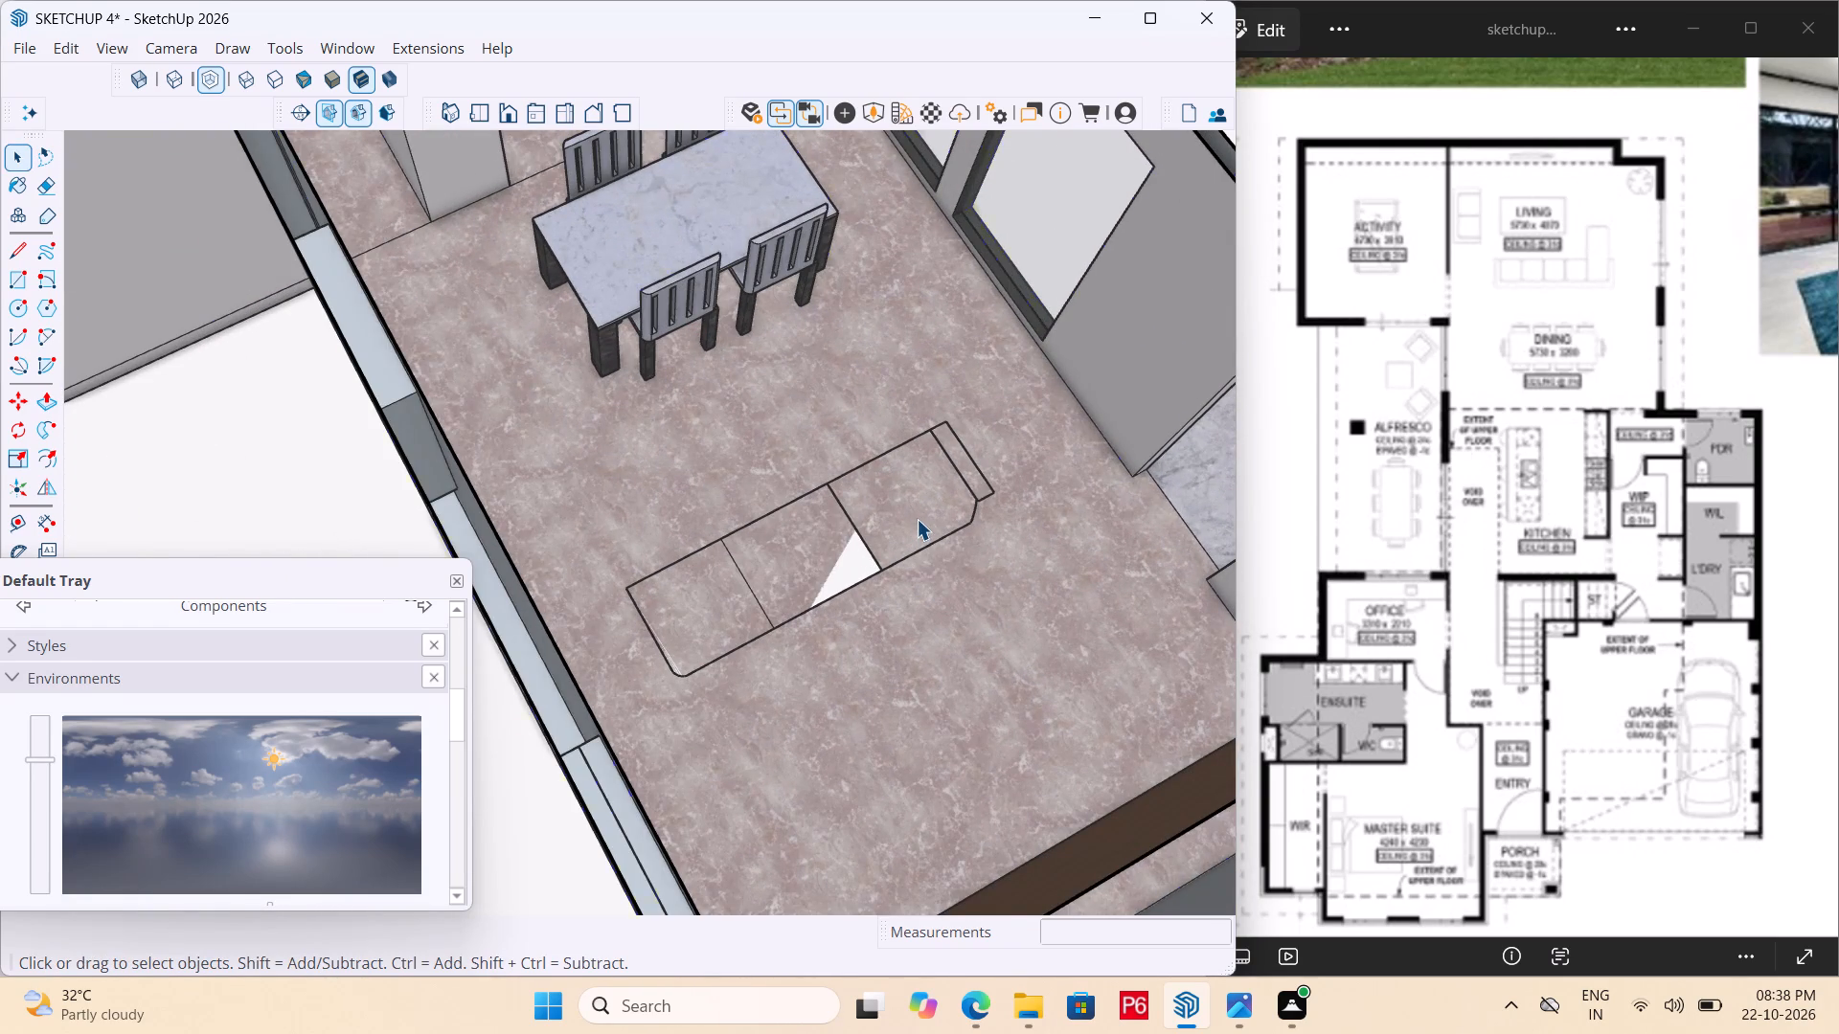
{"action": "left_click", "coordinate": [912, 520]}
{"action": "double_click", "coordinate": [851, 552]}
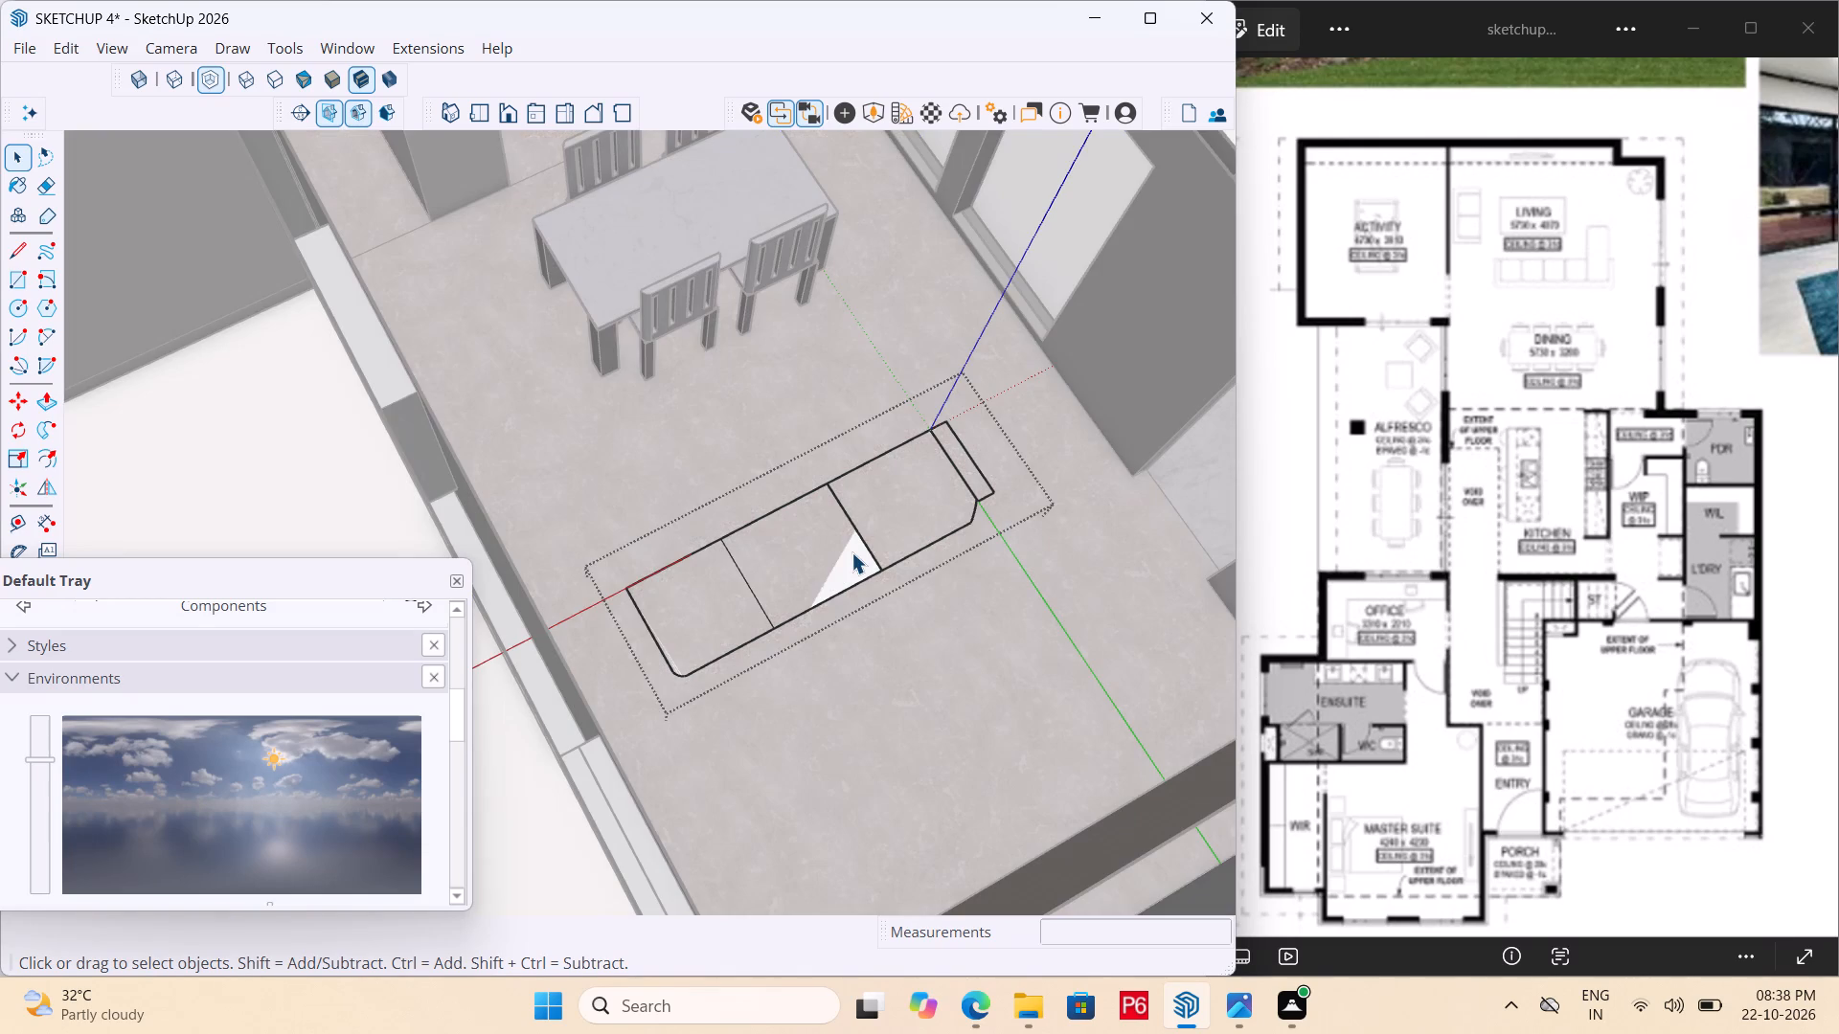
{"action": "left_click", "coordinate": [867, 539]}
{"action": "double_click", "coordinate": [913, 531]}
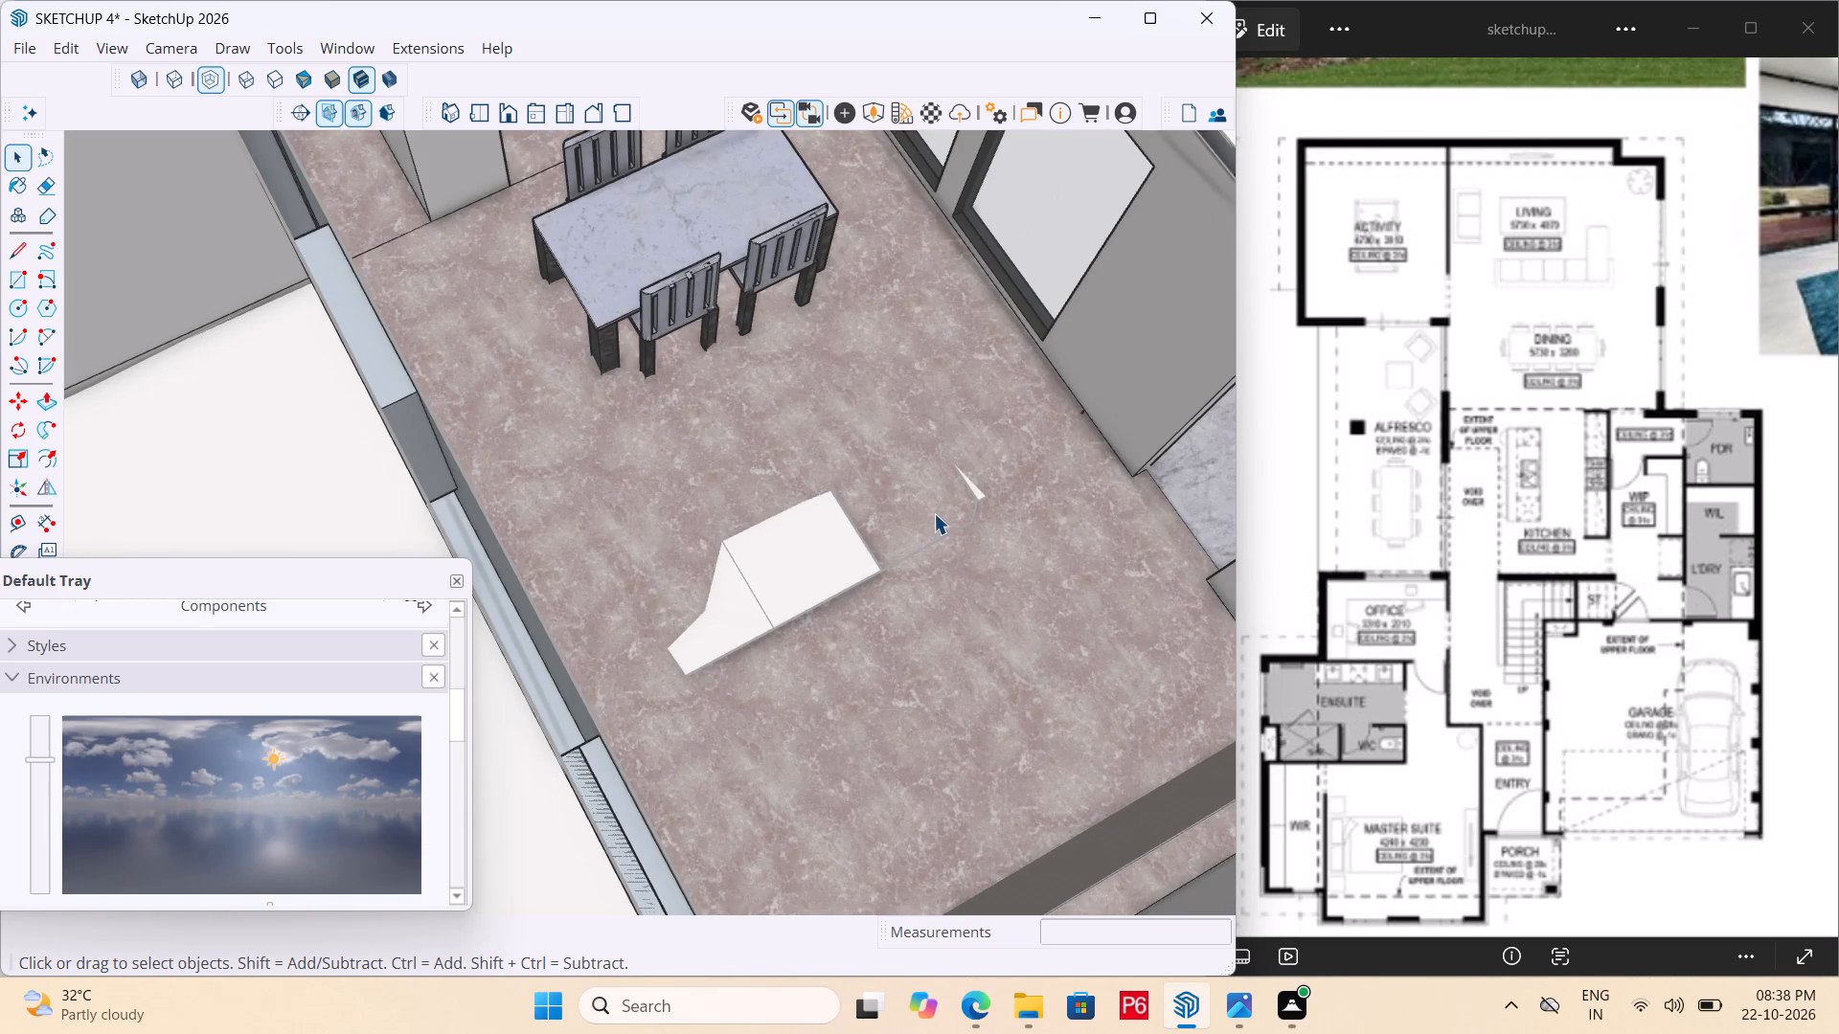
Save the model again.
{"action": "key", "text": "ctrl+s"}
{"action": "key", "text": "ctrl+s"}
{"action": "key", "text": "ctrl+s"}
{"action": "key", "text": "ctrl+s"}
{"action": "key", "text": "ctrl+s"}
{"action": "key", "text": "ctrl+s"}
{"action": "key", "text": "ctrl+s"}
{"action": "key", "text": "ctrl+s"}
{"action": "key", "text": "ctrl+s"}
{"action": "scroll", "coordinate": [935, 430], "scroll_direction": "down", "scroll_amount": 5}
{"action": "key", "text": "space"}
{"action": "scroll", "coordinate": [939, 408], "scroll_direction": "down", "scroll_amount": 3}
Open the furniture group in the living area and extrude its middle section and the closed rounded end section up 5".
{"action": "scroll", "coordinate": [939, 408], "scroll_direction": "down", "scroll_amount": 2}
{"action": "scroll", "coordinate": [790, 376], "scroll_direction": "down", "scroll_amount": 11}
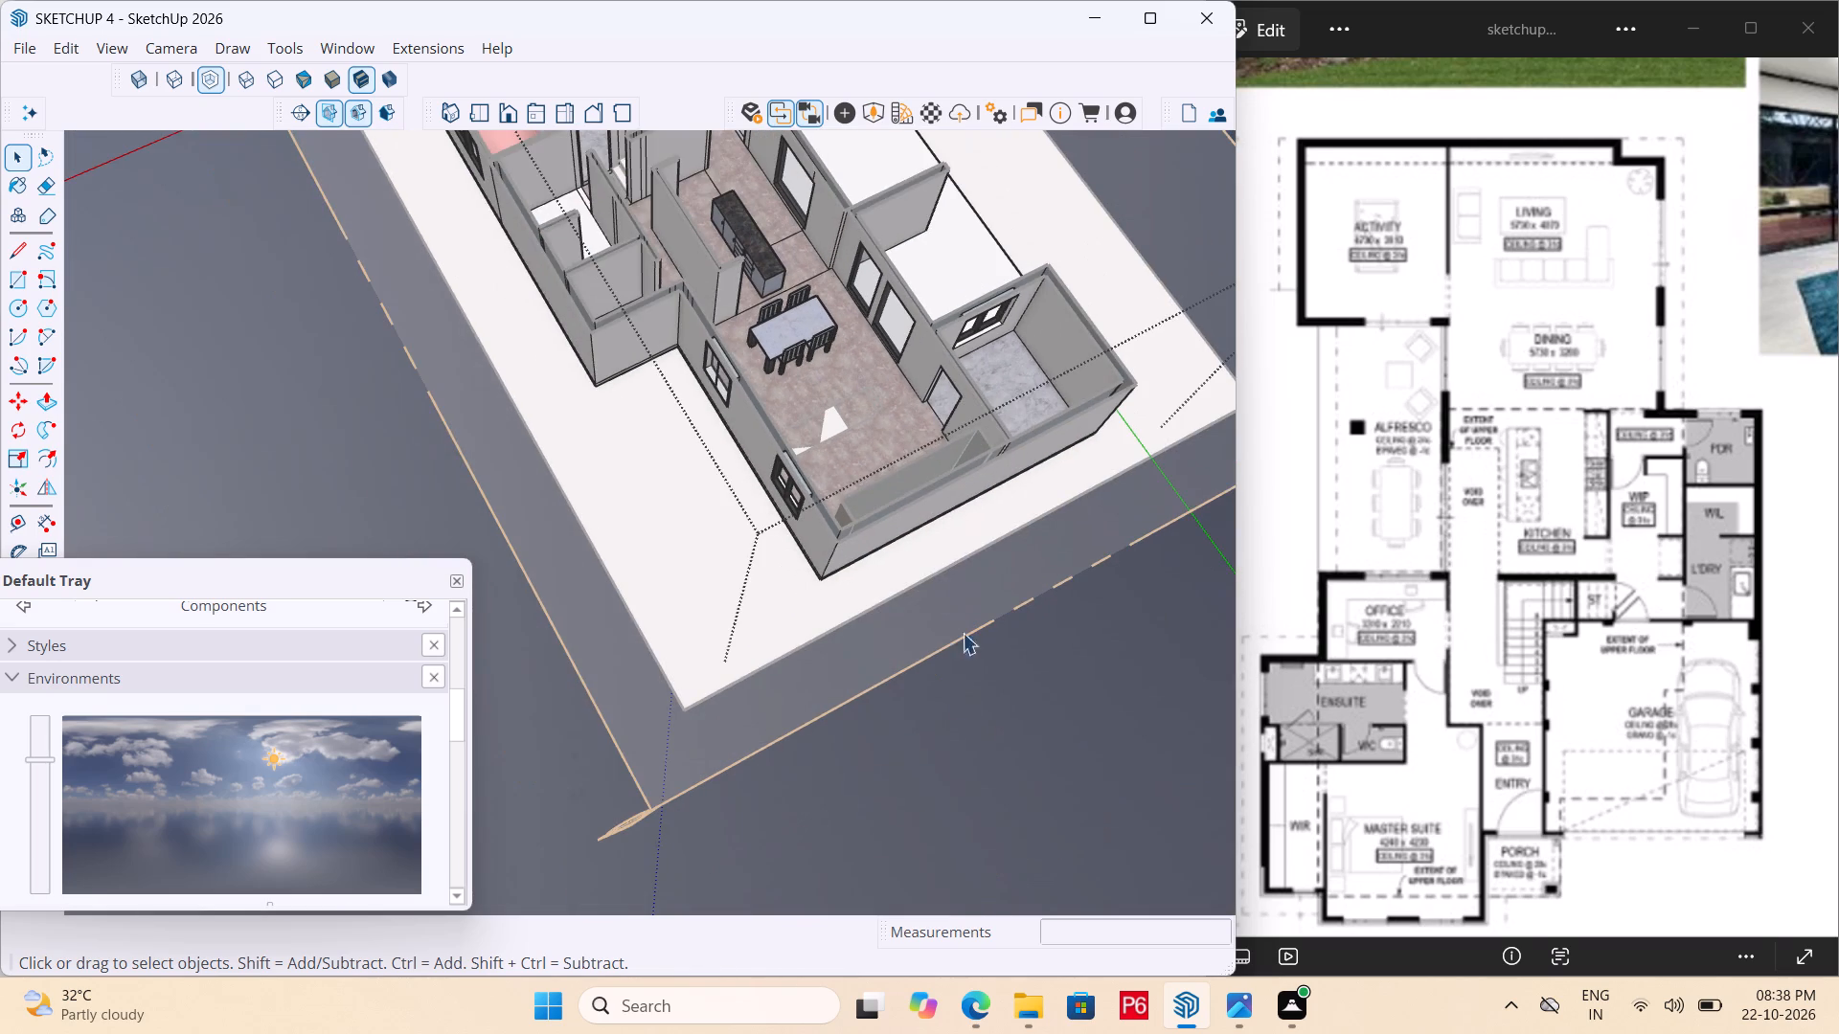
{"action": "double_click", "coordinate": [952, 705]}
{"action": "scroll", "coordinate": [849, 436], "scroll_direction": "up", "scroll_amount": 10}
{"action": "middle_click_drag", "start_coordinate": [849, 416], "coordinate": [791, 388]}
{"action": "left_click", "coordinate": [782, 426]}
{"action": "double_click", "coordinate": [778, 429]}
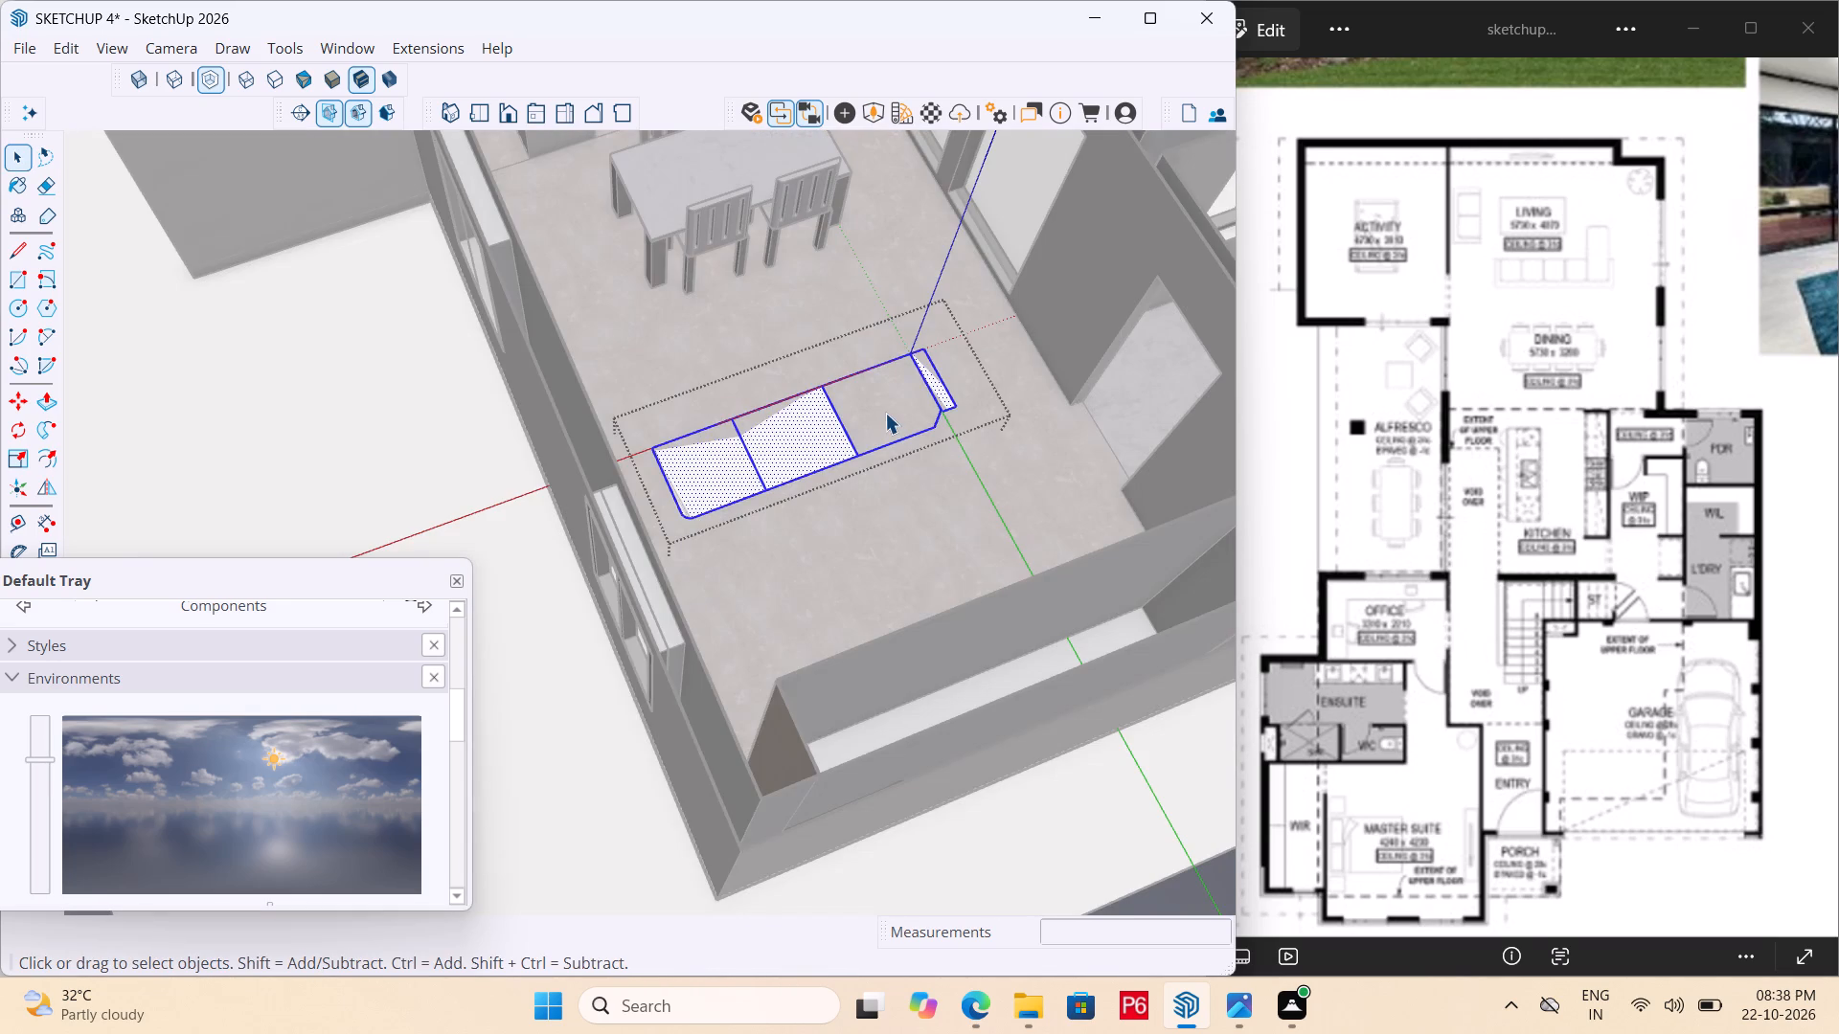
{"action": "key", "text": "p"}
{"action": "left_click", "coordinate": [885, 413]}
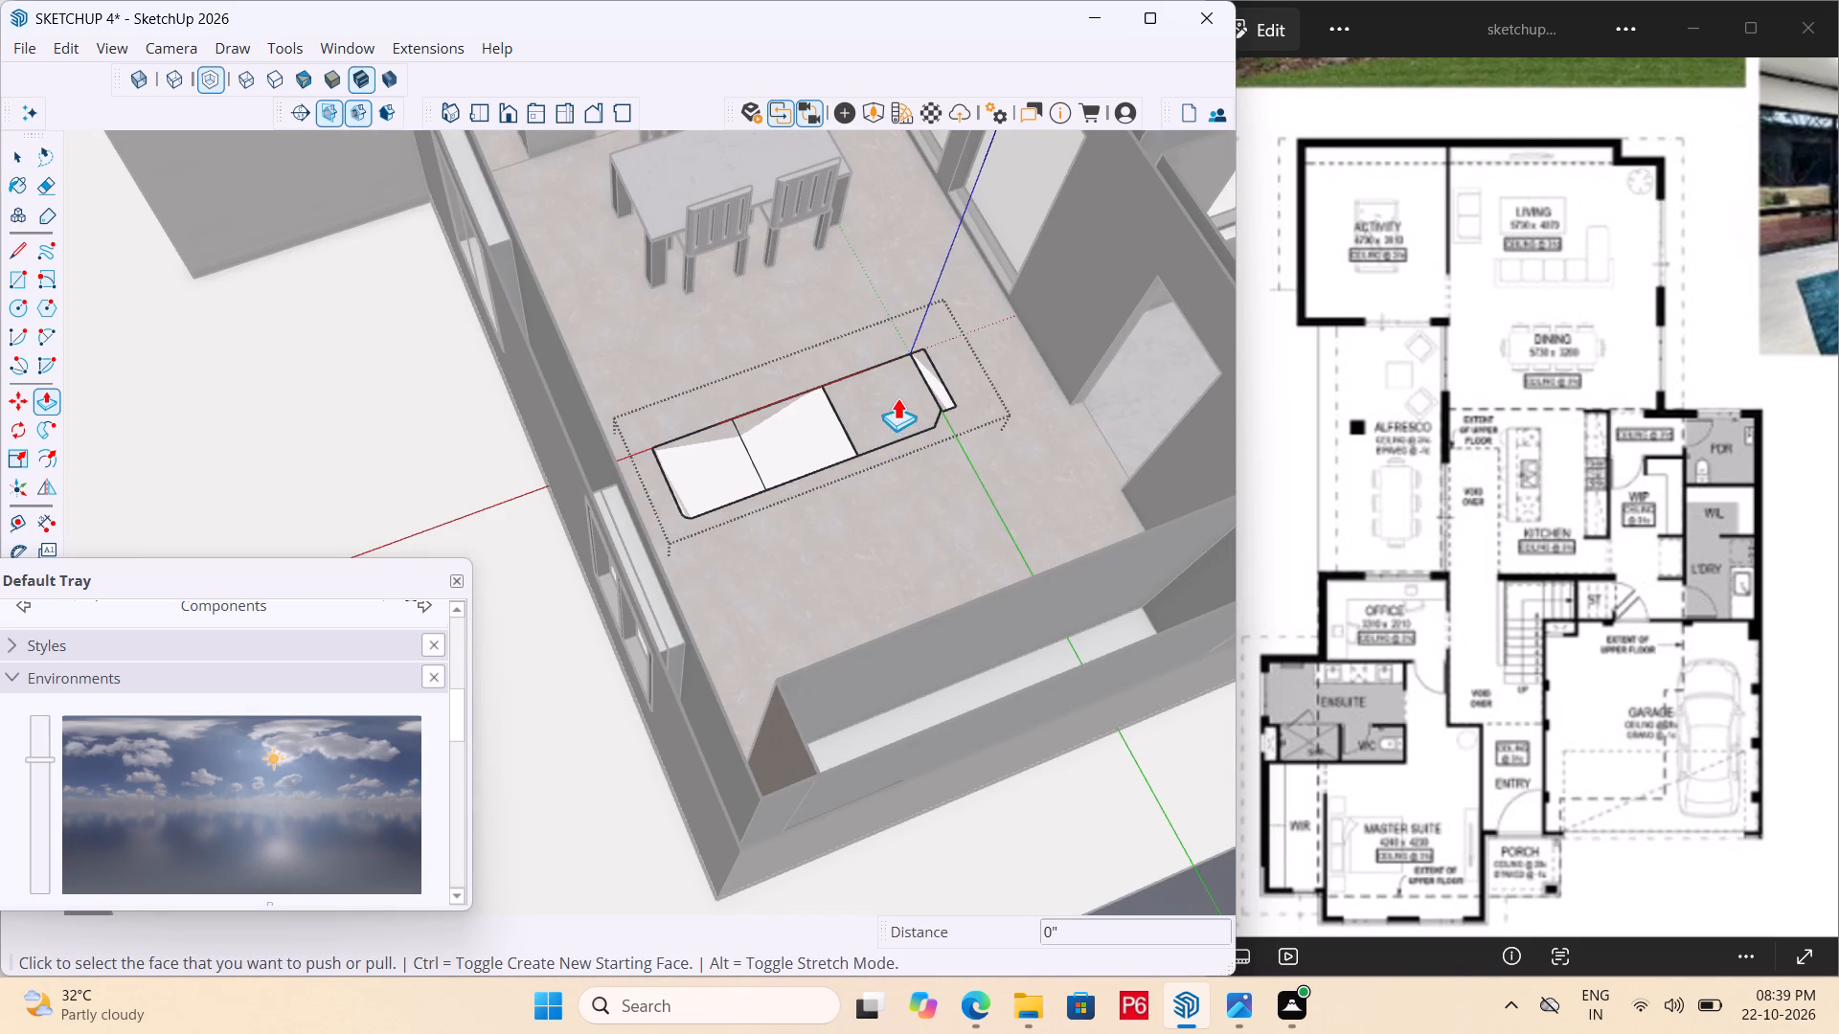
{"action": "left_click", "coordinate": [920, 402]}
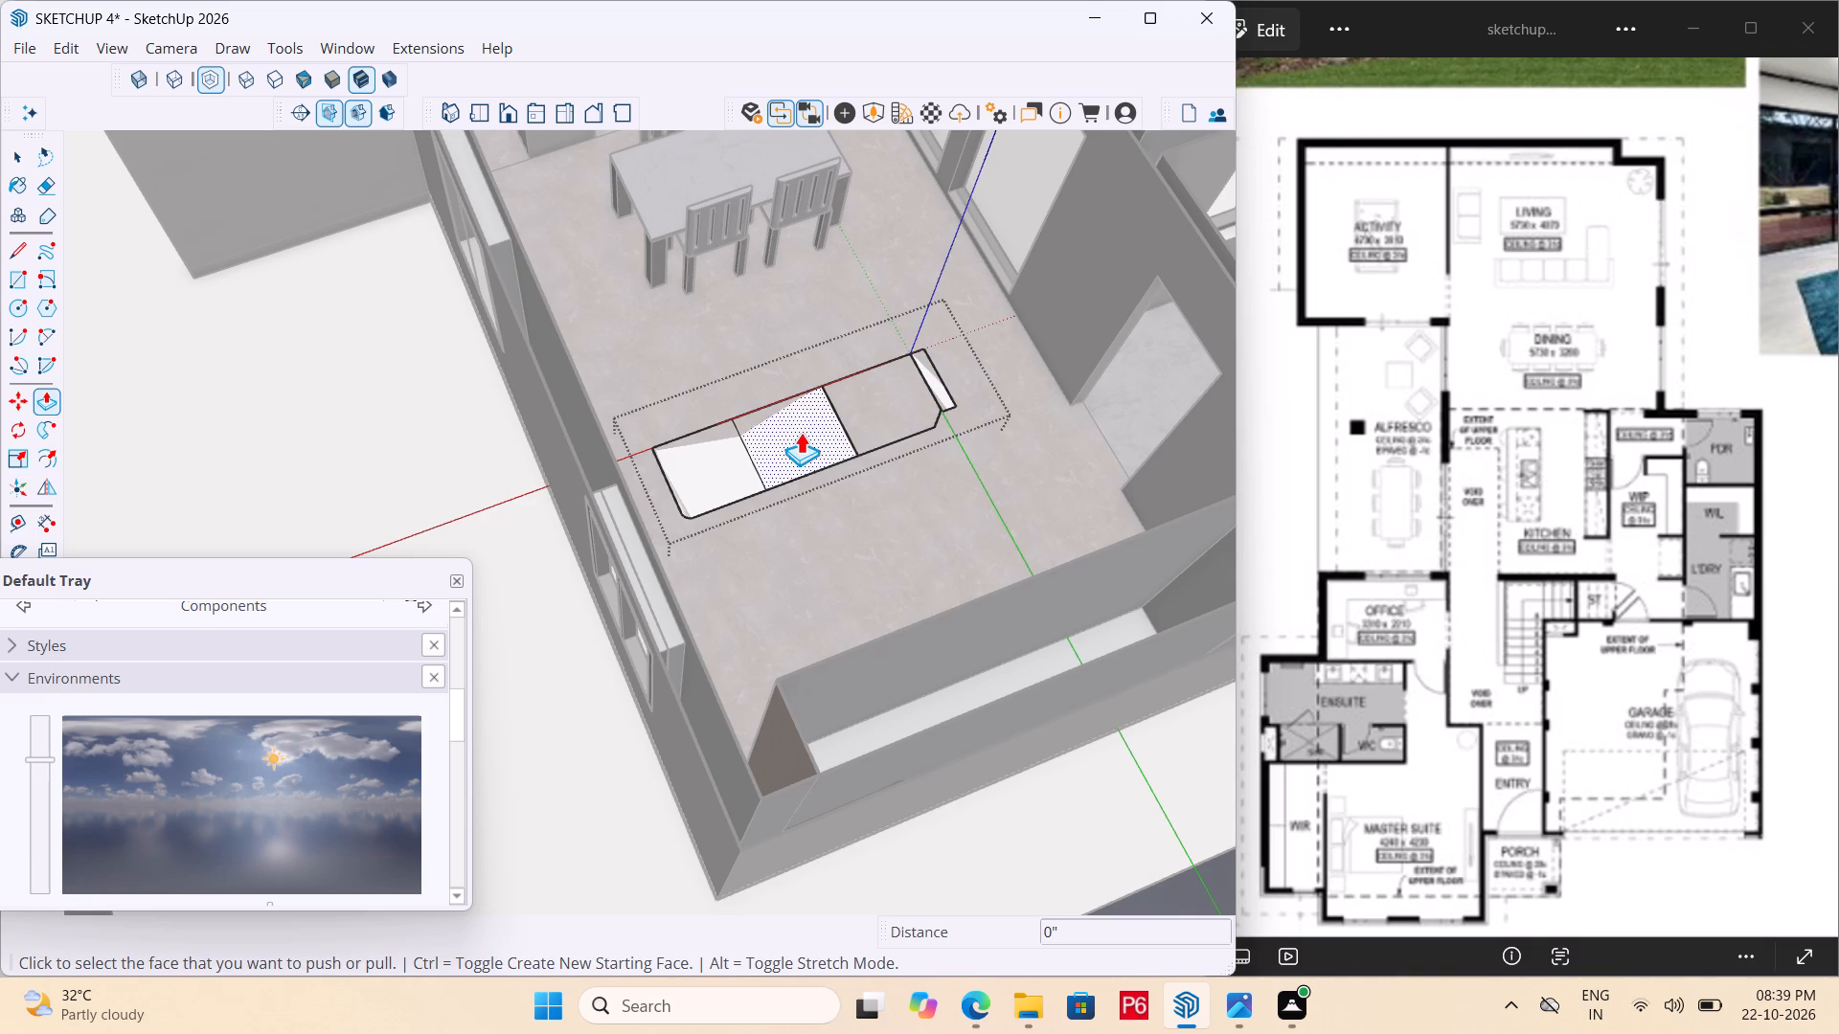
{"action": "left_click", "coordinate": [801, 431]}
{"action": "middle_click_drag", "start_coordinate": [896, 393], "coordinate": [553, 338]}
{"action": "scroll", "coordinate": [941, 560], "scroll_direction": "up", "scroll_amount": 4}
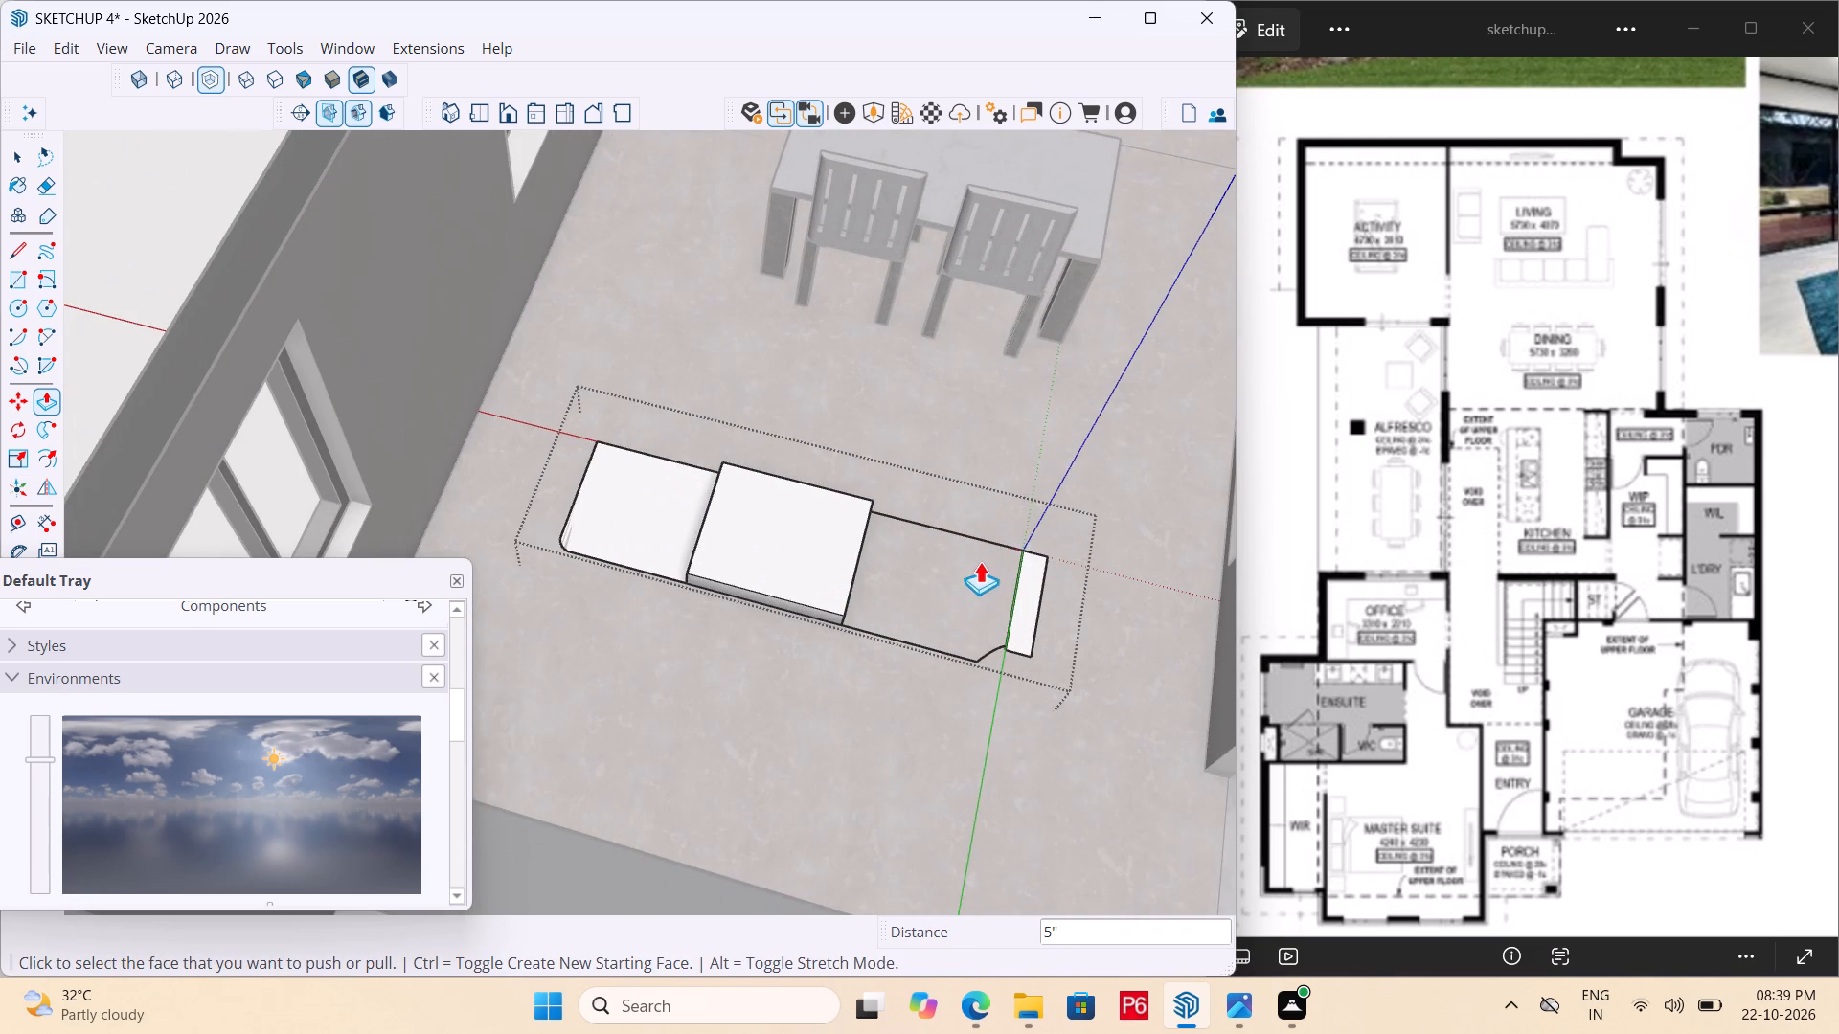
{"action": "left_click", "coordinate": [952, 580]}
{"action": "left_click", "coordinate": [695, 522]}
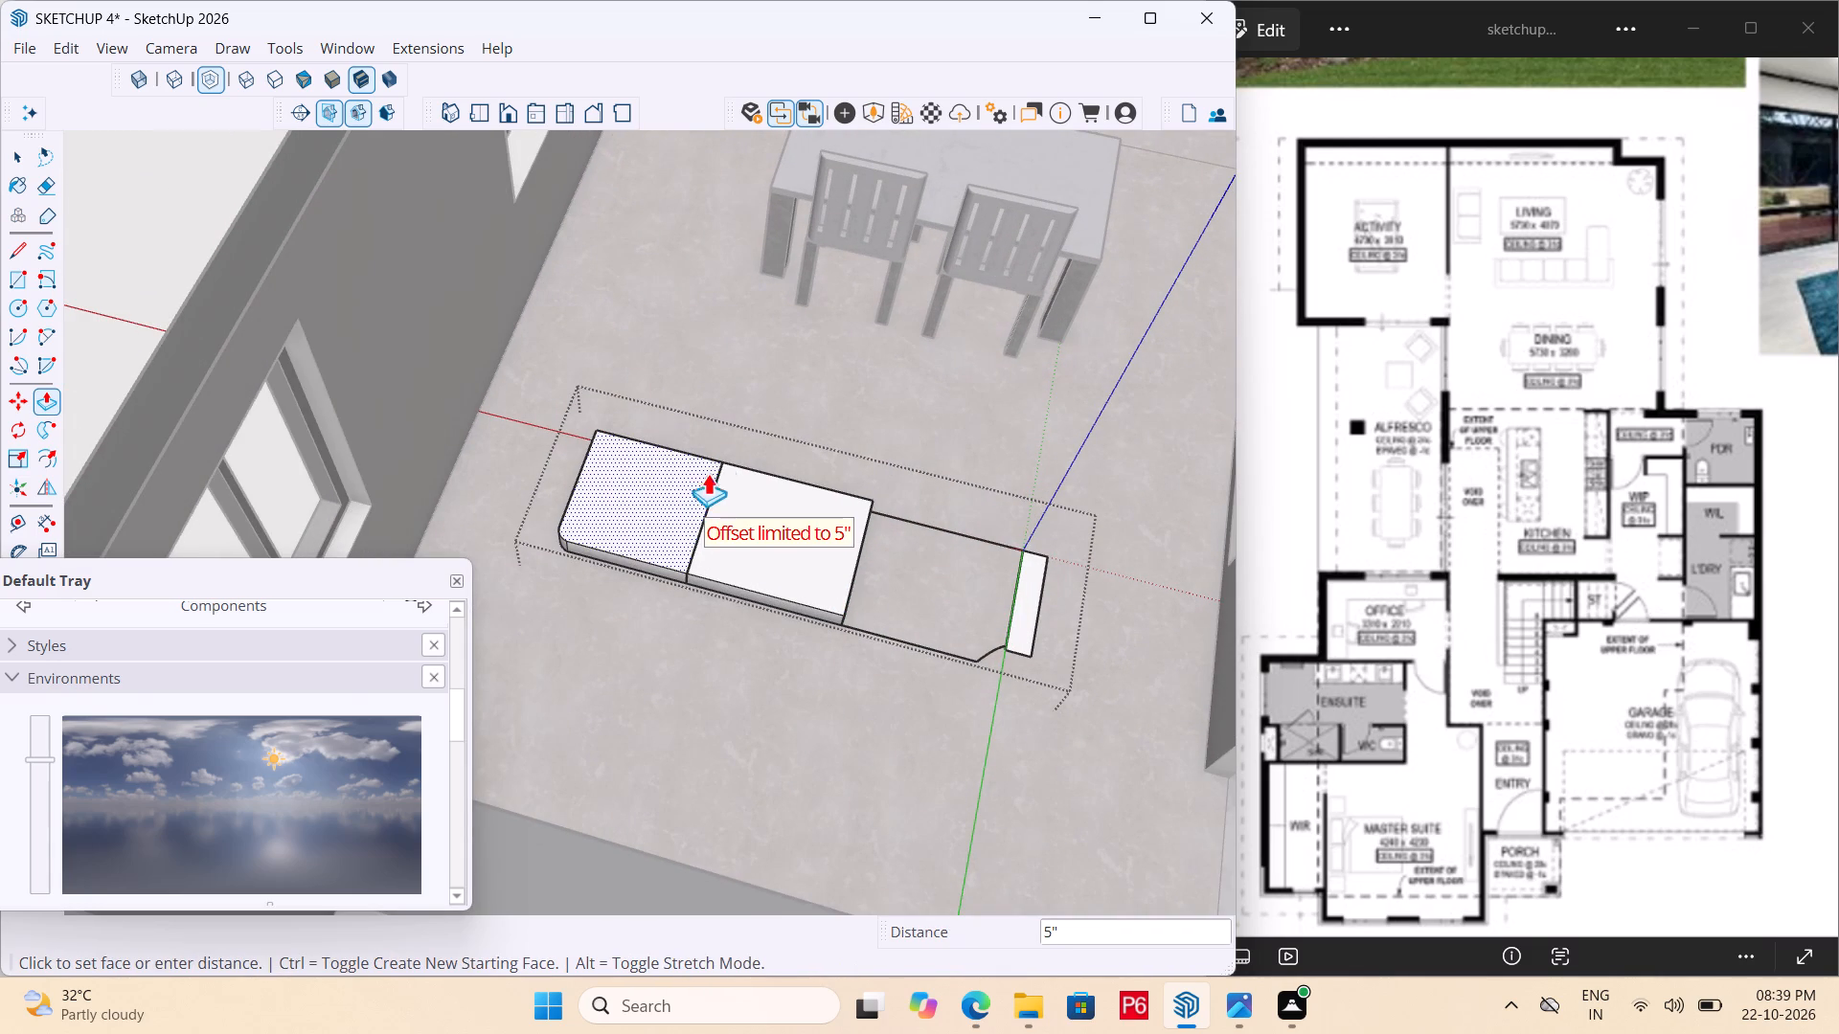
{"action": "left_click", "coordinate": [765, 466]}
Raise the rounded end section and the adjoining middle section by a further 2'.
{"action": "left_click", "coordinate": [692, 478]}
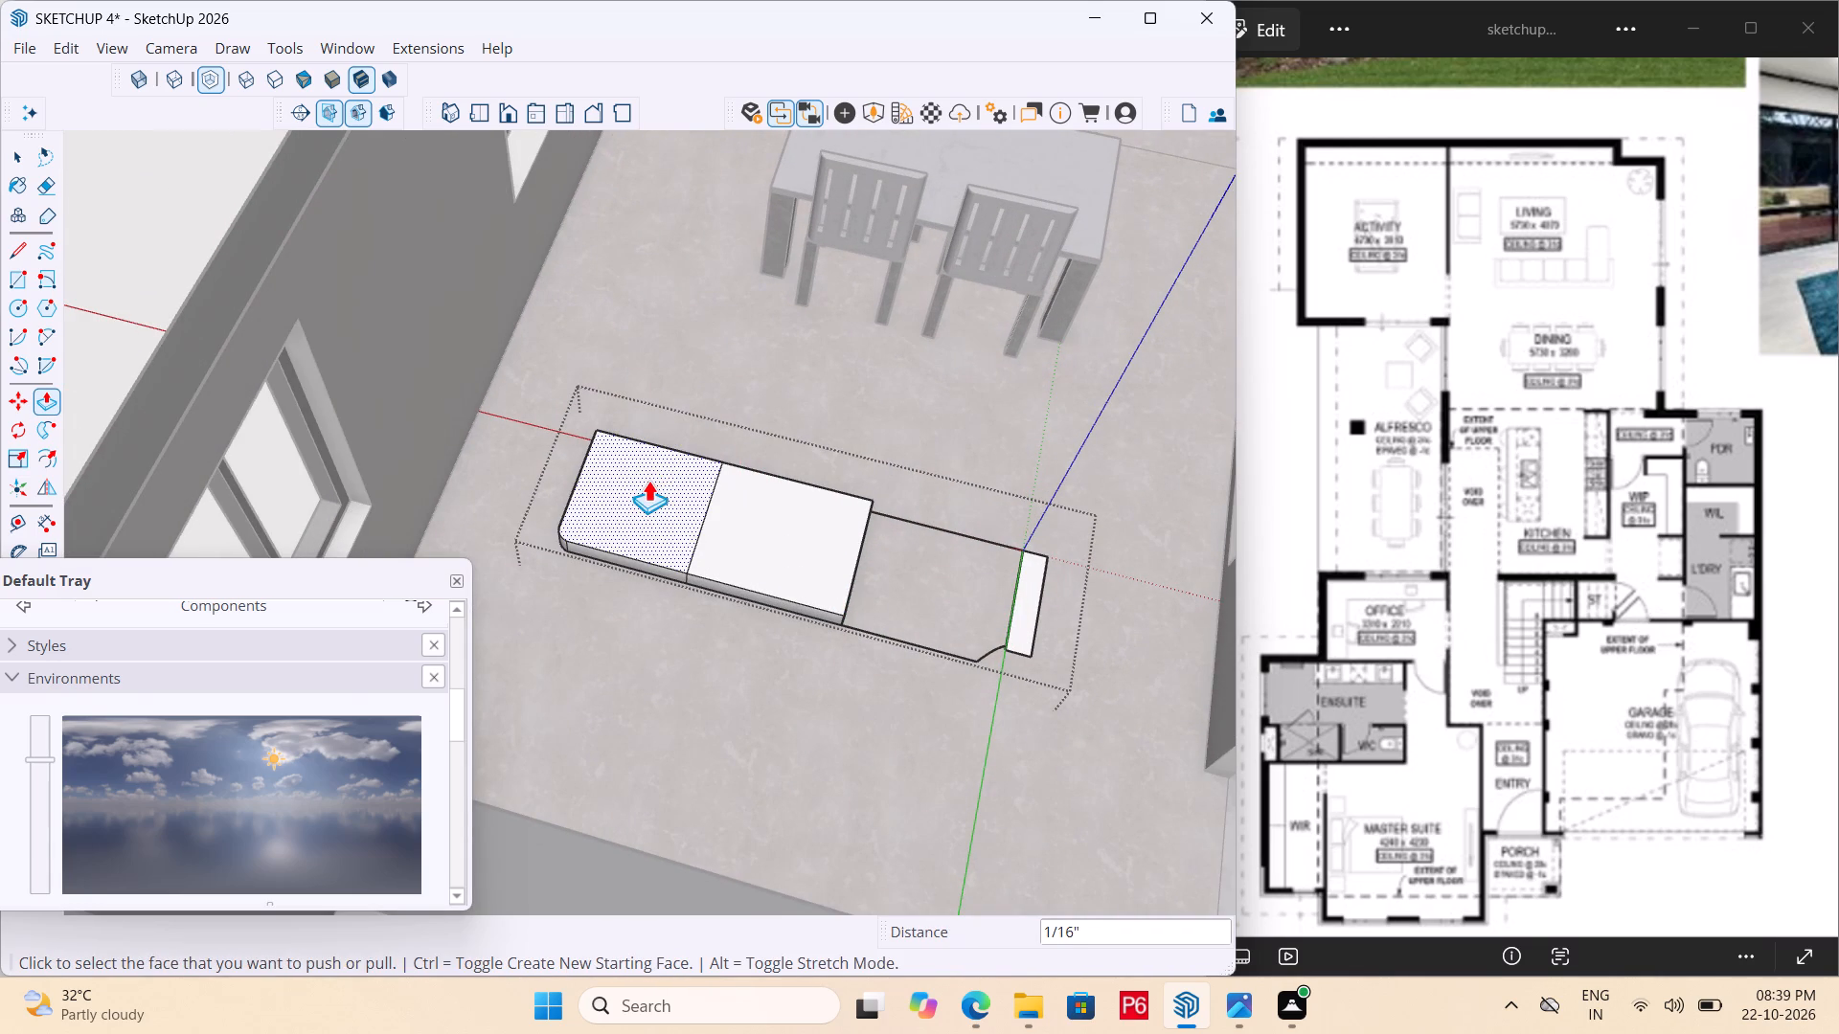
{"action": "left_click", "coordinate": [648, 480]}
{"action": "left_click", "coordinate": [605, 478]}
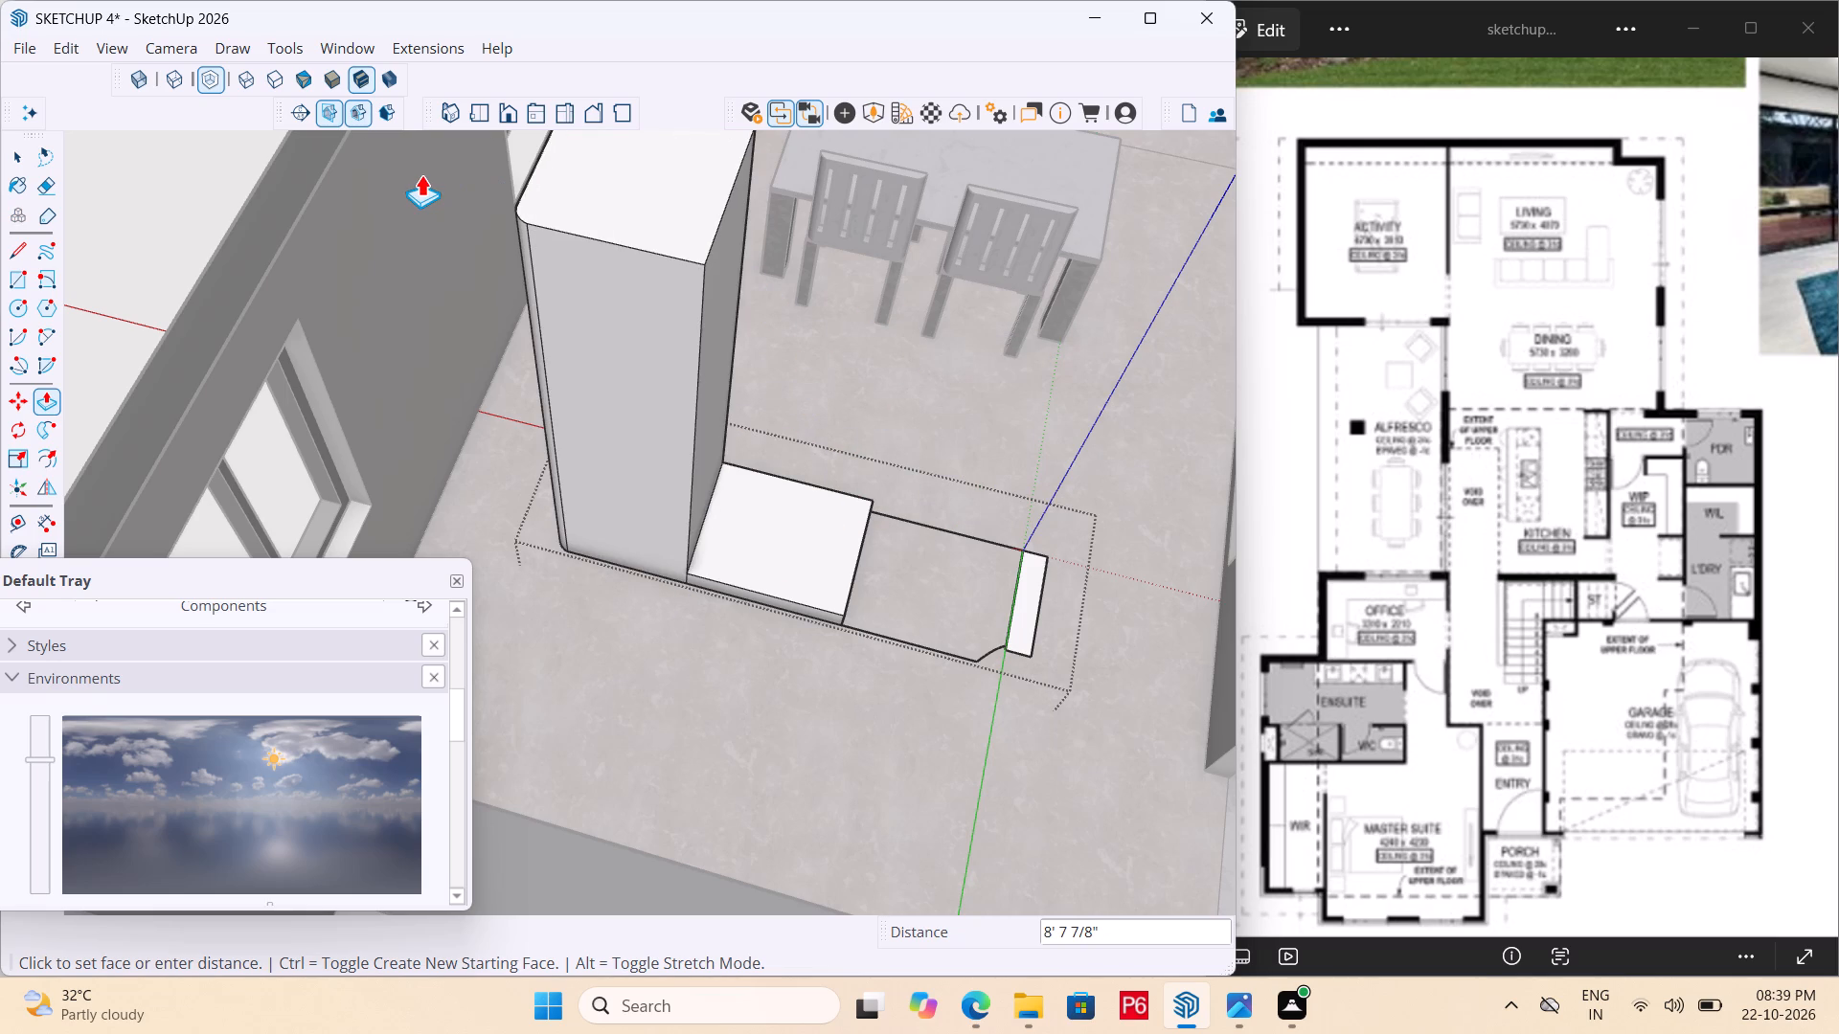
{"action": "type", "text": "2'"}
{"action": "key", "text": "Return"}
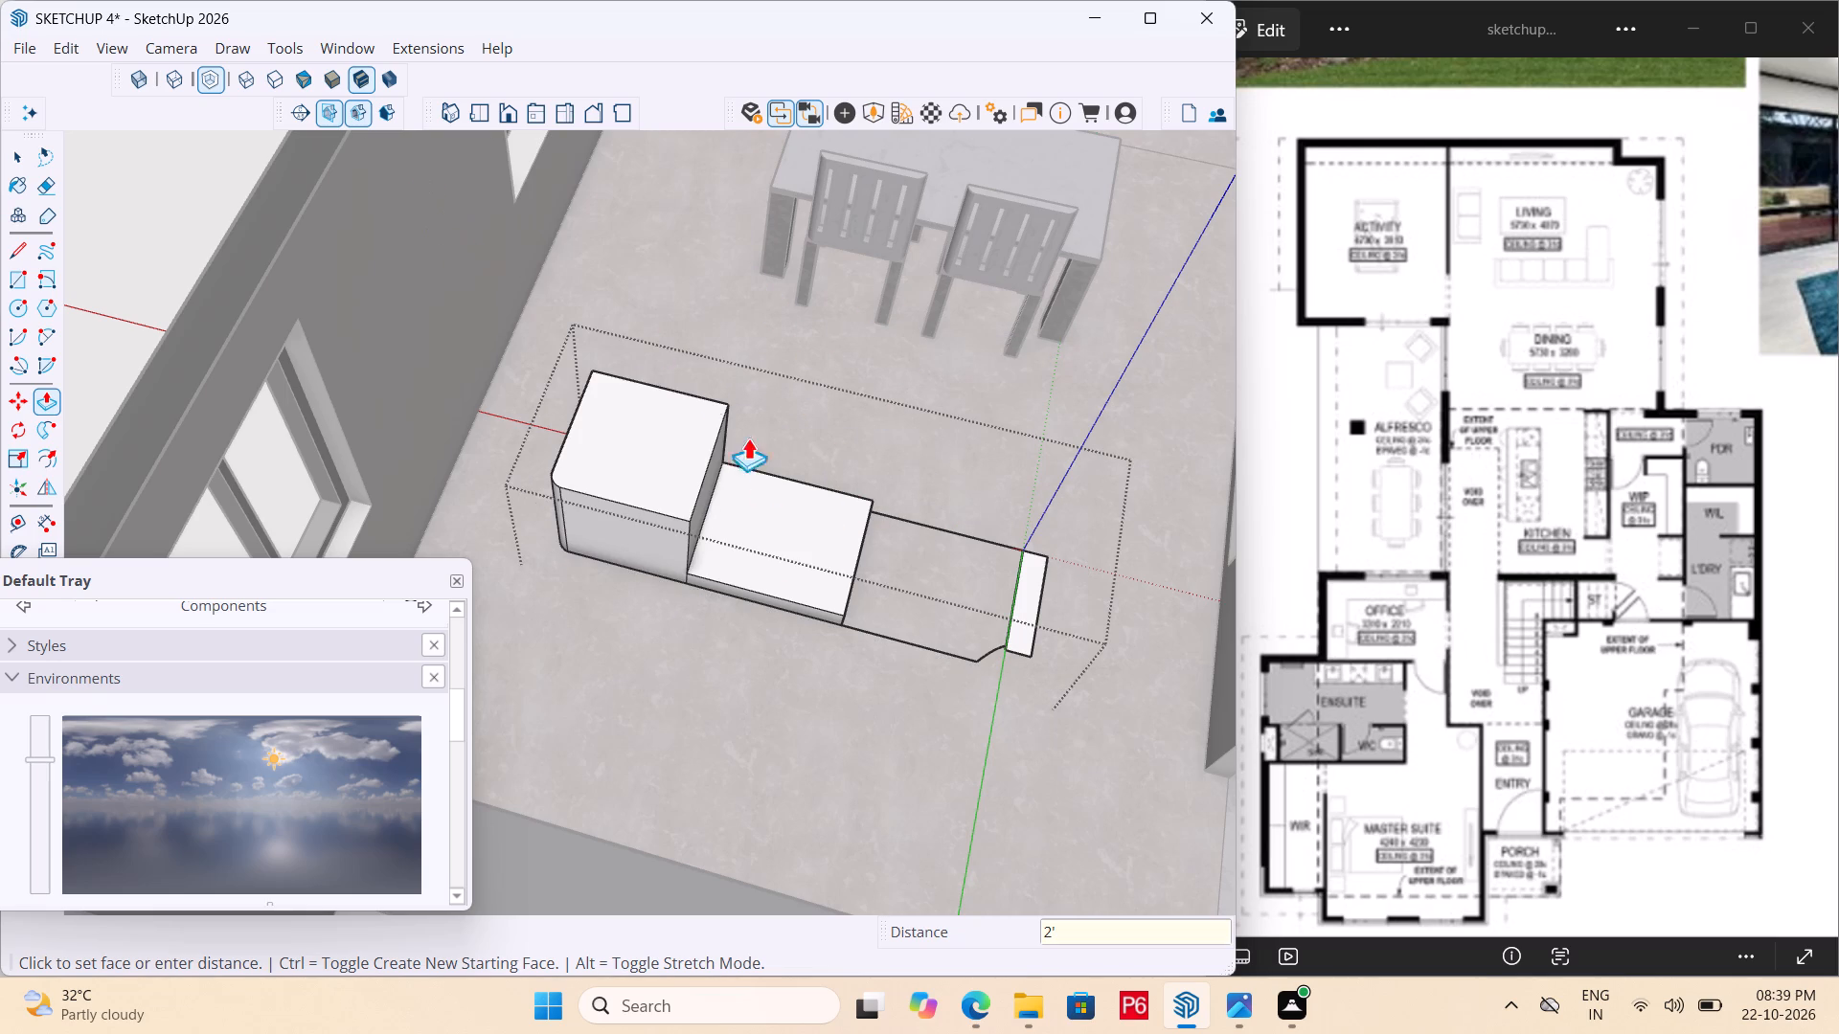
{"action": "double_click", "coordinate": [810, 540]}
Extrude the narrow end strip up 2' 5" to match the top of the two raised sections.
{"action": "middle_click_drag", "start_coordinate": [882, 484], "coordinate": [465, 240]}
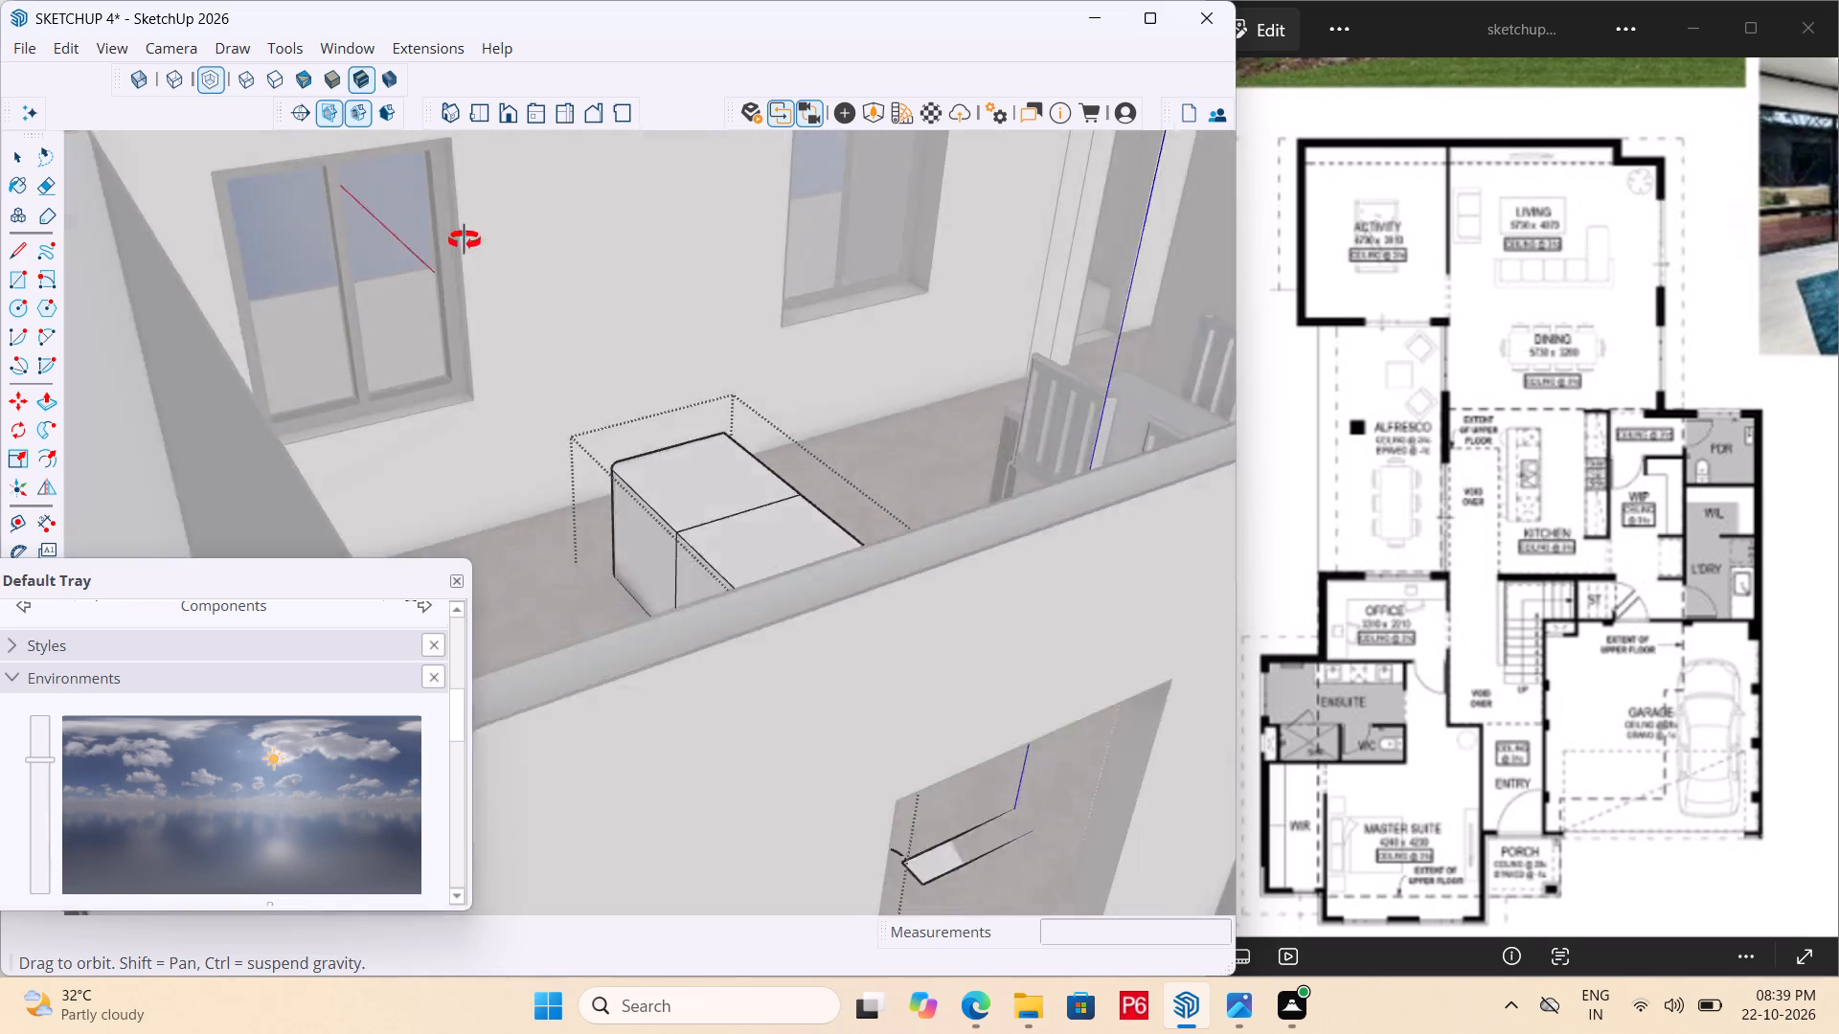
{"action": "middle_click_drag", "start_coordinate": [465, 240], "coordinate": [918, 474]}
{"action": "scroll", "coordinate": [928, 564], "scroll_direction": "up", "scroll_amount": 2}
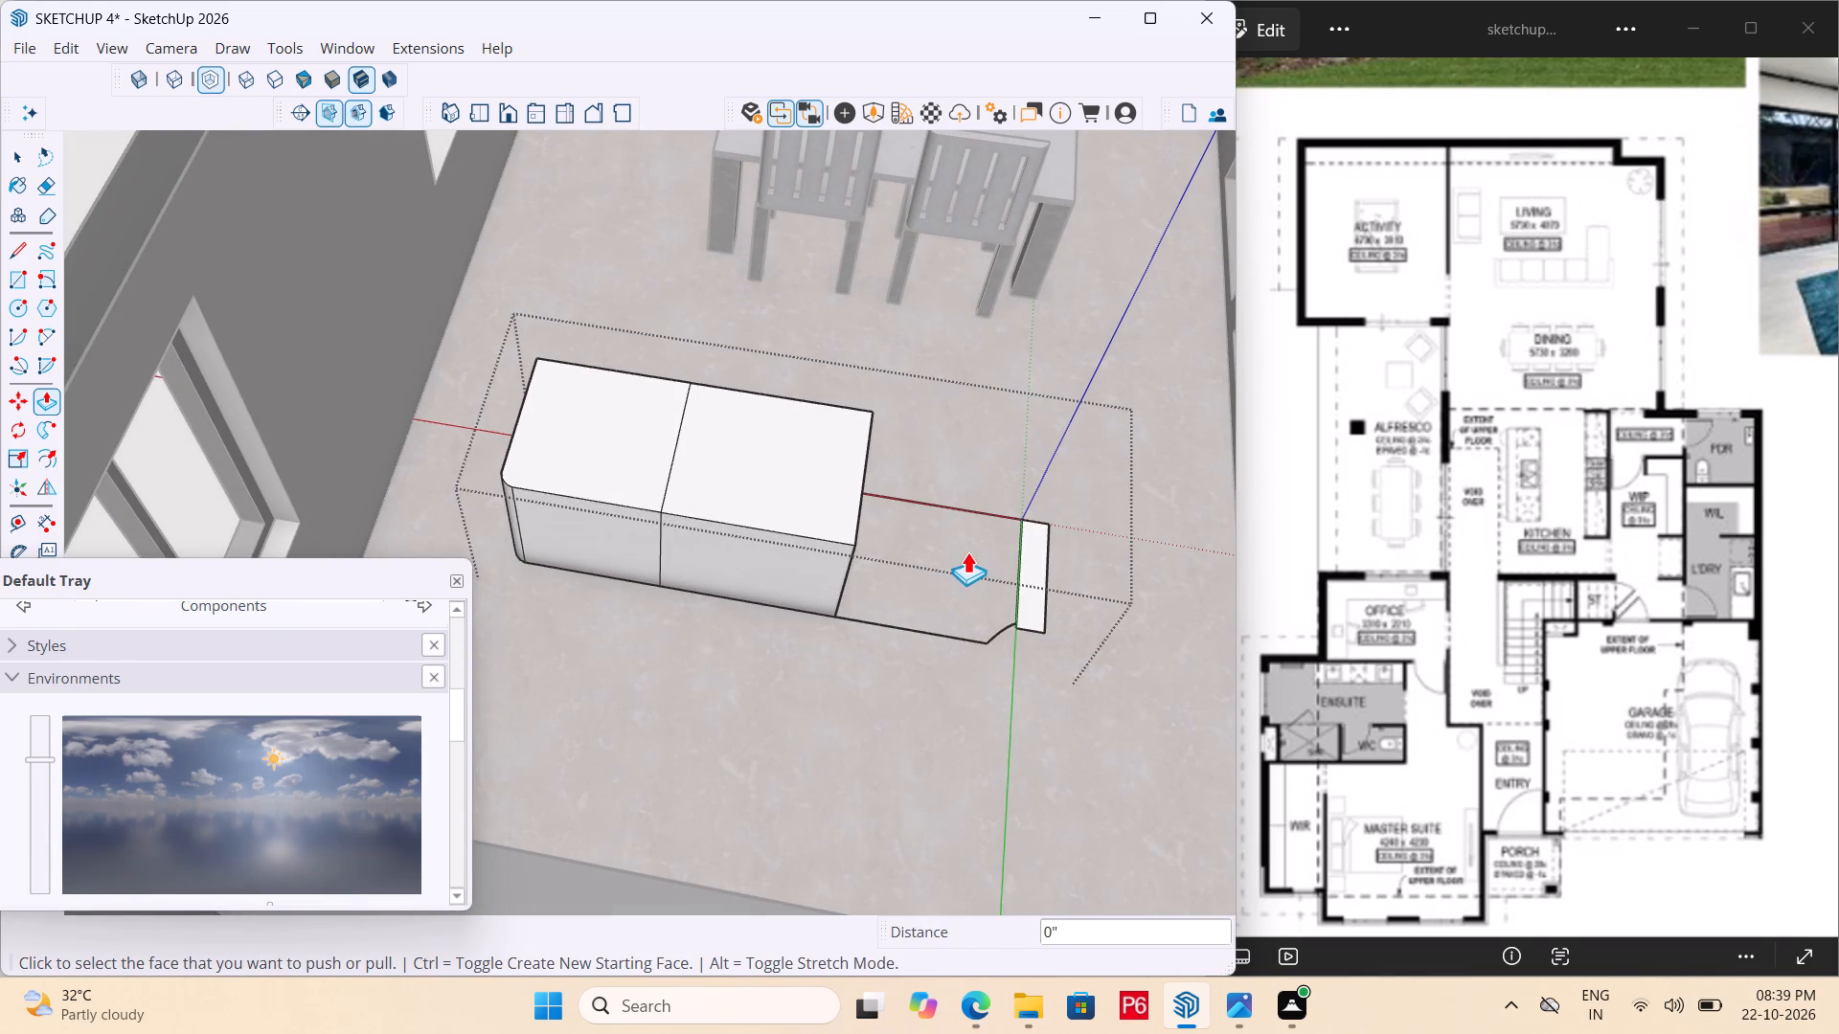
{"action": "key", "text": "space"}
{"action": "left_click", "coordinate": [1037, 585]}
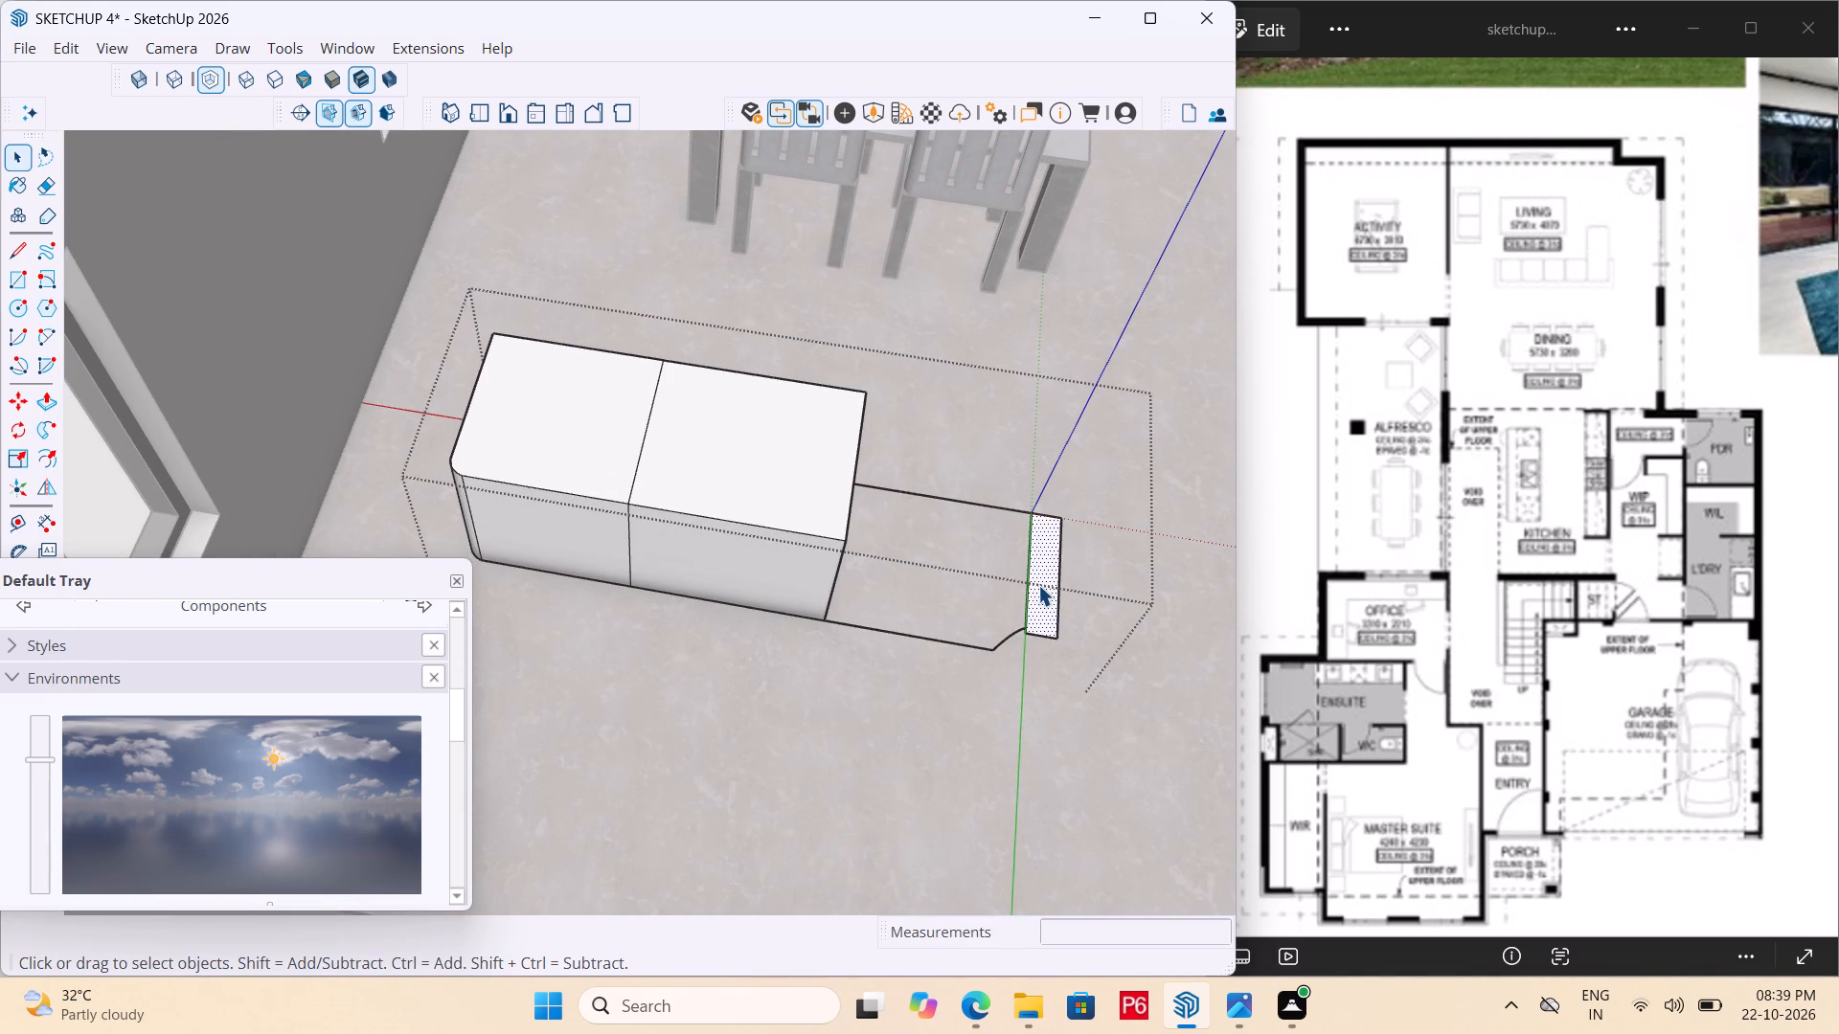
{"action": "key", "text": "p"}
{"action": "left_click", "coordinate": [1039, 585]}
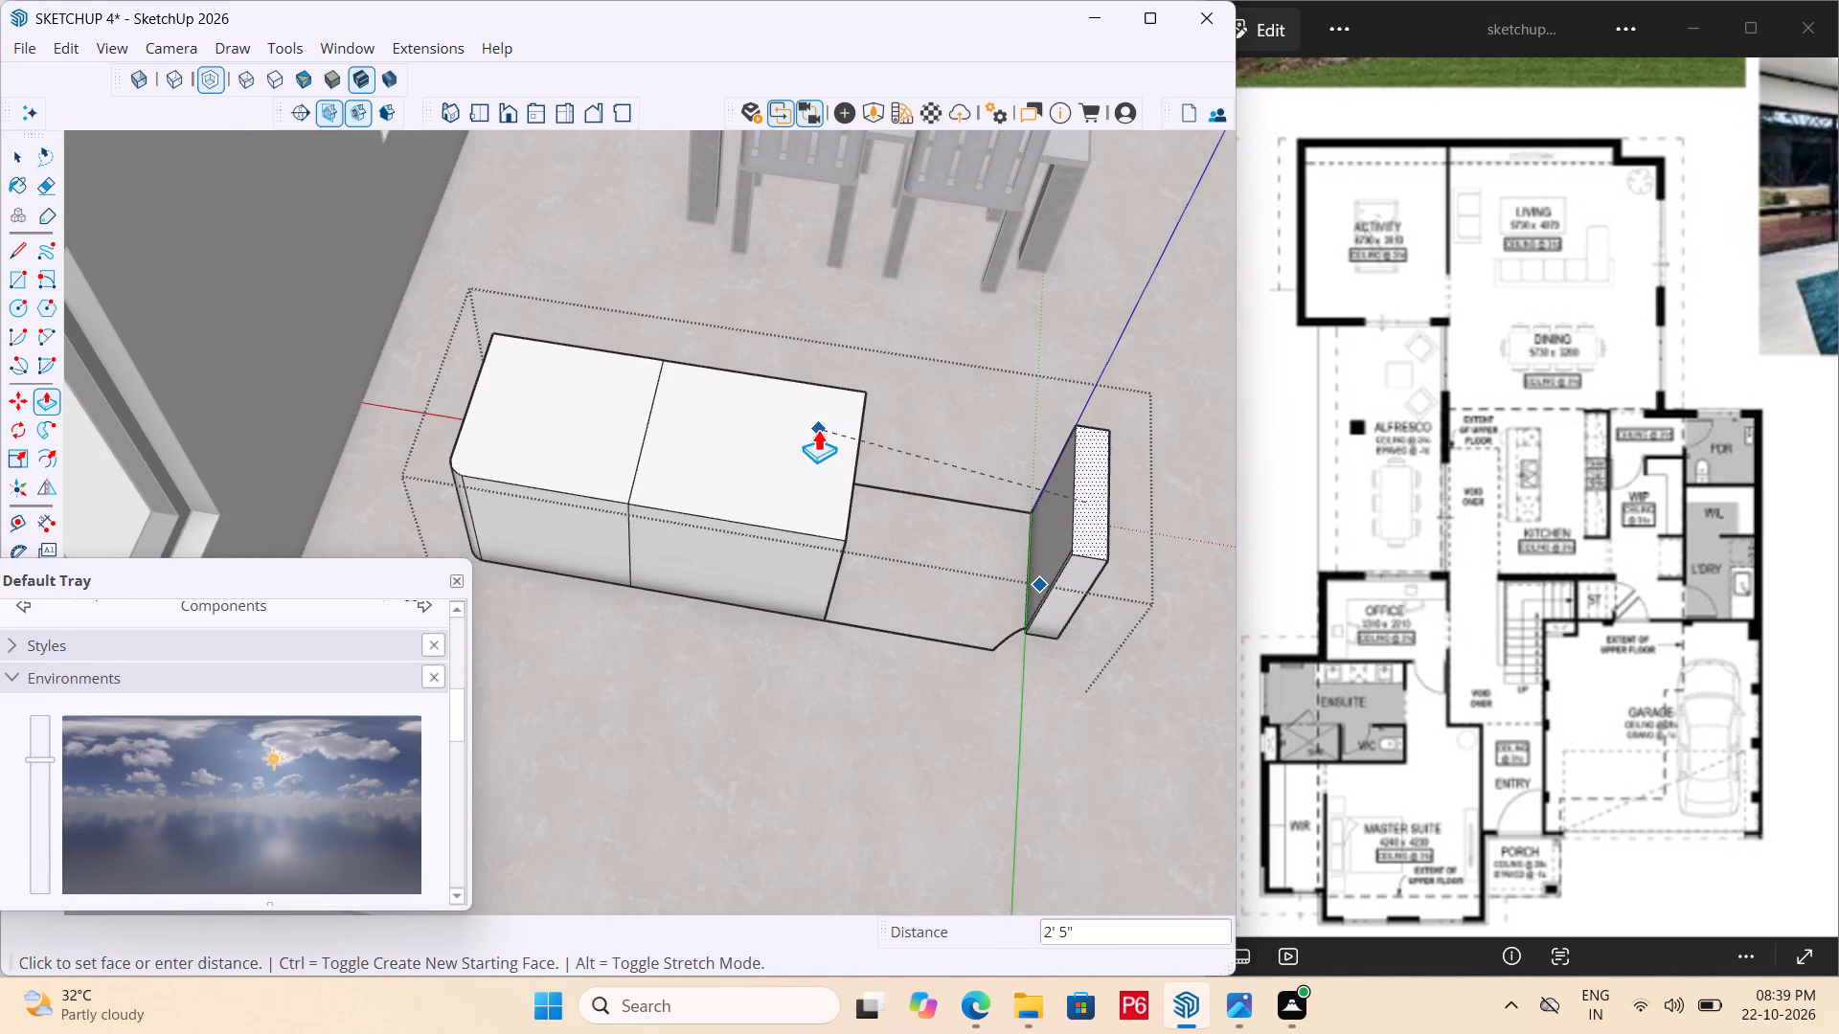
{"action": "left_click", "coordinate": [815, 436]}
Push the upright end panel's outer face inward about 2 1/4" to thin it, and leave the furniture group.
{"action": "middle_click_drag", "start_coordinate": [1147, 546], "coordinate": [829, 534]}
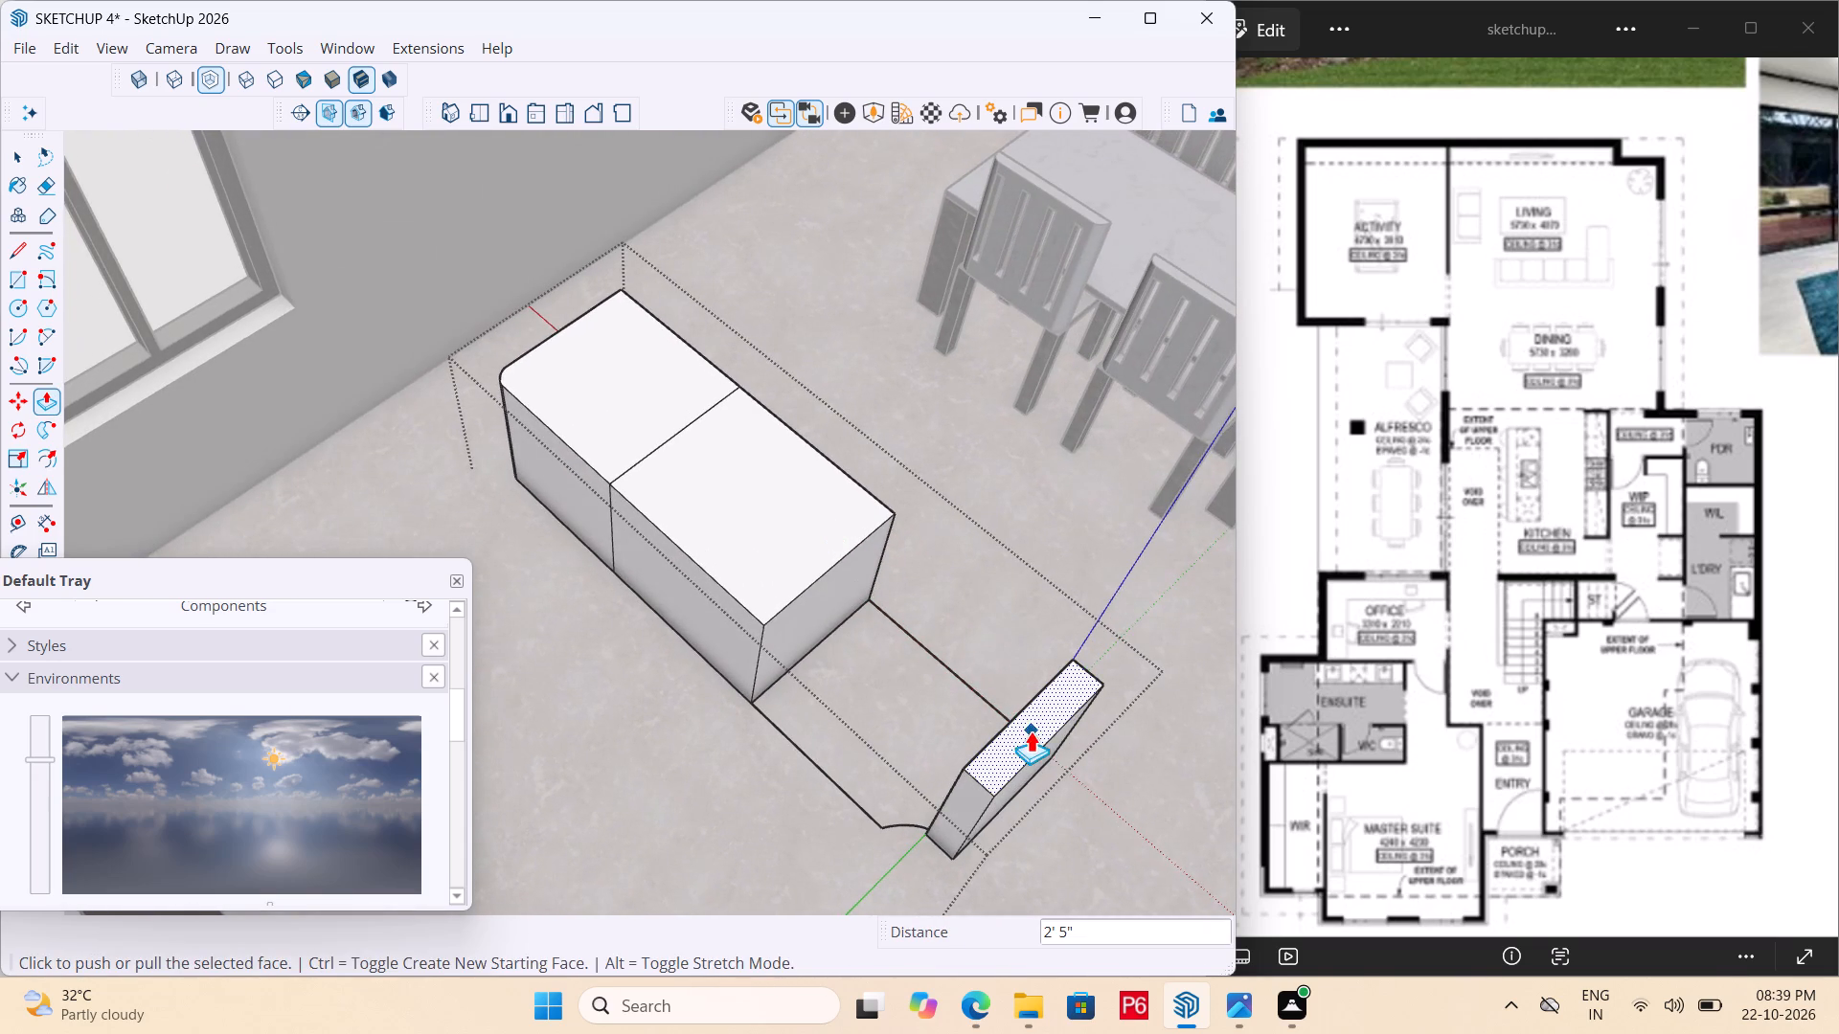
{"action": "middle_click_drag", "start_coordinate": [1059, 779], "coordinate": [1073, 679]}
{"action": "scroll", "coordinate": [1047, 754], "scroll_direction": "up", "scroll_amount": 3}
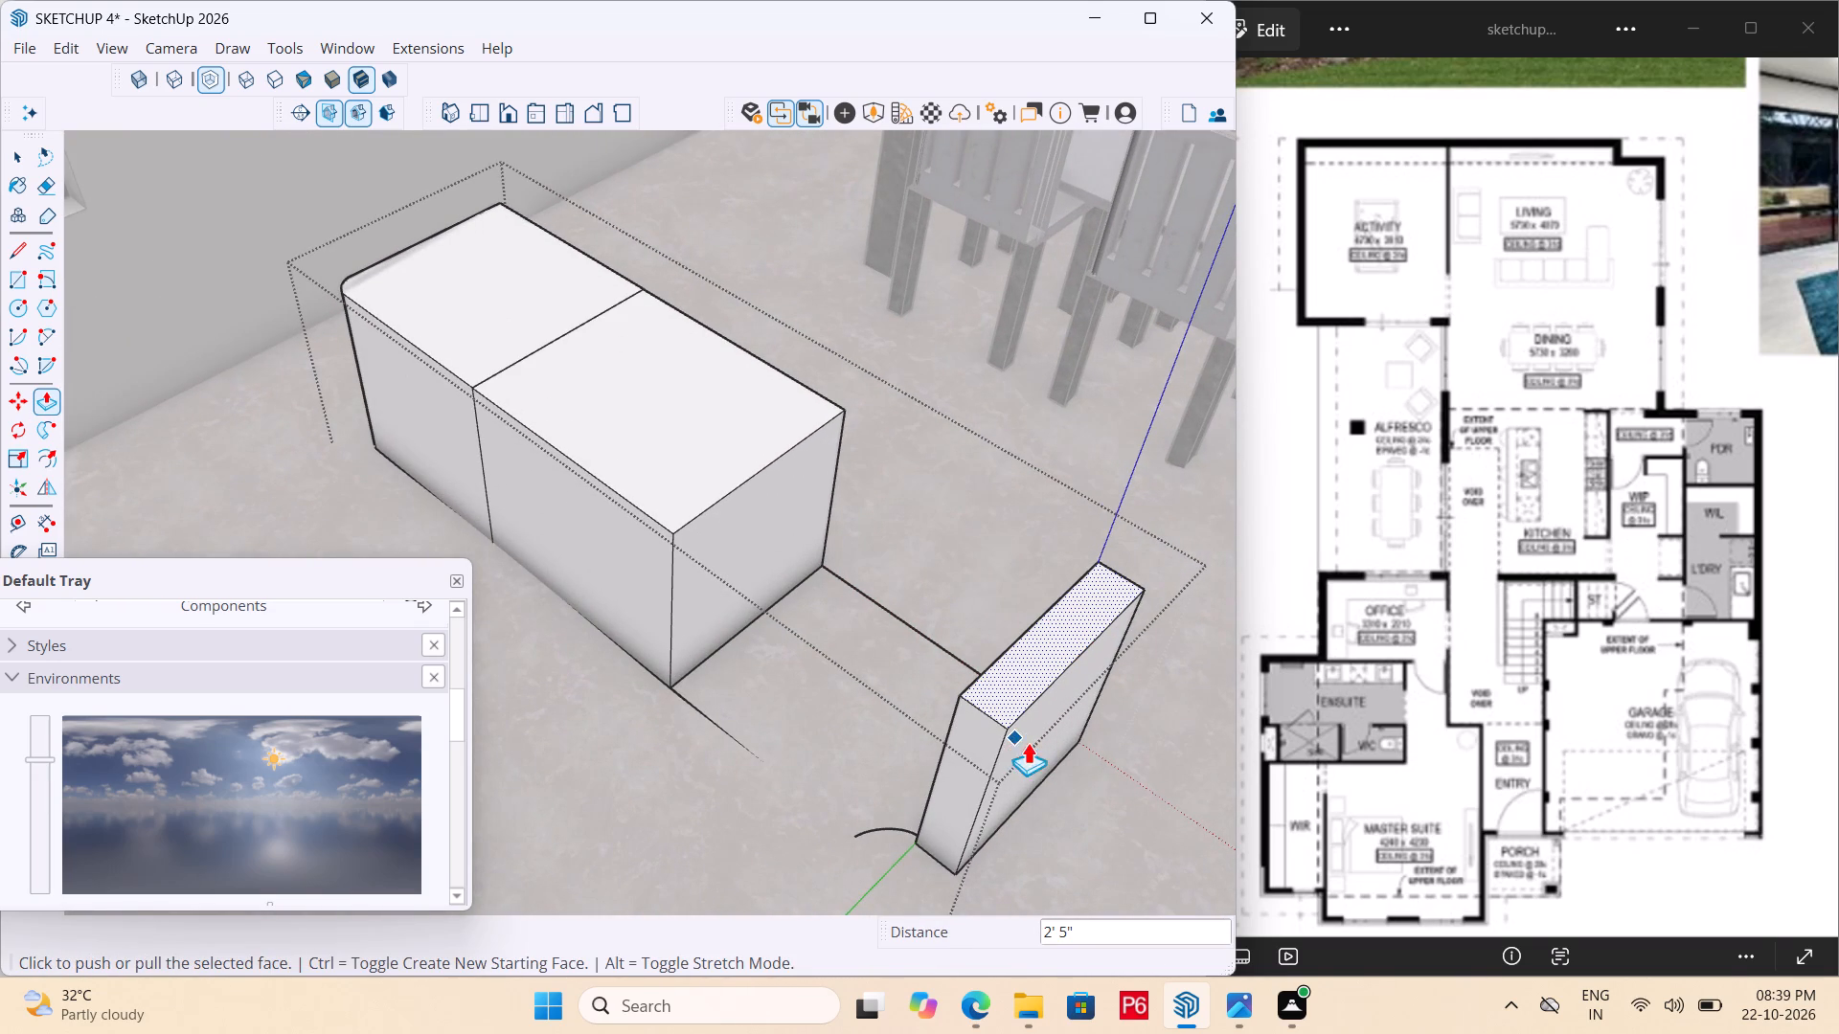
{"action": "key", "text": "space"}
{"action": "left_click", "coordinate": [1028, 742]}
{"action": "key", "text": "p"}
{"action": "left_click", "coordinate": [1033, 729]}
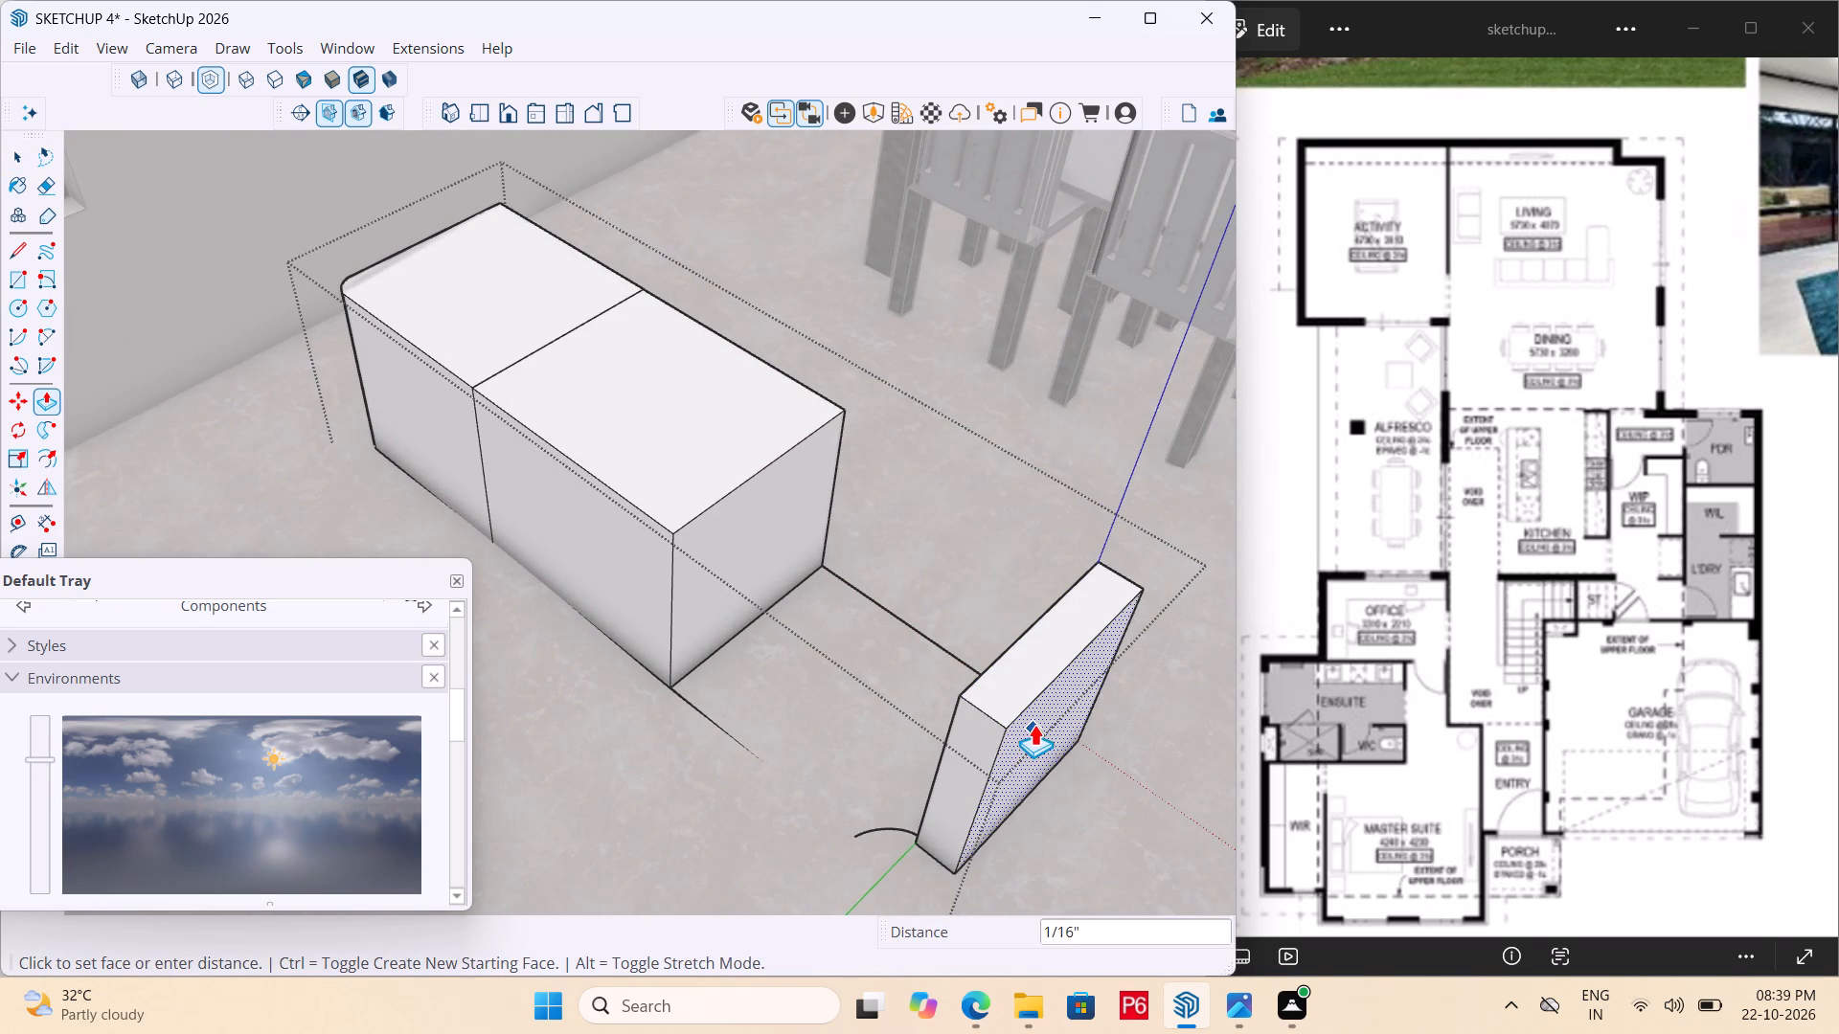
{"action": "left_click", "coordinate": [1027, 700]}
{"action": "key", "text": "space"}
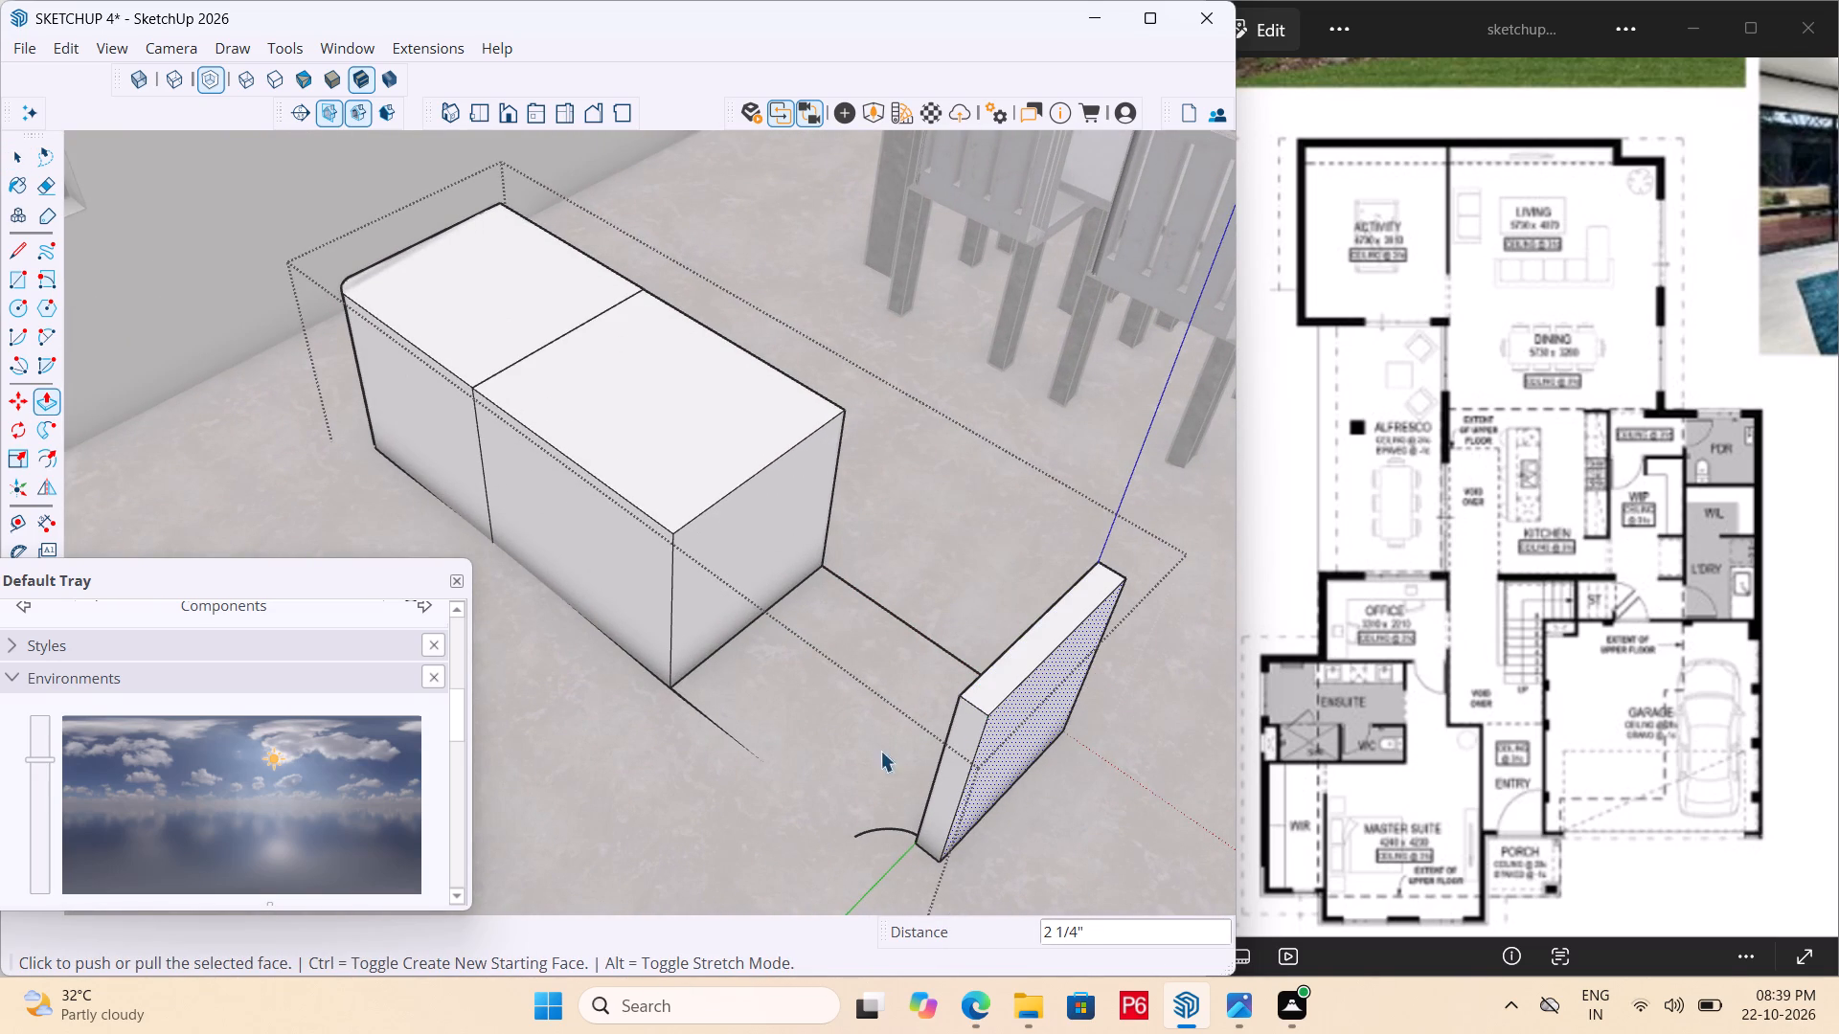
{"action": "double_click", "coordinate": [844, 756]}
{"action": "scroll", "coordinate": [810, 684], "scroll_direction": "down", "scroll_amount": 2}
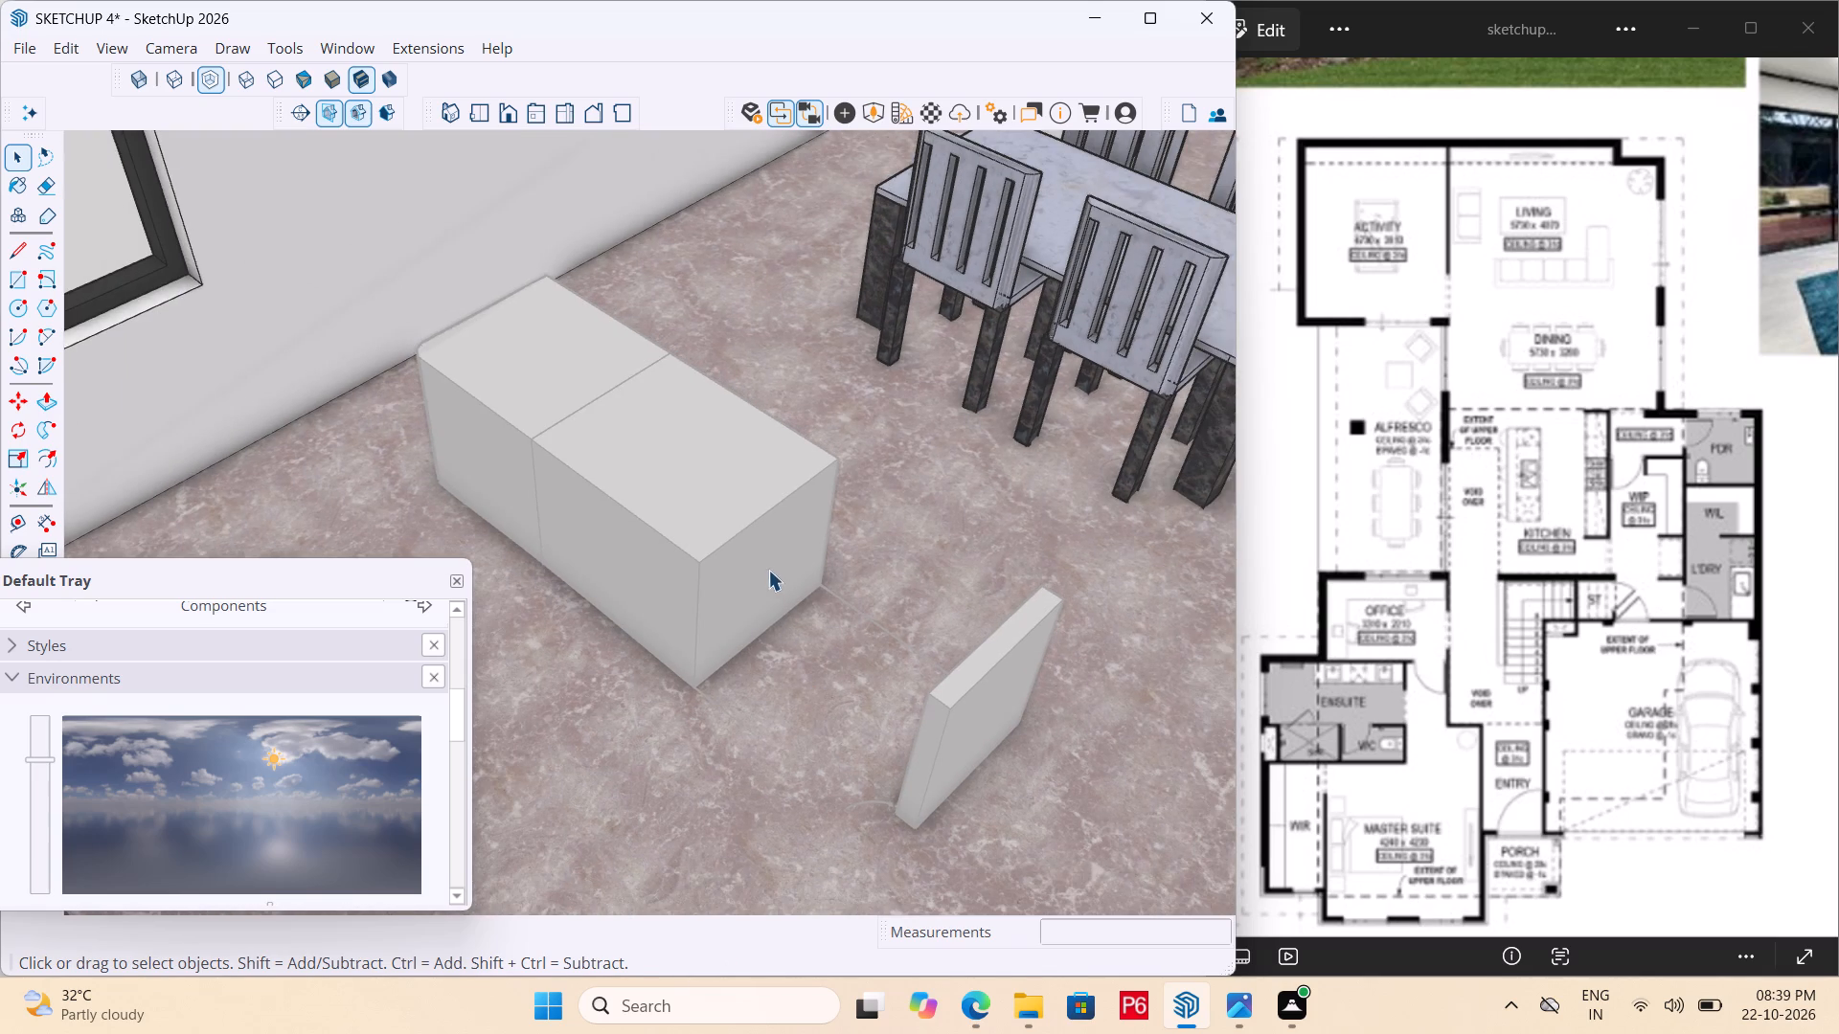
{"action": "left_click_drag", "start_coordinate": [768, 570], "coordinate": [777, 573]}
{"action": "scroll", "coordinate": [973, 647], "scroll_direction": "down", "scroll_amount": 5}
Save the model with the raised furniture sections and end panel.
{"action": "key", "text": "ctrl+s"}
{"action": "key", "text": "ctrl+s"}
{"action": "key", "text": "ctrl+s"}
{"action": "key", "text": "ctrl+s"}
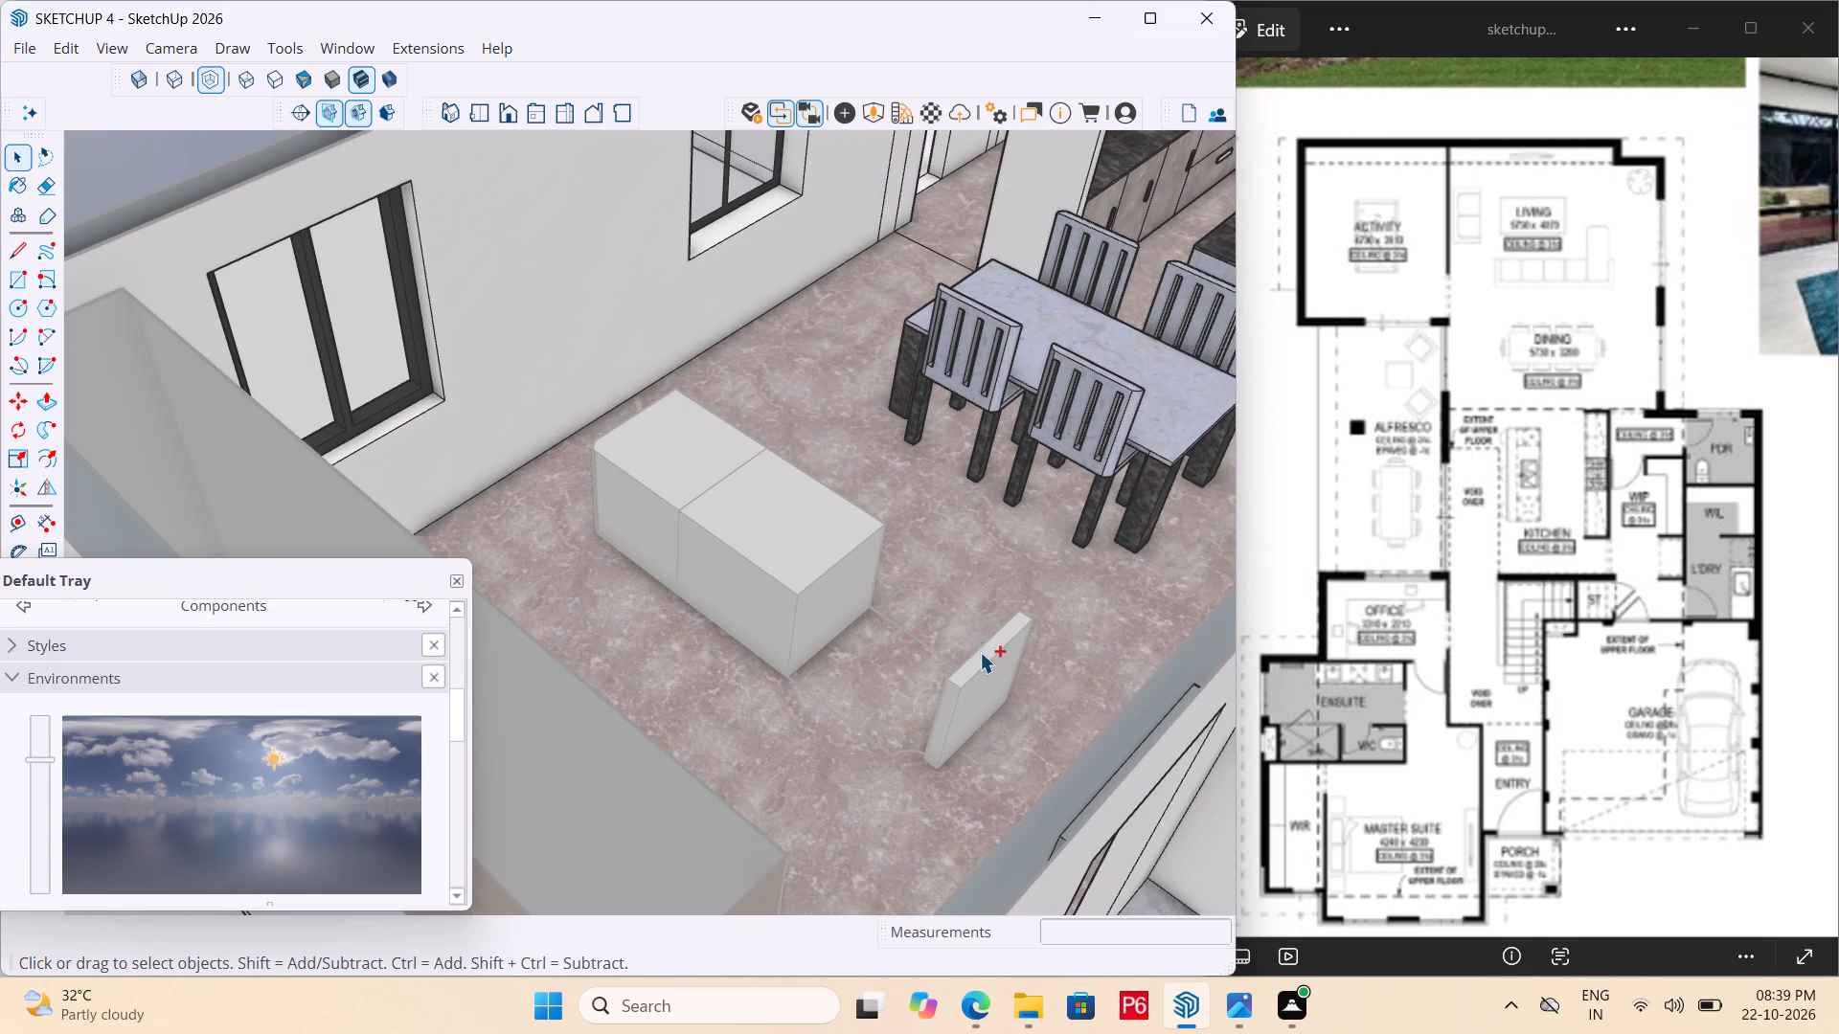
{"action": "key", "text": "ctrl+s"}
{"action": "key", "text": "ctrl+s"}
{"action": "key", "text": "ctrl+s"}
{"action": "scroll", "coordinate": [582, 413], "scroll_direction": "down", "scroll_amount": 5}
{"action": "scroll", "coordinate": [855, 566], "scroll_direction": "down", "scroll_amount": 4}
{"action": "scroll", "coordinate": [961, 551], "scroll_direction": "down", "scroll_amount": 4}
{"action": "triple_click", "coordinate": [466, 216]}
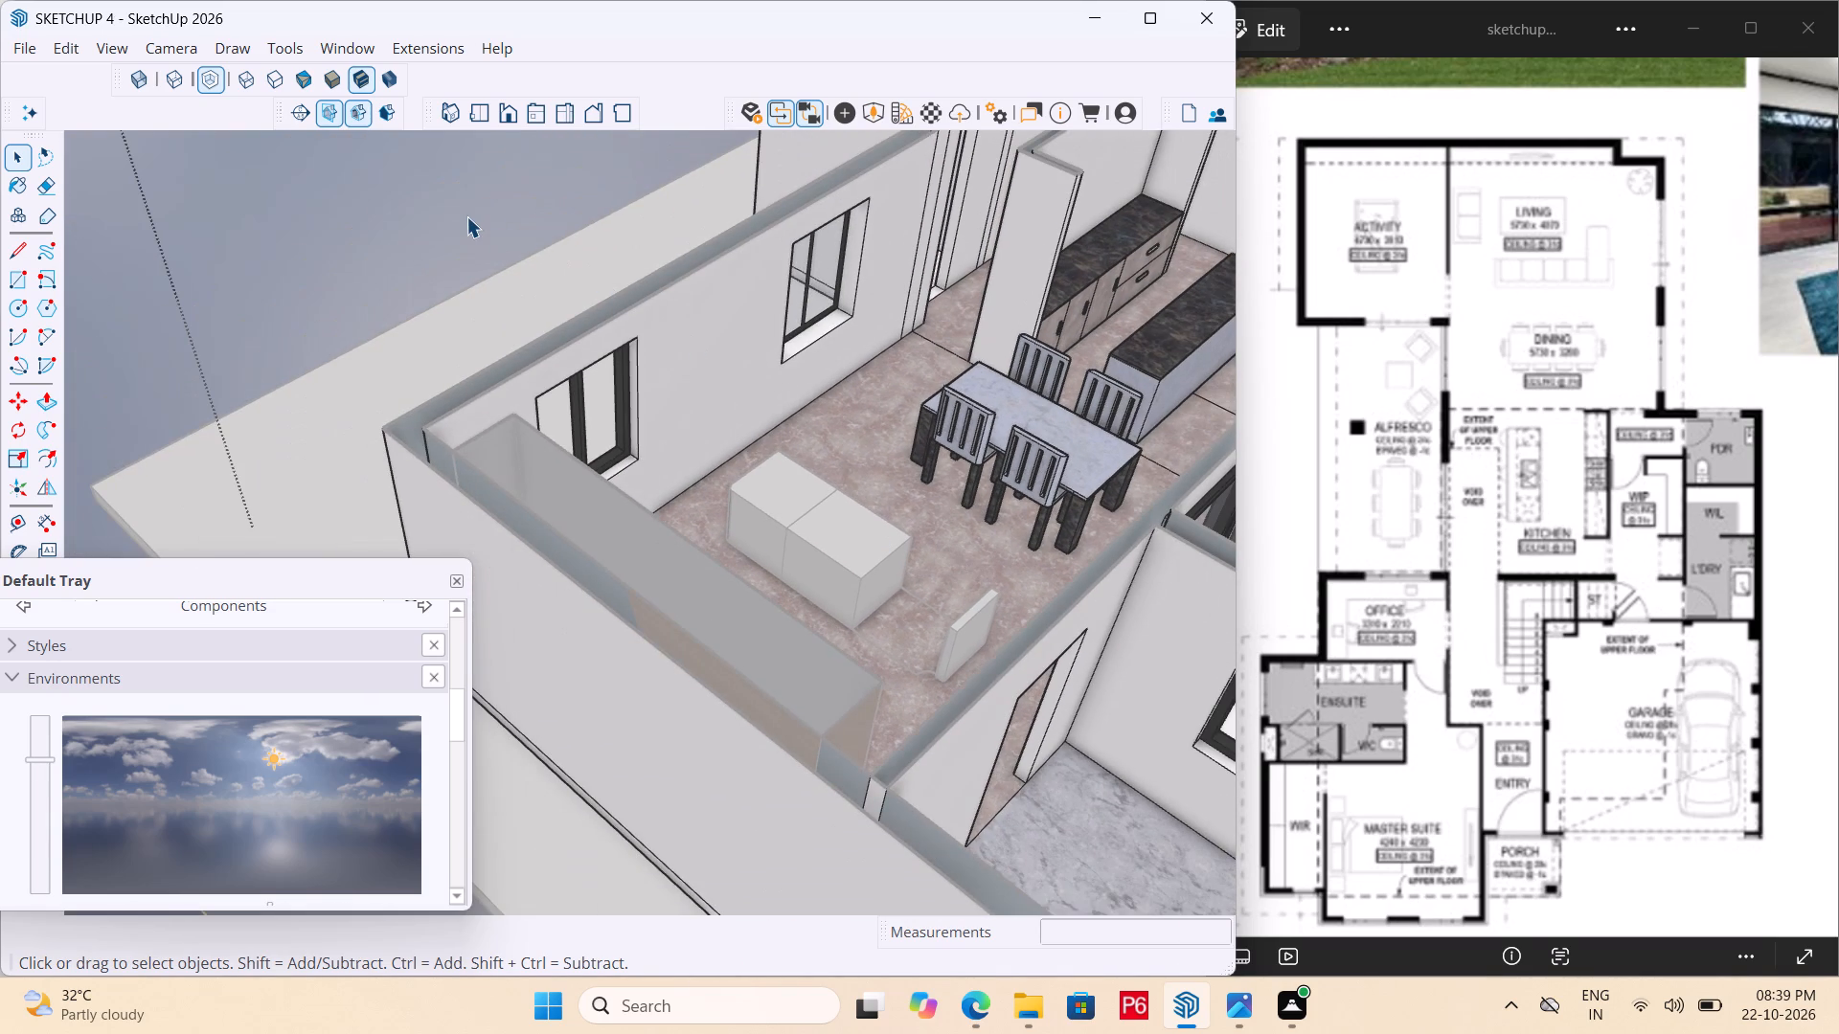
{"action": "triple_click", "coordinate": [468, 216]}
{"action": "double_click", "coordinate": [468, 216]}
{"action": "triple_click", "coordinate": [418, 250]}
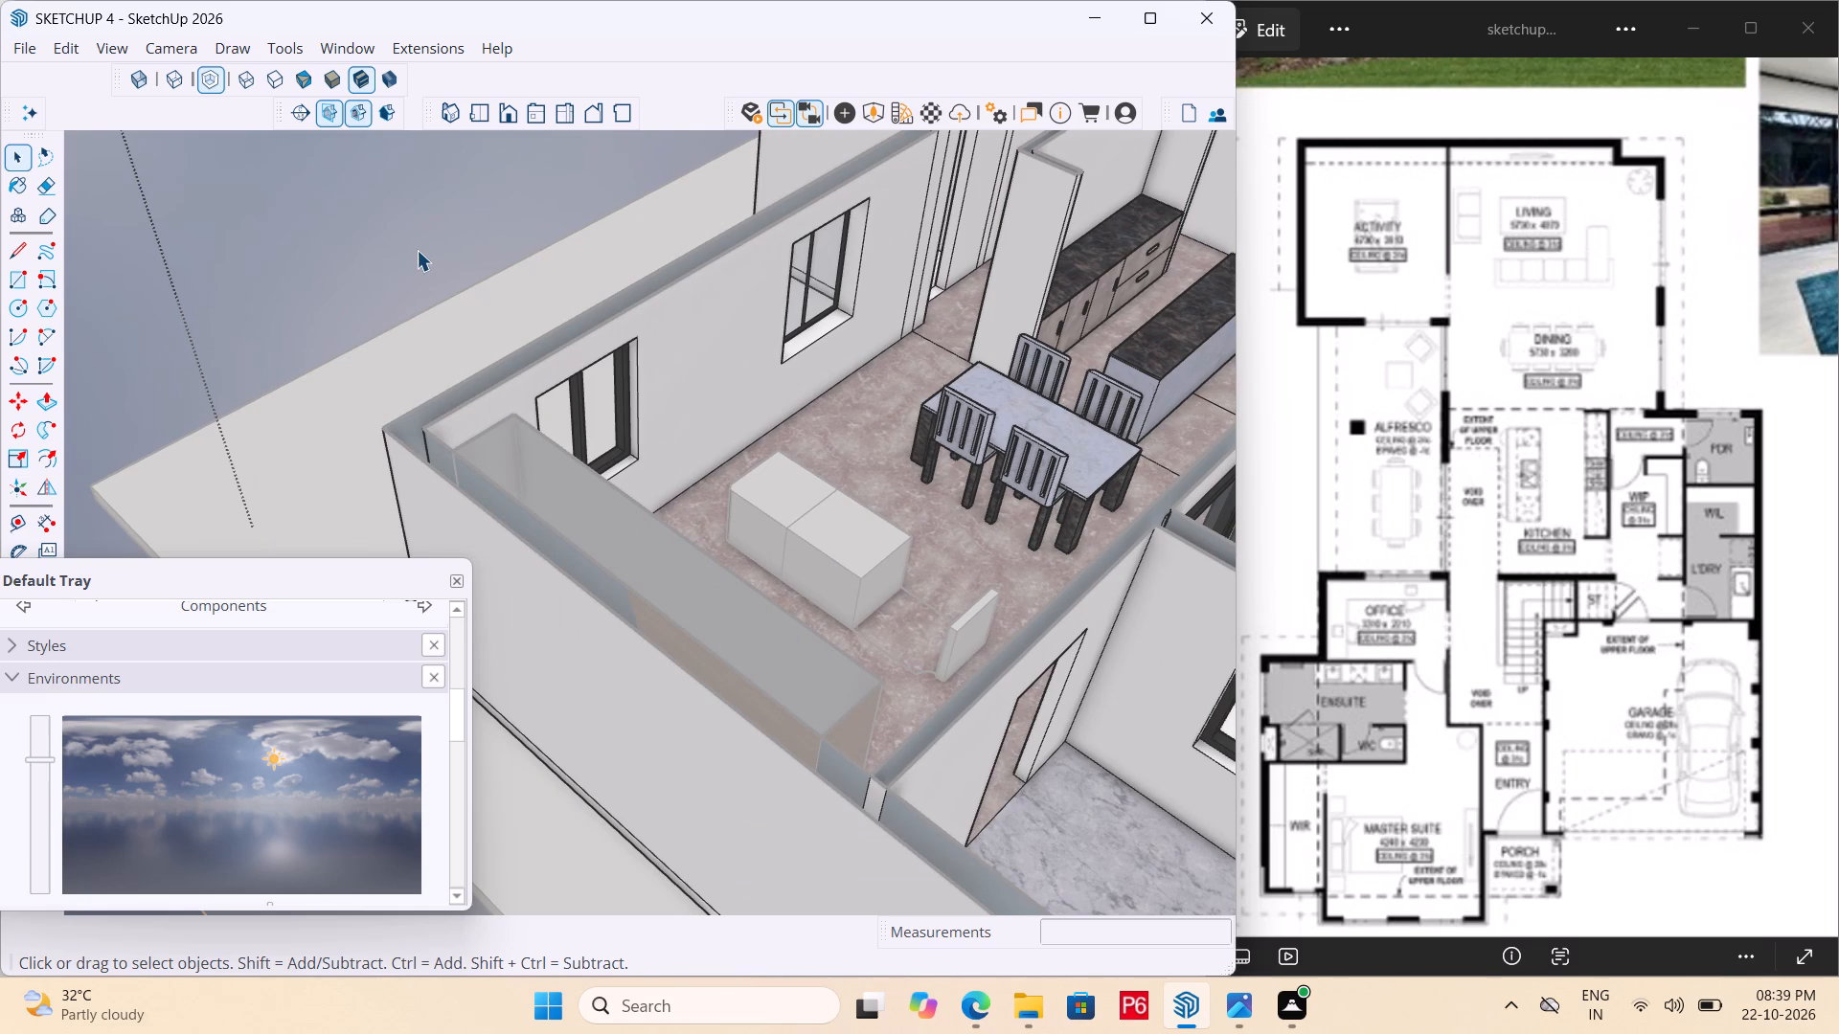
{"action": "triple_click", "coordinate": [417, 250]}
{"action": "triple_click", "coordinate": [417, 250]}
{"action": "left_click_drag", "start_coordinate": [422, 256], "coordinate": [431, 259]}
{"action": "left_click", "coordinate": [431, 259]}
Save the model again.
{"action": "key", "text": "ctrl+s"}
{"action": "key", "text": "ctrl+s"}
{"action": "key", "text": "ctrl+s"}
{"action": "key", "text": "ctrl+s"}
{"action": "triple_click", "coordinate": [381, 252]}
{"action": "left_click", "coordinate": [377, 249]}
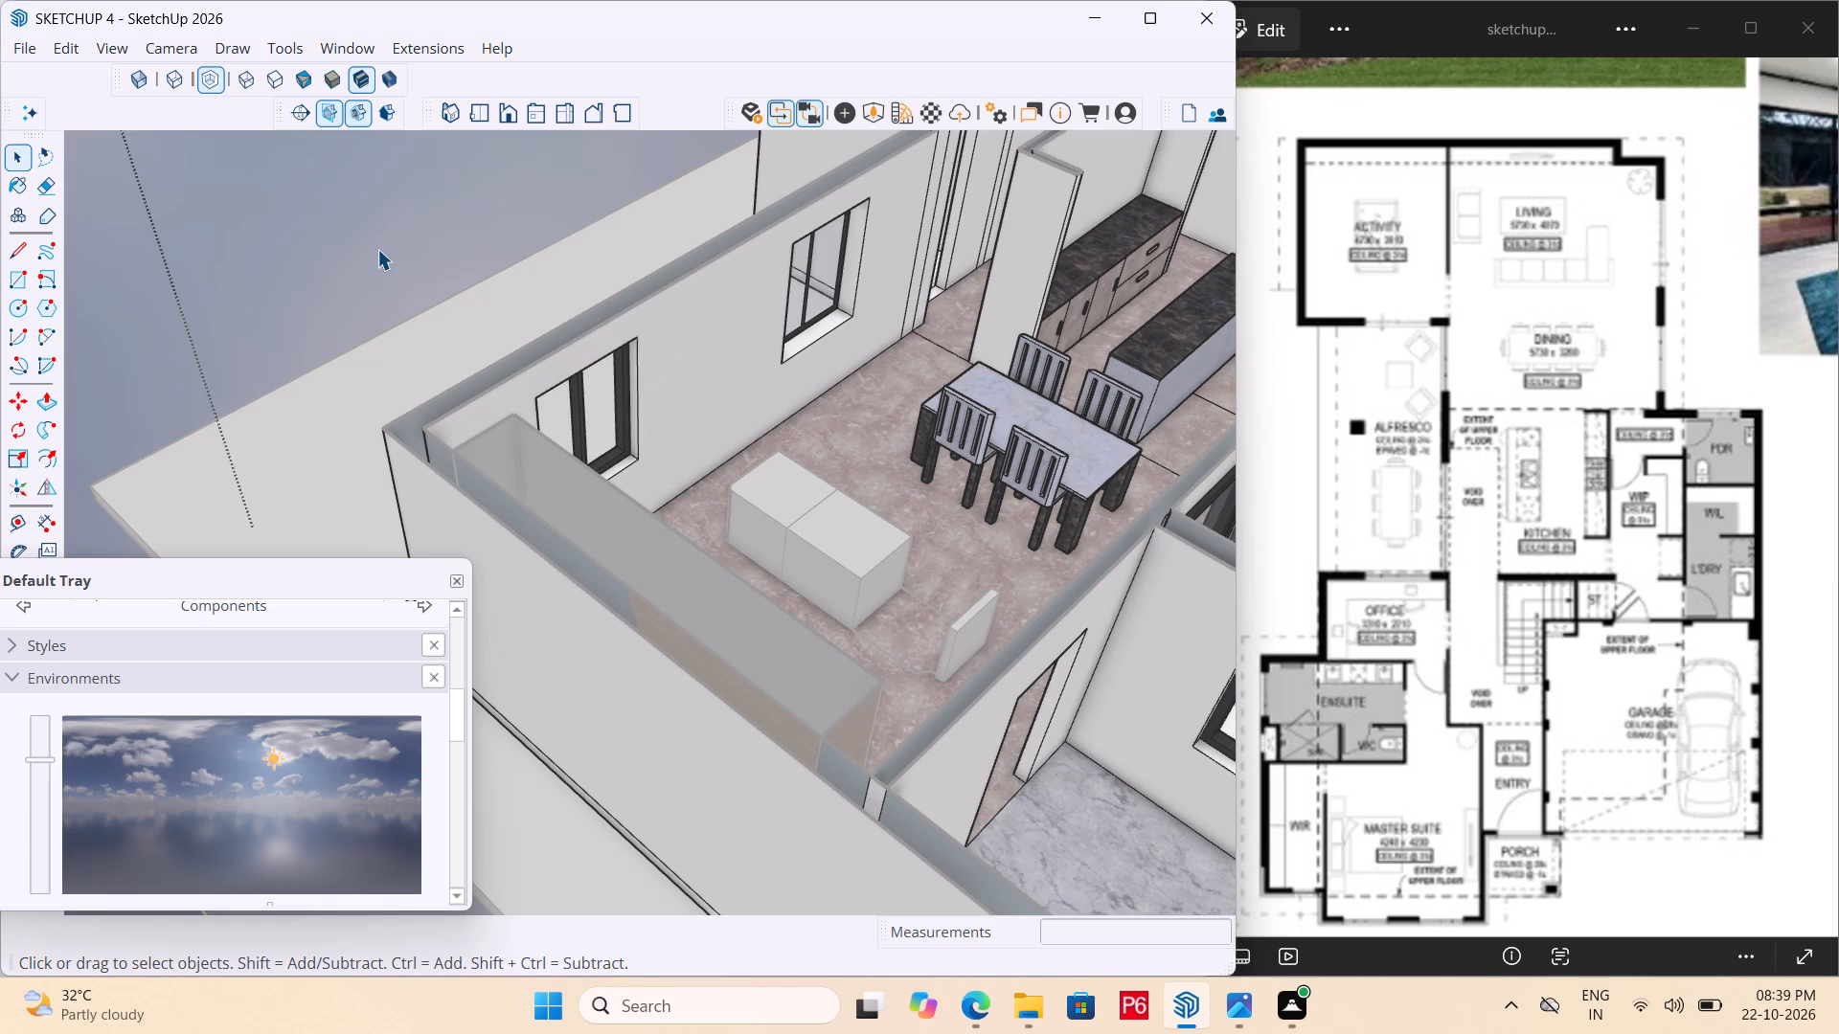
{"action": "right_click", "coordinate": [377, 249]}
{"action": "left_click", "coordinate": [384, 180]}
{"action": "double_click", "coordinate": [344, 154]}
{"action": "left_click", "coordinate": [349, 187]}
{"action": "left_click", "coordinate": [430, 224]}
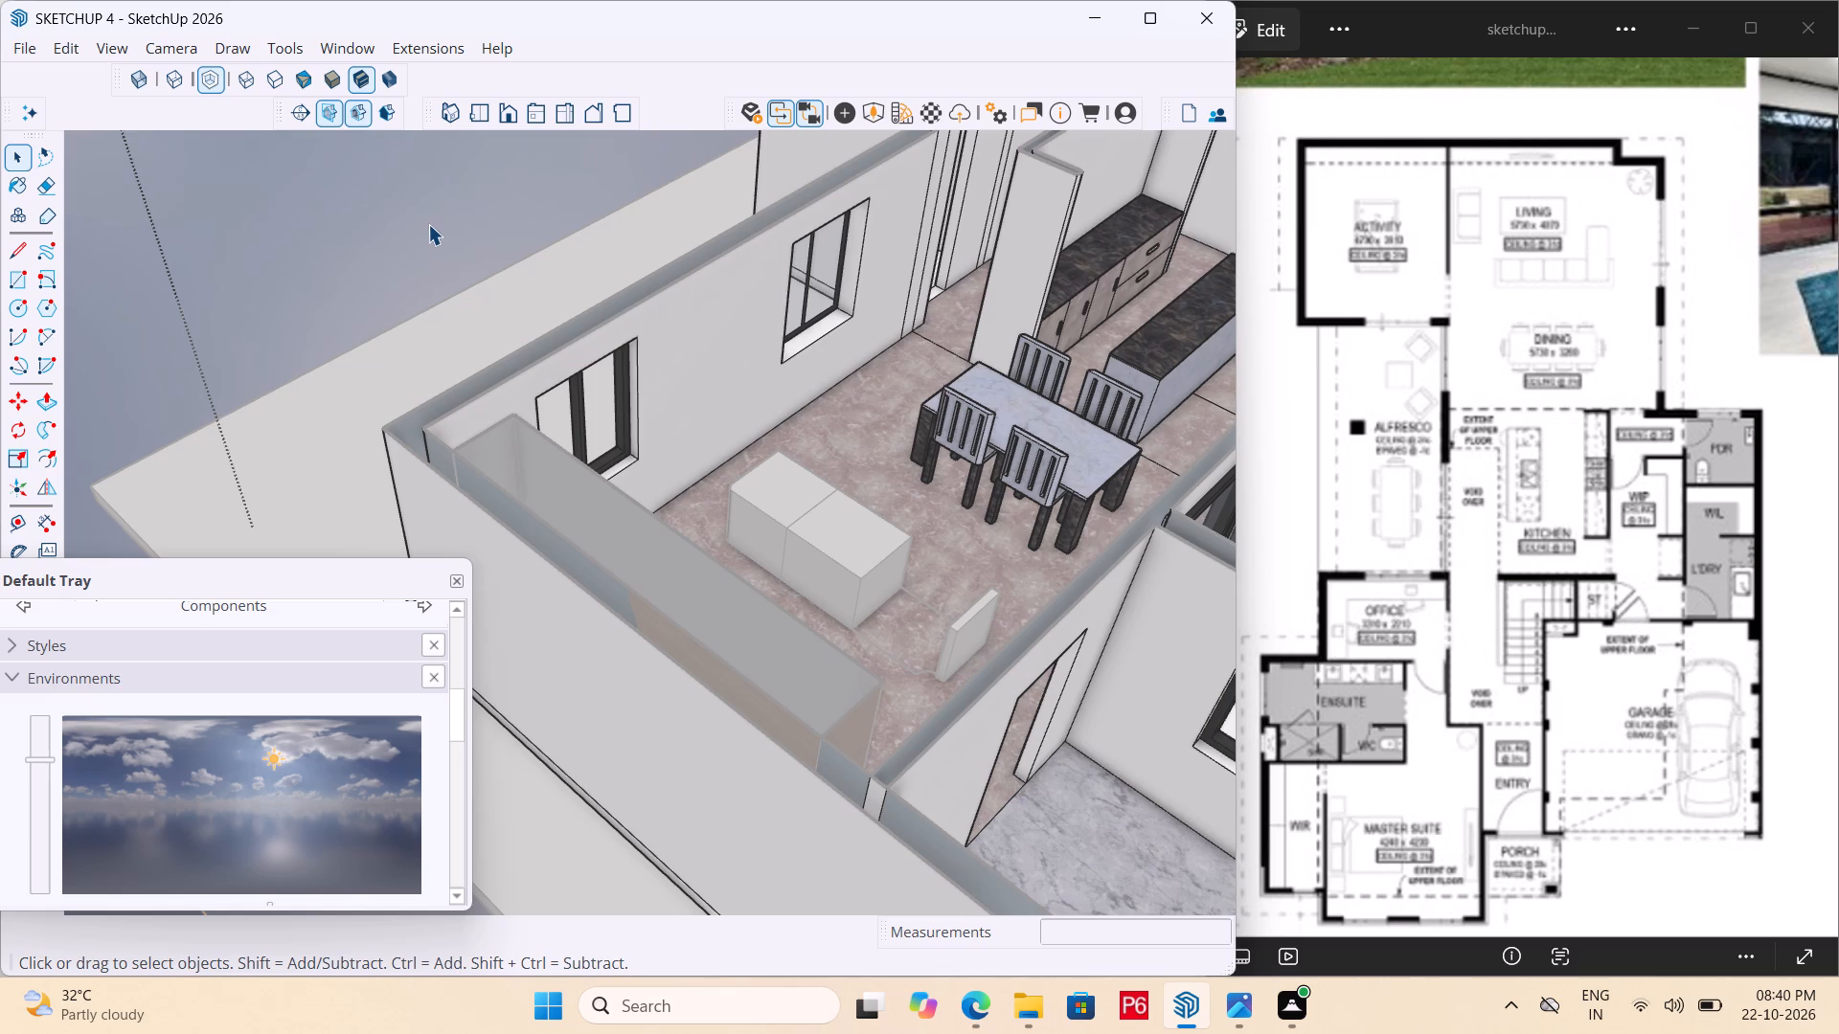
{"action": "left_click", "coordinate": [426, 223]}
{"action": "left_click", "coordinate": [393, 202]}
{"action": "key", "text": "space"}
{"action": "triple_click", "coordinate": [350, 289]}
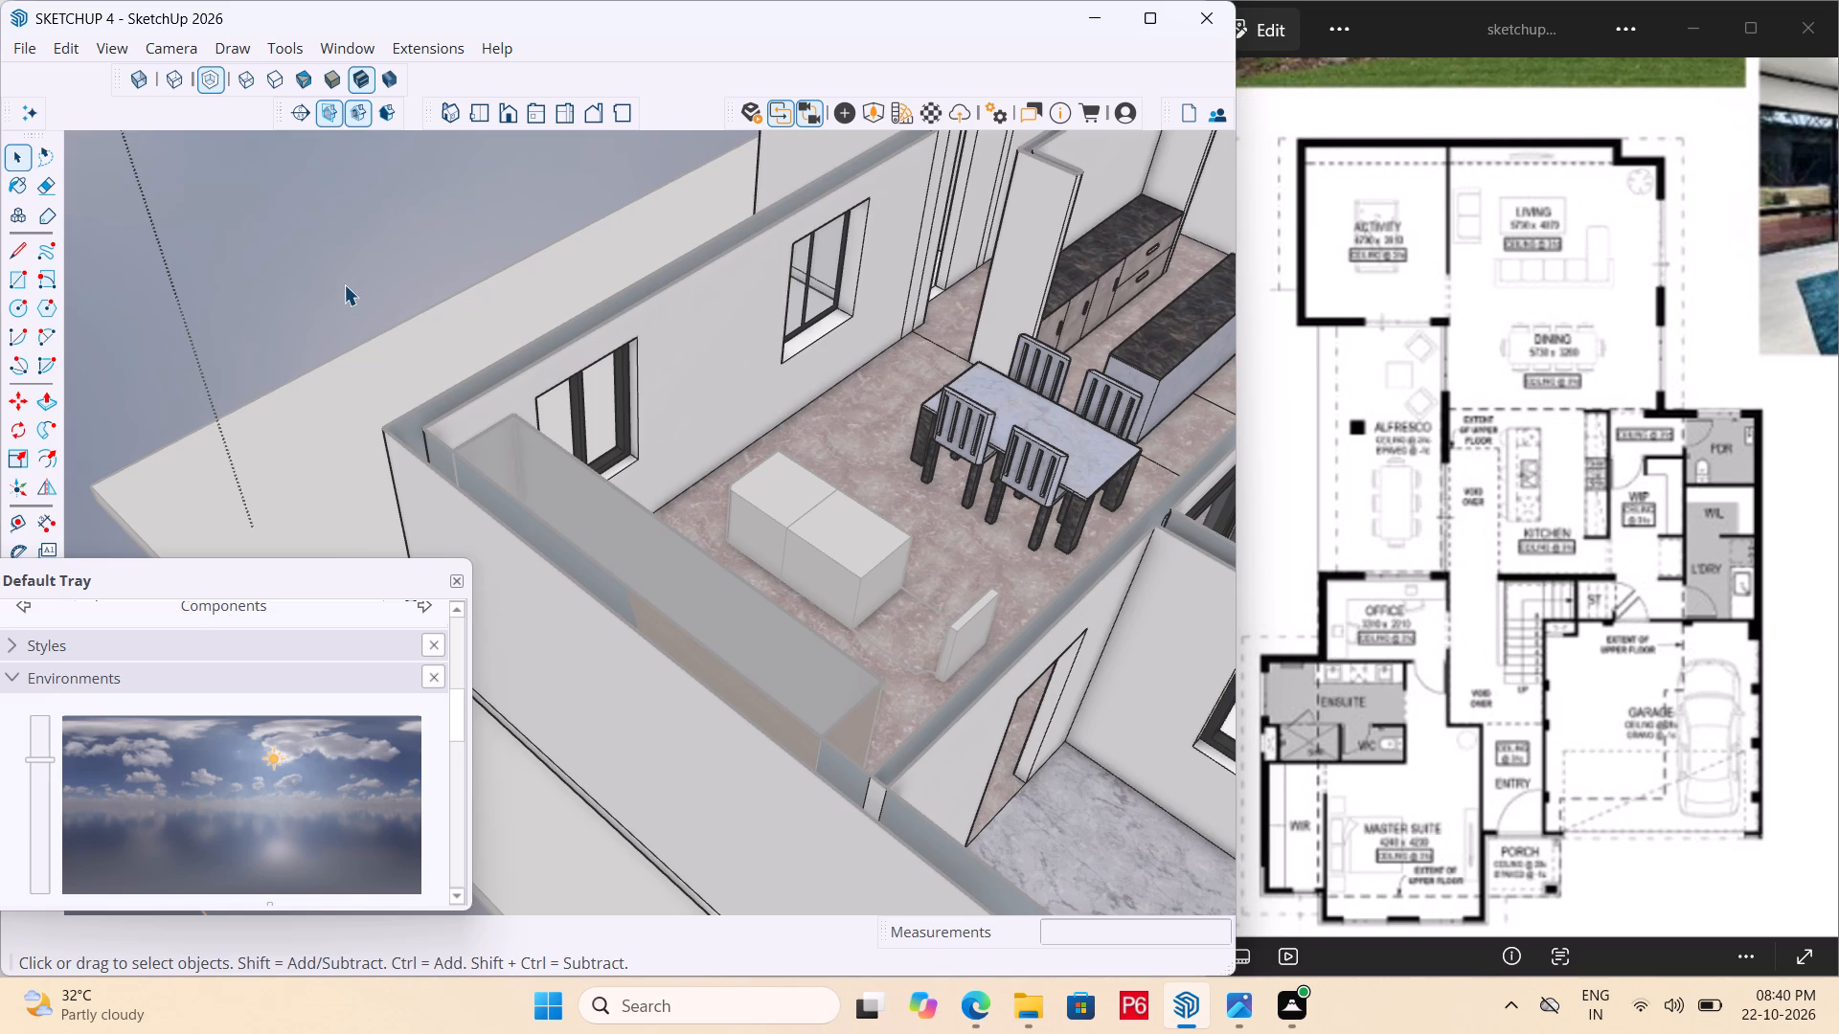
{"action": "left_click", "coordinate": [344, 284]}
Reopen the furniture group and erase the flat third section's outline edges between the raised blocks and the end panel.
{"action": "scroll", "coordinate": [348, 284], "scroll_direction": "down", "scroll_amount": 15}
{"action": "left_click", "coordinate": [609, 609]}
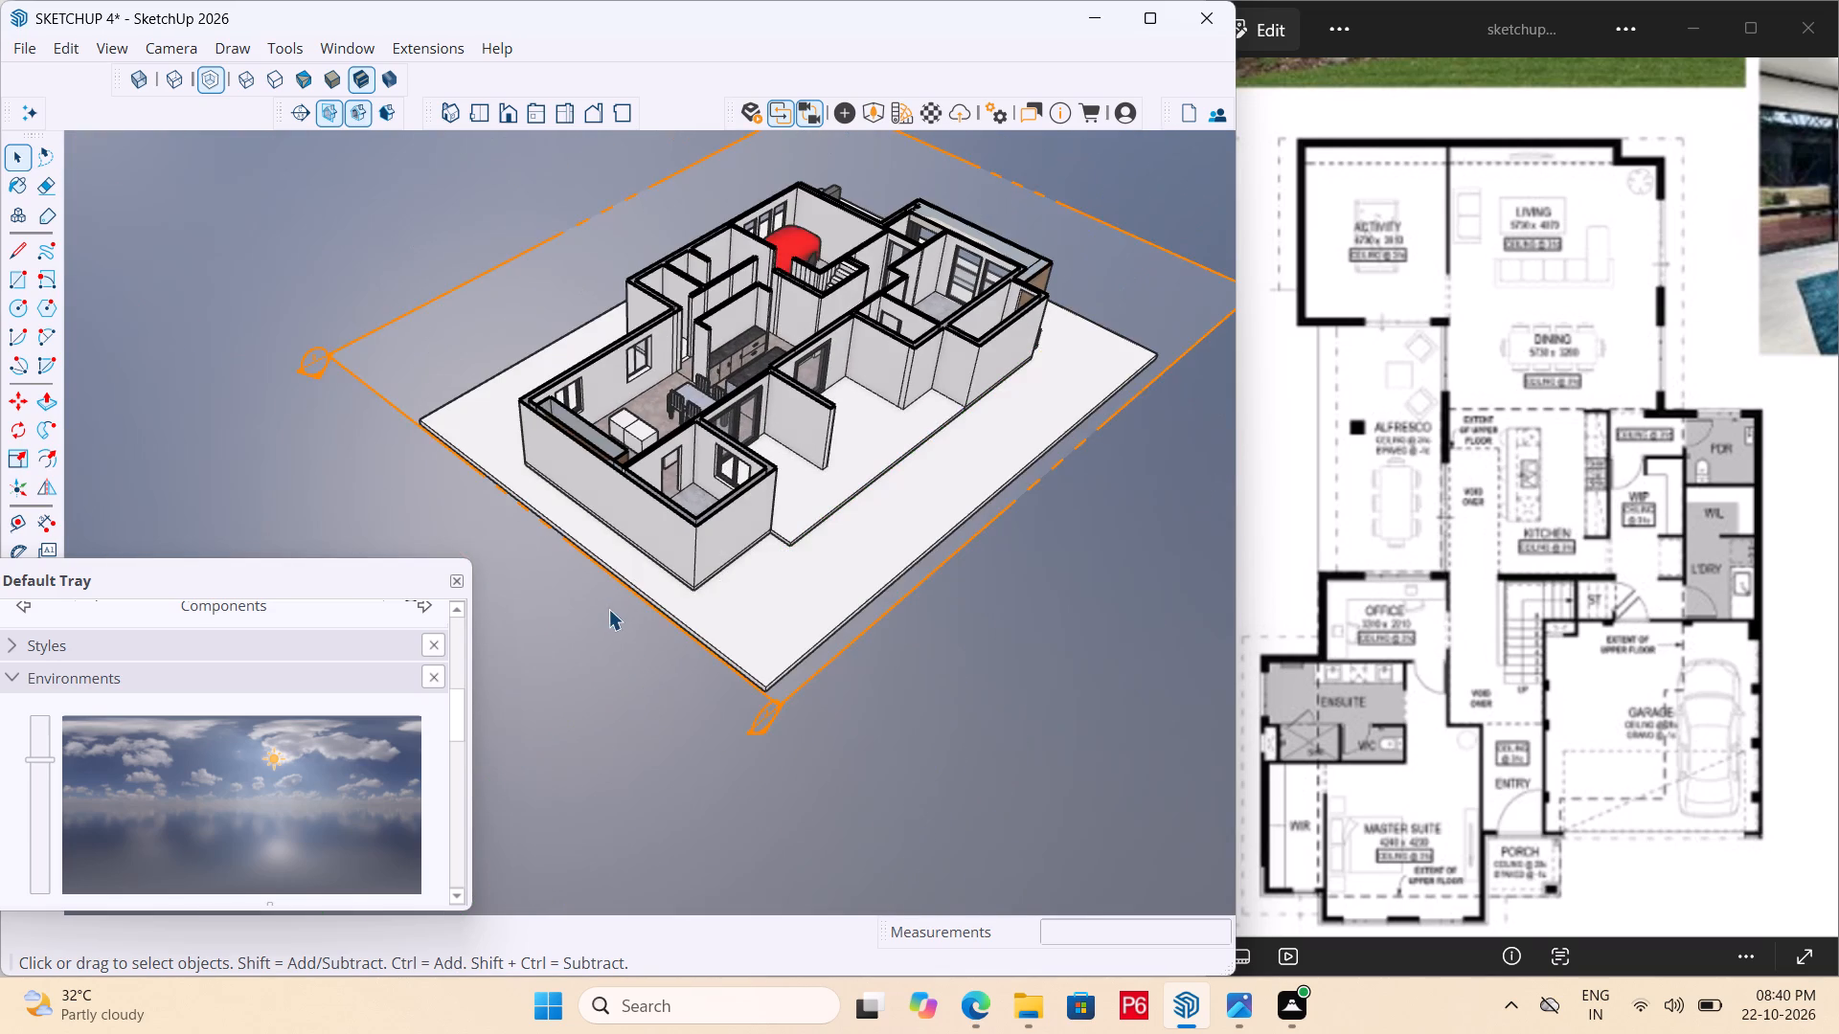
{"action": "scroll", "coordinate": [742, 328], "scroll_direction": "up", "scroll_amount": 8}
{"action": "middle_click_drag", "start_coordinate": [660, 491], "coordinate": [828, 670]}
{"action": "scroll", "coordinate": [636, 709], "scroll_direction": "up", "scroll_amount": 7}
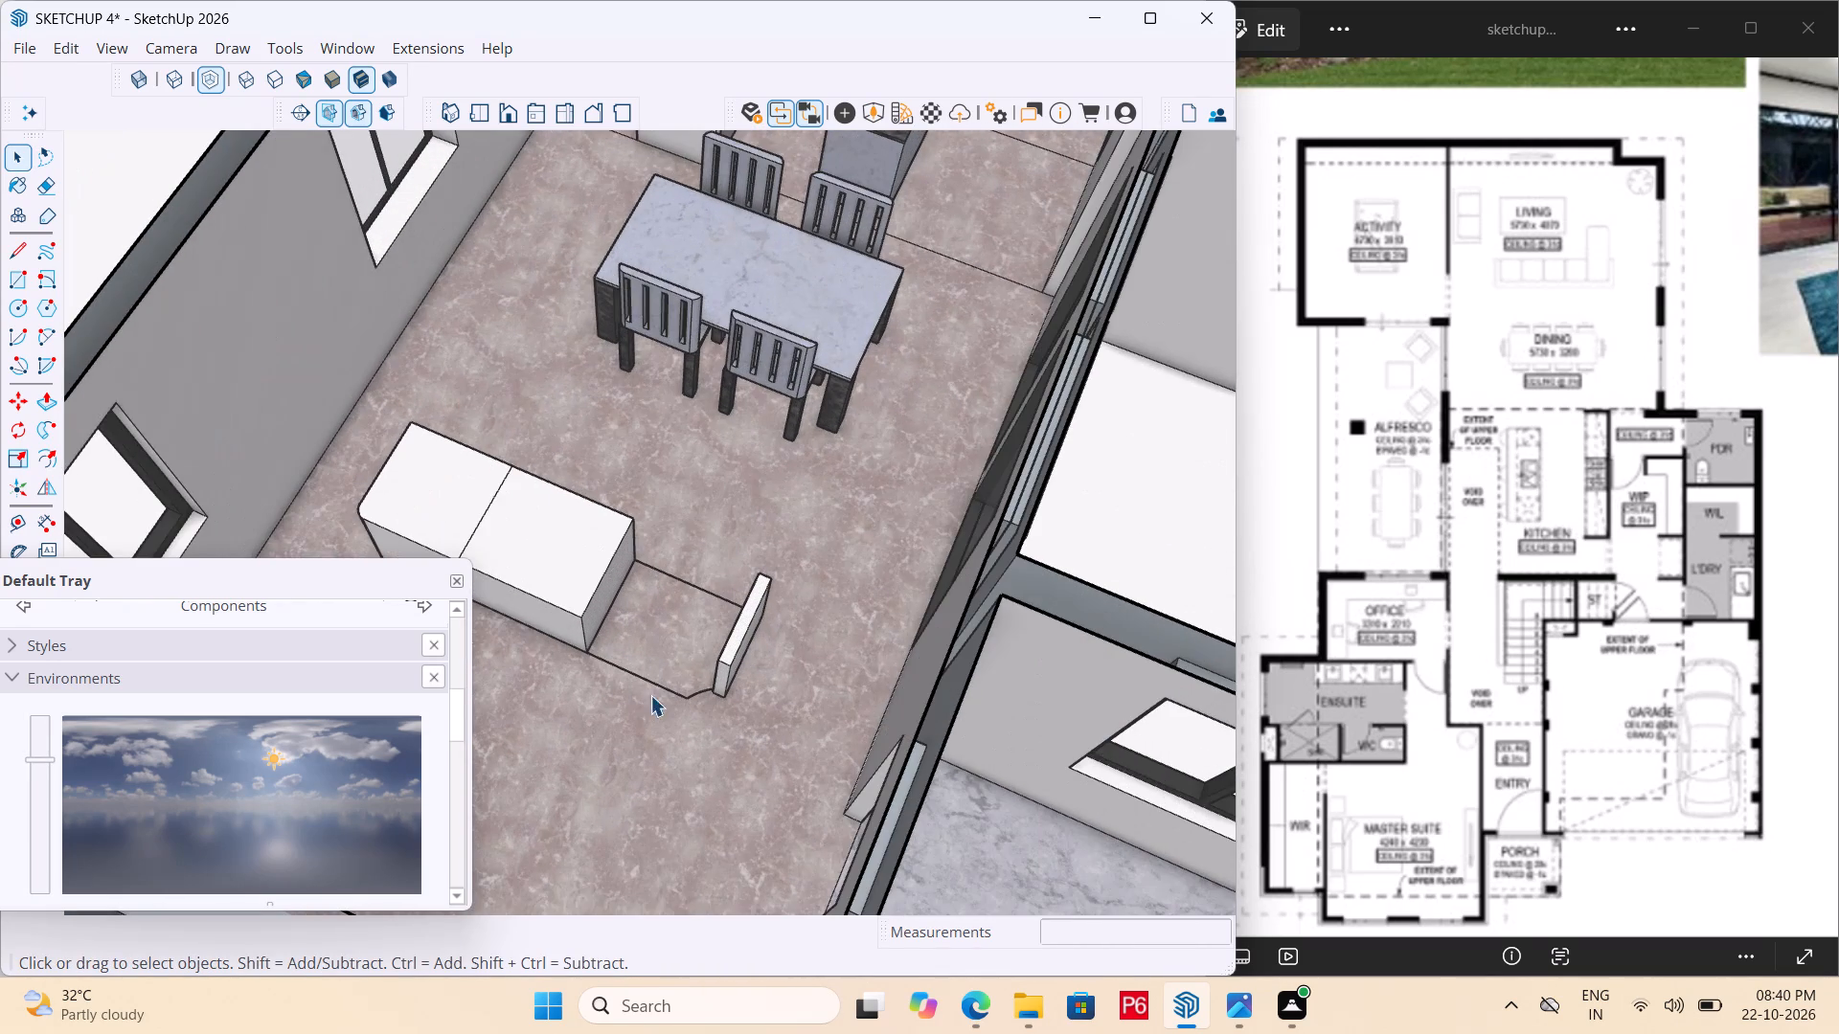
{"action": "left_click", "coordinate": [696, 641]}
{"action": "left_click", "coordinate": [706, 596]}
{"action": "left_click", "coordinate": [707, 595]}
{"action": "double_click", "coordinate": [707, 595]}
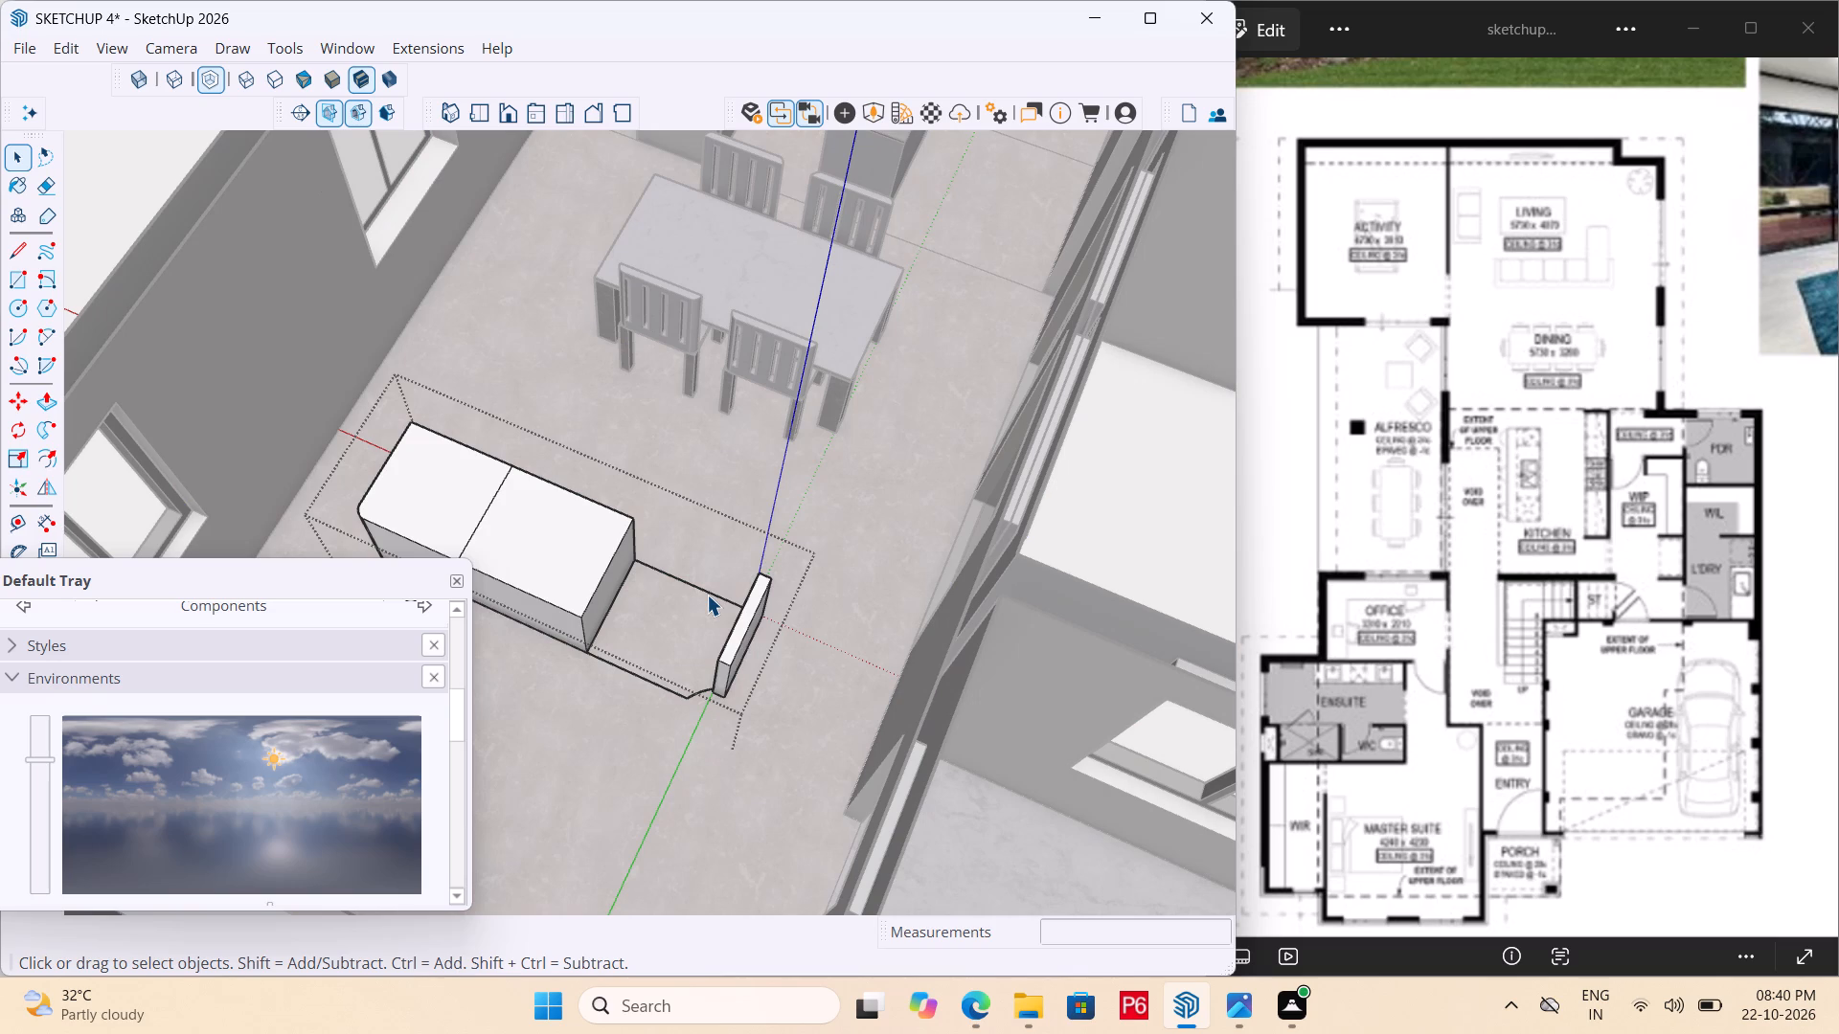
{"action": "left_click", "coordinate": [707, 594]}
{"action": "double_click", "coordinate": [703, 592]}
{"action": "left_click", "coordinate": [680, 587]}
{"action": "left_click", "coordinate": [617, 665]}
{"action": "key", "text": "e"}
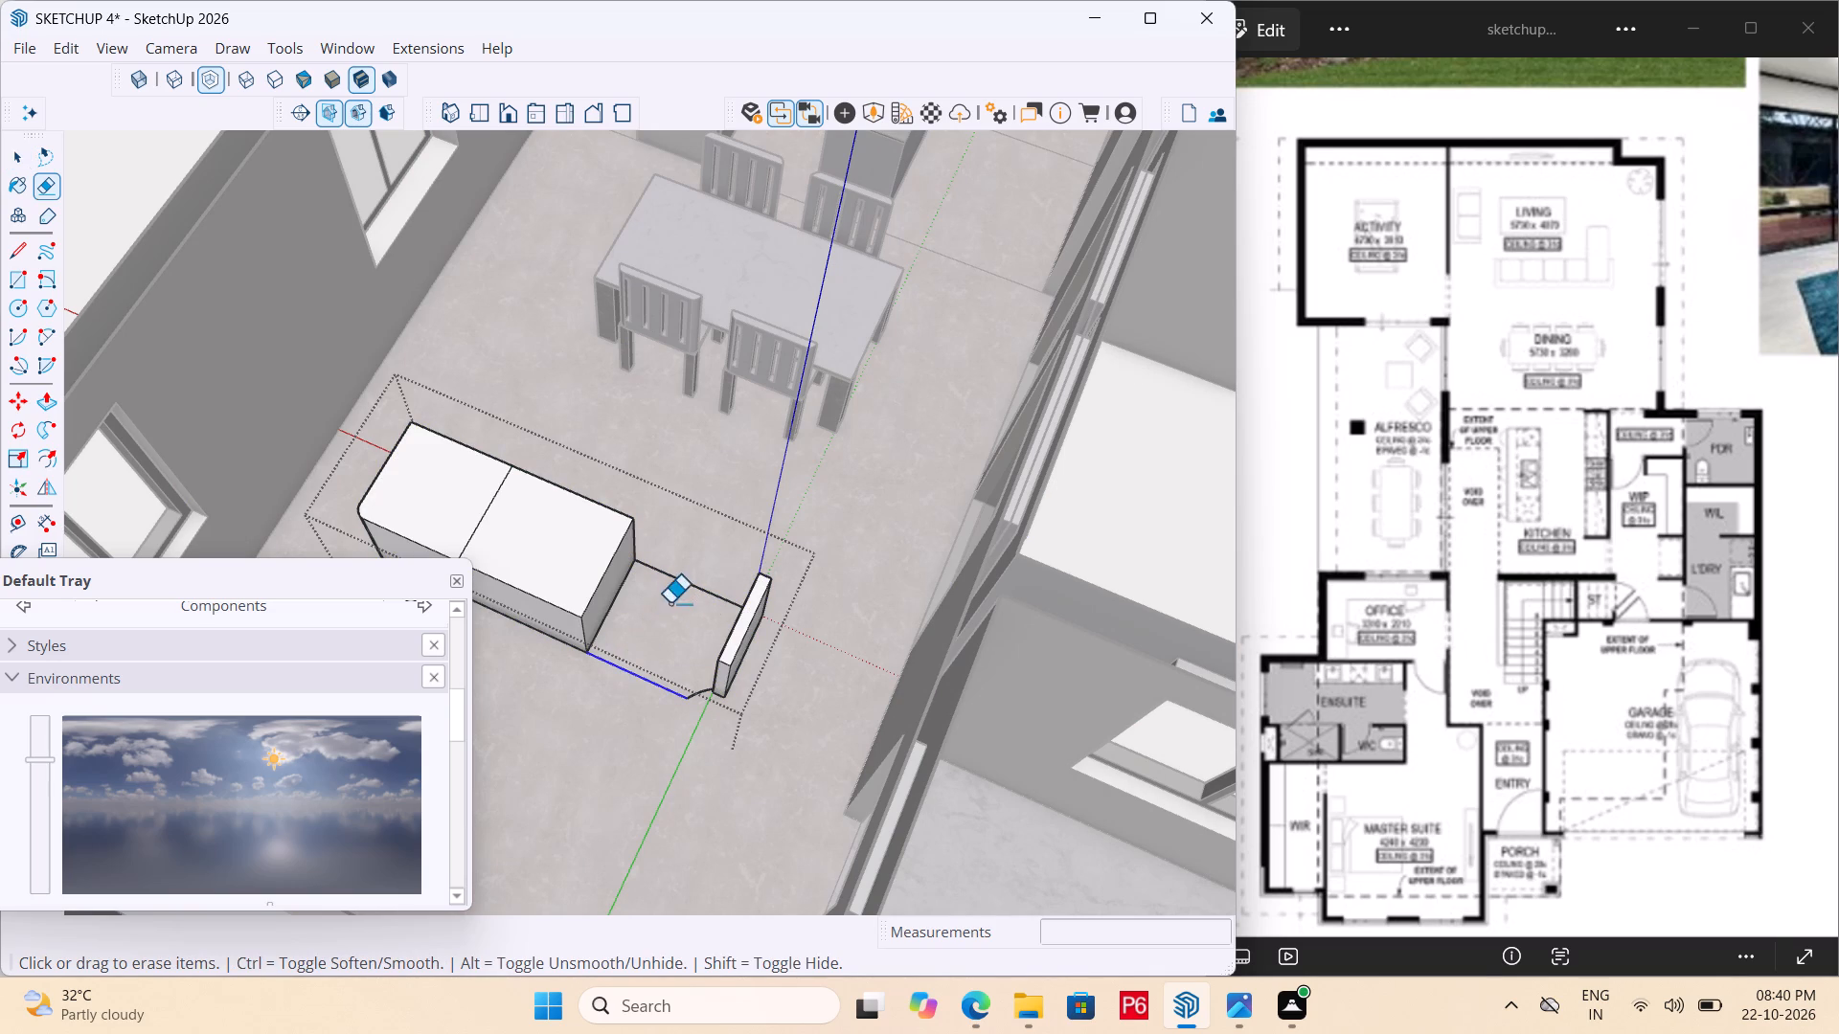
{"action": "left_click_drag", "start_coordinate": [673, 592], "coordinate": [687, 576]}
{"action": "left_click_drag", "start_coordinate": [647, 648], "coordinate": [632, 683]}
{"action": "left_click_drag", "start_coordinate": [667, 682], "coordinate": [705, 685]}
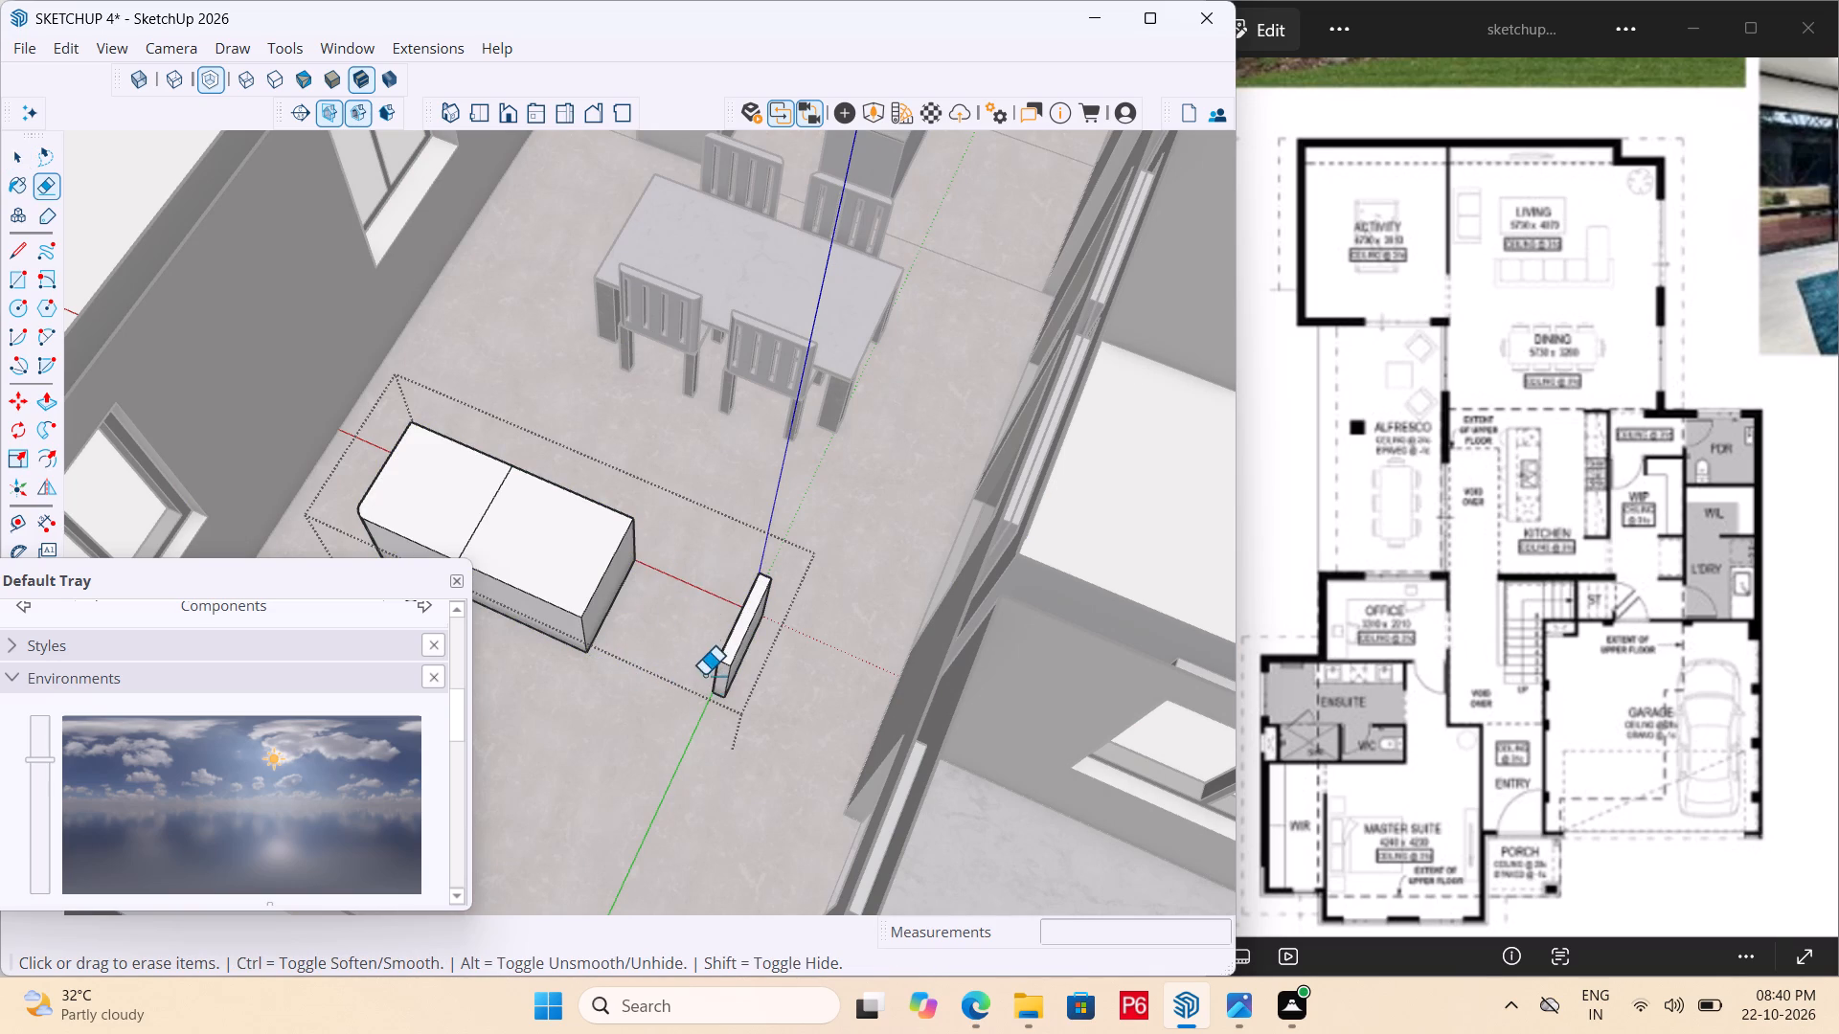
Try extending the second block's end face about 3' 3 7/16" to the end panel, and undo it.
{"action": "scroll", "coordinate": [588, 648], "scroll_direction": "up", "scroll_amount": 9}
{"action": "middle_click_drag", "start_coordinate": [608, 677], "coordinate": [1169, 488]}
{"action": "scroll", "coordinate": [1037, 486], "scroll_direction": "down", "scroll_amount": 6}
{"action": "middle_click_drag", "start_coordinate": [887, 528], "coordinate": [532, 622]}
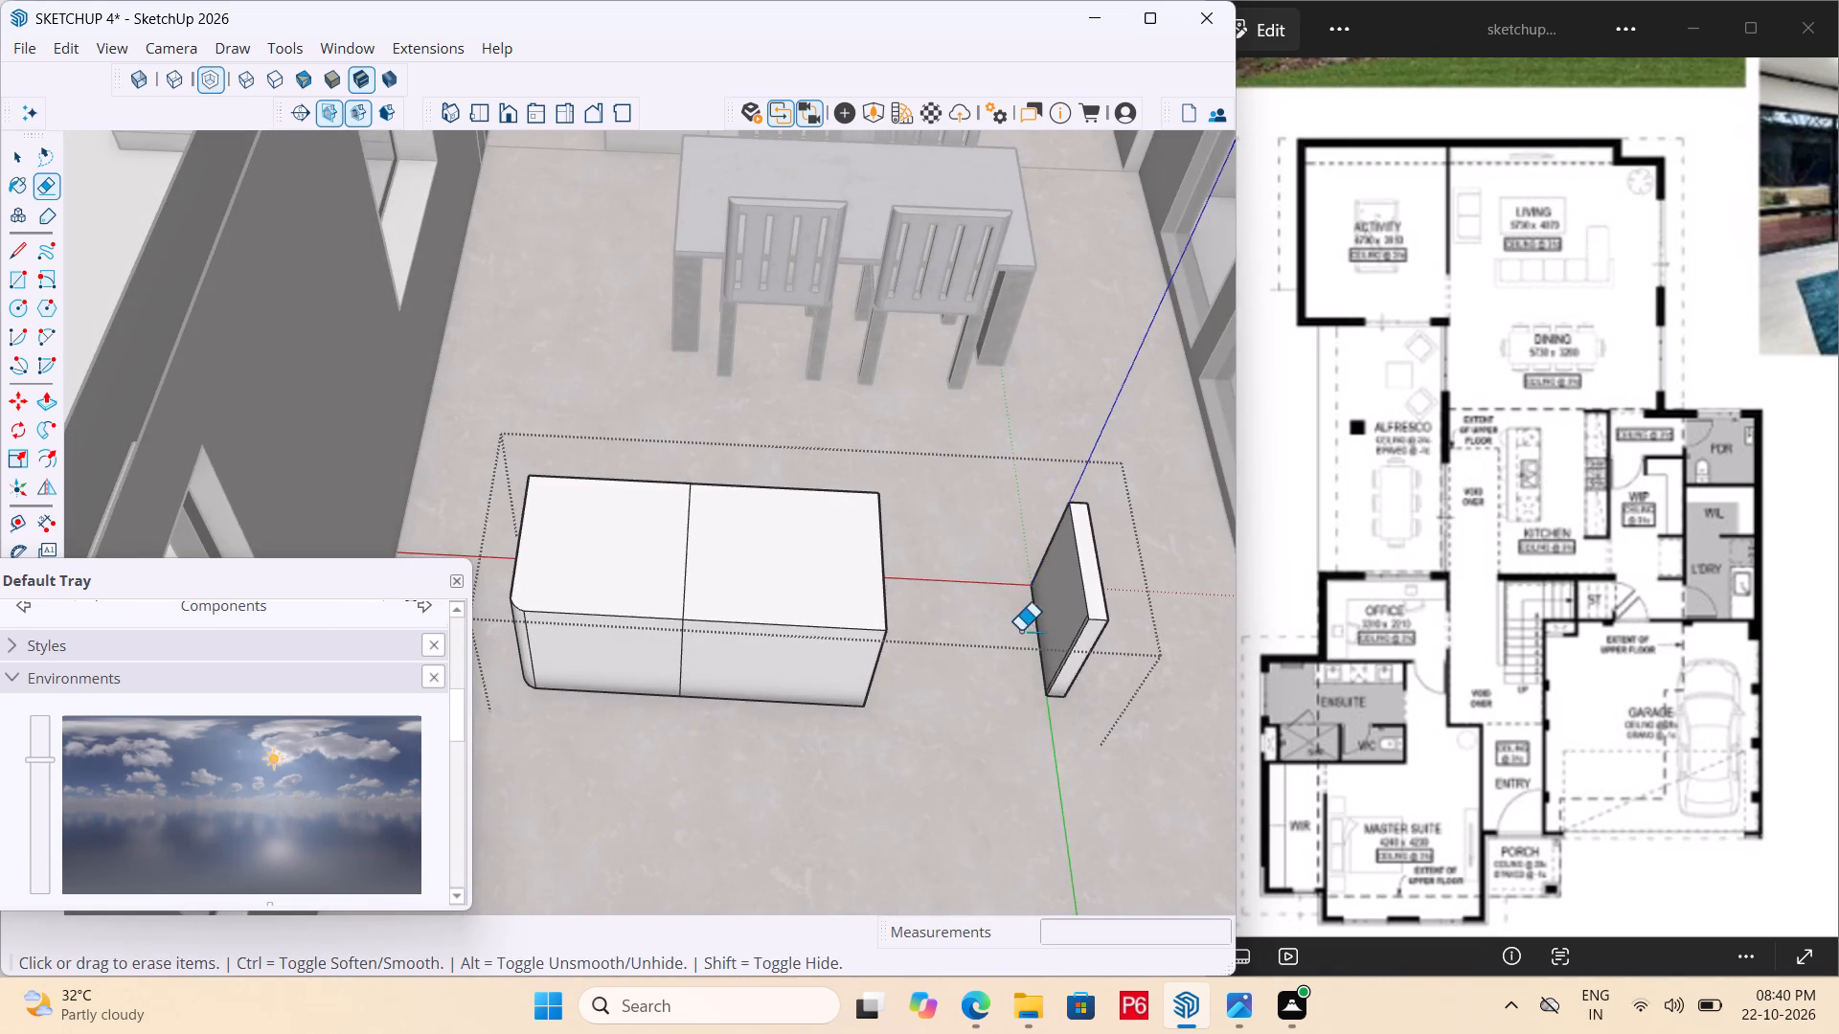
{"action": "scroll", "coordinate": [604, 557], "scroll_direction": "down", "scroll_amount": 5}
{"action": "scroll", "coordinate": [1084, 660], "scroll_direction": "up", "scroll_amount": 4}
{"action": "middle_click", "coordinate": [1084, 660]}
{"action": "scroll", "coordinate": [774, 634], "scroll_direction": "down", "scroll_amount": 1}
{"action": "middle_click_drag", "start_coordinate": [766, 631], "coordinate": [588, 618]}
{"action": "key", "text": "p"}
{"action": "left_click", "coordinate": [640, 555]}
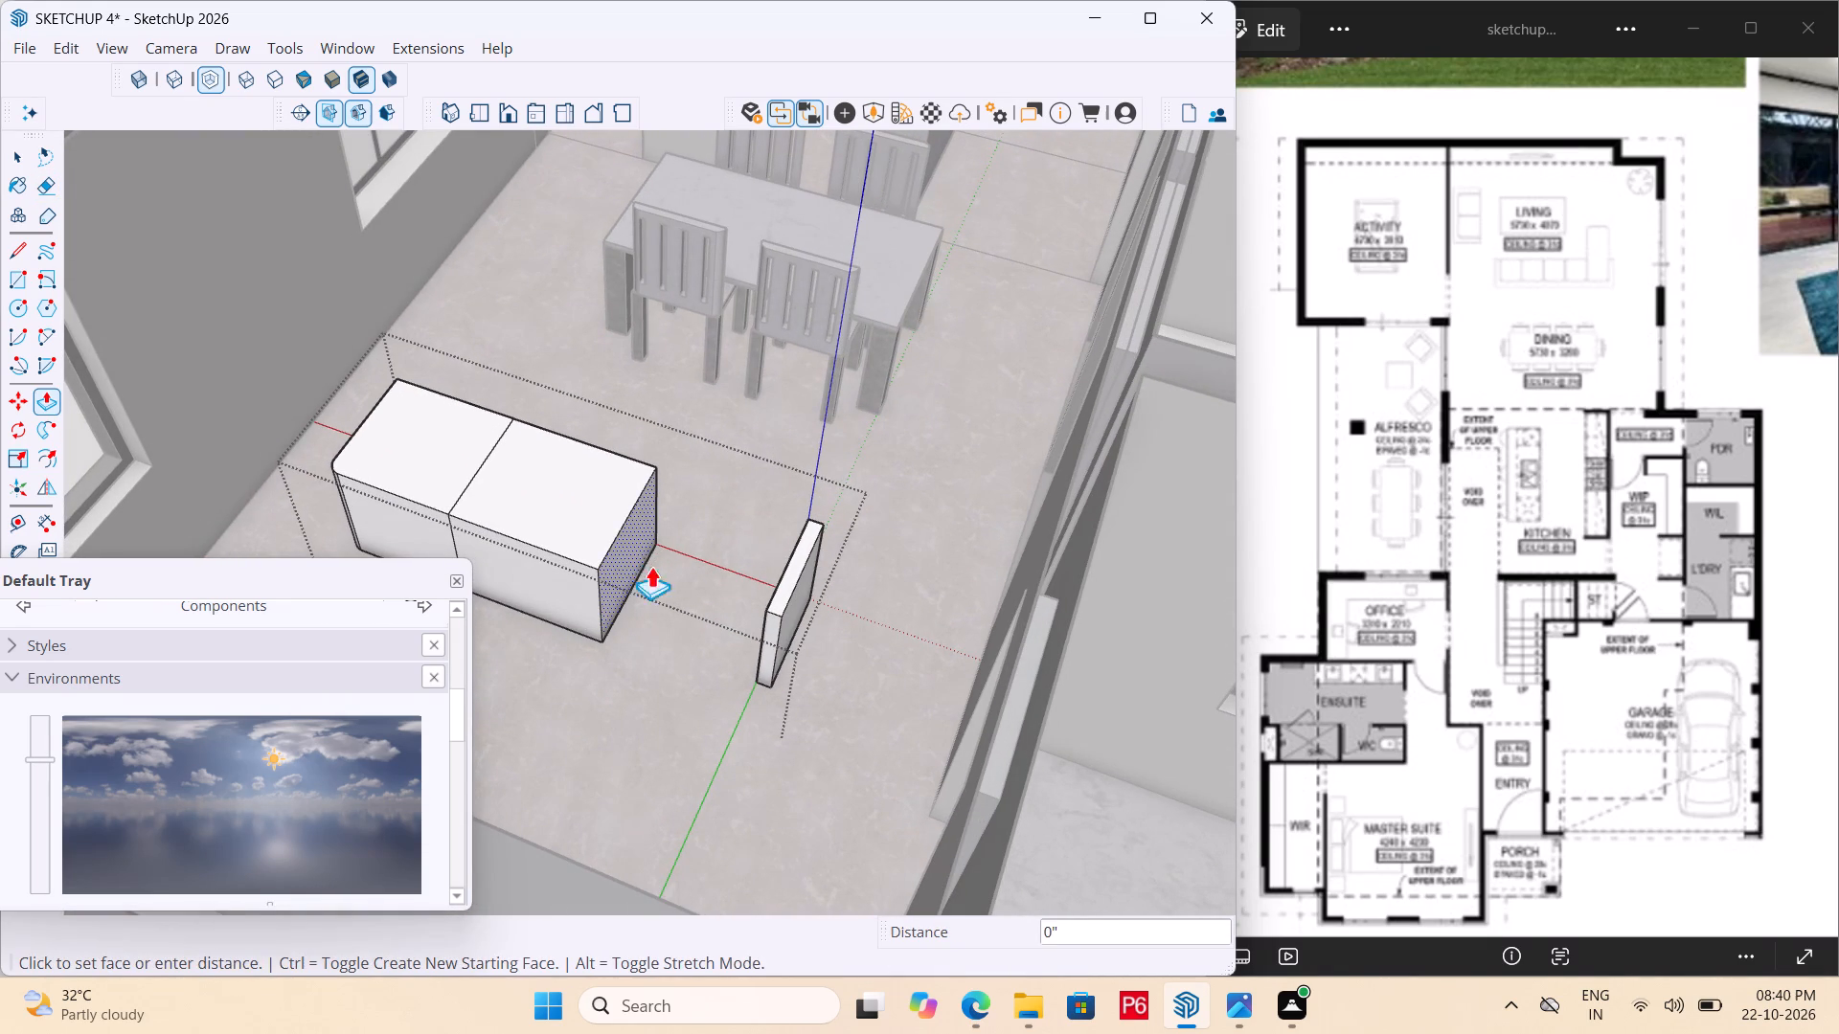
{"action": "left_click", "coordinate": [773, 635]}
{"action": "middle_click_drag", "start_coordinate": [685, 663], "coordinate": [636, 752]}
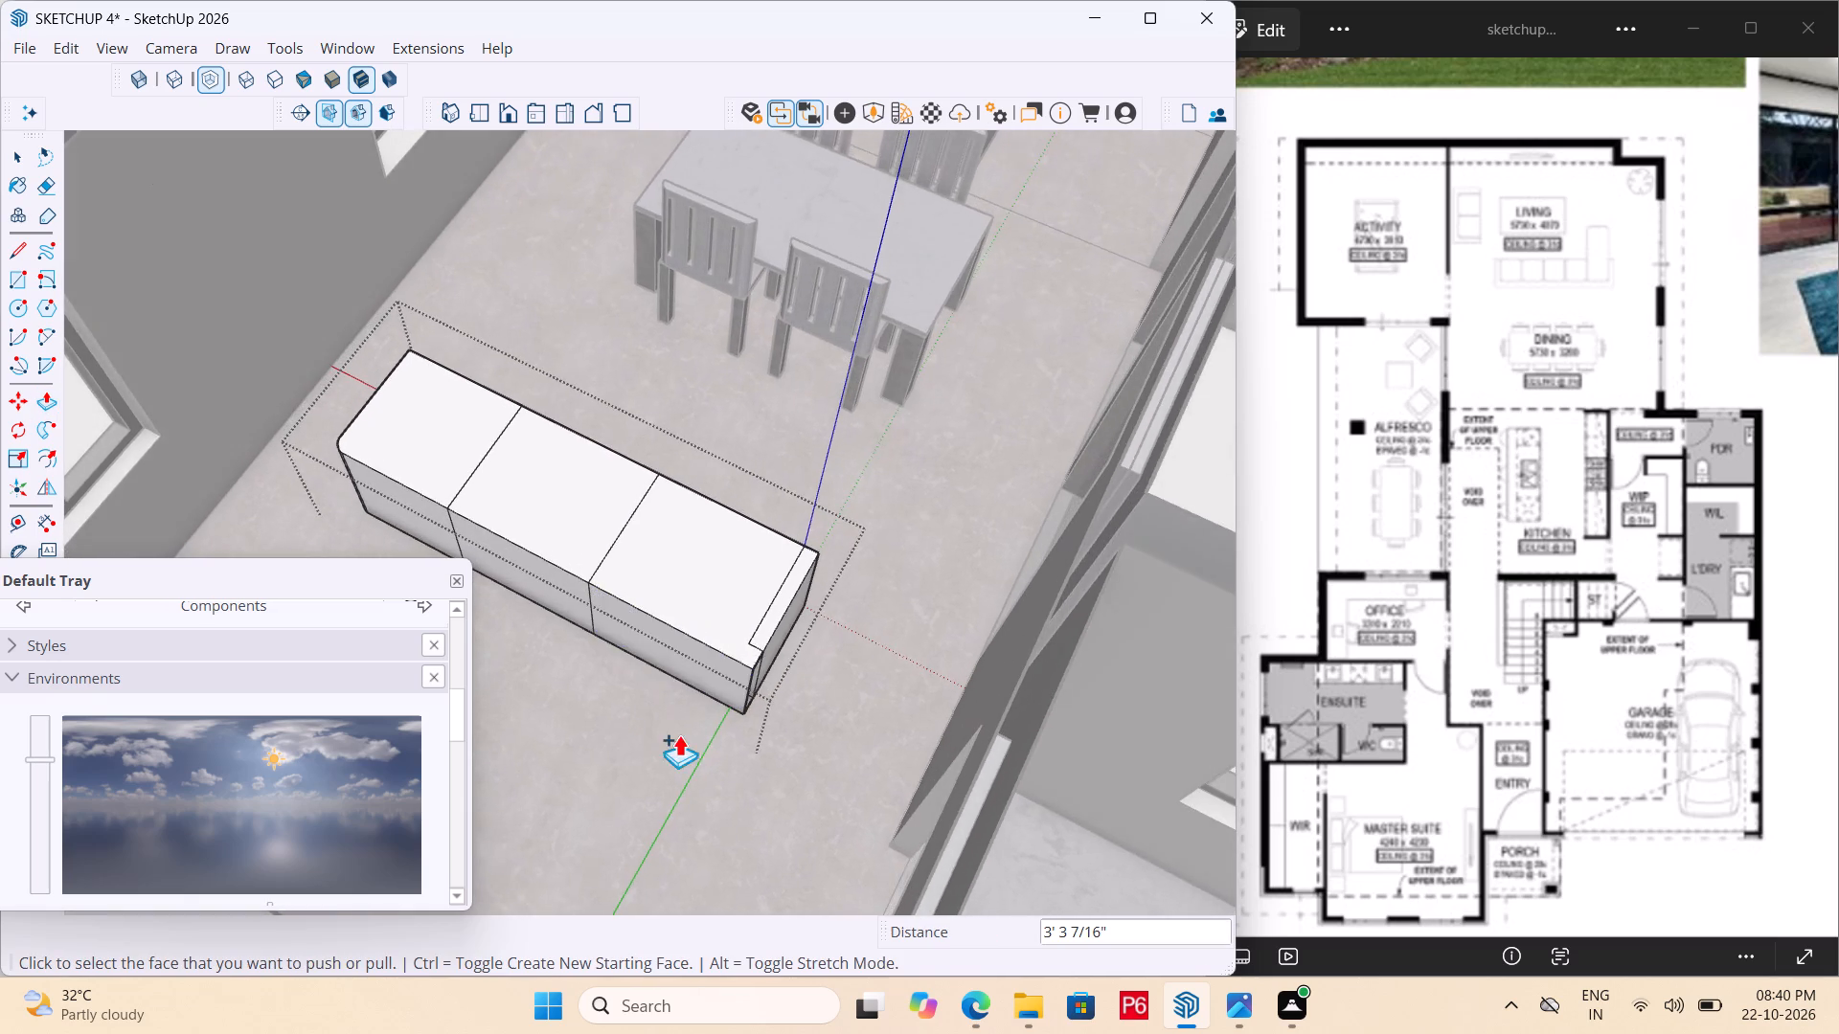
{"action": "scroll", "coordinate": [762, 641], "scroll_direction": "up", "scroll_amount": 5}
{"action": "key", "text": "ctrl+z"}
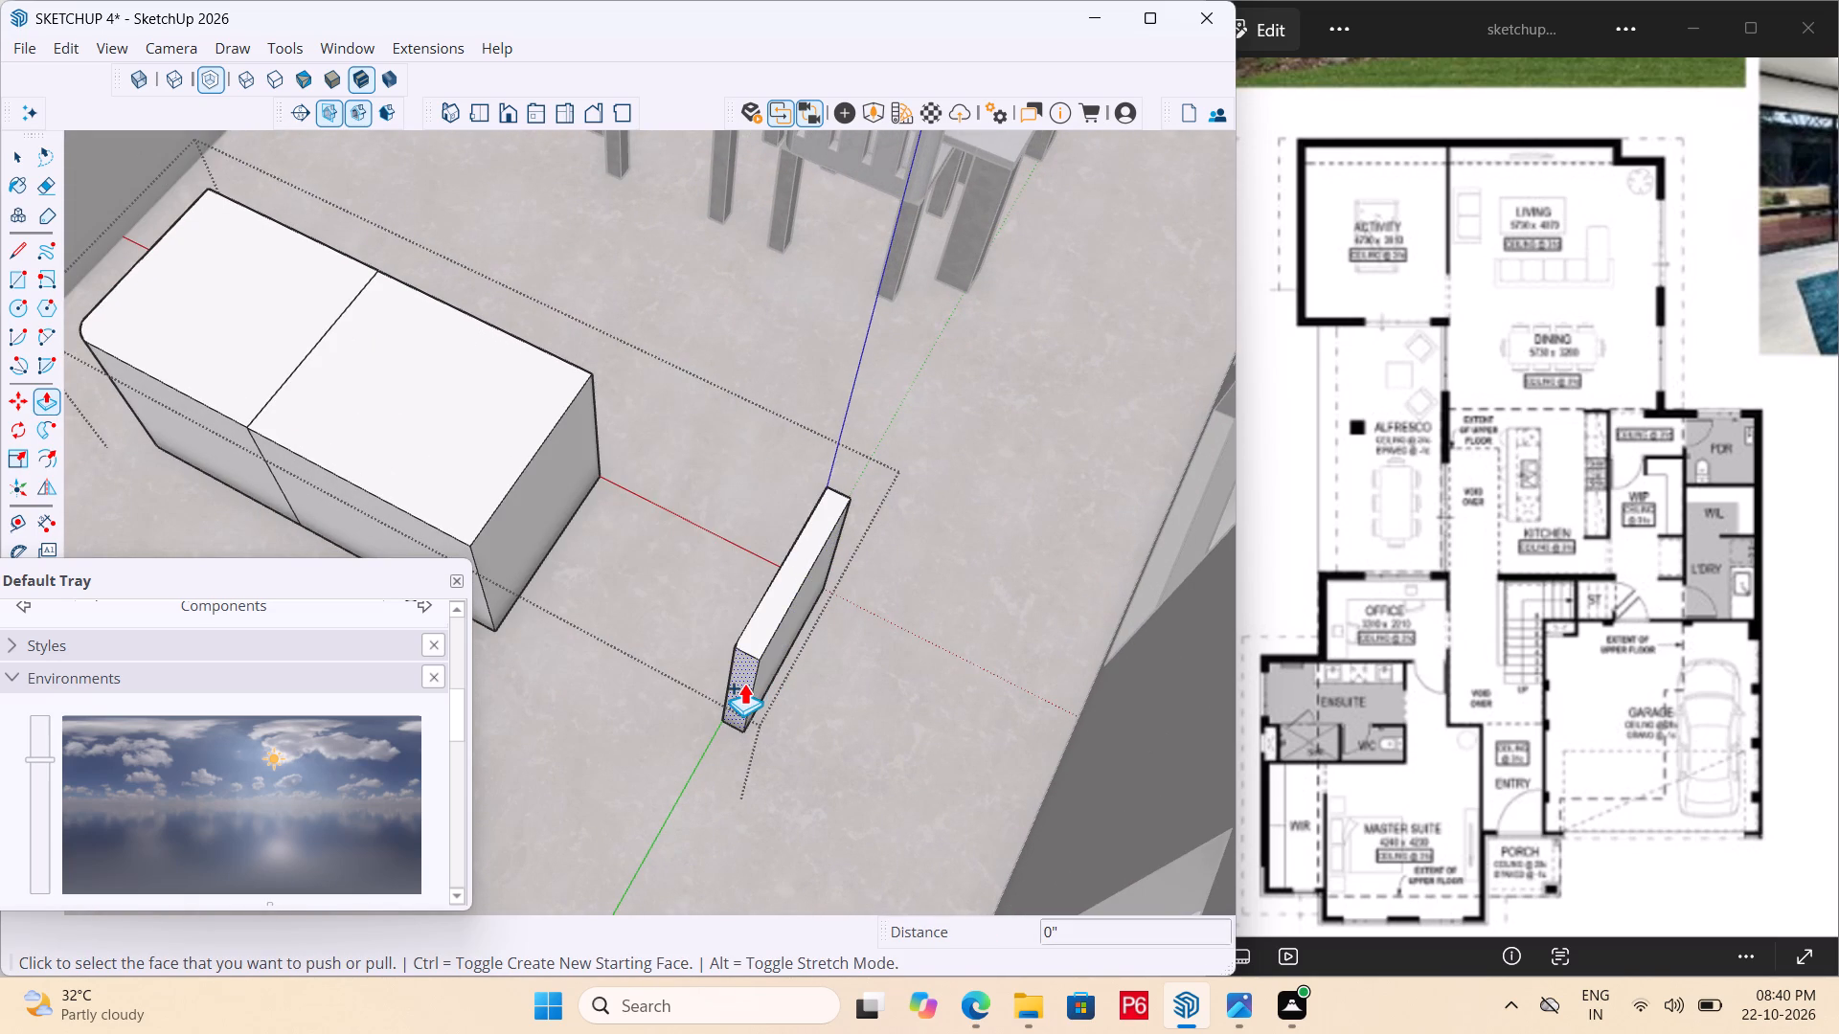
Pull the upright end panel's narrow front face outward about 1' 9 11/16".
{"action": "left_click", "coordinate": [744, 683]}
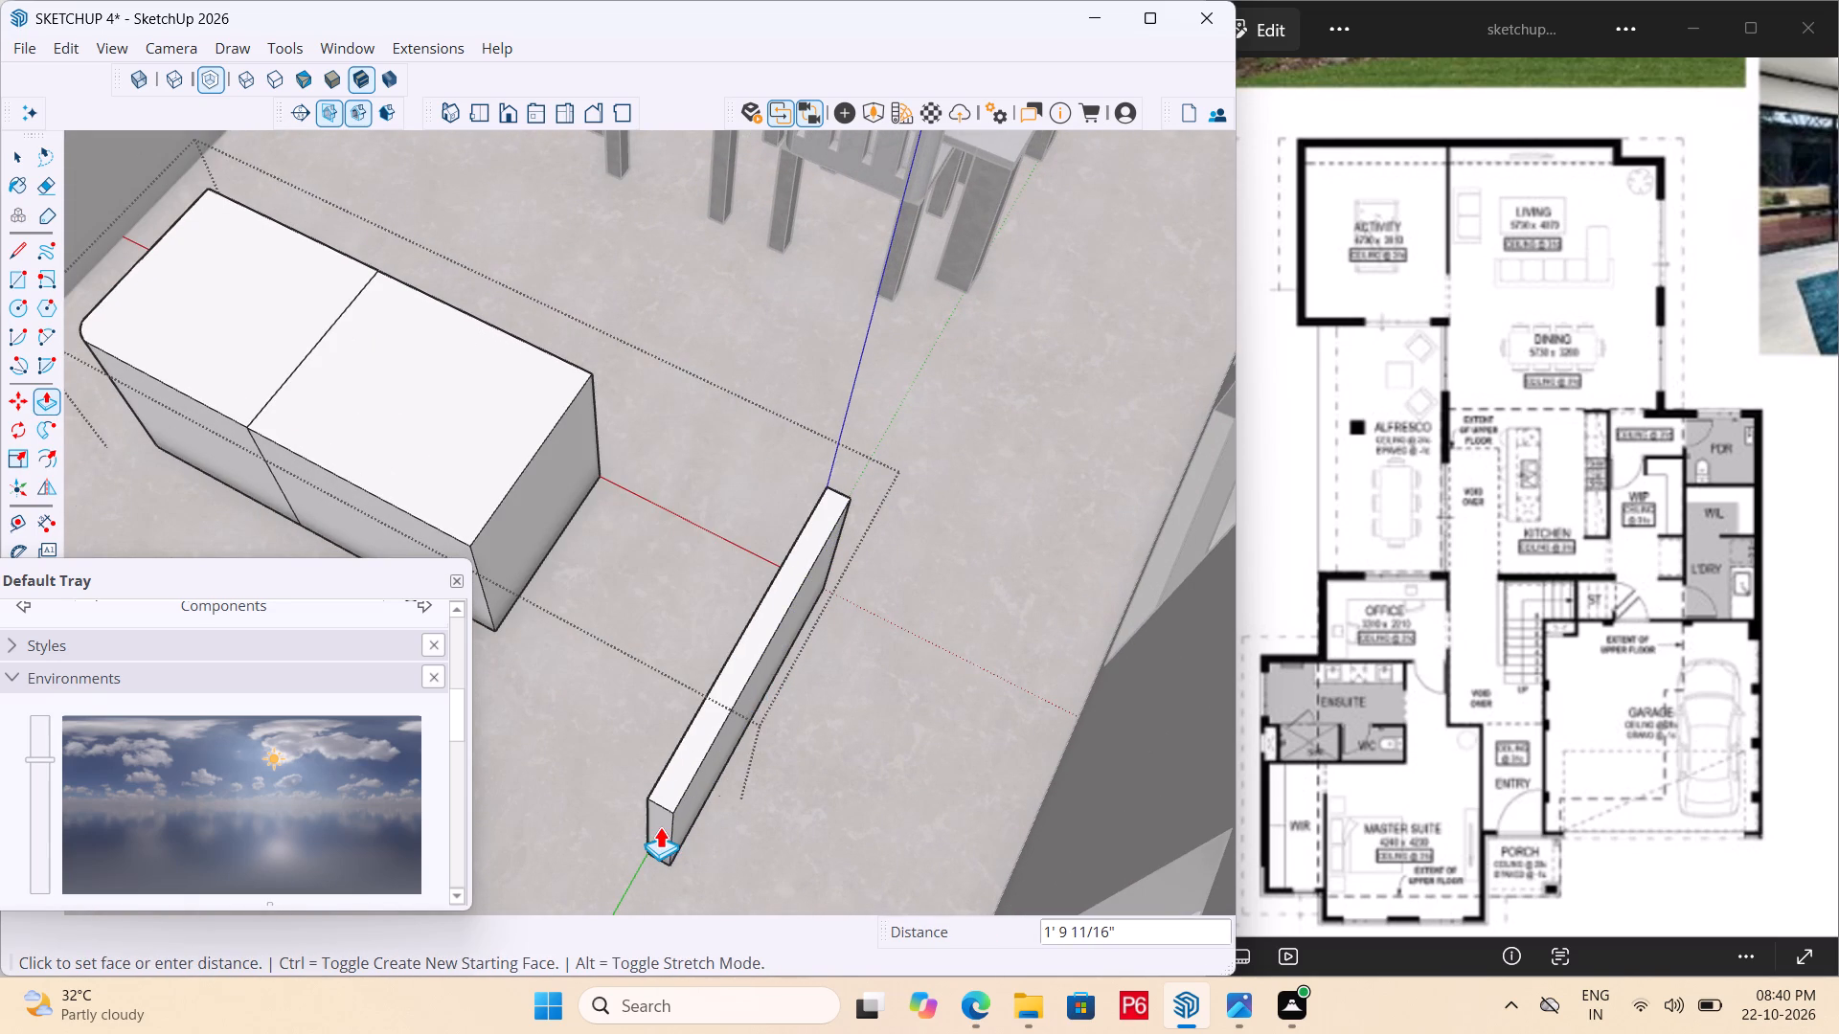
{"action": "left_click", "coordinate": [660, 826]}
Extend the second block's end face 3' so it meets the end panel.
{"action": "left_click", "coordinate": [502, 544]}
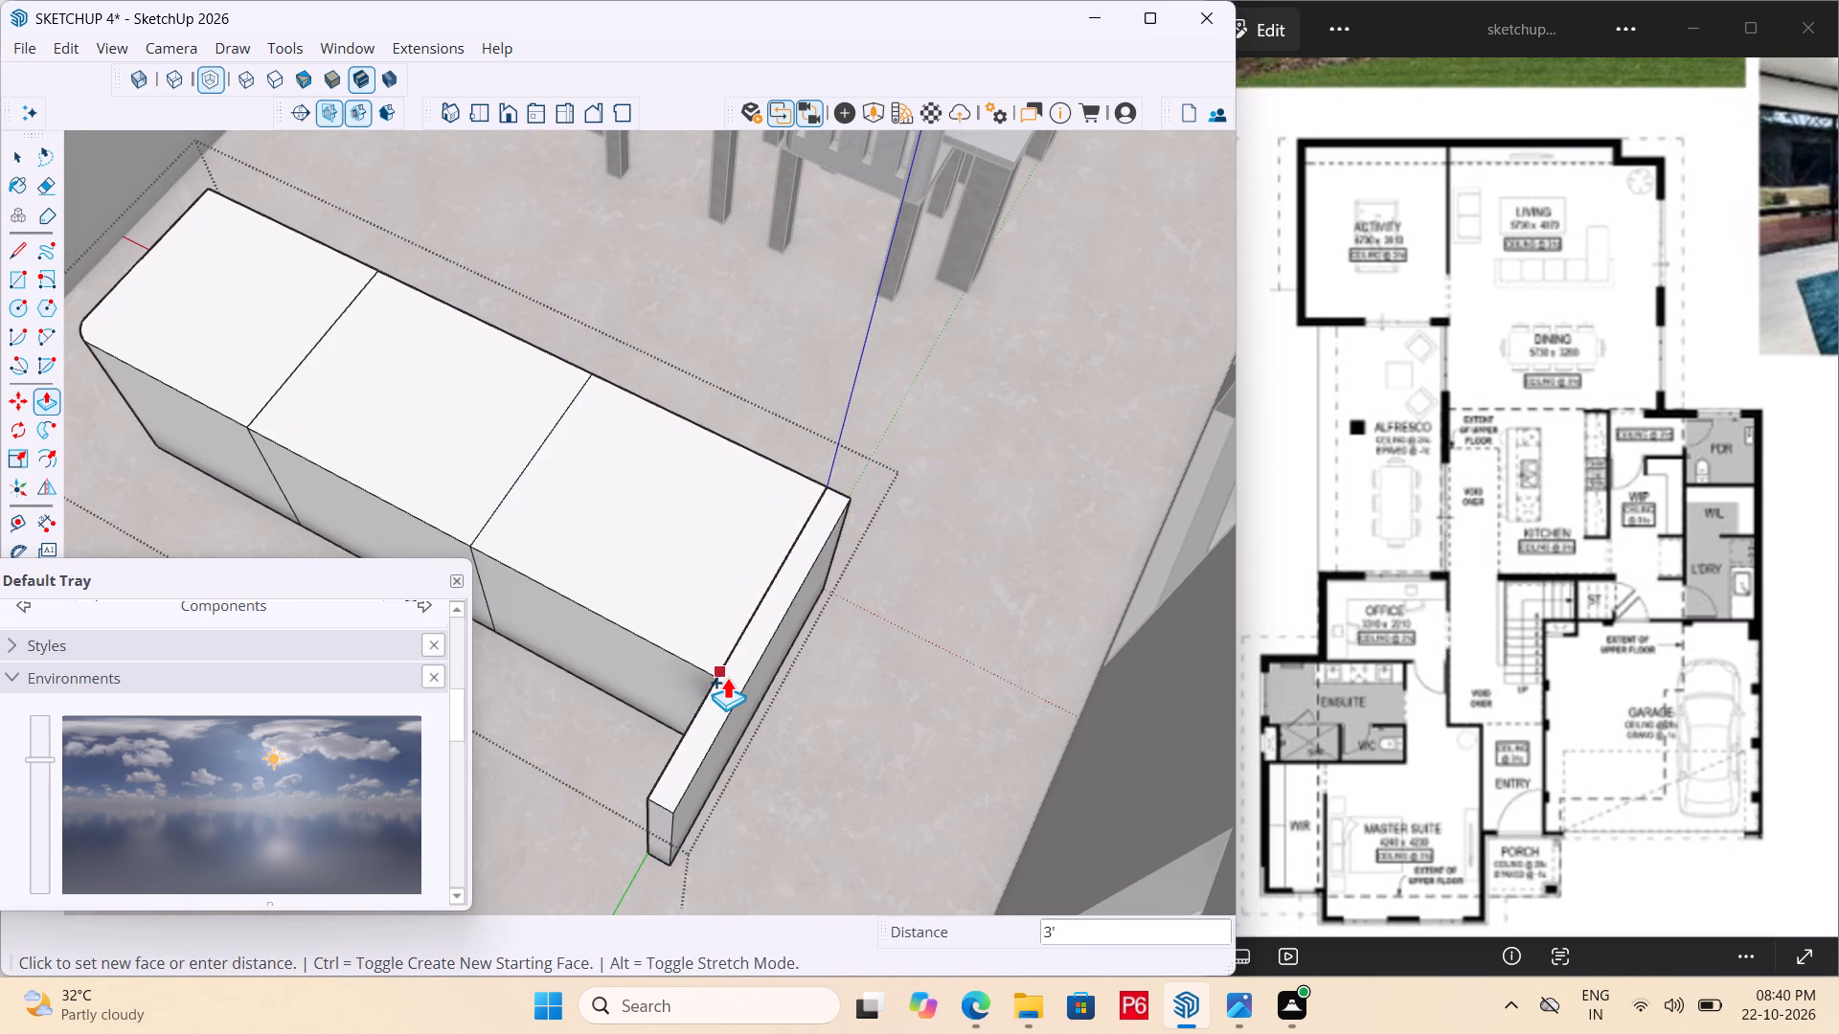
{"action": "left_click", "coordinate": [727, 677]}
Push the end panel's front face back about 1' 5 1/8", flush with the front of the blocks.
{"action": "middle_click_drag", "start_coordinate": [641, 749], "coordinate": [927, 575]}
{"action": "middle_click_drag", "start_coordinate": [853, 637], "coordinate": [886, 762]}
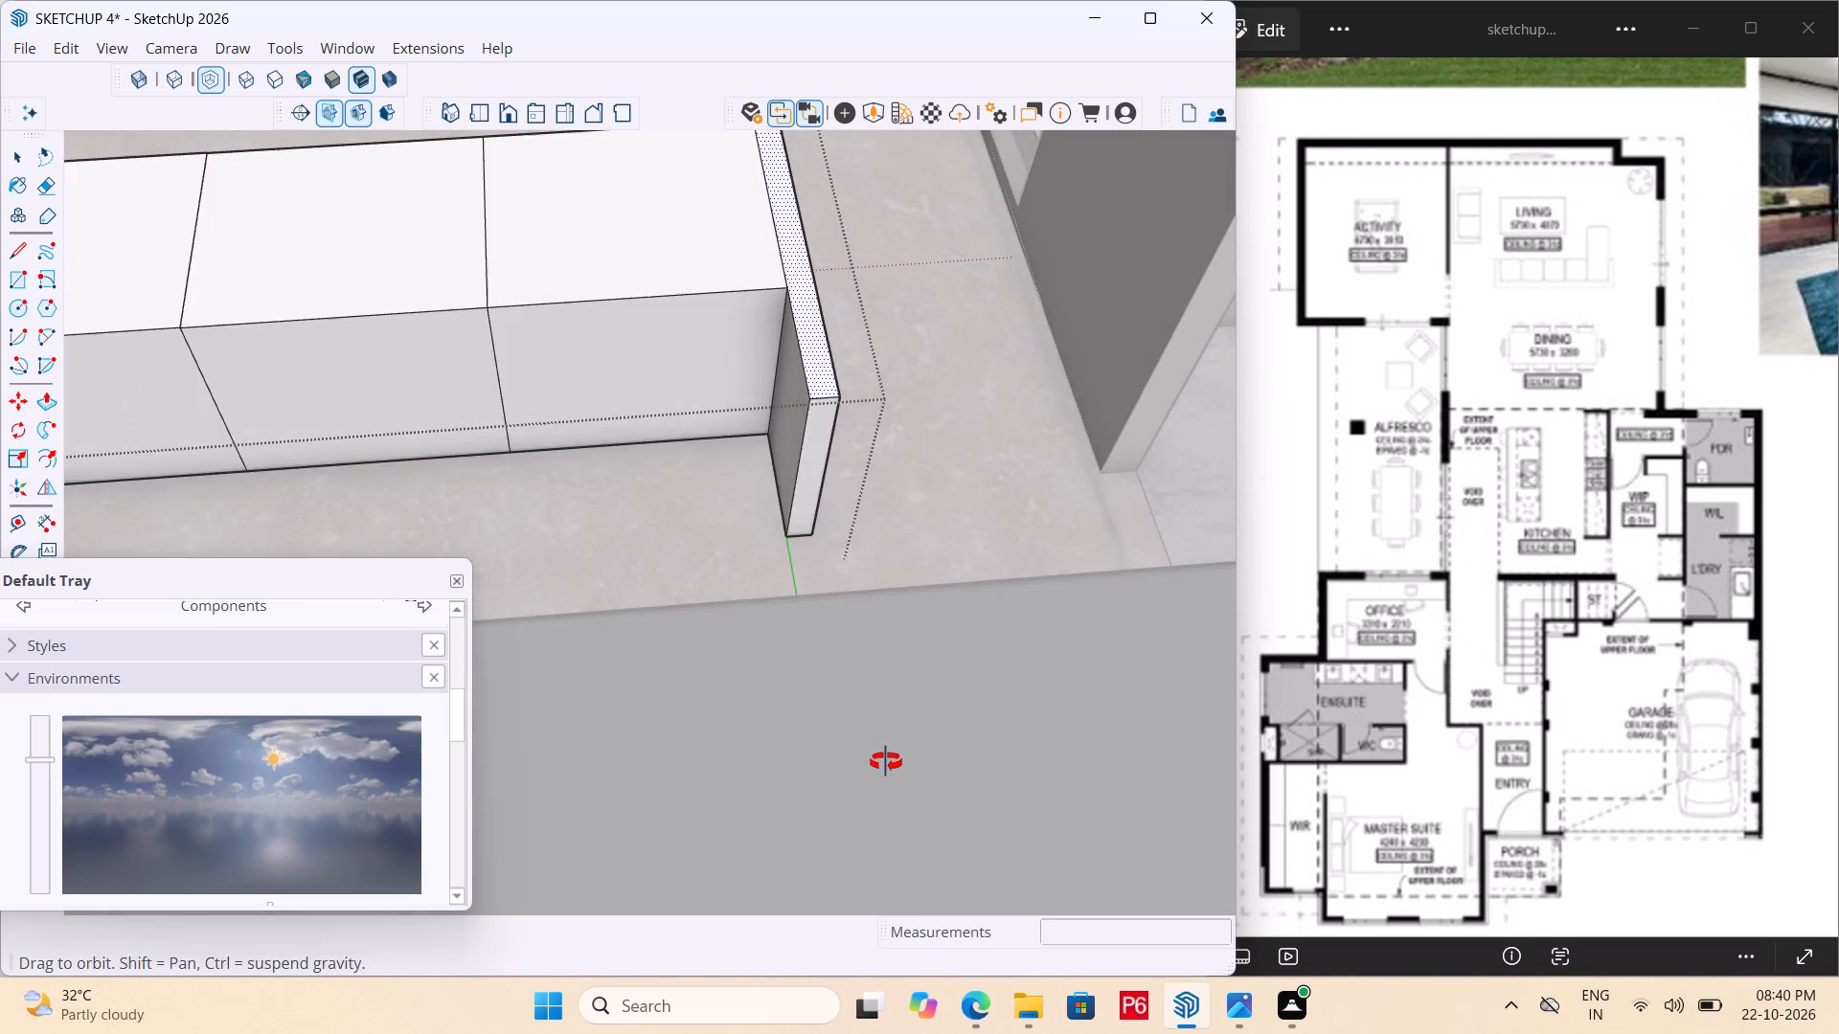
{"action": "middle_click_drag", "start_coordinate": [886, 762], "coordinate": [884, 754]}
{"action": "left_click", "coordinate": [805, 484]}
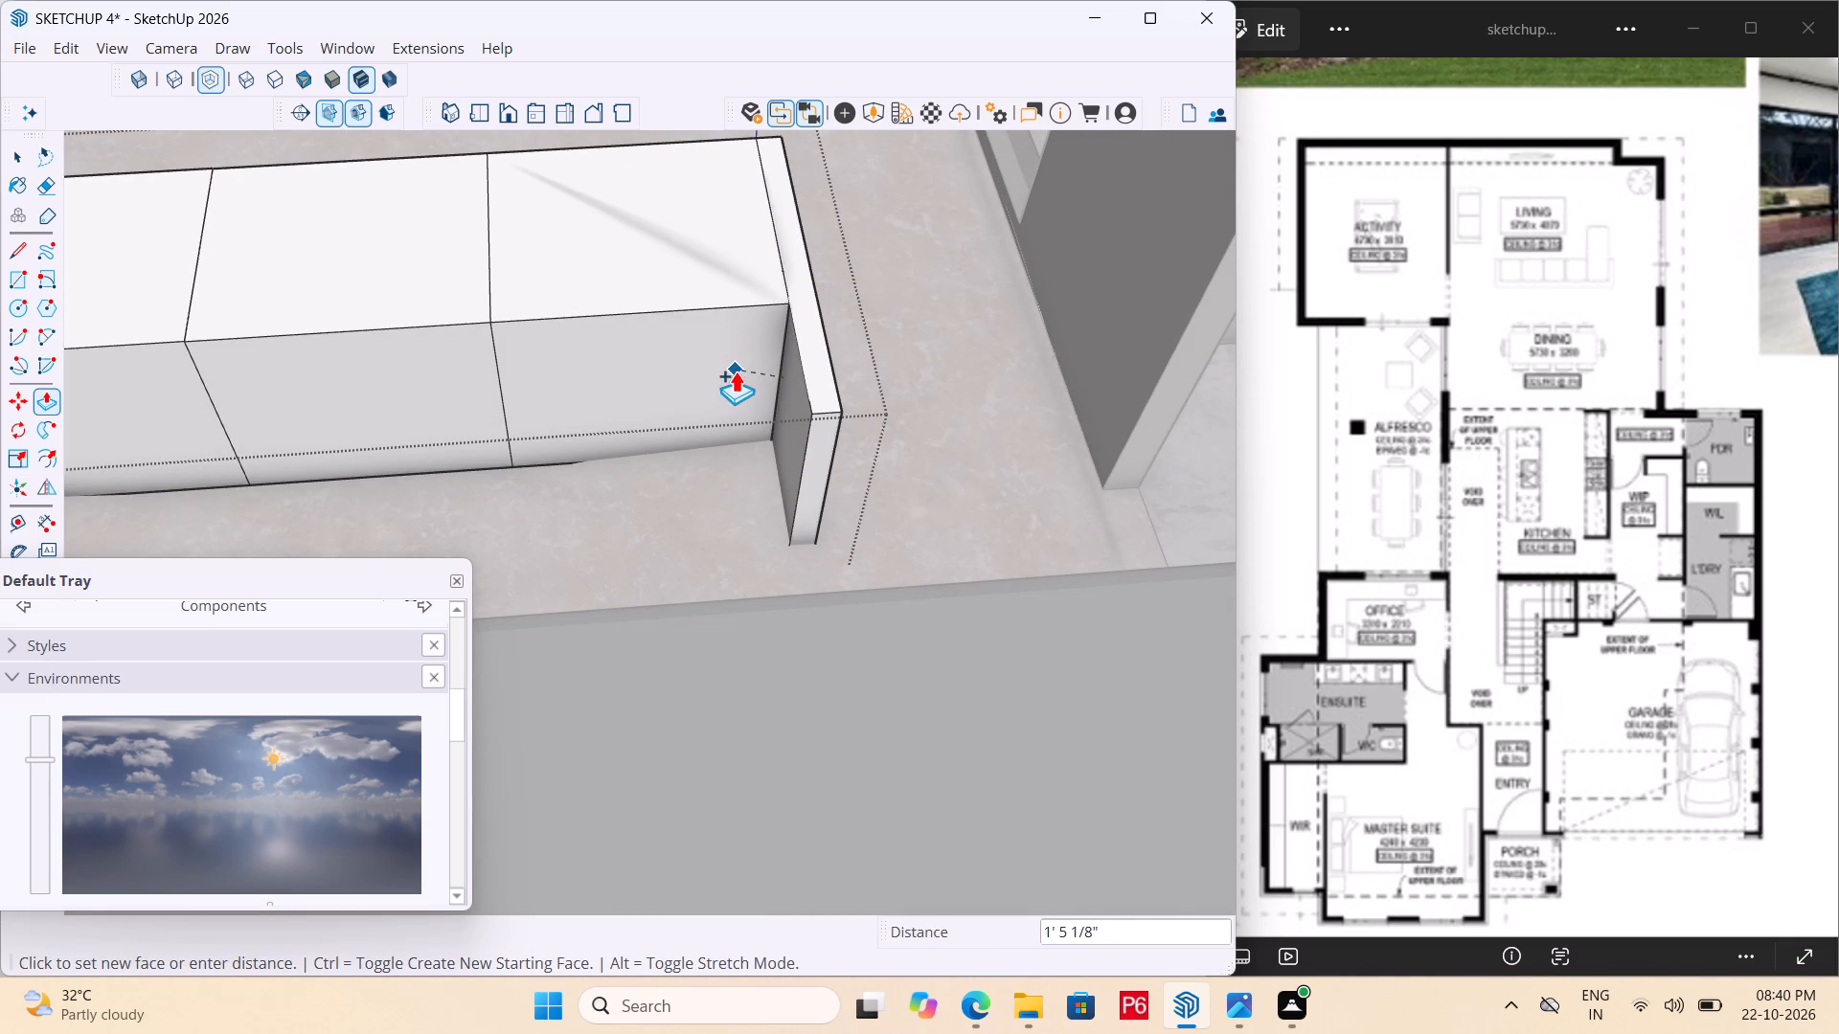
{"action": "left_click", "coordinate": [747, 366]}
Round the end panel's outer front corner with an arc of about 3 7/16" radius, pushing the waste down 2' 5".
{"action": "scroll", "coordinate": [830, 363], "scroll_direction": "down", "scroll_amount": 2}
{"action": "middle_click_drag", "start_coordinate": [837, 377], "coordinate": [590, 433]}
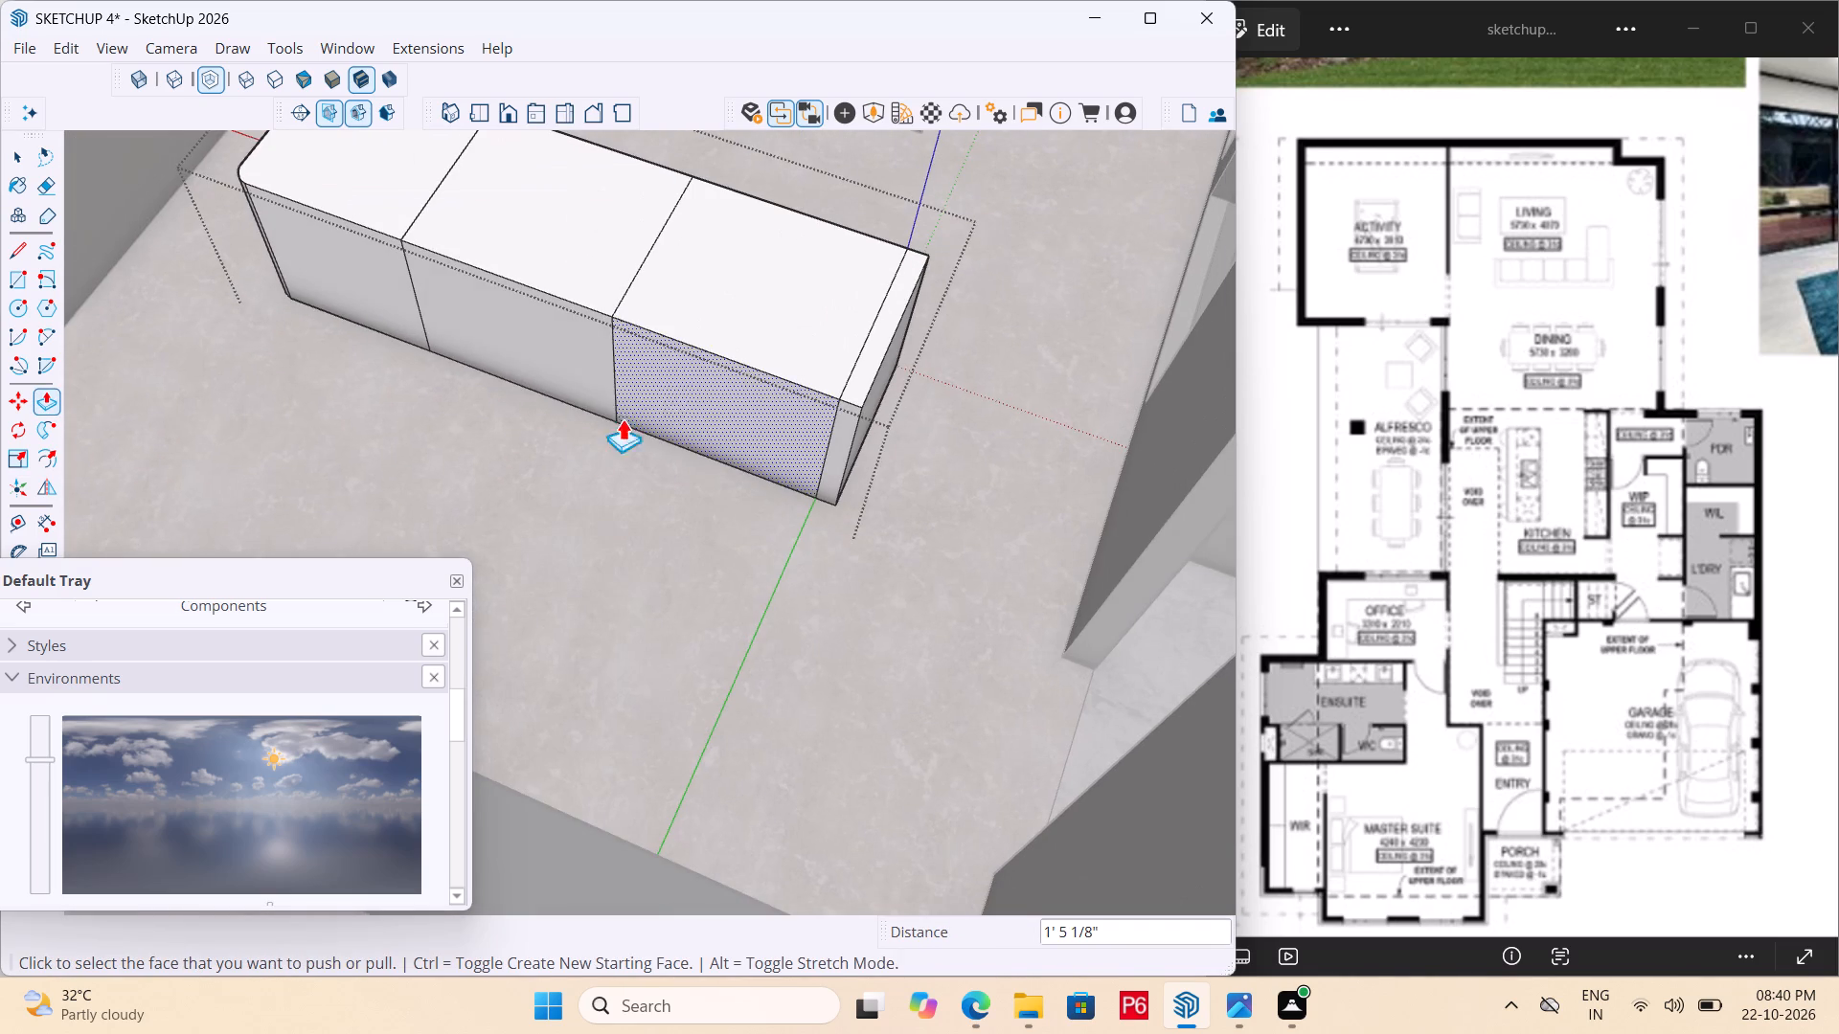
{"action": "middle_click_drag", "start_coordinate": [691, 354], "coordinate": [320, 384]}
{"action": "scroll", "coordinate": [836, 526], "scroll_direction": "up", "scroll_amount": 9}
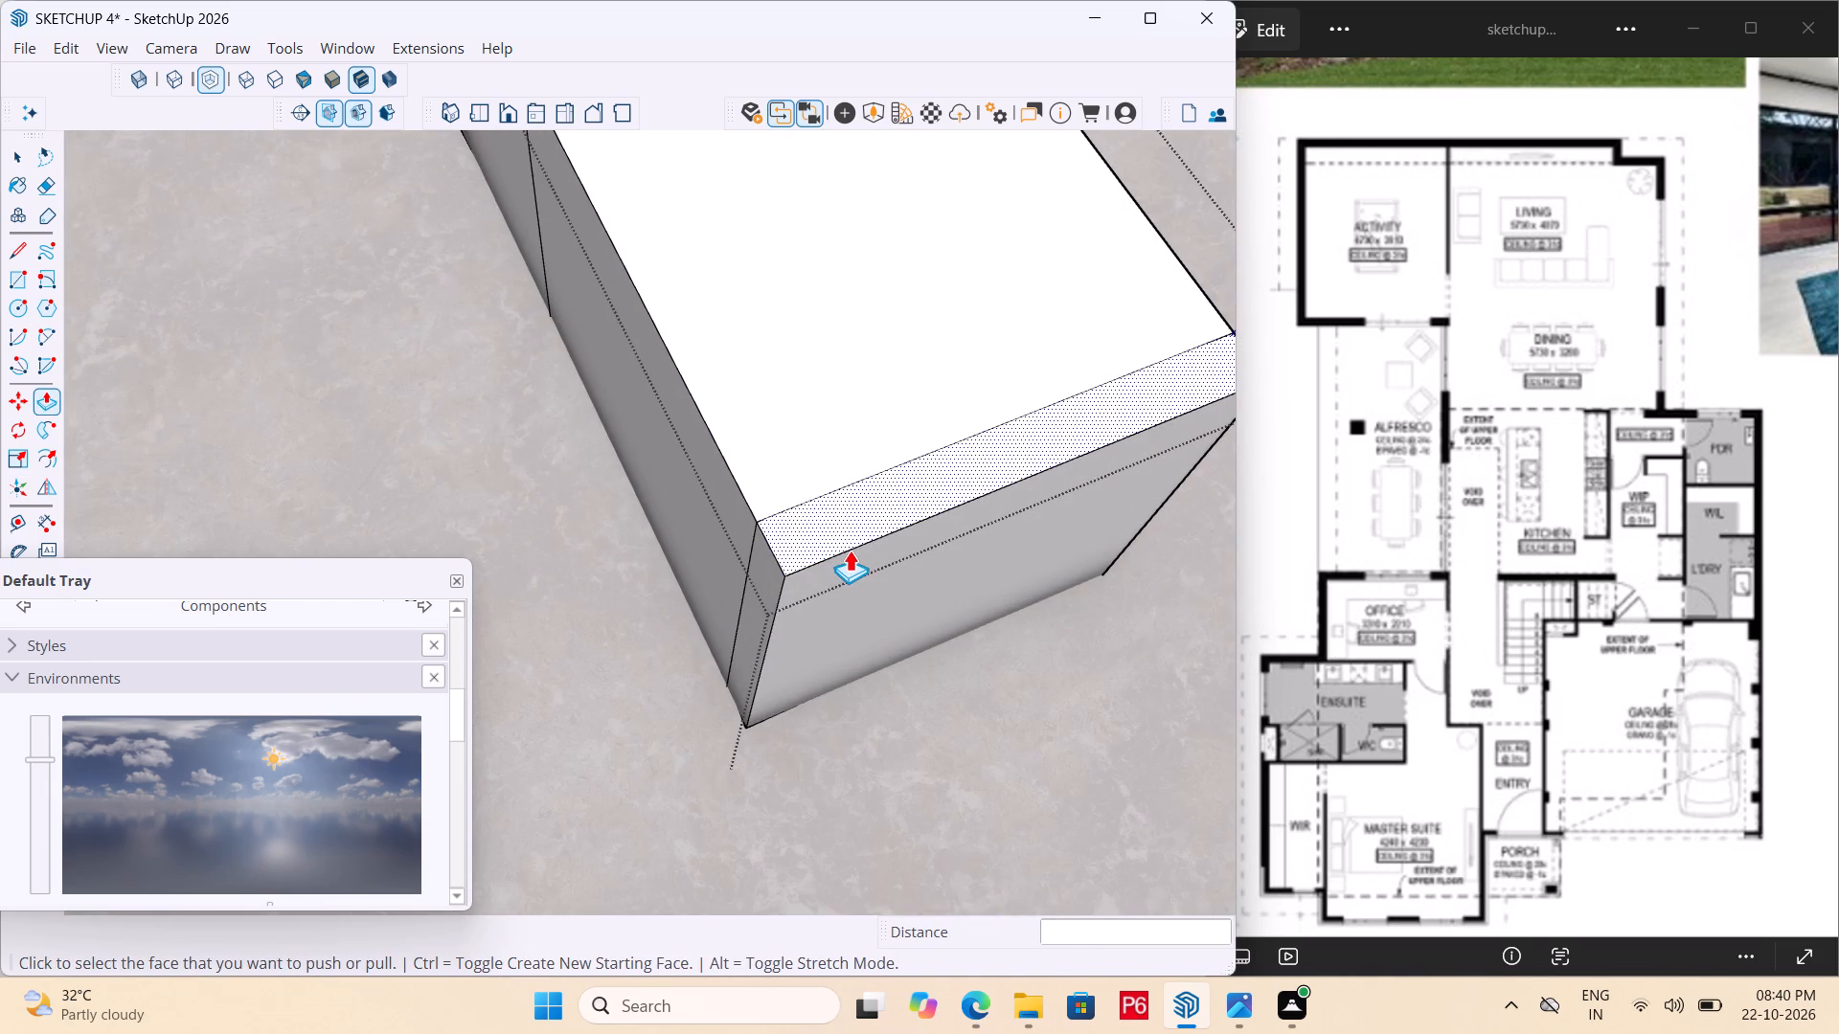
{"action": "key", "text": "a"}
{"action": "left_click_drag", "start_coordinate": [762, 523], "coordinate": [771, 523]}
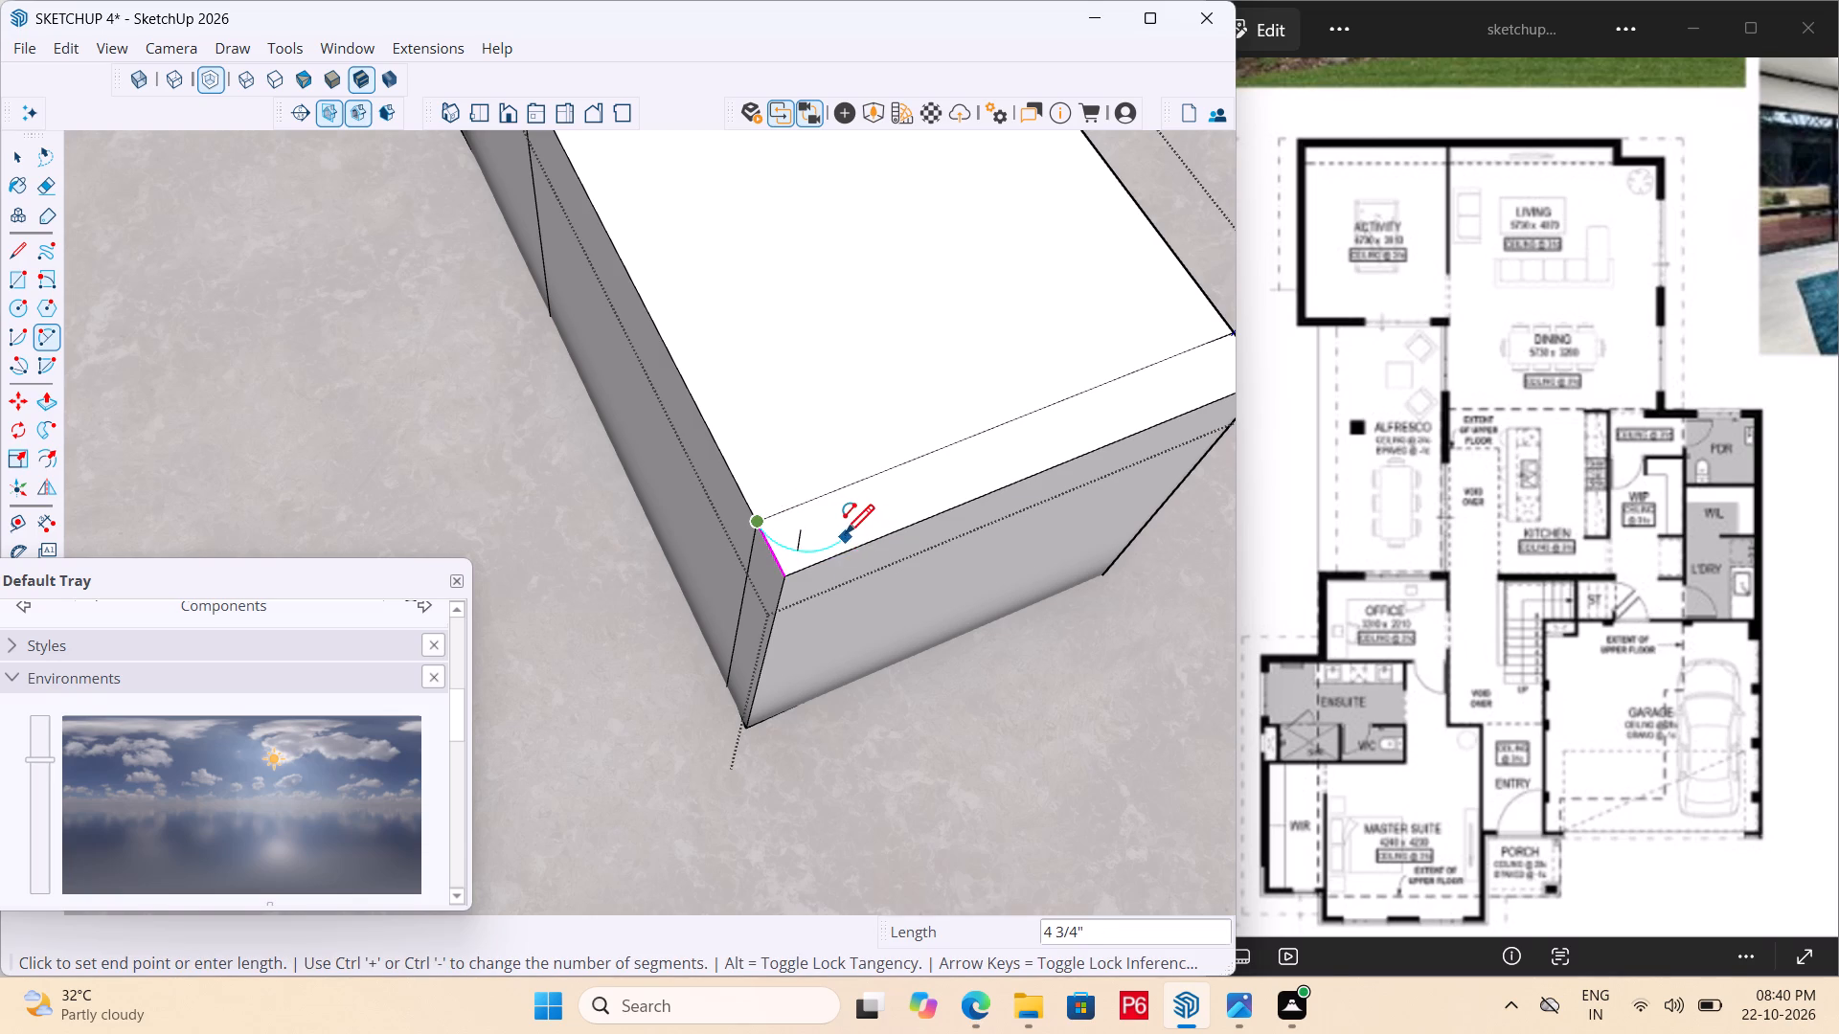
{"action": "left_click", "coordinate": [849, 549]}
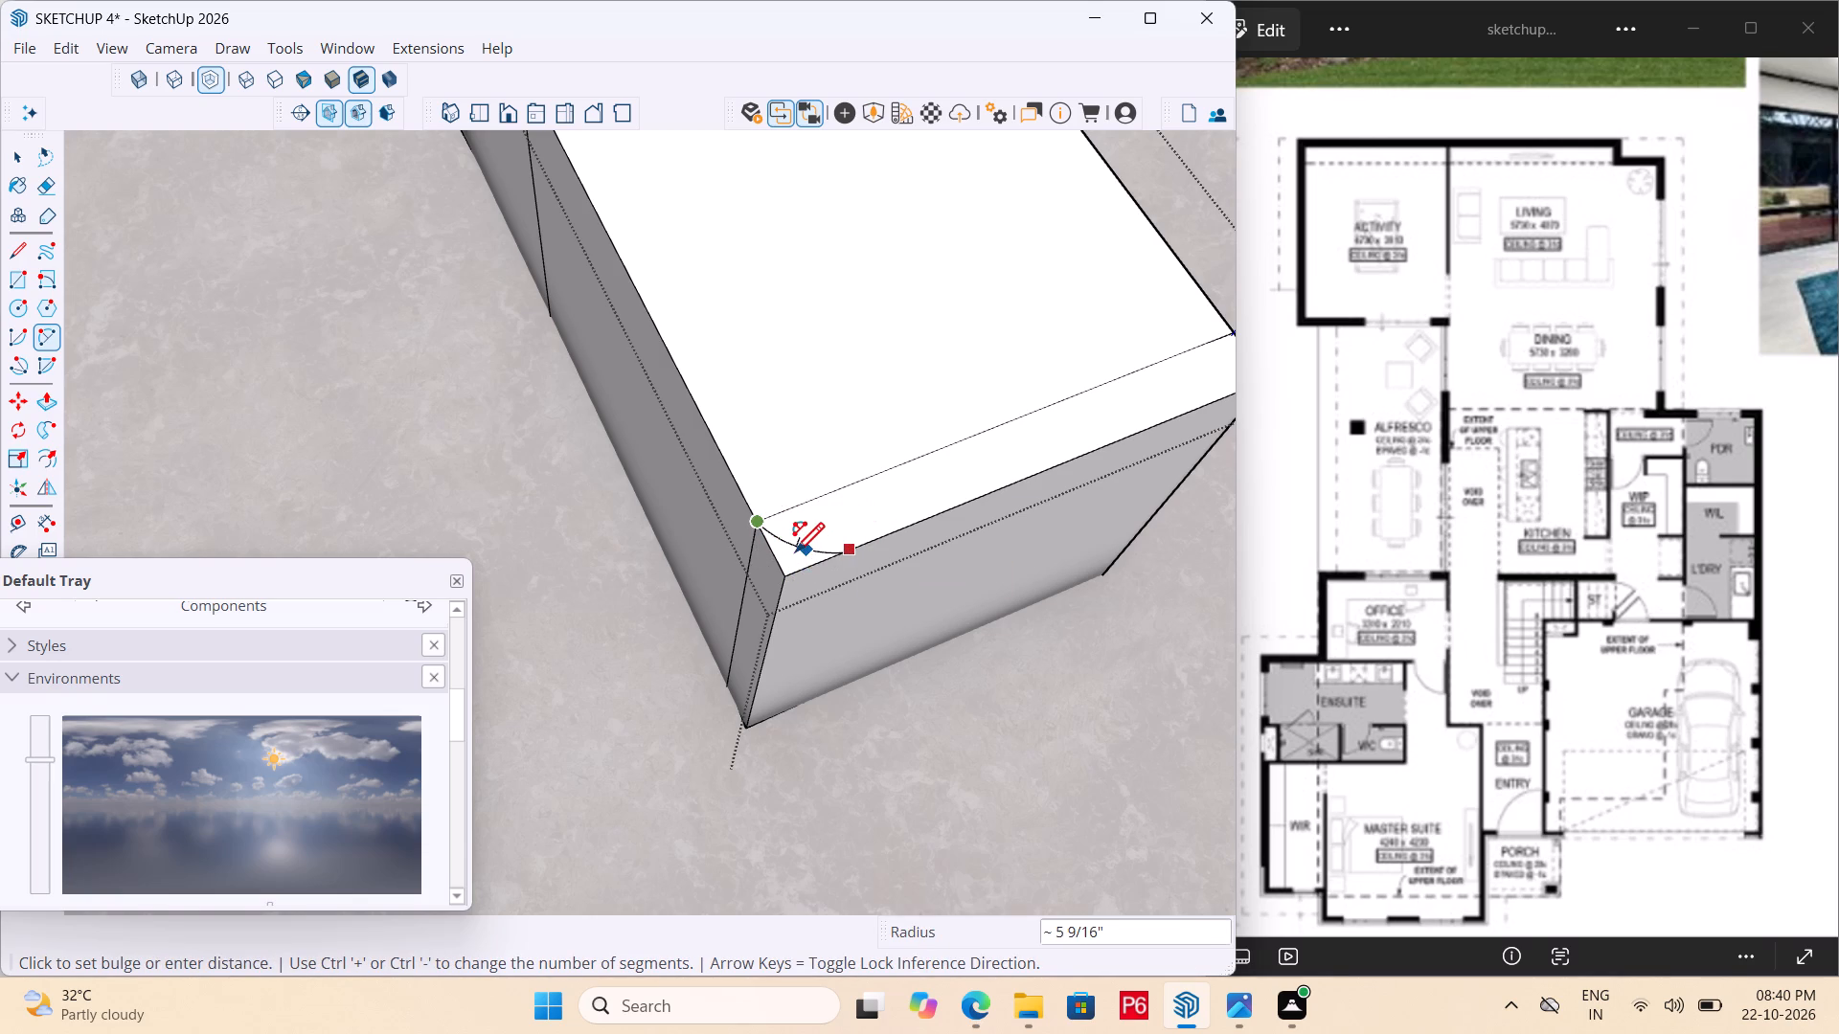
{"action": "middle_click_drag", "start_coordinate": [804, 542], "coordinate": [666, 537]}
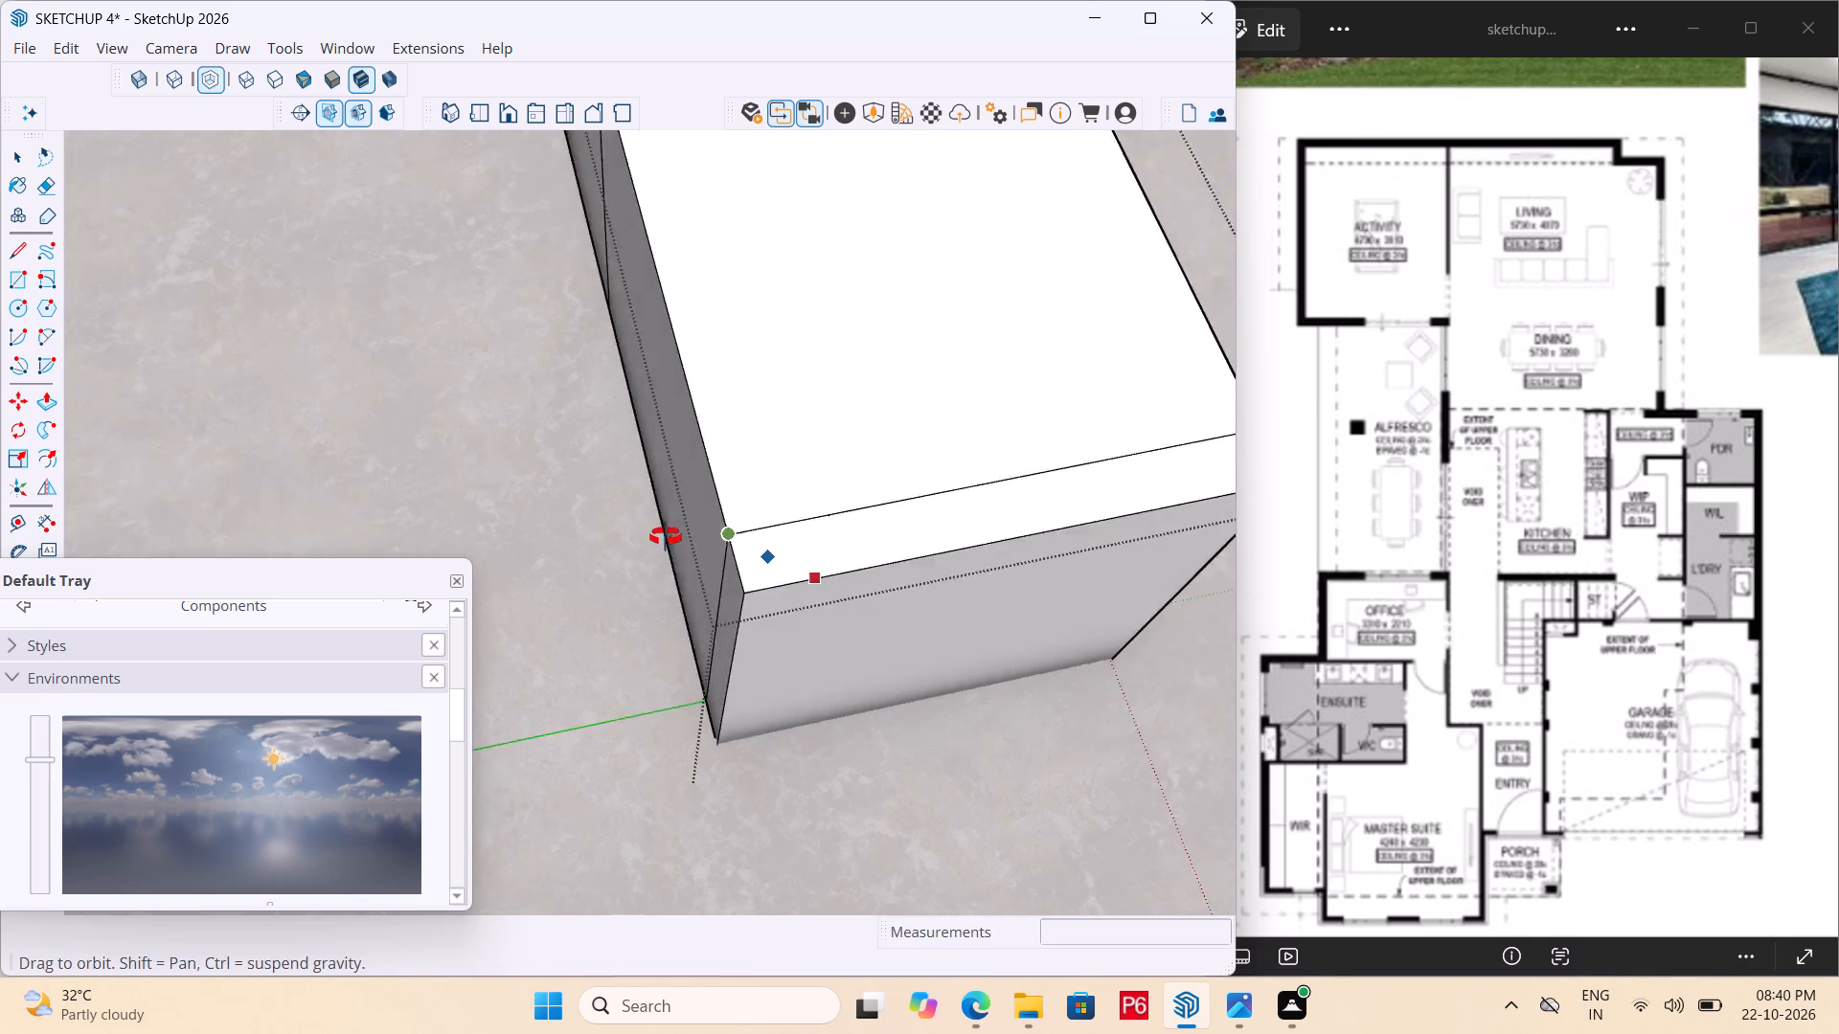
{"action": "middle_click_drag", "start_coordinate": [666, 537], "coordinate": [574, 542]}
{"action": "left_click", "coordinate": [694, 596]}
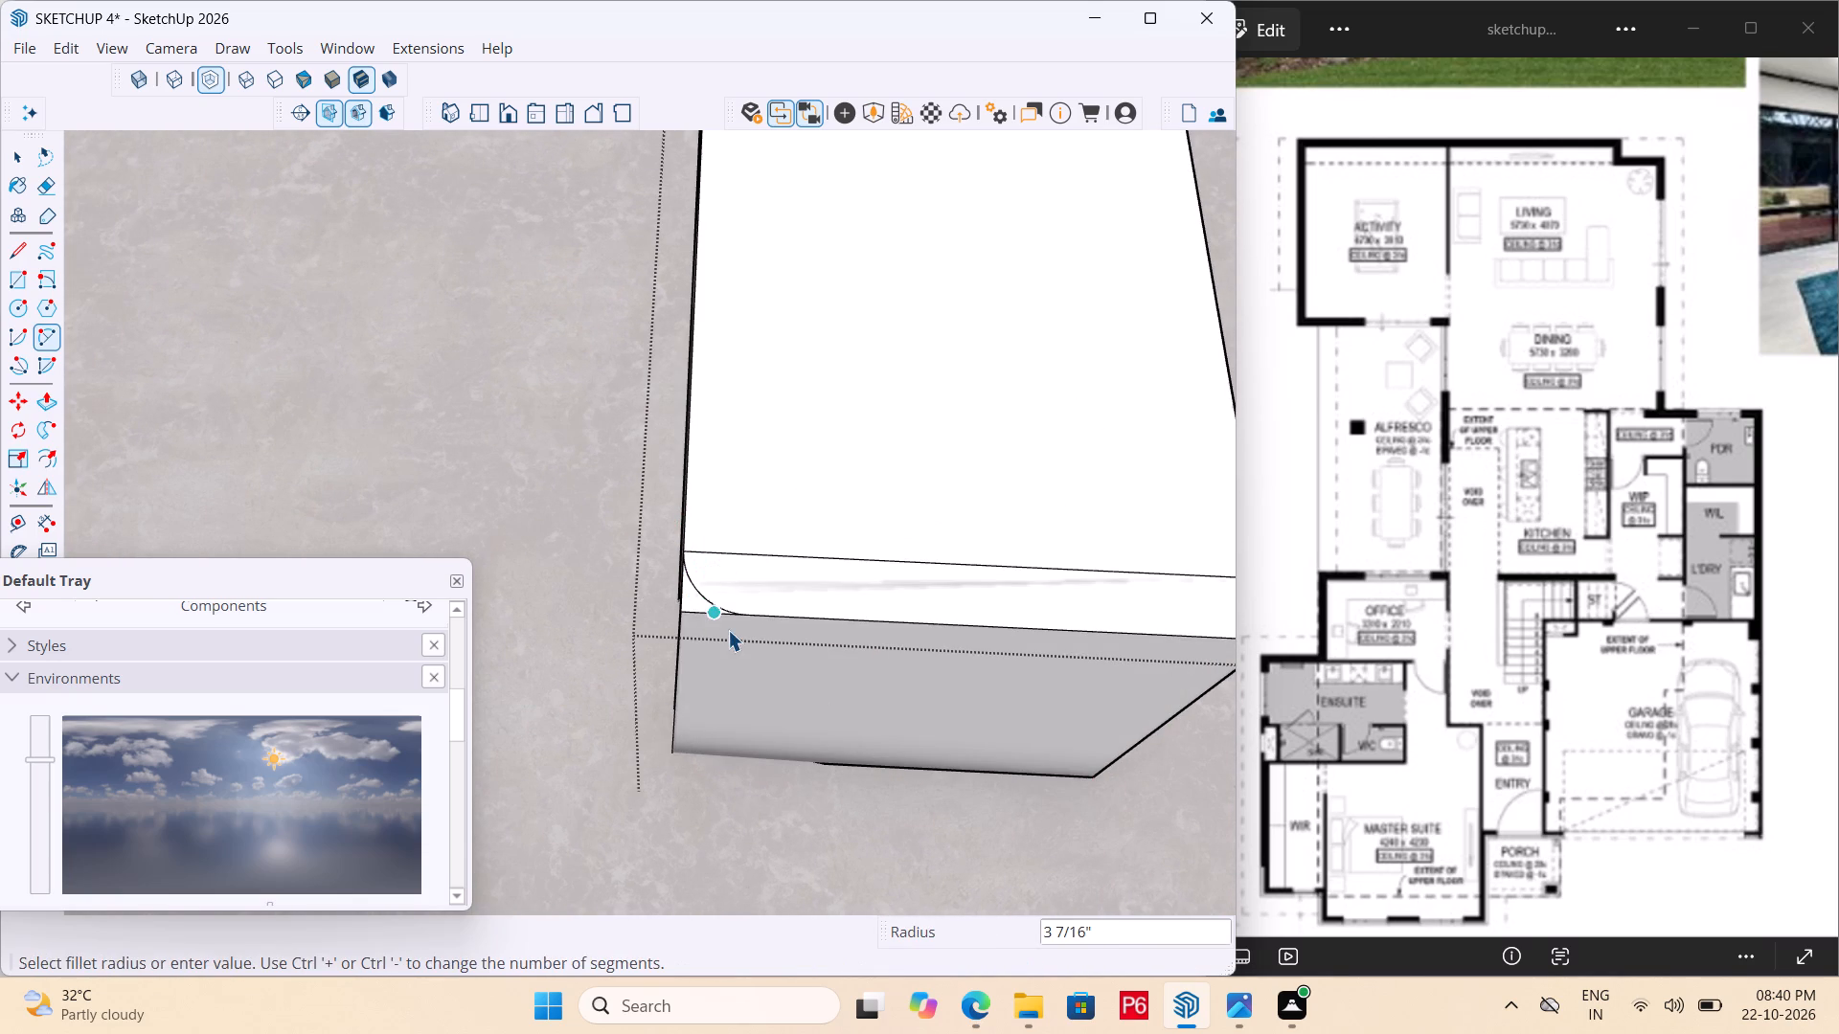
{"action": "key", "text": "space"}
{"action": "key", "text": "p"}
{"action": "left_click", "coordinate": [692, 603]}
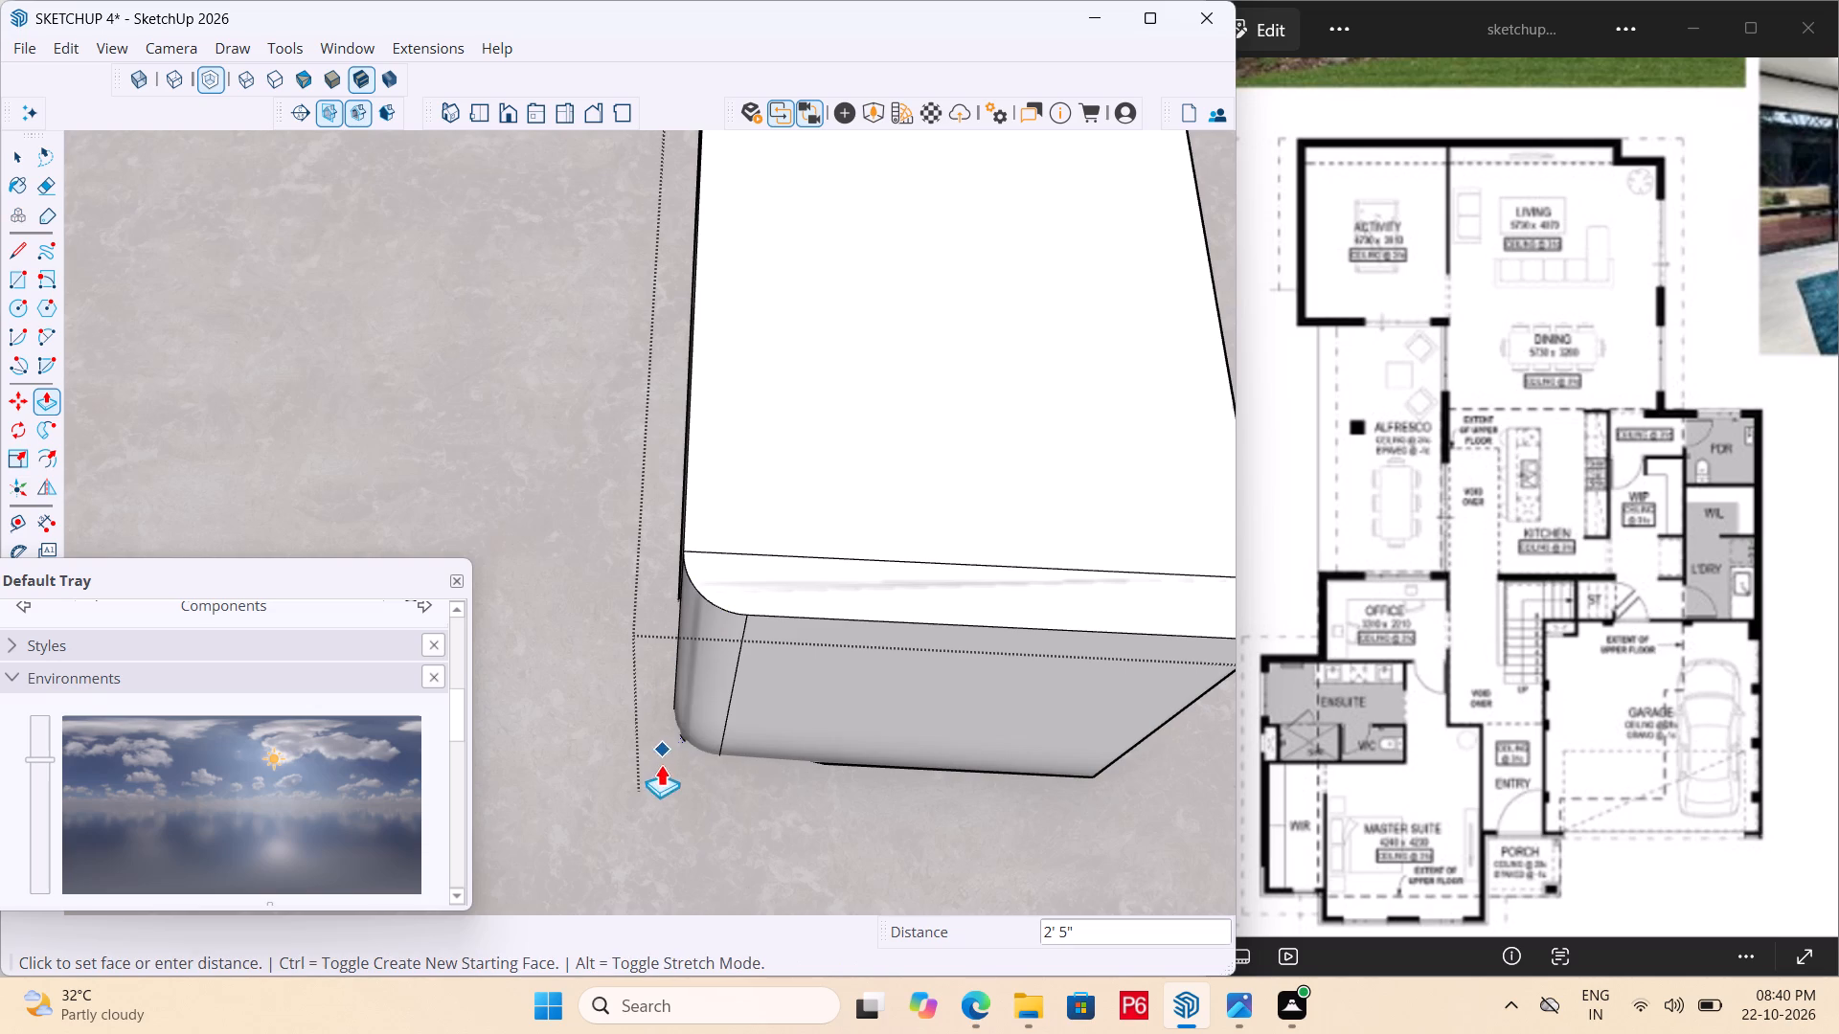
{"action": "left_click", "coordinate": [688, 753]}
Pull the end panel's narrow rear face outward 2" beyond the back of the blocks.
{"action": "middle_click_drag", "start_coordinate": [723, 687], "coordinate": [1192, 576]}
{"action": "scroll", "coordinate": [958, 605], "scroll_direction": "down", "scroll_amount": 3}
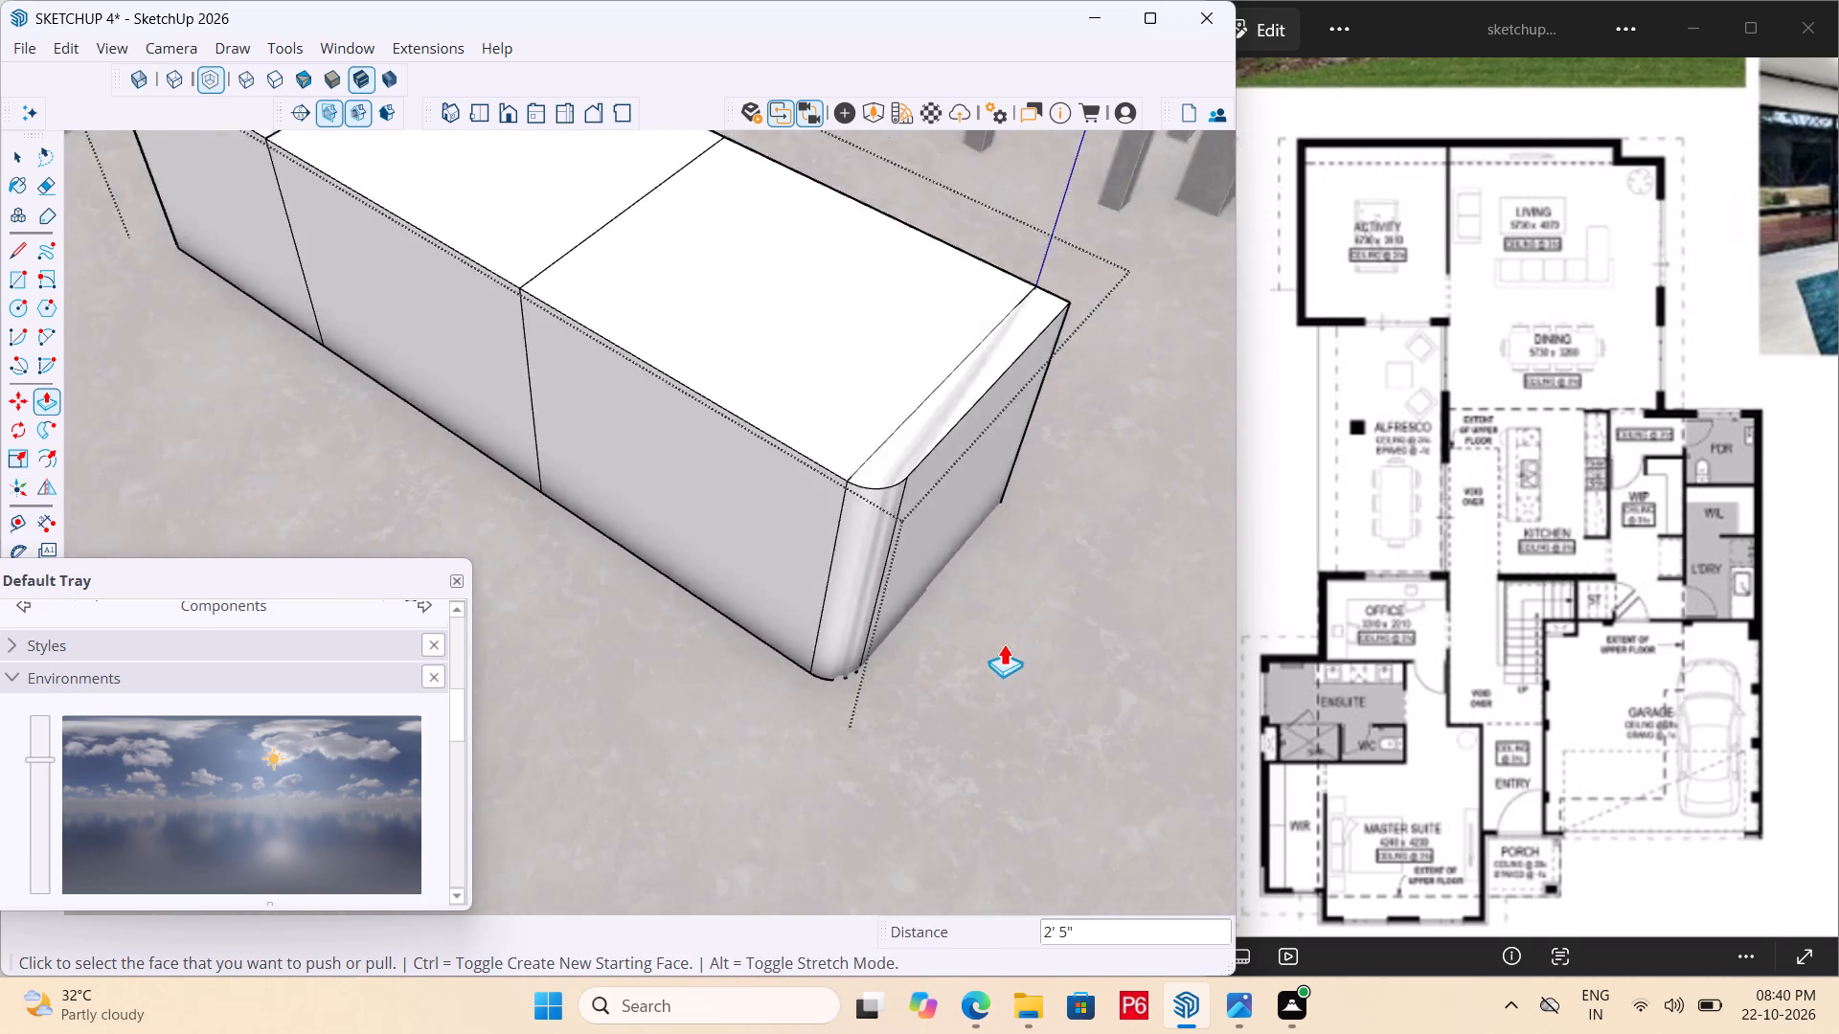
{"action": "scroll", "coordinate": [1004, 643], "scroll_direction": "down", "scroll_amount": 2}
{"action": "scroll", "coordinate": [826, 639], "scroll_direction": "down", "scroll_amount": 4}
{"action": "middle_click_drag", "start_coordinate": [956, 571], "coordinate": [174, 602]}
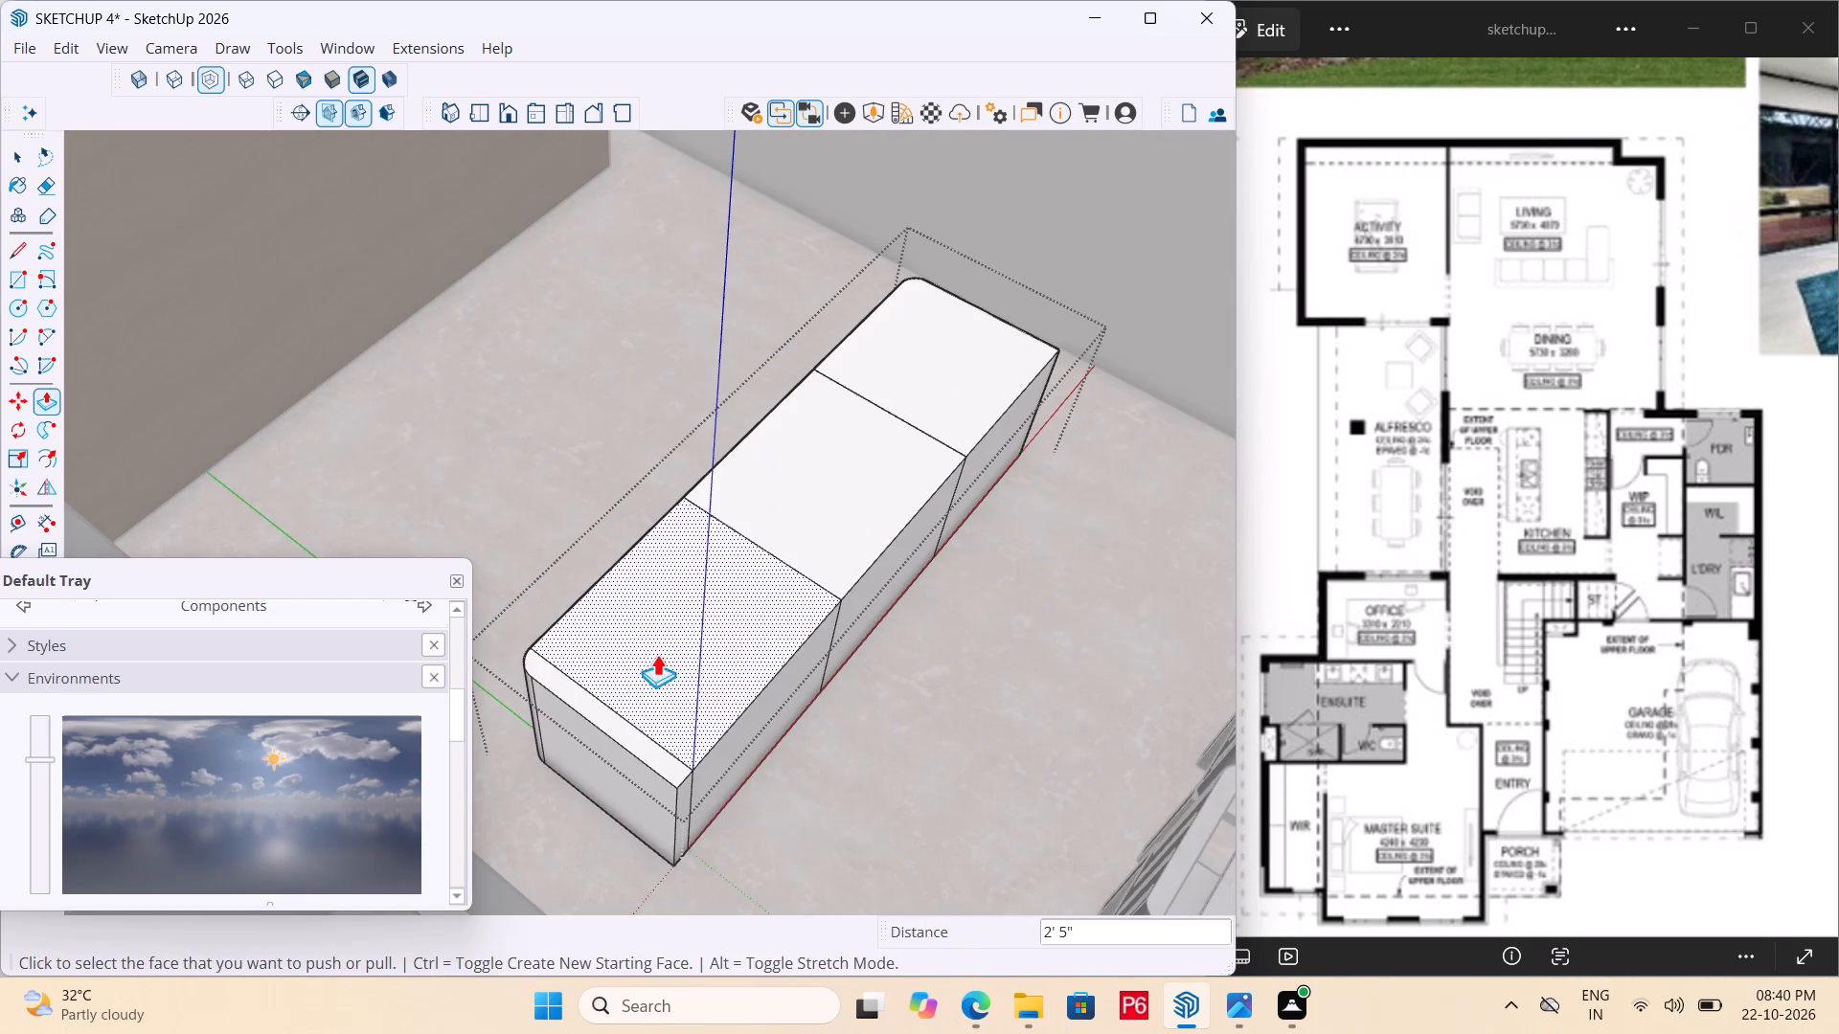
{"action": "middle_click_drag", "start_coordinate": [722, 686], "coordinate": [531, 578]}
{"action": "scroll", "coordinate": [572, 716], "scroll_direction": "up", "scroll_amount": 4}
{"action": "left_click", "coordinate": [523, 767]}
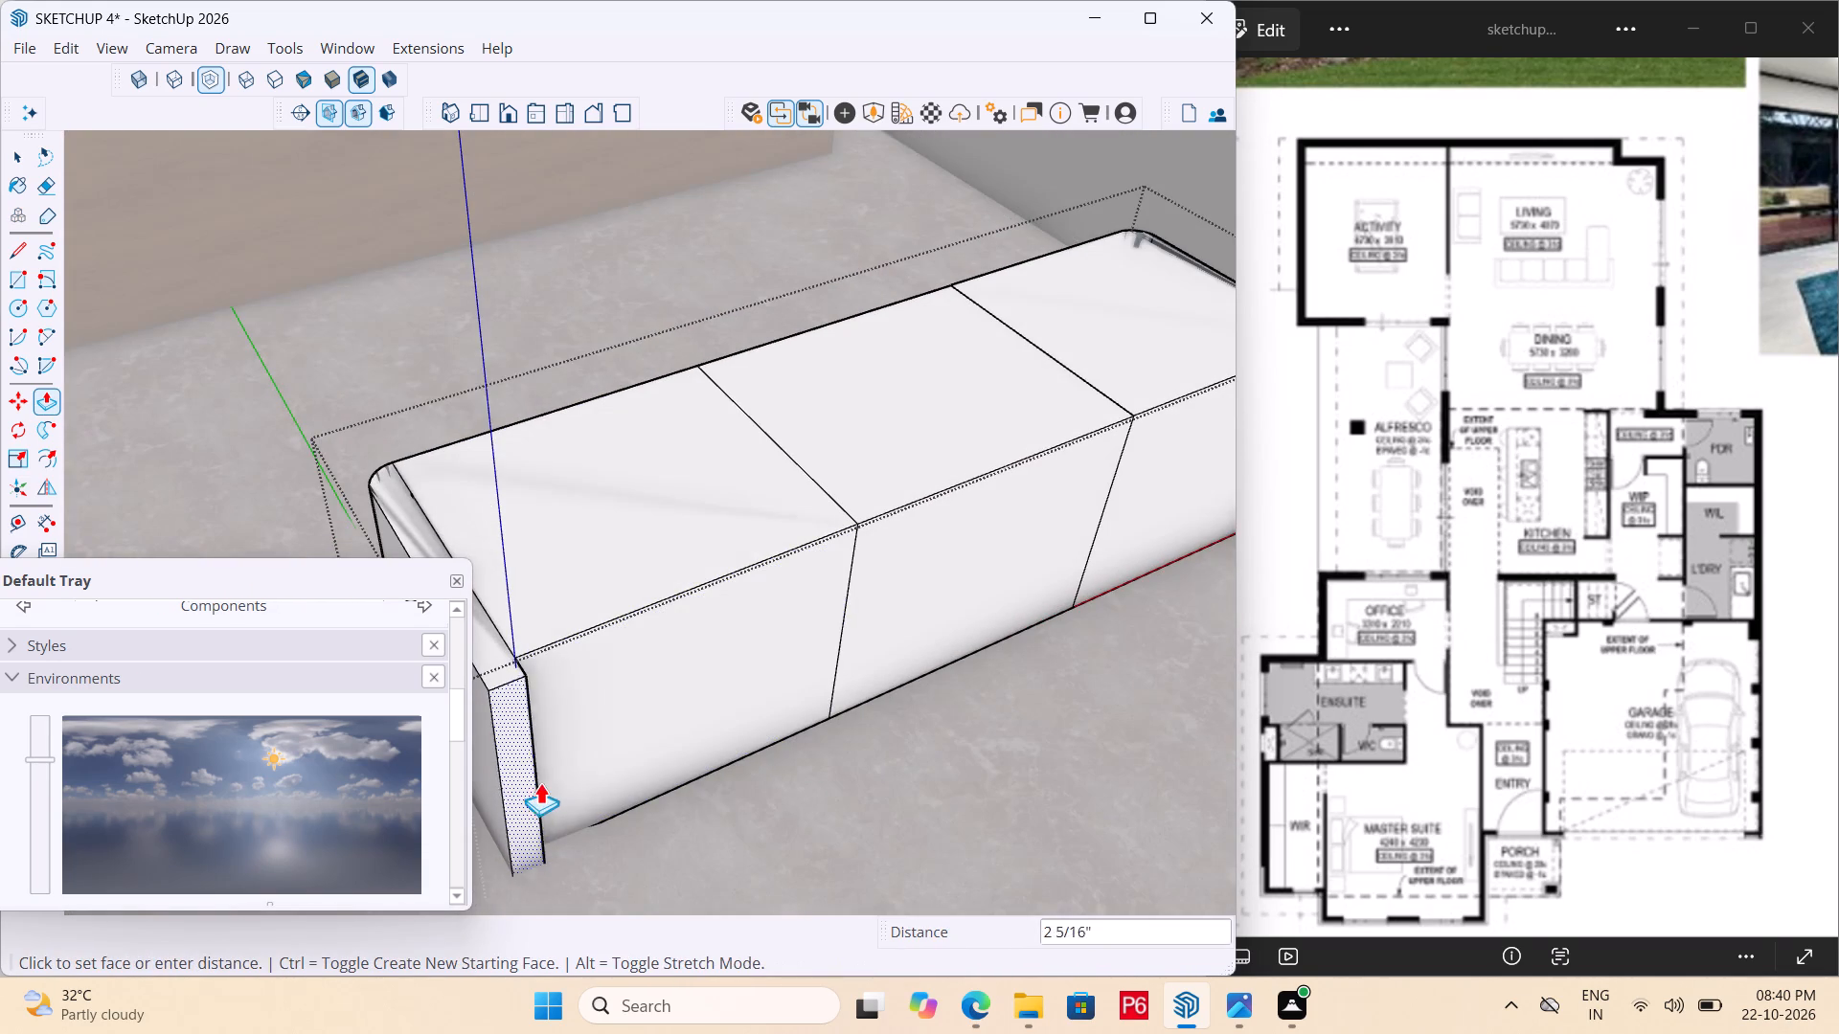
{"action": "middle_click_drag", "start_coordinate": [588, 754], "coordinate": [448, 768]}
{"action": "scroll", "coordinate": [931, 616], "scroll_direction": "down", "scroll_amount": 4}
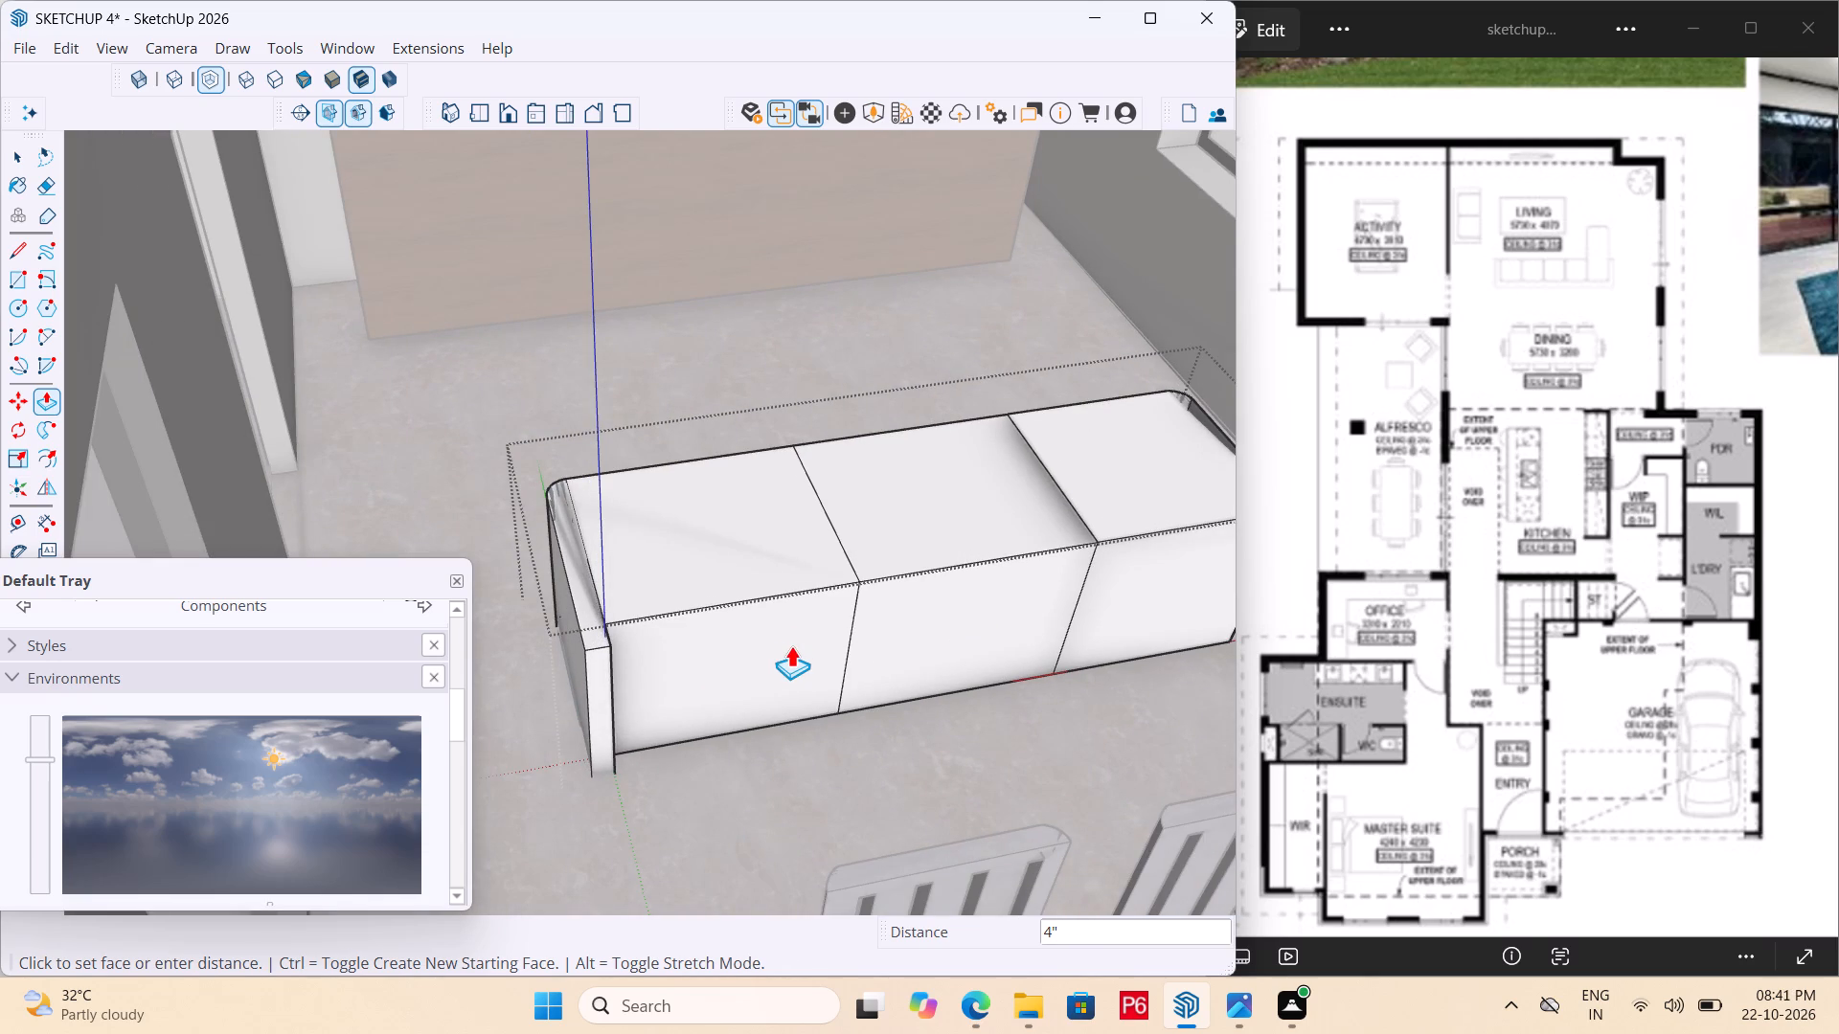
{"action": "middle_click_drag", "start_coordinate": [795, 648], "coordinate": [920, 635]}
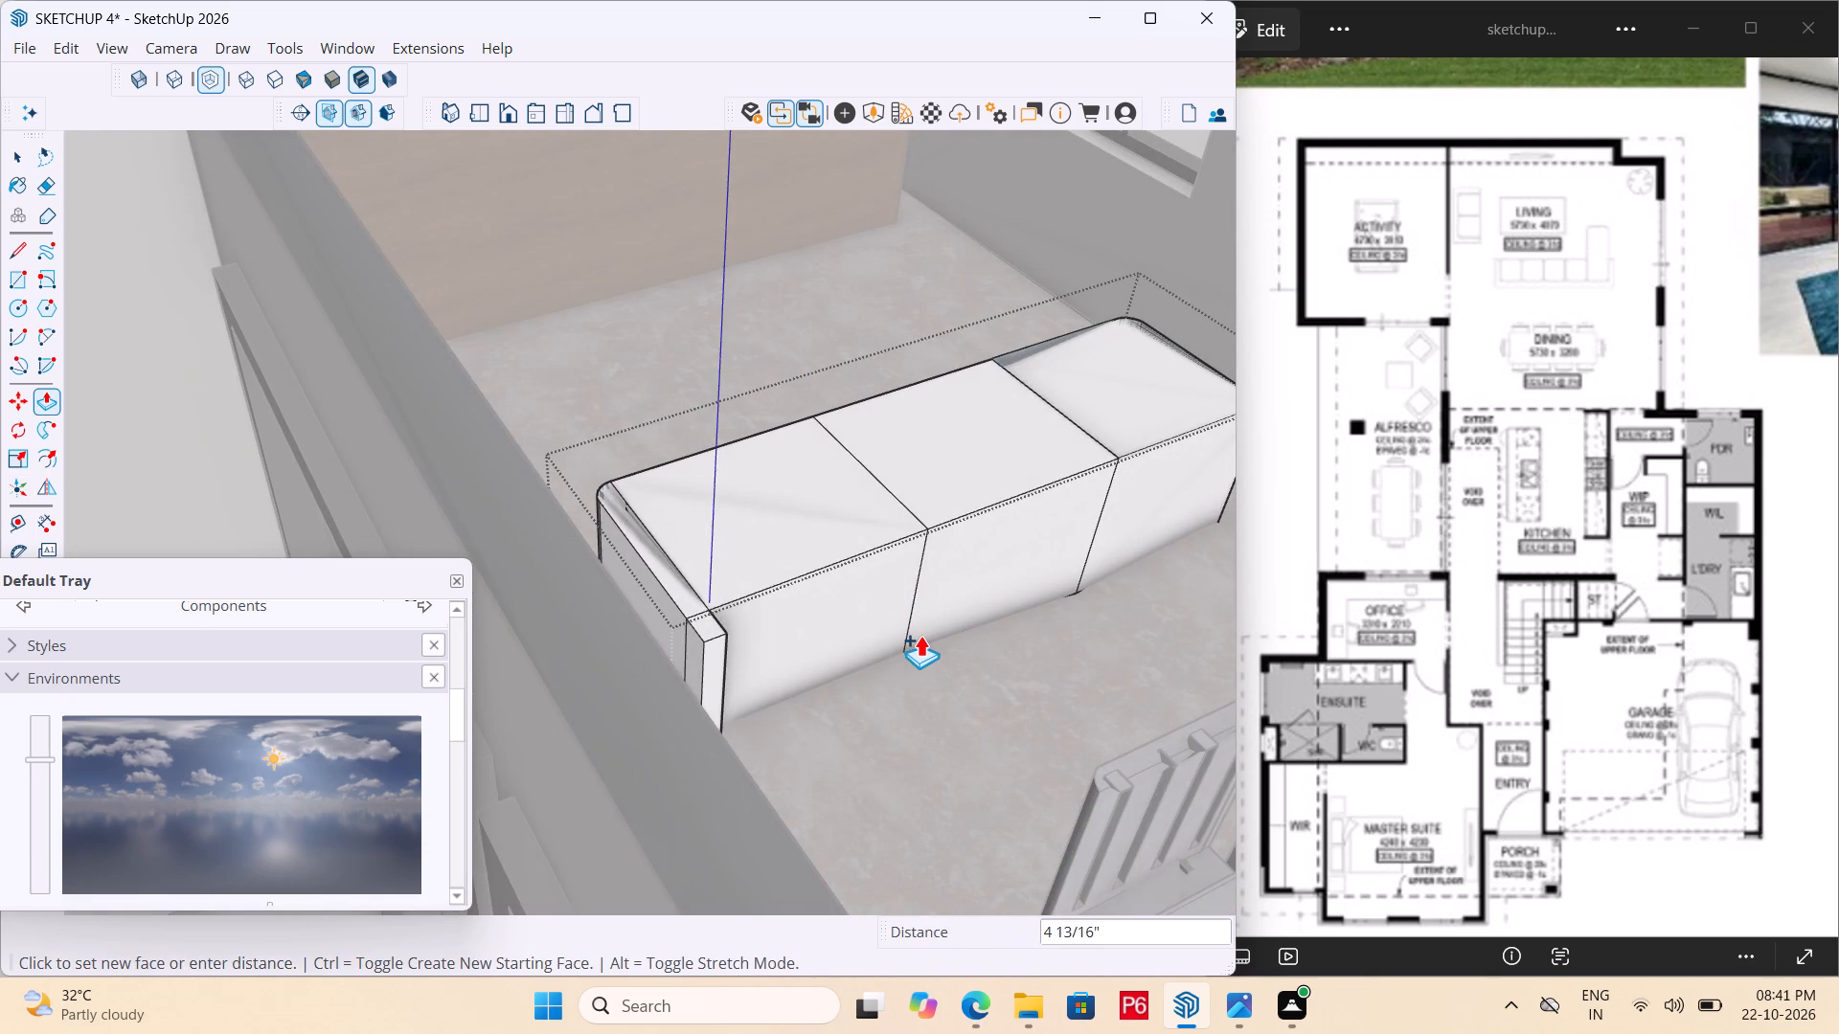
{"action": "type", "text": "2\""}
{"action": "key", "text": "Return"}
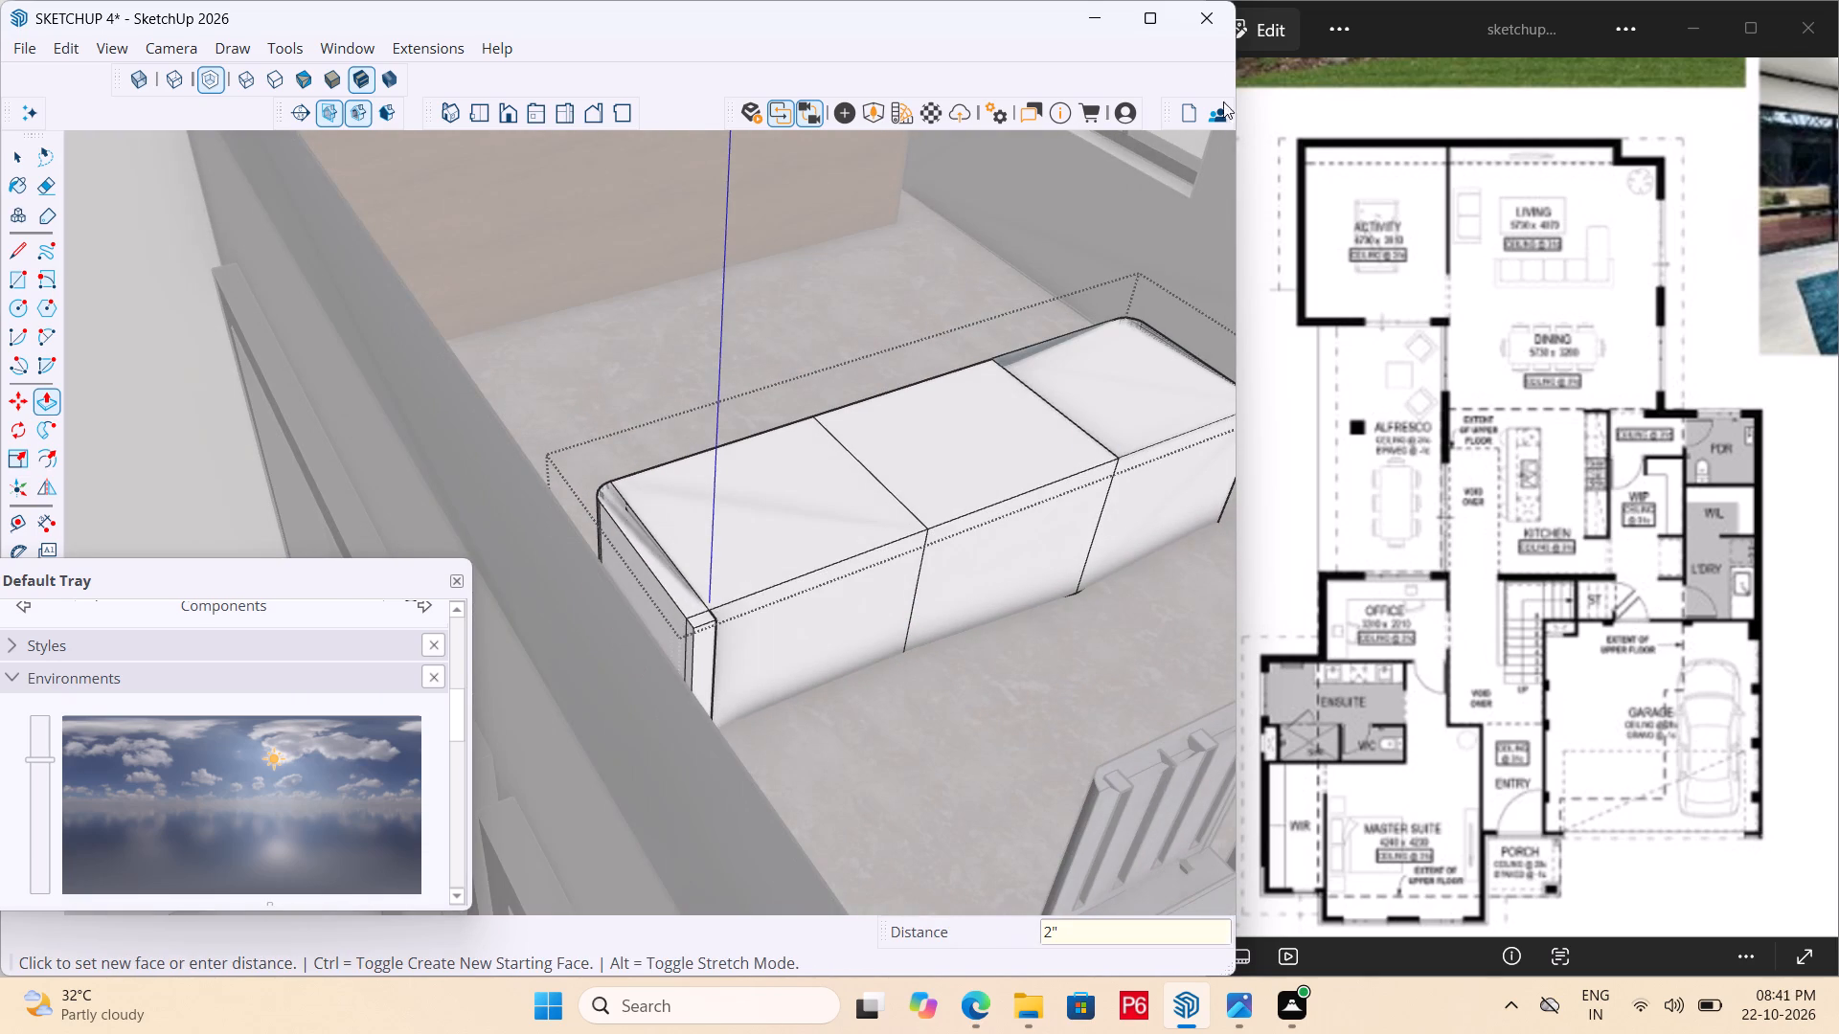
Pull the end panel's narrow rear face out a further 1".
{"action": "scroll", "coordinate": [938, 486], "scroll_direction": "down", "scroll_amount": 1}
{"action": "middle_click_drag", "start_coordinate": [938, 486], "coordinate": [23, 464]}
{"action": "middle_click_drag", "start_coordinate": [142, 488], "coordinate": [418, 604]}
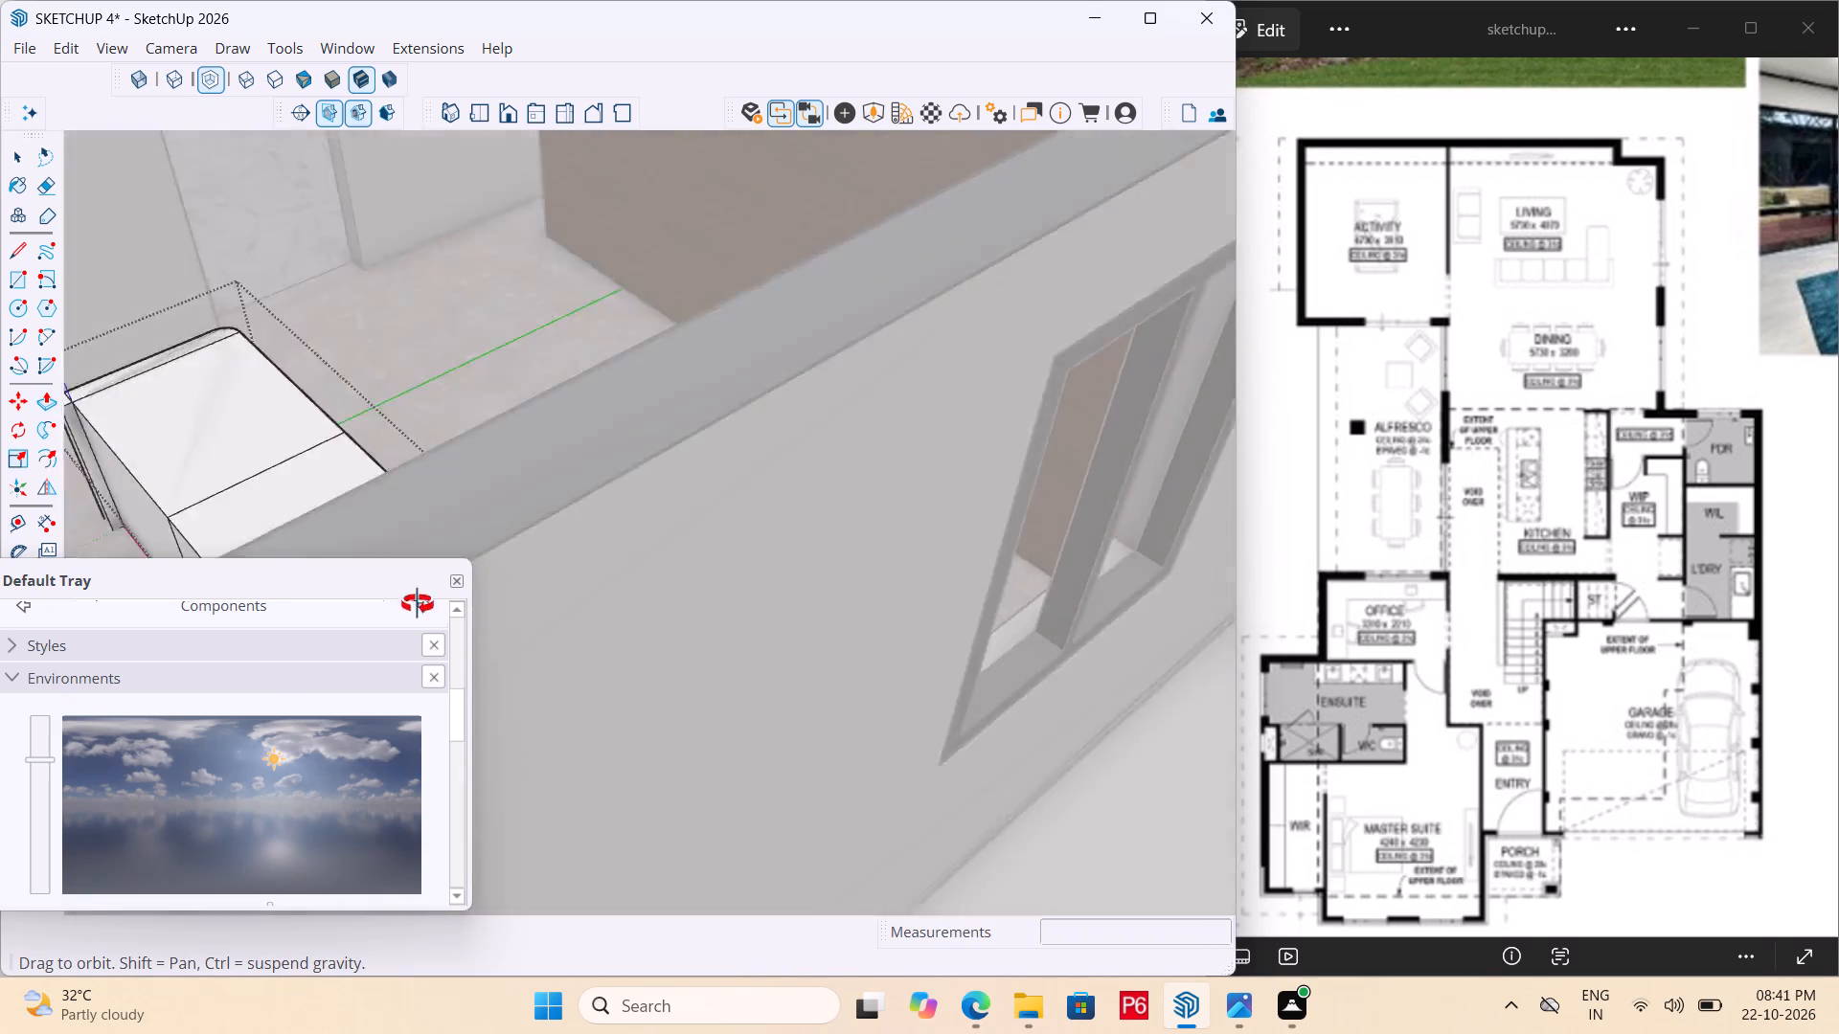
{"action": "middle_click_drag", "start_coordinate": [418, 604], "coordinate": [447, 643]}
{"action": "scroll", "coordinate": [770, 476], "scroll_direction": "down", "scroll_amount": 5}
{"action": "scroll", "coordinate": [470, 446], "scroll_direction": "up", "scroll_amount": 6}
{"action": "scroll", "coordinate": [1066, 303], "scroll_direction": "down", "scroll_amount": 7}
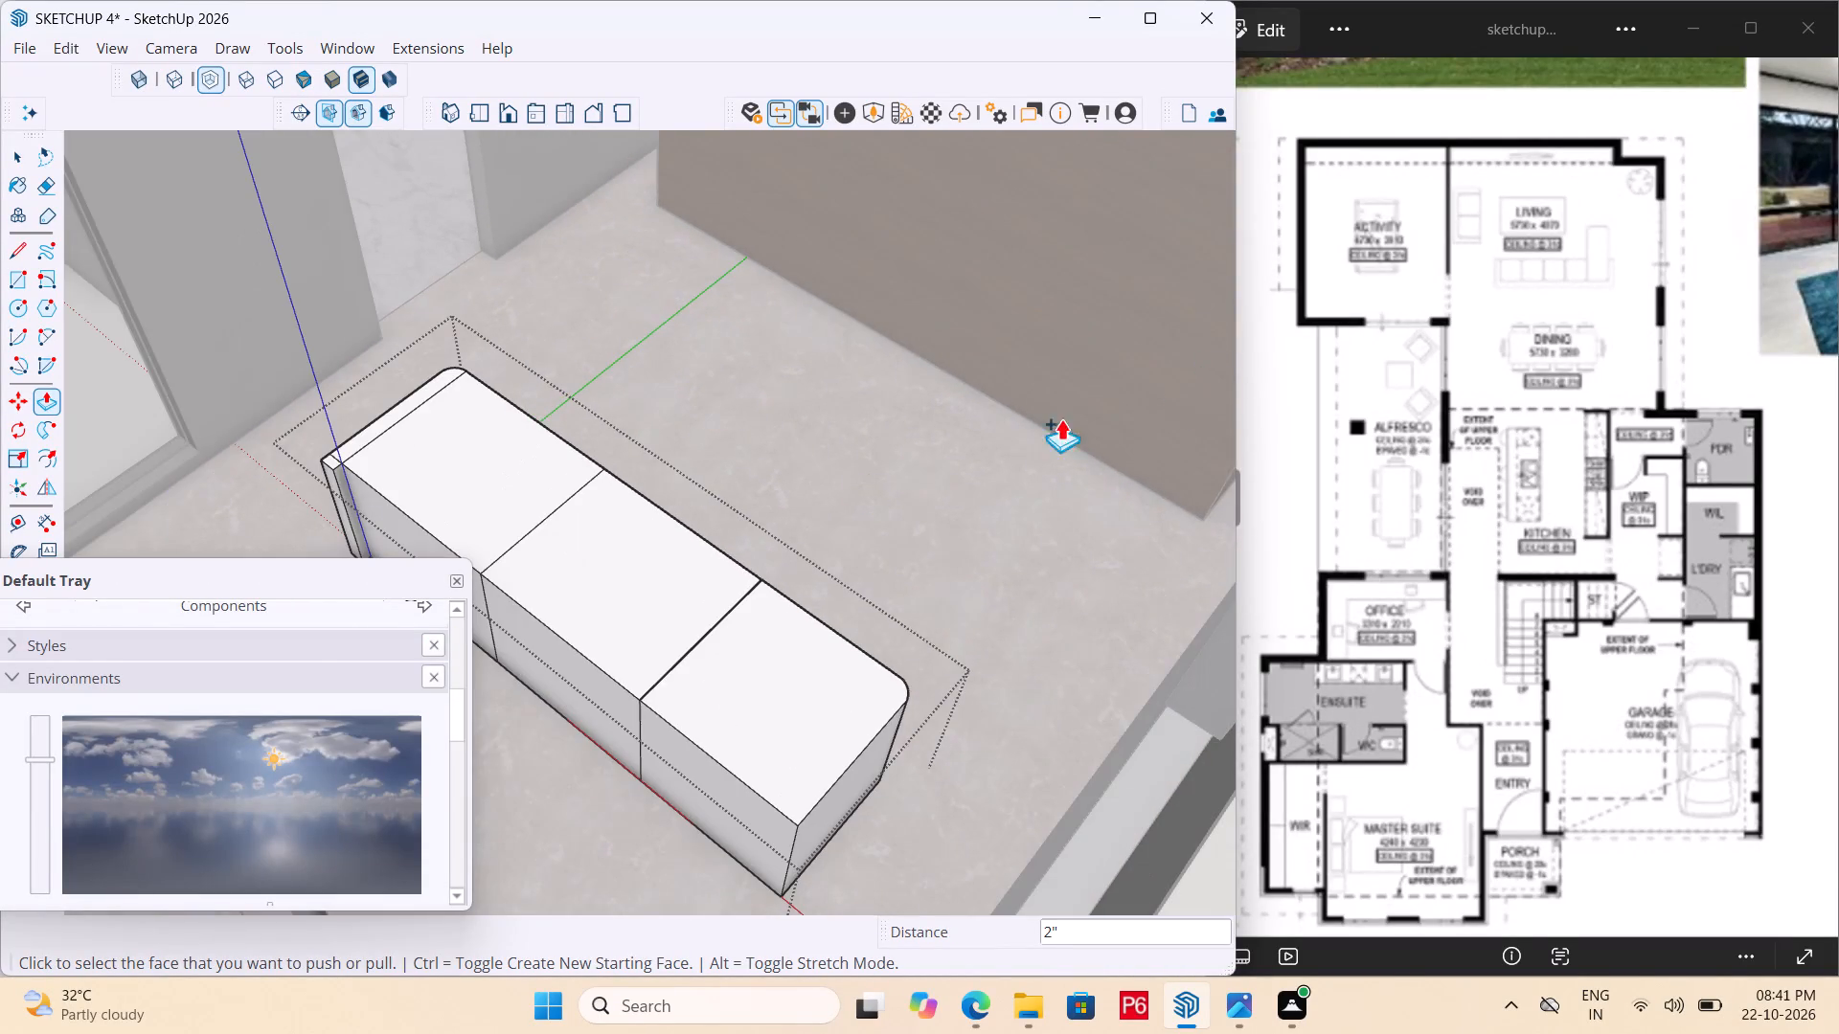
{"action": "scroll", "coordinate": [306, 665], "scroll_direction": "up", "scroll_amount": 1}
{"action": "scroll", "coordinate": [764, 454], "scroll_direction": "down", "scroll_amount": 5}
{"action": "middle_click_drag", "start_coordinate": [538, 635], "coordinate": [485, 688]}
{"action": "scroll", "coordinate": [647, 613], "scroll_direction": "up", "scroll_amount": 4}
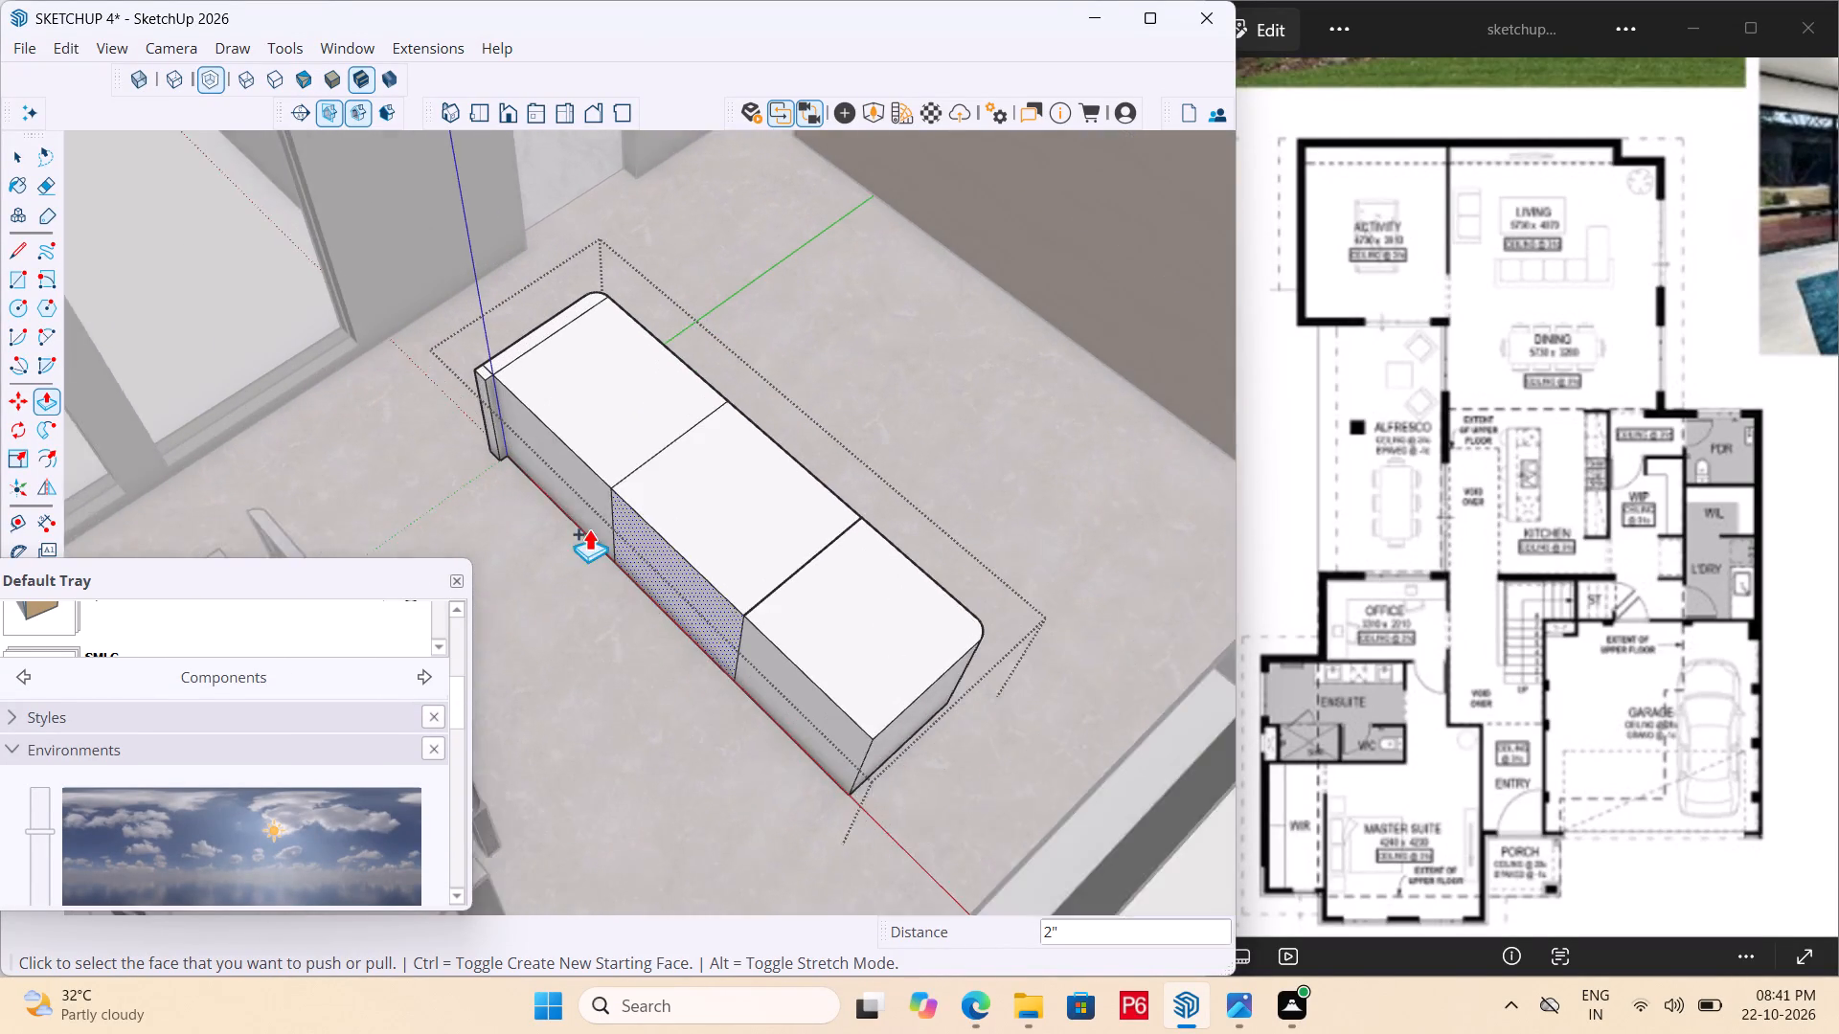
{"action": "scroll", "coordinate": [589, 528], "scroll_direction": "up", "scroll_amount": 6}
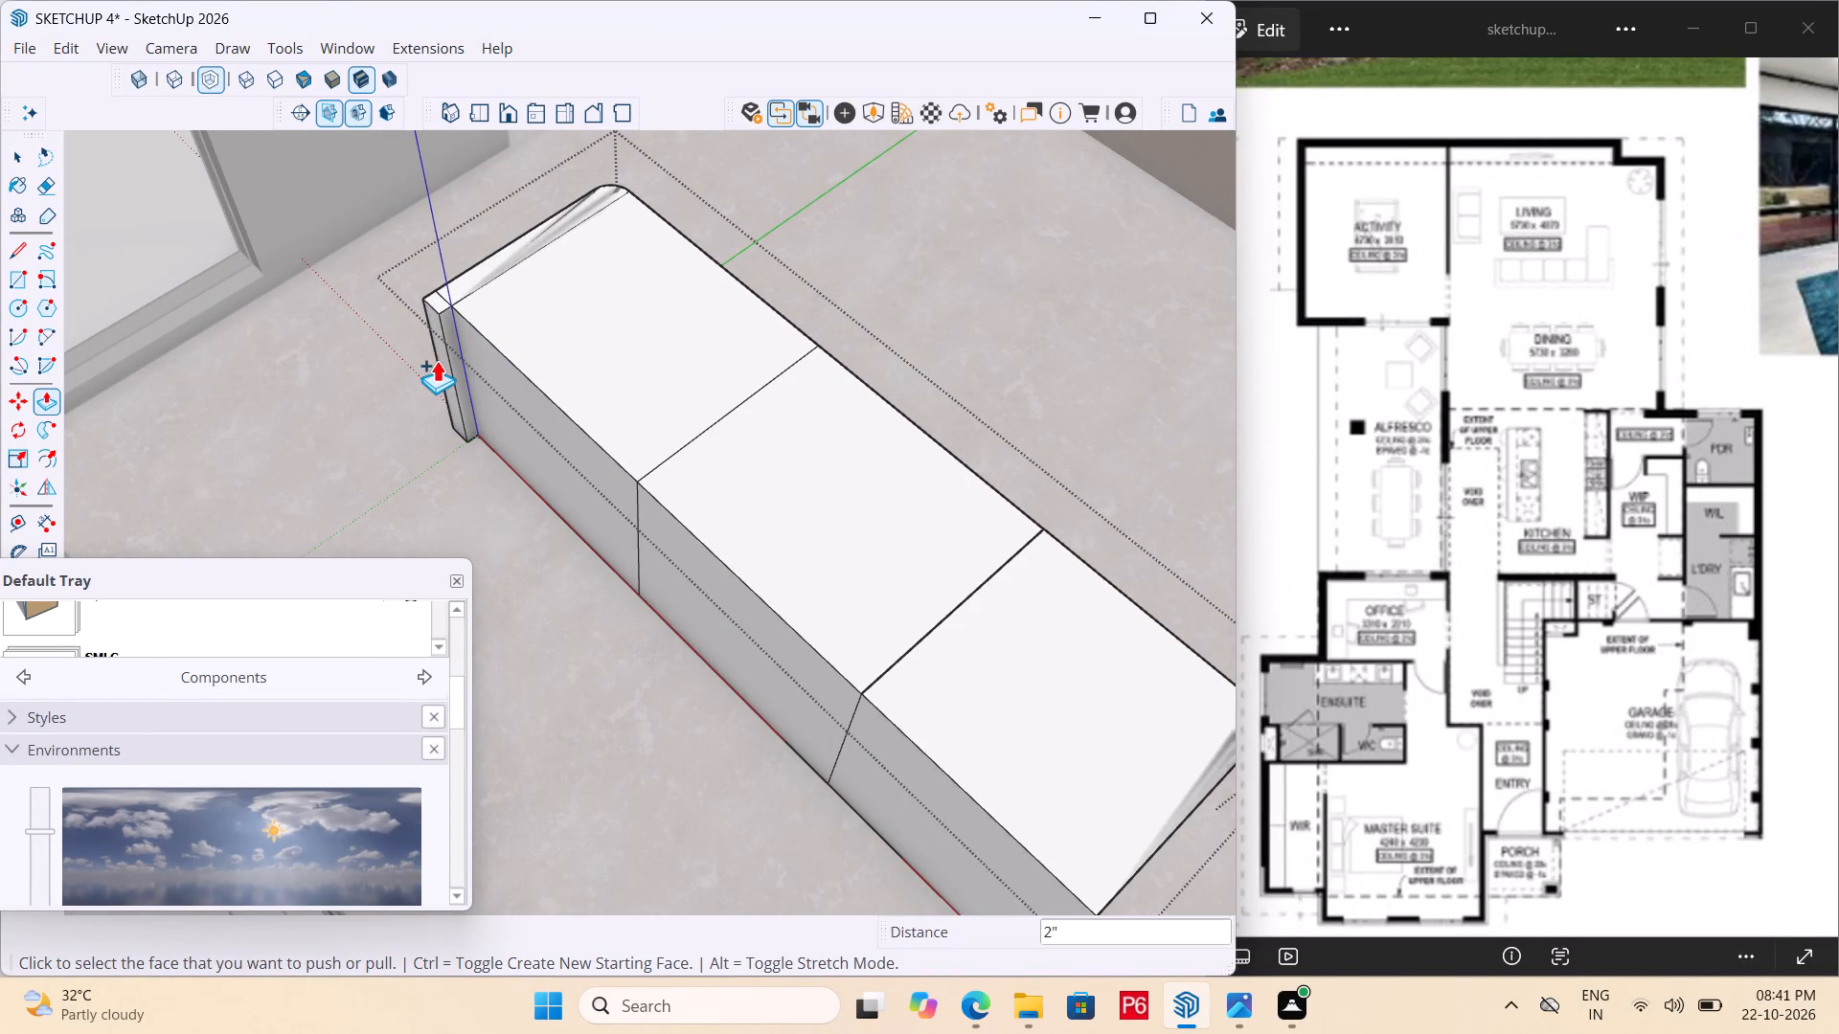
{"action": "scroll", "coordinate": [440, 360], "scroll_direction": "up", "scroll_amount": 5}
{"action": "left_click", "coordinate": [441, 360]}
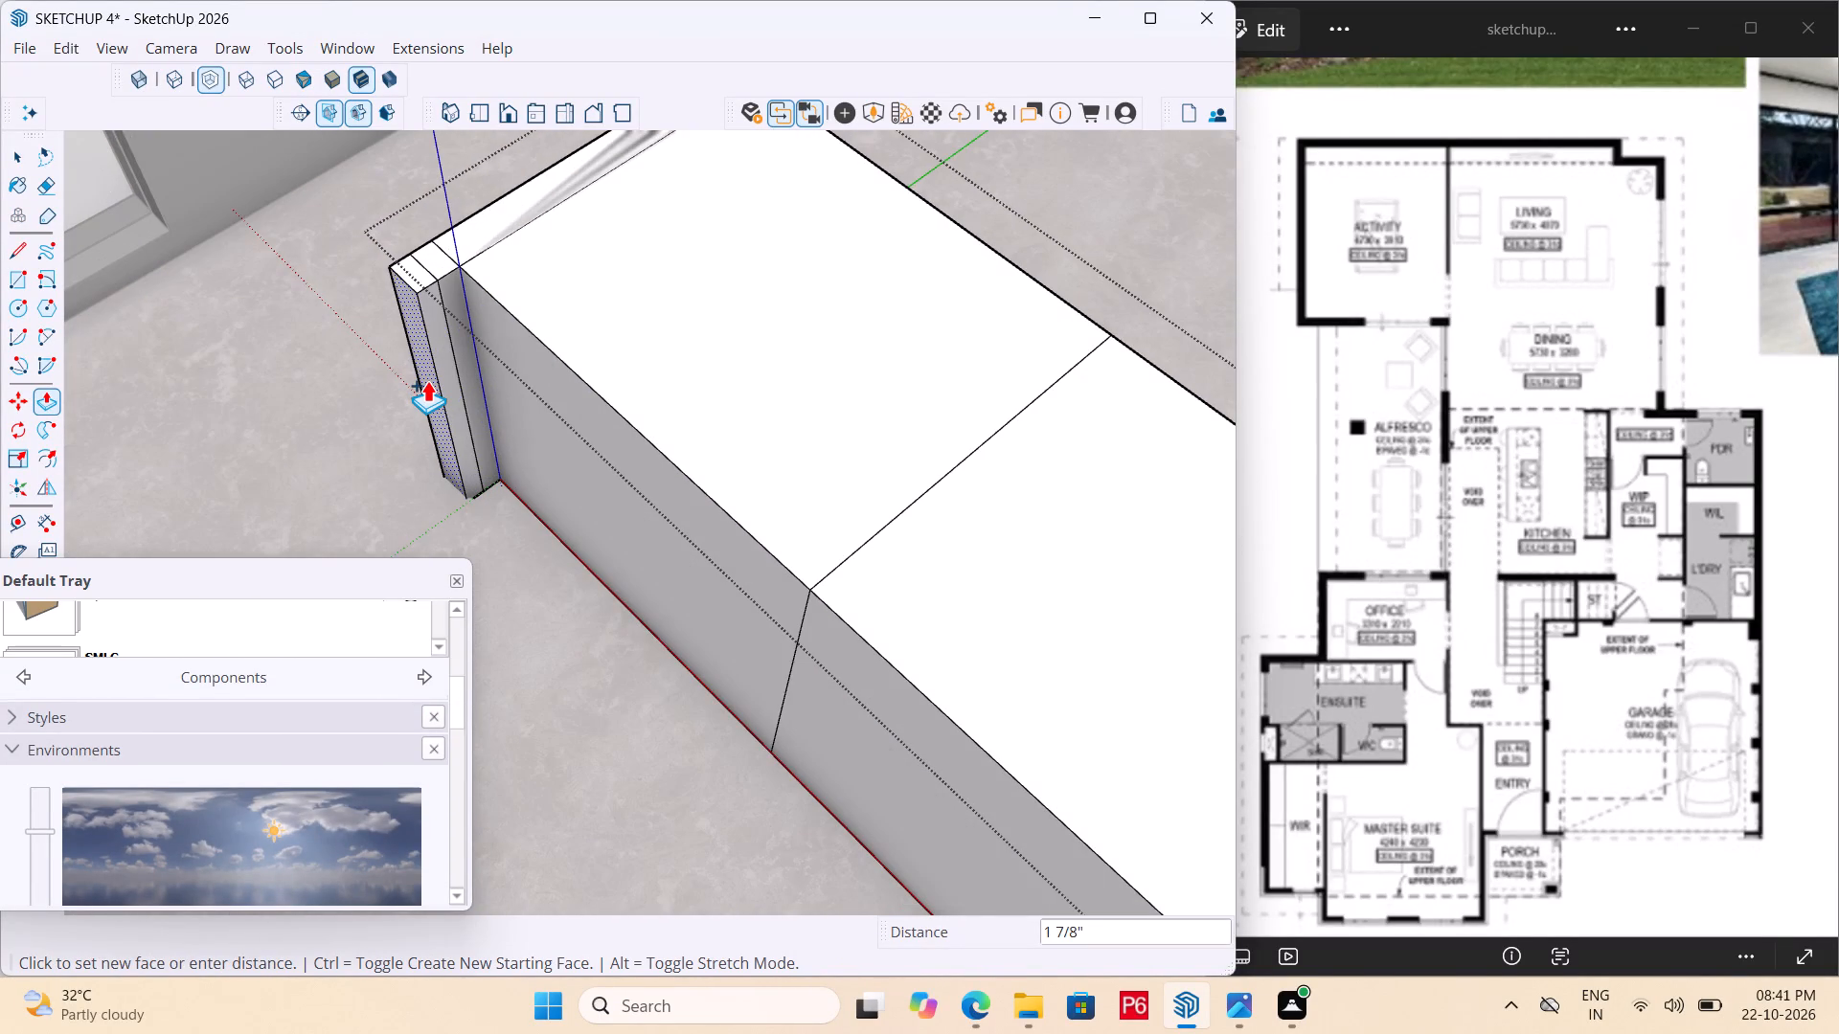
{"action": "type", "text": "1\""}
{"action": "key", "text": "Return"}
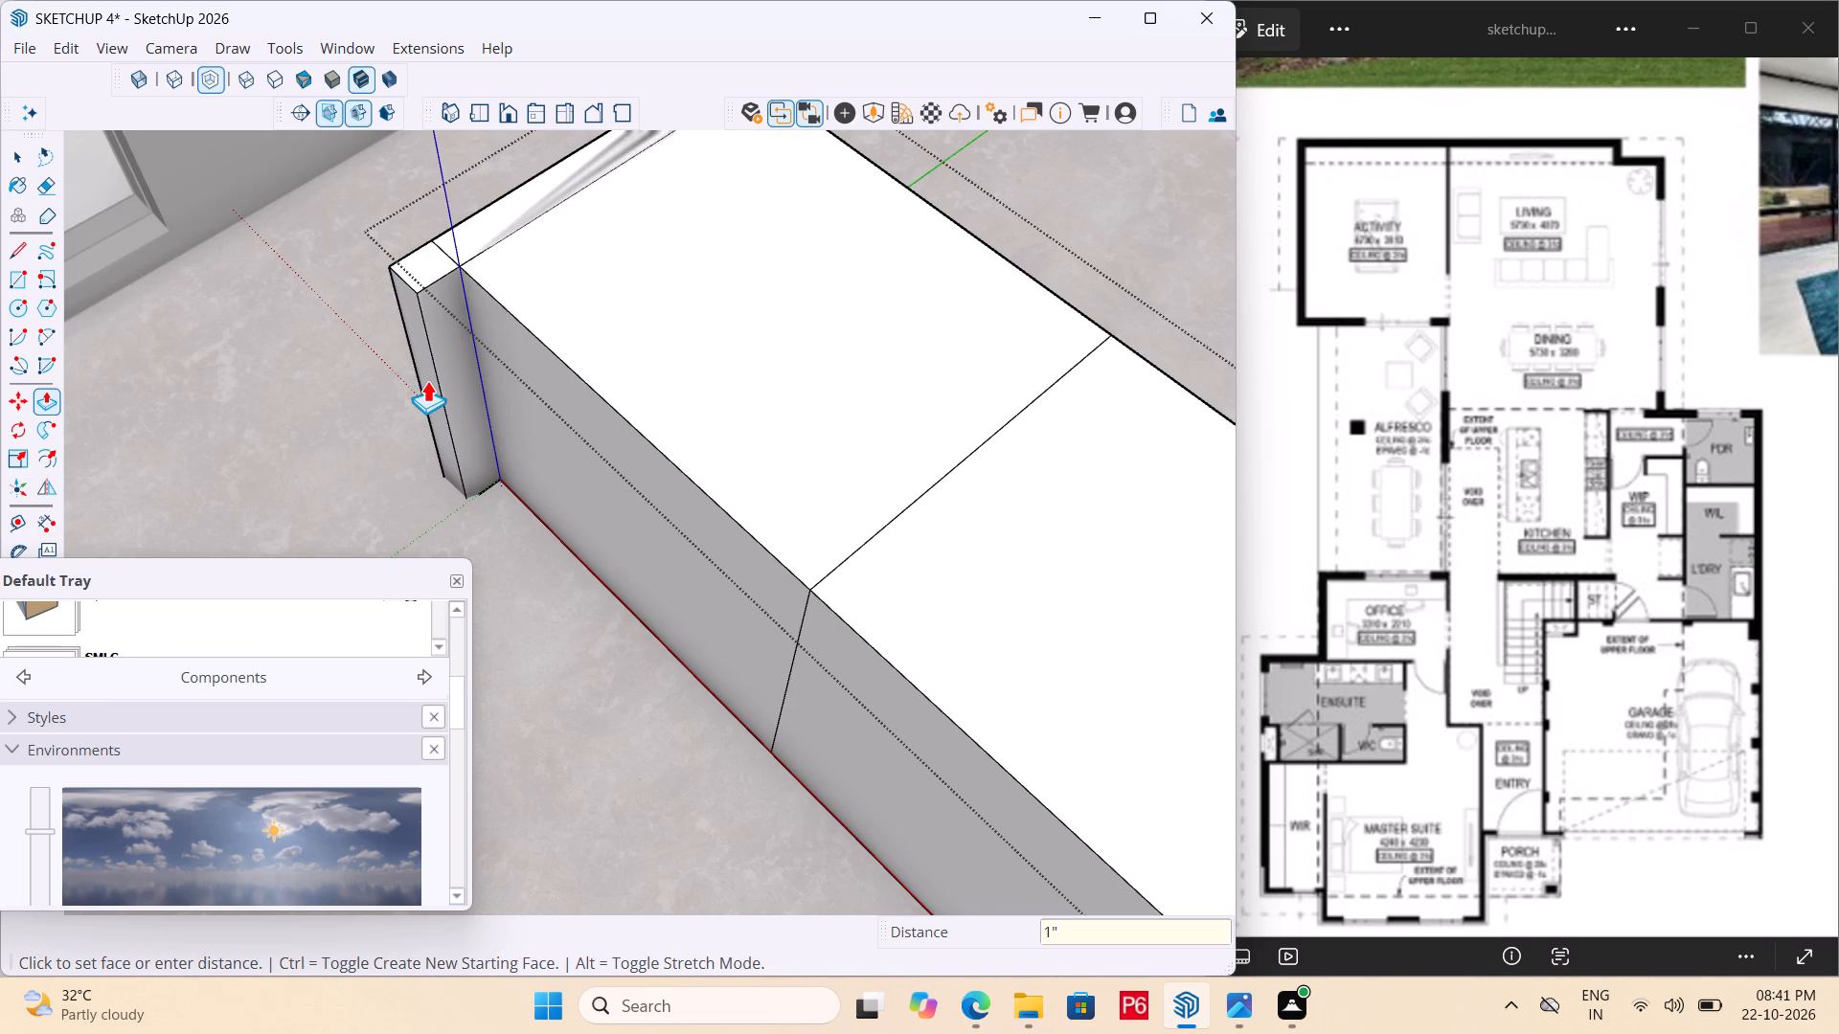
Extend the side face of the projecting rear strip along the back of the blocks to their far end, about 8' 7 3/16".
{"action": "left_click", "coordinate": [465, 408]}
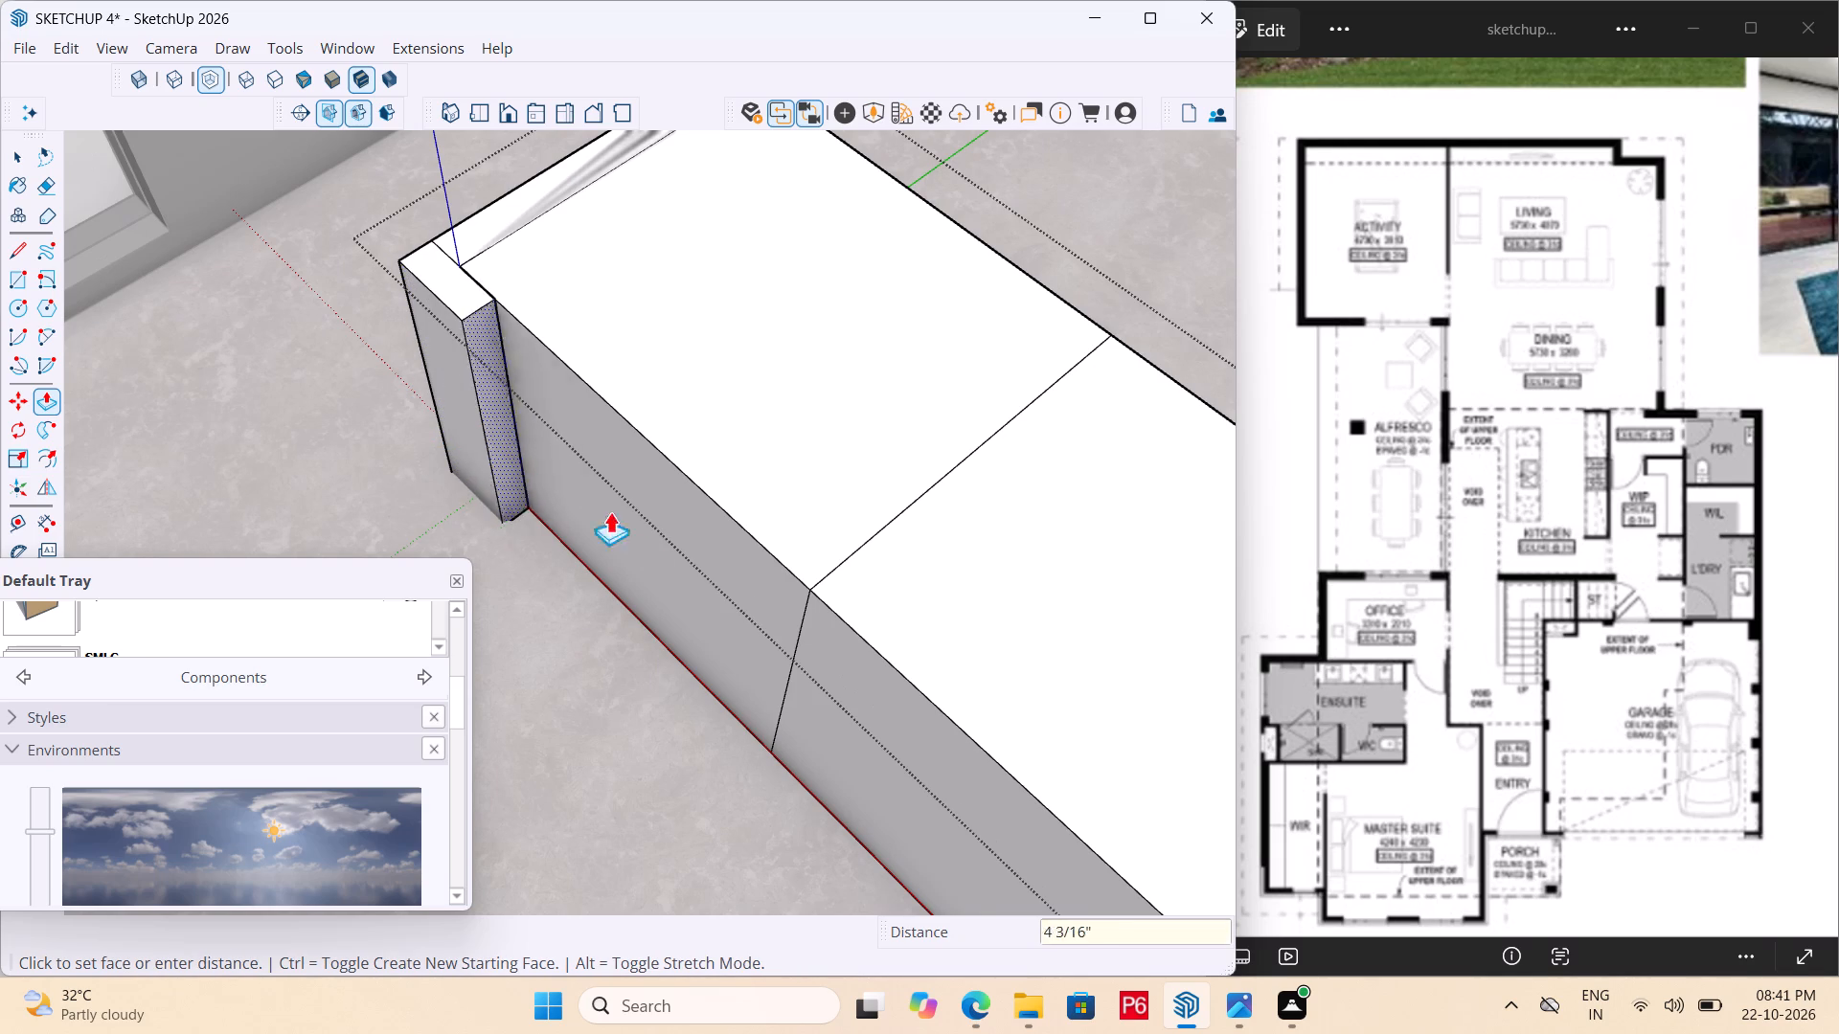
{"action": "scroll", "coordinate": [319, 303], "scroll_direction": "down", "scroll_amount": 11}
{"action": "middle_click_drag", "start_coordinate": [469, 451], "coordinate": [892, 749]}
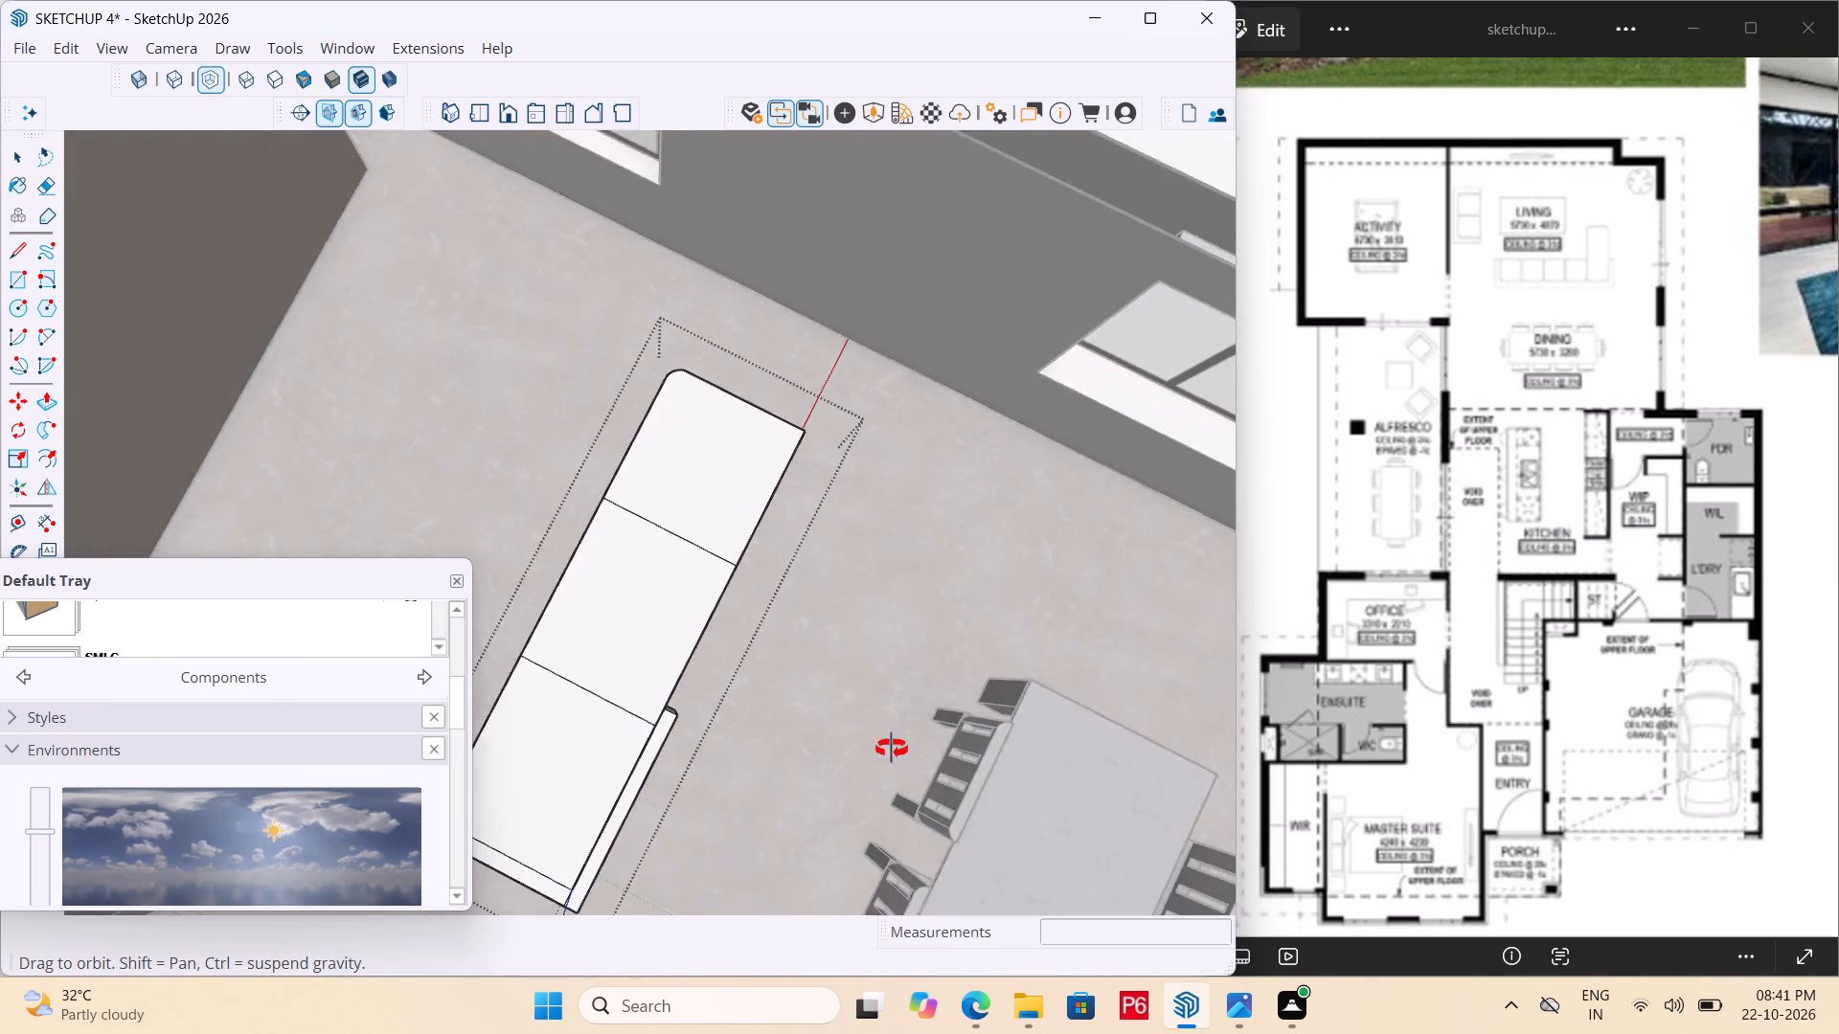
{"action": "middle_click_drag", "start_coordinate": [892, 749], "coordinate": [916, 748]}
{"action": "middle_click_drag", "start_coordinate": [898, 742], "coordinate": [110, 523]}
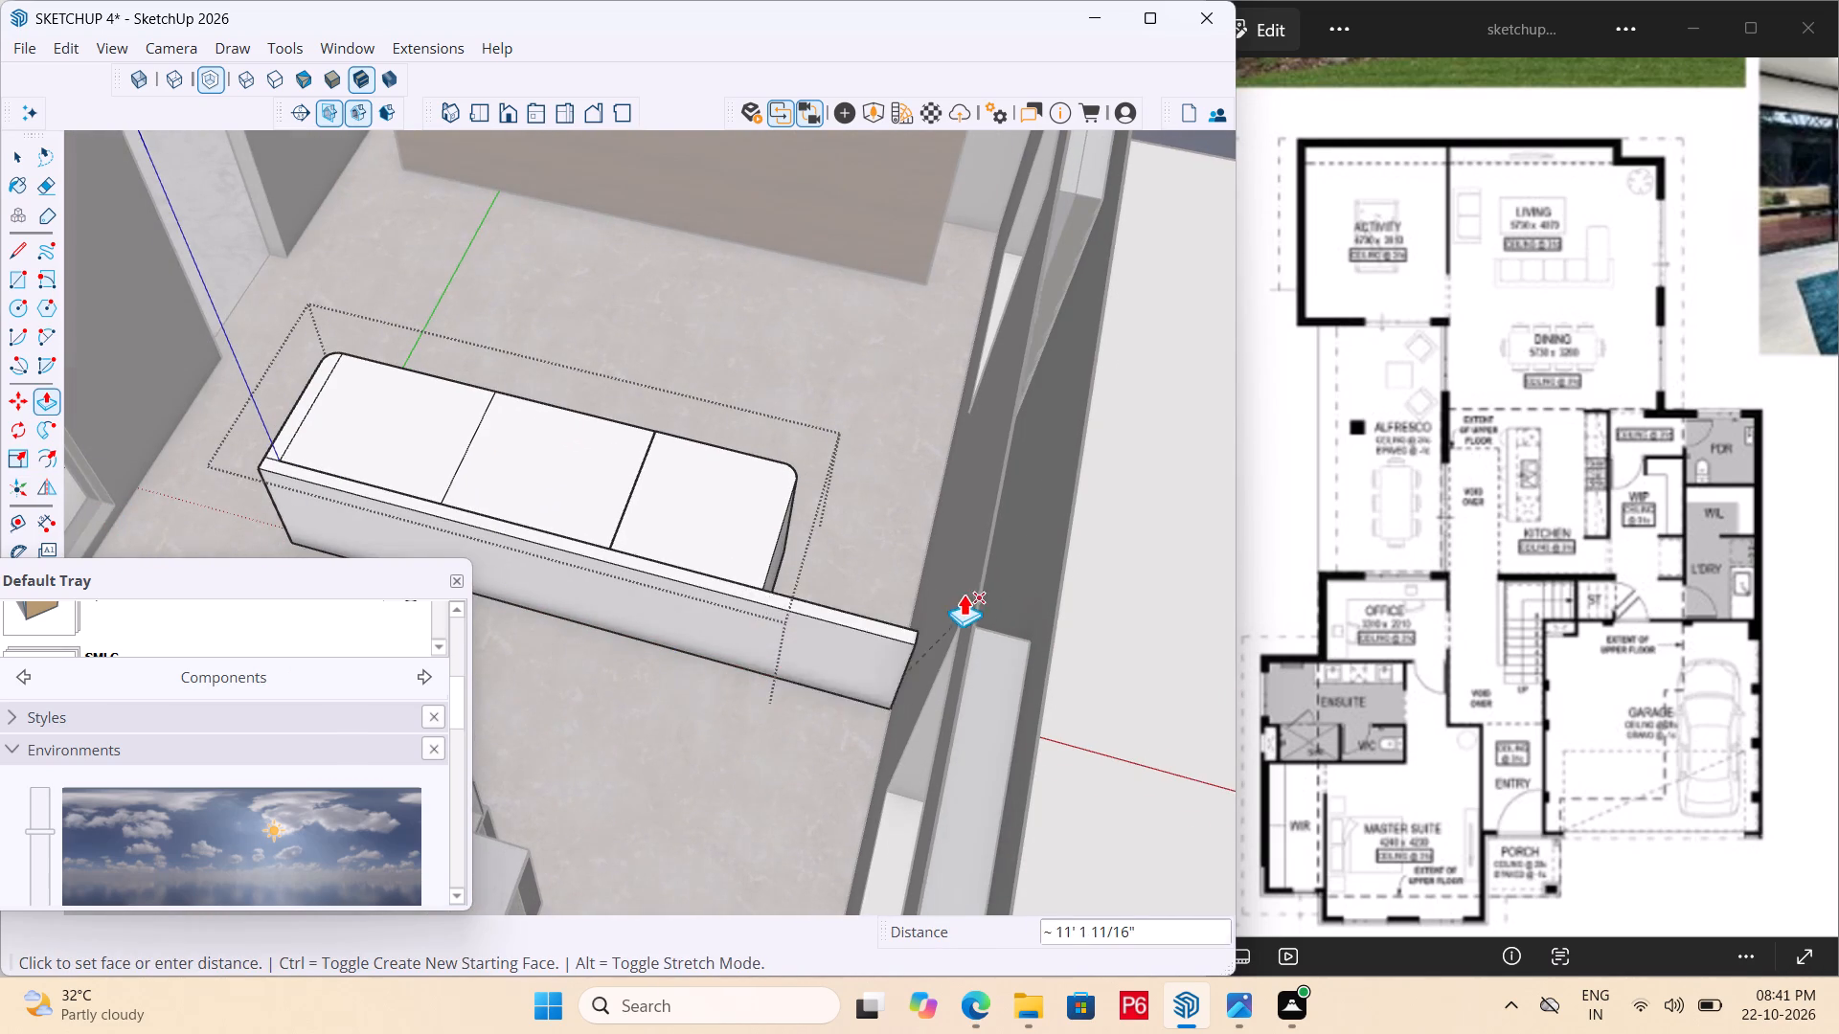
{"action": "middle_click_drag", "start_coordinate": [792, 584], "coordinate": [677, 632]}
{"action": "scroll", "coordinate": [761, 592], "scroll_direction": "up", "scroll_amount": 4}
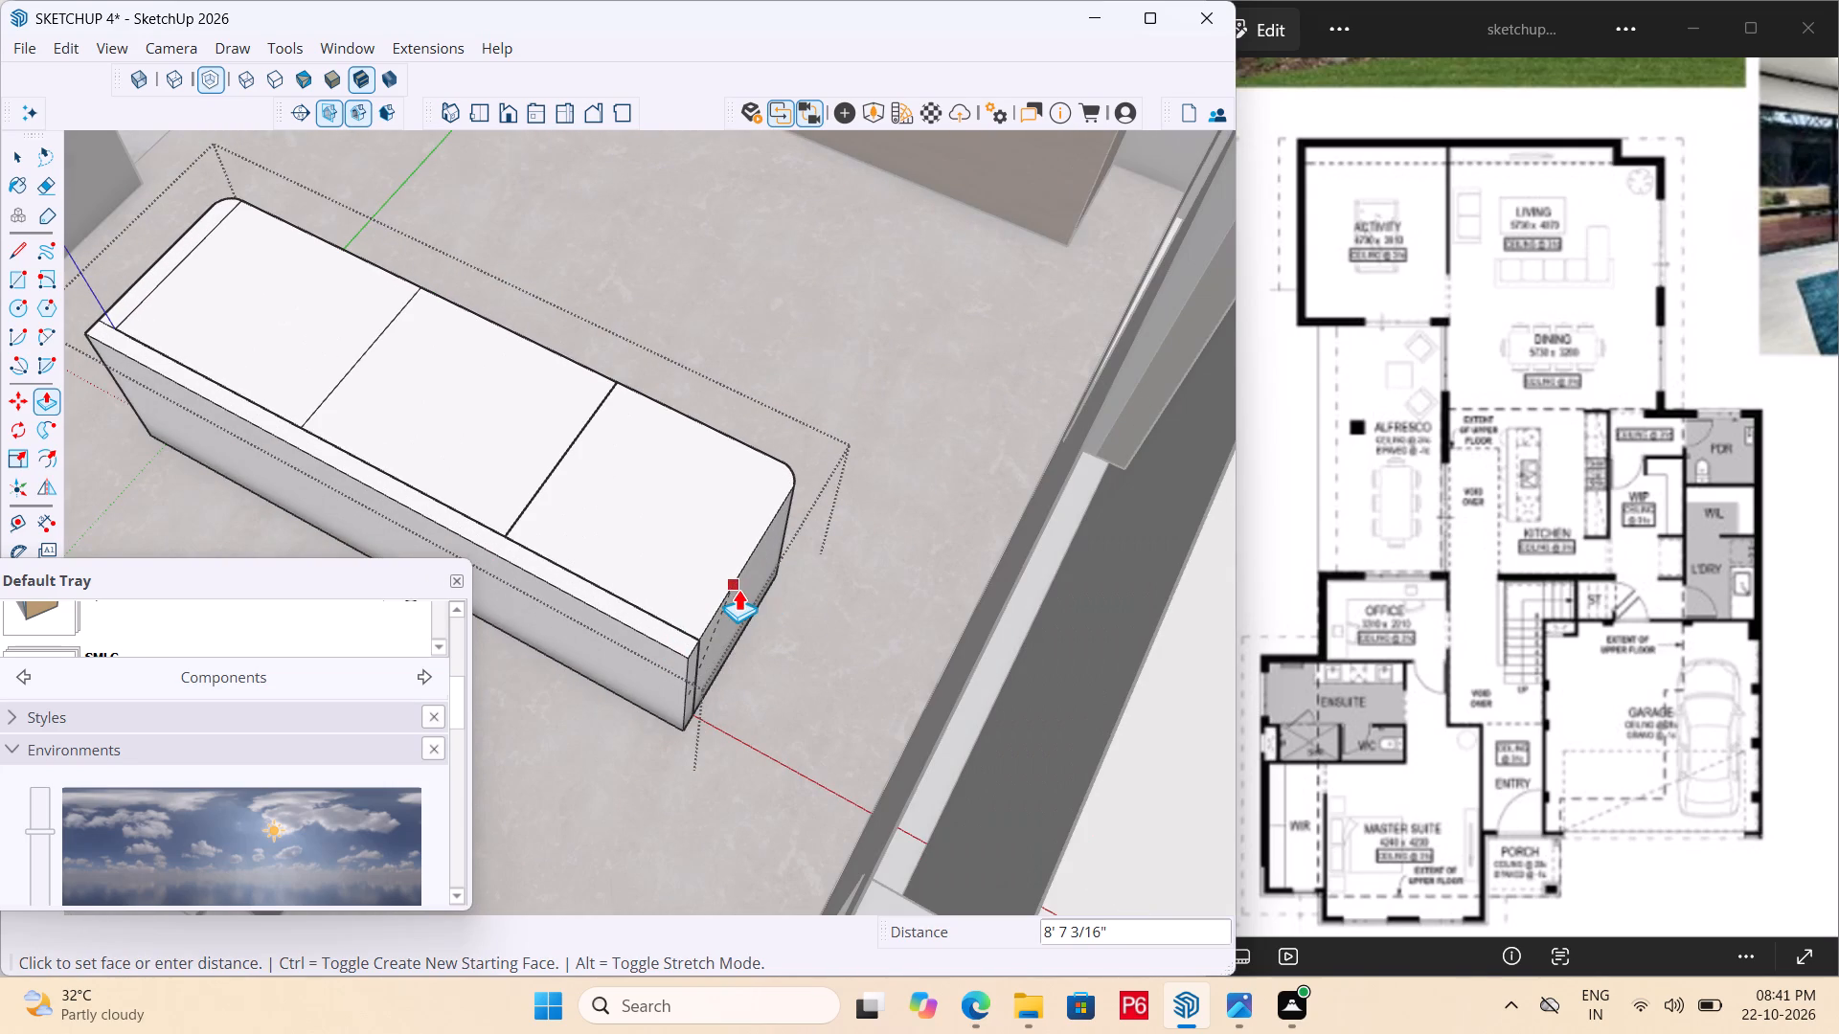
{"action": "left_click", "coordinate": [738, 589]}
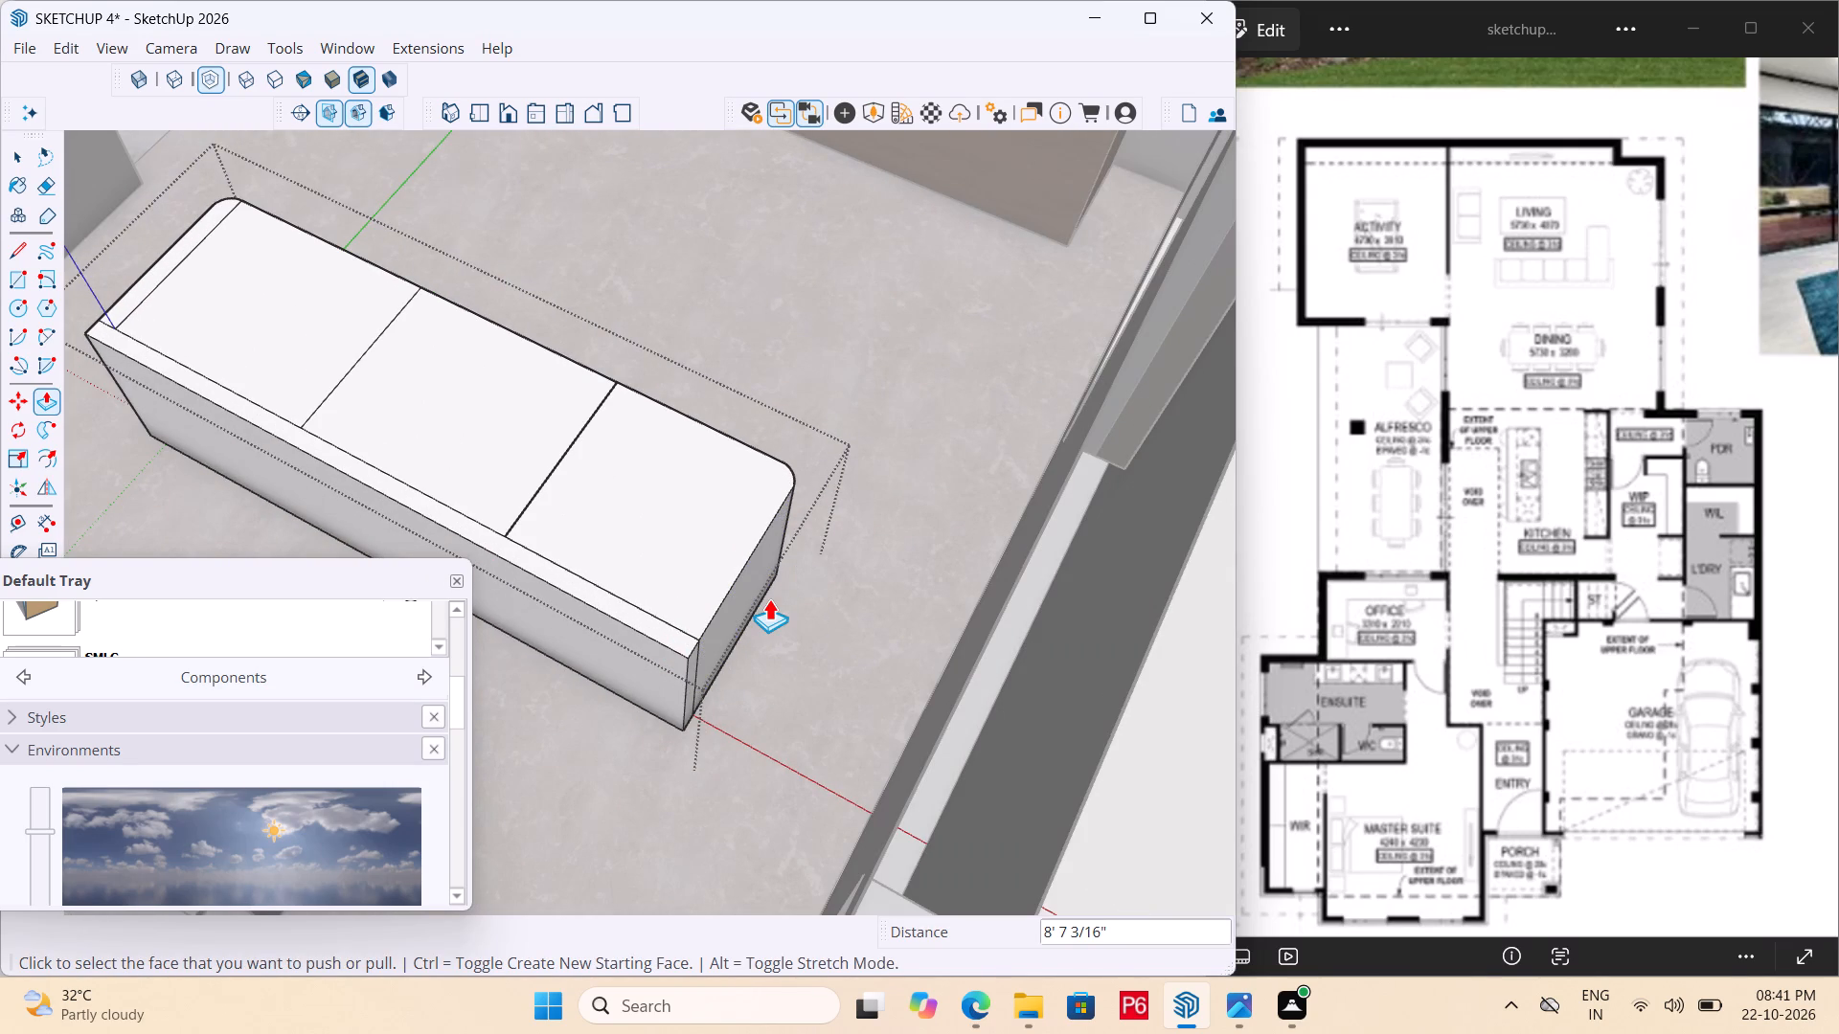
Pull the flat side face at the seating block's unpanelled end outward 3" as a second end panel.
{"action": "middle_click_drag", "start_coordinate": [532, 618], "coordinate": [12, 636]}
{"action": "scroll", "coordinate": [691, 559], "scroll_direction": "down", "scroll_amount": 2}
{"action": "middle_click_drag", "start_coordinate": [647, 561], "coordinate": [85, 624]}
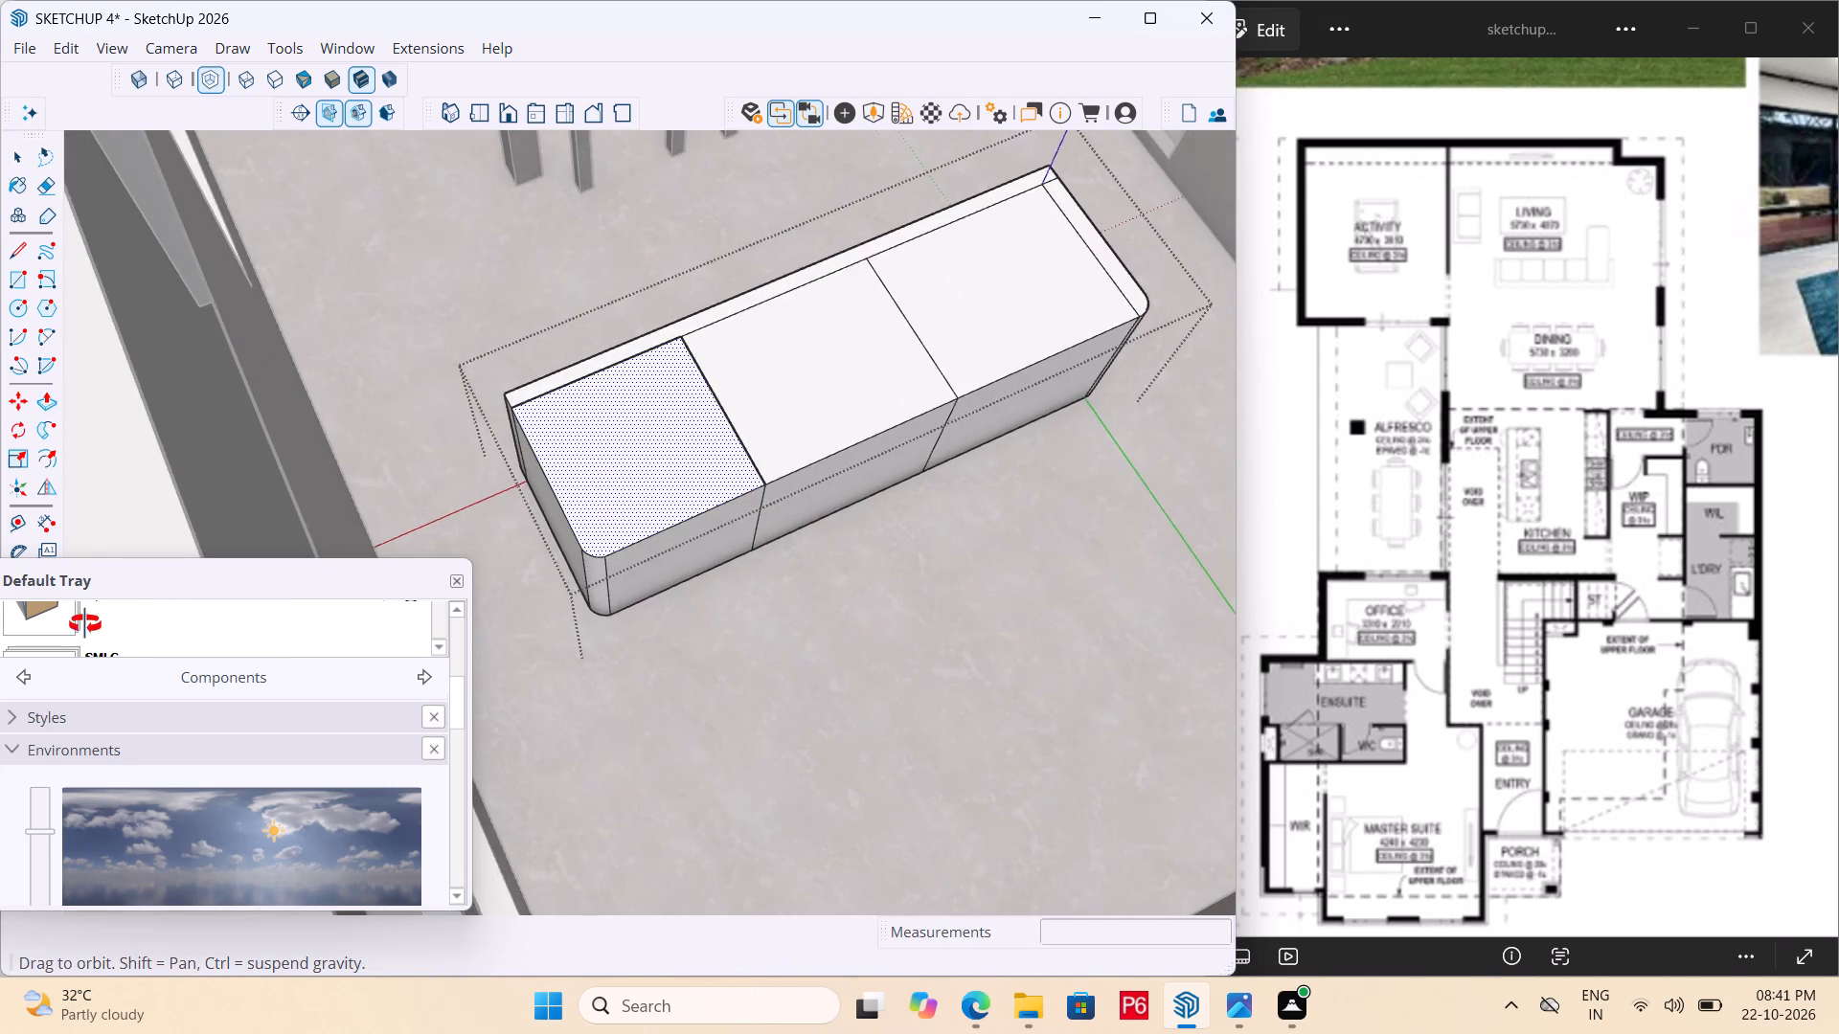
{"action": "middle_click_drag", "start_coordinate": [85, 624], "coordinate": [91, 623]}
{"action": "scroll", "coordinate": [467, 571], "scroll_direction": "up", "scroll_amount": 4}
{"action": "key", "text": "space"}
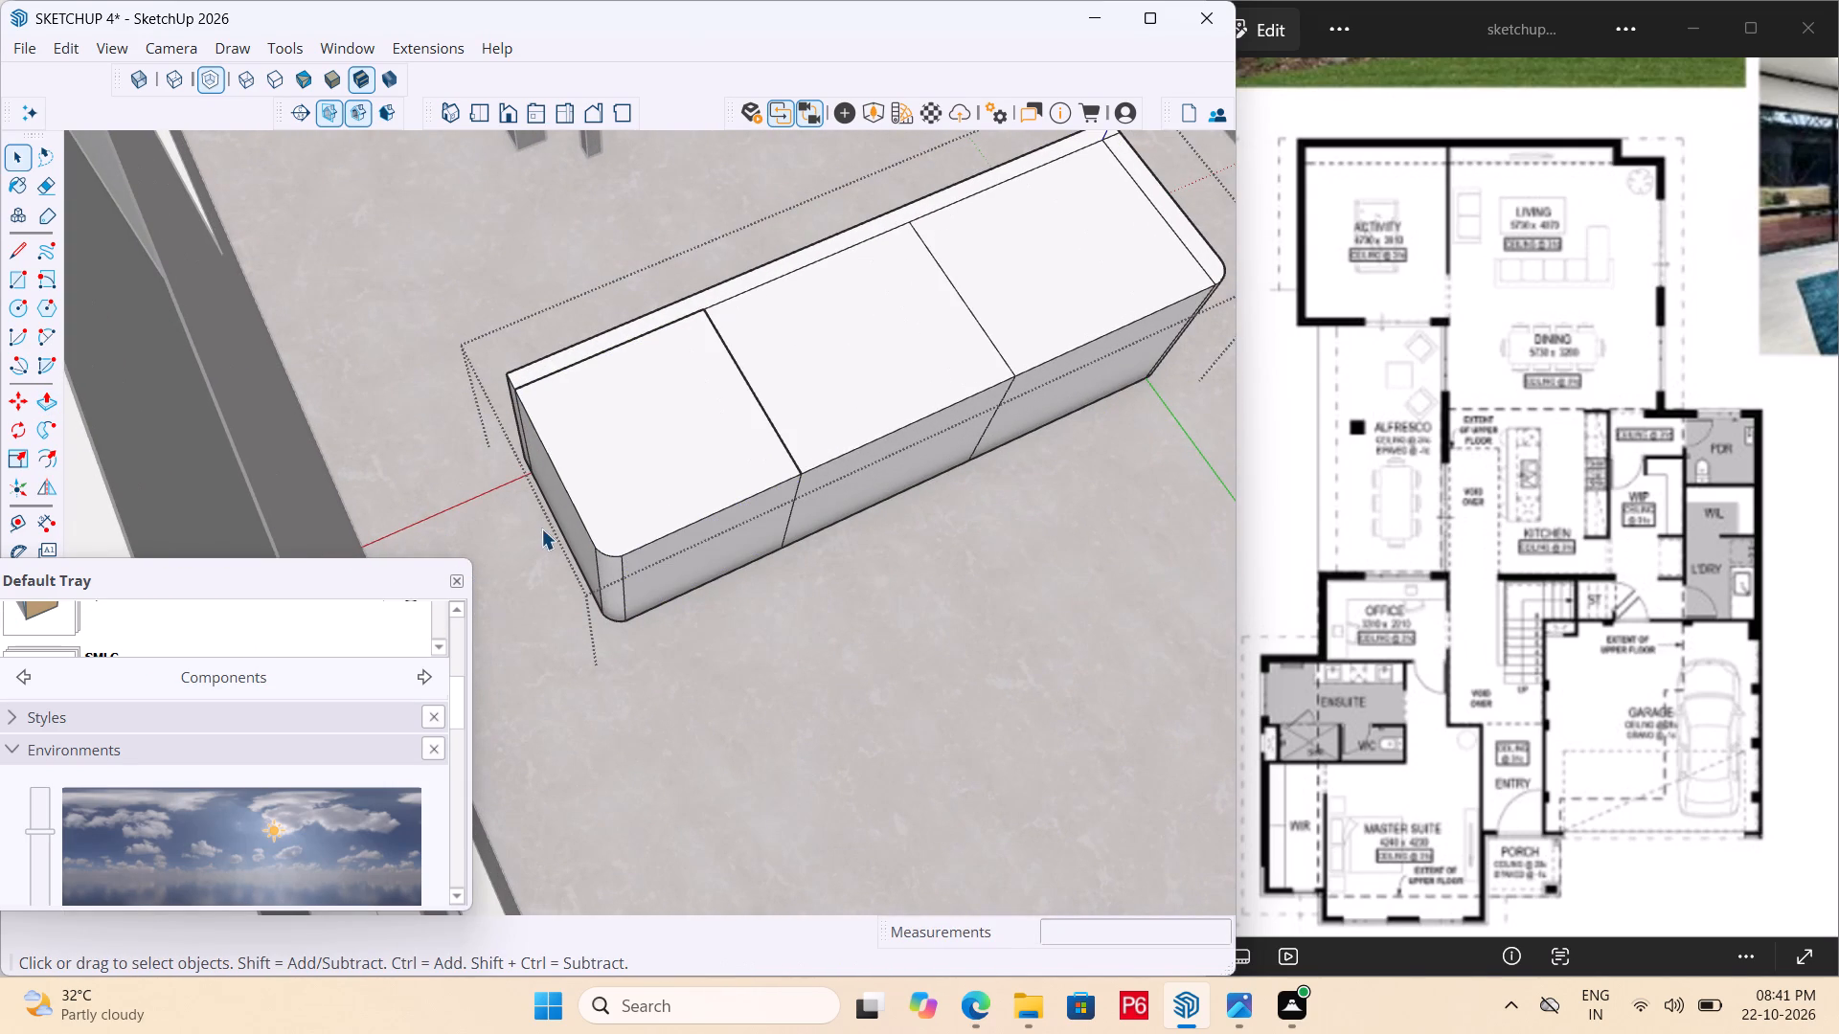
{"action": "left_click", "coordinate": [556, 517]}
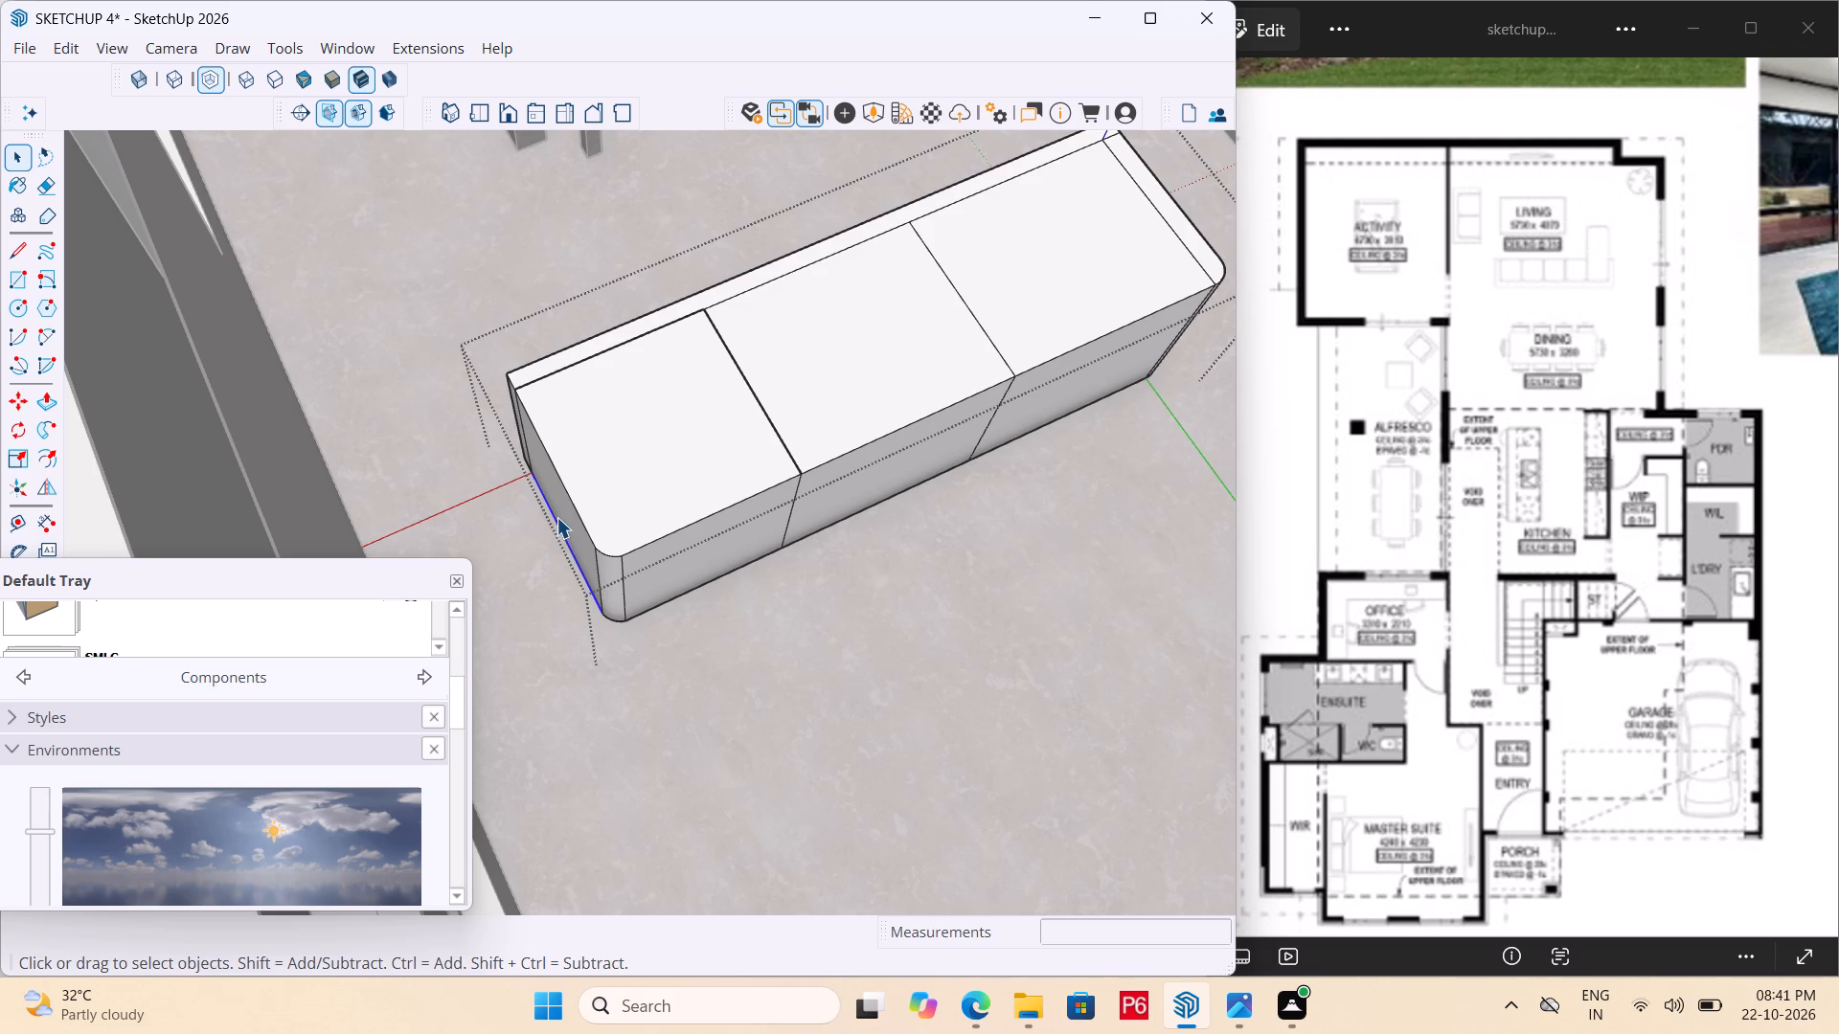
{"action": "double_click", "coordinate": [563, 512]}
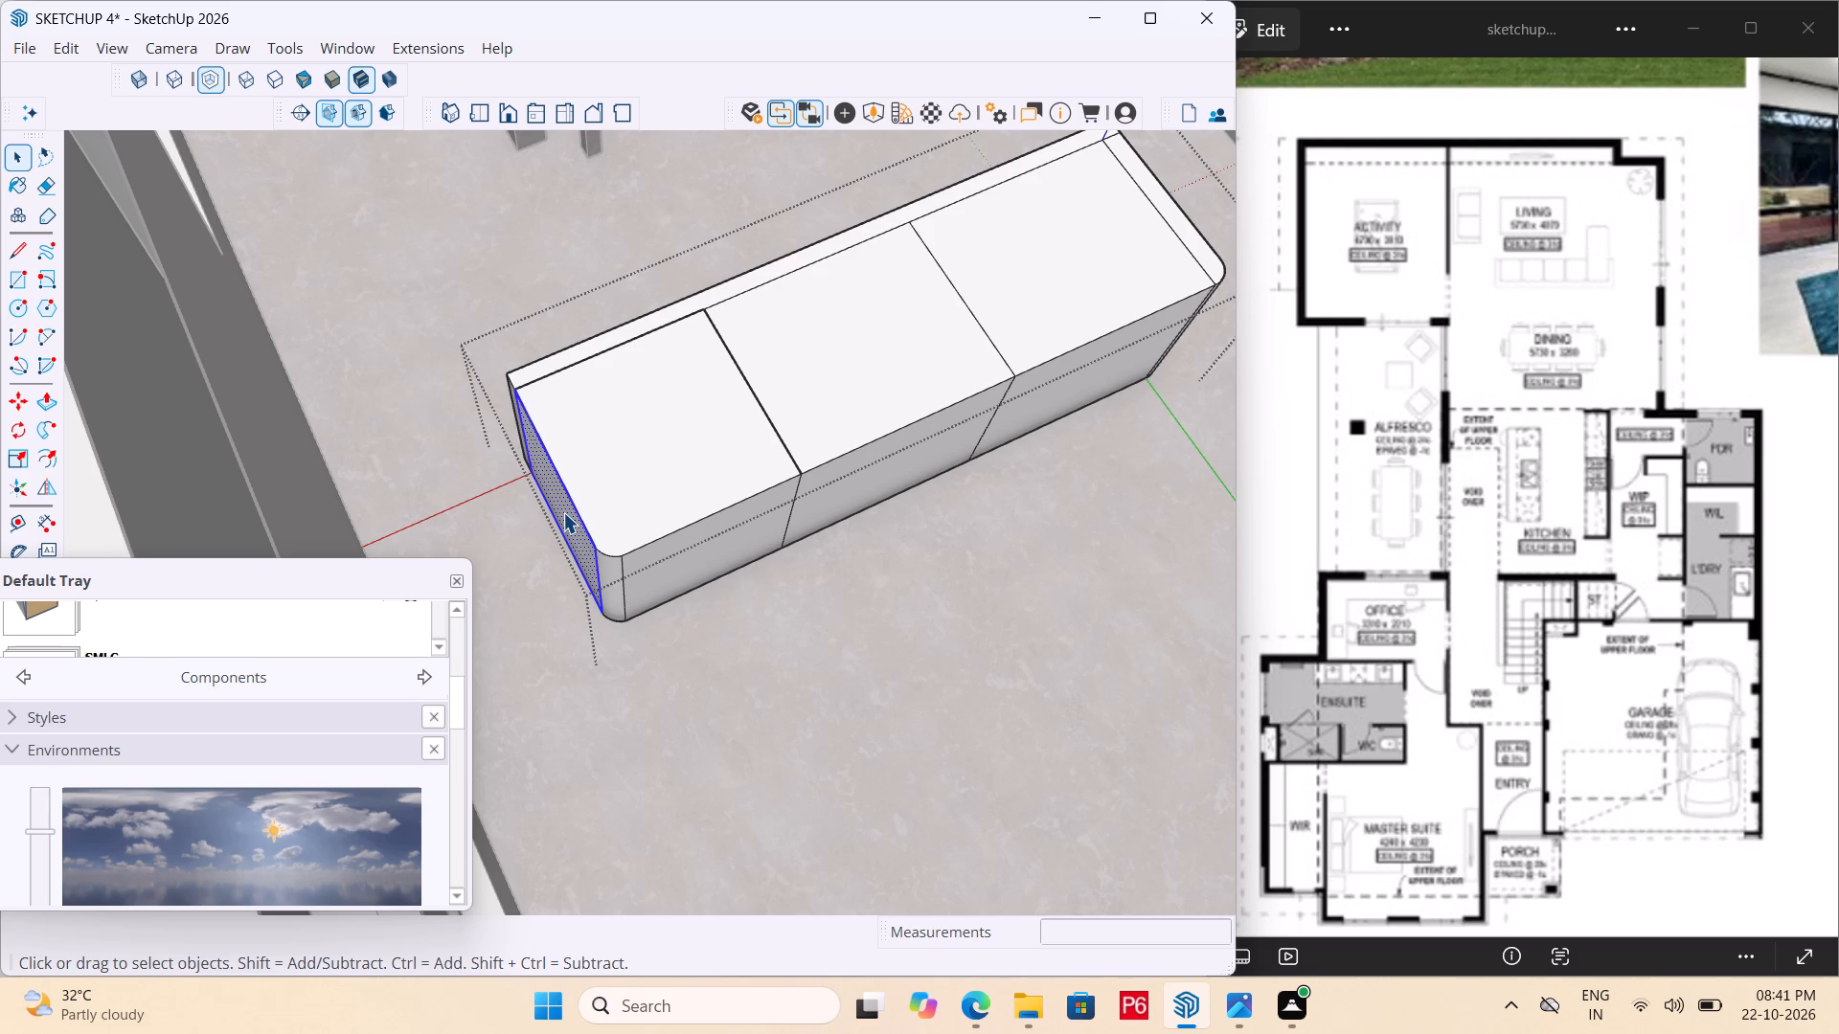
{"action": "key", "text": "l"}
{"action": "key", "text": "p"}
{"action": "left_click", "coordinate": [563, 512]}
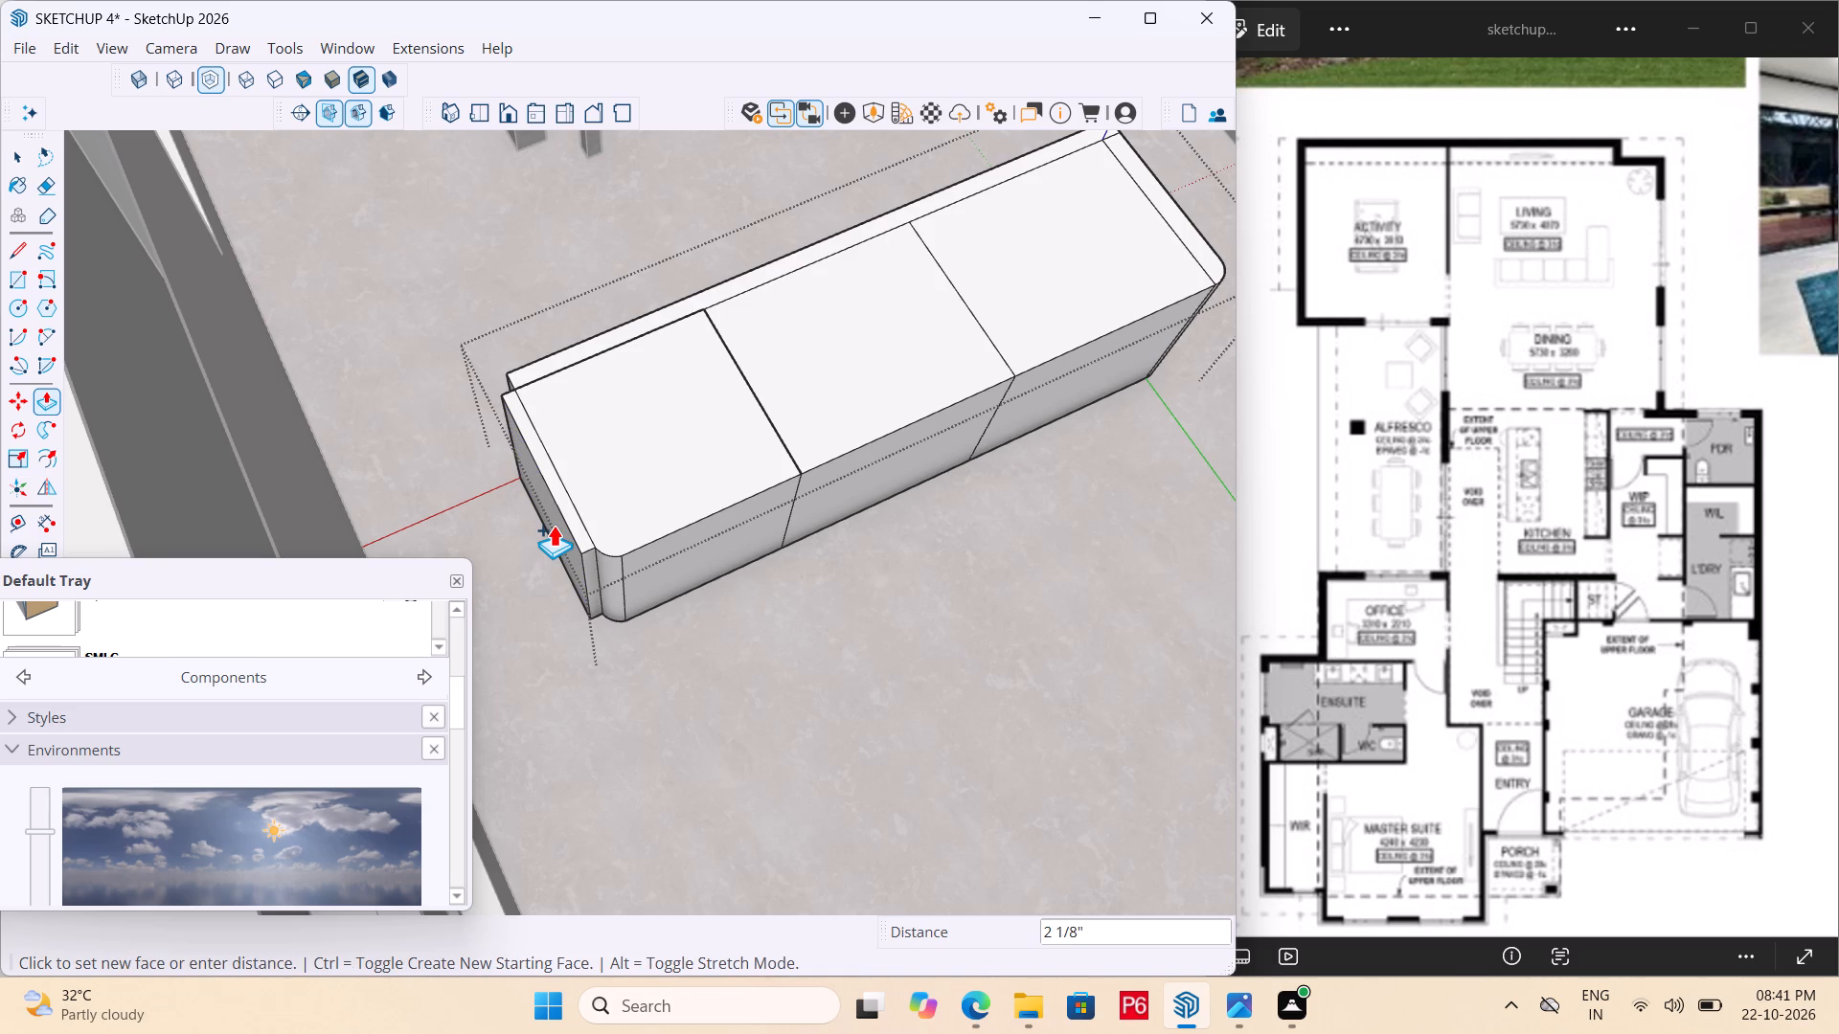
{"action": "type", "text": "3\""}
{"action": "key", "text": "Return"}
Extend the new end panel's narrow rear face back 3", flush with the rear strip.
{"action": "scroll", "coordinate": [582, 578], "scroll_direction": "up", "scroll_amount": 5}
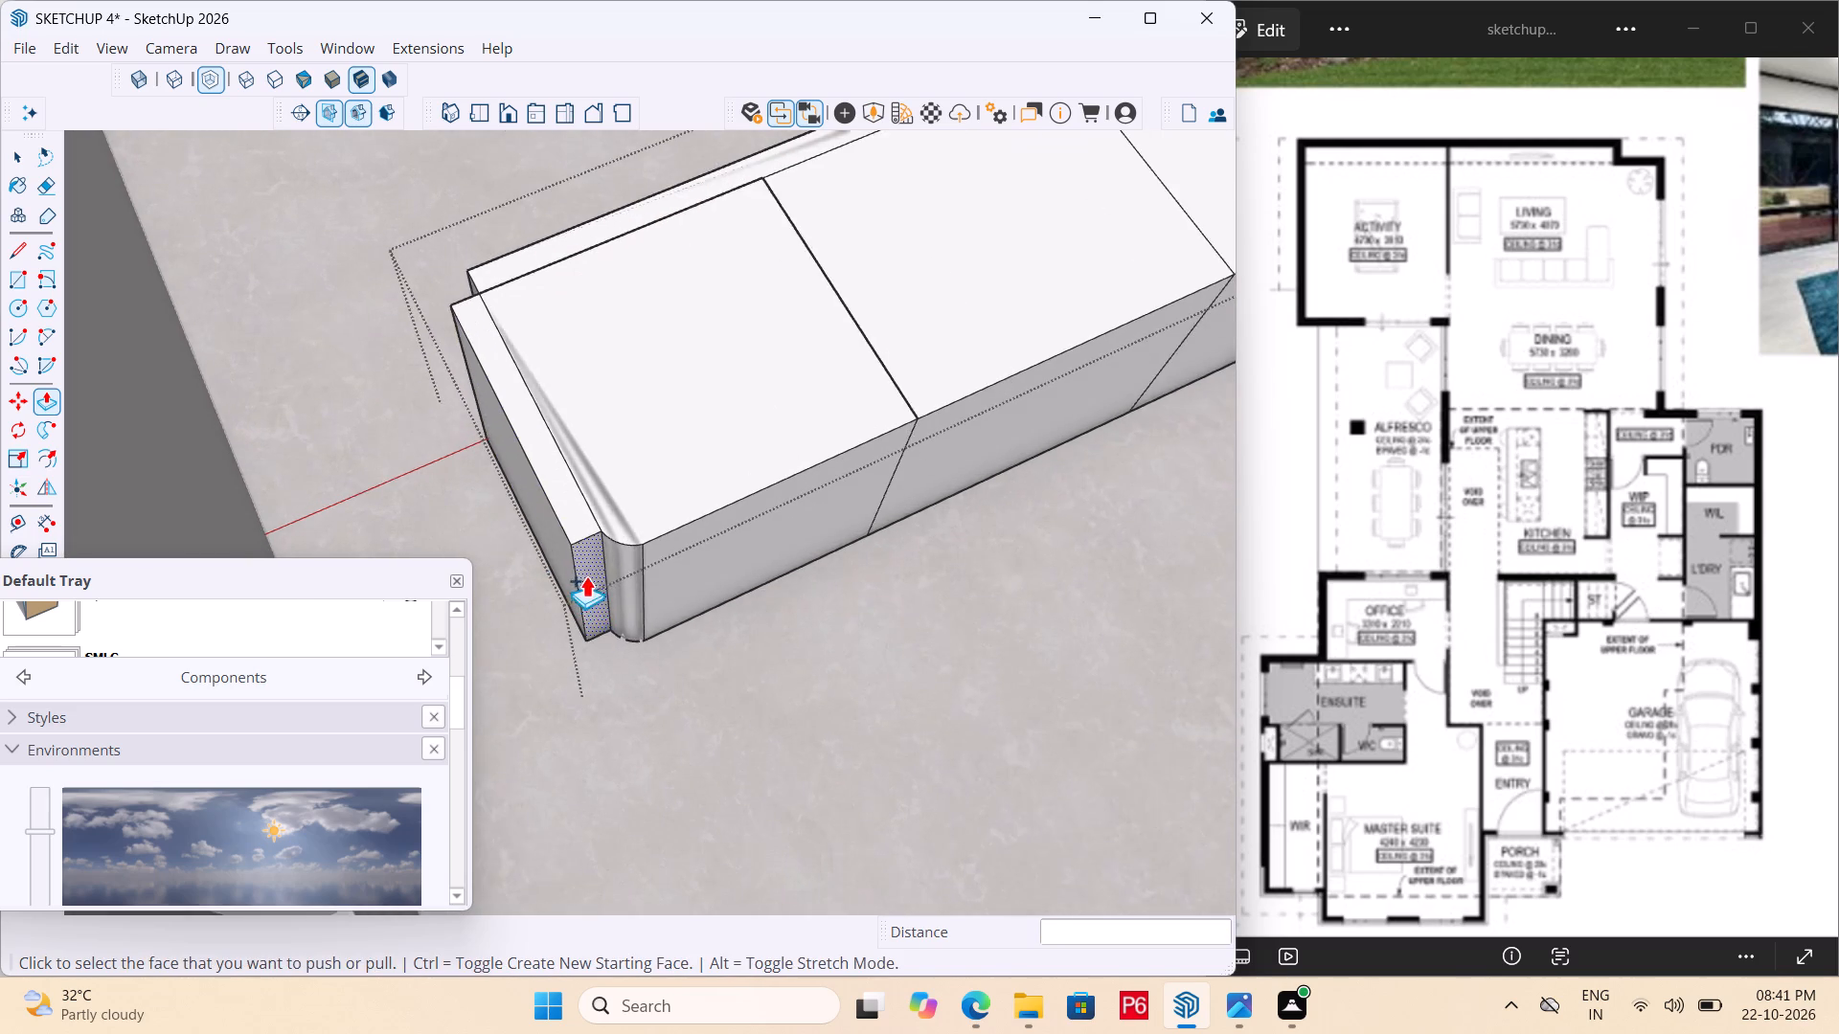
{"action": "middle_click_drag", "start_coordinate": [471, 549], "coordinate": [1527, 490]}
{"action": "scroll", "coordinate": [573, 774], "scroll_direction": "up", "scroll_amount": 2}
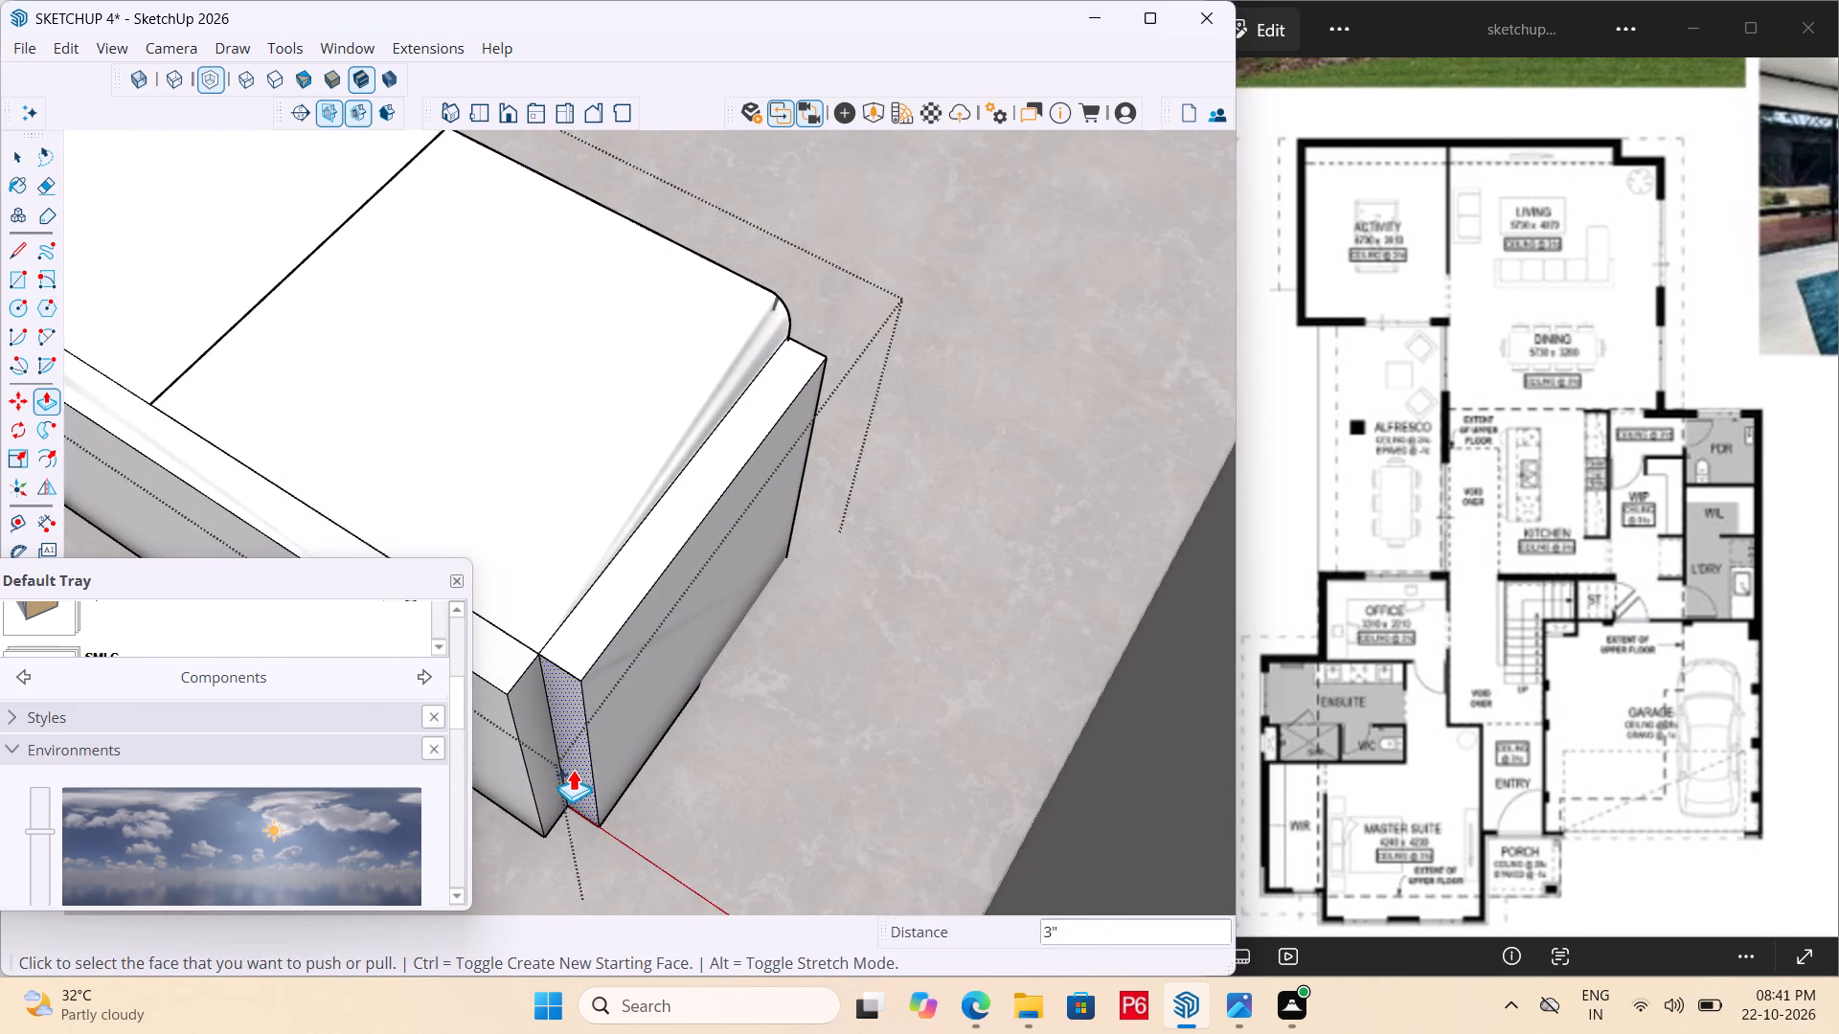
{"action": "scroll", "coordinate": [573, 769], "scroll_direction": "up", "scroll_amount": 1}
{"action": "left_click", "coordinate": [573, 746]}
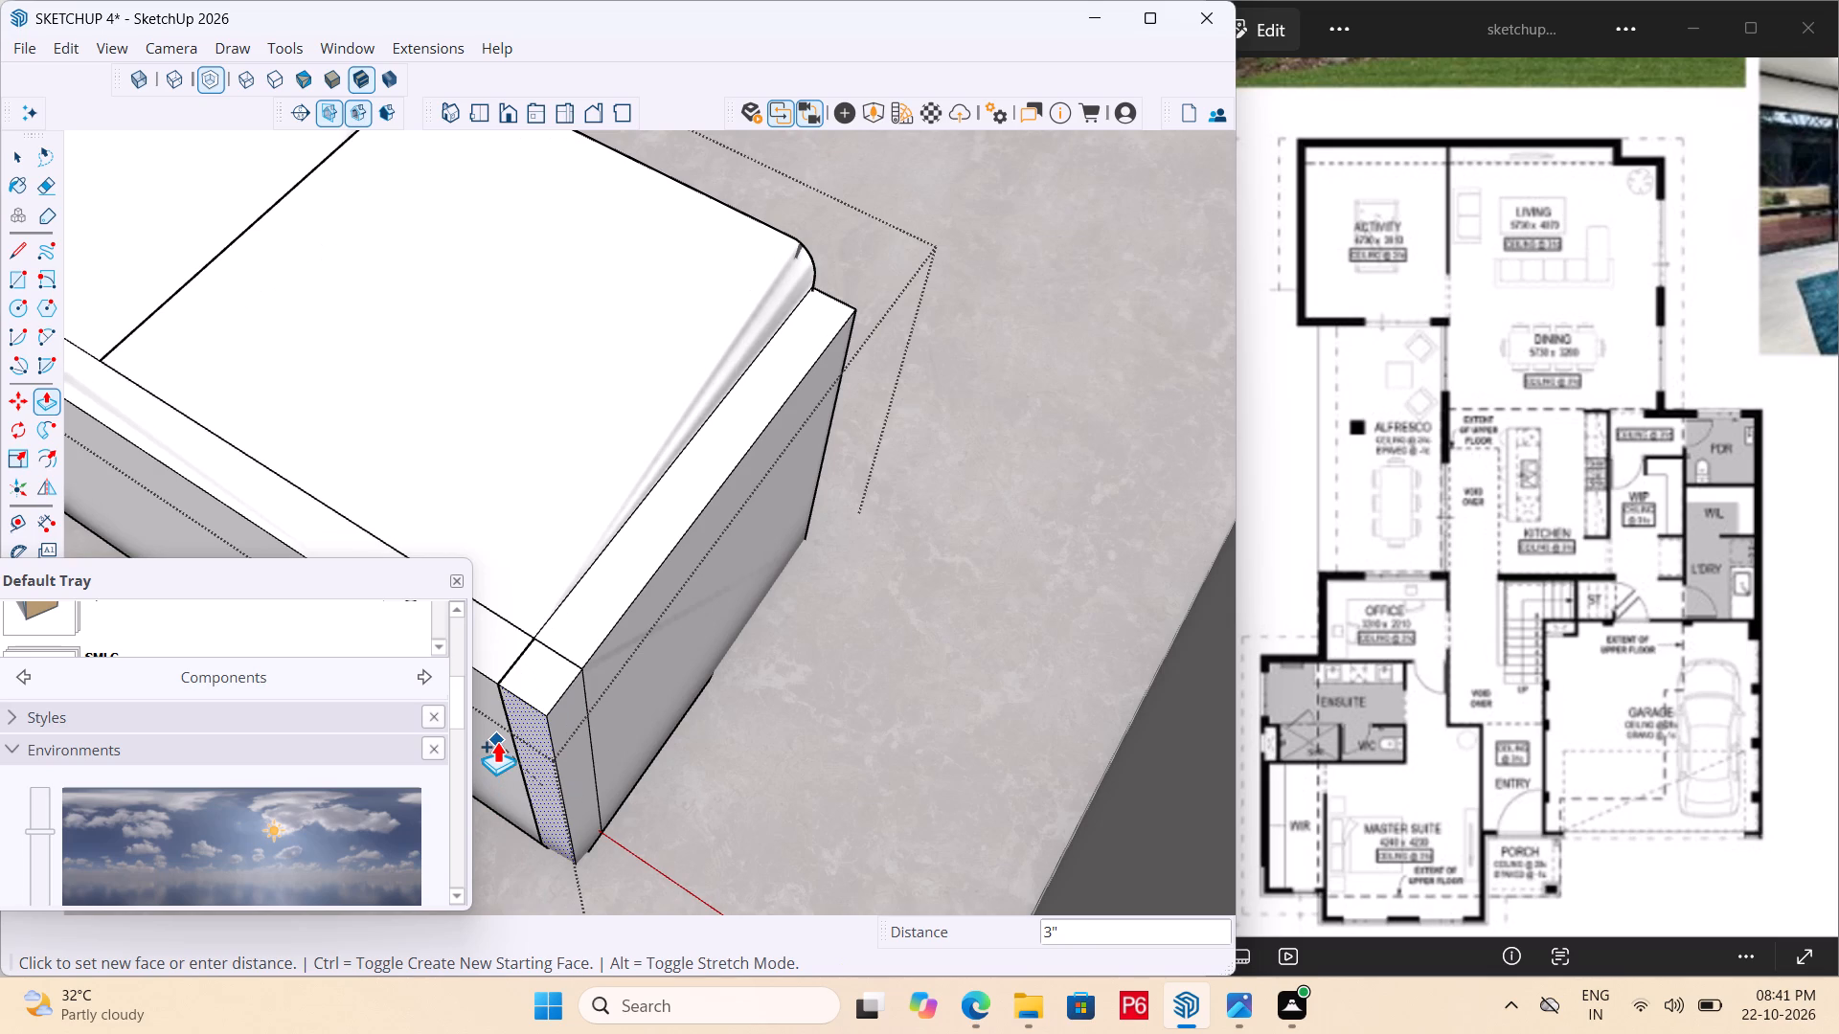
{"action": "left_click", "coordinate": [493, 758]}
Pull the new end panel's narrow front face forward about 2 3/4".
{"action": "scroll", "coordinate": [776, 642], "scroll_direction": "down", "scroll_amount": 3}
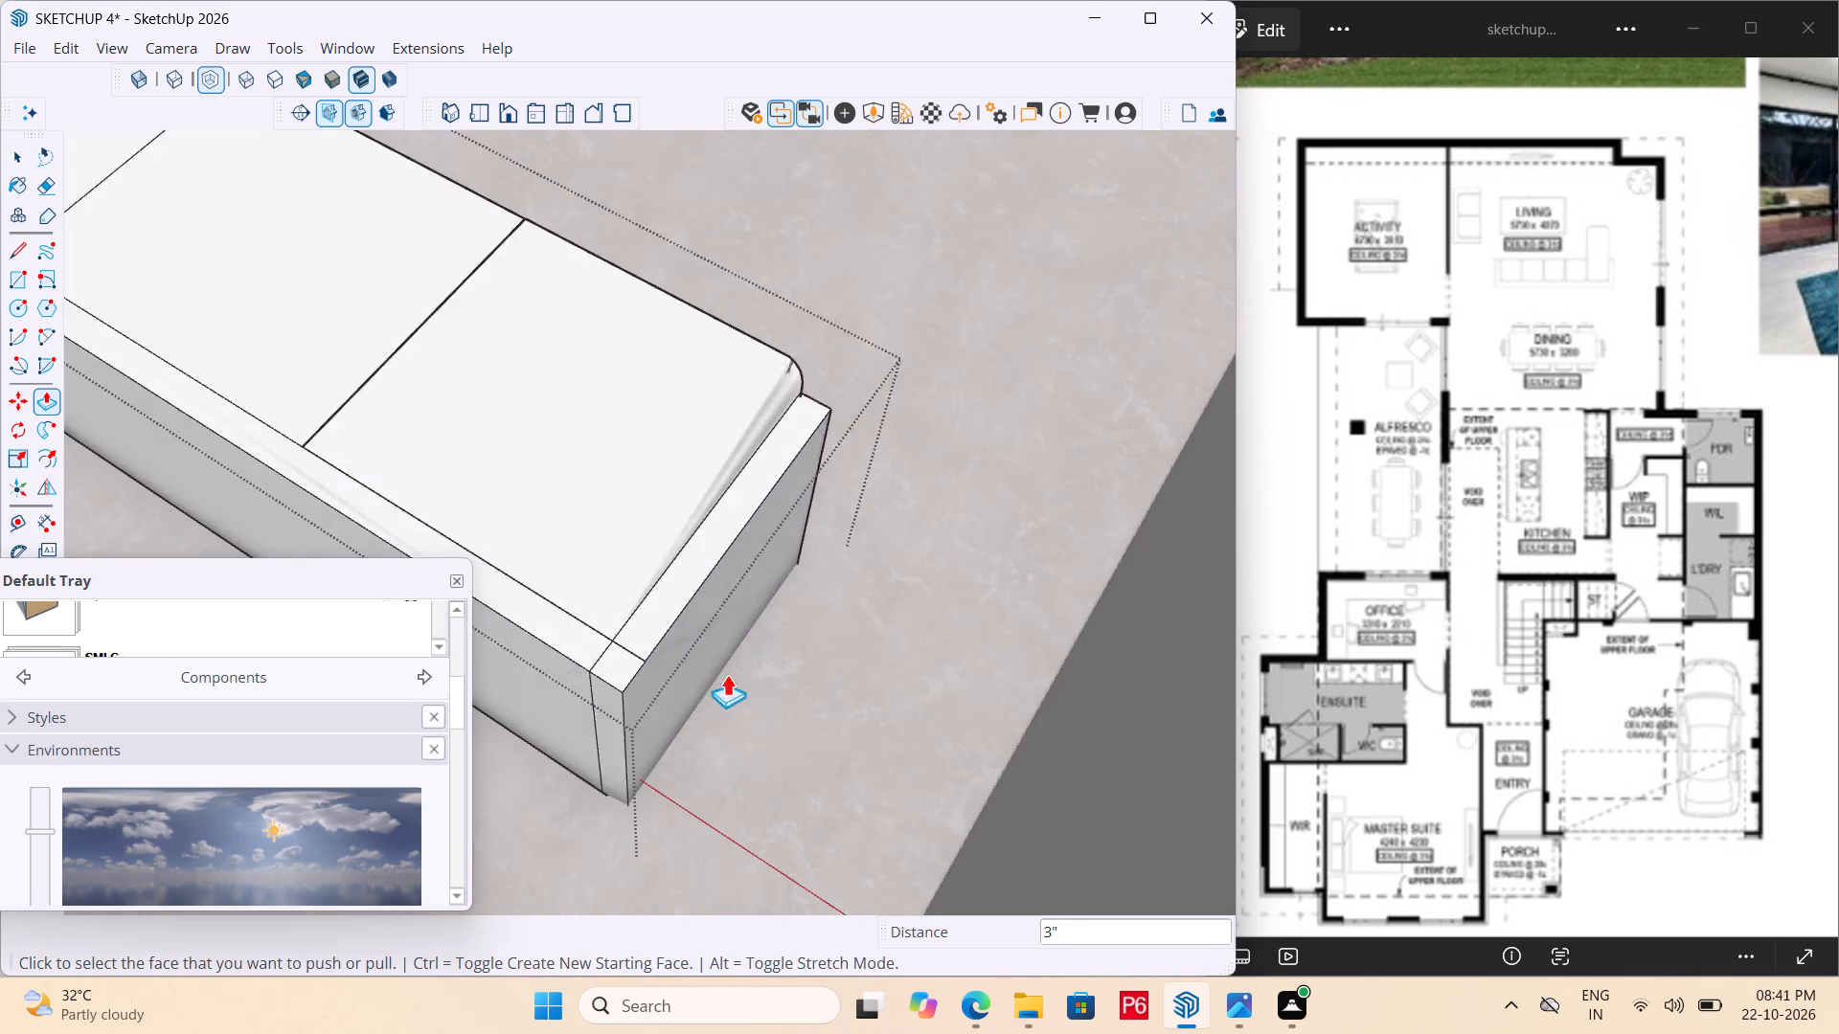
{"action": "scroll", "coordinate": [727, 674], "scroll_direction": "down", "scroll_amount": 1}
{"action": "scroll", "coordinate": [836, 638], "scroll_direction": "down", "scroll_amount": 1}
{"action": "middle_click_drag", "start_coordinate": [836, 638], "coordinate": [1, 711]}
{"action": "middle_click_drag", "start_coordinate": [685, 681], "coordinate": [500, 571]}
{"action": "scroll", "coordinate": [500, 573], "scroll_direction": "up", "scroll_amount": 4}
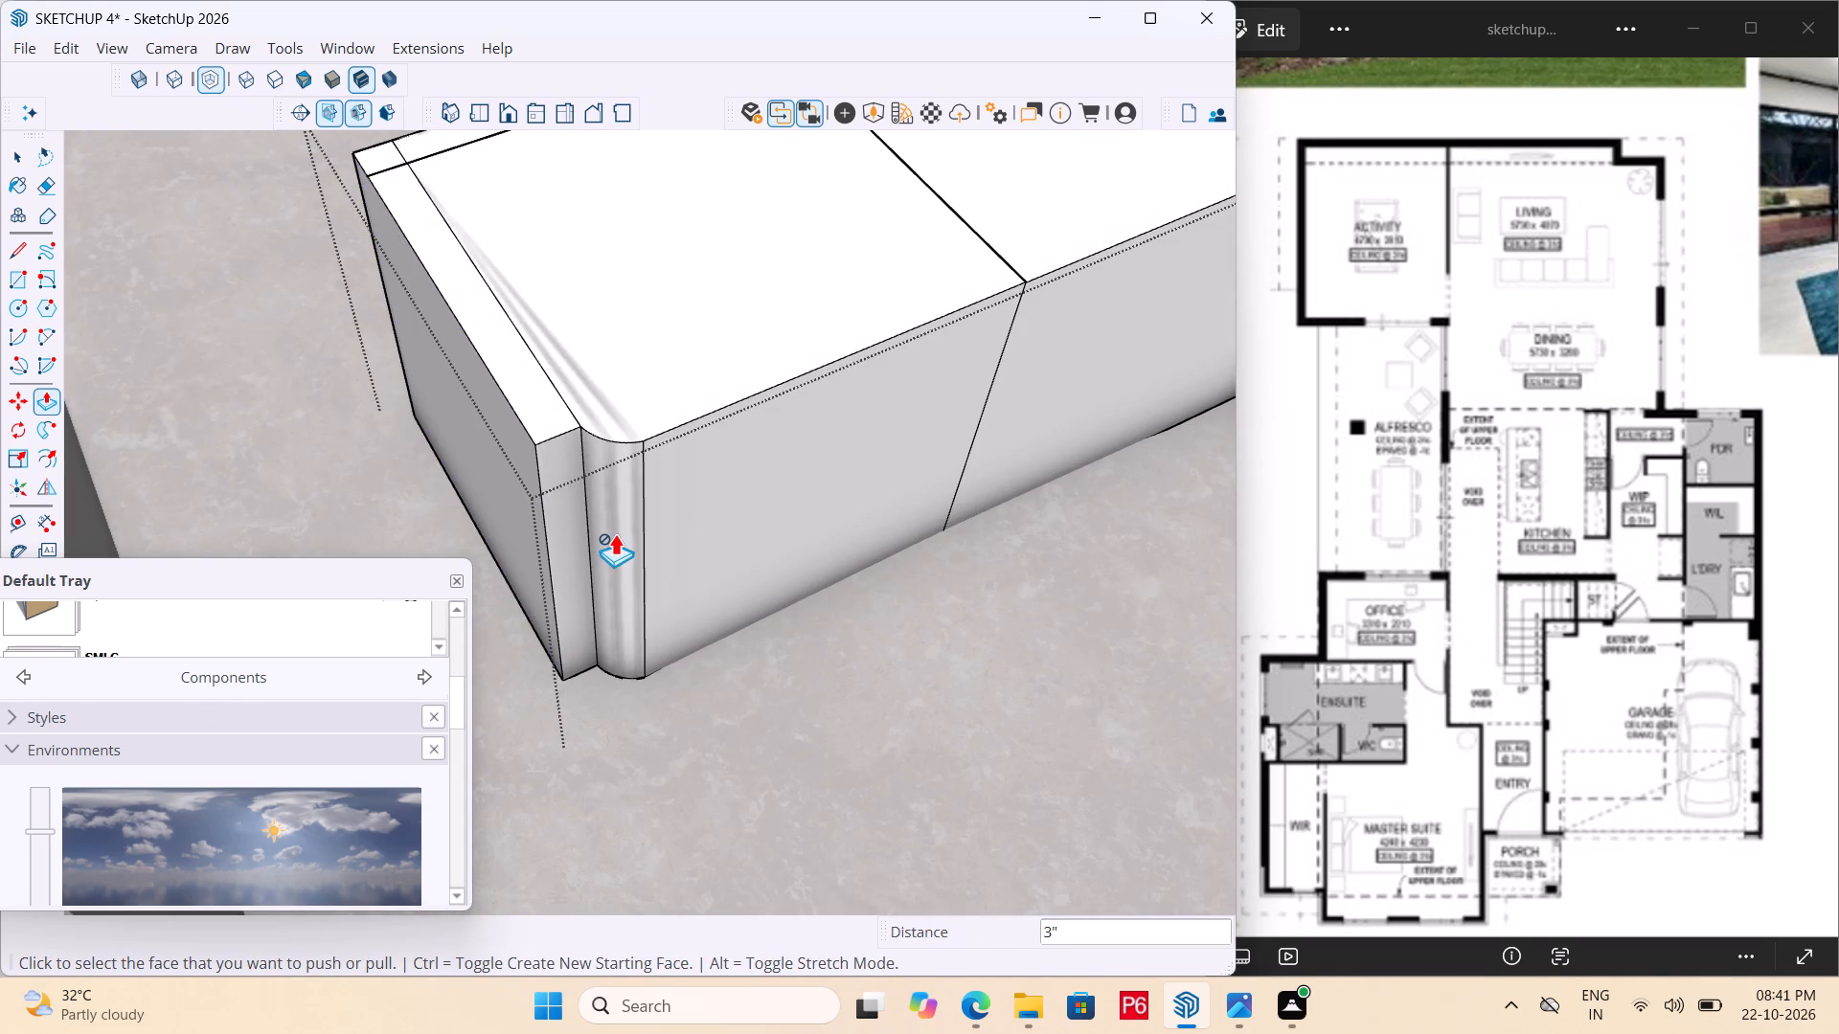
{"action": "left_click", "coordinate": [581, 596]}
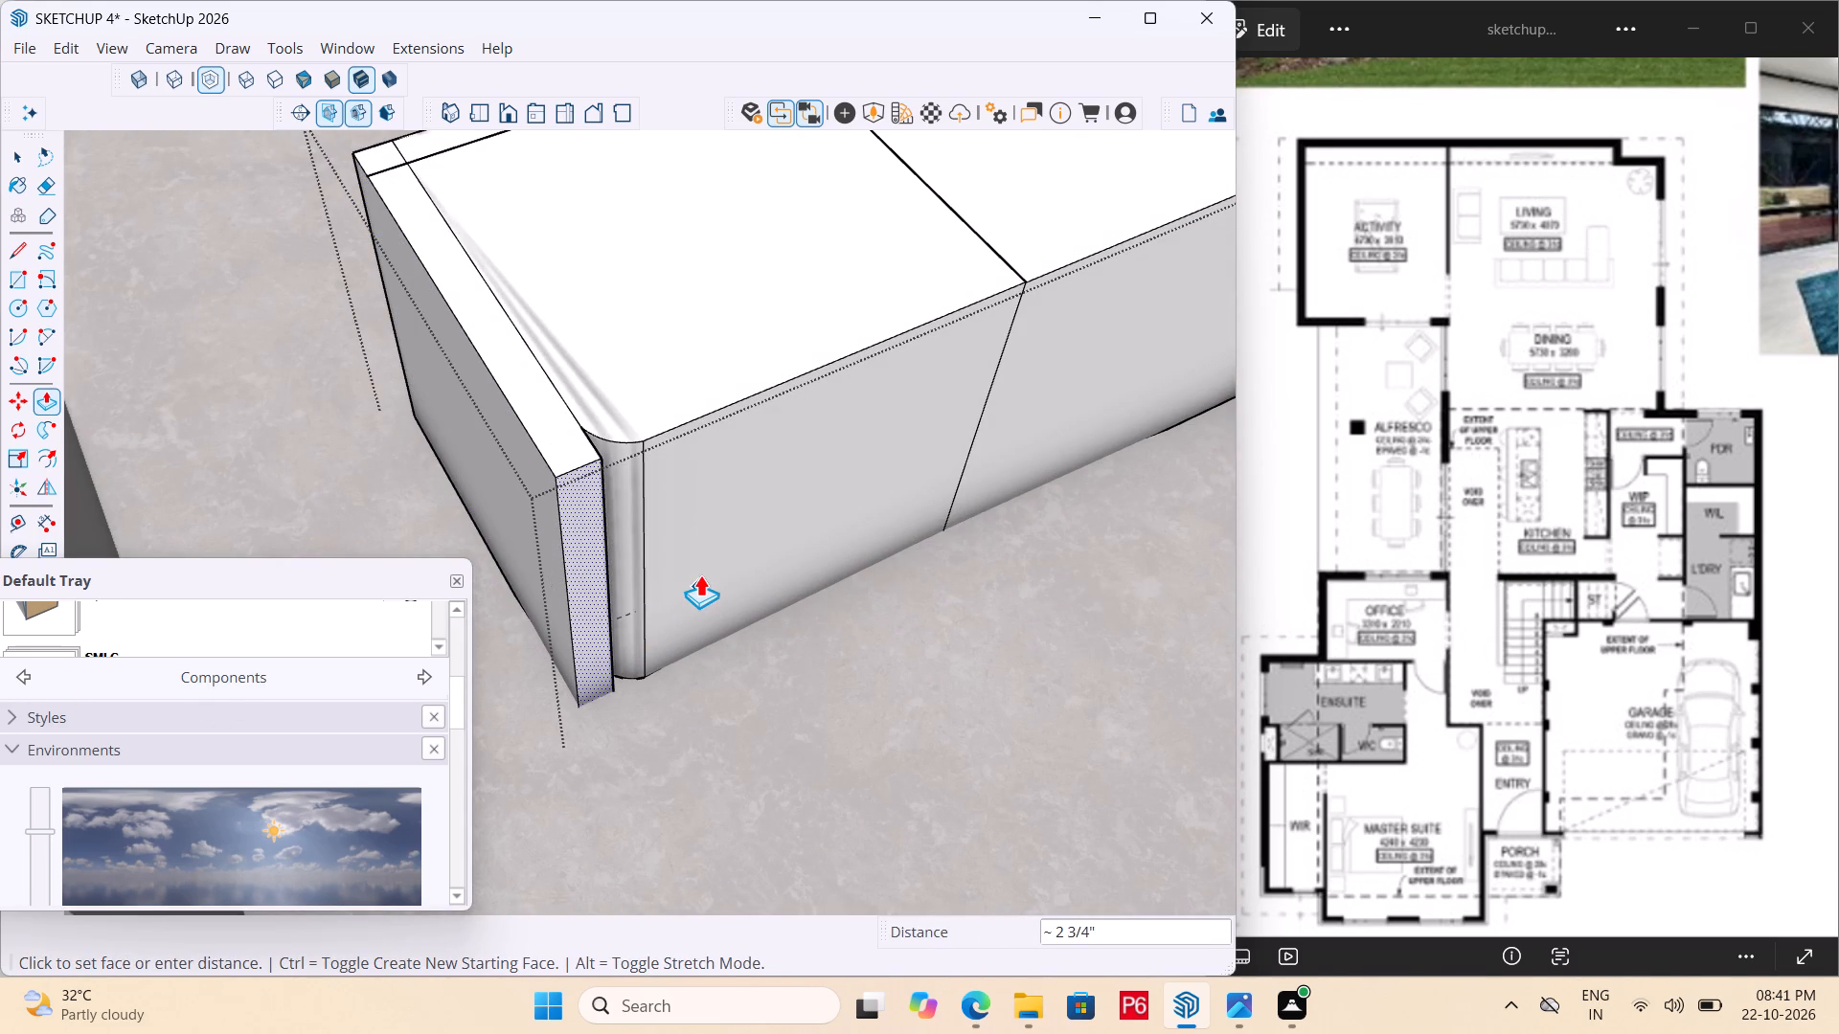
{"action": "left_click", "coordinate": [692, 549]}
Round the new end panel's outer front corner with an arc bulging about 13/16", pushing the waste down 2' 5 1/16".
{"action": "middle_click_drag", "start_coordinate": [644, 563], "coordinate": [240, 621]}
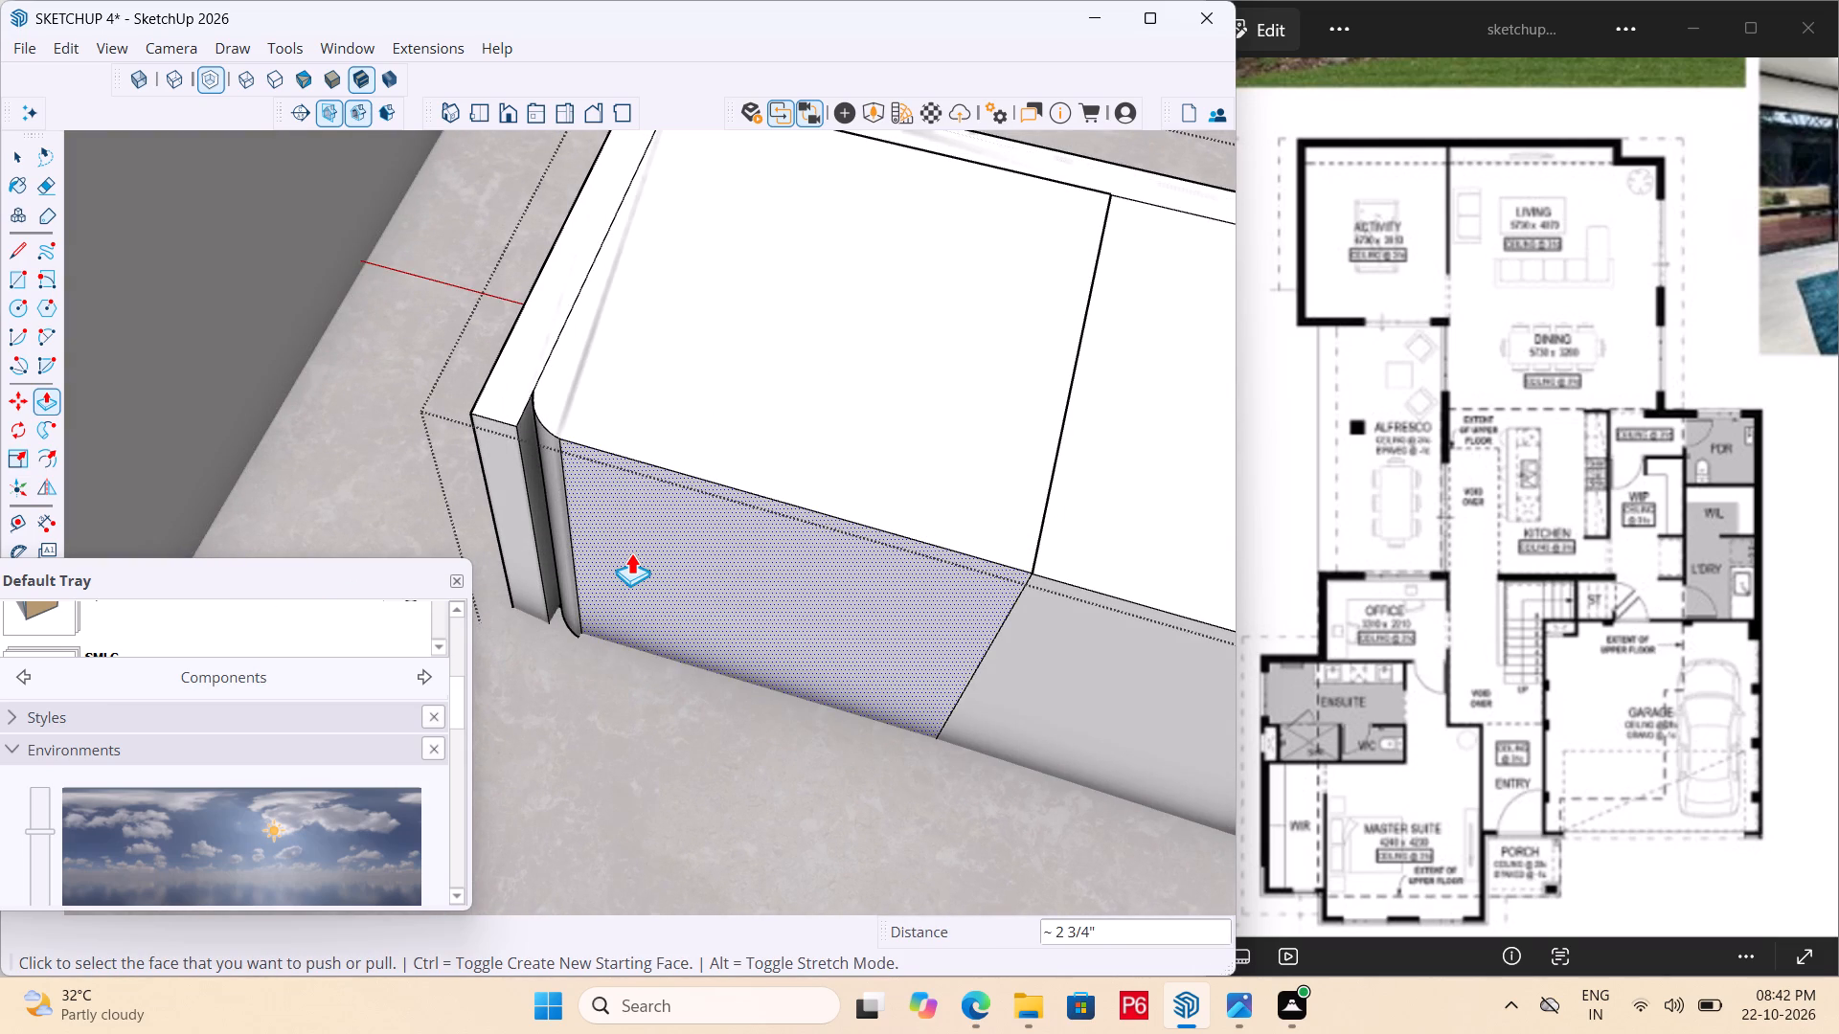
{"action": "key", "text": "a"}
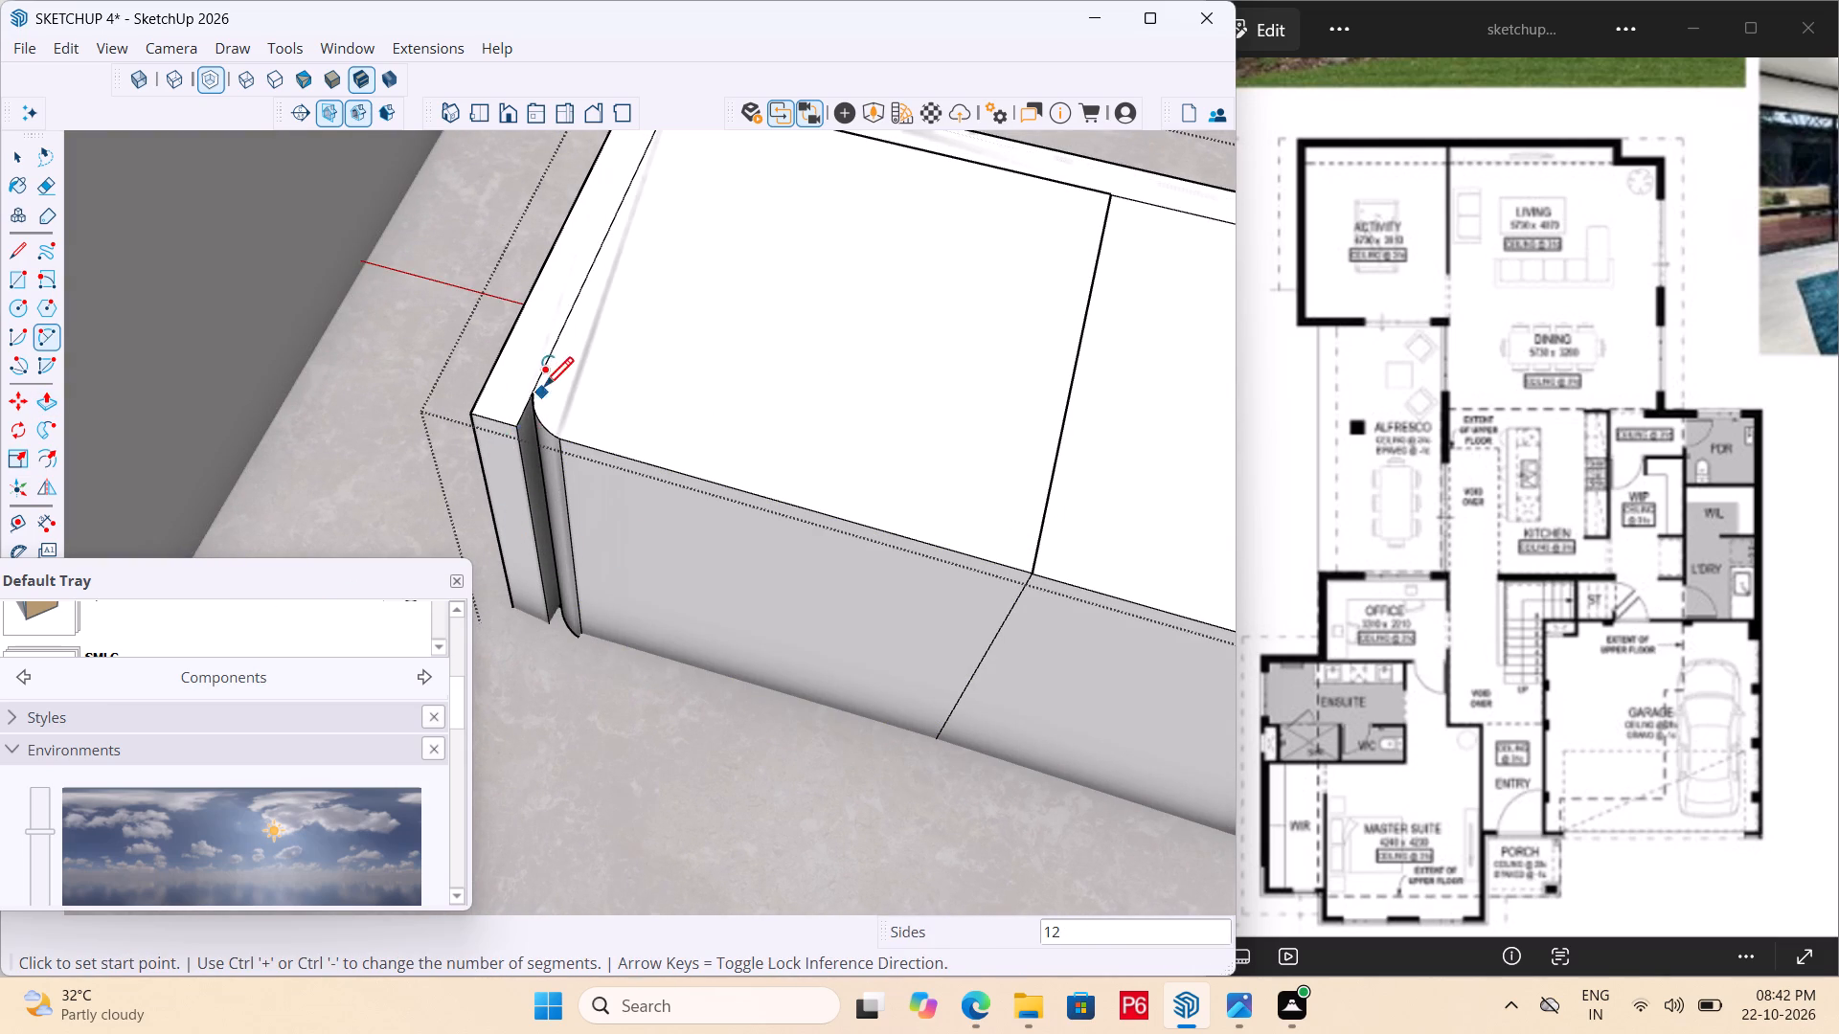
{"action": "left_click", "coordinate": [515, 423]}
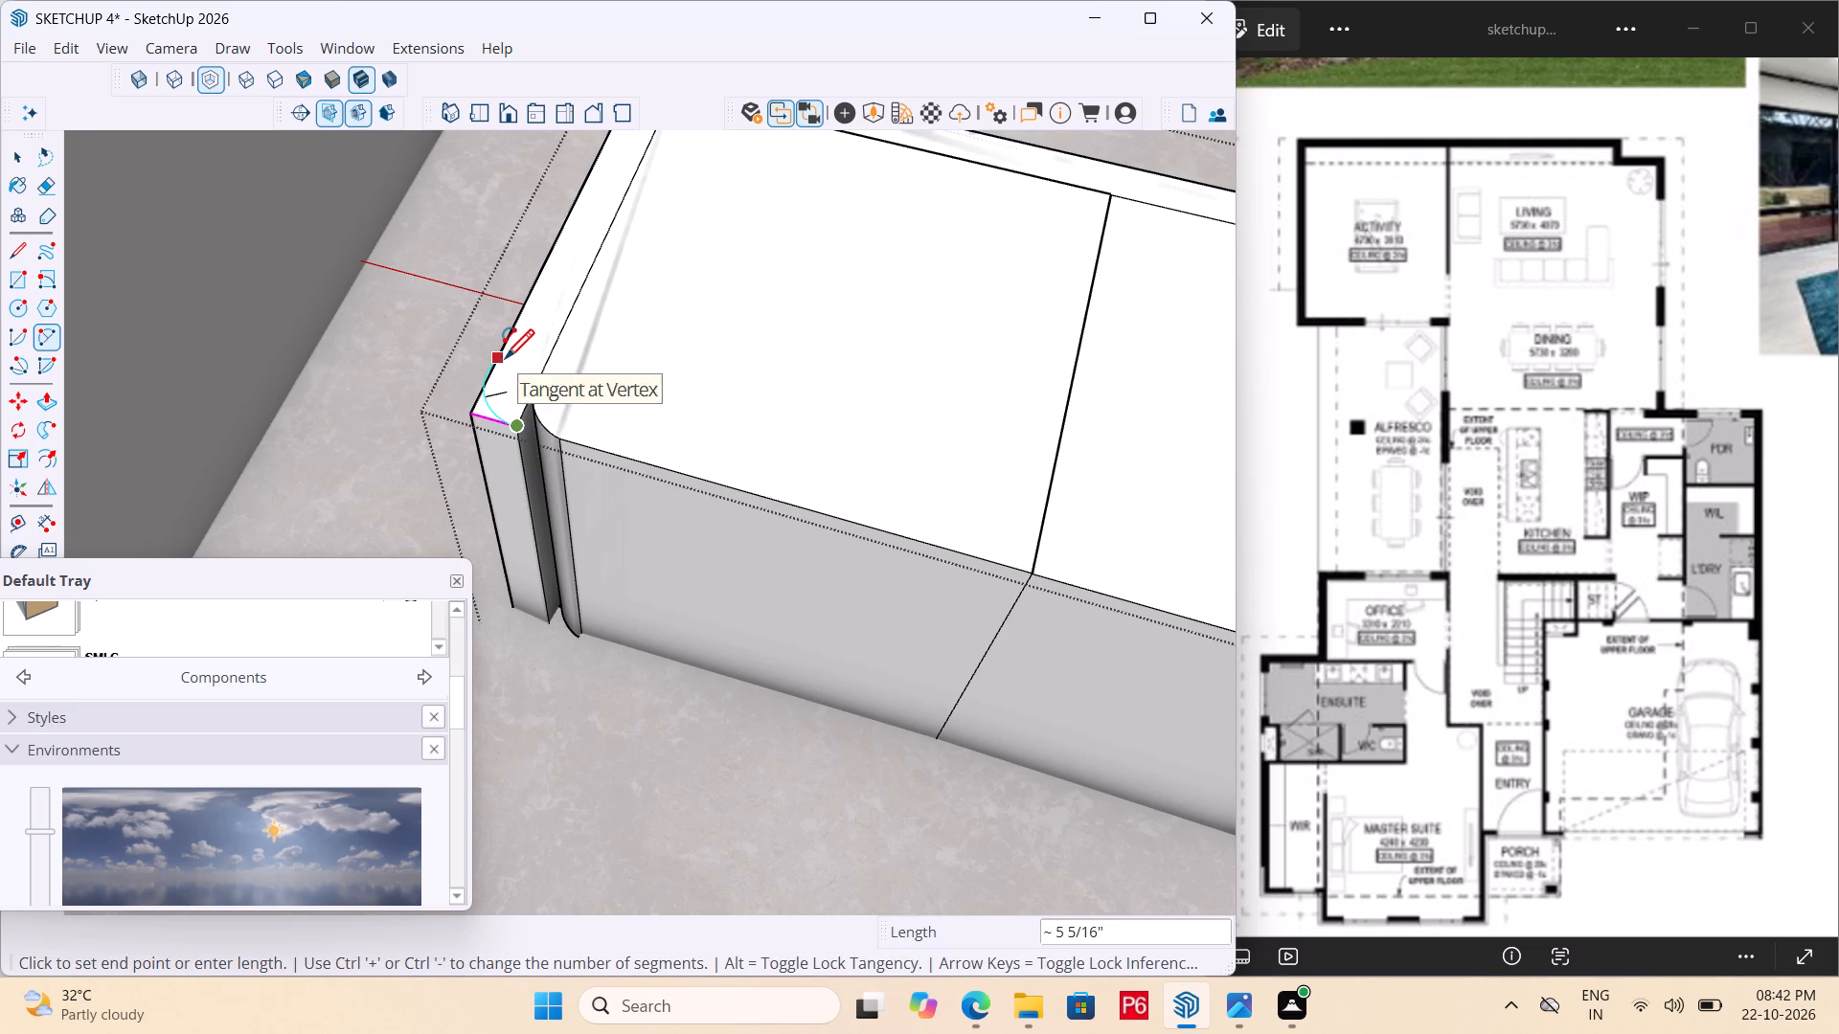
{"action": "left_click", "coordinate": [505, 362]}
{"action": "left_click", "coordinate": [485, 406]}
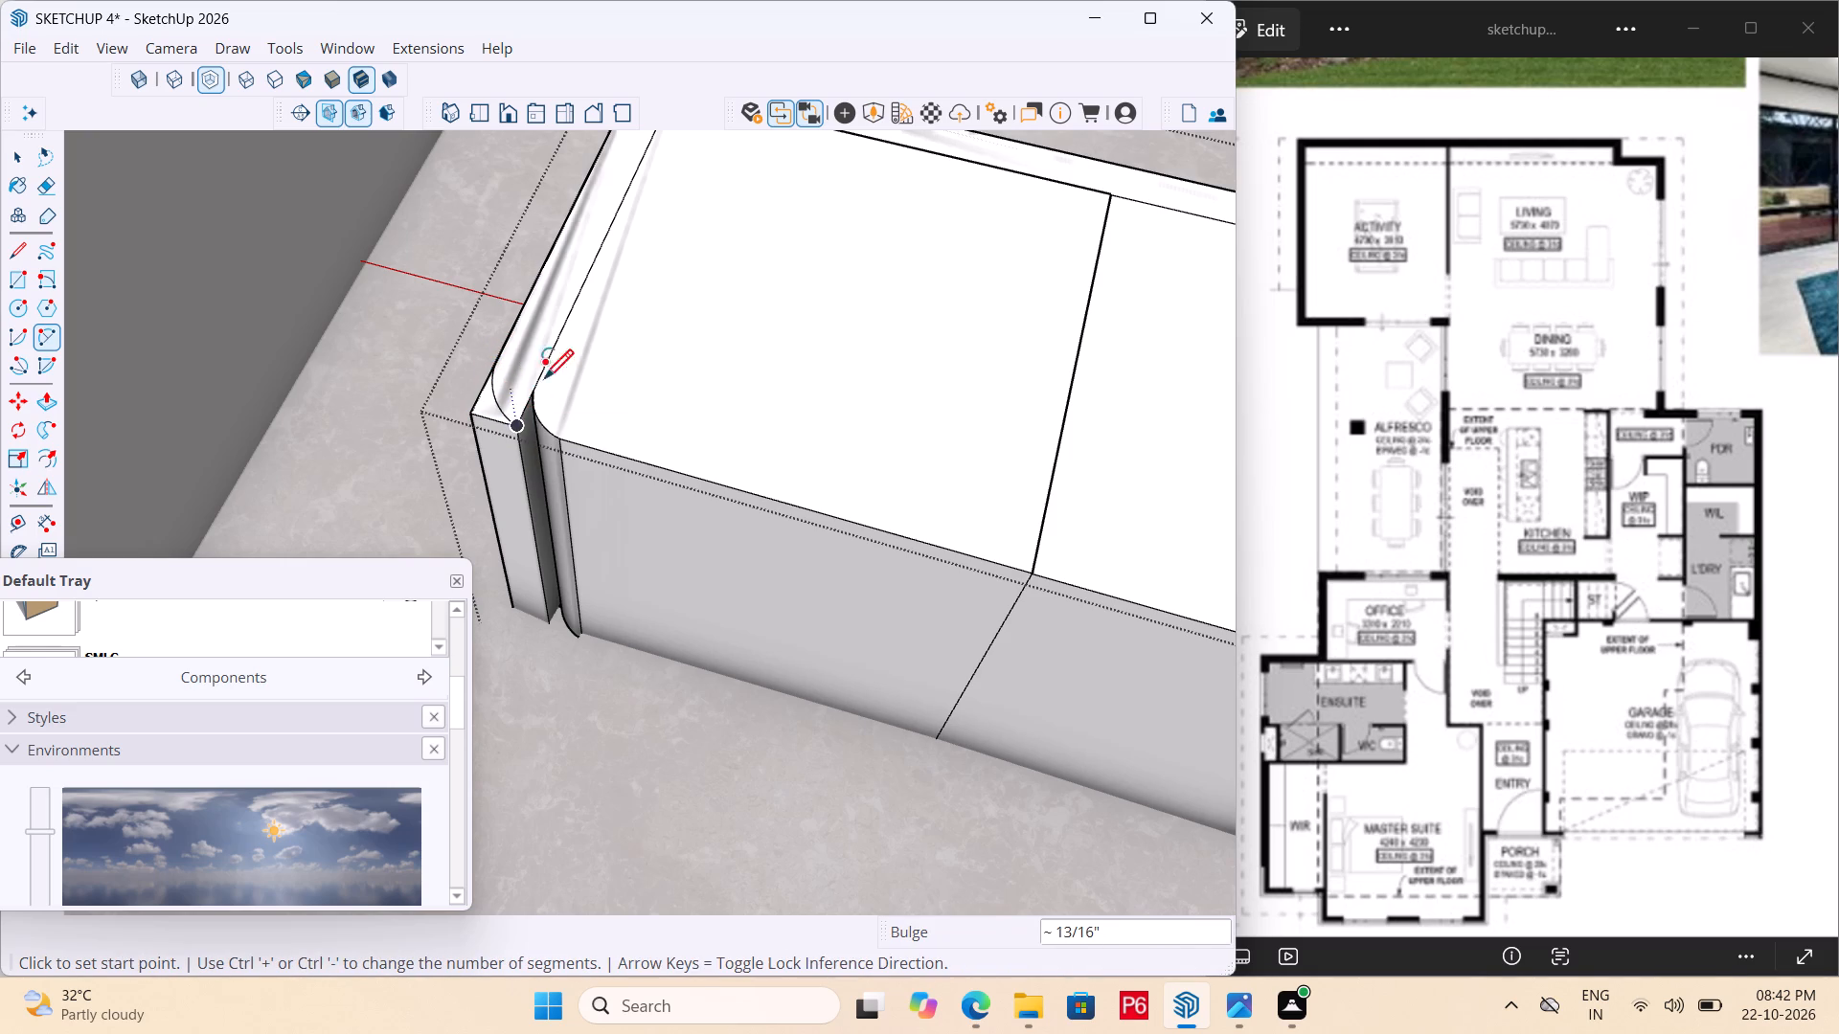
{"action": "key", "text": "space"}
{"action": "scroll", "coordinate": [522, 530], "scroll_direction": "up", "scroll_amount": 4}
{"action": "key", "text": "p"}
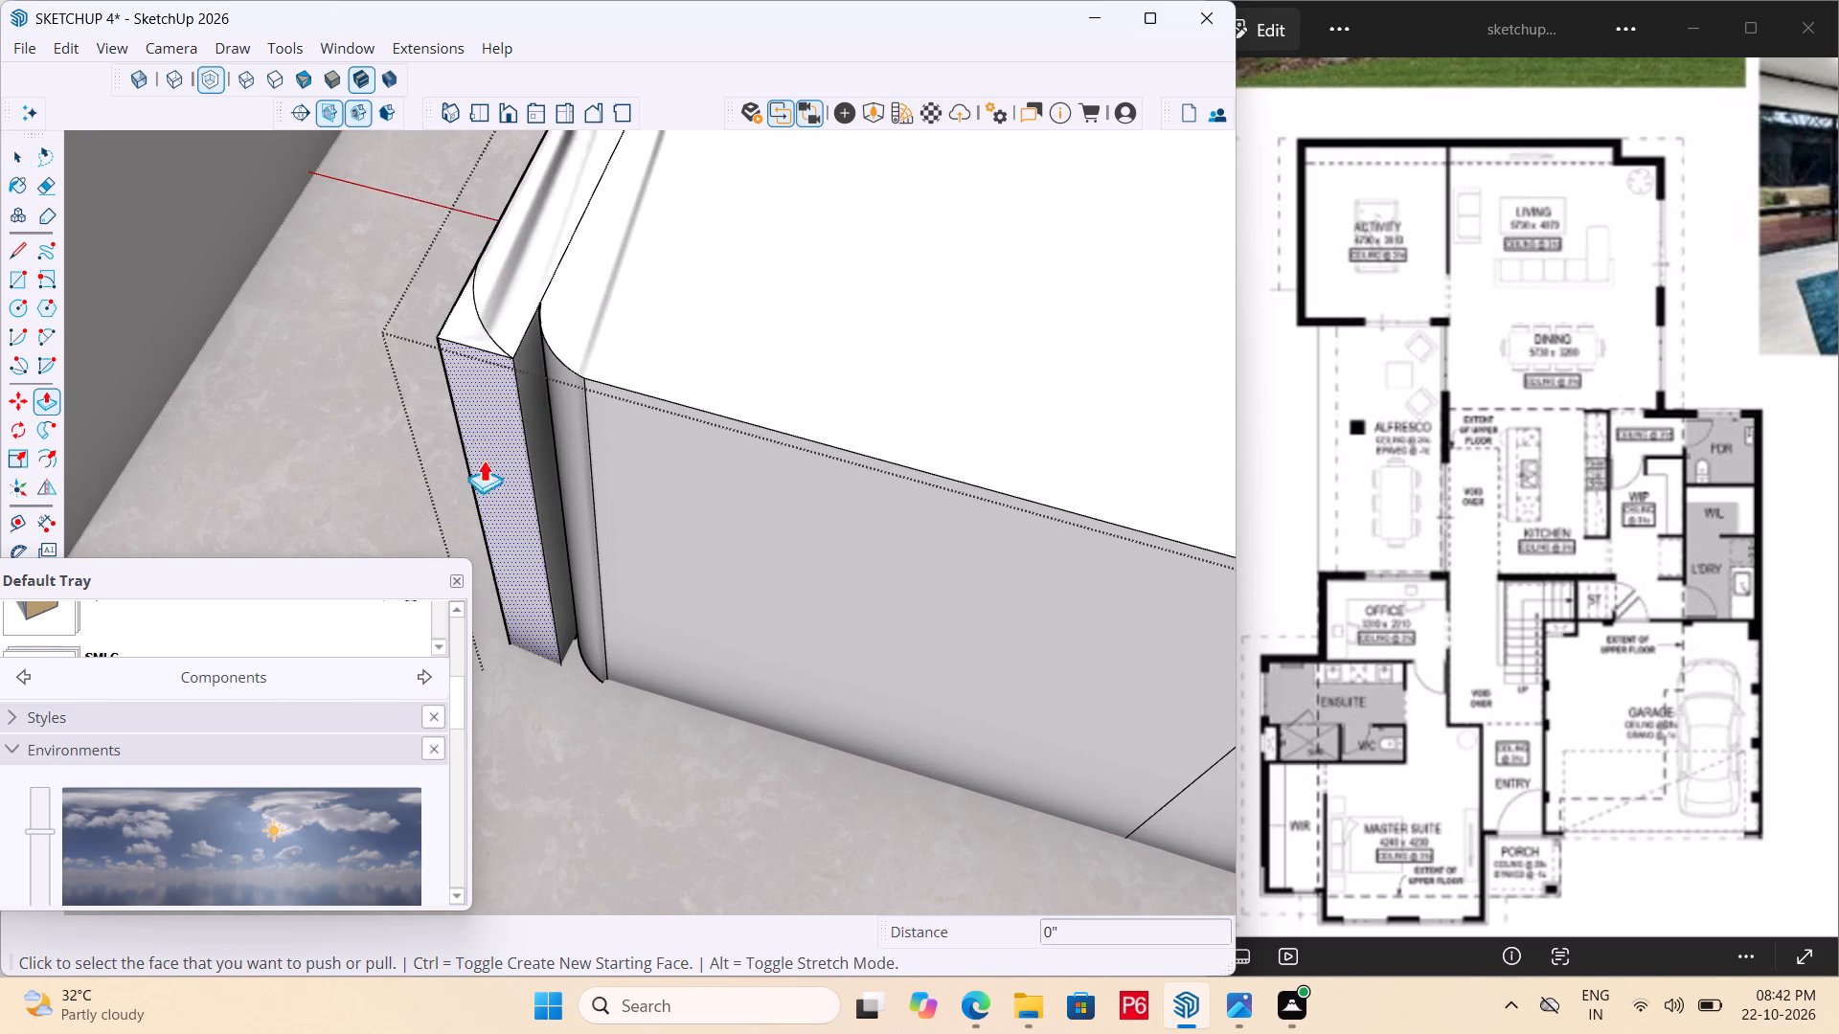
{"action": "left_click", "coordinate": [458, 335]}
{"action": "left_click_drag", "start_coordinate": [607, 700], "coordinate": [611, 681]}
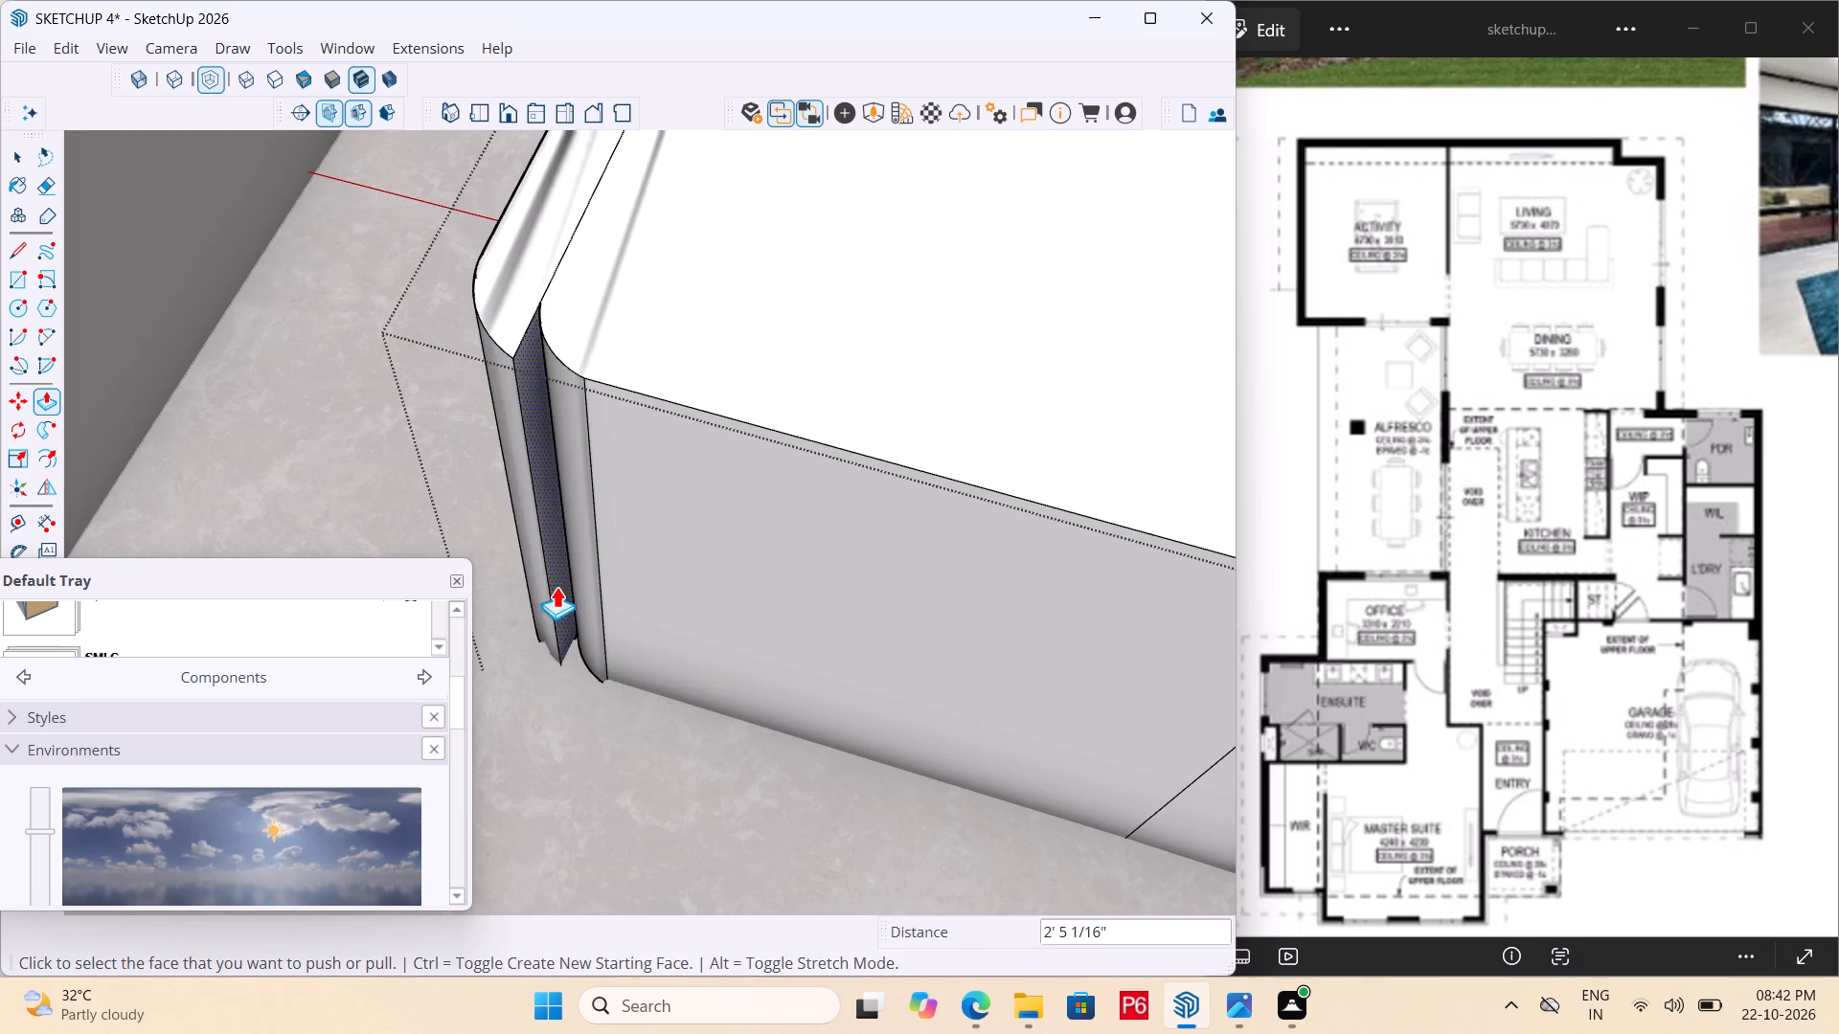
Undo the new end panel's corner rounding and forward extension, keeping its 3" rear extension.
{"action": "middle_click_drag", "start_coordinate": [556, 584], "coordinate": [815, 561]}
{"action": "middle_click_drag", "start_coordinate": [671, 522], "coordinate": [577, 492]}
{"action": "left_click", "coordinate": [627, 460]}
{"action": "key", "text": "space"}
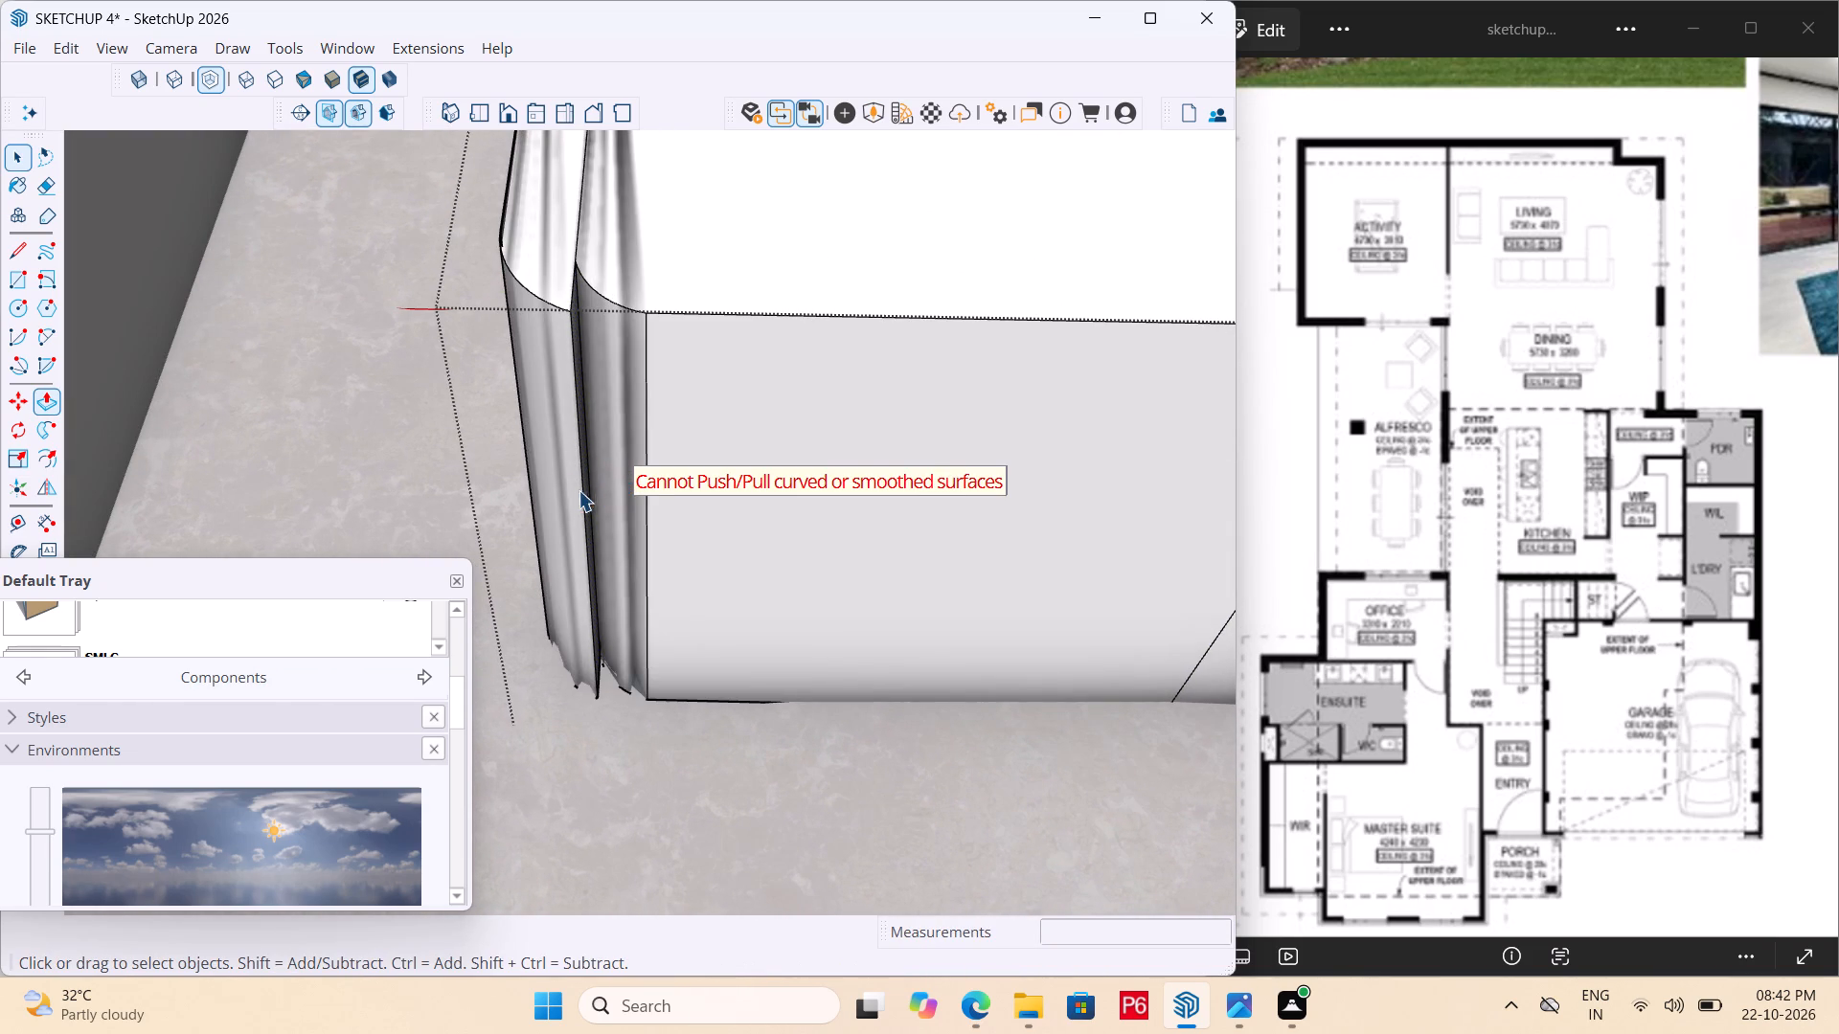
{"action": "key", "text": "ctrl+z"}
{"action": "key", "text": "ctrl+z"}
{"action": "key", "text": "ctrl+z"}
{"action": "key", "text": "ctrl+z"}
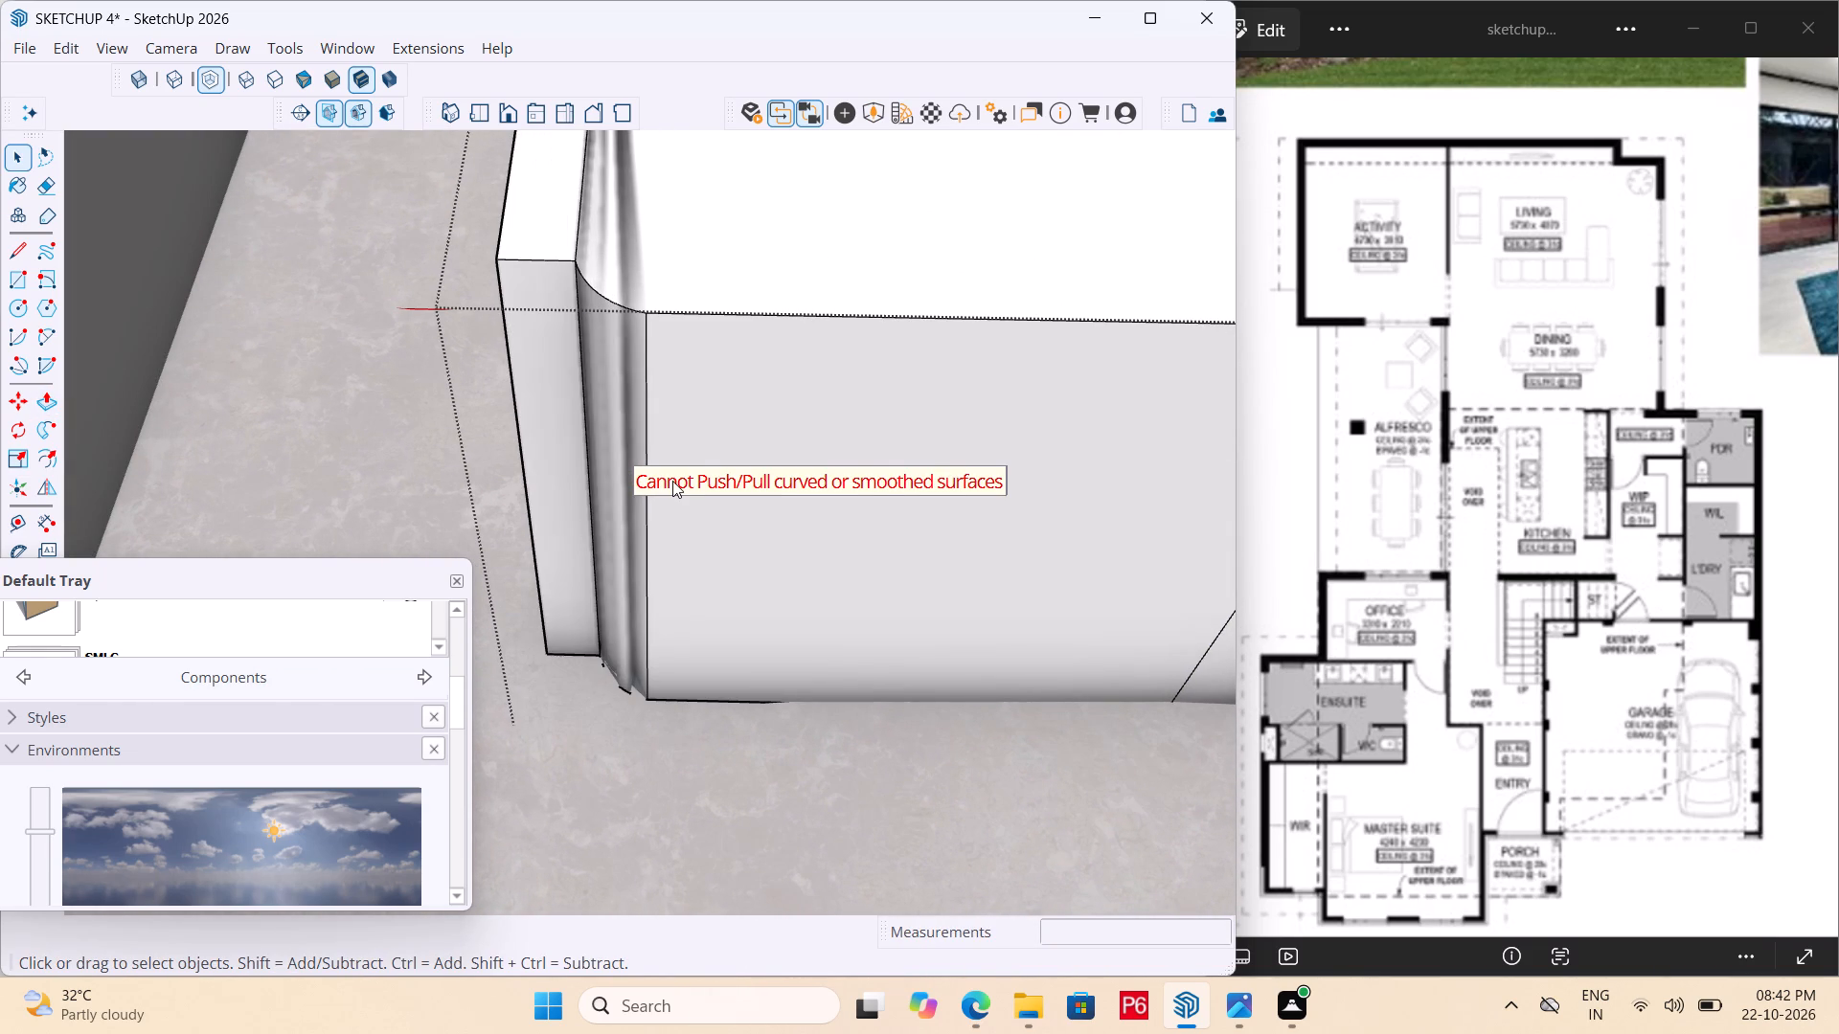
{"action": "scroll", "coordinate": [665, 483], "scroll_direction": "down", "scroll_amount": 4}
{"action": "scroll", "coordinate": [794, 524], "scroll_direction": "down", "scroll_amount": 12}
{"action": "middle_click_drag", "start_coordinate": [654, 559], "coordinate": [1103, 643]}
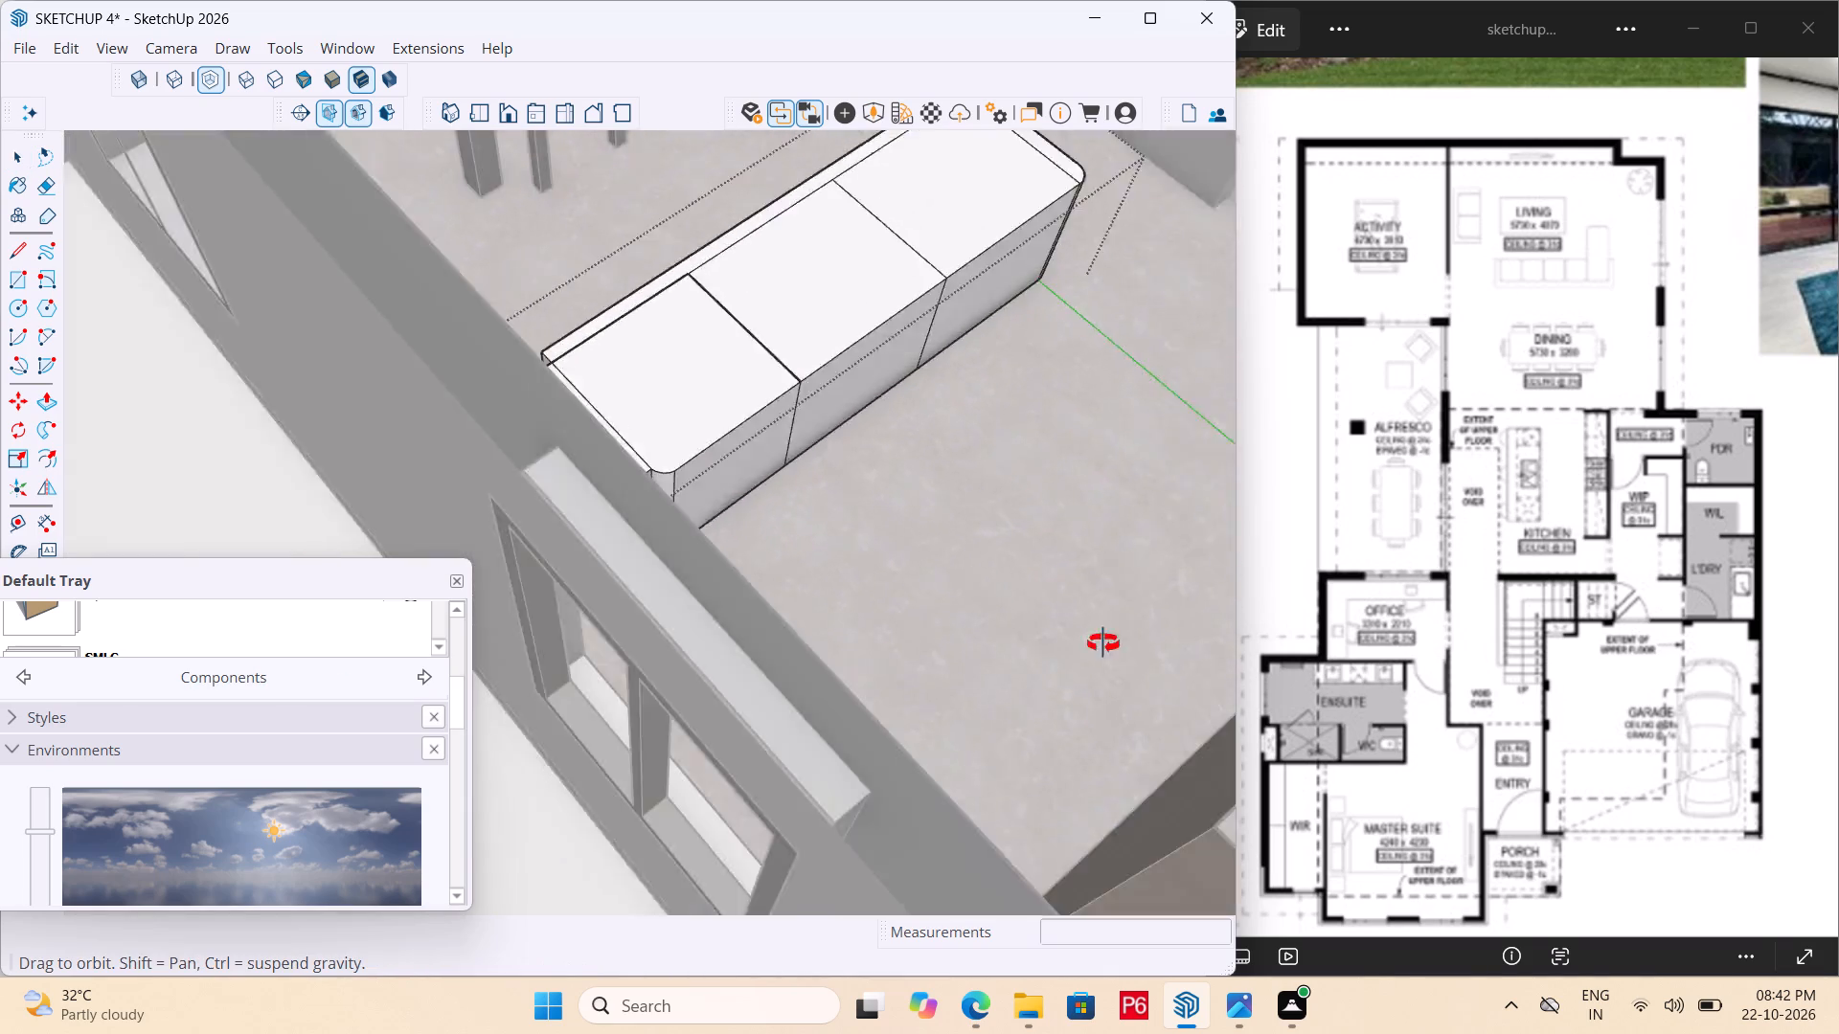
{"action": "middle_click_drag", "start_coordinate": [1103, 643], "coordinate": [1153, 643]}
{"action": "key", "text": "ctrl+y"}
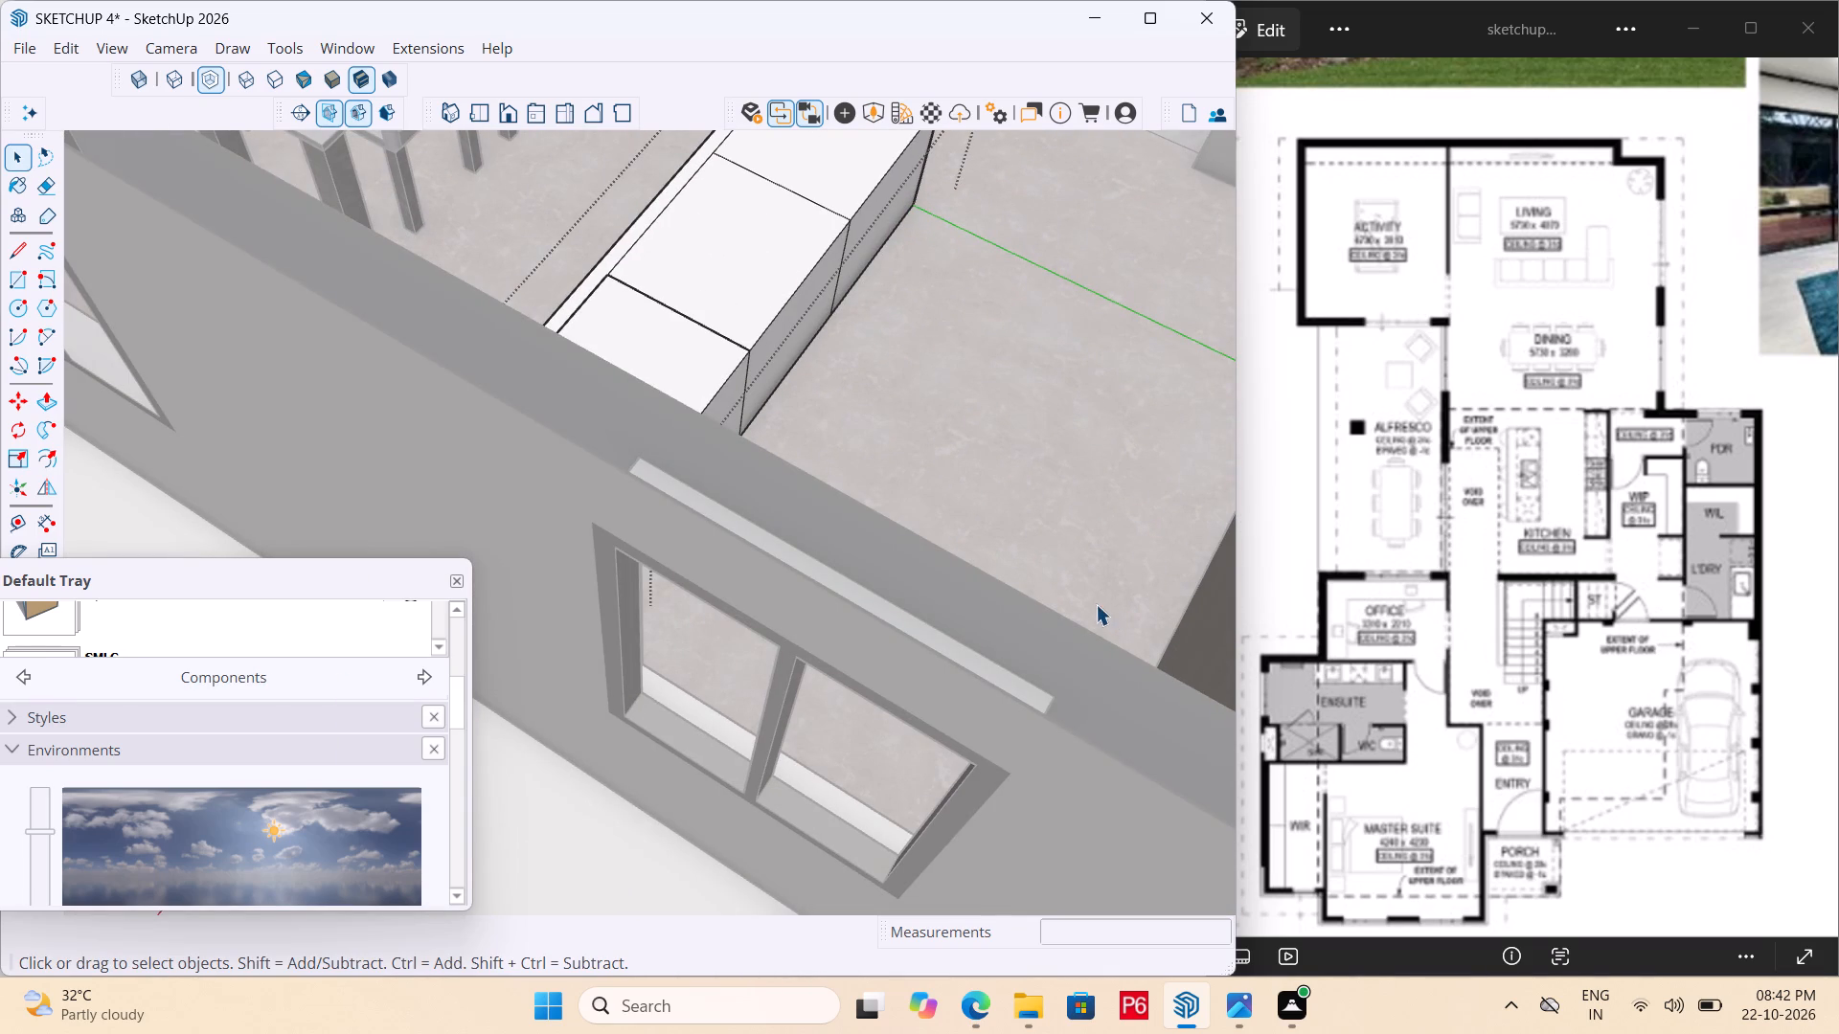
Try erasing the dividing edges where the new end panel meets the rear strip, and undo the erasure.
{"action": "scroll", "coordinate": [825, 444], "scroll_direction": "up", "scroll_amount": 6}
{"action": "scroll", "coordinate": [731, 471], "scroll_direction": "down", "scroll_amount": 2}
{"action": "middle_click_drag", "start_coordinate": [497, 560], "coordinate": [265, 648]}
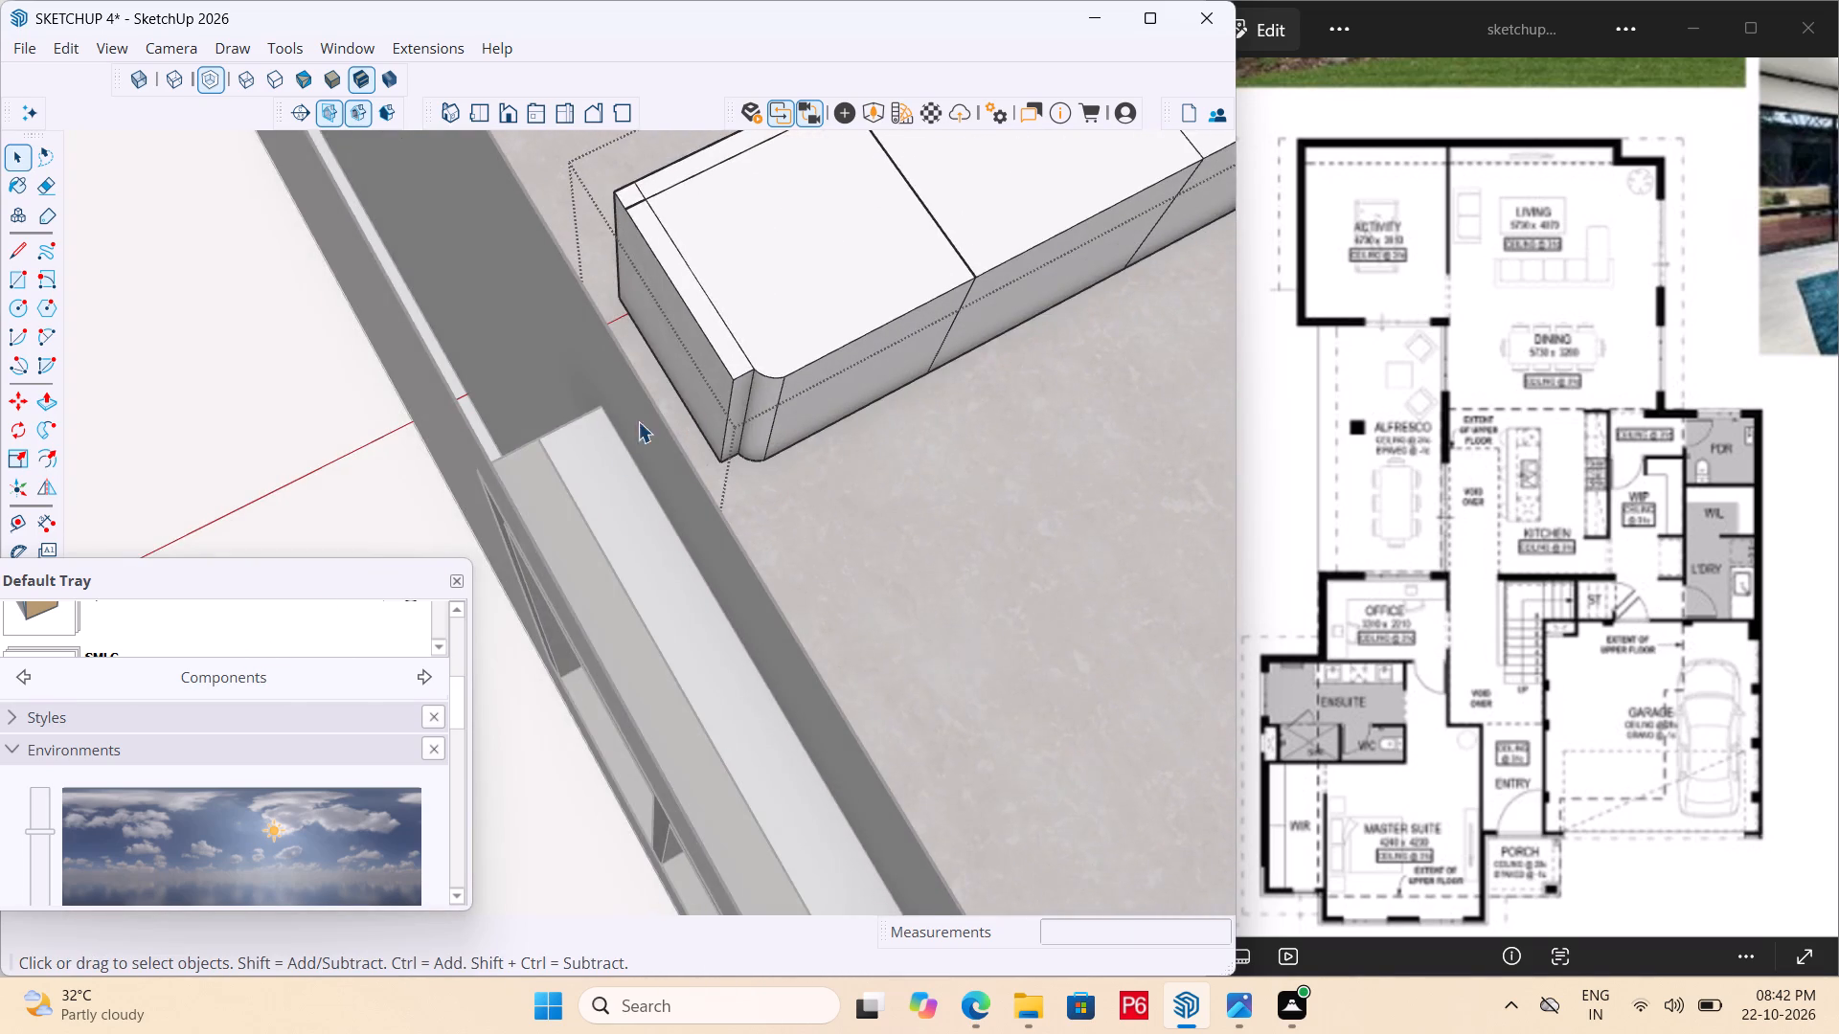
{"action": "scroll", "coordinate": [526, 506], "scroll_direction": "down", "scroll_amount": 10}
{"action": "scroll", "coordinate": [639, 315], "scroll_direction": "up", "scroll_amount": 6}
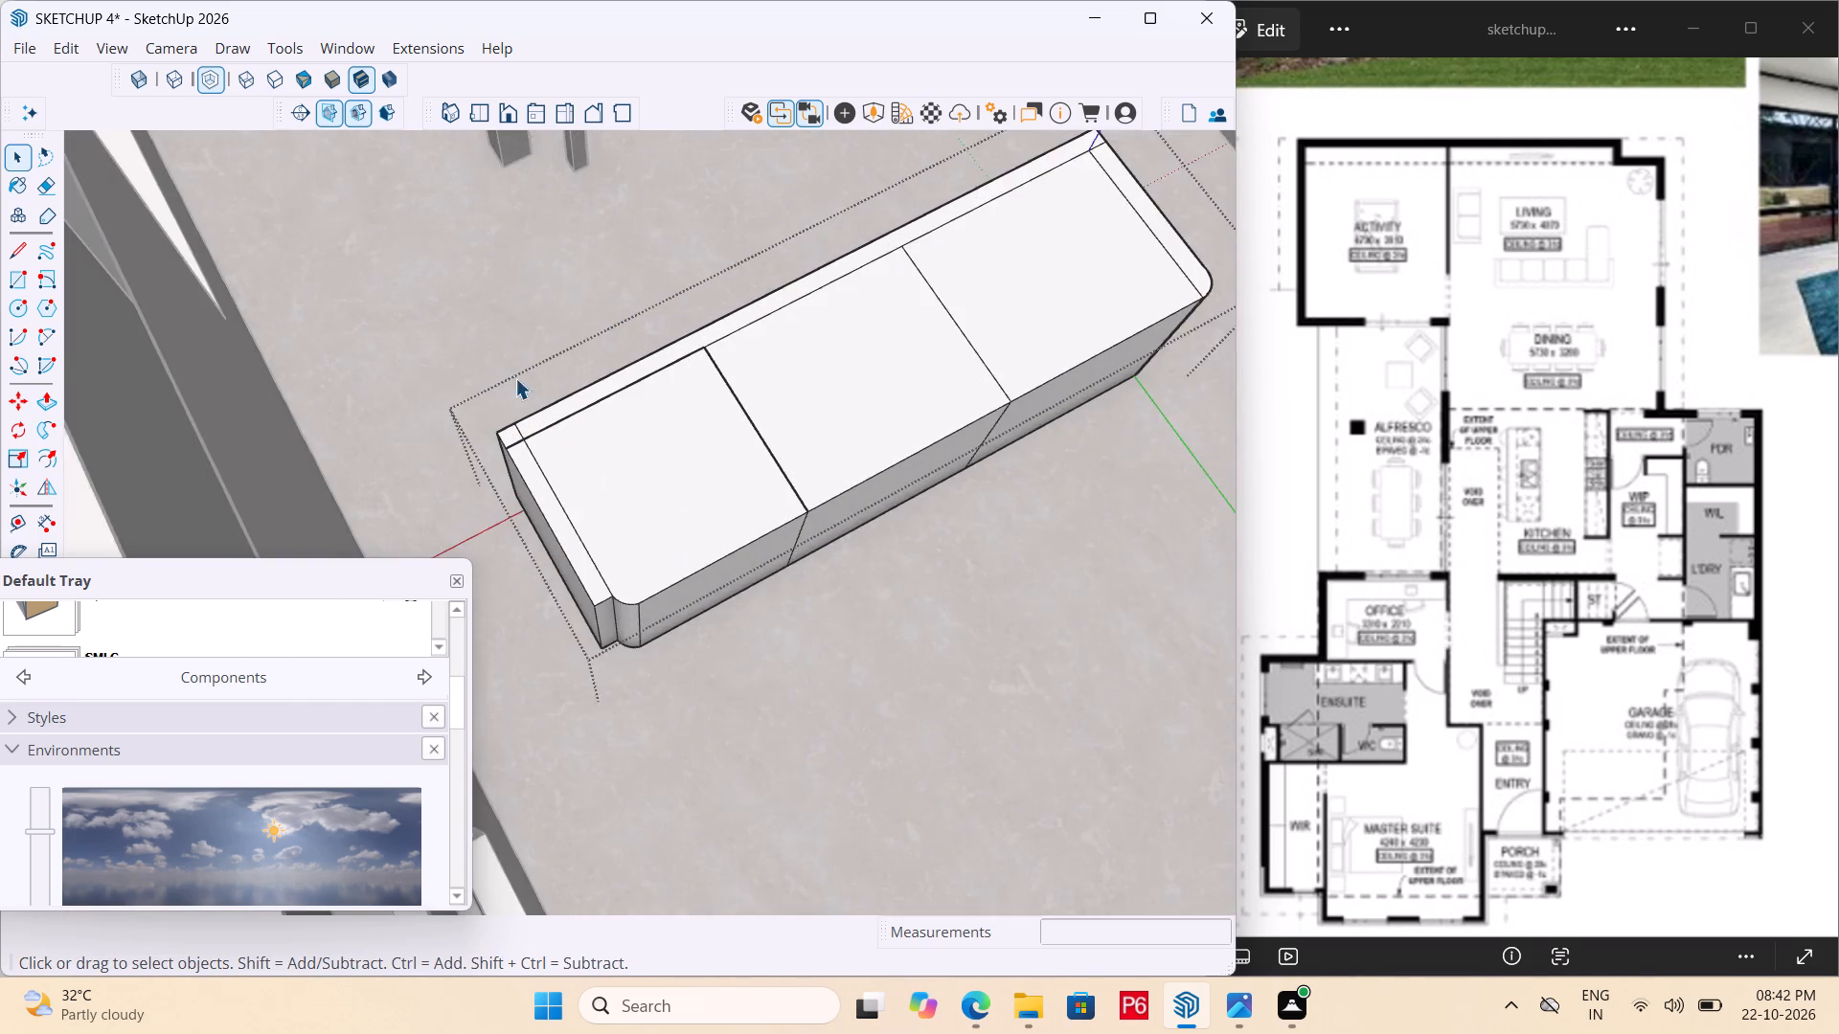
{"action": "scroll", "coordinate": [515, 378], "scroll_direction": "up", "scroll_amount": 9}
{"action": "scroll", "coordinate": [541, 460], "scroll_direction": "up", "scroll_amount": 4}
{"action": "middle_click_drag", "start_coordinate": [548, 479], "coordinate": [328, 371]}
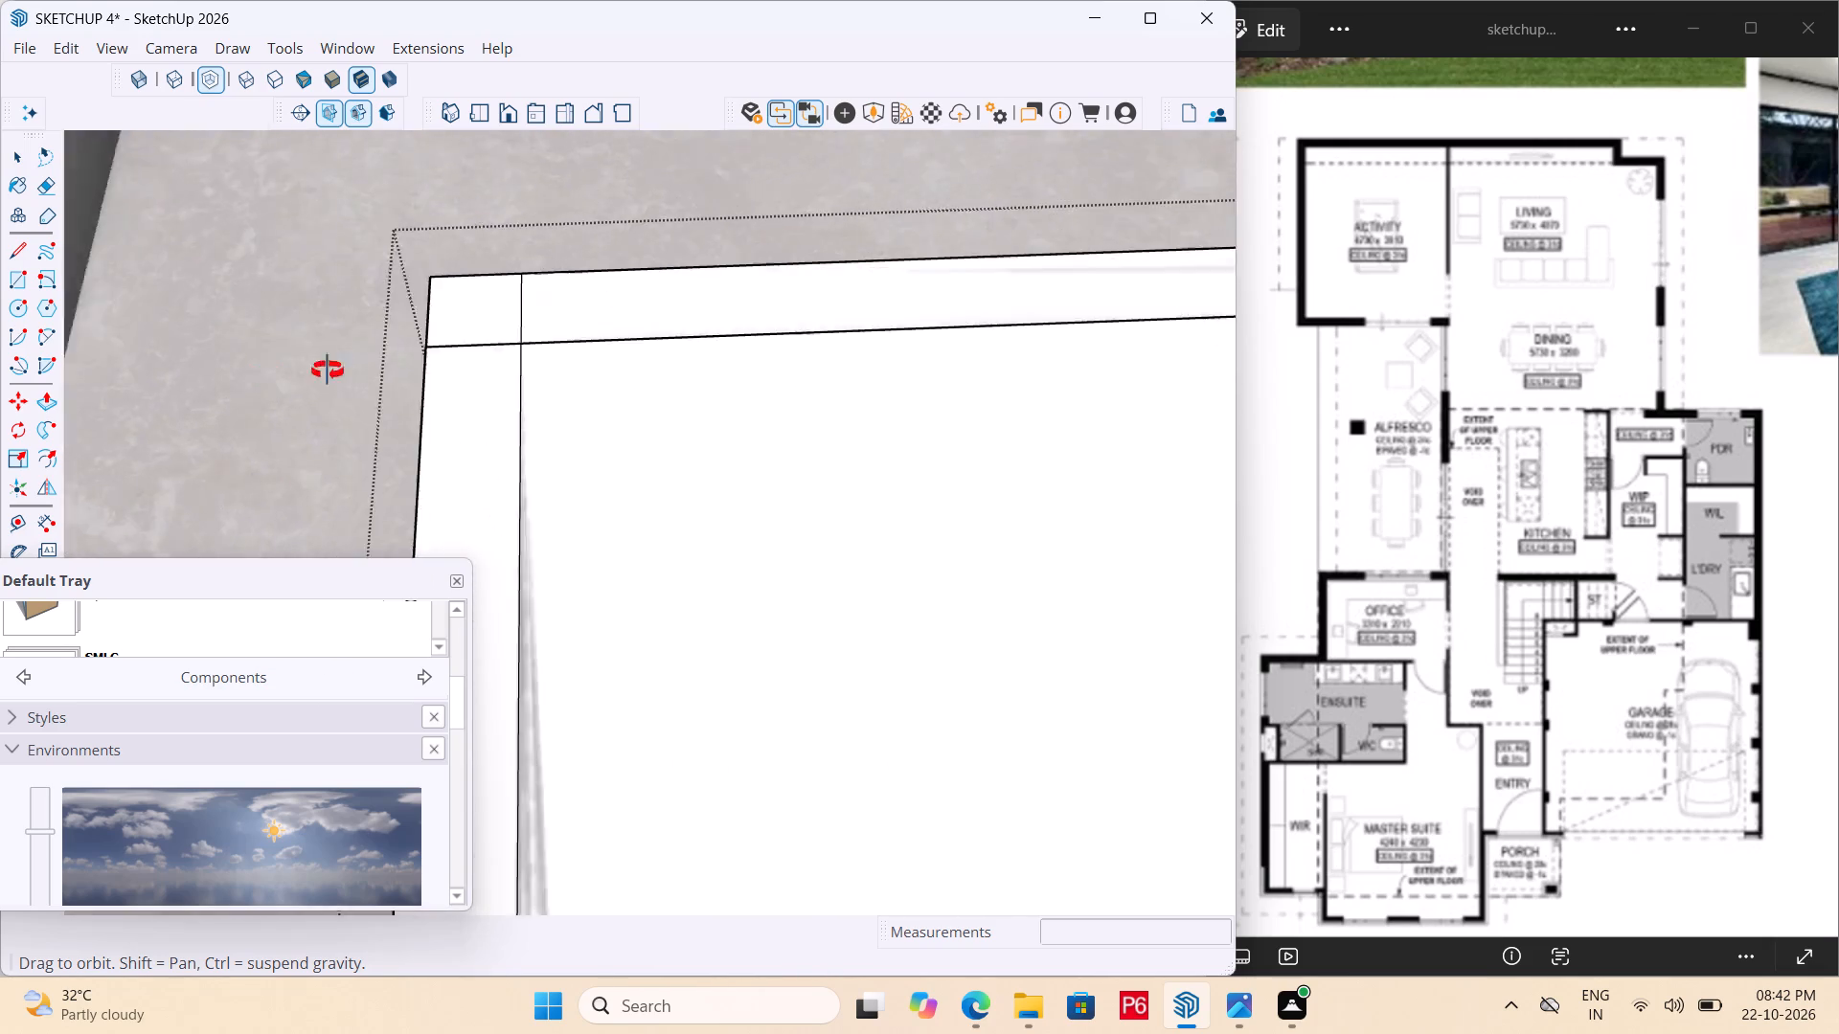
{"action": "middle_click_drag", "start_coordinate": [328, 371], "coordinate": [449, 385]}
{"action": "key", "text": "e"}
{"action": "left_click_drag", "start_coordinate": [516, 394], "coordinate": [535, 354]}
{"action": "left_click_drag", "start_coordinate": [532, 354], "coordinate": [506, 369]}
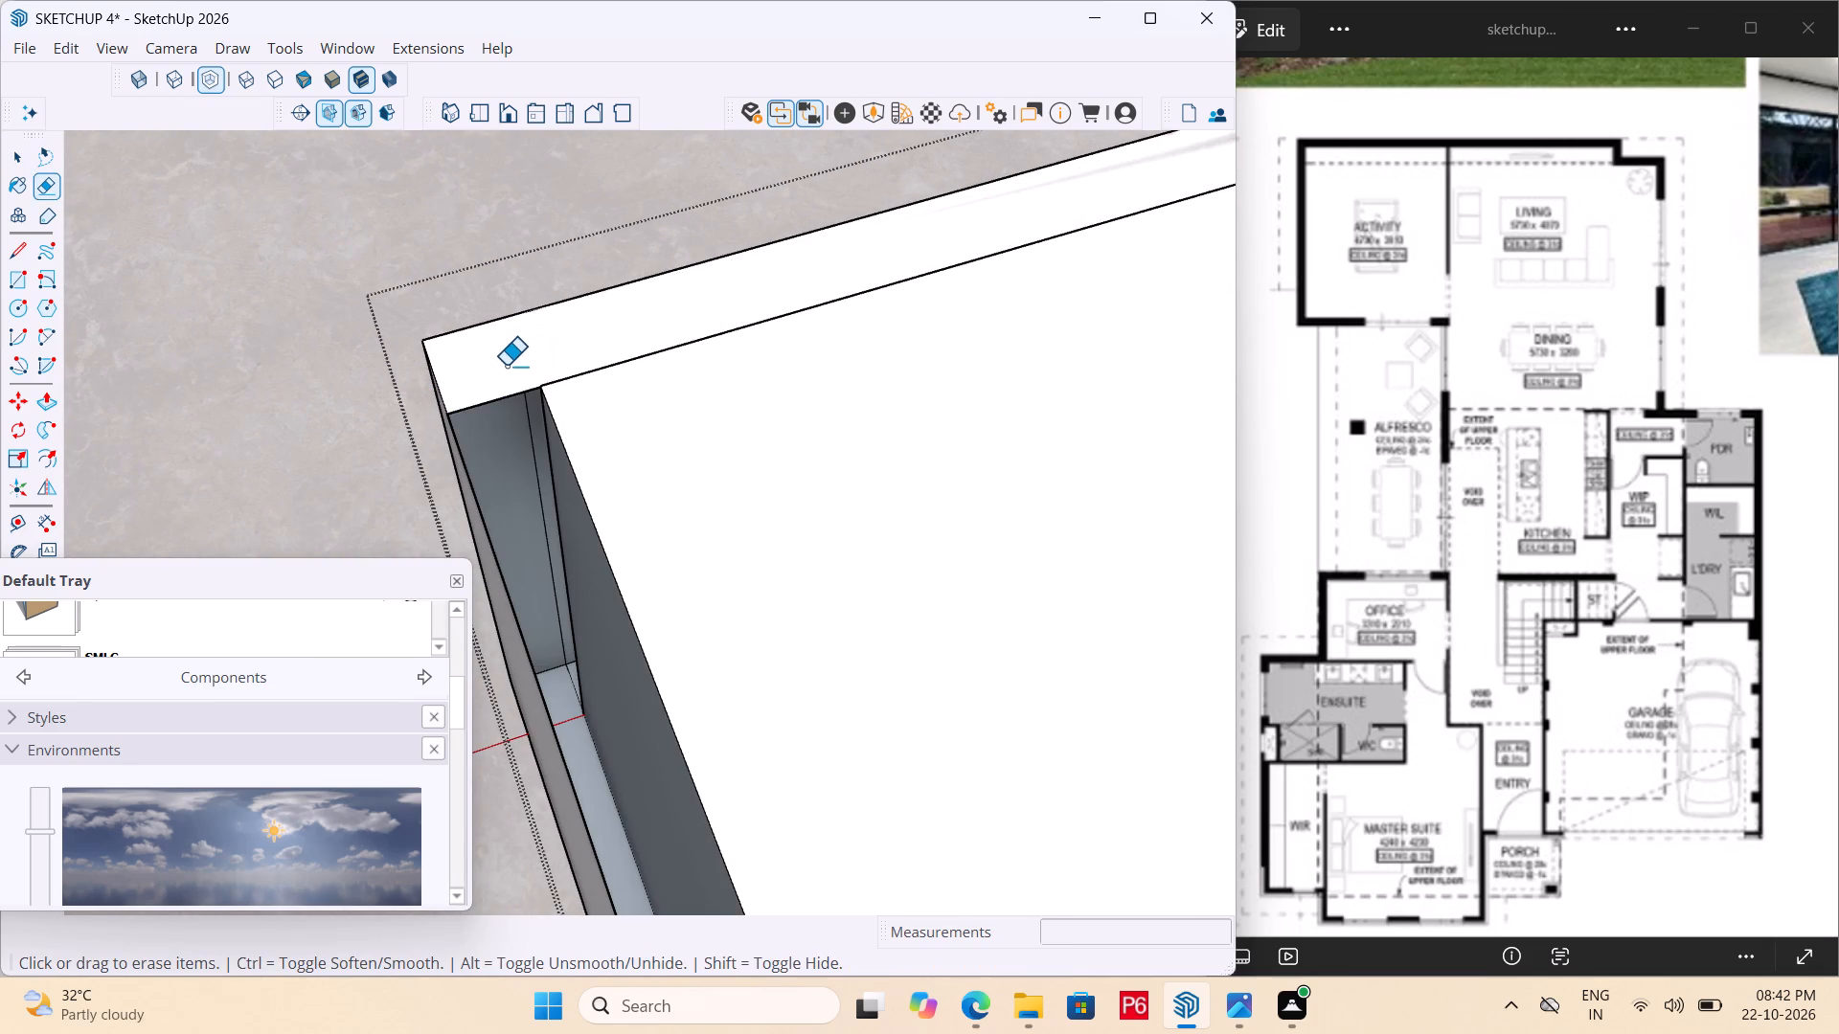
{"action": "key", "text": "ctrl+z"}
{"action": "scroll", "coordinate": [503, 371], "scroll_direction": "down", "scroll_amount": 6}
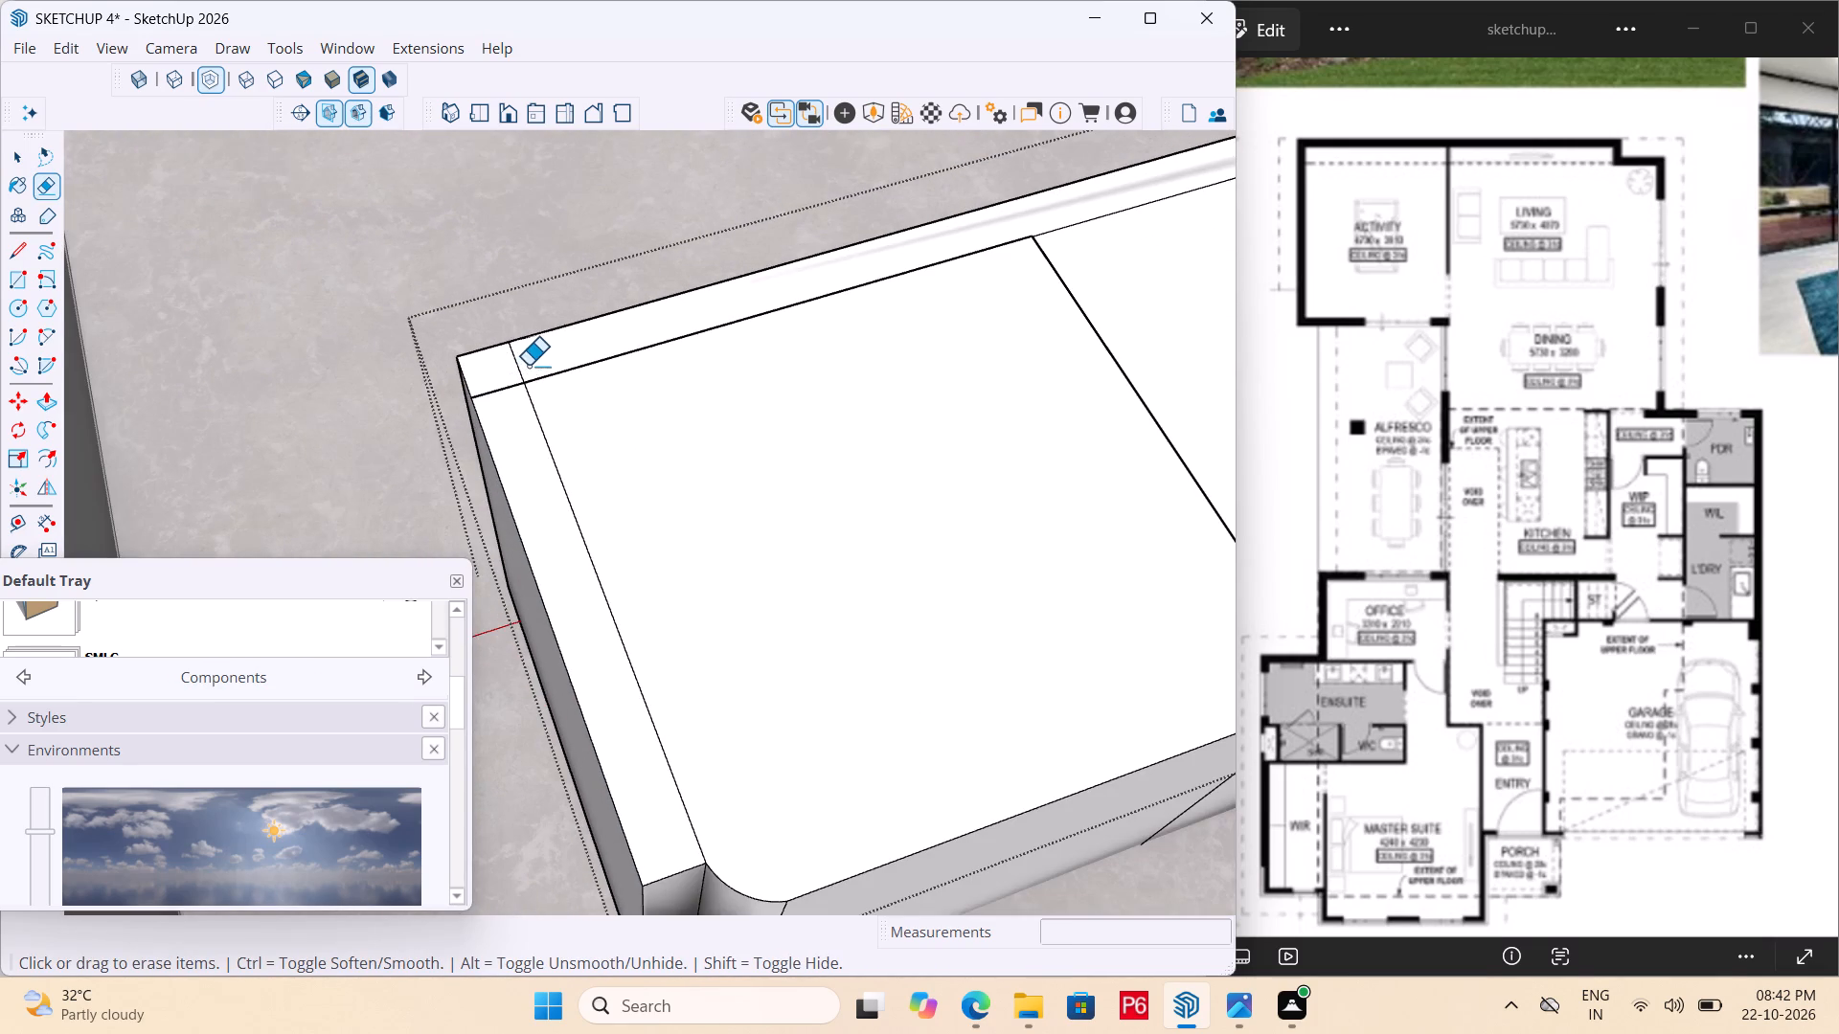
Raise the top face of the rear strip 2' to form the backrest.
{"action": "scroll", "coordinate": [527, 366], "scroll_direction": "down", "scroll_amount": 11}
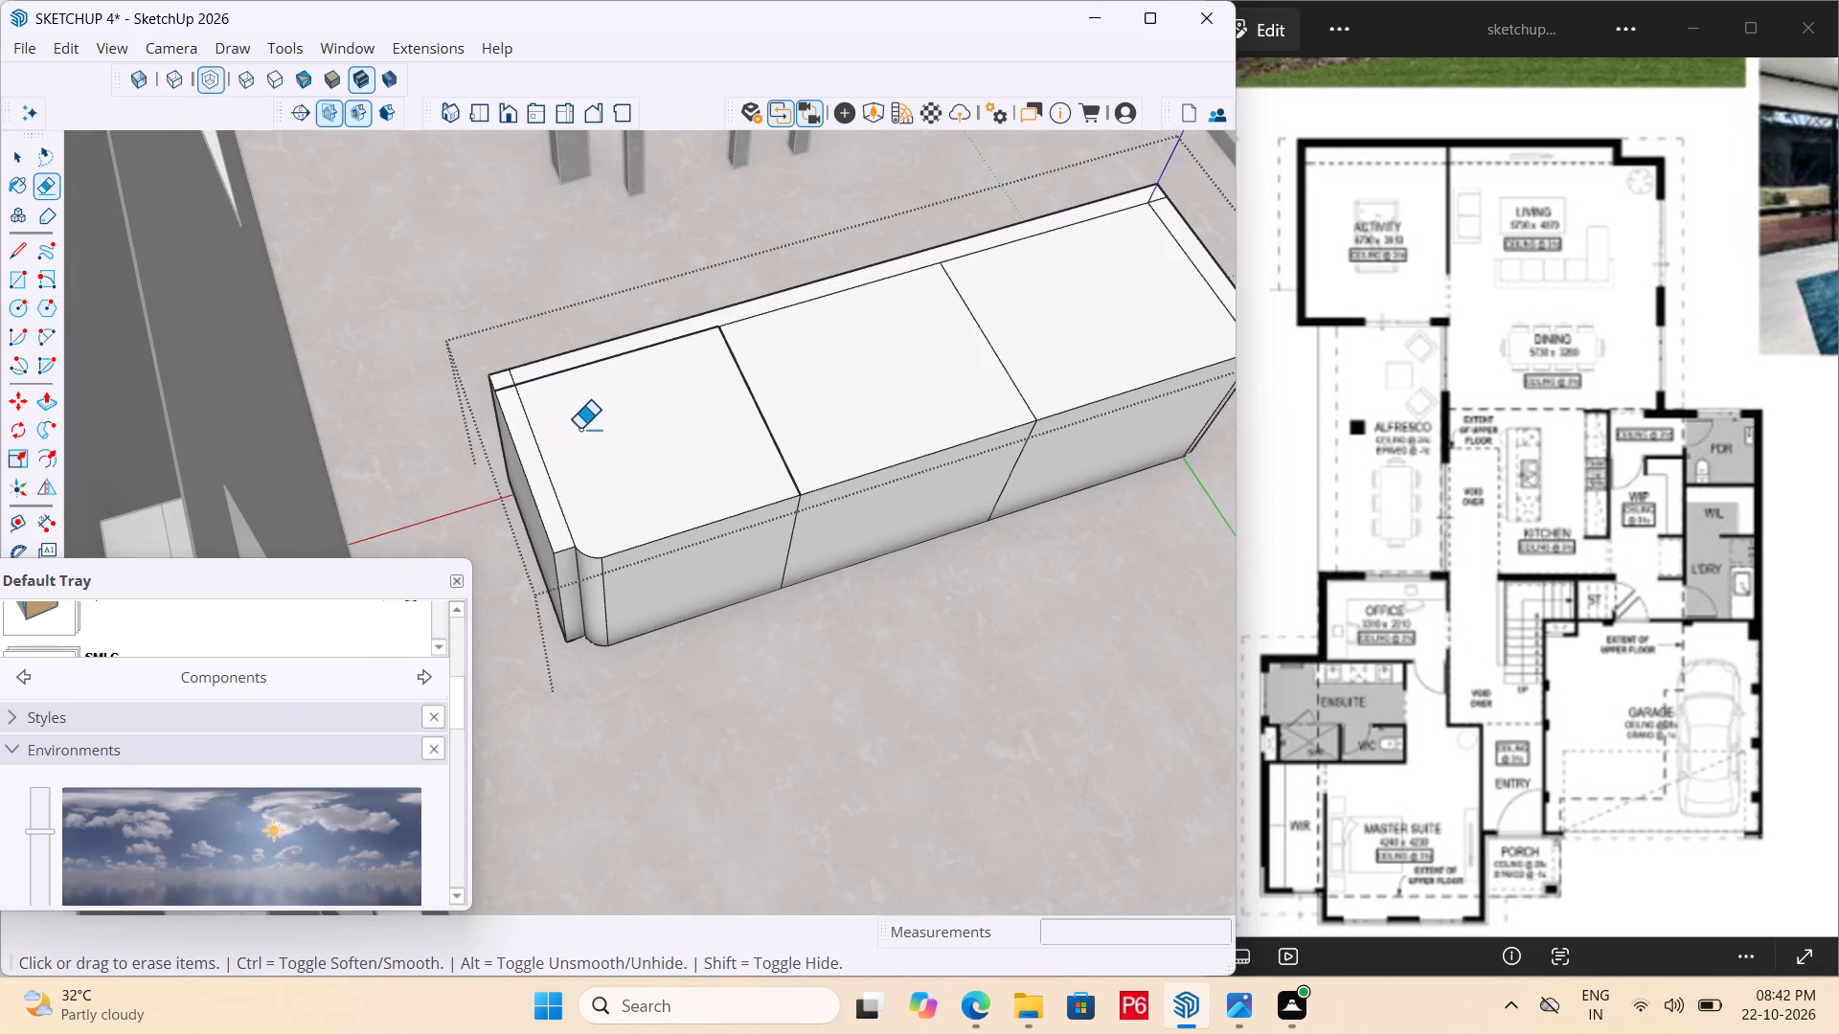
{"action": "key", "text": "p"}
{"action": "left_click", "coordinate": [623, 340]}
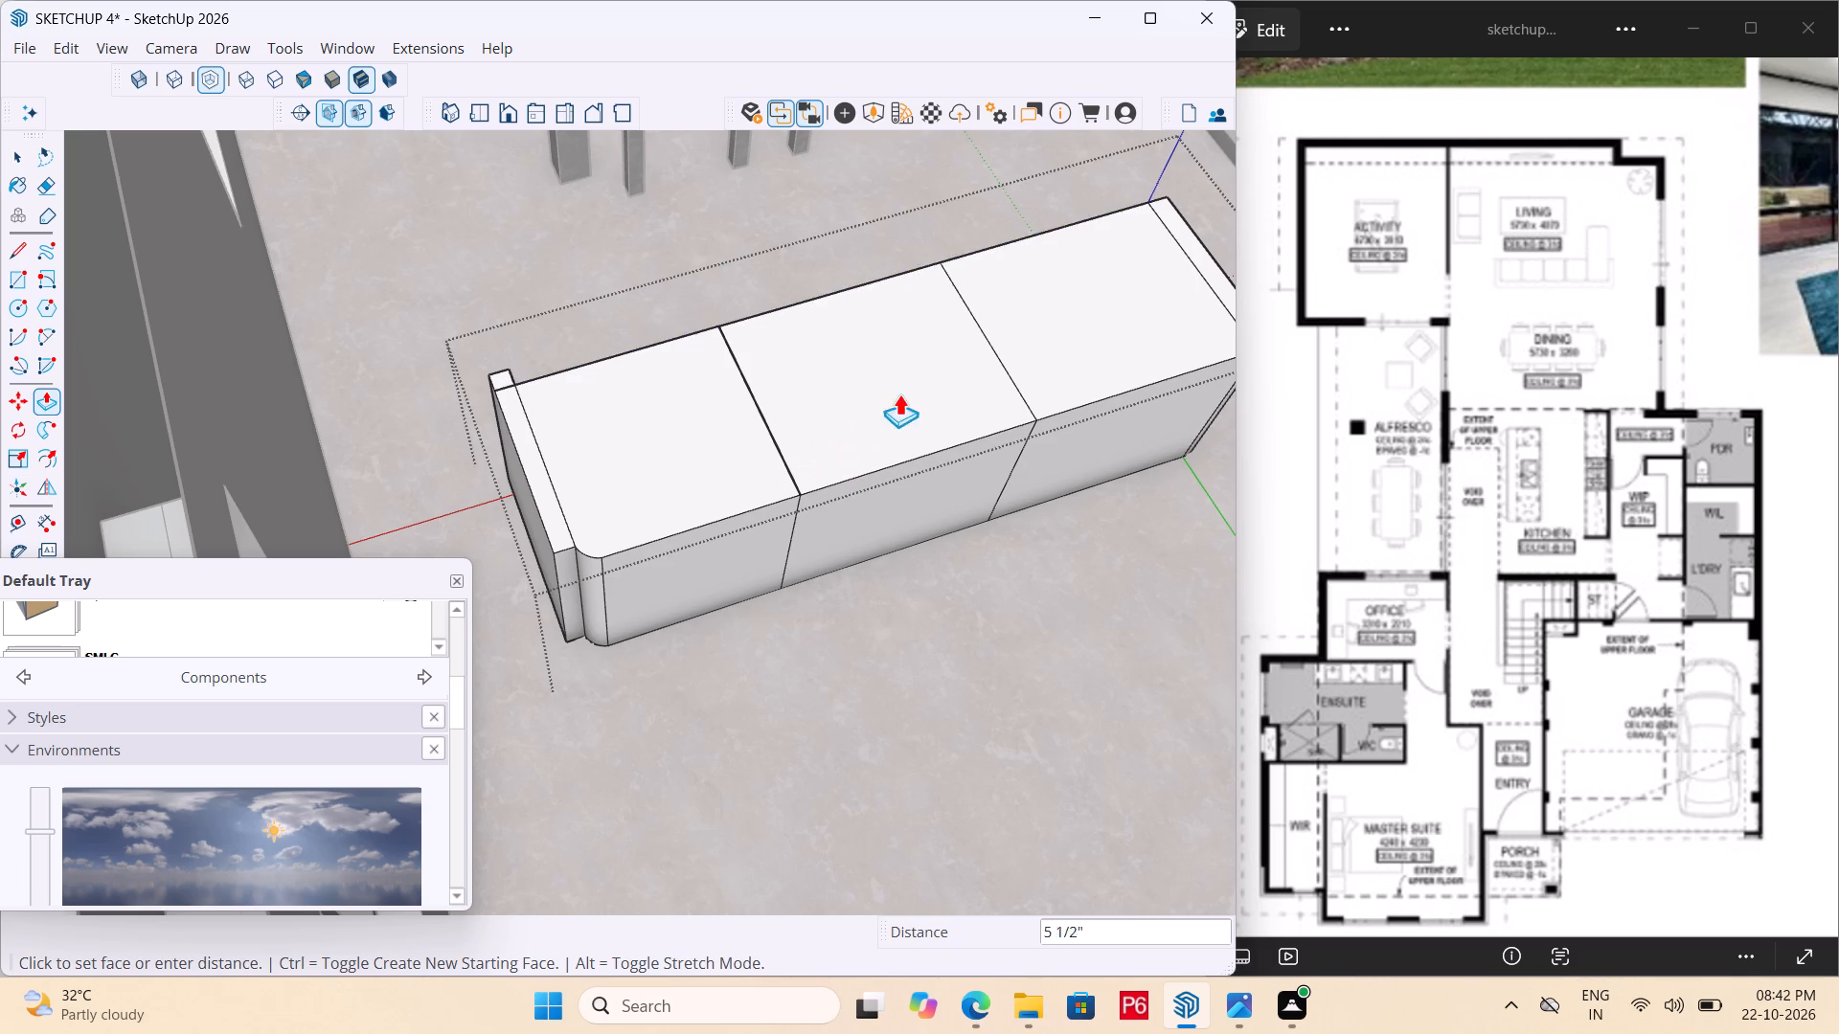
{"action": "left_click", "coordinate": [854, 383]}
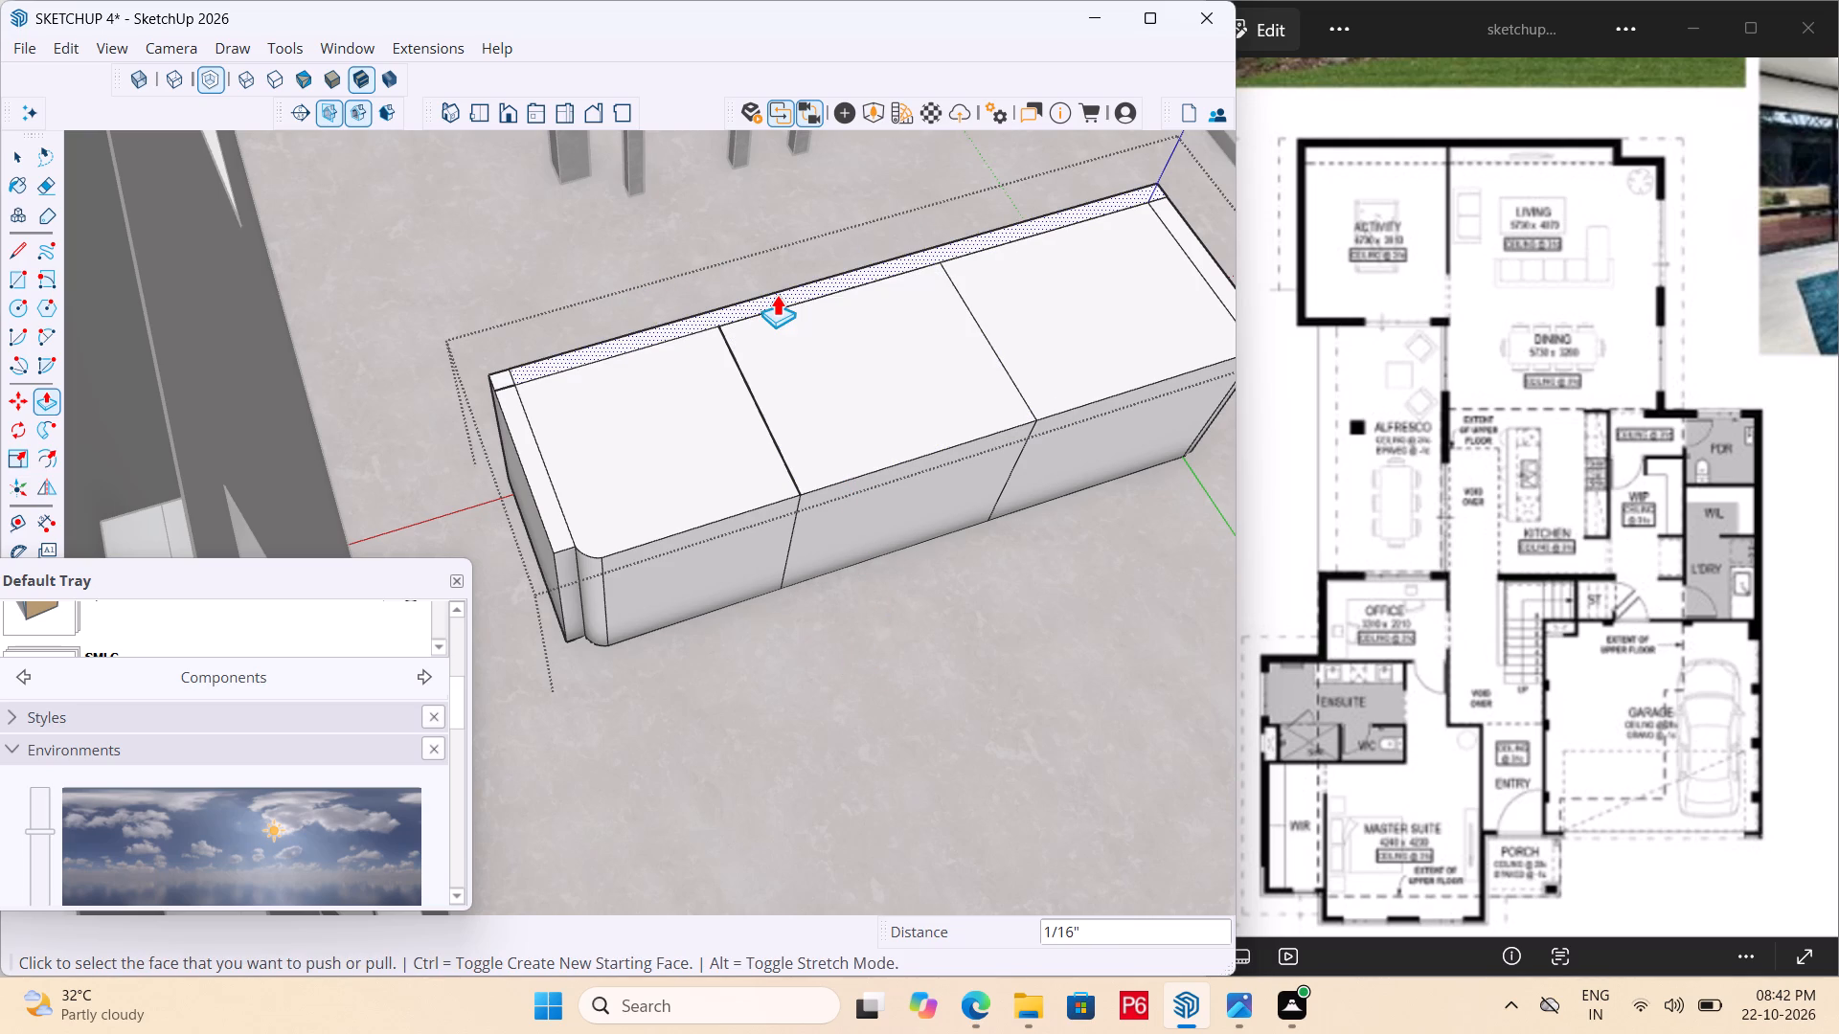
{"action": "left_click", "coordinate": [777, 294]}
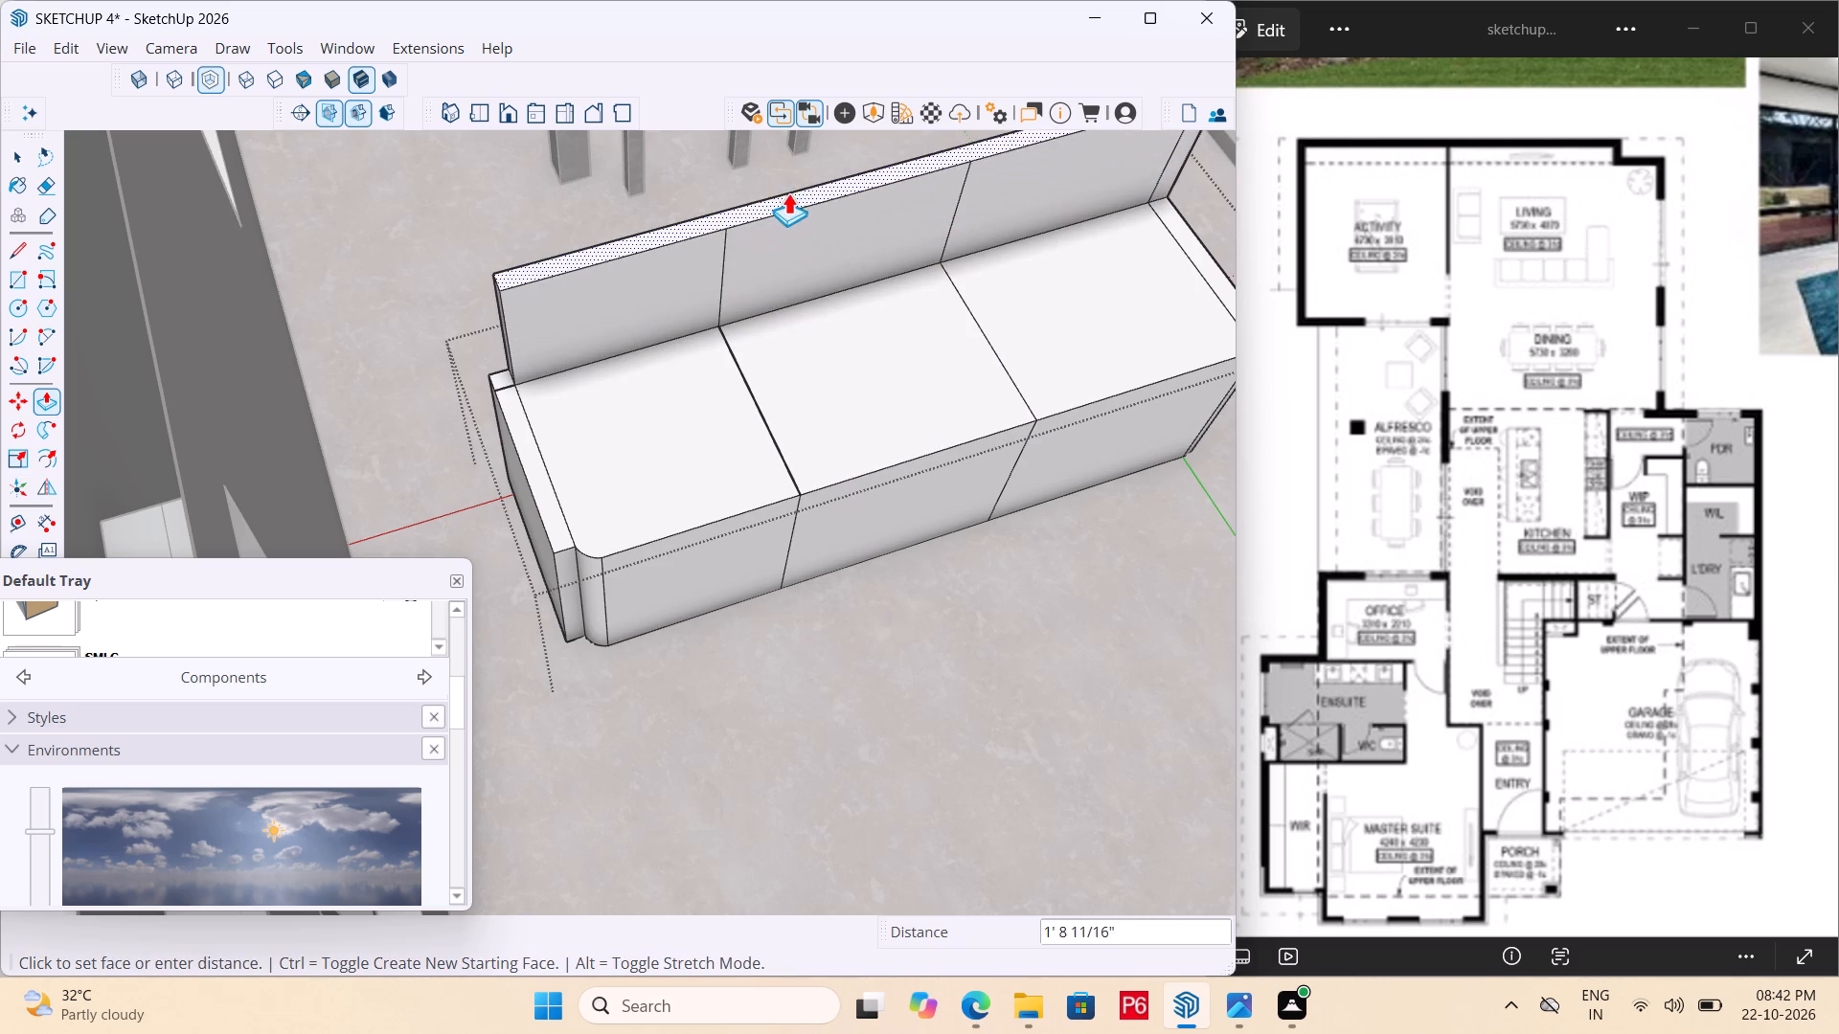
{"action": "scroll", "coordinate": [722, 214], "scroll_direction": "down", "scroll_amount": 3}
{"action": "middle_click_drag", "start_coordinate": [722, 223], "coordinate": [693, 69]}
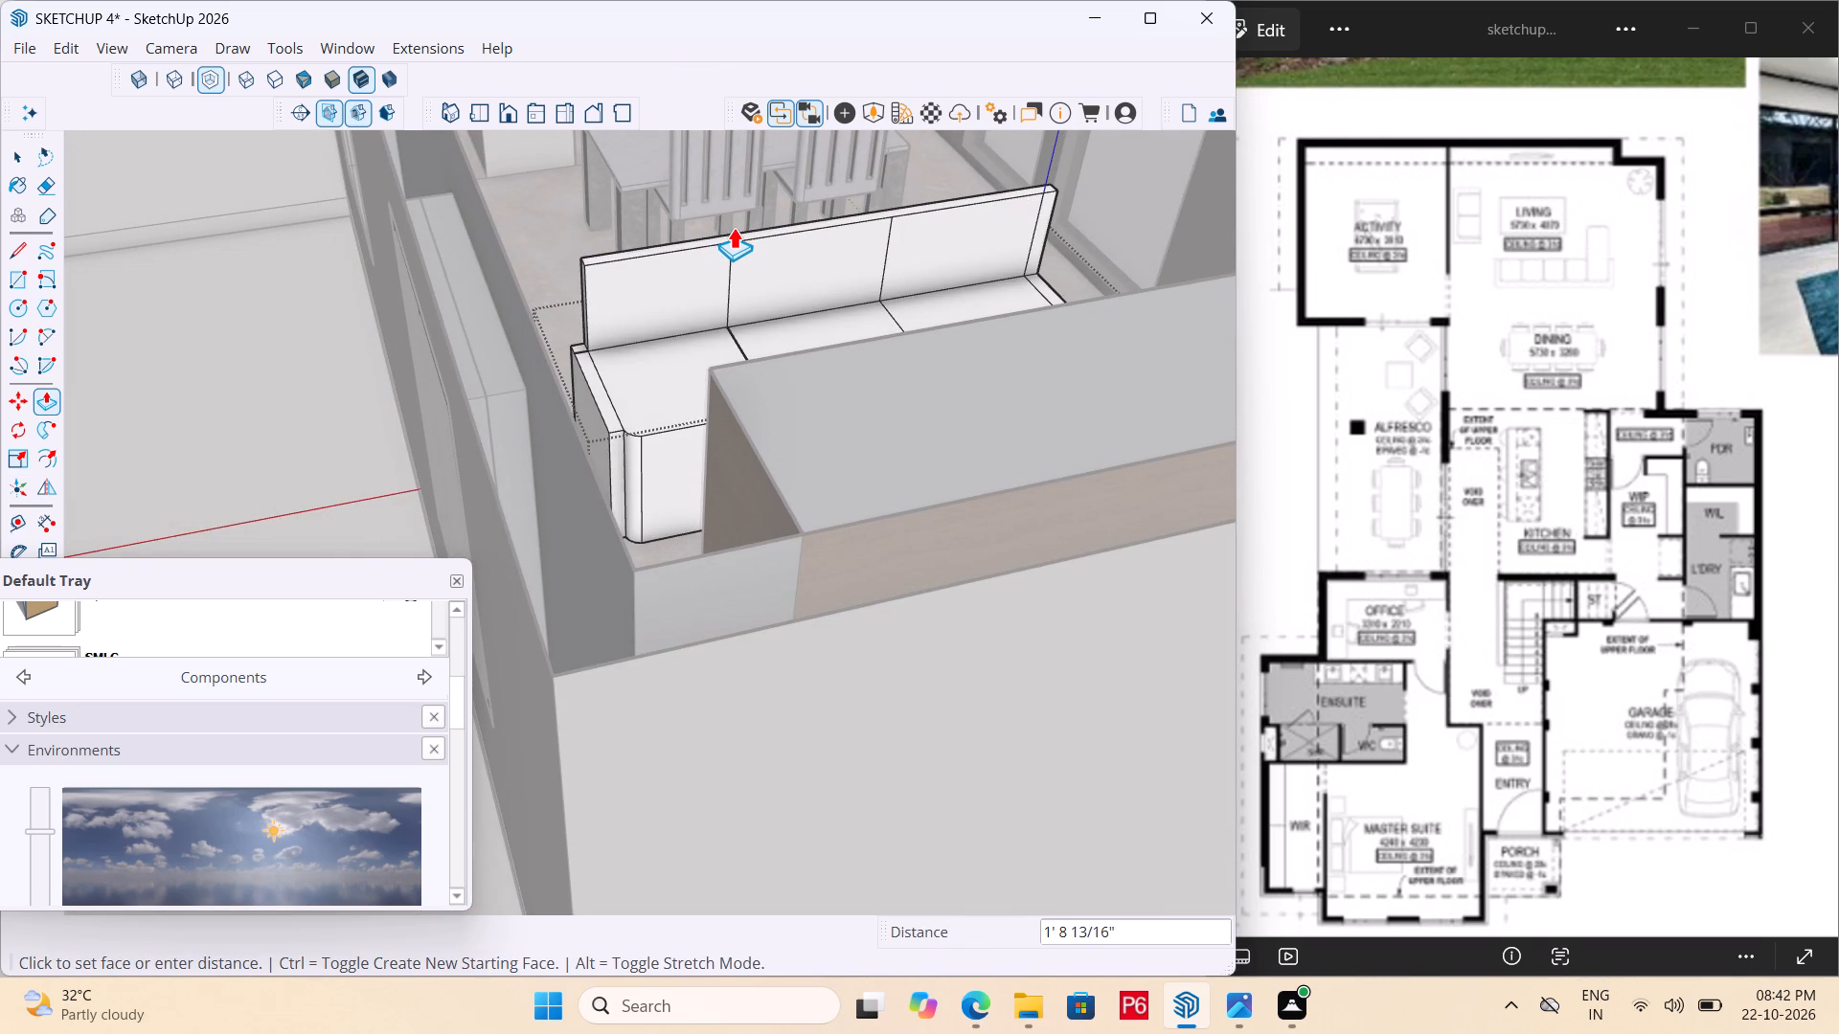
{"action": "type", "text": "2'"}
{"action": "key", "text": "Return"}
Raise the top faces of the rear corner piece and both end panels by the same 2' as the backrest.
{"action": "middle_click_drag", "start_coordinate": [762, 289], "coordinate": [540, 388]}
{"action": "scroll", "coordinate": [620, 376], "scroll_direction": "up", "scroll_amount": 8}
{"action": "scroll", "coordinate": [673, 272], "scroll_direction": "up", "scroll_amount": 3}
{"action": "double_click", "coordinate": [679, 258]}
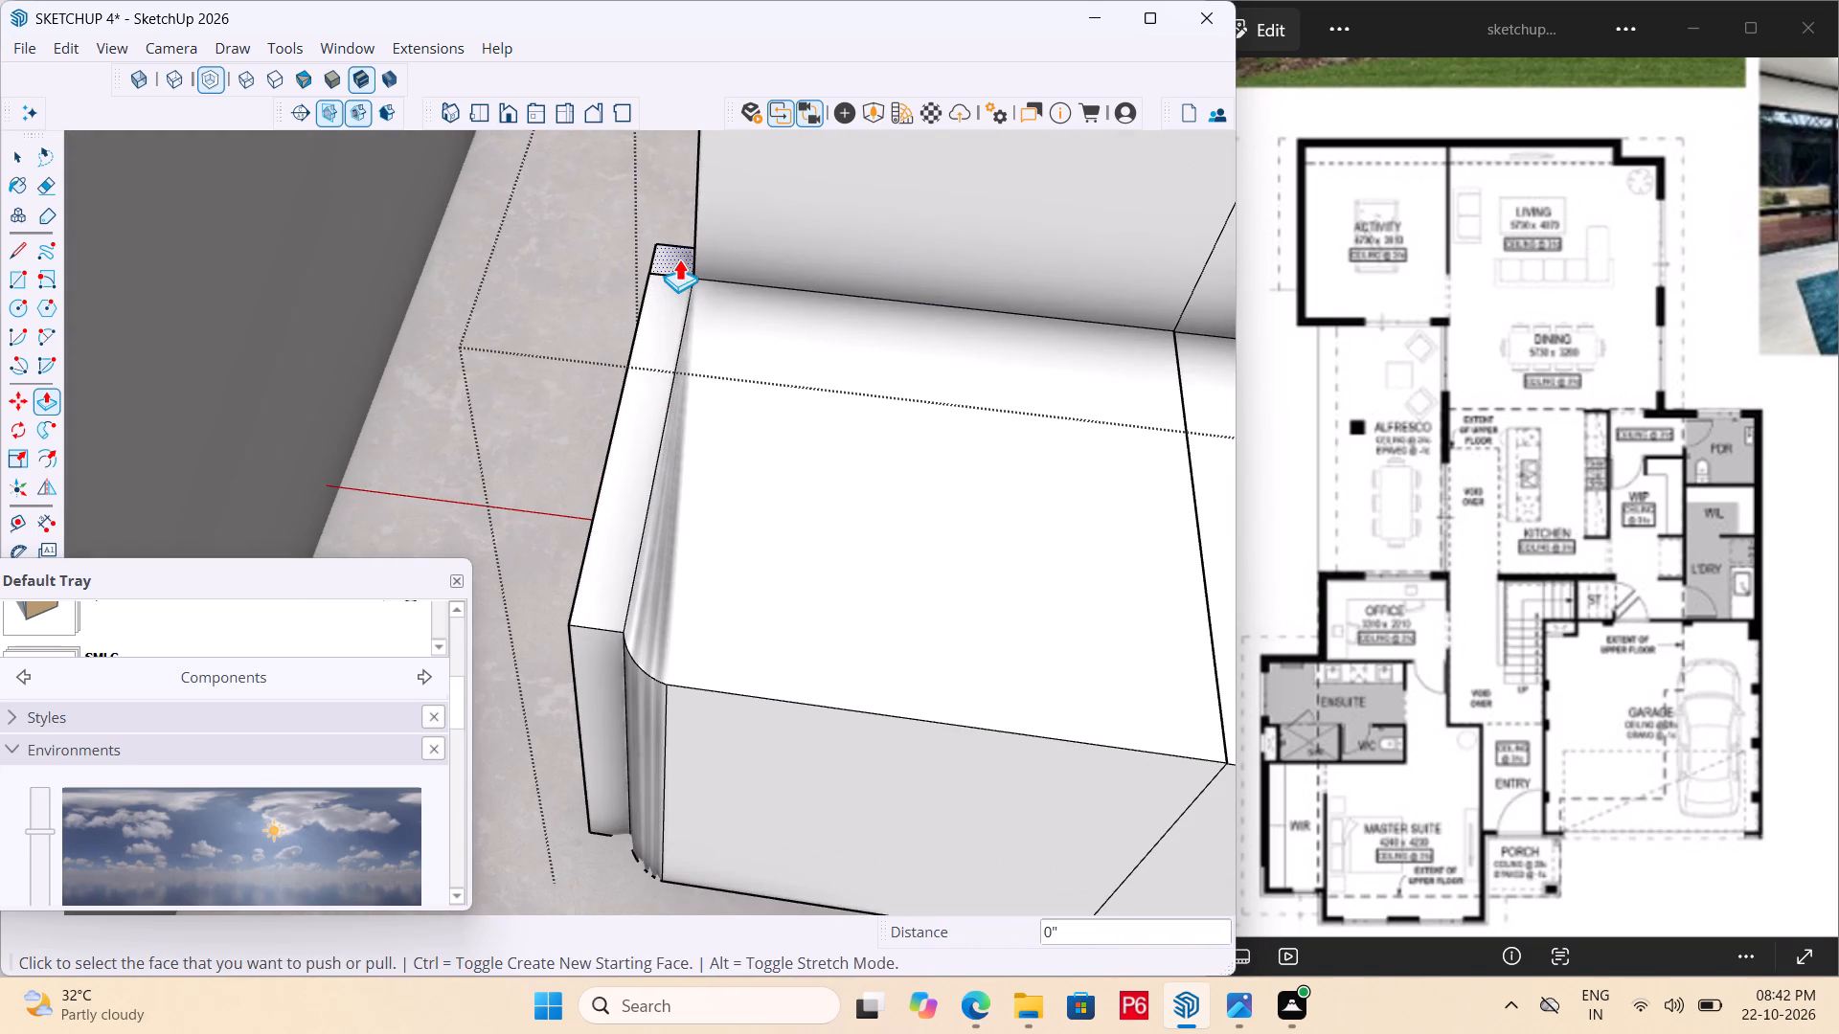
{"action": "double_click", "coordinate": [647, 349]}
{"action": "scroll", "coordinate": [566, 365], "scroll_direction": "down", "scroll_amount": 10}
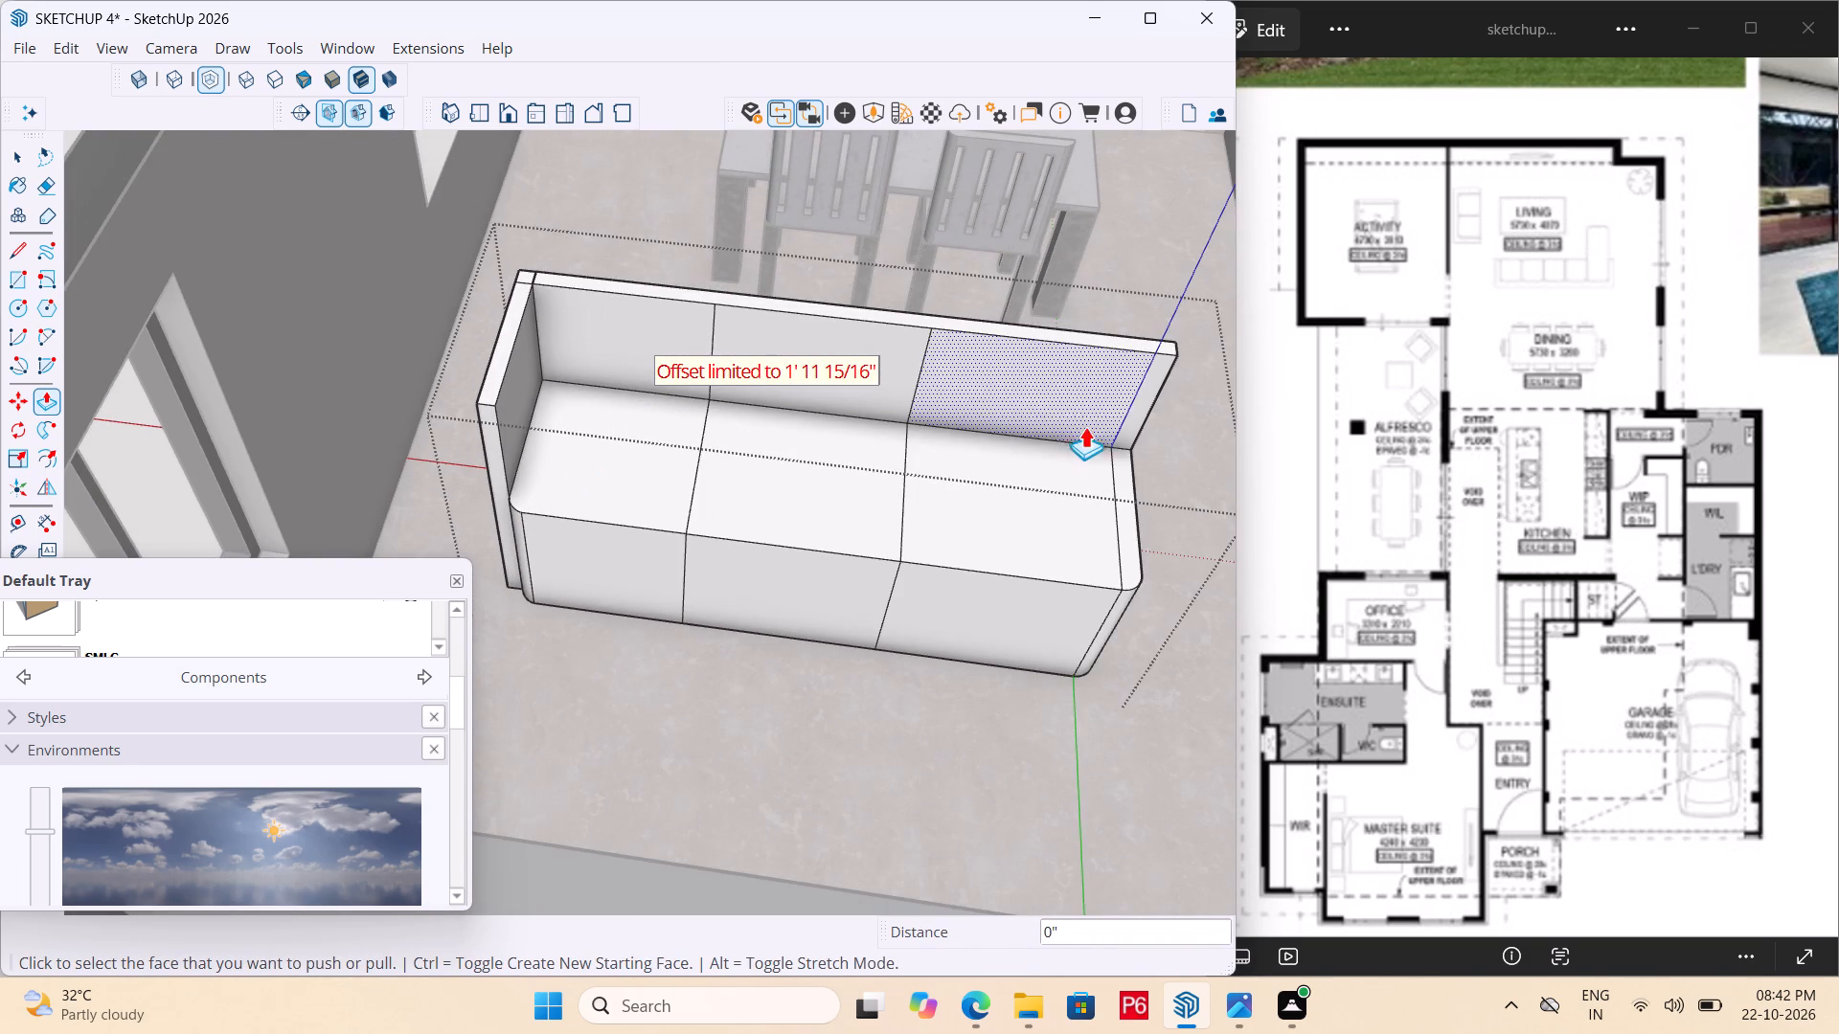
{"action": "double_click", "coordinate": [1123, 484]}
{"action": "middle_click_drag", "start_coordinate": [1022, 435], "coordinate": [306, 282]}
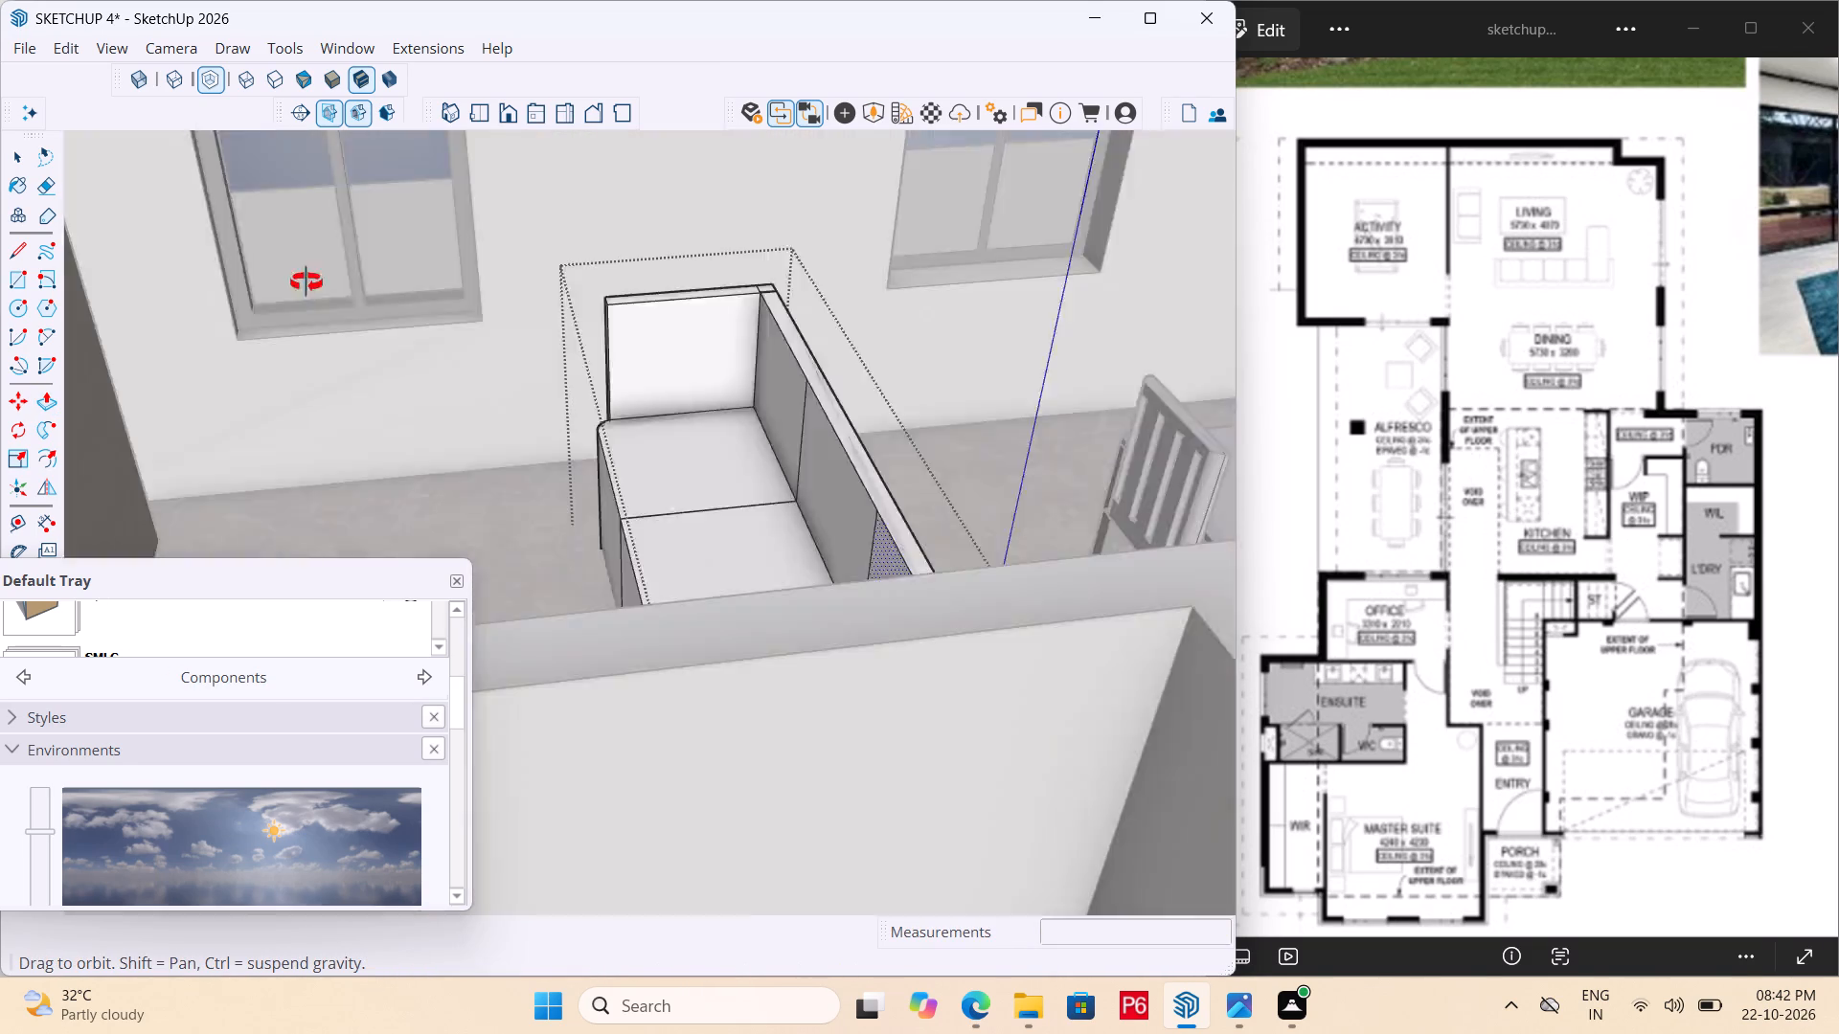
{"action": "middle_click_drag", "start_coordinate": [306, 282], "coordinate": [506, 411]}
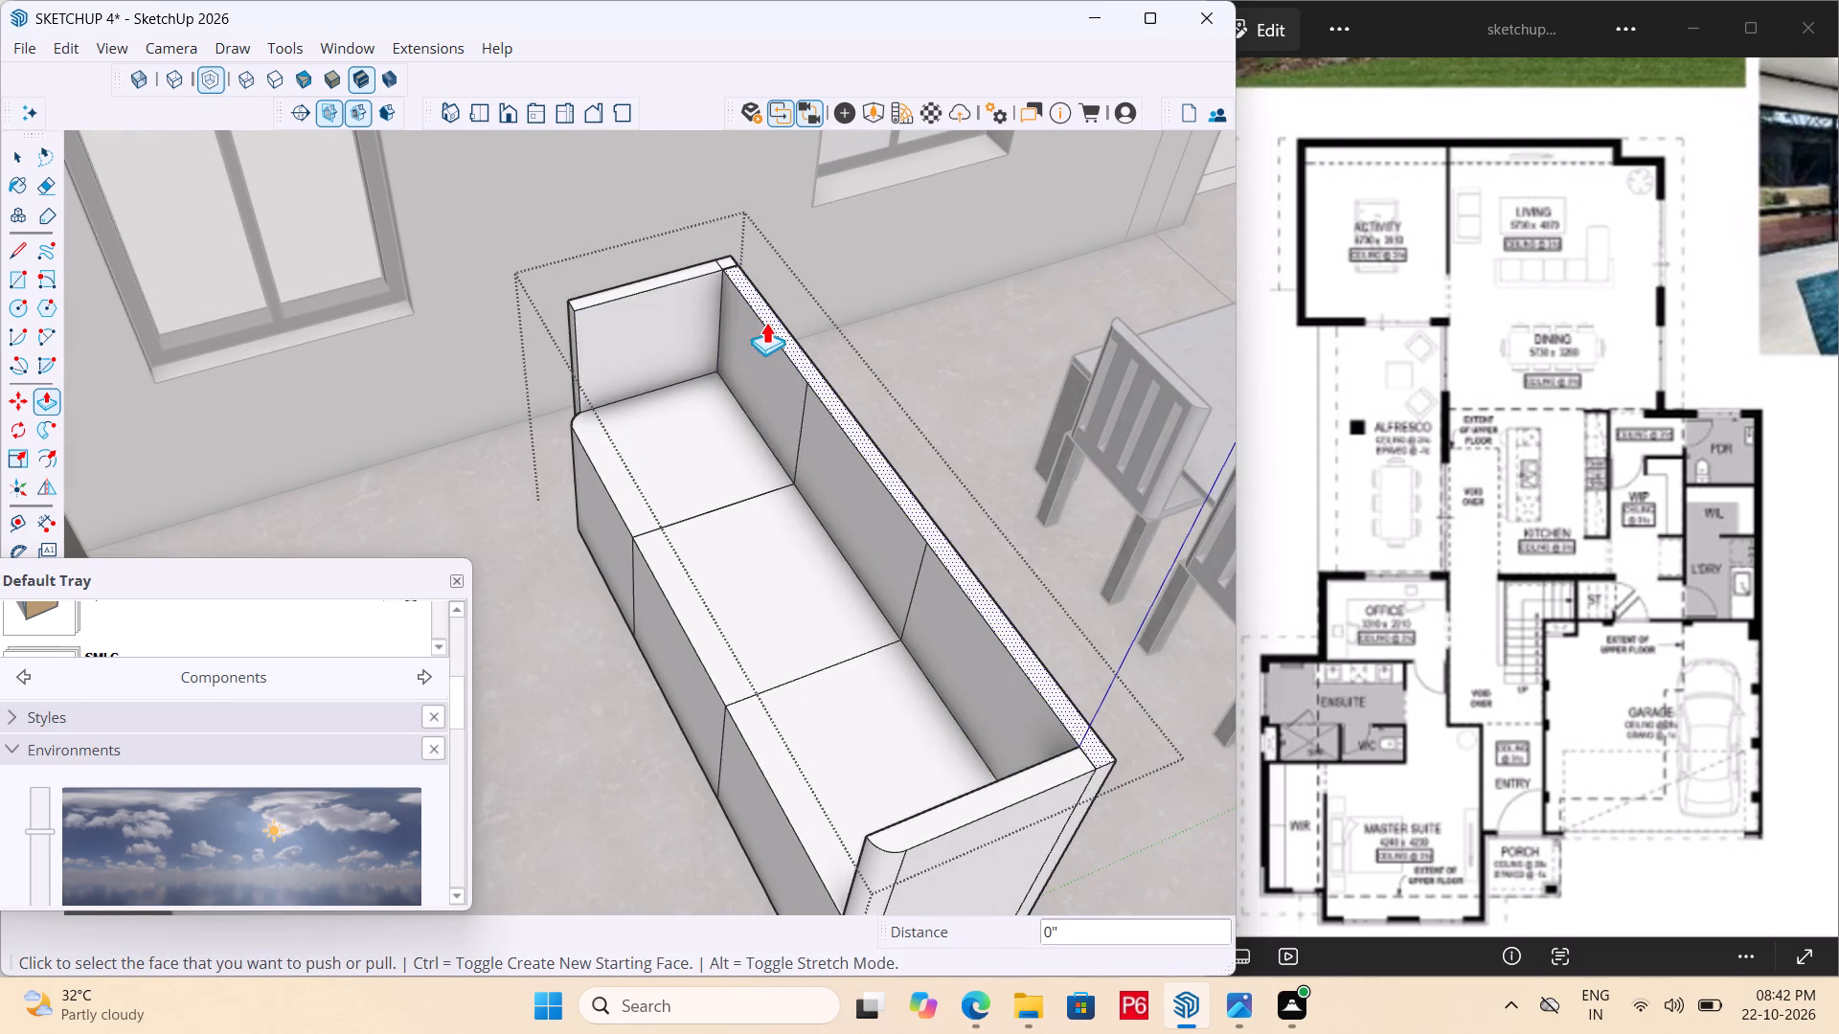
Draw an arc with about 13/16" bulge across the top of the sofa's rear corner piece, at the end away from the windowed wall.
{"action": "scroll", "coordinate": [667, 358], "scroll_direction": "down", "scroll_amount": 3}
{"action": "middle_click_drag", "start_coordinate": [996, 674], "coordinate": [738, 688]}
{"action": "scroll", "coordinate": [758, 762], "scroll_direction": "up", "scroll_amount": 3}
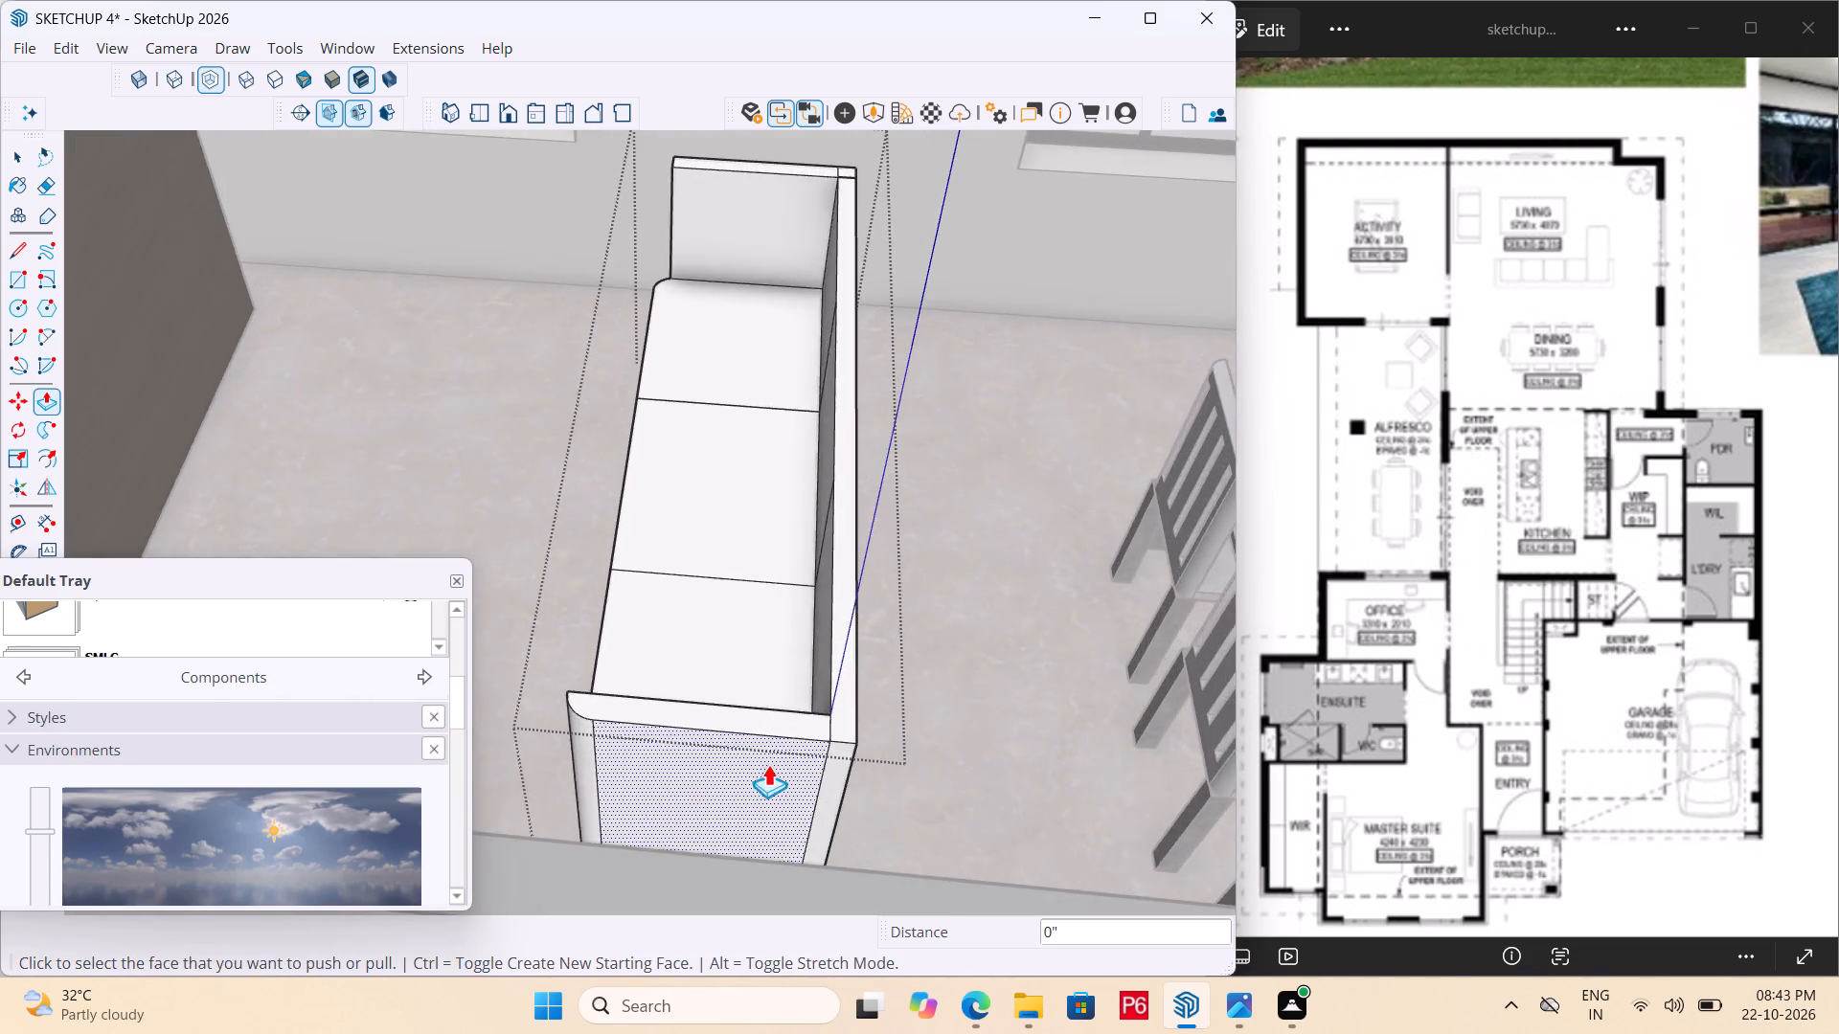
{"action": "scroll", "coordinate": [768, 764], "scroll_direction": "up", "scroll_amount": 12}
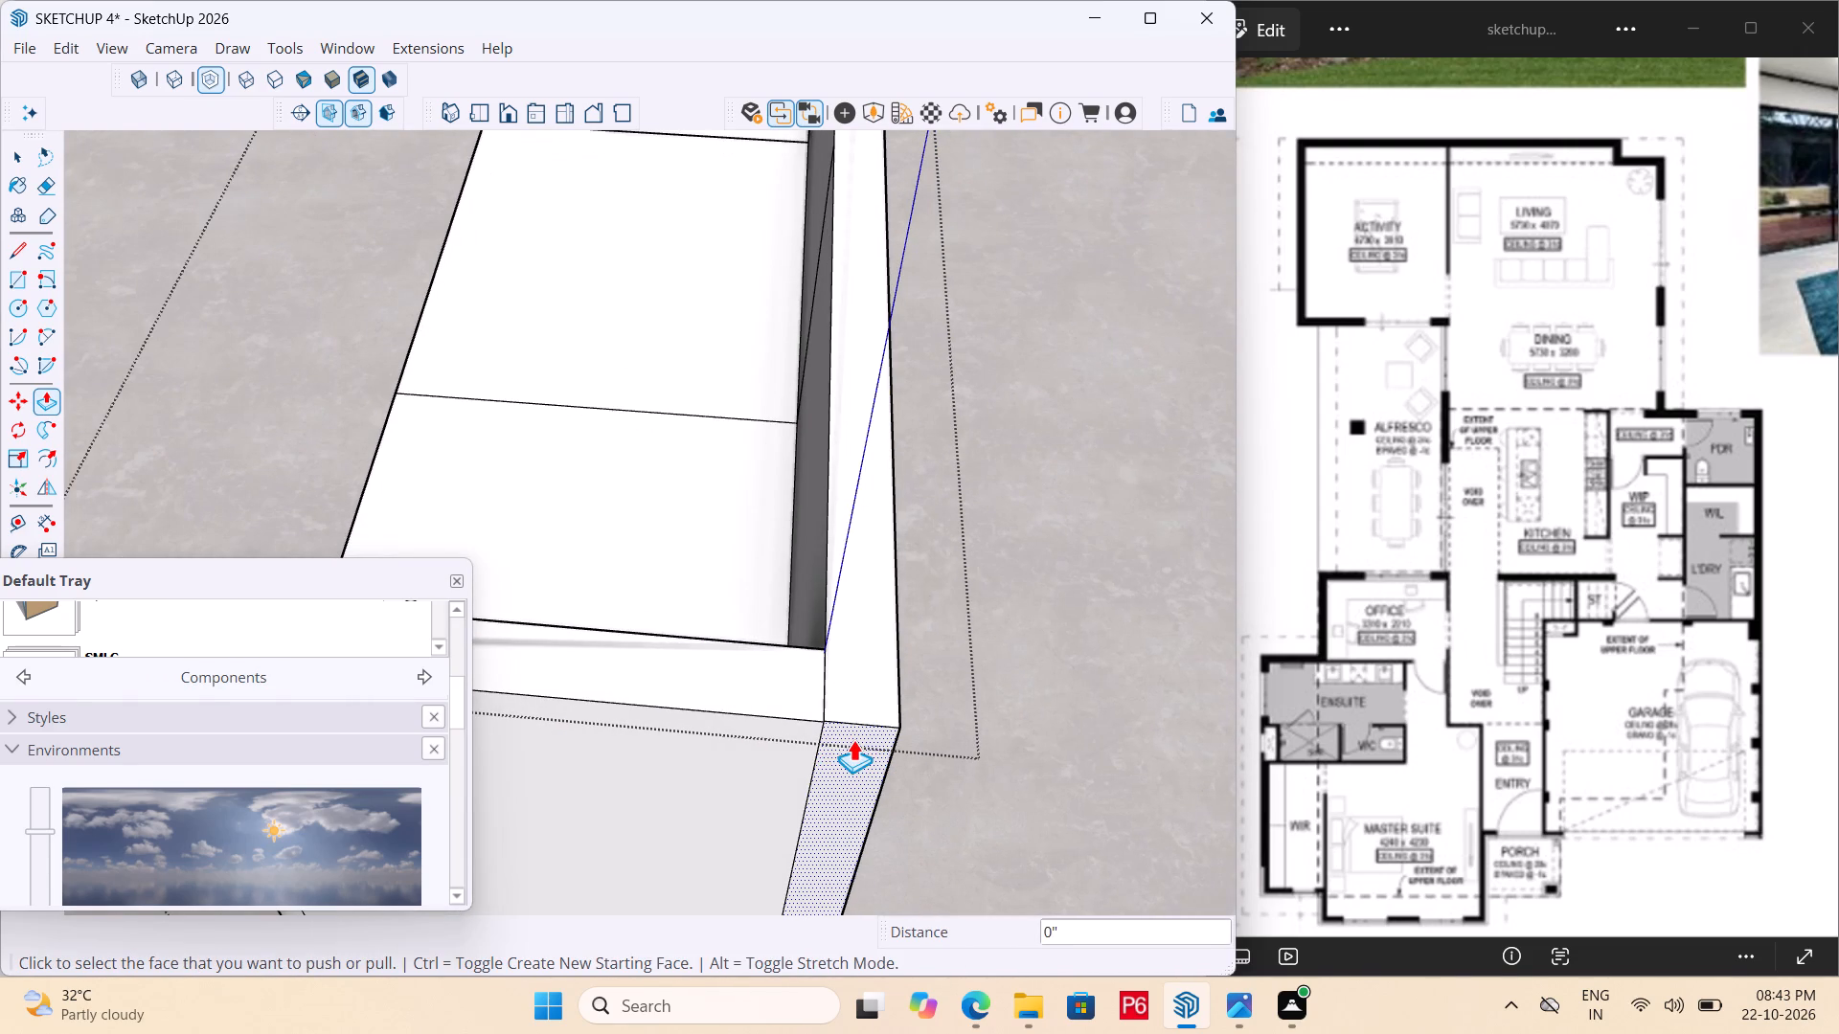
{"action": "key", "text": "a"}
{"action": "left_click", "coordinate": [817, 716]}
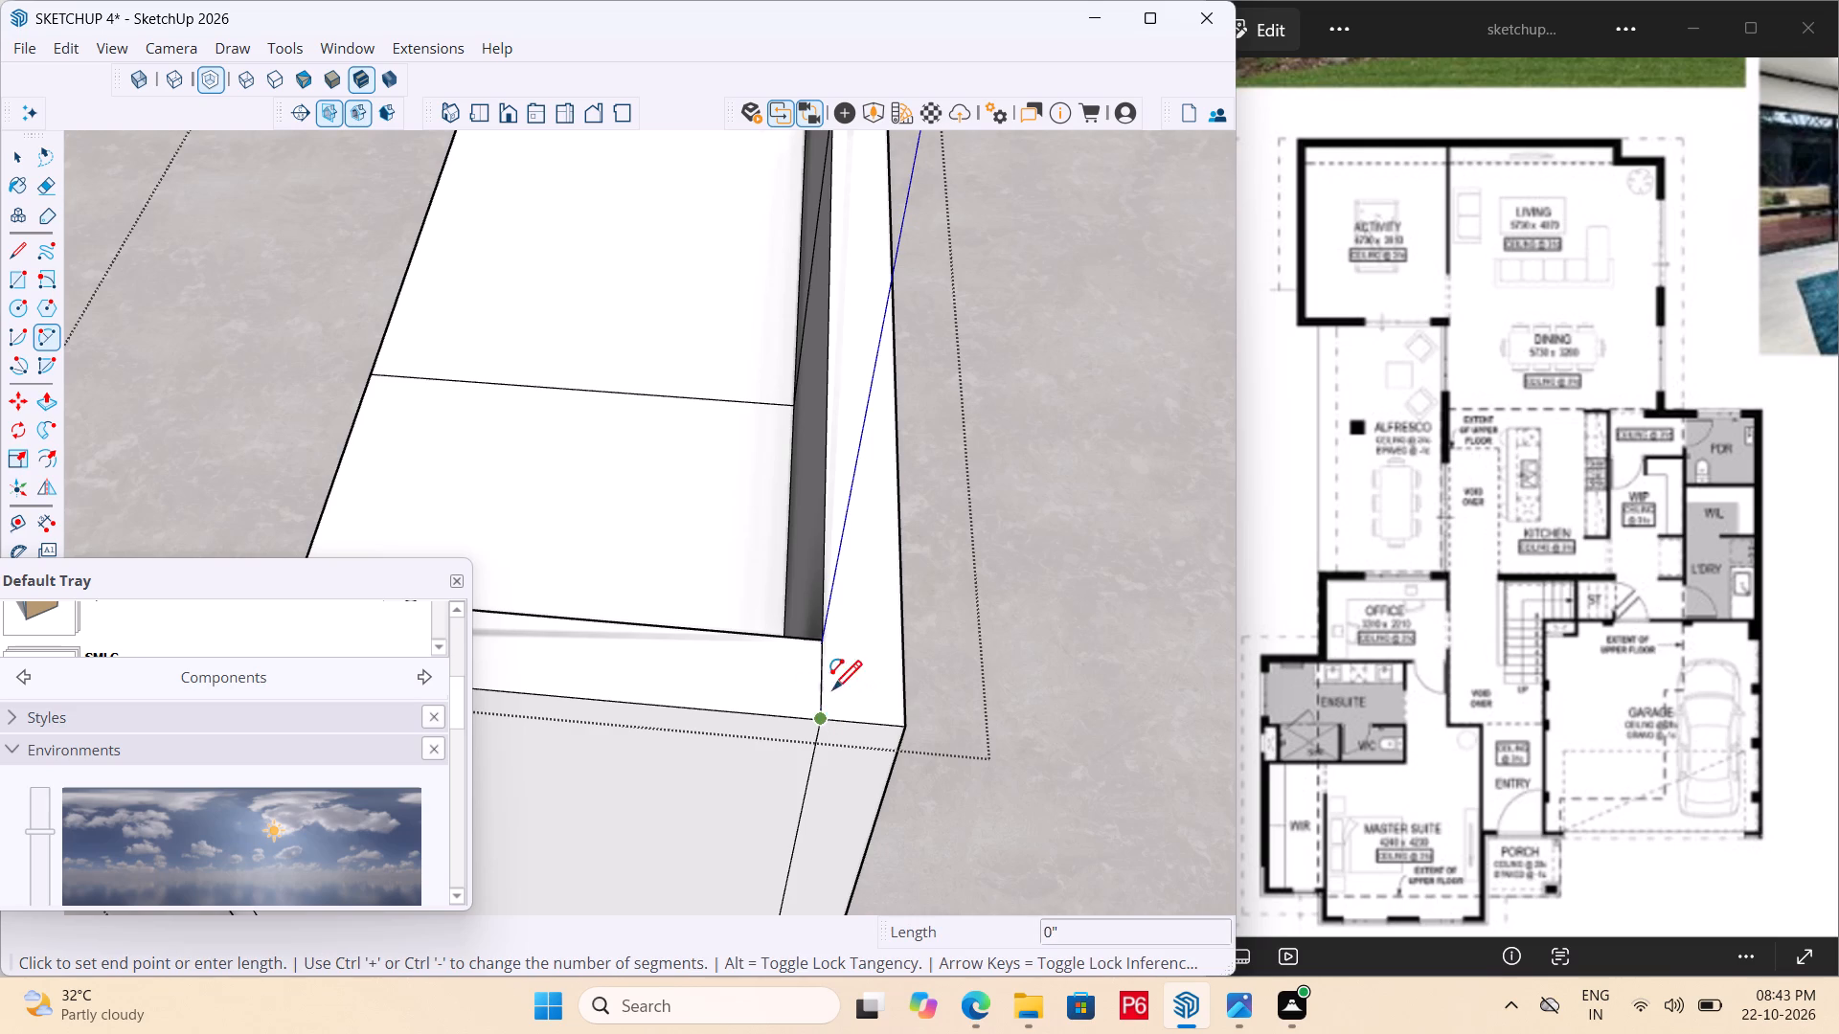
{"action": "left_click", "coordinate": [902, 630]}
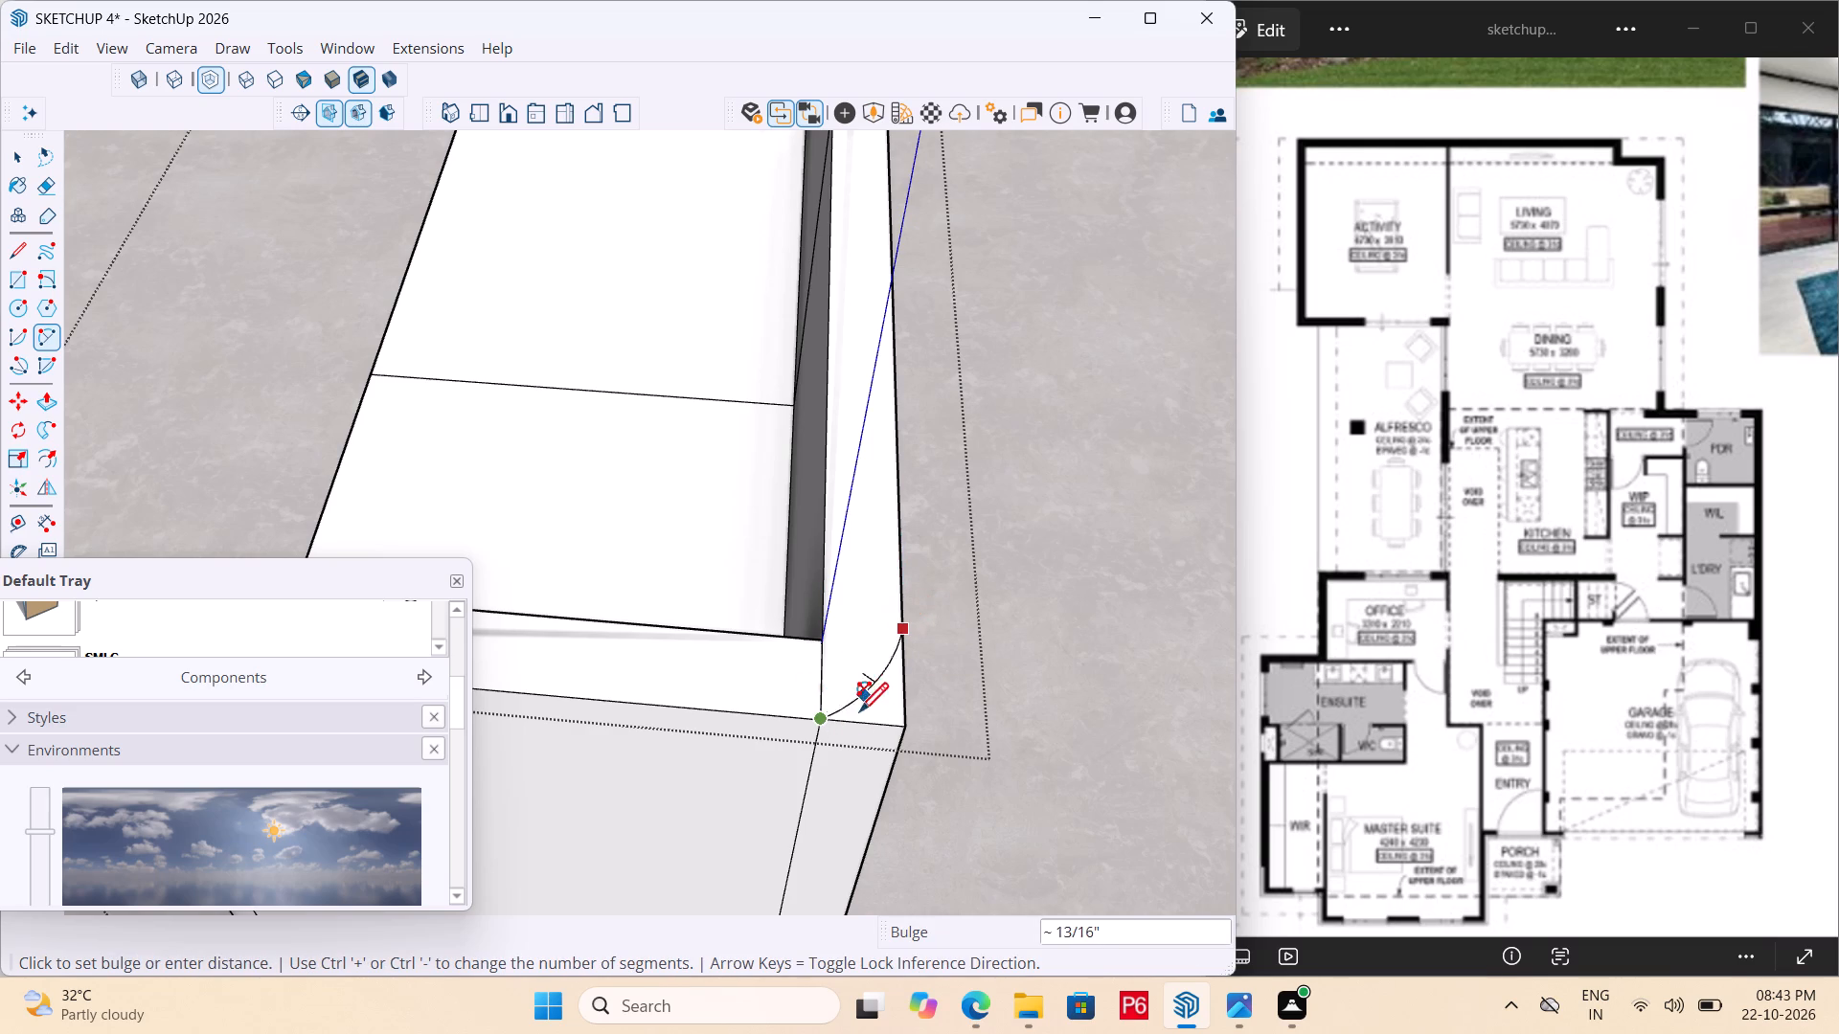
{"action": "left_click", "coordinate": [858, 708]}
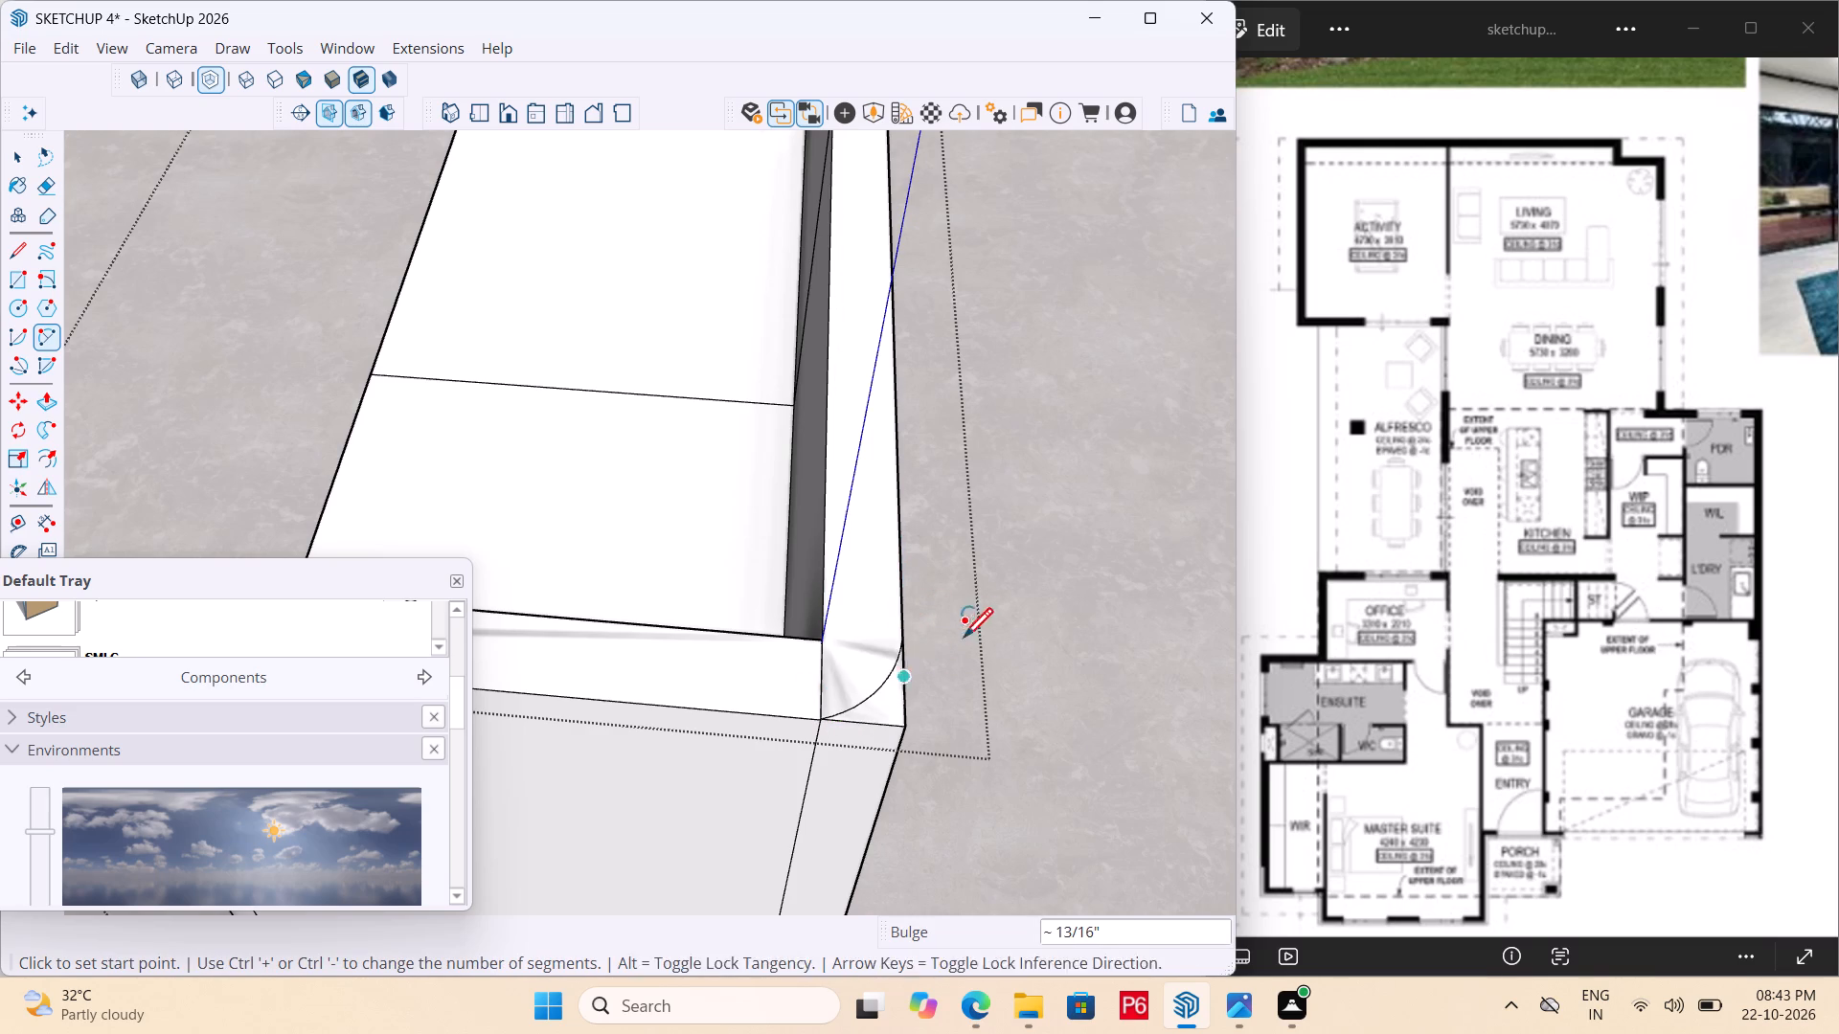
Push the corner sliver outside that arc down through the sofa's full height to round the vertical rear corner.
{"action": "scroll", "coordinate": [808, 689], "scroll_direction": "down", "scroll_amount": 6}
{"action": "scroll", "coordinate": [879, 641], "scroll_direction": "down", "scroll_amount": 4}
{"action": "key", "text": "p"}
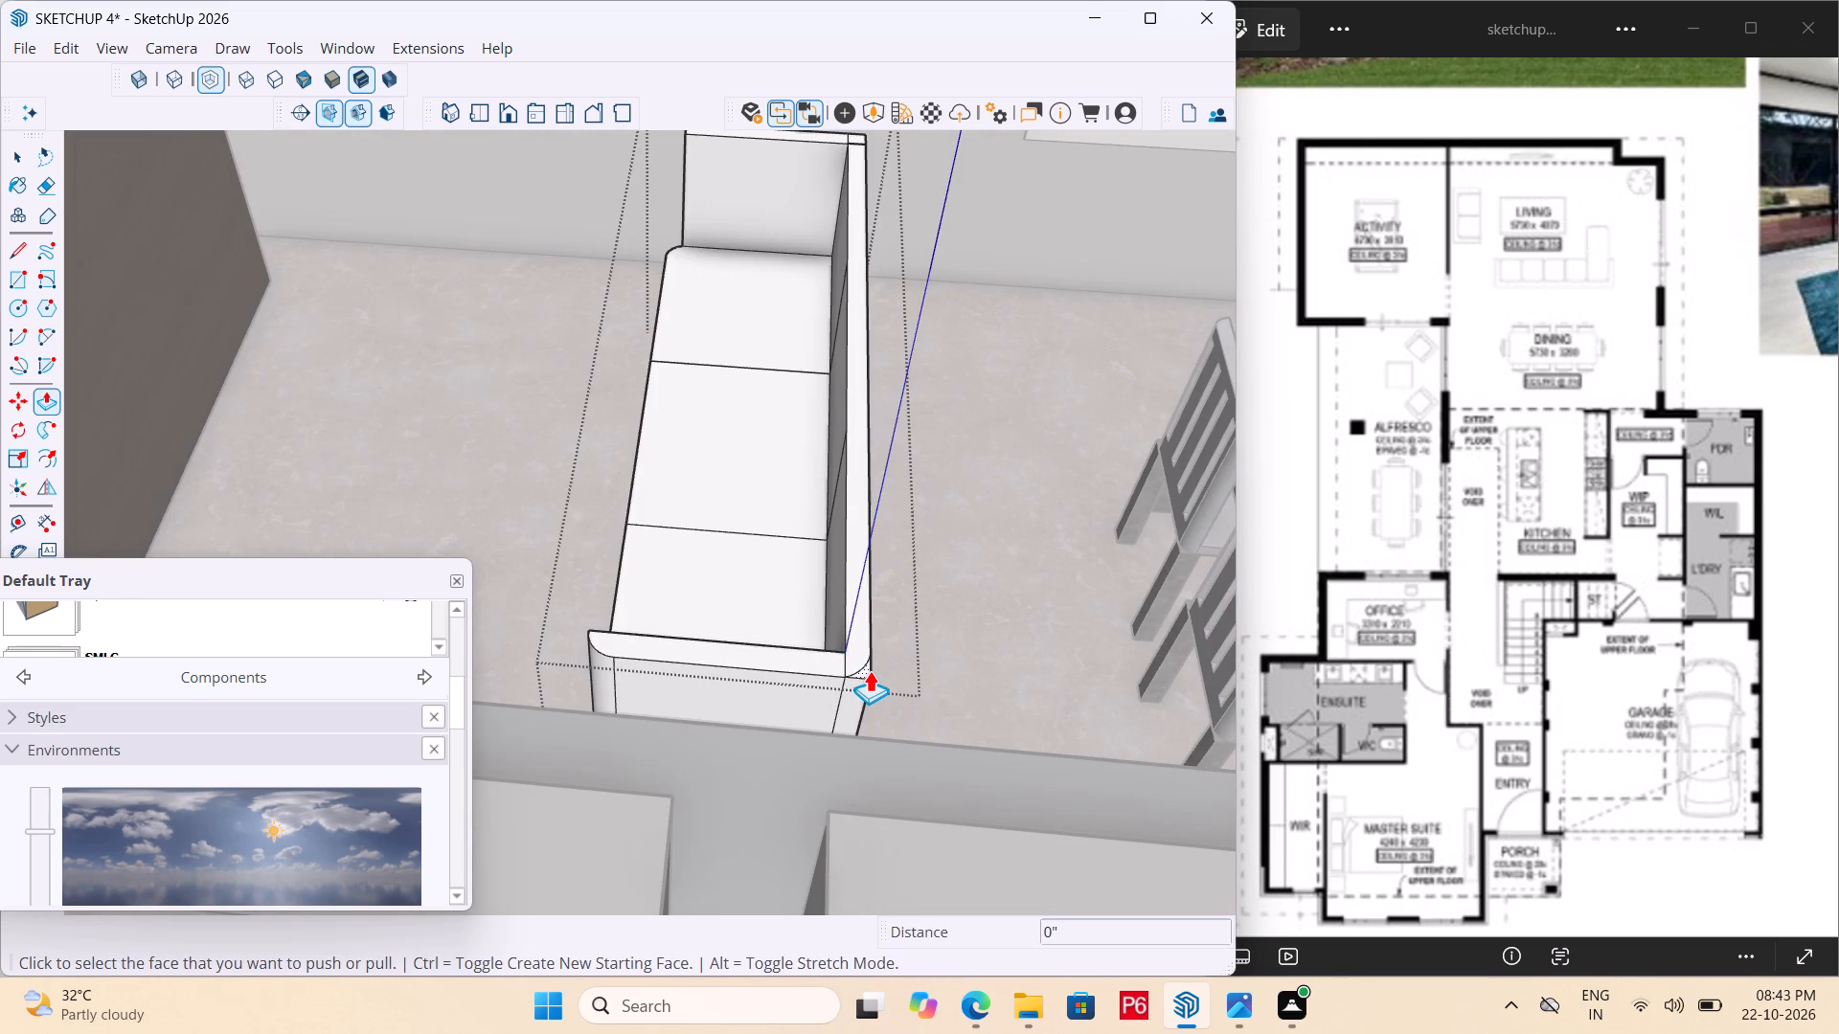
{"action": "left_click", "coordinate": [869, 671]}
{"action": "middle_click_drag", "start_coordinate": [886, 734], "coordinate": [590, 686]}
{"action": "scroll", "coordinate": [851, 531], "scroll_direction": "down", "scroll_amount": 5}
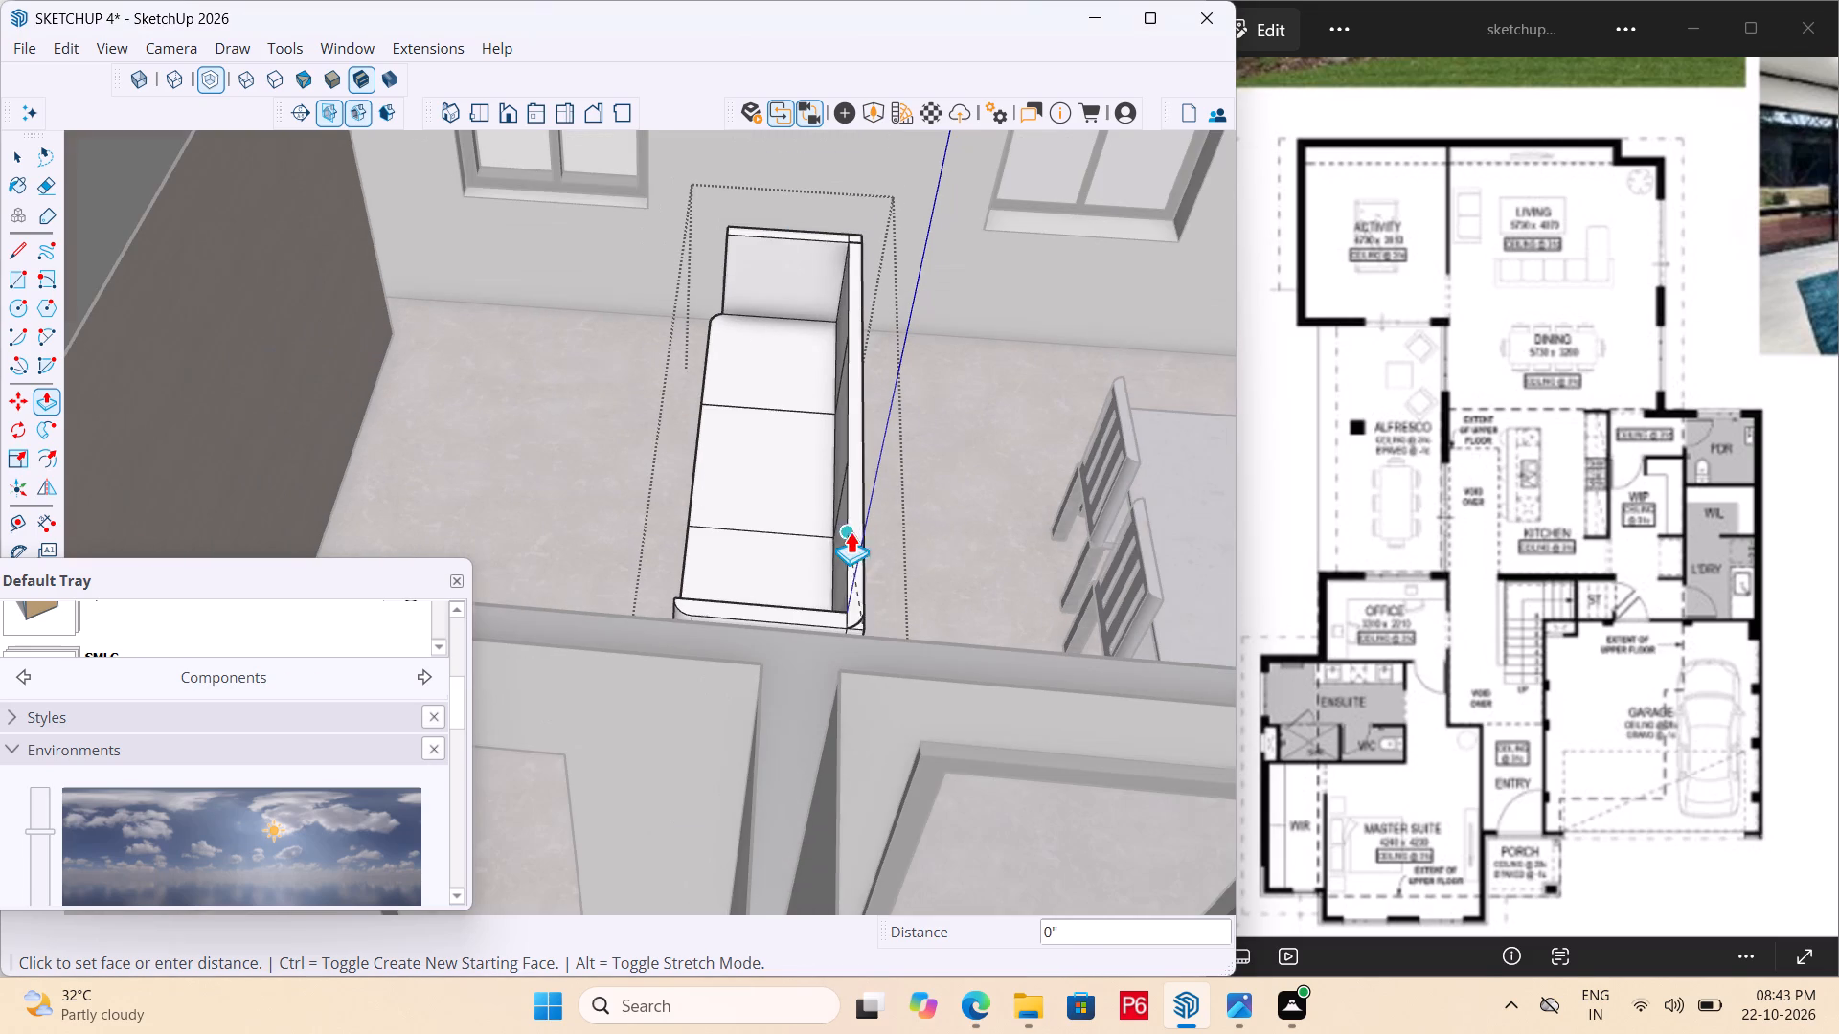
{"action": "middle_click_drag", "start_coordinate": [947, 527], "coordinate": [517, 578]}
{"action": "scroll", "coordinate": [991, 513], "scroll_direction": "down", "scroll_amount": 5}
{"action": "middle_click_drag", "start_coordinate": [1047, 421], "coordinate": [622, 435]}
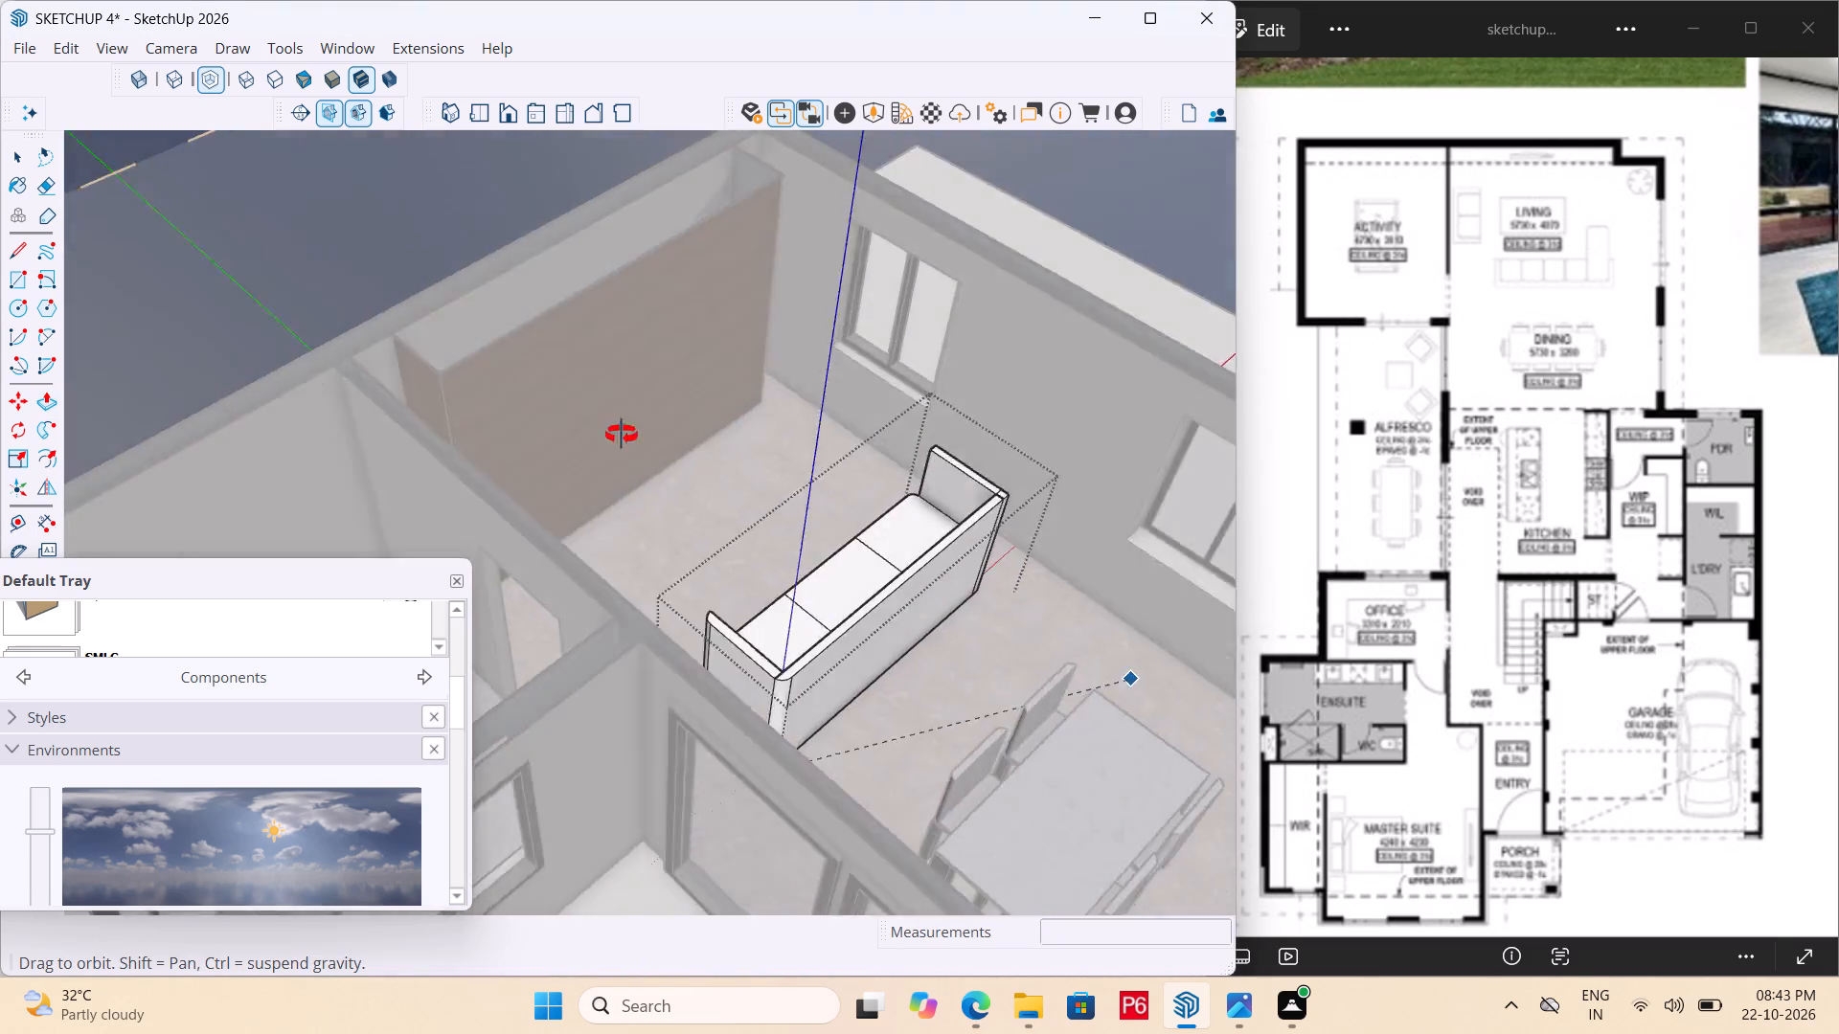
{"action": "middle_click_drag", "start_coordinate": [622, 435], "coordinate": [521, 458]}
{"action": "left_click", "coordinate": [672, 832]}
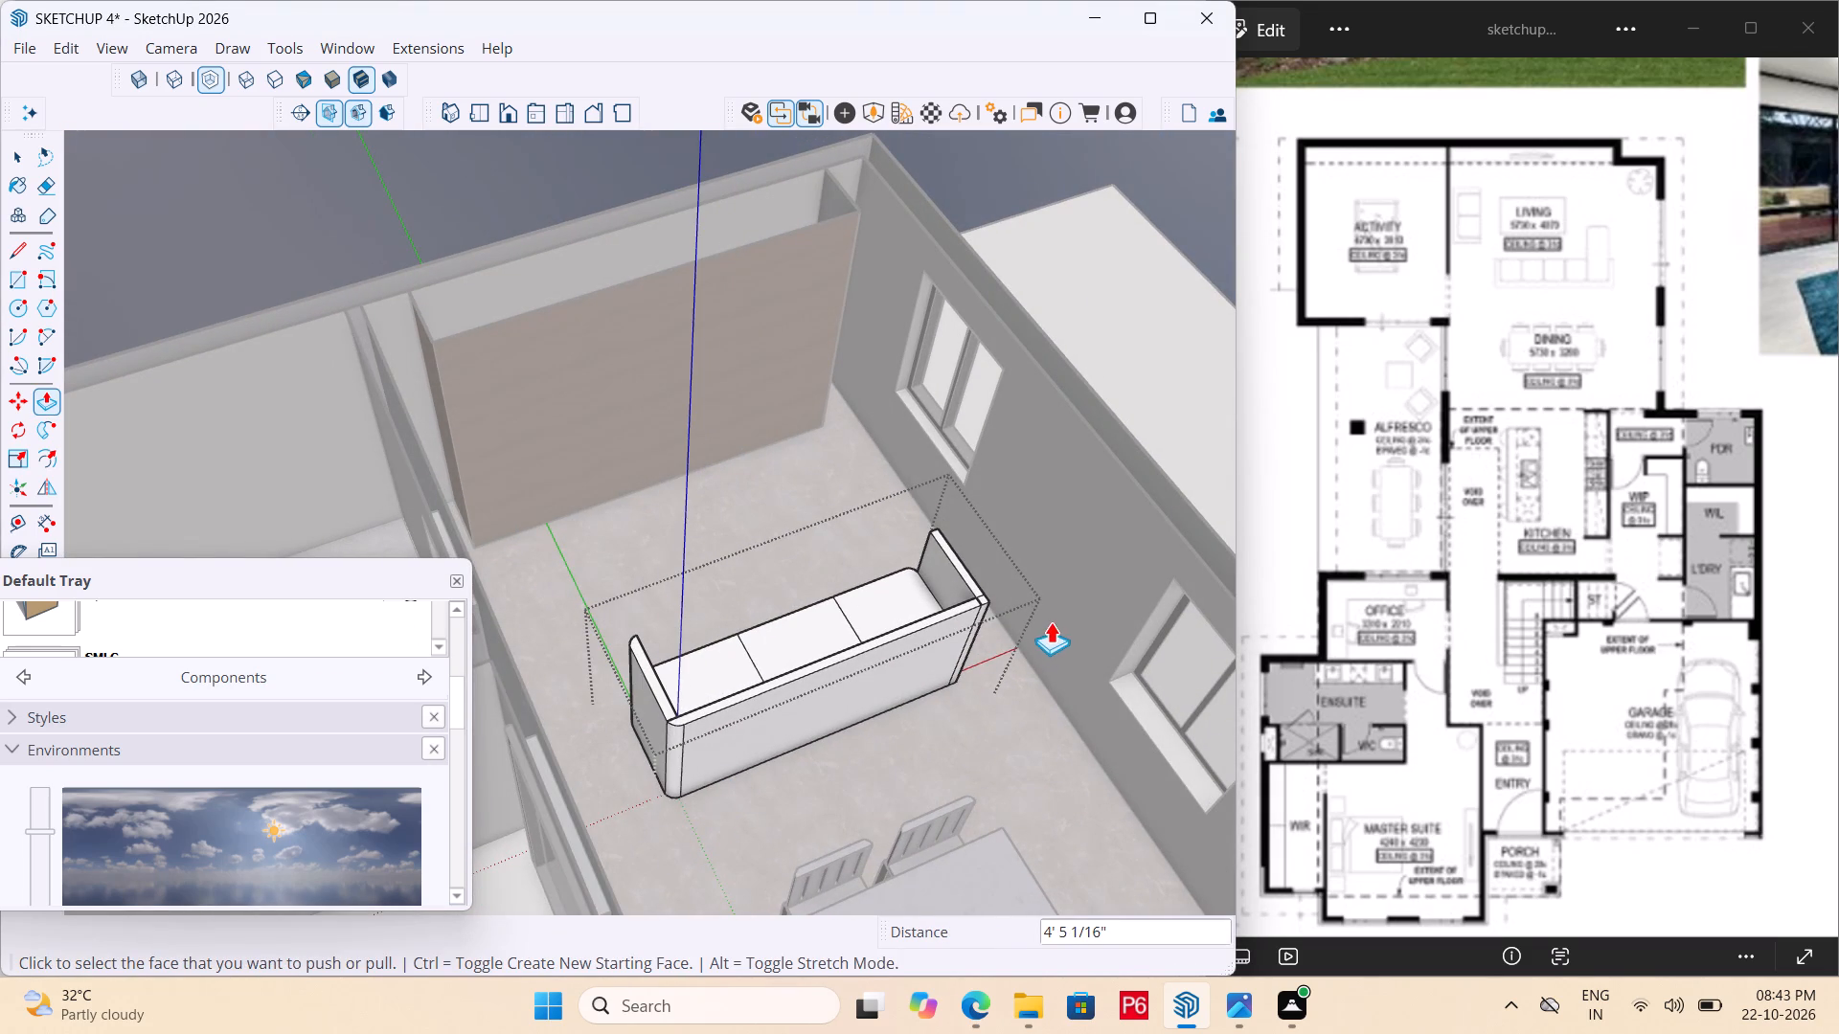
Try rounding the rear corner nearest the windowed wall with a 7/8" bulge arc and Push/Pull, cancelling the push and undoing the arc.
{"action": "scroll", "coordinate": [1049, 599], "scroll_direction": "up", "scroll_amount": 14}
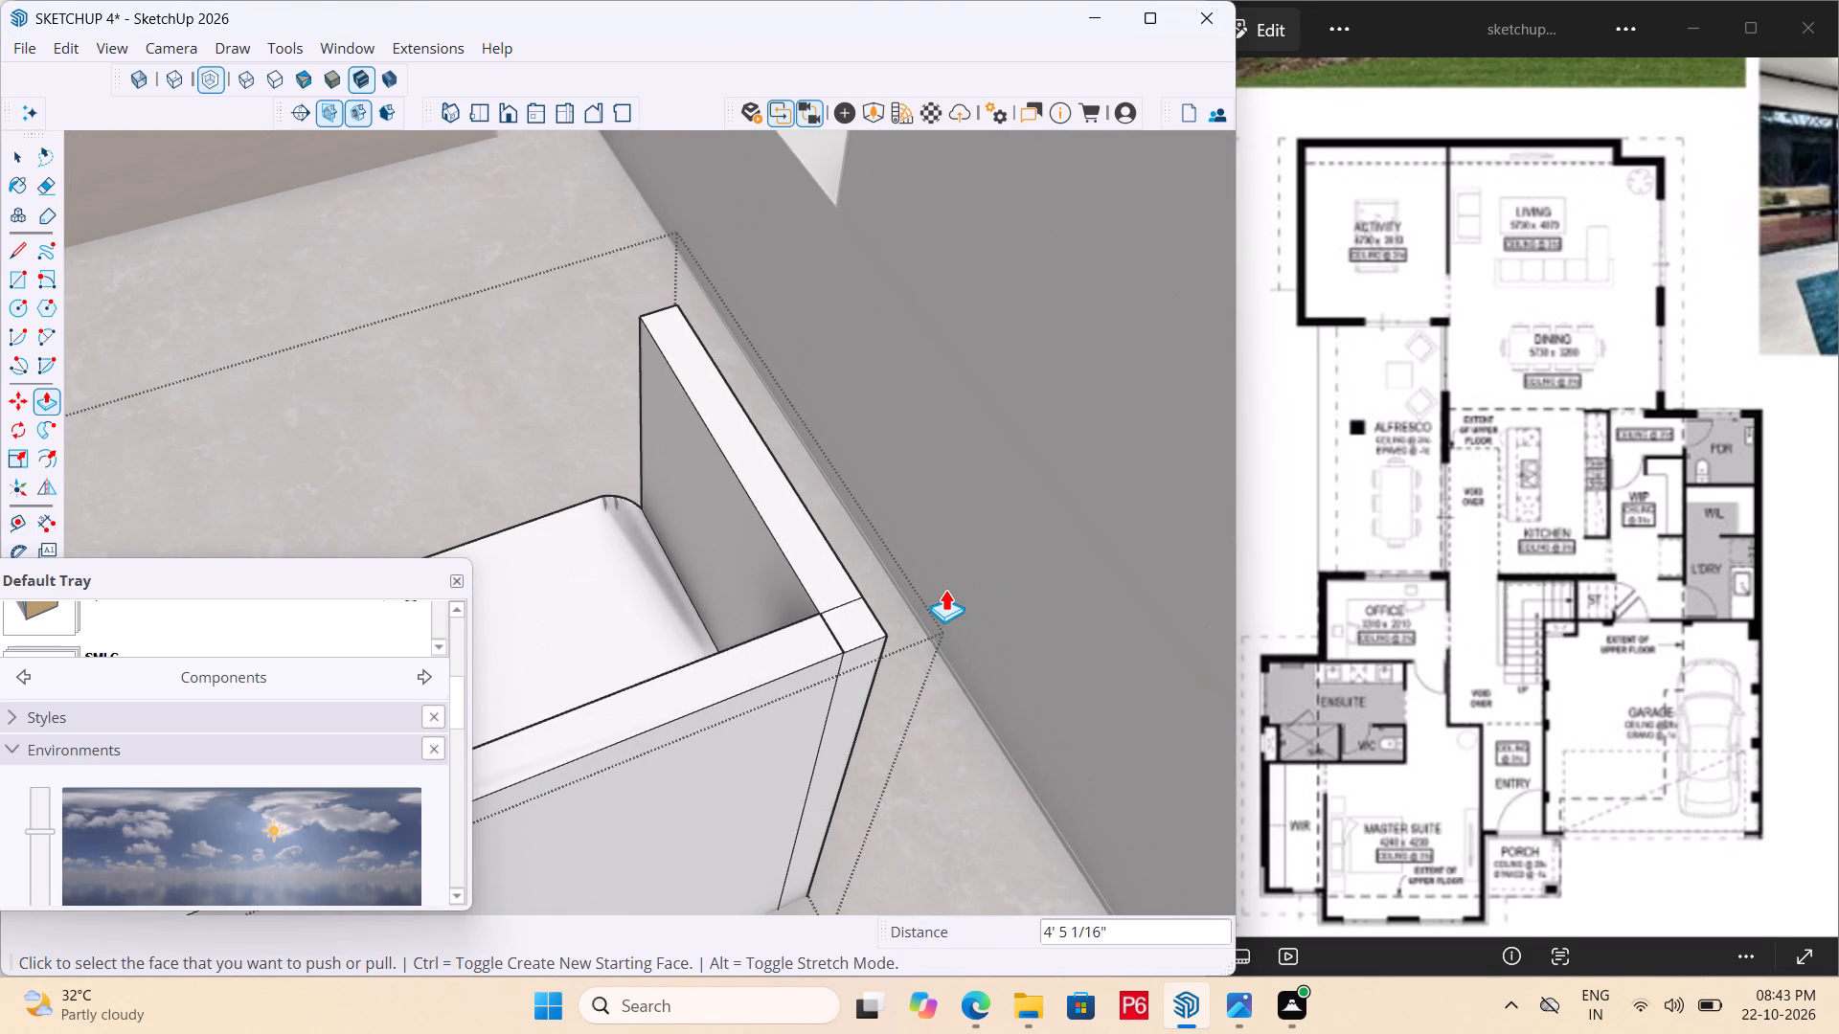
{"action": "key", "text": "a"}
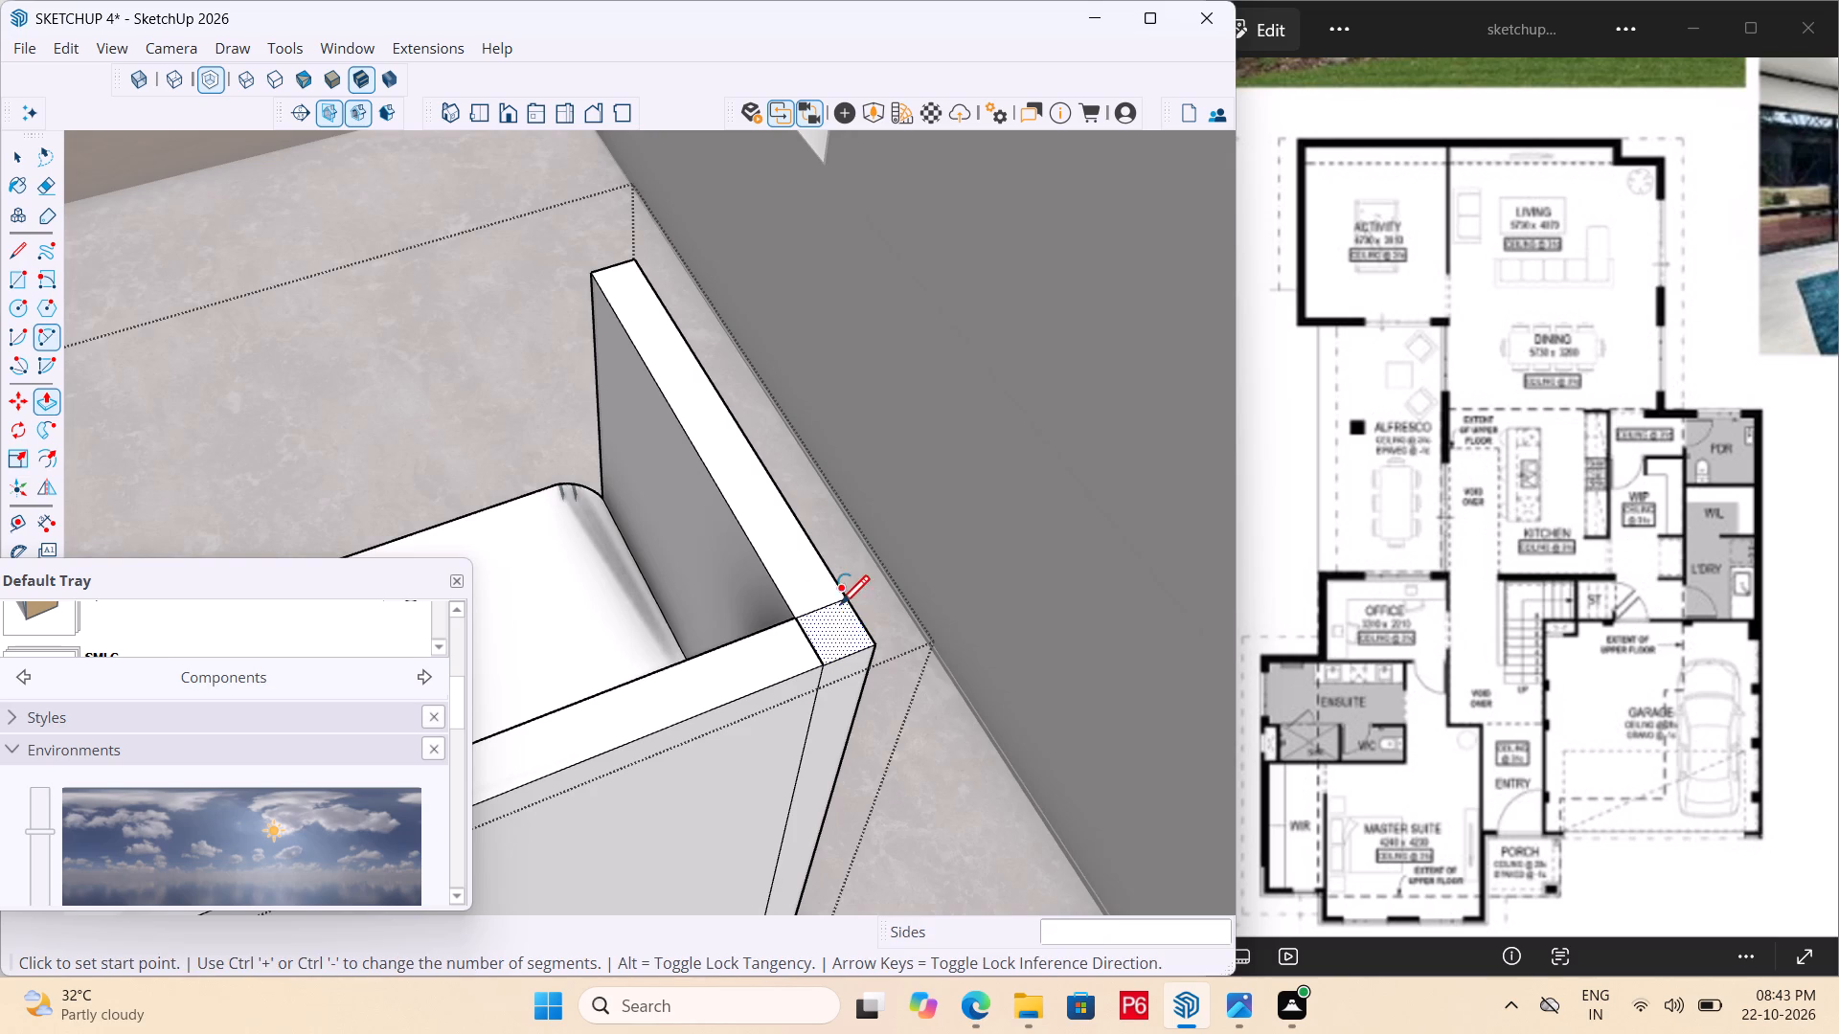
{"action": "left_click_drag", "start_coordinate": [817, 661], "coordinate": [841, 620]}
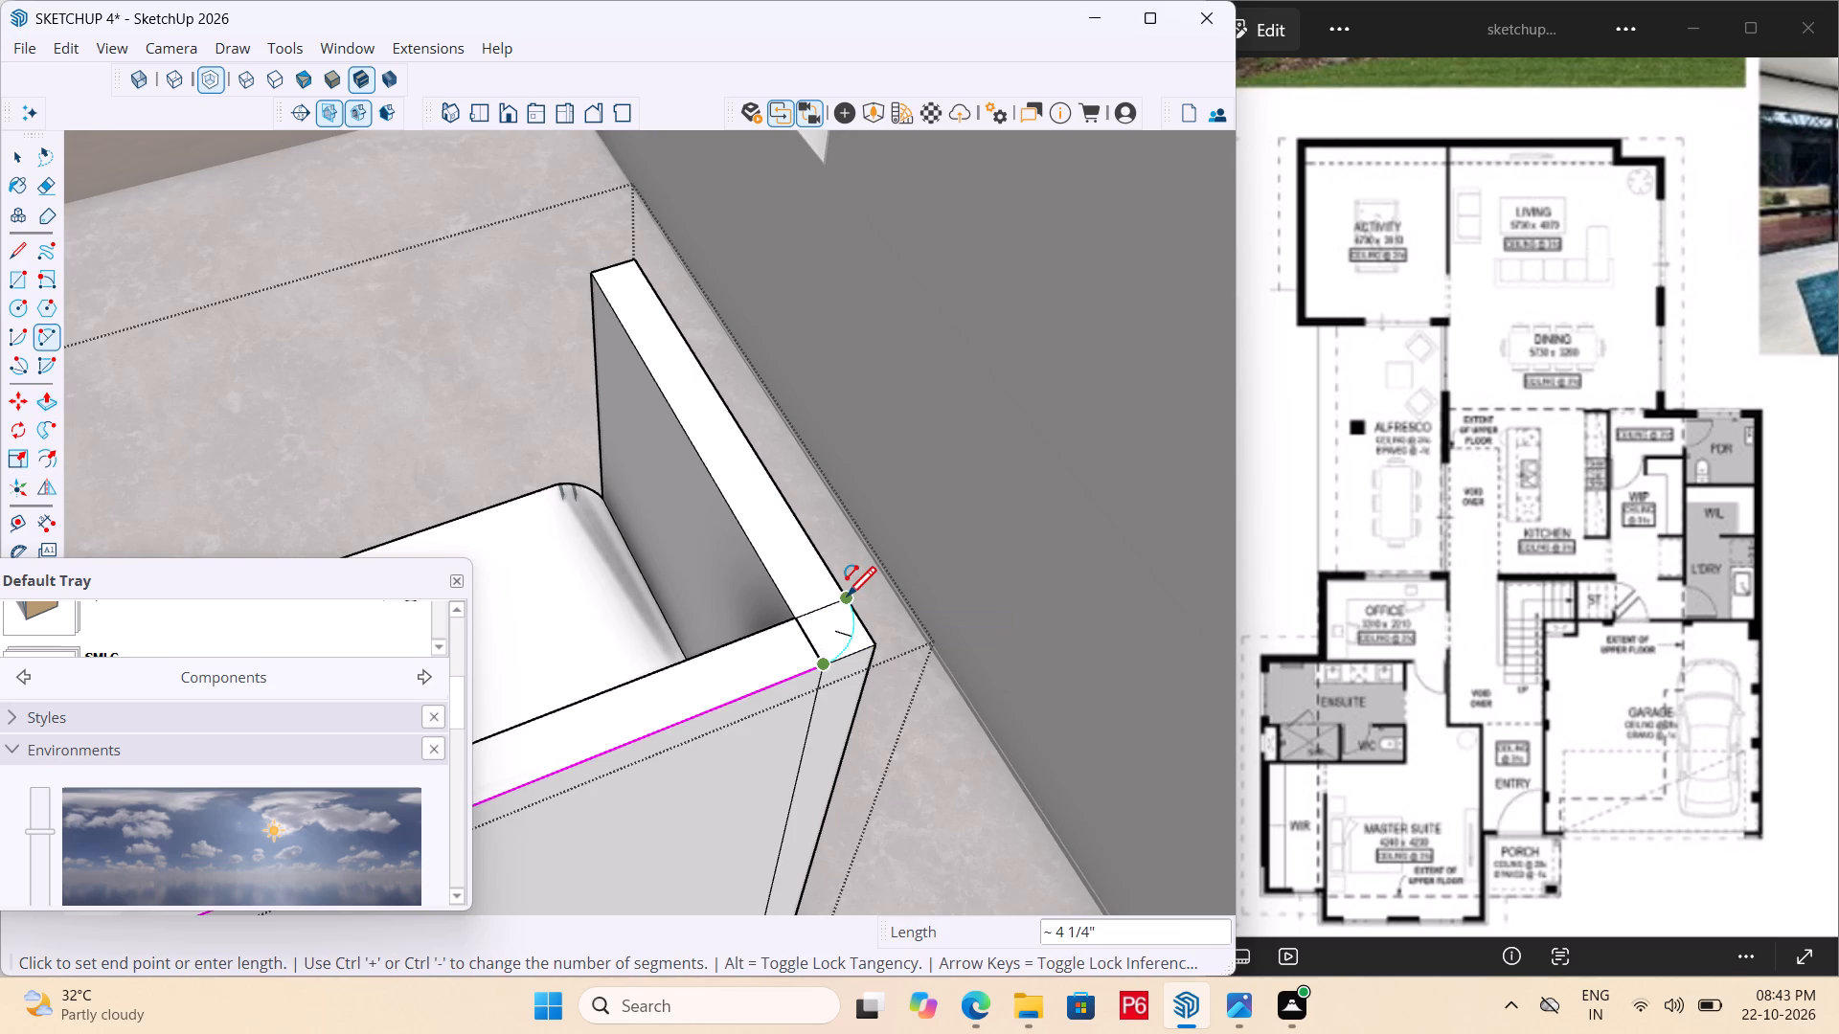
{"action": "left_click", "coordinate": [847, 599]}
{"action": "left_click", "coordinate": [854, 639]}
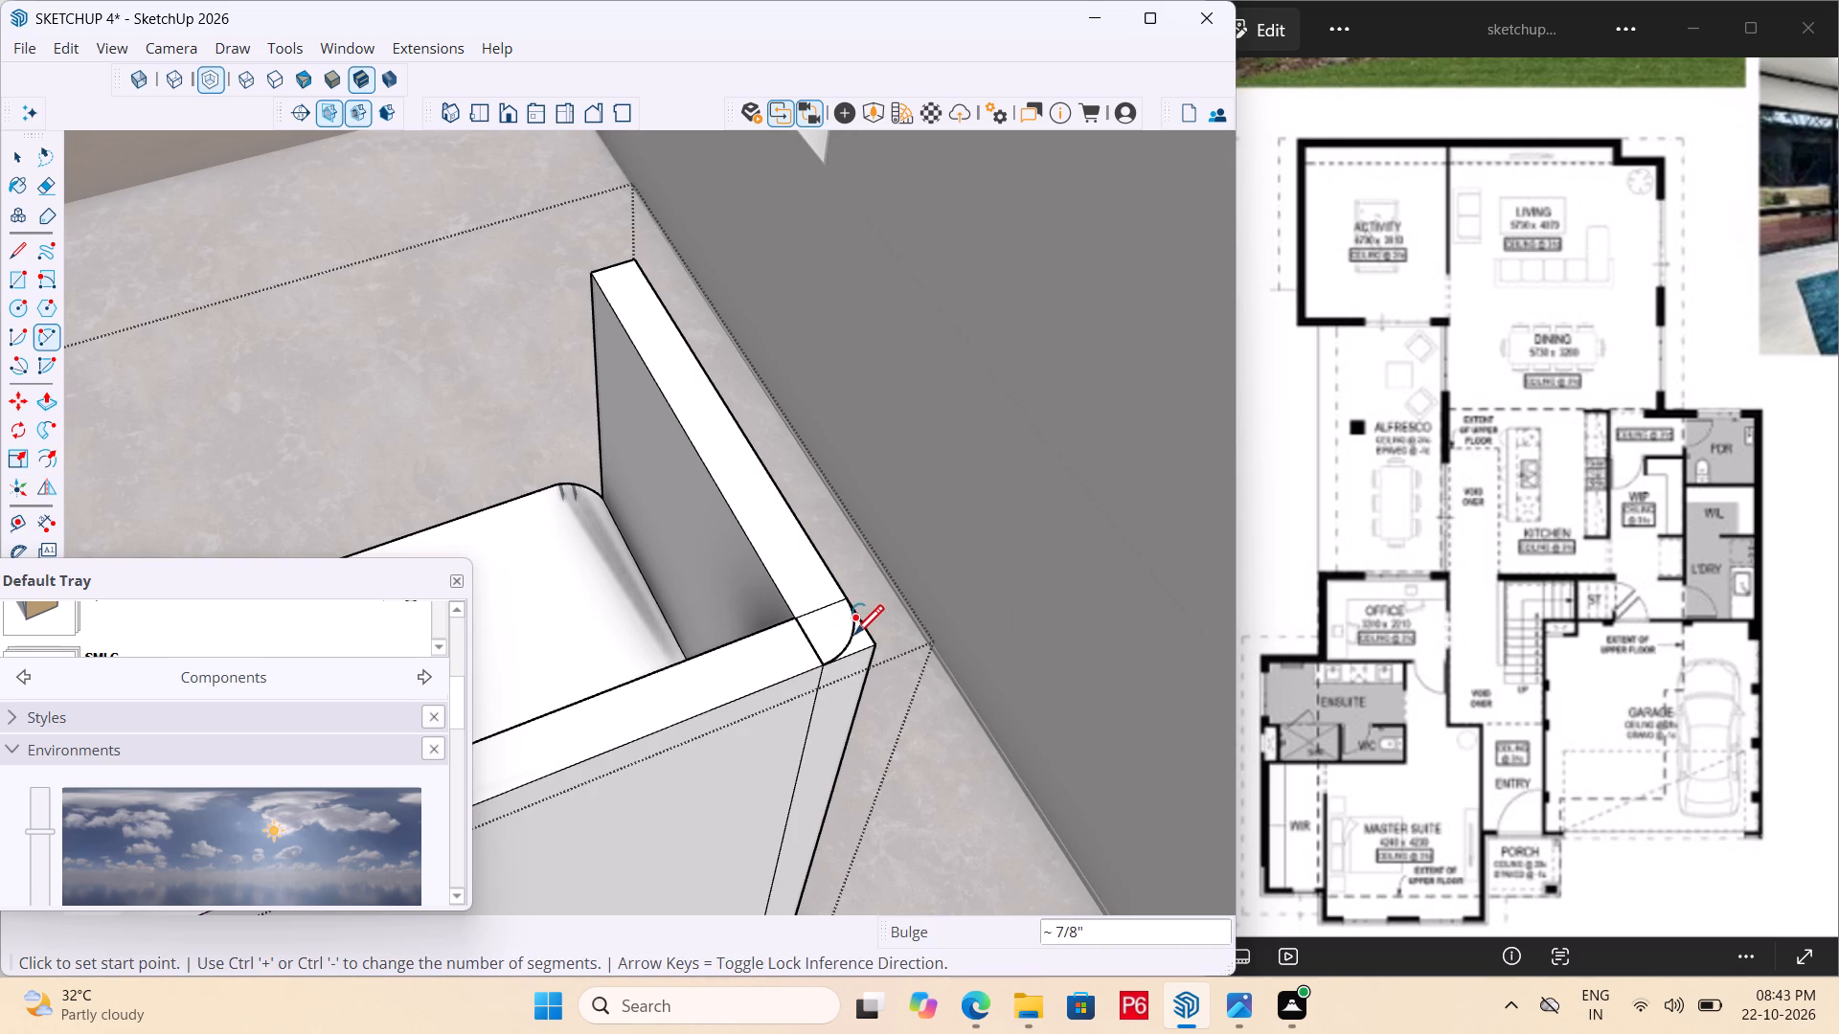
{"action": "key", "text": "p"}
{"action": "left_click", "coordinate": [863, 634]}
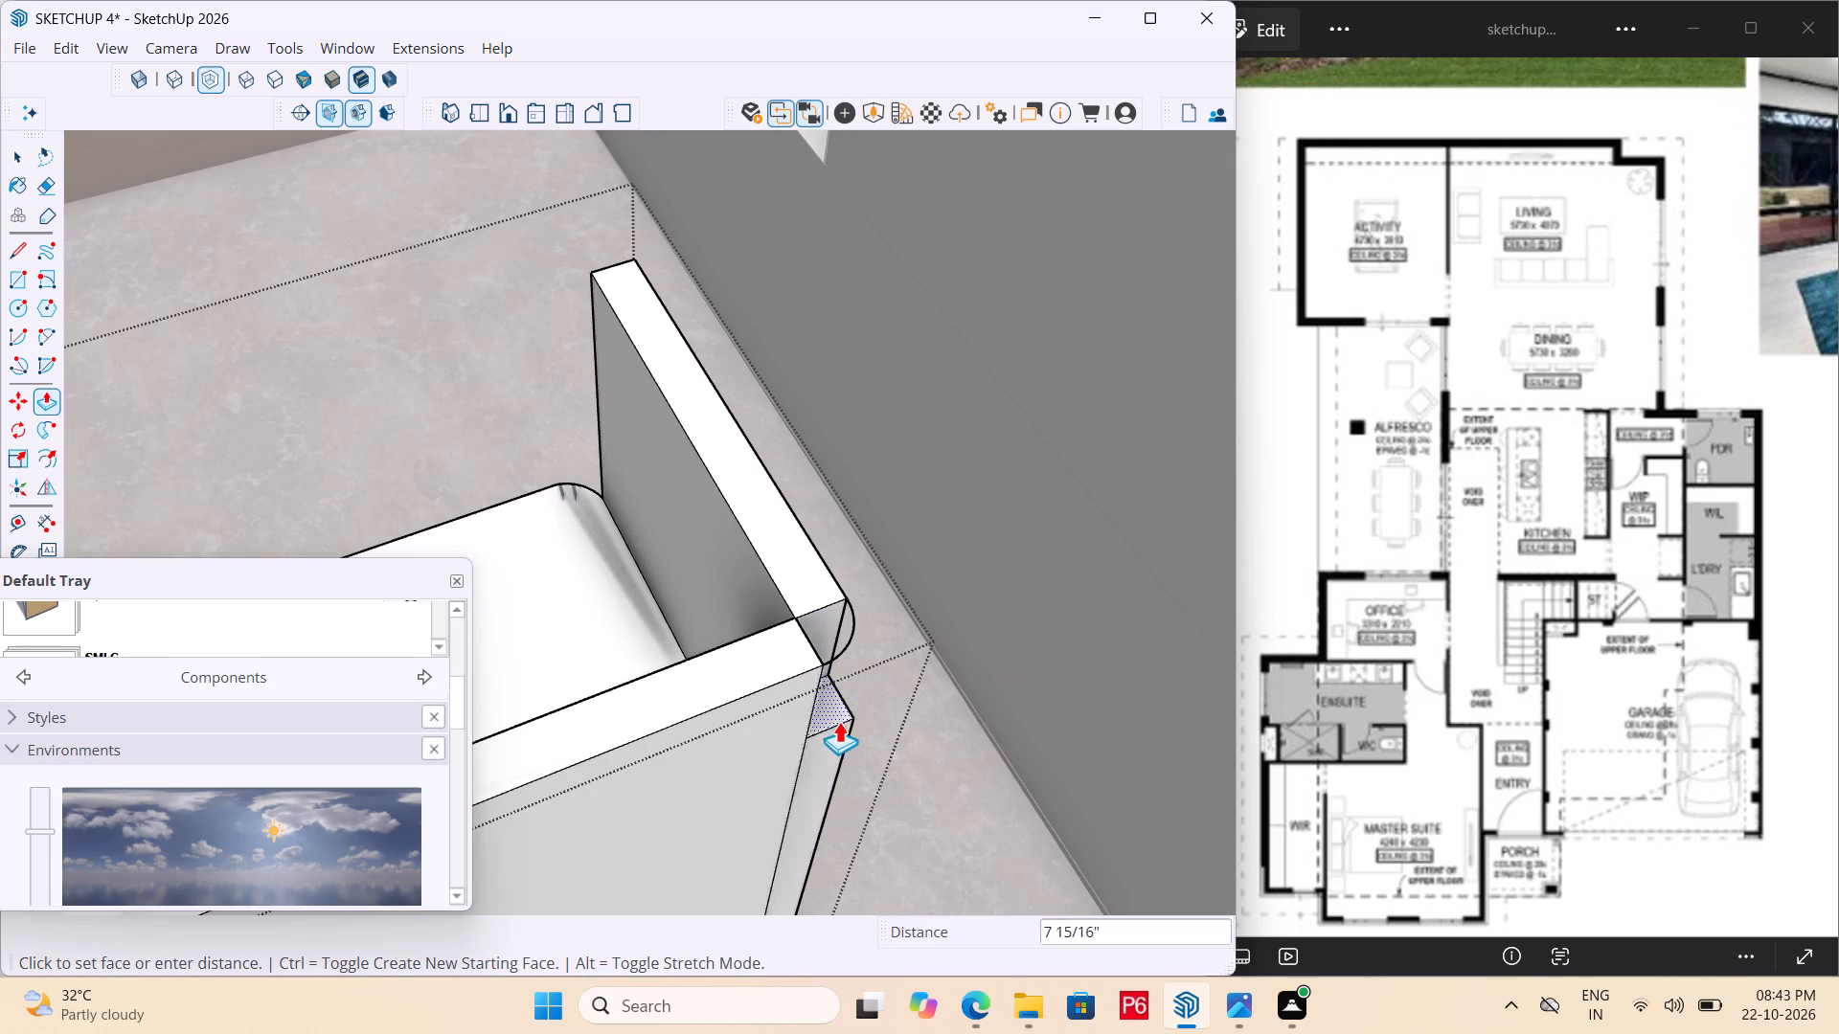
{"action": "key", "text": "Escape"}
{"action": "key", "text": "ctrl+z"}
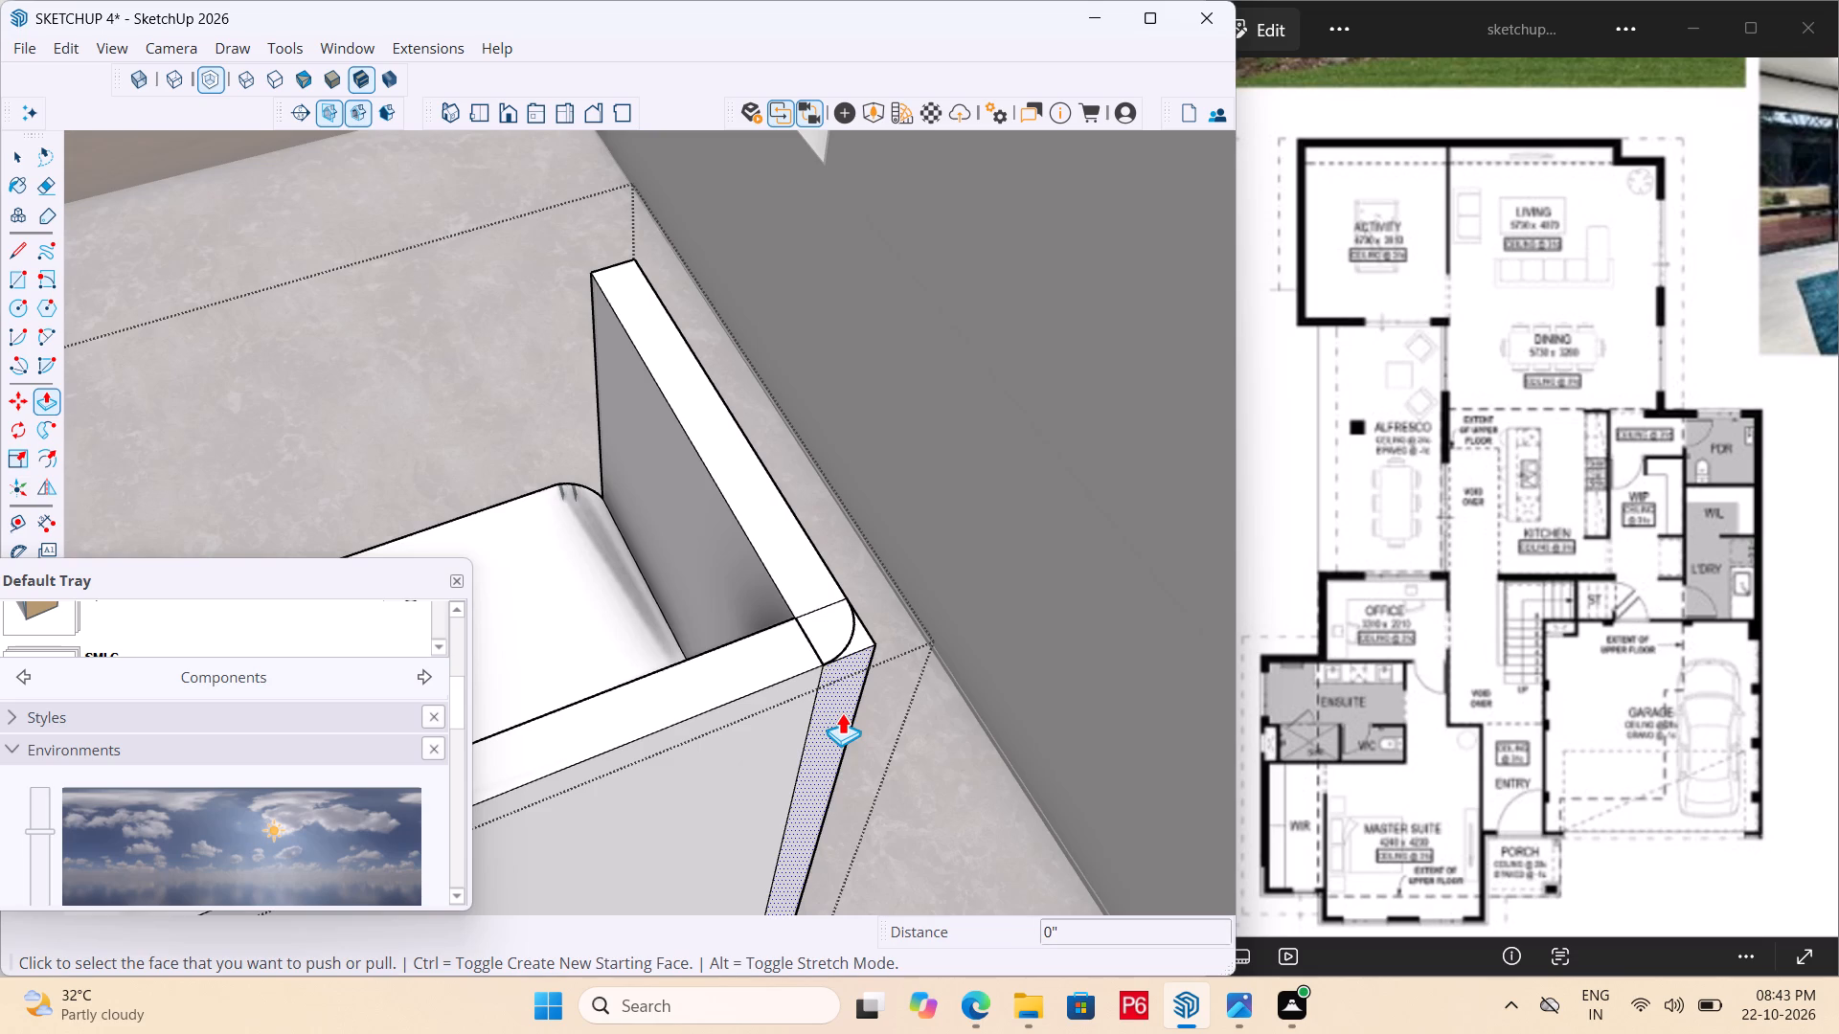
Draw an arc with about 7/8" bulge across the top of the rear corner square nearest the windowed wall.
{"action": "key", "text": "space"}
{"action": "left_click", "coordinate": [844, 631]}
{"action": "double_click", "coordinate": [824, 633]}
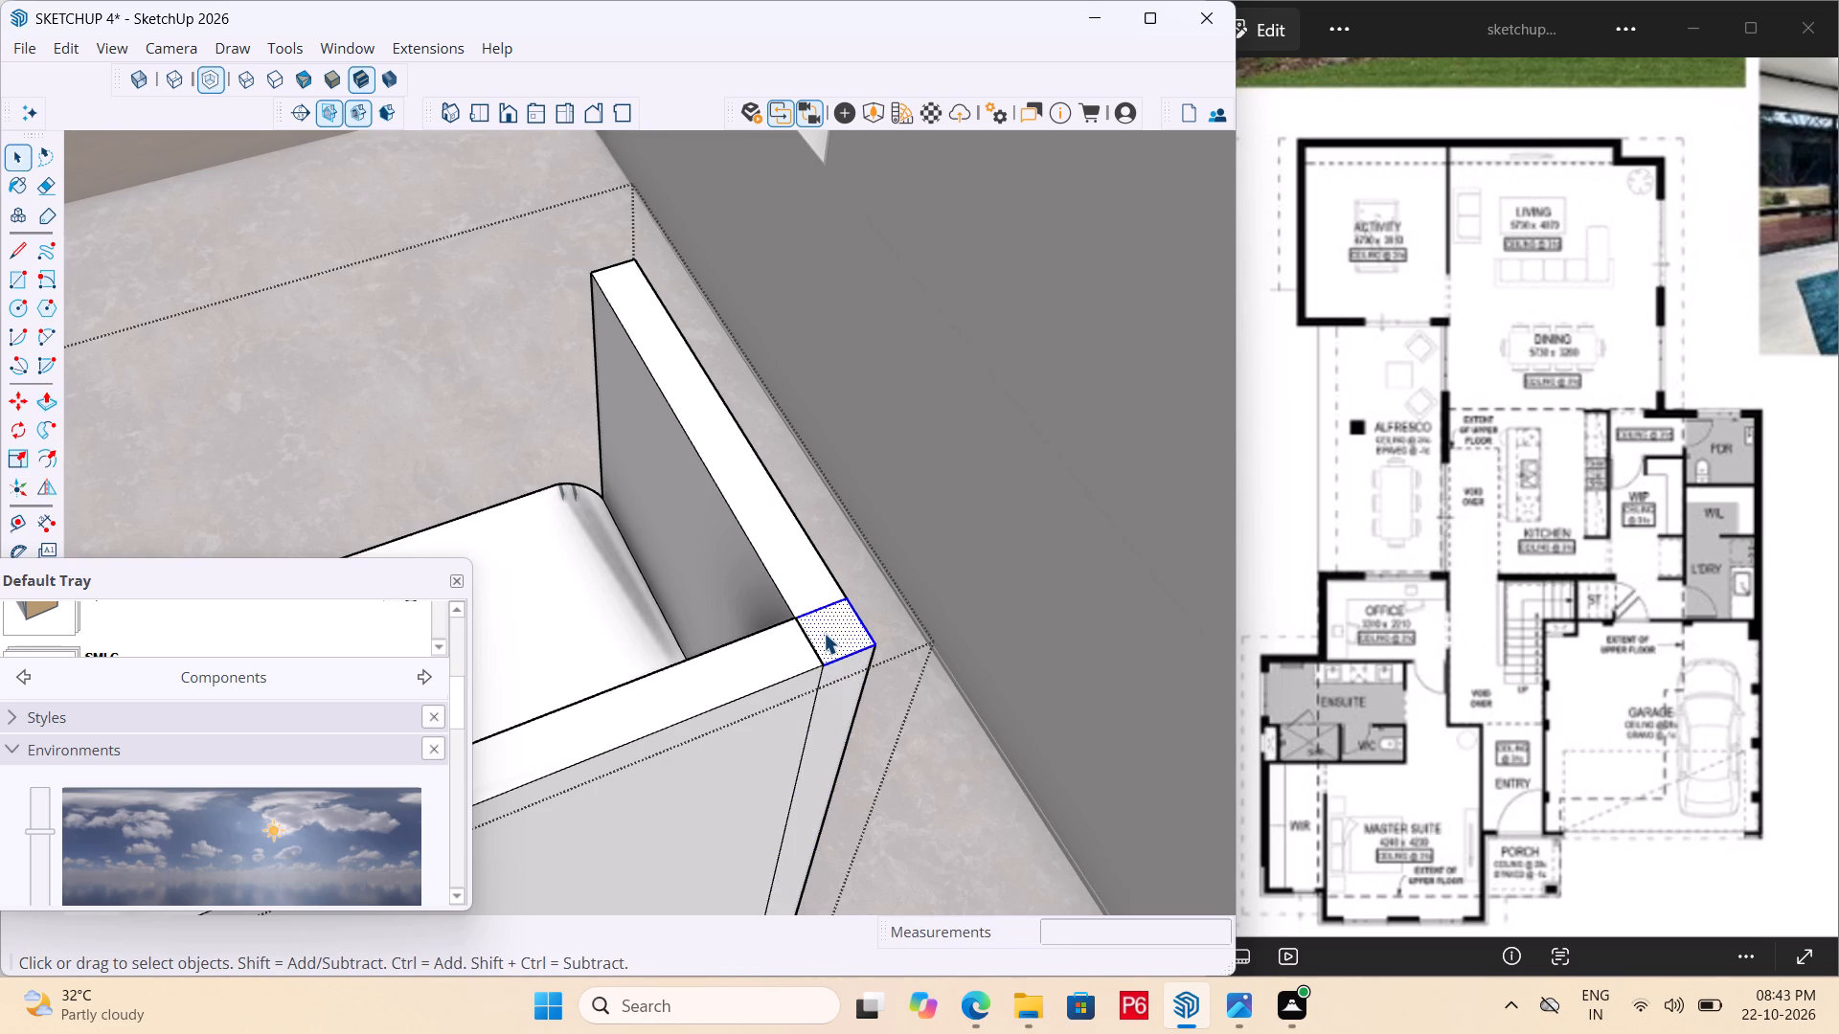
{"action": "left_click", "coordinate": [823, 633]}
{"action": "key", "text": "a"}
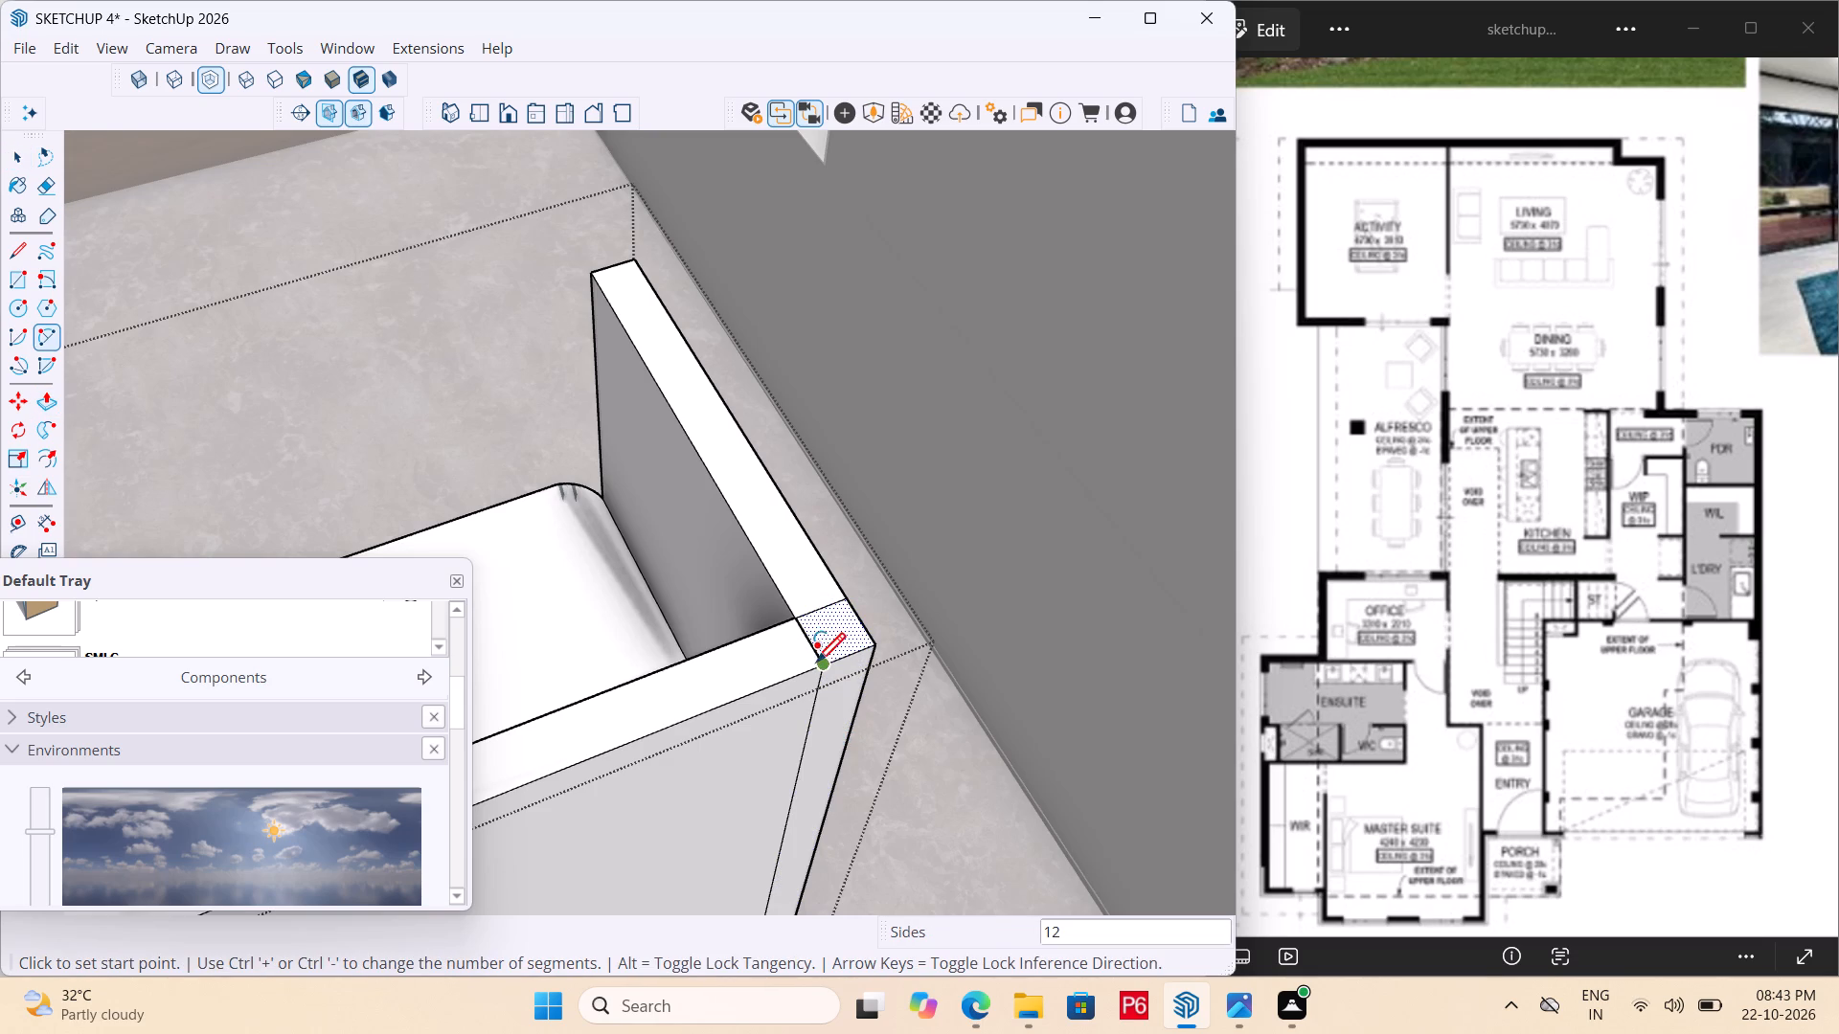
{"action": "left_click_drag", "start_coordinate": [817, 665], "coordinate": [828, 648]}
{"action": "left_click", "coordinate": [847, 597]}
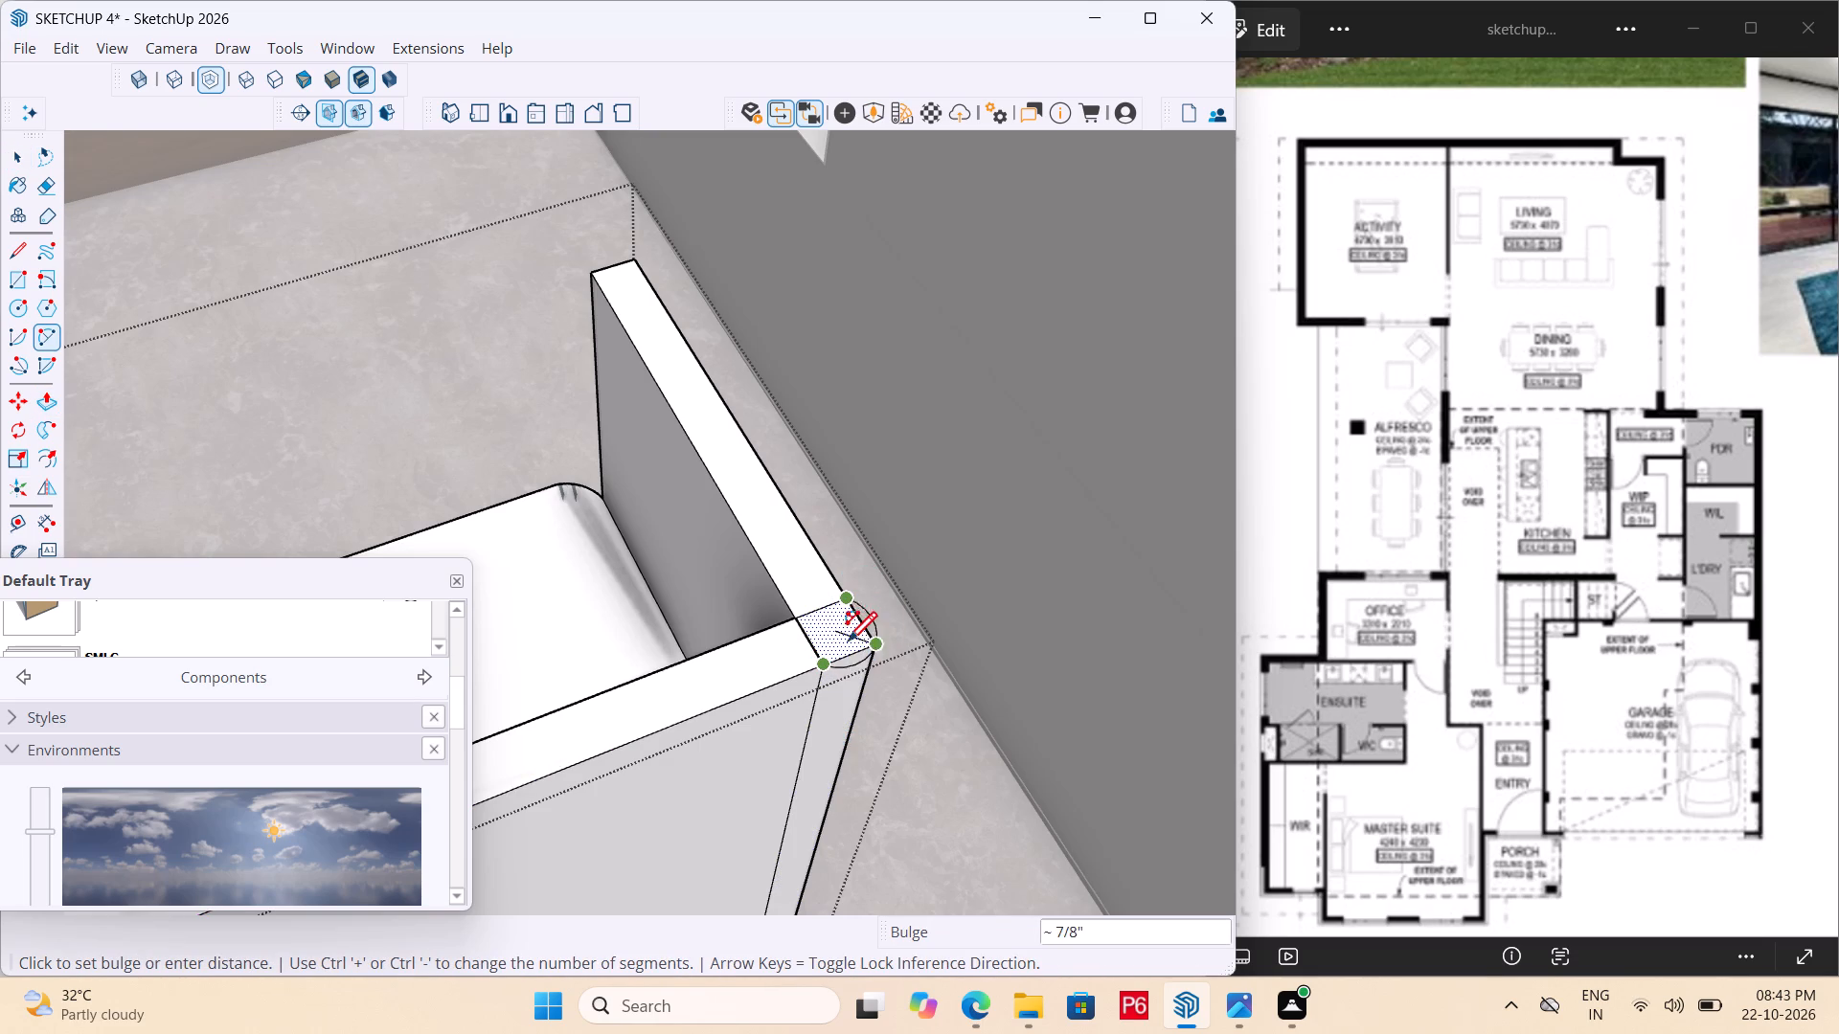
{"action": "left_click", "coordinate": [856, 642]}
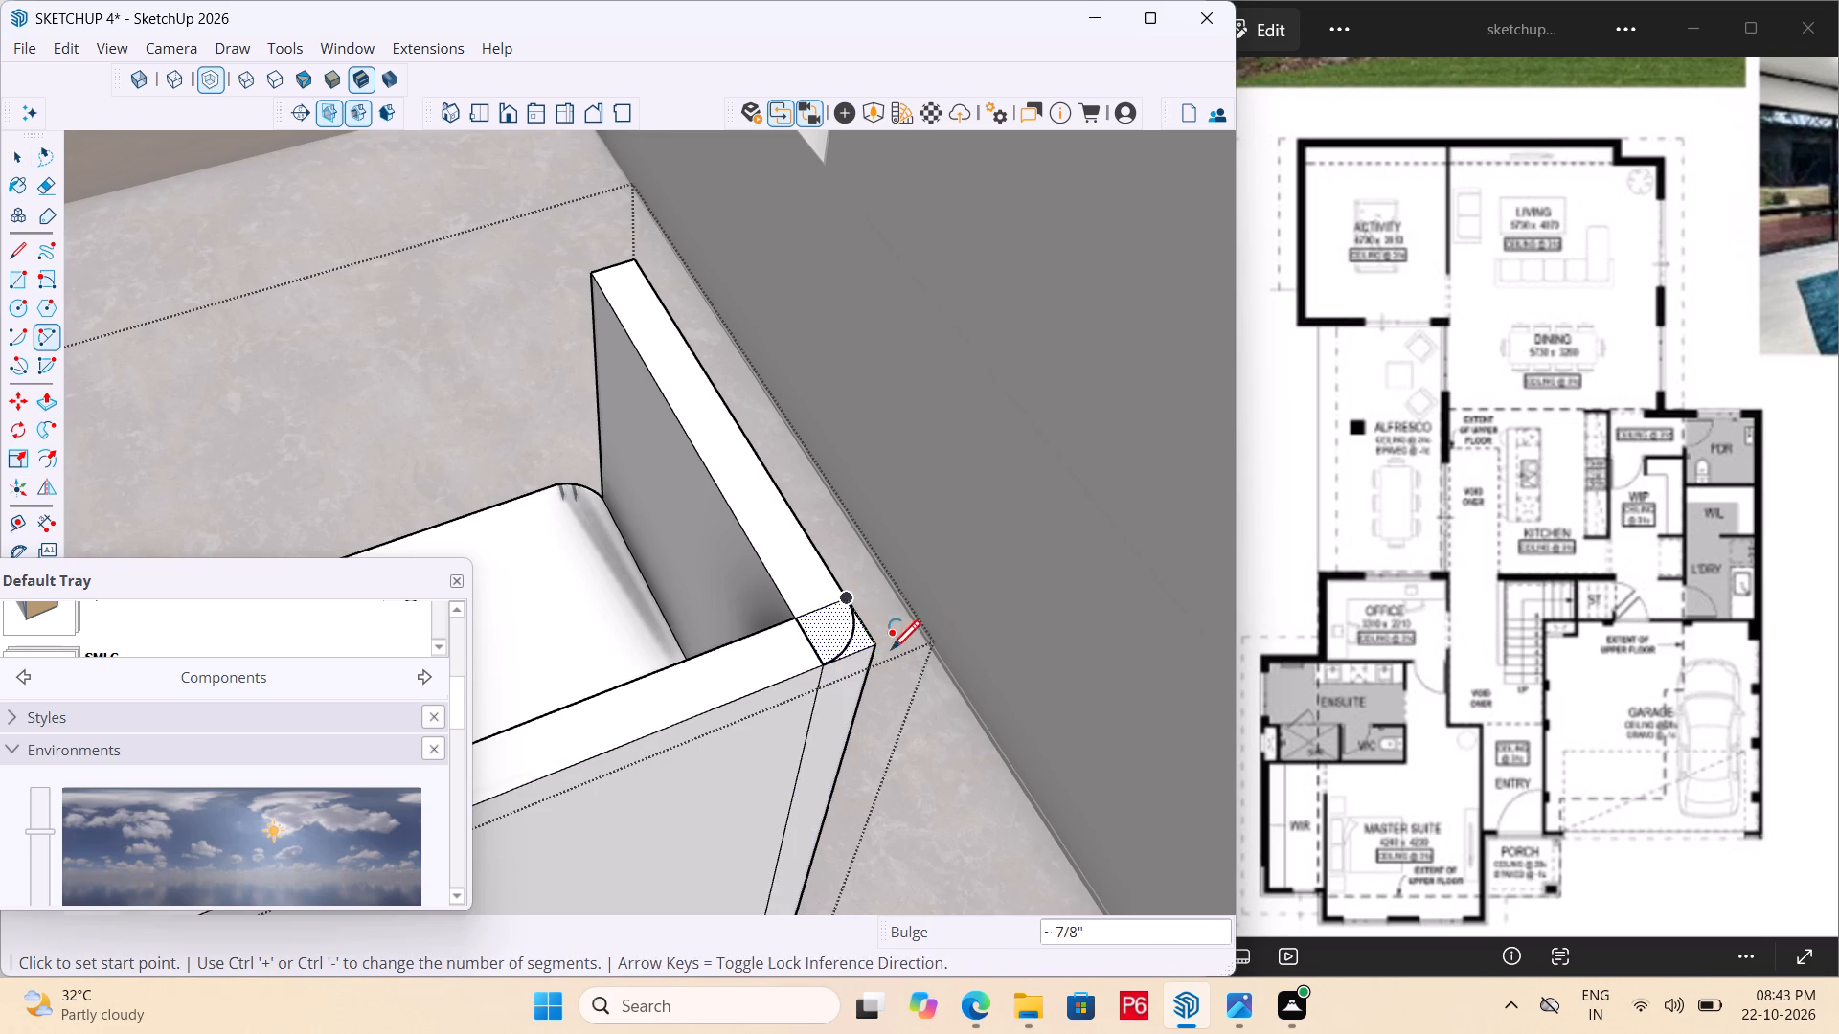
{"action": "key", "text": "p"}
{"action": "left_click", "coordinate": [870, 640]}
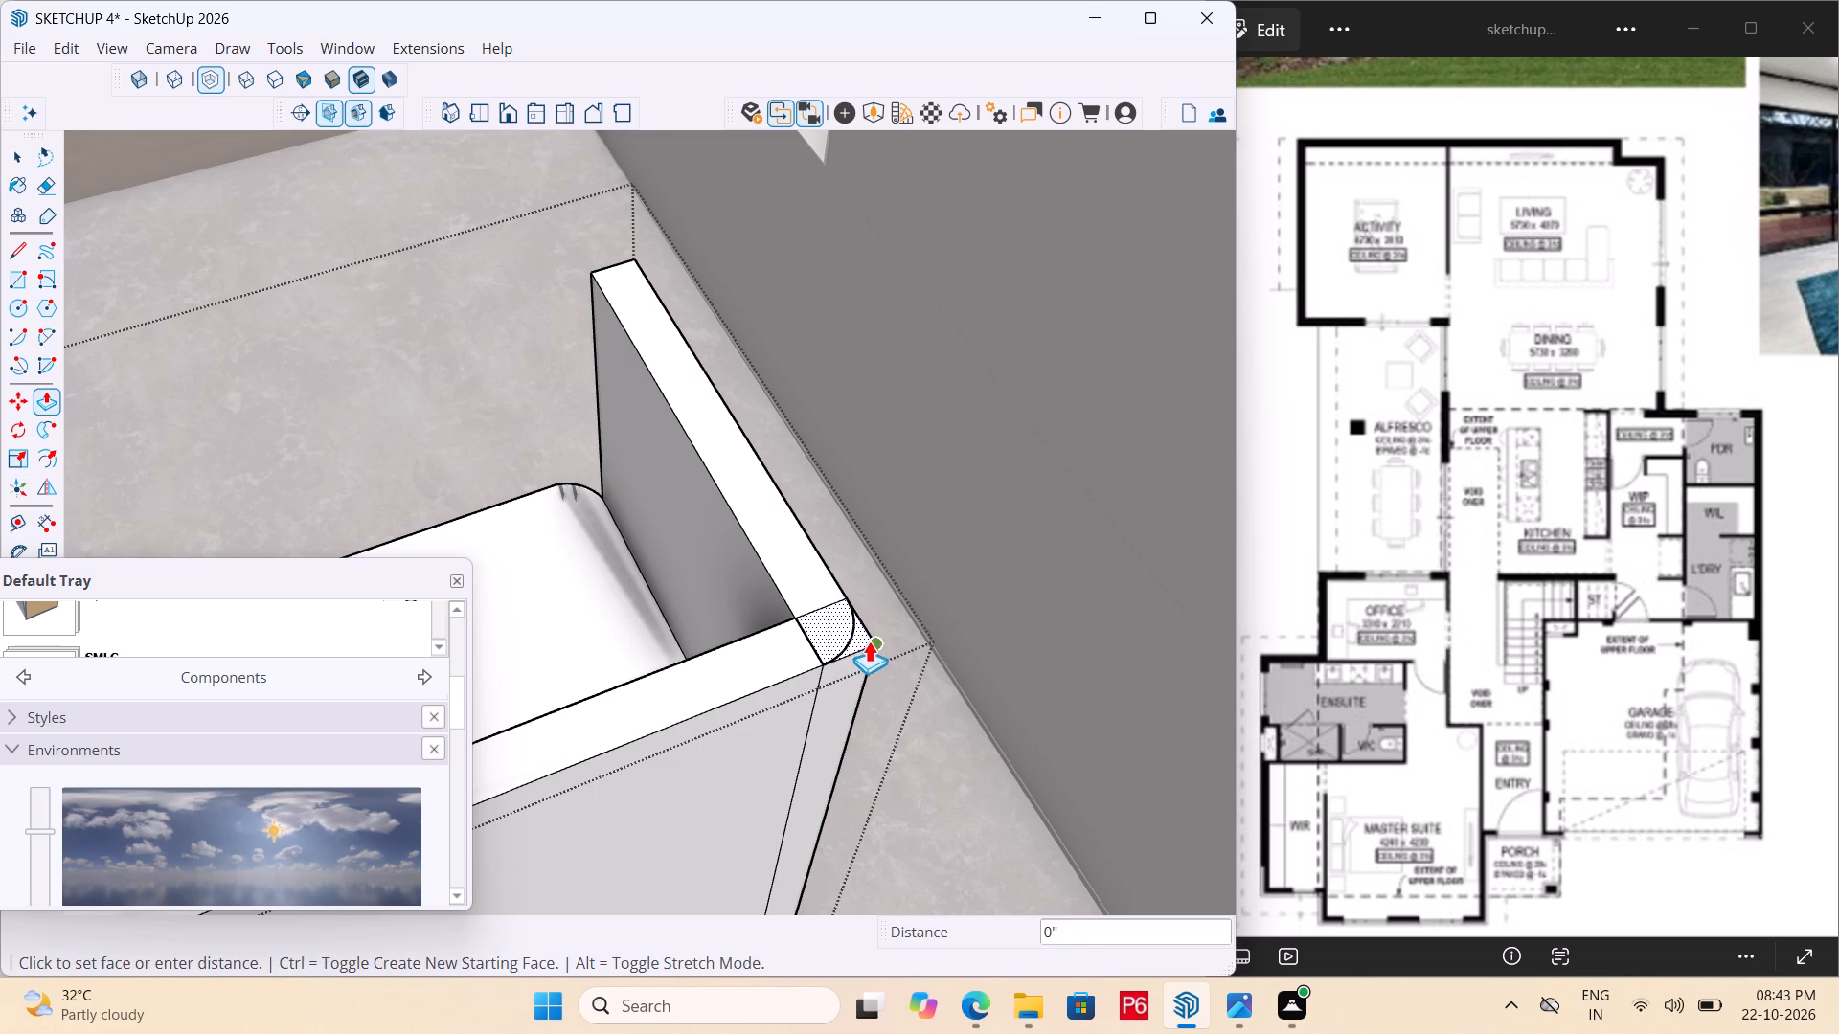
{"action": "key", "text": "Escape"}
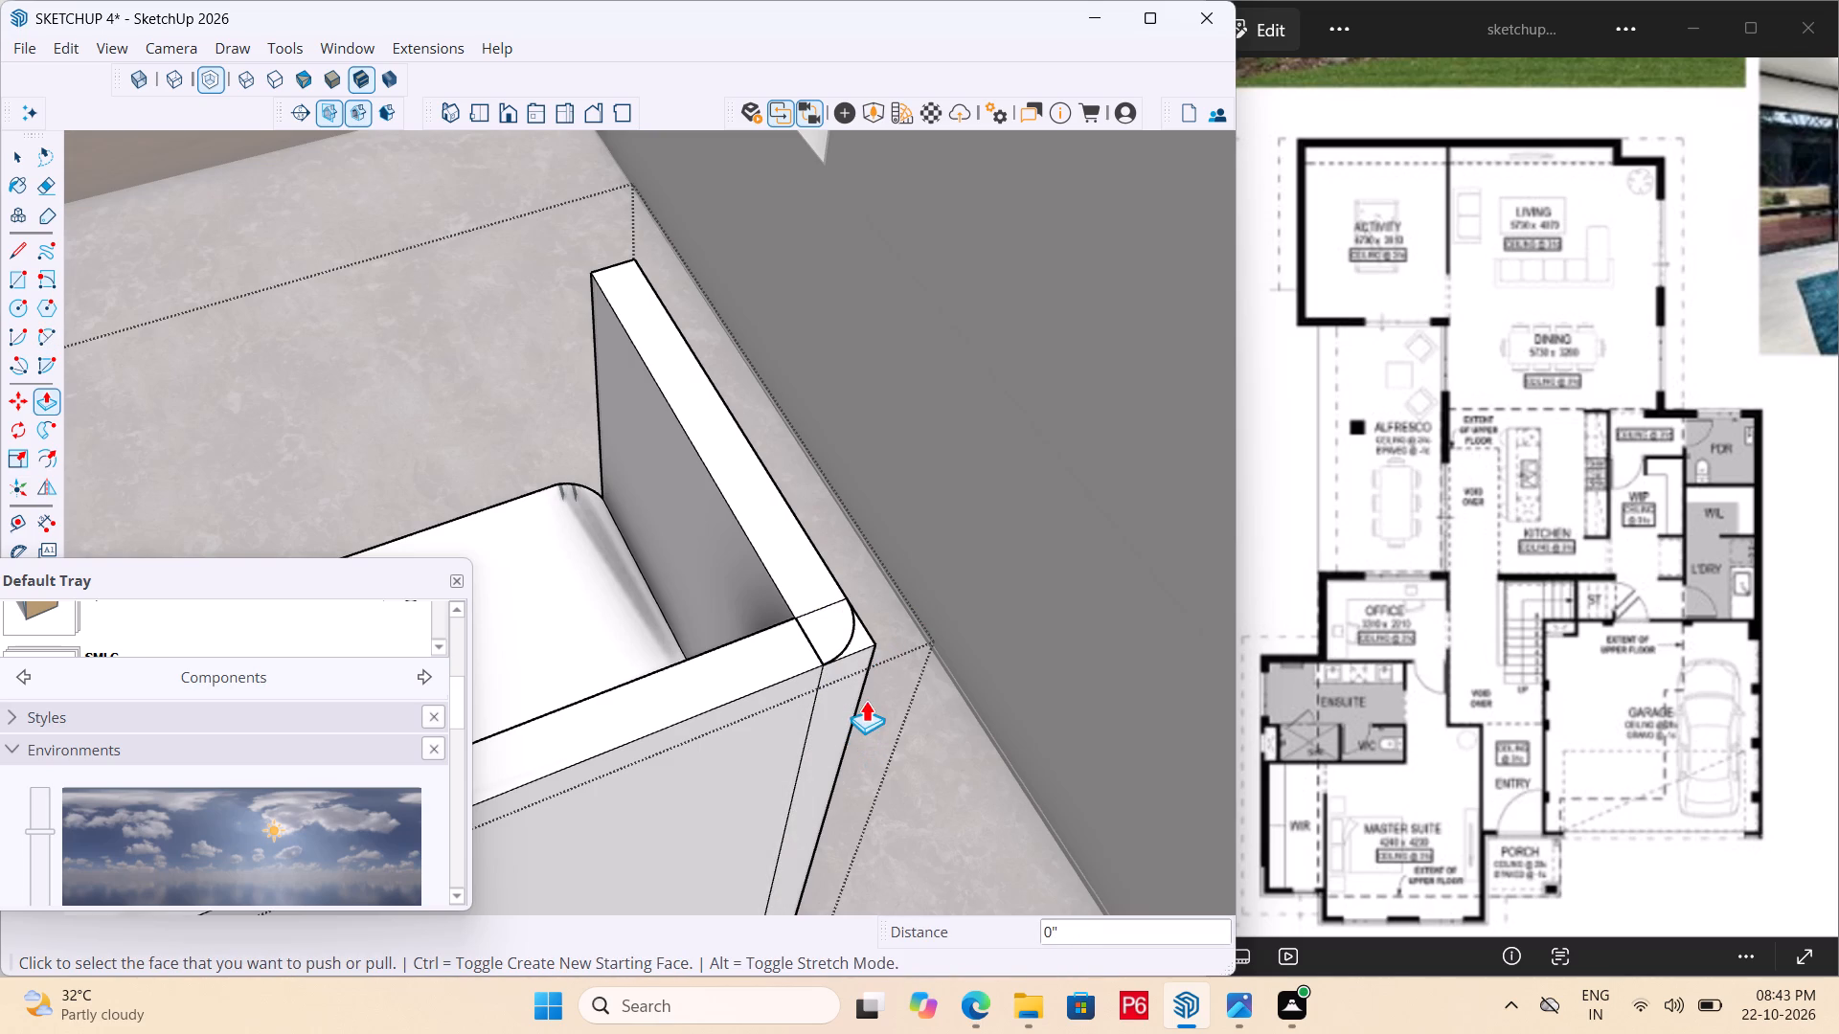
Save the house model.
{"action": "key", "text": "ctrl+s"}
{"action": "key", "text": "ctrl+s"}
{"action": "key", "text": "ctrl+s"}
{"action": "key", "text": "ctrl+s"}
{"action": "key", "text": "ctrl+s"}
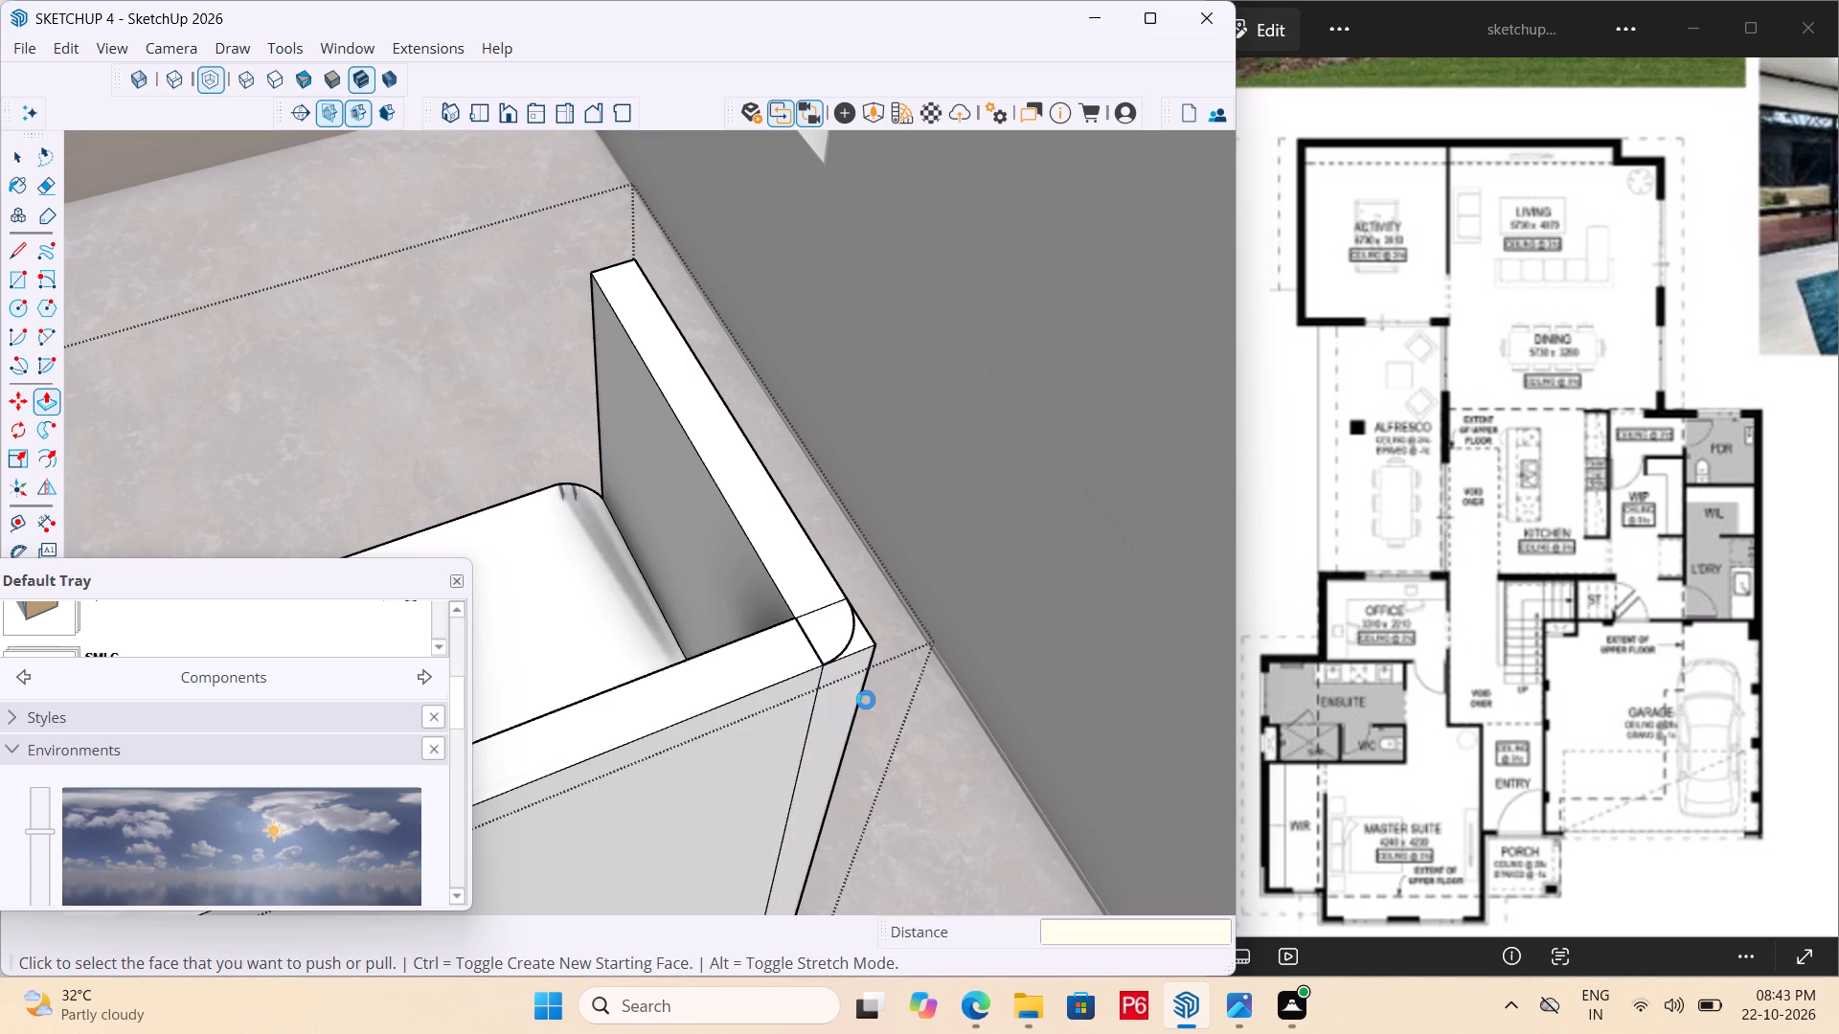
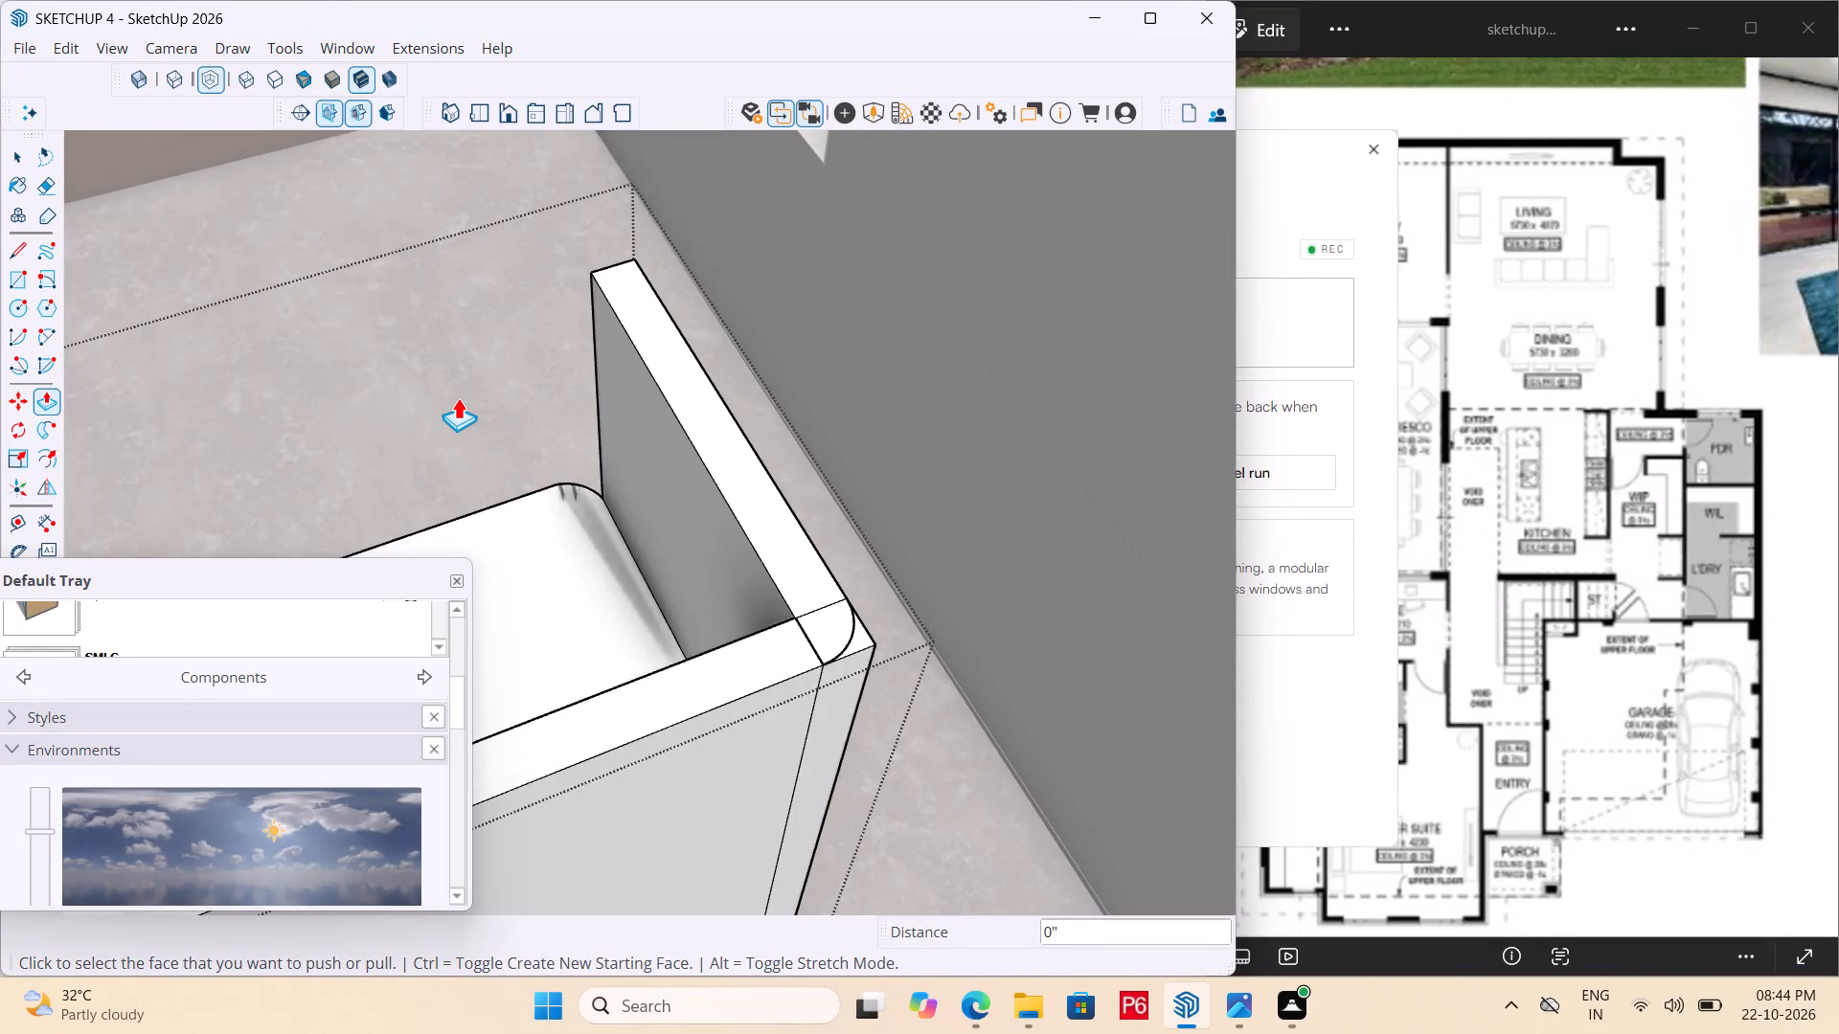
Undo the recent sofa edits including the arc nearest the windowed wall, and redo one to restore the opposite rounded rear corner.
{"action": "key", "text": "l"}
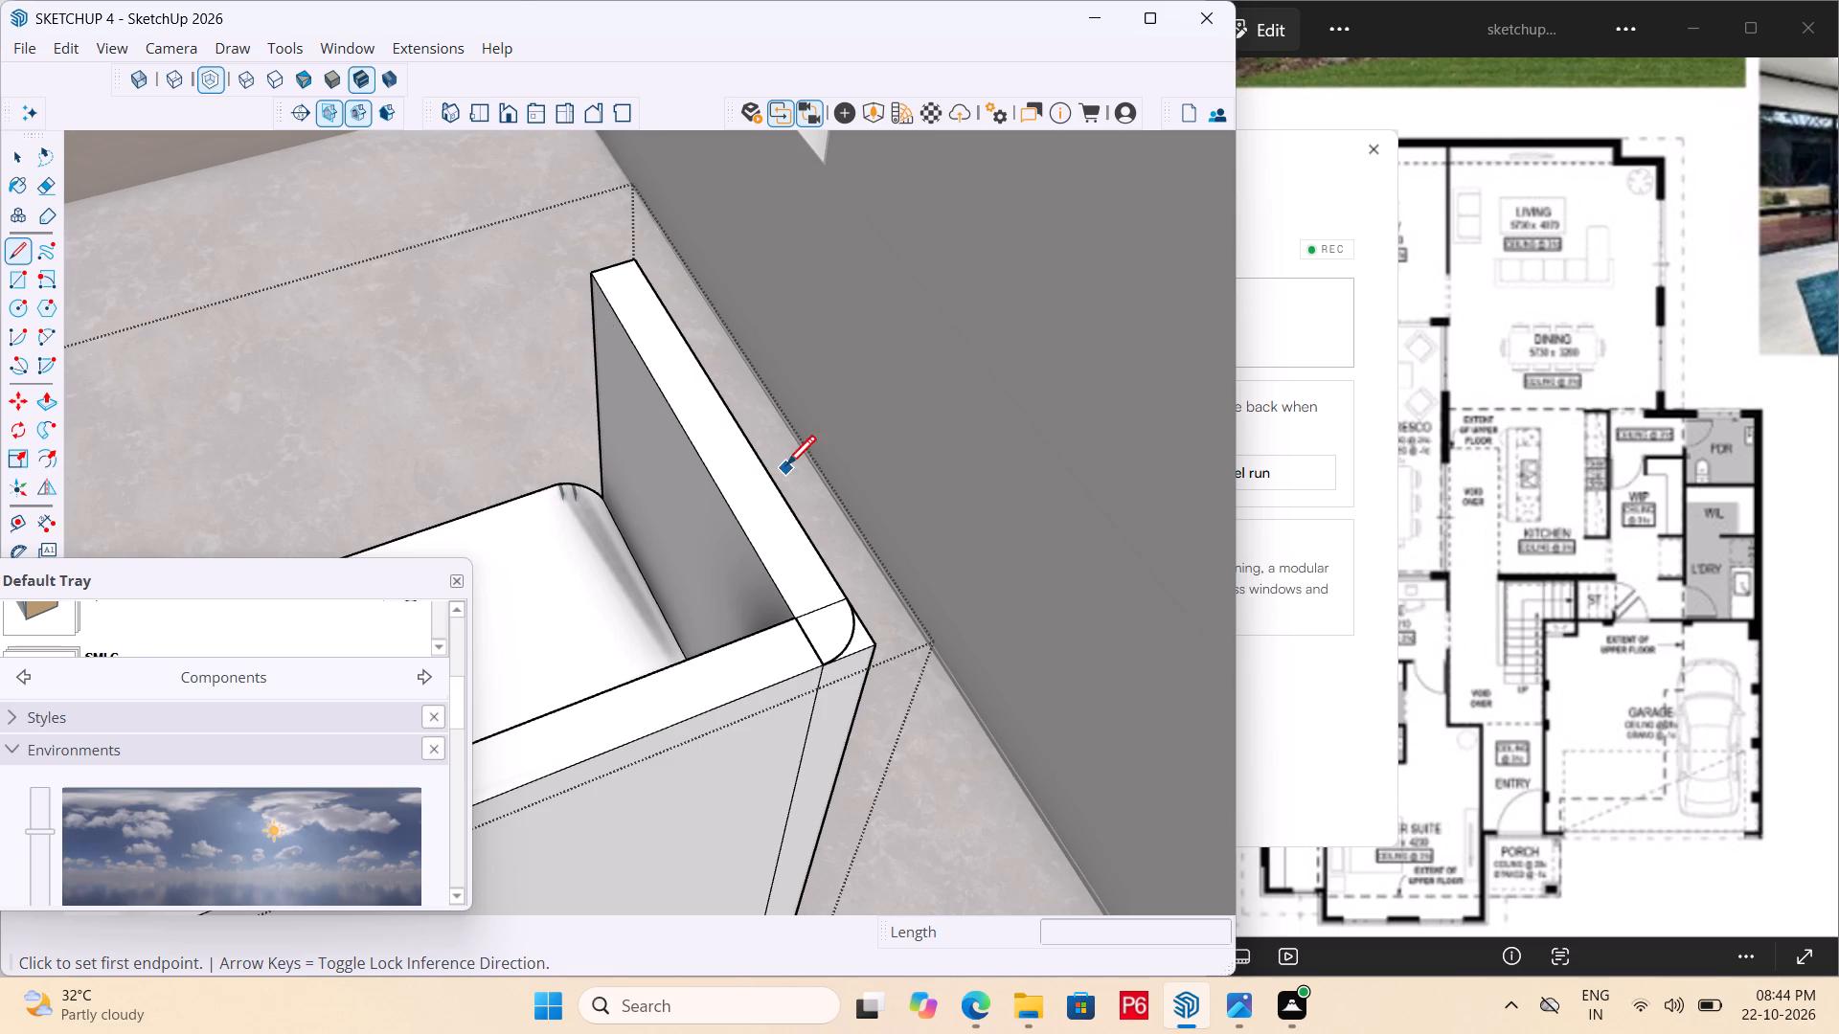
{"action": "scroll", "coordinate": [837, 523], "scroll_direction": "down", "scroll_amount": 2}
{"action": "middle_click_drag", "start_coordinate": [837, 523], "coordinate": [721, 520]}
{"action": "key", "text": "ctrl+z"}
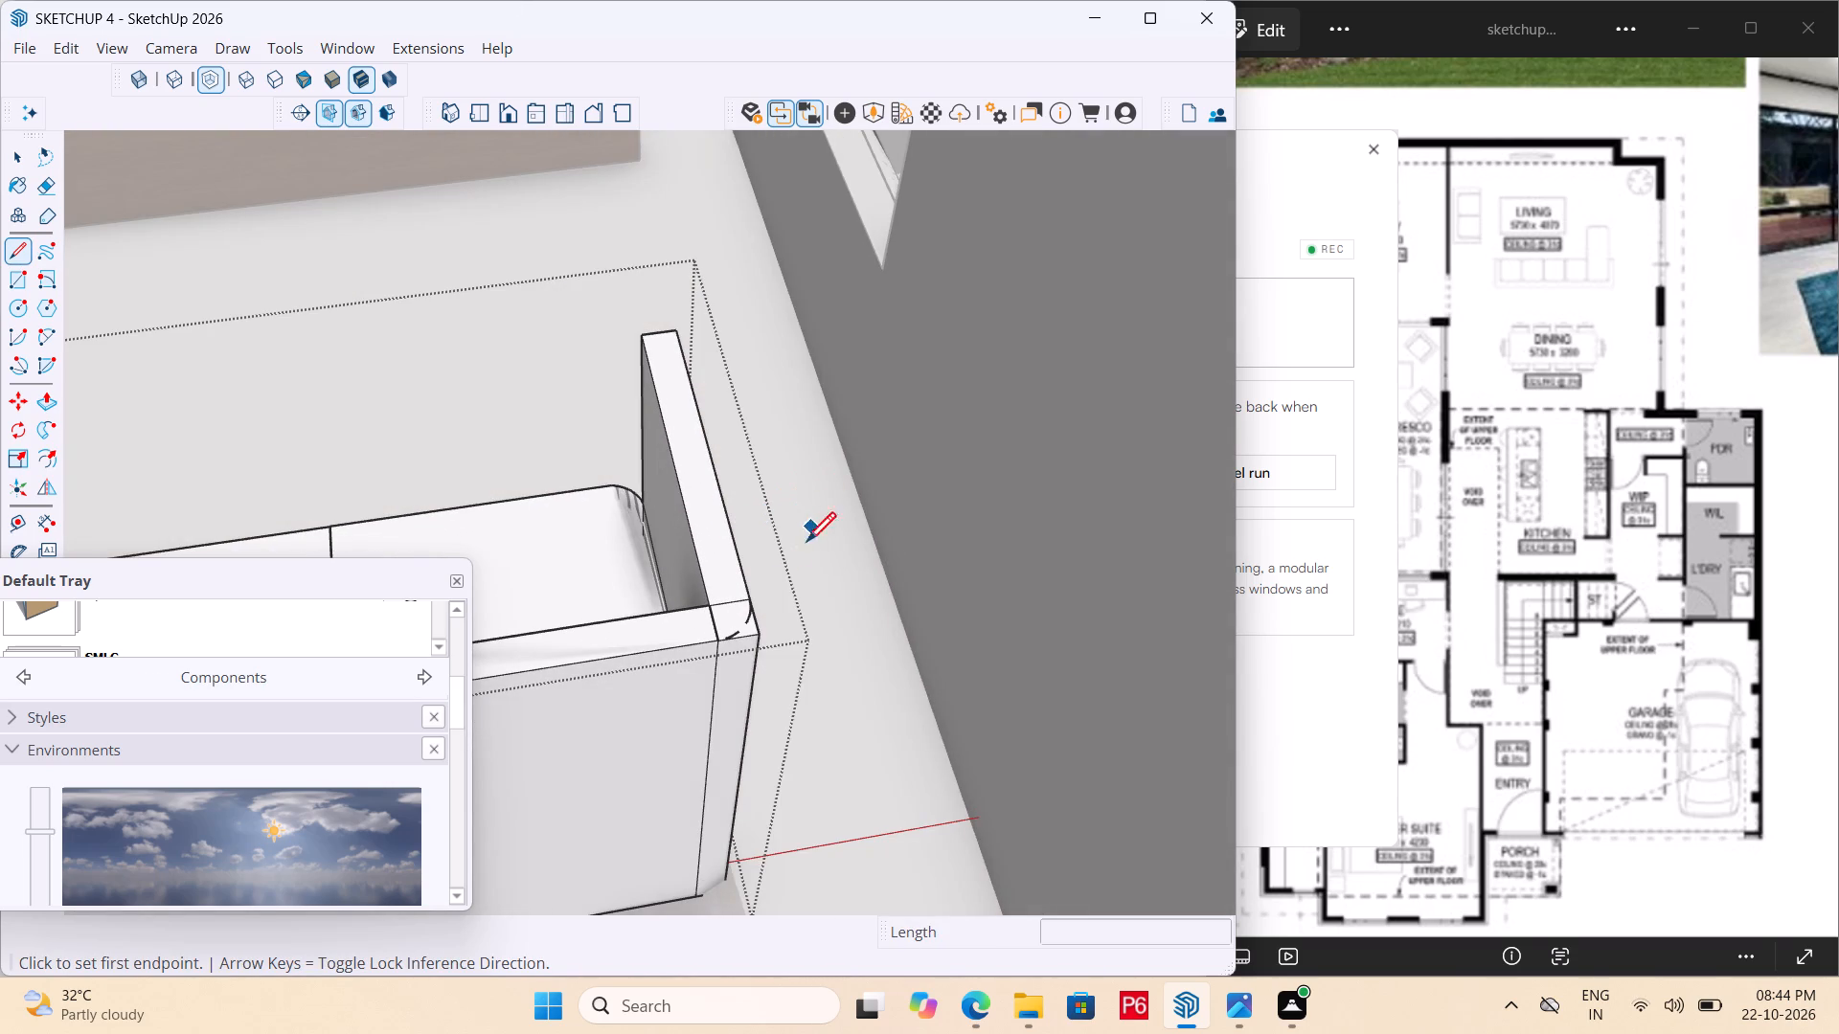
{"action": "key", "text": "ctrl+z"}
{"action": "middle_click_drag", "start_coordinate": [715, 682], "coordinate": [847, 732], "text": "ctrl"}
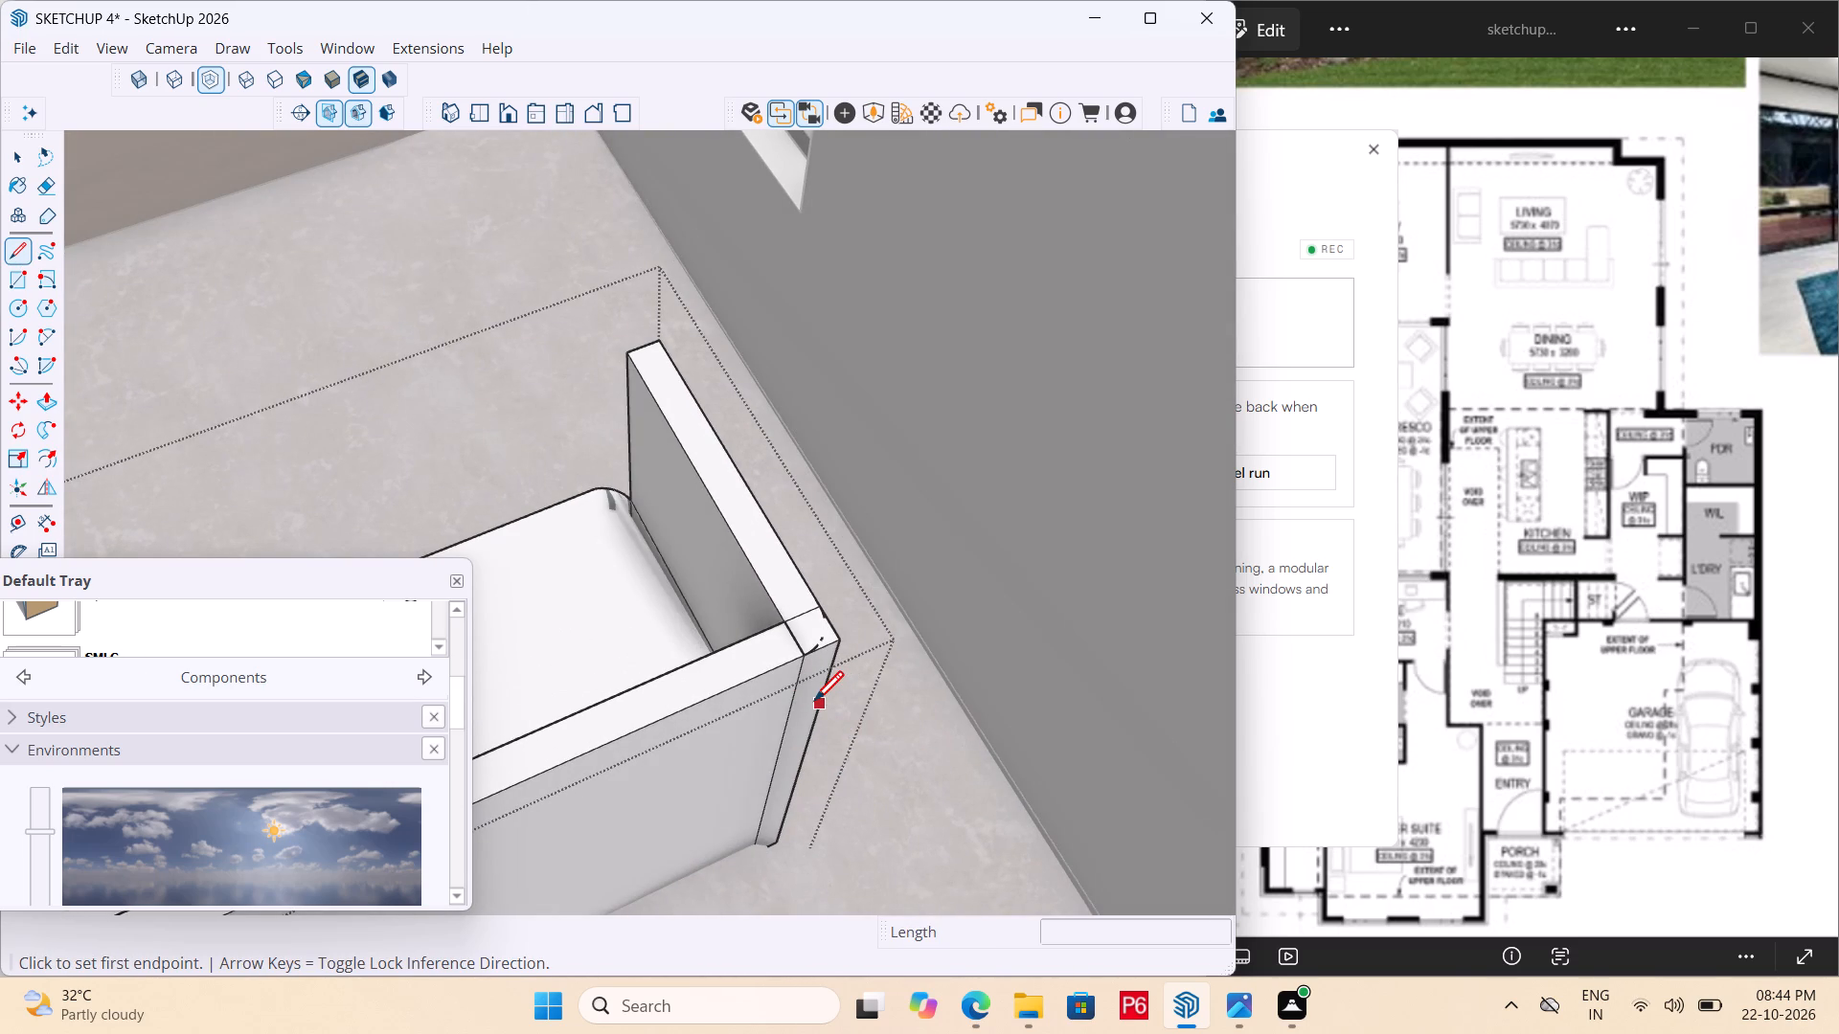
{"action": "key", "text": "ctrl+z"}
{"action": "key", "text": "ctrl+z"}
{"action": "key", "text": "ctrl+z"}
{"action": "key", "text": "ctrl+z"}
{"action": "scroll", "coordinate": [872, 595], "scroll_direction": "down", "scroll_amount": 6, "text": "ctrl"}
{"action": "key", "text": "ctrl+z"}
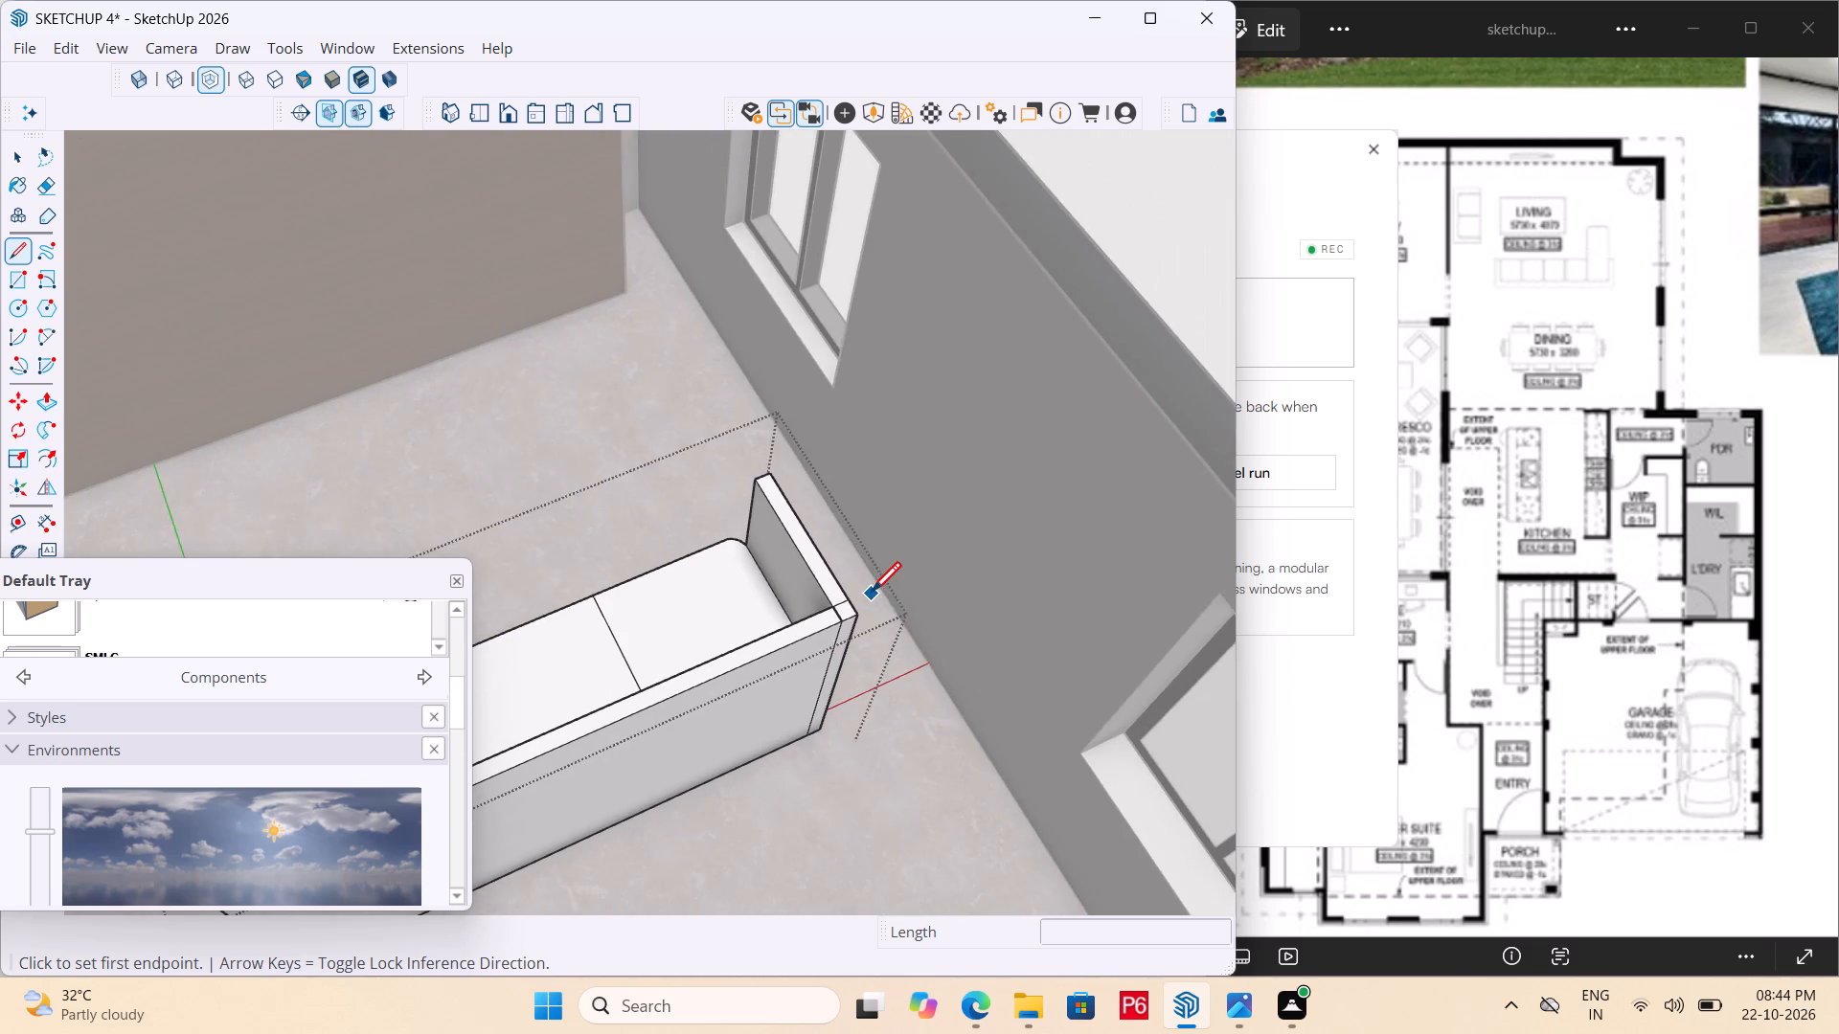
{"action": "middle_click_drag", "start_coordinate": [898, 607], "coordinate": [778, 617]}
{"action": "scroll", "coordinate": [778, 617], "scroll_direction": "up", "scroll_amount": 5}
{"action": "scroll", "coordinate": [1012, 443], "scroll_direction": "down", "scroll_amount": 12}
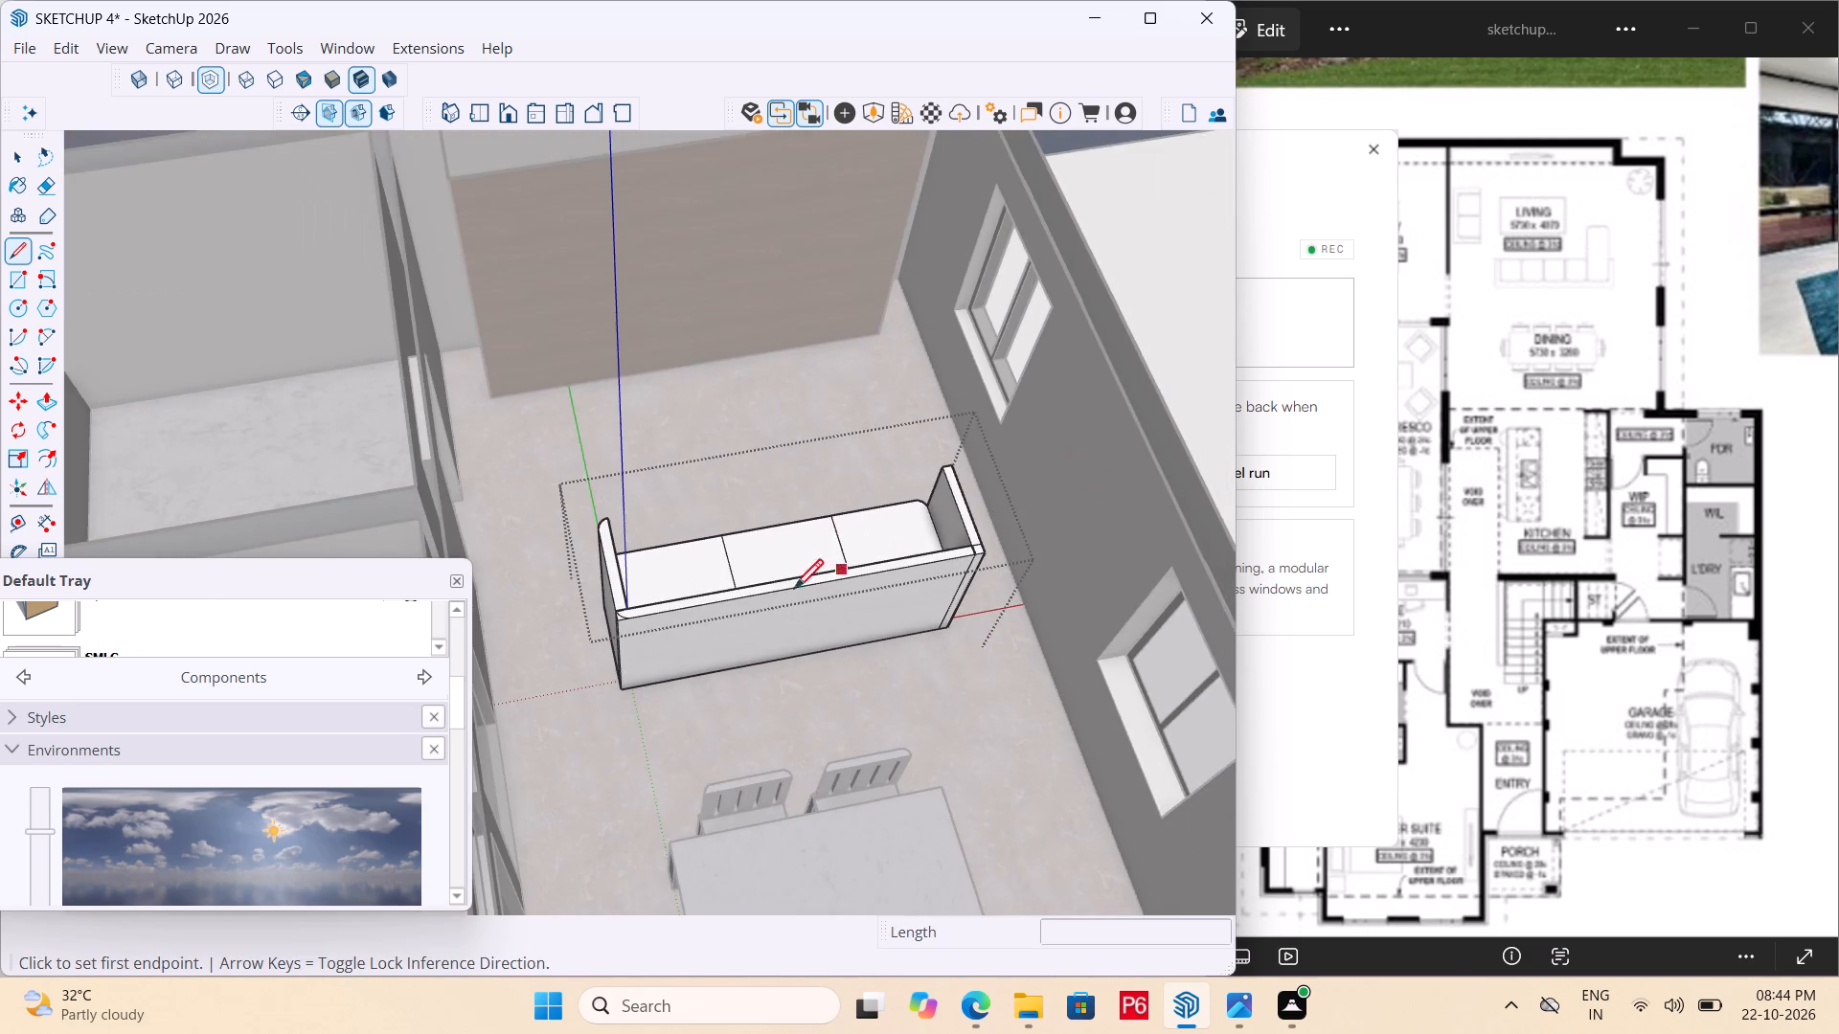
{"action": "scroll", "coordinate": [642, 620], "scroll_direction": "up", "scroll_amount": 5}
{"action": "key", "text": "ctrl+p"}
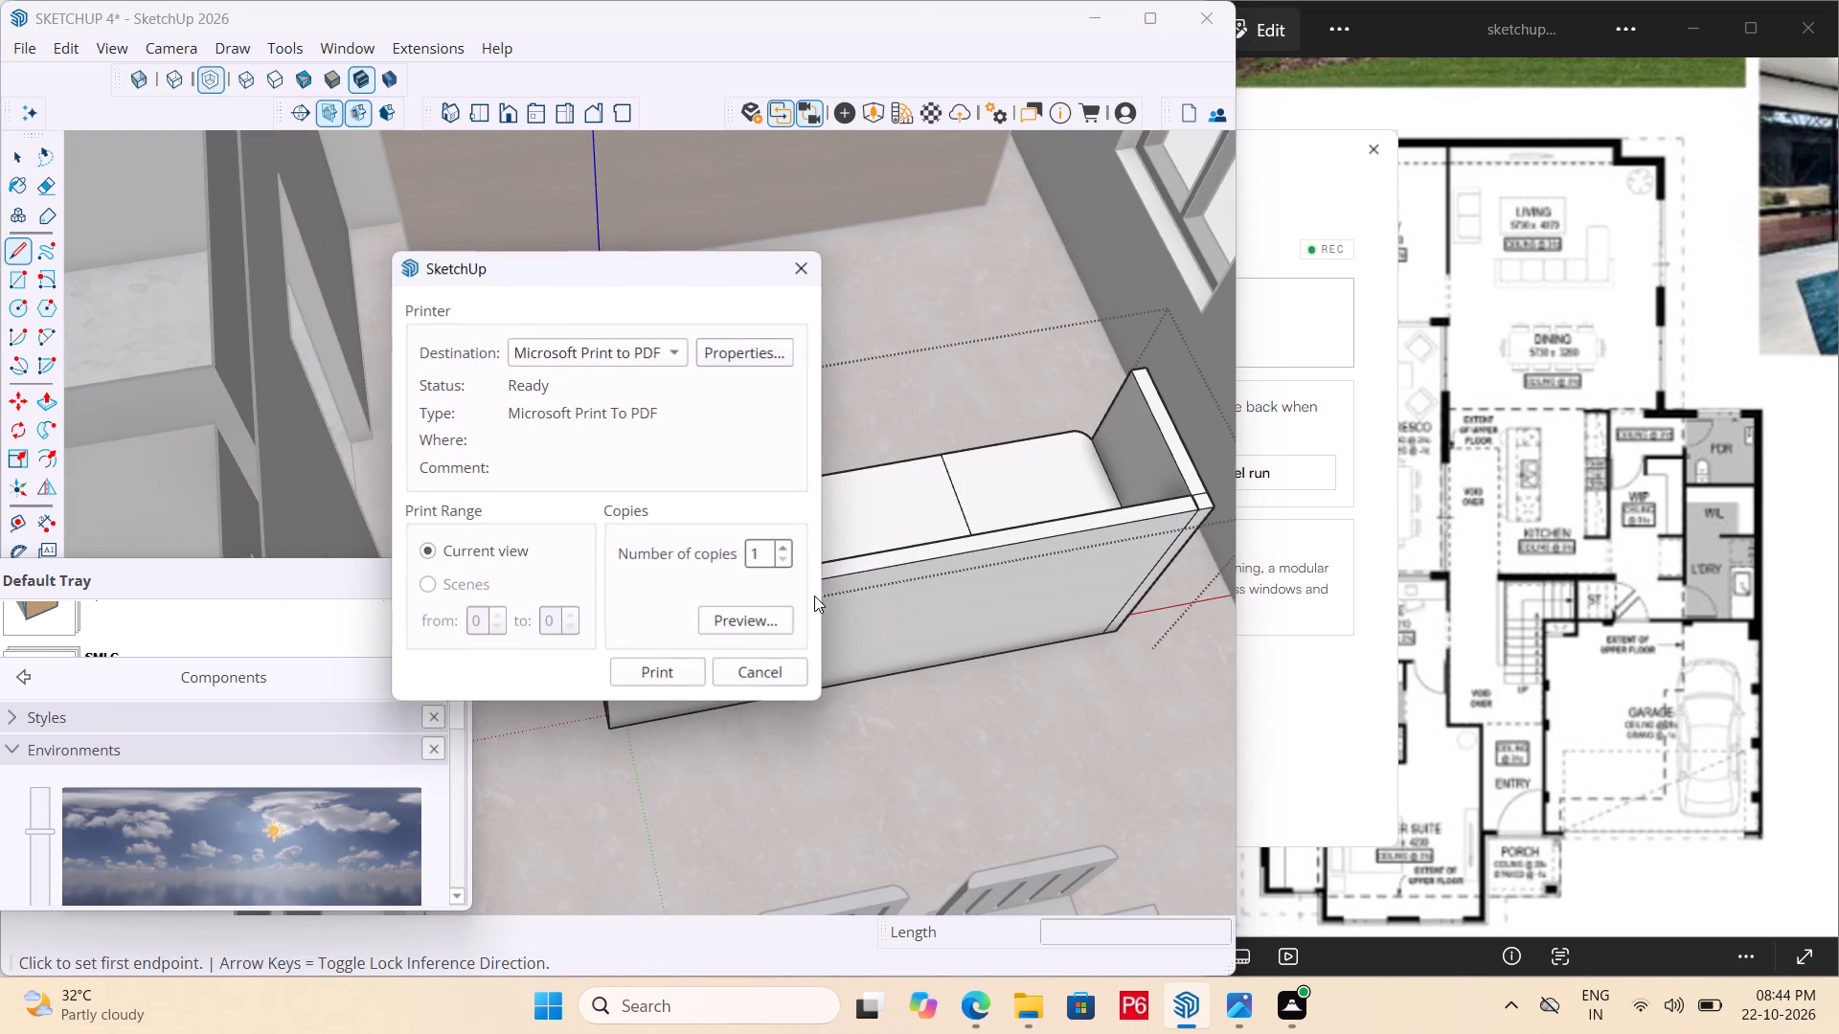
{"action": "left_click", "coordinate": [795, 273]}
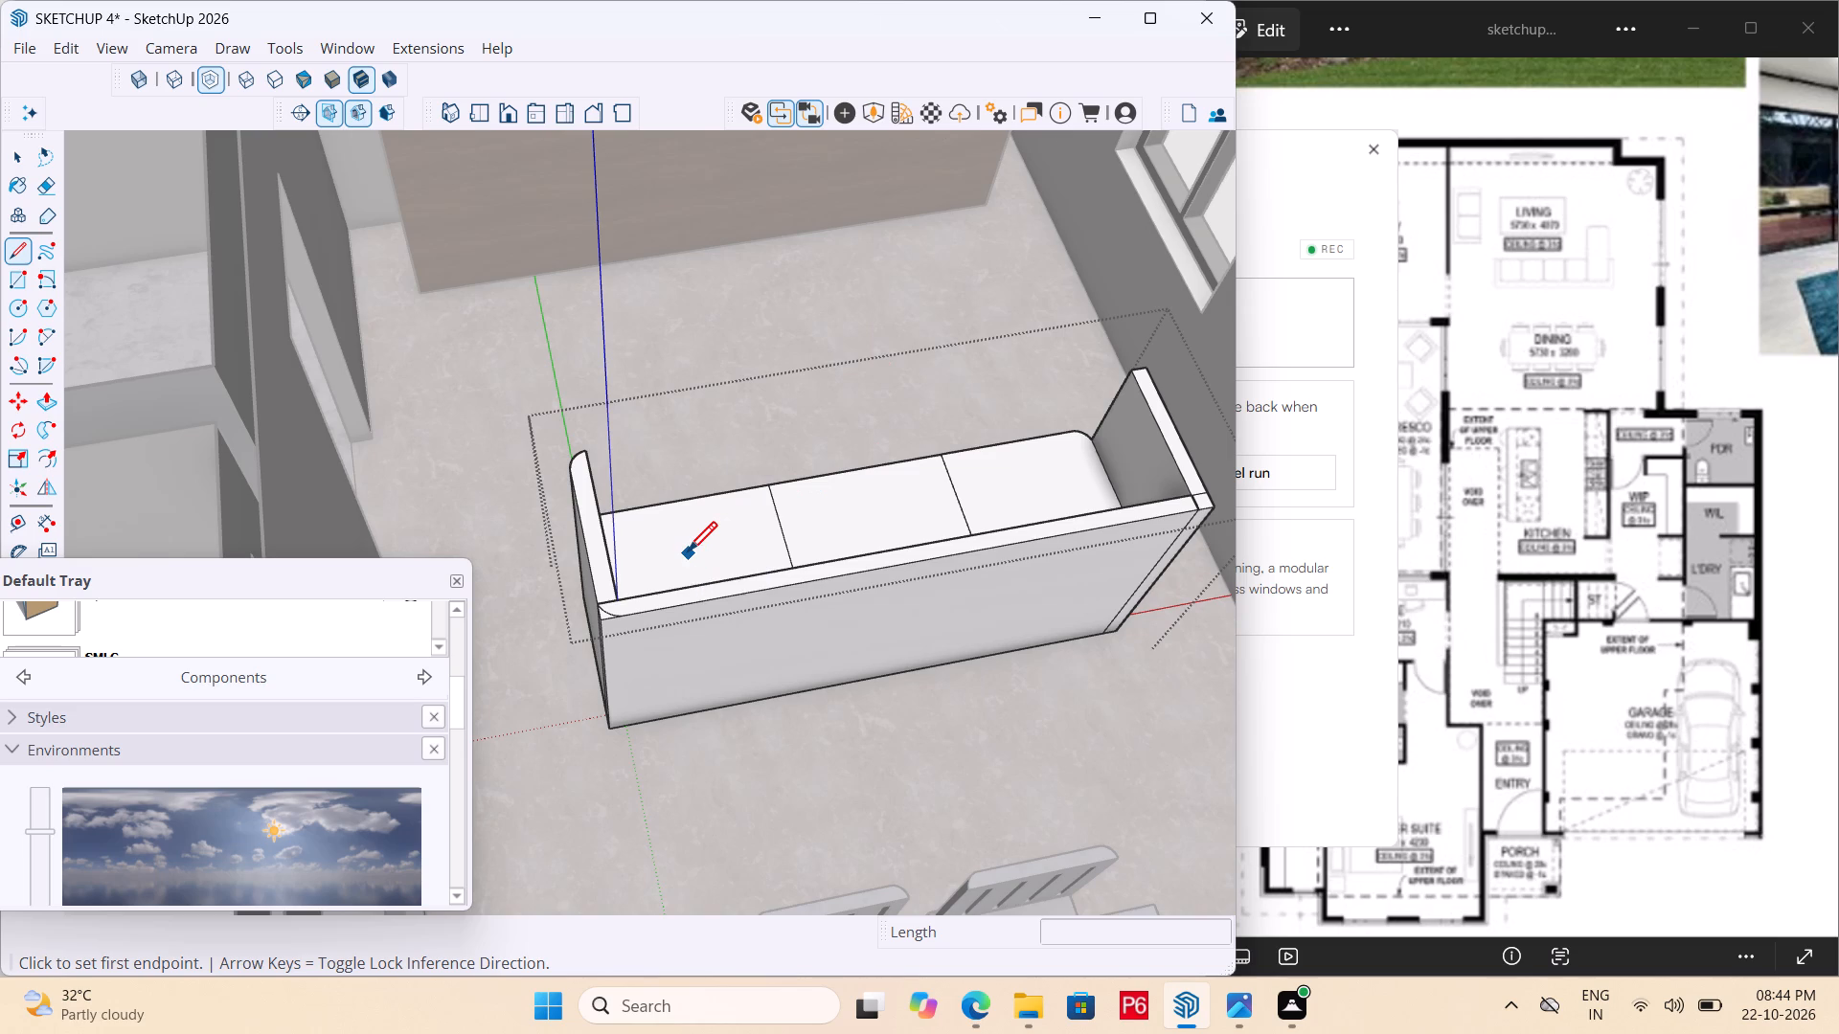
{"action": "key", "text": "ctrl+y"}
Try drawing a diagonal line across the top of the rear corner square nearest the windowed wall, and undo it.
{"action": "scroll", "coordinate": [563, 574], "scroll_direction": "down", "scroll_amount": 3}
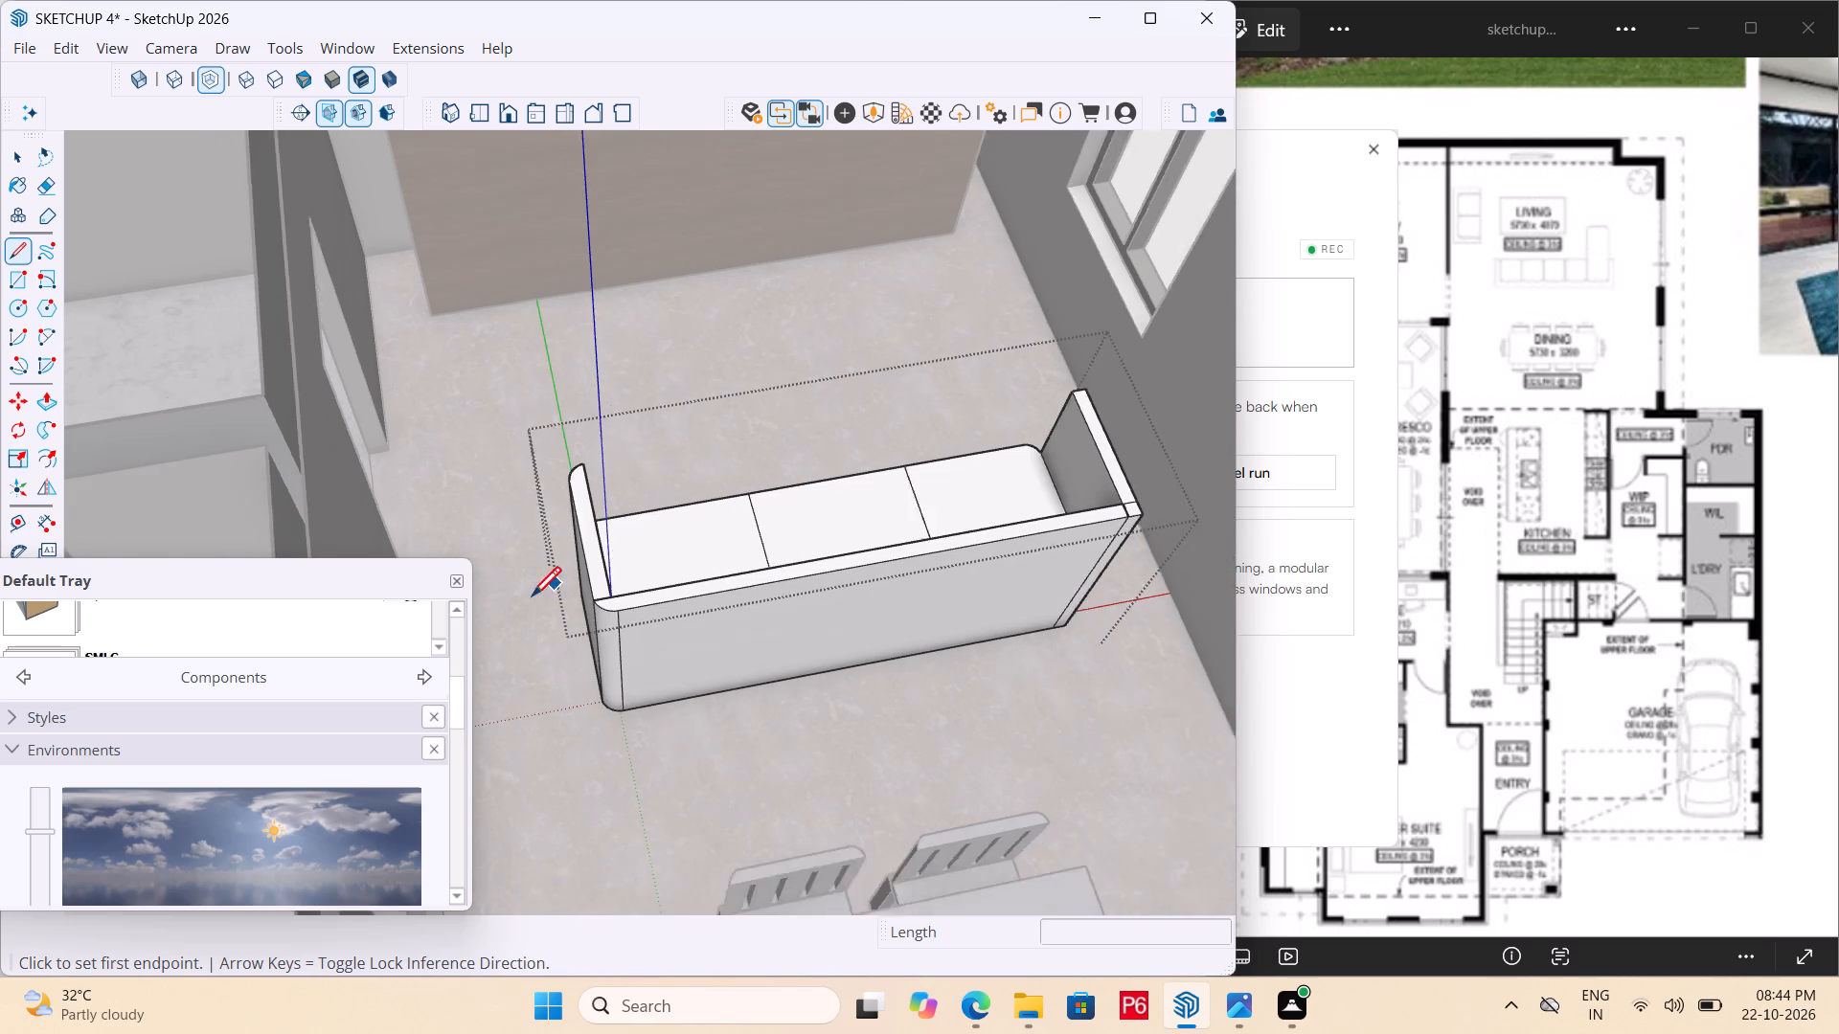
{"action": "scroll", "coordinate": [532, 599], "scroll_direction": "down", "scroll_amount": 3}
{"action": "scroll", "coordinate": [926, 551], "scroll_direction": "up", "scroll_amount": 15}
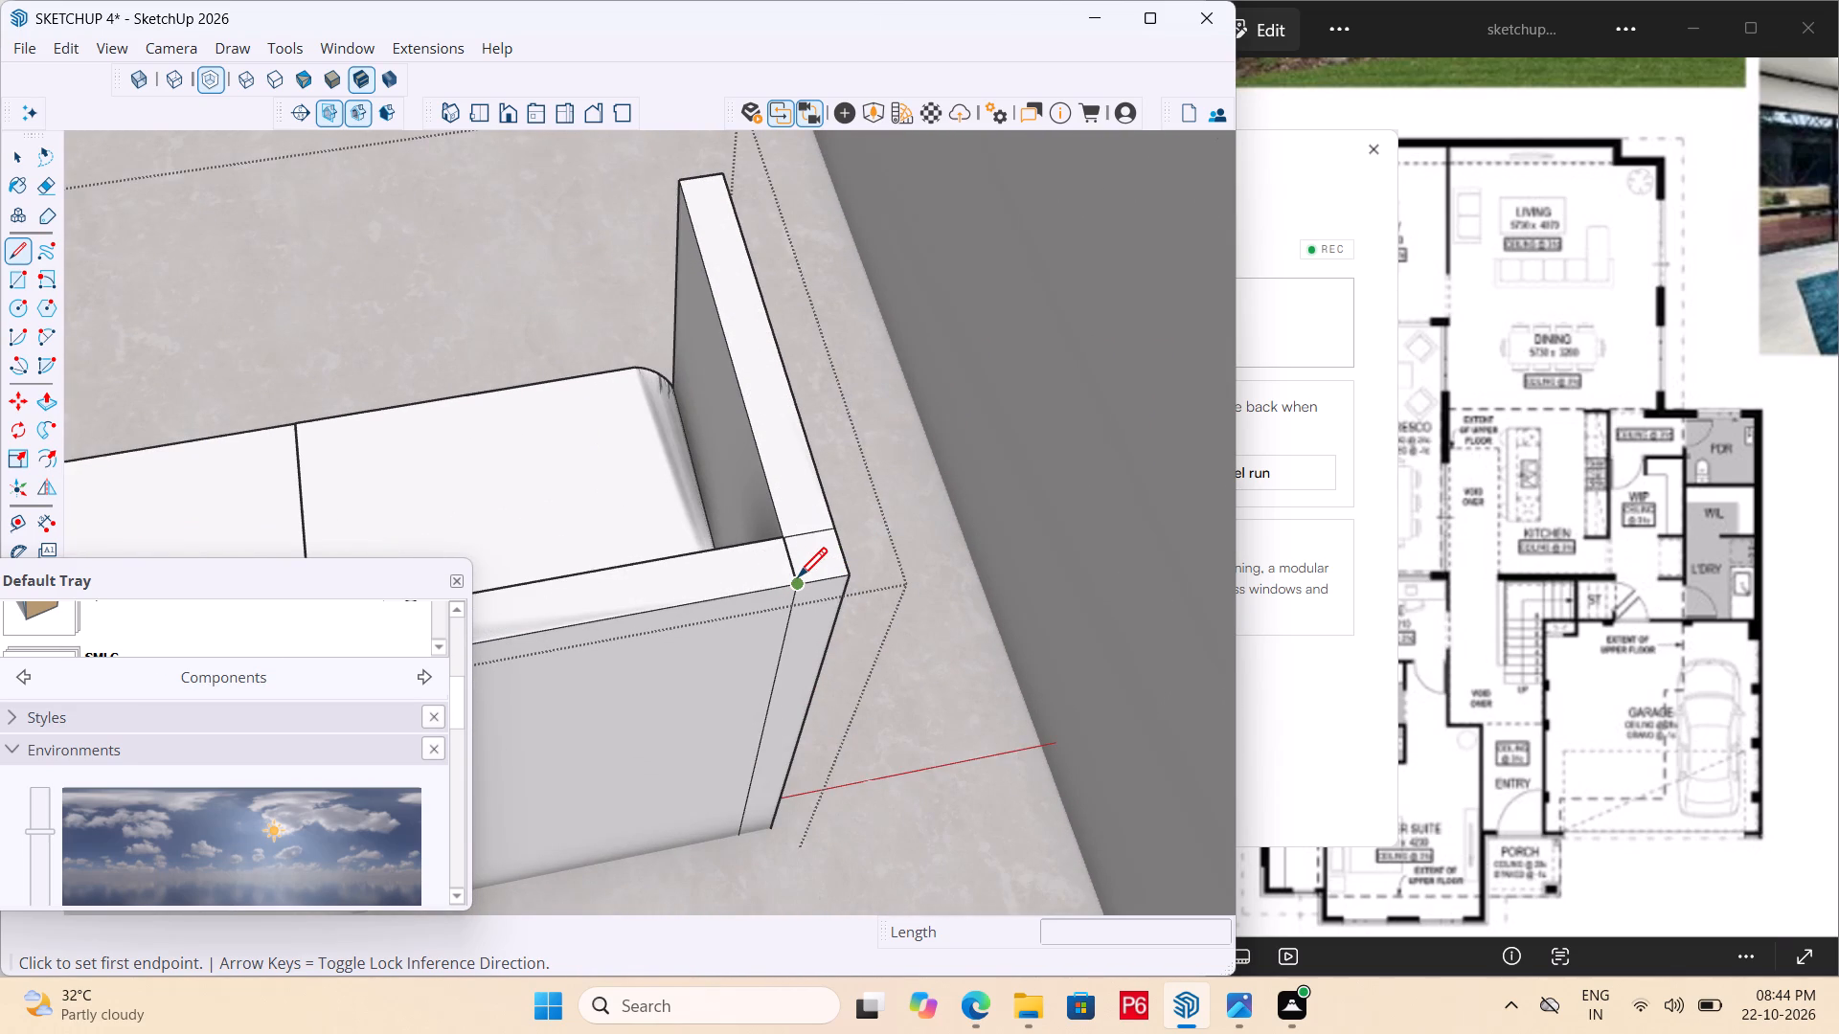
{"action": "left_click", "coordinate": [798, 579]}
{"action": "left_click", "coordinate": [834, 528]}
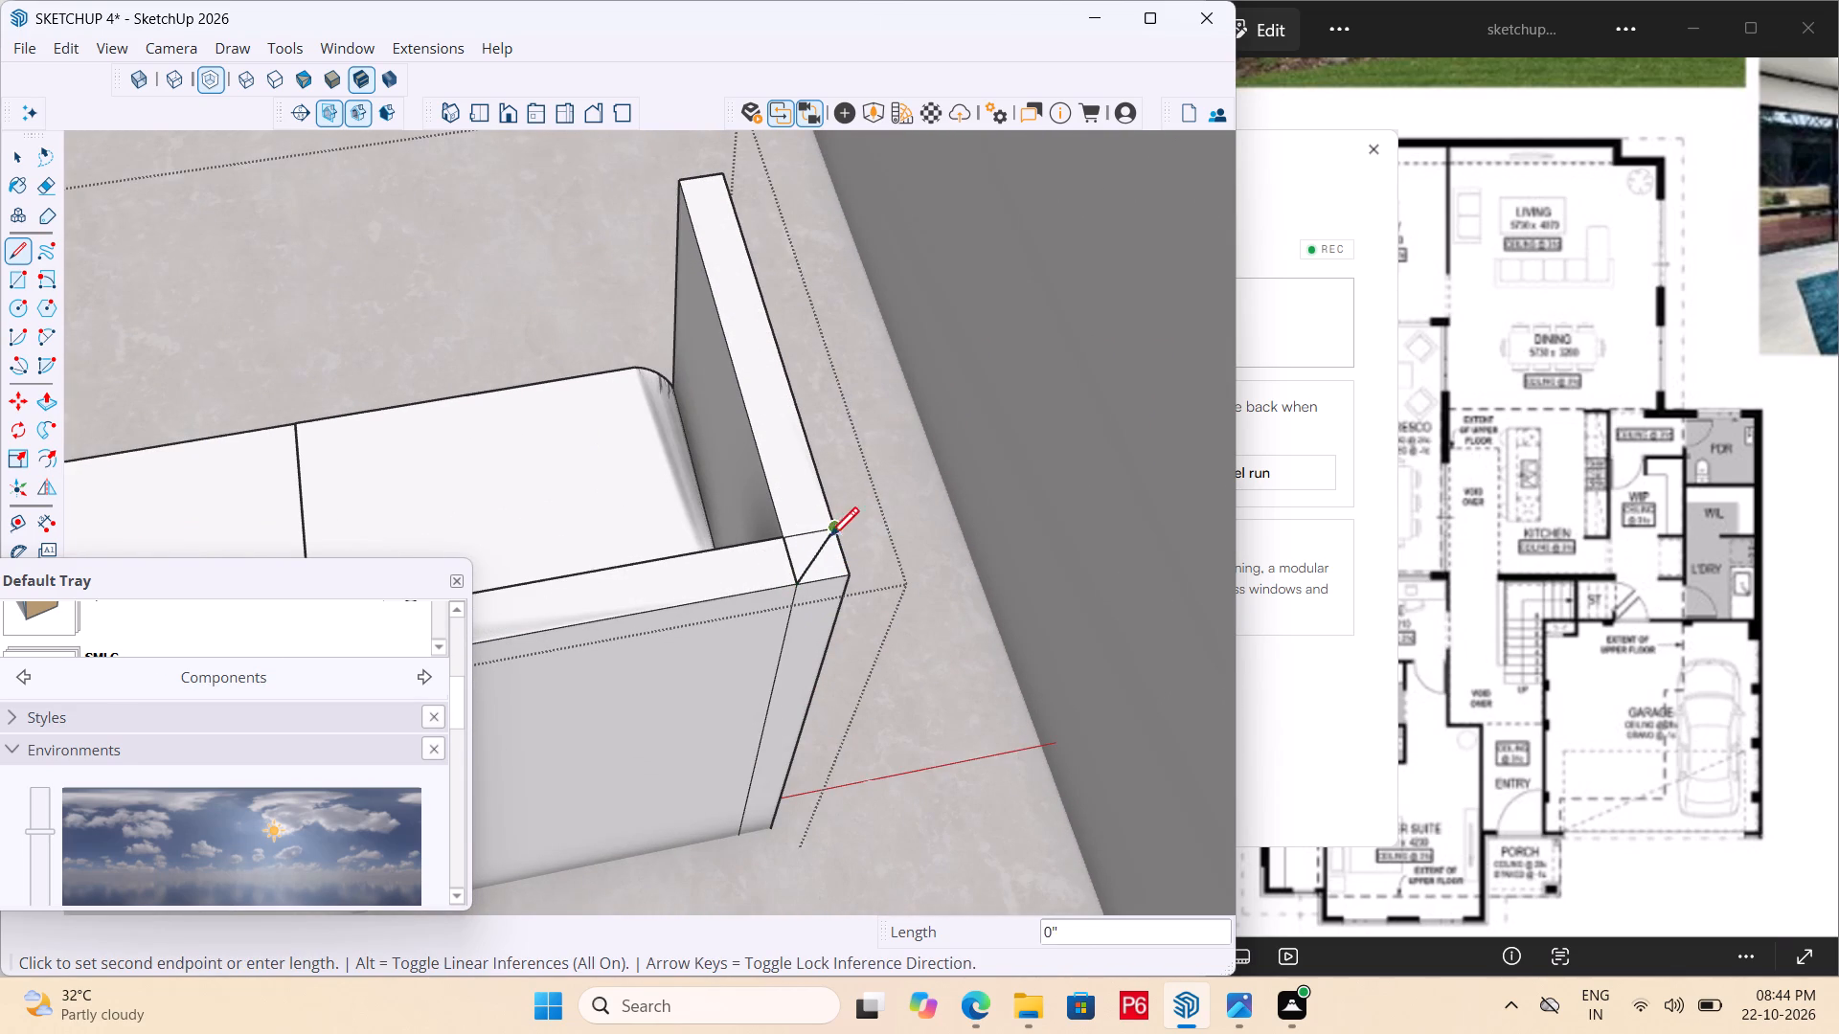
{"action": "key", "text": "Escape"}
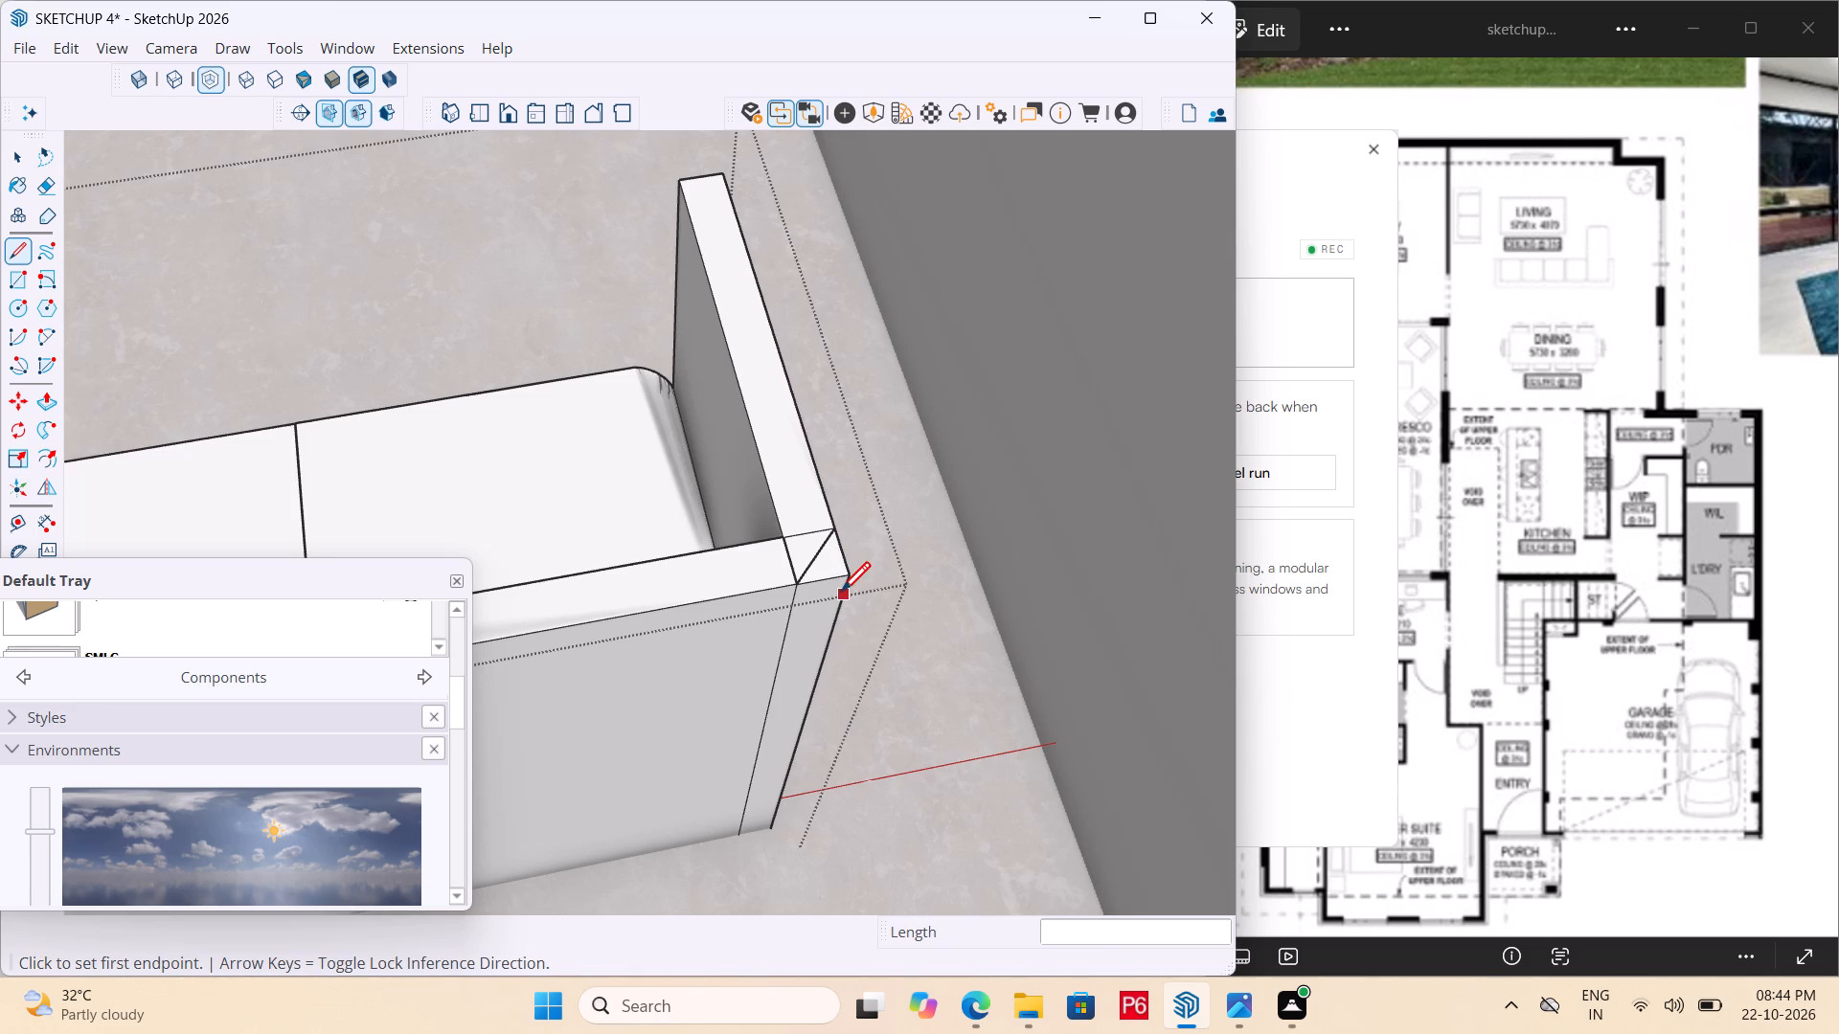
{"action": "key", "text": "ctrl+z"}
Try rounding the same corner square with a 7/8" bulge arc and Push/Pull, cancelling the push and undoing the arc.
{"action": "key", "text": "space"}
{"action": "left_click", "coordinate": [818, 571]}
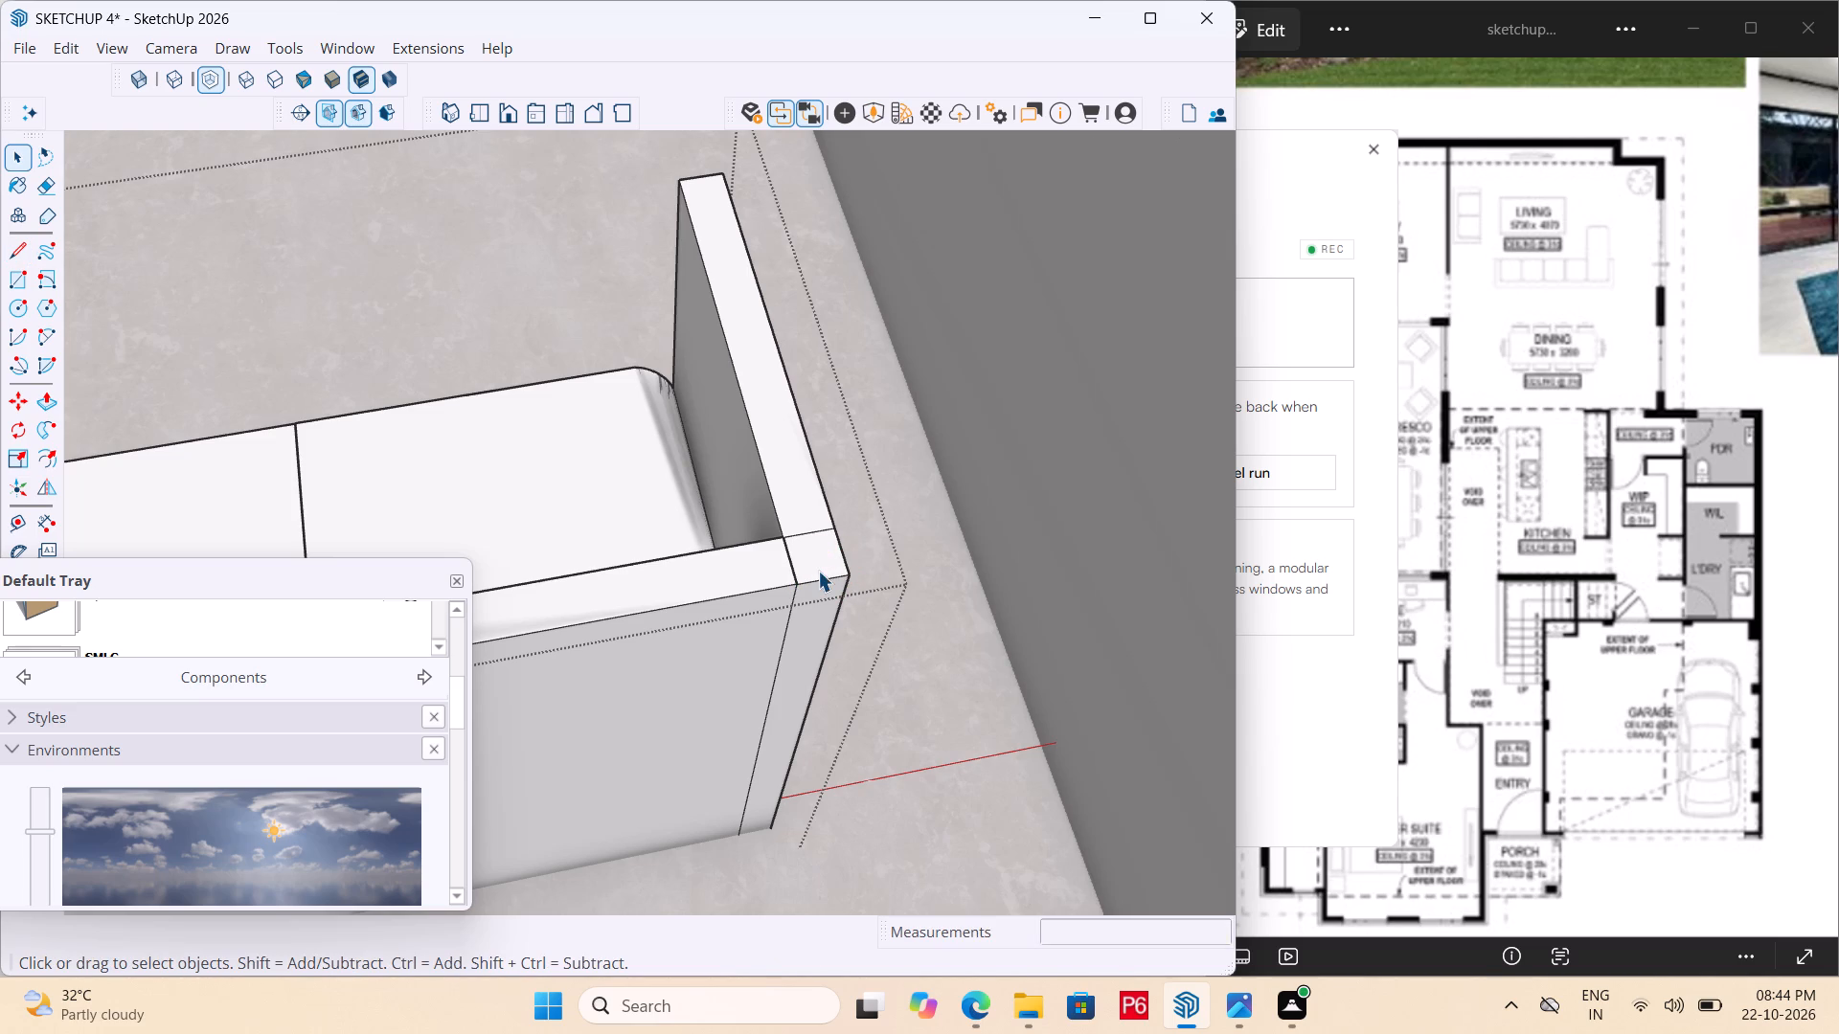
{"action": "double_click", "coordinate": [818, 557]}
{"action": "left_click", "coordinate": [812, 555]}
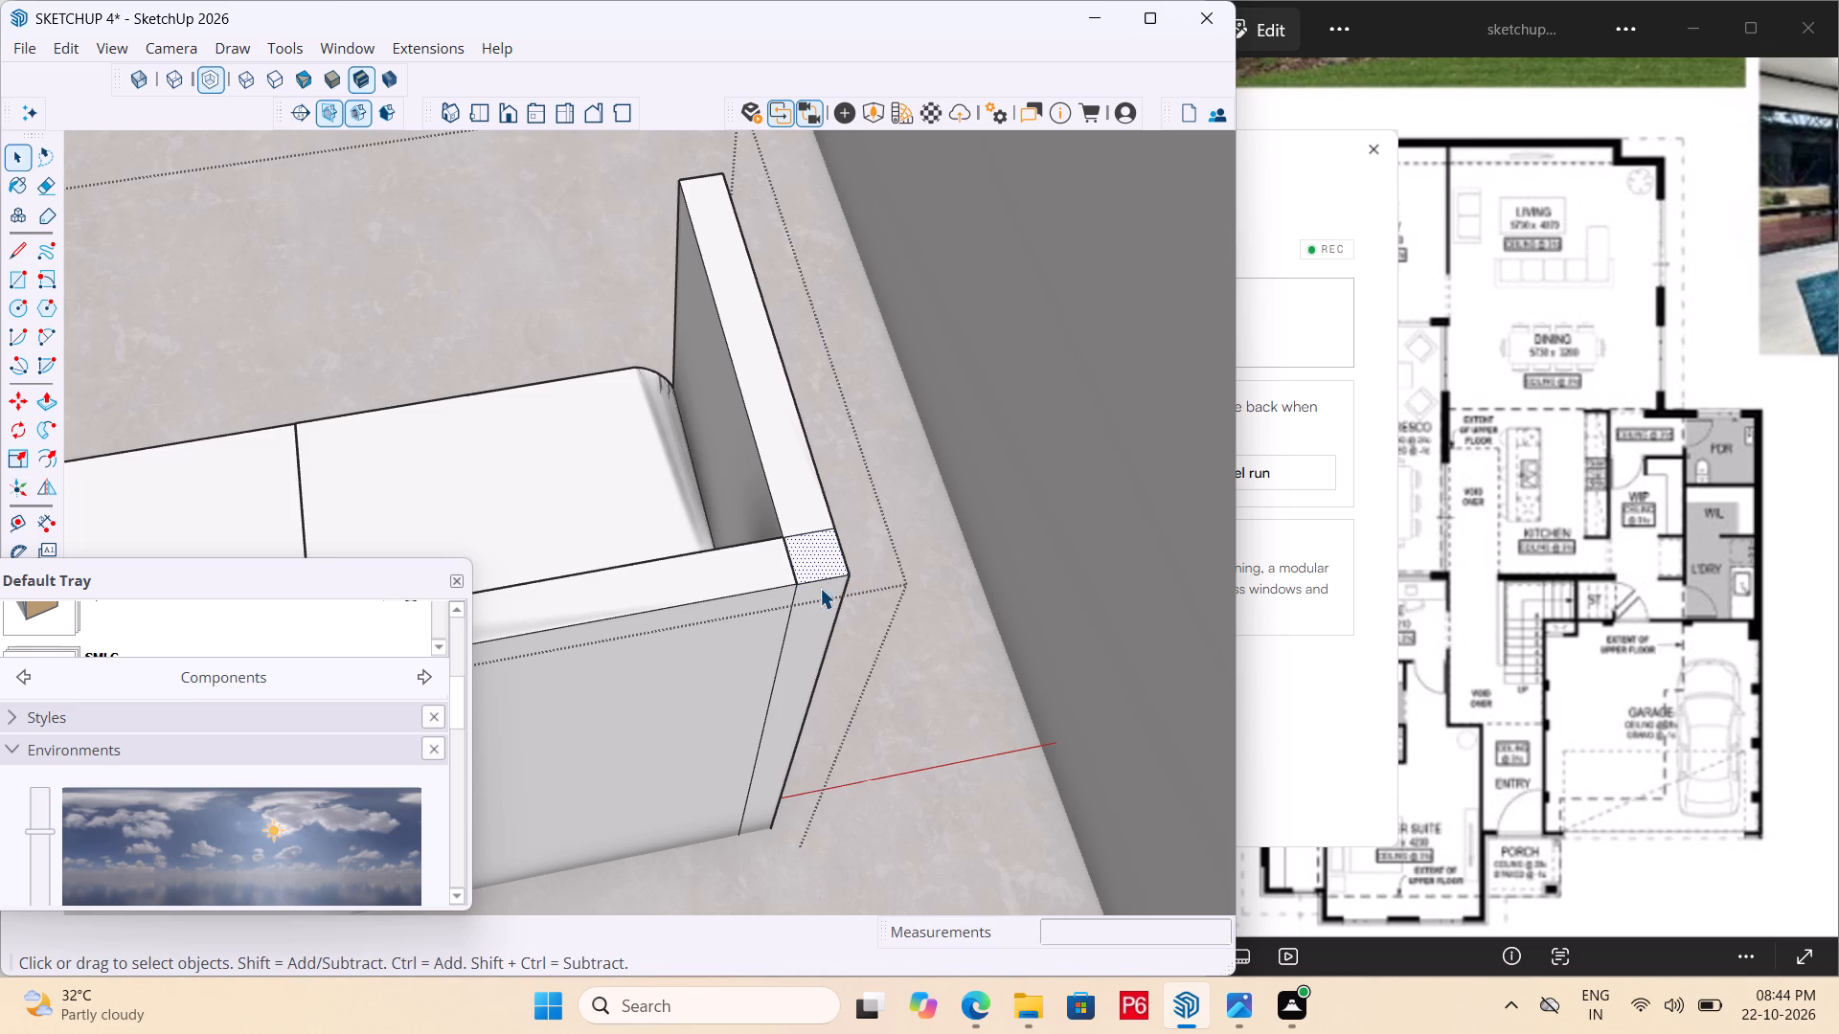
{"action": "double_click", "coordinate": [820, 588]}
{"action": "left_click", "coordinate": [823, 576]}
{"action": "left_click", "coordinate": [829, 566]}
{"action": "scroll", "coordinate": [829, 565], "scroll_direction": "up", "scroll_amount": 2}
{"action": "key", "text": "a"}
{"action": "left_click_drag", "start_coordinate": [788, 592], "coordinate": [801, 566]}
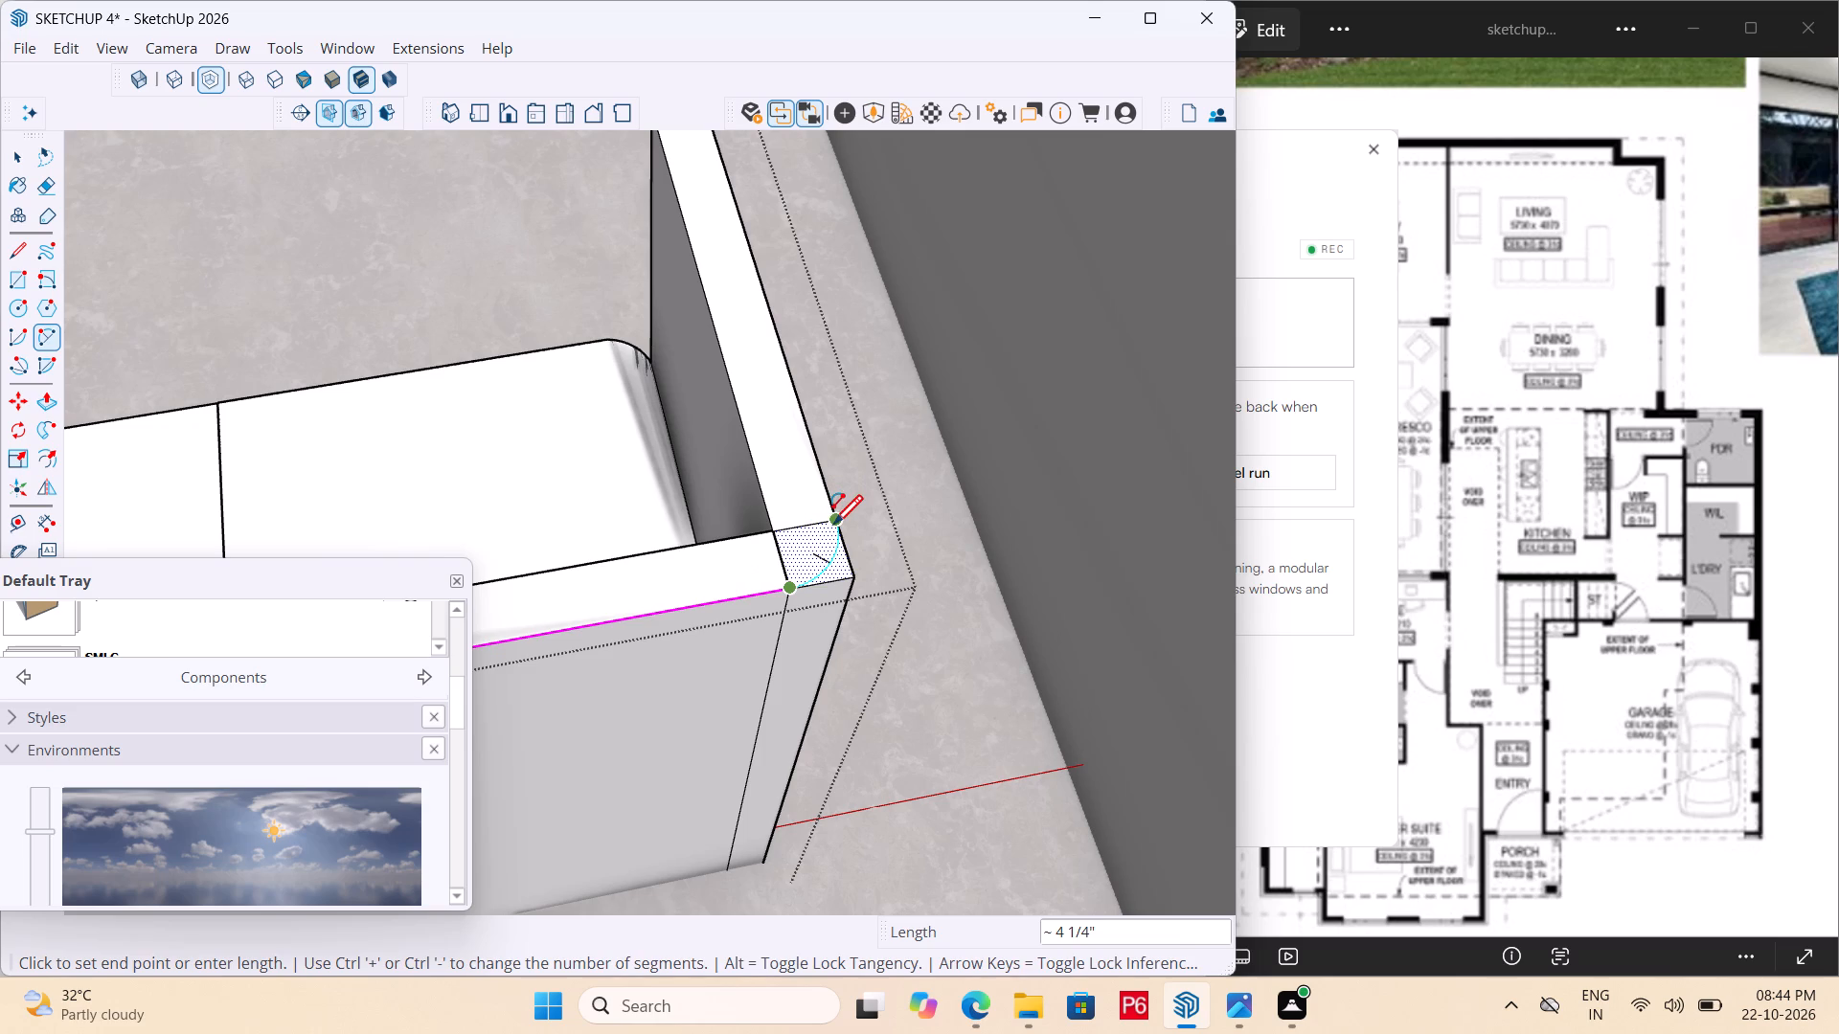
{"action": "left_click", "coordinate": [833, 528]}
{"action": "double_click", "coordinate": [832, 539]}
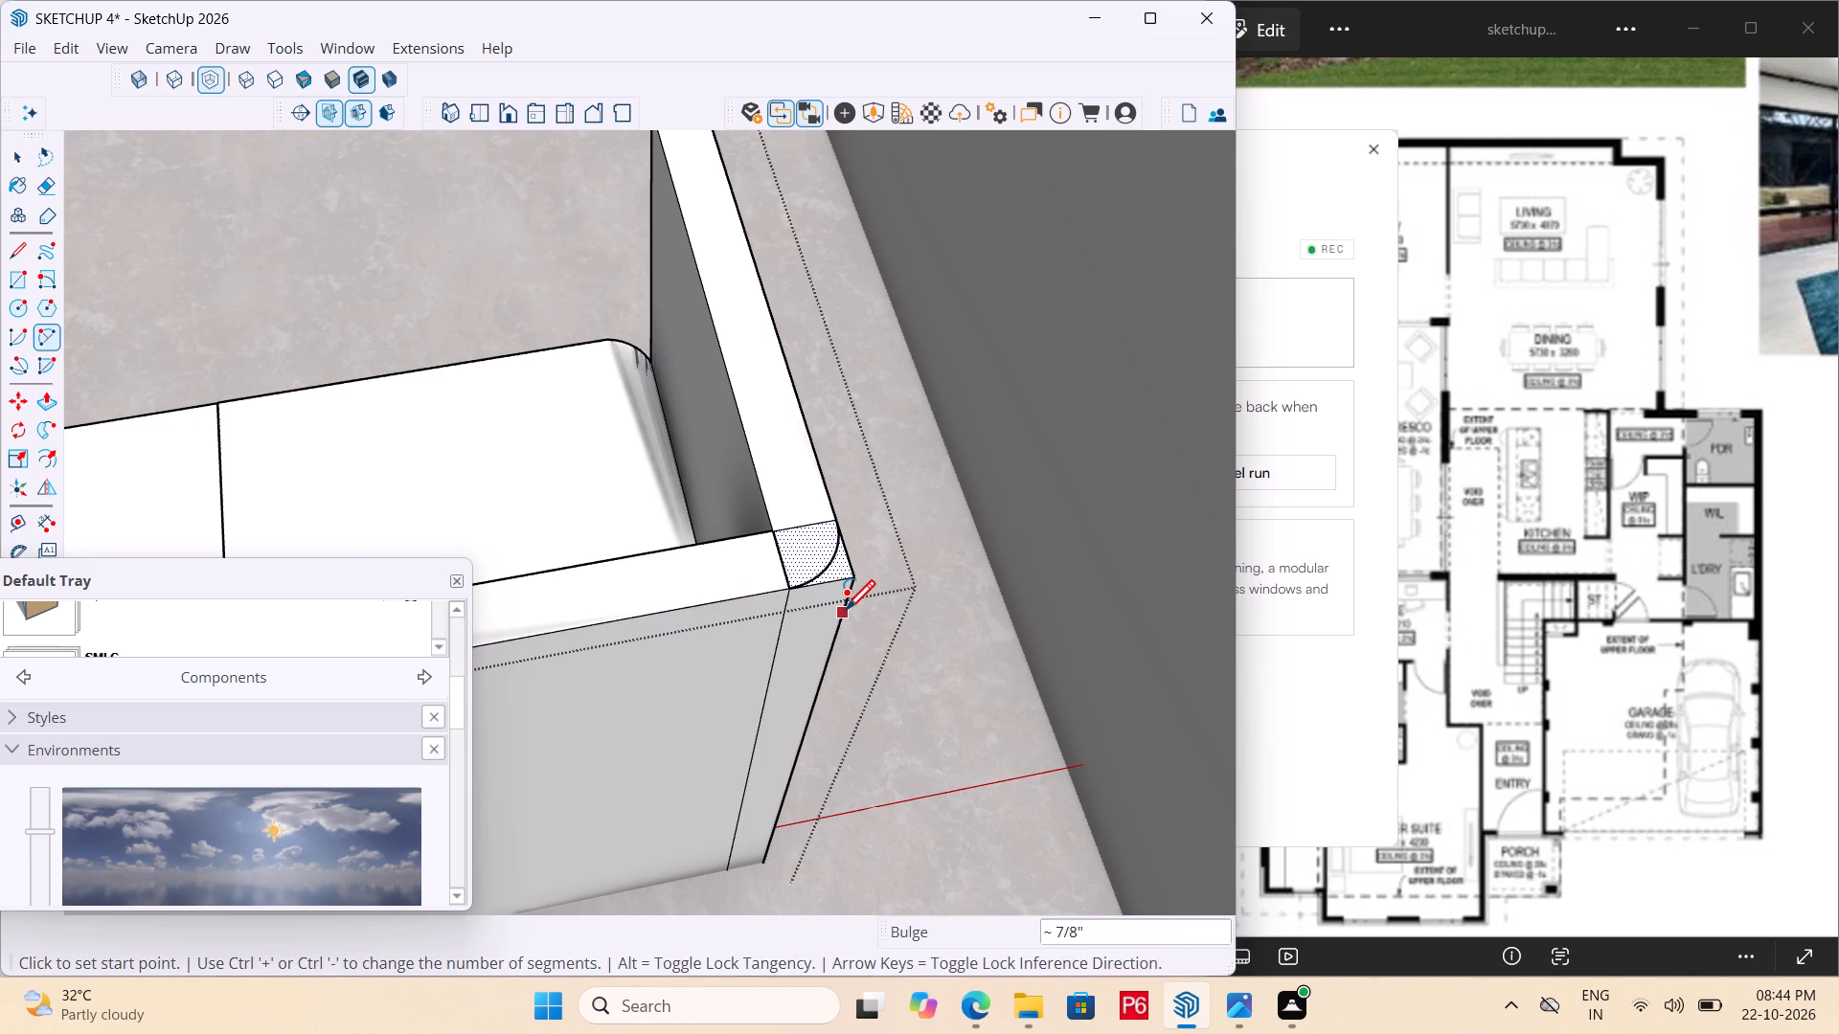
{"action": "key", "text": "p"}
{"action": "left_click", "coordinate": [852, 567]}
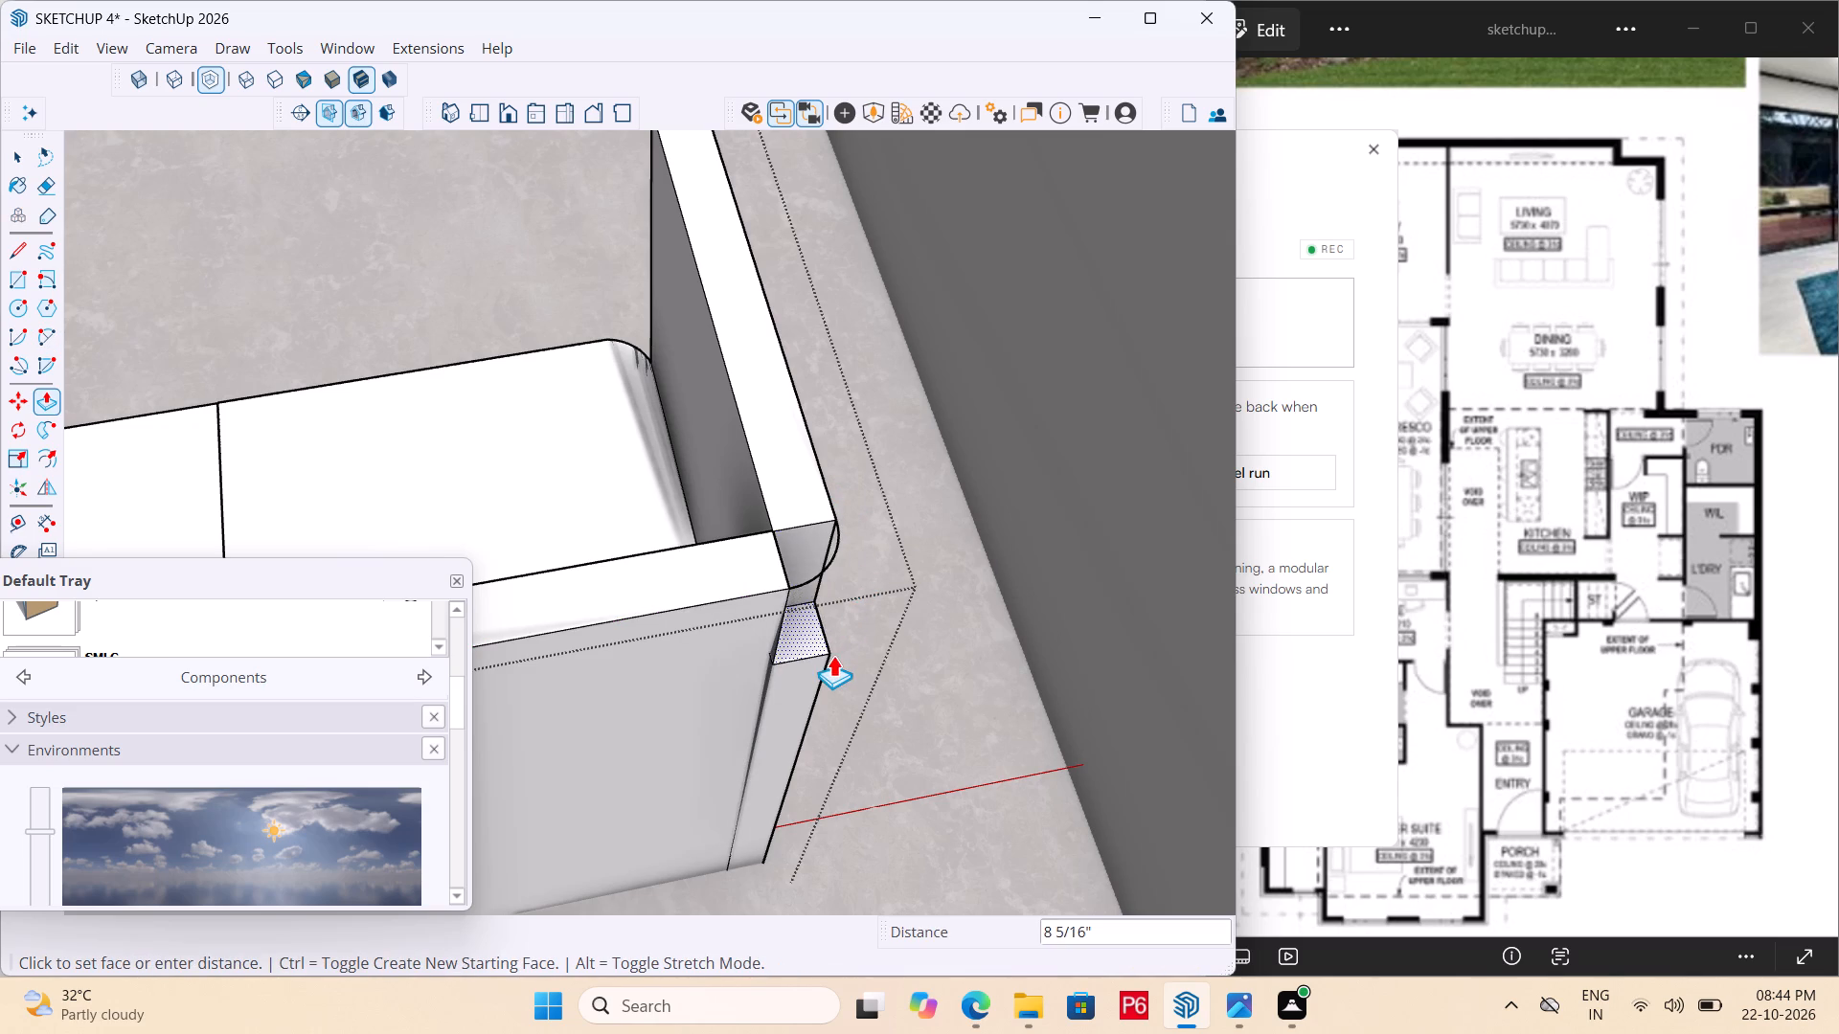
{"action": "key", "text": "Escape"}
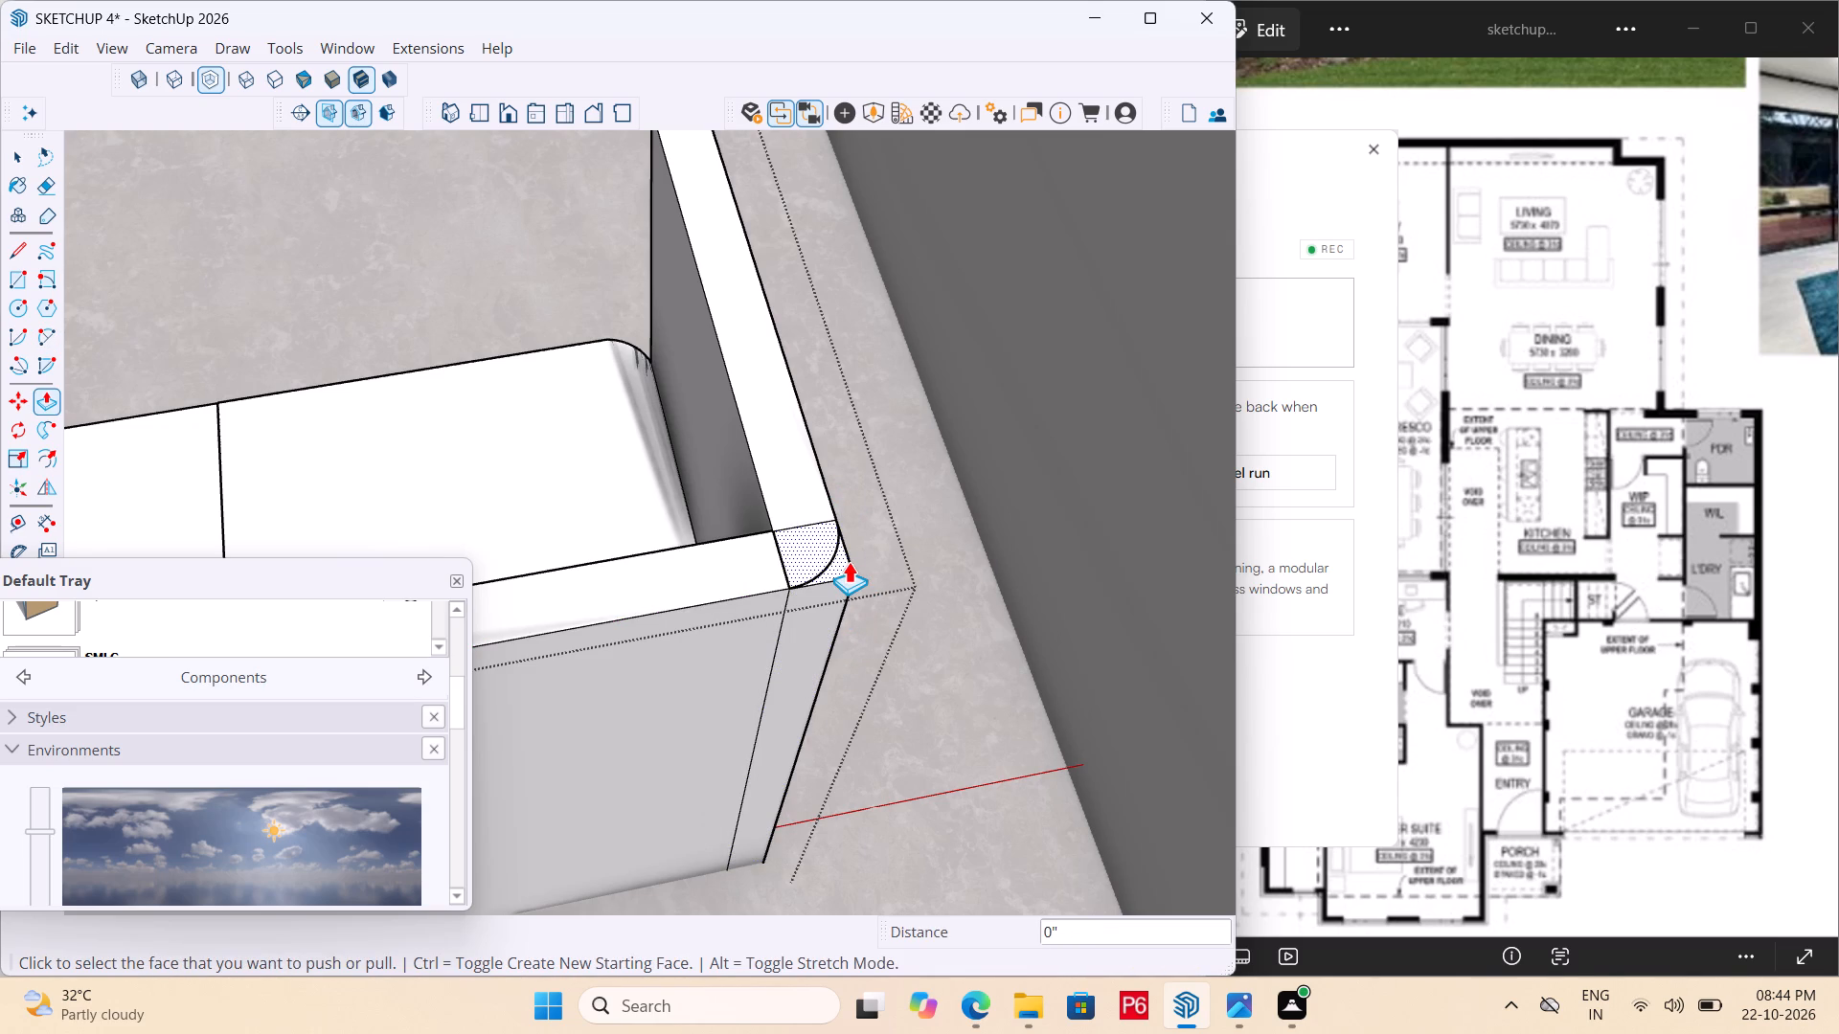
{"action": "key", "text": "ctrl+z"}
Push/Pull the top face of the corner square nearest the windowed wall level with the adjoining backrest top.
{"action": "middle_click_drag", "start_coordinate": [824, 546], "coordinate": [655, 509]}
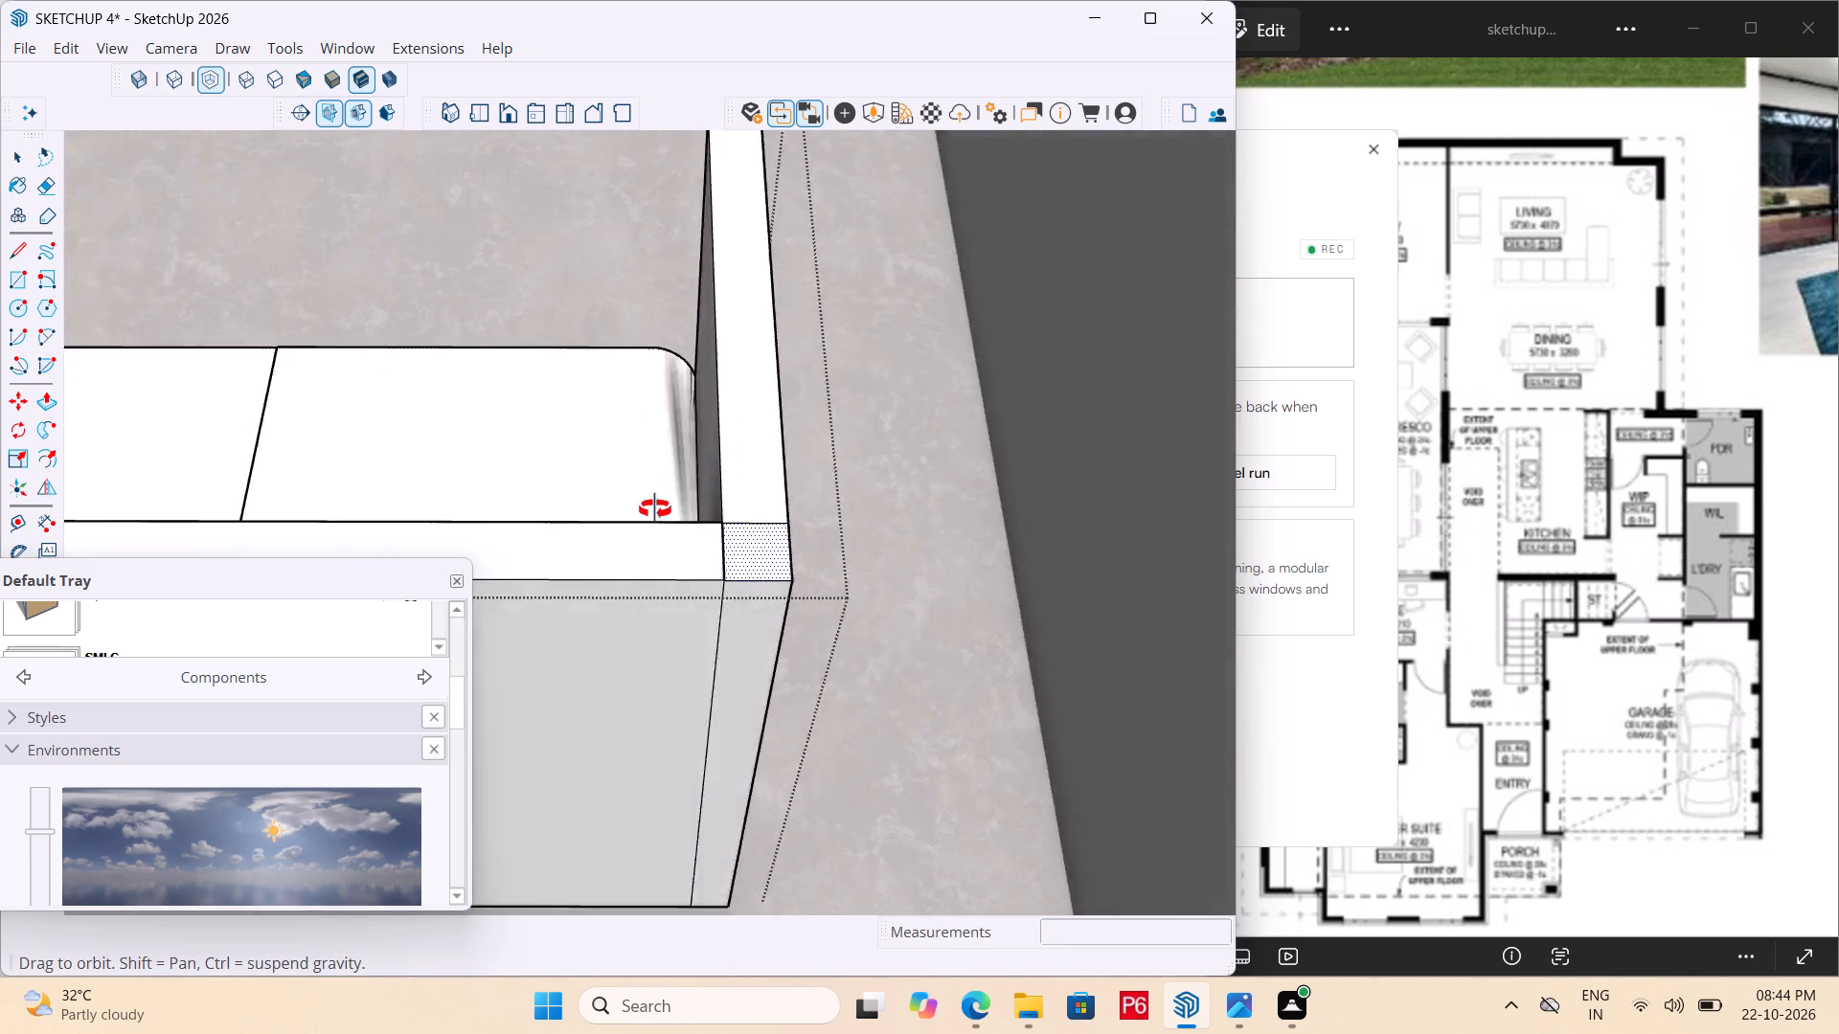
{"action": "middle_click_drag", "start_coordinate": [655, 509], "coordinate": [483, 487]}
{"action": "left_click", "coordinate": [609, 526]}
{"action": "left_click", "coordinate": [657, 425]}
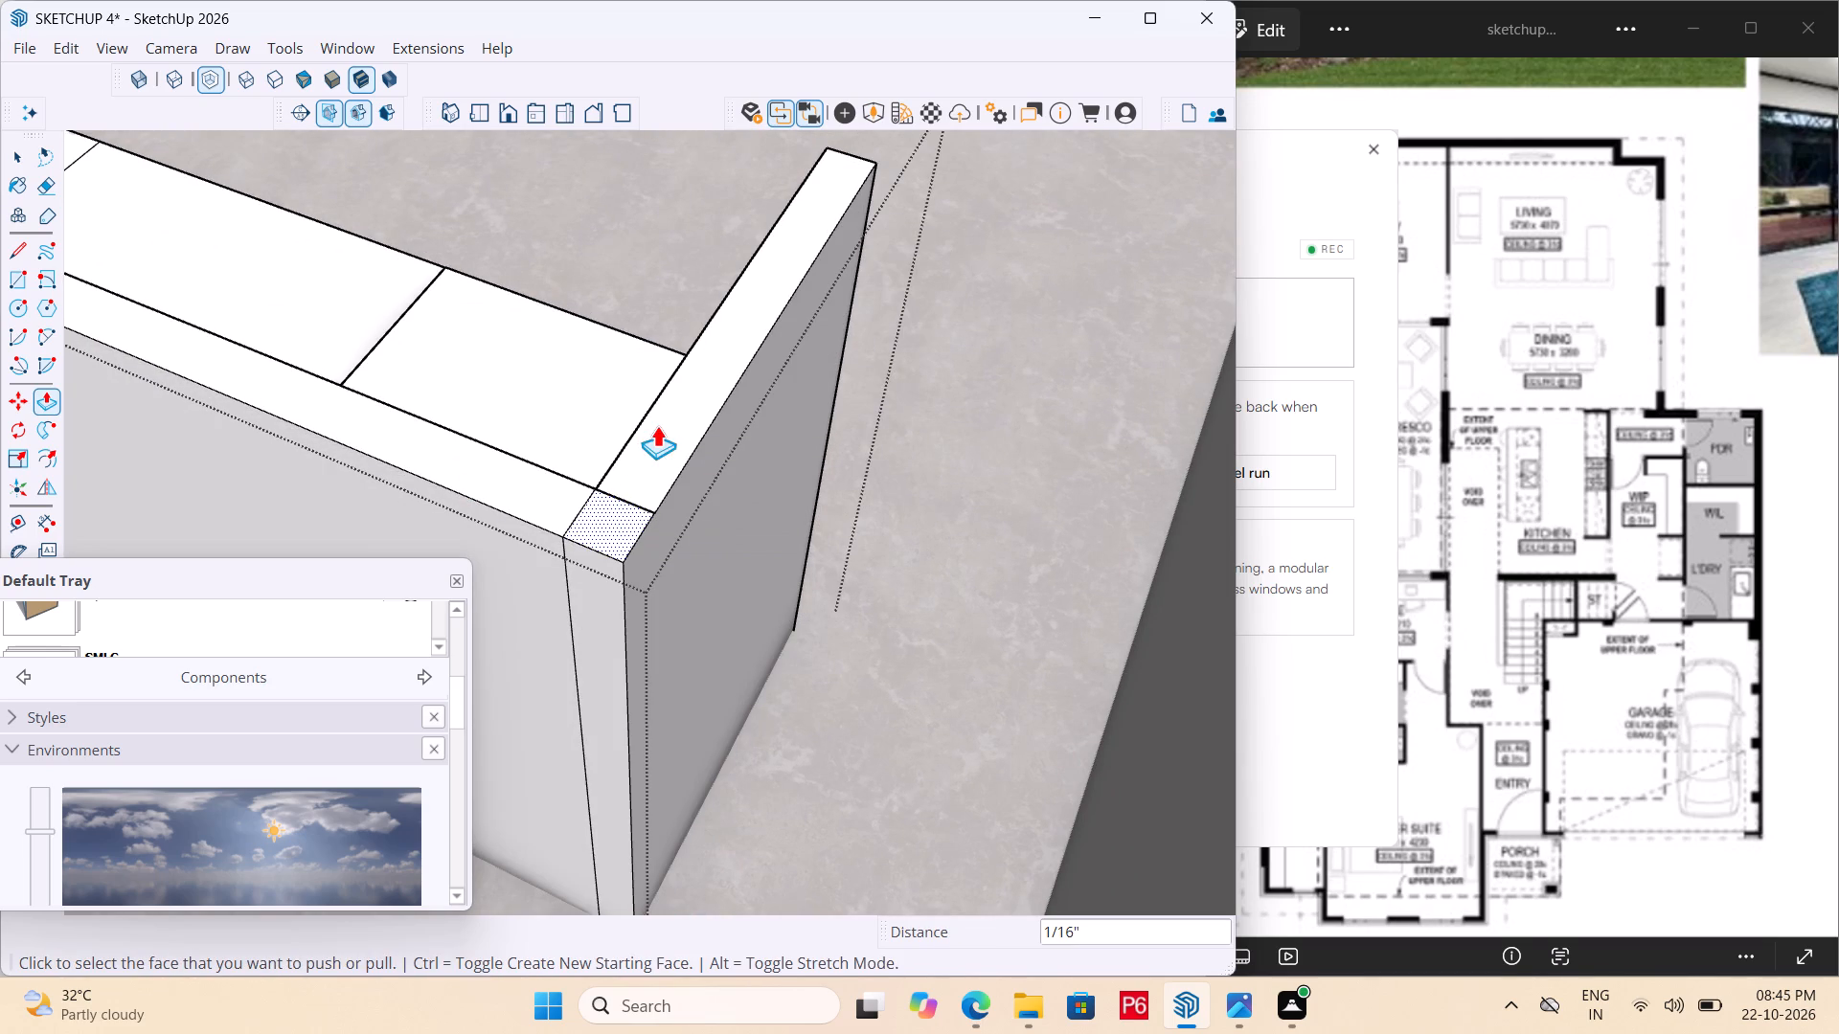
{"action": "scroll", "coordinate": [597, 513], "scroll_direction": "up", "scroll_amount": 5}
{"action": "left_click", "coordinate": [591, 516]}
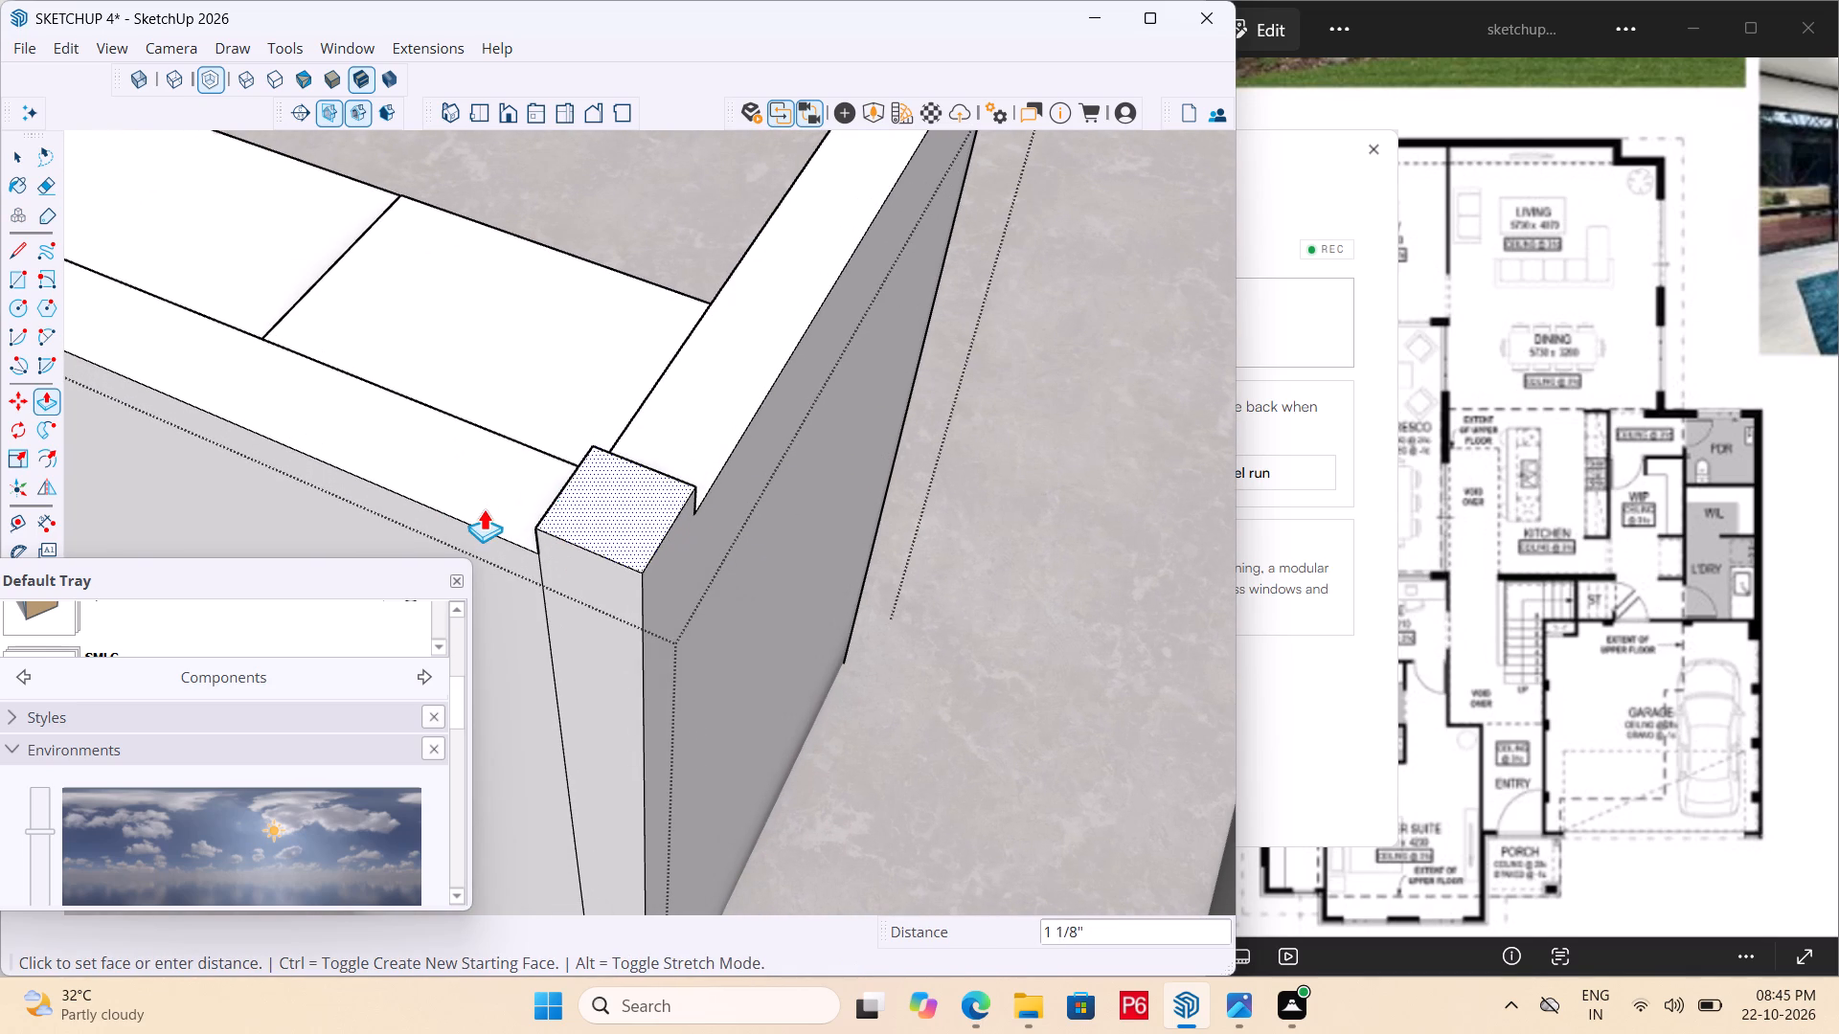
{"action": "left_click", "coordinate": [514, 528]}
Push/Pull the adjoining armrest's top face 1/16" to align it with the top of the corner square.
{"action": "middle_click_drag", "start_coordinate": [557, 551], "coordinate": [720, 441]}
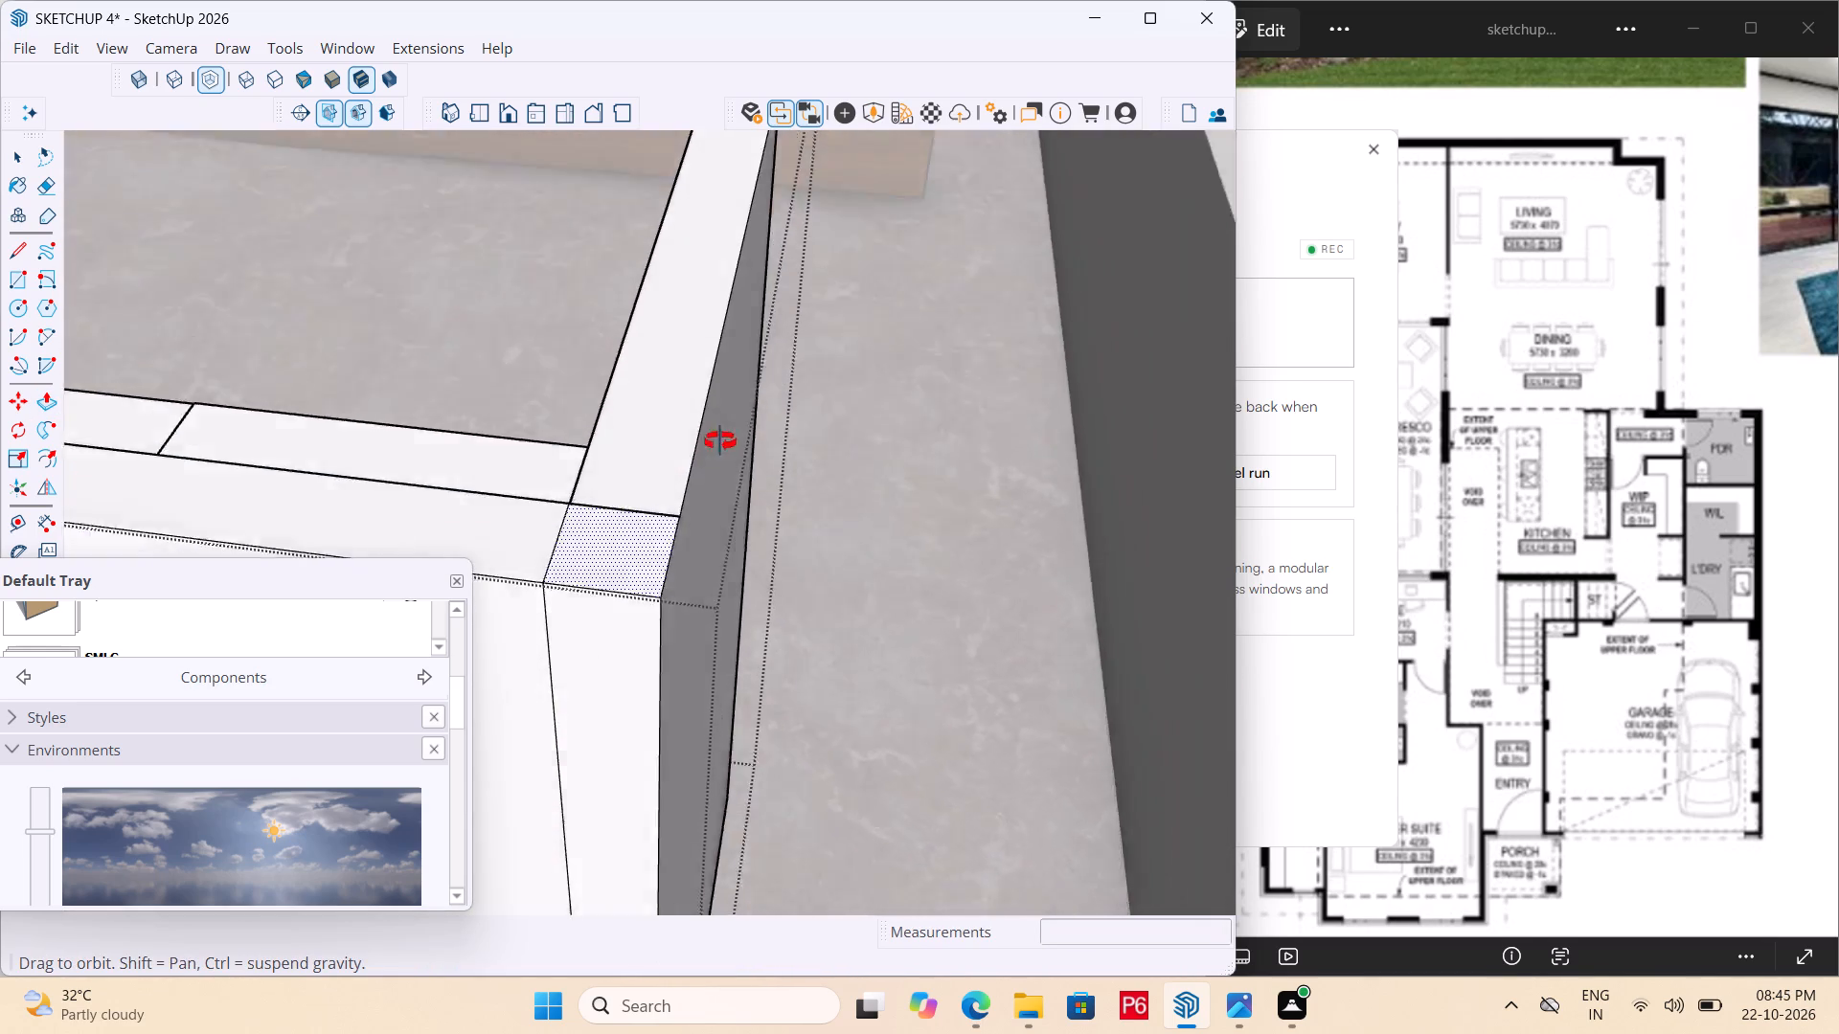
{"action": "middle_click_drag", "start_coordinate": [720, 441], "coordinate": [729, 286]}
{"action": "scroll", "coordinate": [647, 454], "scroll_direction": "up", "scroll_amount": 4}
{"action": "left_click", "coordinate": [674, 479]}
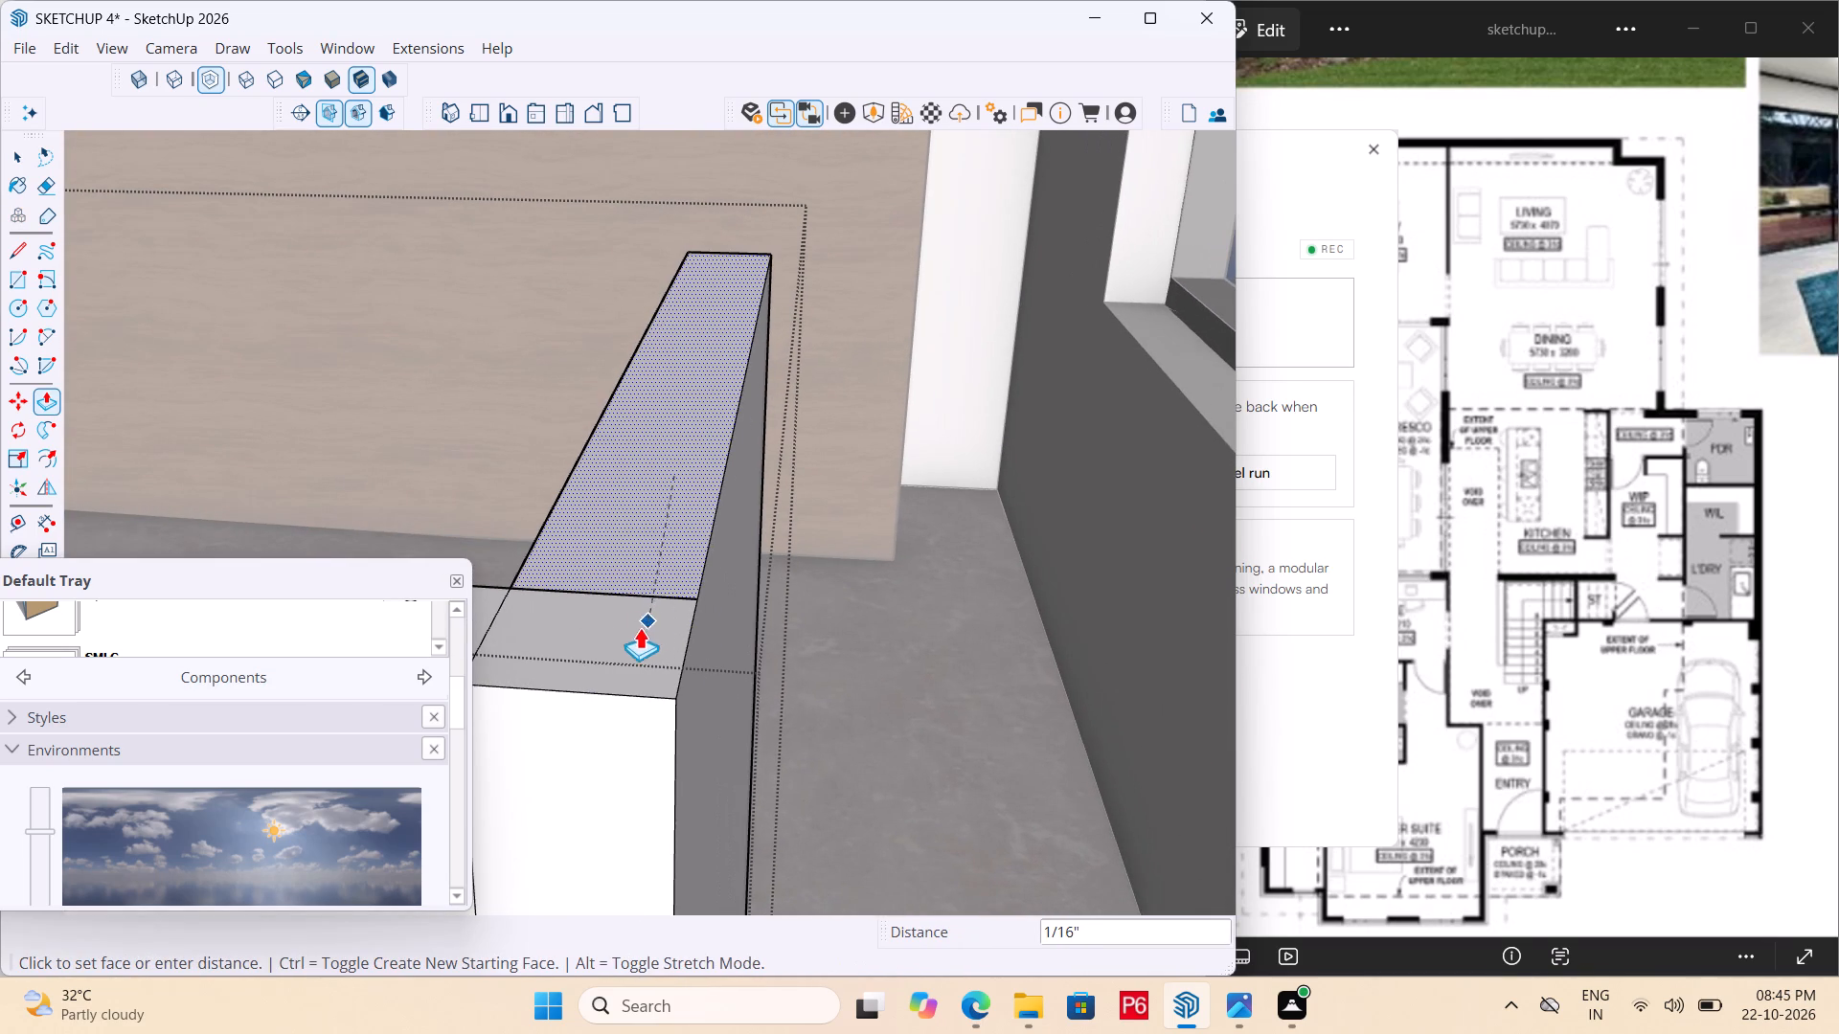
{"action": "left_click", "coordinate": [629, 624]}
{"action": "scroll", "coordinate": [890, 570], "scroll_direction": "down", "scroll_amount": 6}
{"action": "middle_click_drag", "start_coordinate": [832, 583], "coordinate": [767, 723]}
{"action": "scroll", "coordinate": [853, 730], "scroll_direction": "up", "scroll_amount": 3}
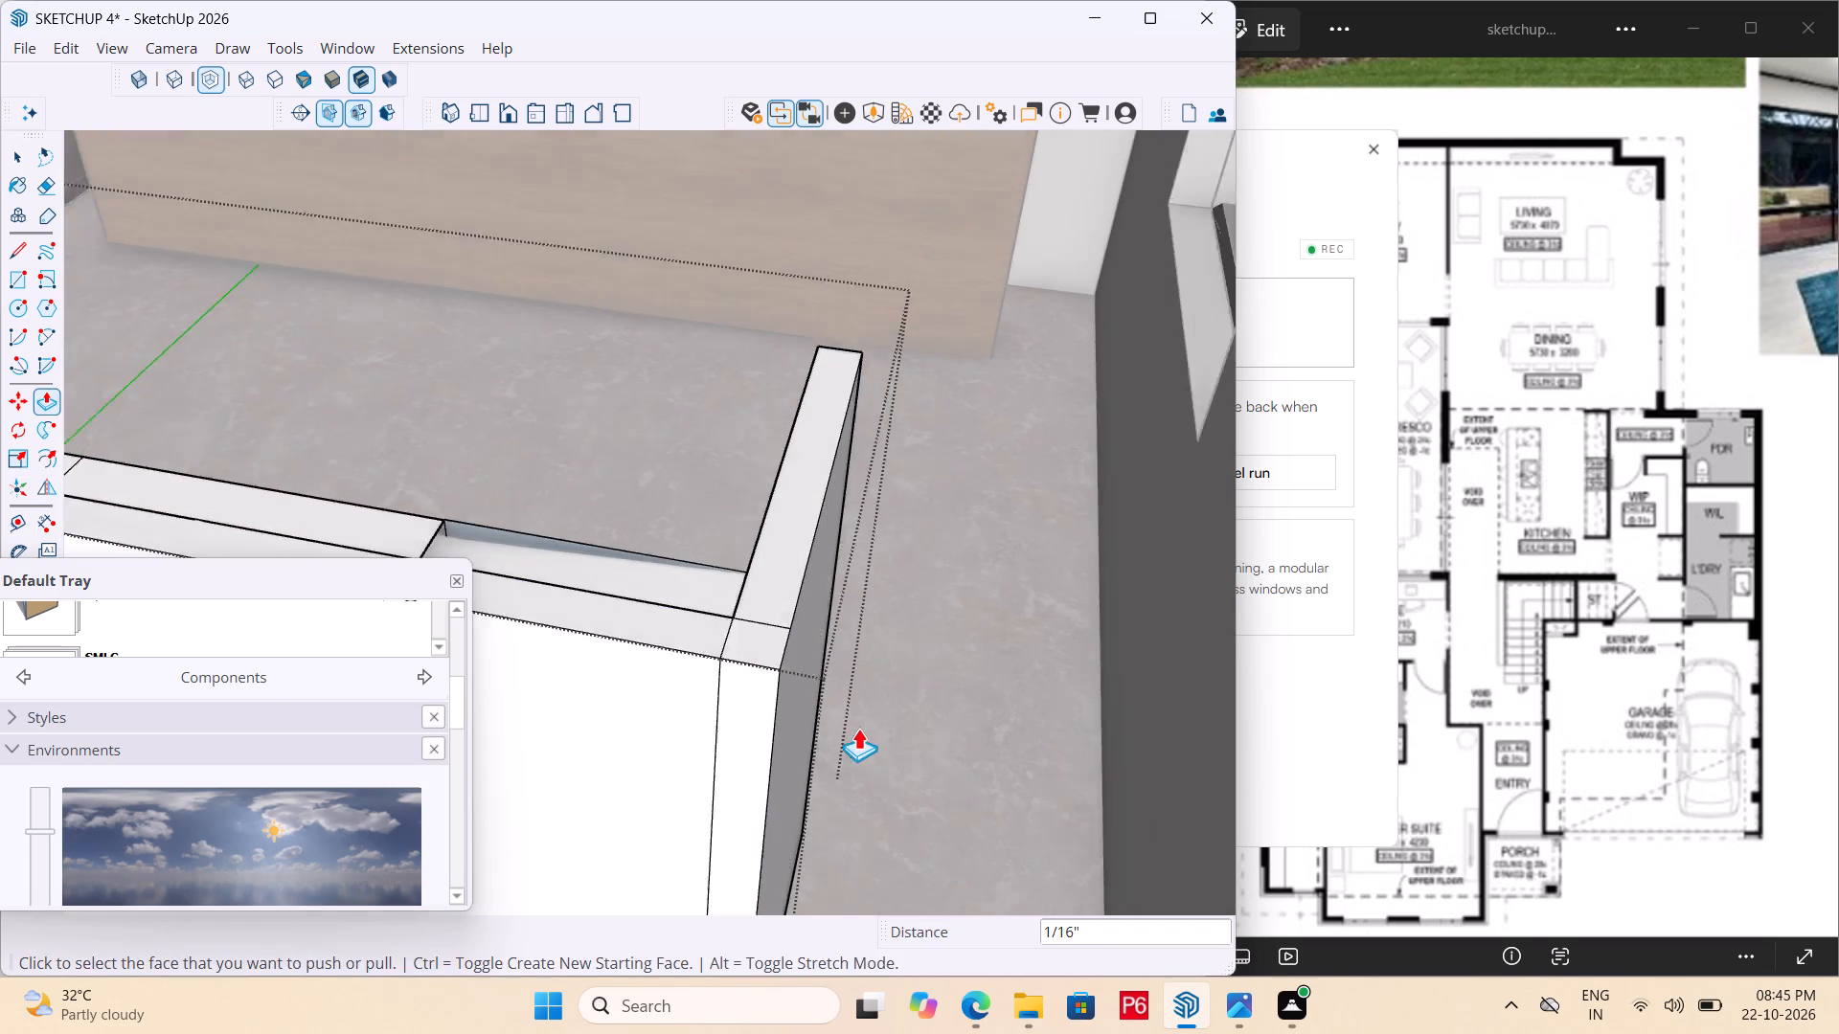
{"action": "scroll", "coordinate": [858, 728], "scroll_direction": "up", "scroll_amount": 2}
{"action": "key", "text": "space"}
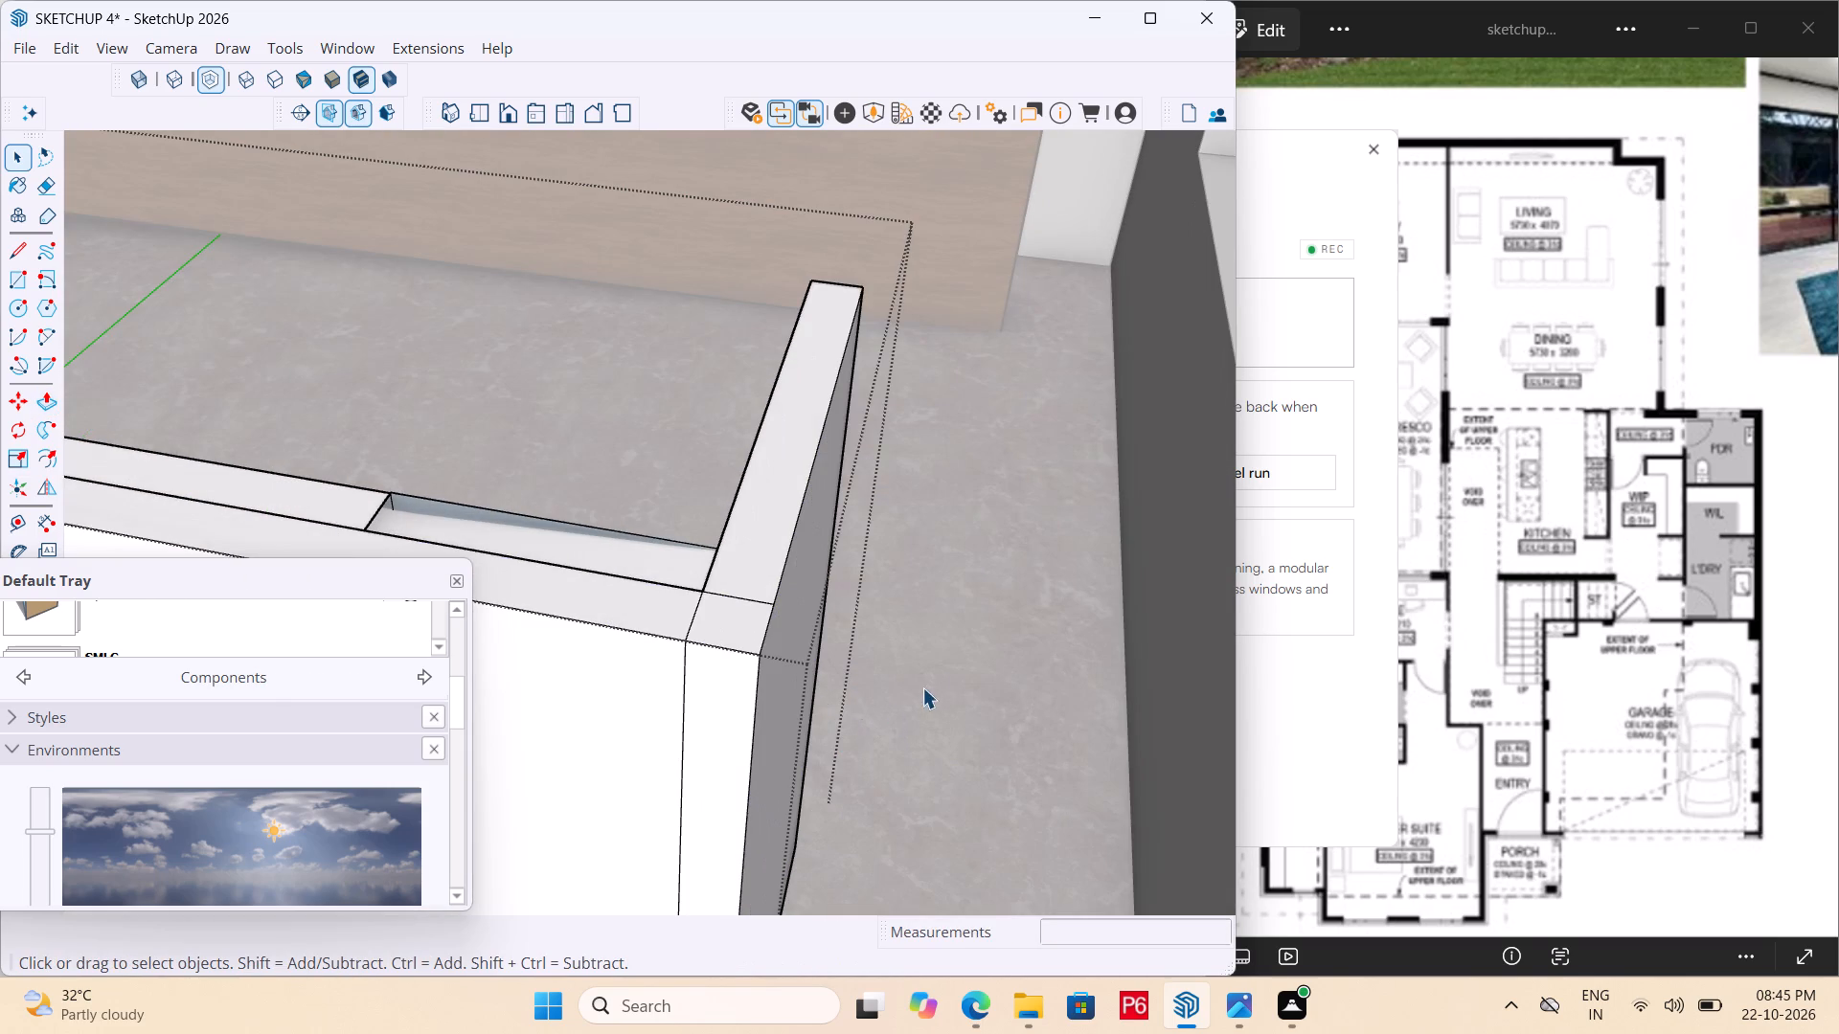
{"action": "scroll", "coordinate": [844, 650], "scroll_direction": "up", "scroll_amount": 4}
{"action": "key", "text": "space"}
{"action": "scroll", "coordinate": [933, 577], "scroll_direction": "down", "scroll_amount": 7}
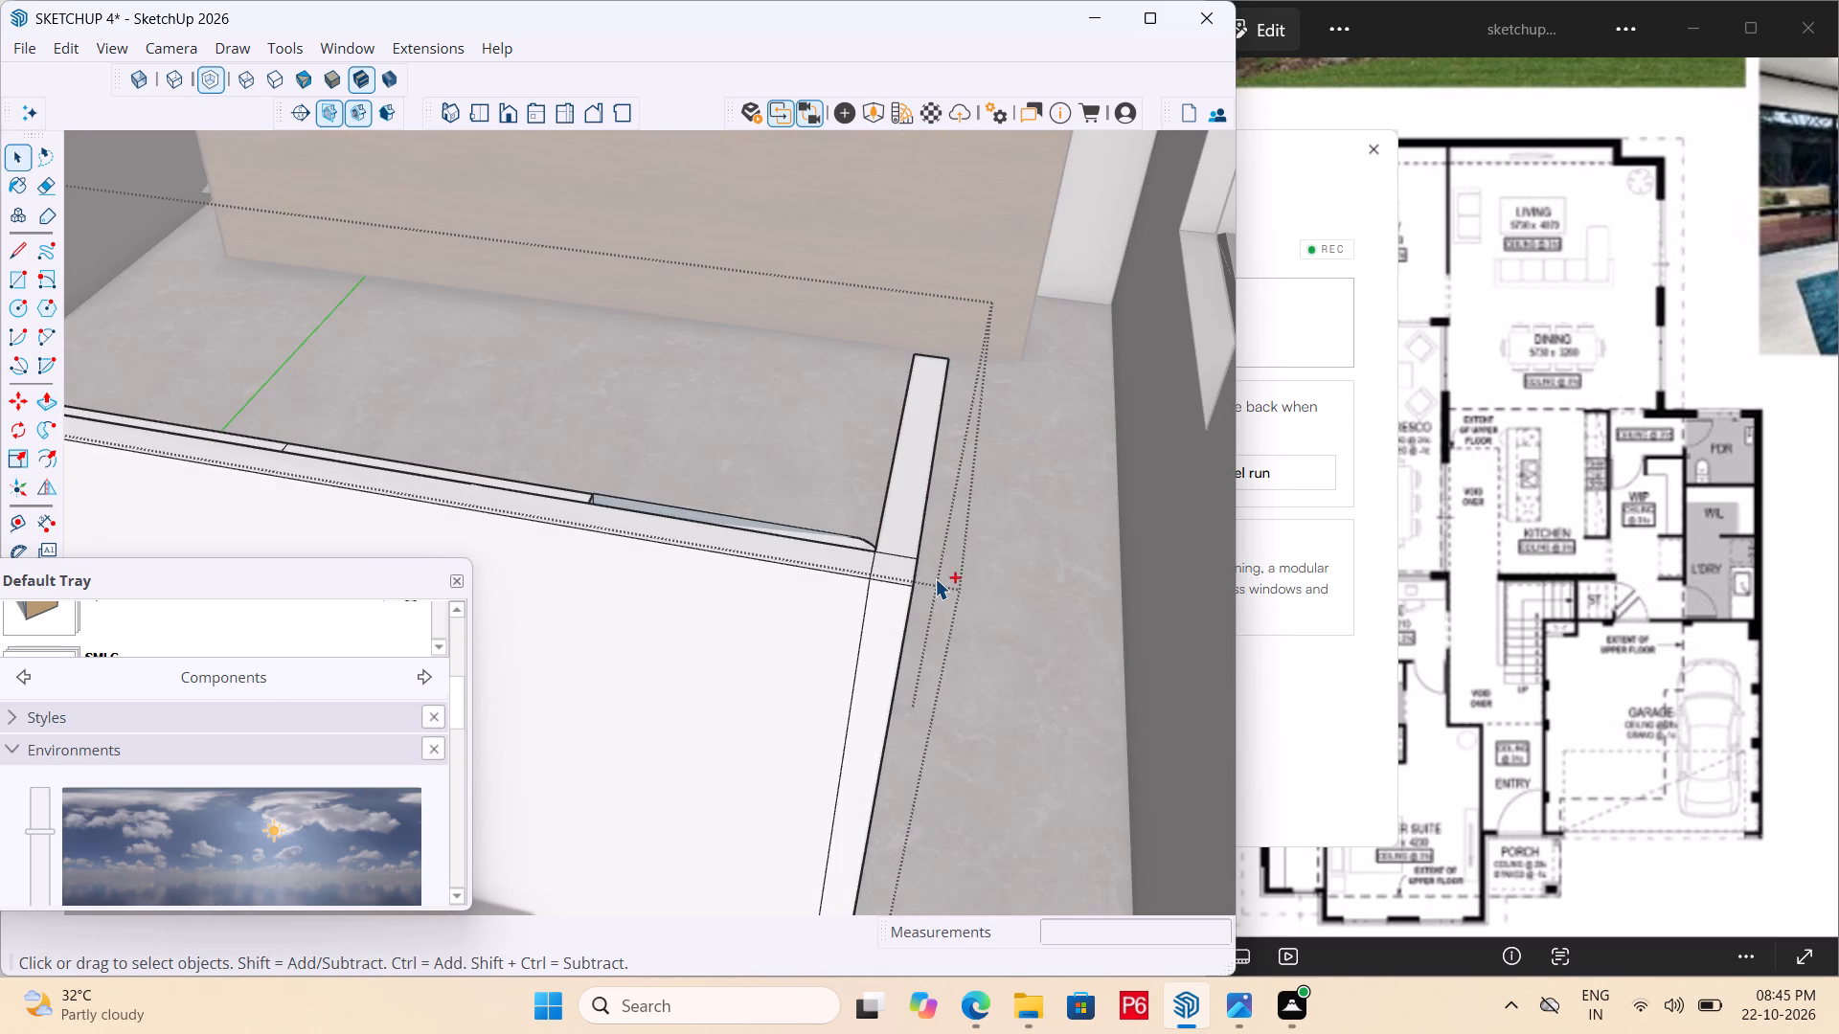
Save the house model.
{"action": "key", "text": "ctrl+s"}
{"action": "key", "text": "ctrl+s"}
{"action": "key", "text": "ctrl+s"}
{"action": "key", "text": "ctrl+s"}
{"action": "key", "text": "ctrl+s"}
{"action": "key", "text": "ctrl+s"}
{"action": "key", "text": "ctrl+s"}
{"action": "key", "text": "ctrl+s"}
Draw a tangent arc with a chord of about 4 1/4" across the top of the corner square nearest the windowed wall.
{"action": "scroll", "coordinate": [973, 554], "scroll_direction": "up", "scroll_amount": 4}
{"action": "scroll", "coordinate": [719, 521], "scroll_direction": "down", "scroll_amount": 5}
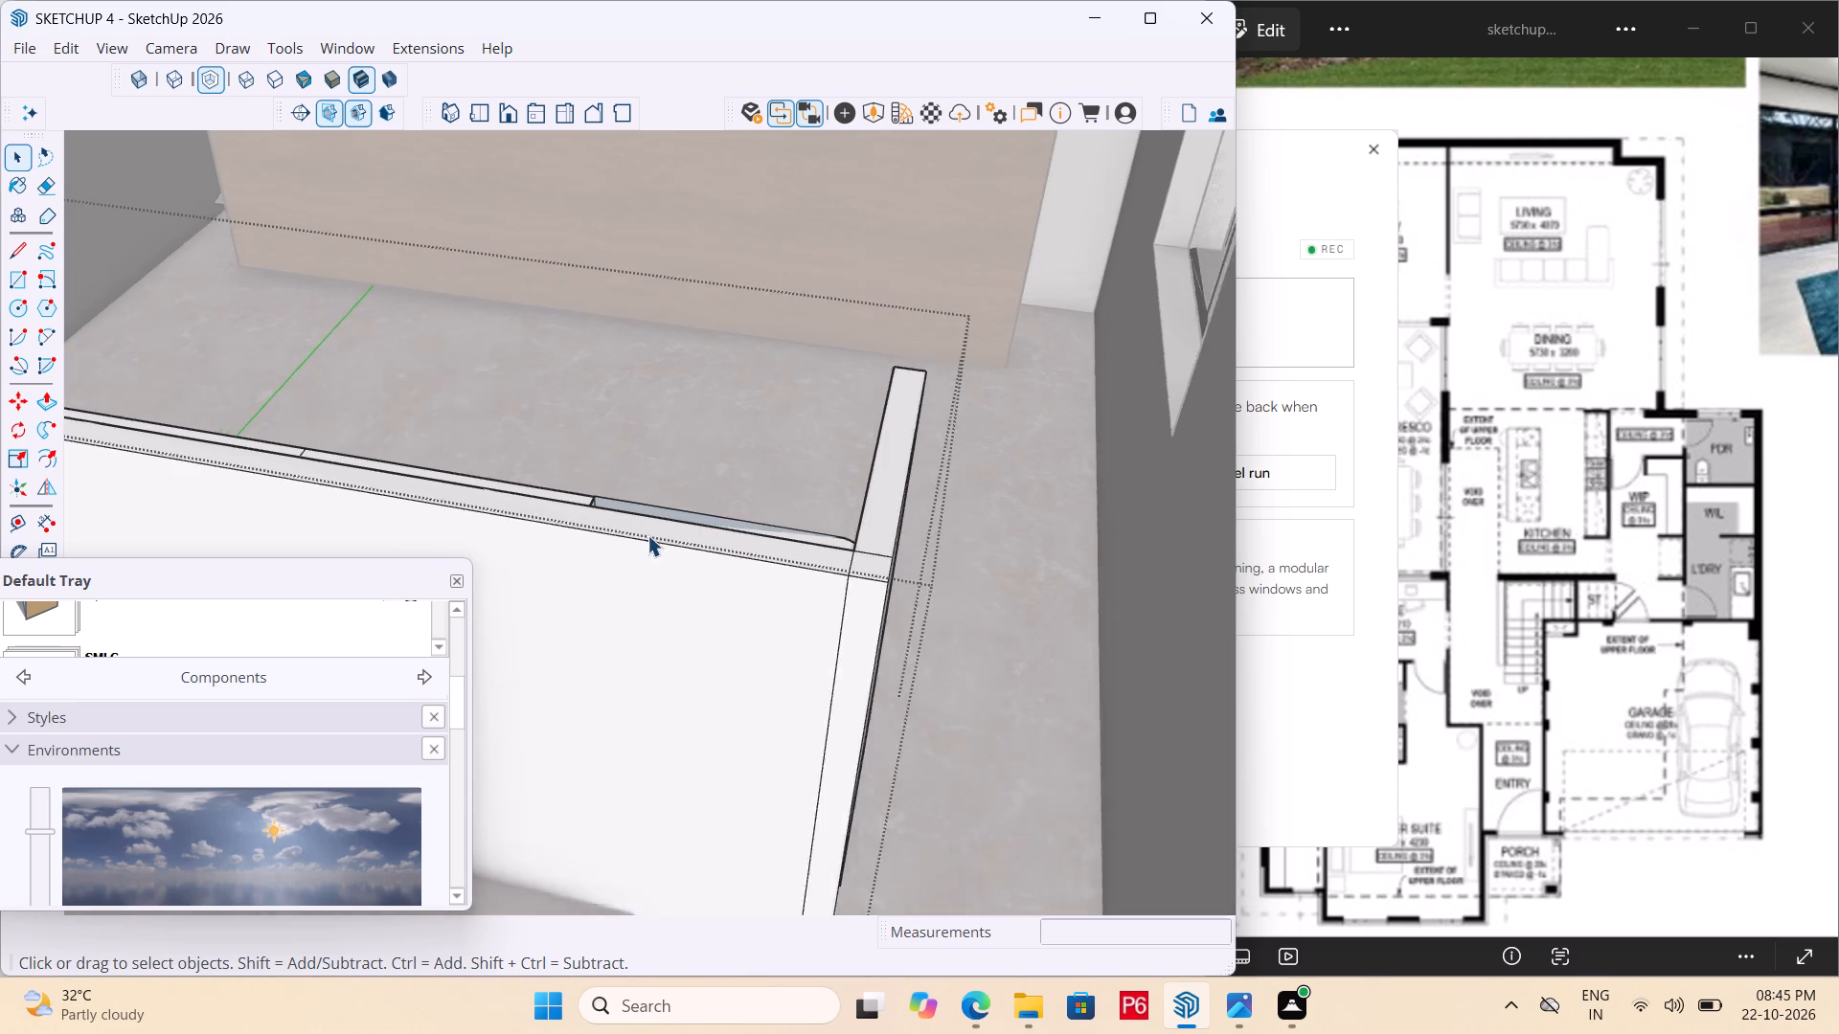
{"action": "scroll", "coordinate": [647, 535], "scroll_direction": "down", "scroll_amount": 5}
{"action": "middle_click_drag", "start_coordinate": [666, 524], "coordinate": [825, 666]}
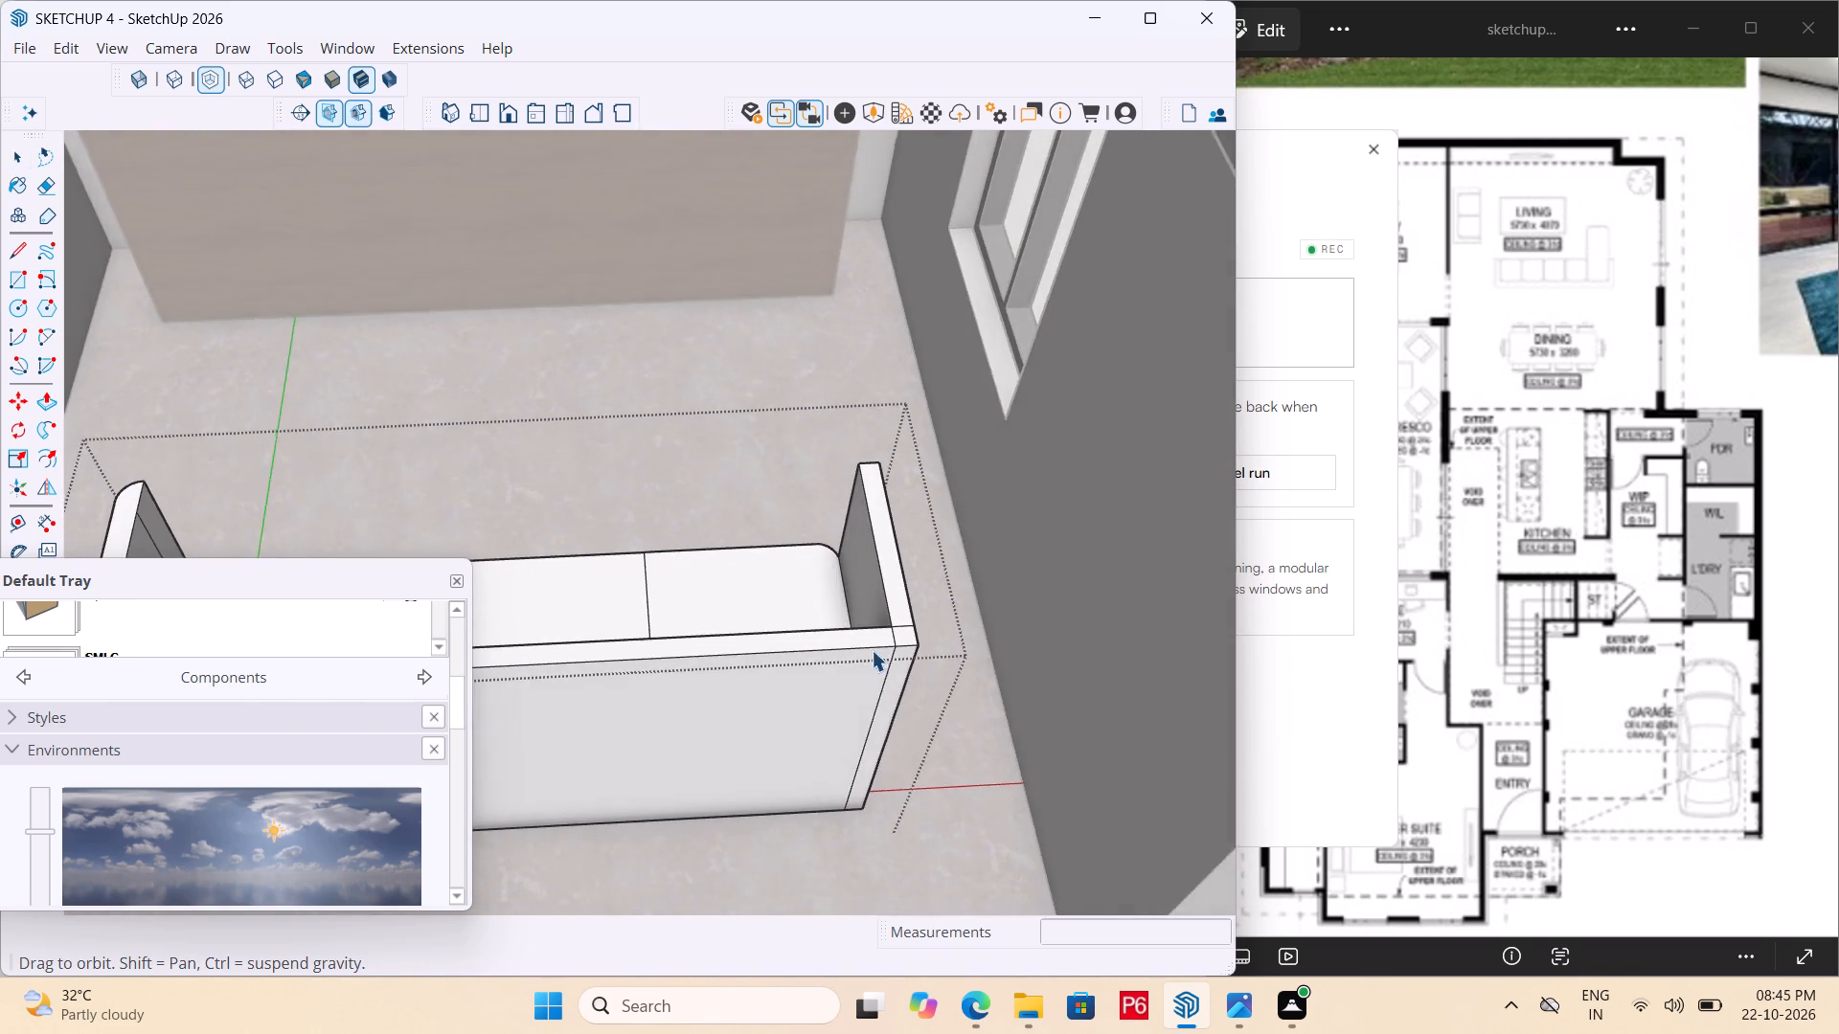
{"action": "scroll", "coordinate": [1027, 640], "scroll_direction": "up", "scroll_amount": 4}
{"action": "scroll", "coordinate": [857, 624], "scroll_direction": "up", "scroll_amount": 3}
{"action": "key", "text": "a"}
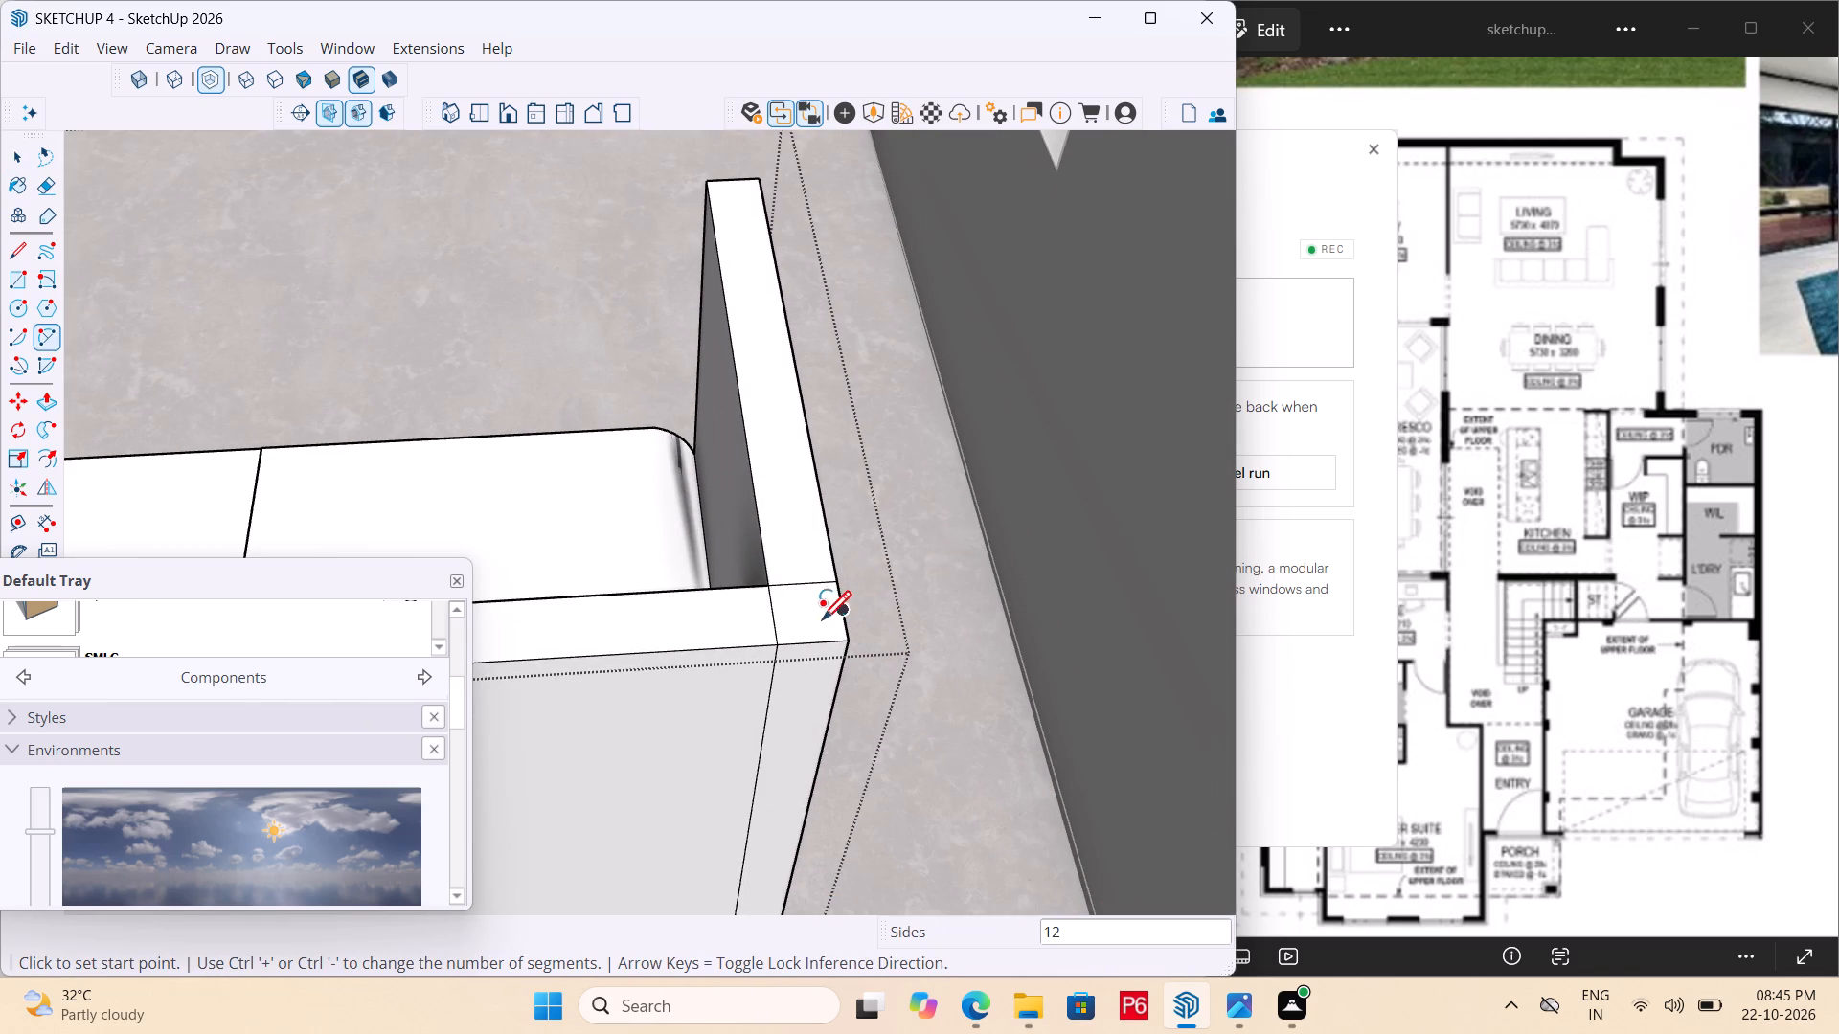
{"action": "left_click_drag", "start_coordinate": [777, 643], "coordinate": [789, 626]}
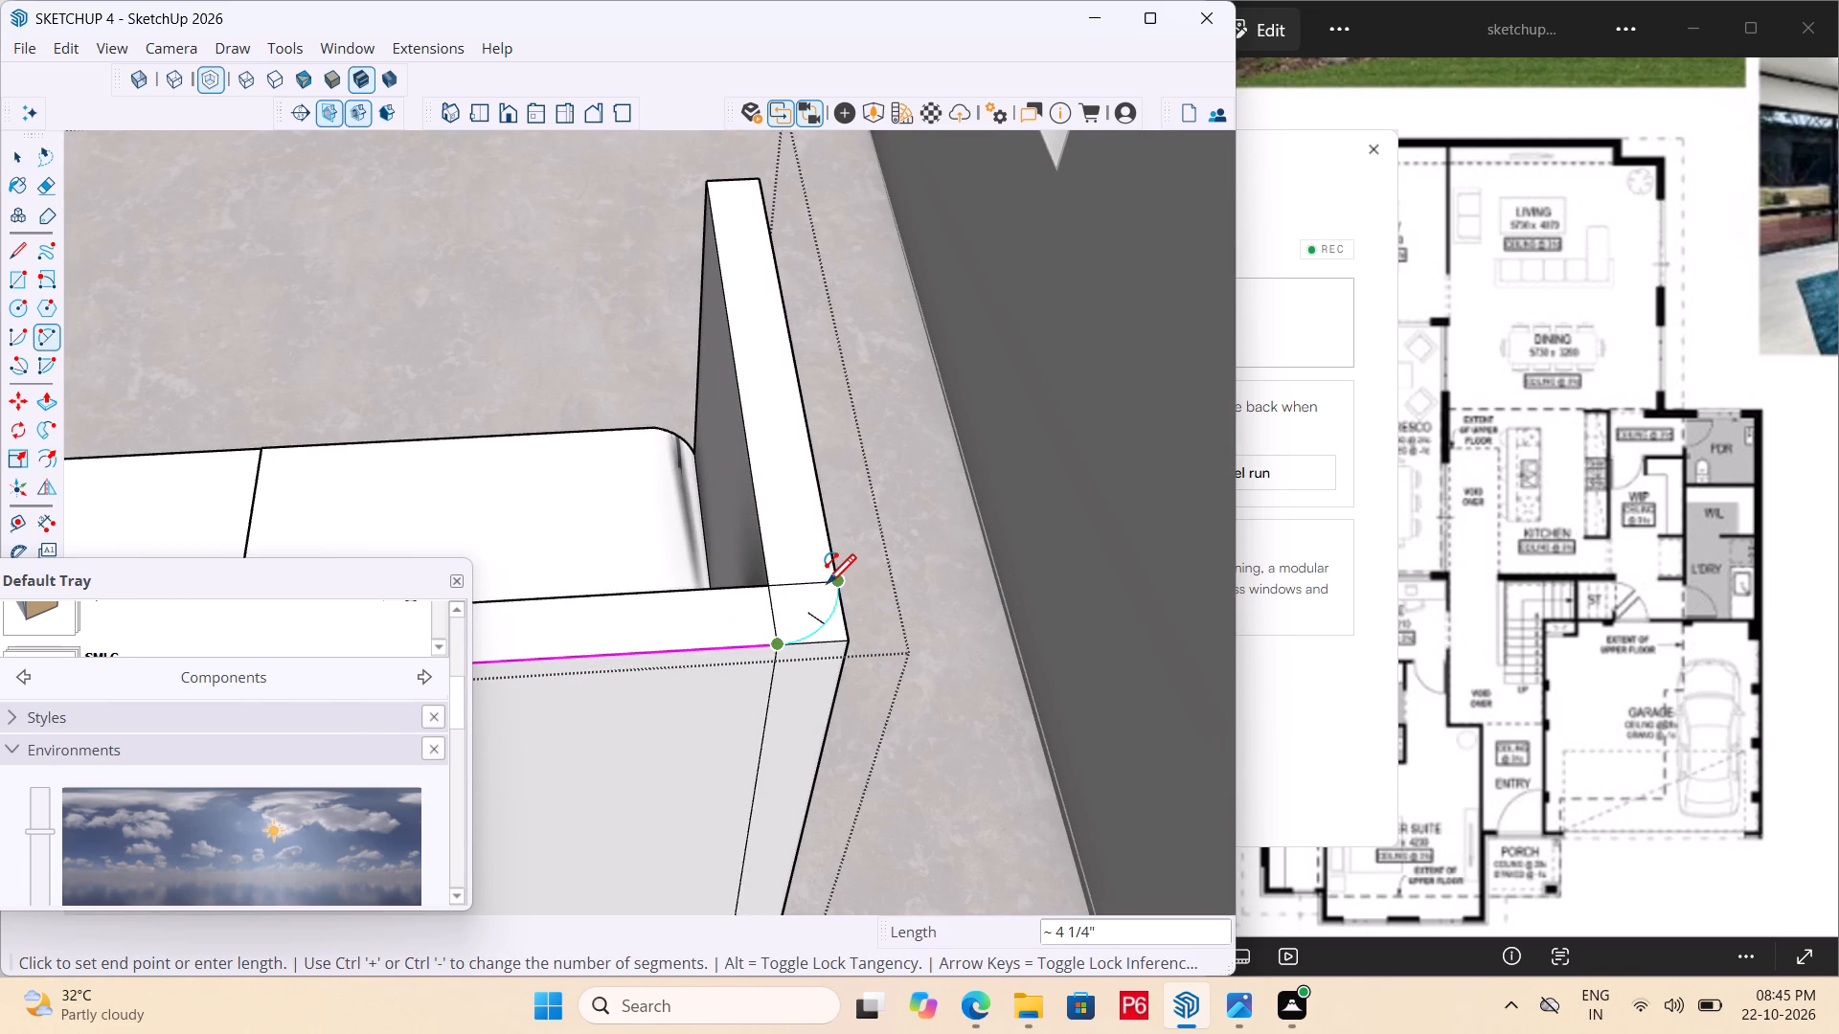
{"action": "double_click", "coordinate": [830, 586]}
Push the corner sliver outside that arc down through the sofa's full height to round the vertical rear corner.
{"action": "key", "text": "p"}
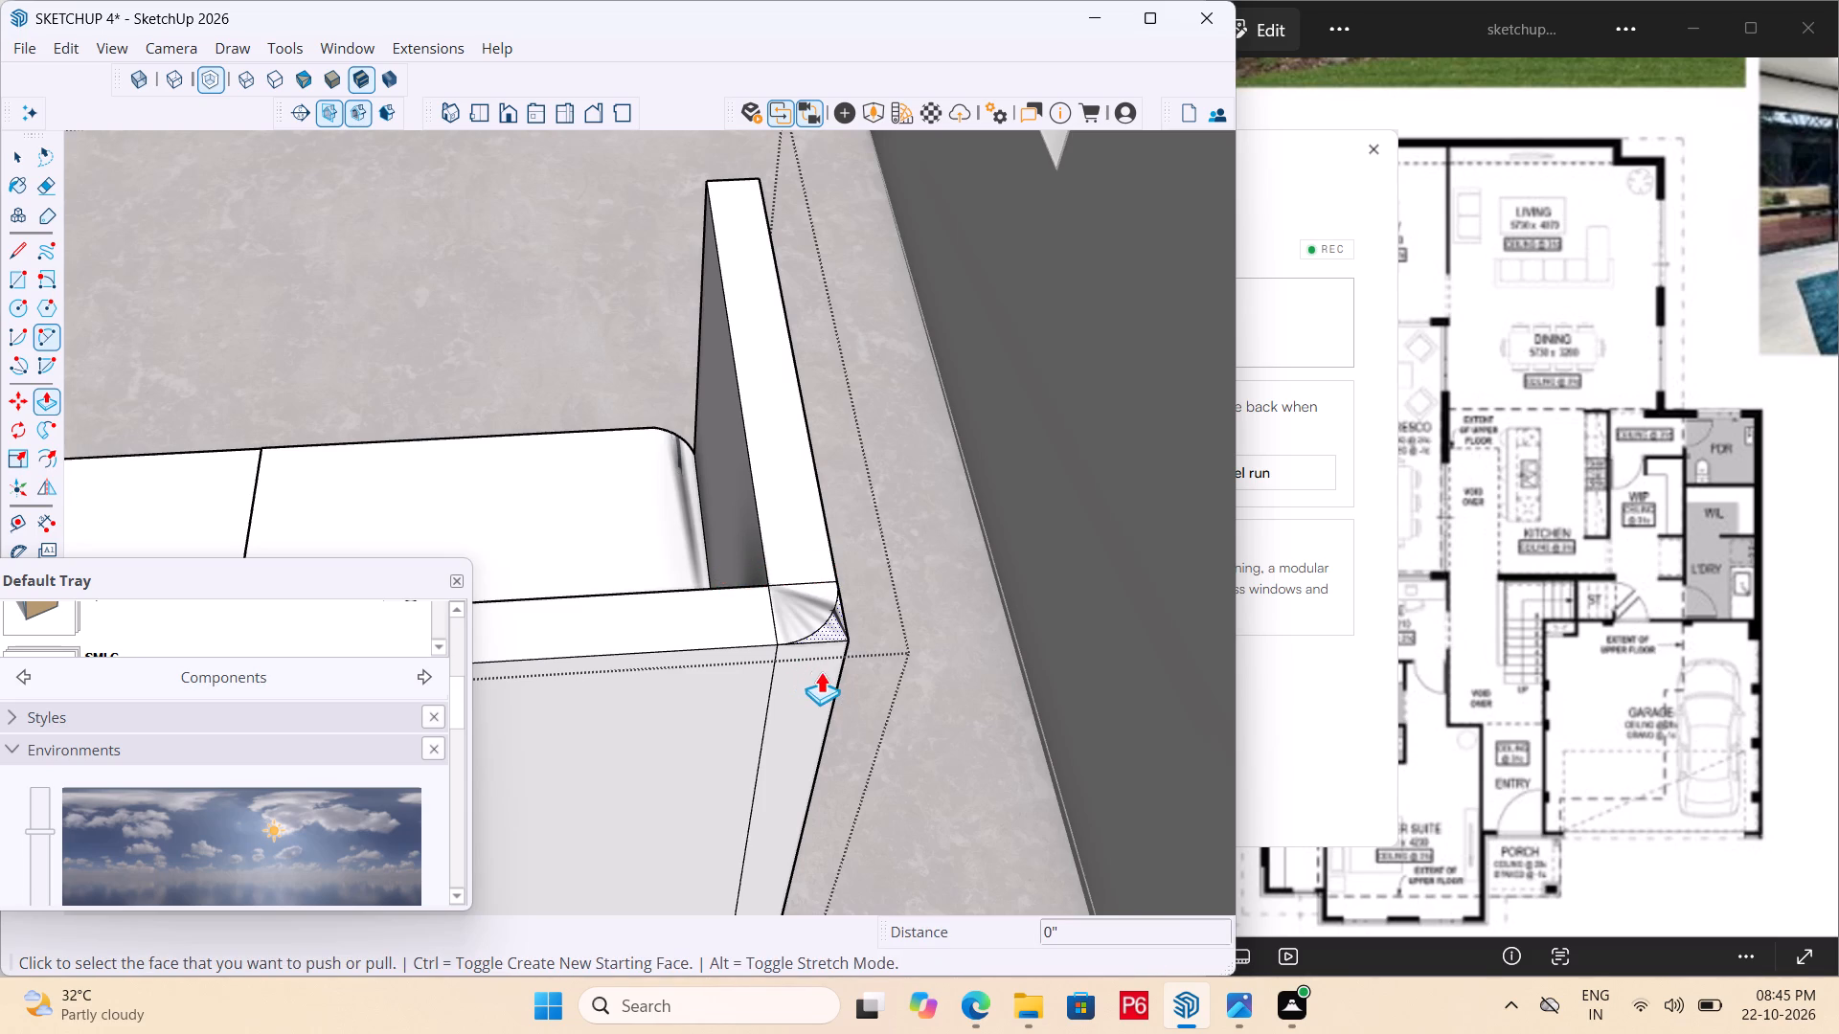
{"action": "left_click", "coordinate": [841, 633]}
{"action": "scroll", "coordinate": [783, 461], "scroll_direction": "down", "scroll_amount": 9}
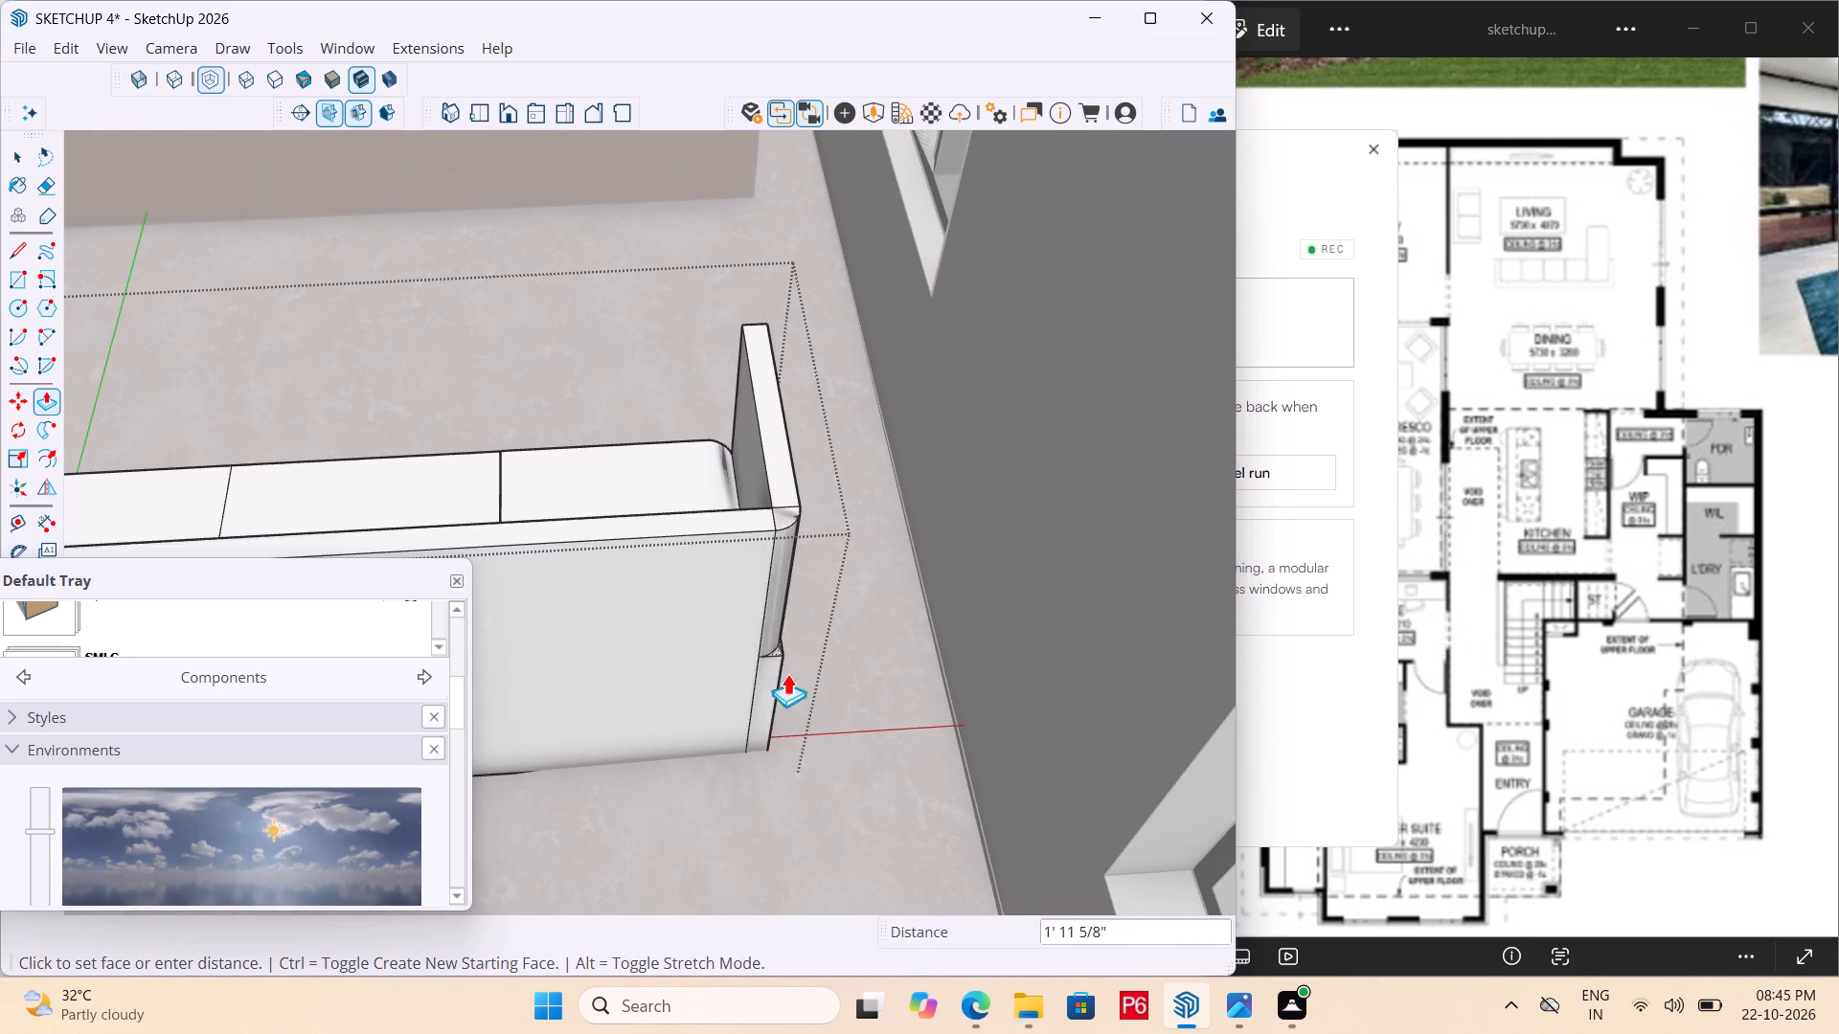
{"action": "left_click", "coordinate": [746, 775]}
{"action": "middle_click_drag", "start_coordinate": [871, 644], "coordinate": [484, 727]}
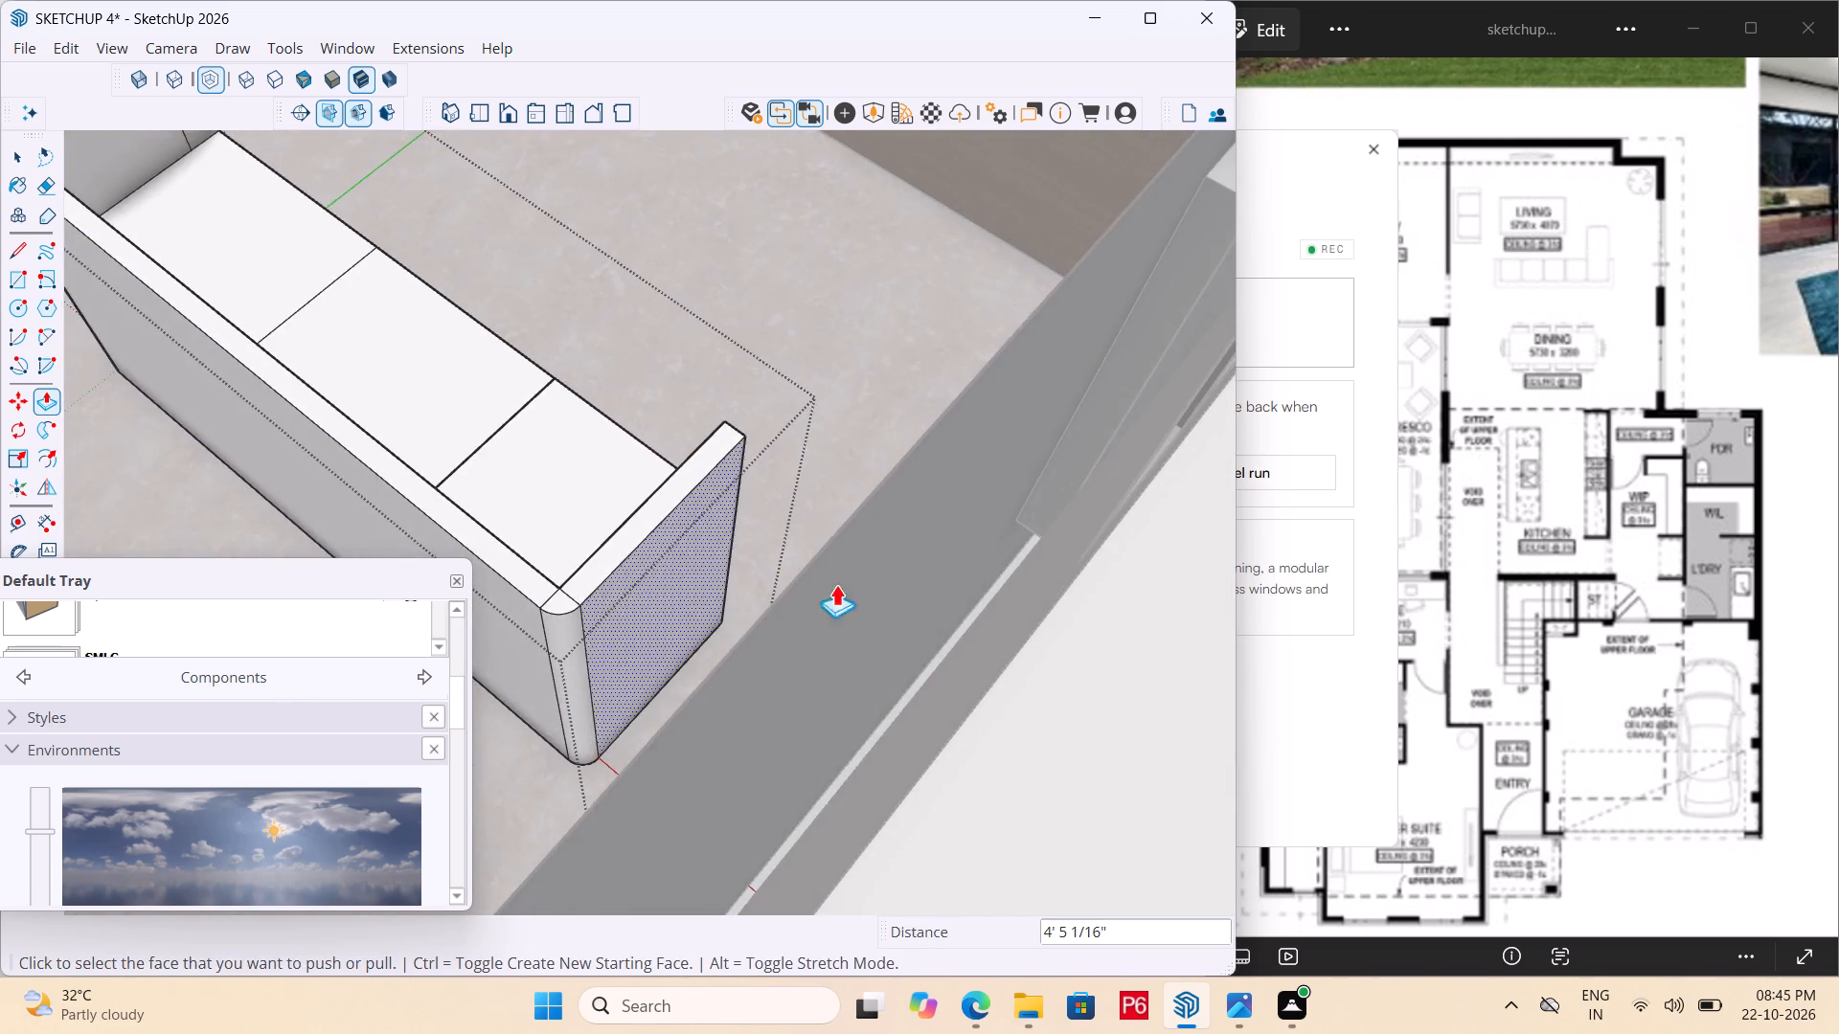
{"action": "scroll", "coordinate": [932, 574], "scroll_direction": "down", "scroll_amount": 6}
{"action": "middle_click_drag", "start_coordinate": [1018, 556], "coordinate": [4, 562]}
{"action": "scroll", "coordinate": [1018, 555], "scroll_direction": "down", "scroll_amount": 1}
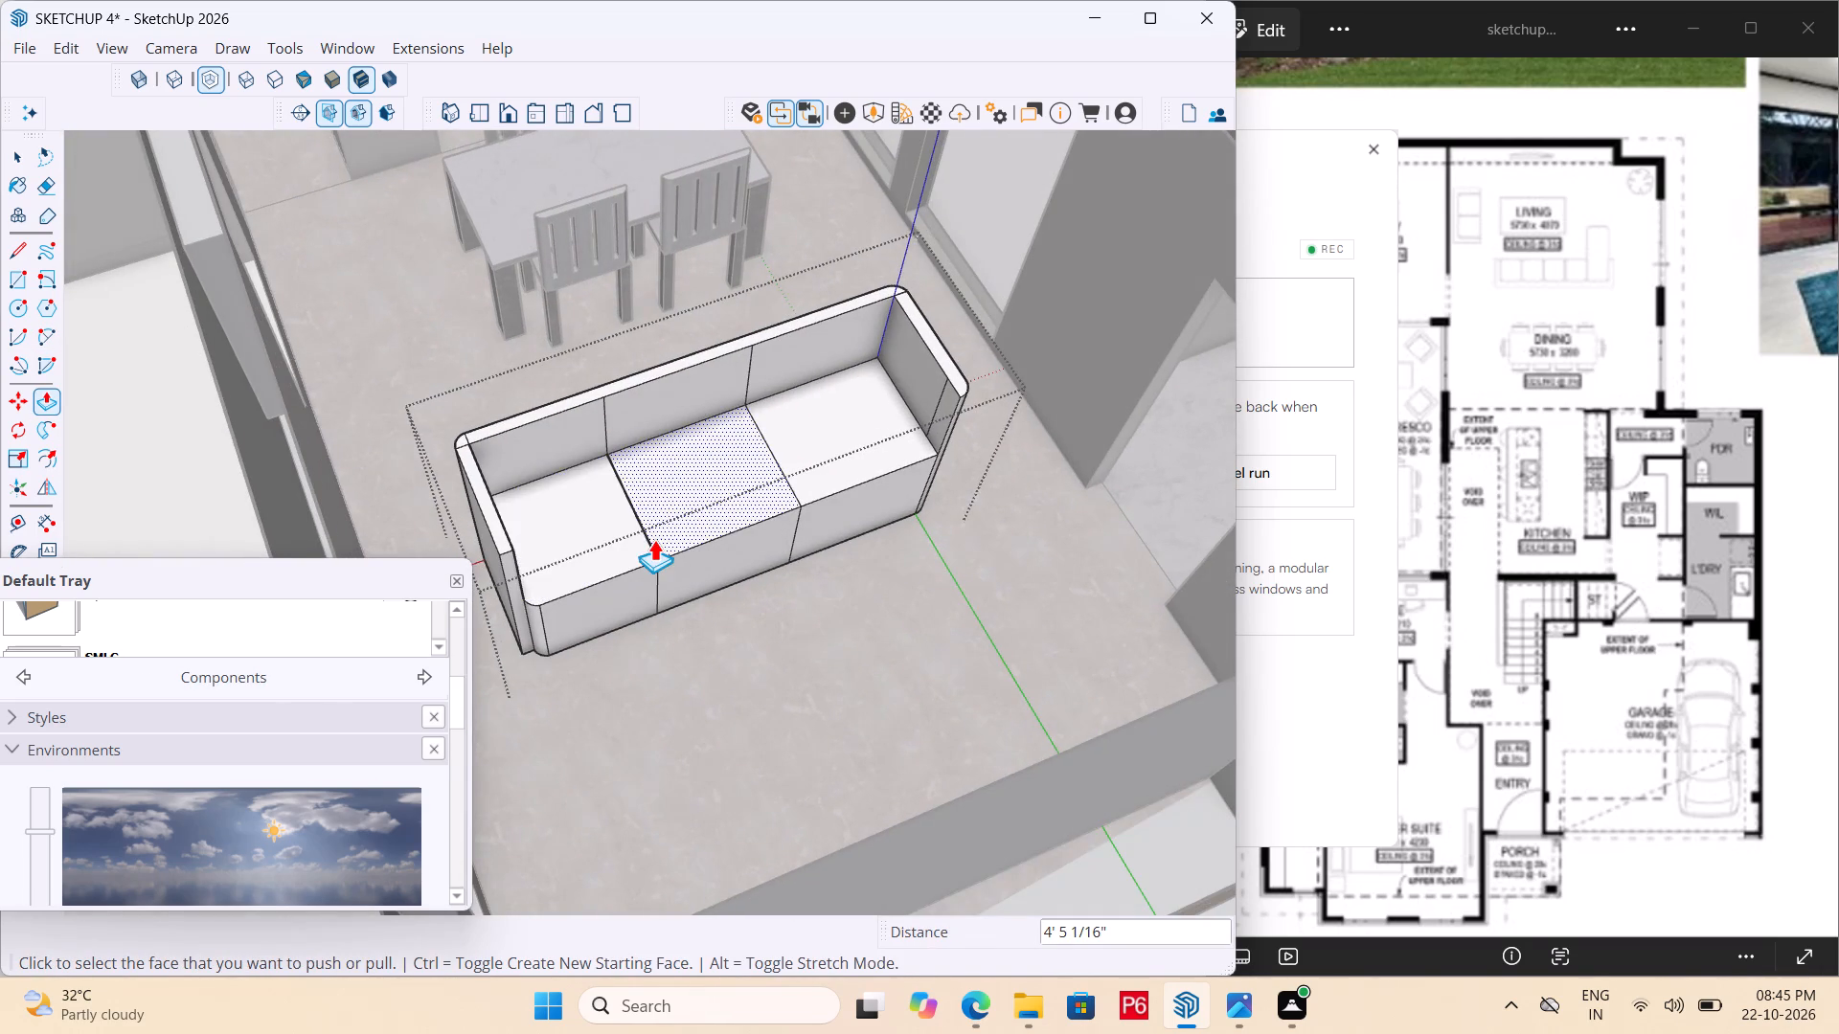
Erase the leftover seam edges on top of the sofa's rounded rear corner nearest the windowed wall.
{"action": "scroll", "coordinate": [654, 539], "scroll_direction": "up", "scroll_amount": 1}
{"action": "middle_click_drag", "start_coordinate": [692, 500], "coordinate": [298, 416]}
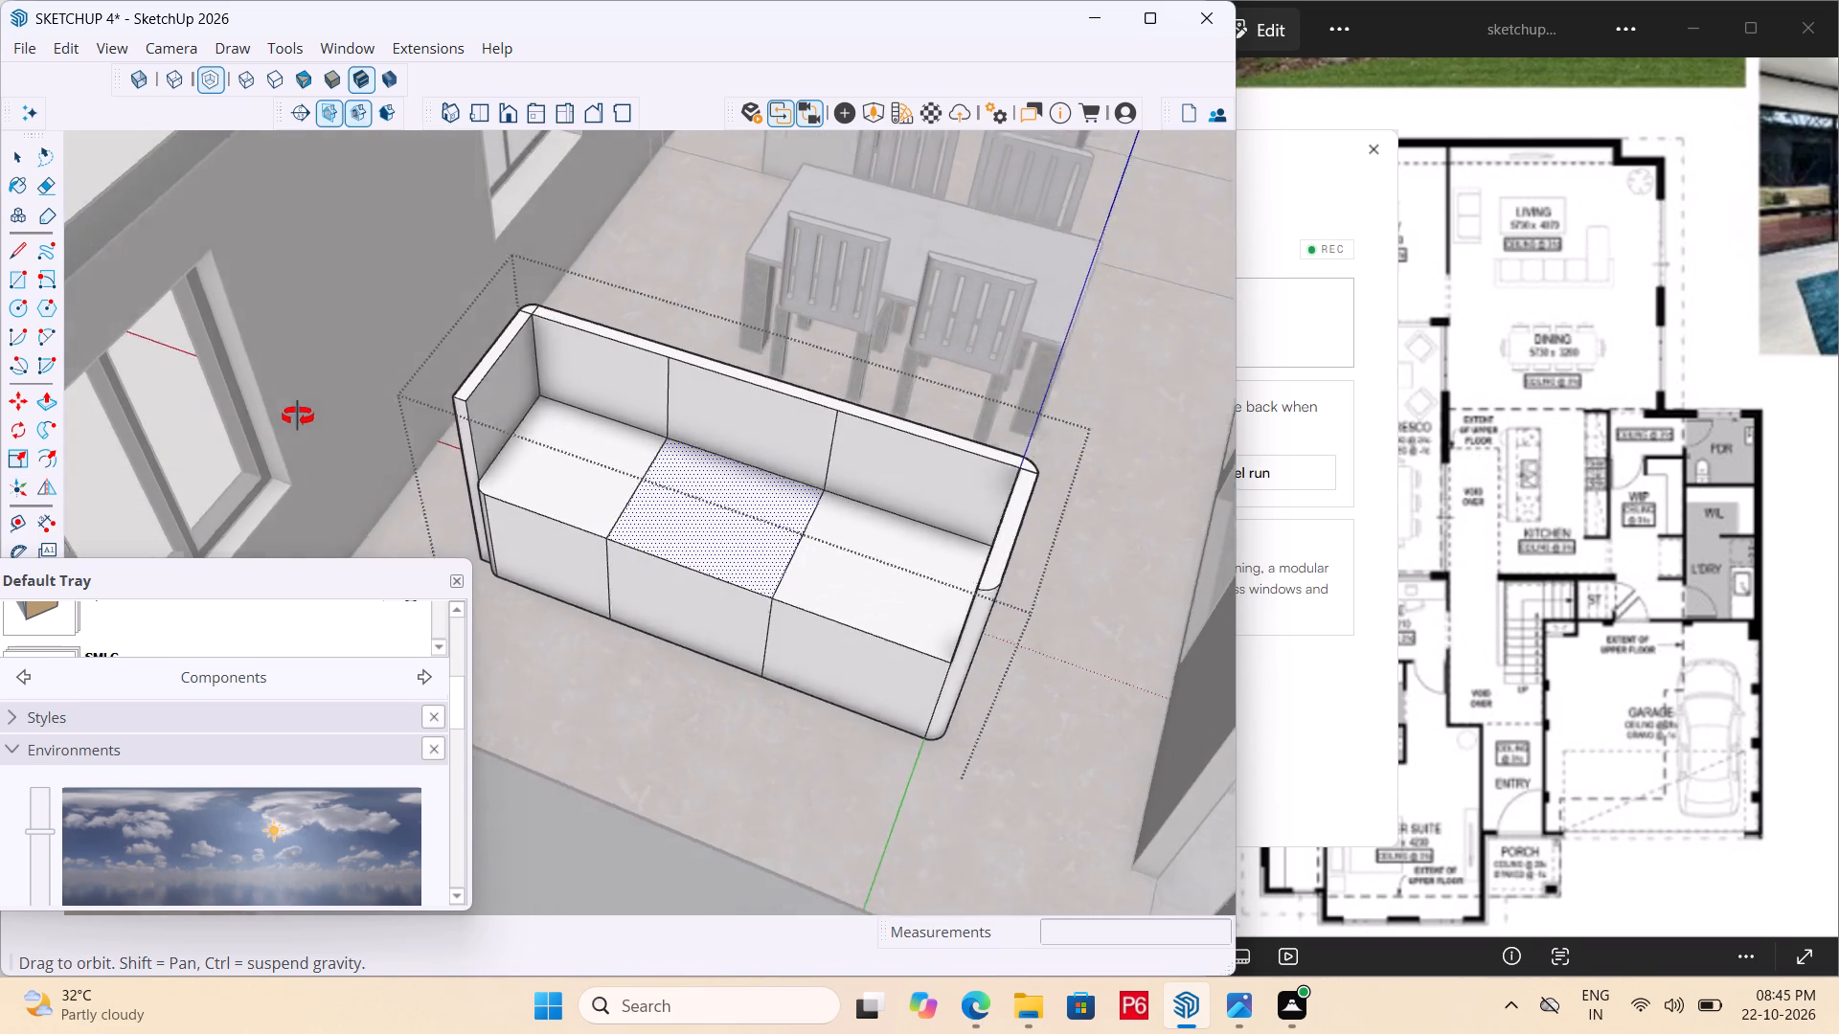
{"action": "middle_click_drag", "start_coordinate": [298, 416], "coordinate": [707, 431]}
{"action": "scroll", "coordinate": [512, 421], "scroll_direction": "up", "scroll_amount": 5}
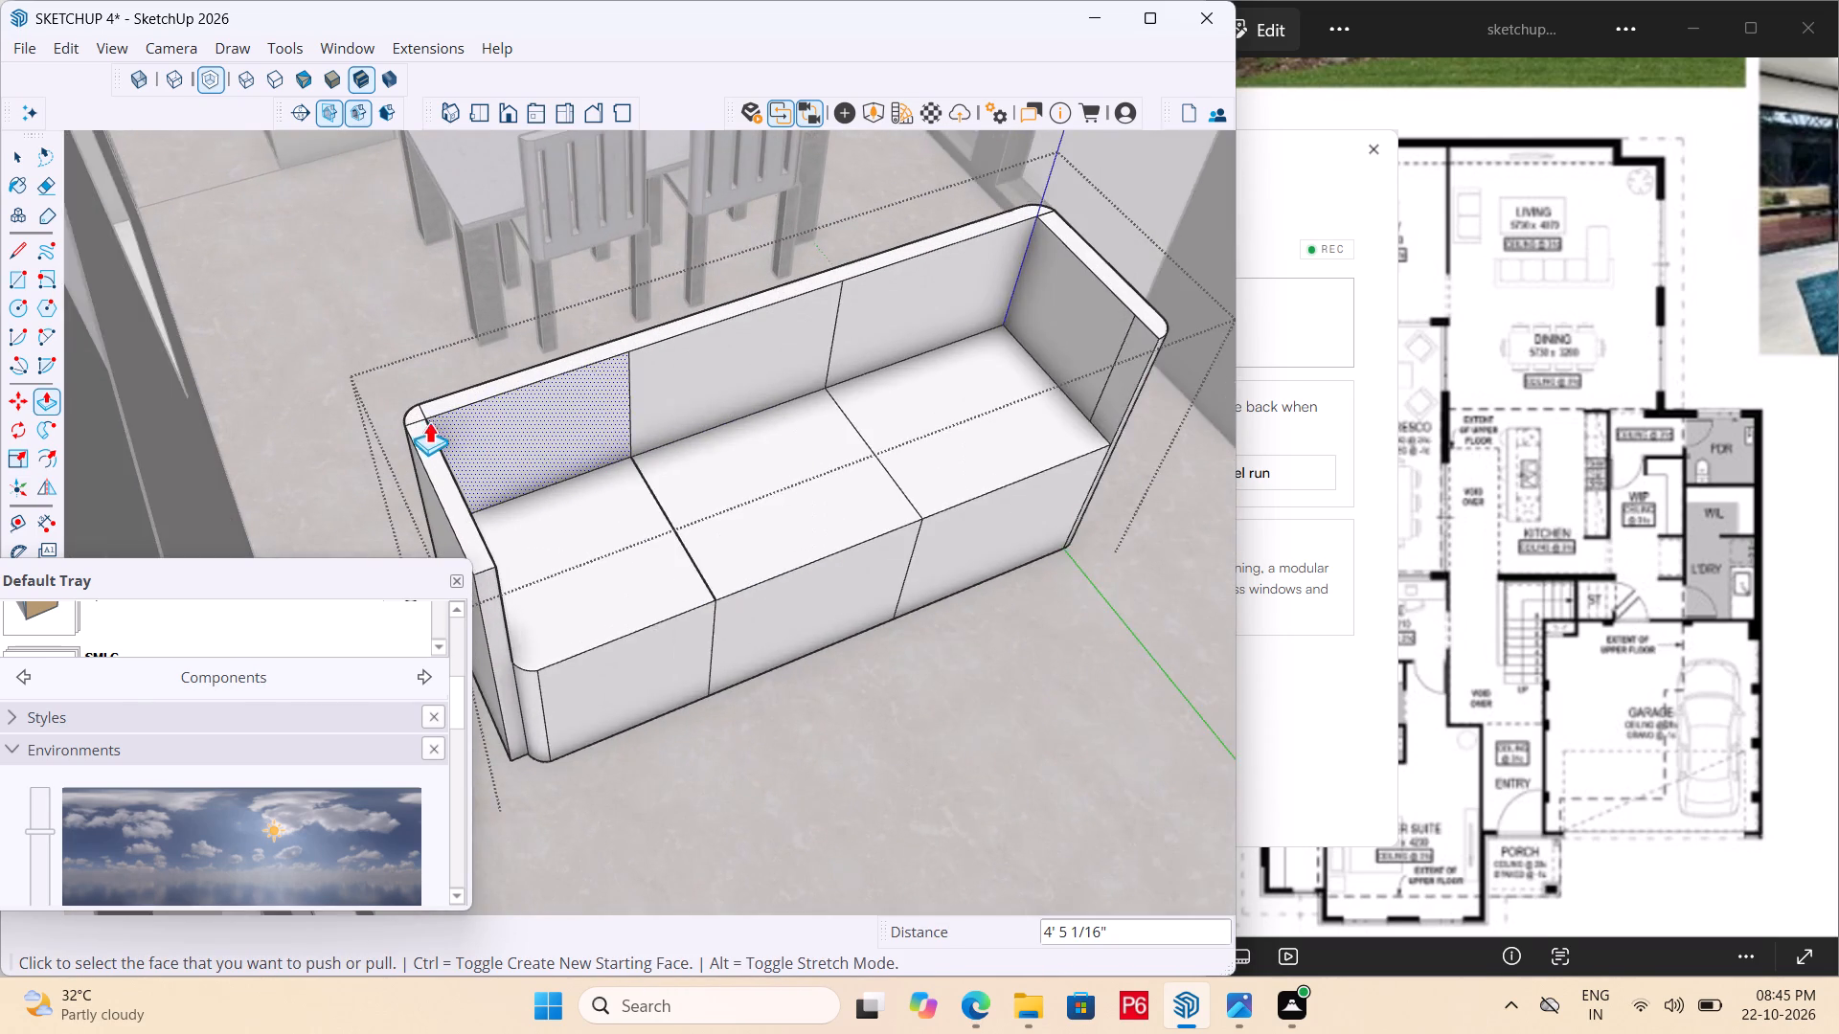
{"action": "scroll", "coordinate": [429, 421], "scroll_direction": "up", "scroll_amount": 3}
{"action": "key", "text": "e"}
{"action": "double_click", "coordinate": [413, 412]}
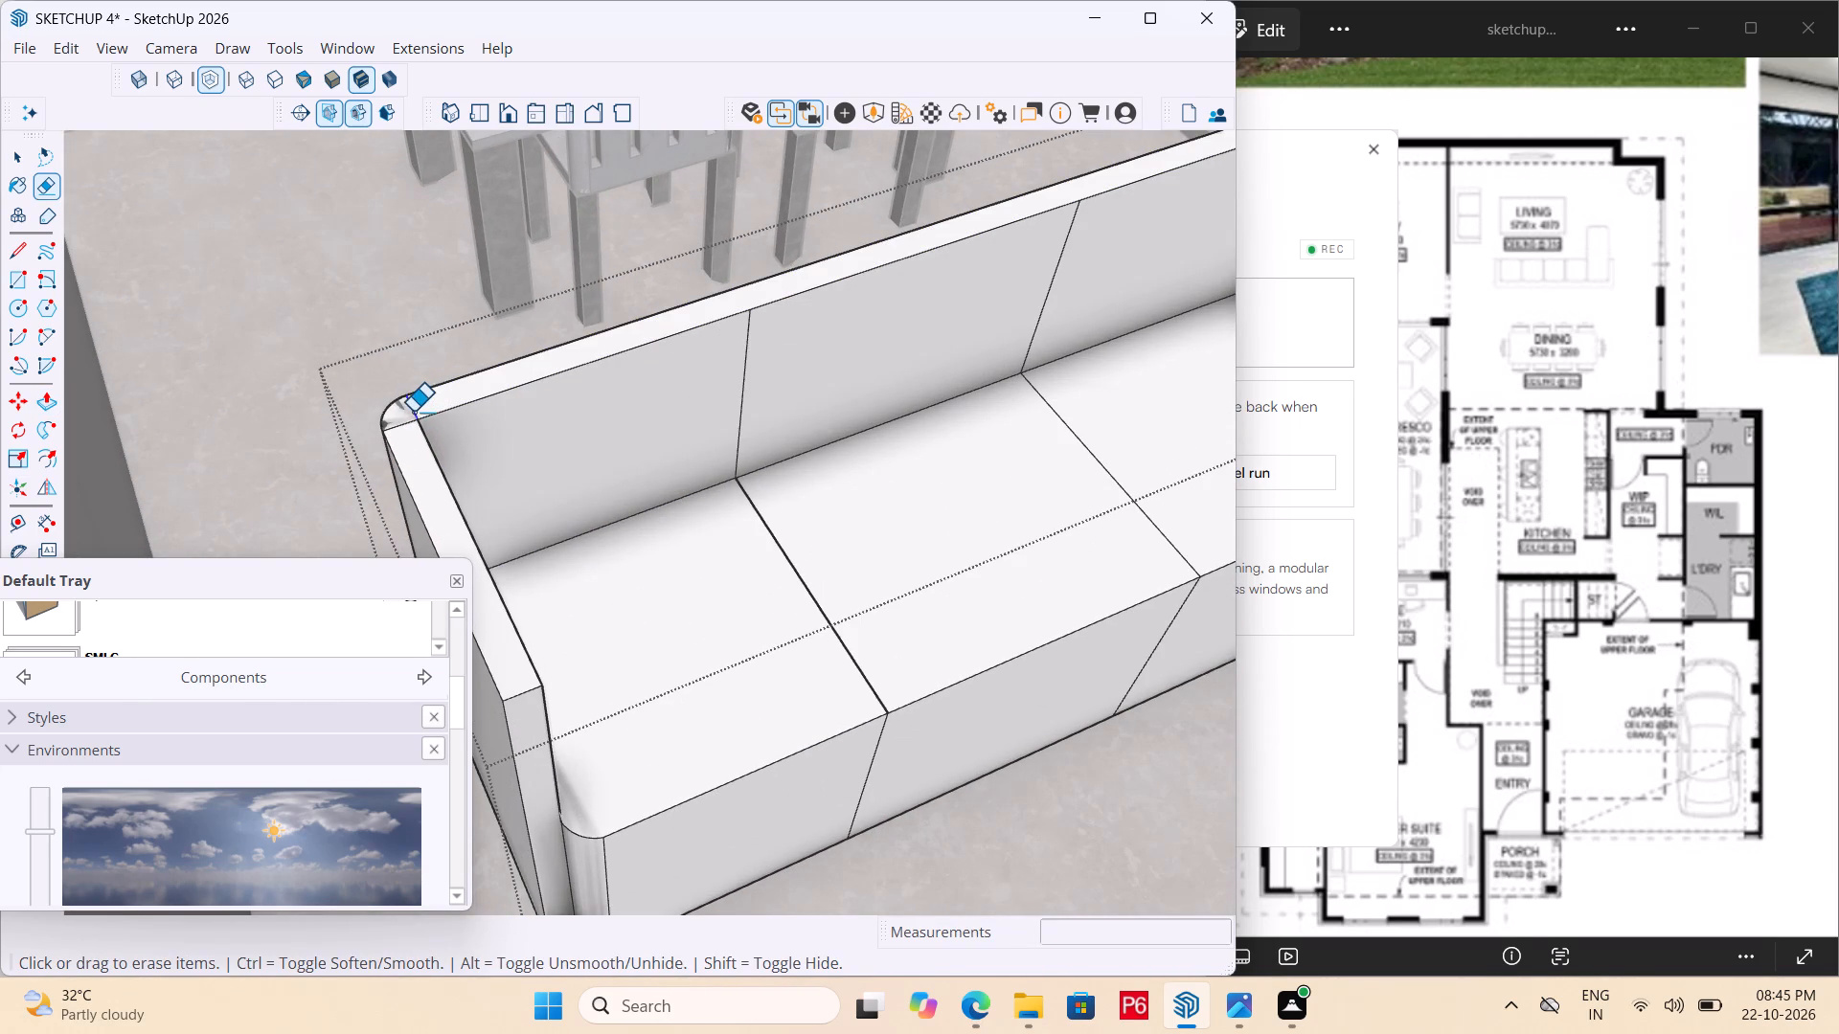
{"action": "double_click", "coordinate": [405, 428]}
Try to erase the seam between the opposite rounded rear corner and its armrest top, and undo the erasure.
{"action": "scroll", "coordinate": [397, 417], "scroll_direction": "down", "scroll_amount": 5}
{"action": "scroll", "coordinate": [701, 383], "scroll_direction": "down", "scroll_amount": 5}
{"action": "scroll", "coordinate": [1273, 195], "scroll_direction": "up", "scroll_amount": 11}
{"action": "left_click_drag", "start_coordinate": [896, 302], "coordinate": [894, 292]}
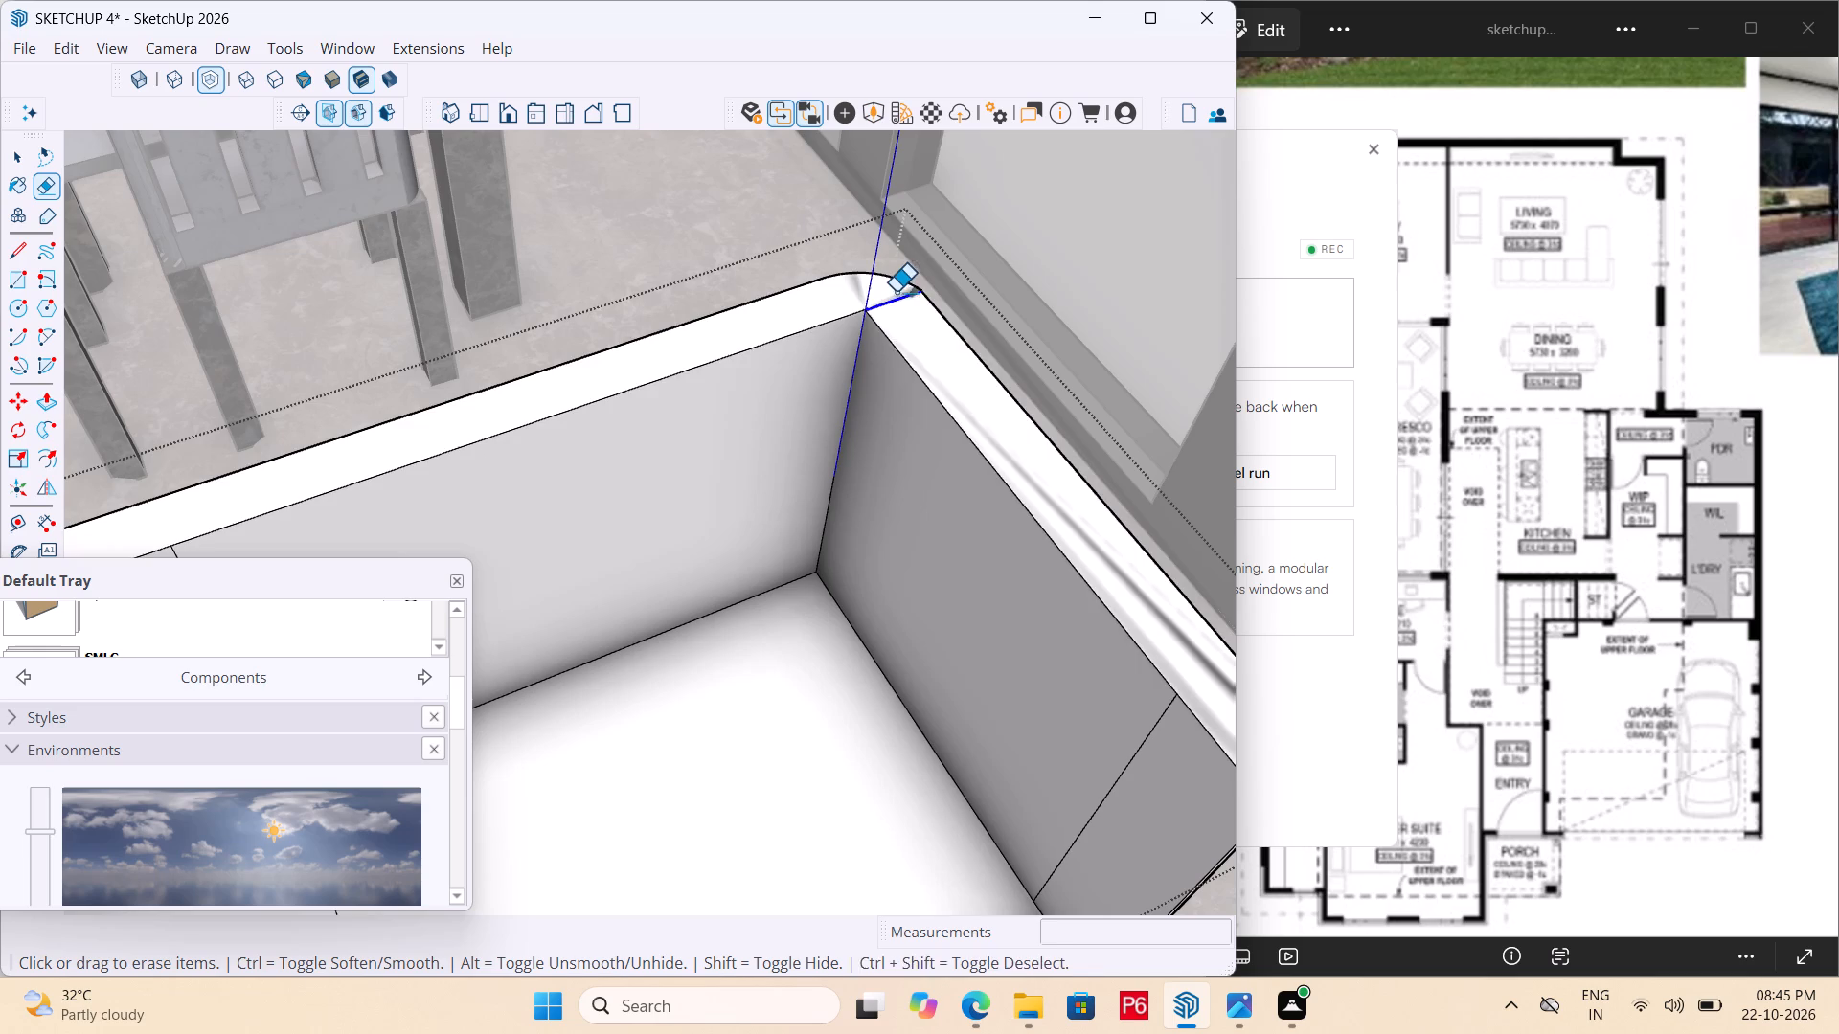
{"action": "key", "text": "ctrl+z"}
Push/Pull the armrest's top face 1/16" at that opposite rear corner to align it with the backrest top.
{"action": "scroll", "coordinate": [1101, 223], "scroll_direction": "down", "scroll_amount": 3}
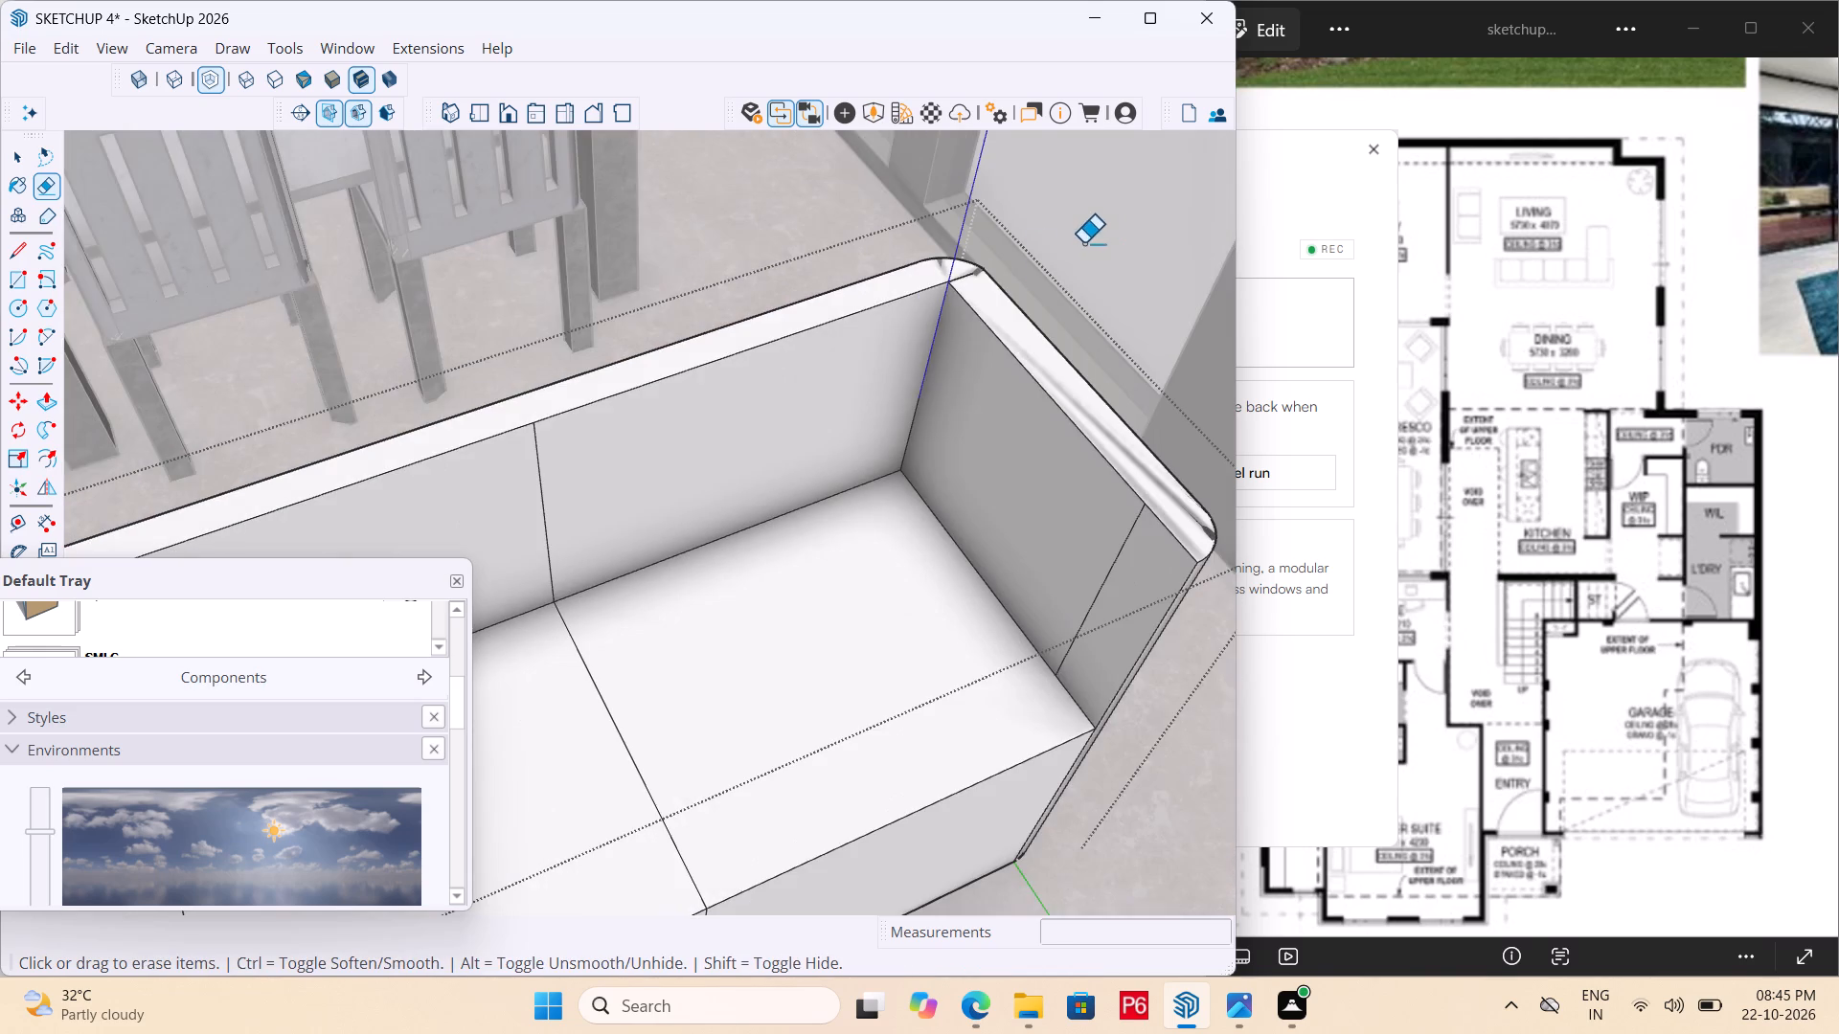
{"action": "middle_click_drag", "start_coordinate": [993, 279], "coordinate": [899, 183]}
{"action": "scroll", "coordinate": [988, 236], "scroll_direction": "up", "scroll_amount": 7}
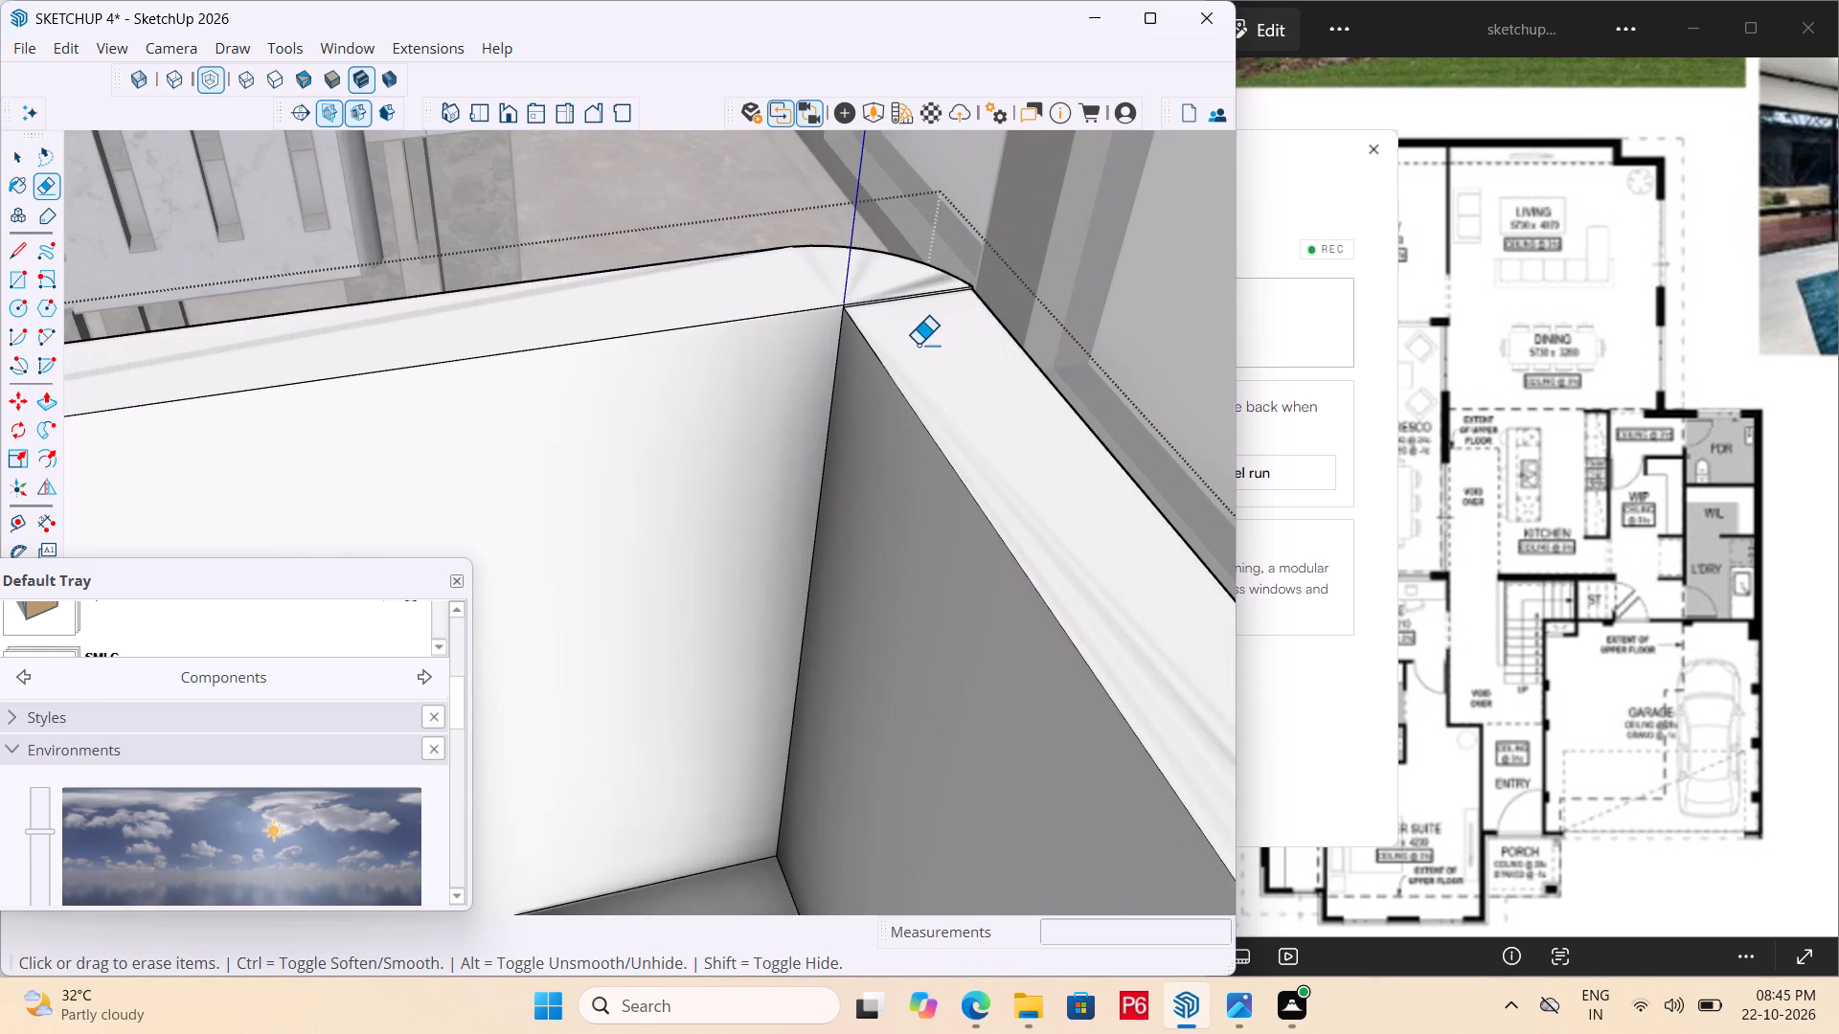
{"action": "key", "text": "p"}
{"action": "left_click", "coordinate": [926, 346]}
{"action": "left_click", "coordinate": [783, 284]}
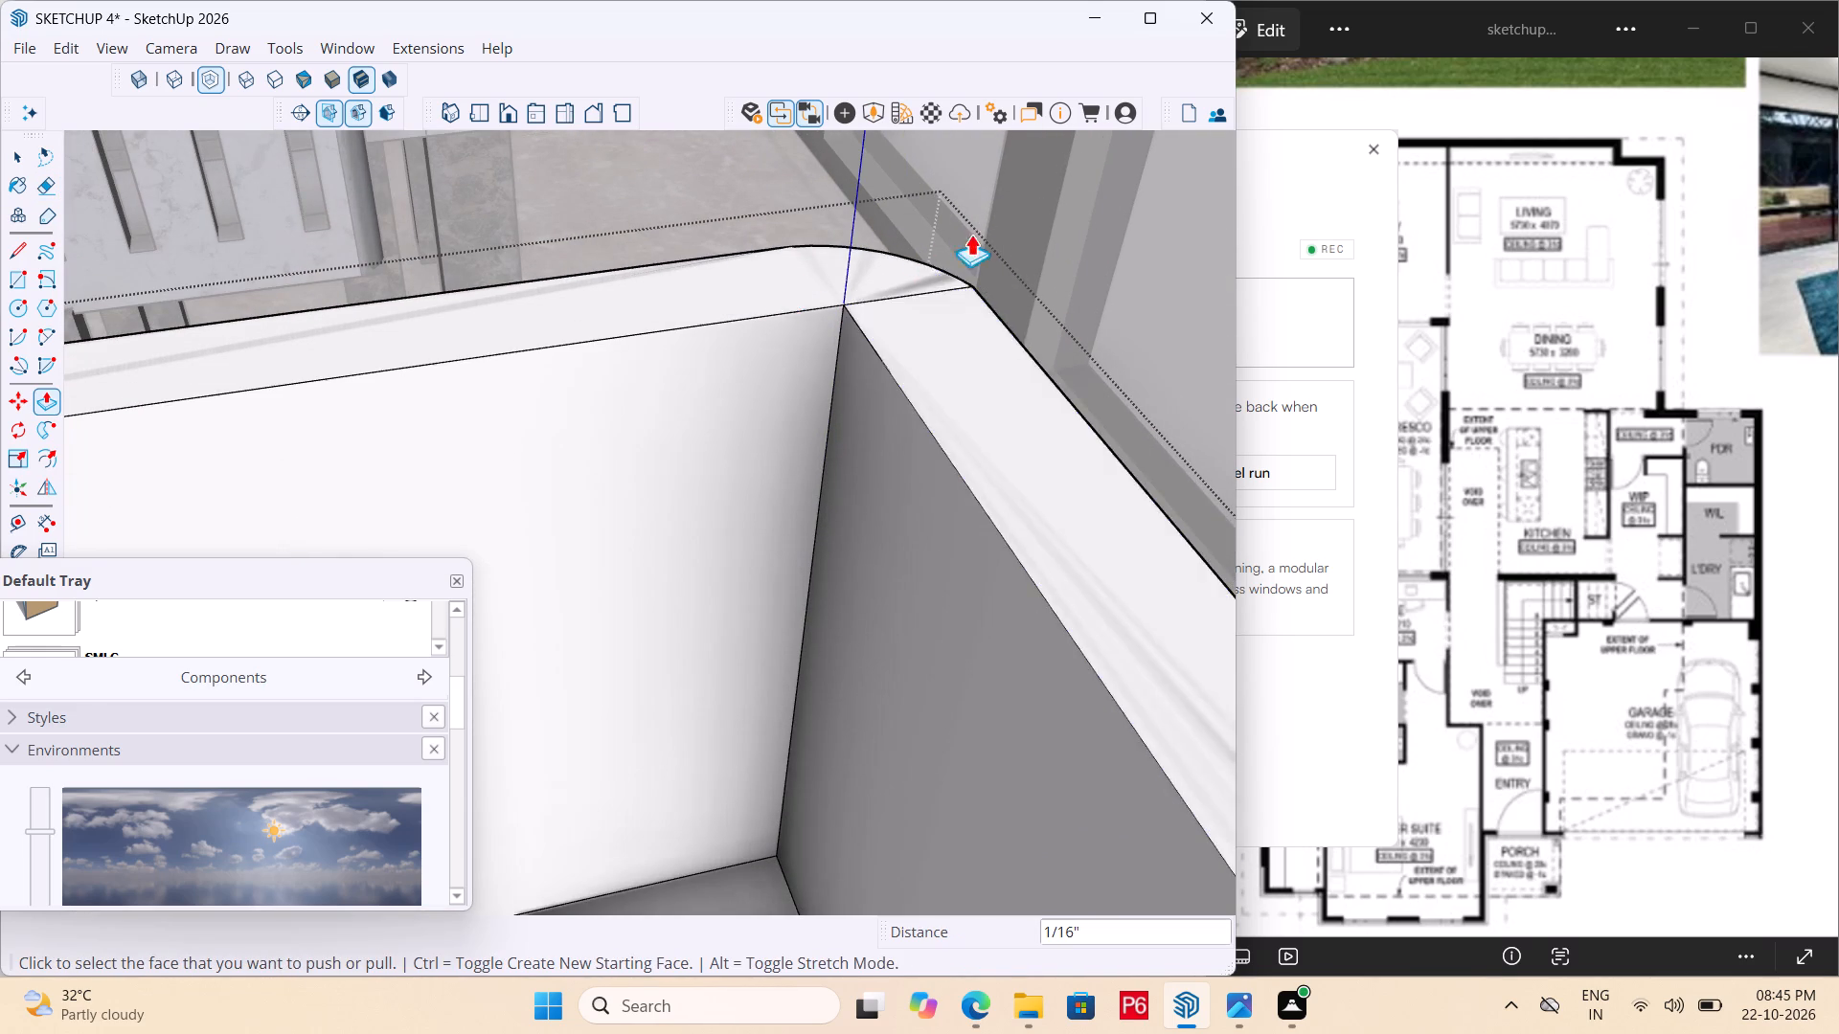
{"action": "scroll", "coordinate": [991, 231], "scroll_direction": "down", "scroll_amount": 6}
{"action": "scroll", "coordinate": [973, 223], "scroll_direction": "up", "scroll_amount": 5}
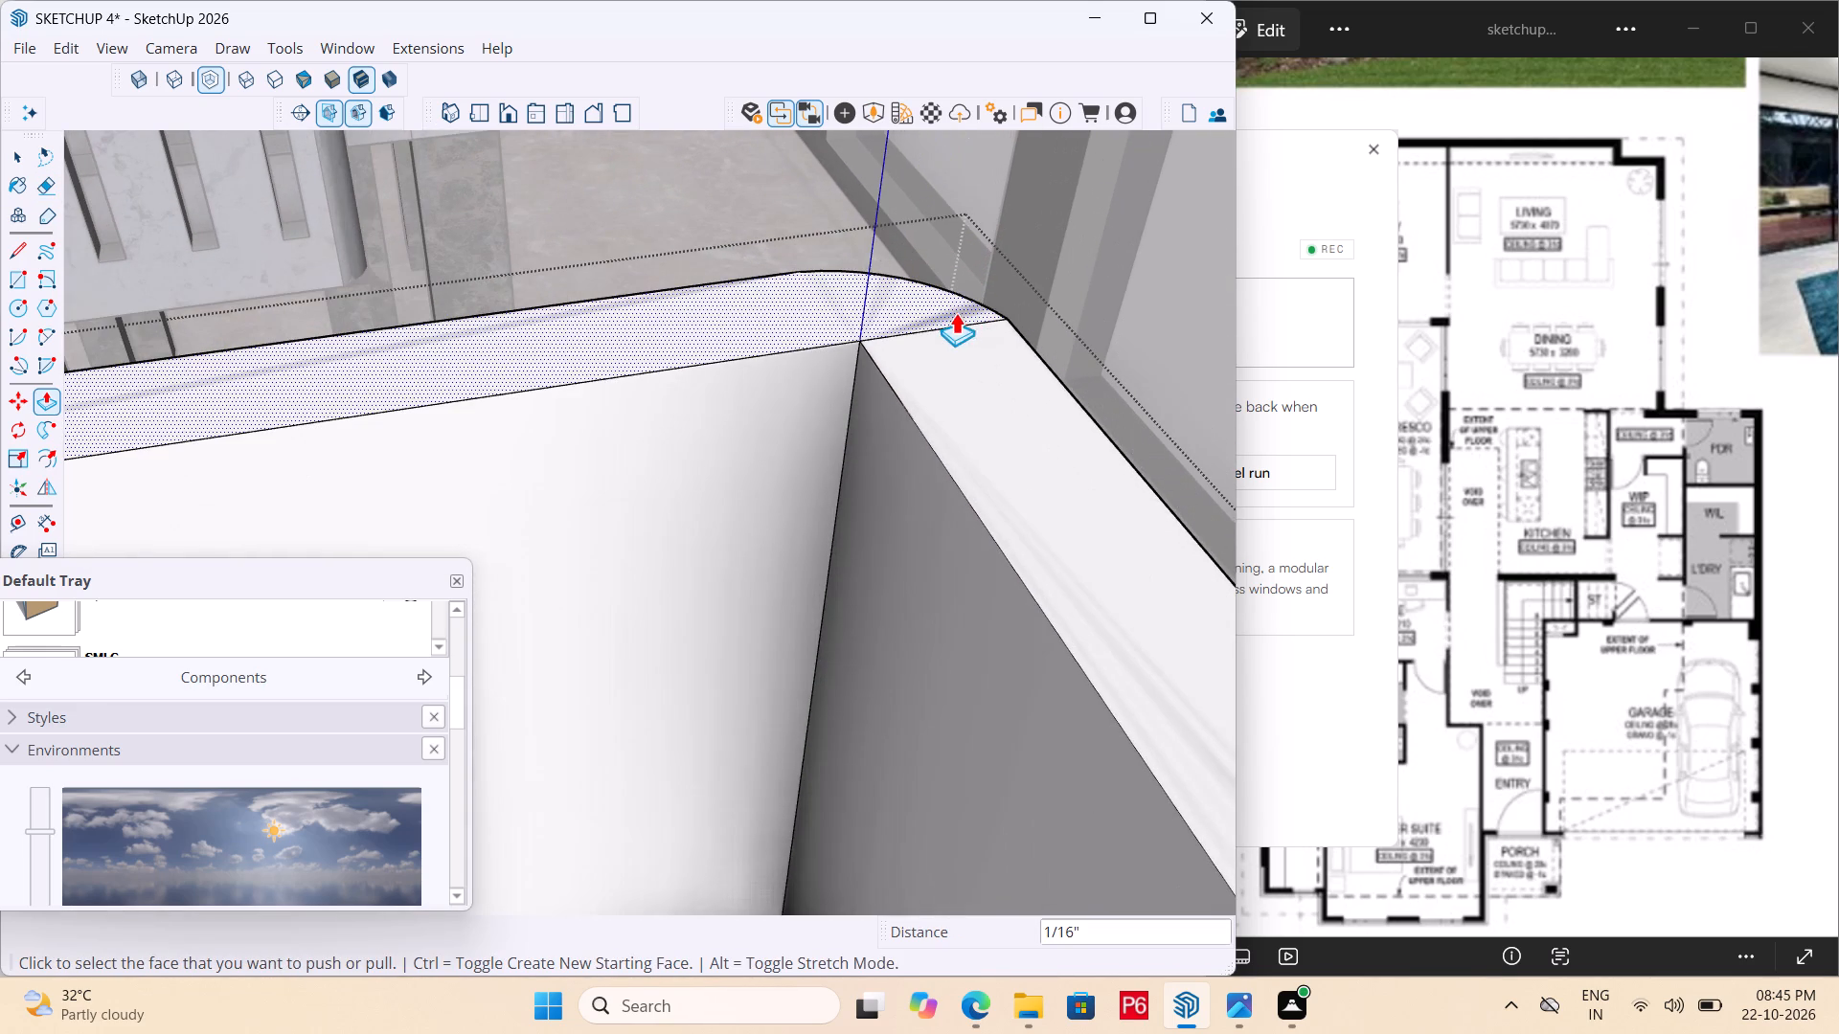
Erase the seam between that armrest's top and the rounded rear corner of the backrest.
{"action": "key", "text": "e"}
{"action": "left_click", "coordinate": [937, 328]}
{"action": "scroll", "coordinate": [1006, 284], "scroll_direction": "down", "scroll_amount": 6}
{"action": "scroll", "coordinate": [1082, 313], "scroll_direction": "down", "scroll_amount": 6}
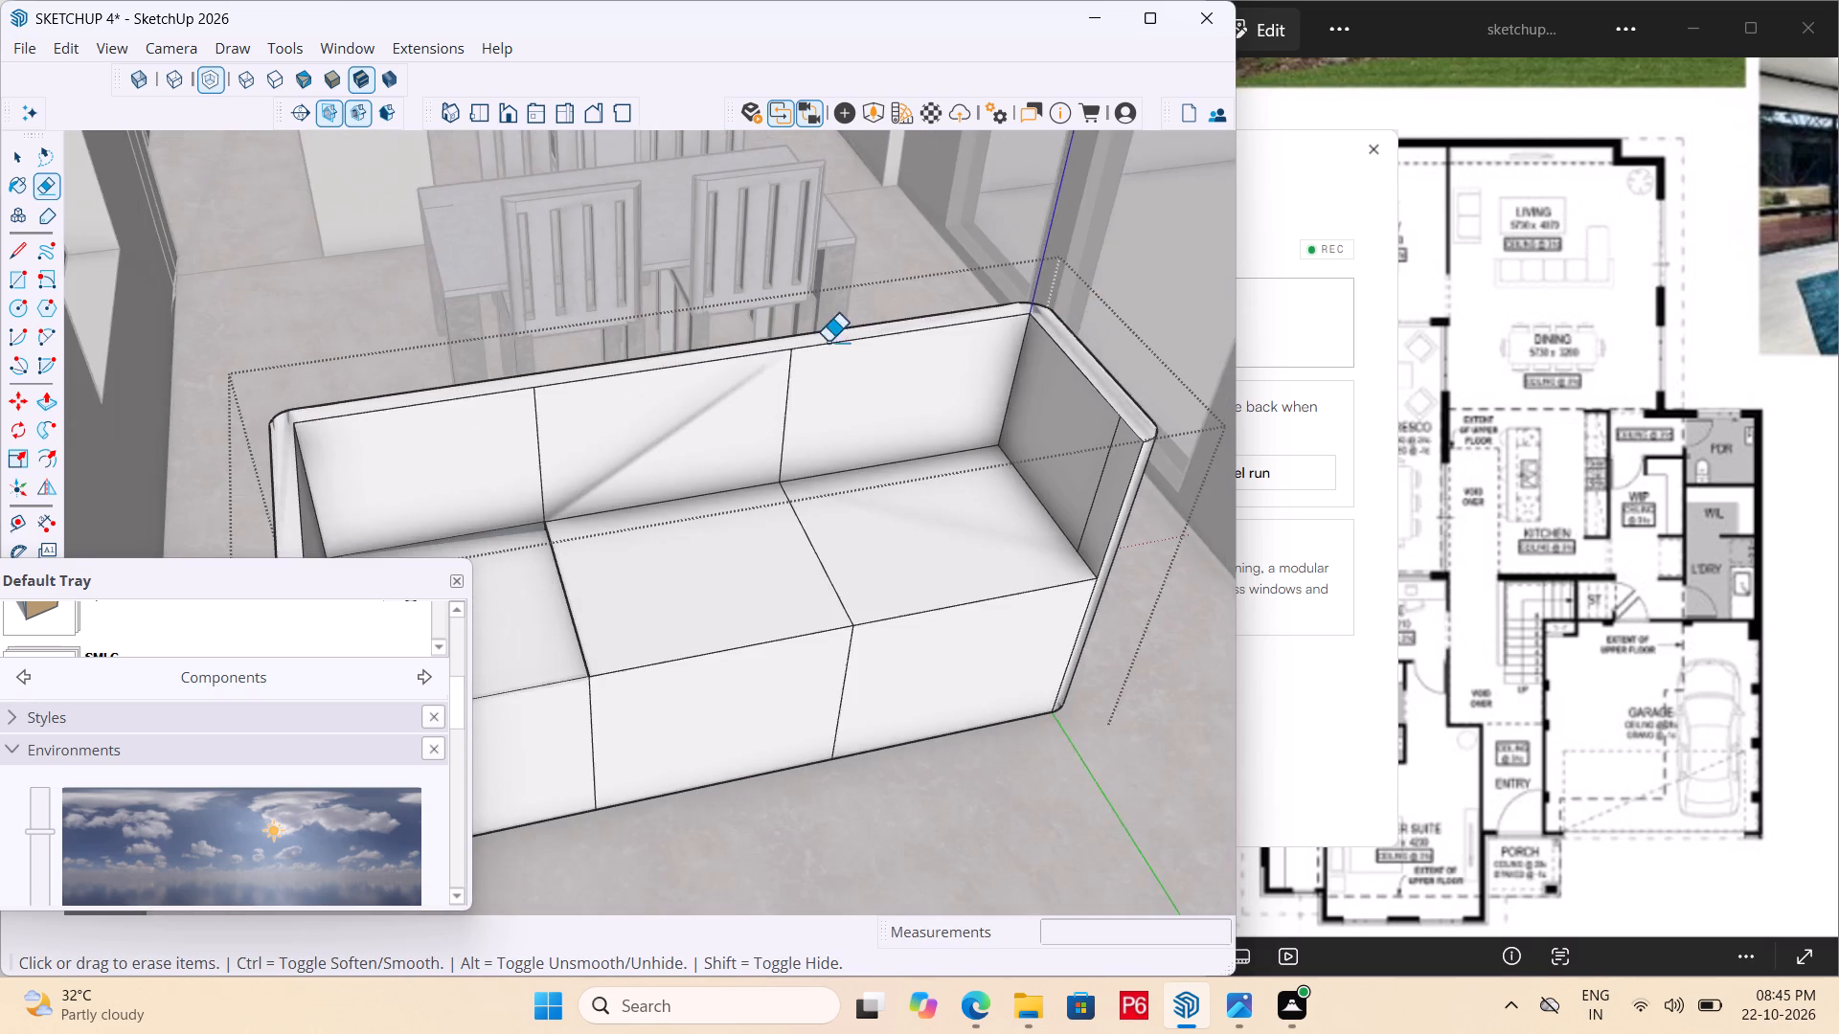
{"action": "scroll", "coordinate": [419, 426], "scroll_direction": "up", "scroll_amount": 4}
{"action": "scroll", "coordinate": [235, 451], "scroll_direction": "up", "scroll_amount": 12}
{"action": "scroll", "coordinate": [343, 347], "scroll_direction": "up", "scroll_amount": 5}
{"action": "scroll", "coordinate": [376, 312], "scroll_direction": "down", "scroll_amount": 7}
{"action": "scroll", "coordinate": [281, 348], "scroll_direction": "down", "scroll_amount": 6}
{"action": "scroll", "coordinate": [206, 381], "scroll_direction": "down", "scroll_amount": 6}
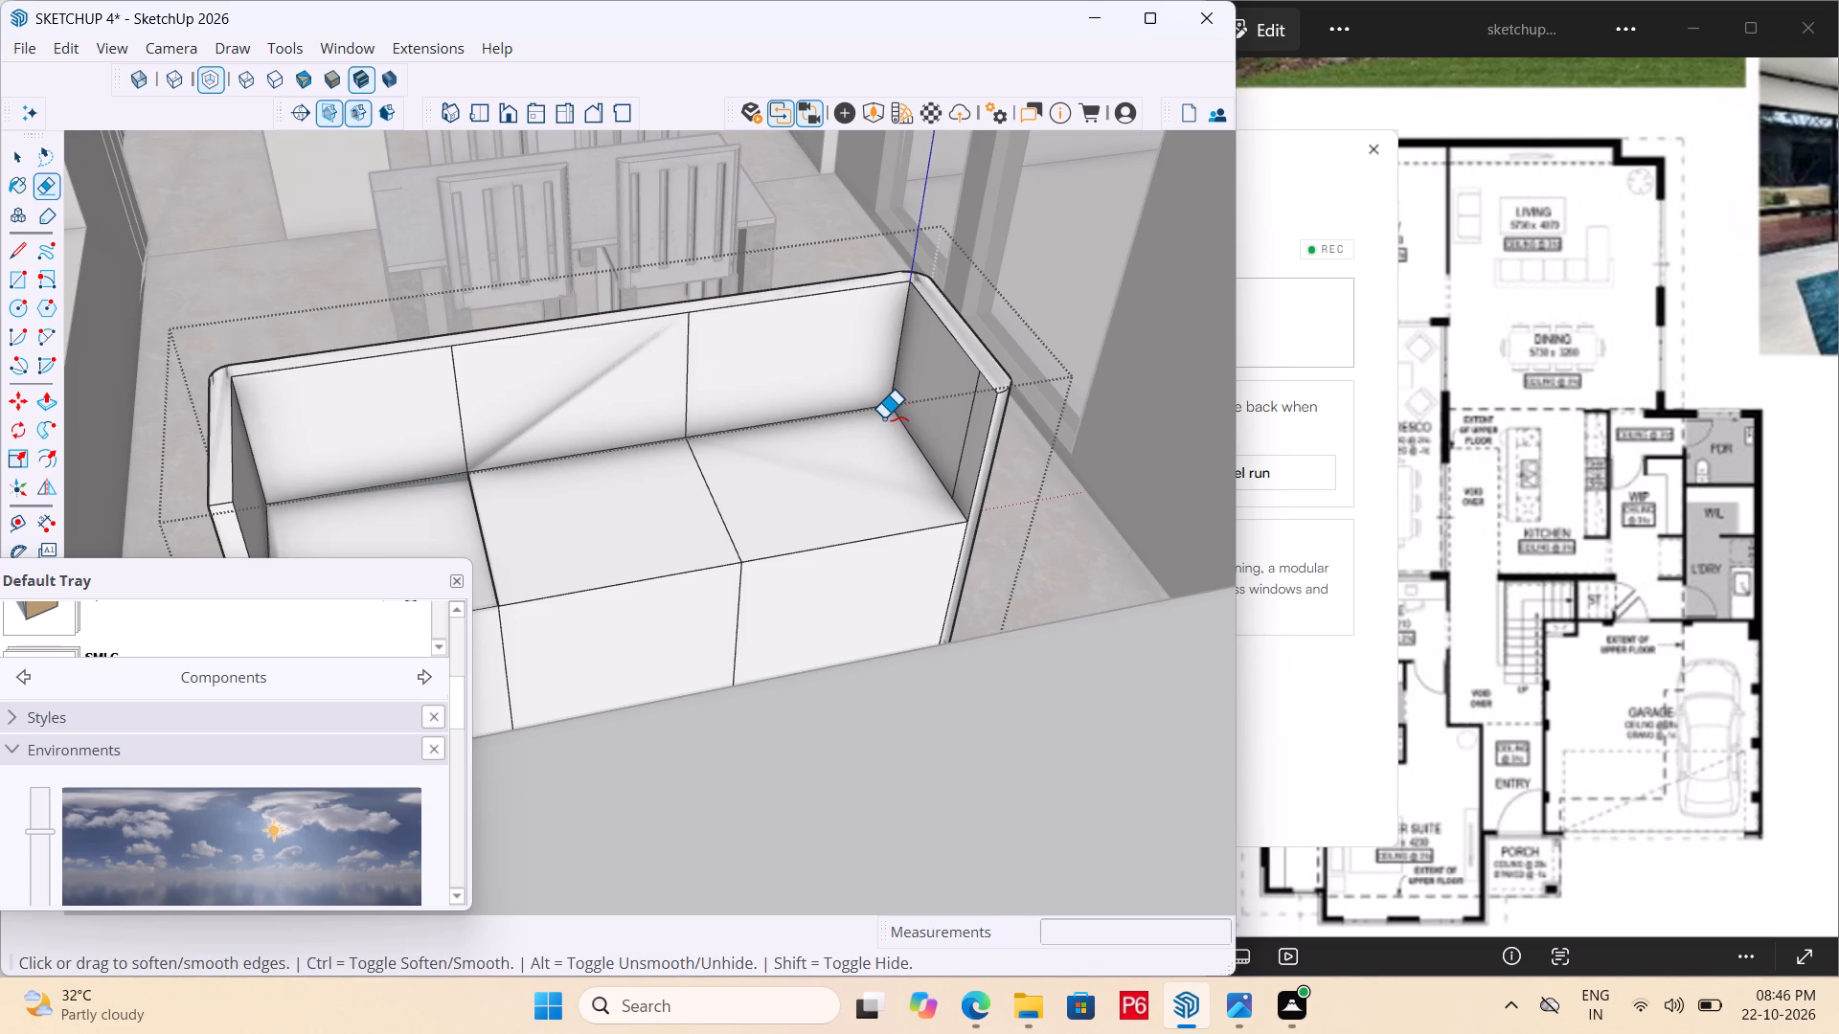
Save the house model.
{"action": "key", "text": "ctrl+s"}
{"action": "key", "text": "ctrl+s"}
{"action": "key", "text": "ctrl+s"}
{"action": "key", "text": "ctrl+s"}
{"action": "key", "text": "ctrl+s"}
Push/Pull the middle seat's top face 1/16" to align it with the end seat nearest the windowed wall.
{"action": "scroll", "coordinate": [883, 418], "scroll_direction": "down", "scroll_amount": 4}
{"action": "middle_click_drag", "start_coordinate": [707, 408], "coordinate": [751, 470]}
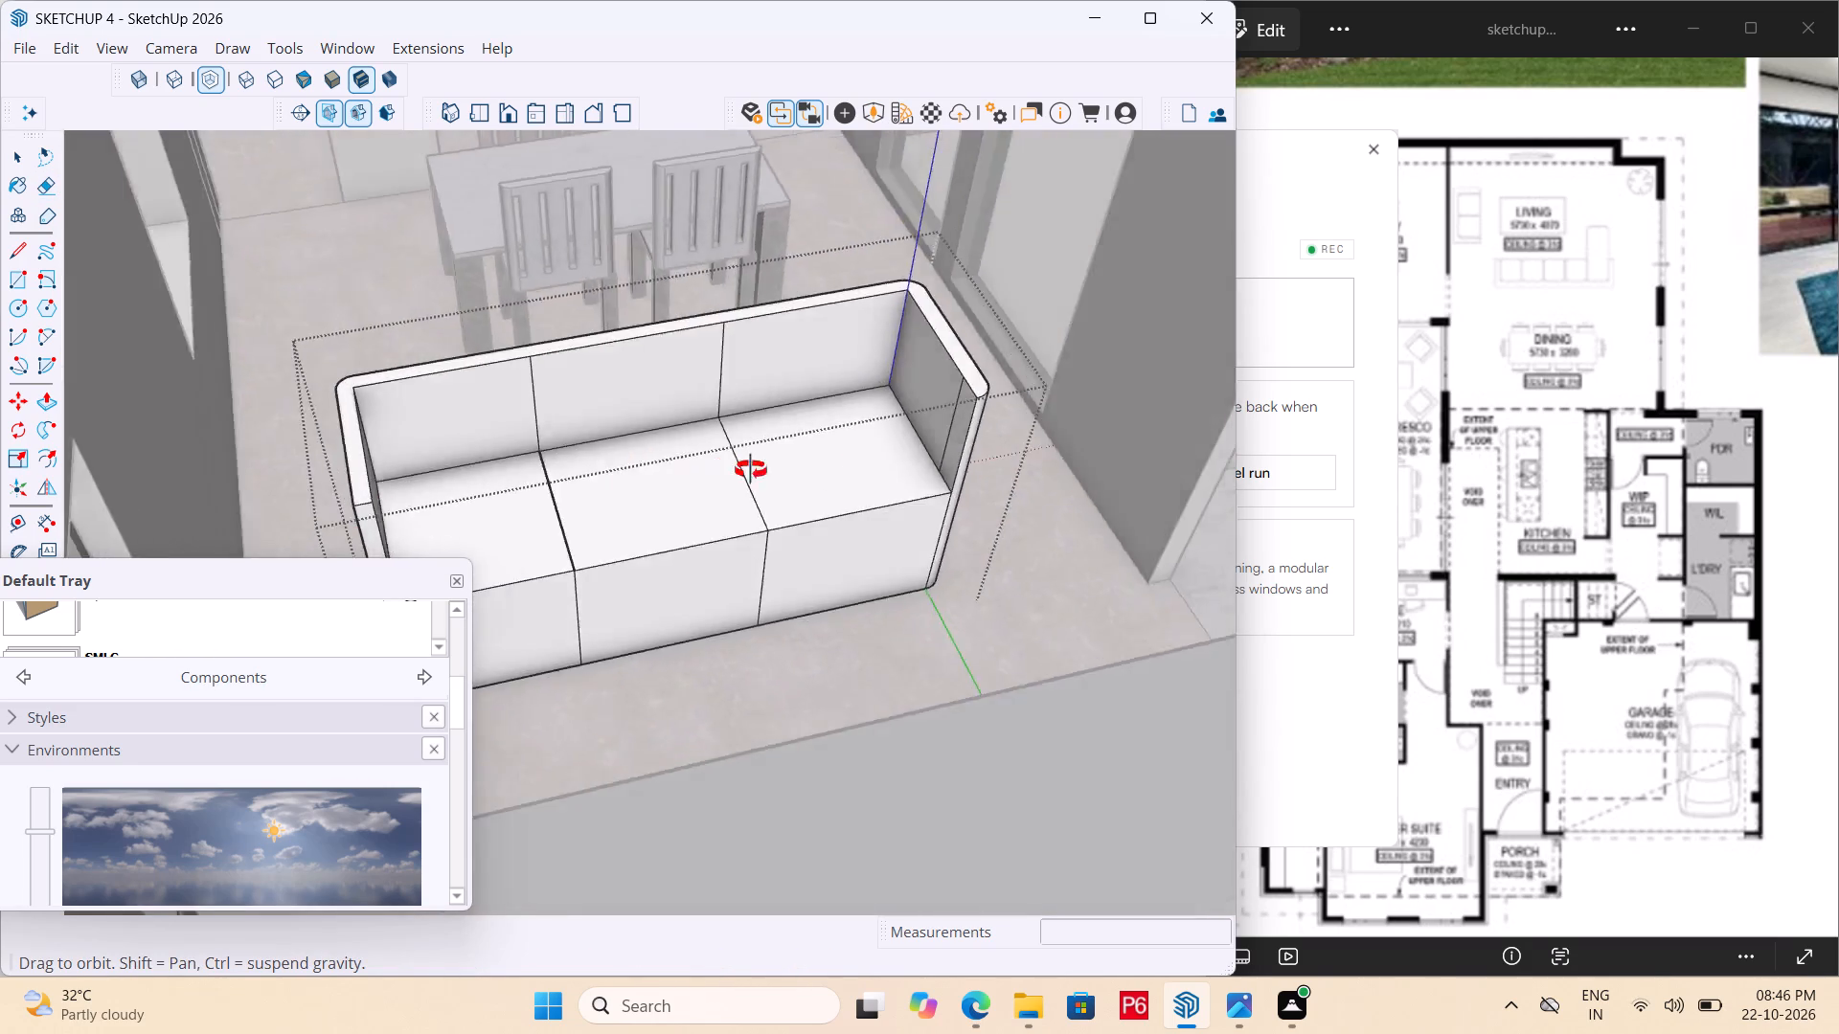
{"action": "middle_click_drag", "start_coordinate": [751, 470], "coordinate": [968, 461]}
{"action": "scroll", "coordinate": [555, 593], "scroll_direction": "up", "scroll_amount": 11}
{"action": "middle_click_drag", "start_coordinate": [595, 552], "coordinate": [597, 511]}
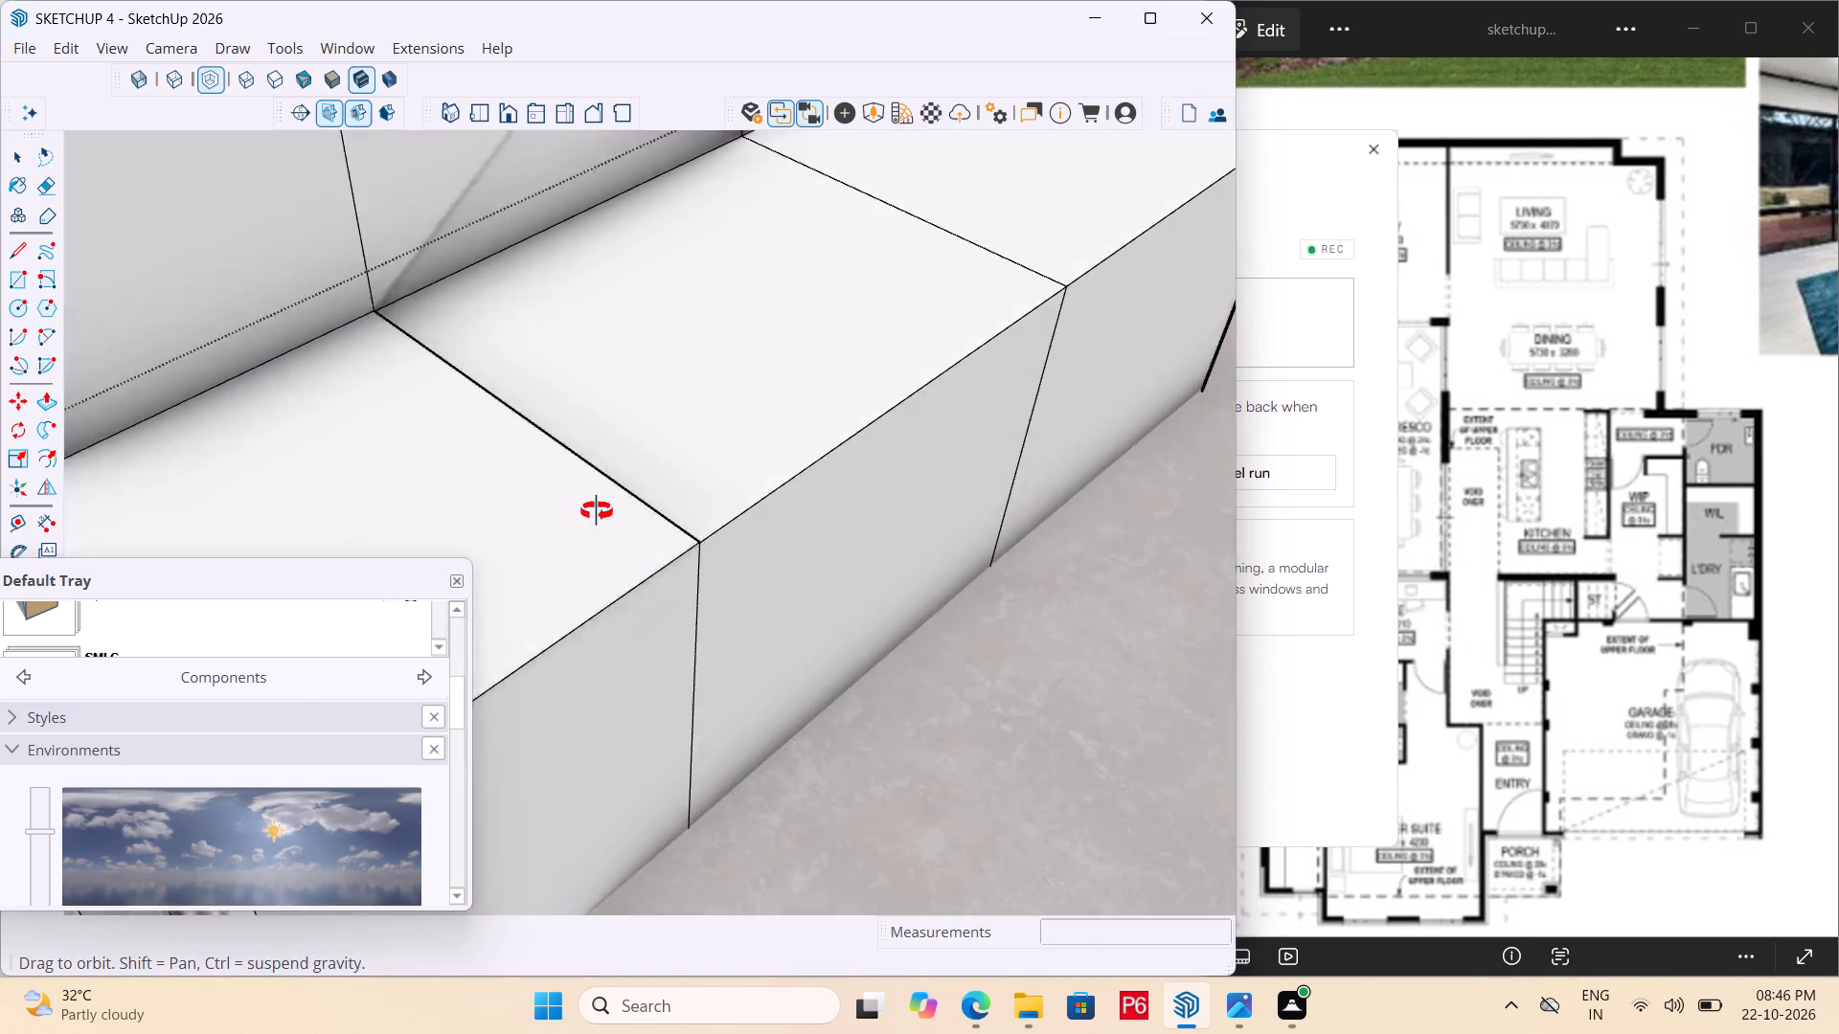
{"action": "middle_click_drag", "start_coordinate": [597, 511], "coordinate": [572, 430]}
{"action": "scroll", "coordinate": [628, 354], "scroll_direction": "up", "scroll_amount": 7}
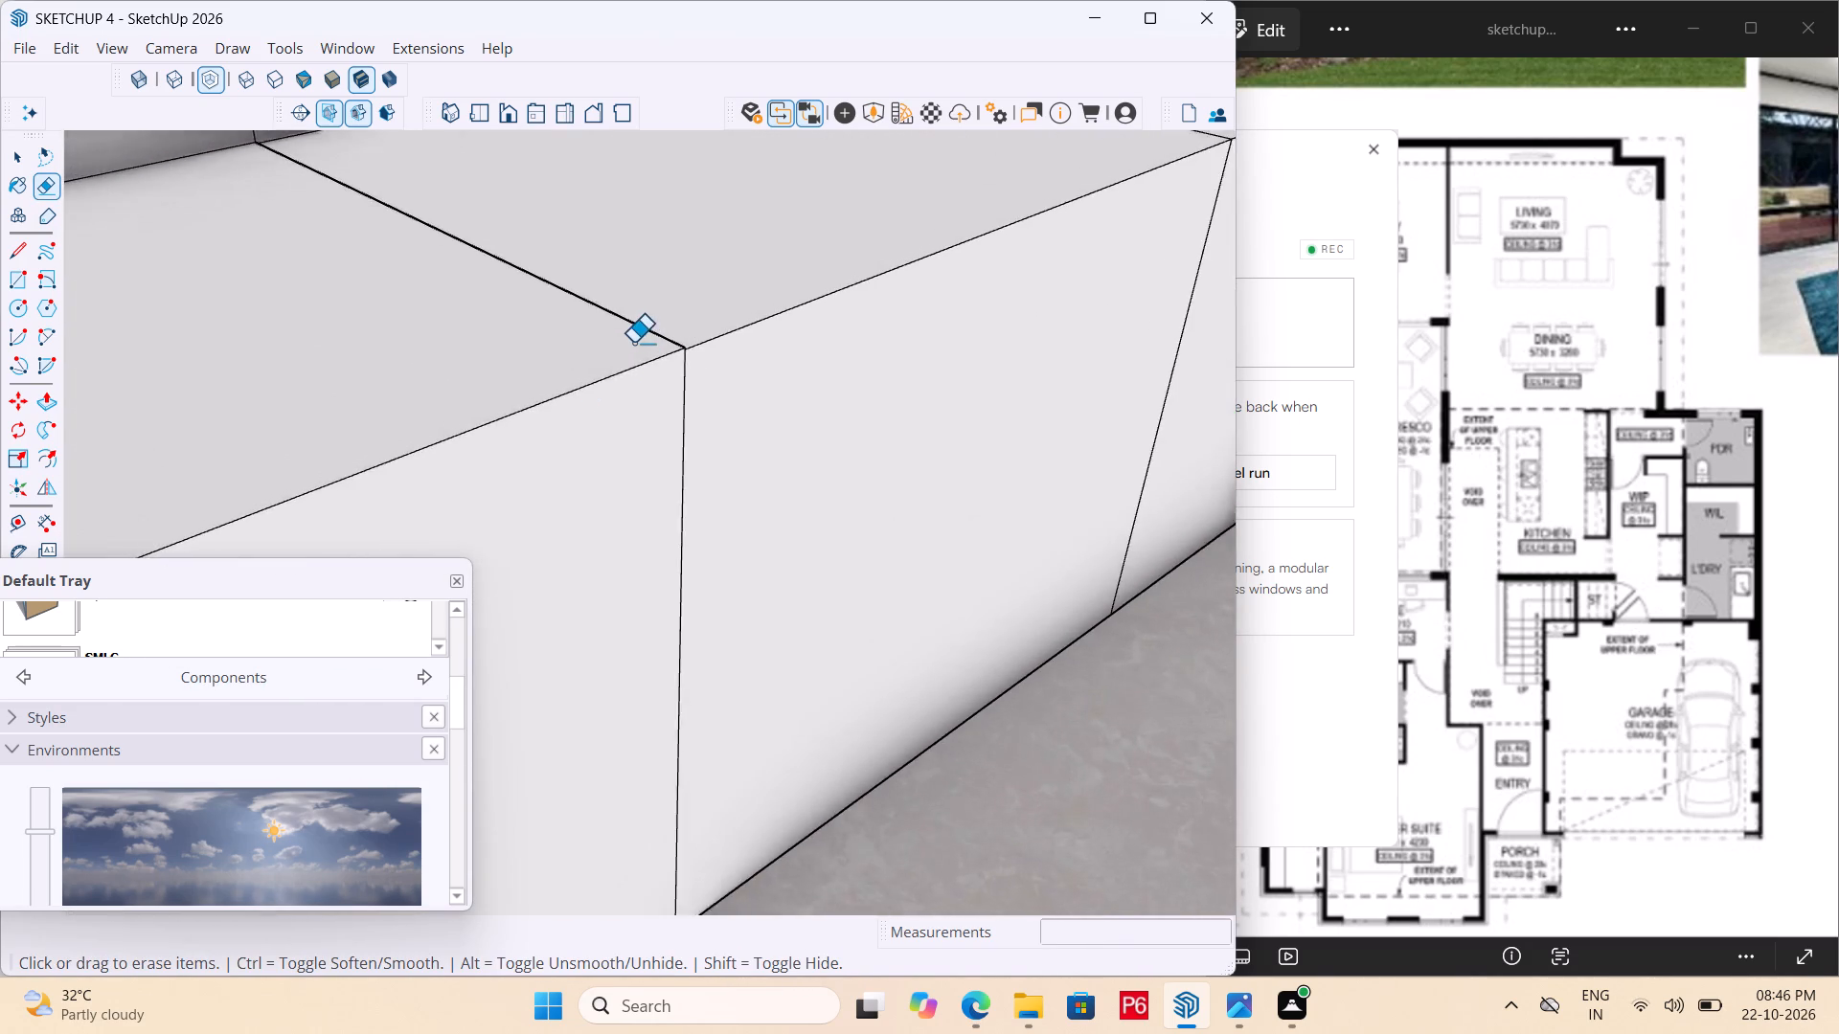
{"action": "scroll", "coordinate": [633, 343], "scroll_direction": "up", "scroll_amount": 20}
{"action": "scroll", "coordinate": [633, 343], "scroll_direction": "up", "scroll_amount": 1}
{"action": "middle_click_drag", "start_coordinate": [849, 504], "coordinate": [339, 511]}
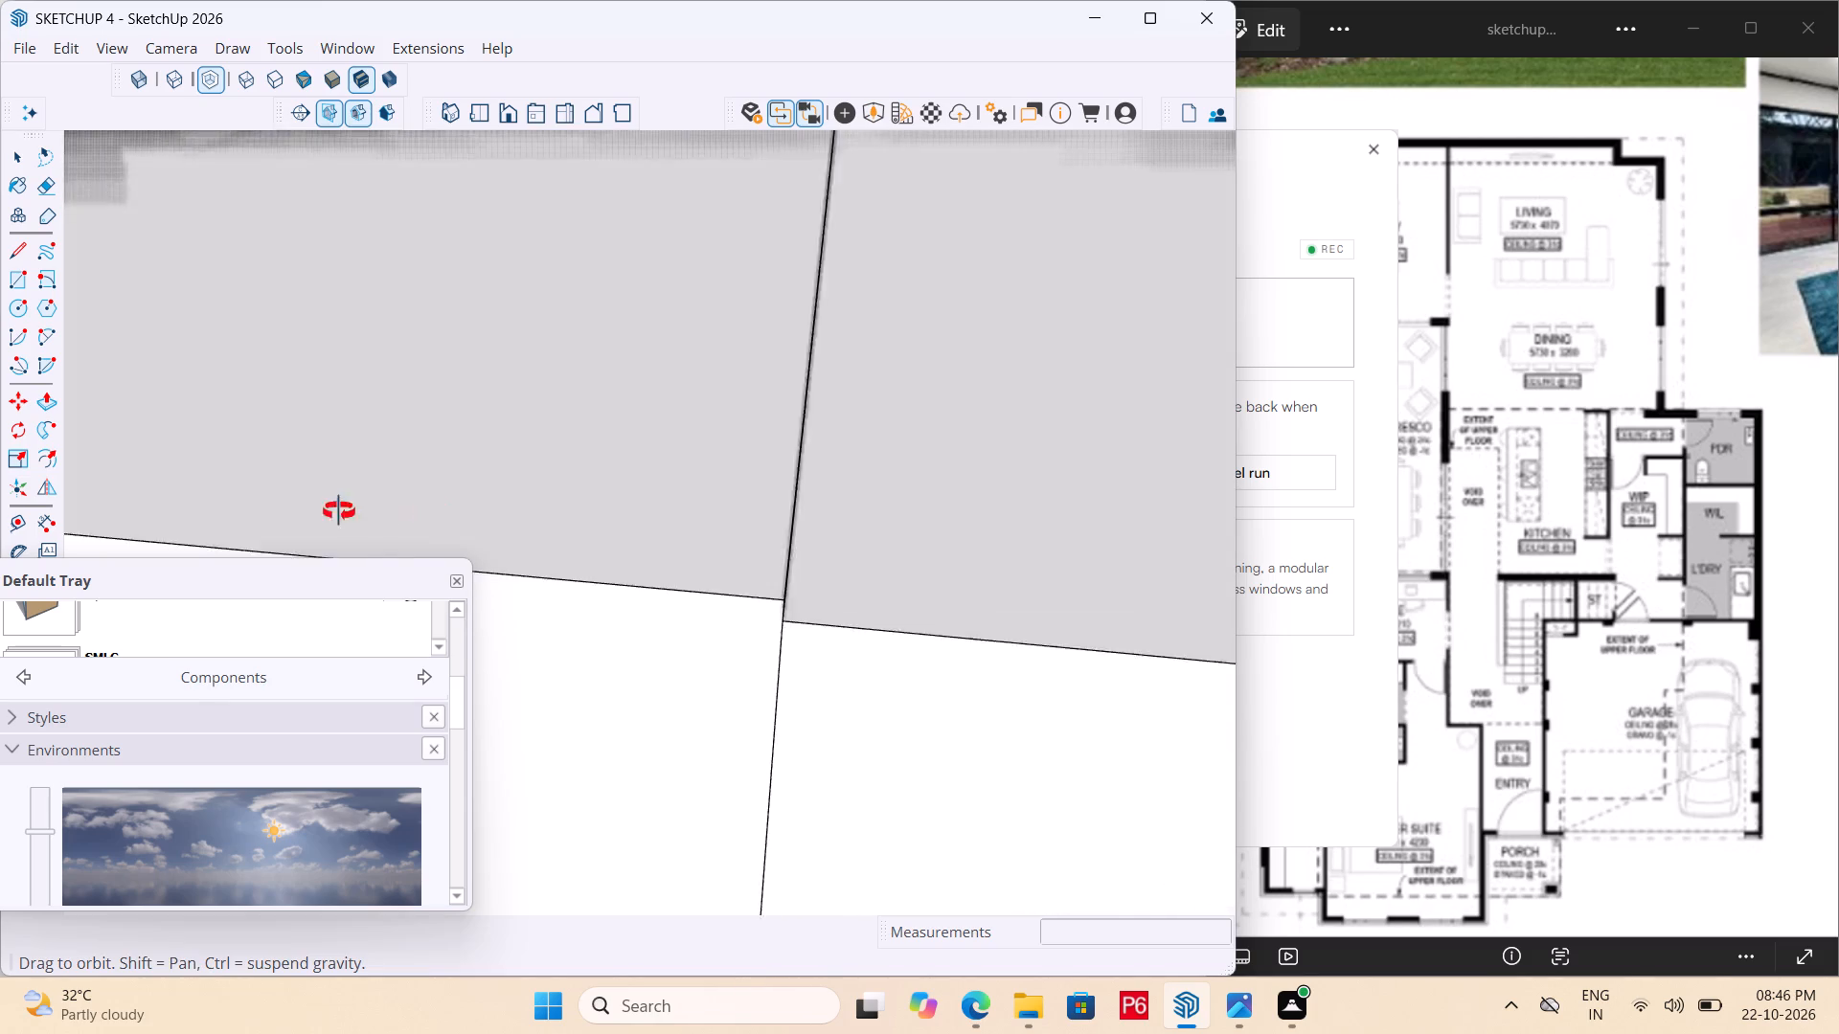
{"action": "middle_click_drag", "start_coordinate": [339, 511], "coordinate": [248, 510]}
{"action": "scroll", "coordinate": [653, 410], "scroll_direction": "down", "scroll_amount": 6}
{"action": "scroll", "coordinate": [530, 411], "scroll_direction": "down", "scroll_amount": 14}
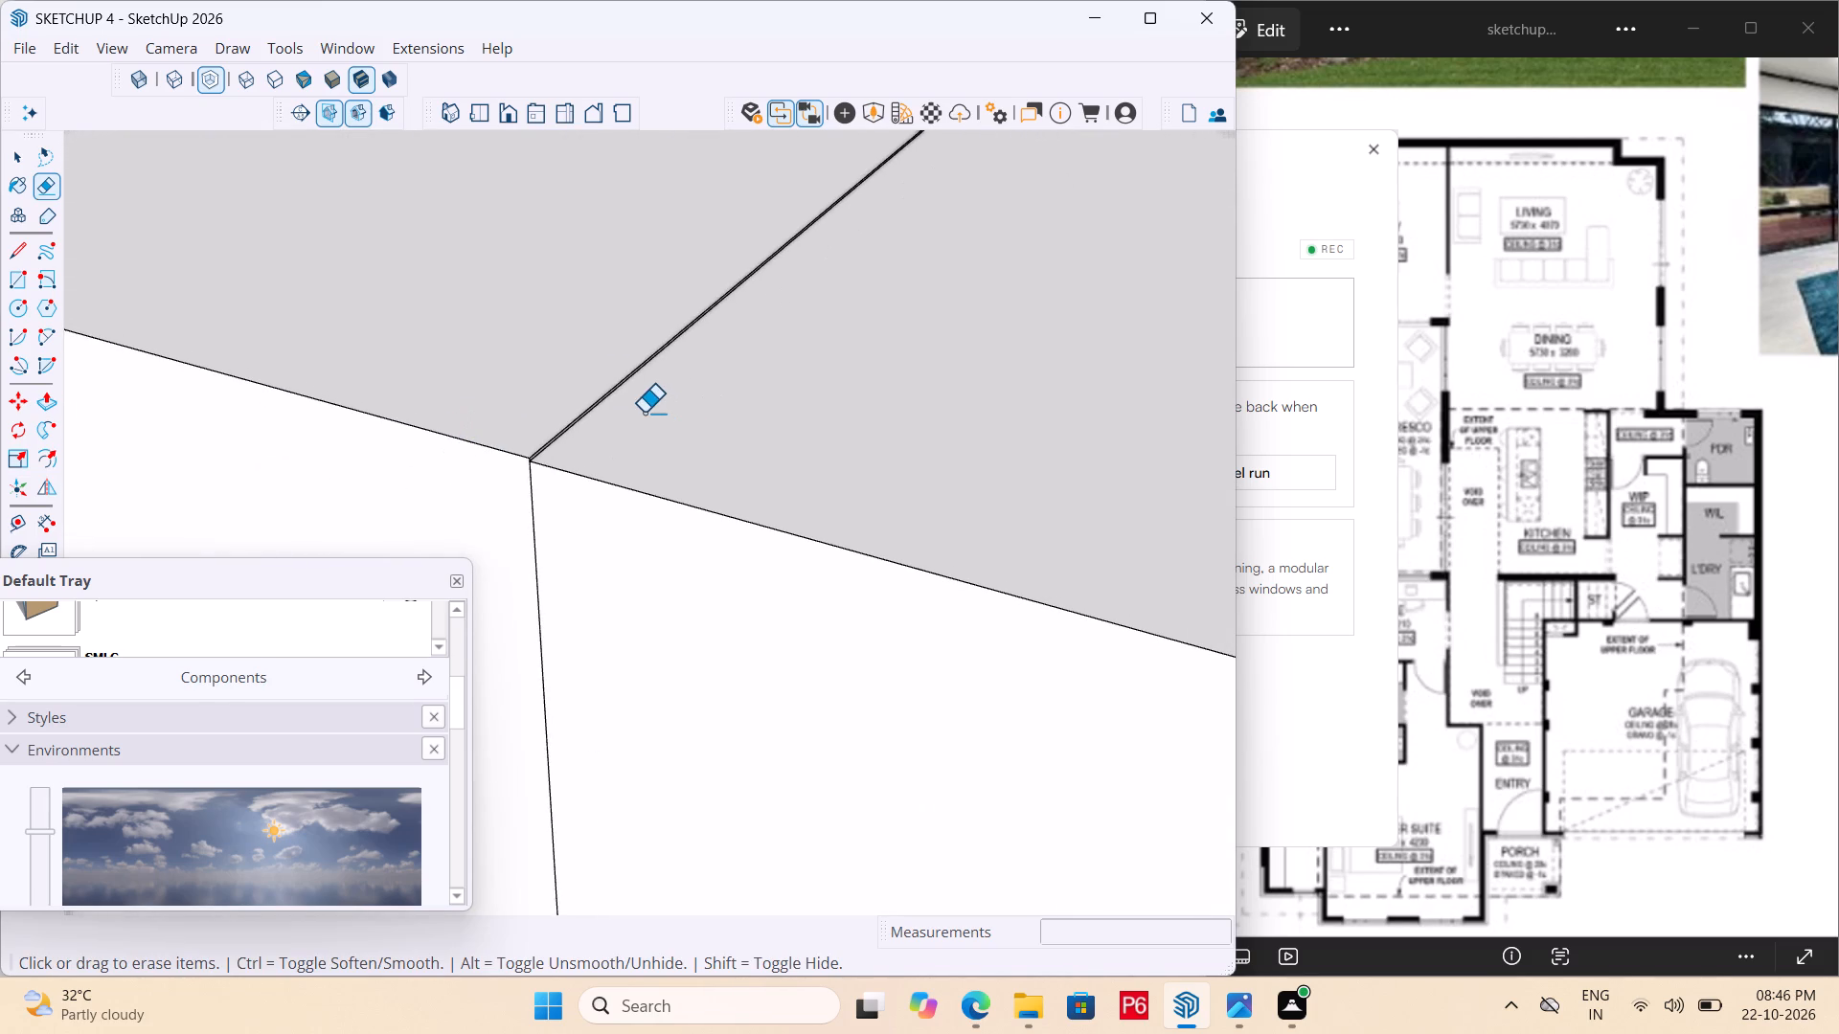
{"action": "key", "text": "p"}
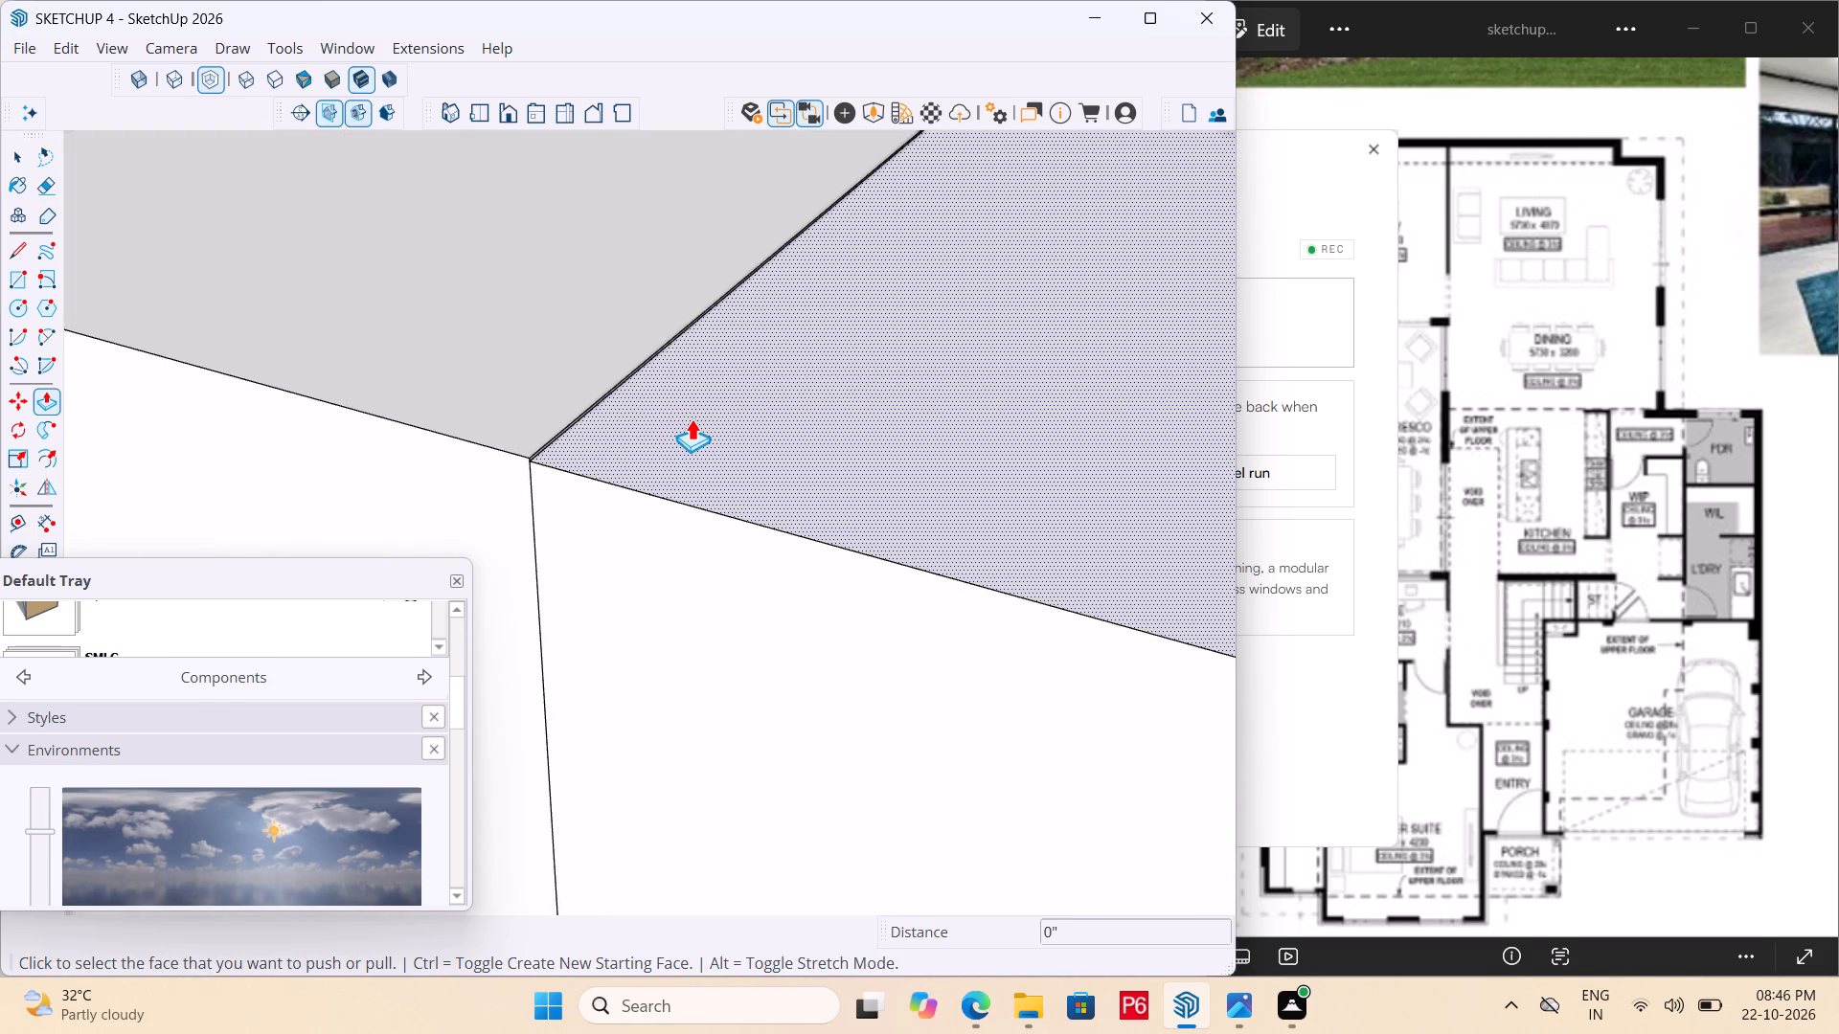
{"action": "left_click", "coordinate": [692, 418]}
{"action": "left_click", "coordinate": [530, 350]}
Push/Pull the top face of the end seat farthest from the windowed wall 1/16" to align it with the middle seat.
{"action": "scroll", "coordinate": [561, 352], "scroll_direction": "down", "scroll_amount": 6}
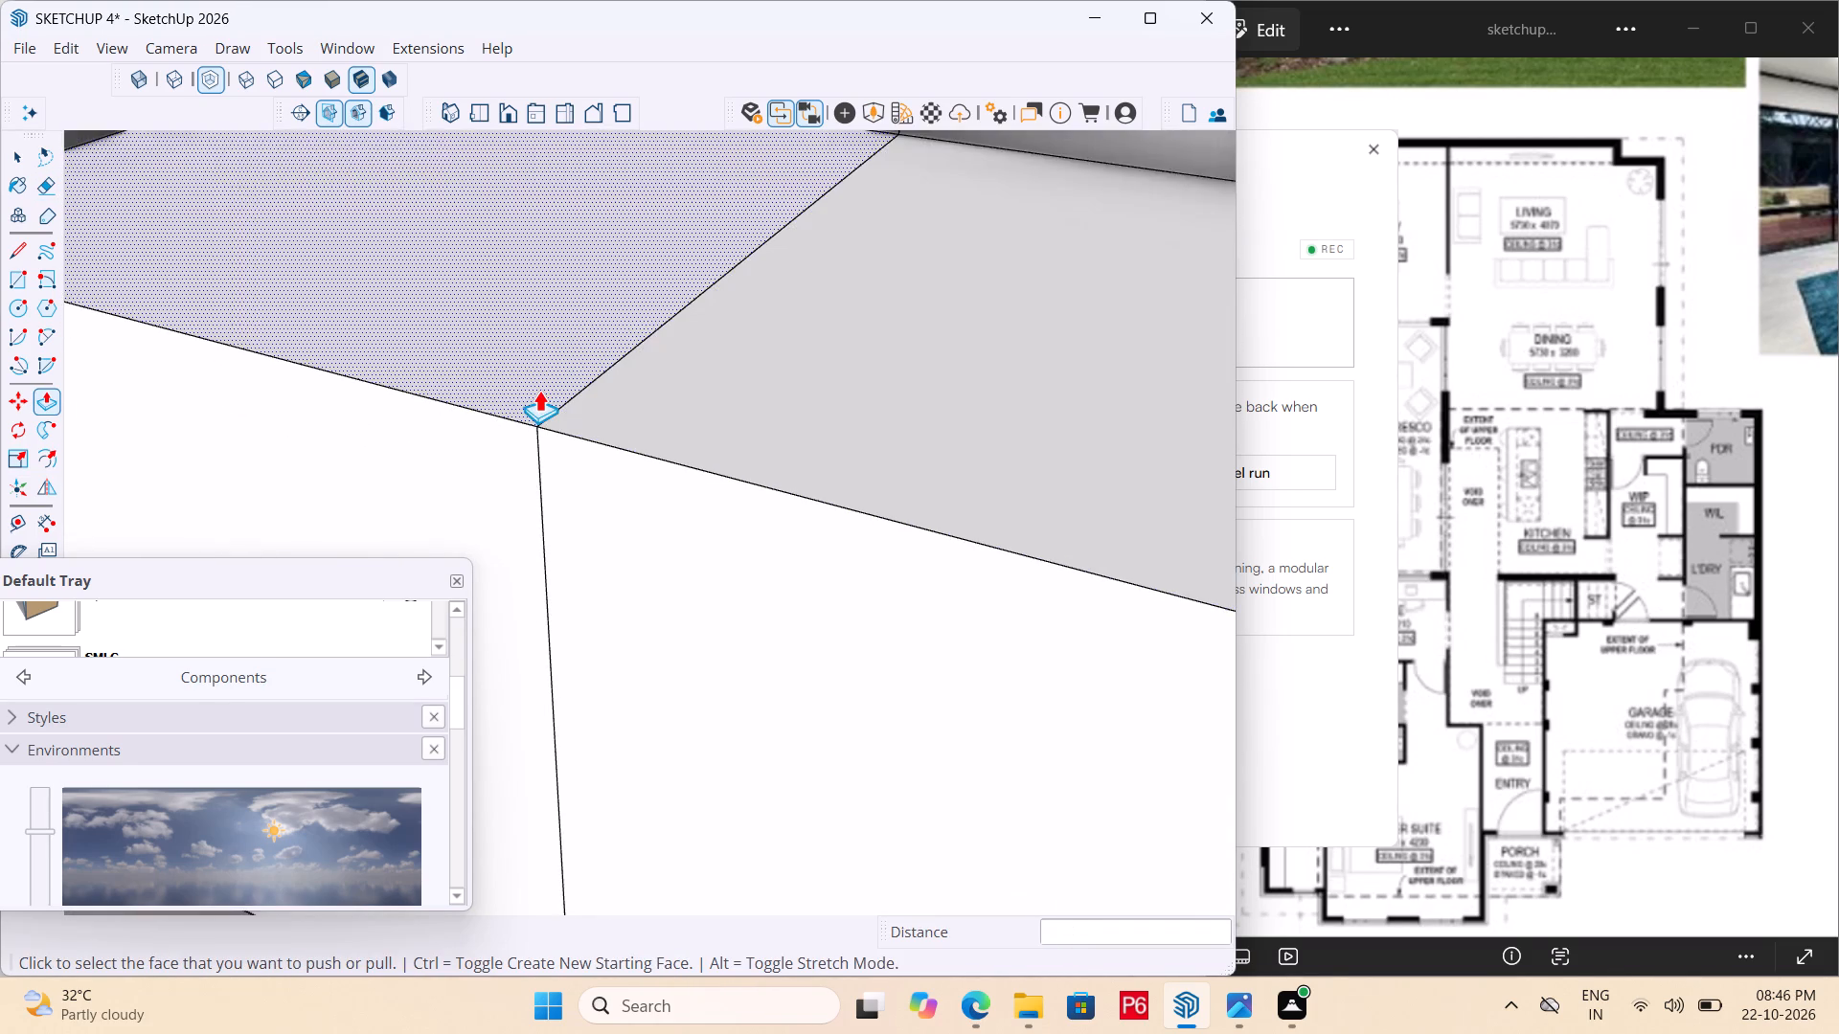
{"action": "scroll", "coordinate": [541, 404], "scroll_direction": "down", "scroll_amount": 15}
{"action": "scroll", "coordinate": [1042, 503], "scroll_direction": "up", "scroll_amount": 8}
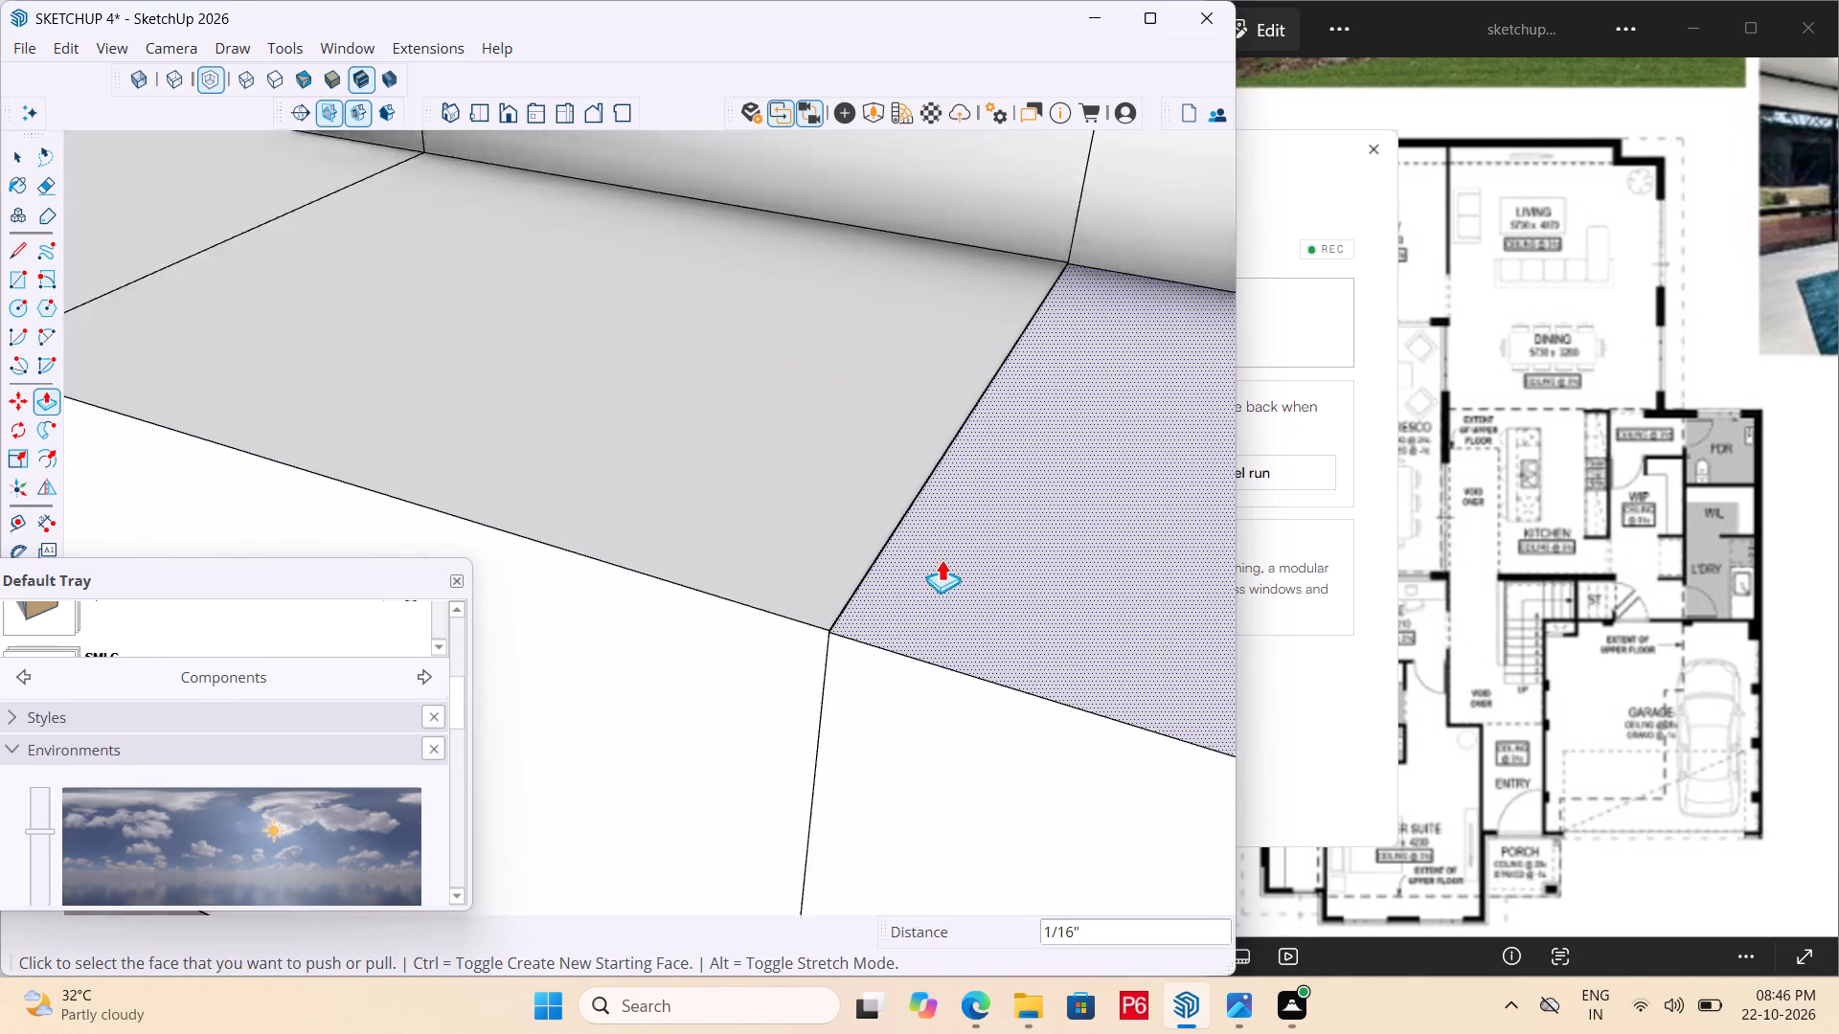
{"action": "scroll", "coordinate": [942, 559], "scroll_direction": "up", "scroll_amount": 7}
{"action": "left_click", "coordinate": [855, 617]}
{"action": "left_click", "coordinate": [765, 528]}
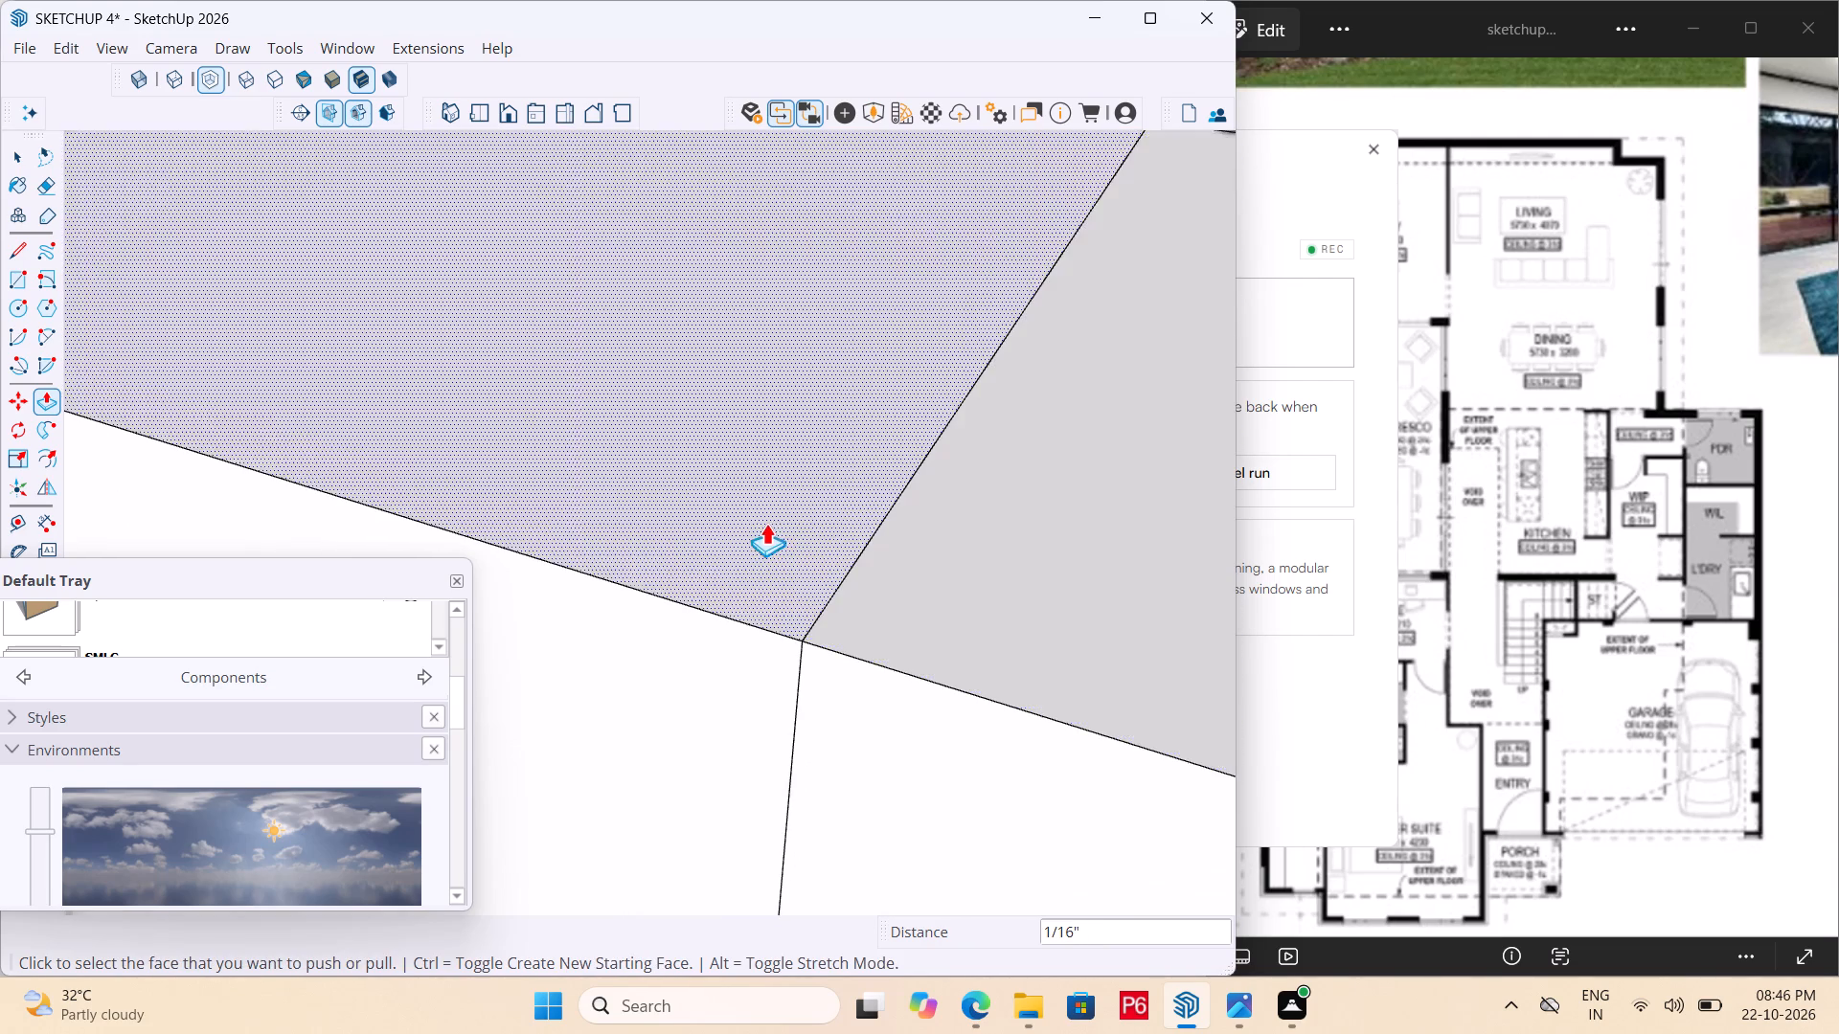
{"action": "scroll", "coordinate": [767, 523], "scroll_direction": "down", "scroll_amount": 19}
Save the house model.
{"action": "key", "text": "ctrl+s"}
{"action": "key", "text": "ctrl+s"}
{"action": "key", "text": "ctrl+s"}
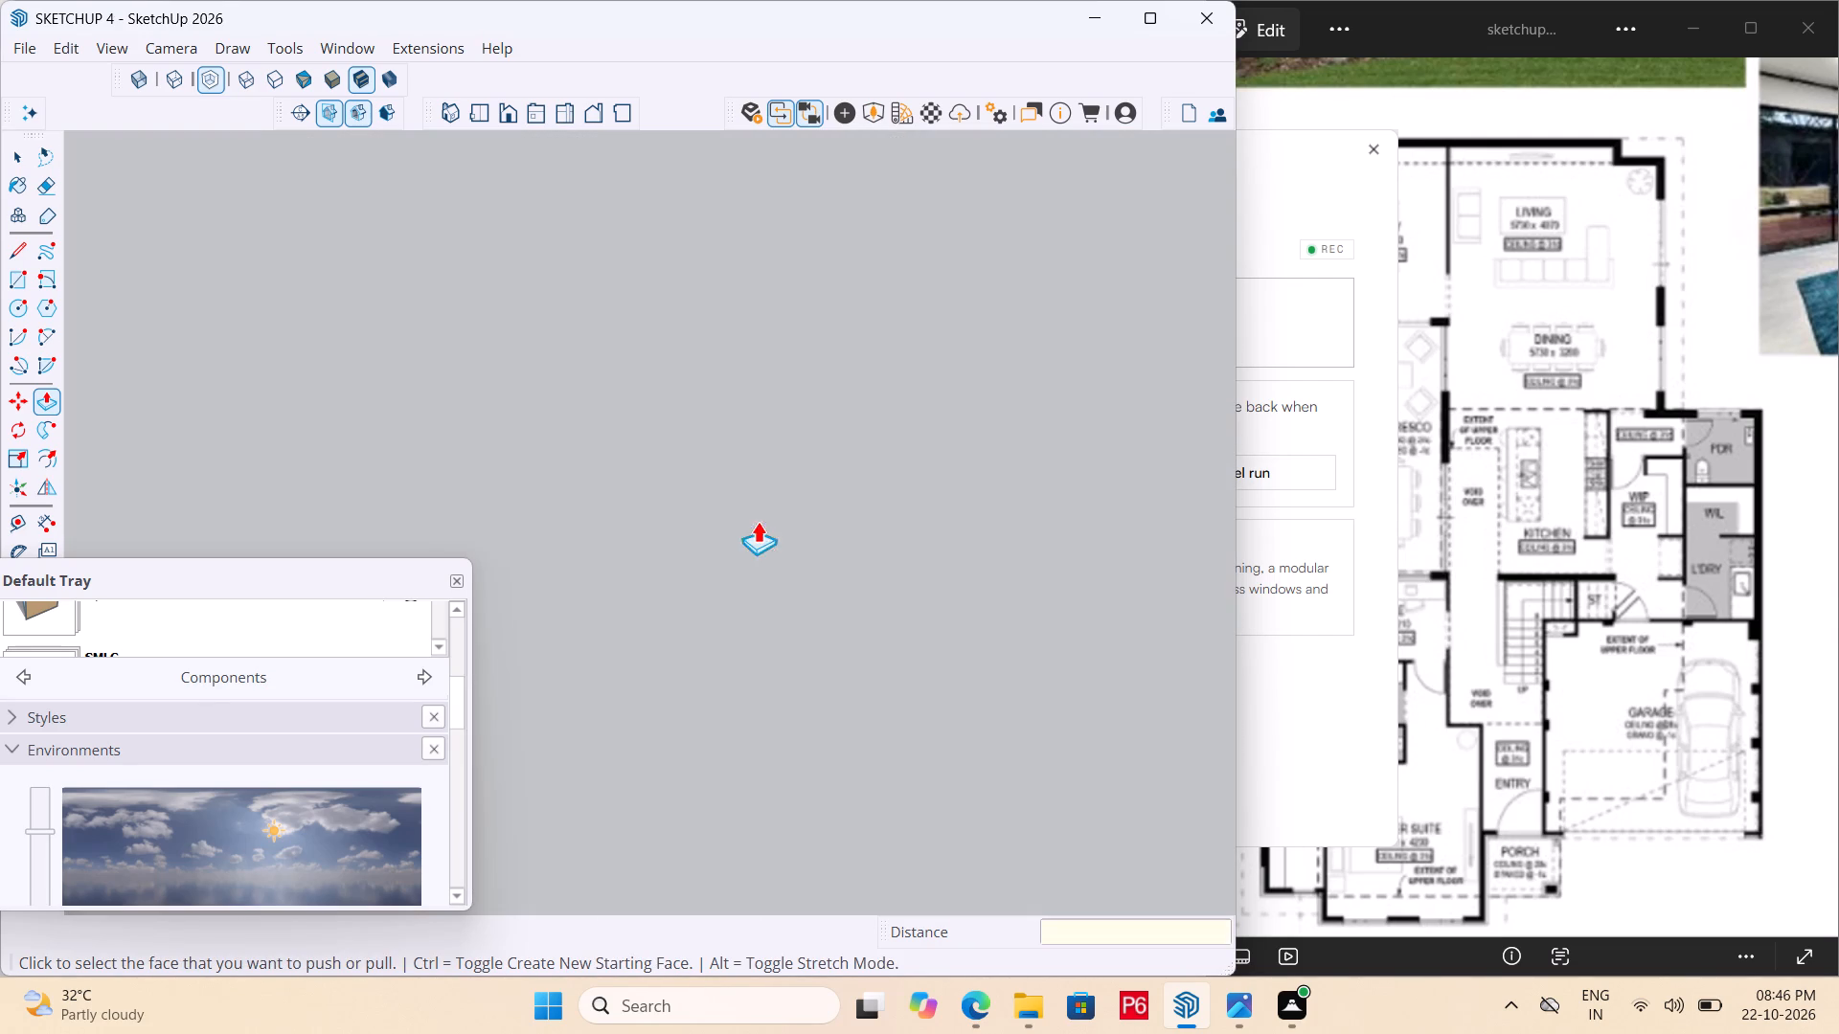
{"action": "key", "text": "ctrl+s"}
Exit editing of the sofa and return to the whole house model.
{"action": "left_click", "coordinate": [451, 115]}
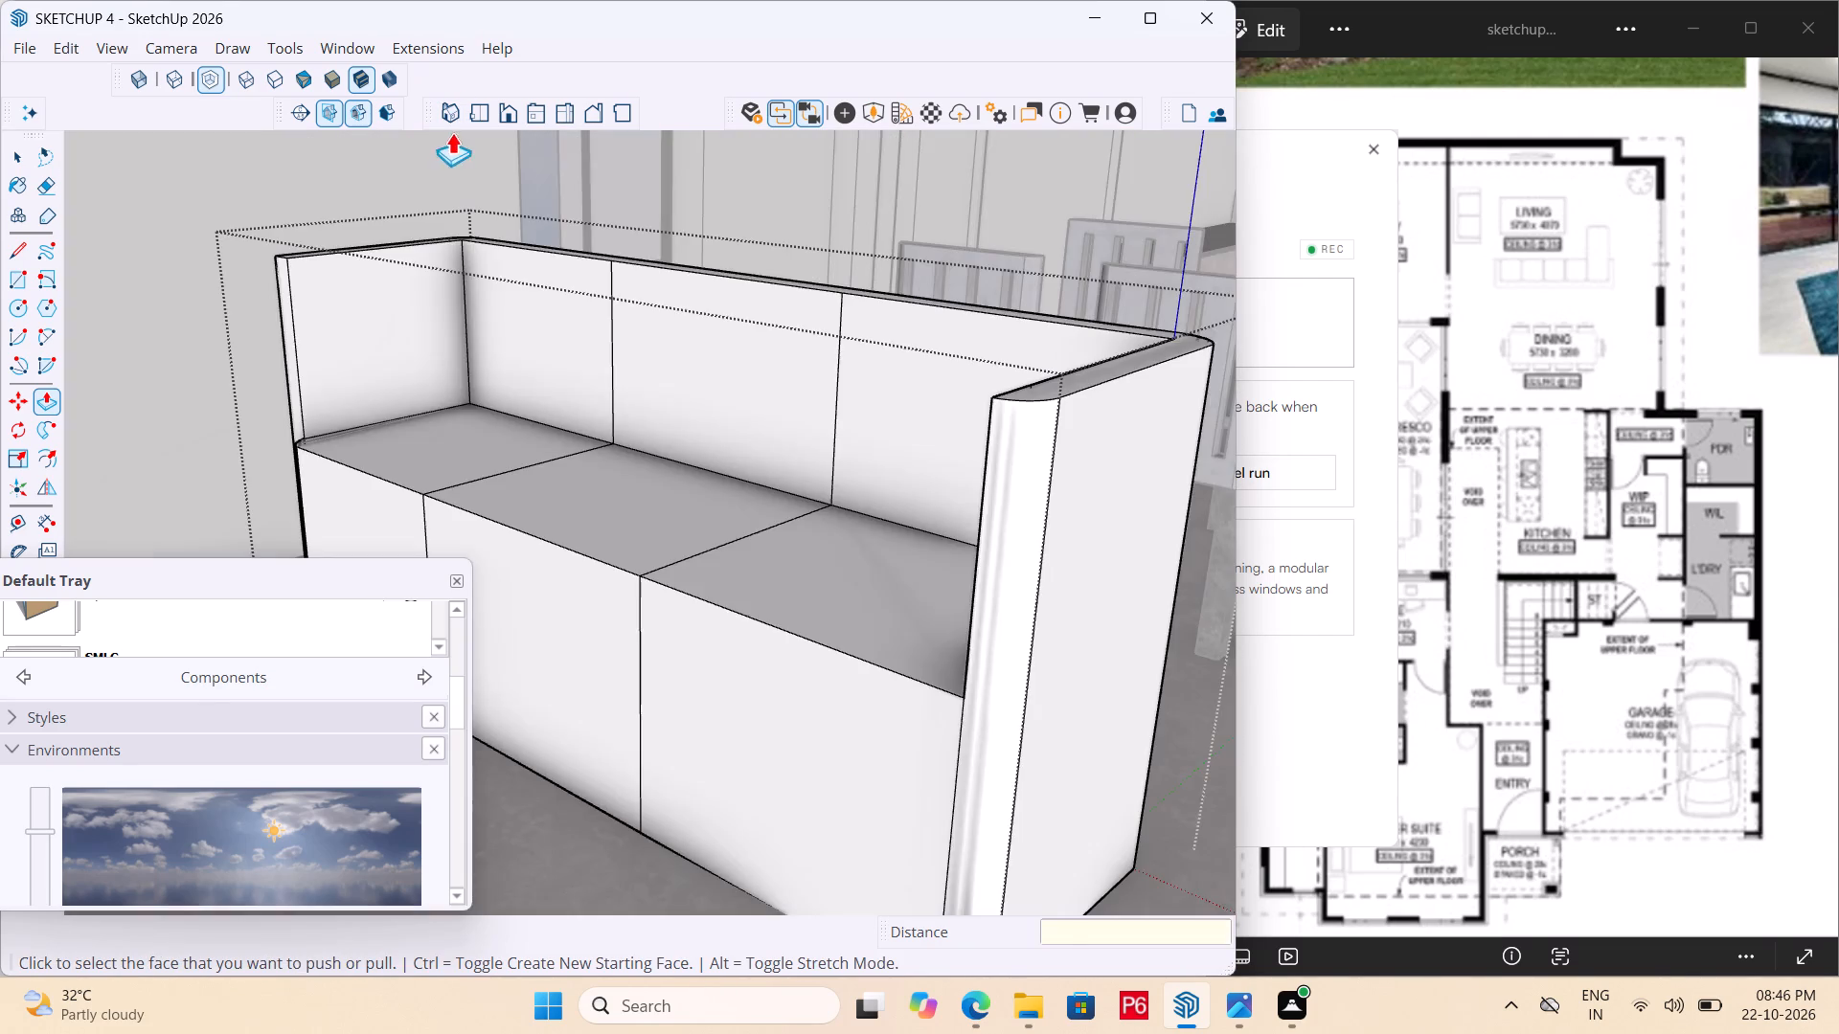
{"action": "scroll", "coordinate": [684, 287], "scroll_direction": "down", "scroll_amount": 5}
{"action": "middle_click_drag", "start_coordinate": [599, 398], "coordinate": [1180, 515]}
{"action": "scroll", "coordinate": [601, 400], "scroll_direction": "down", "scroll_amount": 1}
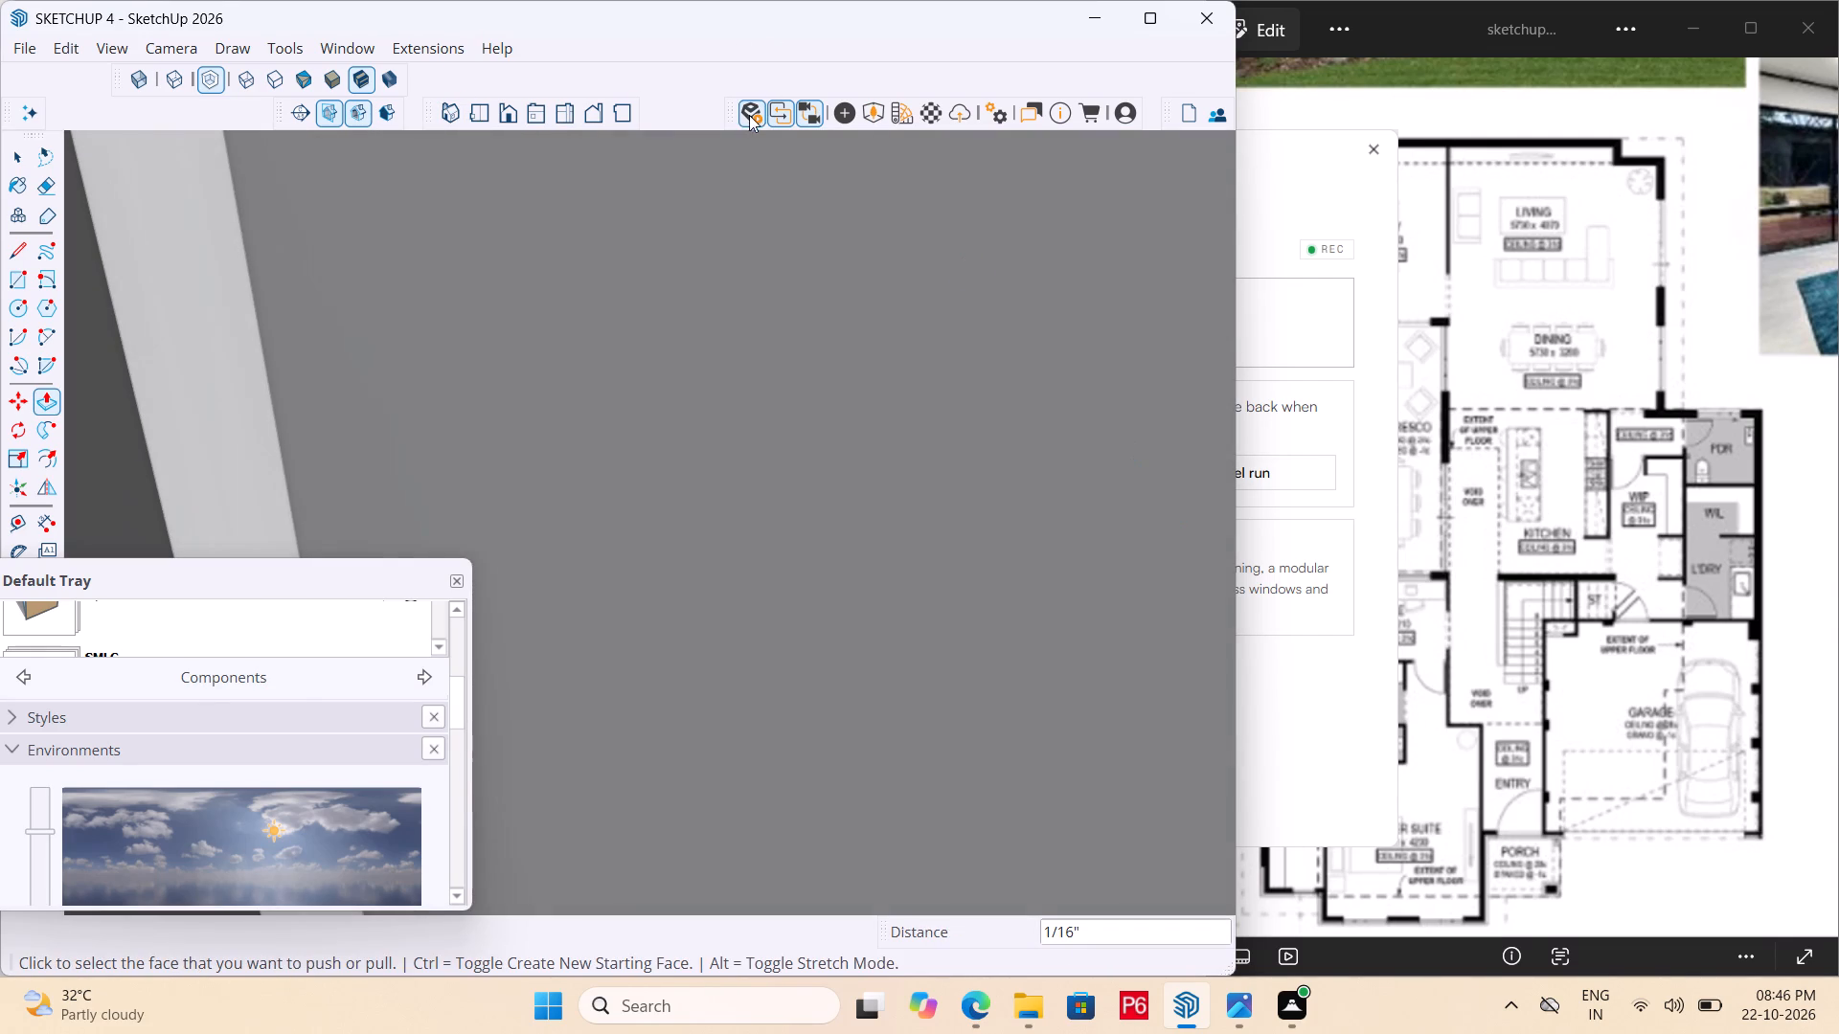
{"action": "left_click", "coordinate": [446, 106]}
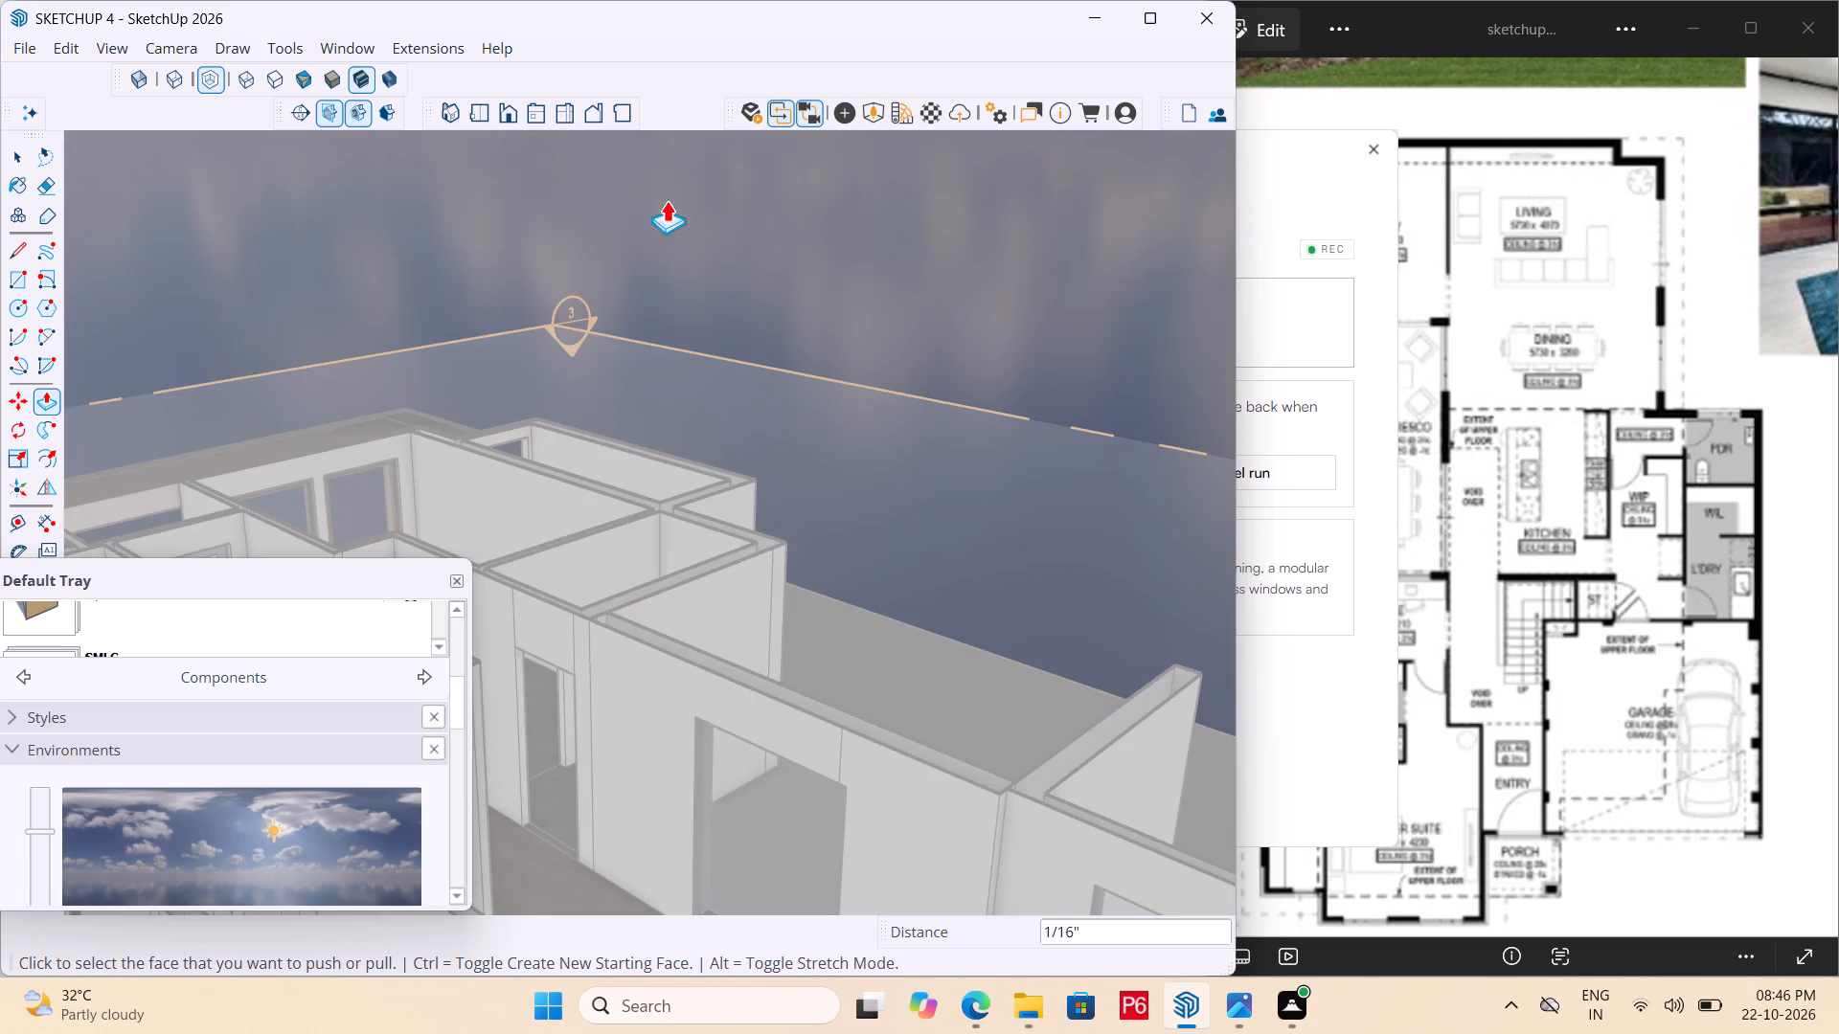
{"action": "scroll", "coordinate": [777, 233], "scroll_direction": "down", "scroll_amount": 12}
{"action": "scroll", "coordinate": [780, 339], "scroll_direction": "down", "scroll_amount": 6}
{"action": "scroll", "coordinate": [978, 304], "scroll_direction": "down", "scroll_amount": 7}
{"action": "scroll", "coordinate": [749, 366], "scroll_direction": "down", "scroll_amount": 2}
{"action": "middle_click_drag", "start_coordinate": [744, 373], "coordinate": [706, 426]}
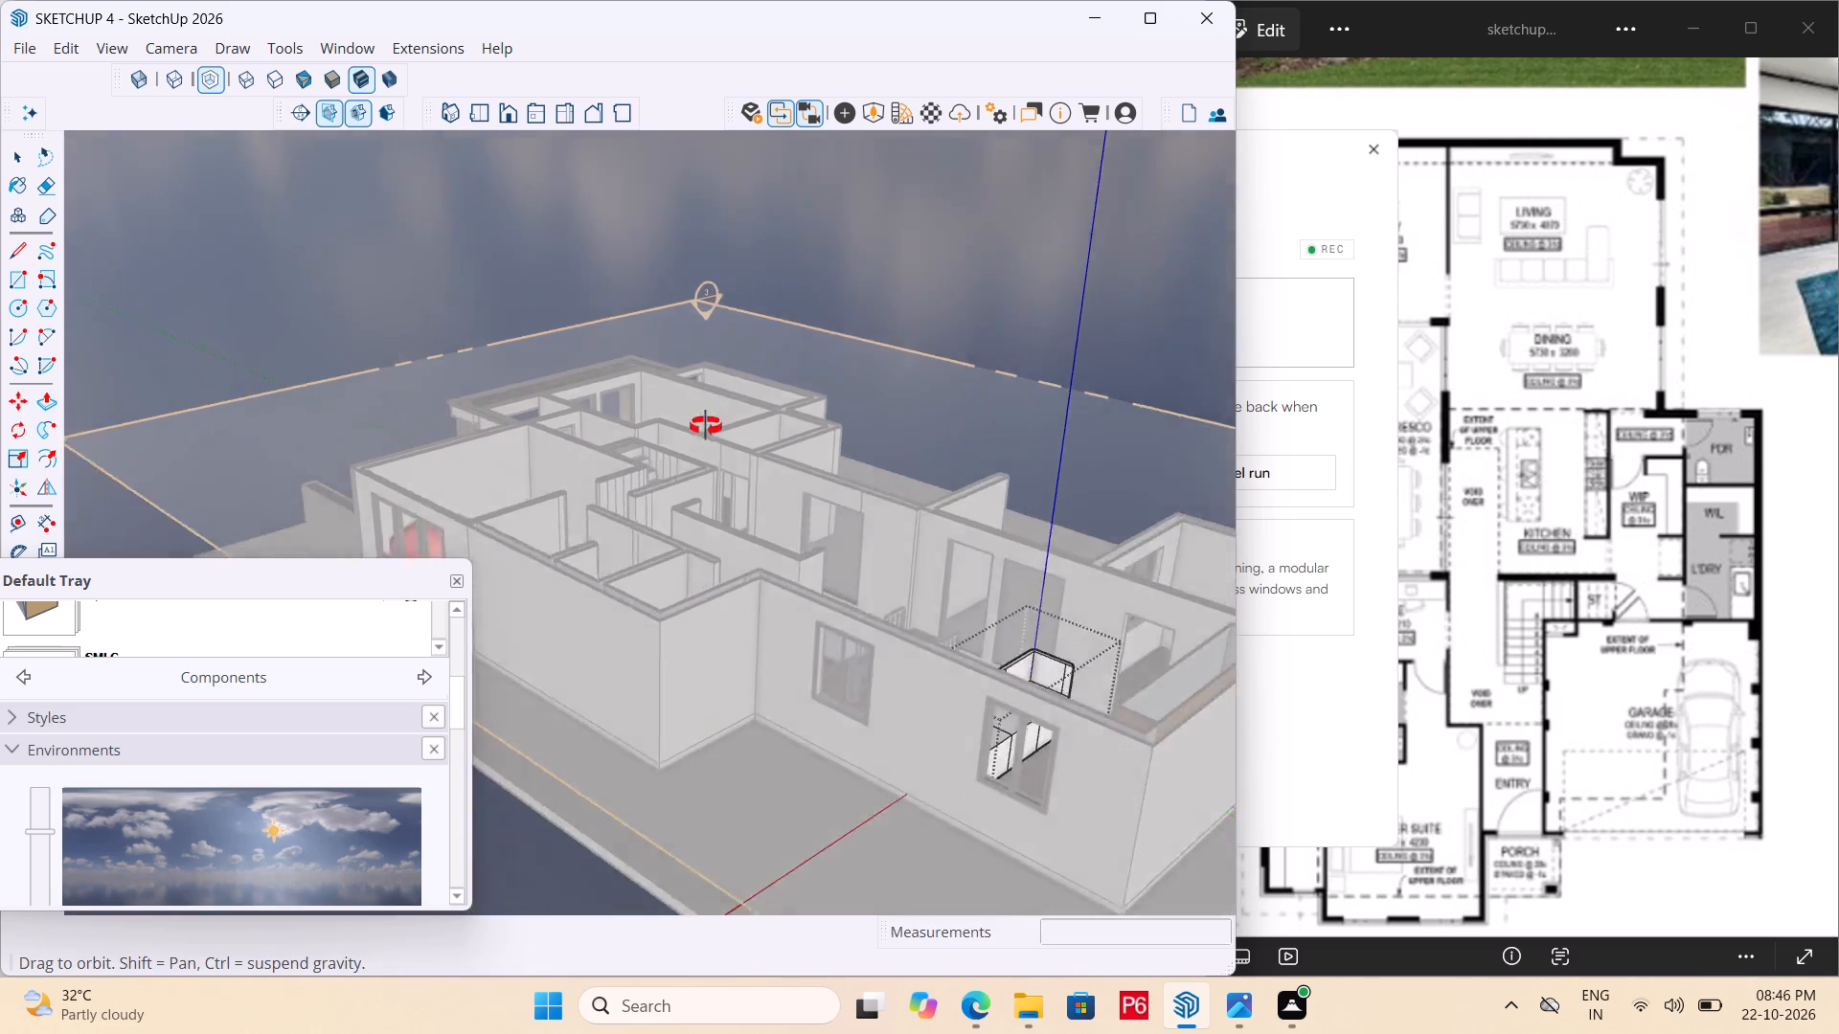
{"action": "middle_click_drag", "start_coordinate": [706, 426], "coordinate": [482, 526]}
{"action": "scroll", "coordinate": [1005, 299], "scroll_direction": "down", "scroll_amount": 6}
{"action": "middle_click_drag", "start_coordinate": [1032, 301], "coordinate": [1023, 306]}
{"action": "middle_click_drag", "start_coordinate": [1050, 432], "coordinate": [514, 427]}
{"action": "scroll", "coordinate": [1074, 175], "scroll_direction": "down", "scroll_amount": 5}
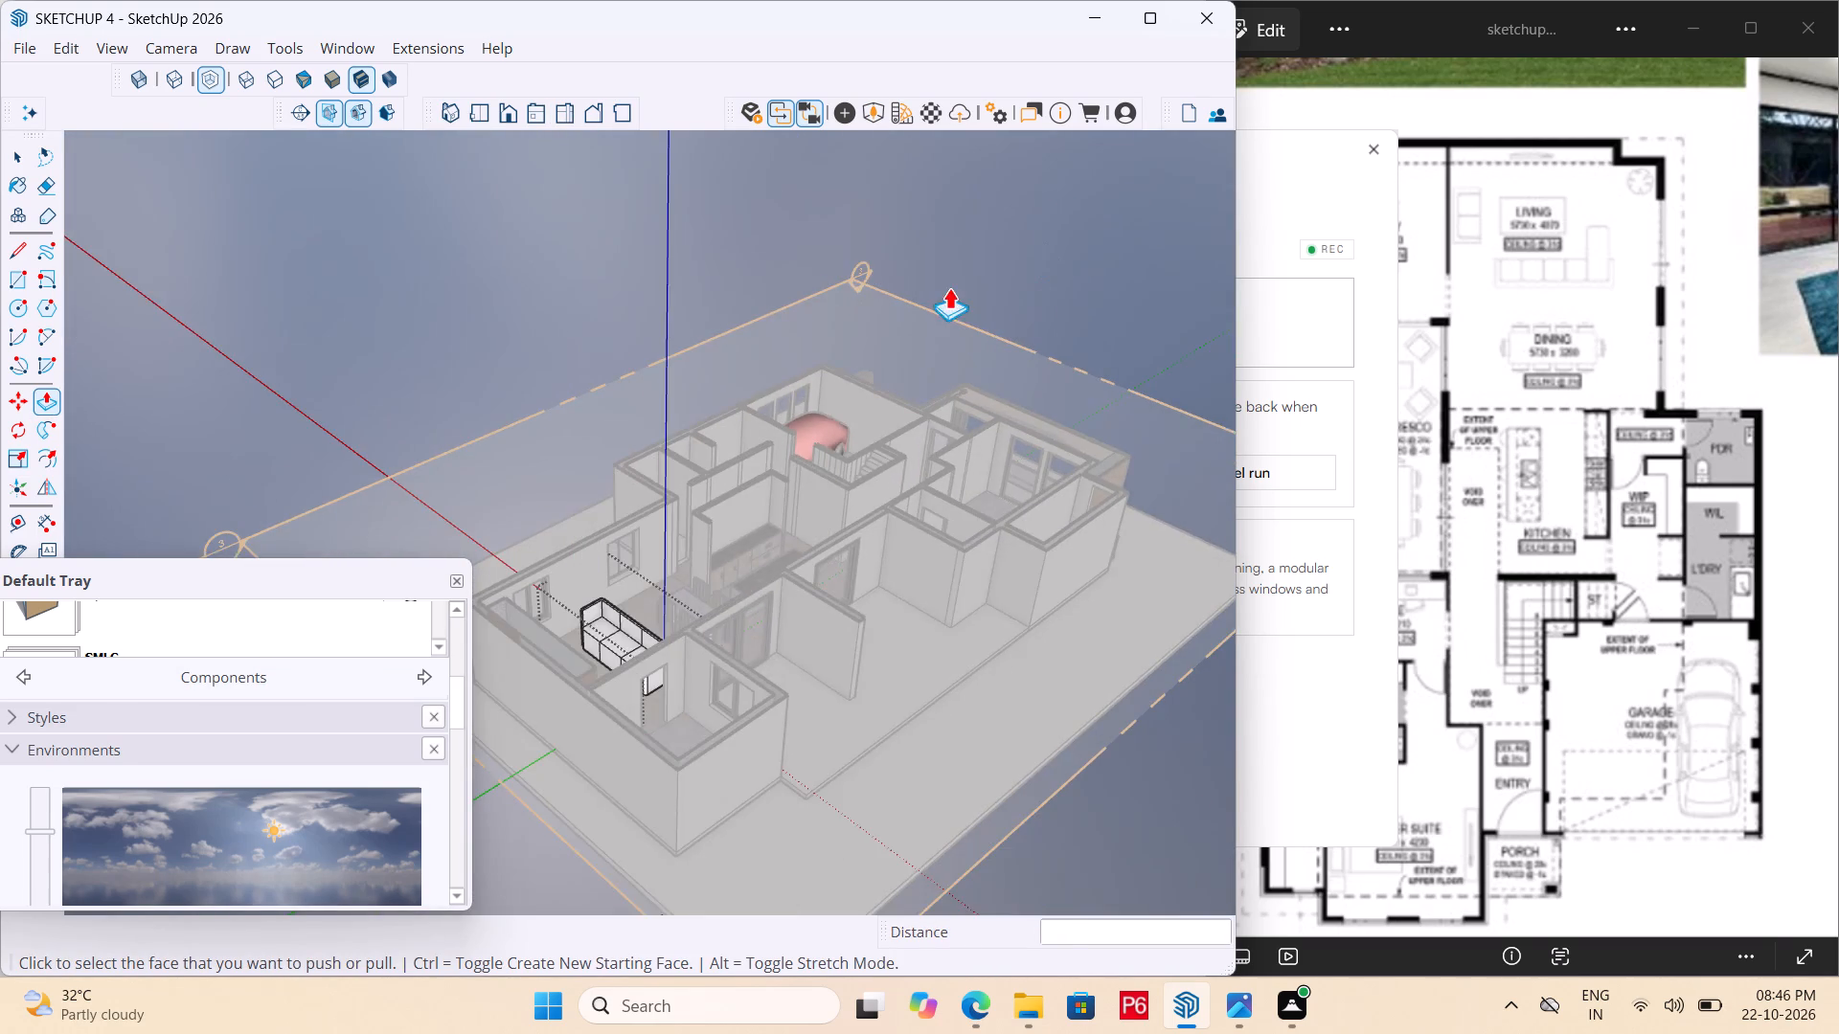
{"action": "scroll", "coordinate": [1035, 293], "scroll_direction": "down", "scroll_amount": 4}
{"action": "scroll", "coordinate": [699, 540], "scroll_direction": "up", "scroll_amount": 18}
{"action": "scroll", "coordinate": [814, 53], "scroll_direction": "down", "scroll_amount": 6}
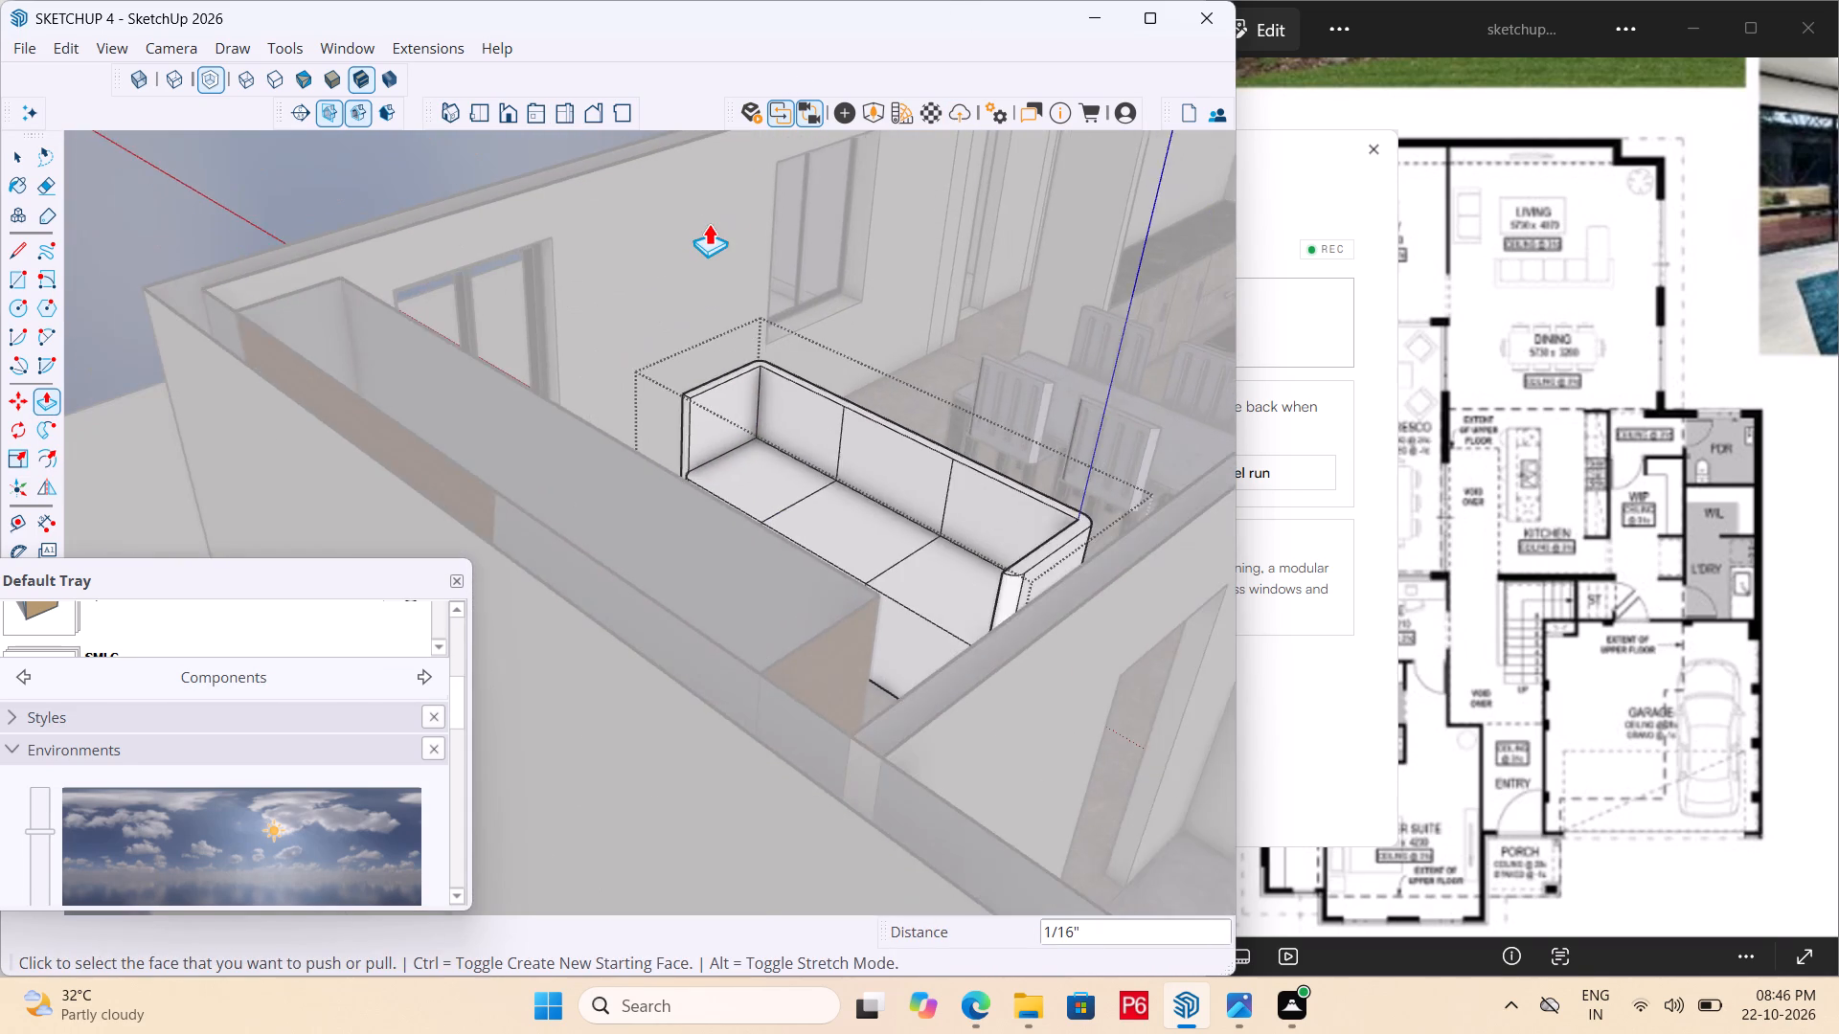
{"action": "scroll", "coordinate": [709, 223], "scroll_direction": "down", "scroll_amount": 5}
{"action": "key", "text": "space"}
{"action": "left_click", "coordinate": [667, 162]}
Paint the whole three-seat sofa with the A01_Blush_Petal material from the Solid Colors collection.
{"action": "scroll", "coordinate": [764, 303], "scroll_direction": "up", "scroll_amount": 1}
{"action": "middle_click_drag", "start_coordinate": [746, 376], "coordinate": [739, 479]}
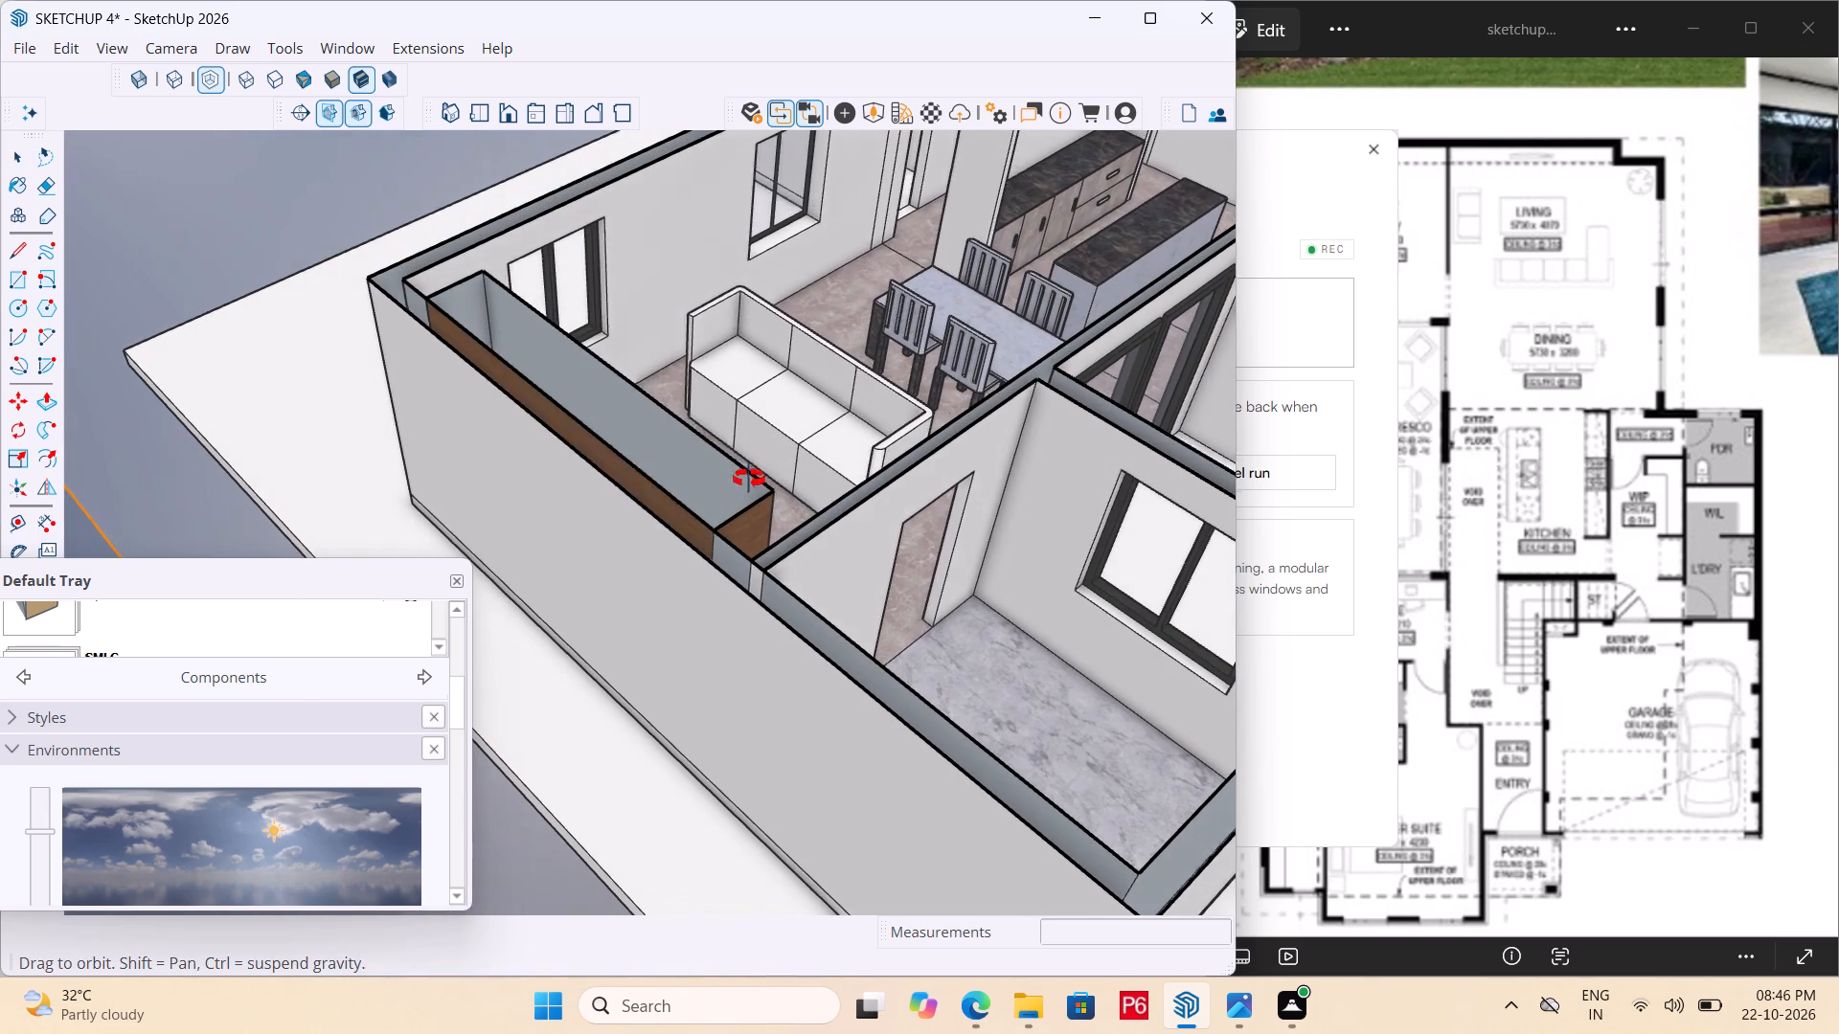
{"action": "left_click", "coordinate": [846, 404]}
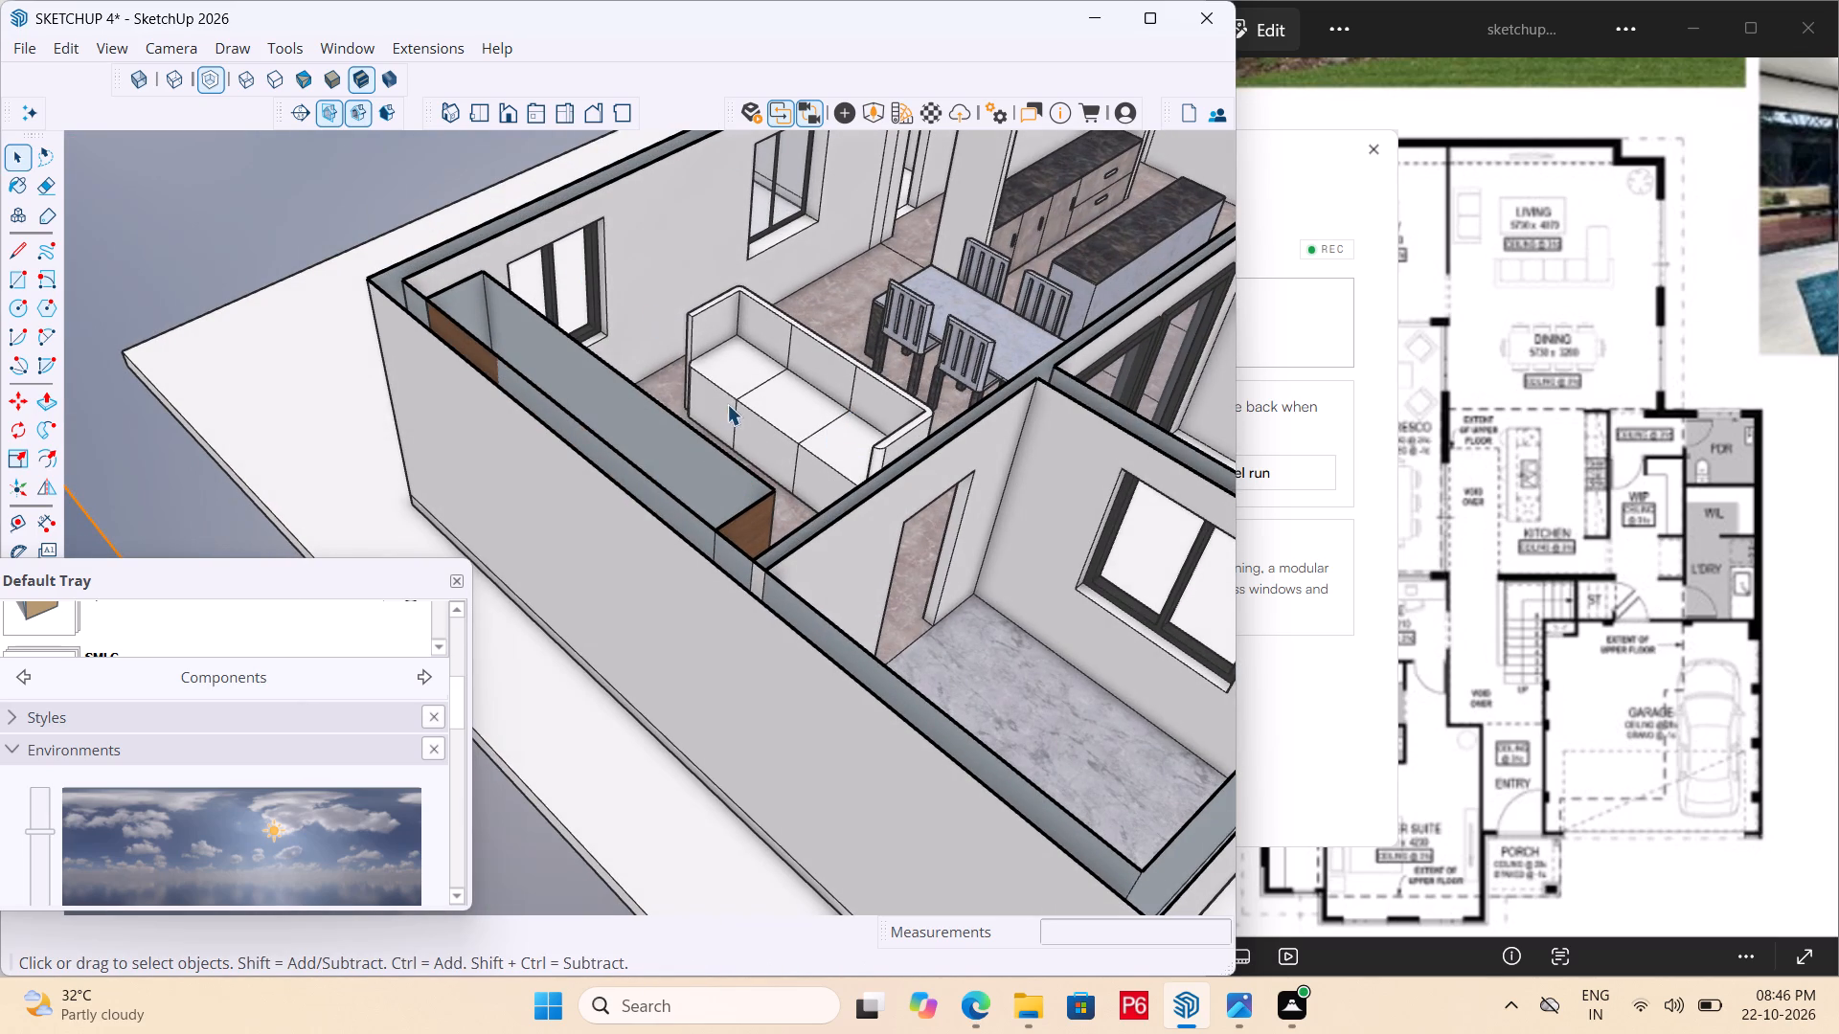
{"action": "middle_click_drag", "start_coordinate": [560, 483], "coordinate": [683, 633]}
{"action": "left_click", "coordinate": [785, 434]}
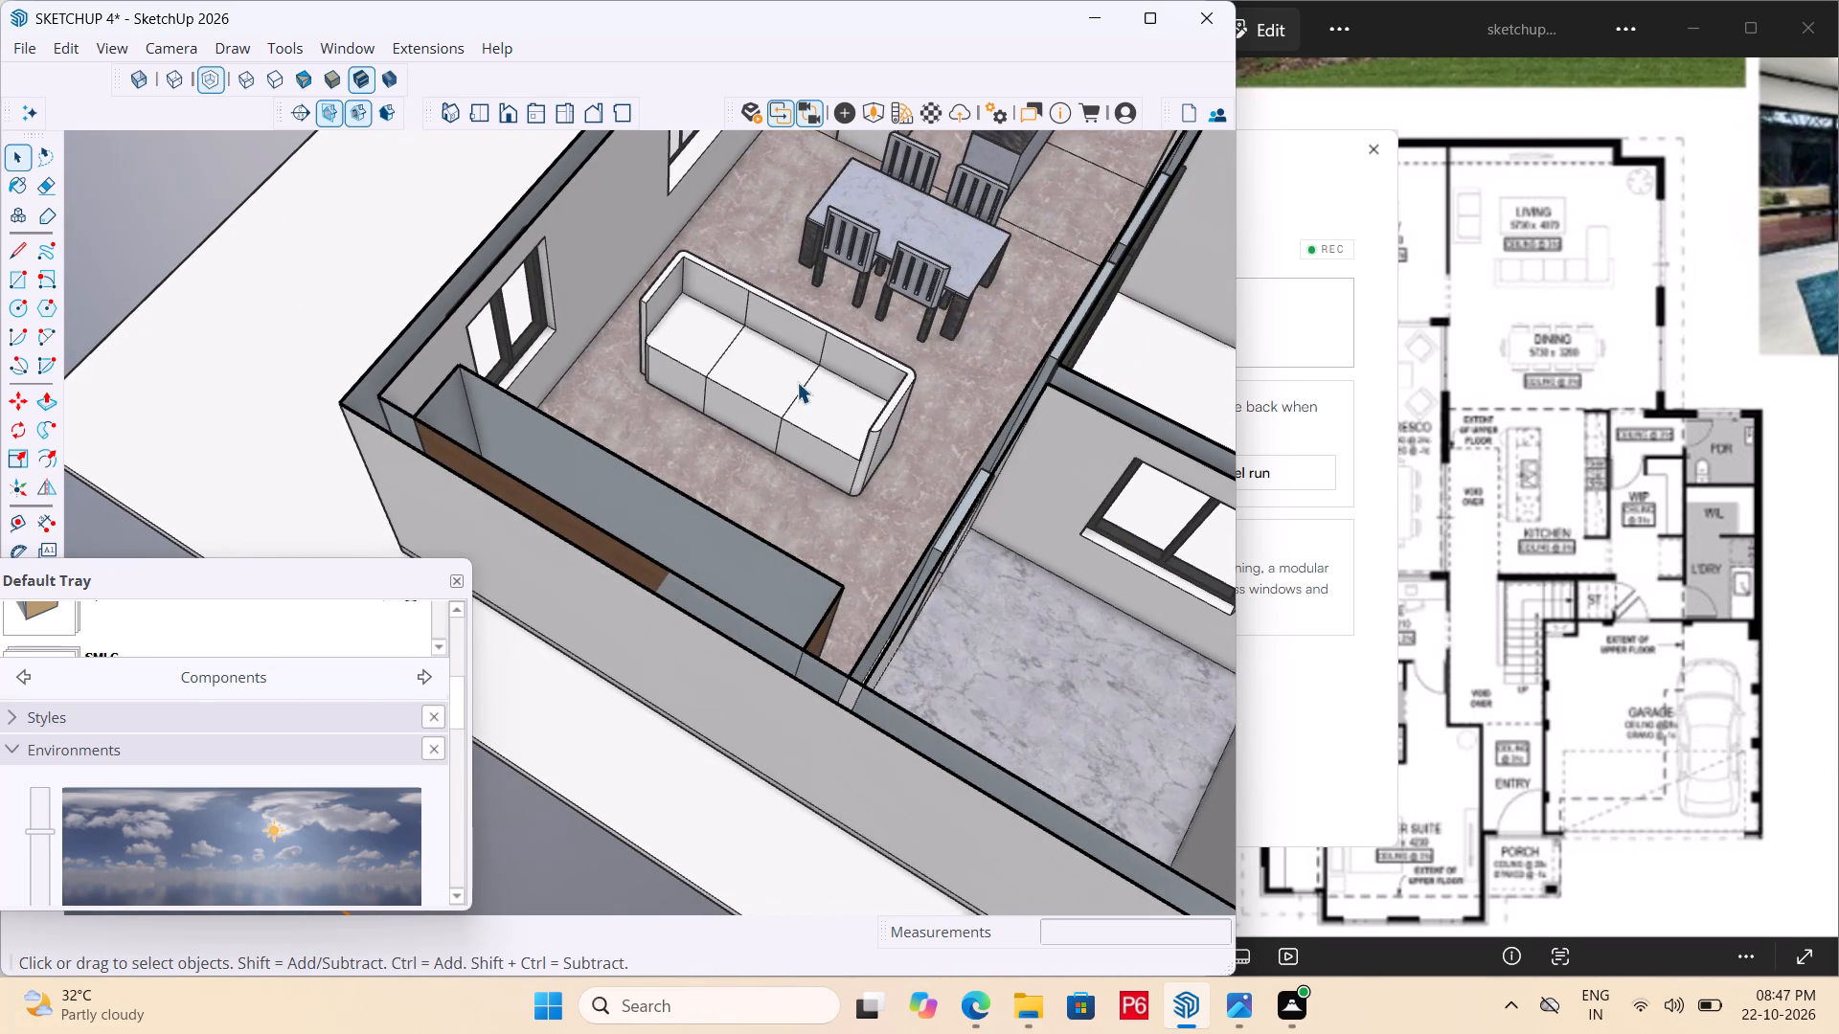
{"action": "scroll", "coordinate": [268, 746], "scroll_direction": "down", "scroll_amount": 12}
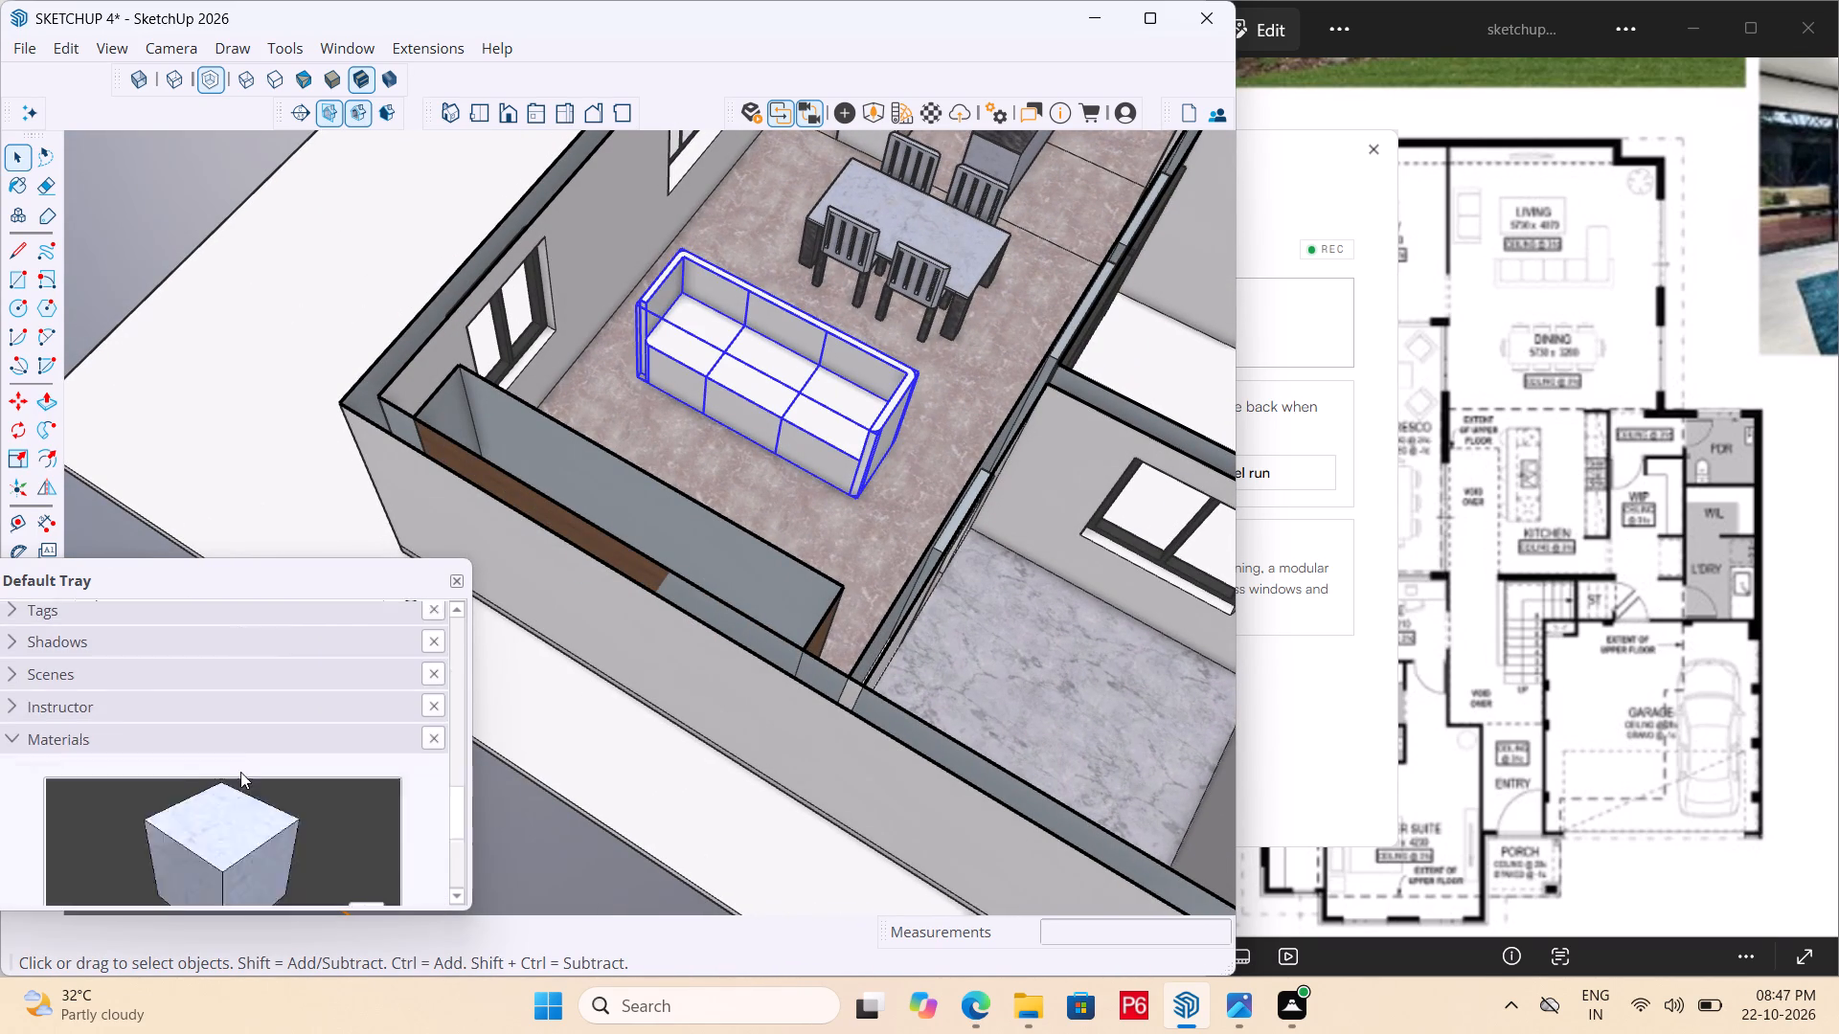
{"action": "scroll", "coordinate": [240, 772], "scroll_direction": "down", "scroll_amount": 4}
{"action": "left_click", "coordinate": [209, 789]}
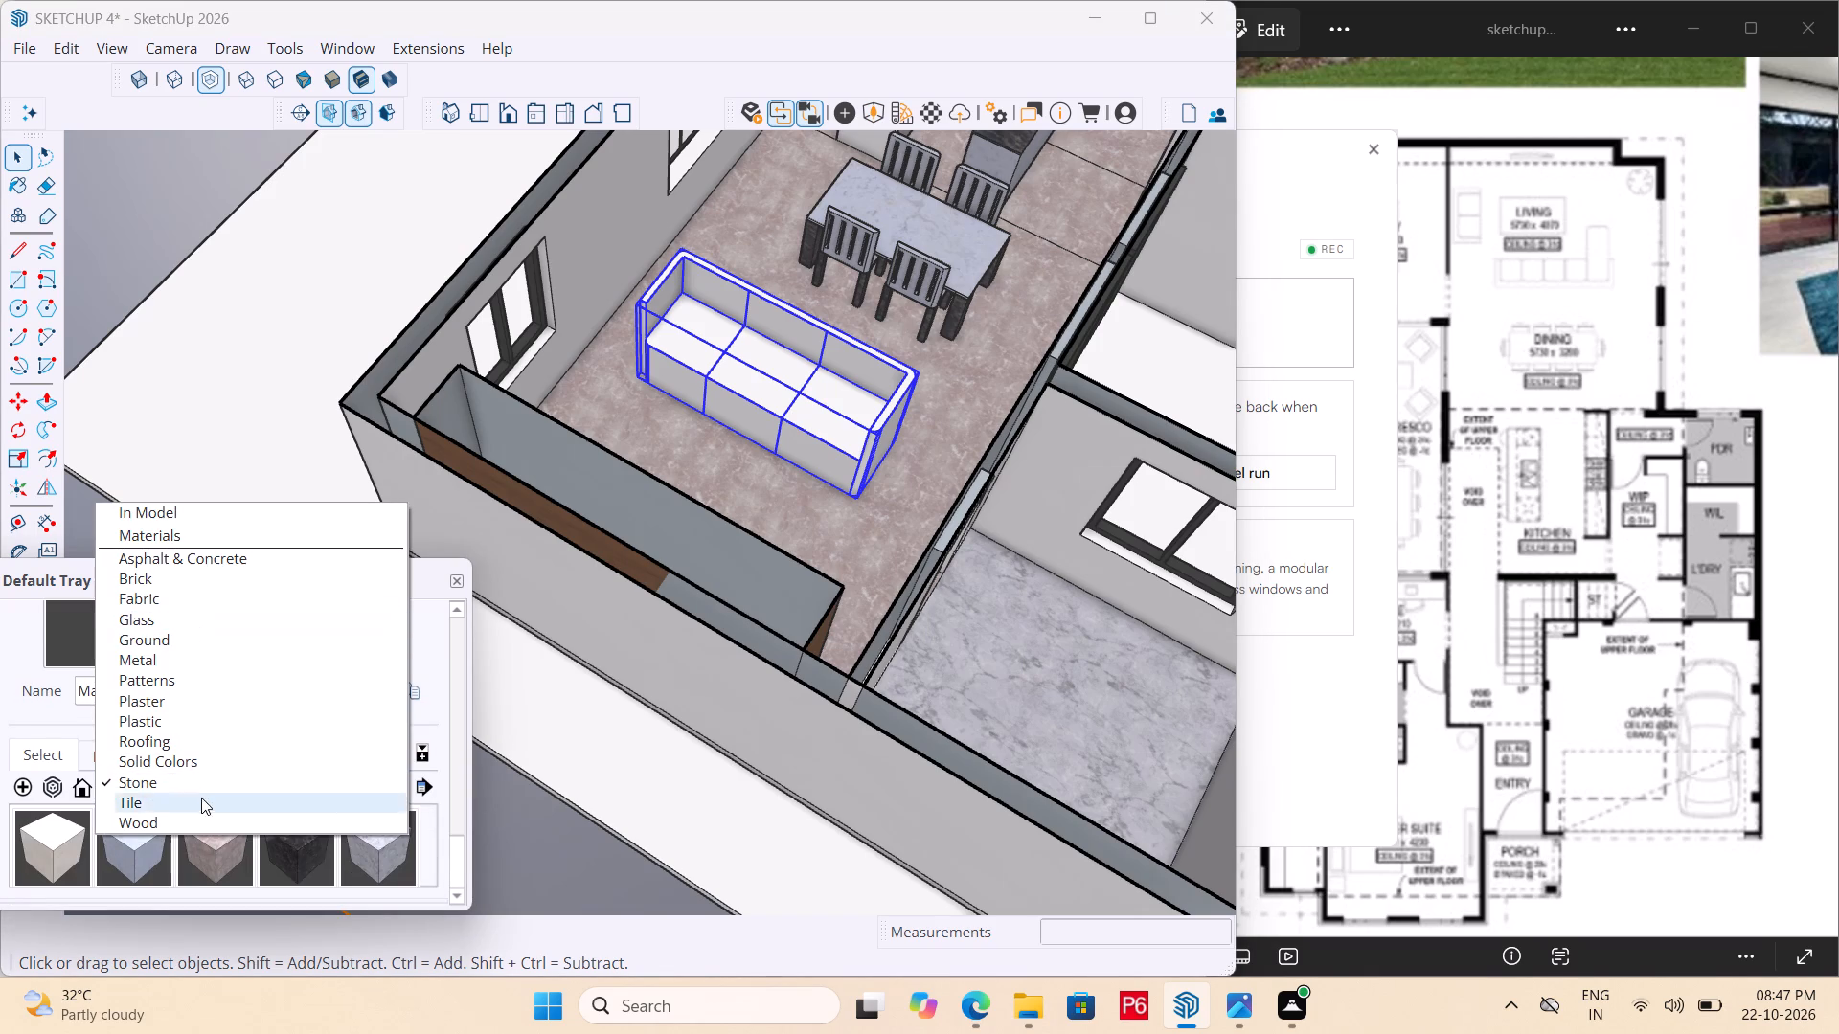
{"action": "left_click", "coordinate": [193, 785]}
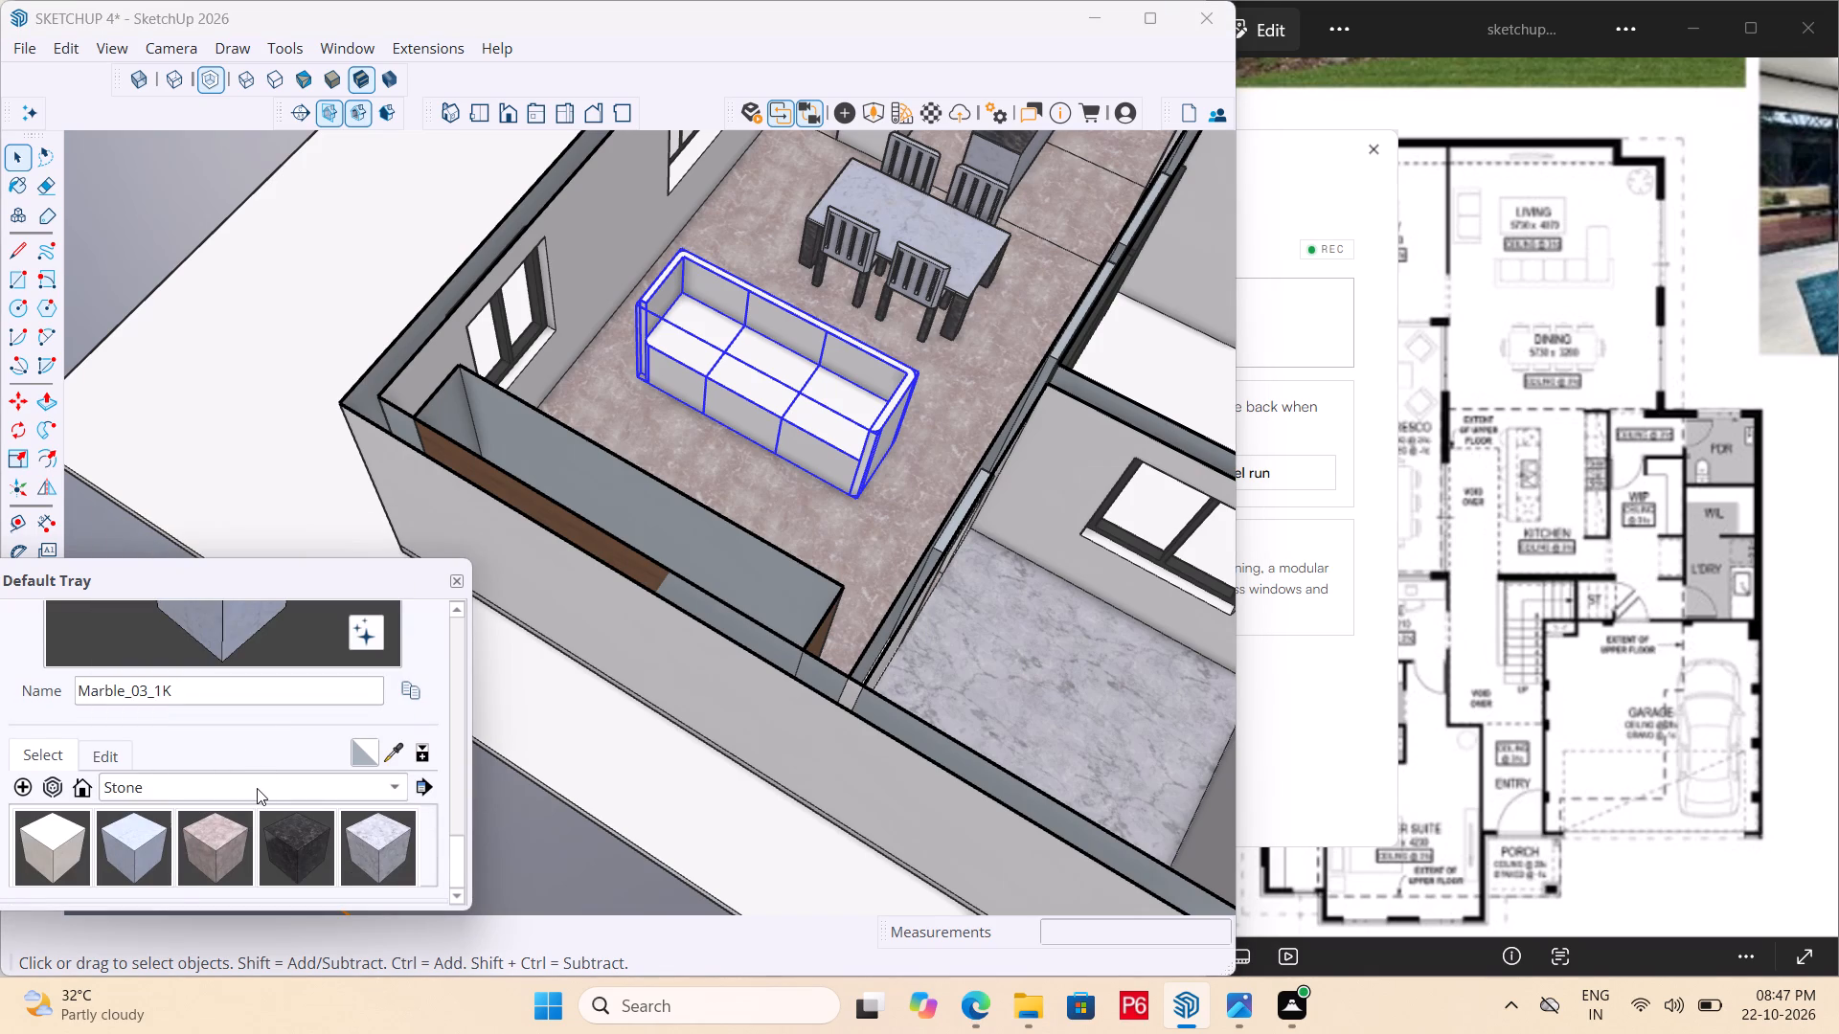
{"action": "scroll", "coordinate": [257, 788], "scroll_direction": "down", "scroll_amount": 2}
{"action": "left_click", "coordinate": [255, 788]}
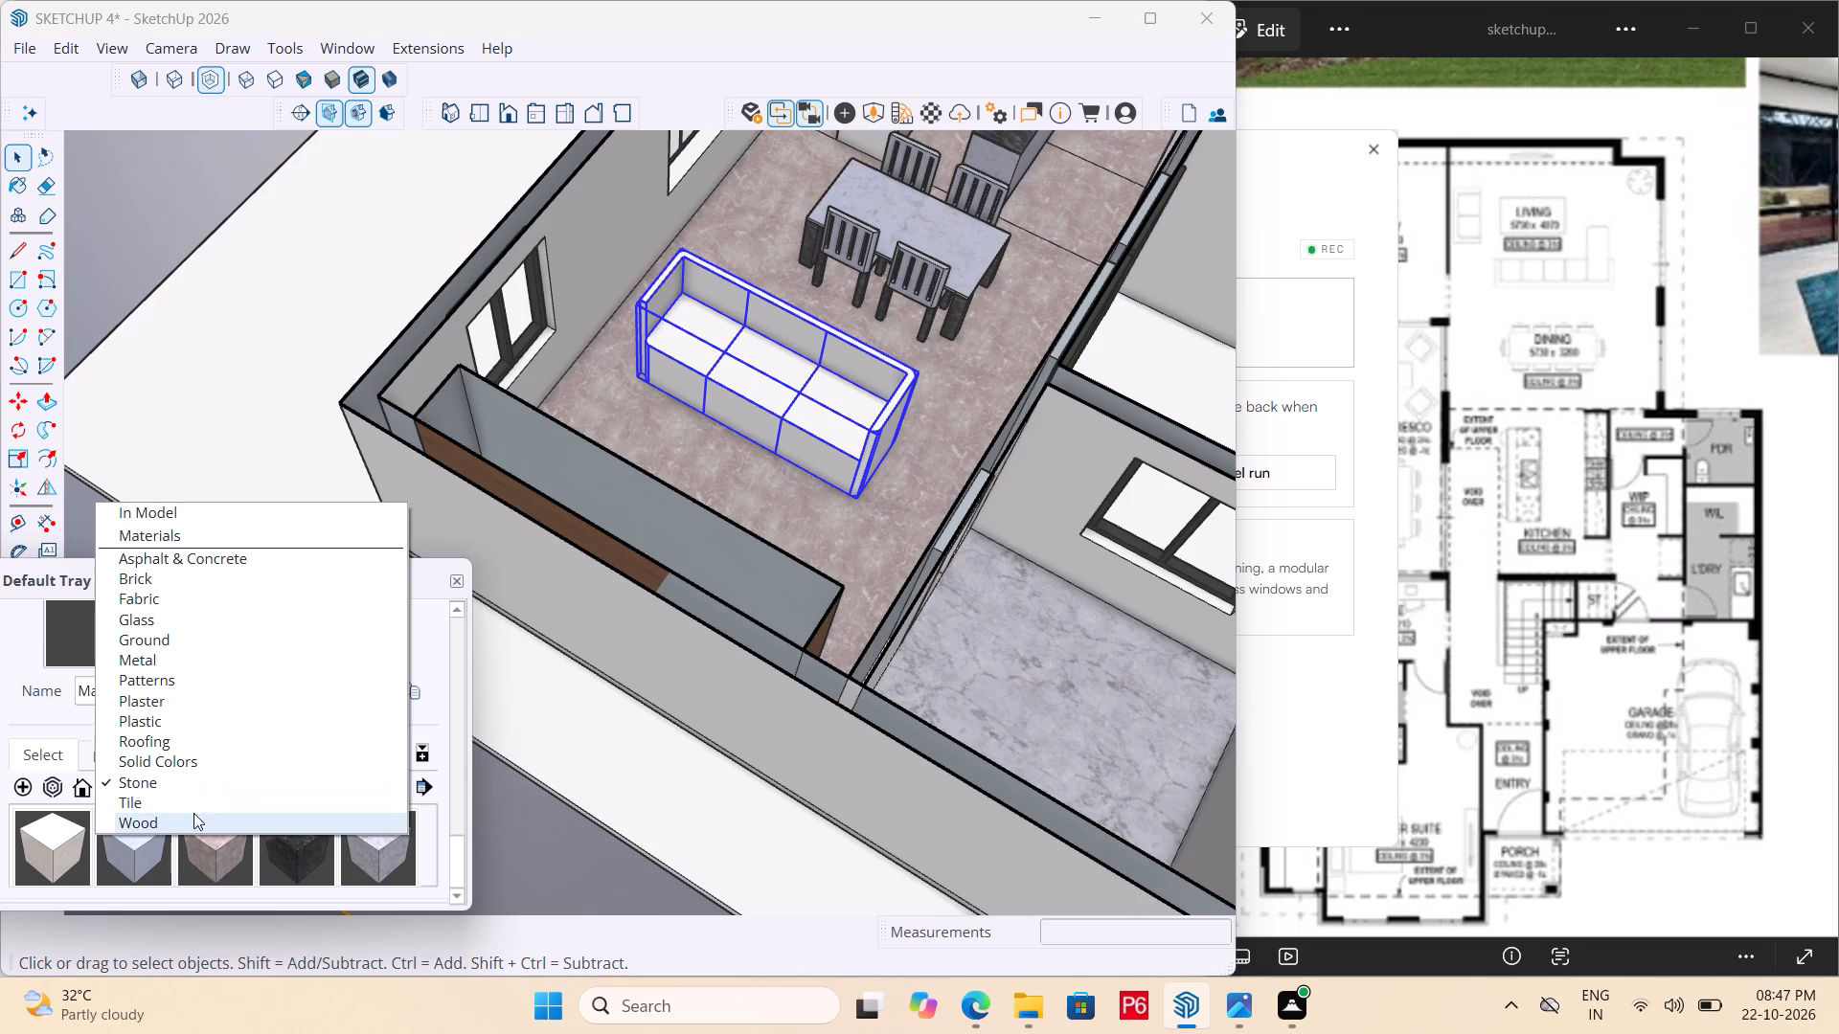
{"action": "left_click", "coordinate": [201, 758]}
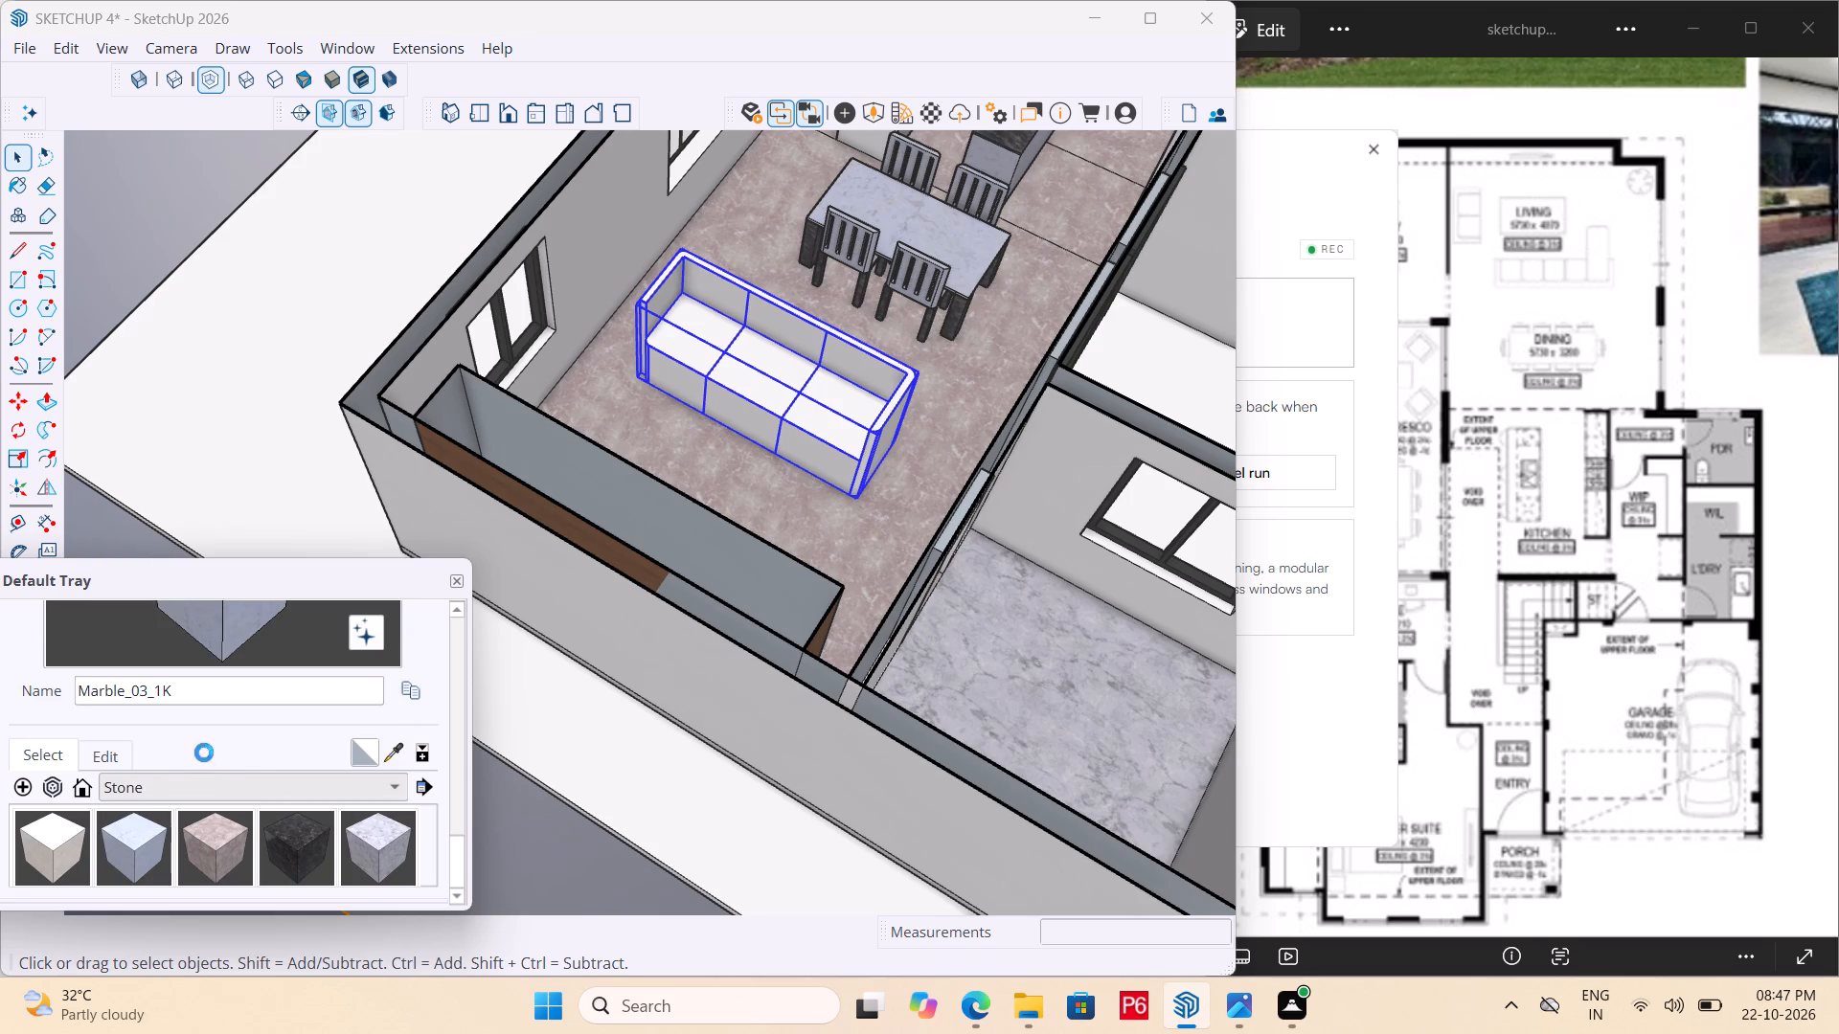
{"action": "scroll", "coordinate": [240, 769], "scroll_direction": "down", "scroll_amount": 4}
{"action": "scroll", "coordinate": [327, 821], "scroll_direction": "down", "scroll_amount": 3}
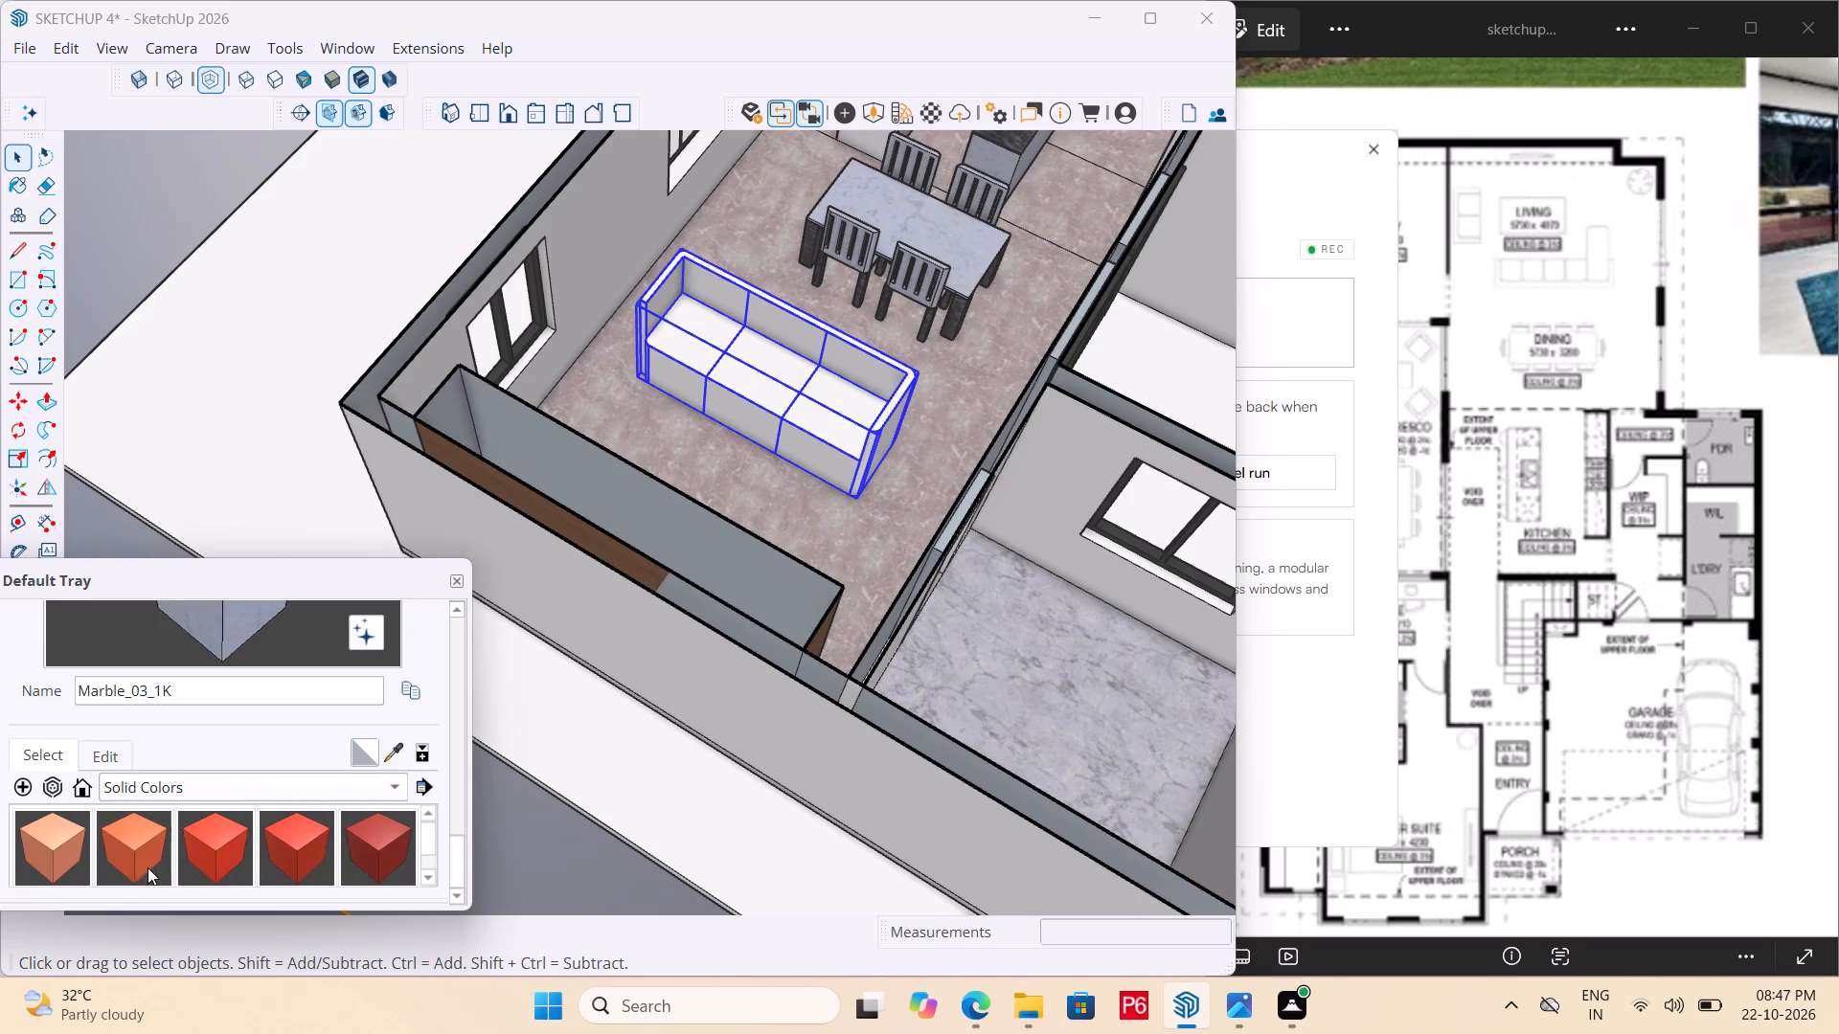
{"action": "scroll", "coordinate": [103, 867], "scroll_direction": "up", "scroll_amount": 2}
{"action": "left_click", "coordinate": [41, 837]}
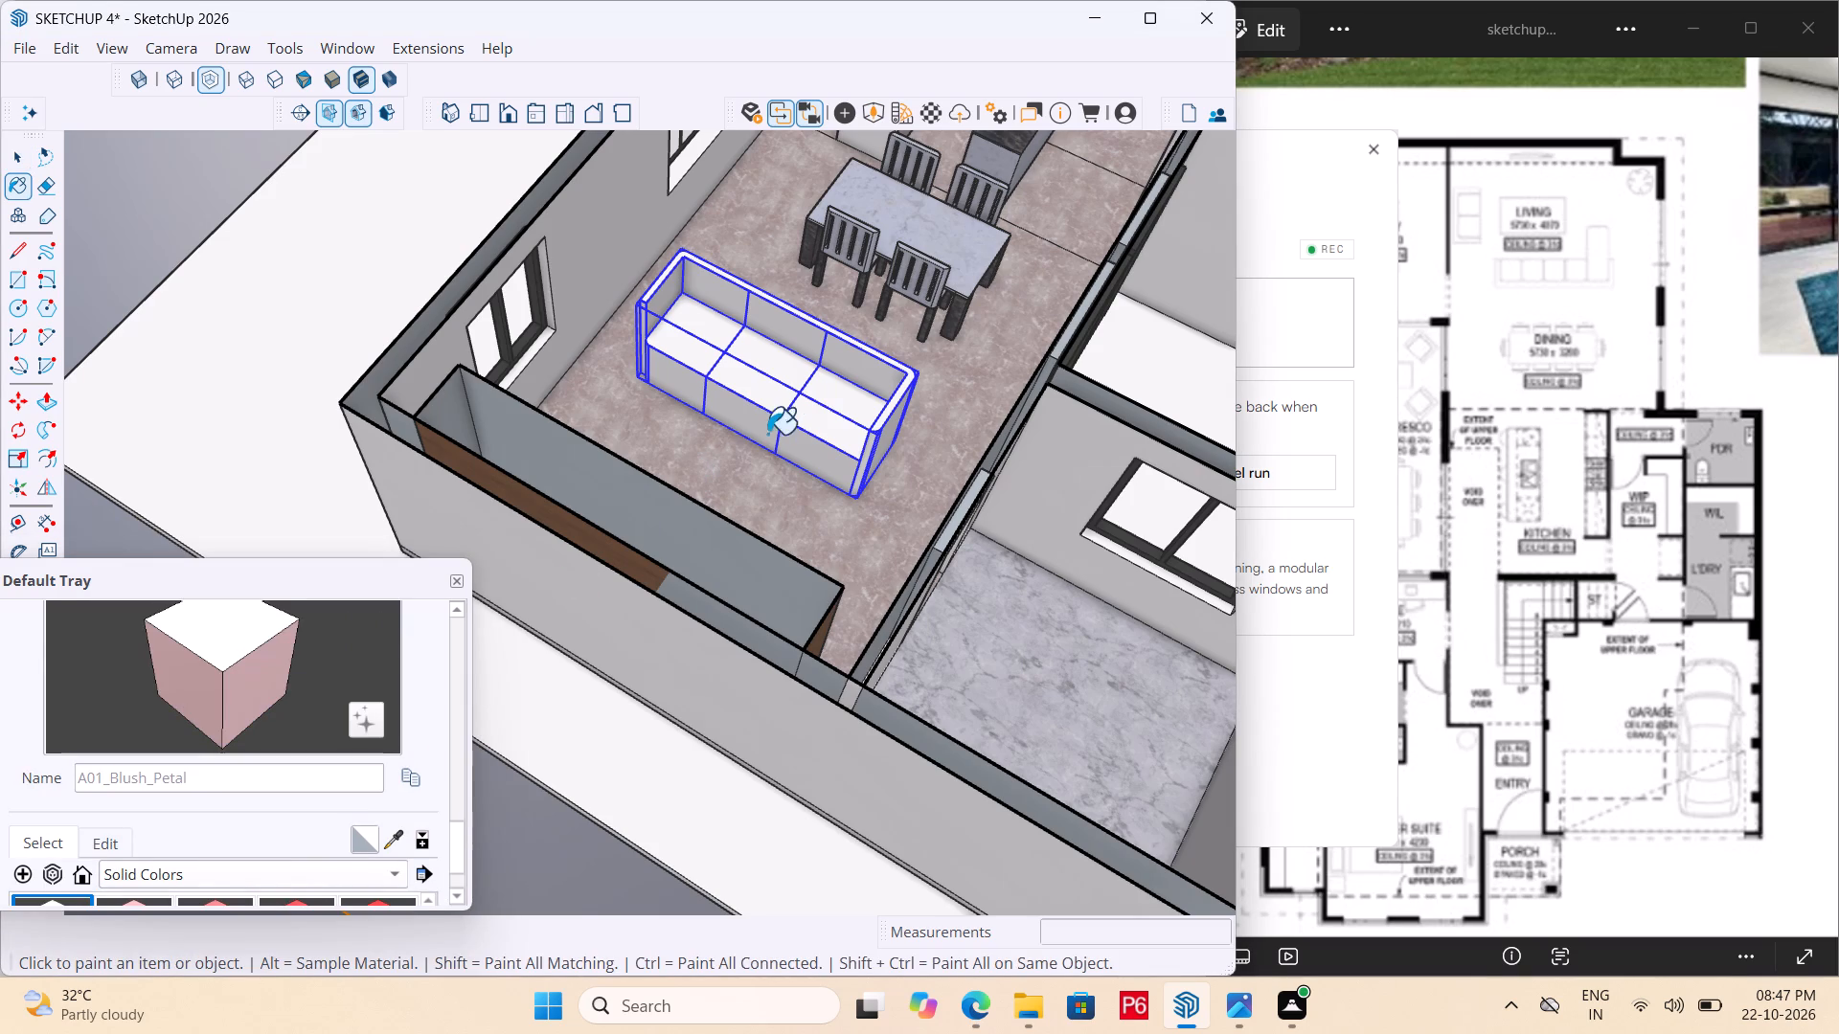
{"action": "left_click", "coordinate": [788, 418]}
{"action": "scroll", "coordinate": [542, 476], "scroll_direction": "down", "scroll_amount": 3}
{"action": "middle_click_drag", "start_coordinate": [692, 473], "coordinate": [481, 384]}
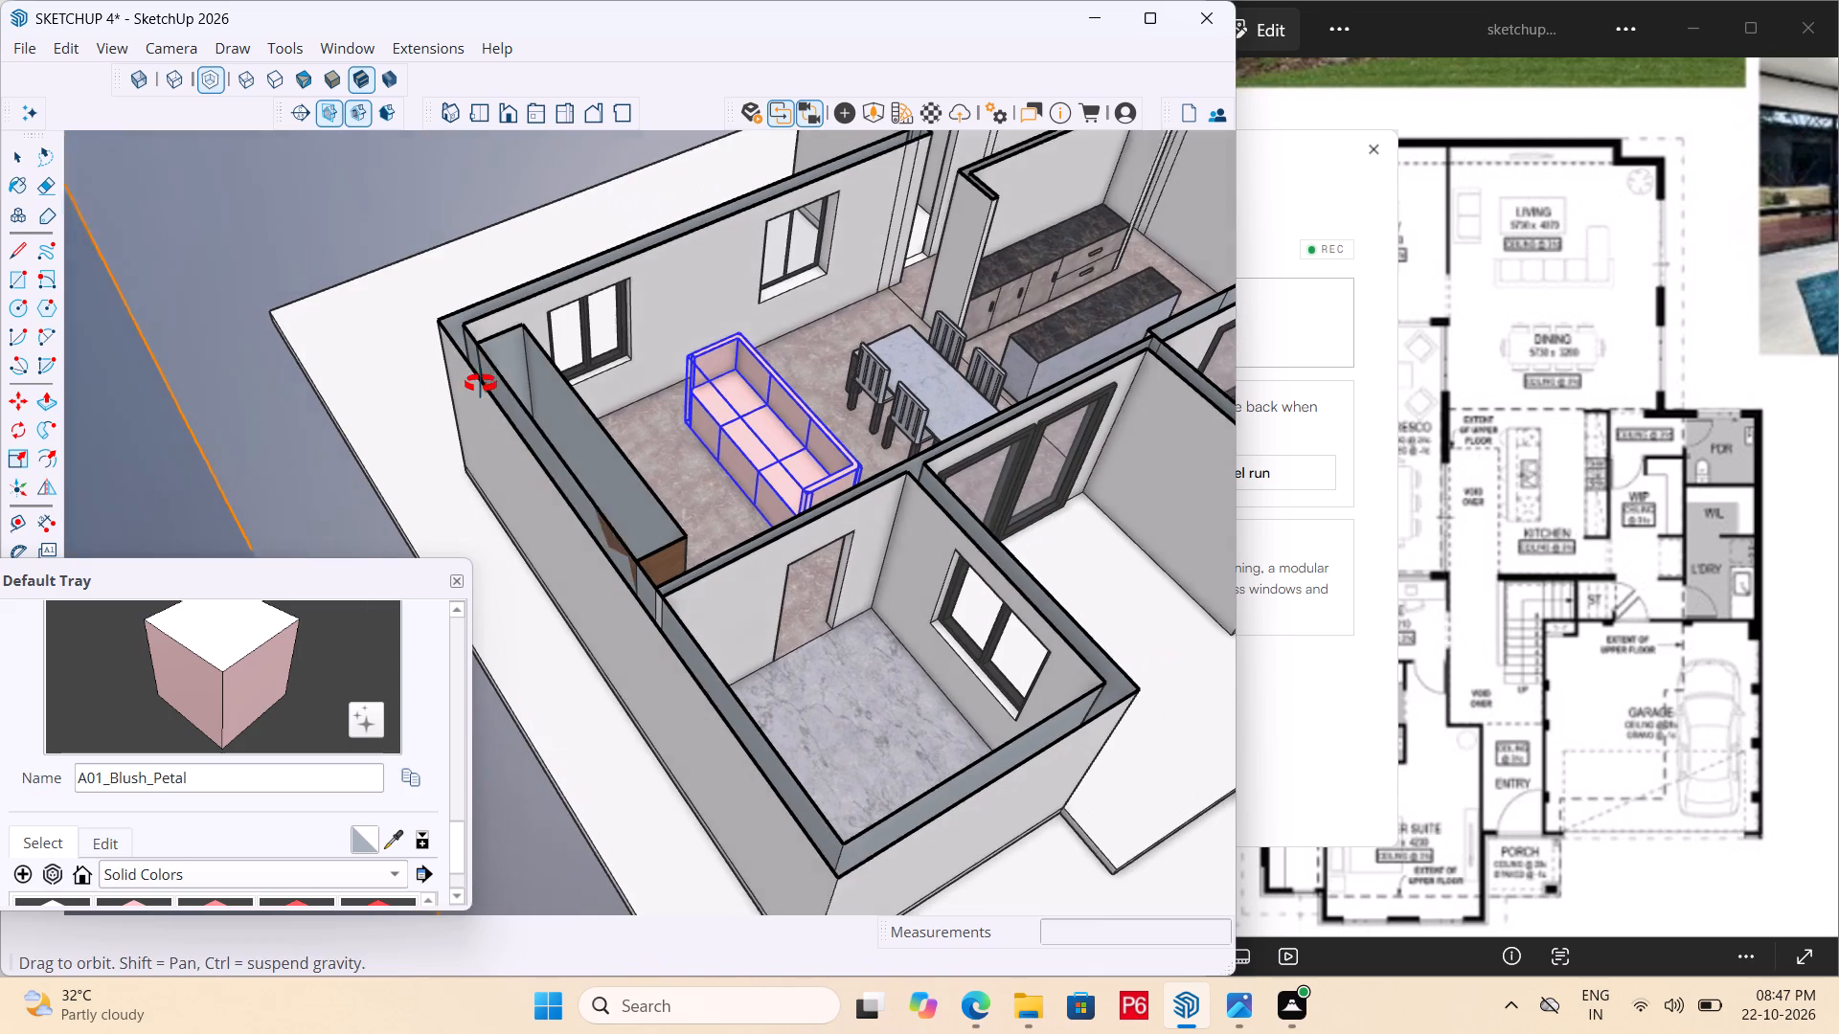
{"action": "middle_click_drag", "start_coordinate": [481, 384], "coordinate": [489, 384]}
{"action": "key", "text": "space"}
{"action": "left_click", "coordinate": [369, 227]}
Copy the three-seat sofa about 5' 7" away from the dining table, toward the wood-faced wall unit.
{"action": "middle_click_drag", "start_coordinate": [830, 476], "coordinate": [793, 571]}
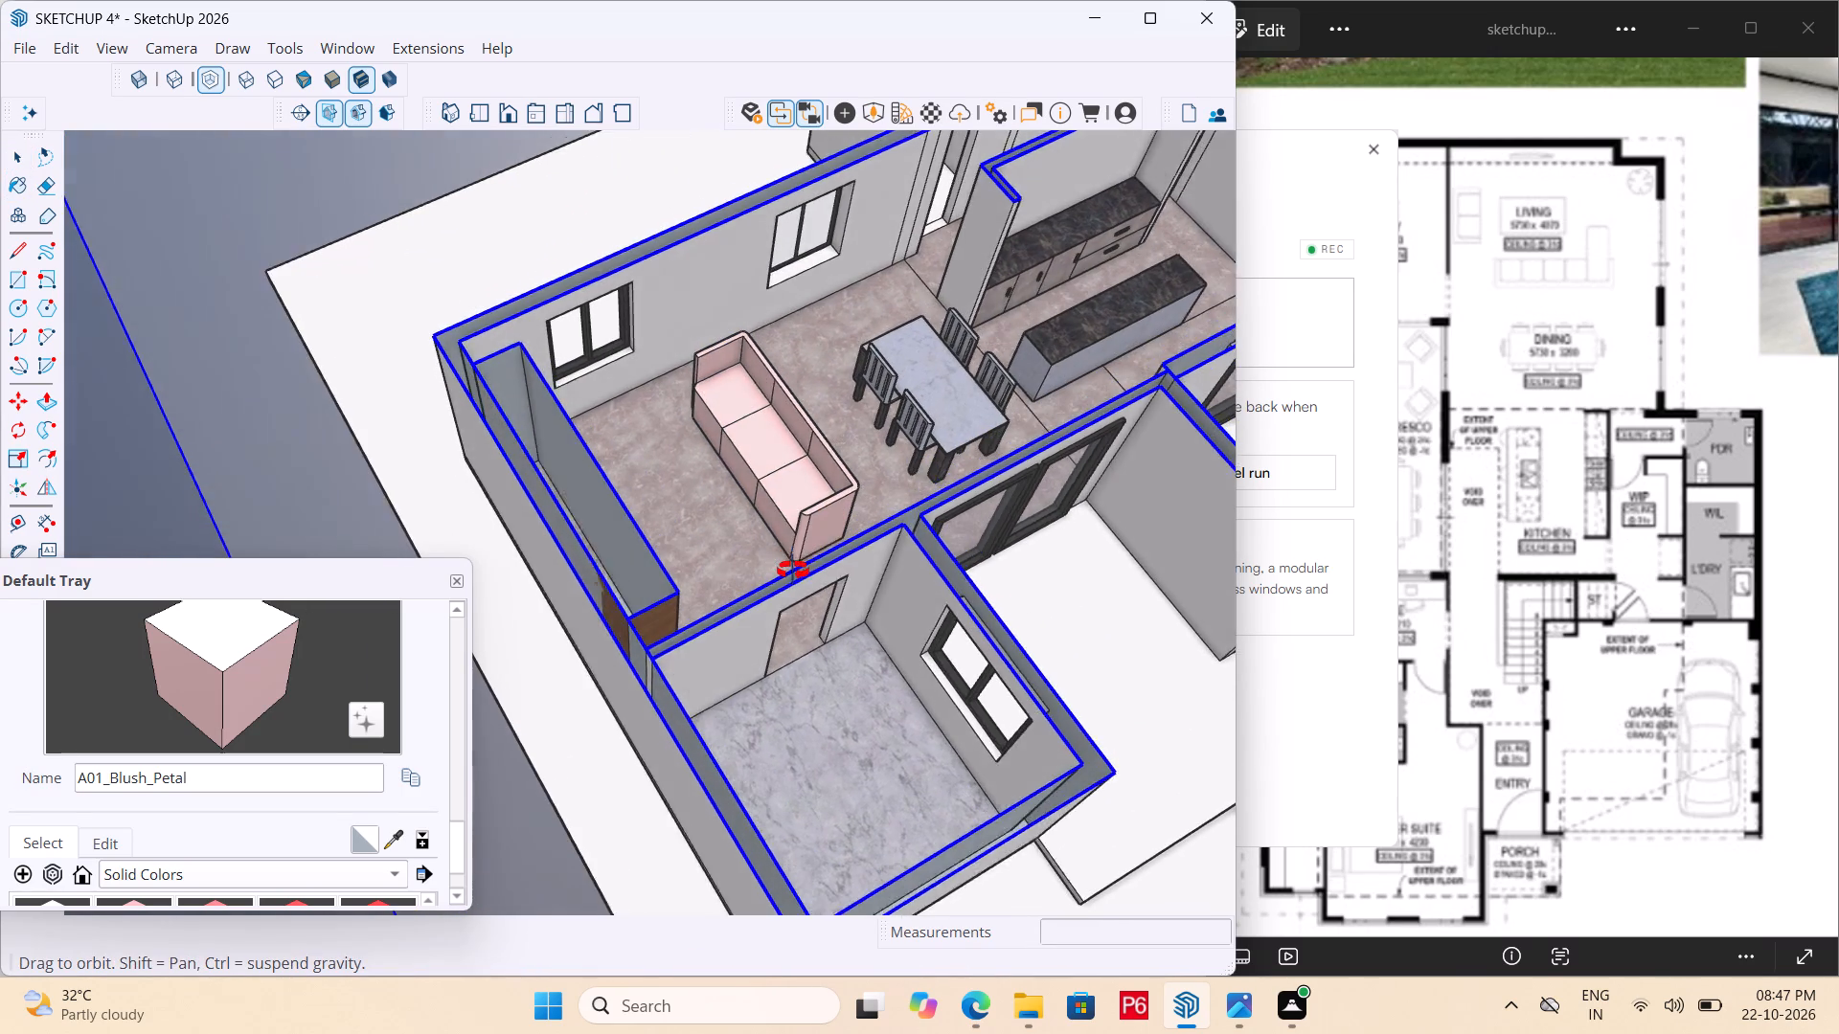
{"action": "middle_click_drag", "start_coordinate": [793, 571], "coordinate": [857, 569]}
{"action": "left_click", "coordinate": [794, 483]}
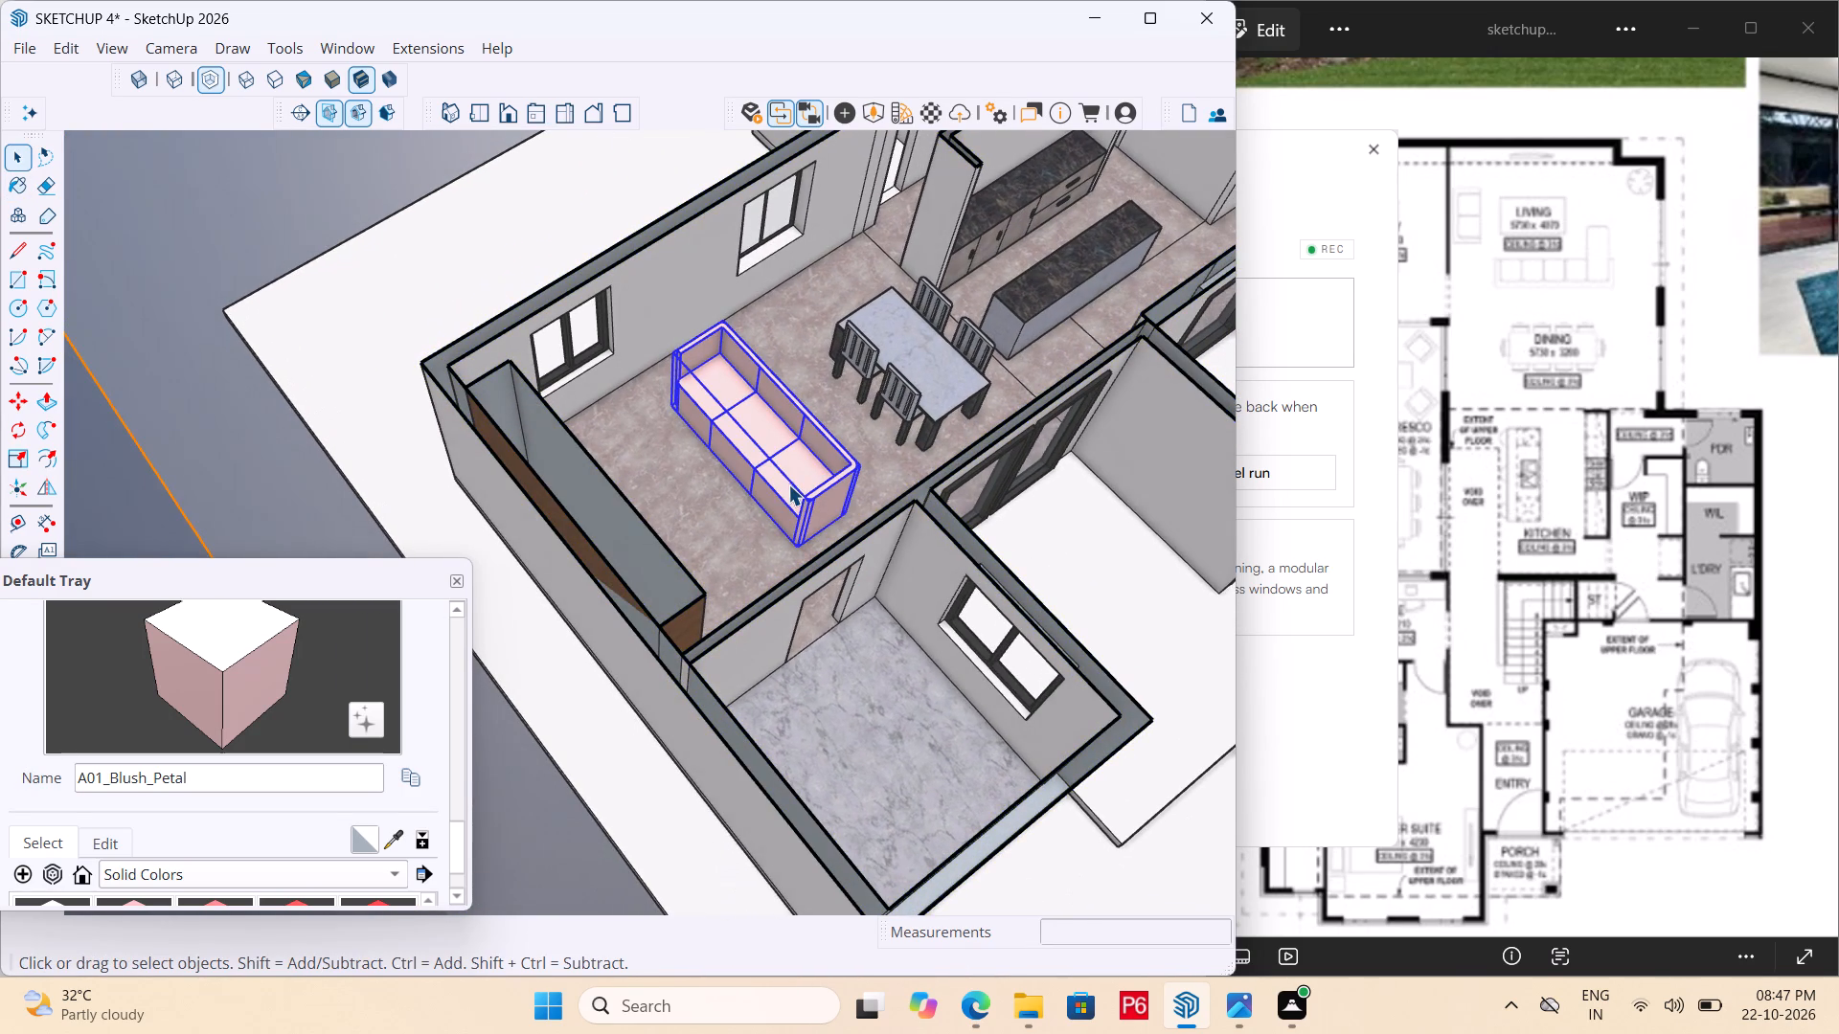
{"action": "middle_click_drag", "start_coordinate": [753, 565], "coordinate": [1035, 640]}
{"action": "scroll", "coordinate": [793, 502], "scroll_direction": "up", "scroll_amount": 4}
{"action": "middle_click_drag", "start_coordinate": [780, 450], "coordinate": [851, 458]}
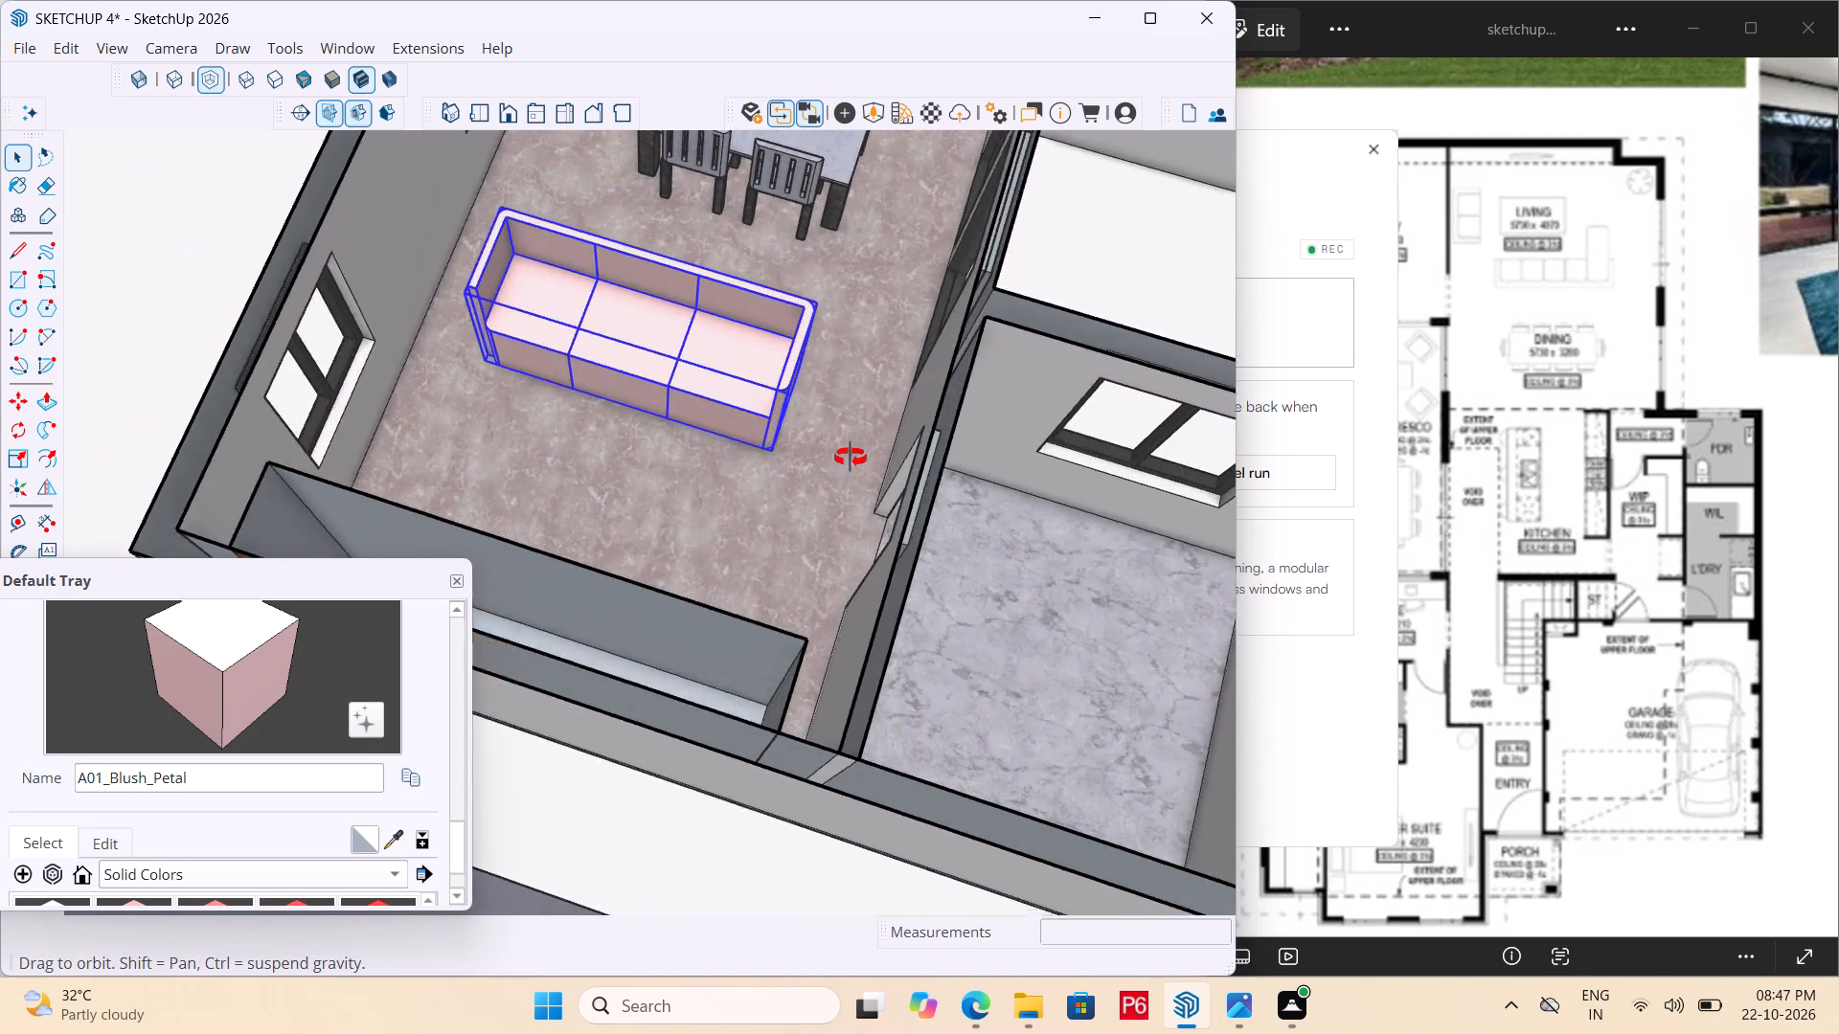
{"action": "middle_click_drag", "start_coordinate": [851, 458], "coordinate": [315, 448]}
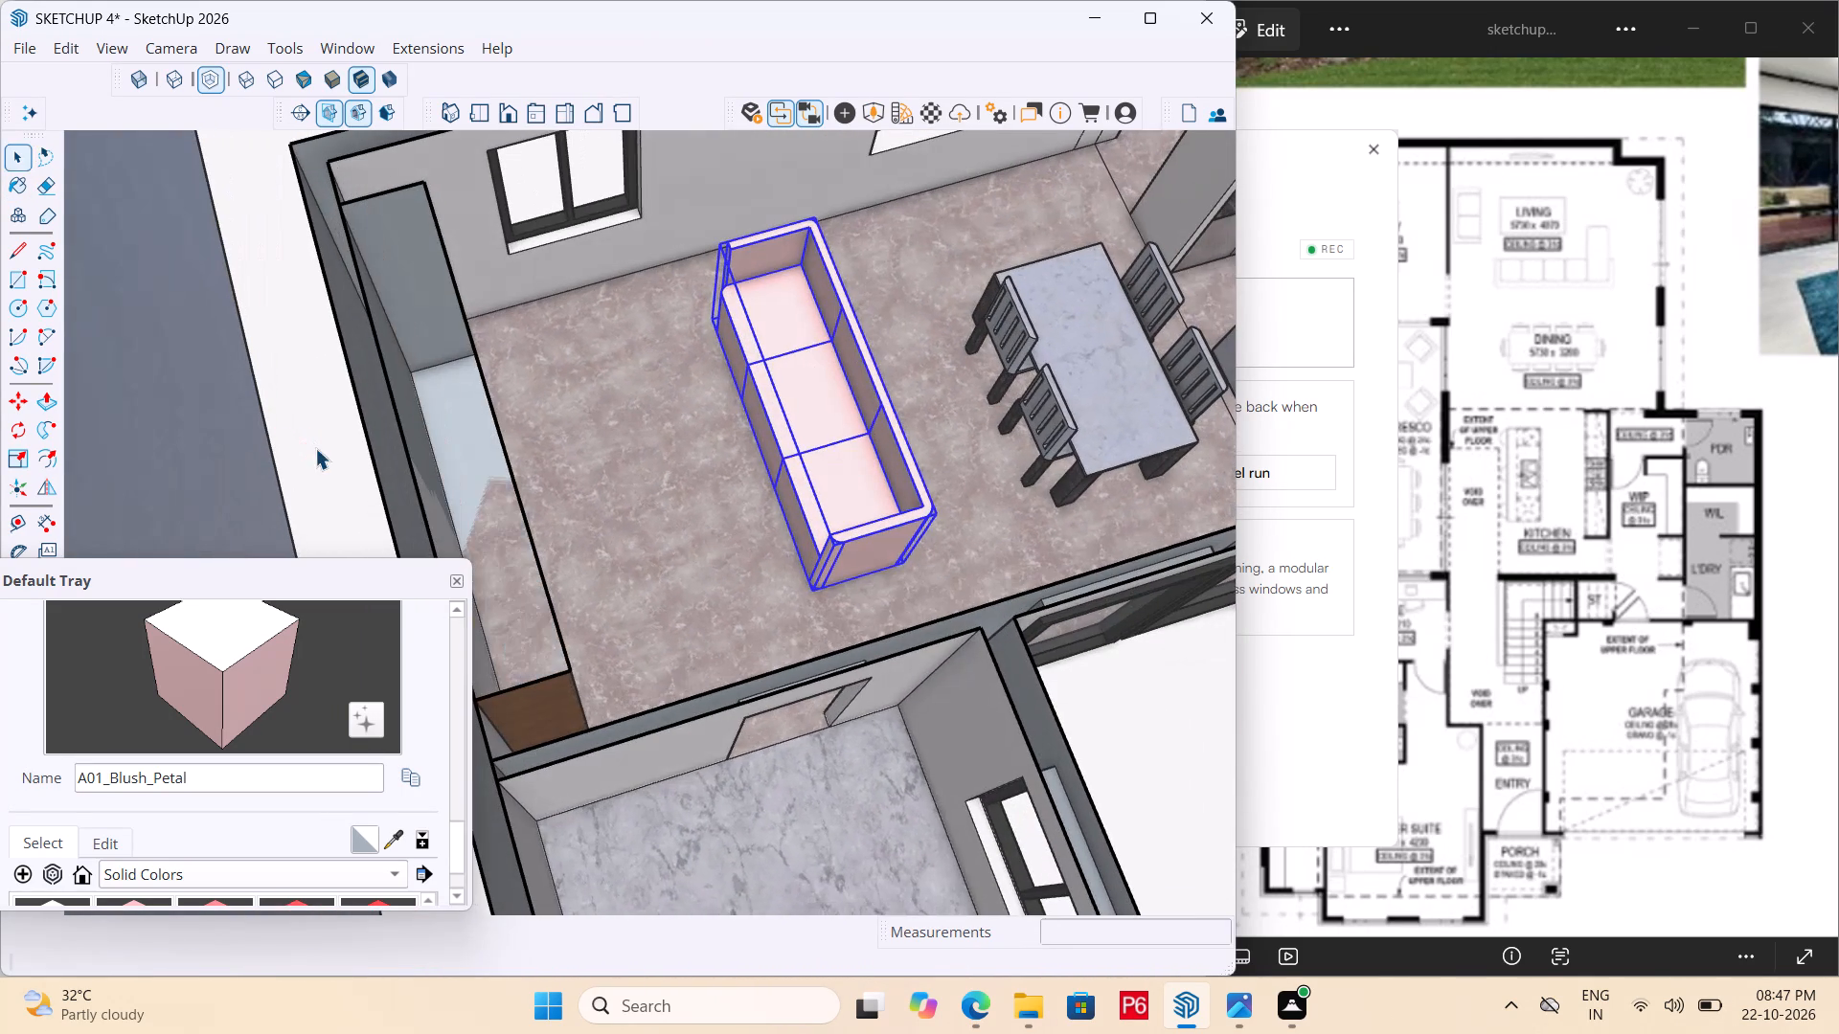
{"action": "key", "text": "m"}
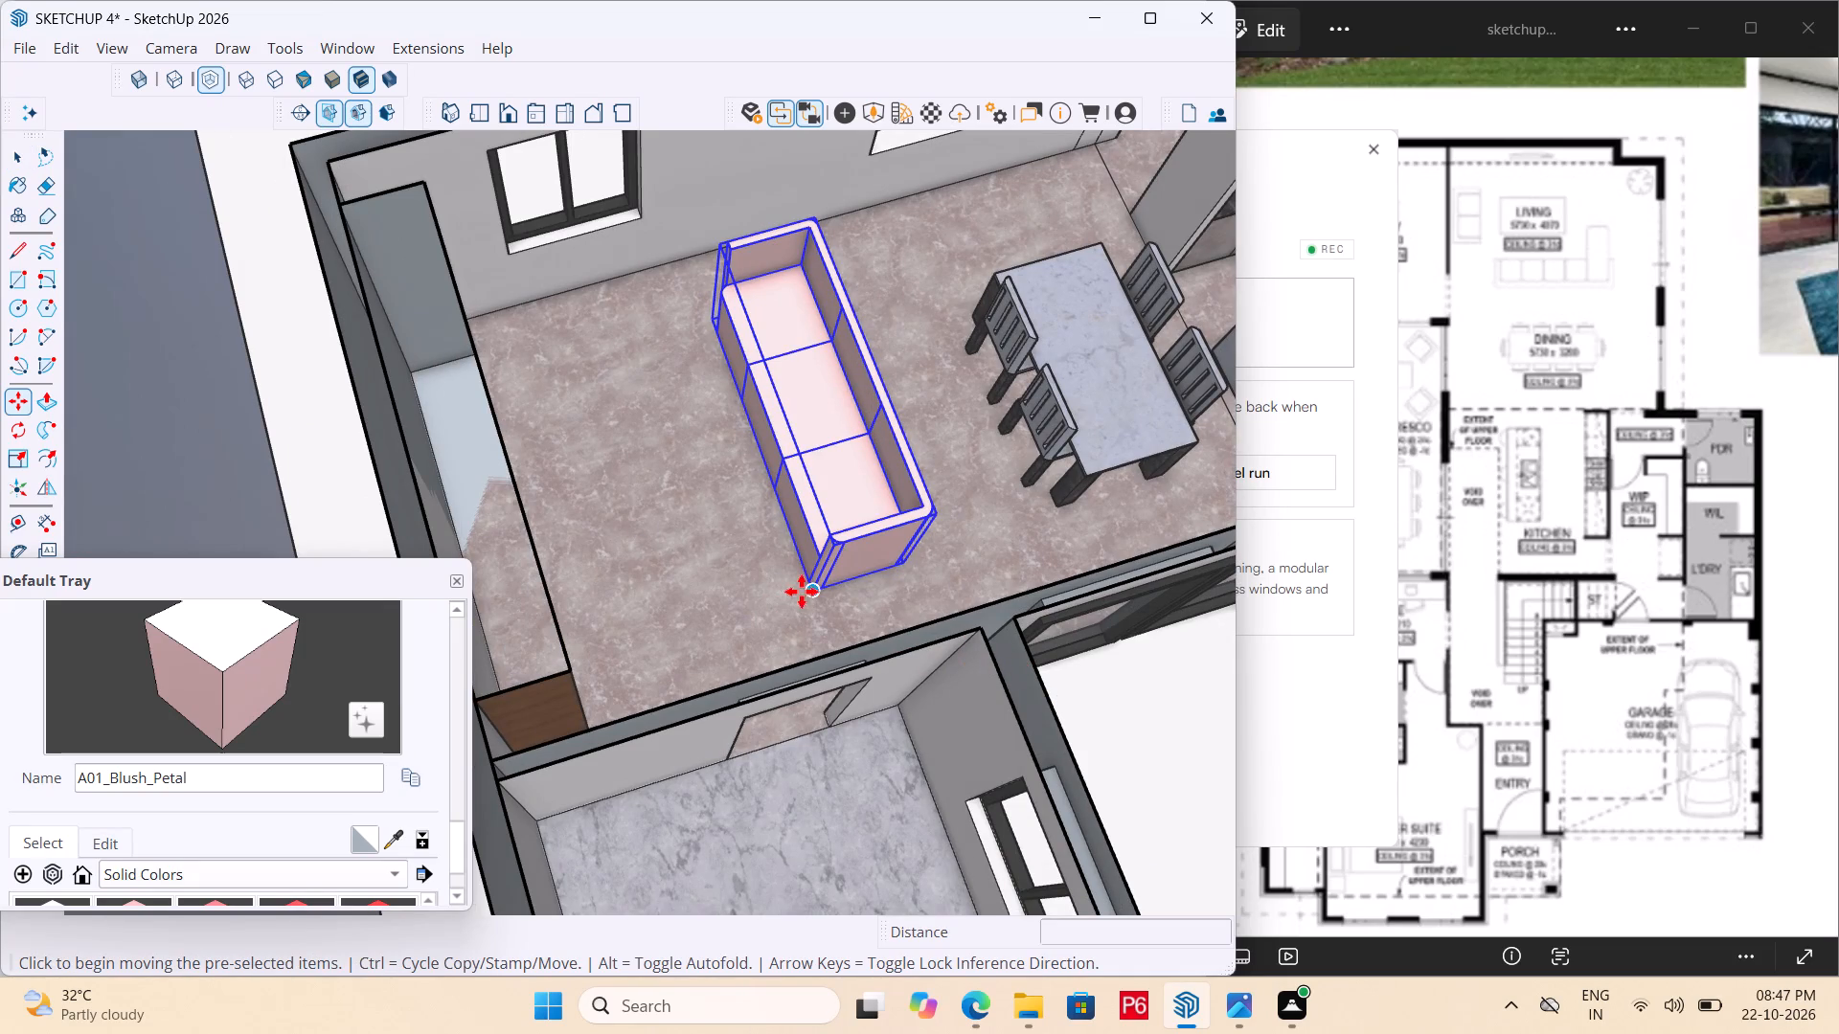
{"action": "left_click", "coordinate": [814, 592]}
{"action": "left_click", "coordinate": [631, 636]}
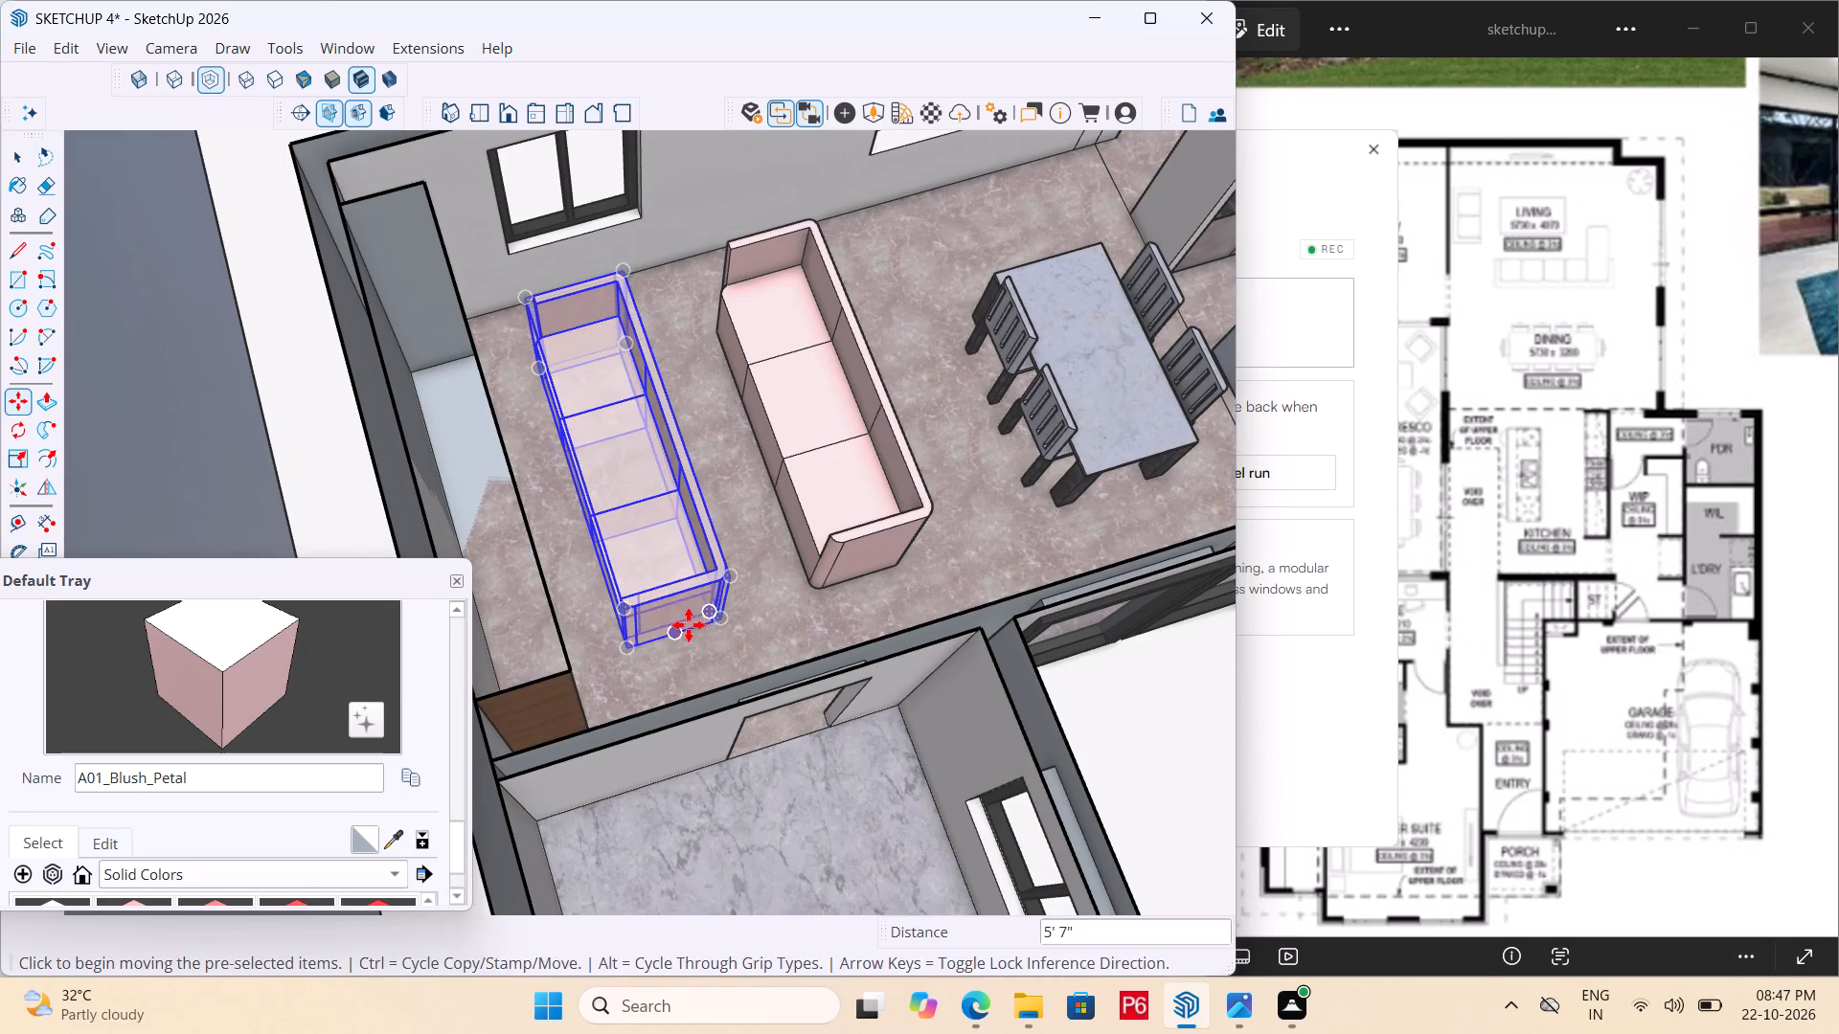
{"action": "key", "text": "Escape"}
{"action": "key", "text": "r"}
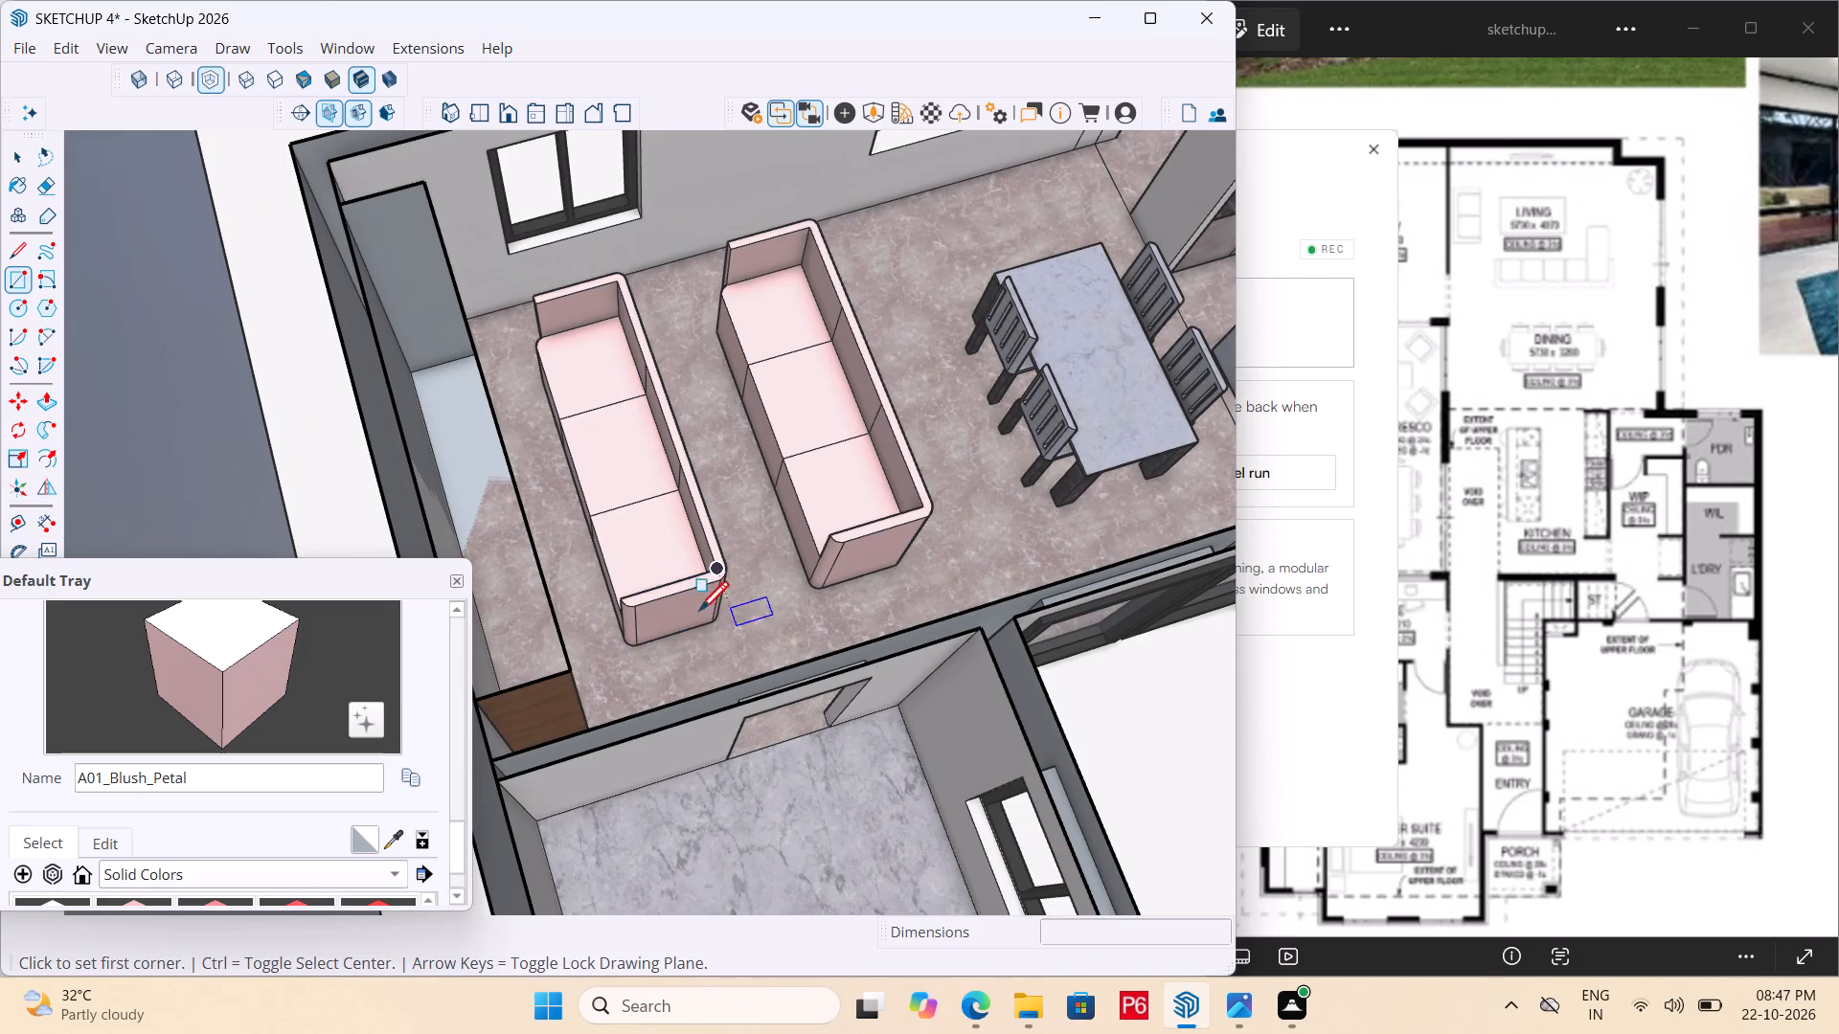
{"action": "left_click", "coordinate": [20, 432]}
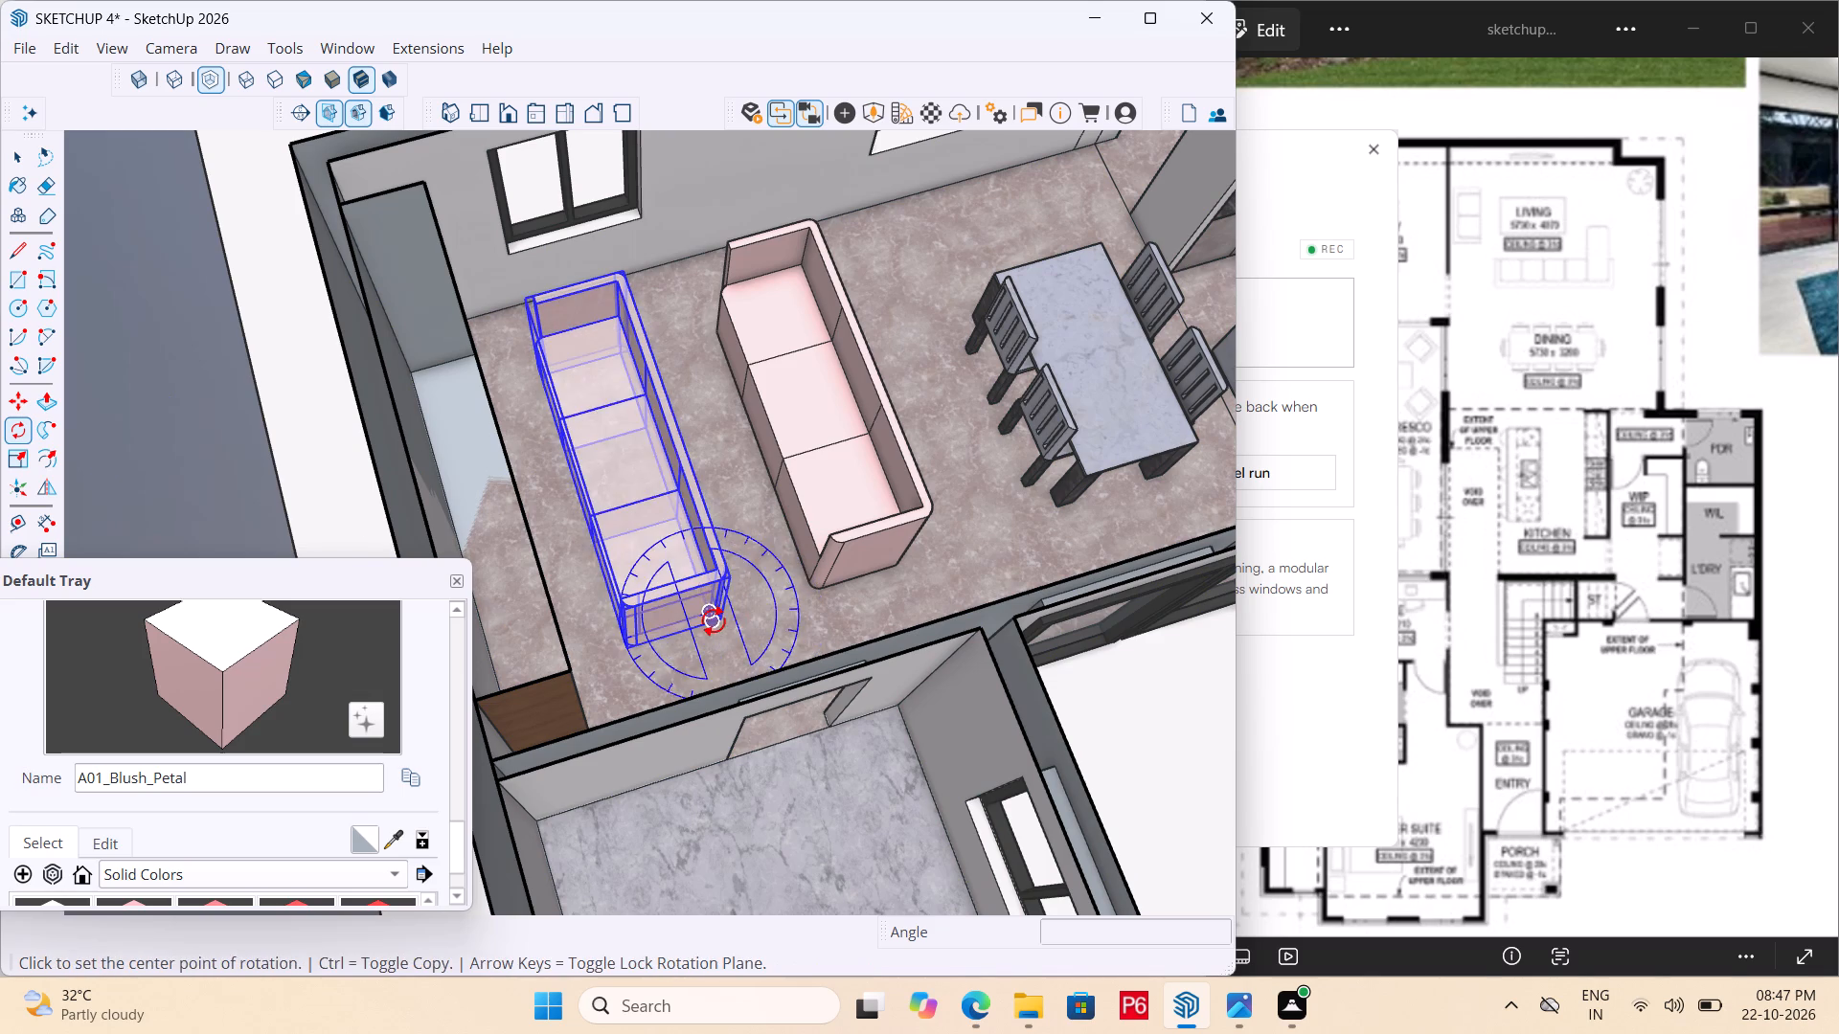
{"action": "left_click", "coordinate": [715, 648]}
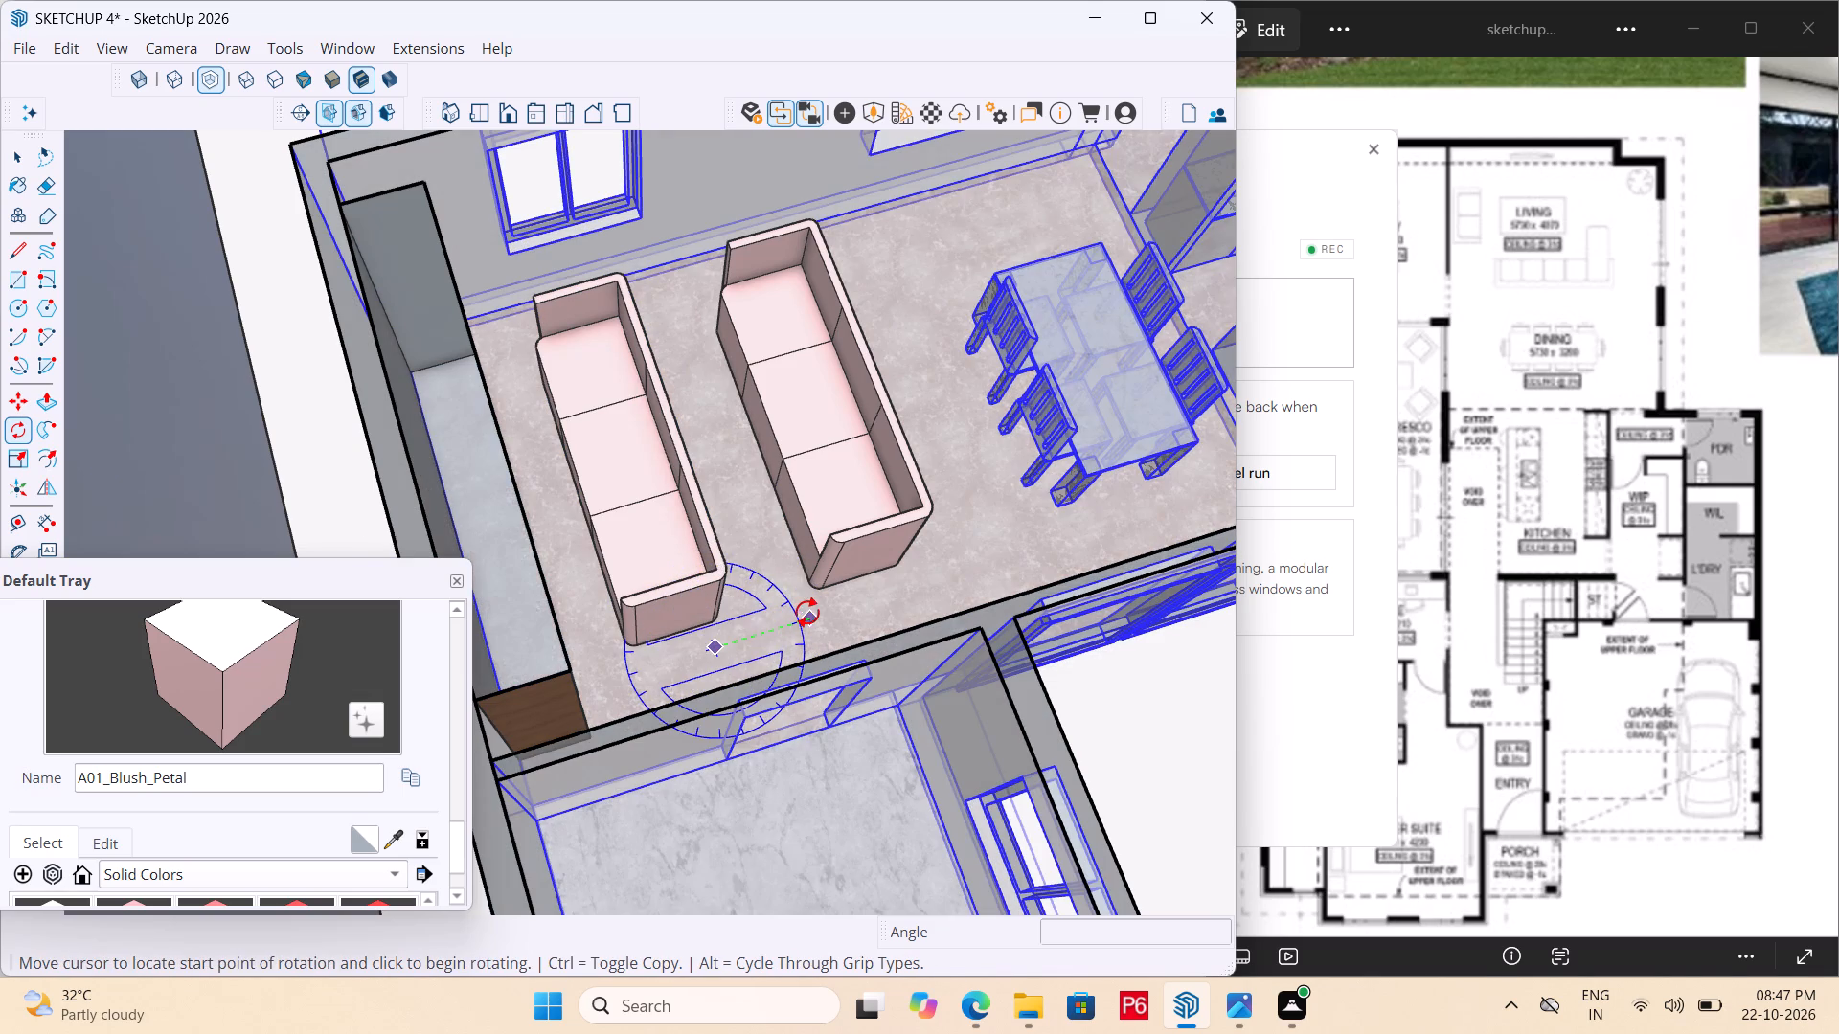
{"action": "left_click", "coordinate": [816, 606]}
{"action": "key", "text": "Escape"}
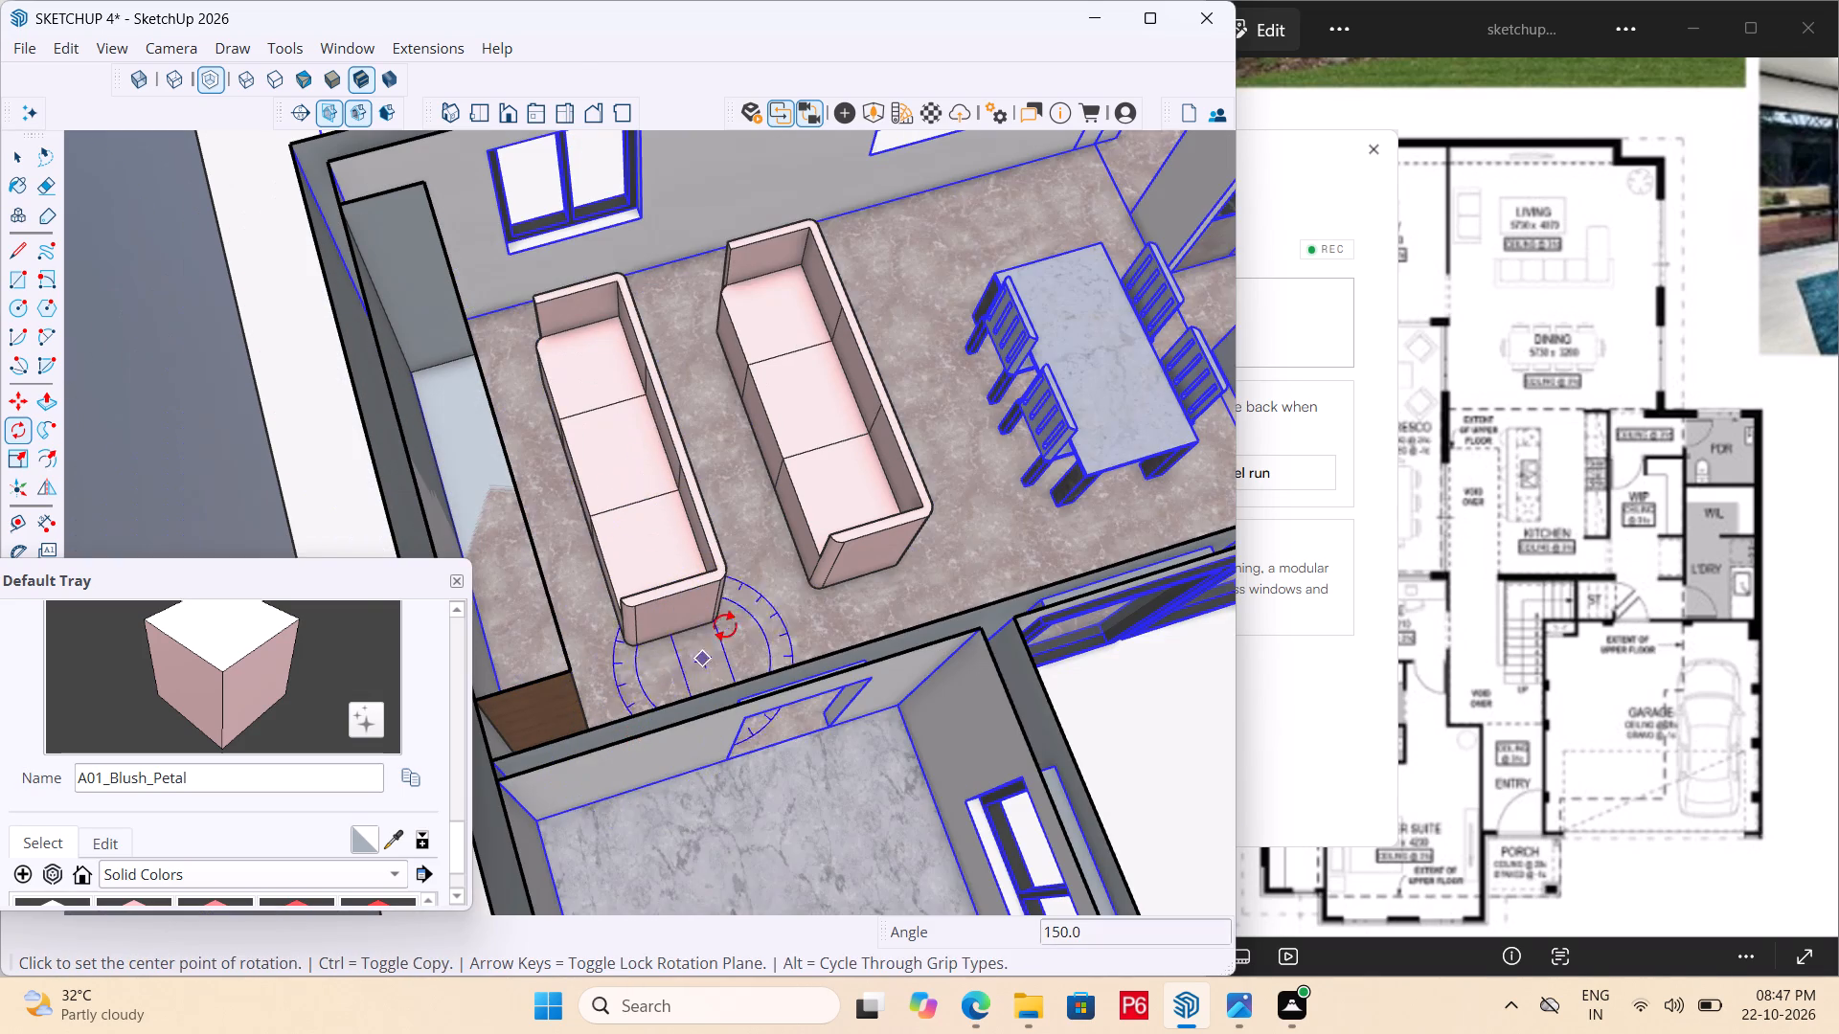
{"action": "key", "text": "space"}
Rotate the copied sofa 90° on the floor so it lies perpendicular to the original sofa.
{"action": "left_click", "coordinate": [665, 570]}
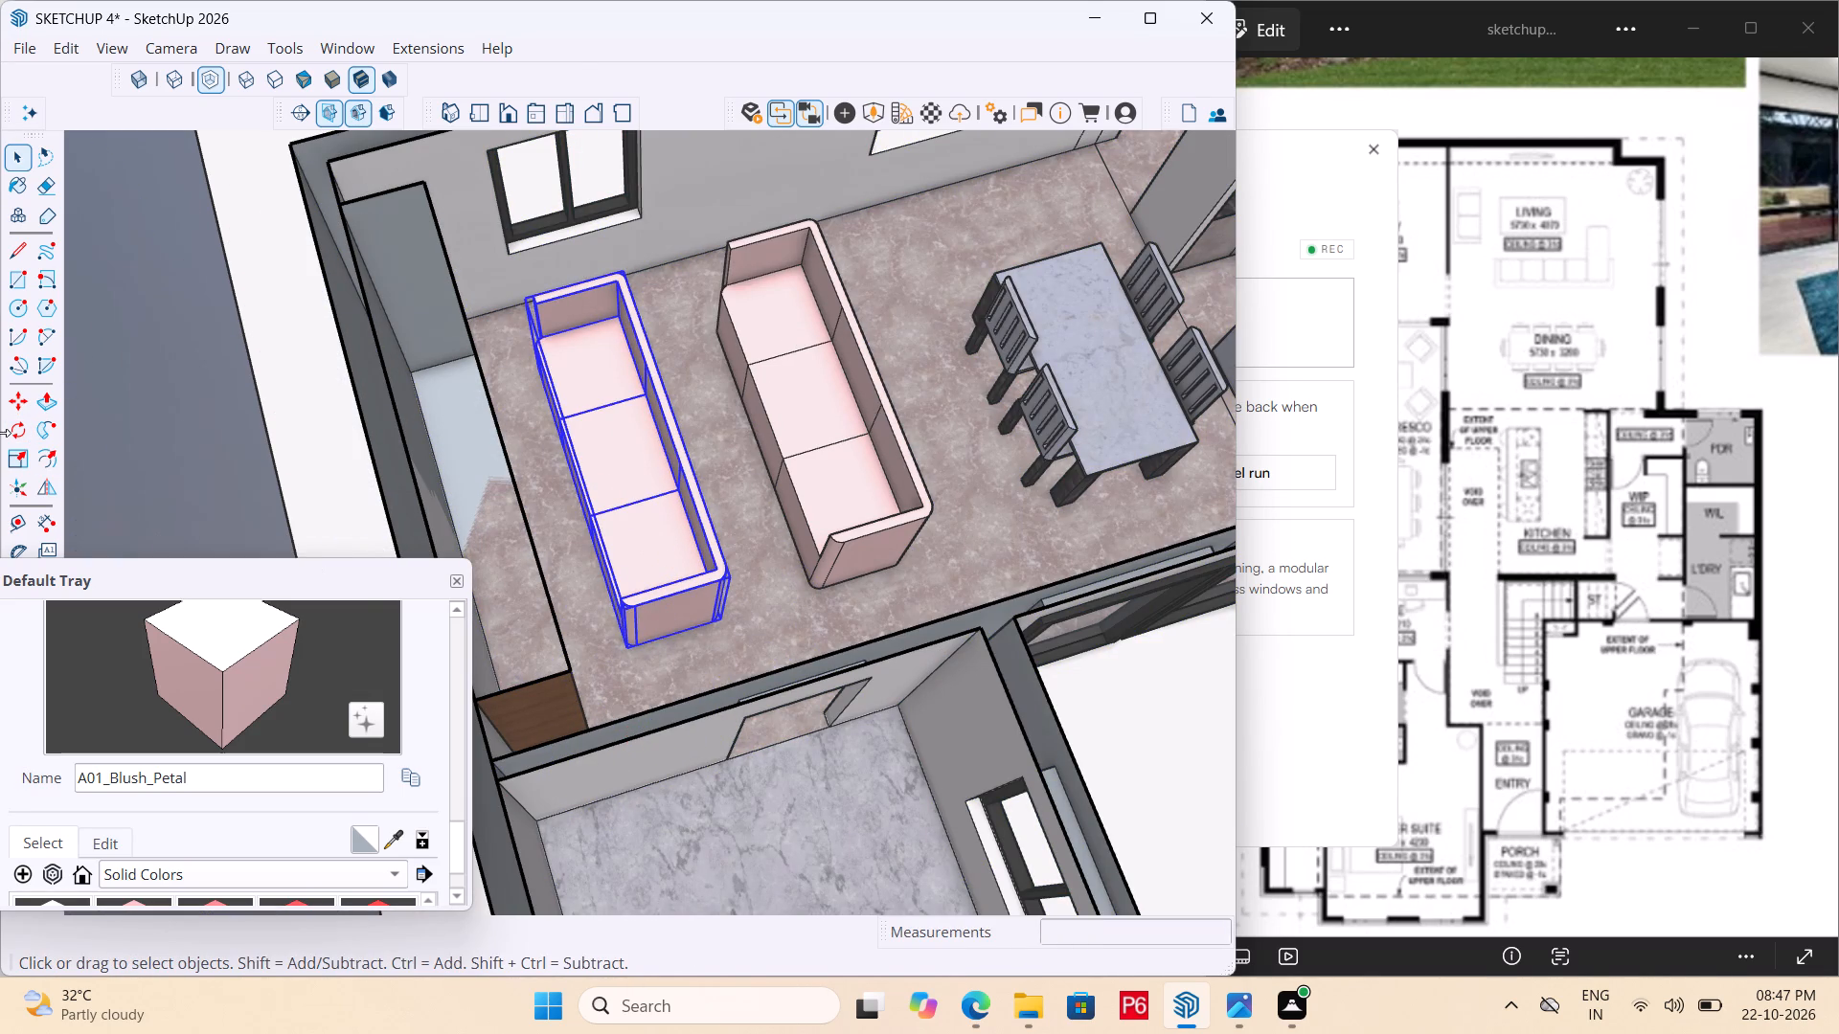
{"action": "left_click", "coordinate": [13, 433]}
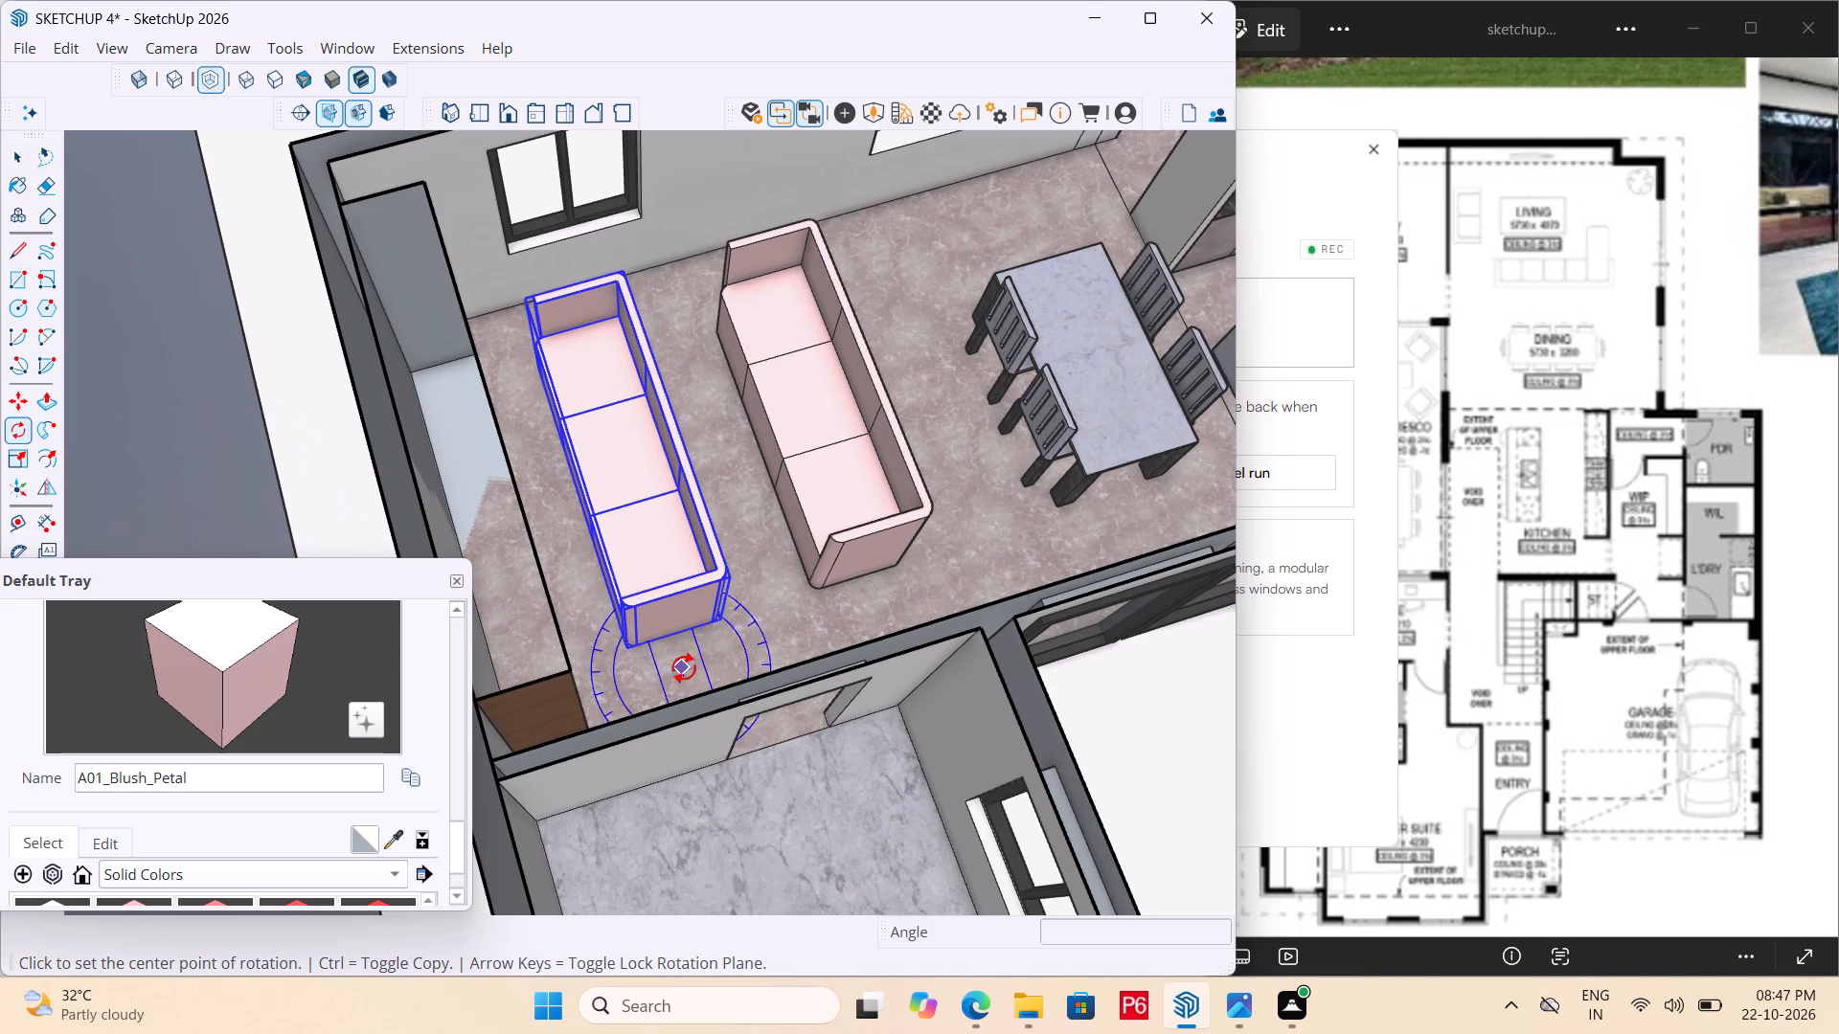
{"action": "left_click", "coordinate": [685, 662]}
{"action": "left_click", "coordinate": [781, 638]}
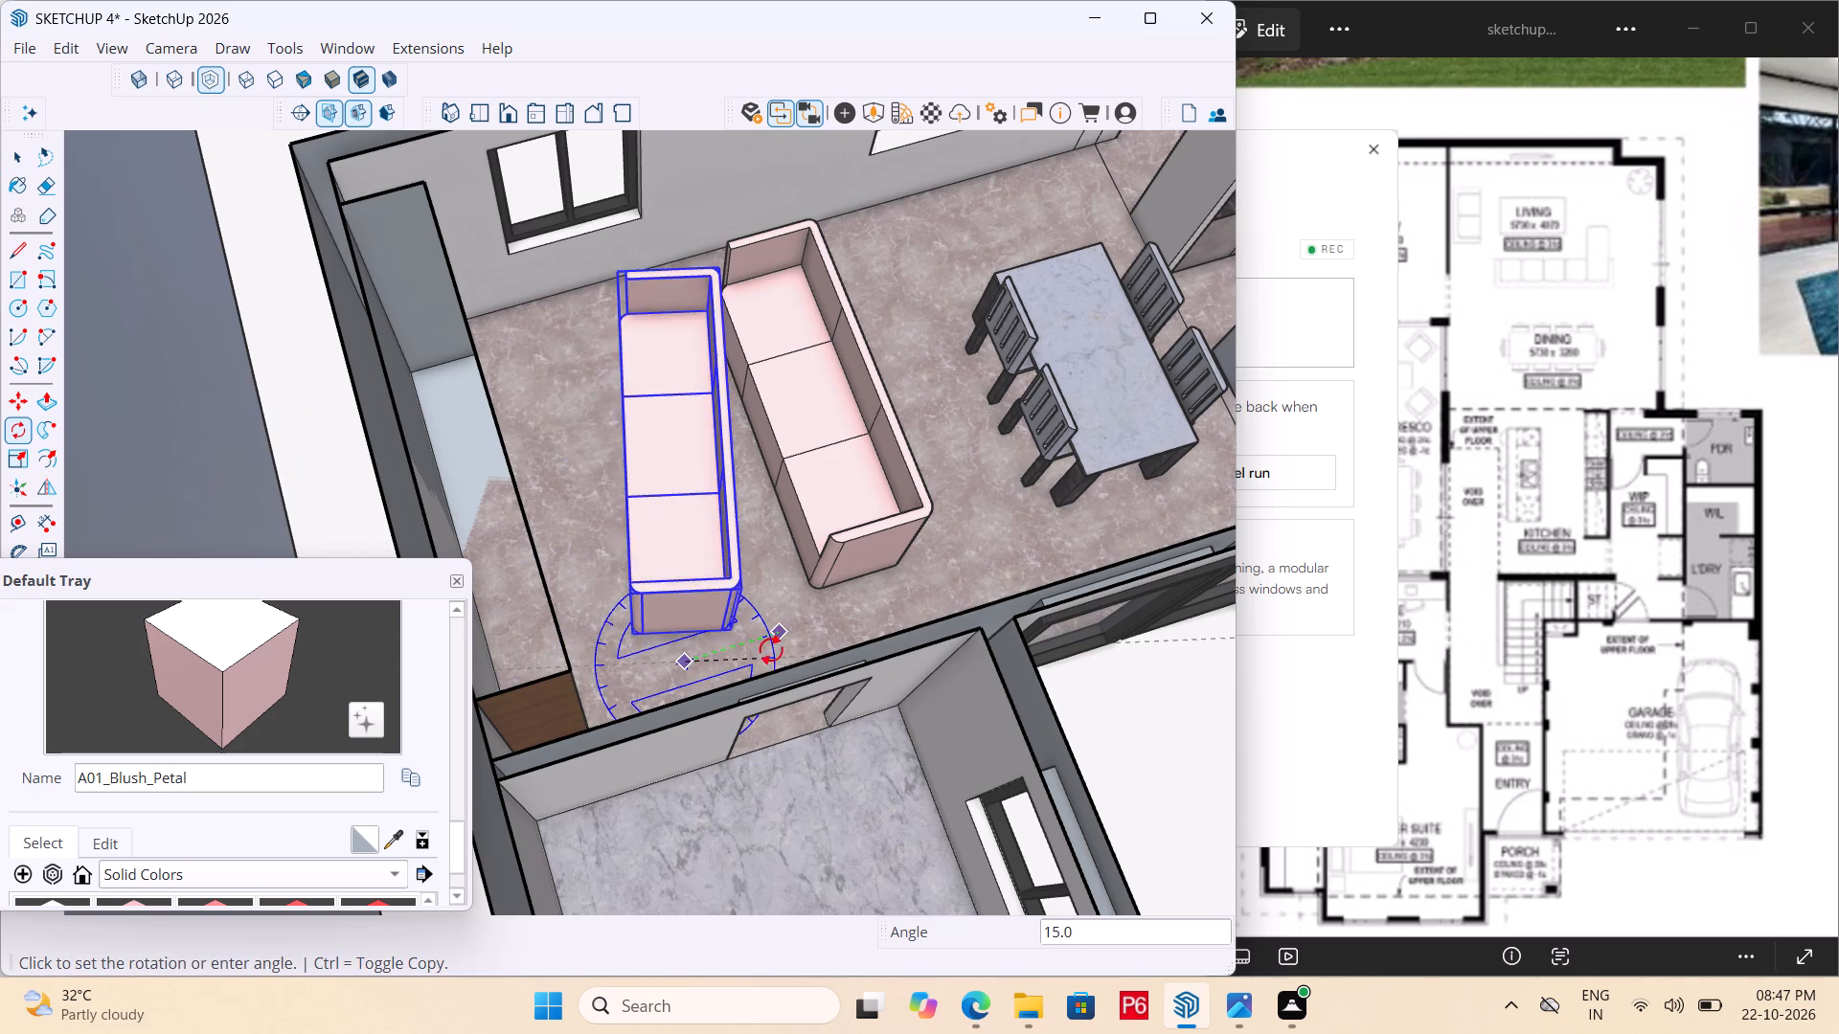
{"action": "left_click", "coordinate": [591, 396]}
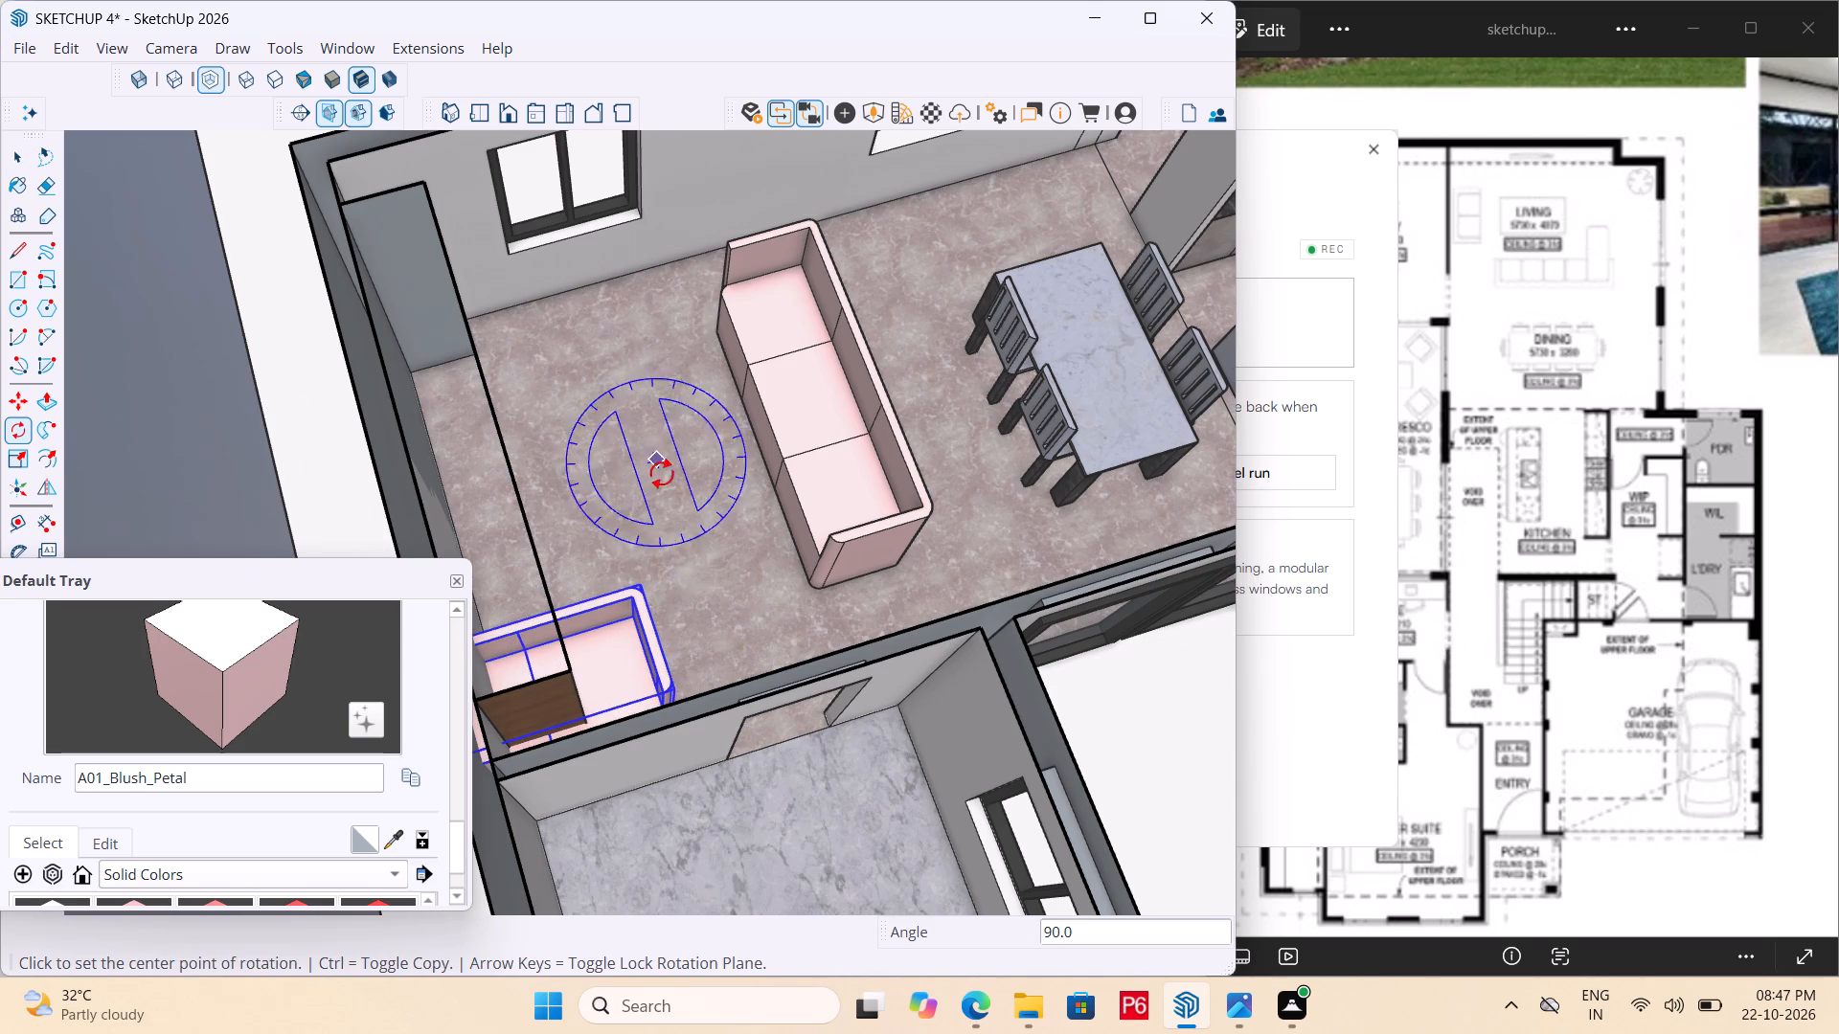
{"action": "key", "text": "space"}
Move the rotated sofa about 13' 4" to the windowed wall, forming an L with the original sofa.
{"action": "middle_click_drag", "start_coordinate": [667, 650], "coordinate": [0, 575]}
{"action": "scroll", "coordinate": [517, 620], "scroll_direction": "up", "scroll_amount": 10}
{"action": "key", "text": "m"}
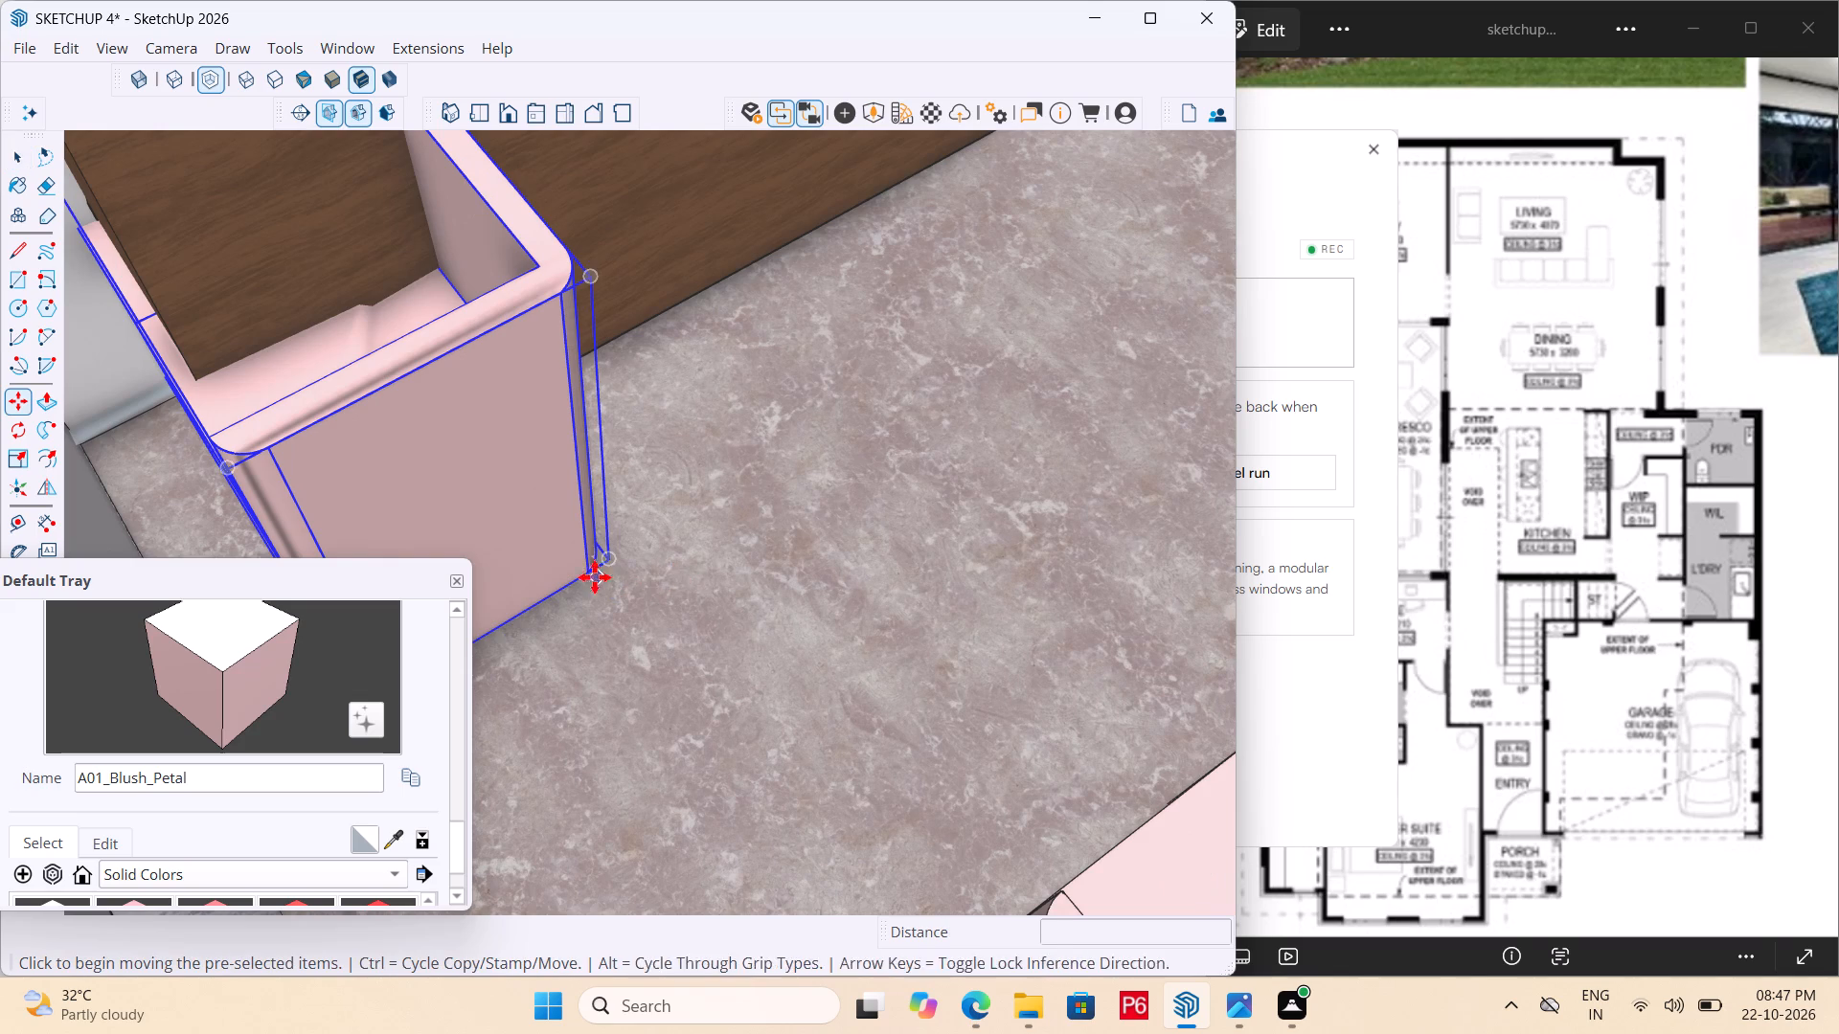
{"action": "left_click", "coordinate": [614, 564]}
{"action": "scroll", "coordinate": [961, 561], "scroll_direction": "down", "scroll_amount": 7}
{"action": "scroll", "coordinate": [415, 538], "scroll_direction": "down", "scroll_amount": 6}
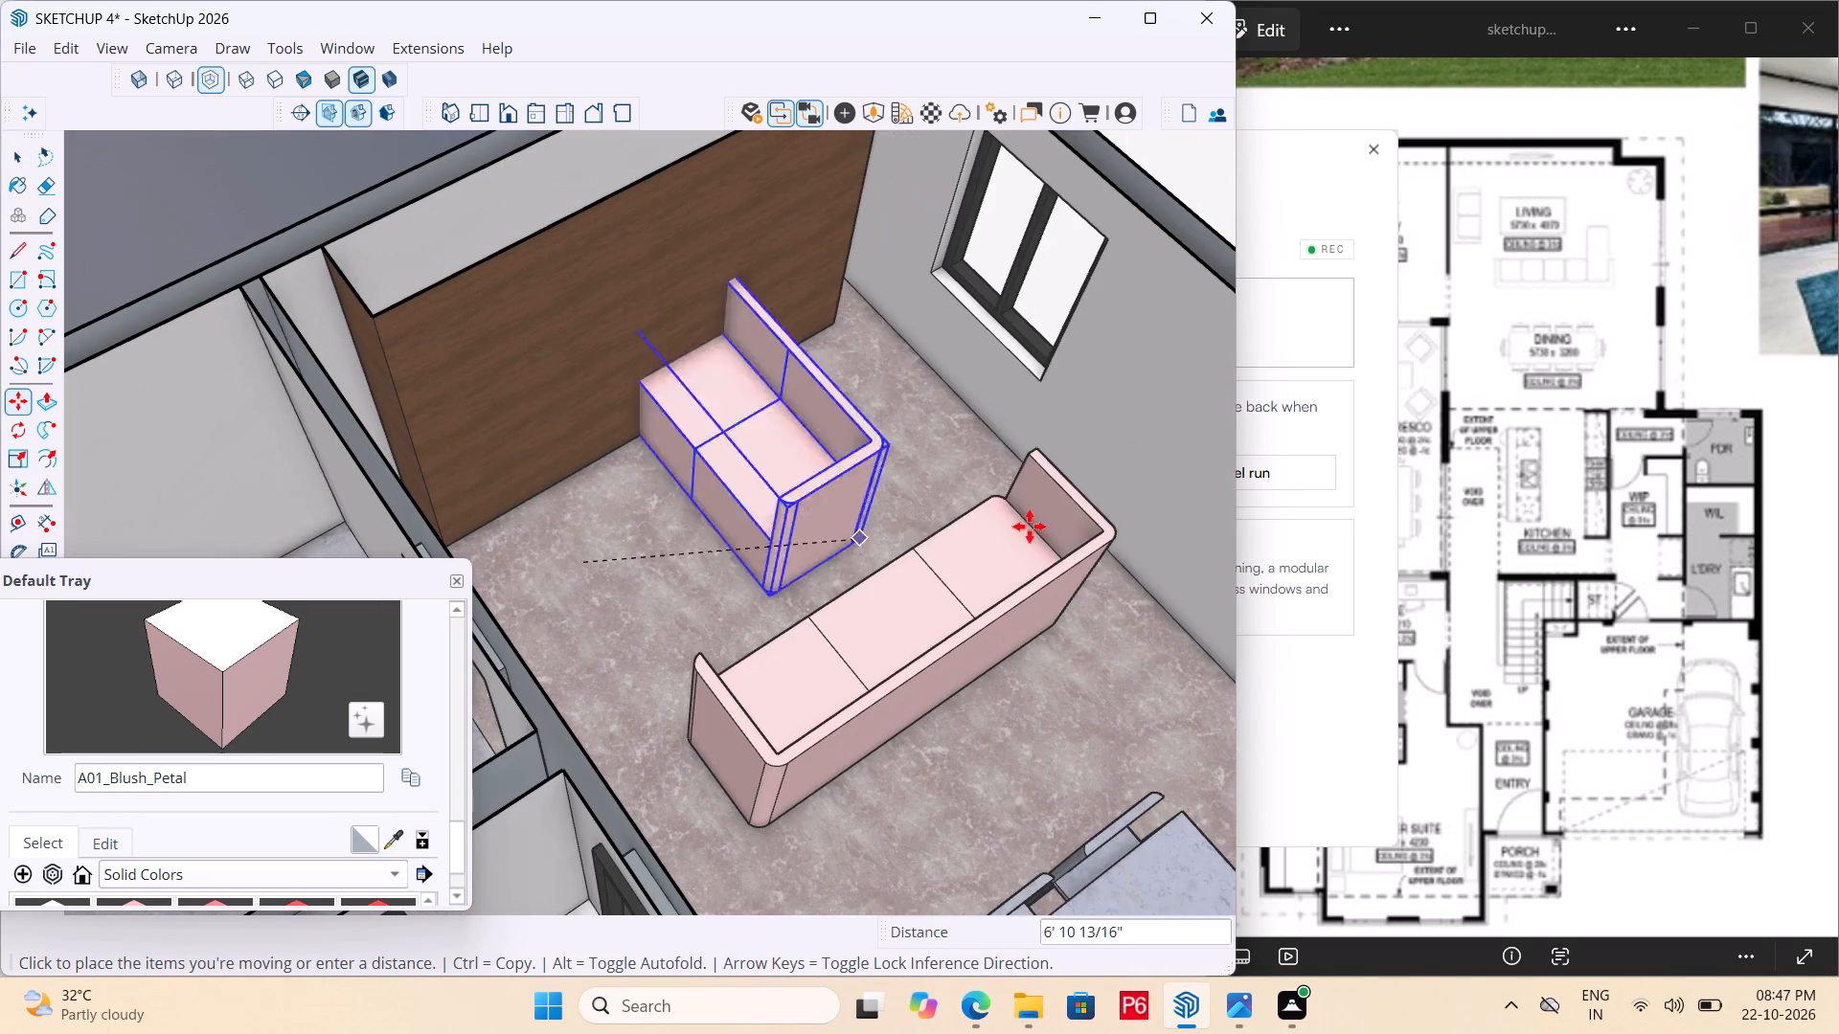
{"action": "middle_click_drag", "start_coordinate": [1165, 595], "coordinate": [861, 439]}
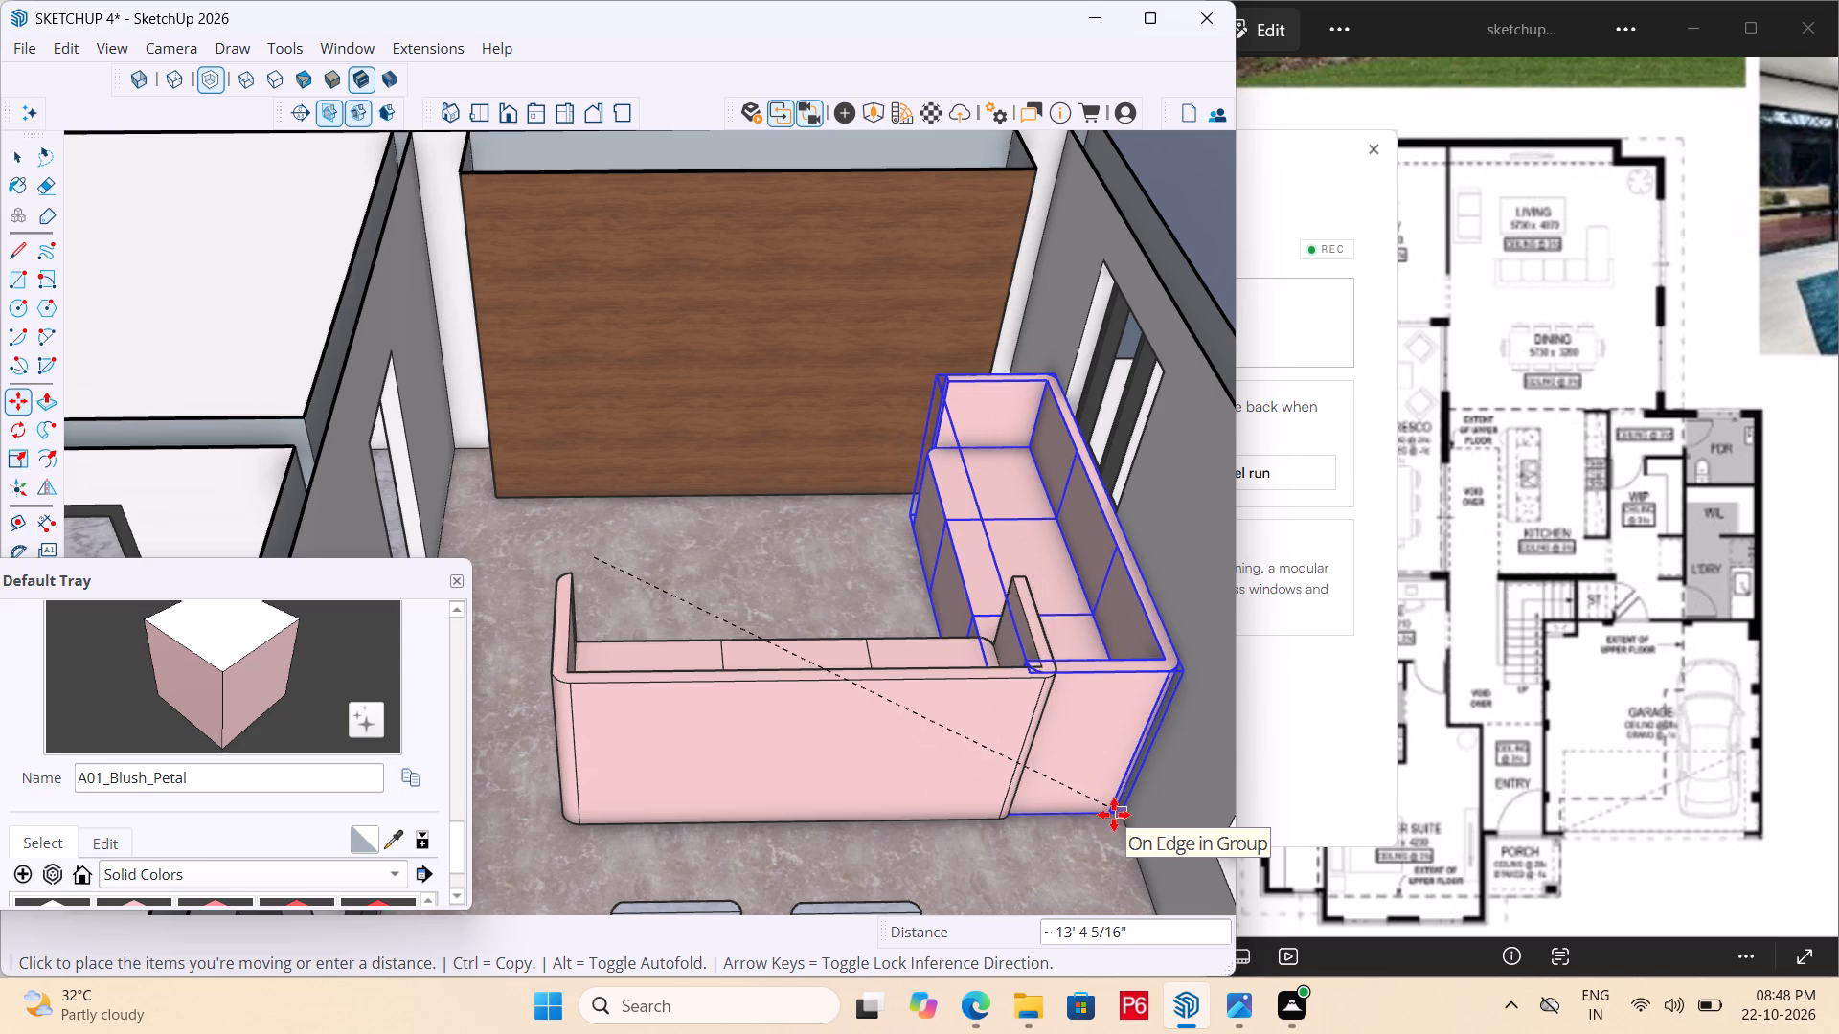
{"action": "left_click", "coordinate": [1114, 815]}
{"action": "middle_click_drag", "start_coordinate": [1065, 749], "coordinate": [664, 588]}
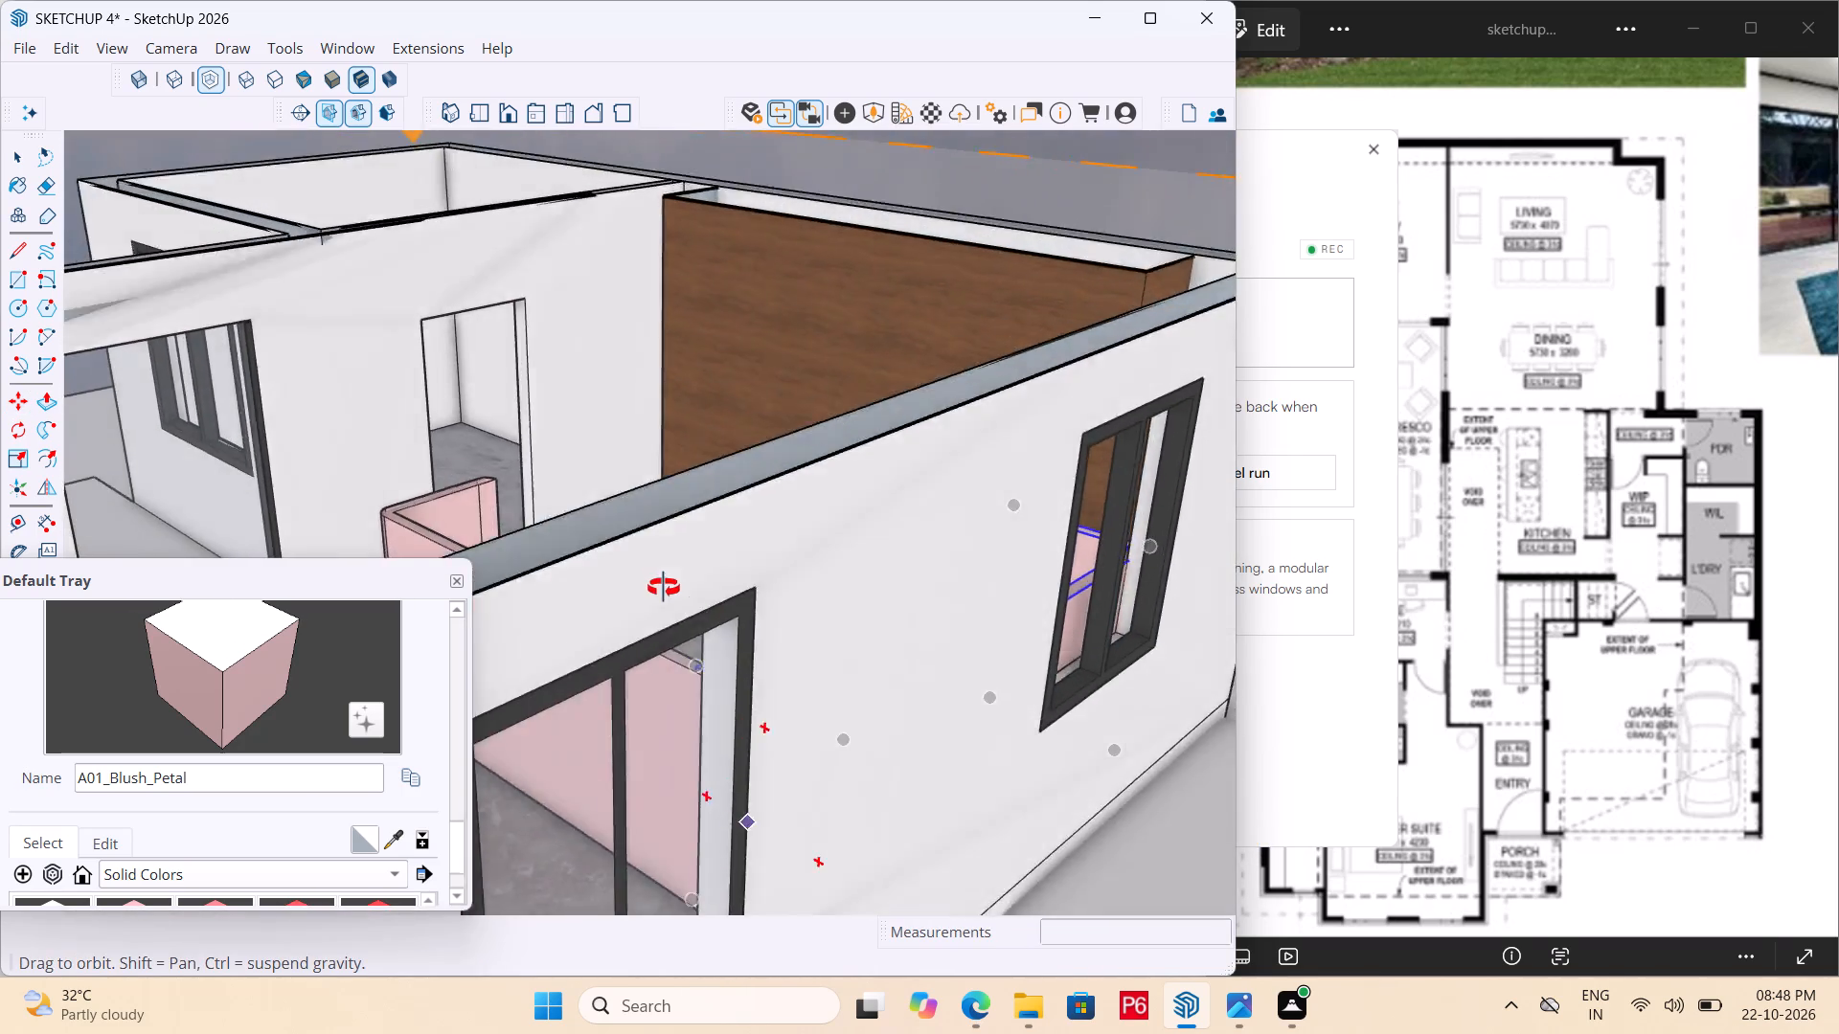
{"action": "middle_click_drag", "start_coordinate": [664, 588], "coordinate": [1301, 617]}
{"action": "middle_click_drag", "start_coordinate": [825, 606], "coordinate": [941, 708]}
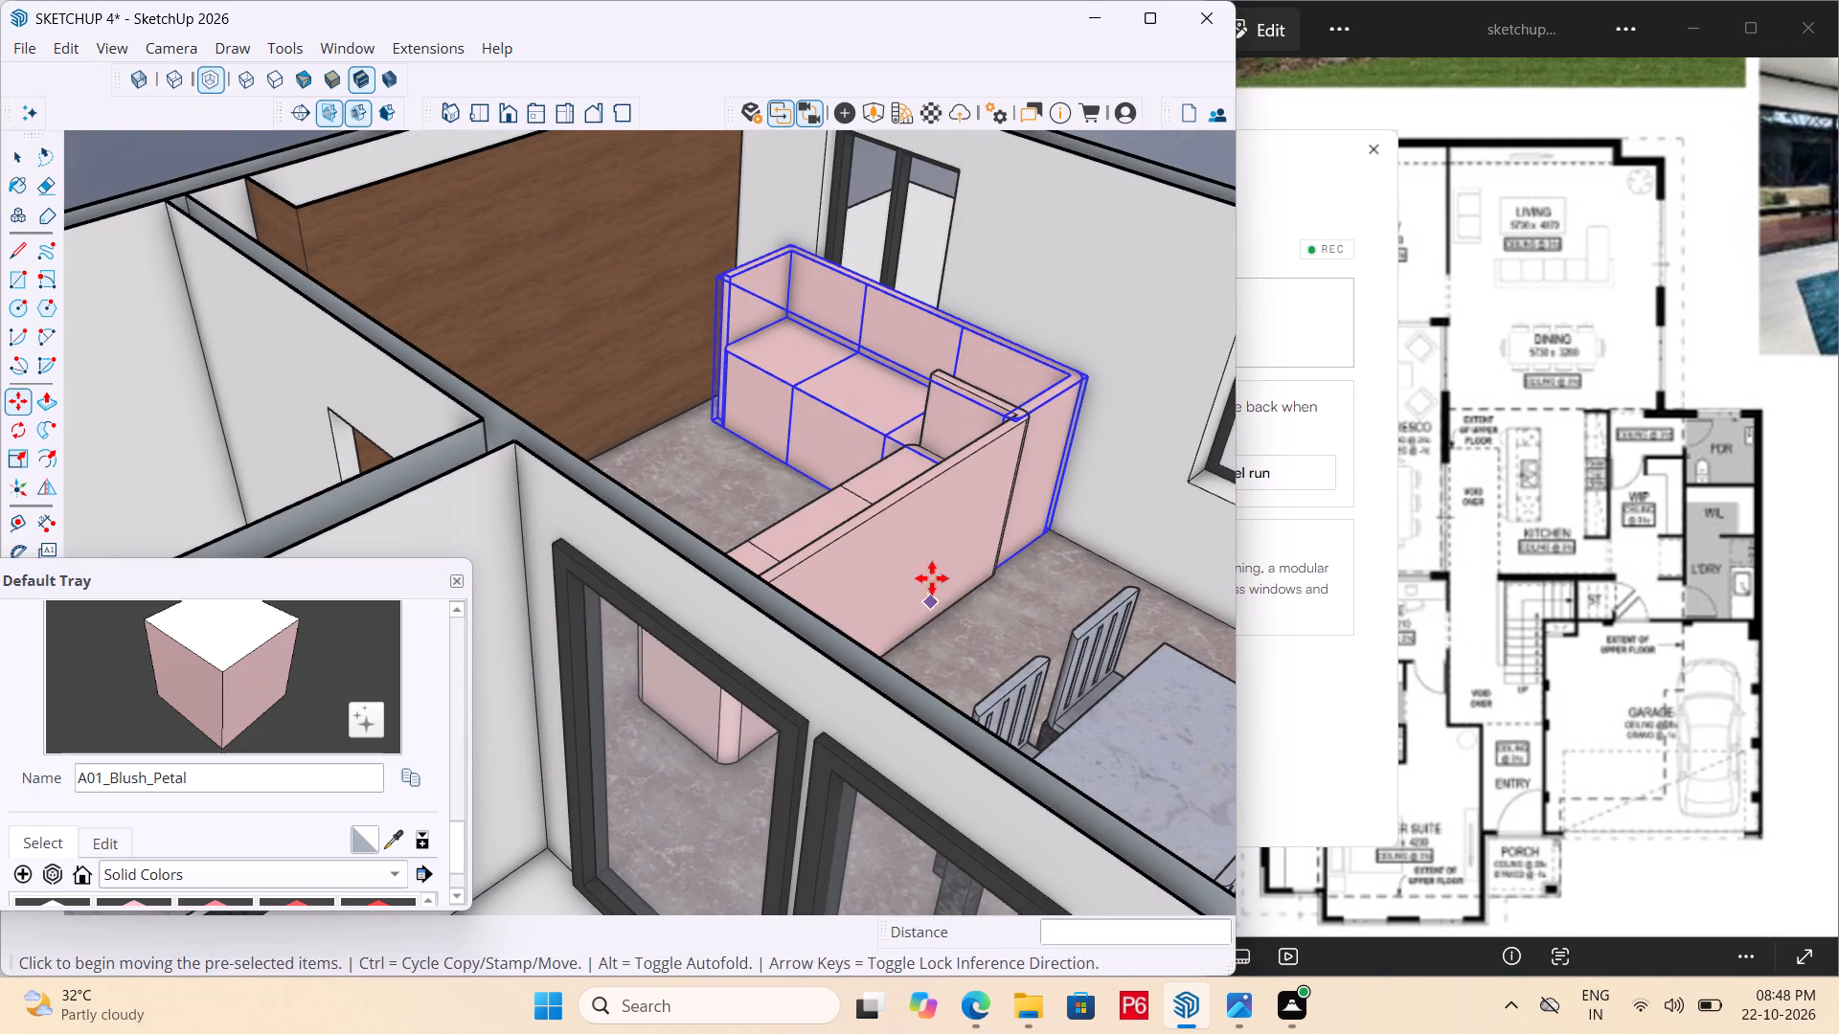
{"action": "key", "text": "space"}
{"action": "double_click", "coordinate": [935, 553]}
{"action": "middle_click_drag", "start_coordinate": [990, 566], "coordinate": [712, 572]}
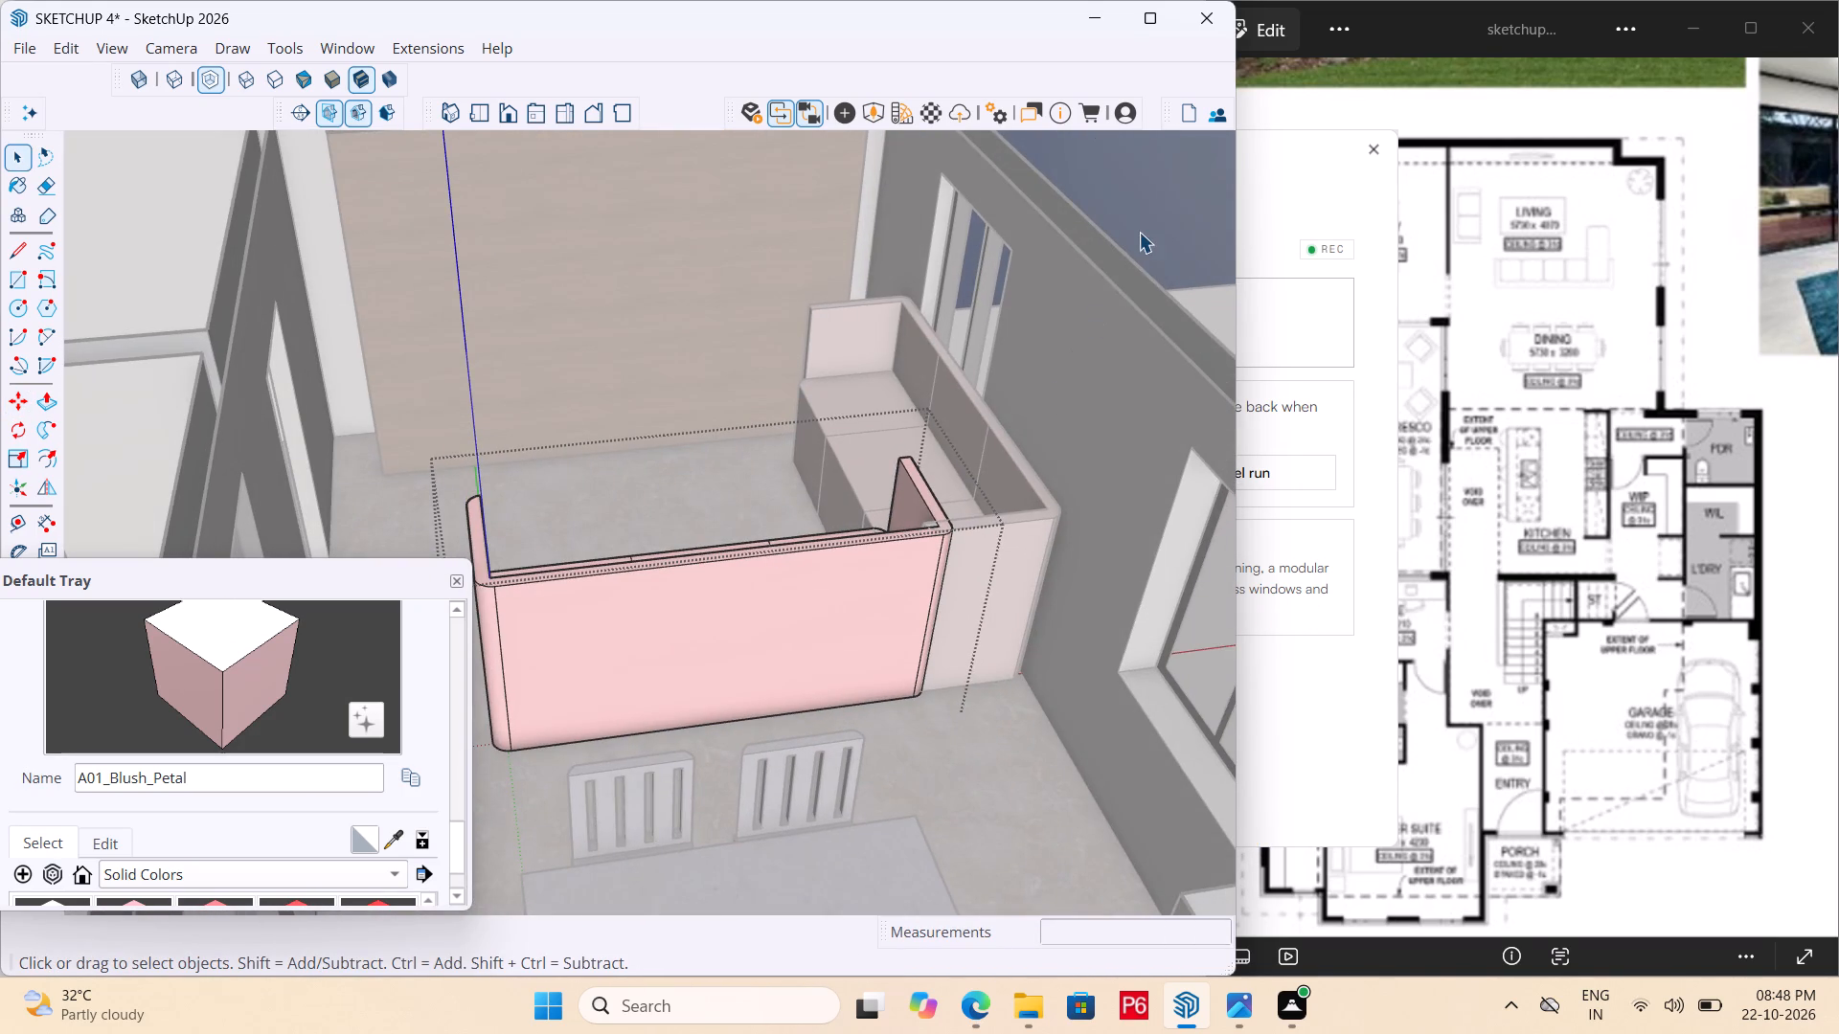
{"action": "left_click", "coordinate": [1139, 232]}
Move the original sofa 11 7/8" away from the windowed wall to separate it from the rotated sofa.
{"action": "left_click", "coordinate": [776, 555]}
{"action": "scroll", "coordinate": [880, 647], "scroll_direction": "up", "scroll_amount": 1}
{"action": "middle_click_drag", "start_coordinate": [880, 647], "coordinate": [702, 628]}
{"action": "key", "text": "m"}
{"action": "scroll", "coordinate": [860, 758], "scroll_direction": "up", "scroll_amount": 4}
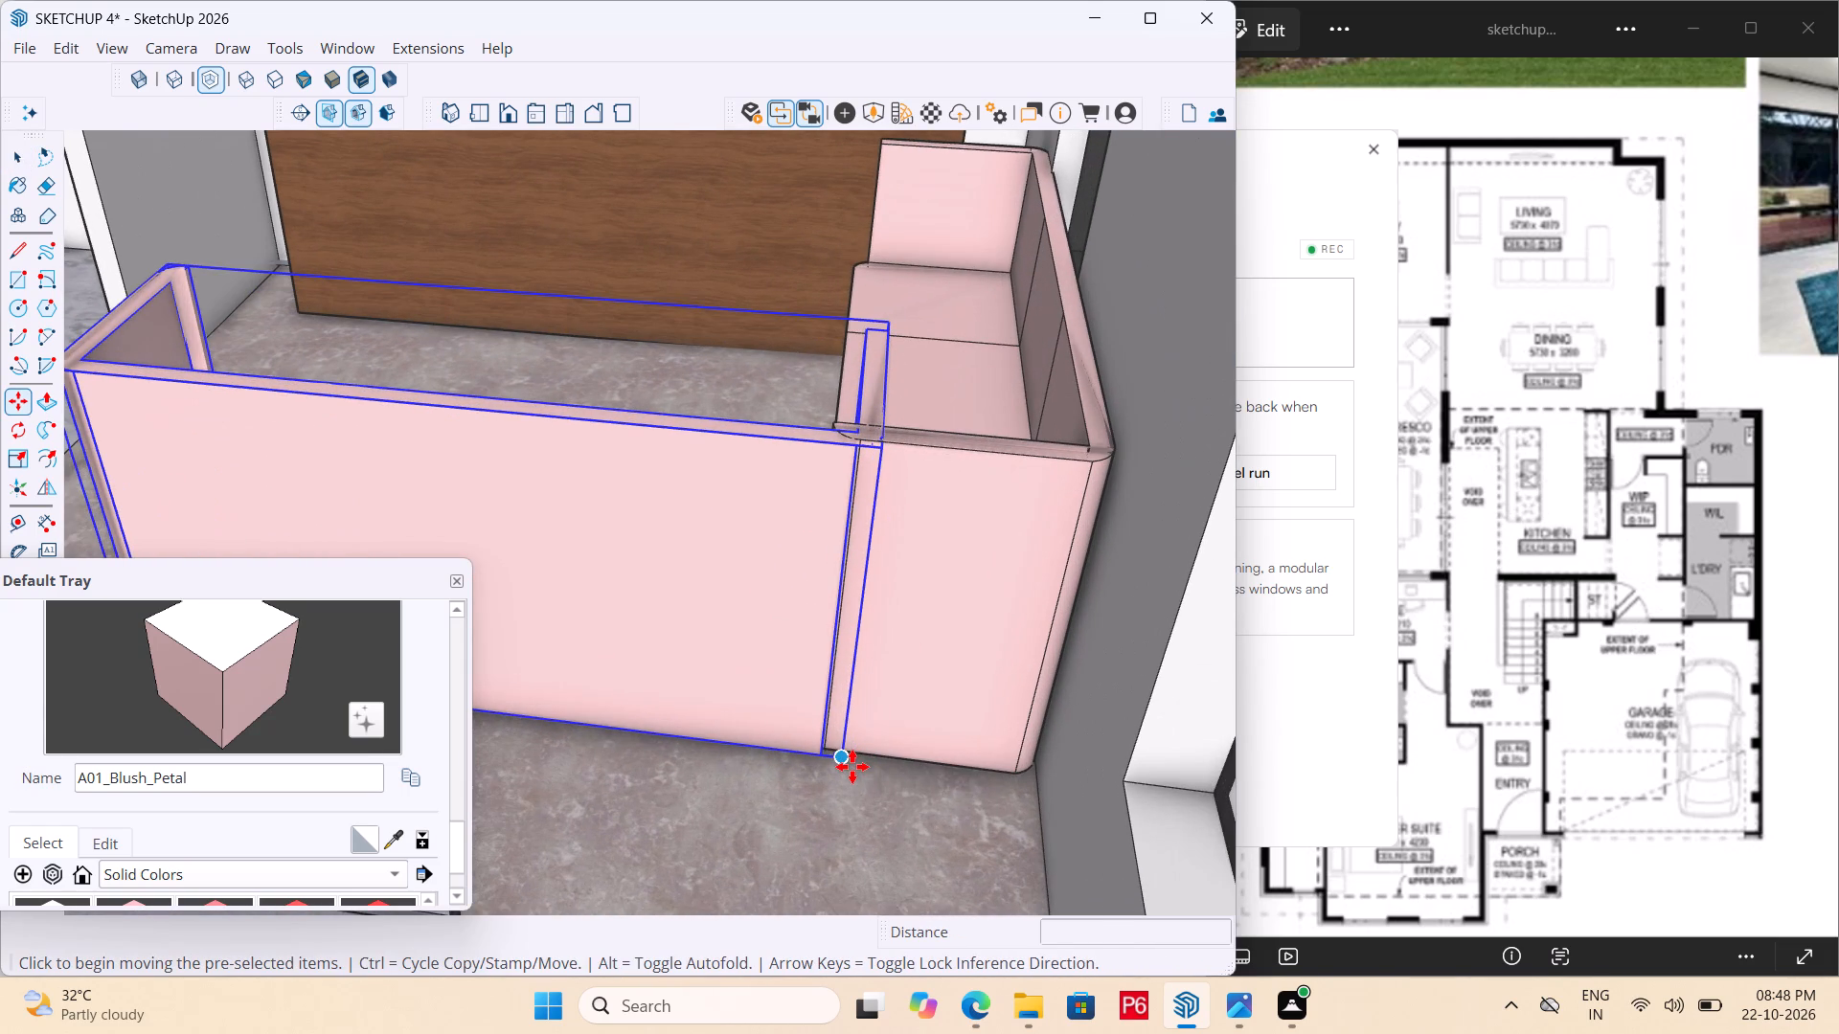
{"action": "left_click", "coordinate": [852, 767]}
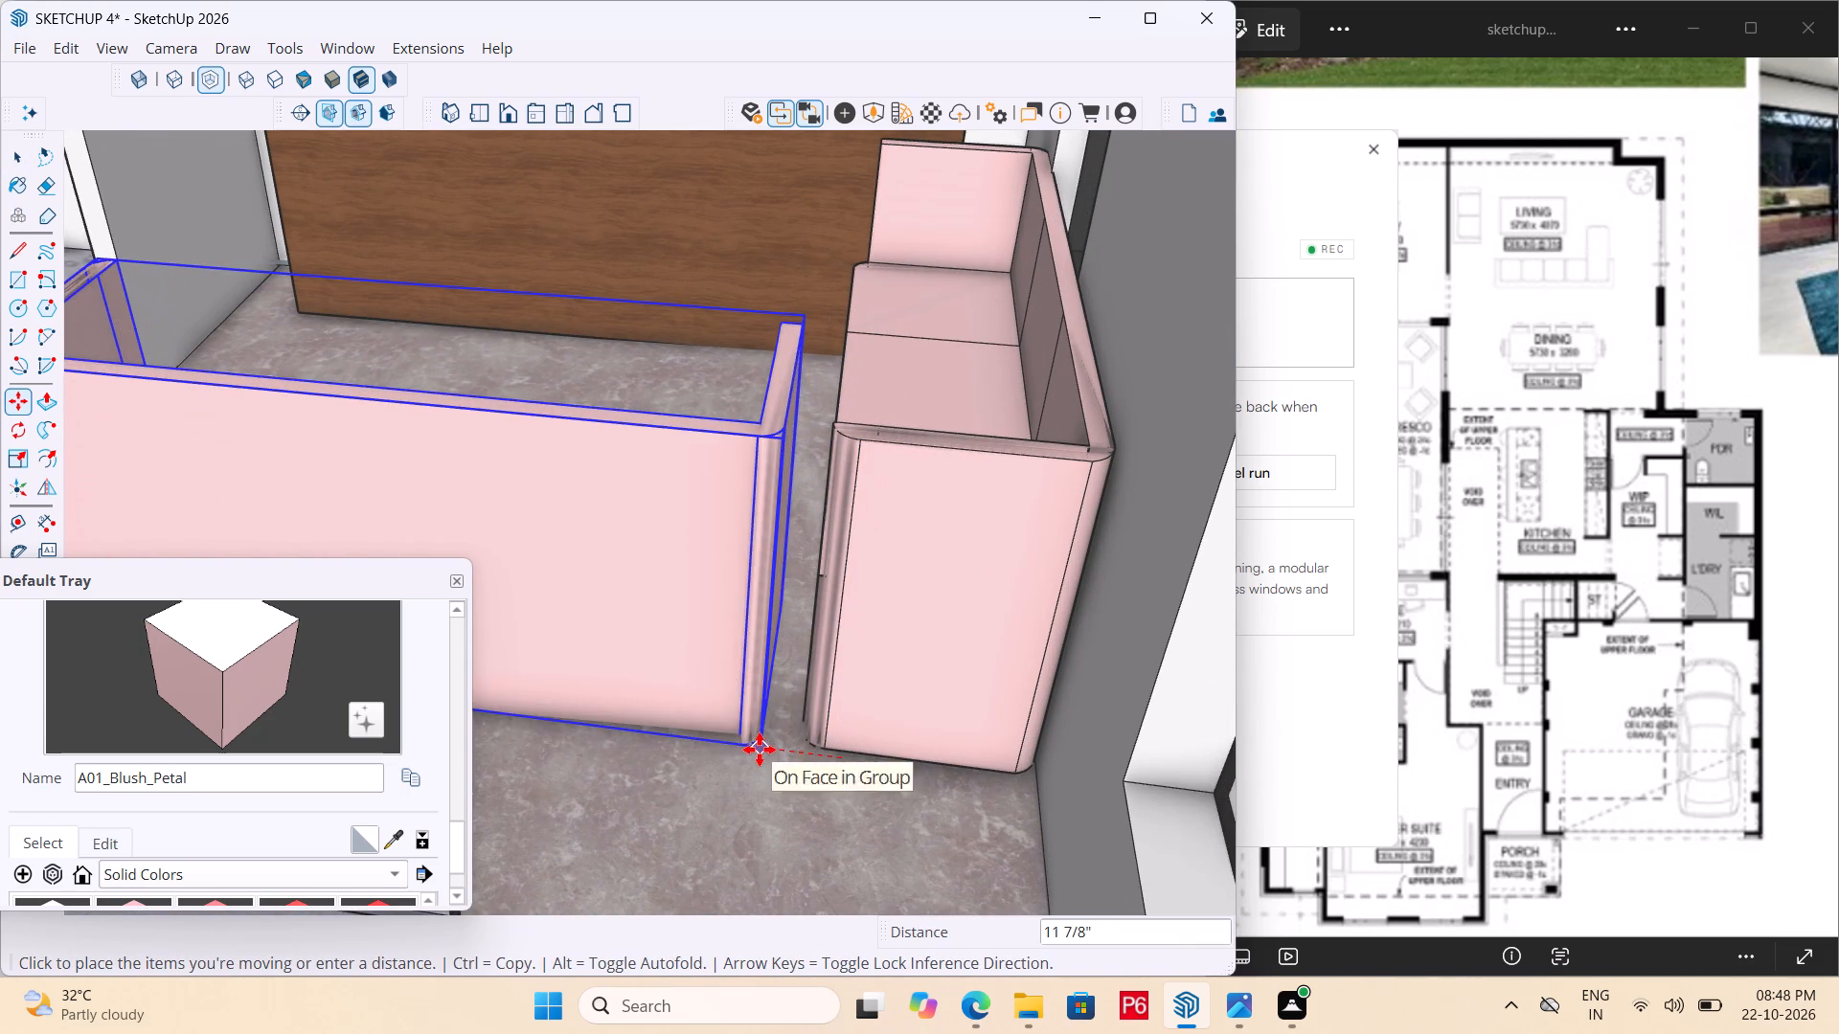
{"action": "double_click", "coordinate": [760, 750]}
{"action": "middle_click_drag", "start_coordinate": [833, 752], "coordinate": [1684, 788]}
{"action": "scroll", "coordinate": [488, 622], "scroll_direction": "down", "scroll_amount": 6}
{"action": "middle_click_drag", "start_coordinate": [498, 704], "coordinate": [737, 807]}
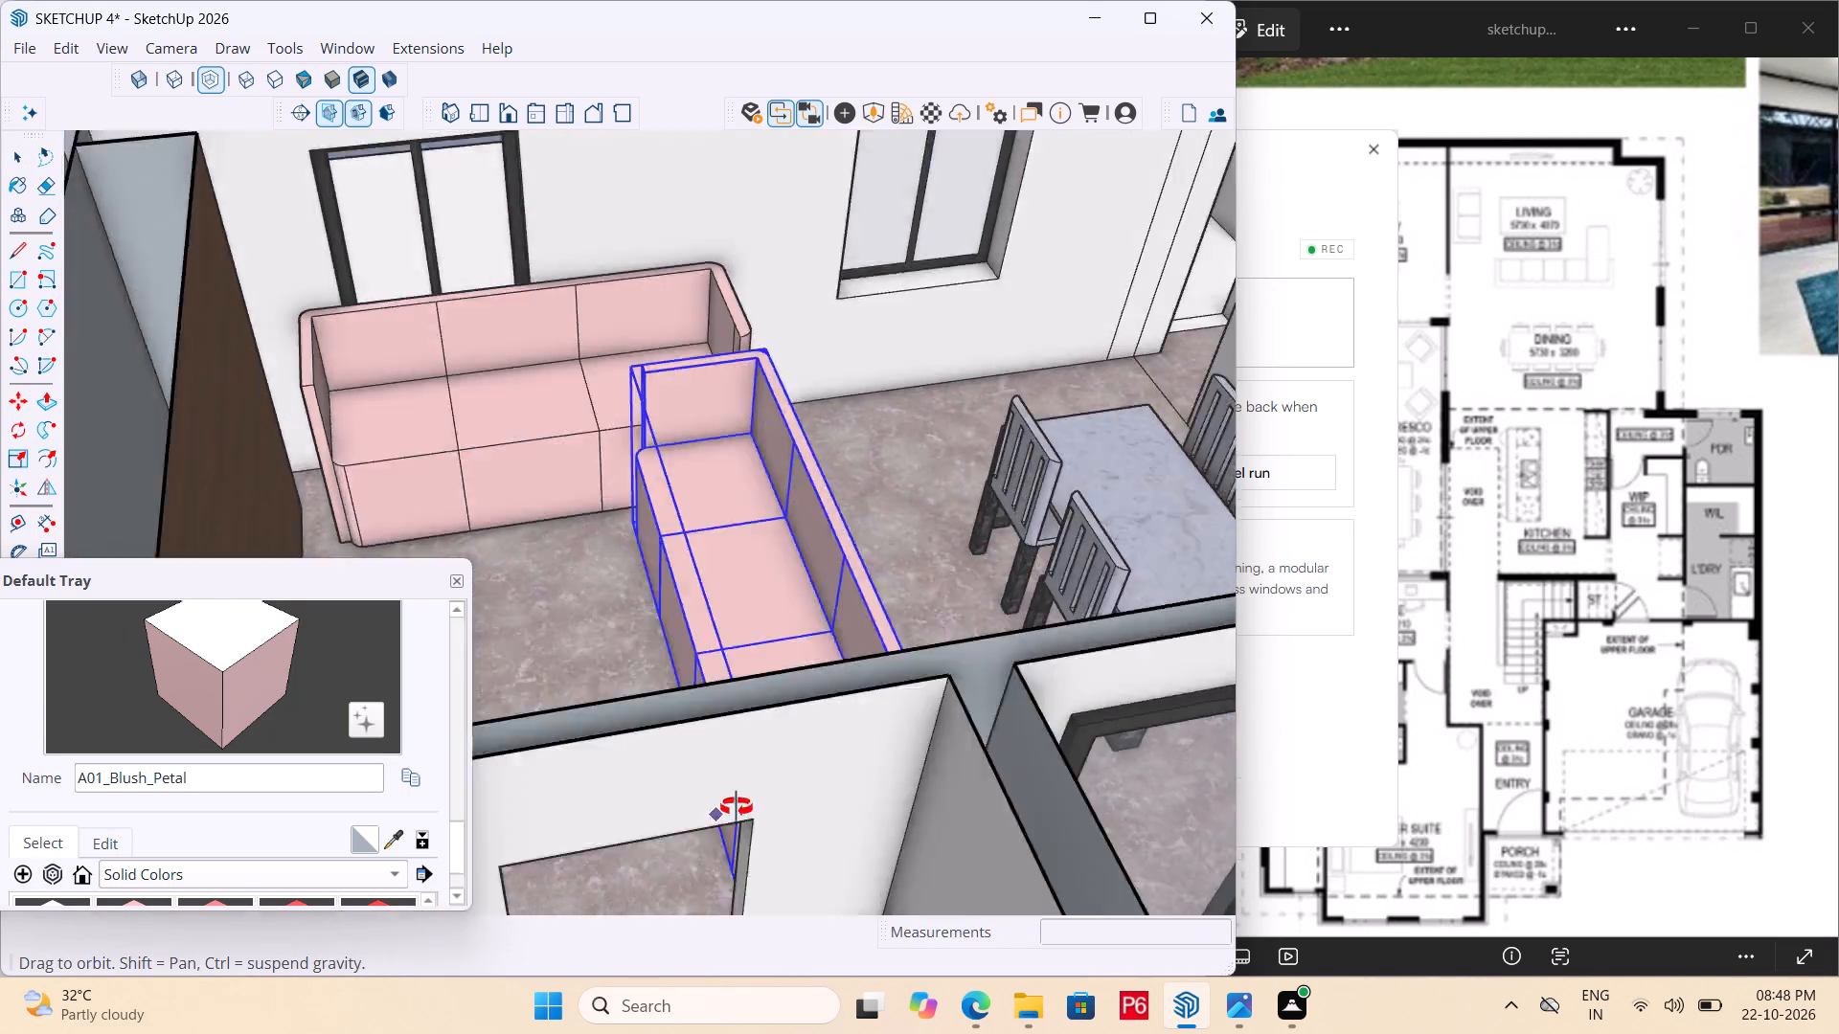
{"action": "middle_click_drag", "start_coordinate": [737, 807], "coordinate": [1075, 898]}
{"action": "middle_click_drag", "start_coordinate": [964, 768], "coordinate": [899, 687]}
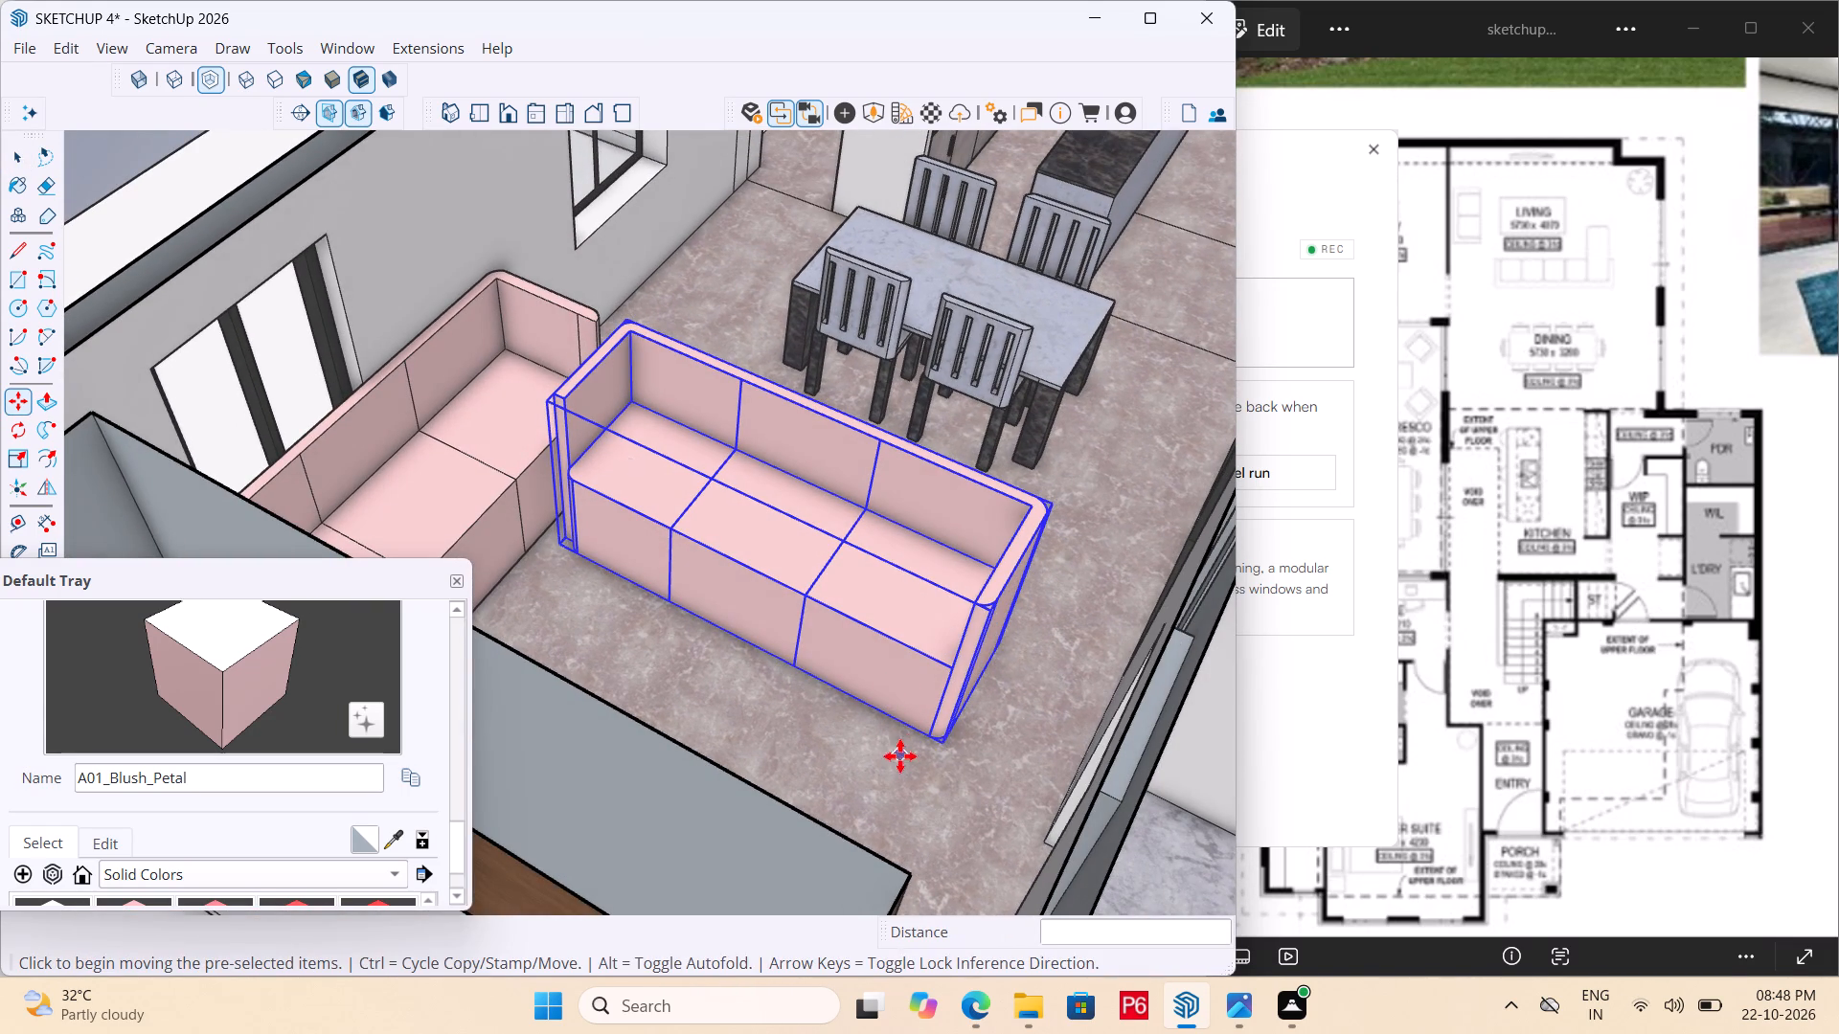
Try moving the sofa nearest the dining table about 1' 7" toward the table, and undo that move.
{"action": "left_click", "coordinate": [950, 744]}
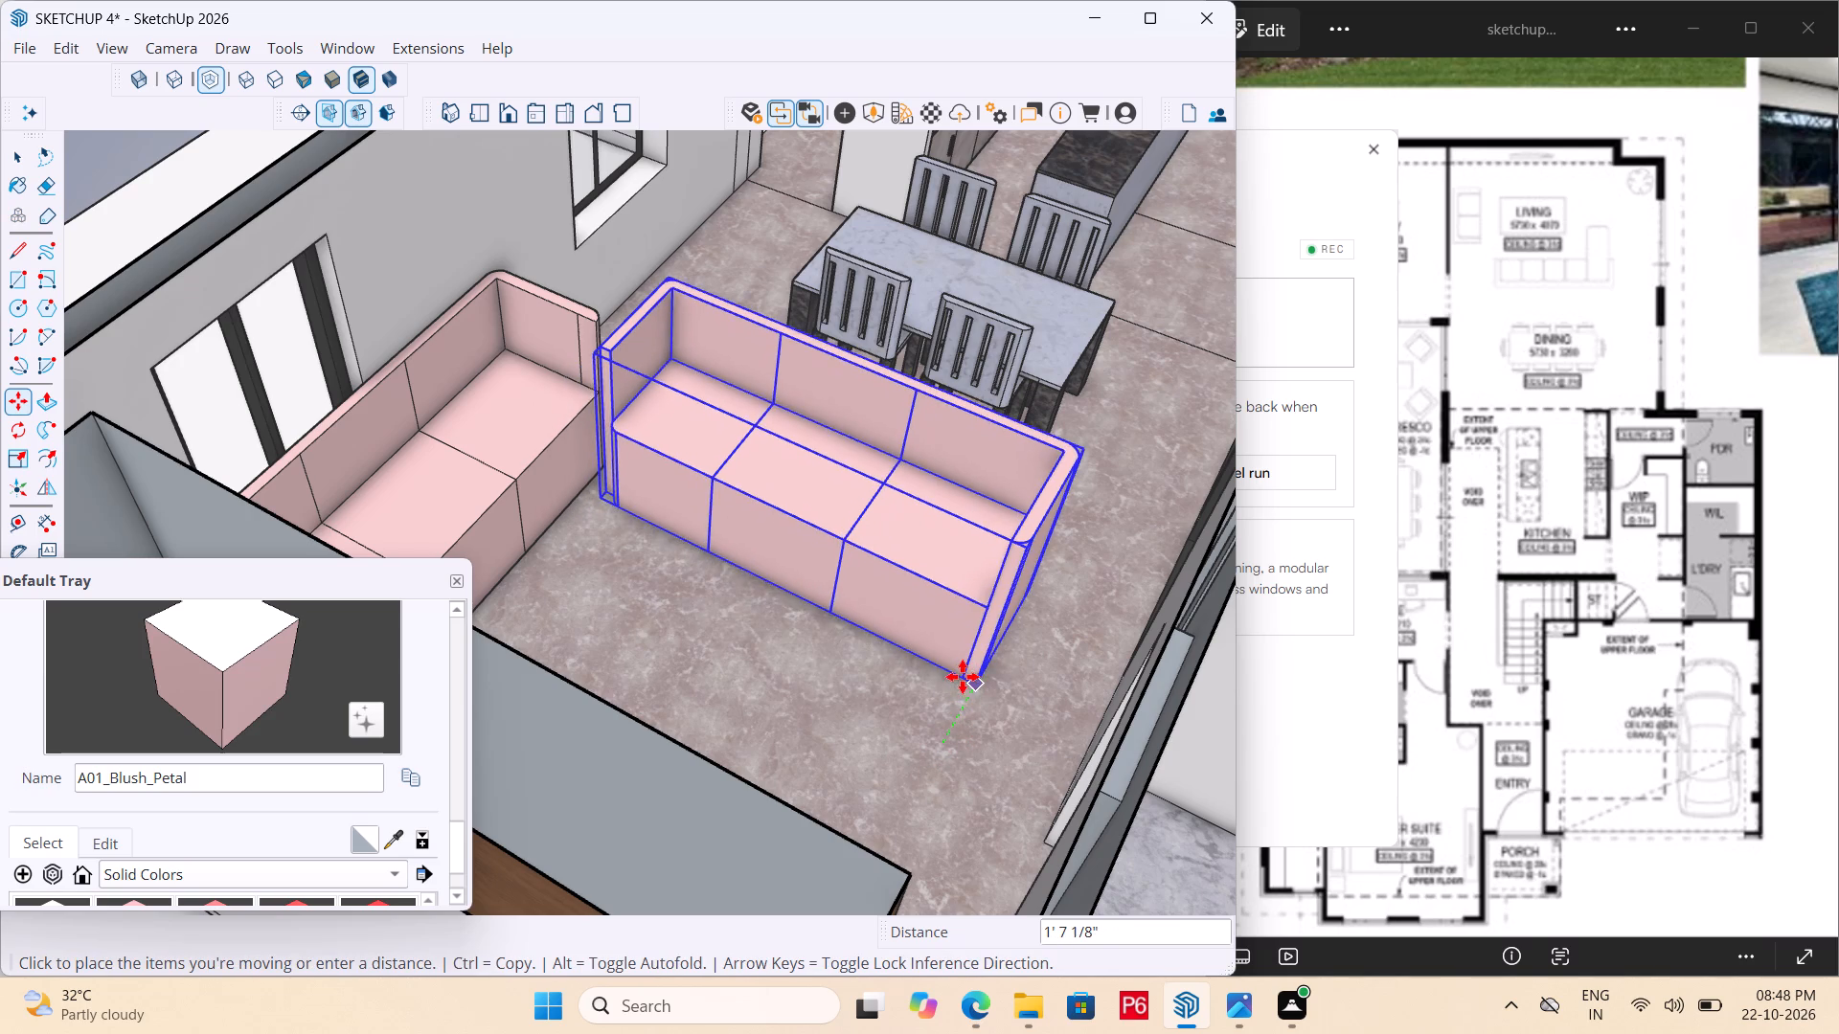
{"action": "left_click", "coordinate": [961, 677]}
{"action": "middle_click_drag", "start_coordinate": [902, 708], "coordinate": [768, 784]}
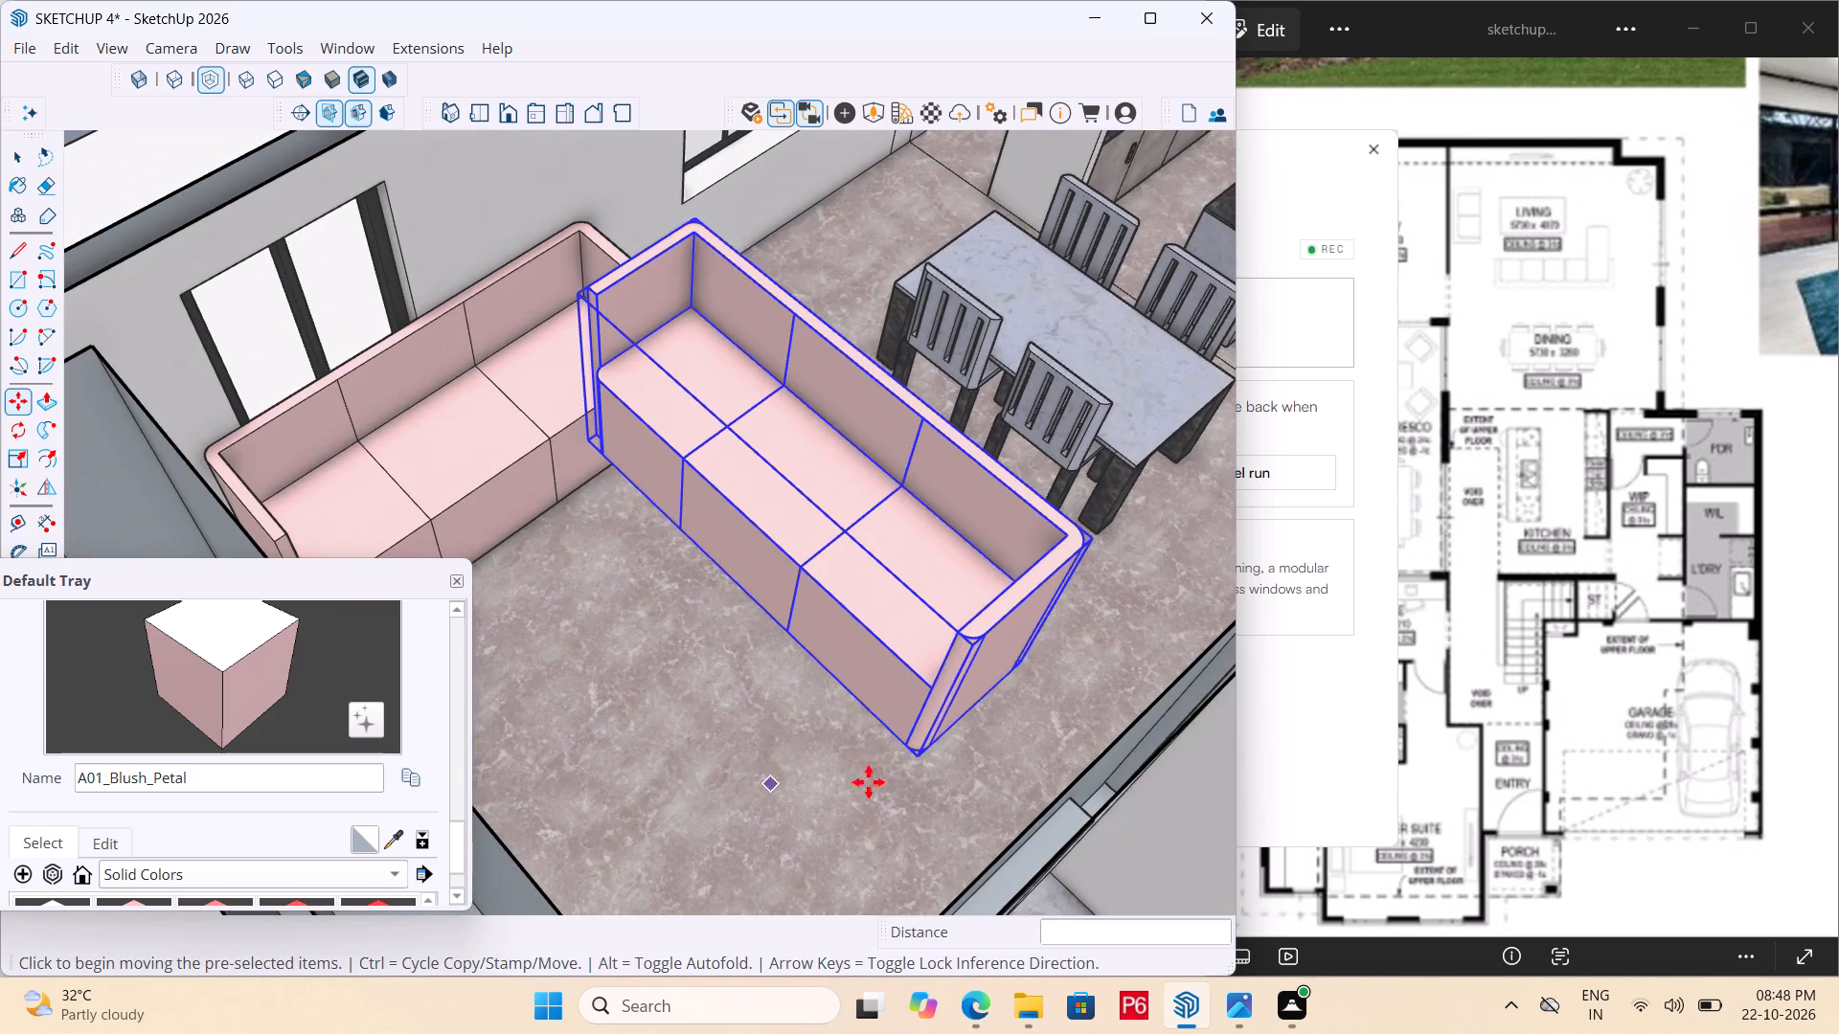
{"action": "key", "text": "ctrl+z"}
Move the sofa nearest the dining table about 1' 4 3/4" toward the table, away from the wood-faced wall unit.
{"action": "left_click", "coordinate": [899, 819]}
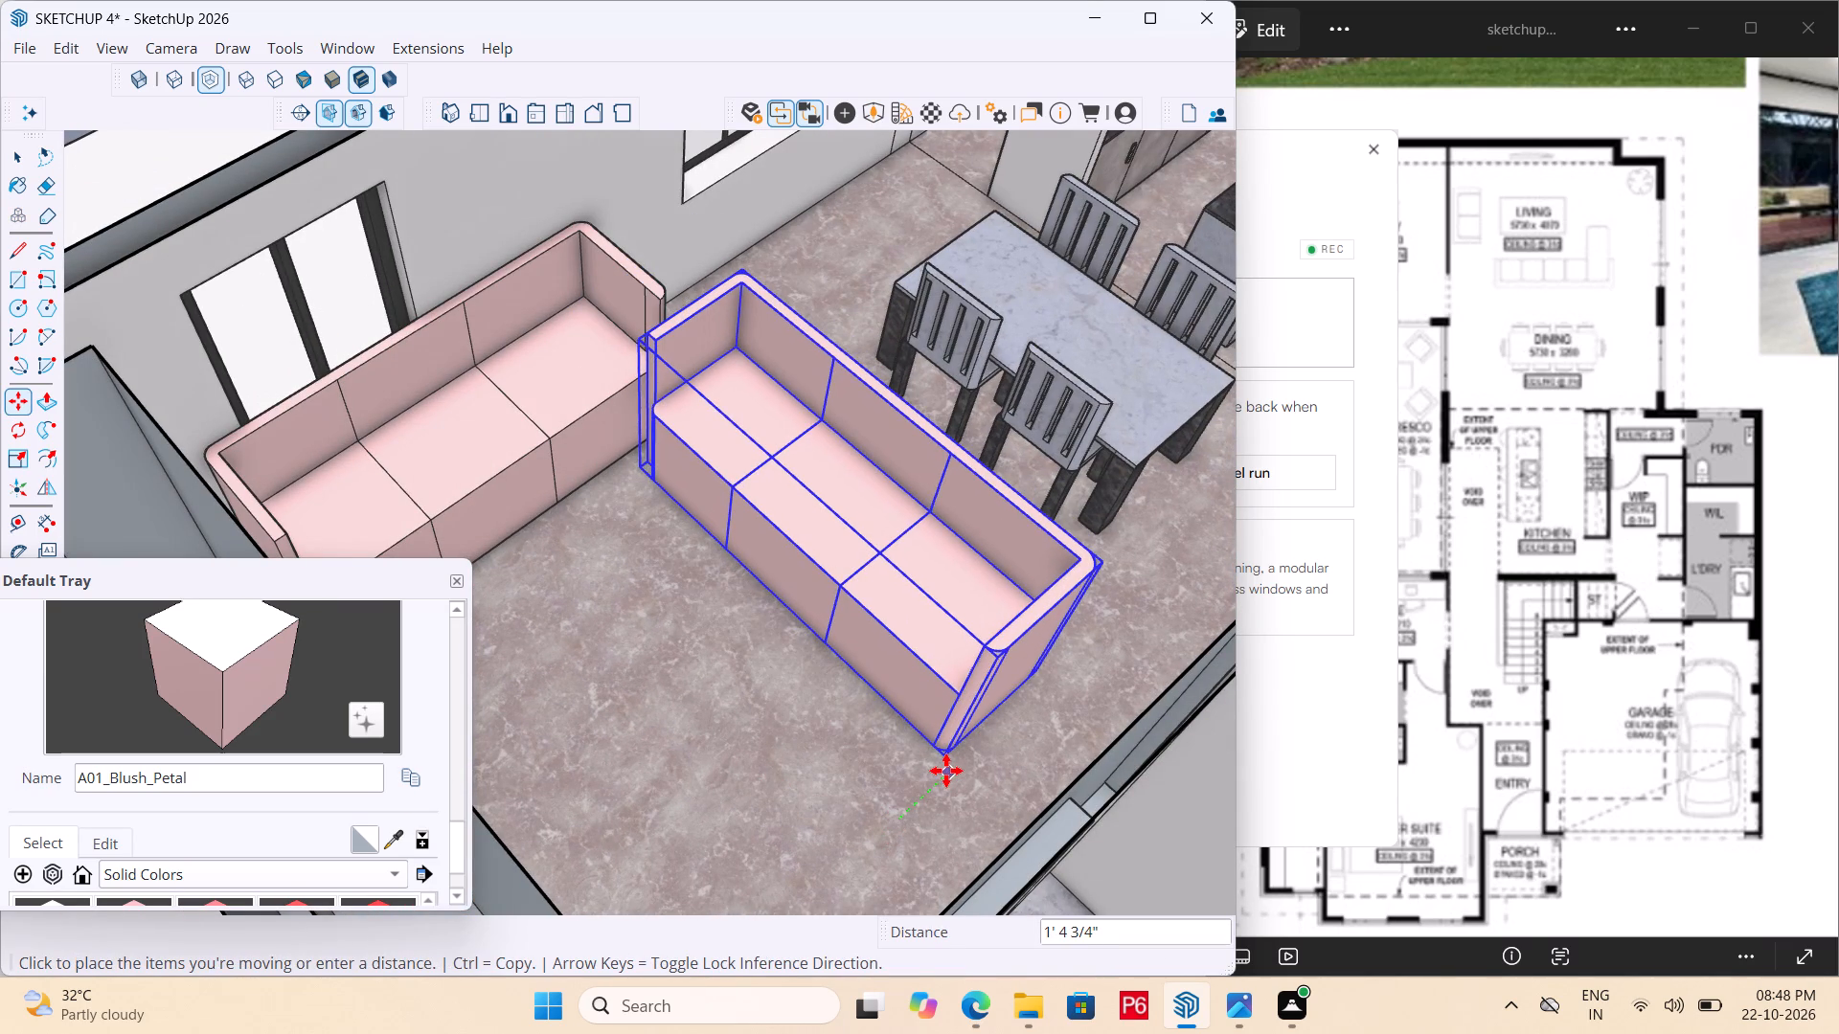
{"action": "left_click", "coordinate": [946, 771]}
Scale the sofa along the windowed wall to 0.83 of its length, shortening it from the dining-side end.
{"action": "middle_click_drag", "start_coordinate": [939, 774], "coordinate": [0, 708]}
{"action": "key", "text": "space"}
{"action": "left_click", "coordinate": [921, 465]}
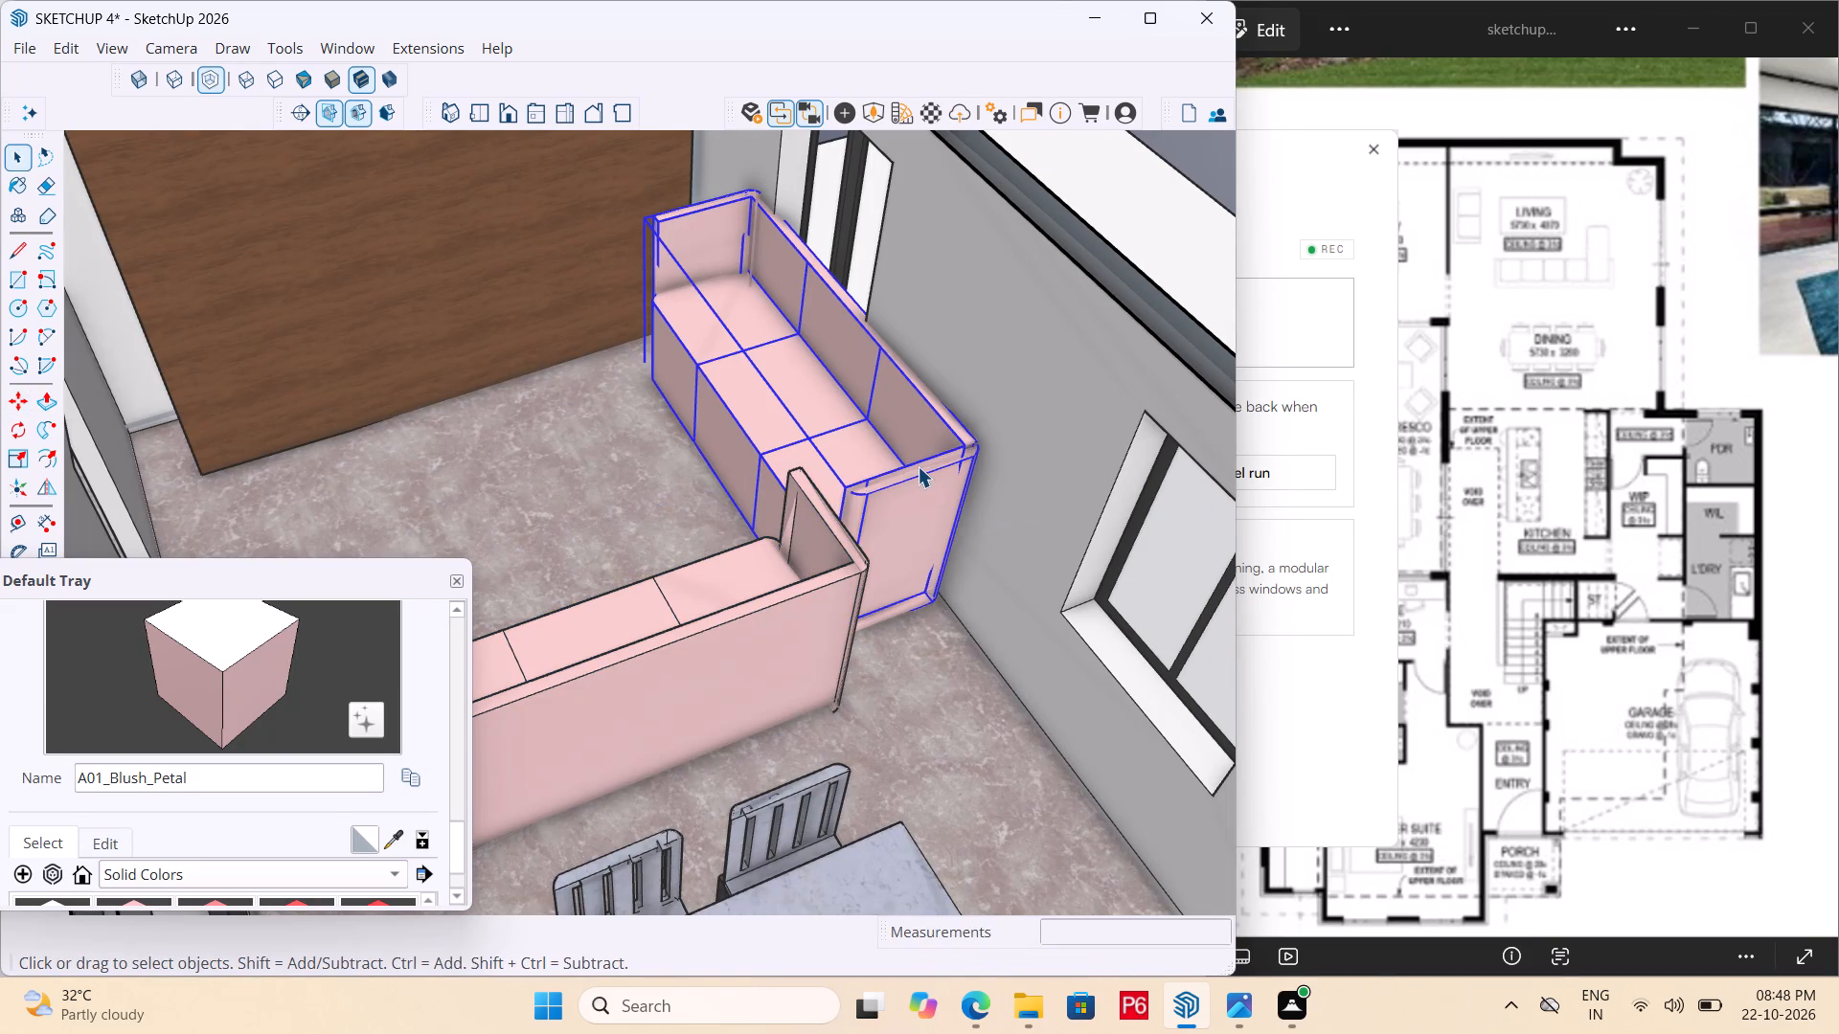
{"action": "key", "text": "s"}
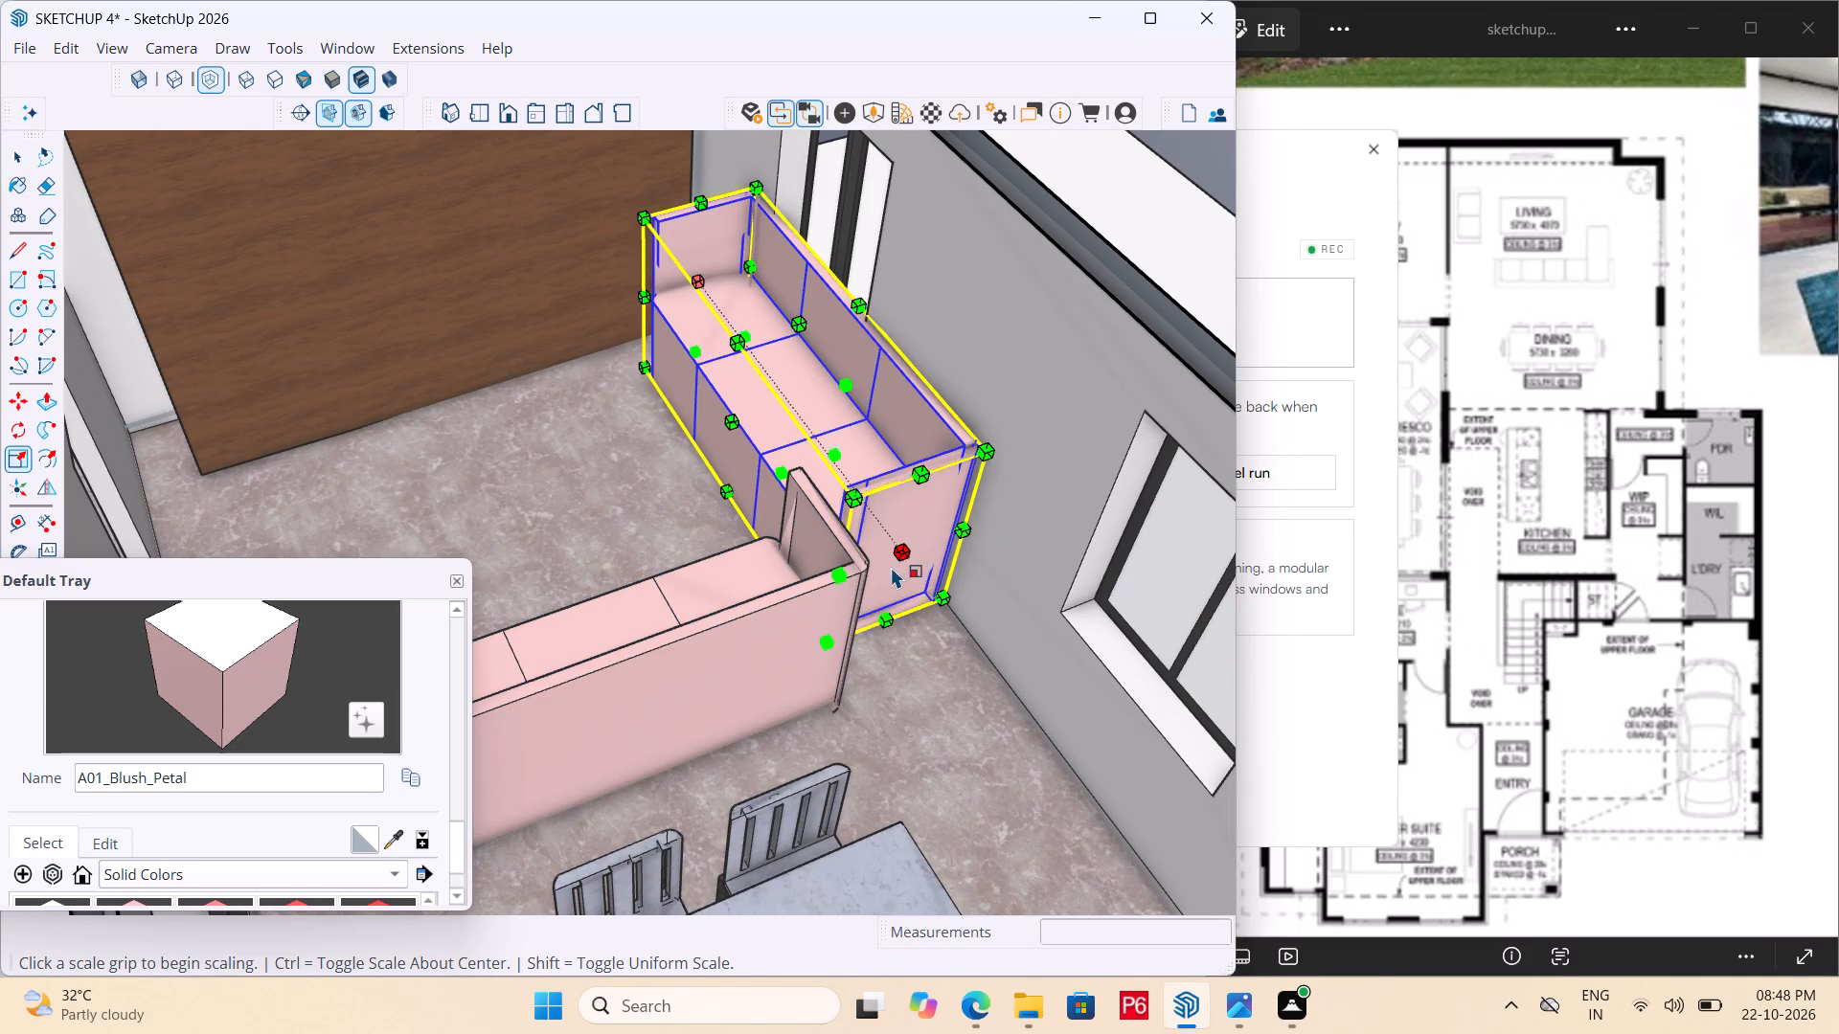
{"action": "left_click", "coordinate": [897, 560]}
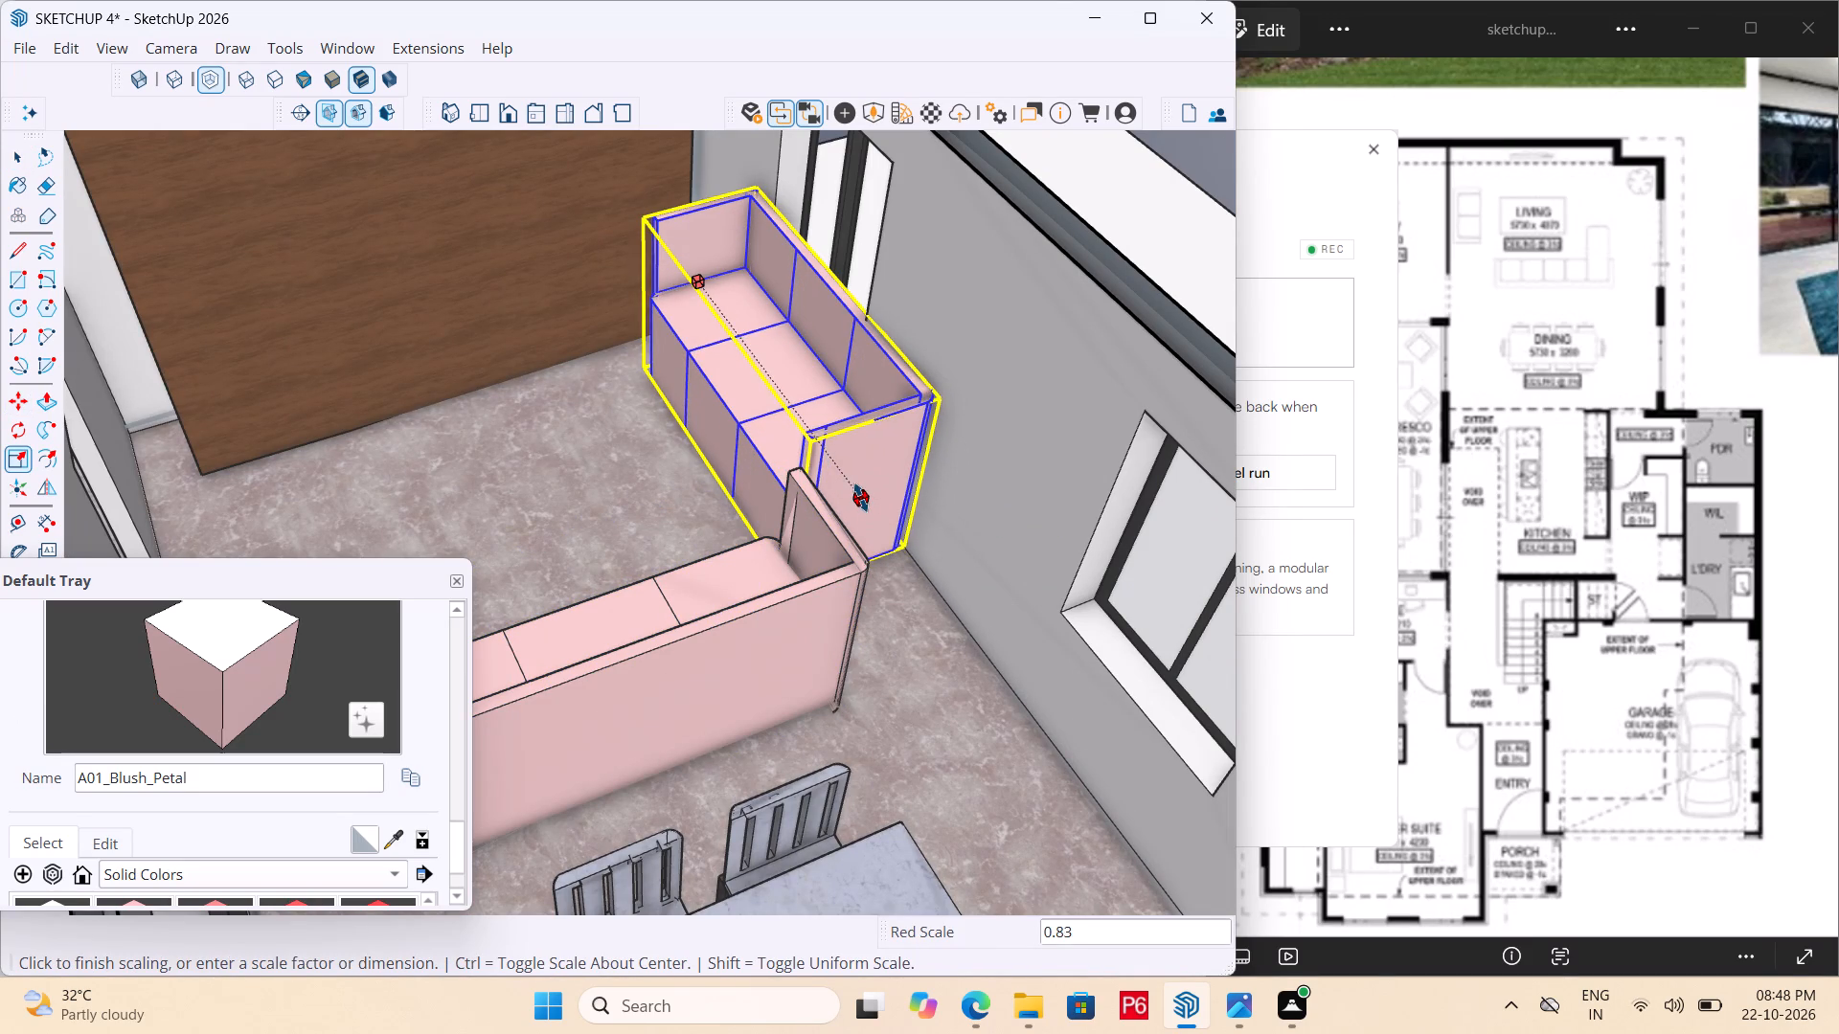
{"action": "left_click", "coordinate": [861, 498]}
Move the sofa nearest the dining table 7 7/8" along its length toward the windowed wall.
{"action": "middle_click_drag", "start_coordinate": [717, 571], "coordinate": [1420, 595]}
{"action": "key", "text": "space"}
{"action": "left_click", "coordinate": [830, 526]}
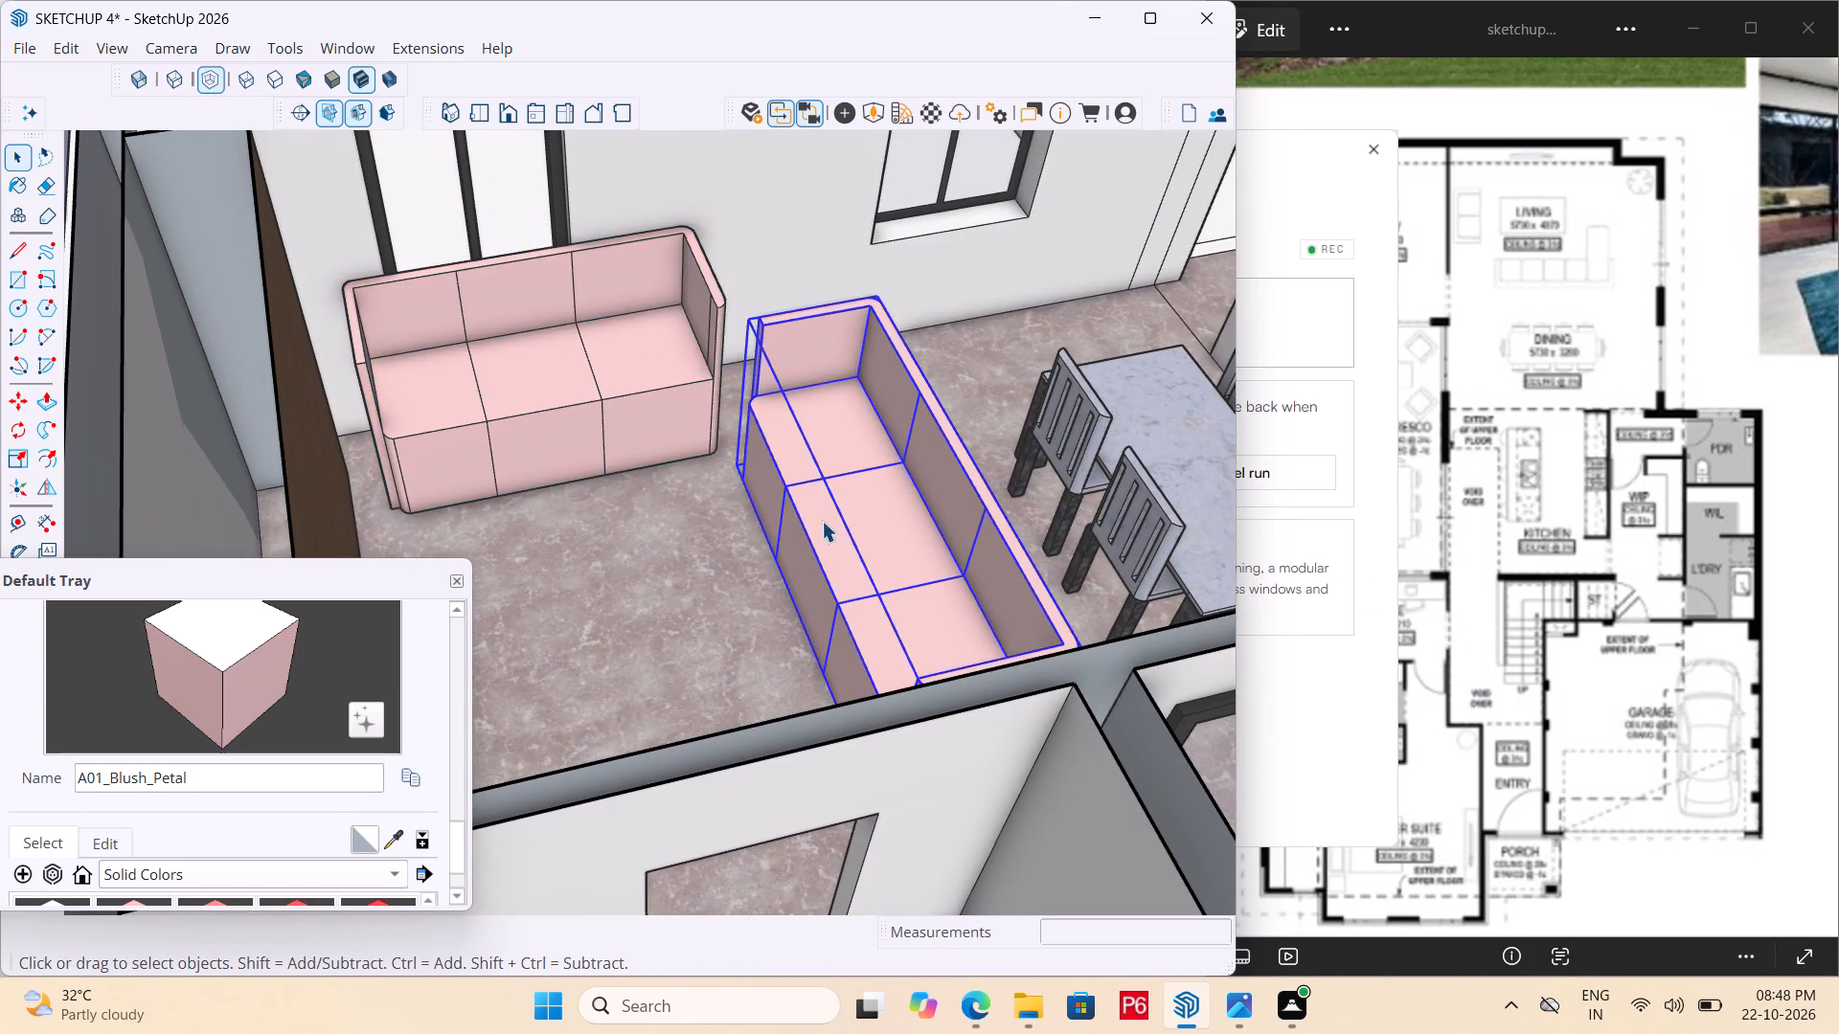
{"action": "scroll", "coordinate": [629, 475], "scroll_direction": "down", "scroll_amount": 5}
{"action": "middle_click_drag", "start_coordinate": [657, 583], "coordinate": [965, 703]}
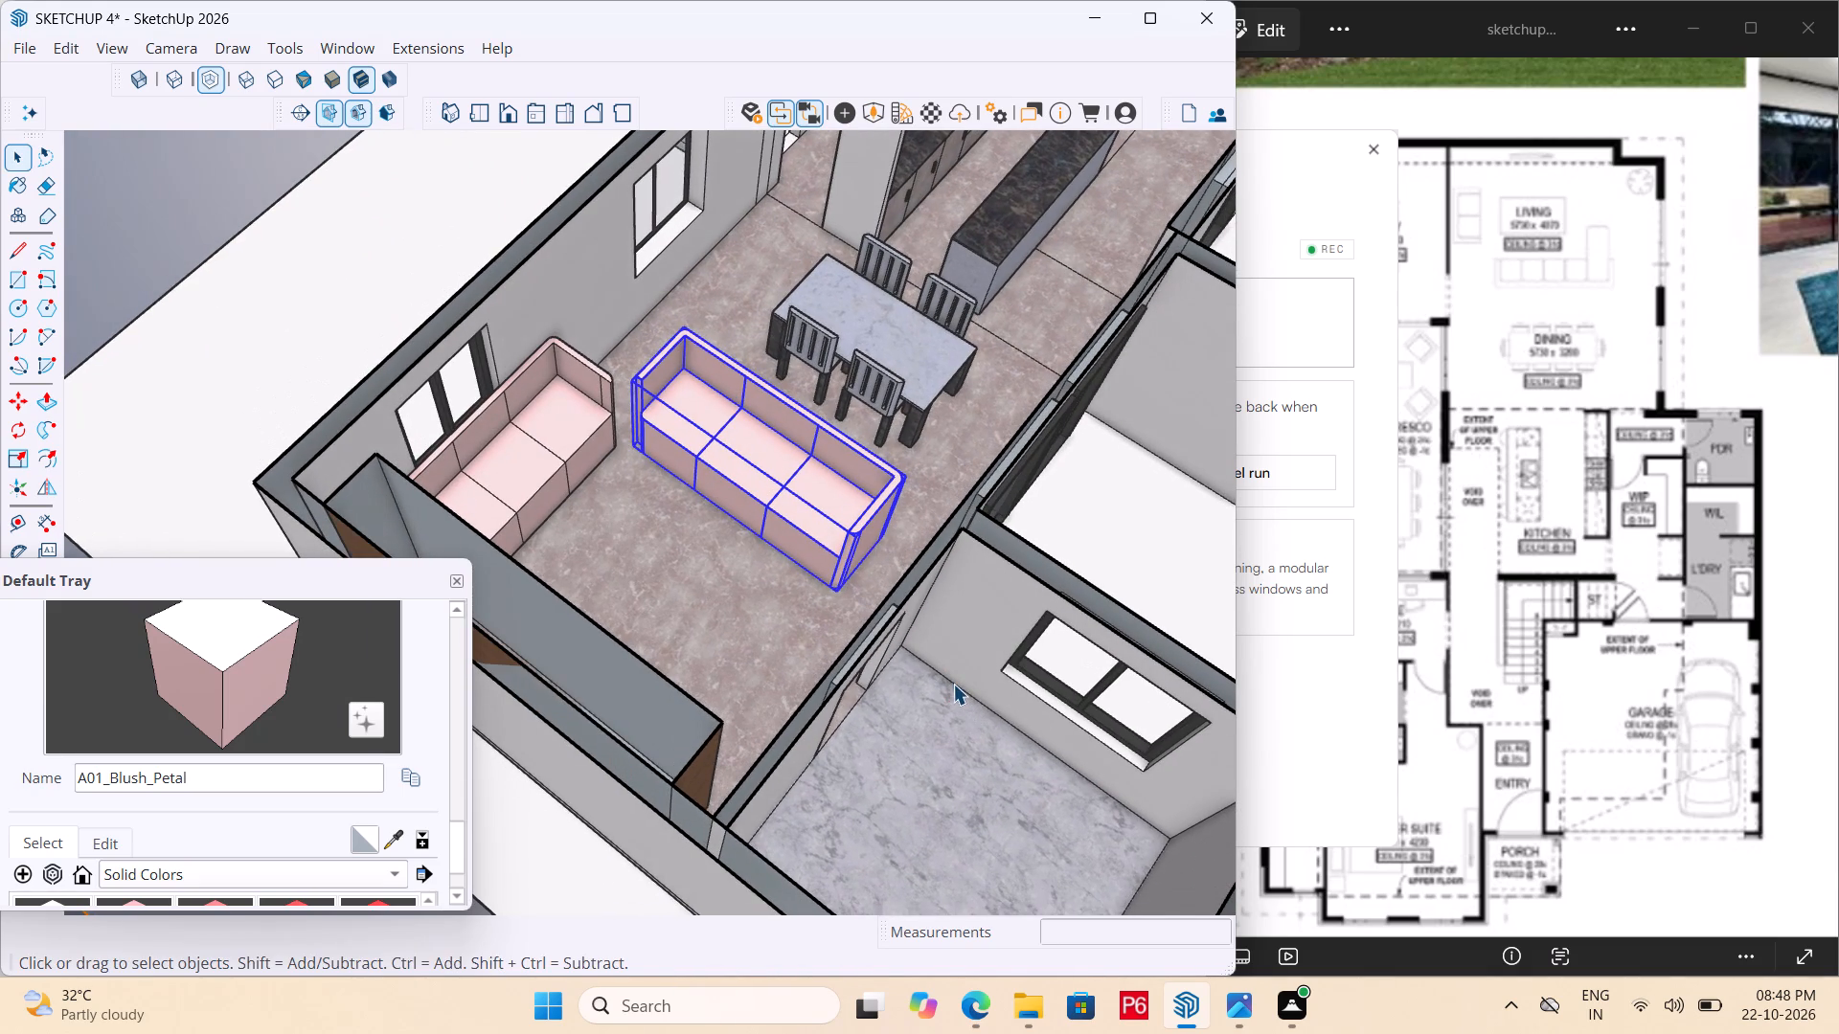
{"action": "key", "text": "m"}
{"action": "scroll", "coordinate": [861, 628], "scroll_direction": "up", "scroll_amount": 10}
{"action": "left_click", "coordinate": [831, 582]}
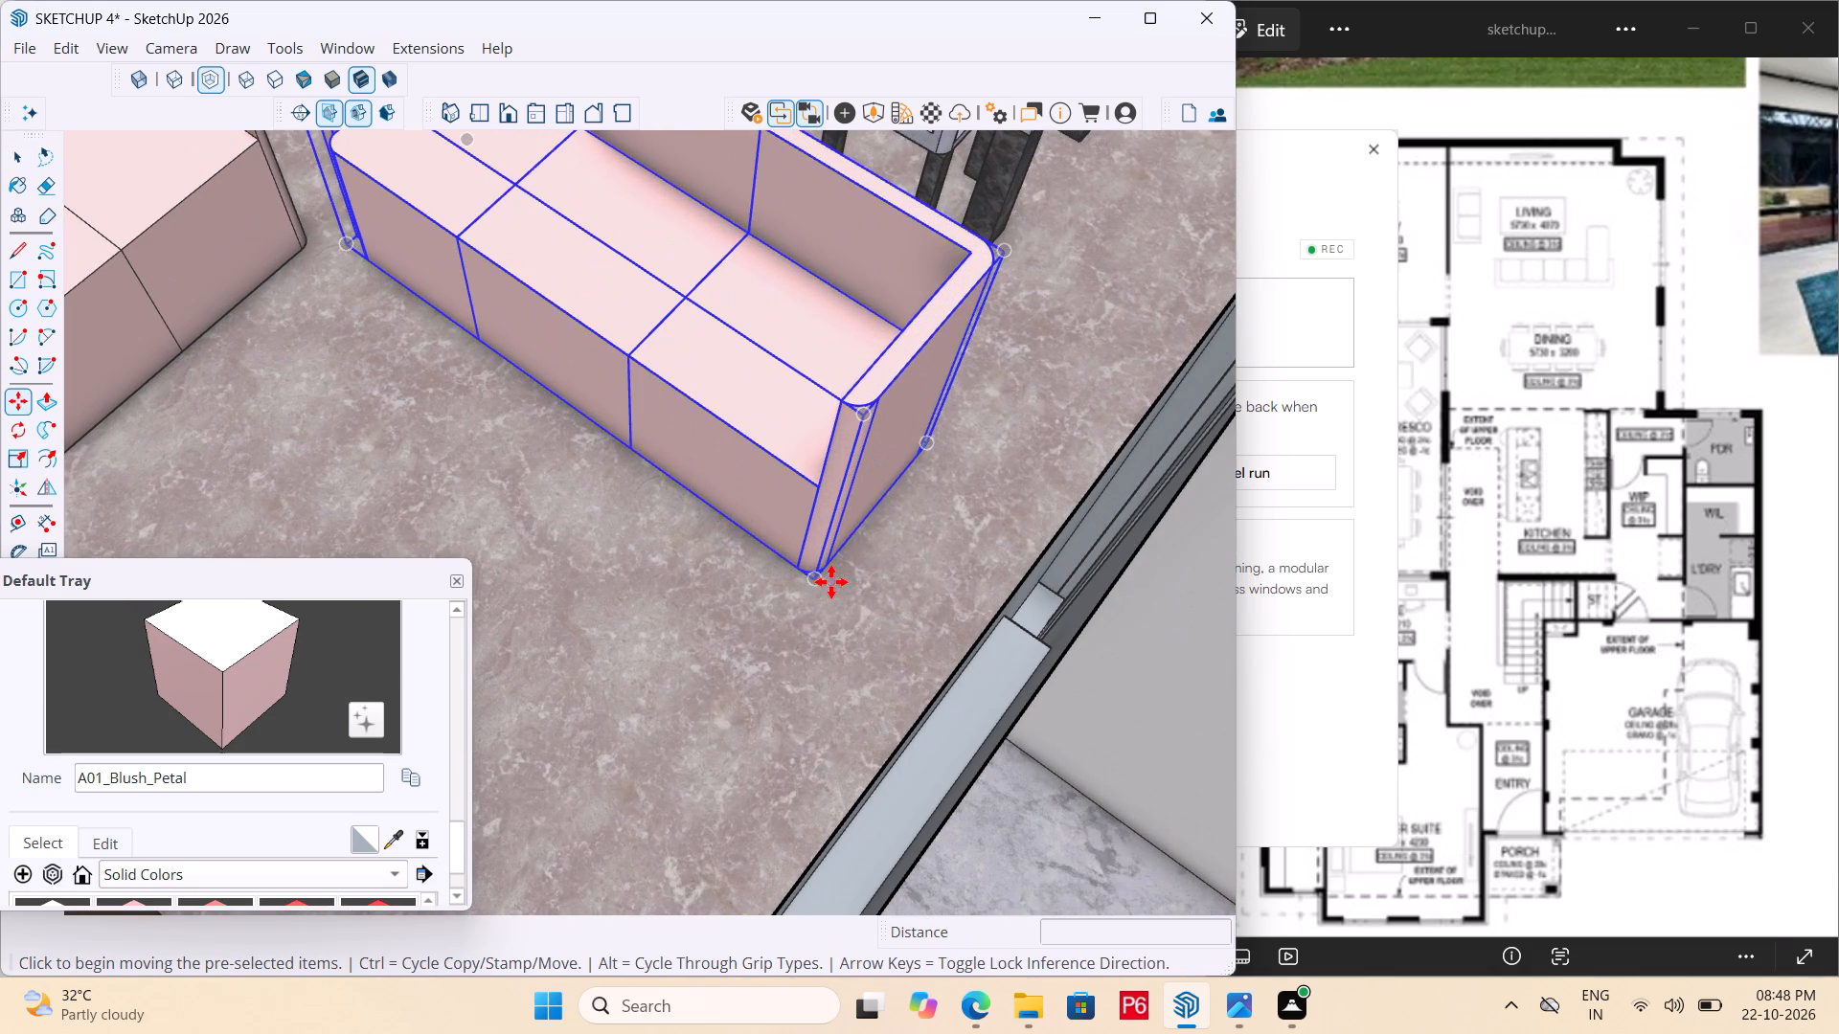
{"action": "left_click", "coordinate": [786, 564]}
Save the model.
{"action": "key", "text": "ctrl+s"}
{"action": "key", "text": "ctrl+s"}
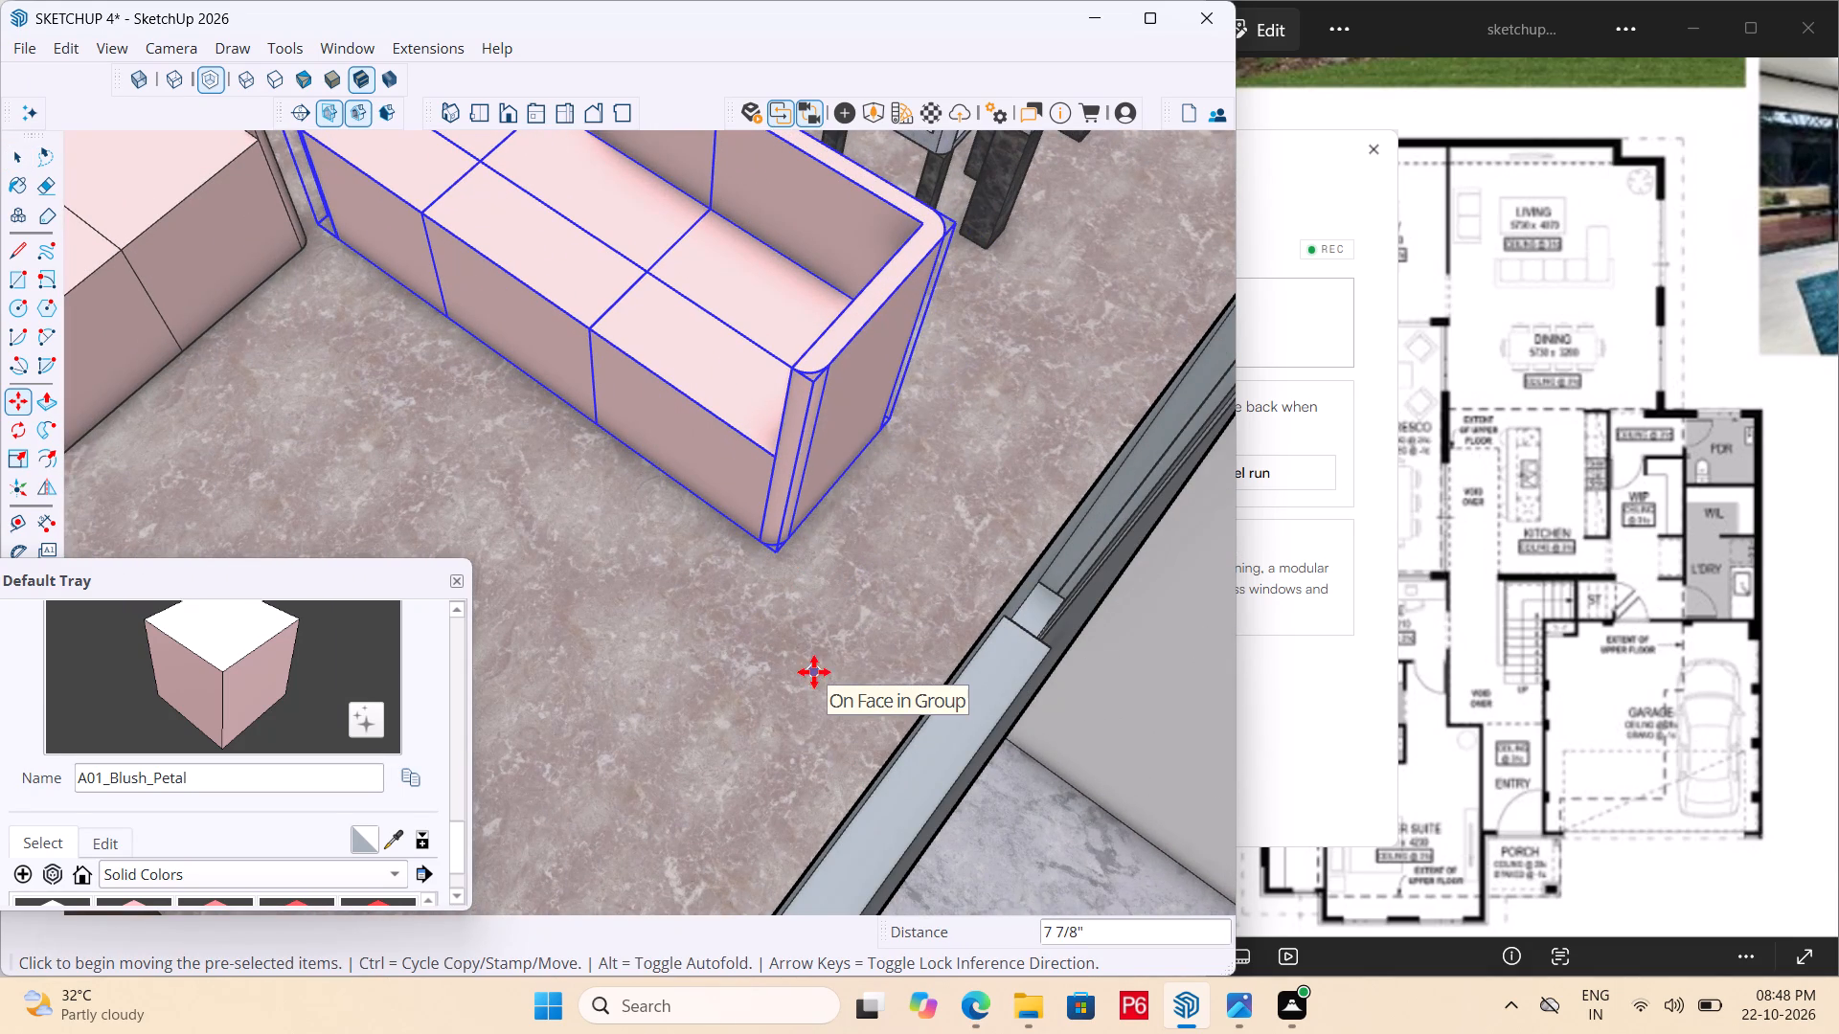
{"action": "key", "text": "ctrl+s"}
{"action": "key", "text": "ctrl+s"}
{"action": "scroll", "coordinate": [814, 672], "scroll_direction": "down", "scroll_amount": 2, "text": "ctrl"}
{"action": "key", "text": "ctrl+s"}
{"action": "key", "text": "ctrl+s"}
Examine the sofa arrangement and the living and dining area from several angles.
{"action": "scroll", "coordinate": [818, 683], "scroll_direction": "down", "scroll_amount": 3}
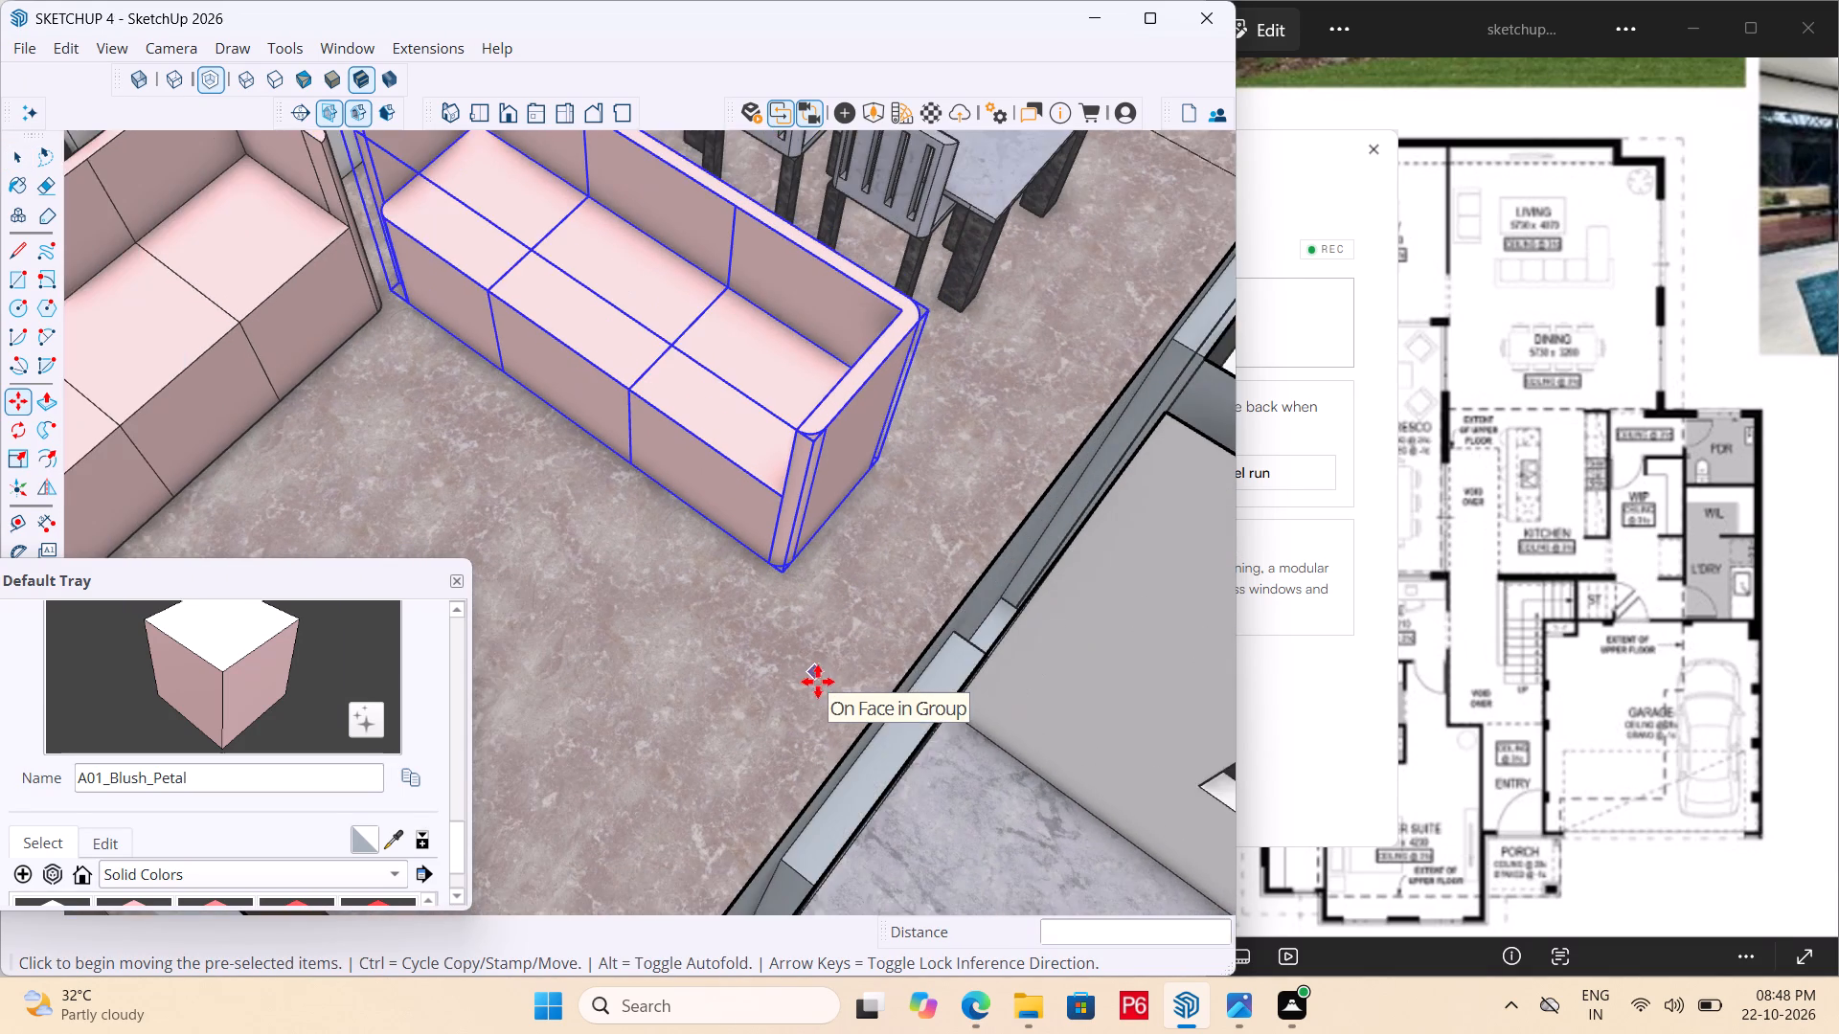
{"action": "scroll", "coordinate": [818, 682], "scroll_direction": "down", "scroll_amount": 9}
{"action": "middle_click_drag", "start_coordinate": [748, 639], "coordinate": [356, 487]}
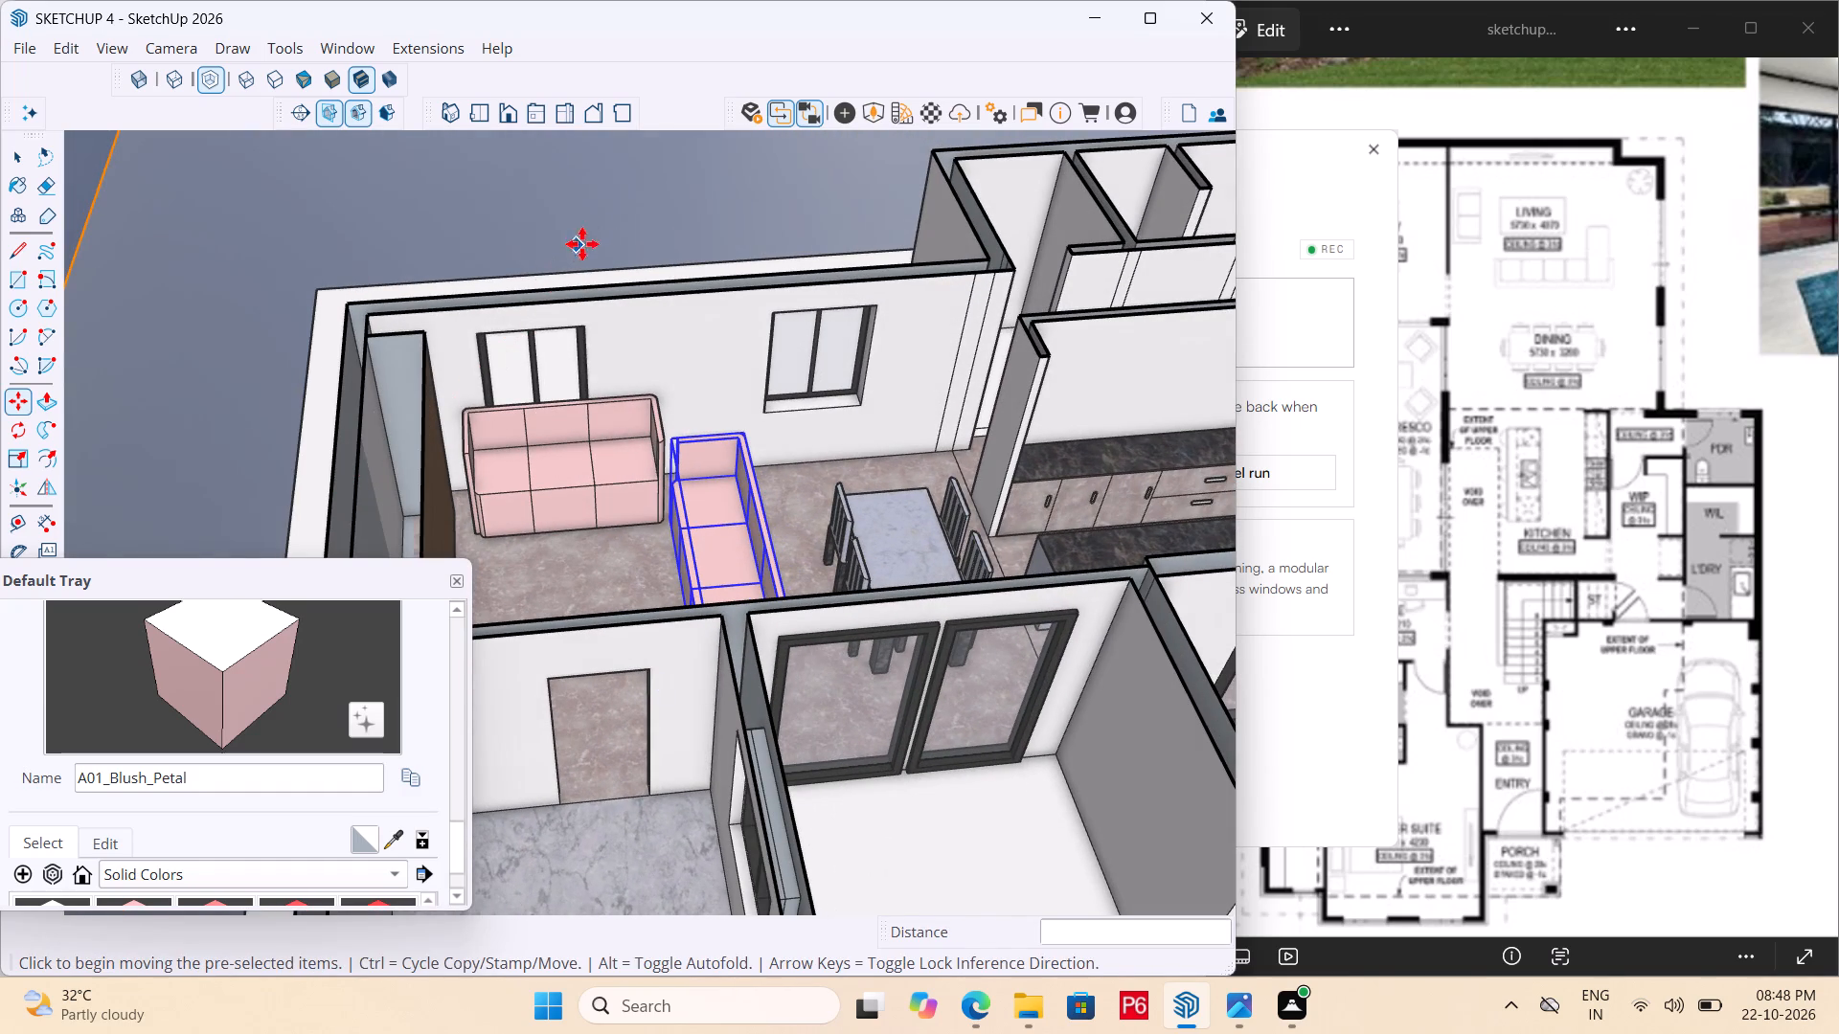
{"action": "key", "text": "space"}
{"action": "left_click", "coordinate": [602, 231]}
{"action": "middle_click_drag", "start_coordinate": [906, 520], "coordinate": [332, 628]}
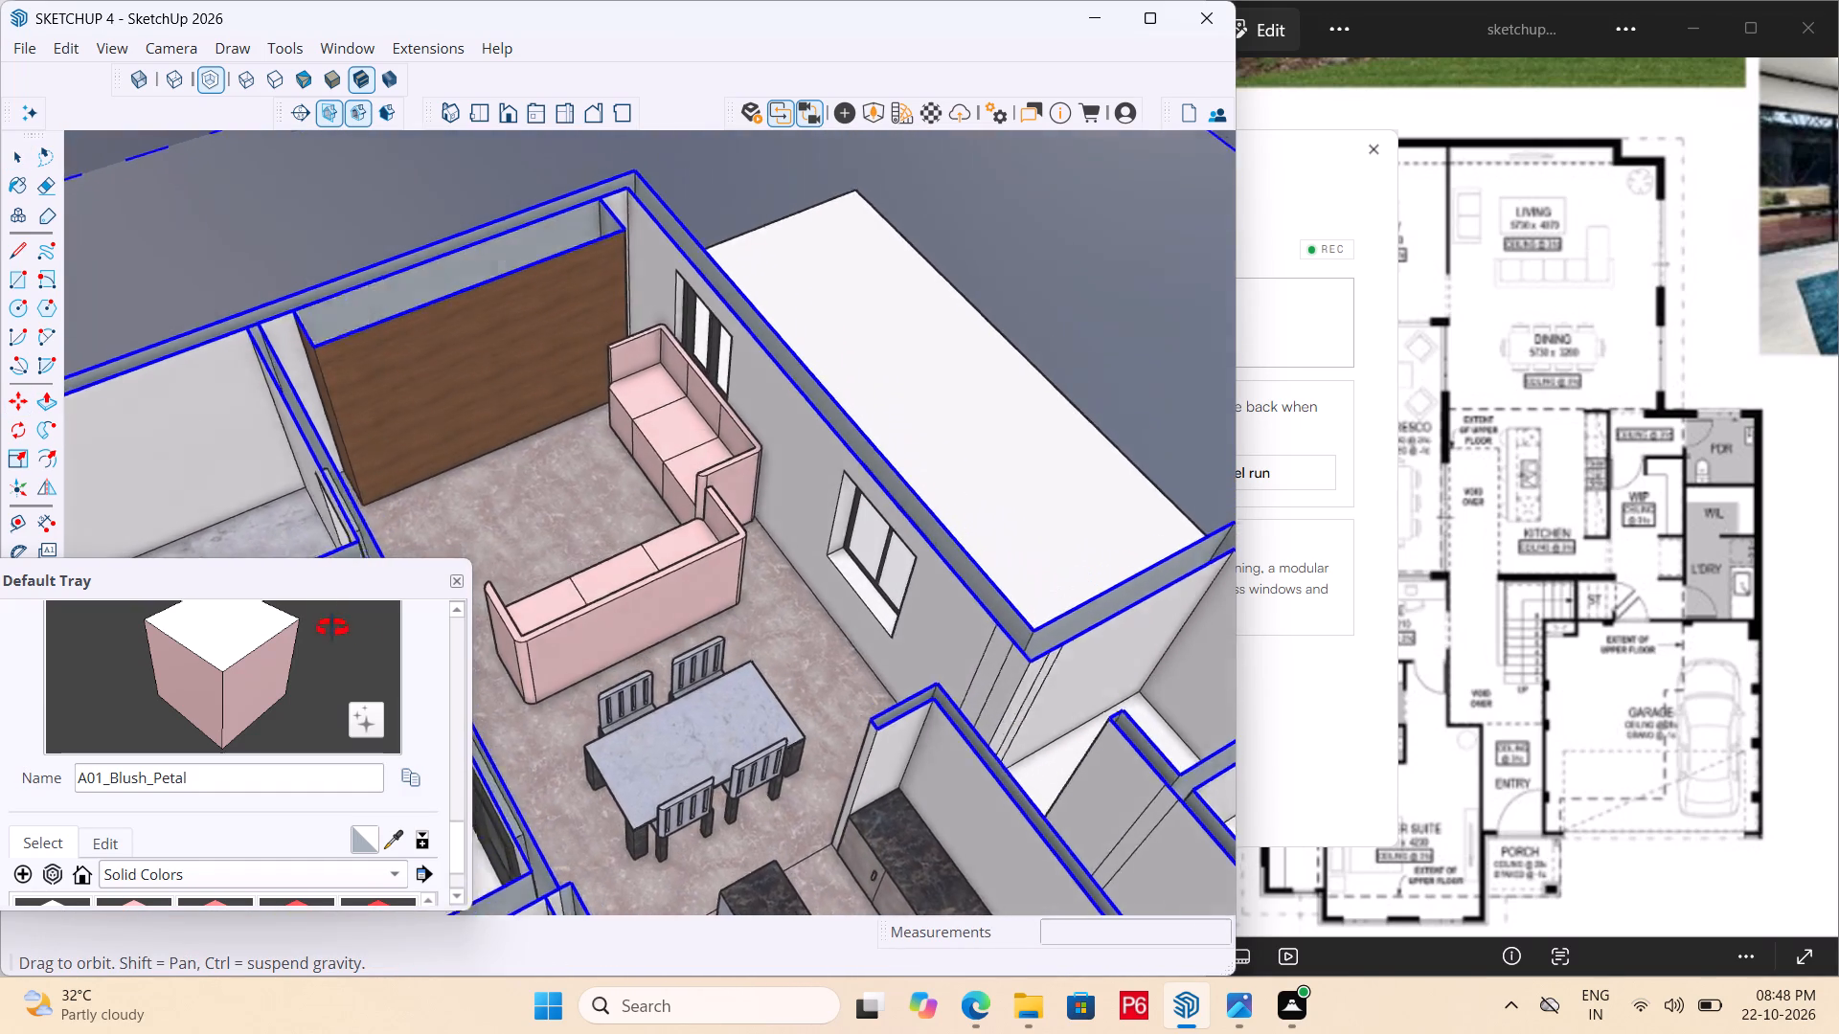
{"action": "middle_click_drag", "start_coordinate": [332, 628], "coordinate": [1055, 579]}
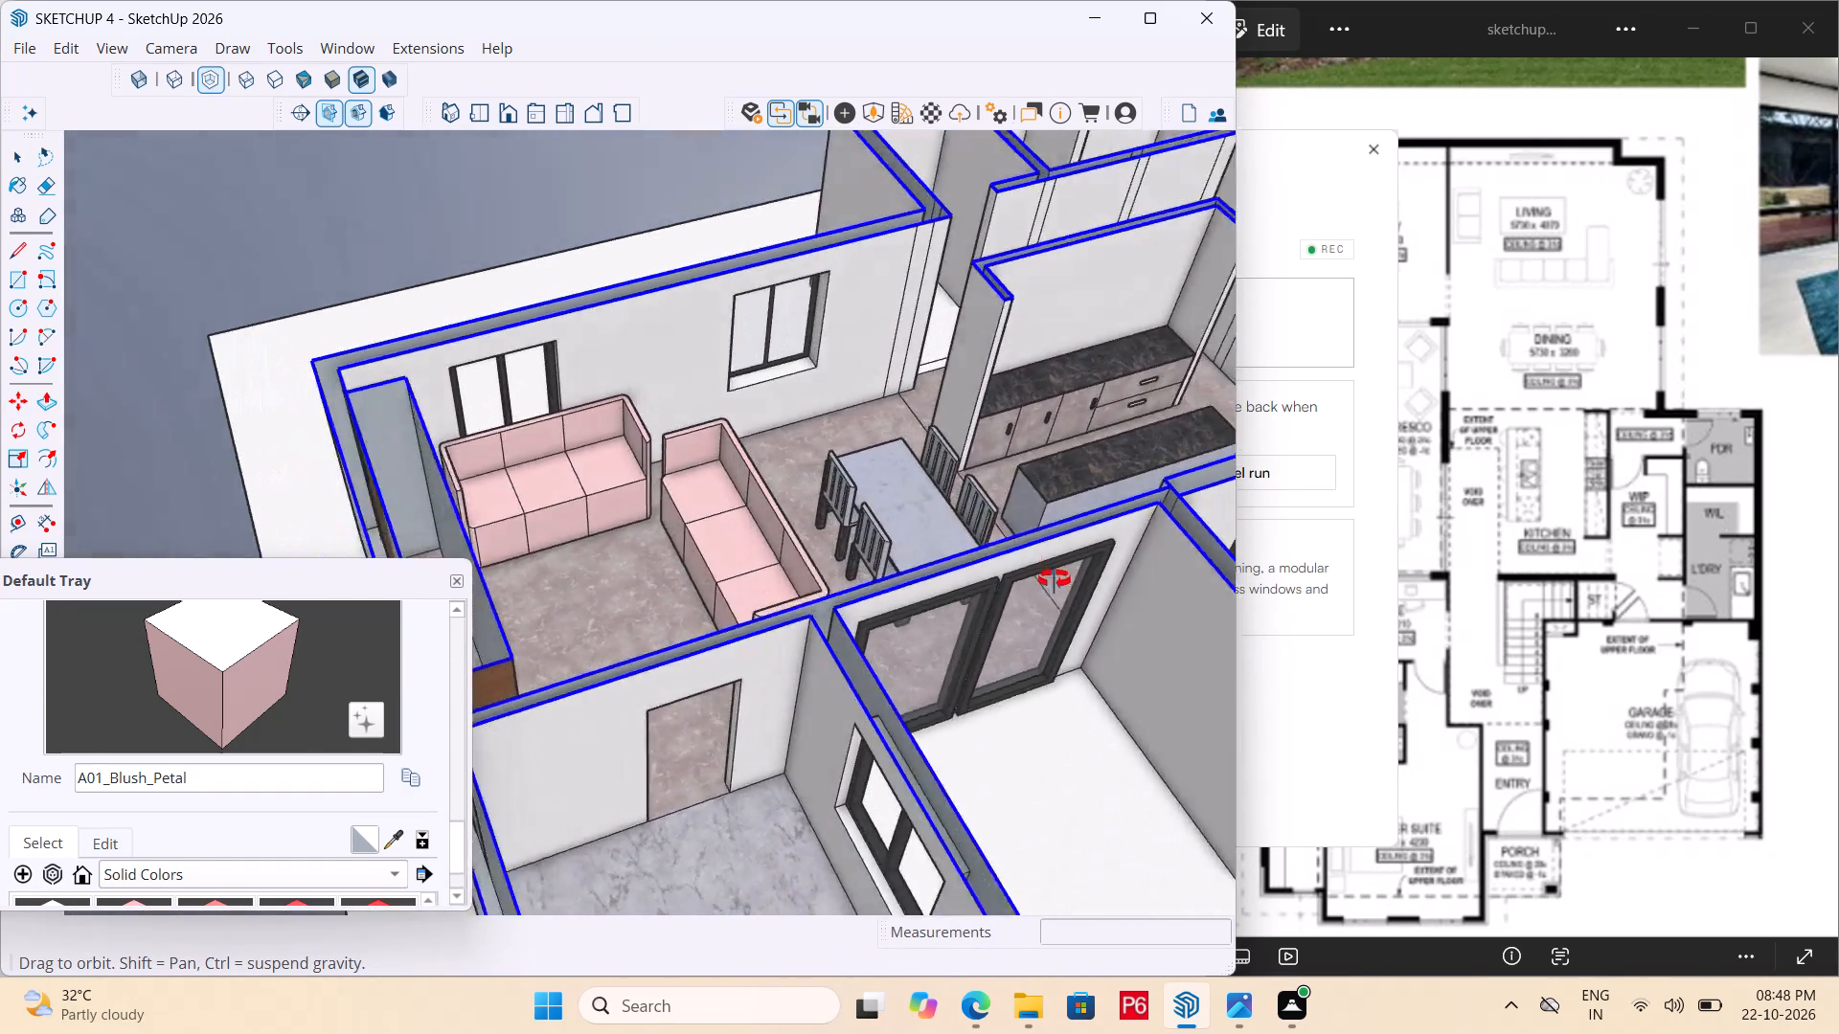
{"action": "middle_click_drag", "start_coordinate": [1055, 579], "coordinate": [1237, 573]}
{"action": "middle_click_drag", "start_coordinate": [1229, 576], "coordinate": [974, 630]}
{"action": "middle_click_drag", "start_coordinate": [761, 641], "coordinate": [5, 639]}
{"action": "middle_click_drag", "start_coordinate": [751, 588], "coordinate": [649, 554]}
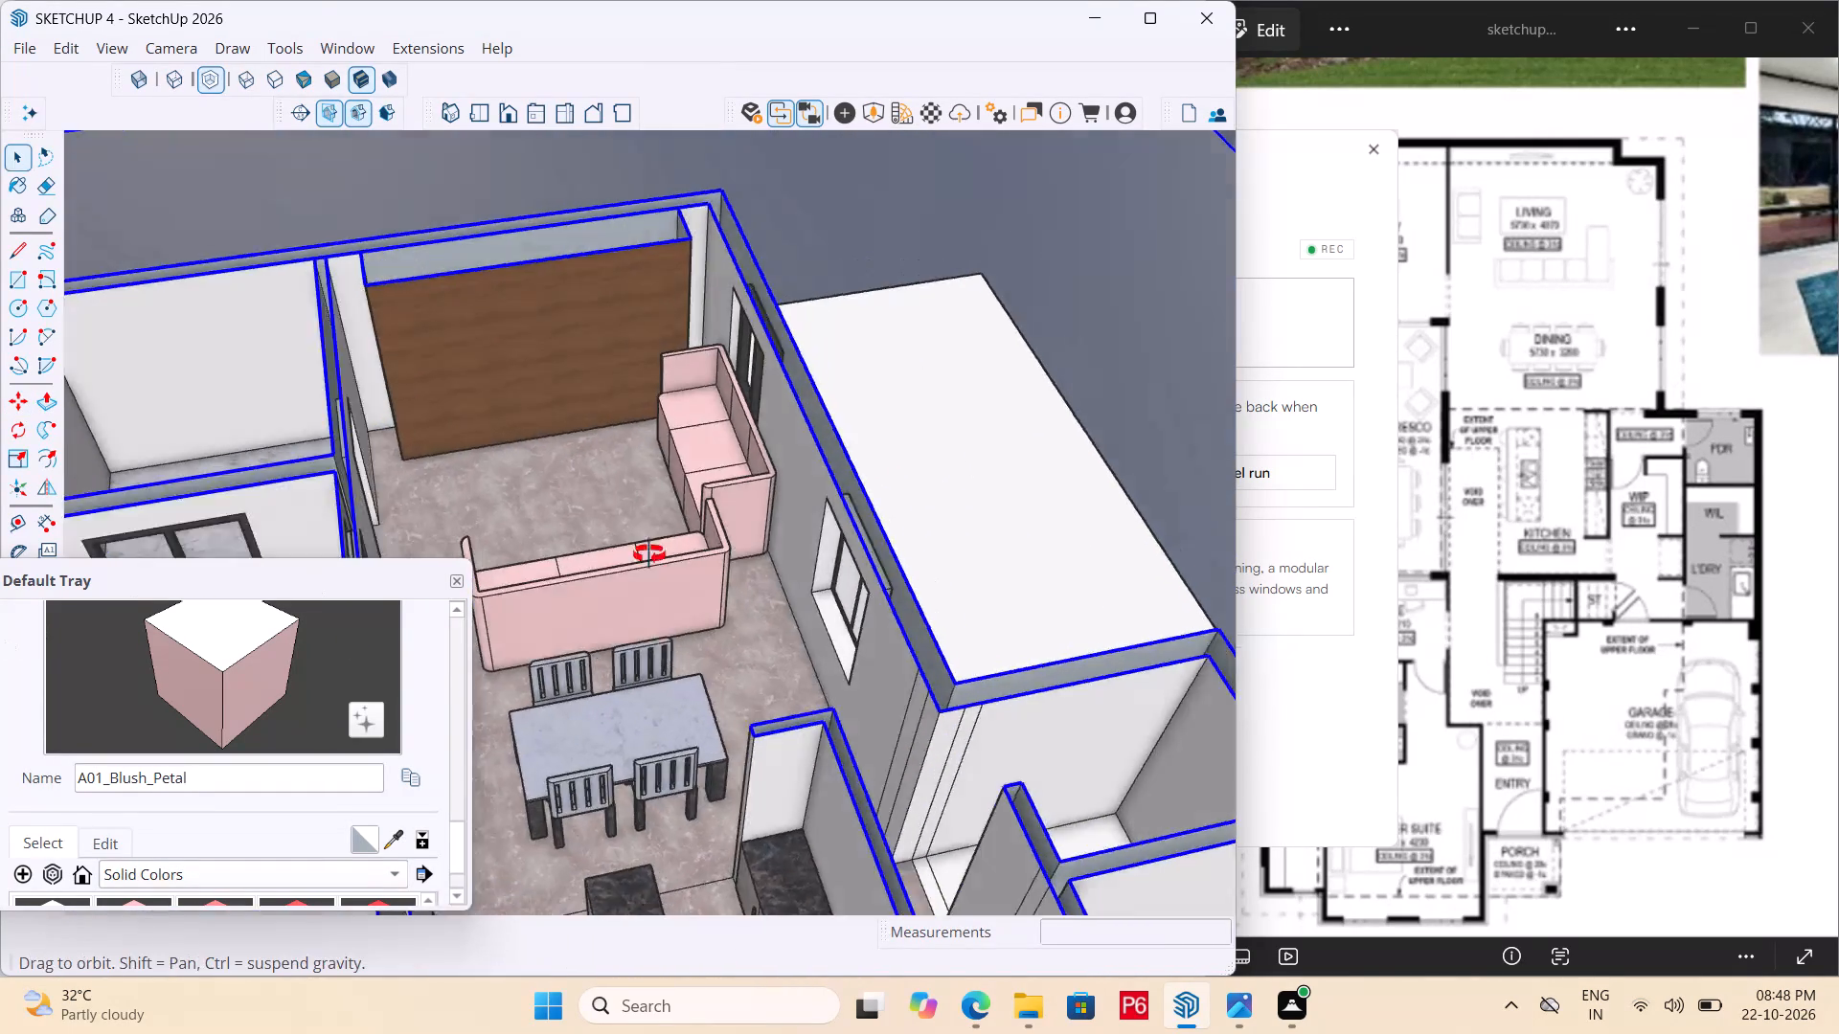
{"action": "middle_click_drag", "start_coordinate": [649, 554], "coordinate": [458, 432]}
Open the wood-faced wall unit for editing.
{"action": "scroll", "coordinate": [624, 243], "scroll_direction": "up", "scroll_amount": 5}
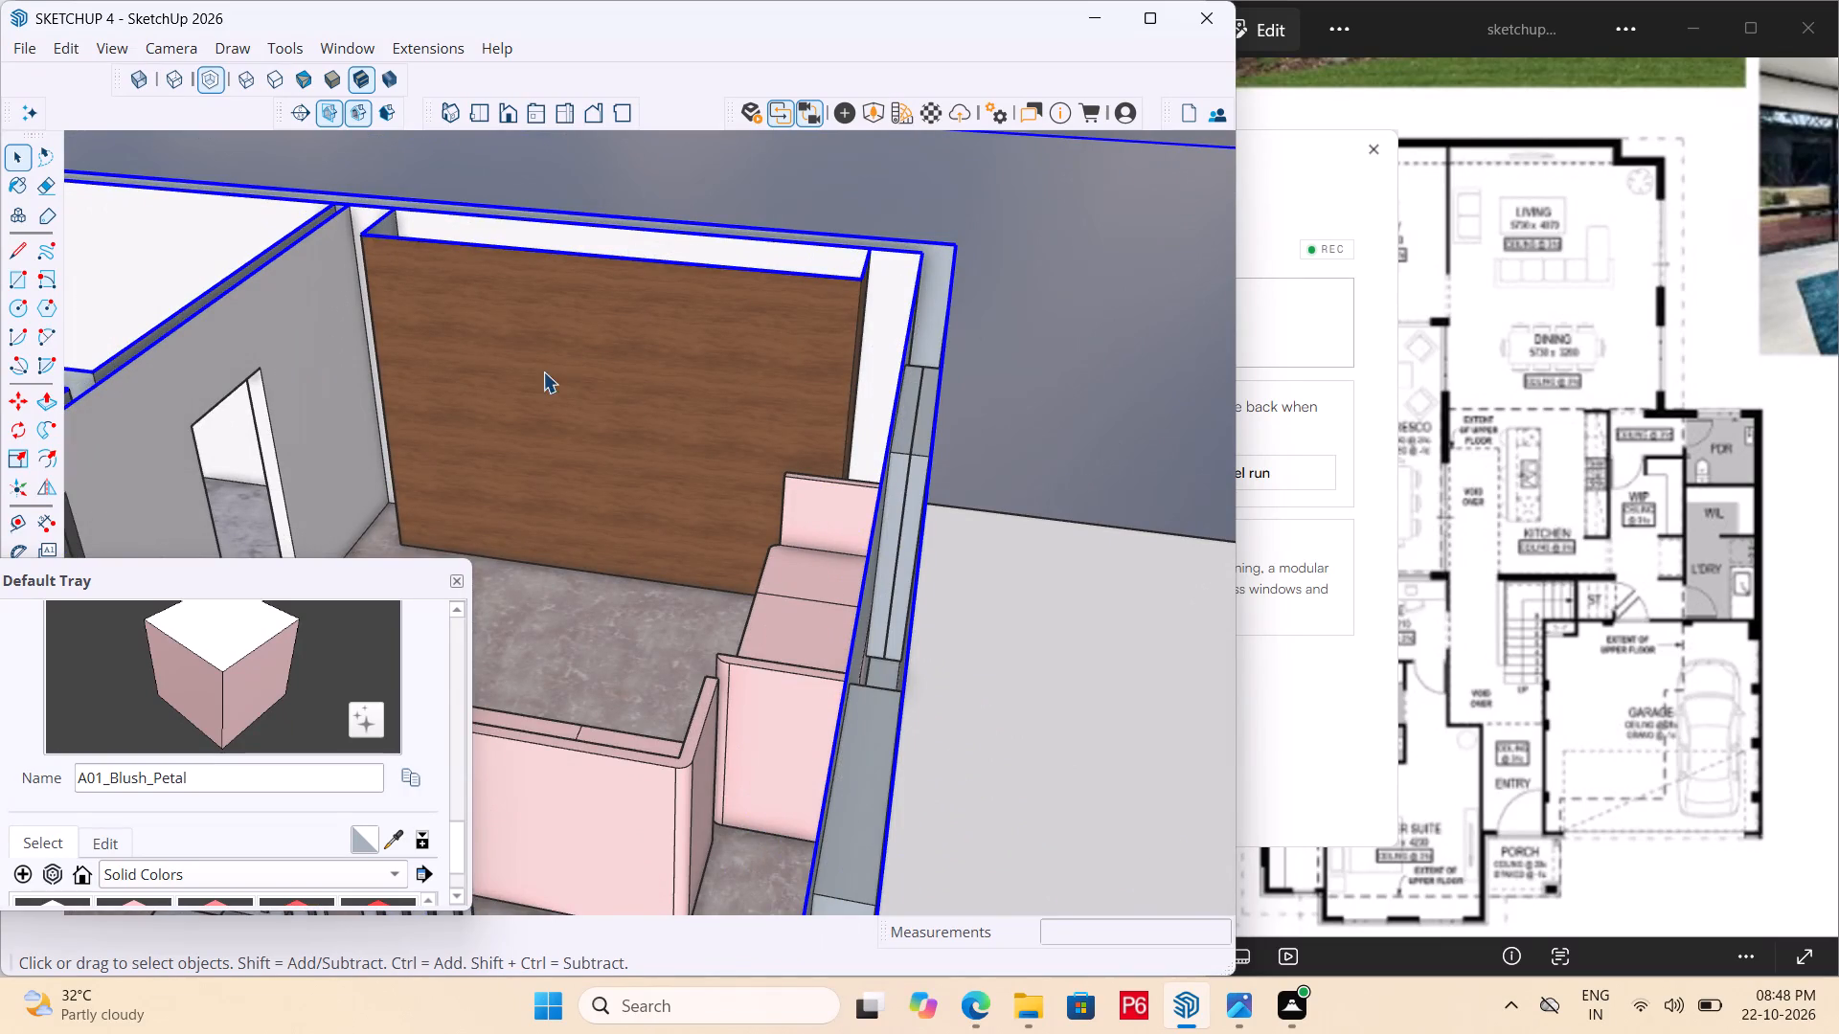
{"action": "middle_click_drag", "start_coordinate": [691, 357], "coordinate": [548, 440]}
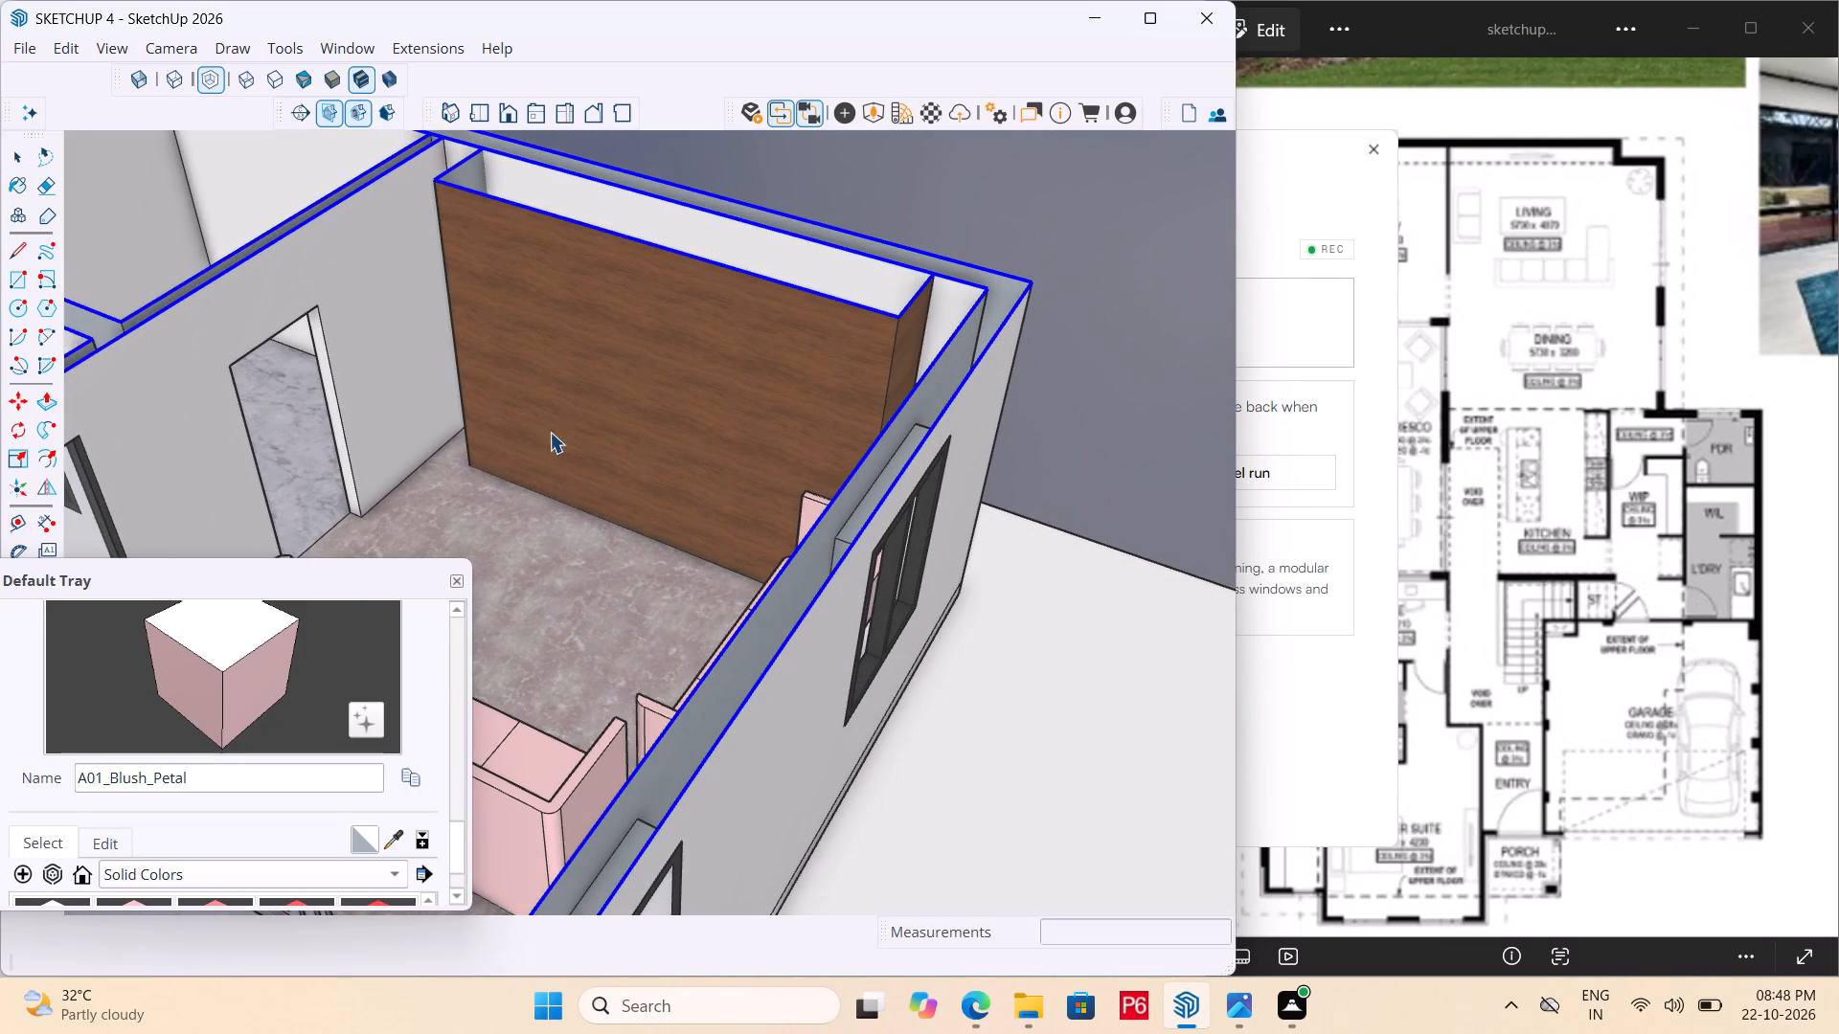
{"action": "key", "text": "space"}
{"action": "triple_click", "coordinate": [632, 353]}
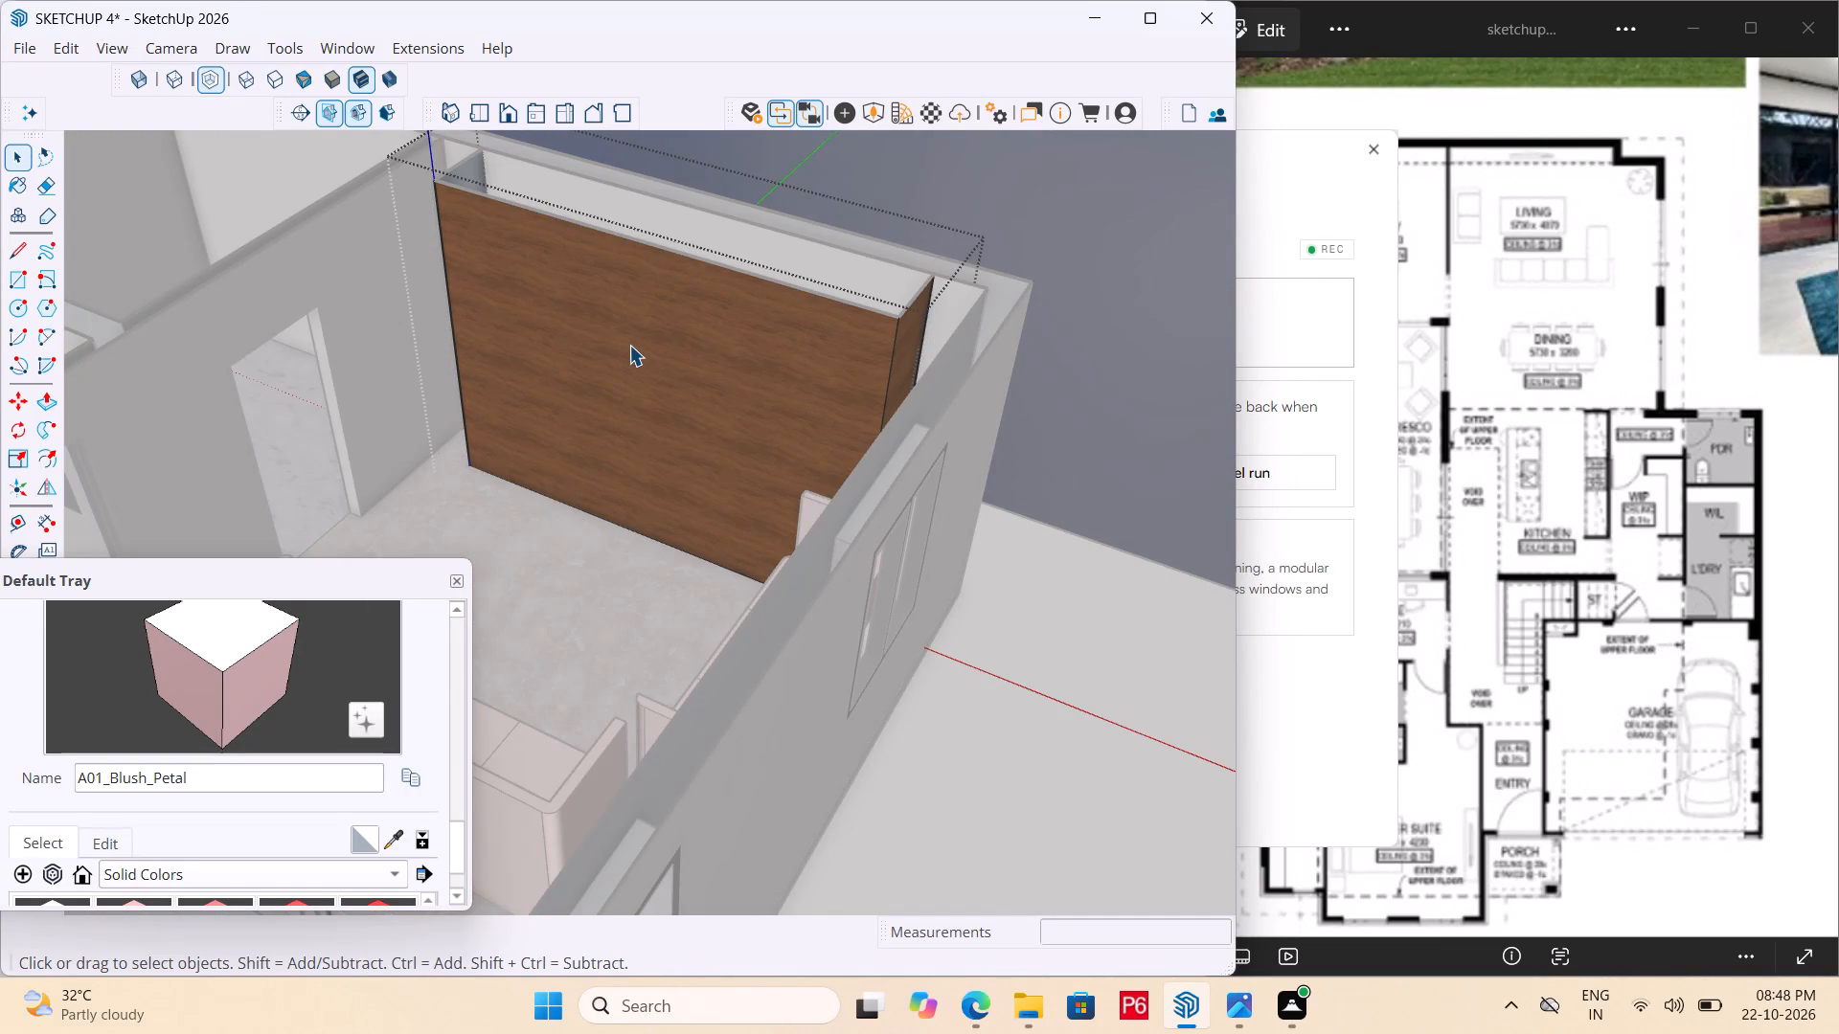
{"action": "middle_click_drag", "start_coordinate": [762, 382], "coordinate": [598, 445]}
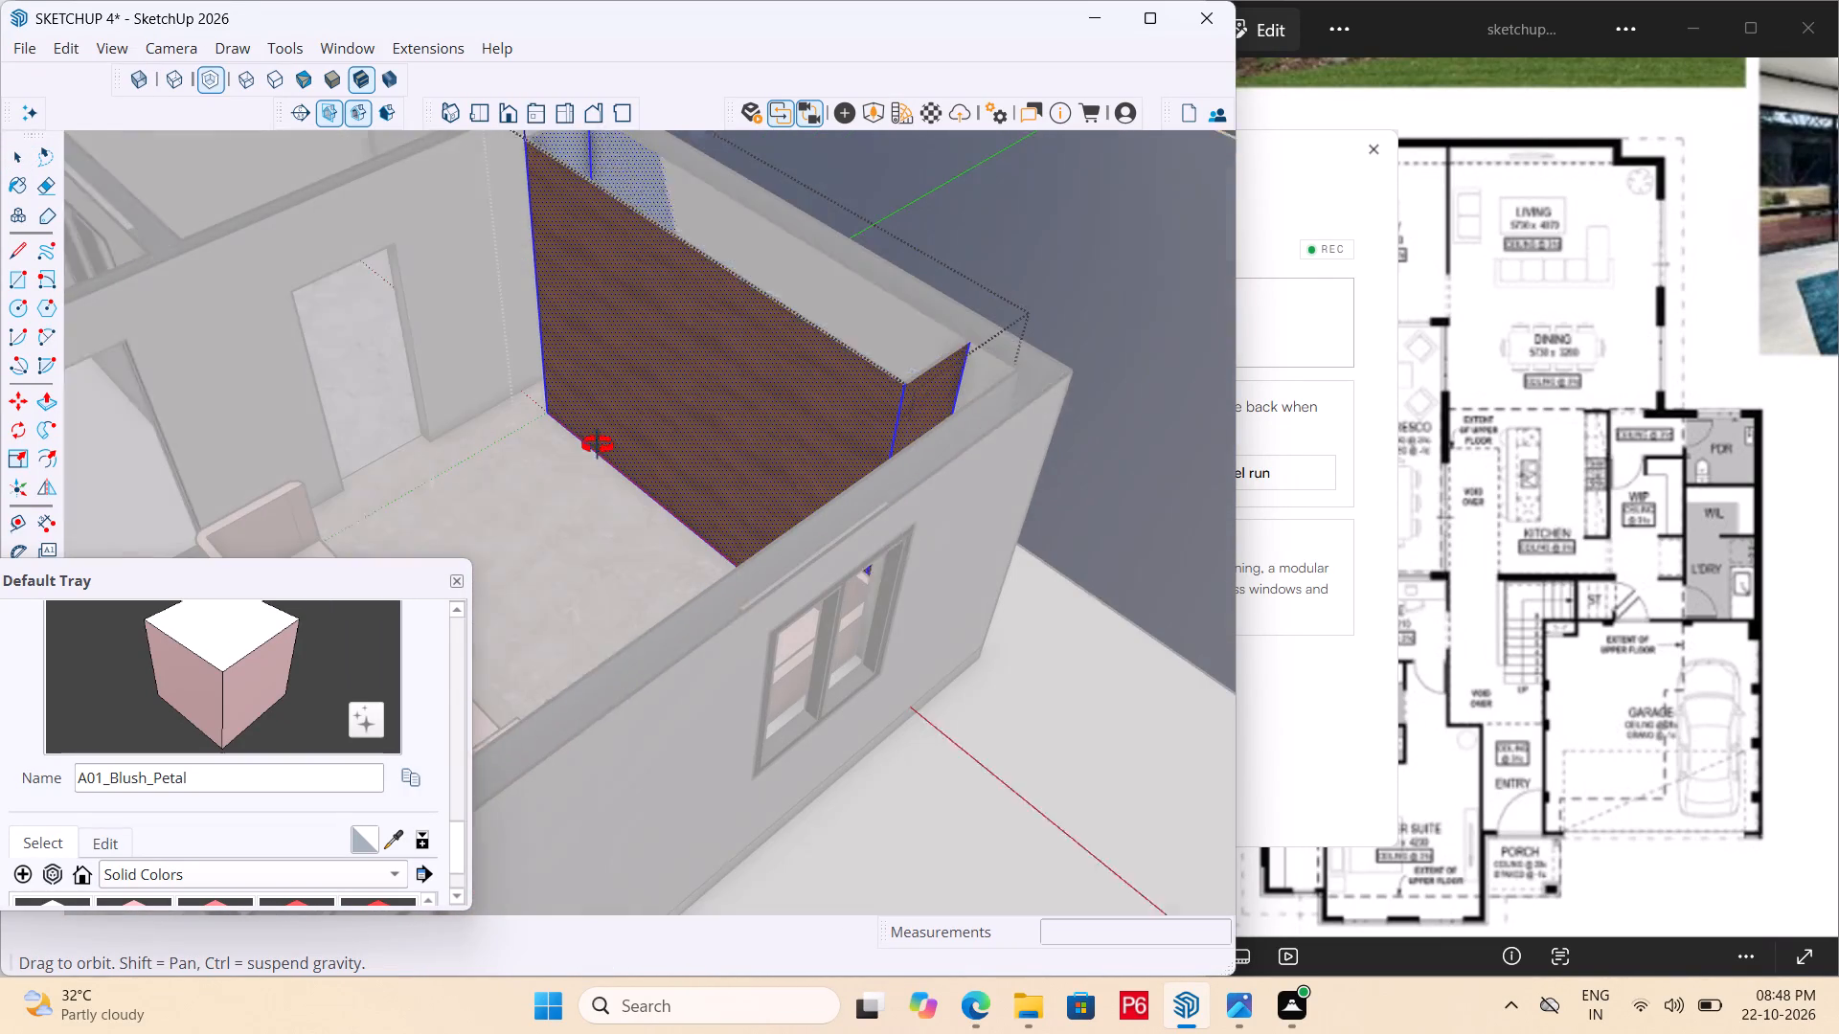
{"action": "middle_click_drag", "start_coordinate": [598, 445], "coordinate": [594, 456]}
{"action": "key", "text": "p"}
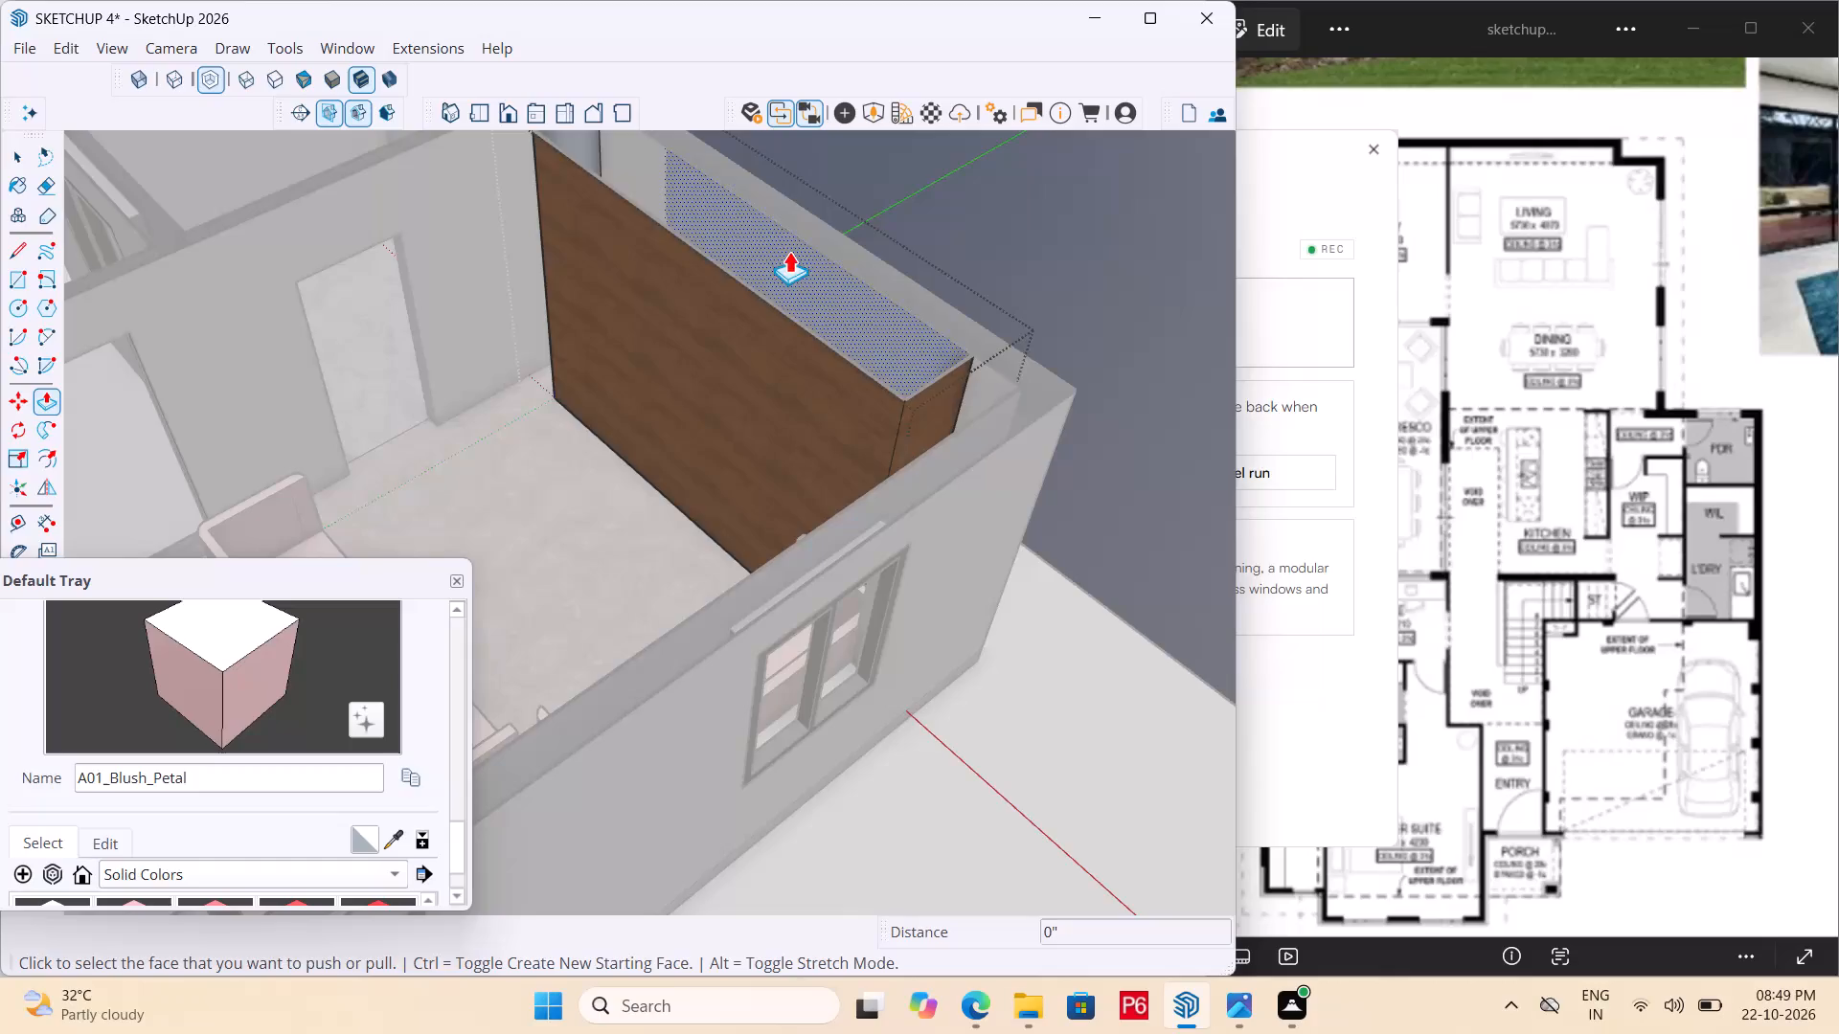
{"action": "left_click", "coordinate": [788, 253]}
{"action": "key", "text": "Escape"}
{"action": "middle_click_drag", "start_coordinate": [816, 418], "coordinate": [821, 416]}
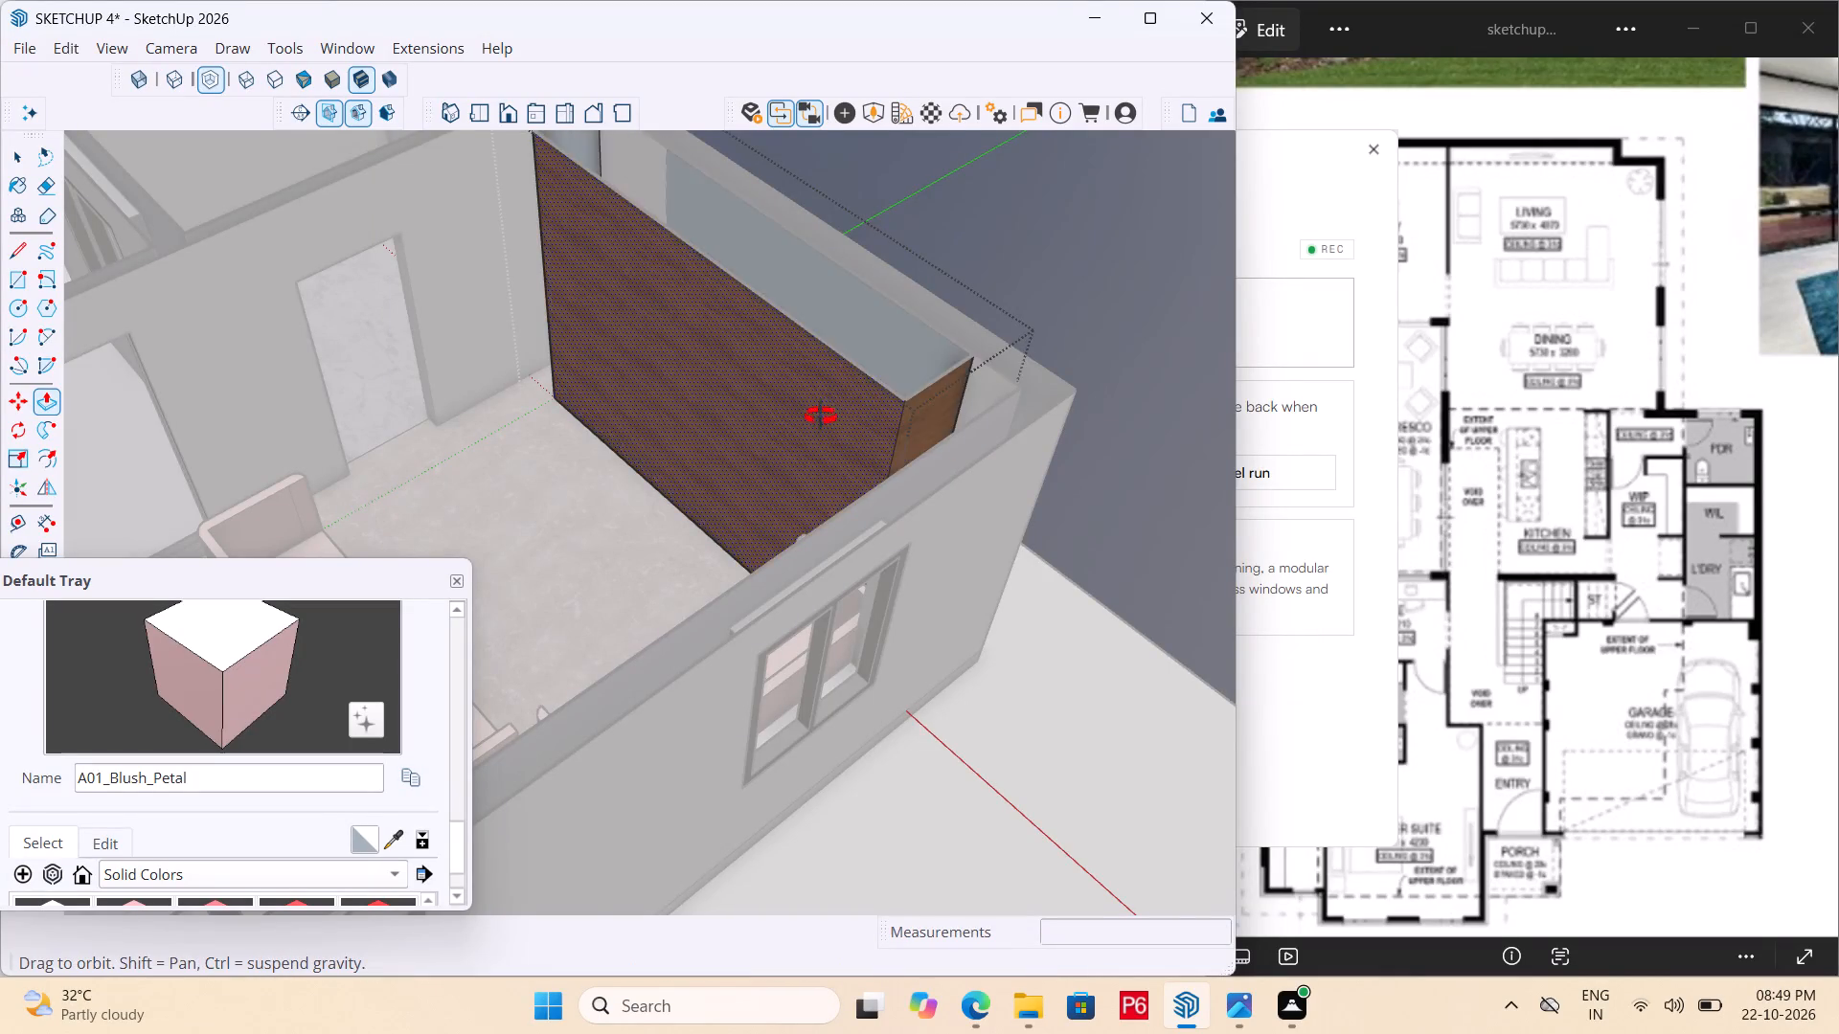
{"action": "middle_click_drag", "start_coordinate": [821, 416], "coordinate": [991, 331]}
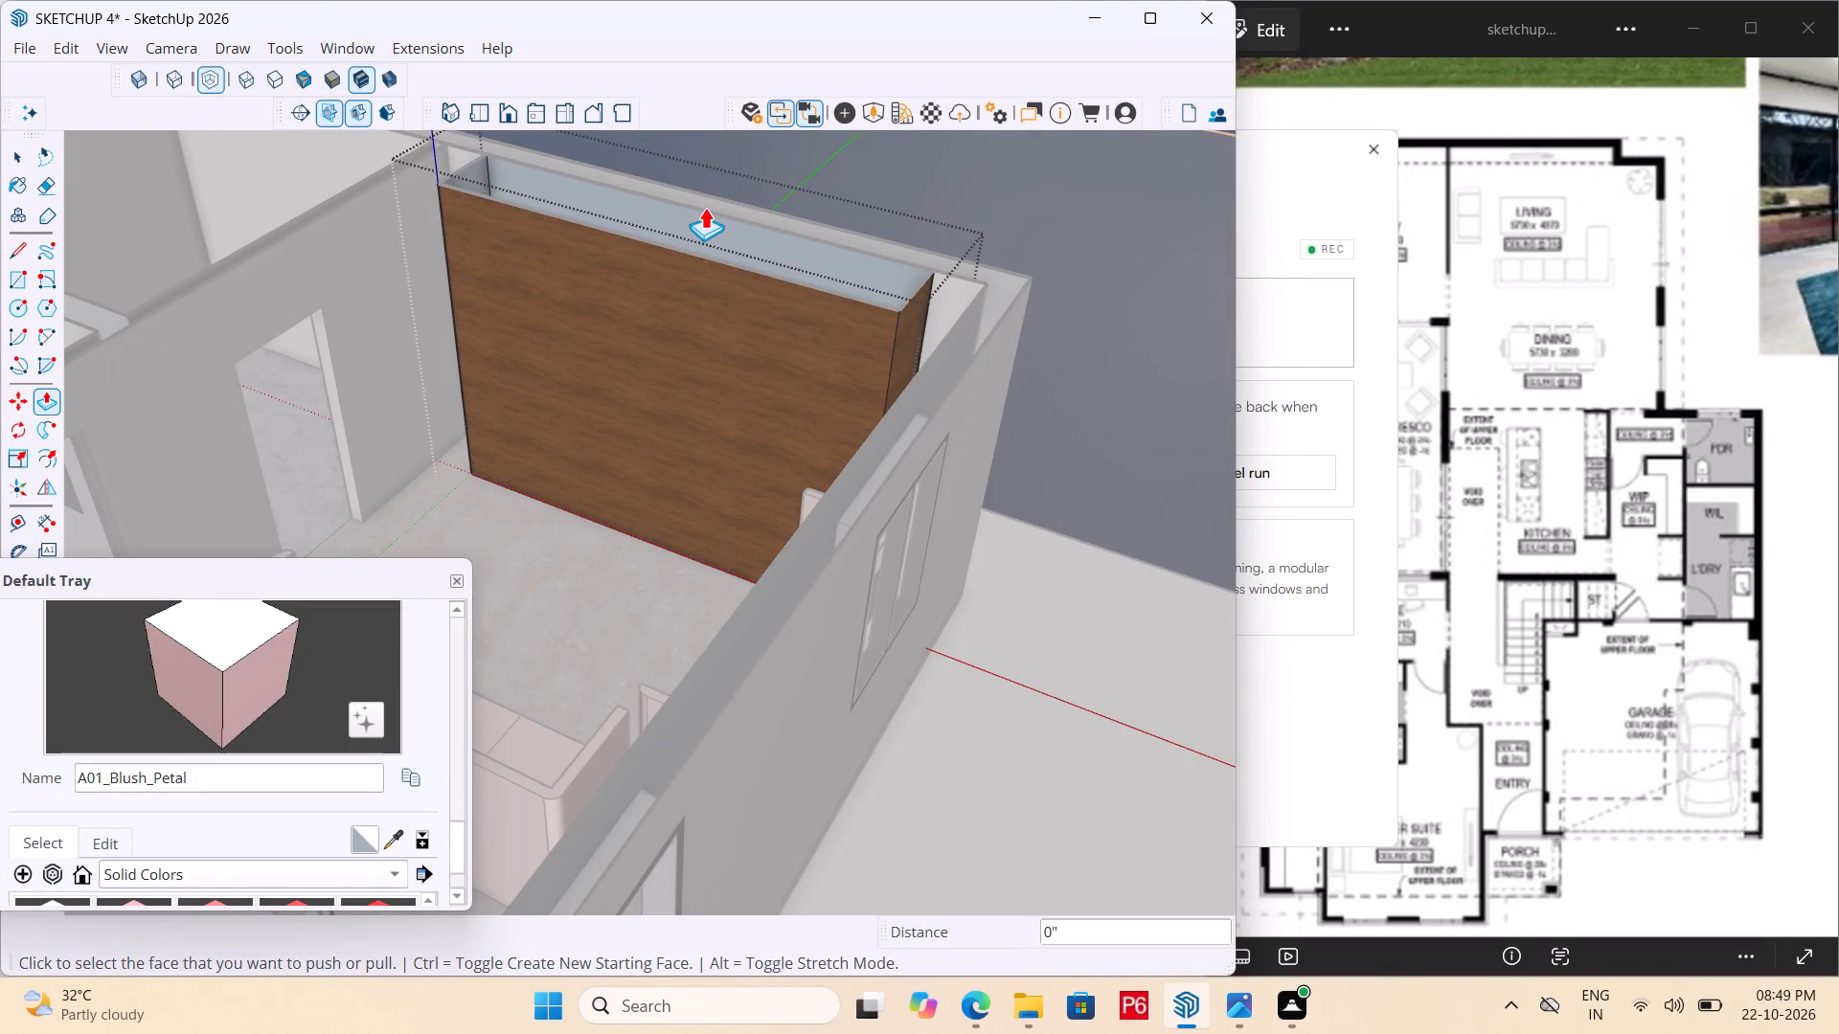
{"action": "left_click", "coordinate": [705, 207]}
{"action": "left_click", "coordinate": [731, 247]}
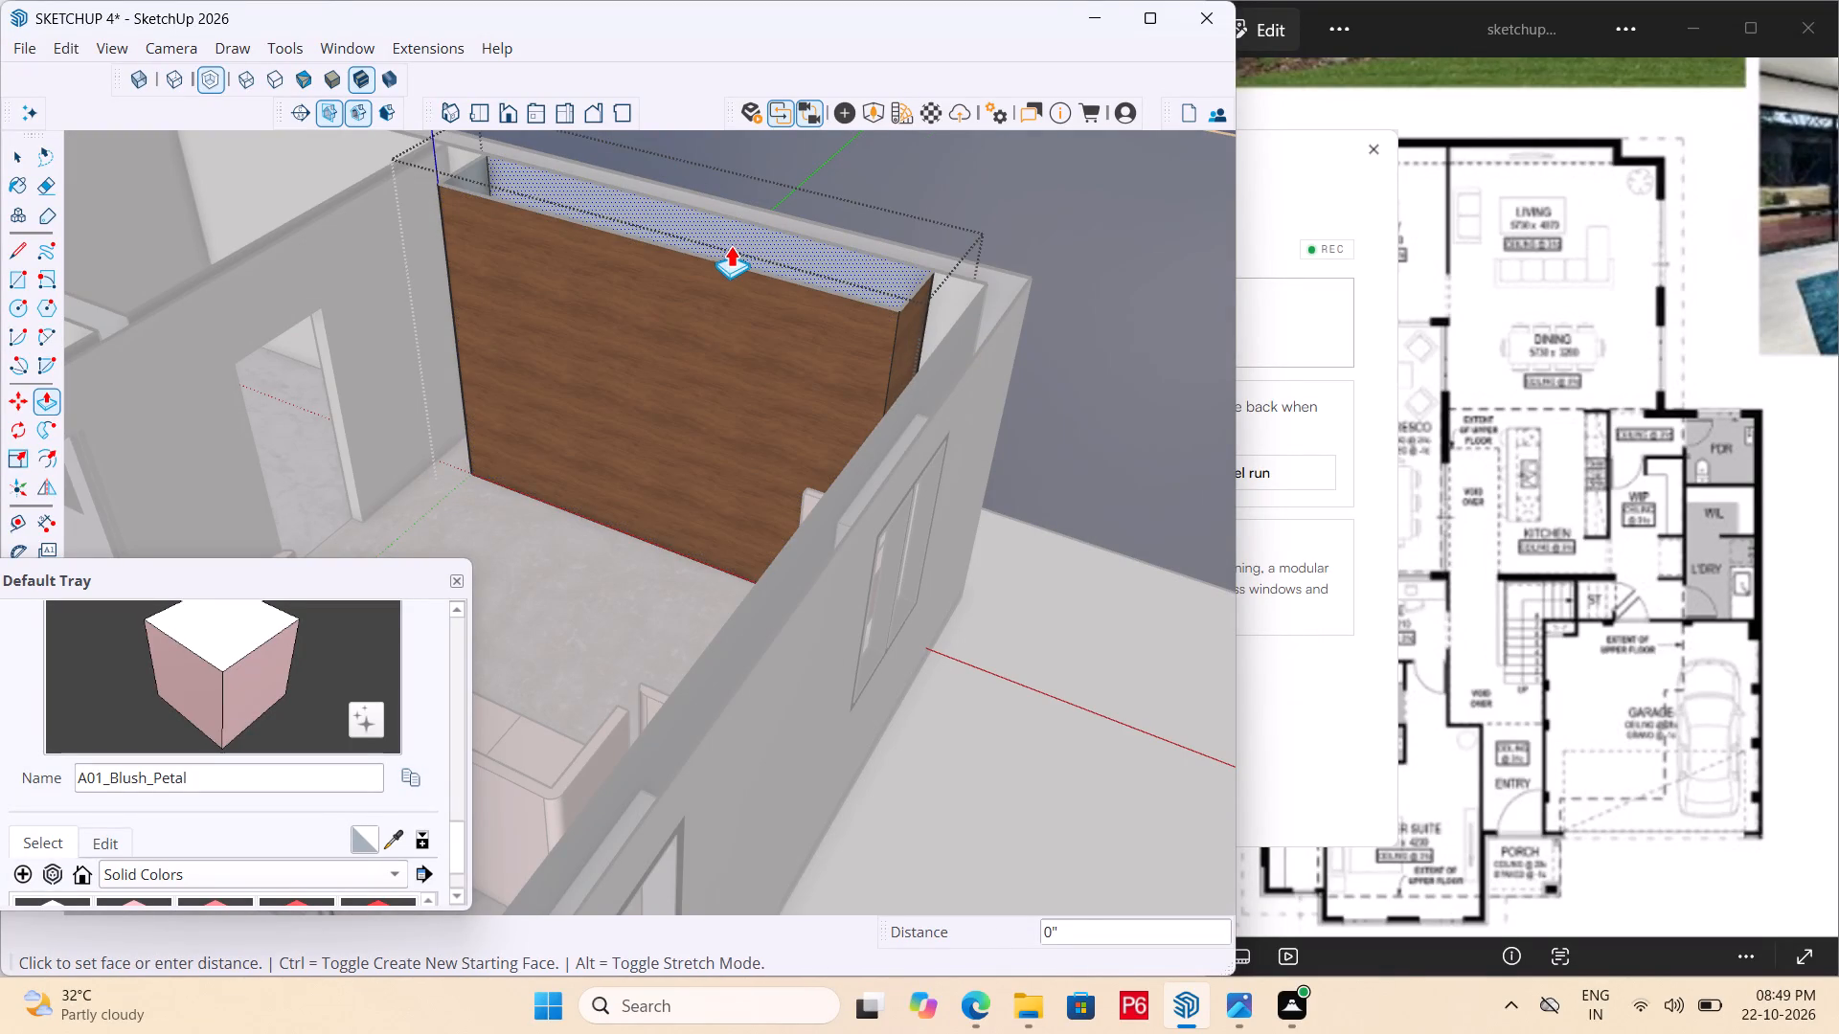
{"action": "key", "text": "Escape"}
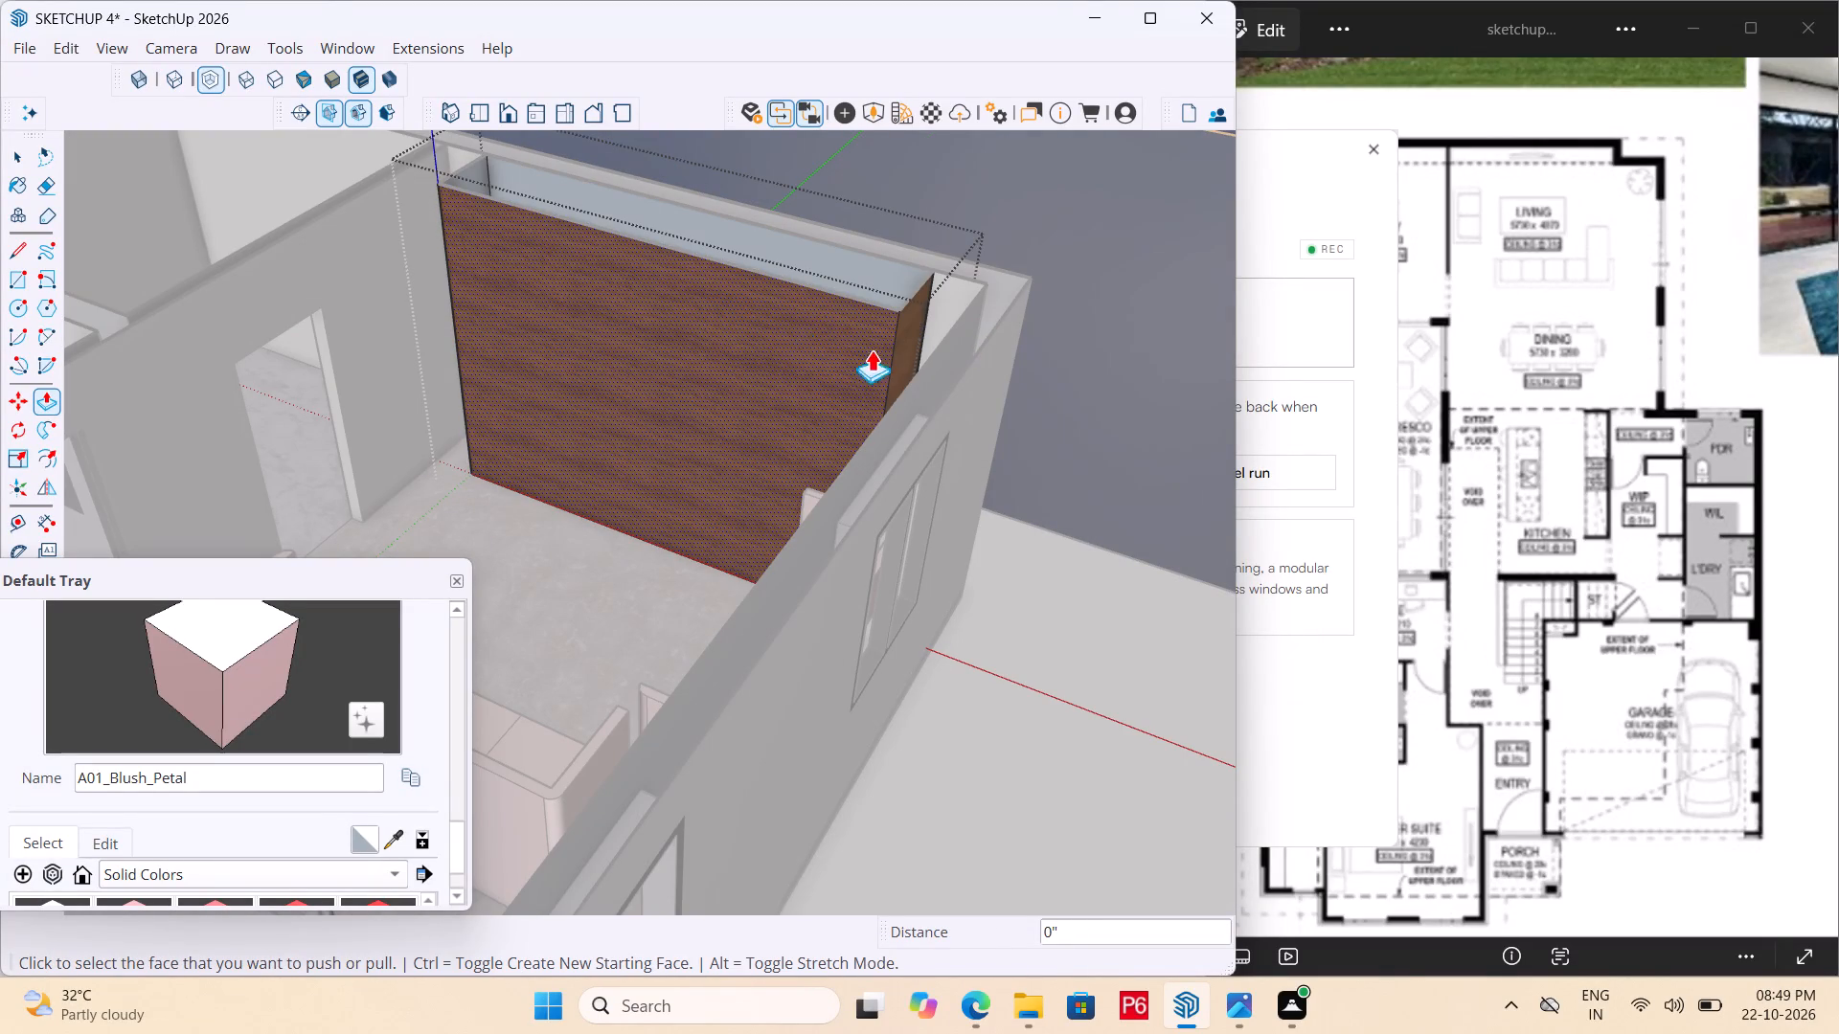
Push the wall unit's end face nearest the windowed wall inward about 5' 2 7/16" to shorten the unit.
{"action": "left_click", "coordinate": [903, 337]}
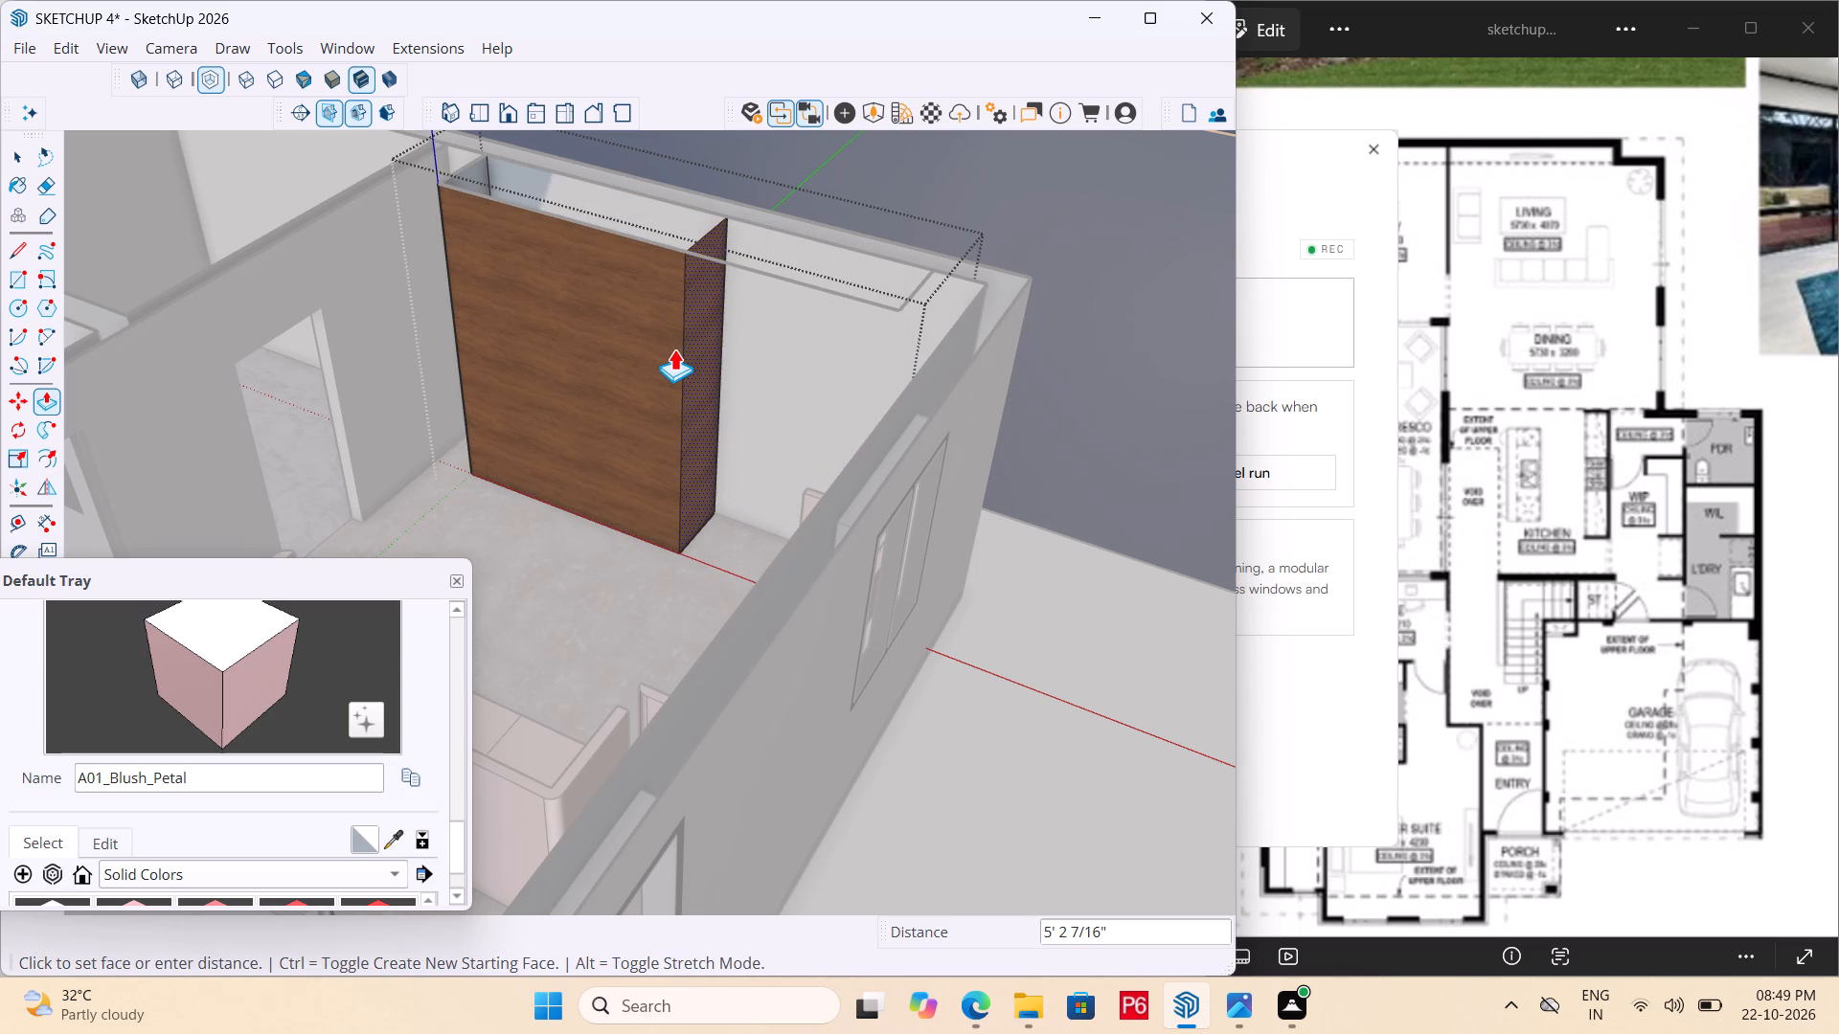
{"action": "left_click", "coordinate": [673, 348]}
Push the wall unit's opposite end face inward to shorten it from the side away from the windowed wall.
{"action": "middle_click_drag", "start_coordinate": [511, 293], "coordinate": [1308, 265]}
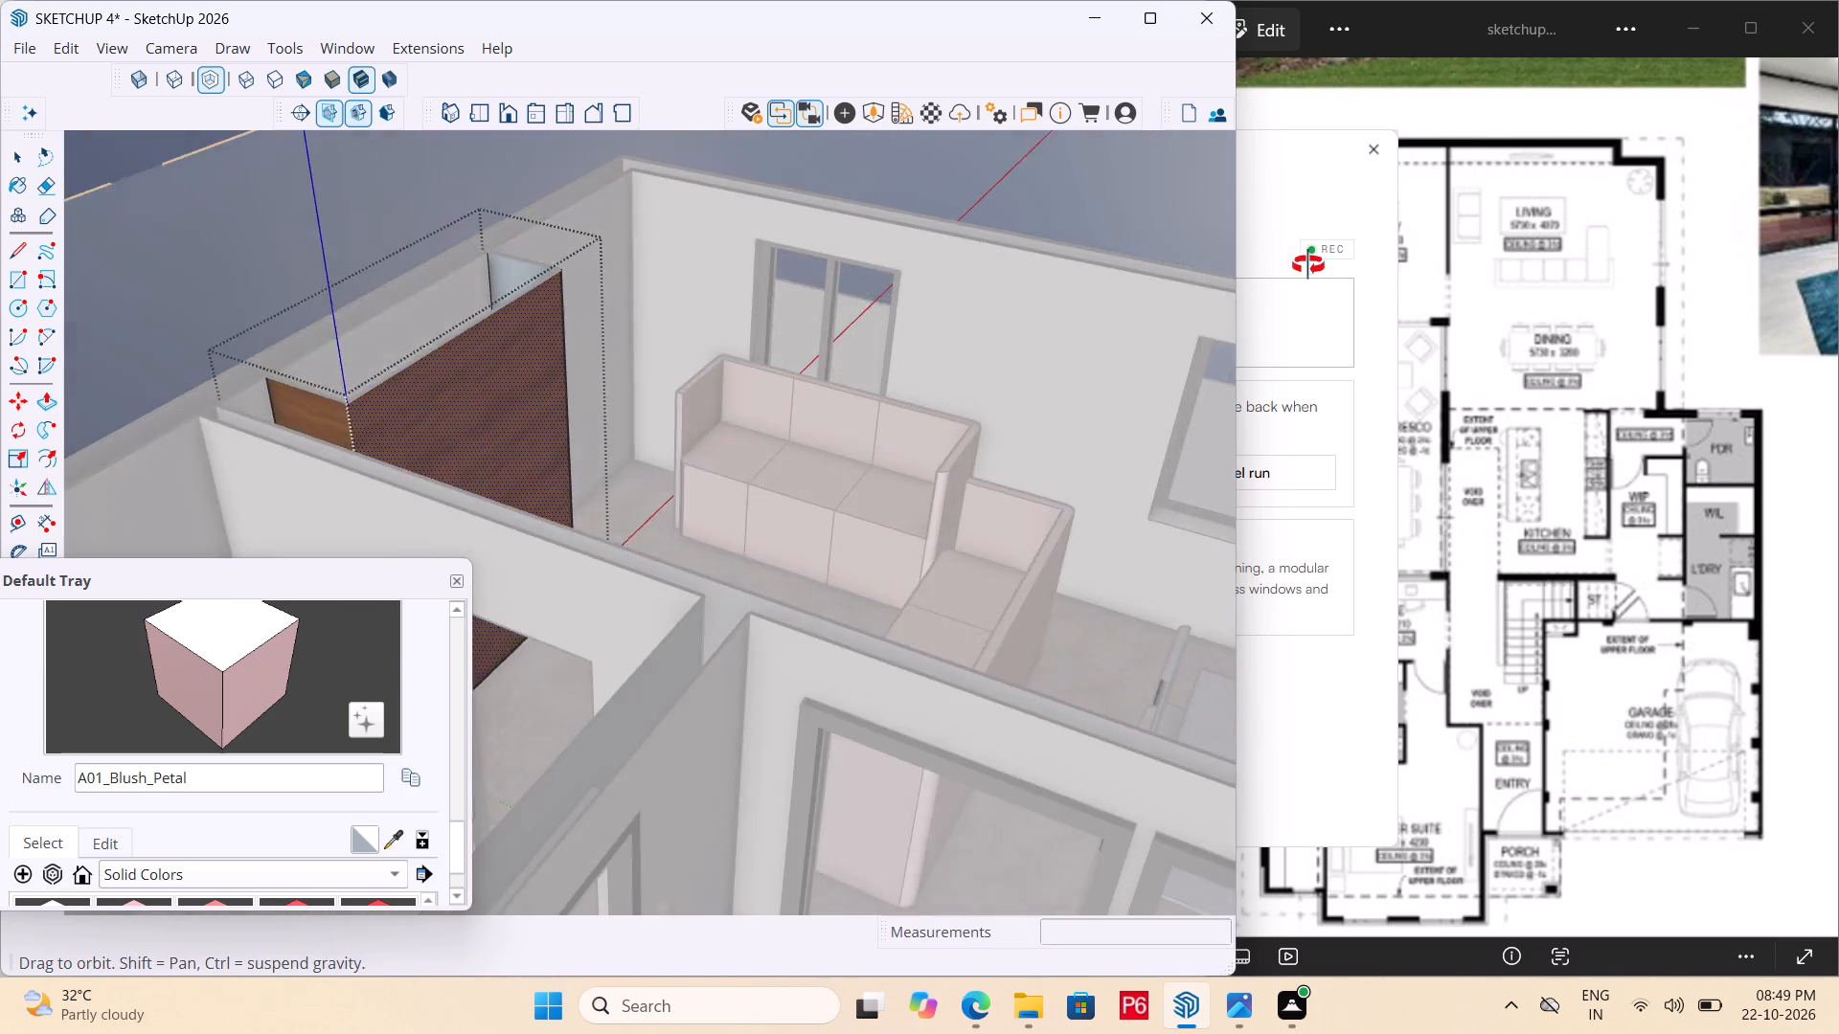
{"action": "middle_click_drag", "start_coordinate": [1308, 265], "coordinate": [1258, 337]}
{"action": "scroll", "coordinate": [260, 456], "scroll_direction": "up", "scroll_amount": 2}
{"action": "left_click", "coordinate": [279, 461]}
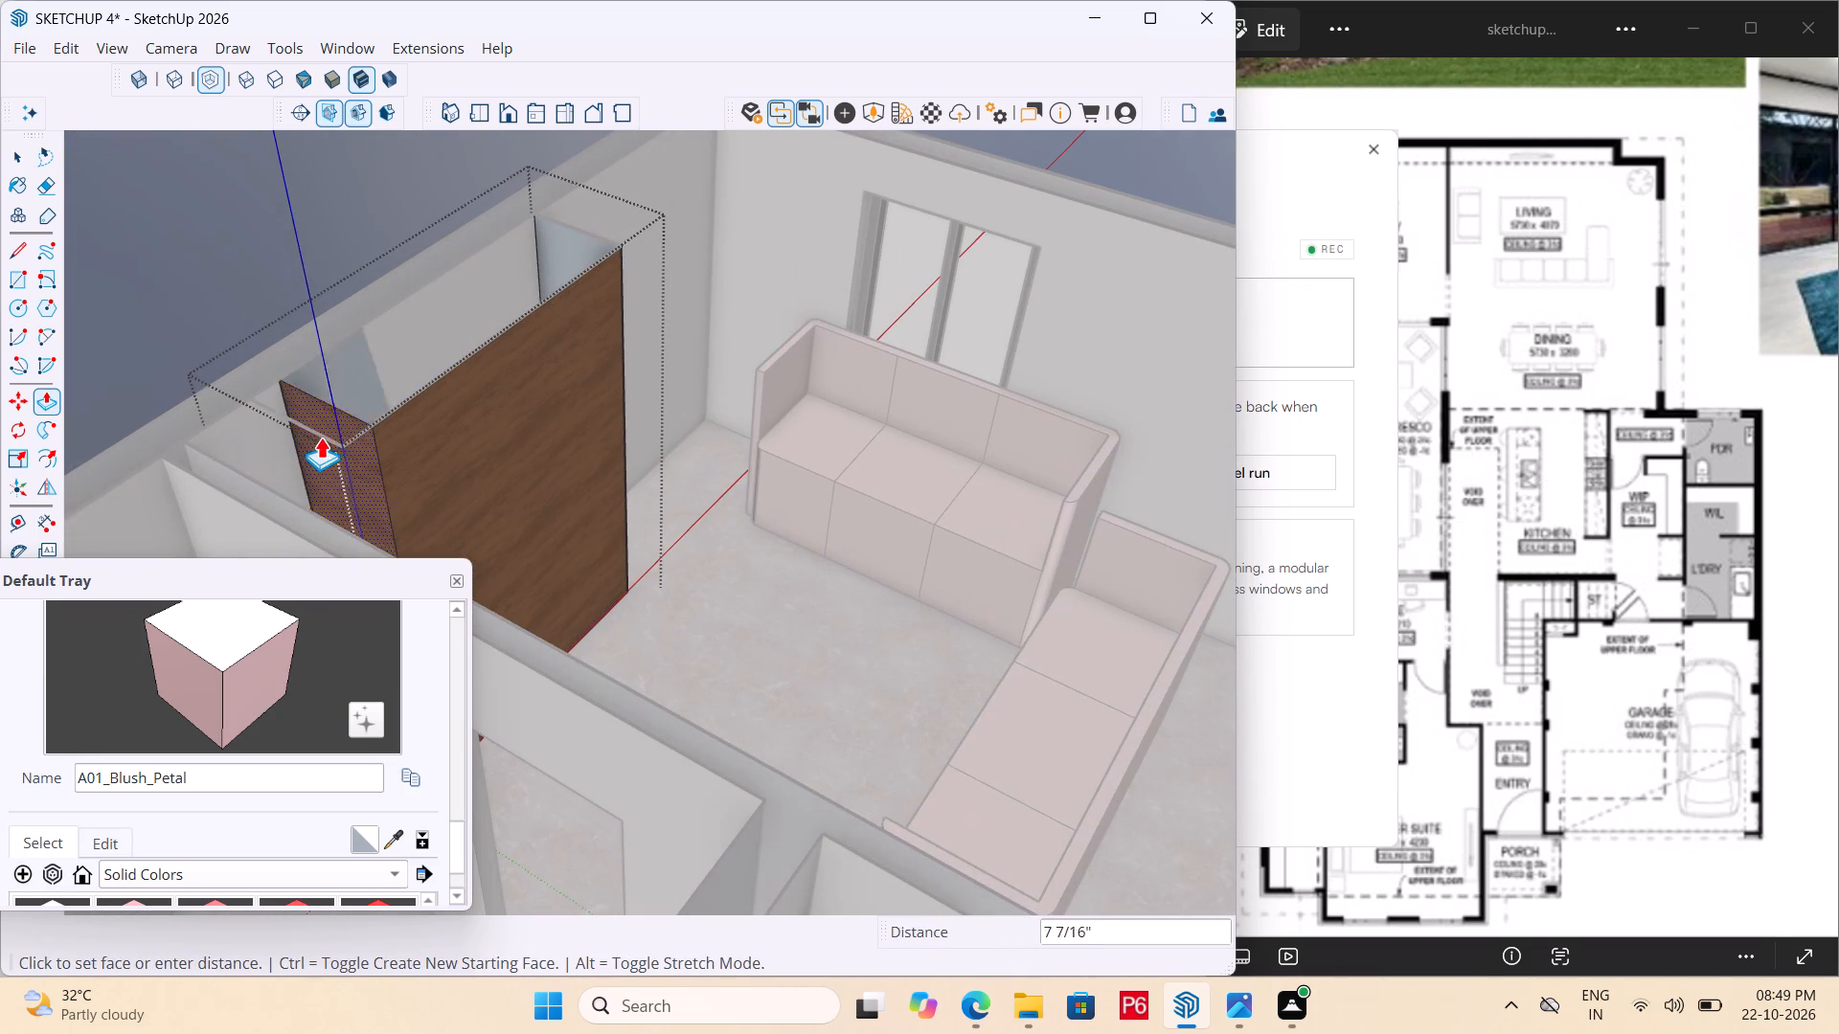
{"action": "left_click", "coordinate": [375, 412]}
Push the wall unit's wood front face back about 10 15/16" toward the wall behind it.
{"action": "left_click", "coordinate": [512, 409]}
{"action": "left_click", "coordinate": [476, 385]}
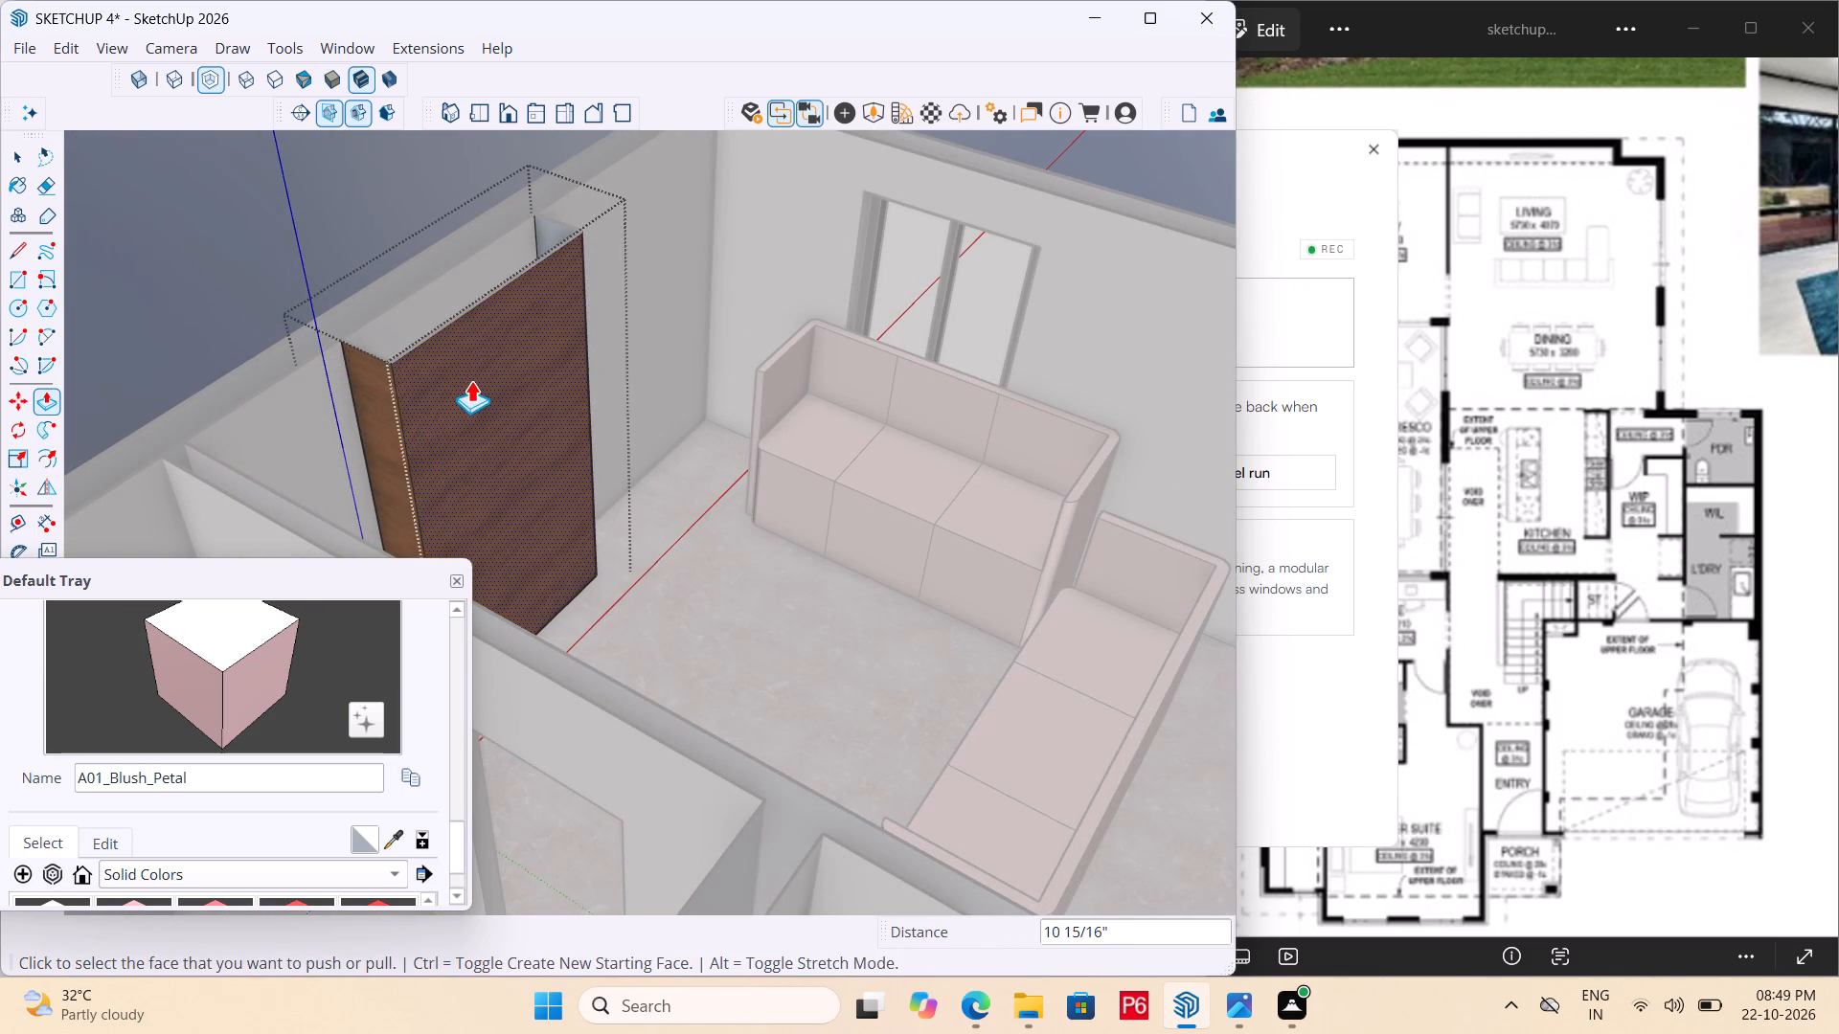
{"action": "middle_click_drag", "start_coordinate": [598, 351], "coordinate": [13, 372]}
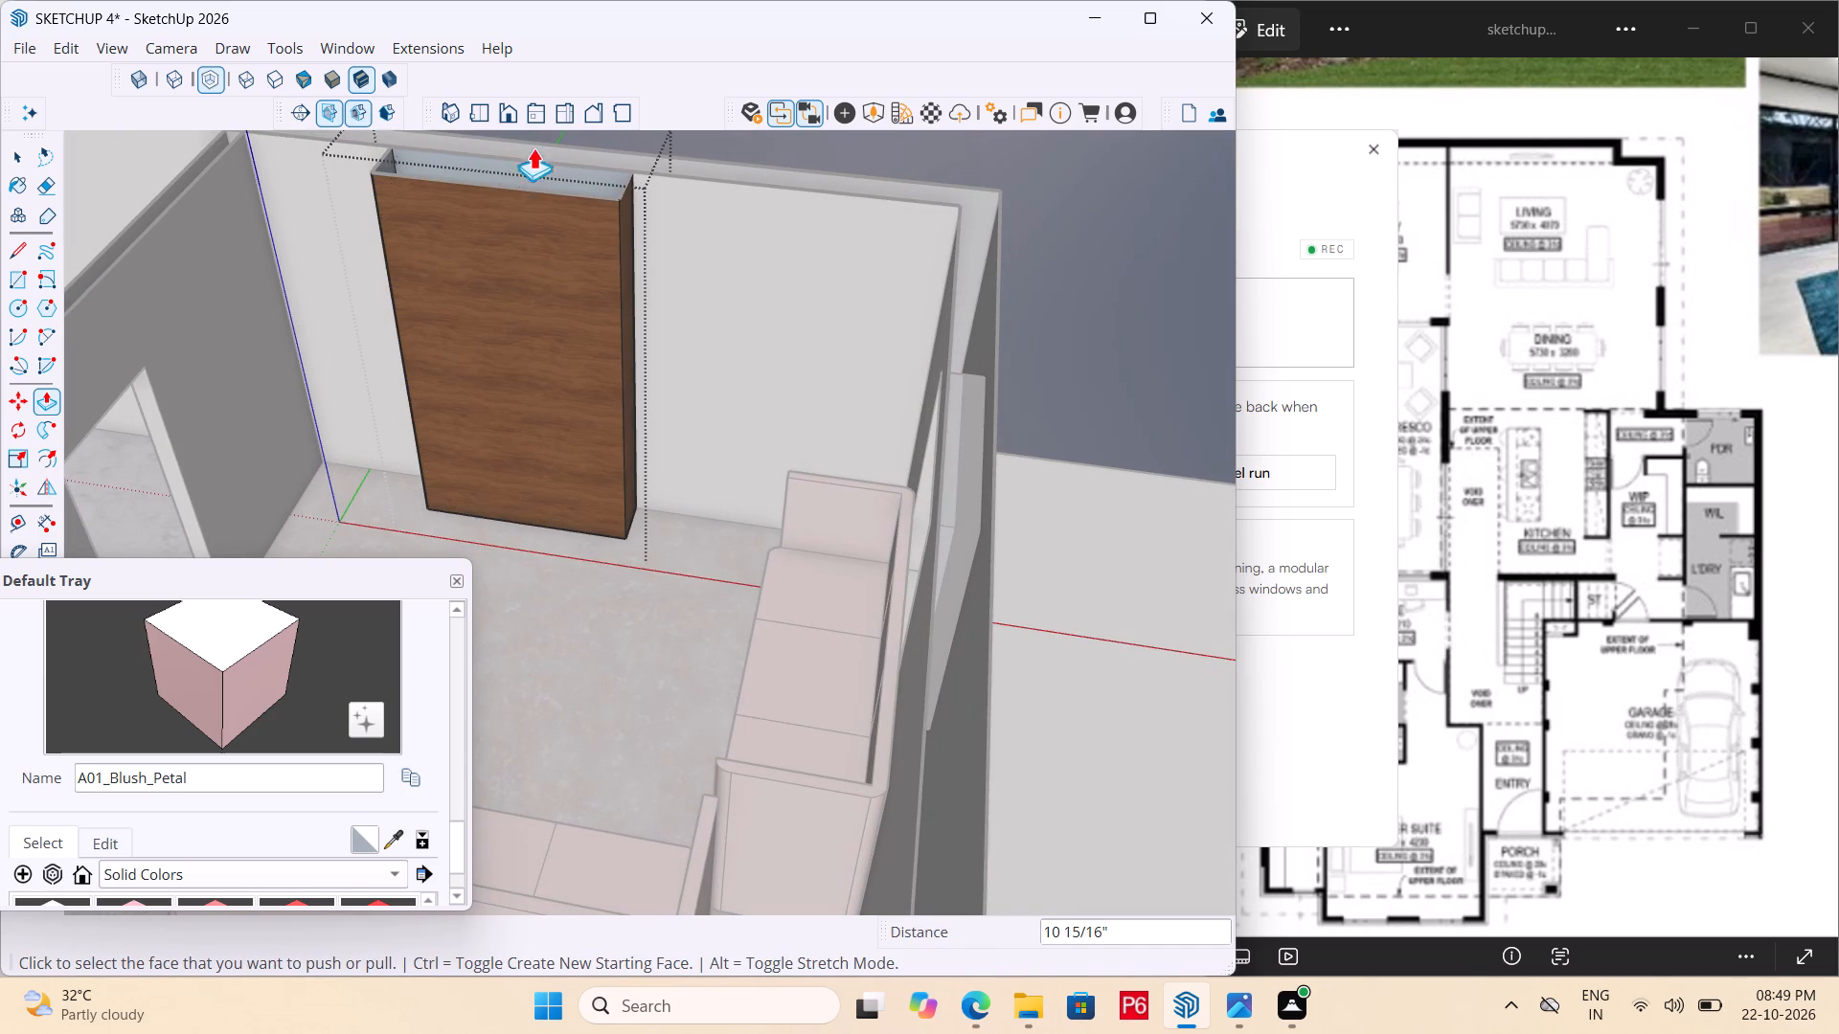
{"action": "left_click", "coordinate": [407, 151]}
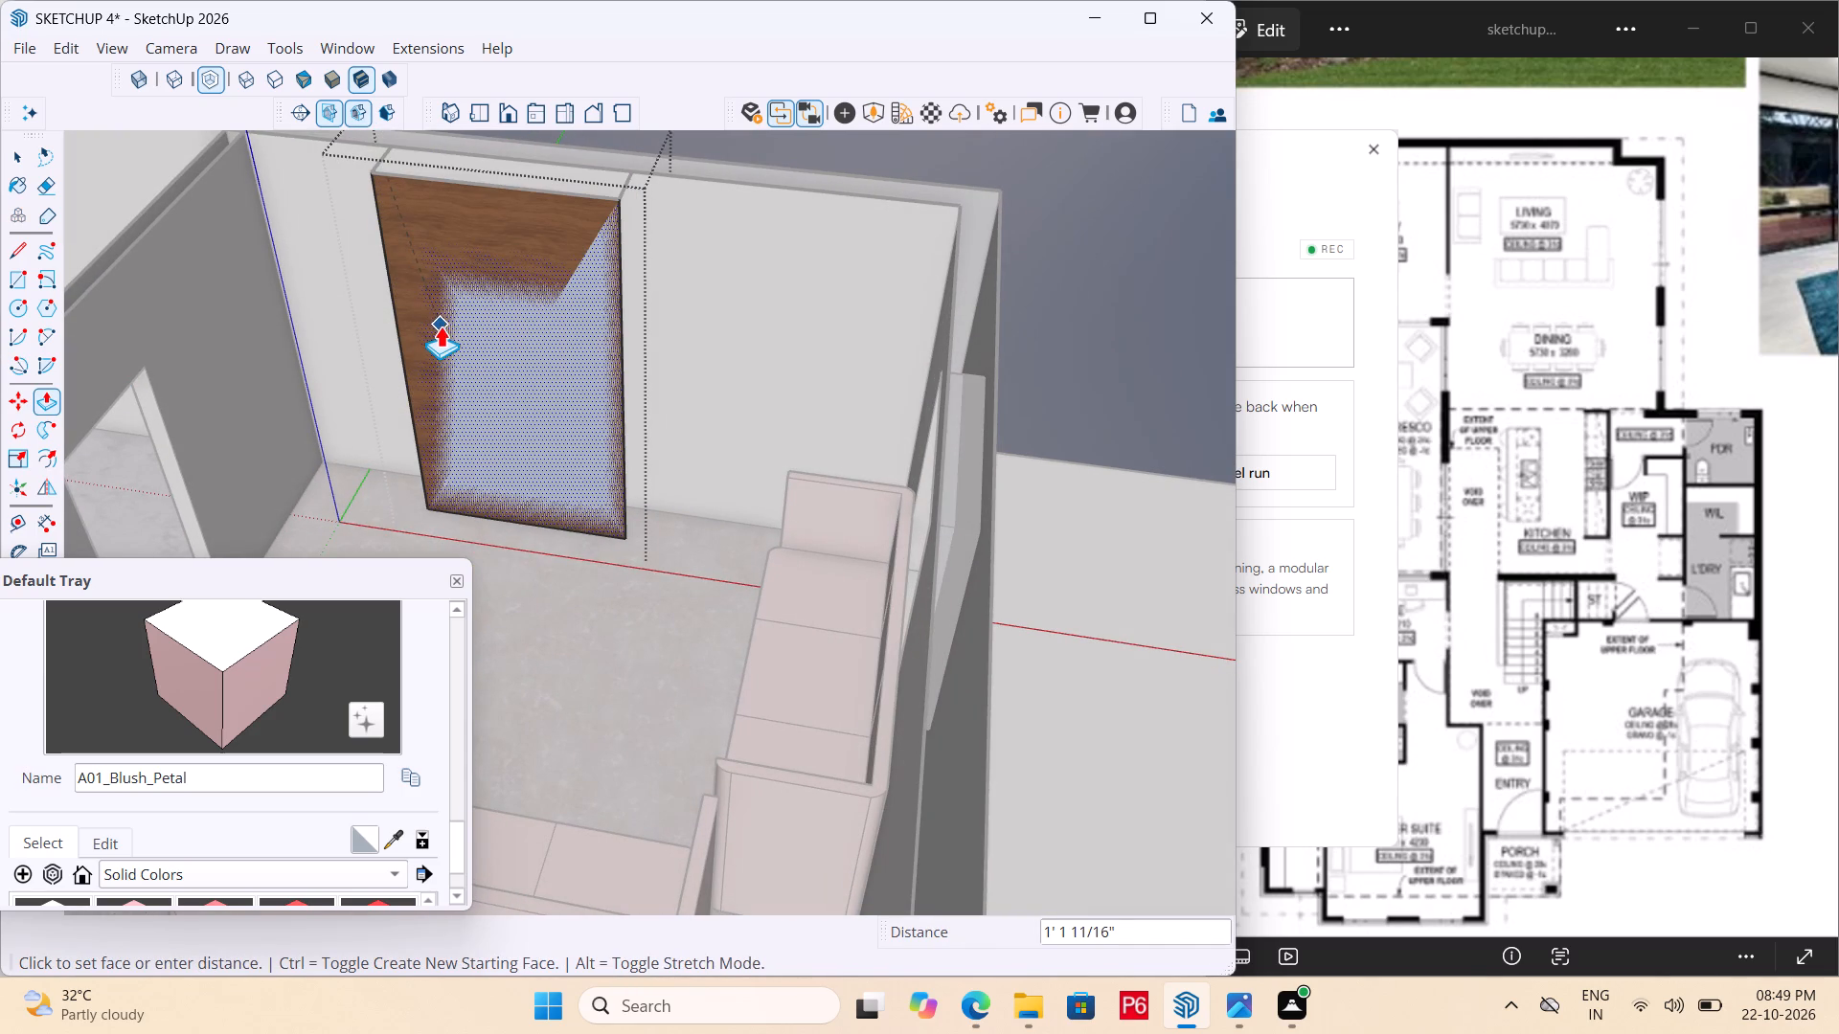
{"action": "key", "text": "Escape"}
Save the model with the resized wall unit.
{"action": "key", "text": "ctrl+s"}
{"action": "key", "text": "ctrl+s"}
{"action": "key", "text": "ctrl+s"}
{"action": "key", "text": "ctrl+s"}
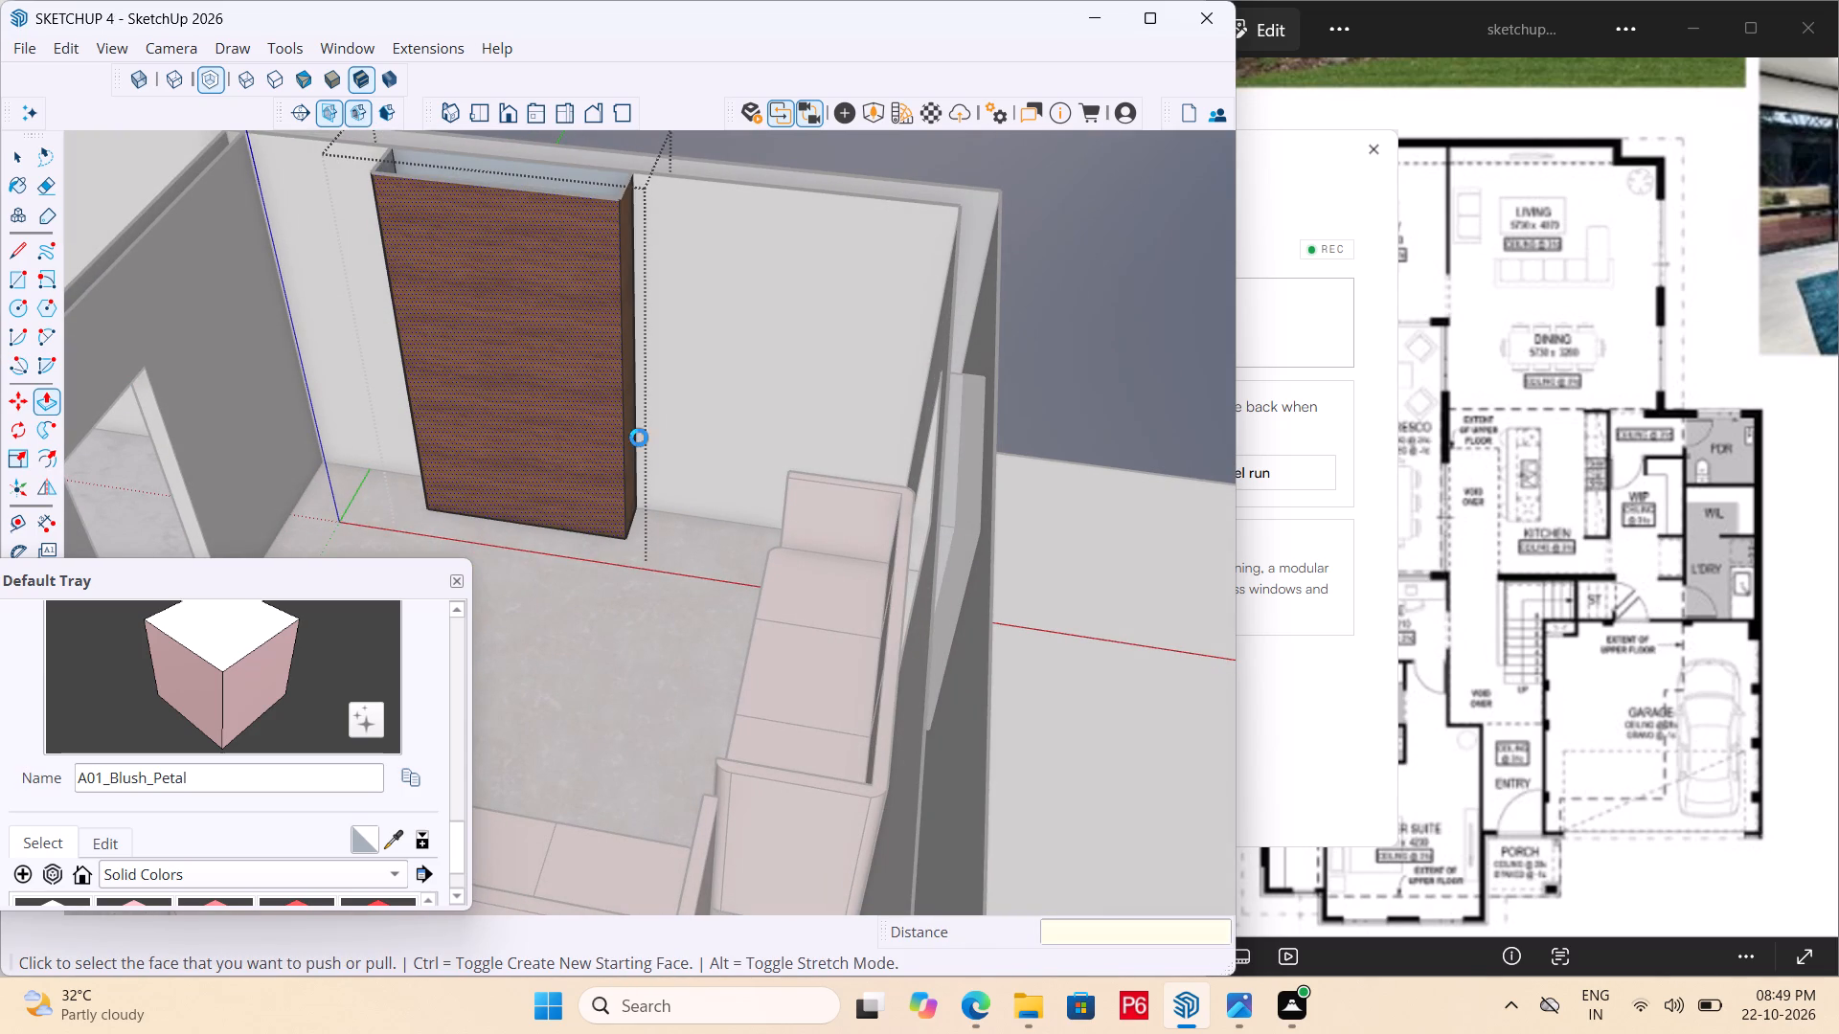
{"action": "key", "text": "ctrl+s"}
{"action": "key", "text": "ctrl+s"}
{"action": "key", "text": "ctrl+s"}
Switch to the reference image viewer and bring the full ground-floor plan into view.
{"action": "double_click", "coordinate": [1504, 784]}
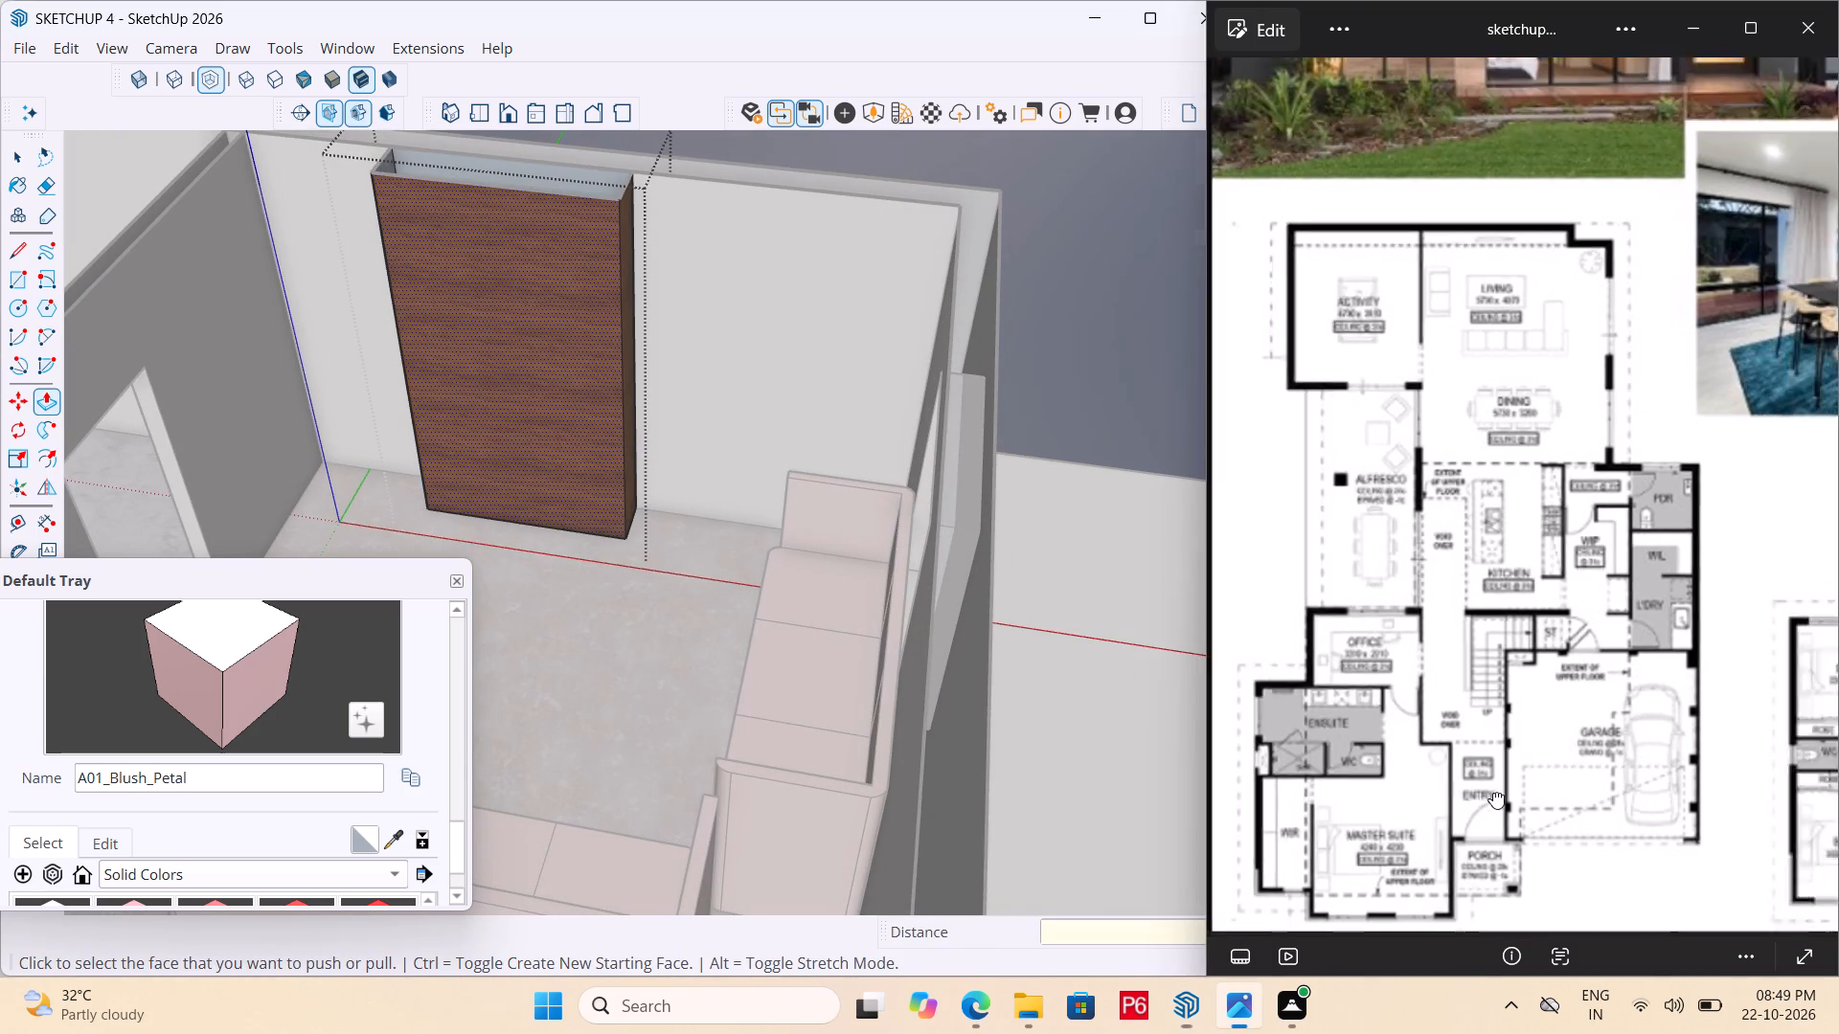
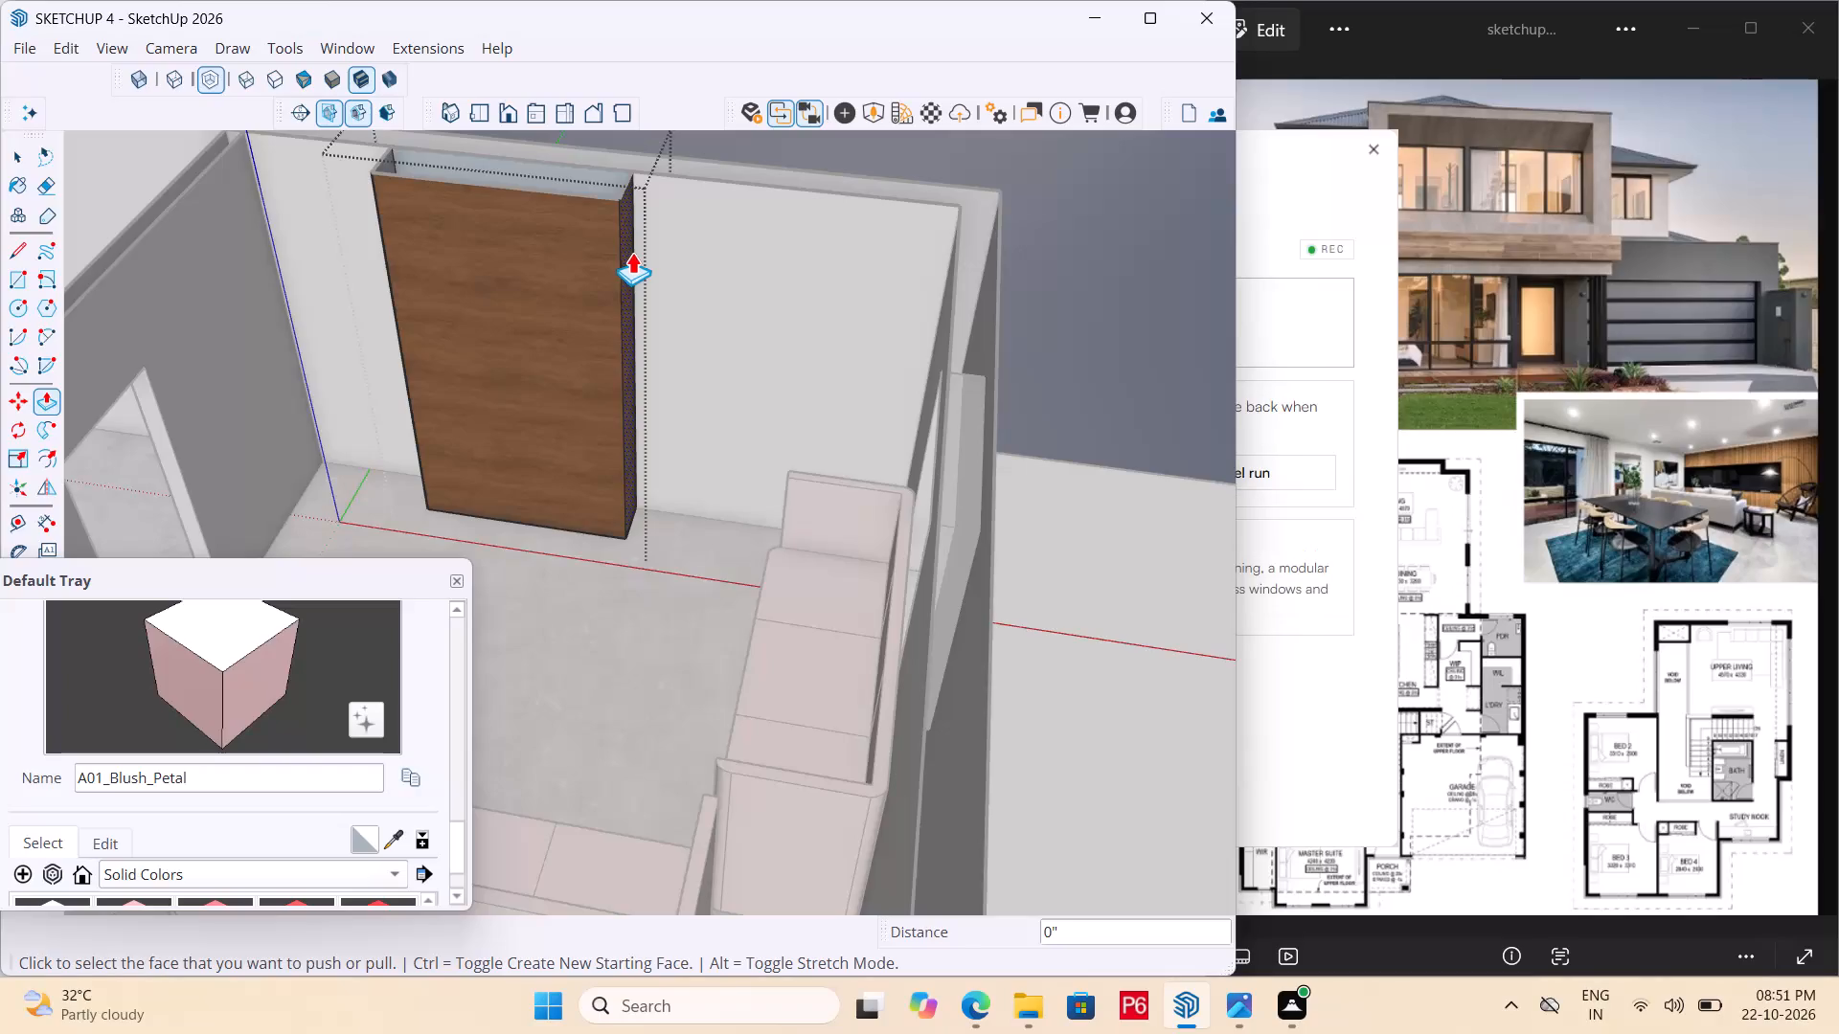
Delete the tall wood-finished cabinet geometry standing against the living room wall.
{"action": "key", "text": "space"}
{"action": "left_click", "coordinate": [1050, 244]}
{"action": "left_click", "coordinate": [617, 302]}
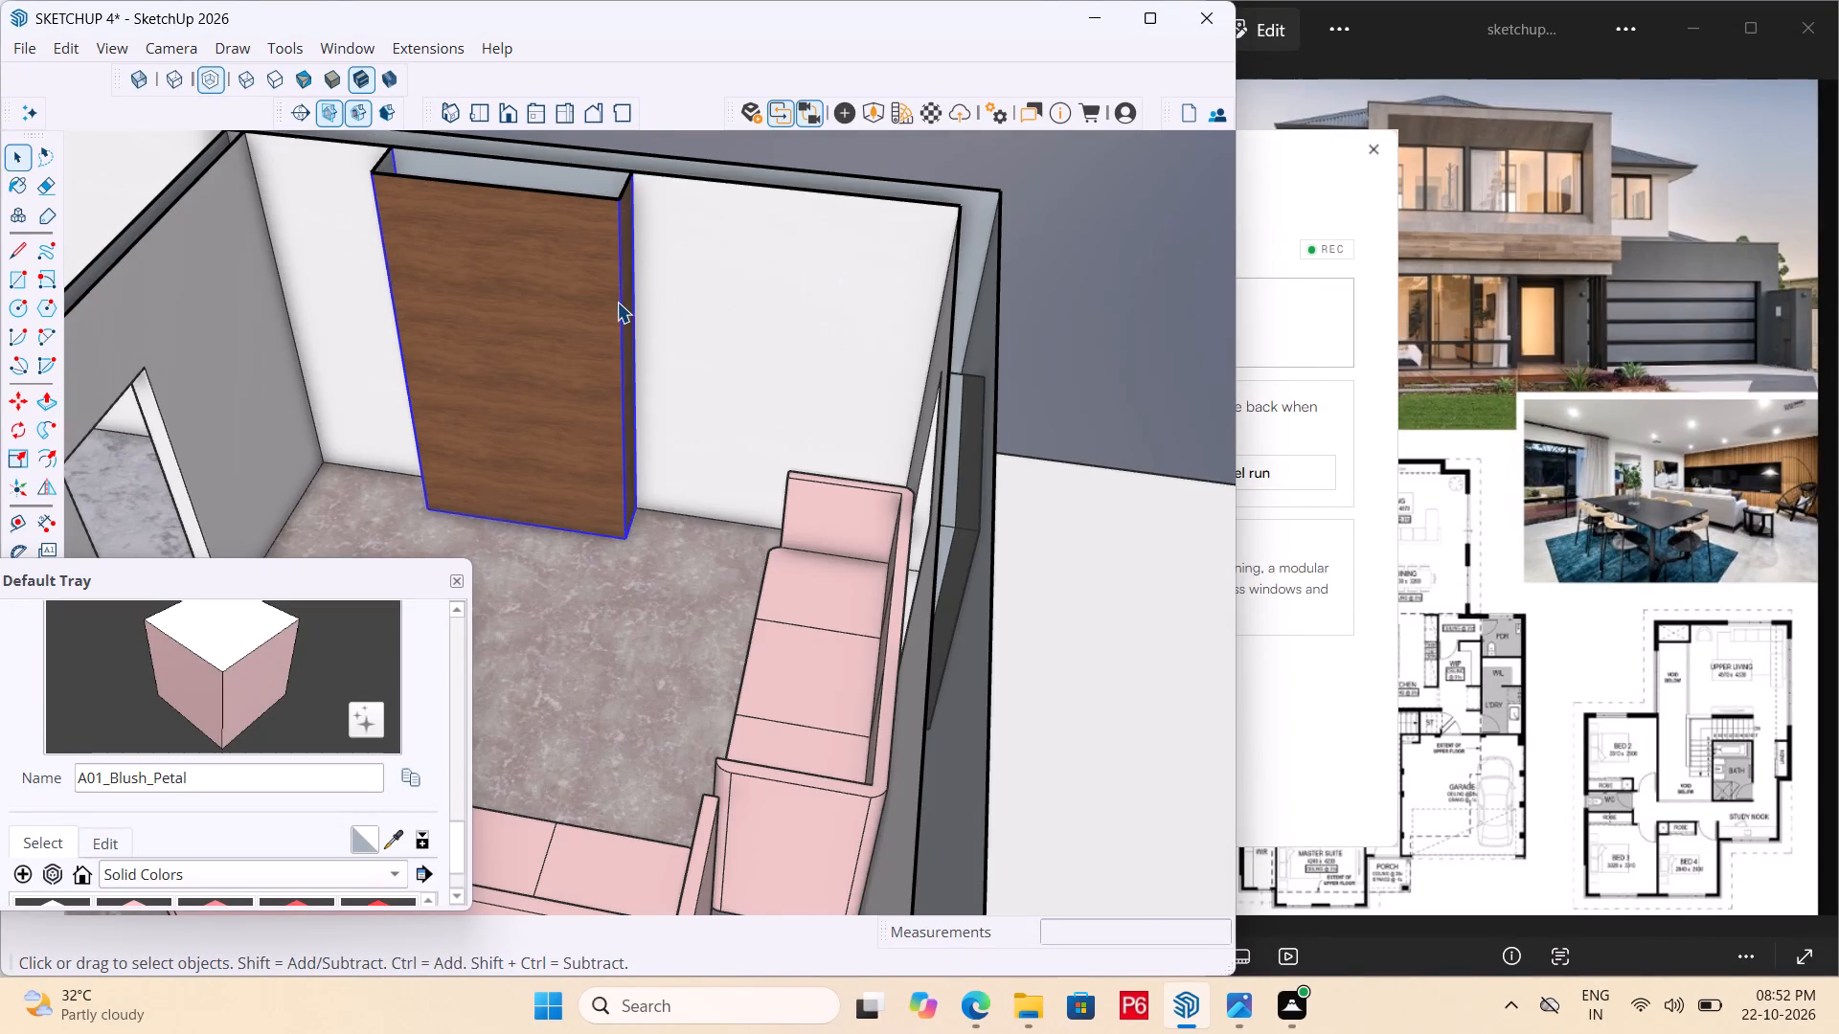
{"action": "middle_click_drag", "start_coordinate": [629, 294], "coordinate": [563, 295]}
{"action": "double_click", "coordinate": [580, 289]}
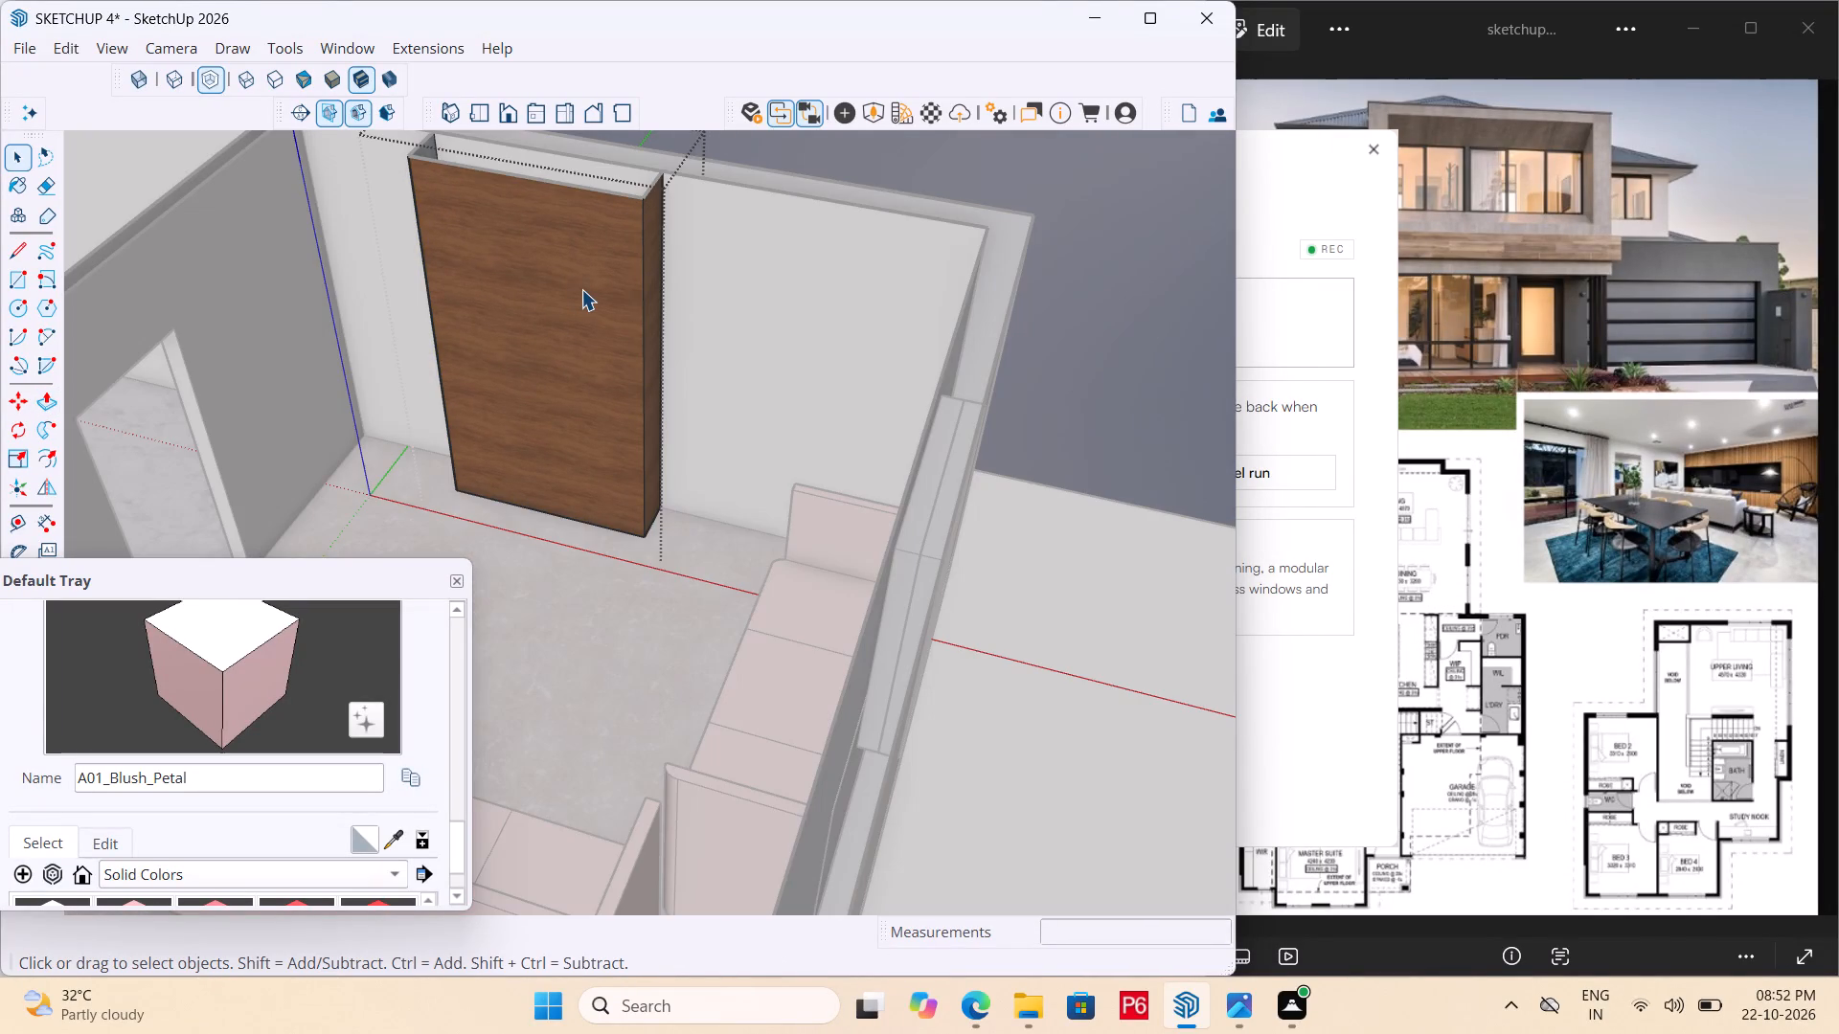
{"action": "double_click", "coordinate": [586, 269]}
{"action": "triple_click", "coordinate": [620, 276]}
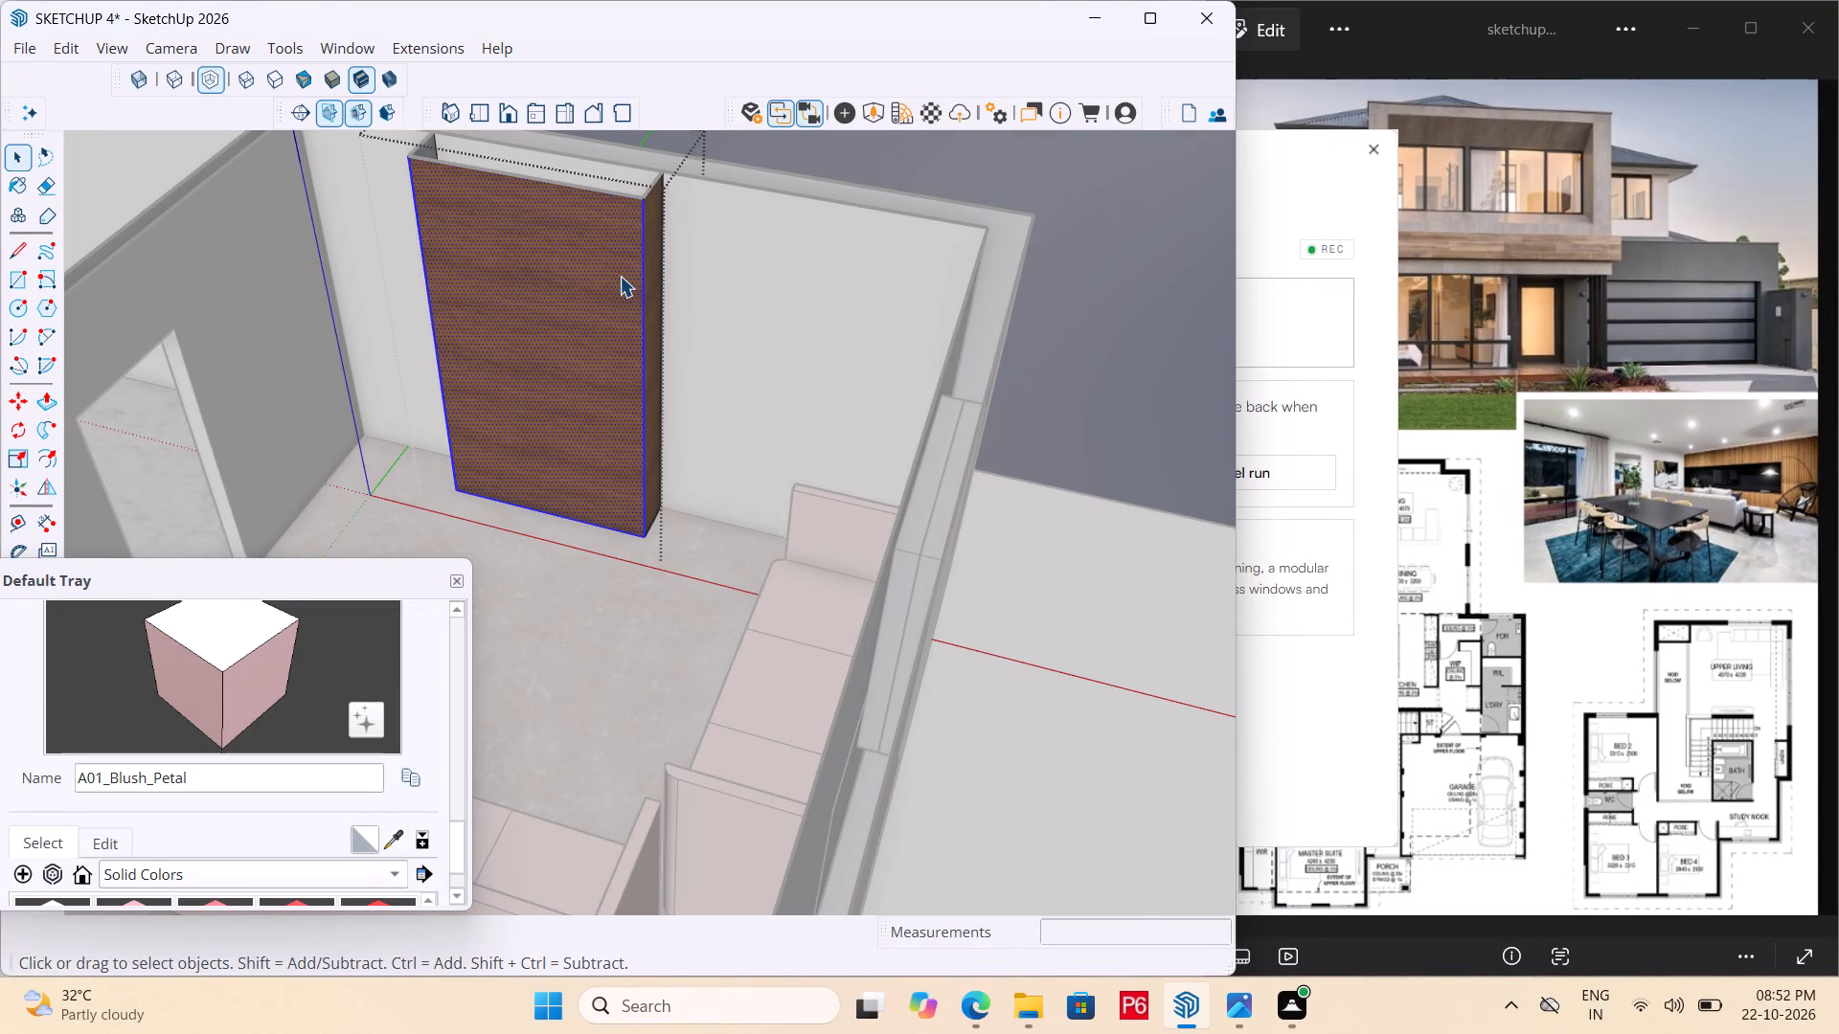
{"action": "left_click", "coordinate": [620, 276]}
{"action": "left_click", "coordinate": [620, 276]}
{"action": "triple_click", "coordinate": [620, 276]}
{"action": "left_click", "coordinate": [620, 276]}
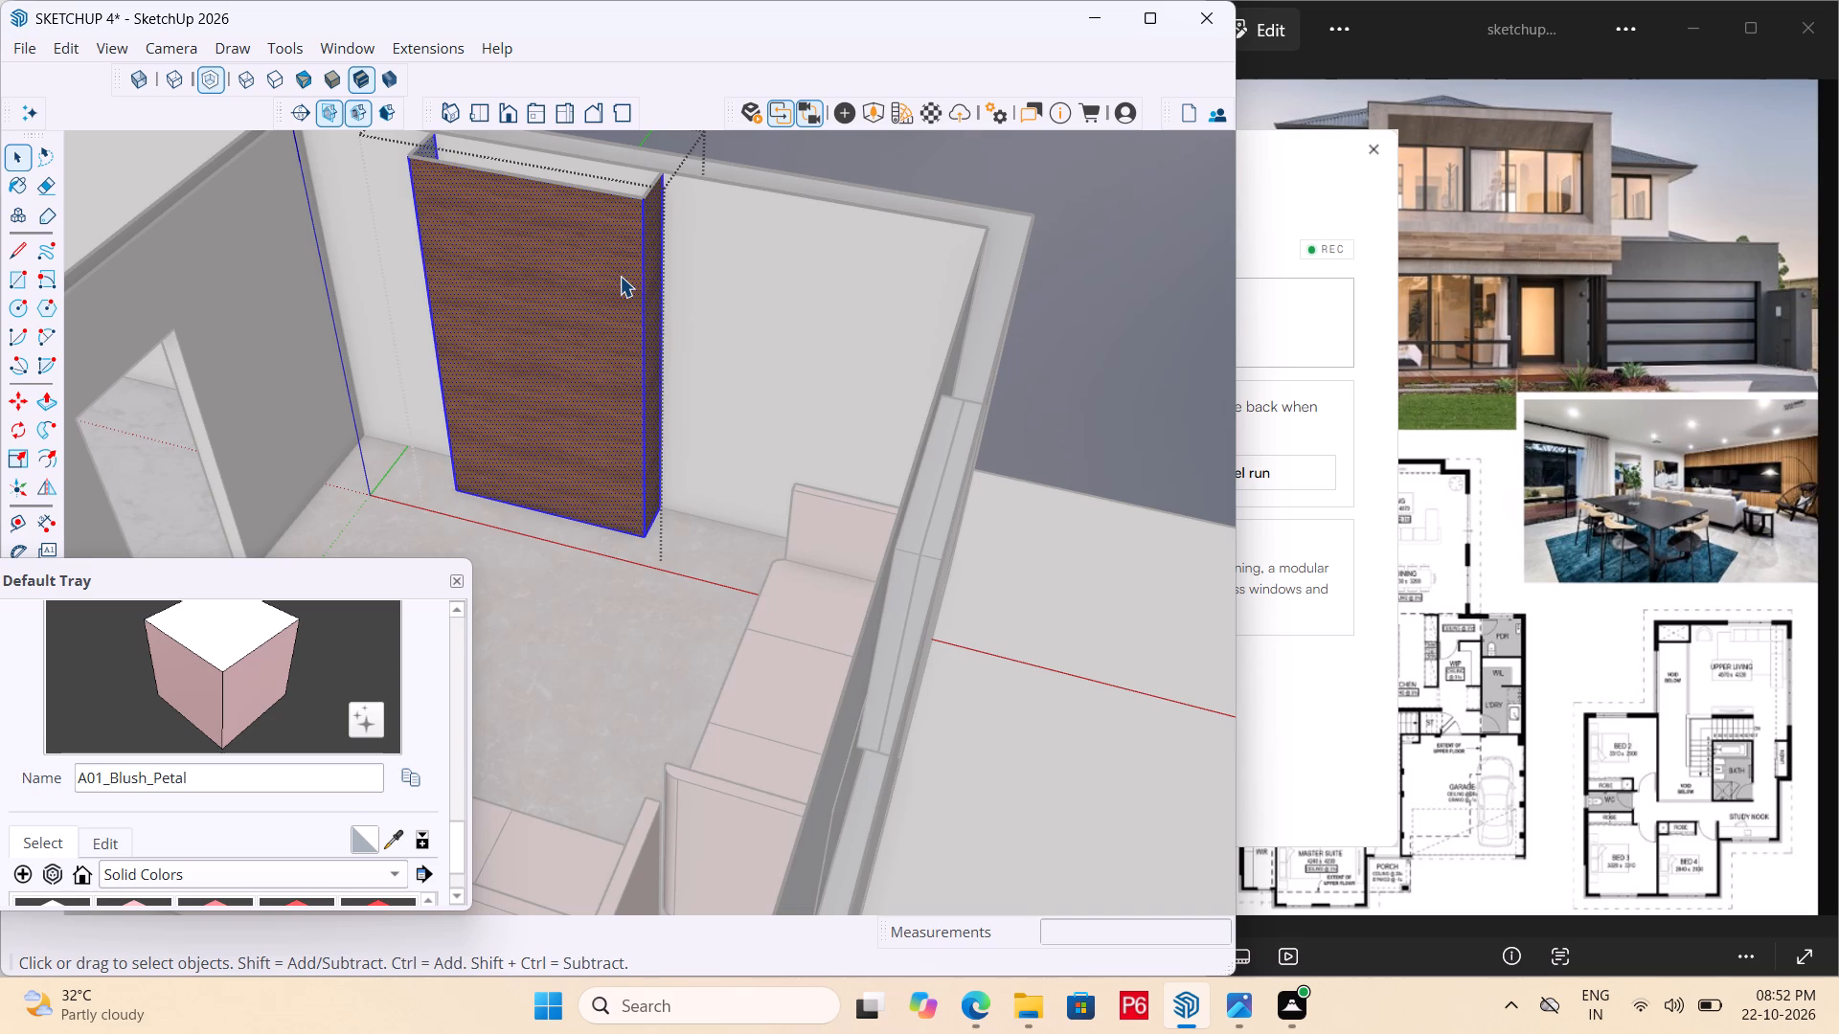
{"action": "middle_click_drag", "start_coordinate": [707, 289], "coordinate": [1293, 209]}
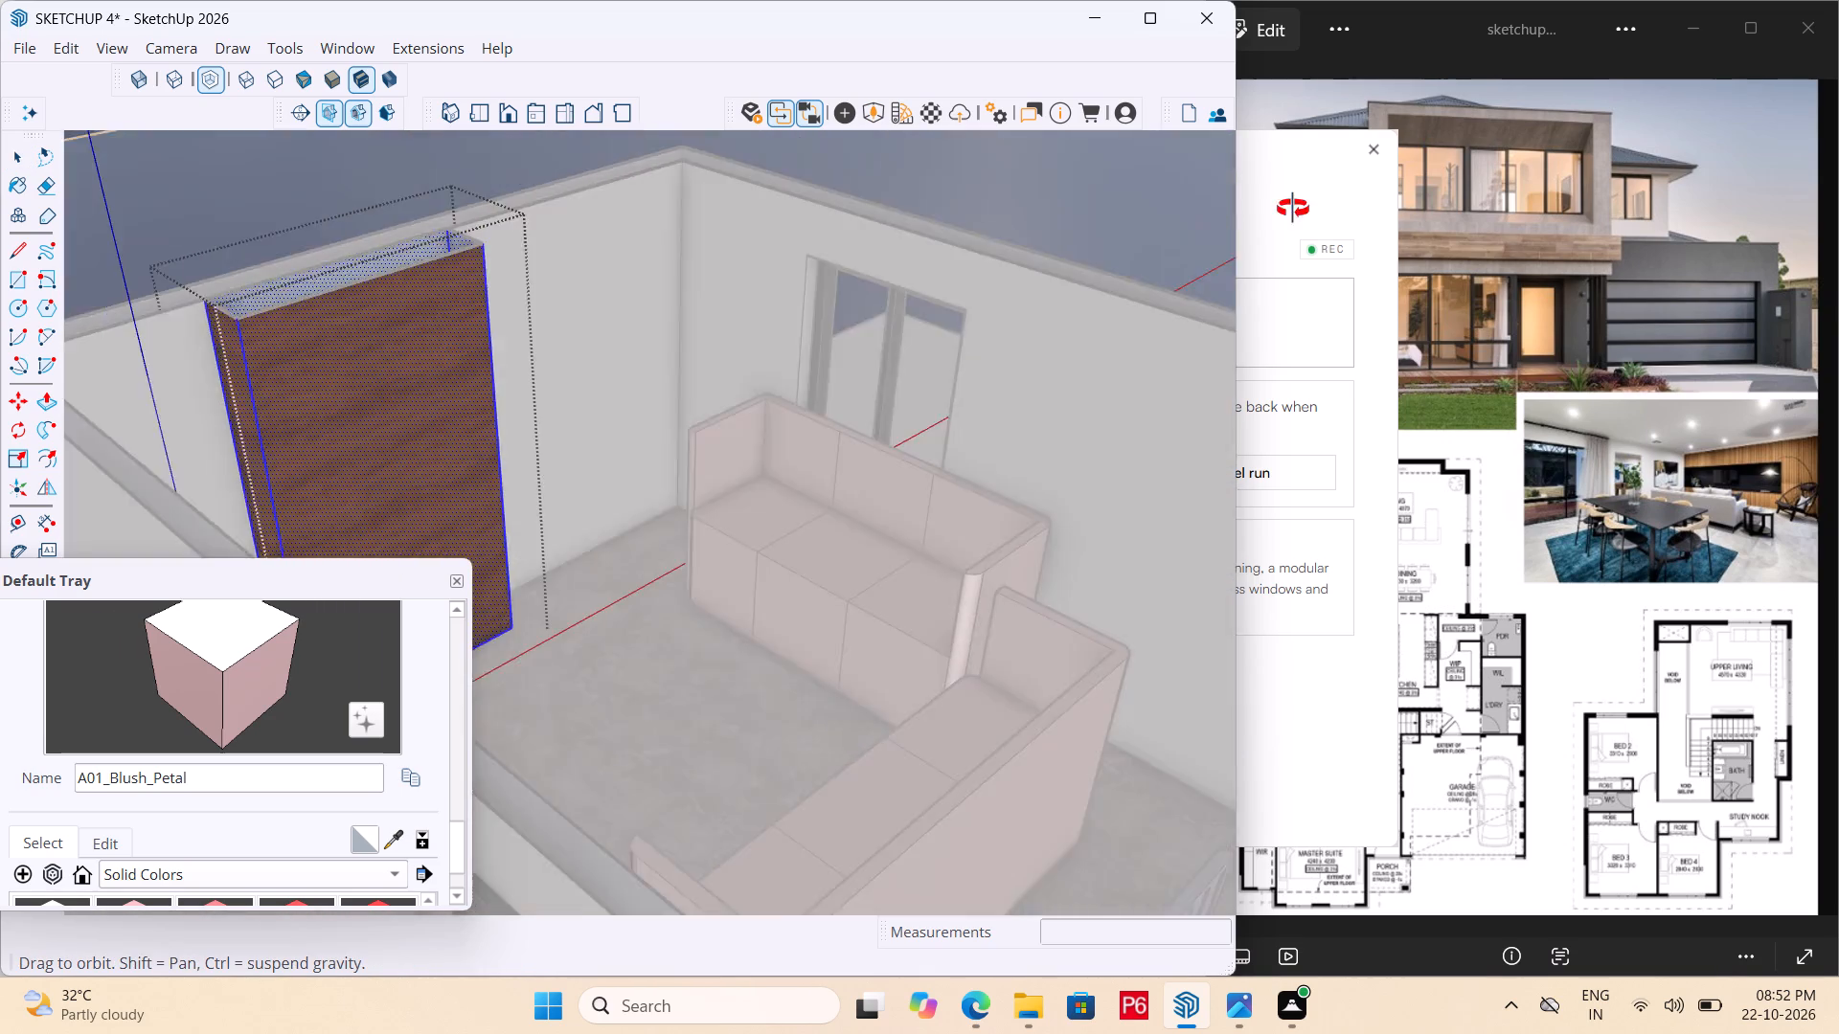
{"action": "middle_click_drag", "start_coordinate": [1293, 209], "coordinate": [894, 259]}
{"action": "key", "text": "Delete"}
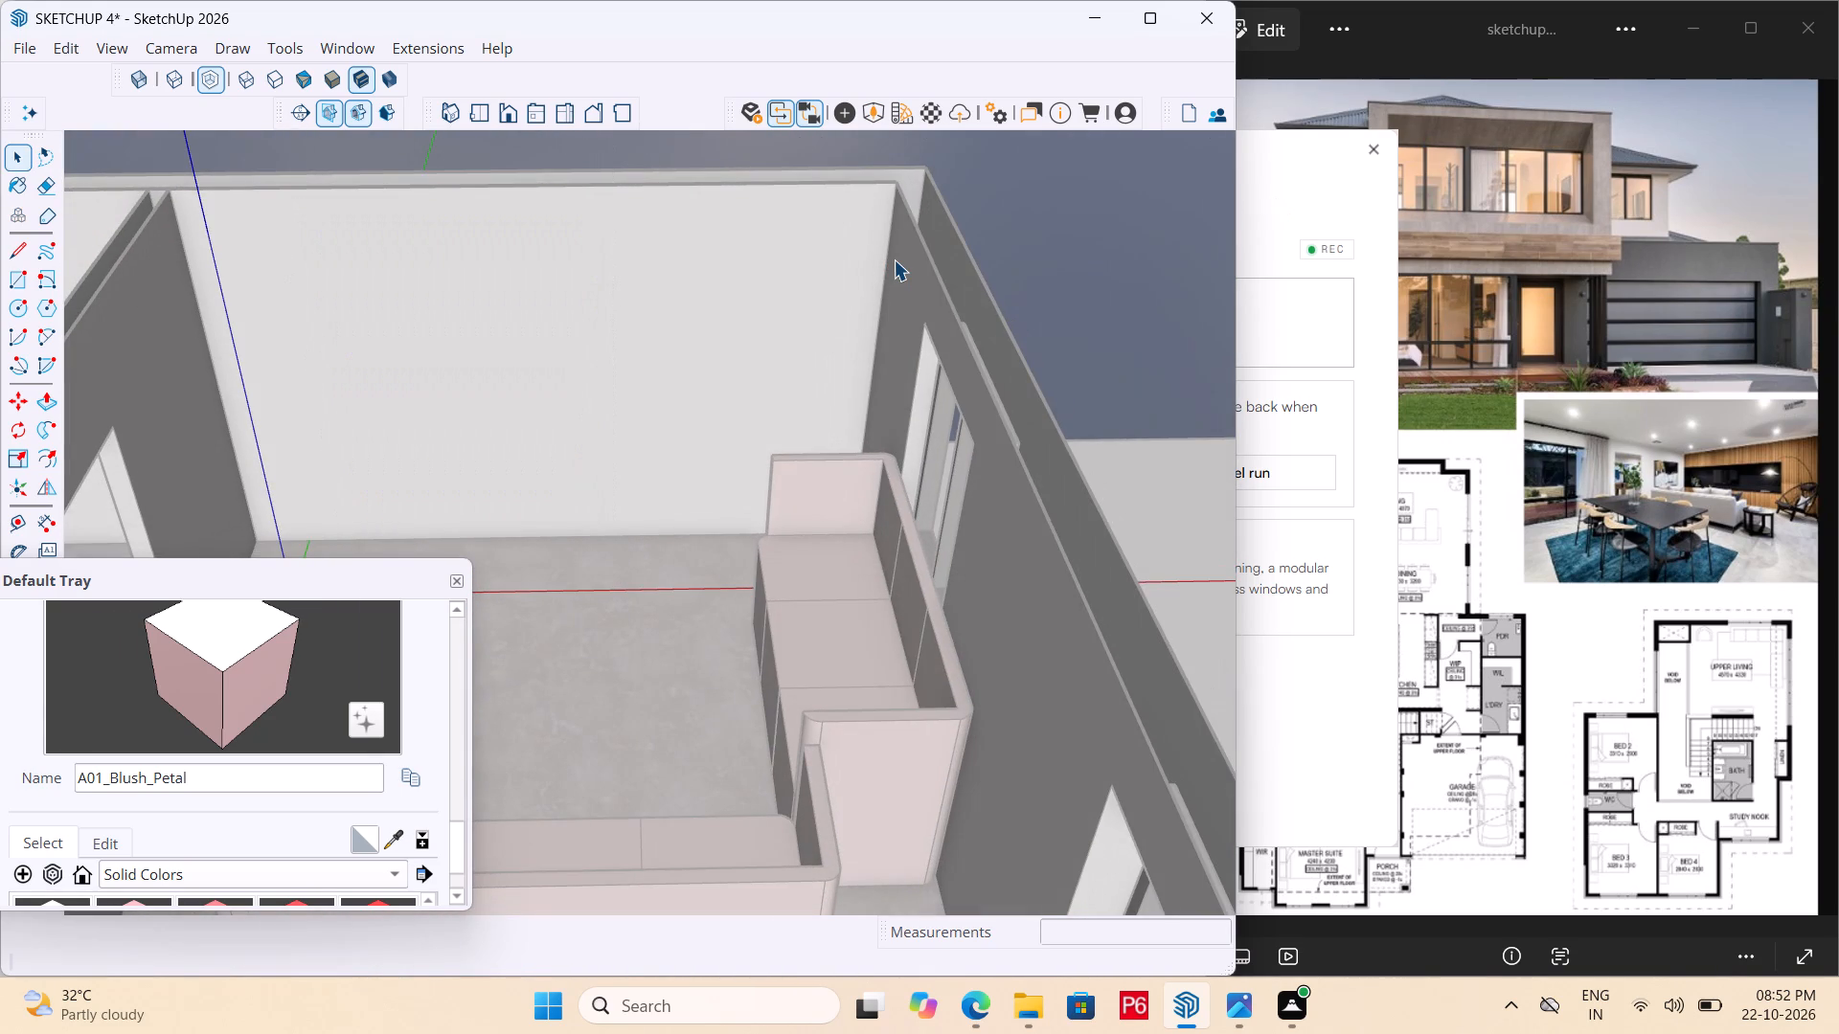
Save the model.
{"action": "key", "text": "ctrl+s"}
{"action": "key", "text": "ctrl+s"}
{"action": "key", "text": "ctrl+s"}
{"action": "key", "text": "ctrl+s"}
{"action": "key", "text": "ctrl+s"}
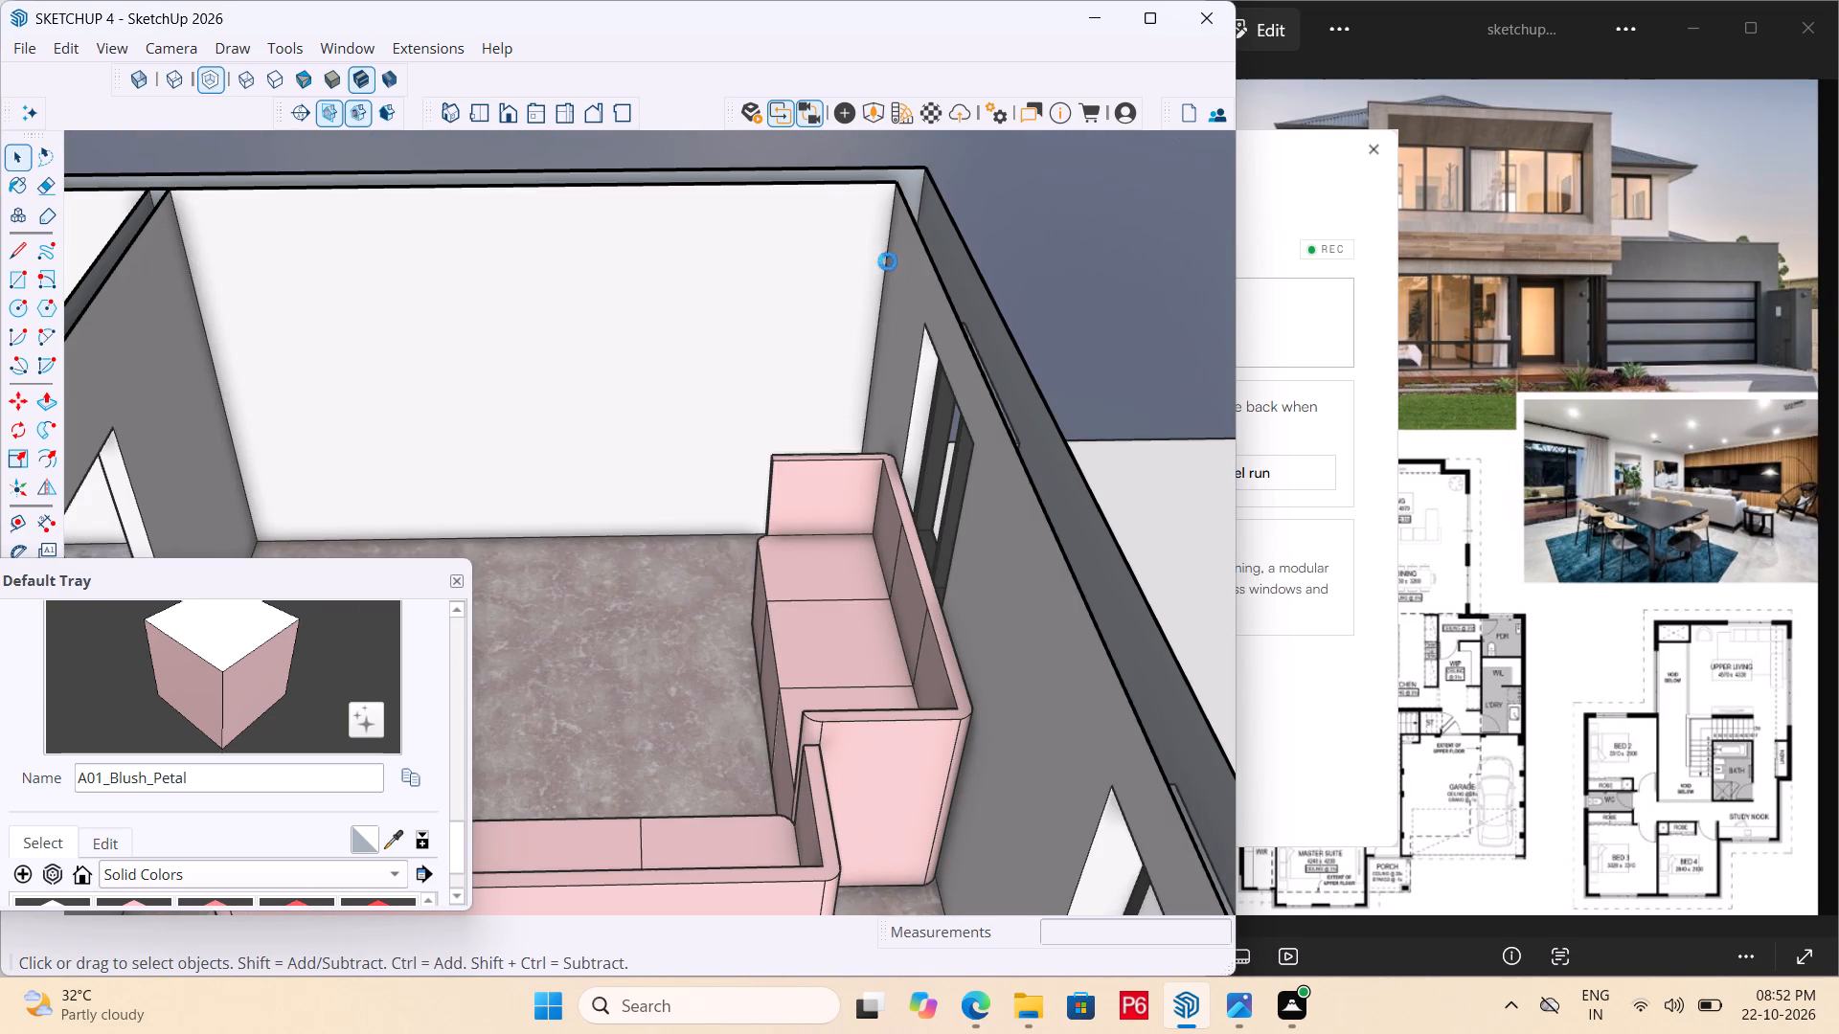
Draw a rectangle about 6' 6" by 1' 7" on the floor along the wall beside the sofa.
{"action": "middle_click_drag", "start_coordinate": [846, 281], "coordinate": [636, 343]}
{"action": "scroll", "coordinate": [829, 289], "scroll_direction": "down", "scroll_amount": 1}
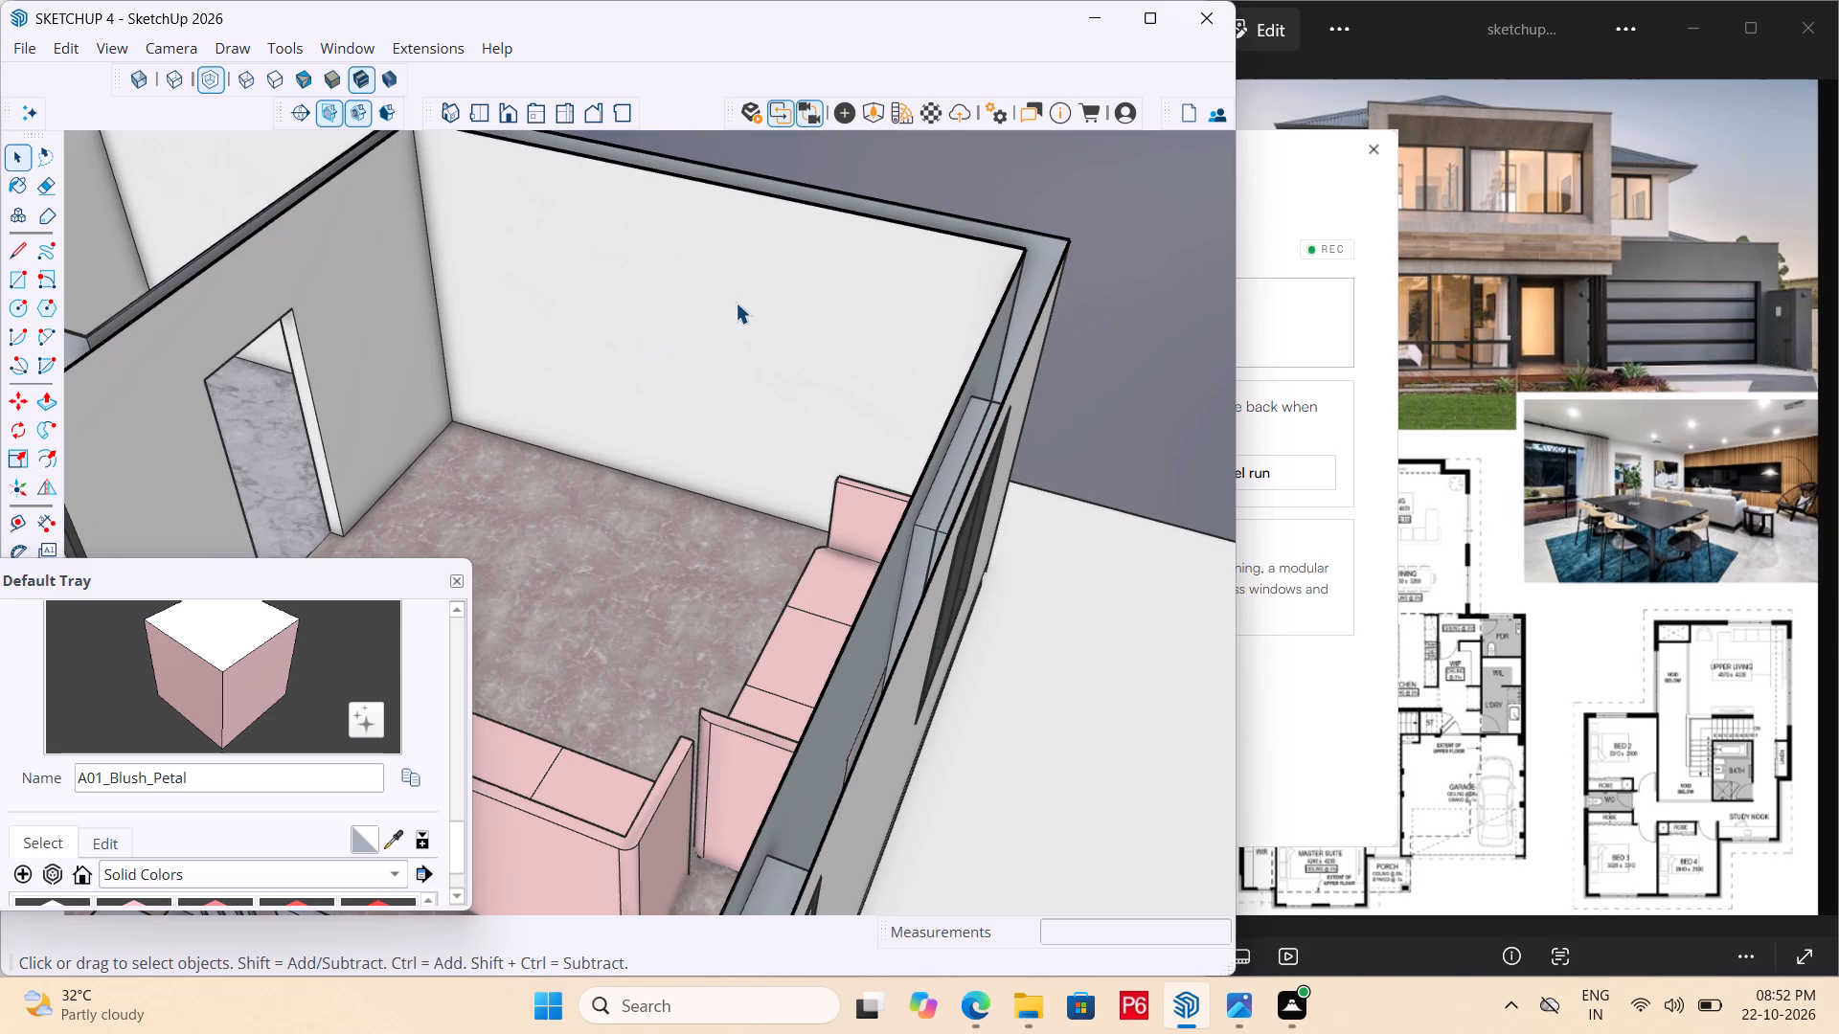
{"action": "scroll", "coordinate": [617, 446], "scroll_direction": "up", "scroll_amount": 2}
{"action": "middle_click_drag", "start_coordinate": [619, 450], "coordinate": [552, 612]}
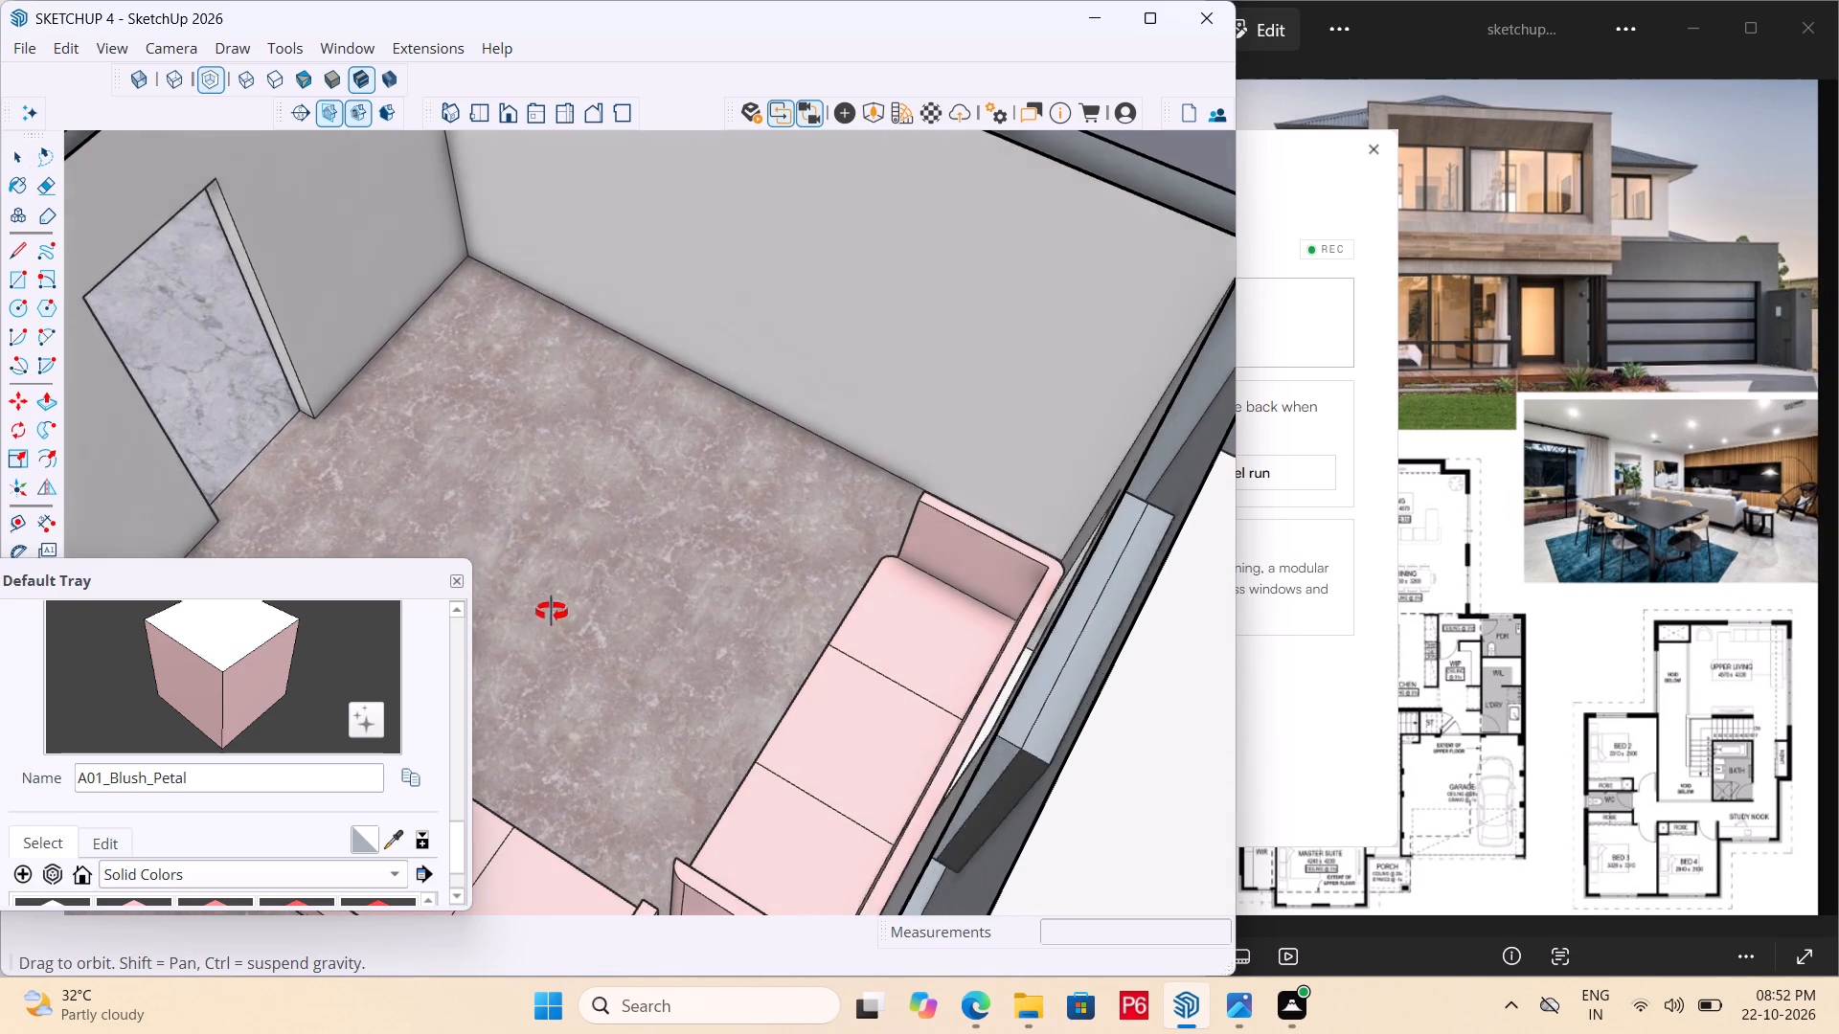
{"action": "middle_click_drag", "start_coordinate": [552, 612], "coordinate": [553, 614]}
{"action": "scroll", "coordinate": [777, 381], "scroll_direction": "up", "scroll_amount": 3}
{"action": "key", "text": "r"}
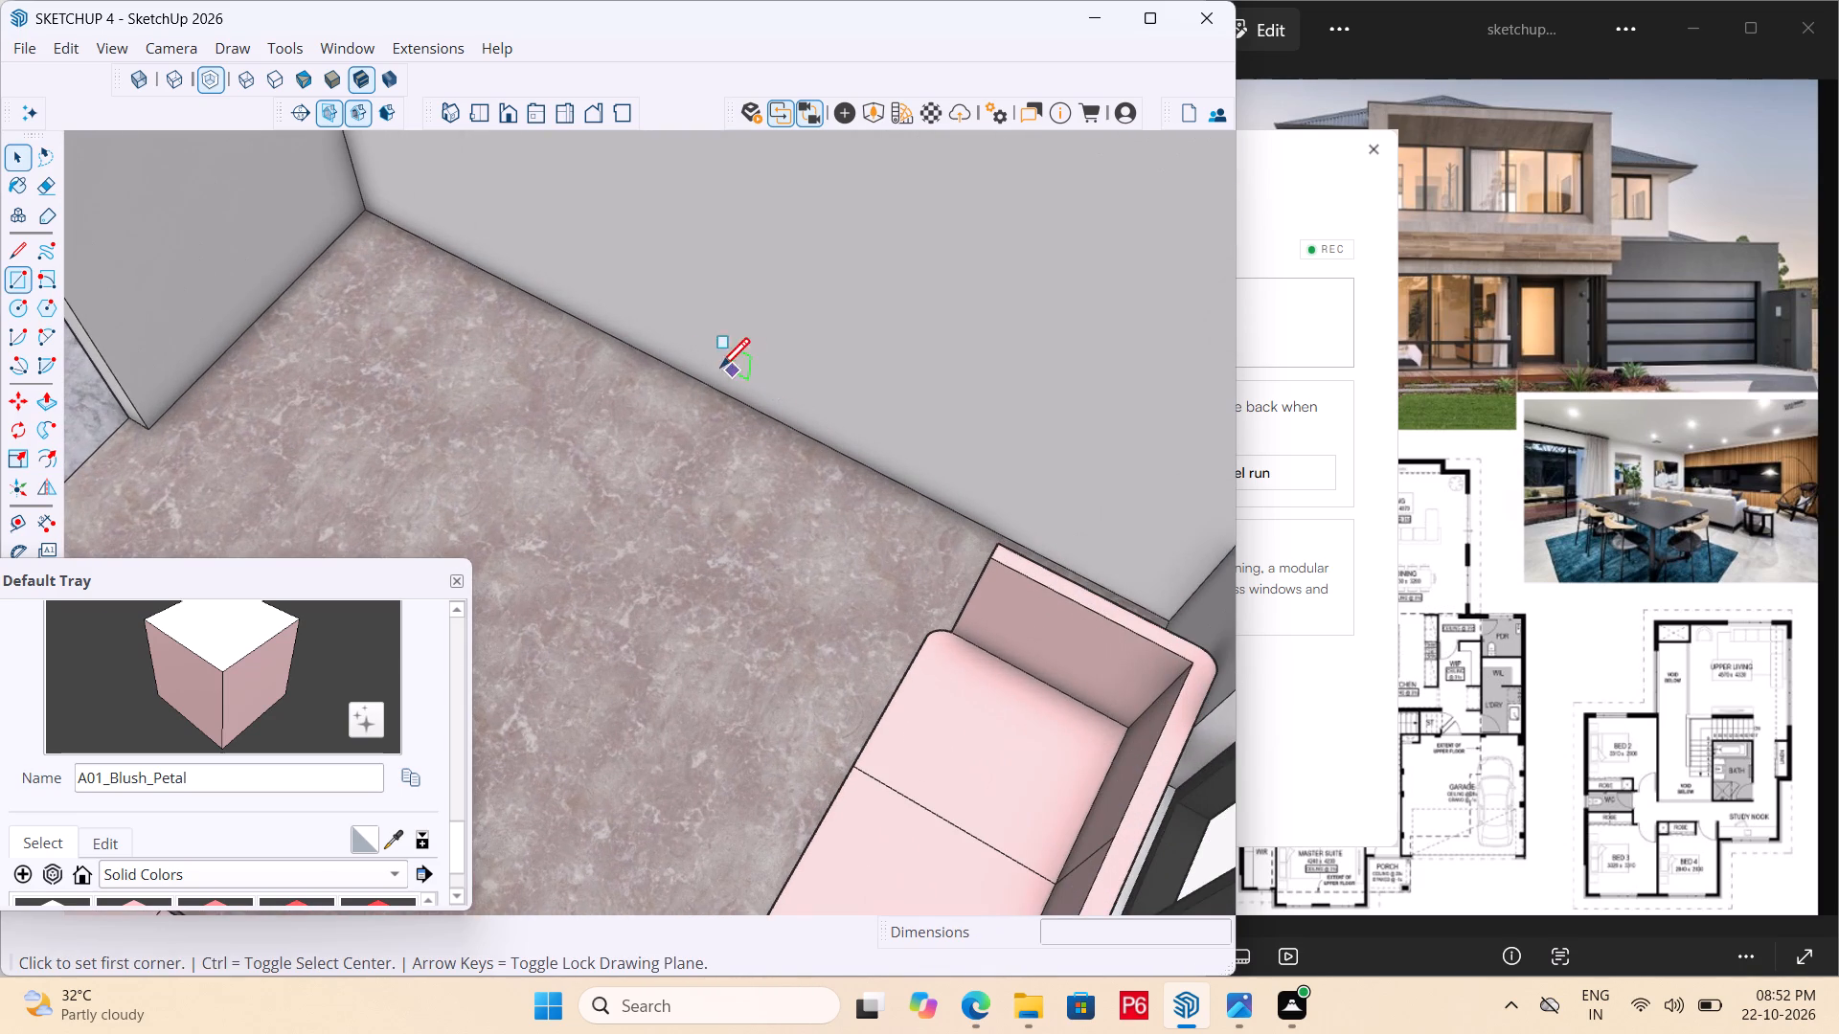
{"action": "left_click", "coordinate": [541, 303]}
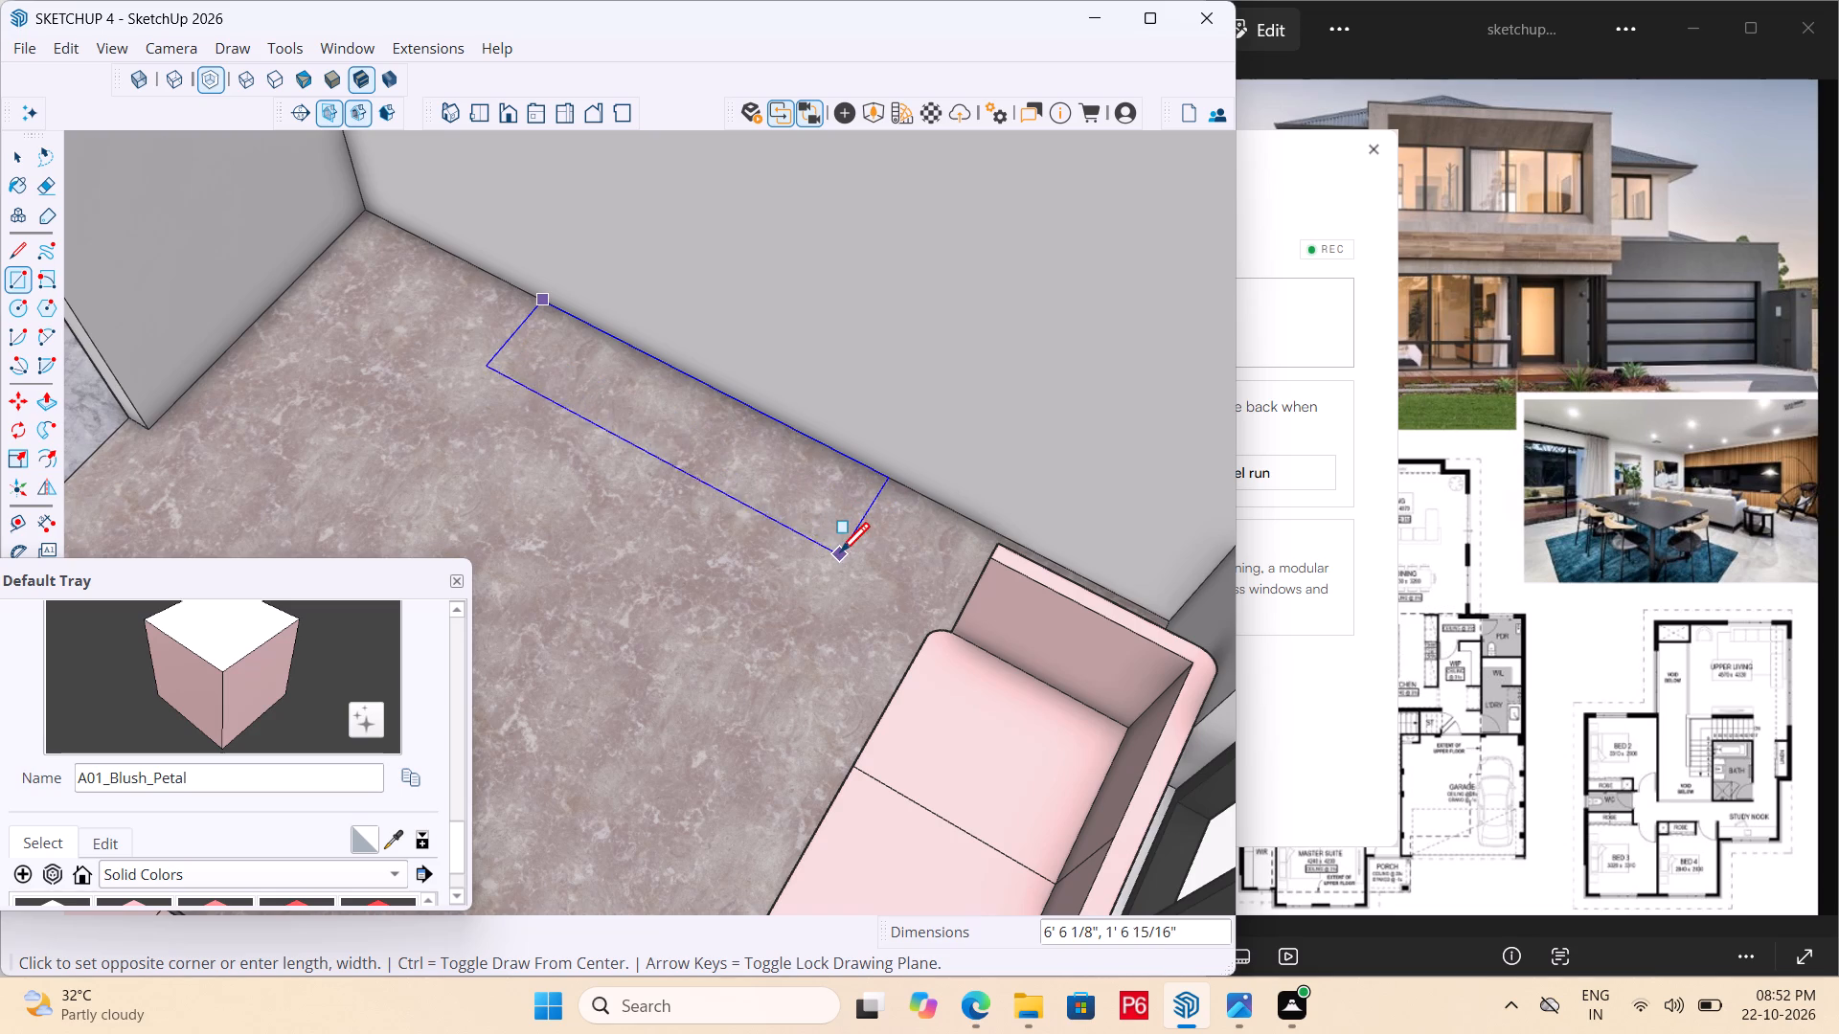
{"action": "left_click", "coordinate": [838, 558]}
Make the new floor rectangle a group and open it for editing with its face selected.
{"action": "key", "text": "space"}
{"action": "triple_click", "coordinate": [785, 468]}
{"action": "right_click", "coordinate": [785, 468]}
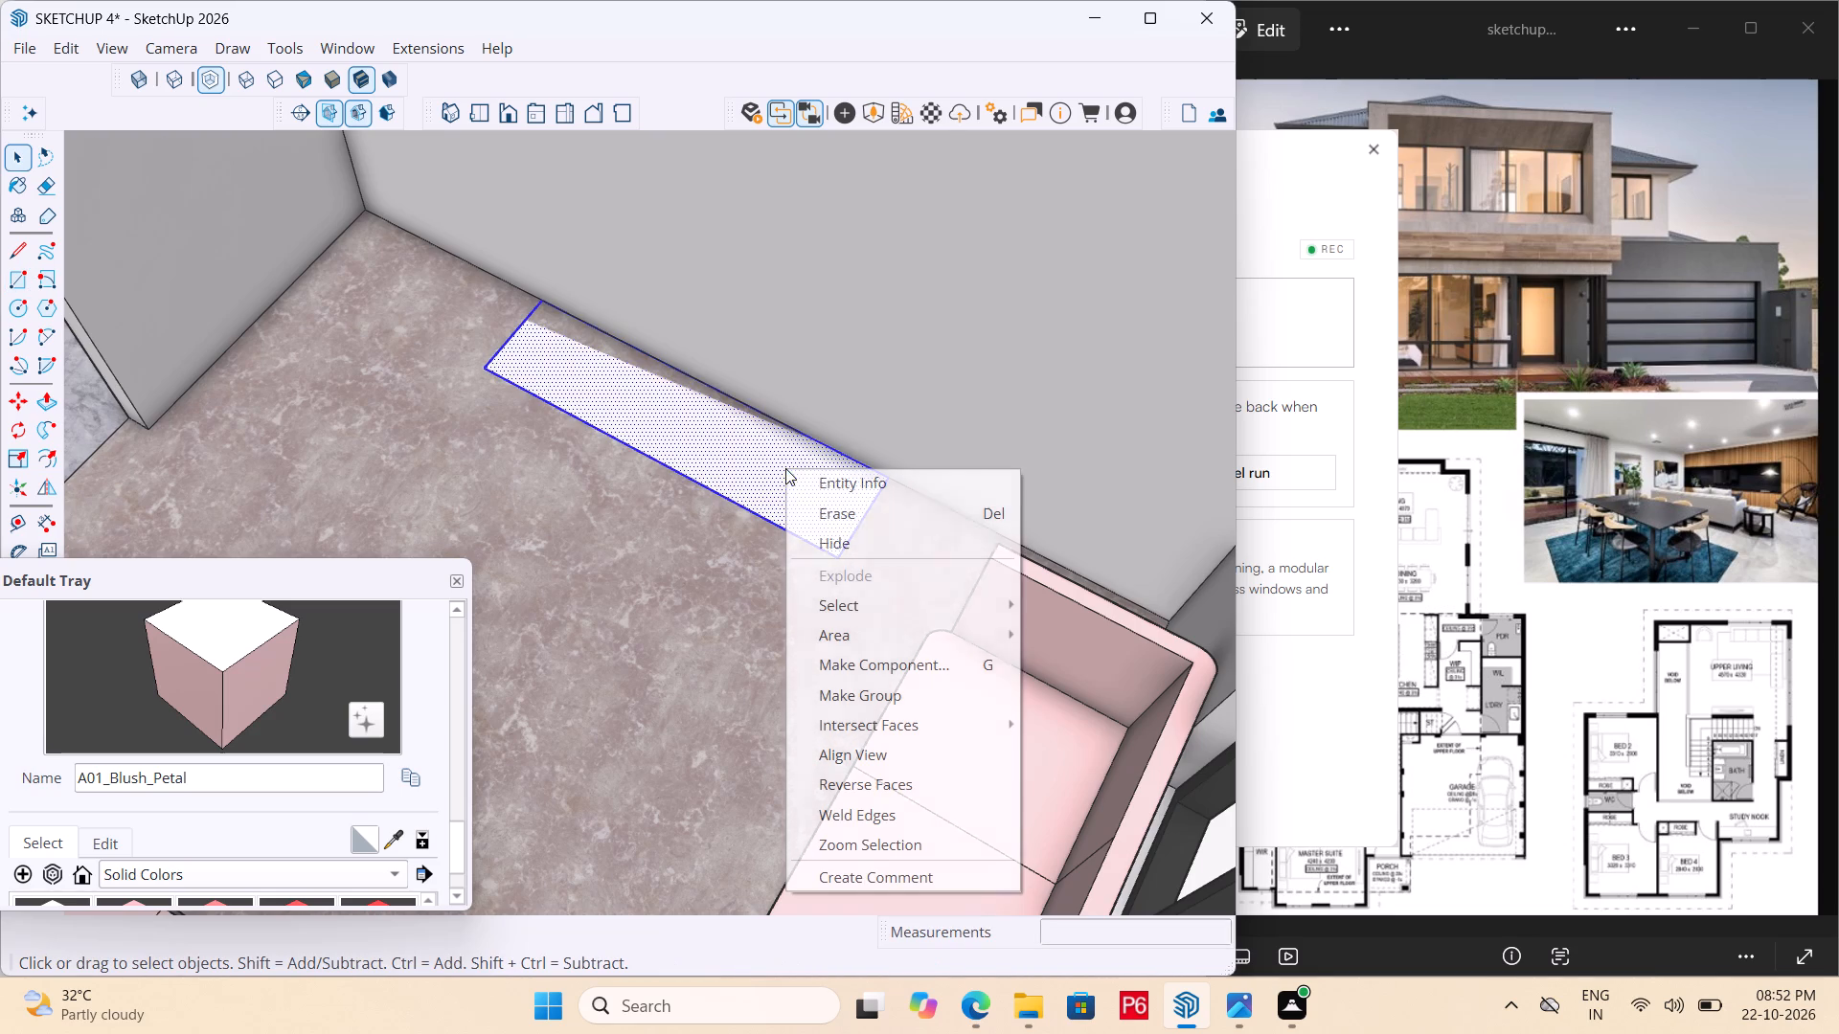
{"action": "left_click", "coordinate": [878, 699]}
{"action": "triple_click", "coordinate": [765, 487]}
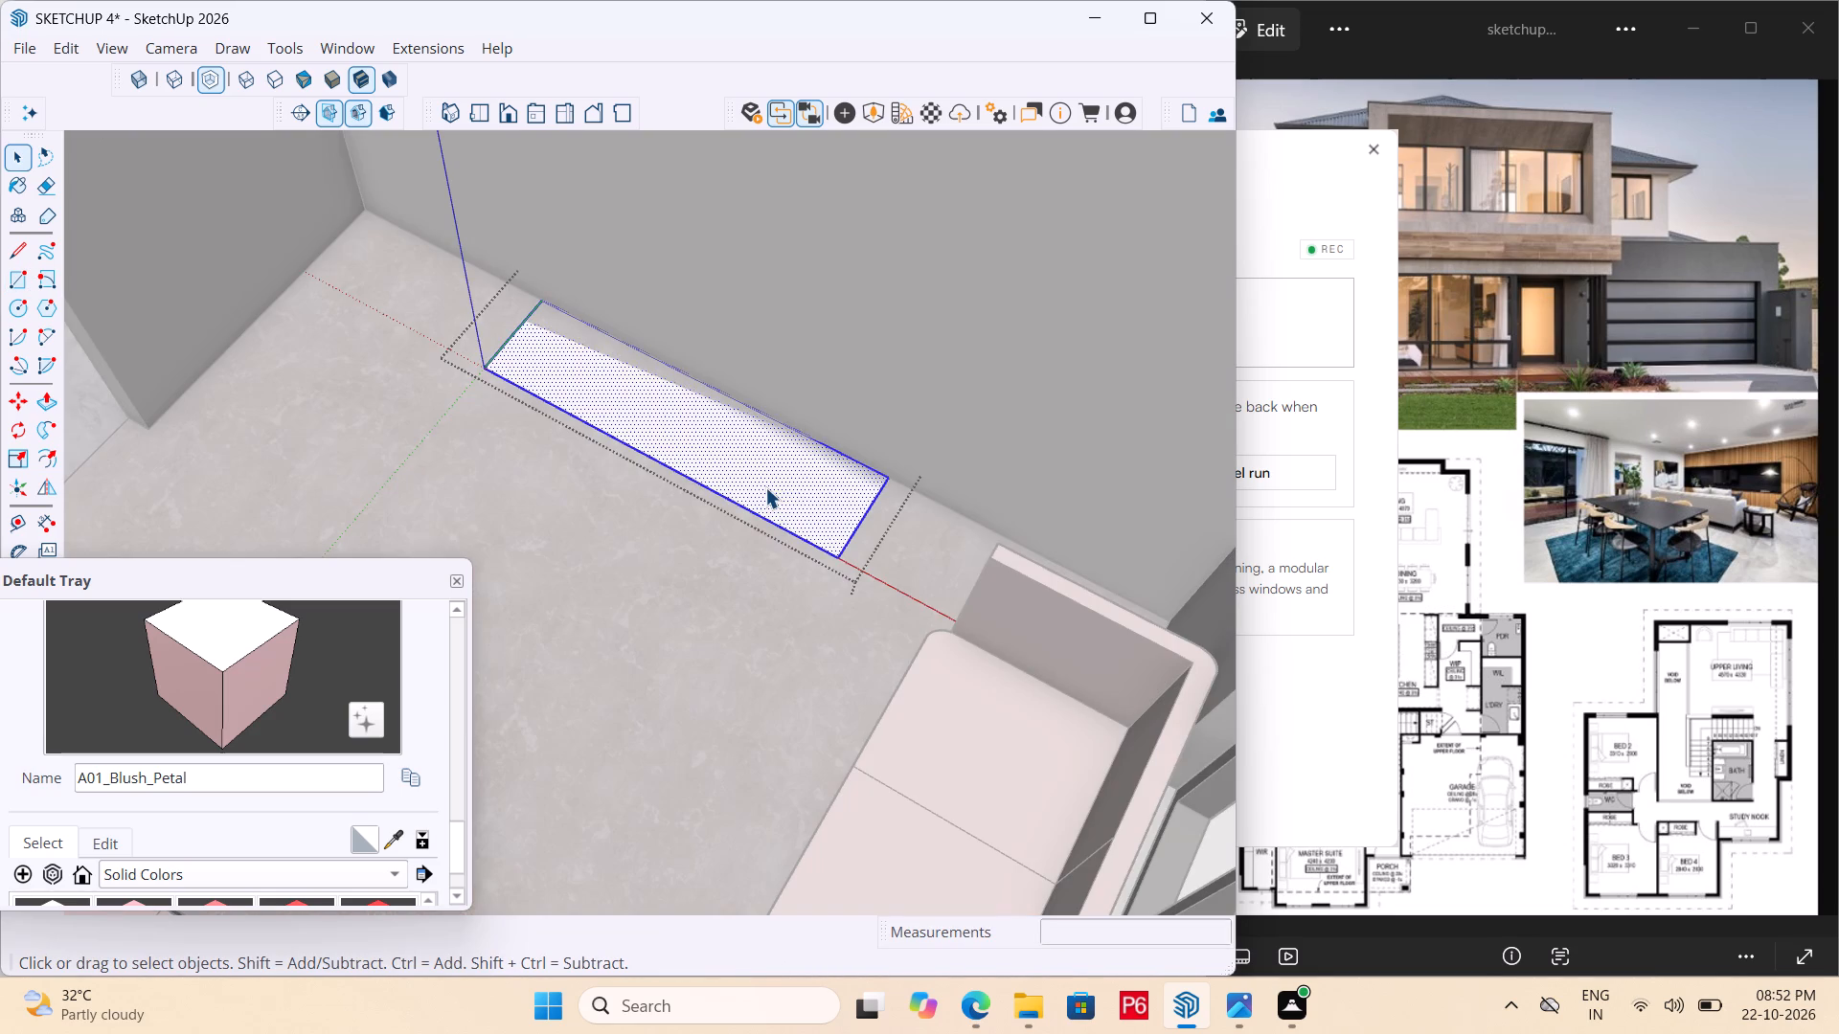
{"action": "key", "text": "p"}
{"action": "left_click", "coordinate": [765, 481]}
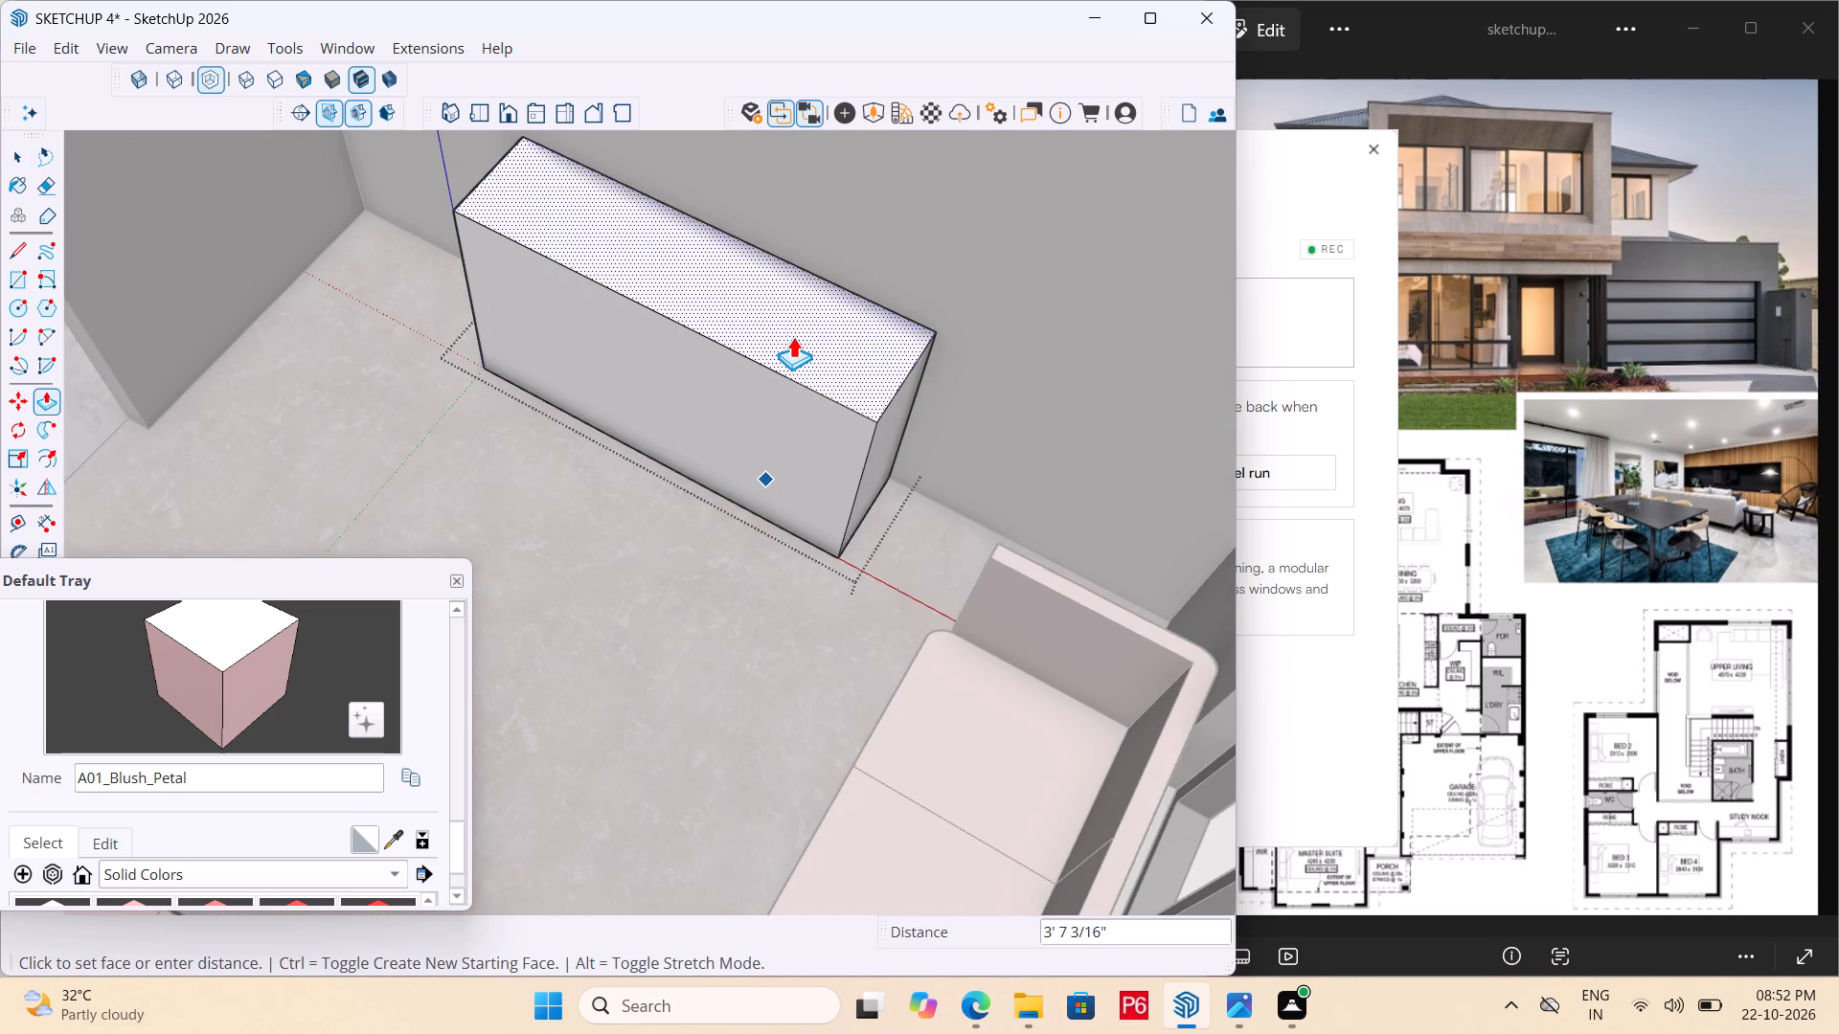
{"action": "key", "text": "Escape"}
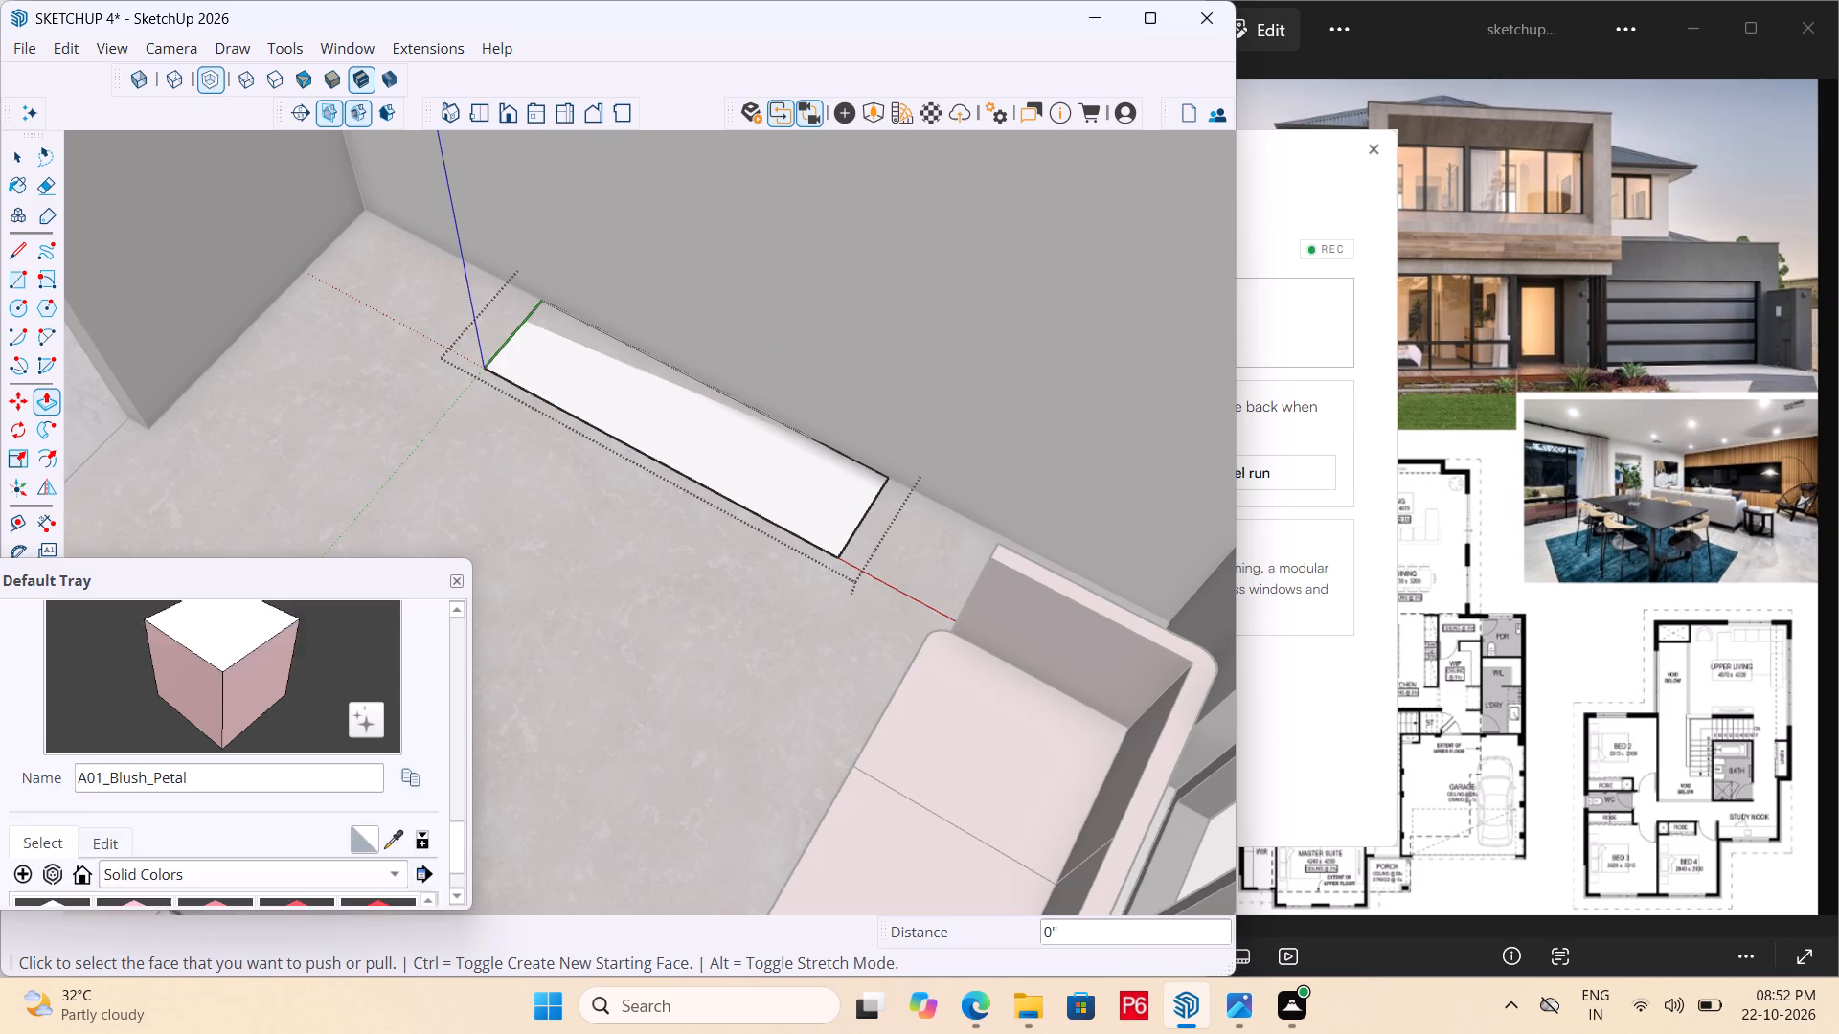
Paint the rectangle's face with the Plywood_01_1K material from the Wood collection.
{"action": "scroll", "coordinate": [305, 775], "scroll_direction": "down", "scroll_amount": 3}
{"action": "left_click", "coordinate": [286, 799]}
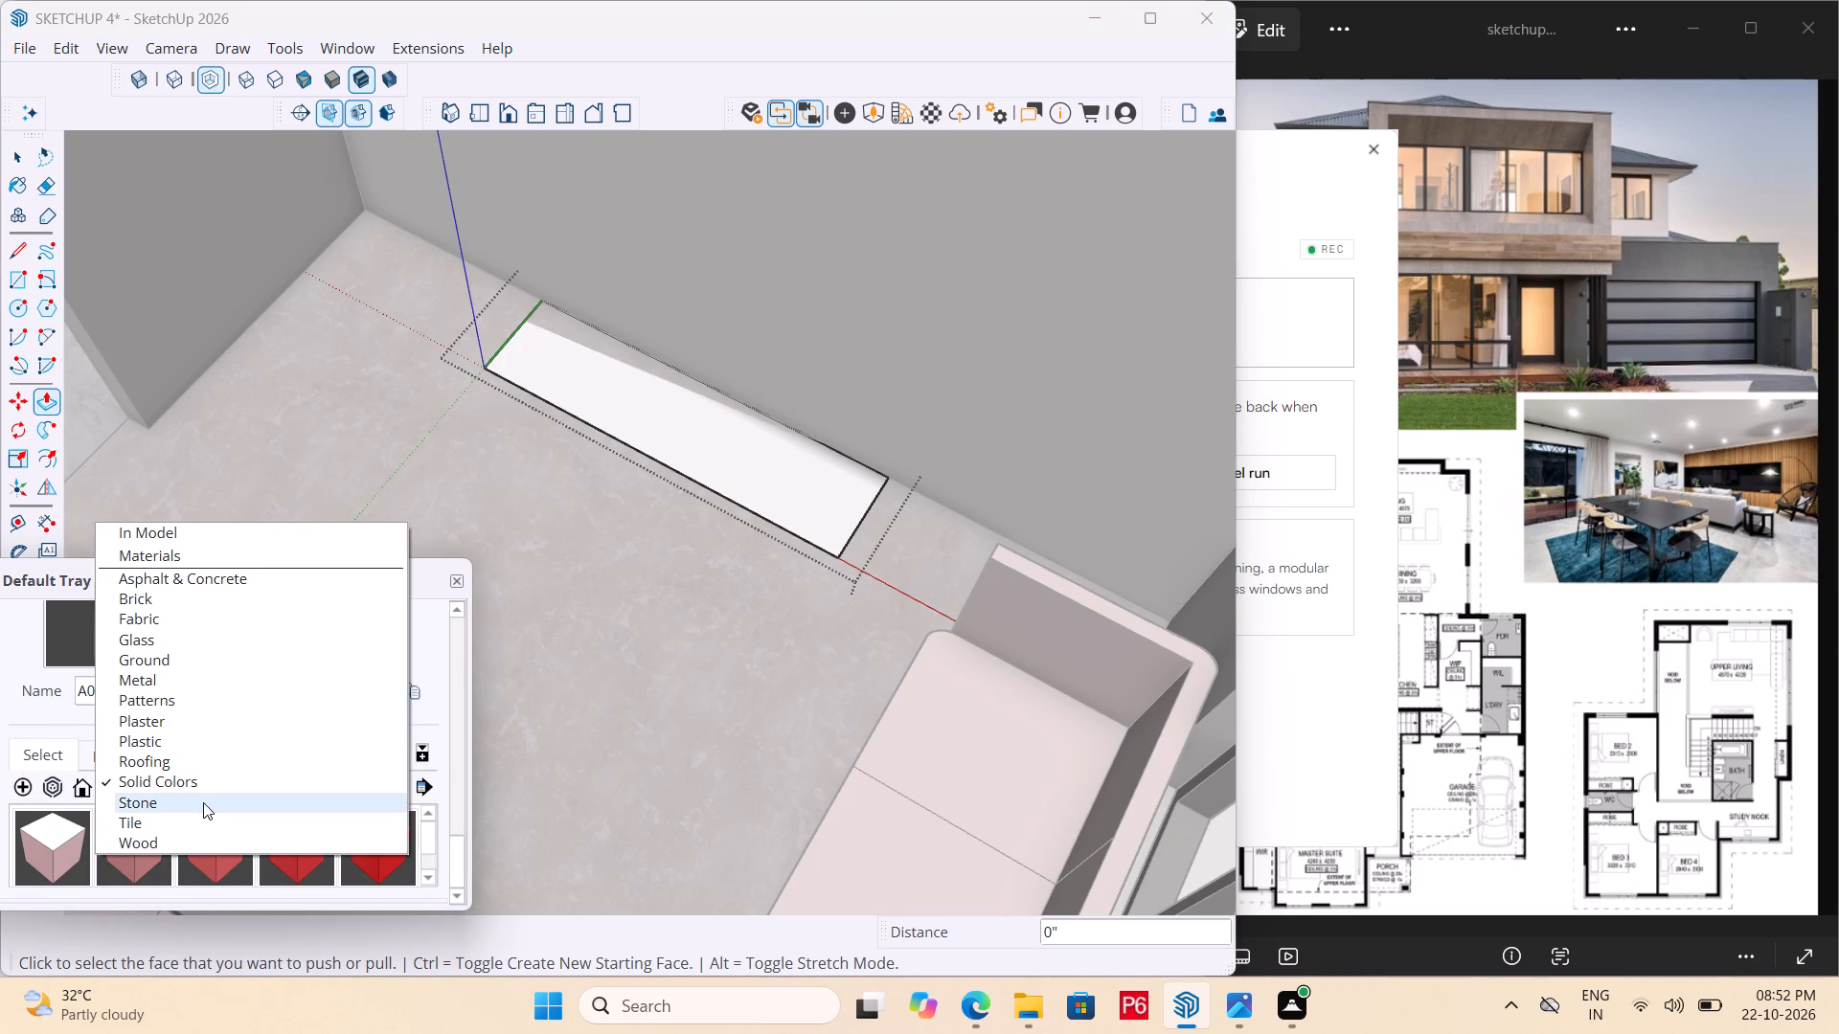
{"action": "left_click", "coordinate": [196, 845]}
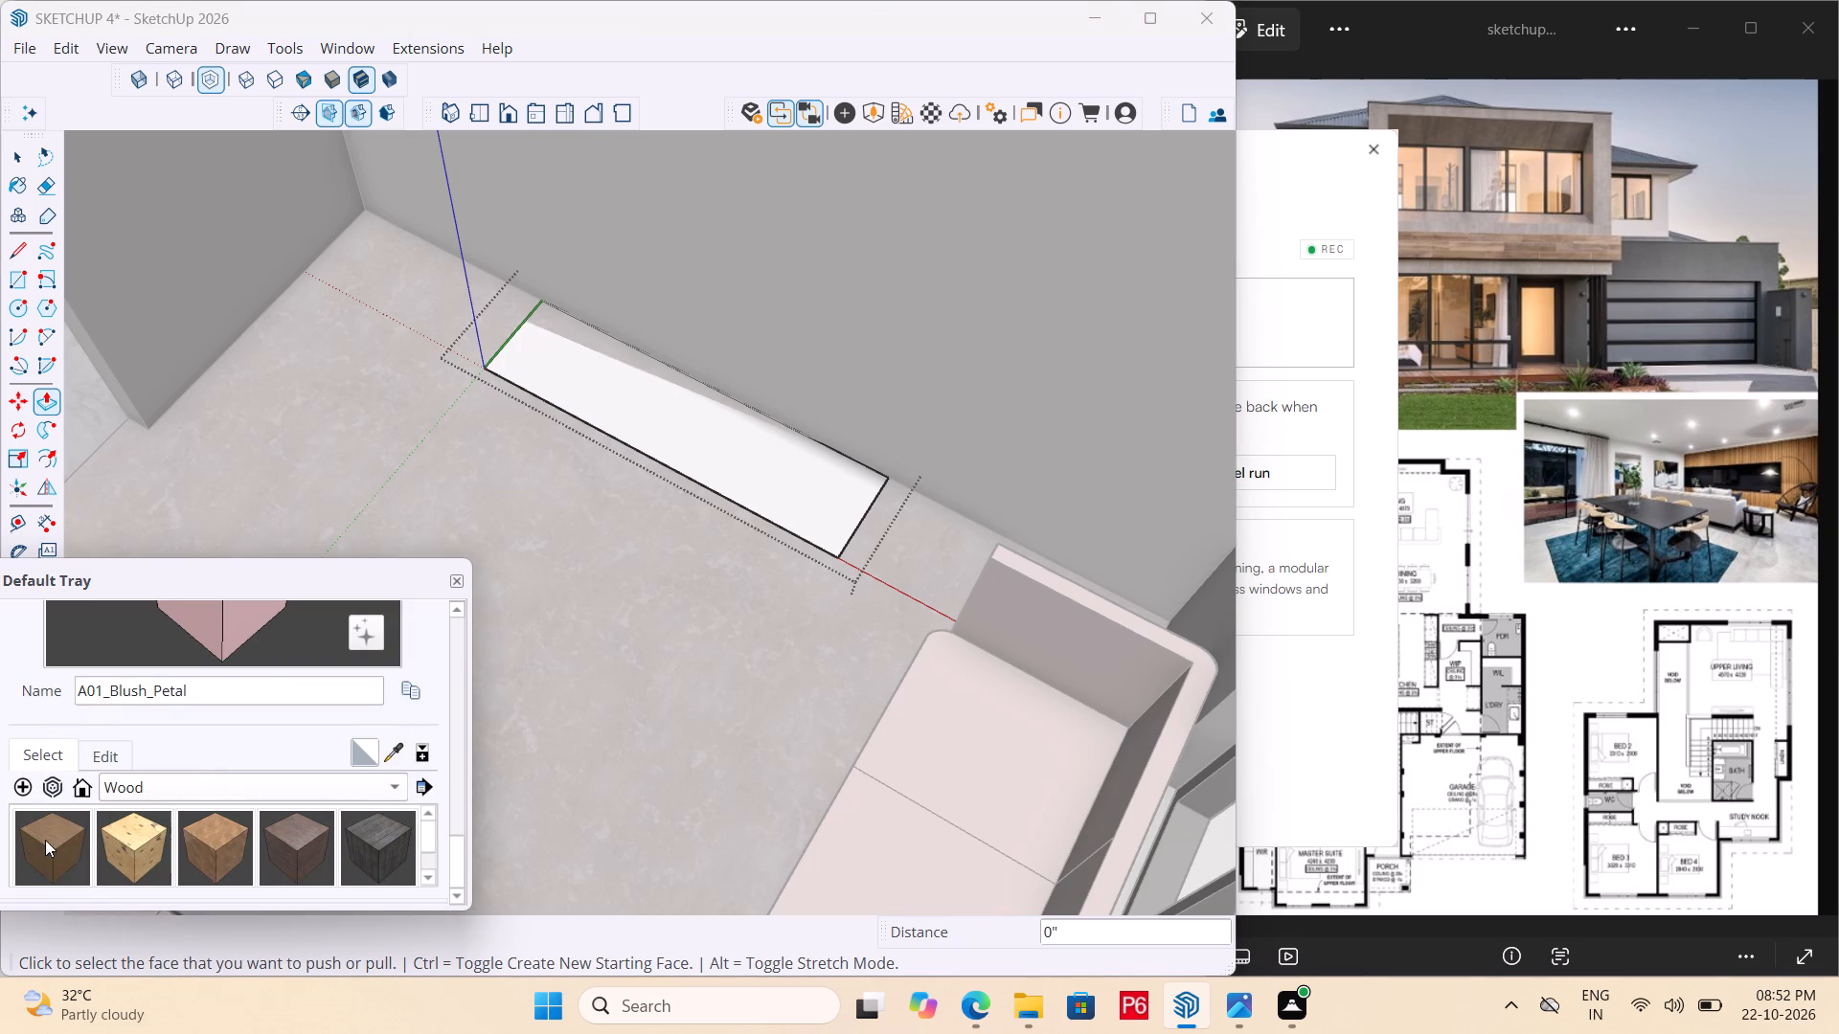
{"action": "left_click", "coordinate": [46, 840]}
{"action": "left_click", "coordinate": [712, 484]}
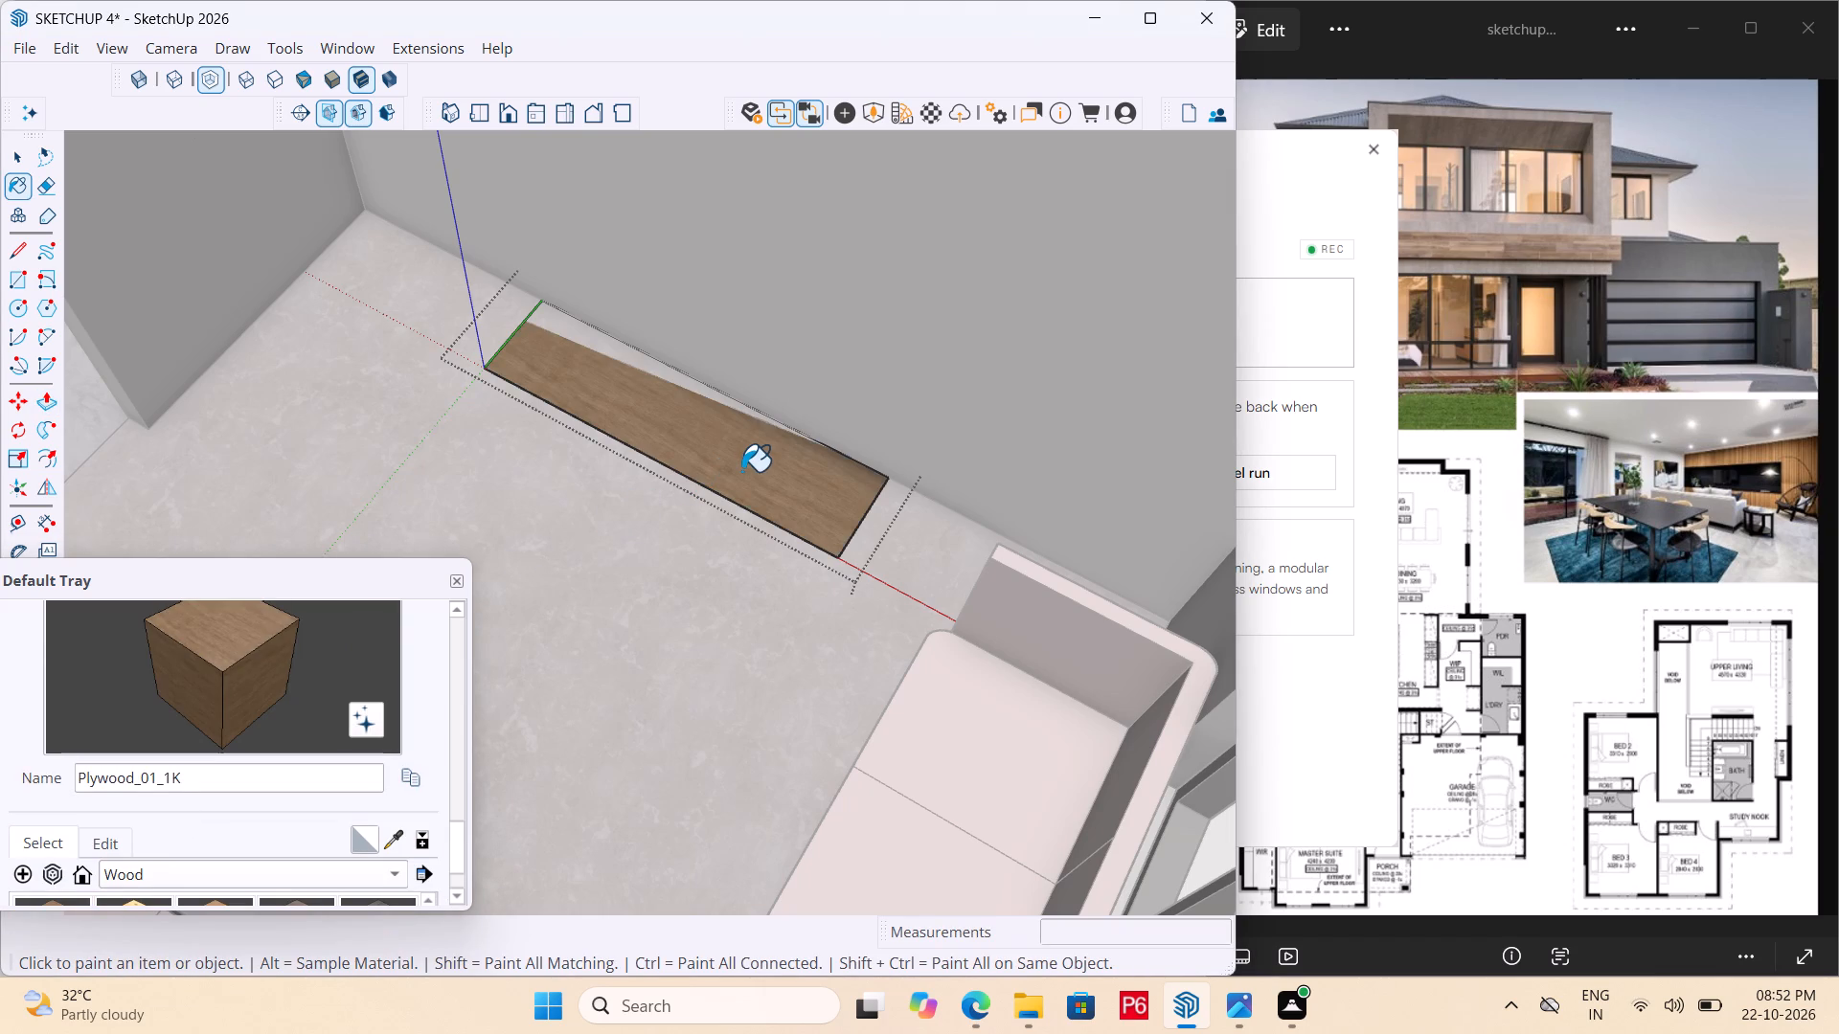
Push/Pull the plywood face up 2' to form a low cabinet.
{"action": "key", "text": "p"}
{"action": "left_click", "coordinate": [765, 467]}
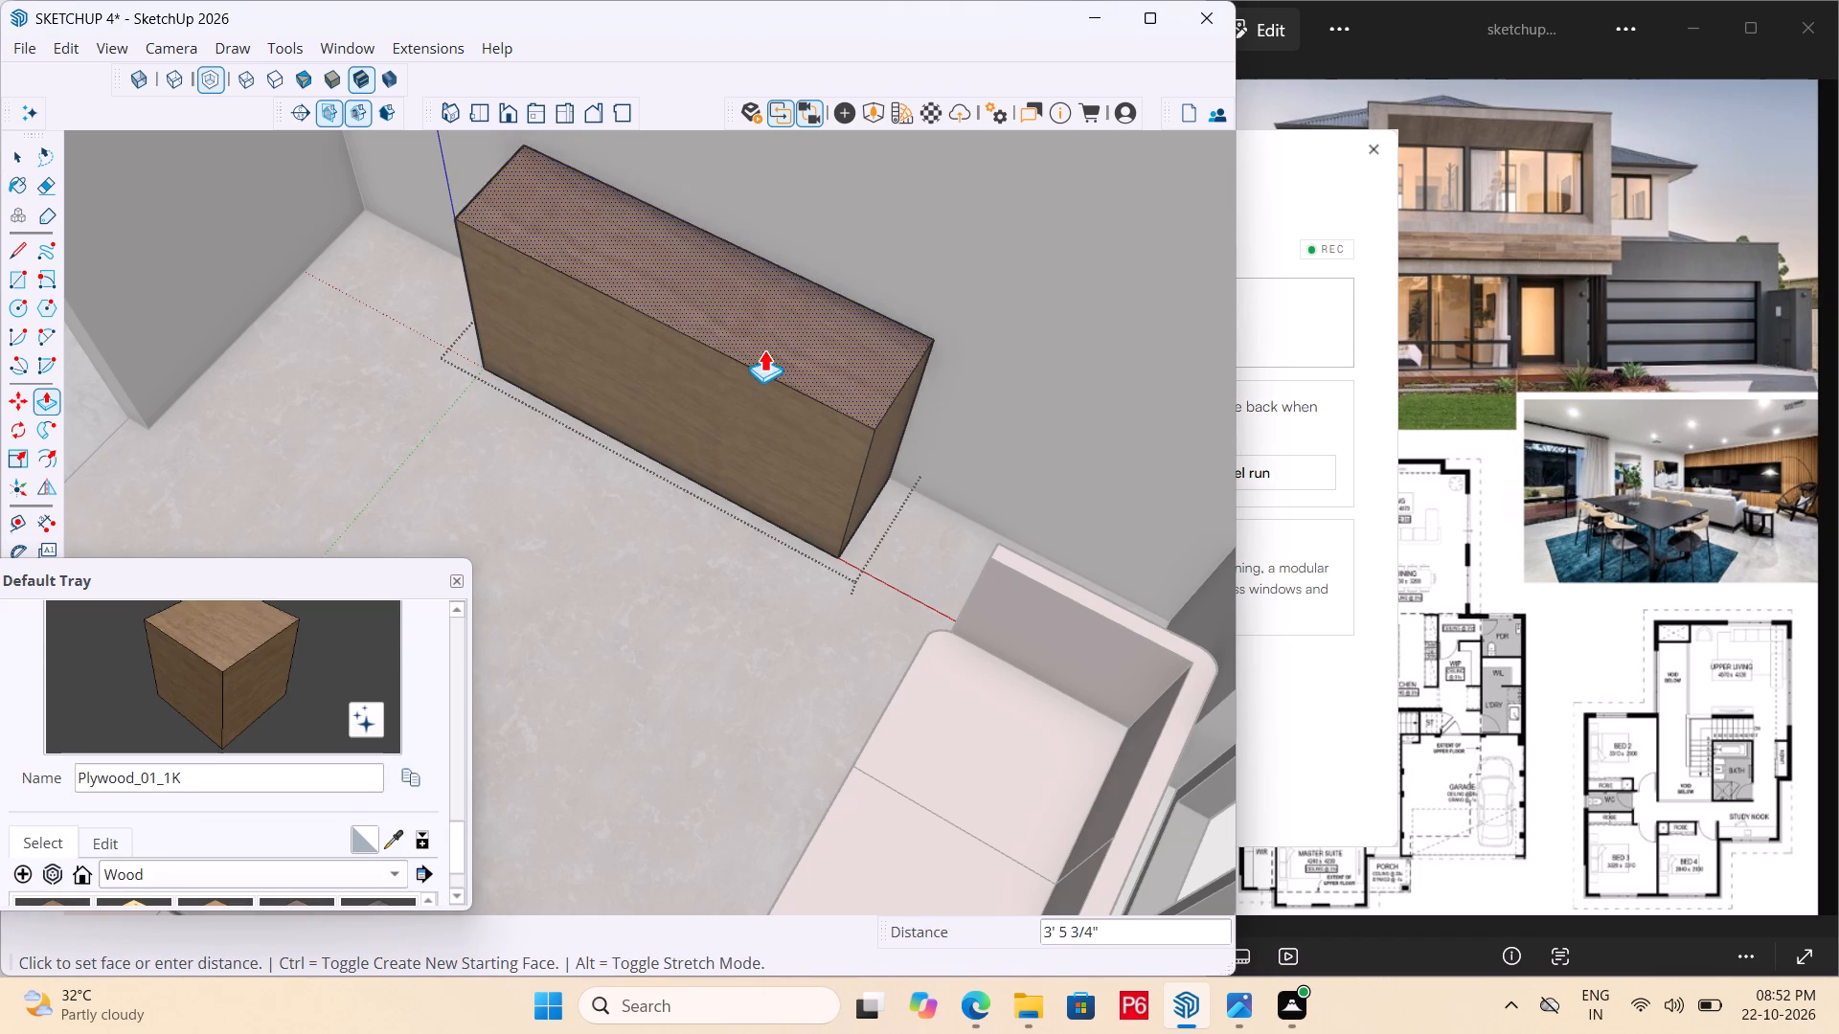
{"action": "type", "text": "2'"}
{"action": "key", "text": "Return"}
Save the model with the low plywood cabinet.
{"action": "scroll", "coordinate": [620, 422], "scroll_direction": "down", "scroll_amount": 2}
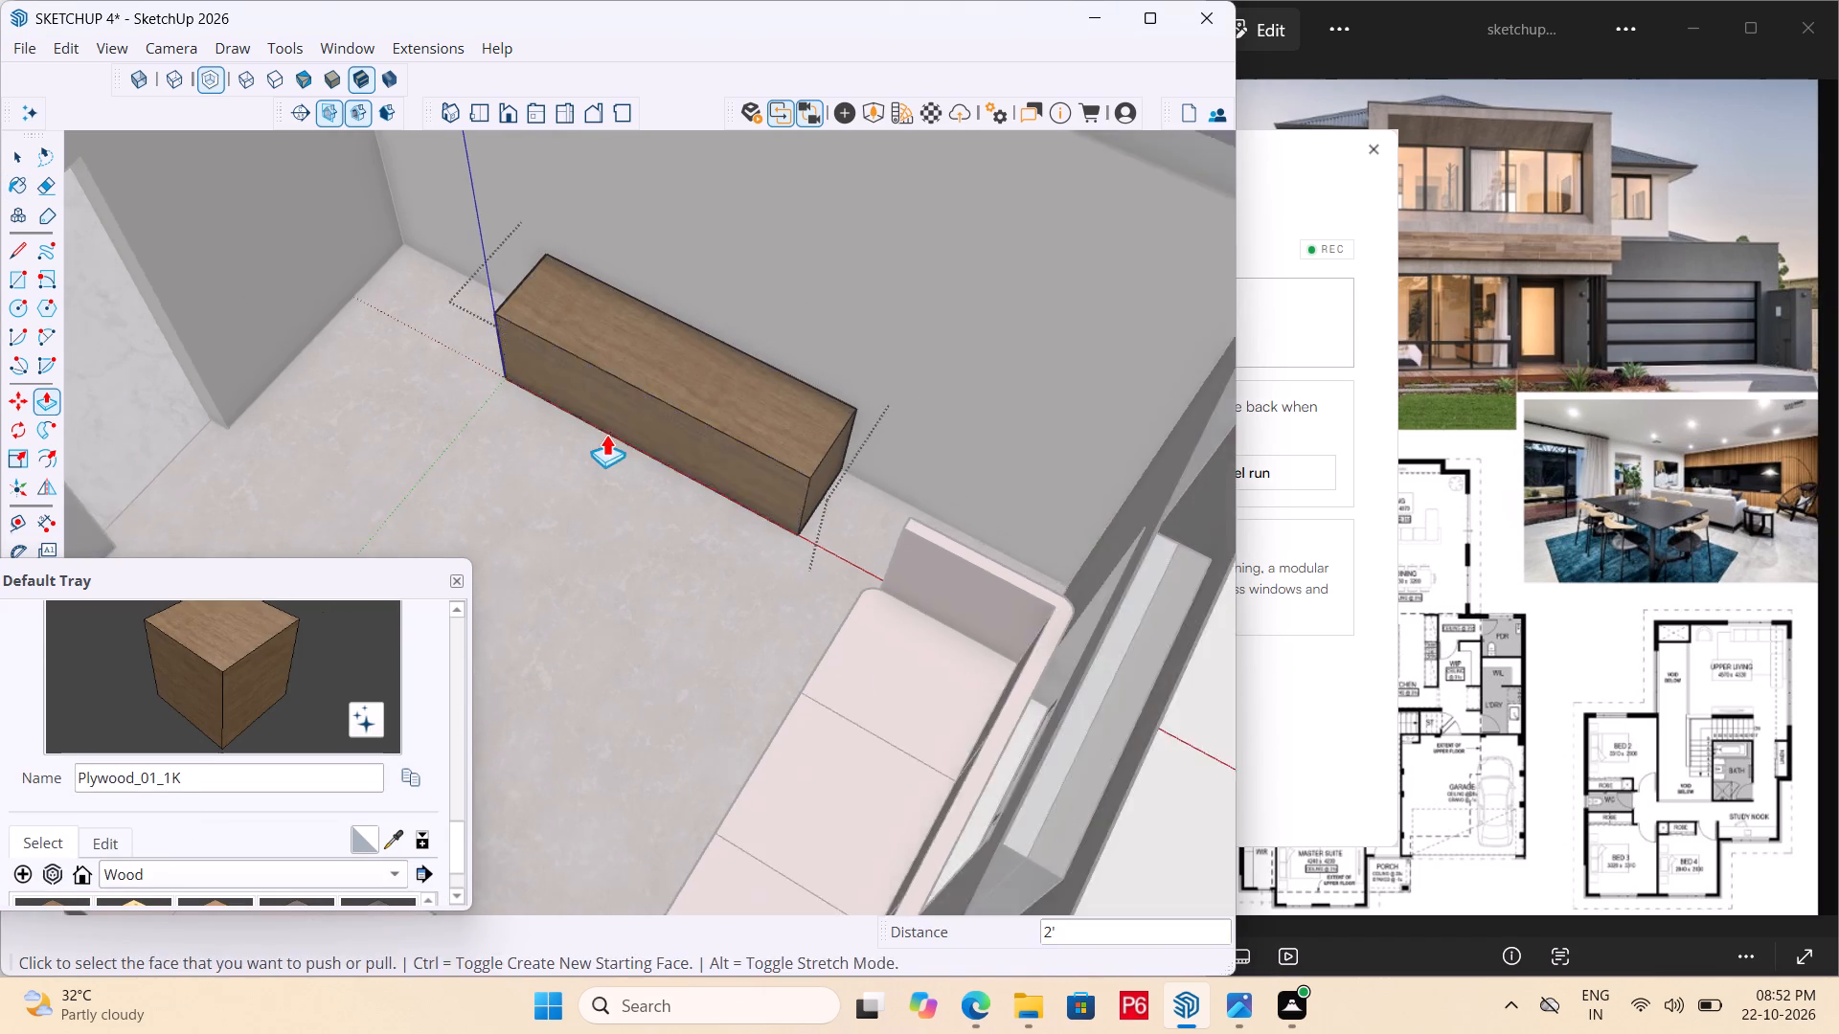
{"action": "middle_click_drag", "start_coordinate": [600, 427], "coordinate": [635, 293]}
{"action": "scroll", "coordinate": [647, 255], "scroll_direction": "down", "scroll_amount": 1}
{"action": "middle_click", "coordinate": [635, 293]}
{"action": "key", "text": "ctrl+s"}
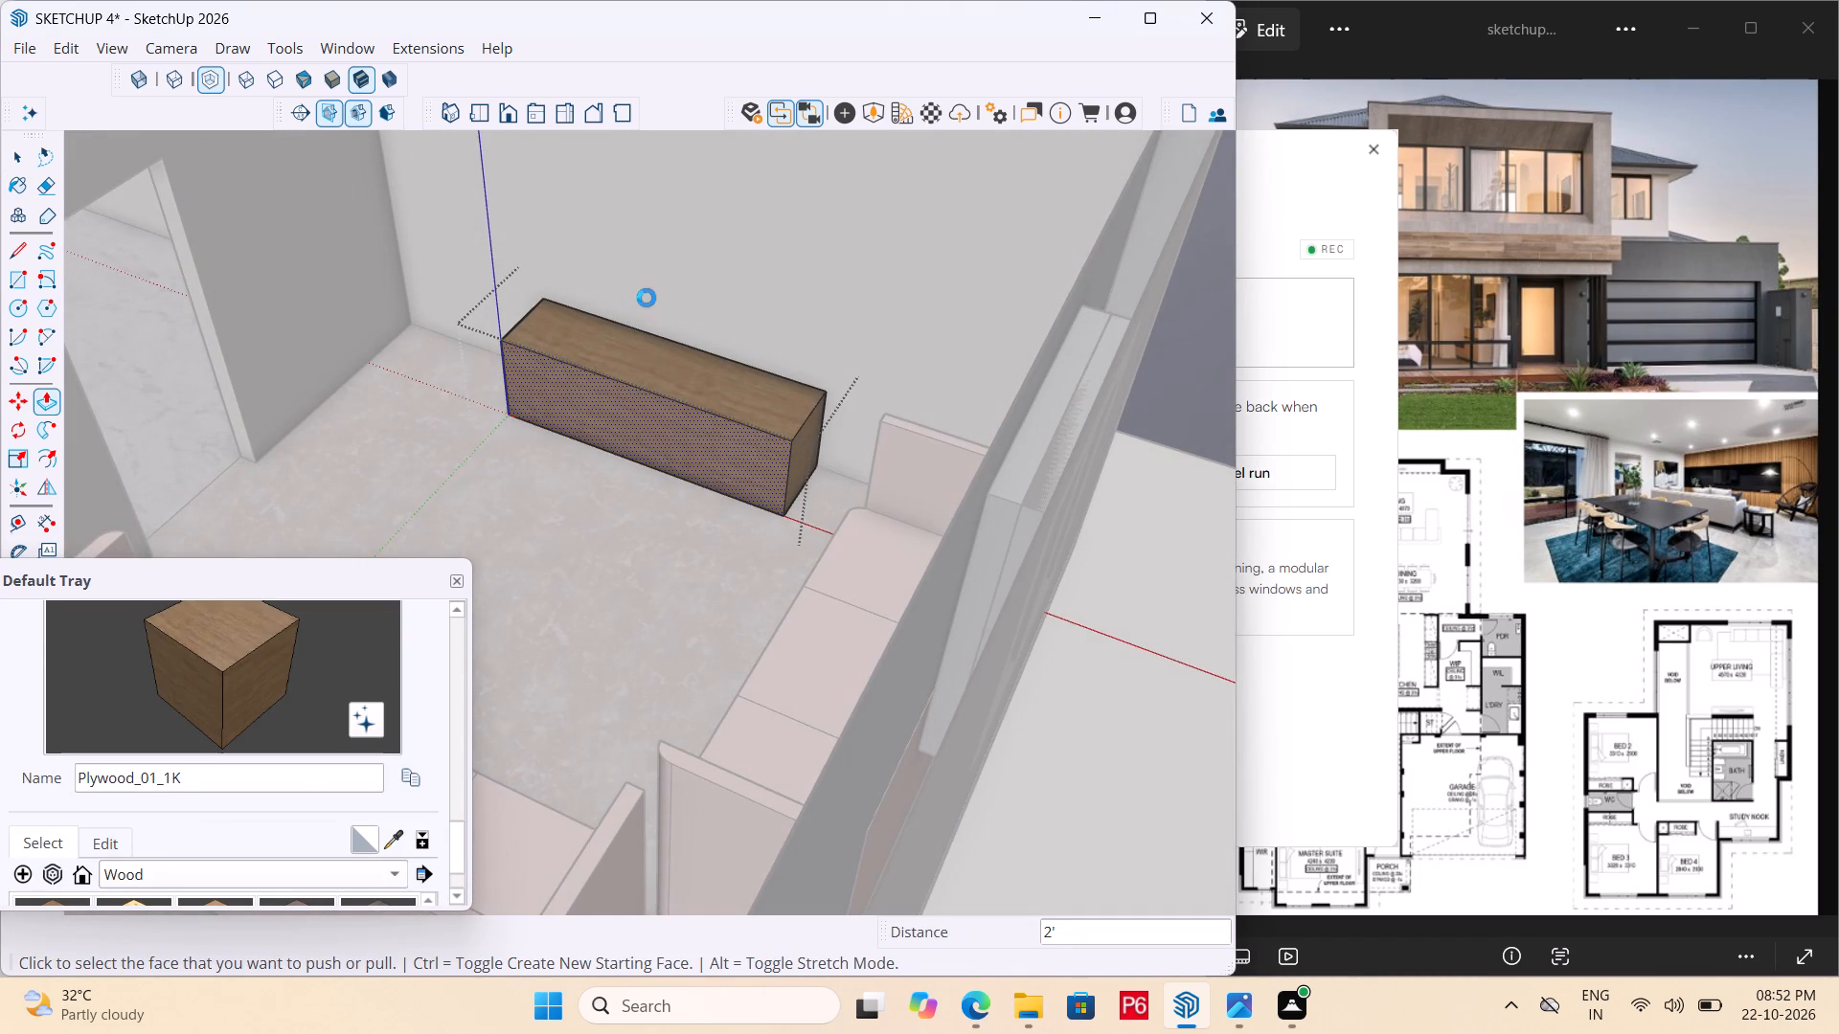
{"action": "key", "text": "ctrl+s"}
Push/Pull the cabinet's top face up by another 1'.
{"action": "left_click", "coordinate": [754, 392]}
{"action": "type", "text": "1'"}
{"action": "key", "text": "Return"}
{"action": "scroll", "coordinate": [647, 481], "scroll_direction": "down", "scroll_amount": 4}
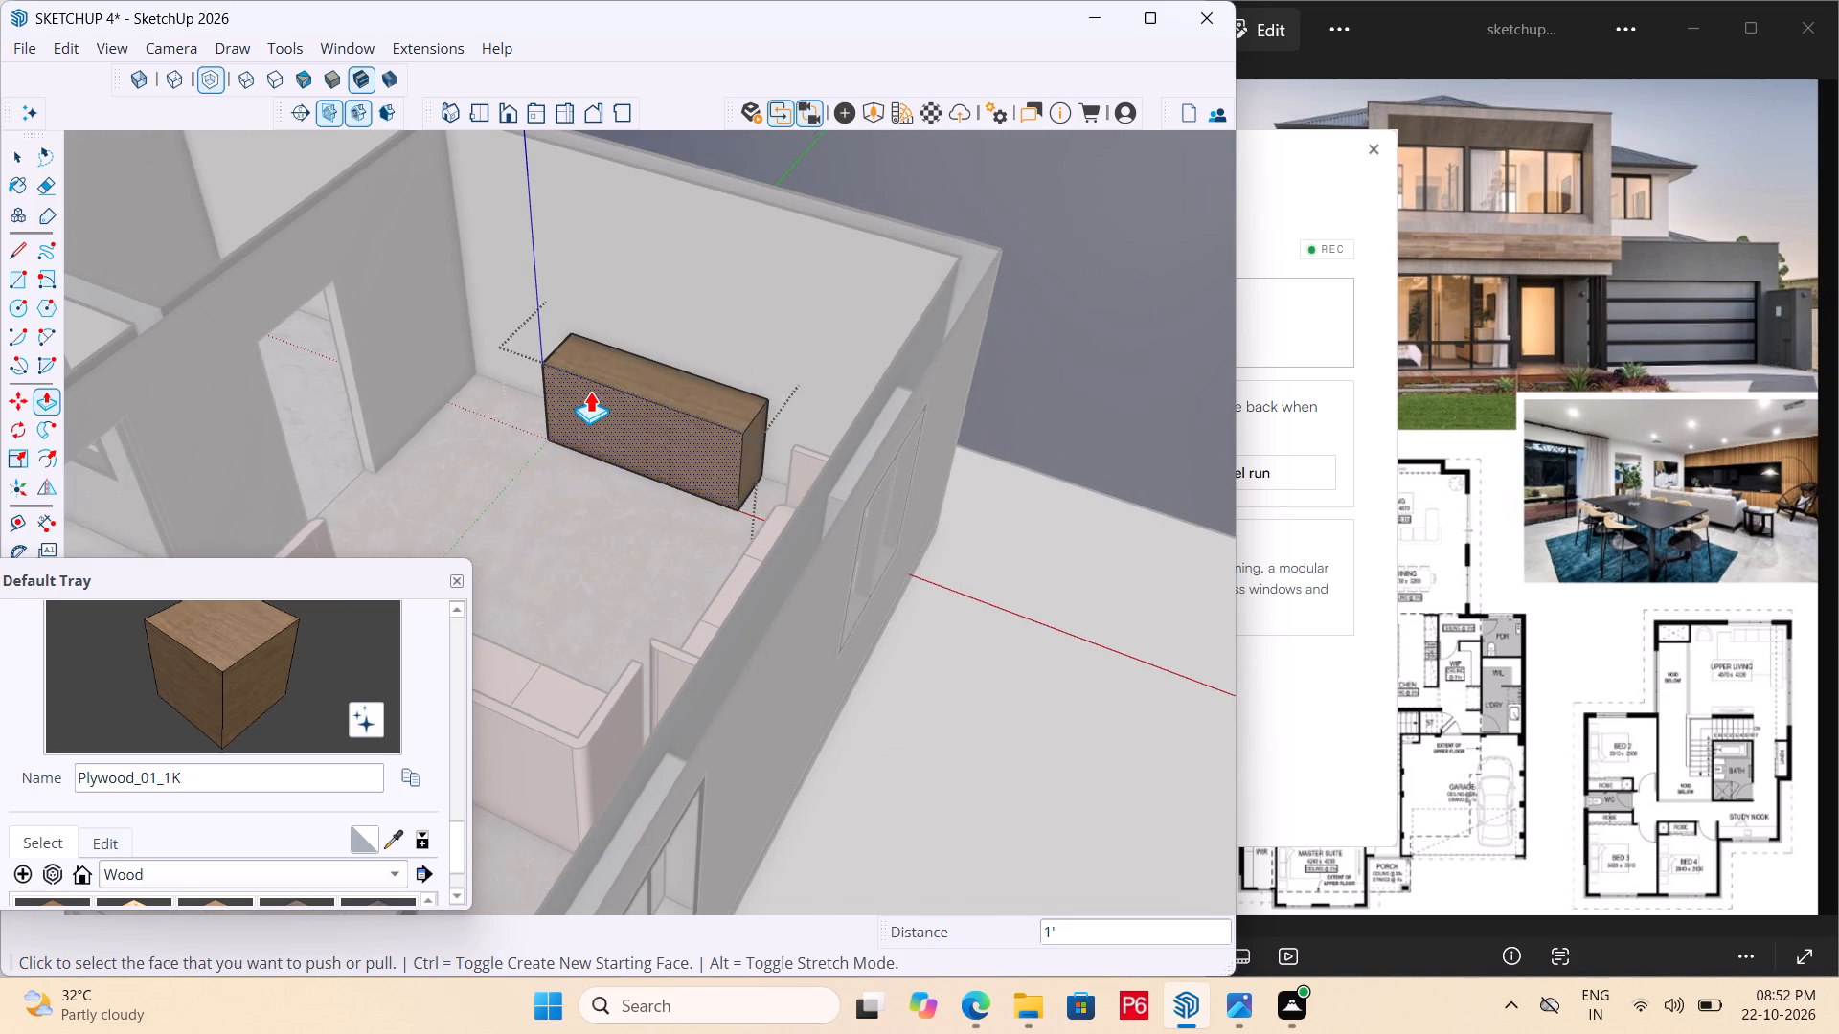
Push the cabinet's end face nearest the sofa inward by about 6" to shorten the cabinet.
{"action": "middle_click_drag", "start_coordinate": [593, 390], "coordinate": [572, 392]}
{"action": "scroll", "coordinate": [705, 405], "scroll_direction": "up", "scroll_amount": 3}
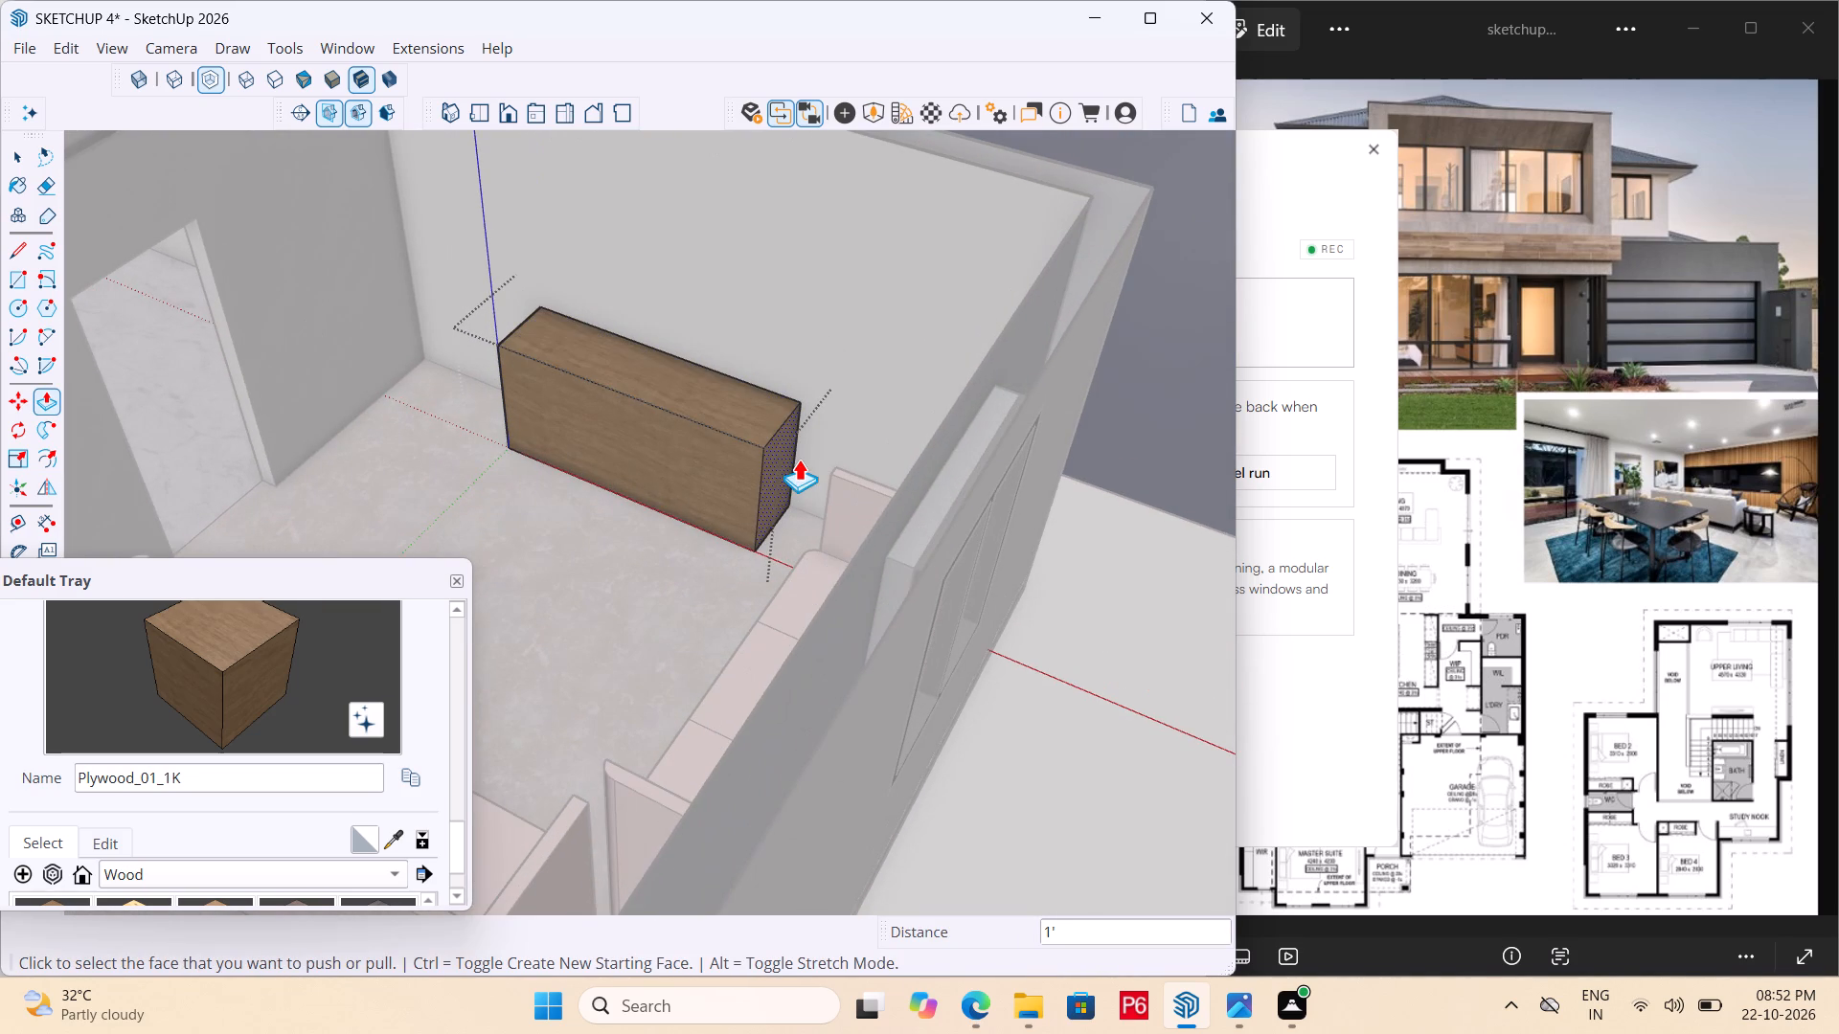
{"action": "left_click", "coordinate": [784, 467]}
{"action": "left_click", "coordinate": [764, 459]}
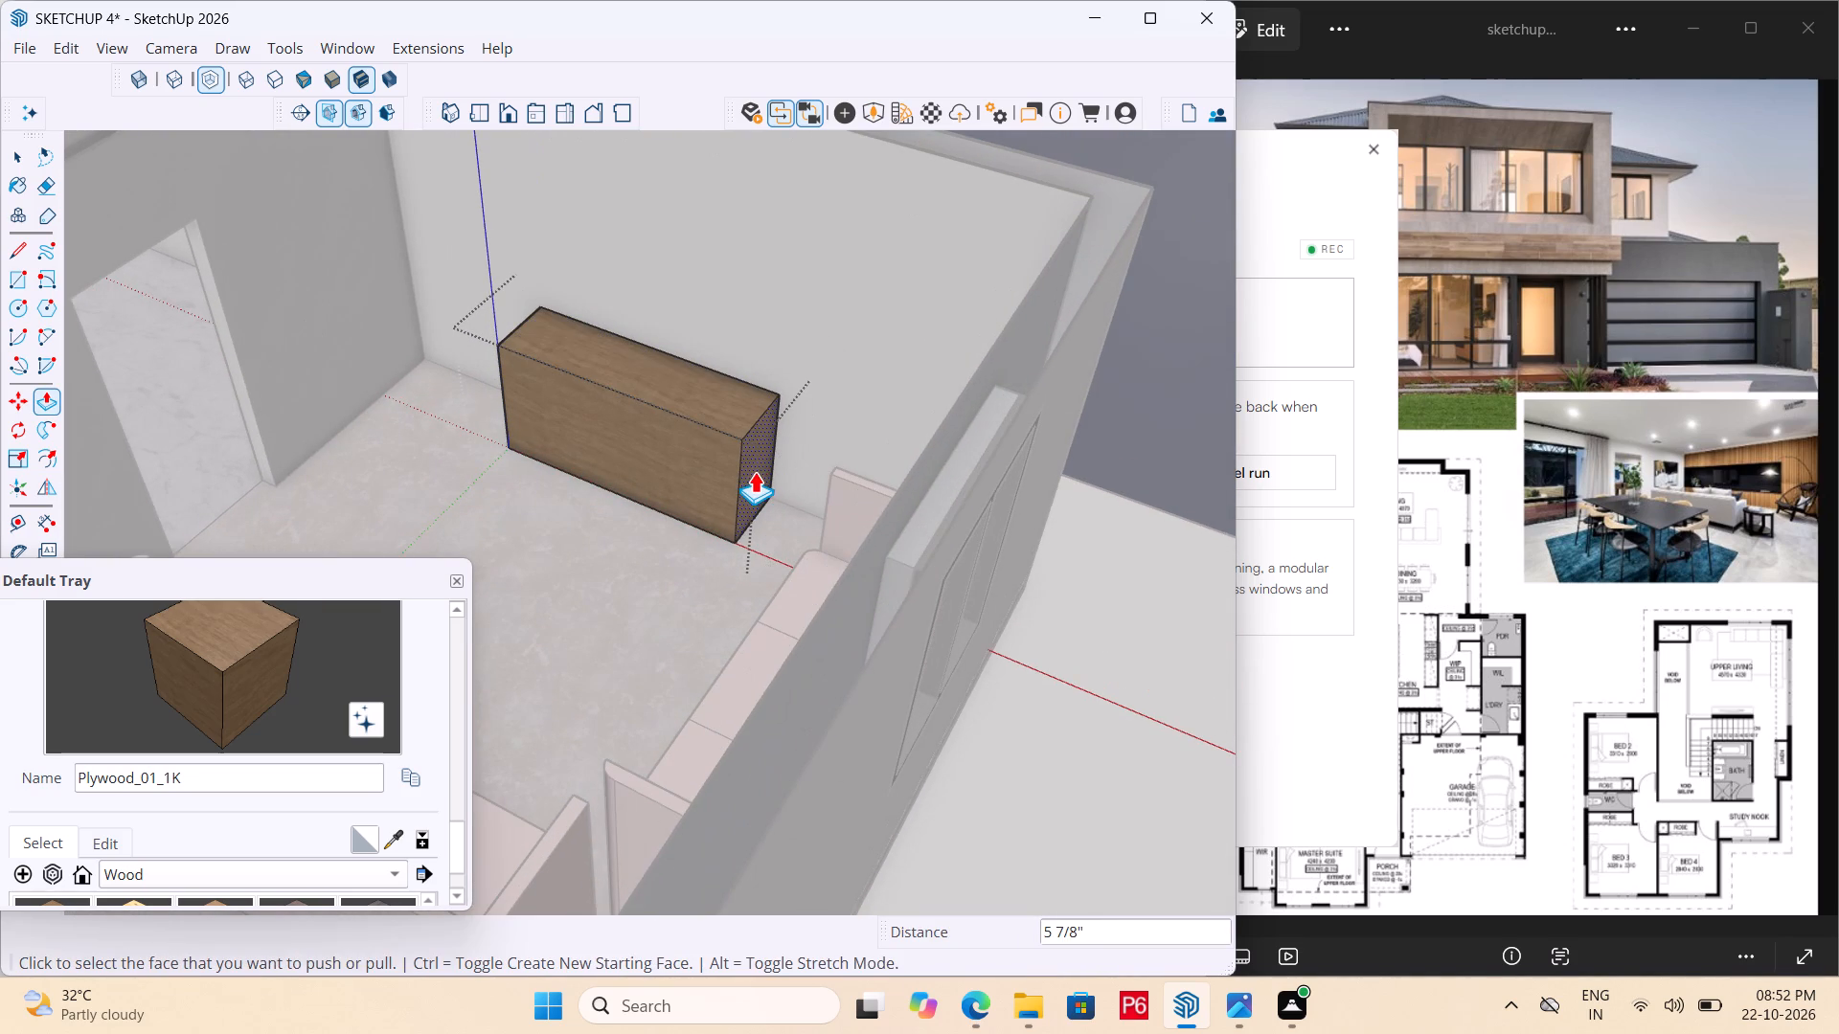
Extend the sofa-side end face outward about 1' 4" as a separate section with a new starting face.
{"action": "left_click", "coordinate": [755, 471]}
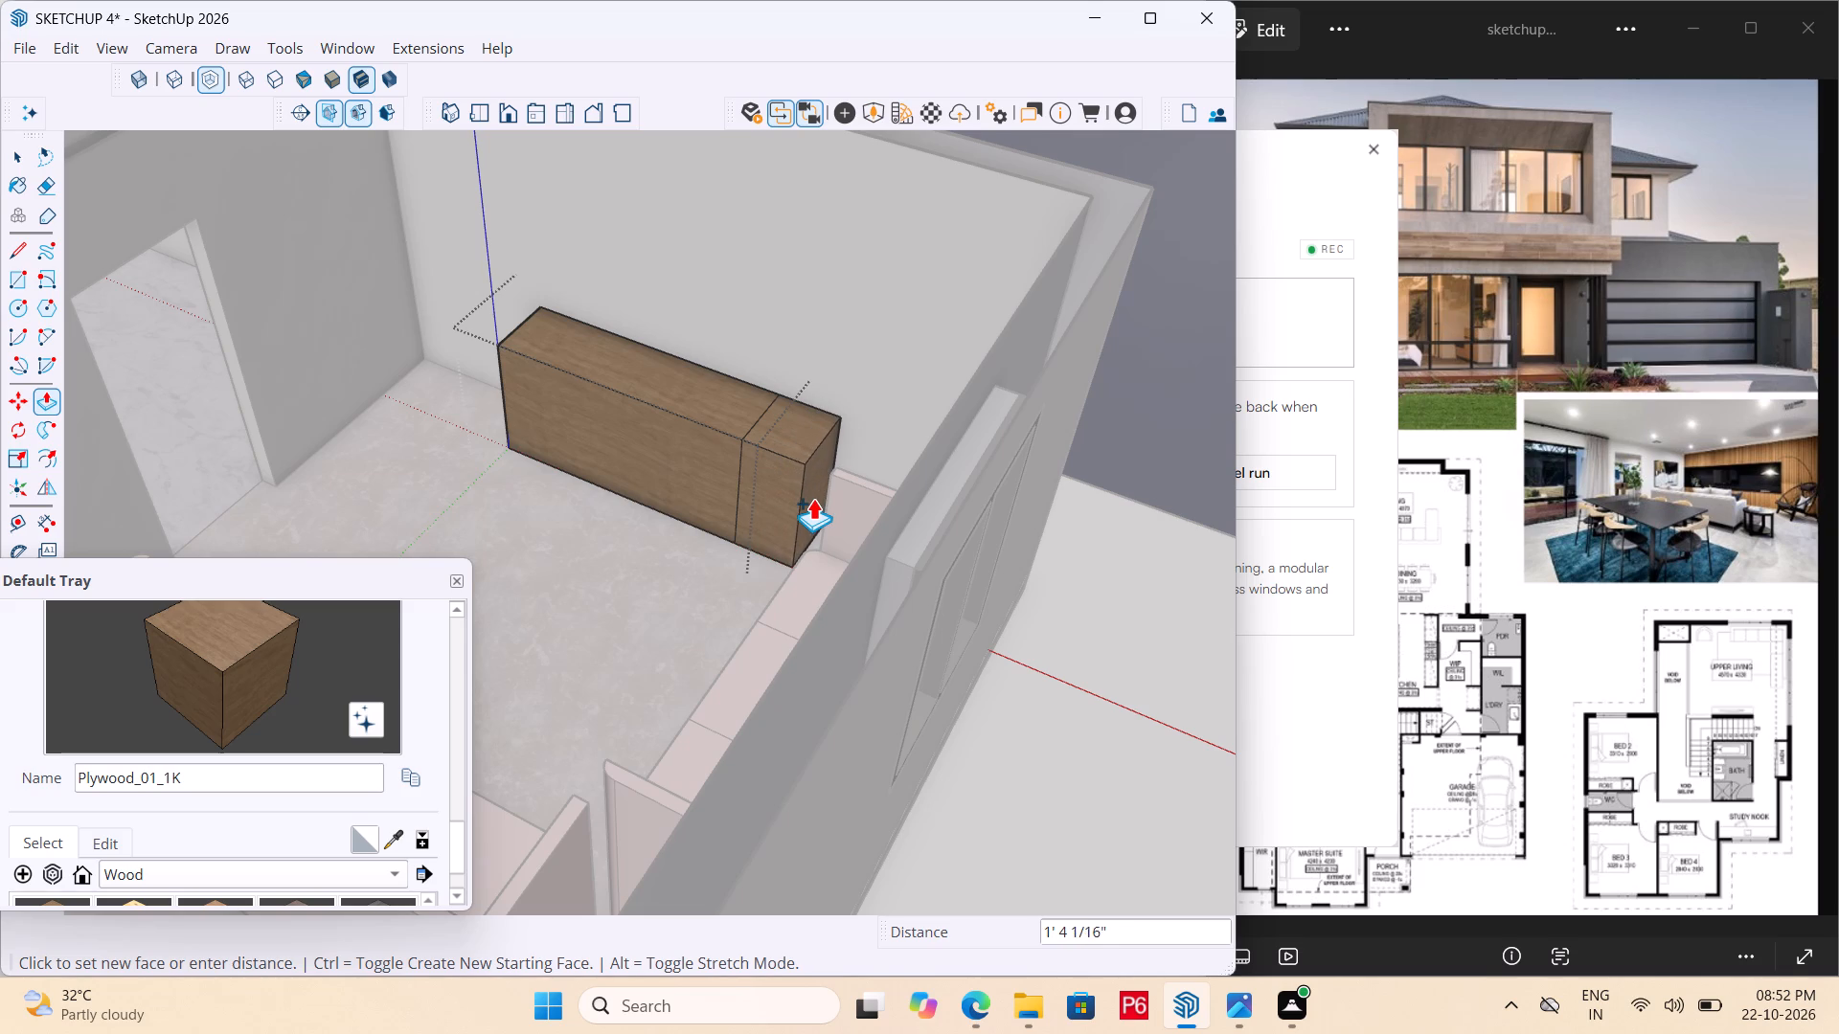
{"action": "left_click", "coordinate": [813, 498]}
{"action": "key", "text": "space"}
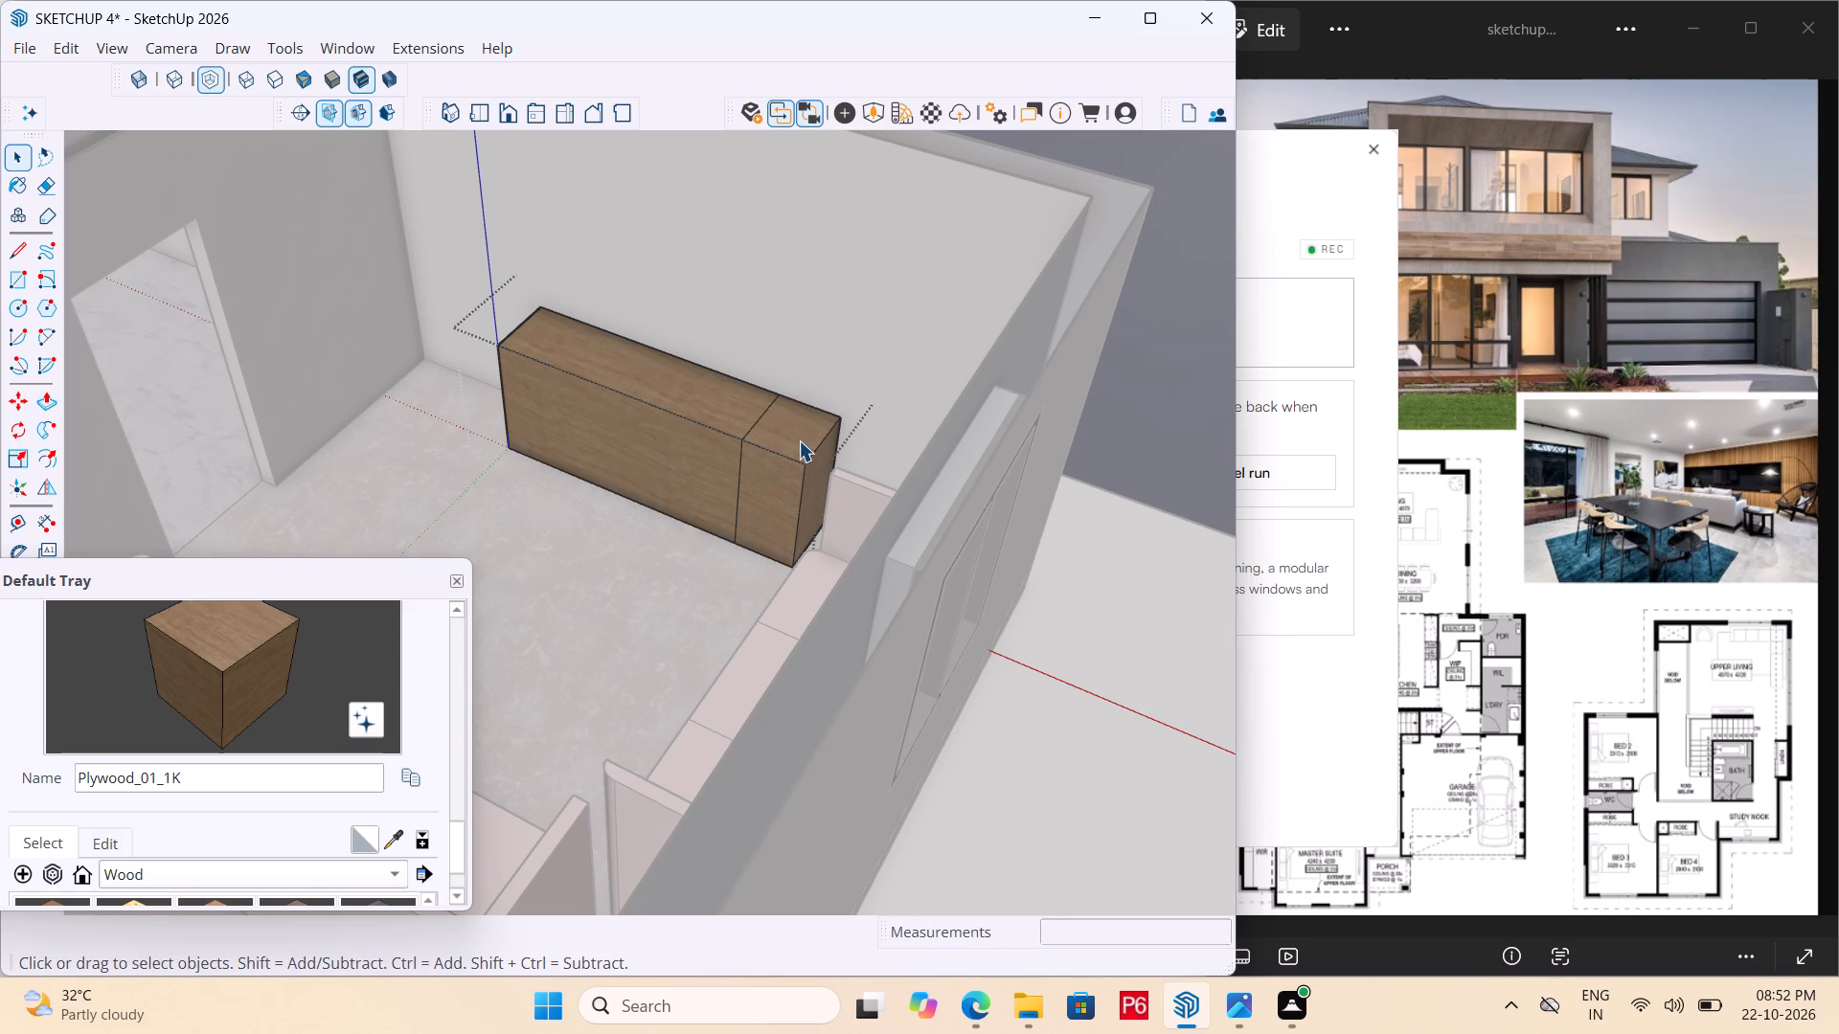
Push/Pull the top of the sofa-side end section up about 5' 11" to form a tall column.
{"action": "key", "text": "p"}
{"action": "left_click", "coordinate": [793, 440]}
{"action": "scroll", "coordinate": [825, 277], "scroll_direction": "down", "scroll_amount": 3}
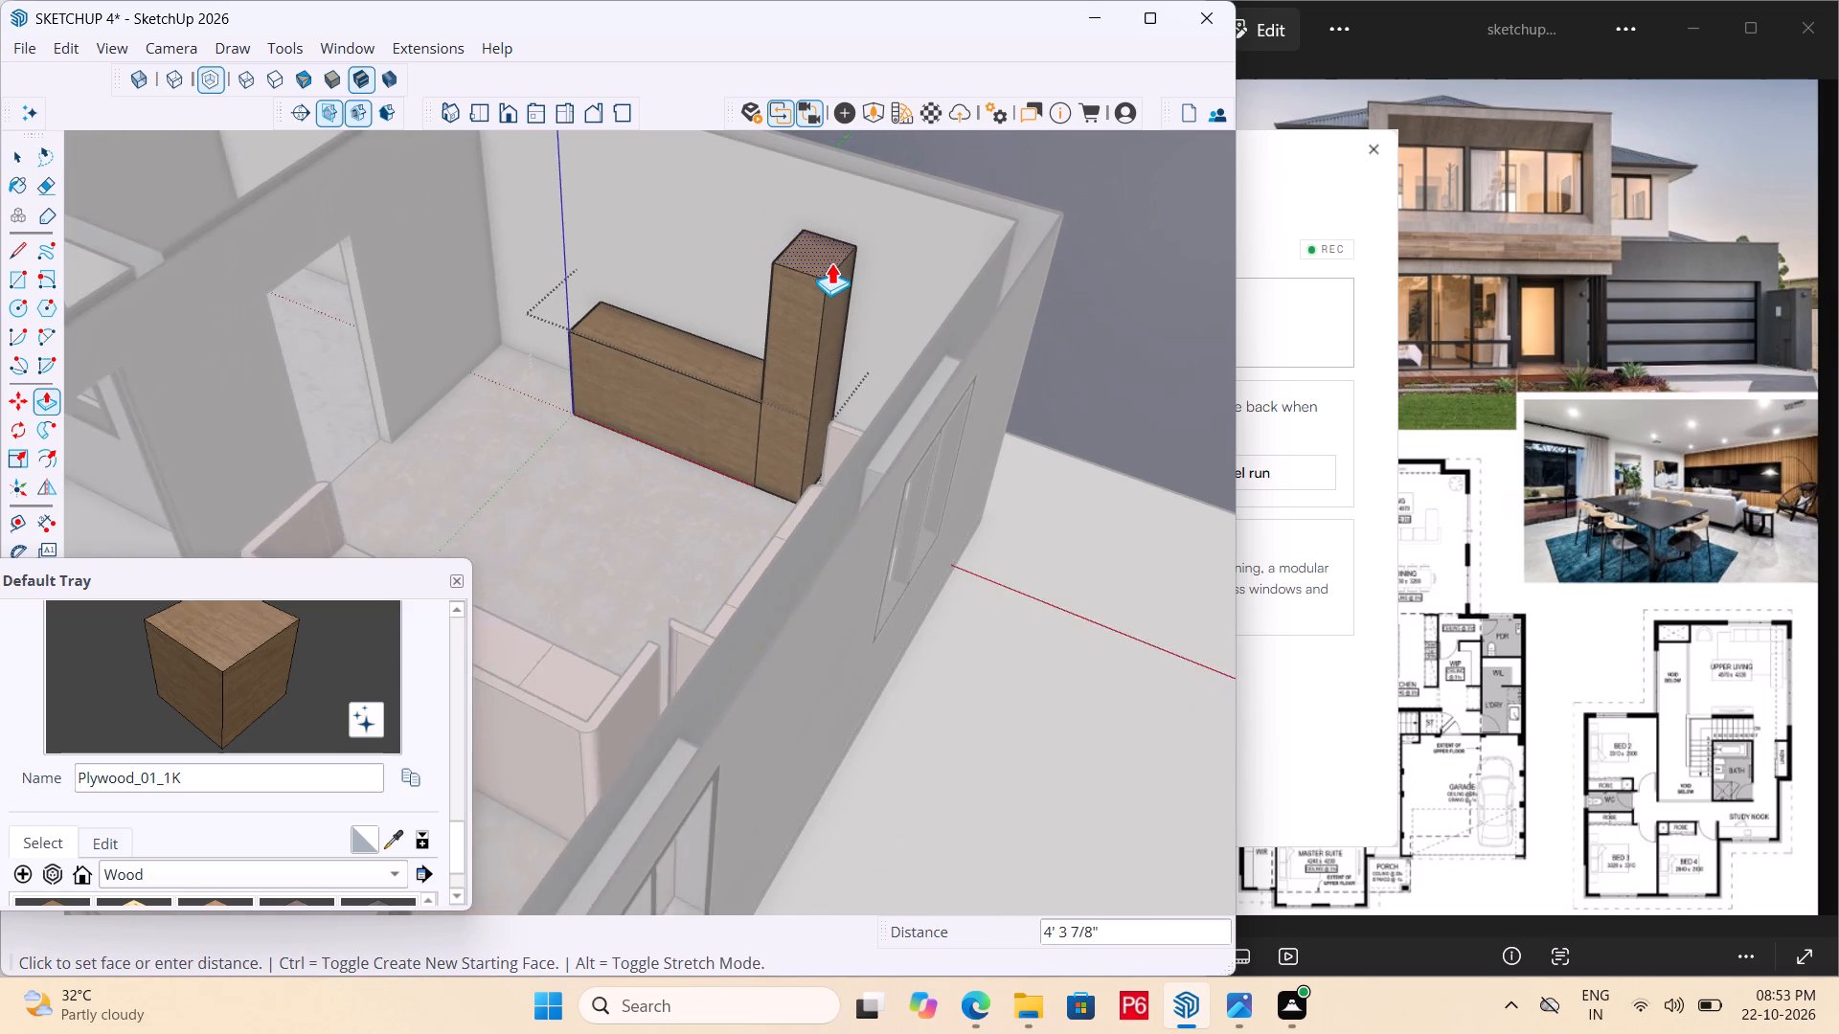
{"action": "scroll", "coordinate": [824, 272], "scroll_direction": "down", "scroll_amount": 2}
{"action": "middle_click_drag", "start_coordinate": [821, 281], "coordinate": [821, 270]}
{"action": "left_click", "coordinate": [860, 219]}
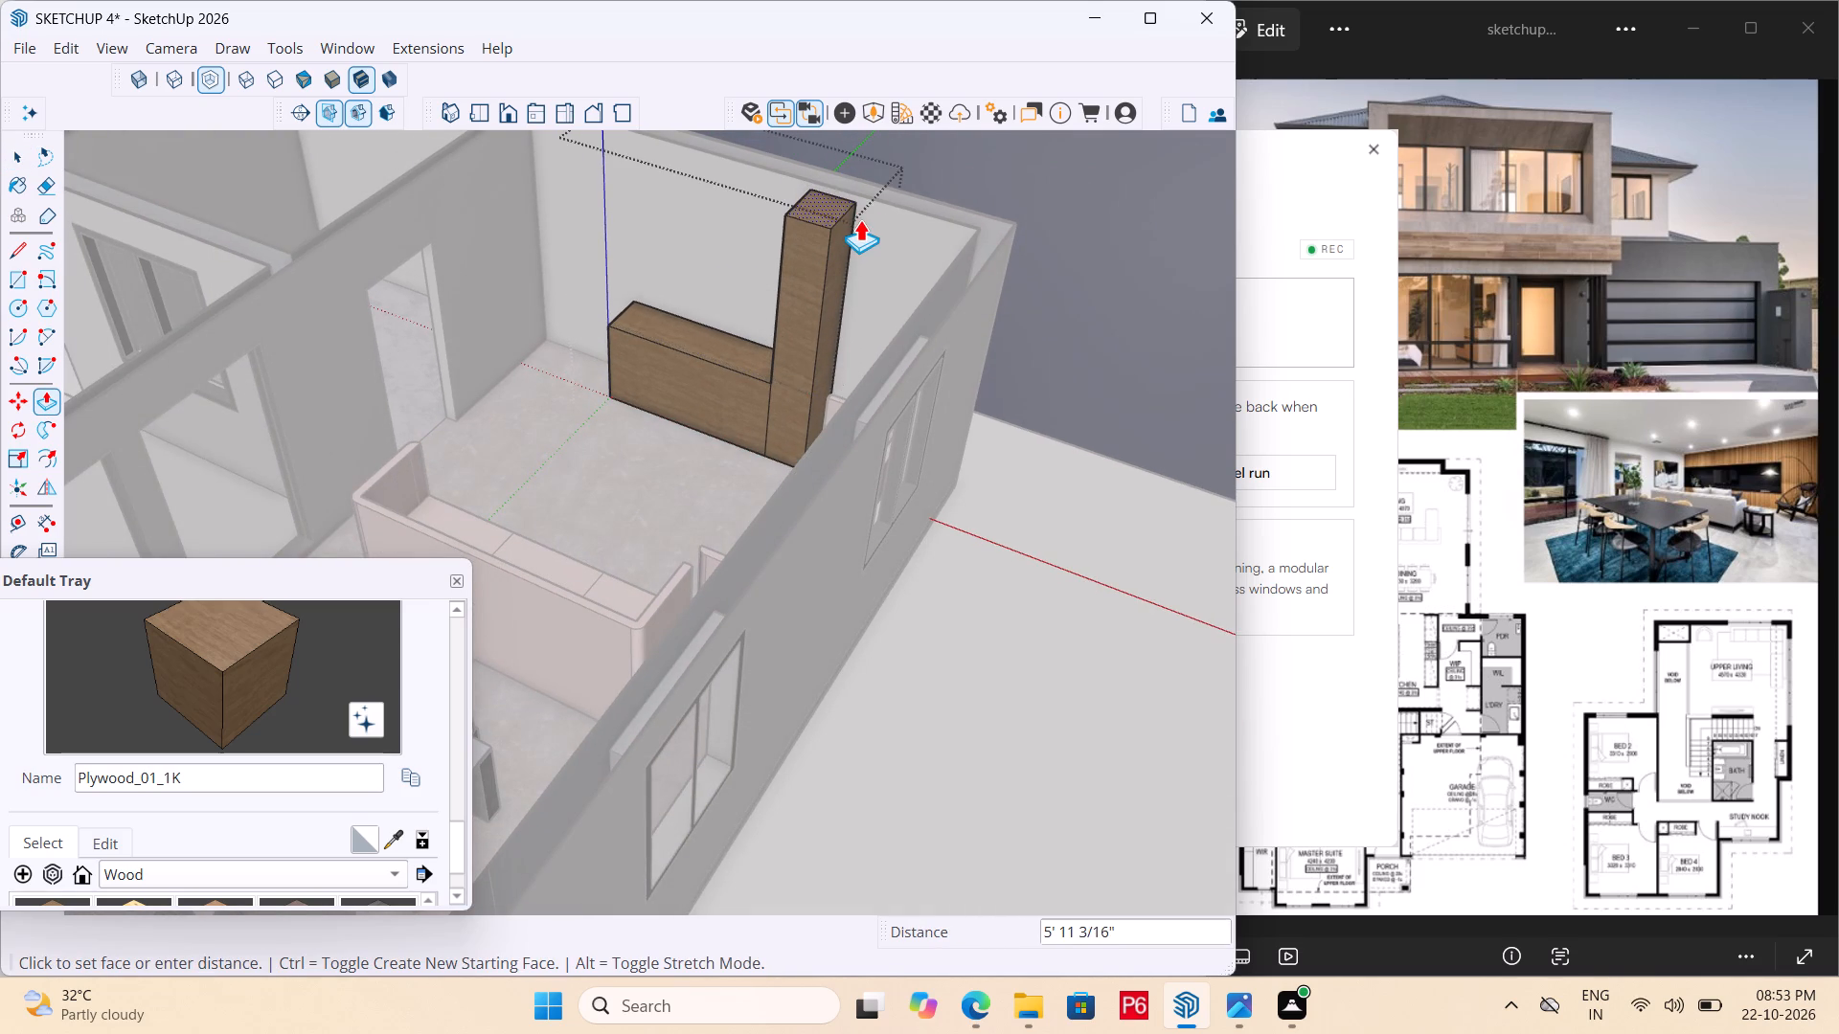
Extend the cabinet's opposite end face outward about 1' 8 3/4" as a separate section with a new starting face.
{"action": "middle_click_drag", "start_coordinate": [675, 329], "coordinate": [1233, 343]}
{"action": "scroll", "coordinate": [423, 376], "scroll_direction": "up", "scroll_amount": 3}
{"action": "scroll", "coordinate": [654, 379], "scroll_direction": "down", "scroll_amount": 2}
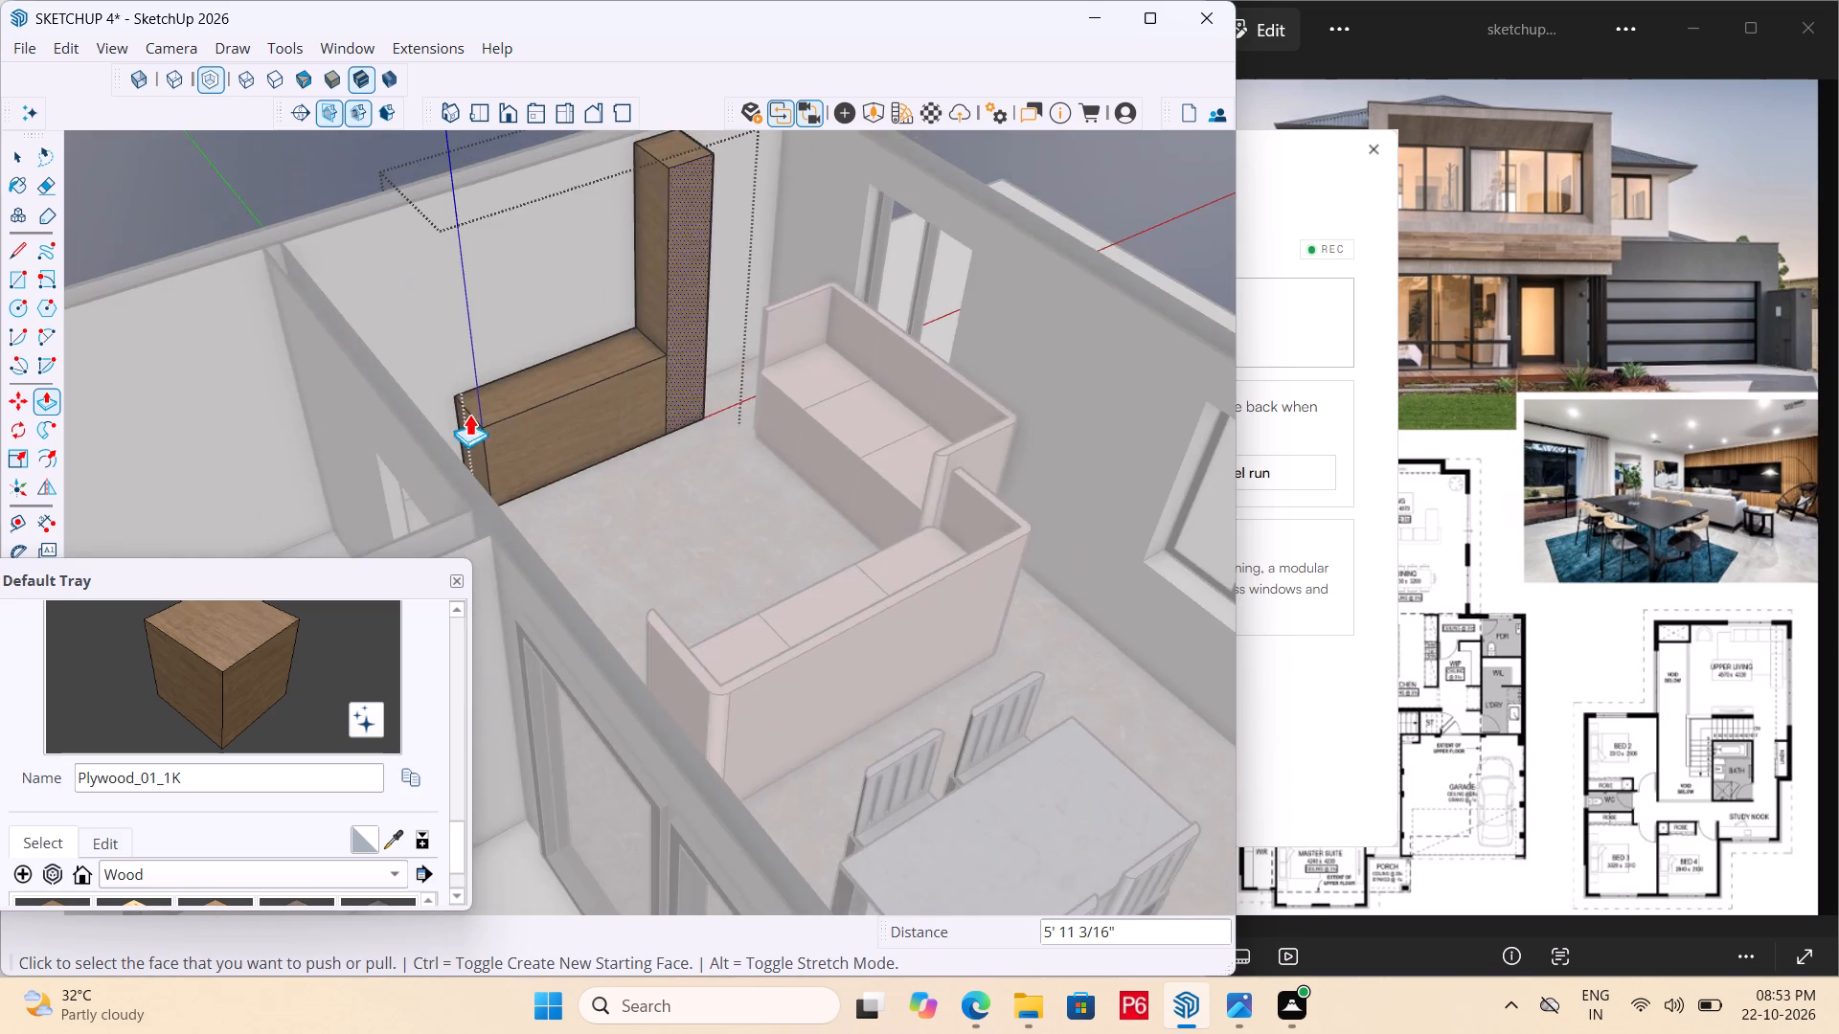
{"action": "scroll", "coordinate": [418, 415], "scroll_direction": "down", "scroll_amount": 1}
{"action": "middle_click_drag", "start_coordinate": [418, 415], "coordinate": [328, 481]}
{"action": "scroll", "coordinate": [334, 481], "scroll_direction": "up", "scroll_amount": 4}
{"action": "left_click", "coordinate": [533, 403]}
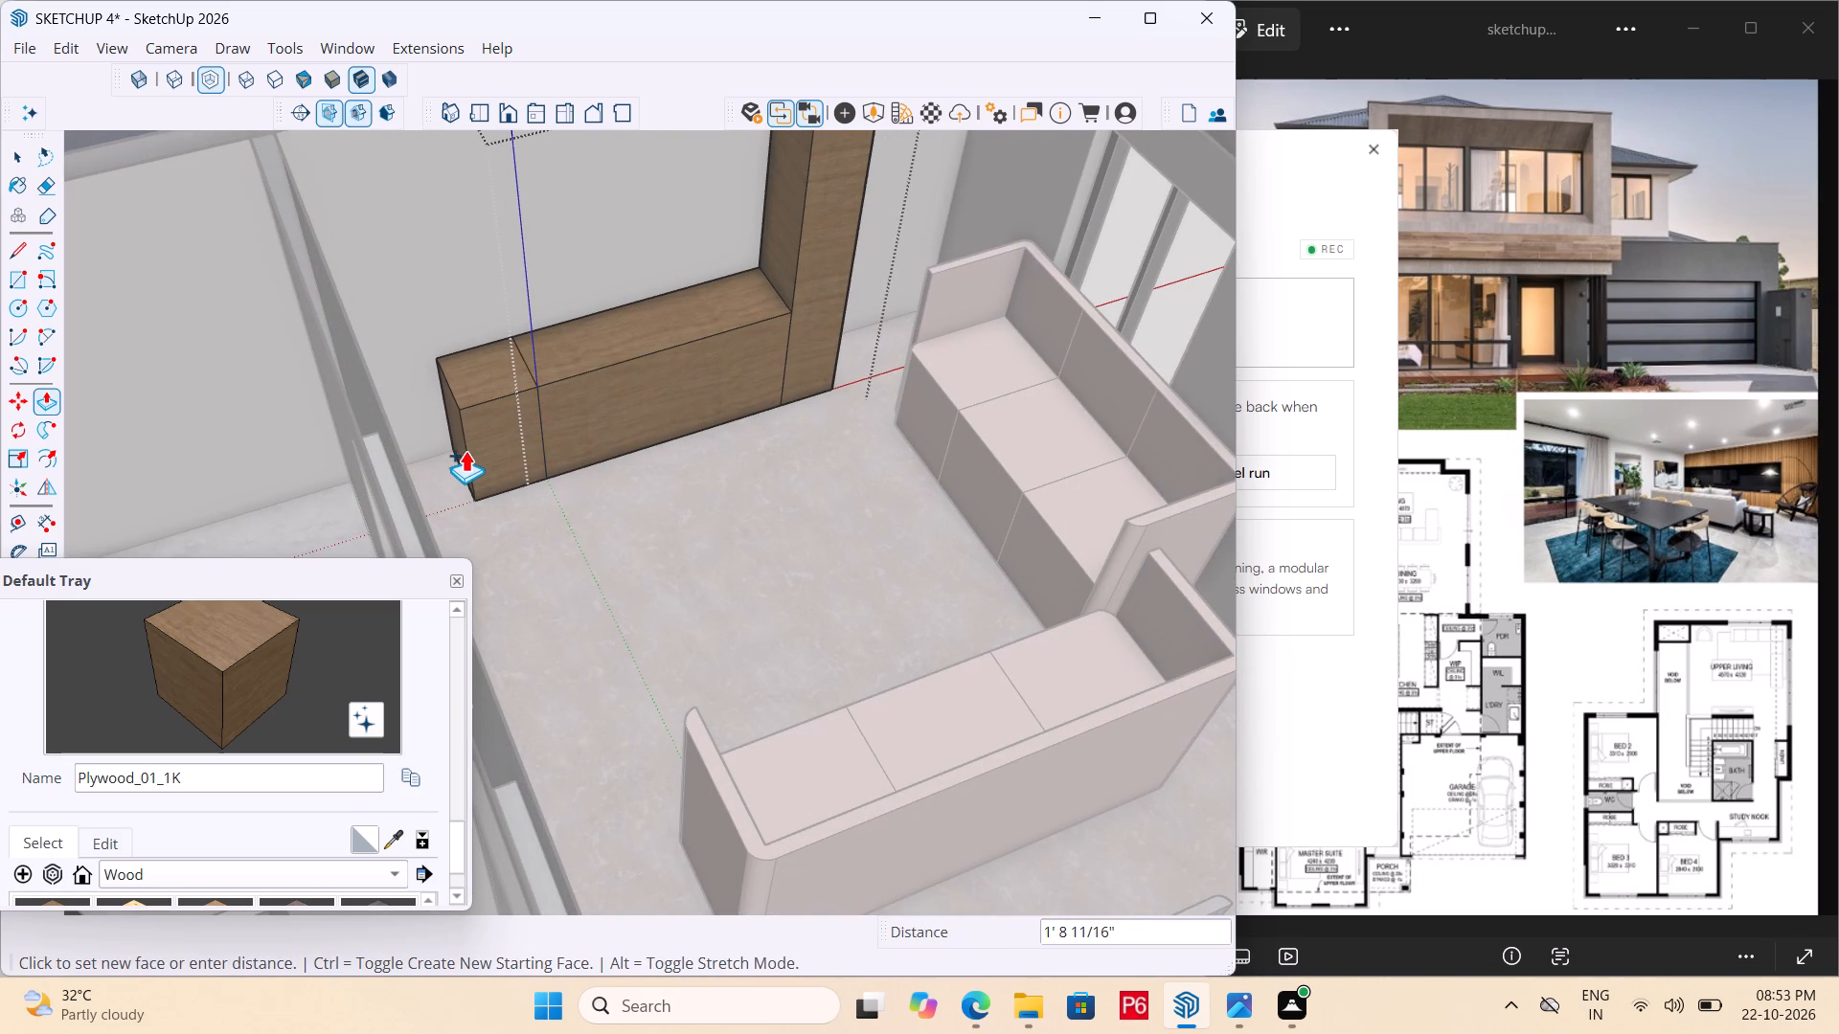
{"action": "left_click", "coordinate": [465, 451]}
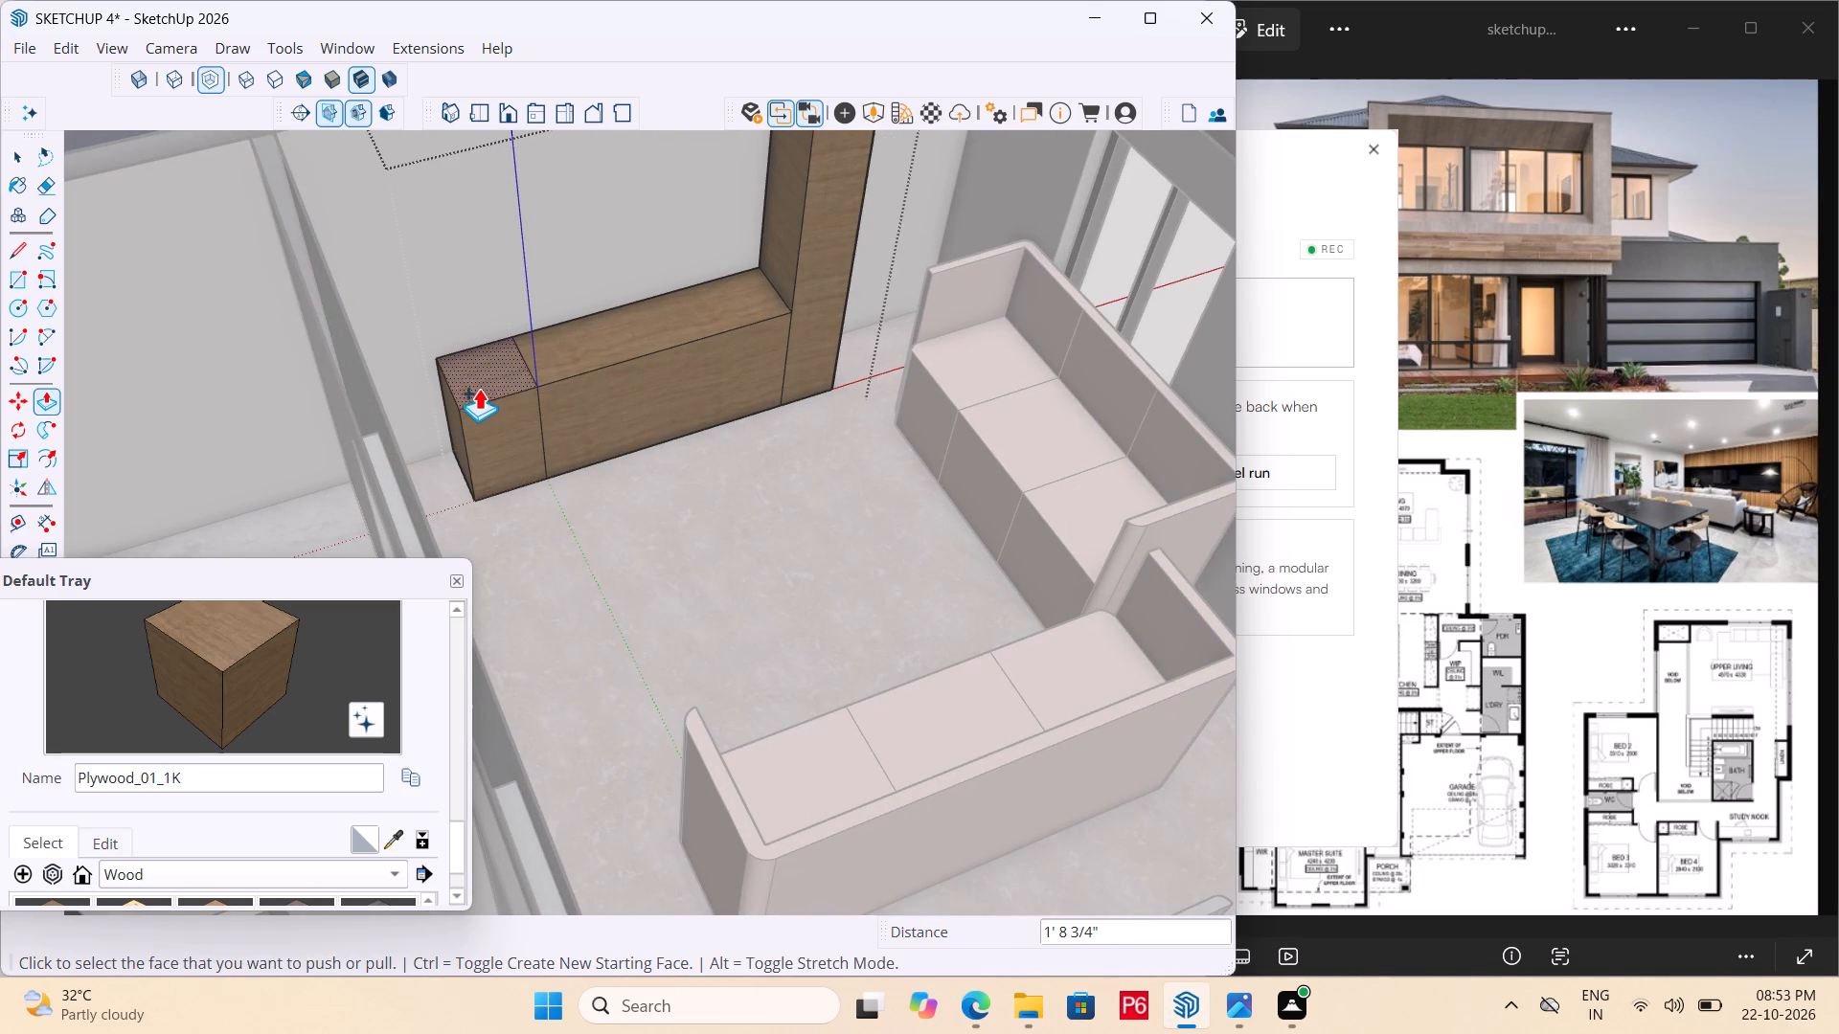
Push/Pull the top of the second end section up 5' 11 3/16" to match the height of the first column.
{"action": "left_click", "coordinate": [479, 373]}
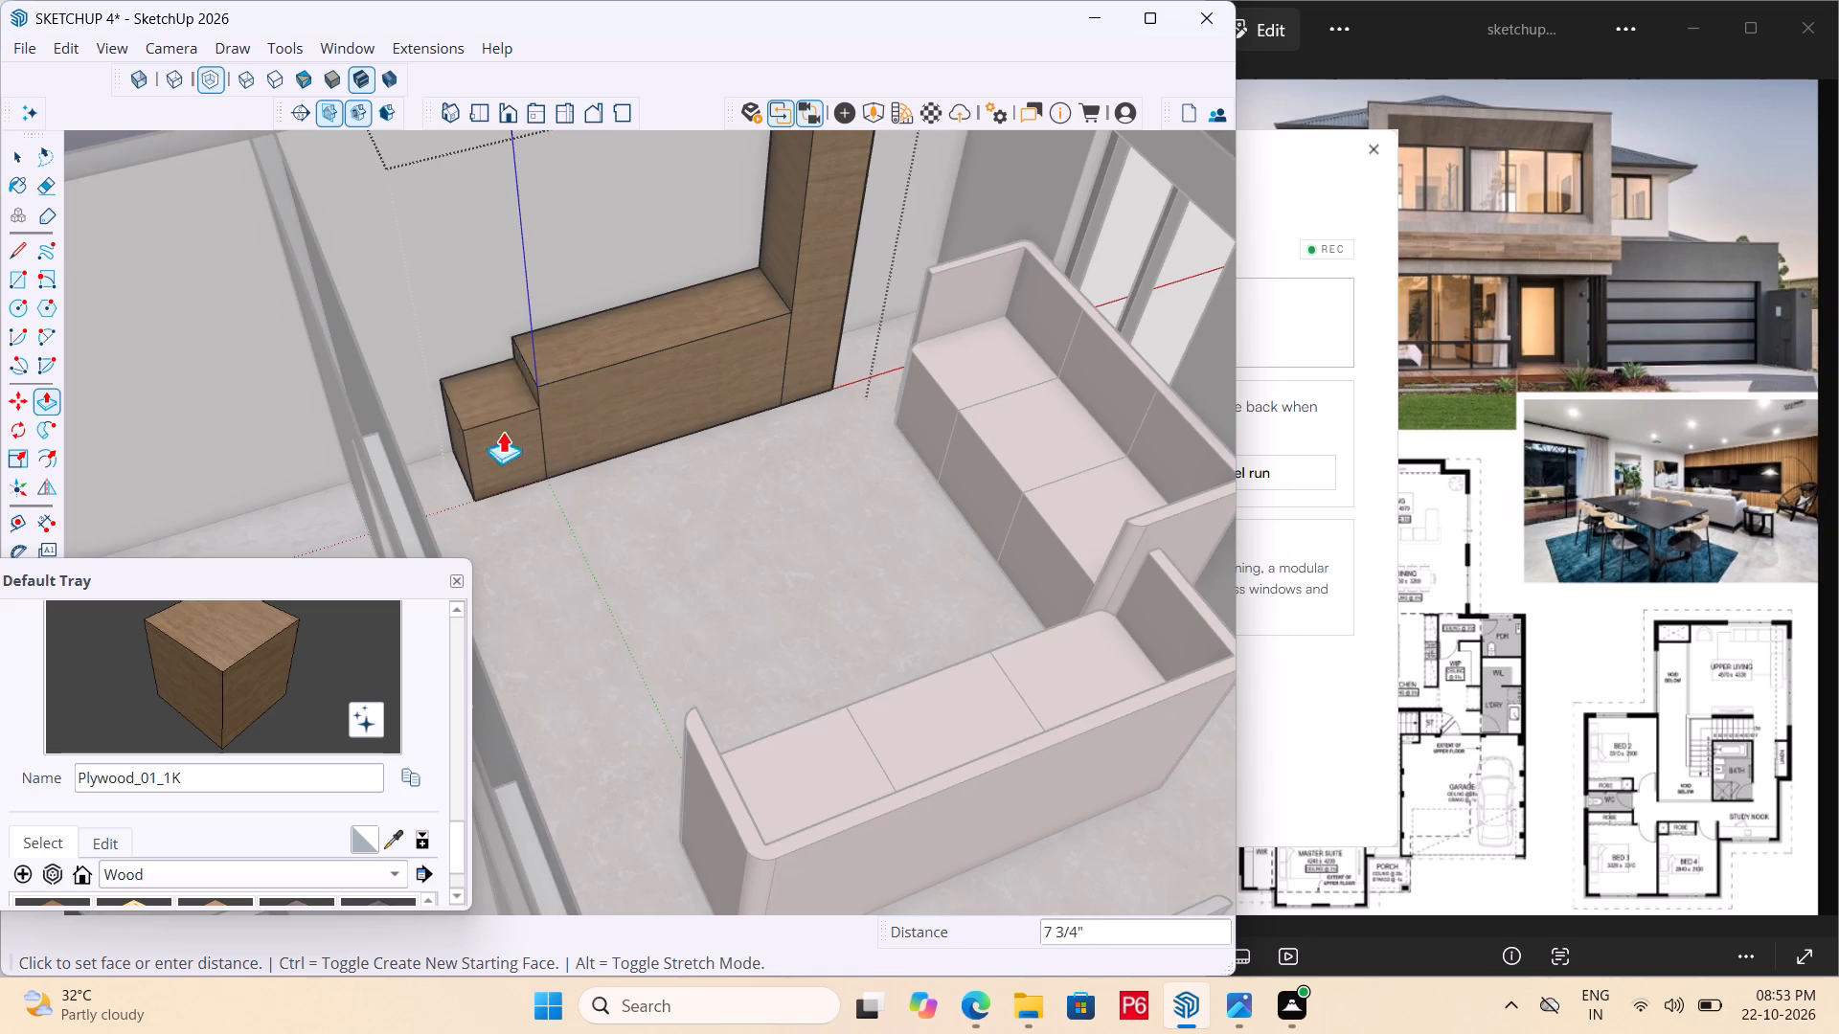
{"action": "scroll", "coordinate": [504, 425], "scroll_direction": "down", "scroll_amount": 6}
{"action": "left_click", "coordinate": [680, 243]}
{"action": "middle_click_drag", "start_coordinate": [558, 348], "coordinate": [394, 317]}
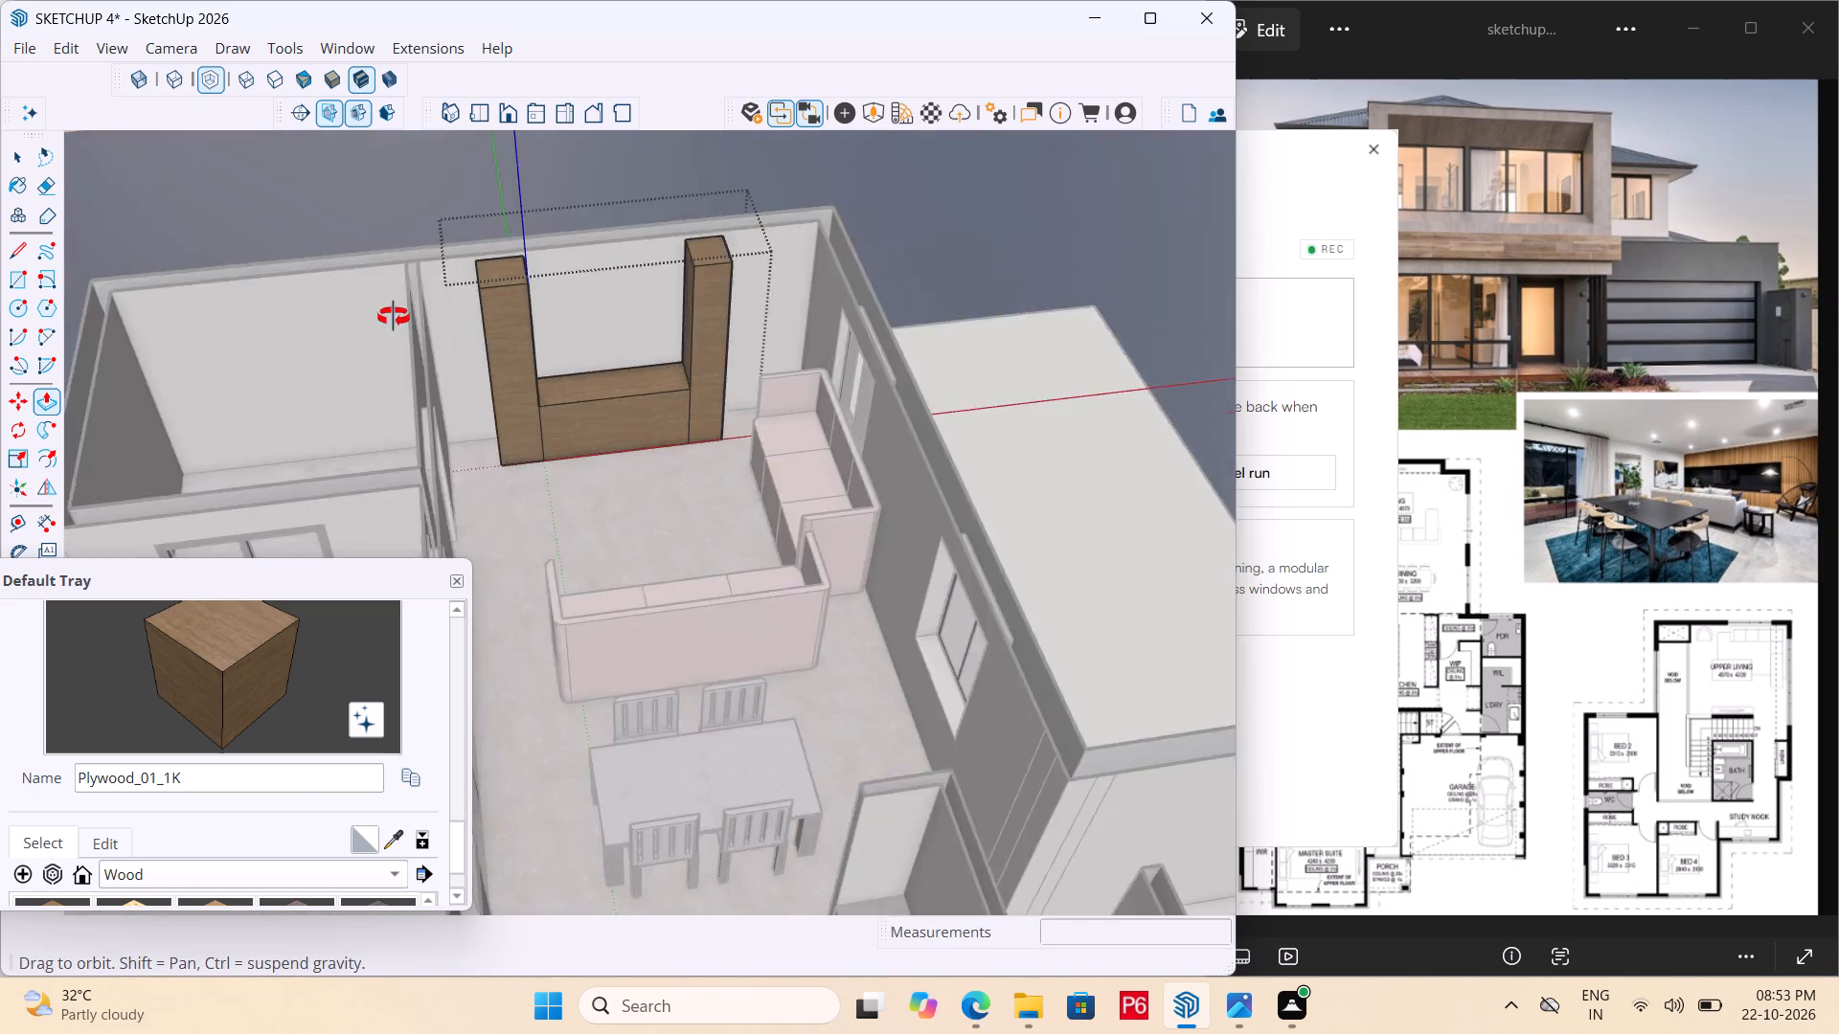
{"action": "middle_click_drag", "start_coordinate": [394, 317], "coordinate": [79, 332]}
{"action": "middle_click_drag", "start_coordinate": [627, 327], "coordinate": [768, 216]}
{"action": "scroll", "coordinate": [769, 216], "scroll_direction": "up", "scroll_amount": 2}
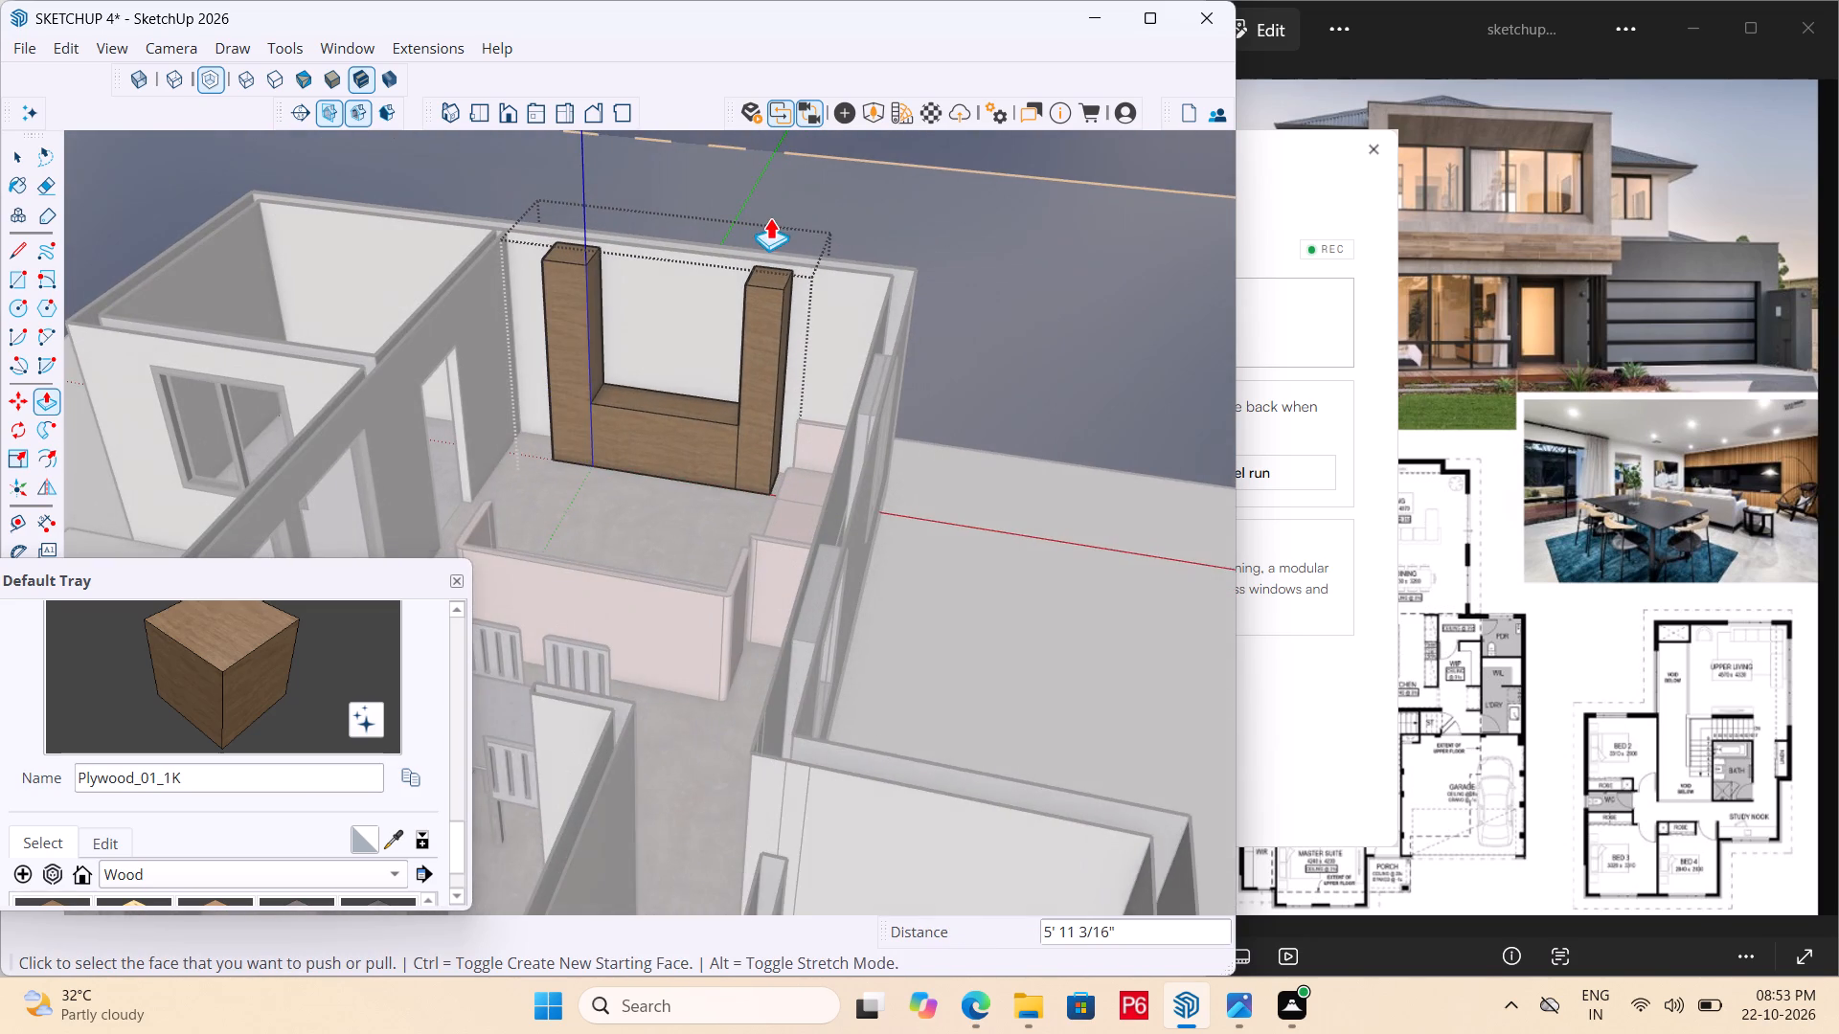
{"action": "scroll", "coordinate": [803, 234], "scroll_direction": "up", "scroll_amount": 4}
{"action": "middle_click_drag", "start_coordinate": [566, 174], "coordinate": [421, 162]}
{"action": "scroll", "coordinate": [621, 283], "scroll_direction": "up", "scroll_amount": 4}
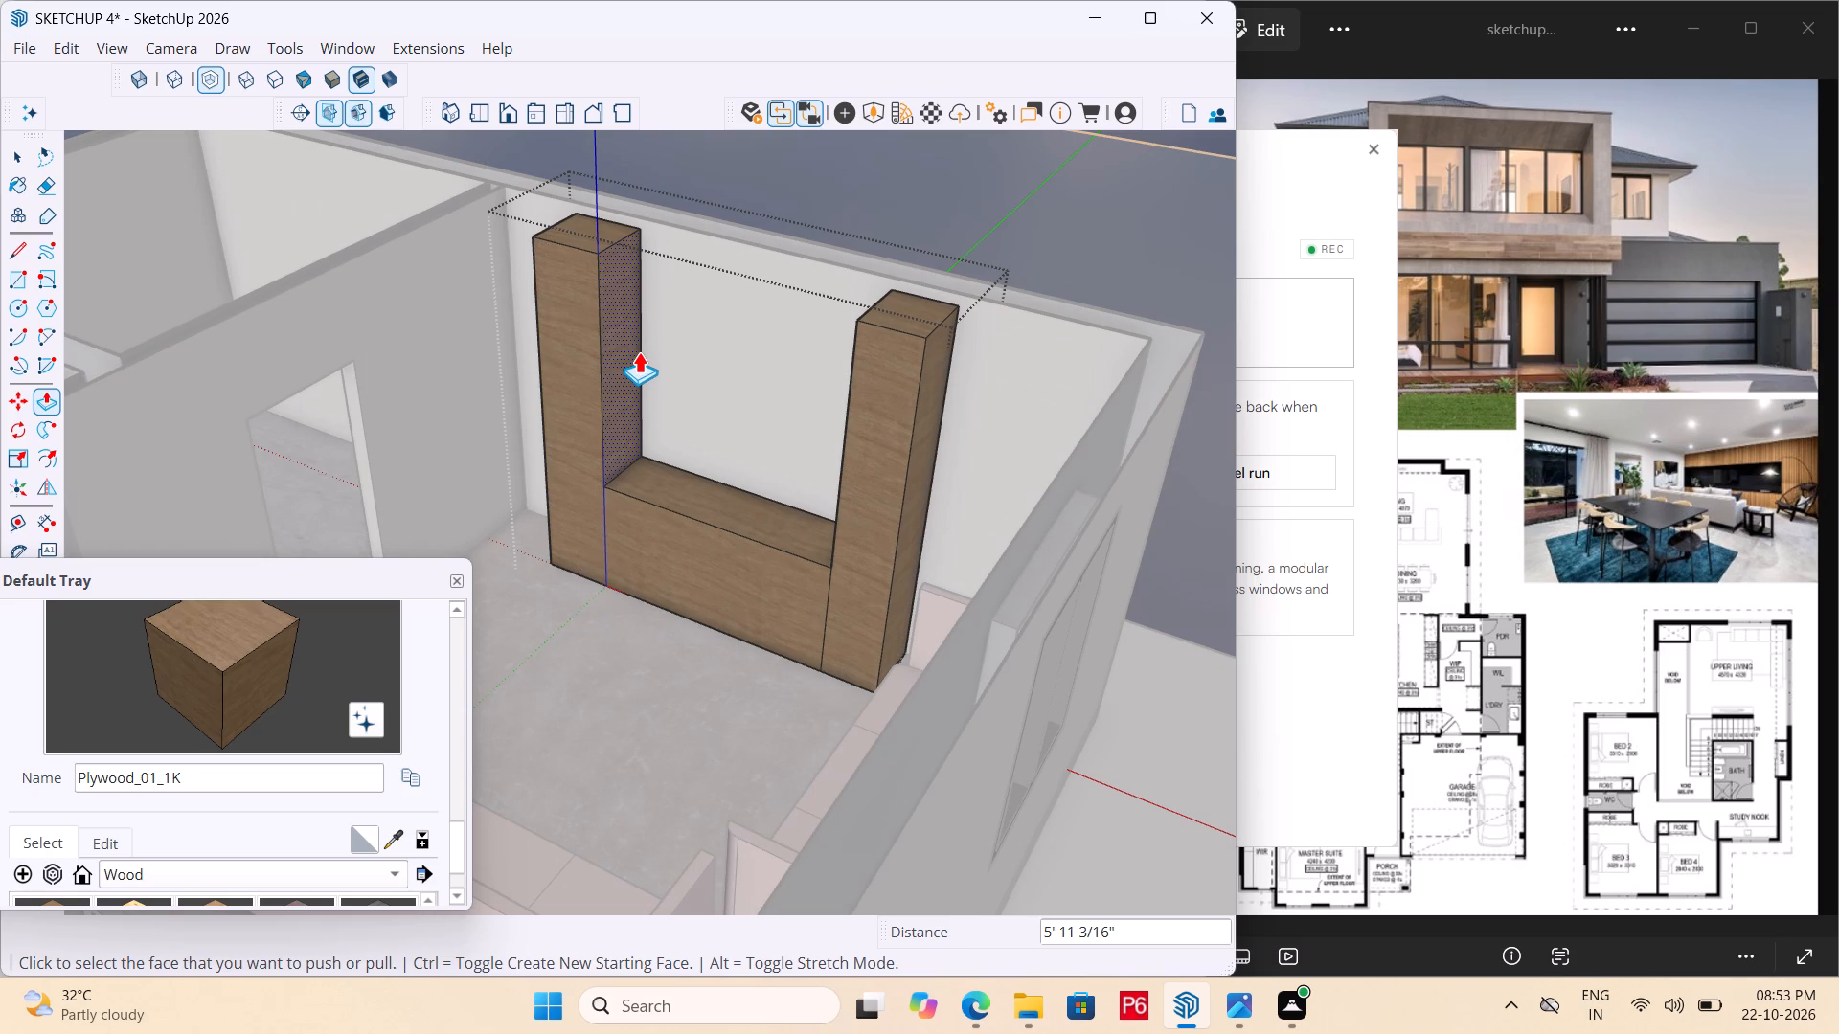
Undo the Push/Pull that raised the second end section into a tall column.
{"action": "key", "text": "ctrl+z"}
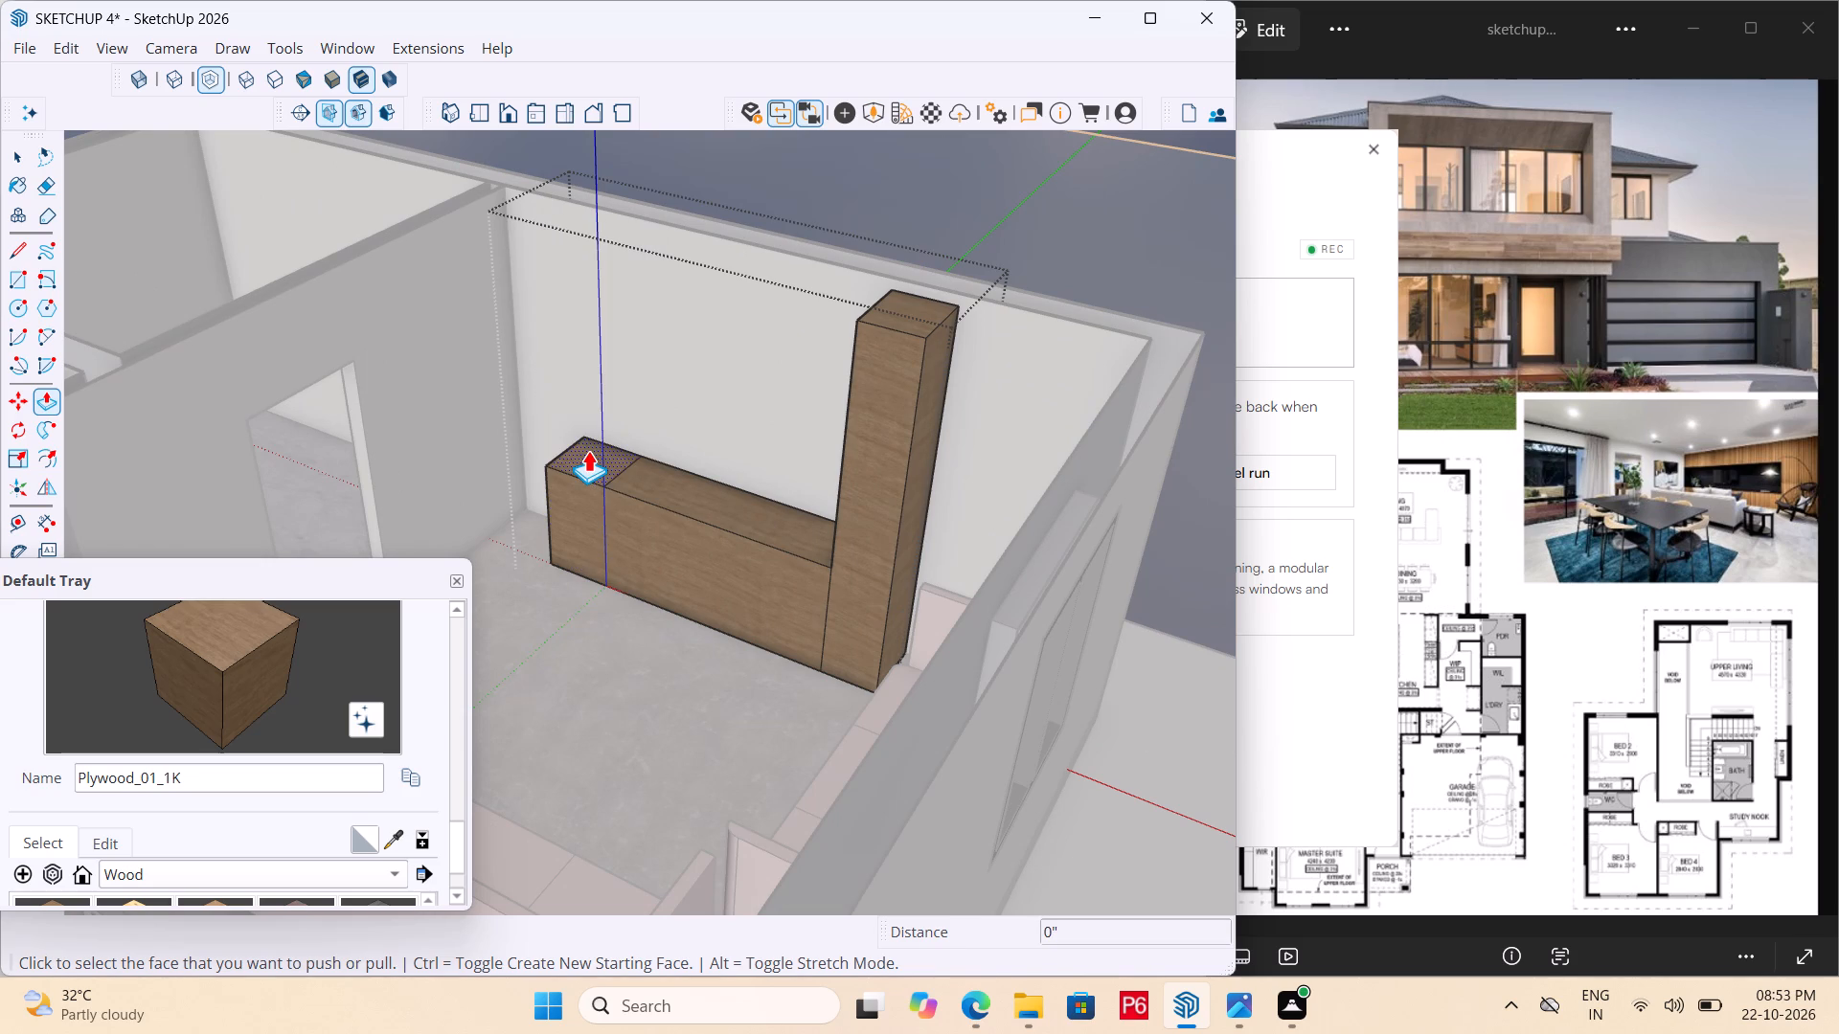
Offset the outline of the low end section's top face inward by 2".
{"action": "scroll", "coordinate": [583, 452], "scroll_direction": "up", "scroll_amount": 14}
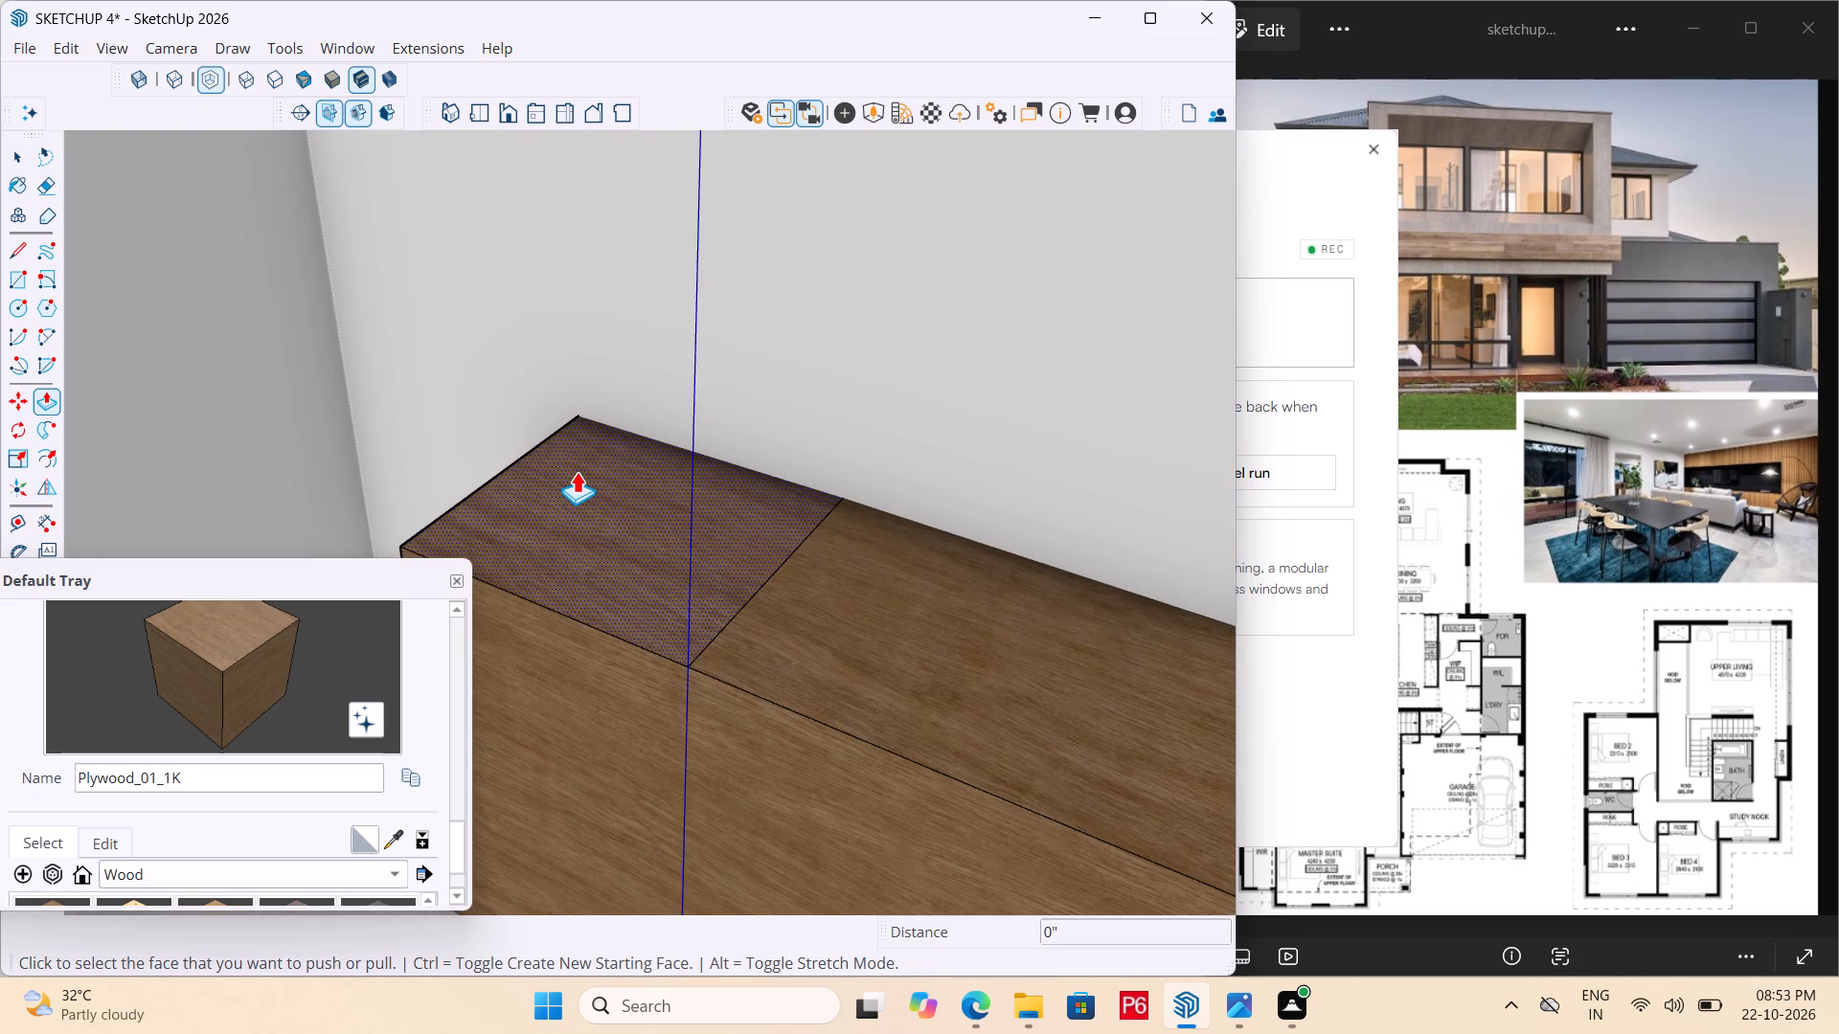
{"action": "key", "text": "r"}
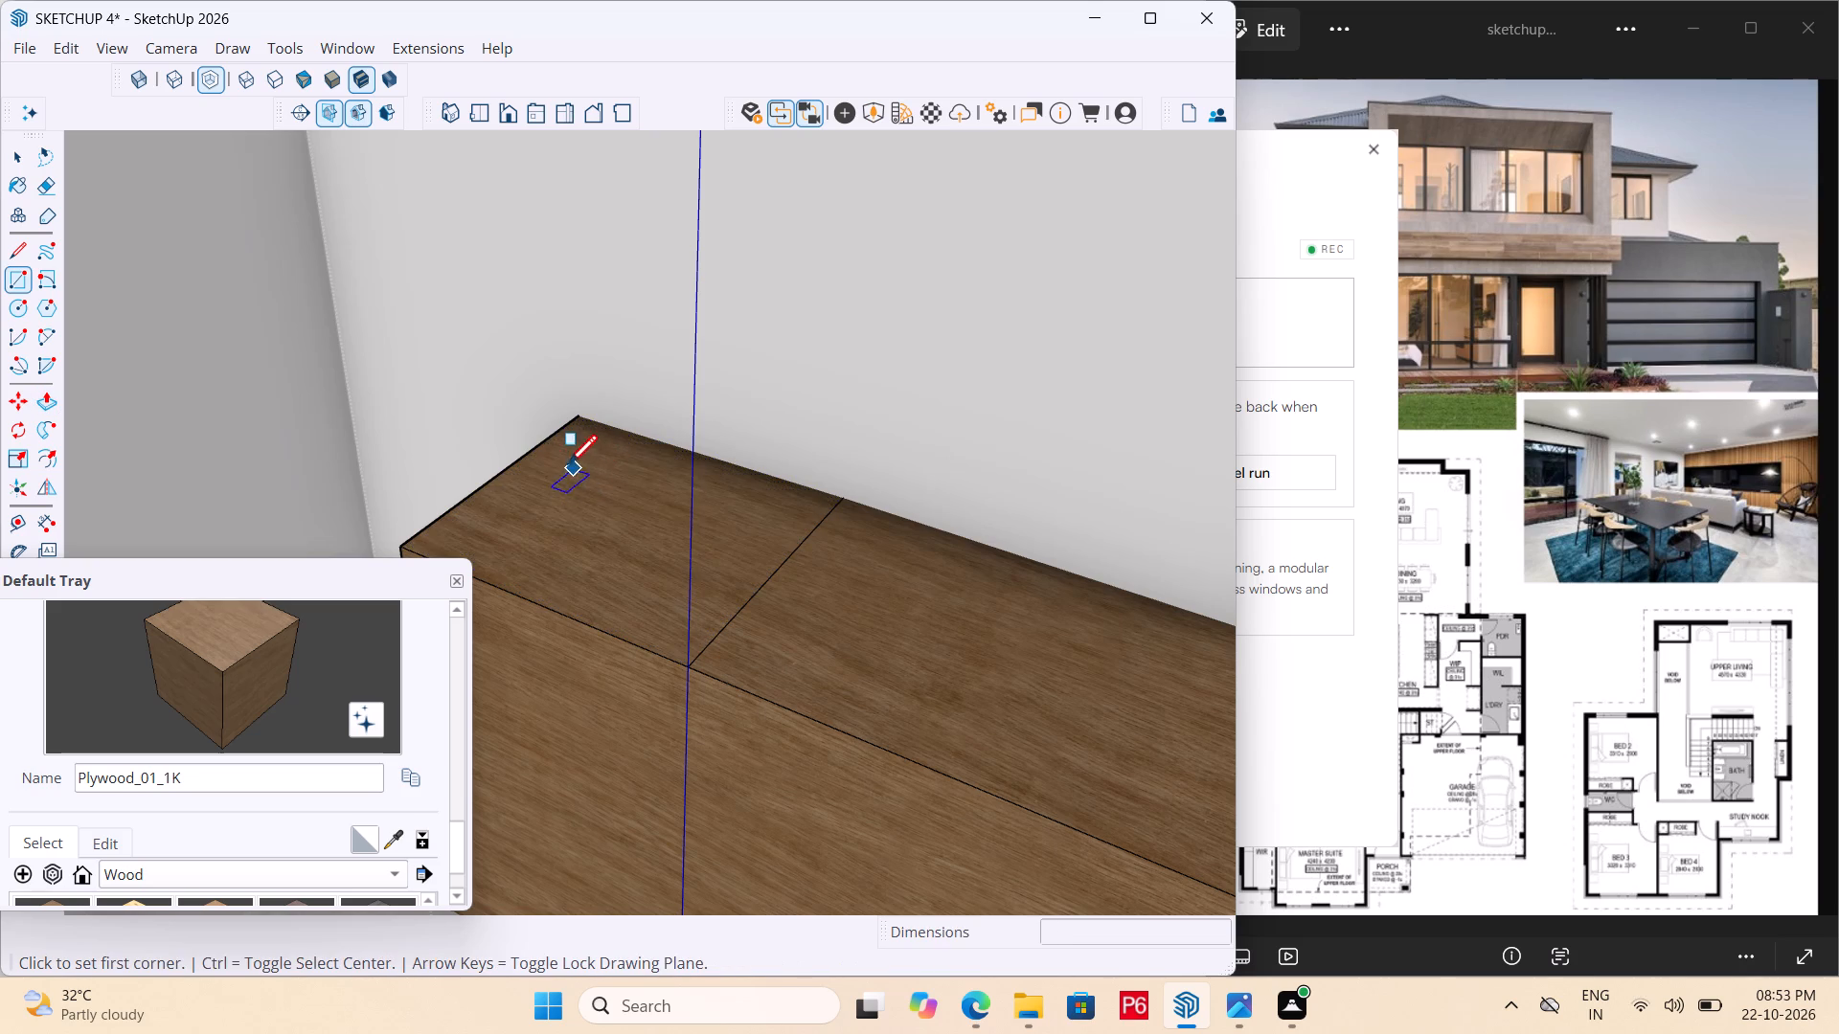
{"action": "key", "text": "Escape"}
{"action": "key", "text": "space"}
{"action": "left_click", "coordinate": [587, 453]}
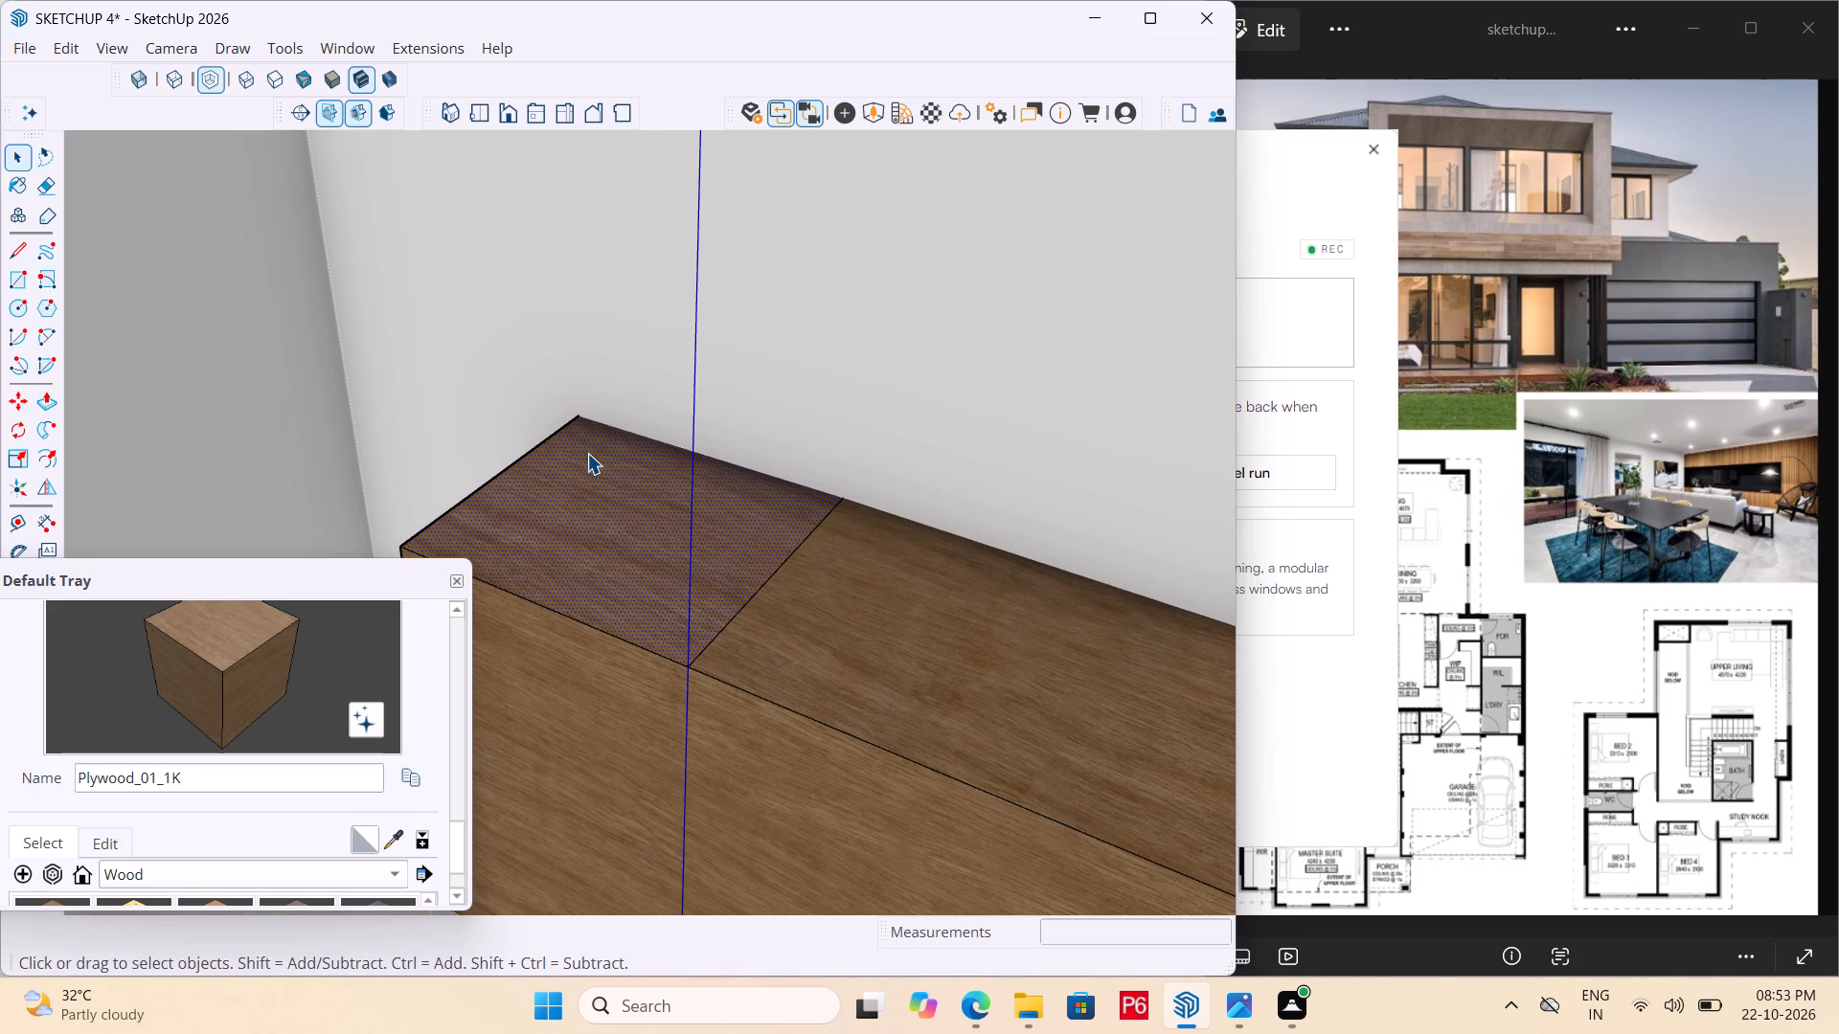
{"action": "left_click", "coordinate": [36, 457]}
{"action": "left_click", "coordinate": [535, 464]}
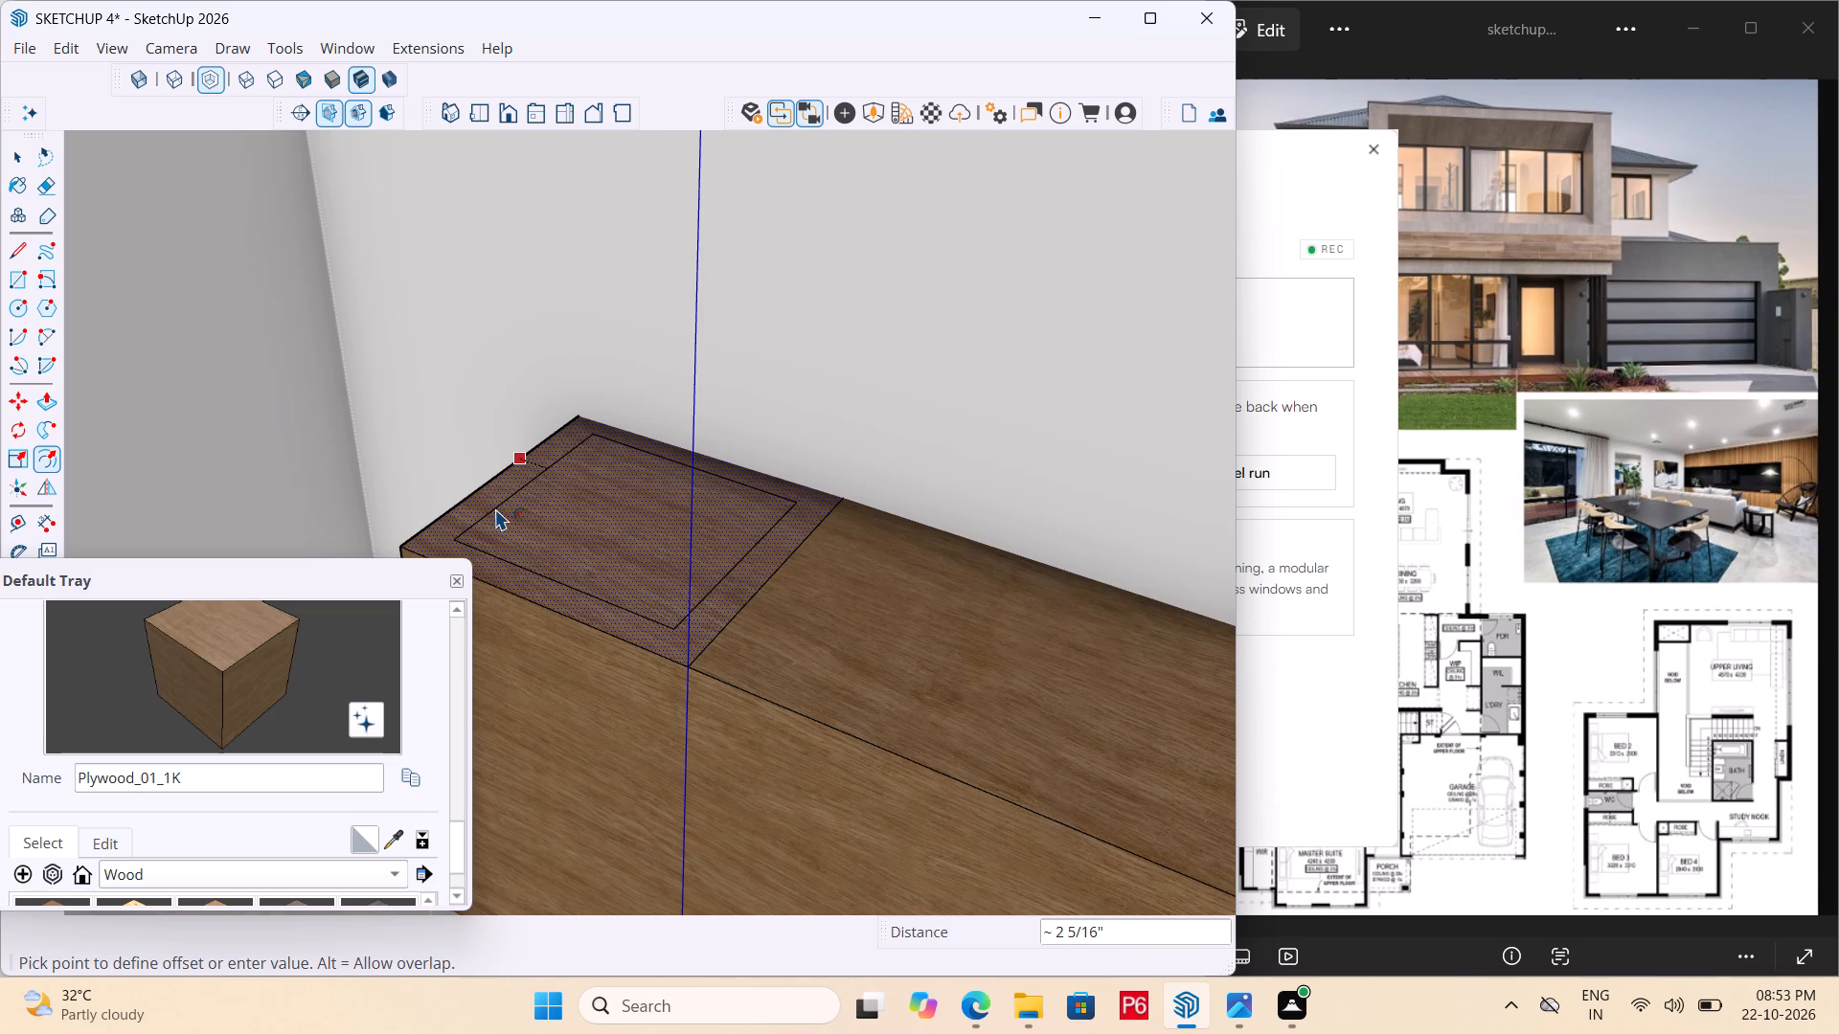
{"action": "left_click", "coordinate": [1605, 502]}
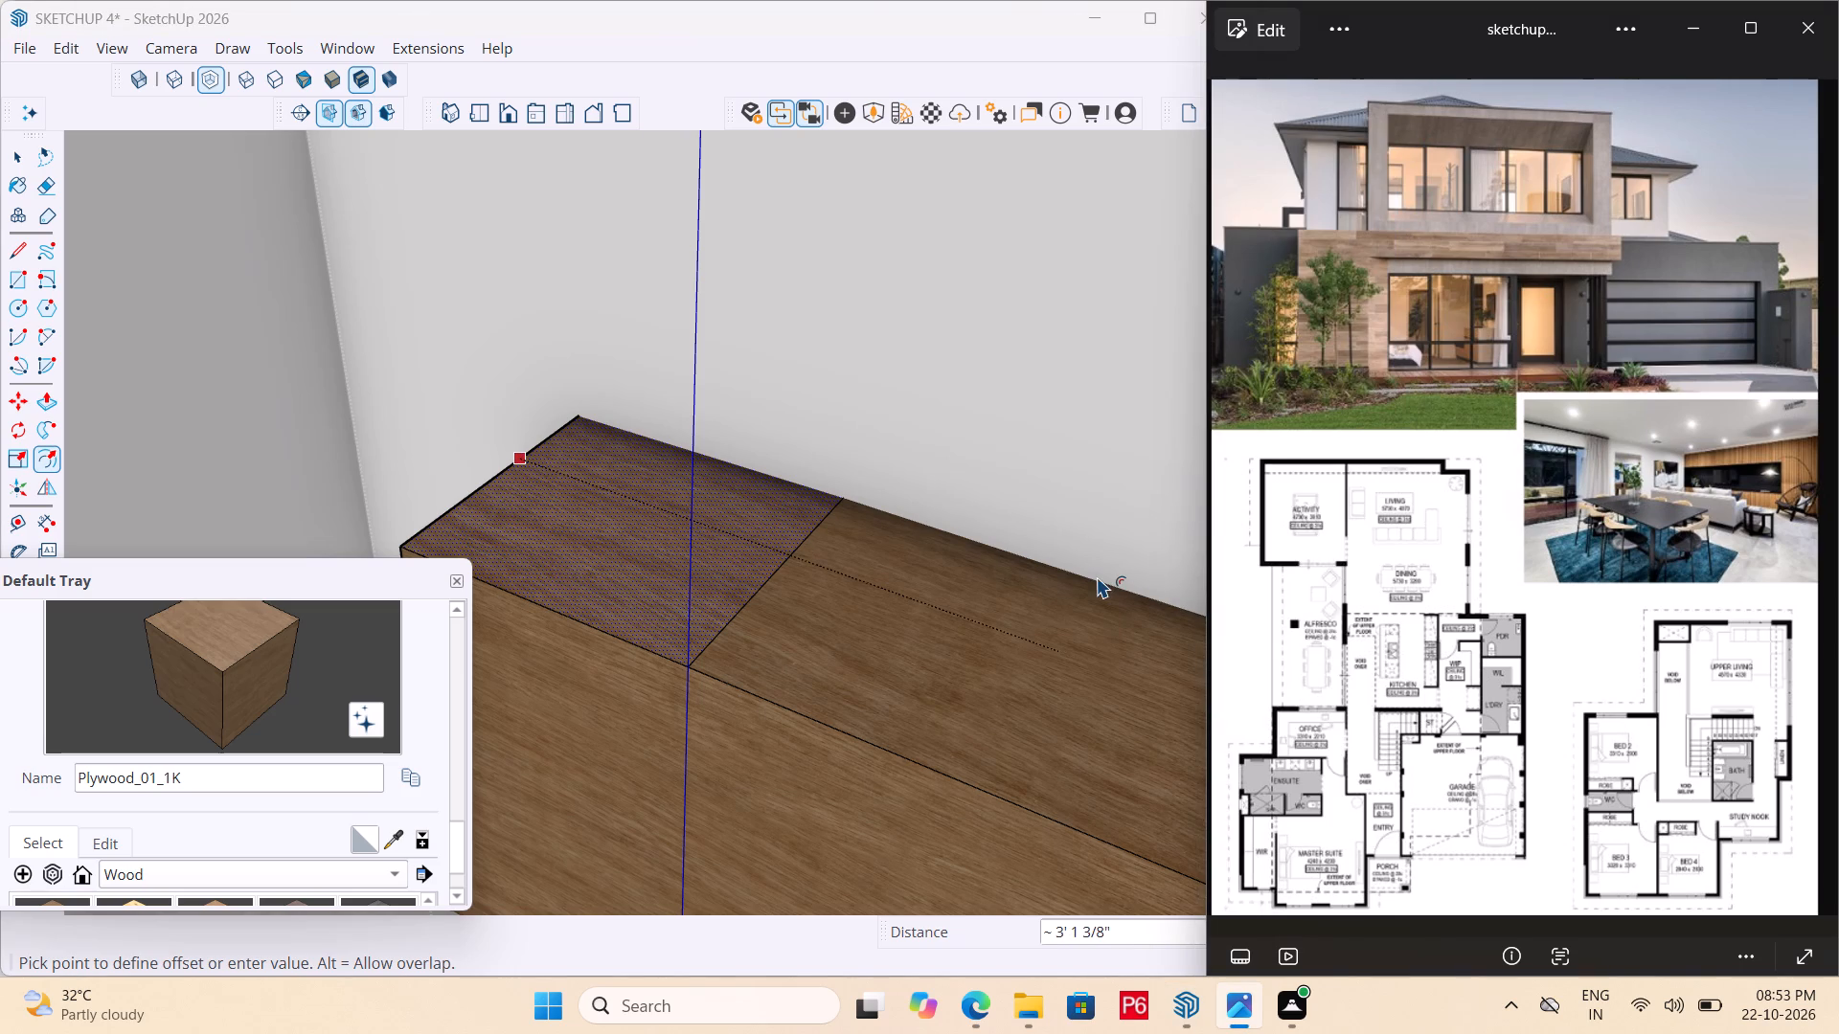
{"action": "key", "text": "2"}
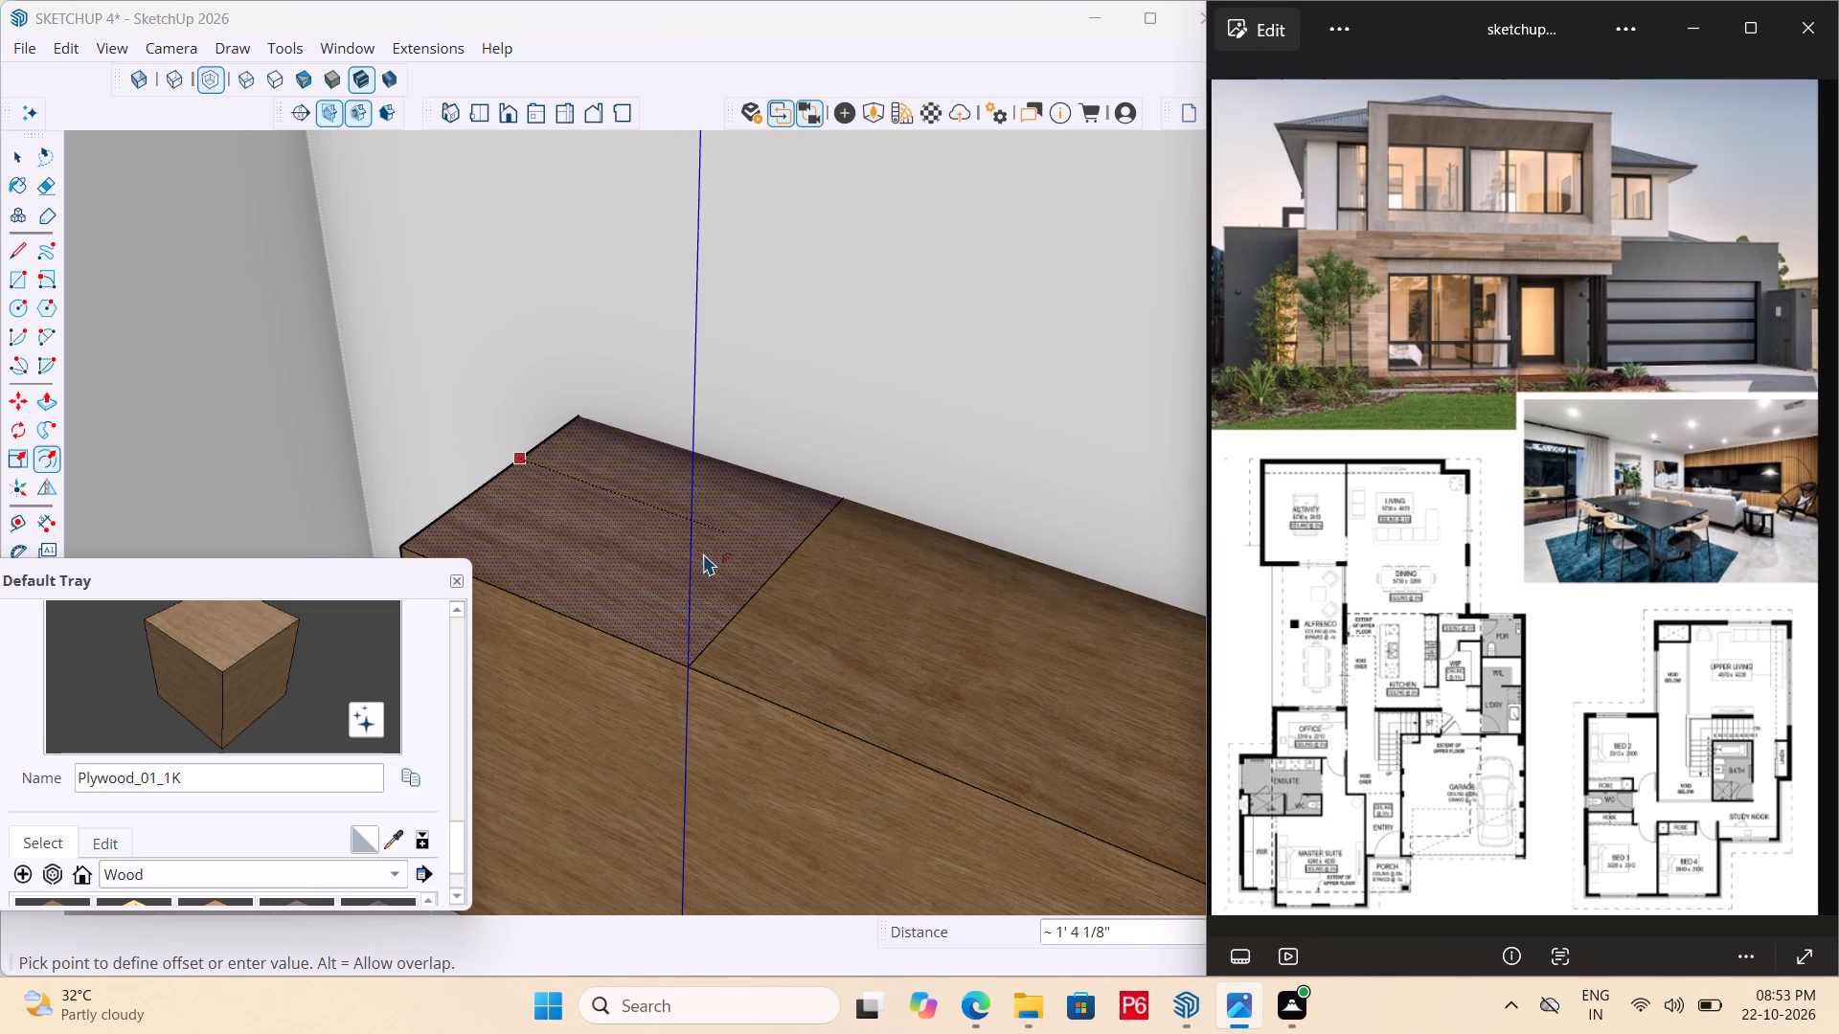
{"action": "left_click", "coordinate": [703, 553]}
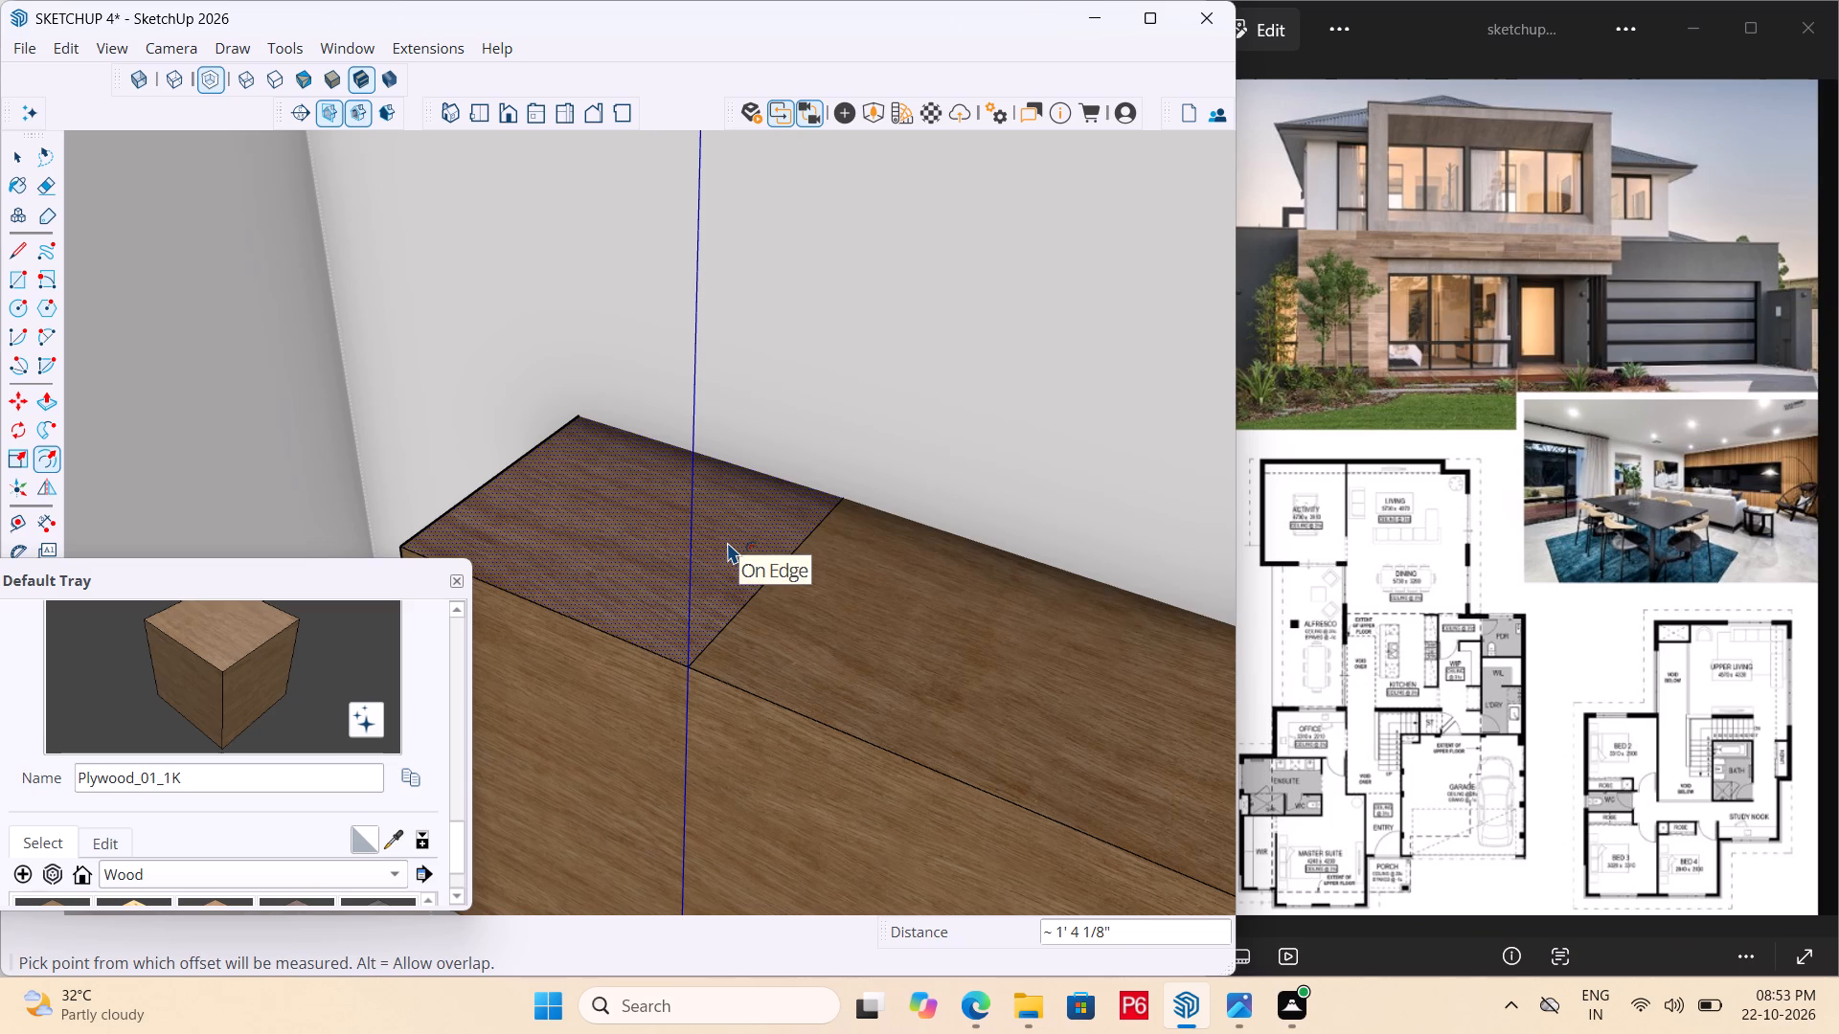
{"action": "key", "text": "2"}
{"action": "key", "text": "shift+quotedbl"}
{"action": "key", "text": "Return"}
Draw short lines from the offset outline's corners to the section's front and cabinet-side edges, separating an L-shaped strip along the outer end and wall.
{"action": "scroll", "coordinate": [553, 518], "scroll_direction": "up", "scroll_amount": 3}
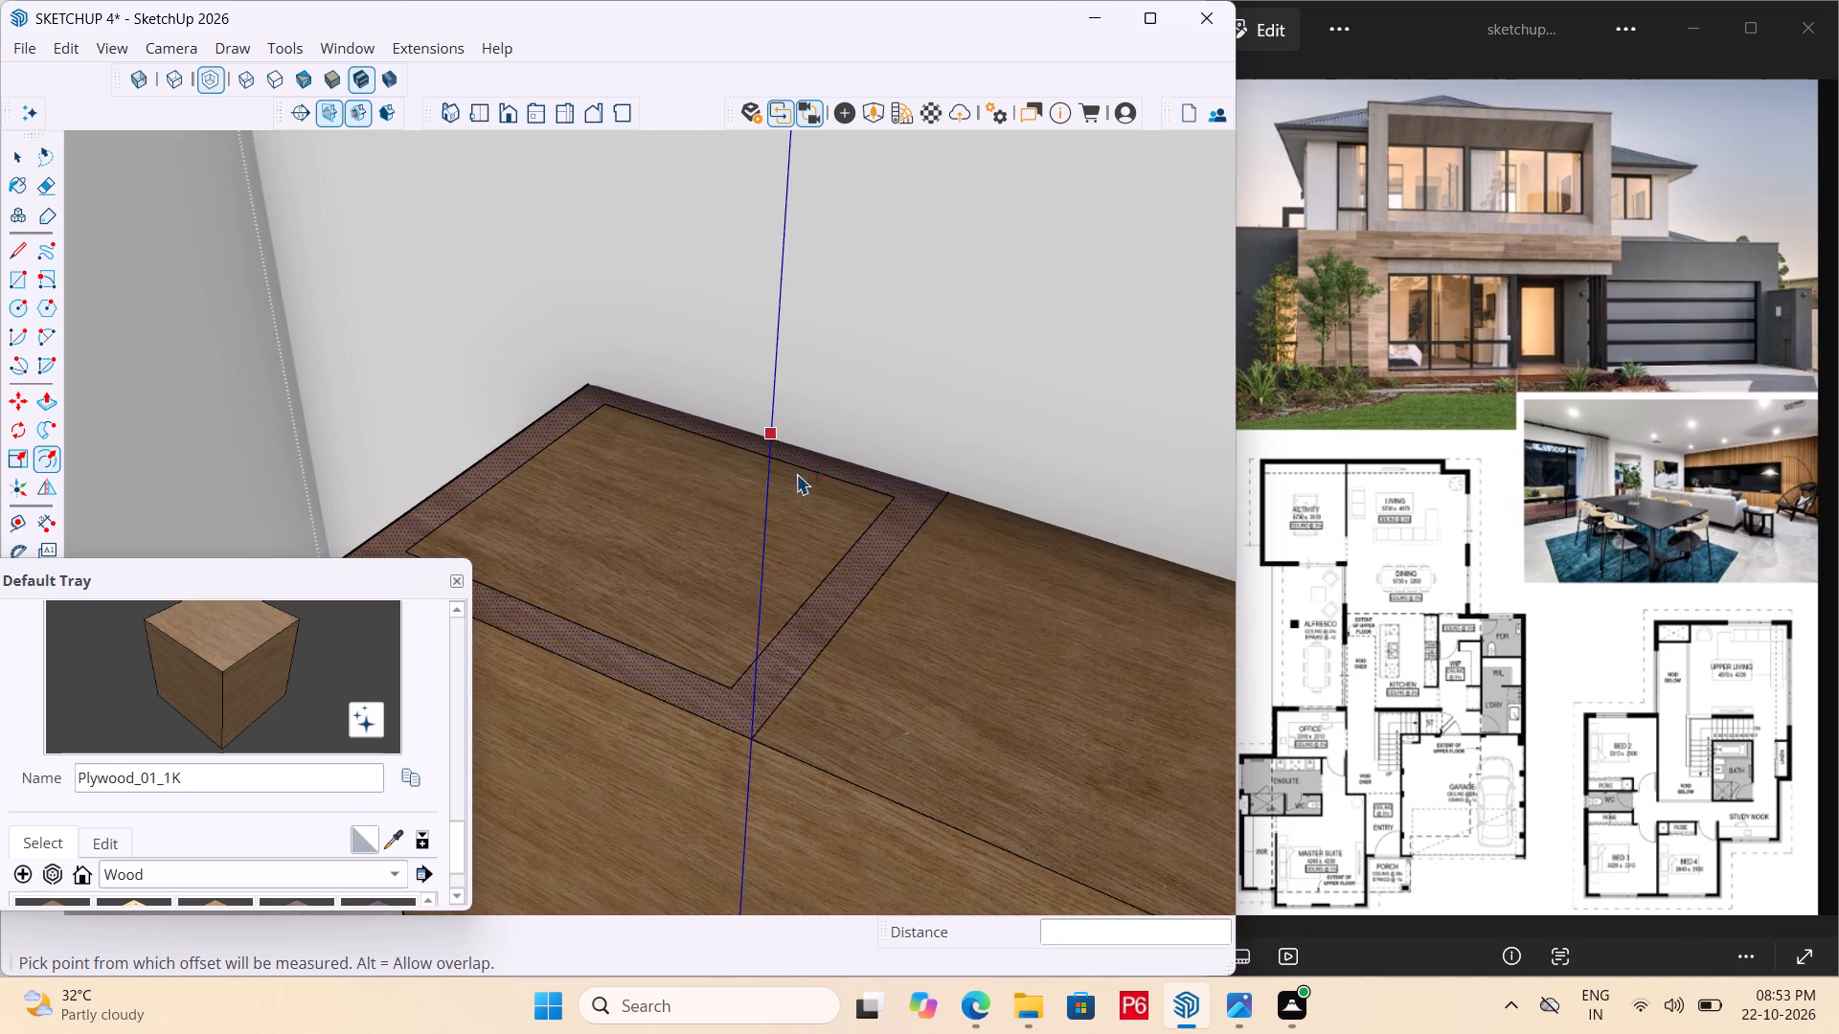
{"action": "scroll", "coordinate": [1030, 479], "scroll_direction": "down", "scroll_amount": 4}
{"action": "scroll", "coordinate": [511, 543], "scroll_direction": "up", "scroll_amount": 8}
{"action": "key", "text": "l"}
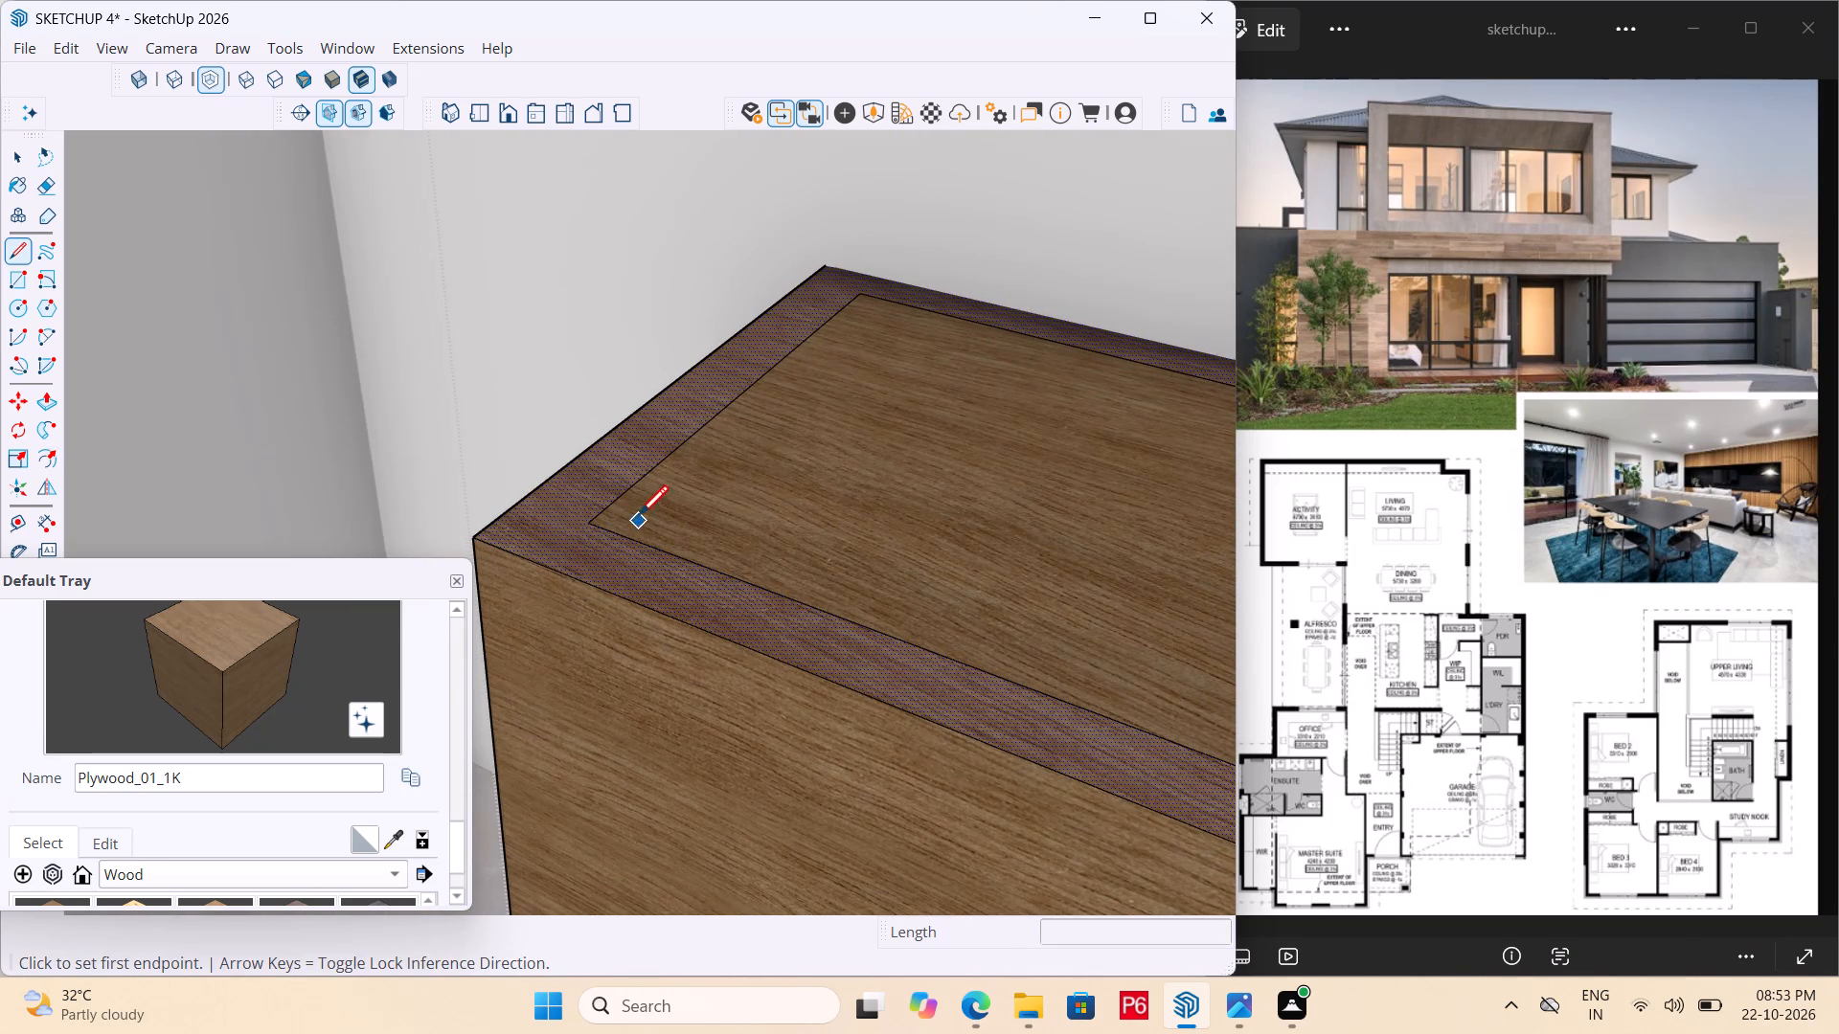
{"action": "left_click", "coordinate": [598, 521]}
{"action": "left_click", "coordinate": [544, 569]}
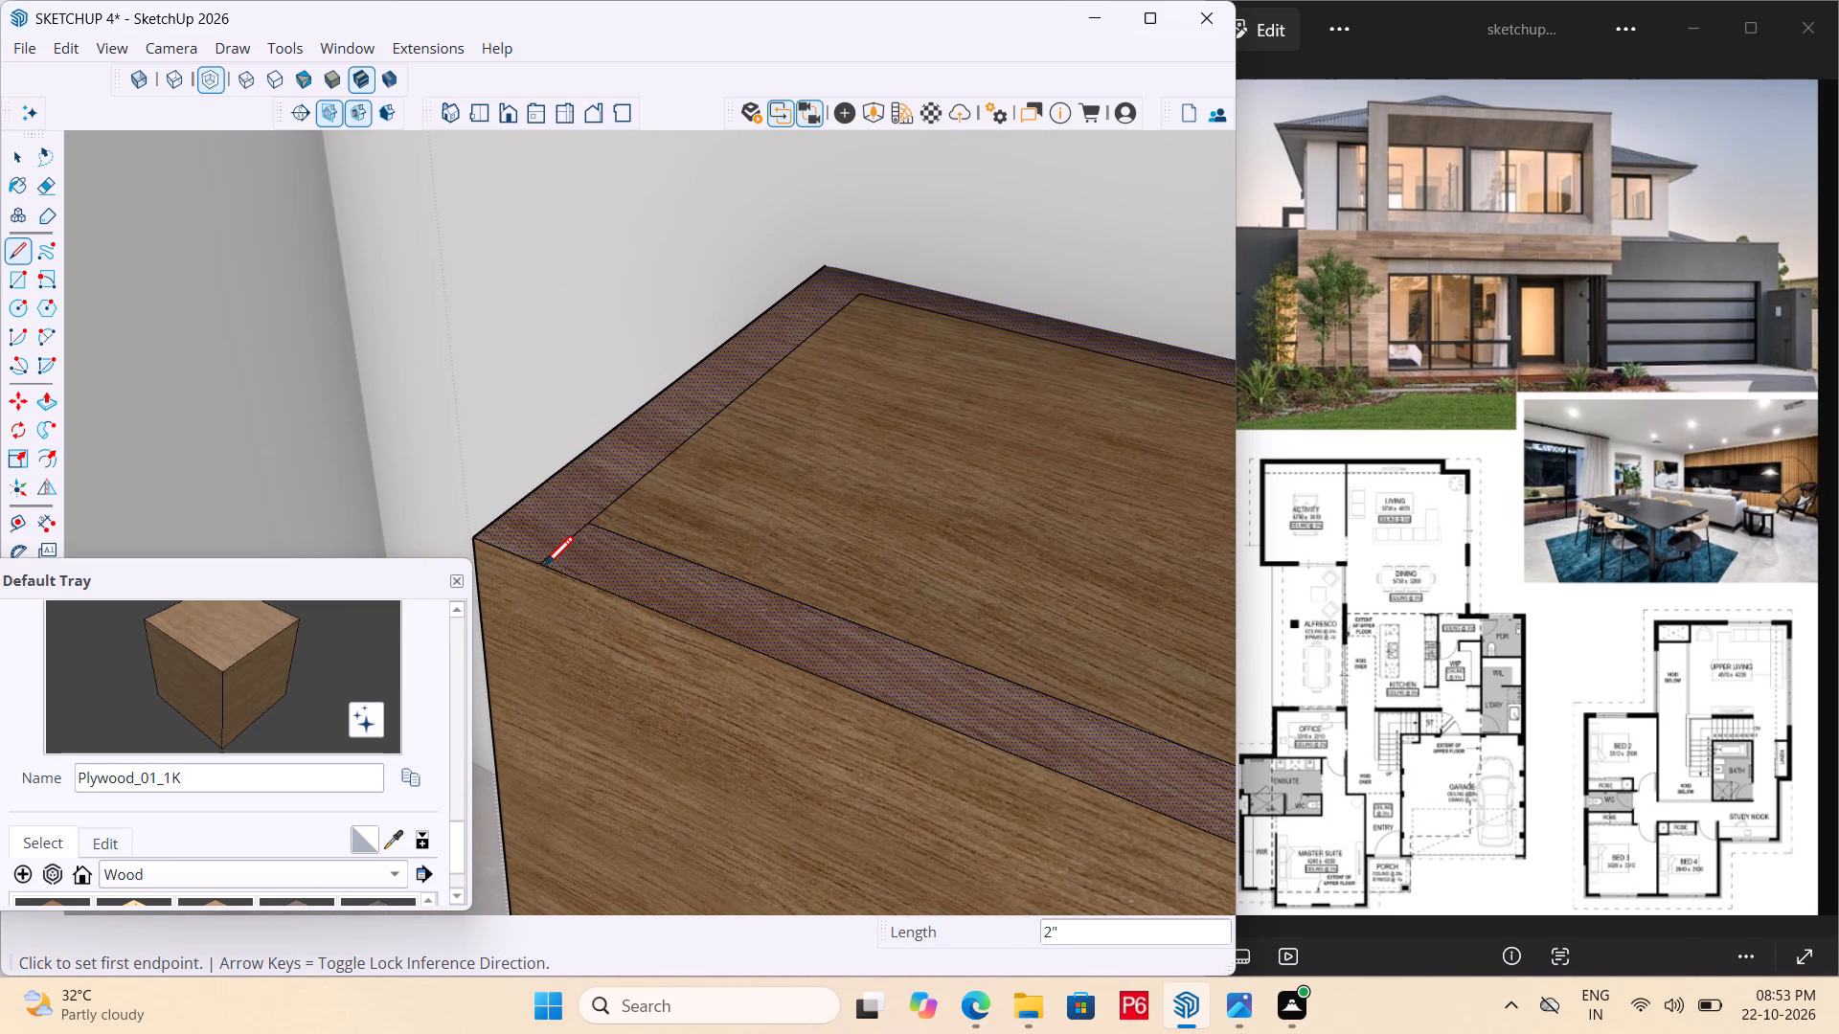
{"action": "scroll", "coordinate": [497, 574], "scroll_direction": "down", "scroll_amount": 5}
{"action": "scroll", "coordinate": [1183, 456], "scroll_direction": "up", "scroll_amount": 4}
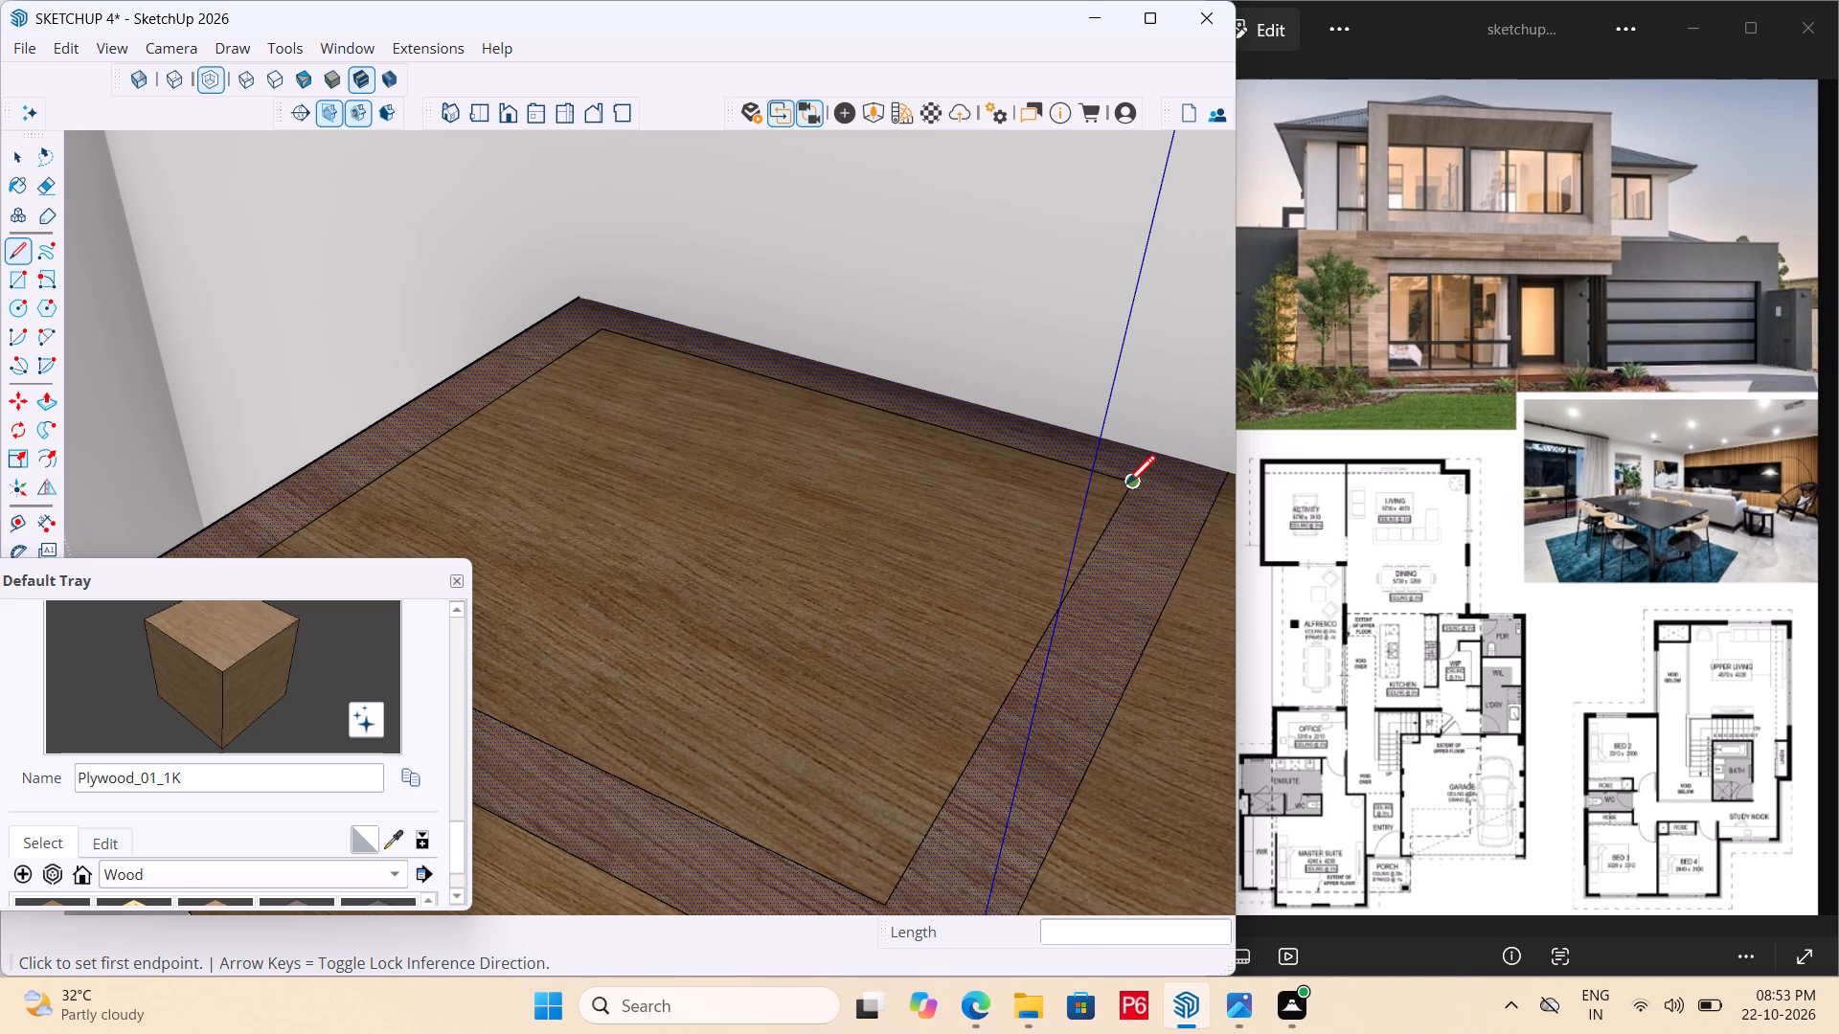
{"action": "left_click_drag", "start_coordinate": [1126, 487], "coordinate": [1136, 489]}
{"action": "left_click", "coordinate": [1203, 520]}
{"action": "key", "text": "ctrl+z"}
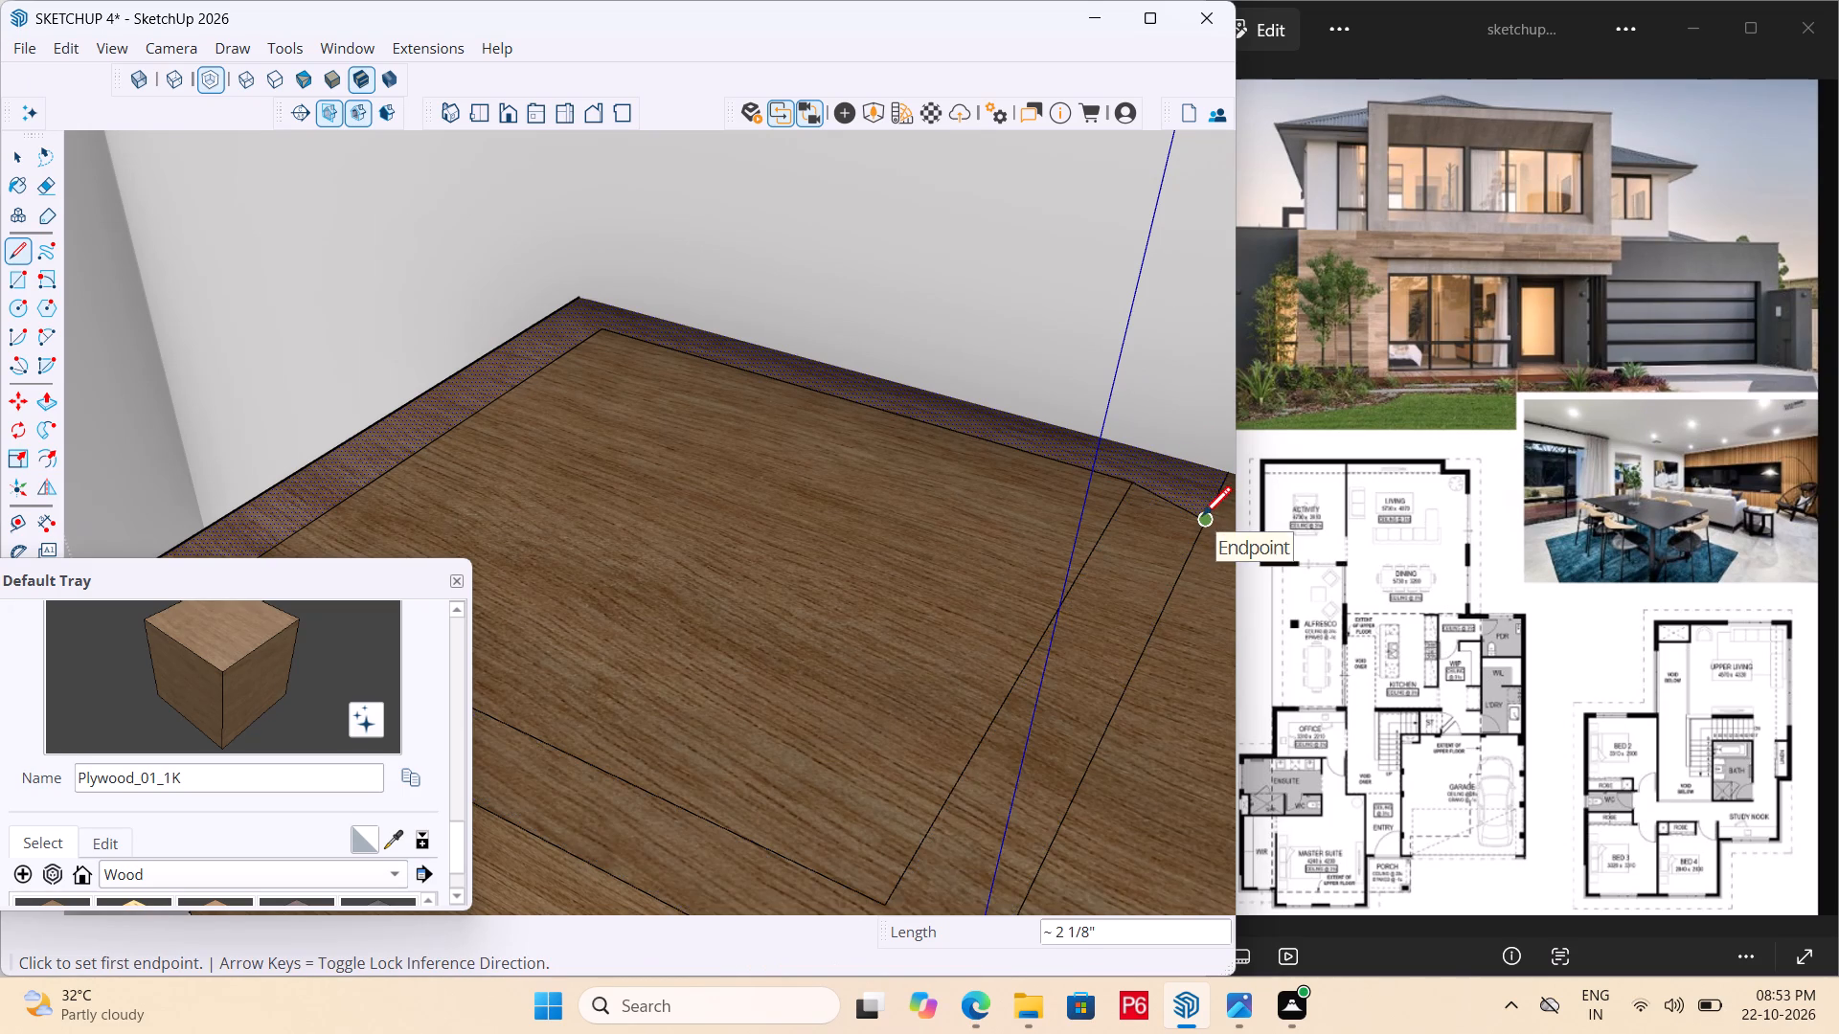
{"action": "left_click", "coordinate": [1123, 485]}
{"action": "left_click", "coordinate": [1211, 507]}
{"action": "scroll", "coordinate": [1078, 462], "scroll_direction": "down", "scroll_amount": 2}
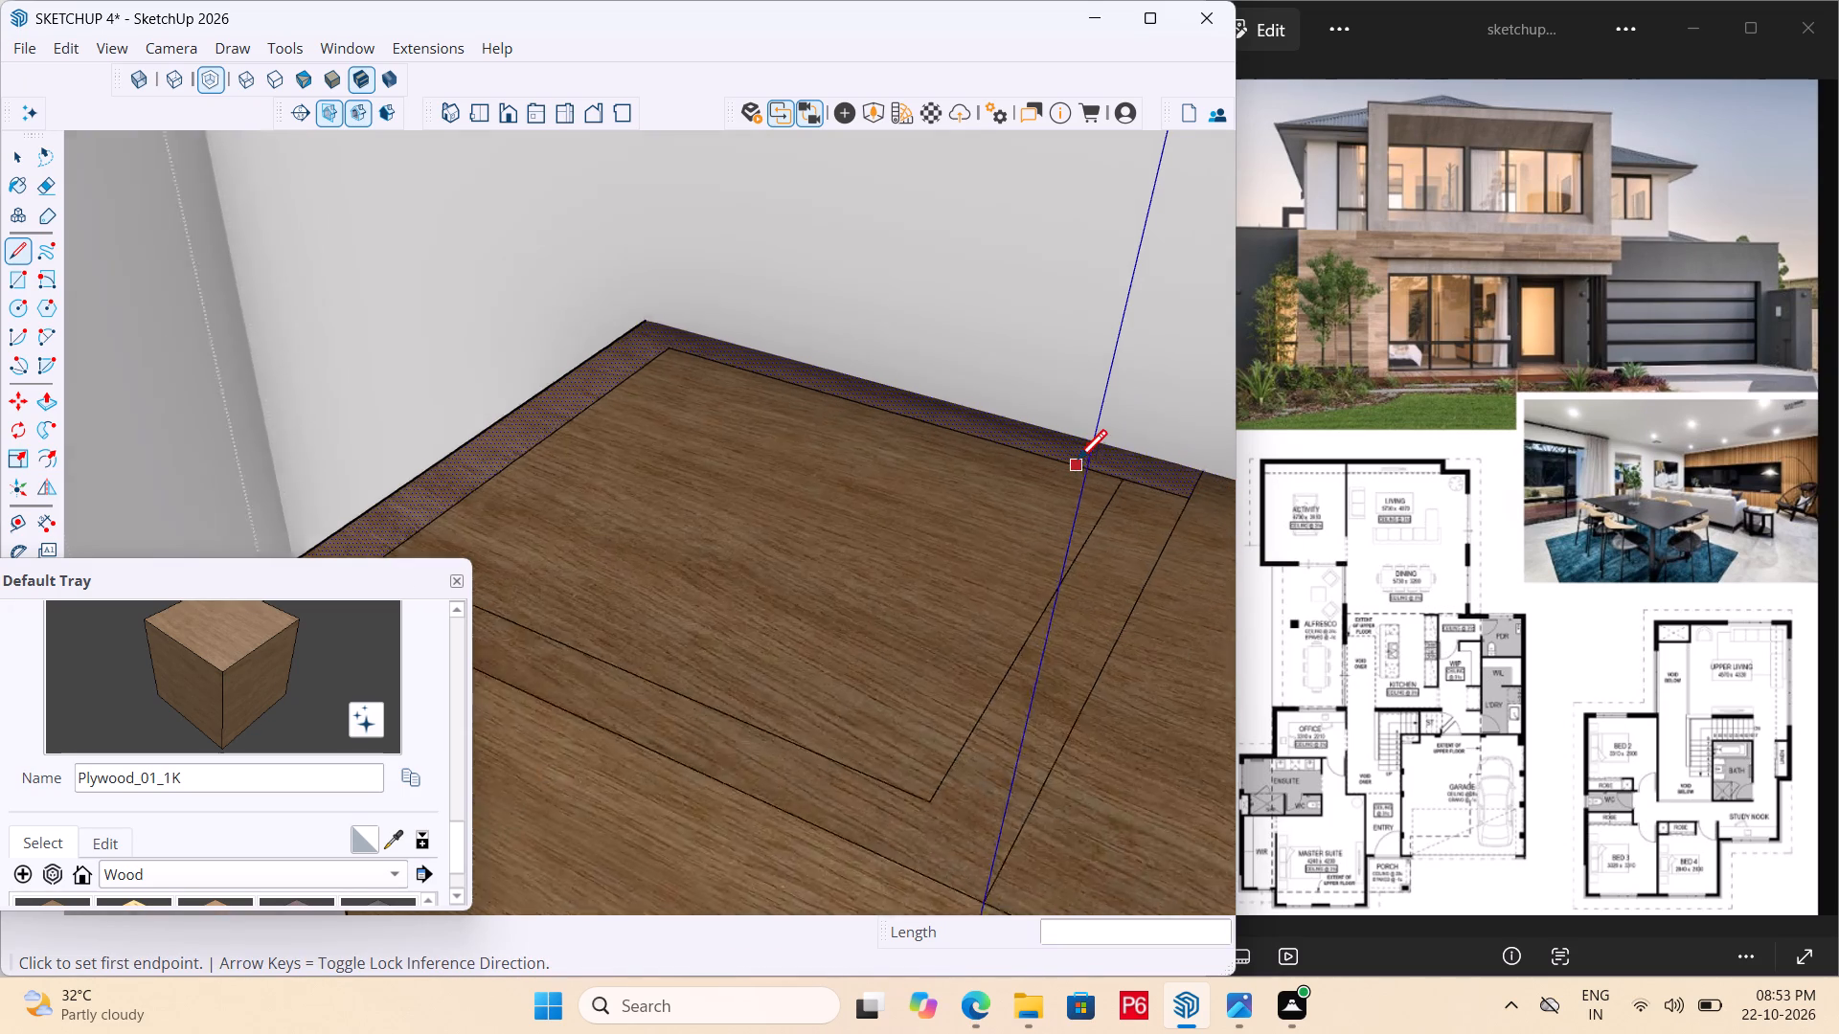
Erase the leftover offset edges along the front and the cabinet side of the end section's top.
{"action": "scroll", "coordinate": [1078, 462], "scroll_direction": "down", "scroll_amount": 3}
{"action": "key", "text": "e"}
{"action": "left_click_drag", "start_coordinate": [1052, 566], "coordinate": [1007, 601]}
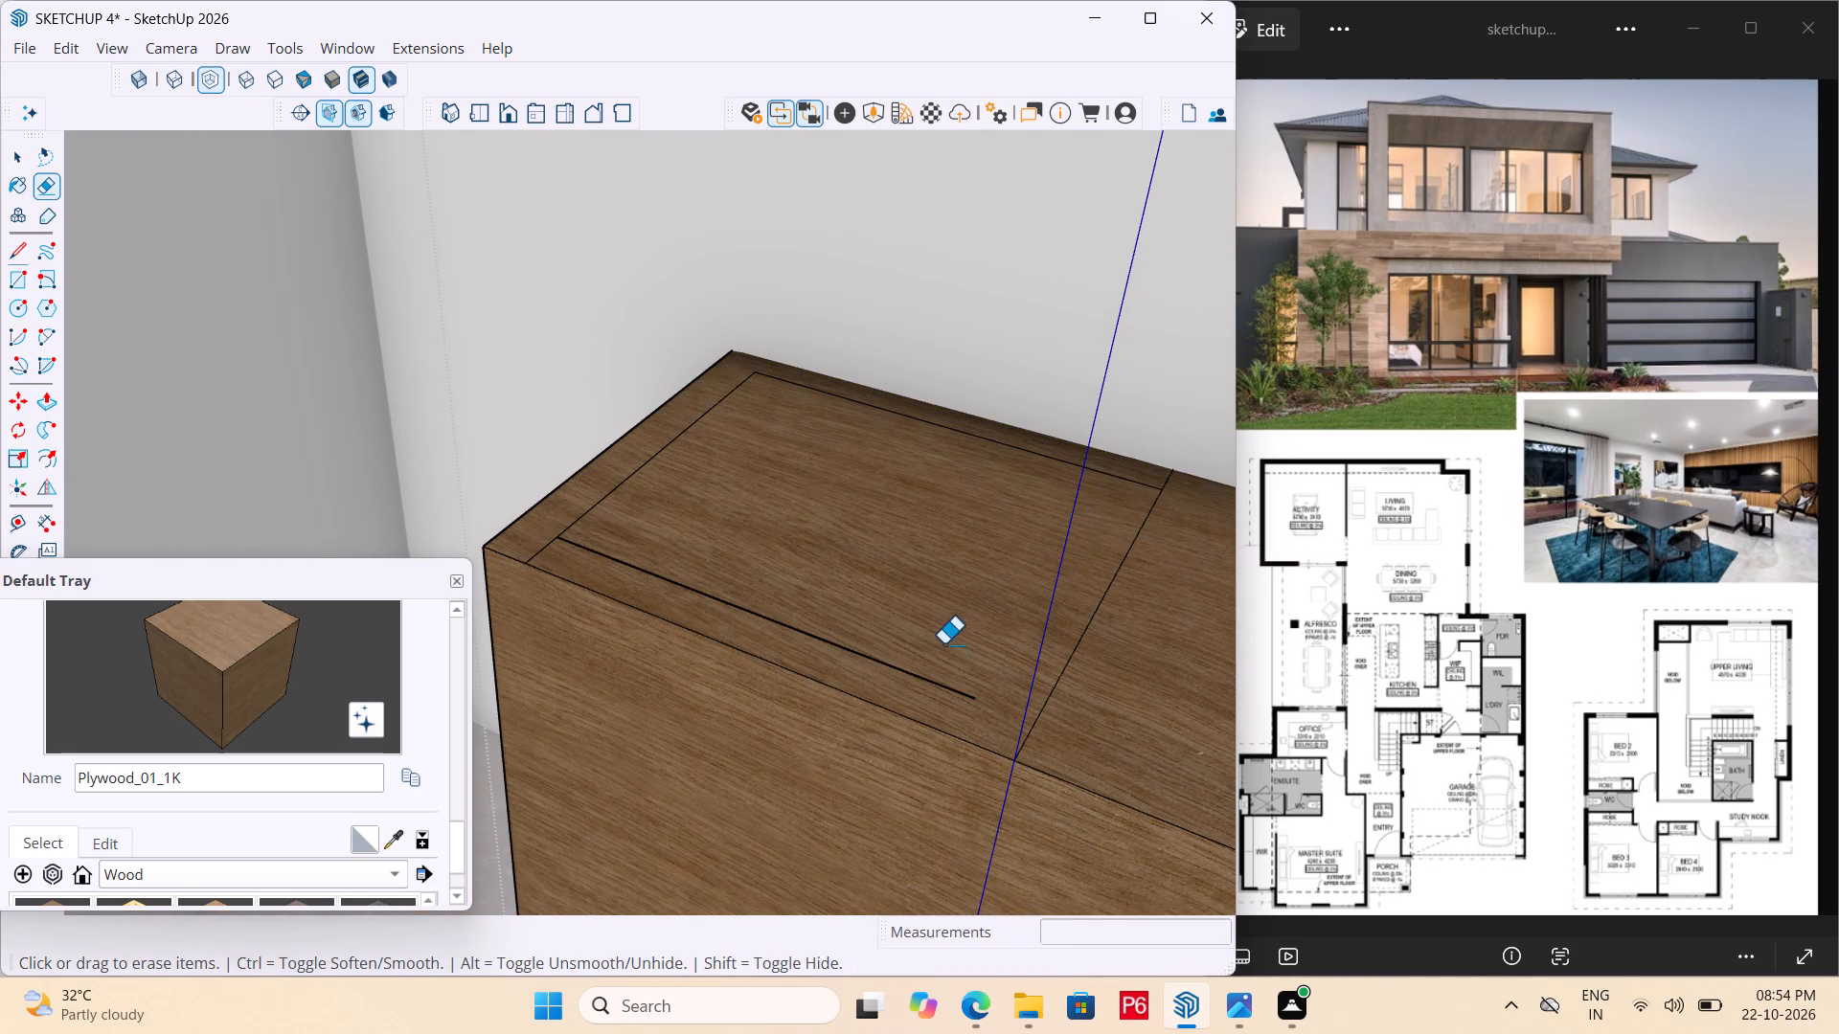
{"action": "left_click", "coordinate": [929, 662]}
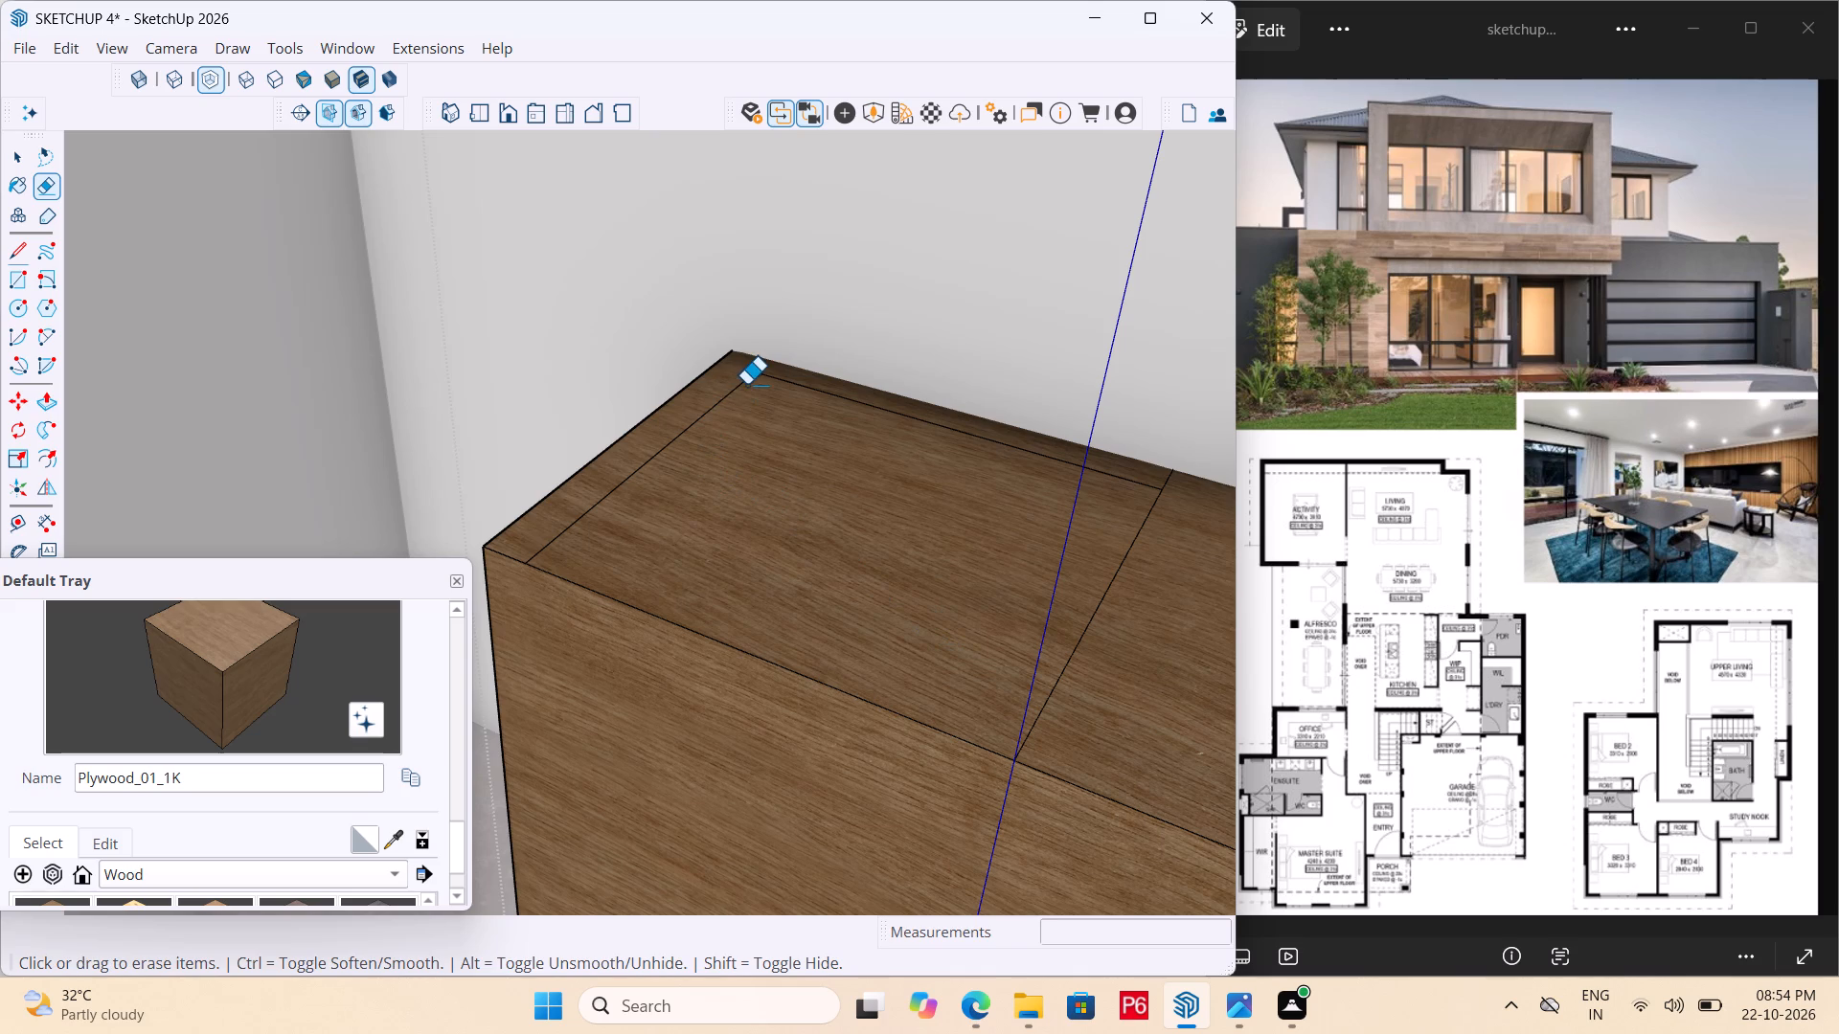
Push/Pull the L-shaped strip up 5' 11 3/16" to the opposite column's height, forming thin side and back panels.
{"action": "key", "text": "p"}
{"action": "left_click", "coordinate": [707, 382]}
{"action": "scroll", "coordinate": [743, 281], "scroll_direction": "down", "scroll_amount": 6}
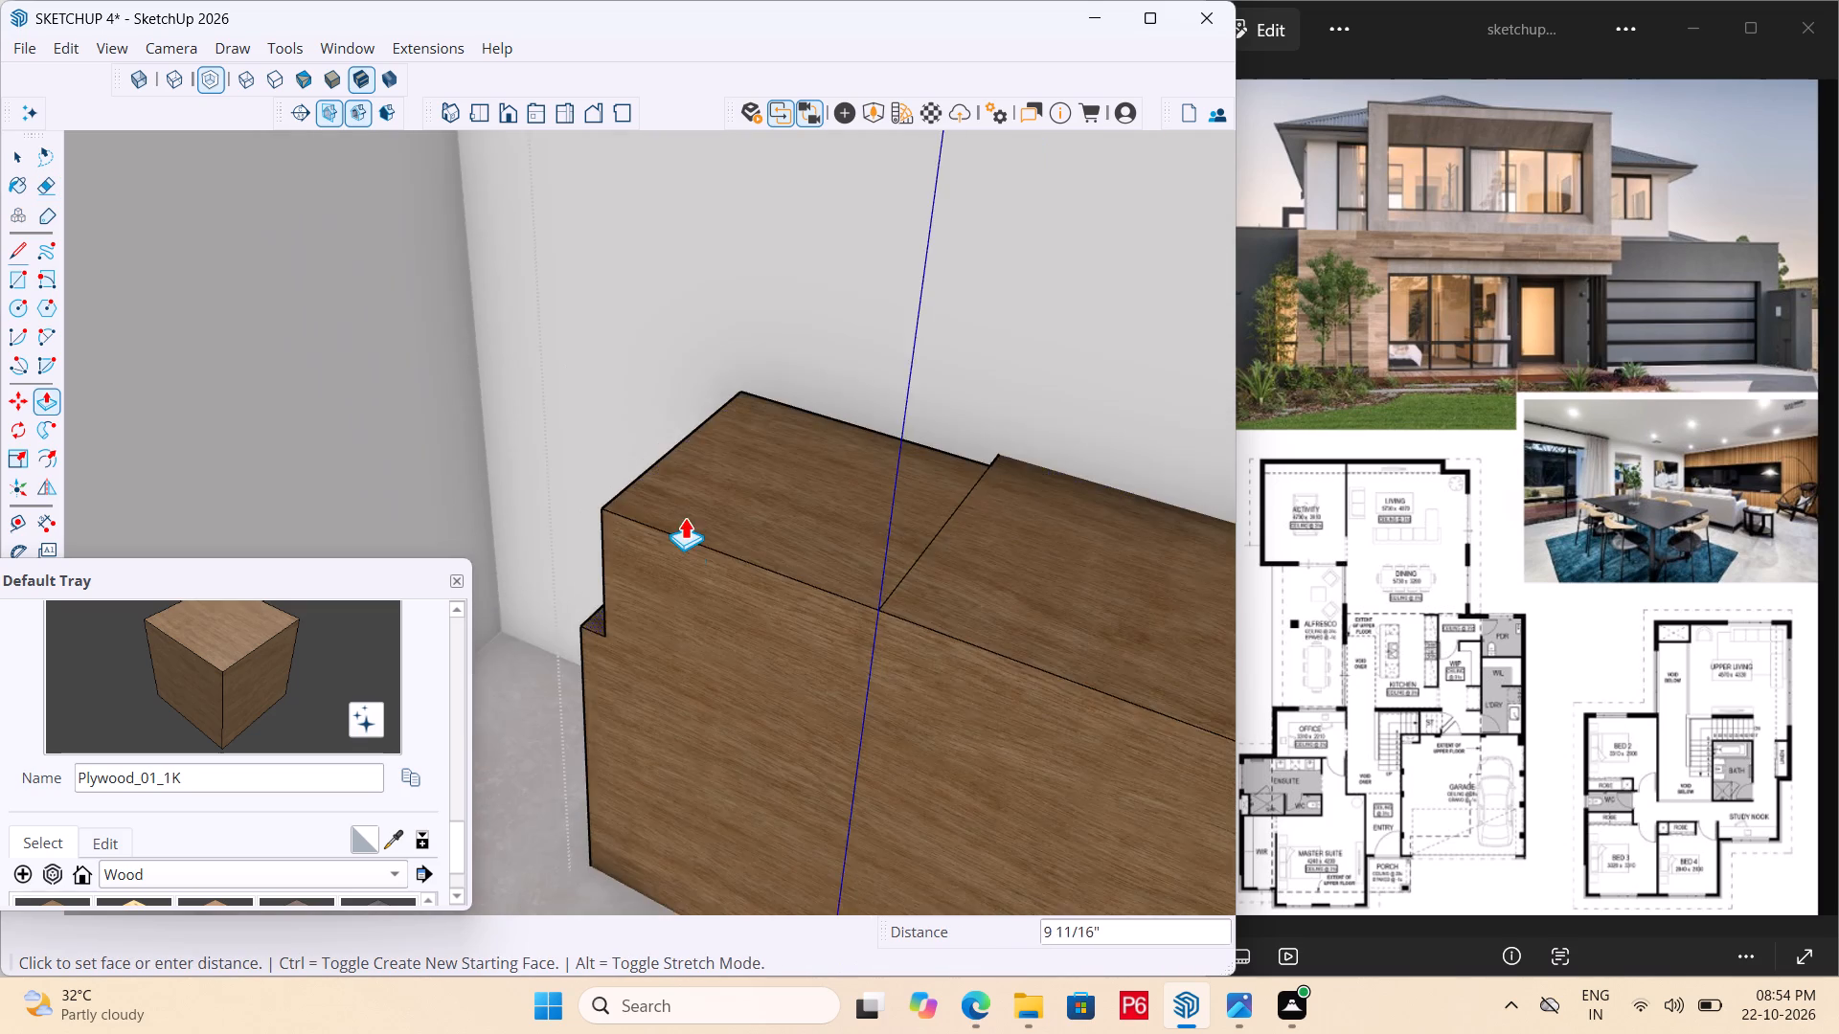
{"action": "scroll", "coordinate": [687, 540], "scroll_direction": "down", "scroll_amount": 13}
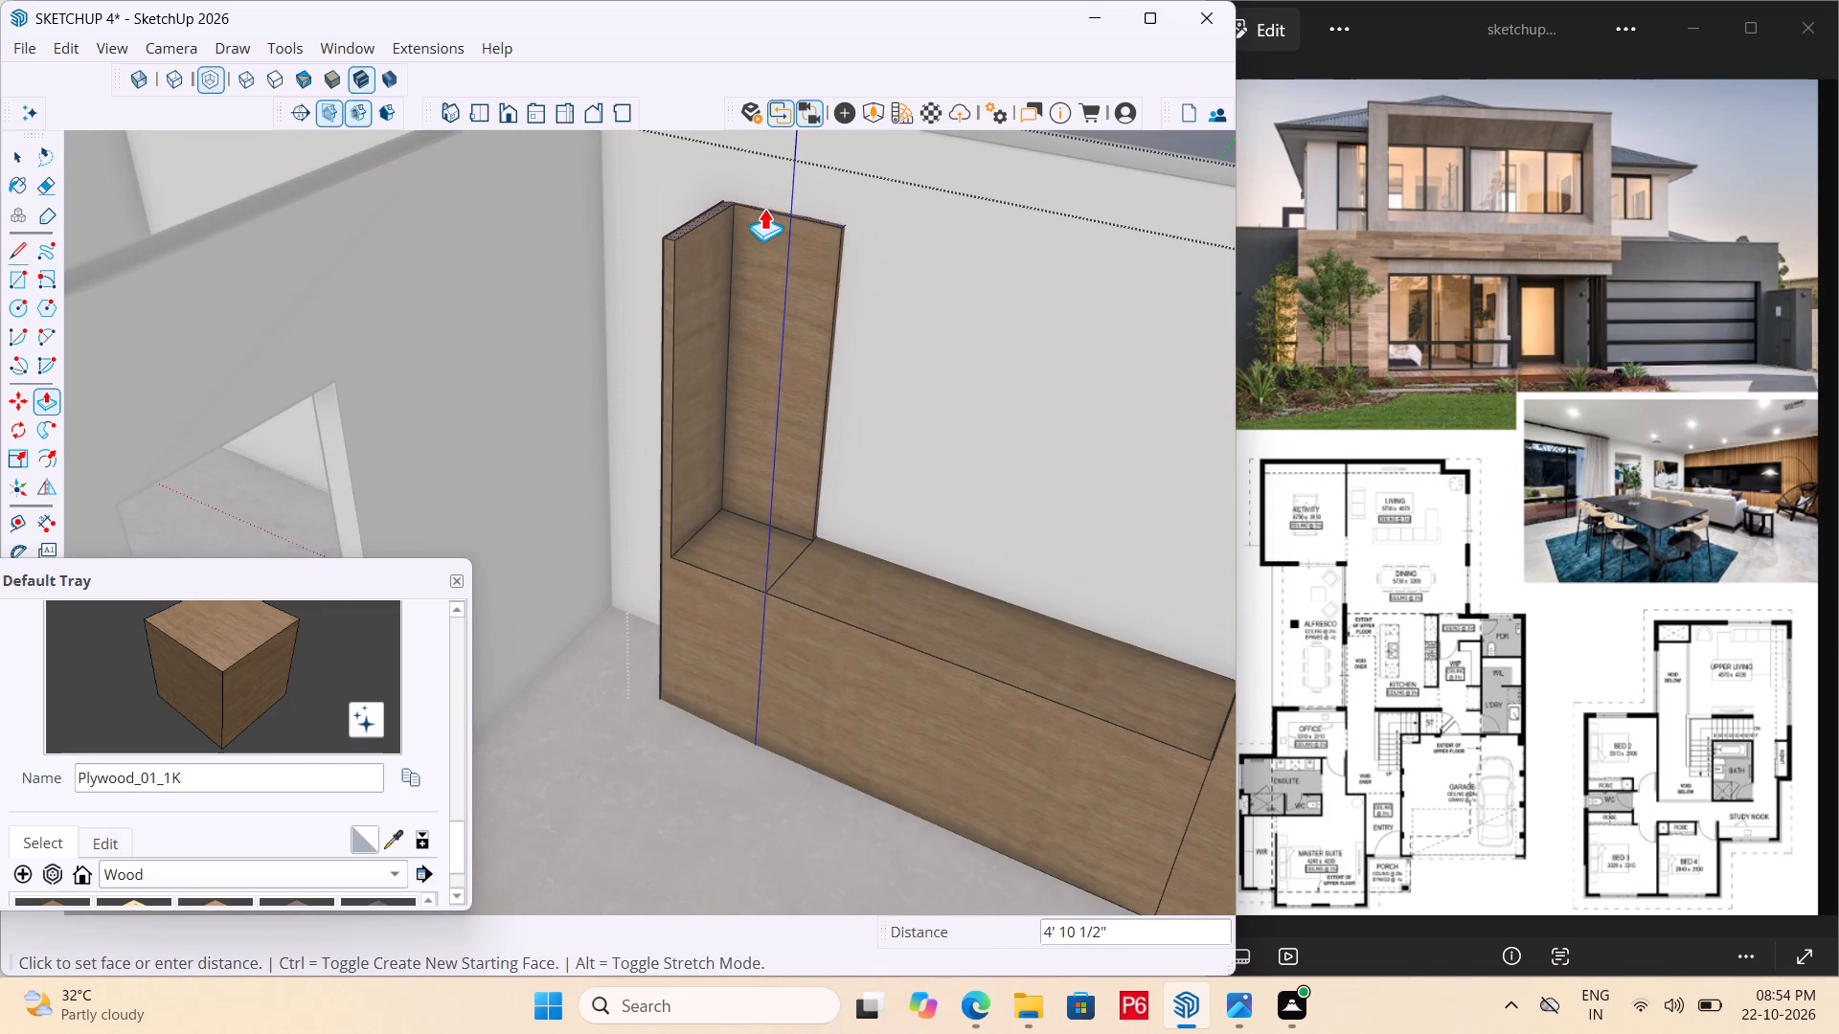
{"action": "middle_click_drag", "start_coordinate": [771, 192], "coordinate": [729, 221]}
{"action": "scroll", "coordinate": [729, 221], "scroll_direction": "down", "scroll_amount": 4}
{"action": "left_click", "coordinate": [1134, 314]}
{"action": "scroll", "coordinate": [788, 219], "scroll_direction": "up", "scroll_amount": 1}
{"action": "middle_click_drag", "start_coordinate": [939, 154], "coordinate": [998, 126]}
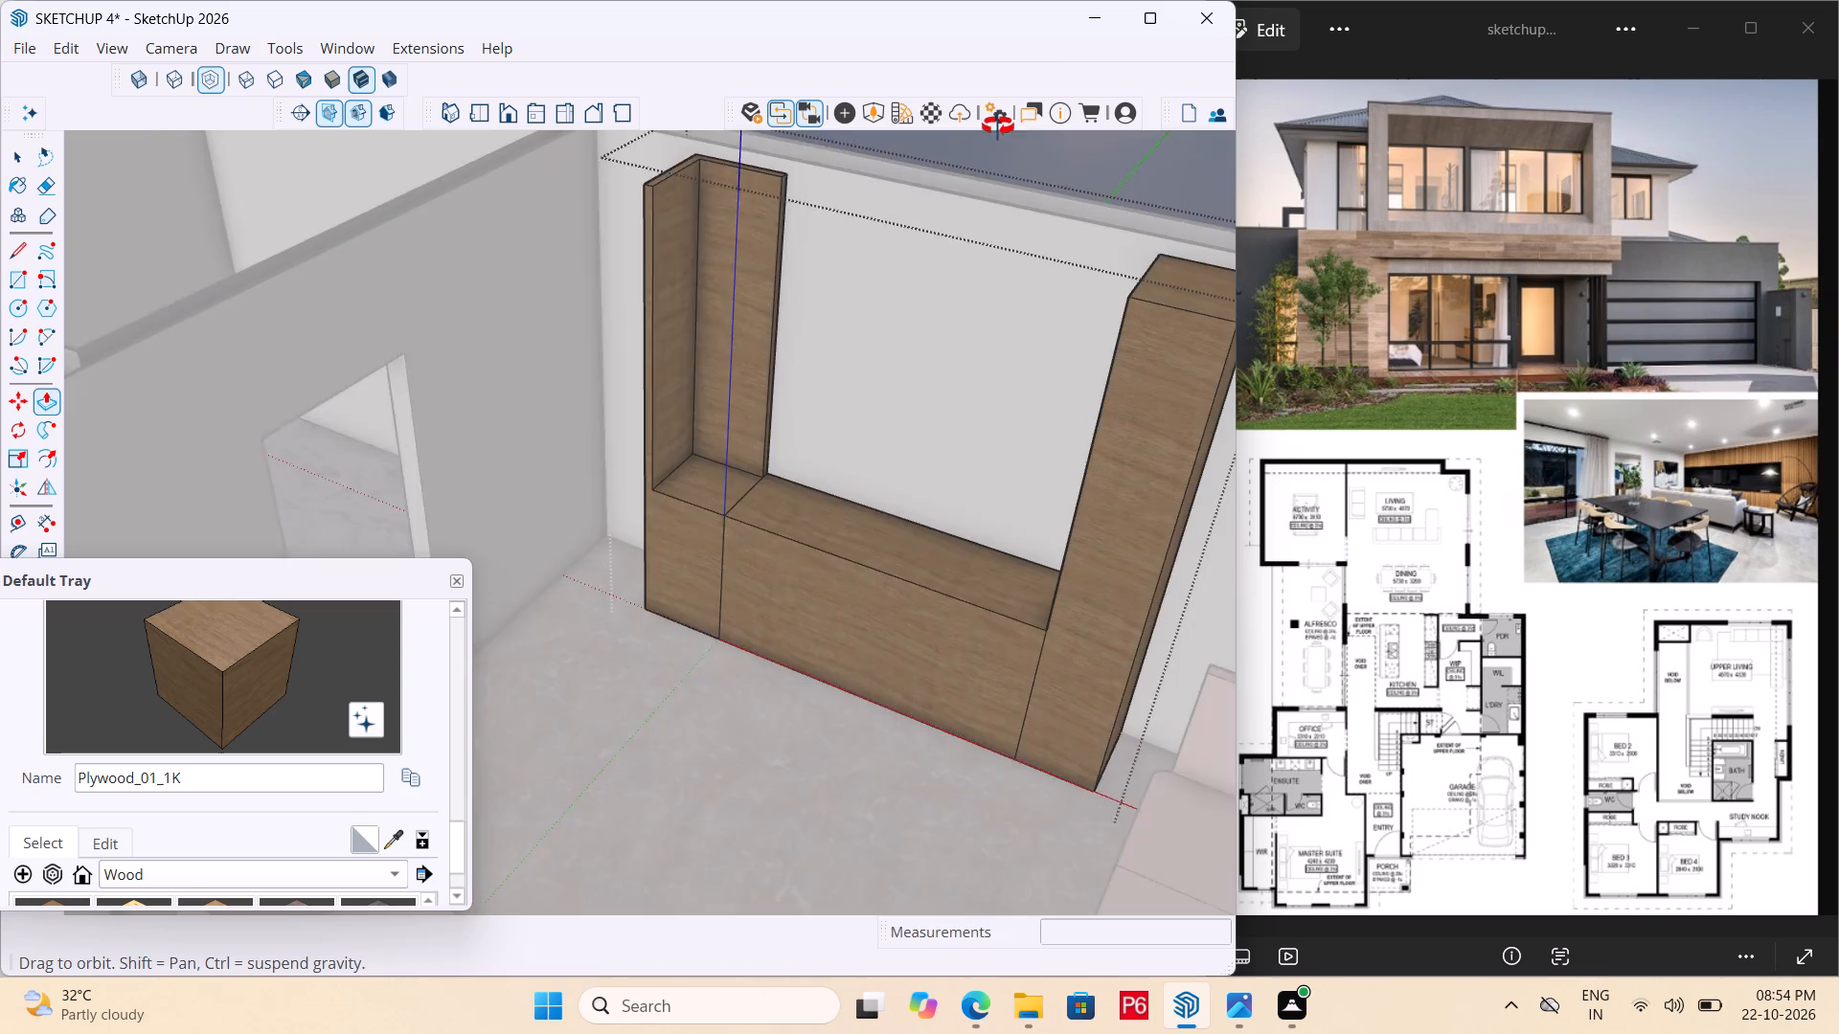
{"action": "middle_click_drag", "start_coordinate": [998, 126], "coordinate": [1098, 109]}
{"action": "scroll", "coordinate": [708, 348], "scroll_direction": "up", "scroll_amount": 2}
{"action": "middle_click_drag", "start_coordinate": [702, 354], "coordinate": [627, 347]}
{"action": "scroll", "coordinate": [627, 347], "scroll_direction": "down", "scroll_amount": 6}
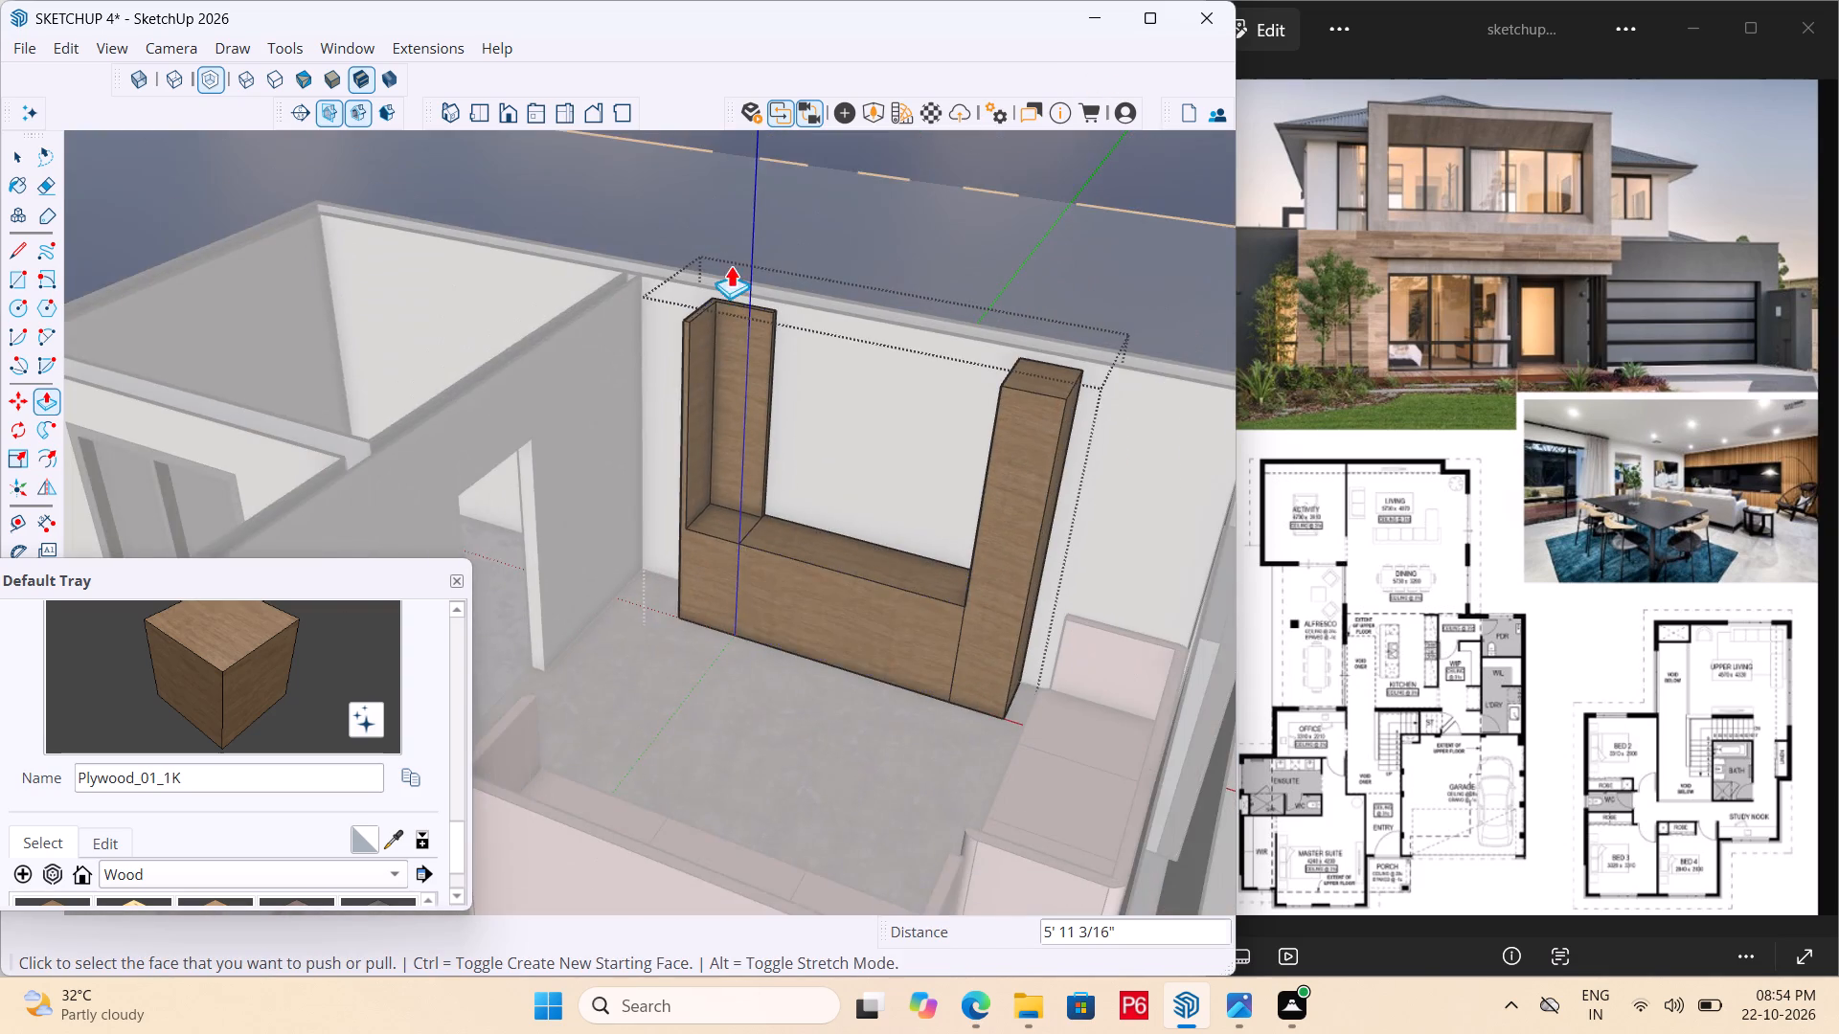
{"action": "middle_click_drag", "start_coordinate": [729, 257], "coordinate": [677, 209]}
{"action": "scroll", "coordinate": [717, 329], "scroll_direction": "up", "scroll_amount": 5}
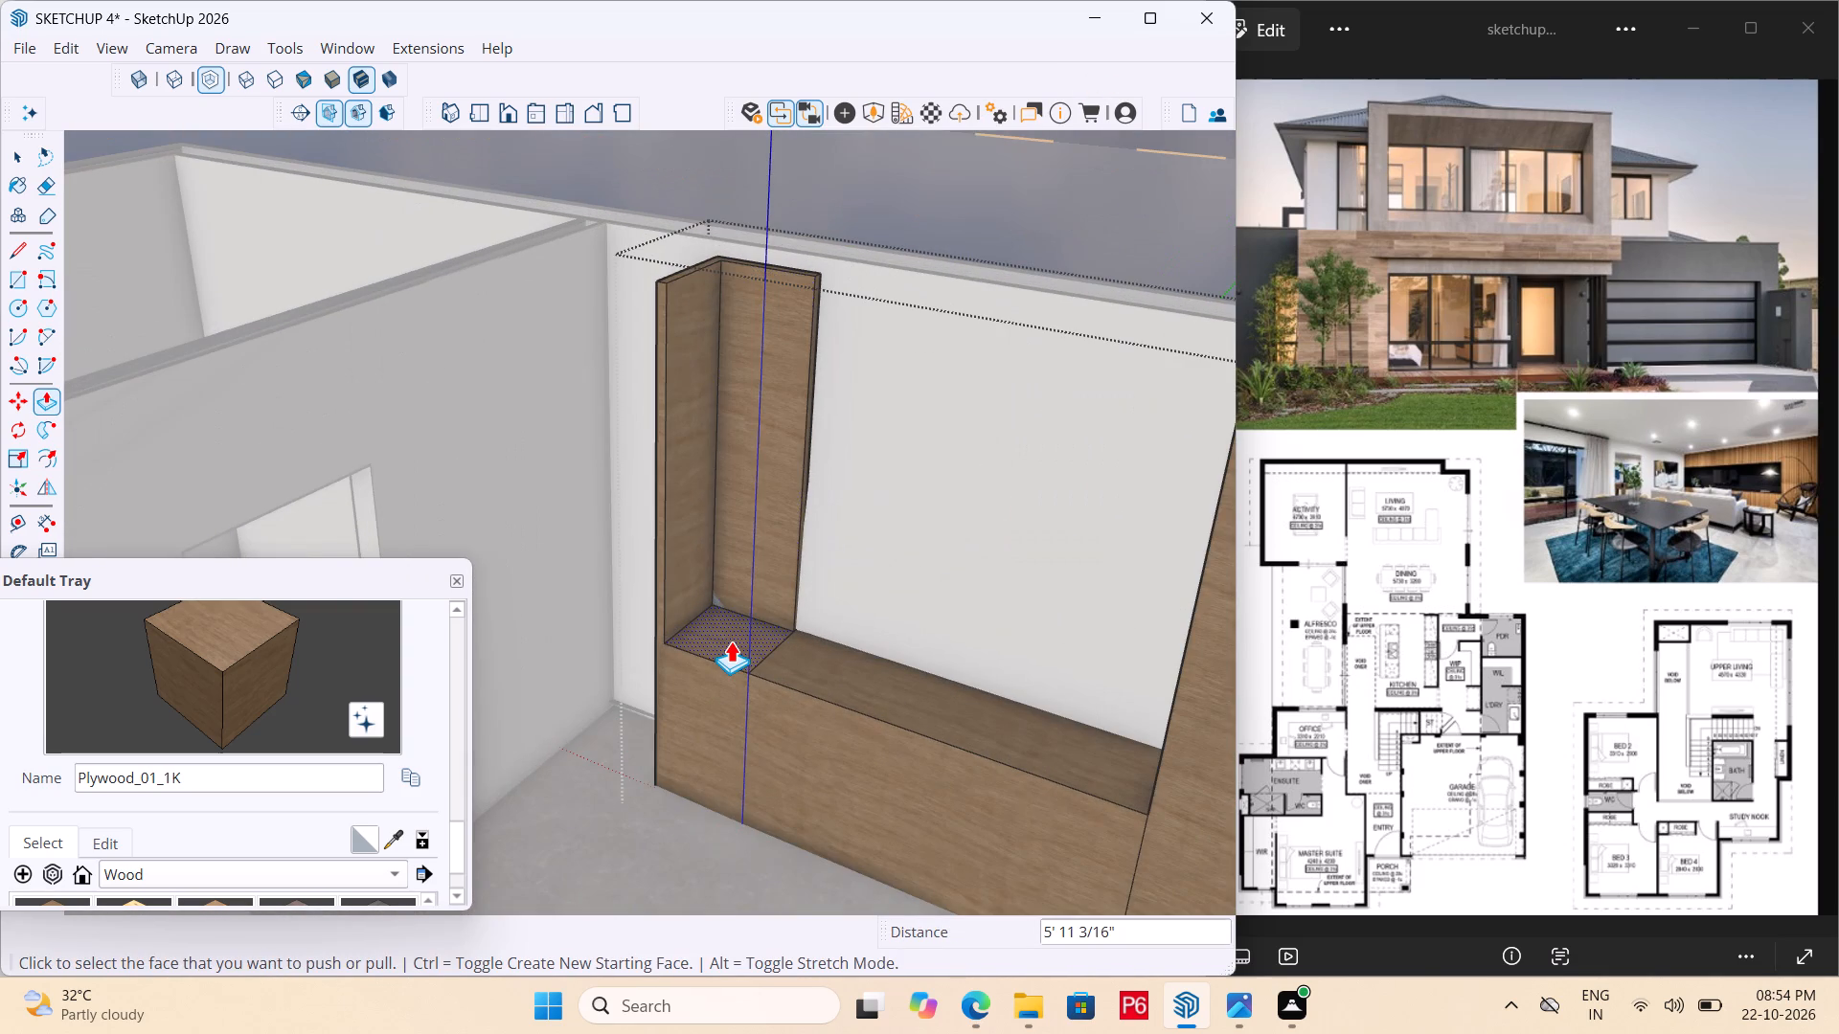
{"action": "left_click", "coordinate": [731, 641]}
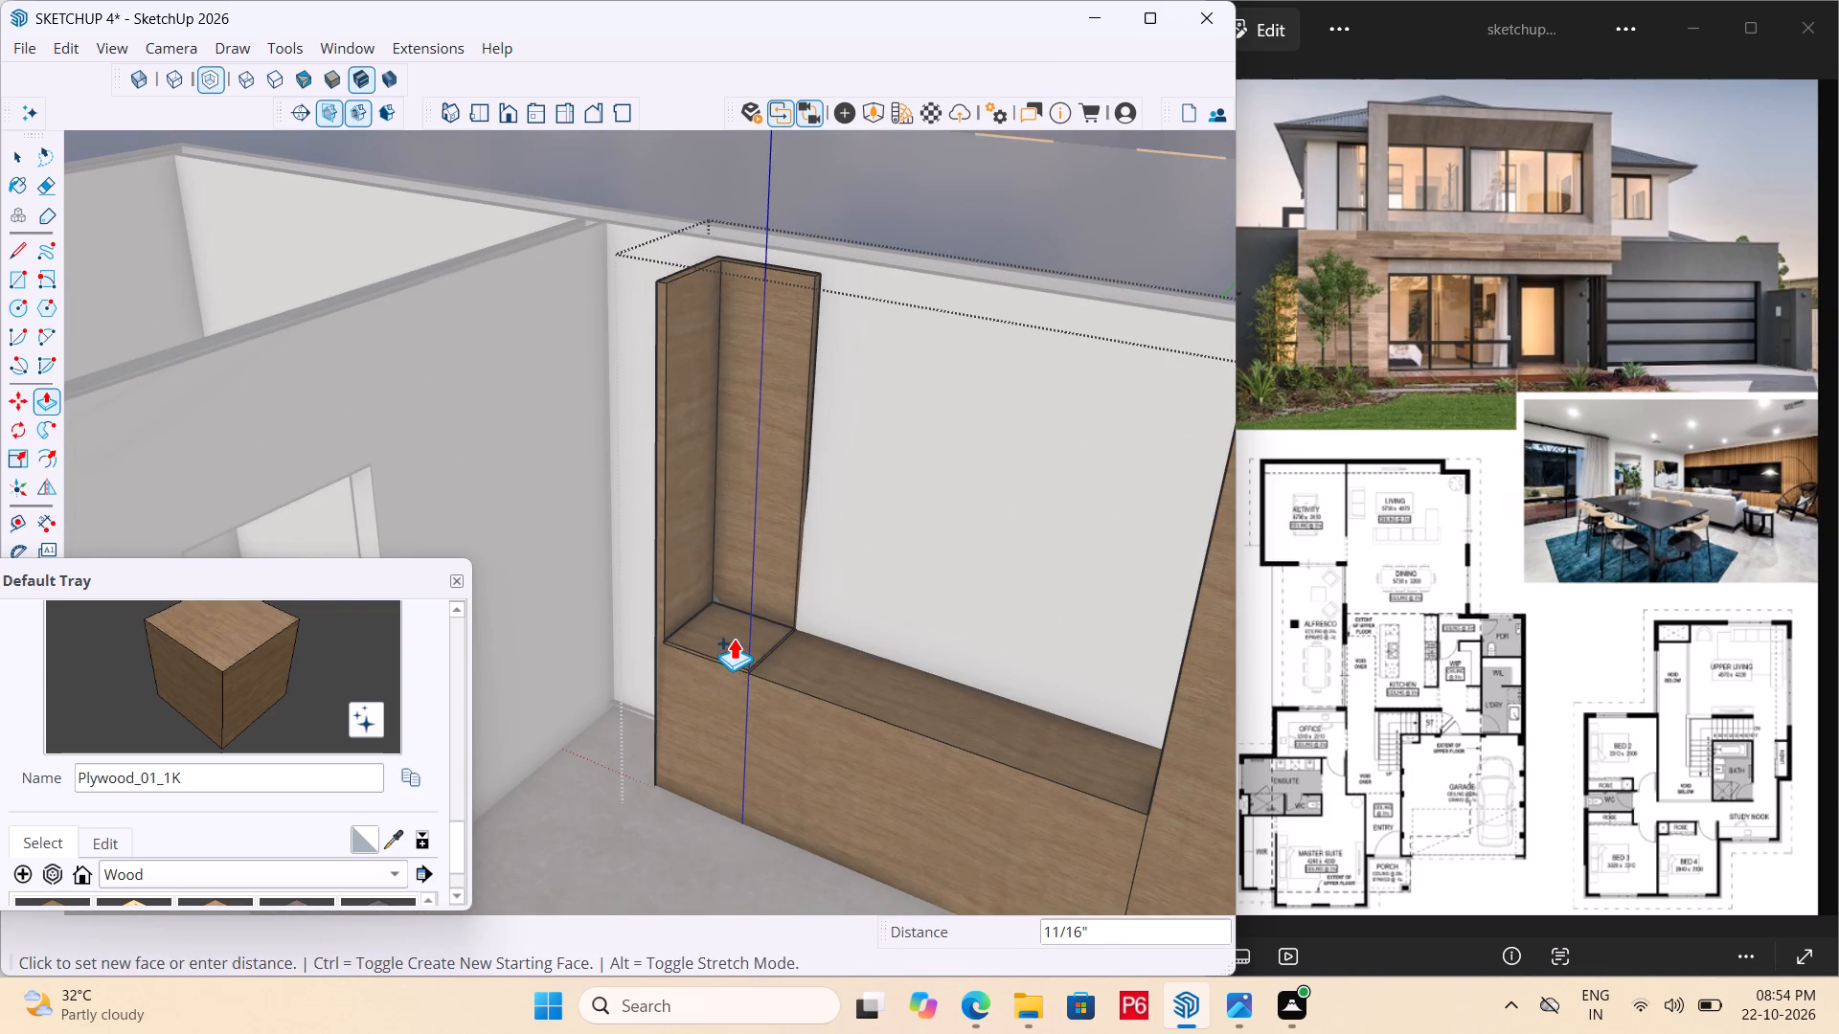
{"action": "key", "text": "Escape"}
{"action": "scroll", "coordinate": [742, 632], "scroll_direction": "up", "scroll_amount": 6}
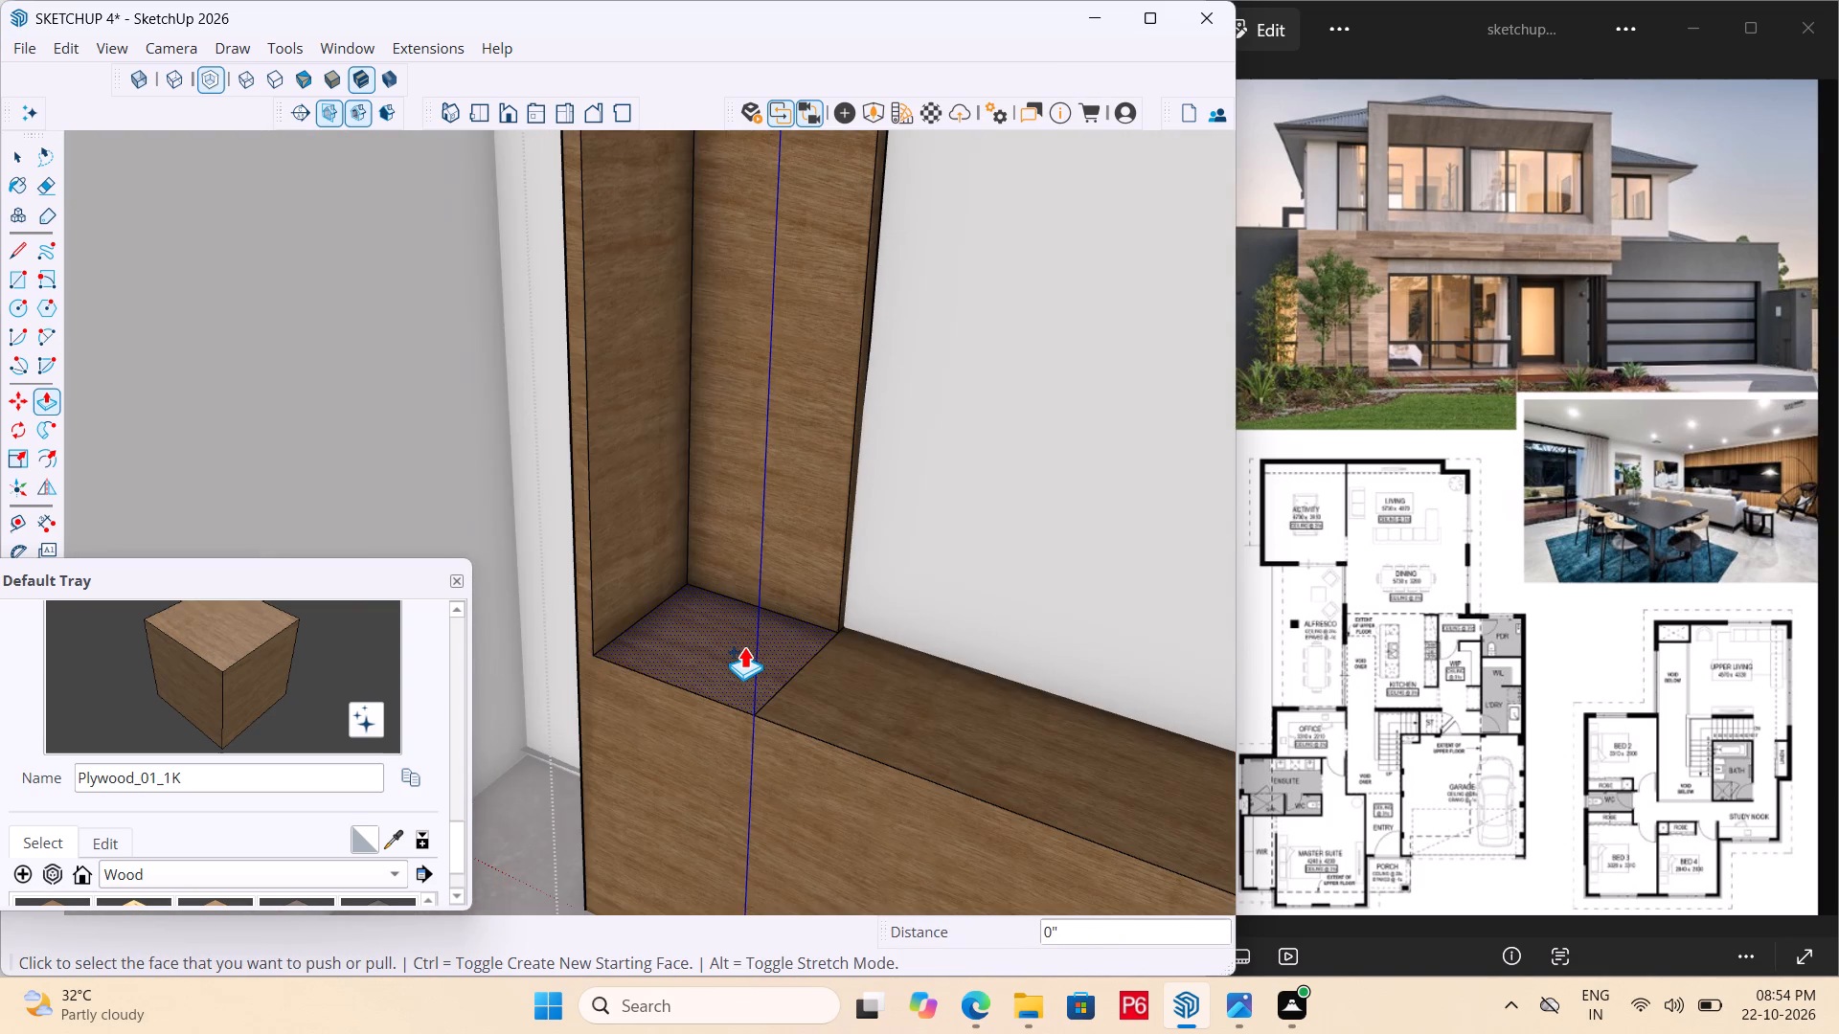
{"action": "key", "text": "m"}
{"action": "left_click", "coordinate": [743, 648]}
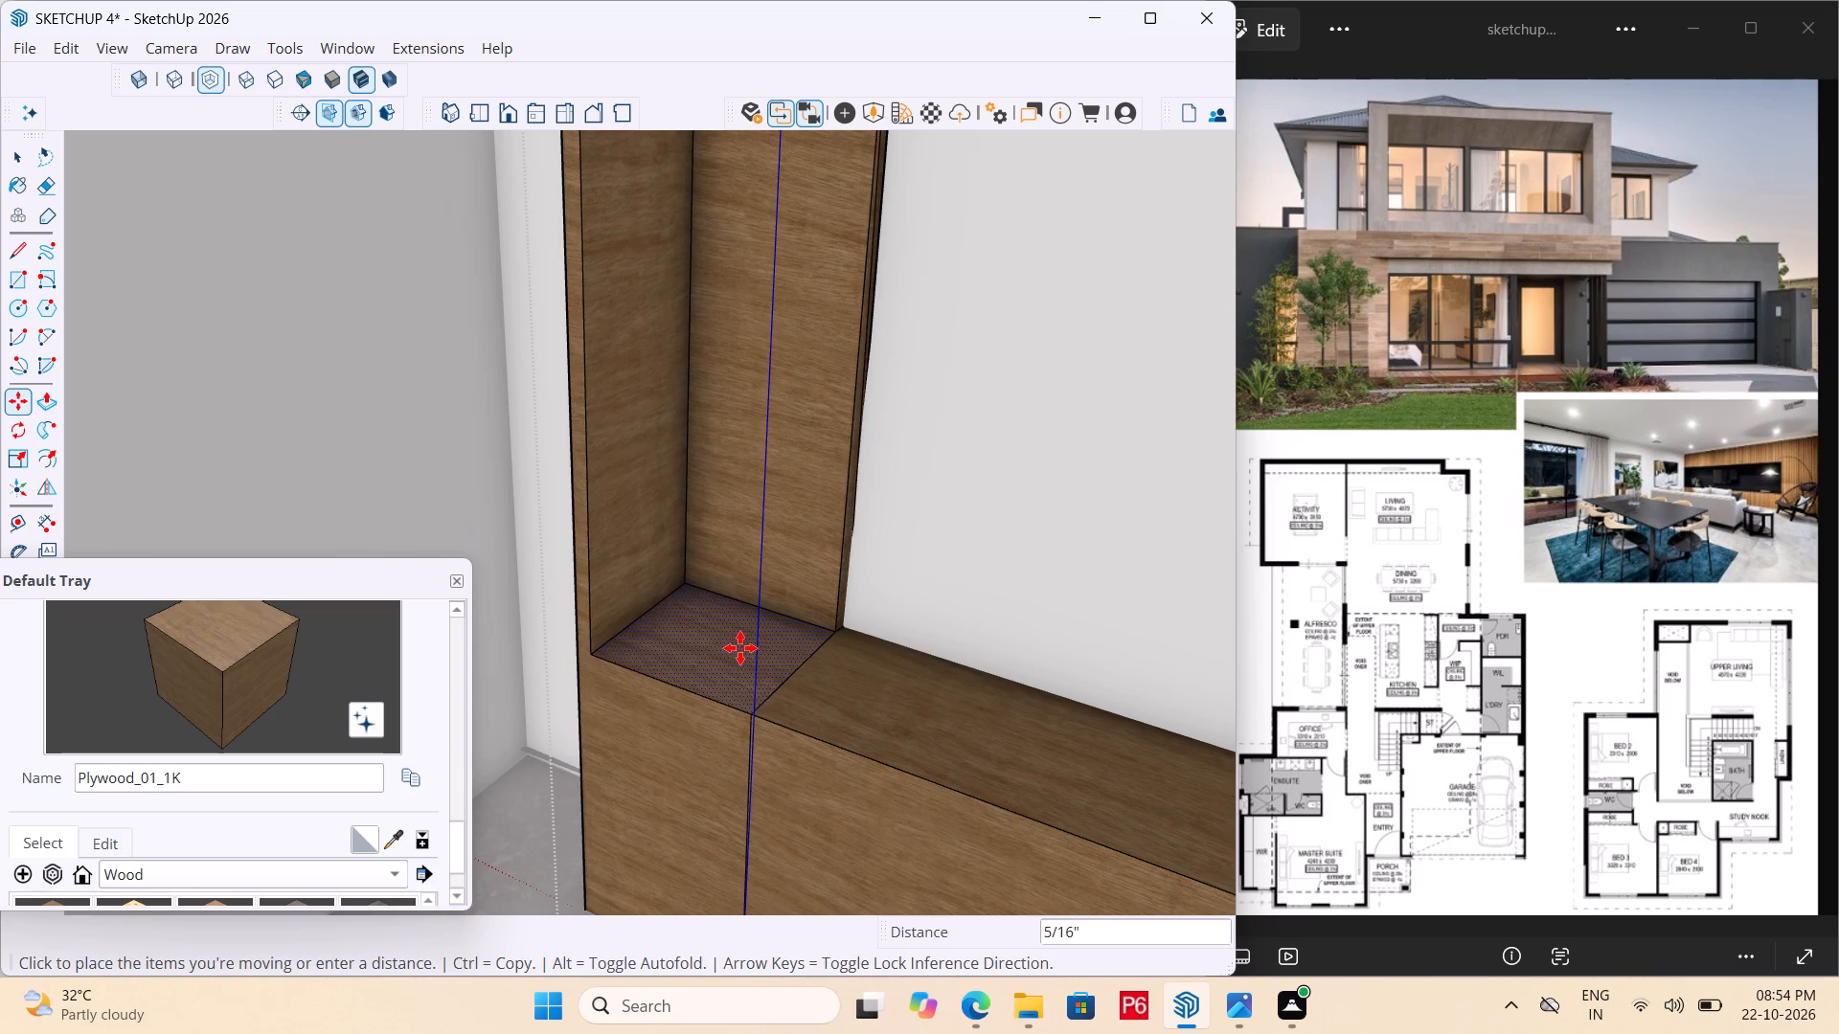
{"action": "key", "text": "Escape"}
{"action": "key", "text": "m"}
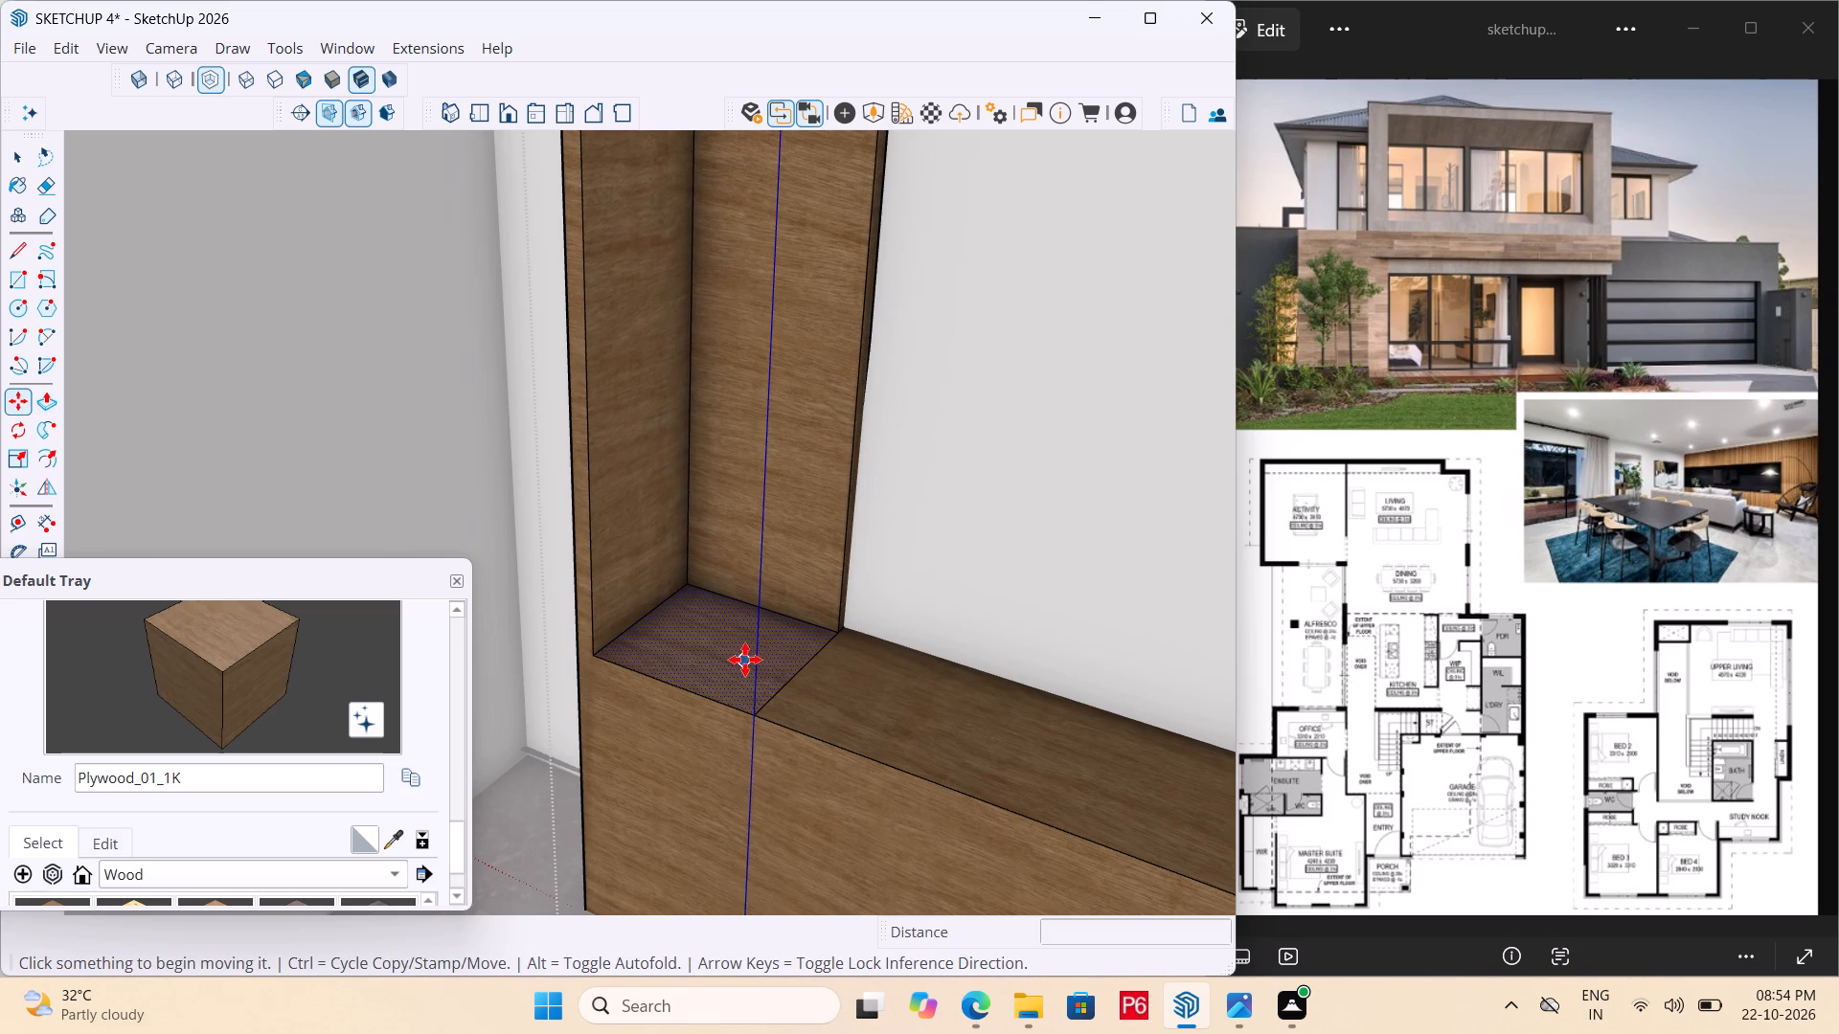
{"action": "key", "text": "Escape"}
Group the top face at the base of the open niche together with its bounding edges.
{"action": "key", "text": "space"}
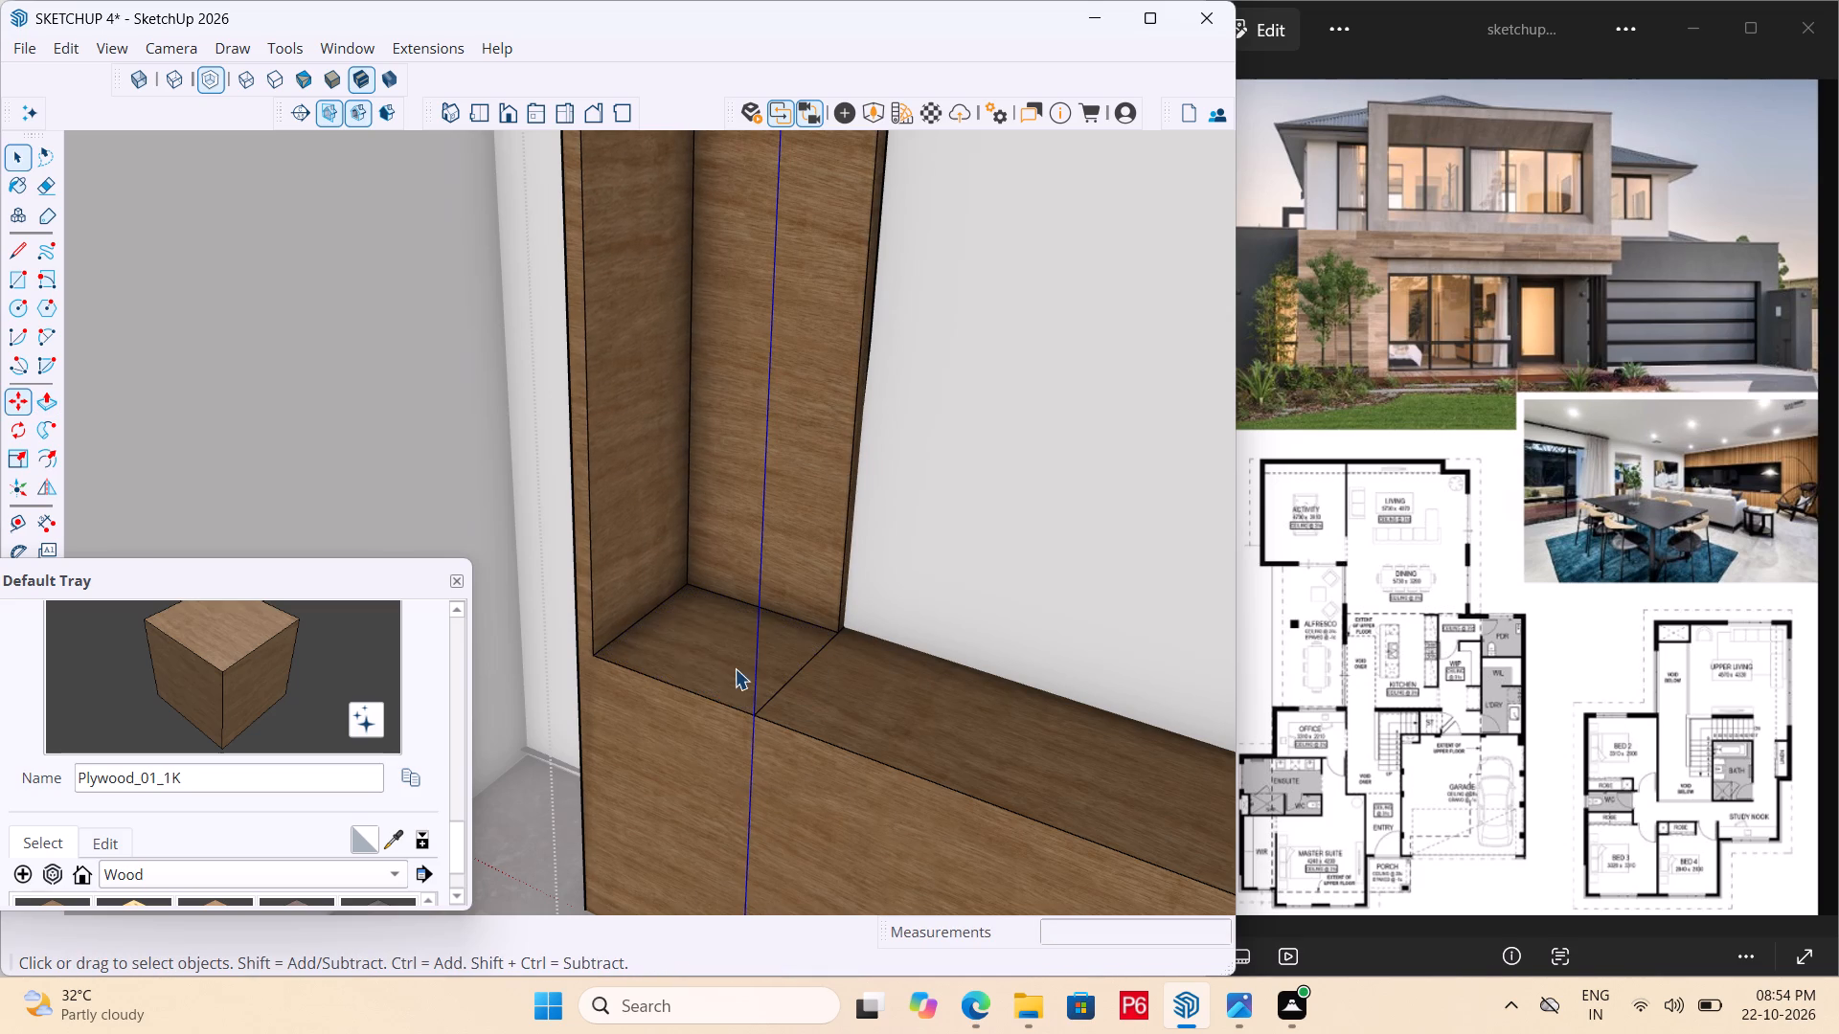
{"action": "left_click", "coordinate": [684, 653]}
{"action": "double_click", "coordinate": [686, 652]}
{"action": "right_click", "coordinate": [686, 652]}
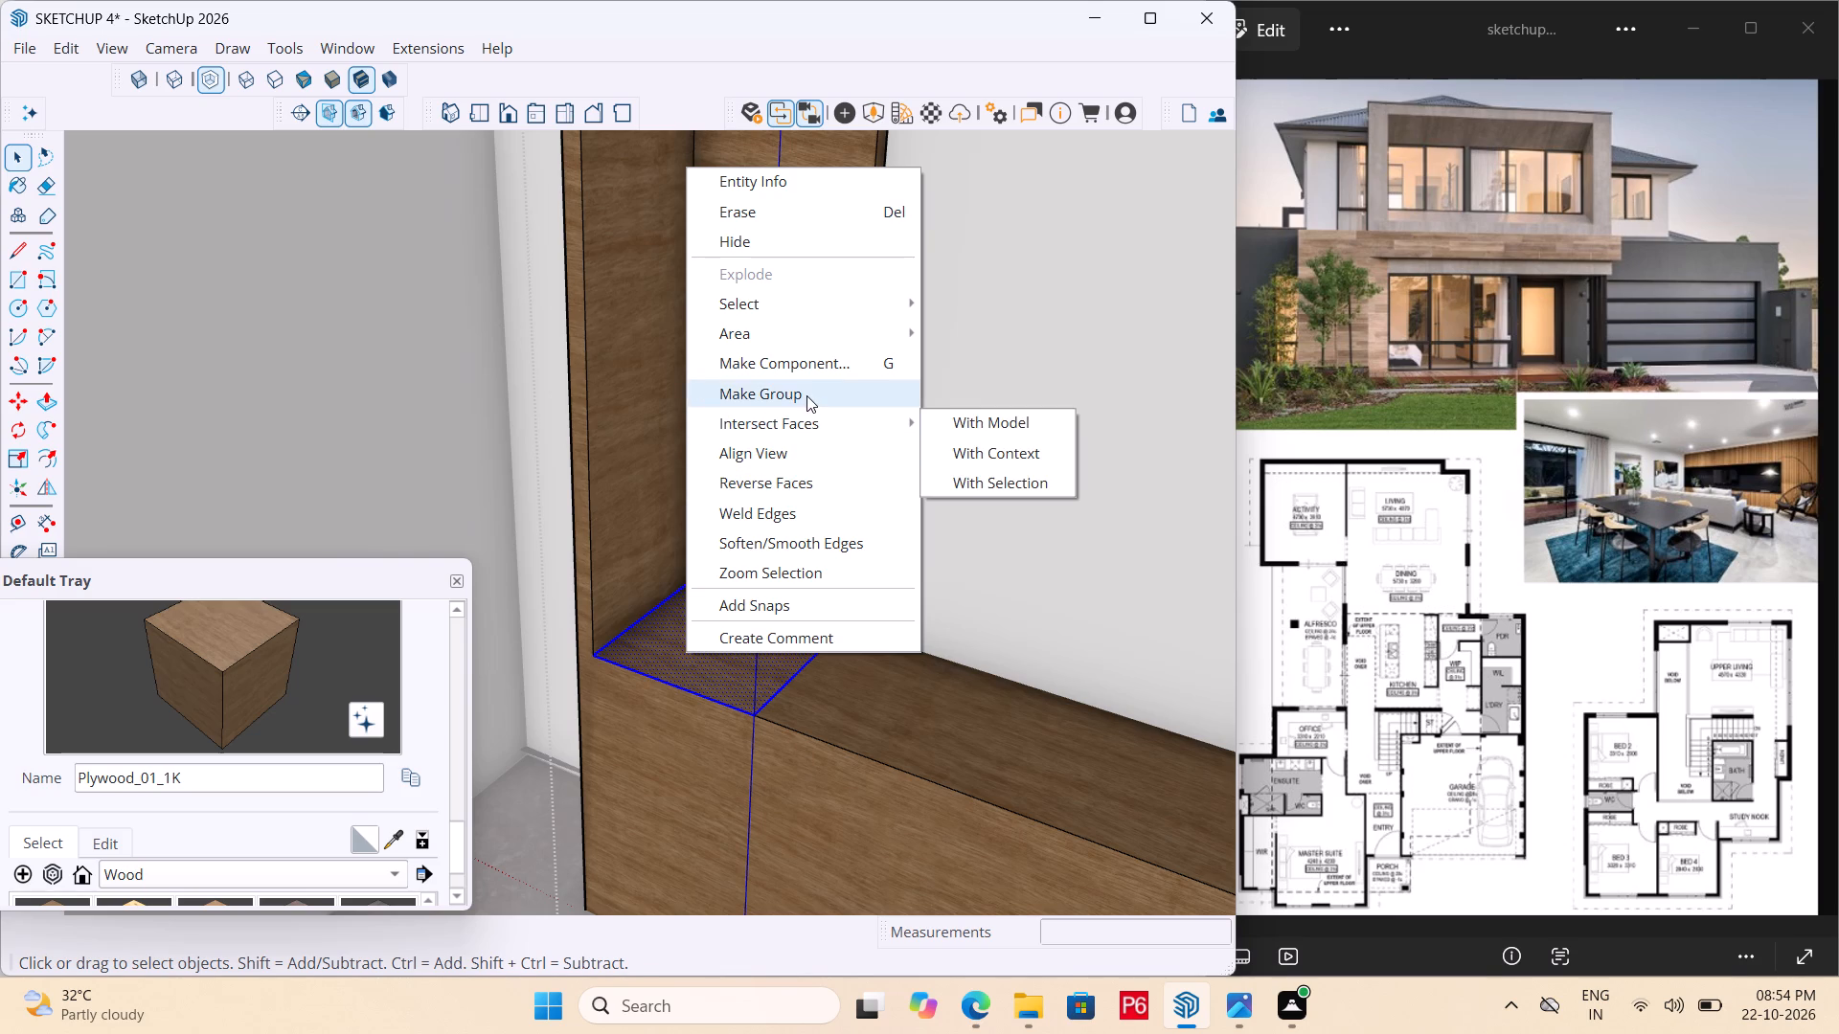
{"action": "left_click", "coordinate": [809, 393]}
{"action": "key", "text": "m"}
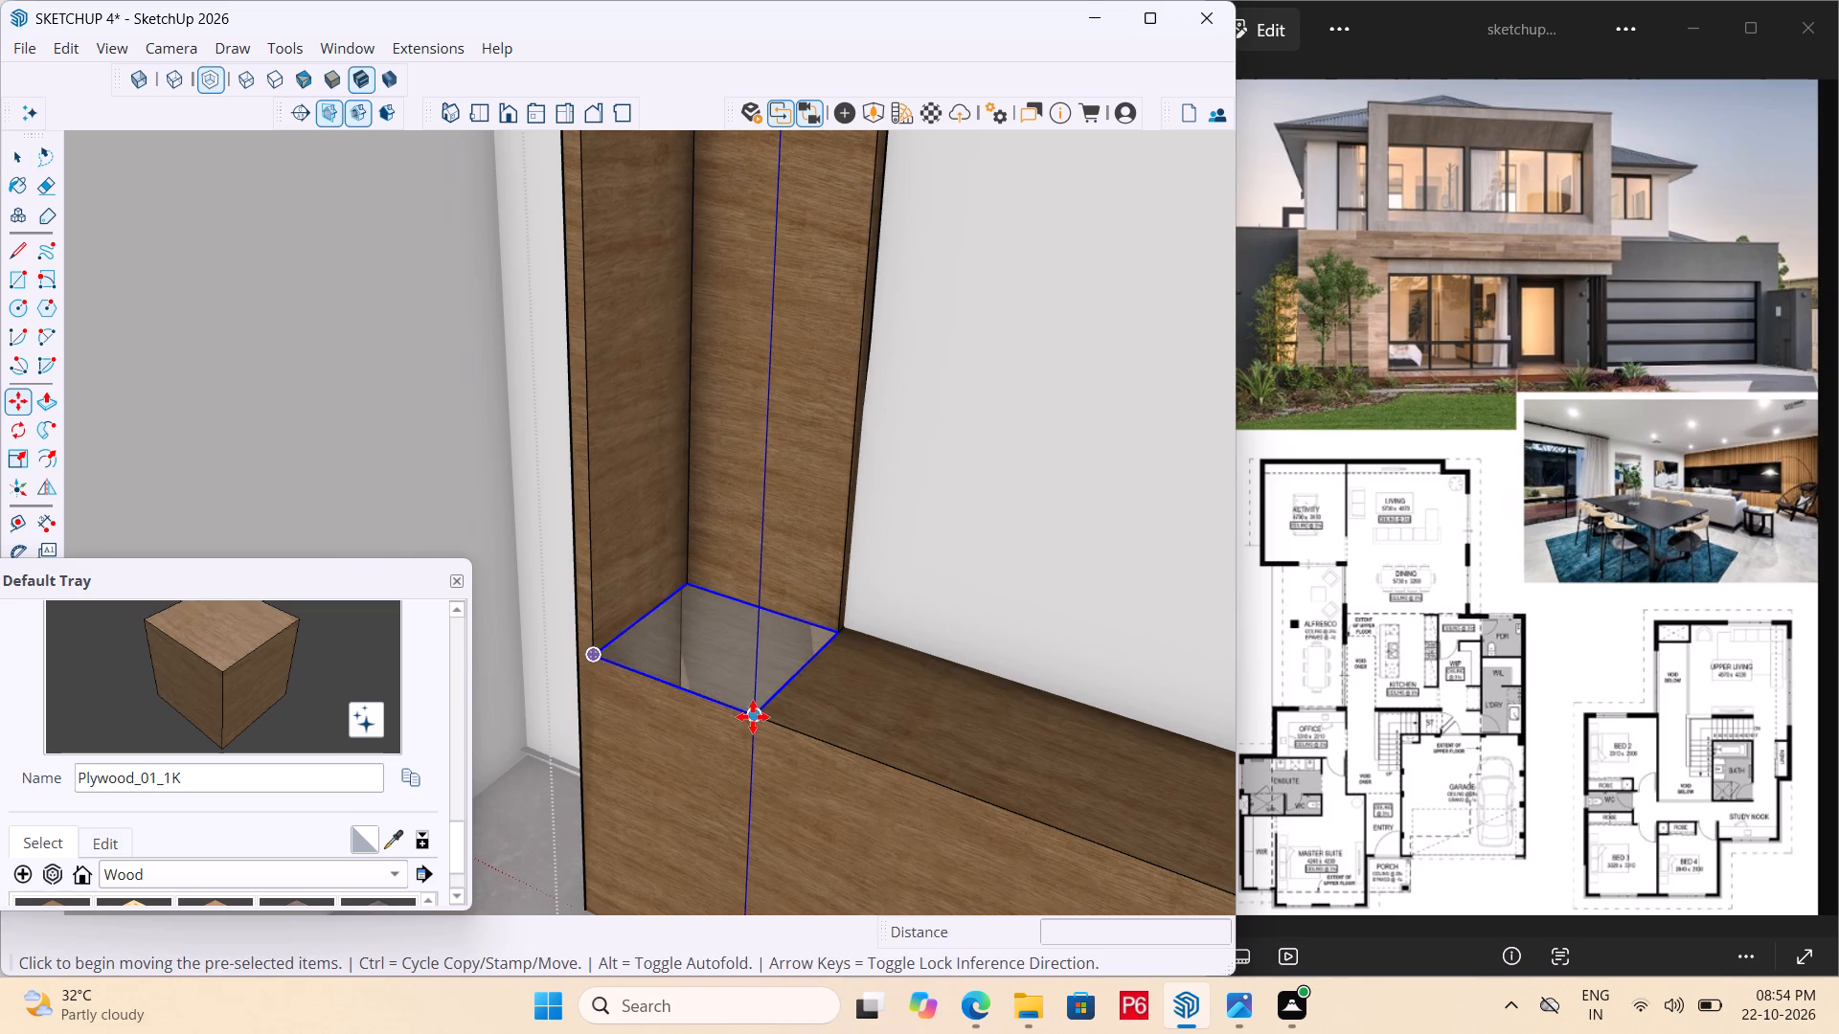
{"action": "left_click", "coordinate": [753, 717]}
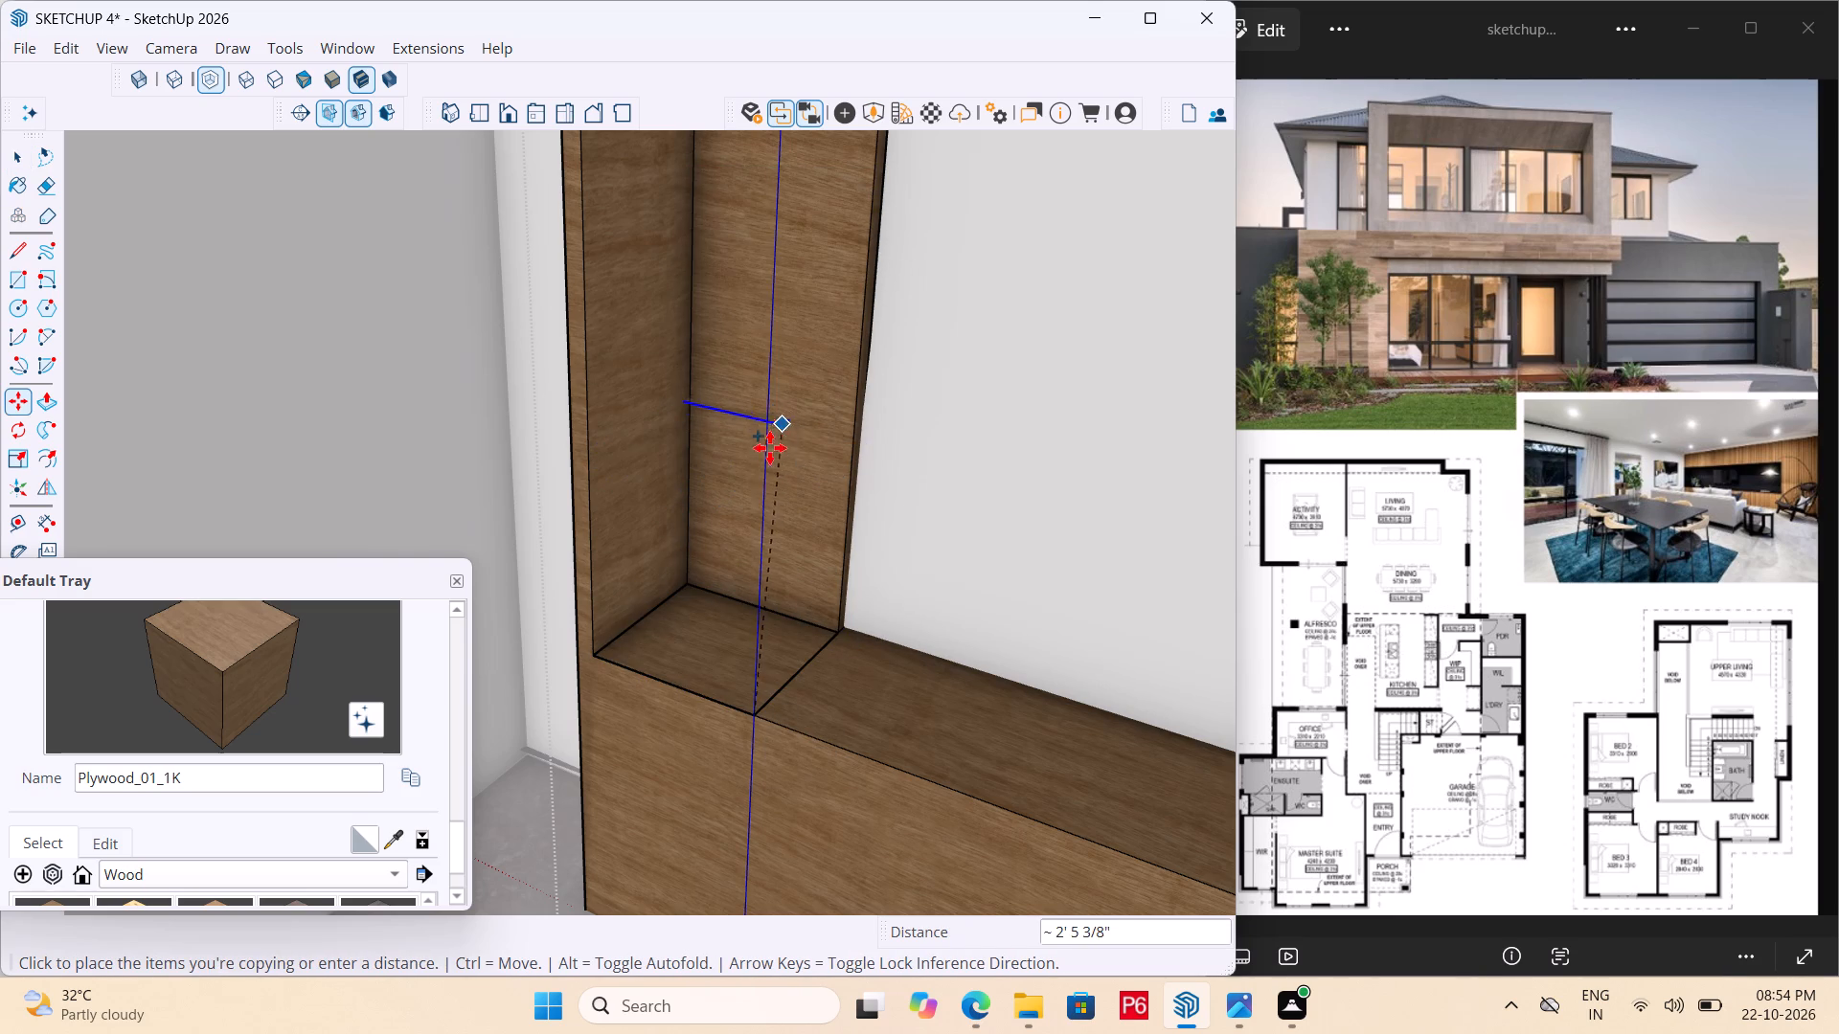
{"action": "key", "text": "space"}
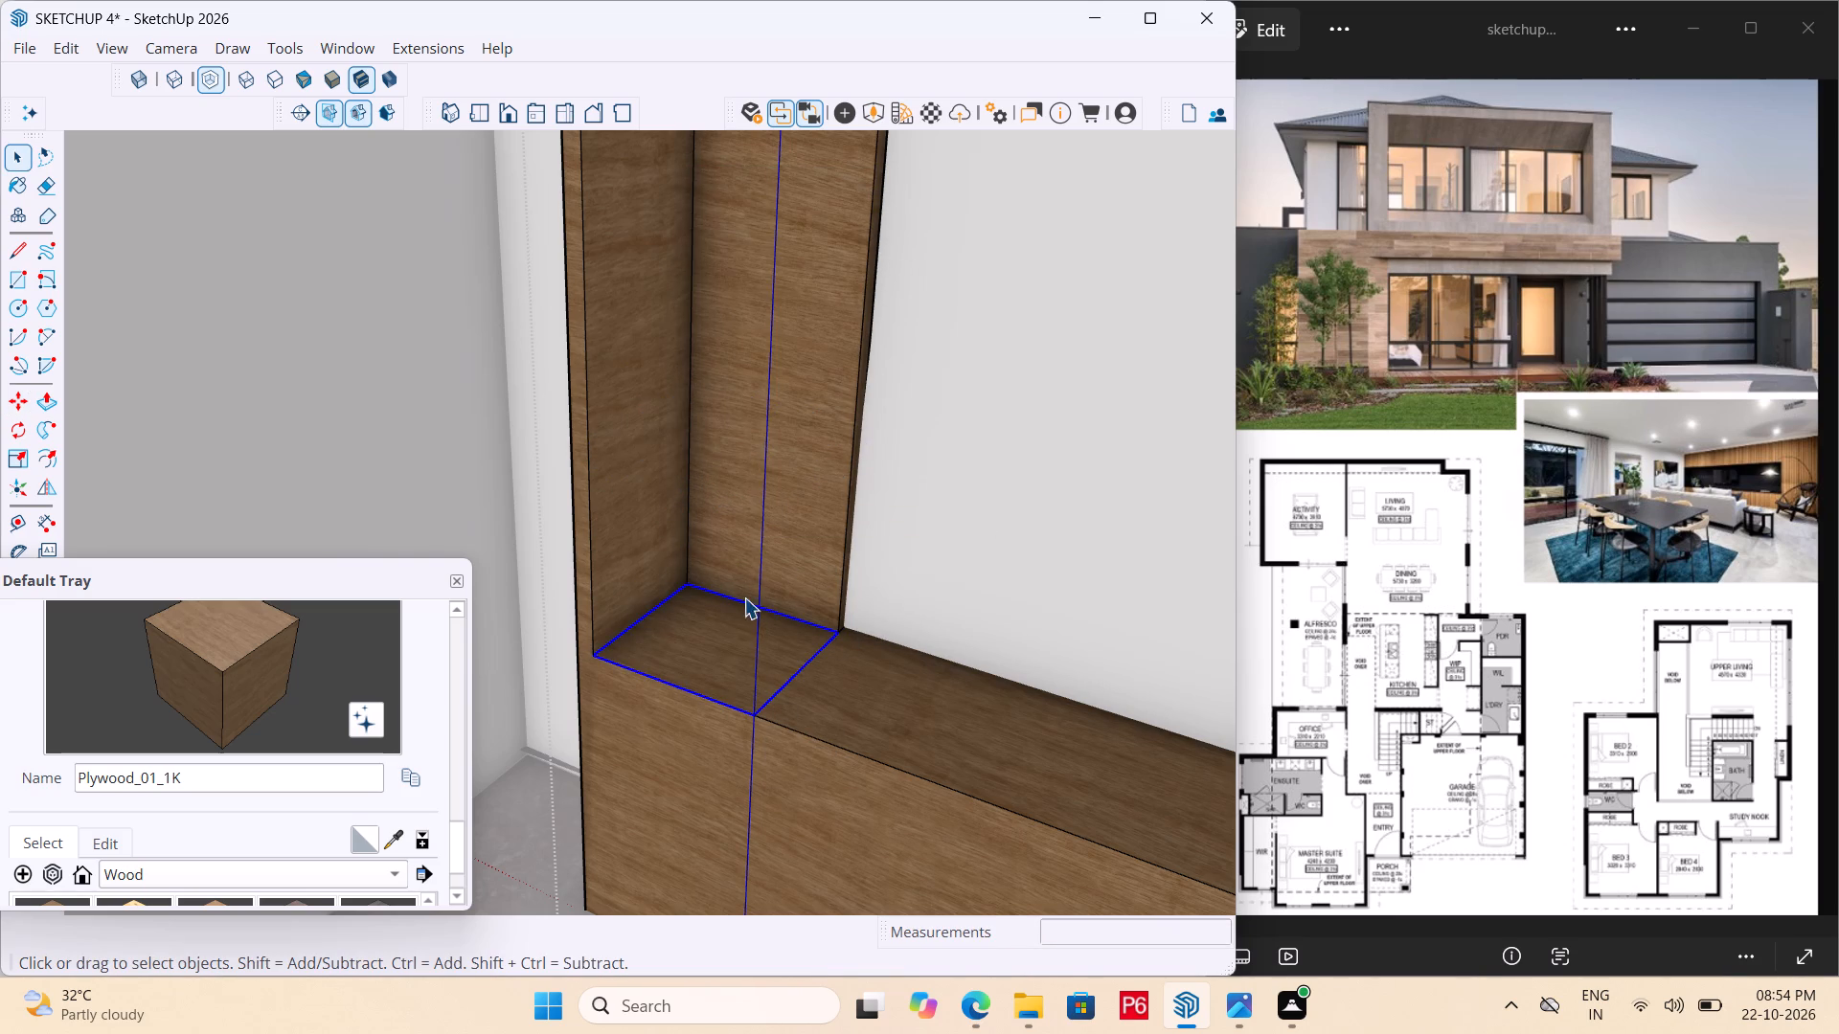
Copy the grouped niche base face straight up 1' 10 3/4" along the side panel's front edge as a shelf.
{"action": "key", "text": "m"}
{"action": "left_click", "coordinate": [593, 657]}
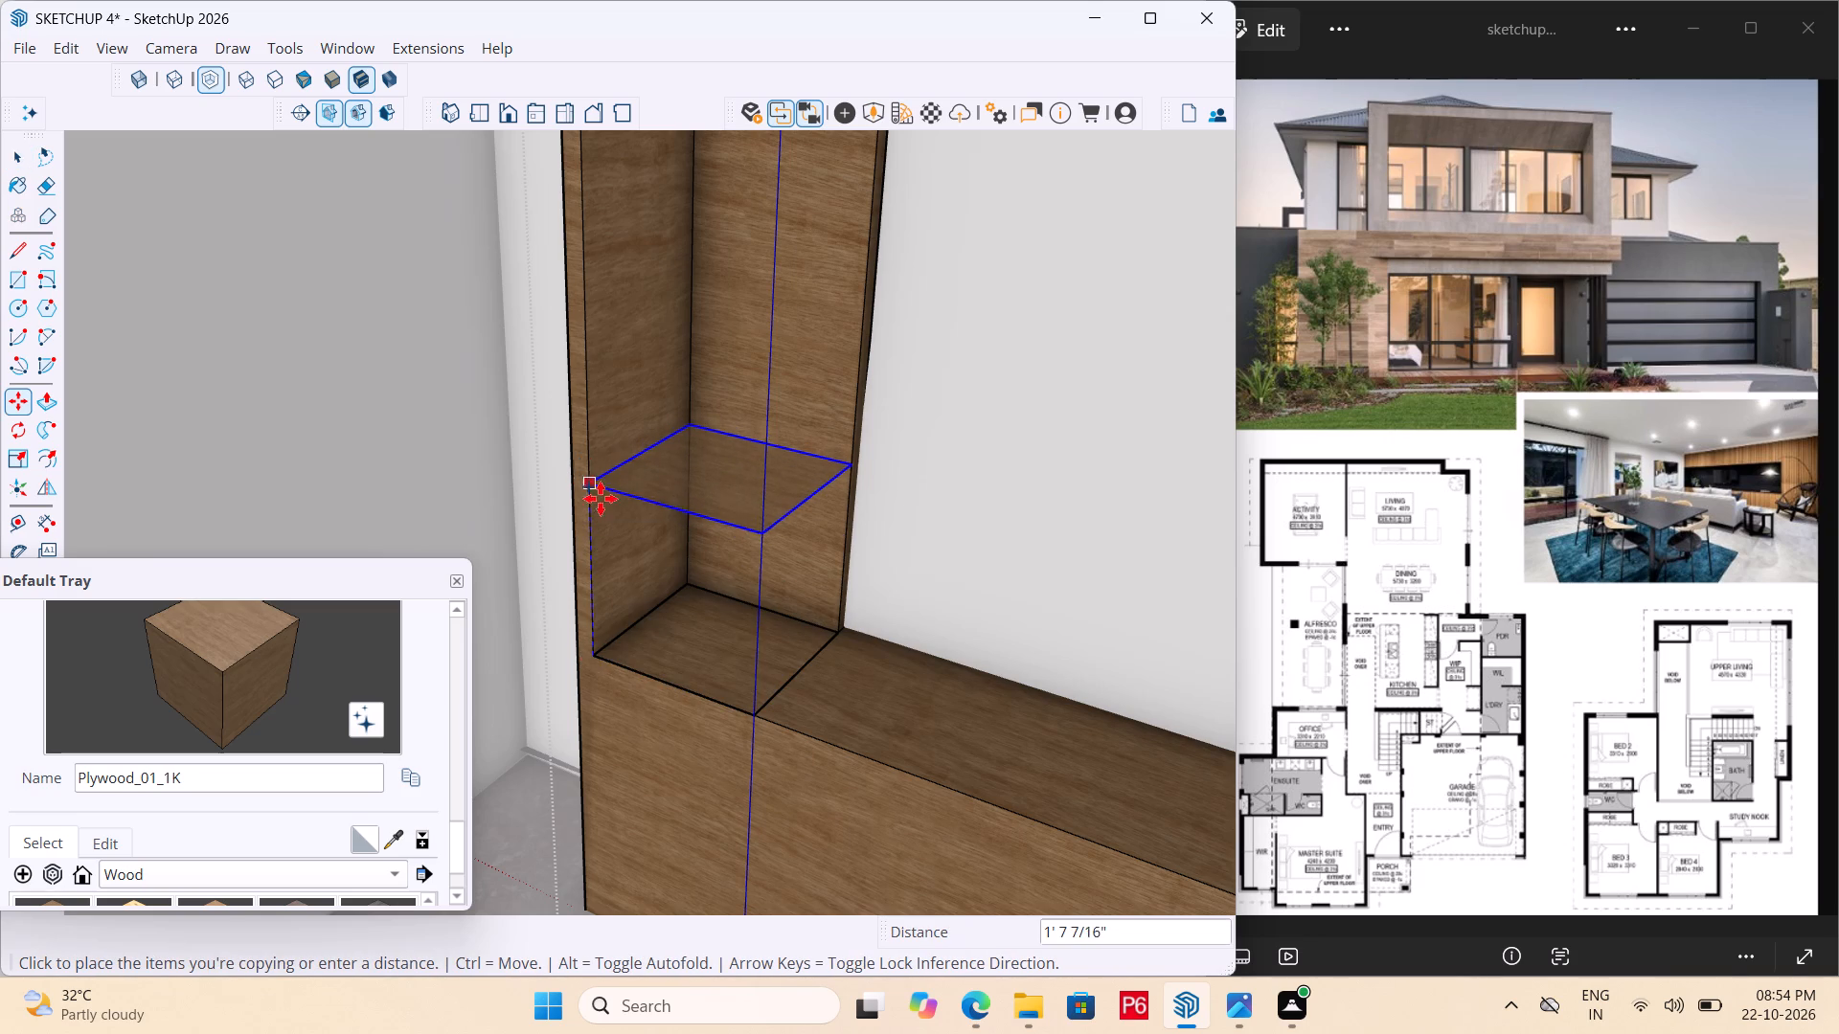
{"action": "scroll", "coordinate": [610, 518], "scroll_direction": "down", "scroll_amount": 10}
{"action": "middle_click_drag", "start_coordinate": [697, 503], "coordinate": [649, 468]}
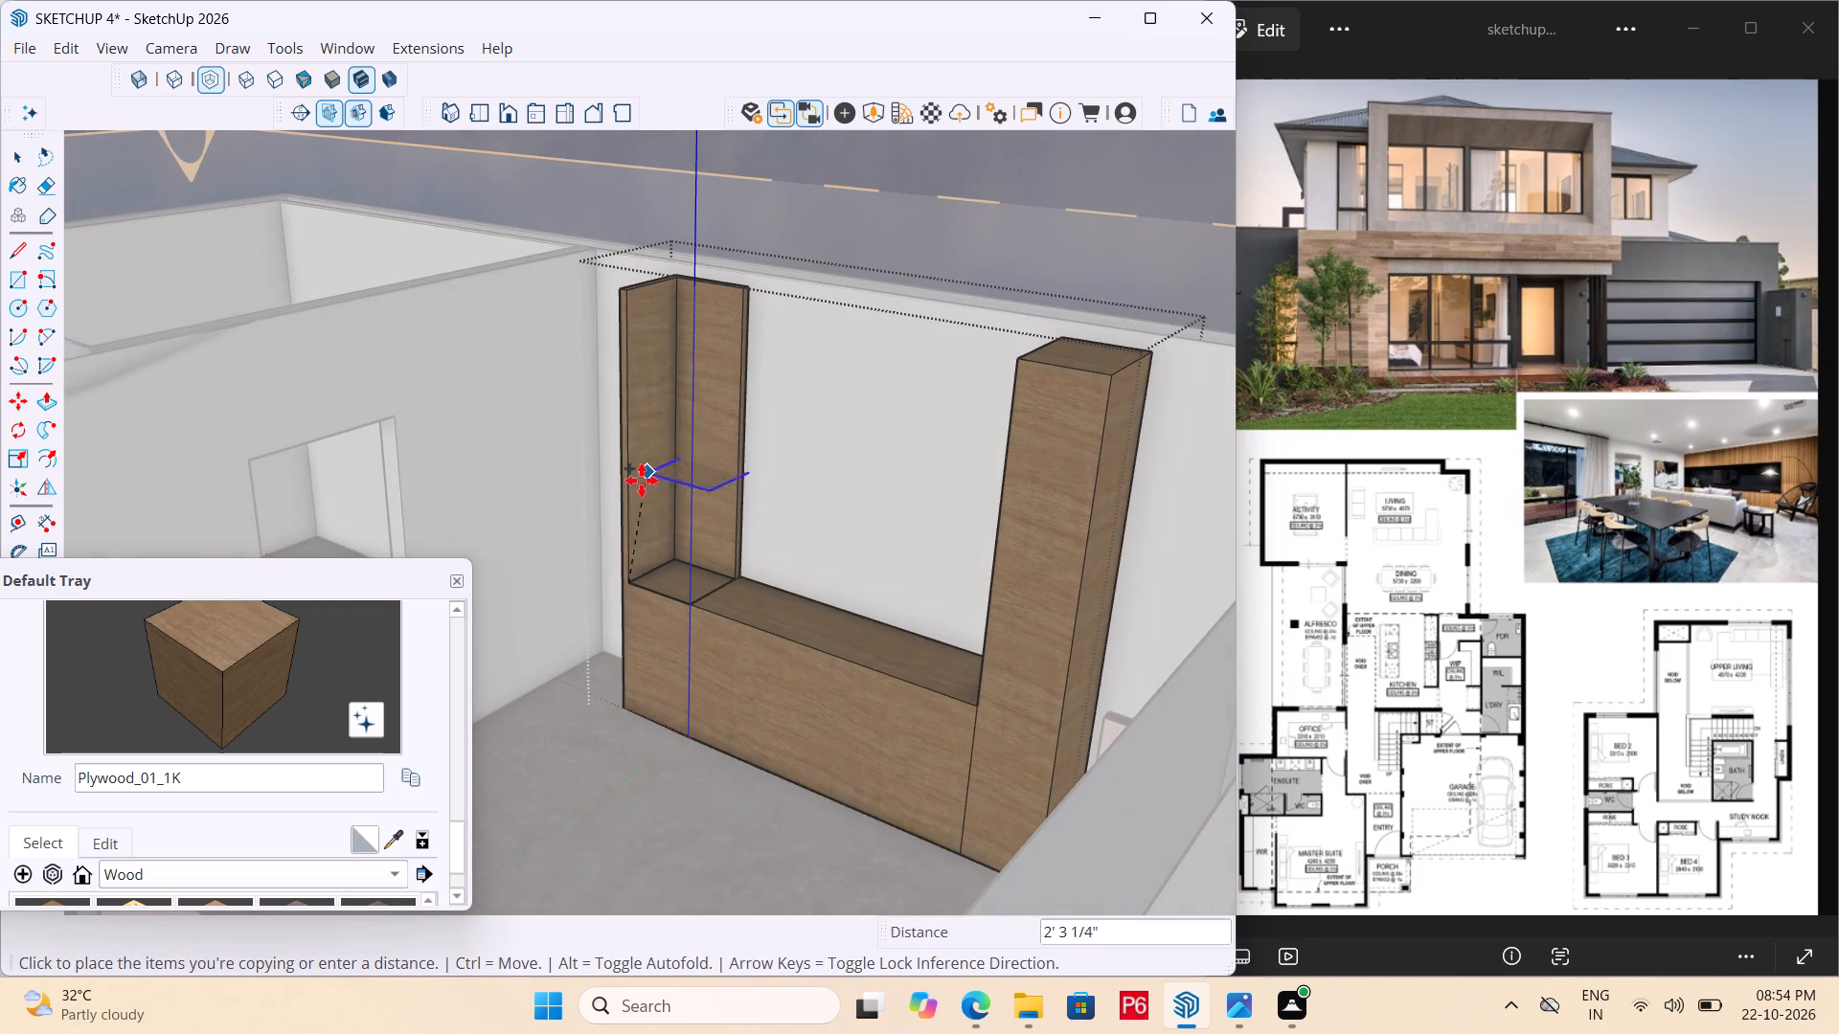
{"action": "scroll", "coordinate": [626, 502], "scroll_direction": "up", "scroll_amount": 10}
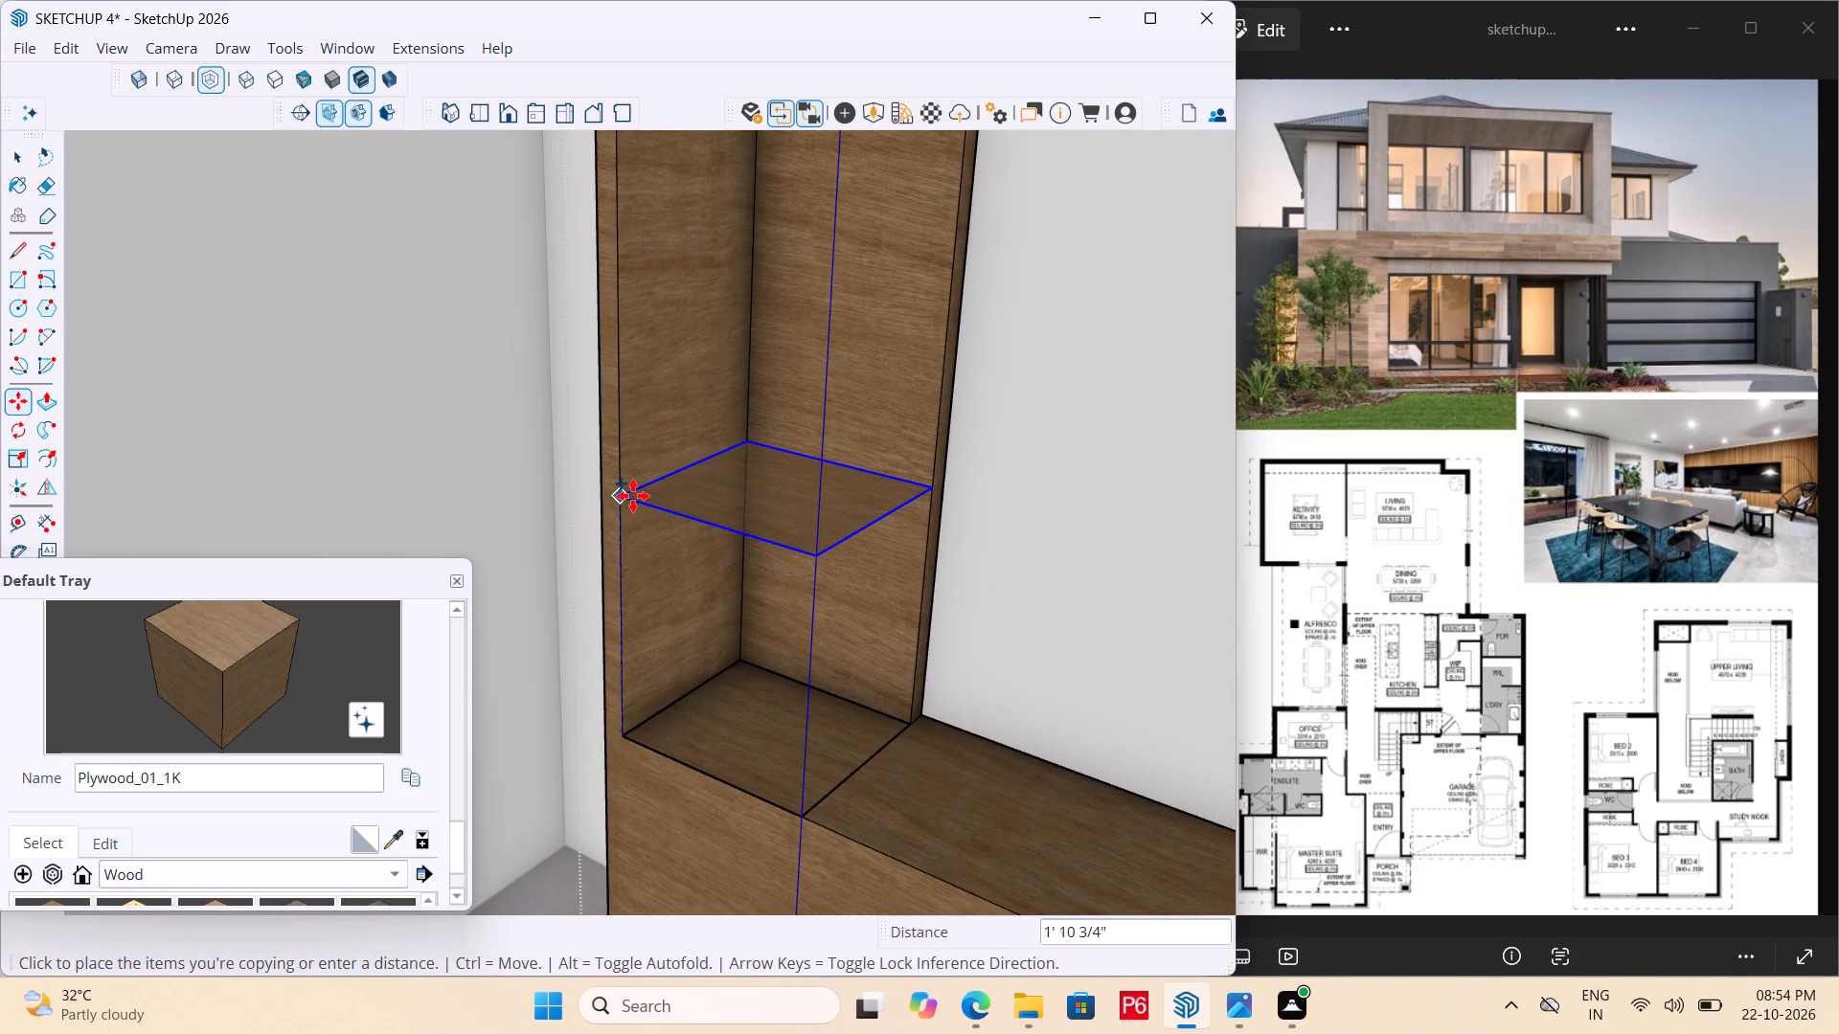
{"action": "left_click", "coordinate": [628, 496]}
Push/Pull the copied shelf face inside its group up 2" to give the shelf thickness.
{"action": "key", "text": "space"}
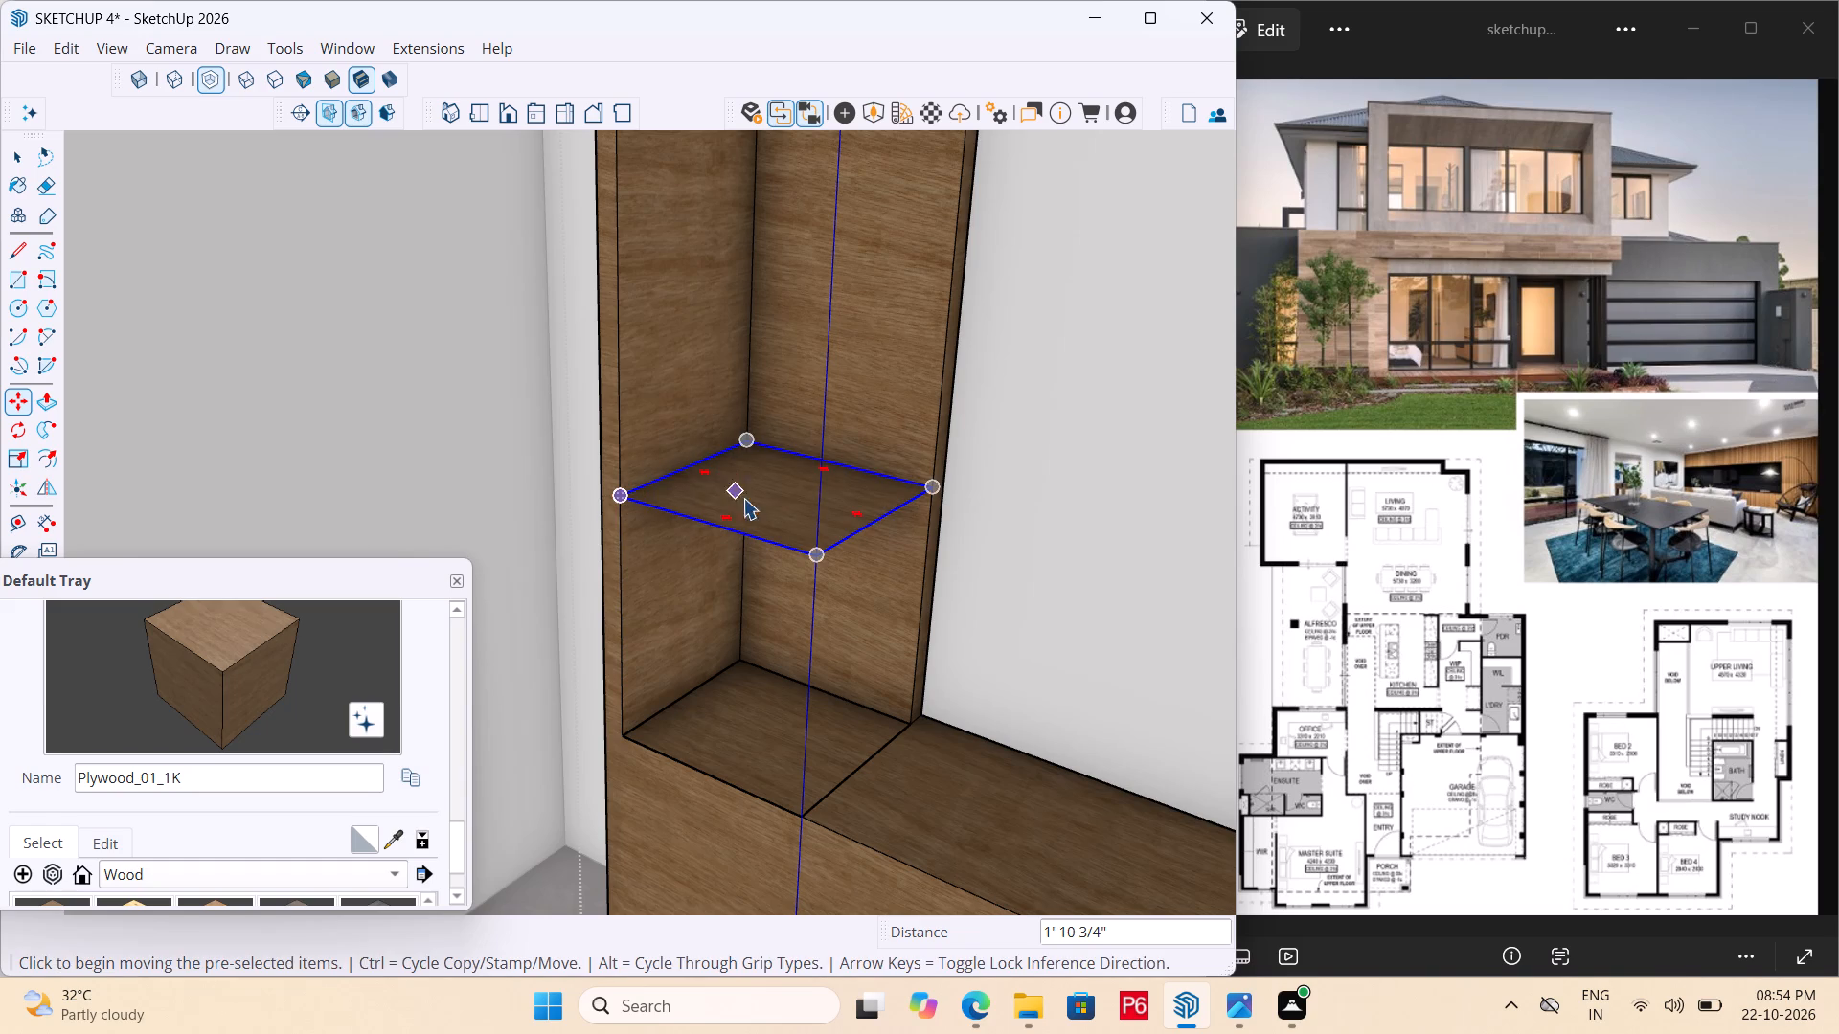
{"action": "double_click", "coordinate": [775, 503]}
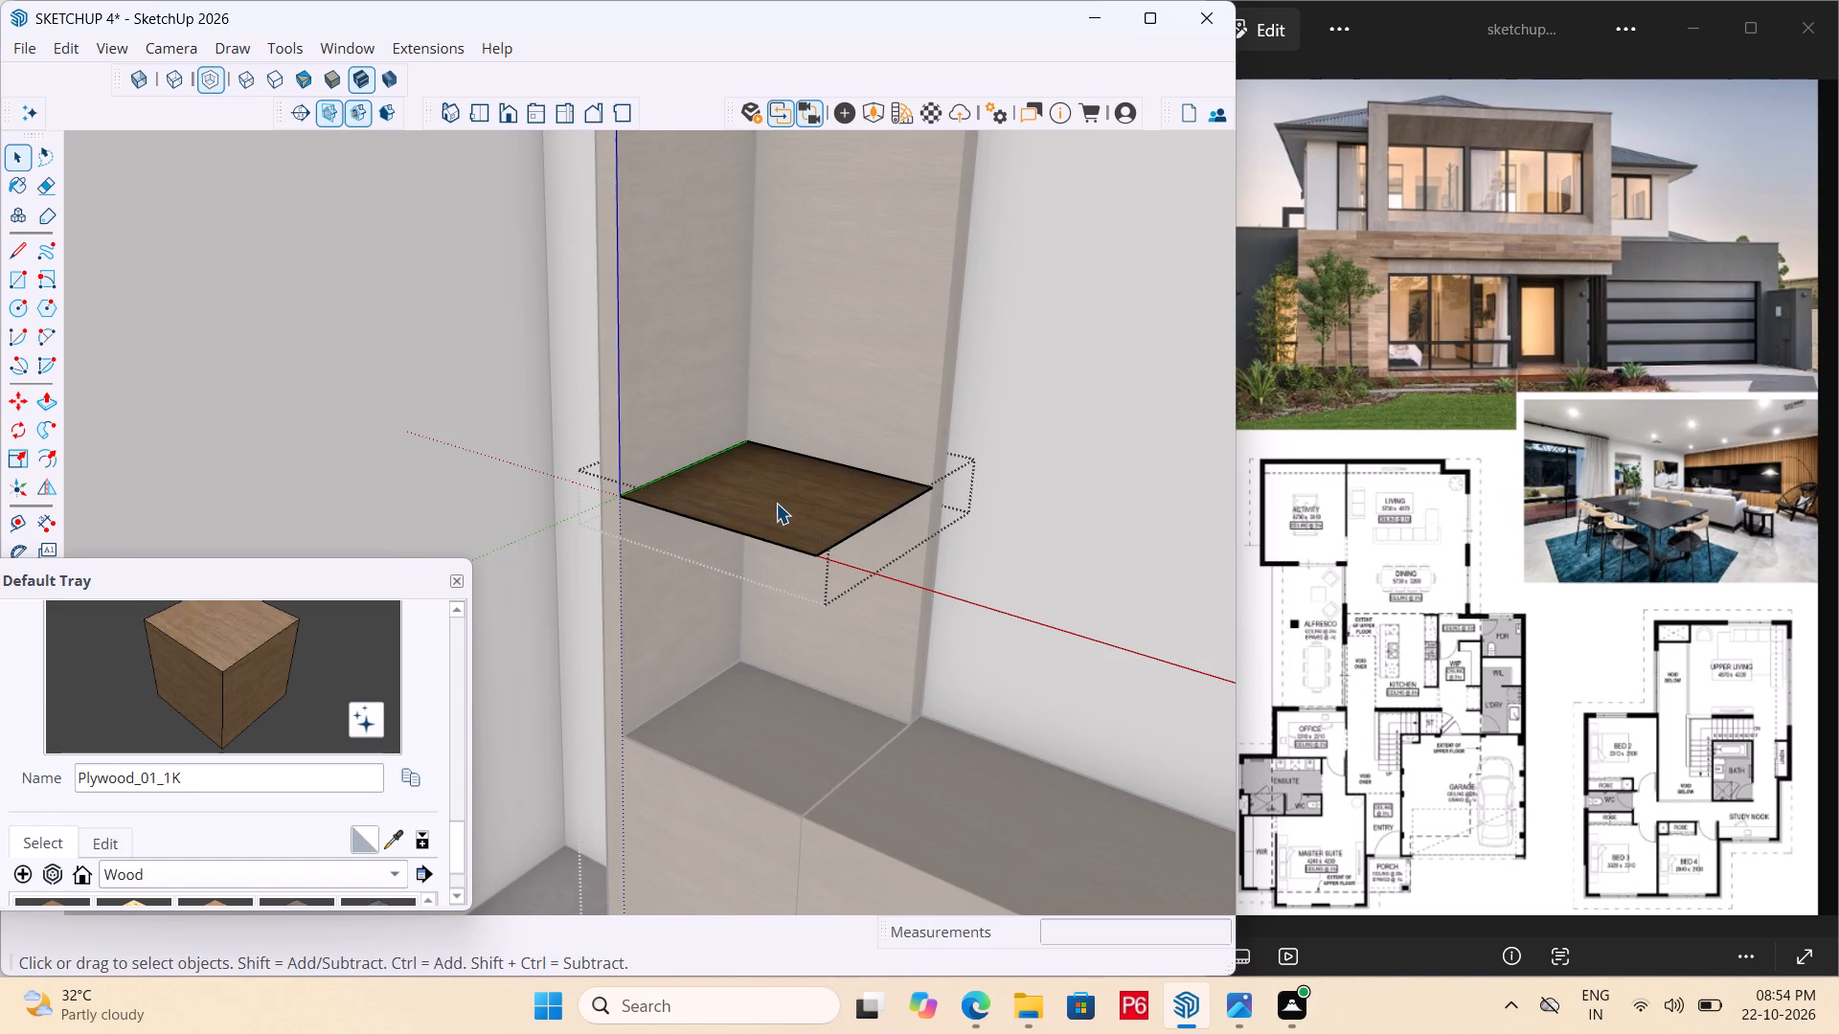
{"action": "key", "text": "p"}
{"action": "left_click", "coordinate": [776, 503]}
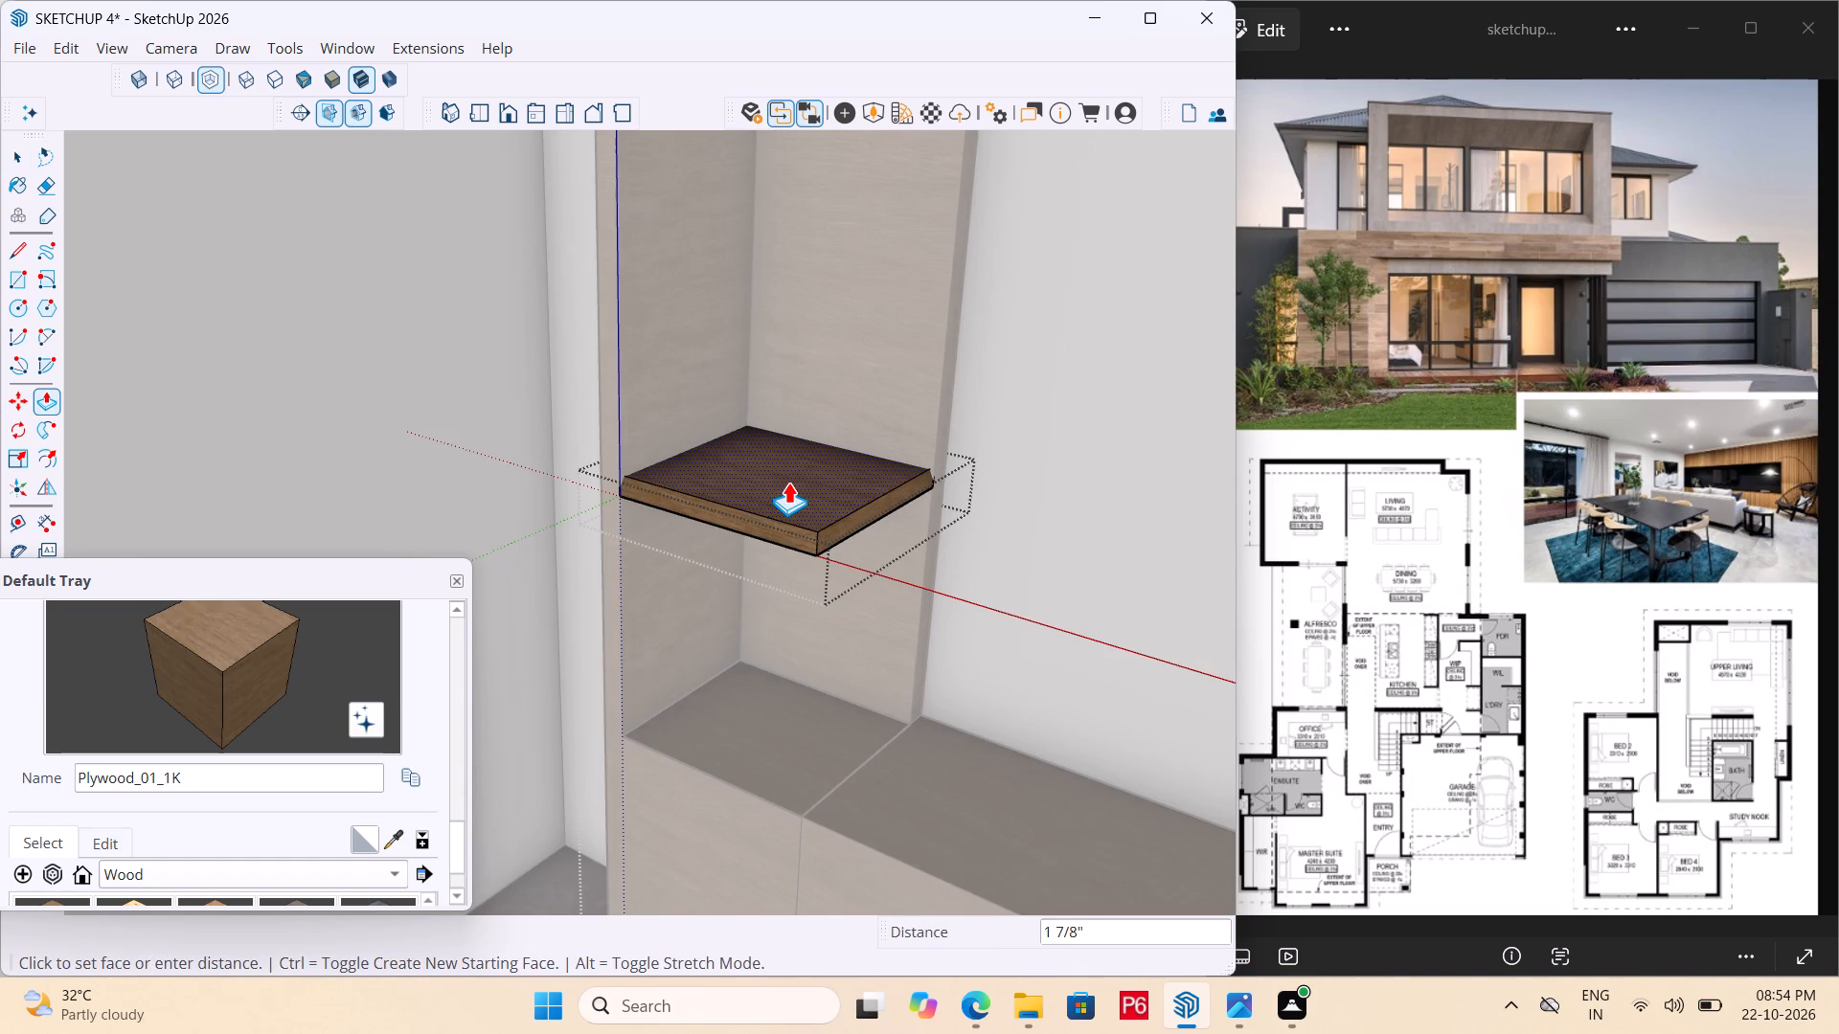
{"action": "middle_click_drag", "start_coordinate": [788, 482], "coordinate": [692, 519]}
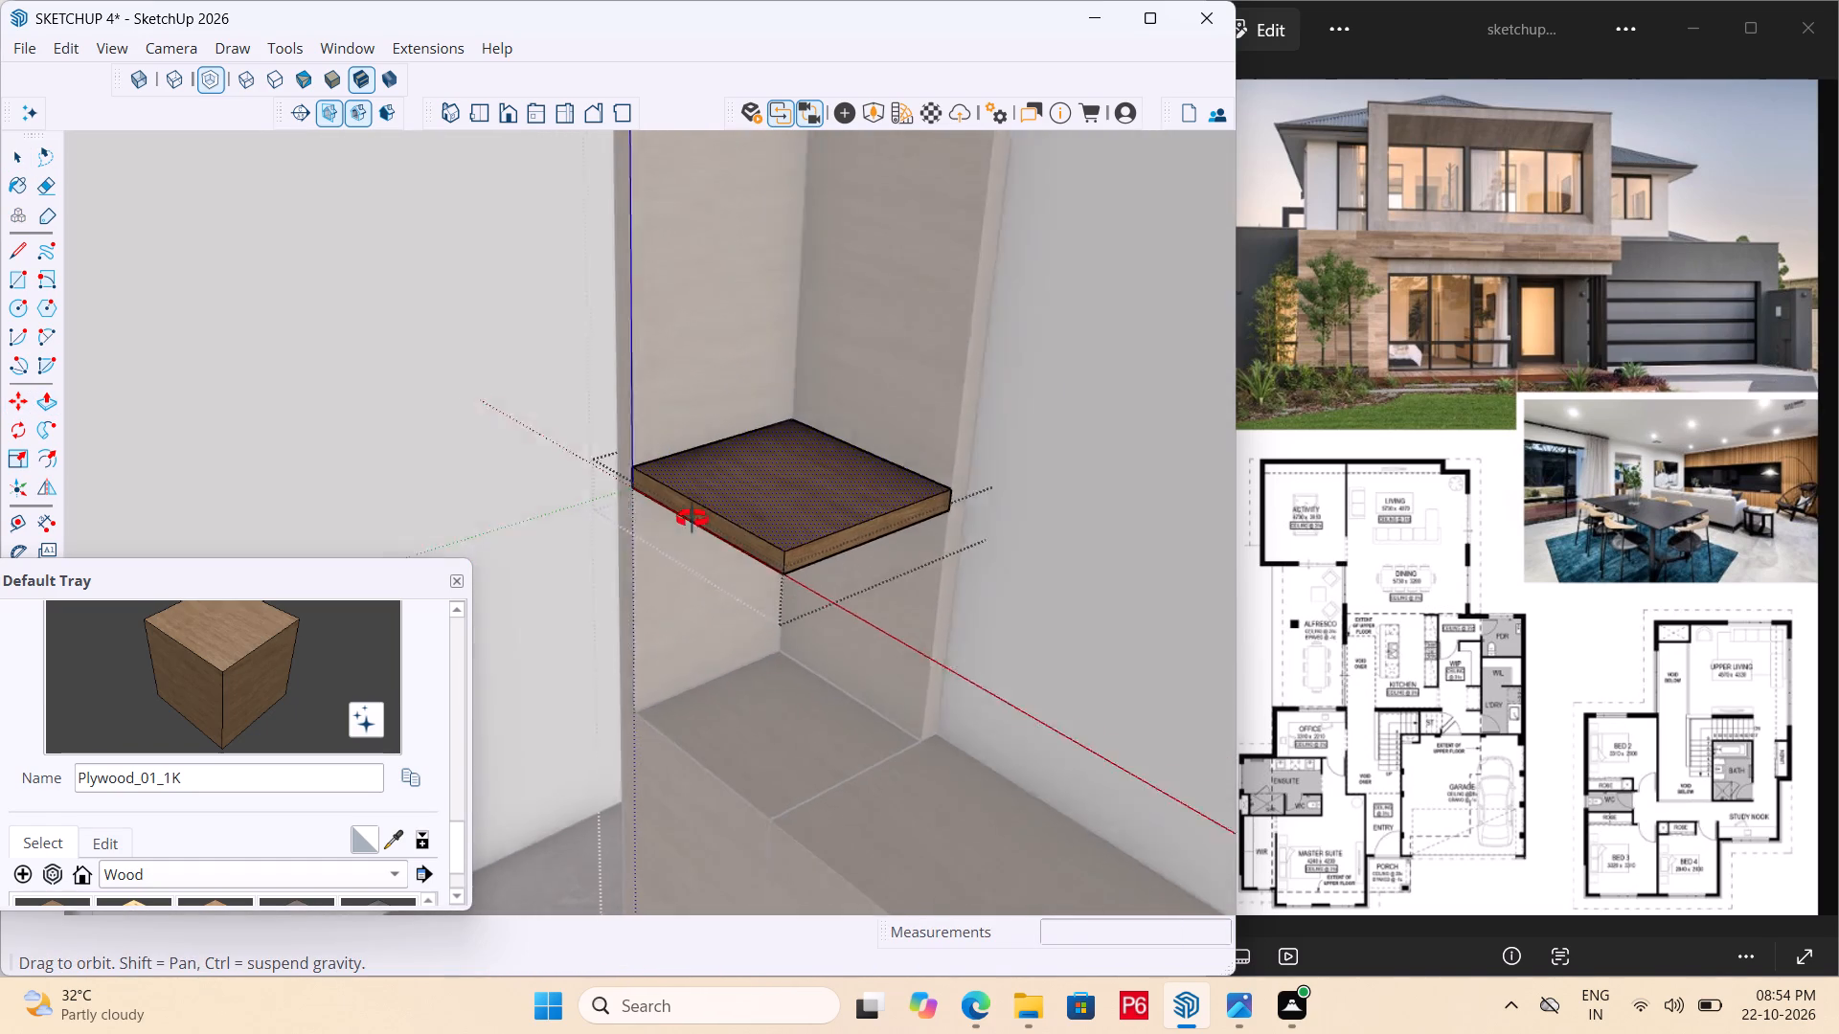
{"action": "middle_click_drag", "start_coordinate": [692, 519], "coordinate": [700, 520]}
{"action": "type", "text": "2\""}
{"action": "key", "text": "Return"}
{"action": "key", "text": "space"}
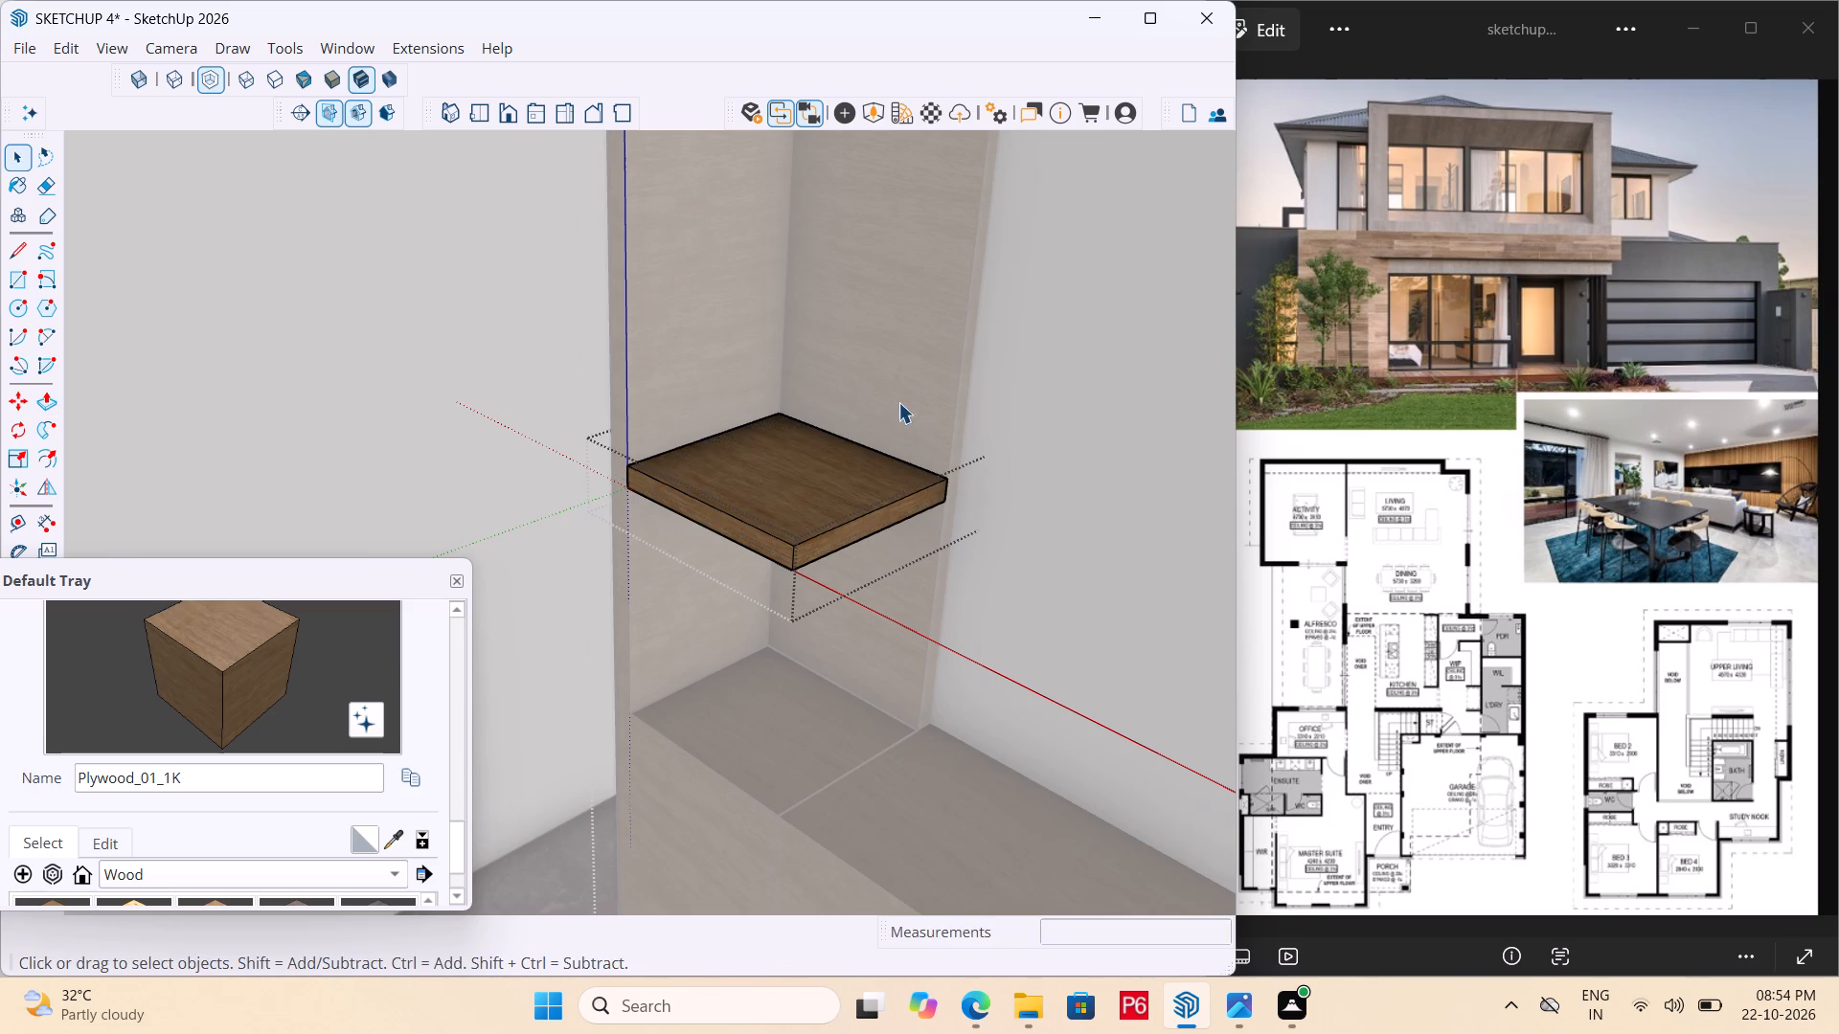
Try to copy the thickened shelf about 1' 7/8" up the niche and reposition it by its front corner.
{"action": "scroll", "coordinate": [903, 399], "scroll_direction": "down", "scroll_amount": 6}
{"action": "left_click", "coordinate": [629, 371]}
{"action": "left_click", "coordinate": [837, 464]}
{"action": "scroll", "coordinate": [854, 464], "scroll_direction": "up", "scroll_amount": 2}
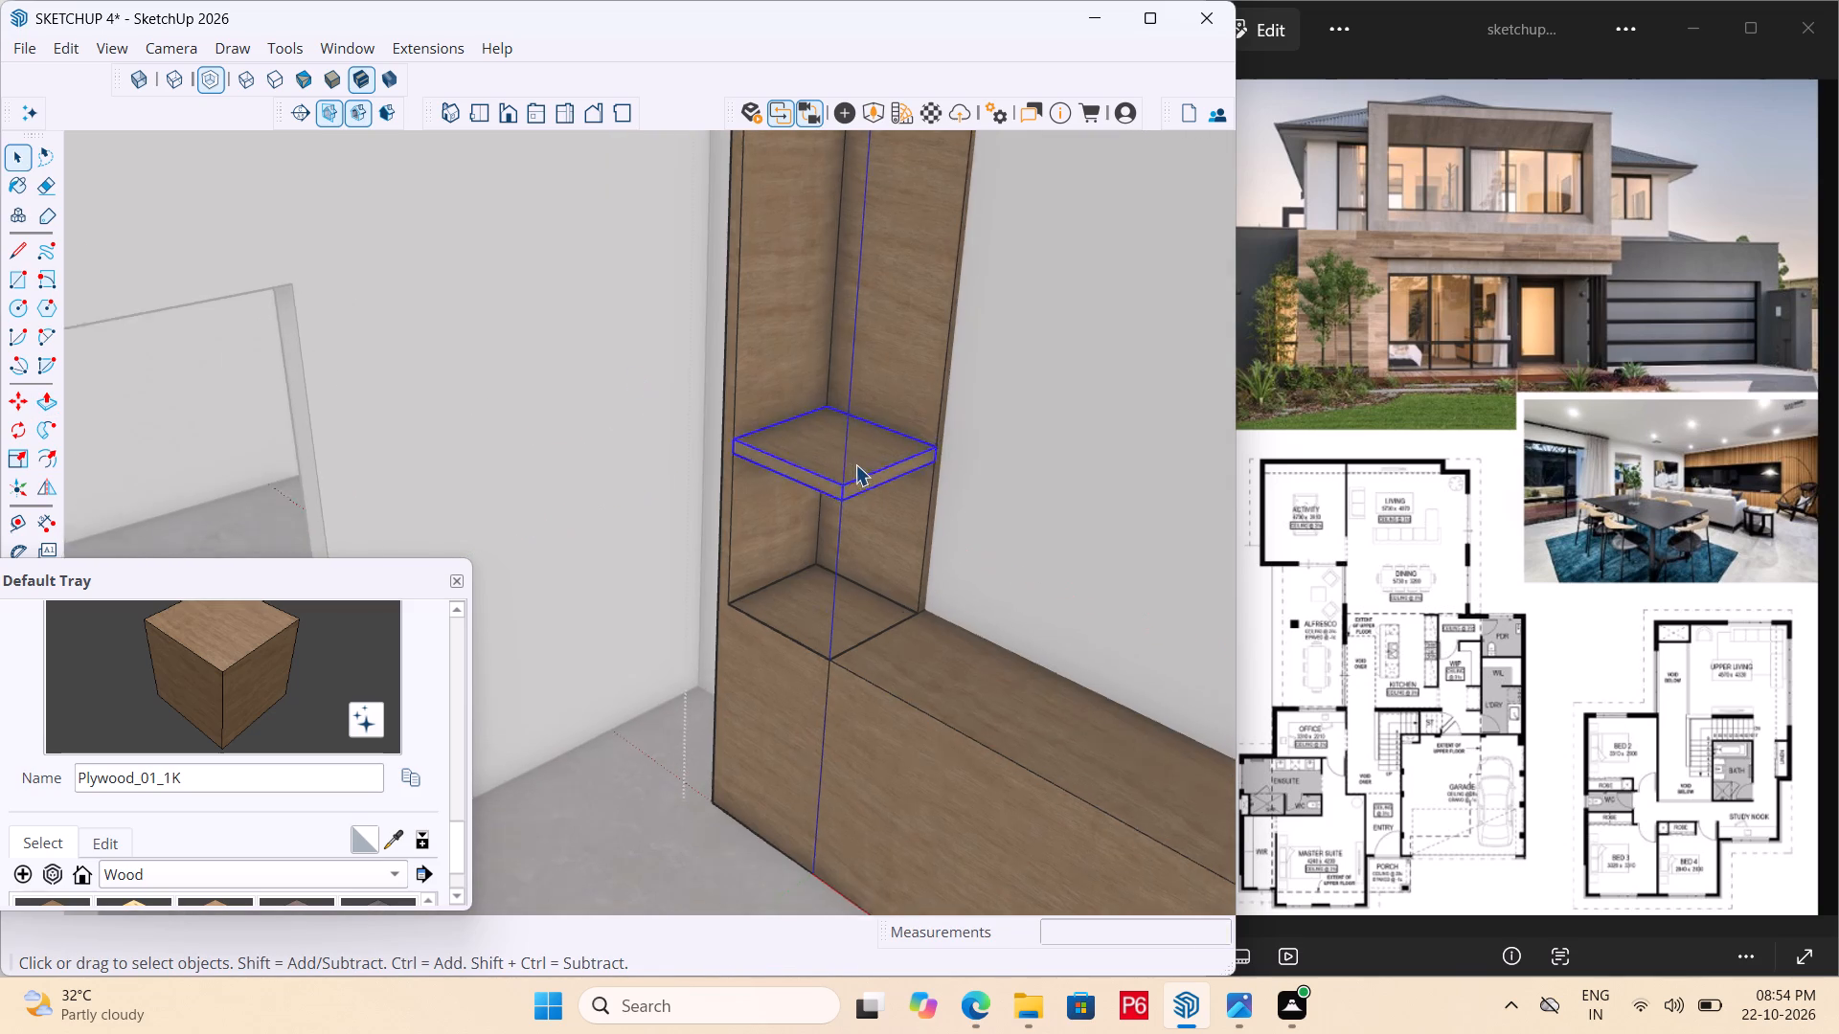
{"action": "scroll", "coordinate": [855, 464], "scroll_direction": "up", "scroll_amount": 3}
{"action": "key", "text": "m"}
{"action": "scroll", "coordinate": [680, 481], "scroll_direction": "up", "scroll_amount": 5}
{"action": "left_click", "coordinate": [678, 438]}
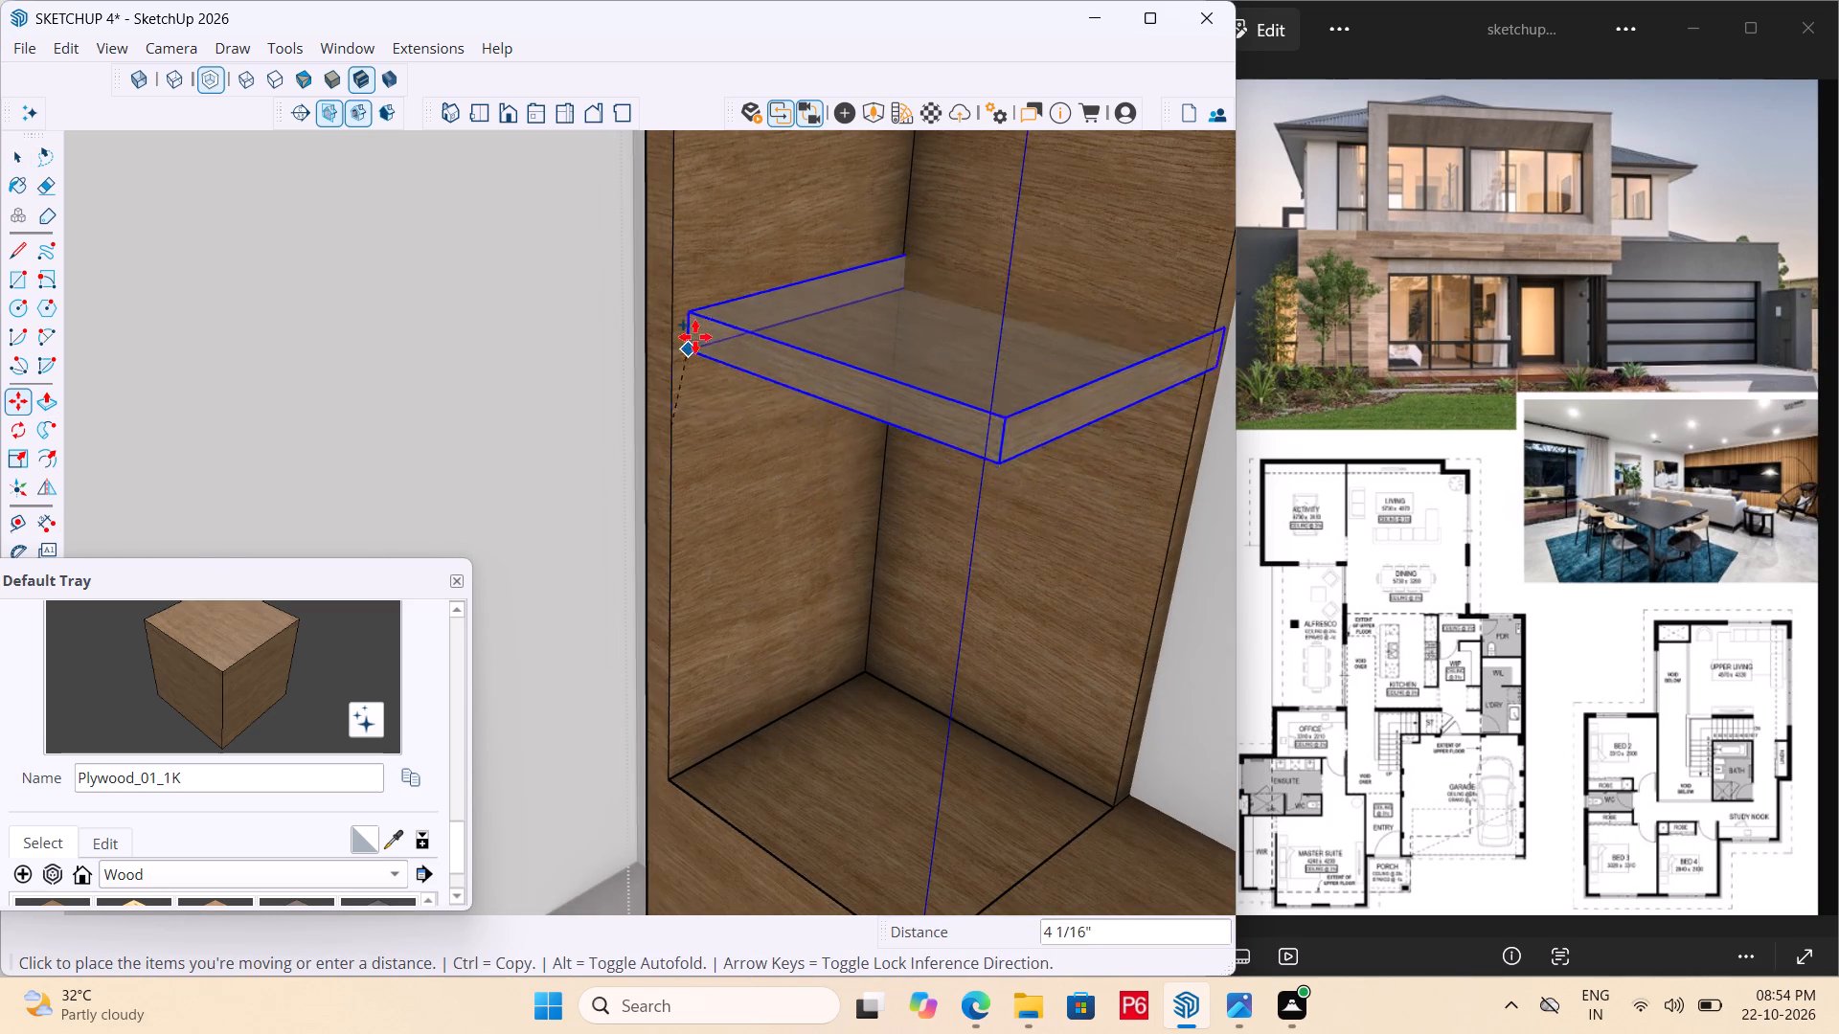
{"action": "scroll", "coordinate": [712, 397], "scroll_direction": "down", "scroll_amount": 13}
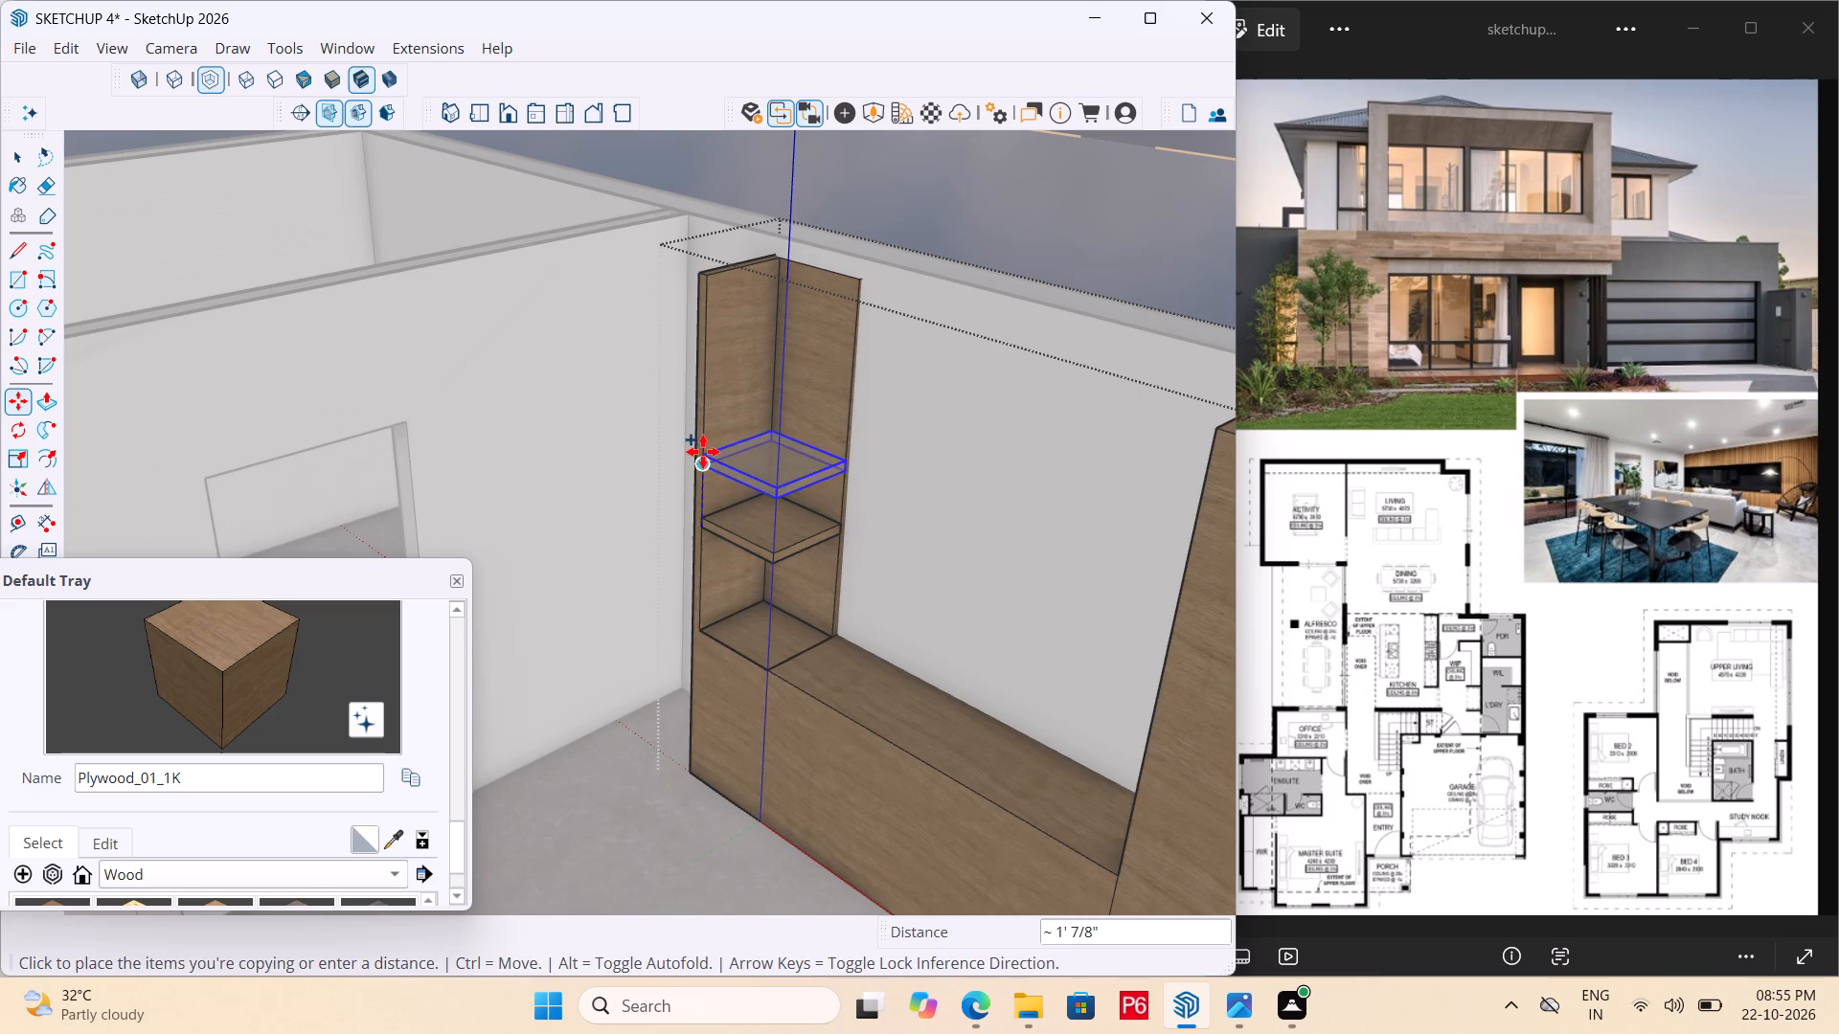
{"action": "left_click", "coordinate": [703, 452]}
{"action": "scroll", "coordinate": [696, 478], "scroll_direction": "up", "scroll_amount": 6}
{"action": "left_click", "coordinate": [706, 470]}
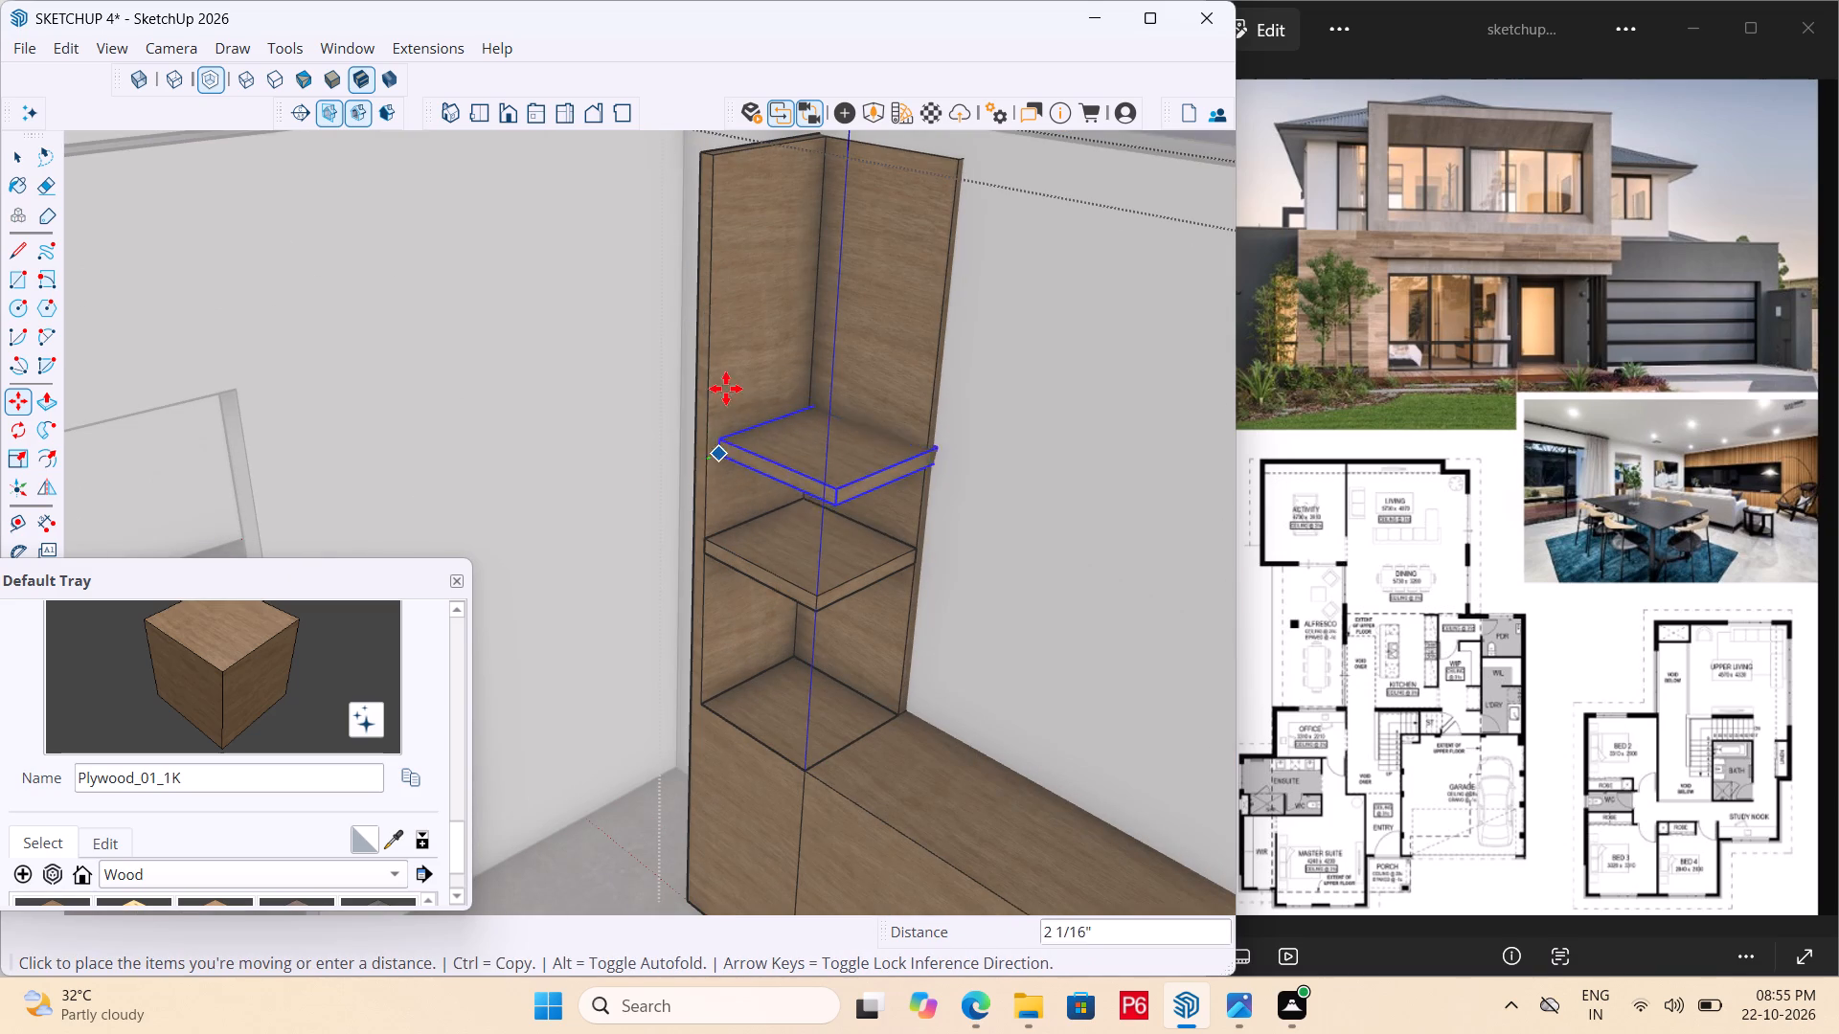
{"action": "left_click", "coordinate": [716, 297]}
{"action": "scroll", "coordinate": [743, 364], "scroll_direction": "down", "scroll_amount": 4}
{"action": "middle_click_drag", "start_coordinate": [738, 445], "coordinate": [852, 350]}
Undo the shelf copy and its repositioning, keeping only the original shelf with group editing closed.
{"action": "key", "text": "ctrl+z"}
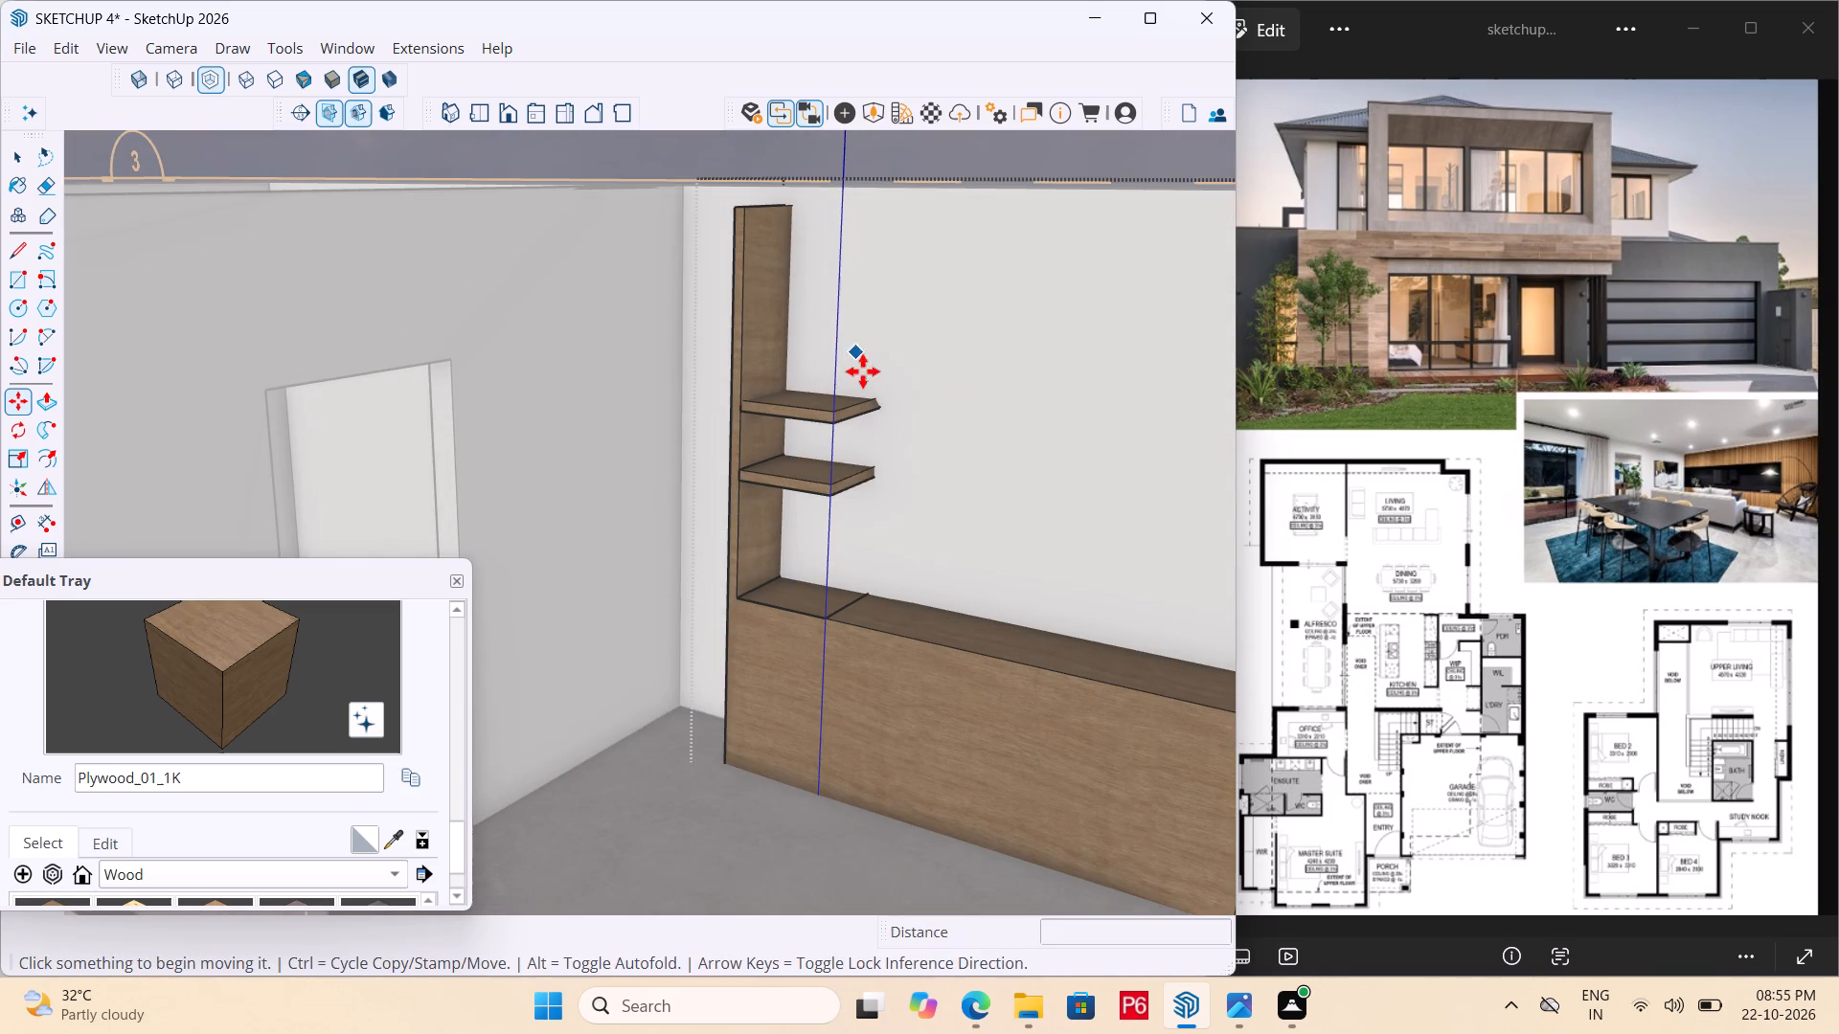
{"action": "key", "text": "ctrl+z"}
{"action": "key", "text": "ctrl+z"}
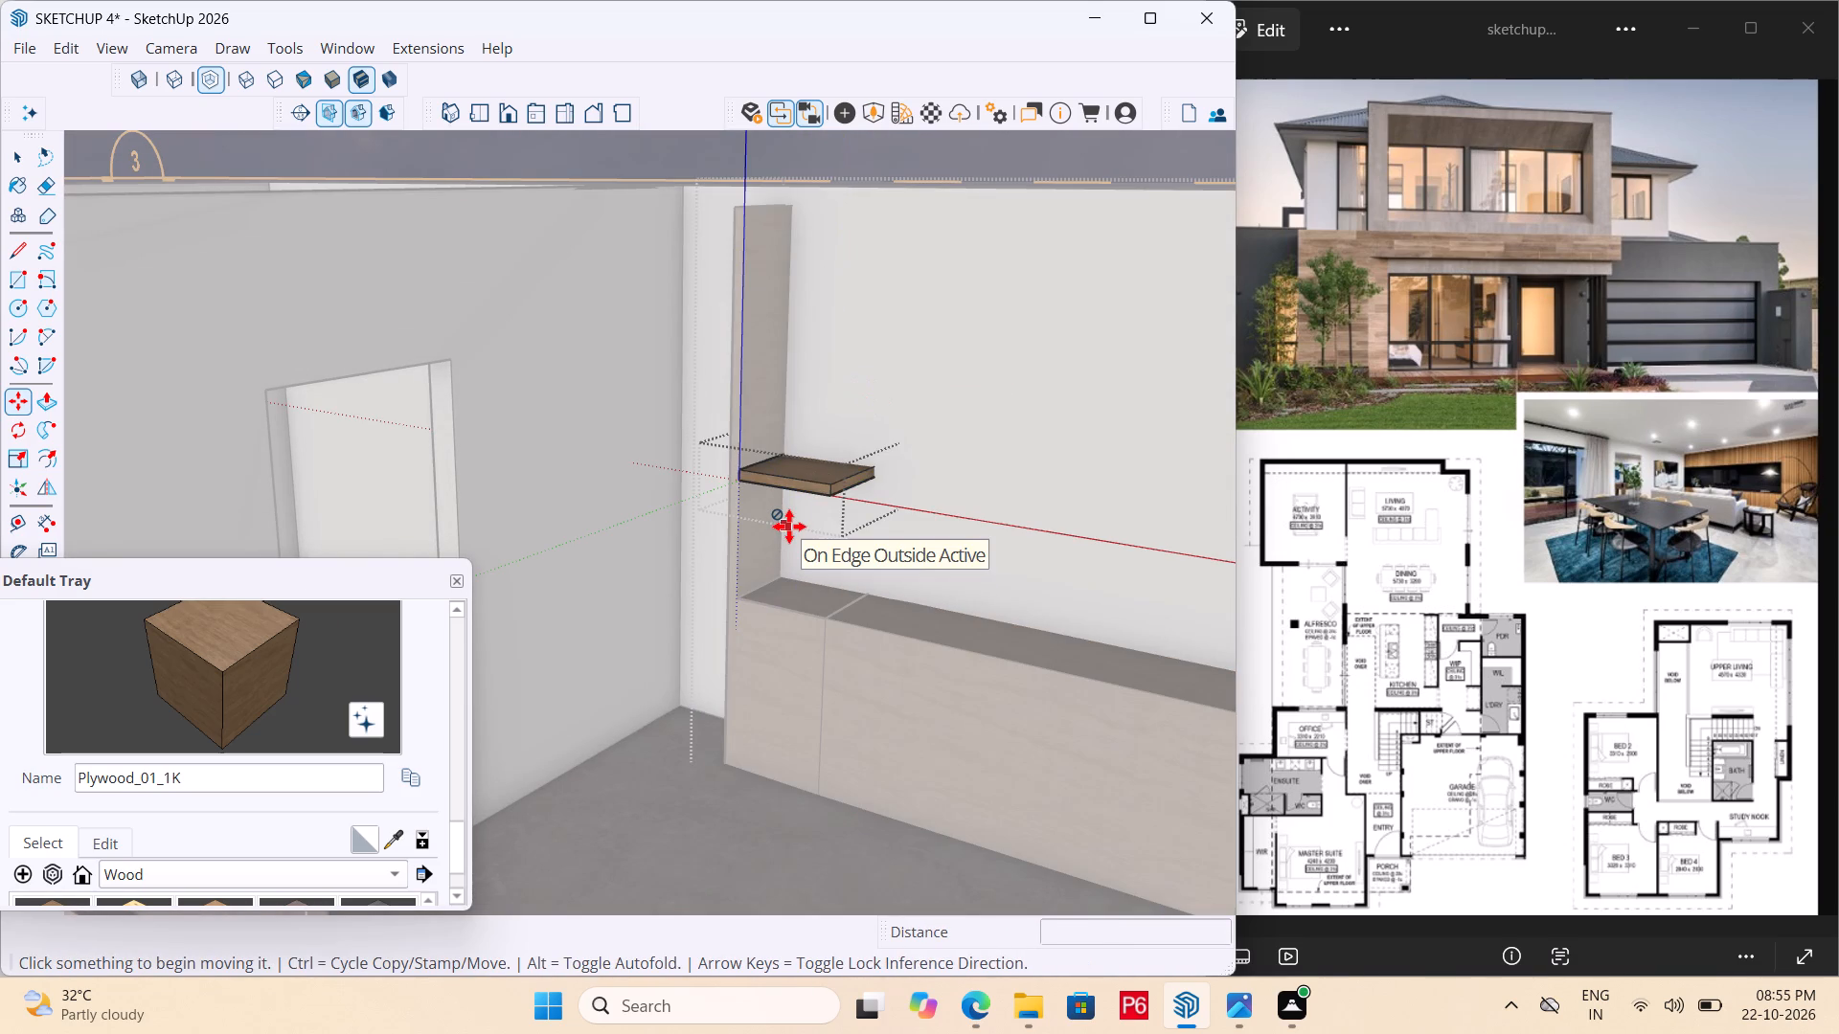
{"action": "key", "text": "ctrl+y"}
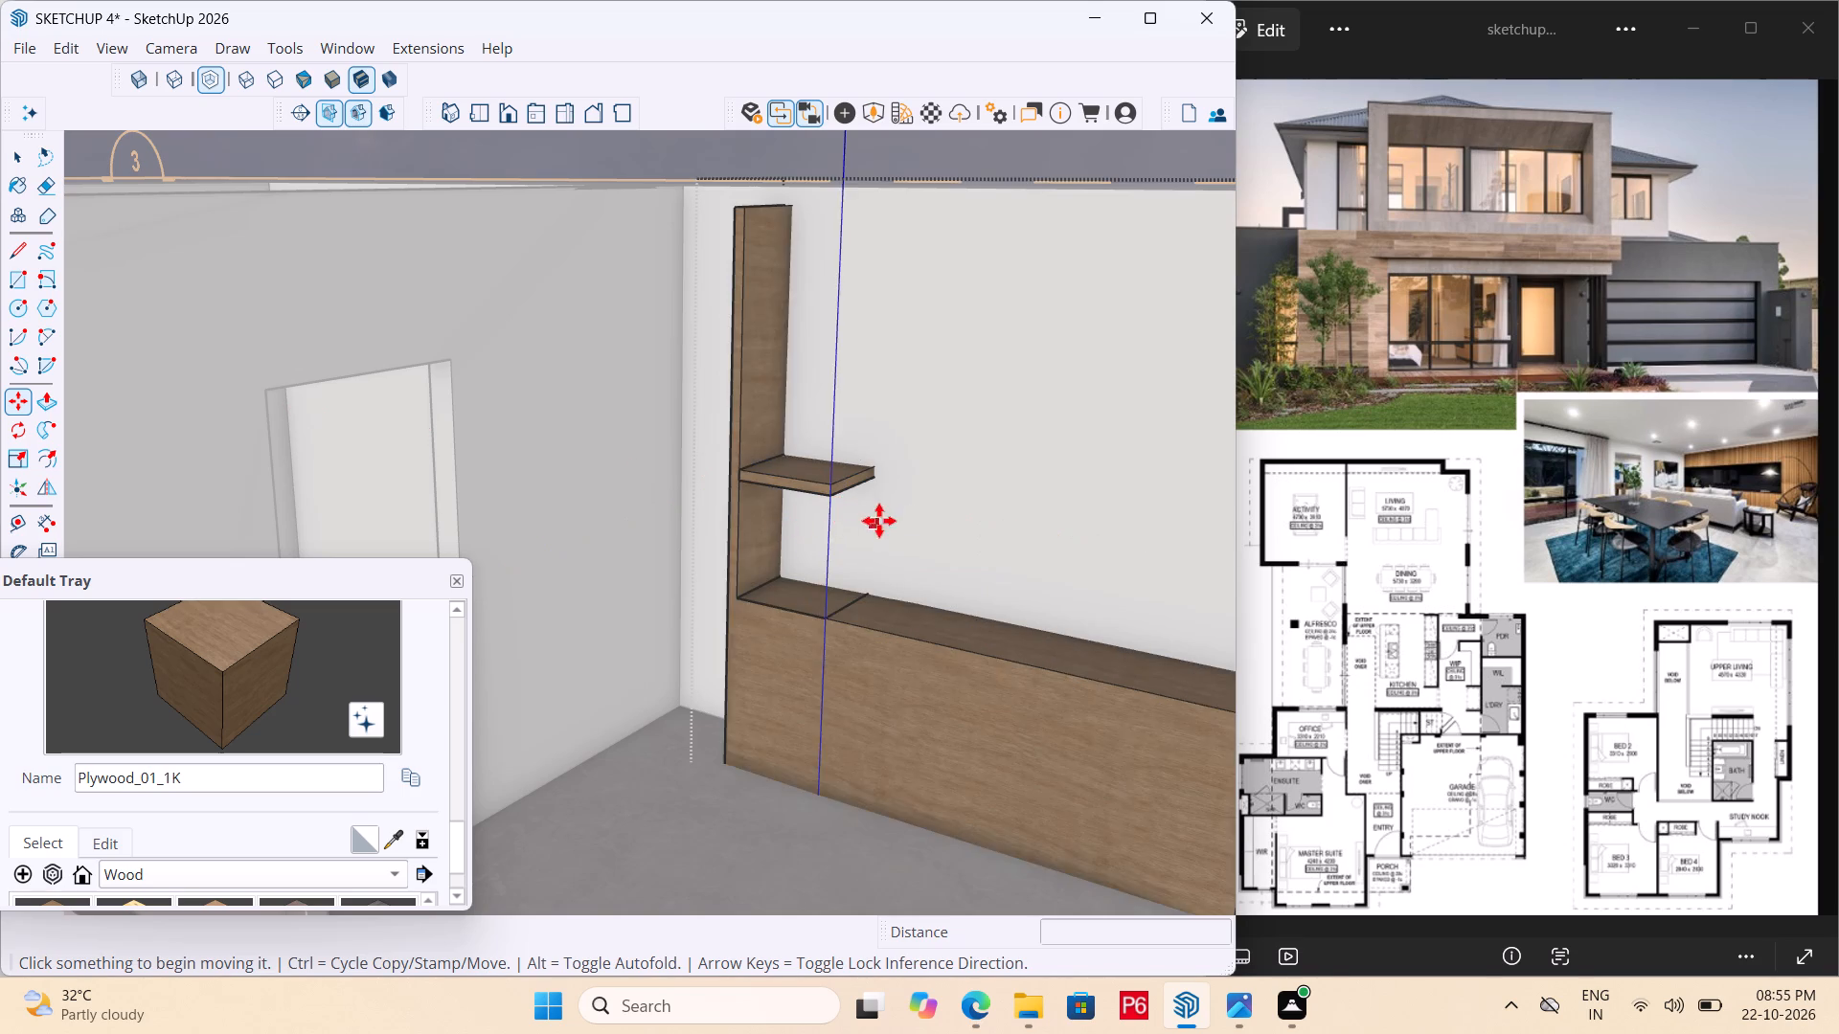
Move the shelf straight down 6 11/16" along the side panel's front edge.
{"action": "key", "text": "space"}
{"action": "scroll", "coordinate": [881, 477], "scroll_direction": "down", "scroll_amount": 2}
{"action": "middle_click_drag", "start_coordinate": [880, 476], "coordinate": [841, 573]}
{"action": "scroll", "coordinate": [841, 573], "scroll_direction": "up", "scroll_amount": 1}
{"action": "left_click", "coordinate": [841, 479]}
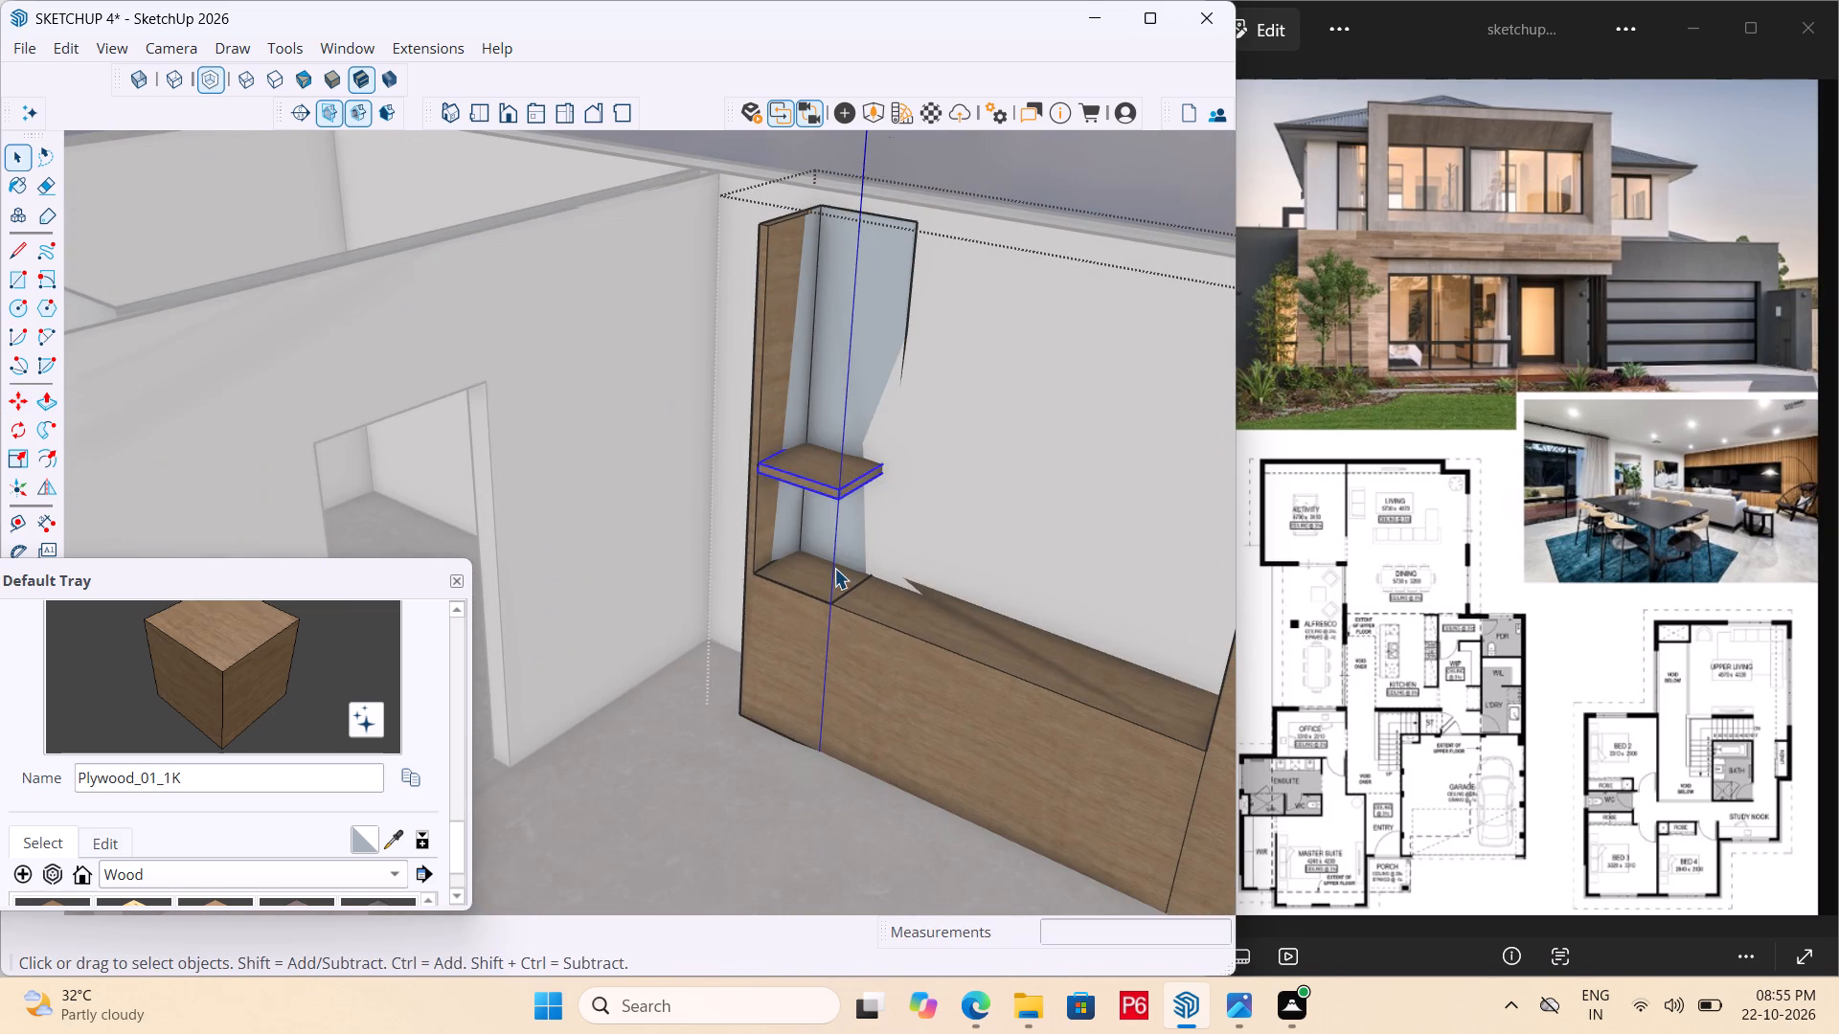
{"action": "scroll", "coordinate": [834, 563], "scroll_direction": "up", "scroll_amount": 5}
{"action": "key", "text": "m"}
{"action": "scroll", "coordinate": [696, 383], "scroll_direction": "up", "scroll_amount": 3}
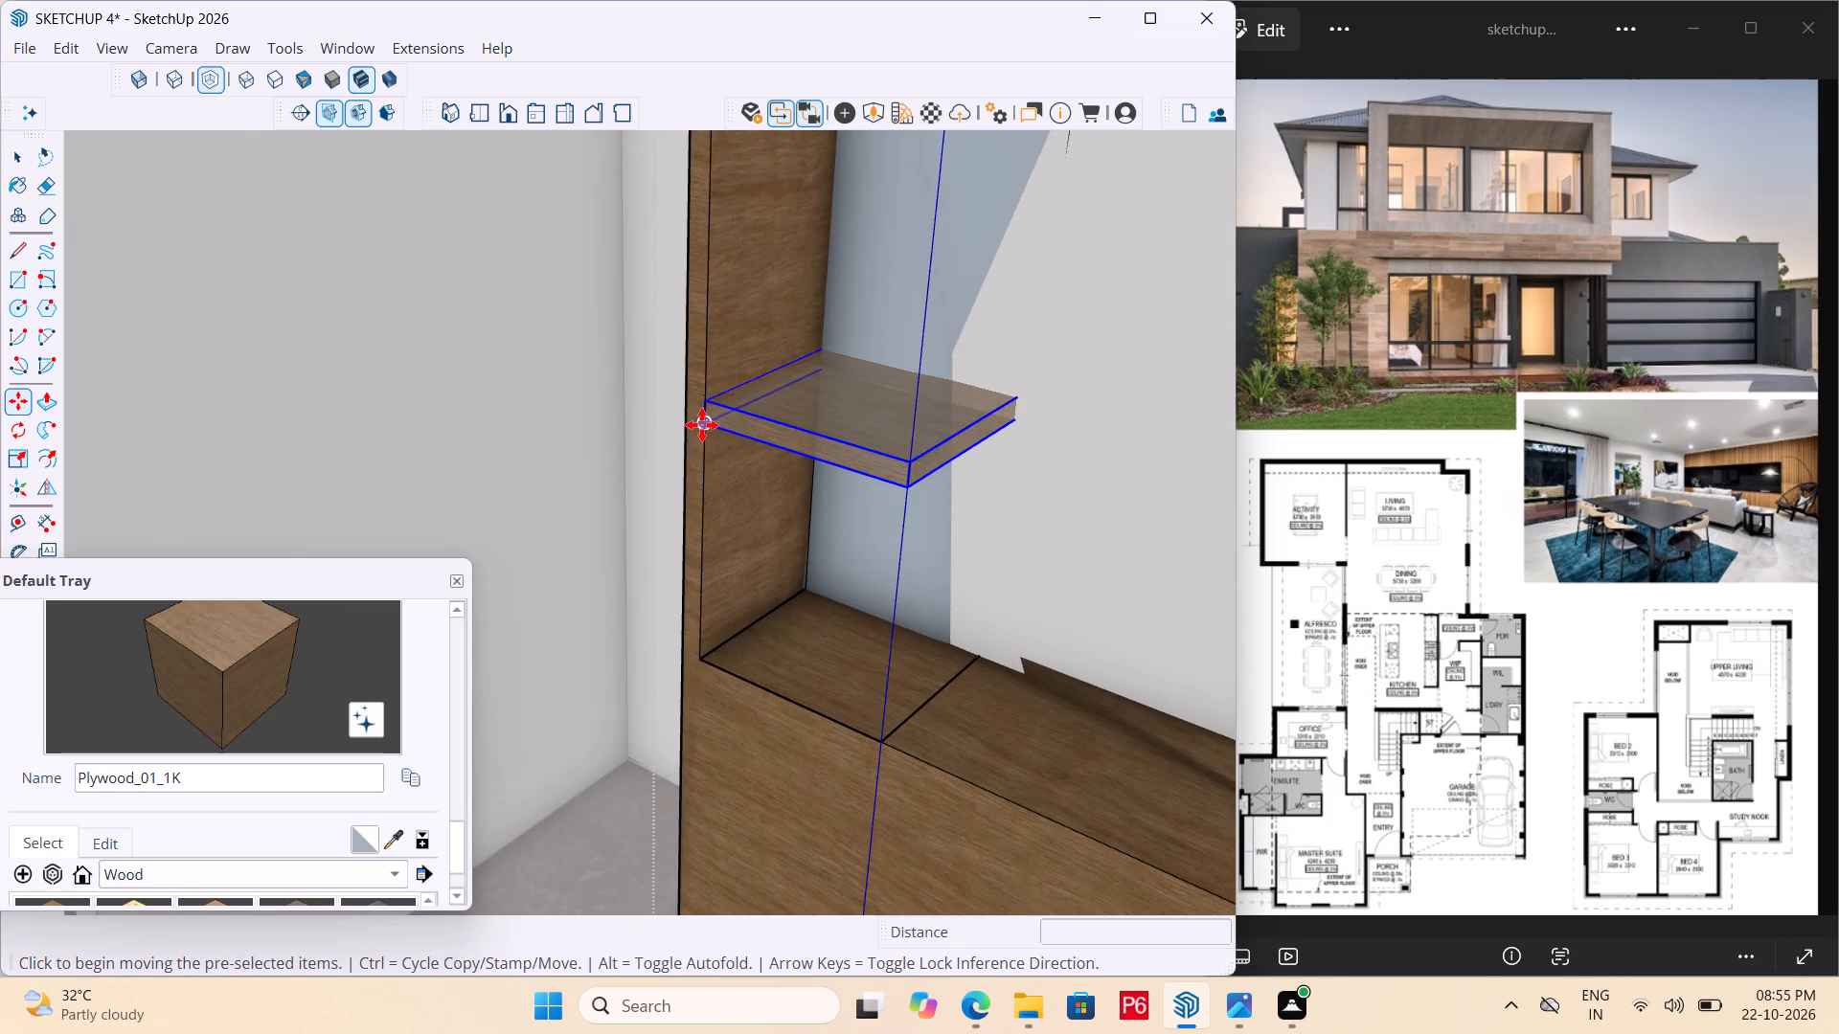
{"action": "left_click", "coordinate": [707, 422]}
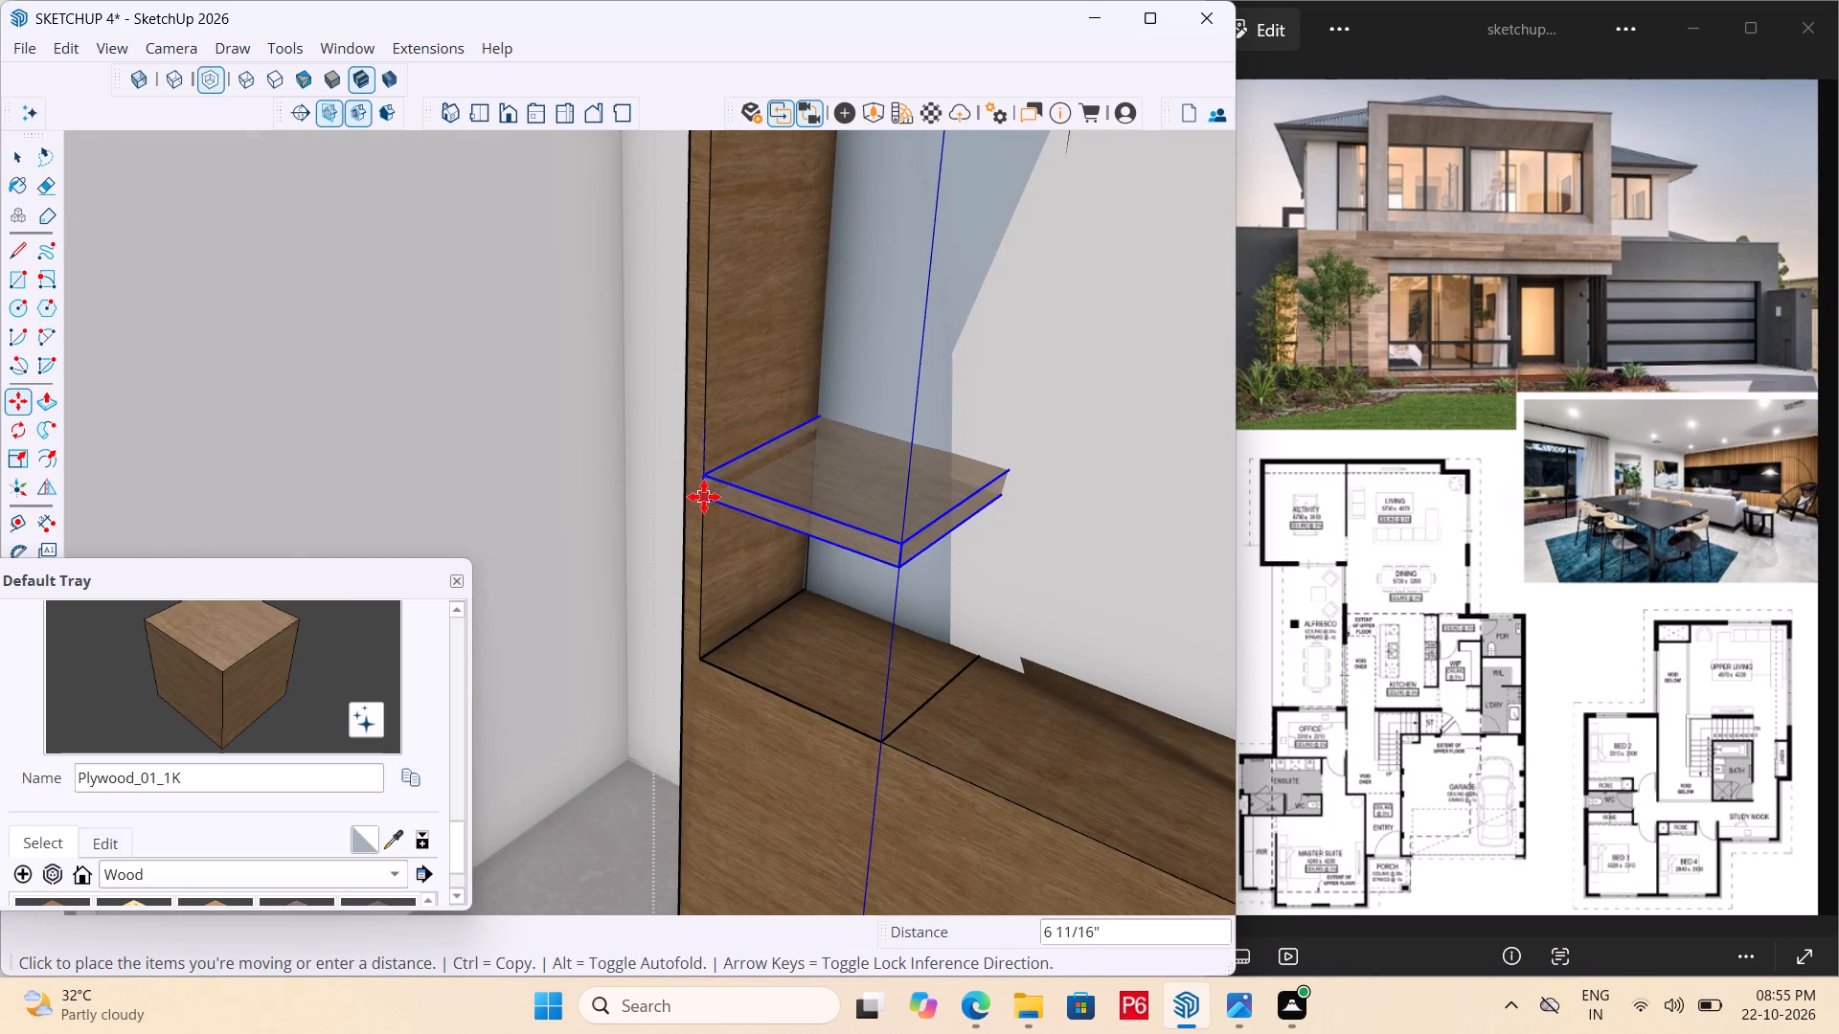
{"action": "left_click", "coordinate": [704, 495]}
Copy the shelf straight up about 4' 5 1/8" along the side panel's front edge to the top of the niche.
{"action": "middle_click_drag", "start_coordinate": [774, 437], "coordinate": [762, 307]}
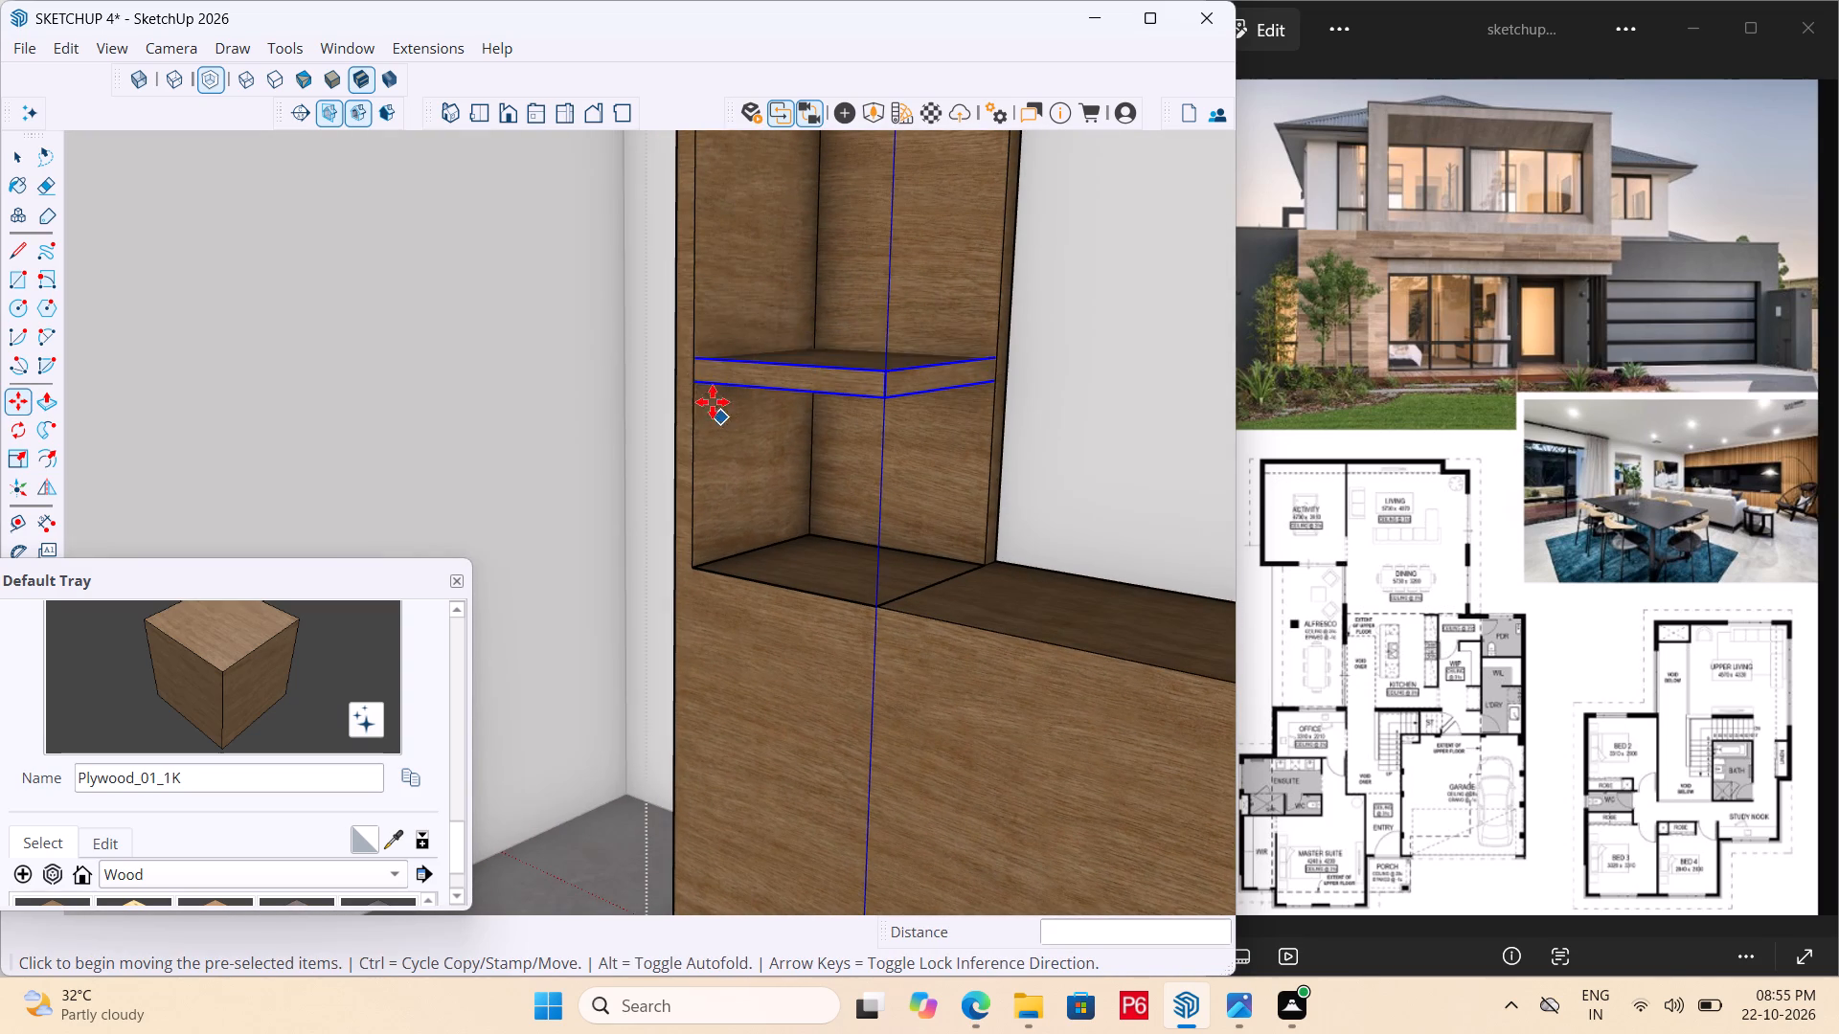
{"action": "left_click", "coordinate": [694, 385]}
{"action": "scroll", "coordinate": [738, 445], "scroll_direction": "down", "scroll_amount": 7}
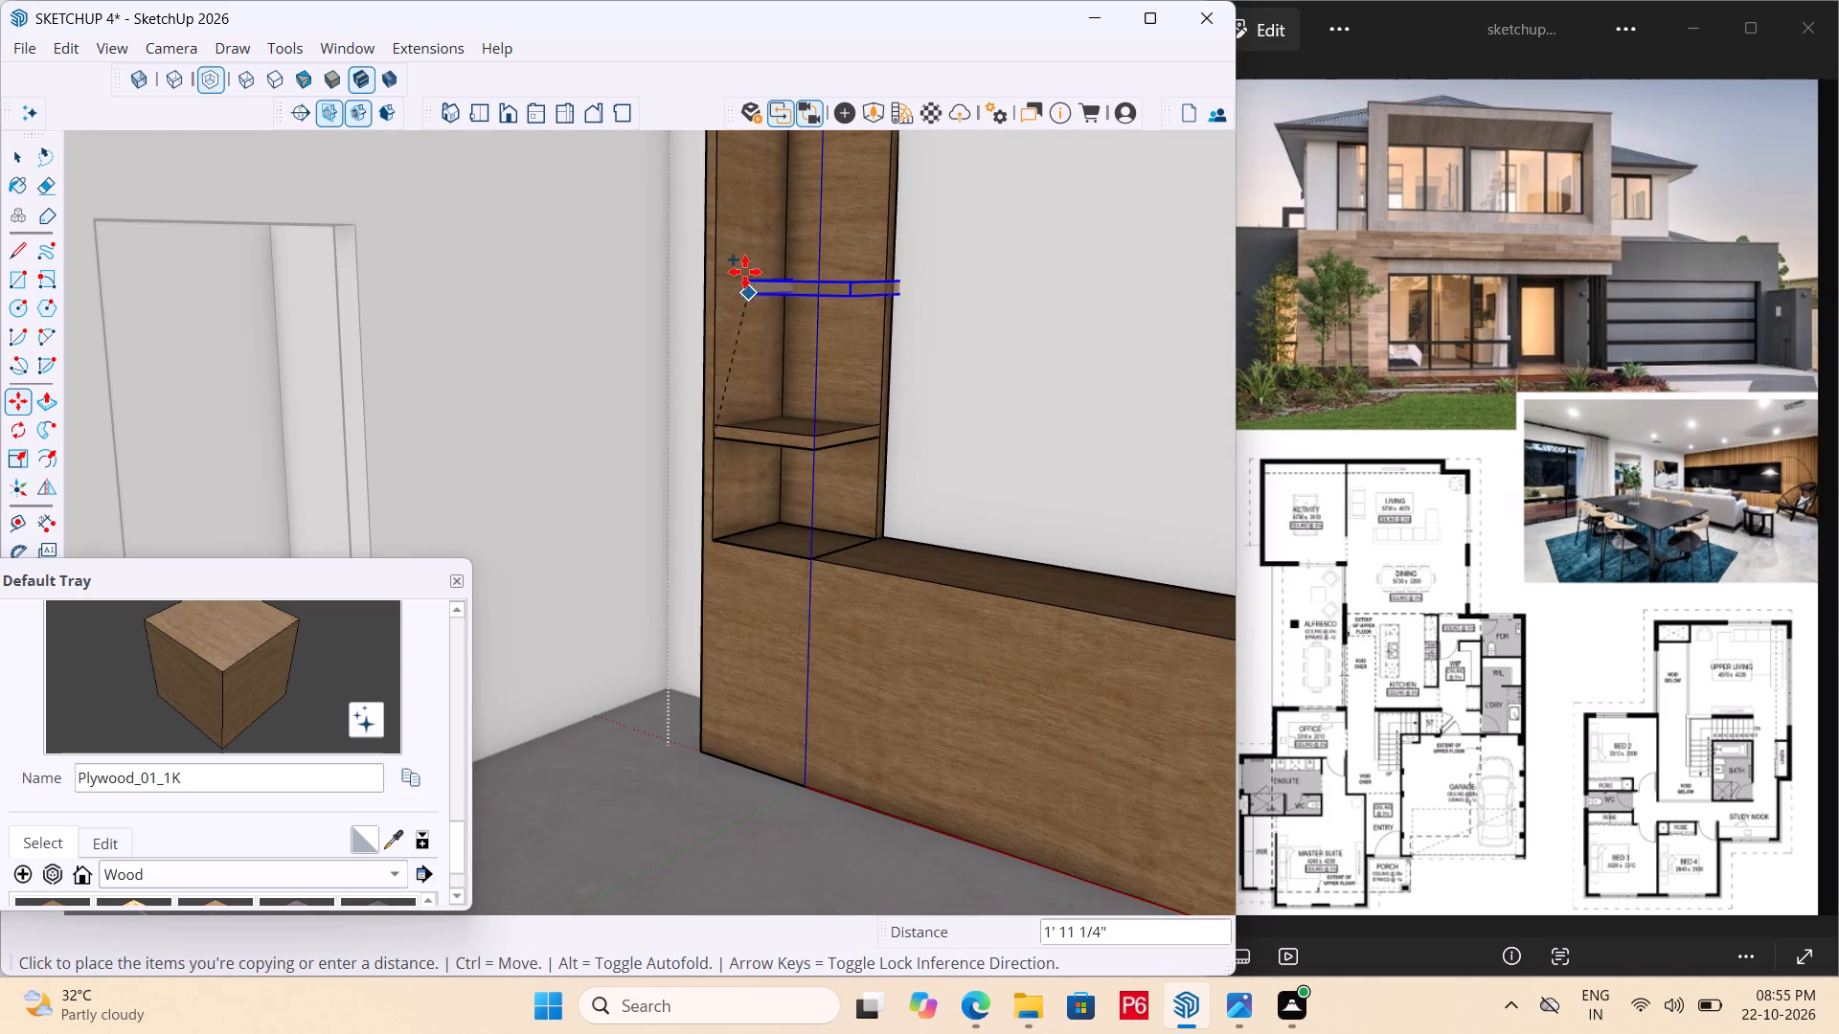
{"action": "scroll", "coordinate": [717, 362], "scroll_direction": "down", "scroll_amount": 5}
{"action": "scroll", "coordinate": [729, 232], "scroll_direction": "up", "scroll_amount": 5}
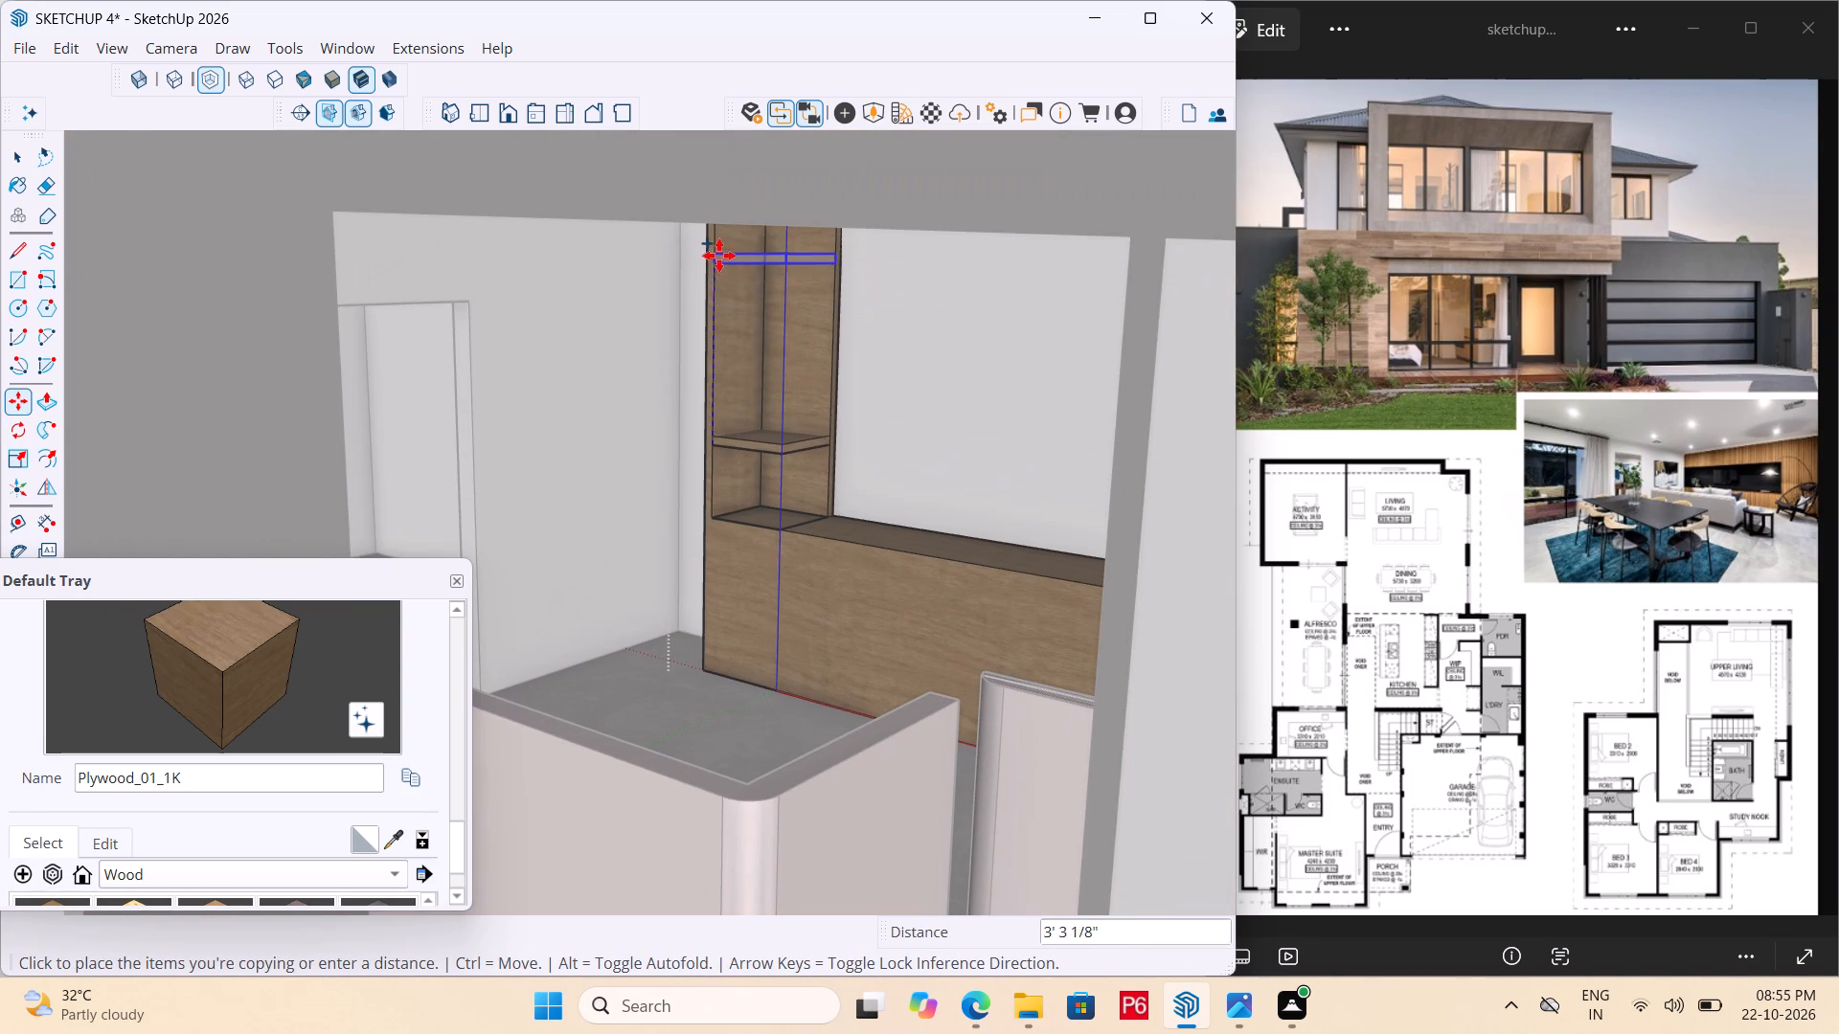
{"action": "scroll", "coordinate": [719, 256], "scroll_direction": "up", "scroll_amount": 6}
{"action": "scroll", "coordinate": [724, 236], "scroll_direction": "up", "scroll_amount": 20}
{"action": "scroll", "coordinate": [724, 236], "scroll_direction": "up", "scroll_amount": 2}
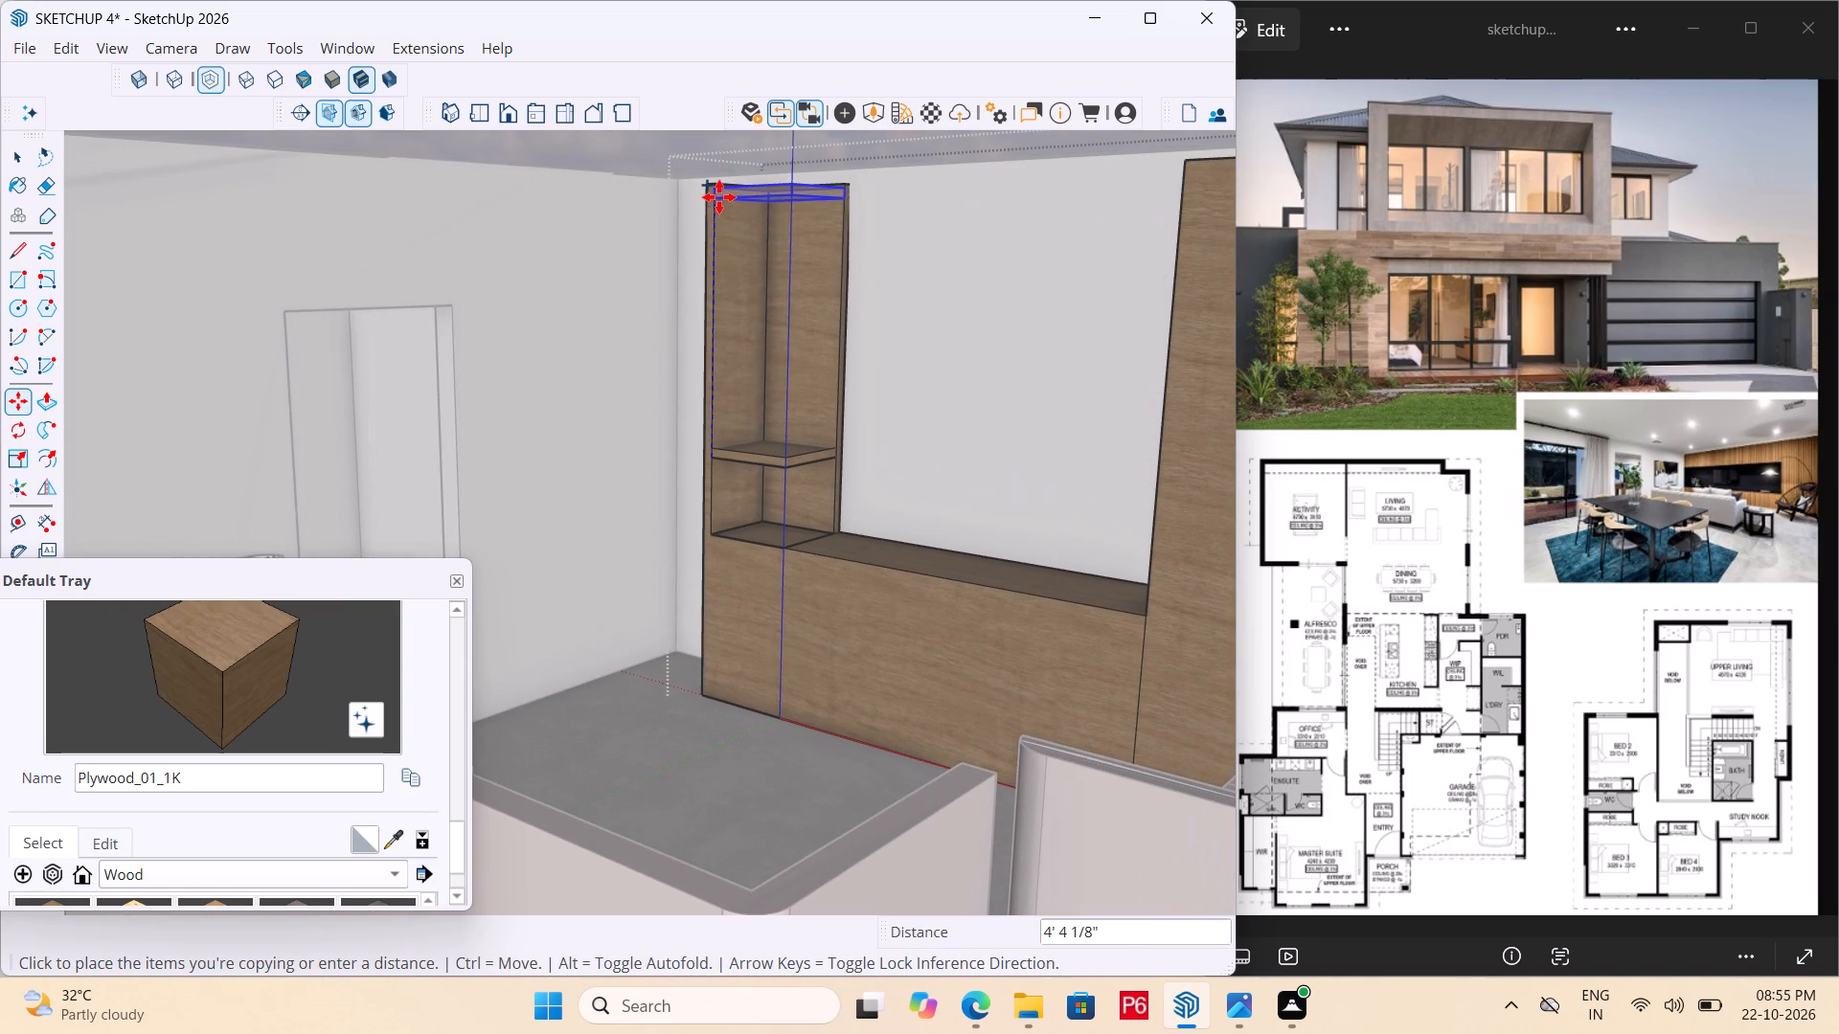
{"action": "middle_click_drag", "start_coordinate": [715, 217], "coordinate": [674, 775]}
{"action": "scroll", "coordinate": [614, 667], "scroll_direction": "down", "scroll_amount": 8}
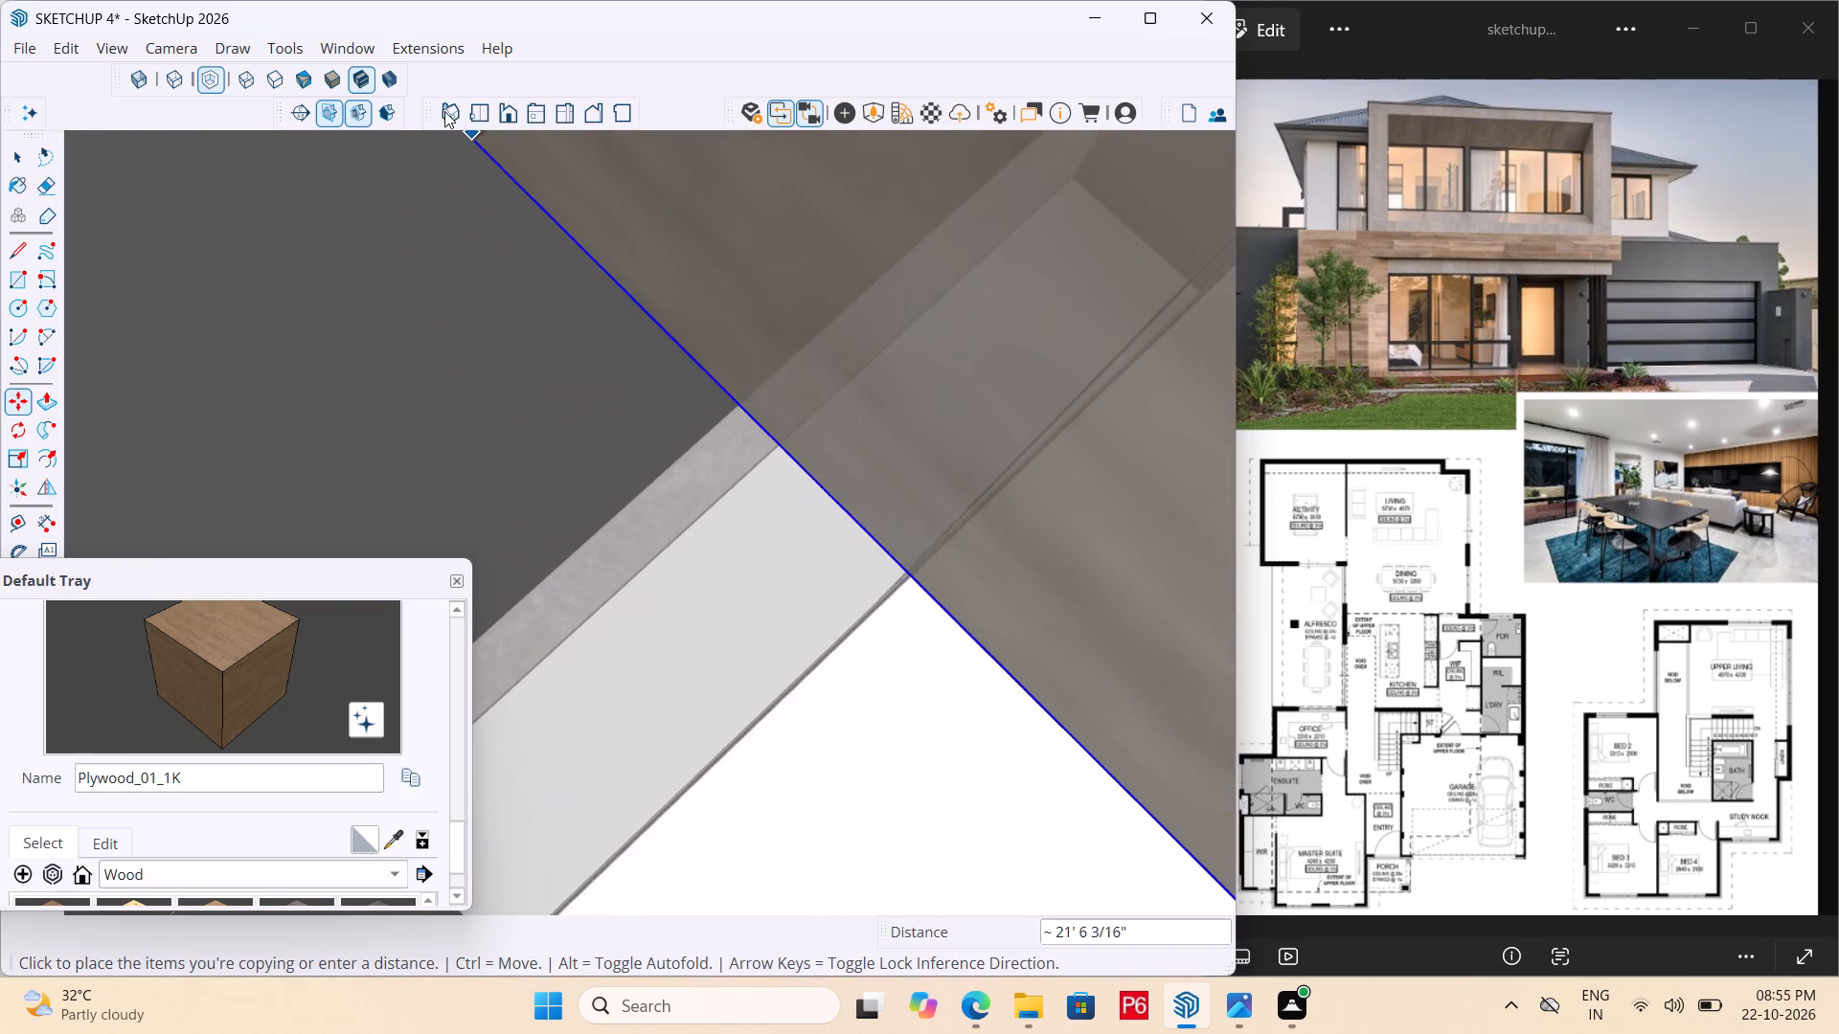
{"action": "left_click", "coordinate": [444, 111]}
{"action": "scroll", "coordinate": [702, 370], "scroll_direction": "down", "scroll_amount": 7}
{"action": "scroll", "coordinate": [487, 400], "scroll_direction": "down", "scroll_amount": 7}
{"action": "scroll", "coordinate": [366, 461], "scroll_direction": "down", "scroll_amount": 5}
{"action": "scroll", "coordinate": [1221, 407], "scroll_direction": "up", "scroll_amount": 4}
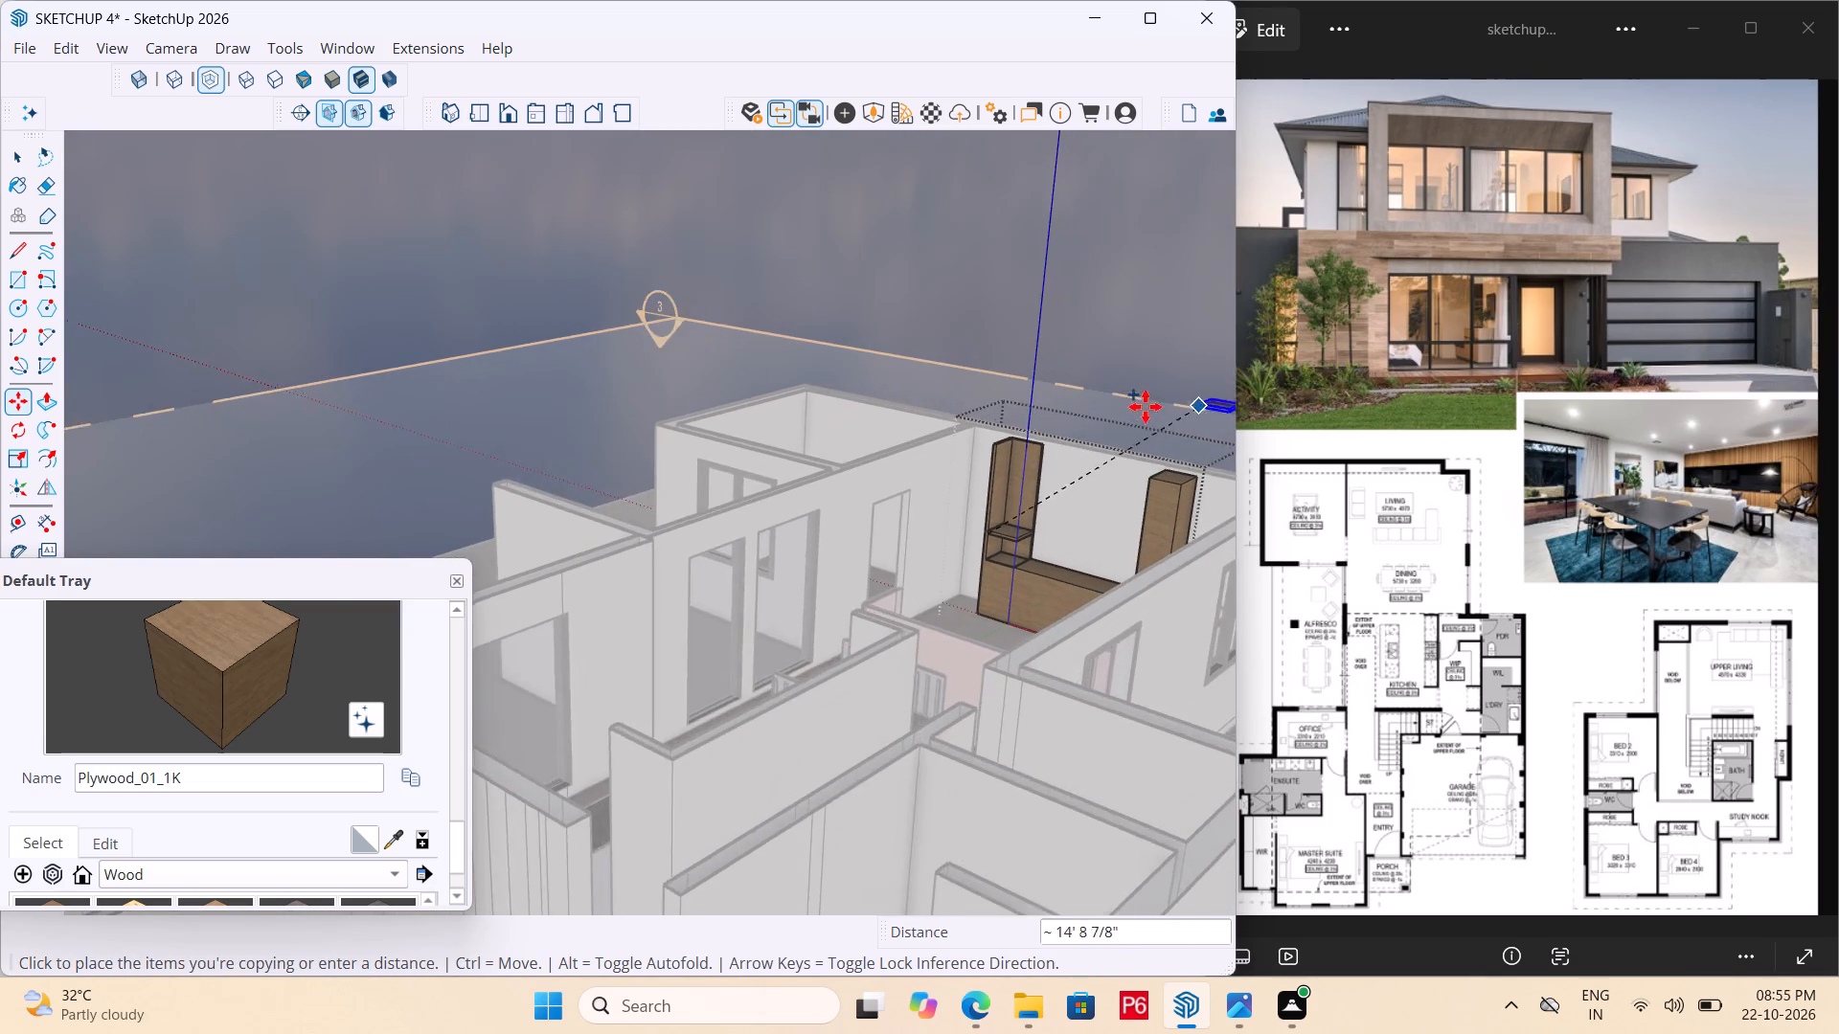
{"action": "scroll", "coordinate": [1146, 407], "scroll_direction": "up", "scroll_amount": 20}
{"action": "scroll", "coordinate": [1146, 407], "scroll_direction": "up", "scroll_amount": 4}
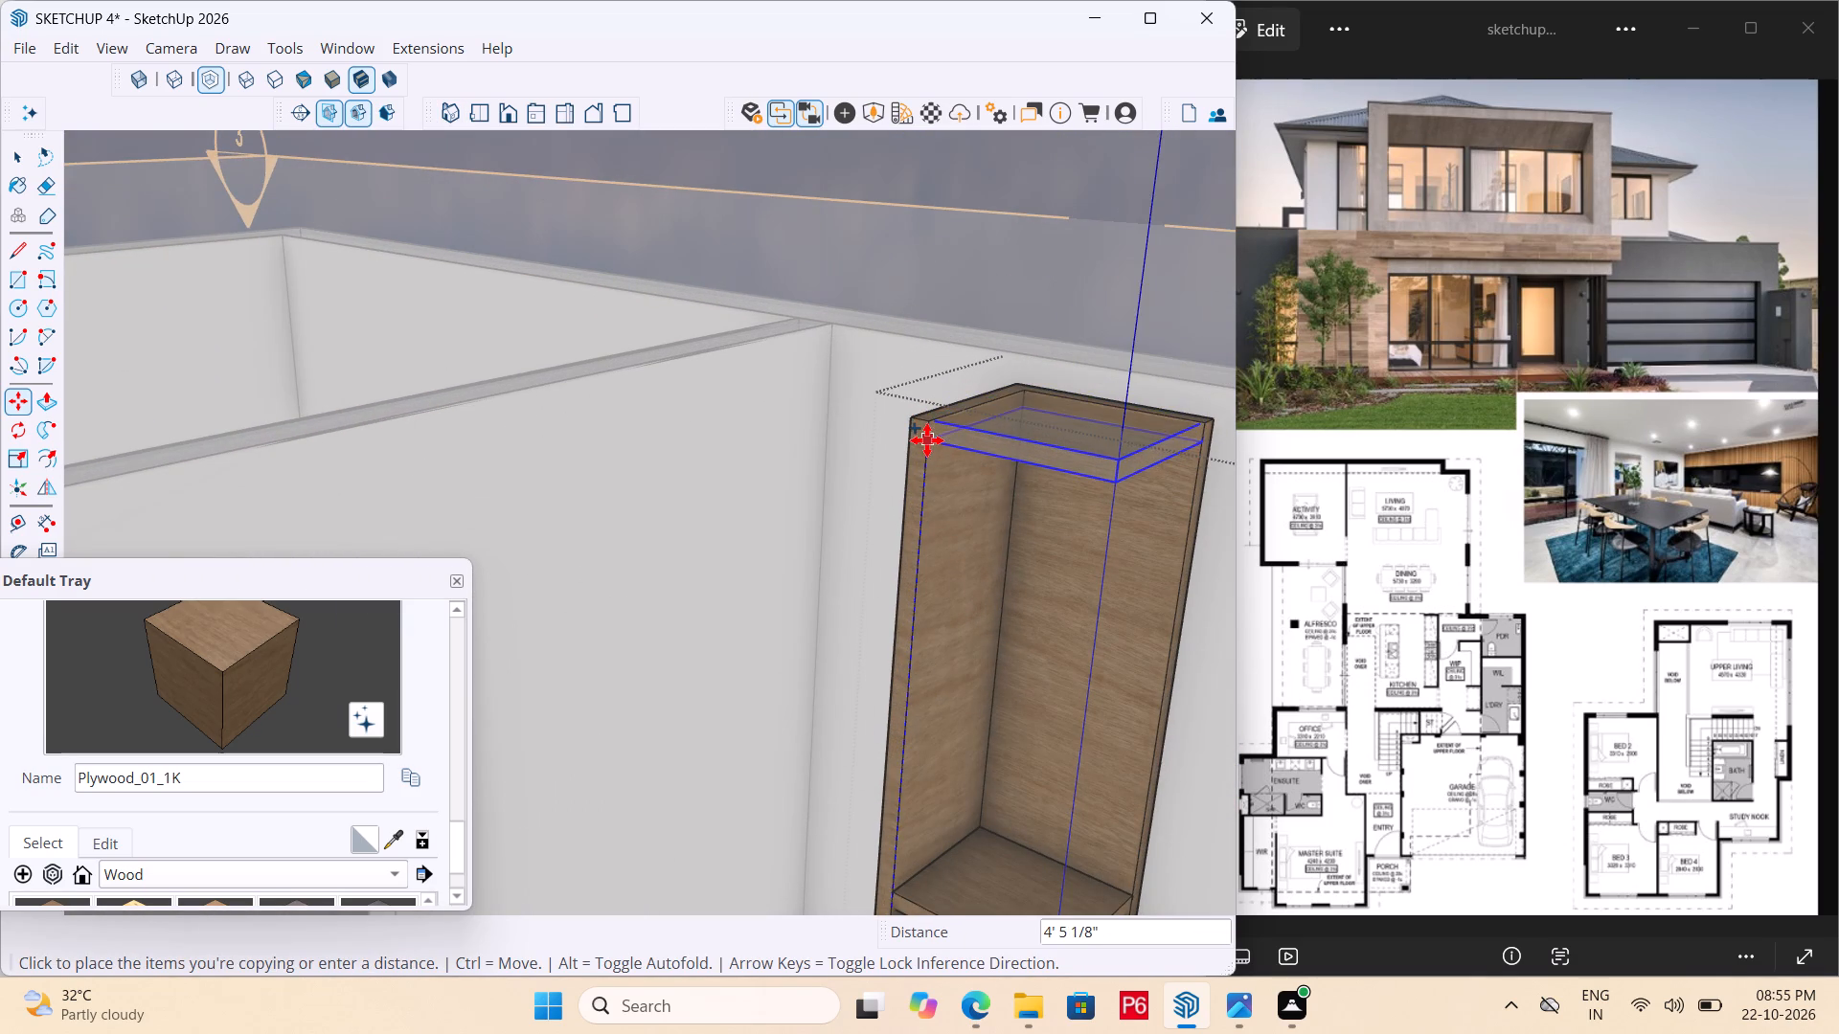
{"action": "left_click", "coordinate": [930, 439]}
{"action": "scroll", "coordinate": [934, 357], "scroll_direction": "down", "scroll_amount": 6}
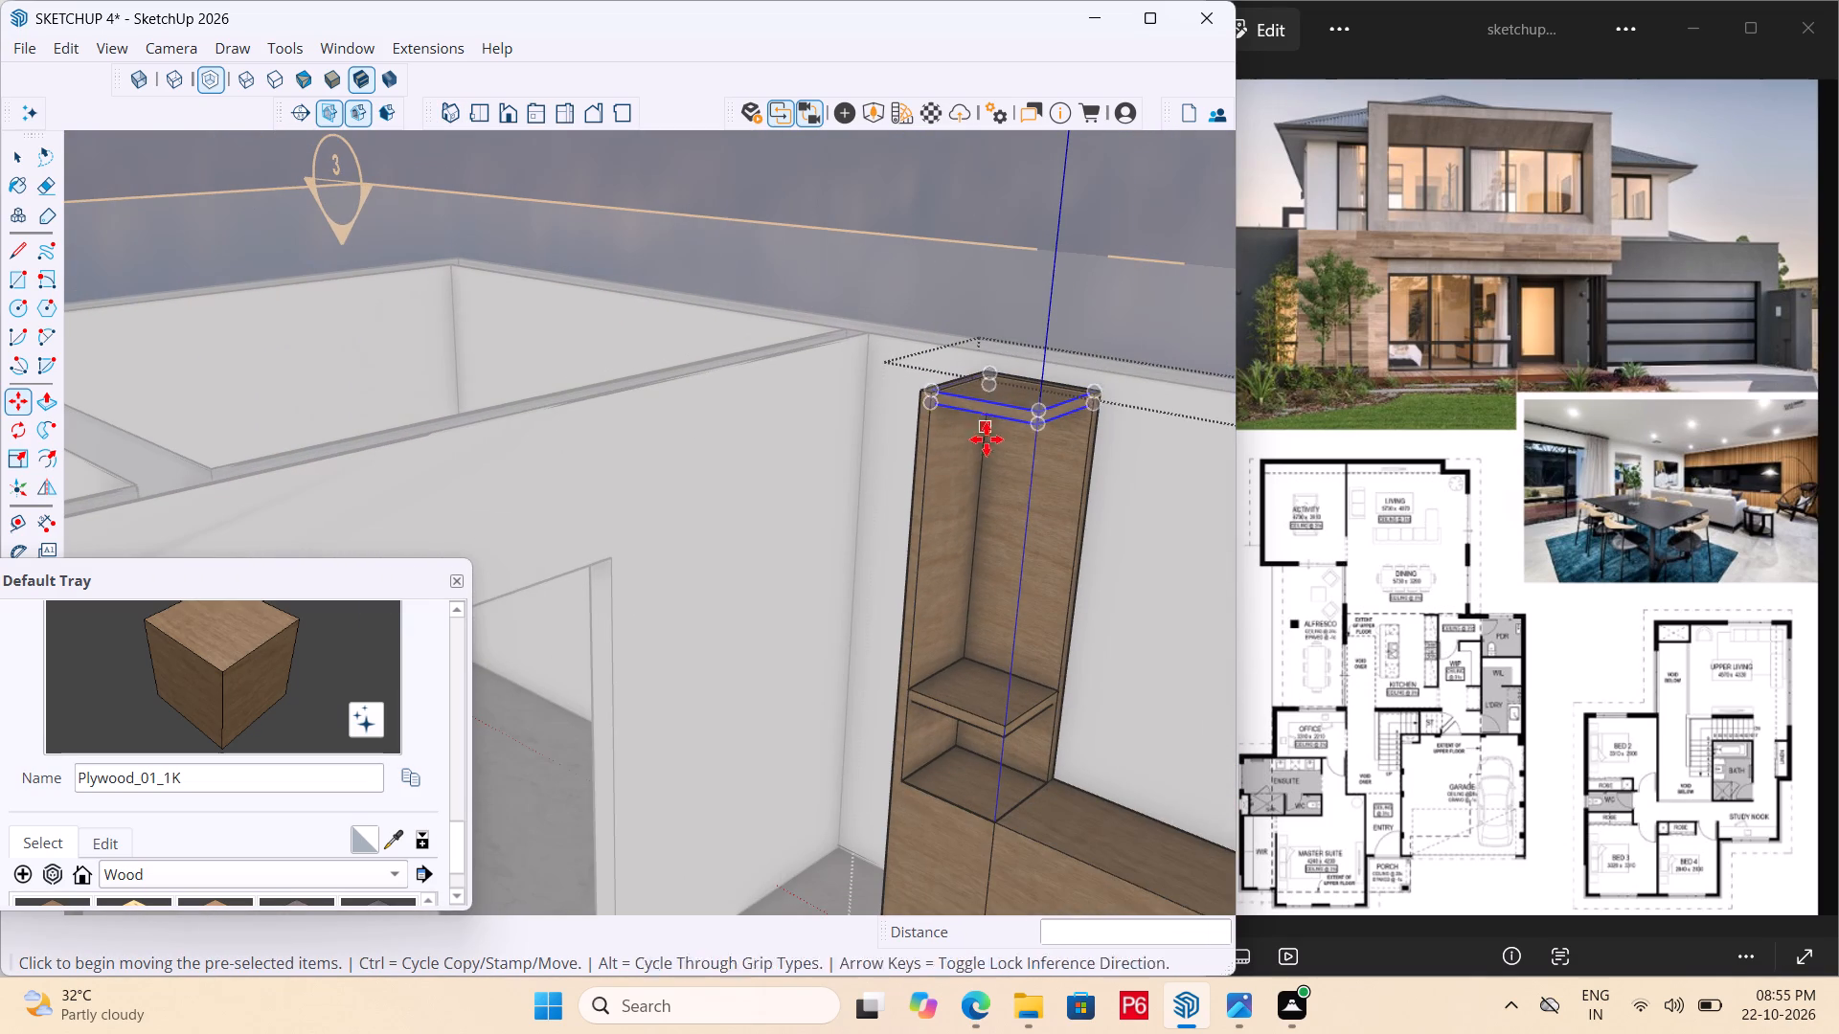
Divide the copy distance by 3 to add evenly spaced intermediate shelves.
{"action": "key", "text": "slash"}
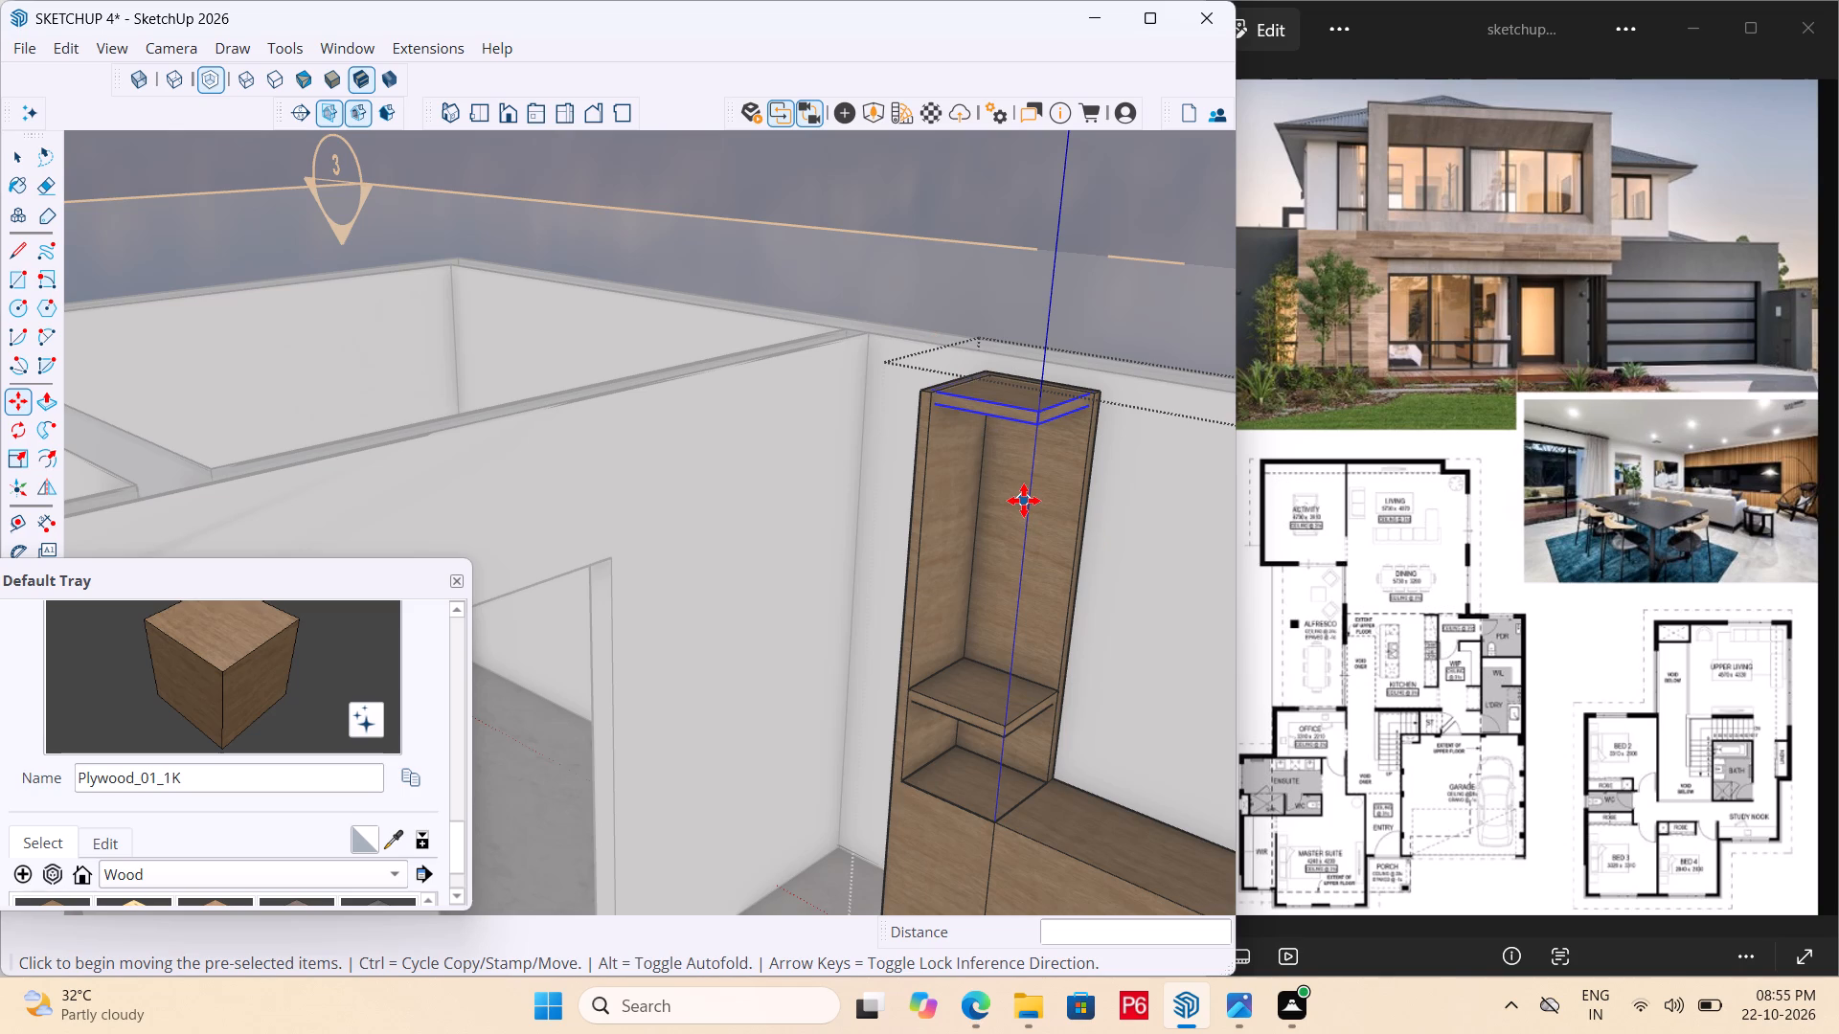
{"action": "key", "text": "3"}
{"action": "key", "text": "Return"}
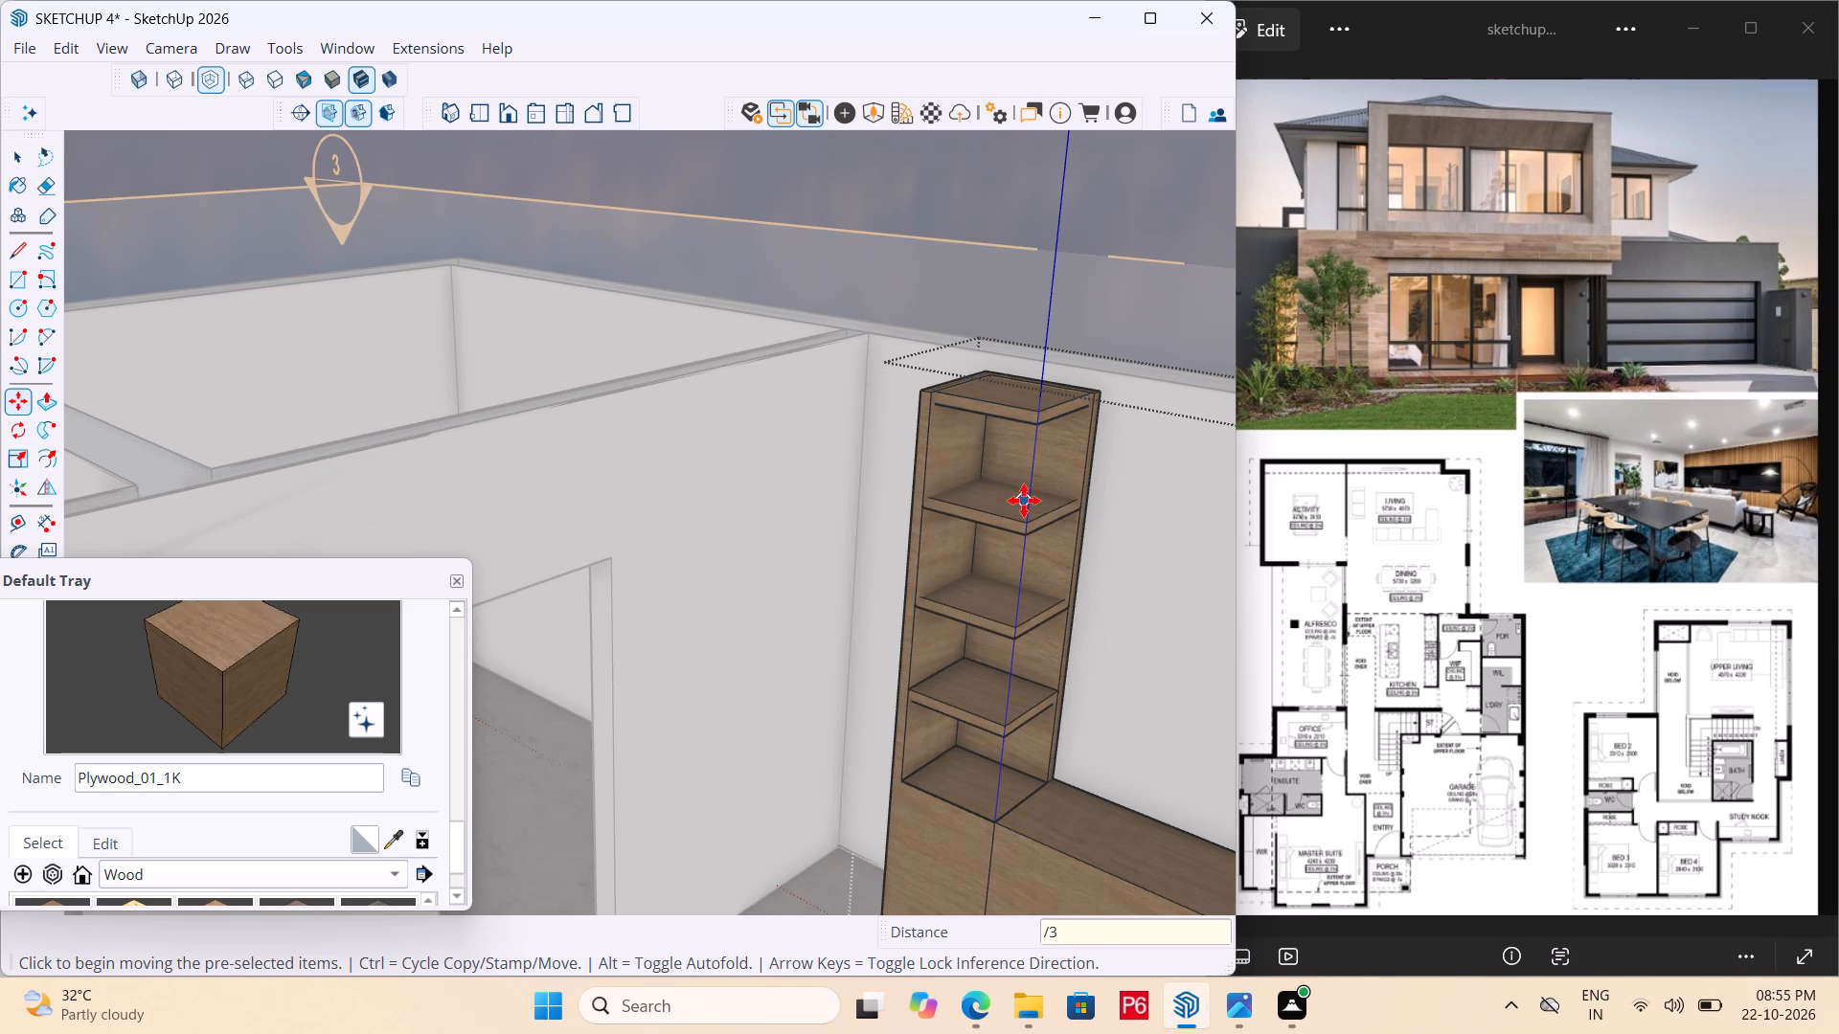
Save the model with the shelves in place.
{"action": "scroll", "coordinate": [956, 454], "scroll_direction": "down", "scroll_amount": 5}
{"action": "middle_click_drag", "start_coordinate": [946, 431], "coordinate": [905, 428]}
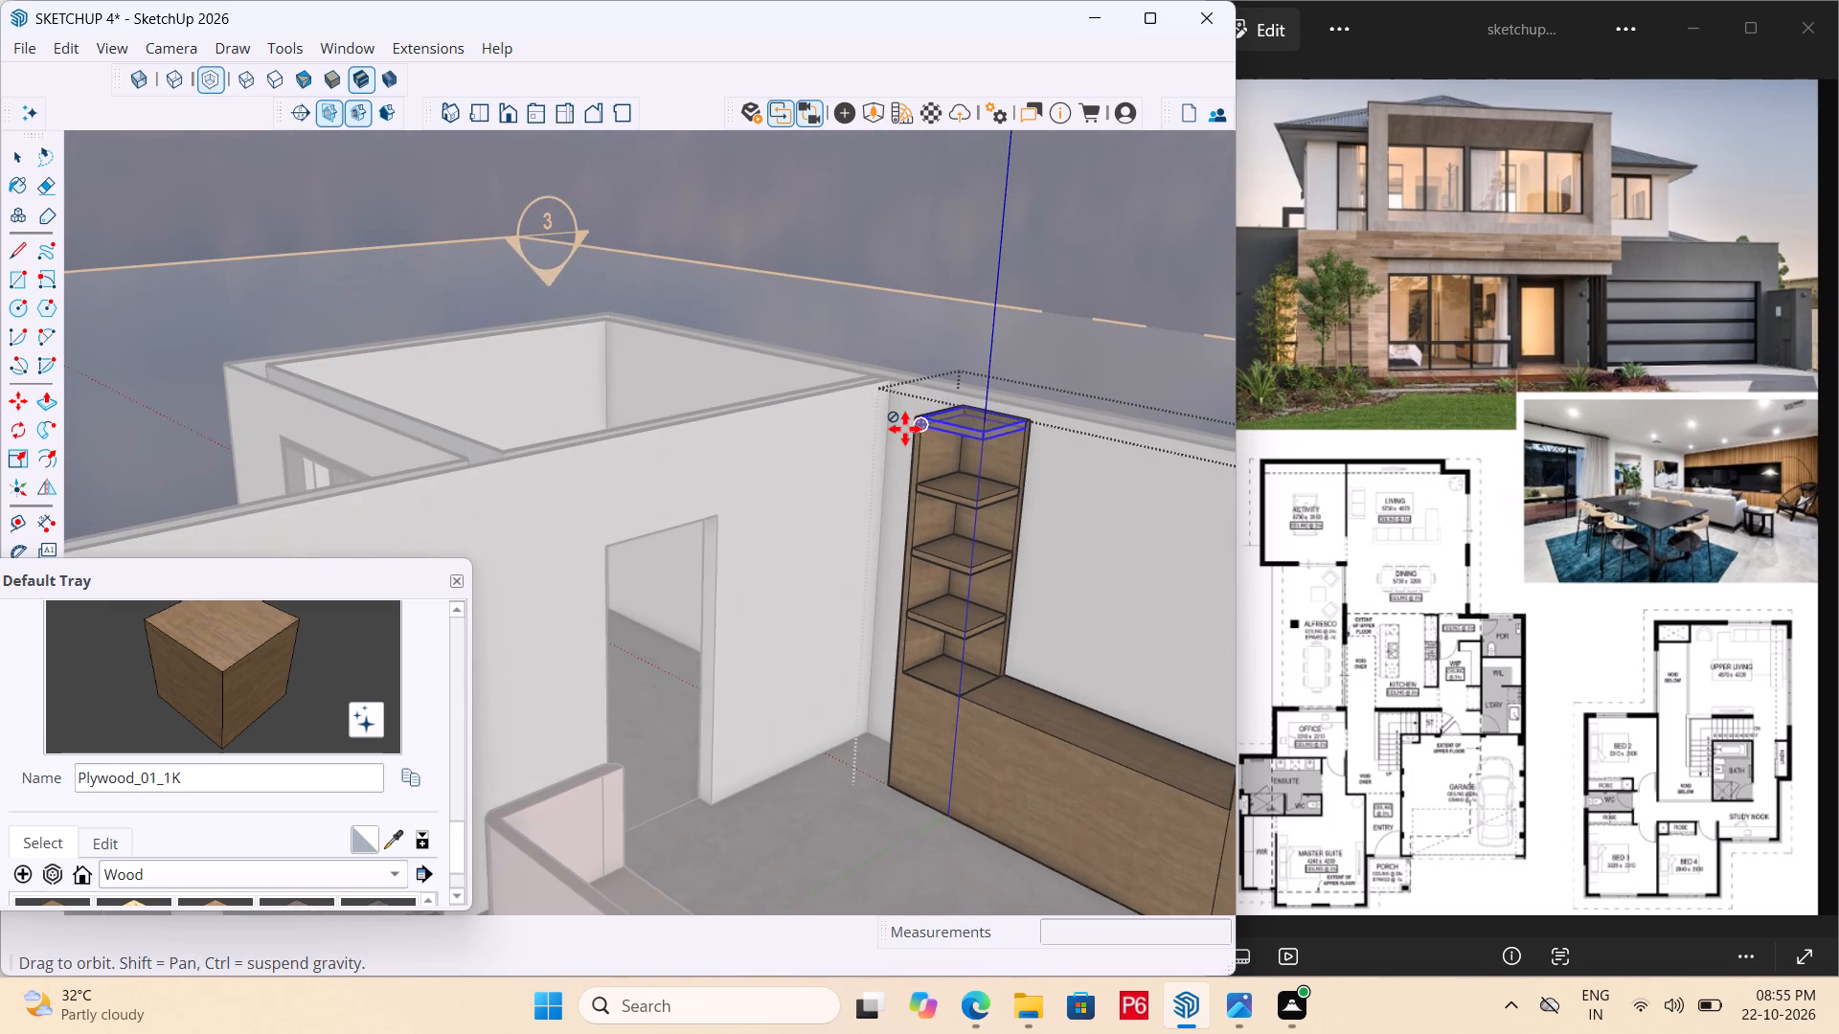
{"action": "key", "text": "ctrl+s"}
{"action": "key", "text": "ctrl+s"}
{"action": "key", "text": "ctrl+s"}
{"action": "key", "text": "ctrl+s"}
{"action": "key", "text": "ctrl+s"}
{"action": "key", "text": "ctrl+s"}
{"action": "key", "text": "ctrl+s"}
{"action": "key", "text": "ctrl+s"}
{"action": "key", "text": "ctrl+s"}
{"action": "key", "text": "ctrl+s"}
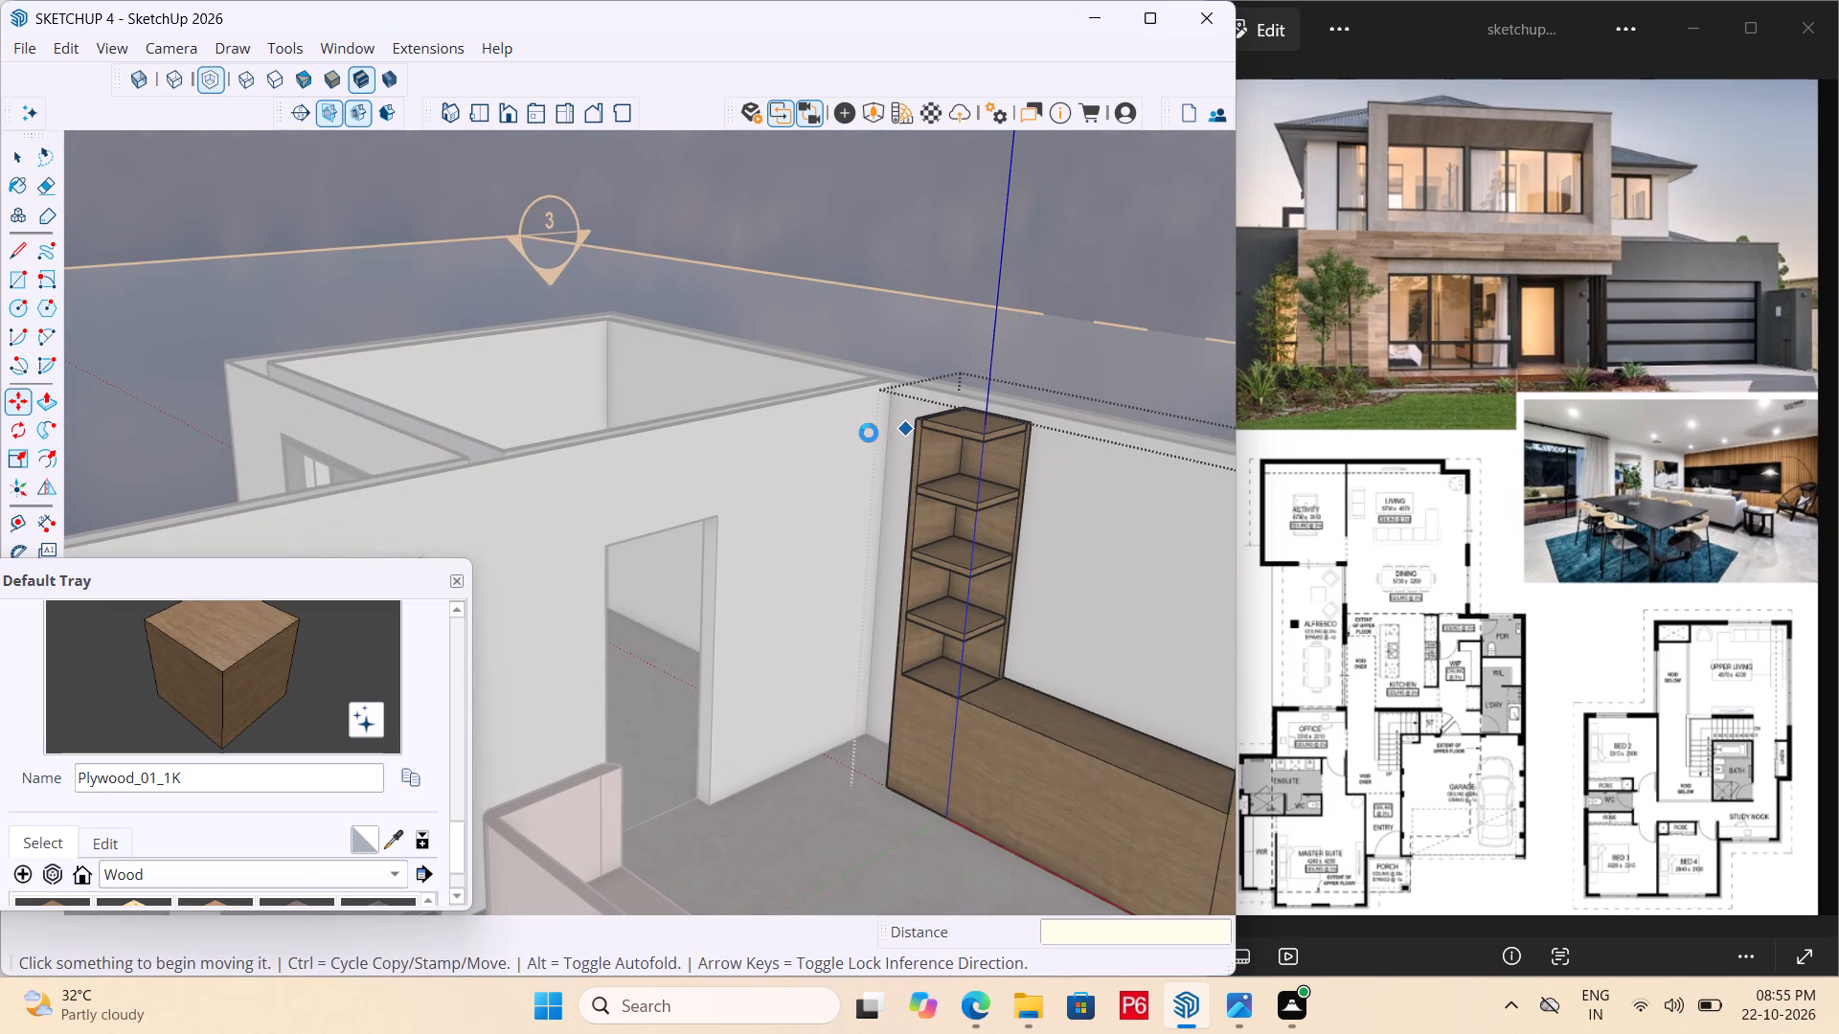
{"action": "key", "text": "ctrl+s"}
{"action": "key", "text": "ctrl+s"}
Examine the wall unit and its shelving from several sides within the living room.
{"action": "scroll", "coordinate": [671, 457], "scroll_direction": "down", "scroll_amount": 20}
{"action": "middle_click_drag", "start_coordinate": [613, 489], "coordinate": [985, 542]}
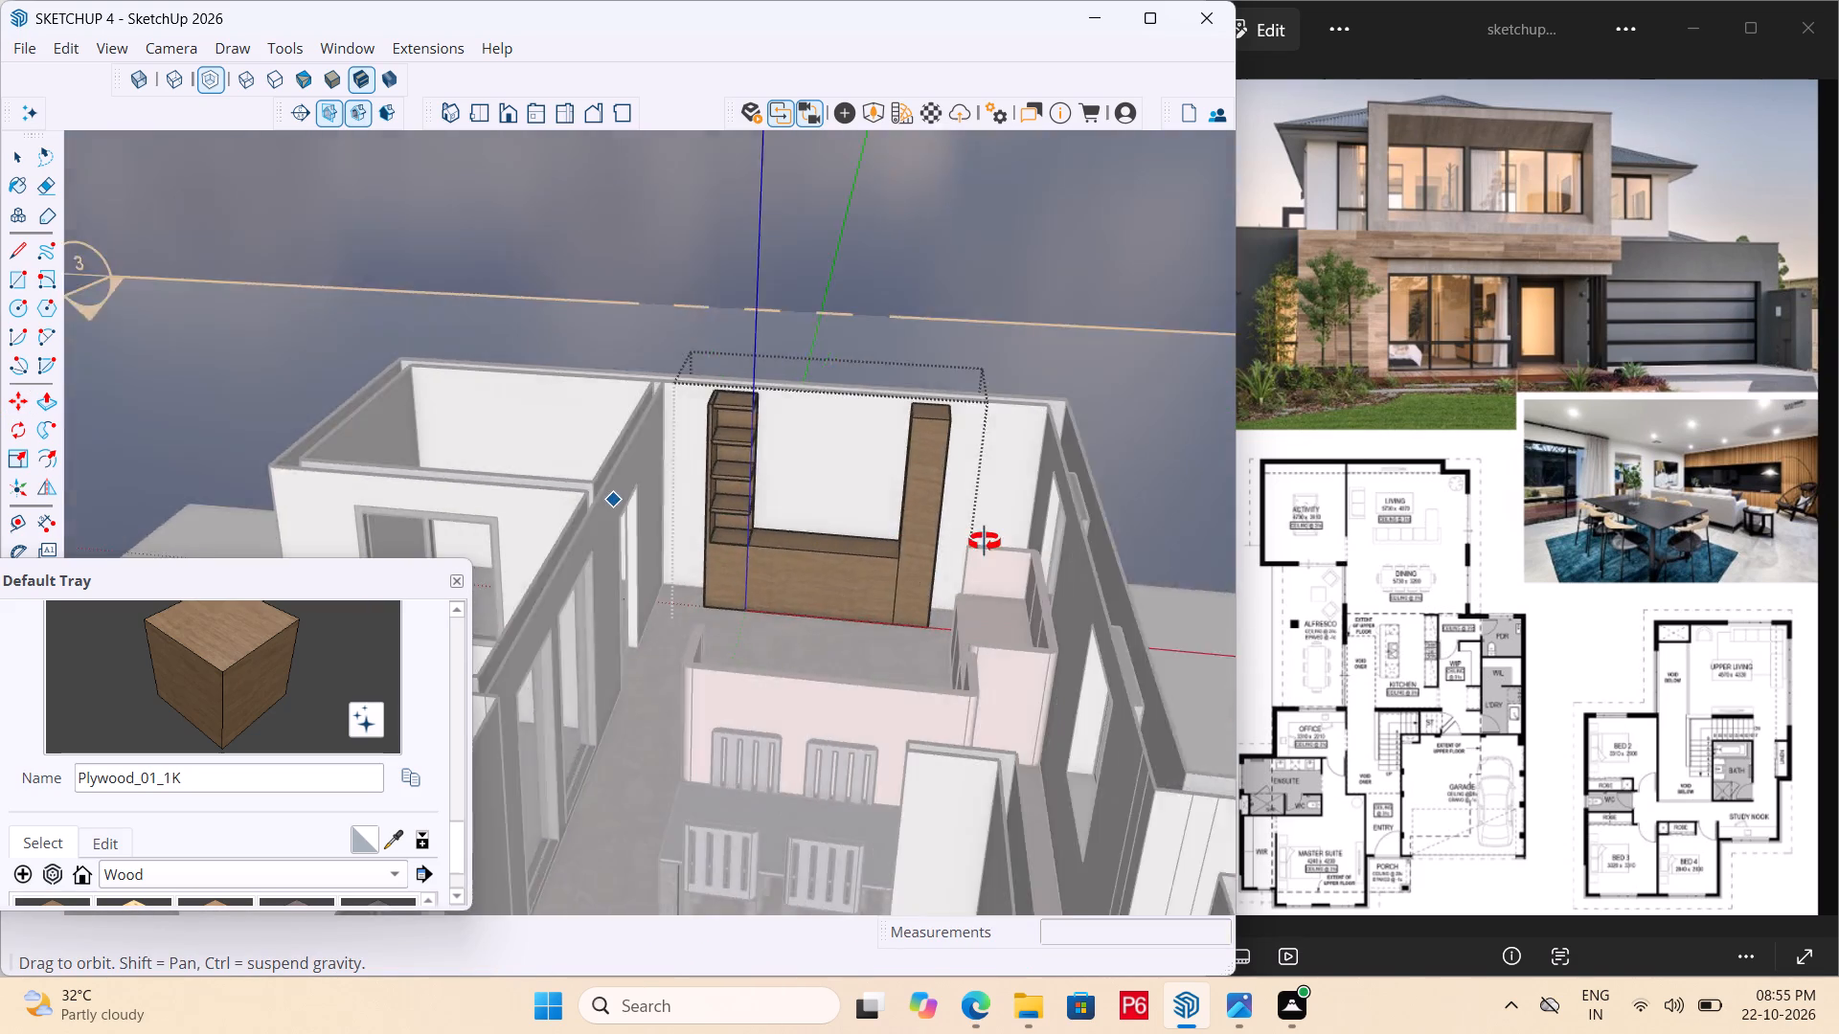
{"action": "middle_click_drag", "start_coordinate": [985, 542], "coordinate": [1272, 503]}
{"action": "middle_click_drag", "start_coordinate": [677, 452], "coordinate": [576, 575]}
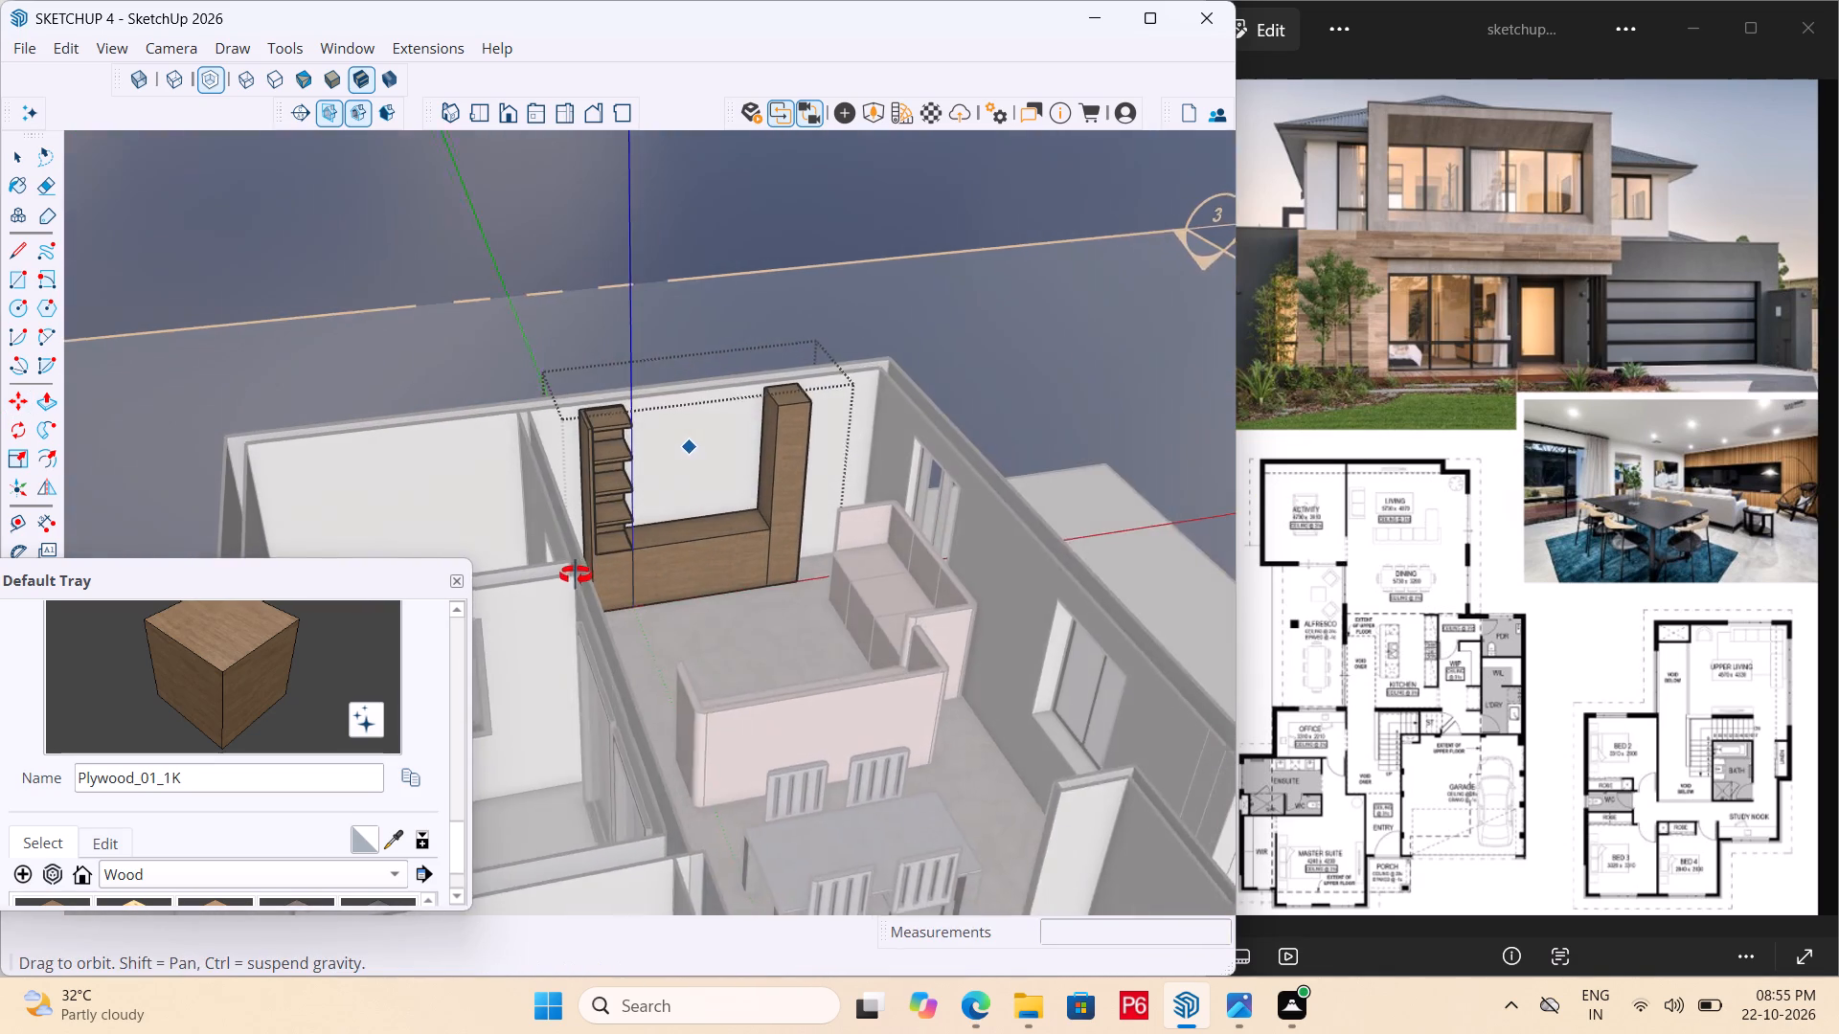
{"action": "middle_click_drag", "start_coordinate": [576, 575], "coordinate": [571, 585]}
{"action": "scroll", "coordinate": [568, 578], "scroll_direction": "up", "scroll_amount": 5}
{"action": "middle_click_drag", "start_coordinate": [692, 455], "coordinate": [470, 438]}
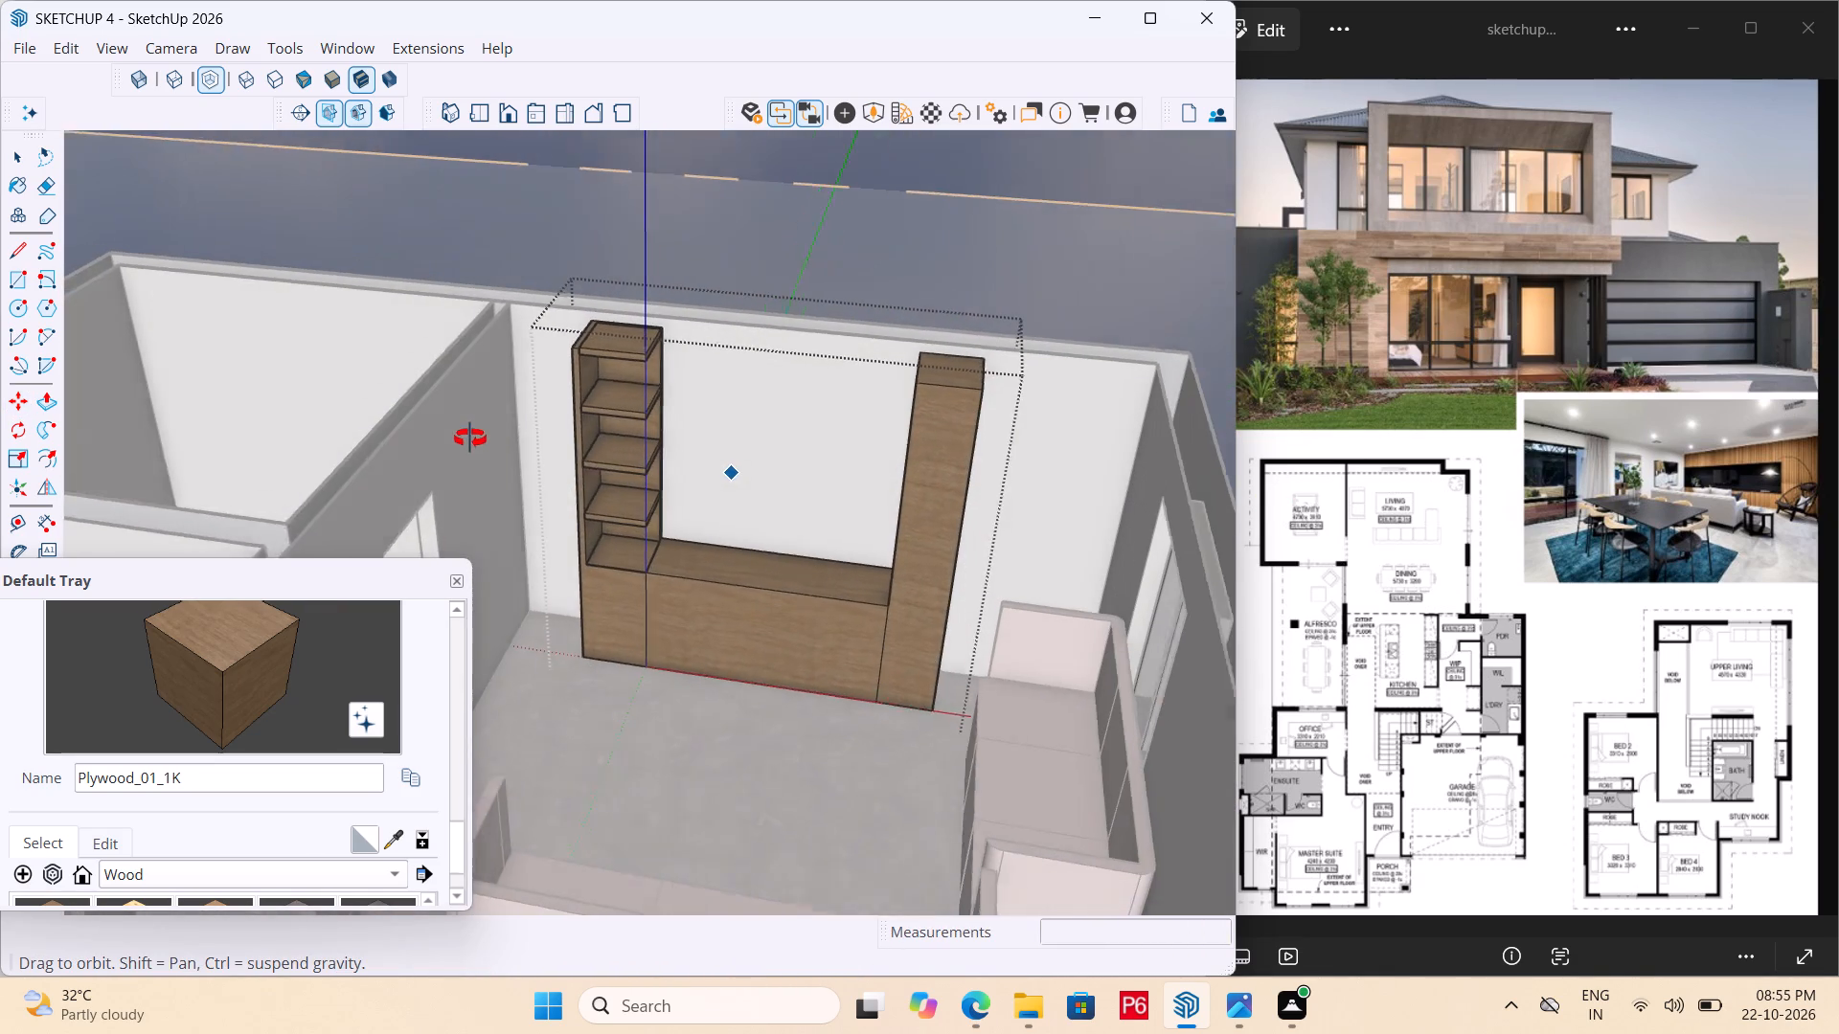
{"action": "middle_click_drag", "start_coordinate": [470, 438], "coordinate": [480, 440]}
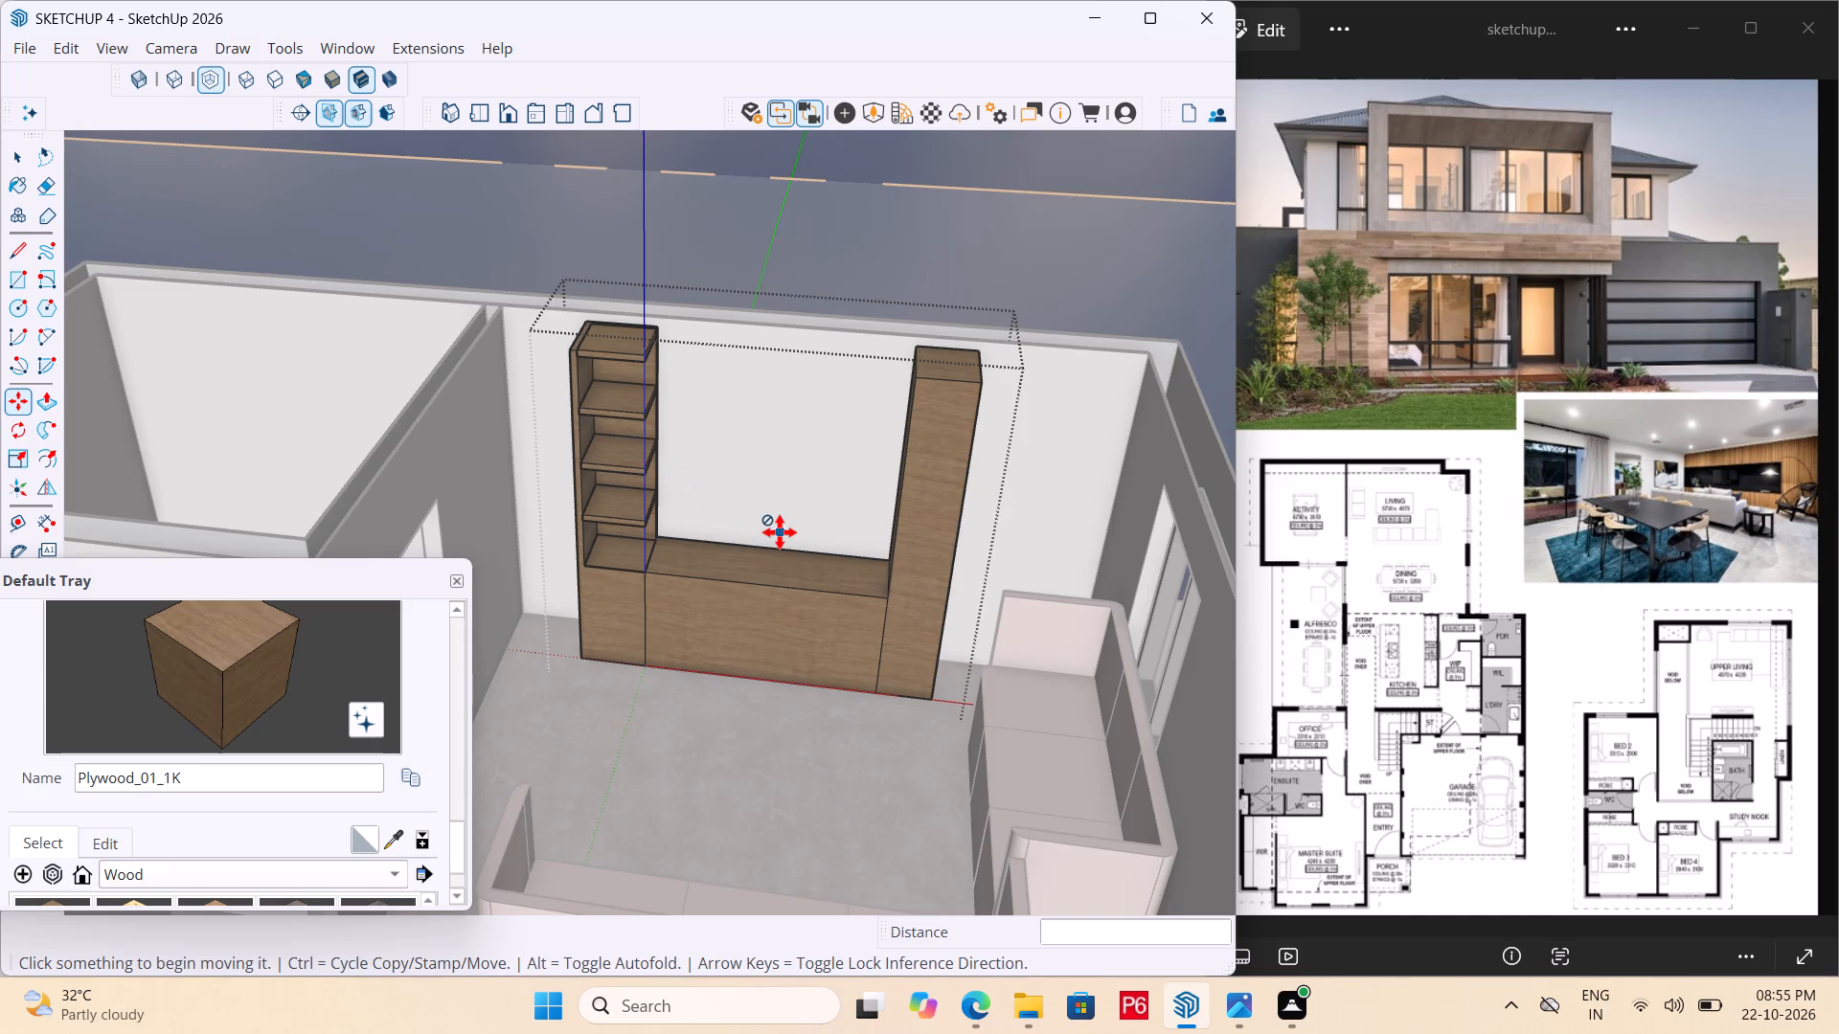
Draw a rectangle about 1' 7 5/8" by 8 3/4" on top of the low cabinet, between the shelves and the tall column.
{"action": "scroll", "coordinate": [773, 562], "scroll_direction": "up", "scroll_amount": 9}
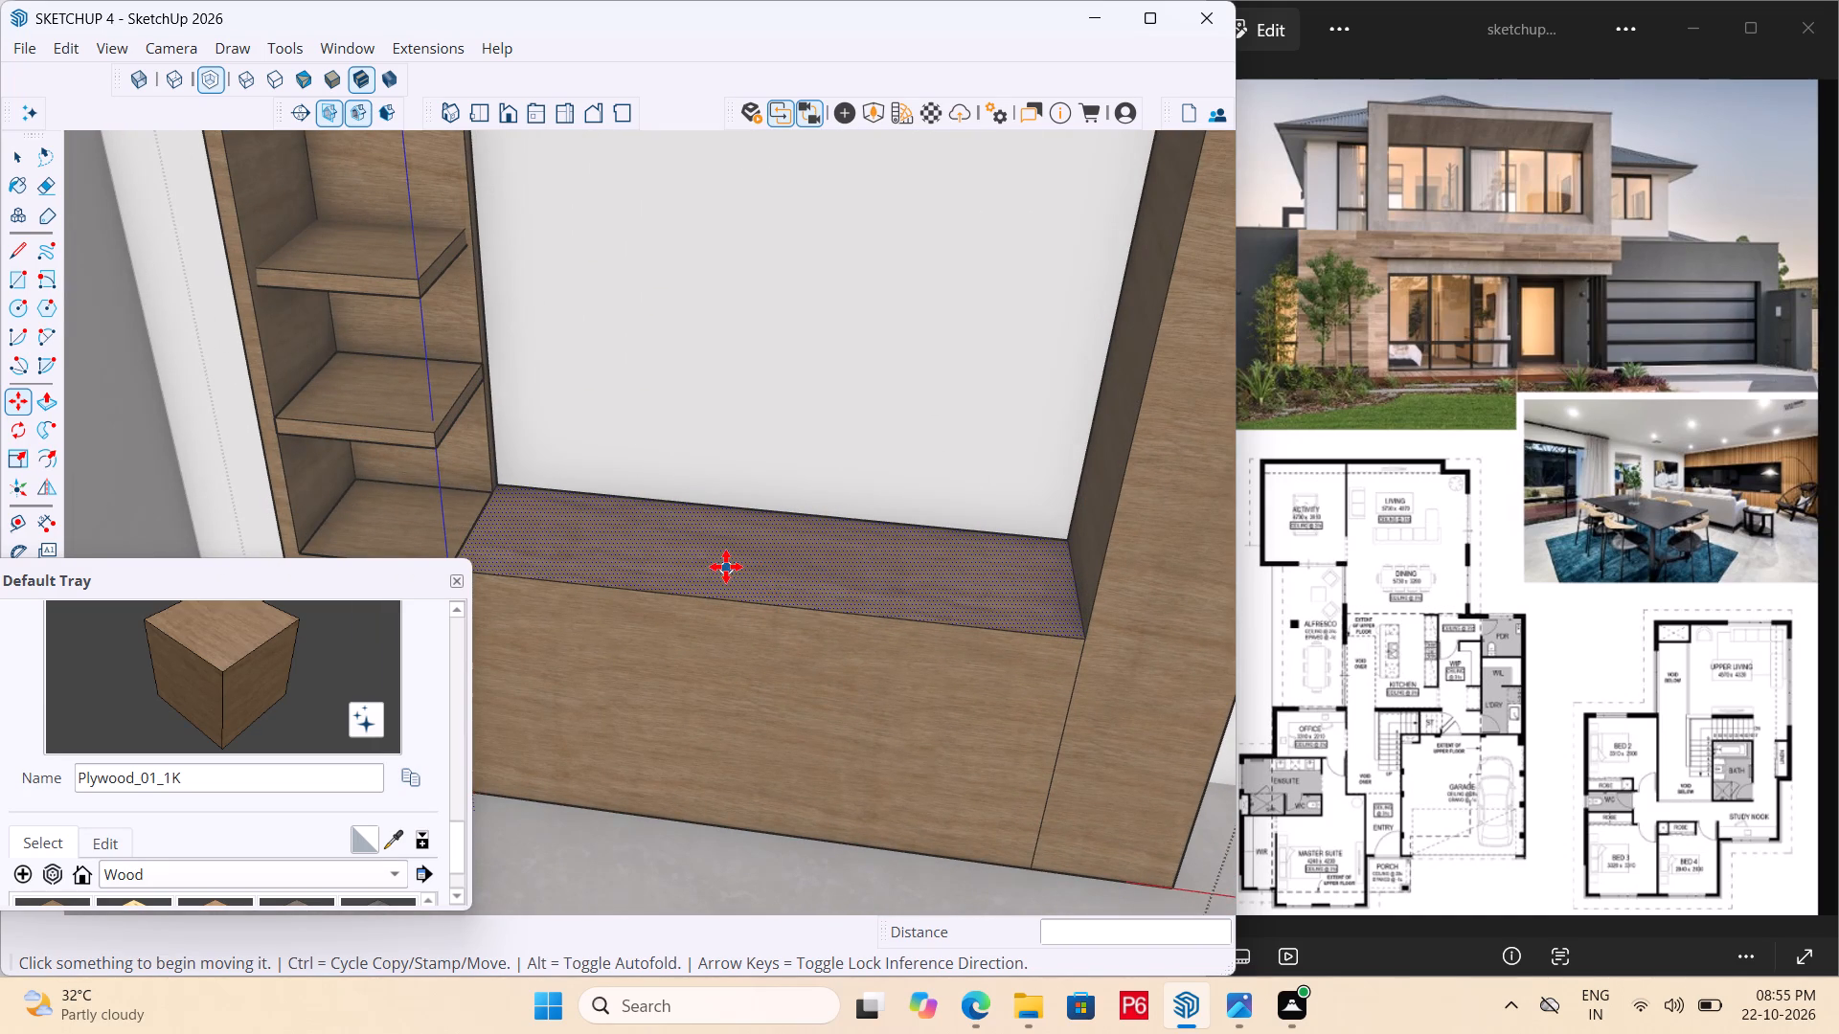
{"action": "key", "text": "r"}
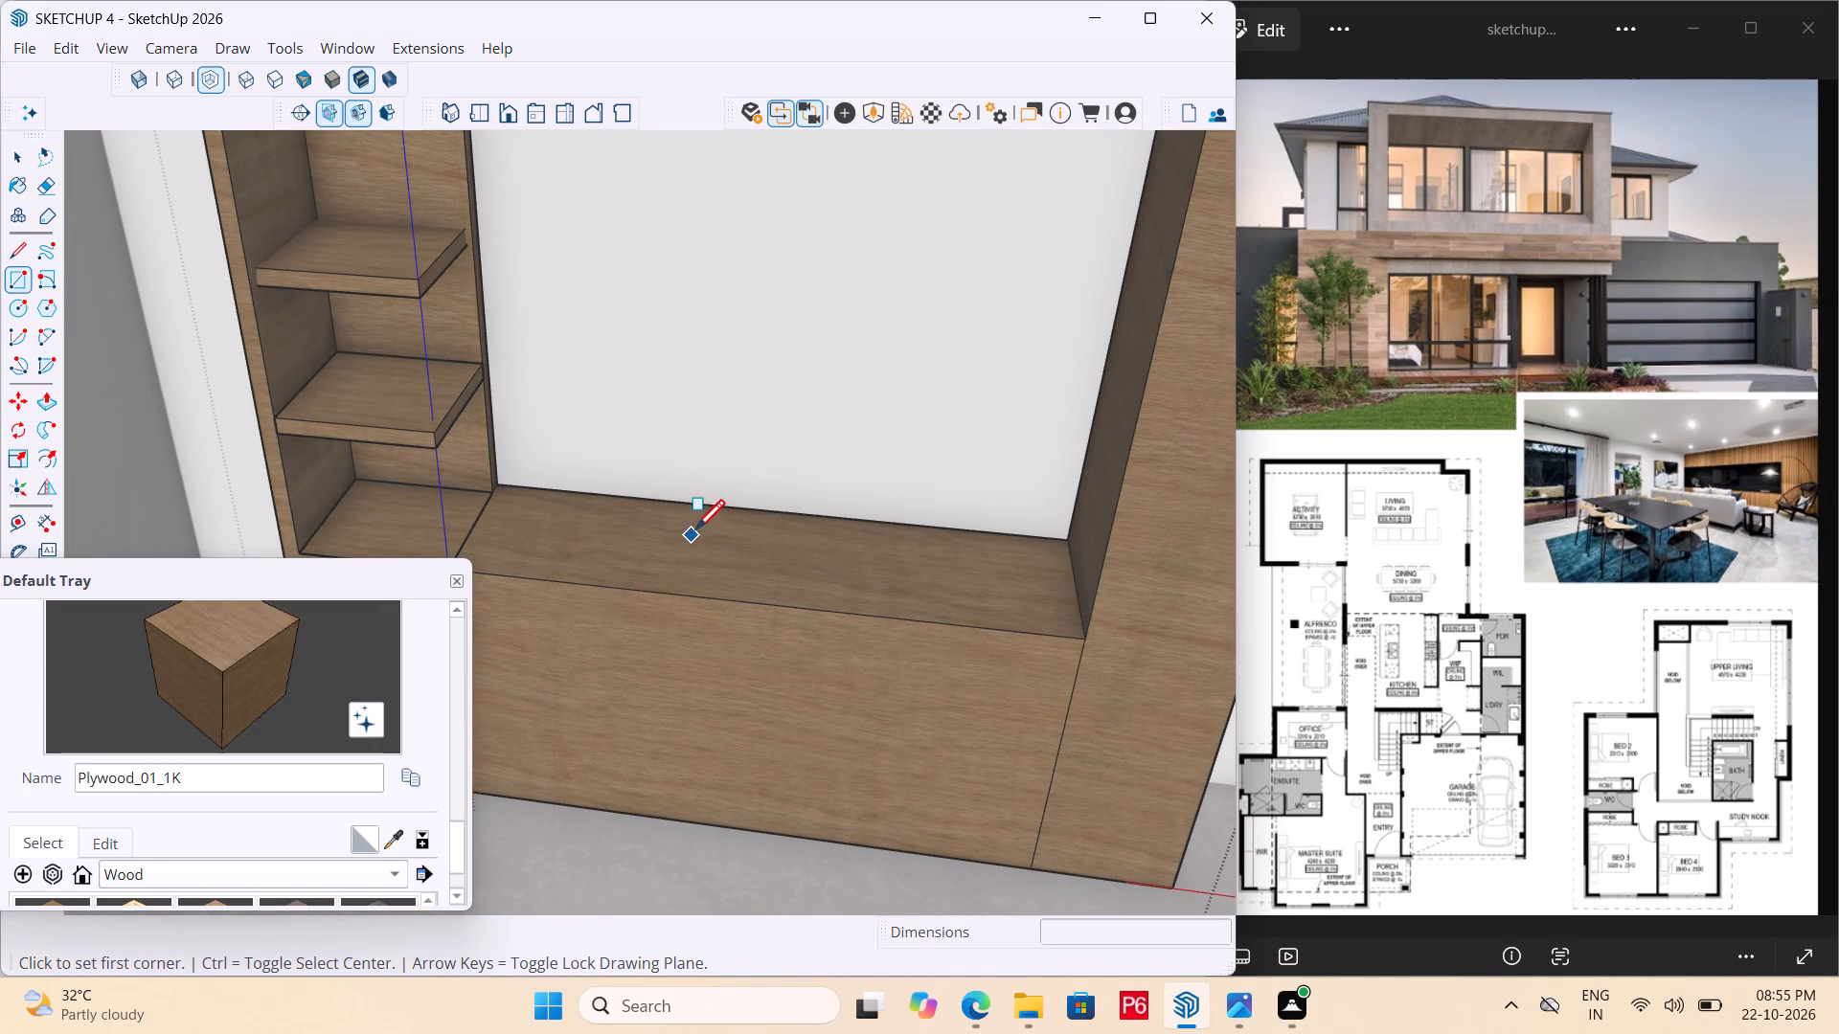
{"action": "left_click", "coordinate": [698, 534]}
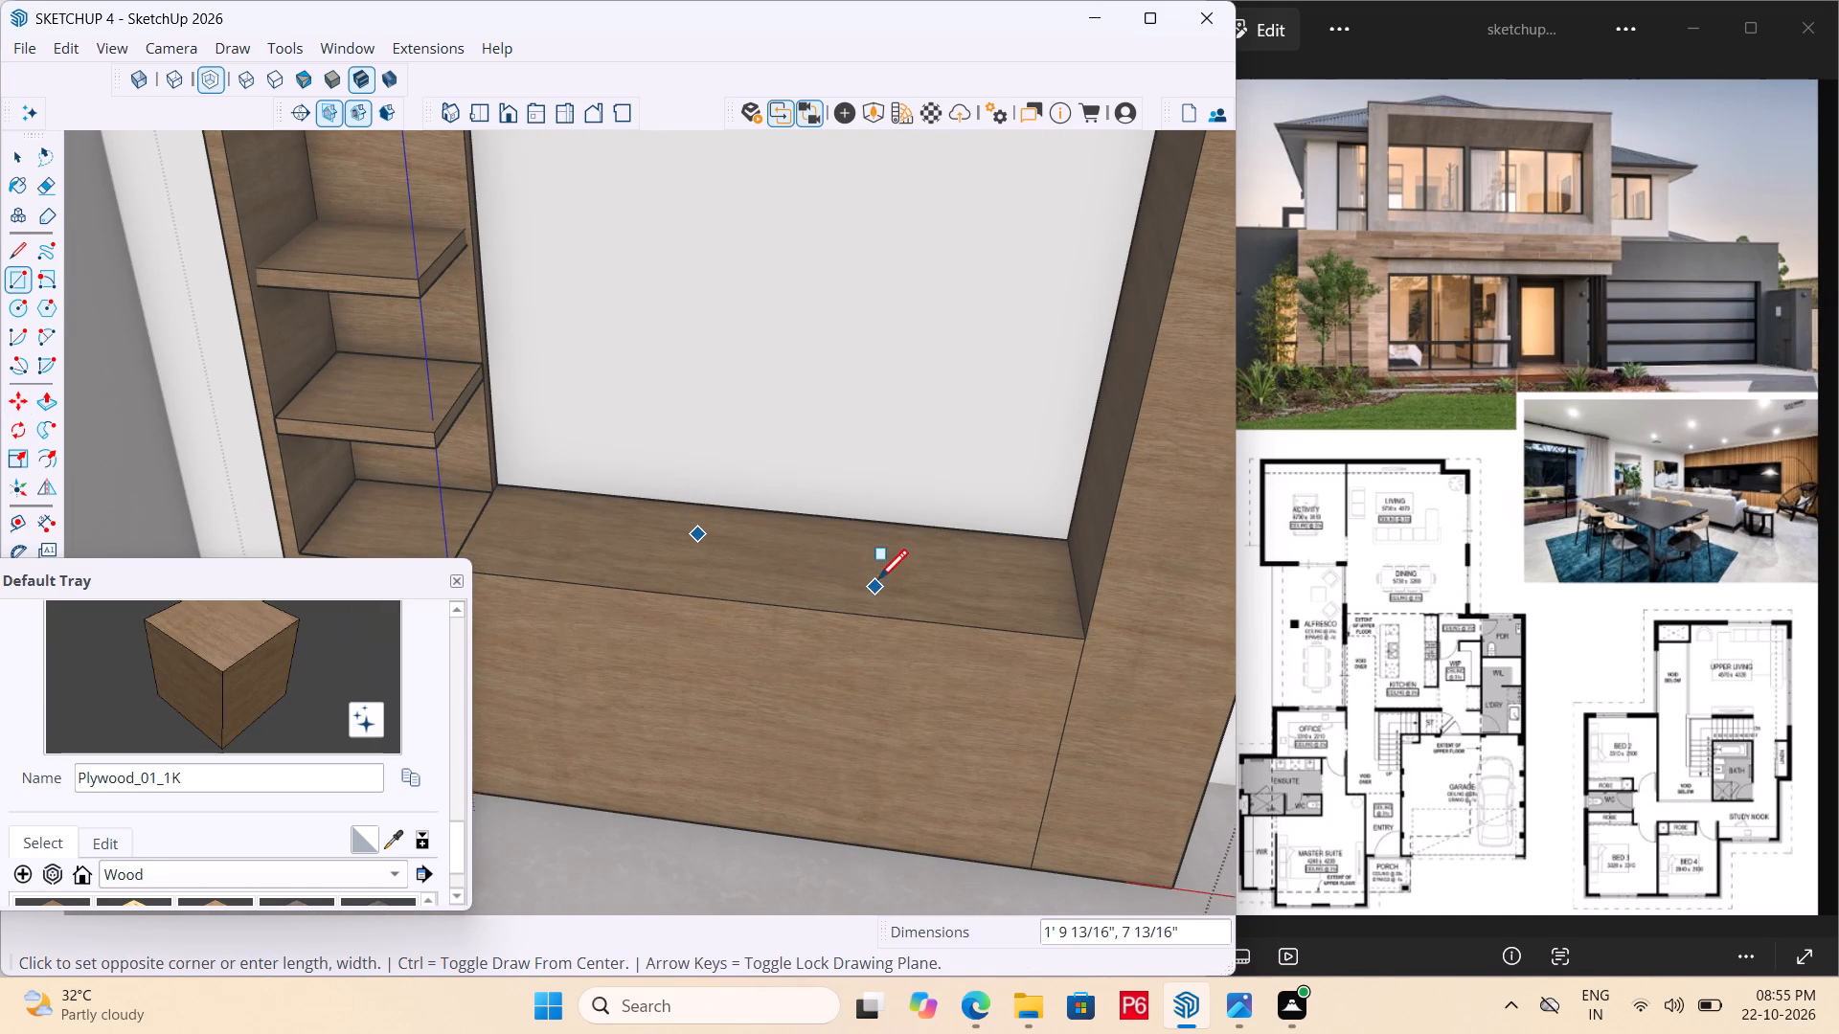
{"action": "middle_click_drag", "start_coordinate": [890, 608], "coordinate": [668, 643]}
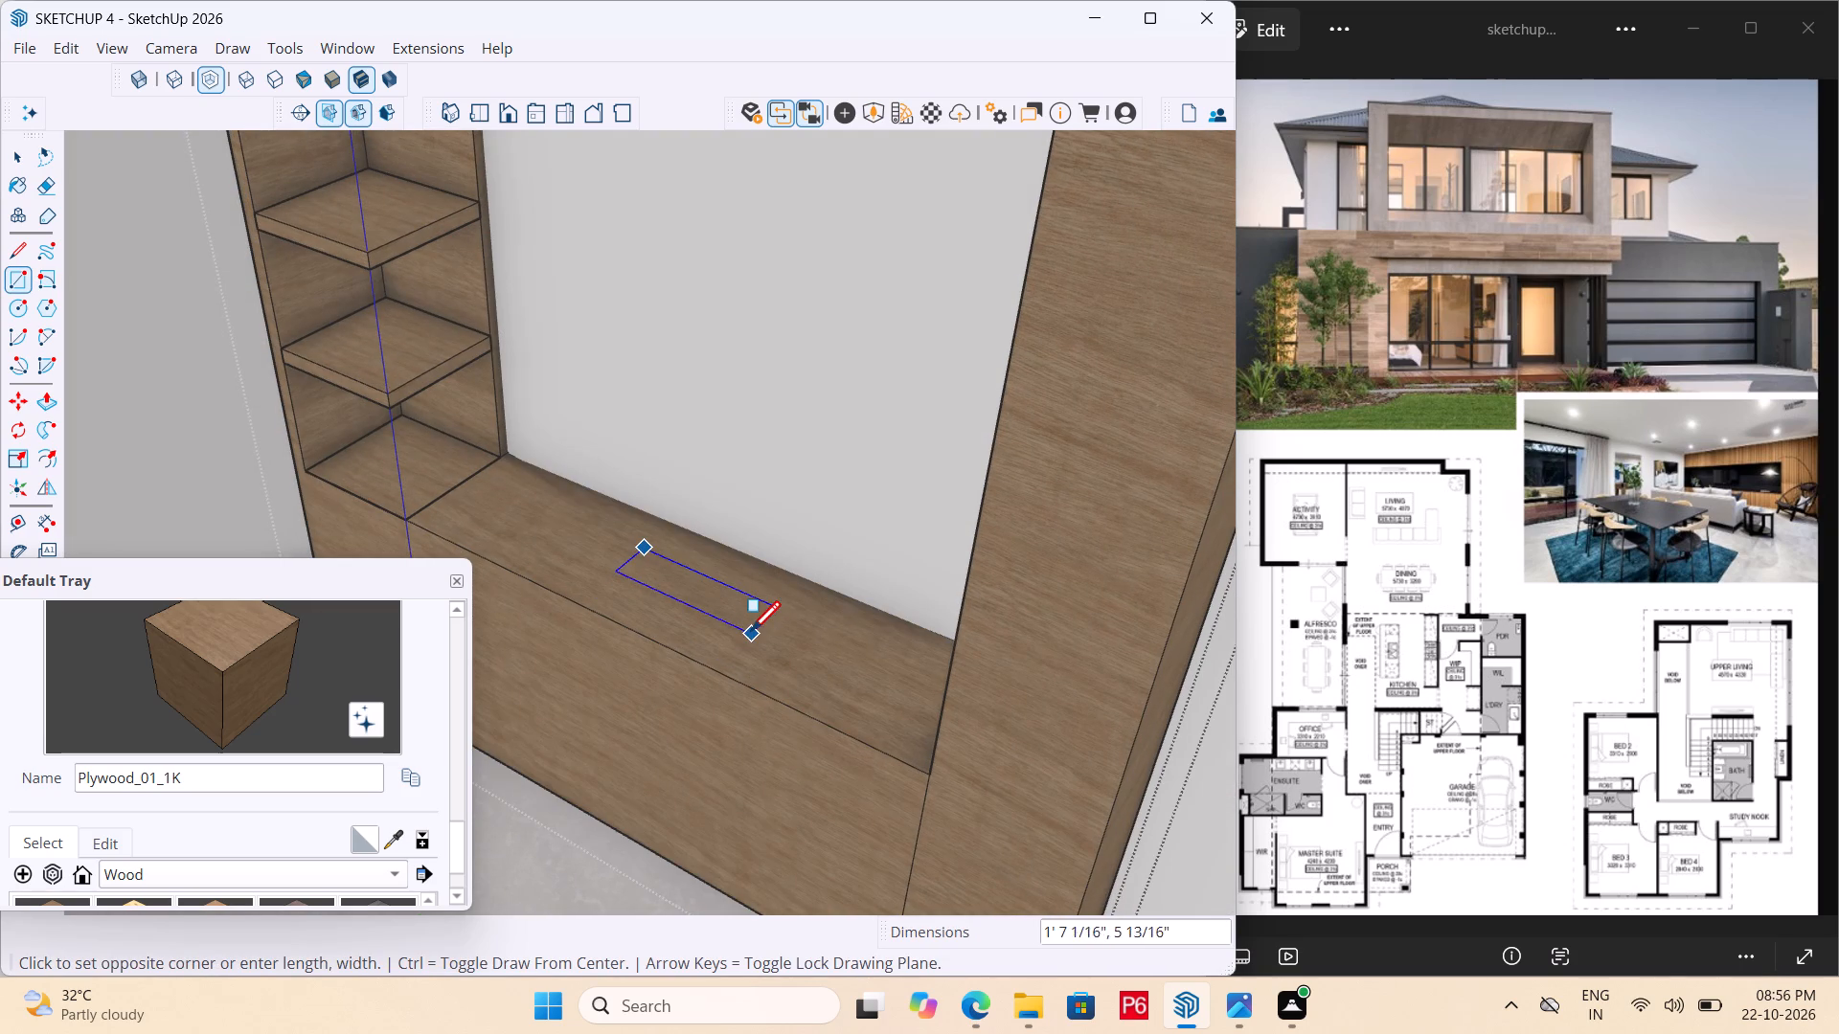
{"action": "left_click", "coordinate": [740, 651]}
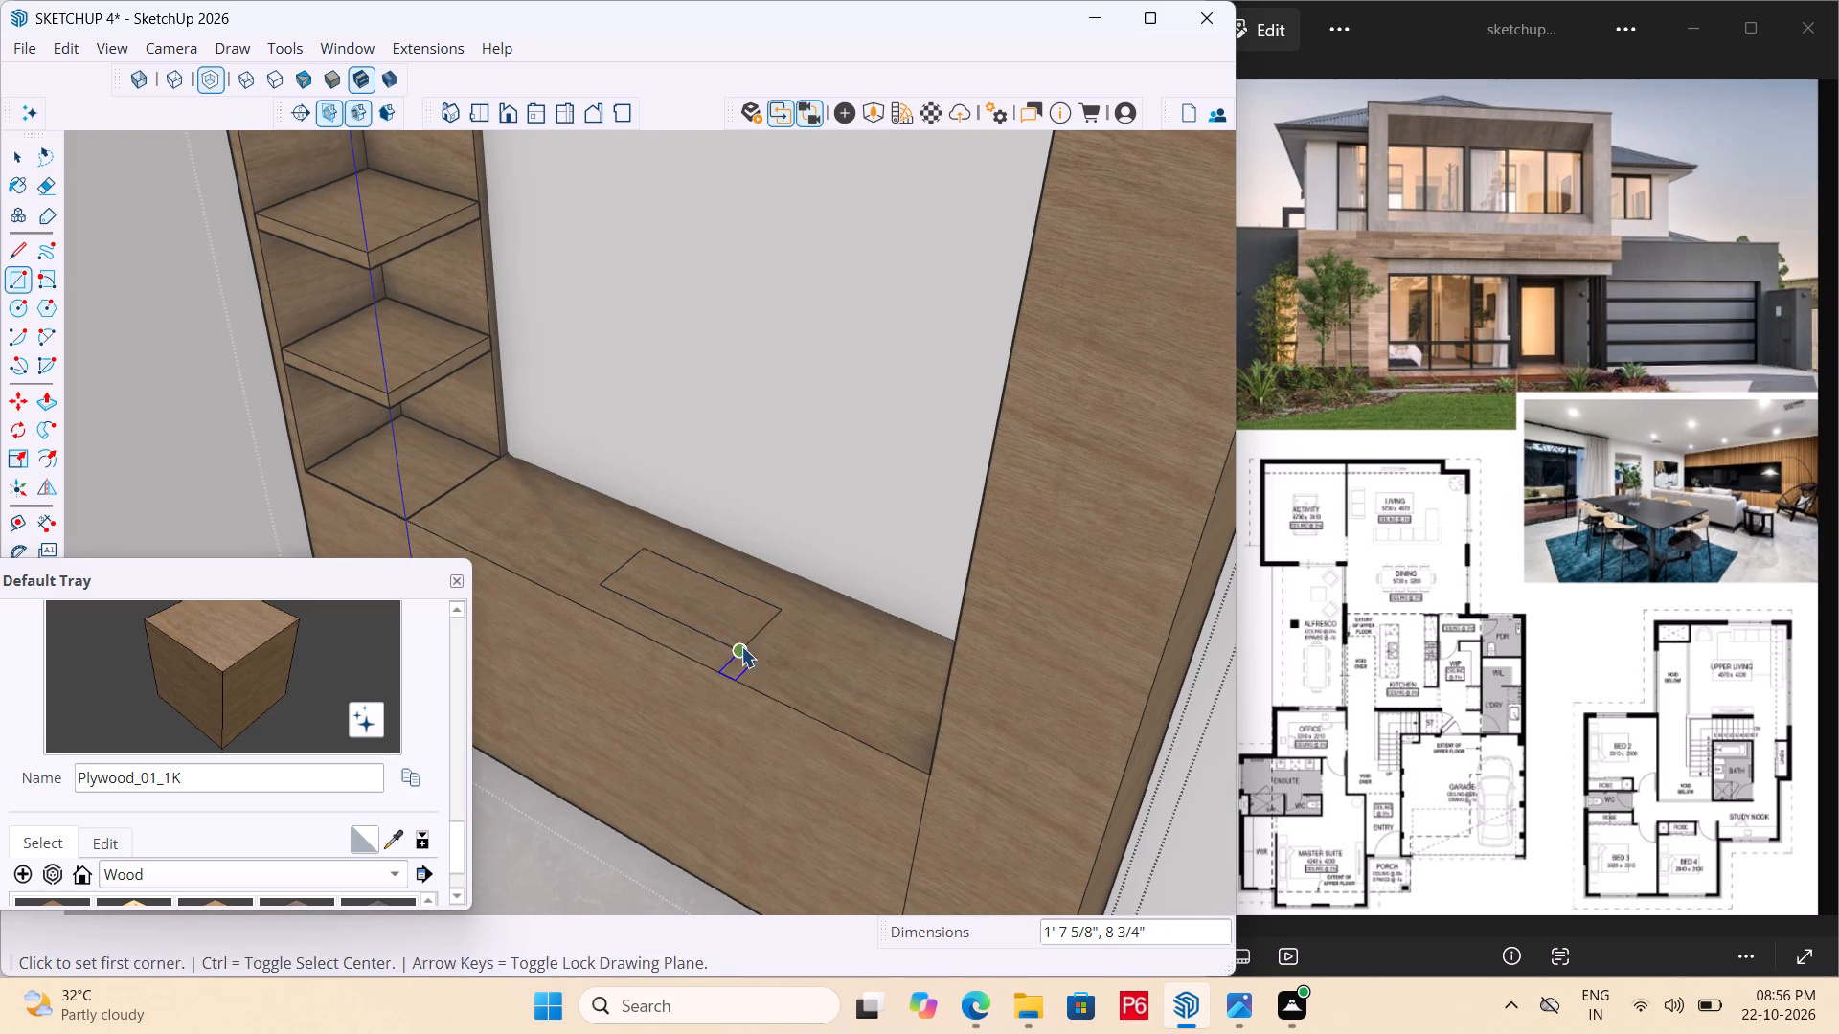
Make the new rectangle with its edges a group and open the group for editing.
{"action": "key", "text": "space"}
{"action": "double_click", "coordinate": [712, 611]}
{"action": "right_click", "coordinate": [711, 611]}
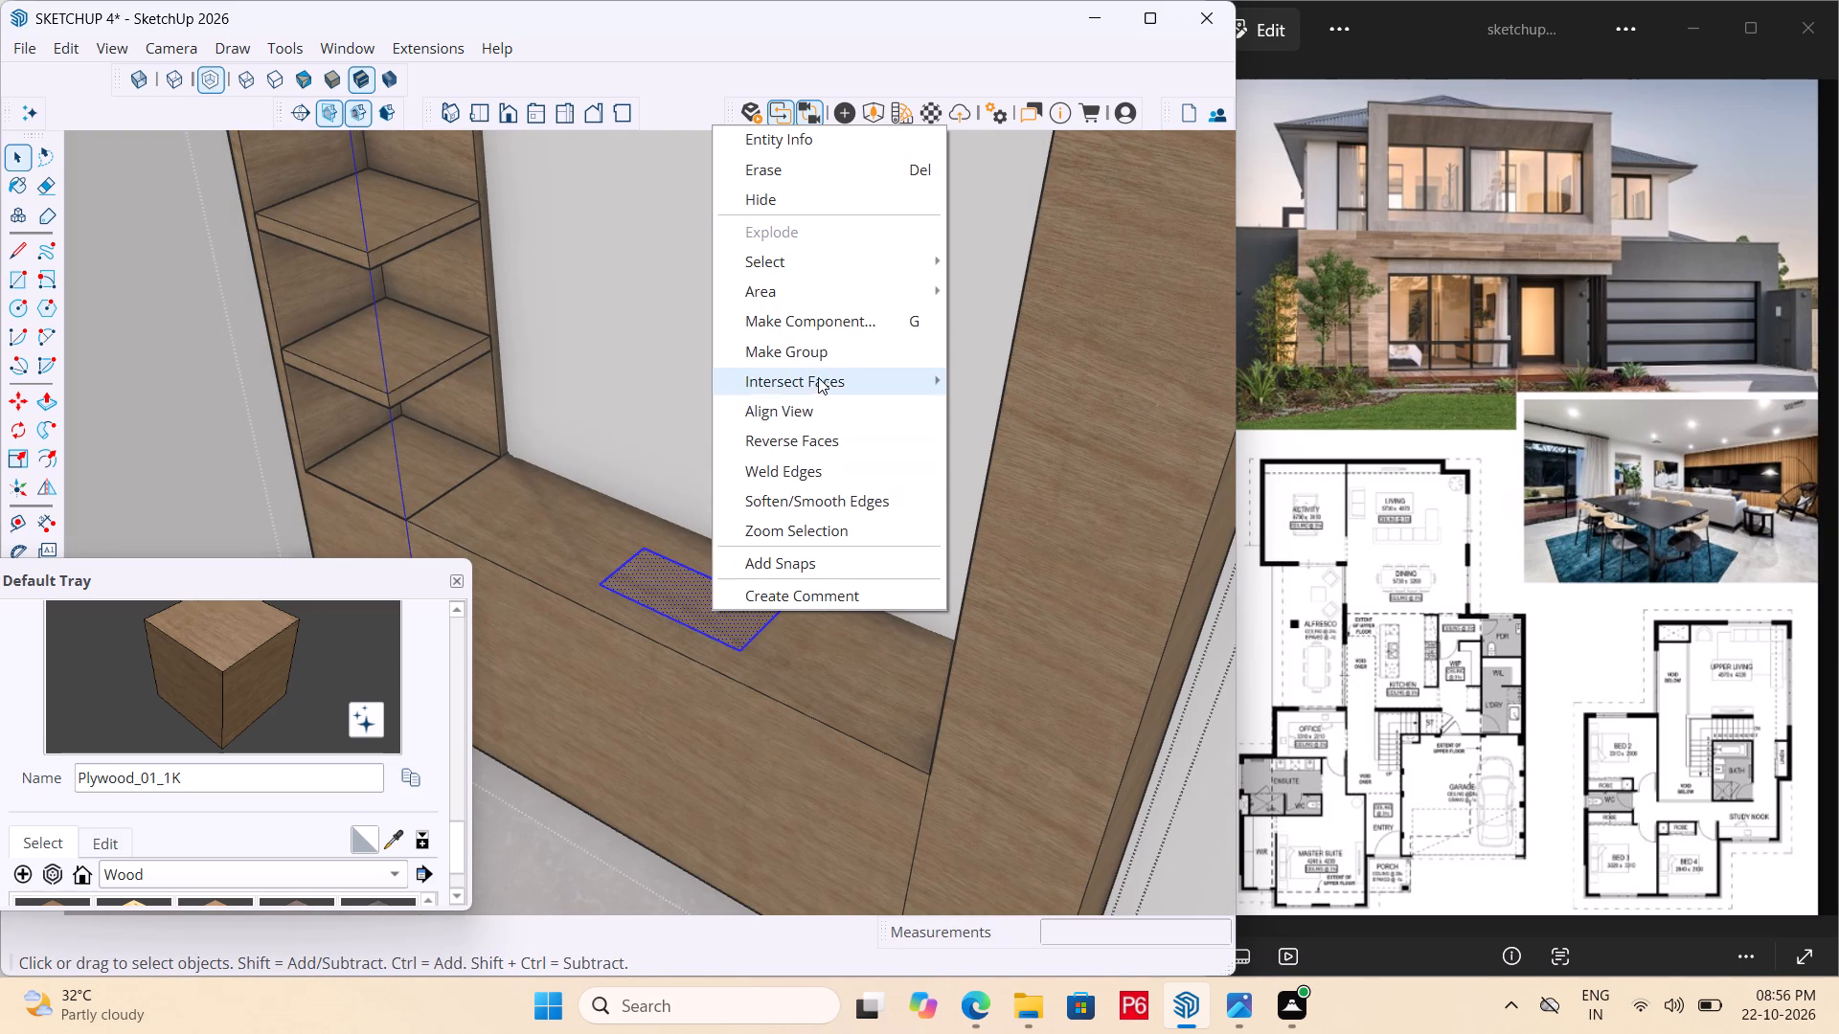
{"action": "left_click", "coordinate": [836, 356]}
{"action": "double_click", "coordinate": [697, 594]}
Paint the rectangle's face with the black M09_Shadow_Night material from the Solid Colors collection.
{"action": "left_click", "coordinate": [690, 582]}
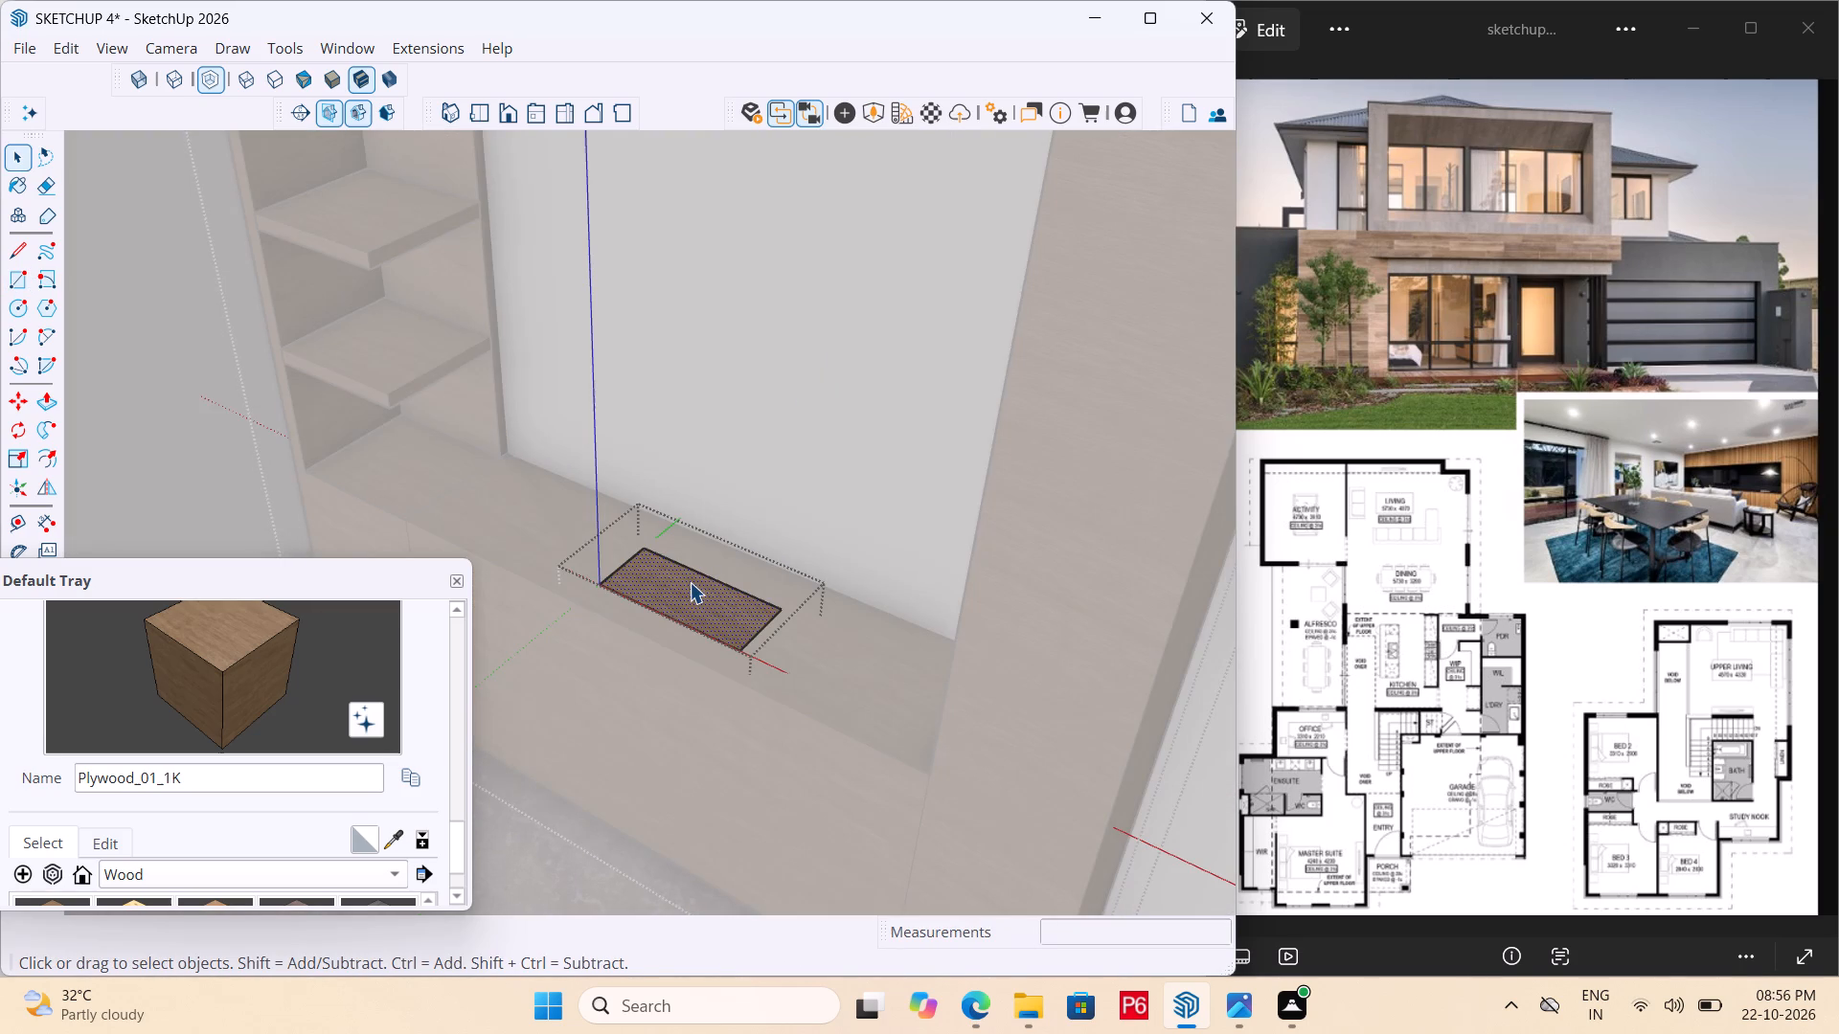
{"action": "key", "text": "p"}
{"action": "scroll", "coordinate": [306, 818], "scroll_direction": "down", "scroll_amount": 4}
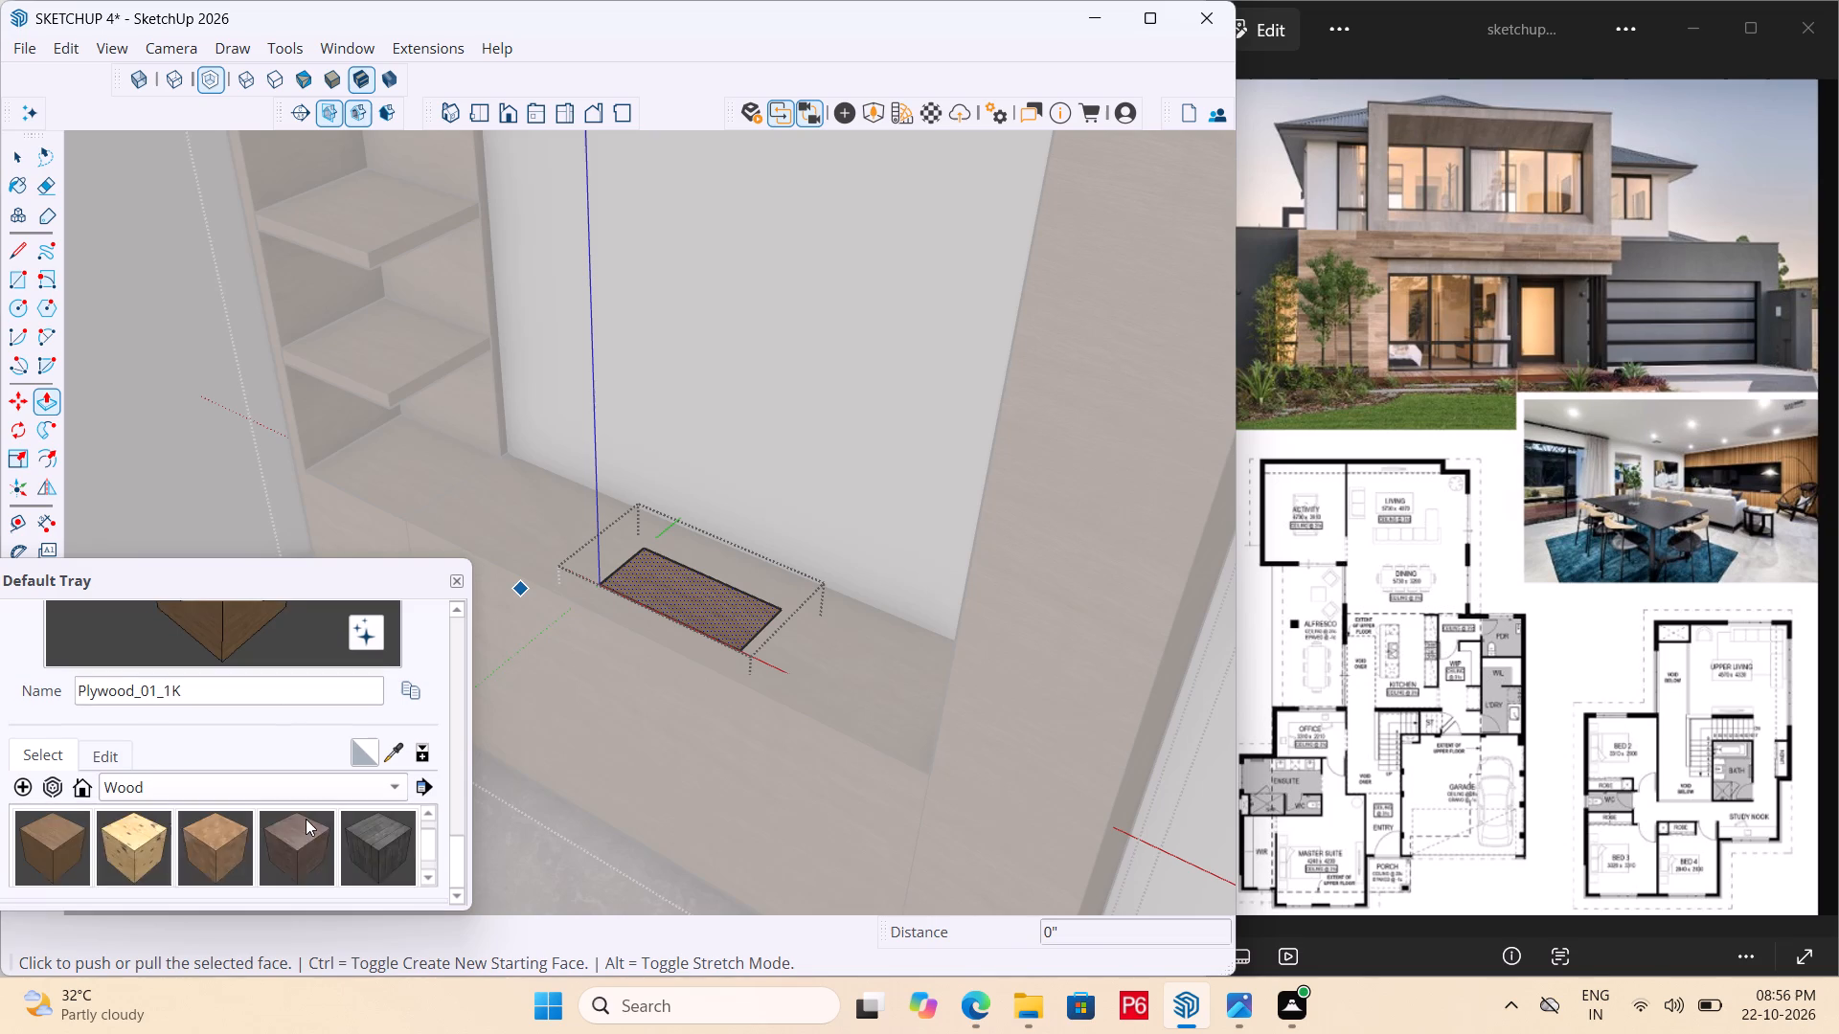
{"action": "left_click", "coordinate": [284, 788]}
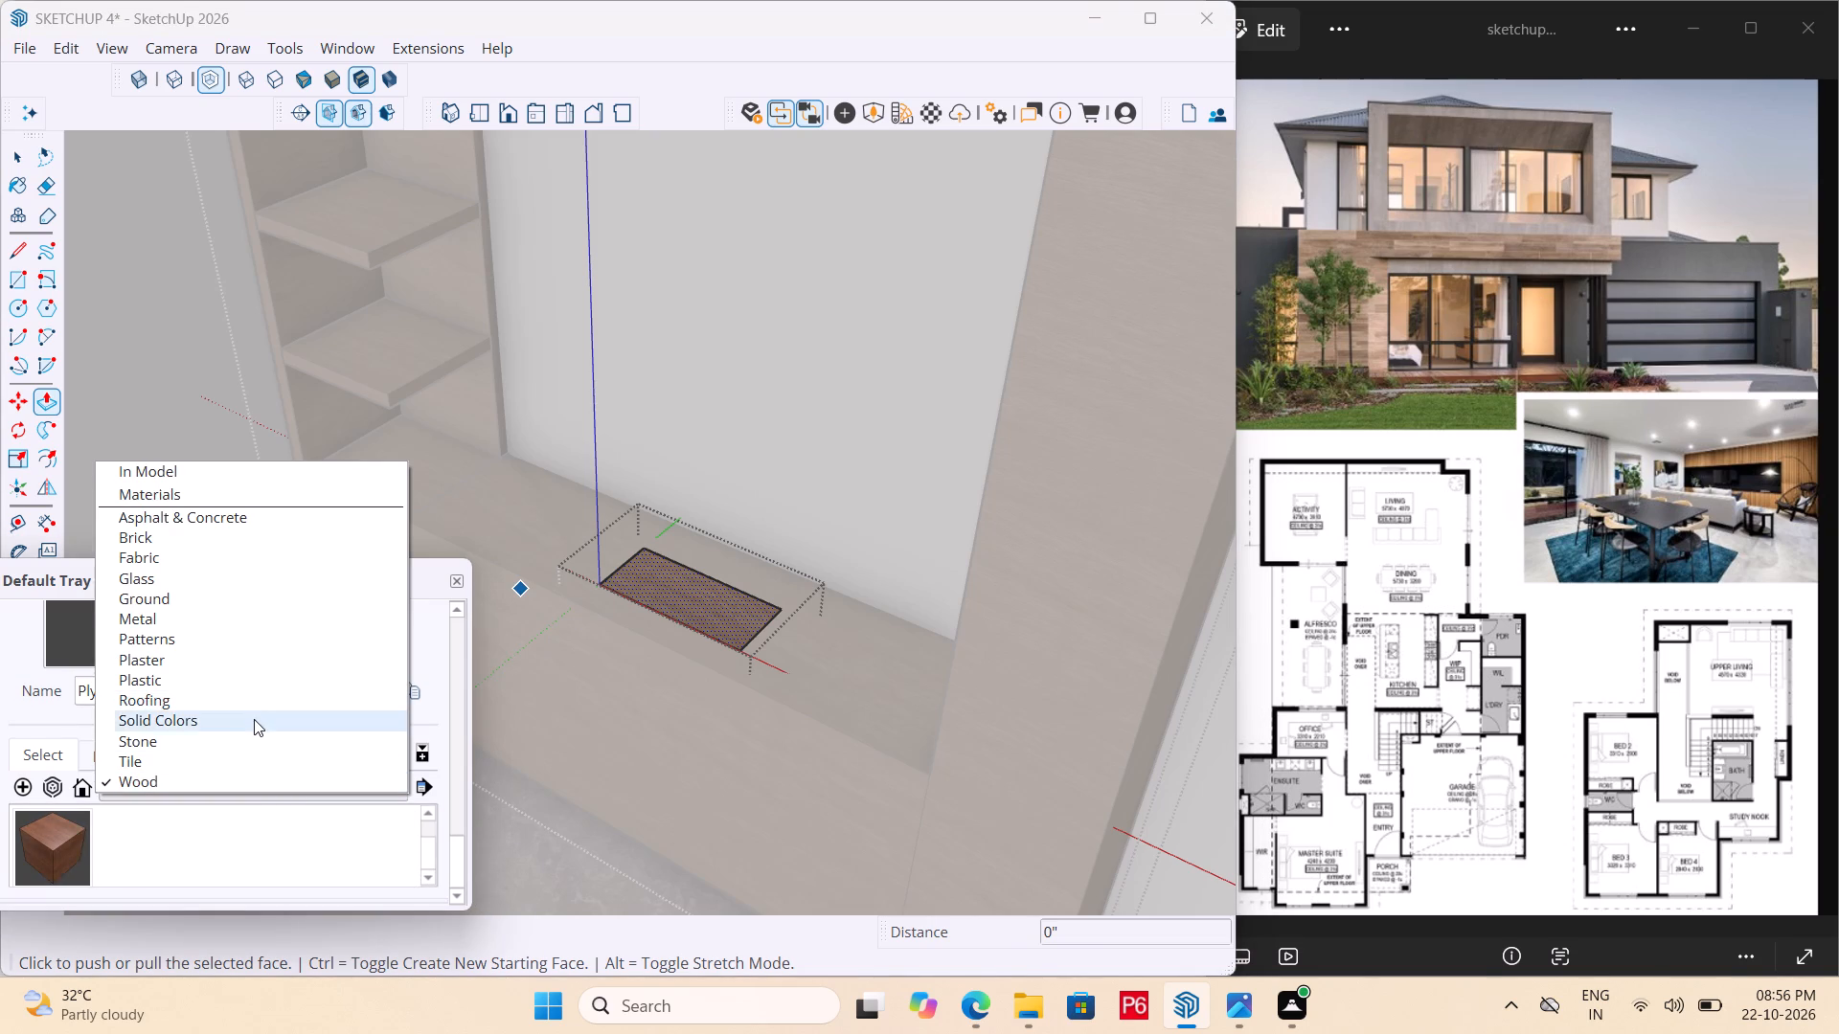
{"action": "left_click", "coordinate": [254, 719]}
{"action": "scroll", "coordinate": [282, 757], "scroll_direction": "down", "scroll_amount": 5}
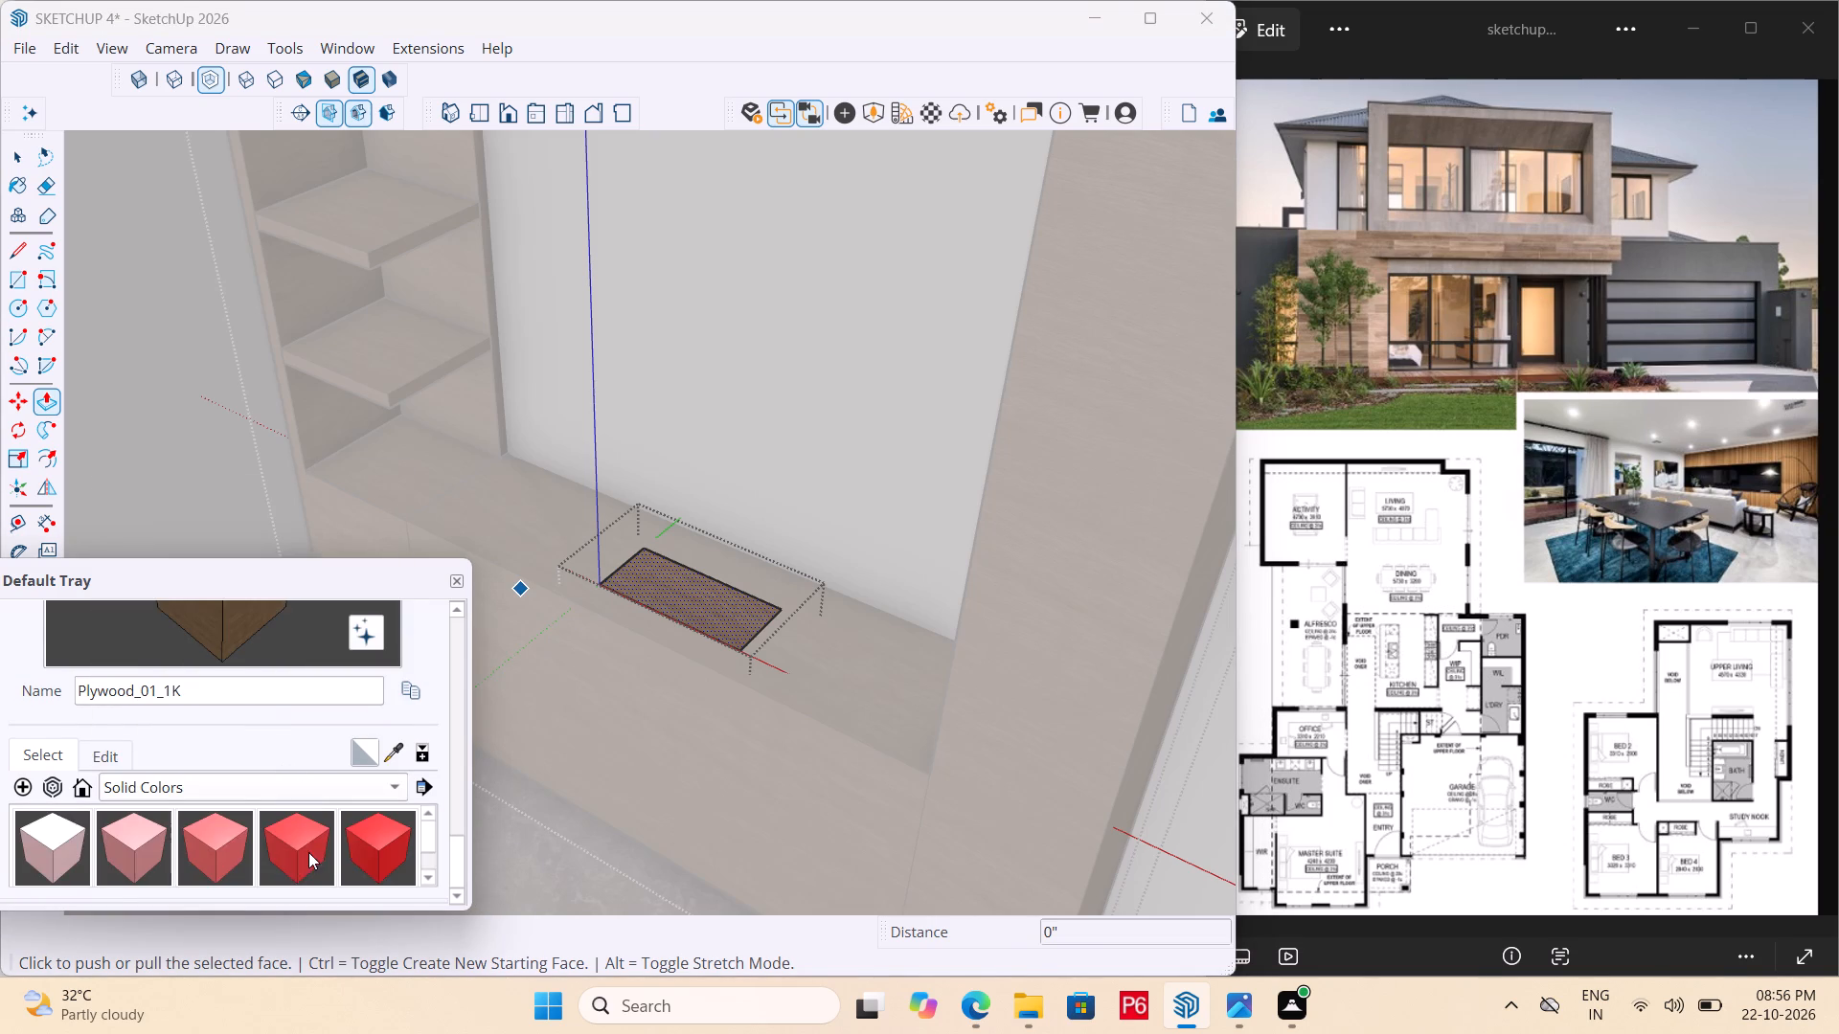
{"action": "scroll", "coordinate": [308, 852], "scroll_direction": "down", "scroll_amount": 20}
{"action": "scroll", "coordinate": [308, 852], "scroll_direction": "down", "scroll_amount": 8}
{"action": "left_click", "coordinate": [60, 825]}
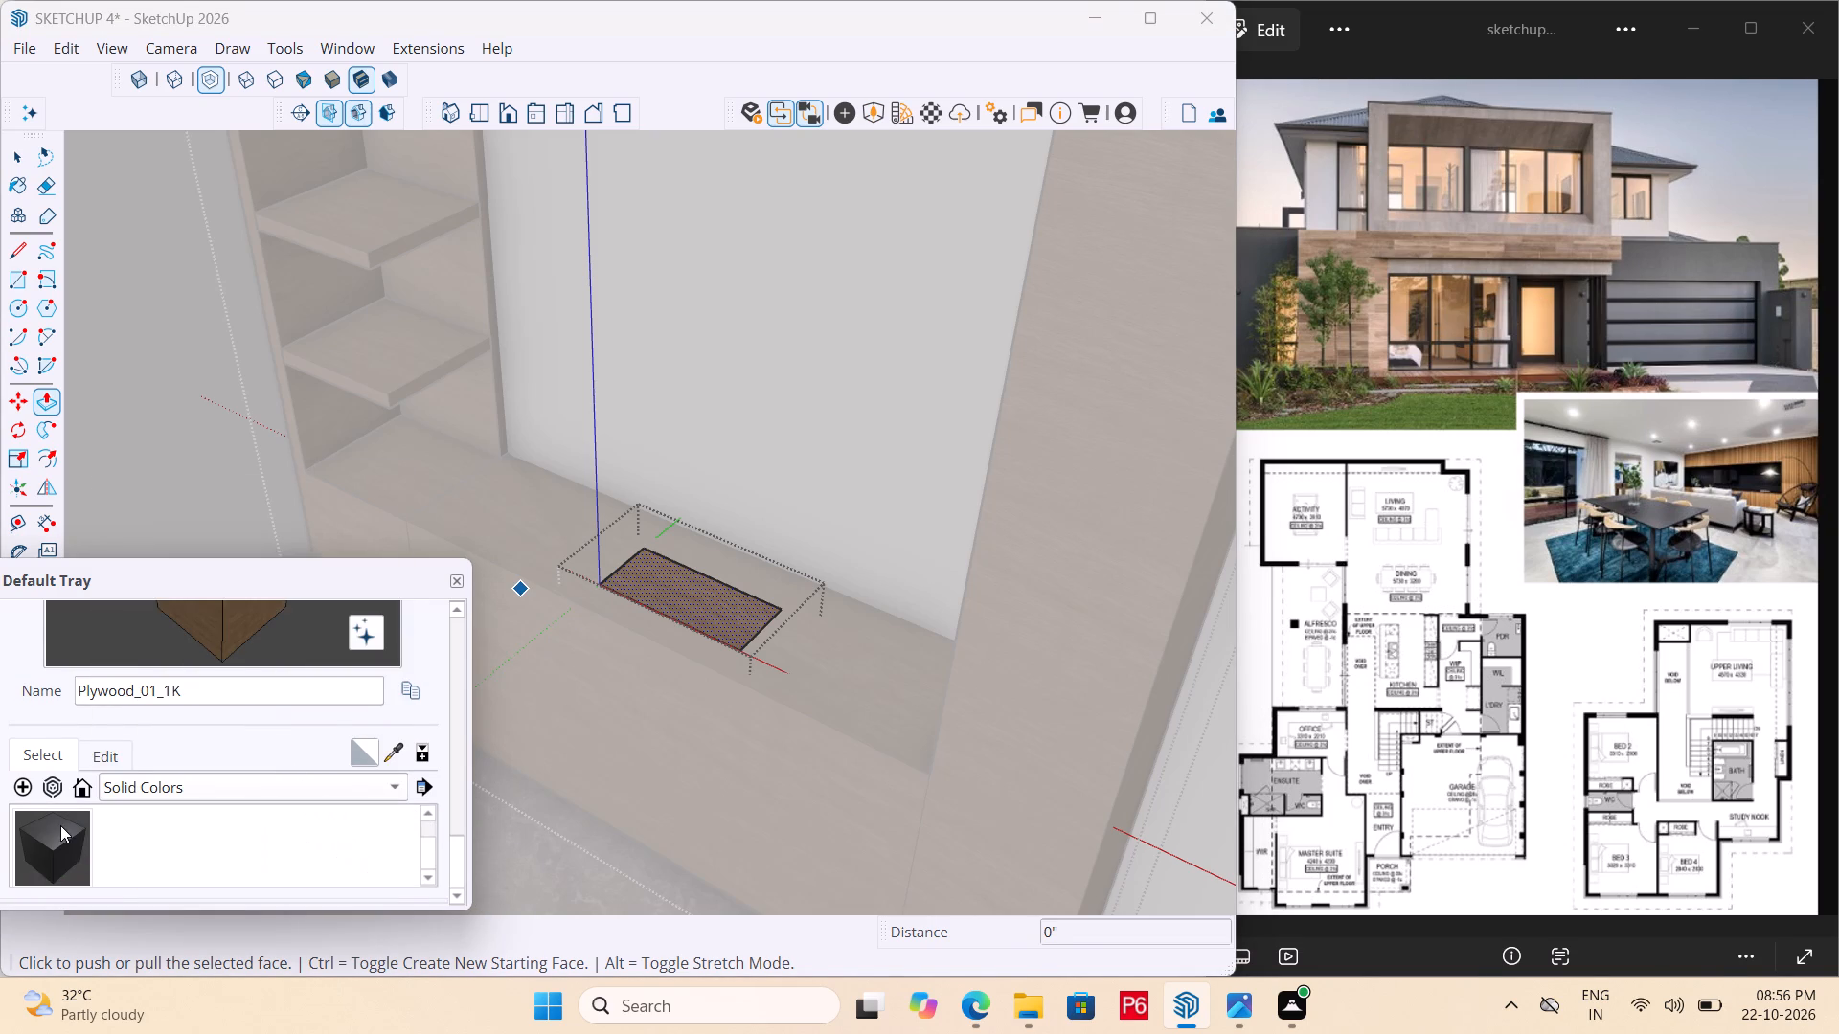
{"action": "left_click", "coordinate": [663, 597]}
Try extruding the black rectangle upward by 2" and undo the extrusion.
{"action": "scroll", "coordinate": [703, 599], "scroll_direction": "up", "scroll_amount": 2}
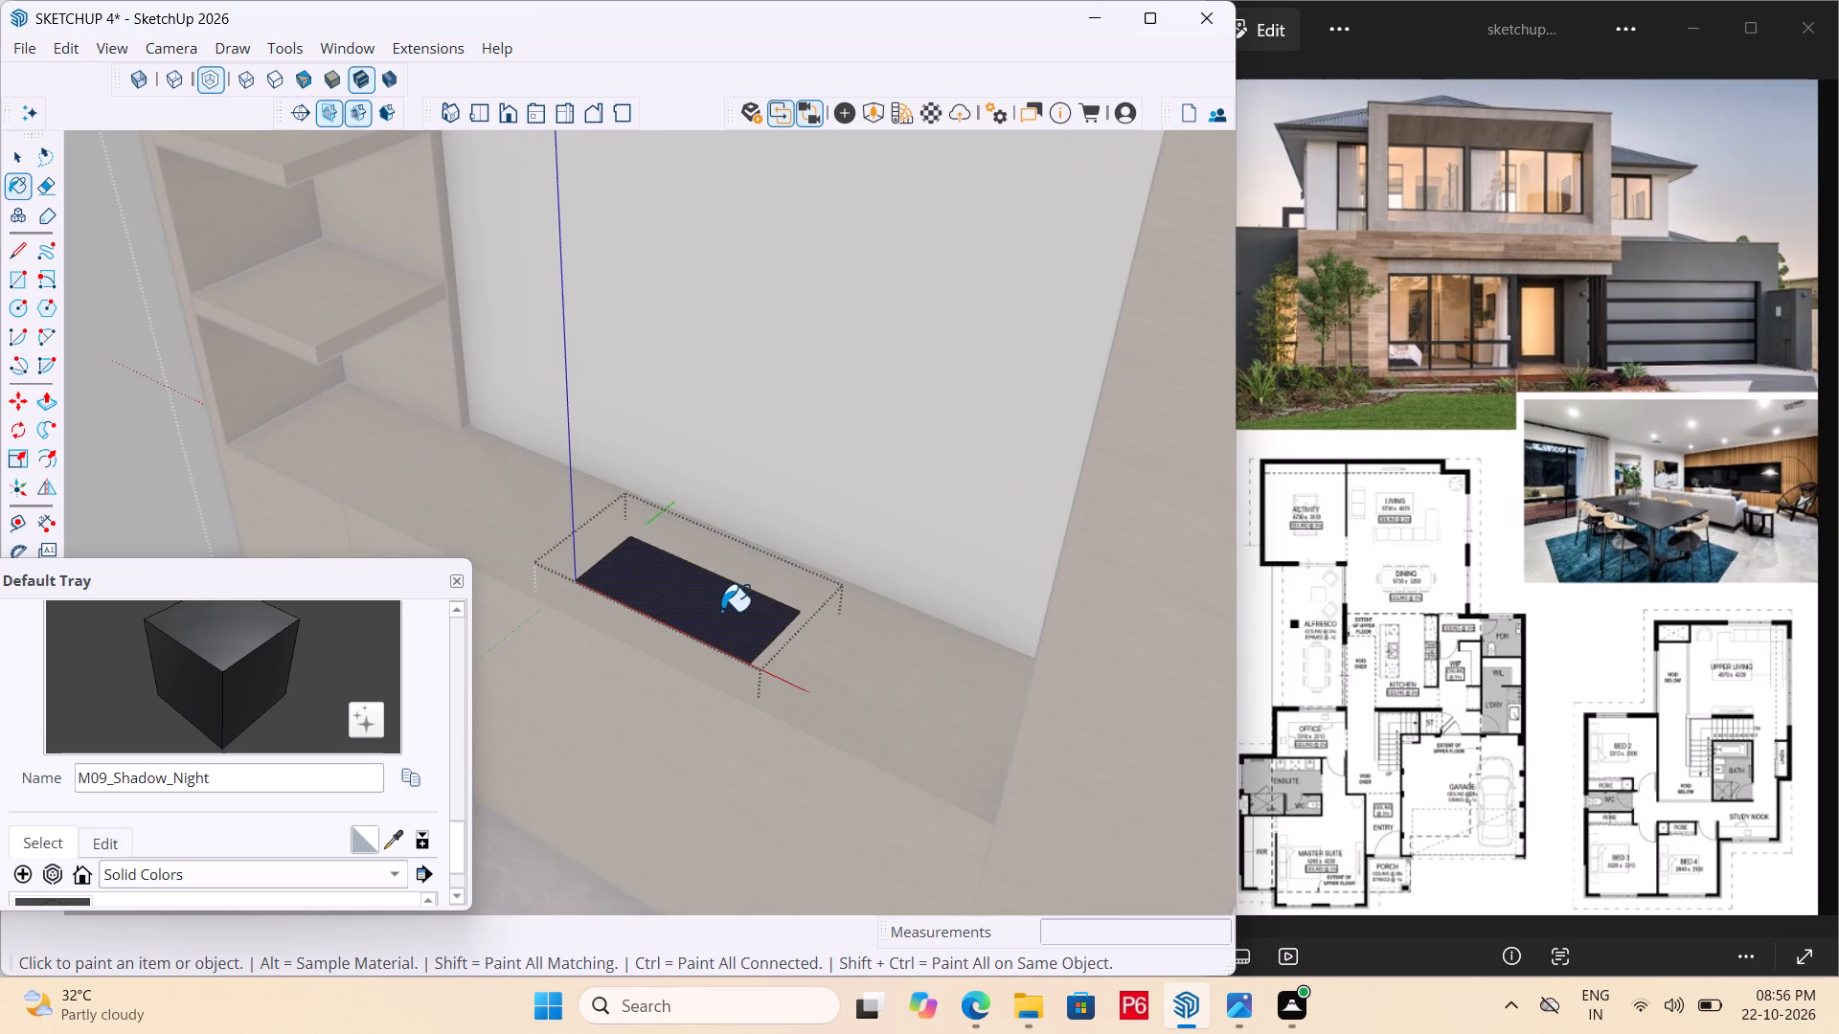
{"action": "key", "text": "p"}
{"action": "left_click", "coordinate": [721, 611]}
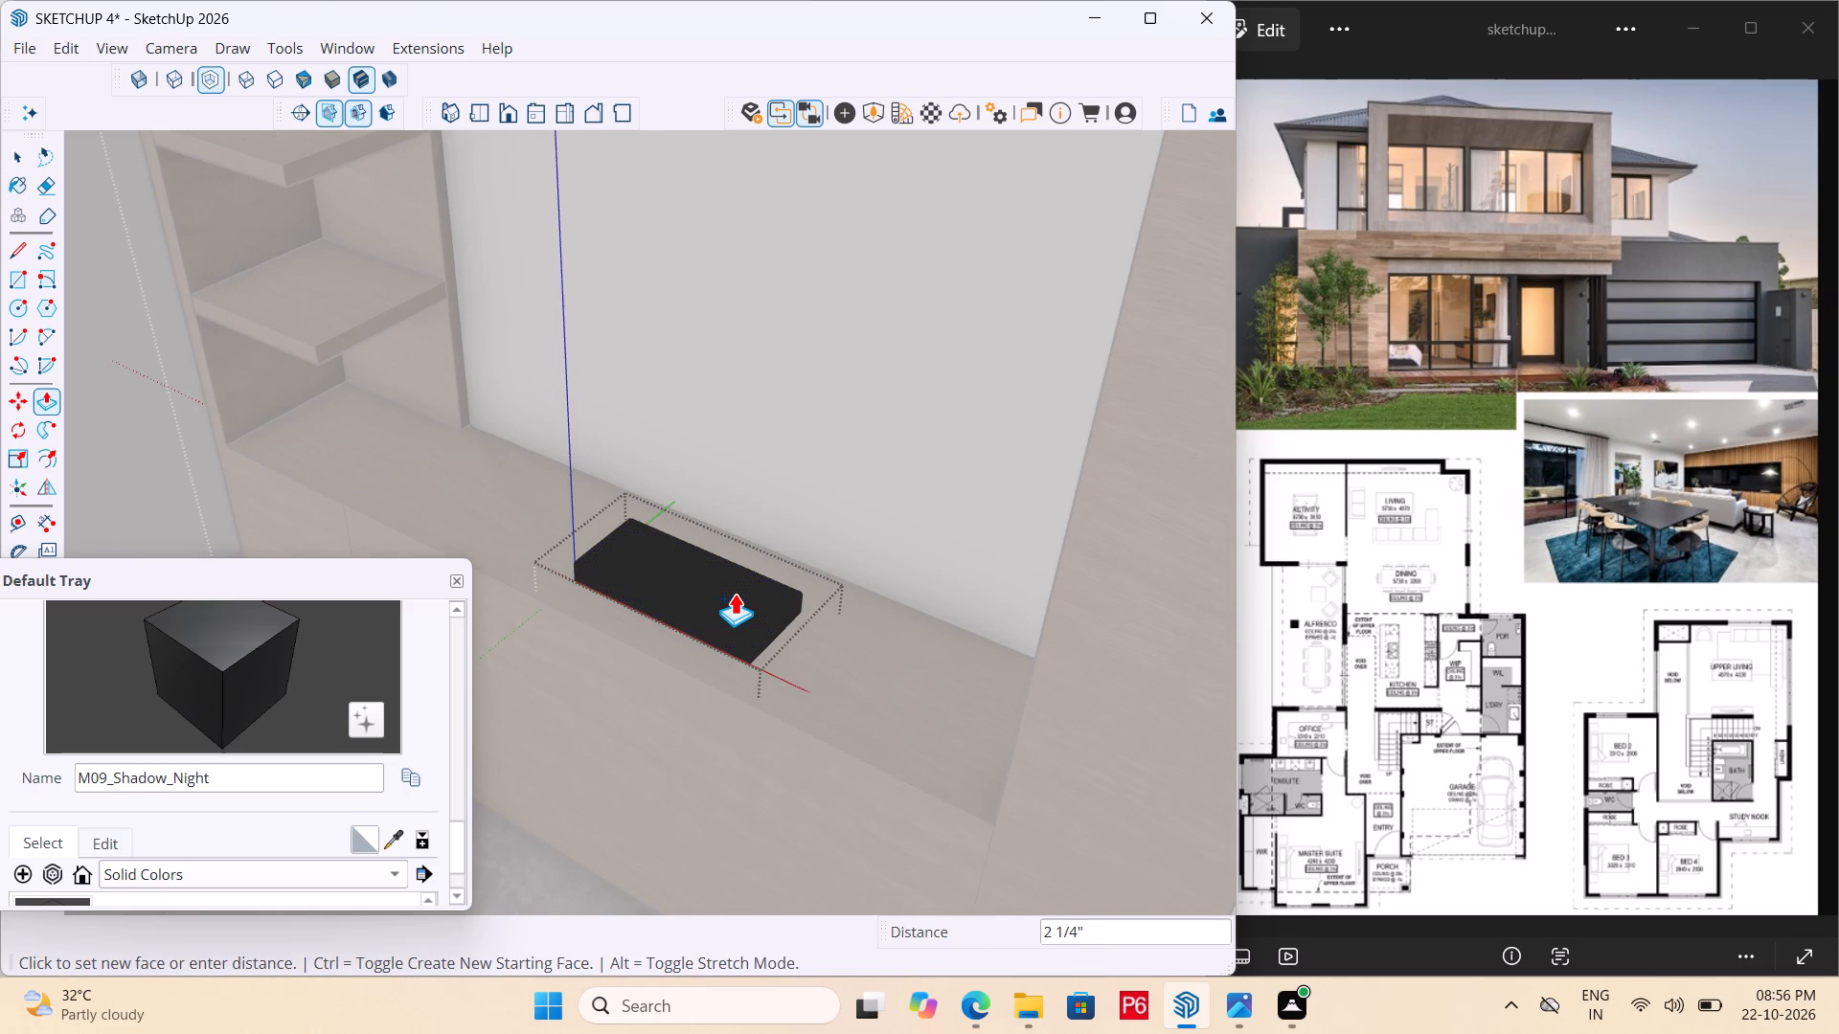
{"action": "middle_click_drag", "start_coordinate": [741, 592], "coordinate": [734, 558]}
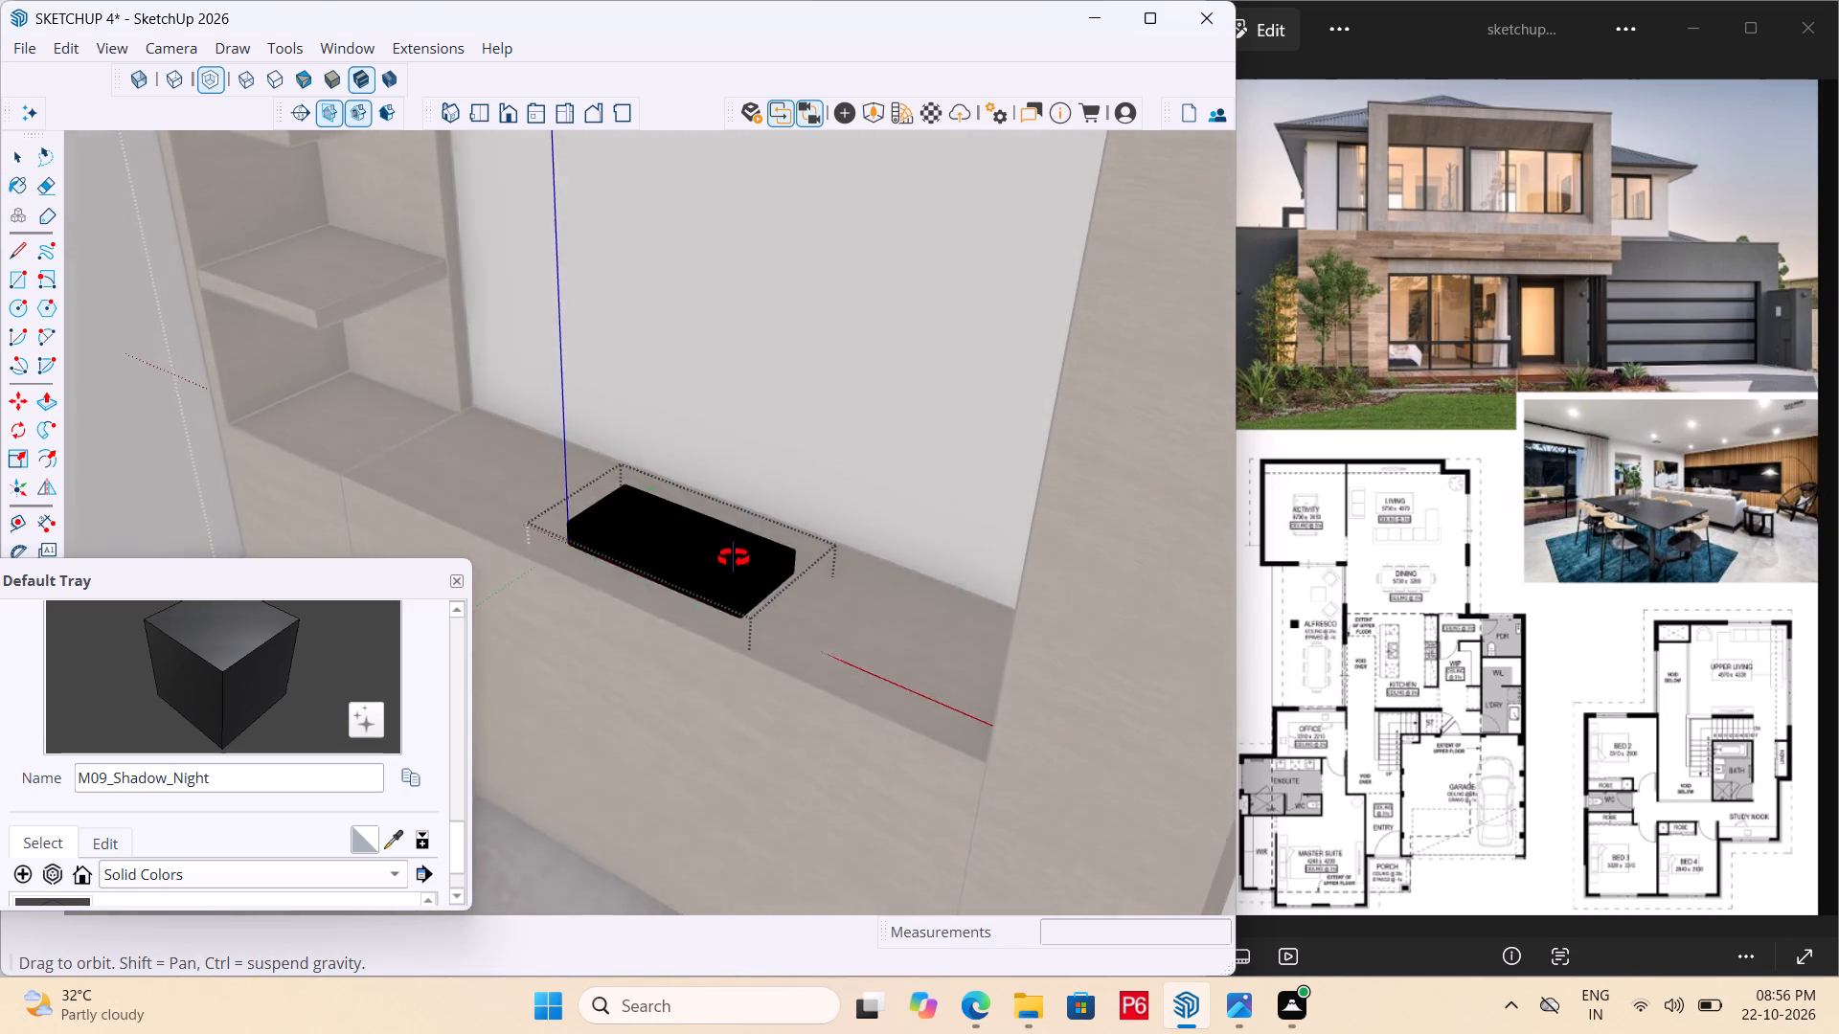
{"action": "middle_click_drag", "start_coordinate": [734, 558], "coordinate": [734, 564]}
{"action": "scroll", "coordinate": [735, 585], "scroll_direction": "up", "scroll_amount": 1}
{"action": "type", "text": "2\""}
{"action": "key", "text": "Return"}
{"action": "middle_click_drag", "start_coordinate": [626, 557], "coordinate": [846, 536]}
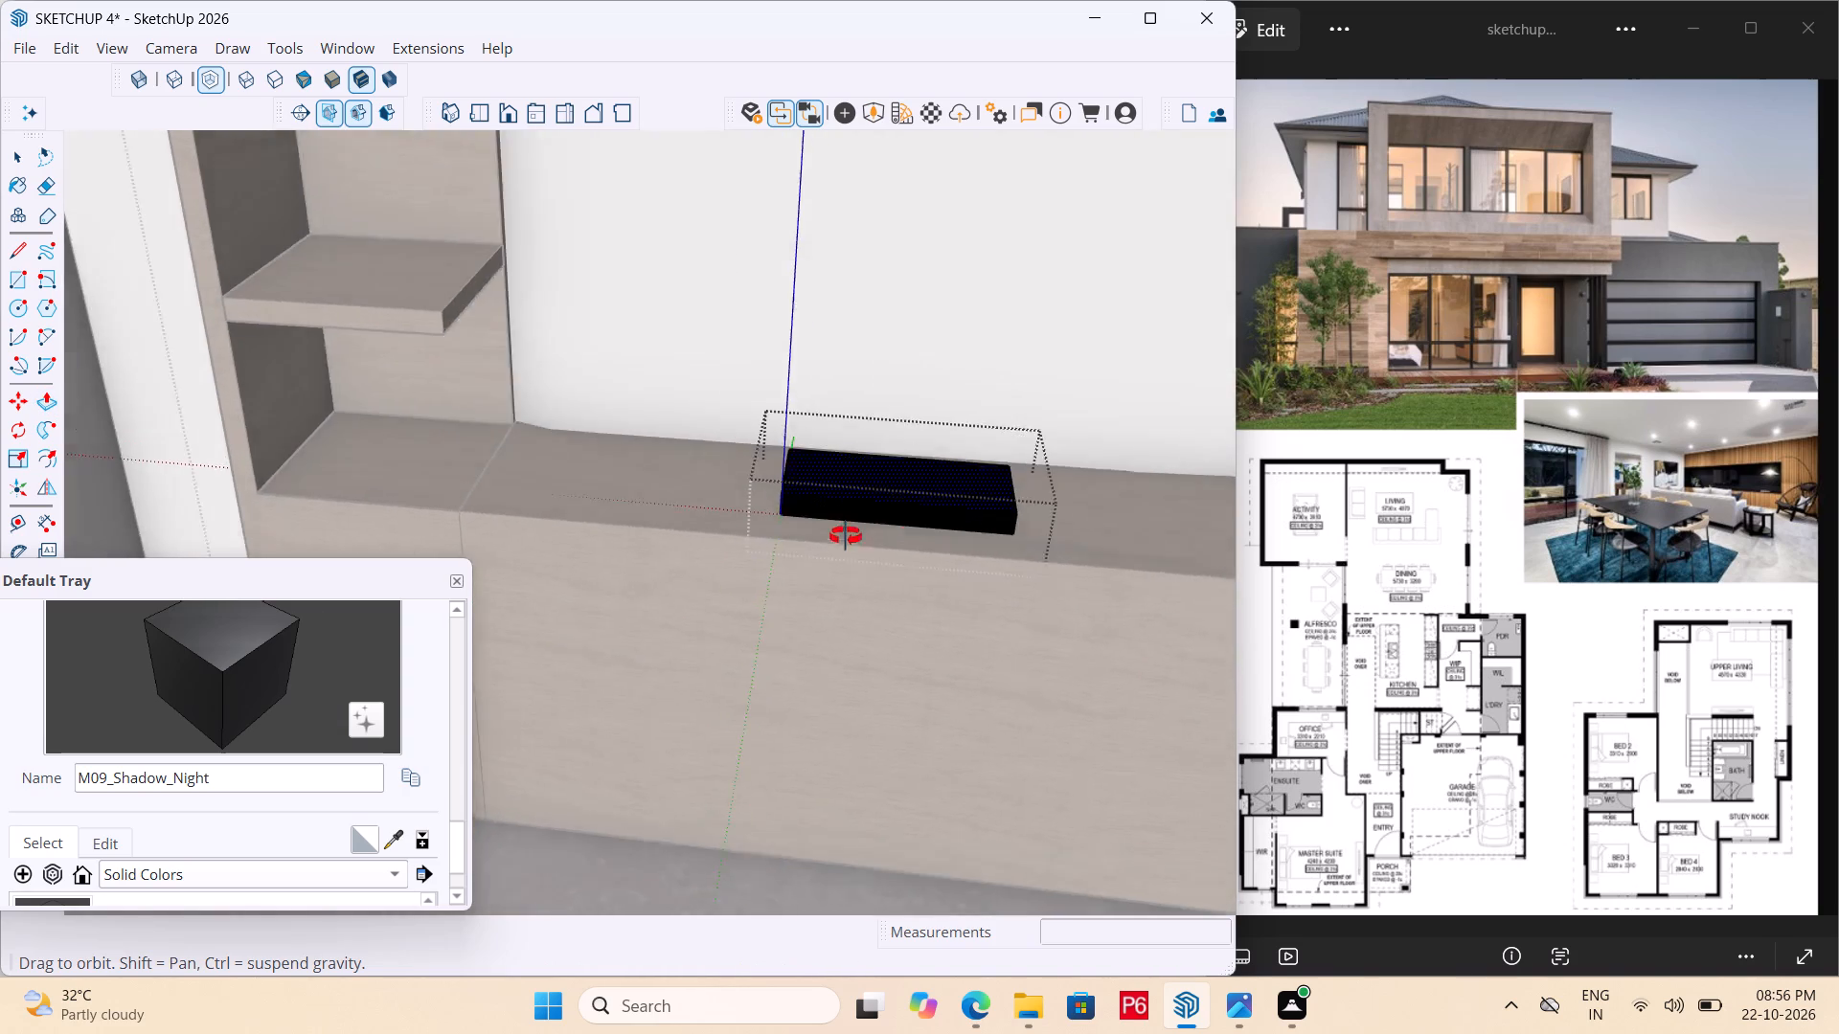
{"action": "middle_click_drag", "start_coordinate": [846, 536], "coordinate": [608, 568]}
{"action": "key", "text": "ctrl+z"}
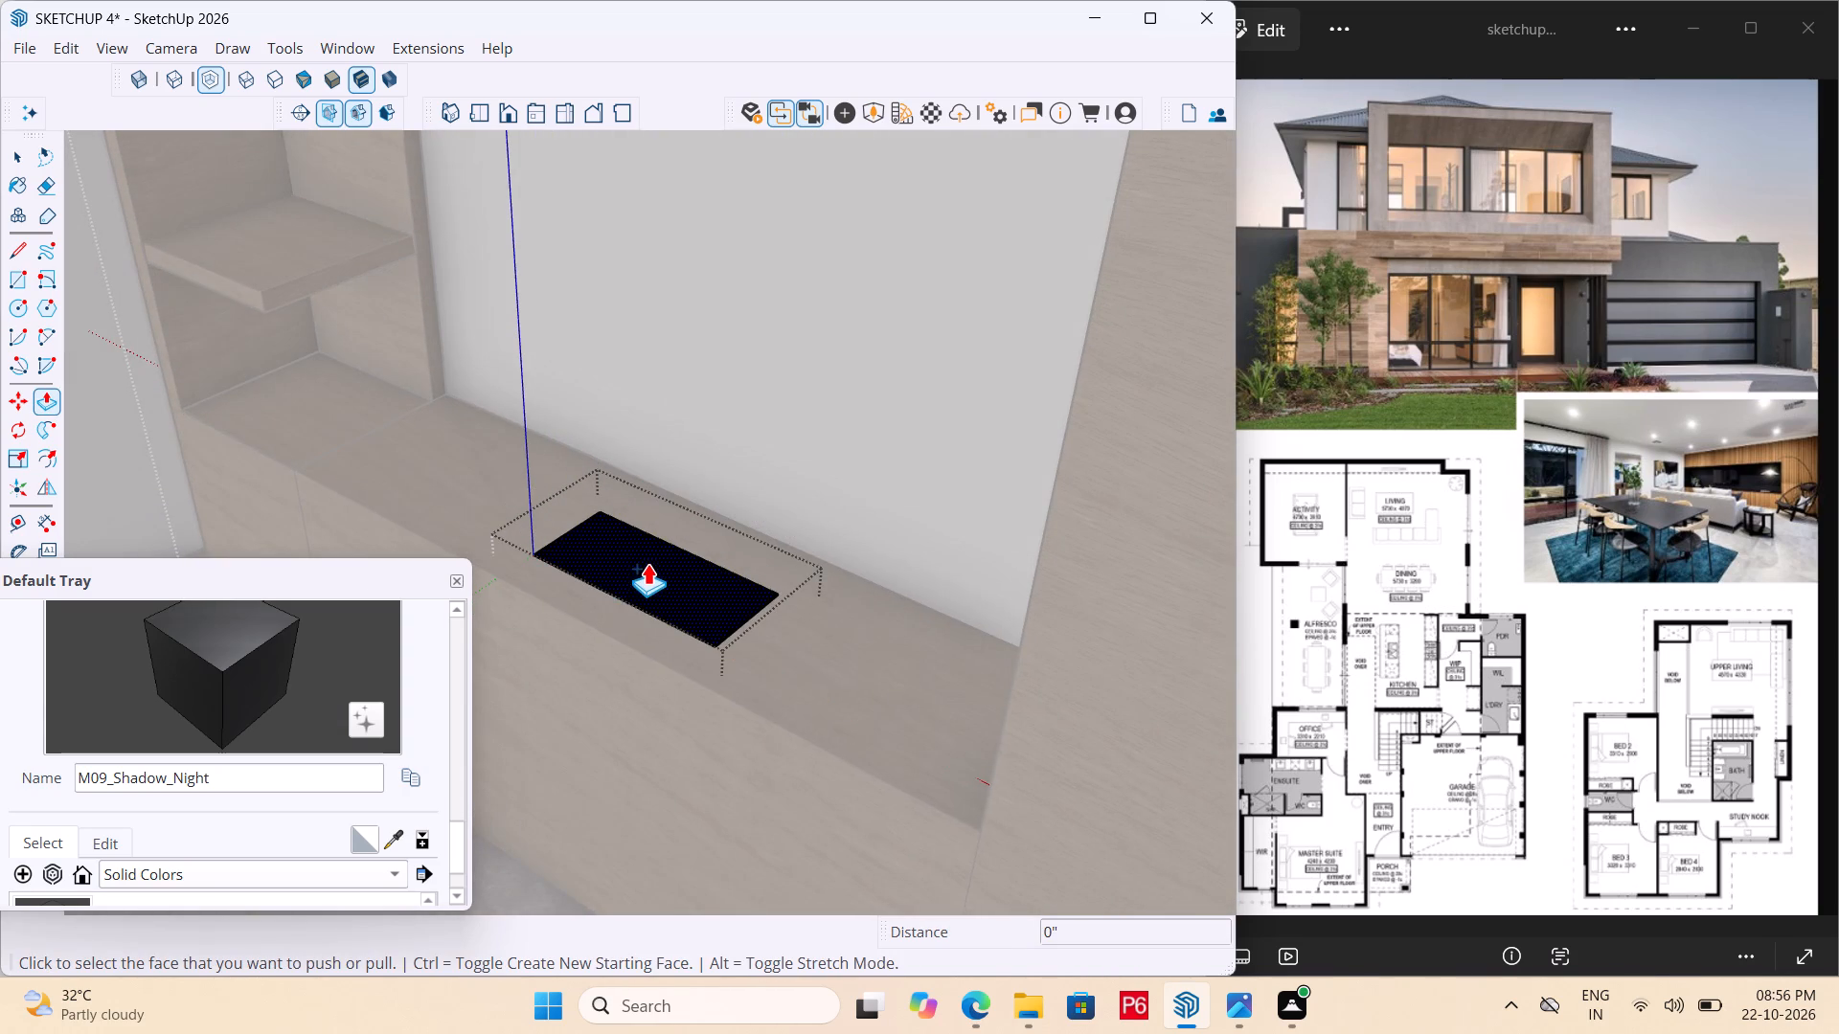
Extrude the black rectangle upward by 1" into a thin base slab.
{"action": "left_click", "coordinate": [647, 571]}
{"action": "type", "text": "1\""}
{"action": "key", "text": "Return"}
{"action": "scroll", "coordinate": [657, 557], "scroll_direction": "up", "scroll_amount": 2}
{"action": "key", "text": "space"}
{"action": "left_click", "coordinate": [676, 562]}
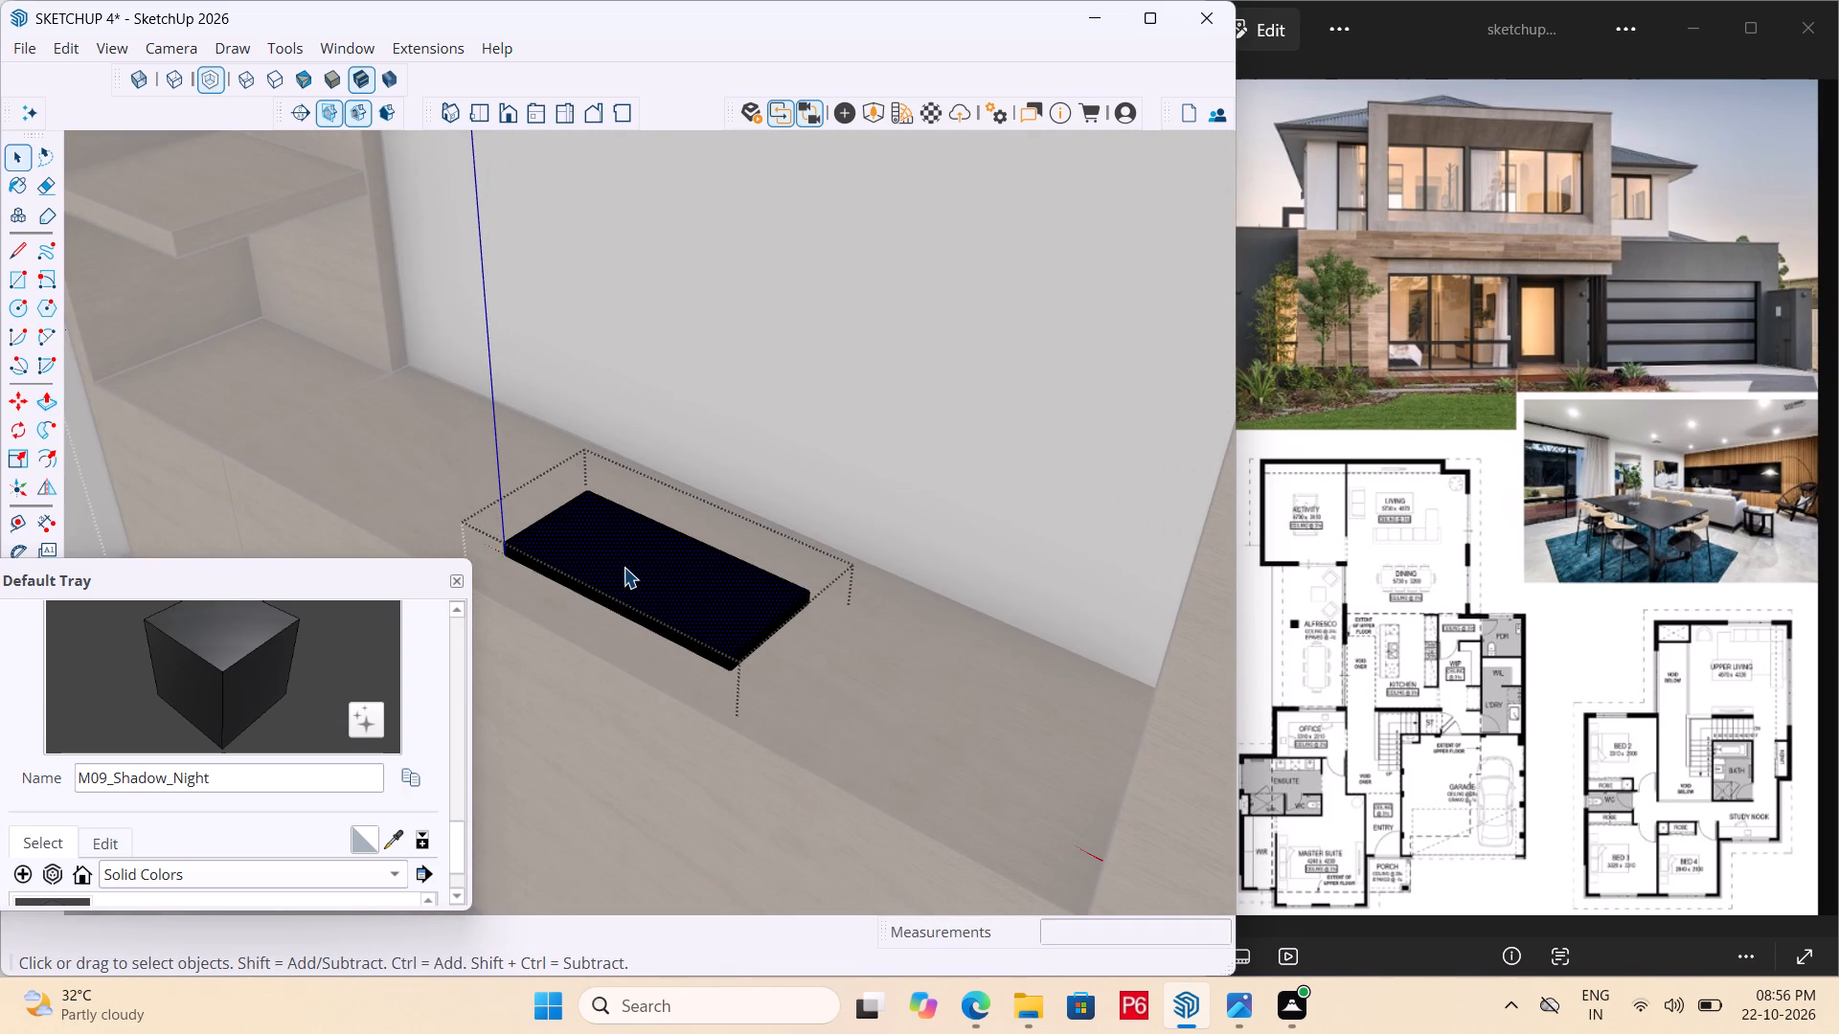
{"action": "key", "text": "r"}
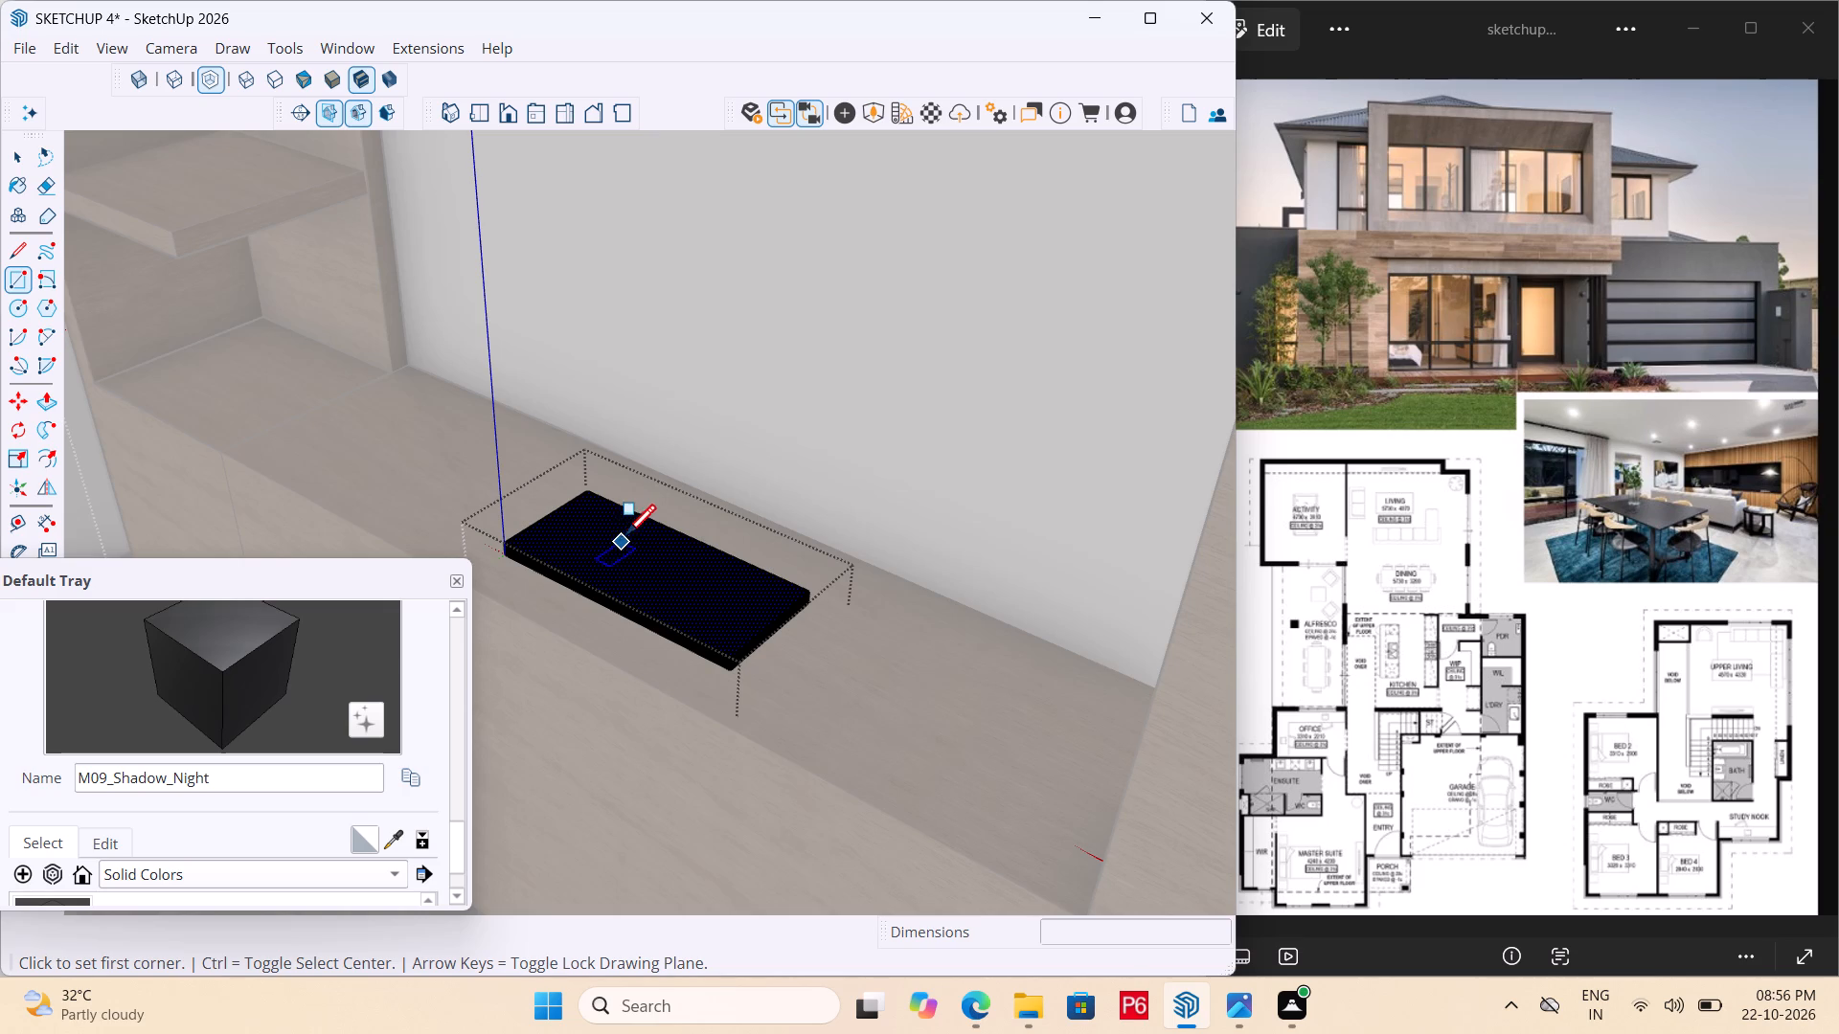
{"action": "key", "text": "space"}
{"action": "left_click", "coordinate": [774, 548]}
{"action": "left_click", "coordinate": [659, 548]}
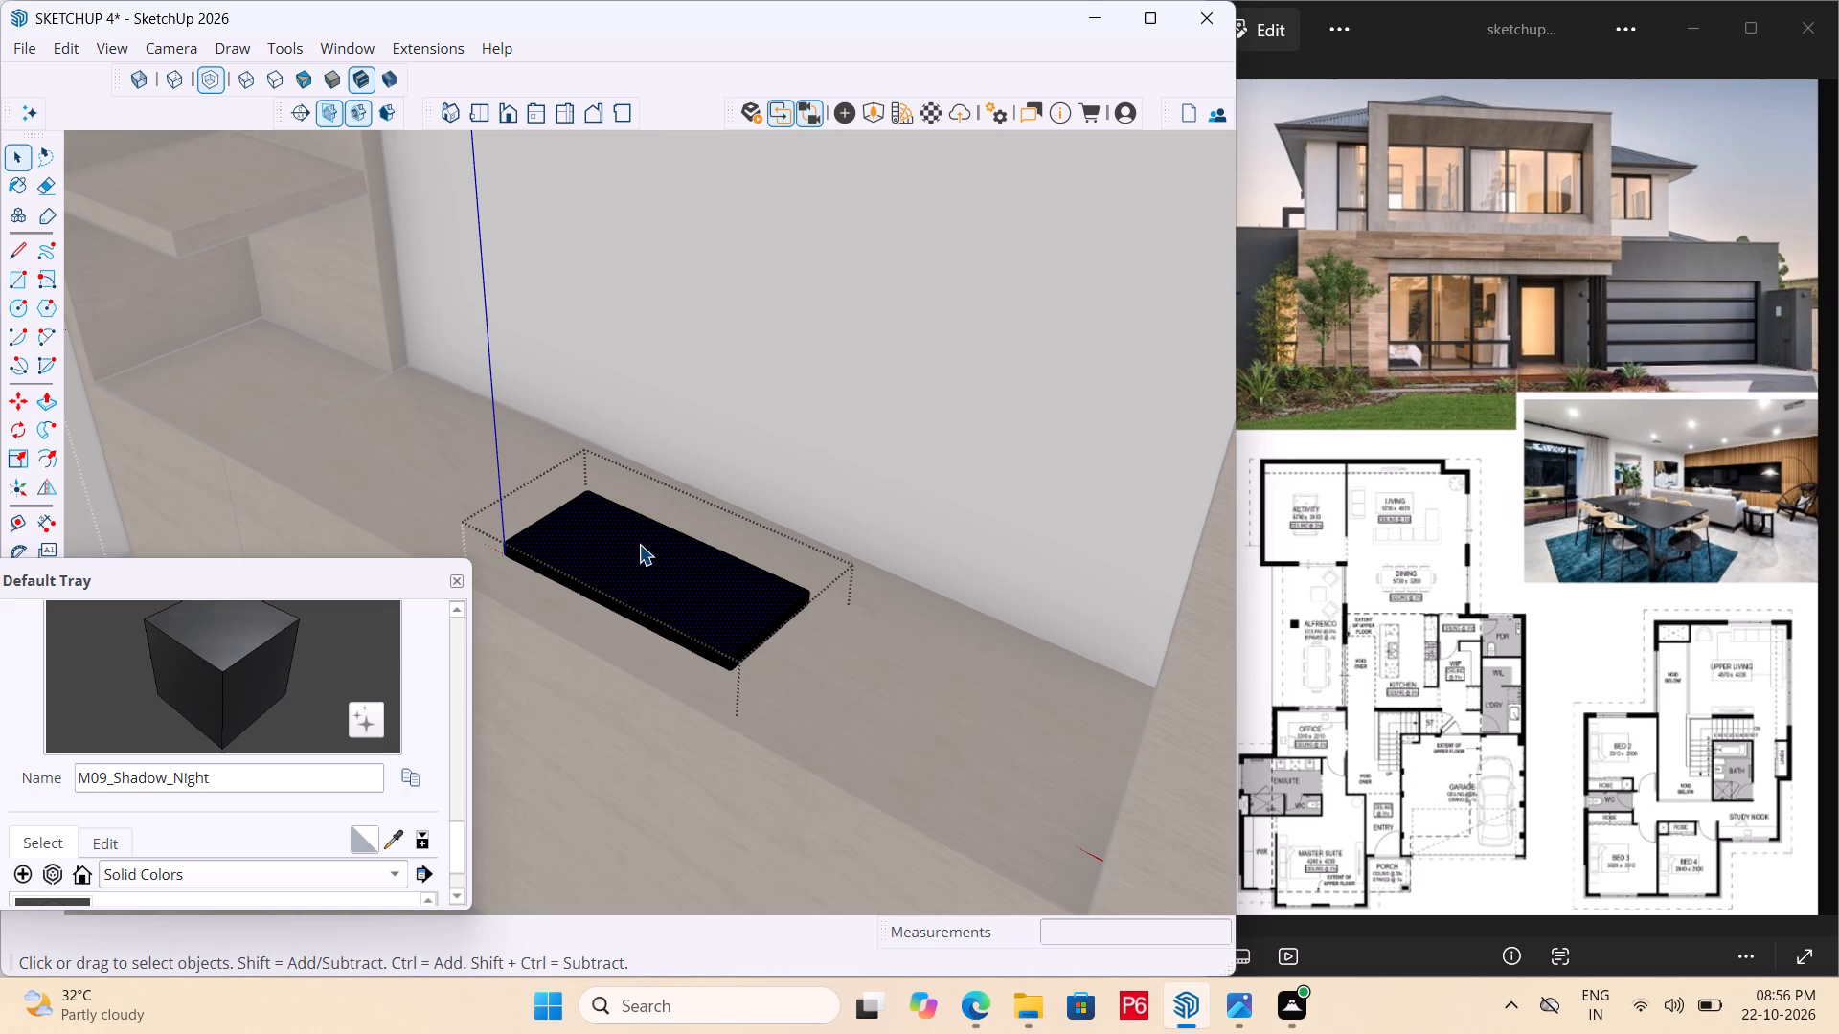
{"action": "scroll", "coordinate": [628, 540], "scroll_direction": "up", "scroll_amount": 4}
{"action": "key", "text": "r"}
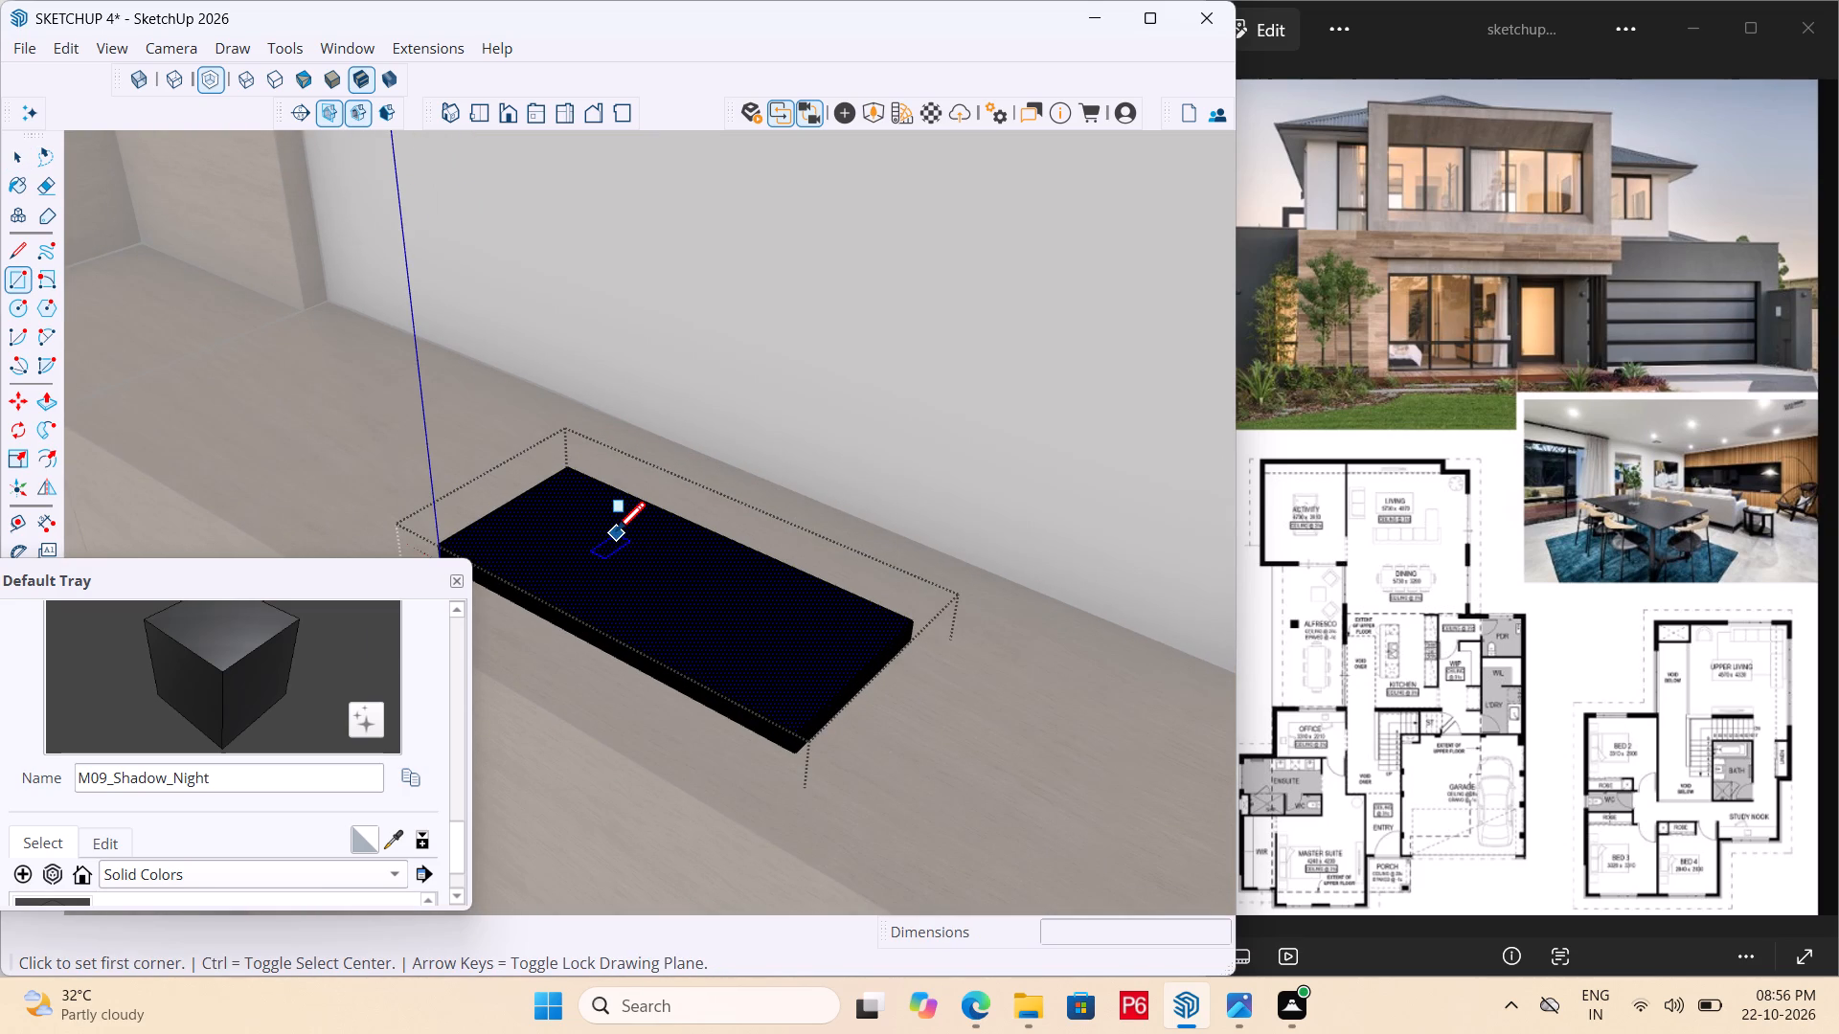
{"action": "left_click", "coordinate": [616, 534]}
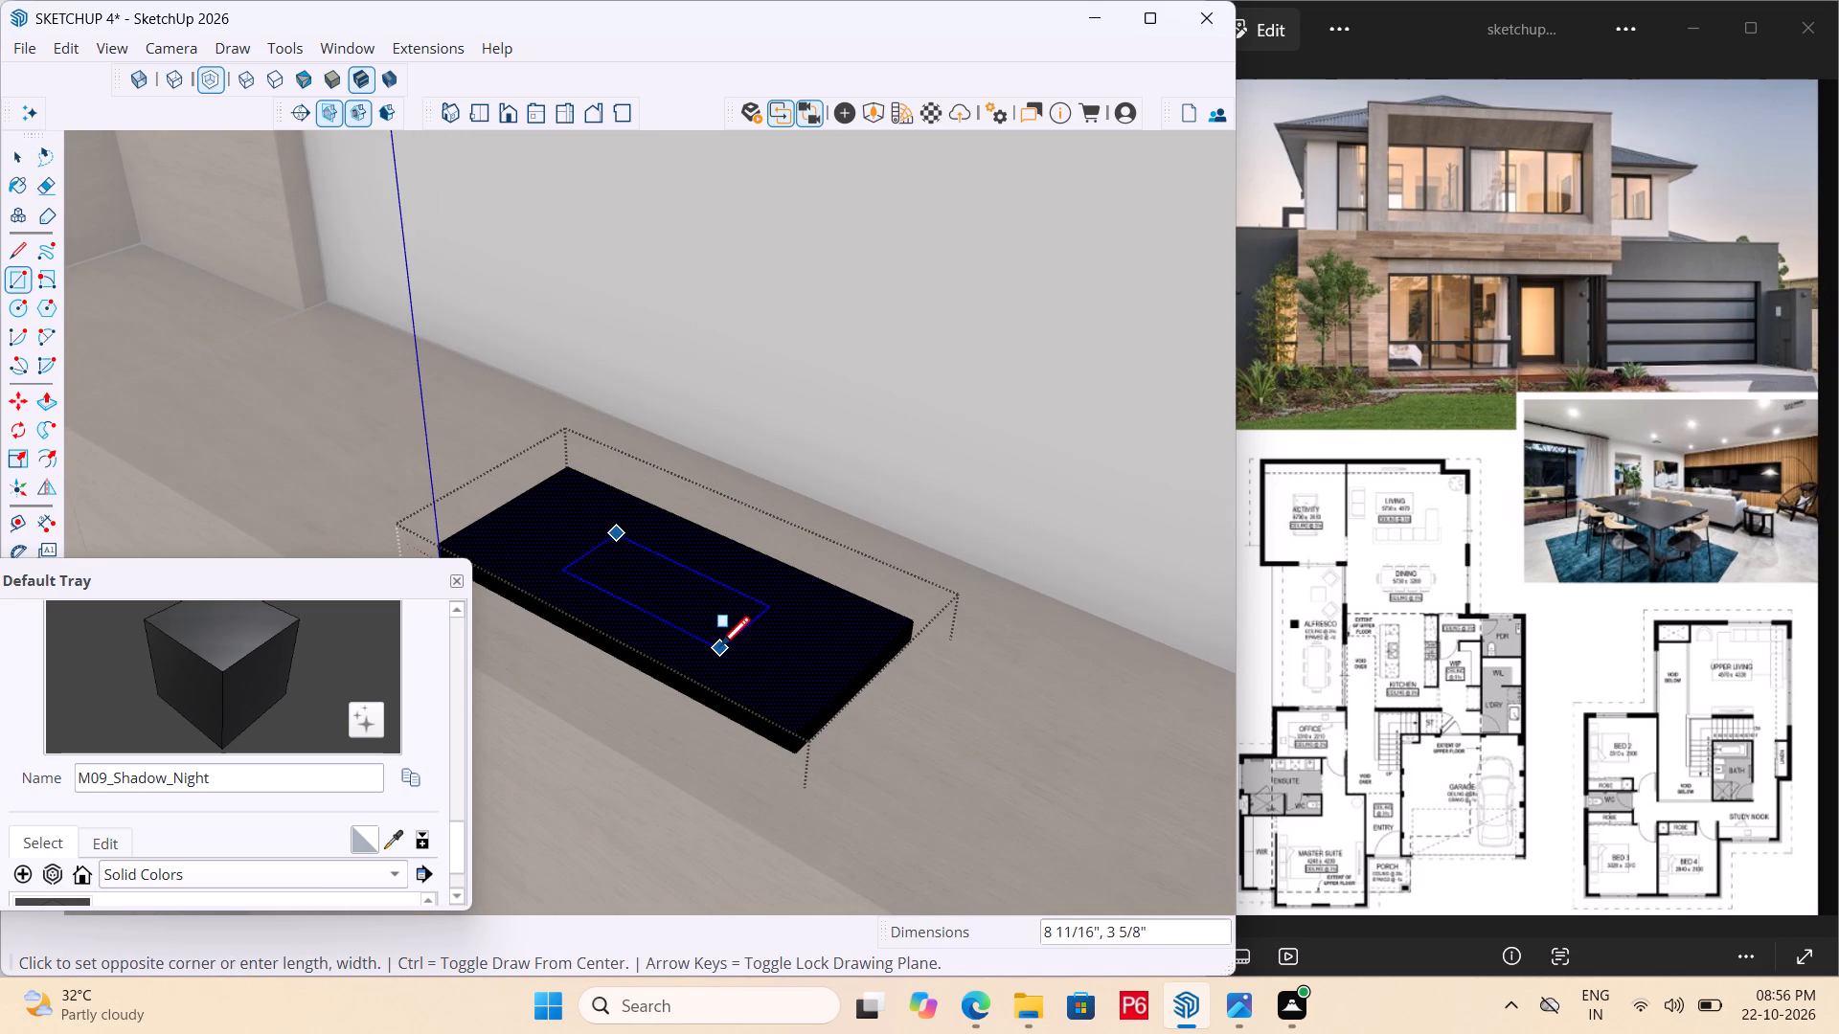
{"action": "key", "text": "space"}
Offset the outline of the slab's top face inward by about 3 1/8" to form a narrow central strip.
{"action": "left_click", "coordinate": [36, 458]}
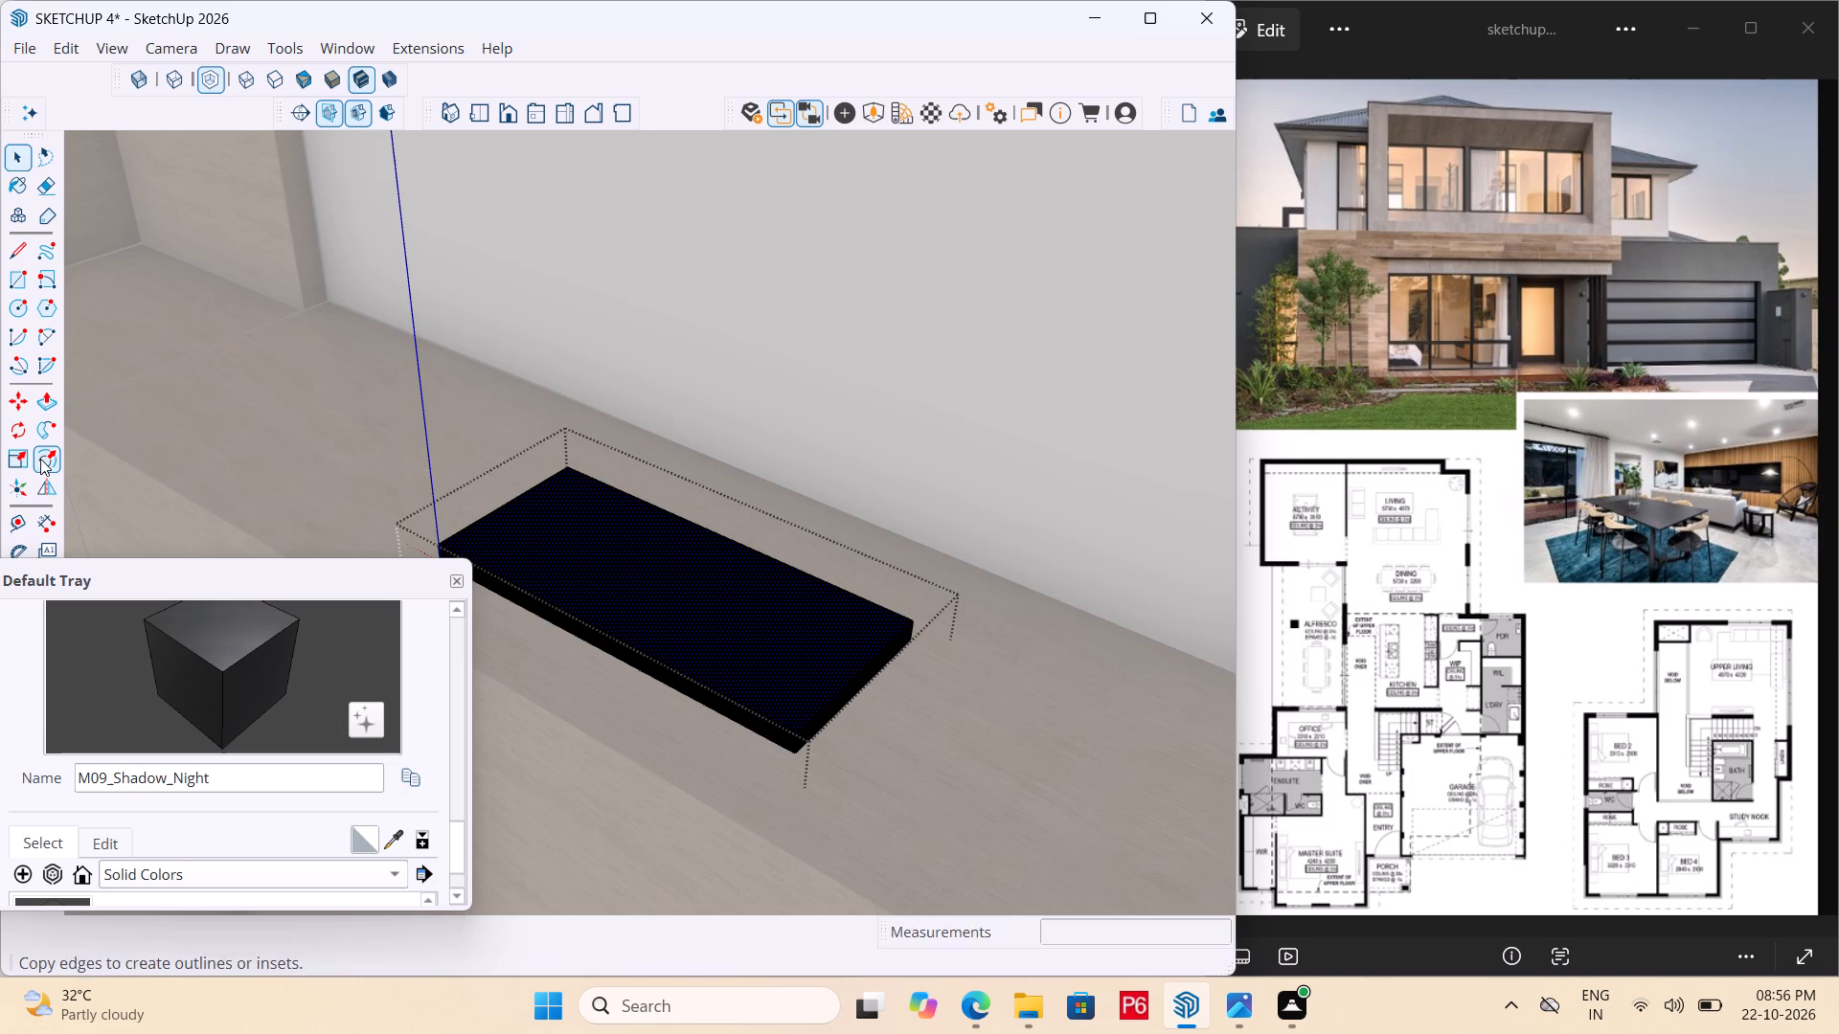
{"action": "left_click", "coordinate": [567, 549]}
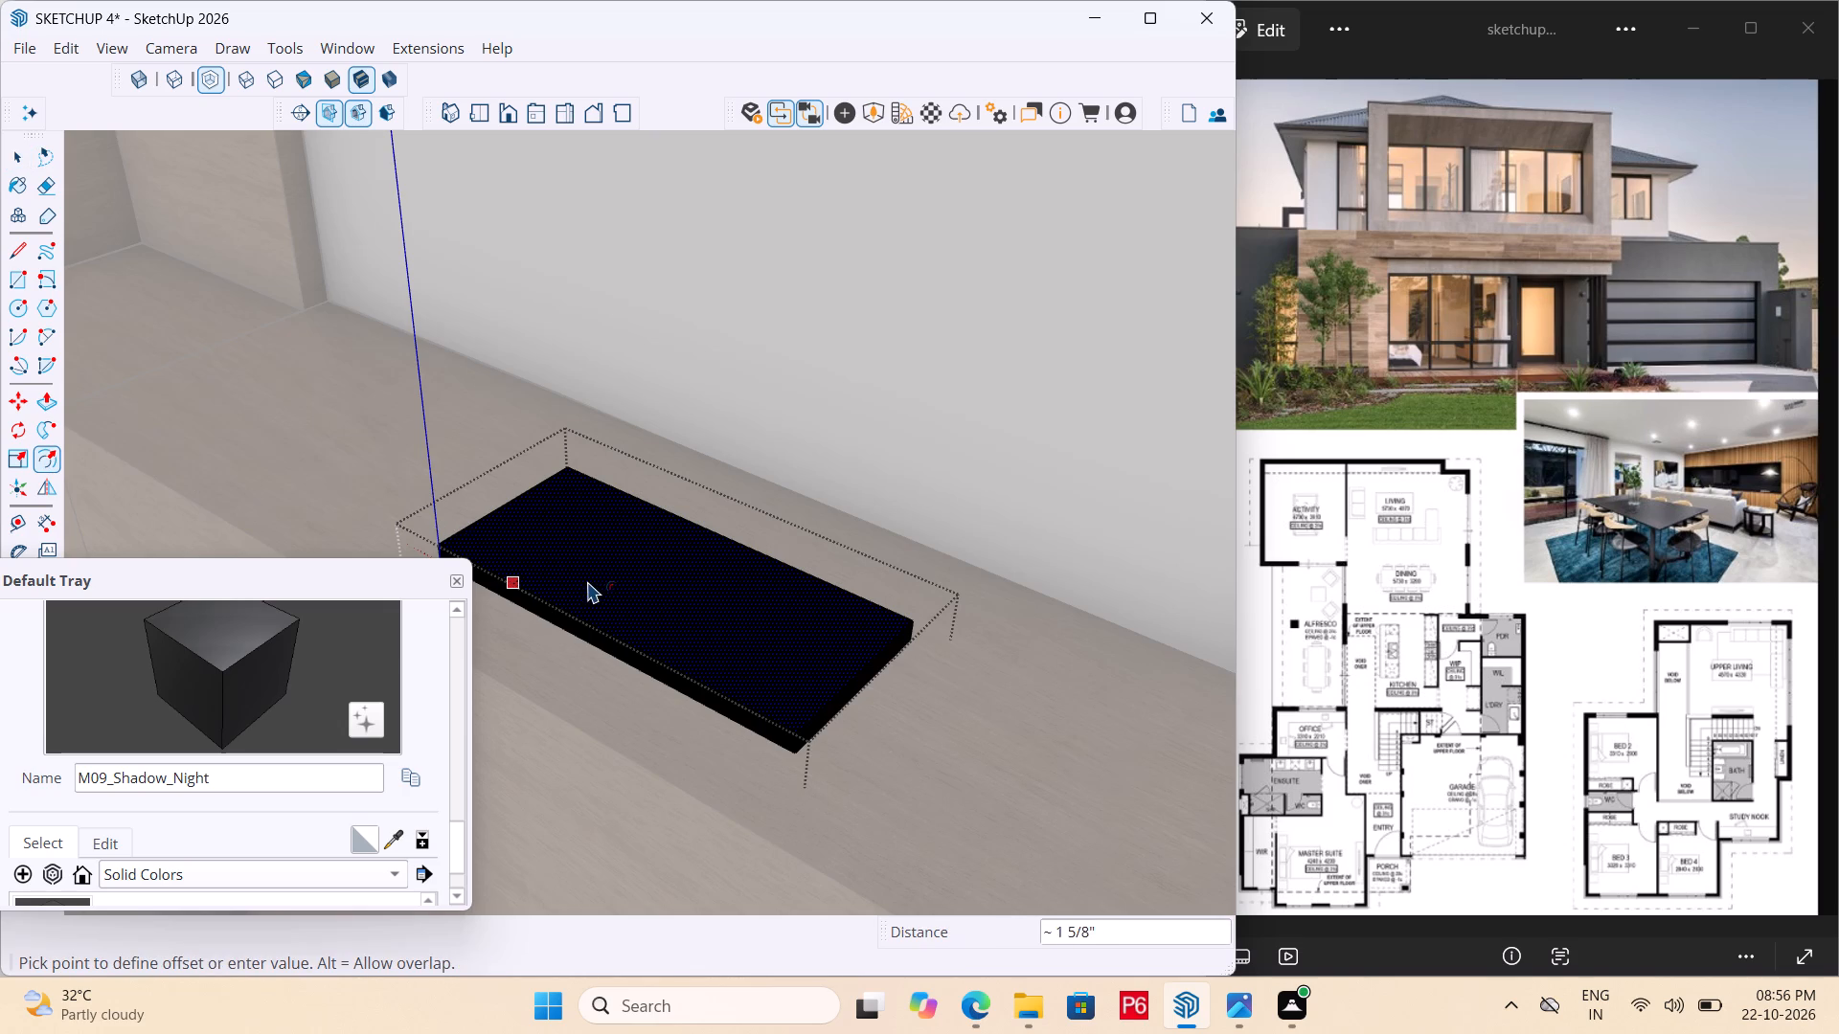
{"action": "left_click", "coordinate": [592, 567]}
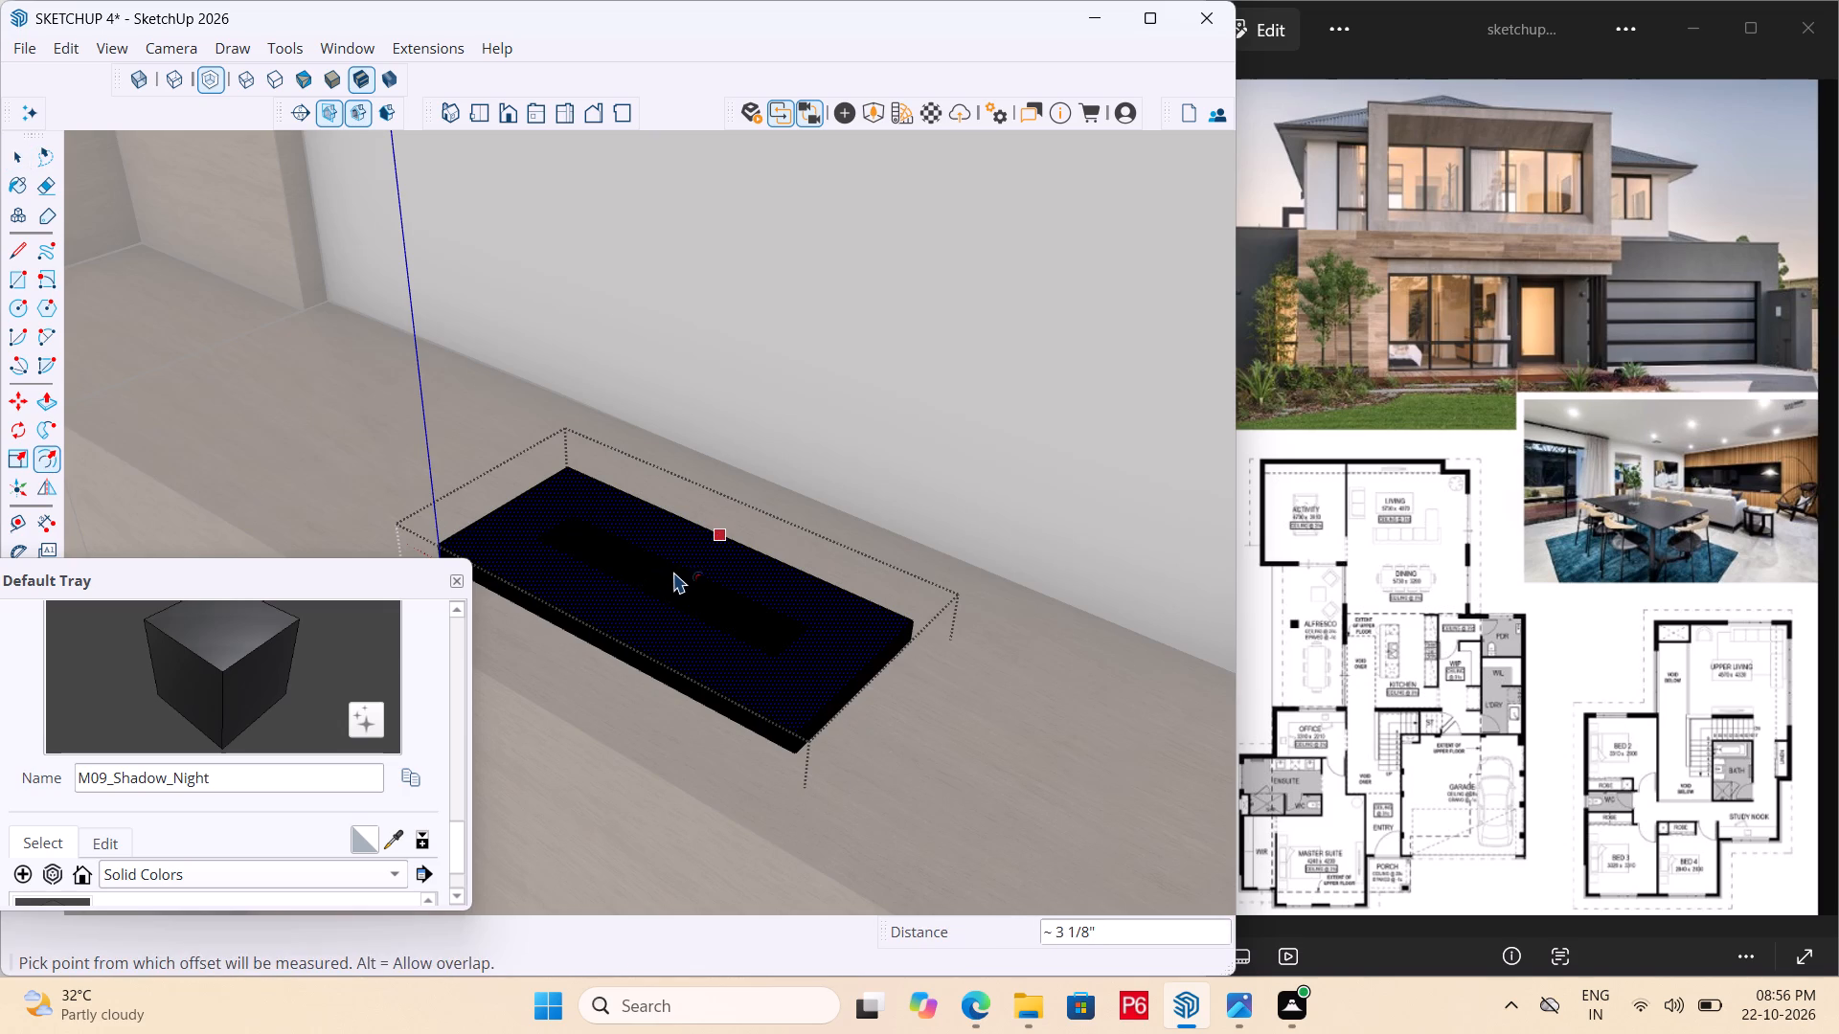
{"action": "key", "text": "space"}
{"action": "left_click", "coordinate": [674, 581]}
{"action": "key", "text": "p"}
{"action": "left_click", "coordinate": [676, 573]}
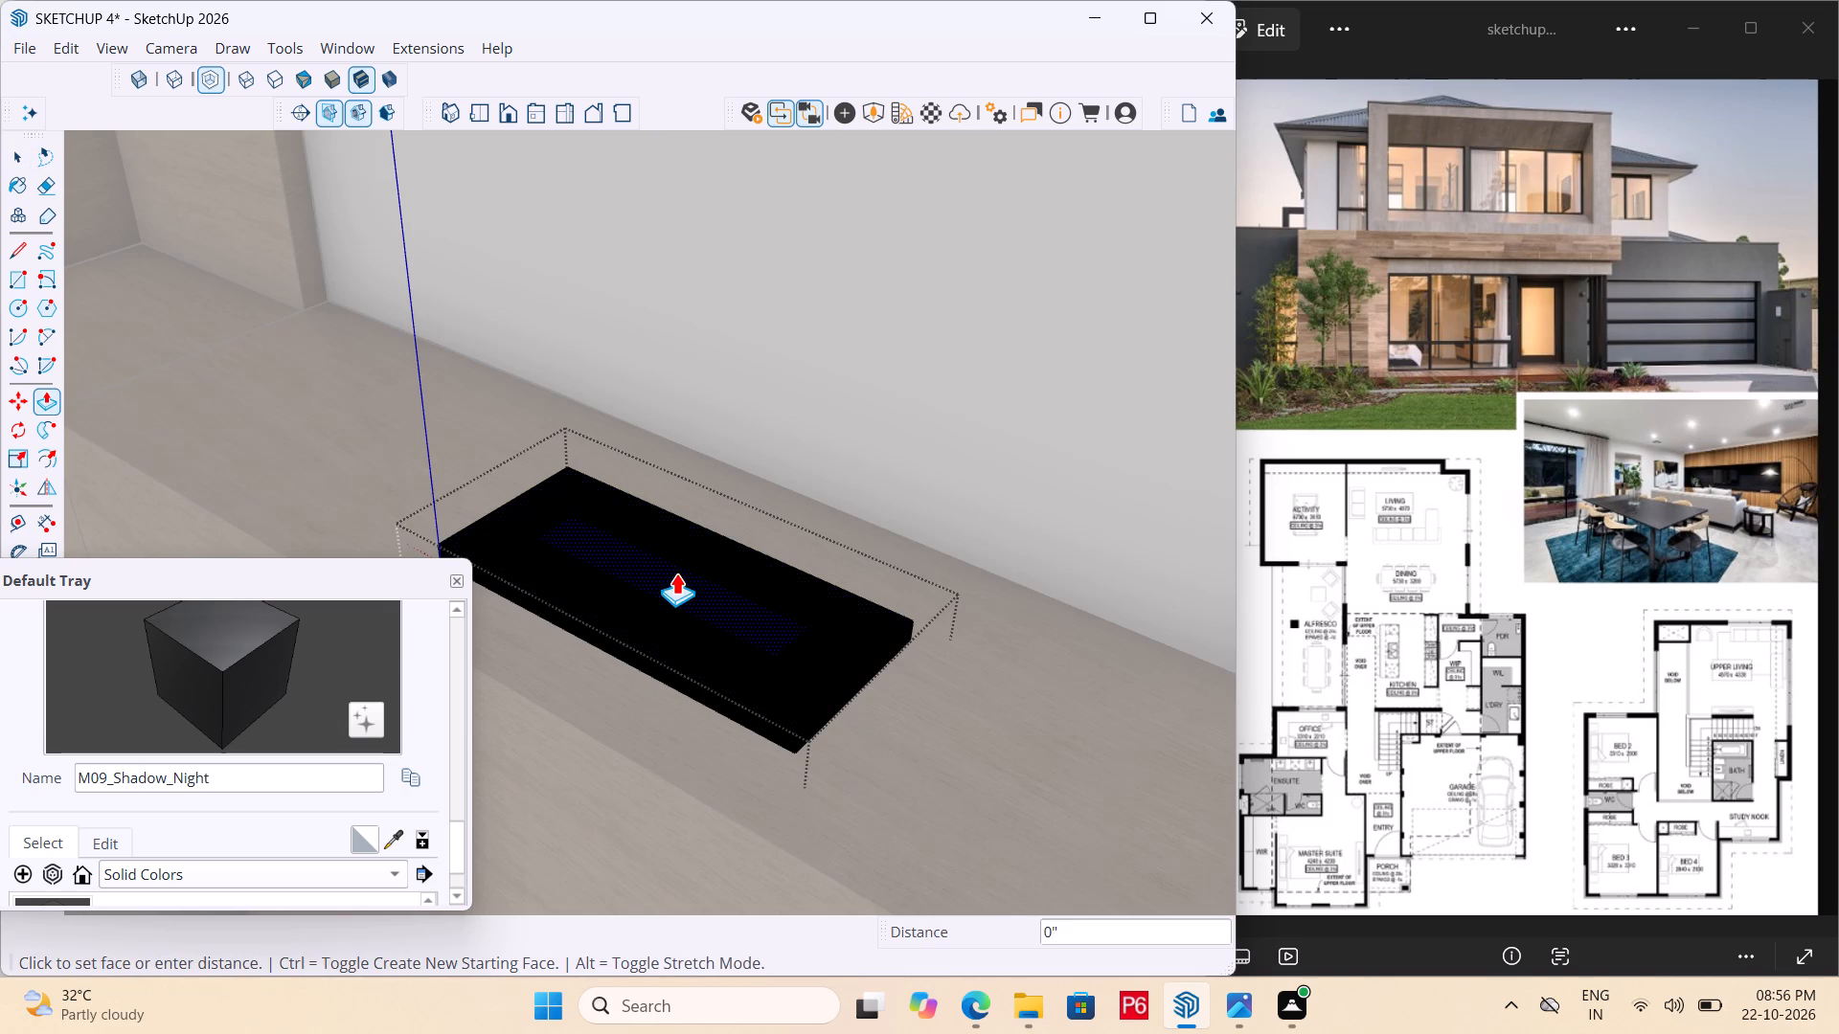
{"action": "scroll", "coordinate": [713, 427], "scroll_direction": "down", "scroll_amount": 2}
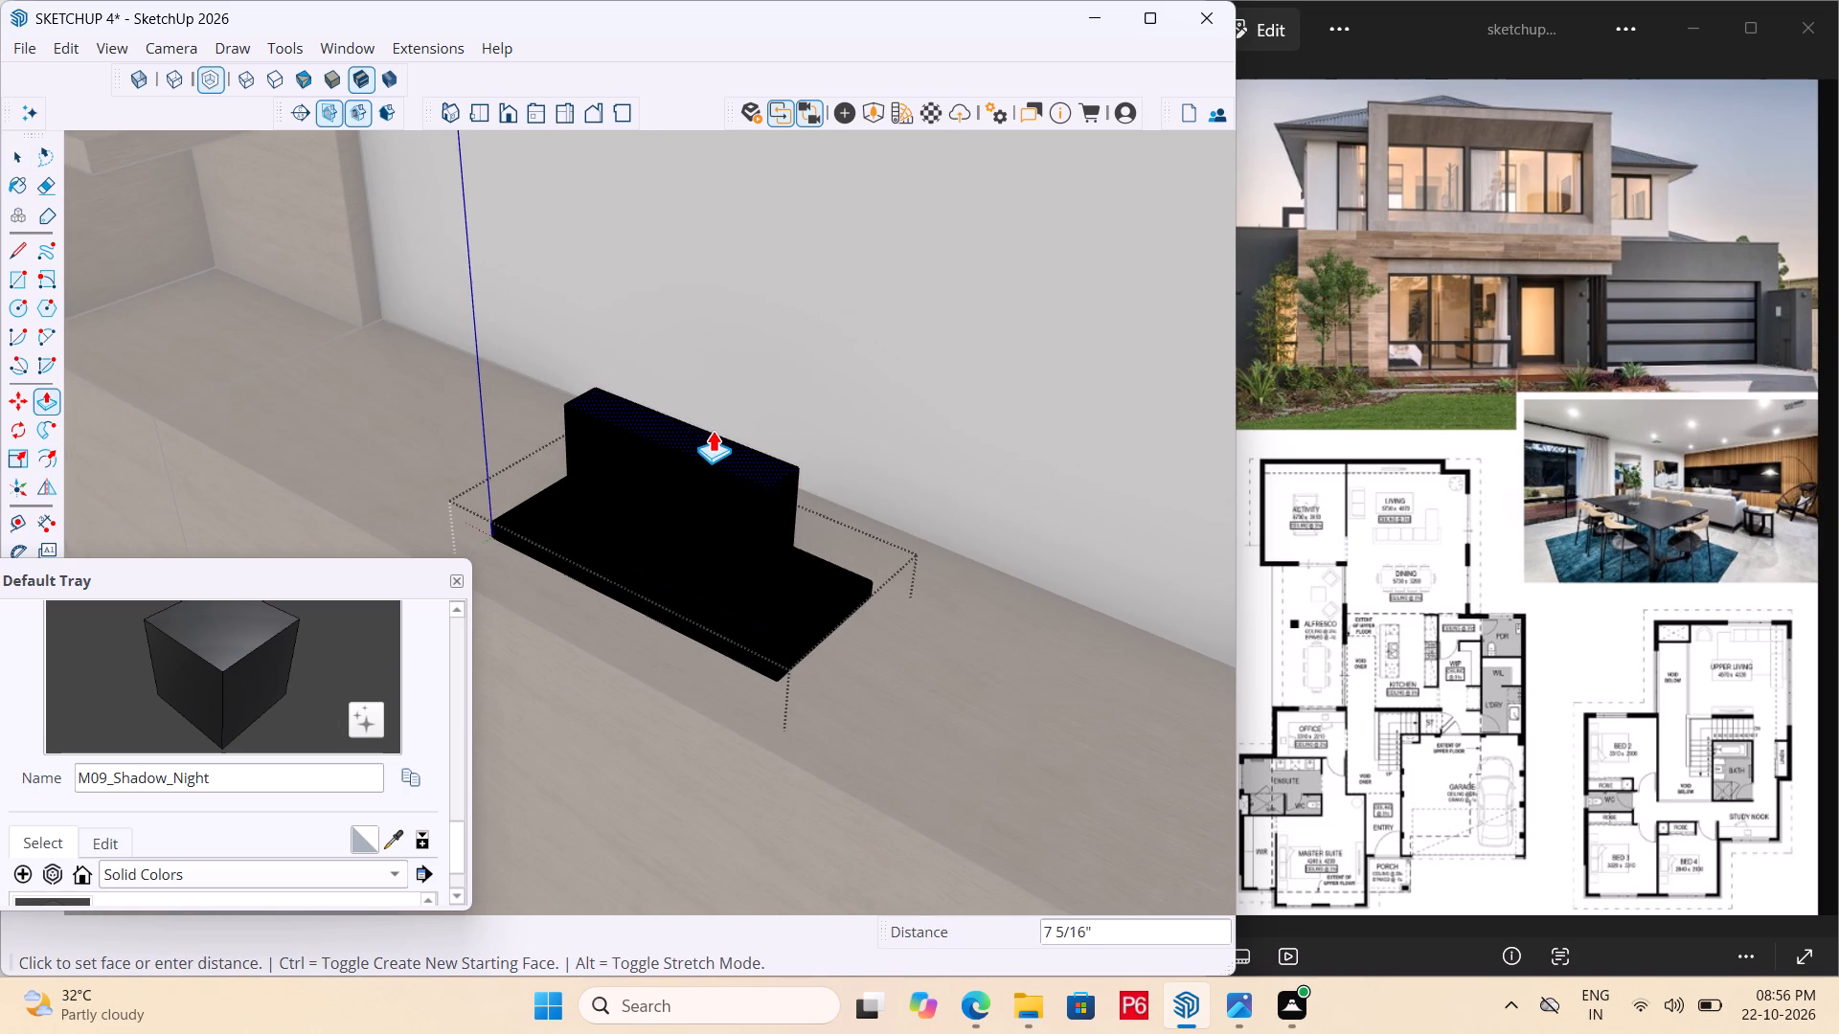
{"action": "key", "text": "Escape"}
Select the narrow central strip on the black slab's top face.
{"action": "middle_click_drag", "start_coordinate": [659, 542], "coordinate": [638, 629]}
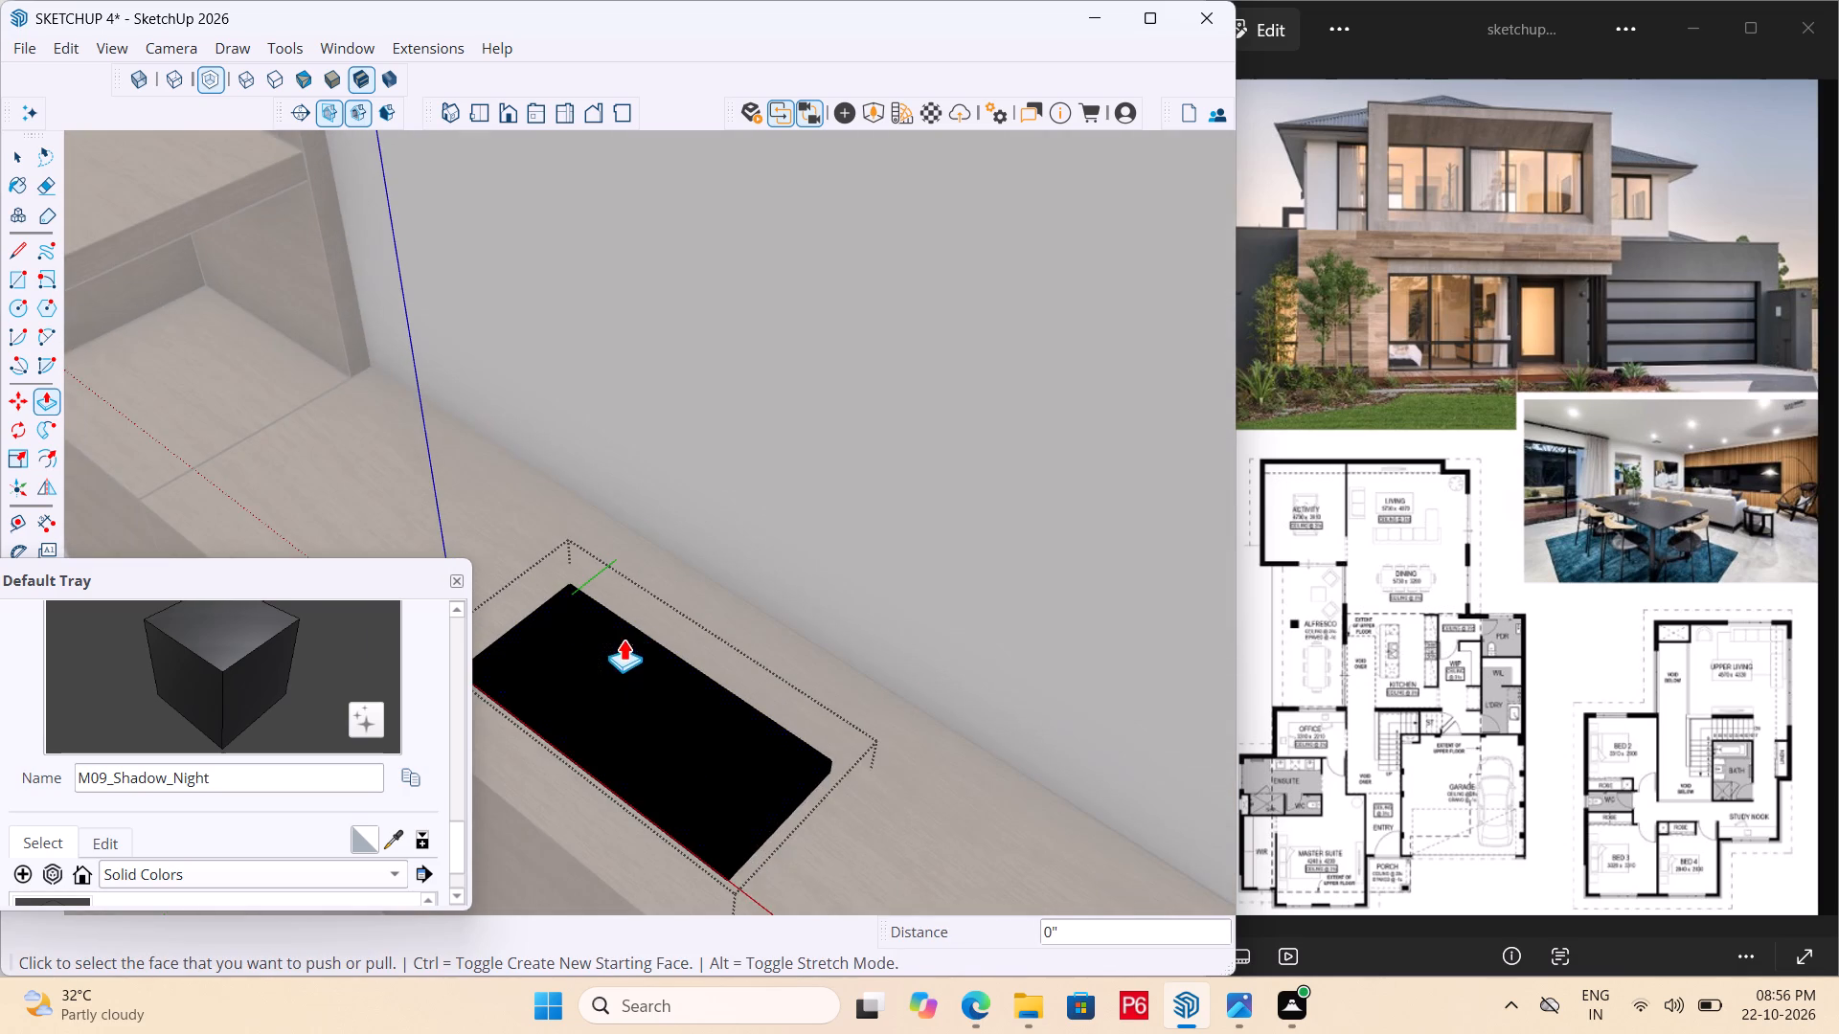
{"action": "scroll", "coordinate": [594, 682], "scroll_direction": "up", "scroll_amount": 6}
{"action": "middle_click_drag", "start_coordinate": [667, 609], "coordinate": [719, 546]}
{"action": "scroll", "coordinate": [824, 506], "scroll_direction": "down", "scroll_amount": 4}
{"action": "middle_click_drag", "start_coordinate": [672, 620], "coordinate": [658, 654]}
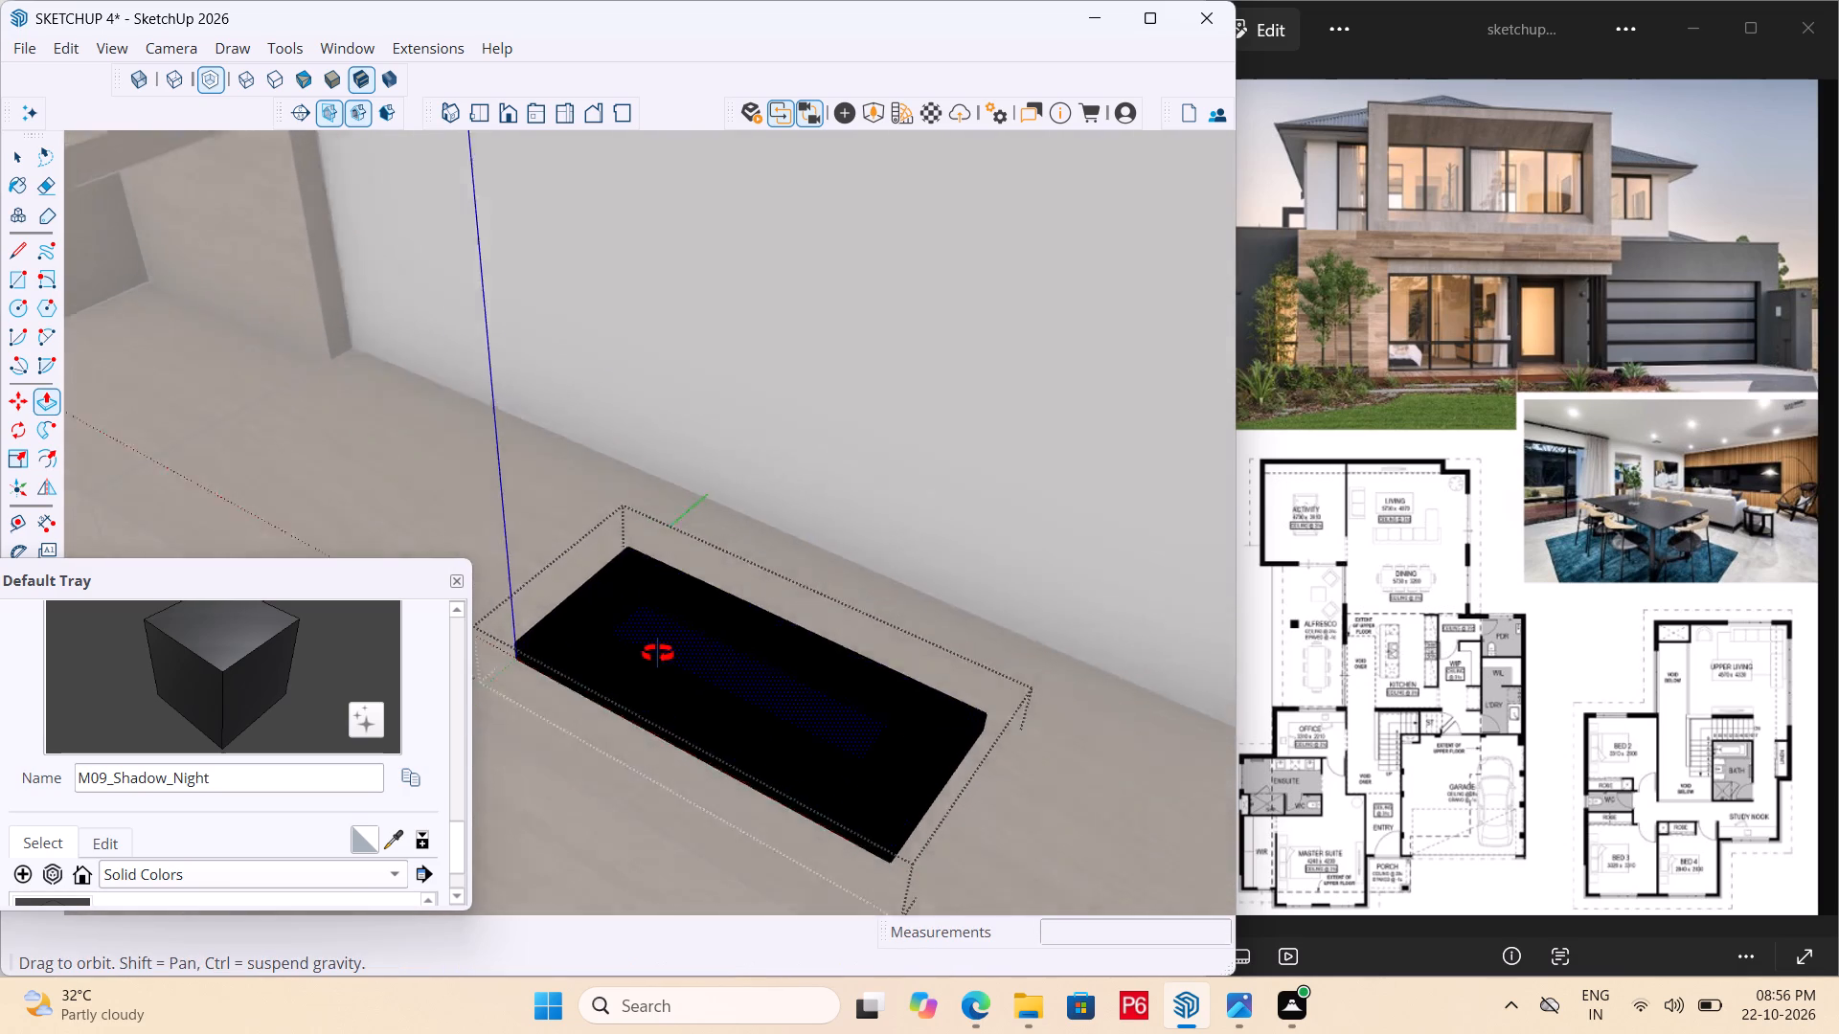
{"action": "middle_click_drag", "start_coordinate": [658, 654], "coordinate": [636, 689]}
{"action": "scroll", "coordinate": [680, 520], "scroll_direction": "down", "scroll_amount": 3}
{"action": "scroll", "coordinate": [612, 812], "scroll_direction": "up", "scroll_amount": 4}
{"action": "scroll", "coordinate": [666, 726], "scroll_direction": "up", "scroll_amount": 4}
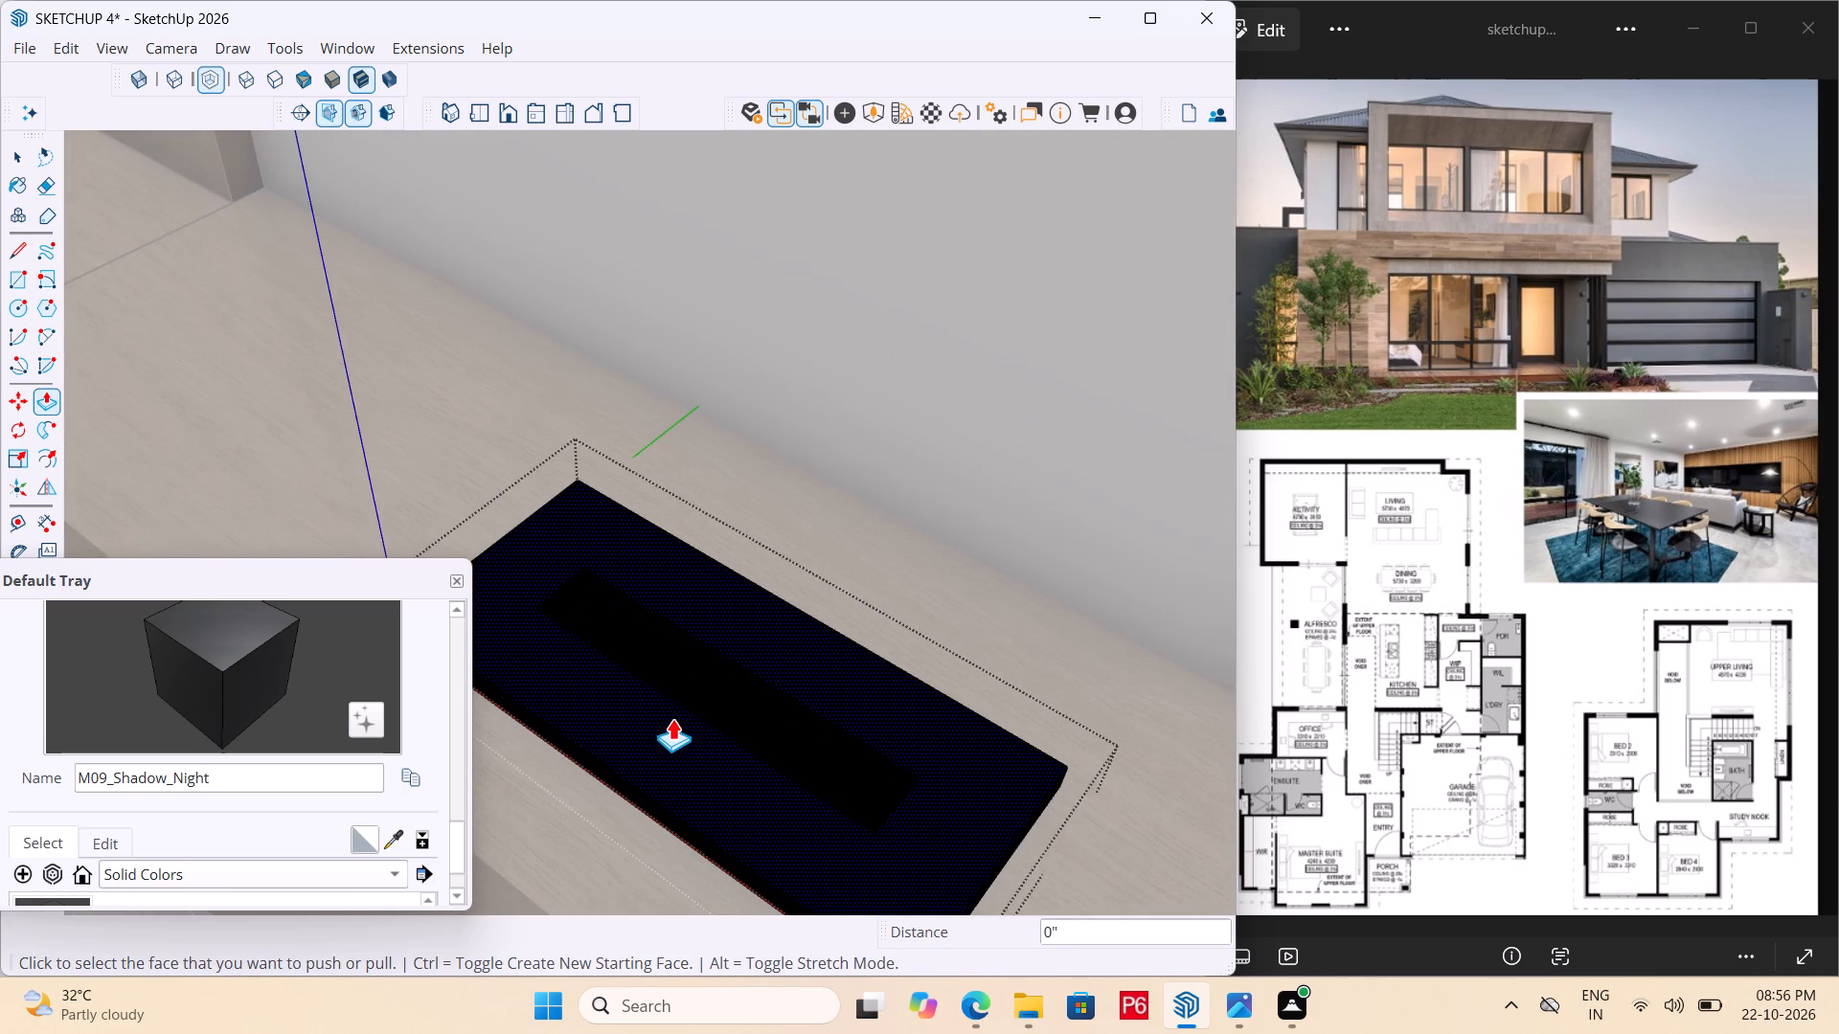
{"action": "key", "text": "a"}
{"action": "key", "text": "space"}
{"action": "left_click", "coordinate": [643, 628]}
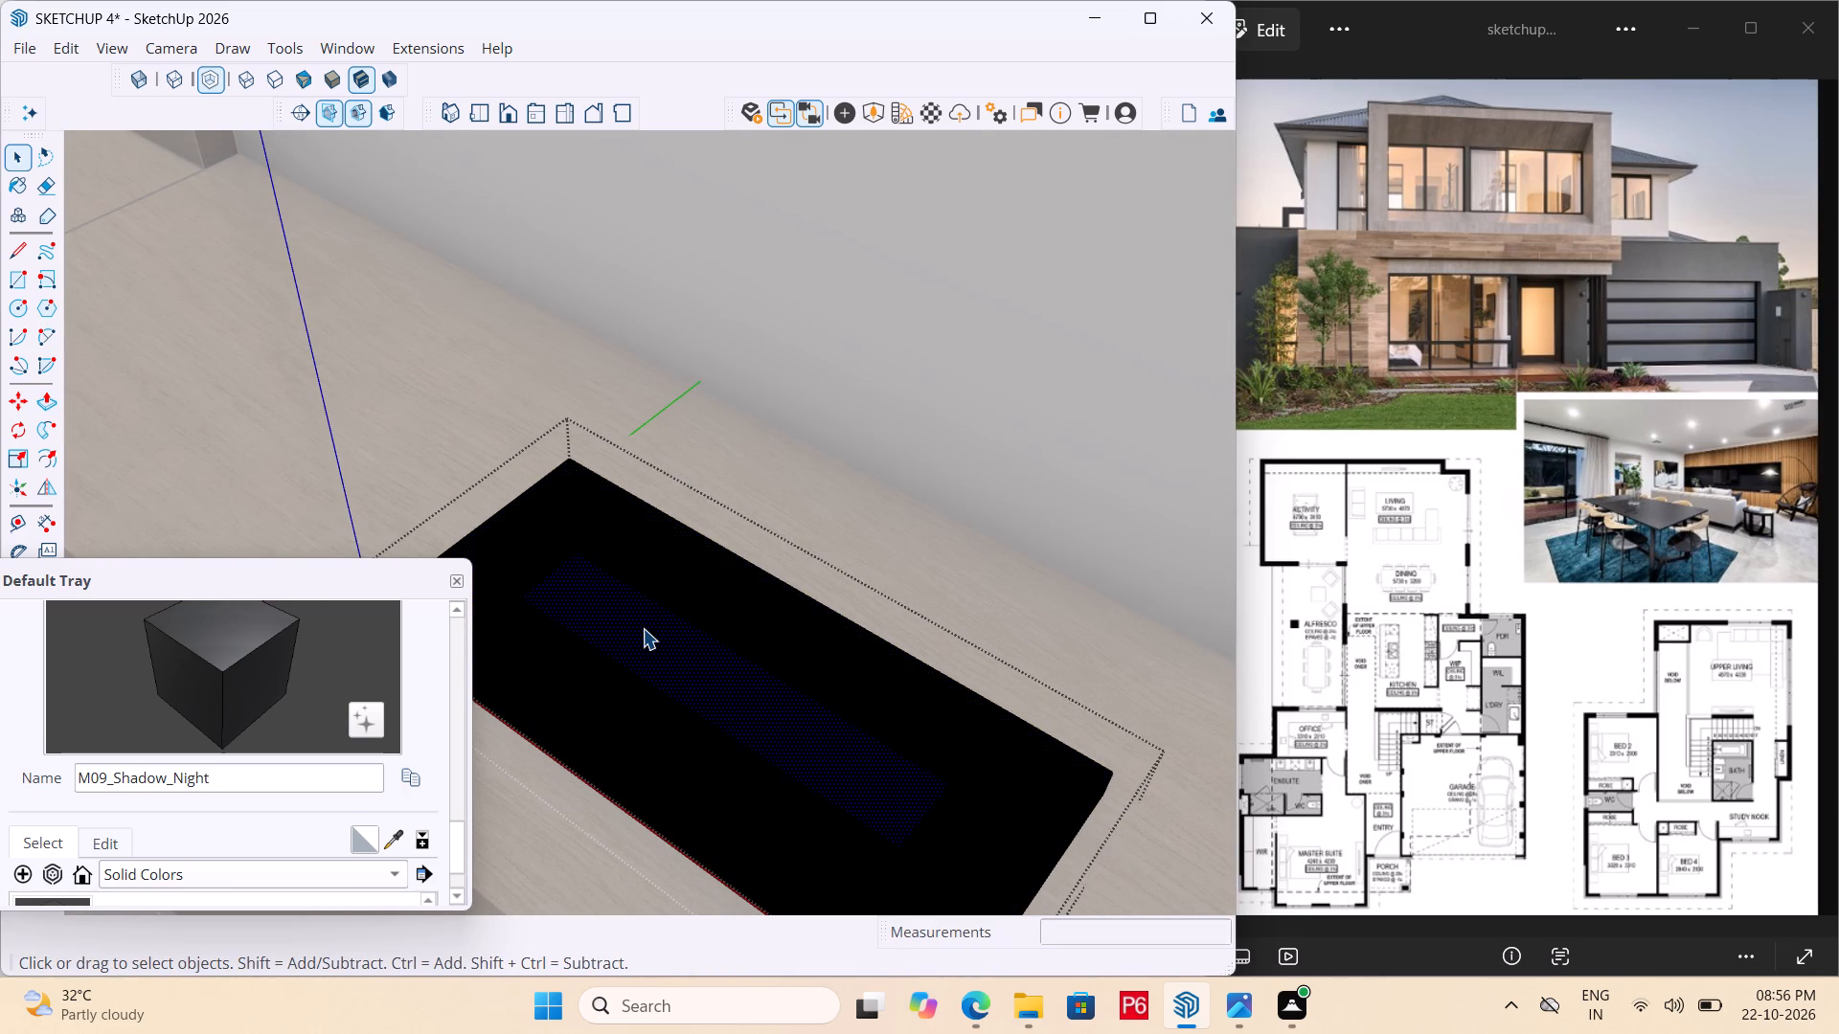
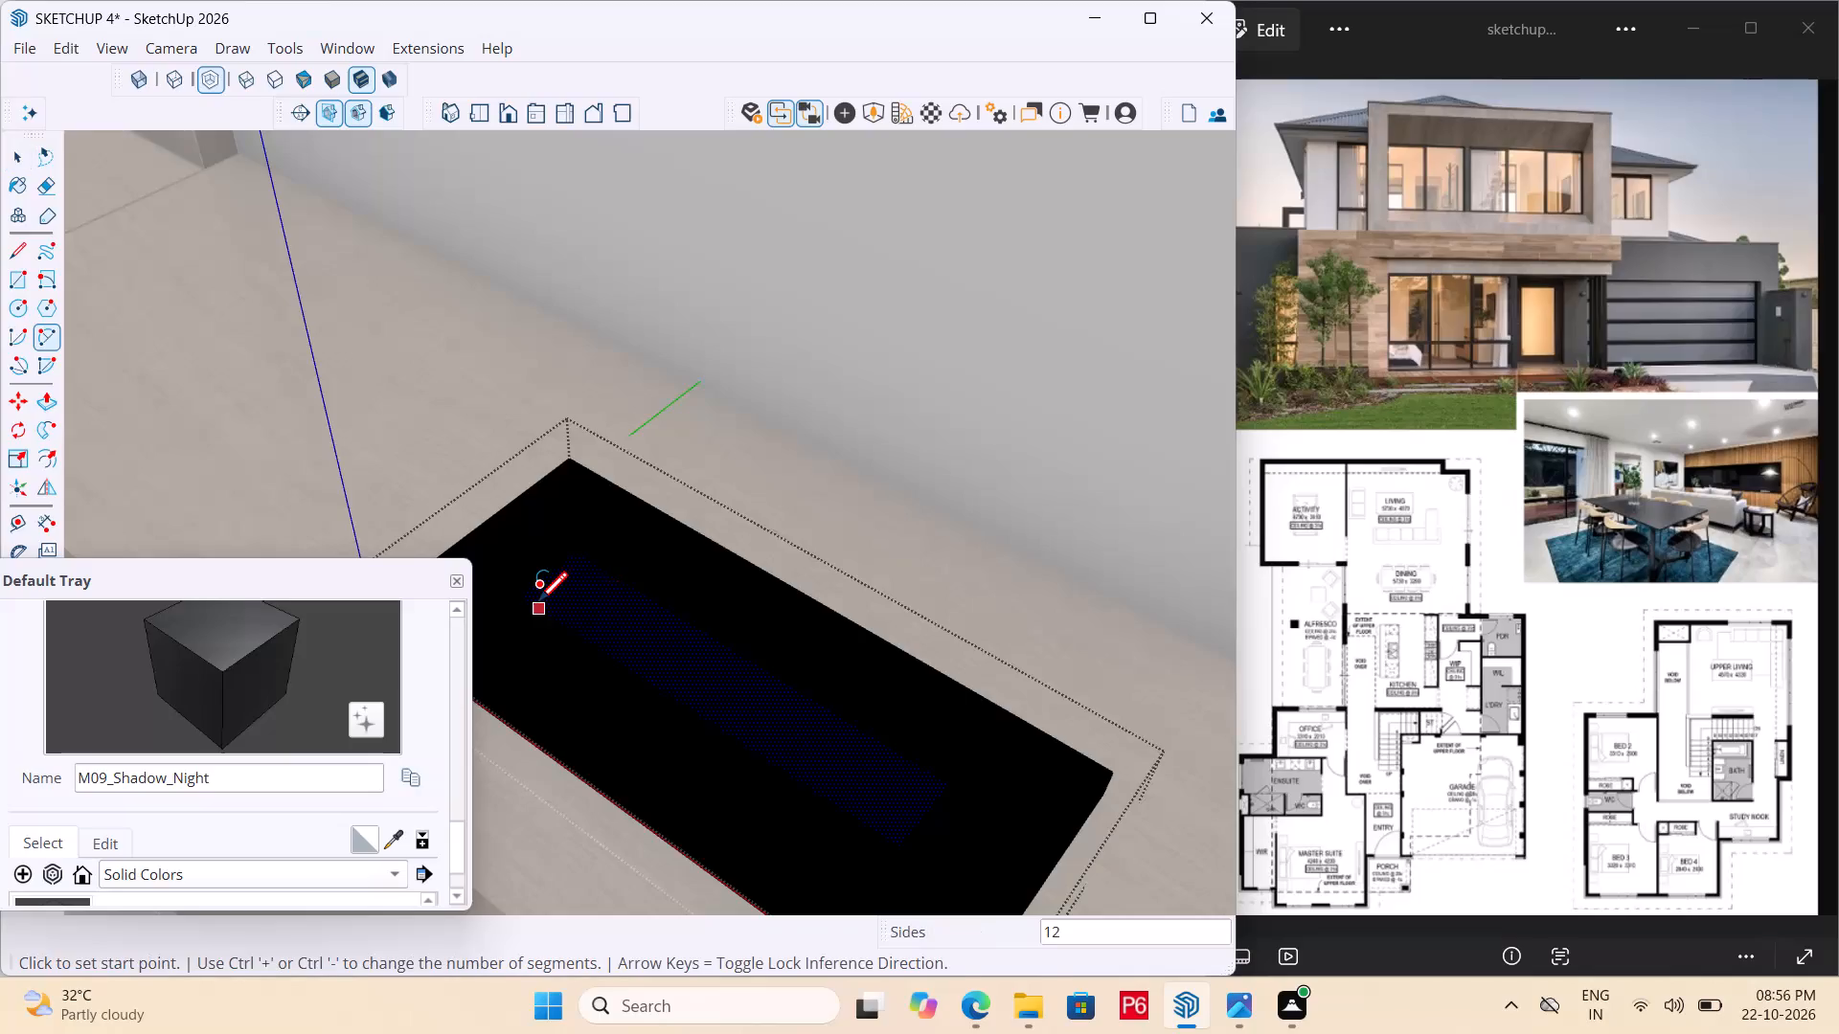
Draw inward-curving arcs across both ends of the slab's central strip, with bulges of about 1 1/4" and 1".
{"action": "left_click_drag", "start_coordinate": [527, 605], "coordinate": [535, 599]}
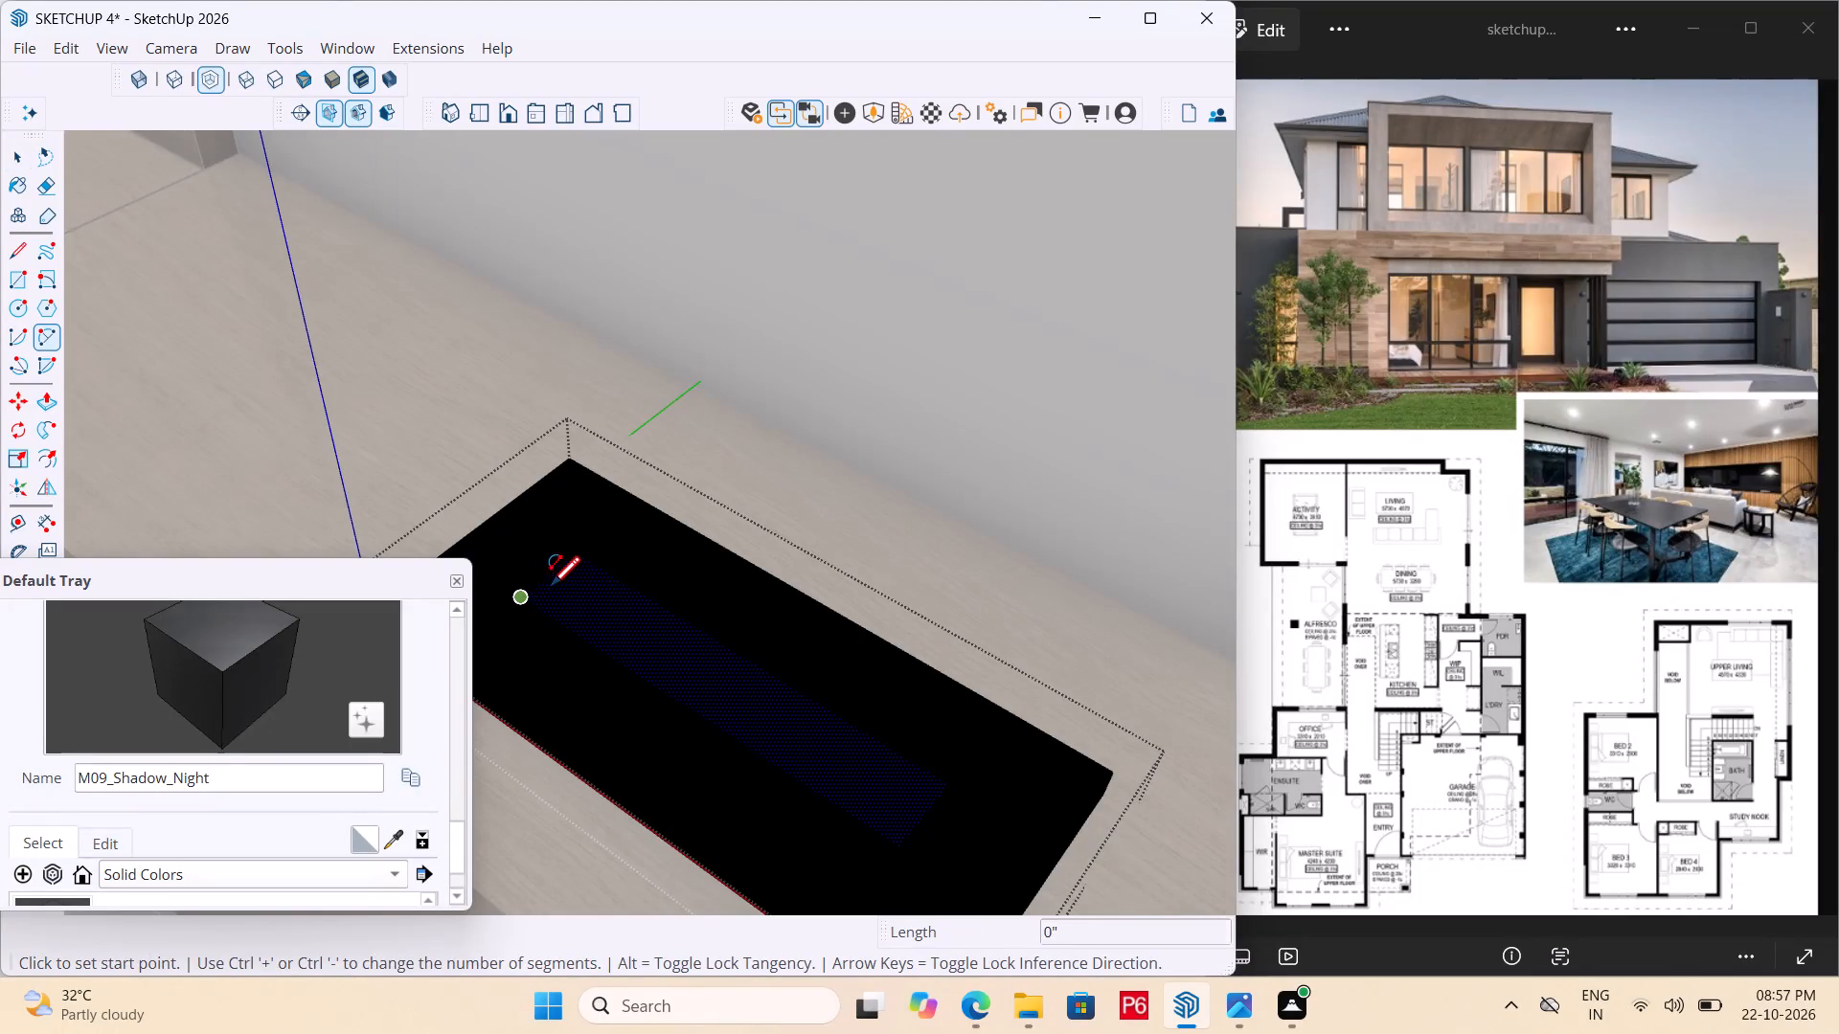
{"action": "left_click", "coordinate": [581, 558]}
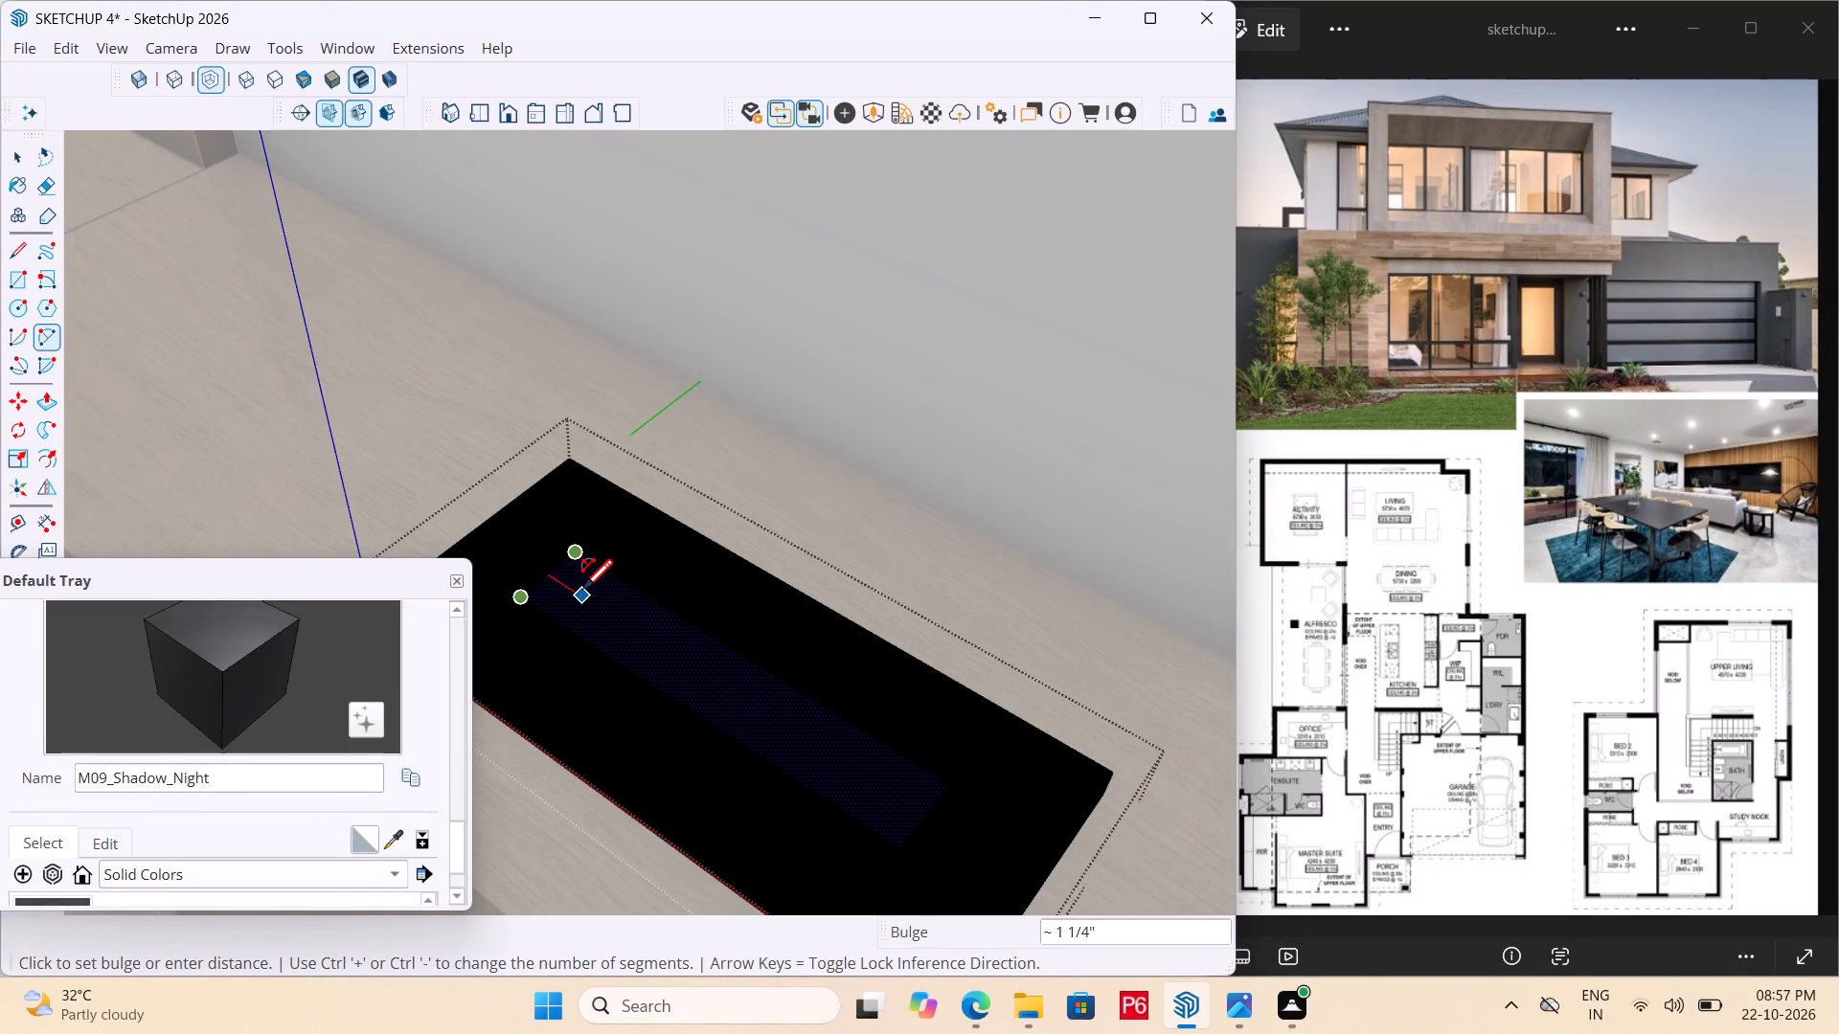
{"action": "left_click", "coordinate": [579, 589]}
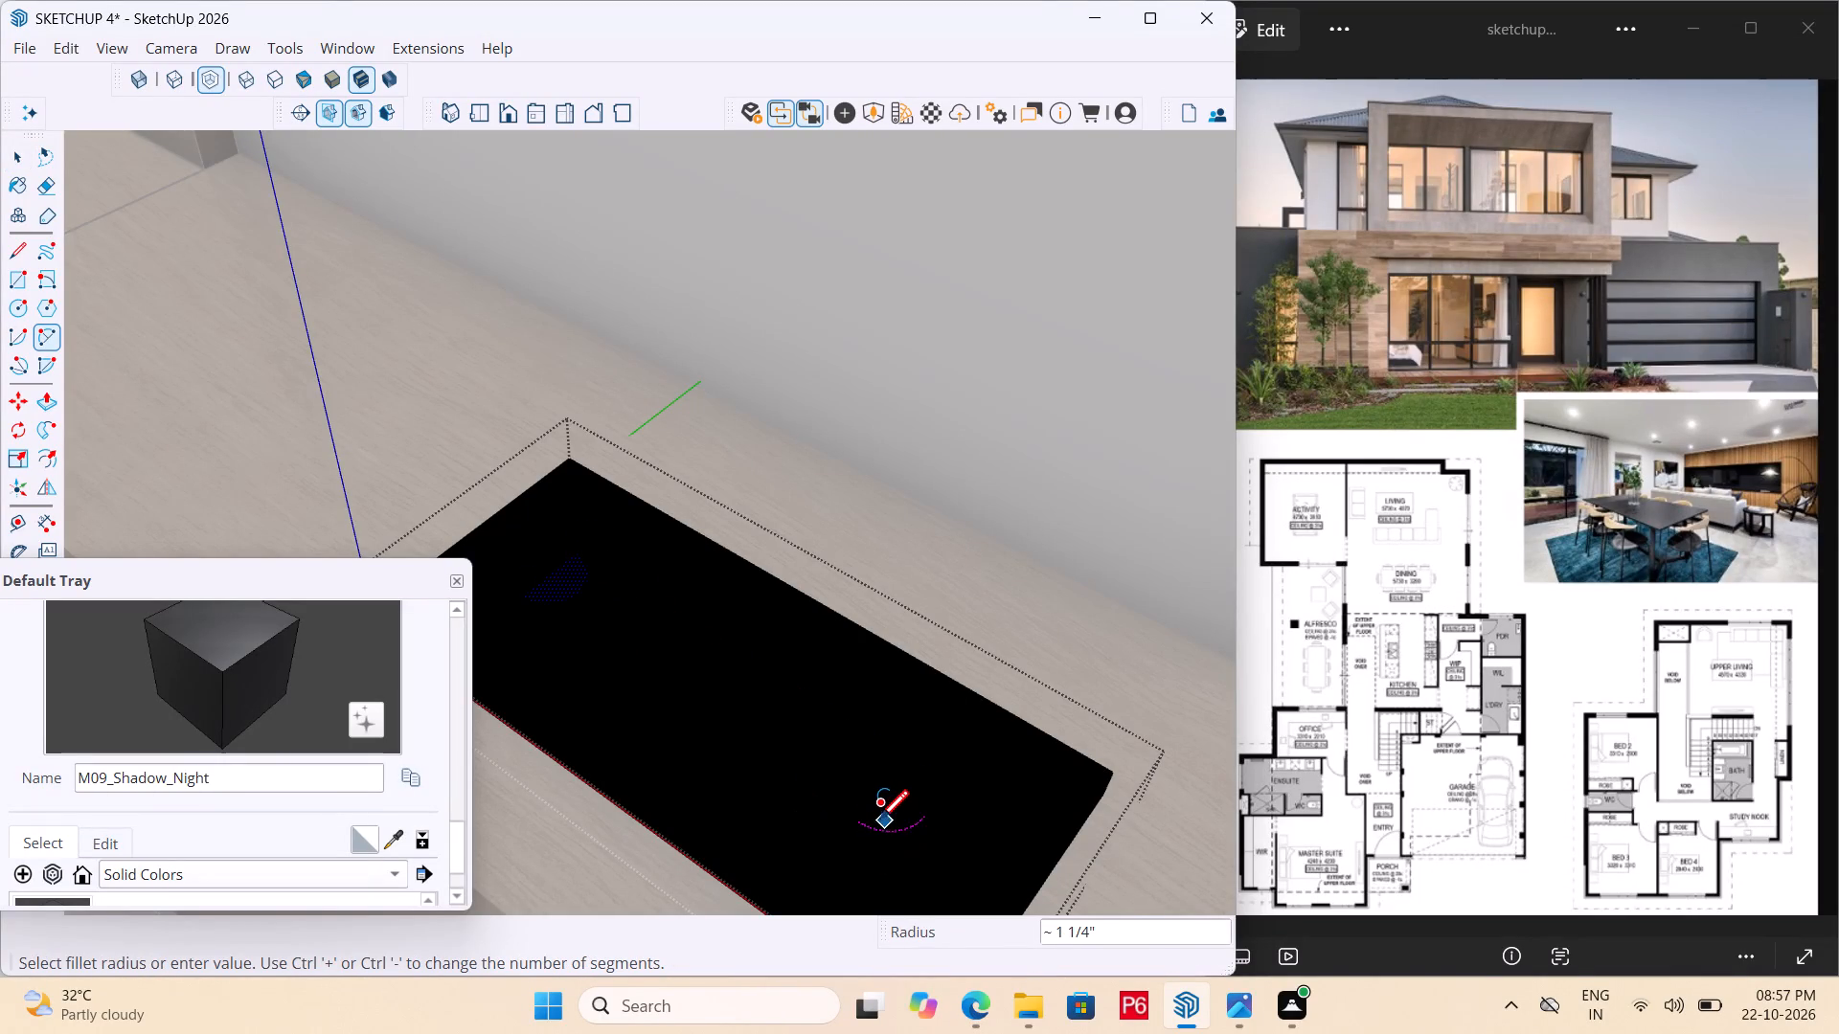
{"action": "key", "text": "space"}
{"action": "left_click", "coordinate": [831, 783]}
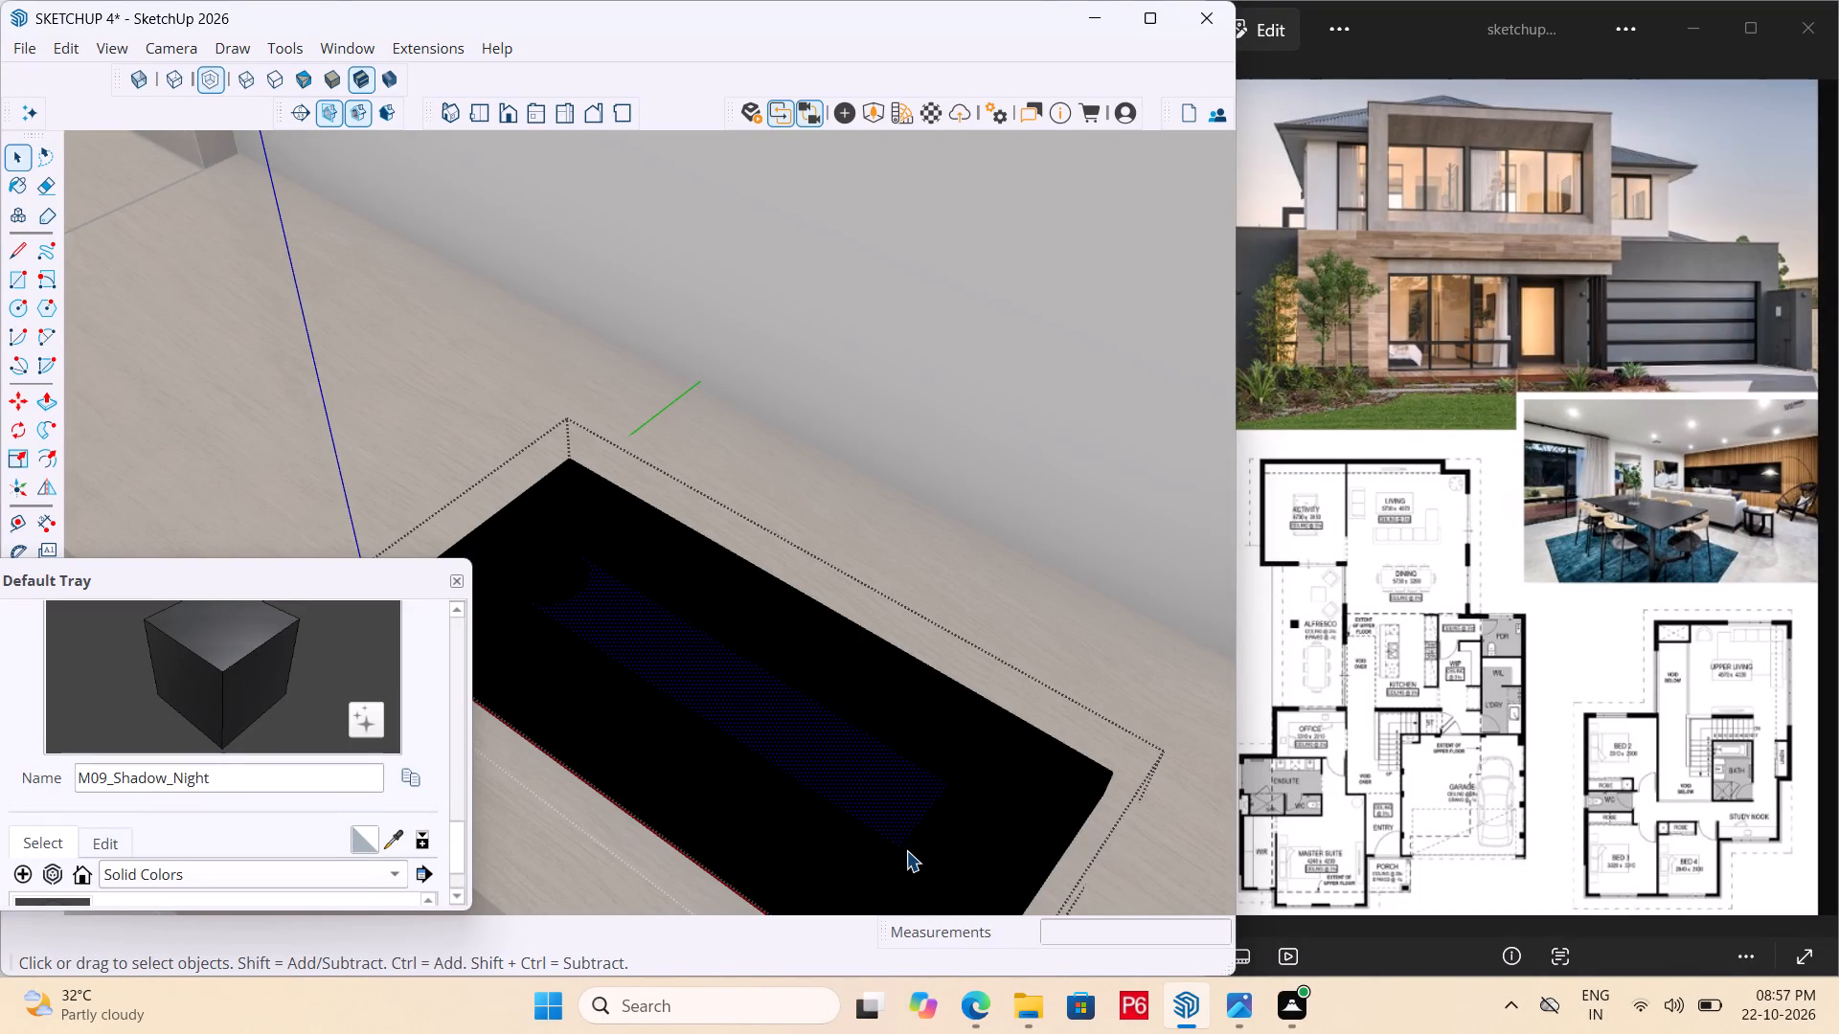
{"action": "key", "text": "a"}
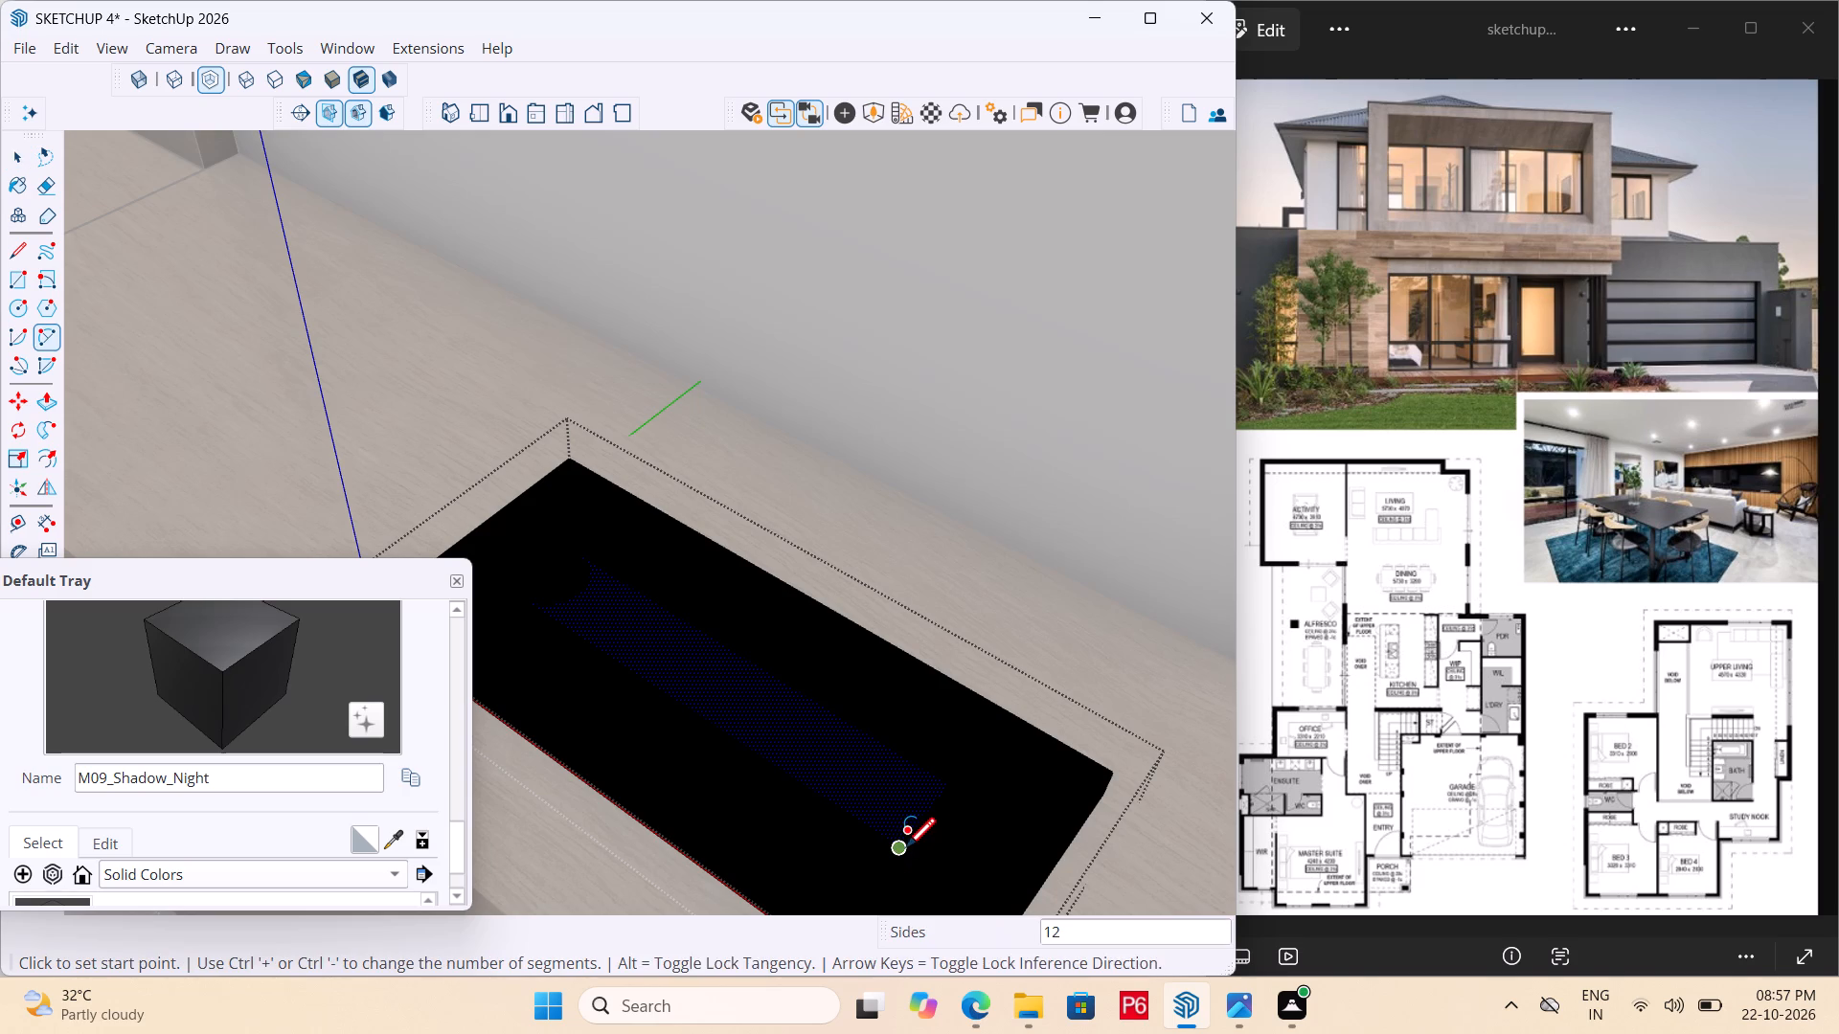
{"action": "left_click_drag", "start_coordinate": [903, 852], "coordinate": [920, 833]}
{"action": "left_click", "coordinate": [949, 787]}
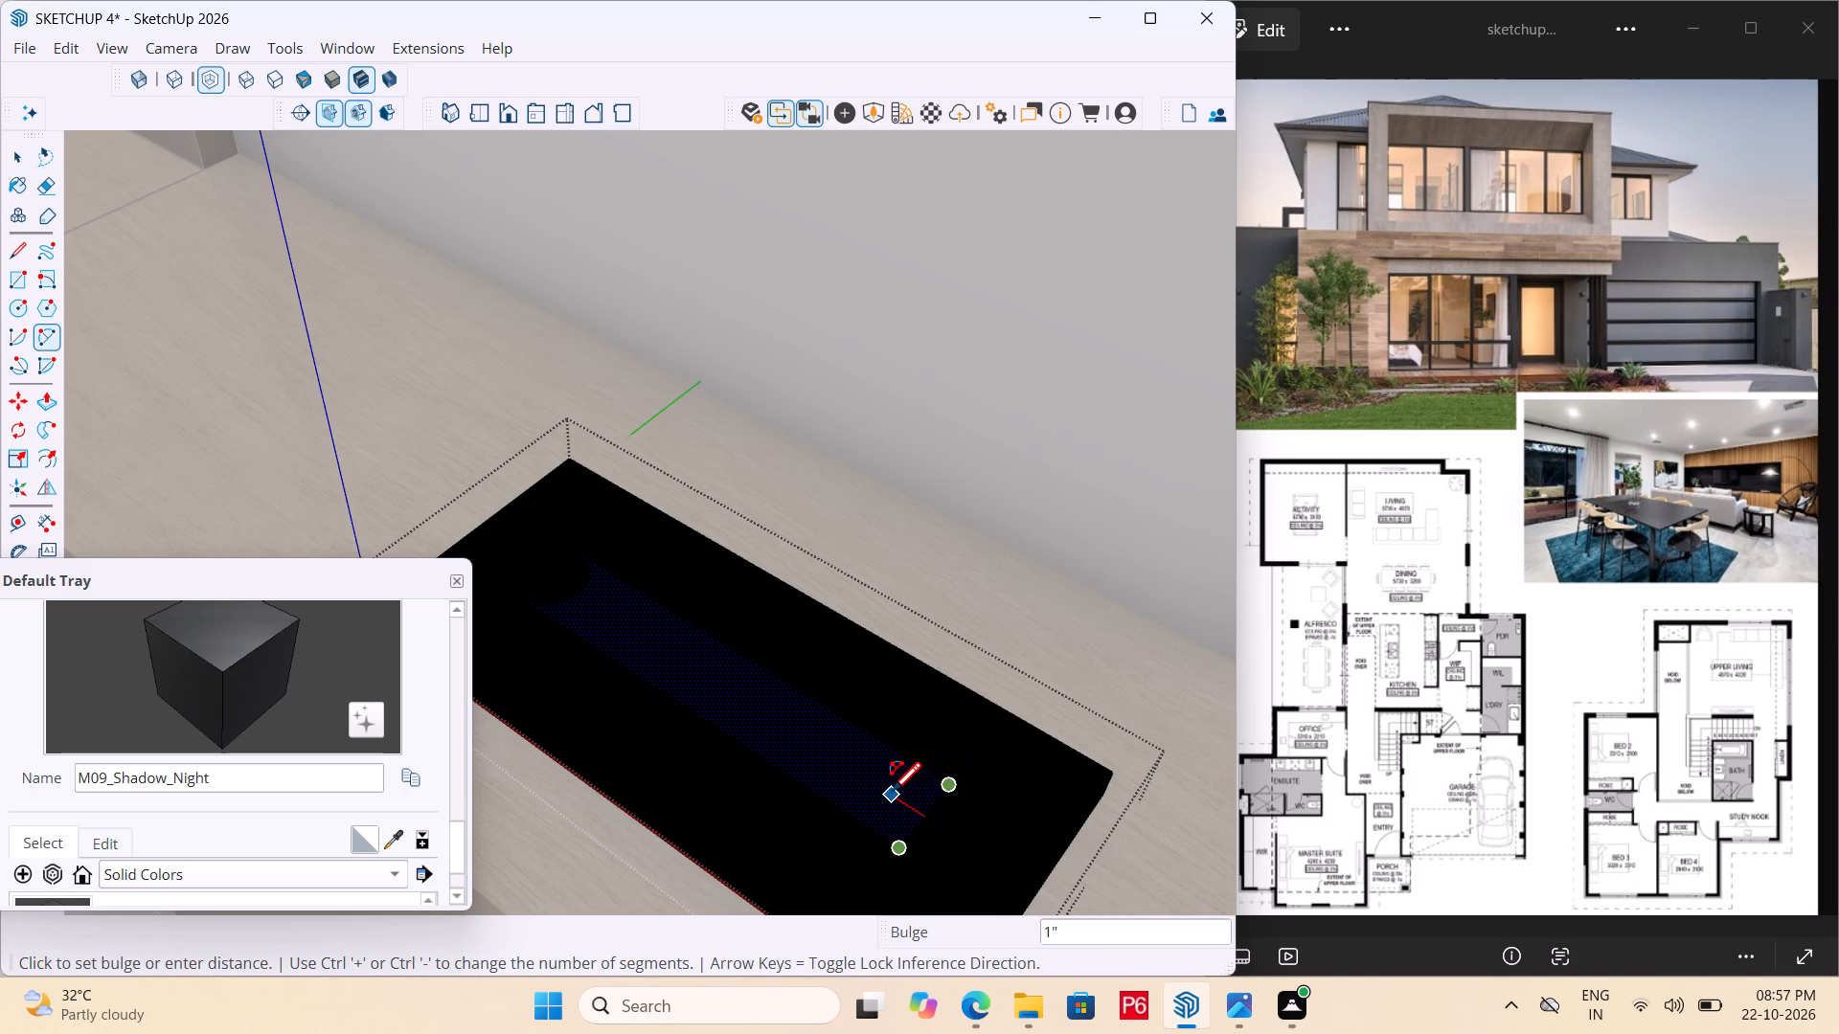
{"action": "double_click", "coordinate": [892, 795]}
Extrude the arc-ended central strip on the black slab upward by 9" with Push/Pull to form an upright support.
{"action": "scroll", "coordinate": [716, 611], "scroll_direction": "down", "scroll_amount": 2}
{"action": "middle_click_drag", "start_coordinate": [714, 611], "coordinate": [713, 611]}
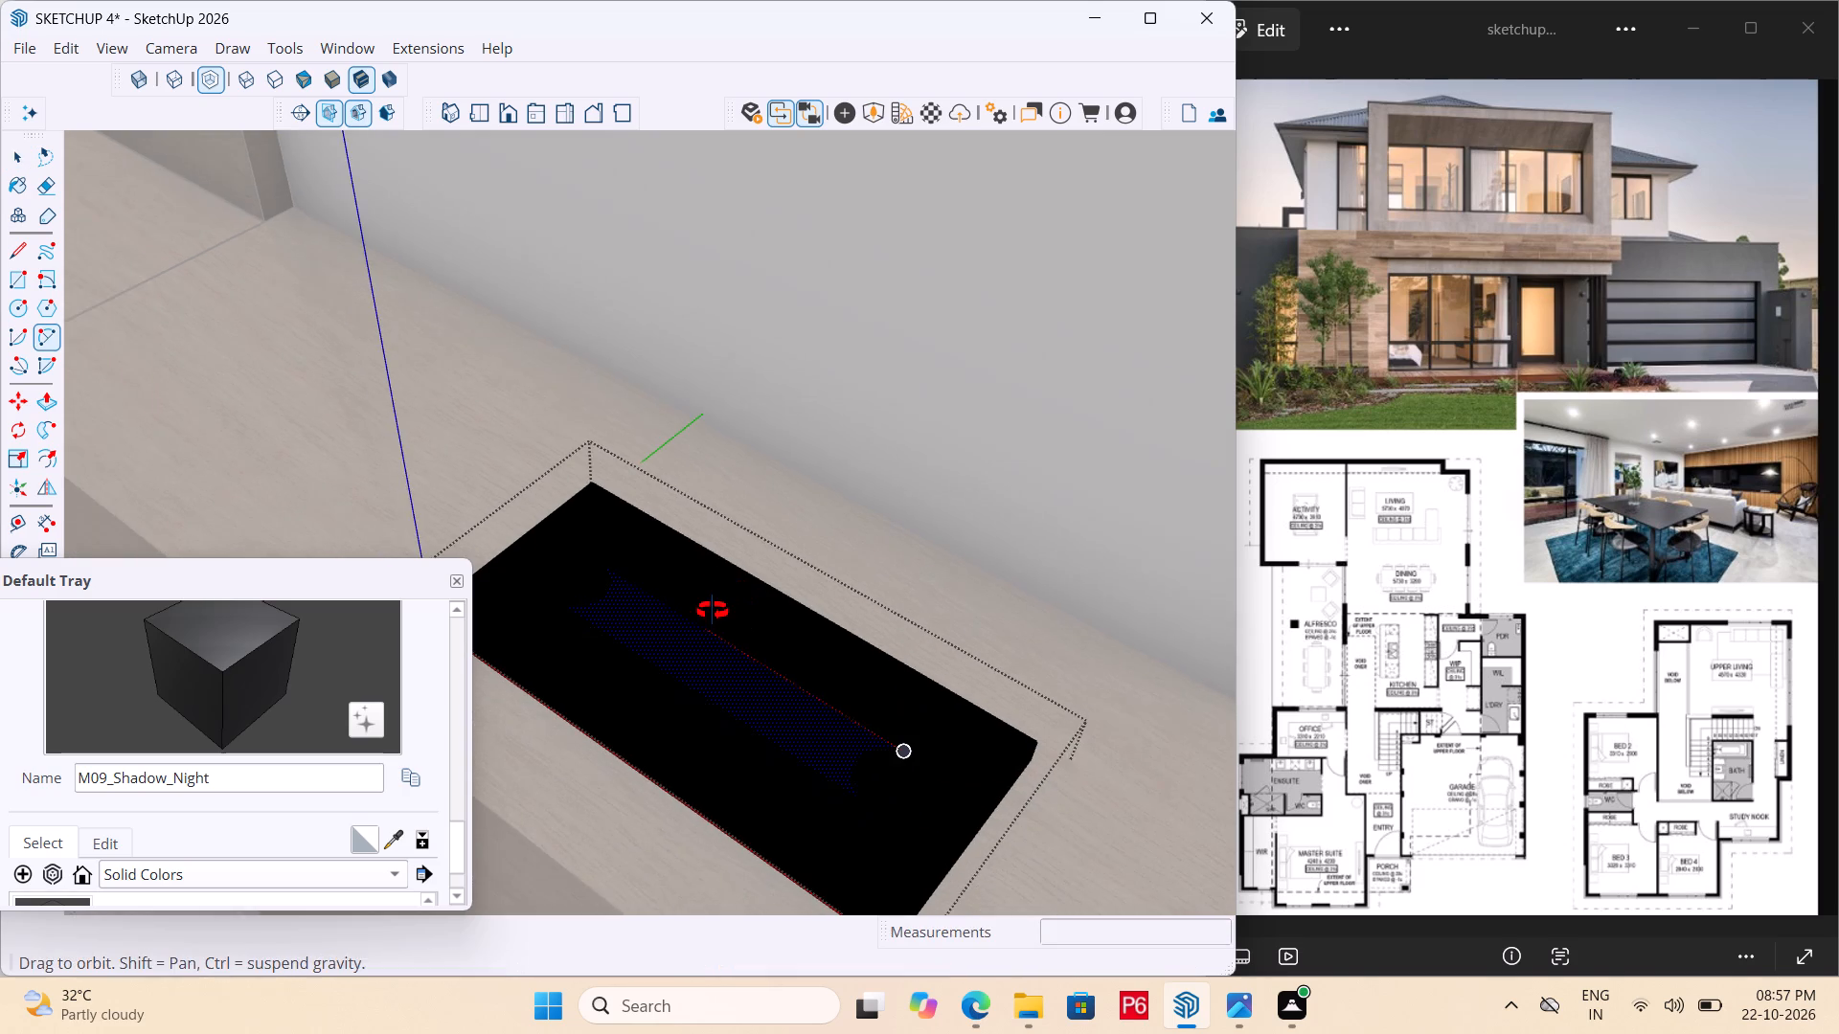
{"action": "middle_click_drag", "start_coordinate": [713, 611], "coordinate": [704, 601]}
{"action": "key", "text": "p"}
{"action": "left_click", "coordinate": [756, 687]}
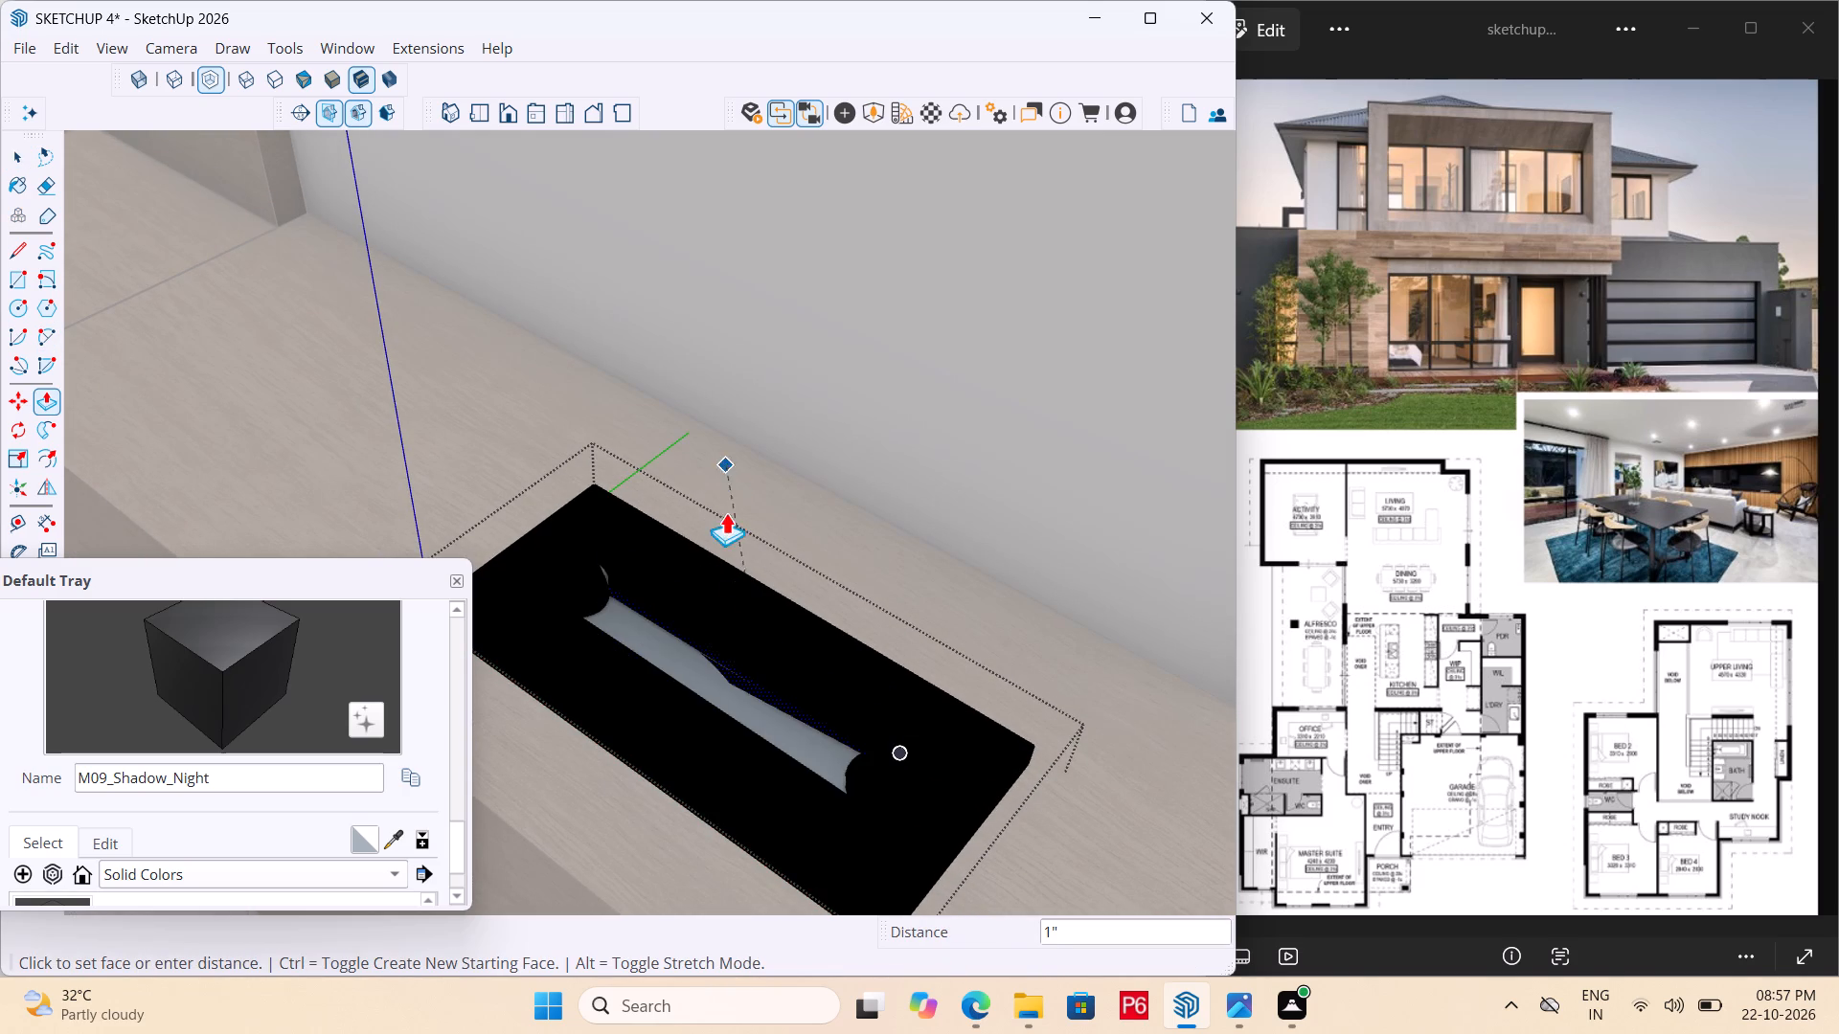
{"action": "scroll", "coordinate": [721, 433], "scroll_direction": "down", "scroll_amount": 4}
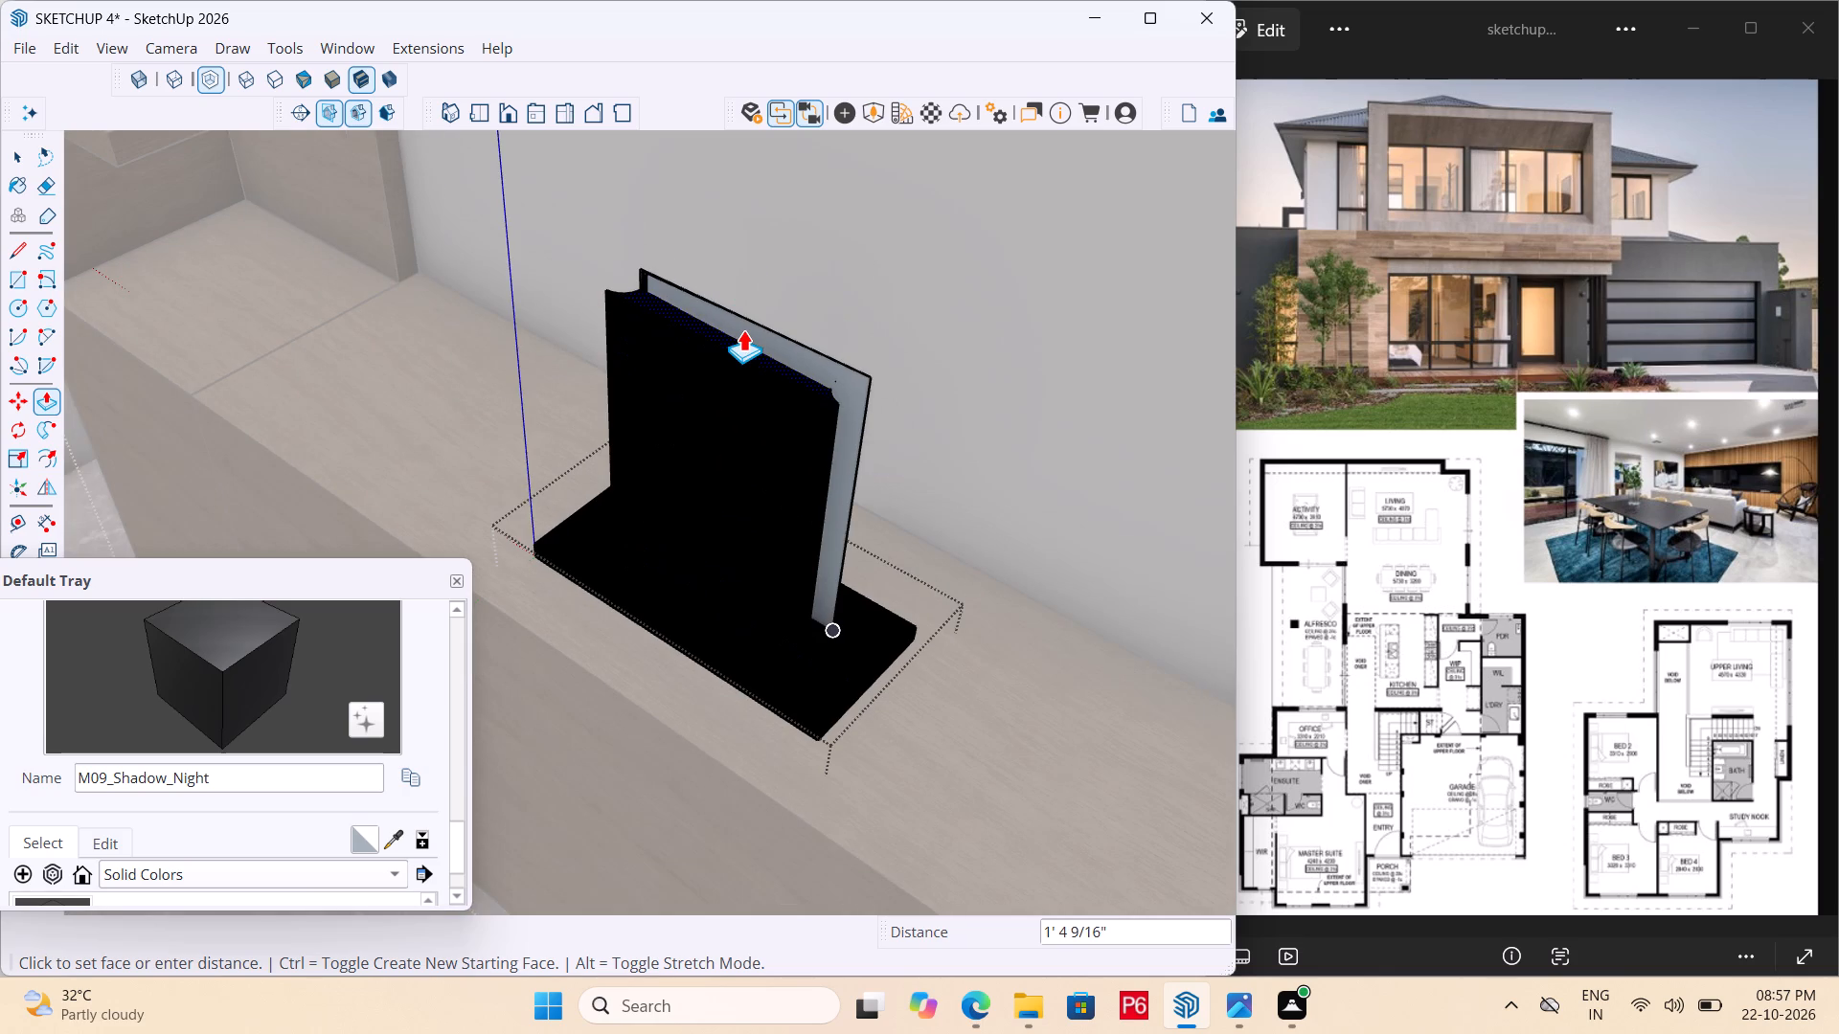
{"action": "middle_click_drag", "start_coordinate": [743, 329], "coordinate": [866, 298]}
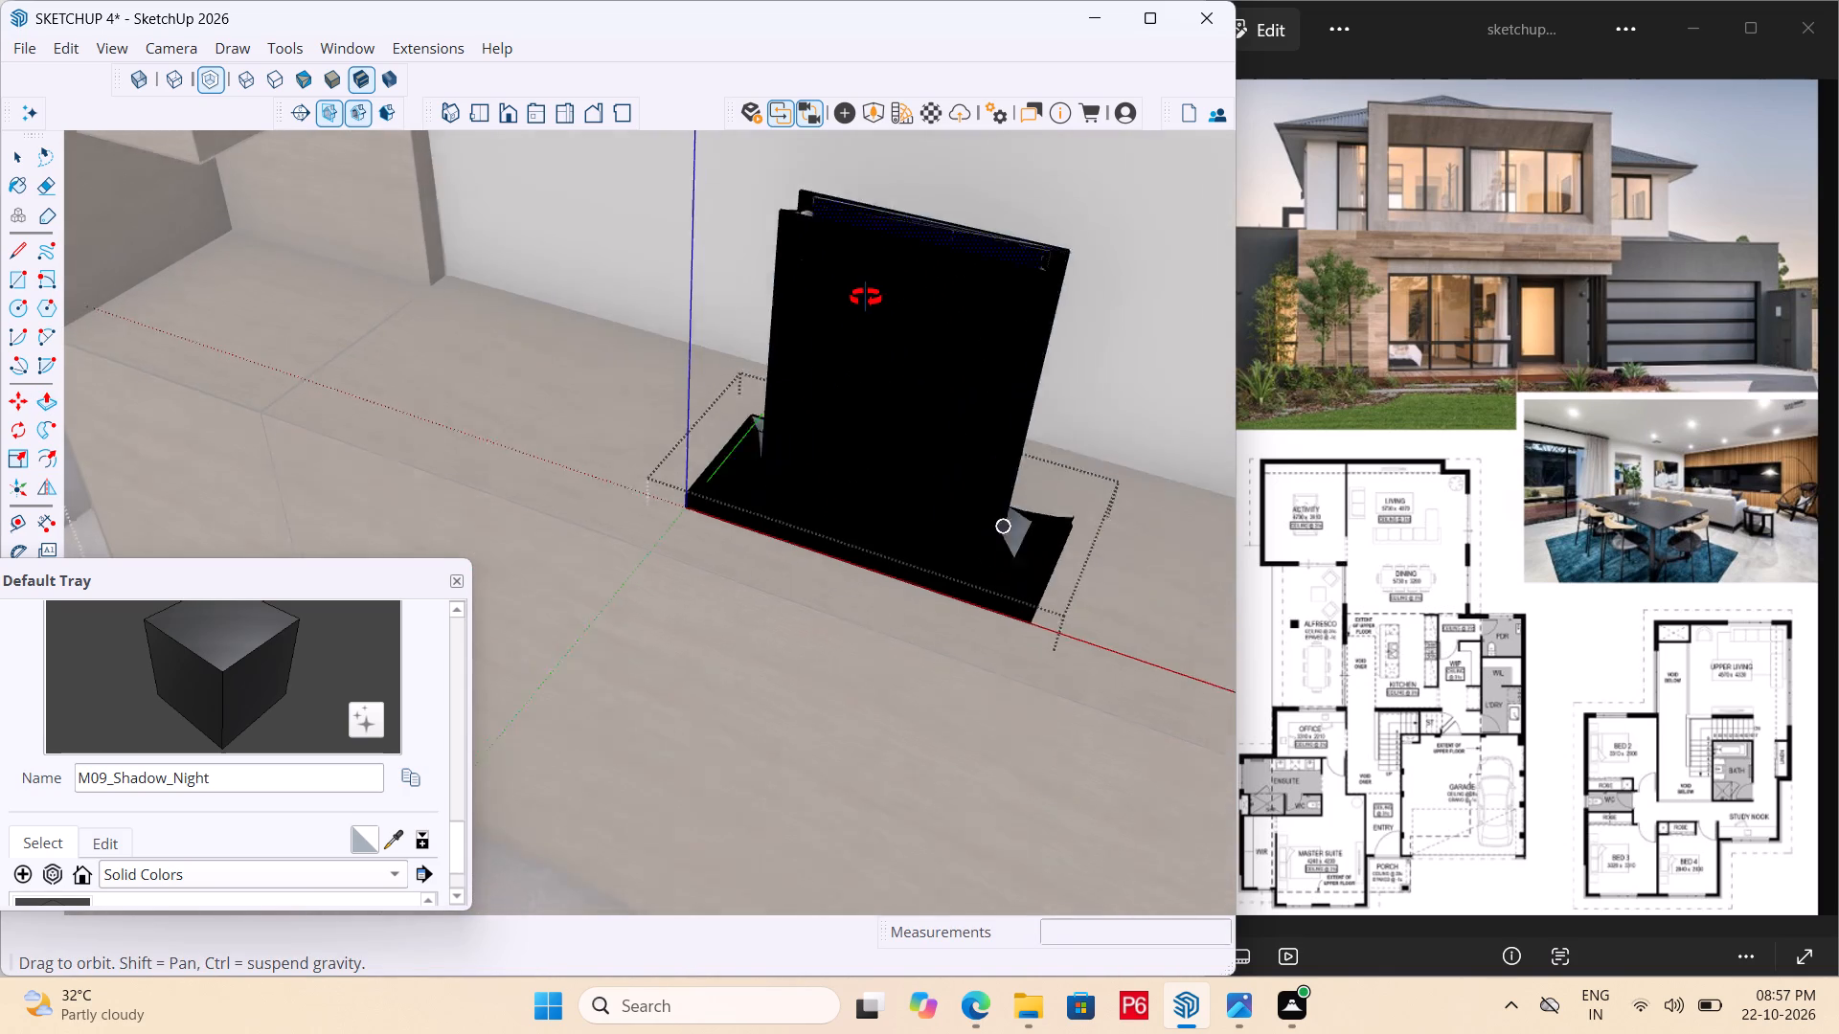
{"action": "middle_click_drag", "start_coordinate": [866, 298], "coordinate": [868, 298]}
{"action": "middle_click", "coordinate": [857, 300]}
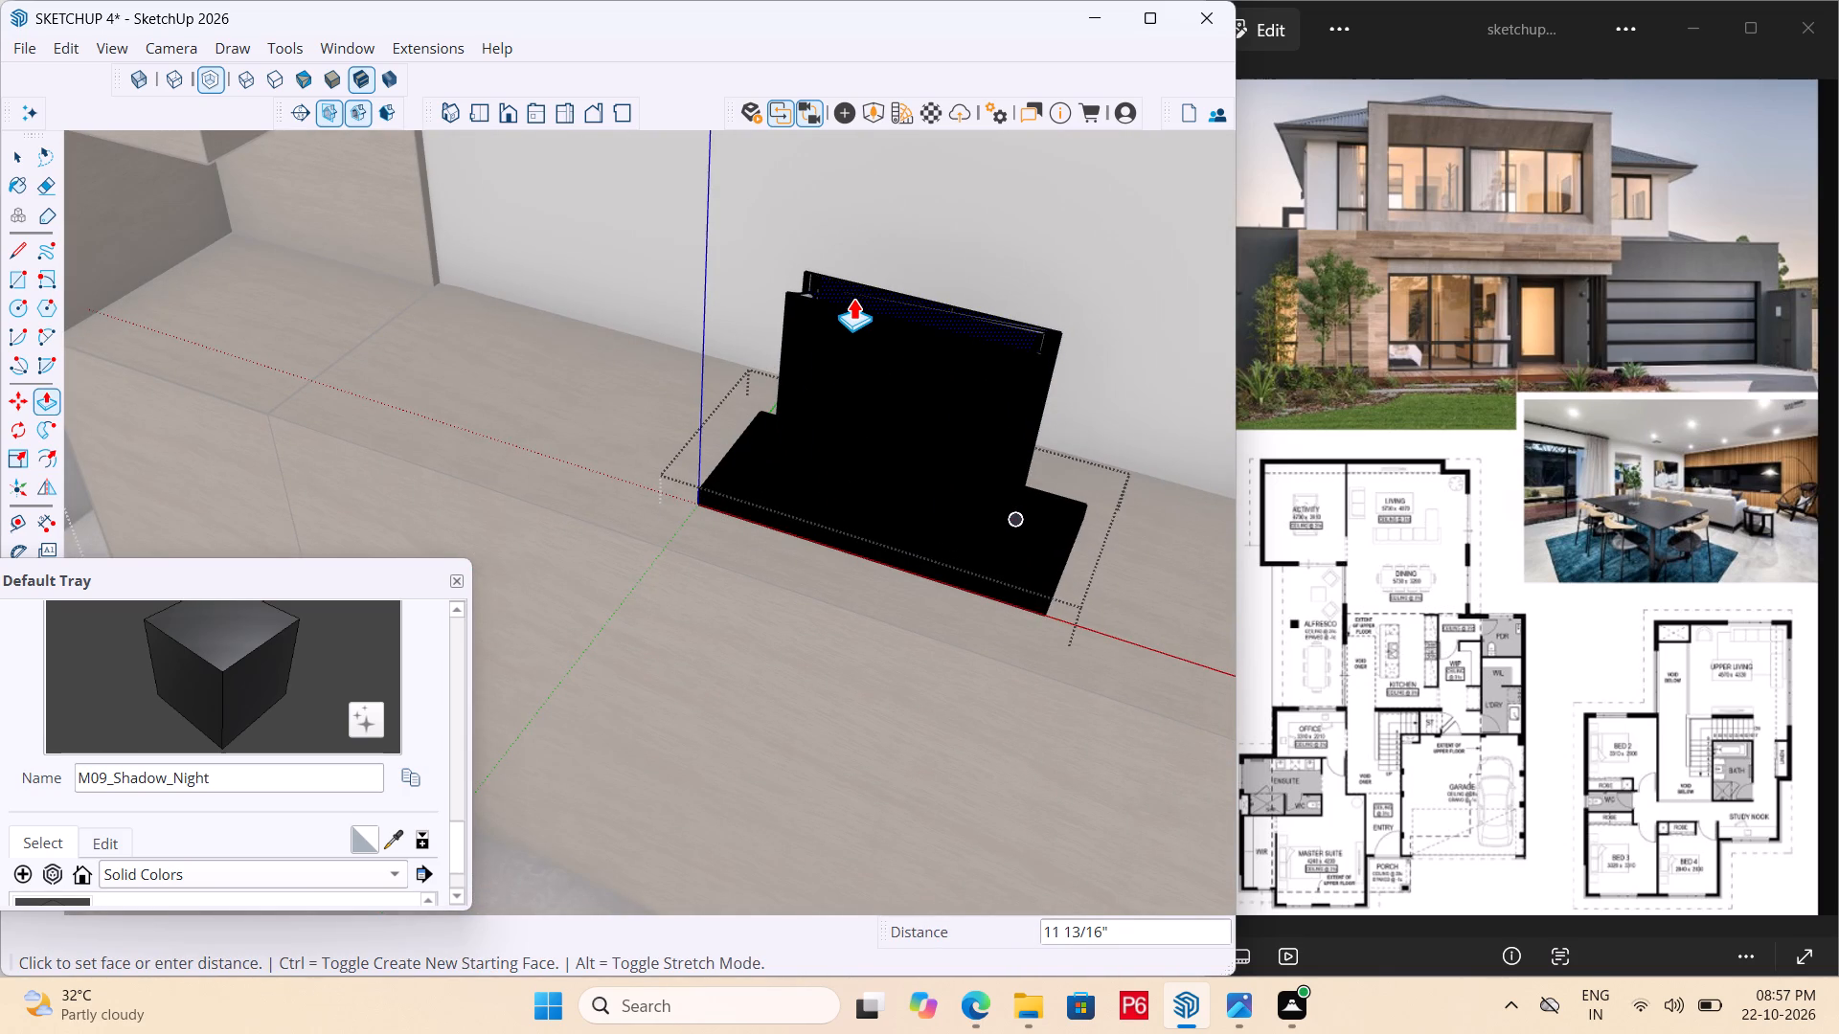
{"action": "type", "text": "9\""}
{"action": "key", "text": "Return"}
Save the house model with the black stand's upright in place.
{"action": "scroll", "coordinate": [684, 524], "scroll_direction": "down", "scroll_amount": 2}
{"action": "middle_click_drag", "start_coordinate": [681, 524], "coordinate": [699, 524]}
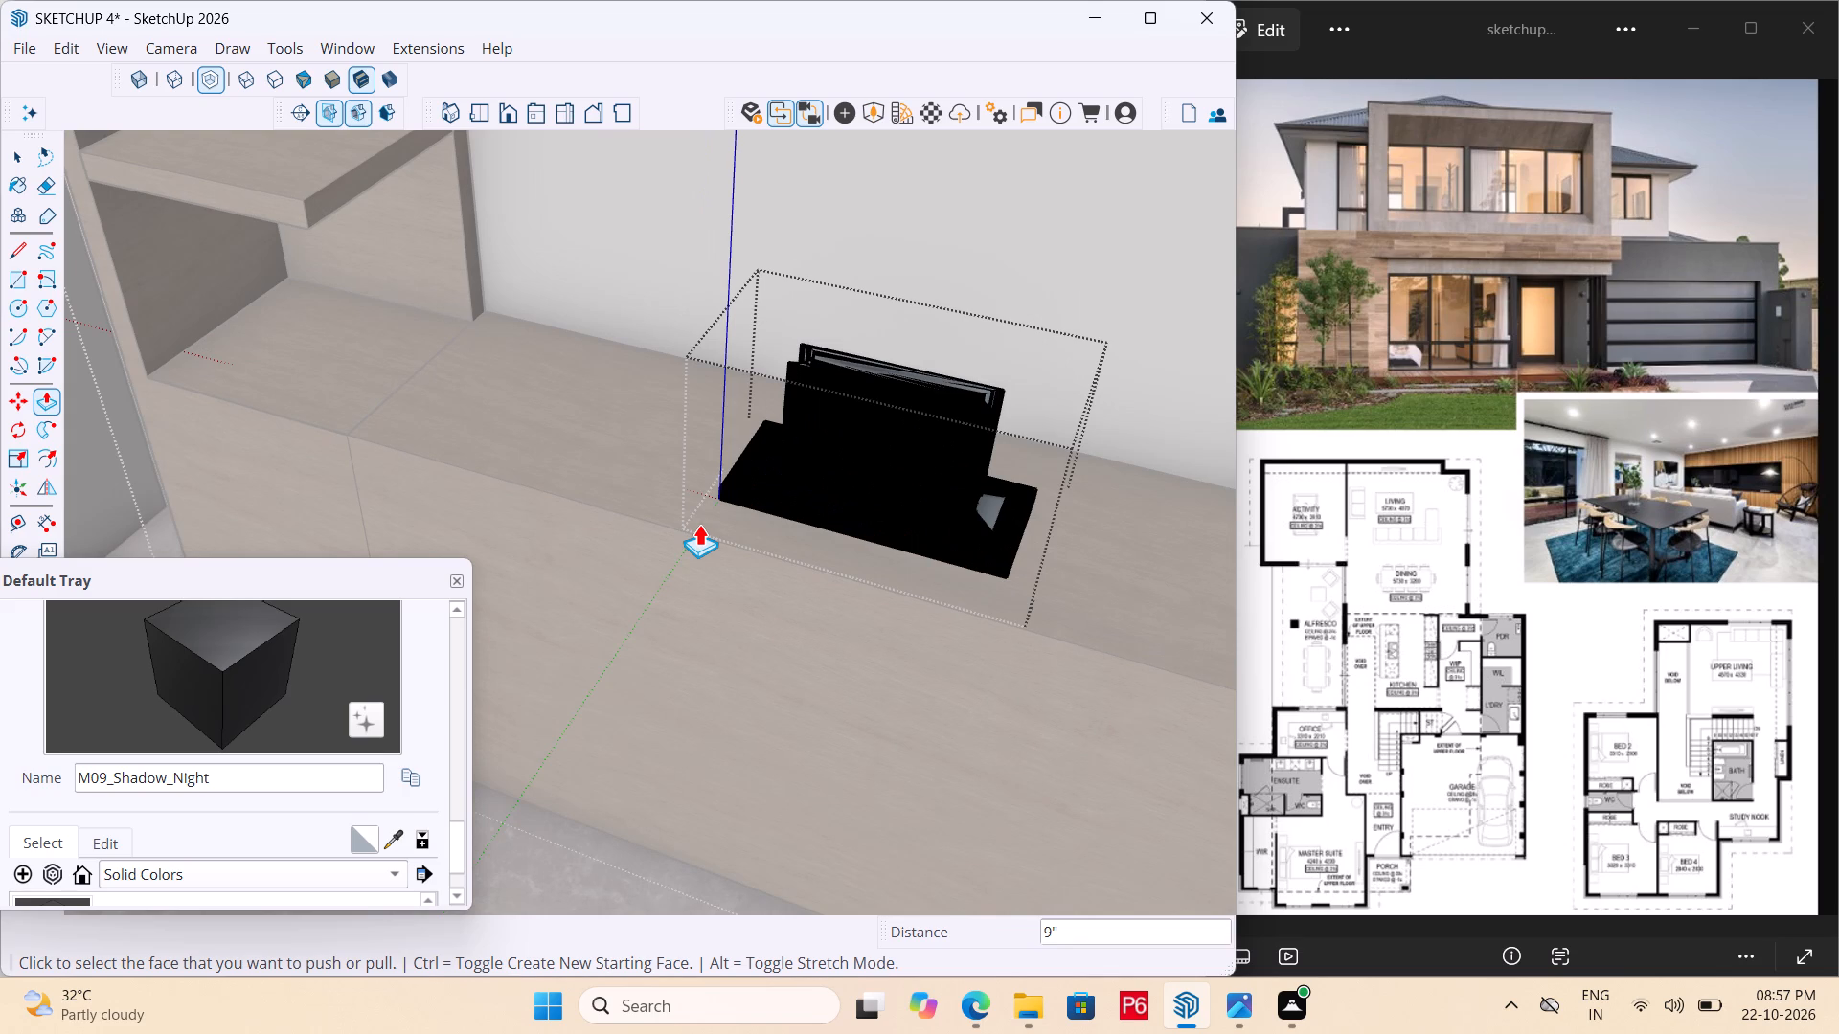
{"action": "key", "text": "ctrl+s"}
{"action": "key", "text": "ctrl+s"}
{"action": "key", "text": "ctrl+s"}
{"action": "key", "text": "ctrl+s"}
{"action": "key", "text": "ctrl+s"}
{"action": "key", "text": "ctrl+s"}
{"action": "key", "text": "ctrl+s"}
{"action": "key", "text": "ctrl+s"}
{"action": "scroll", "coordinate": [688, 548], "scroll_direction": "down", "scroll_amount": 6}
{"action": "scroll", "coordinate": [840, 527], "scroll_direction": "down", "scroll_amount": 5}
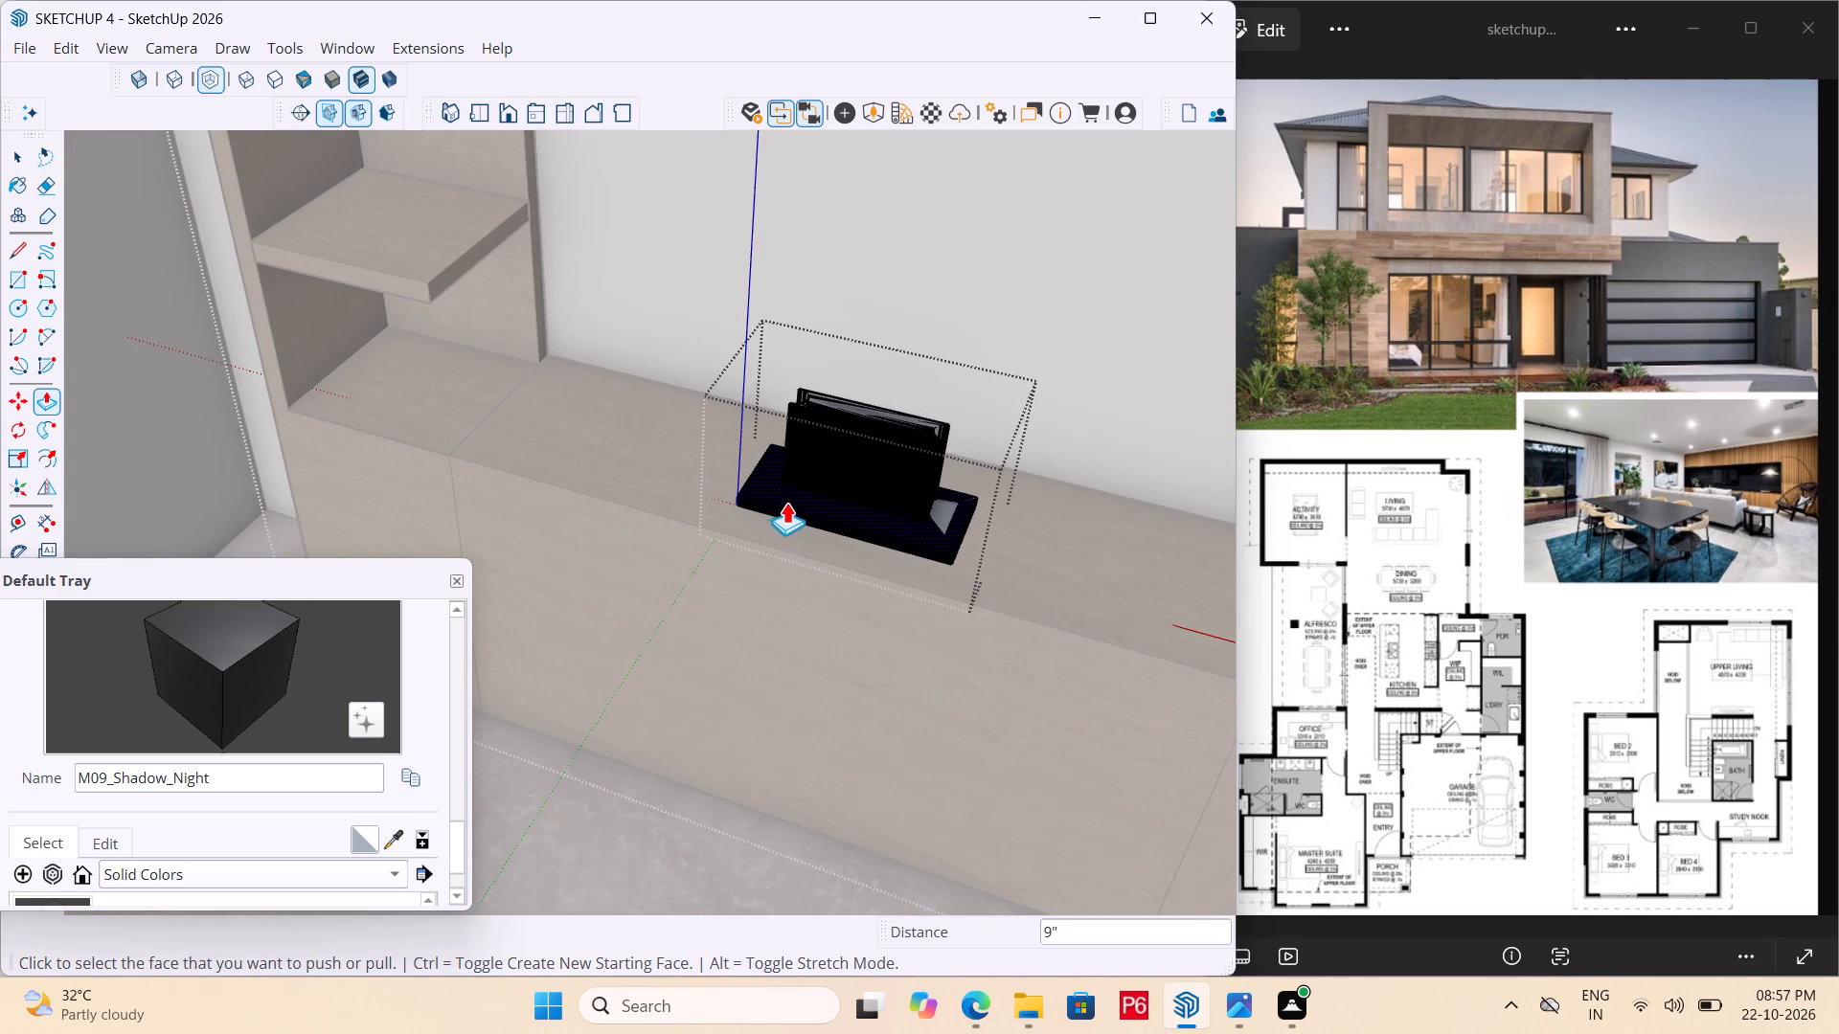
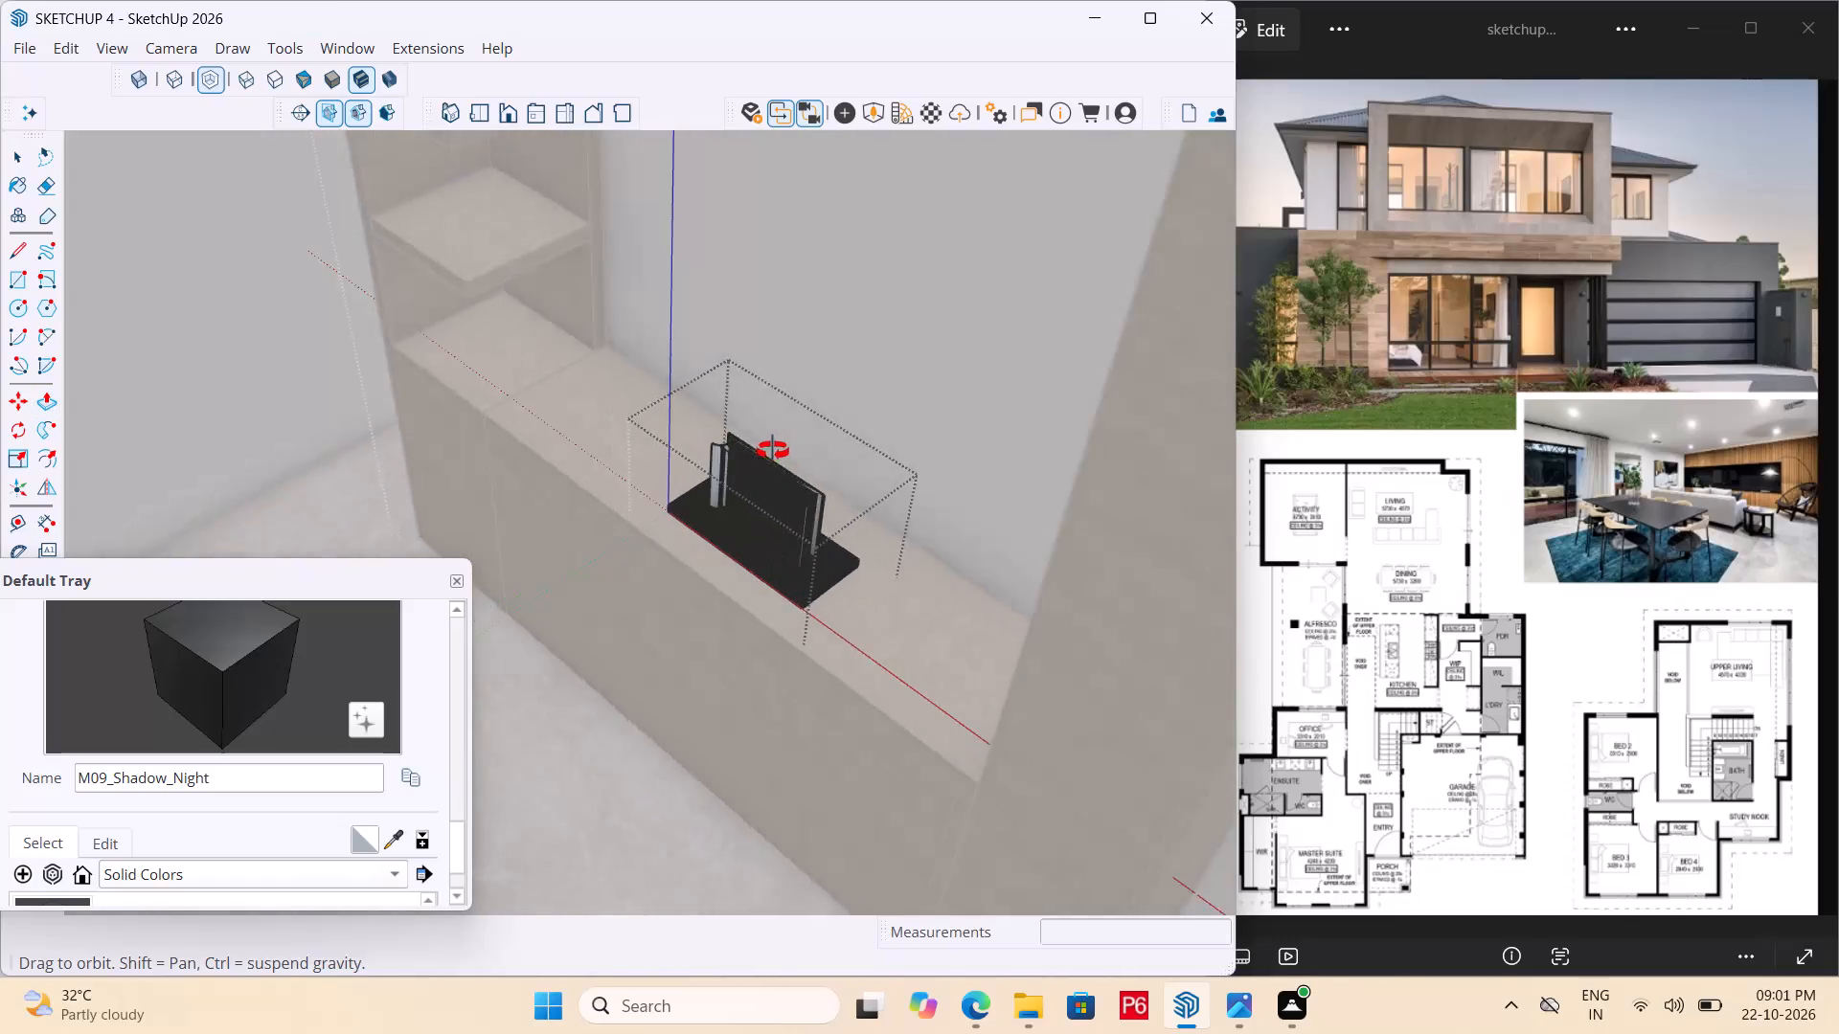
Undo the black stand's construction, including its base rectangle, until the low cabinet's top is bare.
{"action": "scroll", "coordinate": [783, 454], "scroll_direction": "up", "scroll_amount": 3}
{"action": "key", "text": "space"}
{"action": "middle_click_drag", "start_coordinate": [769, 471], "coordinate": [887, 525]}
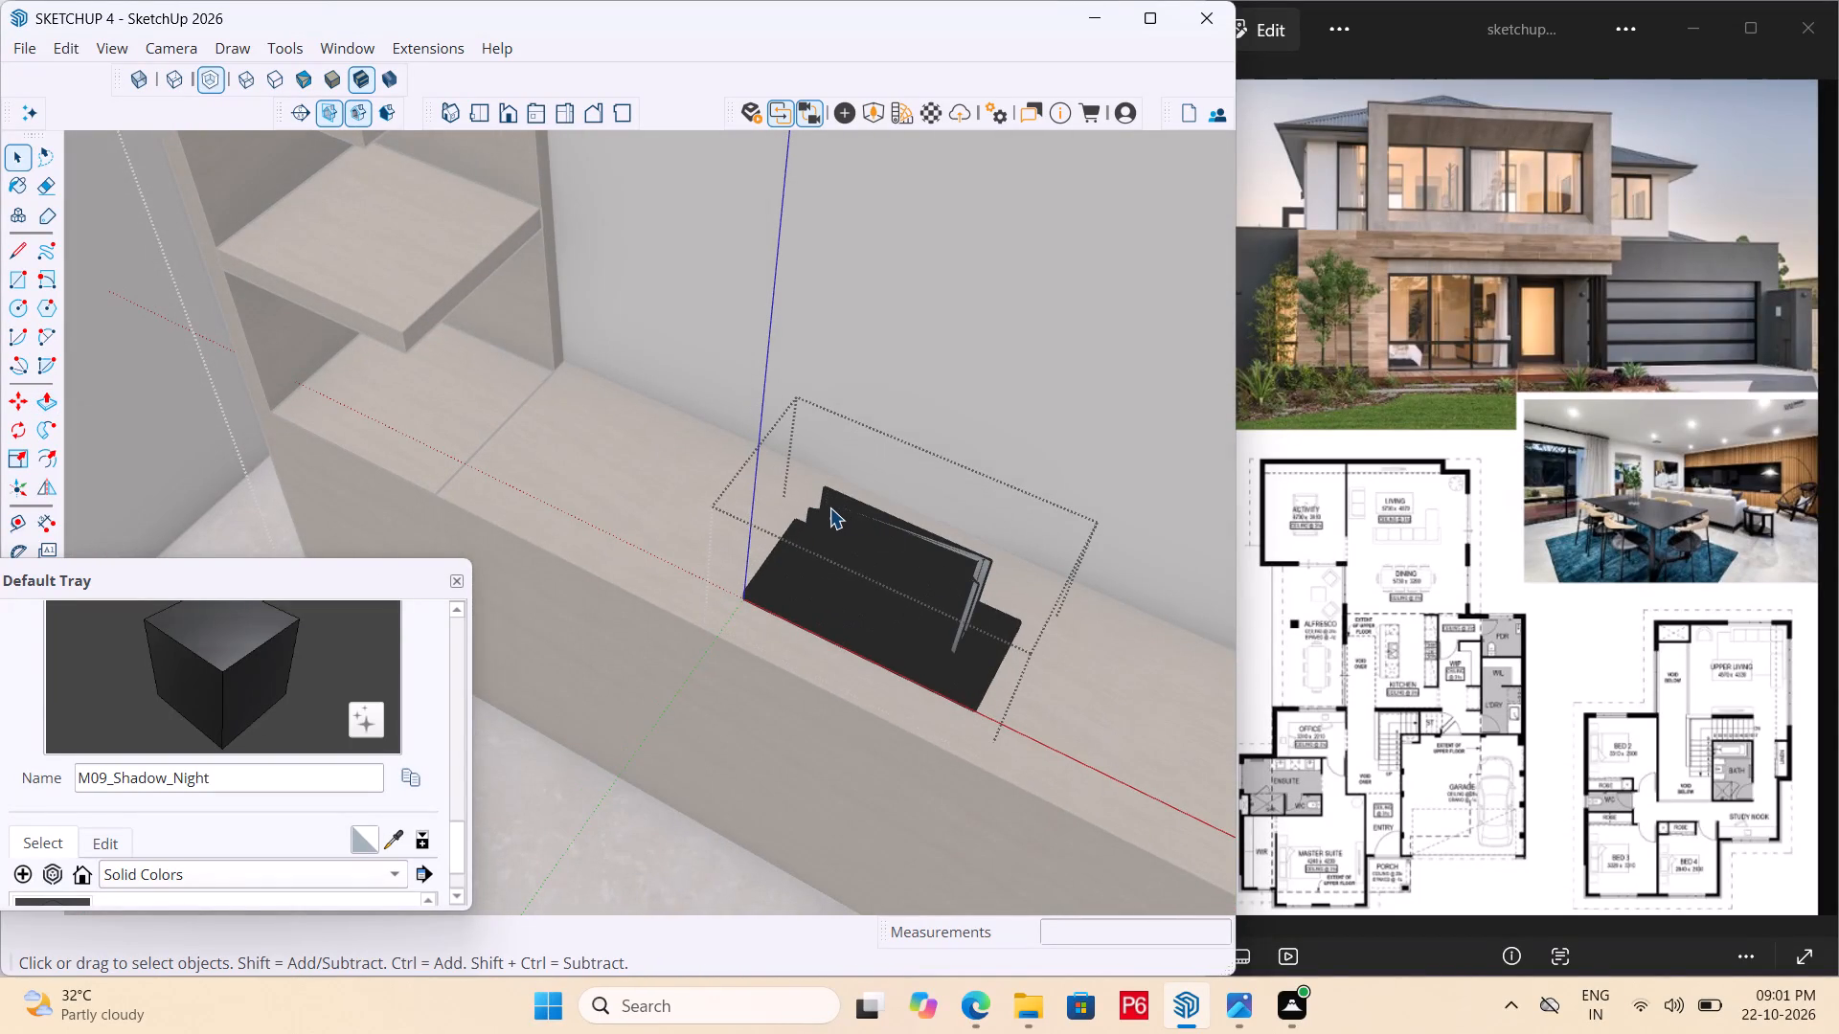
{"action": "scroll", "coordinate": [761, 509], "scroll_direction": "down", "scroll_amount": 7}
{"action": "middle_click_drag", "start_coordinate": [729, 534], "coordinate": [854, 366]}
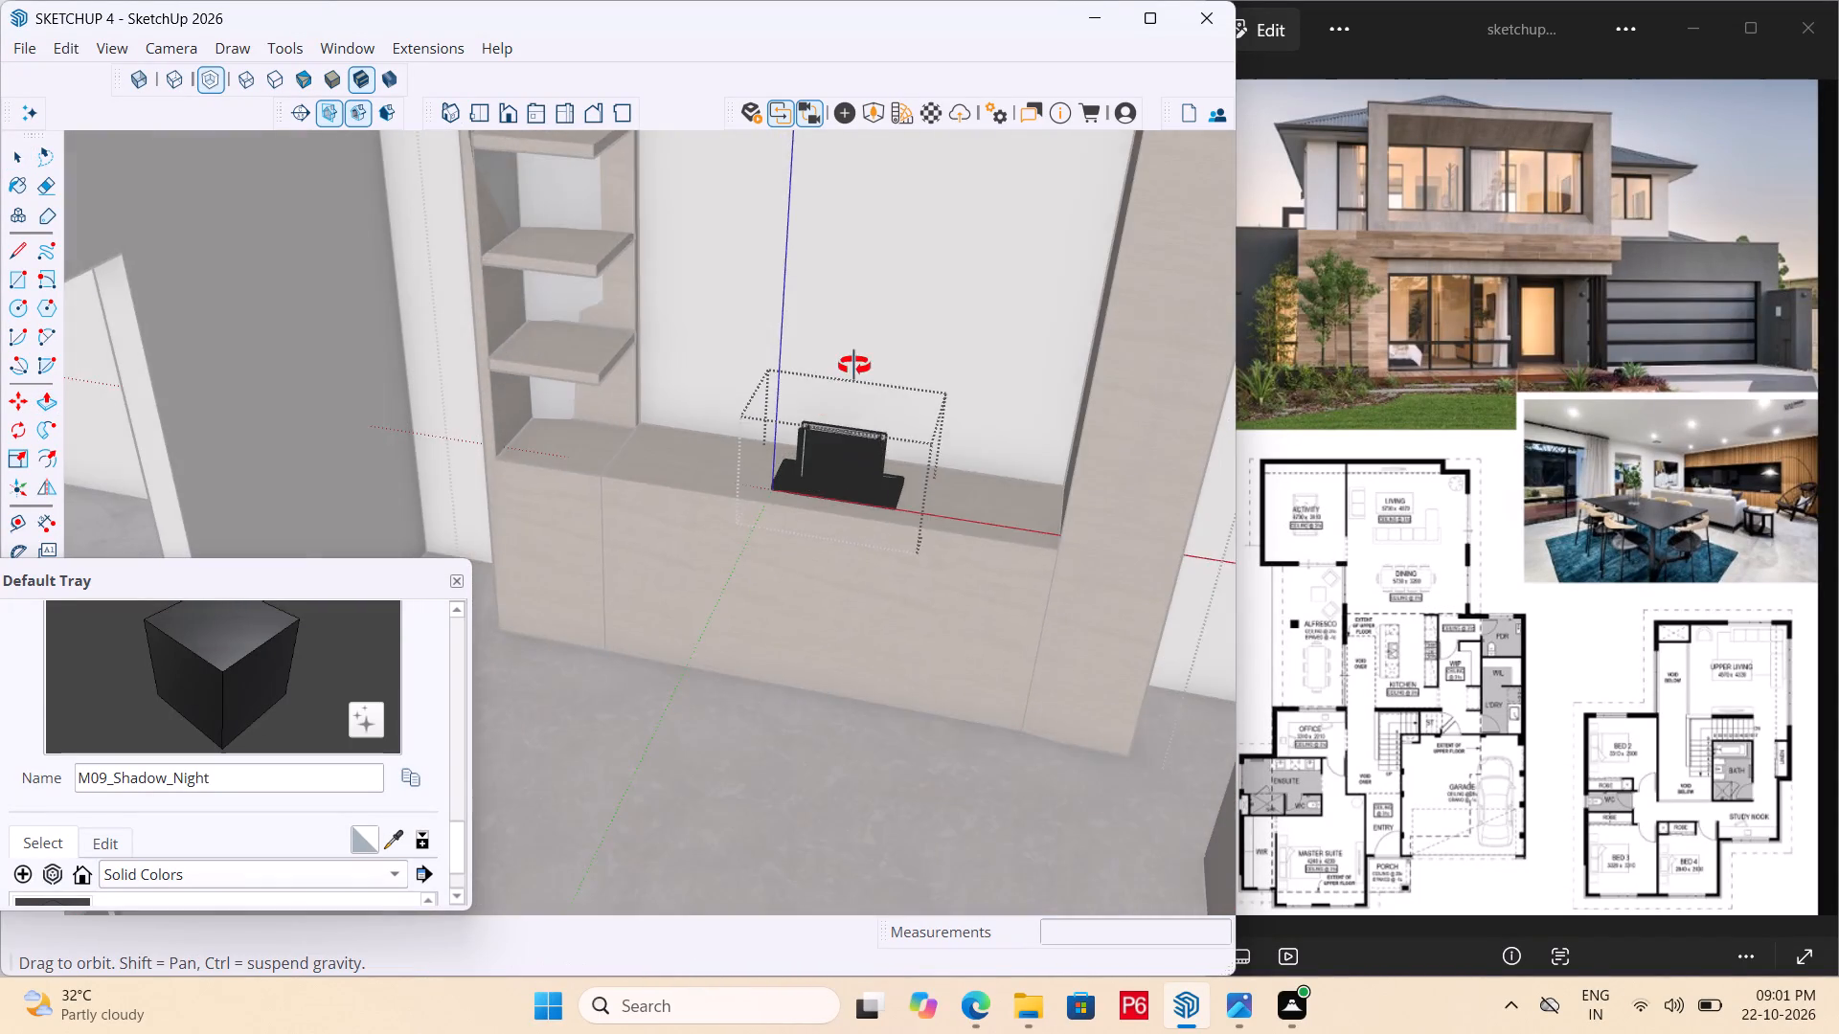
{"action": "middle_click_drag", "start_coordinate": [854, 366], "coordinate": [808, 464]}
{"action": "key", "text": "ctrl+z"}
{"action": "key", "text": "ctrl+z"}
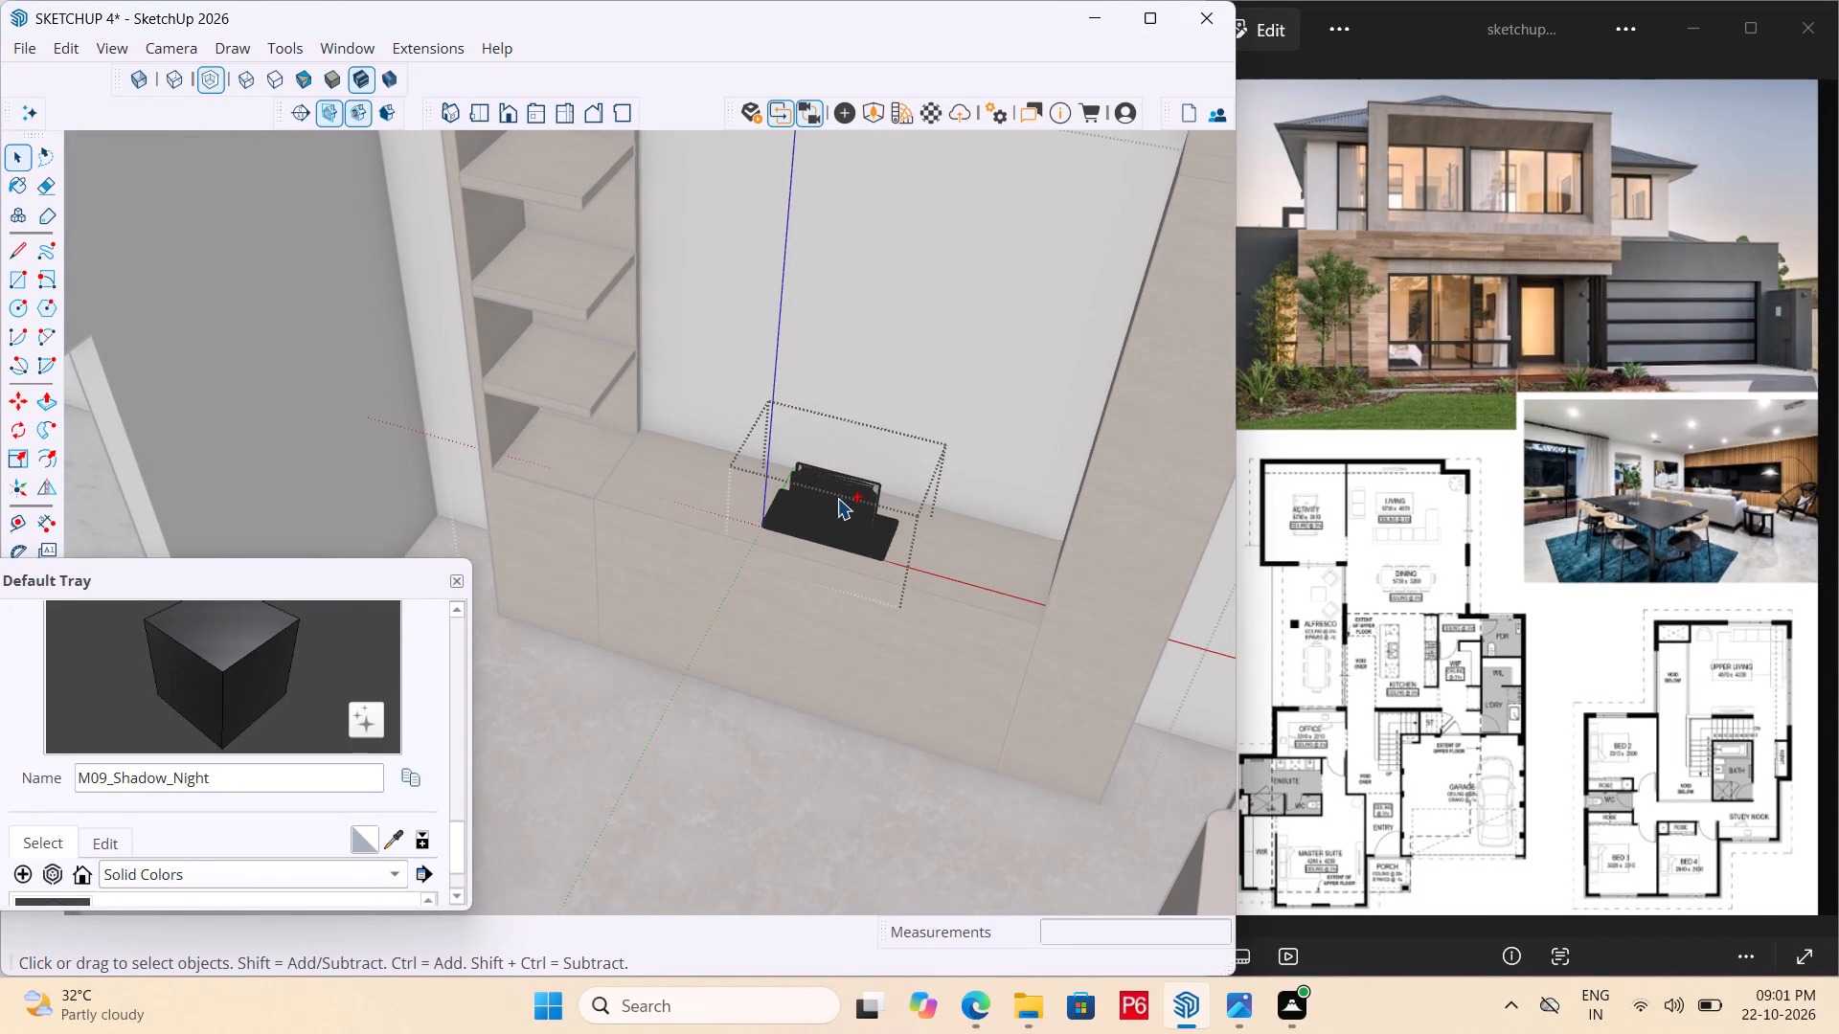
{"action": "key", "text": "ctrl+z"}
{"action": "key", "text": "ctrl+z"}
{"action": "key", "text": "ctrl+z"}
{"action": "key", "text": "ctrl+z"}
{"action": "key", "text": "ctrl+space"}
{"action": "left_click", "coordinate": [738, 653]}
{"action": "key", "text": "ctrl+z"}
{"action": "key", "text": "ctrl+z"}
{"action": "key", "text": "ctrl+z"}
{"action": "key", "text": "ctrl+z"}
{"action": "key", "text": "ctrl+z"}
{"action": "key", "text": "ctrl+z"}
{"action": "key", "text": "ctrl+z"}
{"action": "key", "text": "ctrl+z"}
{"action": "key", "text": "ctrl+z"}
{"action": "key", "text": "ctrl+z"}
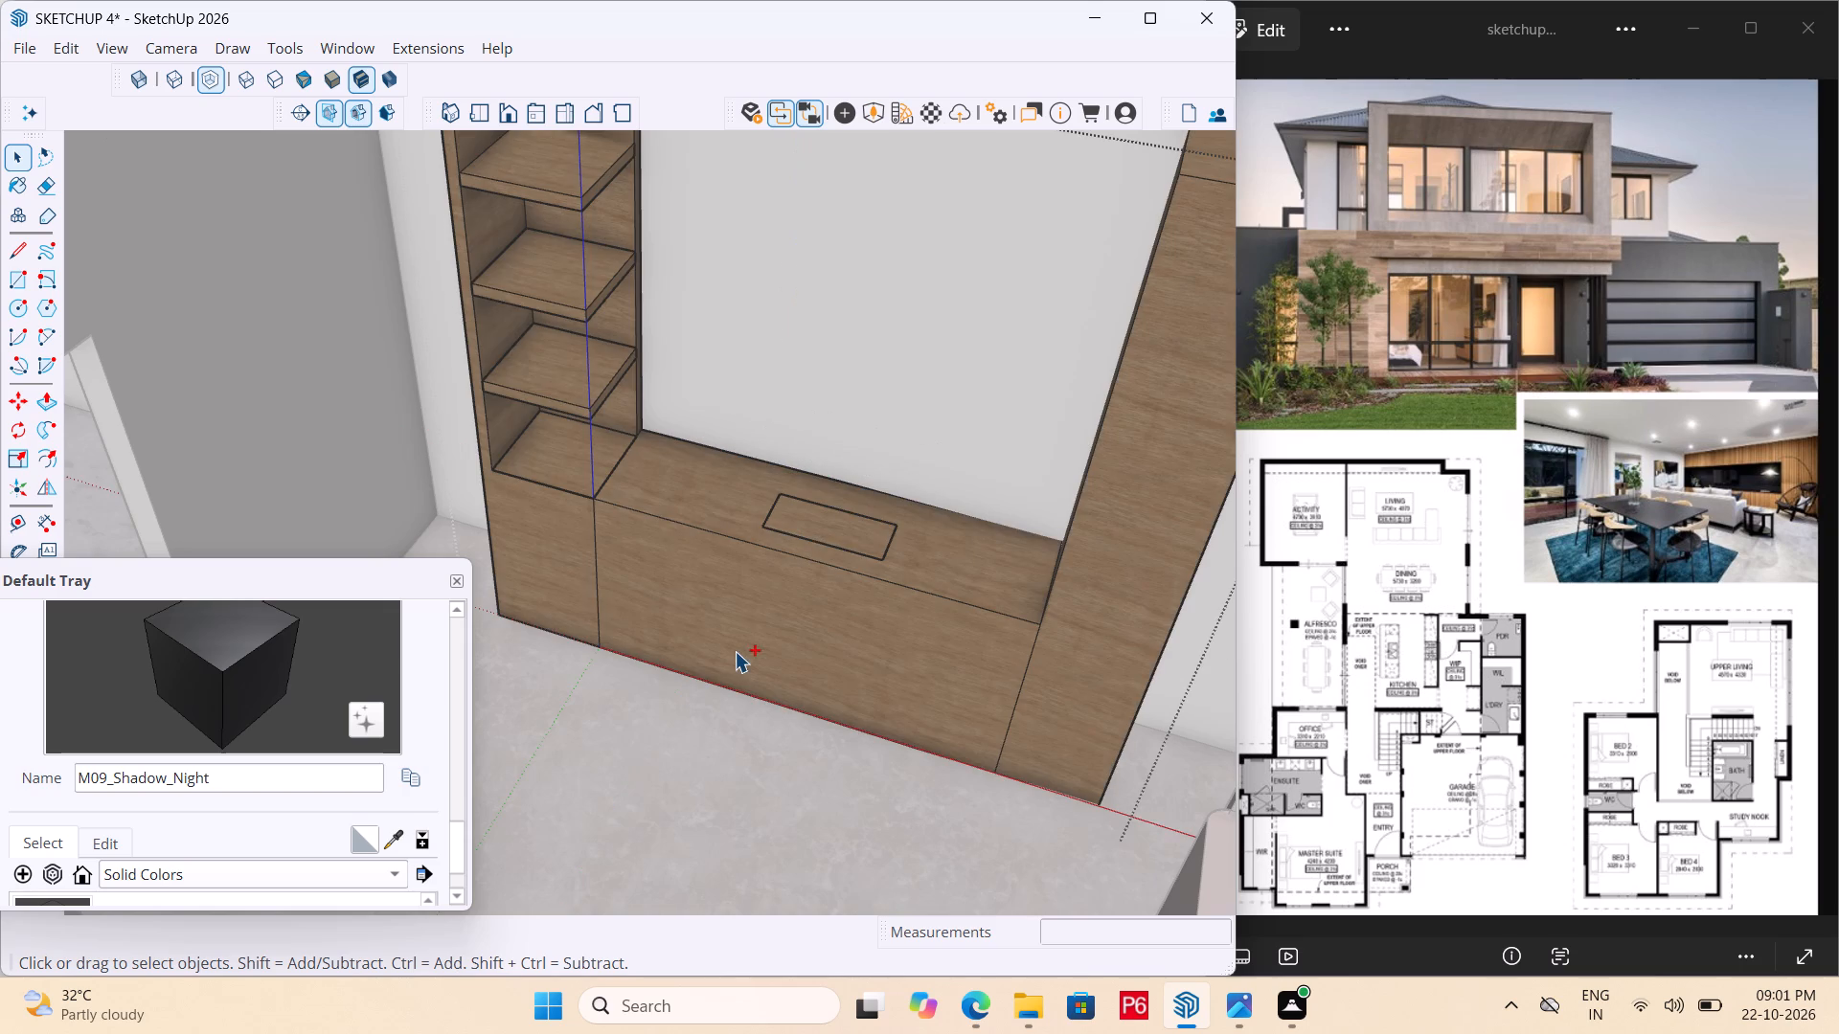
{"action": "key", "text": "ctrl+z"}
{"action": "key", "text": "ctrl+z"}
{"action": "key", "text": "ctrl+z"}
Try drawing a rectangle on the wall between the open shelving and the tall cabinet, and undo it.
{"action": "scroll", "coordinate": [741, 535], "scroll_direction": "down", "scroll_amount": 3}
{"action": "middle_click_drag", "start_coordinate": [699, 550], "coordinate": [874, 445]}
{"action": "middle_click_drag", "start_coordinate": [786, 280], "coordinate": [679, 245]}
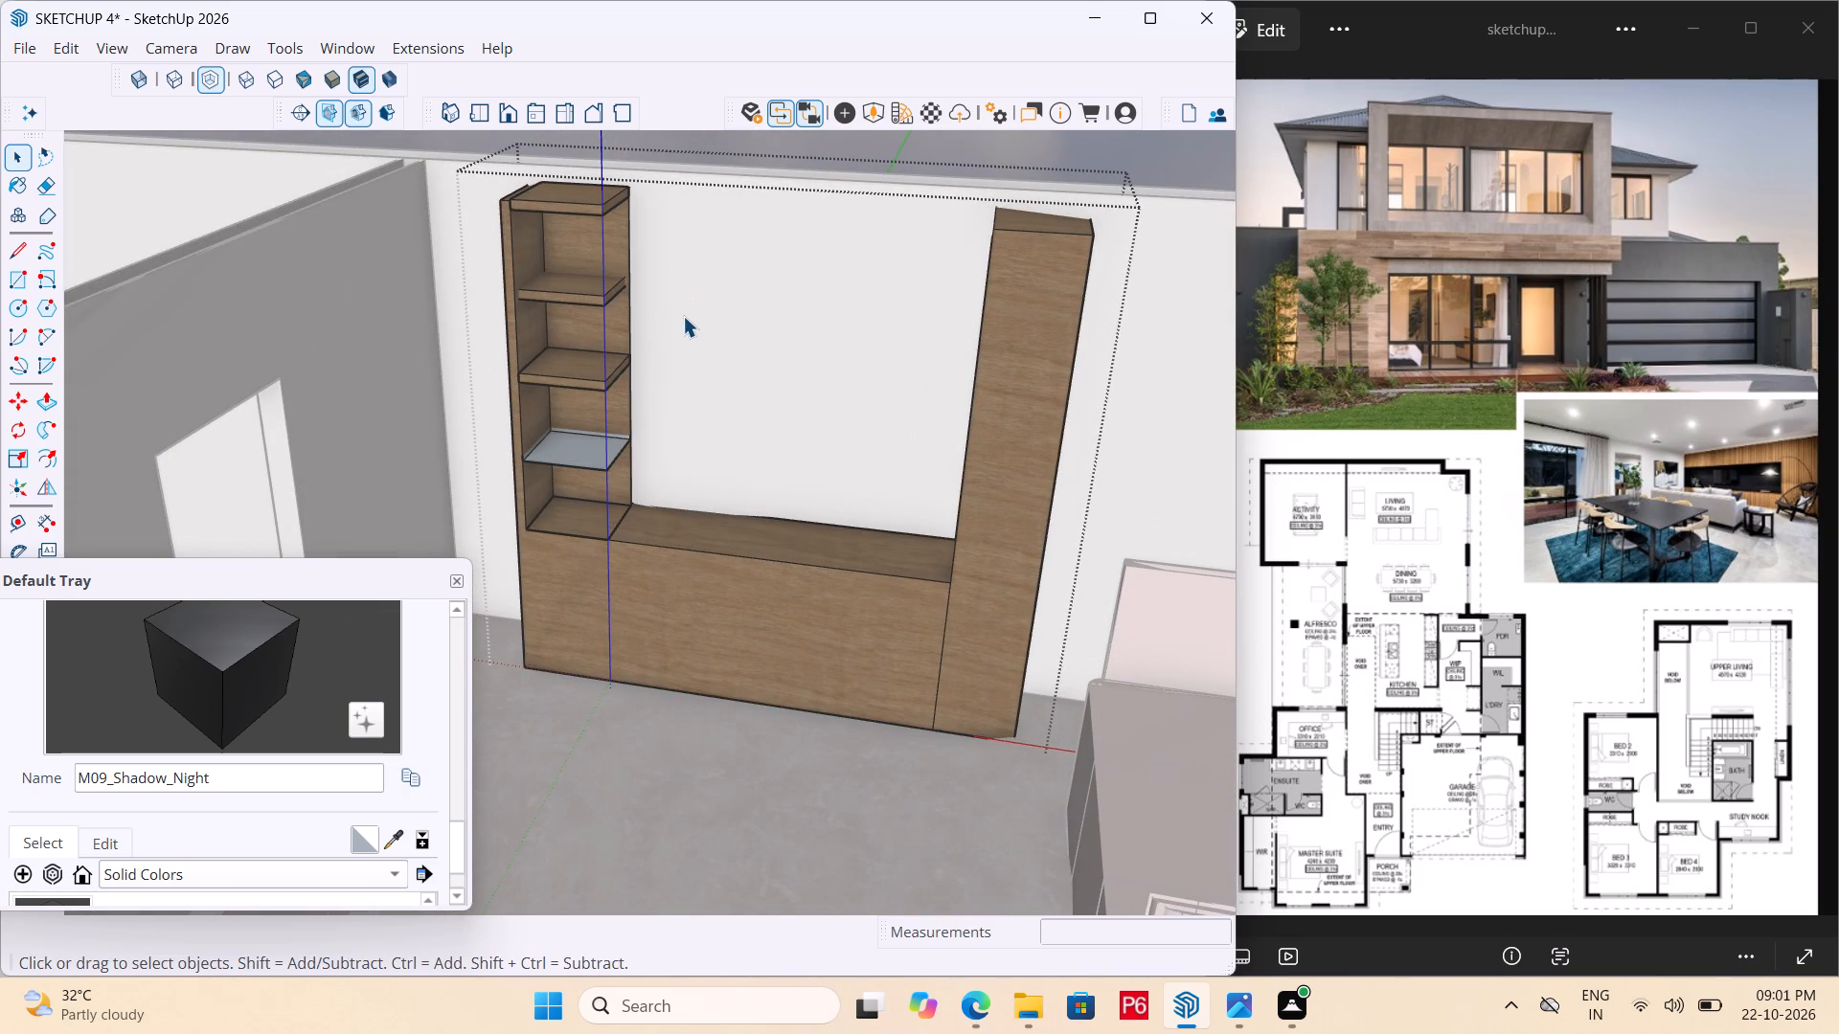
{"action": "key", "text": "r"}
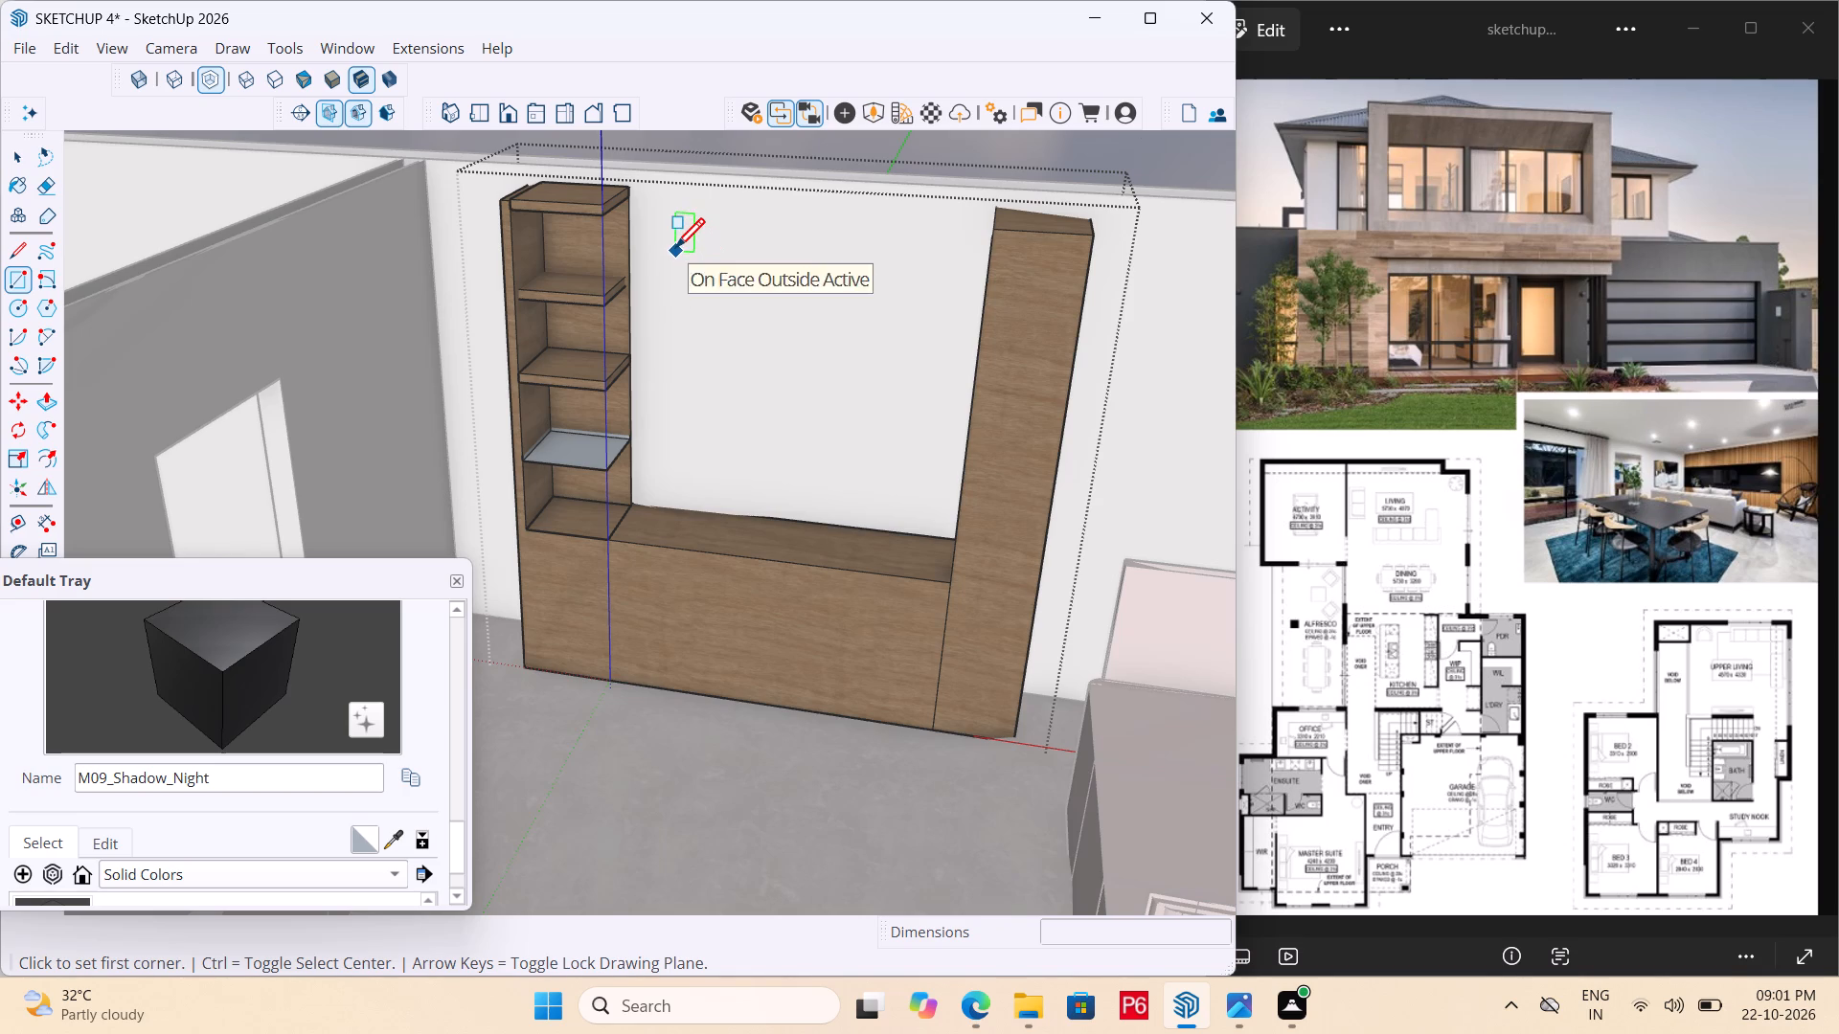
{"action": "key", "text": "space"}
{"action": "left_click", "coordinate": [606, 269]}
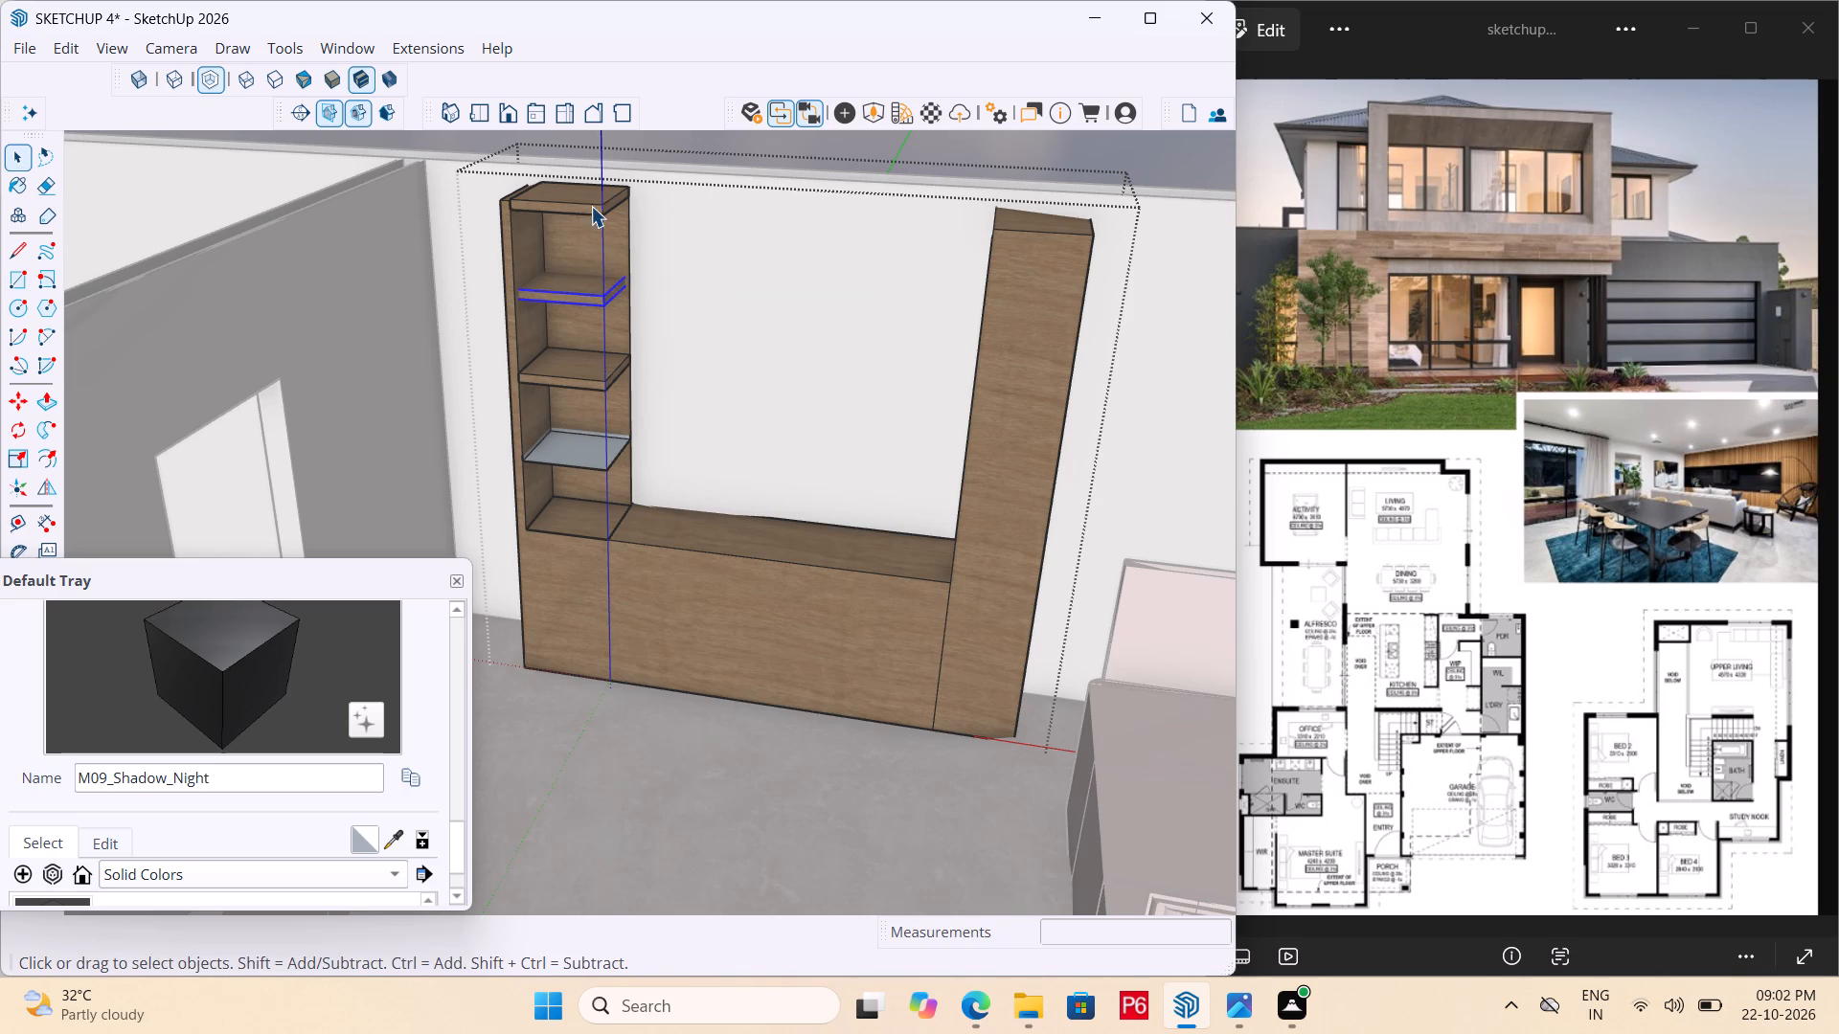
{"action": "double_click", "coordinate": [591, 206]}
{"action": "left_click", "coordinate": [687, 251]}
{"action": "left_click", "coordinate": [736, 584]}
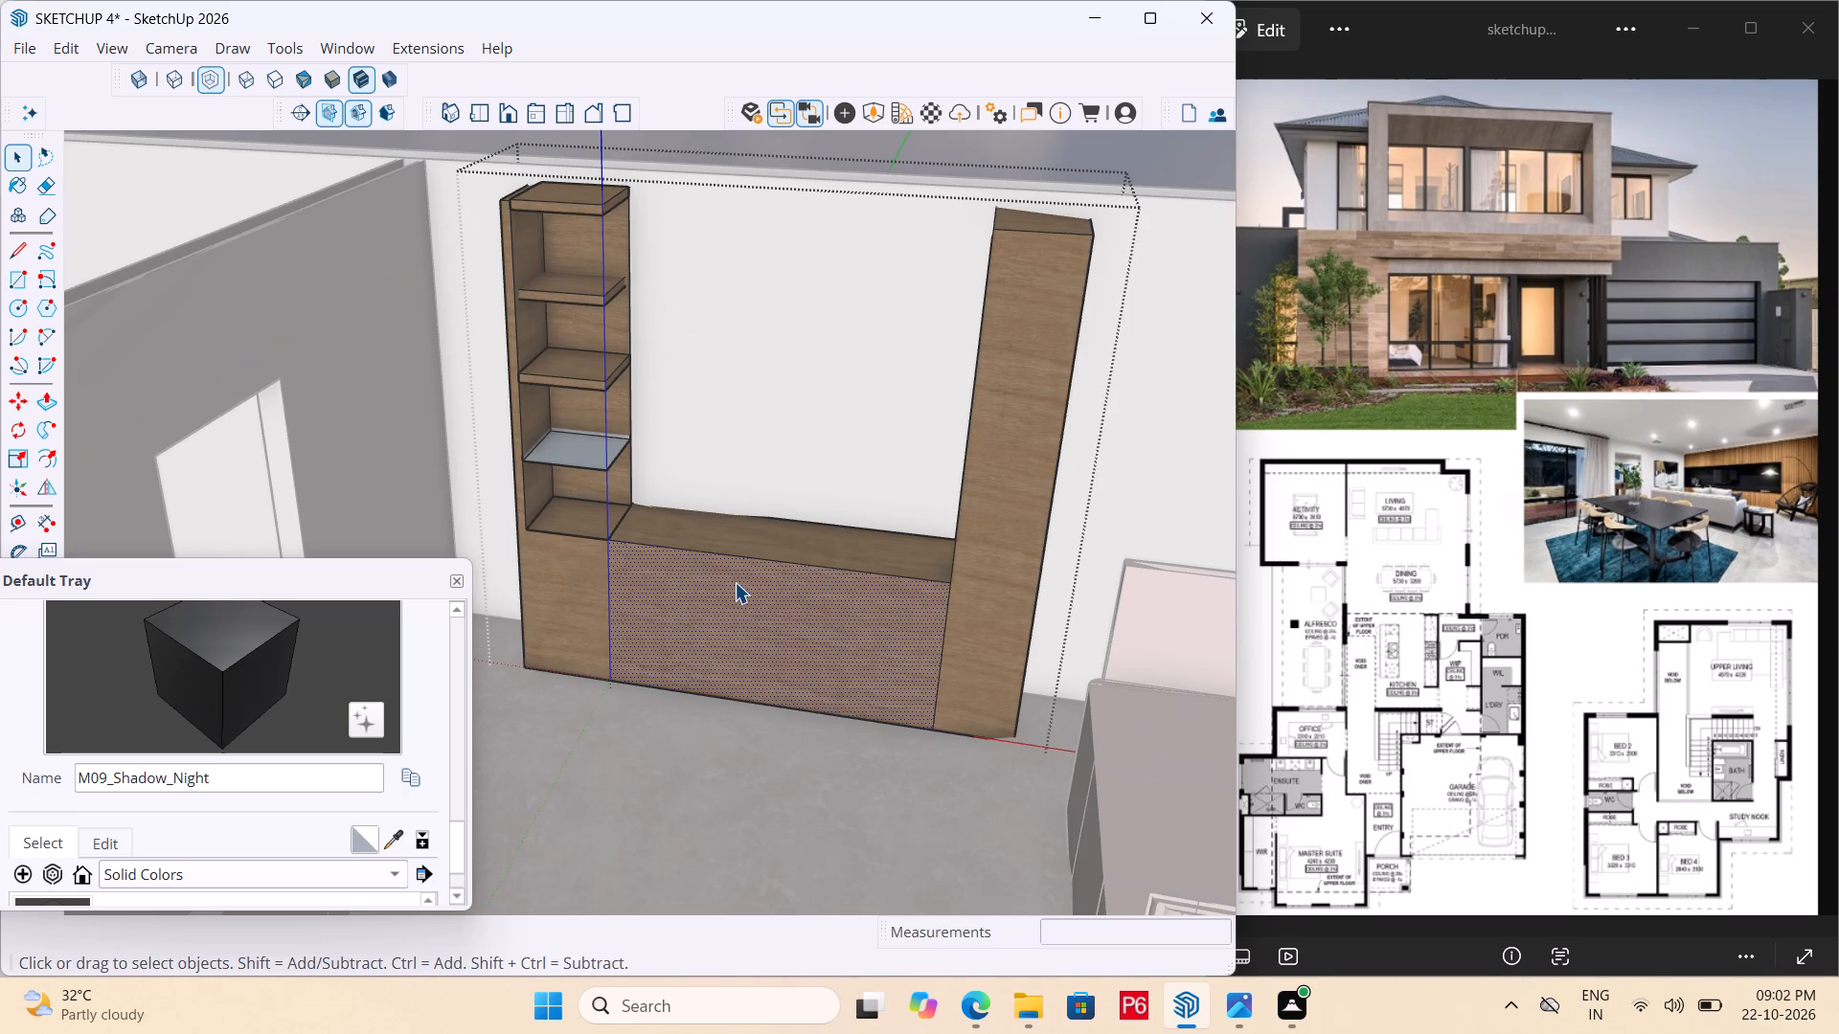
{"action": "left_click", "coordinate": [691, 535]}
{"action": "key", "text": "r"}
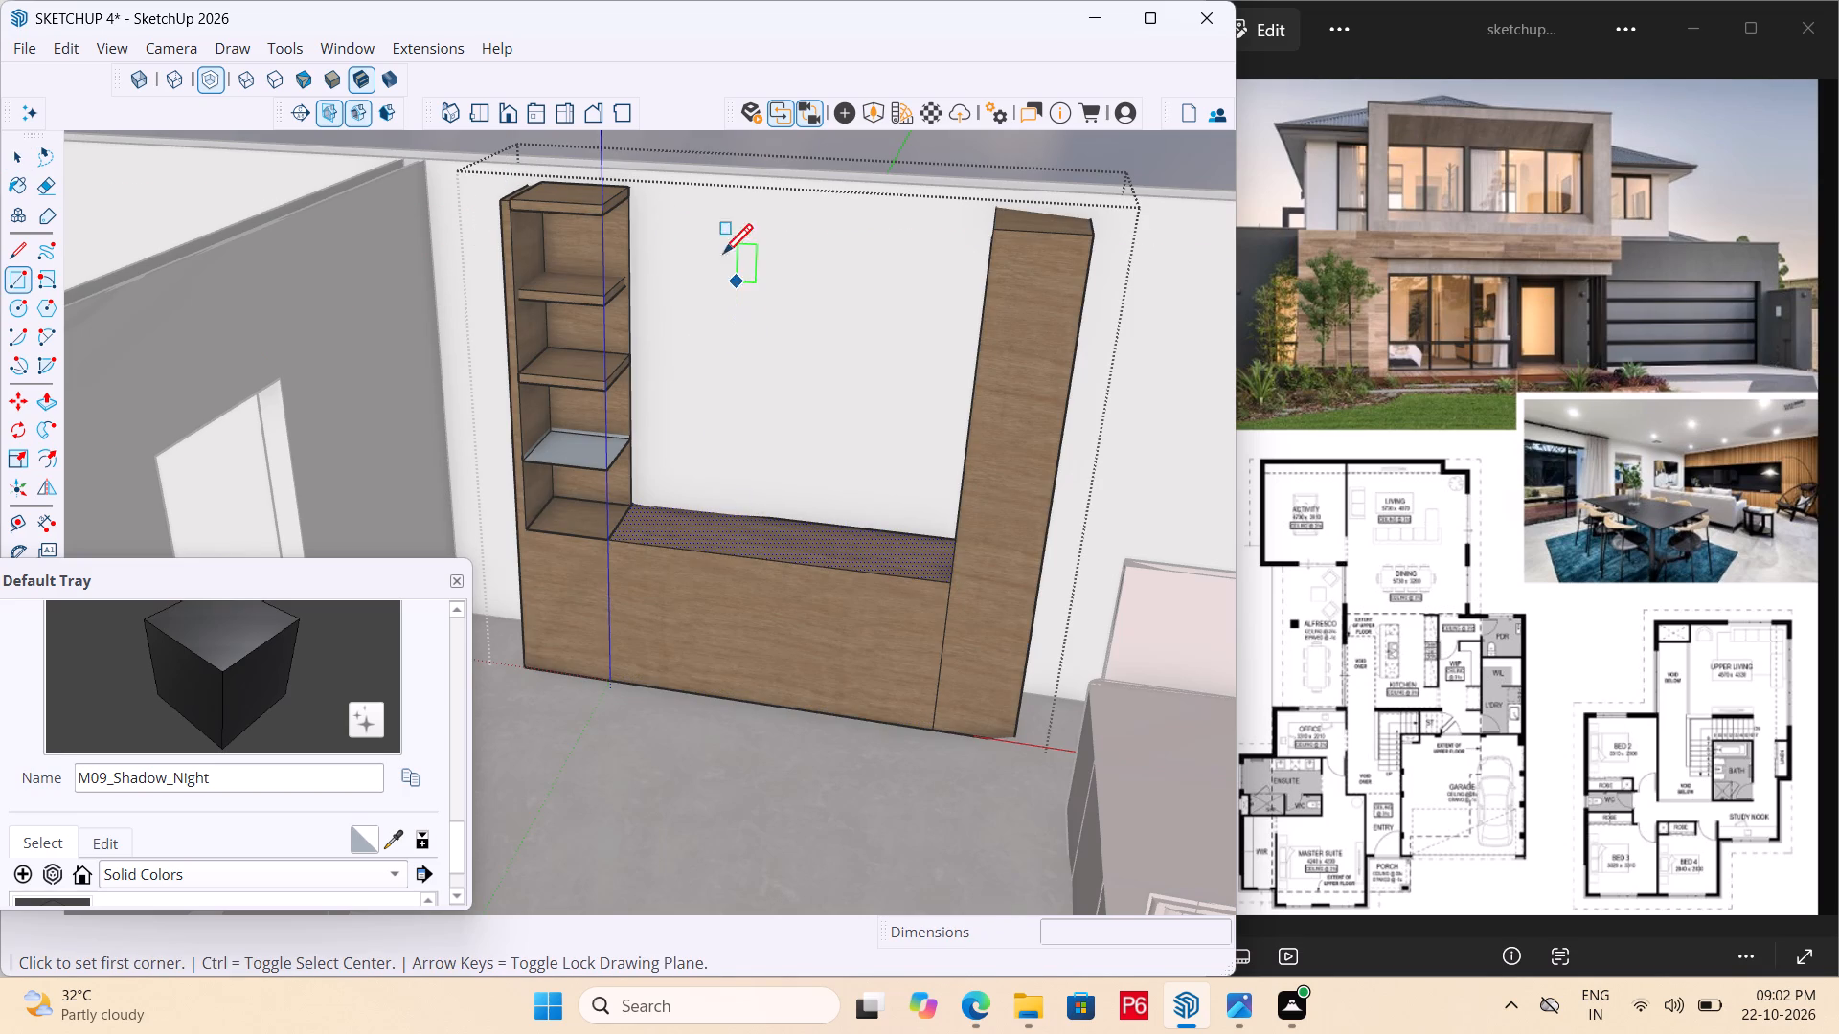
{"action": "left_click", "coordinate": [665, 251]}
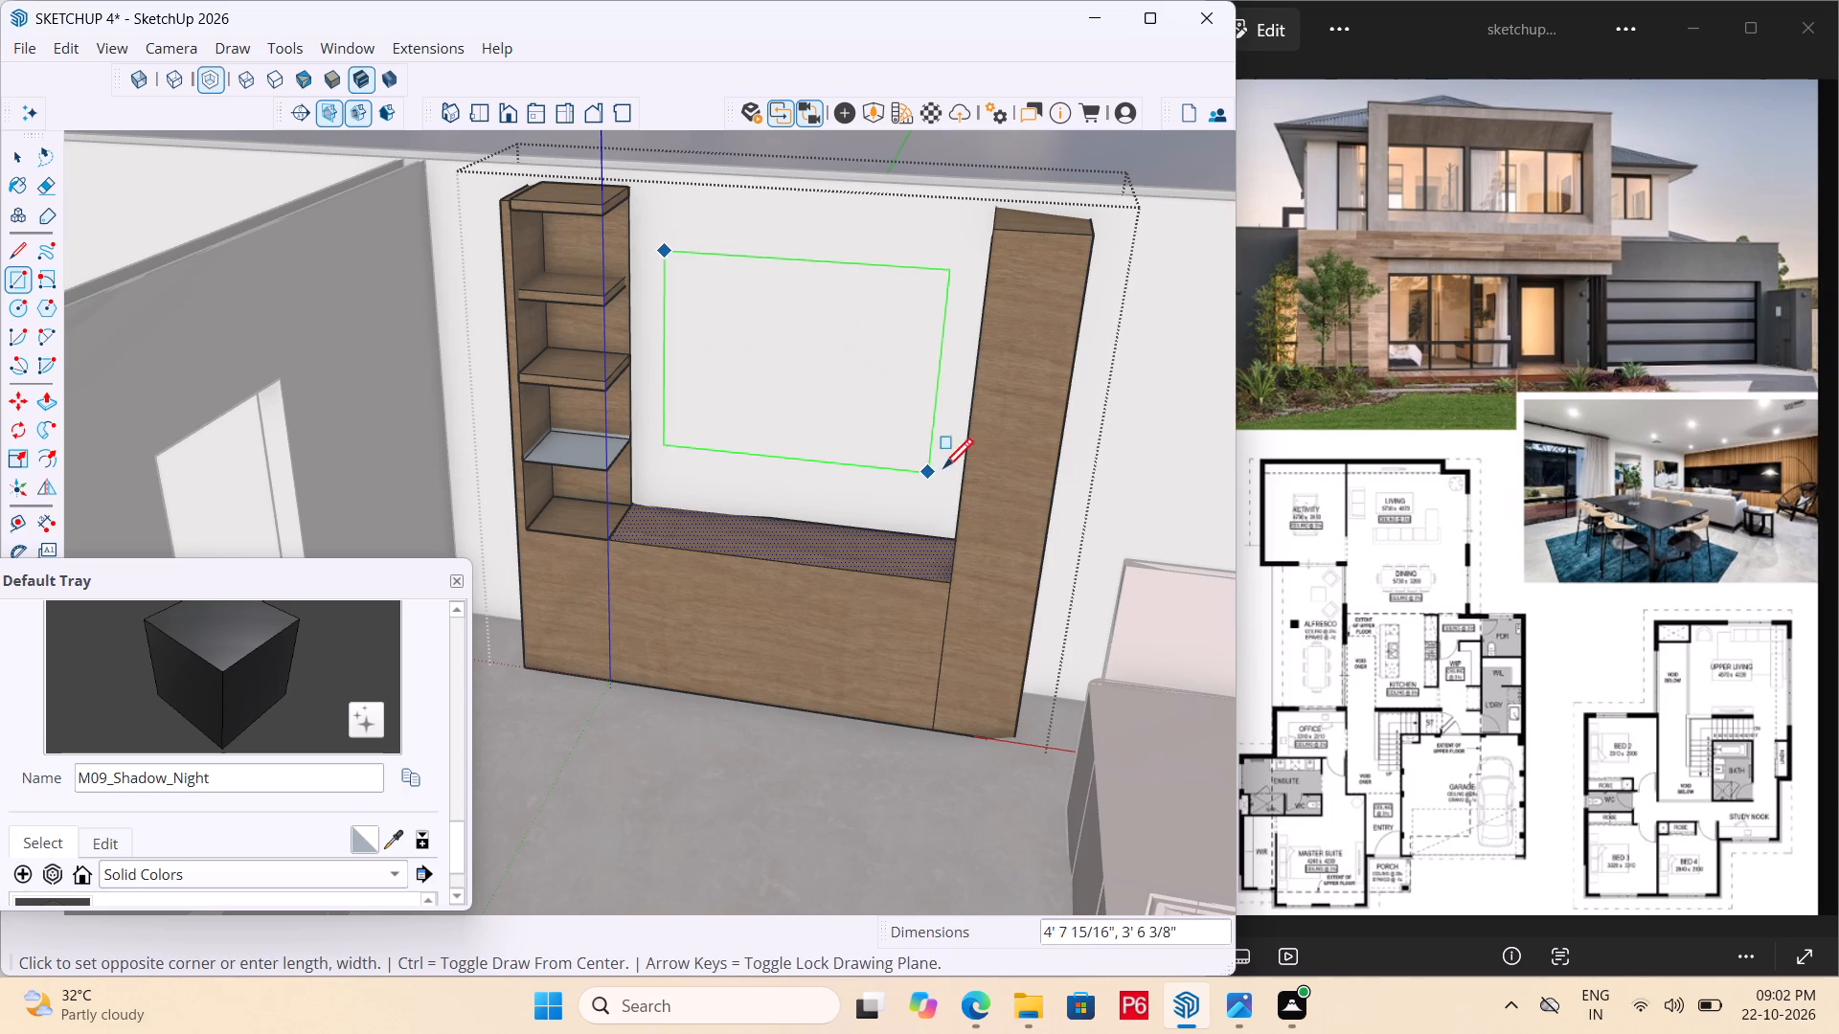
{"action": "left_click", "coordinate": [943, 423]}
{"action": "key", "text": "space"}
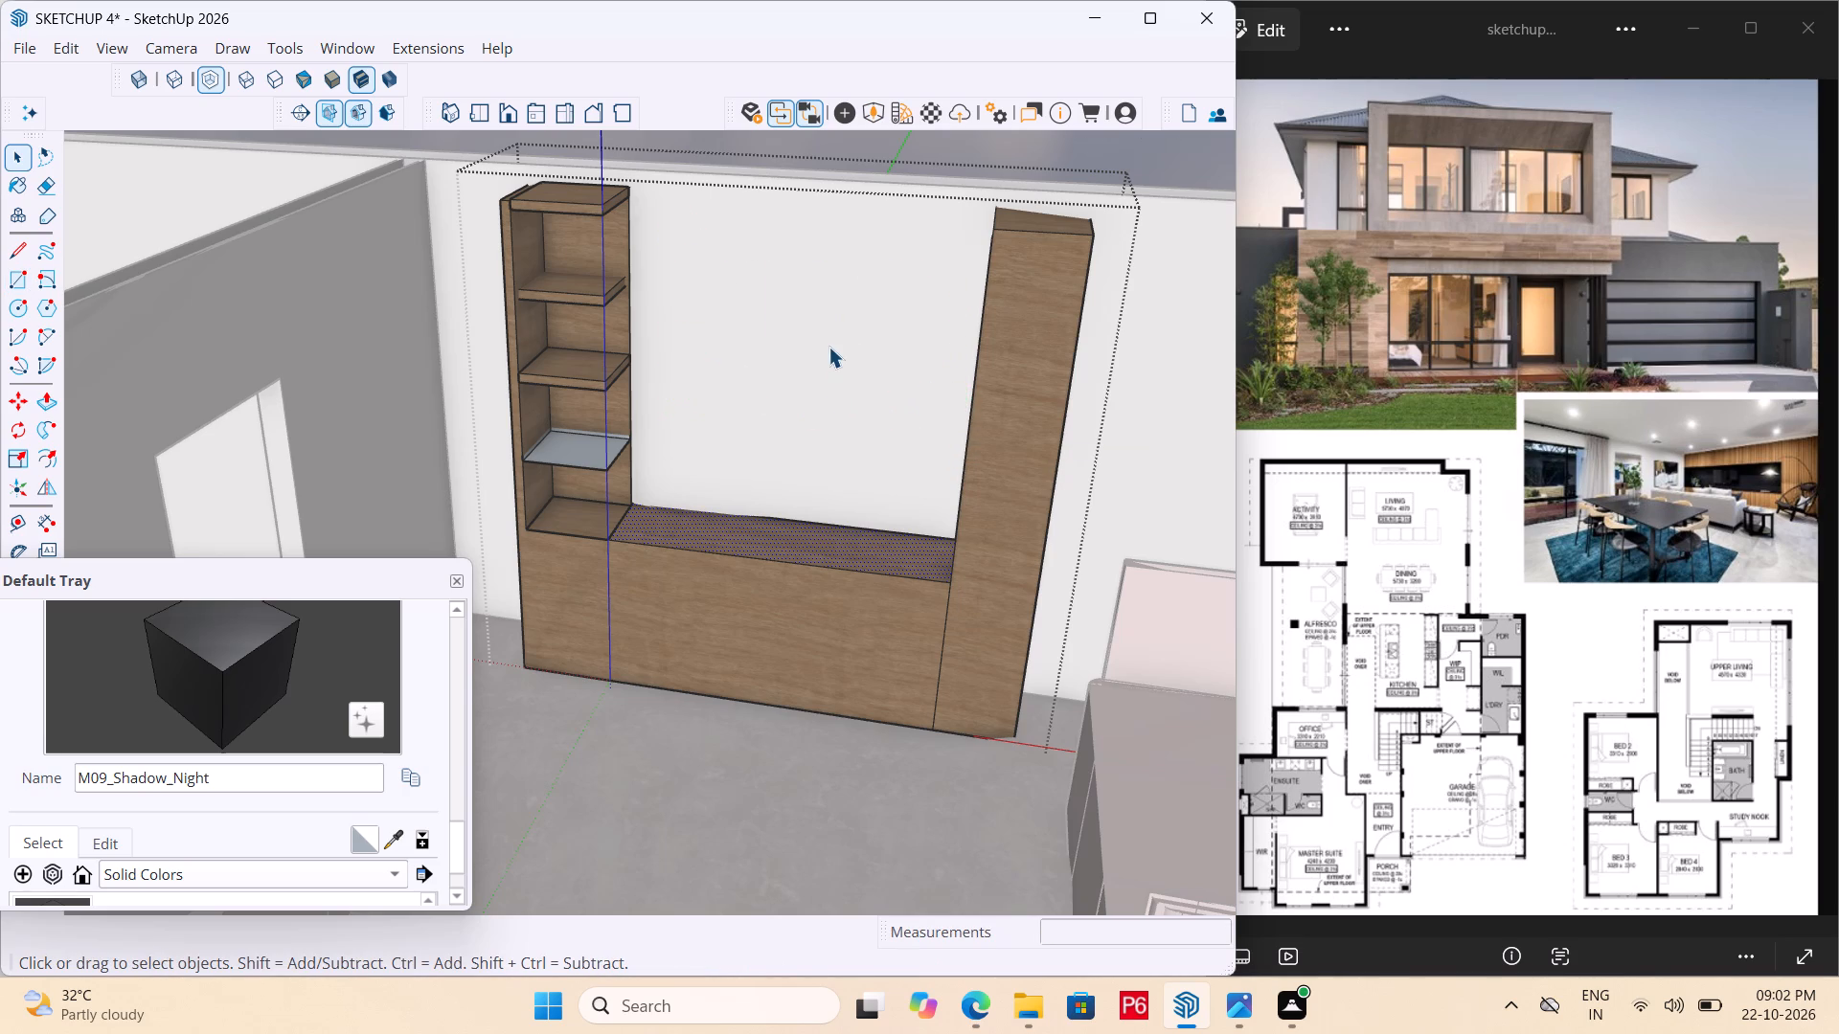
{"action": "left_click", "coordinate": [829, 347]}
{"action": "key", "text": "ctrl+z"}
Draw a rectangle about 4' 5 3/4" by 2' 6 7/16" on the wall above the low cabinet, between the two tall units.
{"action": "middle_click_drag", "start_coordinate": [697, 295], "coordinate": [696, 295]}
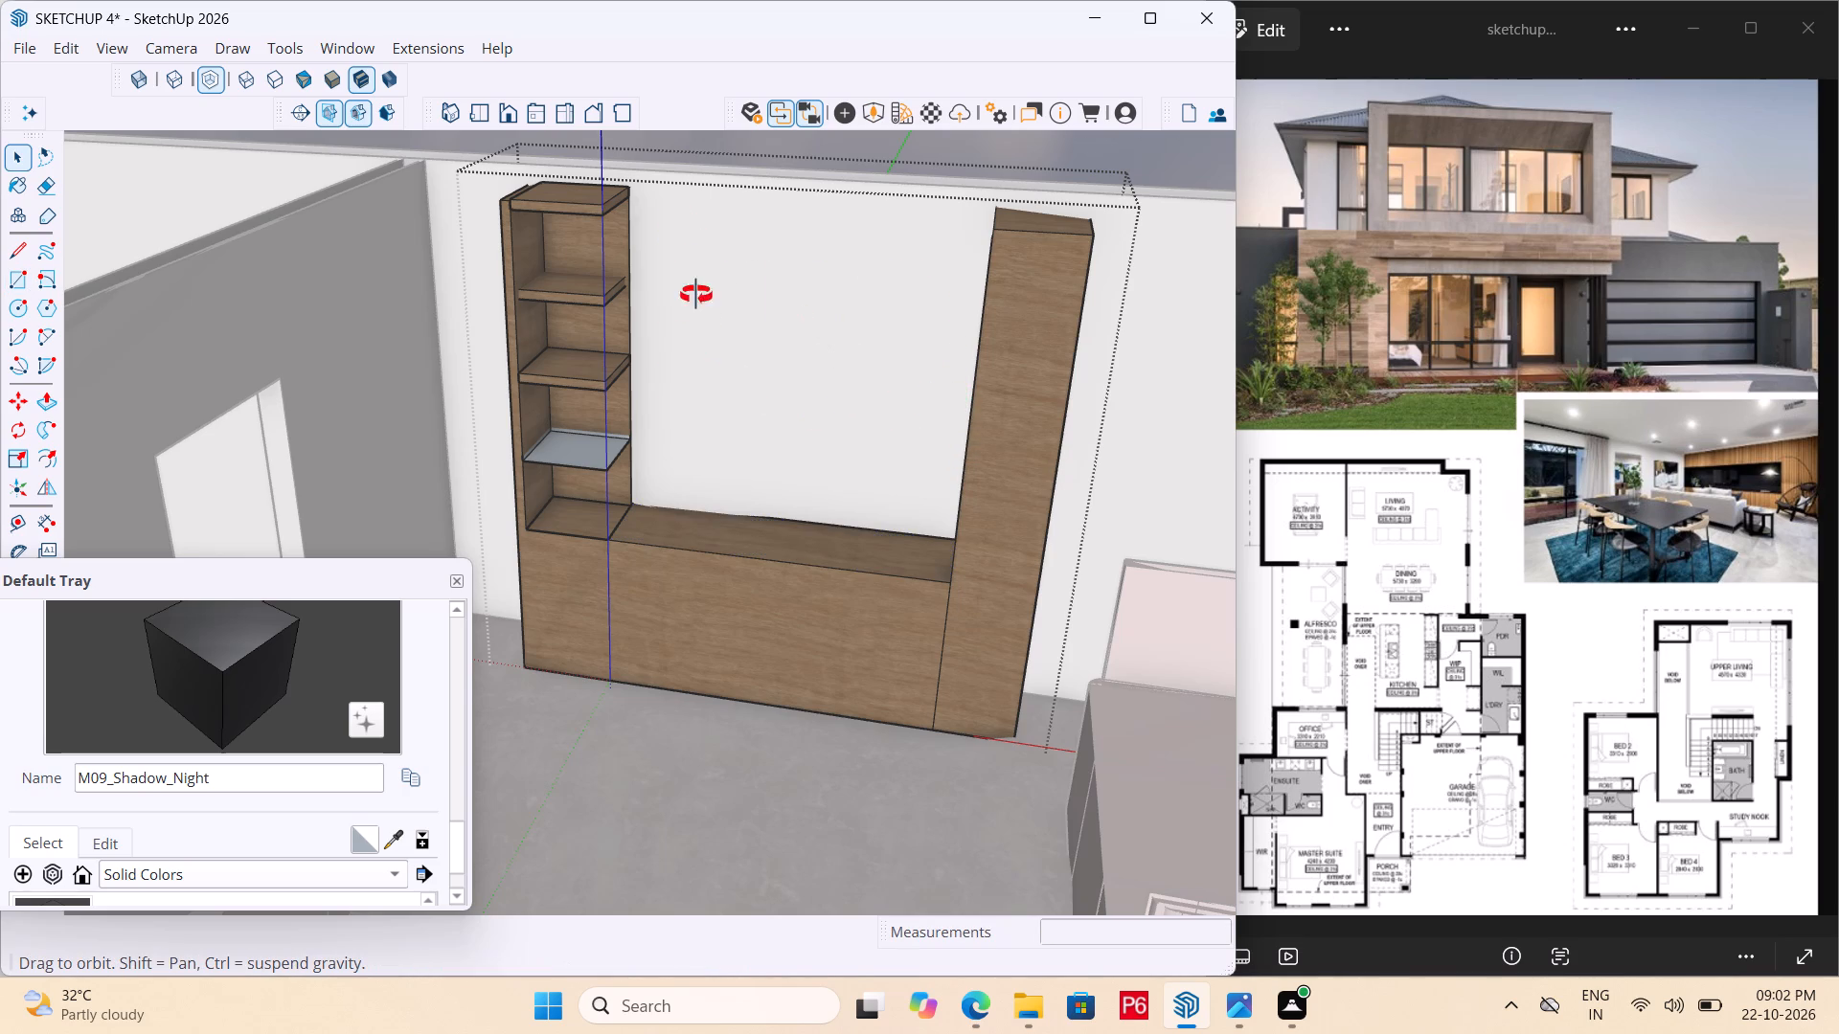
{"action": "middle_click_drag", "start_coordinate": [696, 295], "coordinate": [671, 371]}
{"action": "key", "text": "space"}
{"action": "left_click", "coordinate": [603, 353]}
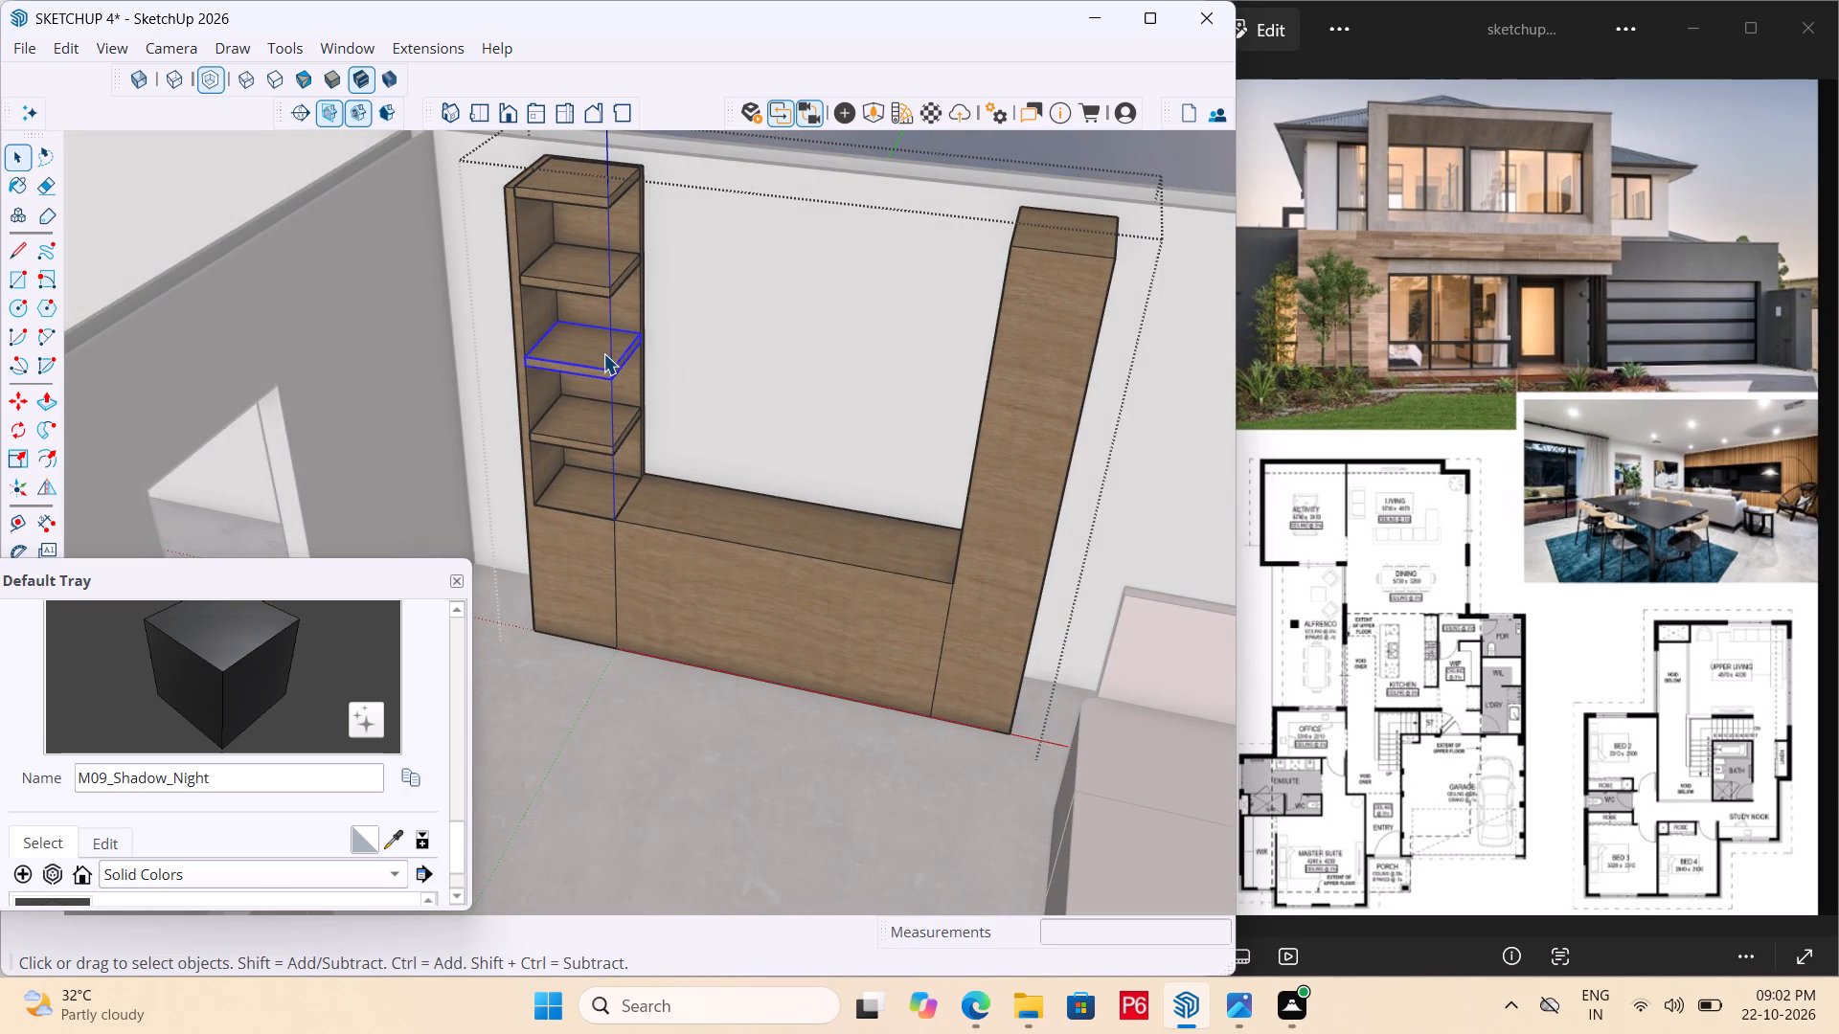
{"action": "left_click", "coordinate": [744, 289]}
{"action": "key", "text": "e"}
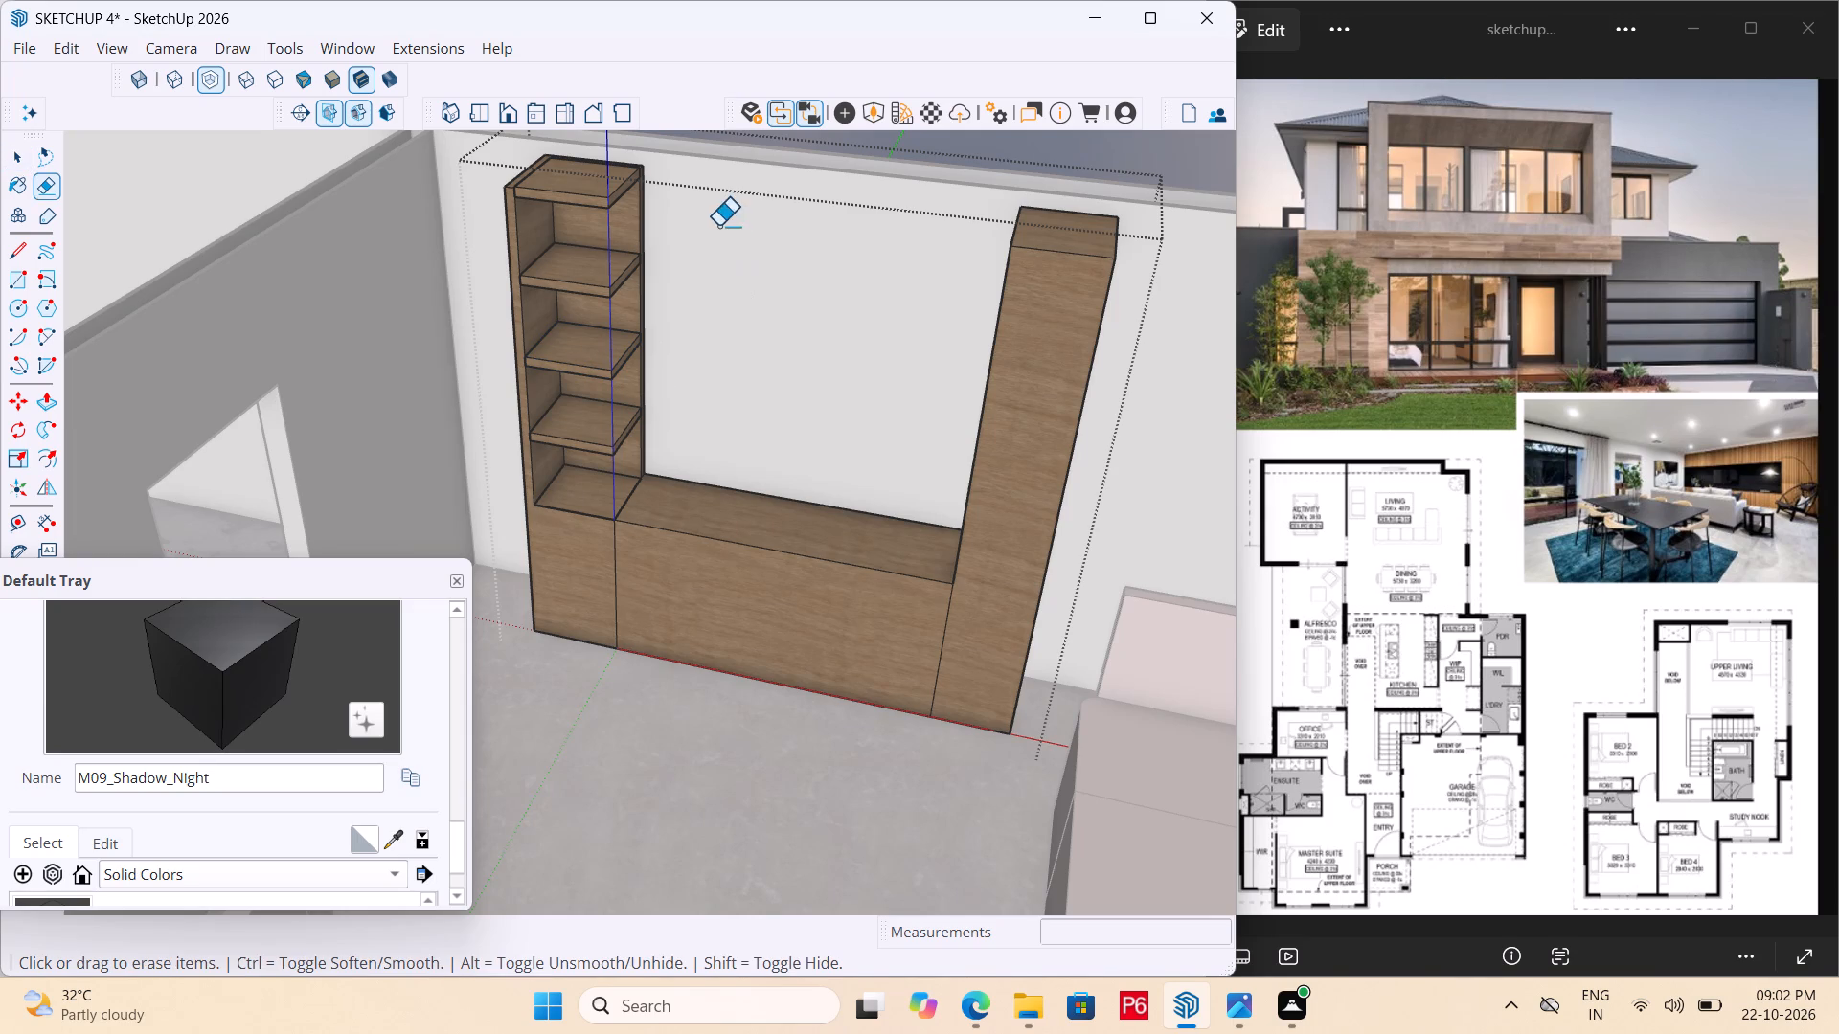
{"action": "key", "text": "r"}
{"action": "left_click_drag", "start_coordinate": [680, 259], "coordinate": [695, 261]}
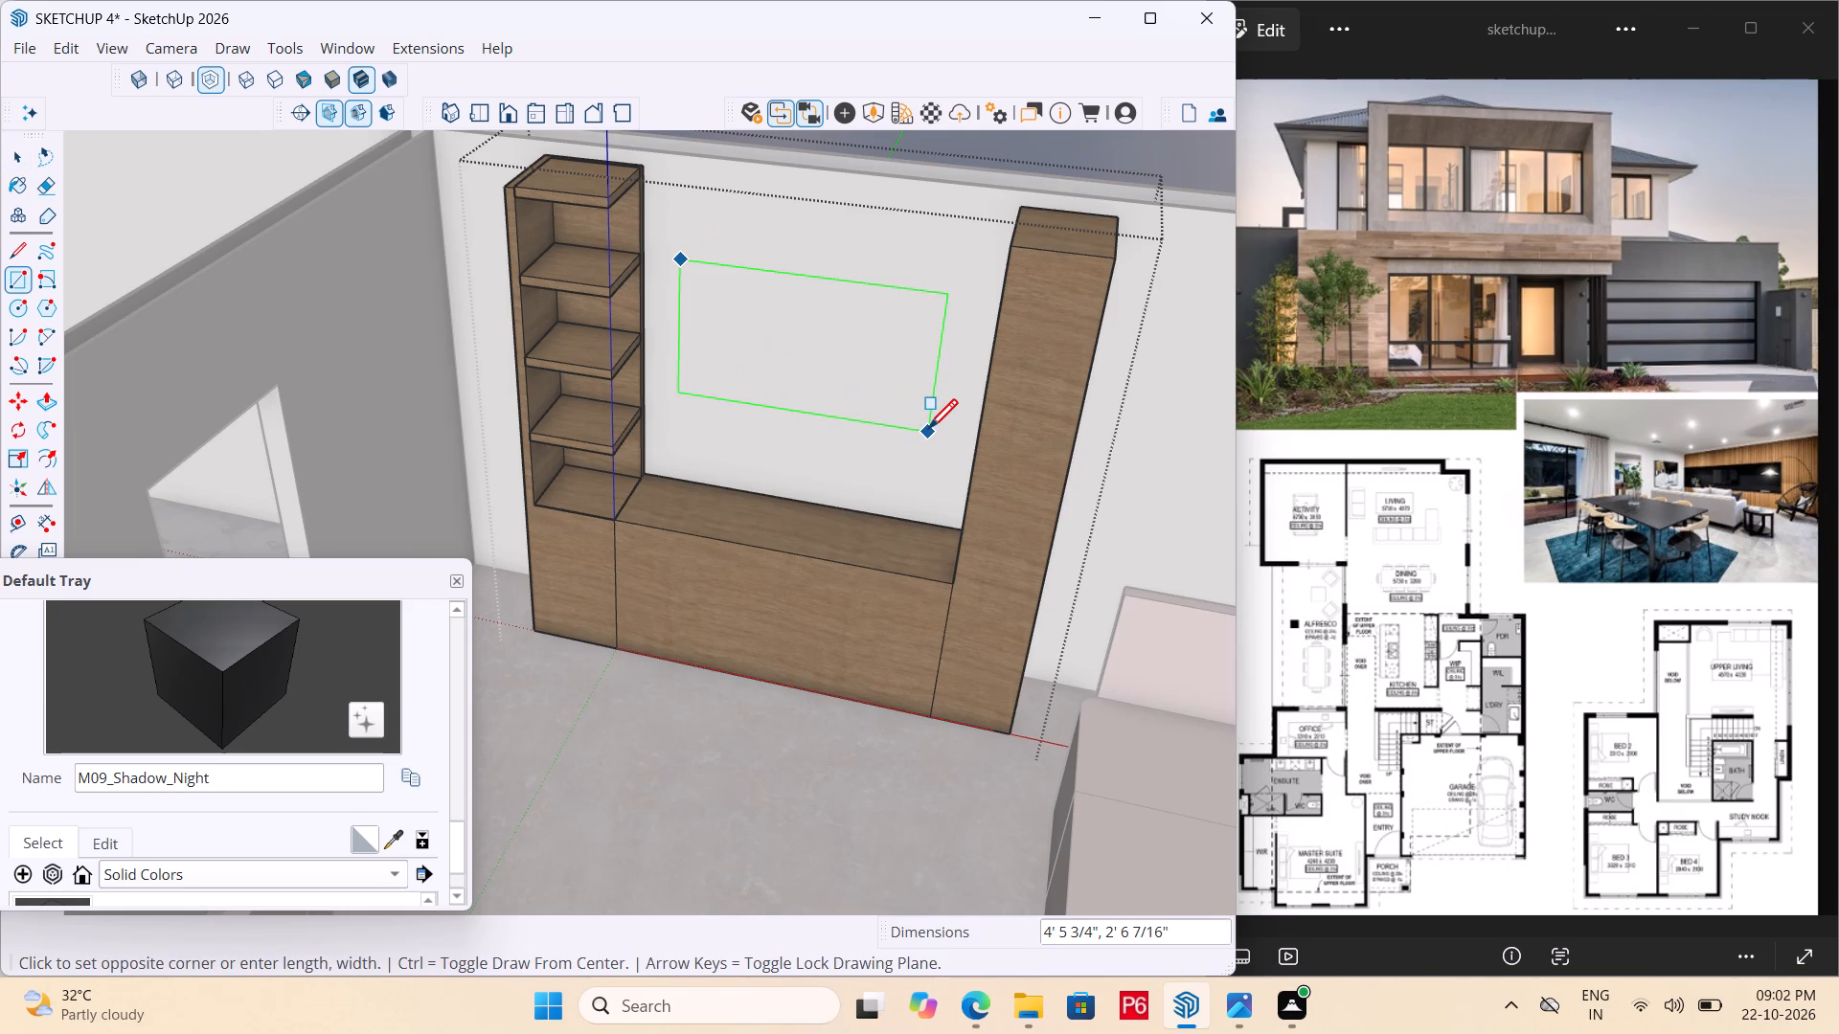
{"action": "left_click", "coordinate": [928, 432]}
{"action": "middle_click_drag", "start_coordinate": [845, 397], "coordinate": [691, 310]}
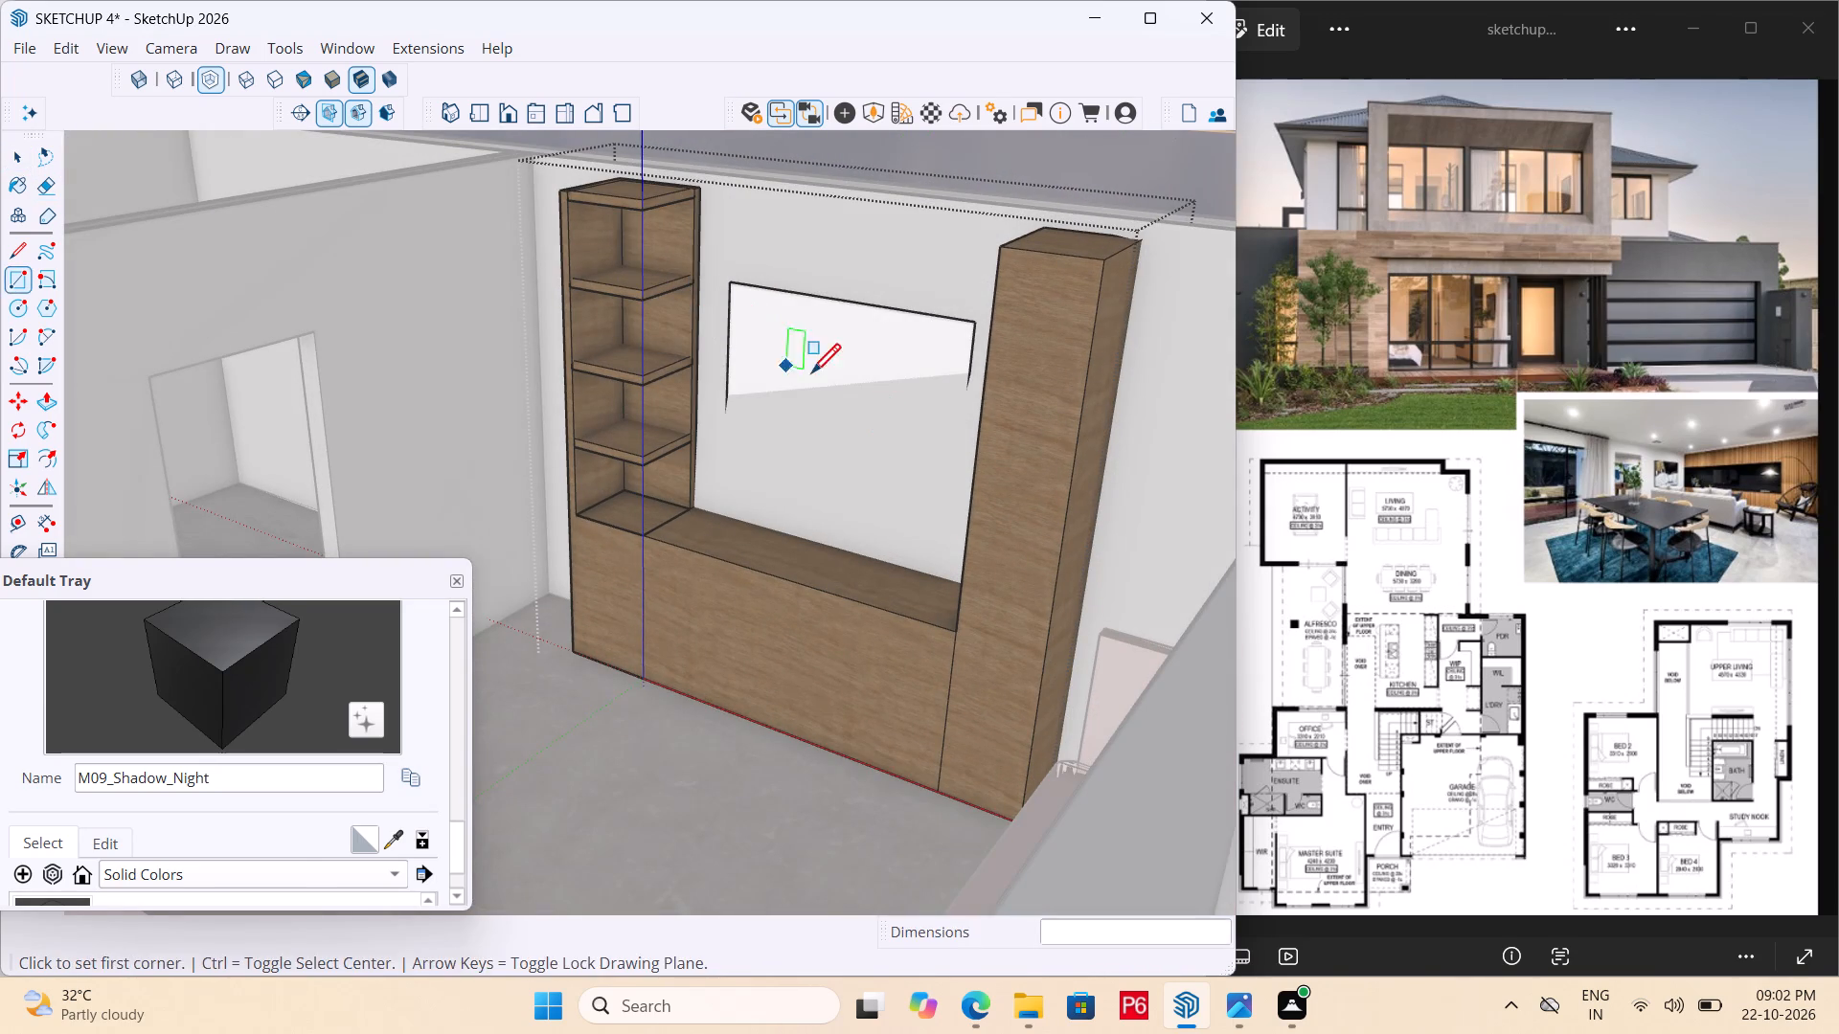
Paint the wall rectangle's face with the M09_Shadow_Night material.
{"action": "key", "text": "space"}
{"action": "middle_click_drag", "start_coordinate": [748, 362], "coordinate": [871, 403]}
{"action": "left_click", "coordinate": [871, 348]}
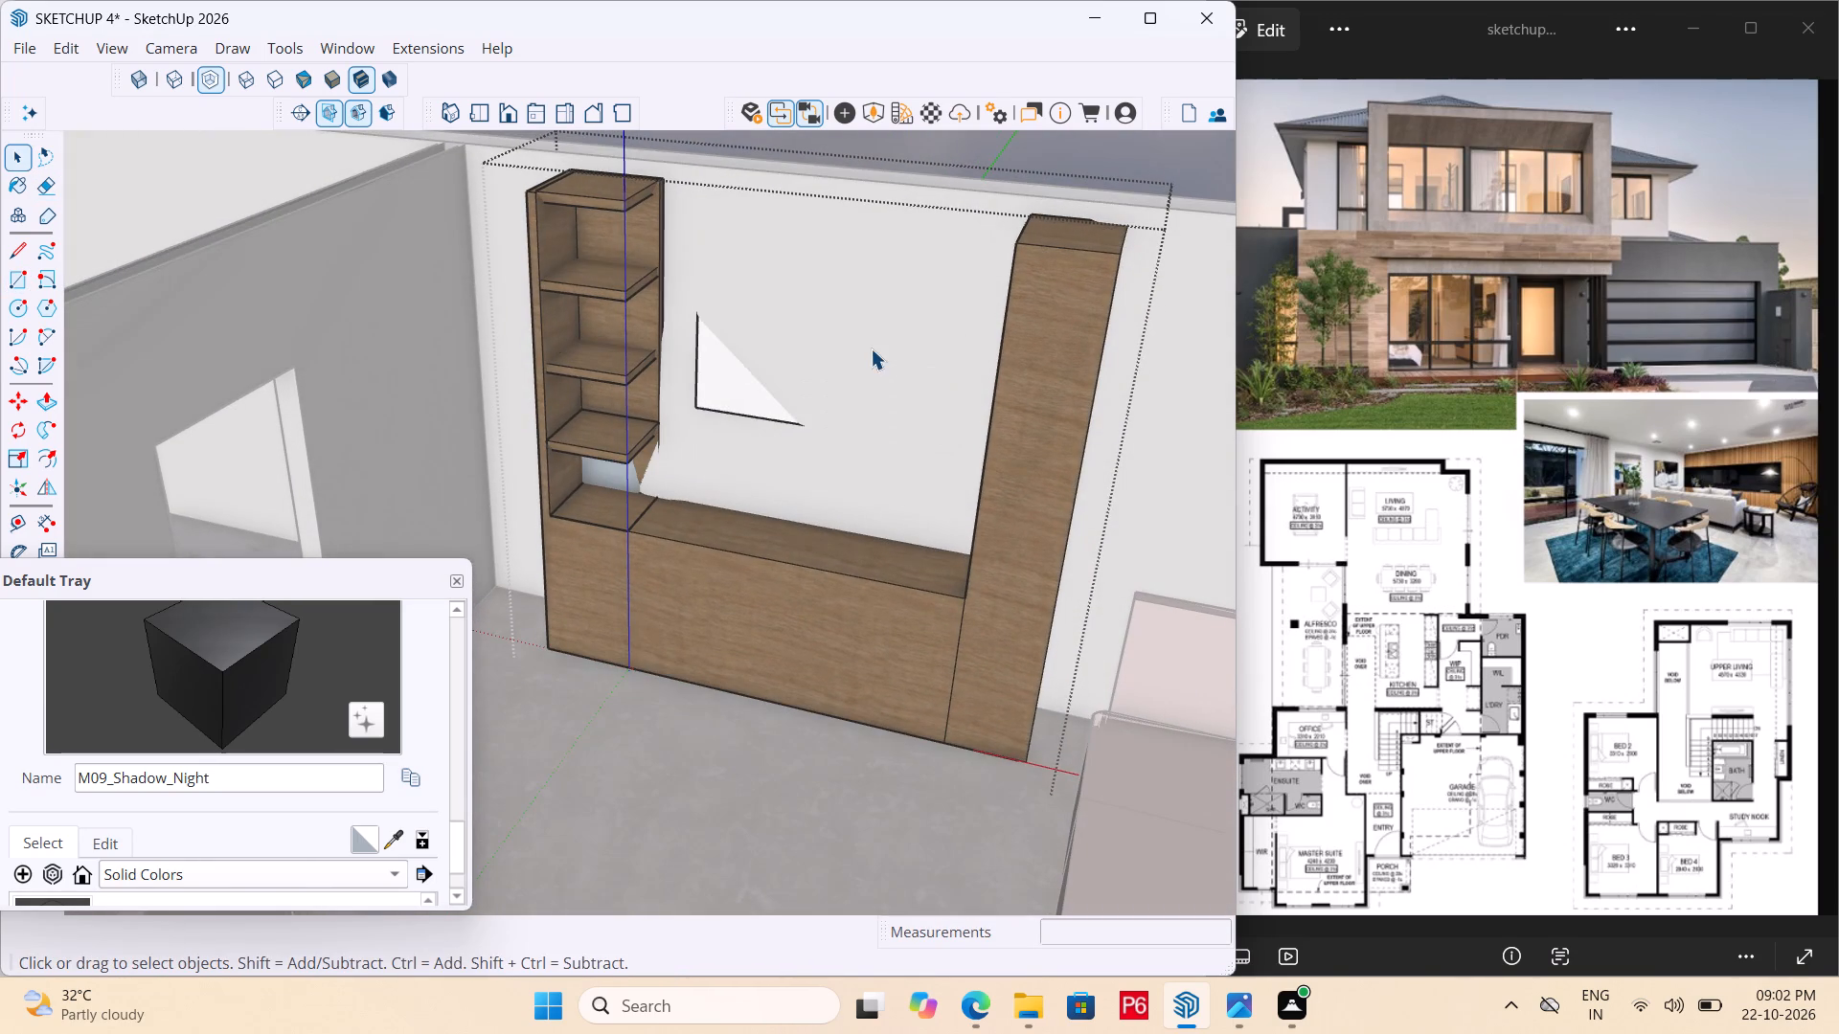
{"action": "scroll", "coordinate": [559, 472], "scroll_direction": "down", "scroll_amount": 5}
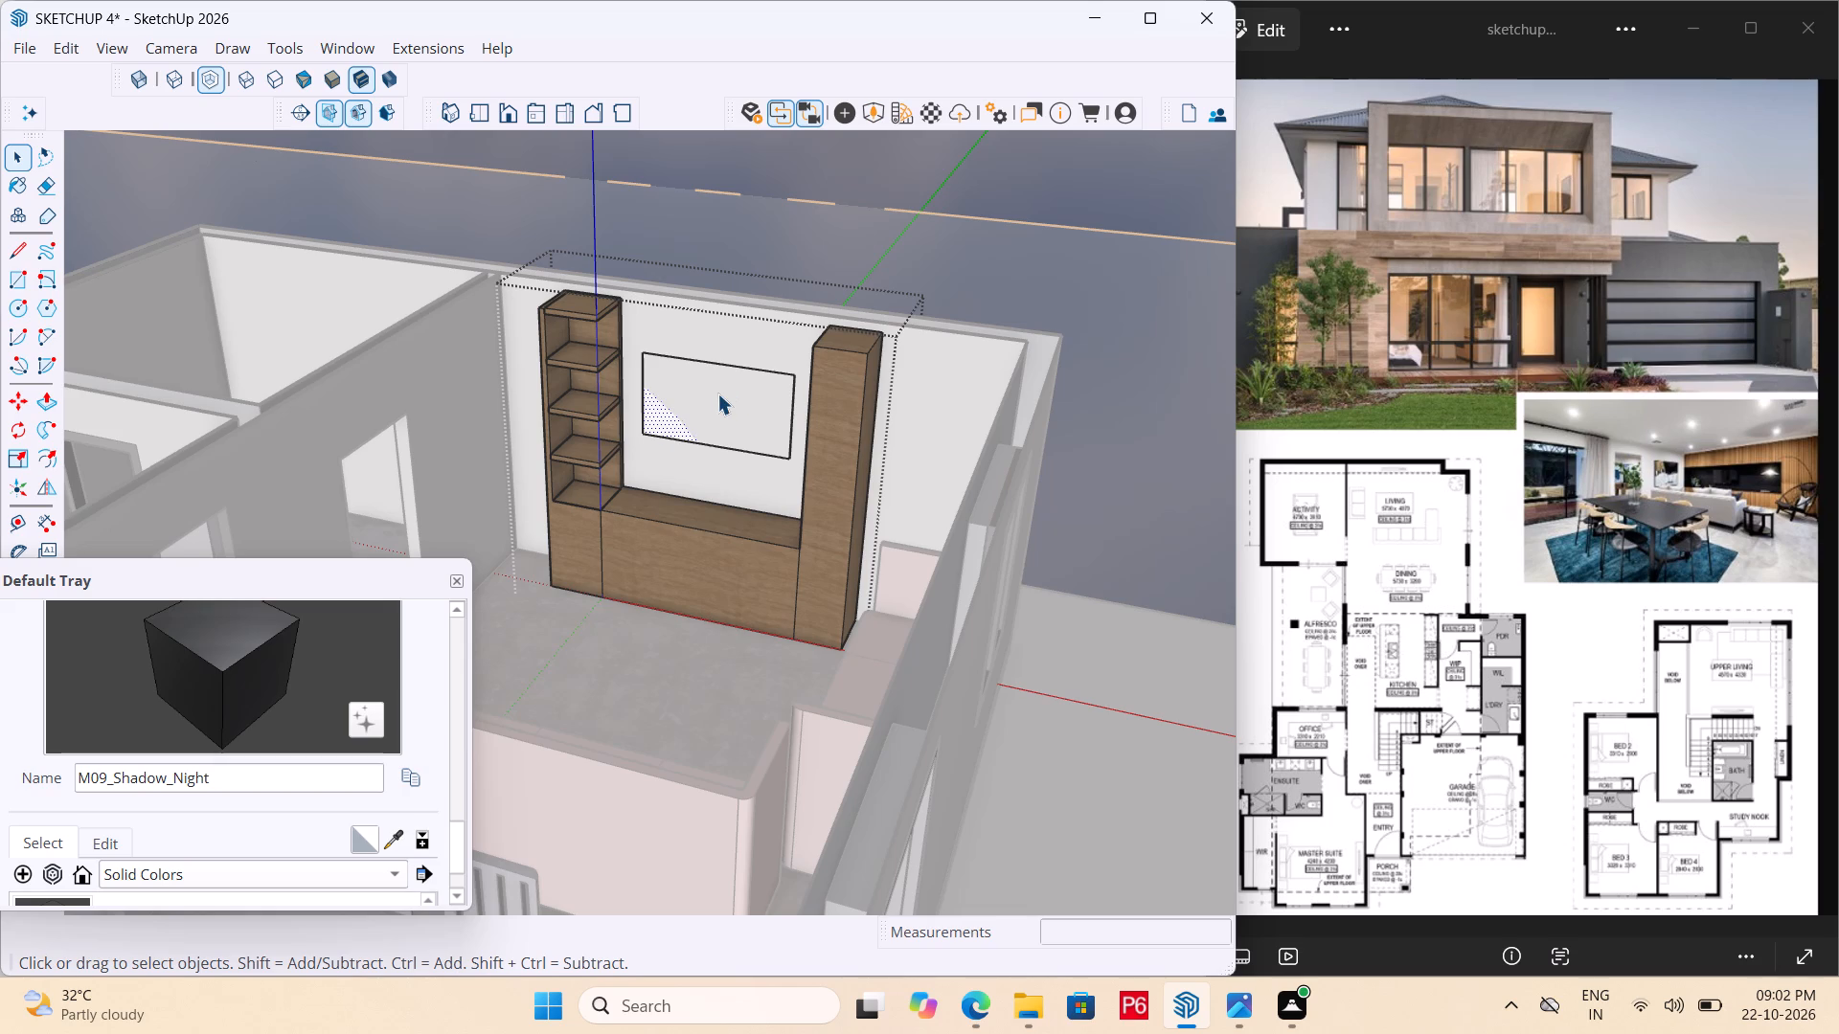
{"action": "key", "text": "b"}
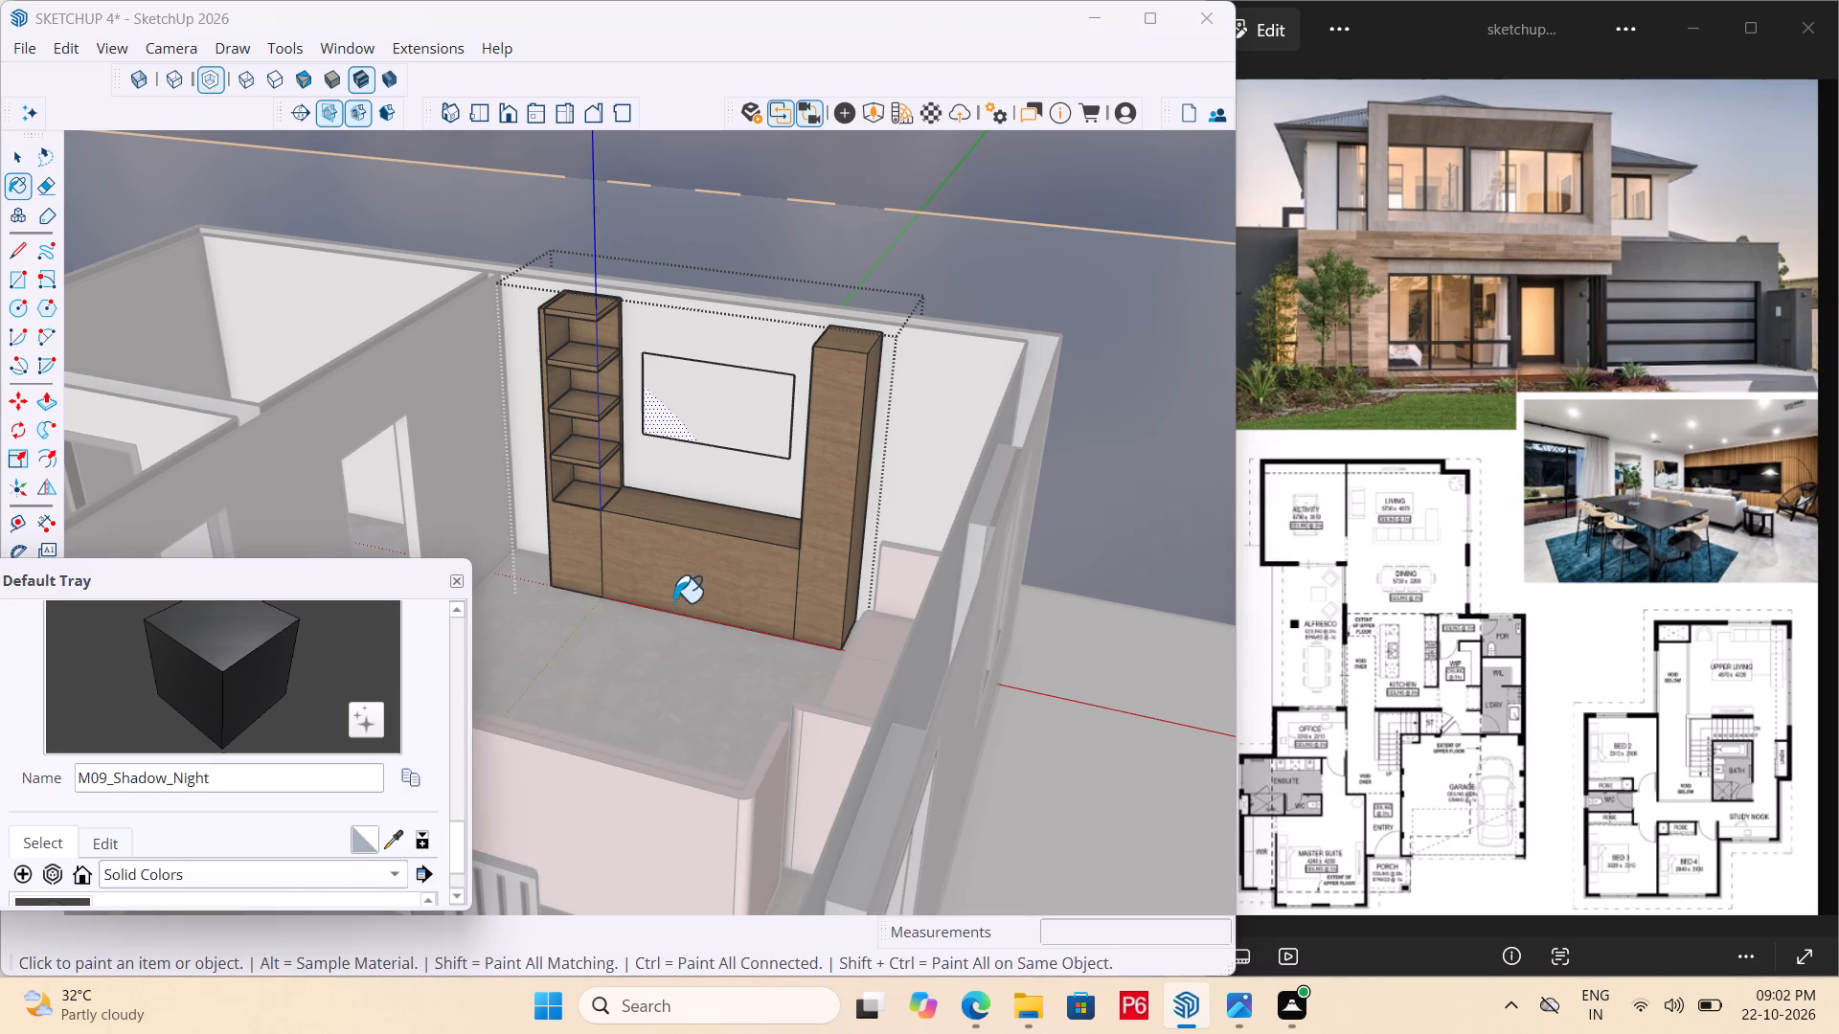
{"action": "left_click", "coordinate": [721, 444]}
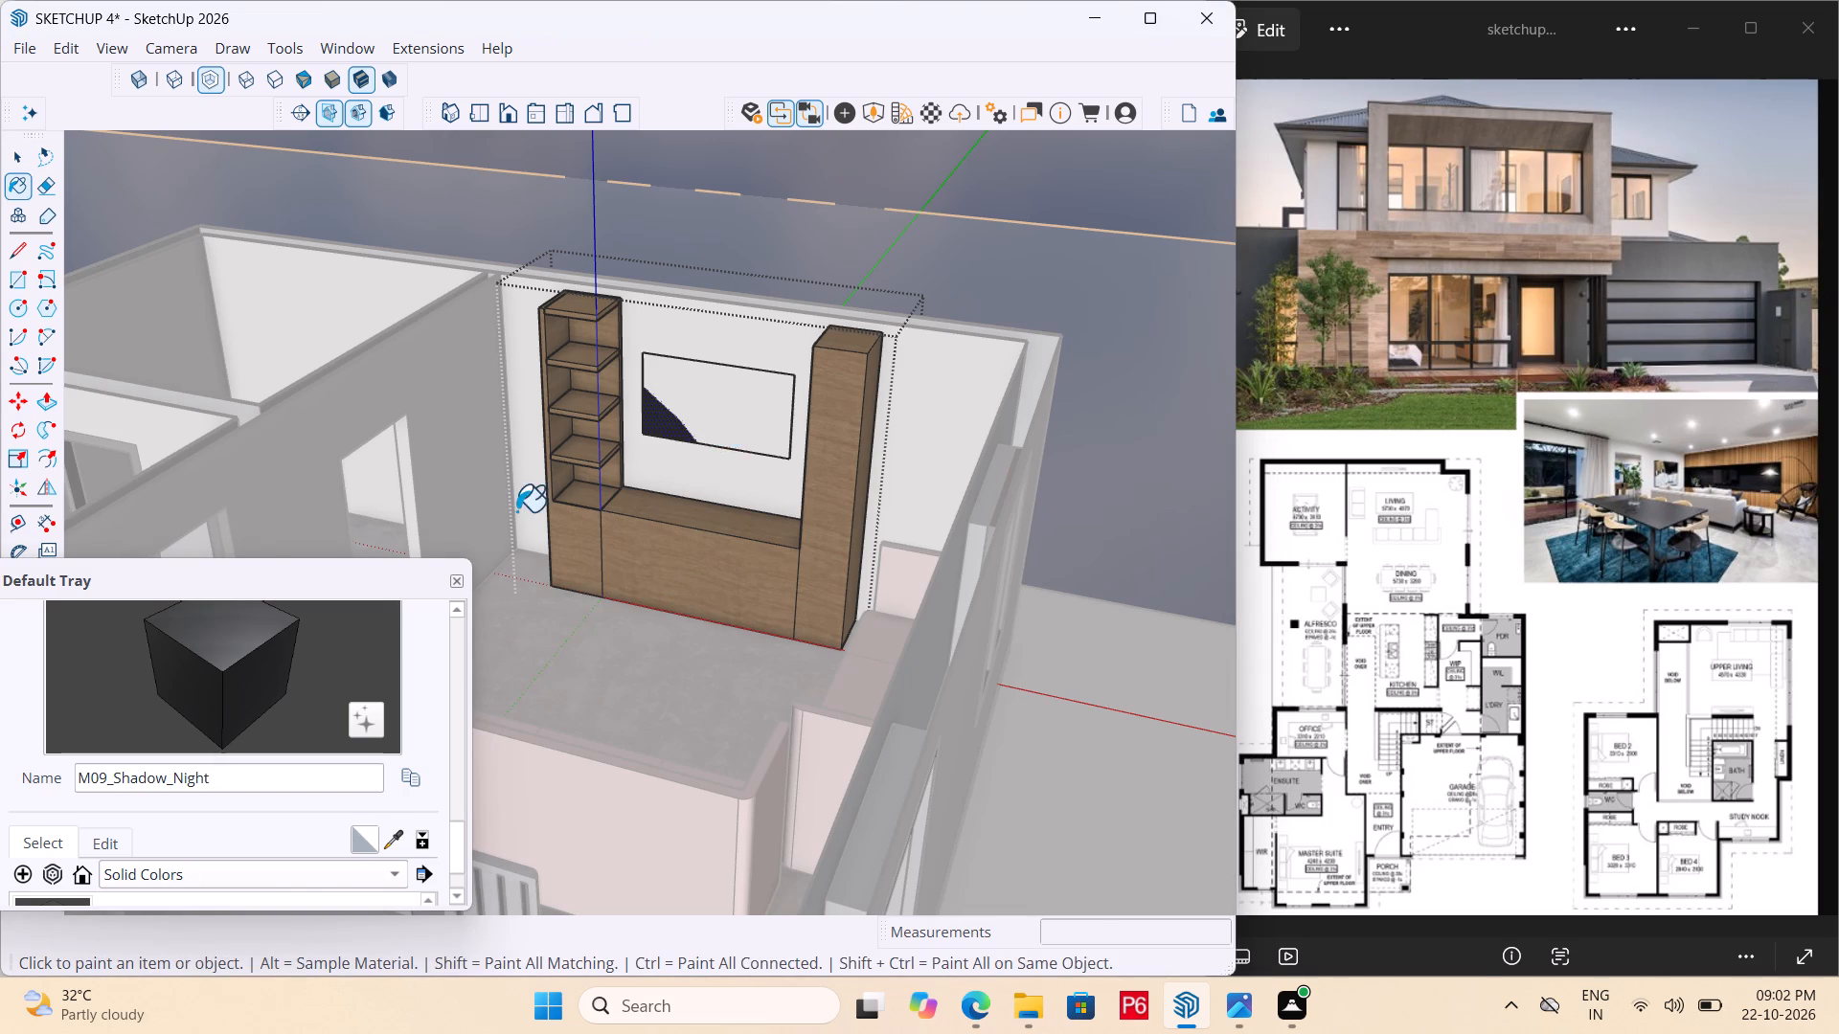
Extrude the black wall rectangle outward from the wall by about 4 5/16" with Push/Pull to form a TV panel.
{"action": "middle_click_drag", "start_coordinate": [522, 509], "coordinate": [552, 535]}
{"action": "scroll", "coordinate": [522, 509], "scroll_direction": "down", "scroll_amount": 1}
{"action": "scroll", "coordinate": [750, 386], "scroll_direction": "up", "scroll_amount": 4}
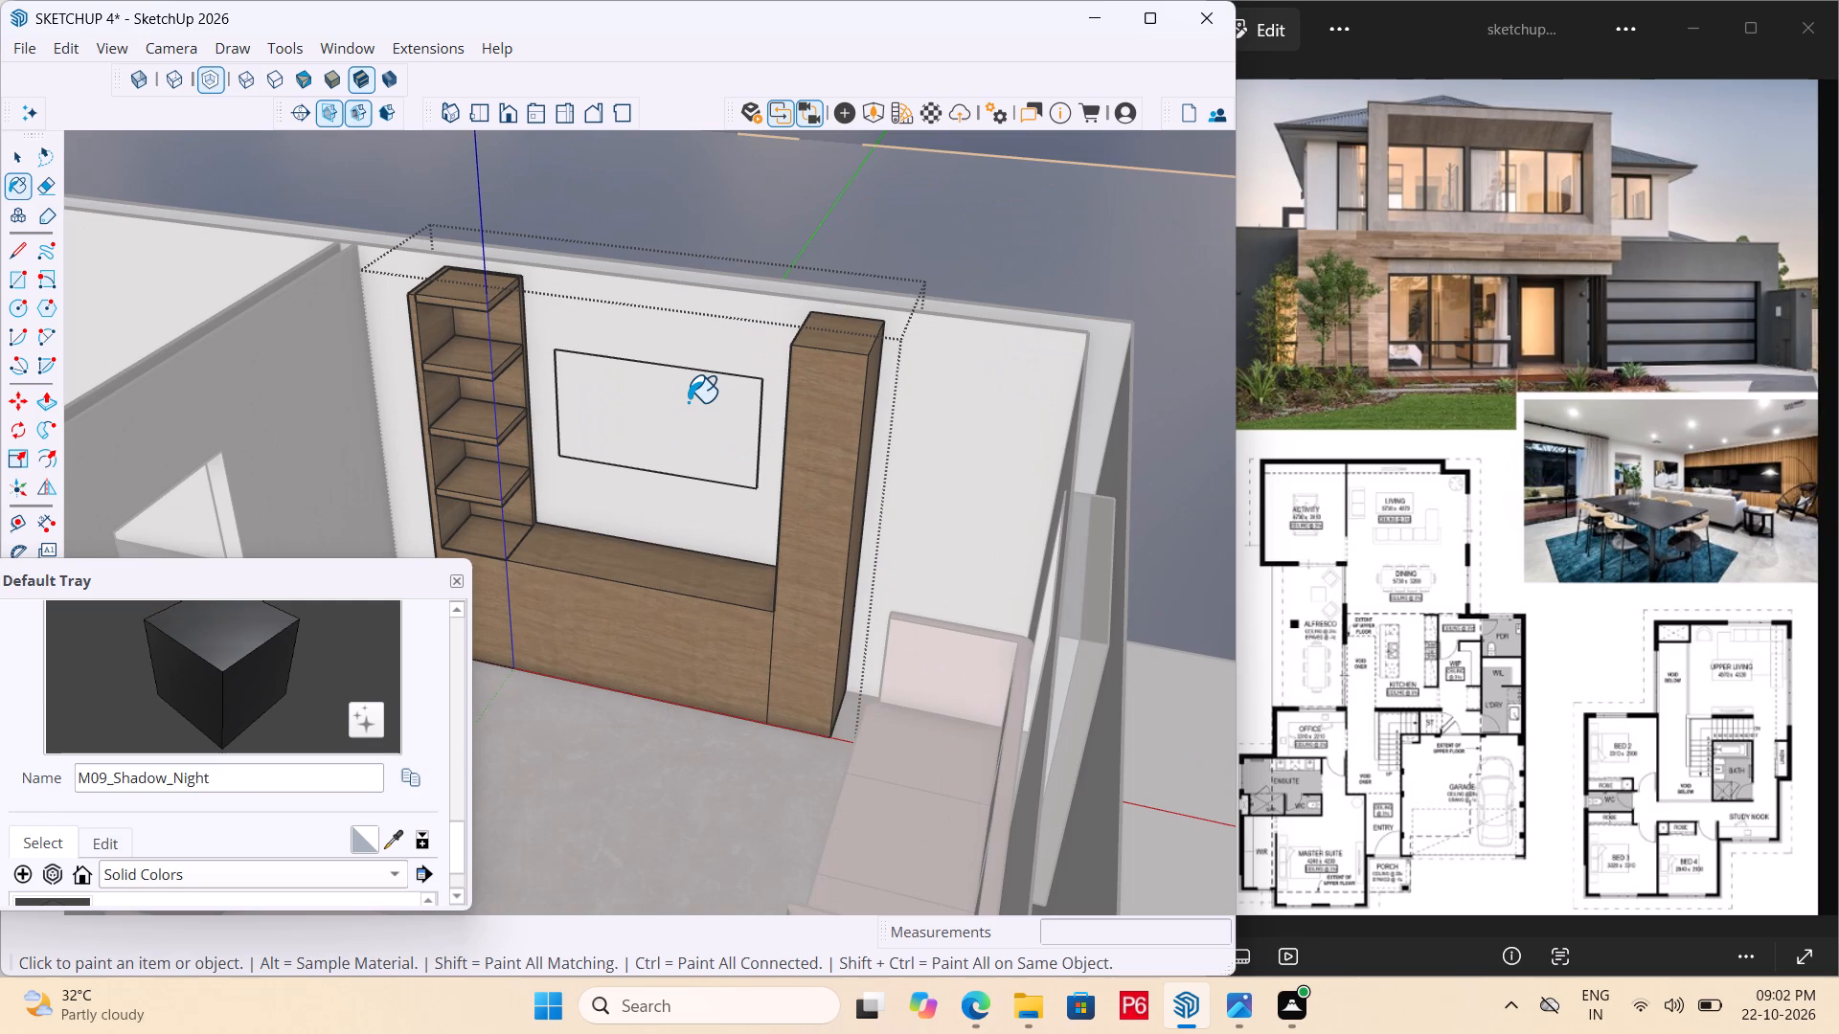
{"action": "key", "text": "p"}
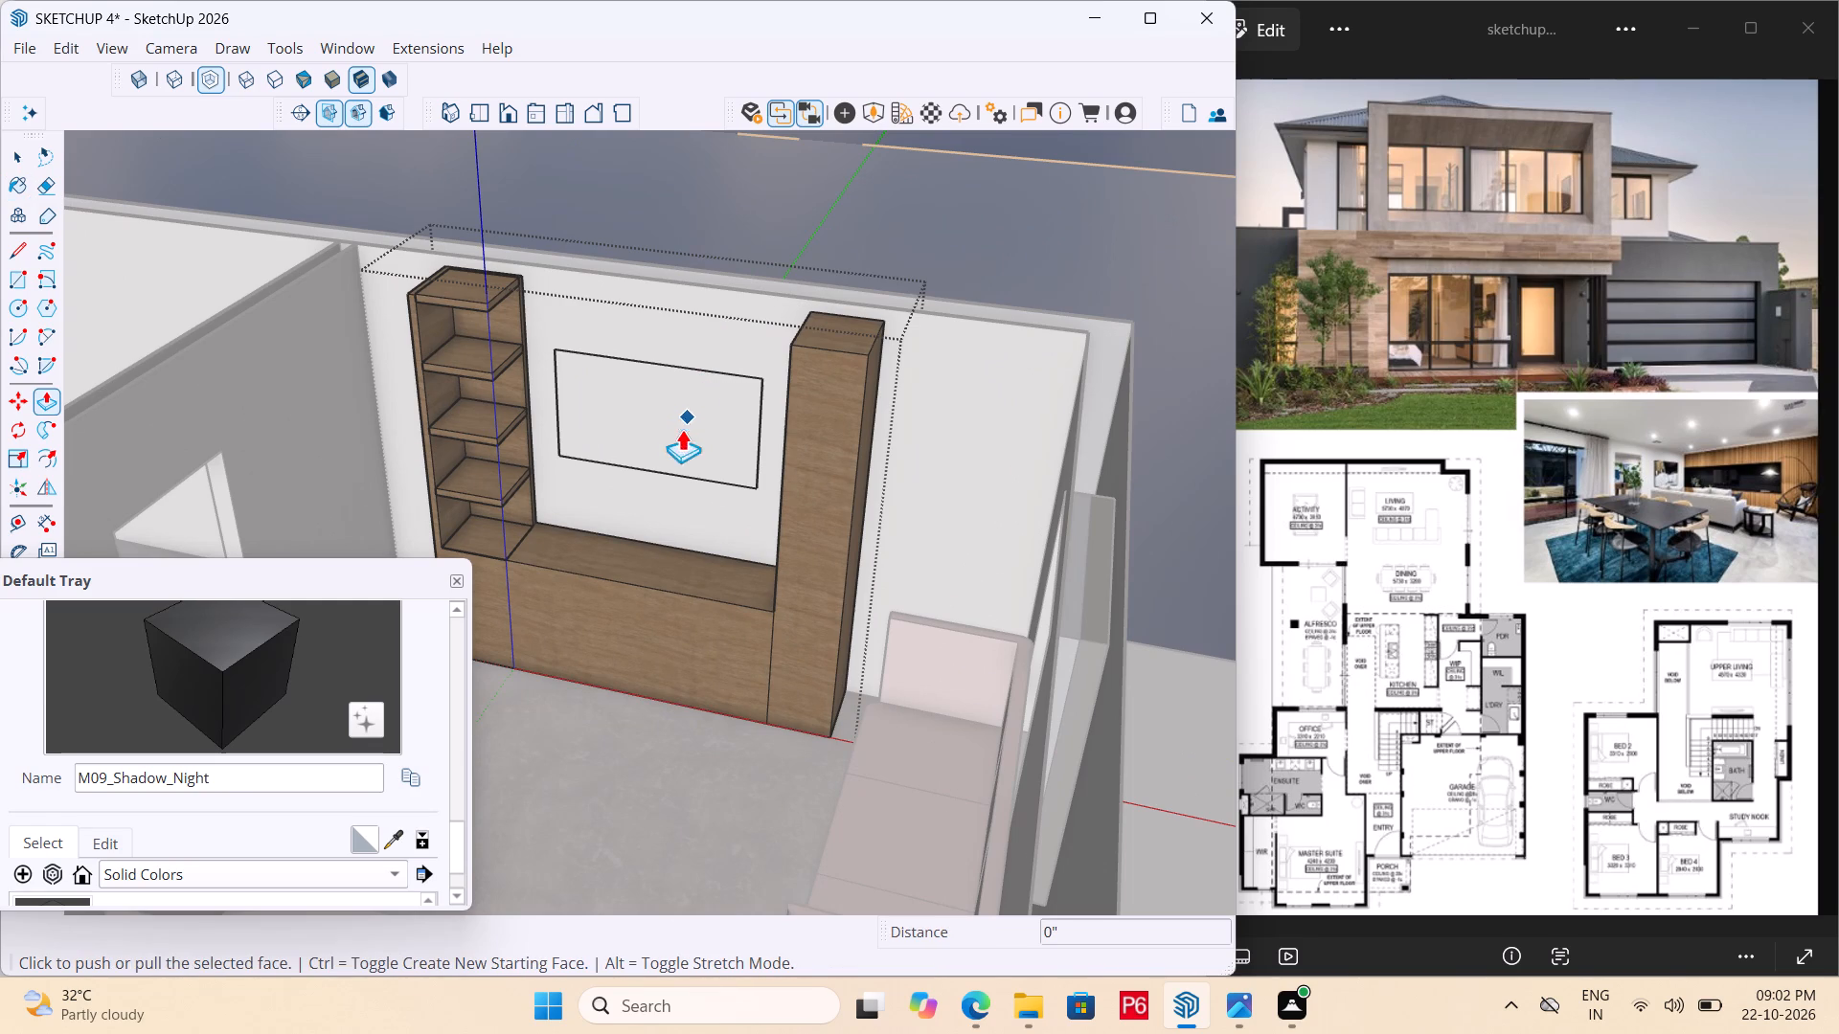
{"action": "left_click", "coordinate": [685, 424]}
{"action": "middle_click_drag", "start_coordinate": [688, 441], "coordinate": [421, 668]}
{"action": "scroll", "coordinate": [679, 427], "scroll_direction": "up", "scroll_amount": 7}
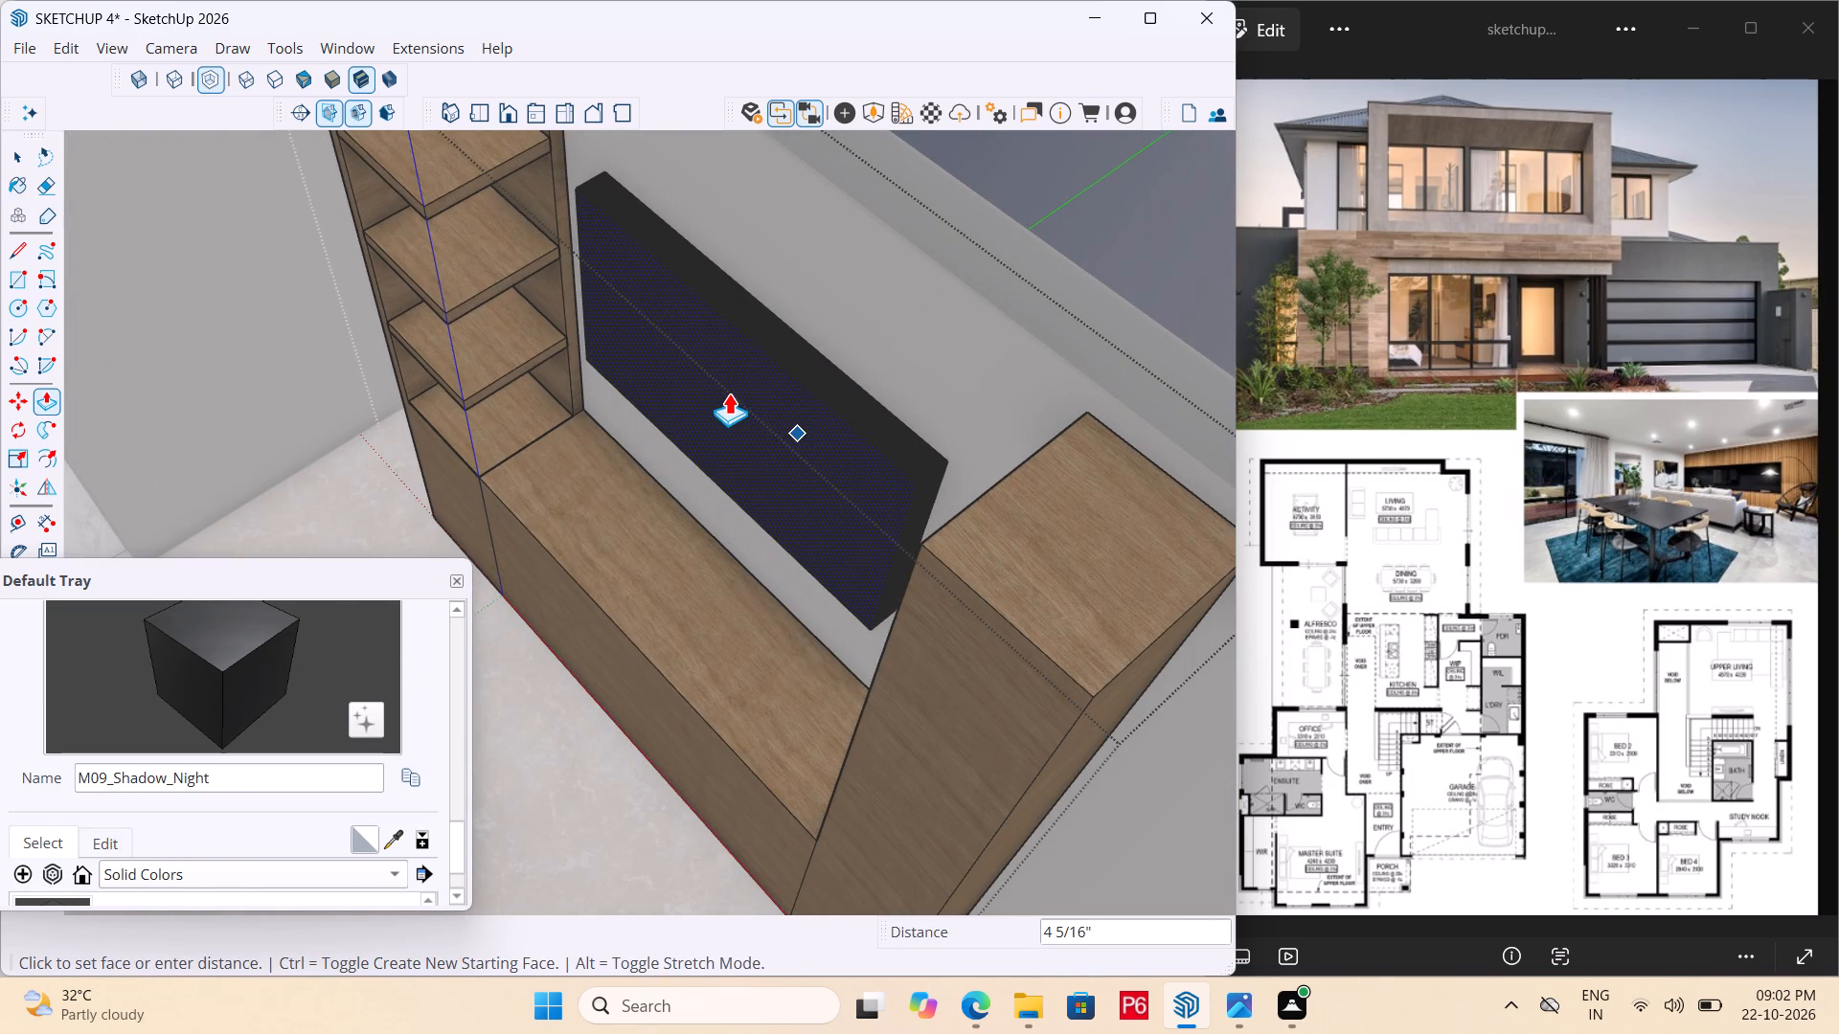
{"action": "left_click", "coordinate": [729, 393]}
Draw a 4' 5 3/4" arc between the end midpoints of the panel's top face, bulging about 2 3/16" to the wall-side edge.
{"action": "scroll", "coordinate": [765, 250], "scroll_direction": "up", "scroll_amount": 4}
{"action": "middle_click_drag", "start_coordinate": [698, 256], "coordinate": [622, 335]}
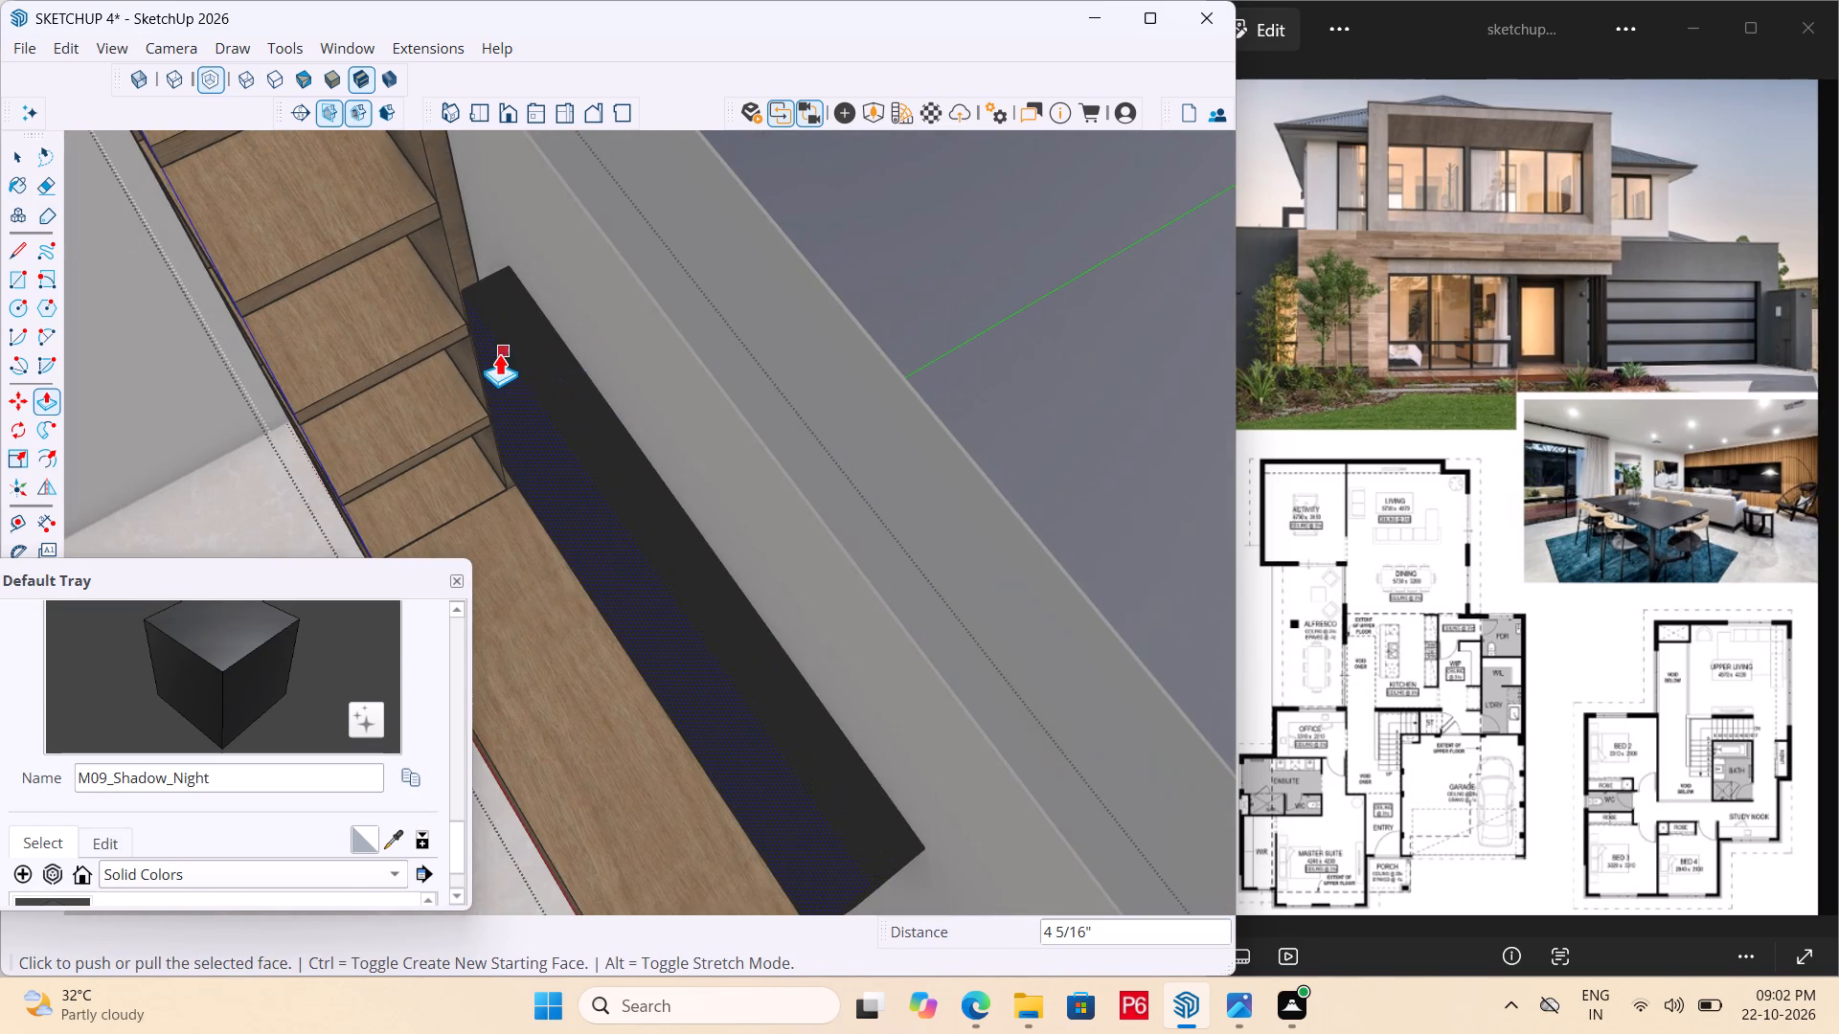
{"action": "key", "text": "a"}
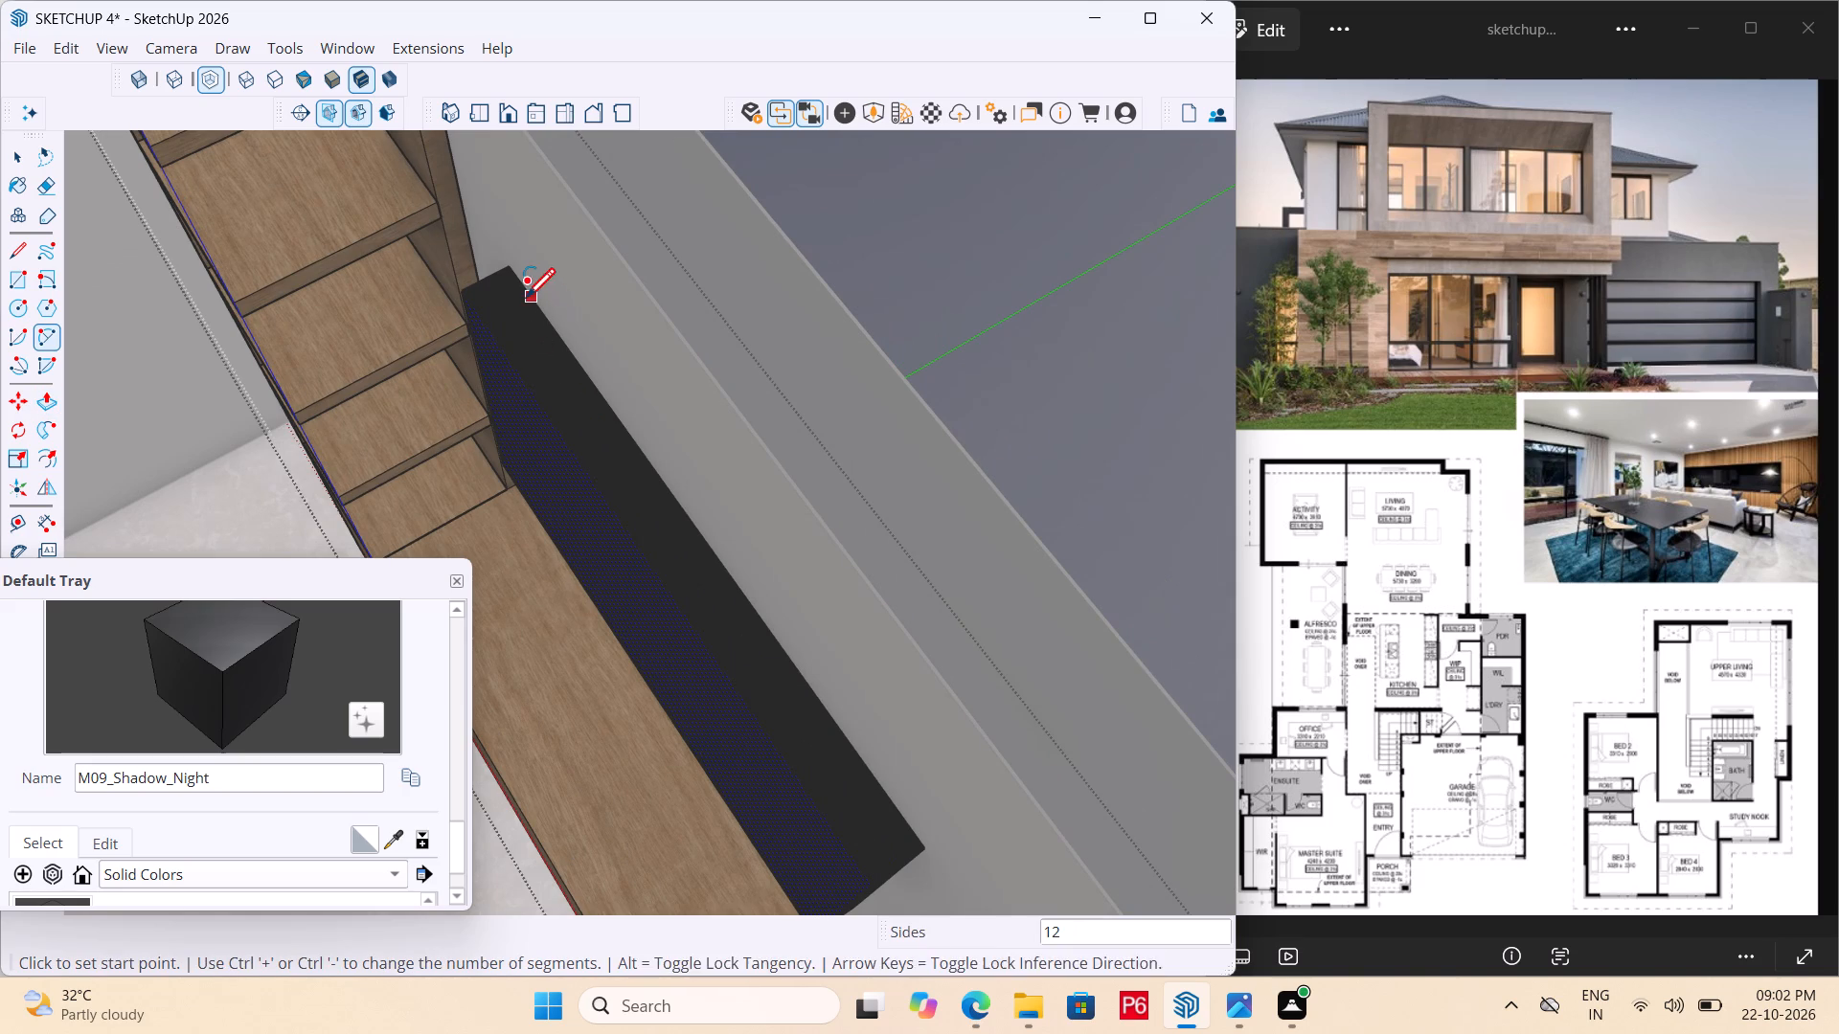
{"action": "left_click", "coordinate": [495, 279]}
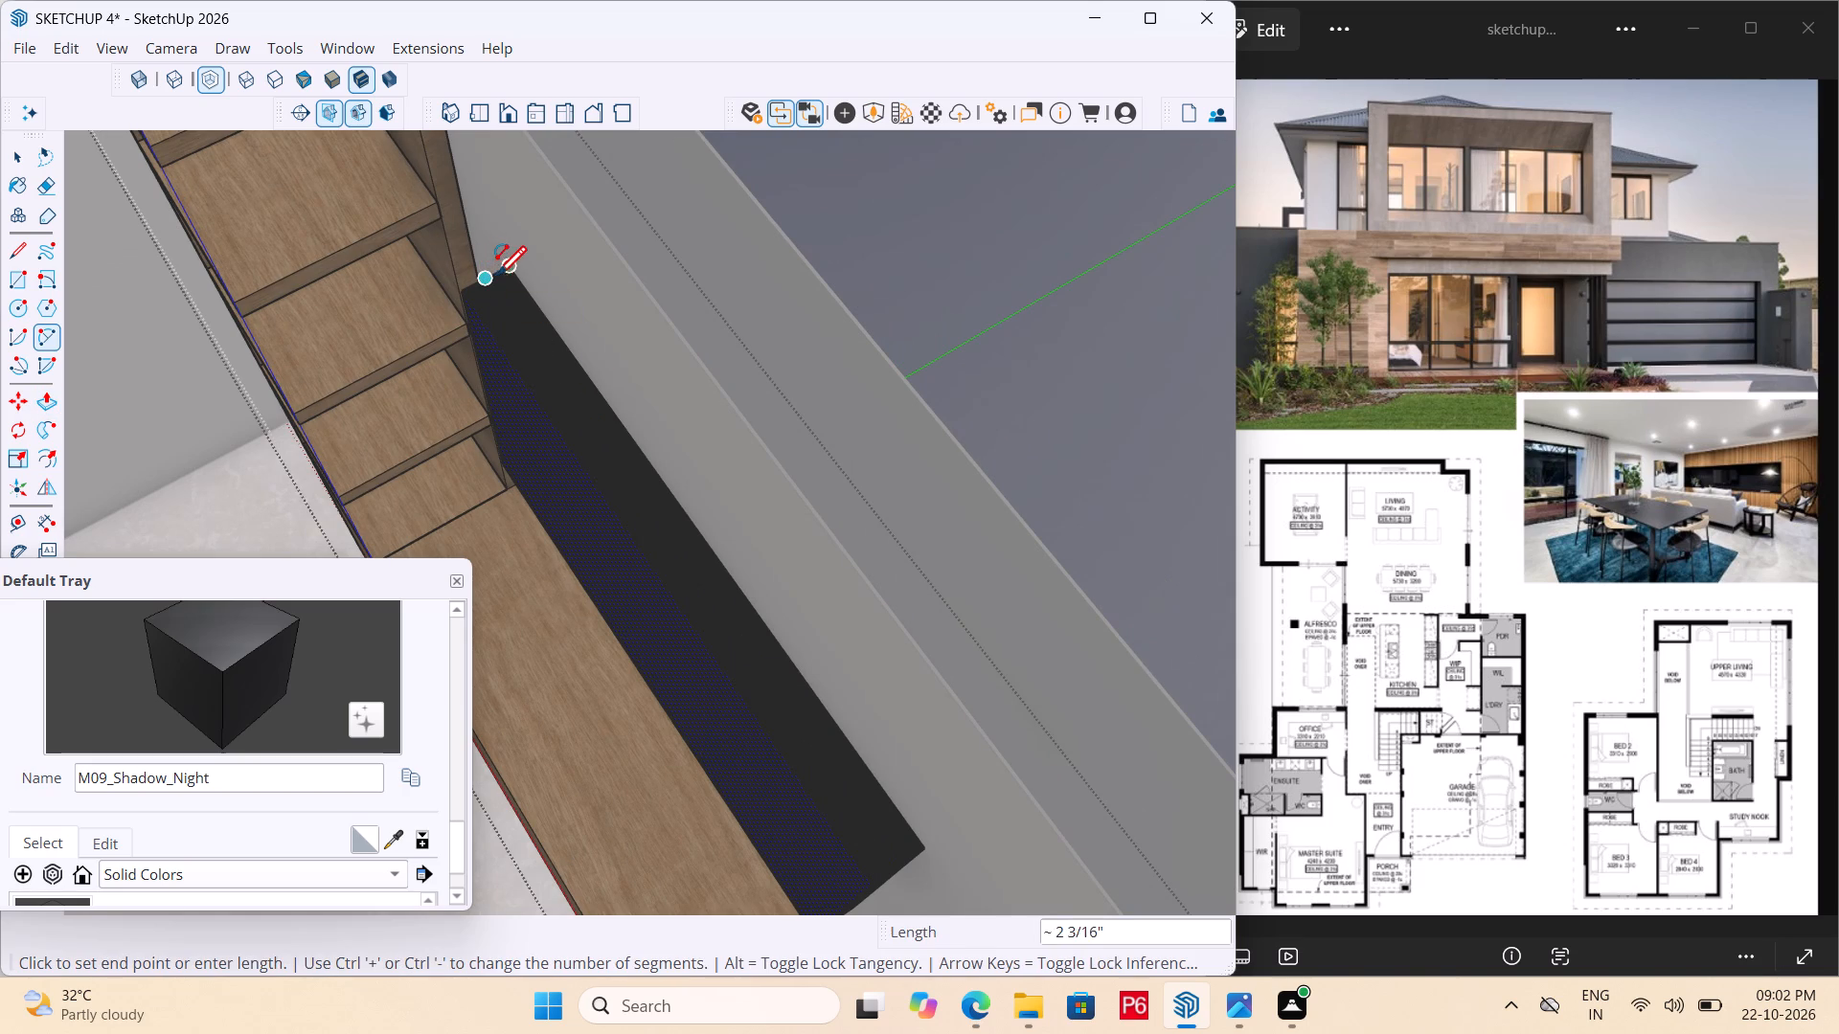
{"action": "left_click", "coordinate": [894, 876]}
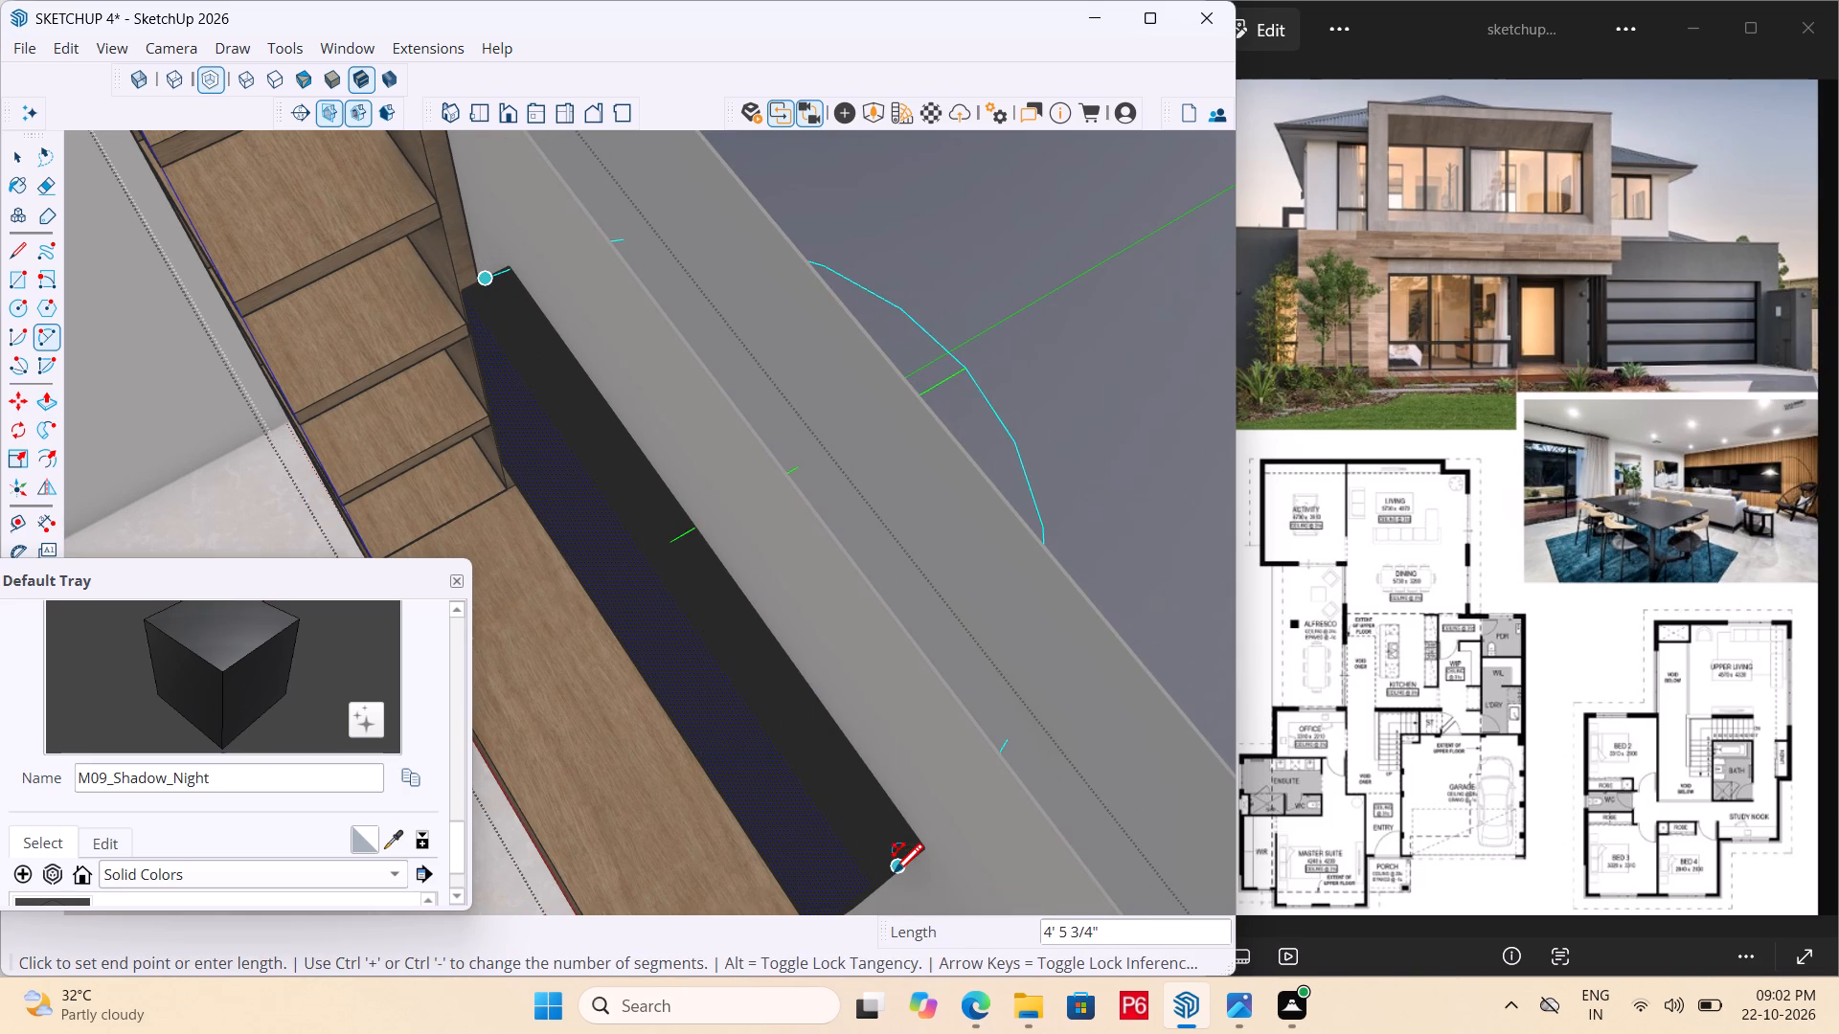
{"action": "scroll", "coordinate": [715, 544], "scroll_direction": "up", "scroll_amount": 5}
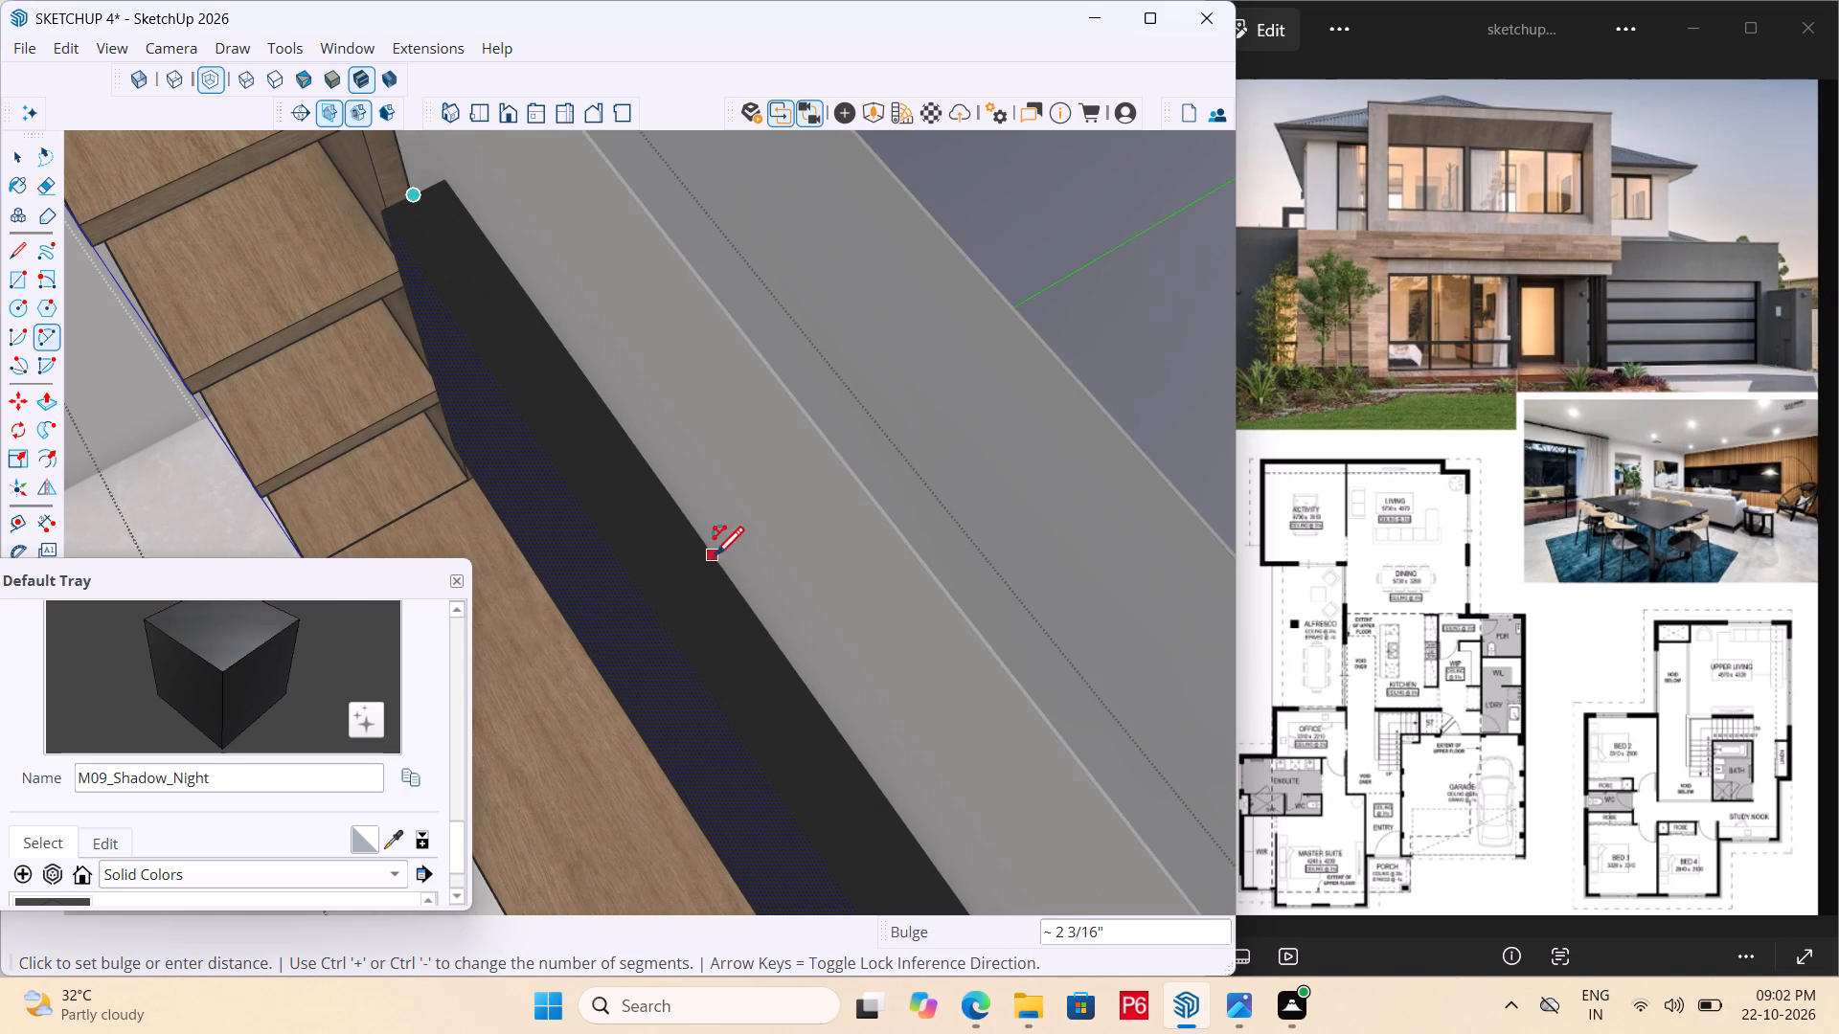
{"action": "left_click", "coordinate": [732, 580]}
{"action": "scroll", "coordinate": [599, 417], "scroll_direction": "down", "scroll_amount": 6}
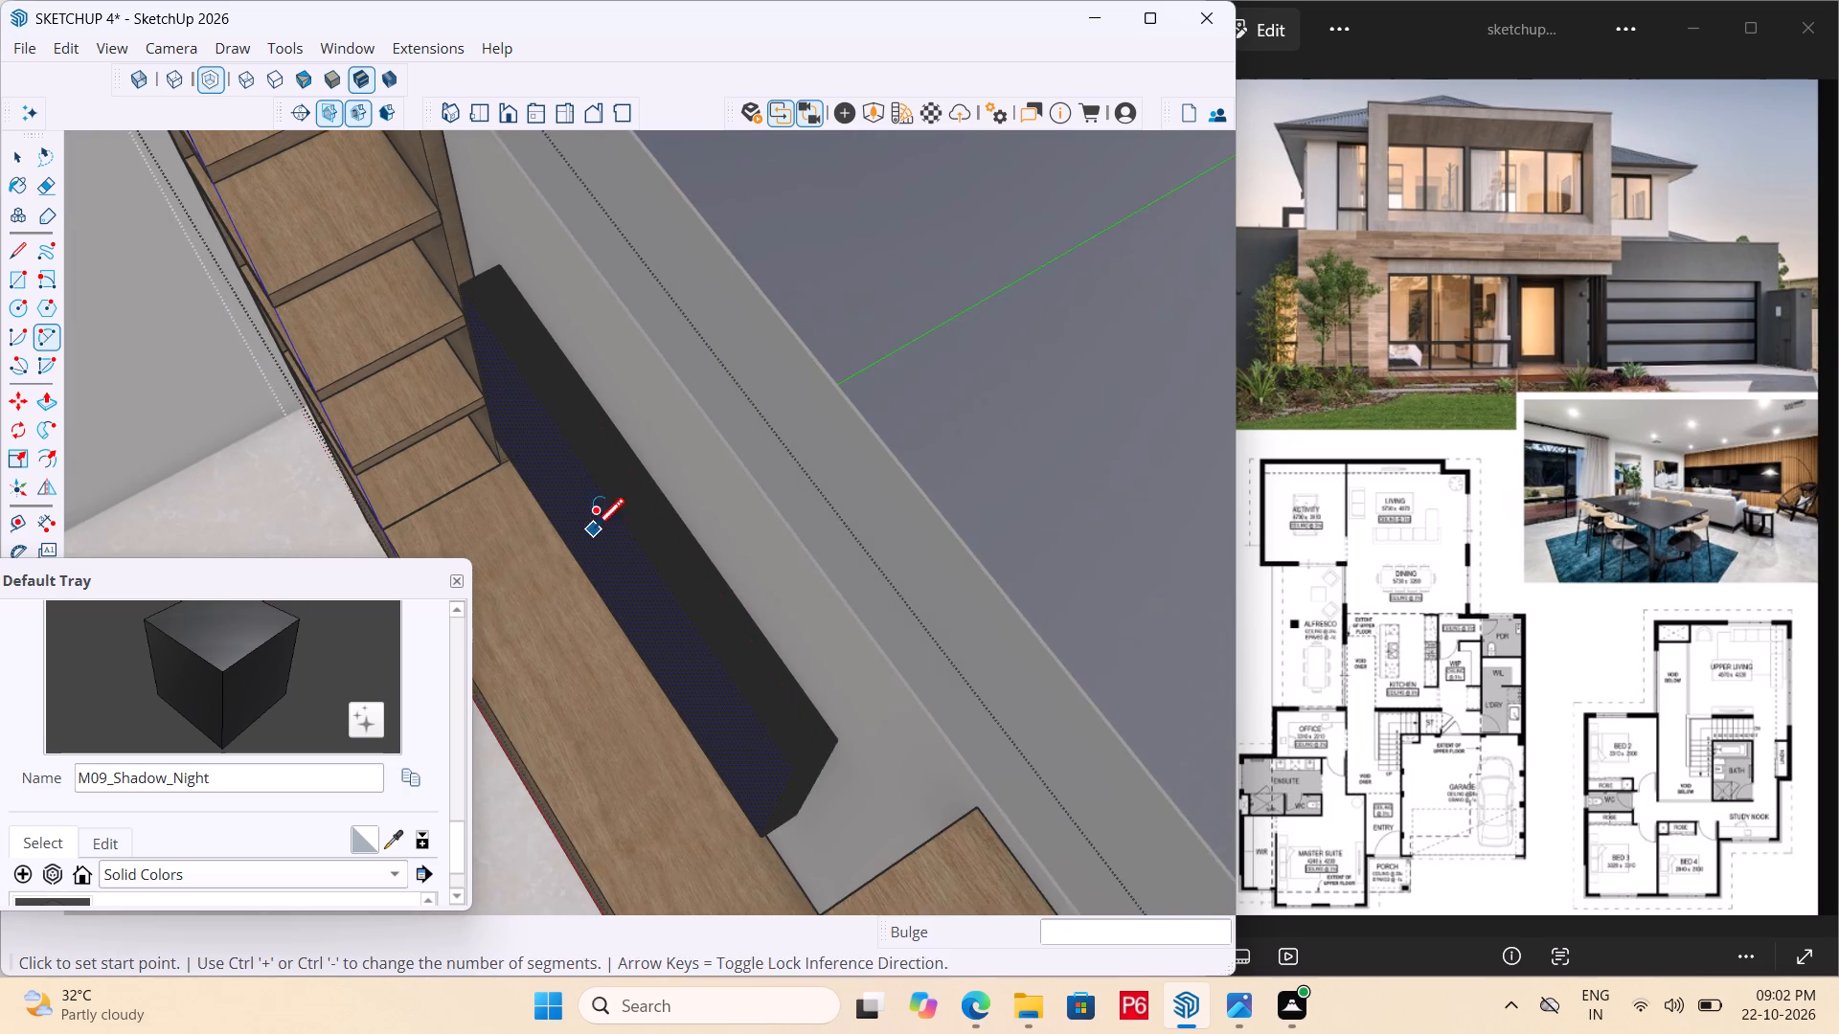
{"action": "middle_click_drag", "start_coordinate": [595, 530], "coordinate": [636, 453]}
Push the wall-side sliver outside the arc at the open-shelf end of the TV panel down through the panel's full height.
{"action": "key", "text": "space"}
{"action": "left_click", "coordinate": [738, 396]}
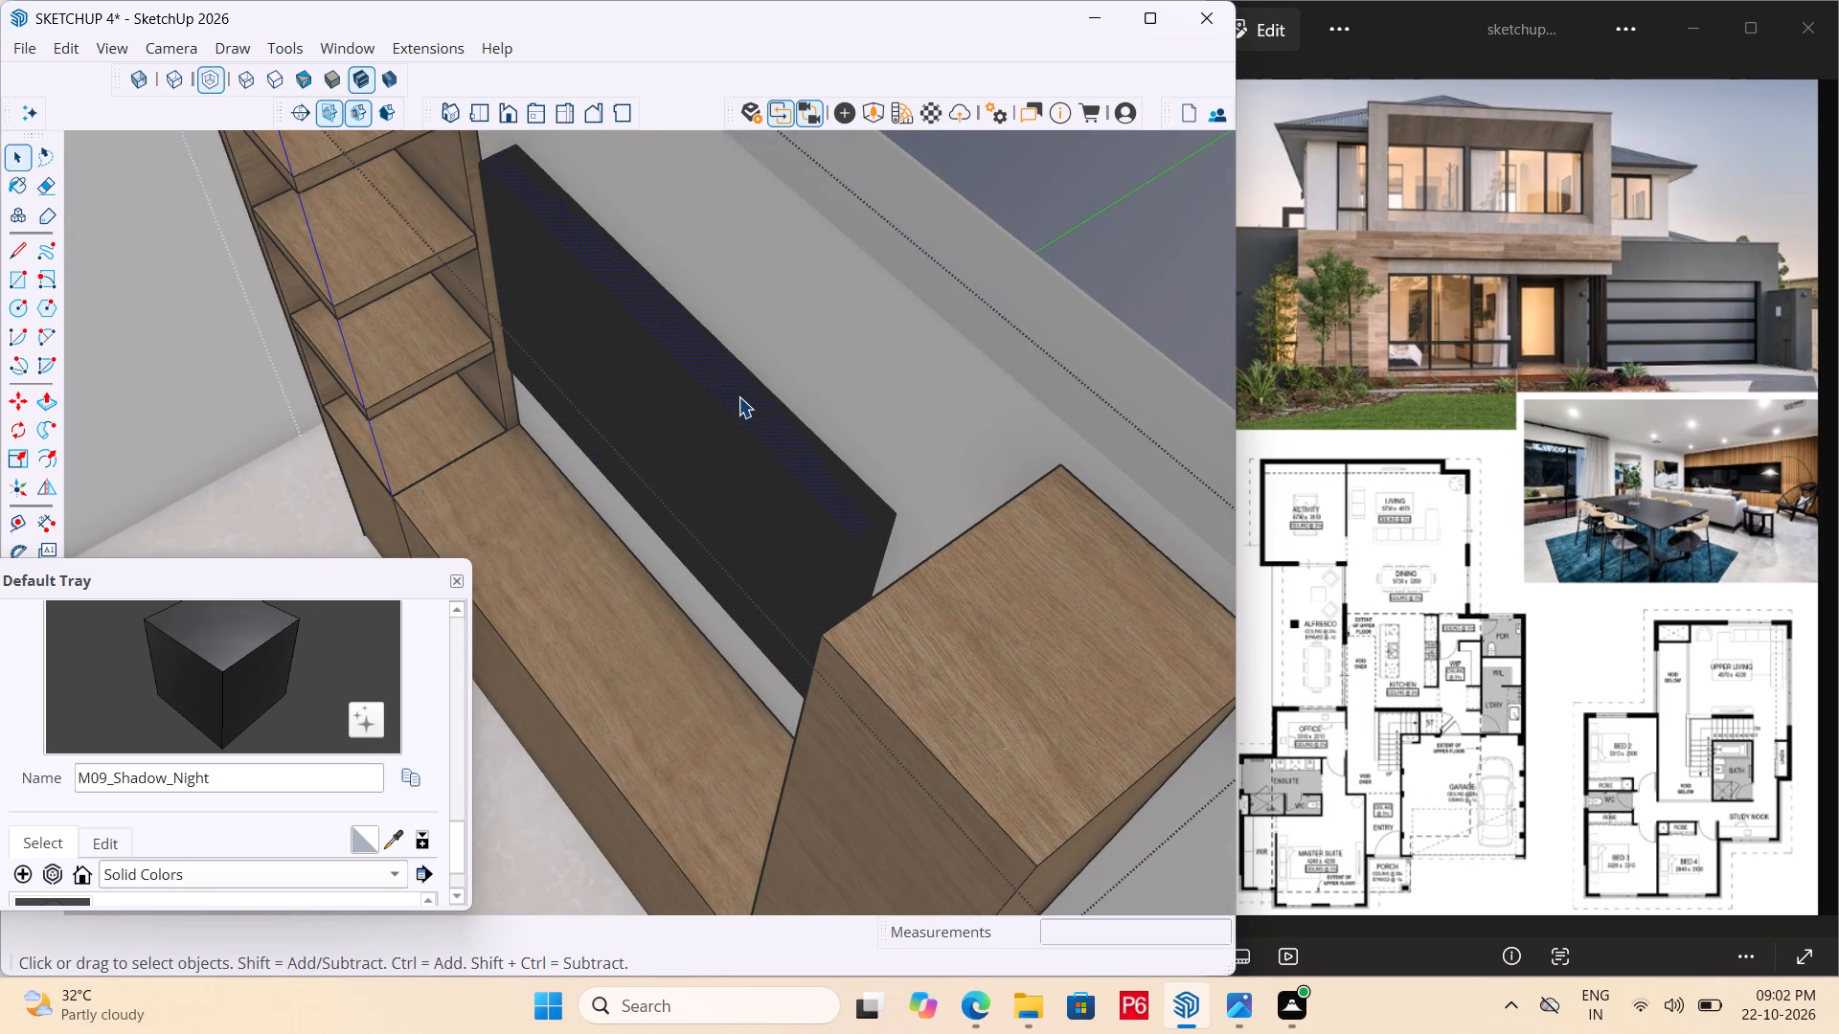
{"action": "scroll", "coordinate": [584, 203], "scroll_direction": "up", "scroll_amount": 4}
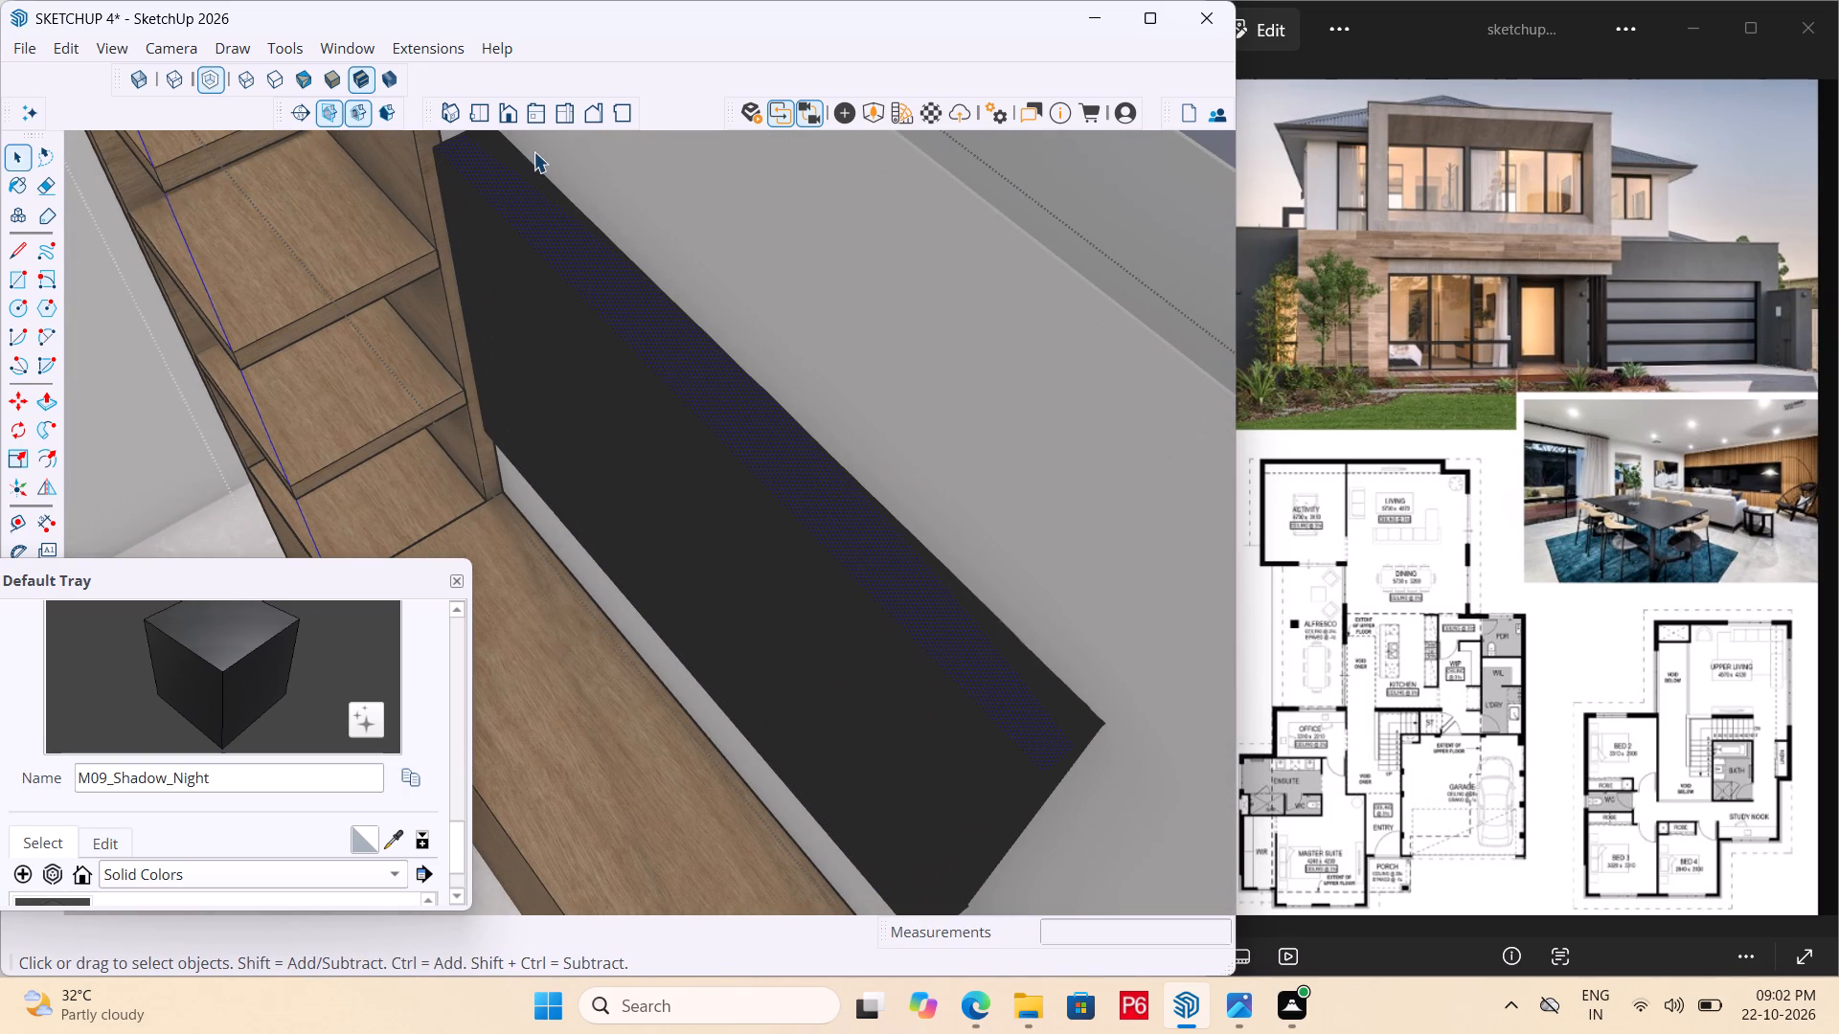
{"action": "scroll", "coordinate": [525, 461], "scroll_direction": "down", "scroll_amount": 3}
{"action": "scroll", "coordinate": [515, 236], "scroll_direction": "up", "scroll_amount": 2}
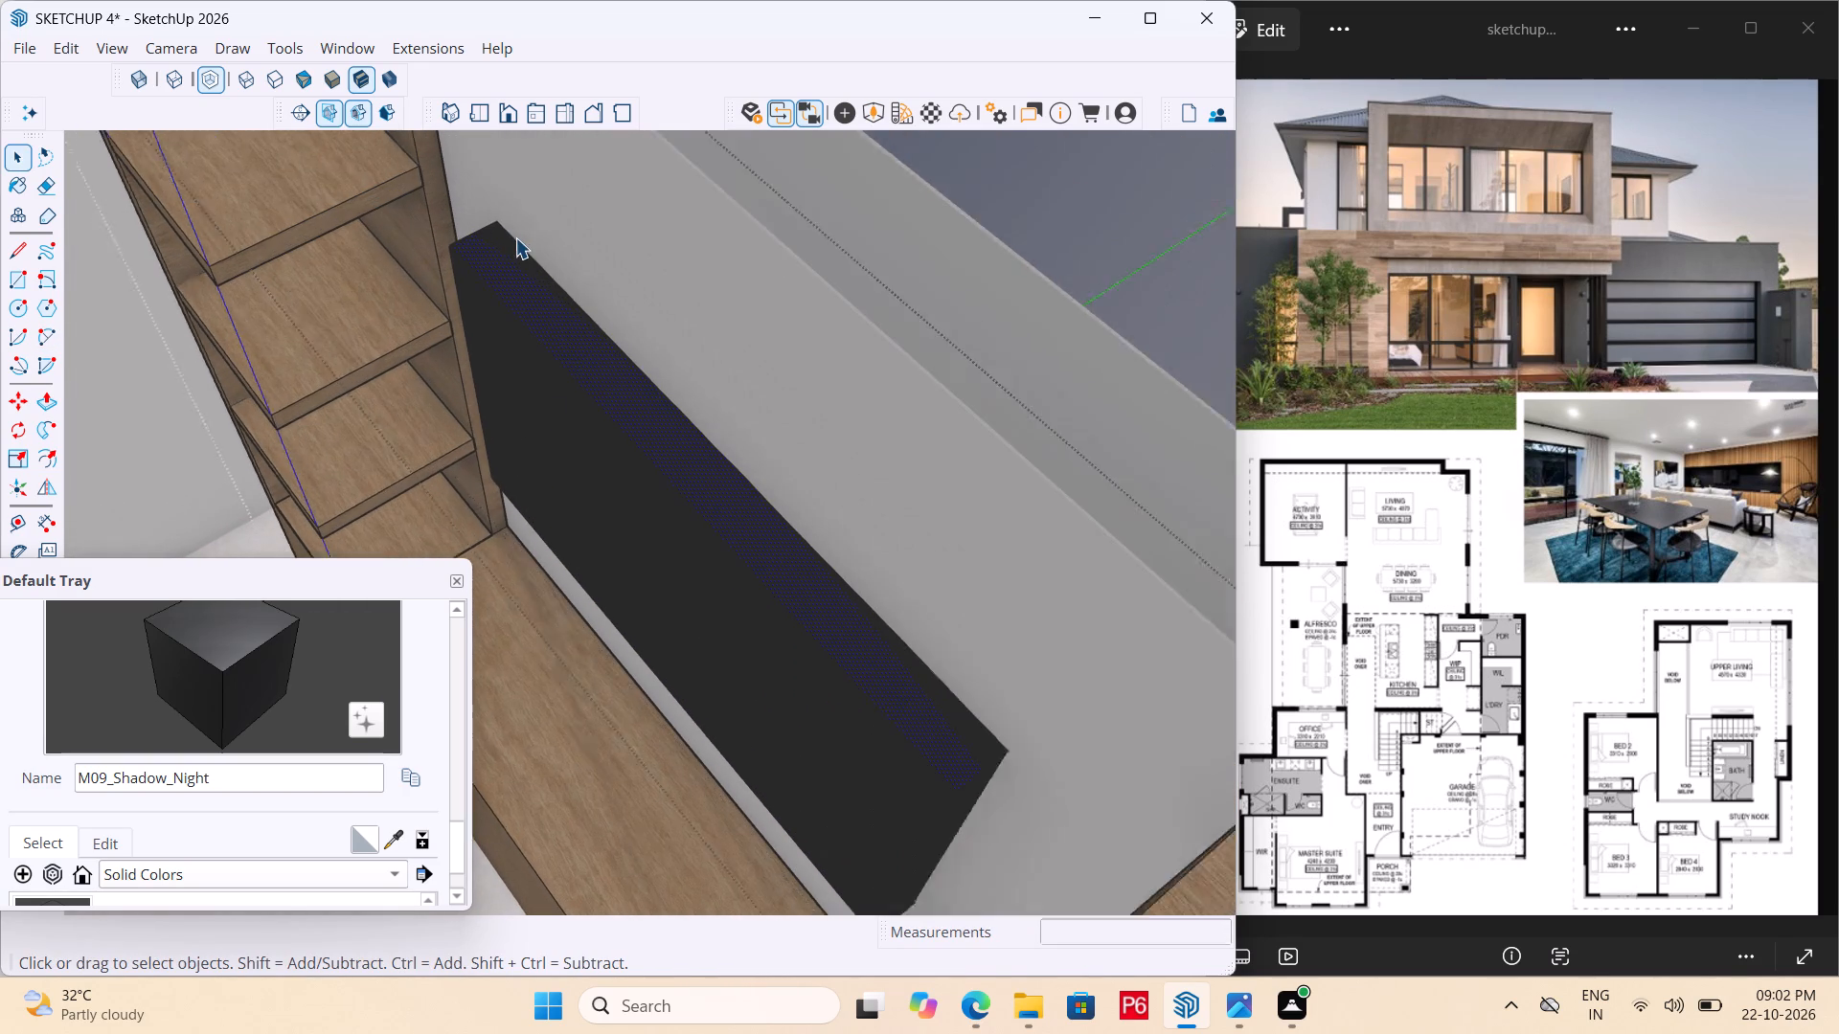
{"action": "scroll", "coordinate": [515, 237], "scroll_direction": "up", "scroll_amount": 3}
{"action": "key", "text": "p"}
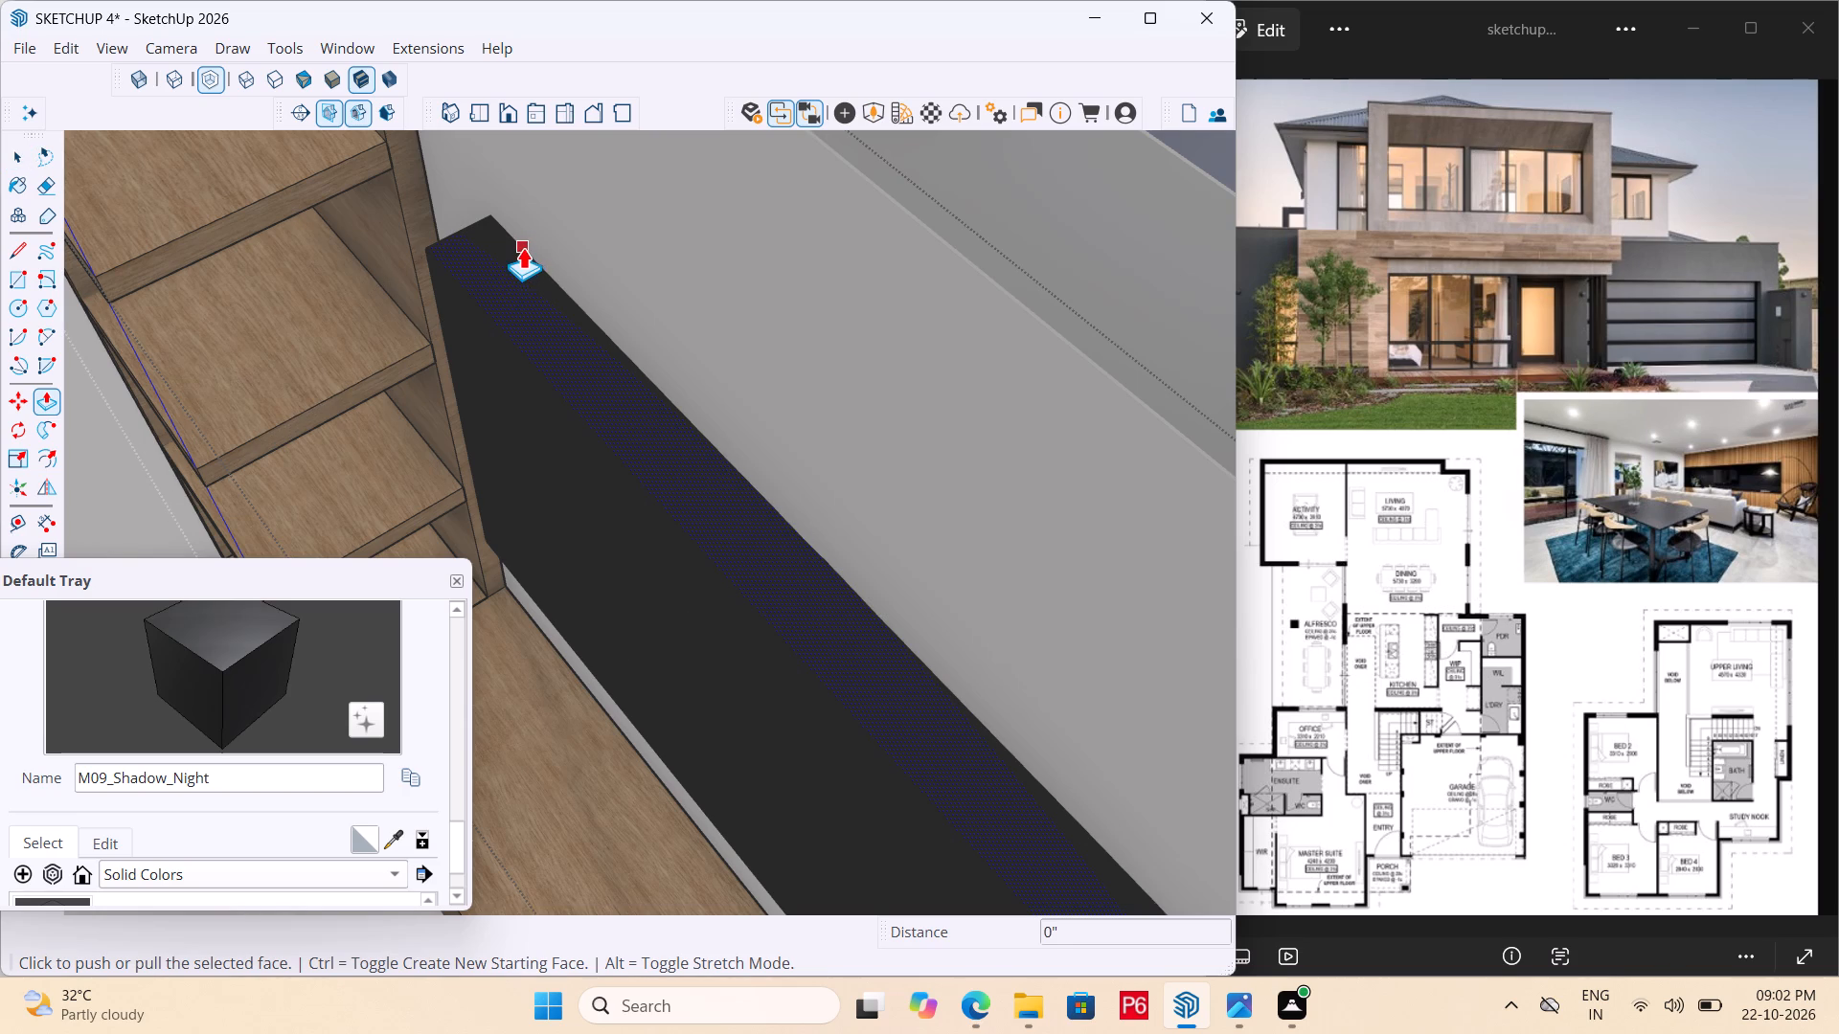
{"action": "key", "text": "space"}
{"action": "left_click", "coordinate": [516, 243]}
{"action": "left_click", "coordinate": [511, 245]}
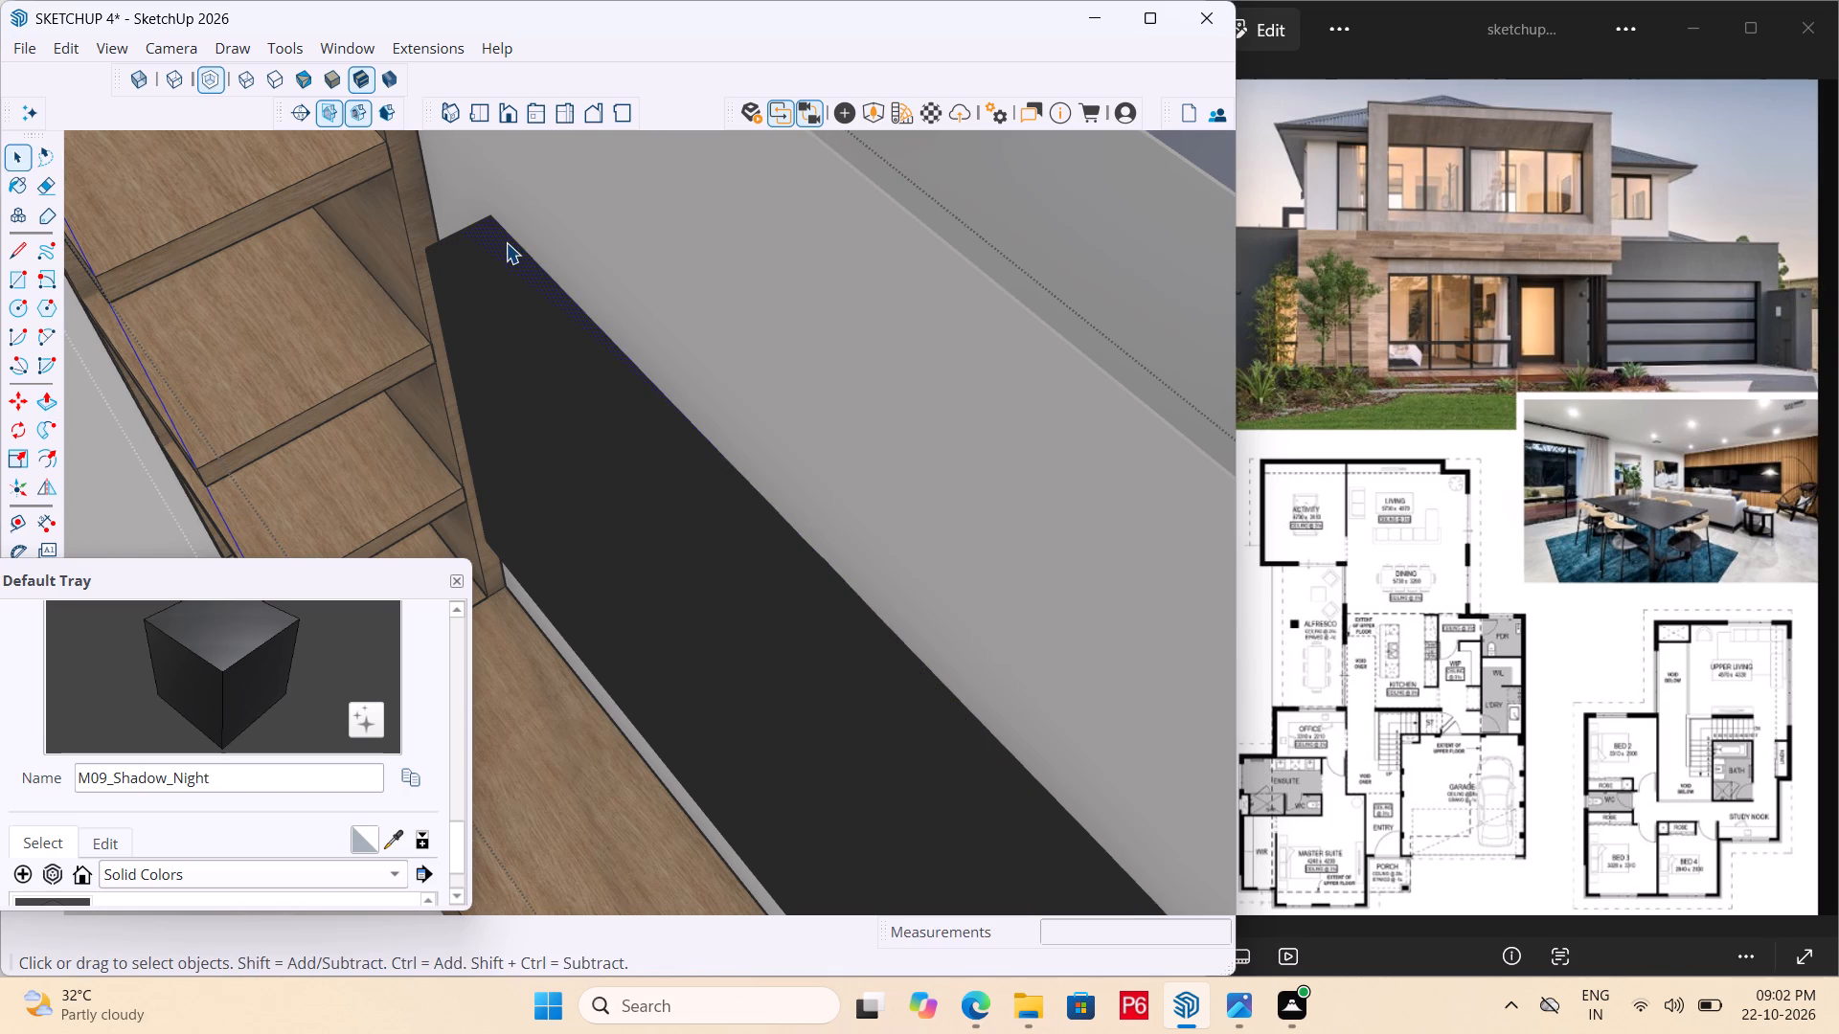
{"action": "key", "text": "p"}
{"action": "left_click", "coordinate": [506, 242]}
{"action": "middle_click_drag", "start_coordinate": [506, 486], "coordinate": [590, 200]}
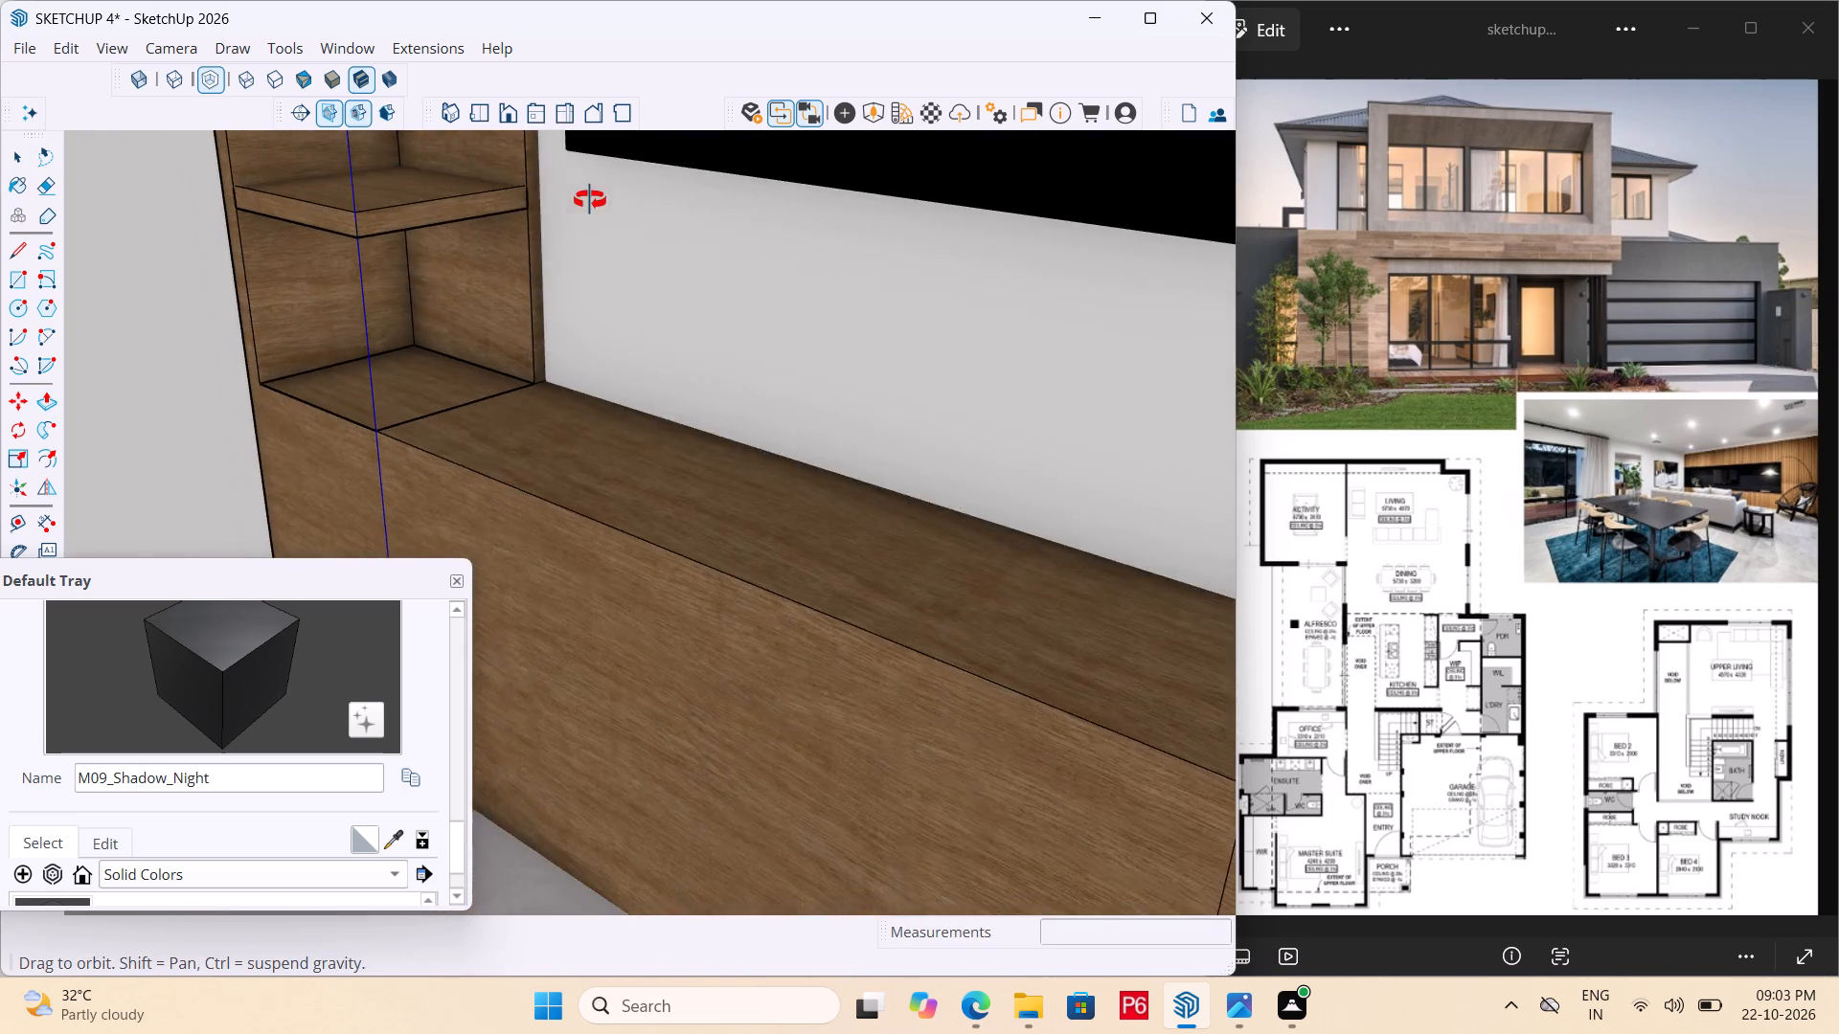
{"action": "middle_click_drag", "start_coordinate": [590, 200], "coordinate": [579, 232]}
{"action": "left_click", "coordinate": [647, 199]}
Push the matching wall-side sliver at the tall-cabinet end of the TV panel down by 2' 6 7/16".
{"action": "scroll", "coordinate": [487, 377], "scroll_direction": "down", "scroll_amount": 7}
{"action": "middle_click_drag", "start_coordinate": [468, 377], "coordinate": [492, 439]}
{"action": "scroll", "coordinate": [543, 370], "scroll_direction": "down", "scroll_amount": 14}
{"action": "scroll", "coordinate": [676, 381], "scroll_direction": "down", "scroll_amount": 7}
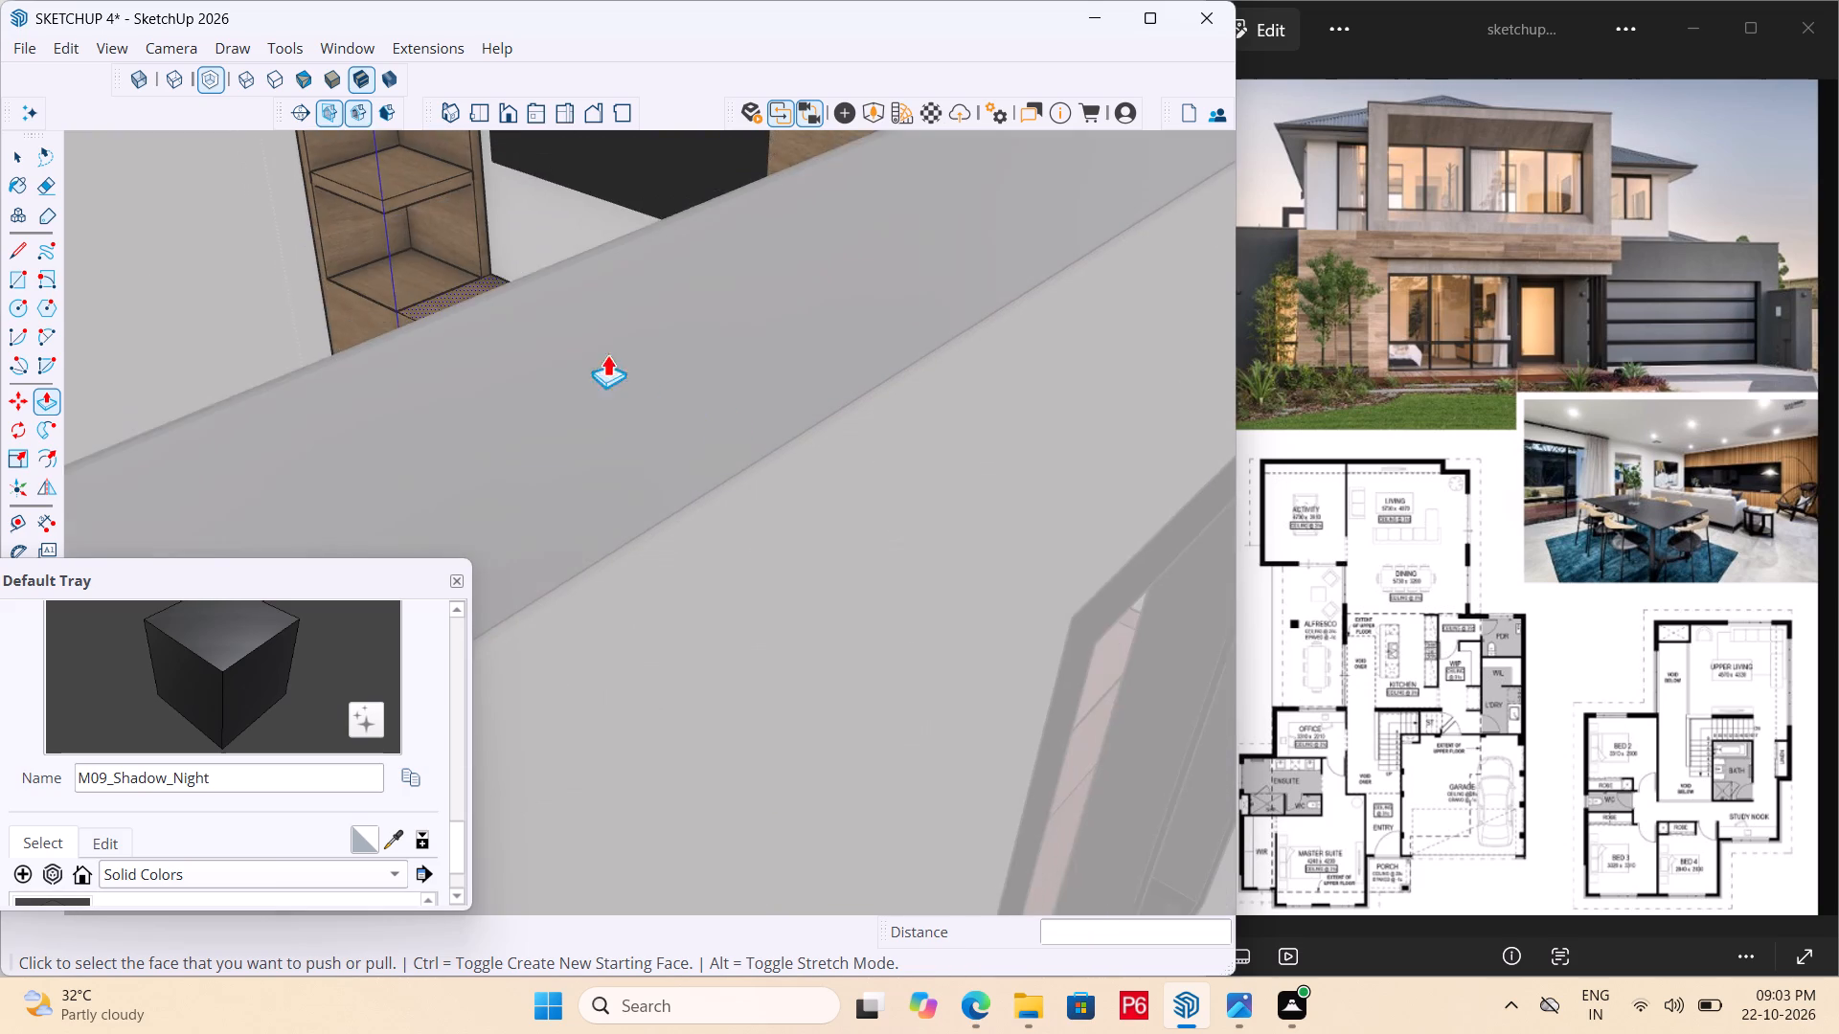
{"action": "scroll", "coordinate": [684, 405], "scroll_direction": "down", "scroll_amount": 14}
{"action": "middle_click_drag", "start_coordinate": [658, 301], "coordinate": [900, 637]}
{"action": "scroll", "coordinate": [748, 199], "scroll_direction": "up", "scroll_amount": 12}
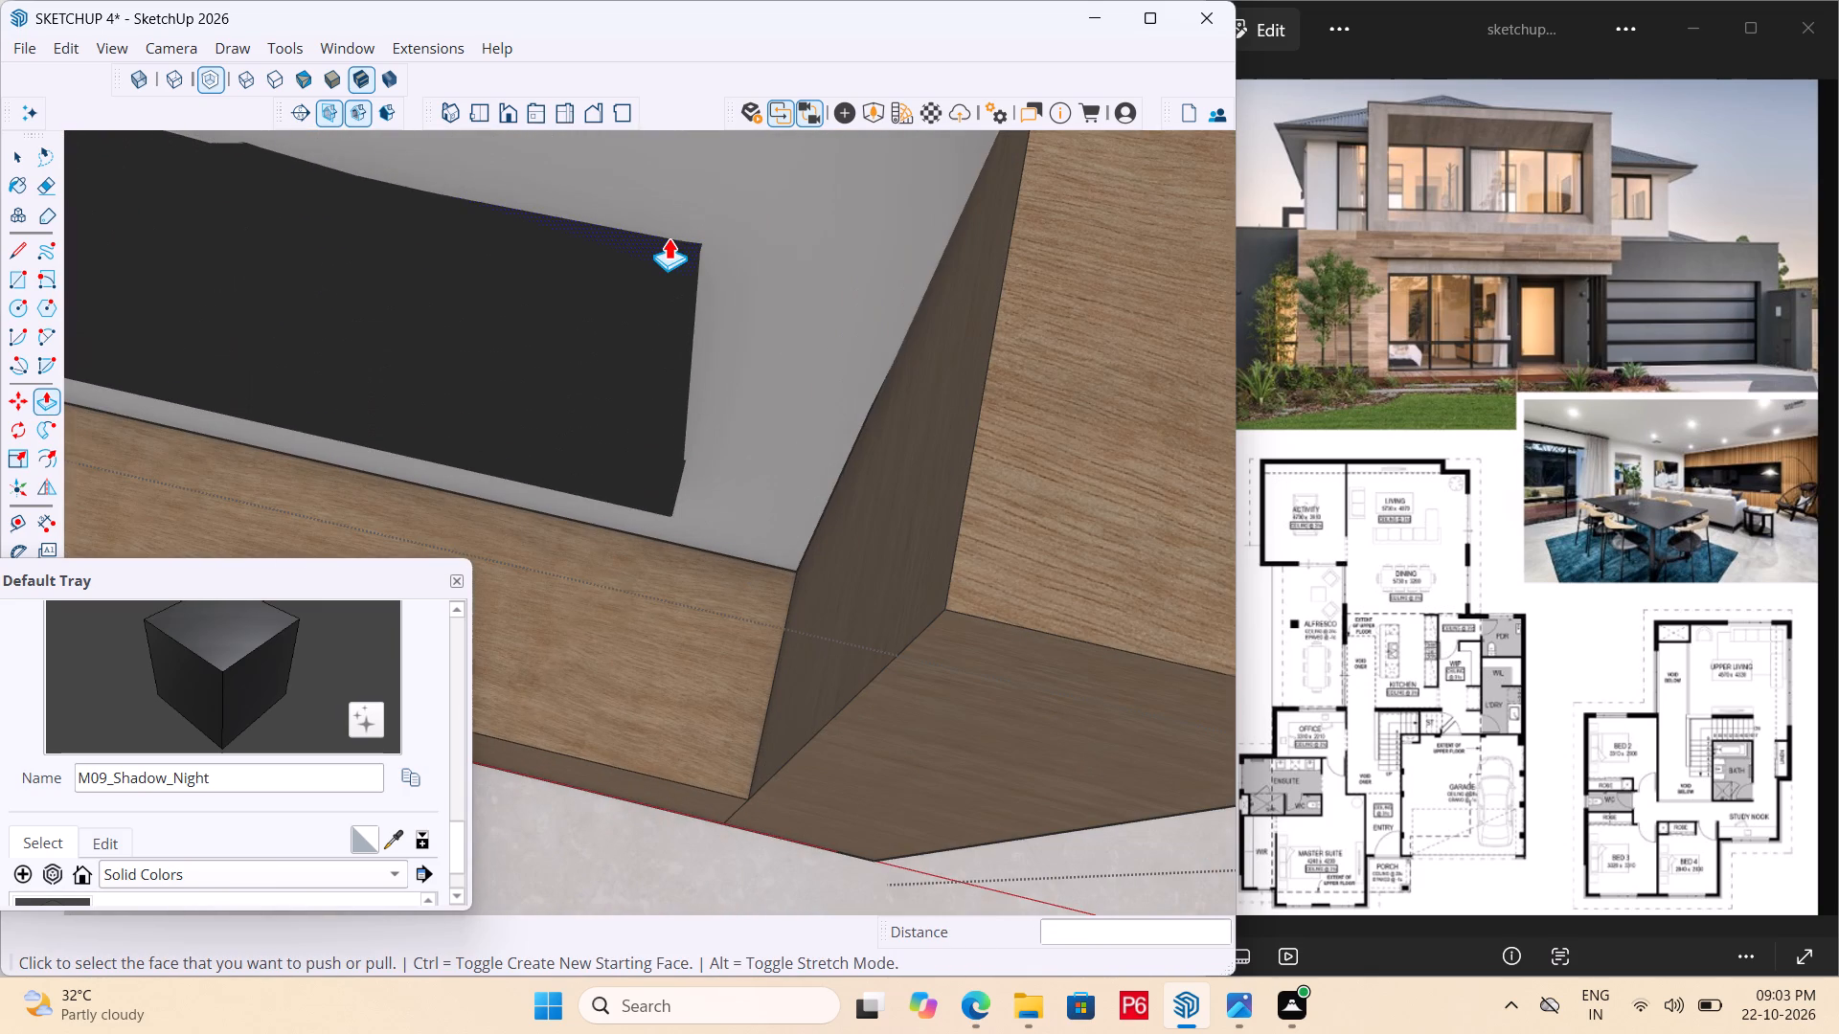
{"action": "left_click", "coordinate": [677, 242]}
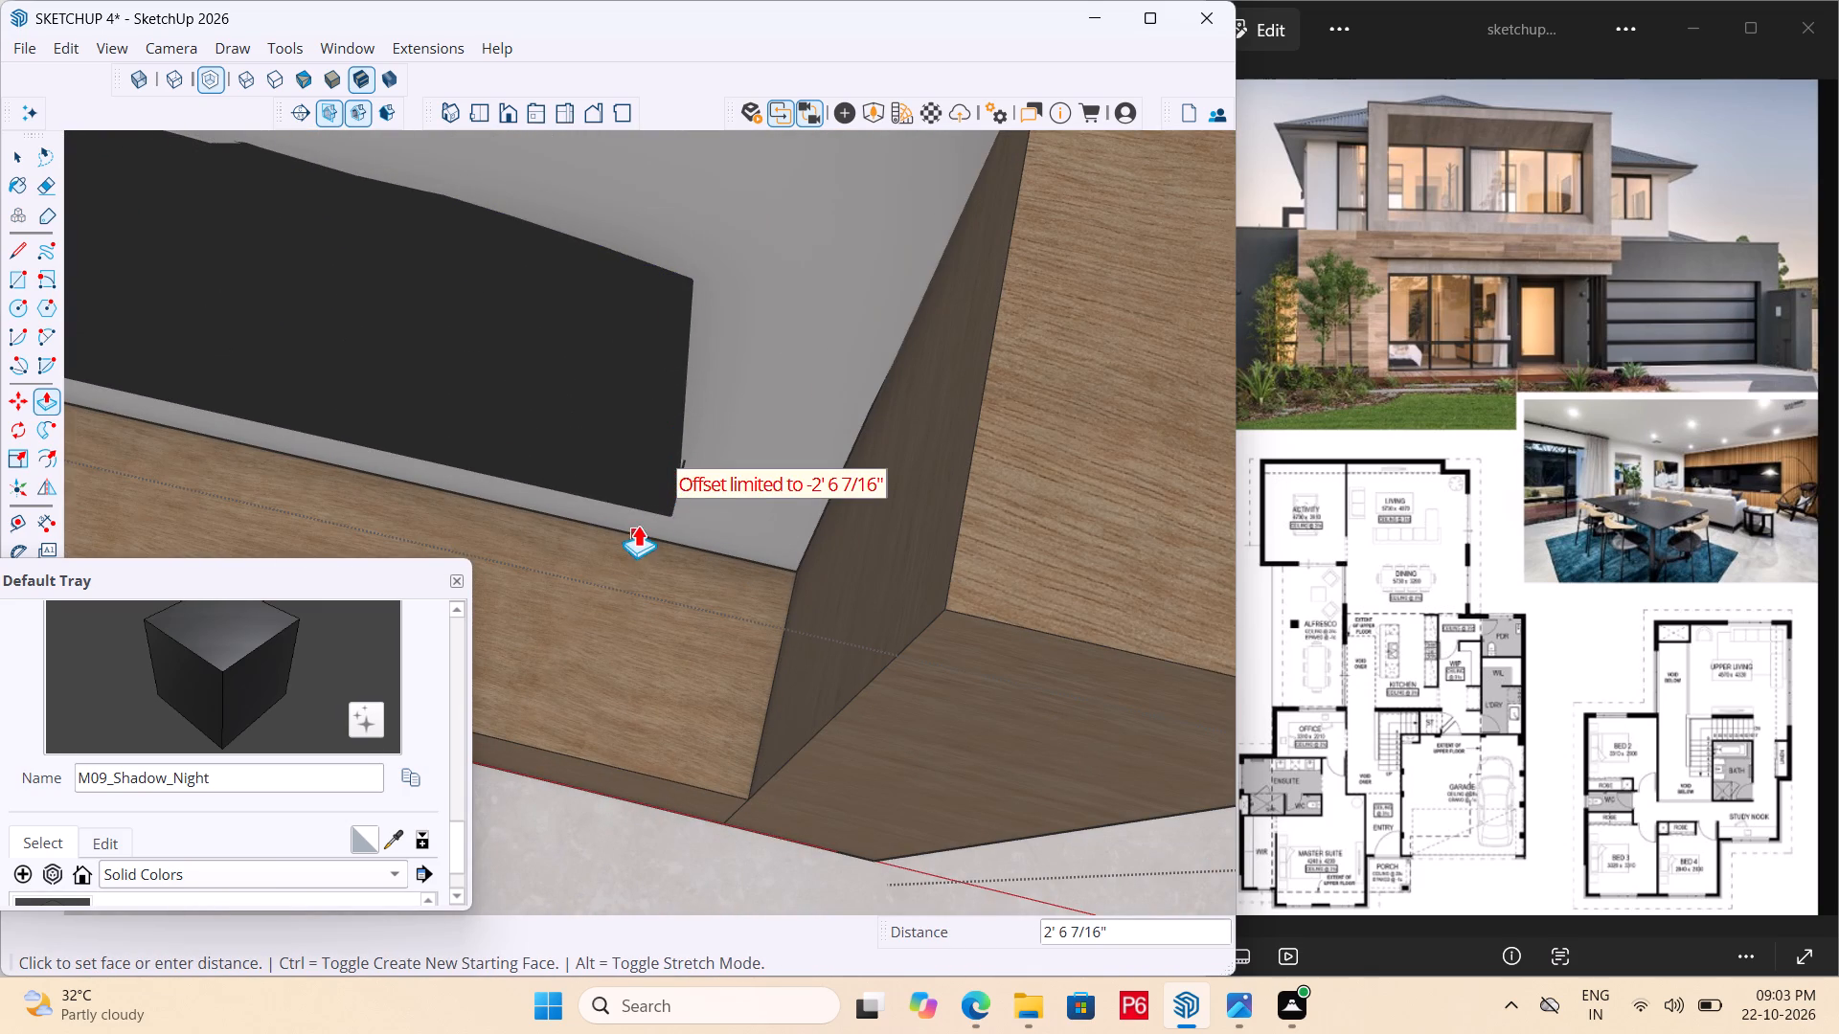
{"action": "left_click_drag", "start_coordinate": [654, 508], "coordinate": [656, 486]}
Finish editing the wall unit's group and return to the whole model.
{"action": "middle_click_drag", "start_coordinate": [671, 427], "coordinate": [613, 221]}
{"action": "scroll", "coordinate": [662, 394], "scroll_direction": "down", "scroll_amount": 1}
{"action": "scroll", "coordinate": [755, 258], "scroll_direction": "down", "scroll_amount": 6}
{"action": "middle_click_drag", "start_coordinate": [699, 359], "coordinate": [372, 502]}
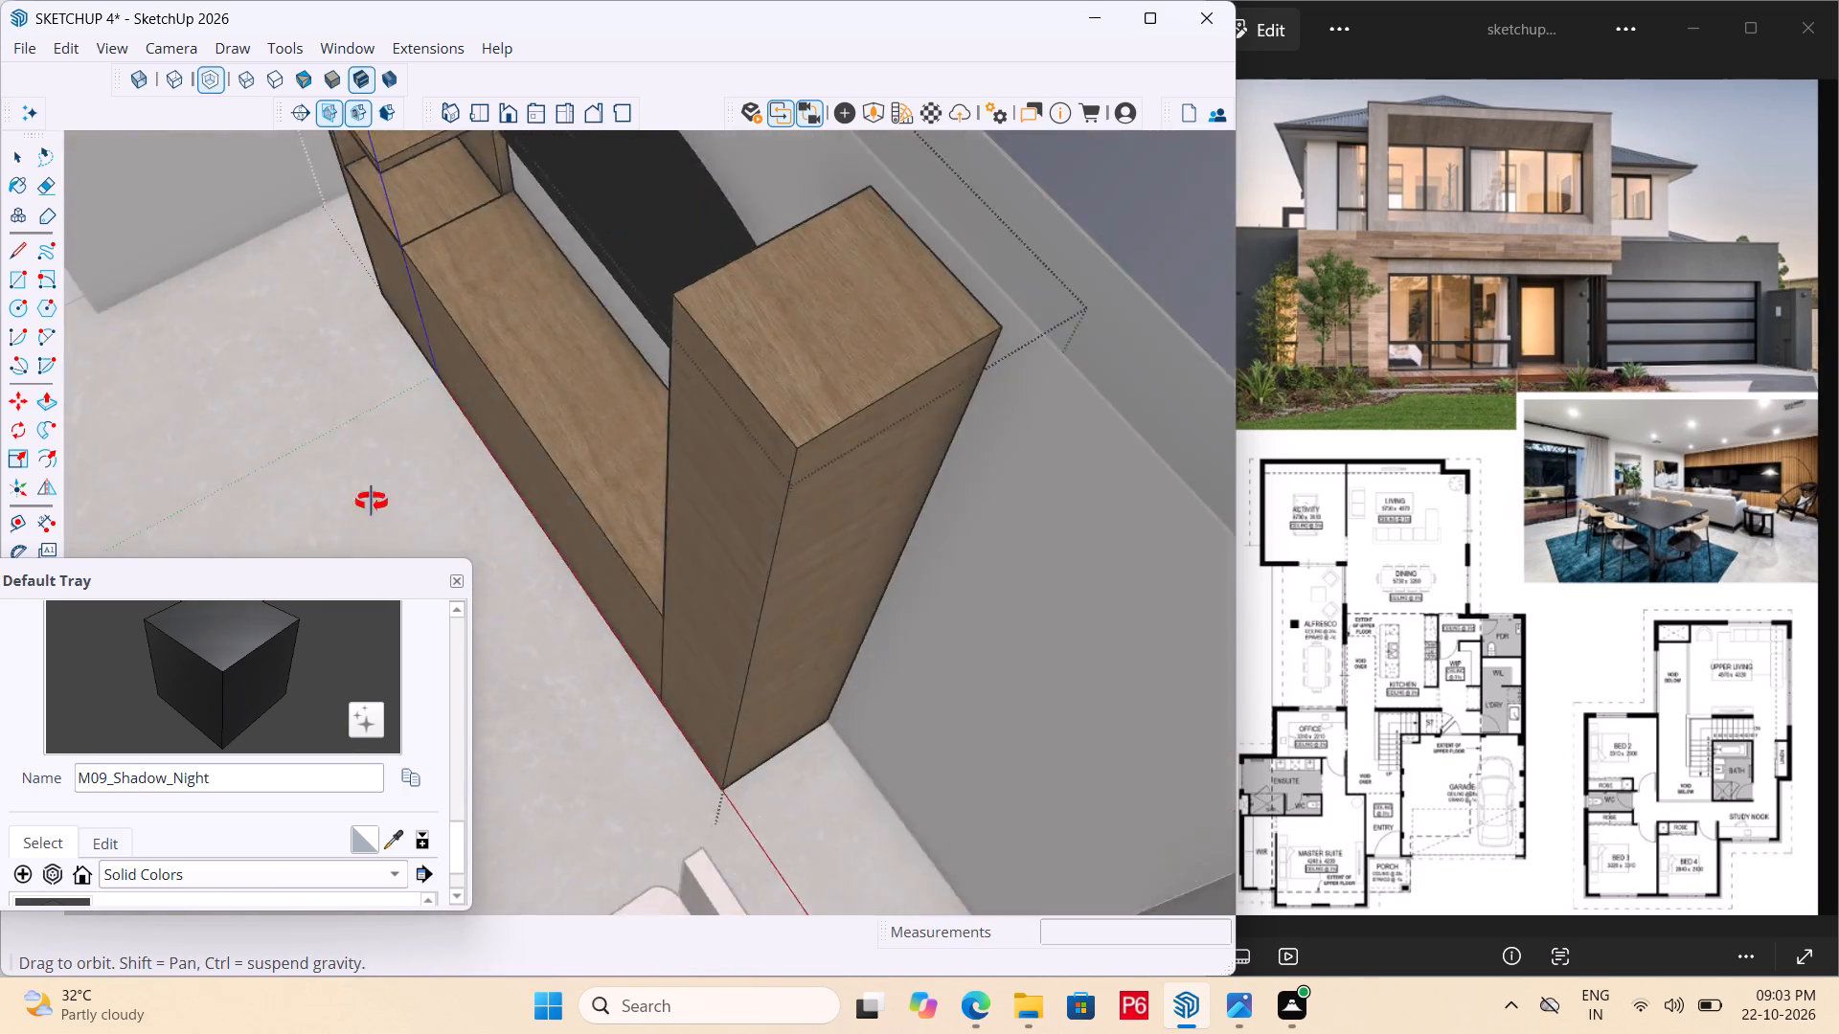
{"action": "middle_click_drag", "start_coordinate": [372, 502], "coordinate": [403, 451]}
{"action": "middle_click_drag", "start_coordinate": [660, 328], "coordinate": [1107, 93]}
{"action": "scroll", "coordinate": [1065, 339], "scroll_direction": "down", "scroll_amount": 6}
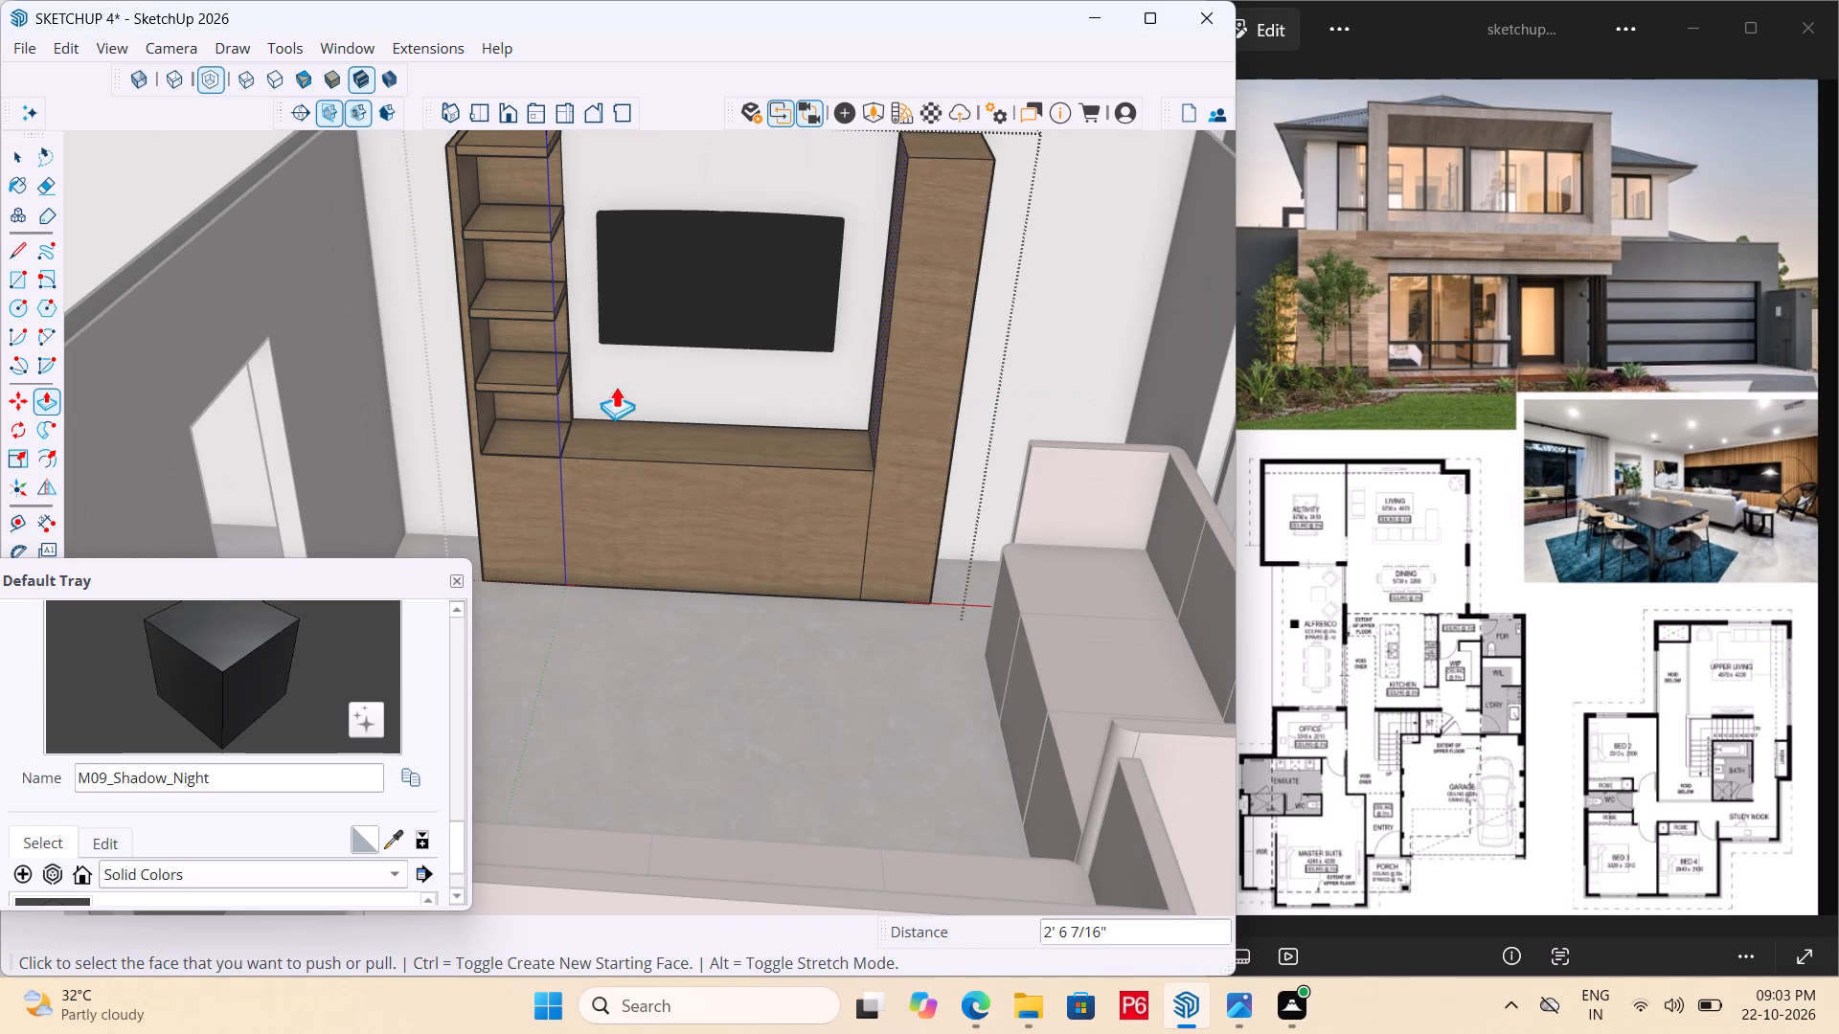
{"action": "middle_click_drag", "start_coordinate": [605, 386], "coordinate": [227, 503]}
{"action": "key", "text": "space"}
{"action": "middle_click_drag", "start_coordinate": [945, 157], "coordinate": [129, 276]}
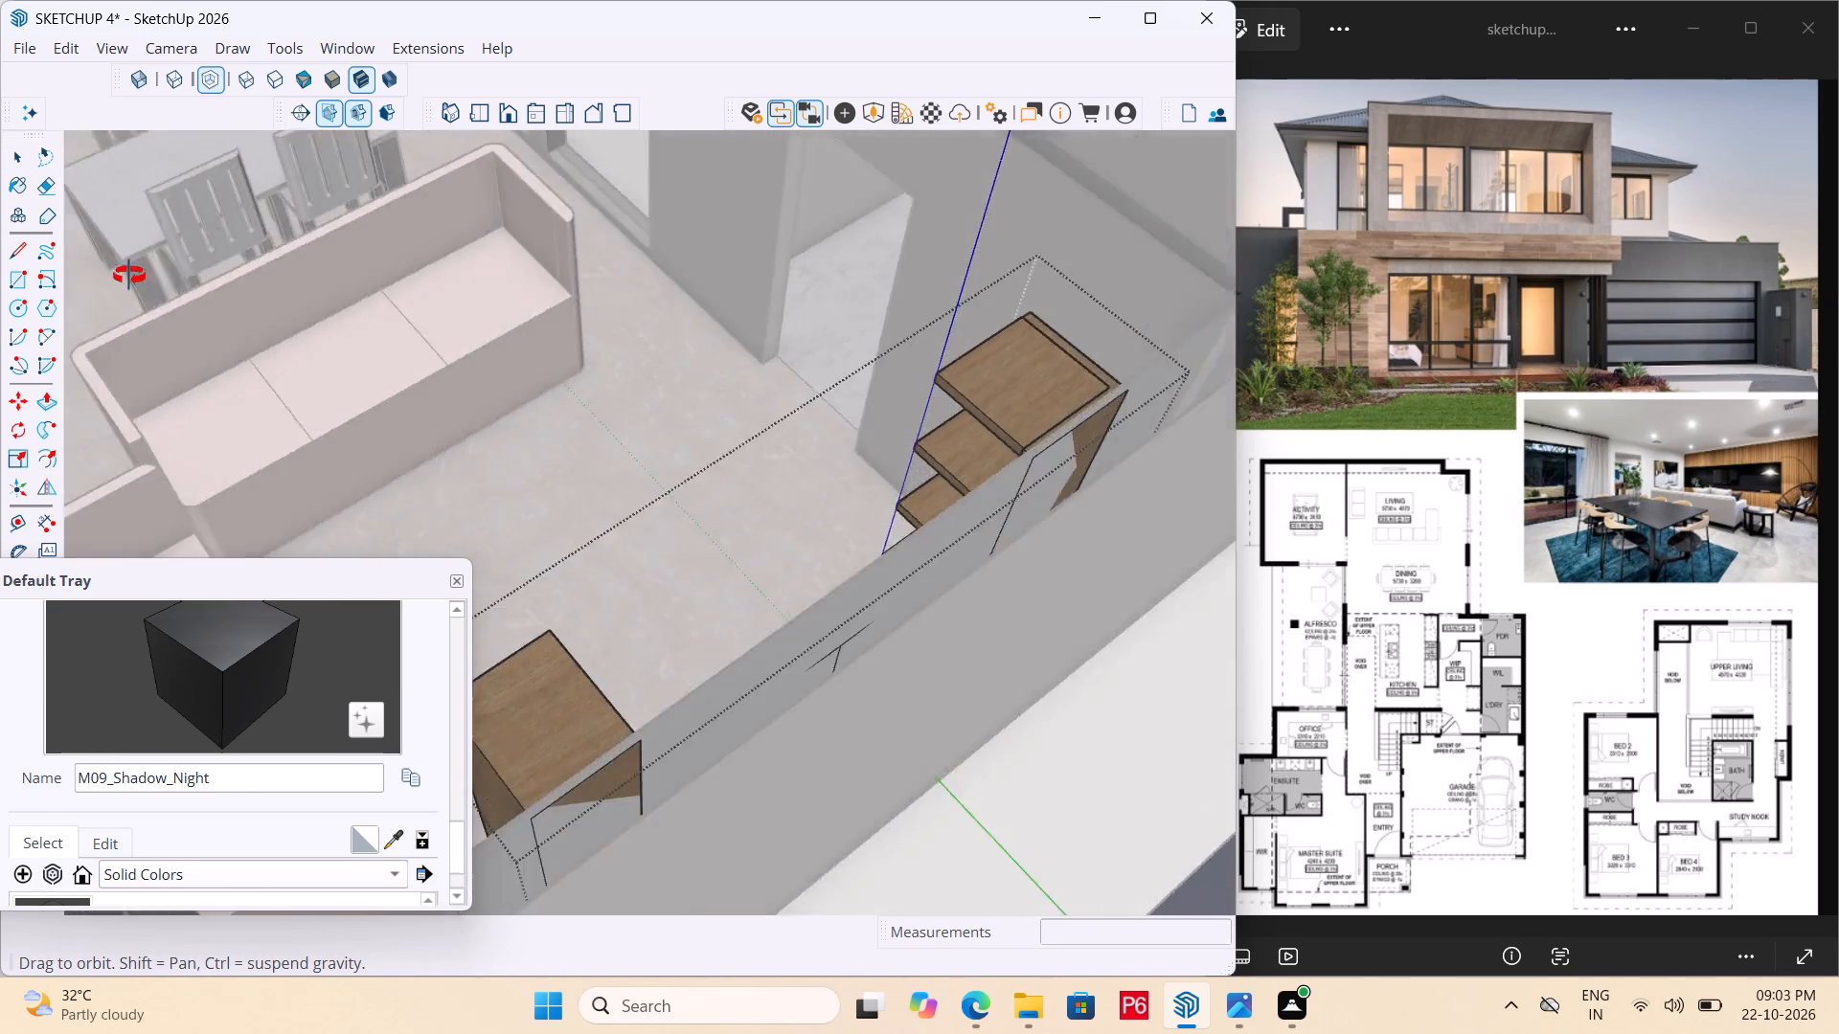
{"action": "middle_click_drag", "start_coordinate": [129, 276], "coordinate": [1150, 228]}
{"action": "scroll", "coordinate": [442, 402], "scroll_direction": "down", "scroll_amount": 7}
{"action": "key", "text": "space"}
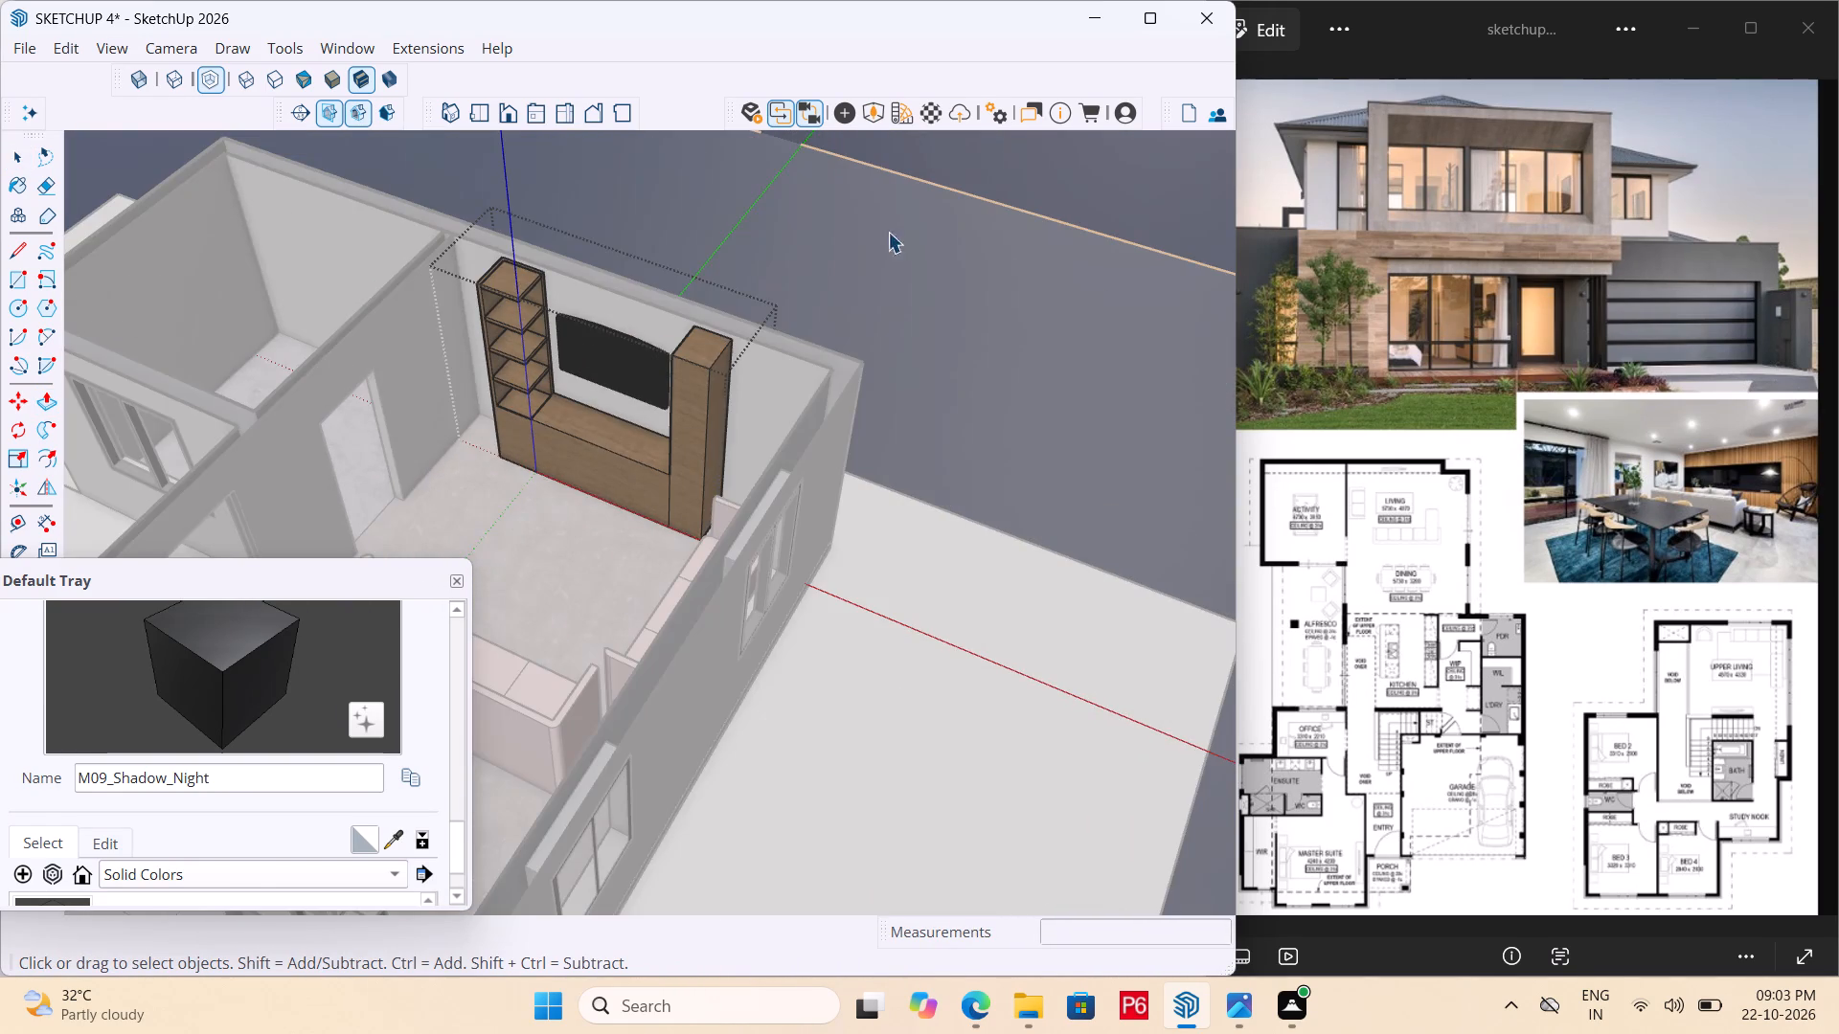
{"action": "left_click", "coordinate": [907, 228]}
Save the model with the completed wall unit and TV panel.
{"action": "middle_click_drag", "start_coordinate": [606, 386], "coordinate": [615, 216]}
{"action": "scroll", "coordinate": [615, 216], "scroll_direction": "up", "scroll_amount": 4}
{"action": "scroll", "coordinate": [560, 446], "scroll_direction": "up", "scroll_amount": 5}
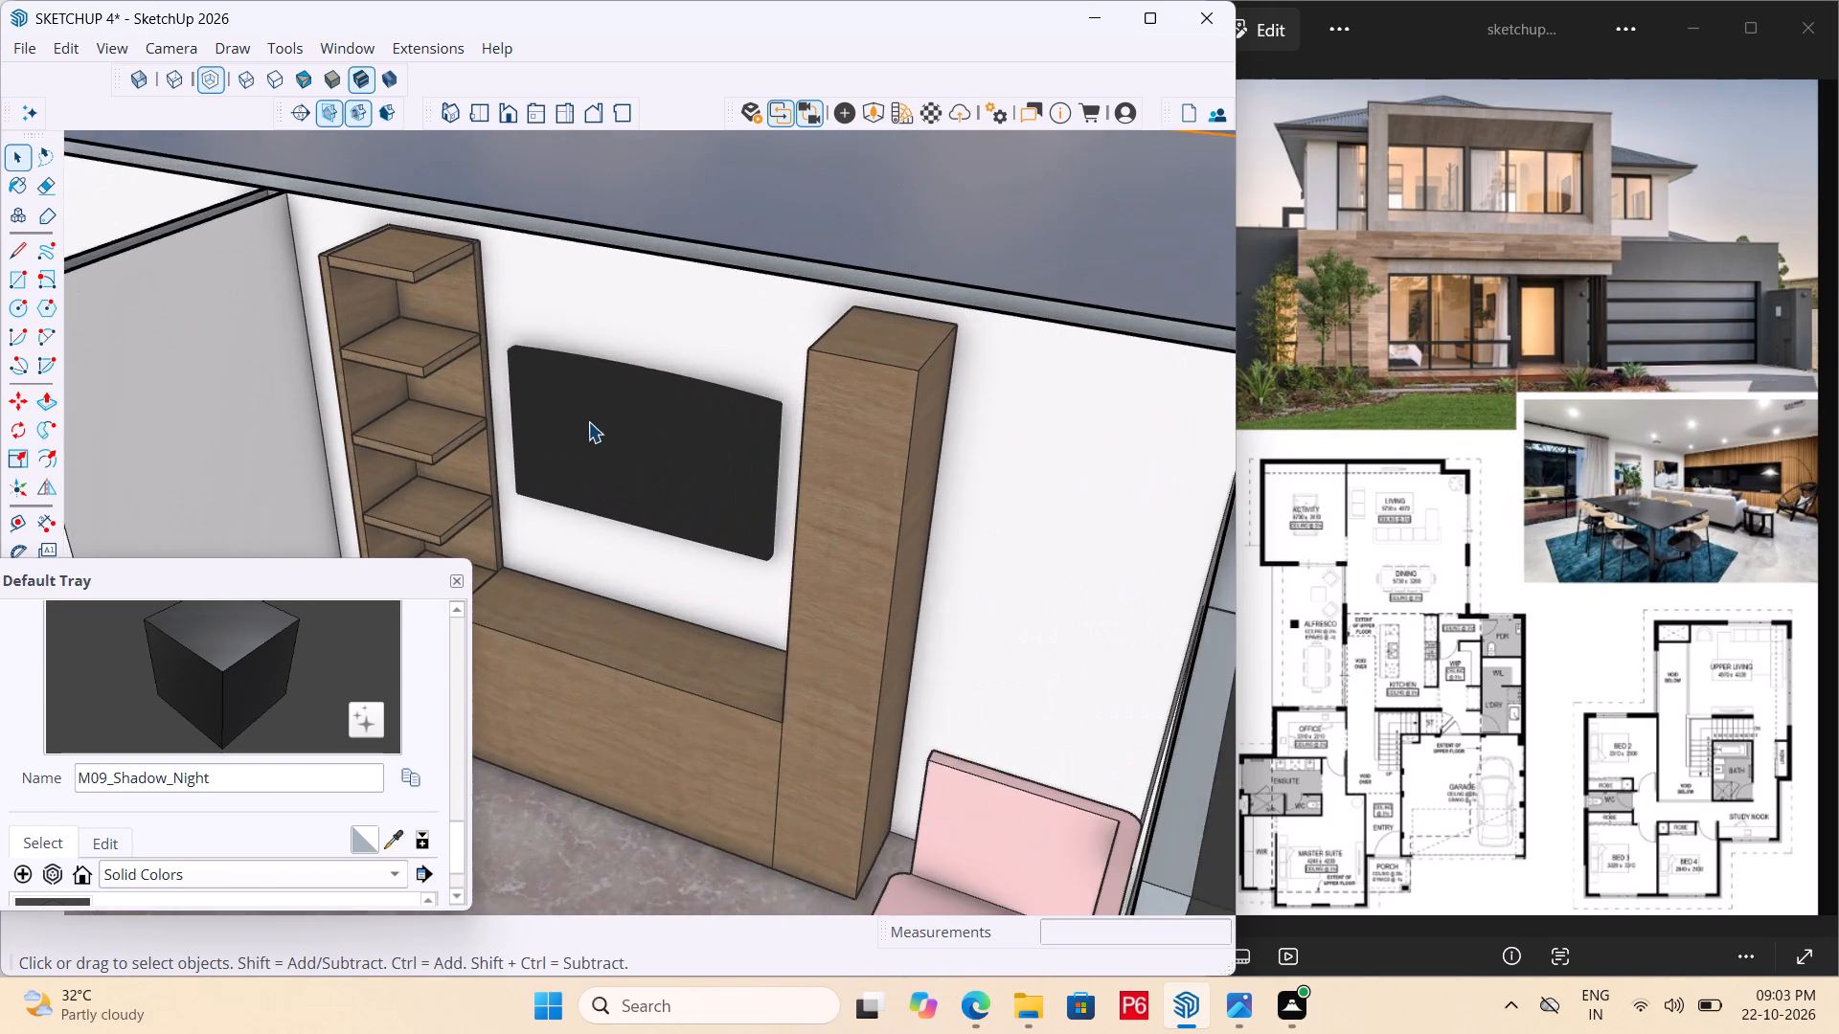
{"action": "scroll", "coordinate": [619, 435], "scroll_direction": "up", "scroll_amount": 1}
{"action": "middle_click_drag", "start_coordinate": [619, 435], "coordinate": [604, 271]}
{"action": "key", "text": "space"}
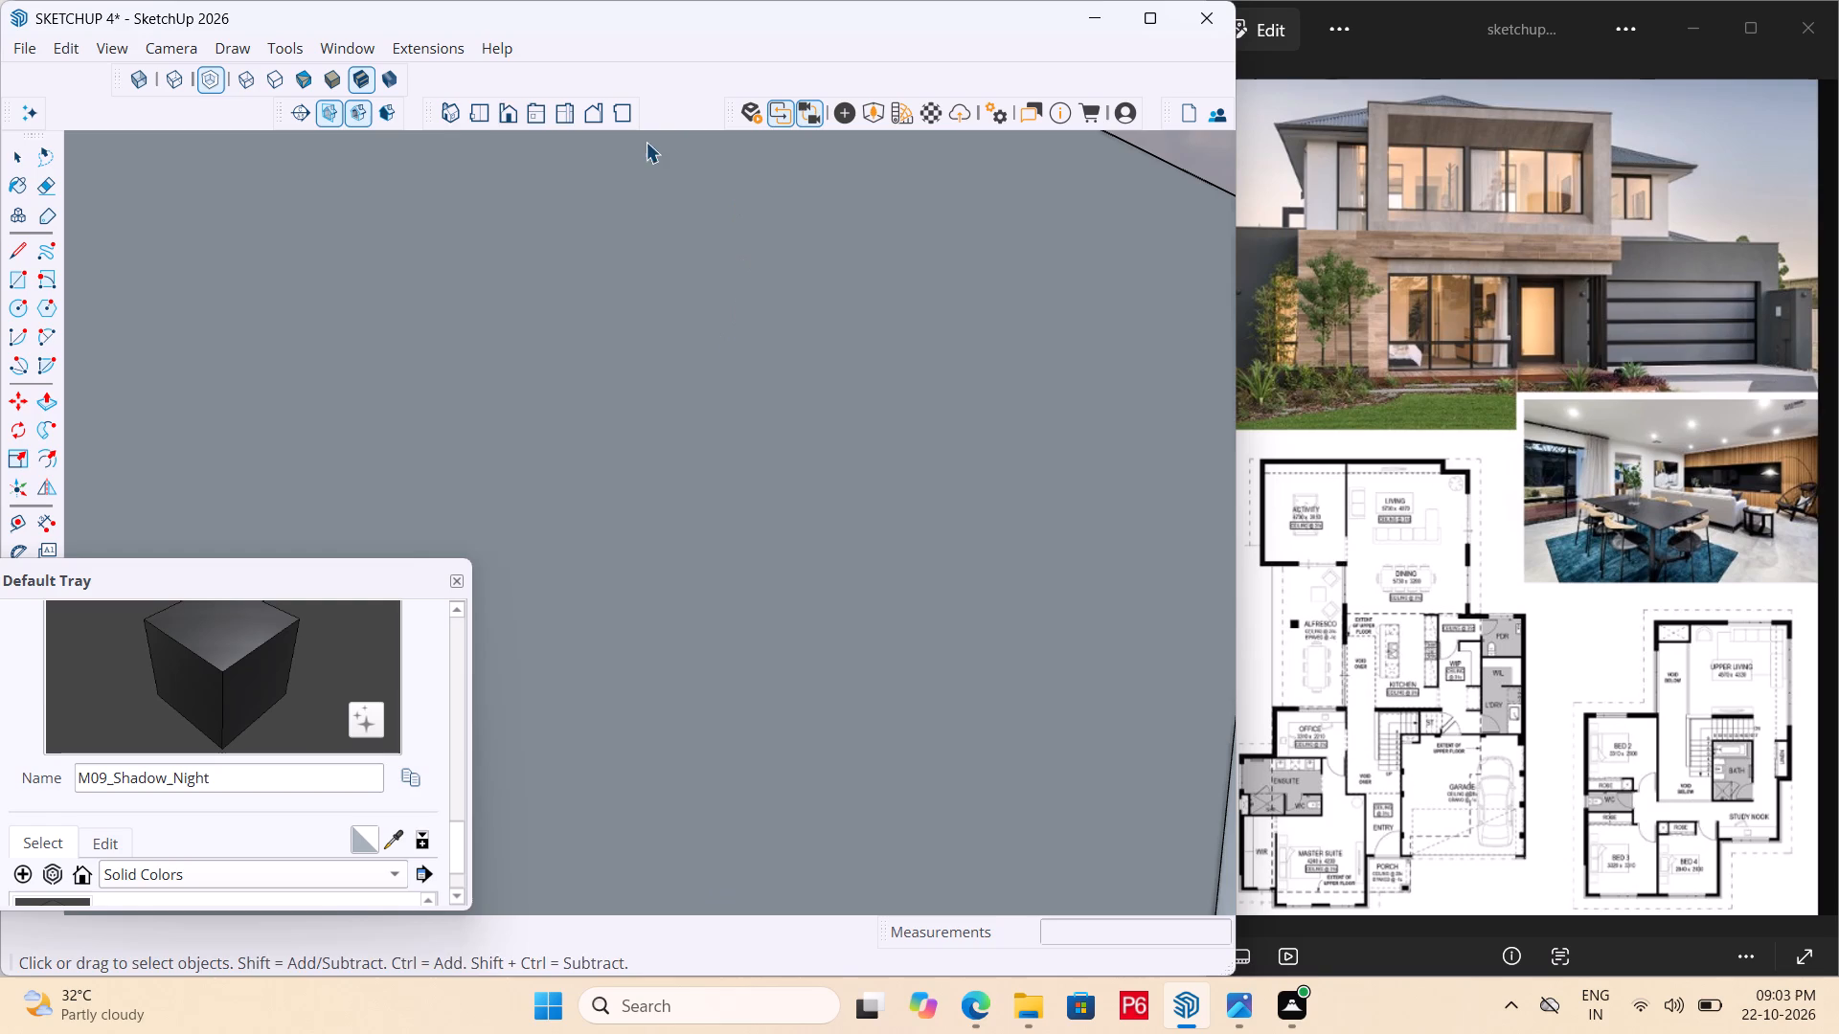
{"action": "key", "text": "ctrl+s"}
{"action": "key", "text": "ctrl+s"}
{"action": "key", "text": "ctrl+s"}
{"action": "key", "text": "ctrl+s"}
{"action": "key", "text": "ctrl+s"}
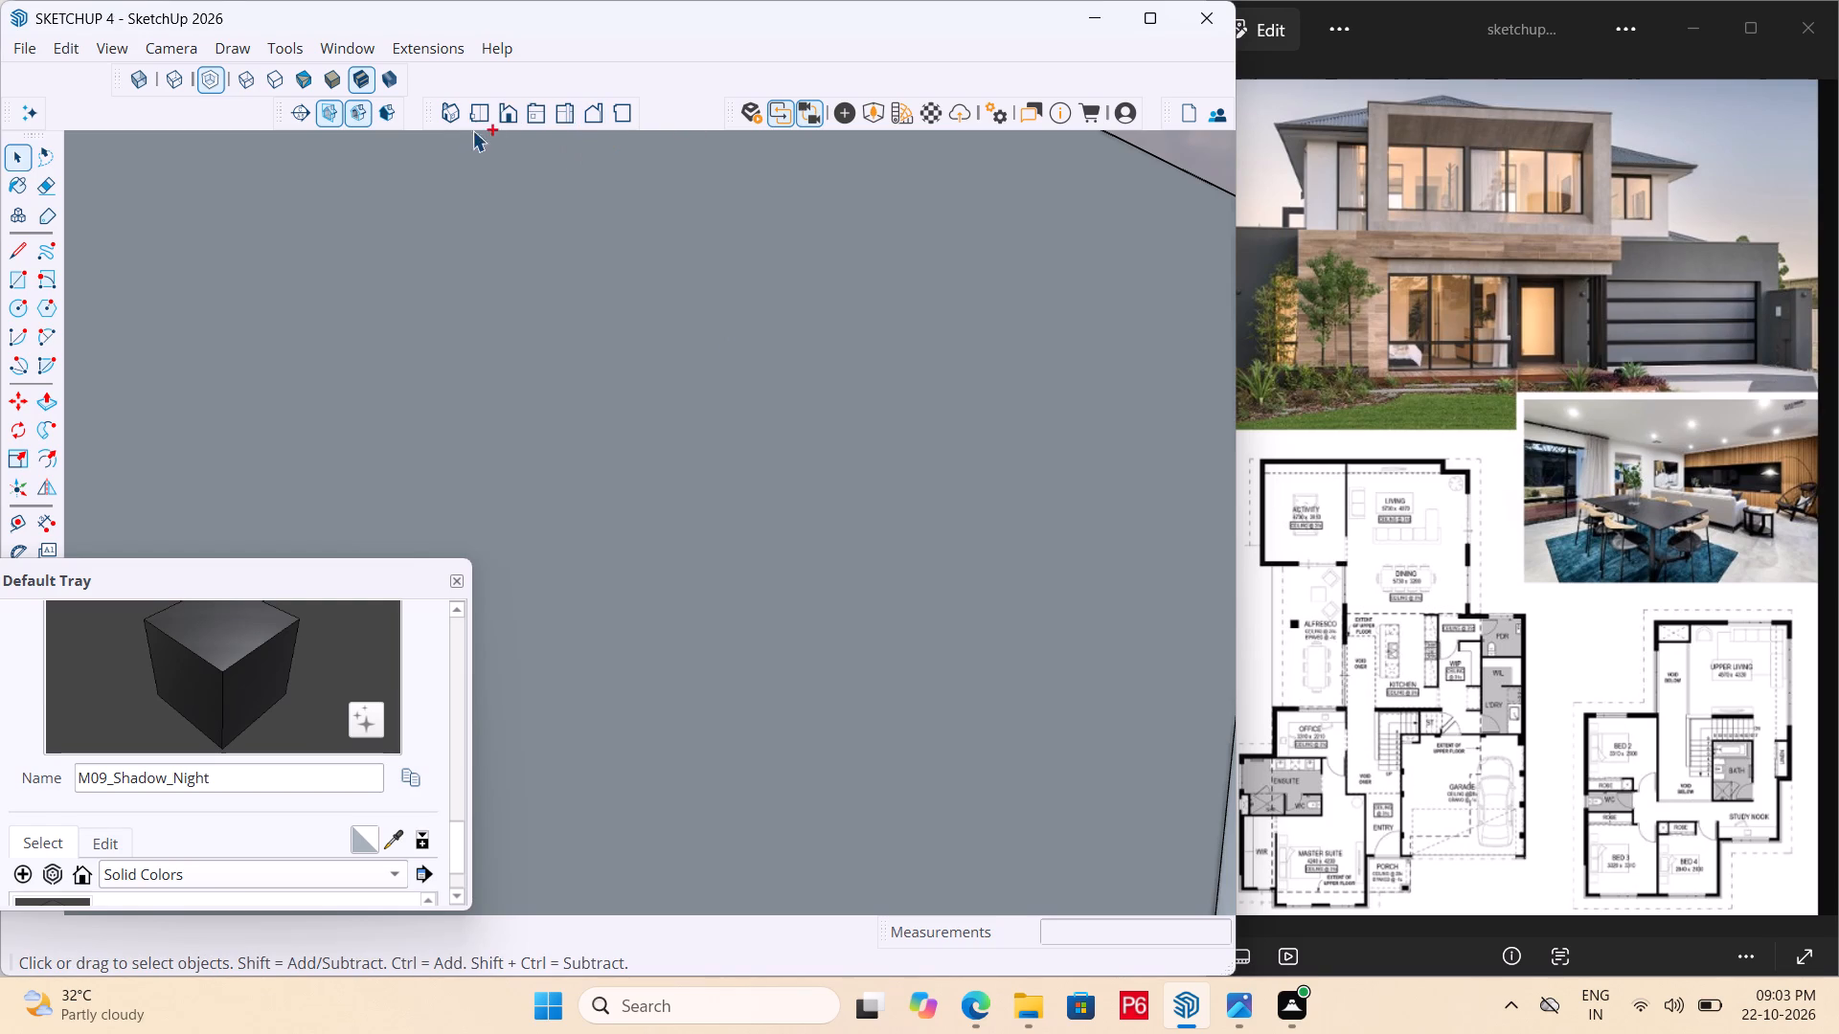
Draw a circle of about 1 15/16" radius on the living room floor in front of the two sofas.
{"action": "left_click", "coordinate": [456, 122]}
{"action": "left_click", "coordinate": [452, 115]}
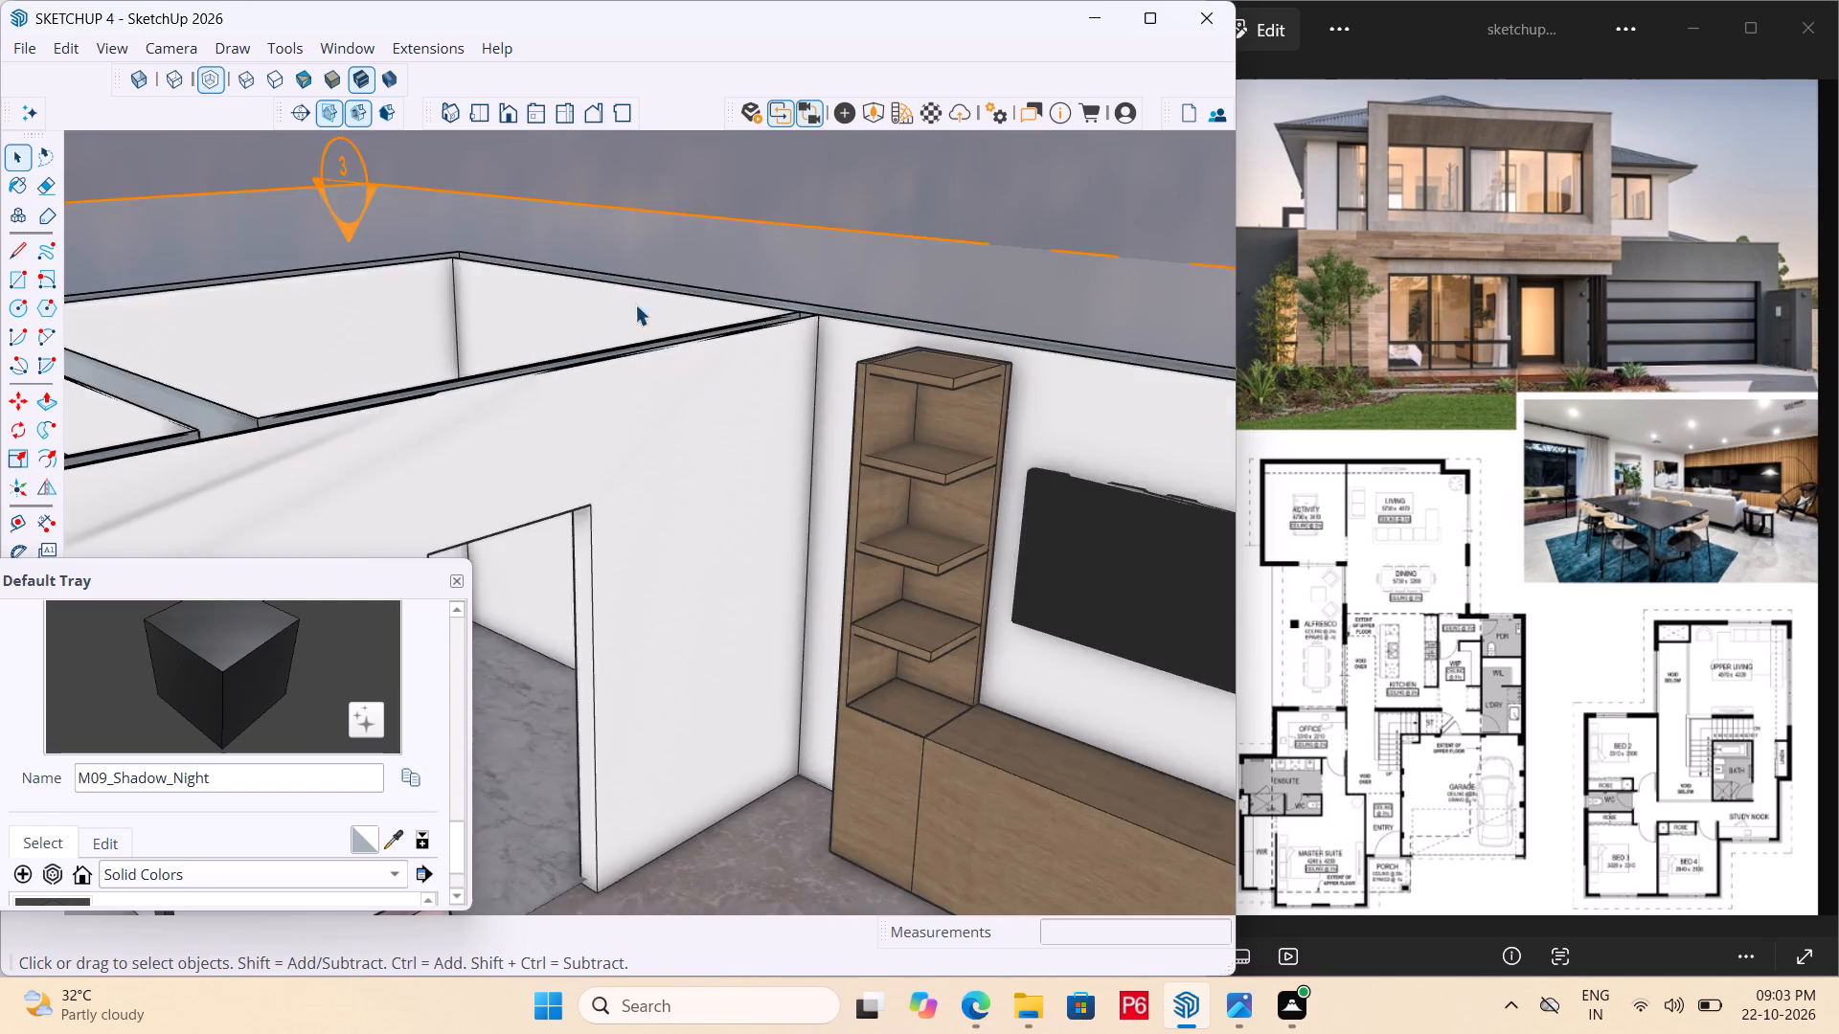
{"action": "scroll", "coordinate": [743, 447], "scroll_direction": "down", "scroll_amount": 6}
{"action": "scroll", "coordinate": [872, 391], "scroll_direction": "down", "scroll_amount": 13}
{"action": "middle_click_drag", "start_coordinate": [788, 430], "coordinate": [809, 646]}
{"action": "scroll", "coordinate": [816, 598], "scroll_direction": "up", "scroll_amount": 5}
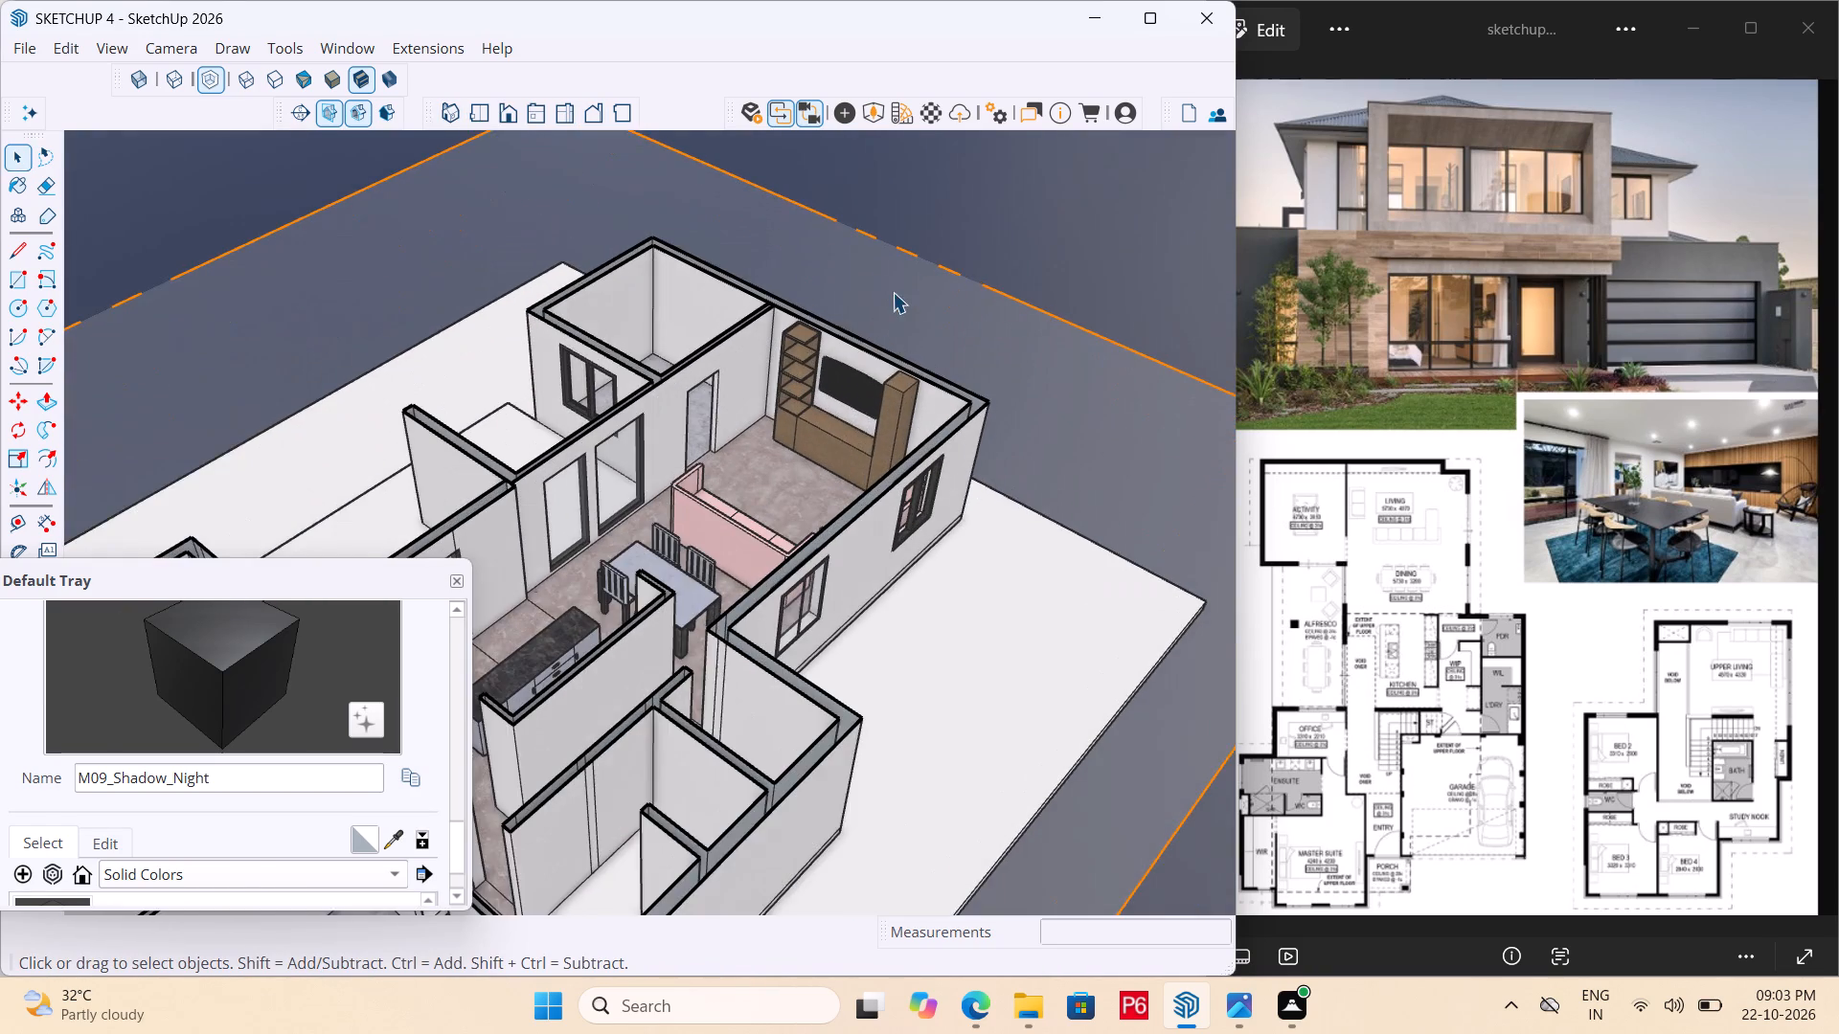
{"action": "scroll", "coordinate": [827, 444], "scroll_direction": "up", "scroll_amount": 6}
{"action": "middle_click_drag", "start_coordinate": [696, 632], "coordinate": [58, 708]}
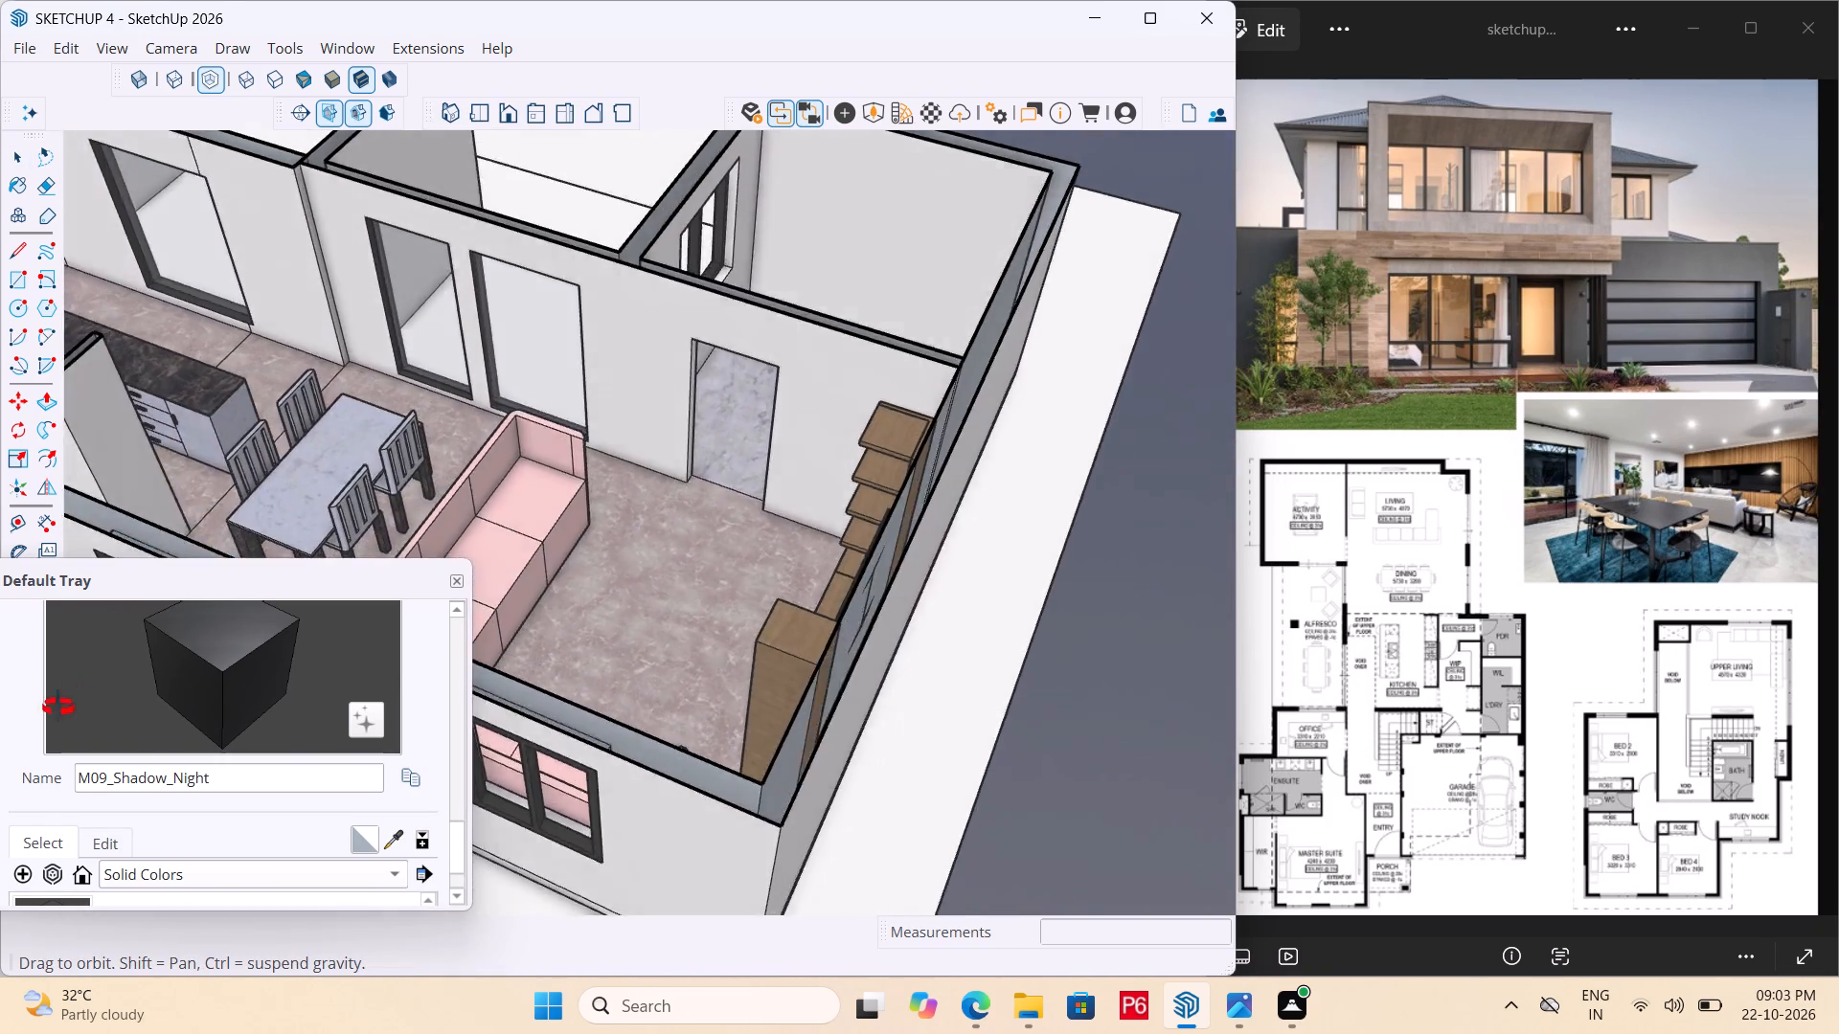
{"action": "middle_click_drag", "start_coordinate": [58, 708], "coordinate": [1066, 883]}
{"action": "middle_click_drag", "start_coordinate": [590, 514], "coordinate": [1286, 425]}
{"action": "scroll", "coordinate": [970, 514], "scroll_direction": "up", "scroll_amount": 1}
{"action": "middle_click_drag", "start_coordinate": [583, 508], "coordinate": [1028, 494]}
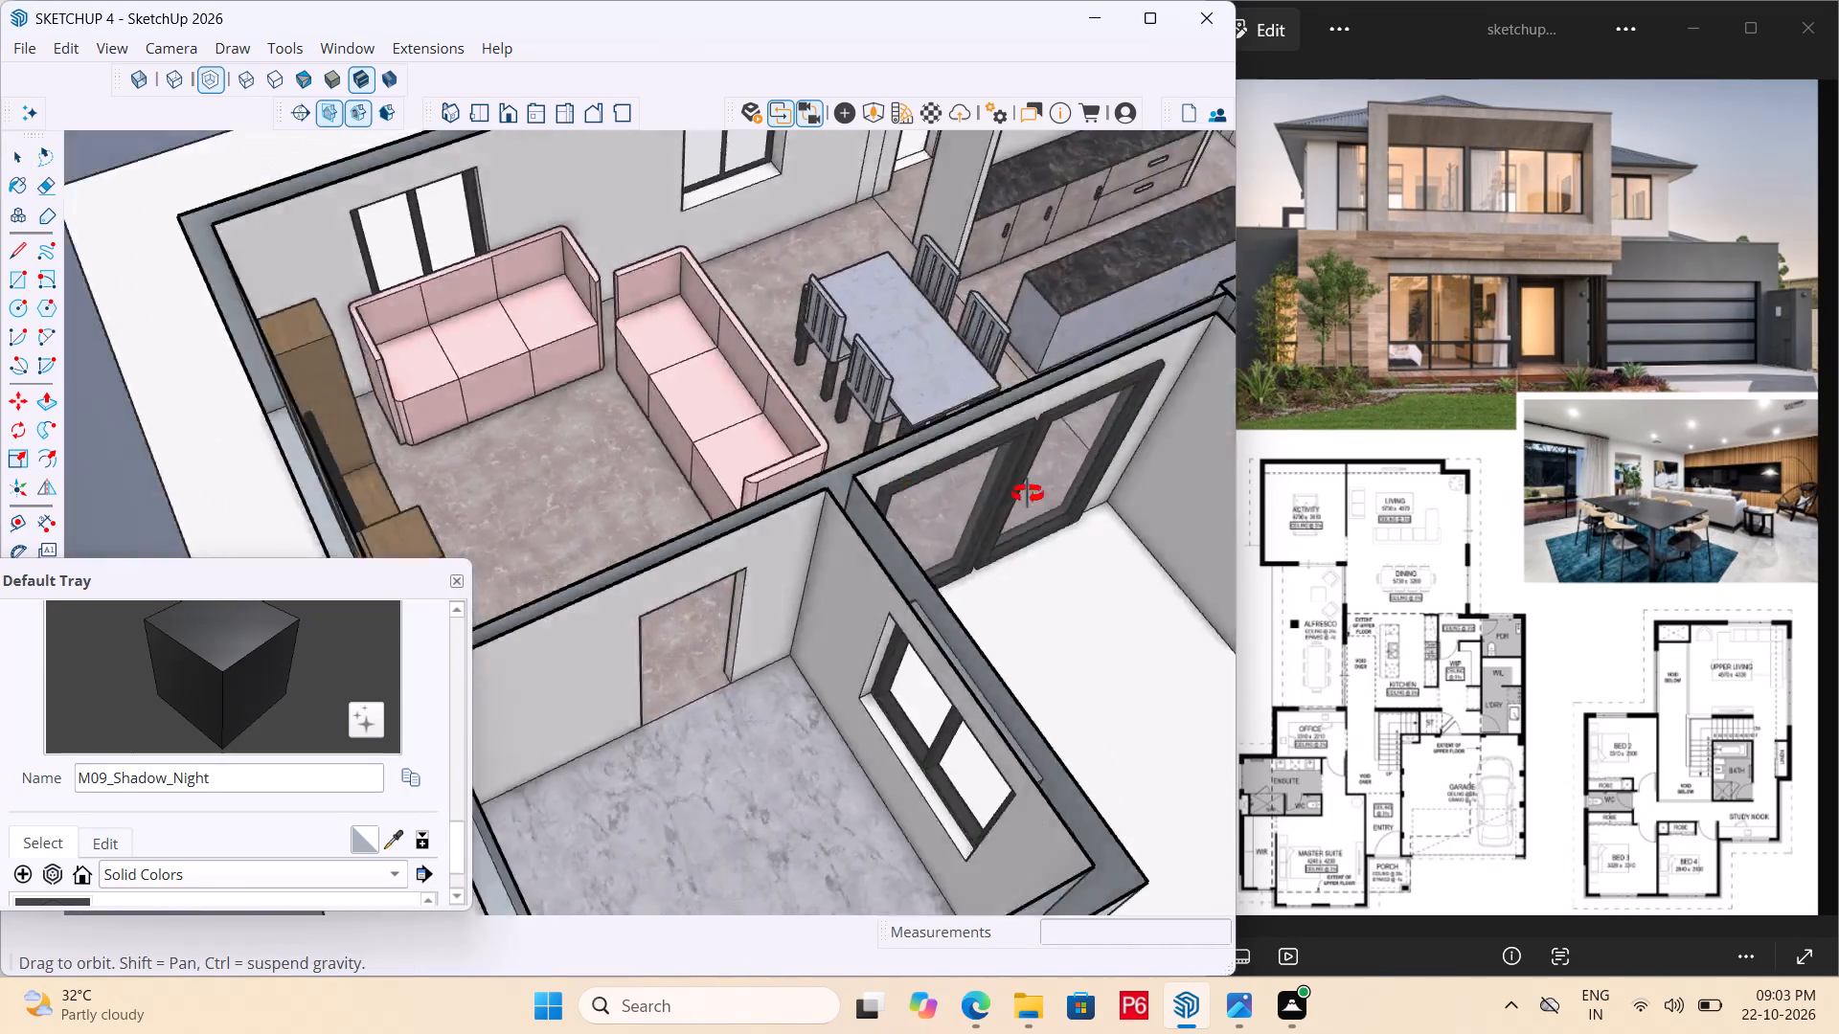
{"action": "middle_click_drag", "start_coordinate": [1028, 494], "coordinate": [1178, 462]}
{"action": "scroll", "coordinate": [426, 519], "scroll_direction": "up", "scroll_amount": 5}
{"action": "middle_click_drag", "start_coordinate": [647, 489], "coordinate": [367, 651]}
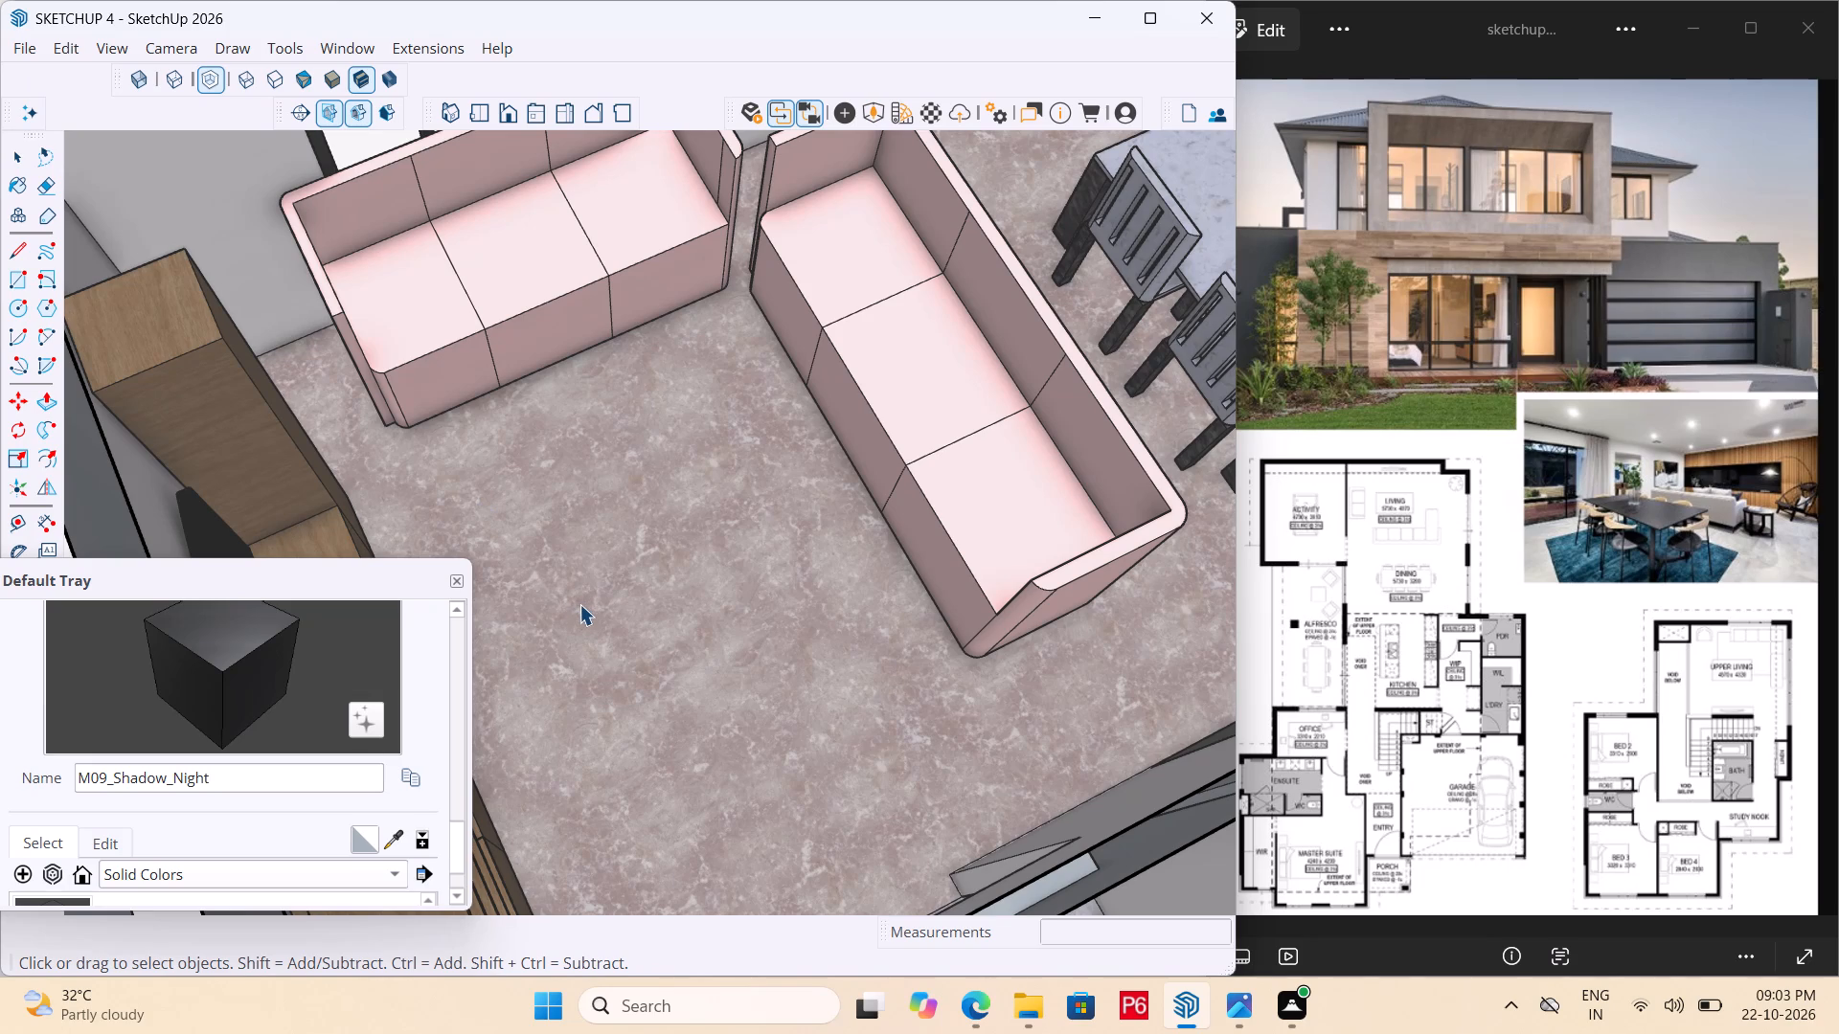
{"action": "key", "text": "c"}
{"action": "left_click", "coordinate": [609, 474]}
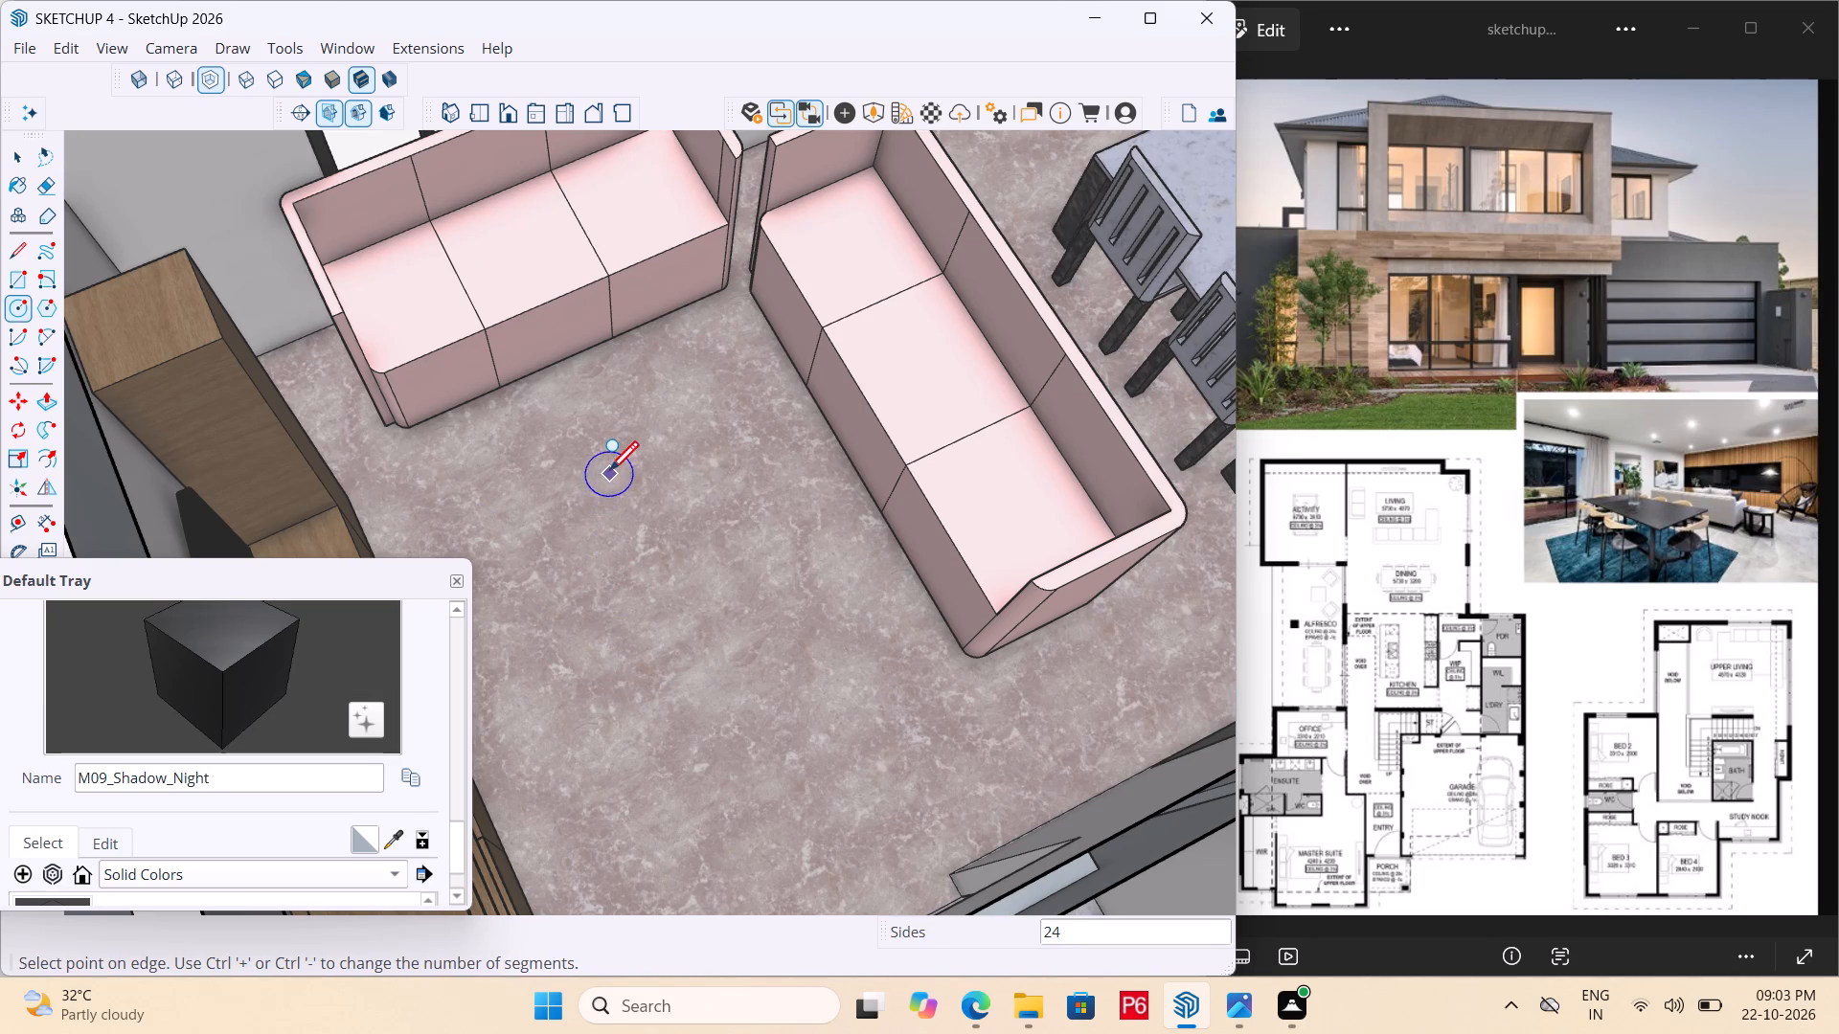
{"action": "scroll", "coordinate": [627, 479], "scroll_direction": "up", "scroll_amount": 3}
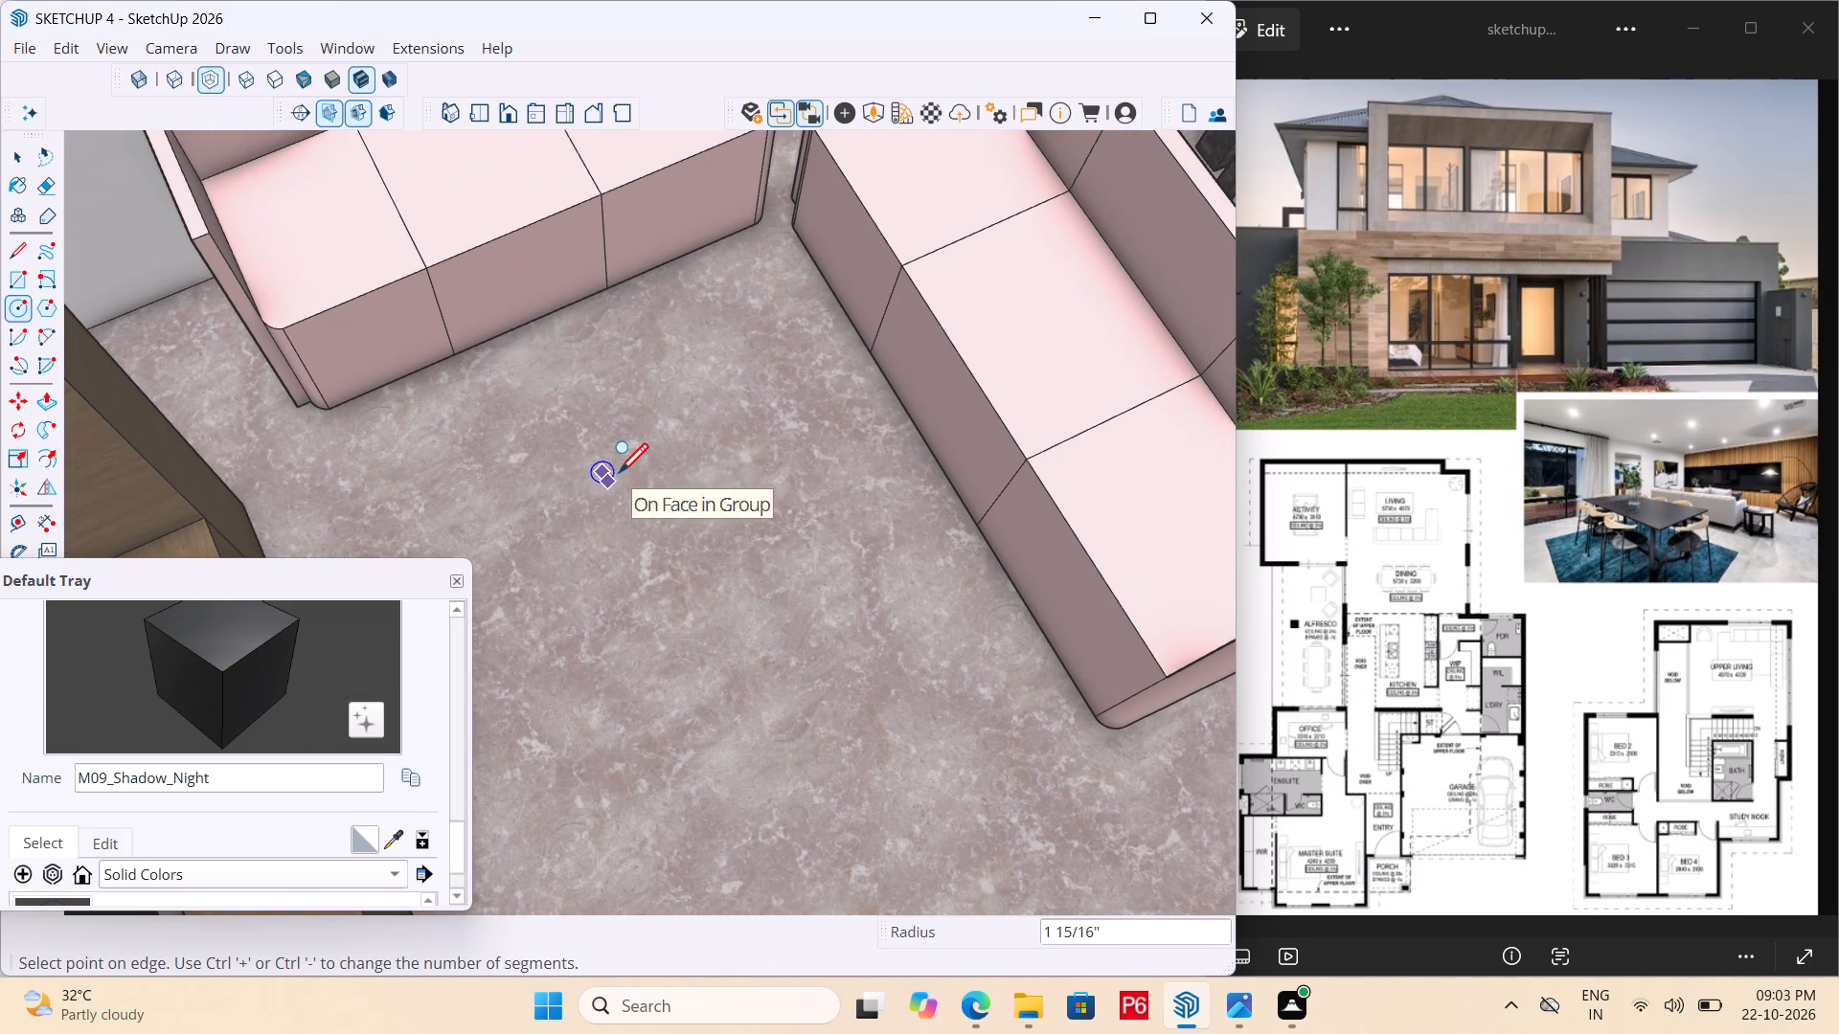
{"action": "left_click", "coordinate": [619, 478]}
{"action": "key", "text": "space"}
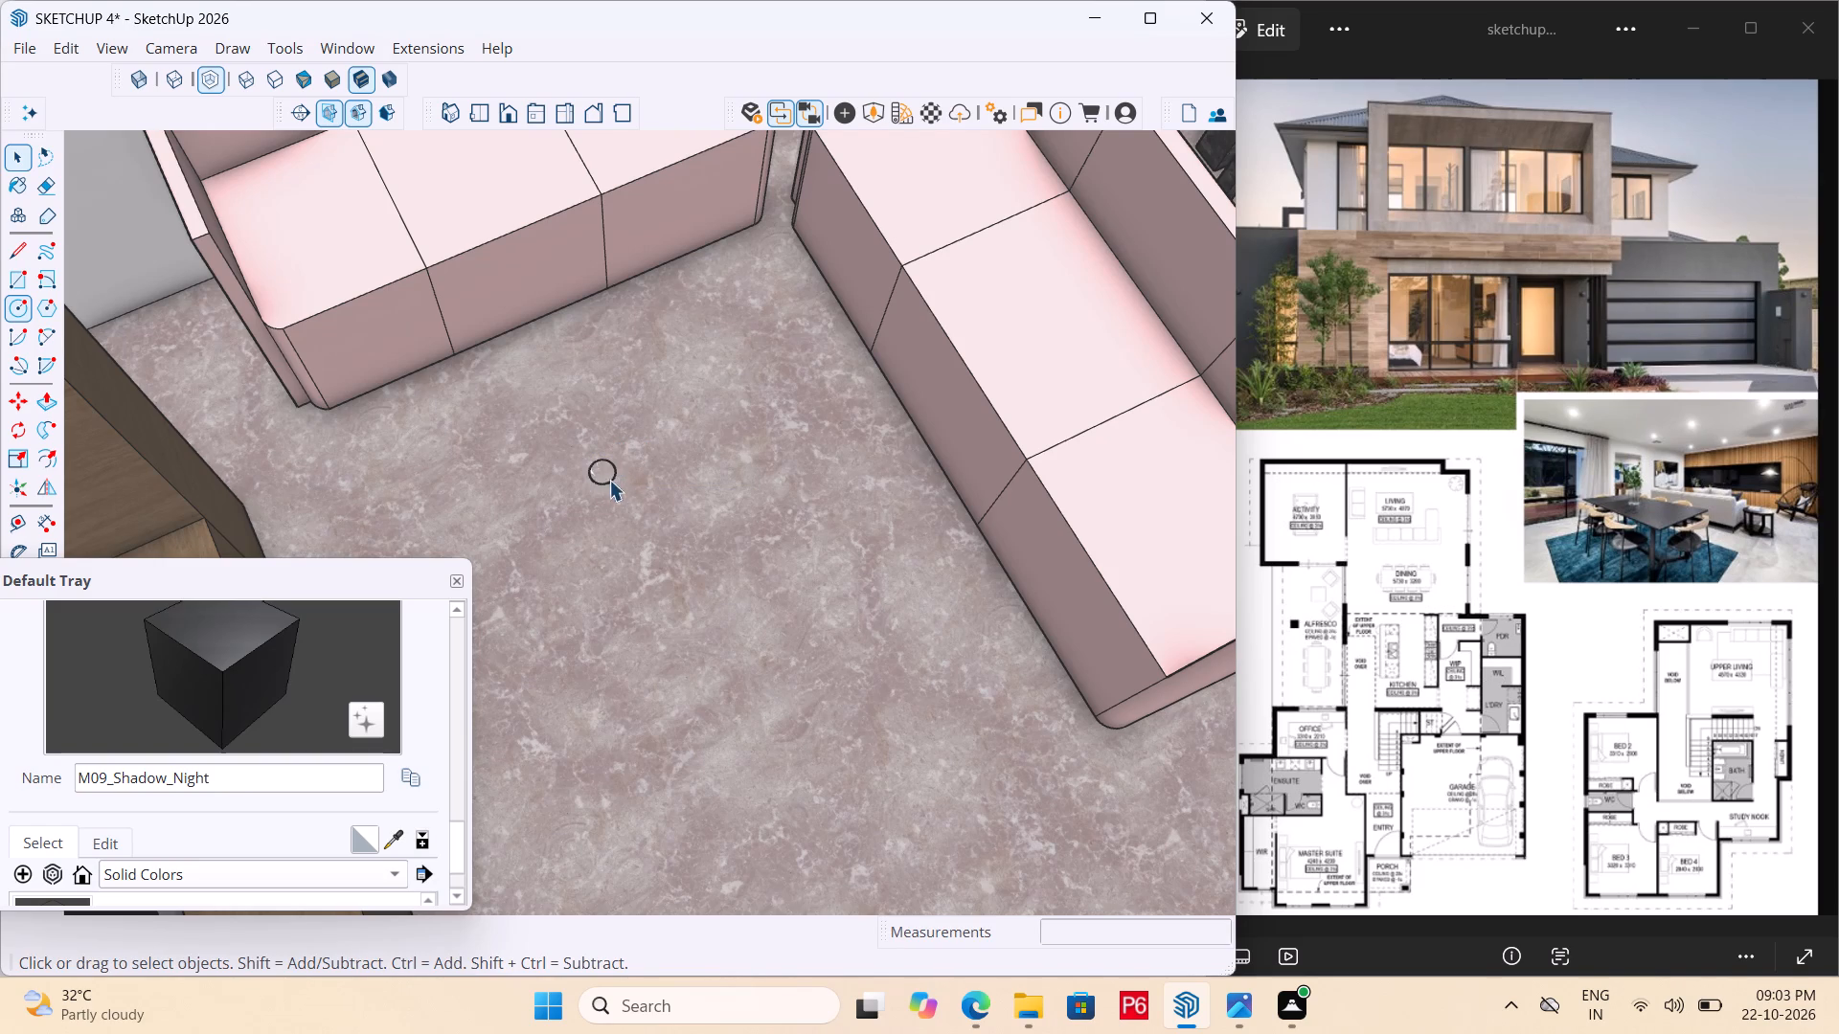
Make the floor circle's face and edge into a group and open that group for editing.
{"action": "double_click", "coordinate": [602, 477]}
{"action": "right_click", "coordinate": [602, 477]}
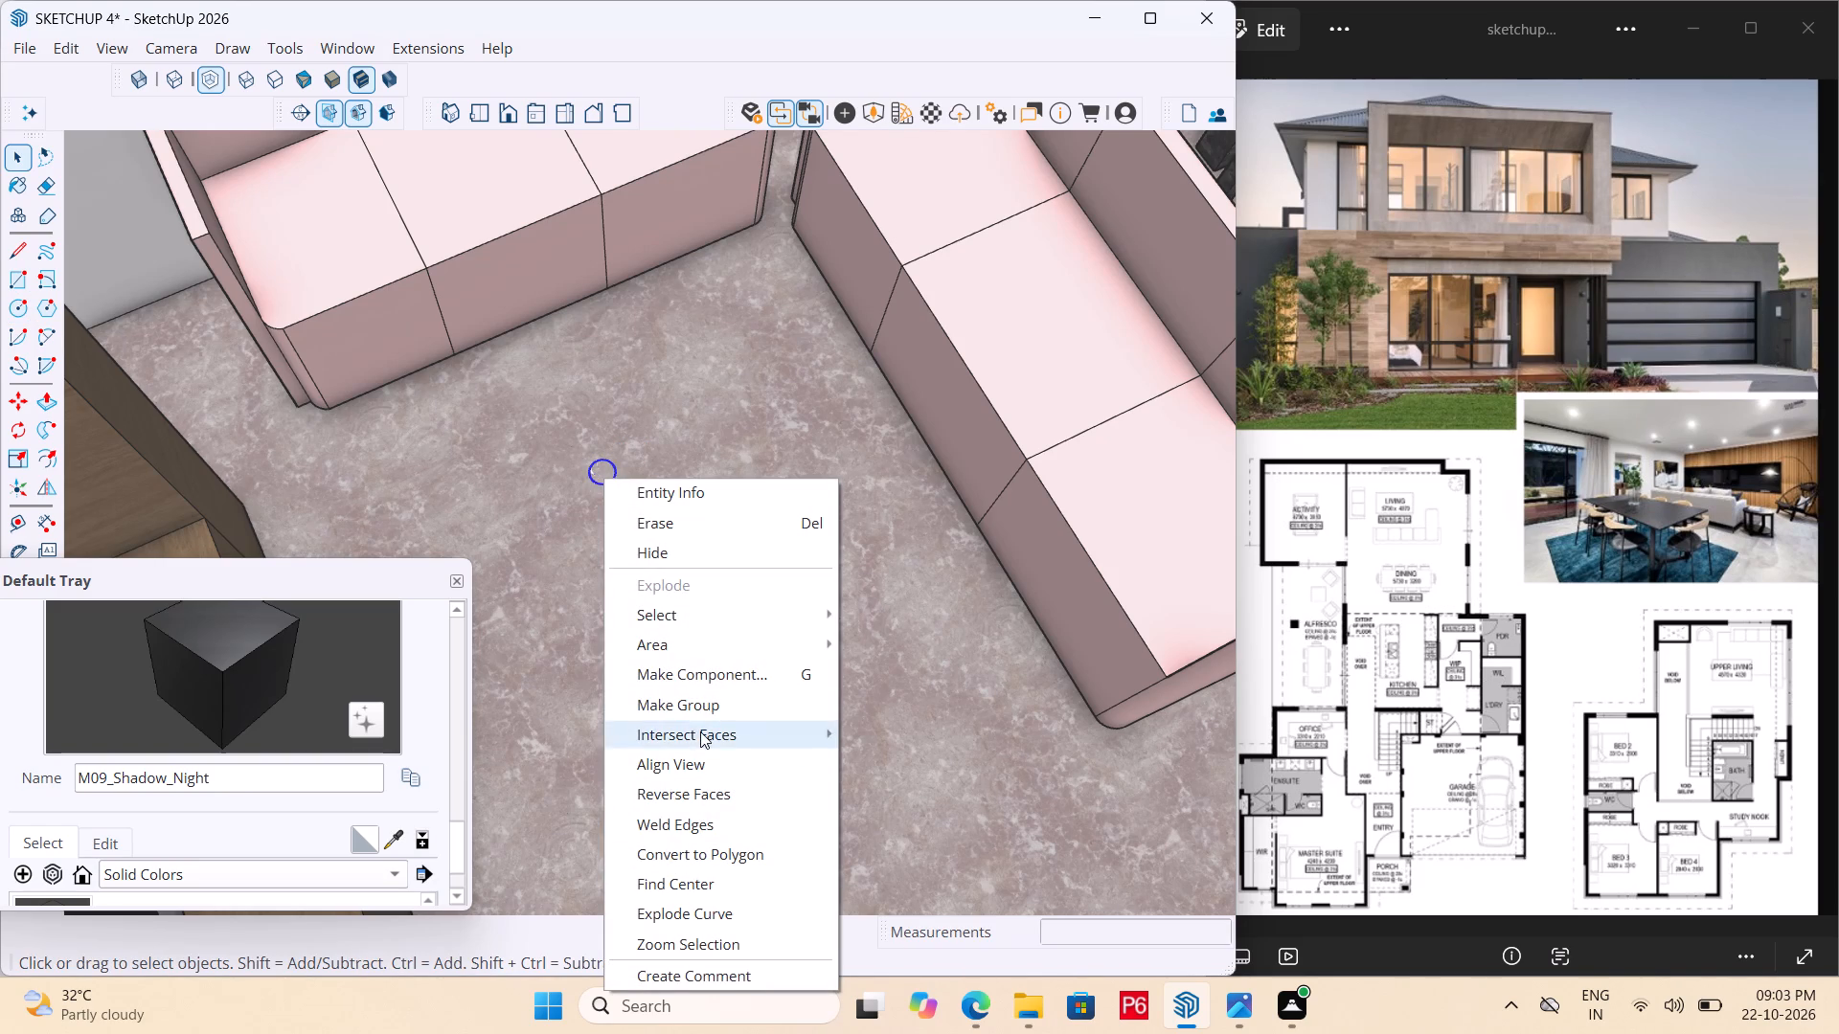
{"action": "left_click", "coordinate": [710, 704]}
{"action": "double_click", "coordinate": [597, 482]}
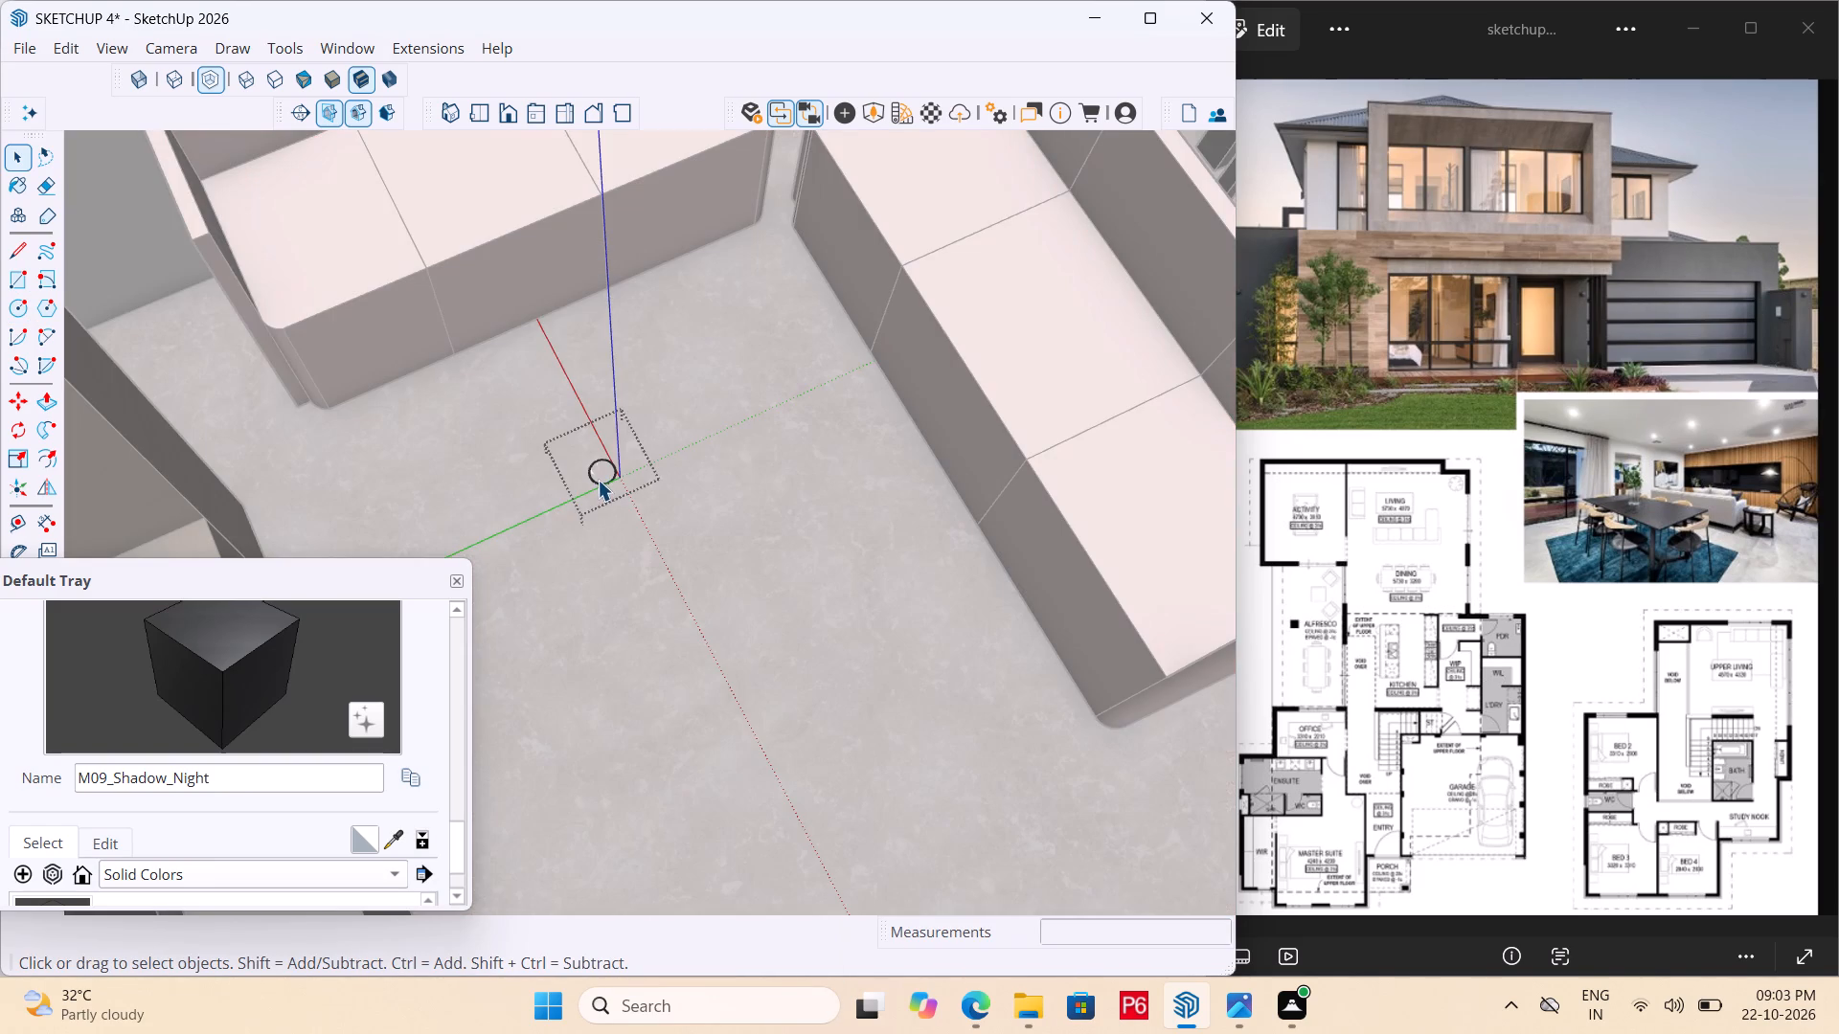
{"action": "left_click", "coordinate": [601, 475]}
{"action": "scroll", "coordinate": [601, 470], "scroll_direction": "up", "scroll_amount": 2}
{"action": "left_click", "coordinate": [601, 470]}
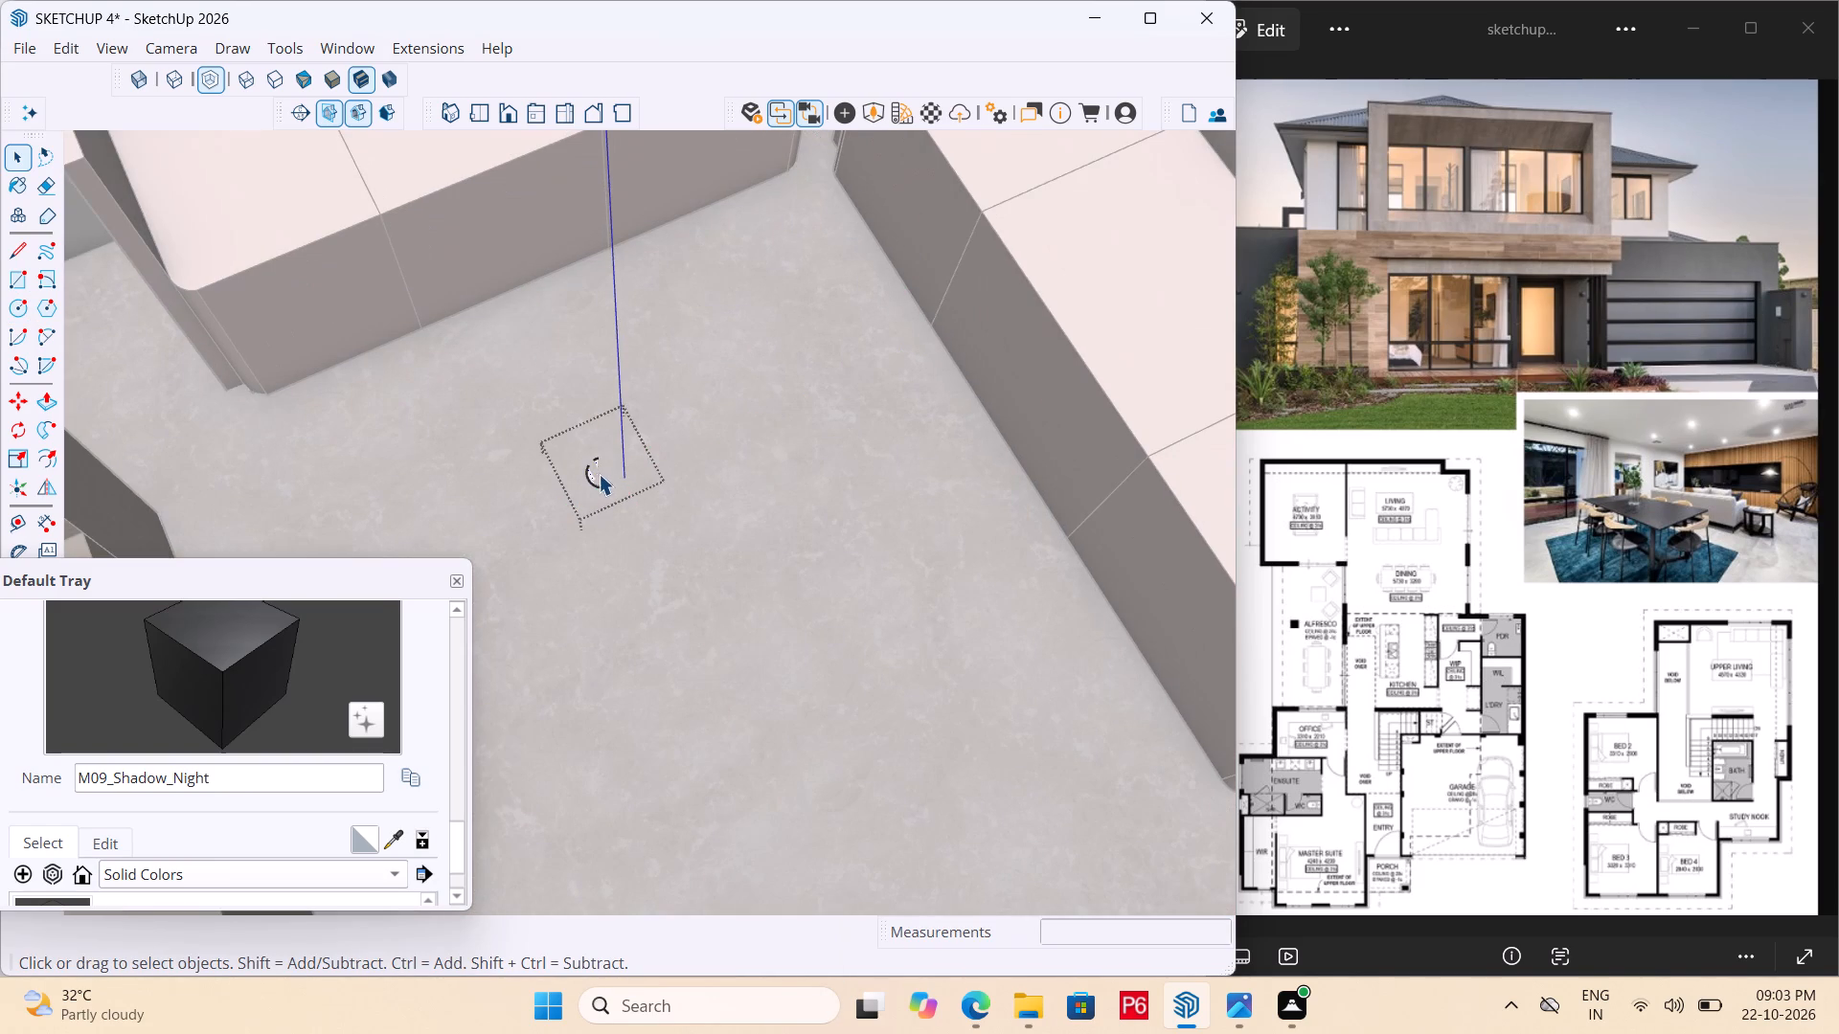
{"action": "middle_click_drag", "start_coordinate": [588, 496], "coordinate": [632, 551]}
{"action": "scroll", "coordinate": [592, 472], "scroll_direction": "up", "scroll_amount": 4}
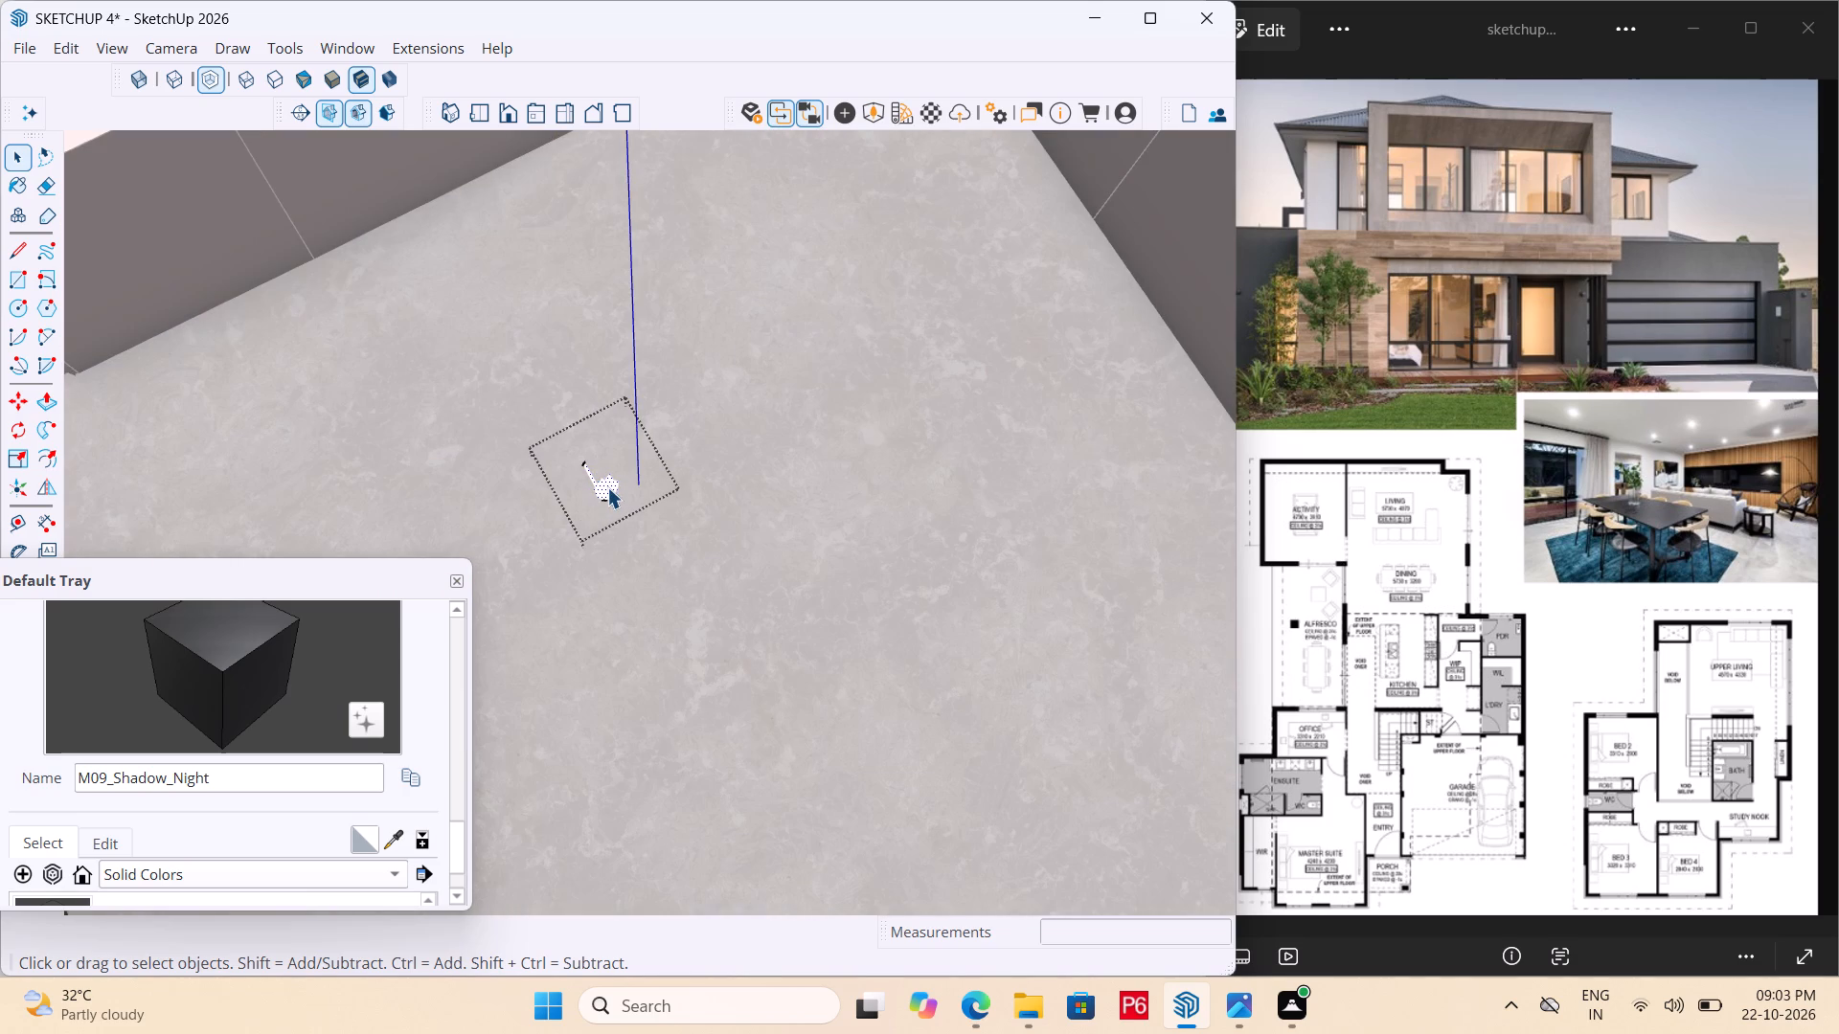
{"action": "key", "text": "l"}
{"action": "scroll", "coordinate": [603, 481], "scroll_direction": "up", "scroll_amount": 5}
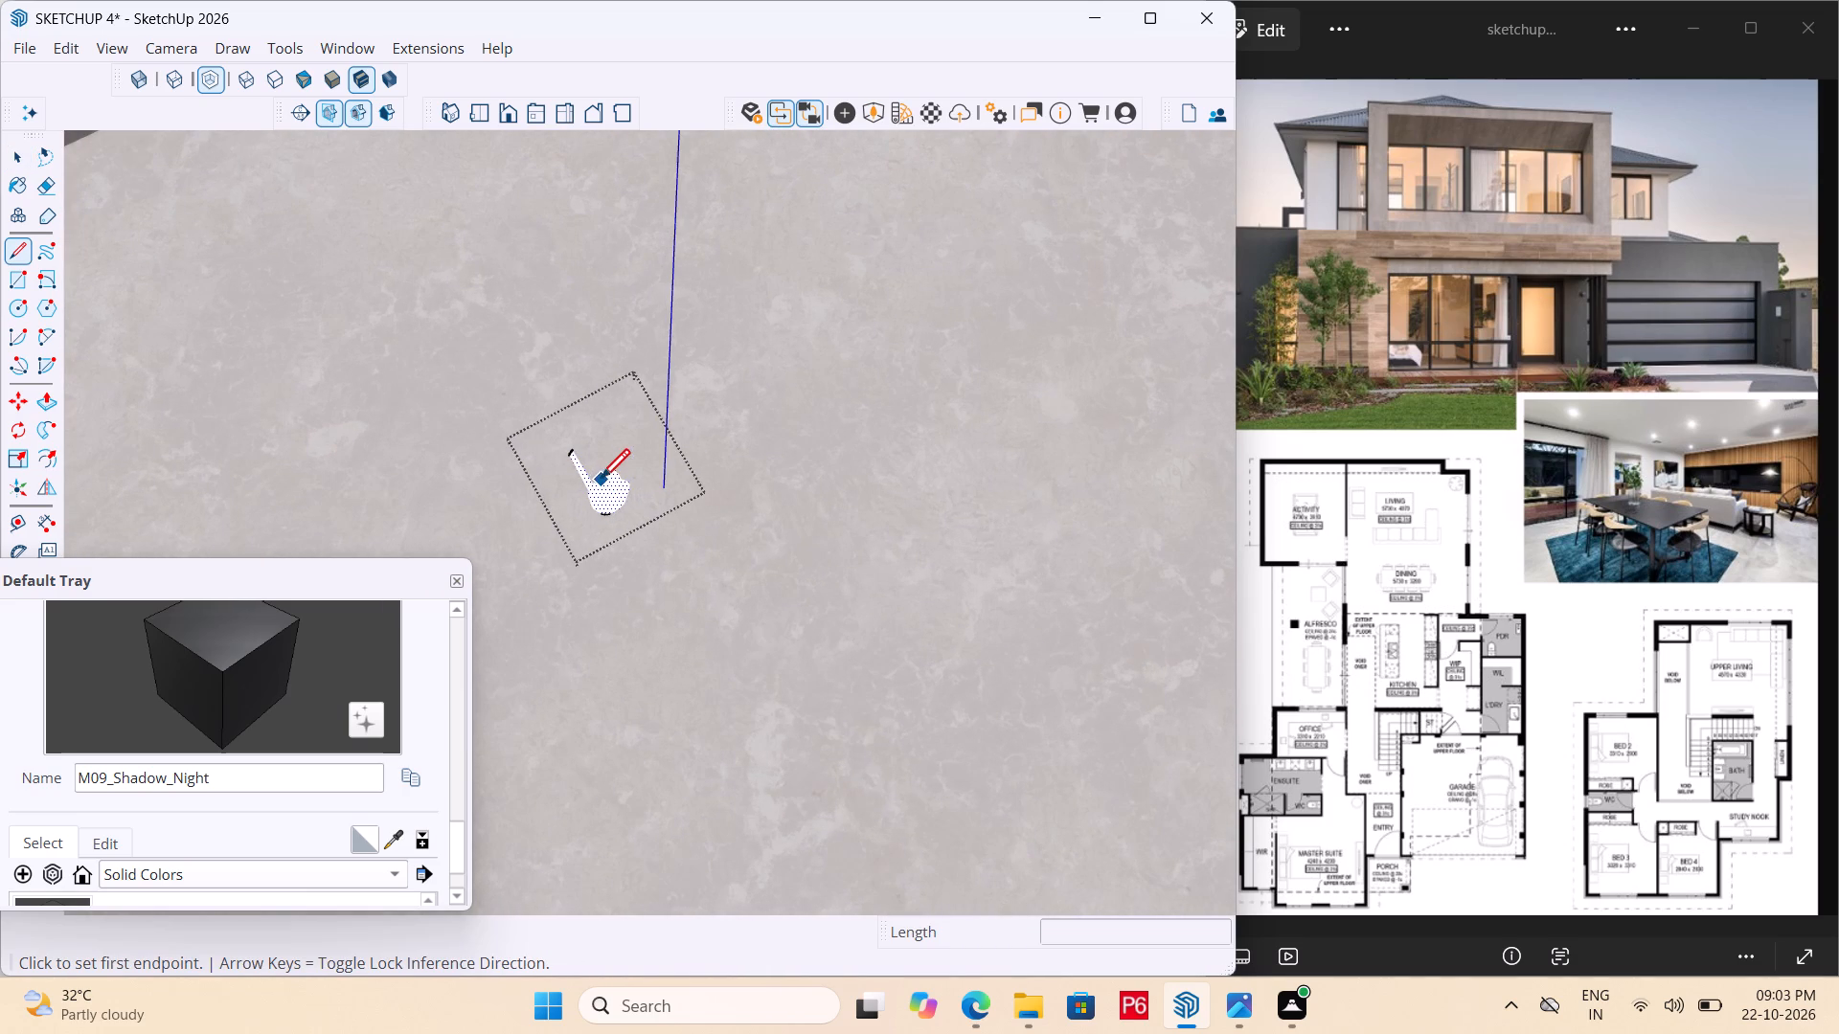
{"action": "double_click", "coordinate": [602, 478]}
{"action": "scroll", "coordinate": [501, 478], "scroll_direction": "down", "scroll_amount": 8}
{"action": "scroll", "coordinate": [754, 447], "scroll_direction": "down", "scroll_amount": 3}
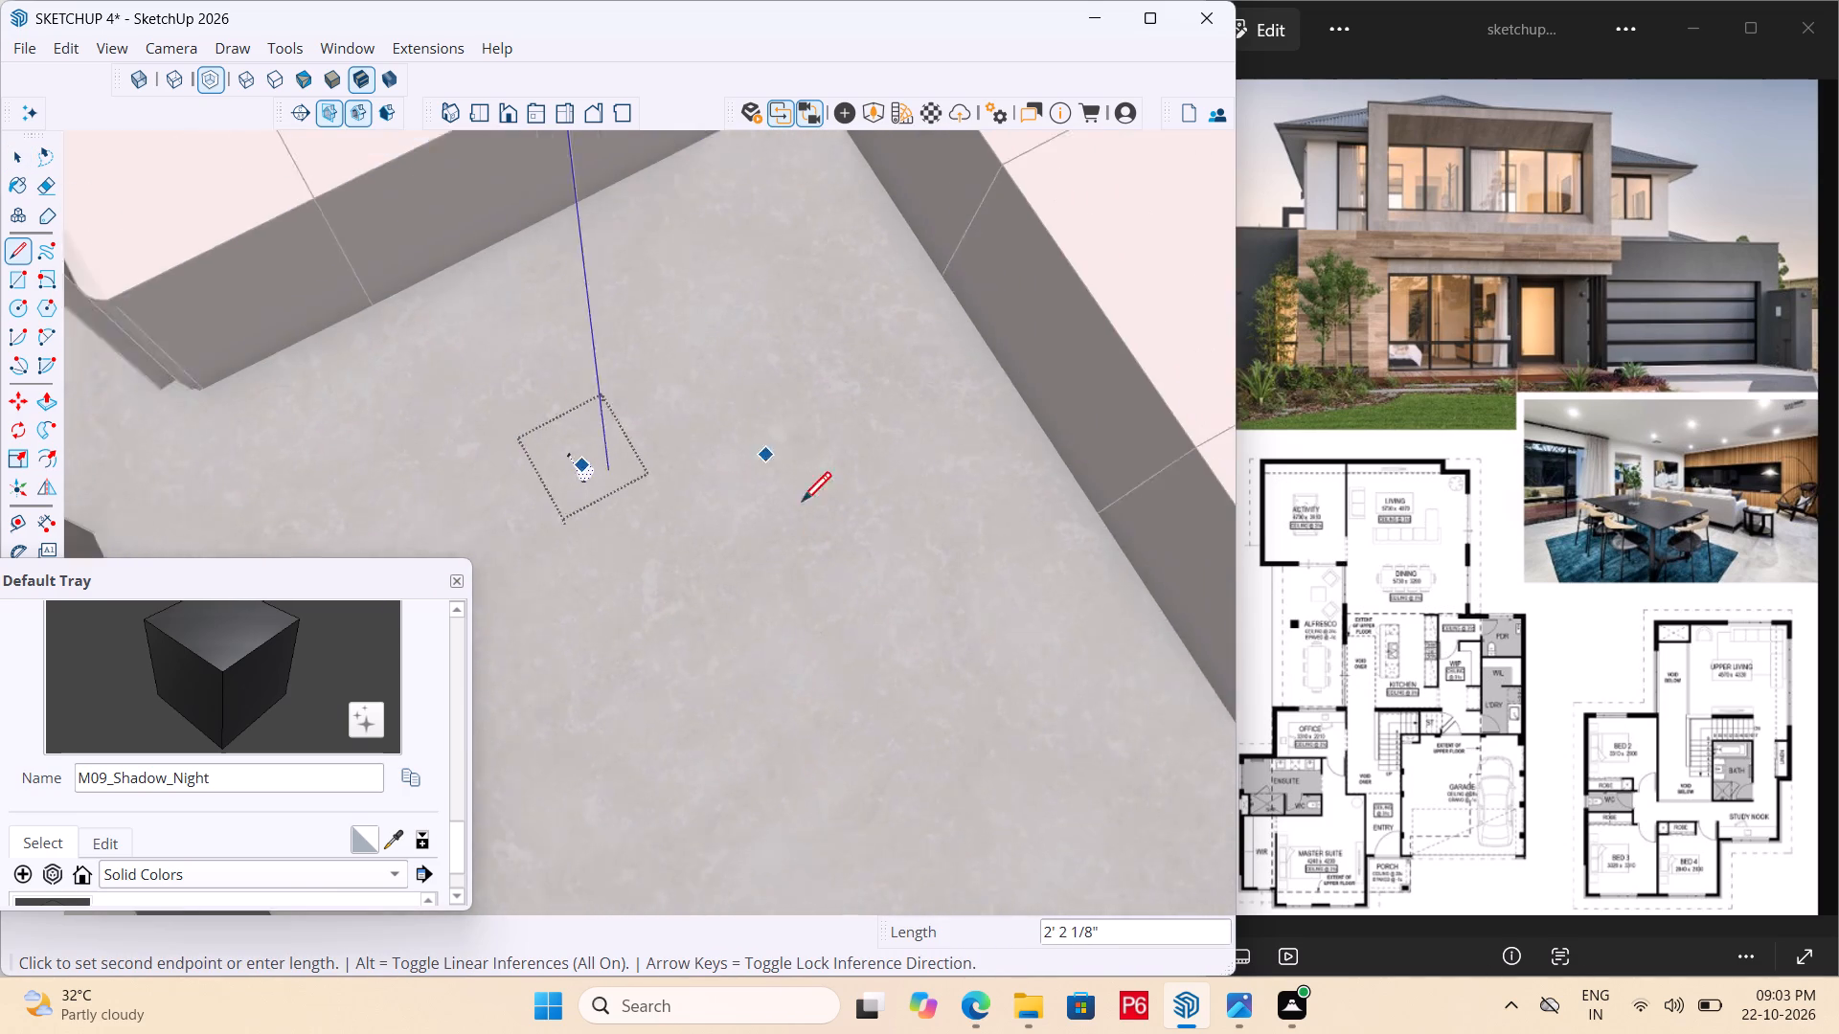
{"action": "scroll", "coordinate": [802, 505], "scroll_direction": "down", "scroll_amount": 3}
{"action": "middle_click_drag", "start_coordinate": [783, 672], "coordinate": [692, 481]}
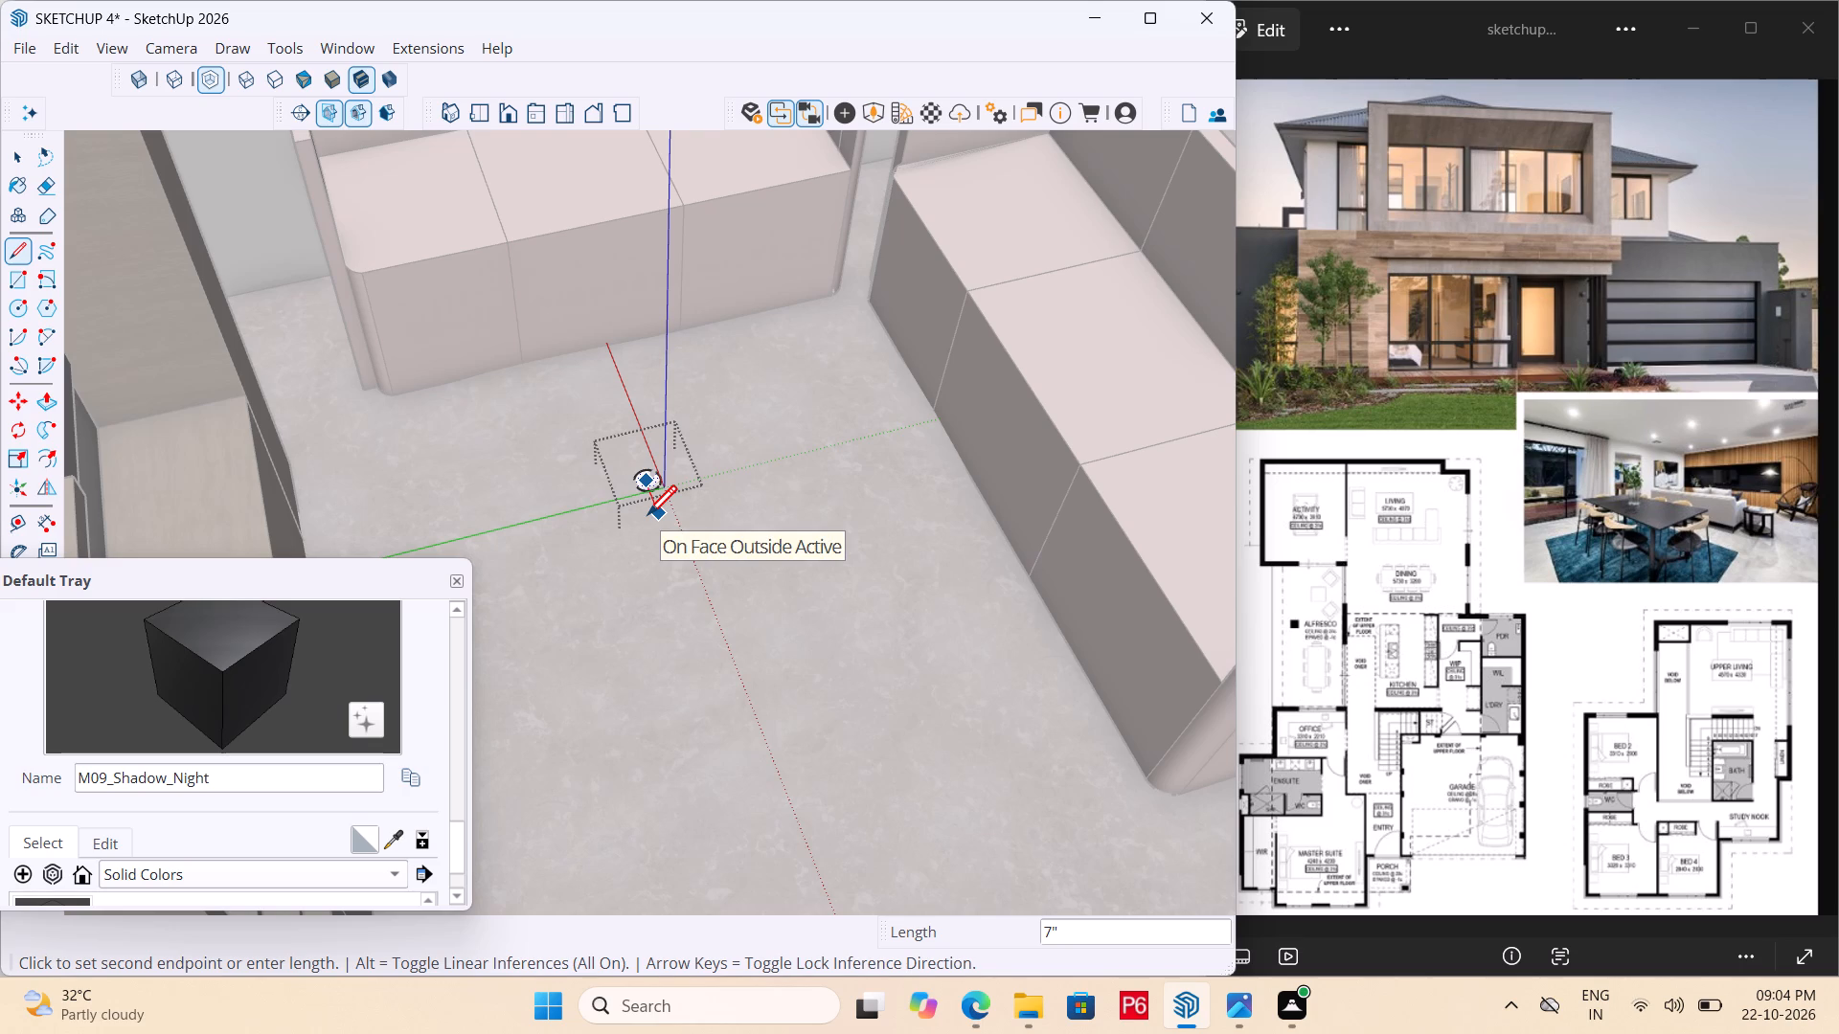
Save the model with the new circle group.
{"action": "key", "text": "ctrl+s"}
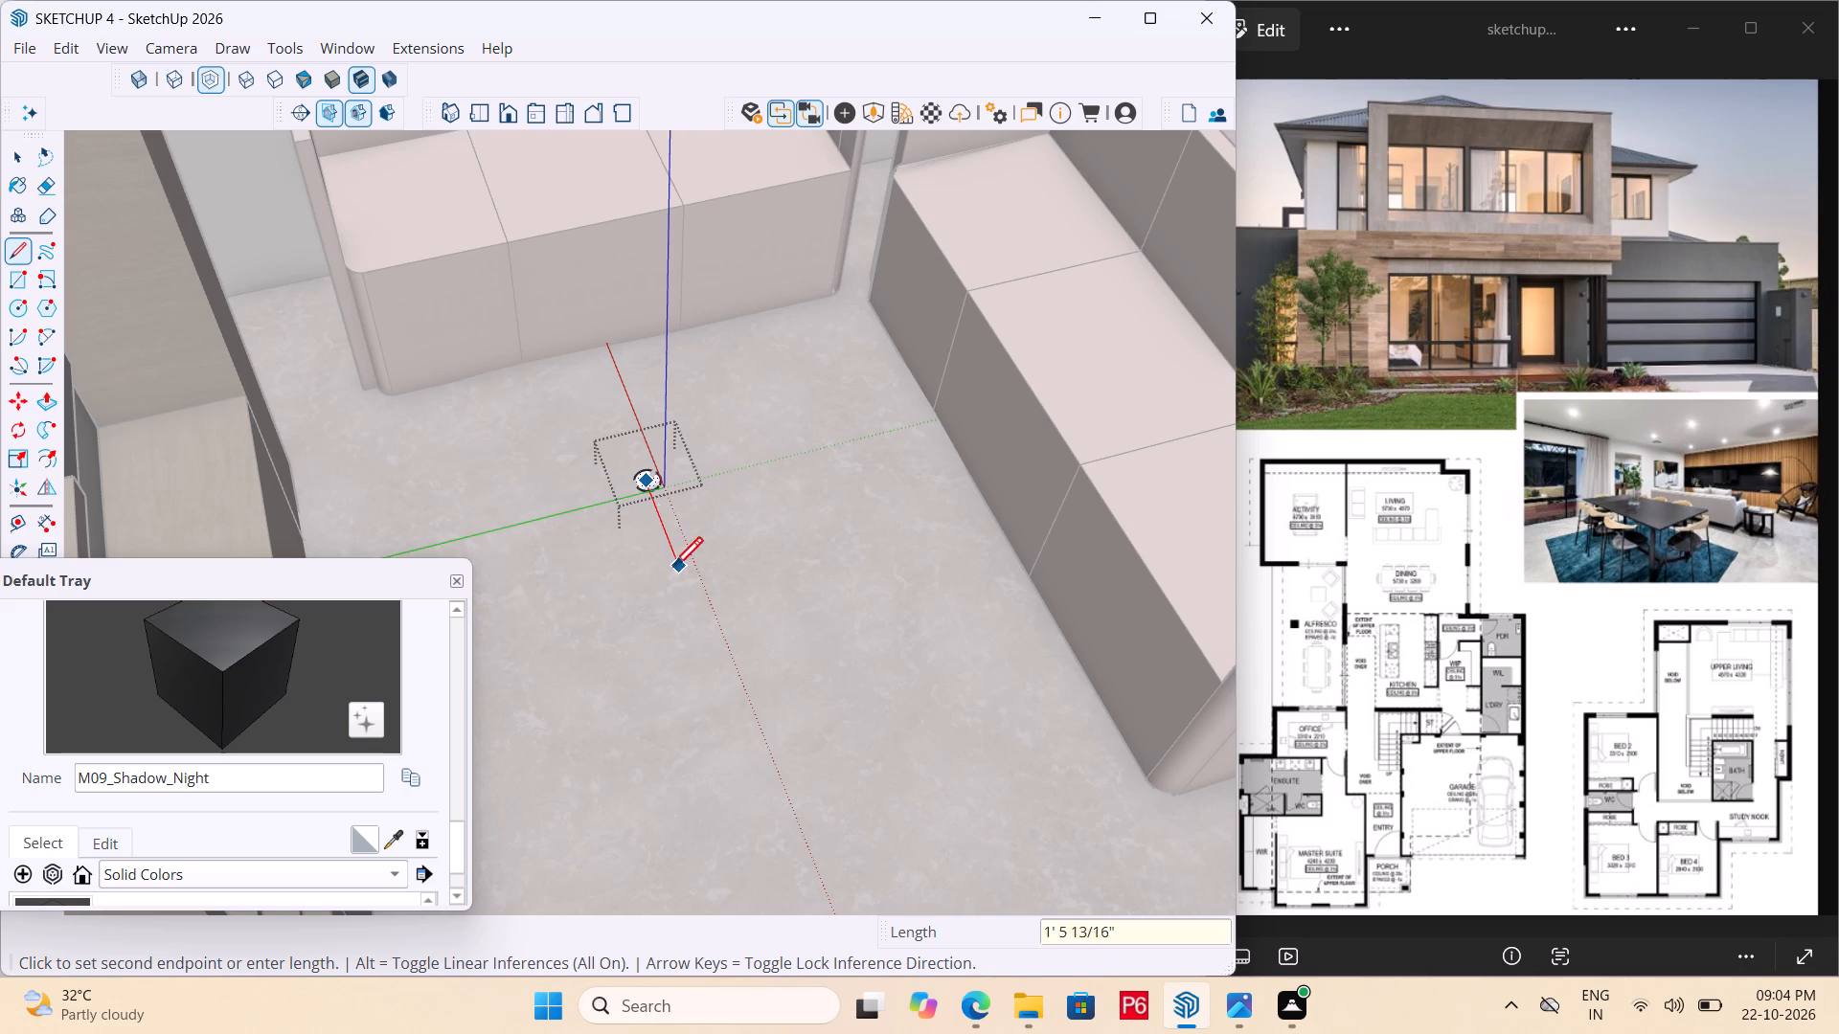
{"action": "key", "text": "ctrl+s"}
{"action": "key", "text": "ctrl+s"}
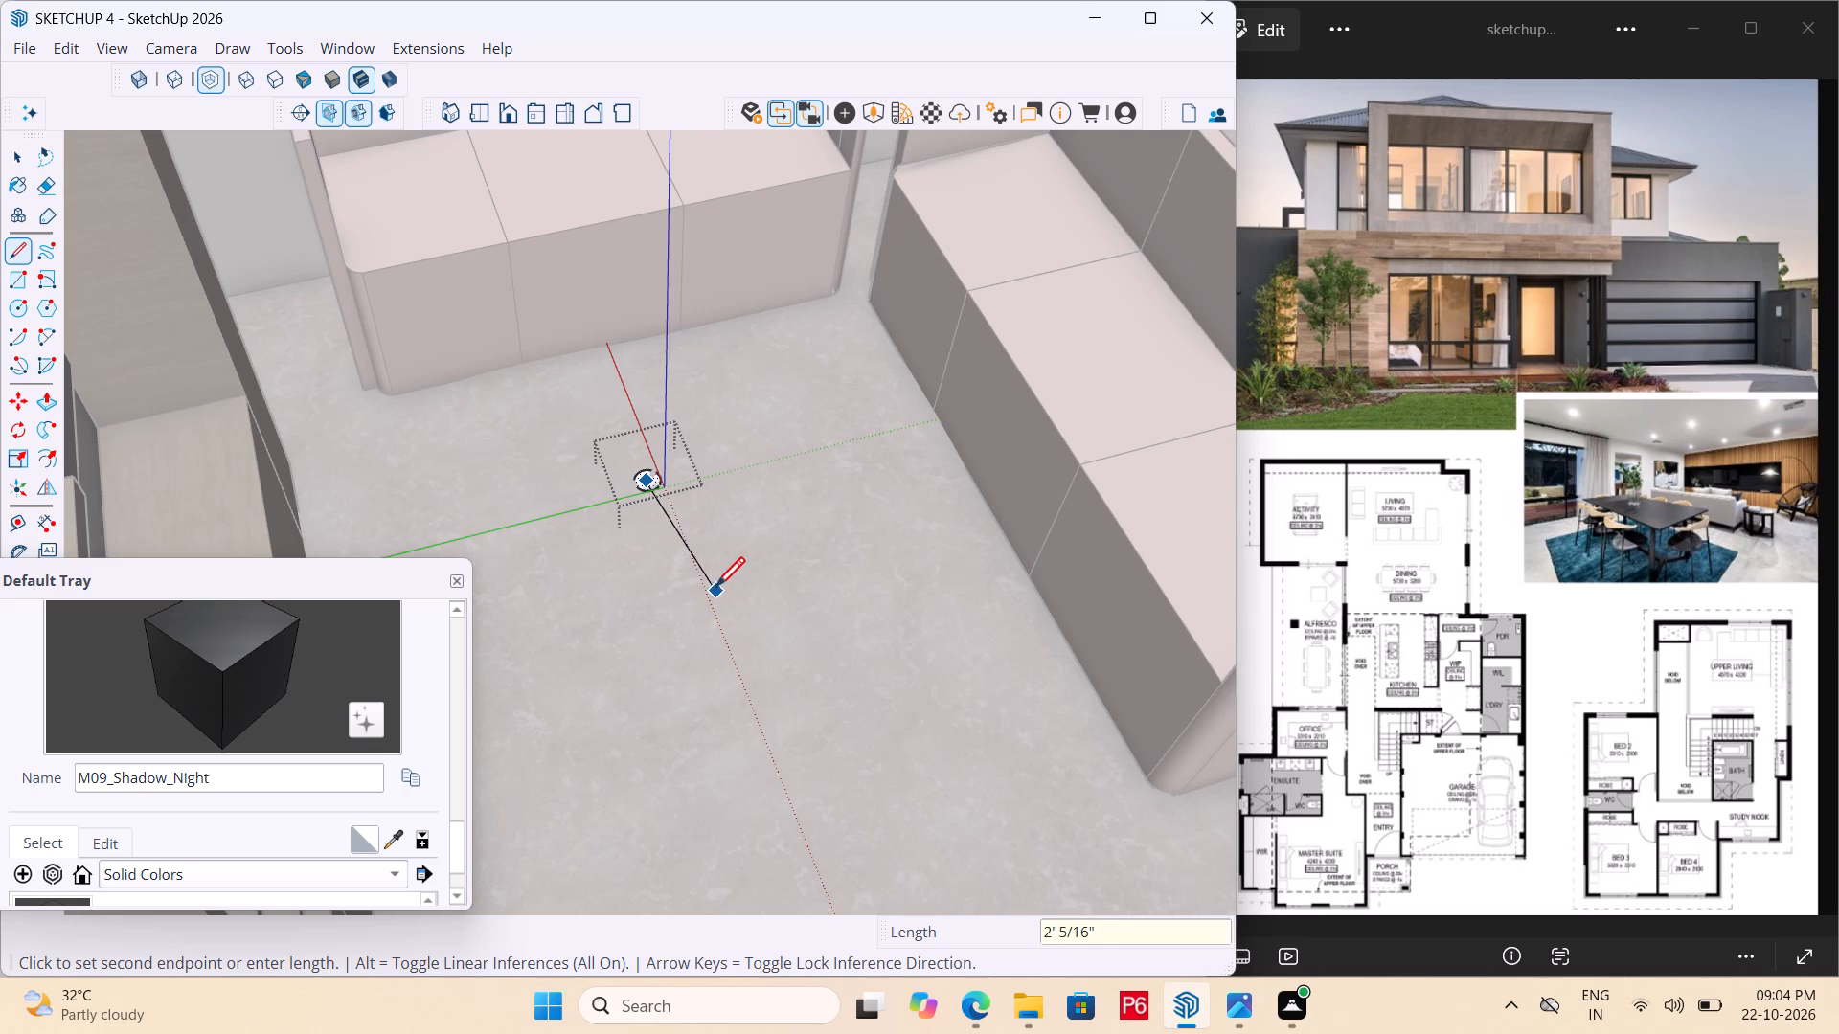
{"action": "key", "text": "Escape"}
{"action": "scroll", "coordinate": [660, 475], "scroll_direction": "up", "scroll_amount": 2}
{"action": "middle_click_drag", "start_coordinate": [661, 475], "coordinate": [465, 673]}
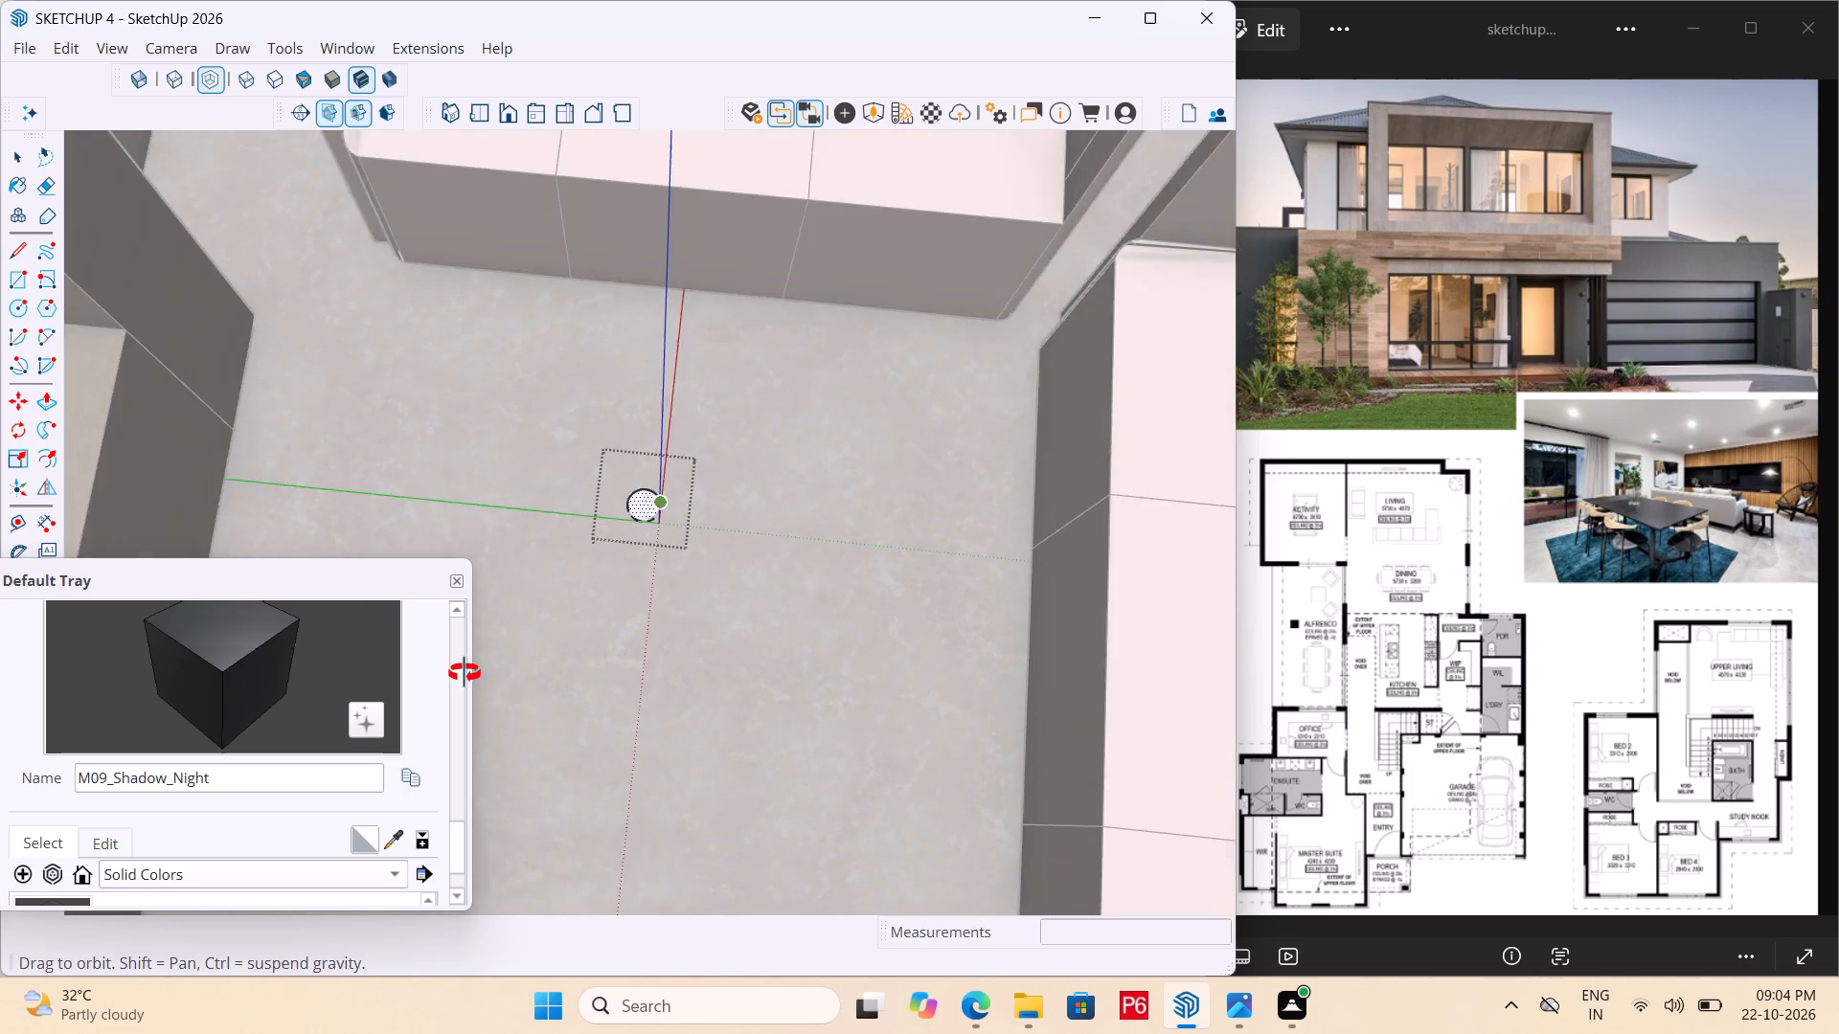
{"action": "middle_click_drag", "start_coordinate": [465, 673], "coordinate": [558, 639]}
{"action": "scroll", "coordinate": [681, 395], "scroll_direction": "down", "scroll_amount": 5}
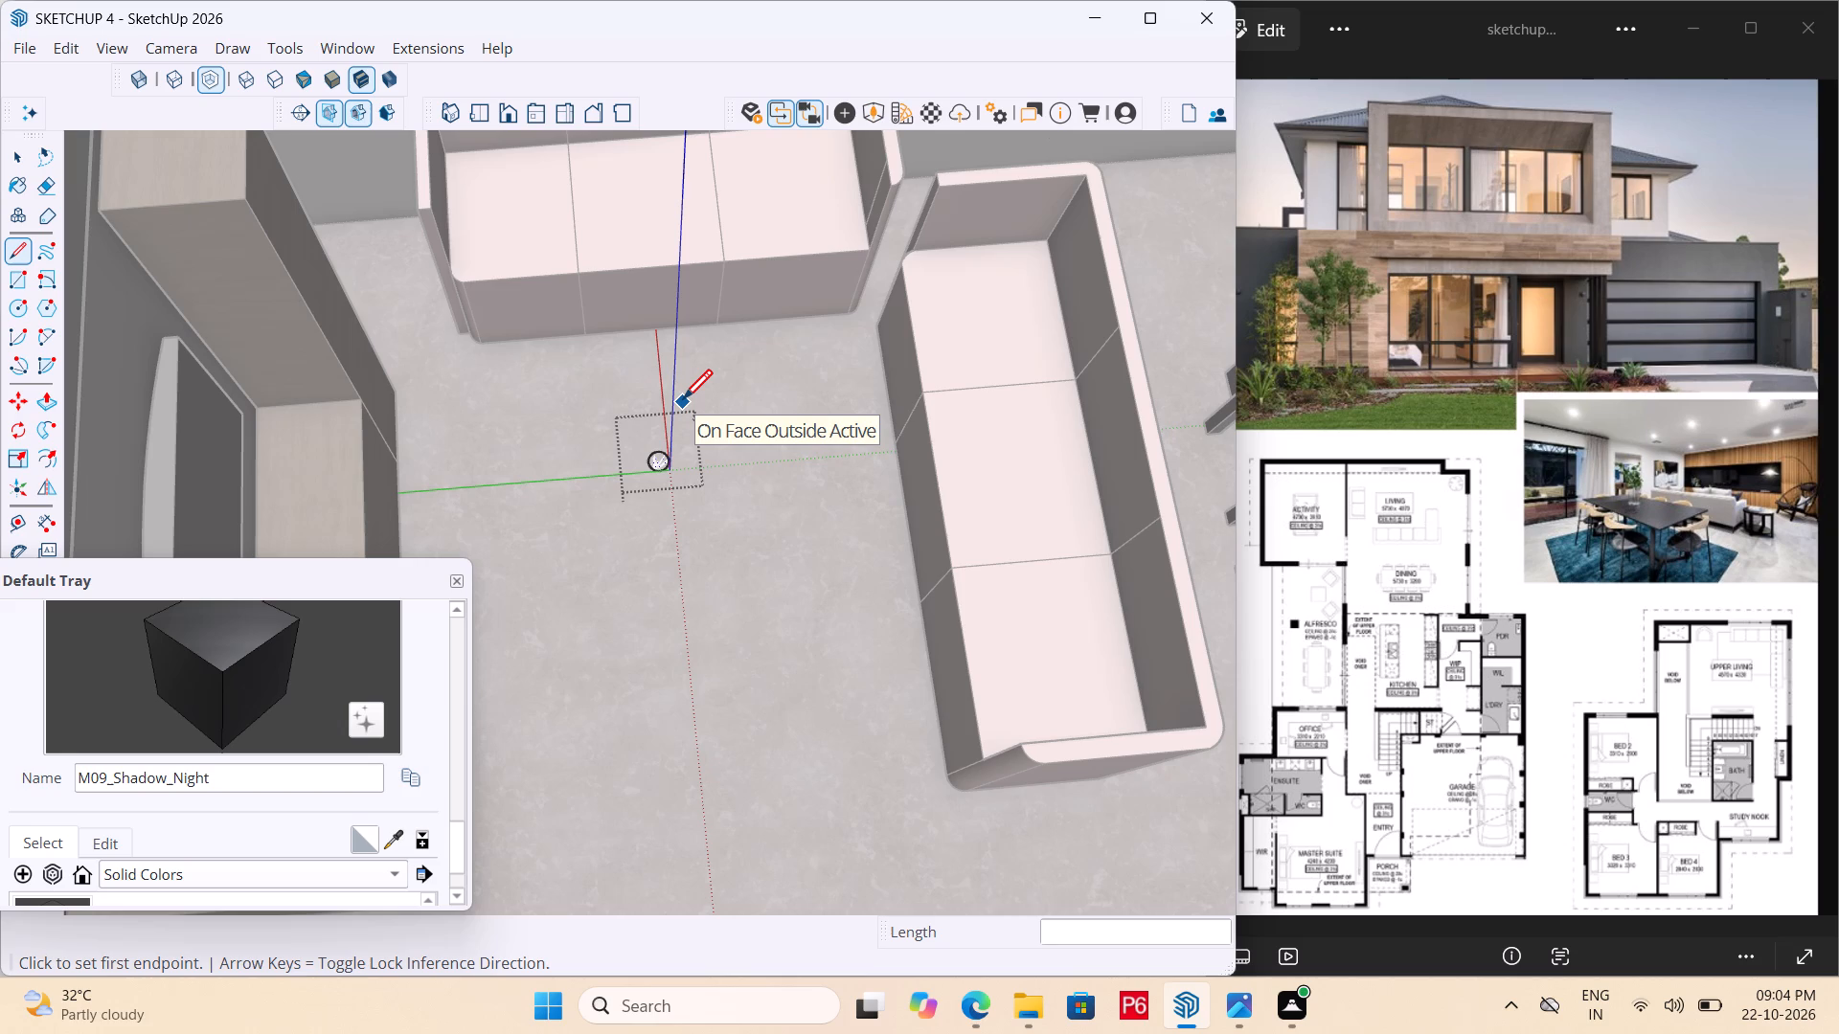
Draw a circle of about 1' 5/16" radius inside the open group, overlapping the small floor circle.
{"action": "key", "text": "c"}
{"action": "scroll", "coordinate": [642, 496], "scroll_direction": "up", "scroll_amount": 5}
{"action": "scroll", "coordinate": [650, 426], "scroll_direction": "down", "scroll_amount": 5}
{"action": "middle_click_drag", "start_coordinate": [688, 480], "coordinate": [500, 520]}
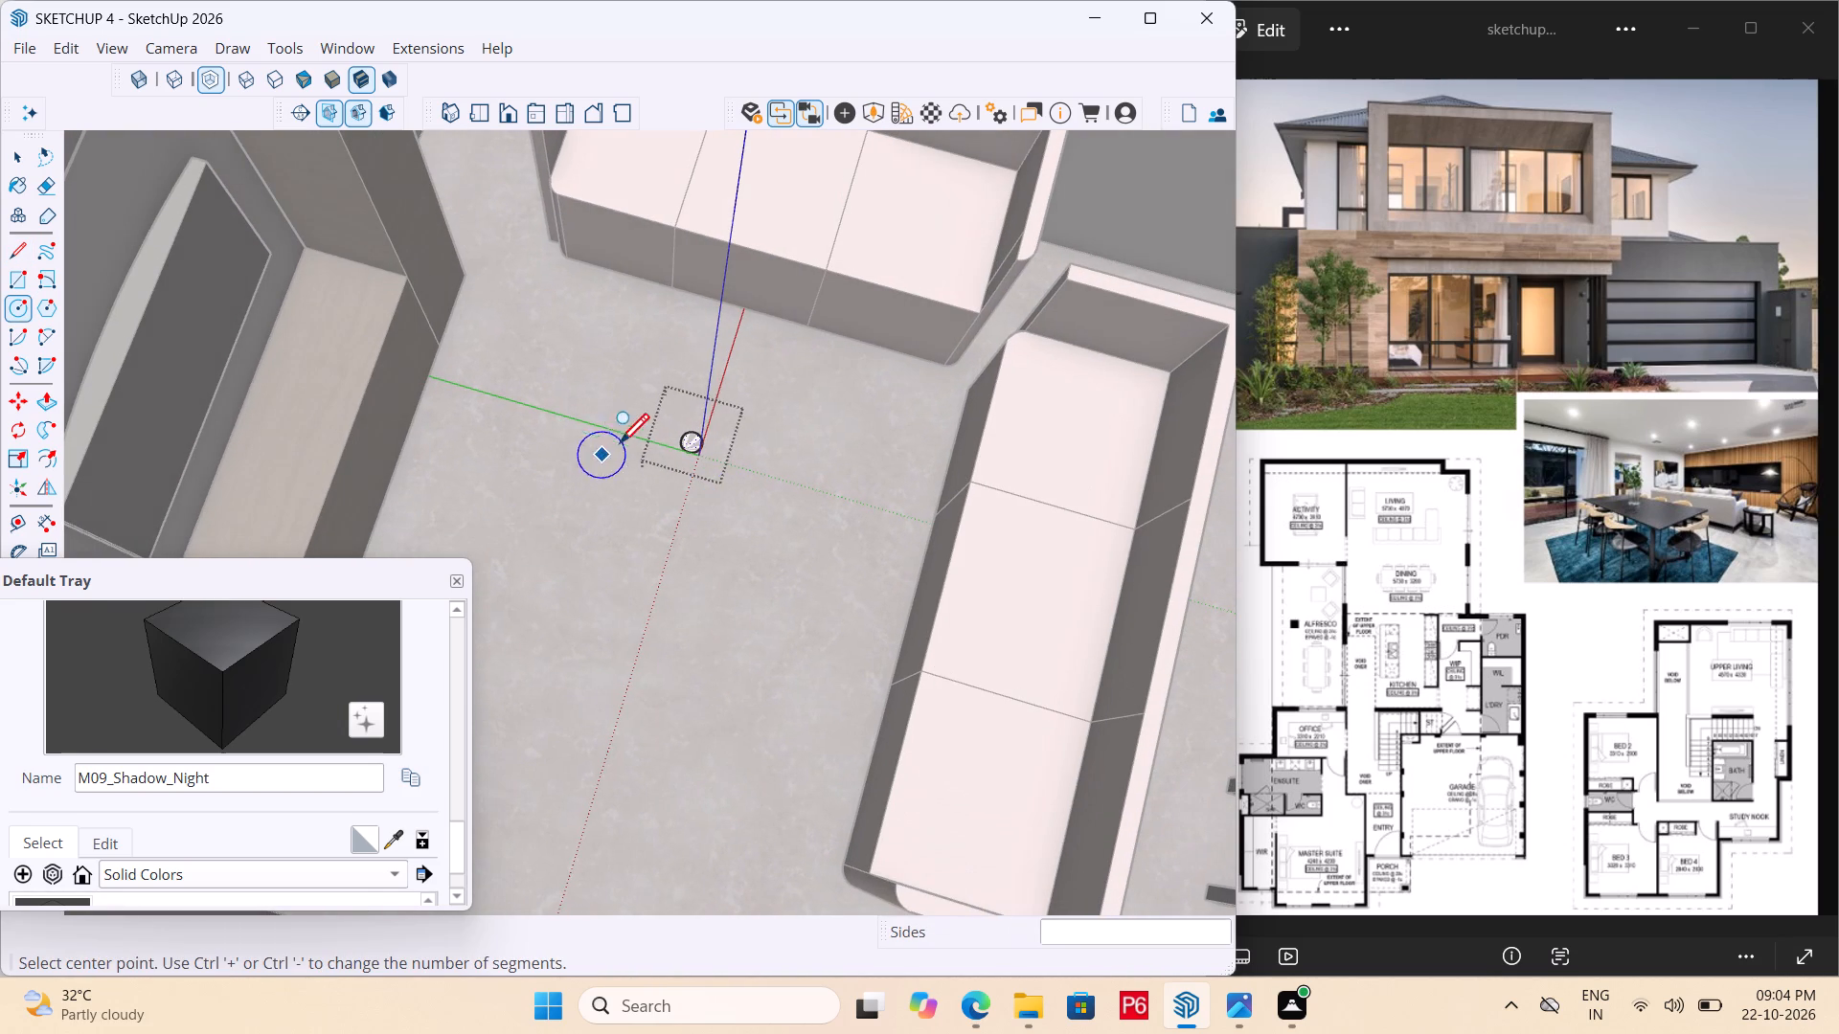
{"action": "scroll", "coordinate": [652, 472], "scroll_direction": "up", "scroll_amount": 4}
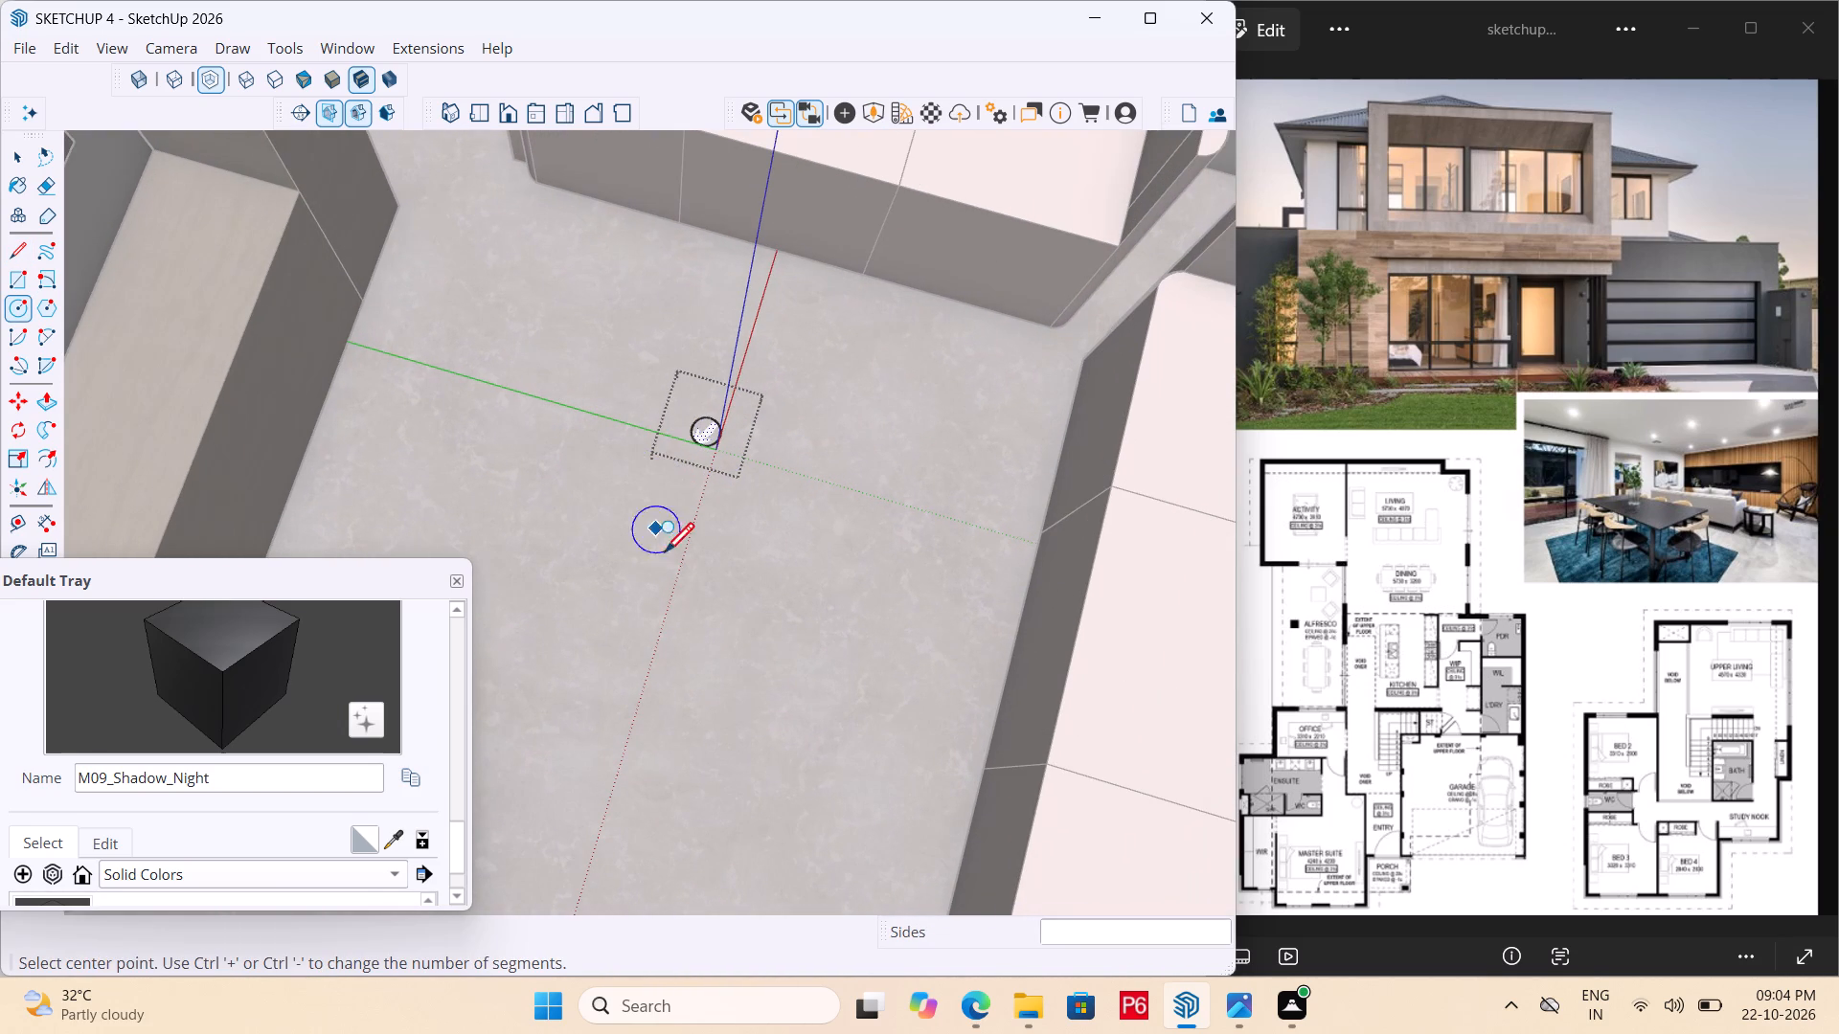
{"action": "left_click", "coordinate": [679, 500]}
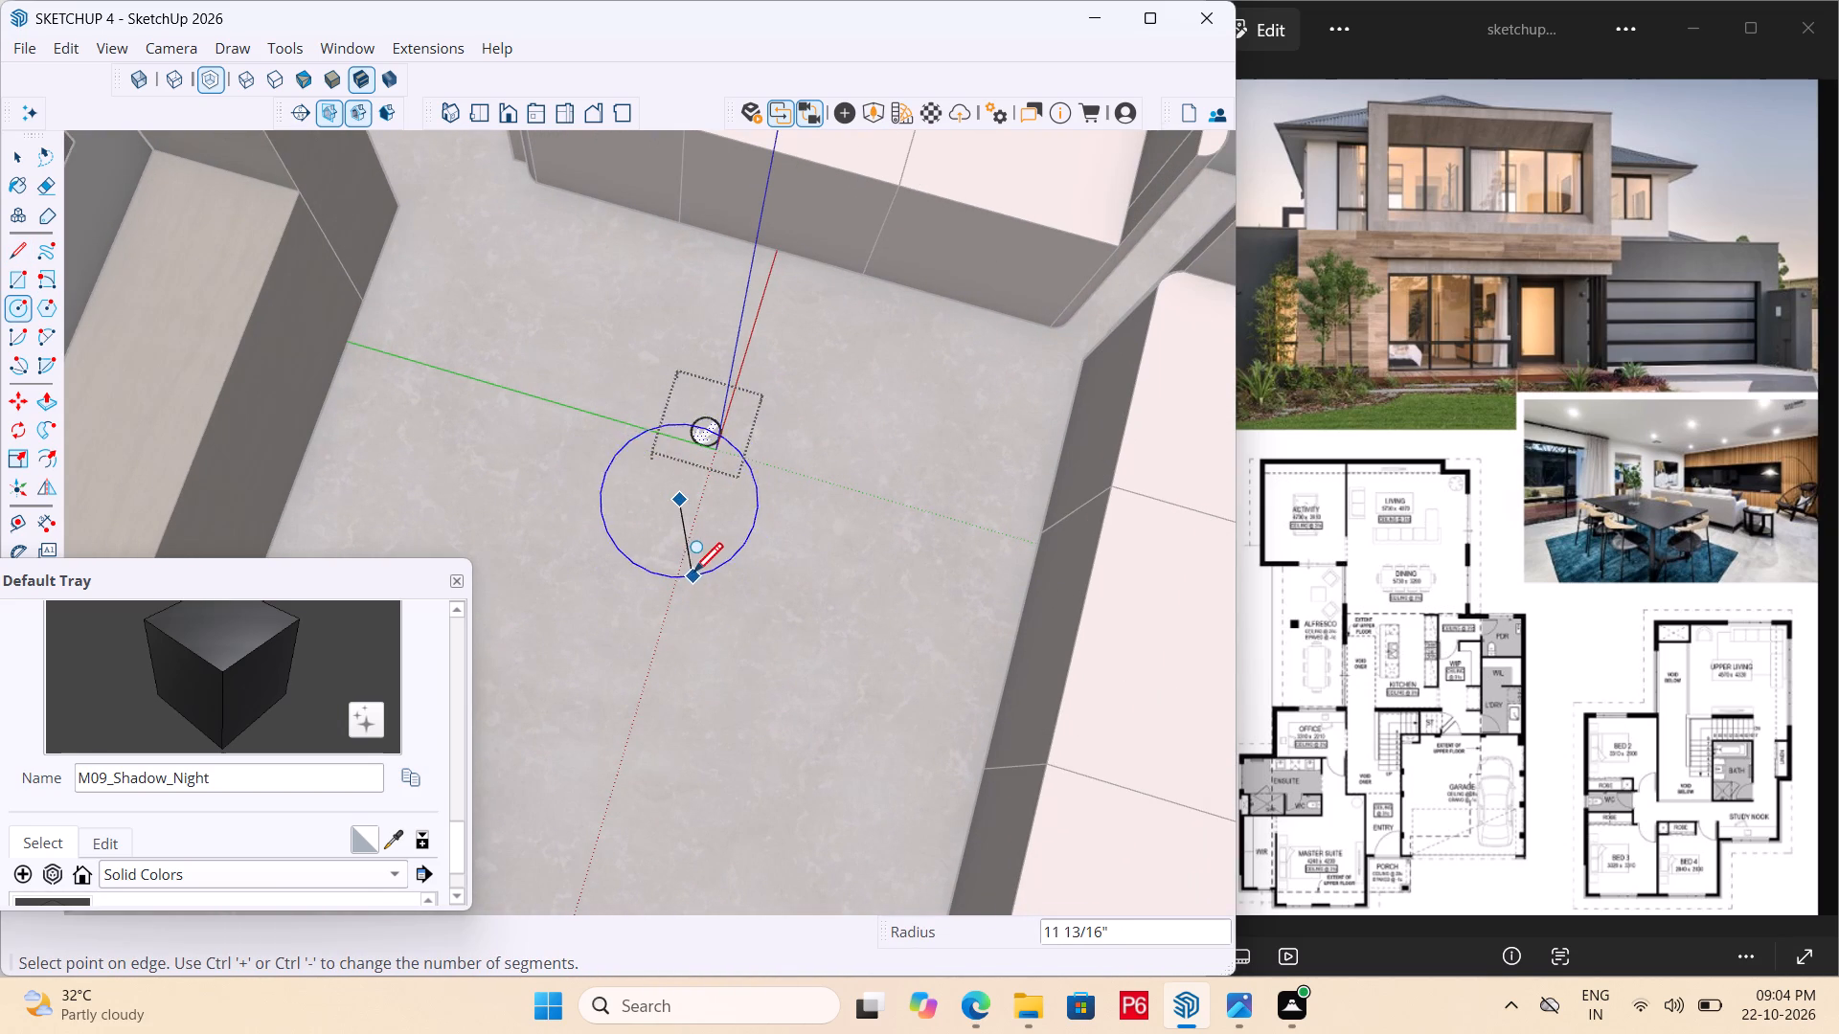
{"action": "left_click", "coordinate": [695, 579]}
{"action": "key", "text": "space"}
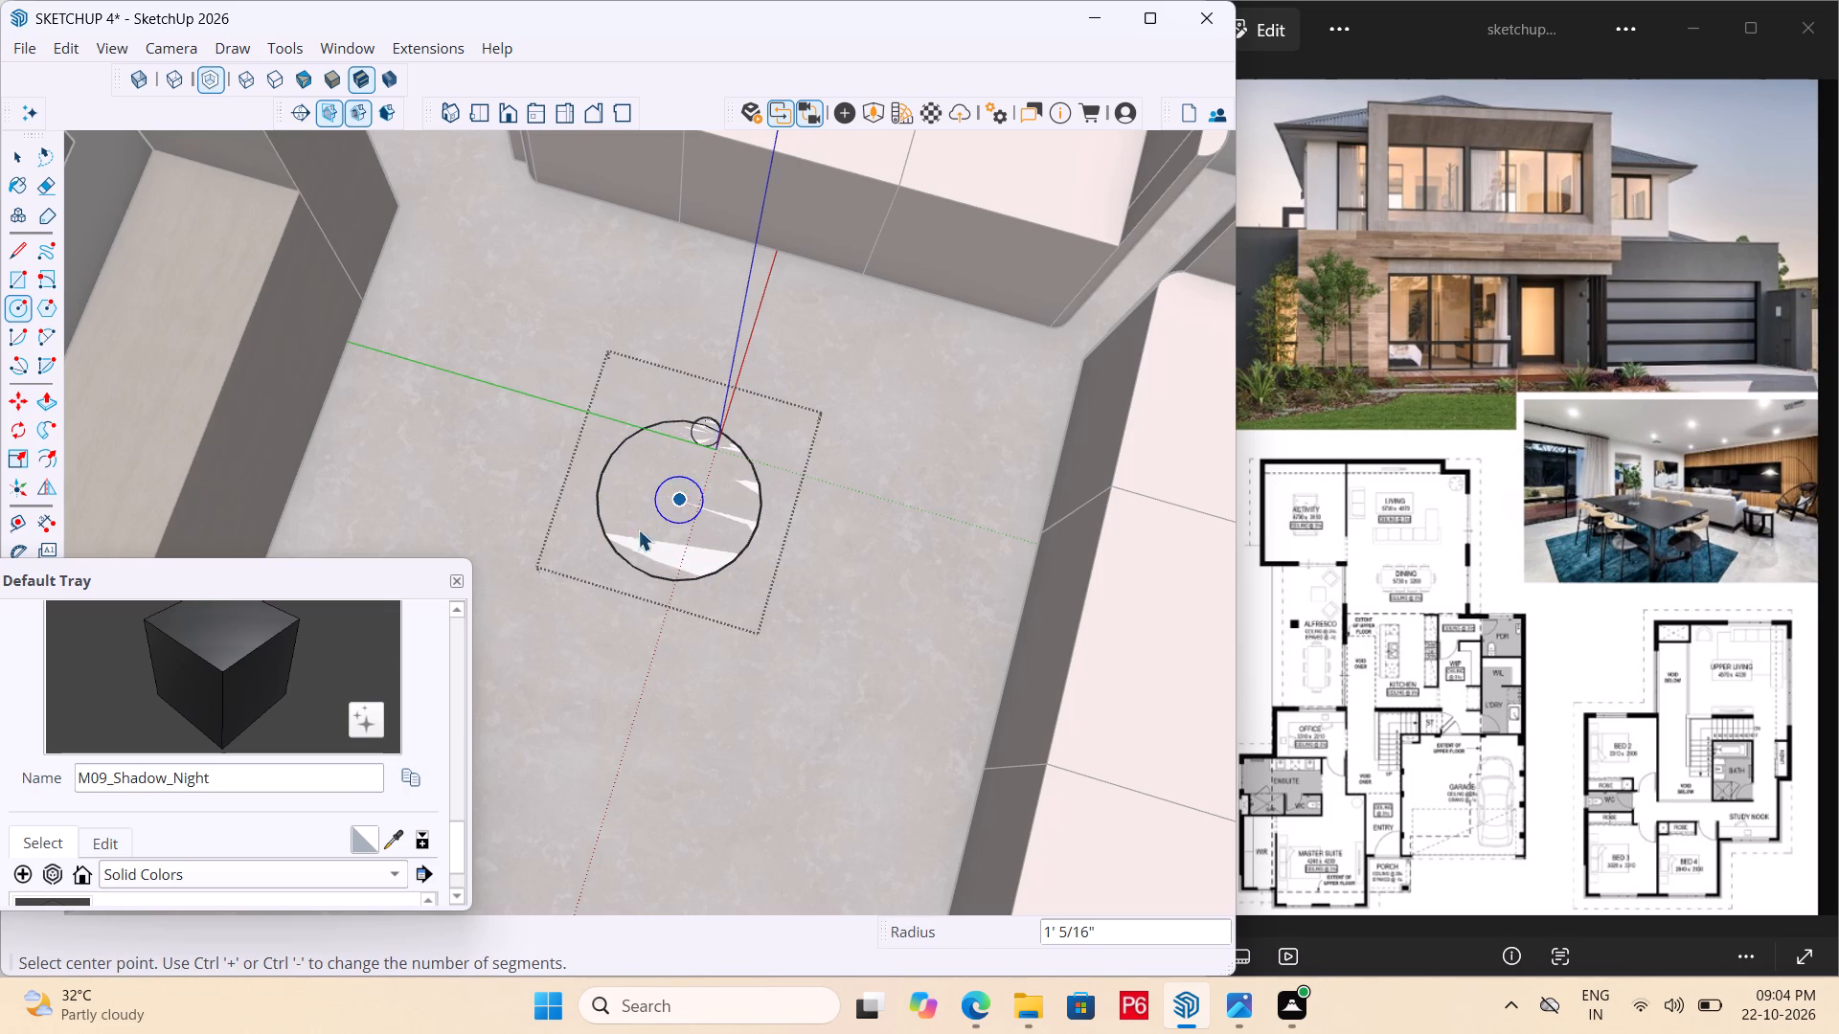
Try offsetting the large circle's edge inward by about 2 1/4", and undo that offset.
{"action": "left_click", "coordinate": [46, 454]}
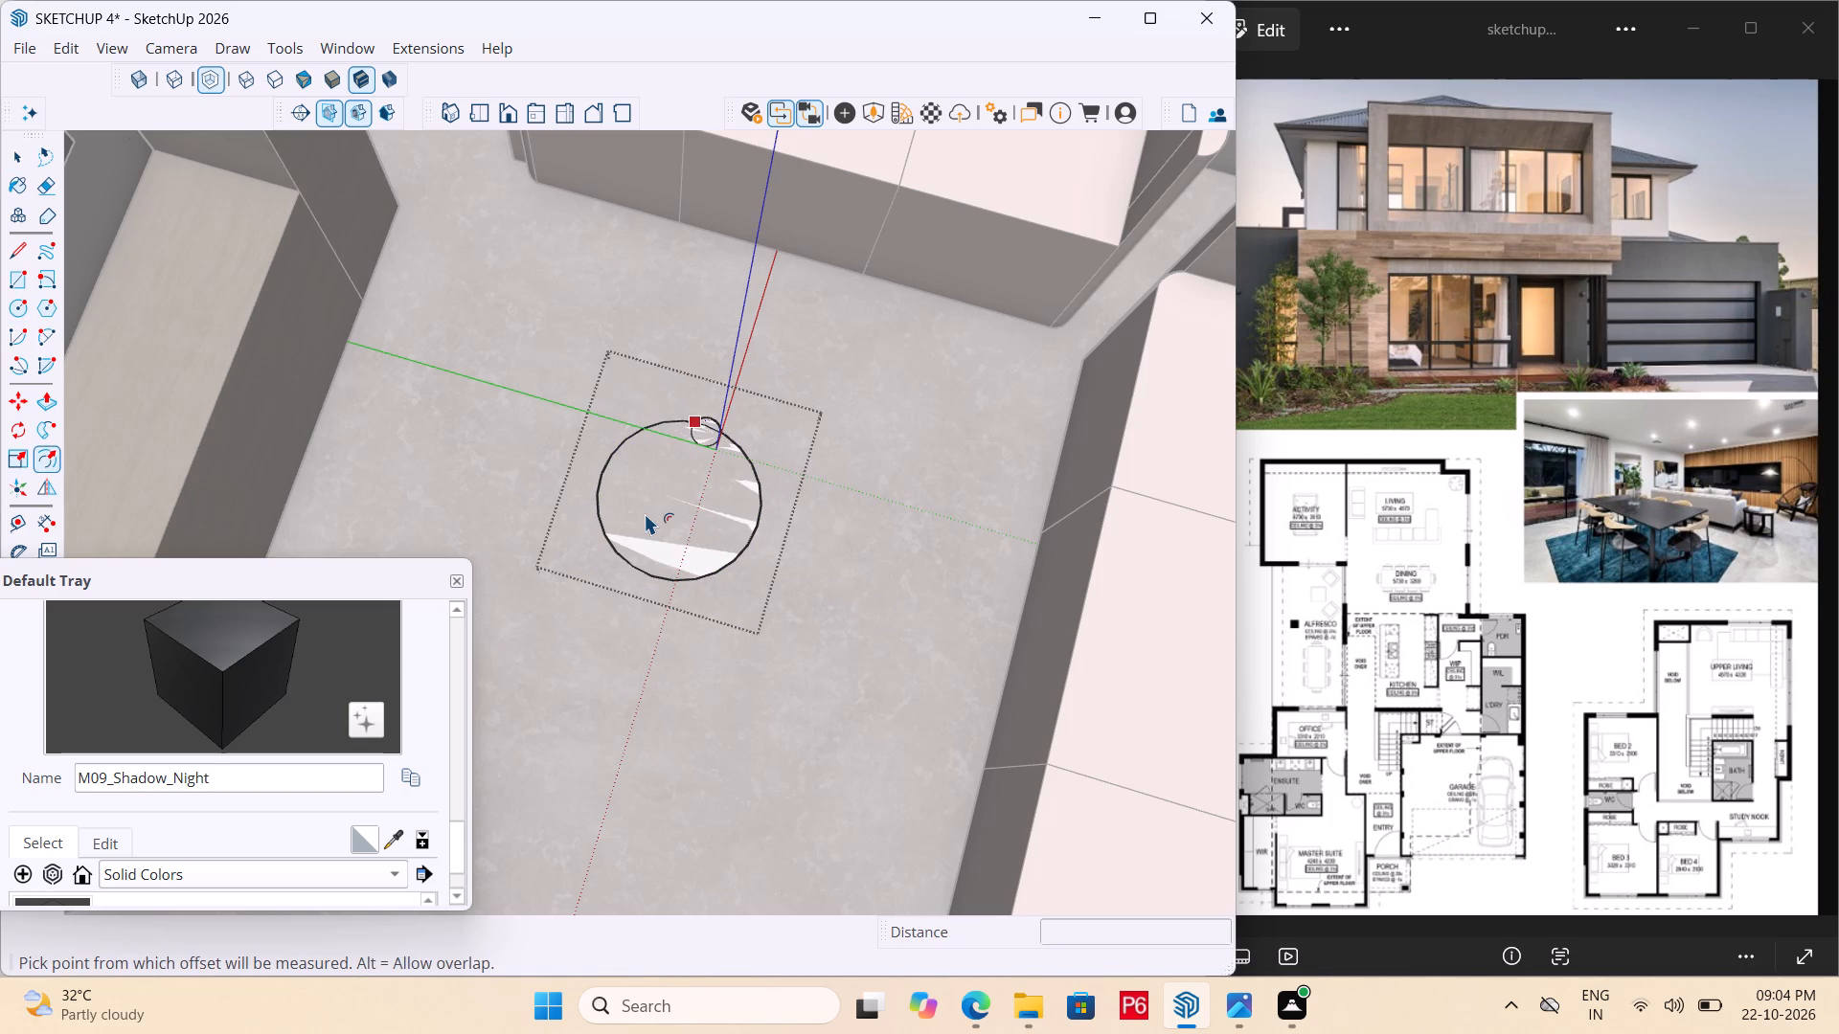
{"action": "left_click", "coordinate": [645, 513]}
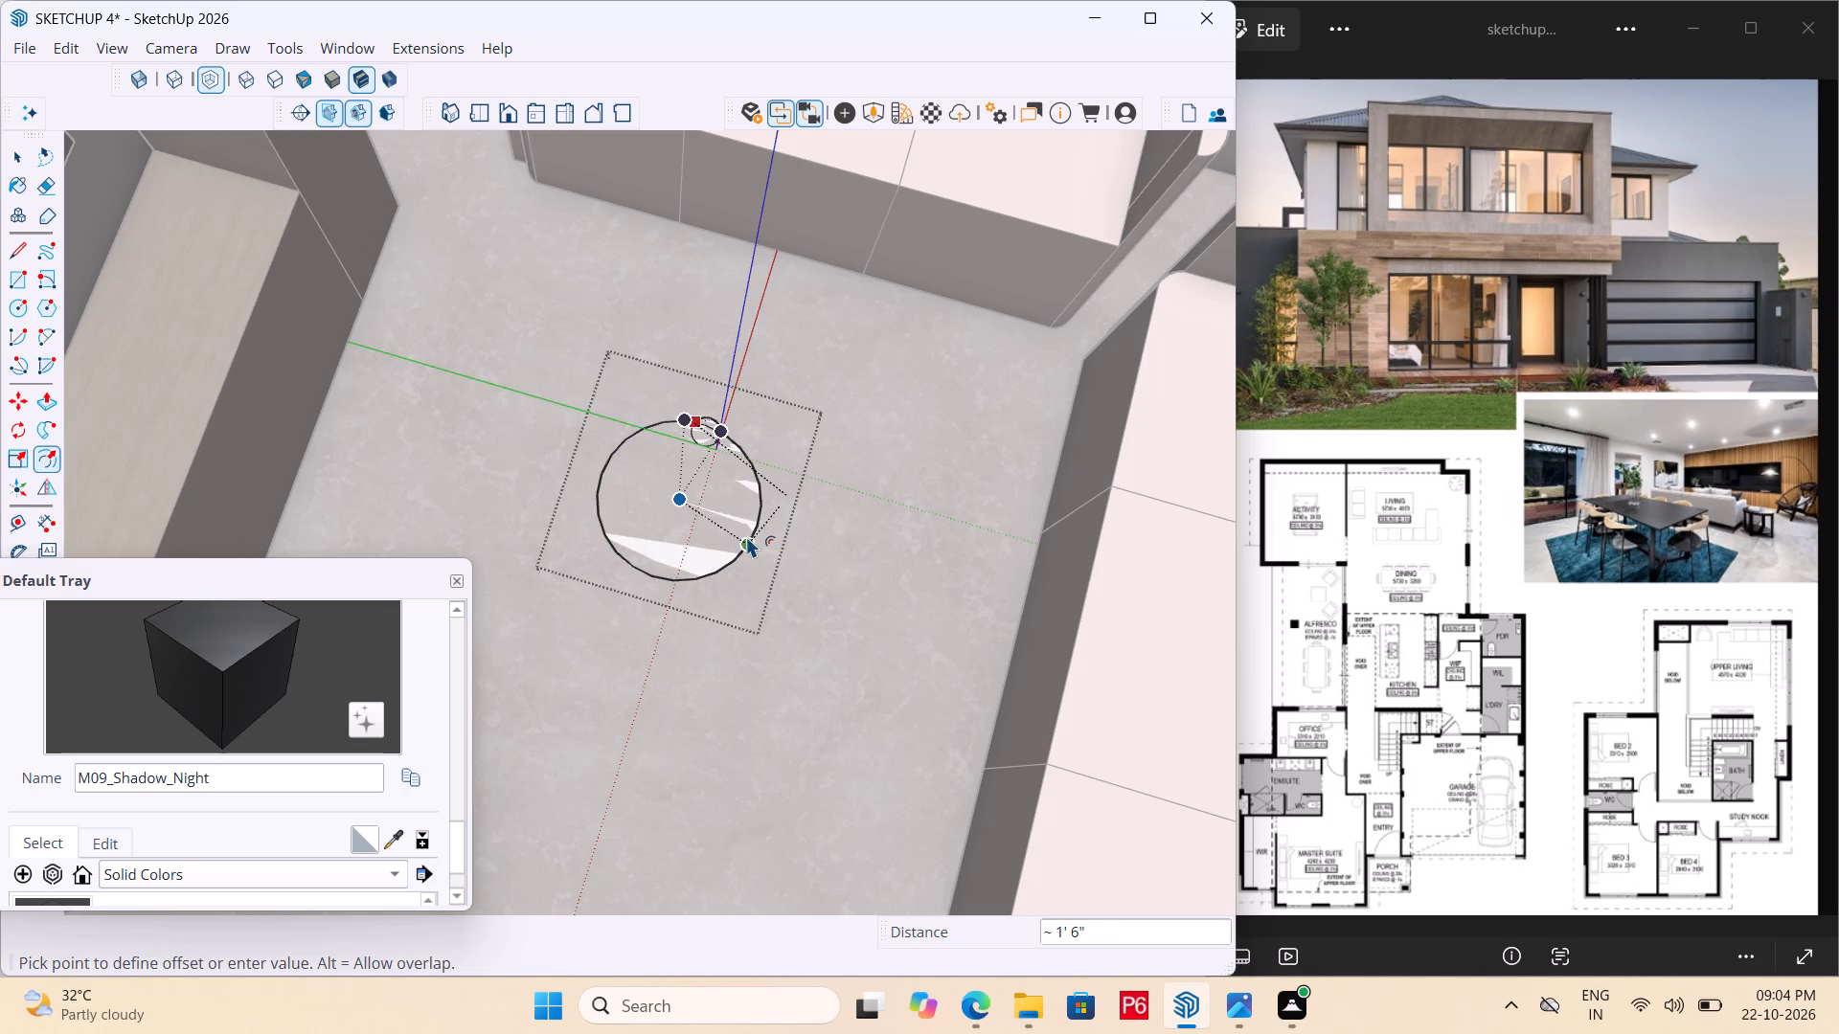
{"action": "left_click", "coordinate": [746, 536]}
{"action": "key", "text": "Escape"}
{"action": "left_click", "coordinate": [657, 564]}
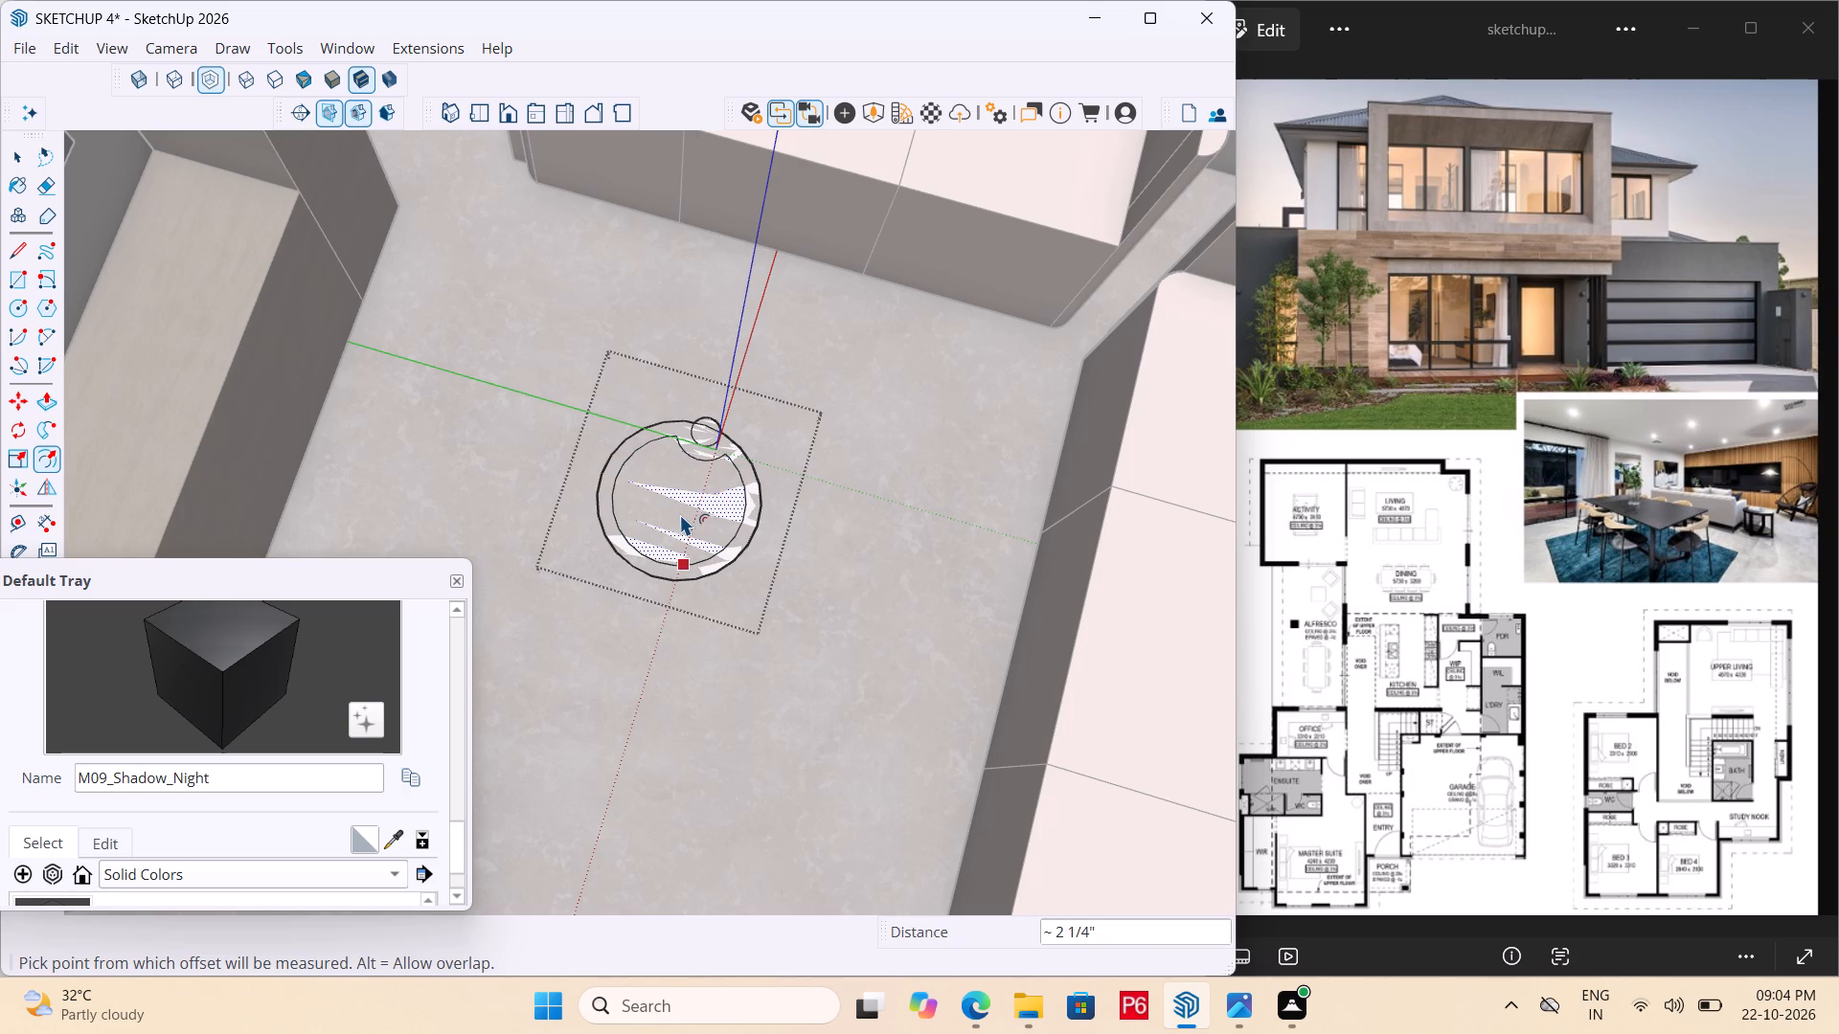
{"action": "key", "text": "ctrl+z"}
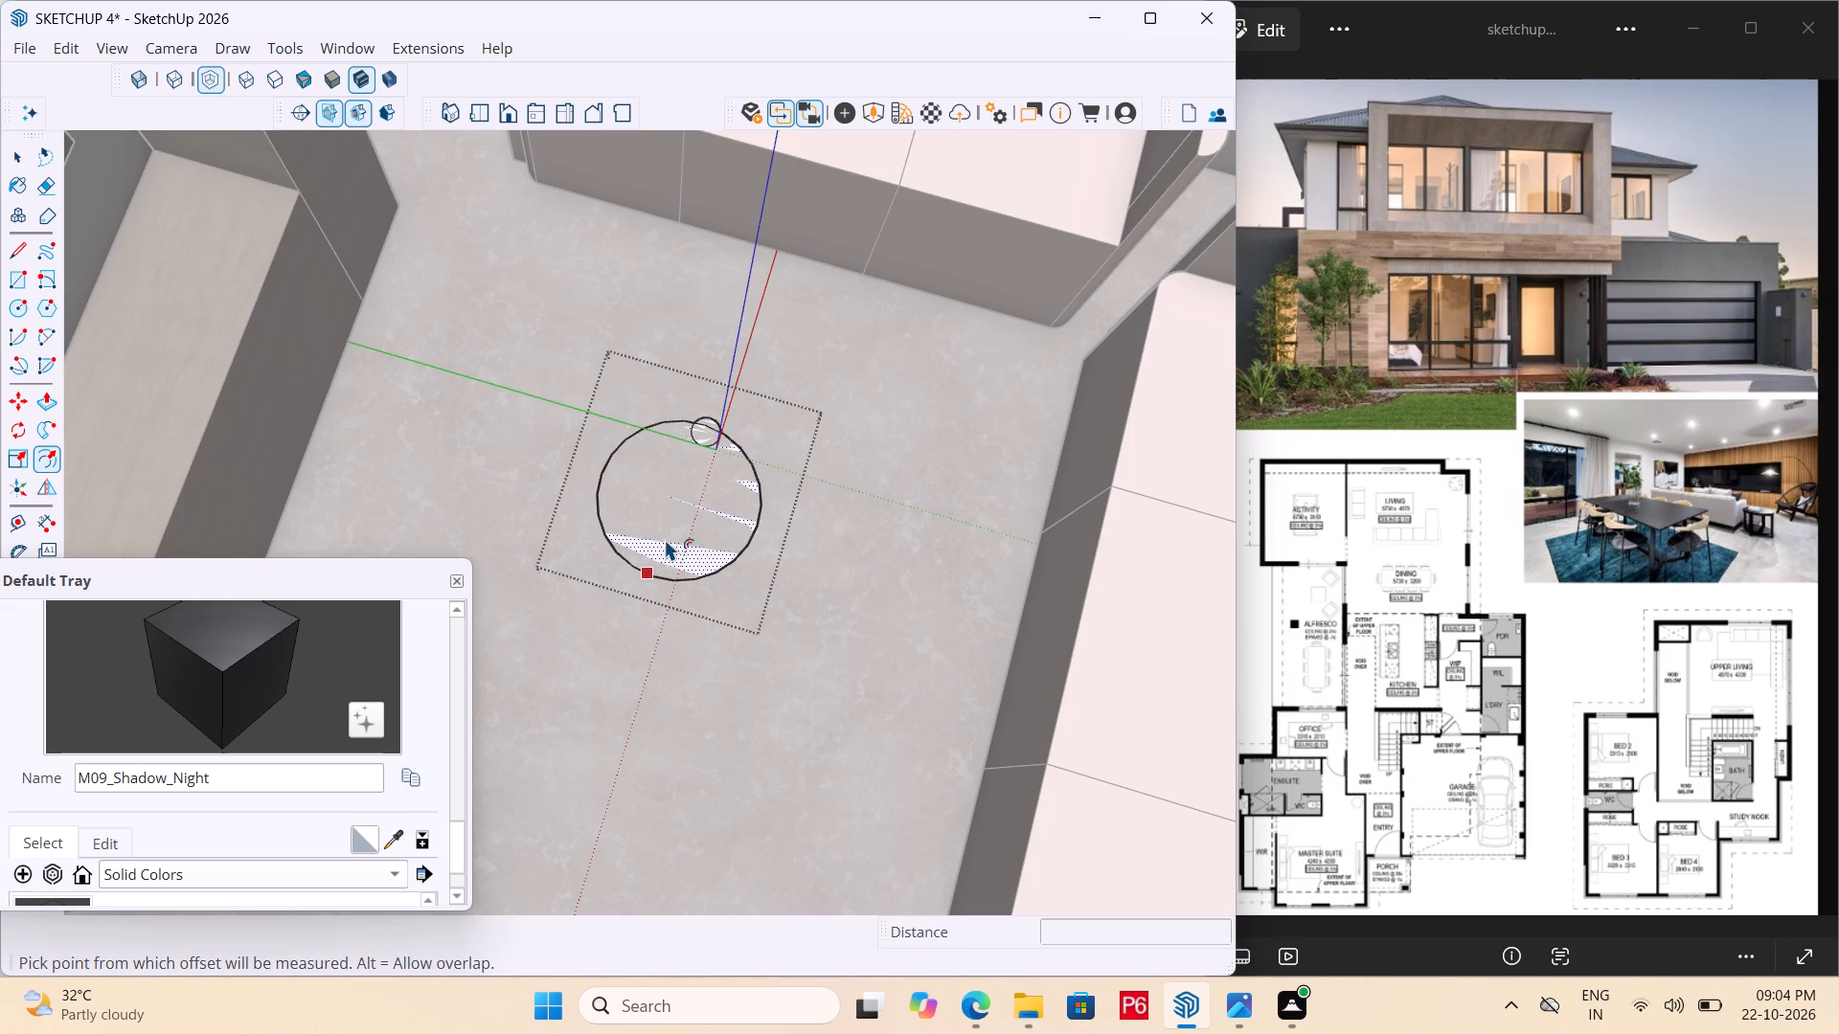
Offset the large circle's edge inward by about 1 1/2".
{"action": "left_click", "coordinate": [665, 539]}
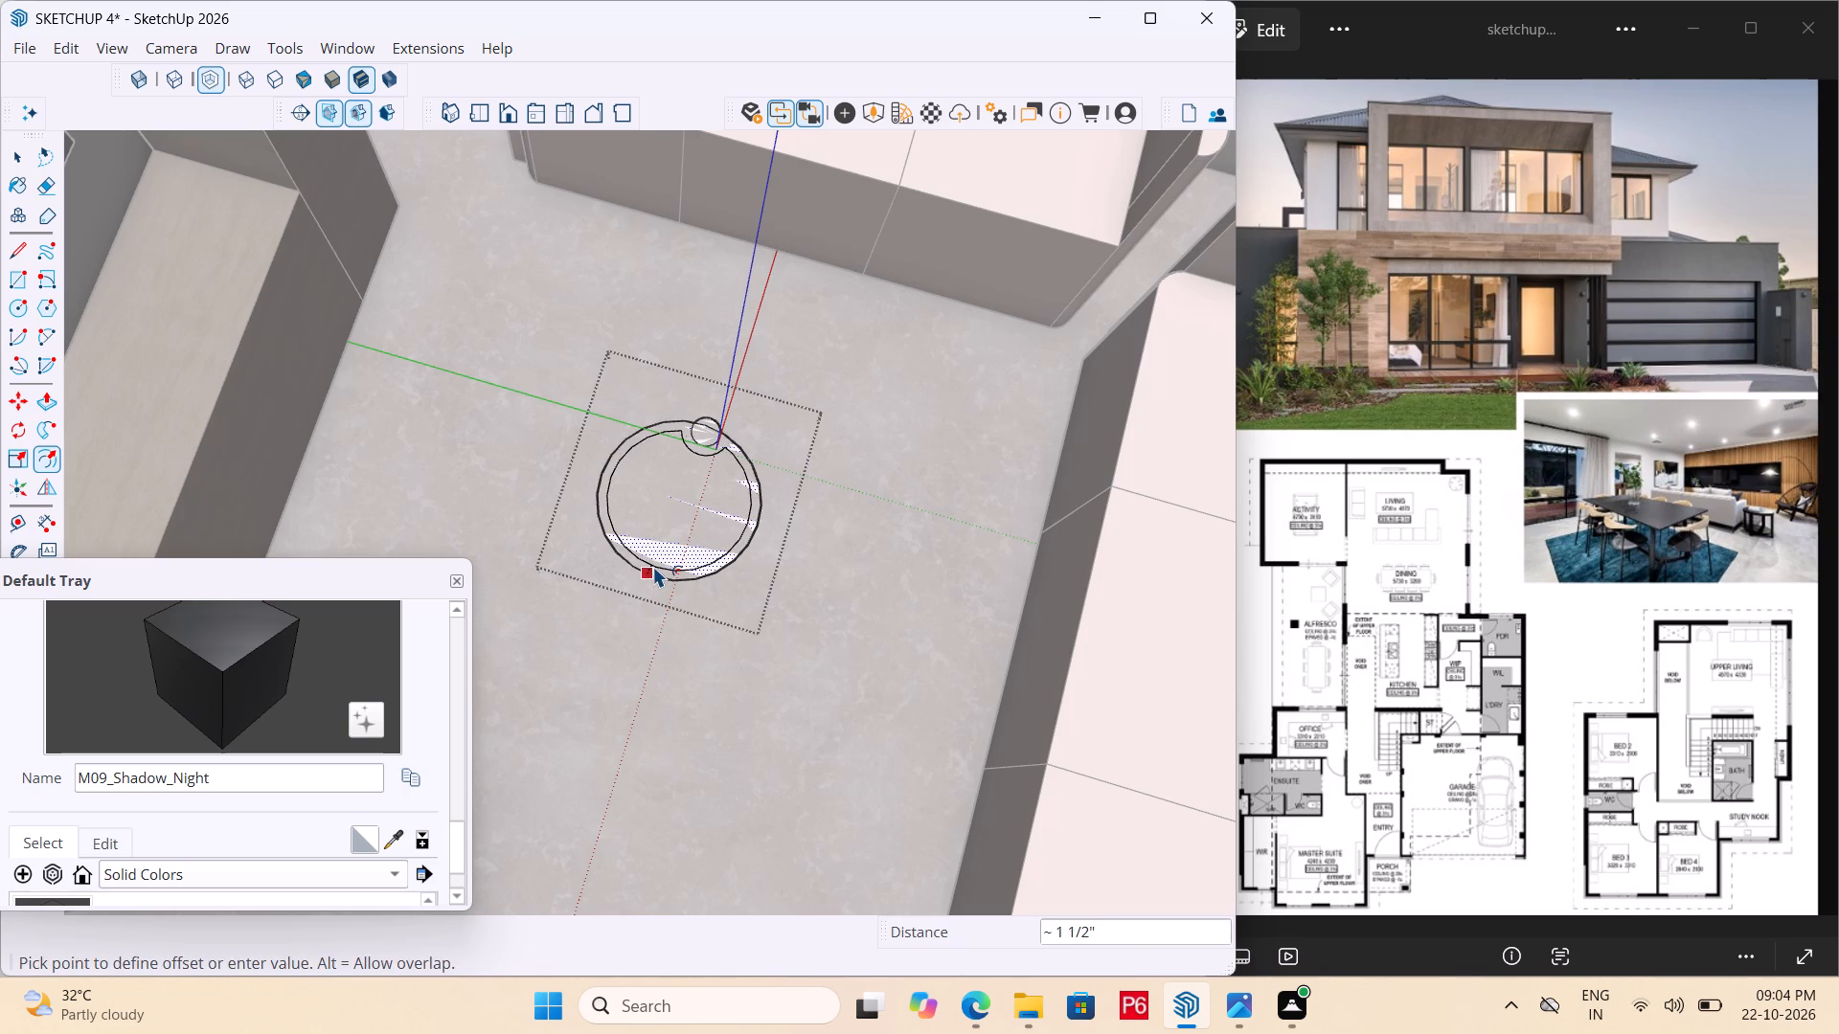
{"action": "left_click", "coordinate": [653, 566]}
{"action": "key", "text": "space"}
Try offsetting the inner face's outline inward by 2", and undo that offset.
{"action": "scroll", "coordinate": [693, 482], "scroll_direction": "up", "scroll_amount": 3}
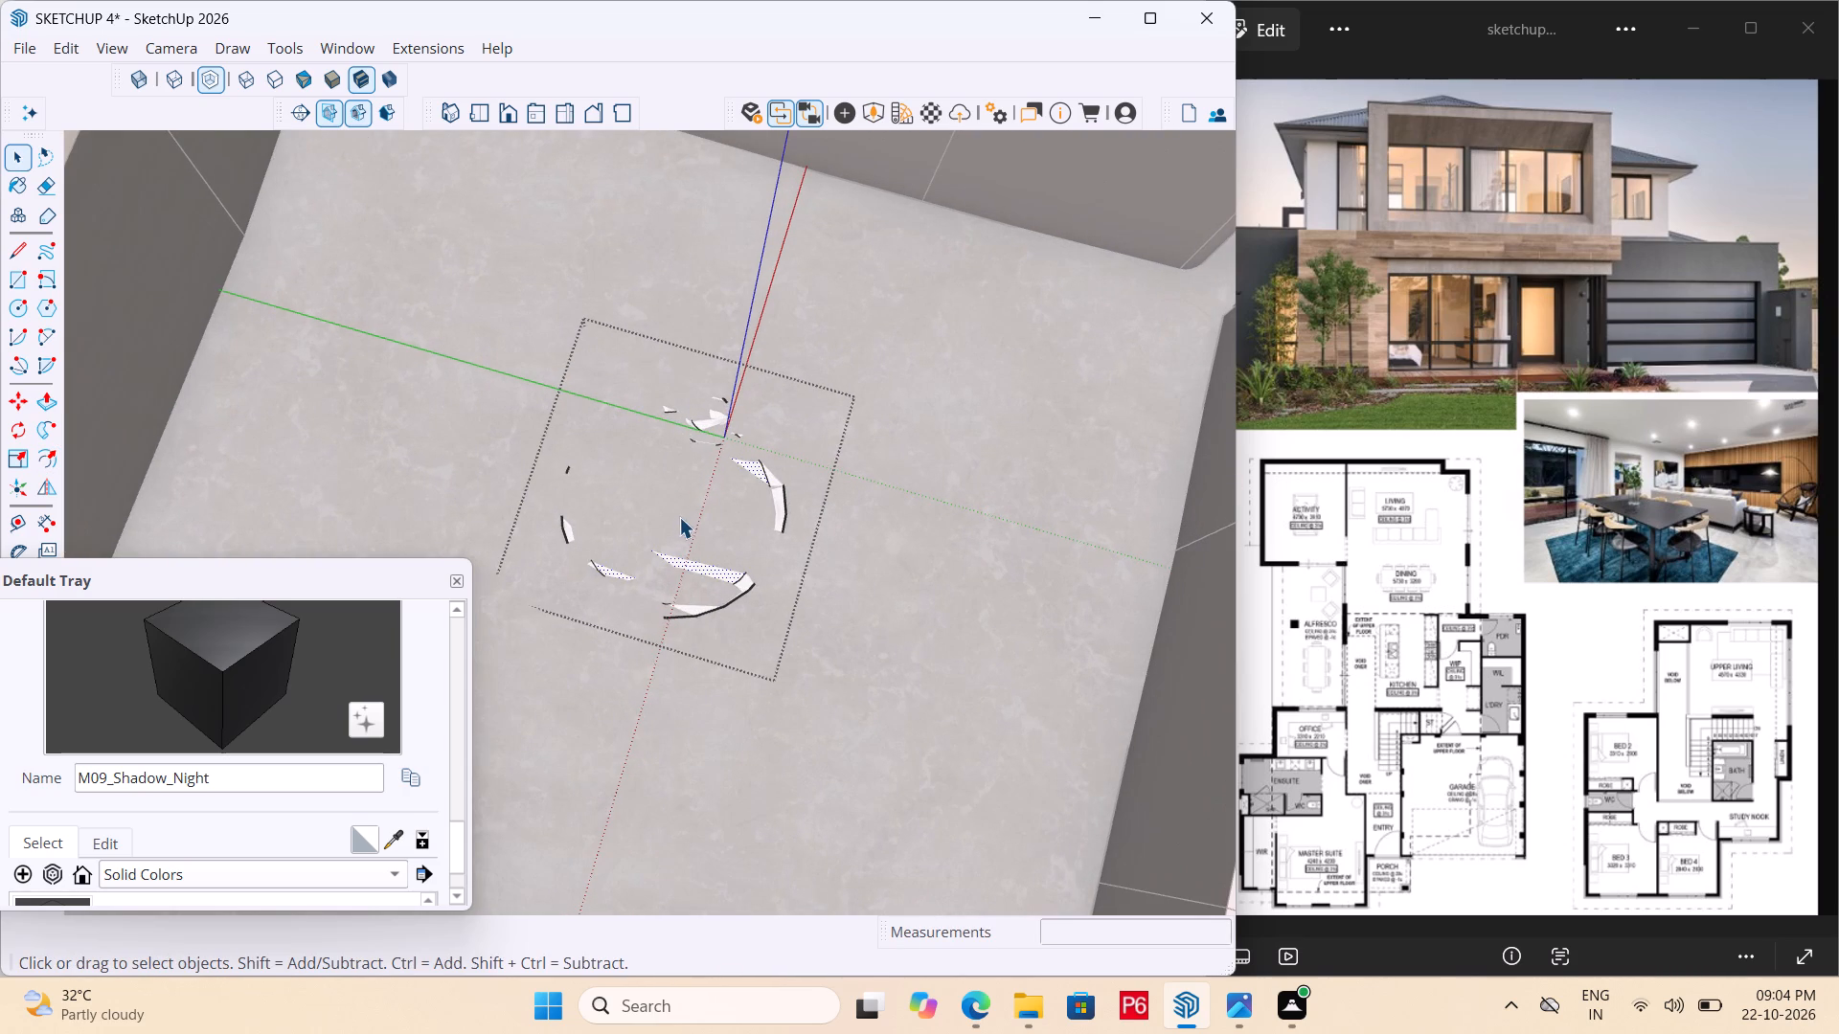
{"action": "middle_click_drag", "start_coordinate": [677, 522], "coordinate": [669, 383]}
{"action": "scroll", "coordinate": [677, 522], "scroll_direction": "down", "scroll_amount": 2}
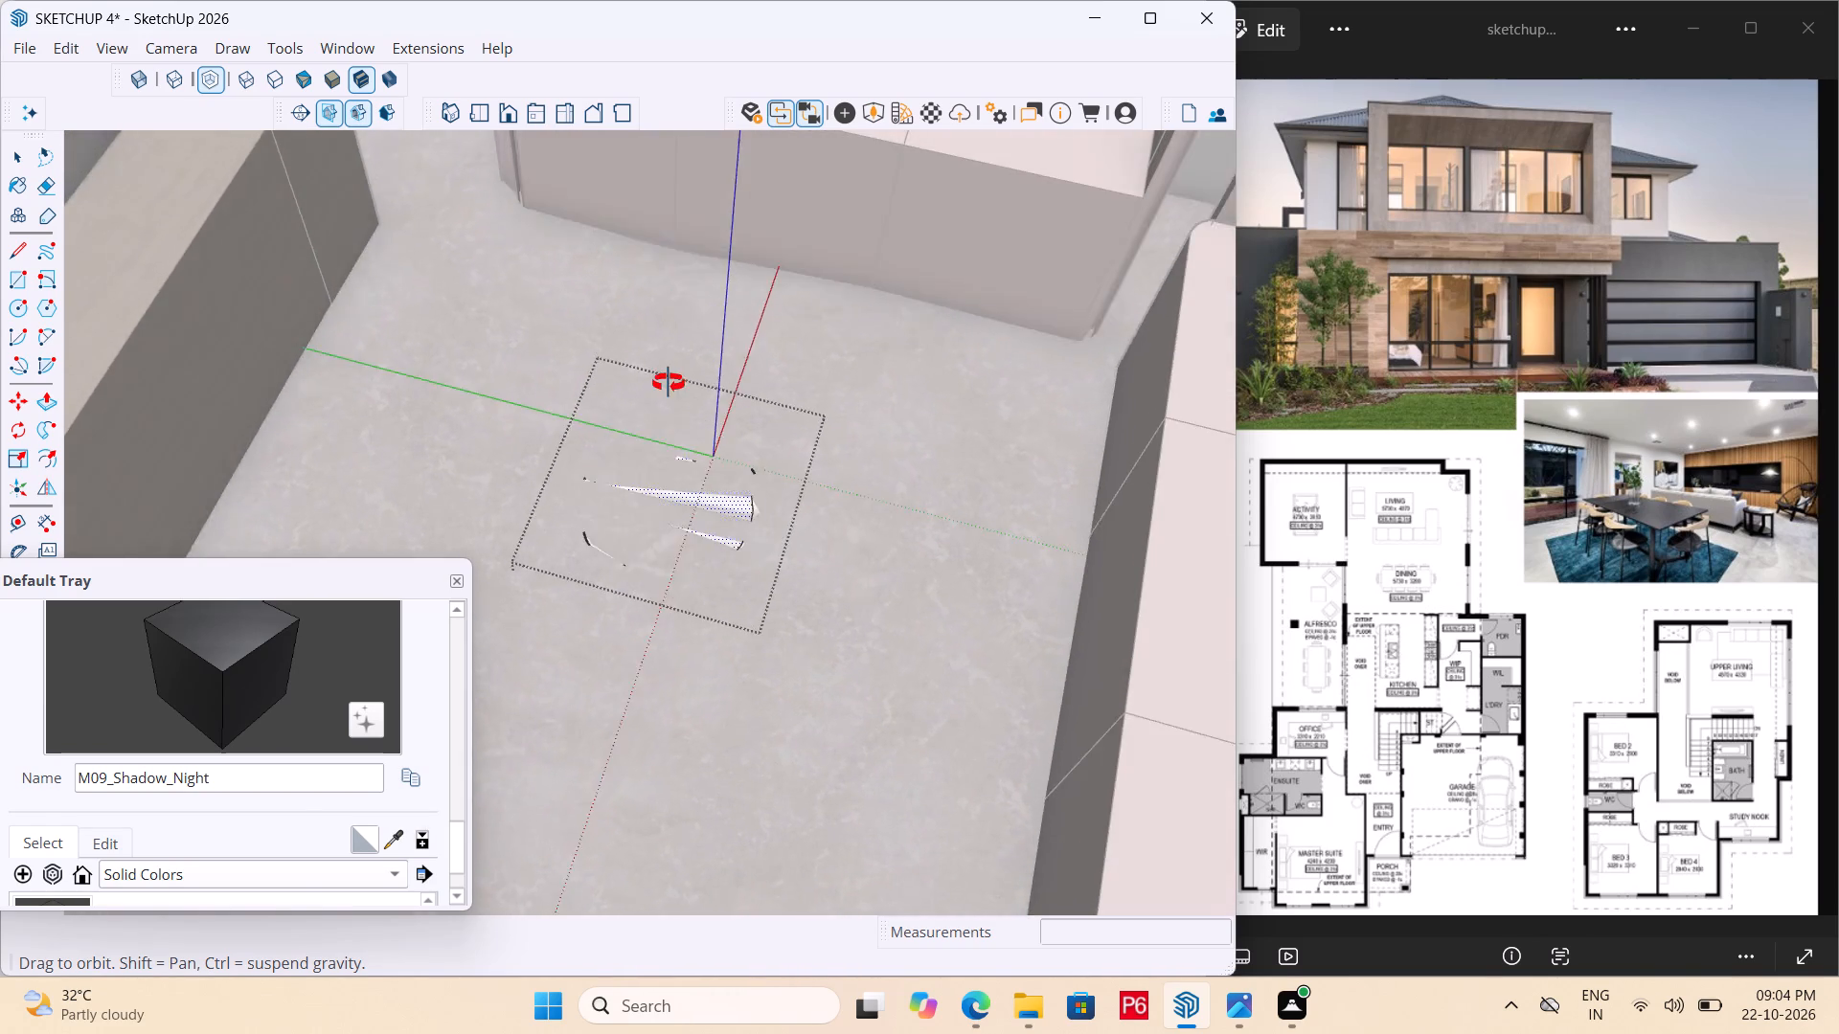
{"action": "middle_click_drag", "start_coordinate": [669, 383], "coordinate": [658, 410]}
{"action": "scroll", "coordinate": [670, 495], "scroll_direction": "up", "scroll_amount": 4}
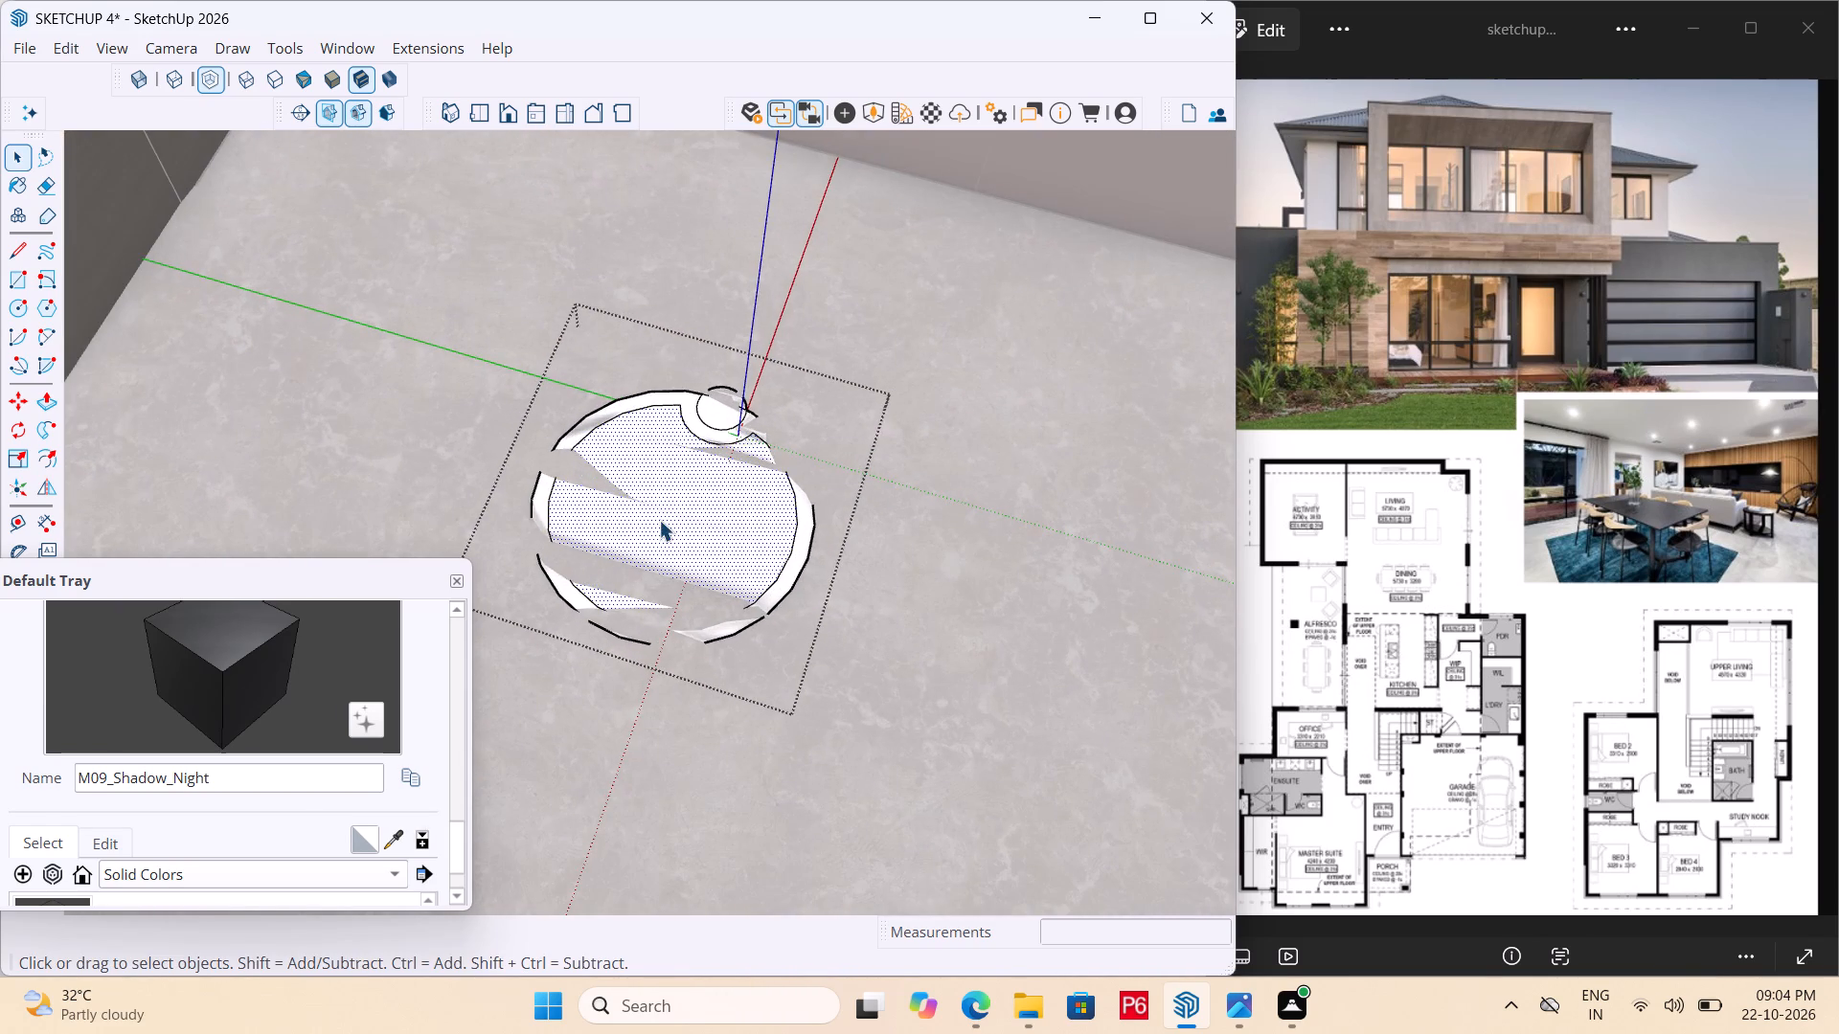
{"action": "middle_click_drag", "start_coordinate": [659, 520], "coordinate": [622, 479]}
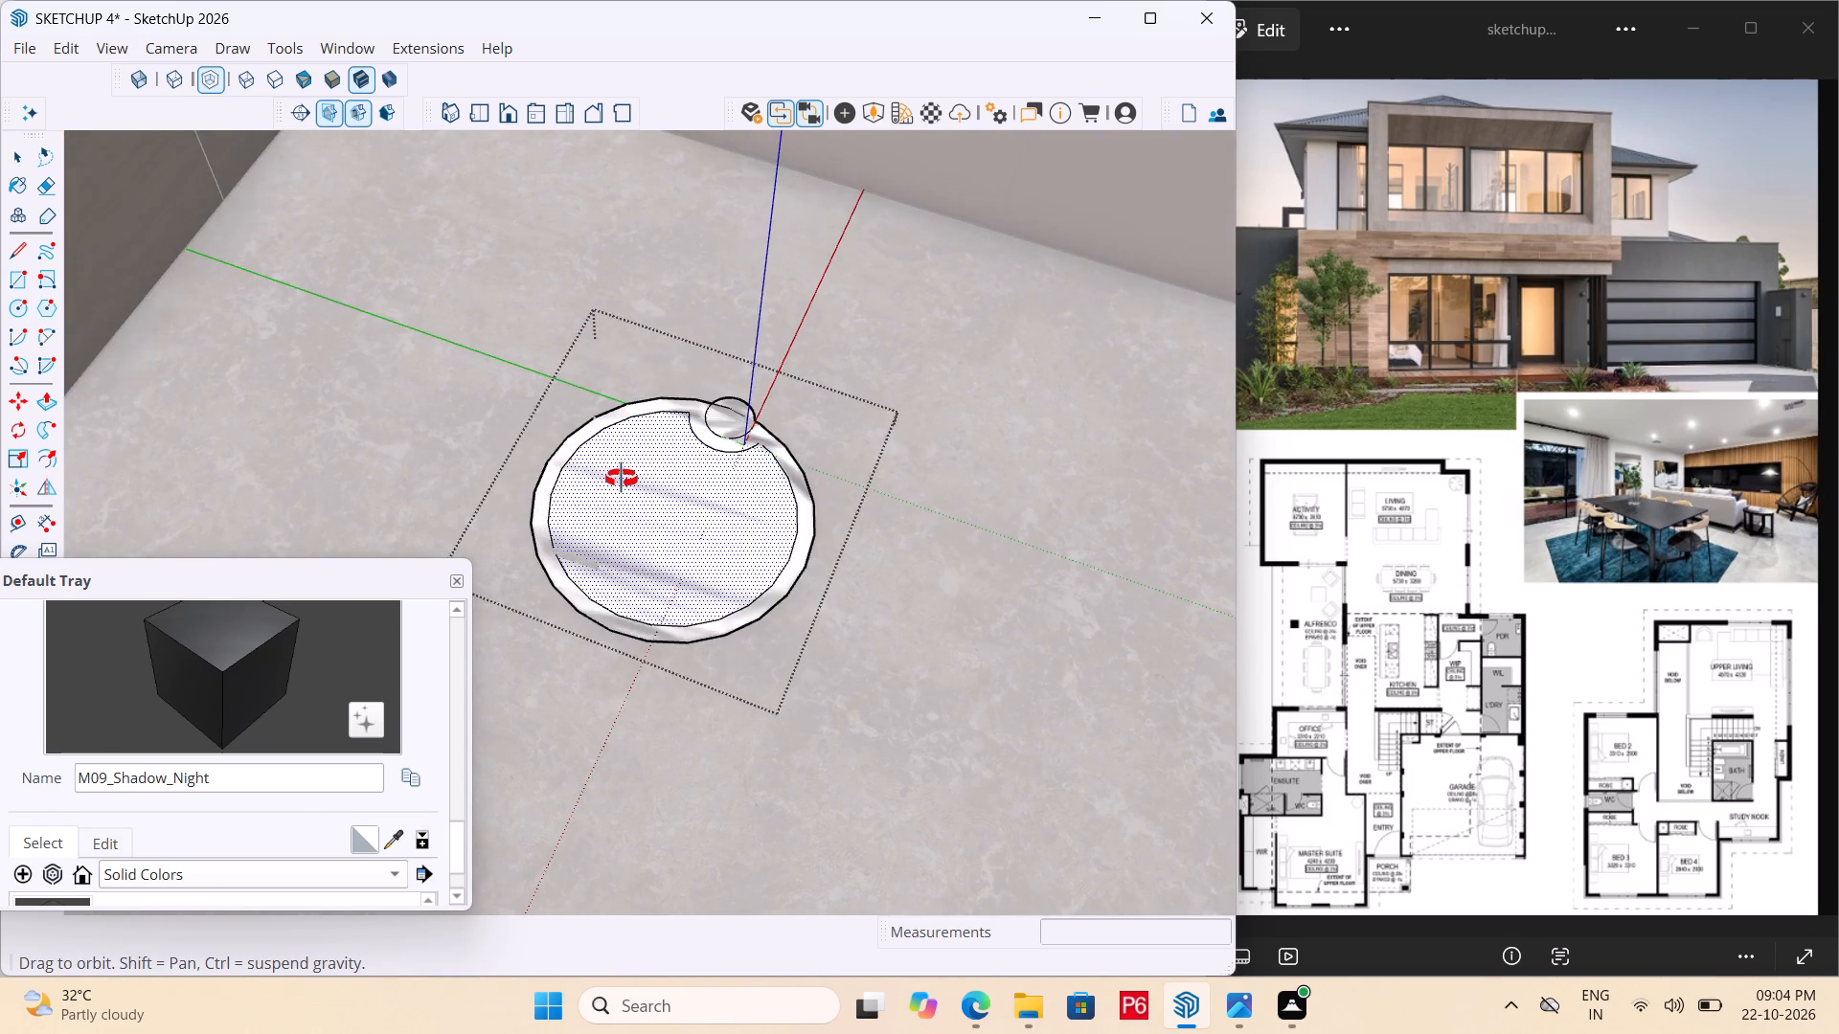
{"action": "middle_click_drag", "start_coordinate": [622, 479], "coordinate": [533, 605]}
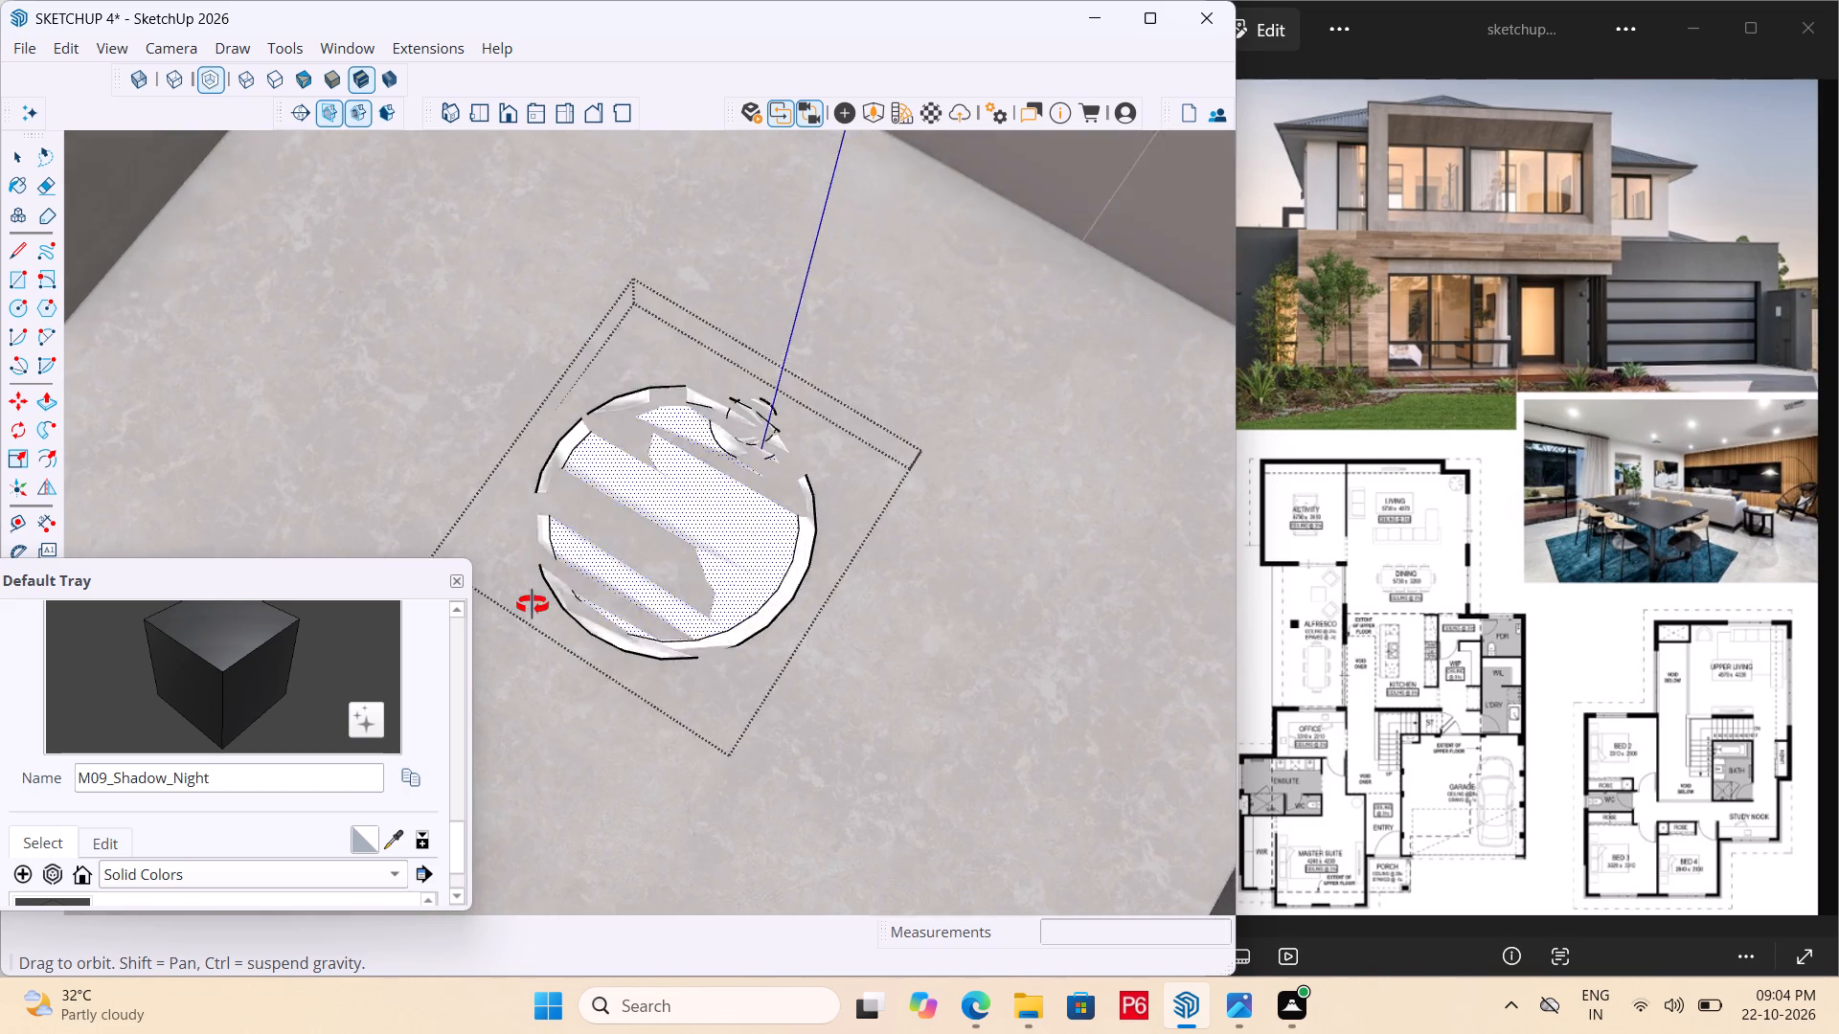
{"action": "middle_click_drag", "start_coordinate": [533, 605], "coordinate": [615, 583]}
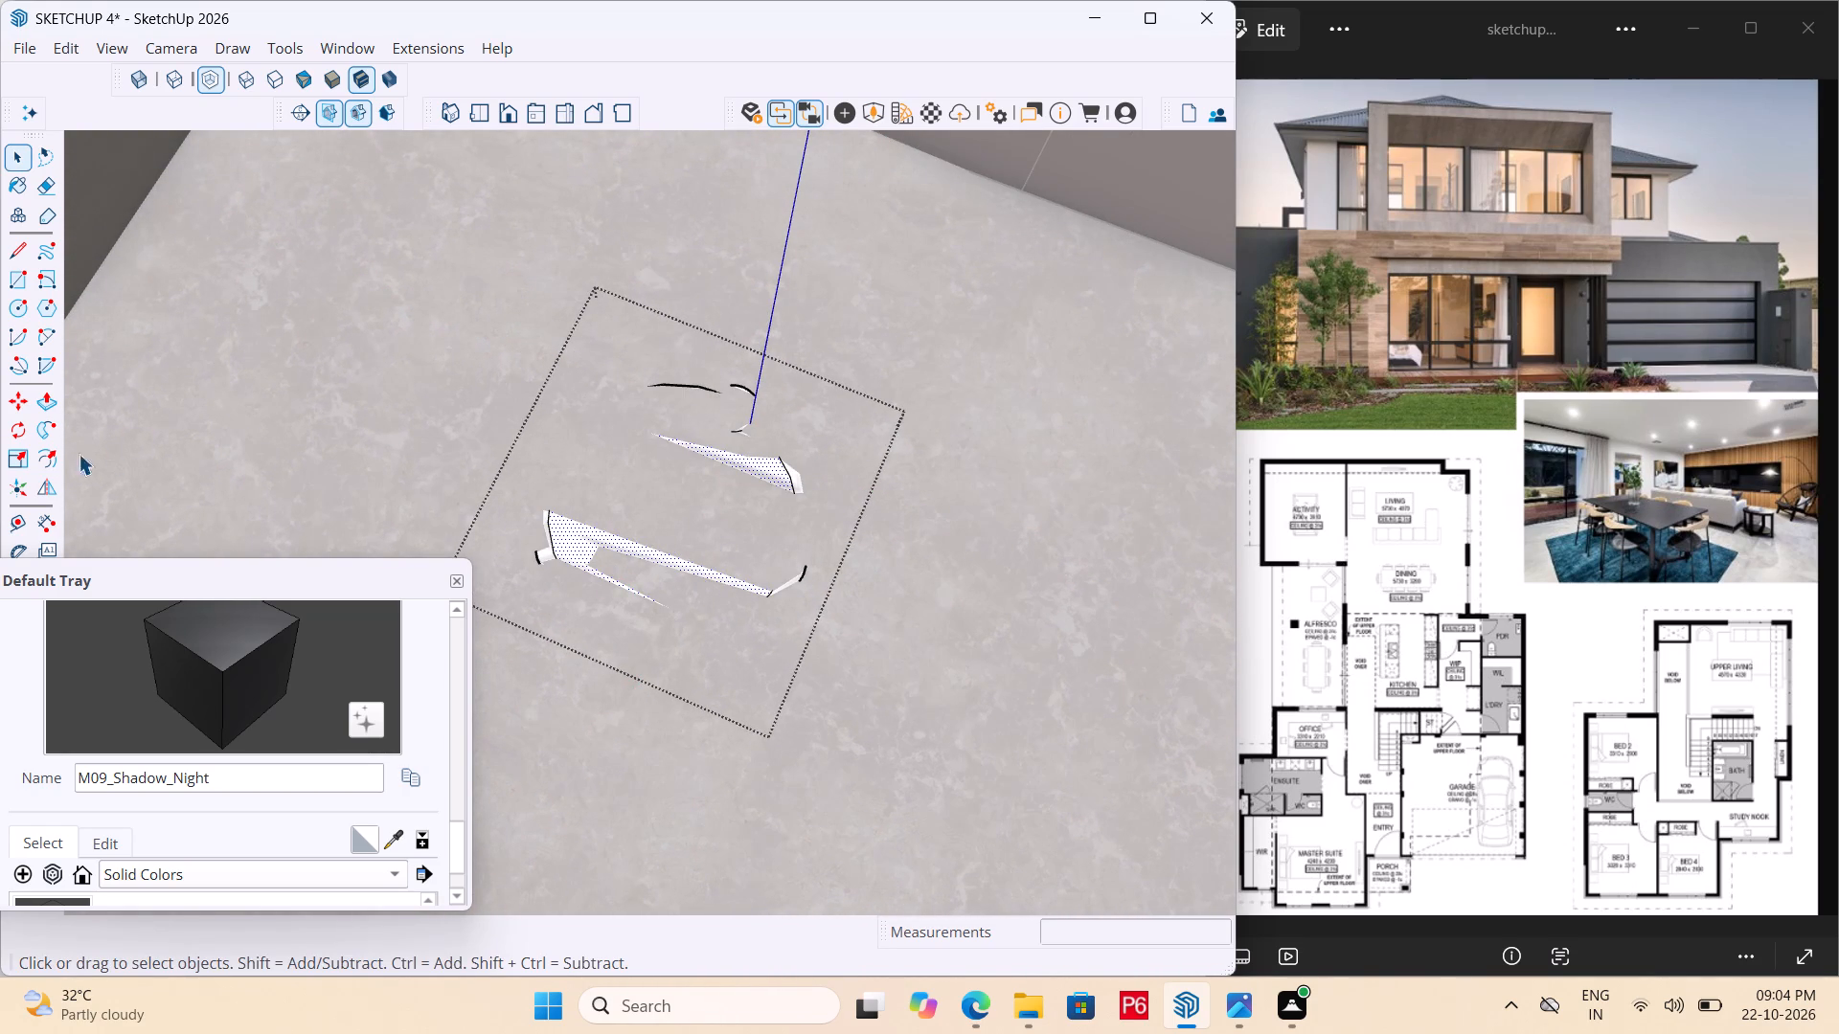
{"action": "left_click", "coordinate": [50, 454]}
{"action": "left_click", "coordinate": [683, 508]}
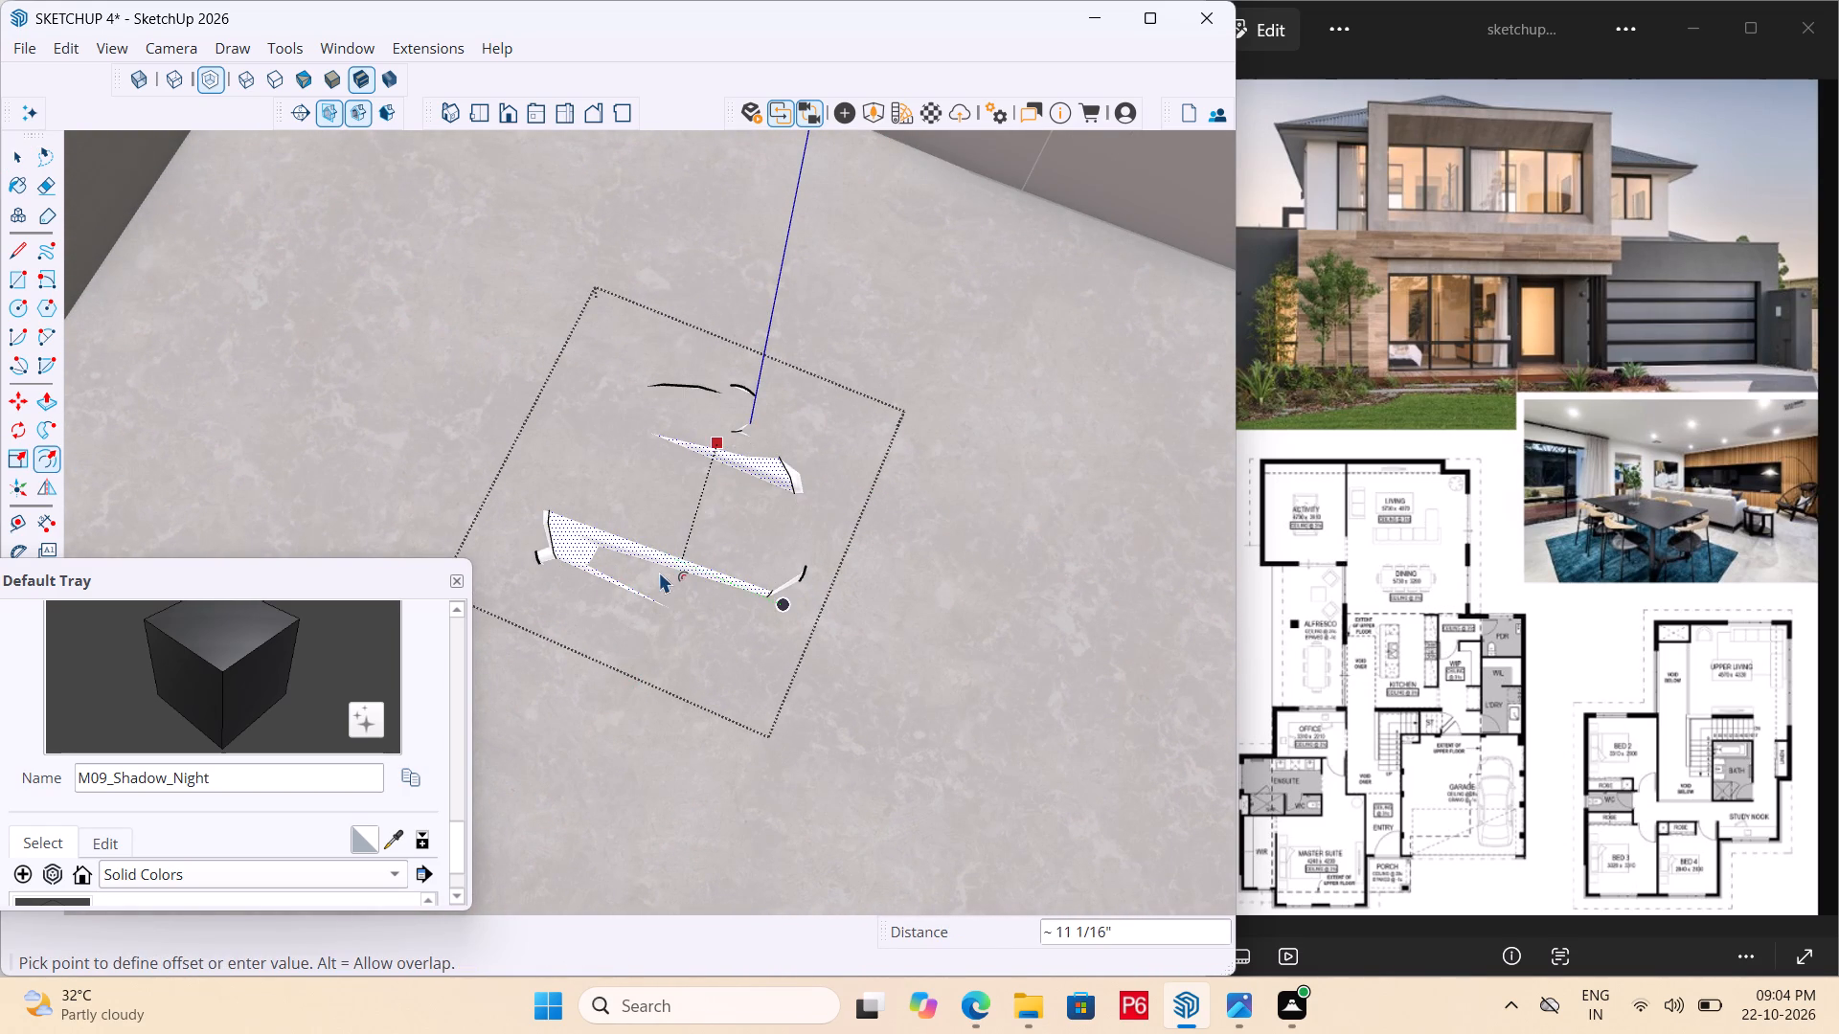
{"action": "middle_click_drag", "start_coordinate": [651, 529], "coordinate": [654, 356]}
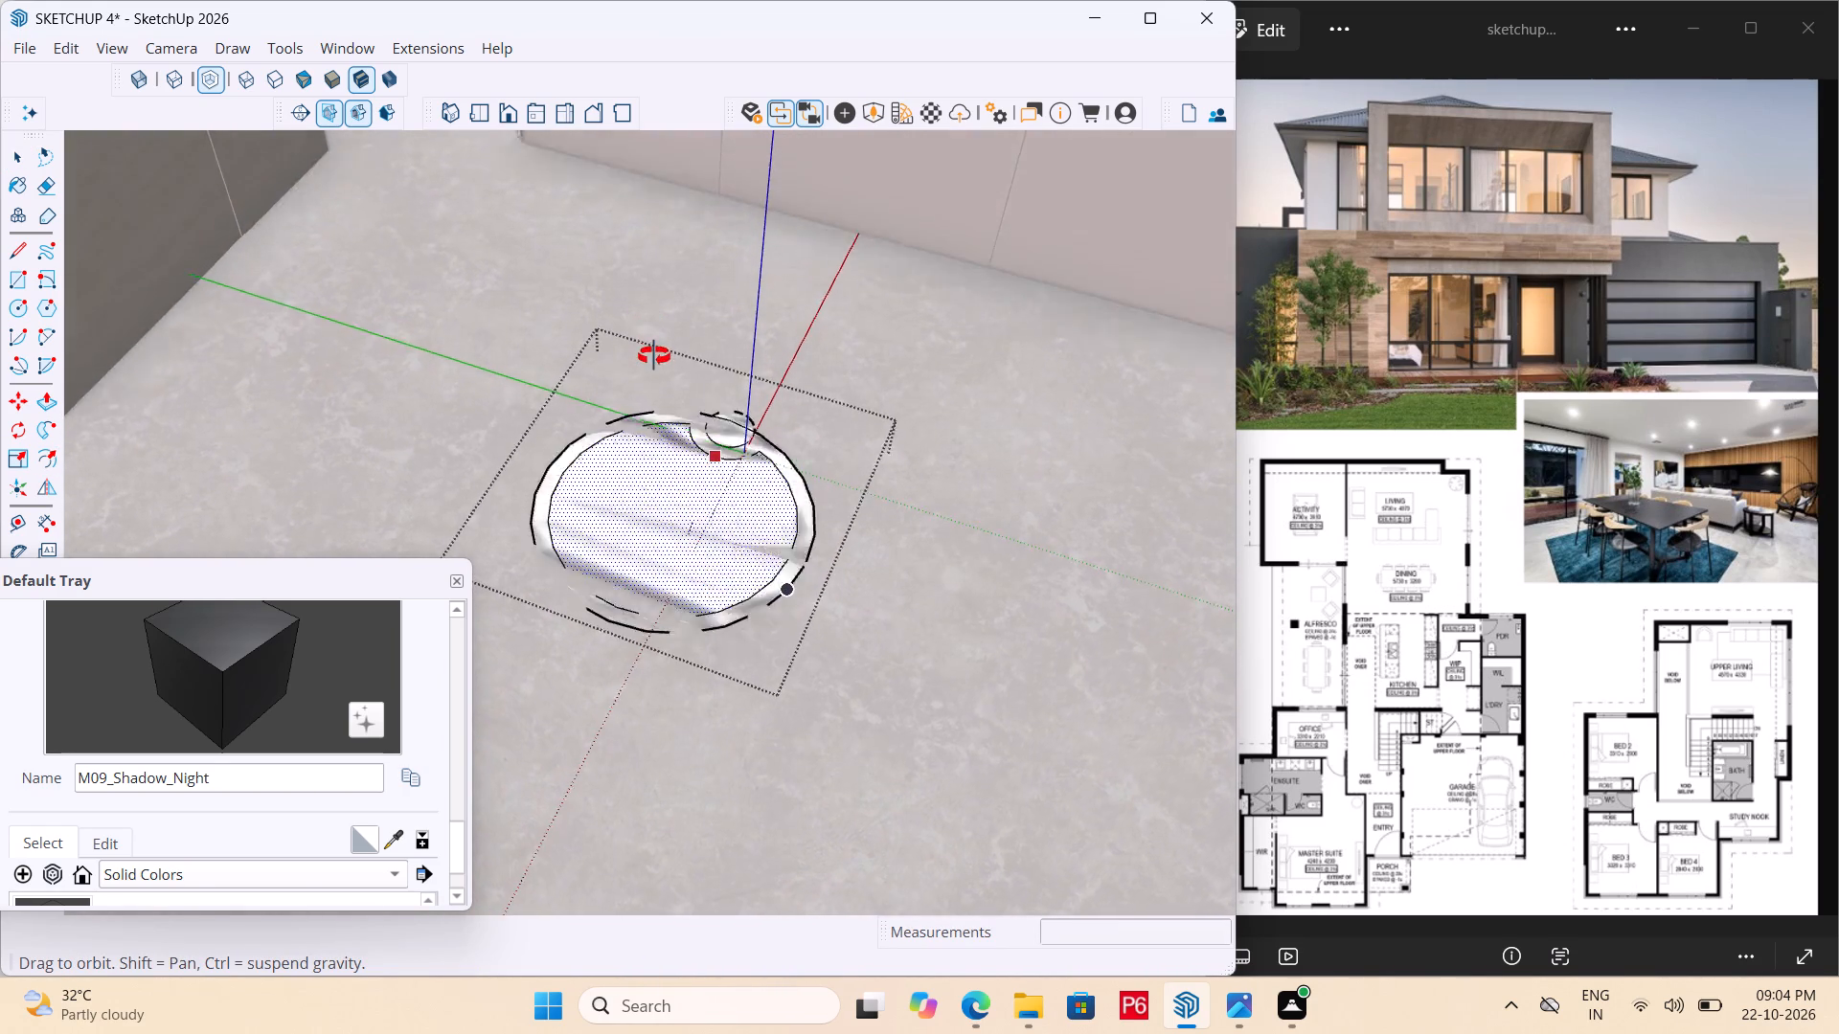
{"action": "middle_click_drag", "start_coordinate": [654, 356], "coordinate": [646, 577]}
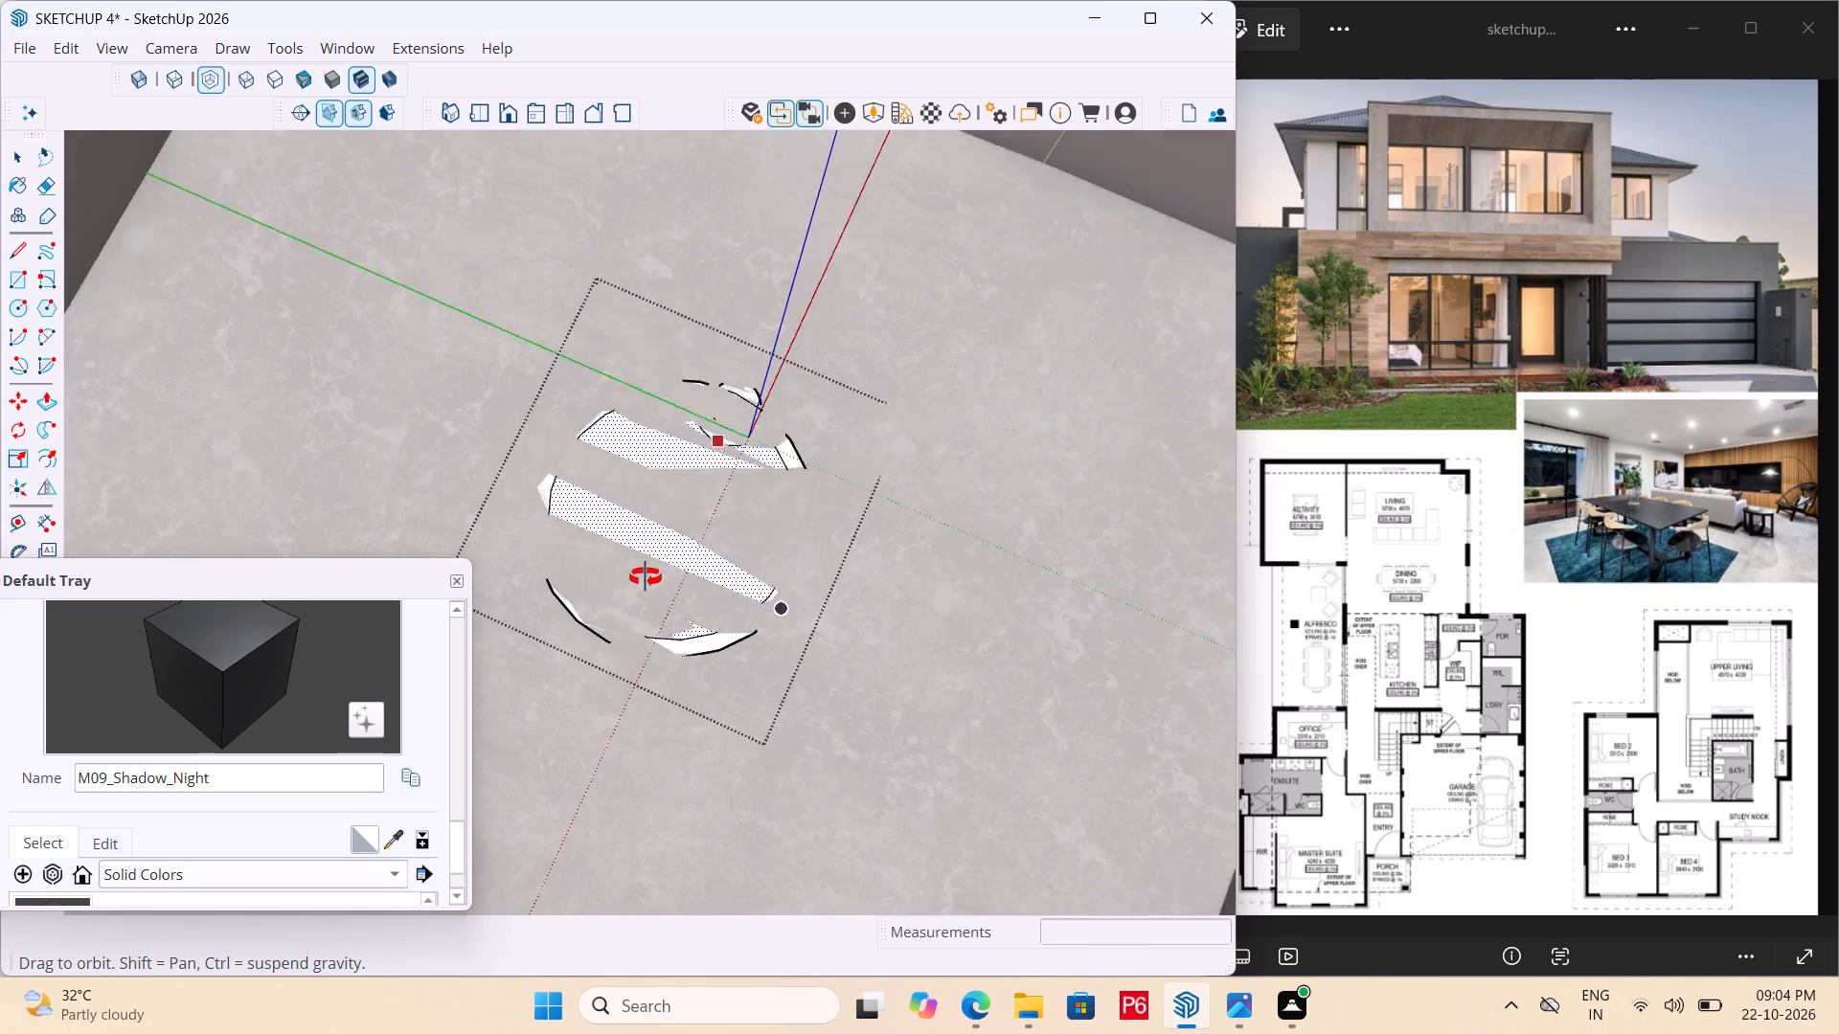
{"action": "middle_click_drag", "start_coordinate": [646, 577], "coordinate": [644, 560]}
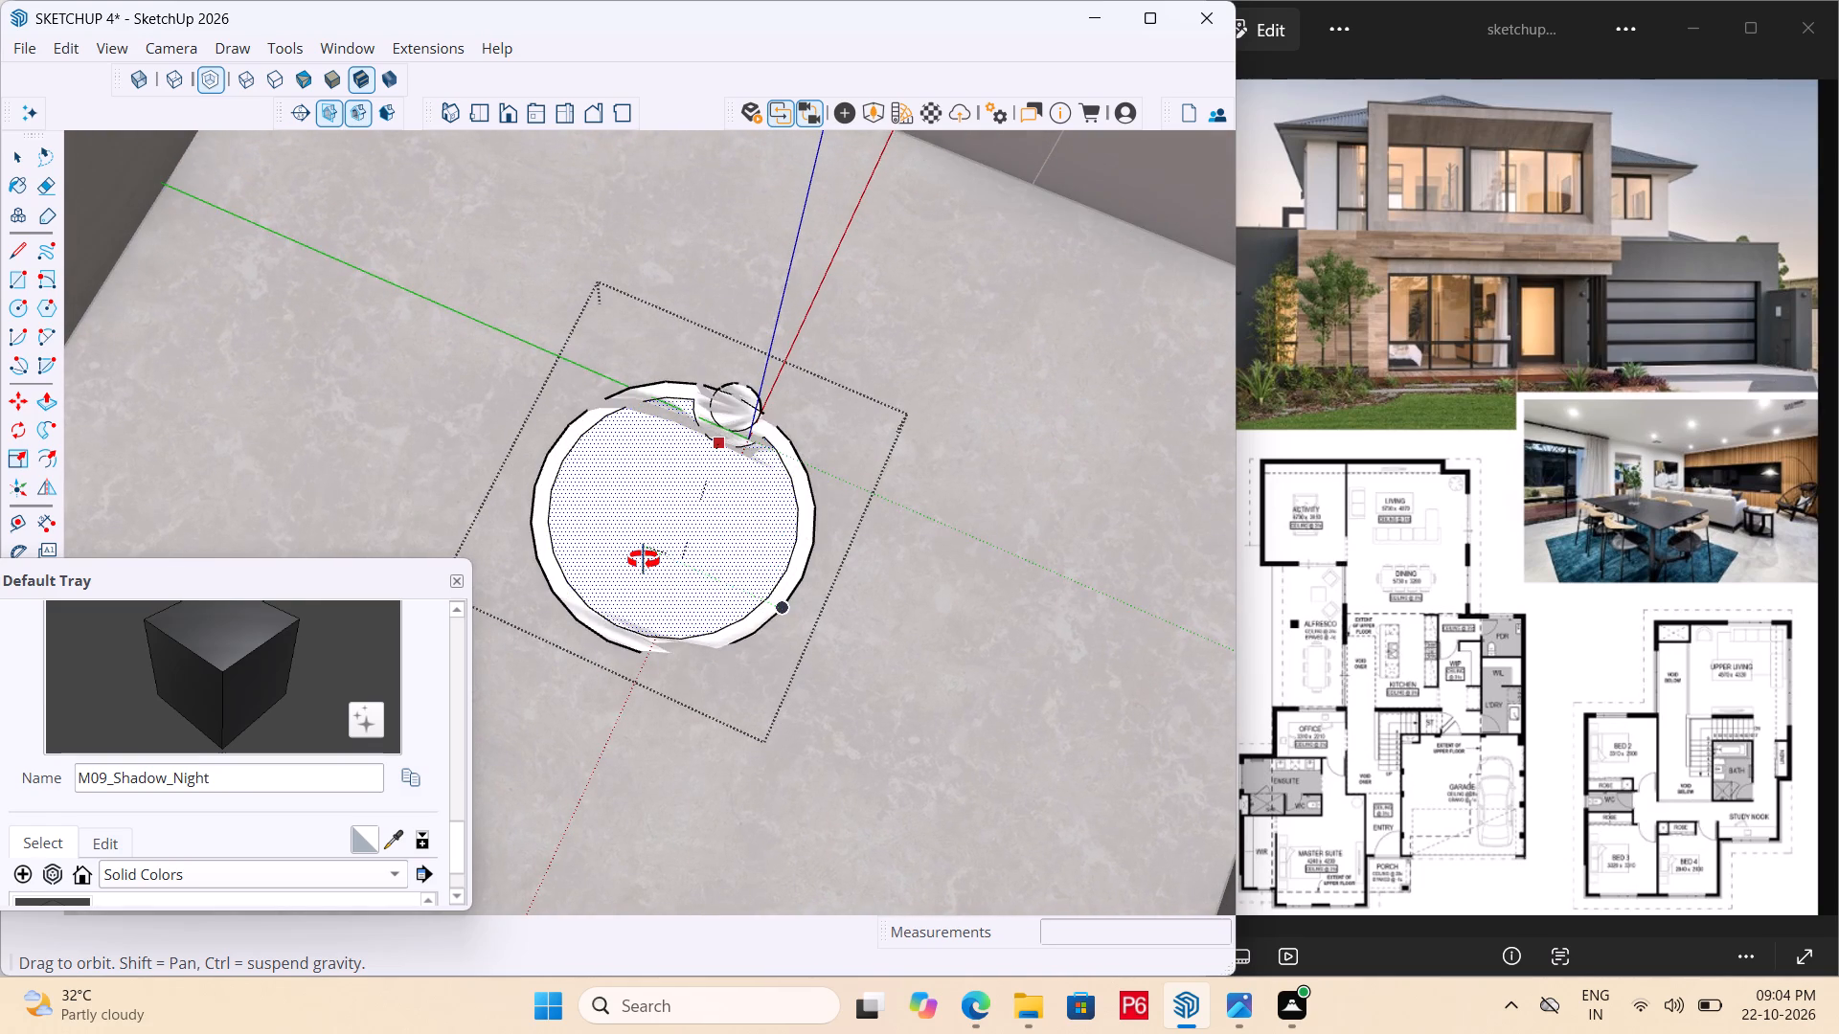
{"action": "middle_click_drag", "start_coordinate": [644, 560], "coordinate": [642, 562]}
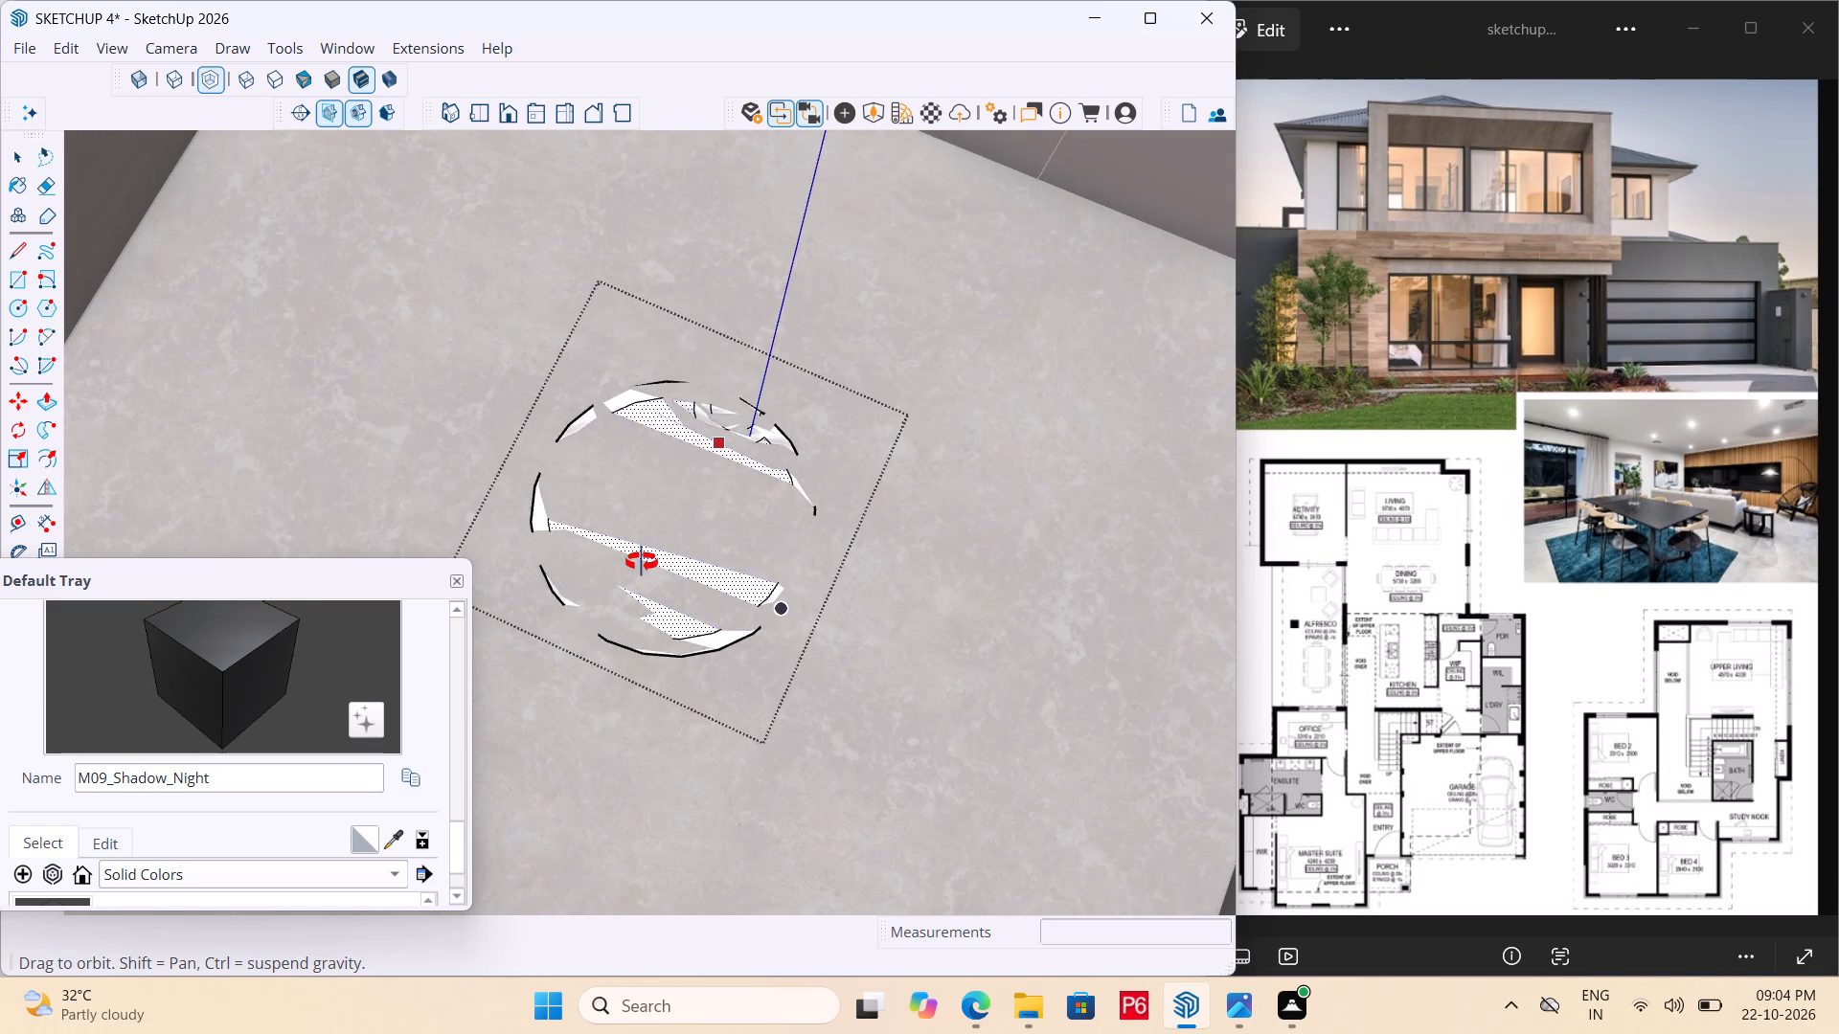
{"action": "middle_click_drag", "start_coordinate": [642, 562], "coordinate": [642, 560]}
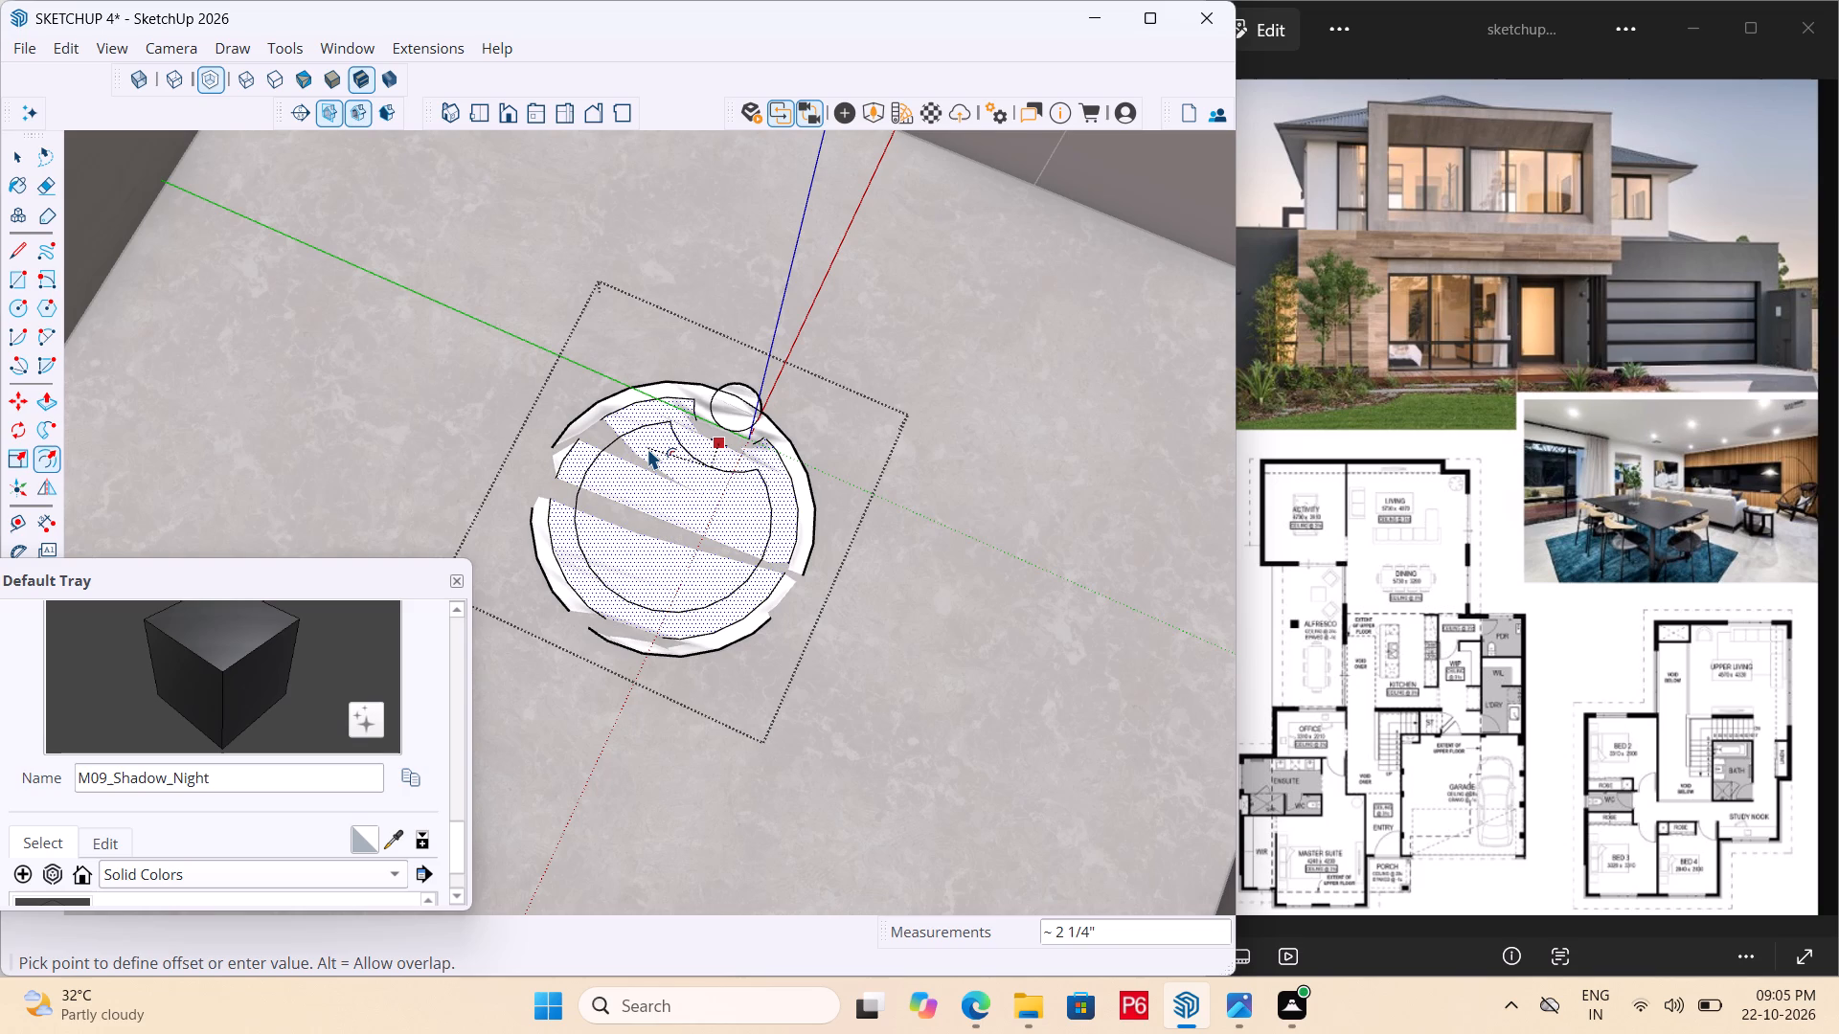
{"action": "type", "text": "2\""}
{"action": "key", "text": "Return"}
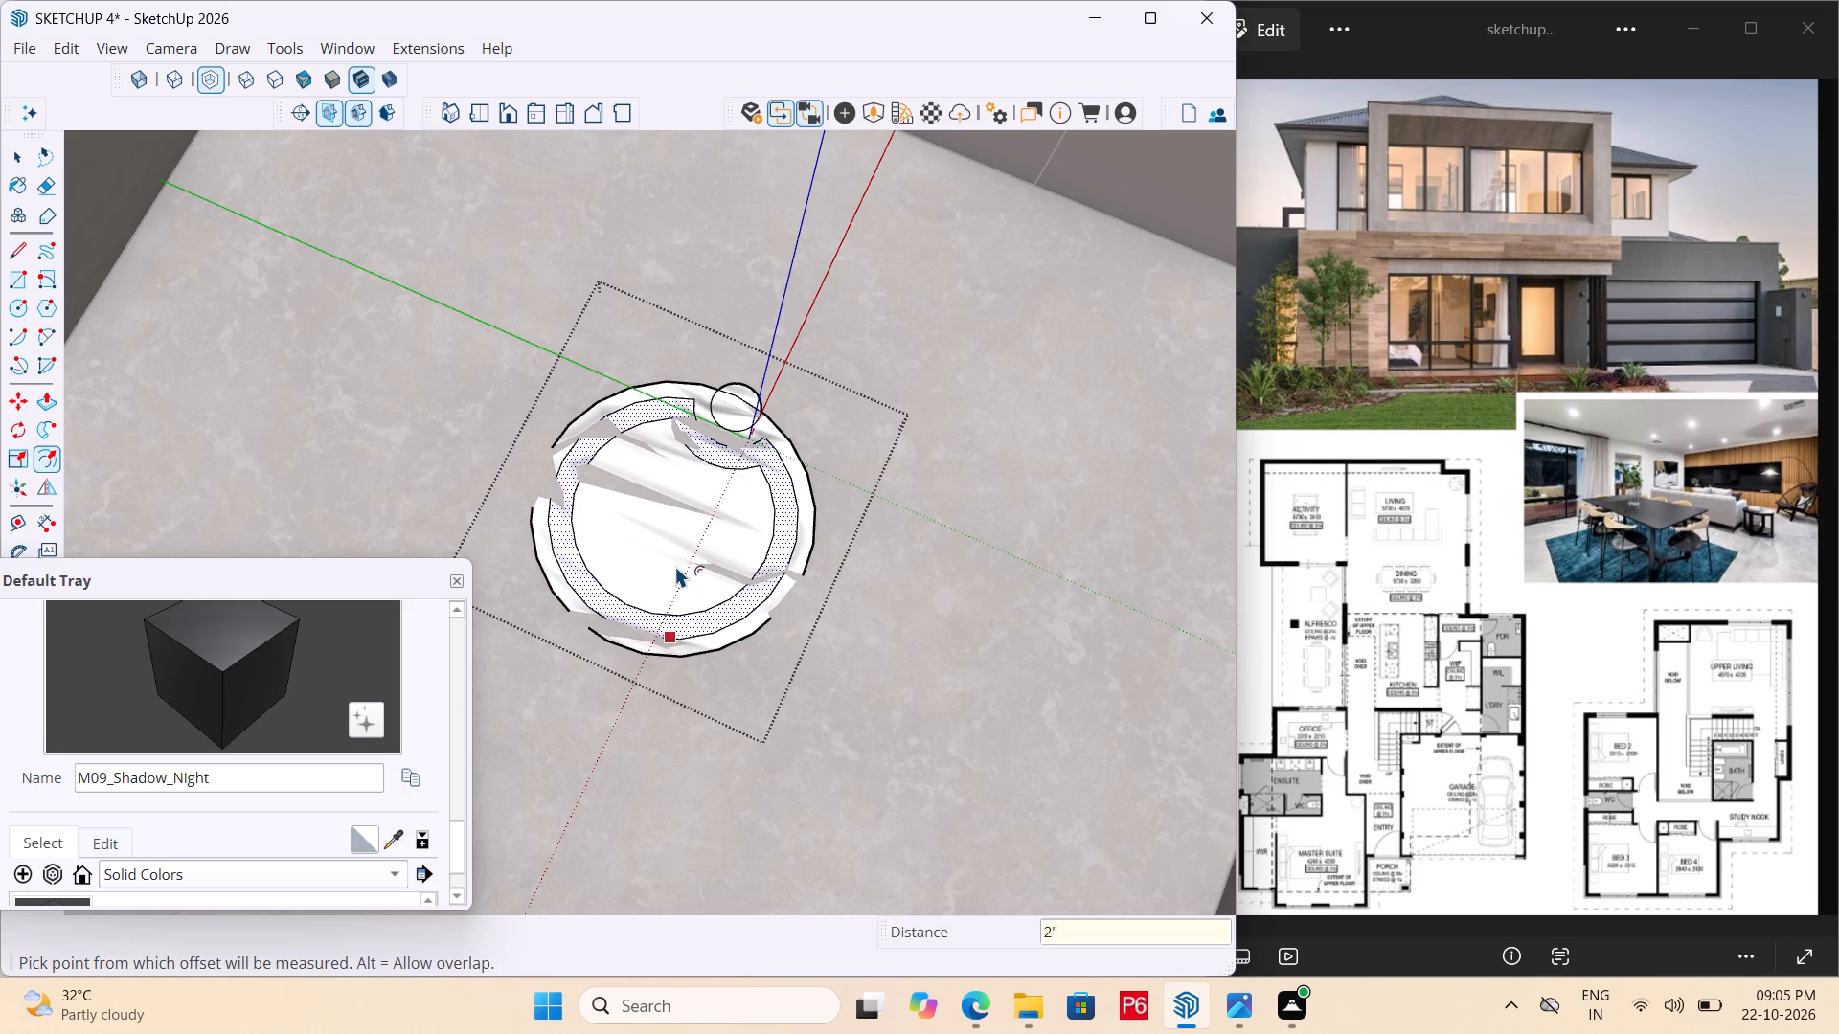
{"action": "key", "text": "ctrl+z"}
Offset the inner face's outline inward by 1" twice in succession, each time from the innermost face.
{"action": "left_click", "coordinate": [676, 562]}
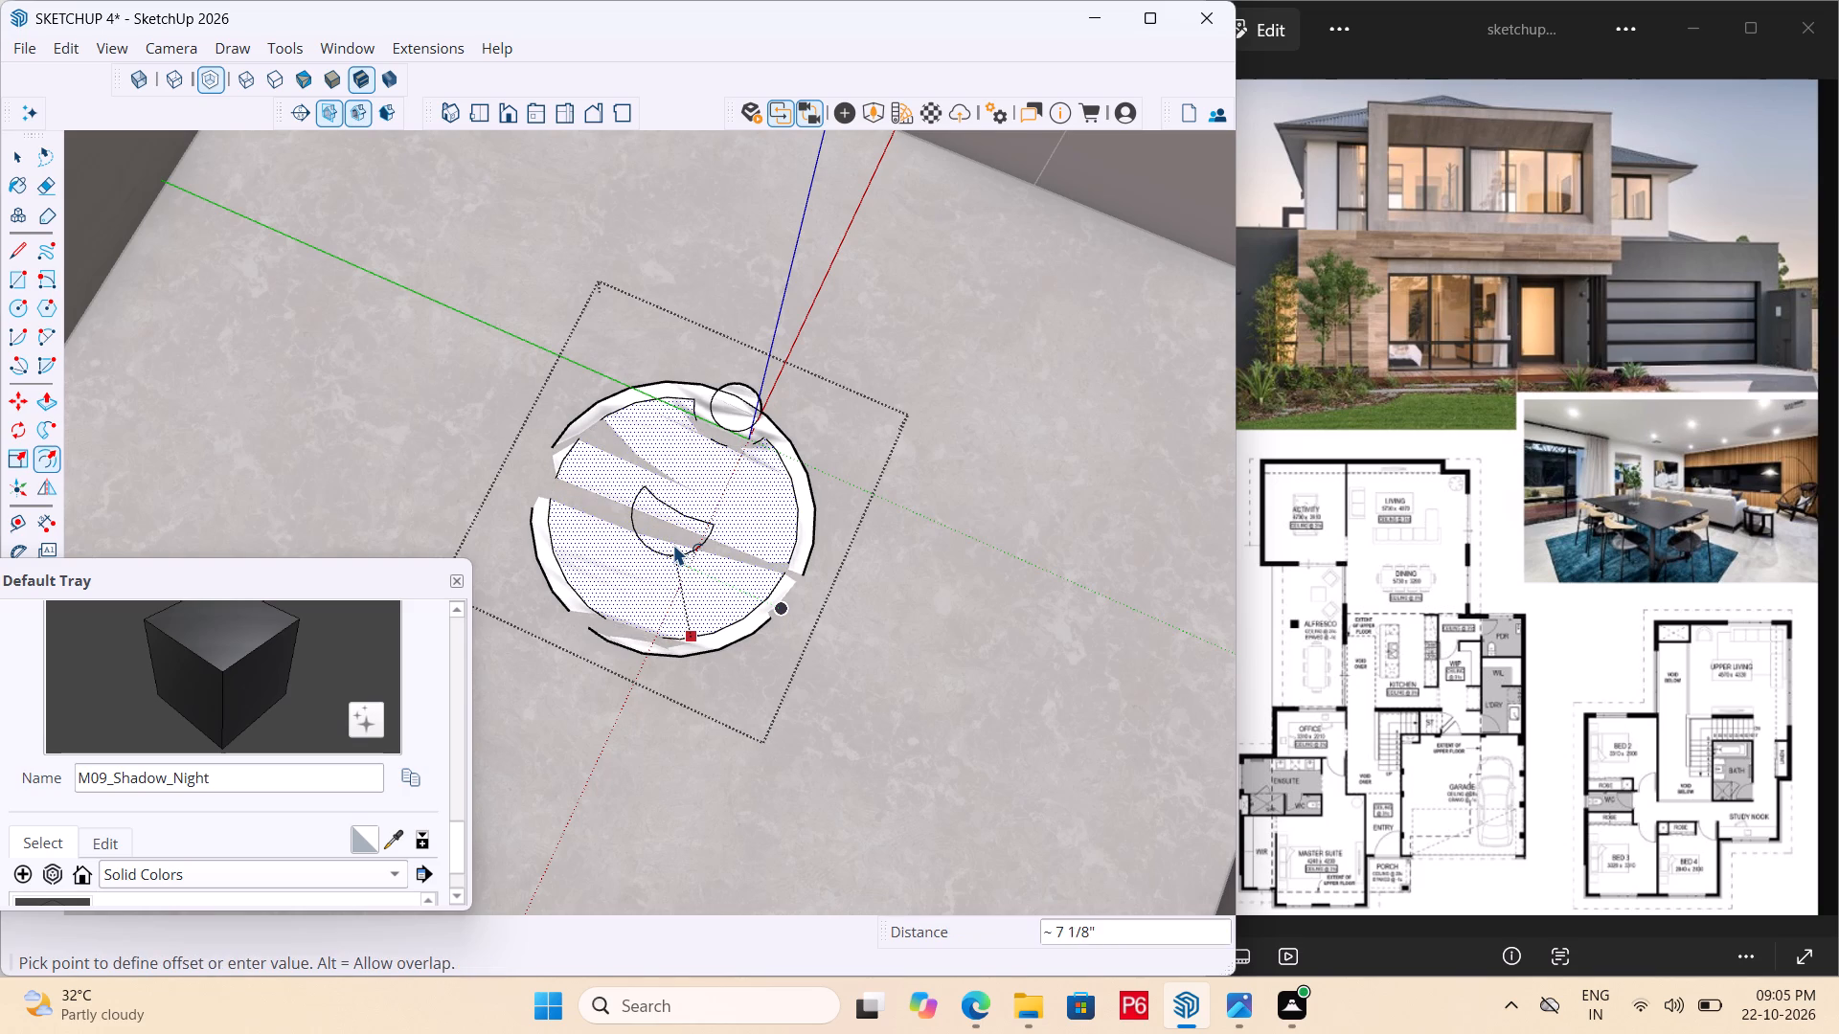
{"action": "type", "text": "1\""}
{"action": "key", "text": "Return"}
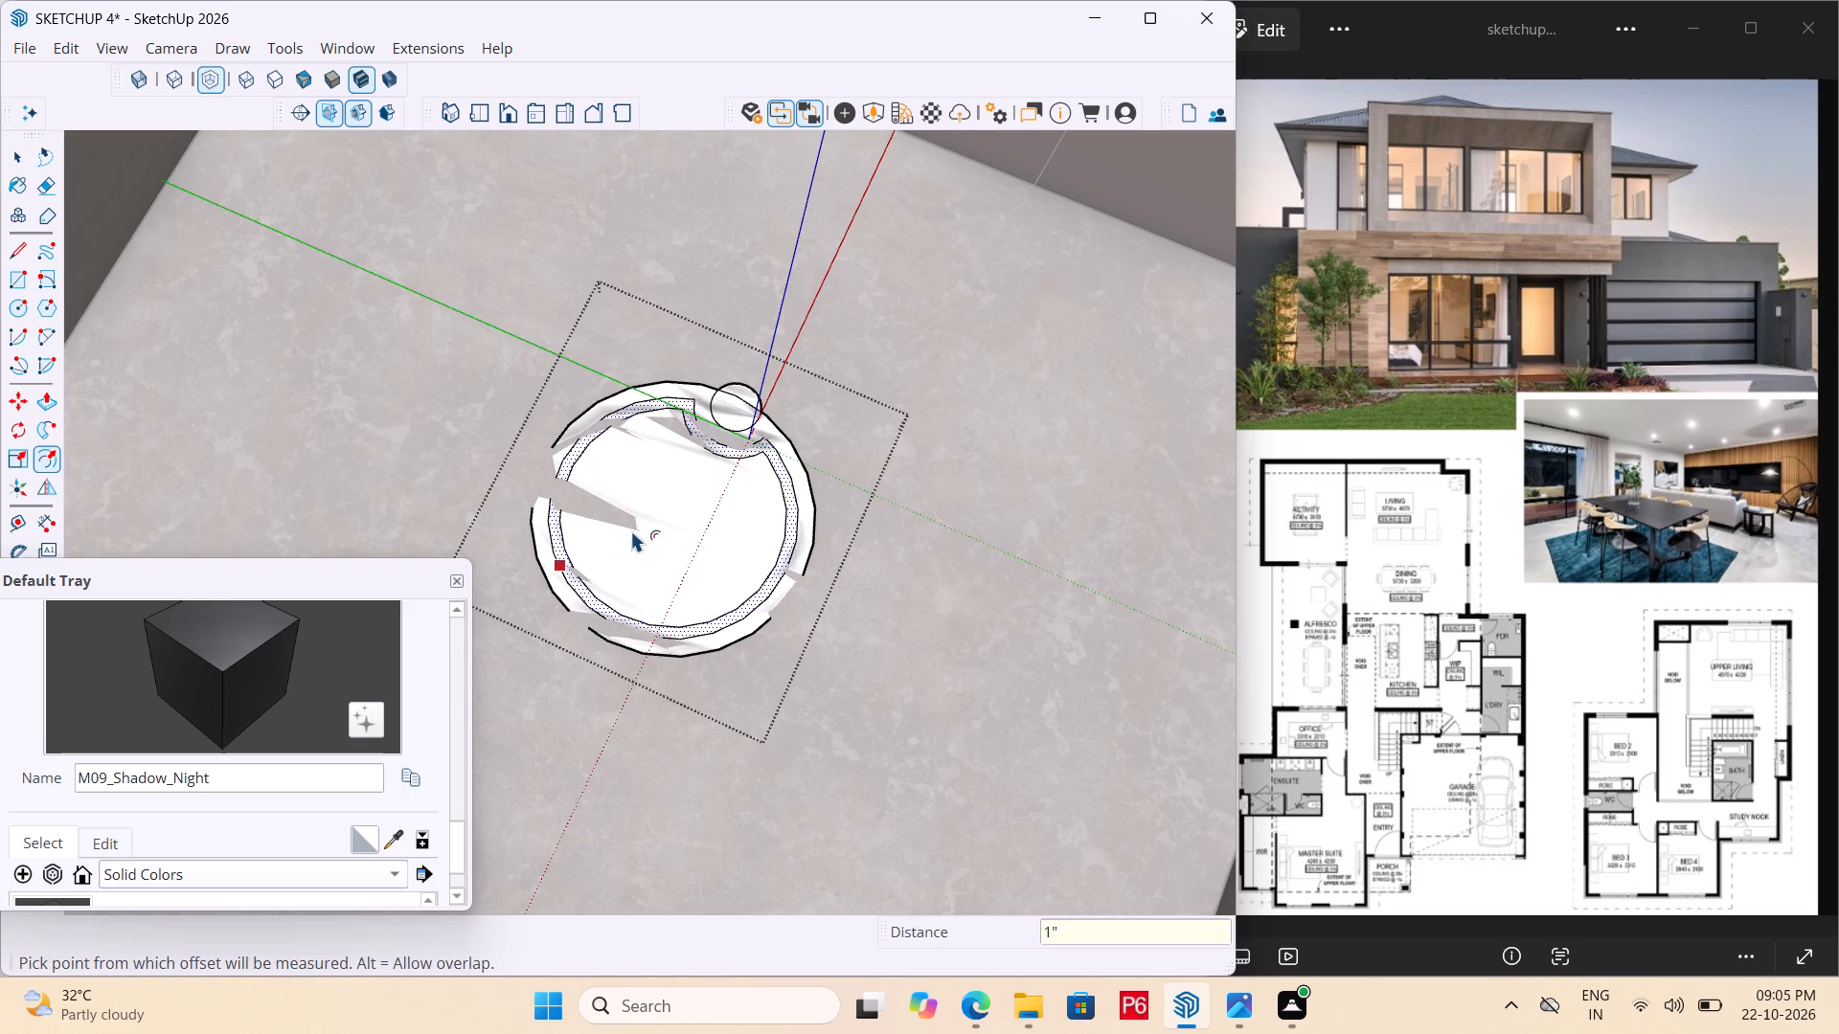
{"action": "key", "text": "space"}
{"action": "left_click", "coordinate": [647, 530]}
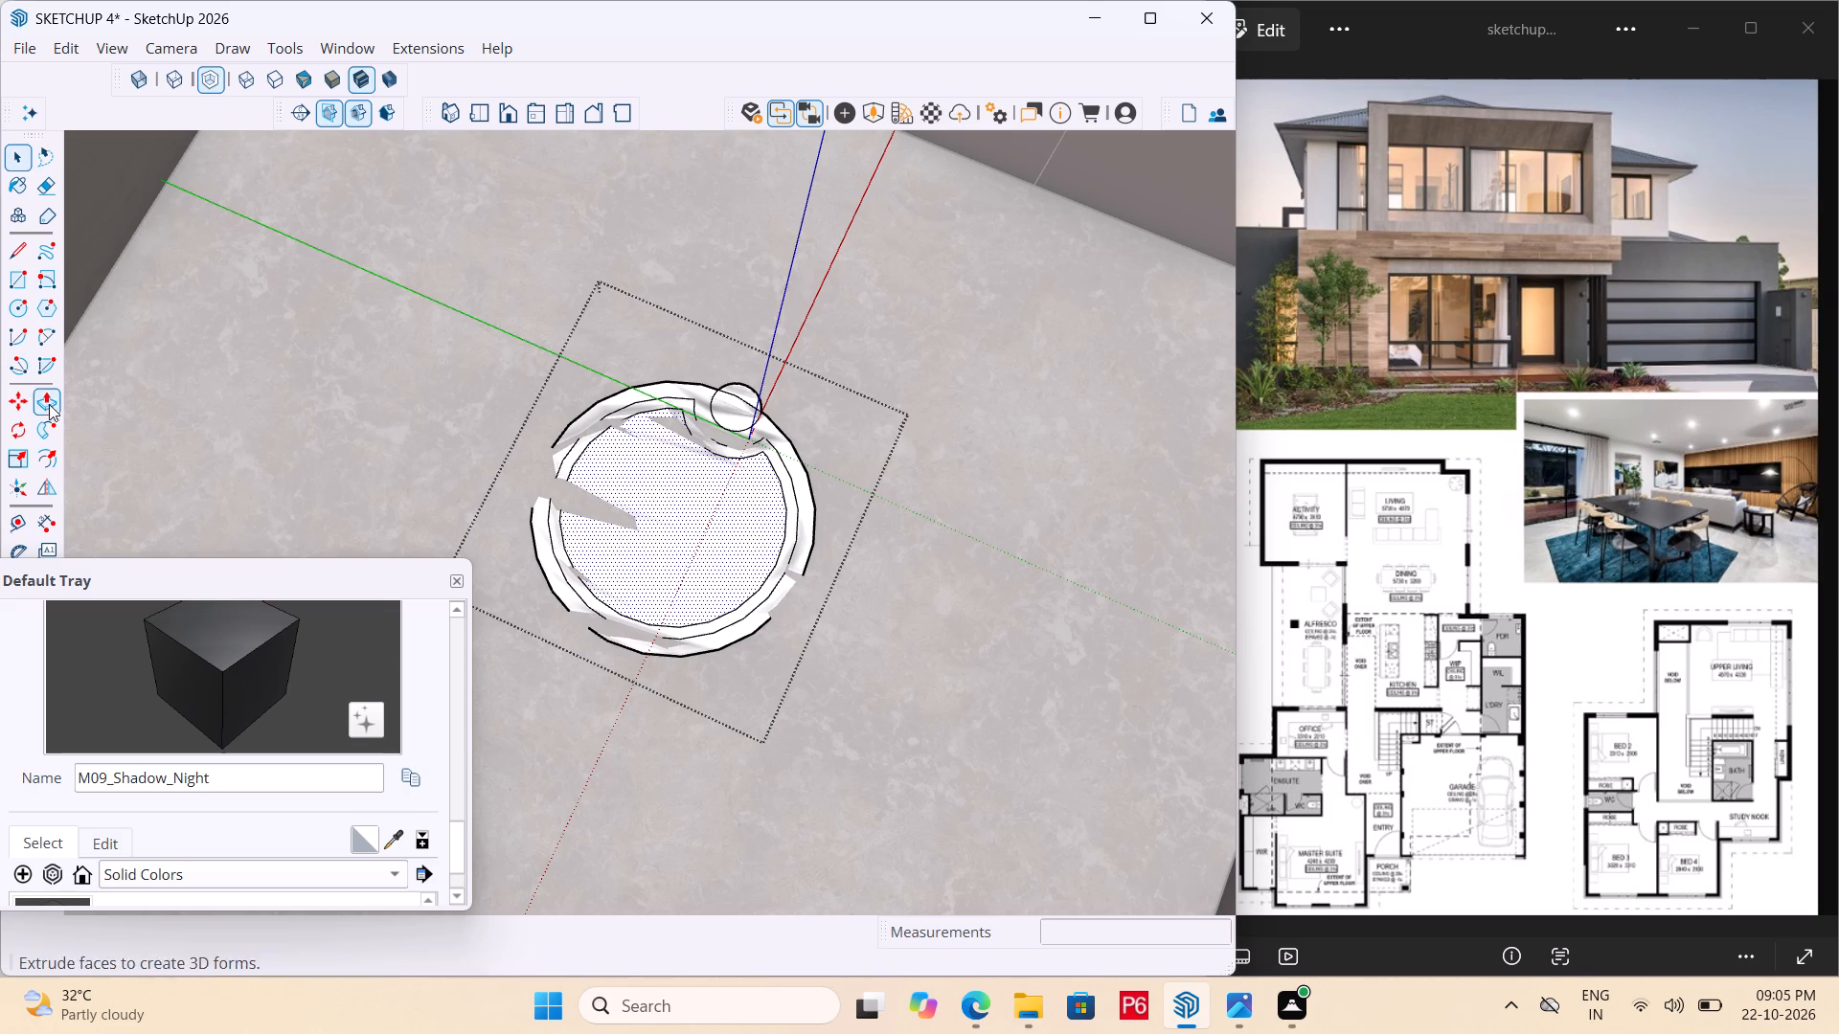
{"action": "left_click", "coordinate": [46, 467]}
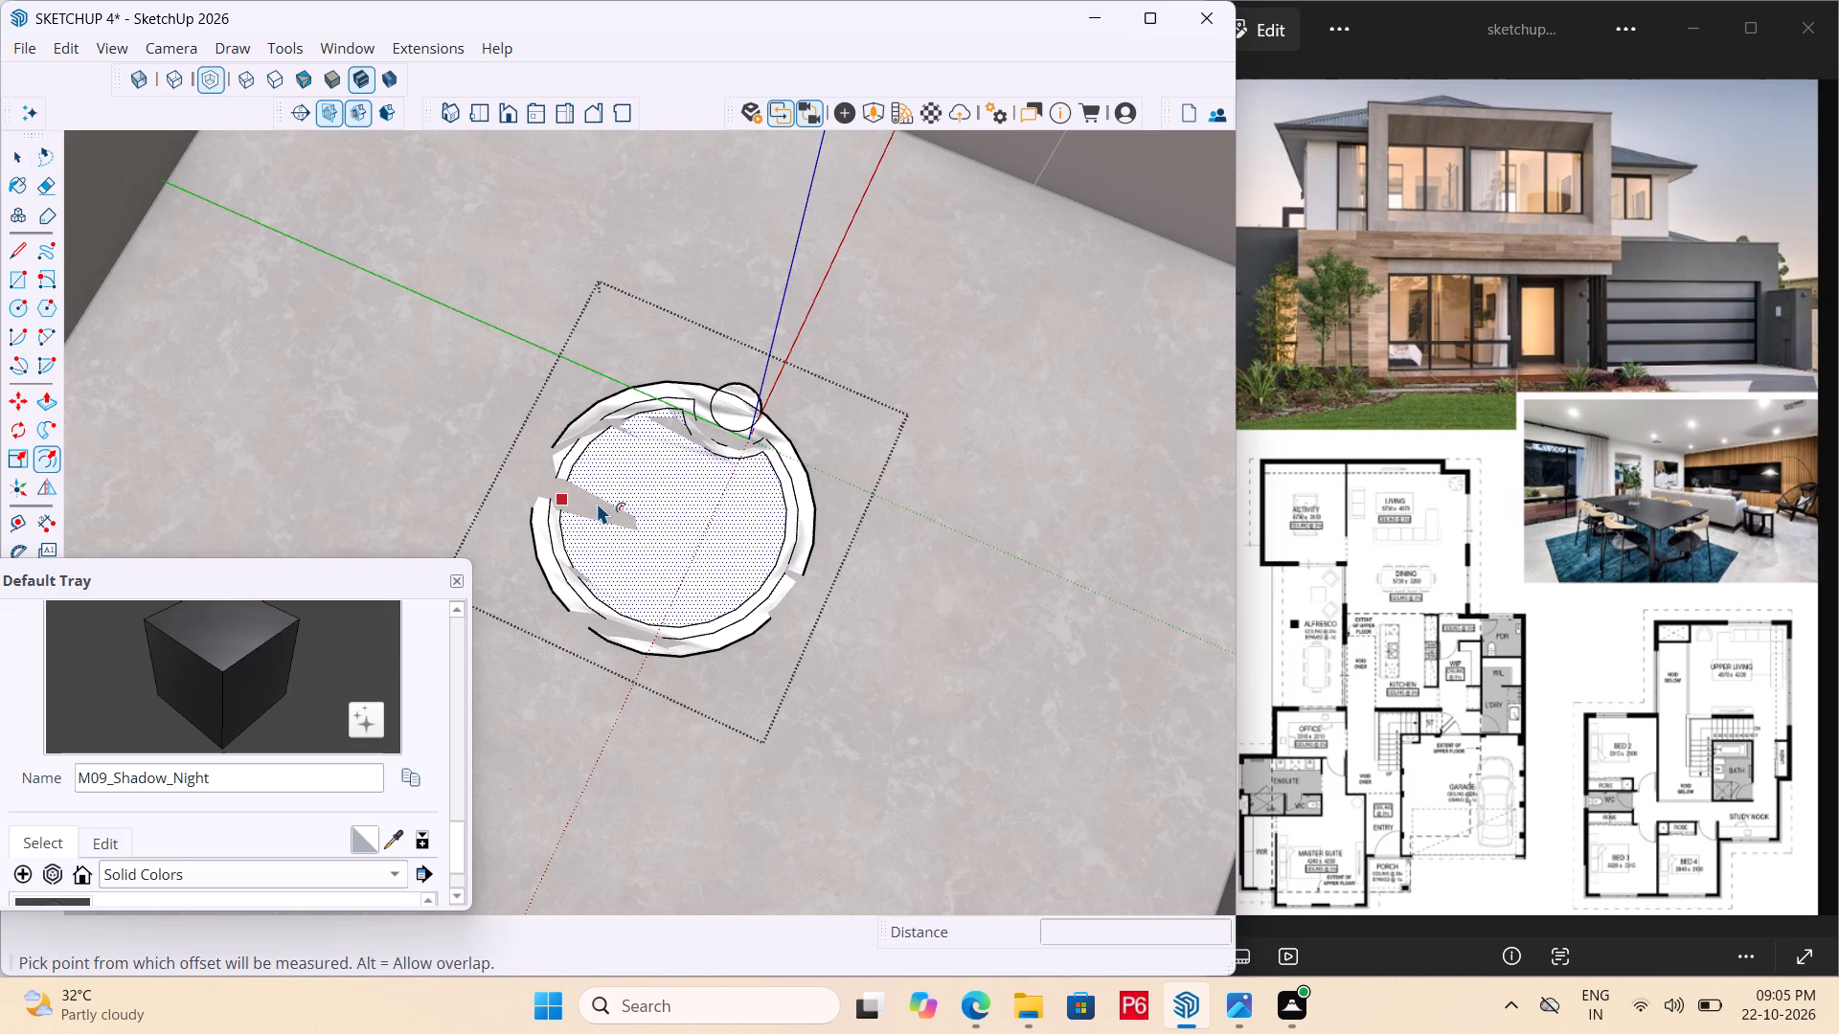
{"action": "left_click", "coordinate": [601, 504]}
{"action": "type", "text": "1\""}
{"action": "key", "text": "Return"}
{"action": "key", "text": "space"}
Offset the innermost face's outline inward by 1" to add a third 1" ring.
{"action": "double_click", "coordinate": [655, 540]}
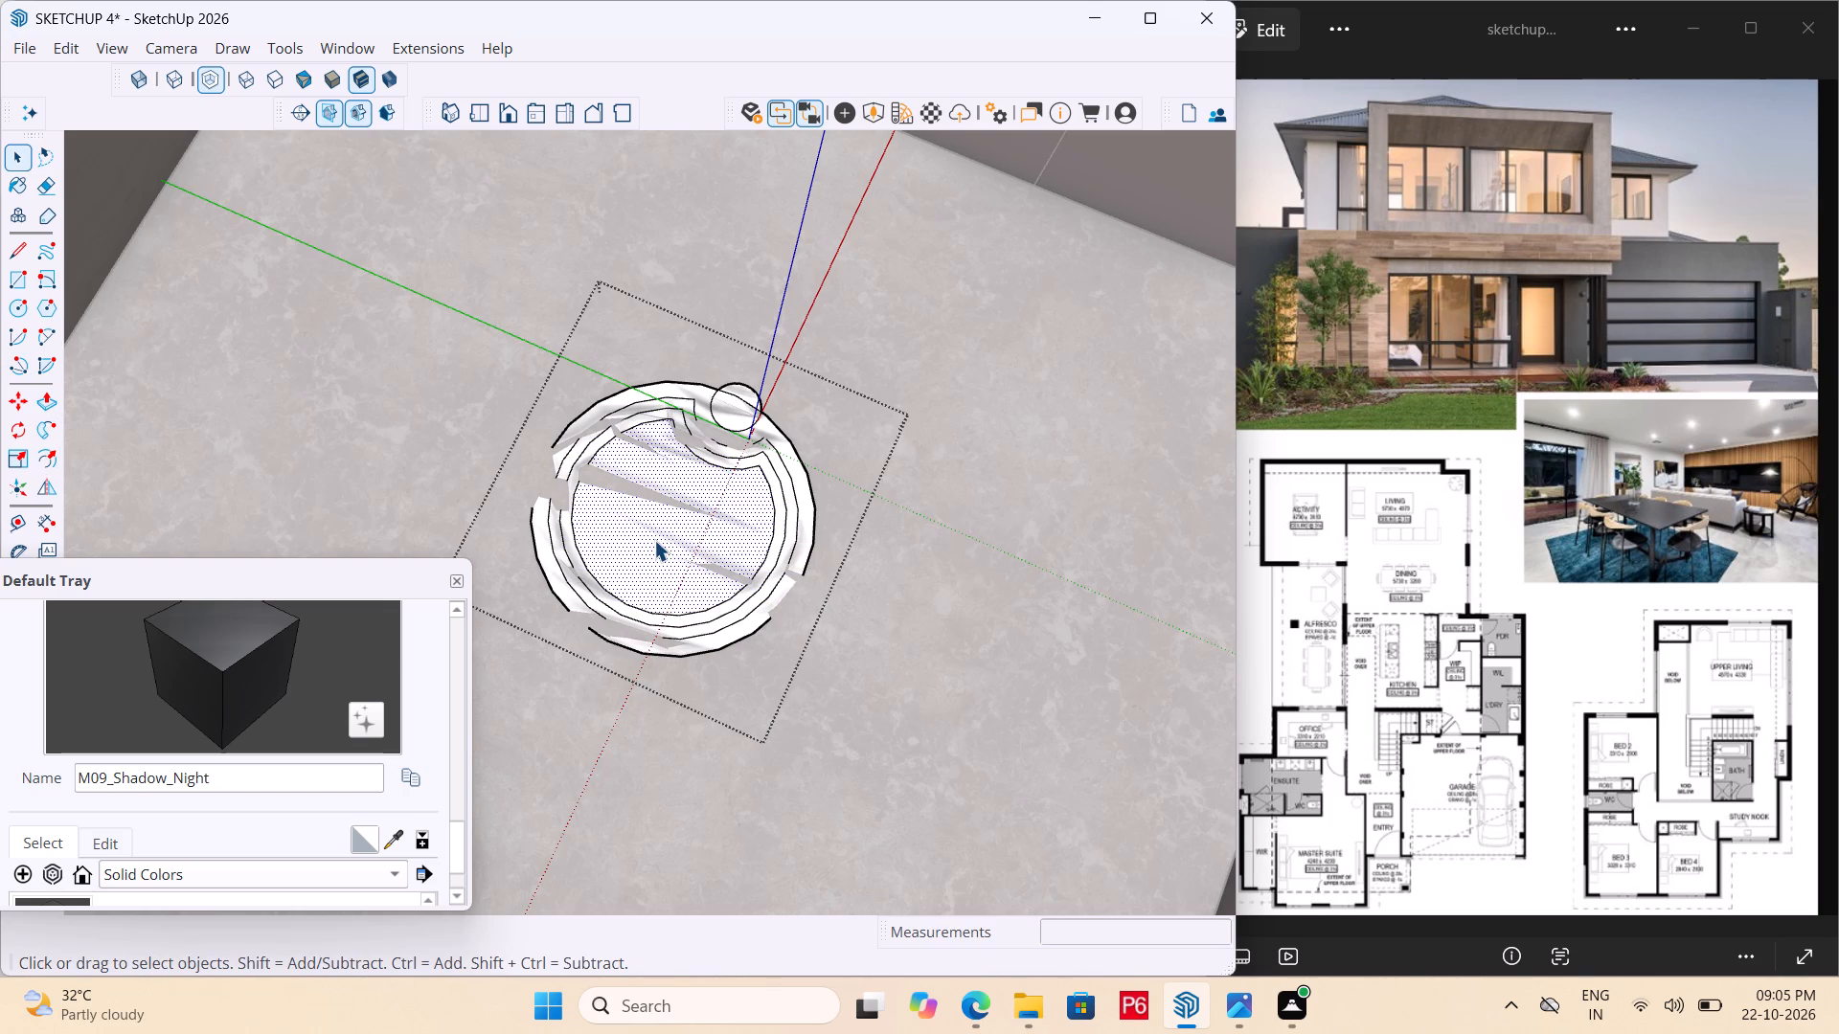
{"action": "left_click", "coordinate": [51, 455]}
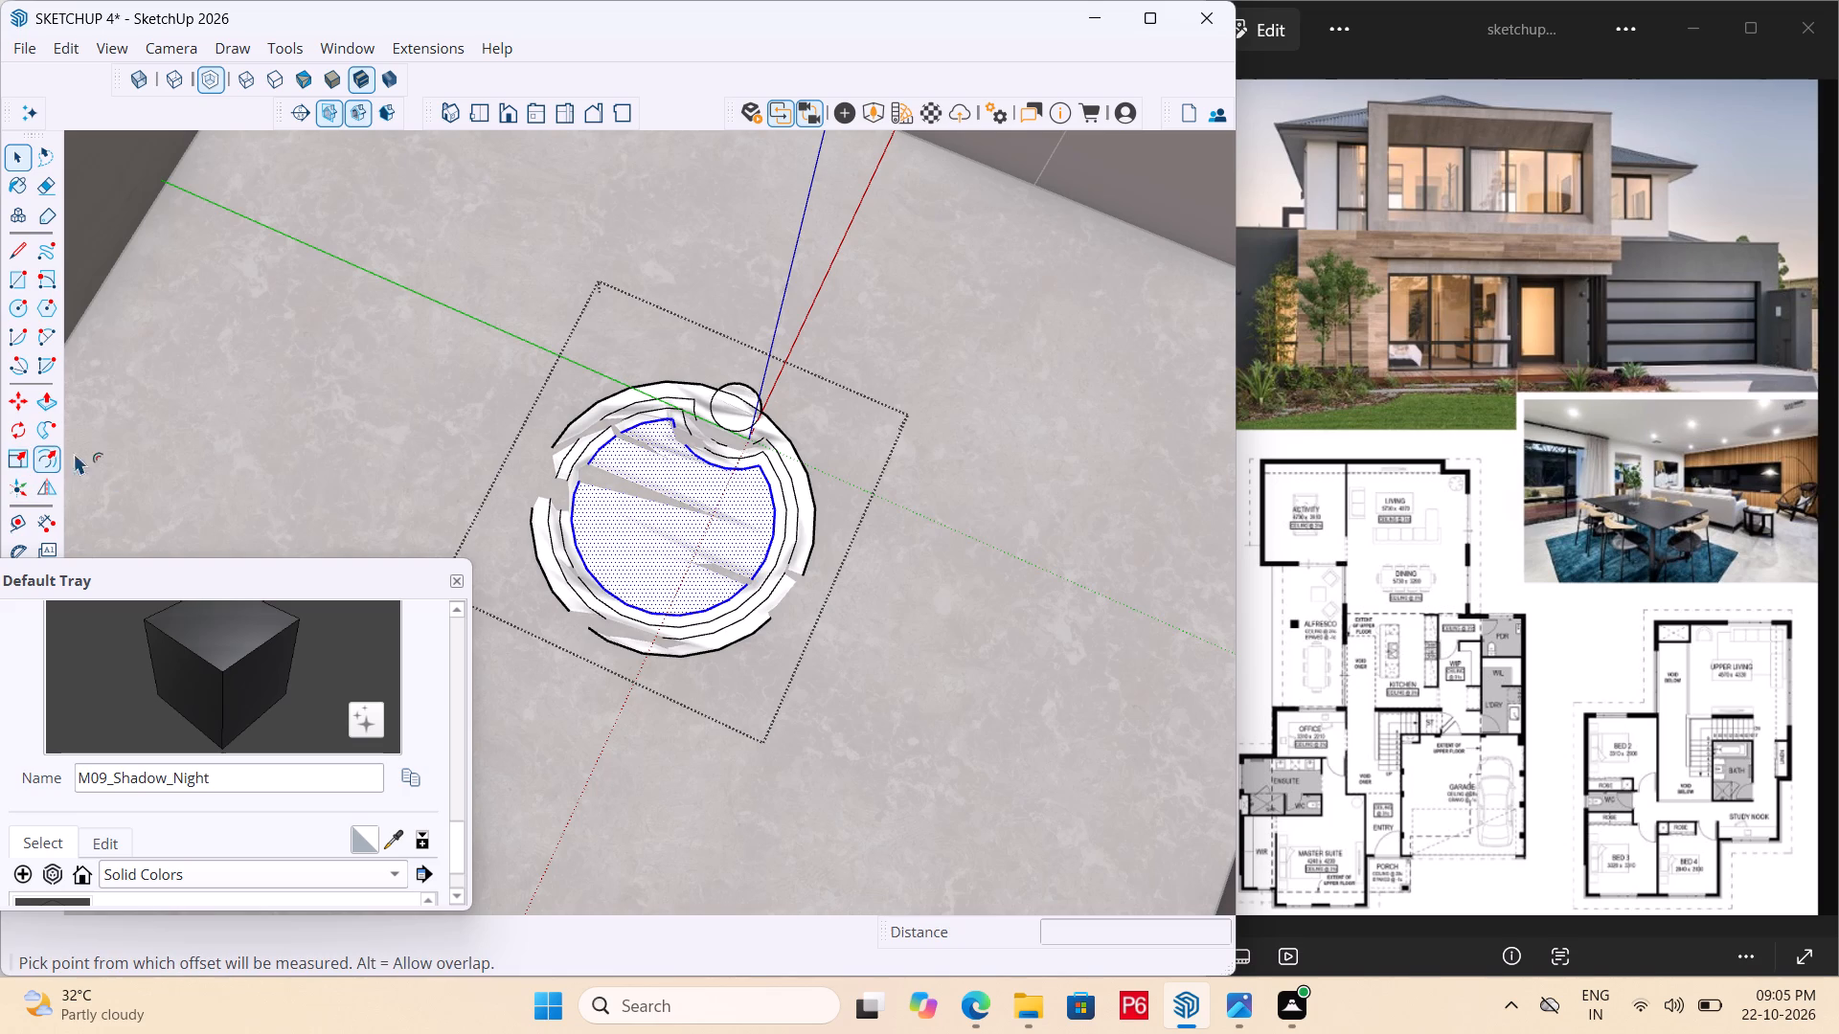
{"action": "left_click", "coordinate": [614, 528]}
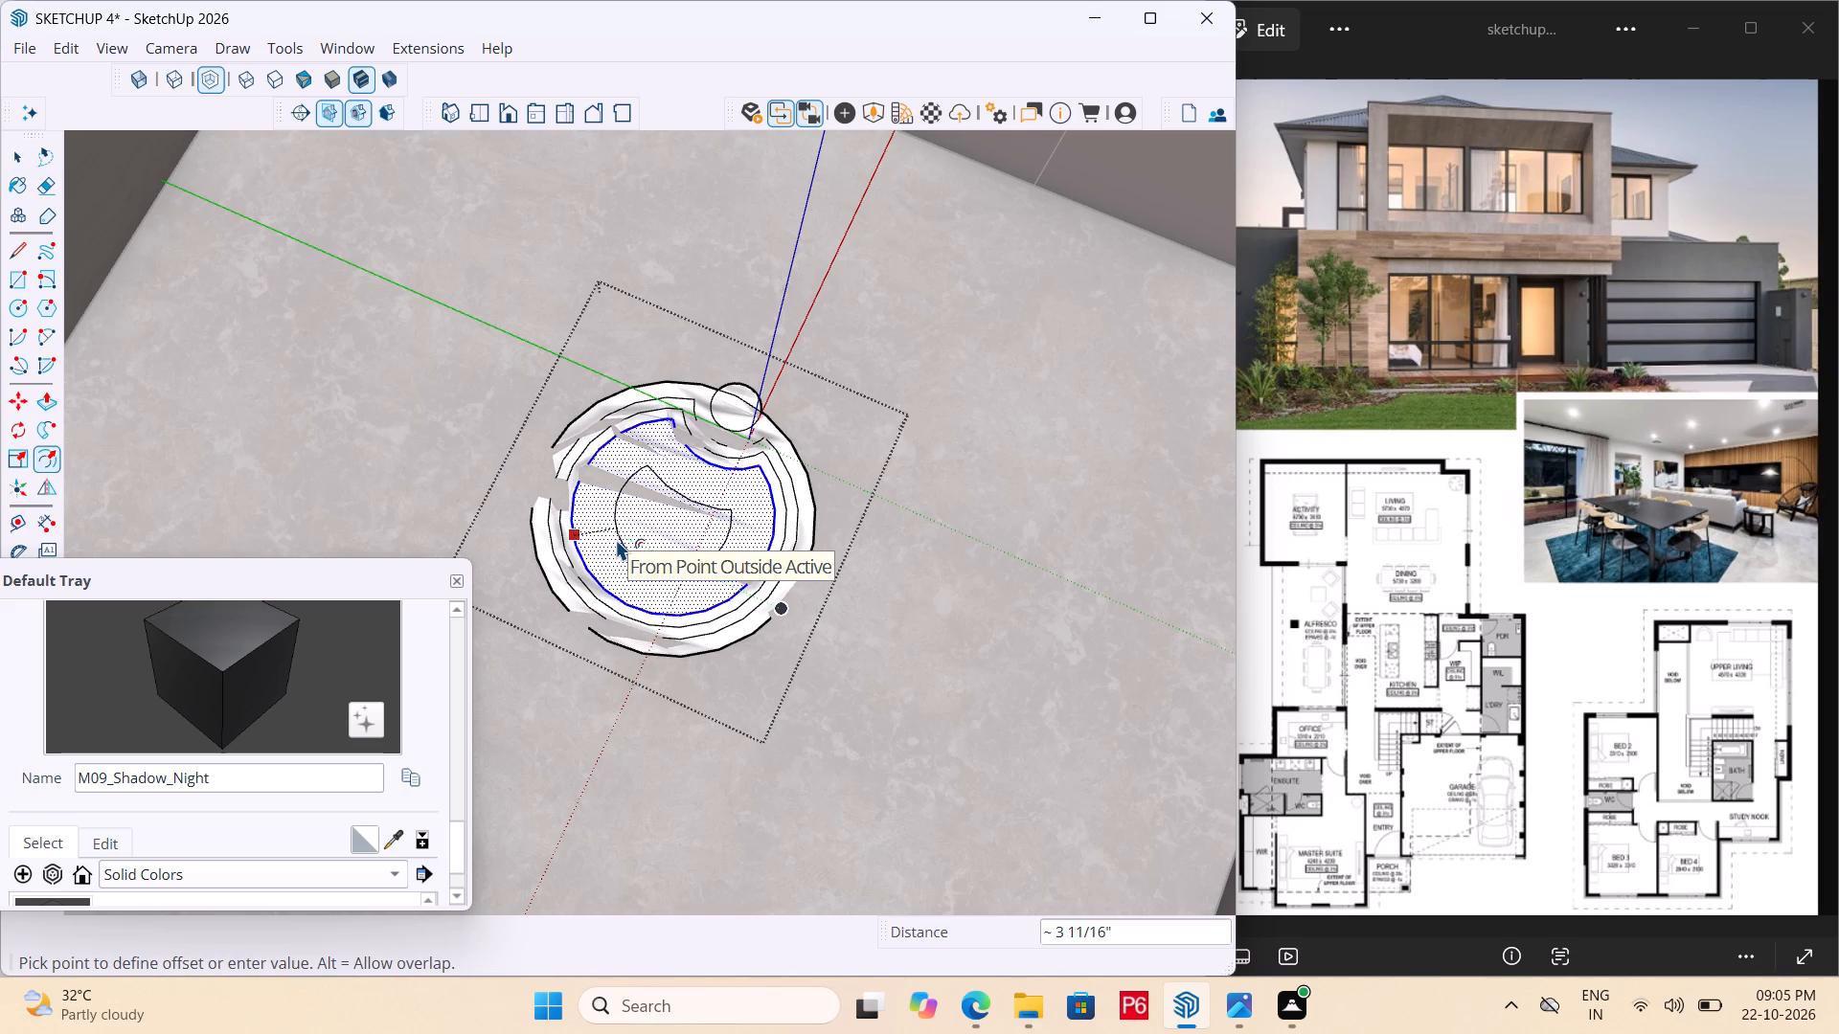
{"action": "key", "text": "1"}
{"action": "key", "text": "shift+quotedbl"}
{"action": "key", "text": "Return"}
{"action": "key", "text": "space"}
Offset the new innermost face's outline inward by 1" to add a fourth 1" ring.
{"action": "scroll", "coordinate": [658, 513], "scroll_direction": "up", "scroll_amount": 1}
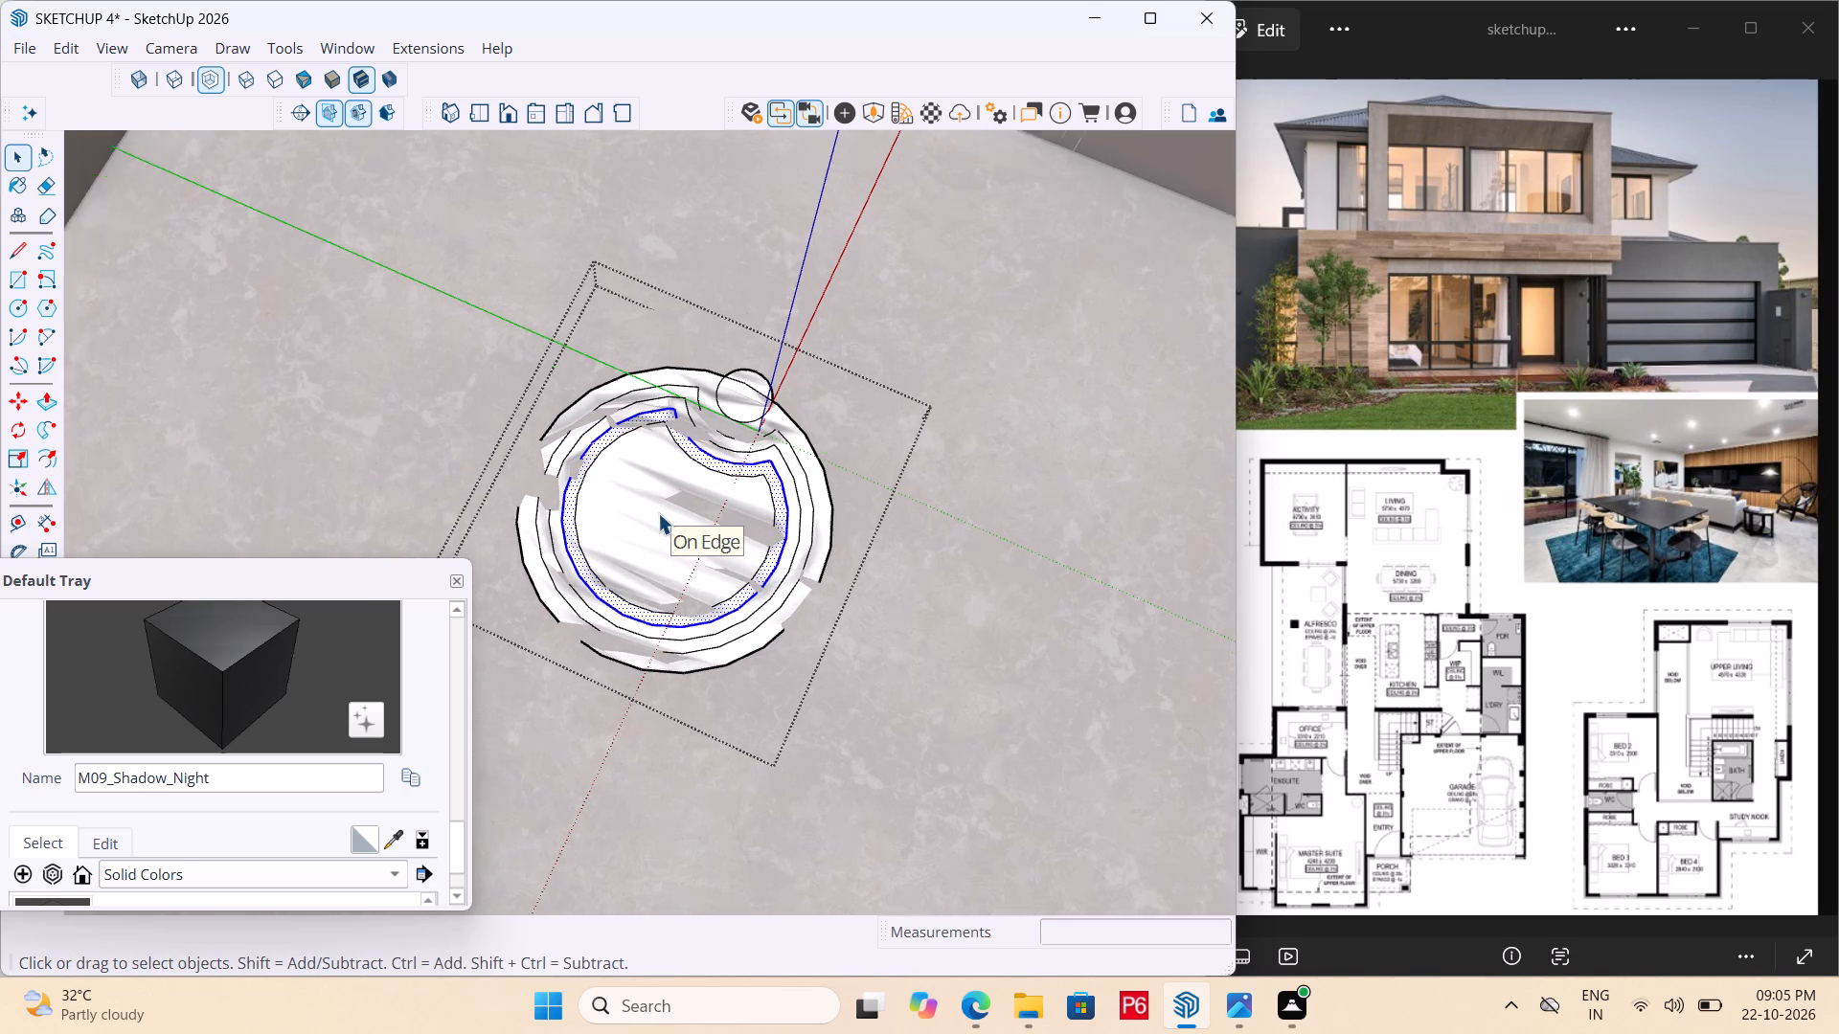
{"action": "scroll", "coordinate": [658, 513], "scroll_direction": "up", "scroll_amount": 1}
{"action": "left_click", "coordinate": [657, 513]}
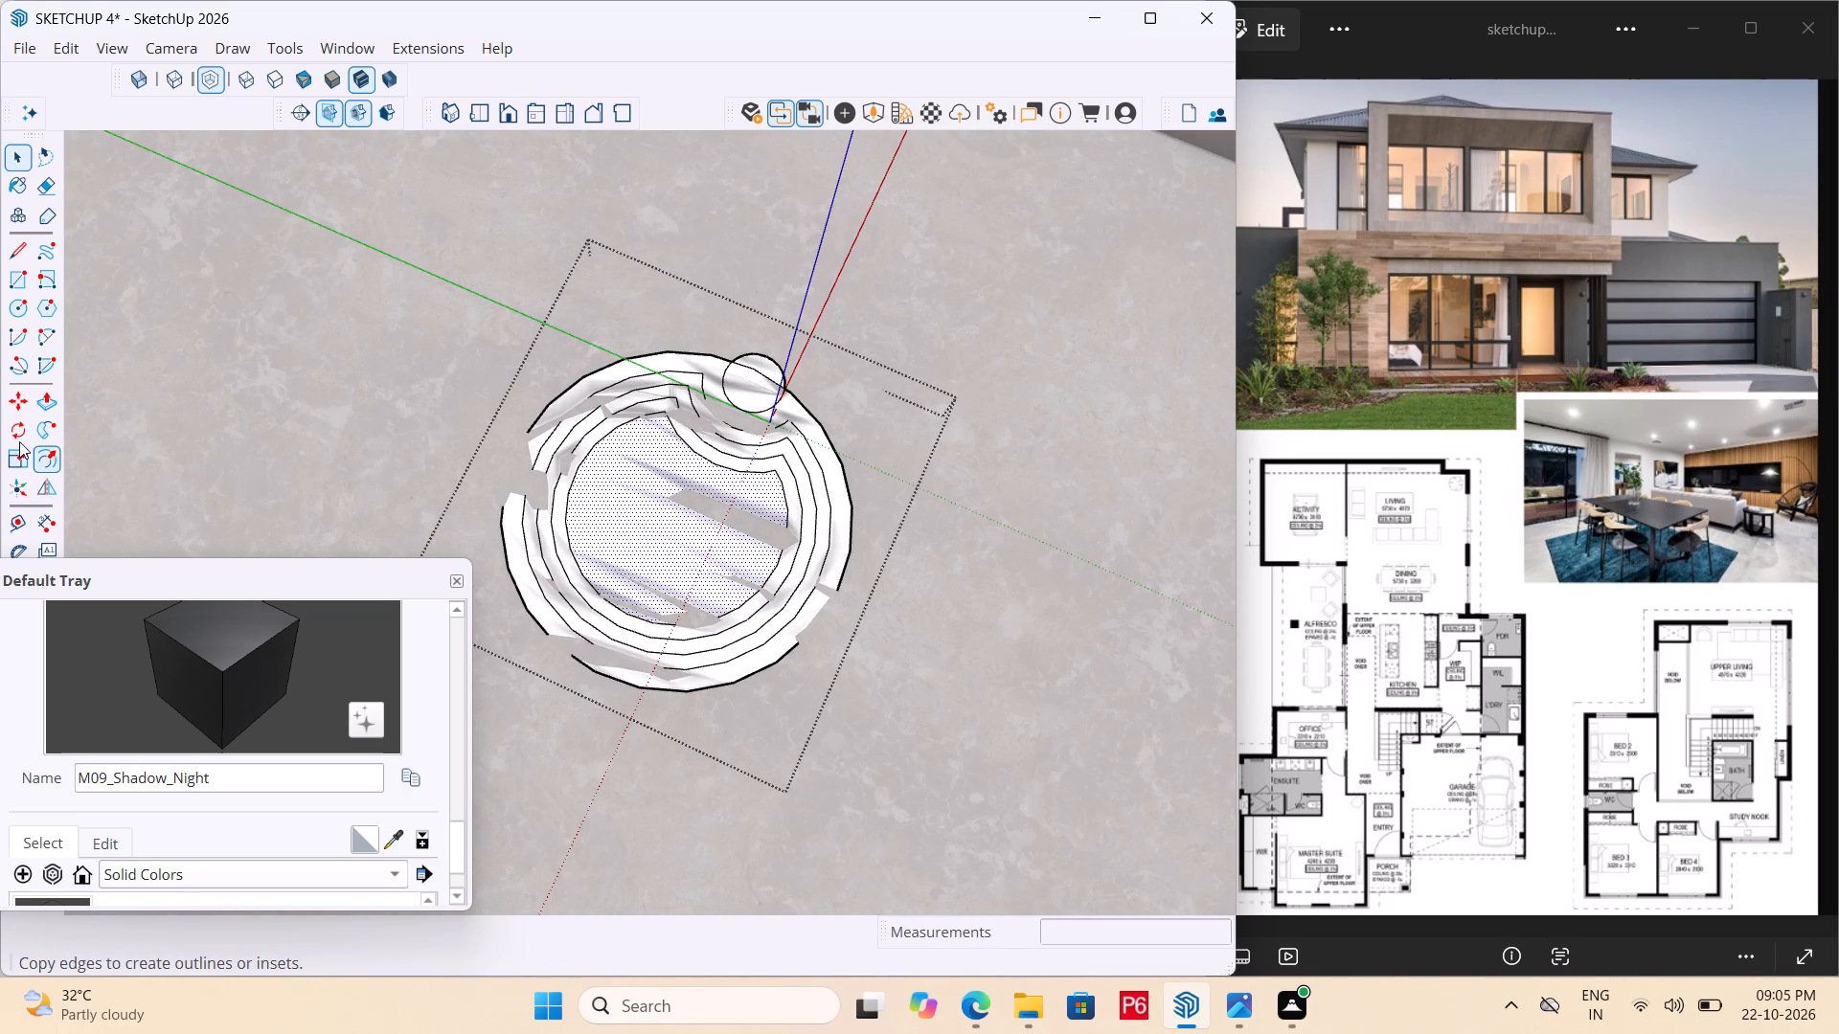
{"action": "left_click_drag", "start_coordinate": [42, 461], "coordinate": [51, 457]}
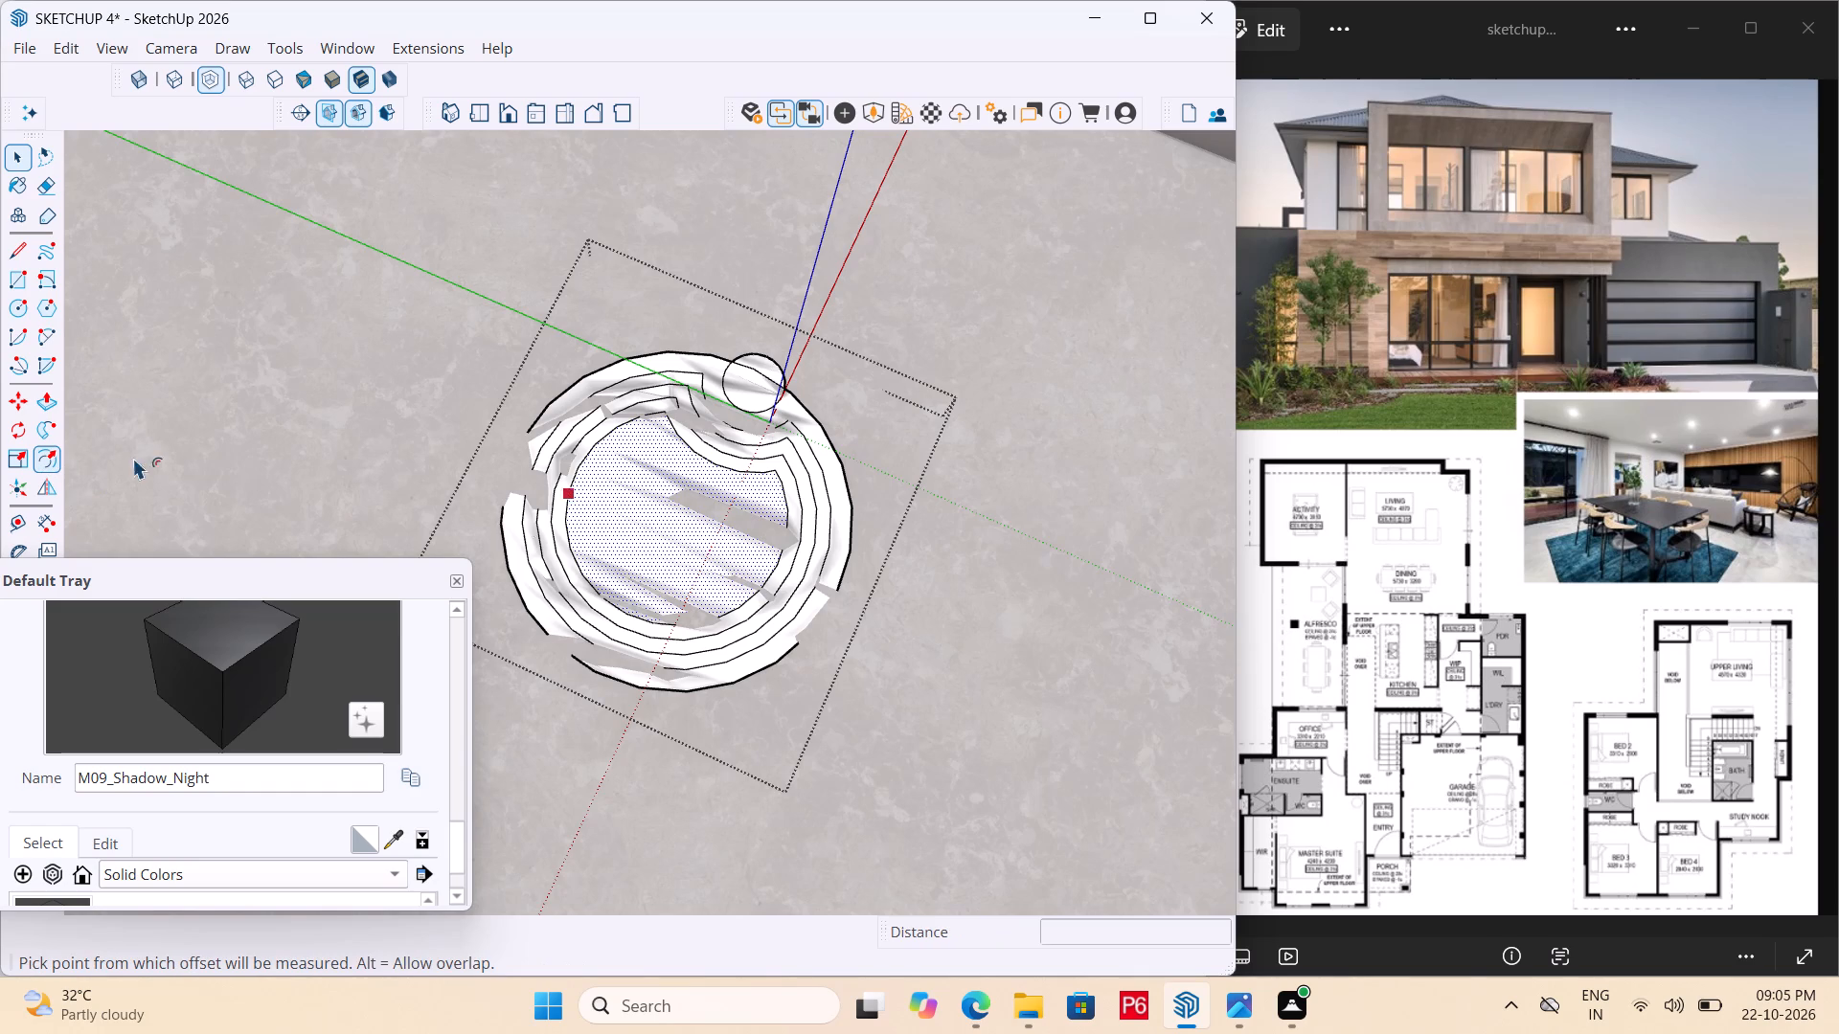
{"action": "left_click", "coordinate": [611, 553]}
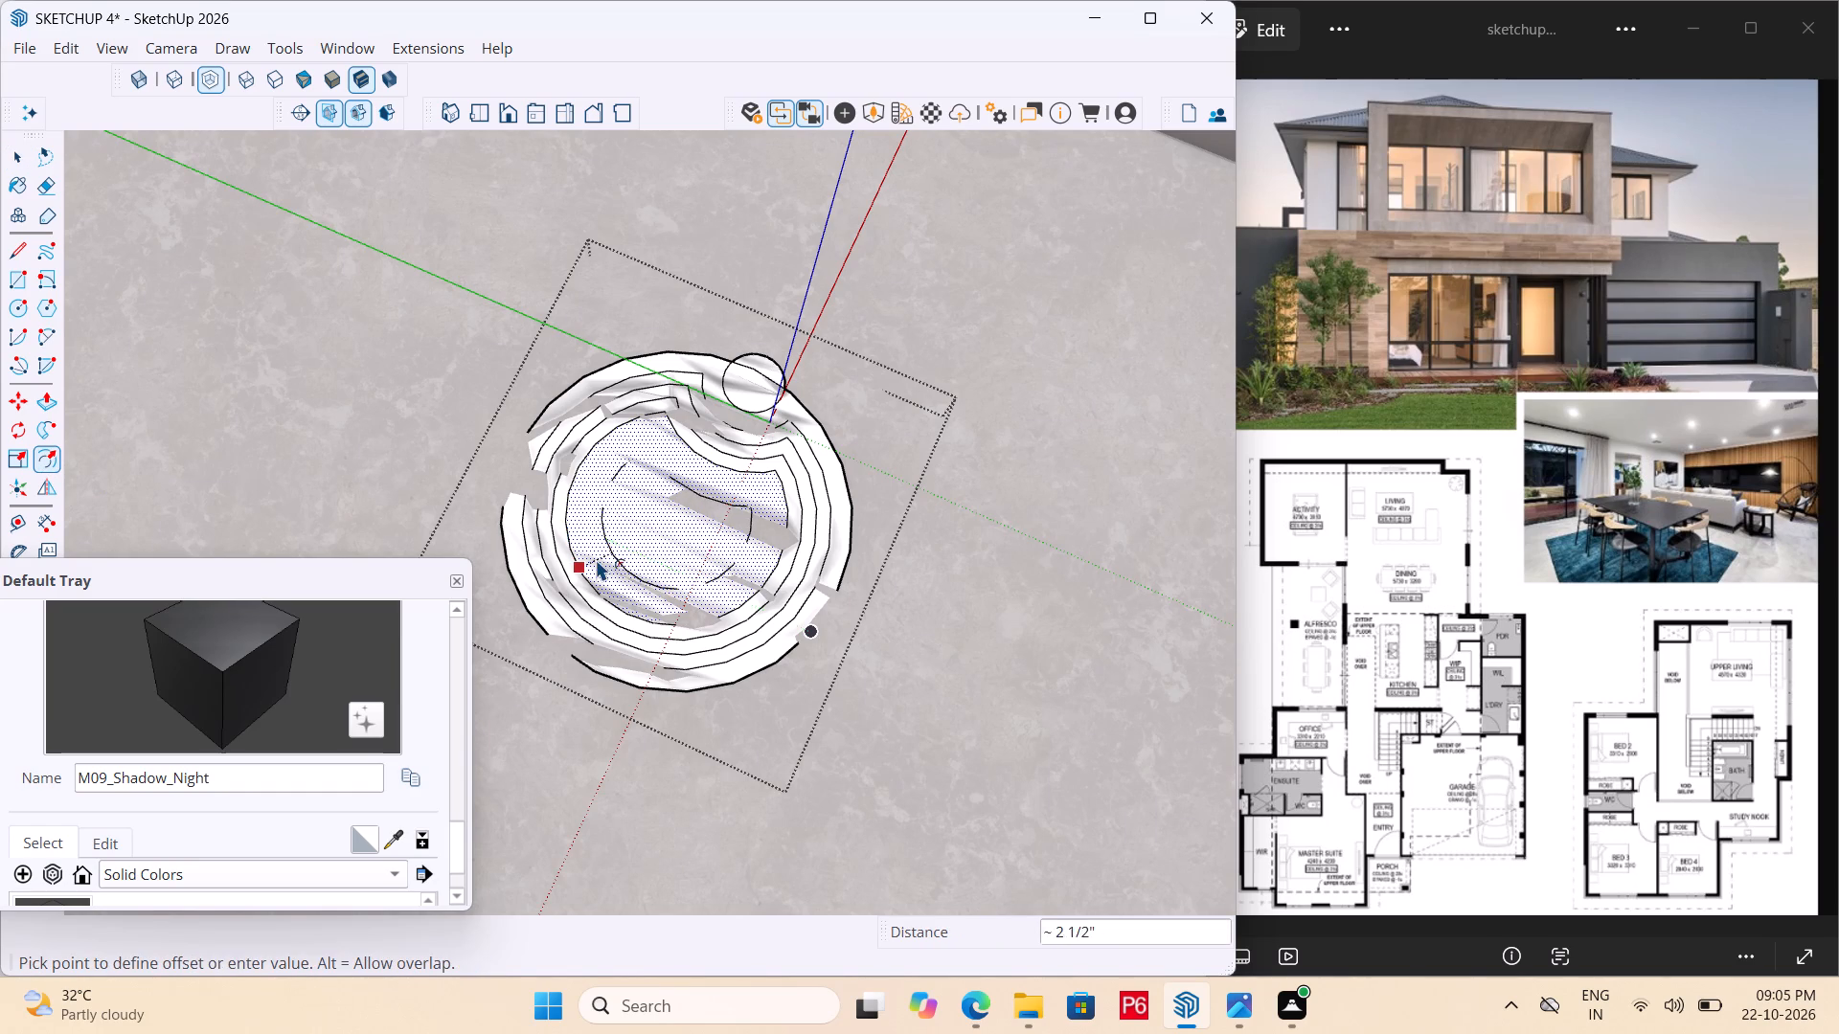
{"action": "type", "text": "1'"}
{"action": "key", "text": "Return"}
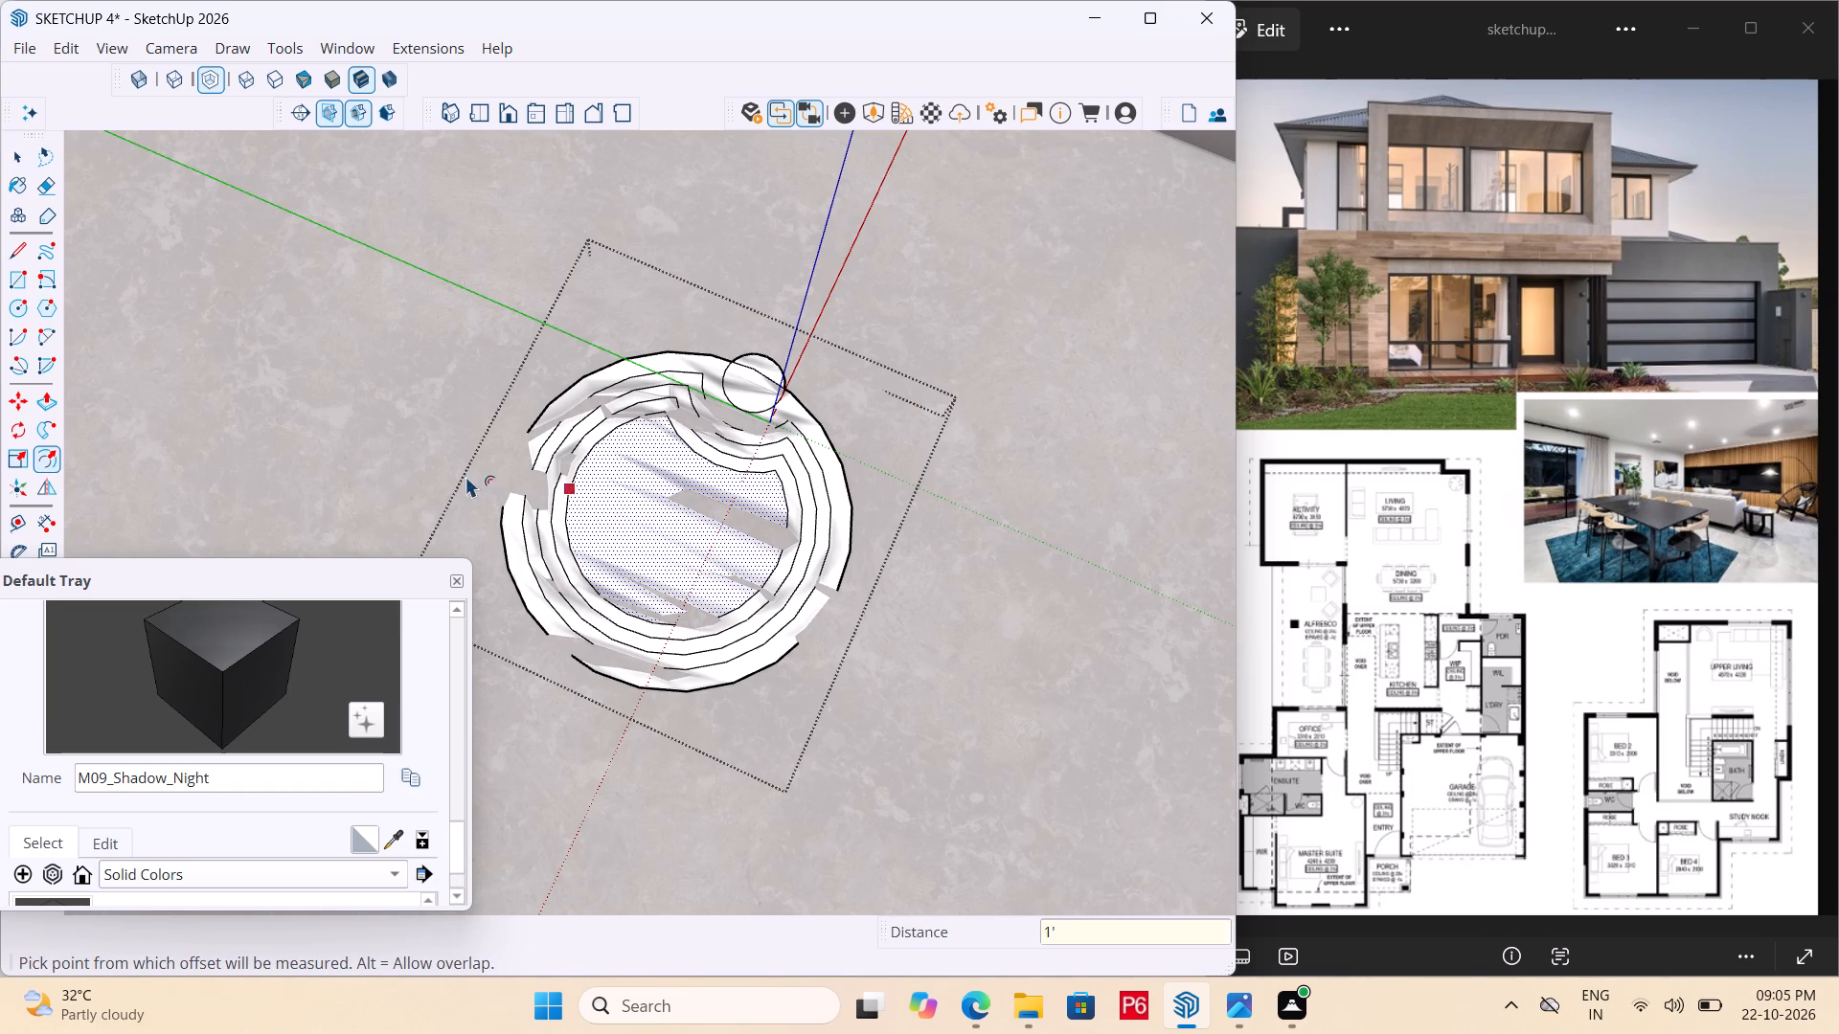
{"action": "left_click", "coordinate": [621, 527]}
{"action": "type", "text": "1\""}
{"action": "key", "text": "Return"}
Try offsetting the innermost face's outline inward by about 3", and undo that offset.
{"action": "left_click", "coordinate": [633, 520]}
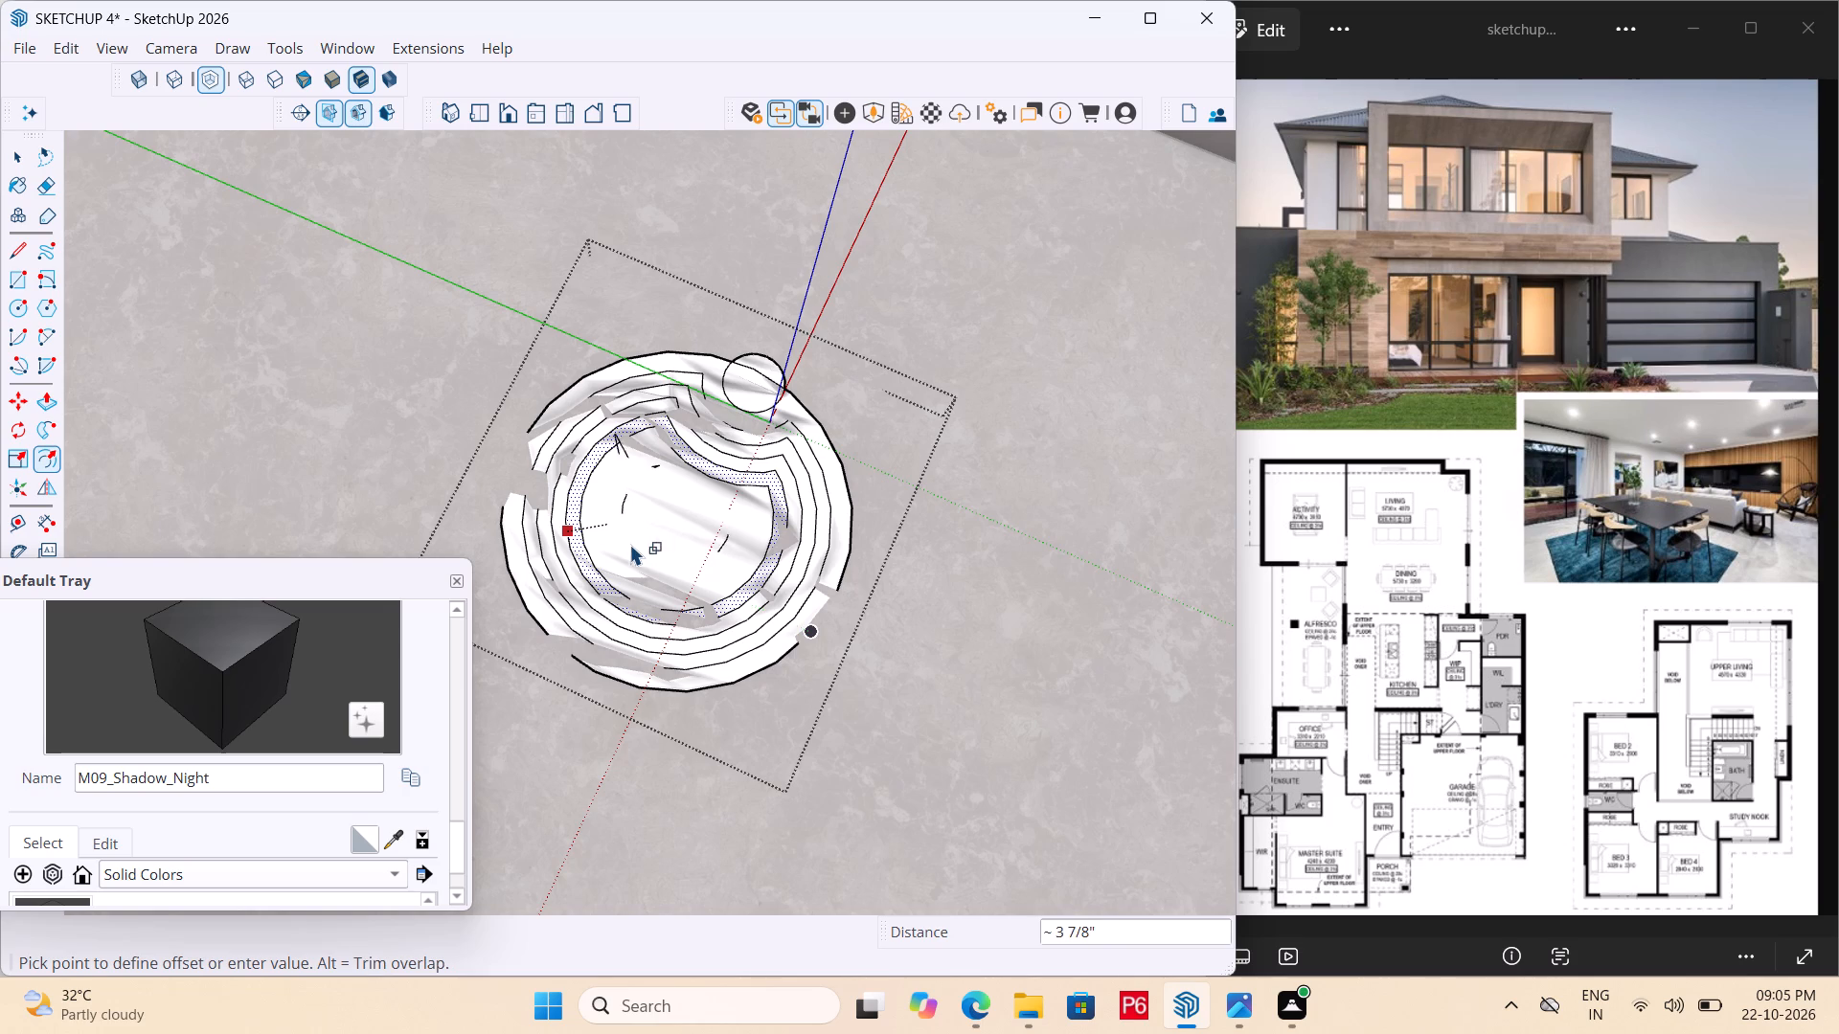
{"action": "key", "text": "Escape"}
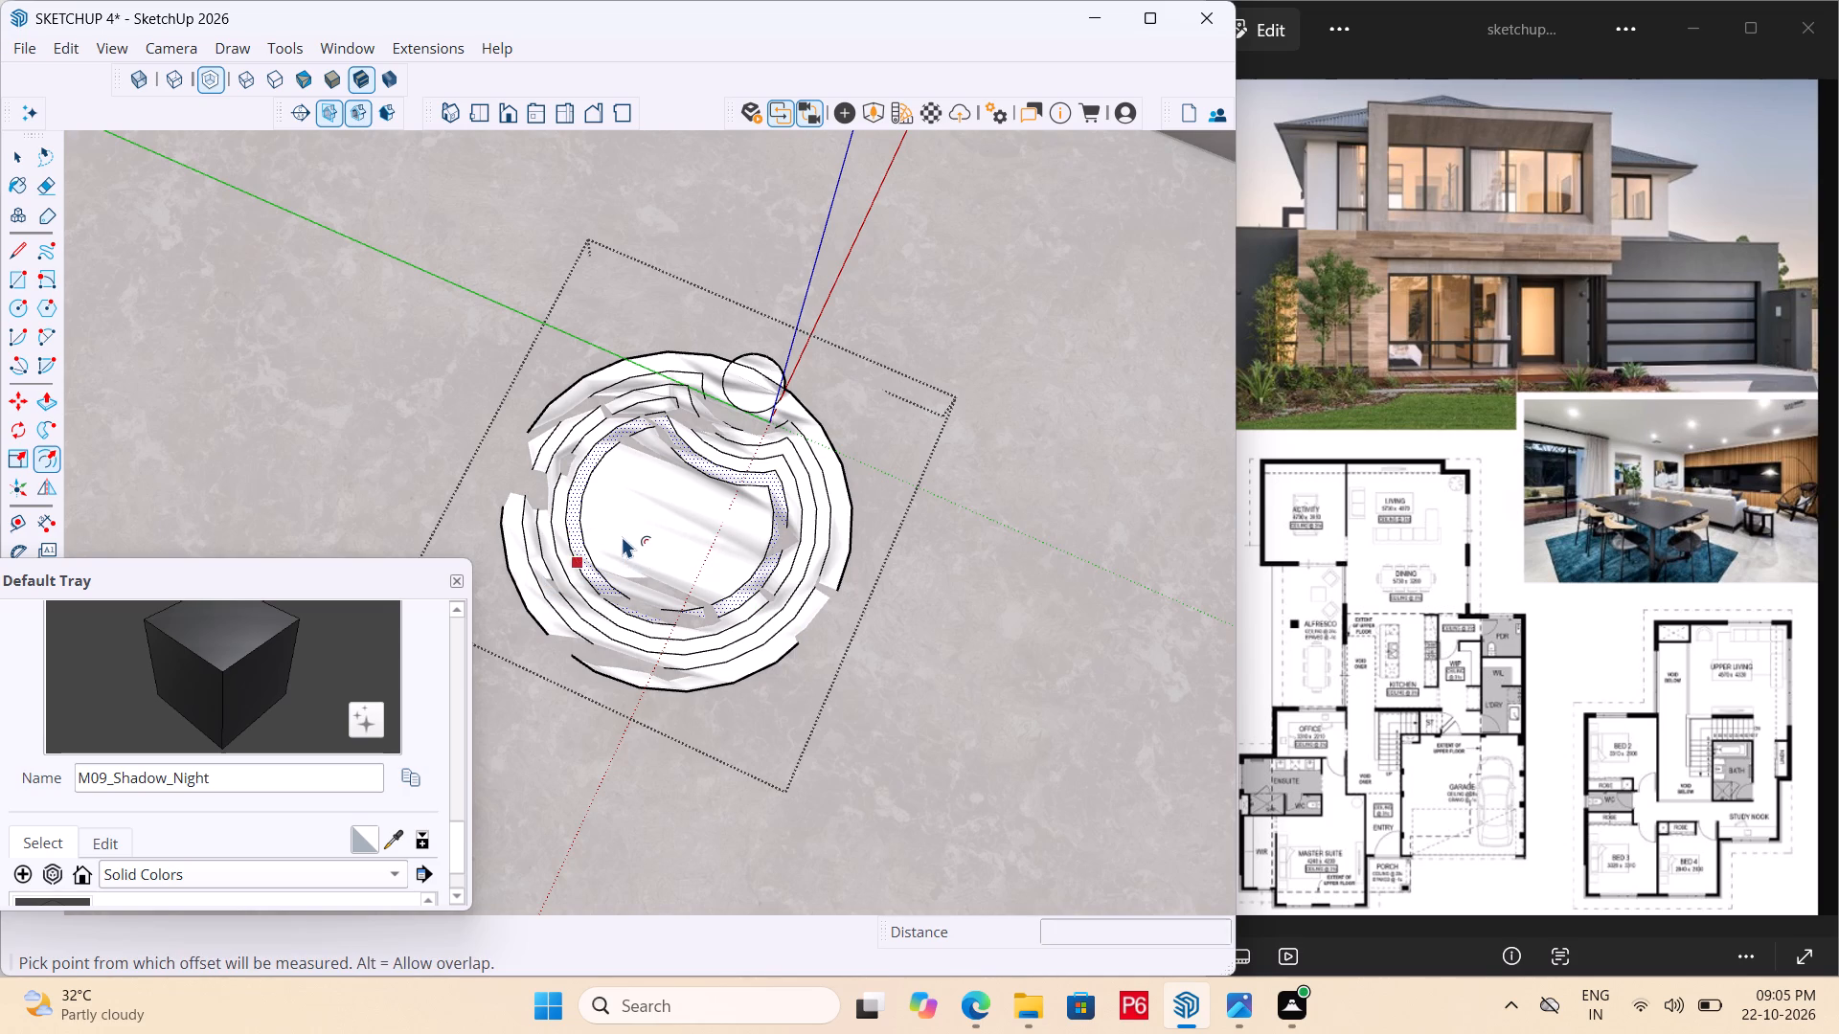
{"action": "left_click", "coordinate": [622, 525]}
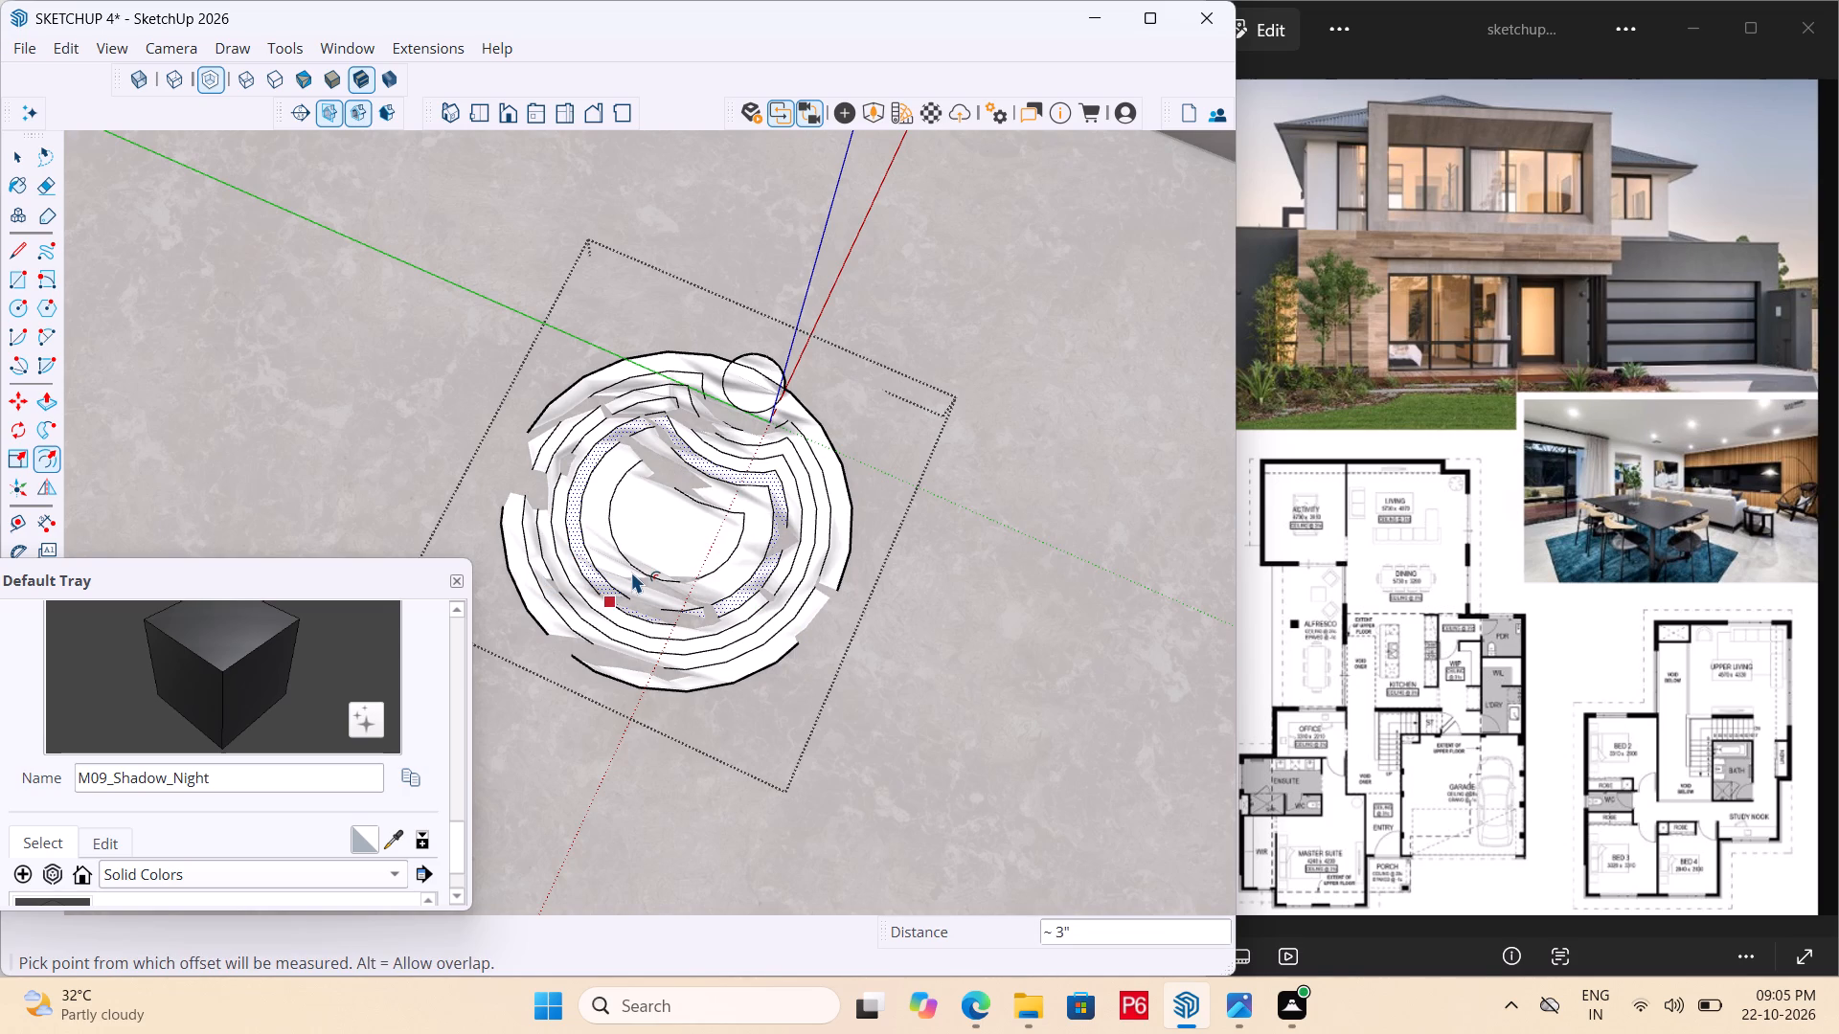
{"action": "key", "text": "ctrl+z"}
Offset the innermost face's outline inward by 1" to add another ring.
{"action": "key", "text": "space"}
{"action": "left_click", "coordinate": [640, 537]}
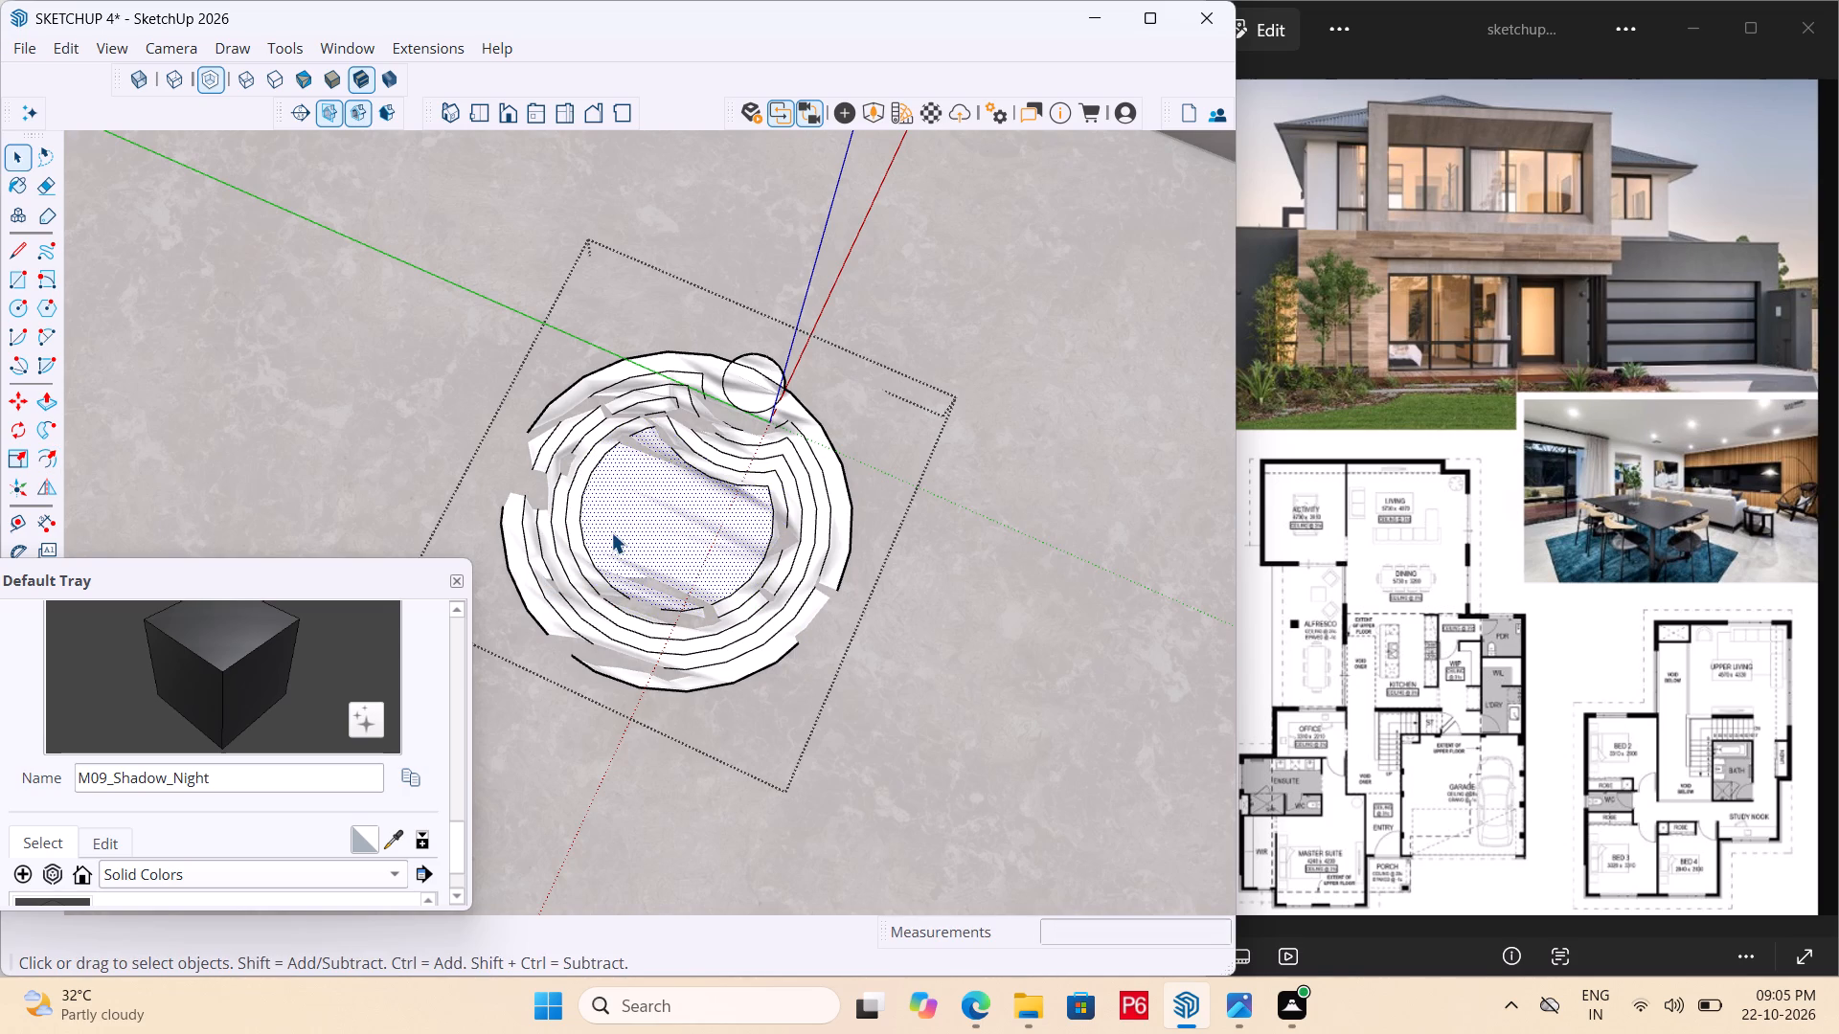
{"action": "left_click", "coordinate": [53, 449]}
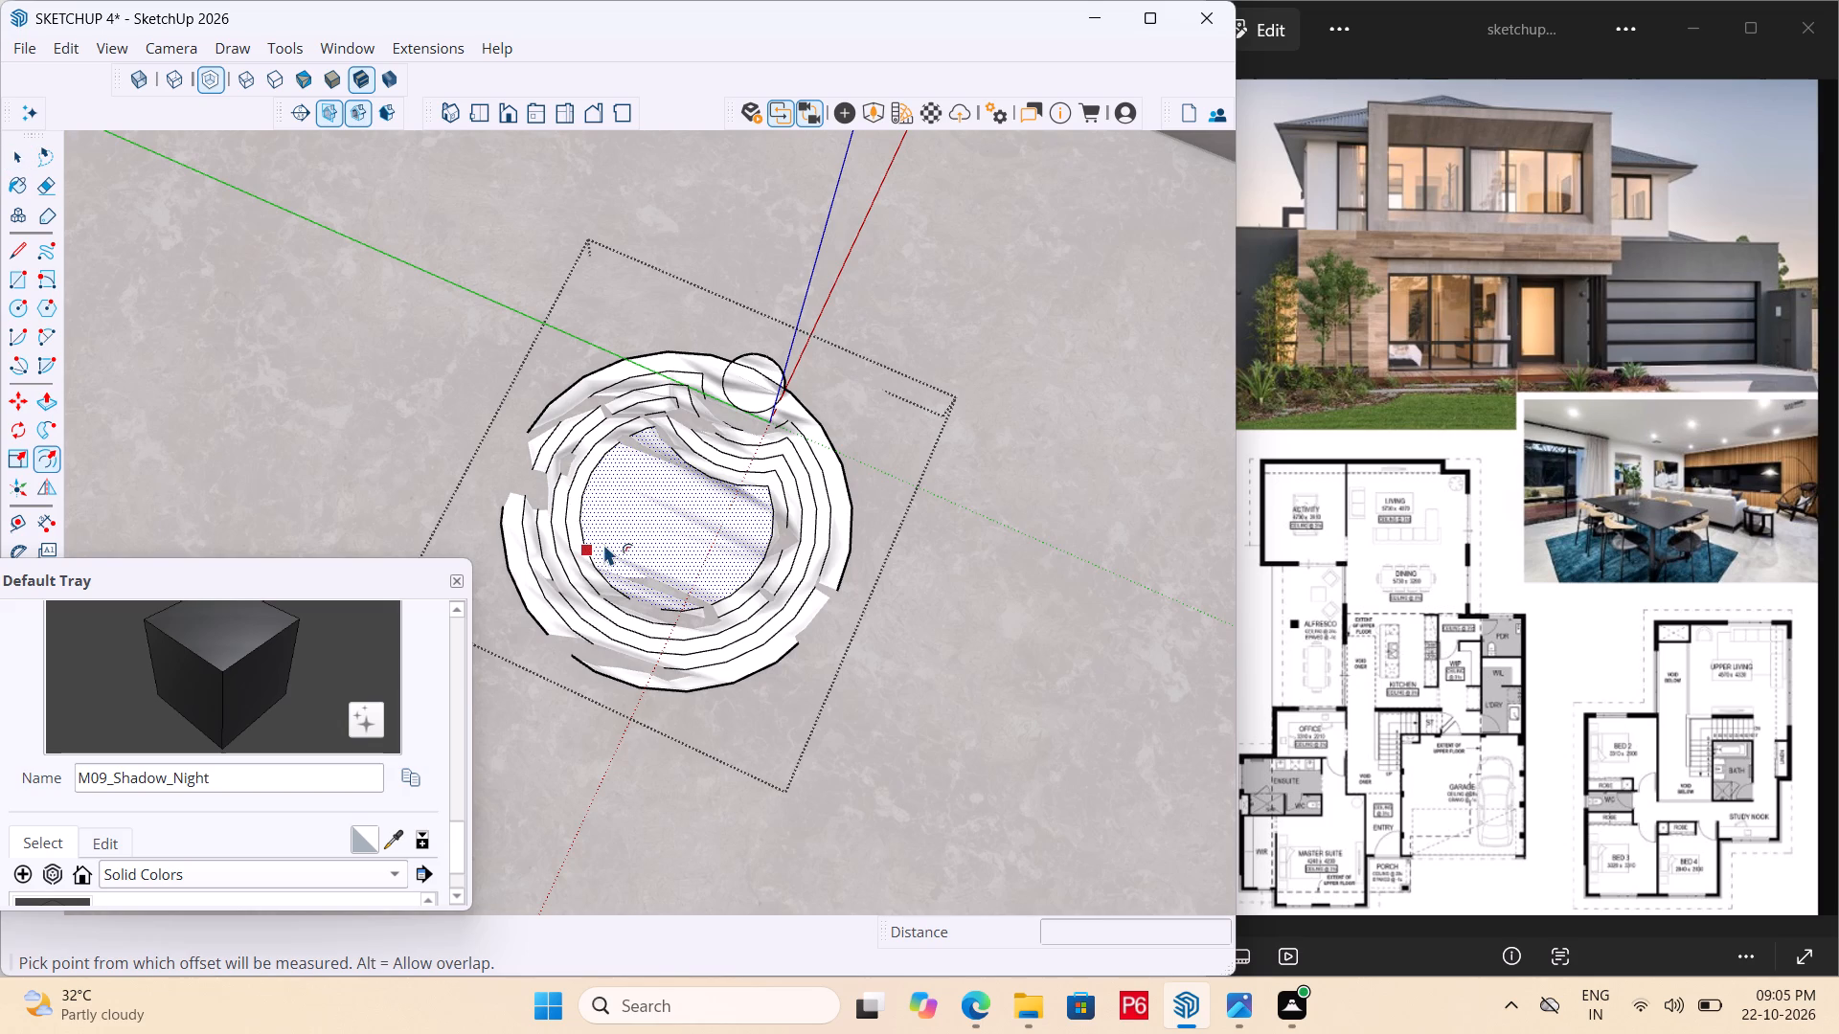
{"action": "left_click", "coordinate": [603, 544]}
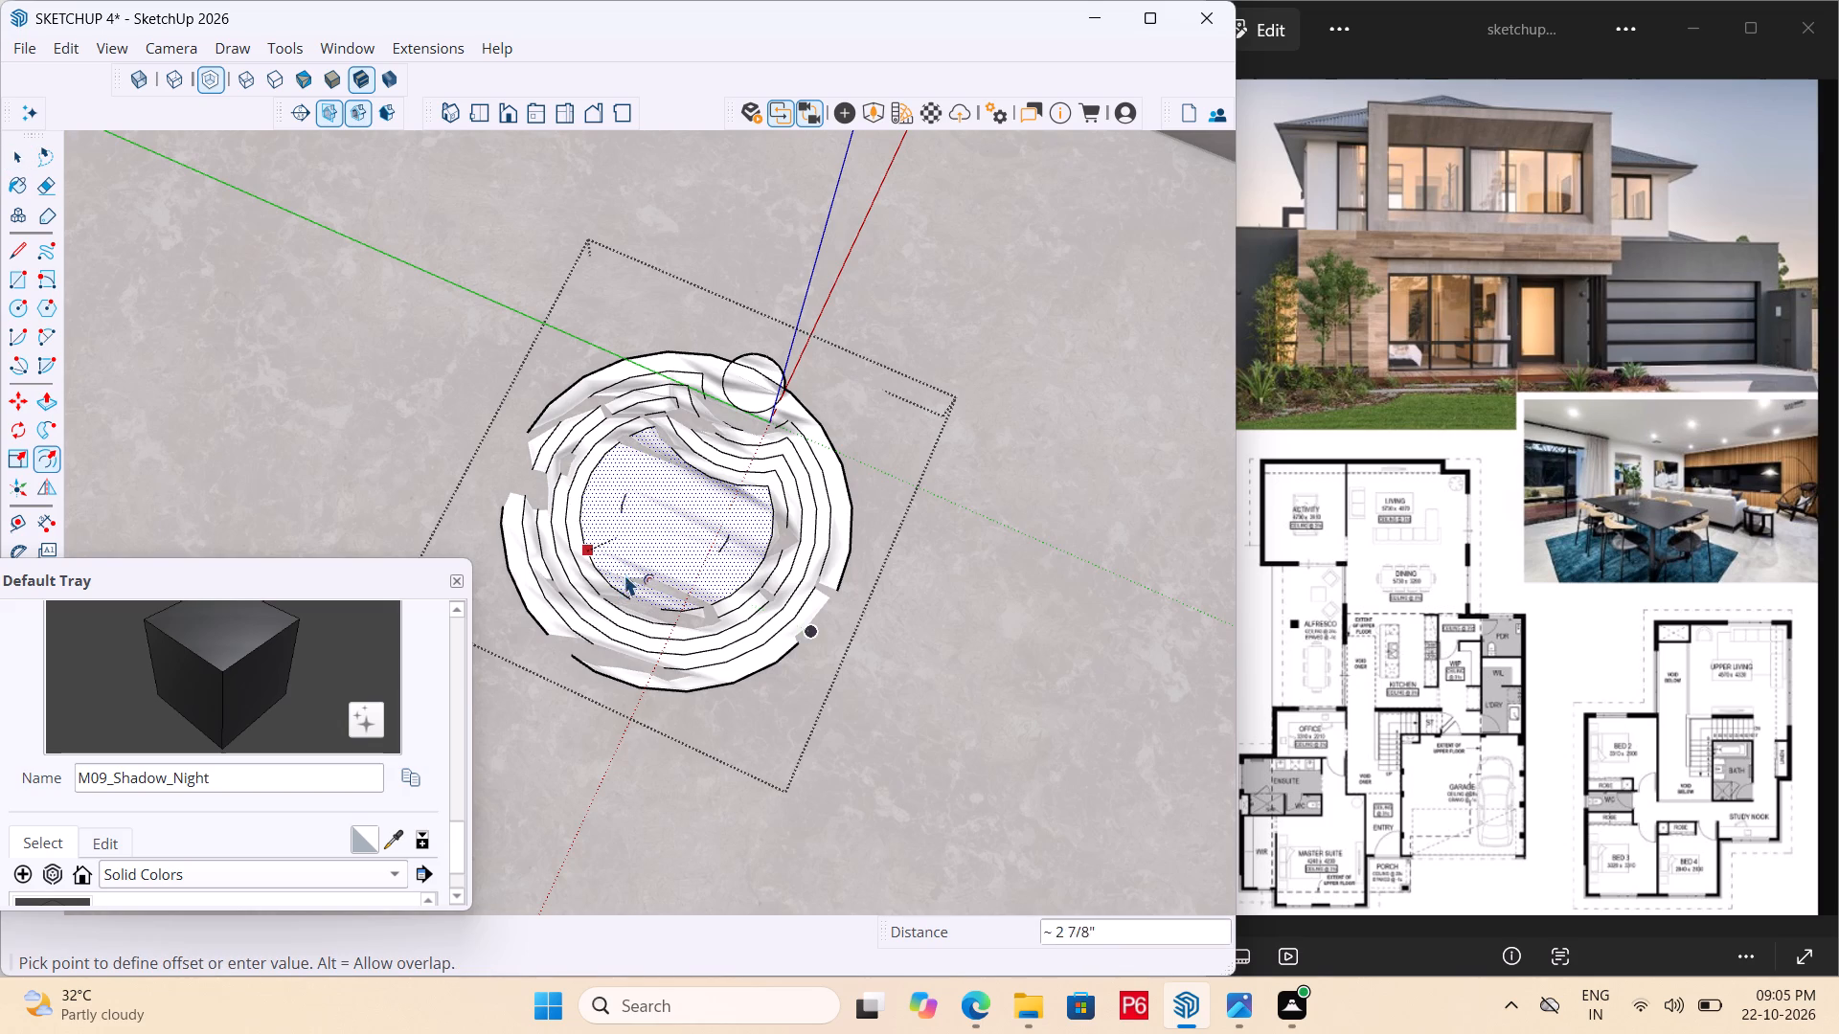
{"action": "type", "text": "1\""}
{"action": "key", "text": "Return"}
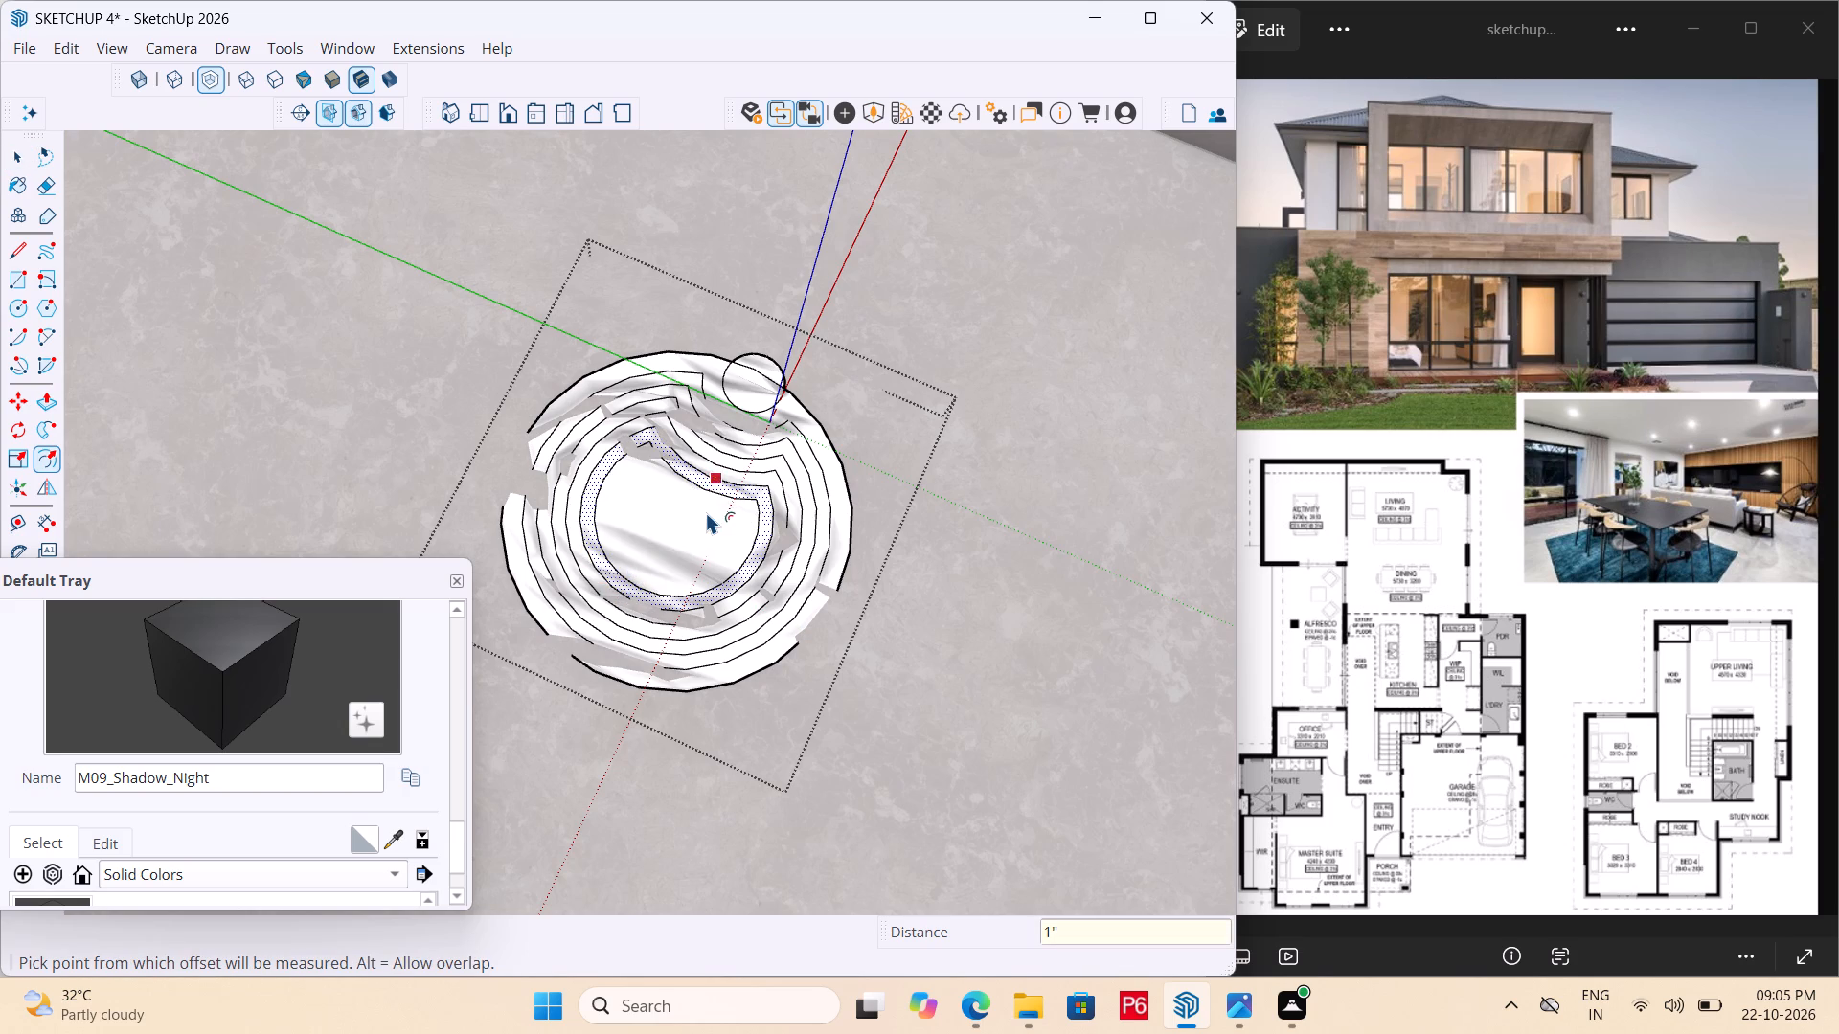
Offset the new innermost face's outline inward by 1" to add one more ring.
{"action": "scroll", "coordinate": [706, 512], "scroll_direction": "up", "scroll_amount": 3}
{"action": "key", "text": "space"}
{"action": "left_click", "coordinate": [654, 546]}
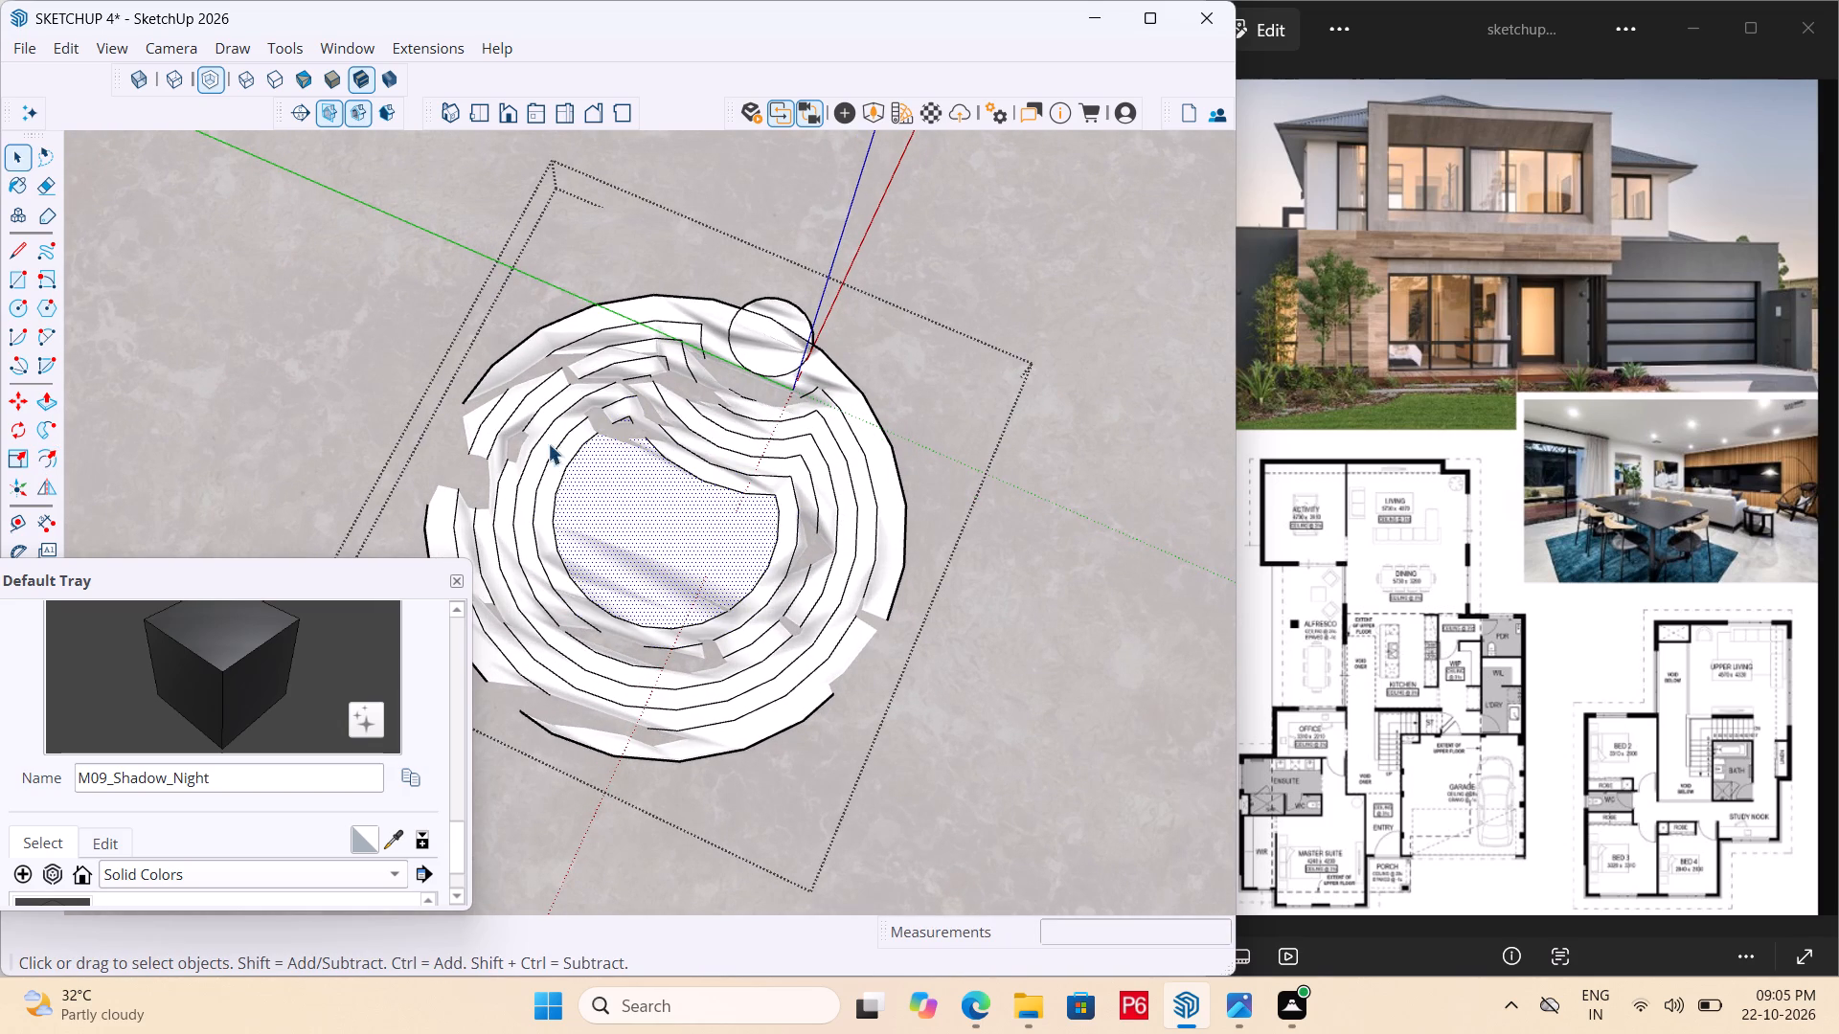
{"action": "left_click", "coordinate": [48, 455]}
{"action": "left_click", "coordinate": [586, 520]}
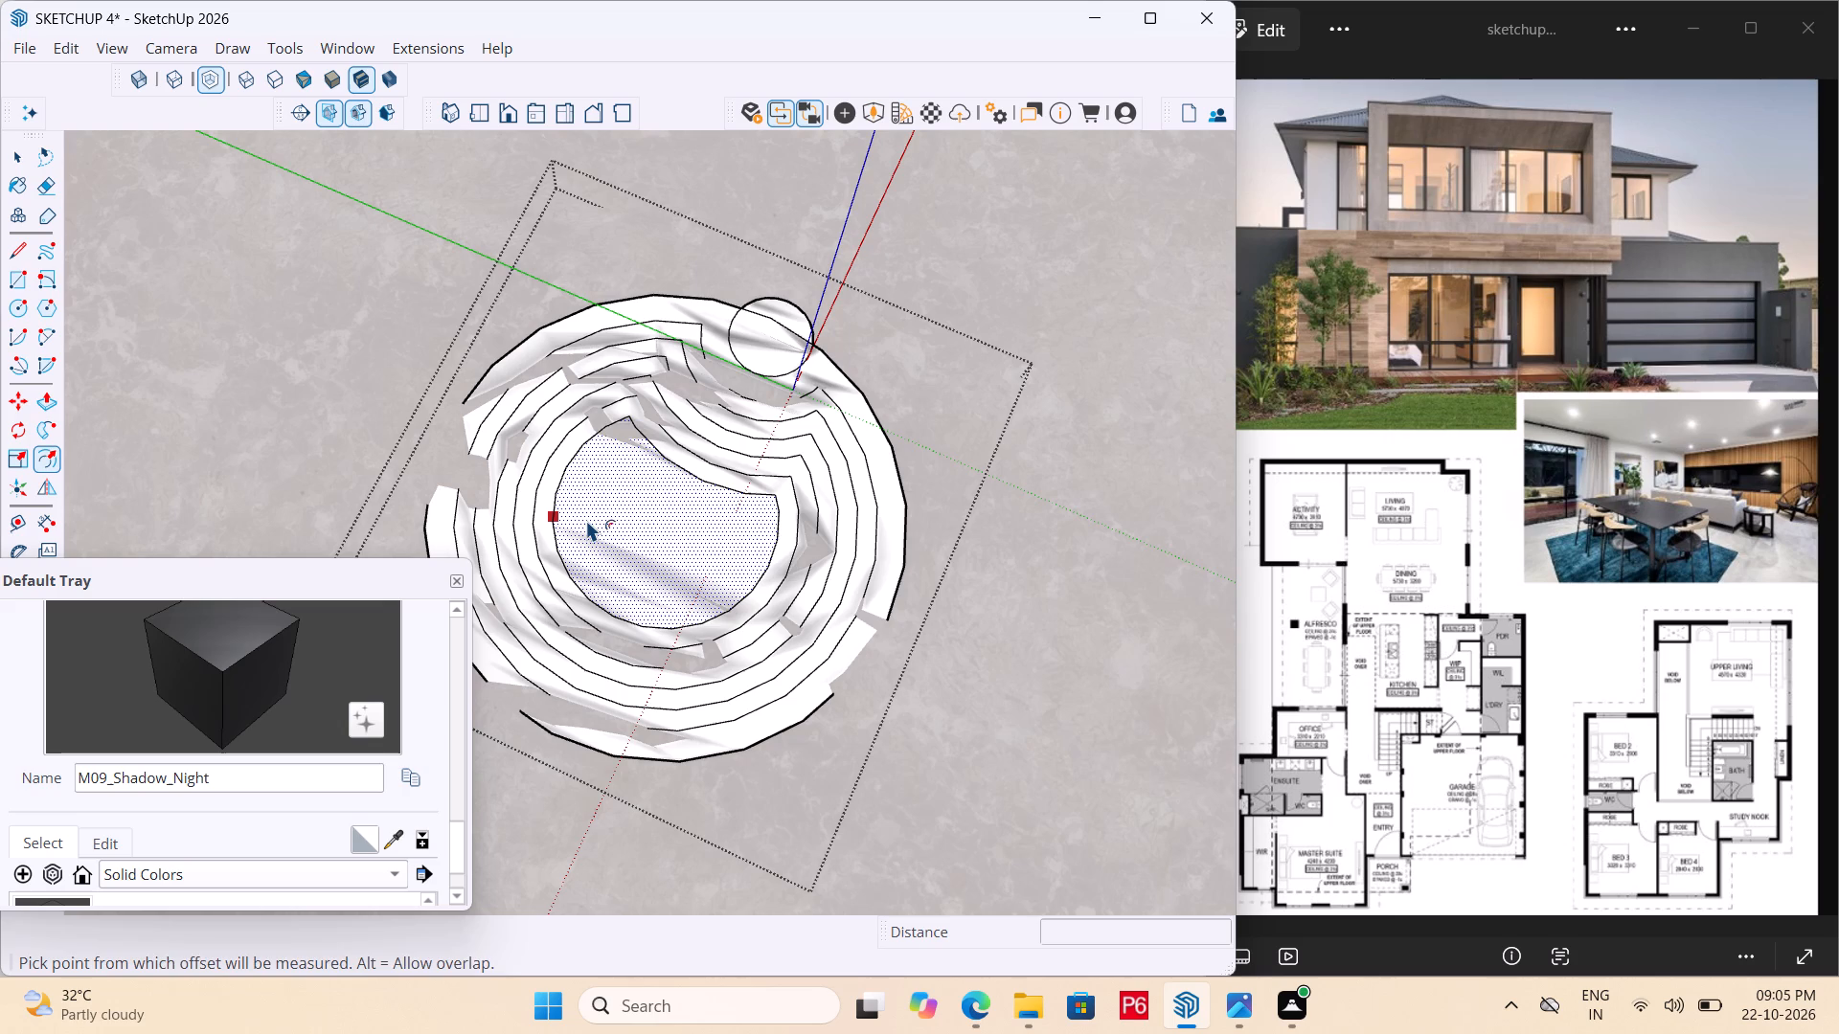
{"action": "type", "text": "1\""}
{"action": "key", "text": "Return"}
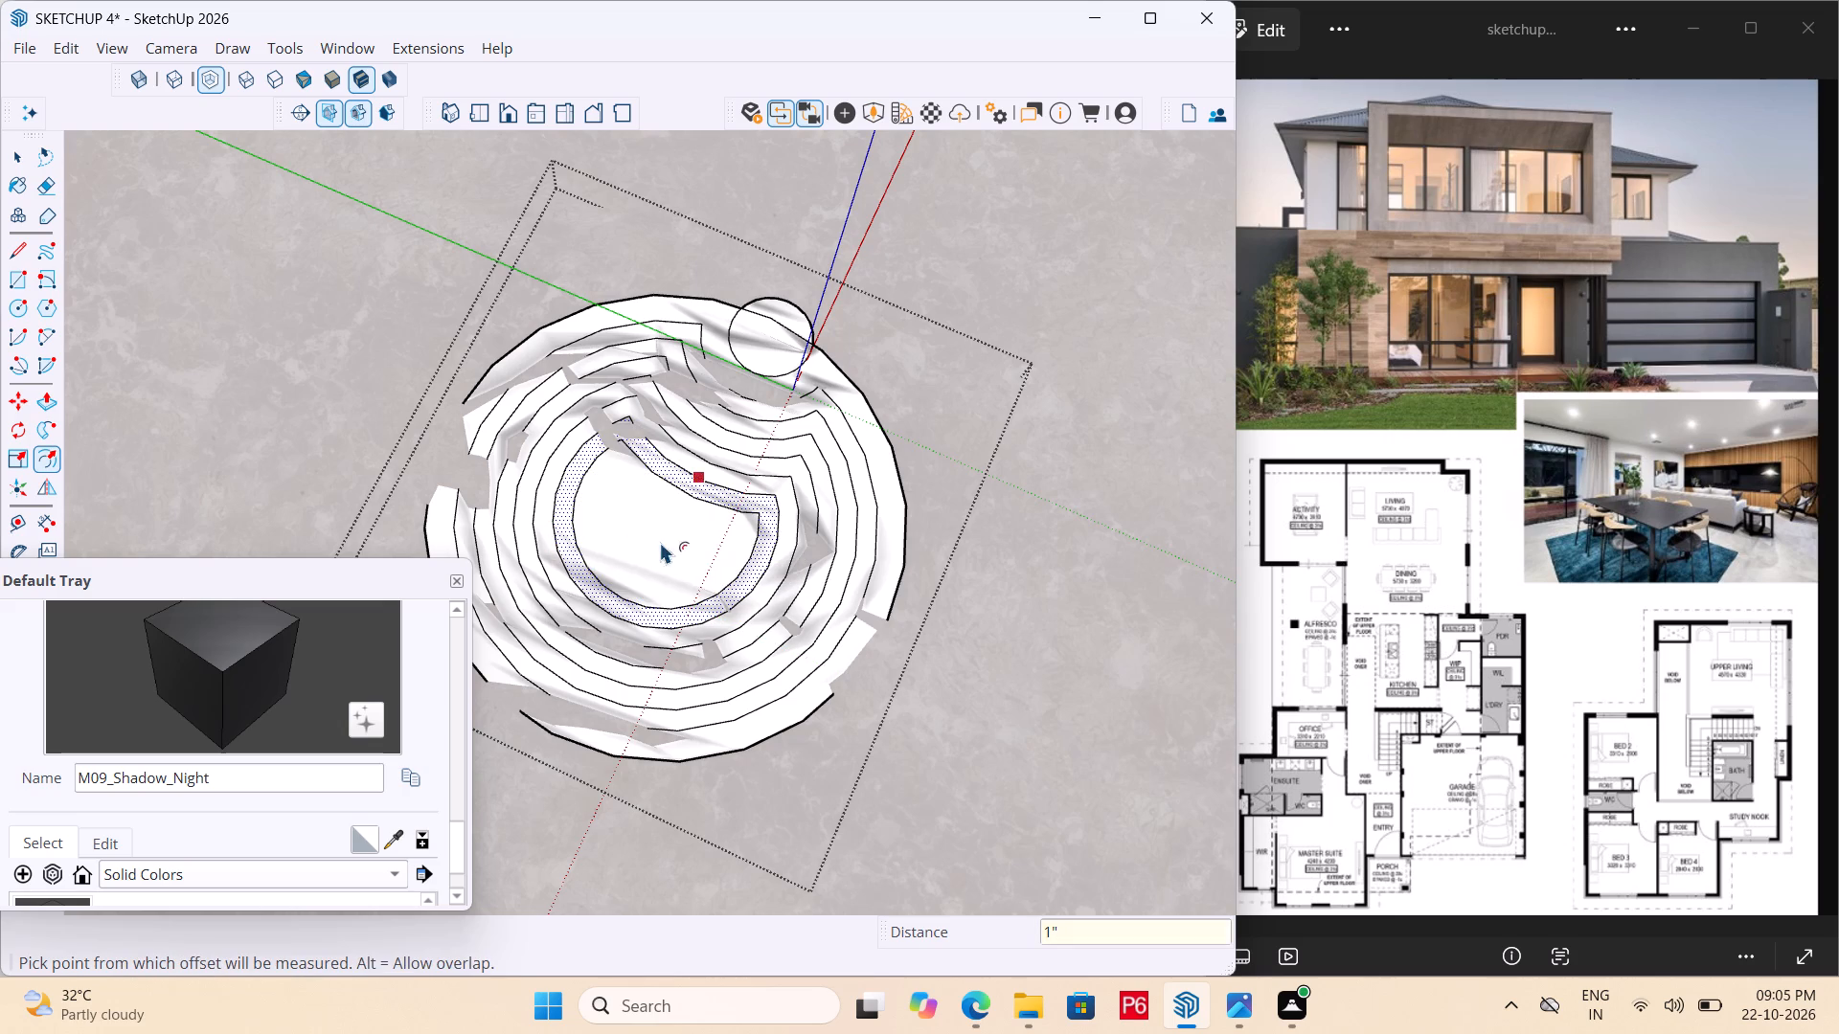
Push/Pull the innermost face inside the ring group upward by about 2' 5" to form a central column.
{"action": "middle_click_drag", "start_coordinate": [650, 517], "coordinate": [621, 295]}
{"action": "scroll", "coordinate": [694, 254], "scroll_direction": "down", "scroll_amount": 1}
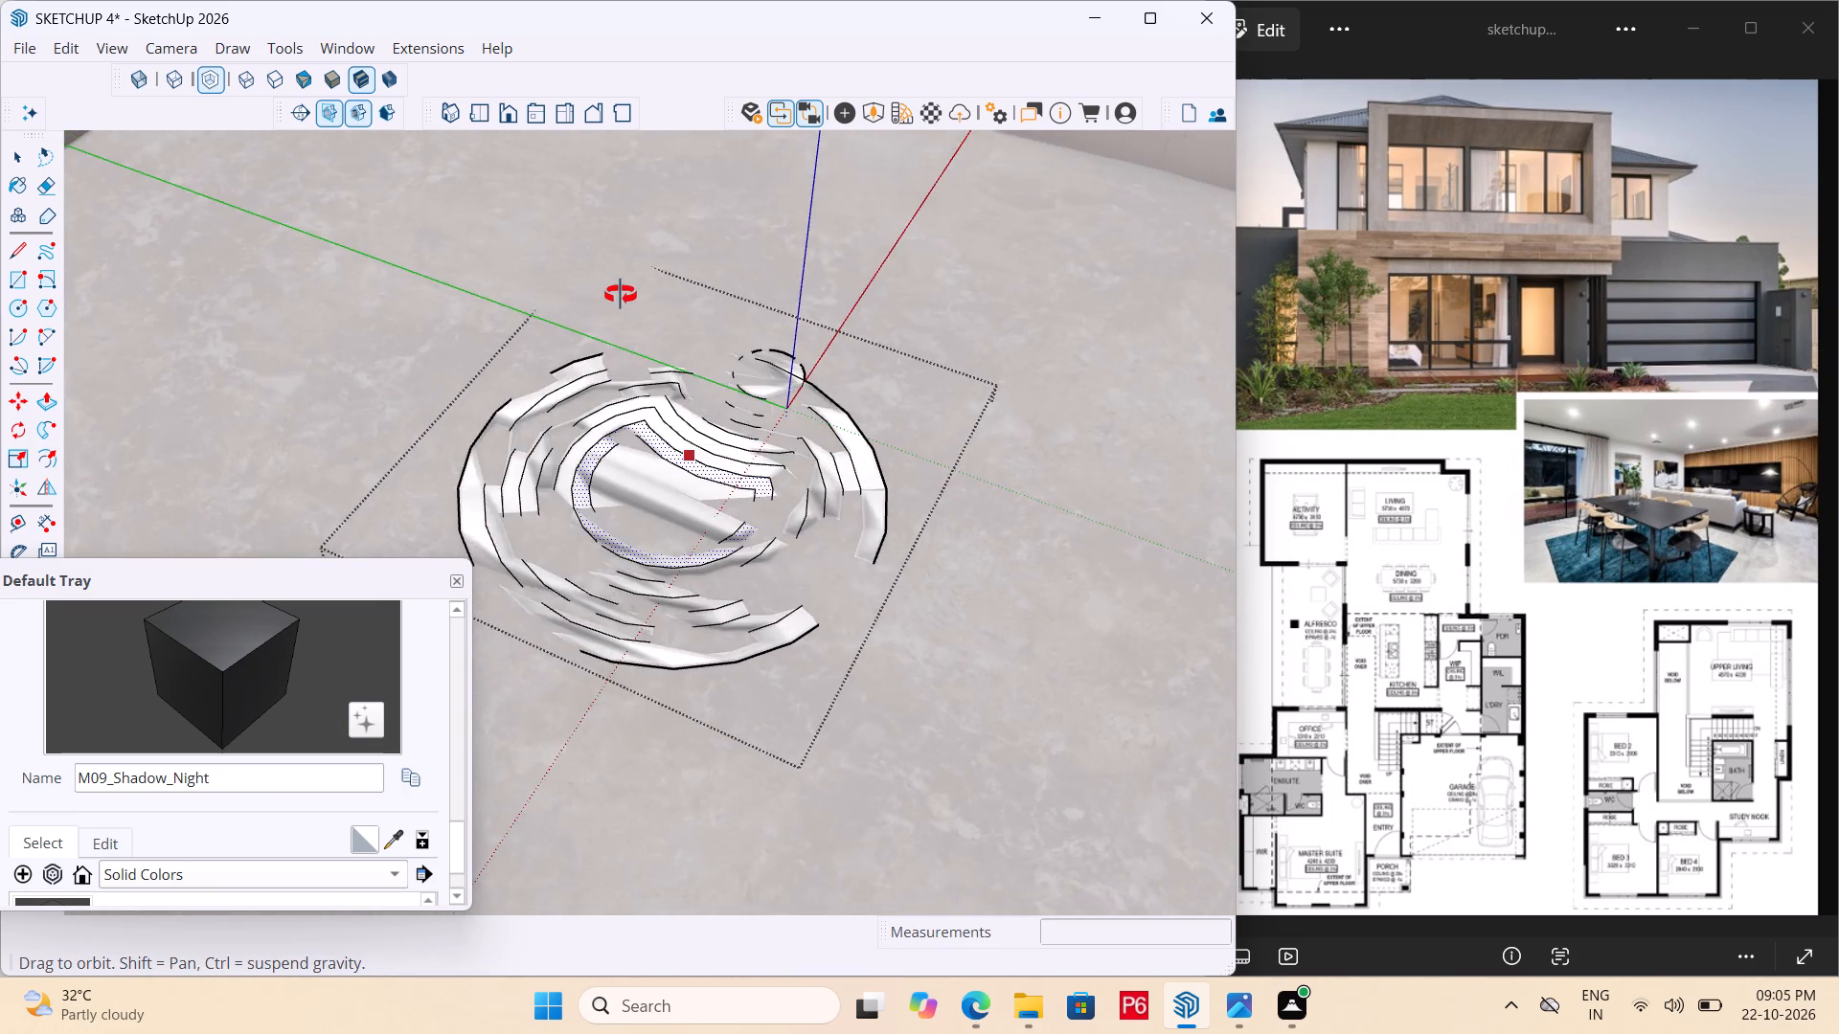
{"action": "middle_click_drag", "start_coordinate": [621, 295], "coordinate": [633, 368]}
{"action": "key", "text": "space"}
{"action": "left_click", "coordinate": [997, 505]}
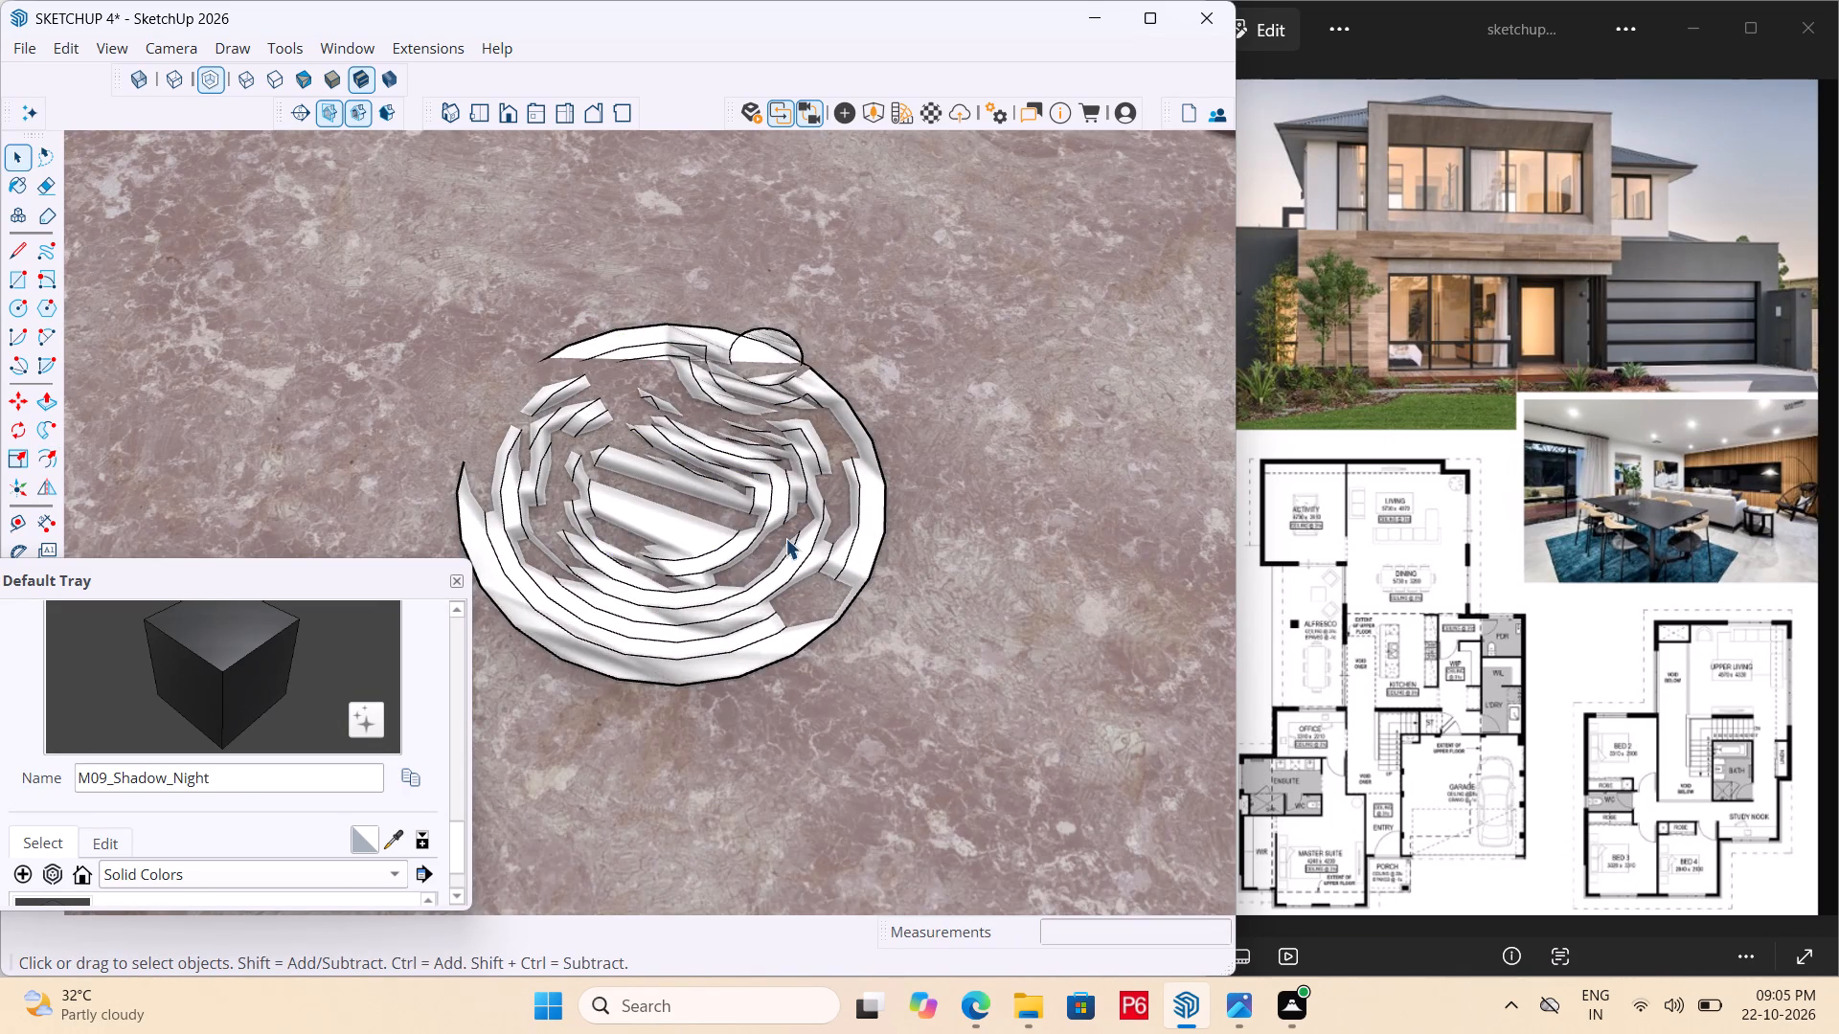
{"action": "double_click", "coordinate": [762, 547]}
{"action": "double_click", "coordinate": [748, 558]}
{"action": "scroll", "coordinate": [694, 631], "scroll_direction": "up", "scroll_amount": 1}
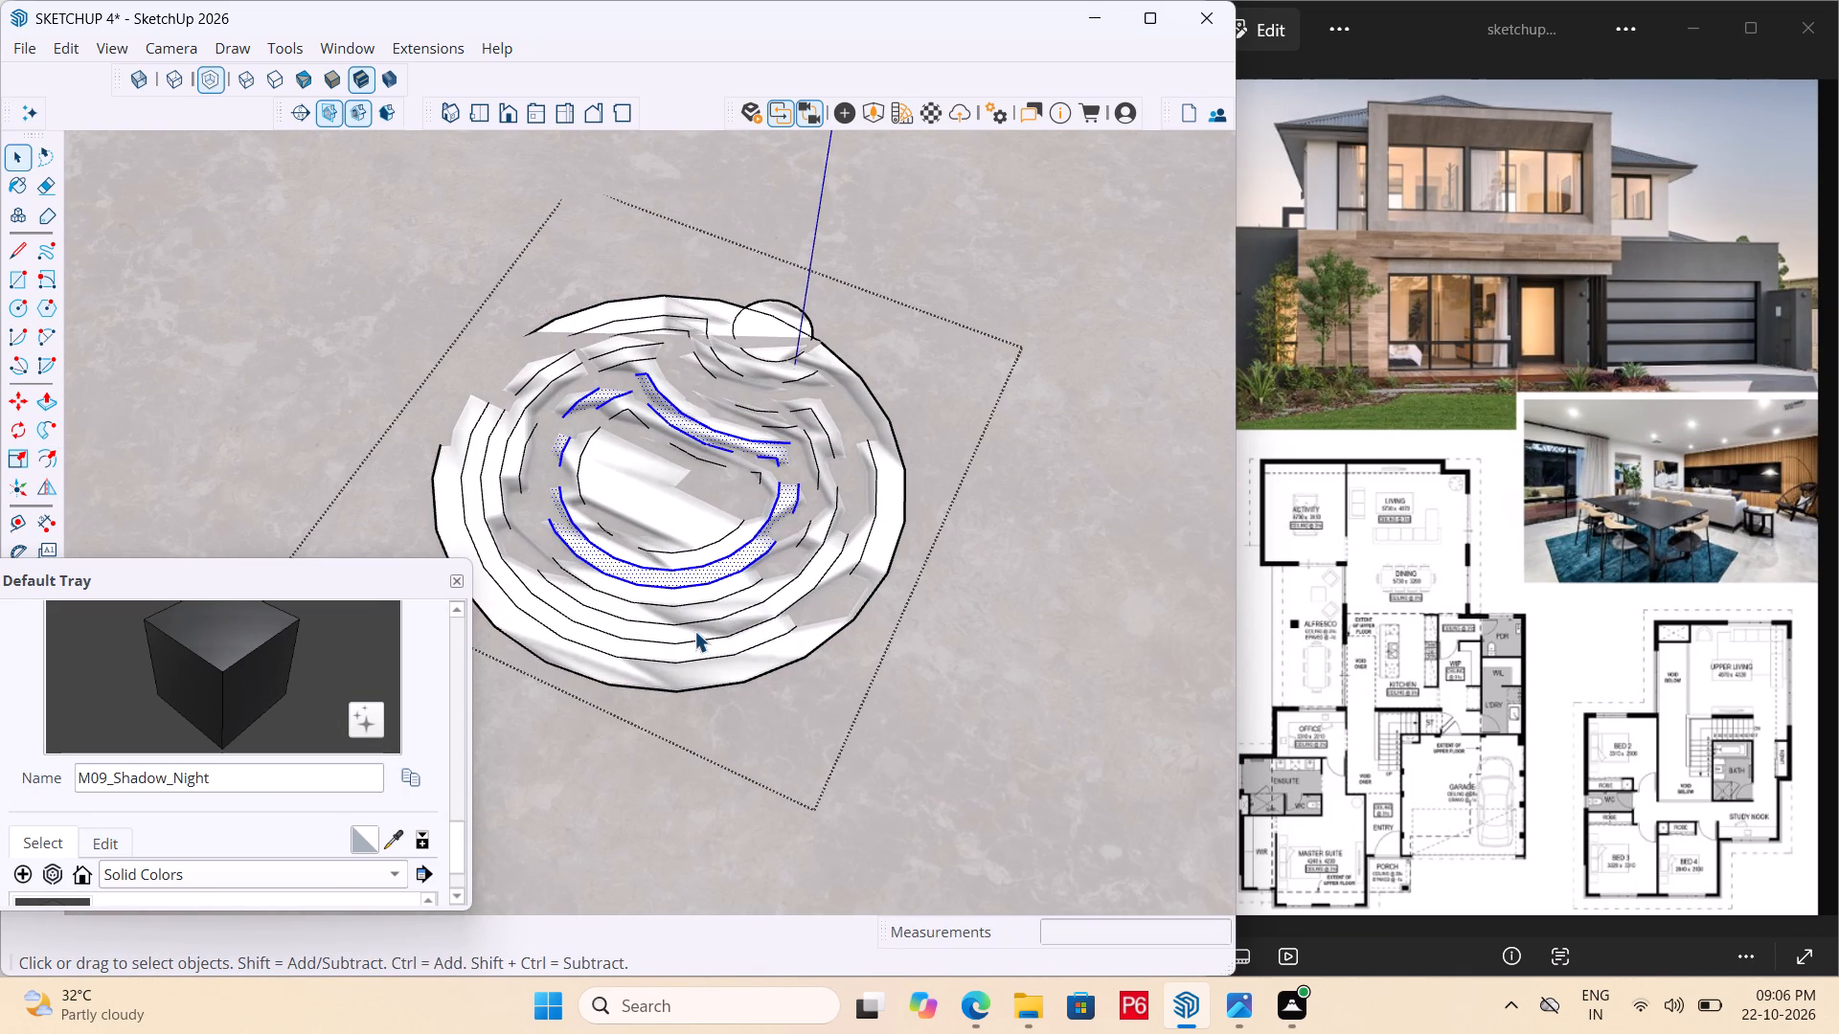
{"action": "left_click", "coordinate": [749, 657]}
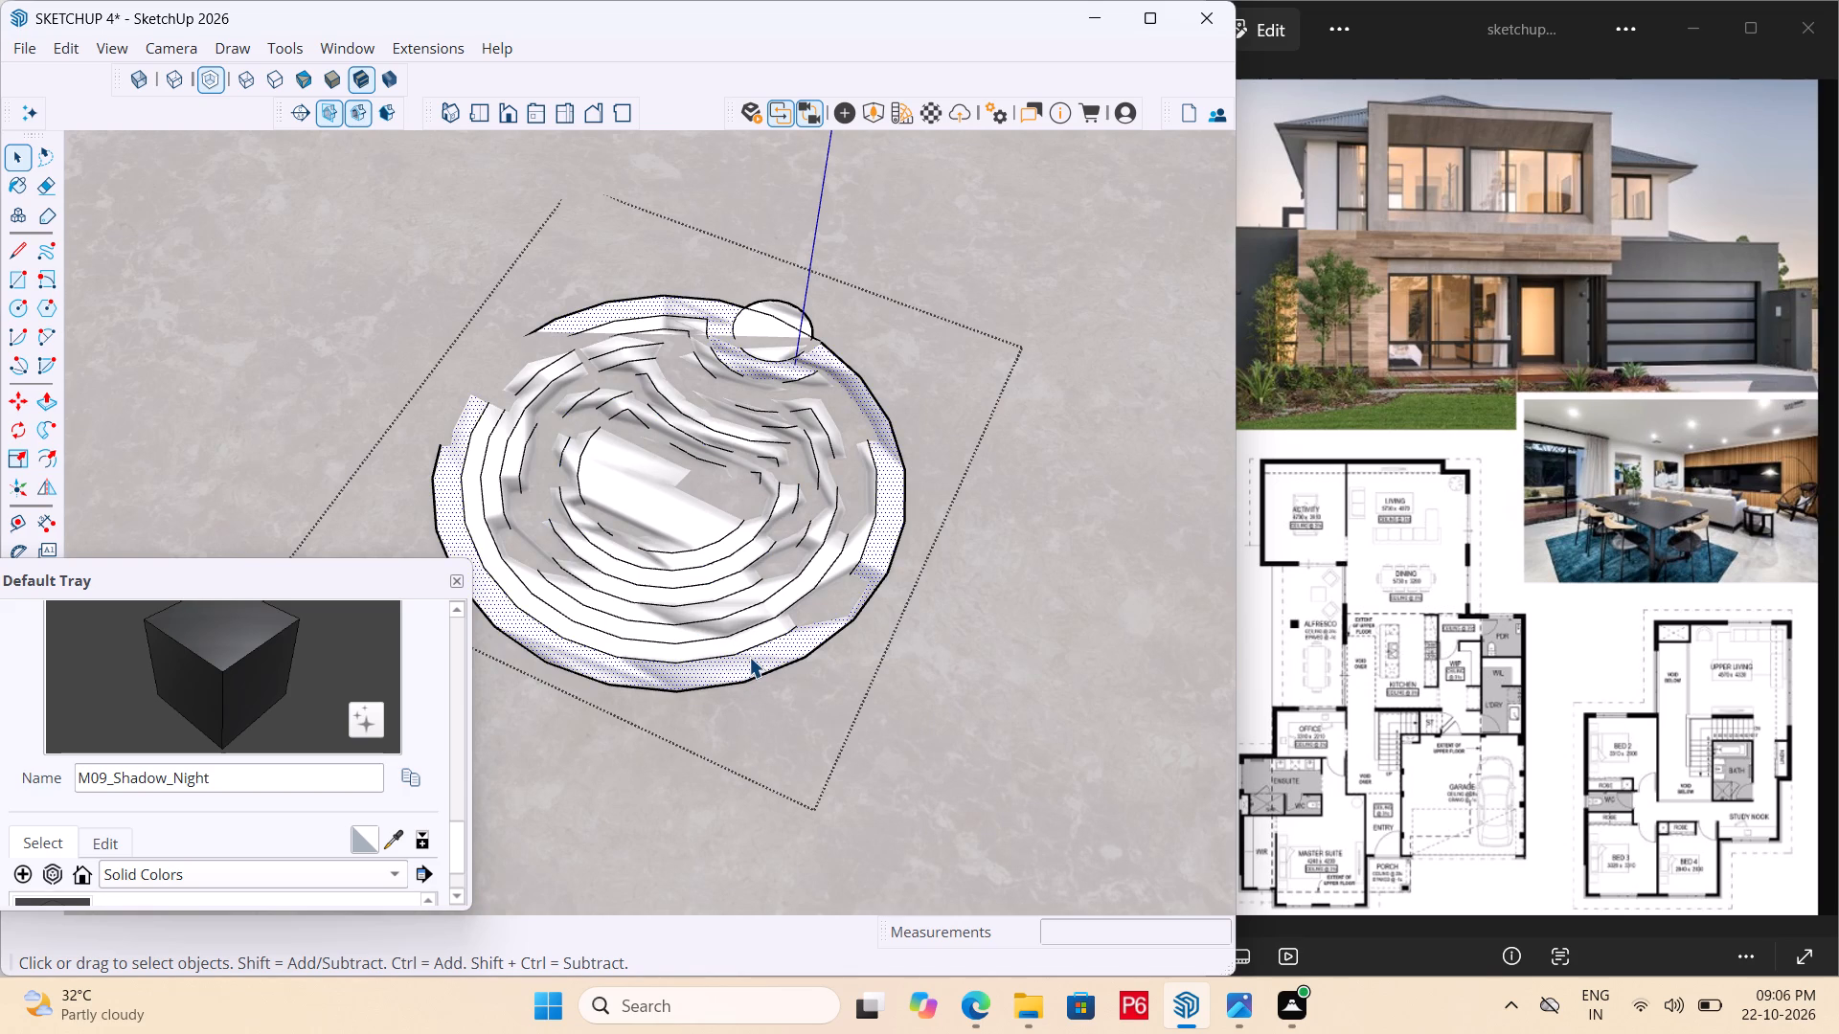
{"action": "left_click", "coordinate": [668, 532]}
{"action": "key", "text": "space"}
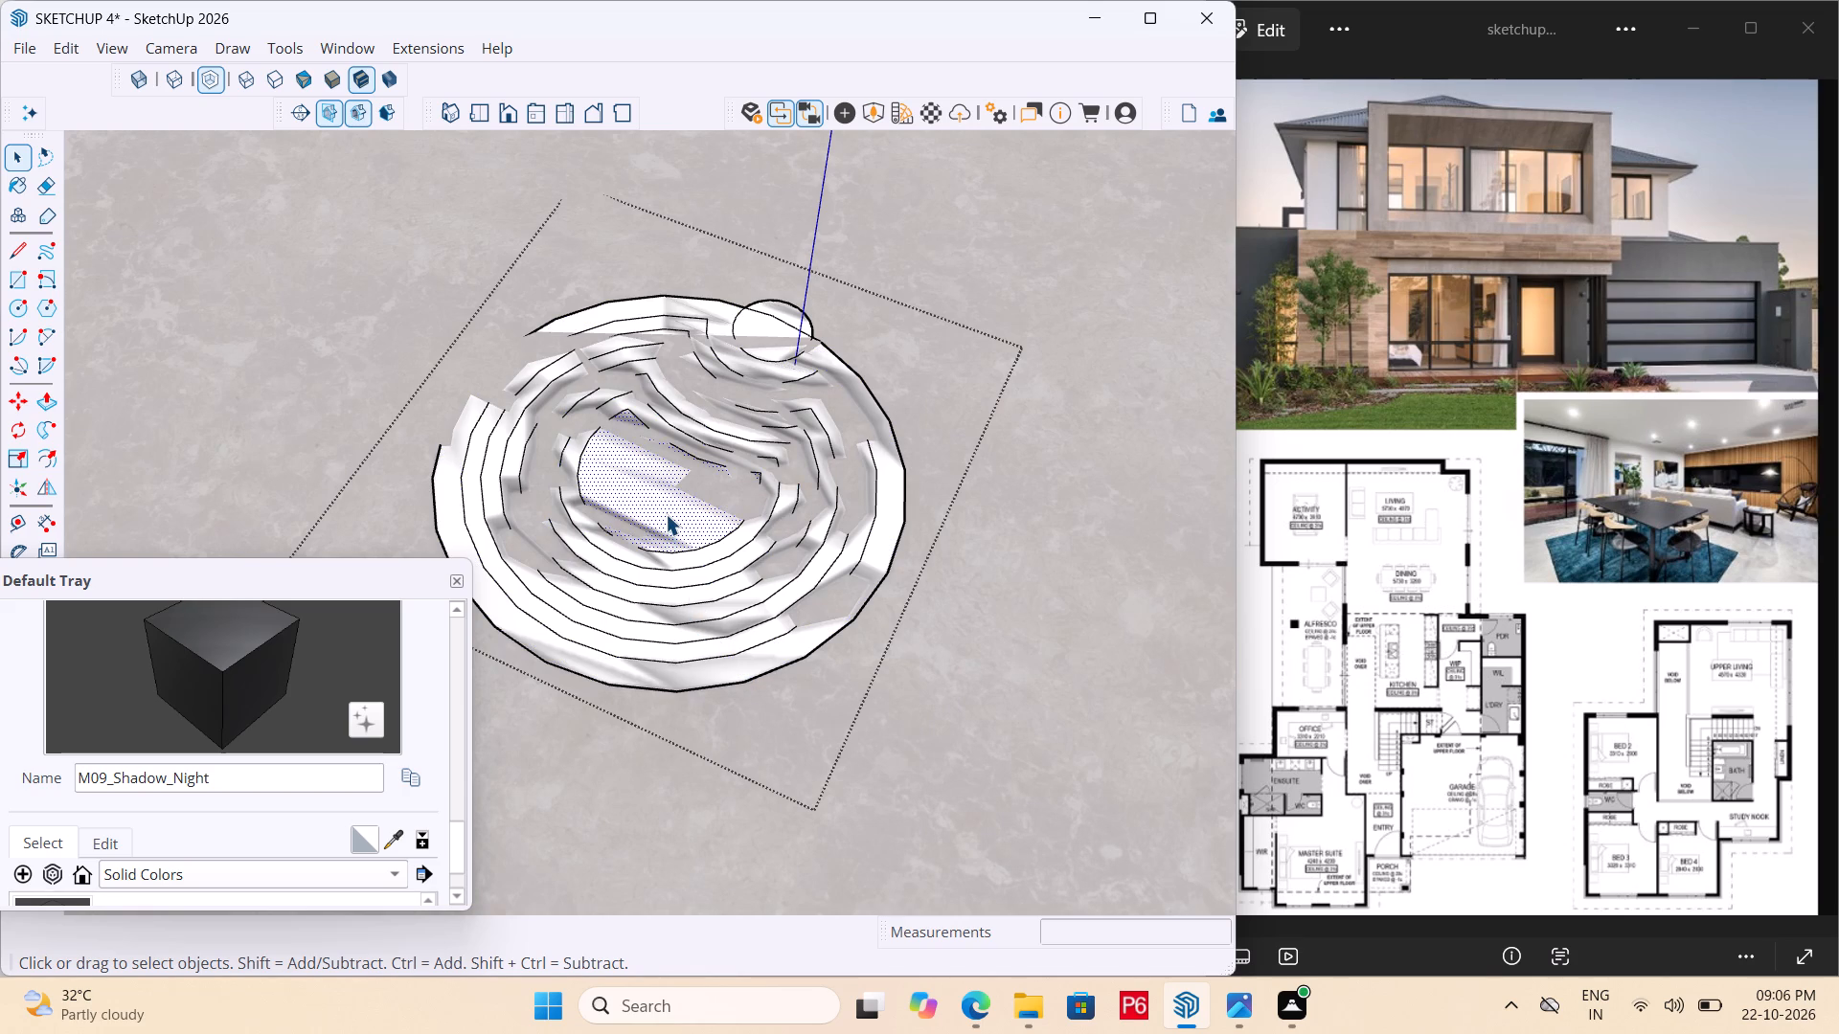
{"action": "key", "text": "p"}
{"action": "left_click", "coordinate": [666, 514]}
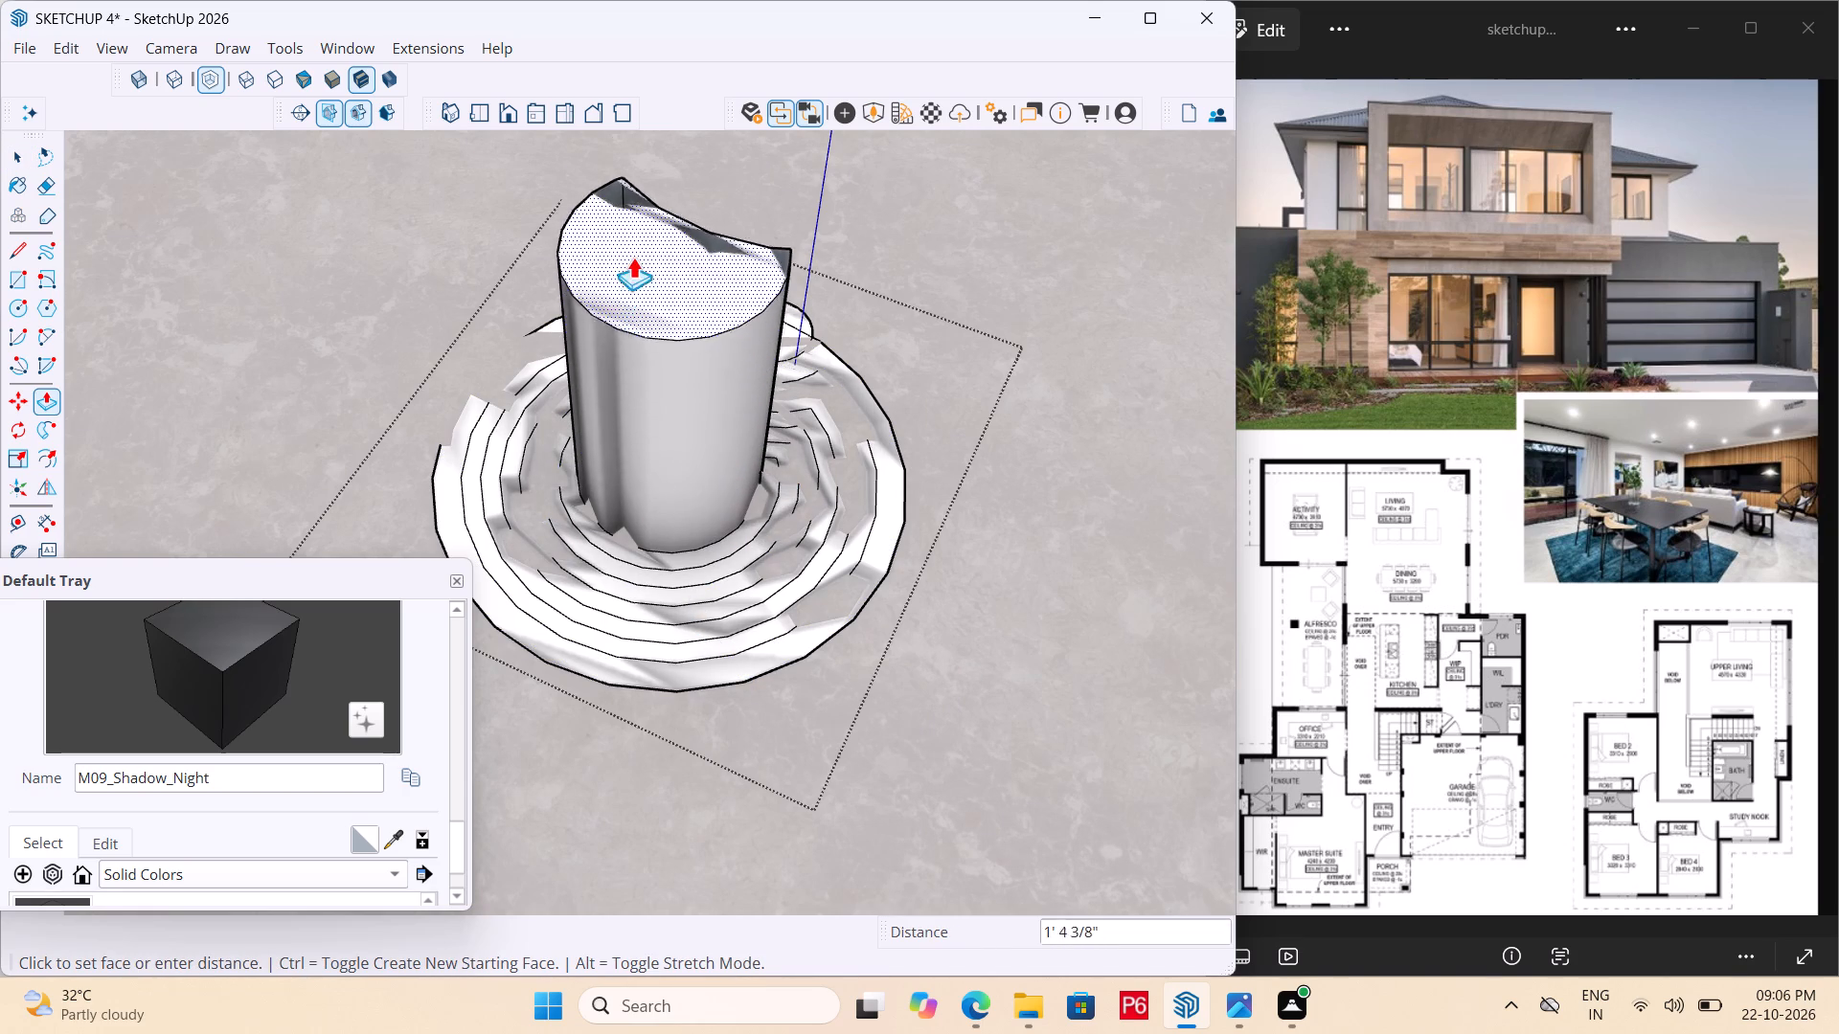
{"action": "scroll", "coordinate": [638, 407], "scroll_direction": "down", "scroll_amount": 7}
{"action": "middle_click_drag", "start_coordinate": [629, 346], "coordinate": [642, 245]}
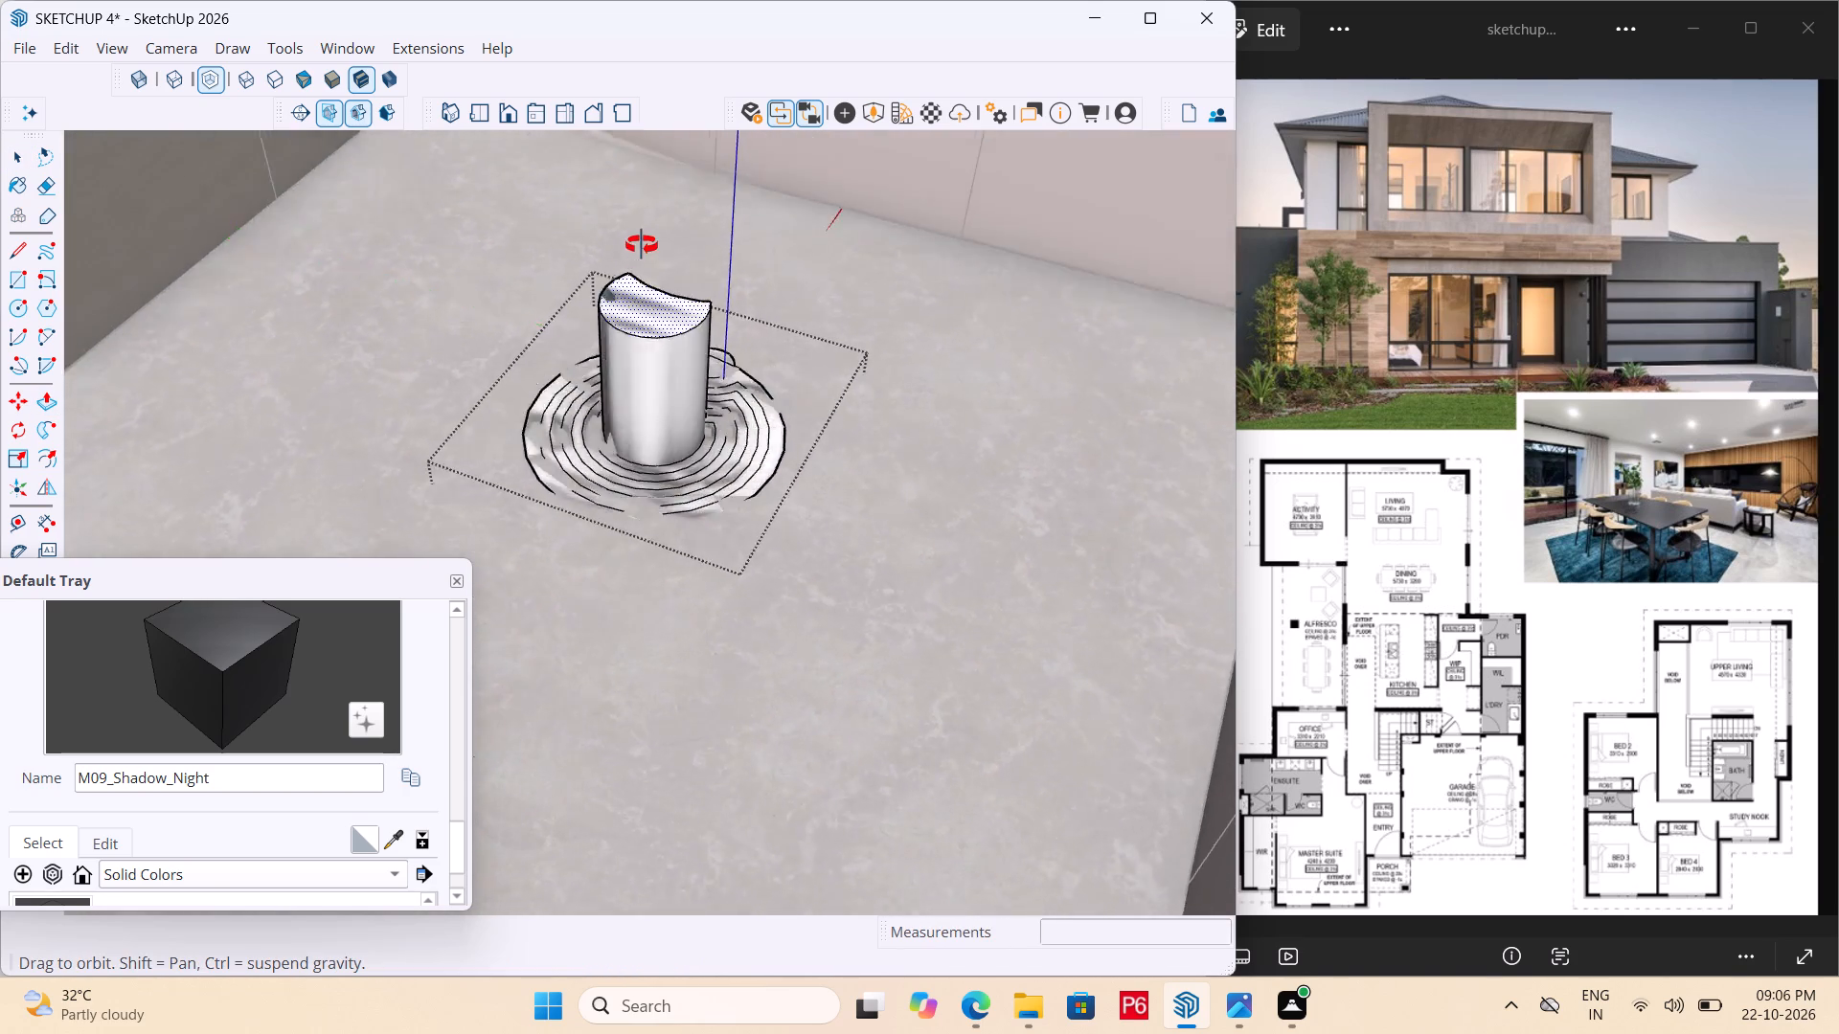
{"action": "middle_click_drag", "start_coordinate": [642, 245], "coordinate": [657, 303]}
{"action": "scroll", "coordinate": [497, 425], "scroll_direction": "down", "scroll_amount": 5}
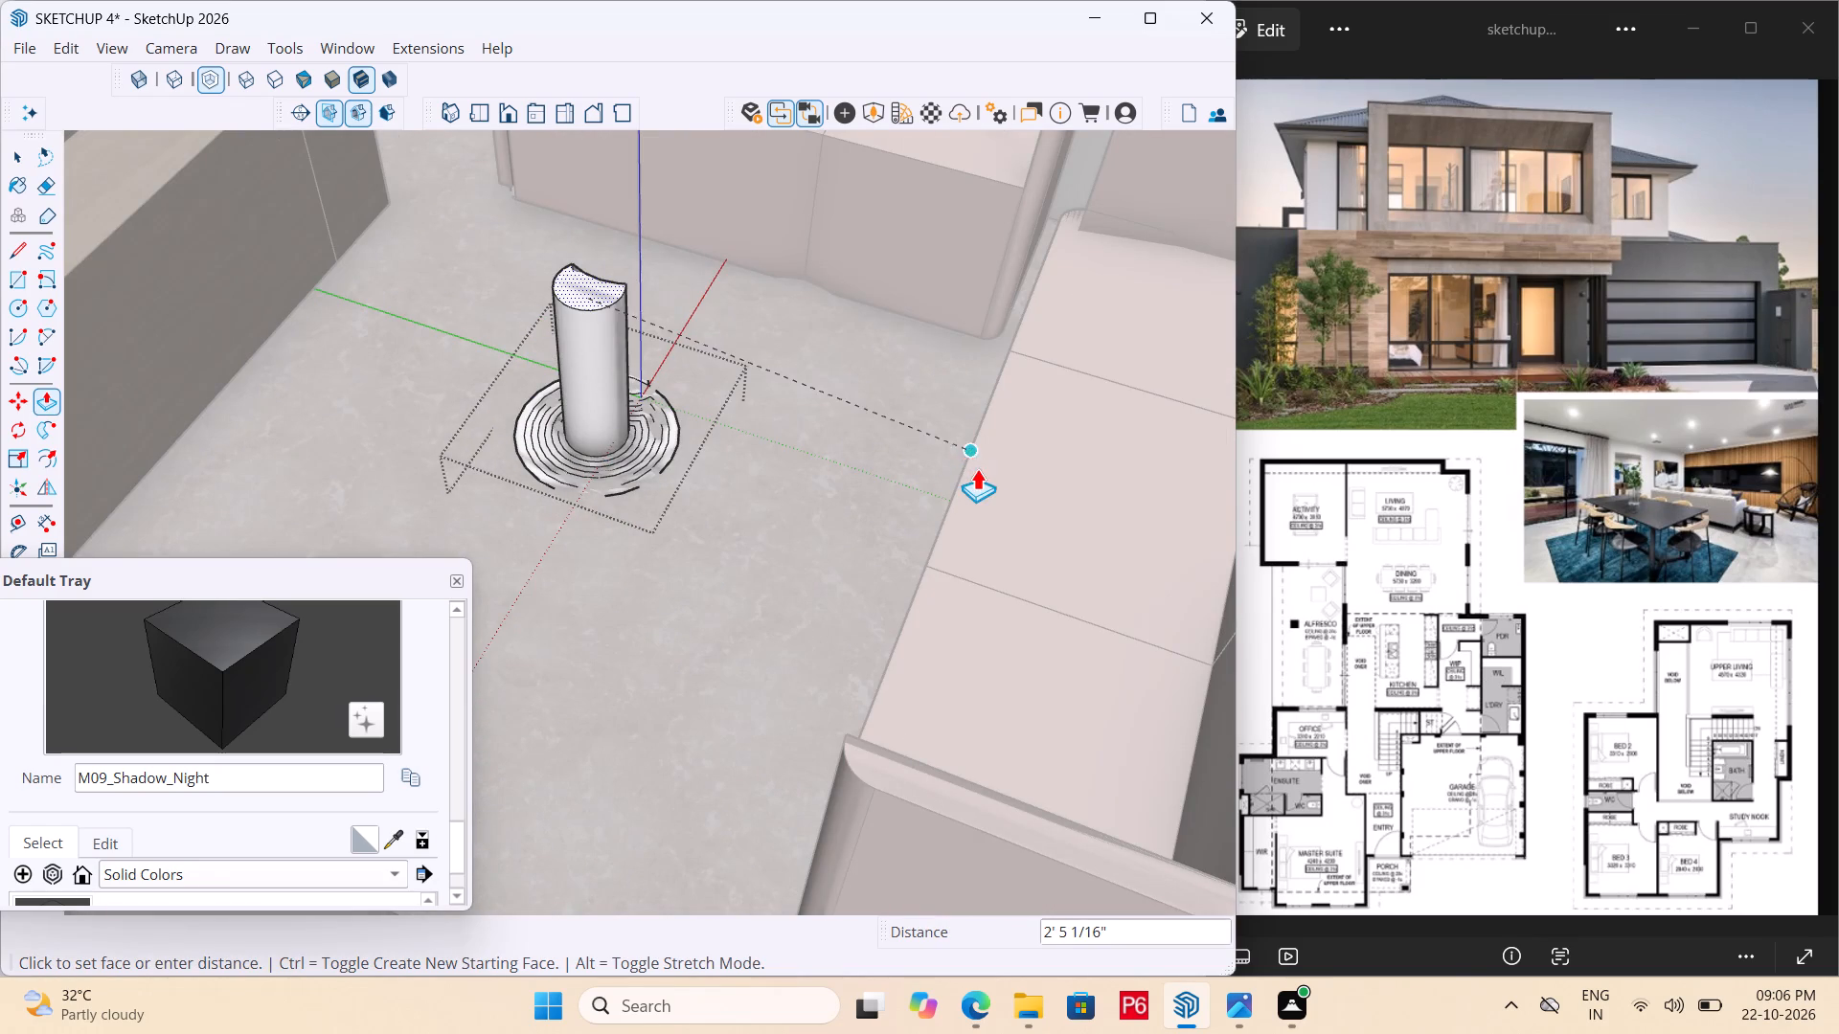
{"action": "double_click", "coordinate": [977, 468]}
Push/Pull the ring directly around the central column upward by about 2' 1 3/4", a step below the column's top.
{"action": "scroll", "coordinate": [597, 460], "scroll_direction": "up", "scroll_amount": 8}
{"action": "key", "text": "space"}
{"action": "scroll", "coordinate": [576, 426], "scroll_direction": "up", "scroll_amount": 5}
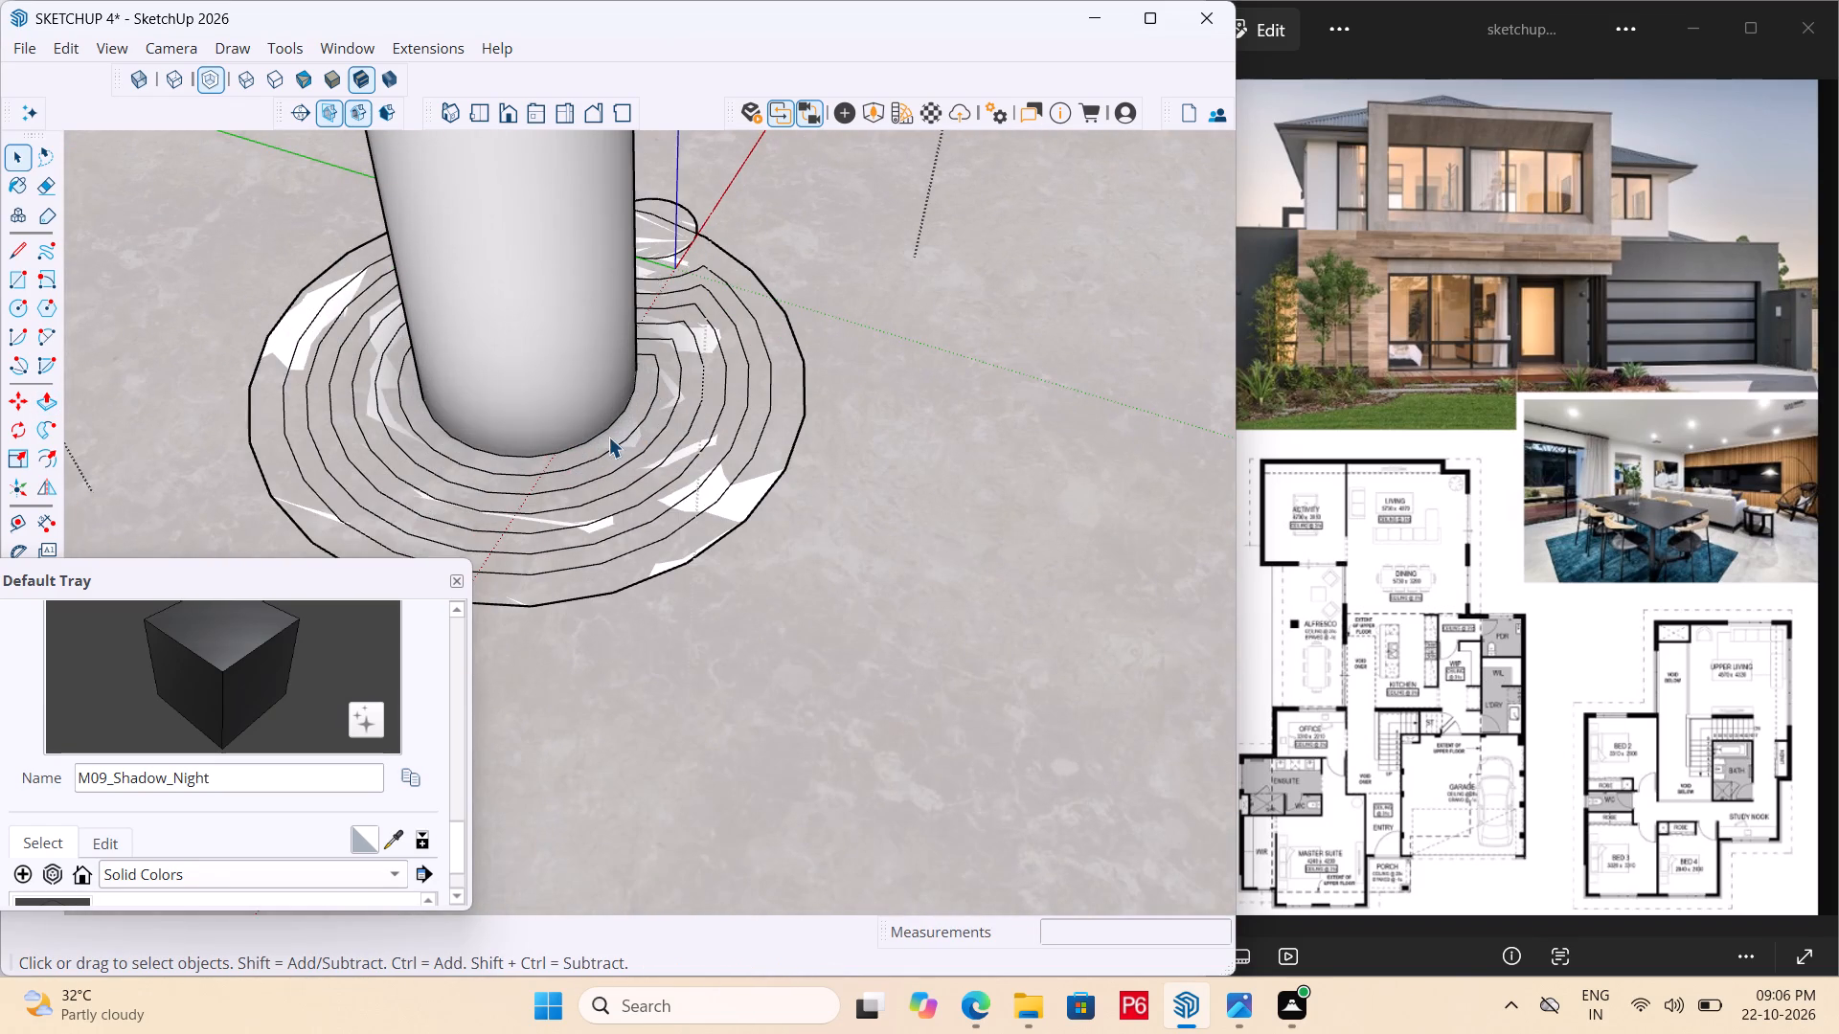
{"action": "double_click", "coordinate": [615, 438]}
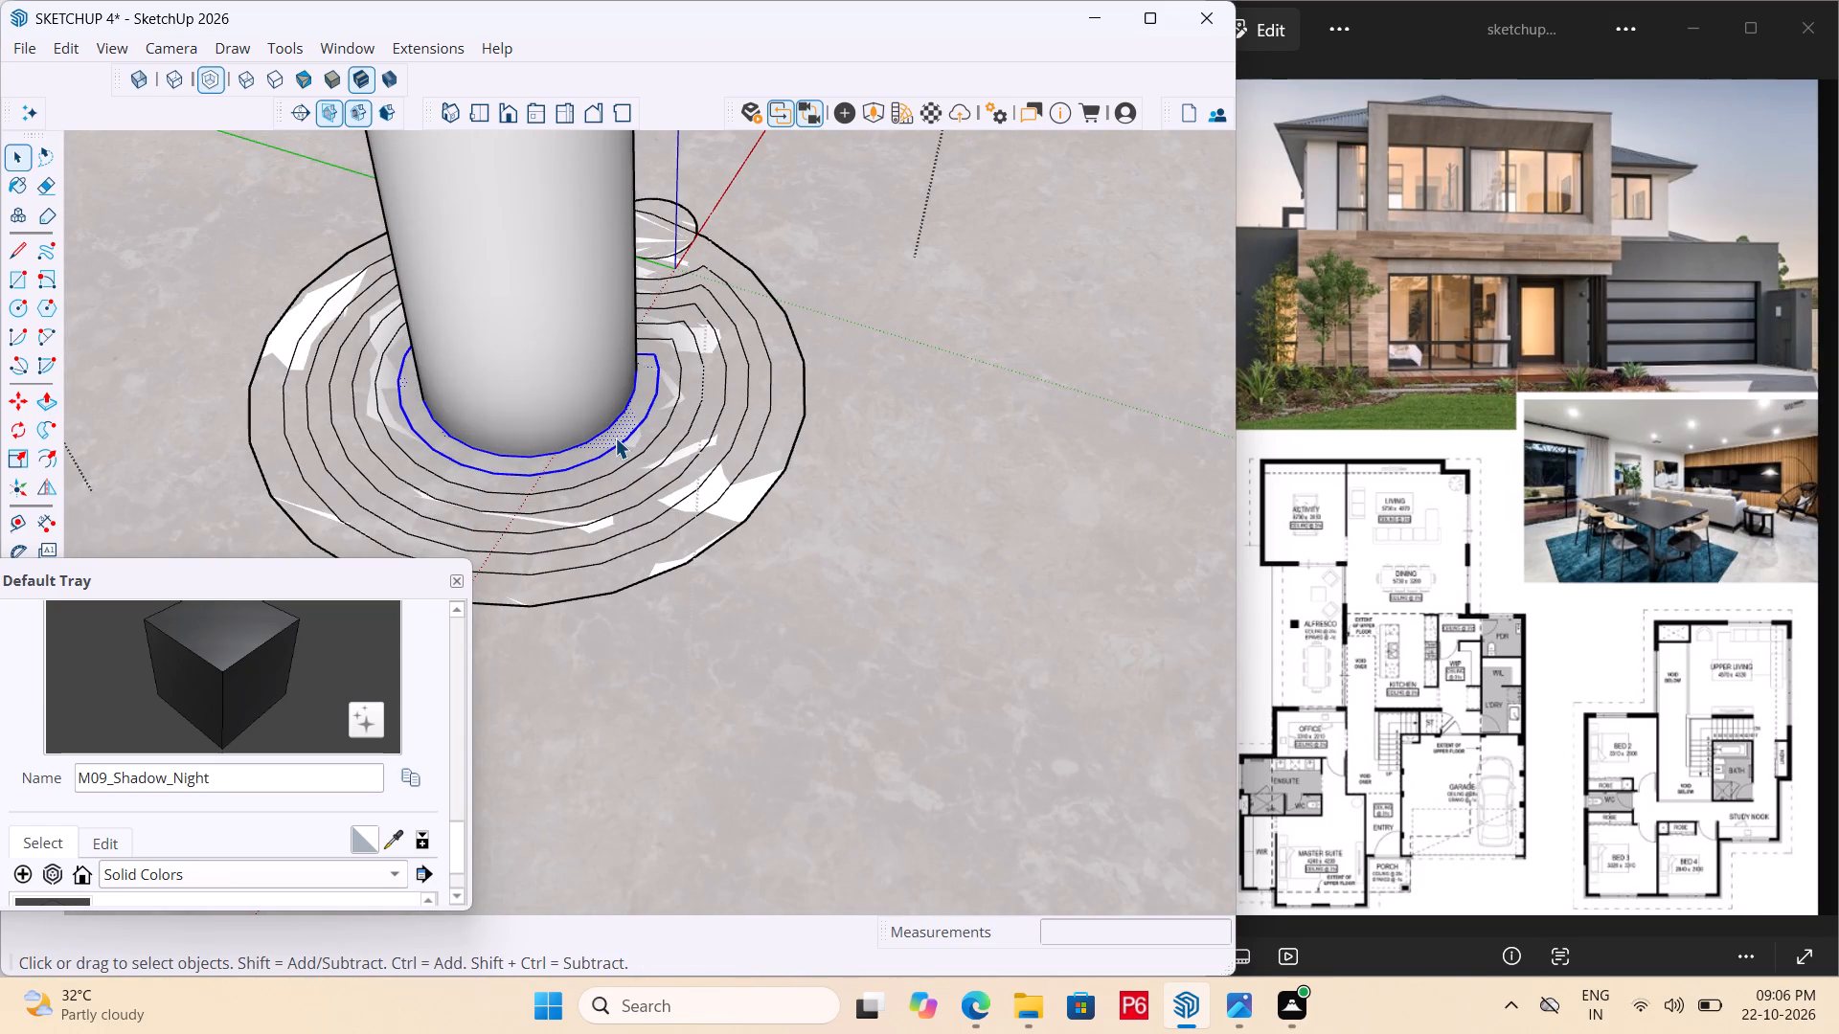
{"action": "scroll", "coordinate": [739, 521], "scroll_direction": "down", "scroll_amount": 5}
{"action": "middle_click_drag", "start_coordinate": [495, 498], "coordinate": [1181, 473]}
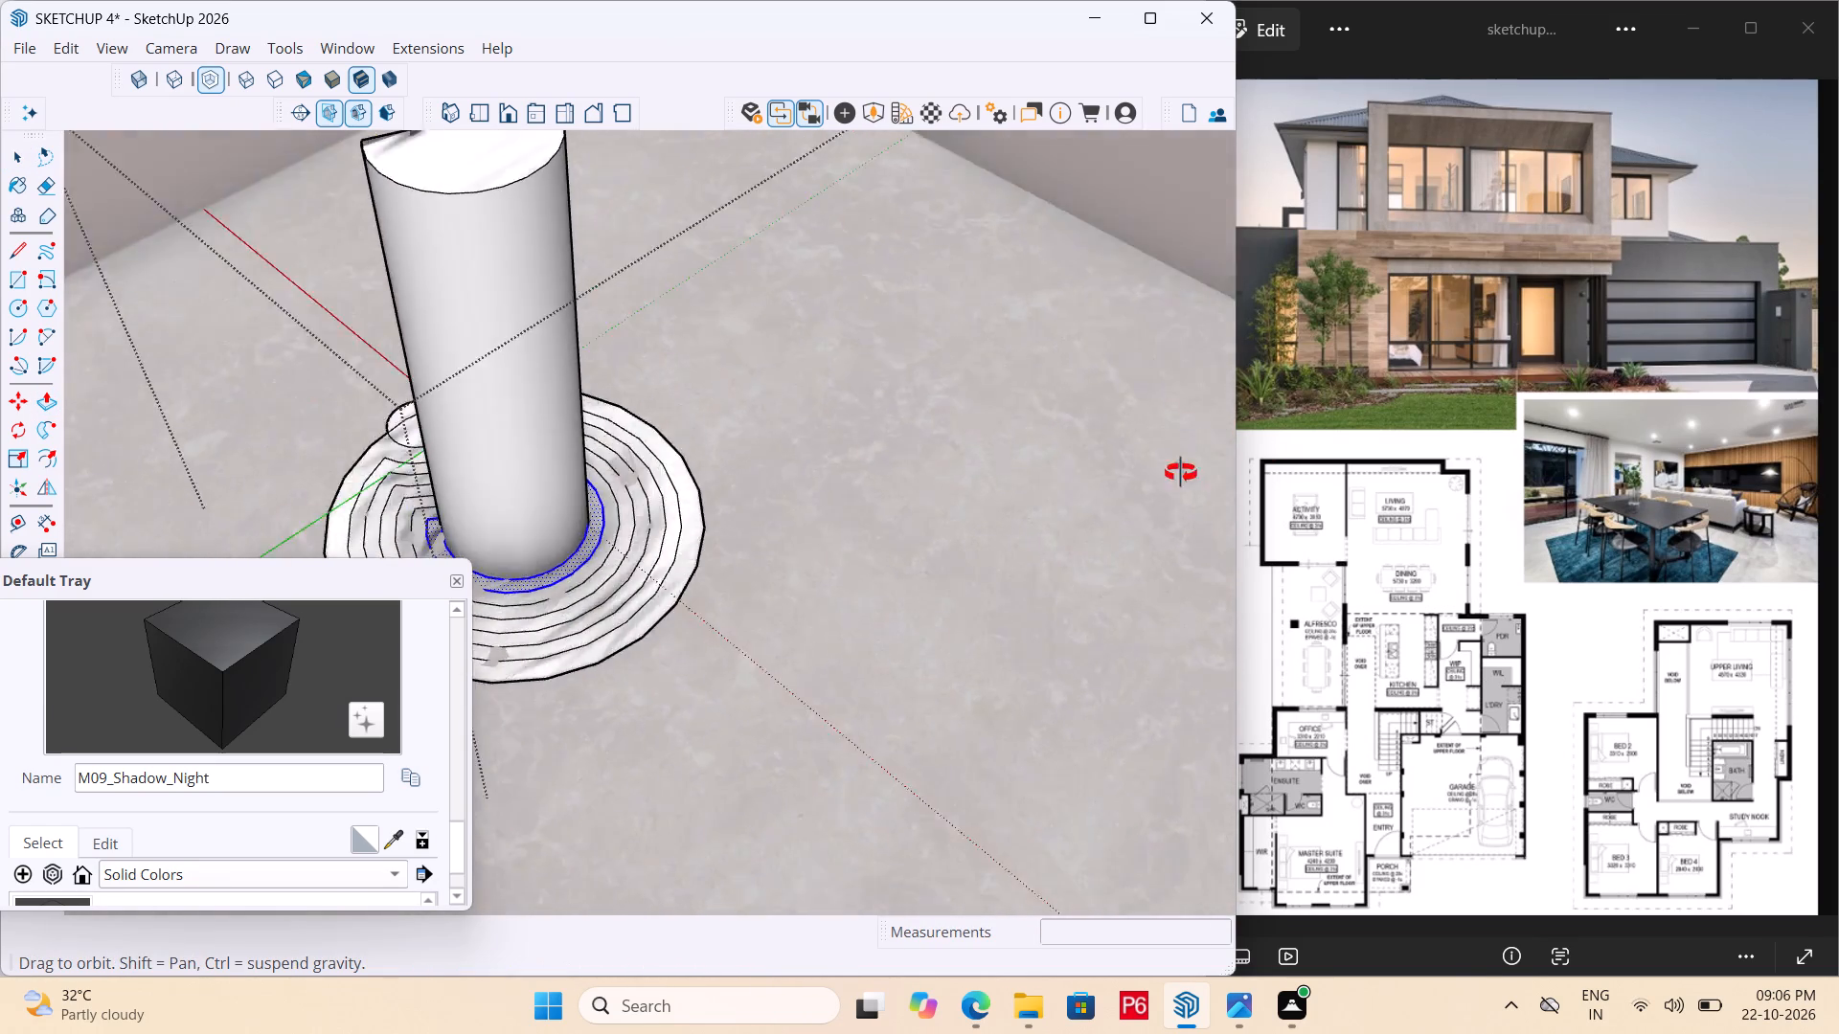
{"action": "middle_click_drag", "start_coordinate": [1181, 473], "coordinate": [238, 561]}
{"action": "scroll", "coordinate": [897, 411], "scroll_direction": "up", "scroll_amount": 3}
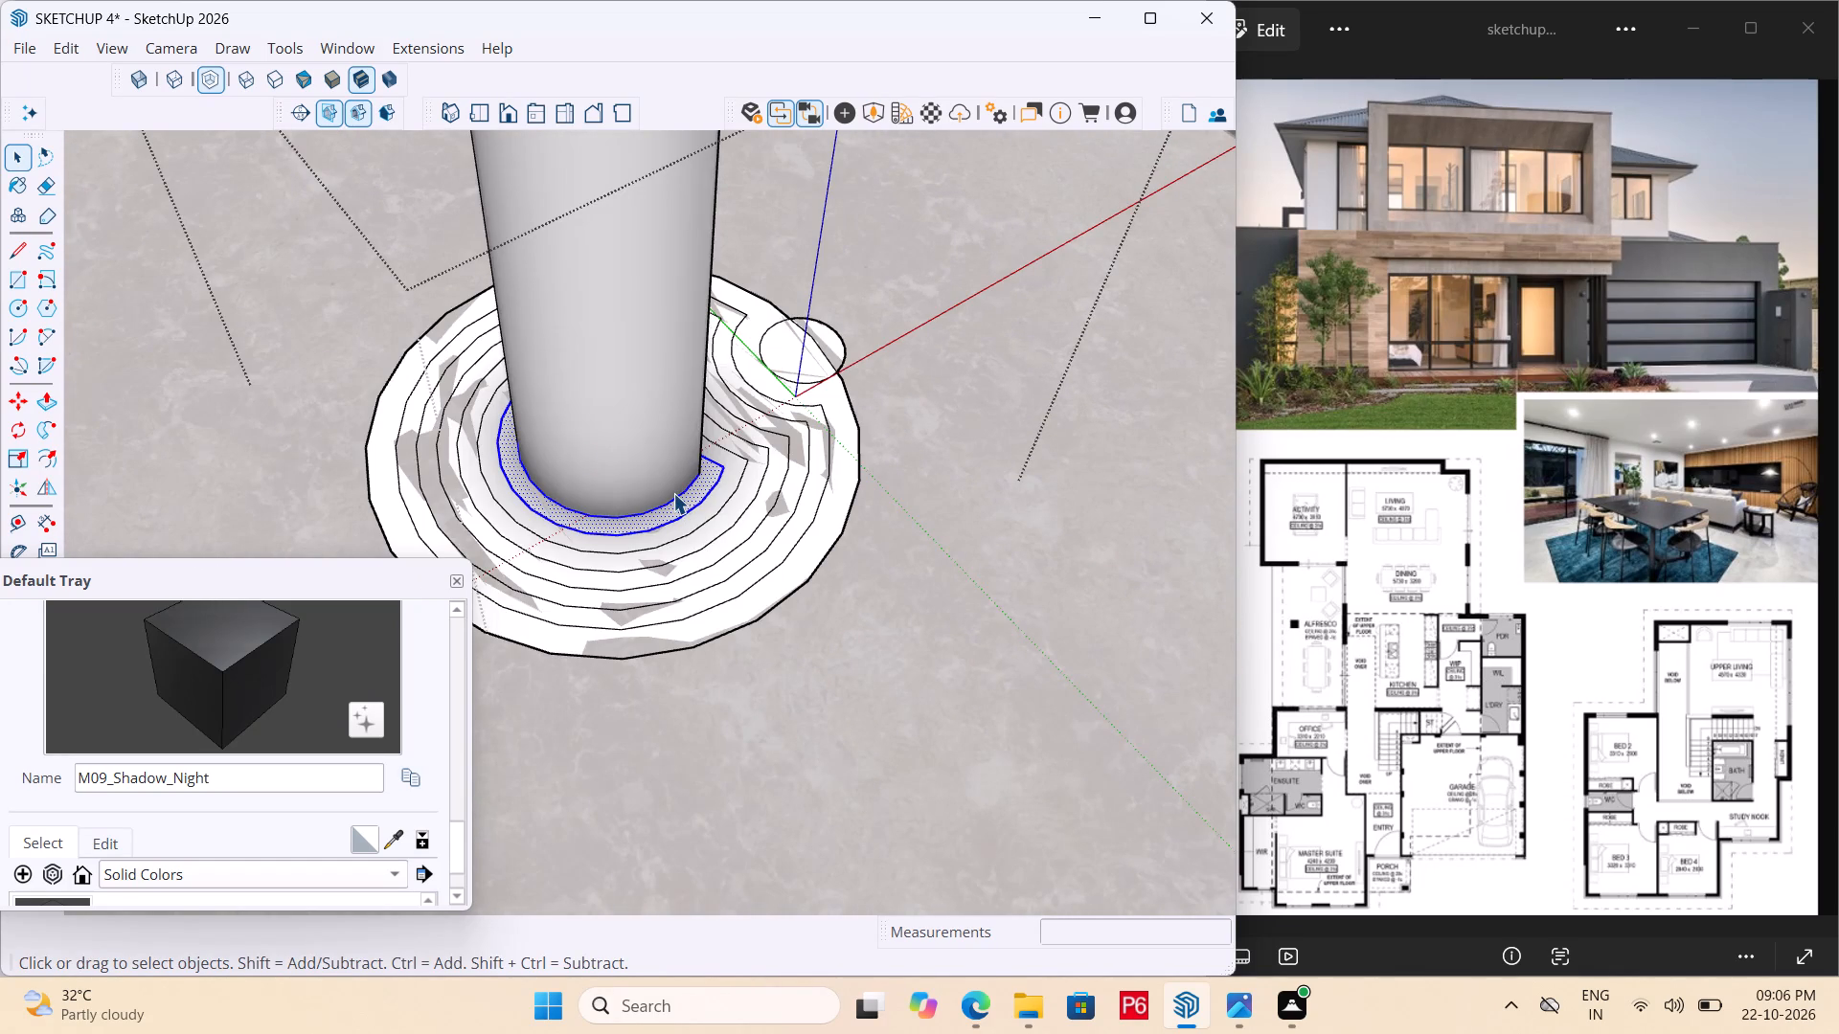
{"action": "key", "text": "p"}
{"action": "left_click", "coordinate": [667, 507]}
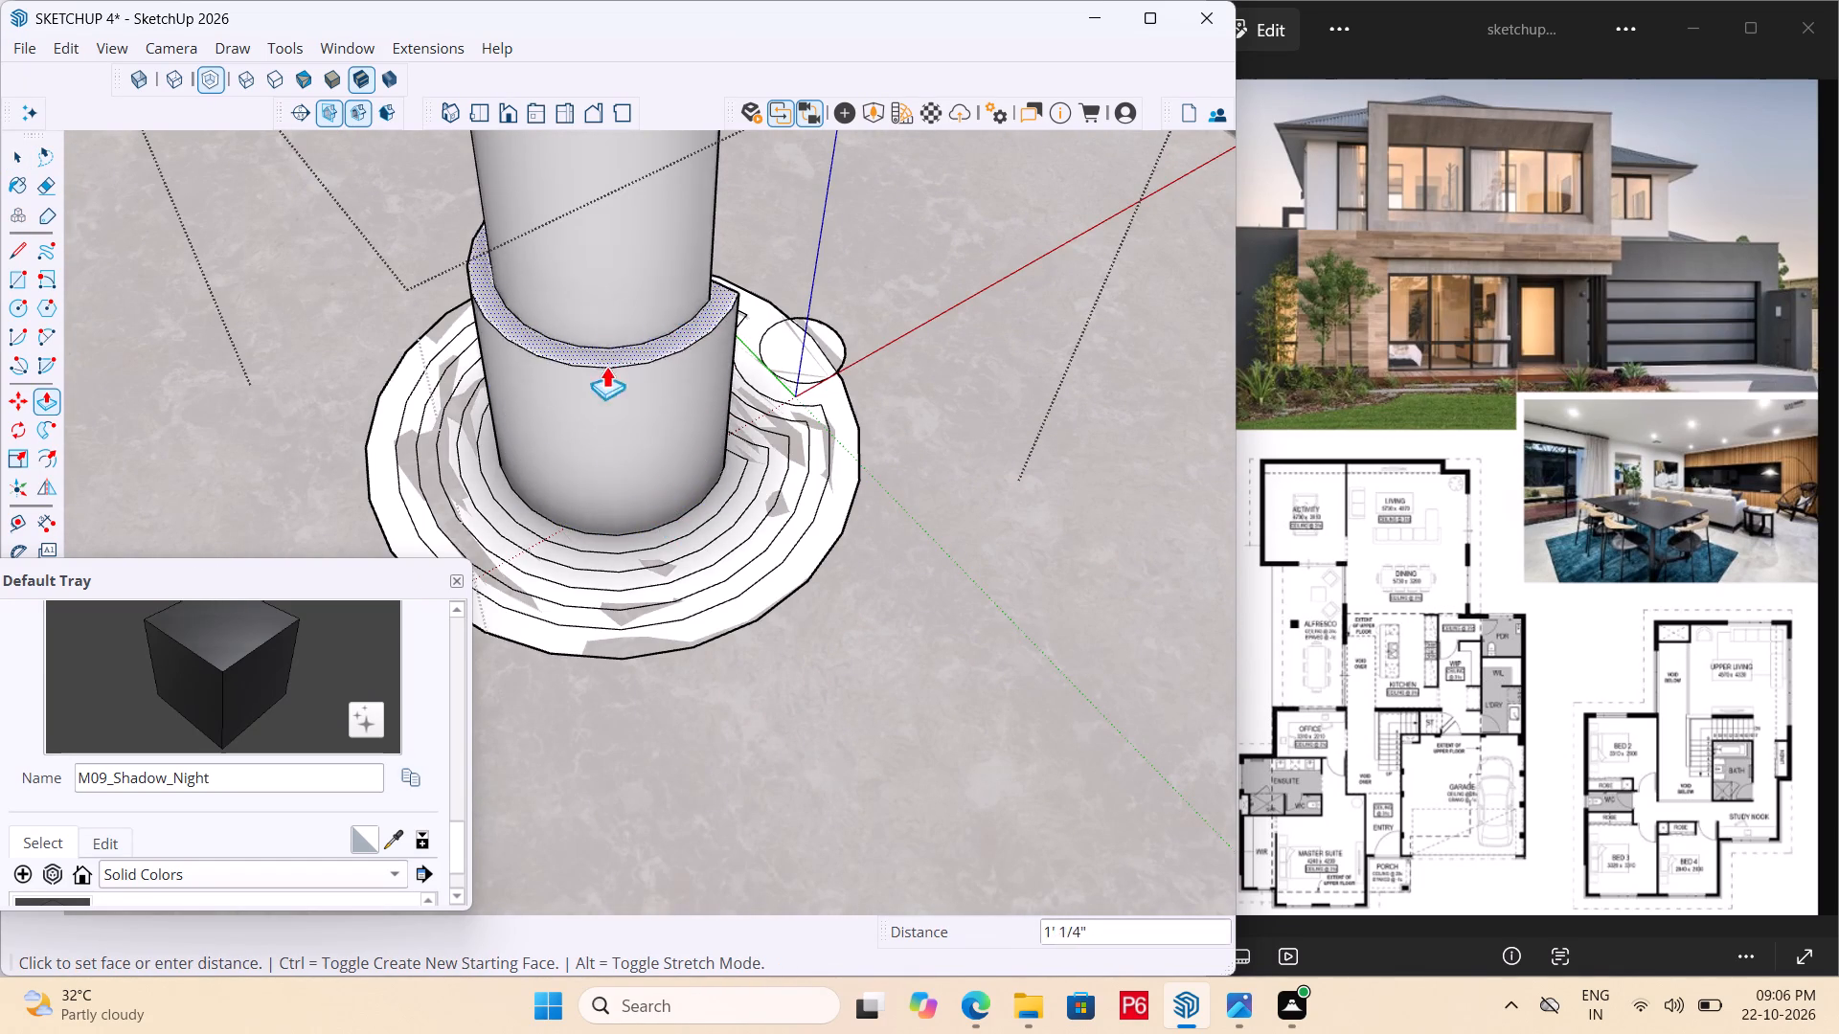
{"action": "scroll", "coordinate": [625, 473], "scroll_direction": "down", "scroll_amount": 3}
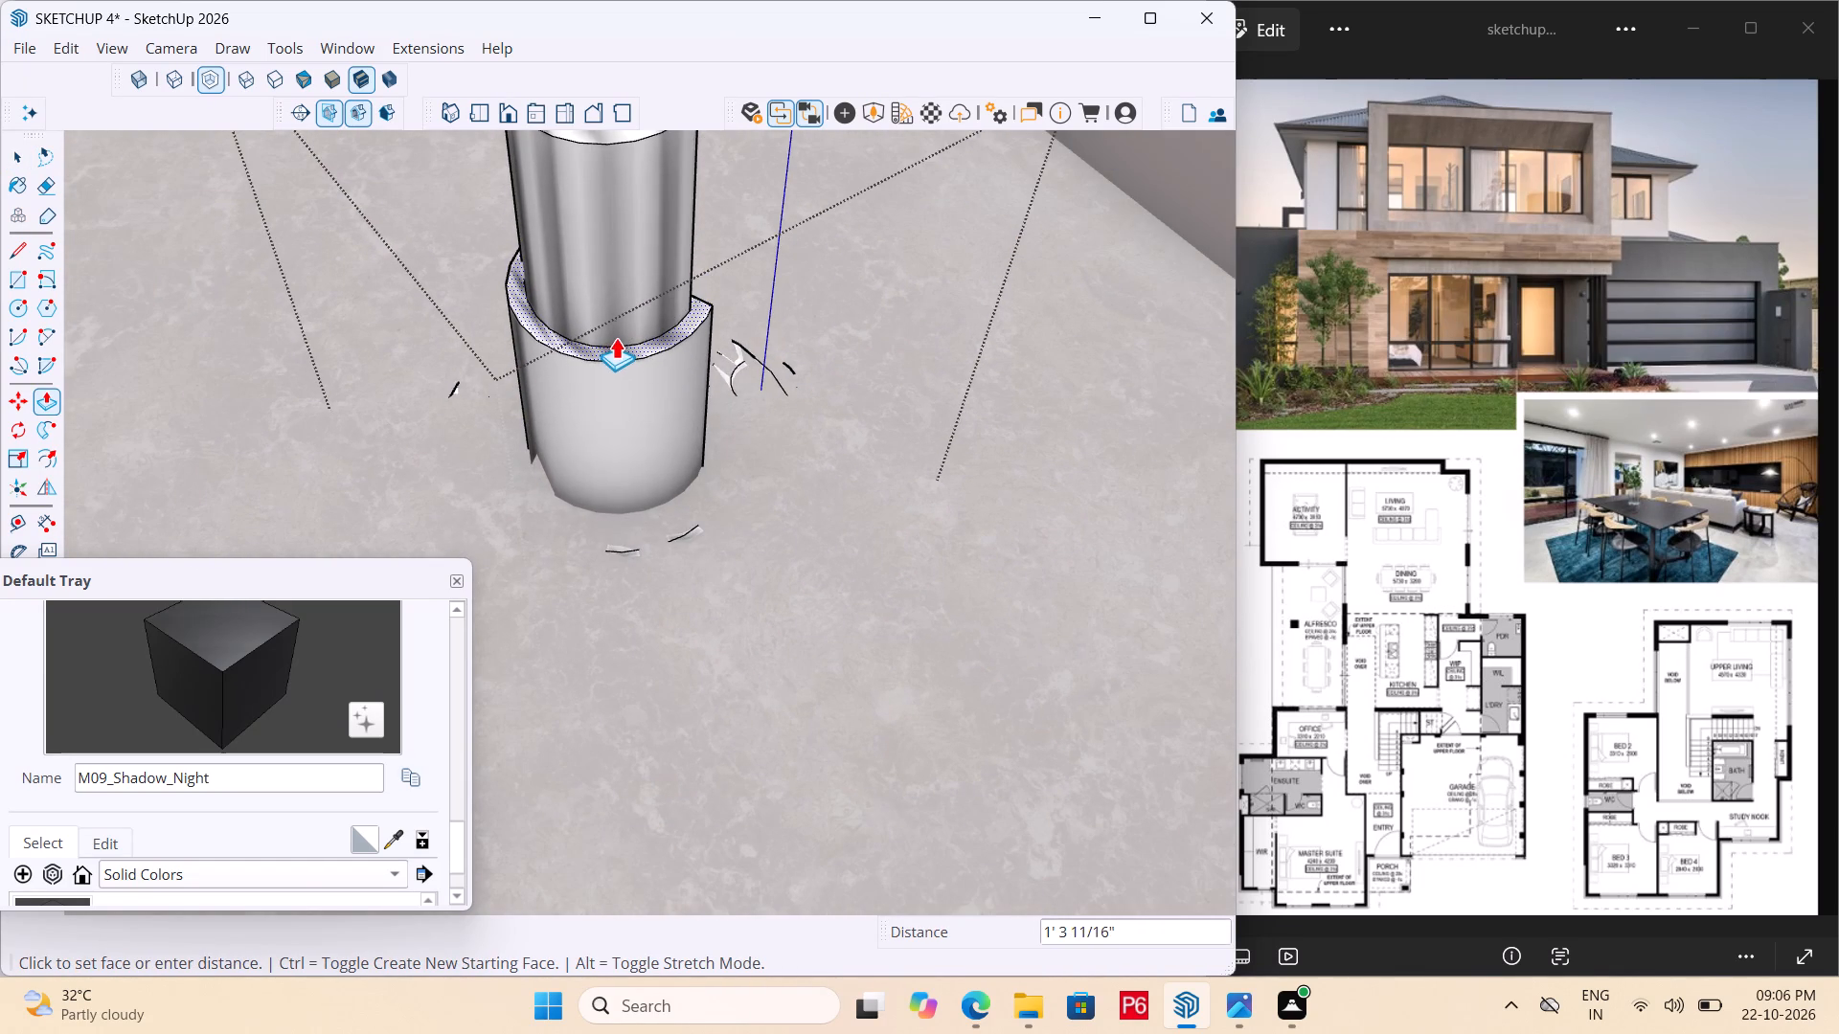
{"action": "middle_click_drag", "start_coordinate": [616, 337], "coordinate": [630, 417]}
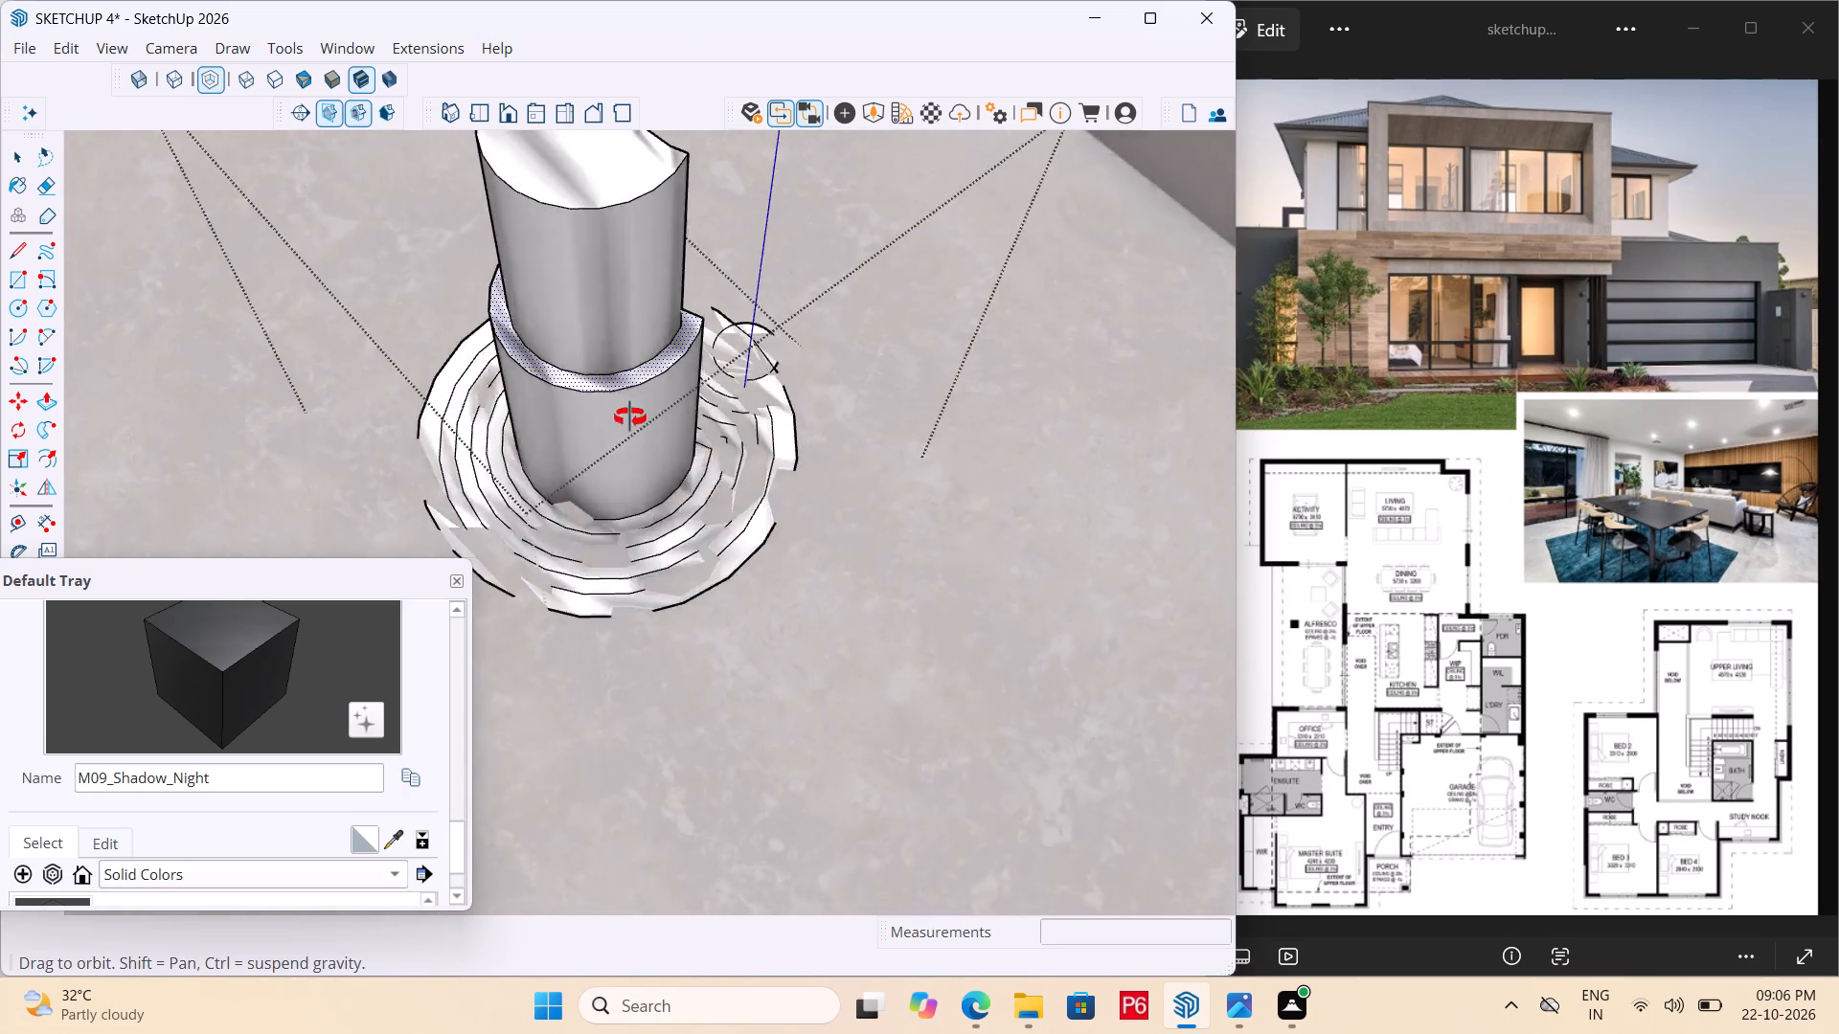
{"action": "middle_click_drag", "start_coordinate": [630, 417], "coordinate": [555, 442]}
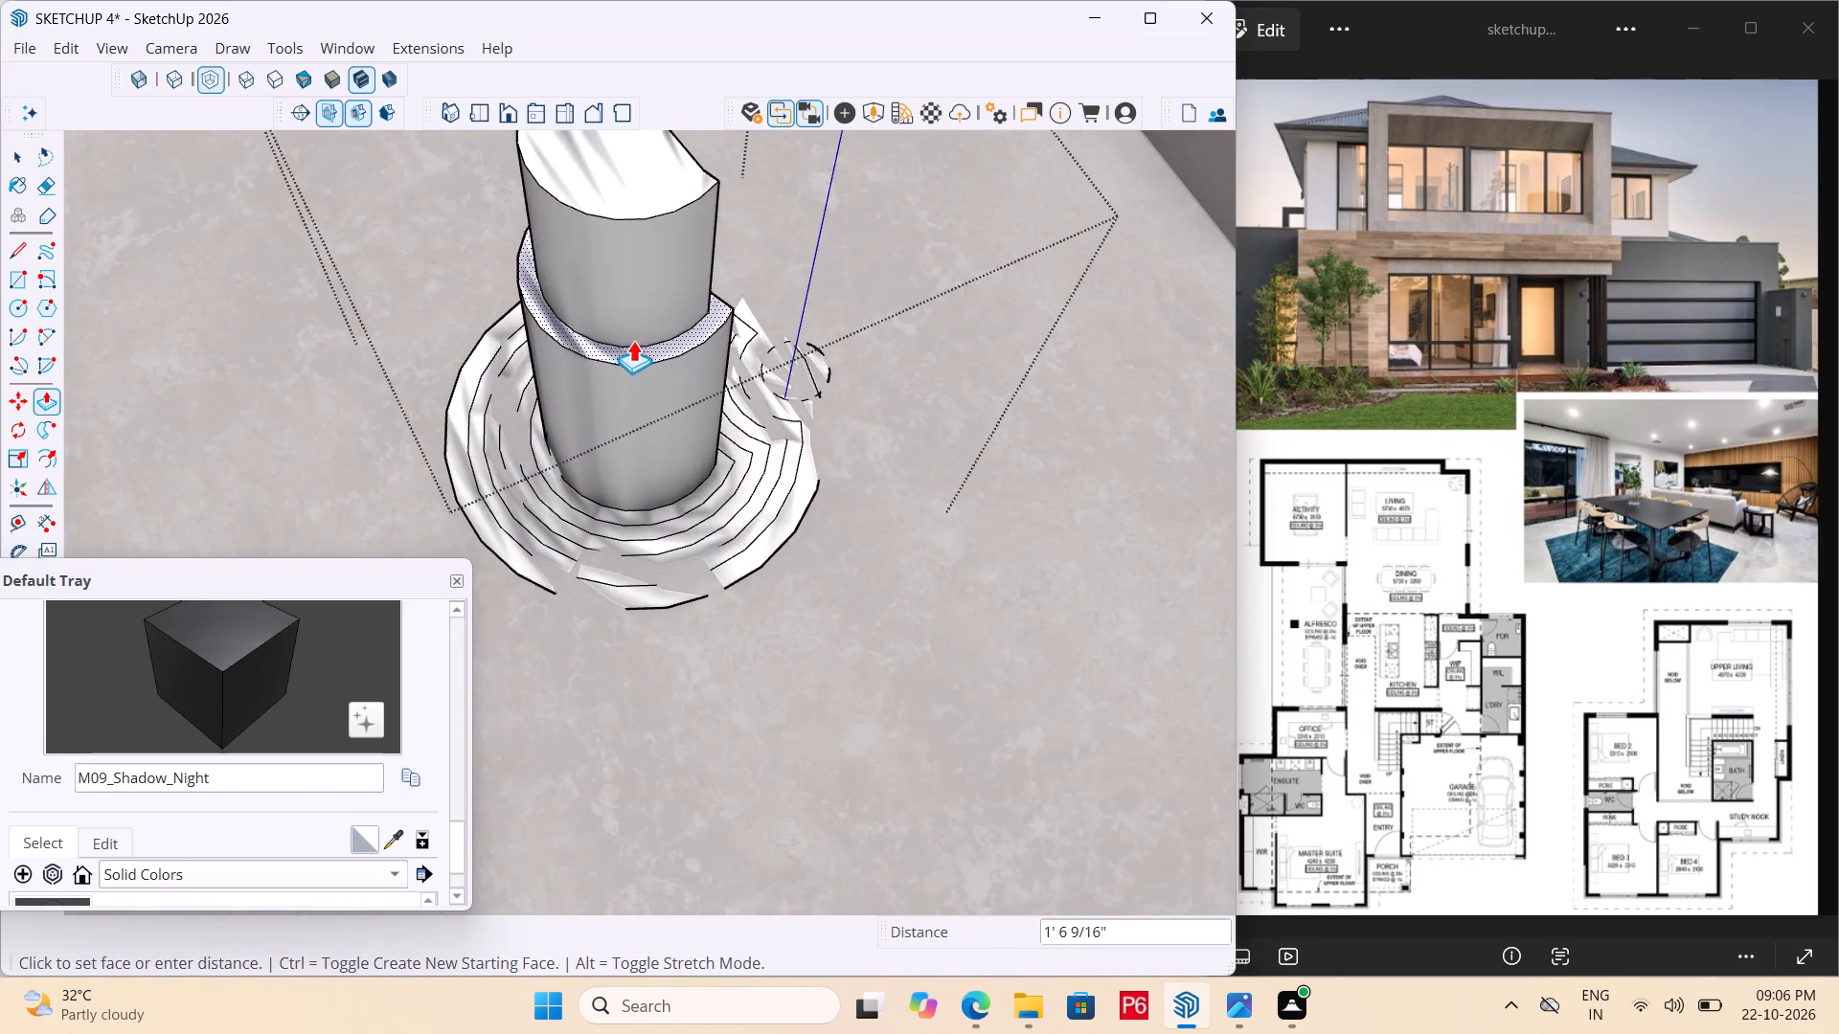
{"action": "left_click", "coordinate": [640, 258]}
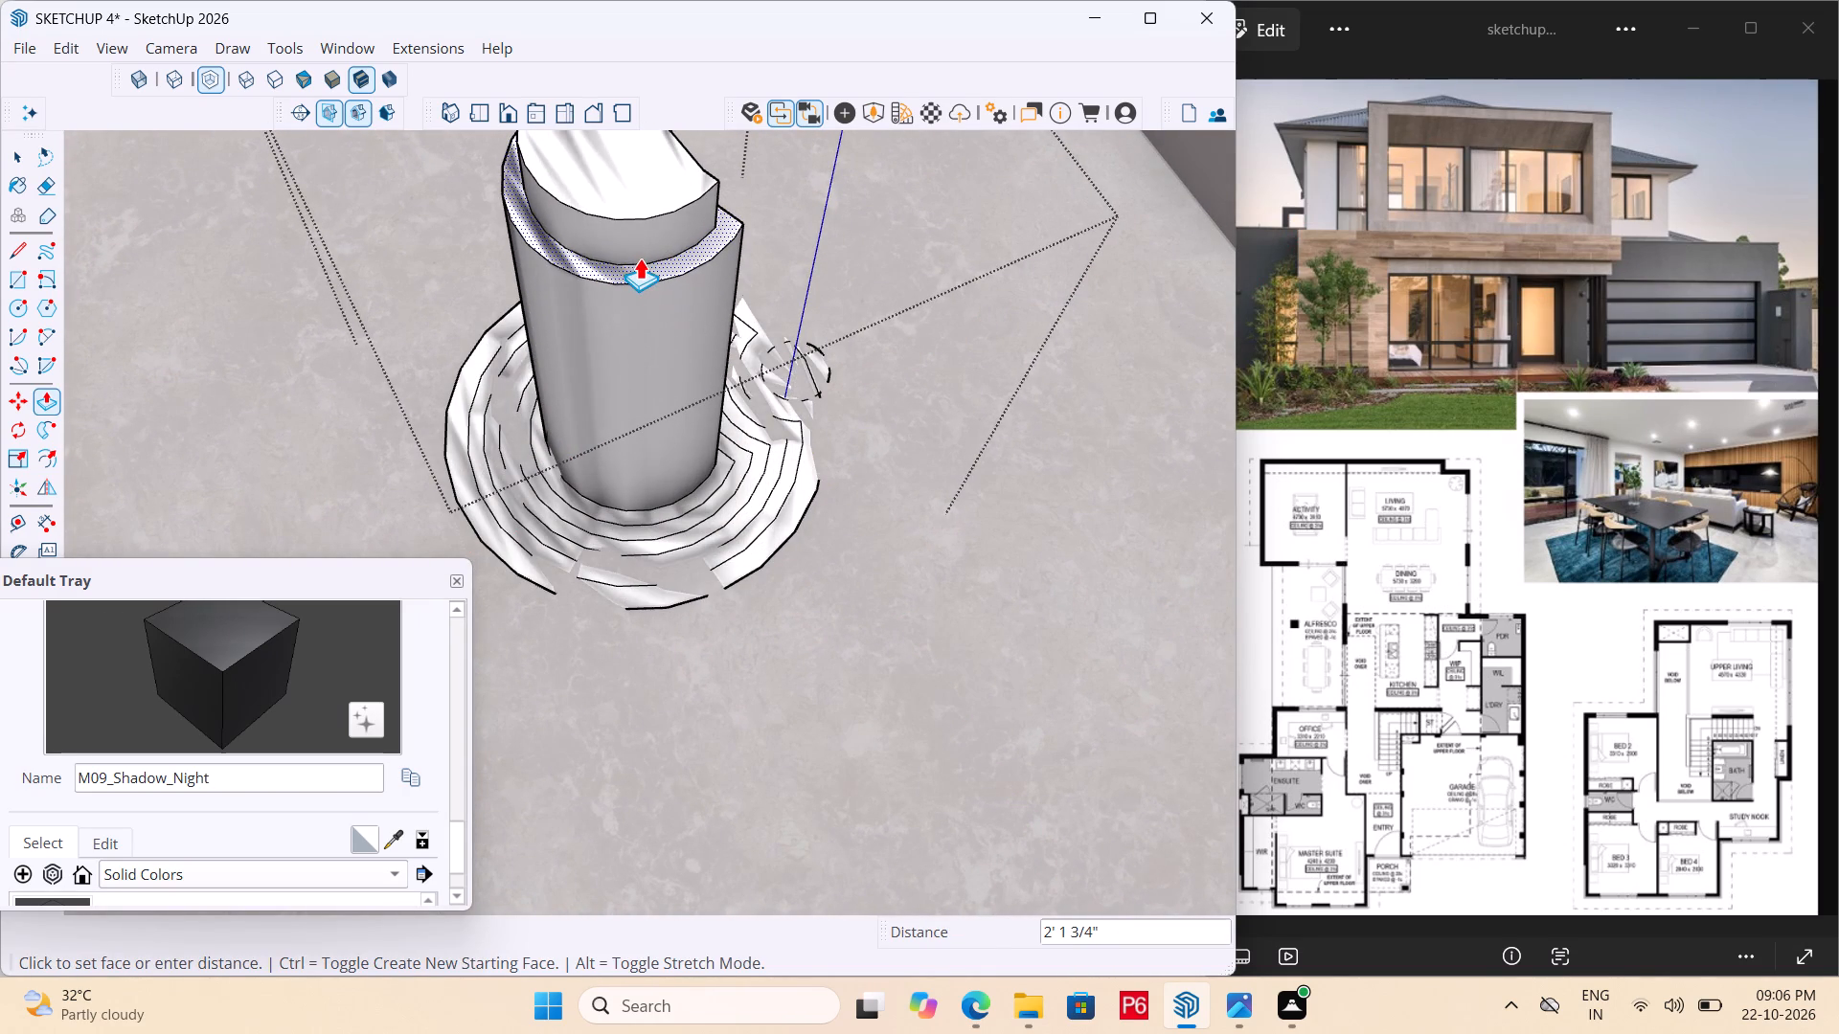
Push/Pull the next ring outward up to a level slightly below the first raised ring.
{"action": "scroll", "coordinate": [684, 500], "scroll_direction": "up", "scroll_amount": 3}
{"action": "key", "text": "space"}
{"action": "left_click", "coordinate": [676, 509]}
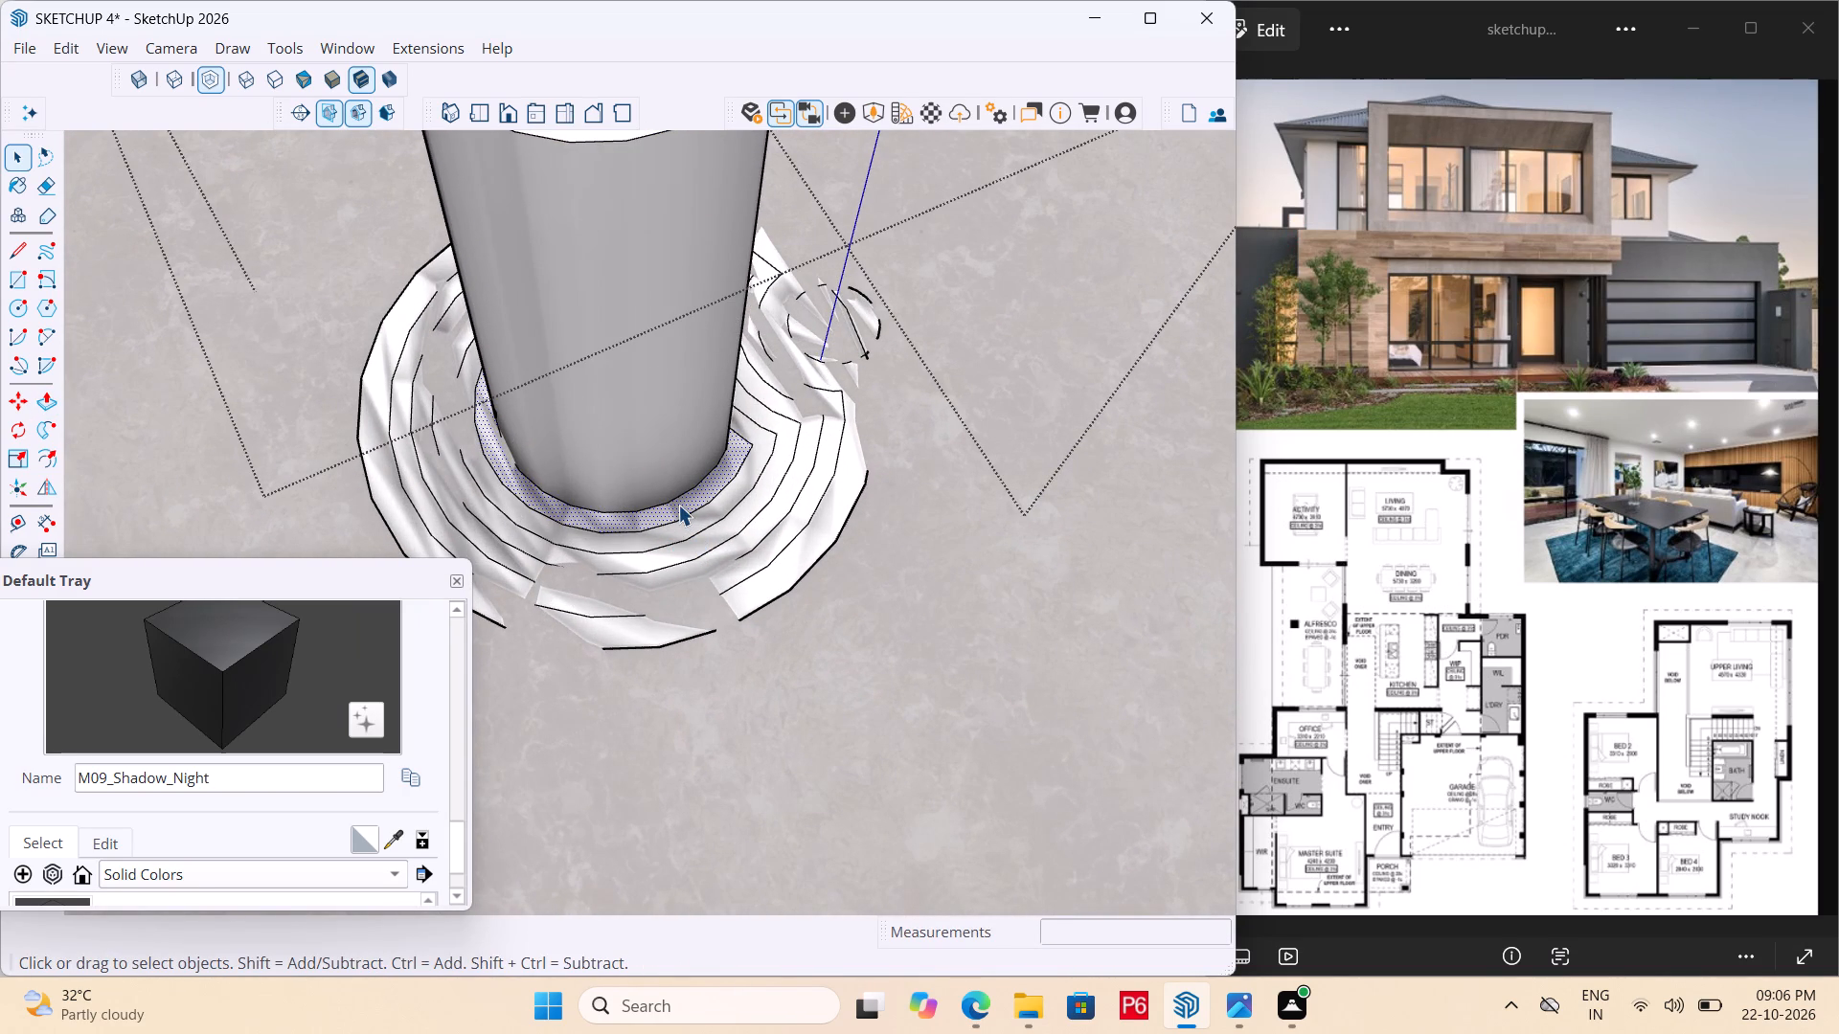
{"action": "key", "text": "p"}
{"action": "left_click", "coordinate": [678, 505]}
{"action": "scroll", "coordinate": [588, 326], "scroll_direction": "down", "scroll_amount": 3}
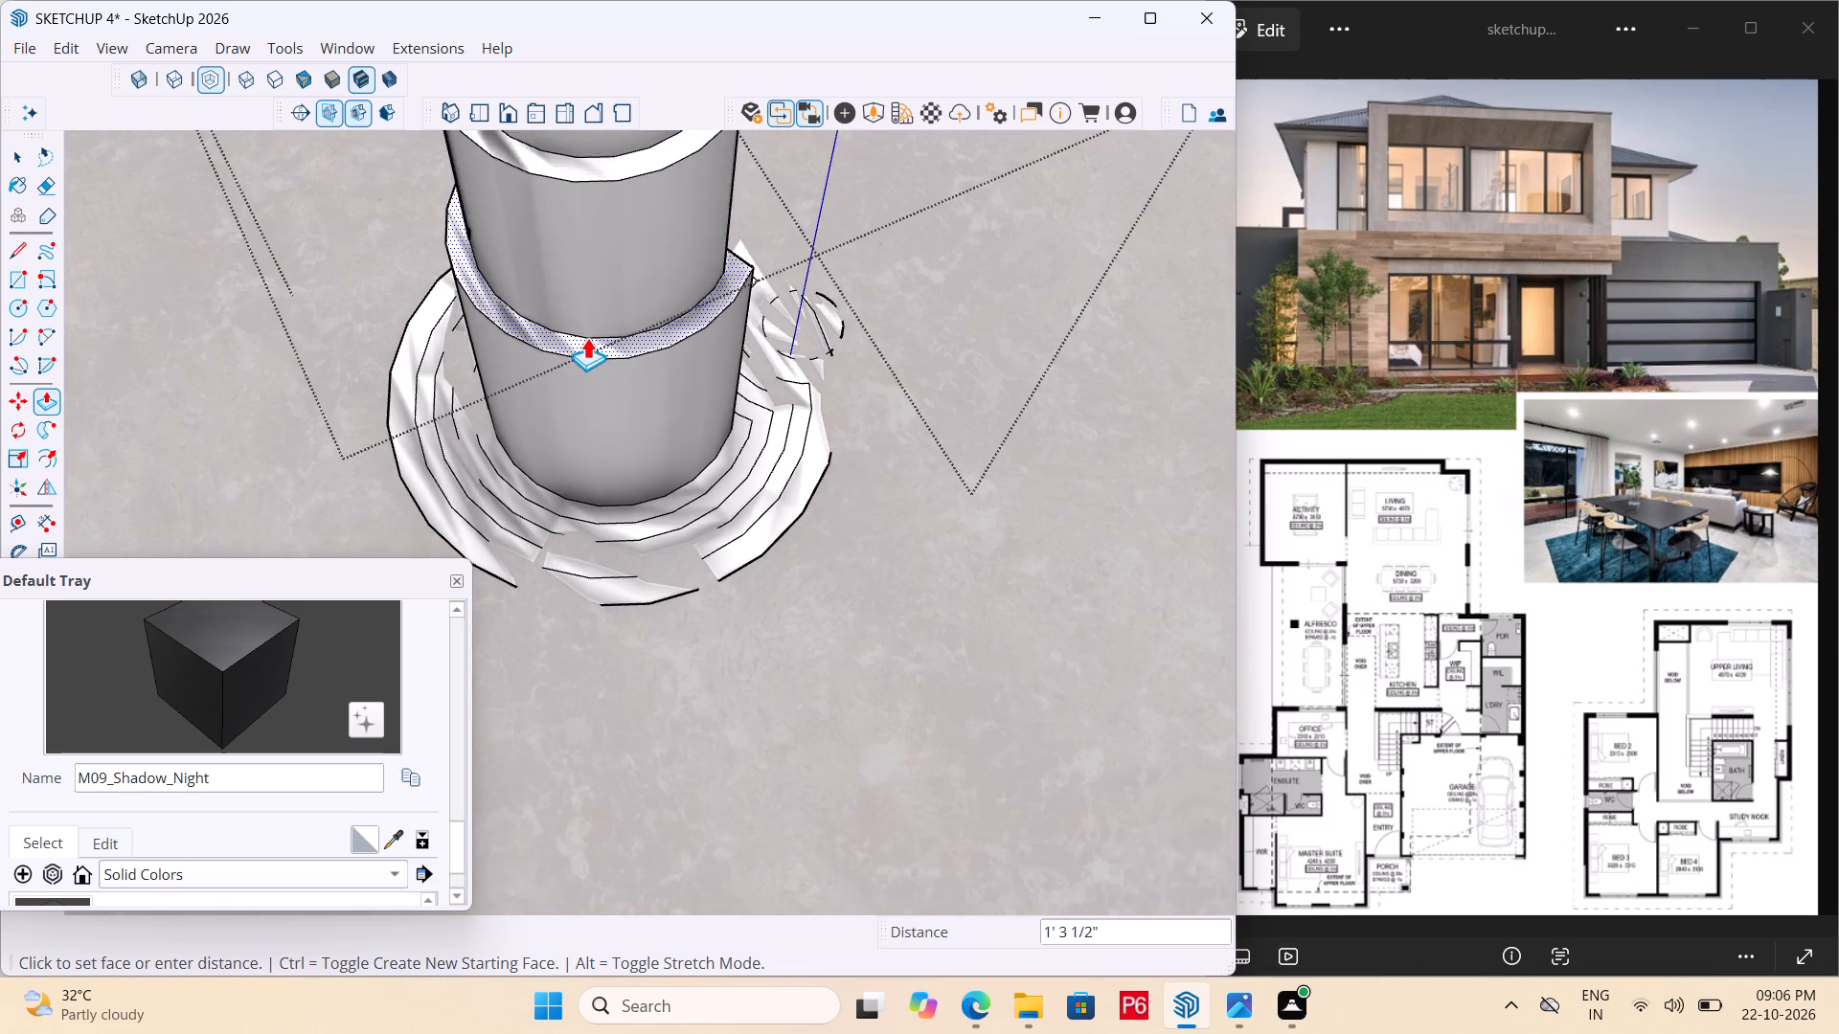
{"action": "left_click", "coordinate": [603, 223]}
{"action": "key", "text": "space"}
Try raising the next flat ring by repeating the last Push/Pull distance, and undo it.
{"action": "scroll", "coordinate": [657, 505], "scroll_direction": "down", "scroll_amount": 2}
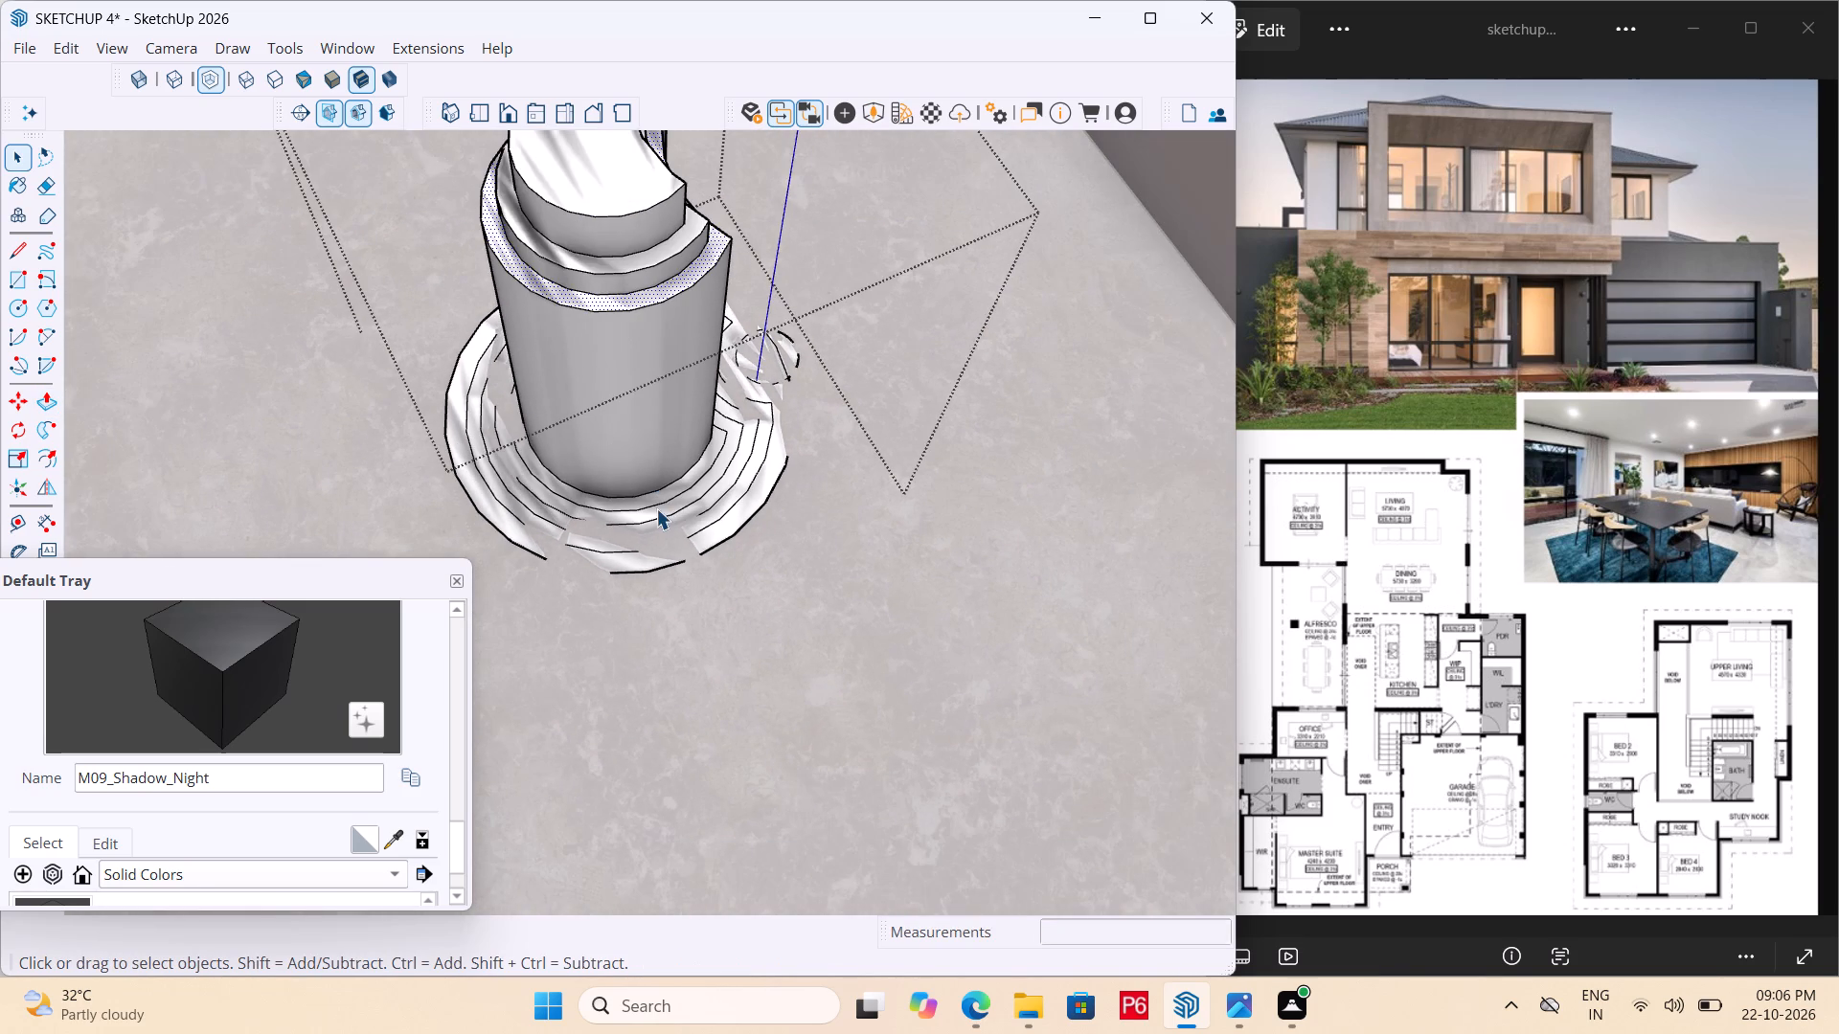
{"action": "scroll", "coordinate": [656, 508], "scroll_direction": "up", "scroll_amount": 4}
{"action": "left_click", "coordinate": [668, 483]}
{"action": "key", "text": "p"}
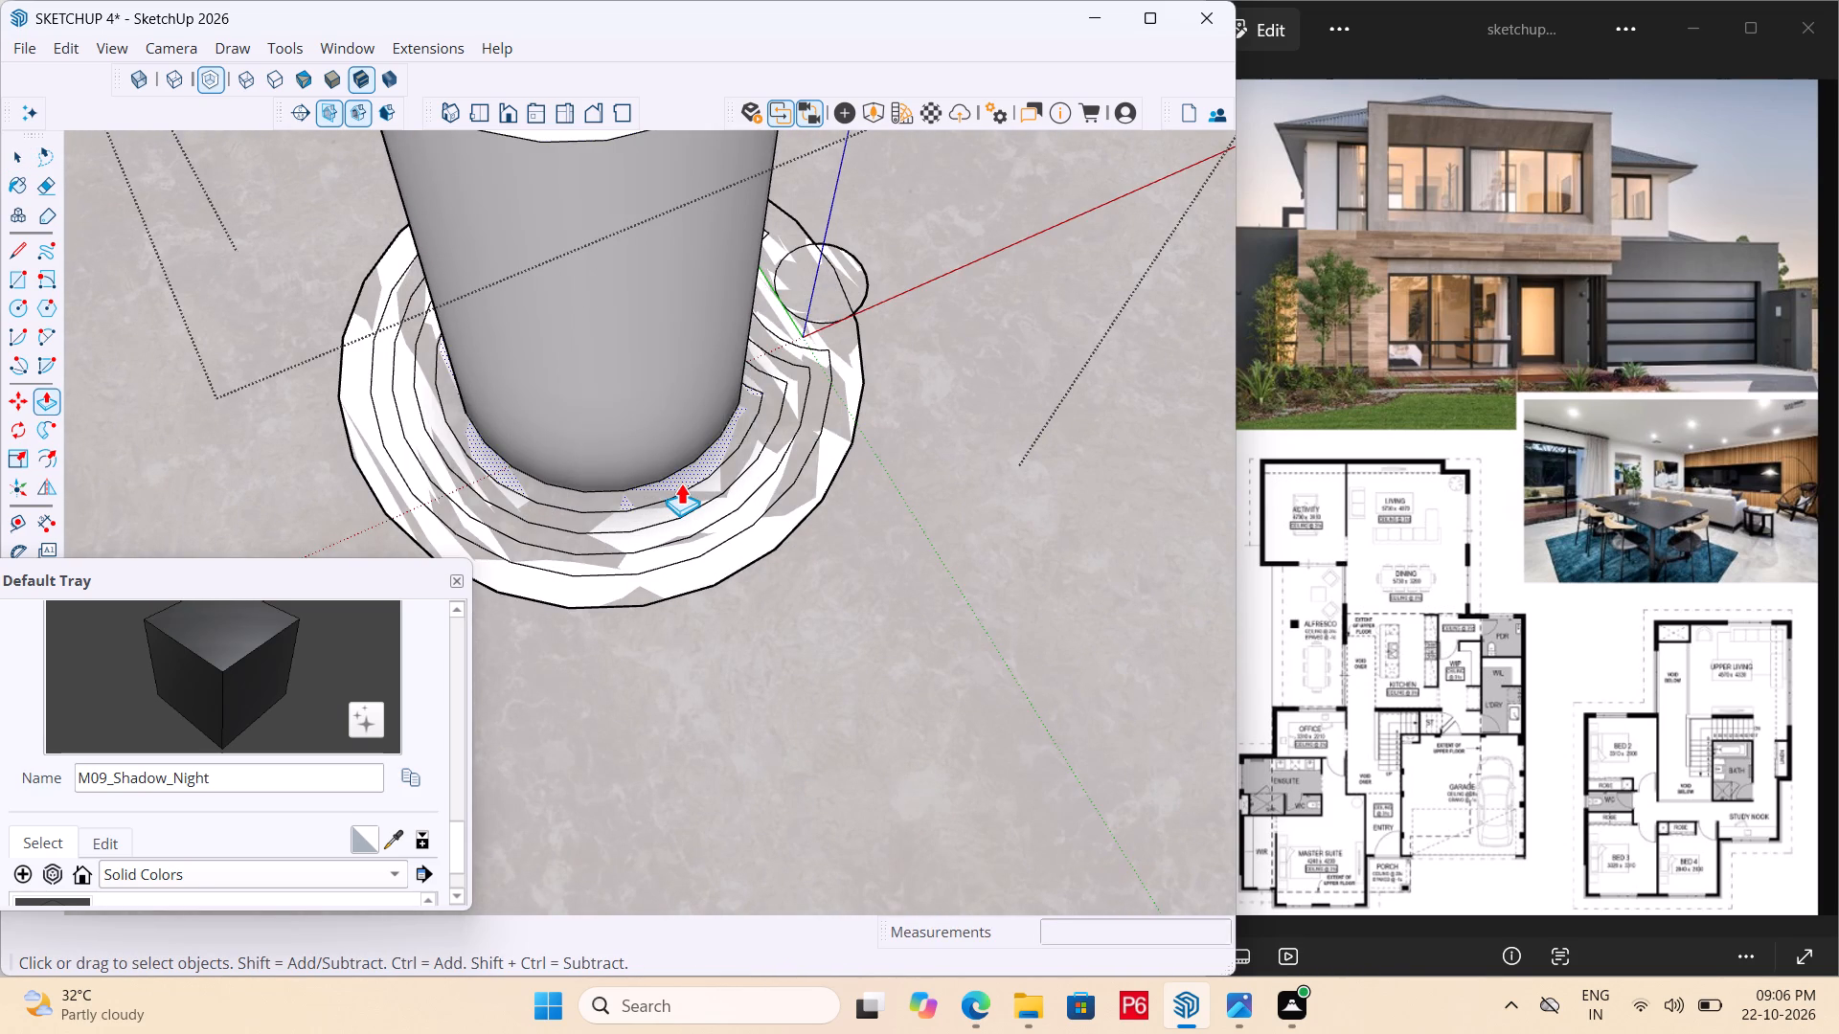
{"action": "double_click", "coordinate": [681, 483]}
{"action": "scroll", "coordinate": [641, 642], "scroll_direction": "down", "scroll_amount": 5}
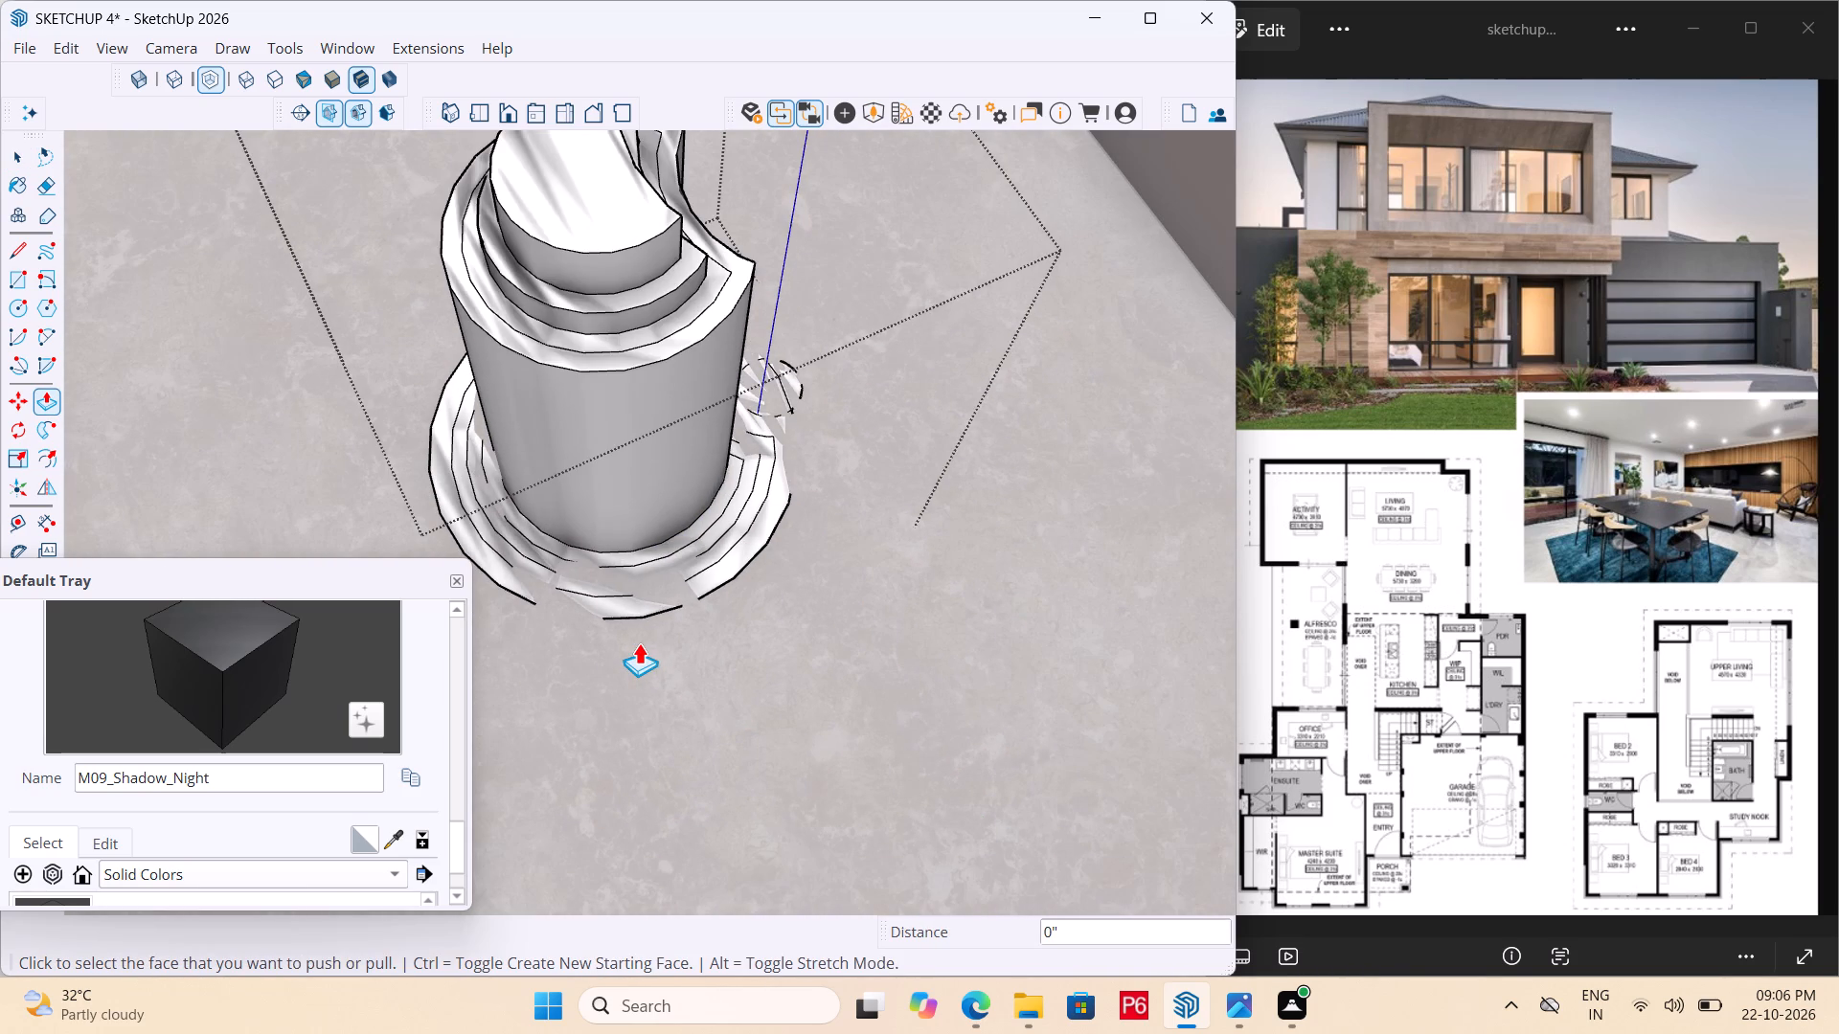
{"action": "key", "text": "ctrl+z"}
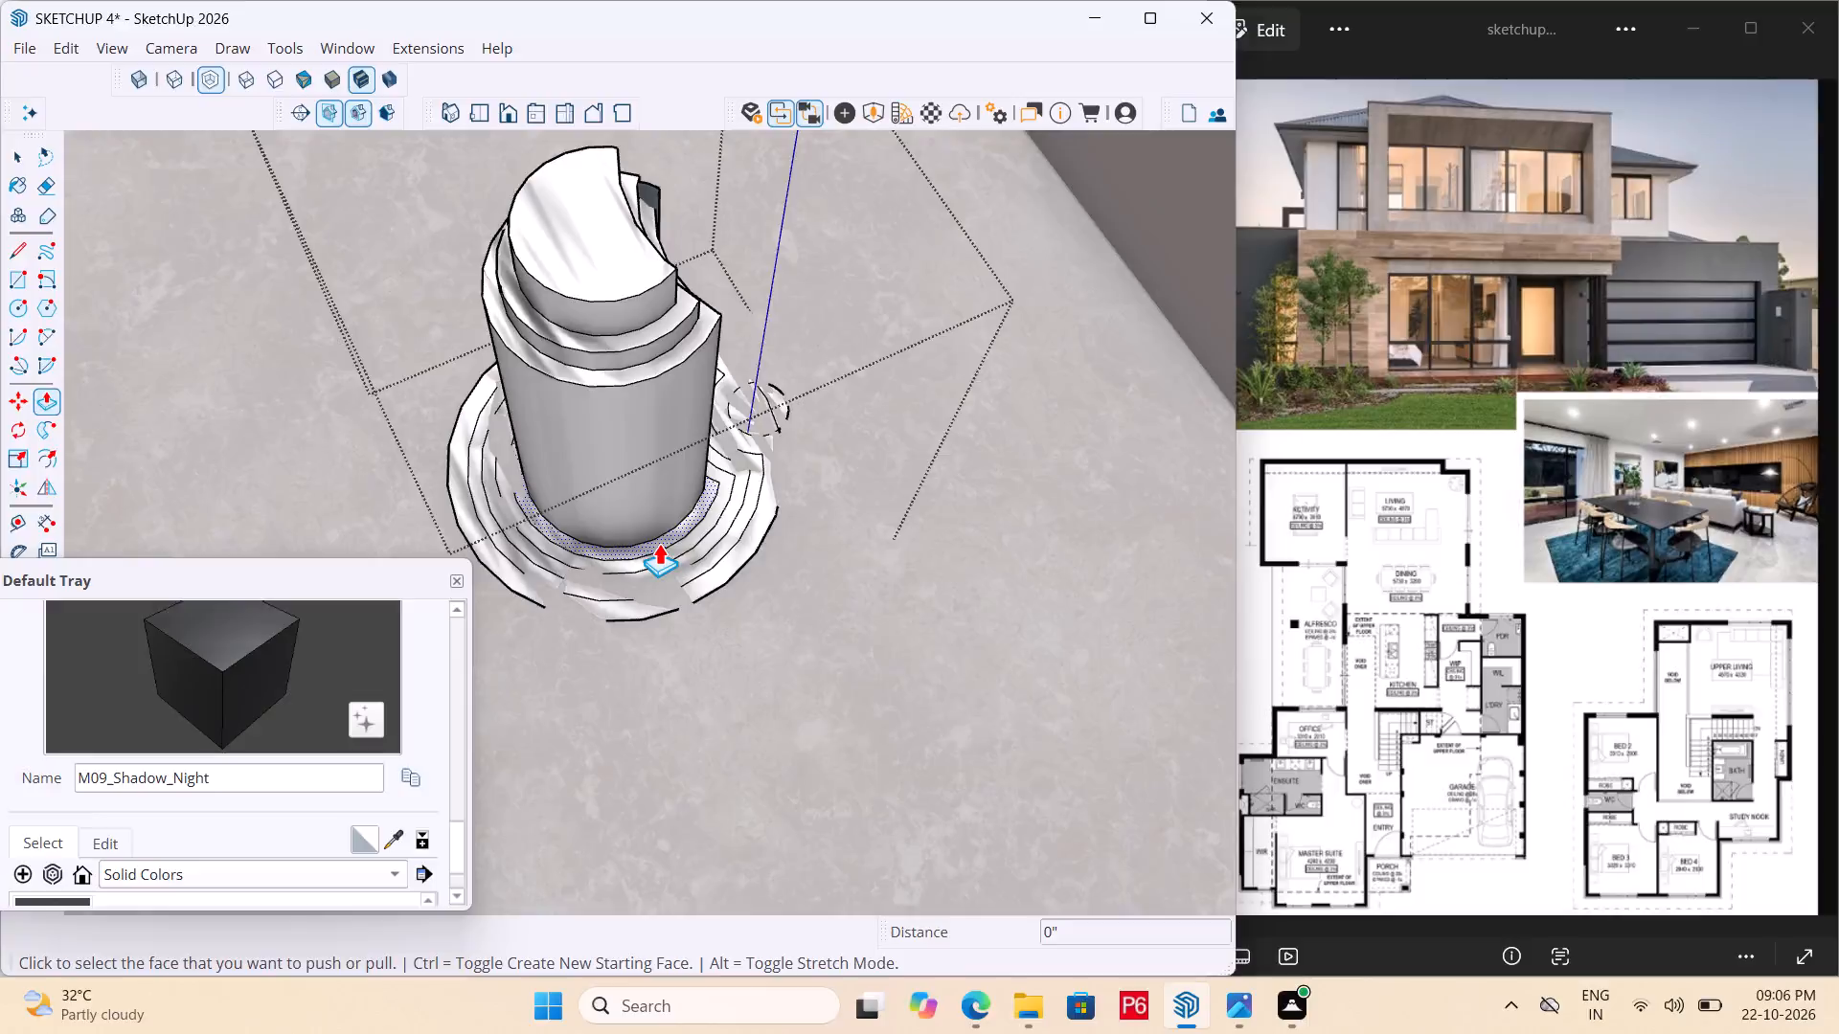
Push/Pull that same flat ring upward by about 1' 8 15/16", a step below the previous raised ring.
{"action": "left_click", "coordinate": [659, 543]}
{"action": "left_click", "coordinate": [657, 407]}
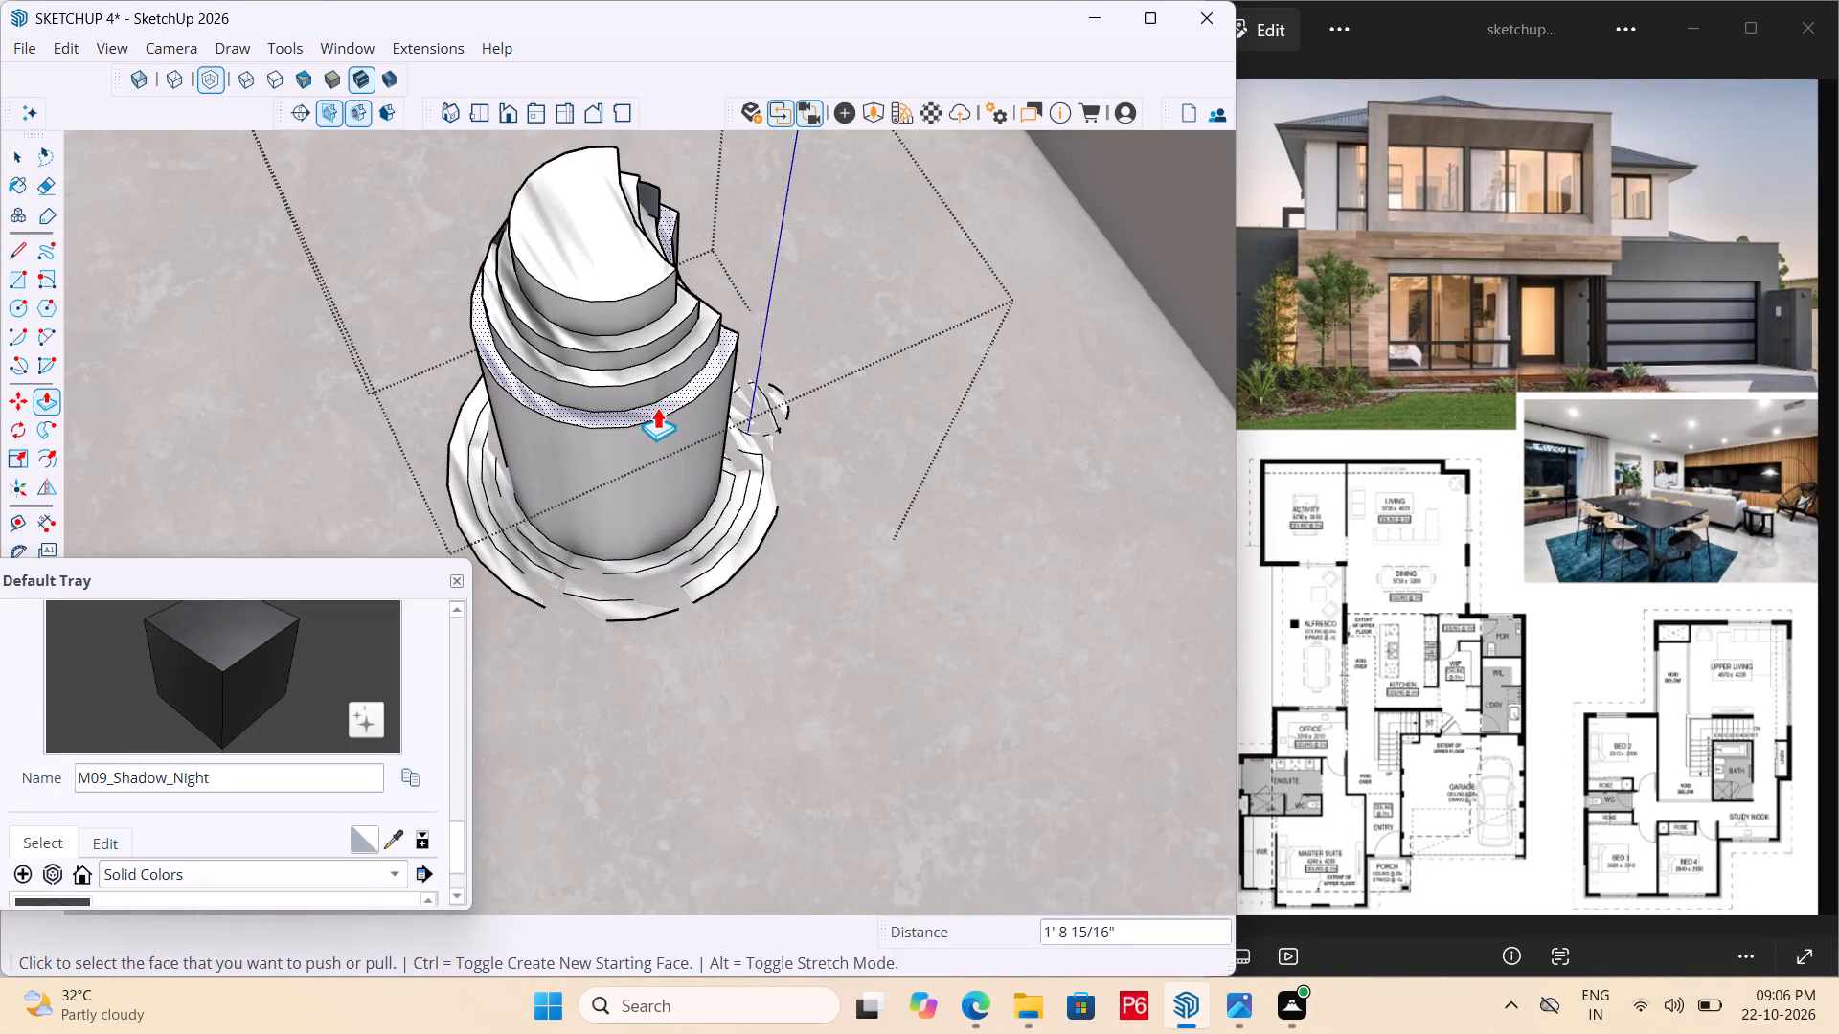
Push/Pull the next flat ring outward up by about 1' 5 11/16", a step below the previous raised ring.
{"action": "middle_click_drag", "start_coordinate": [657, 407], "coordinate": [585, 713]}
{"action": "middle_click_drag", "start_coordinate": [624, 670], "coordinate": [688, 317]}
{"action": "scroll", "coordinate": [662, 655], "scroll_direction": "up", "scroll_amount": 4}
{"action": "middle_click_drag", "start_coordinate": [642, 641], "coordinate": [634, 623]}
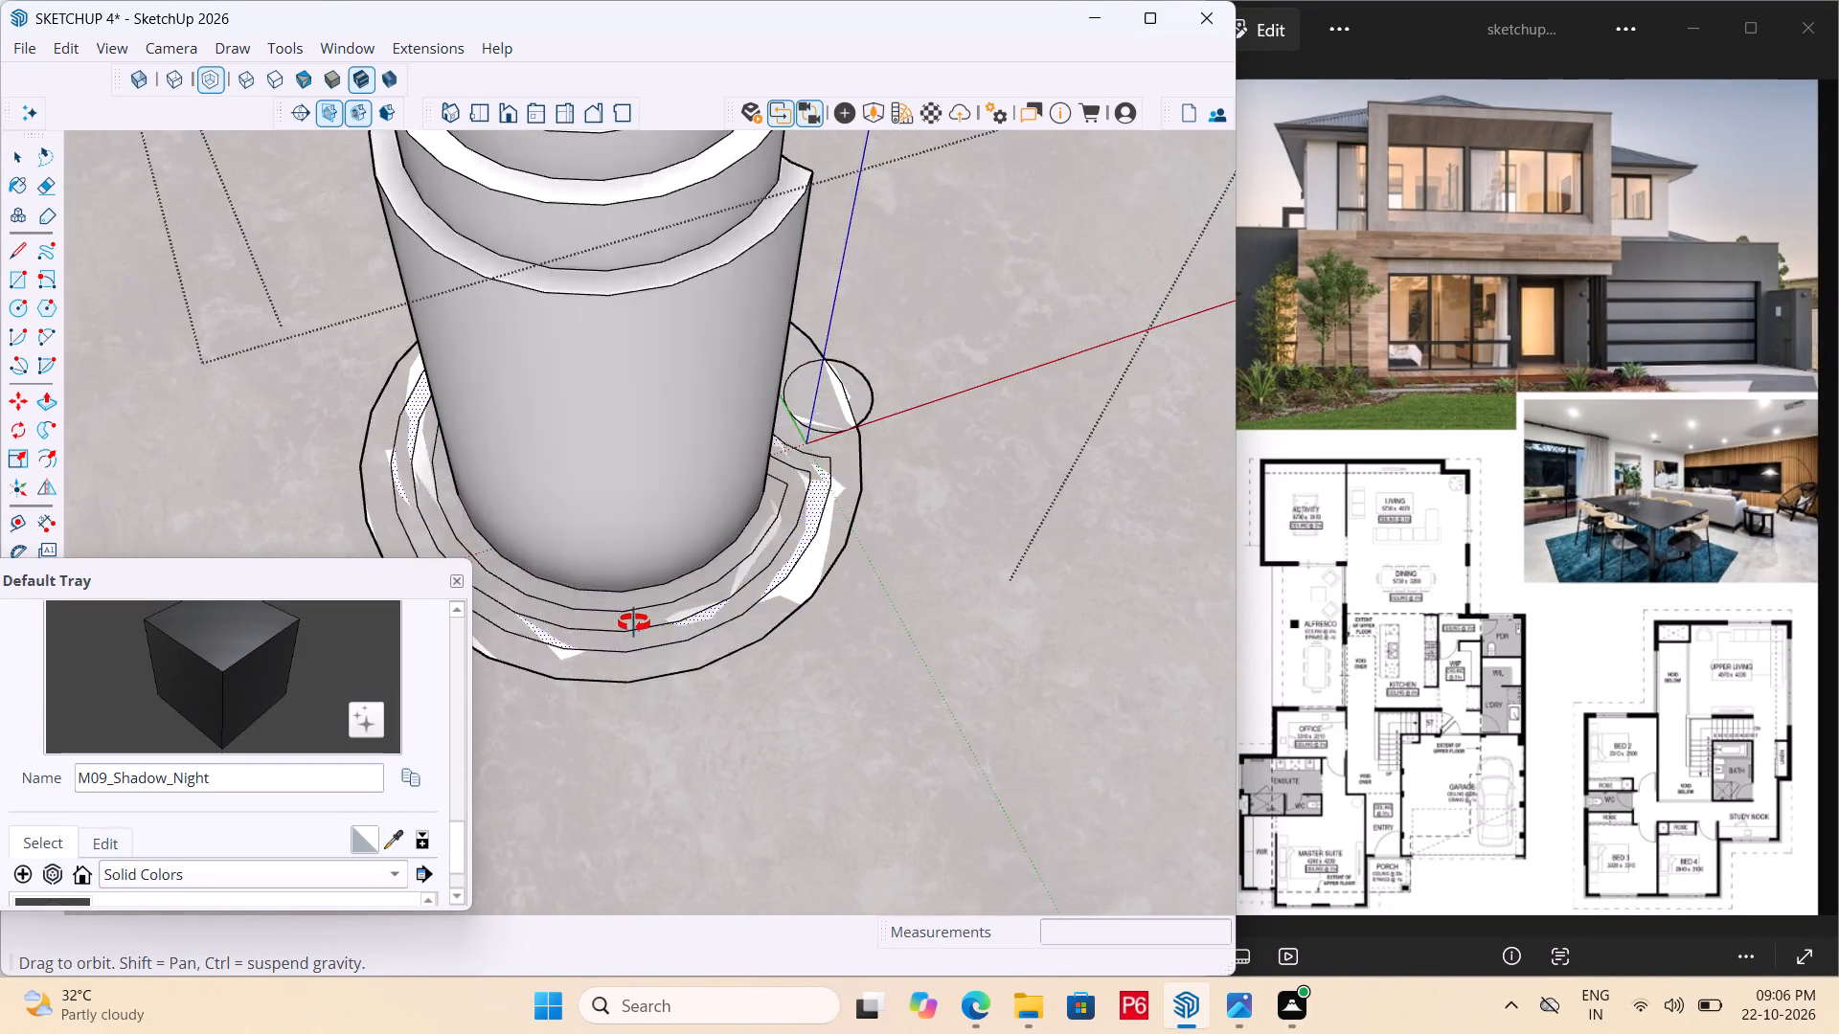
{"action": "middle_click_drag", "start_coordinate": [634, 623], "coordinate": [623, 640]}
{"action": "left_click", "coordinate": [680, 583]}
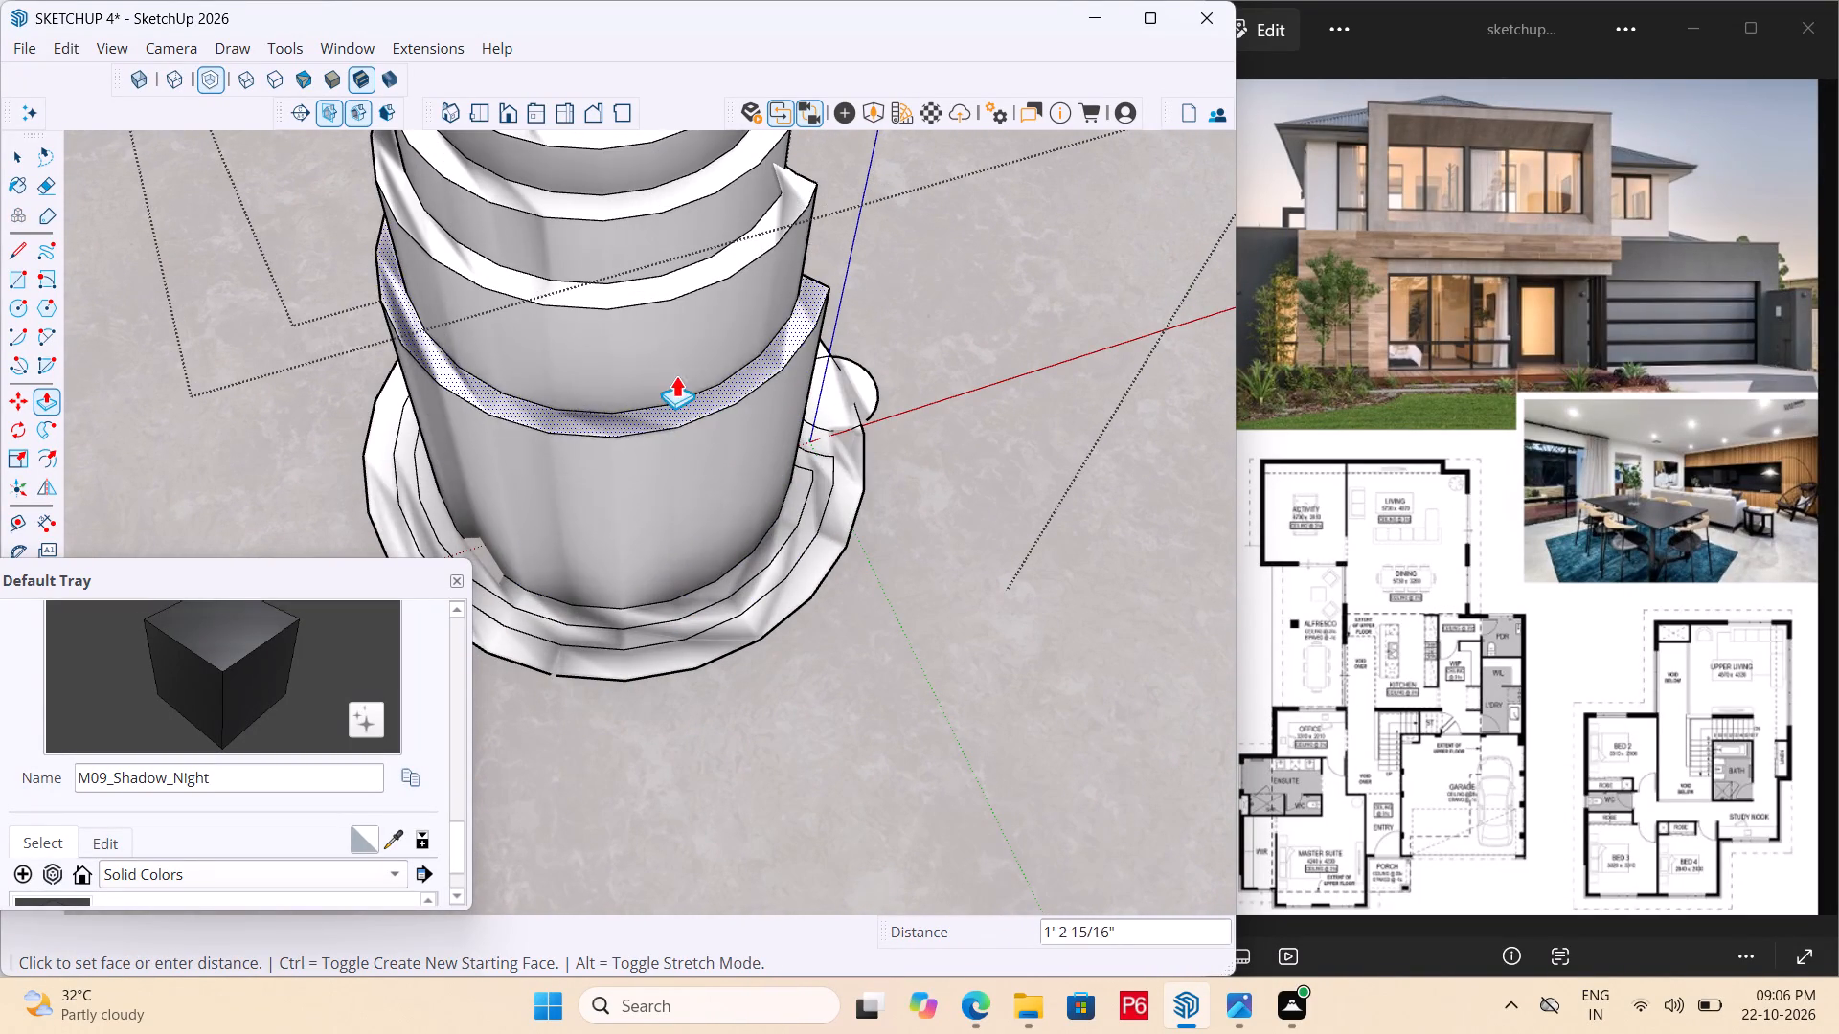
{"action": "left_click", "coordinate": [681, 361]}
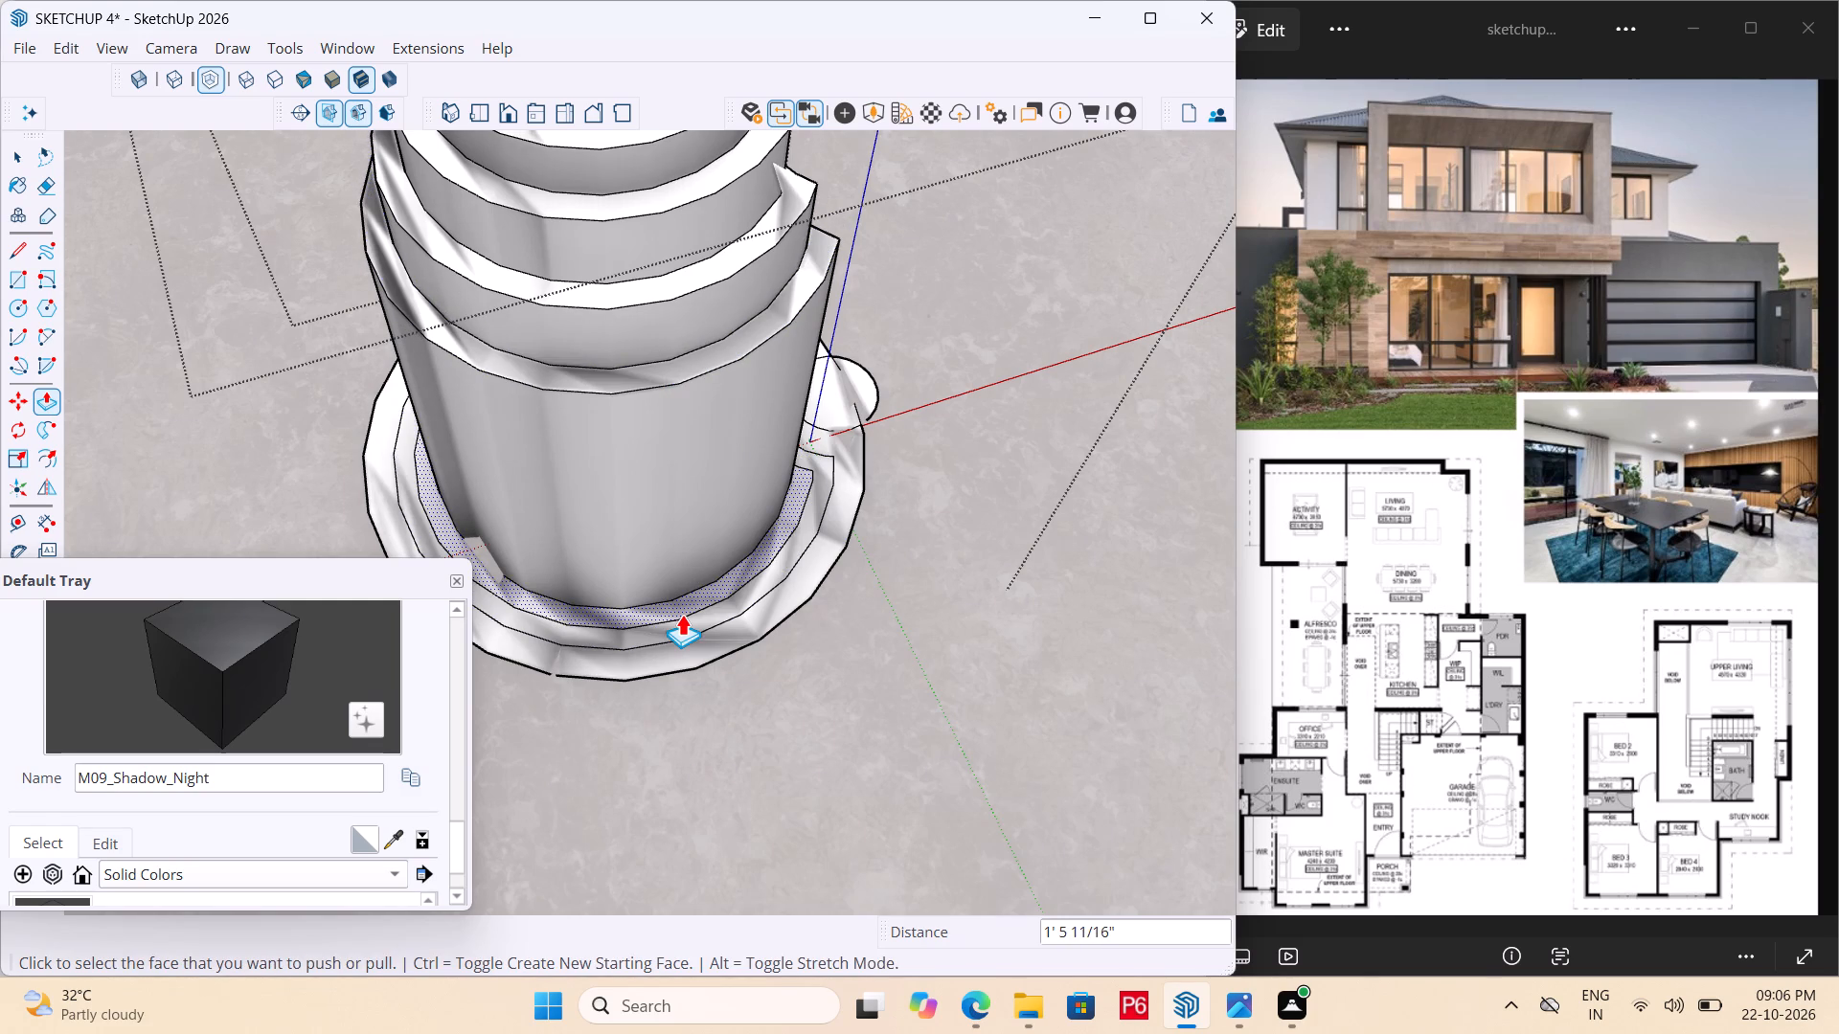
Push/Pull the following flat ring upward to a level one step below the ring just raised.
{"action": "double_click", "coordinate": [682, 612]}
{"action": "key", "text": "ctrl+z"}
{"action": "left_click", "coordinate": [714, 598]}
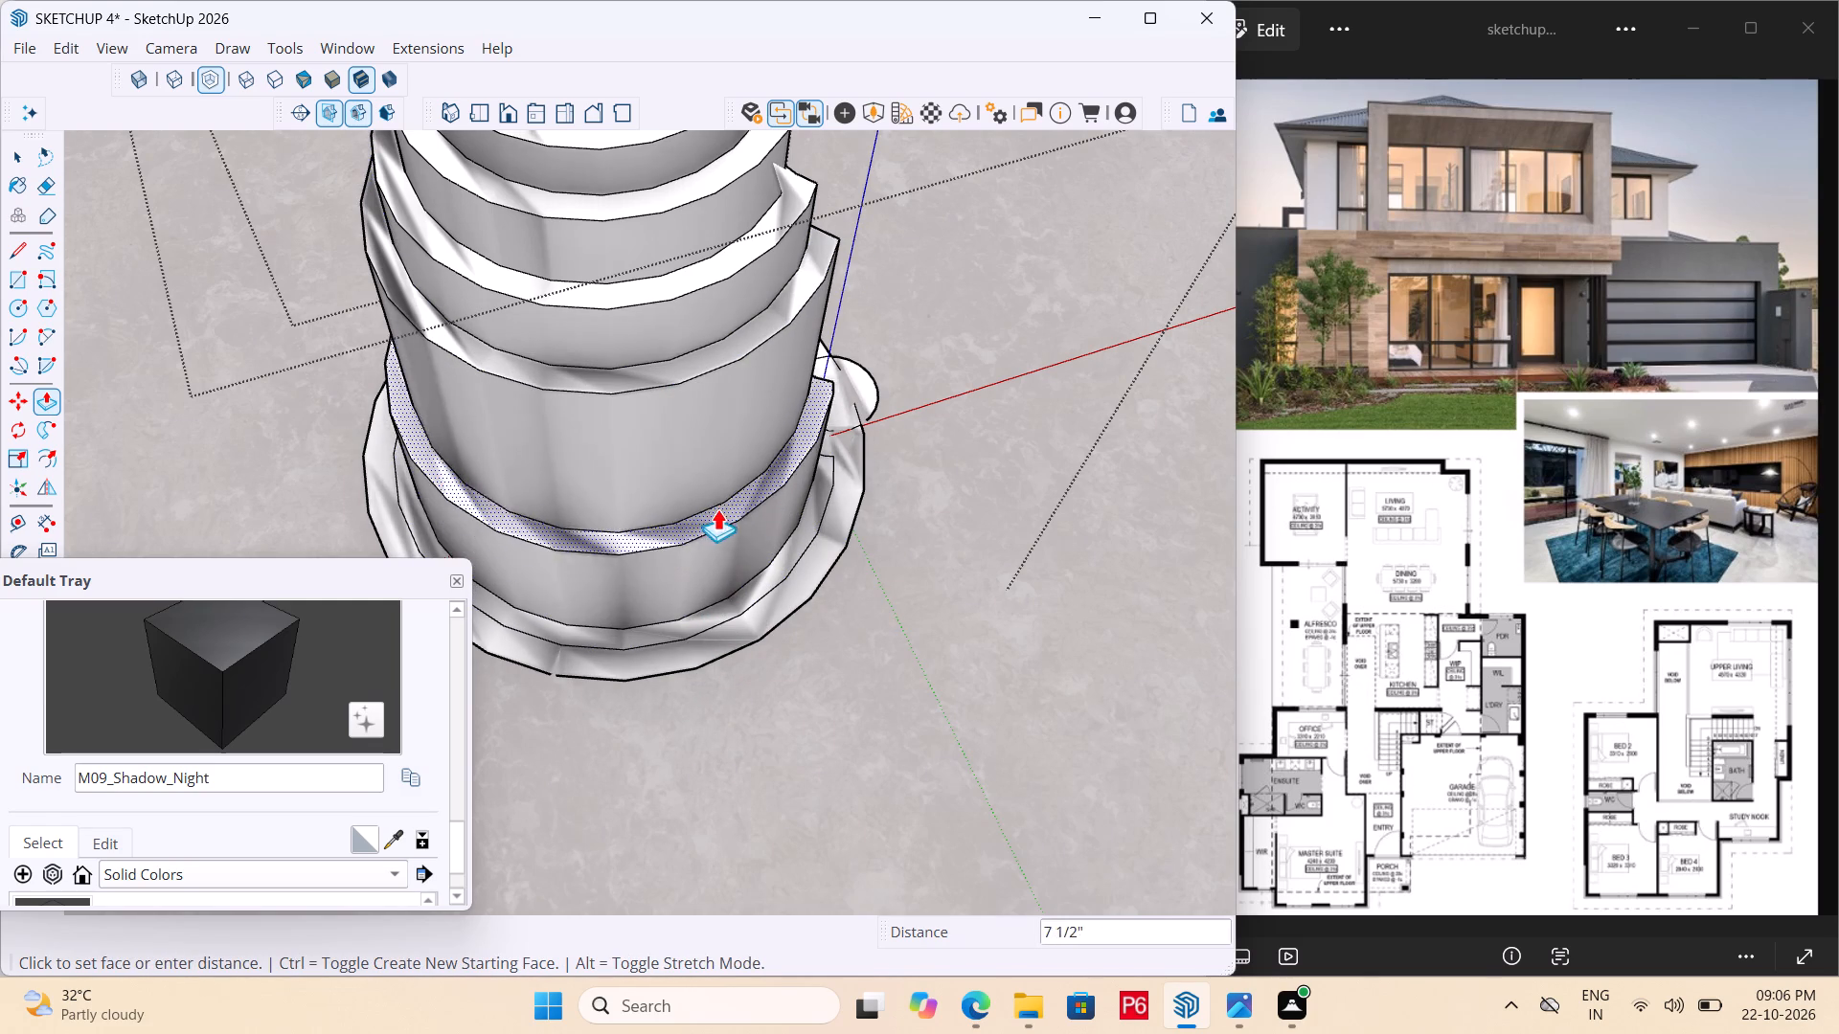
{"action": "left_click", "coordinate": [738, 437]}
Push/Pull the second-outermost flat ring upward by about 10 1/2".
{"action": "middle_click_drag", "start_coordinate": [722, 457], "coordinate": [558, 357]}
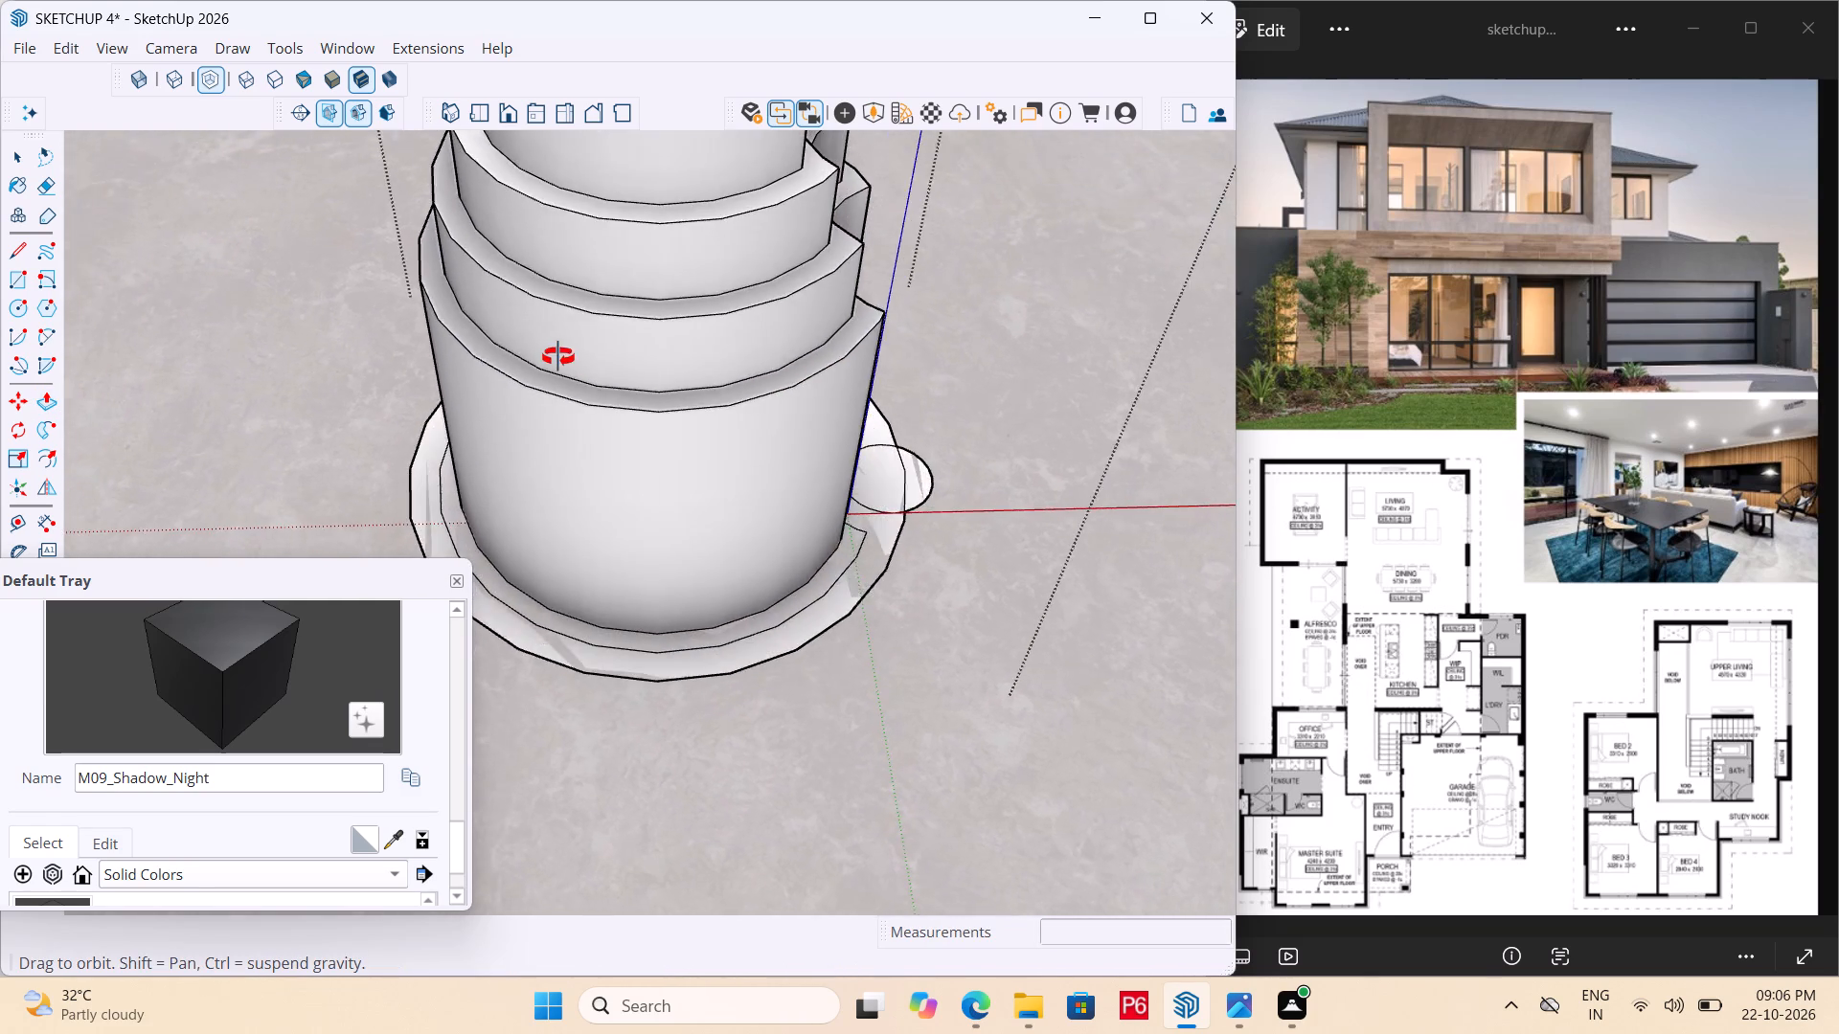
{"action": "middle_click_drag", "start_coordinate": [558, 357], "coordinate": [641, 299]}
{"action": "scroll", "coordinate": [717, 542], "scroll_direction": "down", "scroll_amount": 4}
{"action": "middle_click_drag", "start_coordinate": [752, 586], "coordinate": [755, 599]}
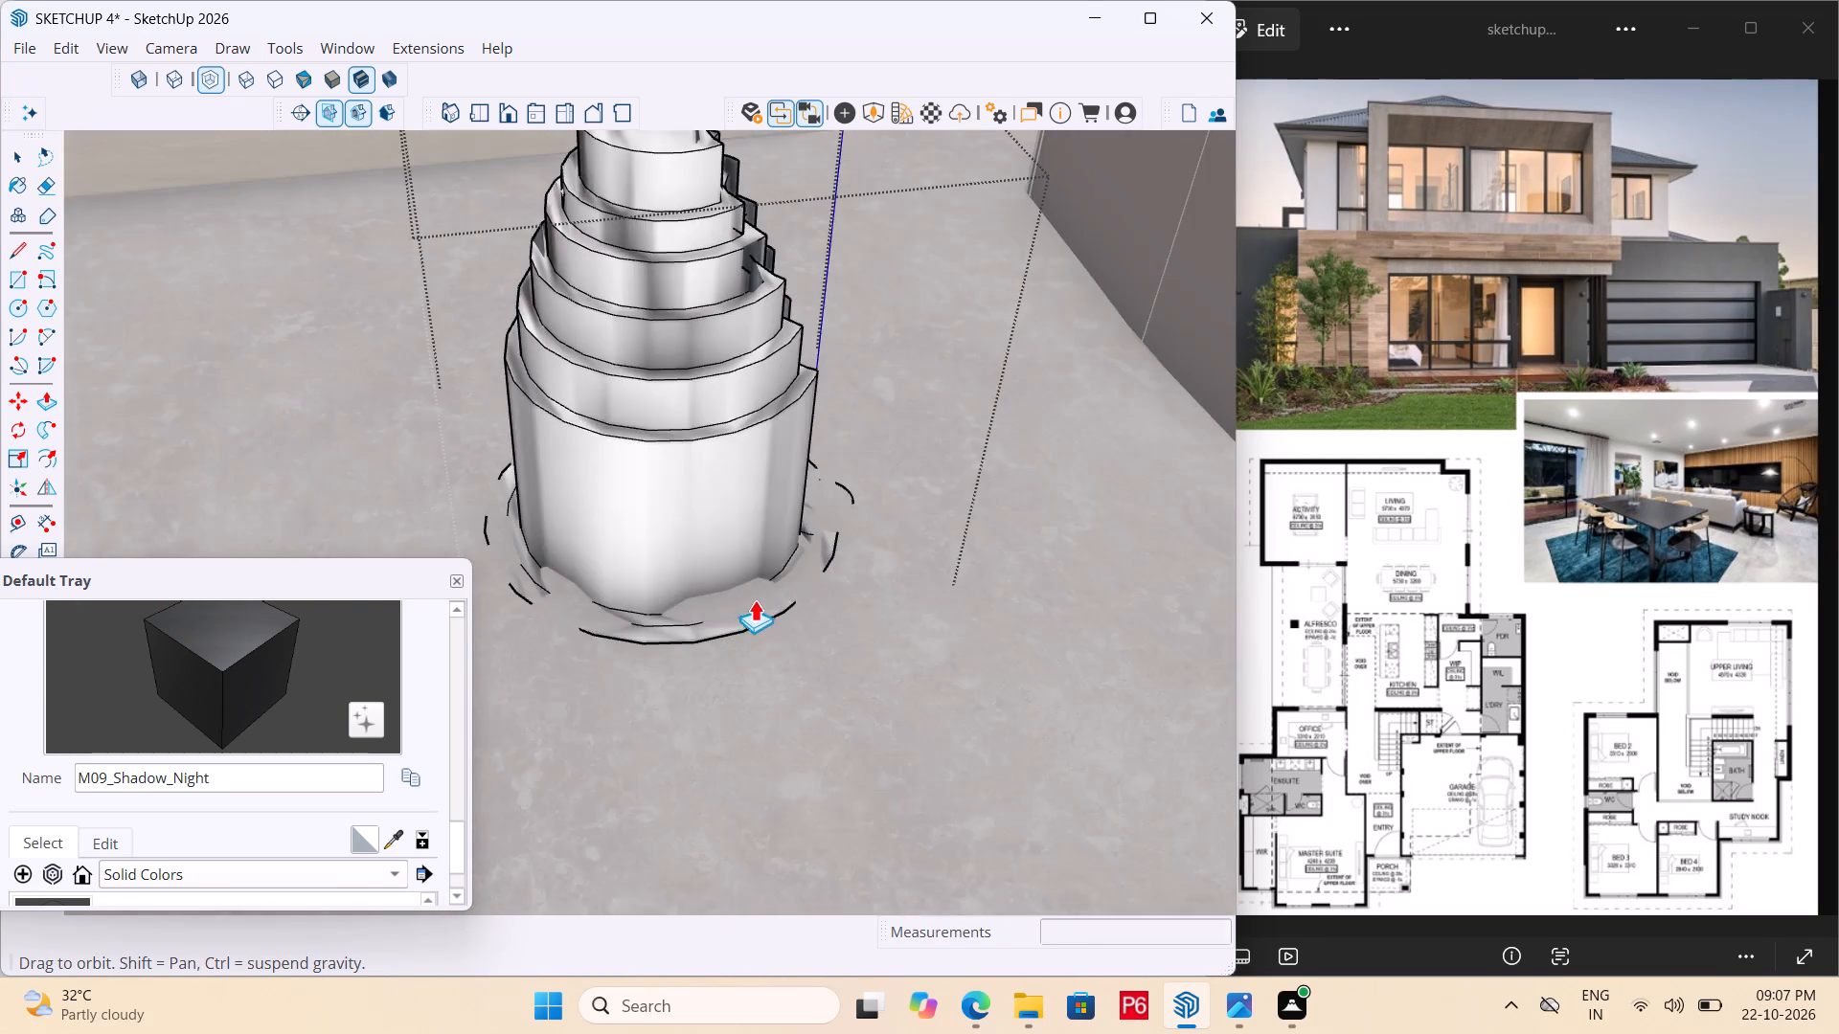
{"action": "middle_click_drag", "start_coordinate": [755, 599], "coordinate": [754, 599]}
{"action": "scroll", "coordinate": [760, 607], "scroll_direction": "up", "scroll_amount": 3}
{"action": "middle_click_drag", "start_coordinate": [707, 615], "coordinate": [716, 657]}
{"action": "left_click", "coordinate": [763, 607]}
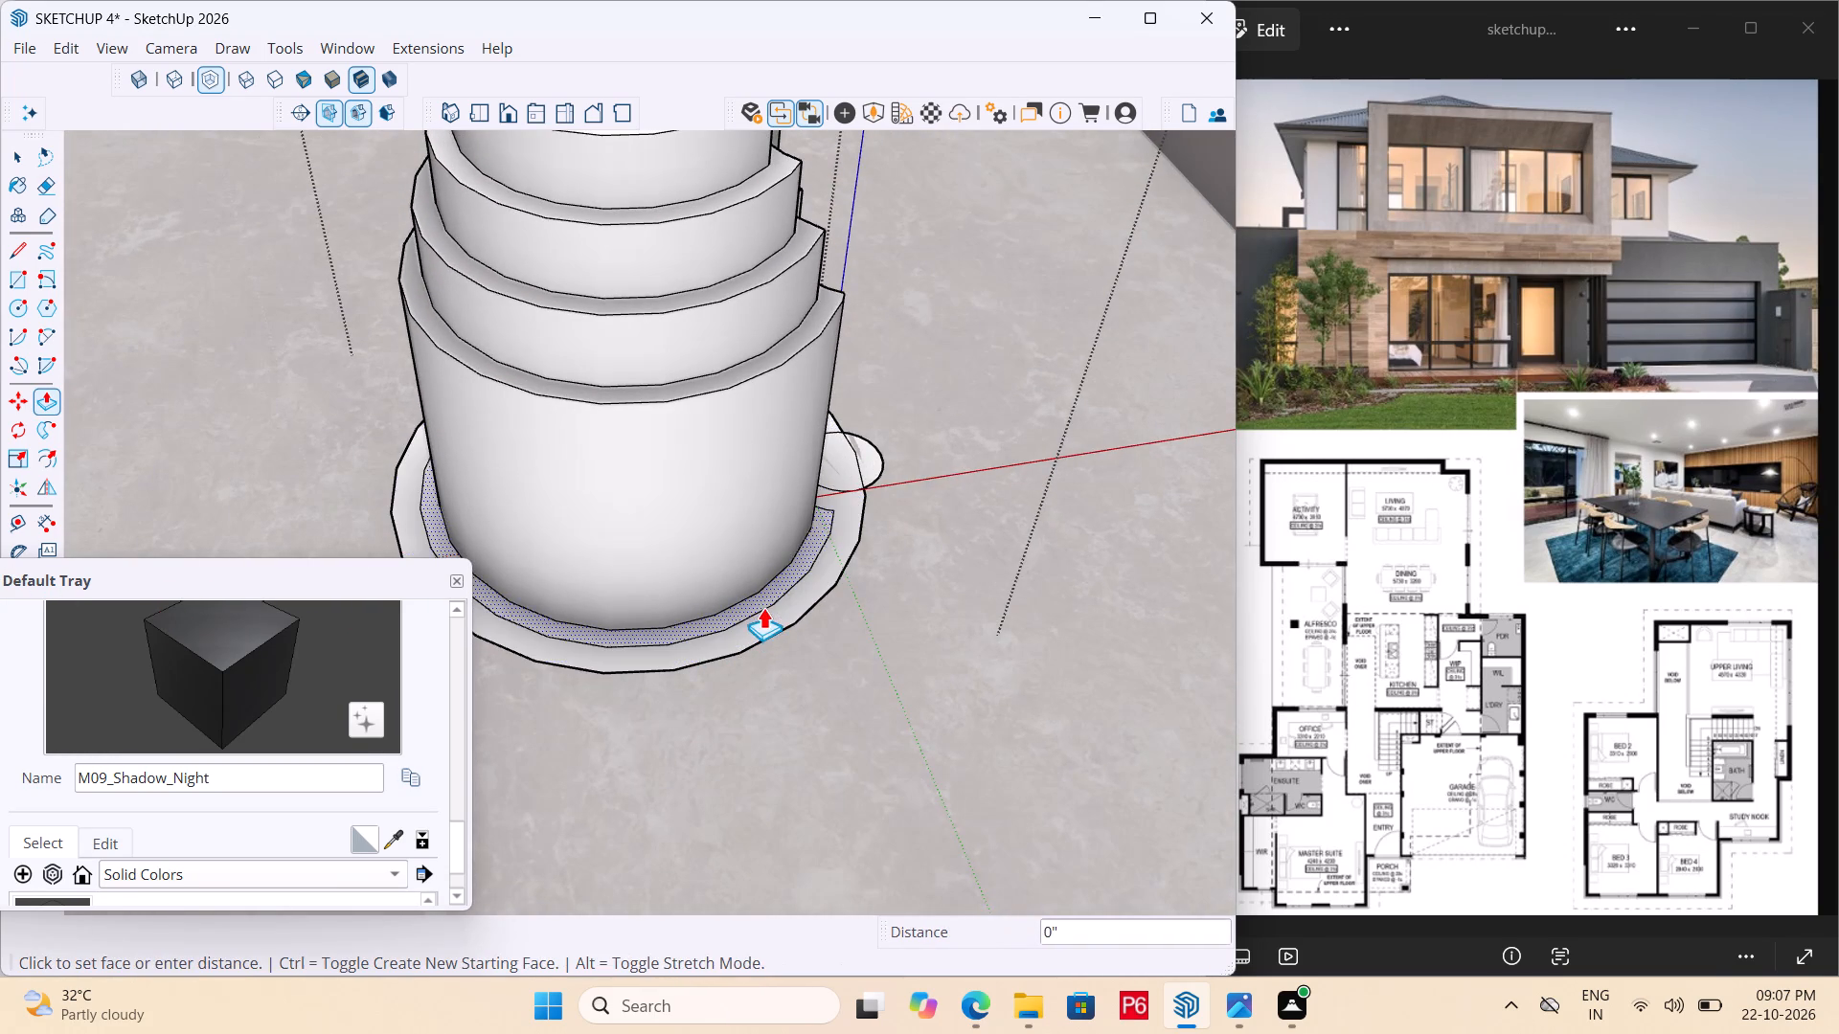
{"action": "left_click", "coordinate": [766, 446]}
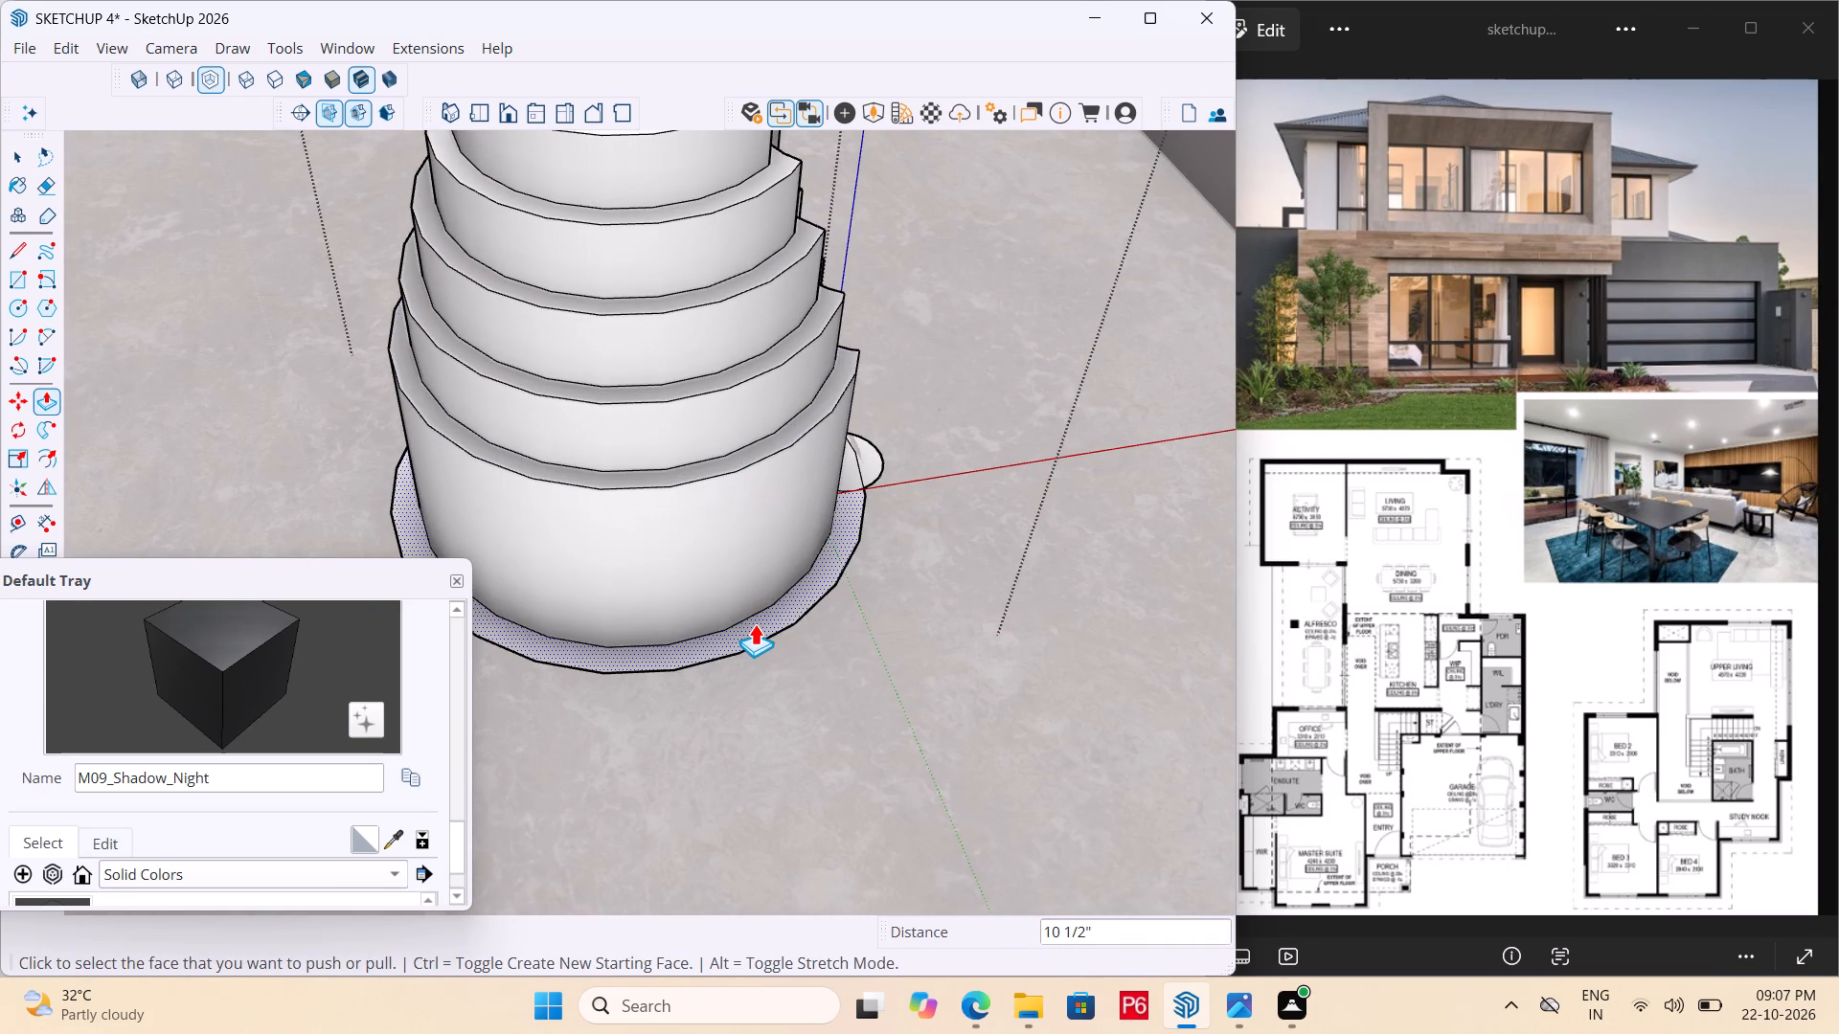
Push/Pull the outermost flat ring upward by about 7 11/16" as the lowest tier.
{"action": "left_click", "coordinate": [755, 623]}
{"action": "left_click", "coordinate": [757, 511]}
Erase the leftover small-circle edges protruding on the floor in front of the notch in the lowest tier.
{"action": "scroll", "coordinate": [598, 807], "scroll_direction": "down", "scroll_amount": 4}
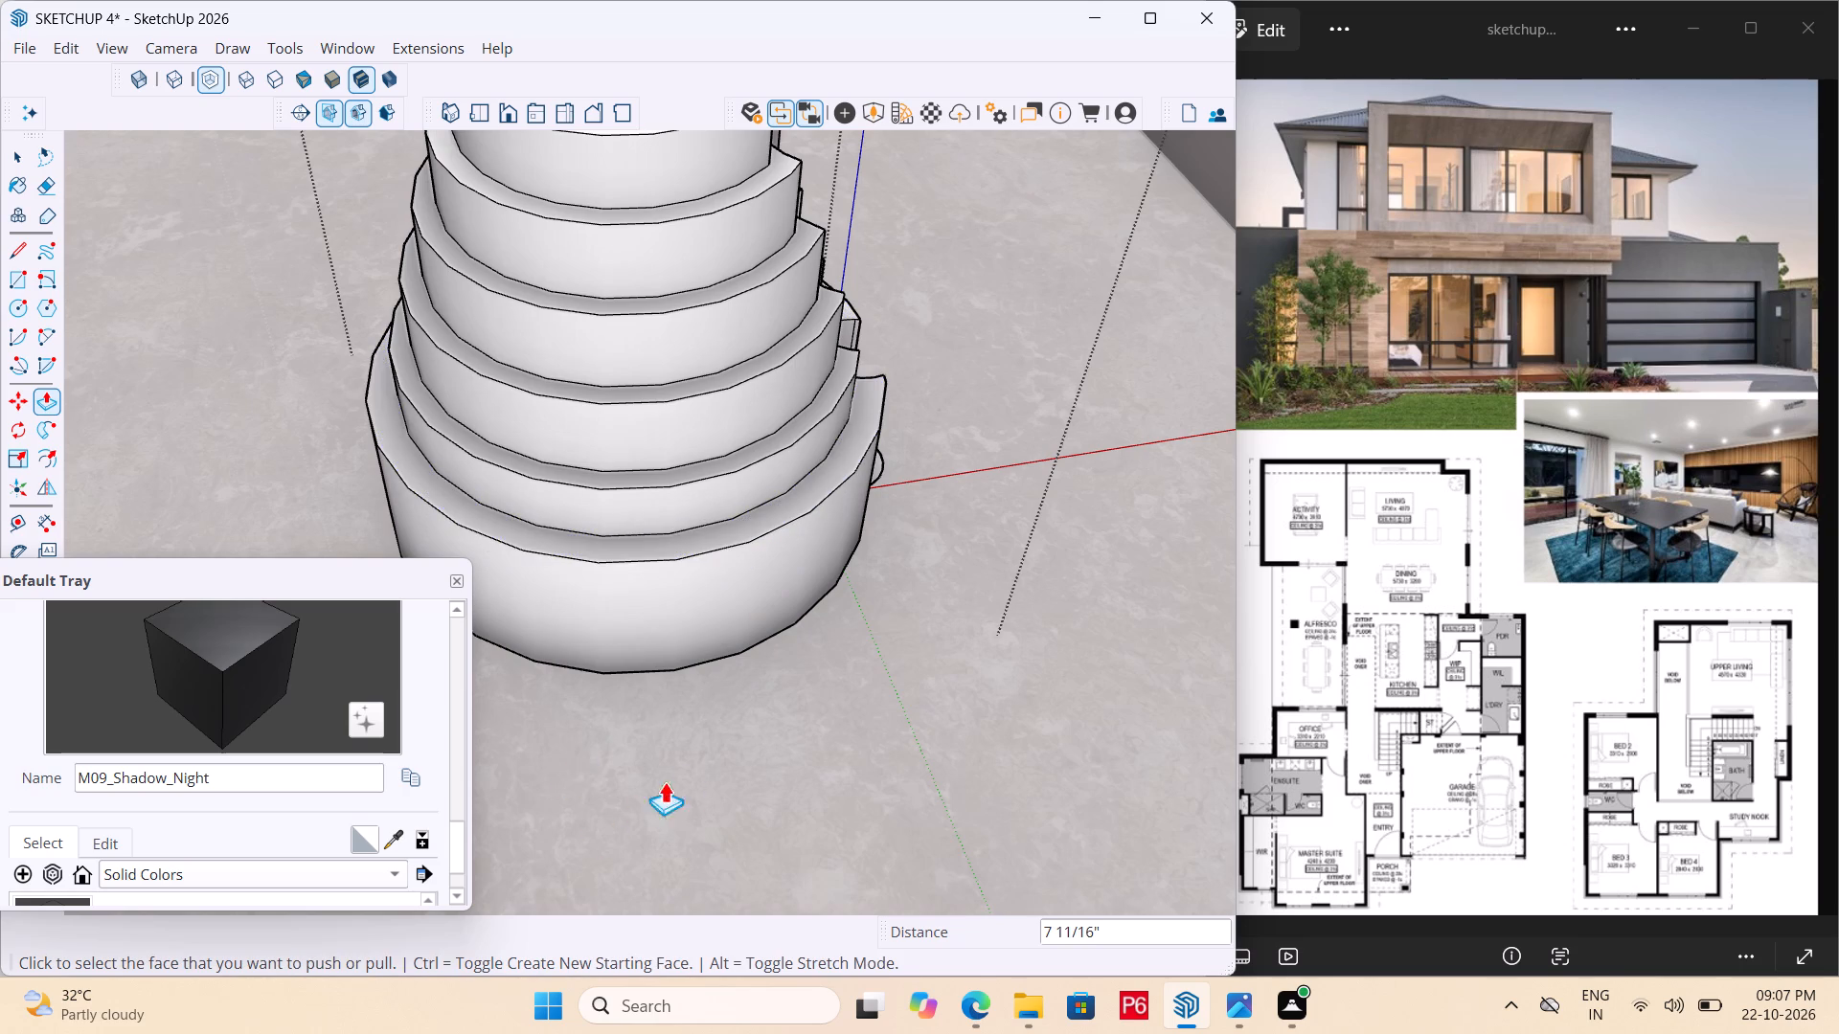
{"action": "scroll", "coordinate": [766, 753], "scroll_direction": "down", "scroll_amount": 5}
{"action": "middle_click_drag", "start_coordinate": [755, 784], "coordinate": [238, 844]}
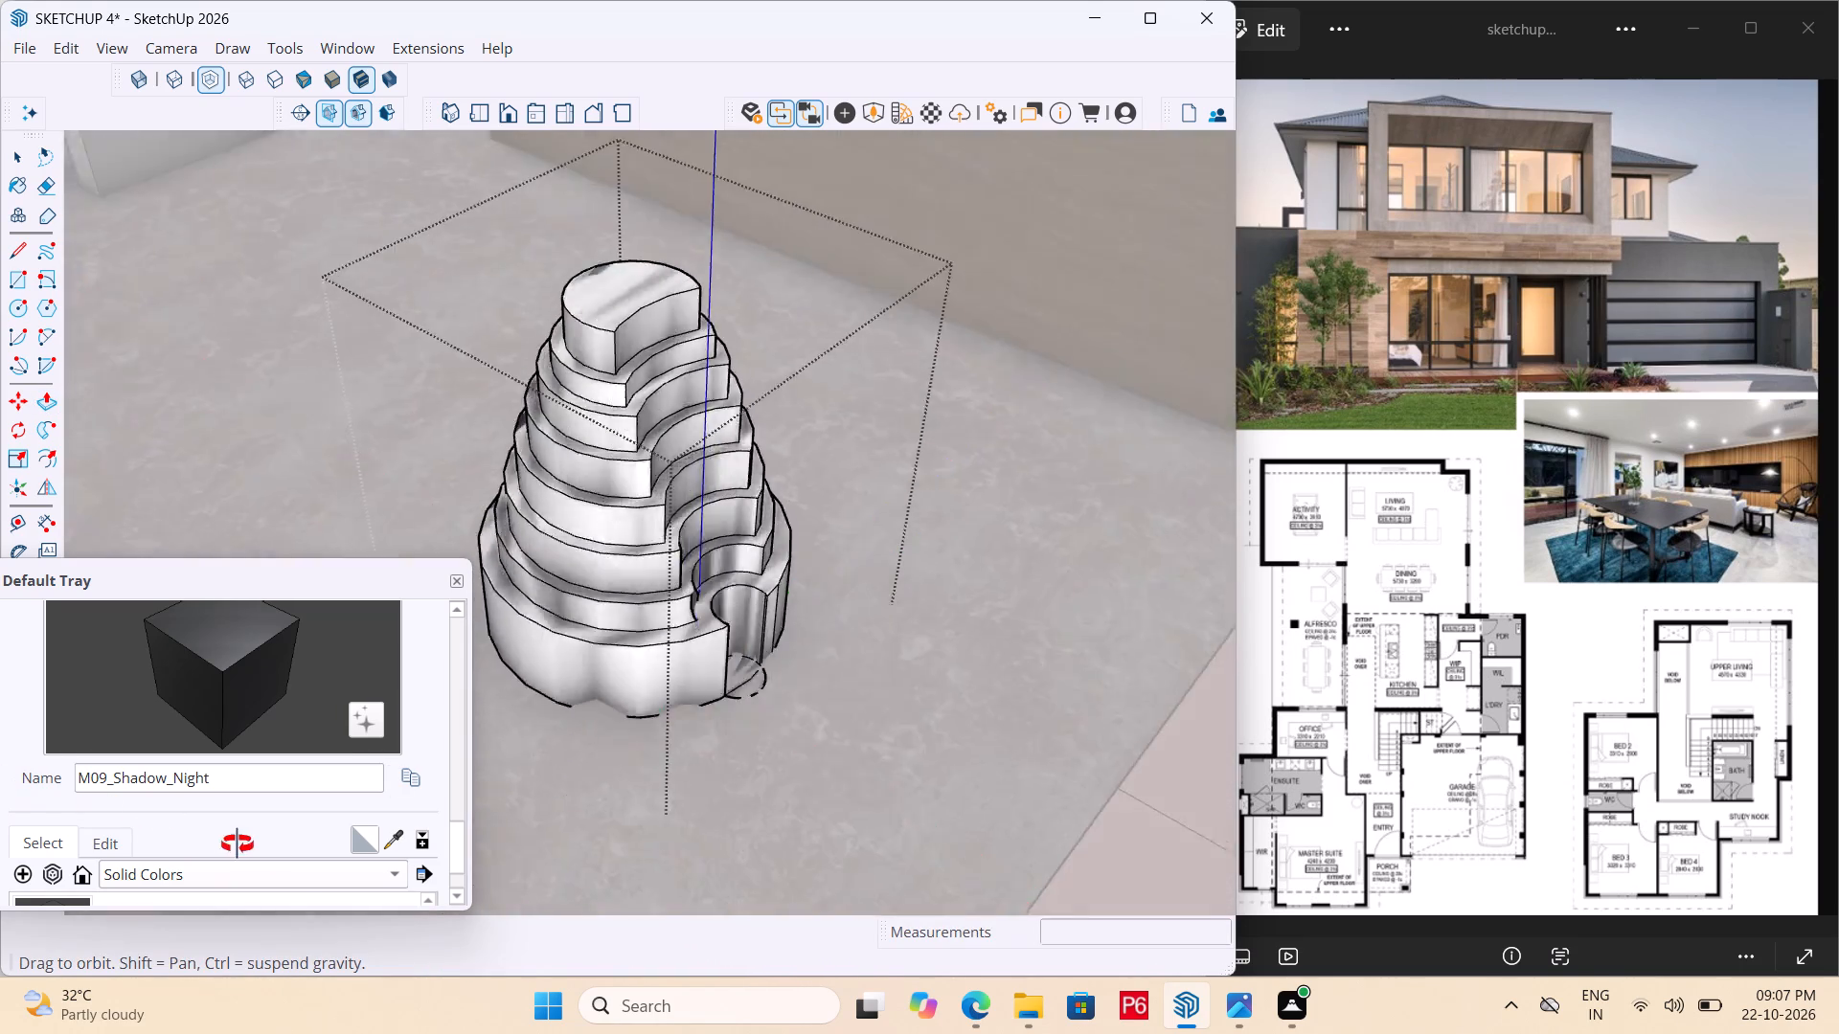
{"action": "middle_click_drag", "start_coordinate": [238, 844], "coordinate": [266, 885]}
{"action": "middle_click_drag", "start_coordinate": [711, 568], "coordinate": [452, 654]}
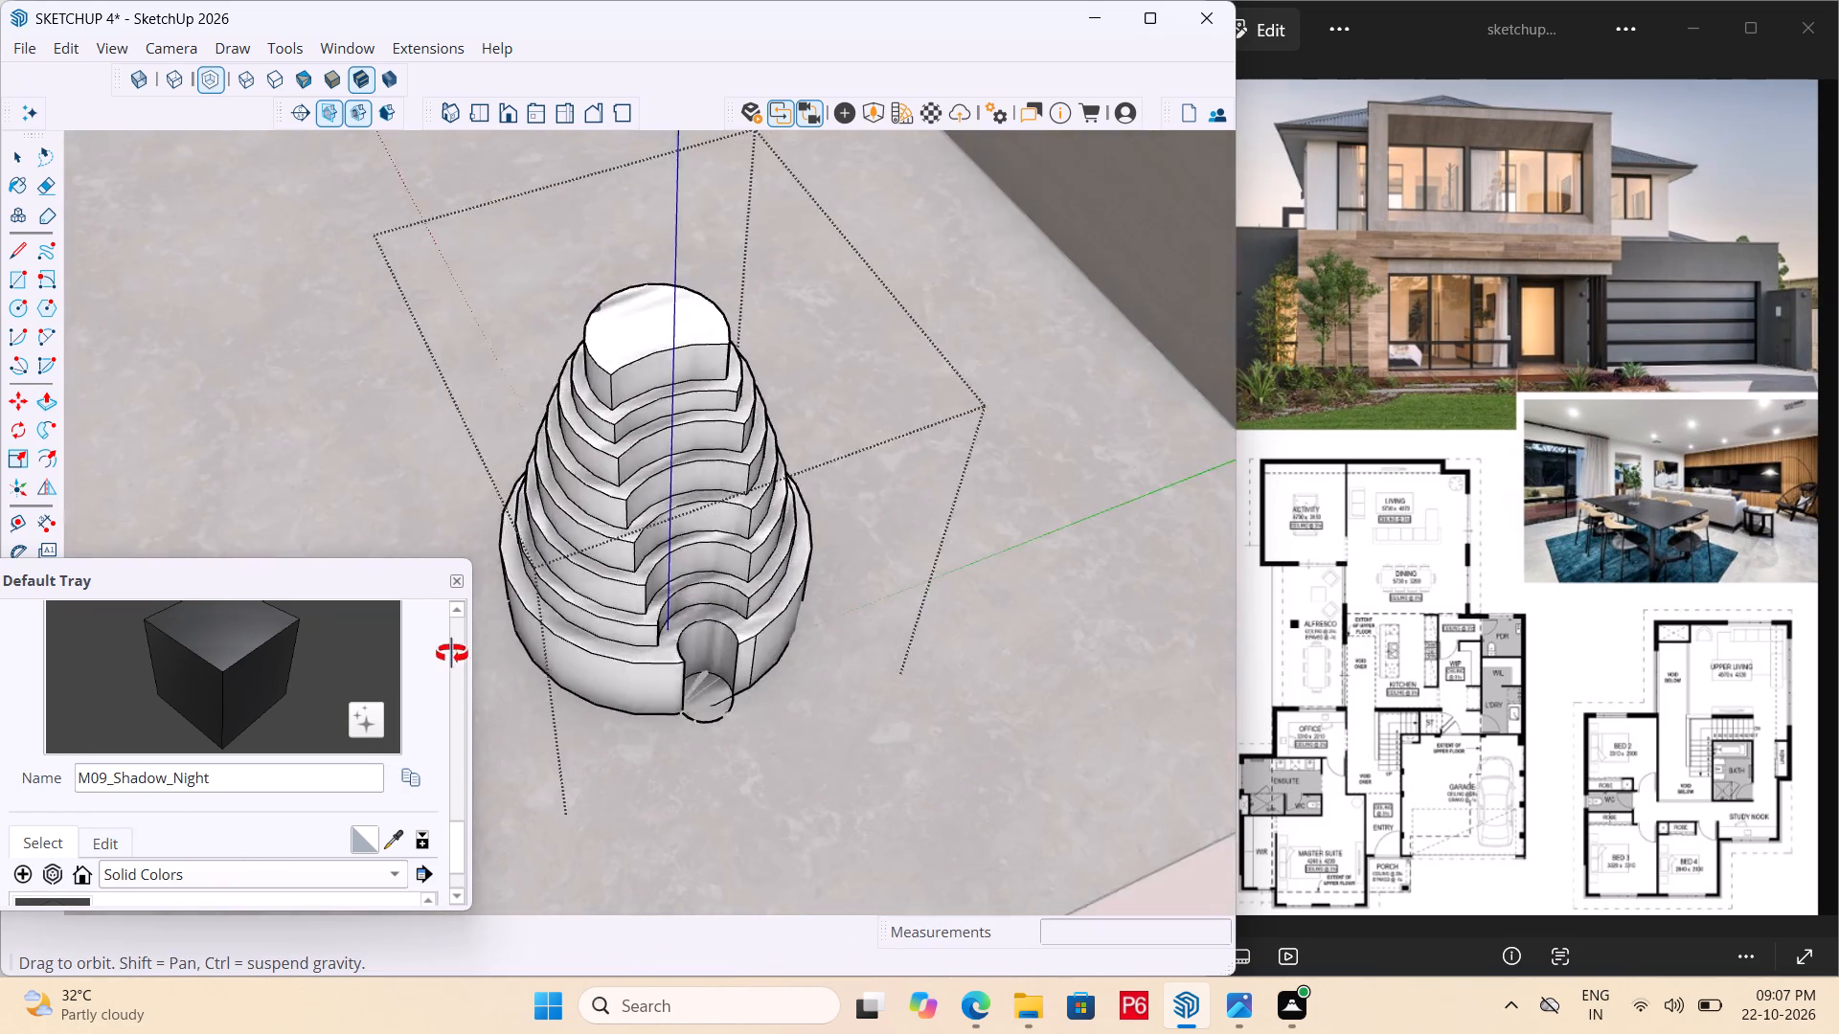
{"action": "middle_click_drag", "start_coordinate": [452, 654], "coordinate": [452, 552]}
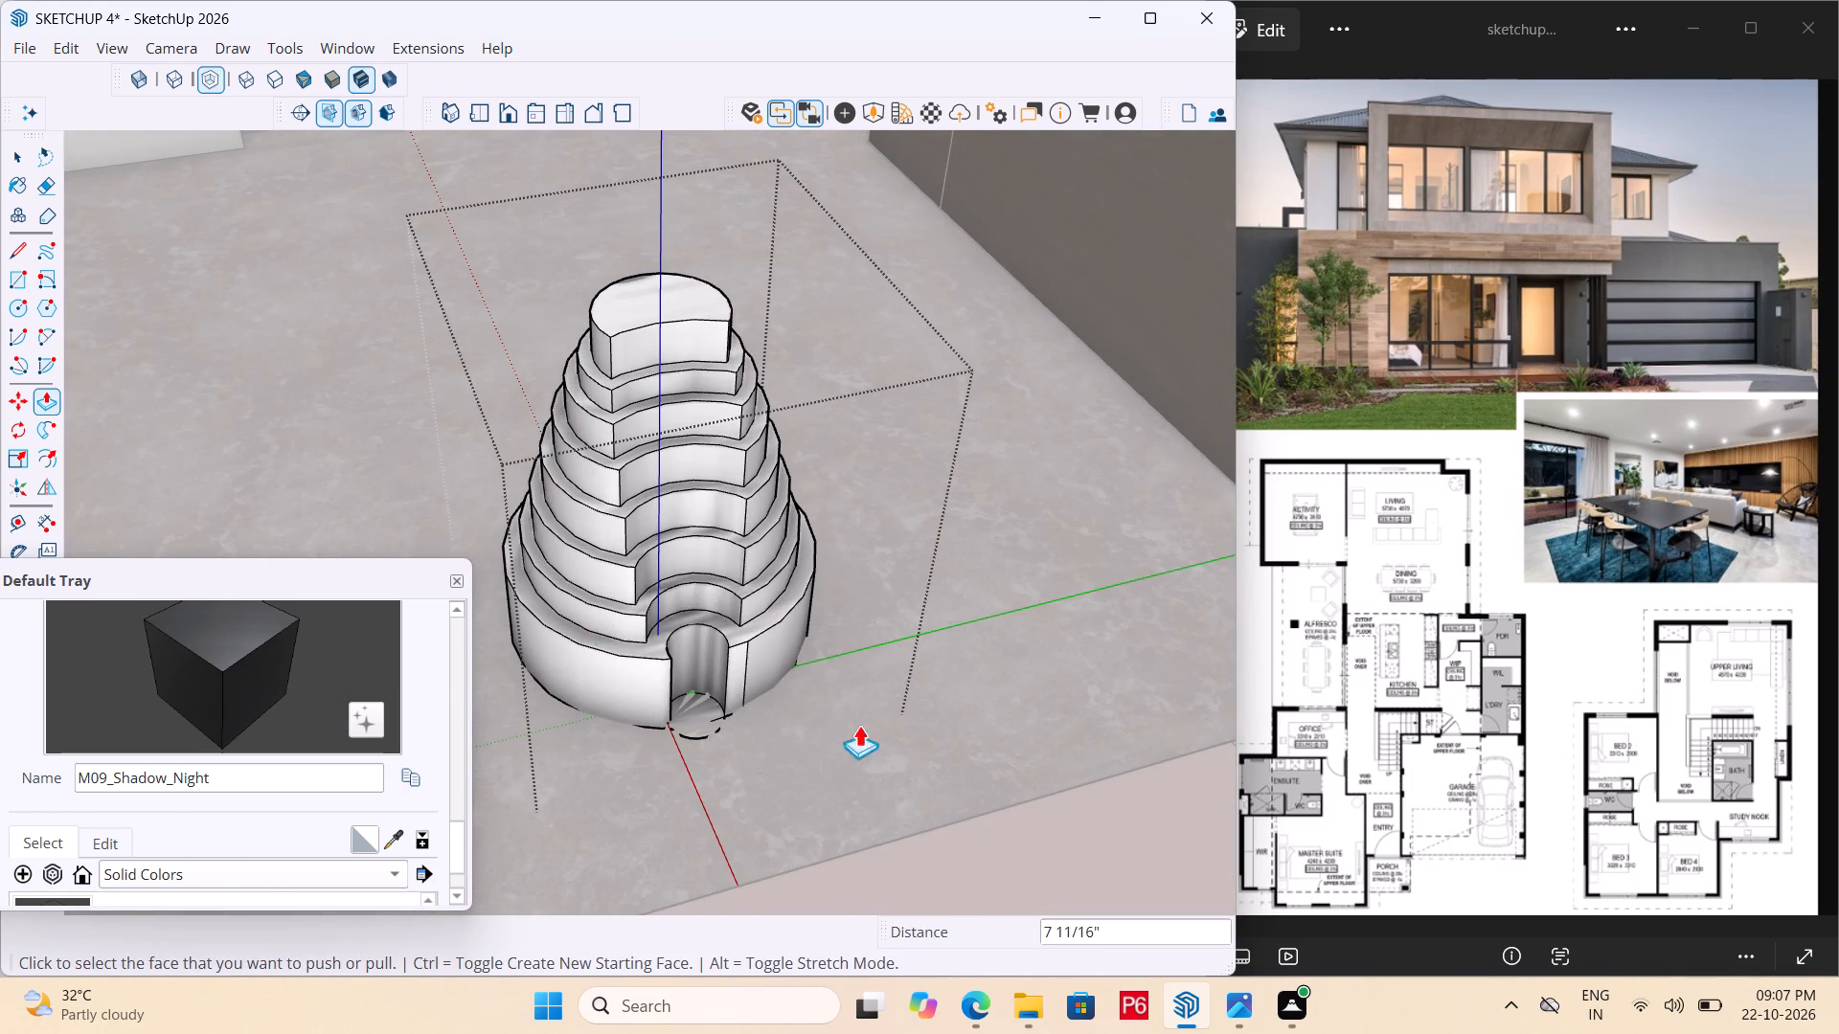
{"action": "scroll", "coordinate": [901, 741], "scroll_direction": "up", "scroll_amount": 6}
{"action": "scroll", "coordinate": [692, 652], "scroll_direction": "up", "scroll_amount": 2}
{"action": "middle_click_drag", "start_coordinate": [692, 652], "coordinate": [618, 626]}
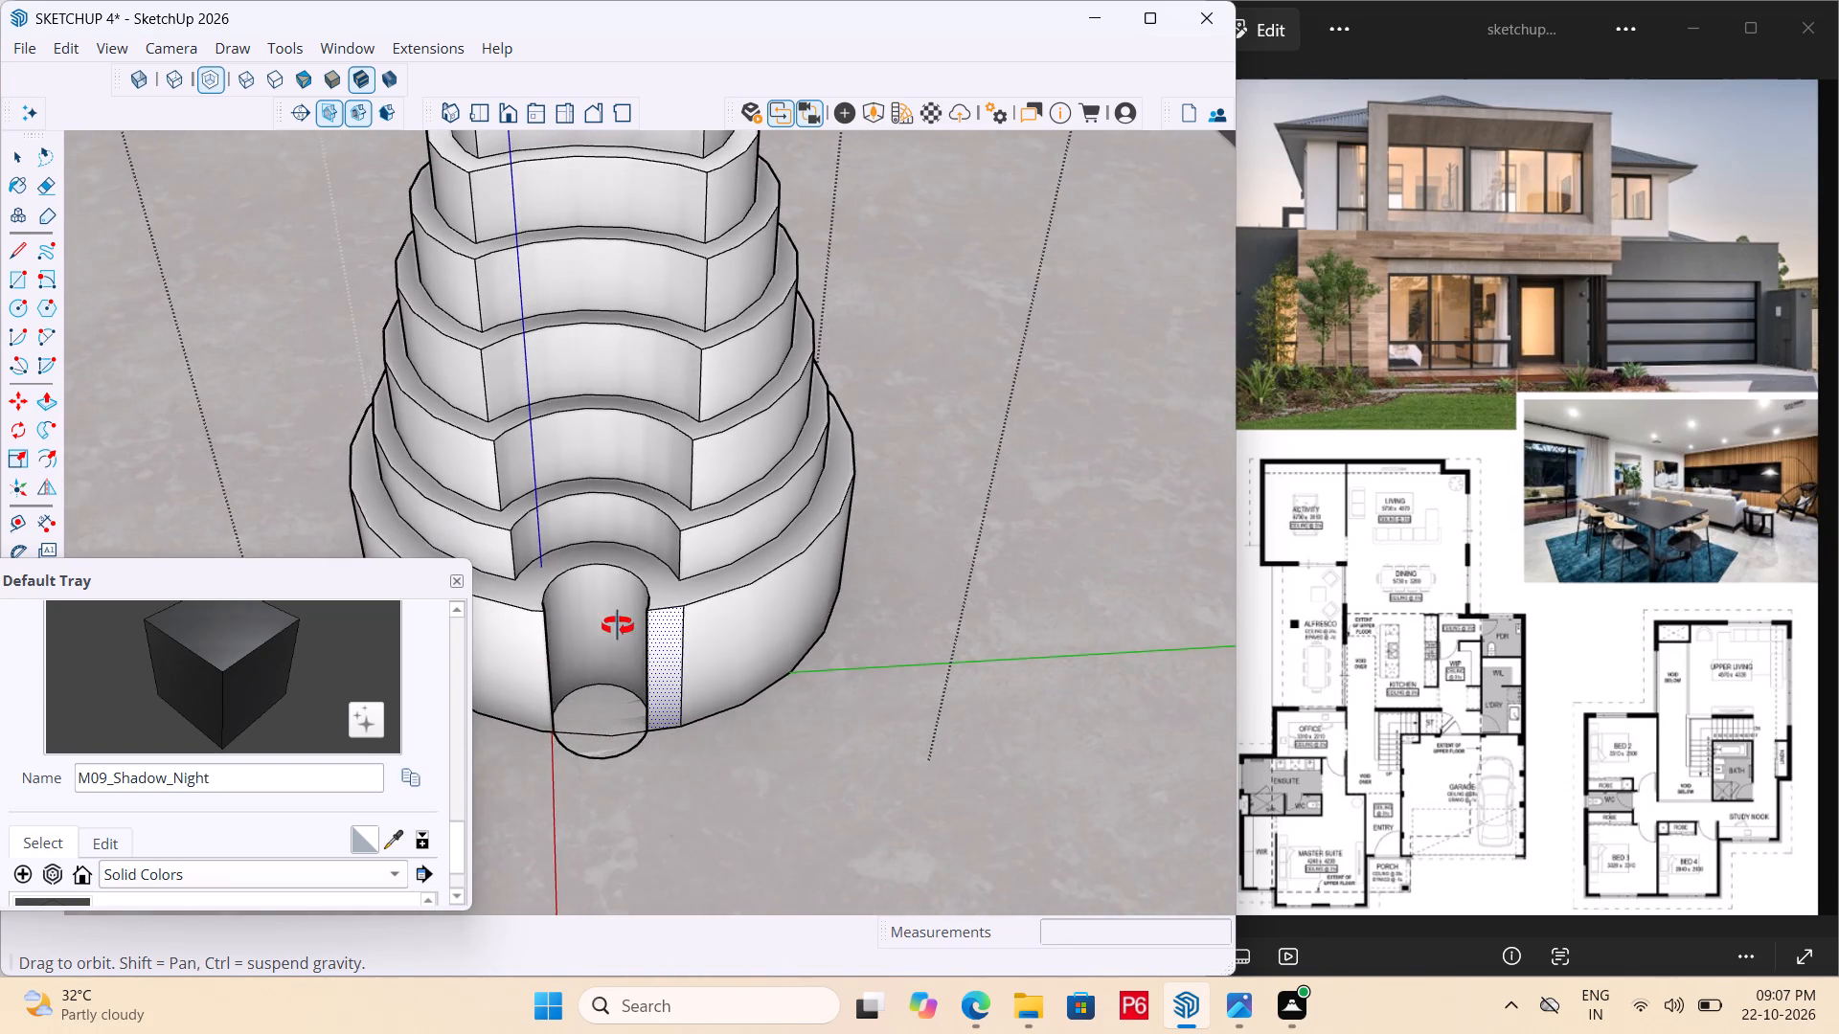
{"action": "middle_click_drag", "start_coordinate": [618, 626], "coordinate": [628, 620]}
{"action": "scroll", "coordinate": [634, 731], "scroll_direction": "up", "scroll_amount": 2}
{"action": "key", "text": "e"}
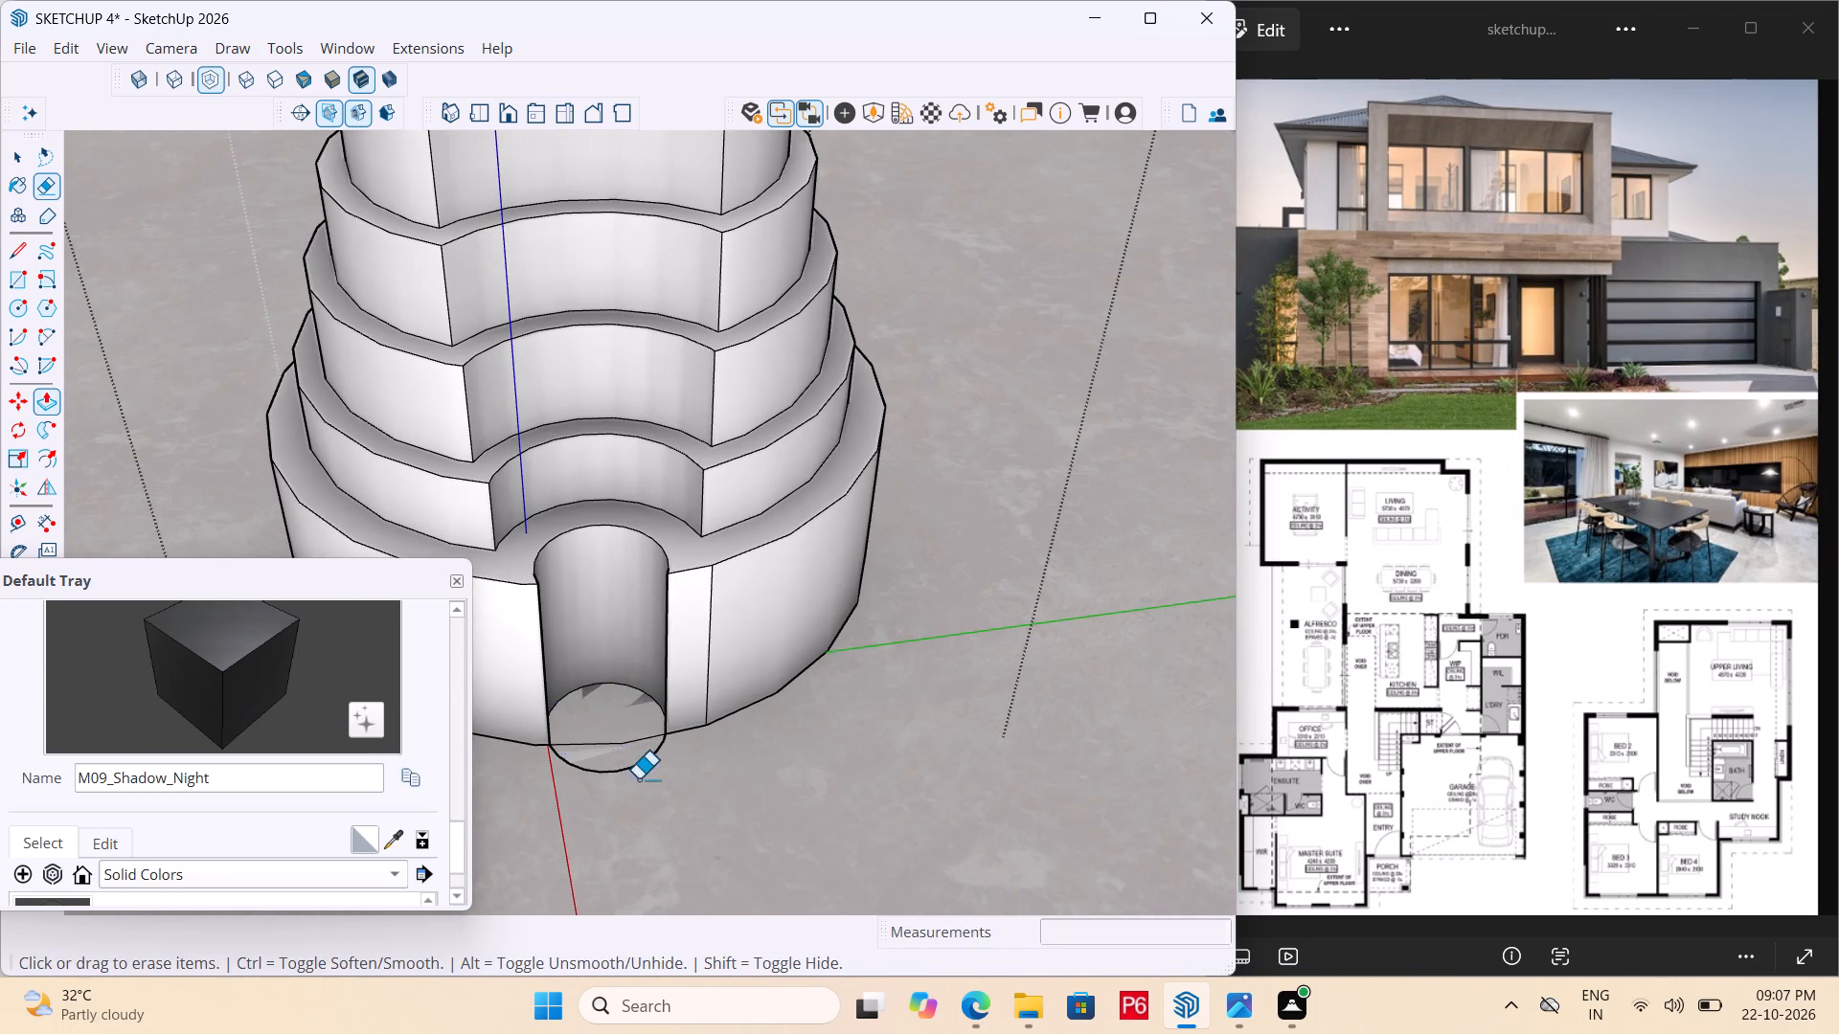
{"action": "triple_click", "coordinate": [639, 768]}
{"action": "double_click", "coordinate": [615, 744]}
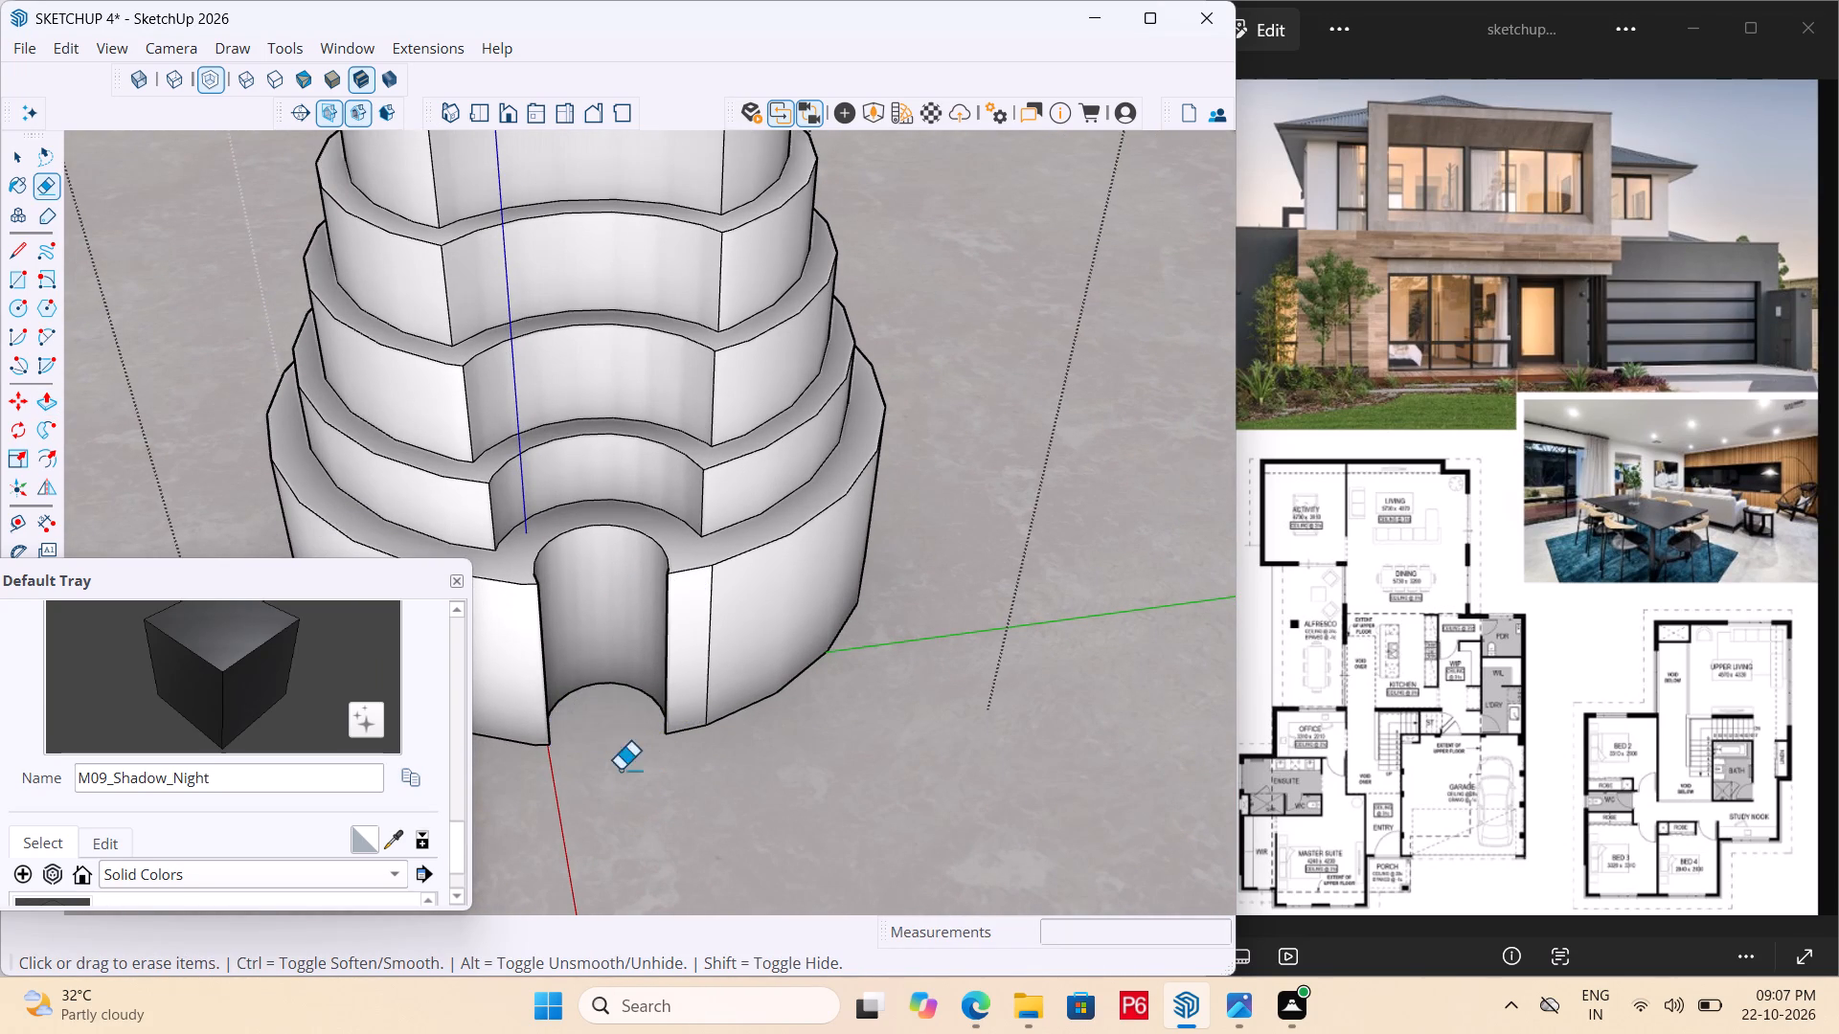
Draw a line about 4 1/4" long across the notch's opening between its two upper front corners.
{"action": "scroll", "coordinate": [628, 821], "scroll_direction": "down", "scroll_amount": 4}
{"action": "middle_click_drag", "start_coordinate": [595, 772], "coordinate": [543, 753]}
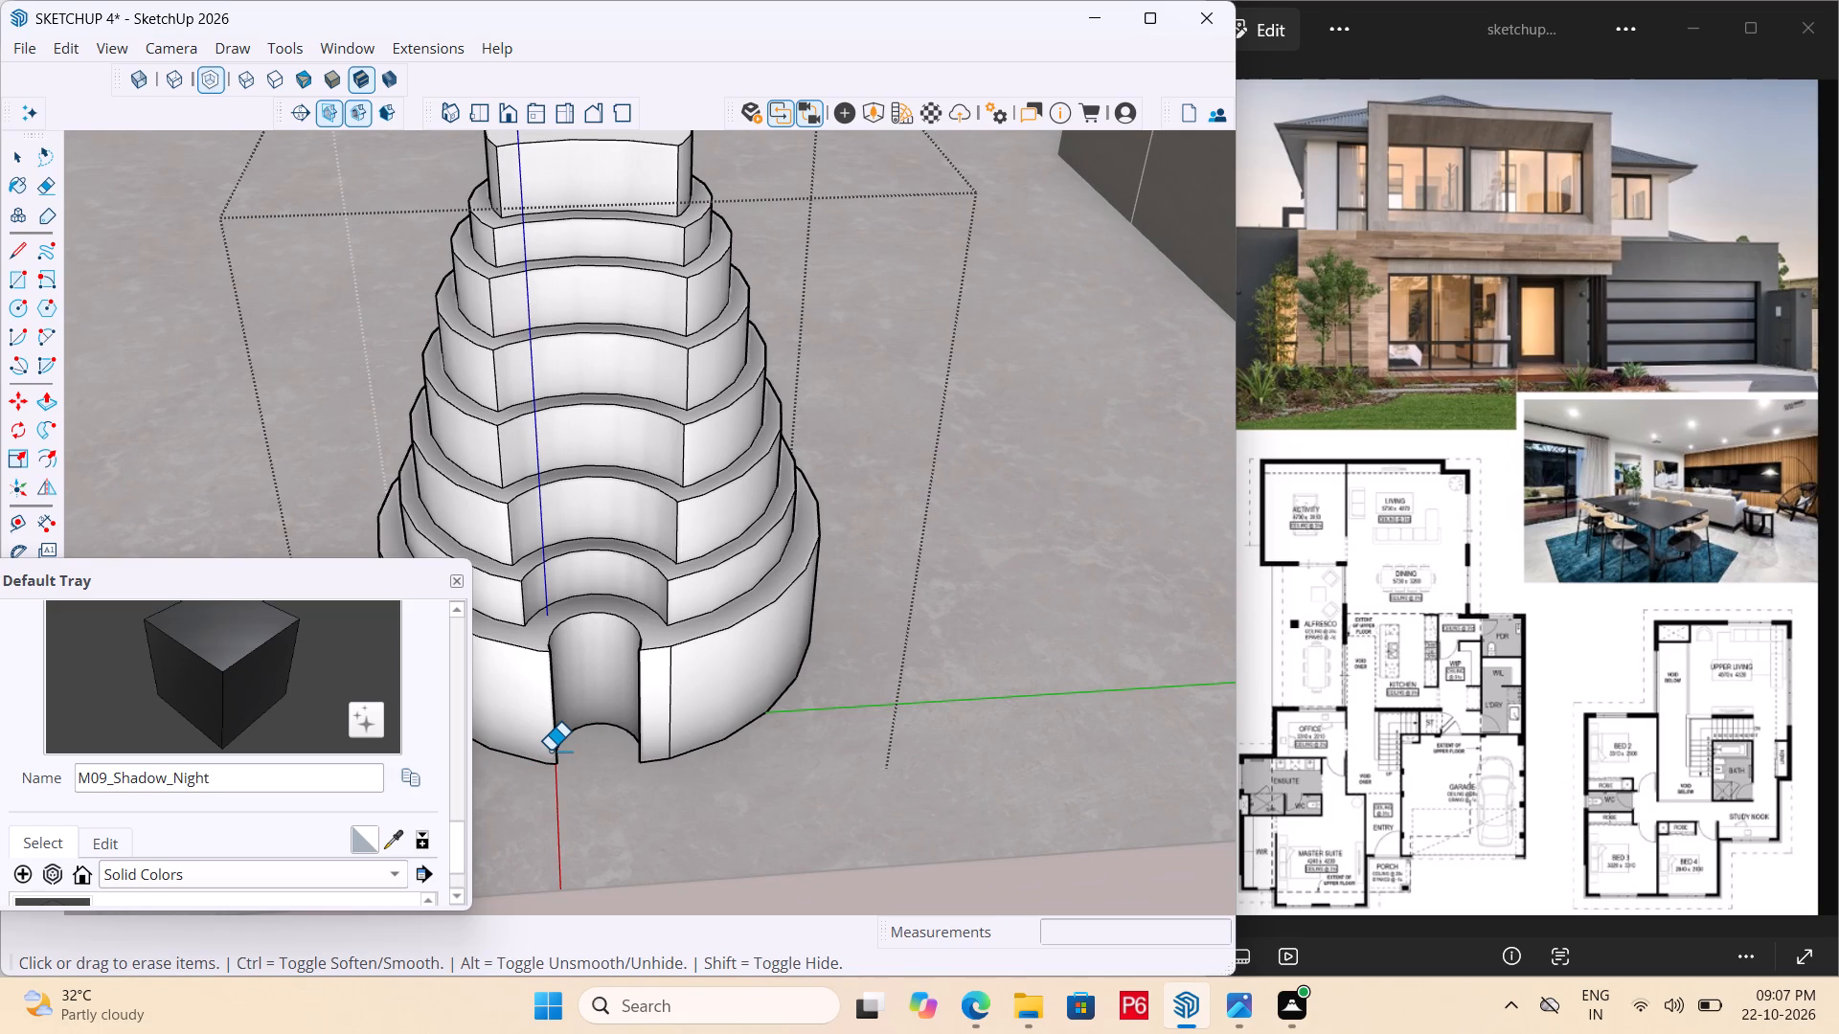
{"action": "key", "text": "l"}
{"action": "left_click", "coordinate": [547, 655]}
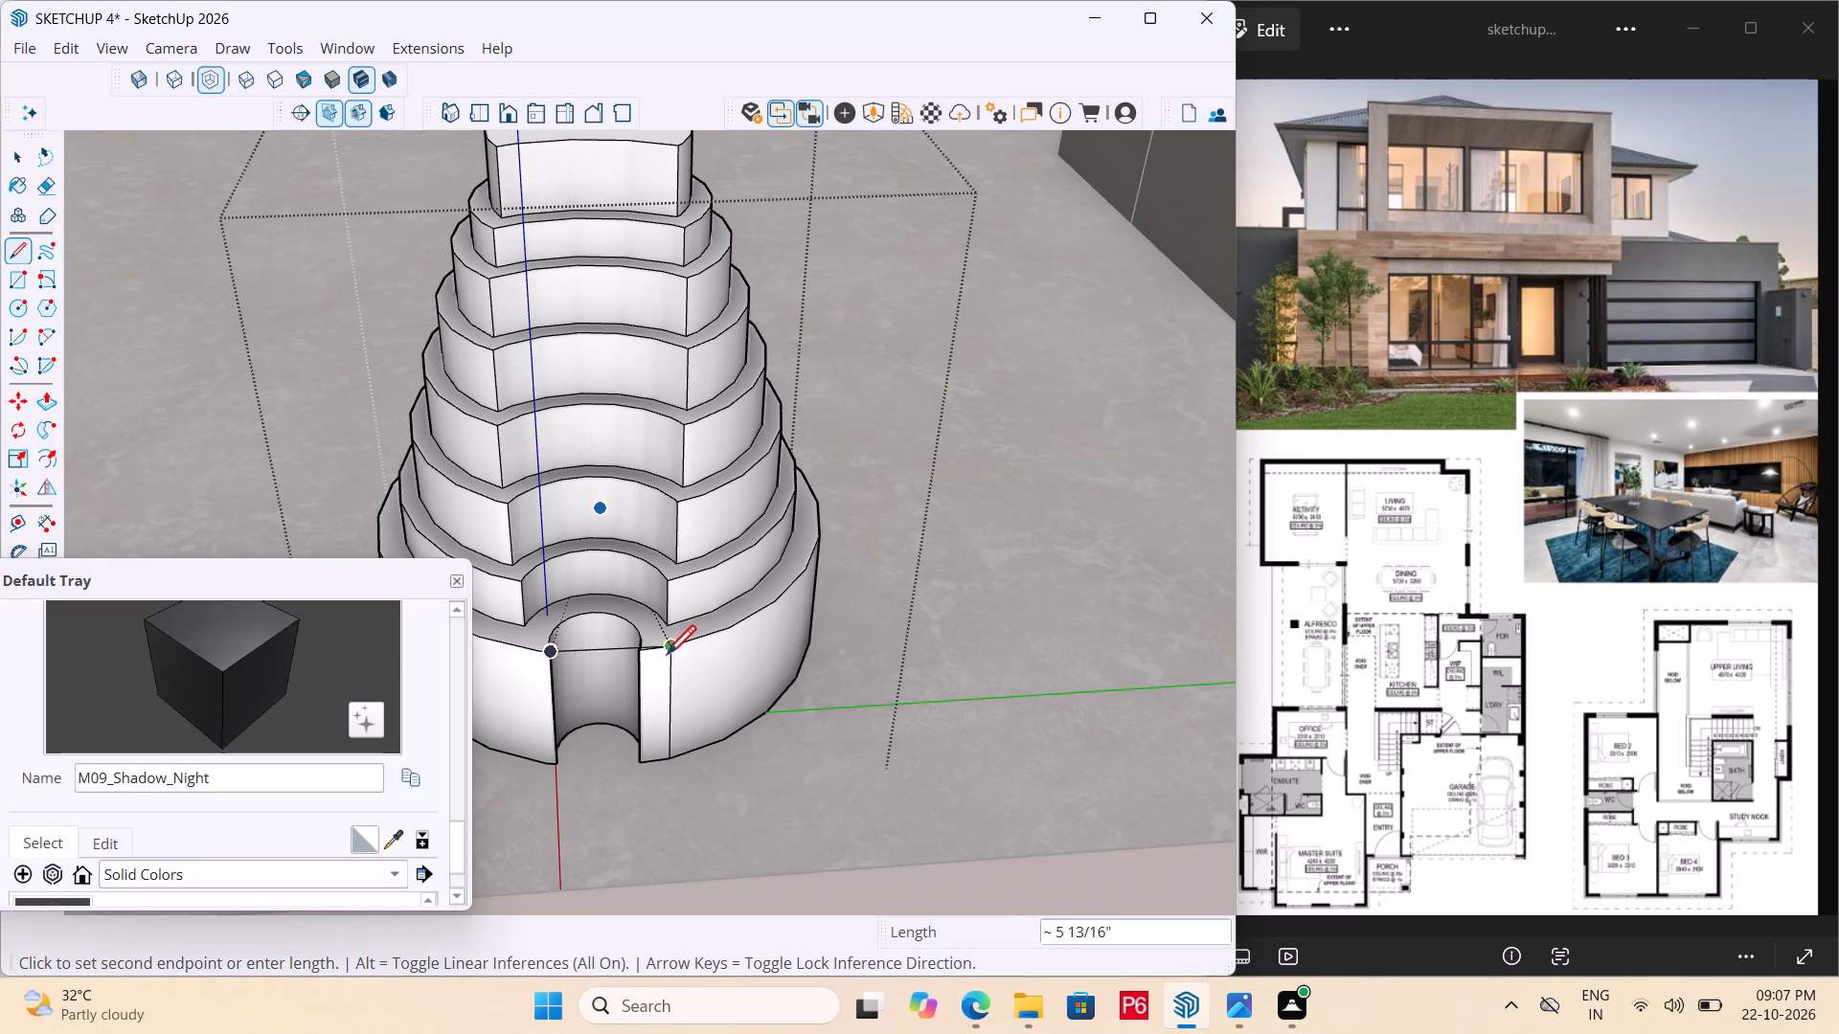
{"action": "left_click", "coordinate": [635, 649]}
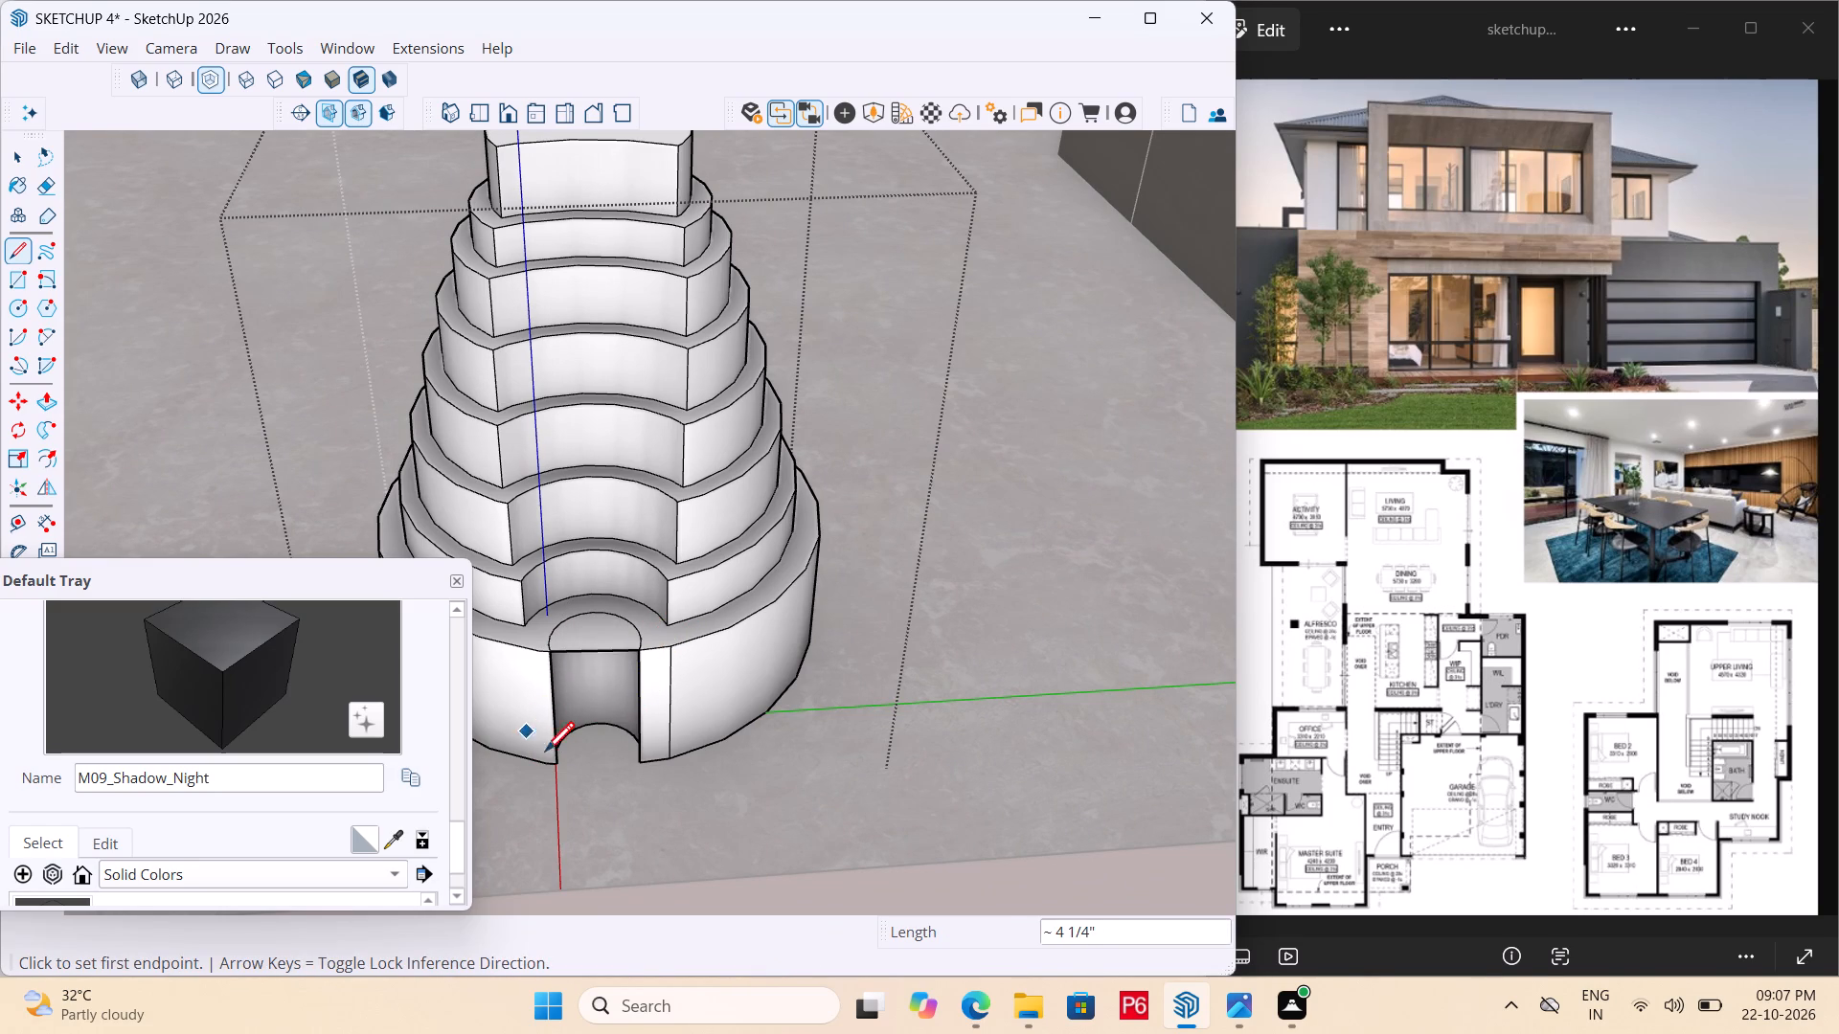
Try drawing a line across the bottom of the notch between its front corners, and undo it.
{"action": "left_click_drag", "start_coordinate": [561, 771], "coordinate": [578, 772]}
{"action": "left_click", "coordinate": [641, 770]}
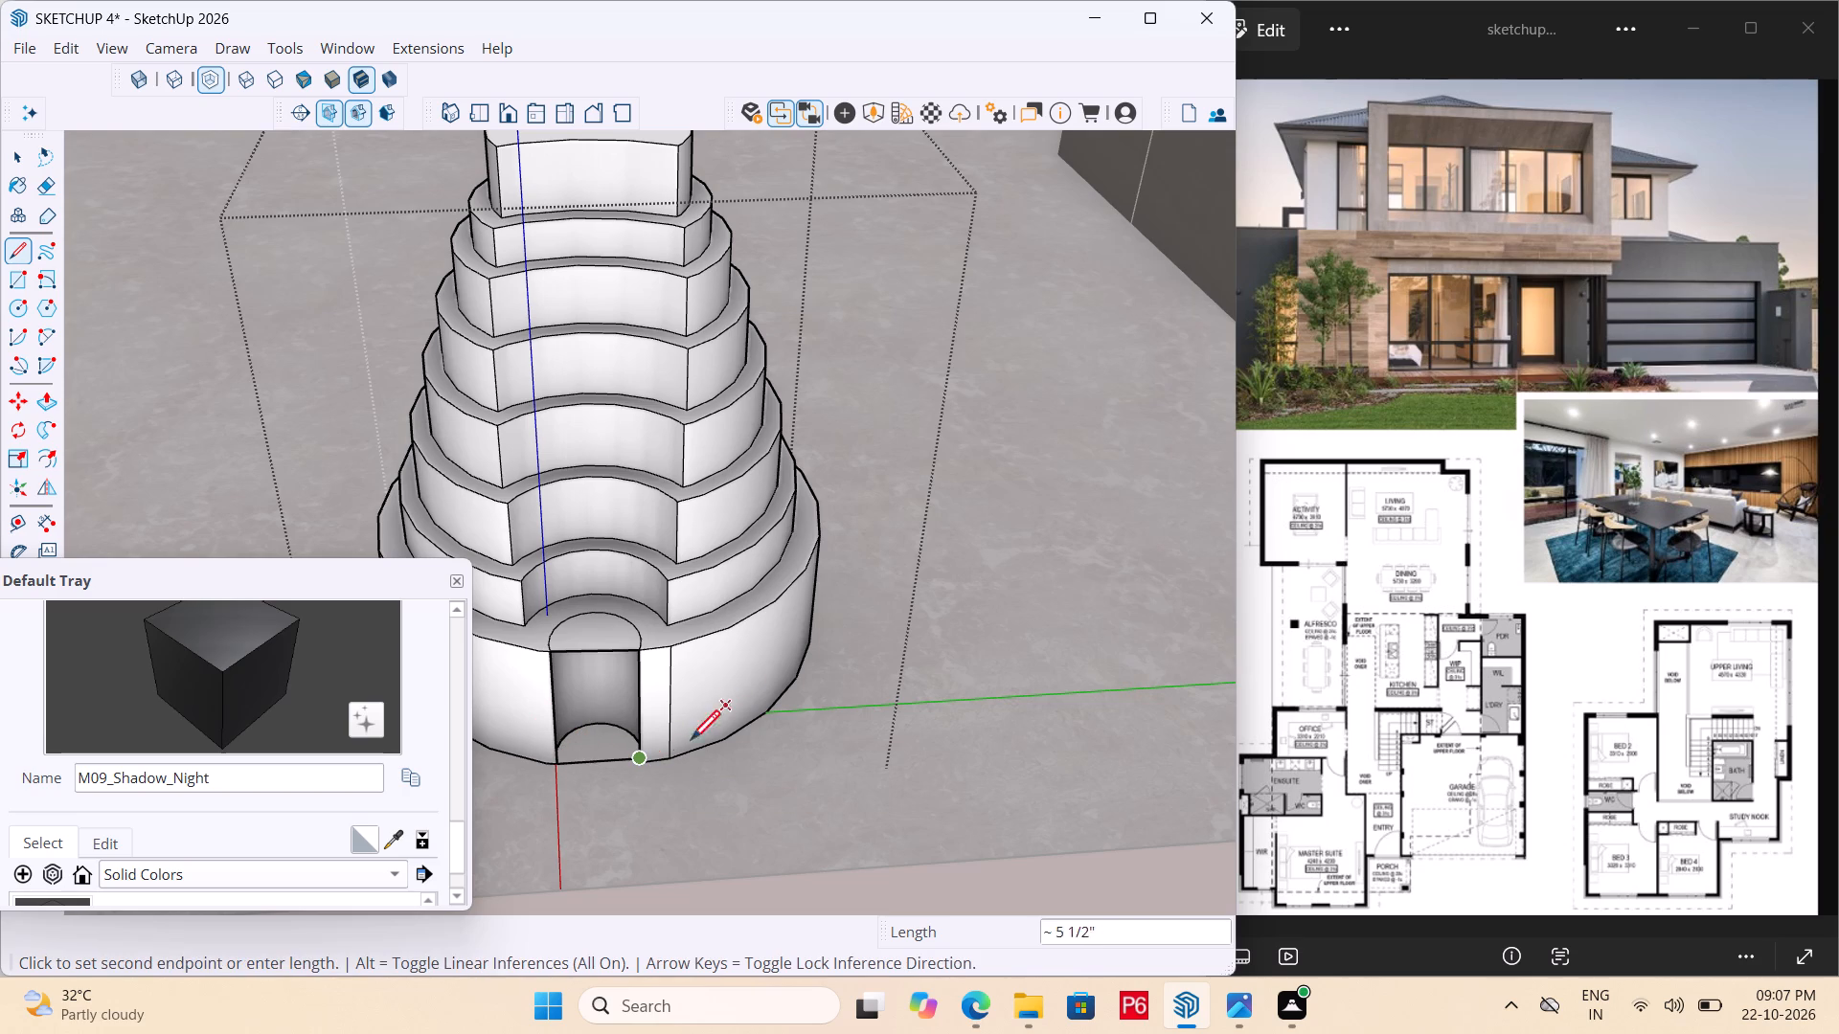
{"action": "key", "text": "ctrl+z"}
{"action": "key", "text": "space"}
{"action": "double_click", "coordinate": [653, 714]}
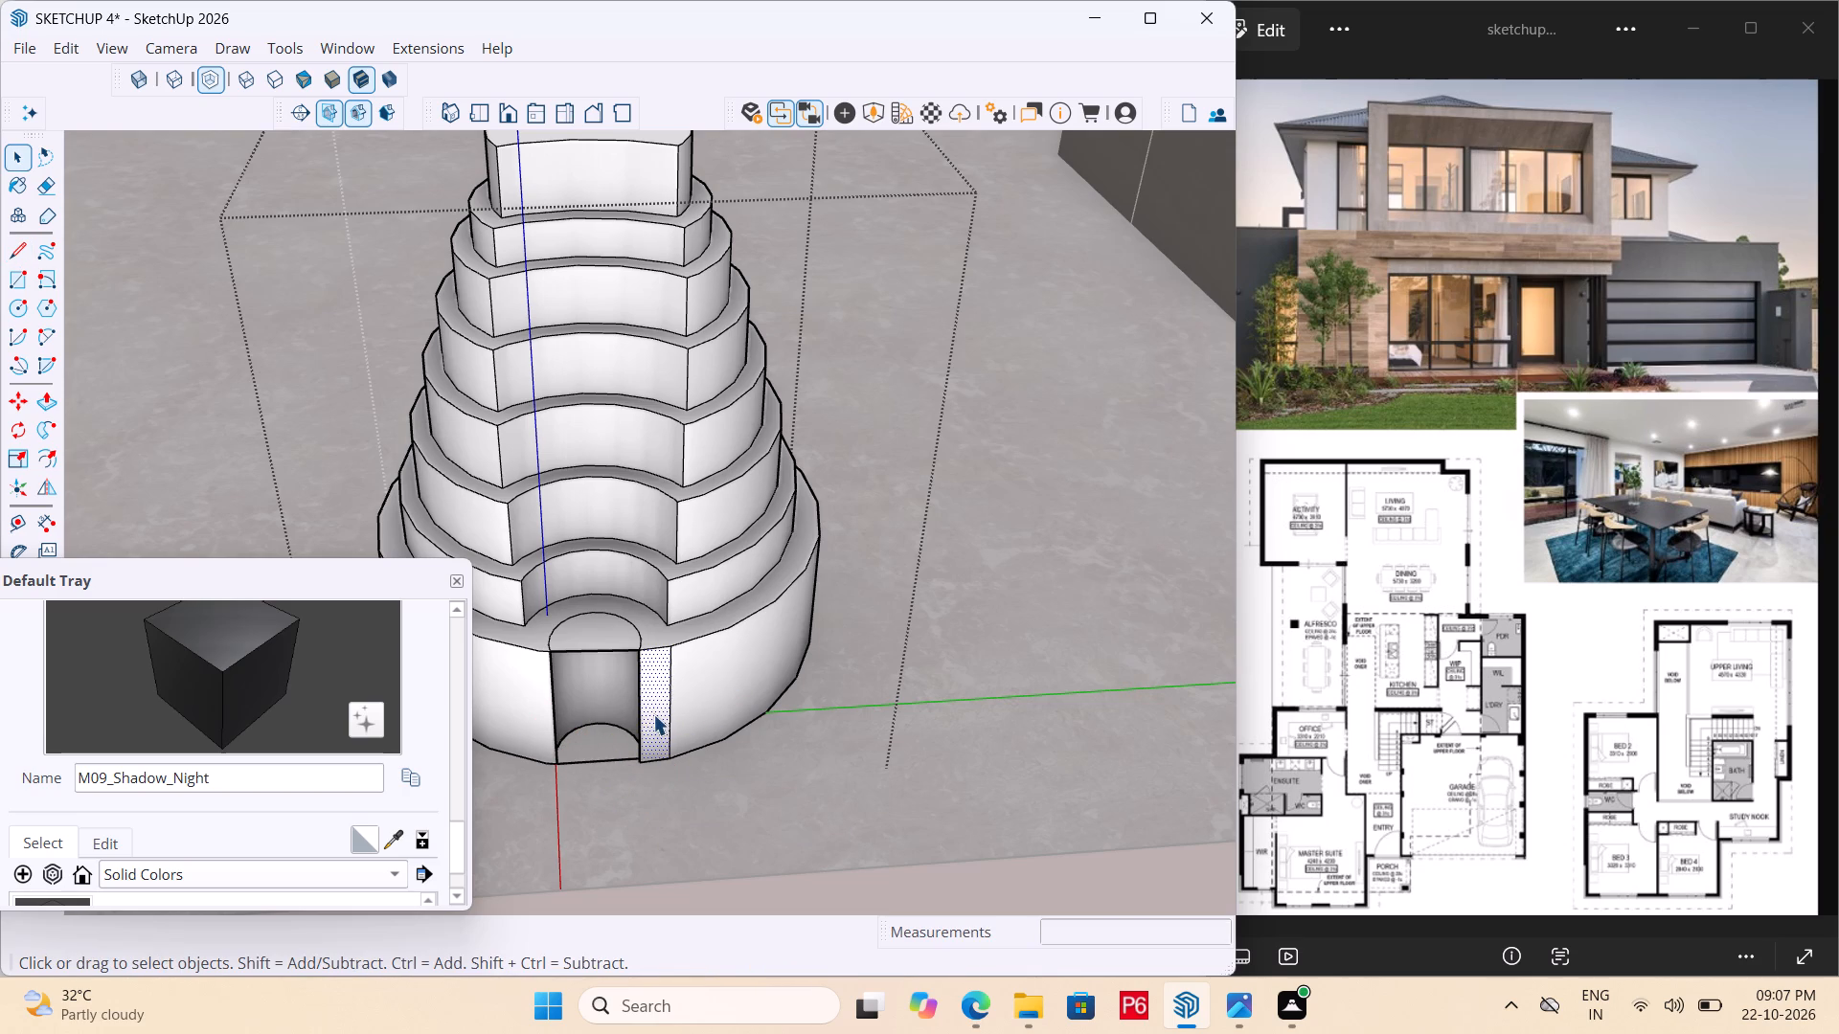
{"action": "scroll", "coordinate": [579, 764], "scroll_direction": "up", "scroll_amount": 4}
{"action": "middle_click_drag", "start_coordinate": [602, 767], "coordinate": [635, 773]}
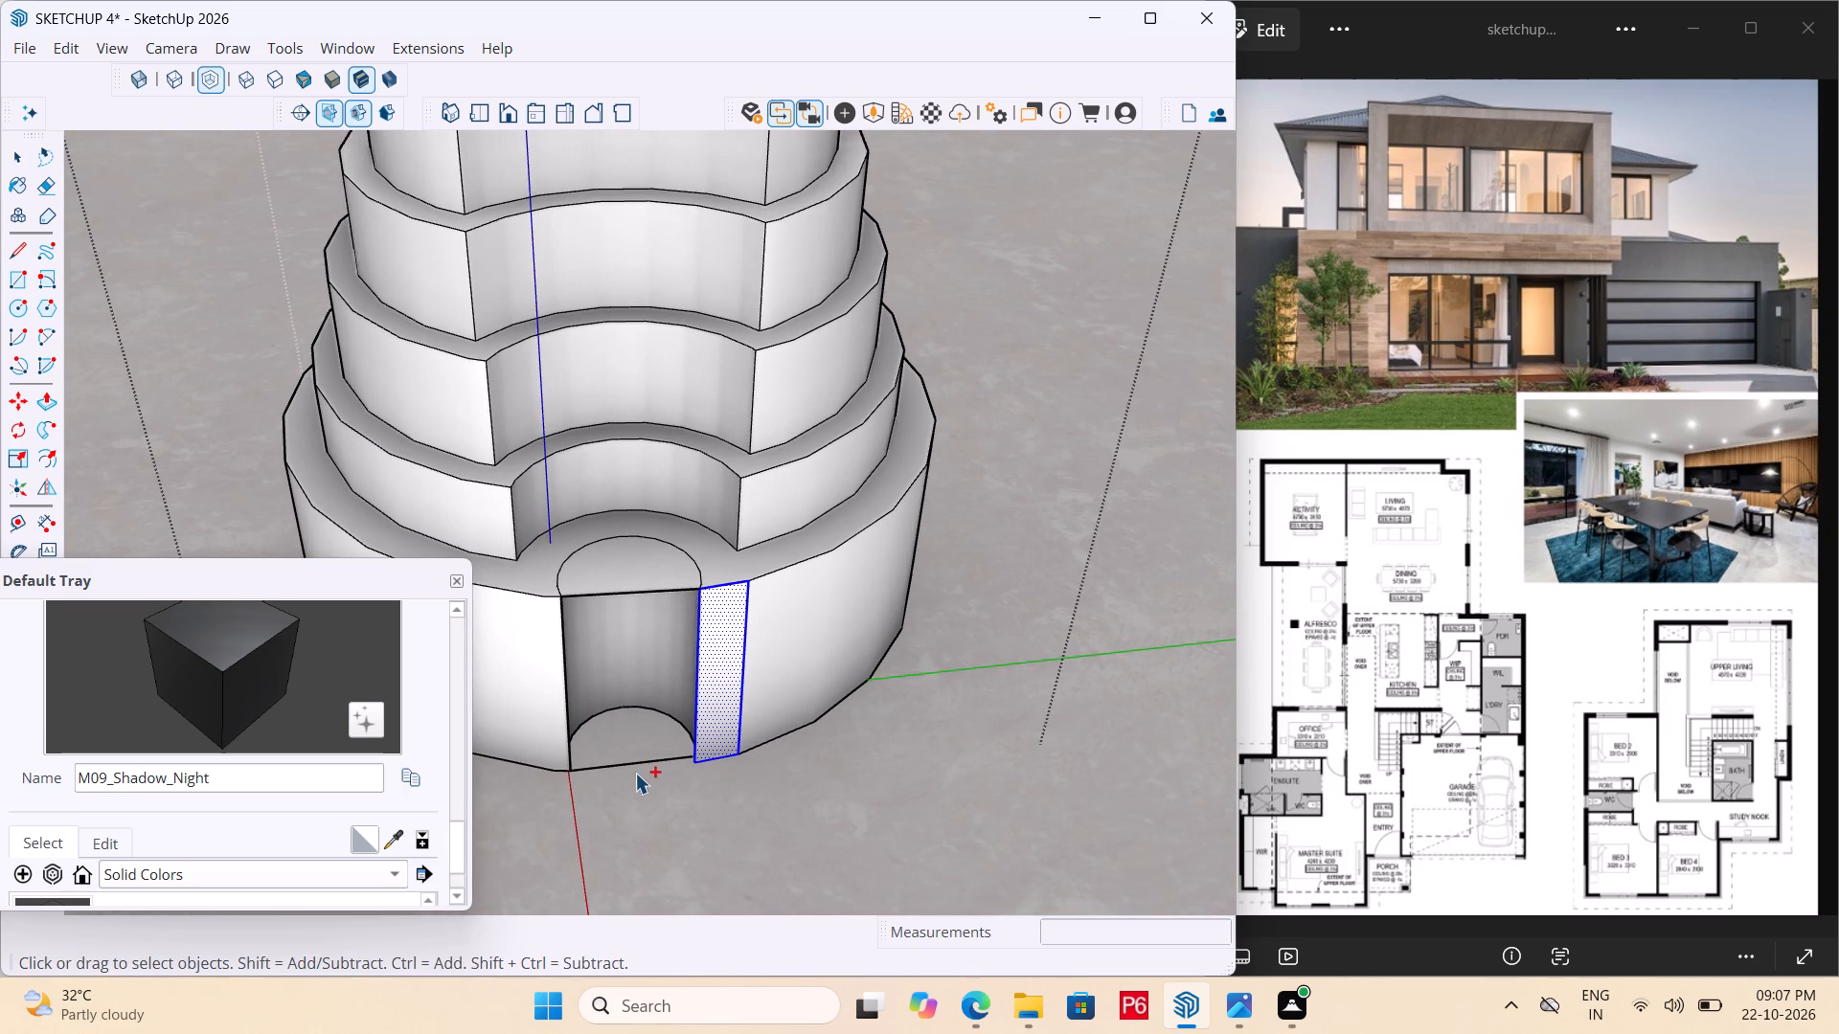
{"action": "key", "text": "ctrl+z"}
Draw a line joining the notch's two lower front corners exactly, closing its front with a face.
{"action": "key", "text": "l"}
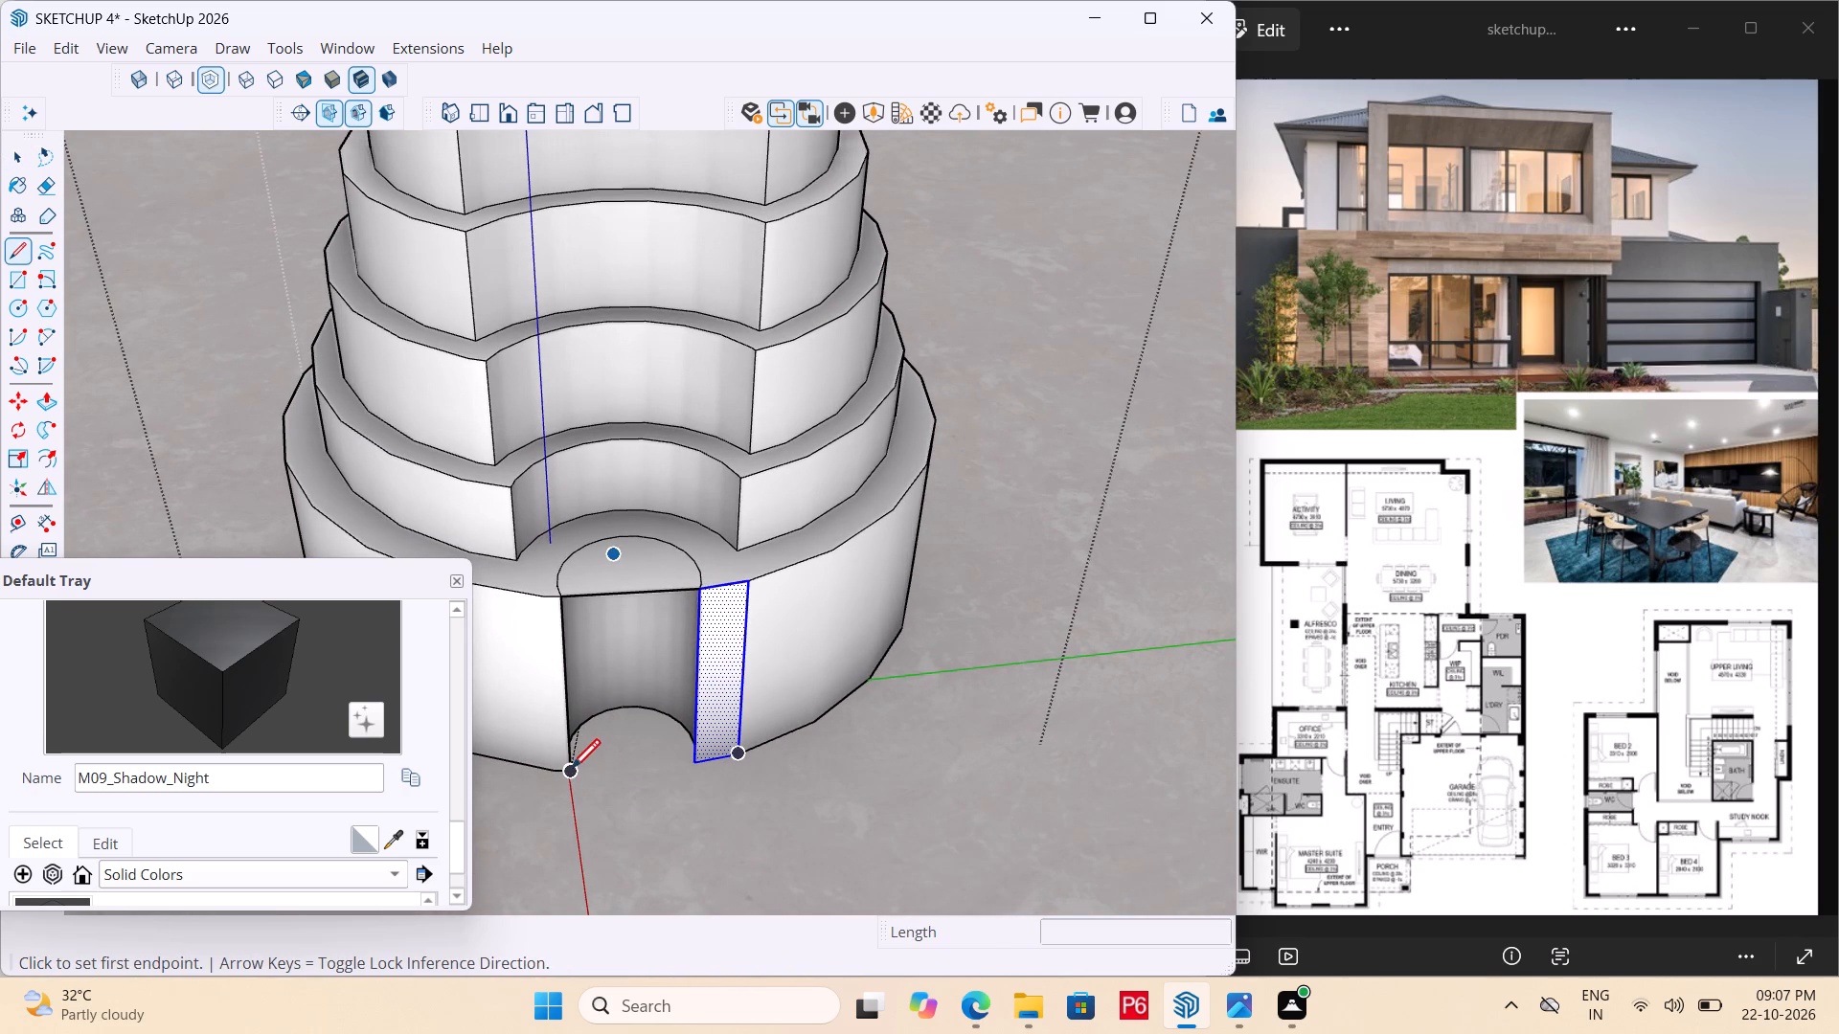
{"action": "left_click_drag", "start_coordinate": [571, 772], "coordinate": [579, 771]}
{"action": "scroll", "coordinate": [693, 783], "scroll_direction": "up", "scroll_amount": 3}
{"action": "middle_click", "coordinate": [693, 781]}
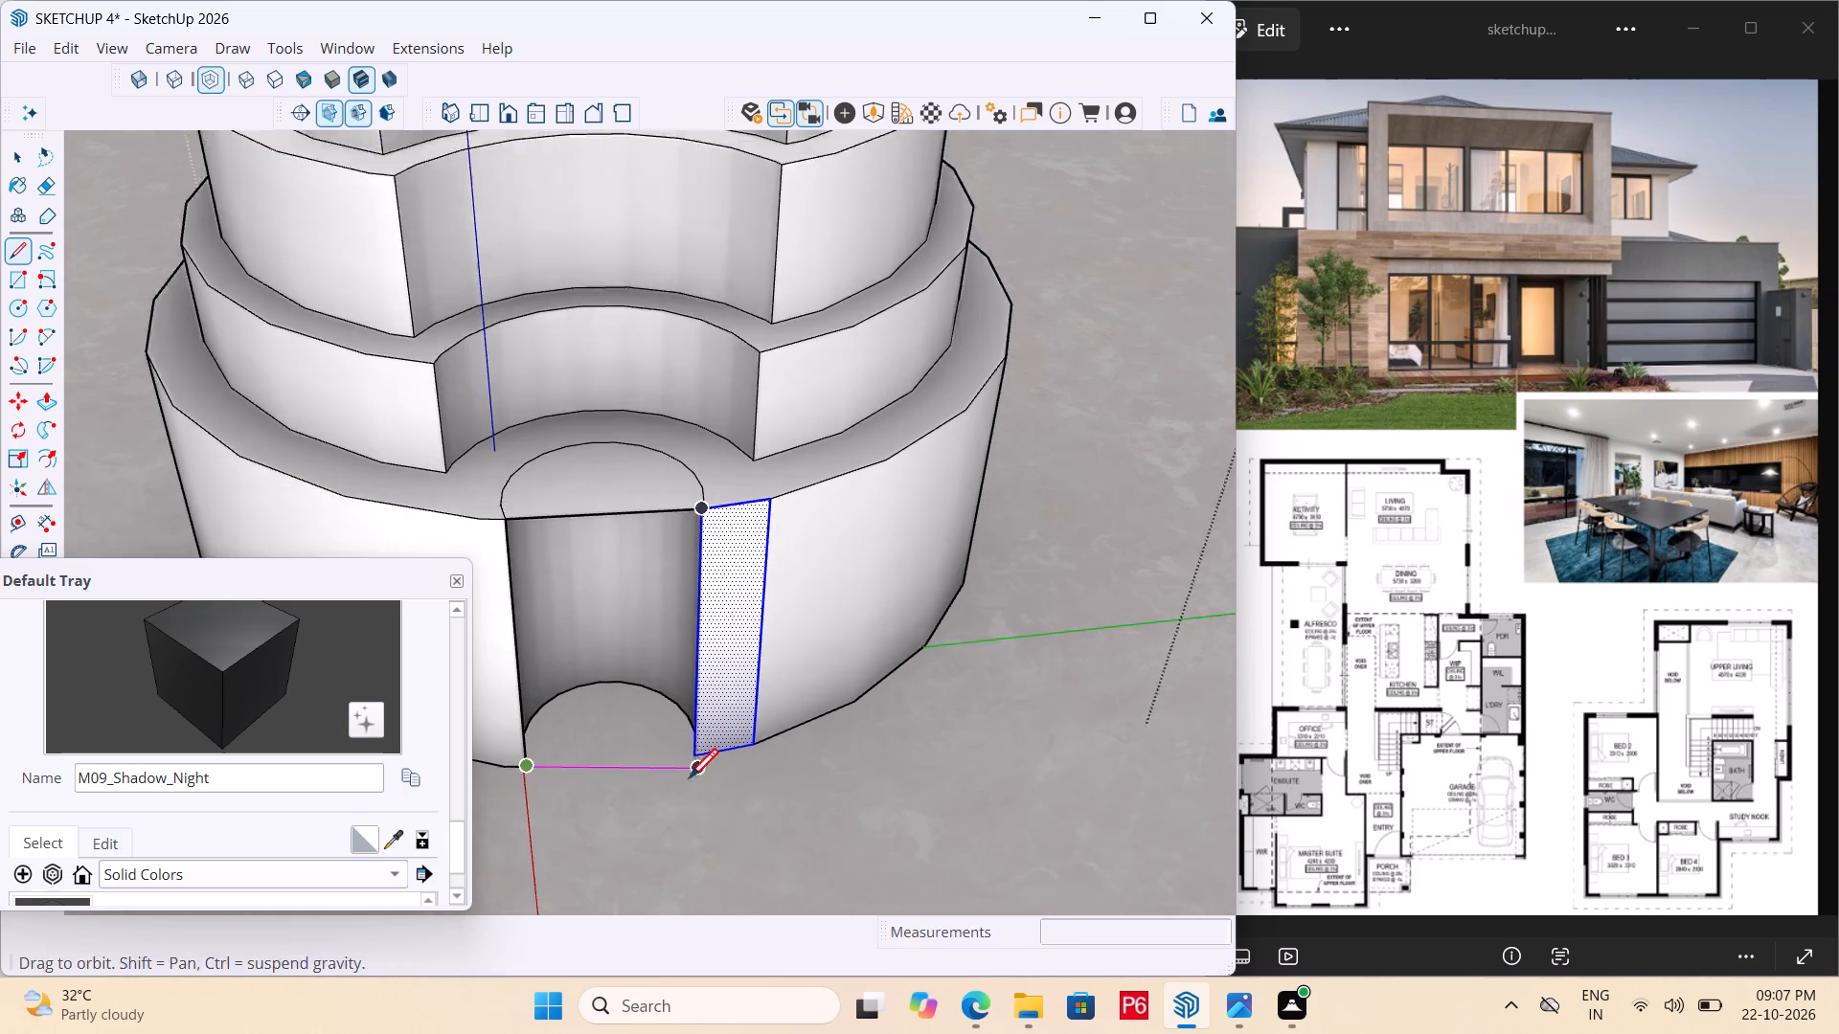
{"action": "scroll", "coordinate": [689, 781], "scroll_direction": "up", "scroll_amount": 11}
{"action": "left_click", "coordinate": [705, 732]}
Draw a horizontal circle of about 2' 2 7/8" radius centred on the top face of the central column.
{"action": "scroll", "coordinate": [809, 829], "scroll_direction": "down", "scroll_amount": 7}
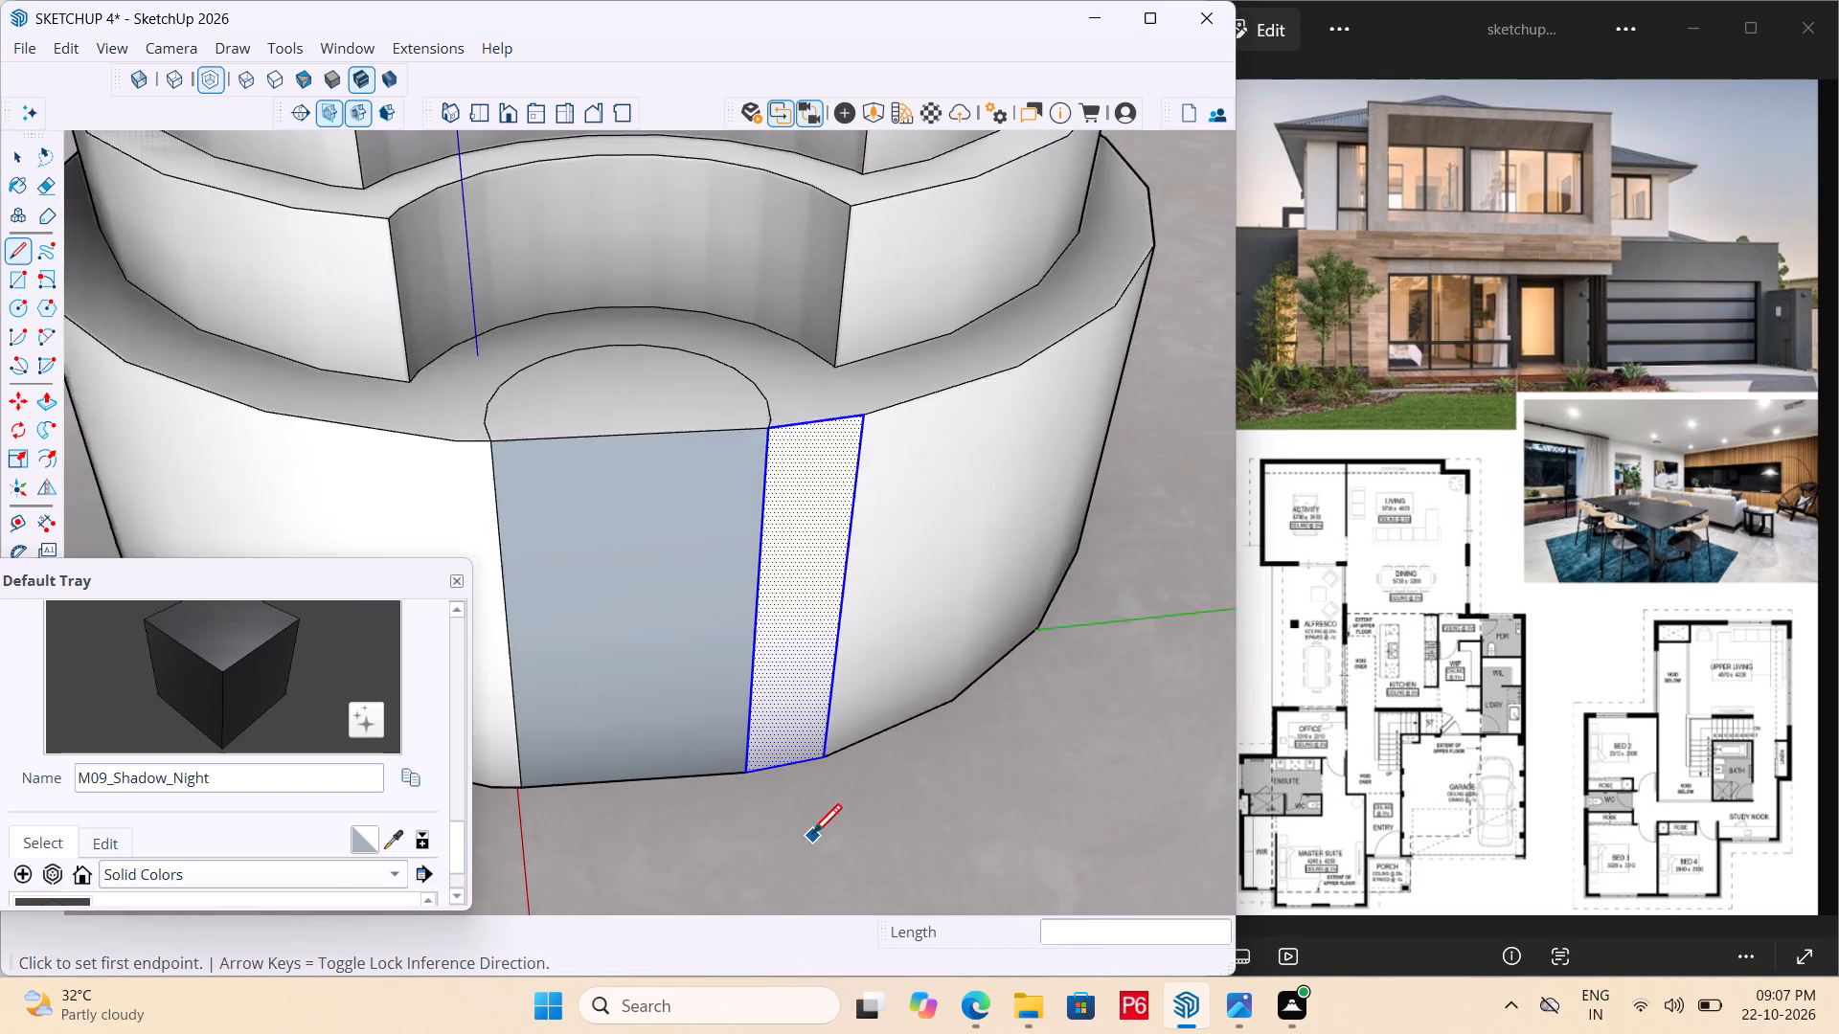
{"action": "scroll", "coordinate": [801, 842], "scroll_direction": "down", "scroll_amount": 5}
{"action": "middle_click_drag", "start_coordinate": [588, 774], "coordinate": [697, 856]}
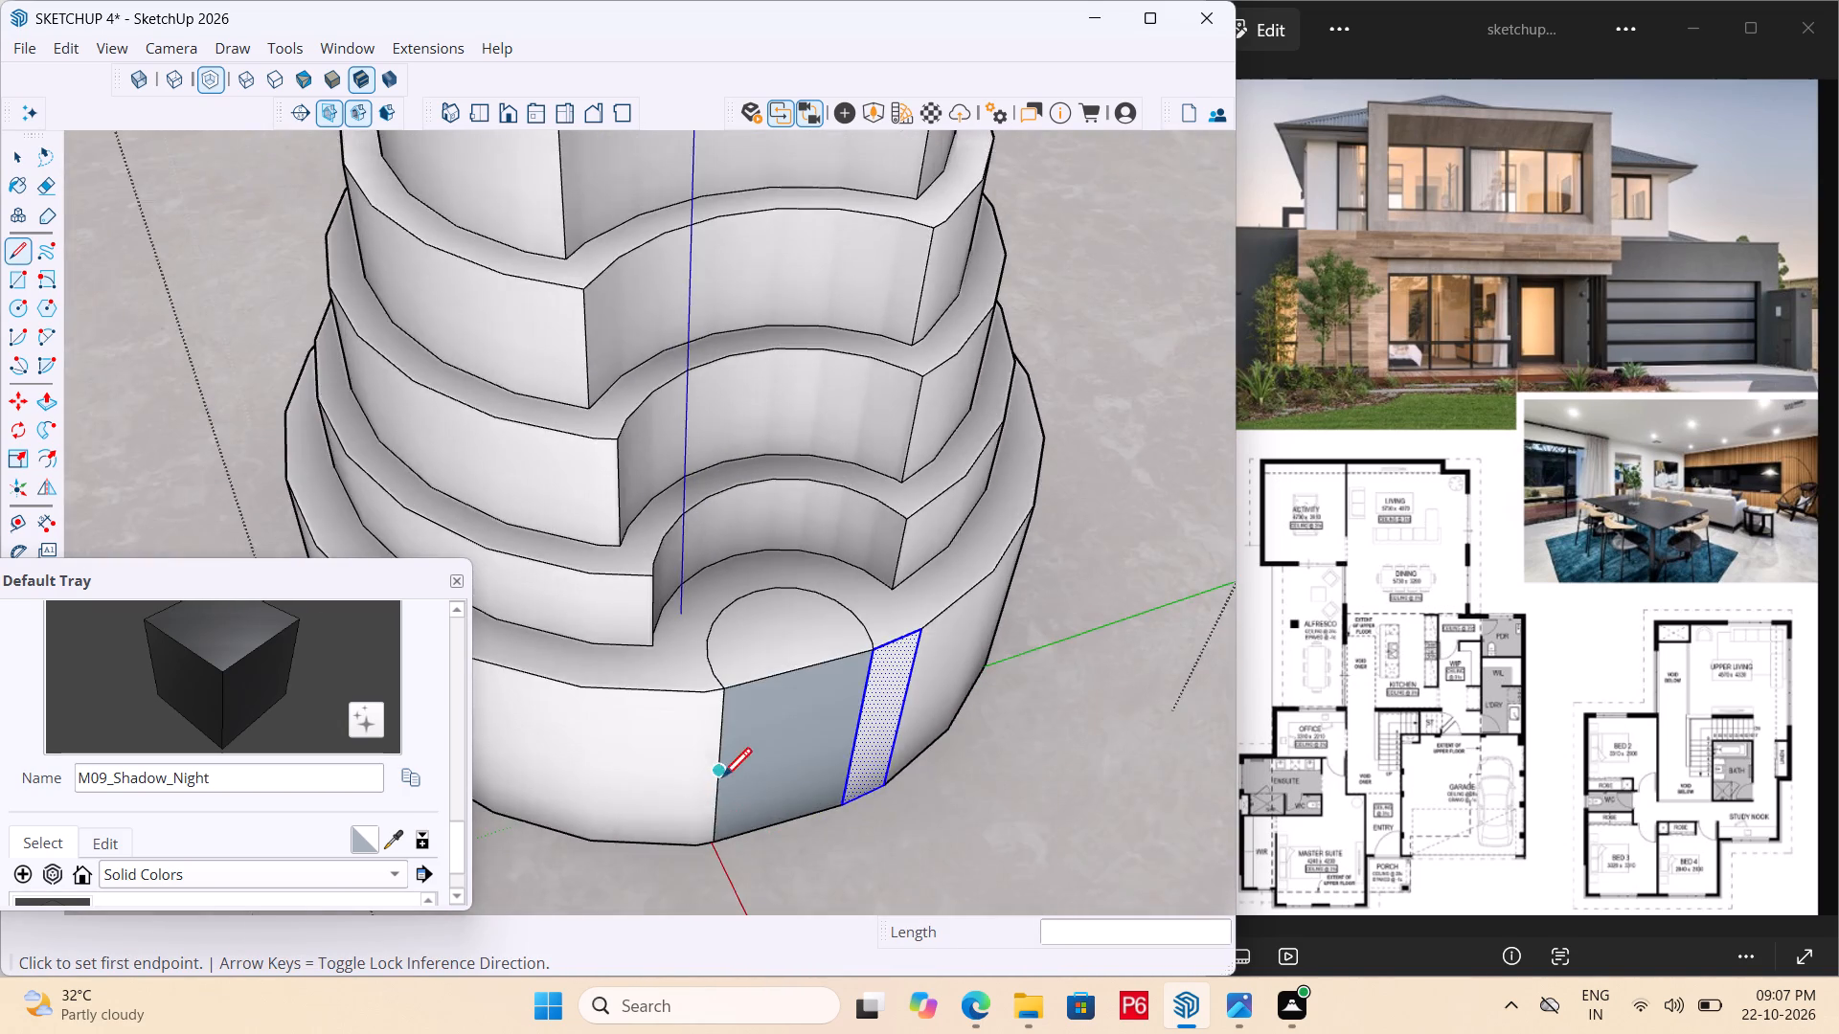
{"action": "scroll", "coordinate": [724, 785], "scroll_direction": "down", "scroll_amount": 11}
{"action": "middle_click_drag", "start_coordinate": [633, 795], "coordinate": [824, 785]}
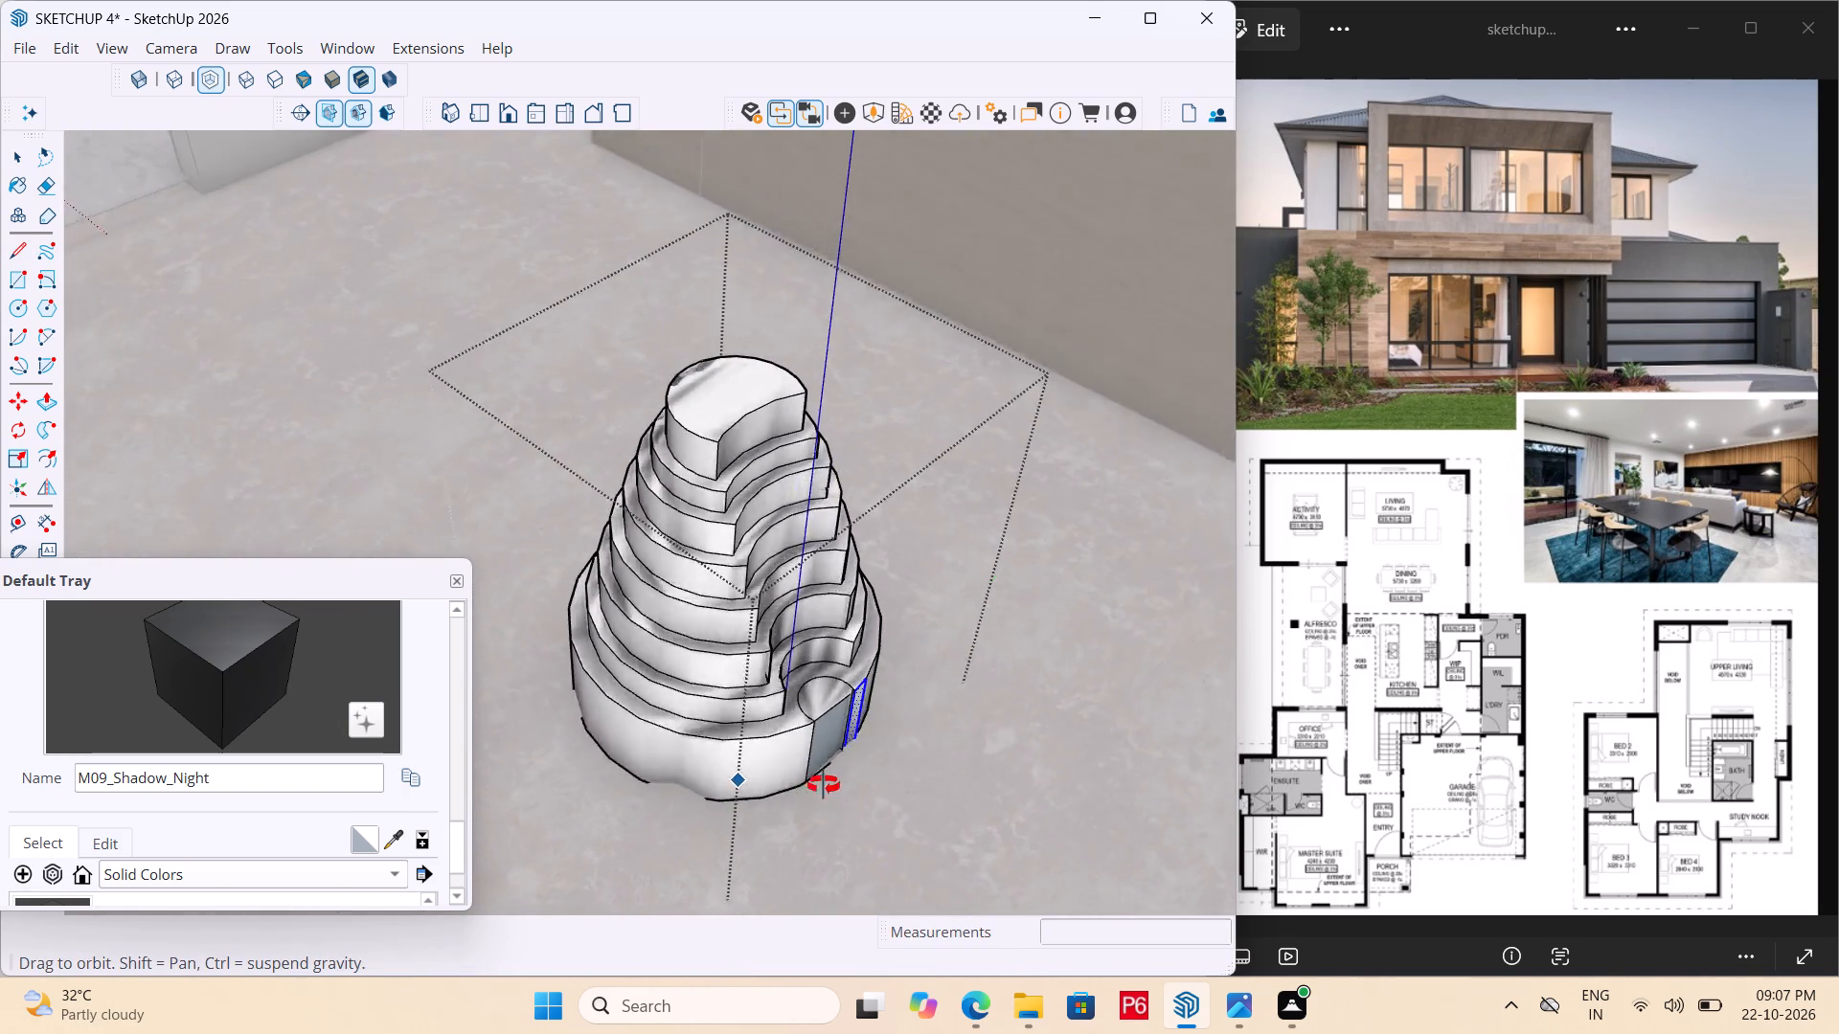
{"action": "middle_click_drag", "start_coordinate": [824, 785], "coordinate": [815, 785]}
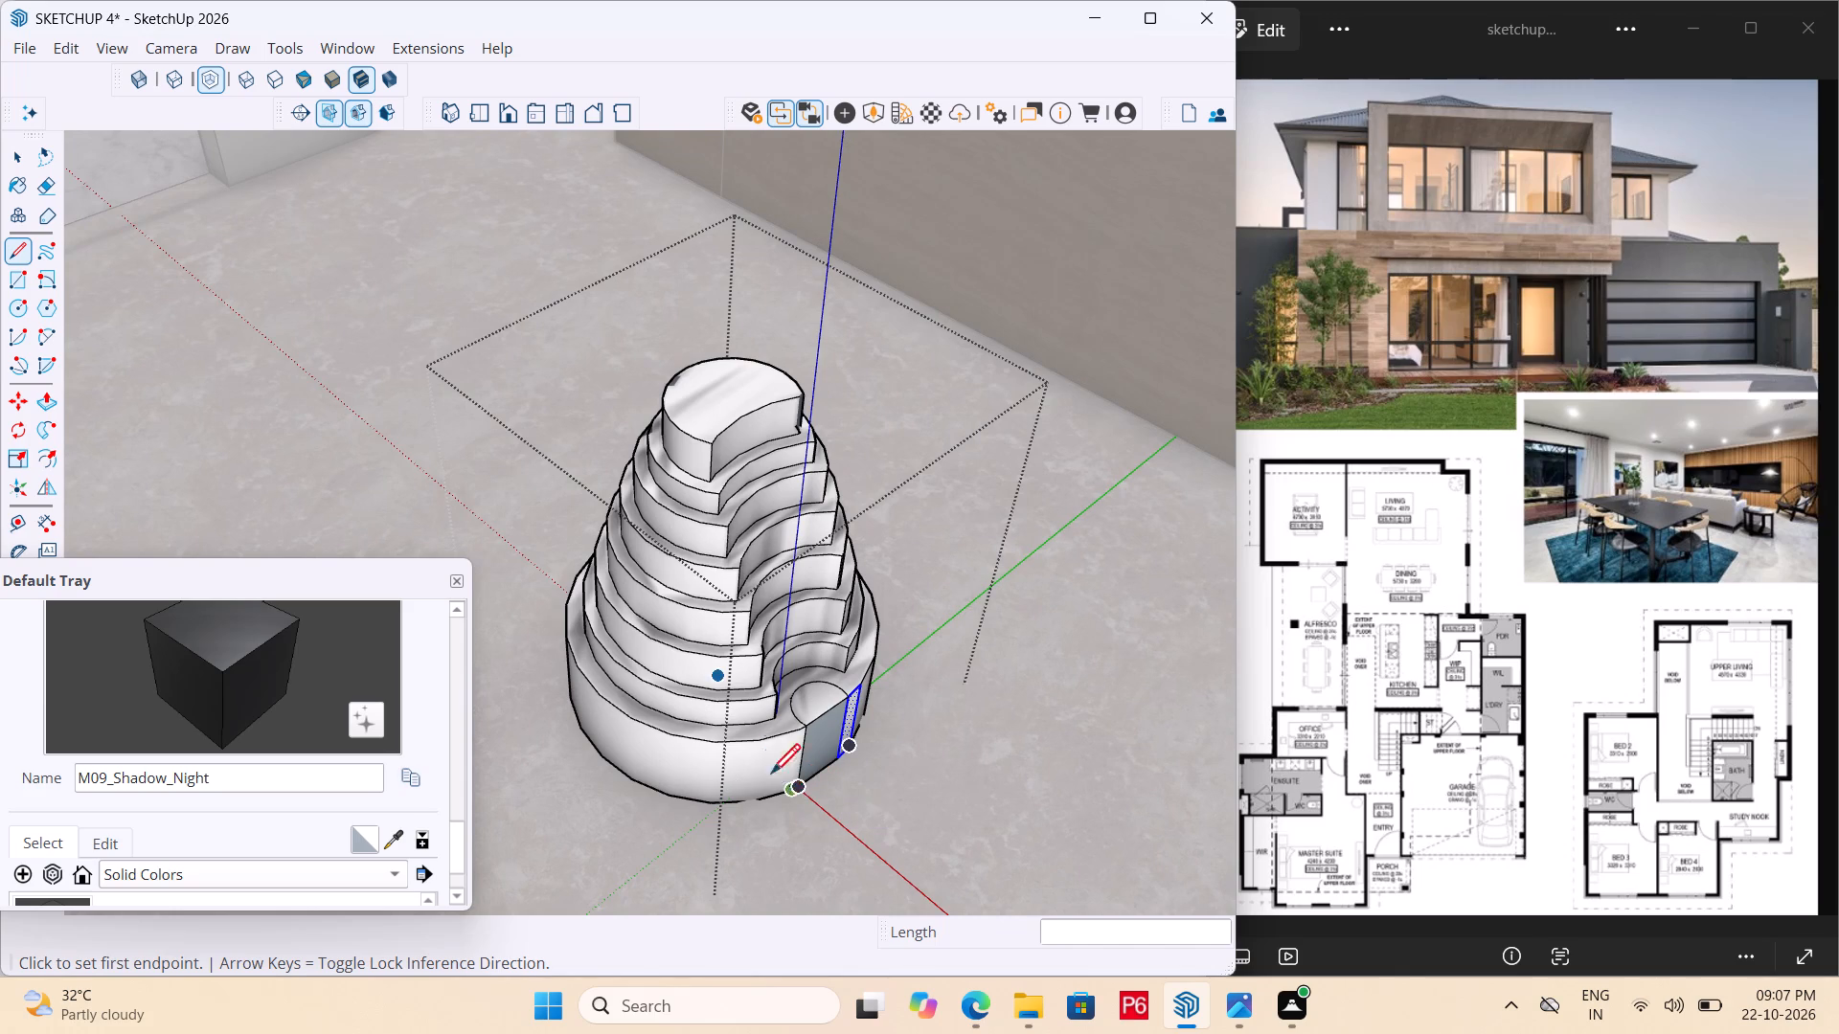
{"action": "key", "text": "c"}
{"action": "left_click", "coordinate": [729, 393]}
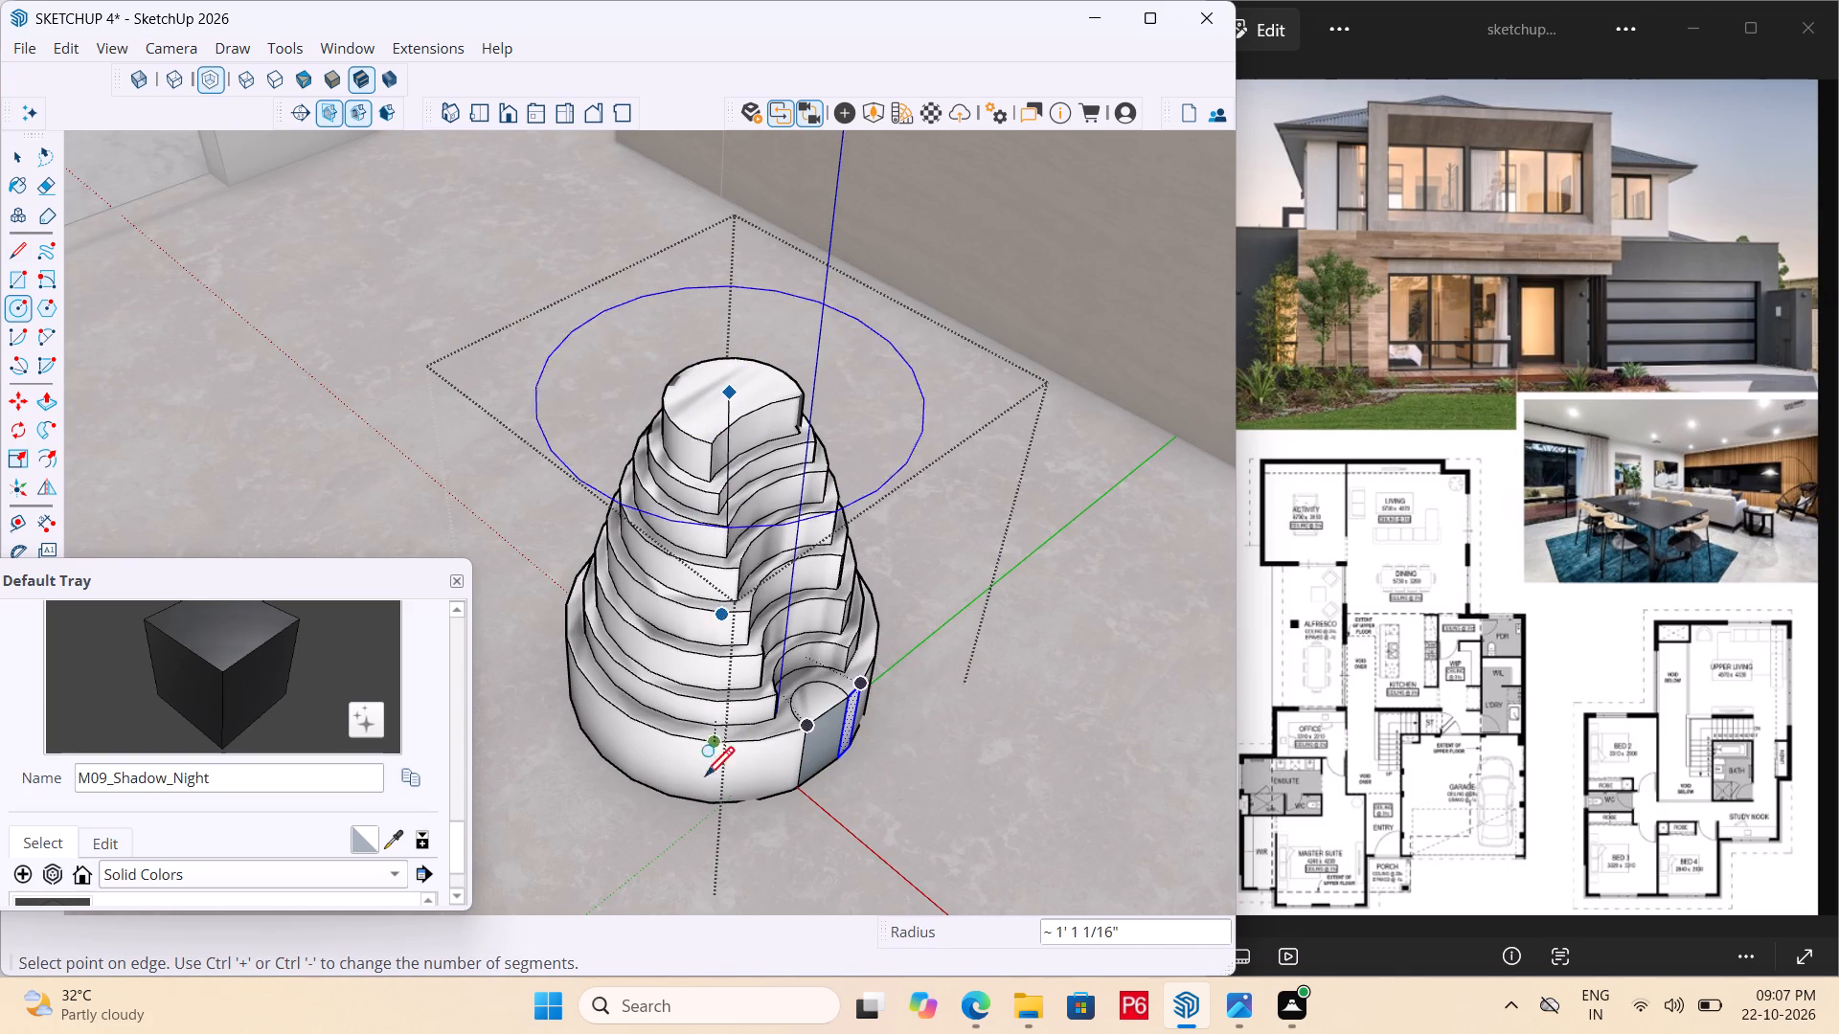
{"action": "scroll", "coordinate": [618, 753], "scroll_direction": "down", "scroll_amount": 7}
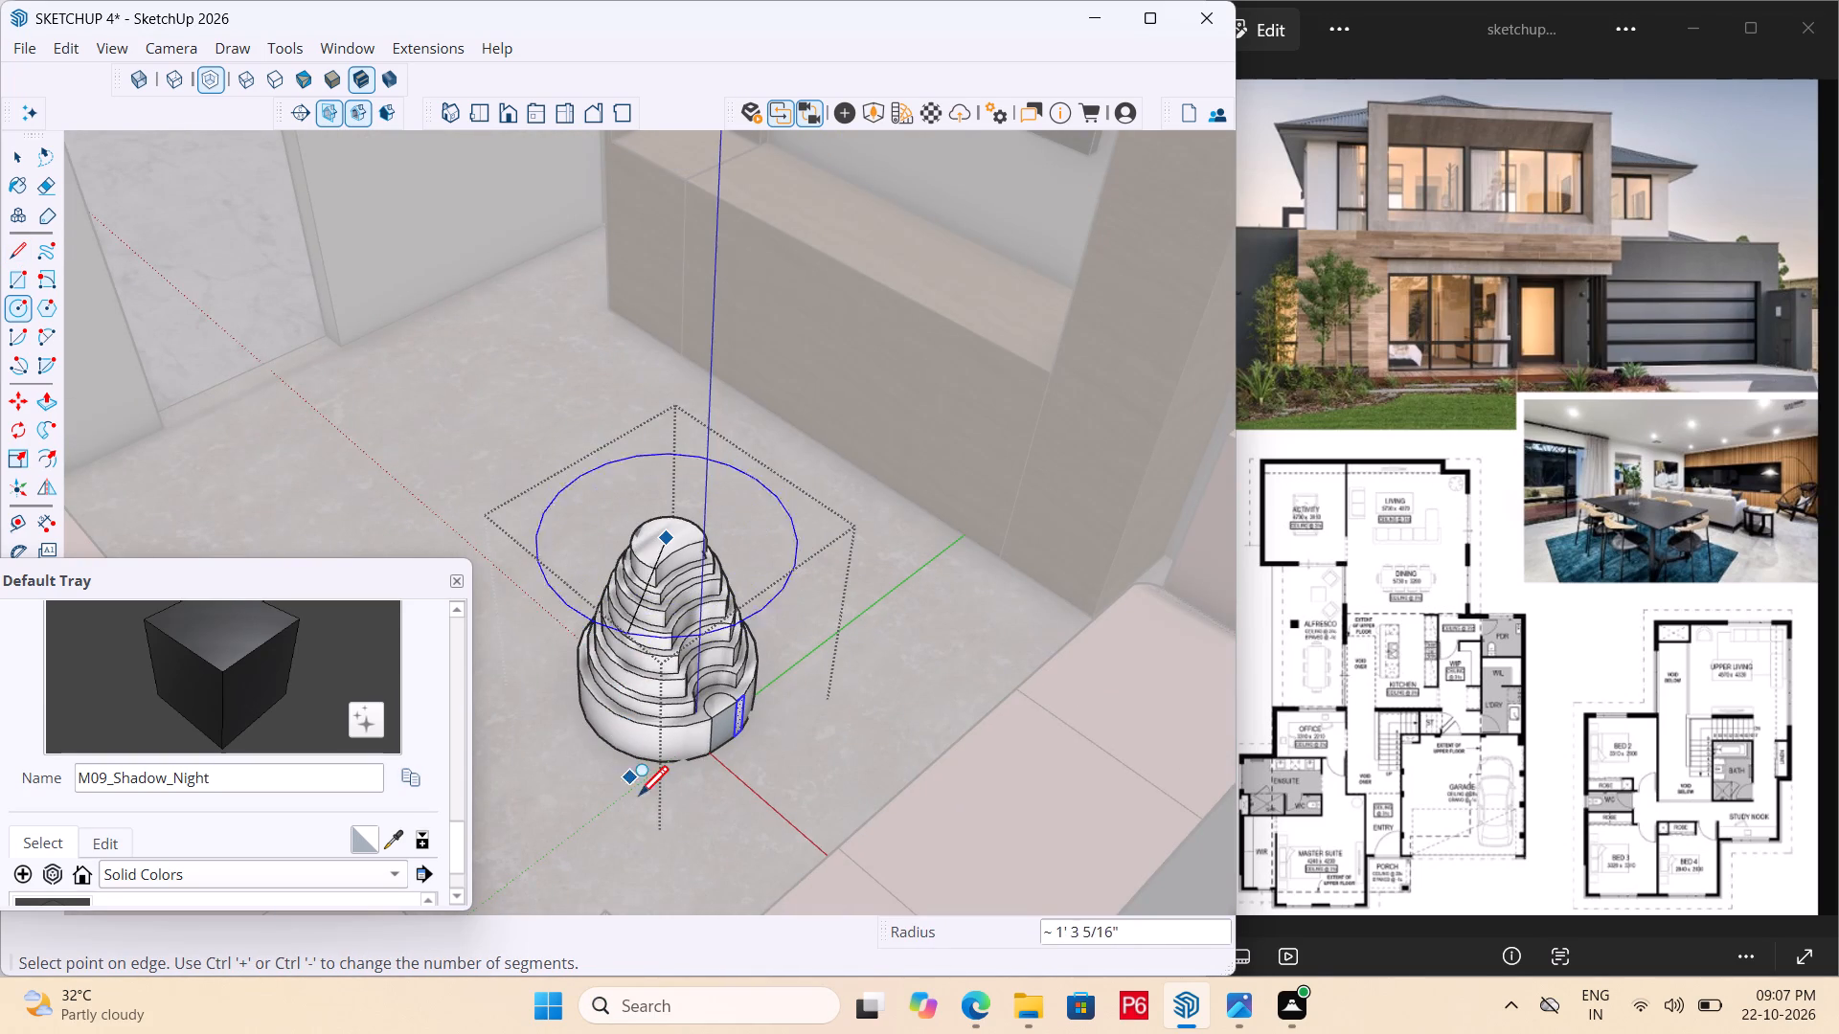
{"action": "left_click_drag", "start_coordinate": [697, 916], "coordinate": [707, 896]}
{"action": "scroll", "coordinate": [738, 425], "scroll_direction": "down", "scroll_amount": 1}
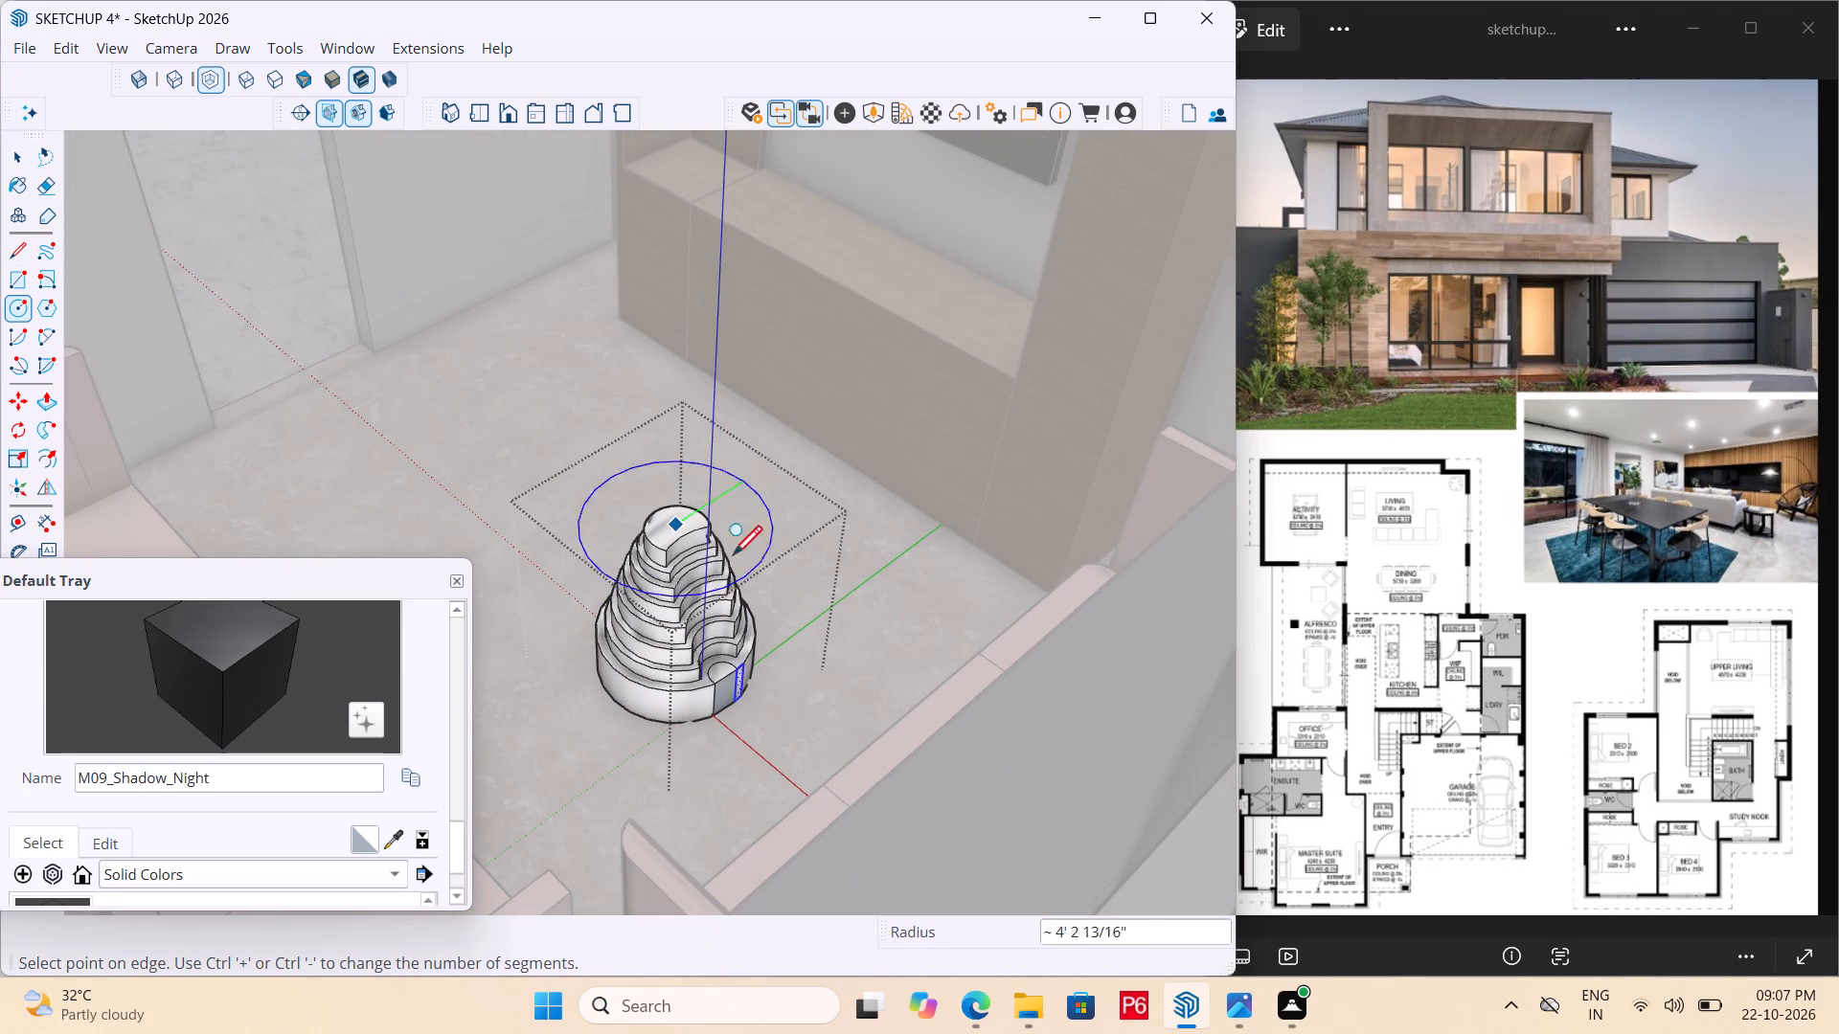
{"action": "left_click", "coordinate": [658, 808]}
Select the large circular face with its edges, make it a group, and select that group.
{"action": "scroll", "coordinate": [750, 505], "scroll_direction": "down", "scroll_amount": 6}
{"action": "middle_click_drag", "start_coordinate": [616, 569], "coordinate": [903, 514]}
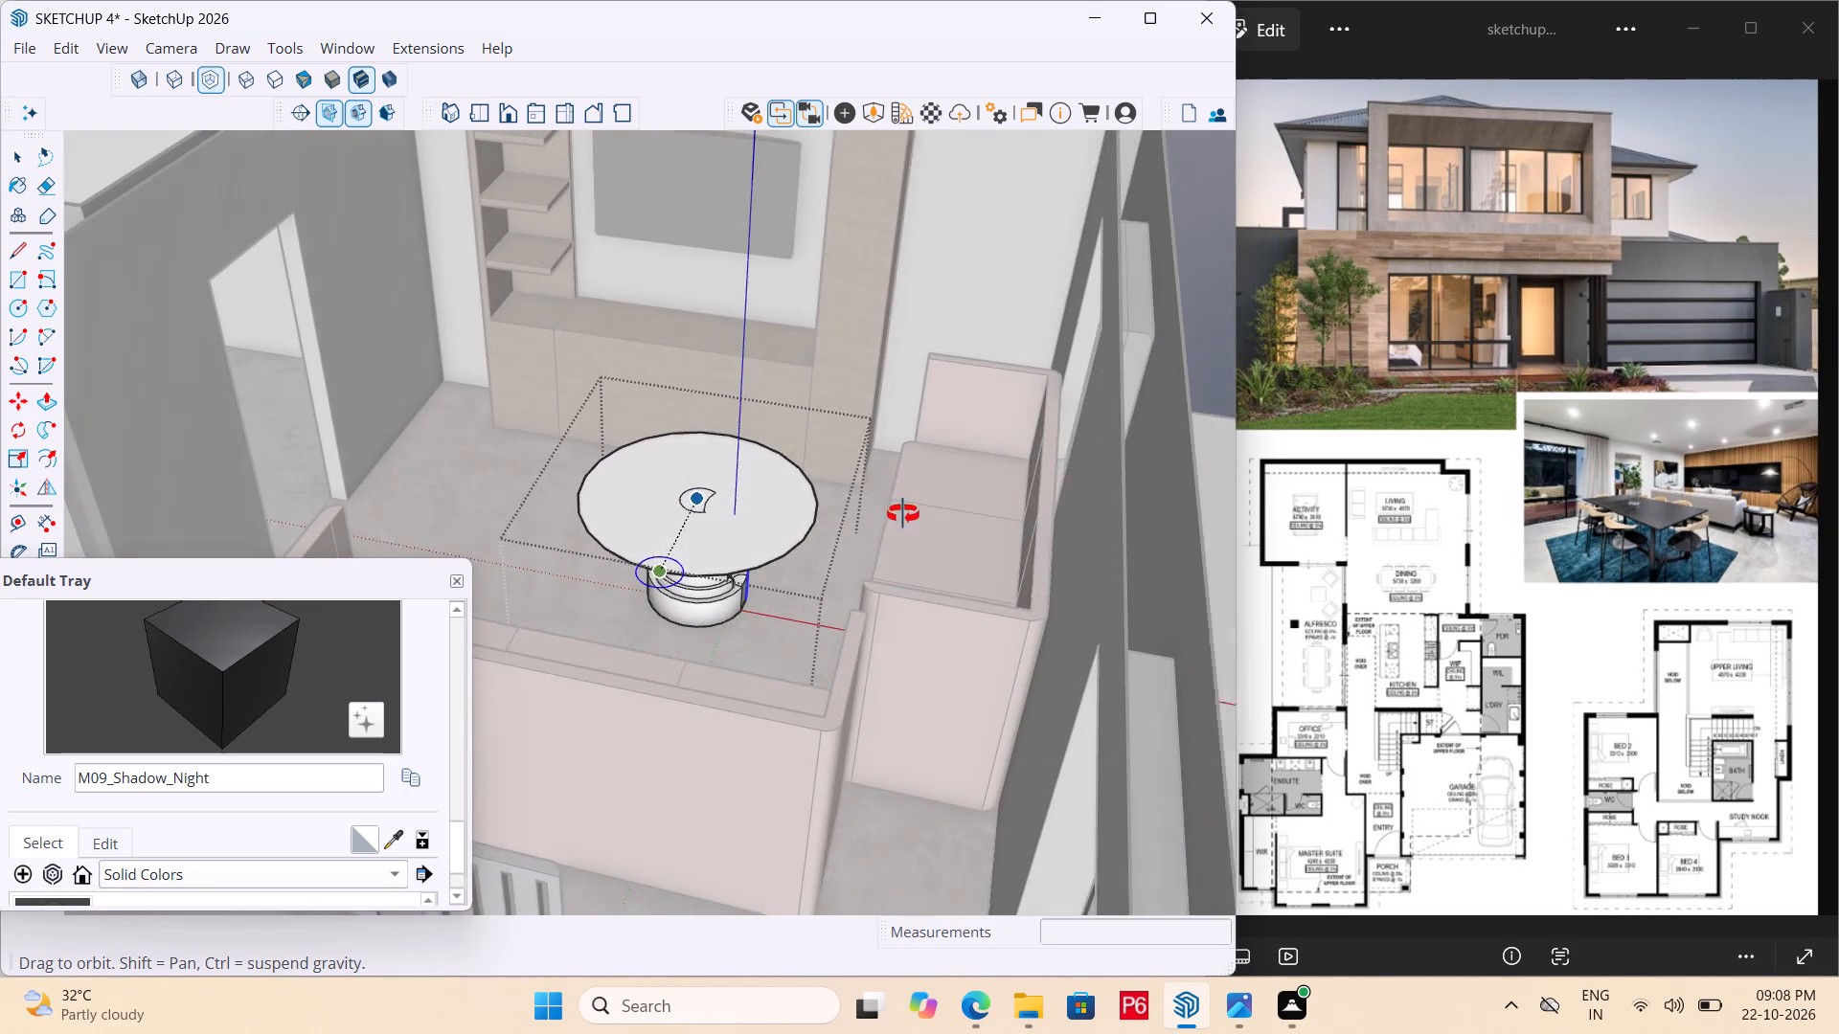
{"action": "middle_click_drag", "start_coordinate": [903, 514], "coordinate": [905, 514]}
{"action": "key", "text": "space"}
{"action": "left_click", "coordinate": [762, 533]}
{"action": "double_click", "coordinate": [761, 528]}
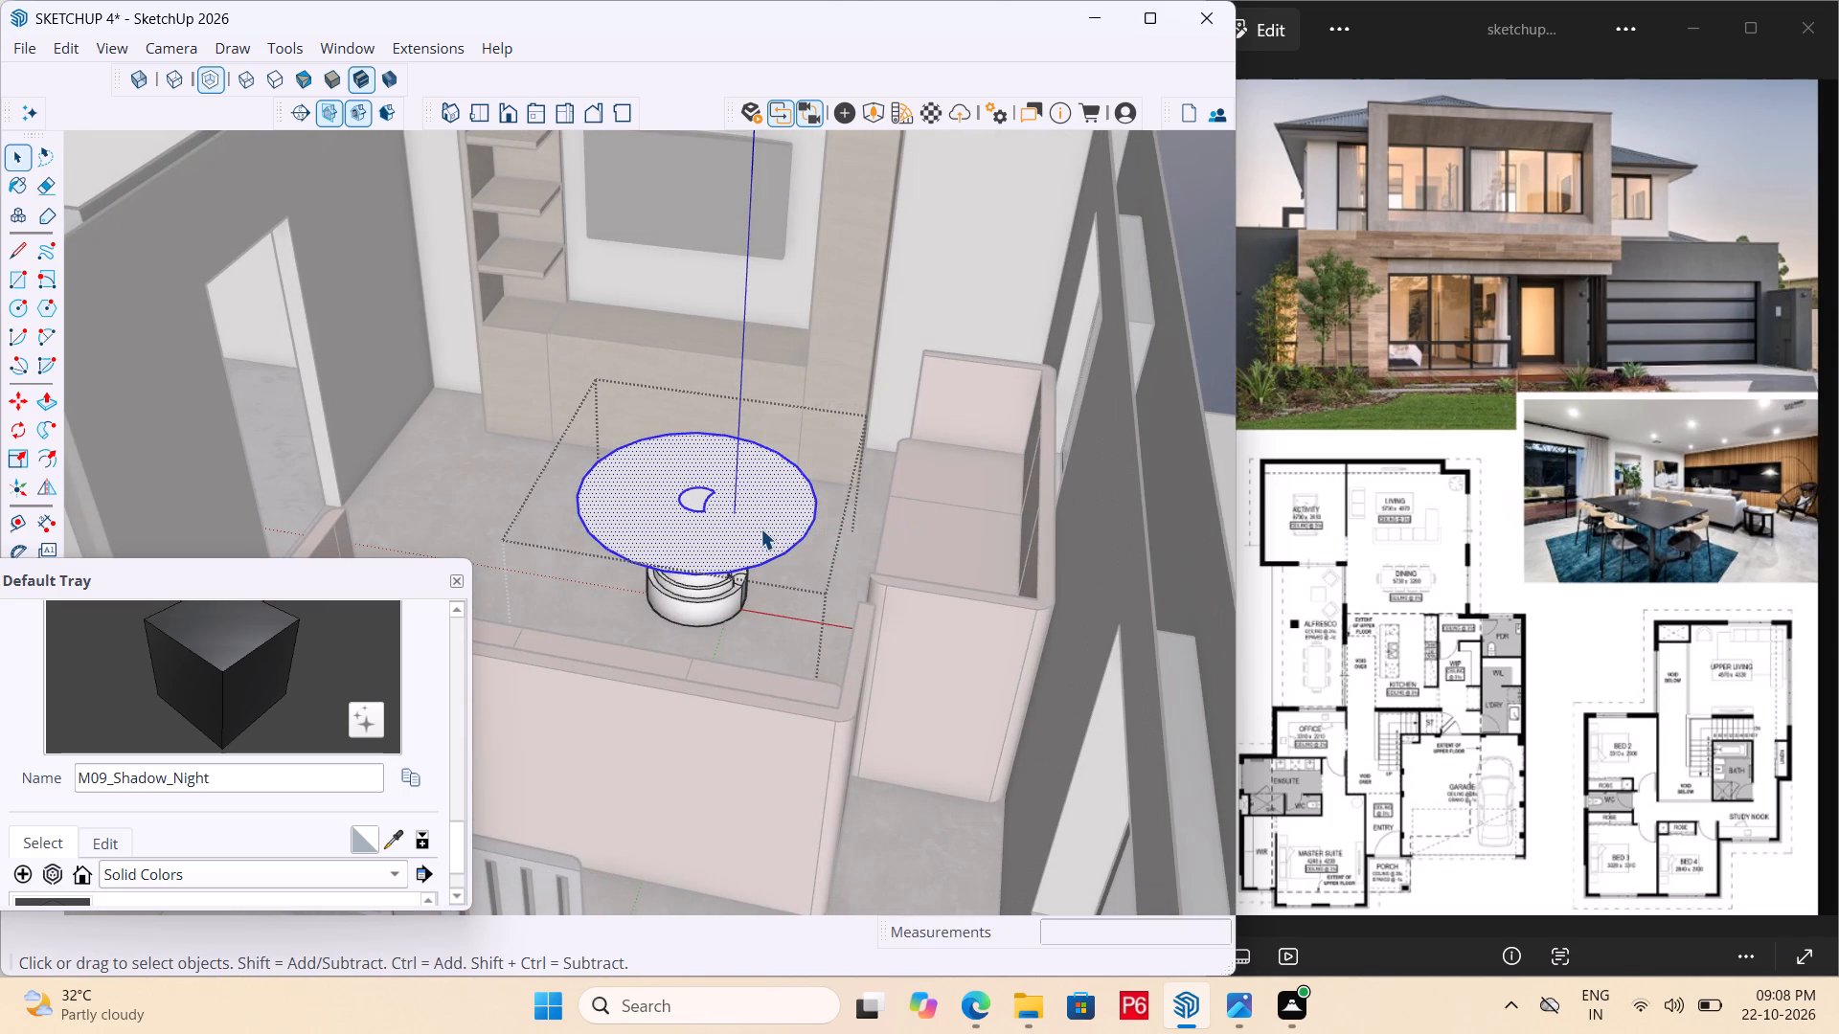
{"action": "right_click", "coordinate": [761, 528]}
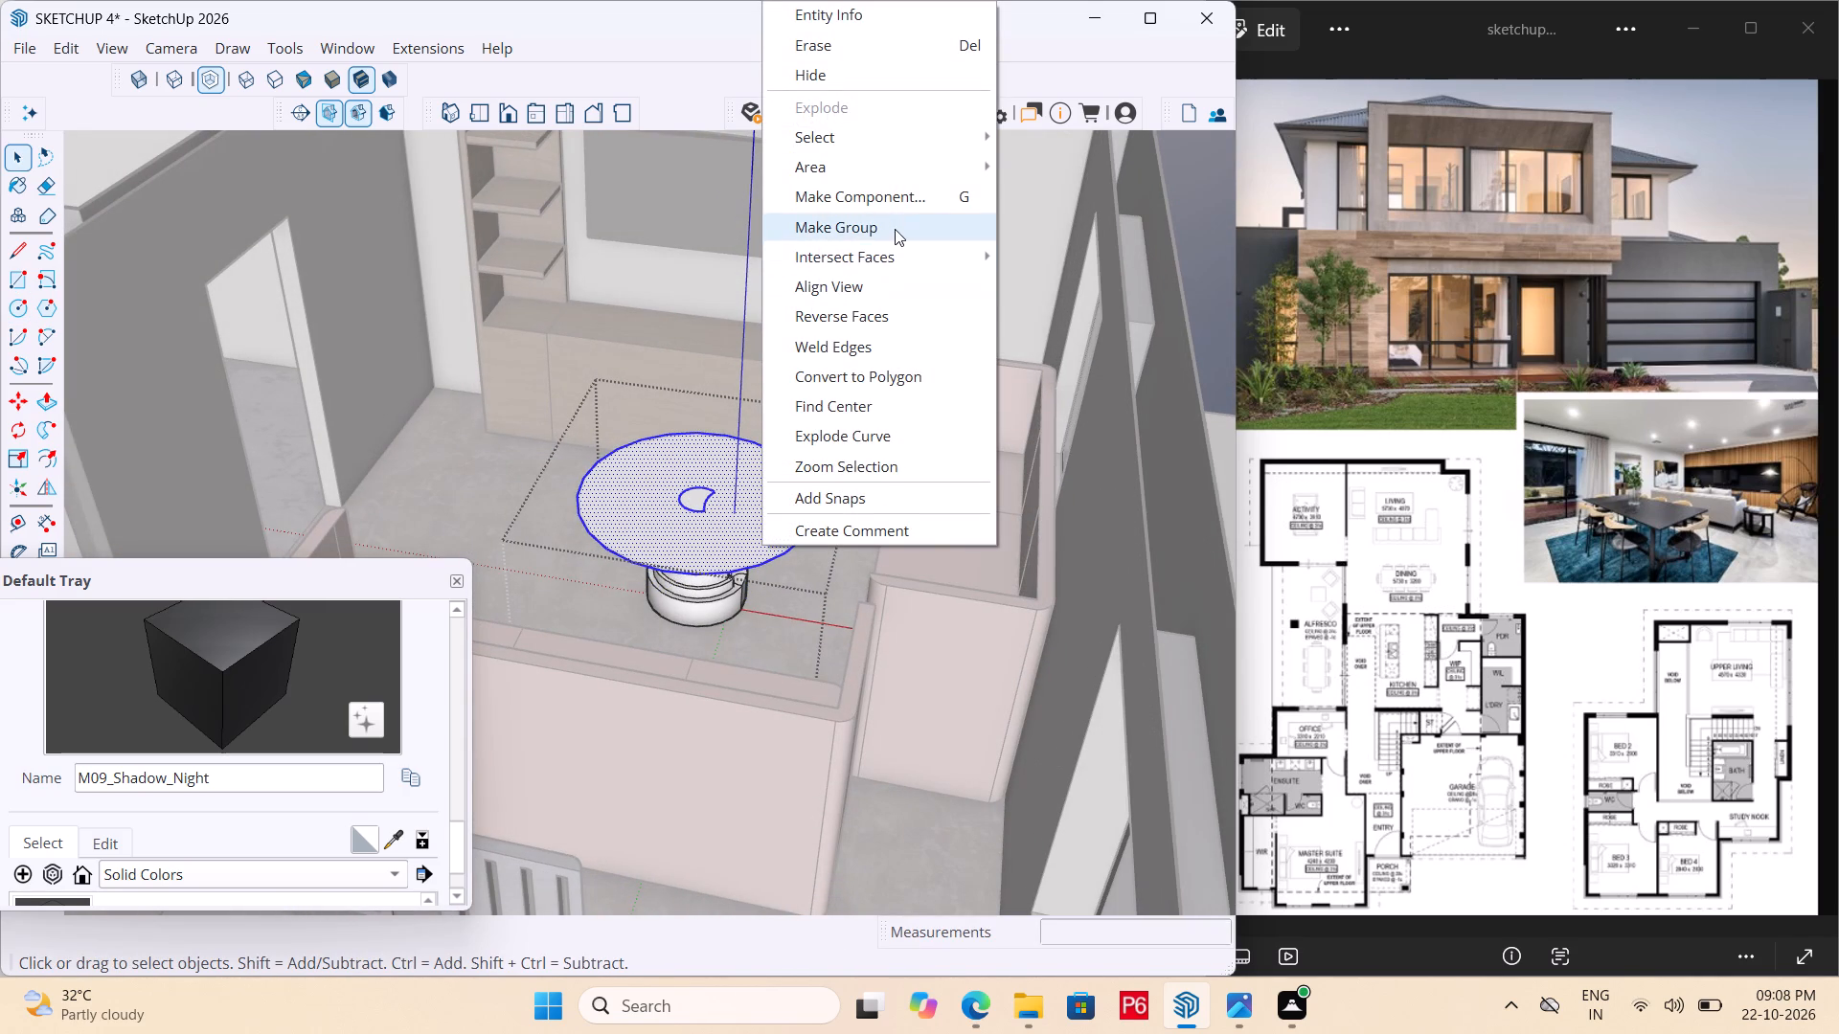
{"action": "left_click", "coordinate": [895, 229]}
{"action": "left_click", "coordinate": [770, 534]}
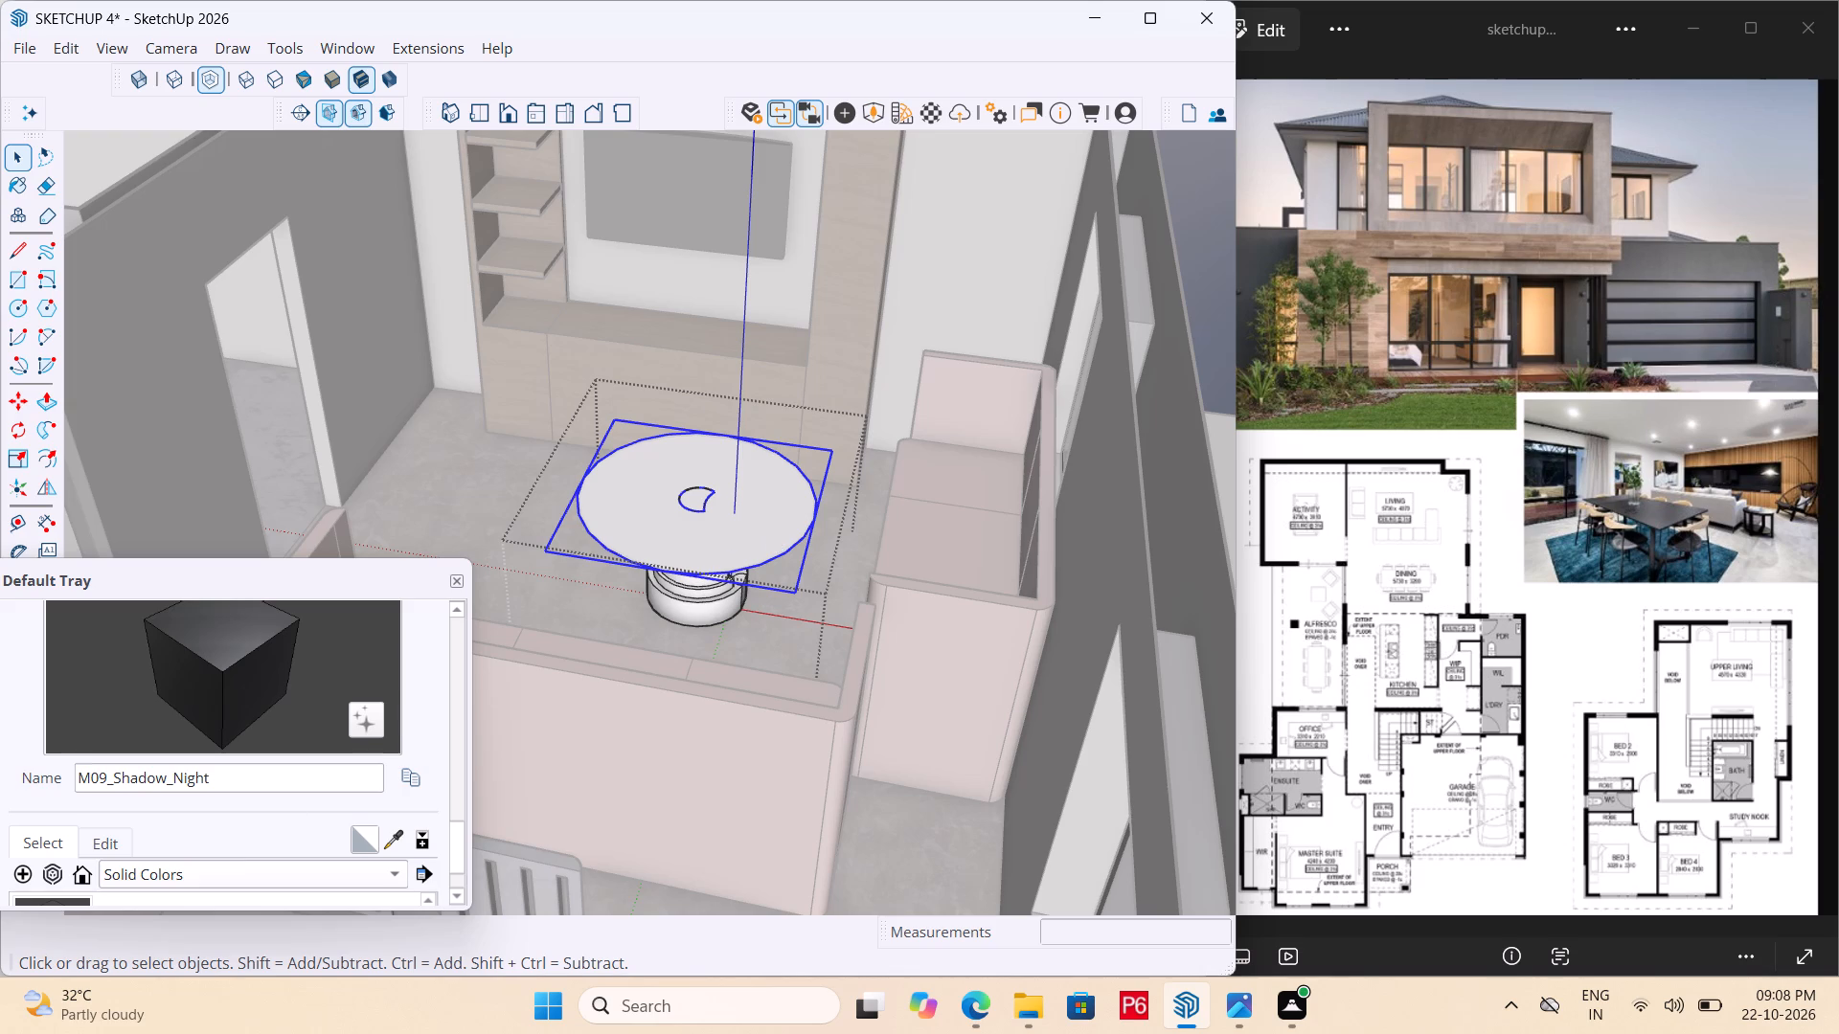
Paint the round tabletop group with the Glass_Basic_01 material from the Glass collection.
{"action": "scroll", "coordinate": [235, 823], "scroll_direction": "down", "scroll_amount": 7}
{"action": "left_click", "coordinate": [234, 789]}
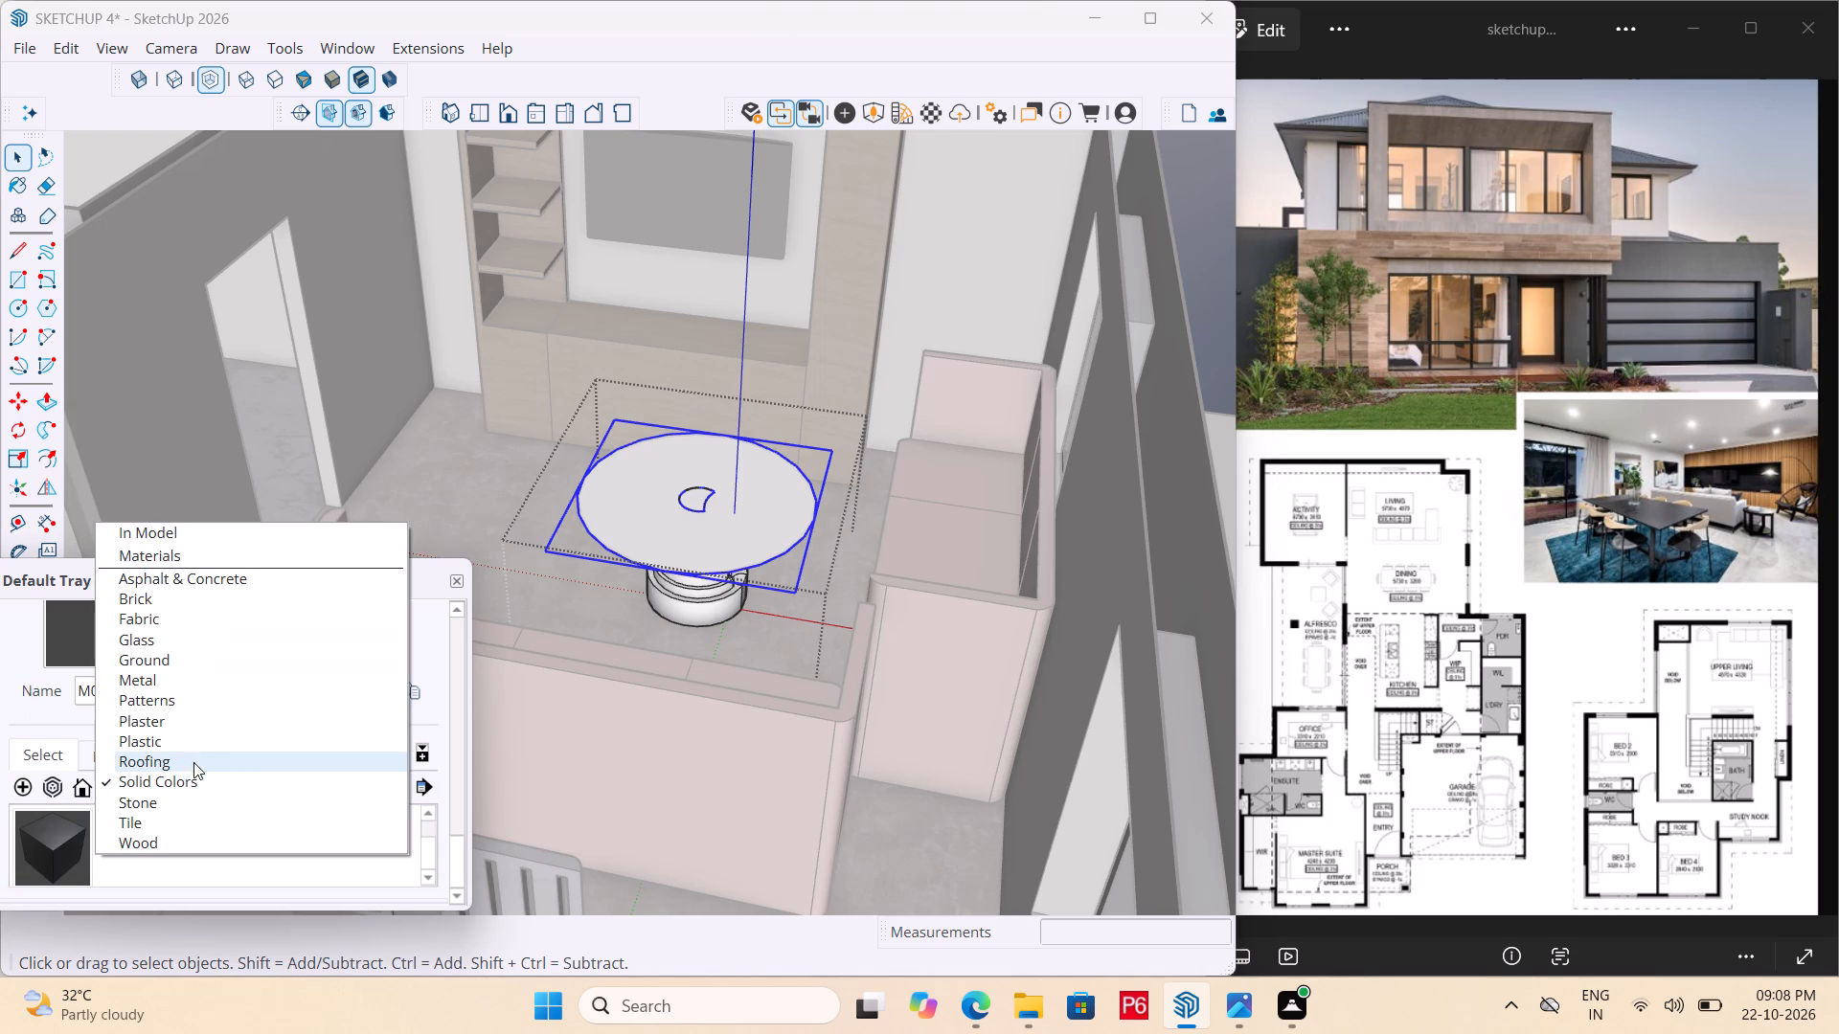
{"action": "left_click", "coordinate": [197, 640]}
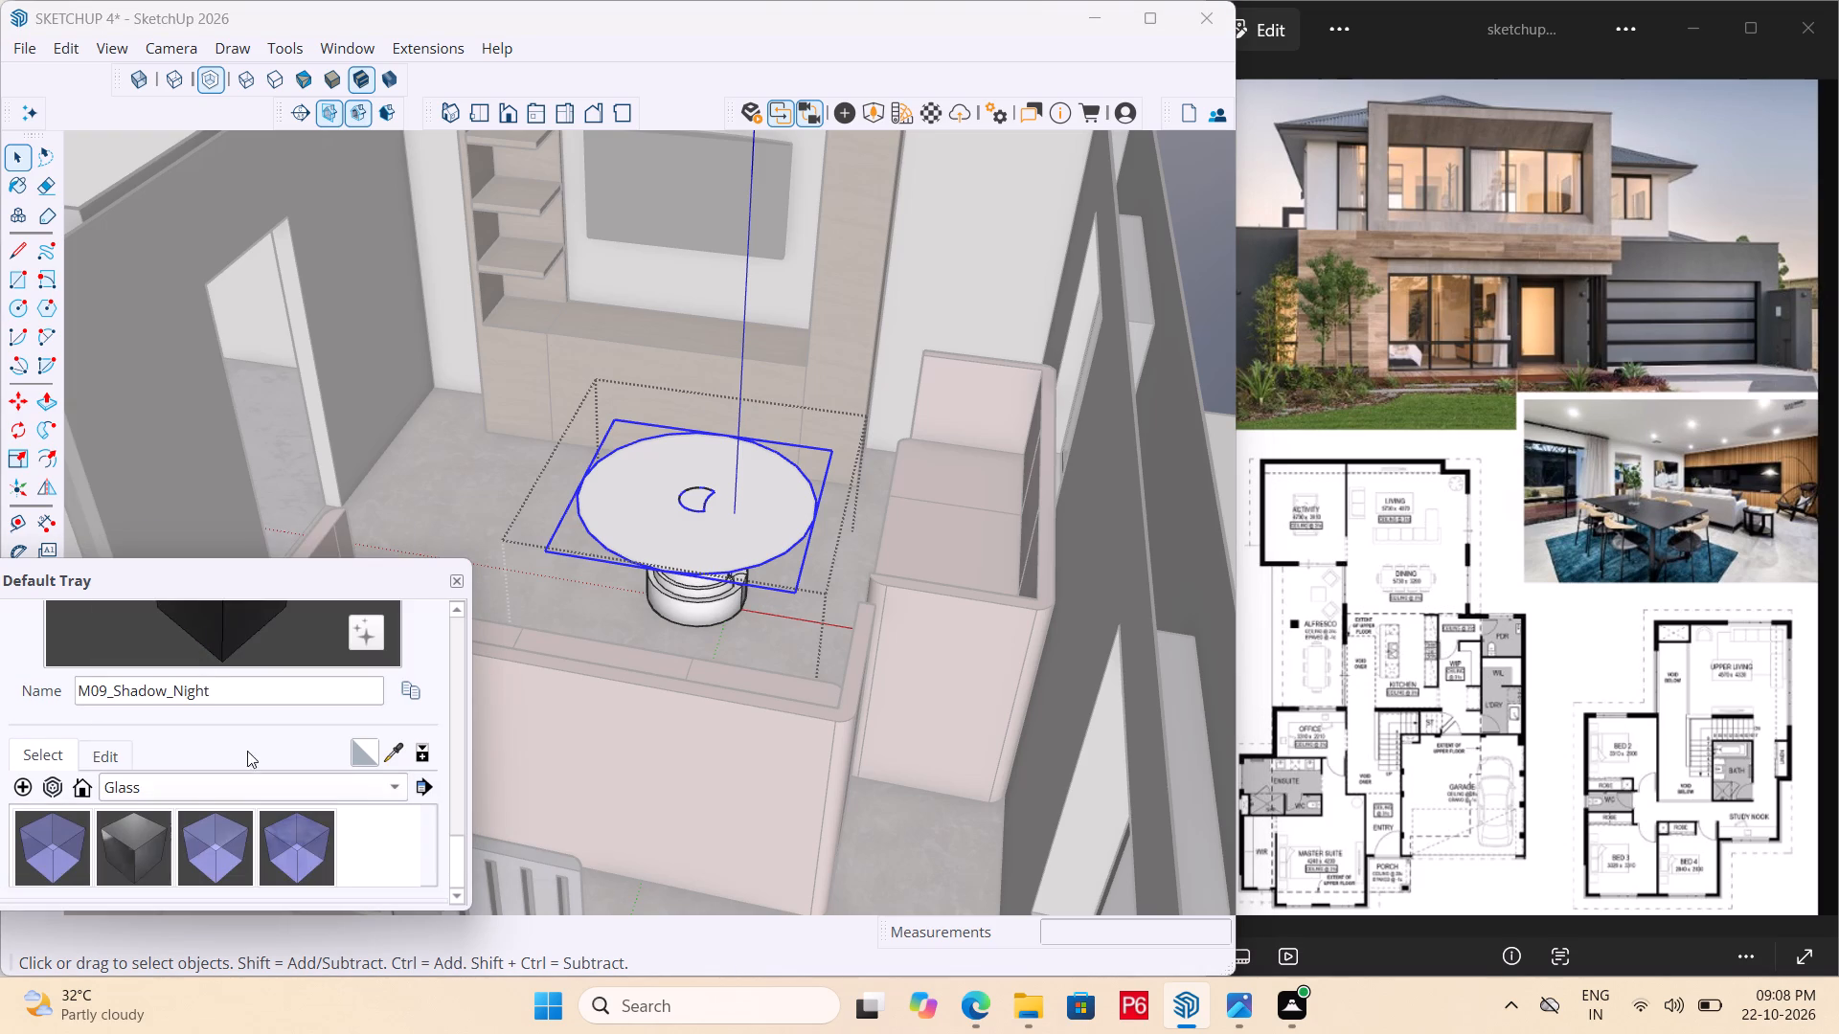
{"action": "left_click", "coordinate": [72, 846]}
{"action": "left_click", "coordinate": [619, 484]}
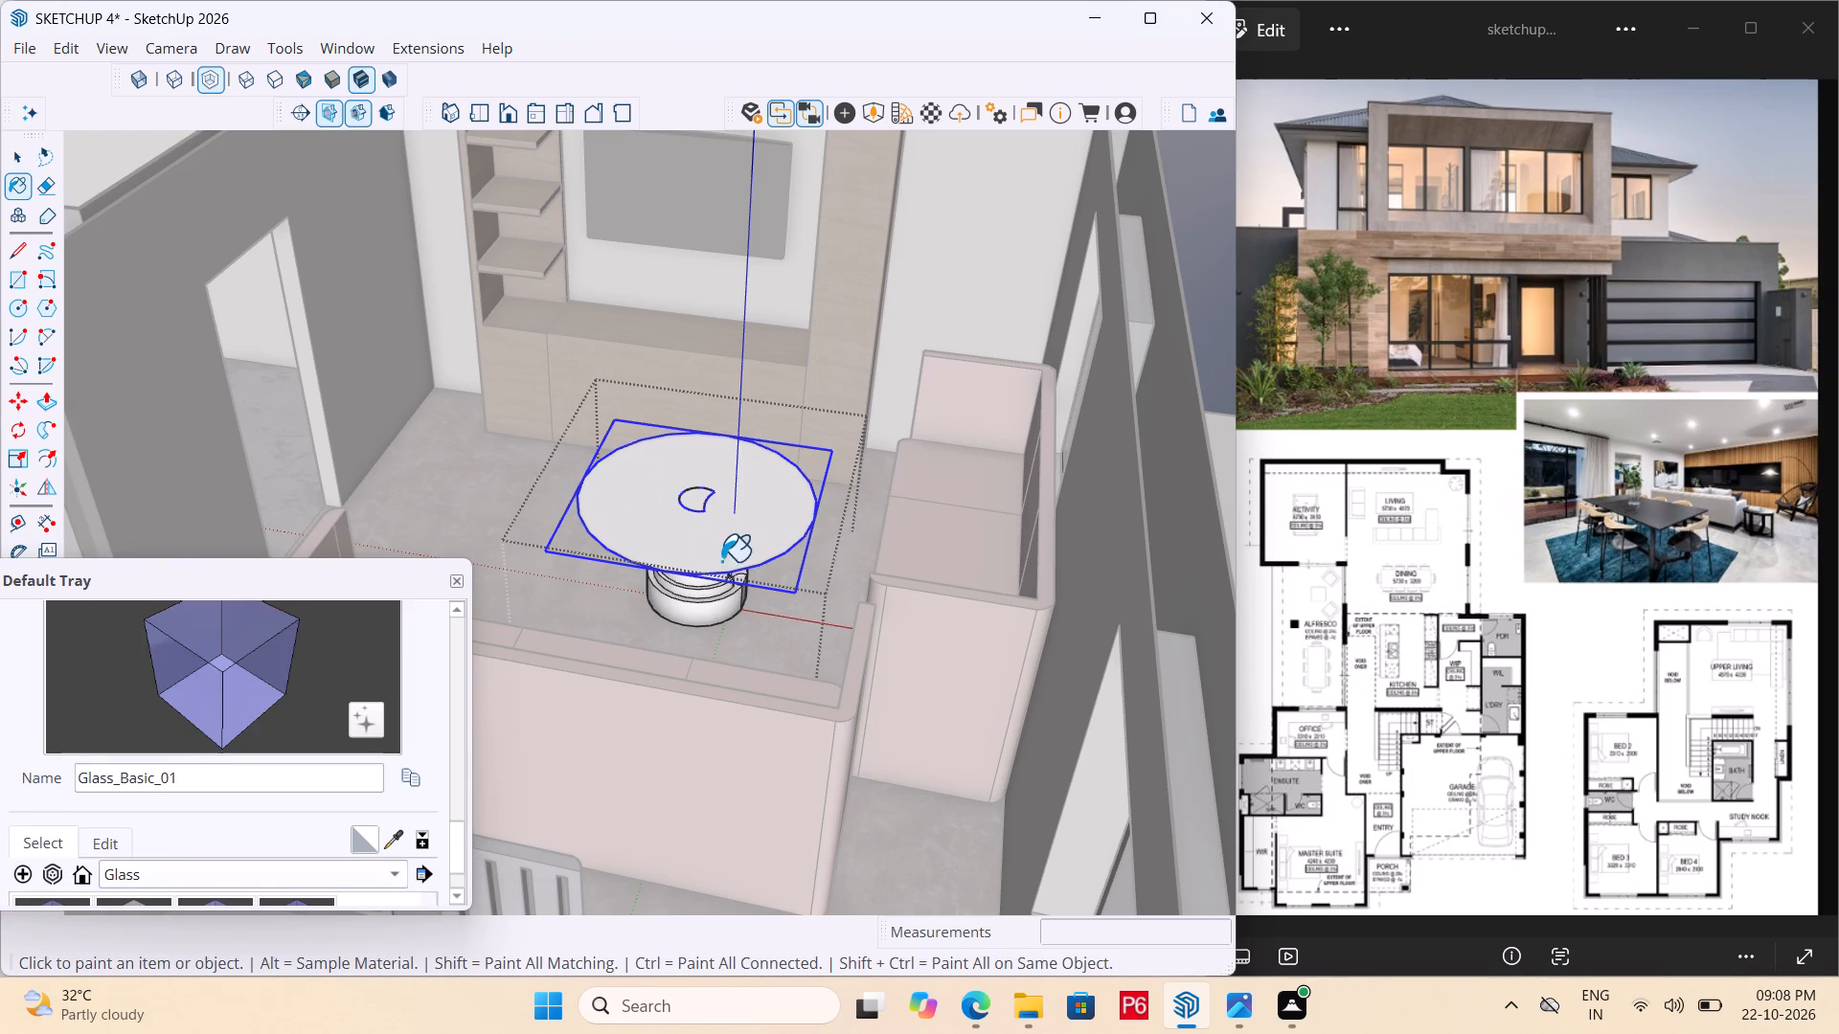
{"action": "scroll", "coordinate": [733, 563], "scroll_direction": "up", "scroll_amount": 4}
{"action": "middle_click_drag", "start_coordinate": [752, 527], "coordinate": [698, 551]}
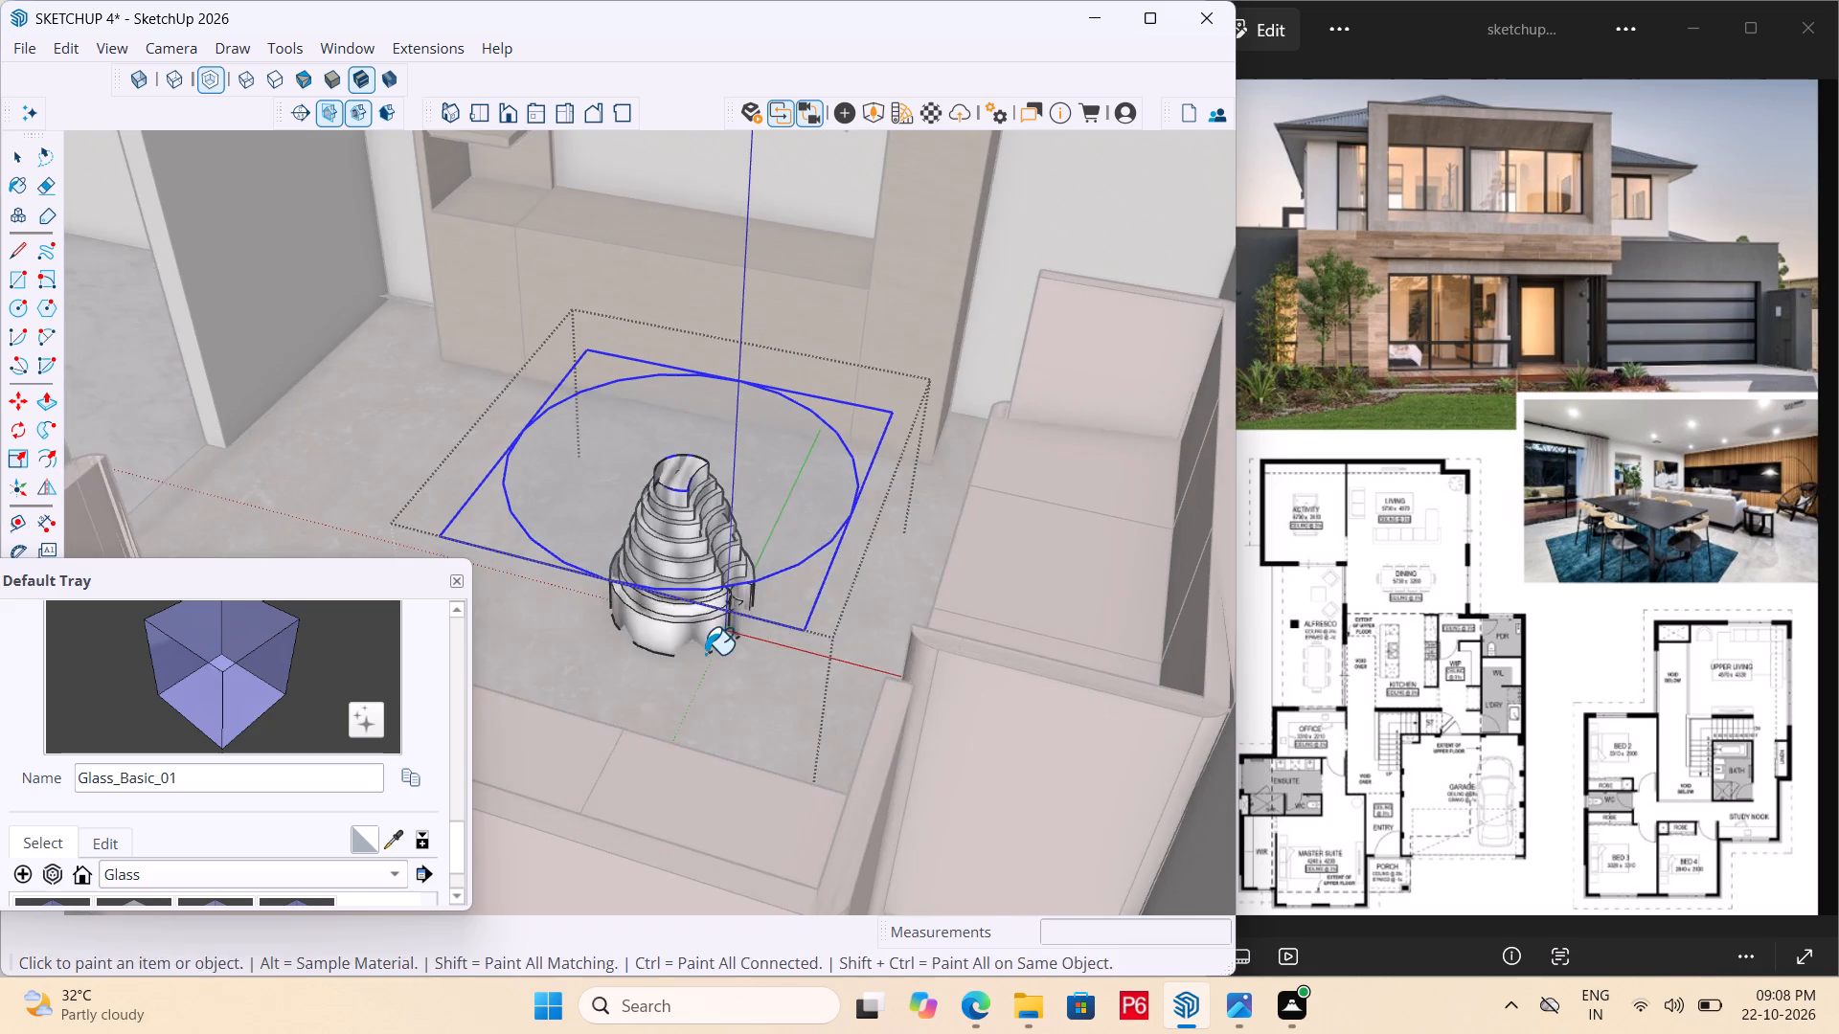
{"action": "middle_click_drag", "start_coordinate": [705, 655], "coordinate": [646, 612]}
{"action": "scroll", "coordinate": [646, 612], "scroll_direction": "up", "scroll_amount": 4}
{"action": "middle_click_drag", "start_coordinate": [670, 627], "coordinate": [691, 639]}
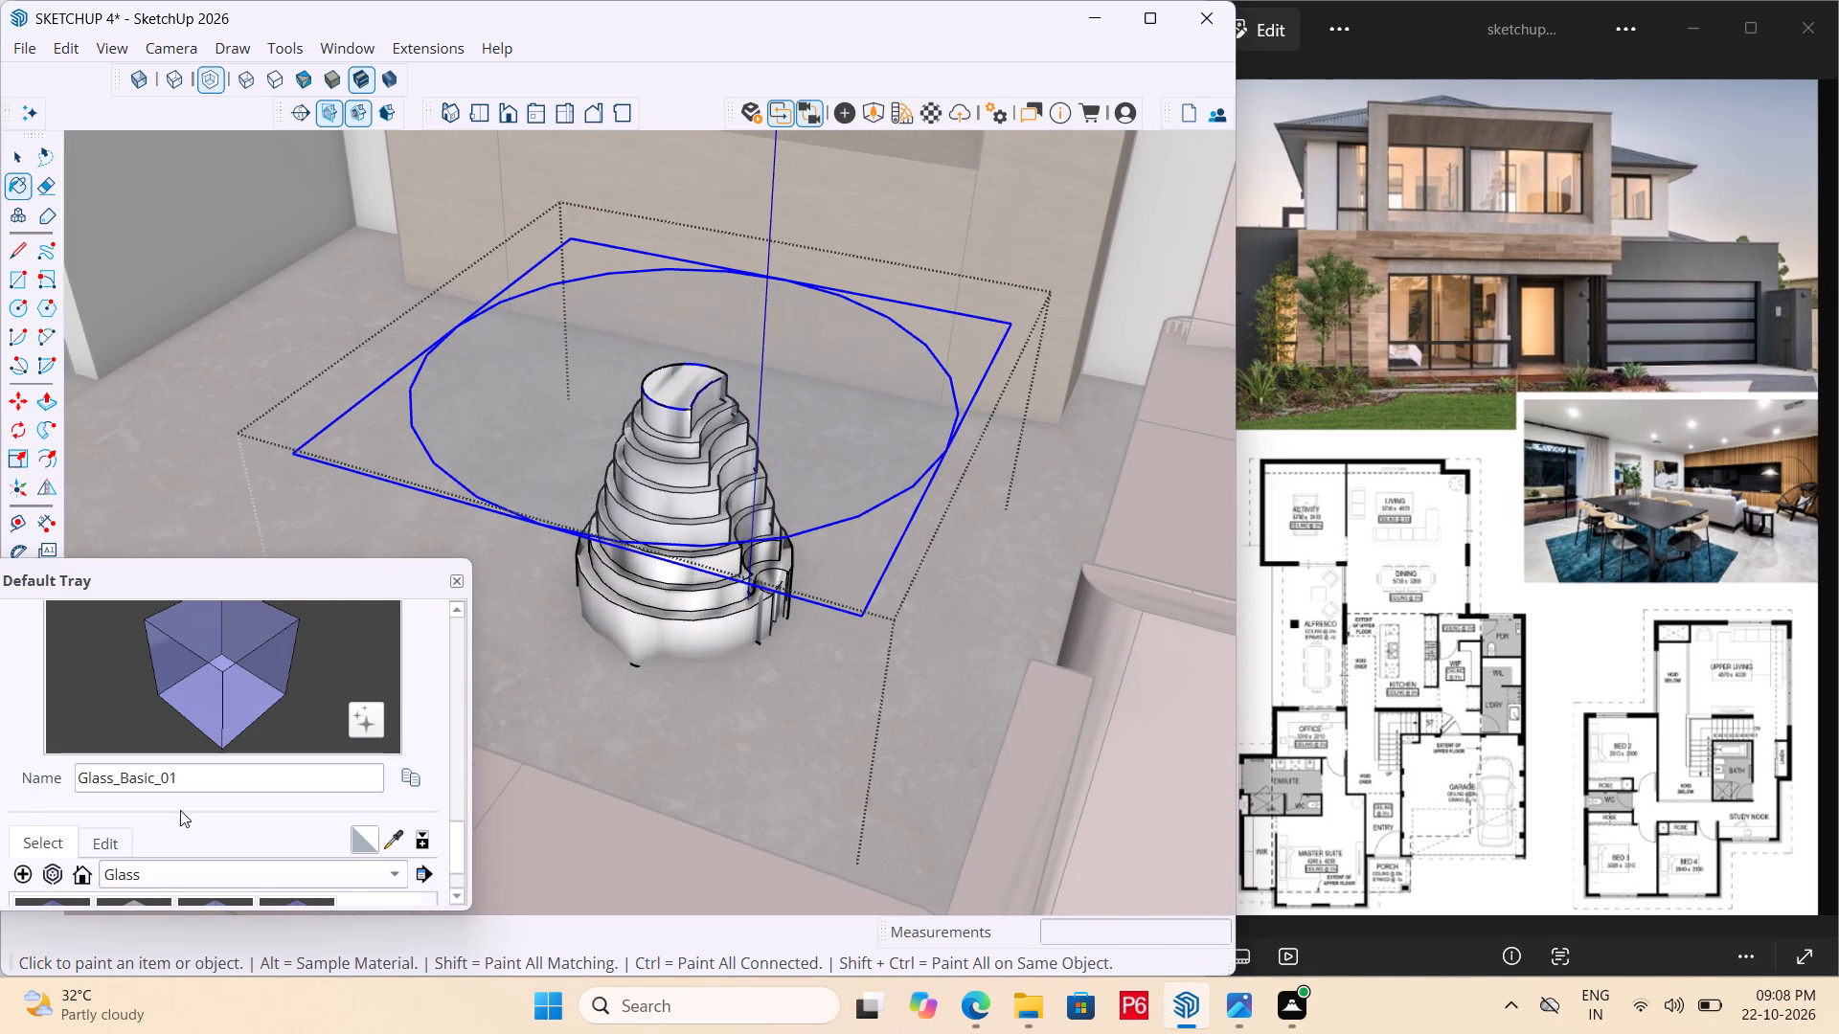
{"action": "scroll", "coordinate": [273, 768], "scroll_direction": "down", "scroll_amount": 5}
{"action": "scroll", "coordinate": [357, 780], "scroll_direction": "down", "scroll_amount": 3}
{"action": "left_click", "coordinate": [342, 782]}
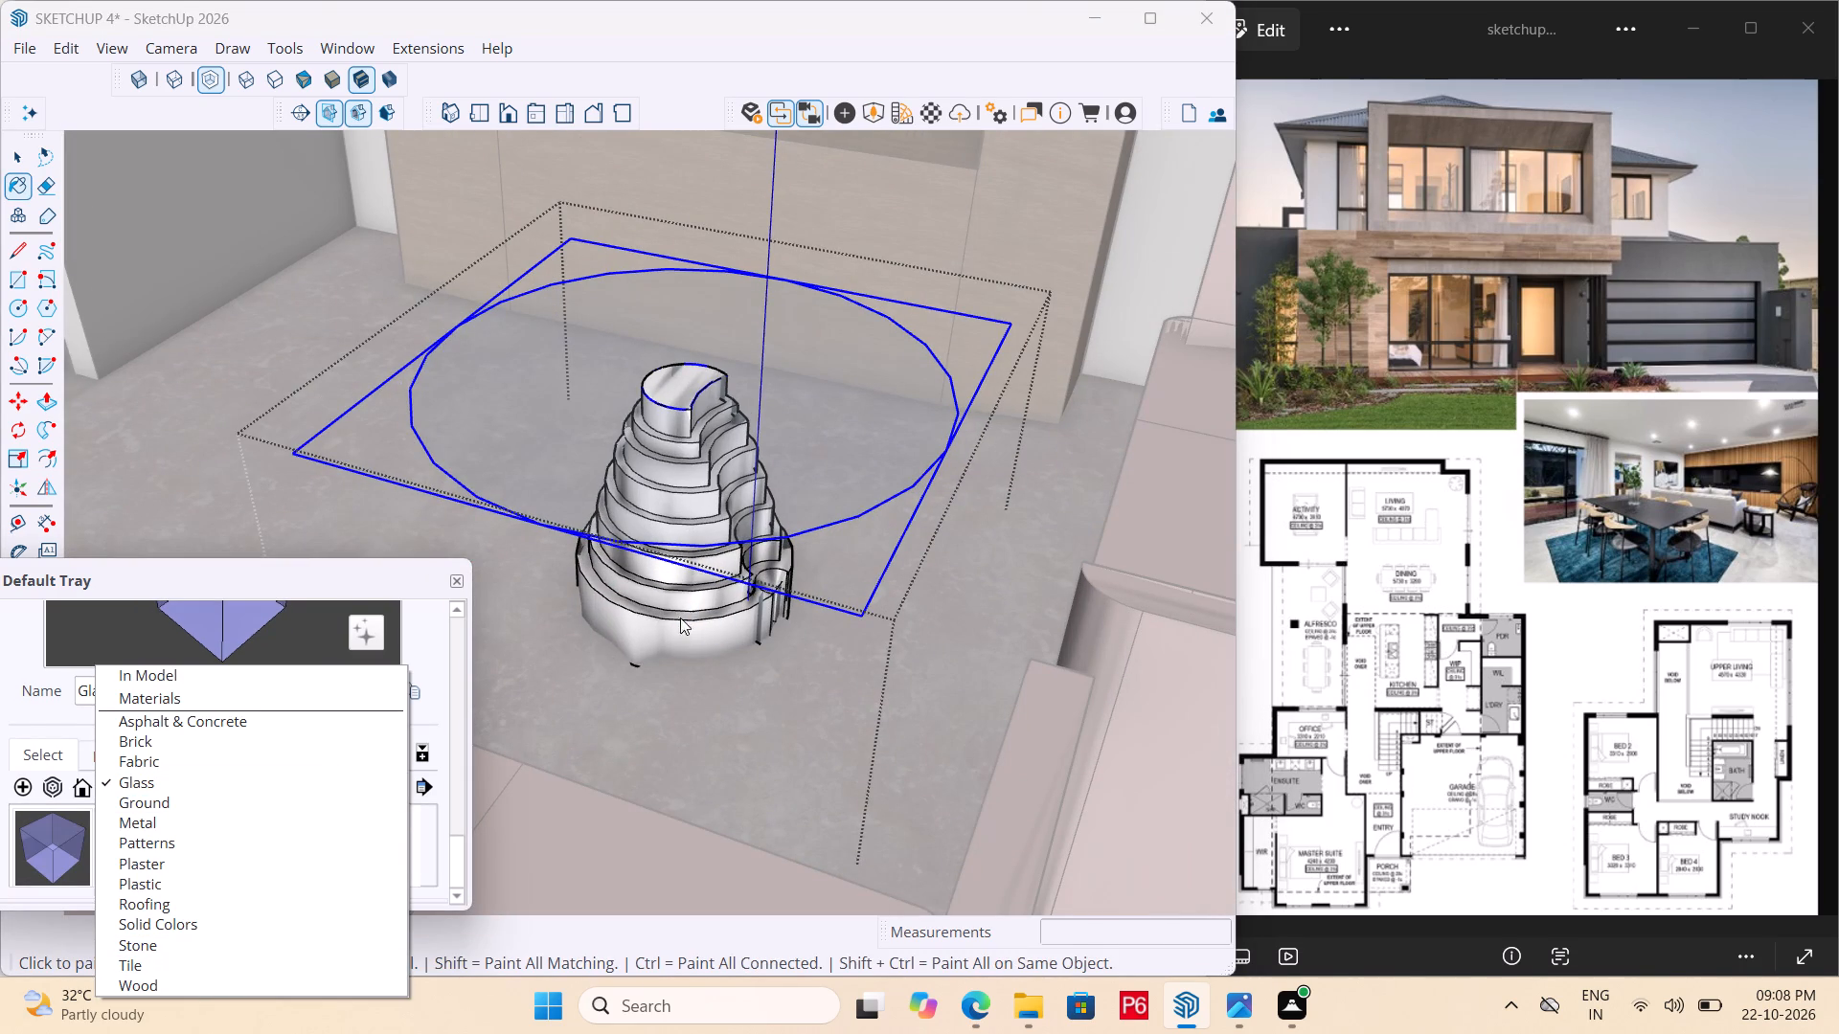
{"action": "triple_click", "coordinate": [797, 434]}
Open the tabletop group for editing and extrude its circular glass face by 1".
{"action": "key", "text": "space"}
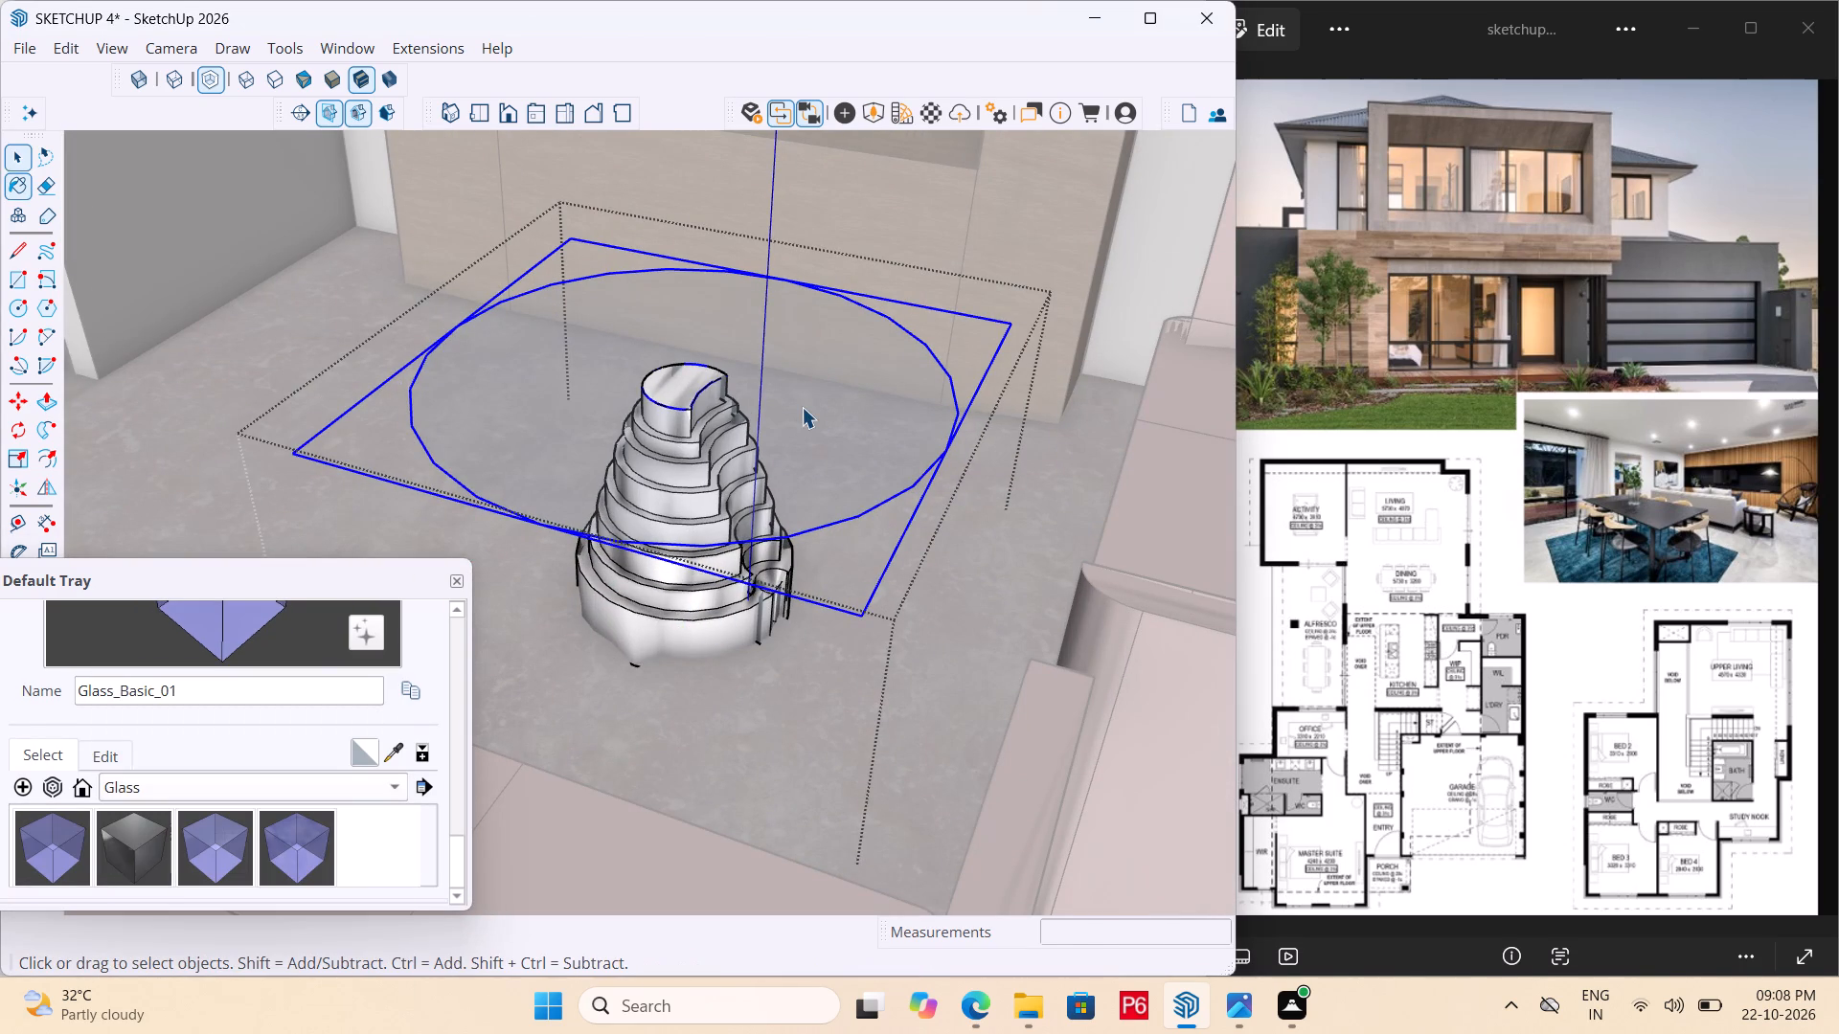
{"action": "double_click", "coordinate": [802, 407]}
{"action": "key", "text": "p"}
{"action": "left_click", "coordinate": [803, 409]}
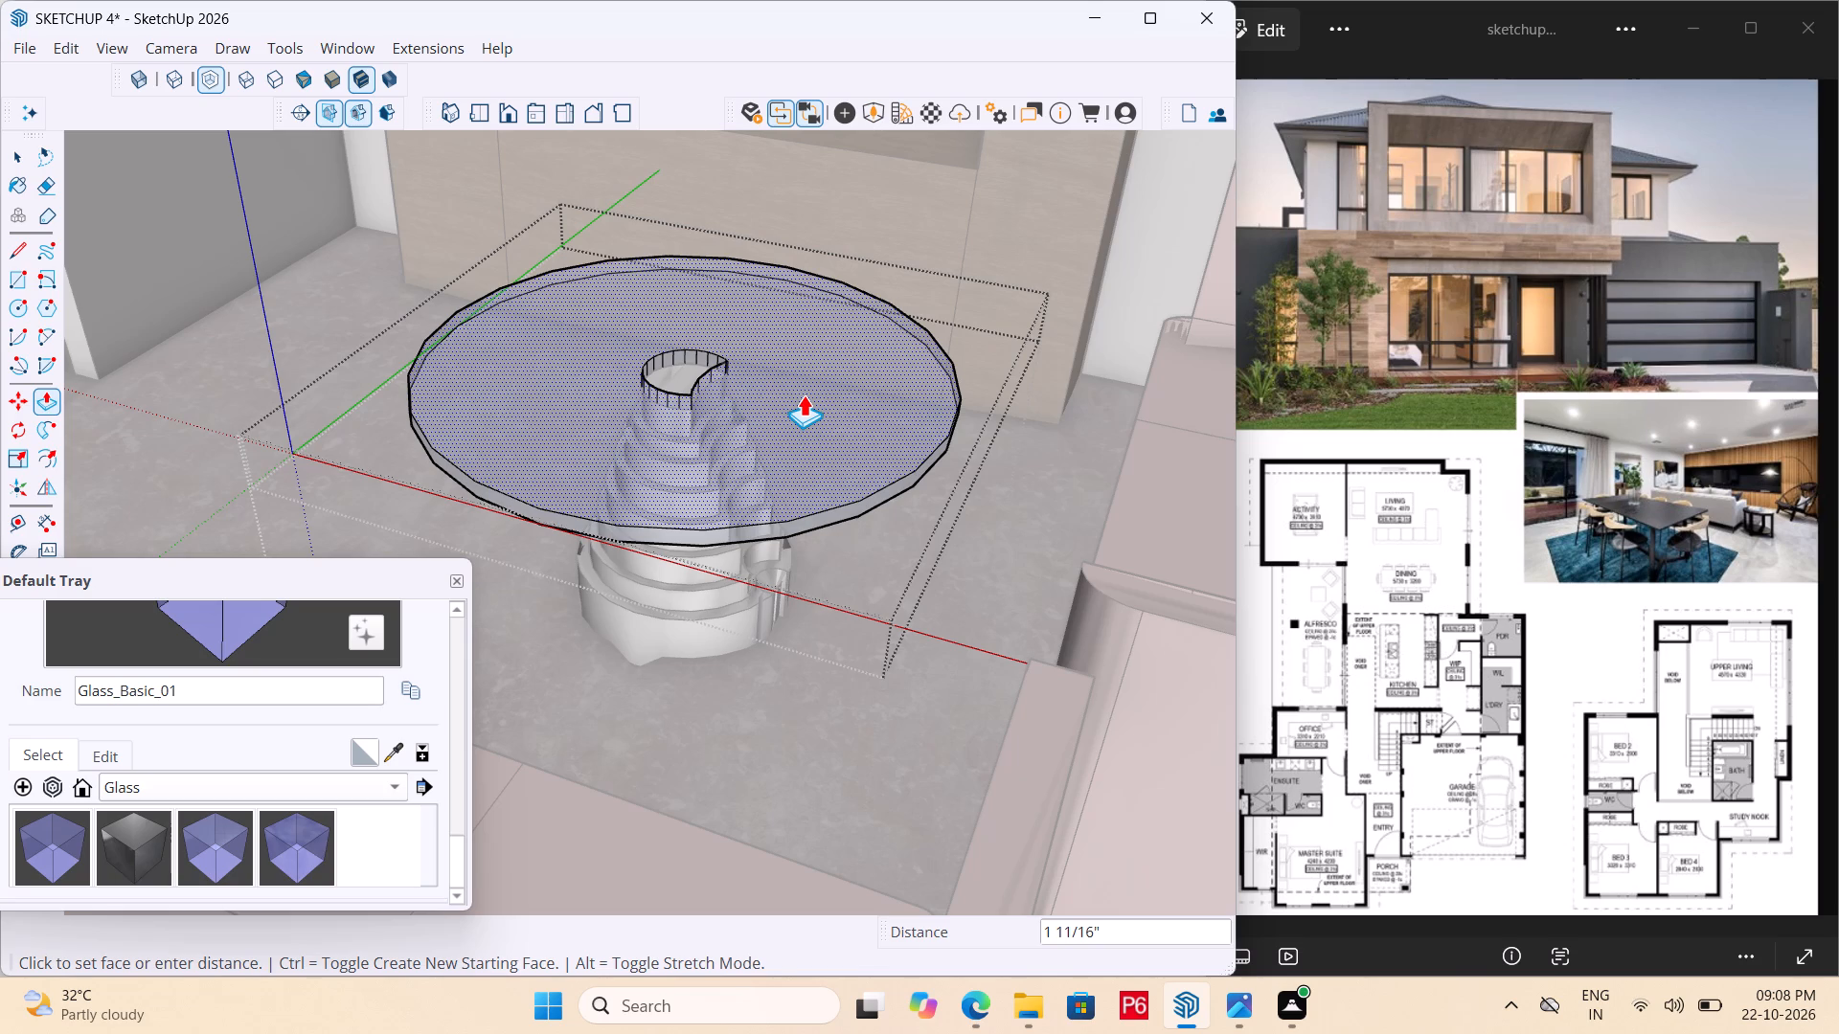
{"action": "type", "text": "1\""}
{"action": "key", "text": "Return"}
{"action": "middle_click_drag", "start_coordinate": [593, 502], "coordinate": [995, 691]}
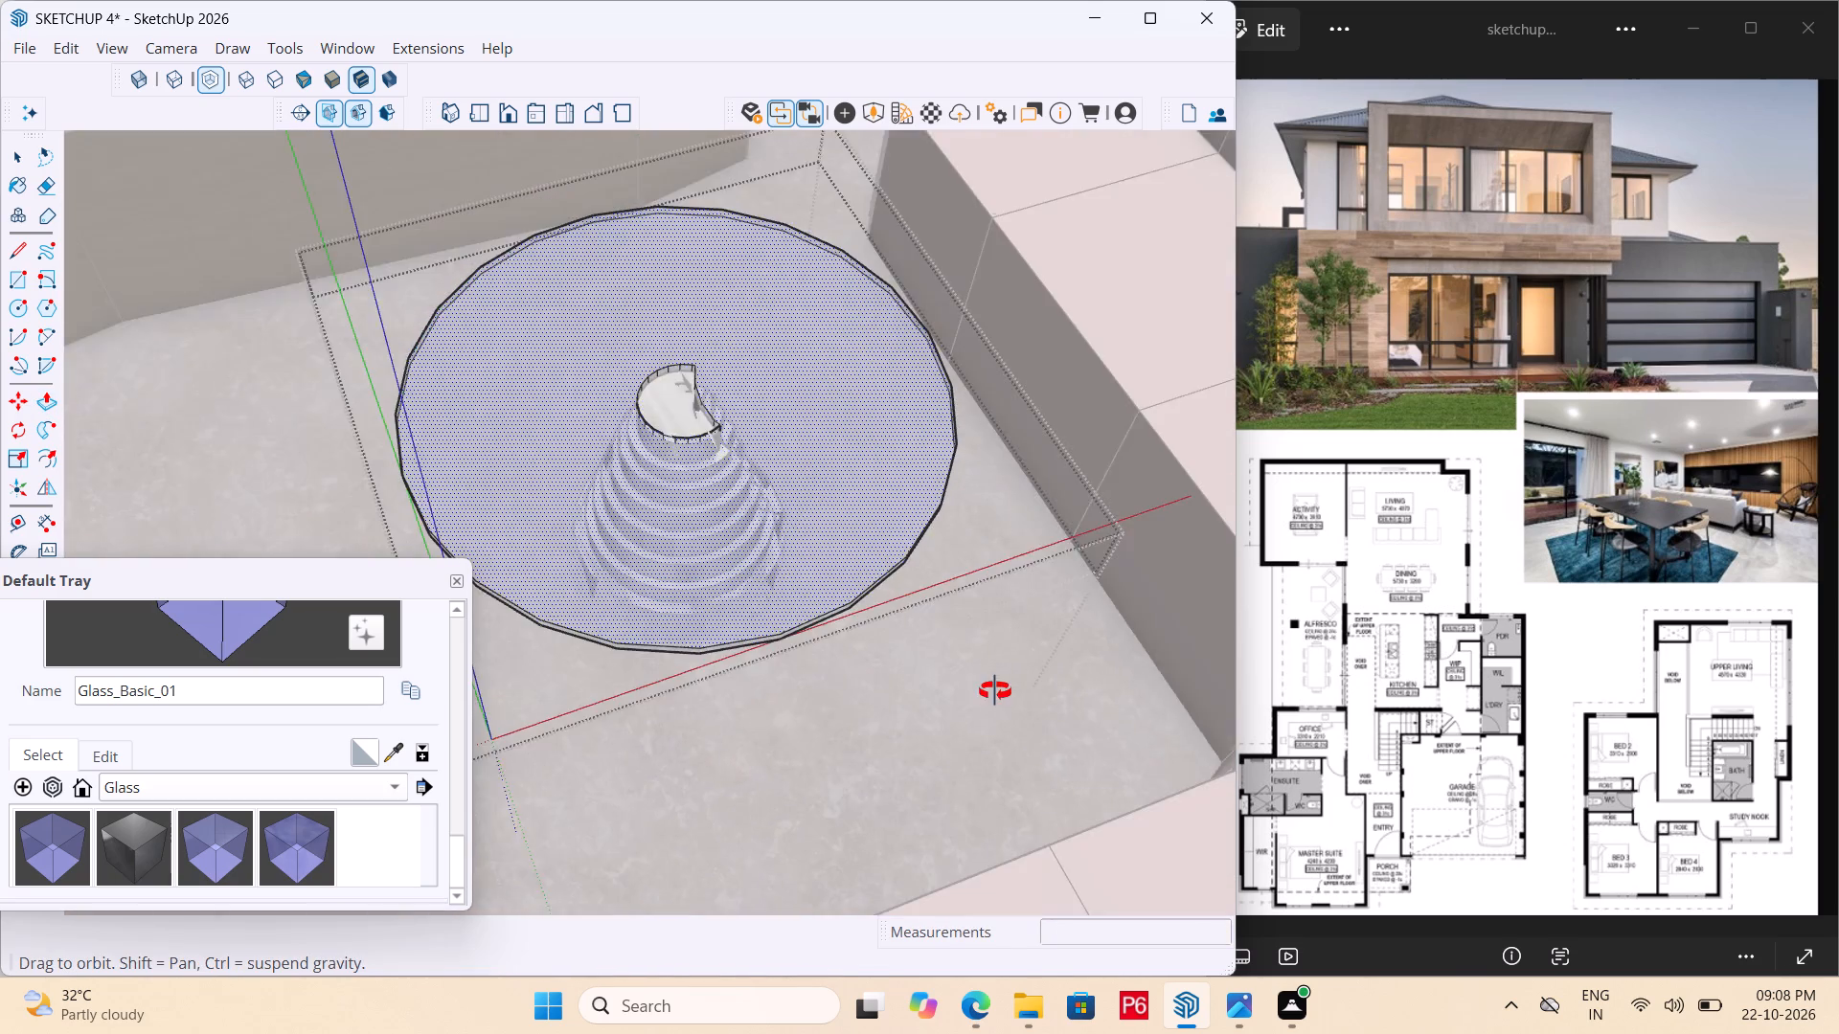
{"action": "middle_click_drag", "start_coordinate": [995, 691], "coordinate": [965, 694]}
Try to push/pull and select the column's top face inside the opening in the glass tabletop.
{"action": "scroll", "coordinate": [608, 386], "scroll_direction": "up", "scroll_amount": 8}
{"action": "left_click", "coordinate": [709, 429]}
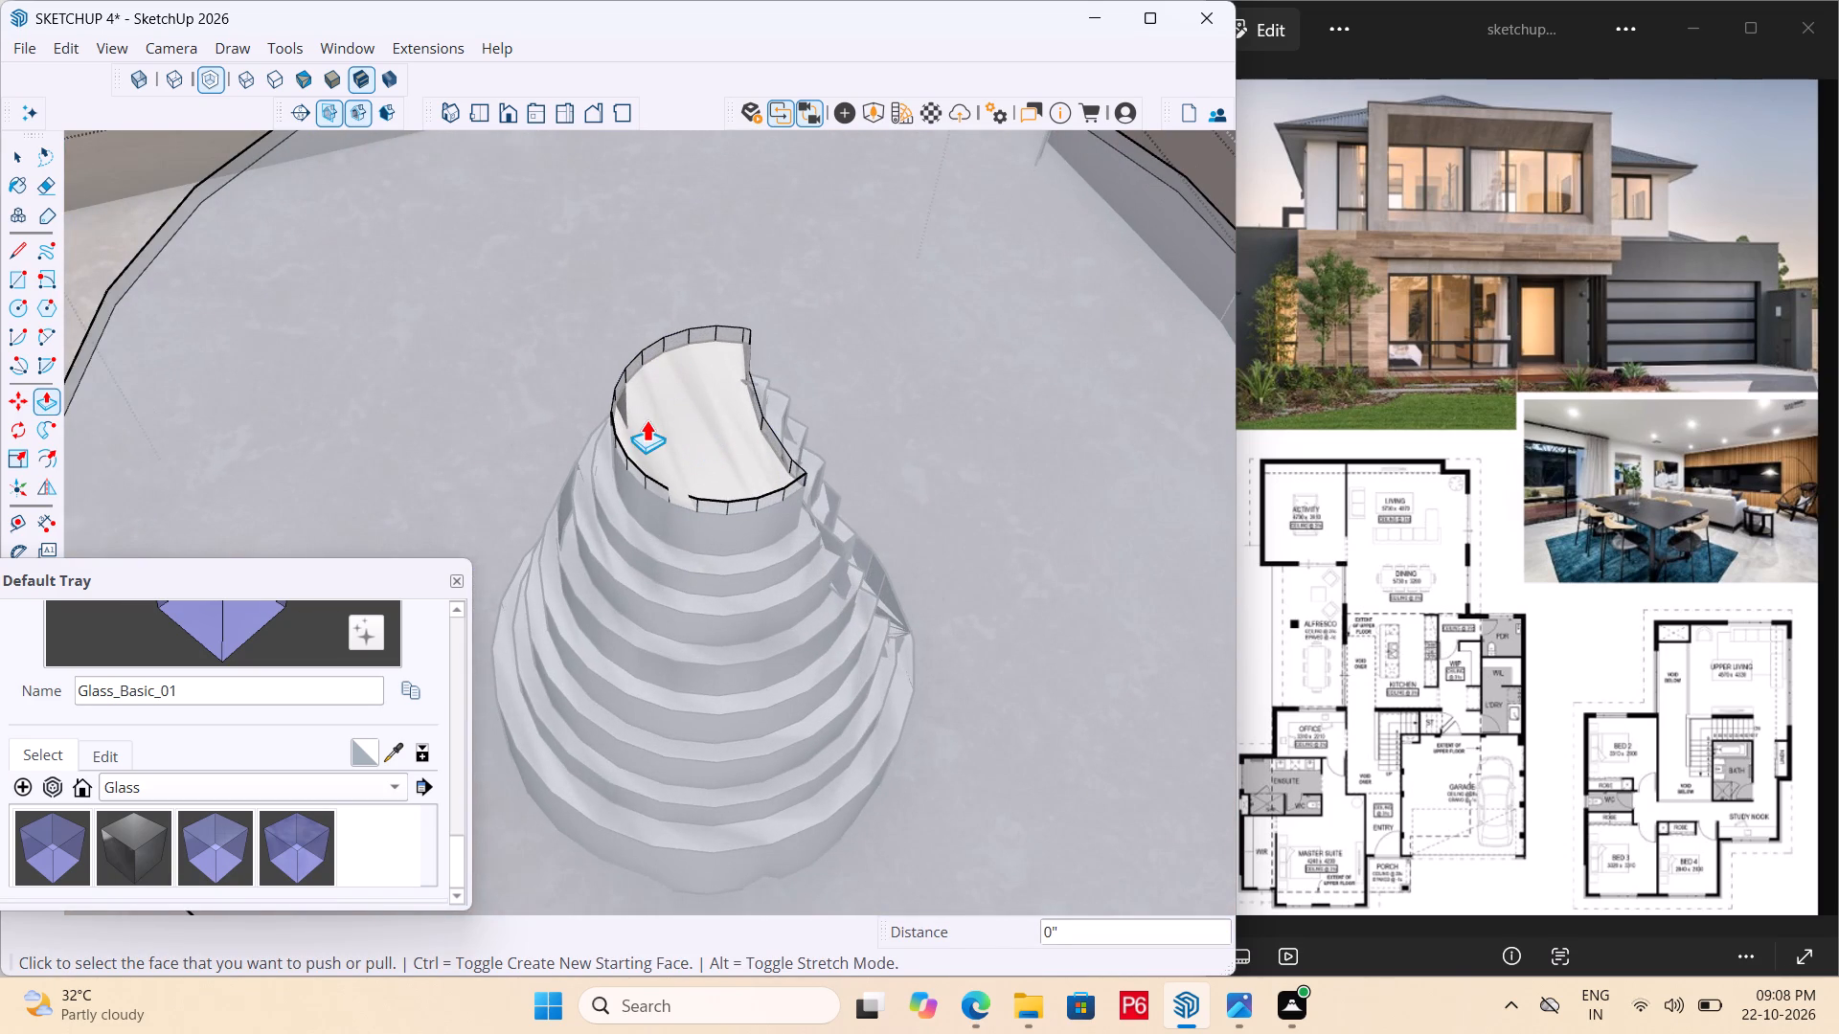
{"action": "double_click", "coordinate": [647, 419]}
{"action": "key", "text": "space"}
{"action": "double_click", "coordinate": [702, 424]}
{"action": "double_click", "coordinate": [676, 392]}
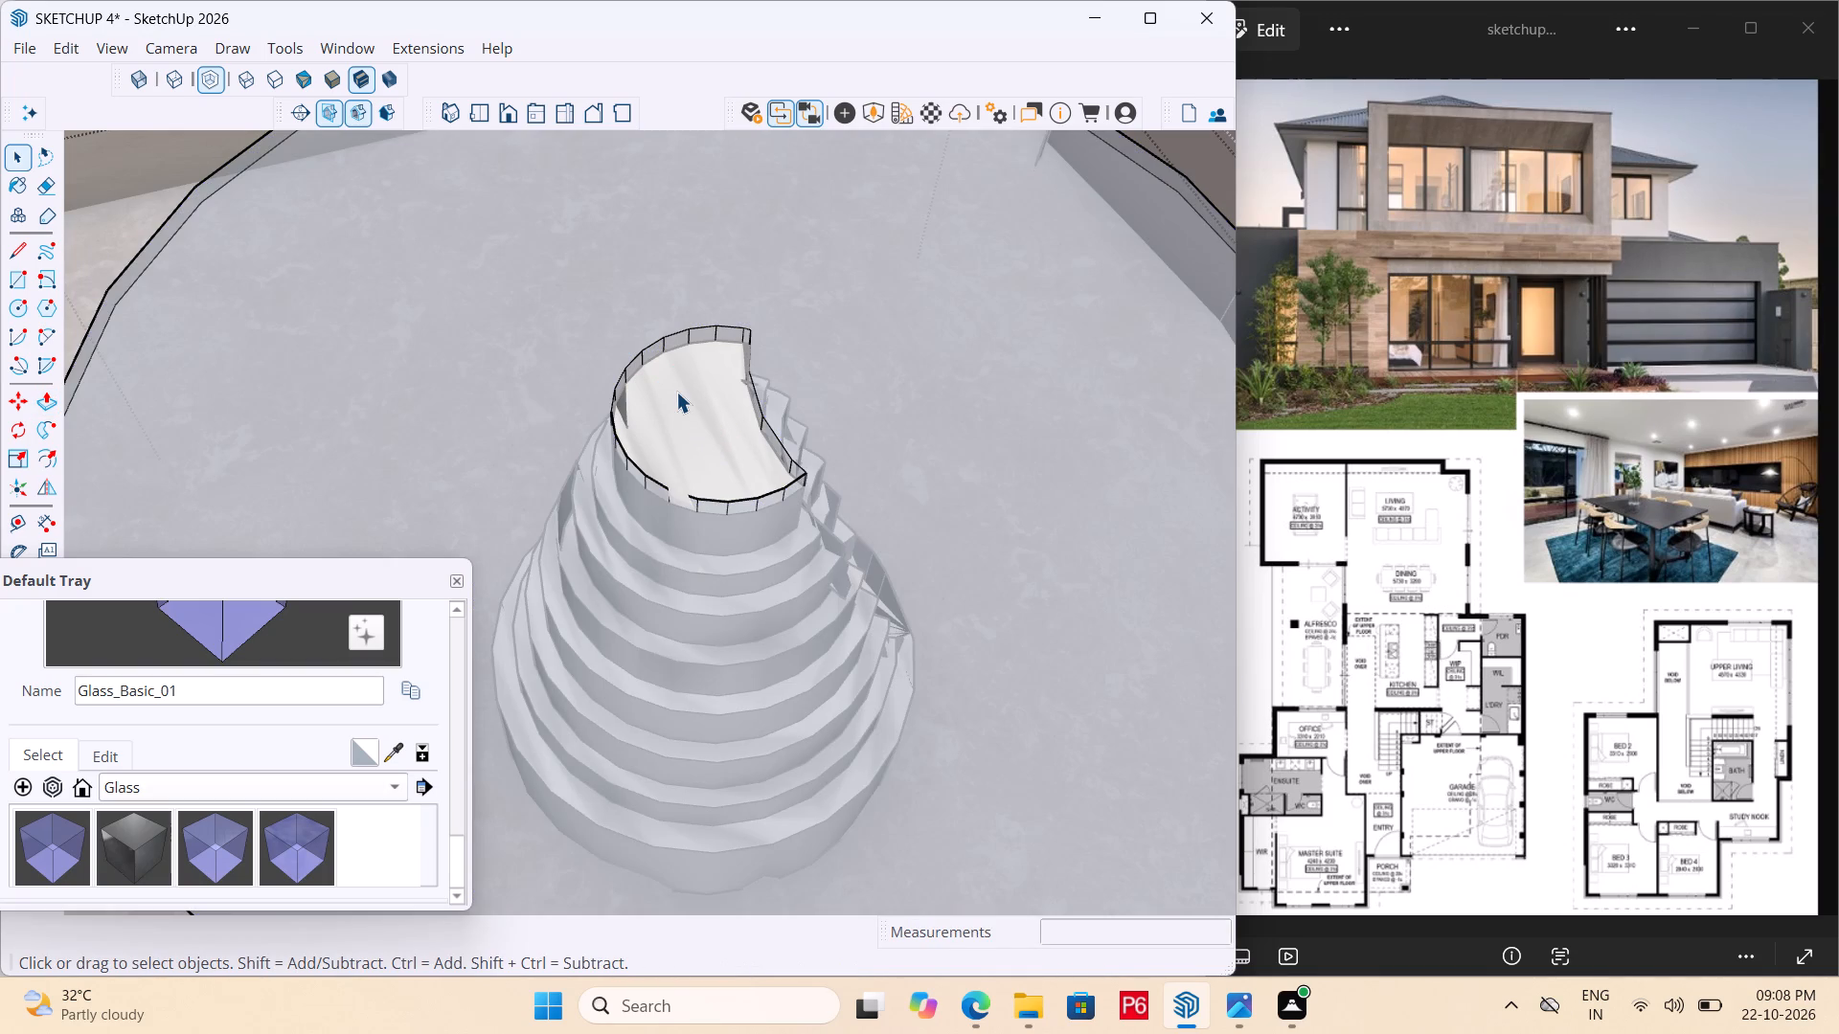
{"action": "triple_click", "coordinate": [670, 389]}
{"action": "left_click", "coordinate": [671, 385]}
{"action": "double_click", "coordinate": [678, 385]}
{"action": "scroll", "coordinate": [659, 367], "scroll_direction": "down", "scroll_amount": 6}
Switch to the isometric view and save the model.
{"action": "middle_click_drag", "start_coordinate": [739, 445], "coordinate": [650, 306]}
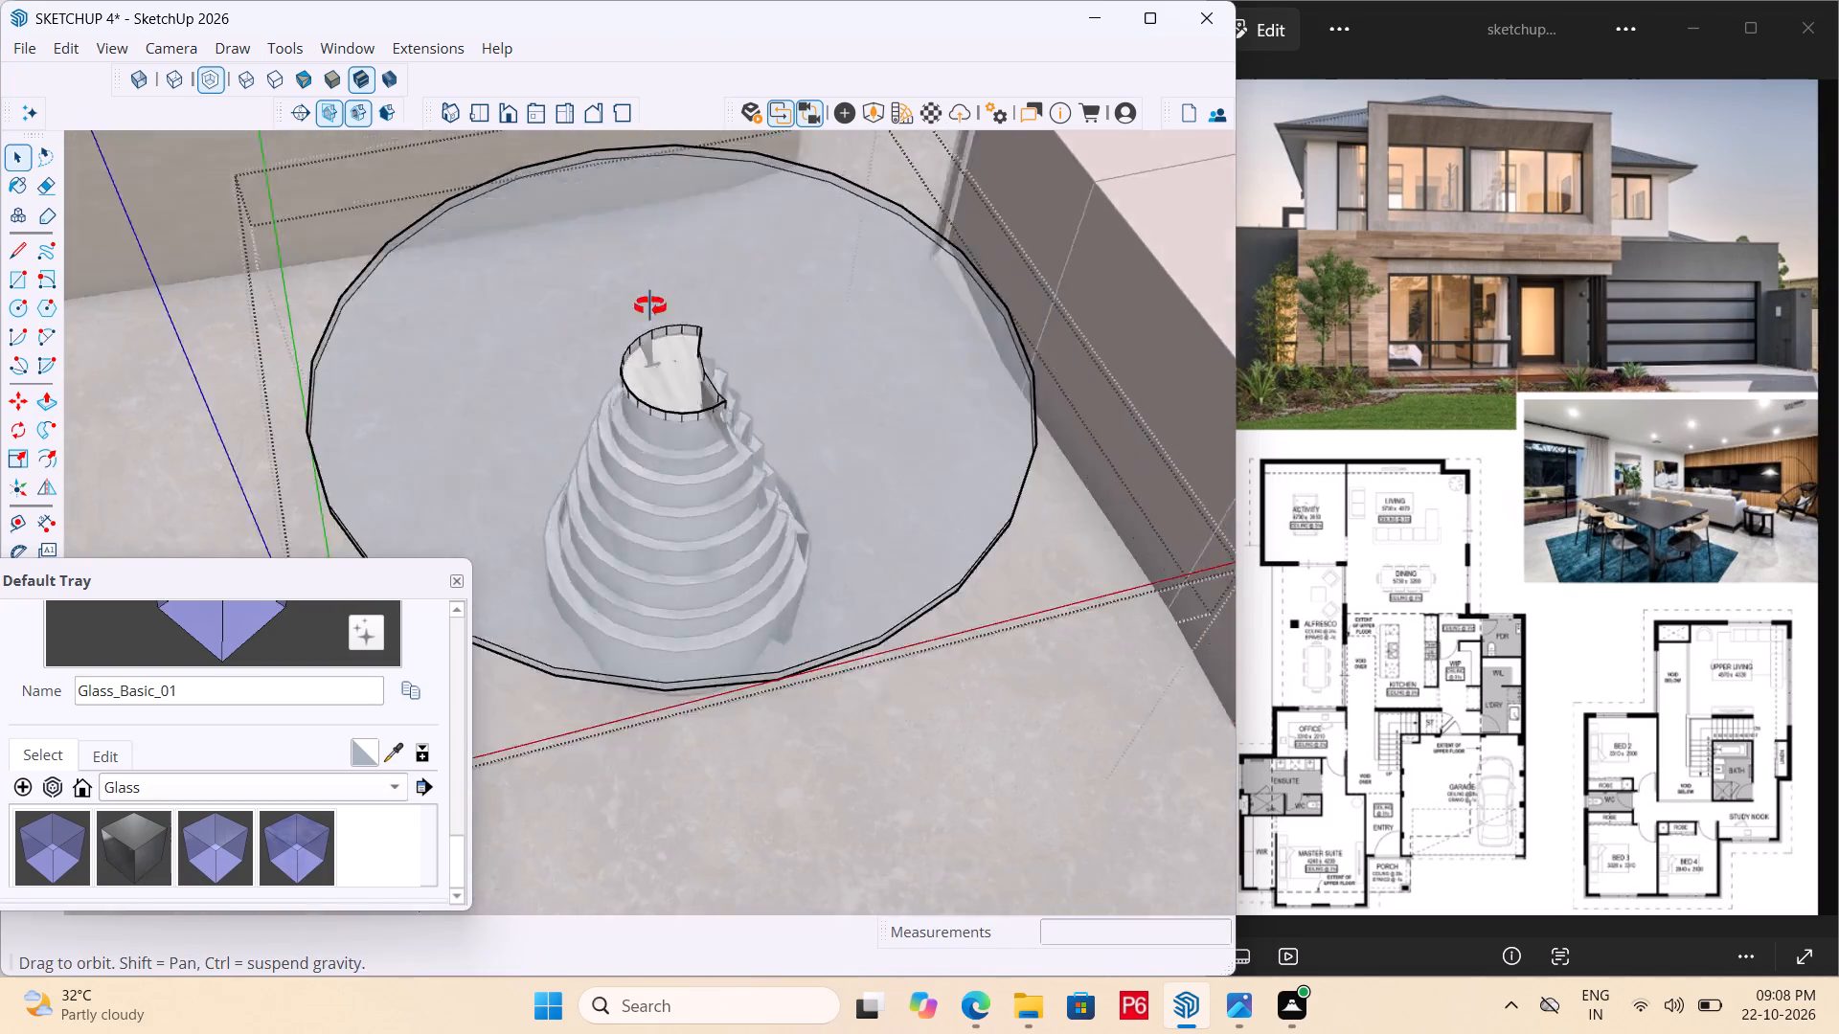
{"action": "middle_click_drag", "start_coordinate": [650, 306], "coordinate": [539, 104]}
{"action": "left_click", "coordinate": [457, 116]}
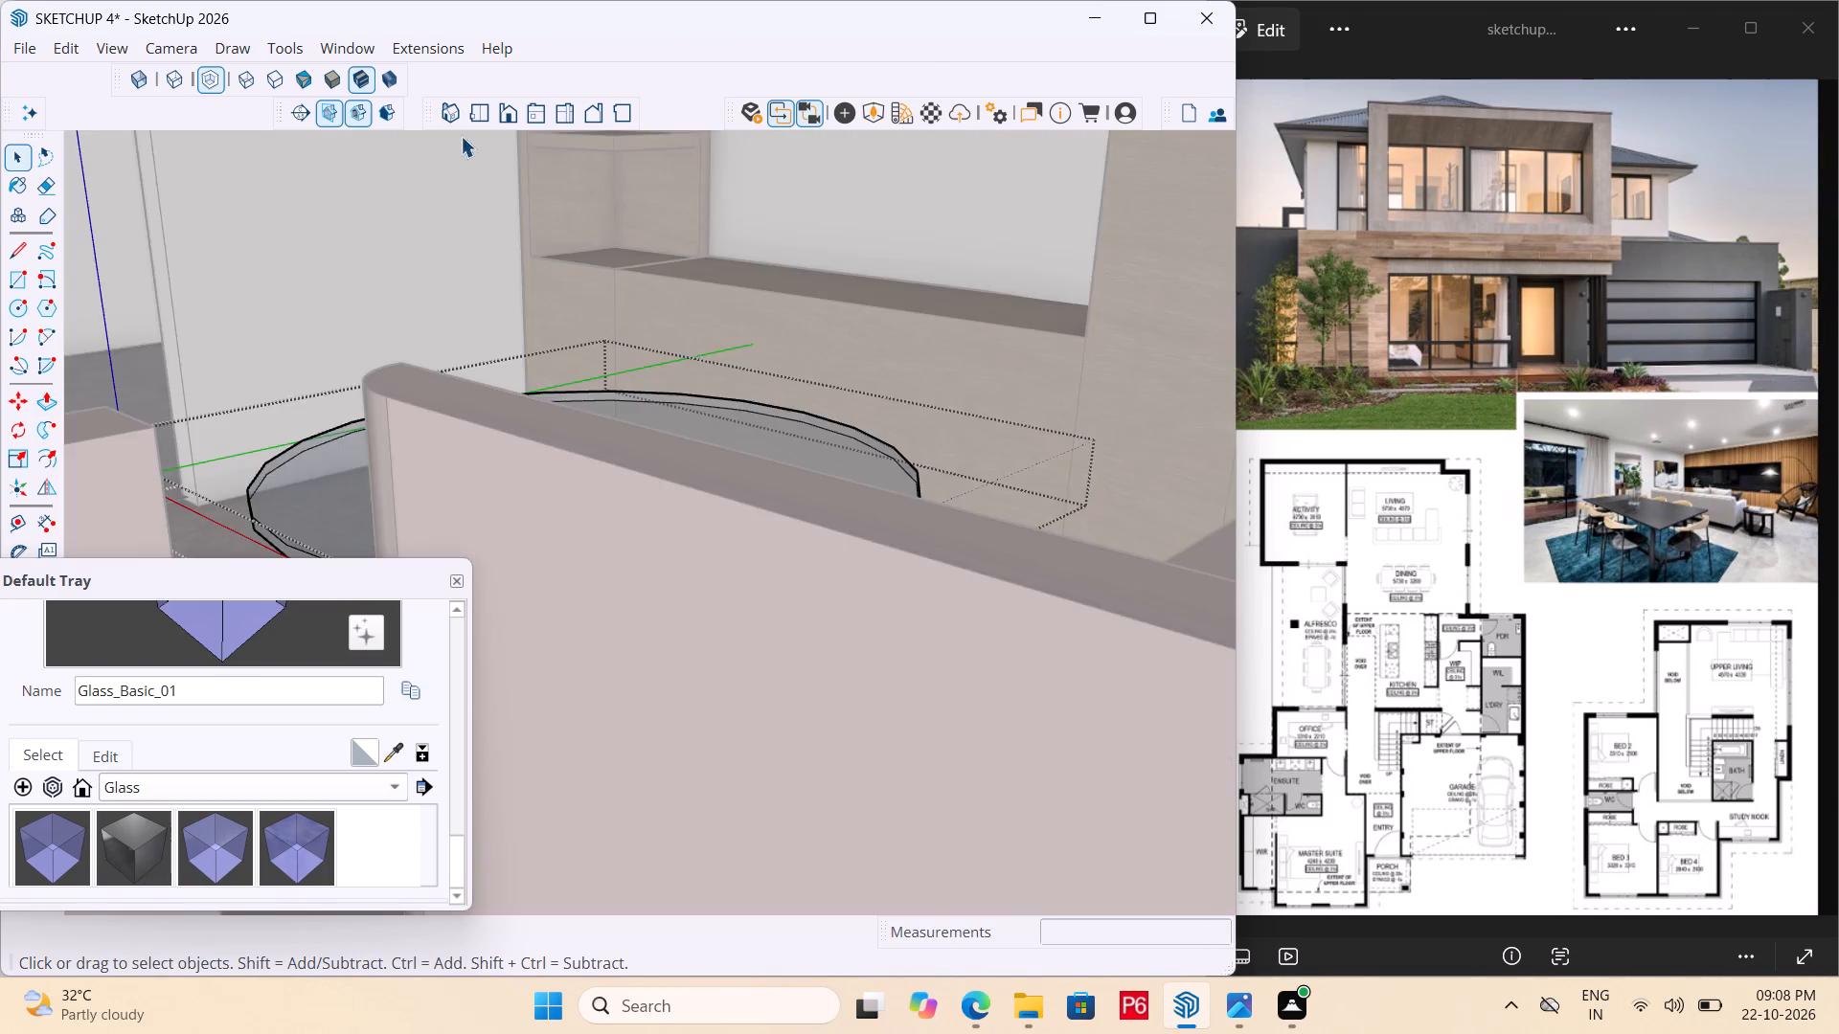
{"action": "scroll", "coordinate": [624, 416], "scroll_direction": "down", "scroll_amount": 10}
{"action": "double_click", "coordinate": [450, 112]}
{"action": "scroll", "coordinate": [674, 387], "scroll_direction": "down", "scroll_amount": 13}
{"action": "scroll", "coordinate": [559, 484], "scroll_direction": "down", "scroll_amount": 4}
{"action": "key", "text": "ctrl+s"}
{"action": "key", "text": "ctrl+s"}
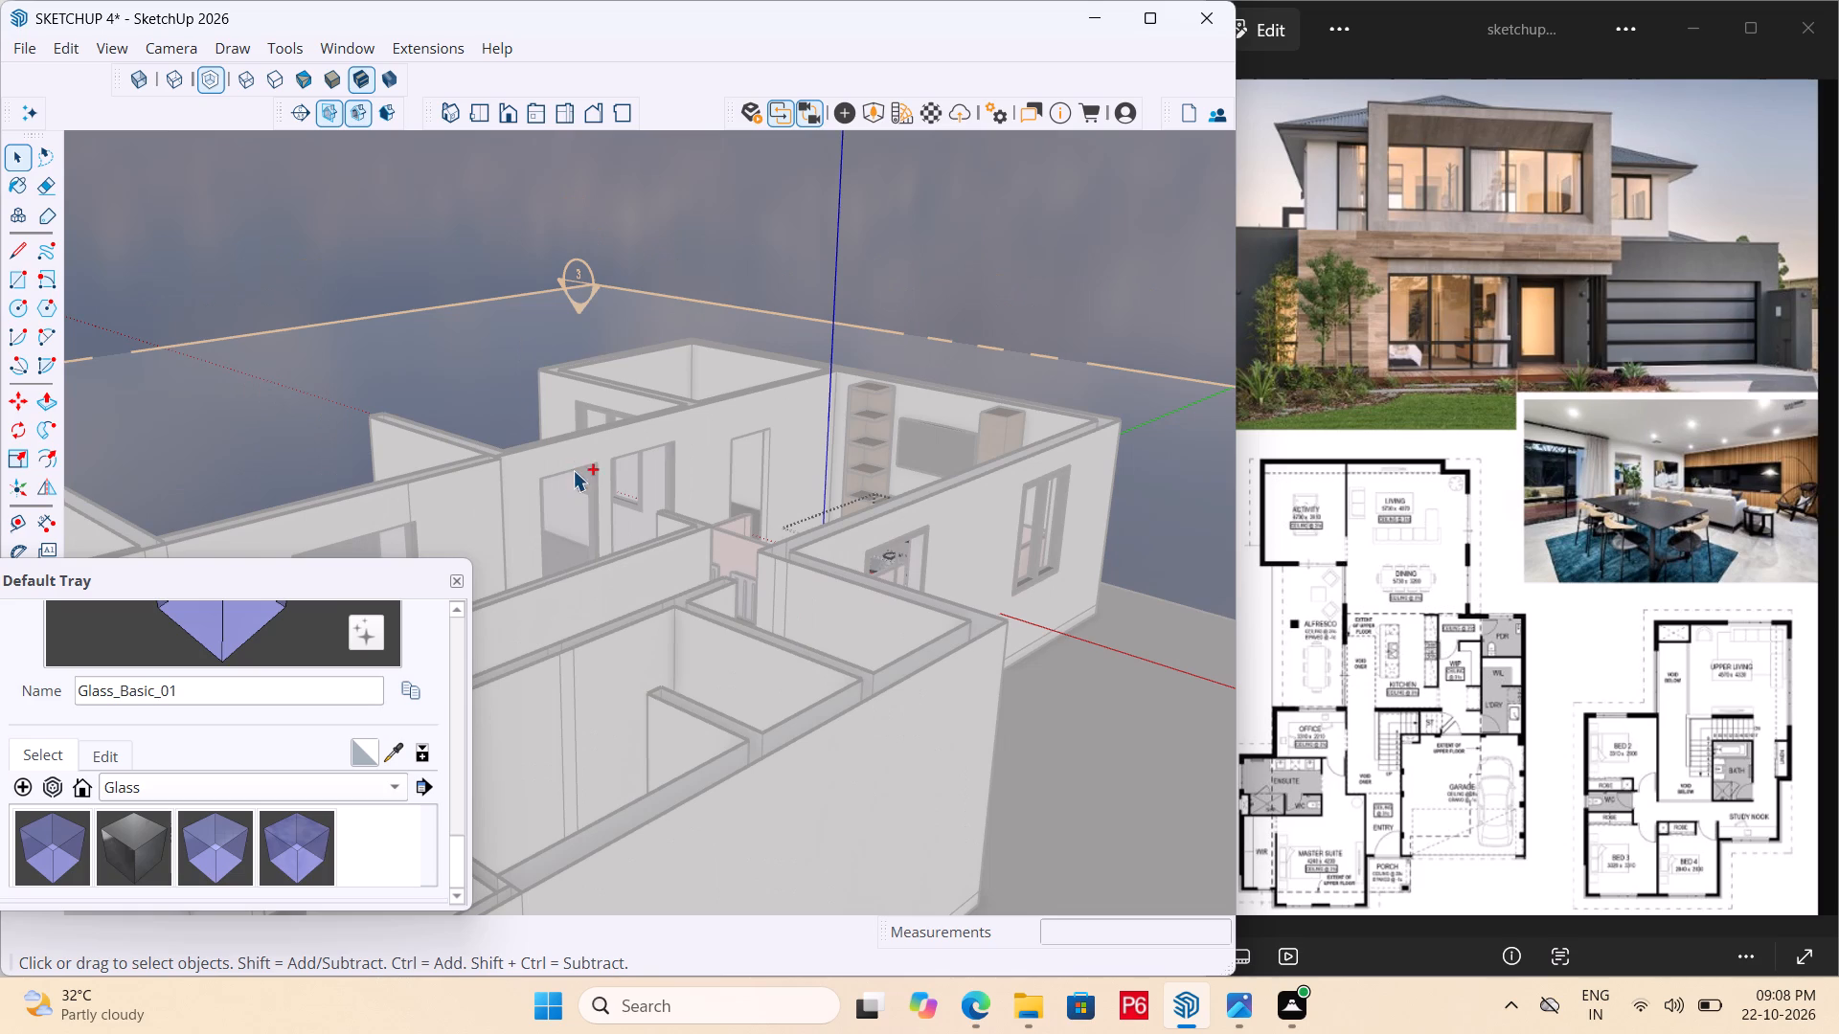
{"action": "key", "text": "ctrl+s"}
{"action": "key", "text": "ctrl+s"}
{"action": "key", "text": "ctrl+s"}
Open the stepped base for editing and extrude the top face of its central column up 1" through the tabletop's opening.
{"action": "scroll", "coordinate": [504, 501], "scroll_direction": "down", "scroll_amount": 5}
{"action": "scroll", "coordinate": [687, 561], "scroll_direction": "down", "scroll_amount": 3}
{"action": "middle_click_drag", "start_coordinate": [686, 565], "coordinate": [1014, 735]}
{"action": "scroll", "coordinate": [661, 457], "scroll_direction": "up", "scroll_amount": 16}
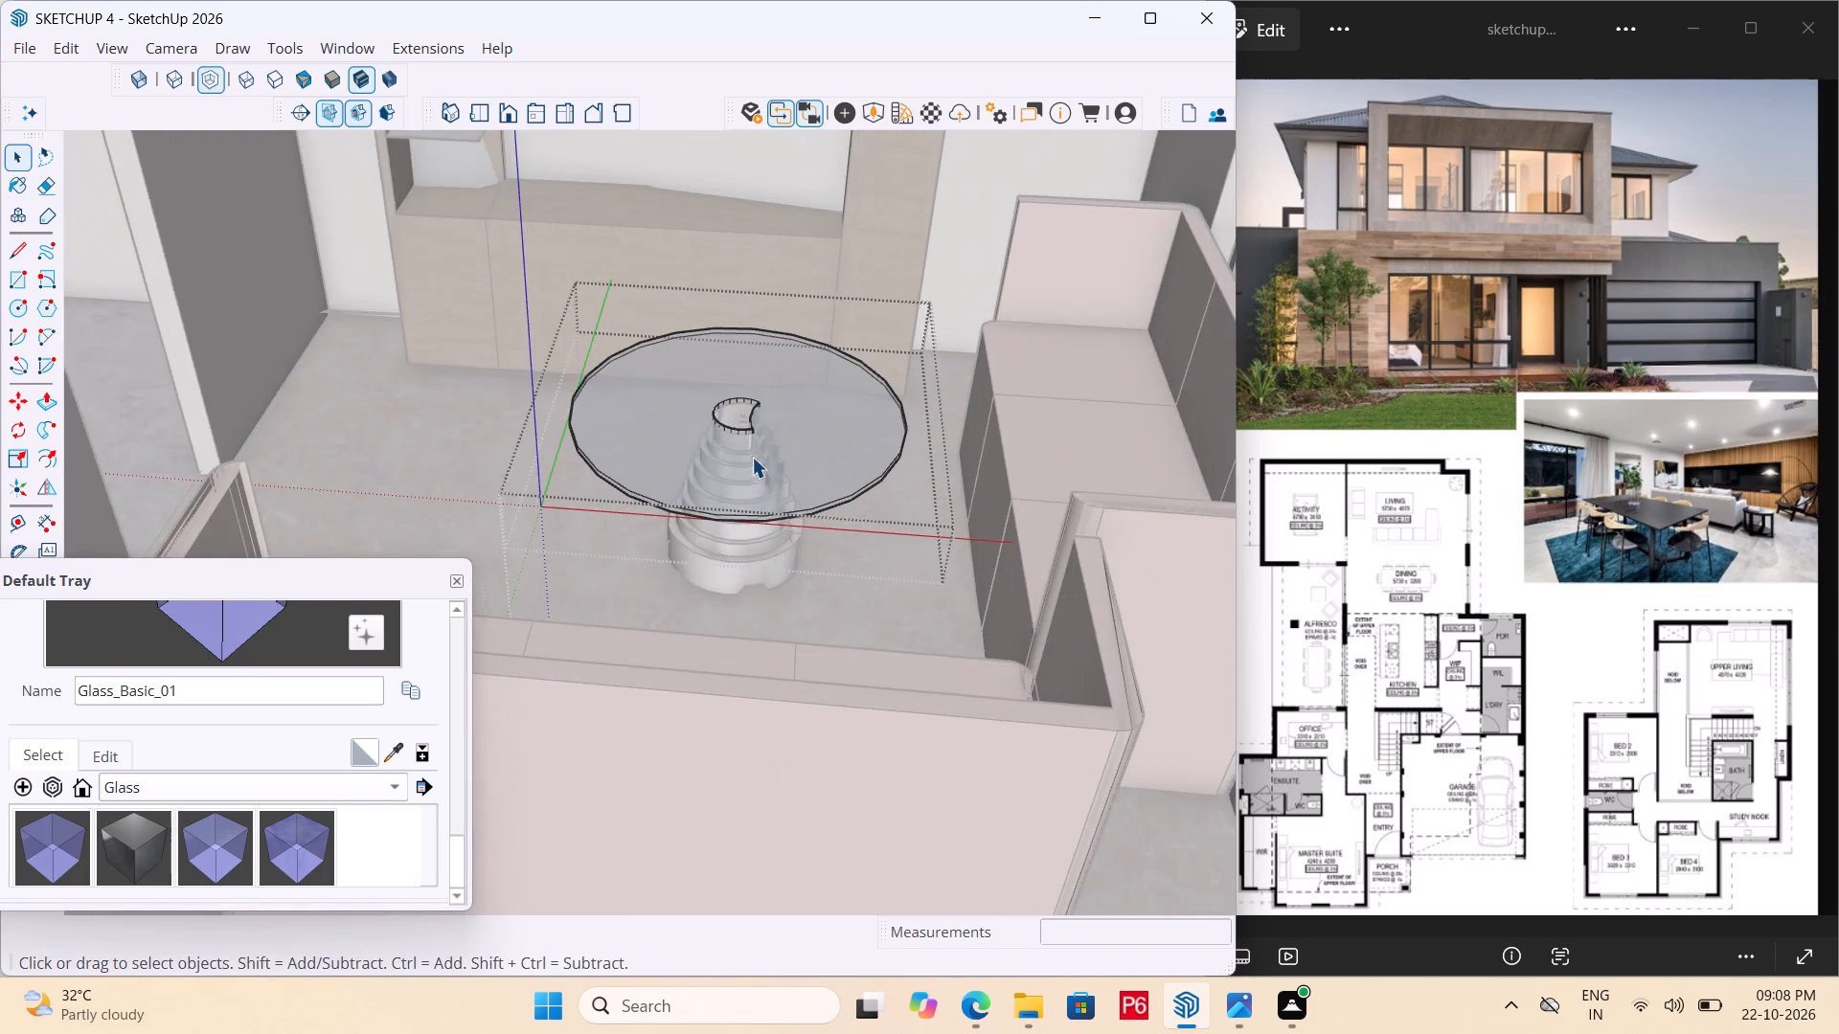
{"action": "scroll", "coordinate": [752, 457], "scroll_direction": "up", "scroll_amount": 15}
{"action": "left_click", "coordinate": [753, 407]}
{"action": "triple_click", "coordinate": [713, 396]}
{"action": "left_click", "coordinate": [713, 396]}
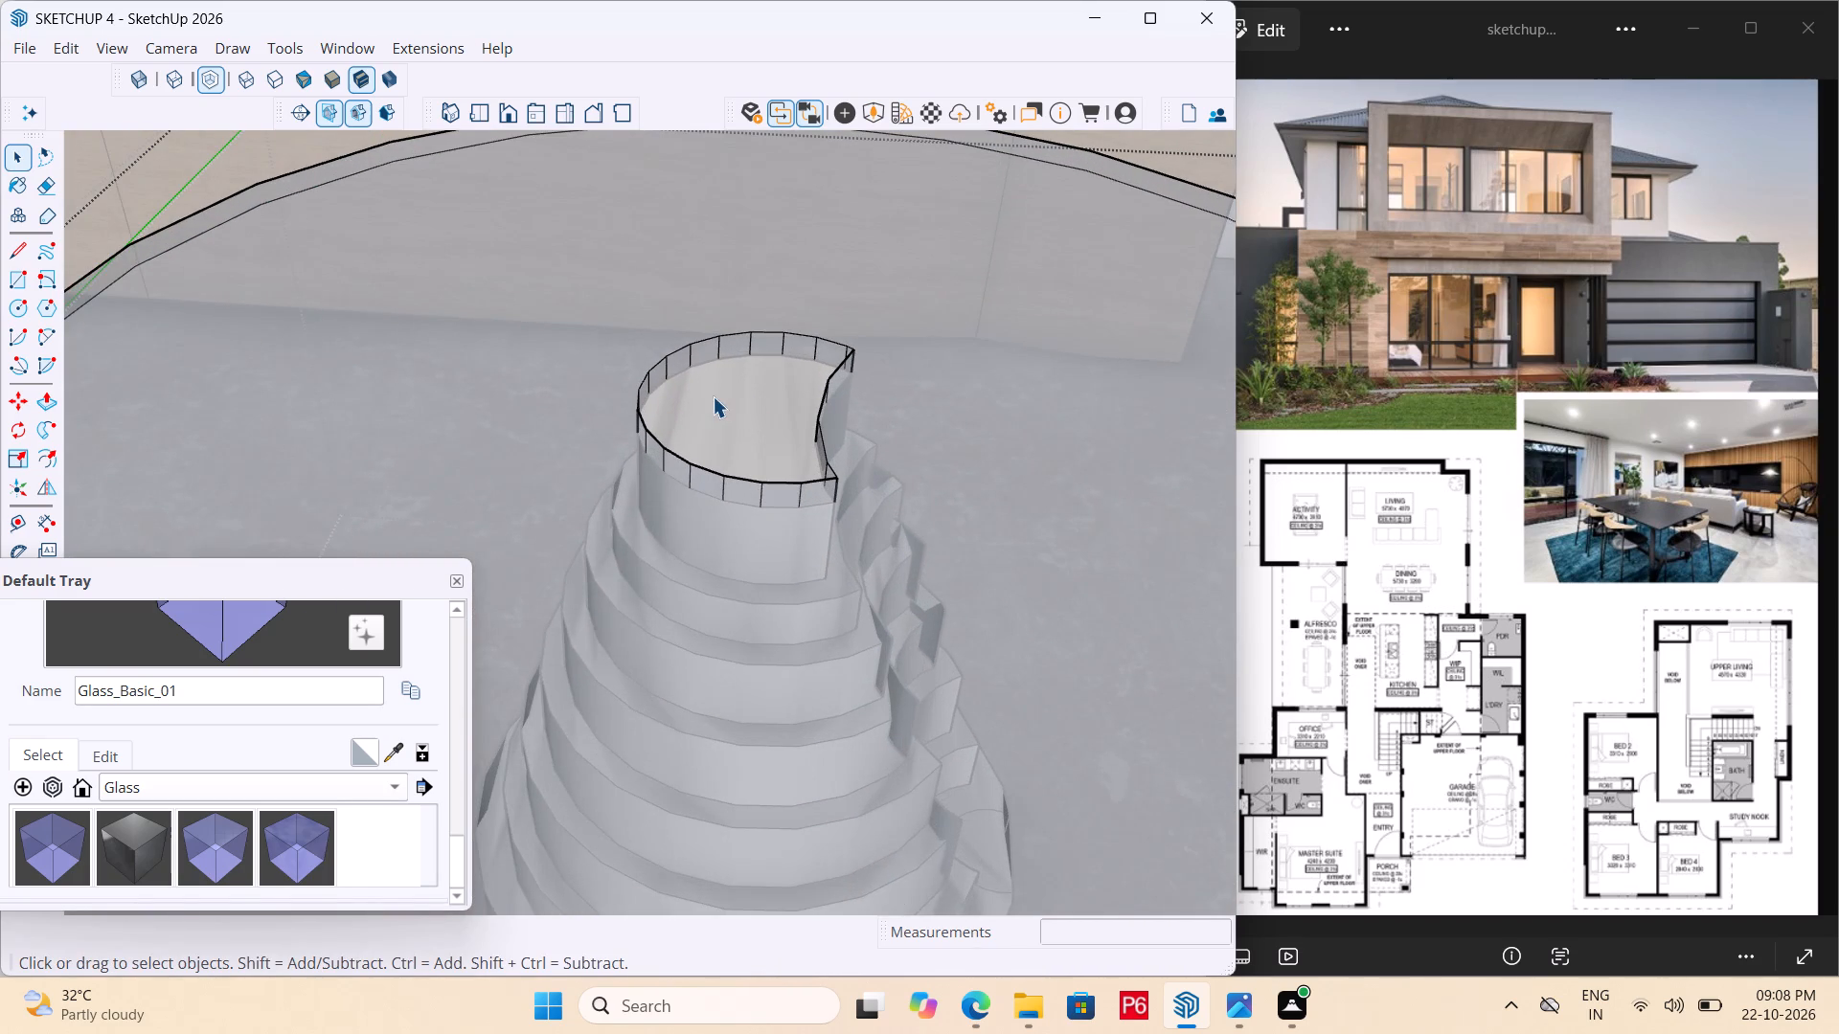
{"action": "middle_click_drag", "start_coordinate": [807, 551], "coordinate": [755, 124]}
{"action": "left_click", "coordinate": [783, 666]}
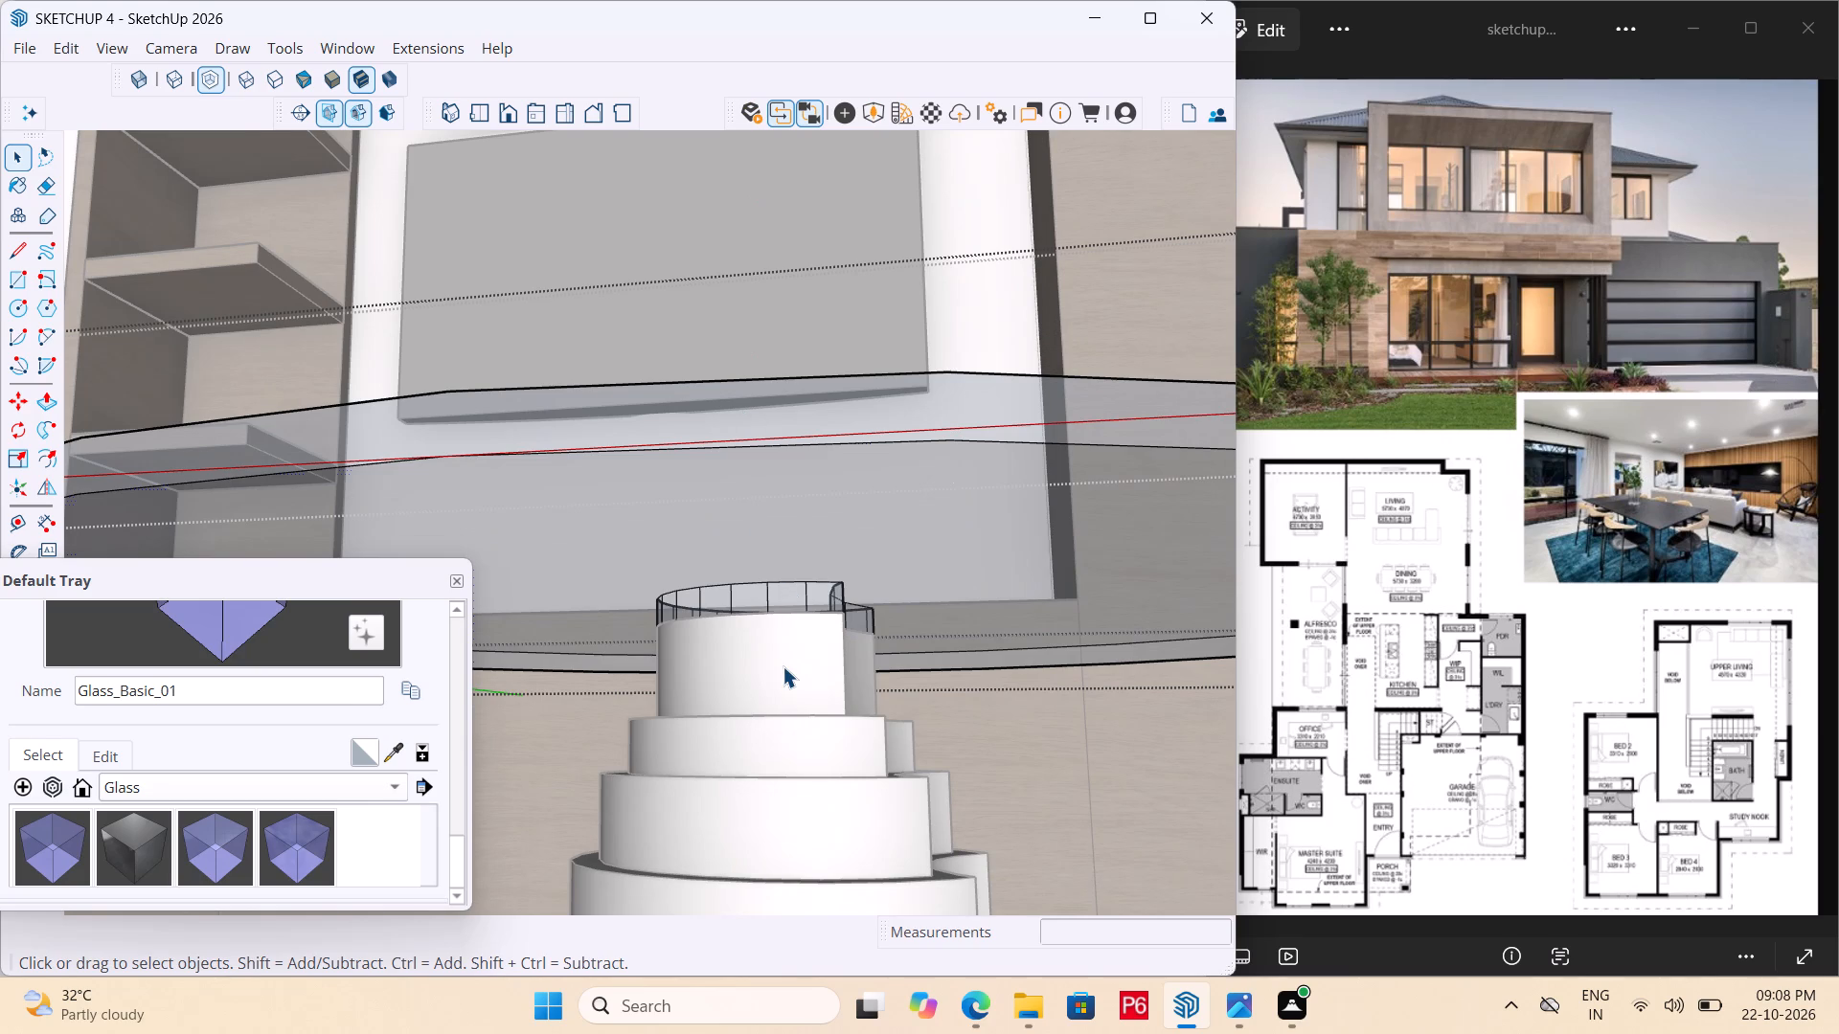
{"action": "double_click", "coordinate": [780, 661]}
{"action": "double_click", "coordinate": [776, 651]}
{"action": "left_click_drag", "start_coordinate": [776, 663], "coordinate": [780, 682]}
{"action": "left_click", "coordinate": [780, 682]}
{"action": "left_click", "coordinate": [812, 692]}
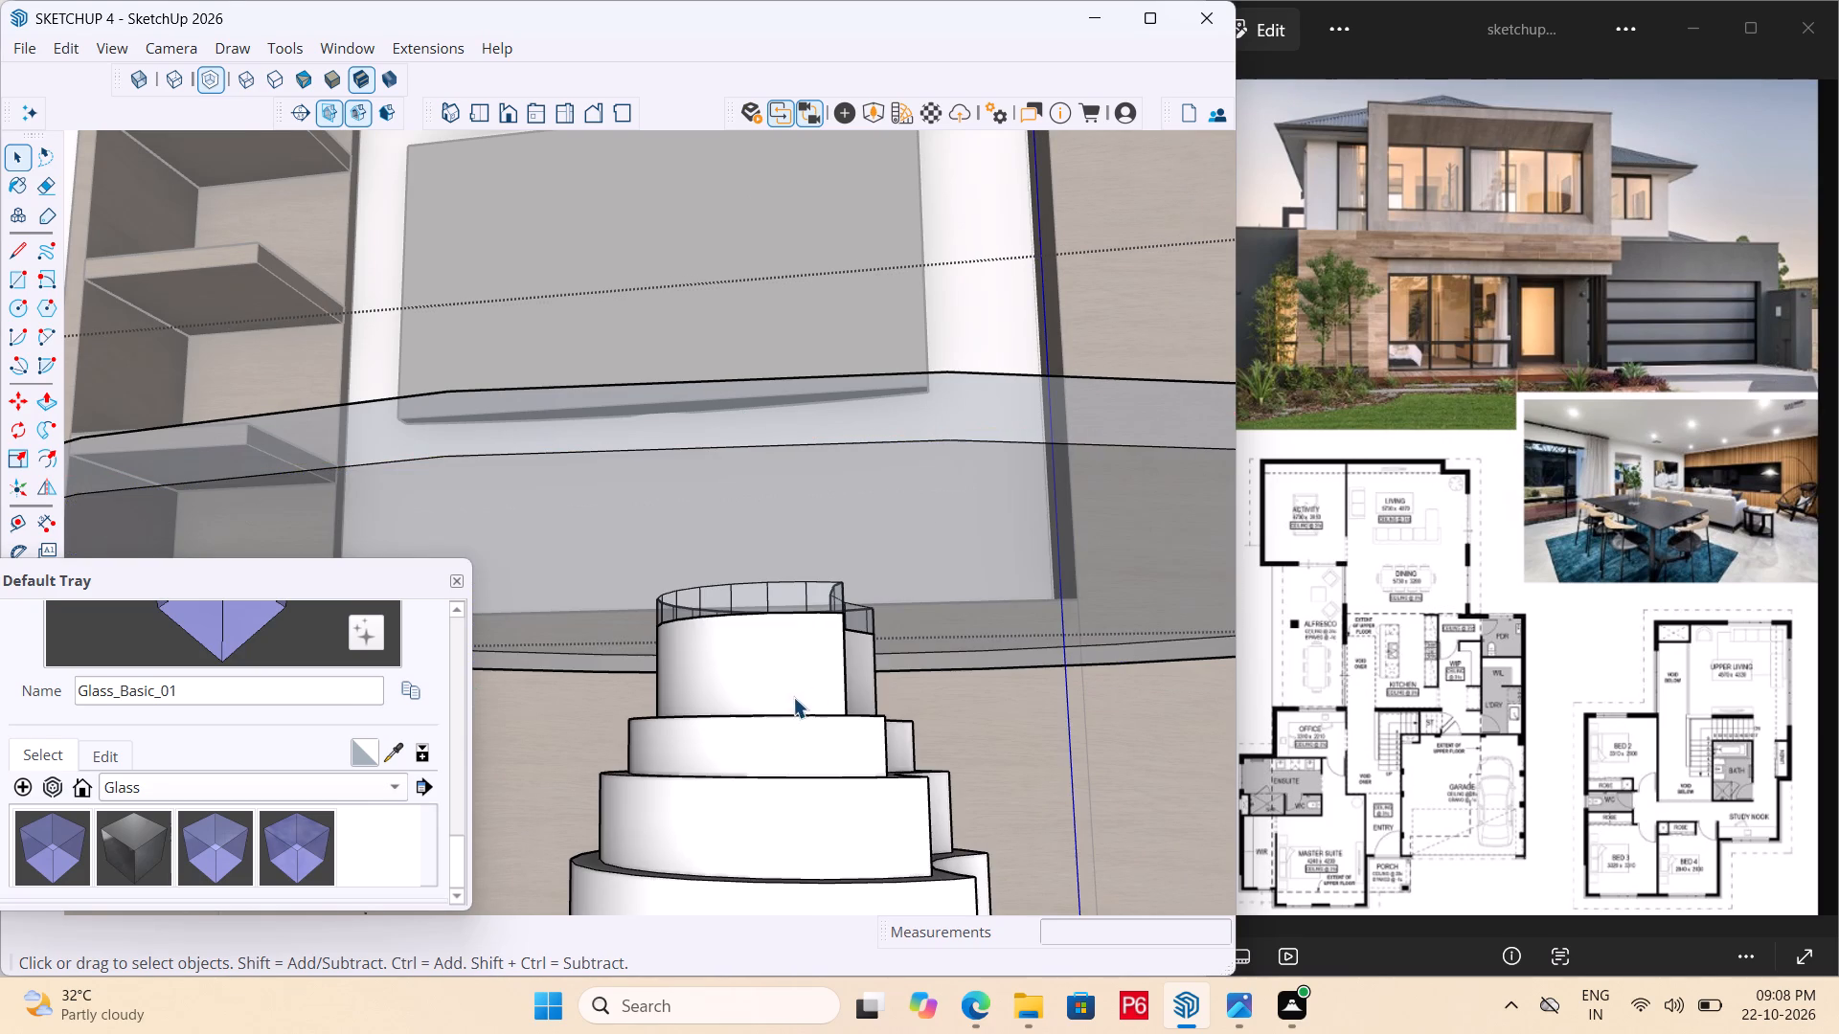
{"action": "double_click", "coordinate": [779, 681]}
{"action": "middle_click_drag", "start_coordinate": [757, 566], "coordinate": [785, 952]}
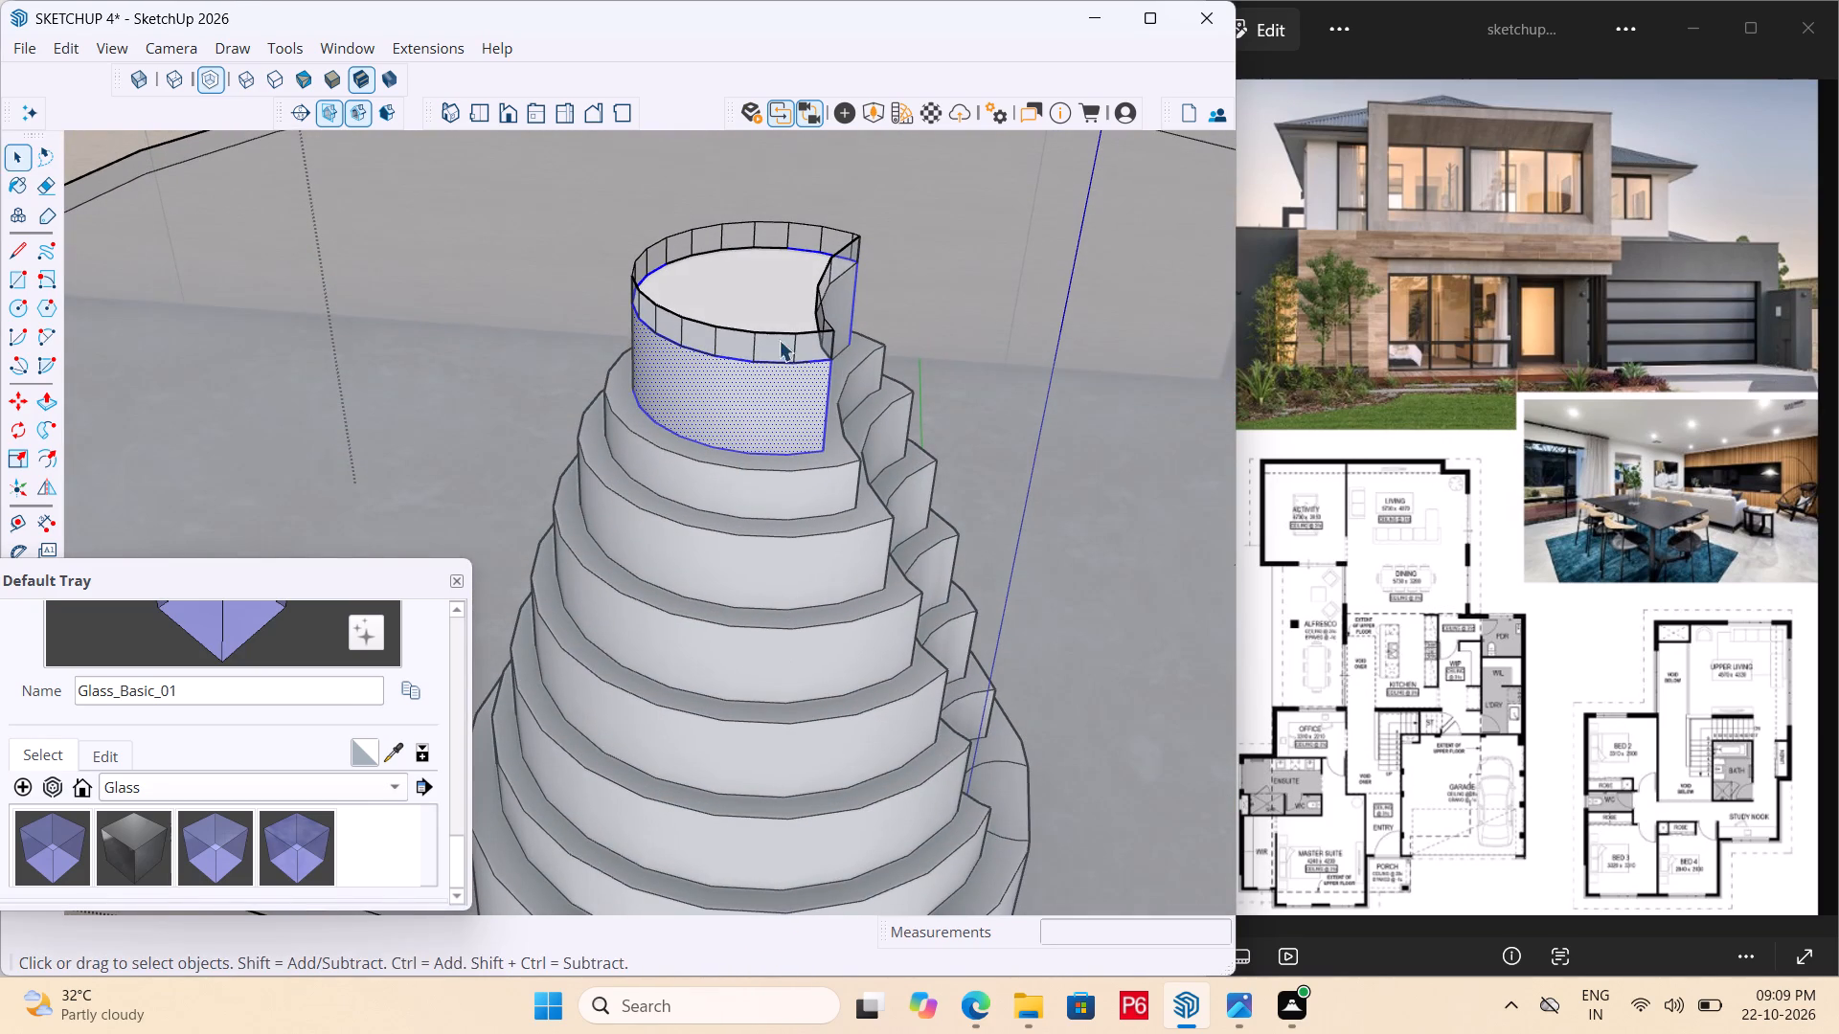
{"action": "key", "text": "p"}
{"action": "left_click", "coordinate": [757, 295]}
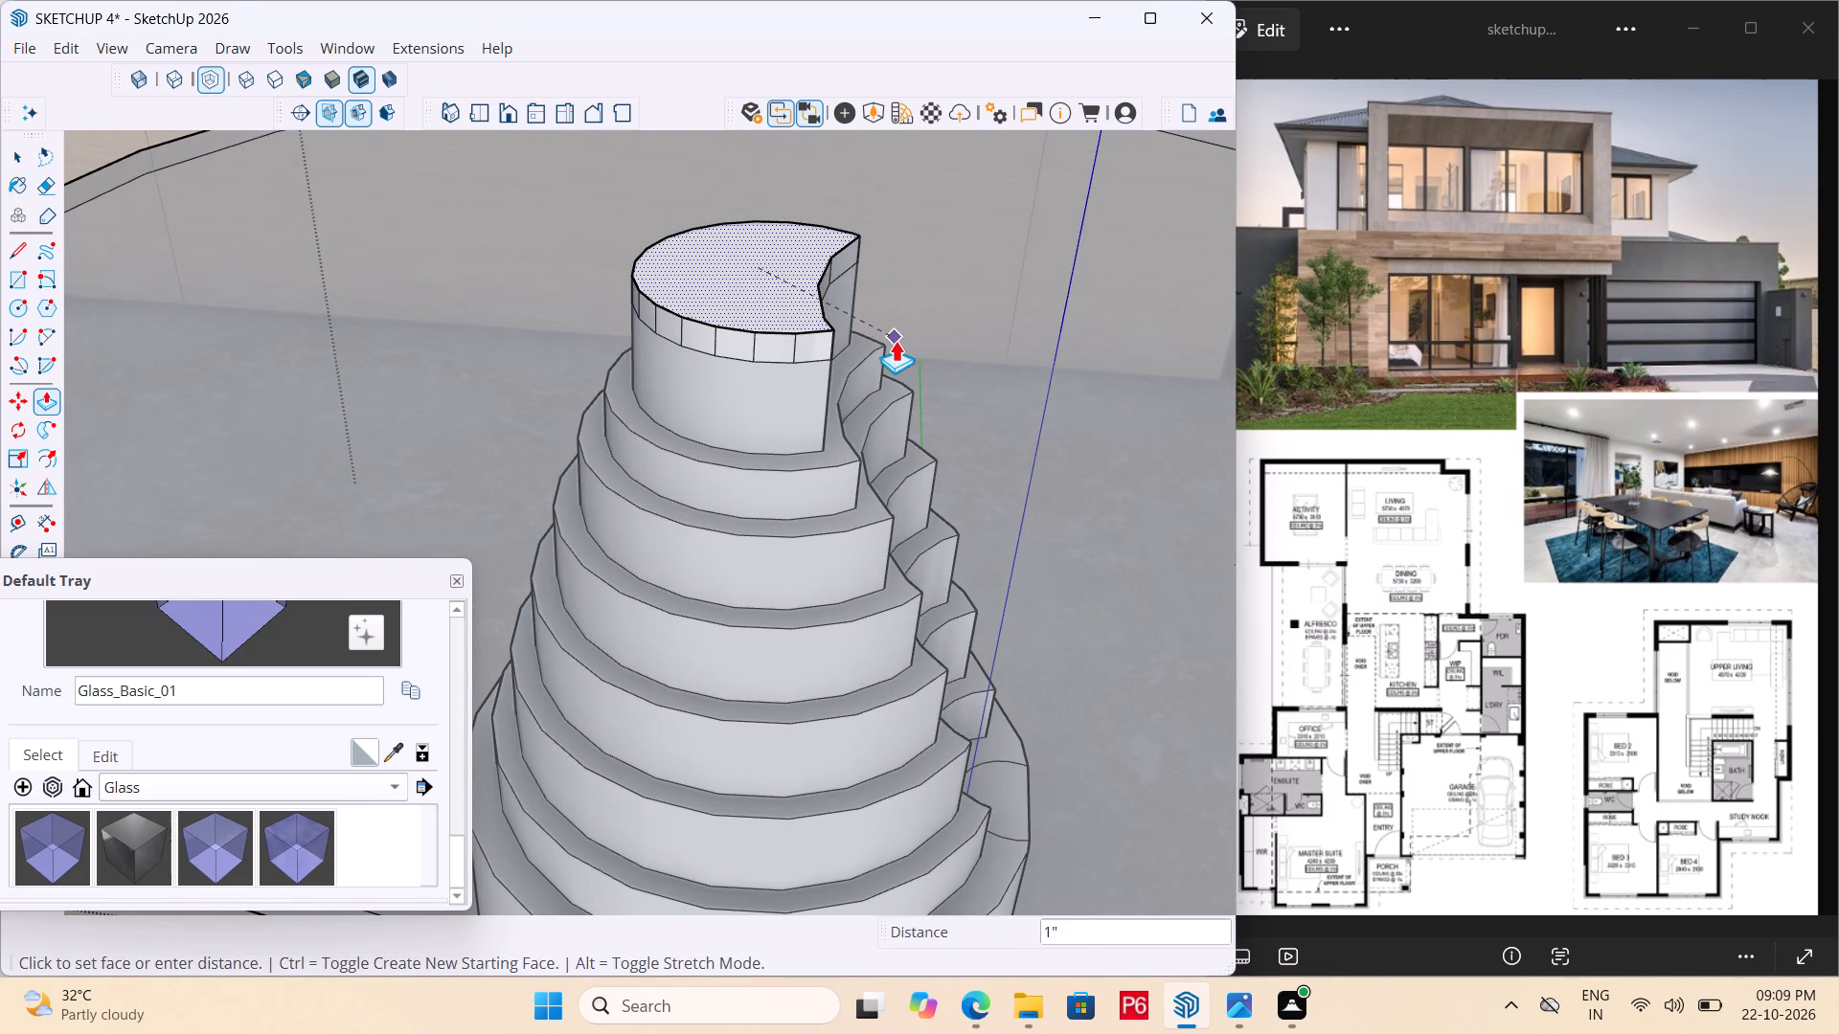
{"action": "left_click", "coordinate": [896, 340]}
{"action": "scroll", "coordinate": [511, 452], "scroll_direction": "down", "scroll_amount": 6}
{"action": "scroll", "coordinate": [725, 458], "scroll_direction": "down", "scroll_amount": 5}
{"action": "middle_click_drag", "start_coordinate": [712, 479], "coordinate": [448, 511]}
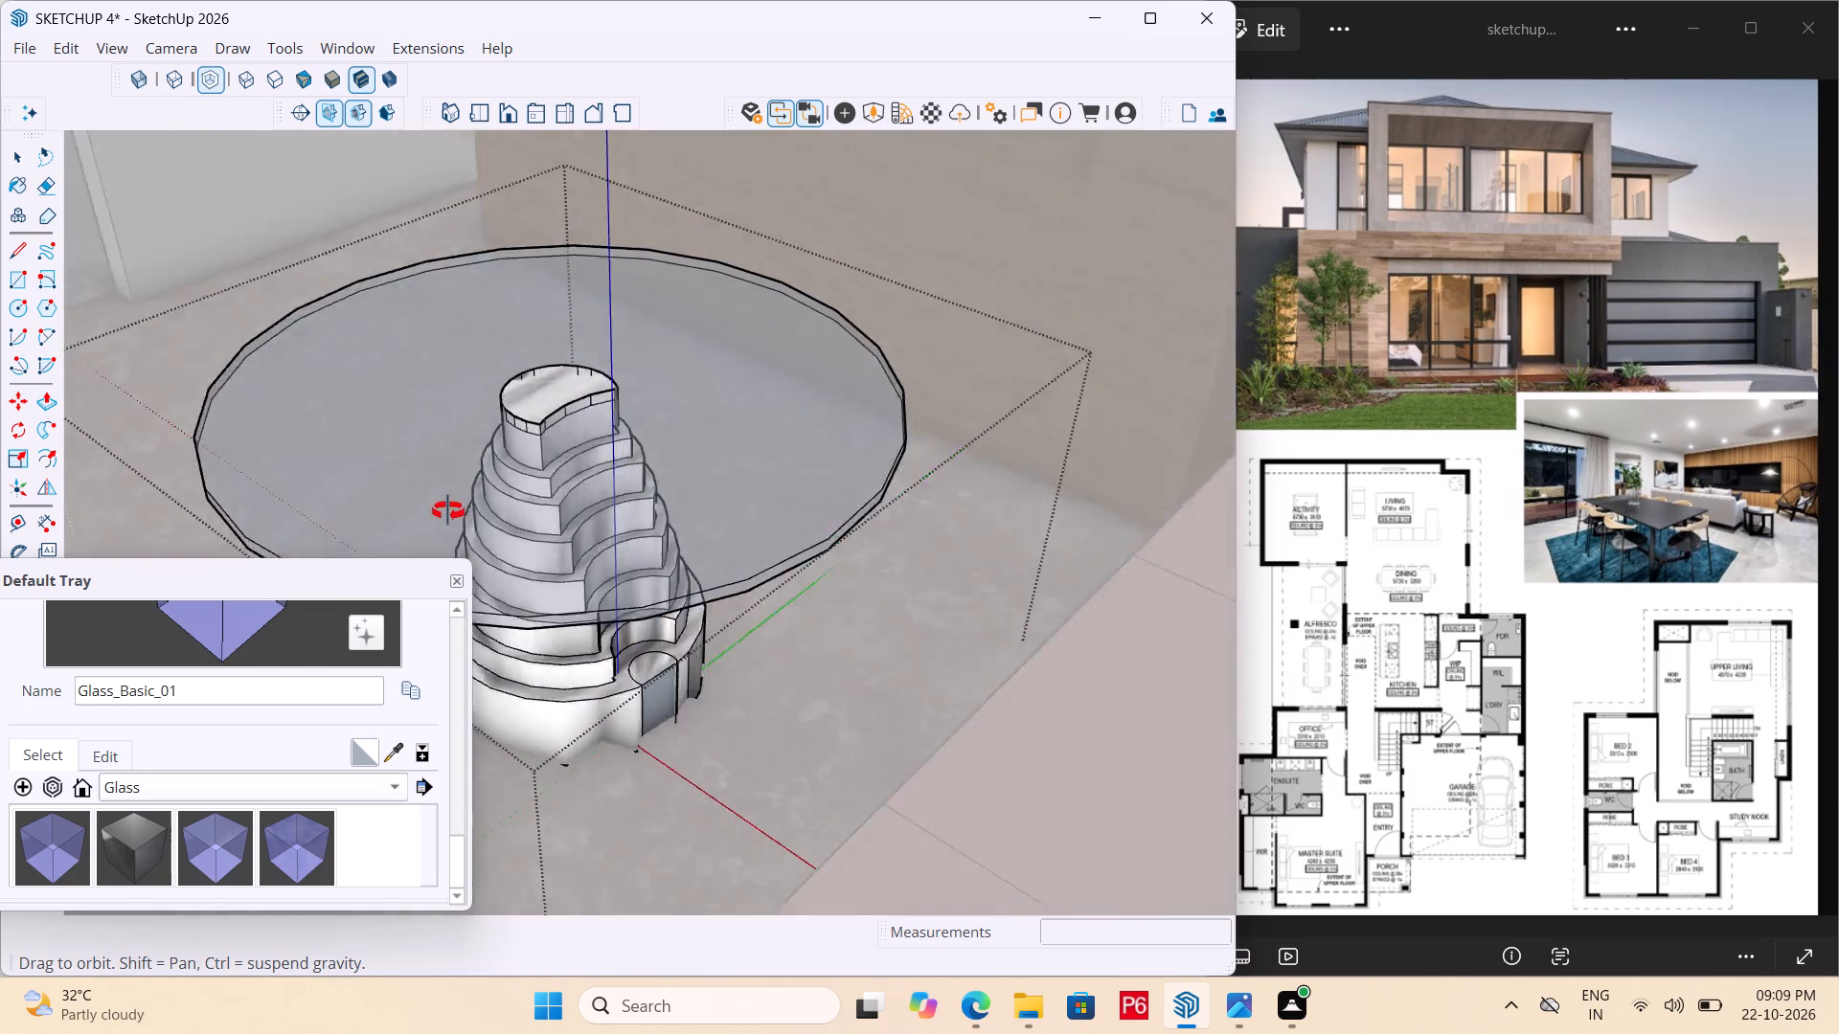
{"action": "middle_click_drag", "start_coordinate": [448, 511], "coordinate": [600, 512]}
Save the model with the raised table column.
{"action": "scroll", "coordinate": [803, 416], "scroll_direction": "down", "scroll_amount": 4}
{"action": "key", "text": "ctrl+s"}
{"action": "key", "text": "ctrl+s"}
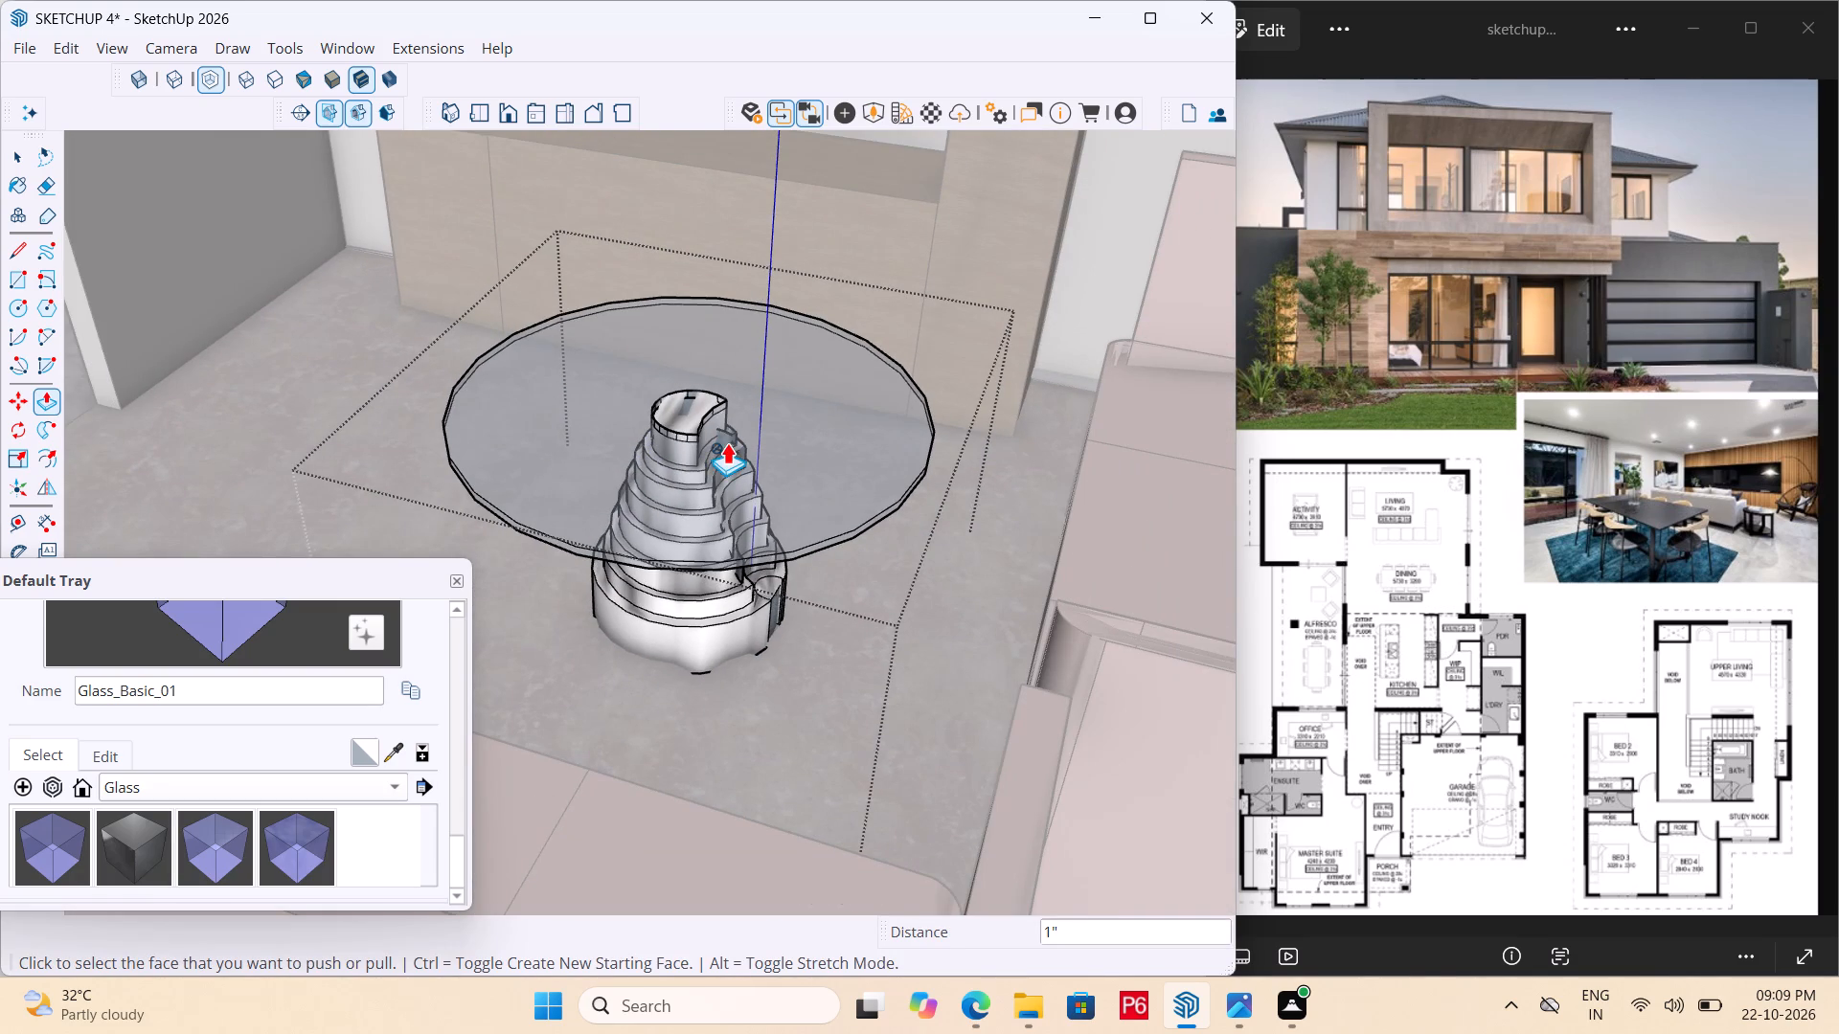
{"action": "key", "text": "ctrl+s"}
{"action": "key", "text": "ctrl+s"}
{"action": "key", "text": "ctrl+s"}
Examine the finished round table in the room, opening the surrounding floor, table base and TV wall unit groups in turn.
{"action": "middle_click_drag", "start_coordinate": [819, 583], "coordinate": [699, 529]}
{"action": "scroll", "coordinate": [774, 561], "scroll_direction": "down", "scroll_amount": 1}
{"action": "scroll", "coordinate": [681, 506], "scroll_direction": "down", "scroll_amount": 2}
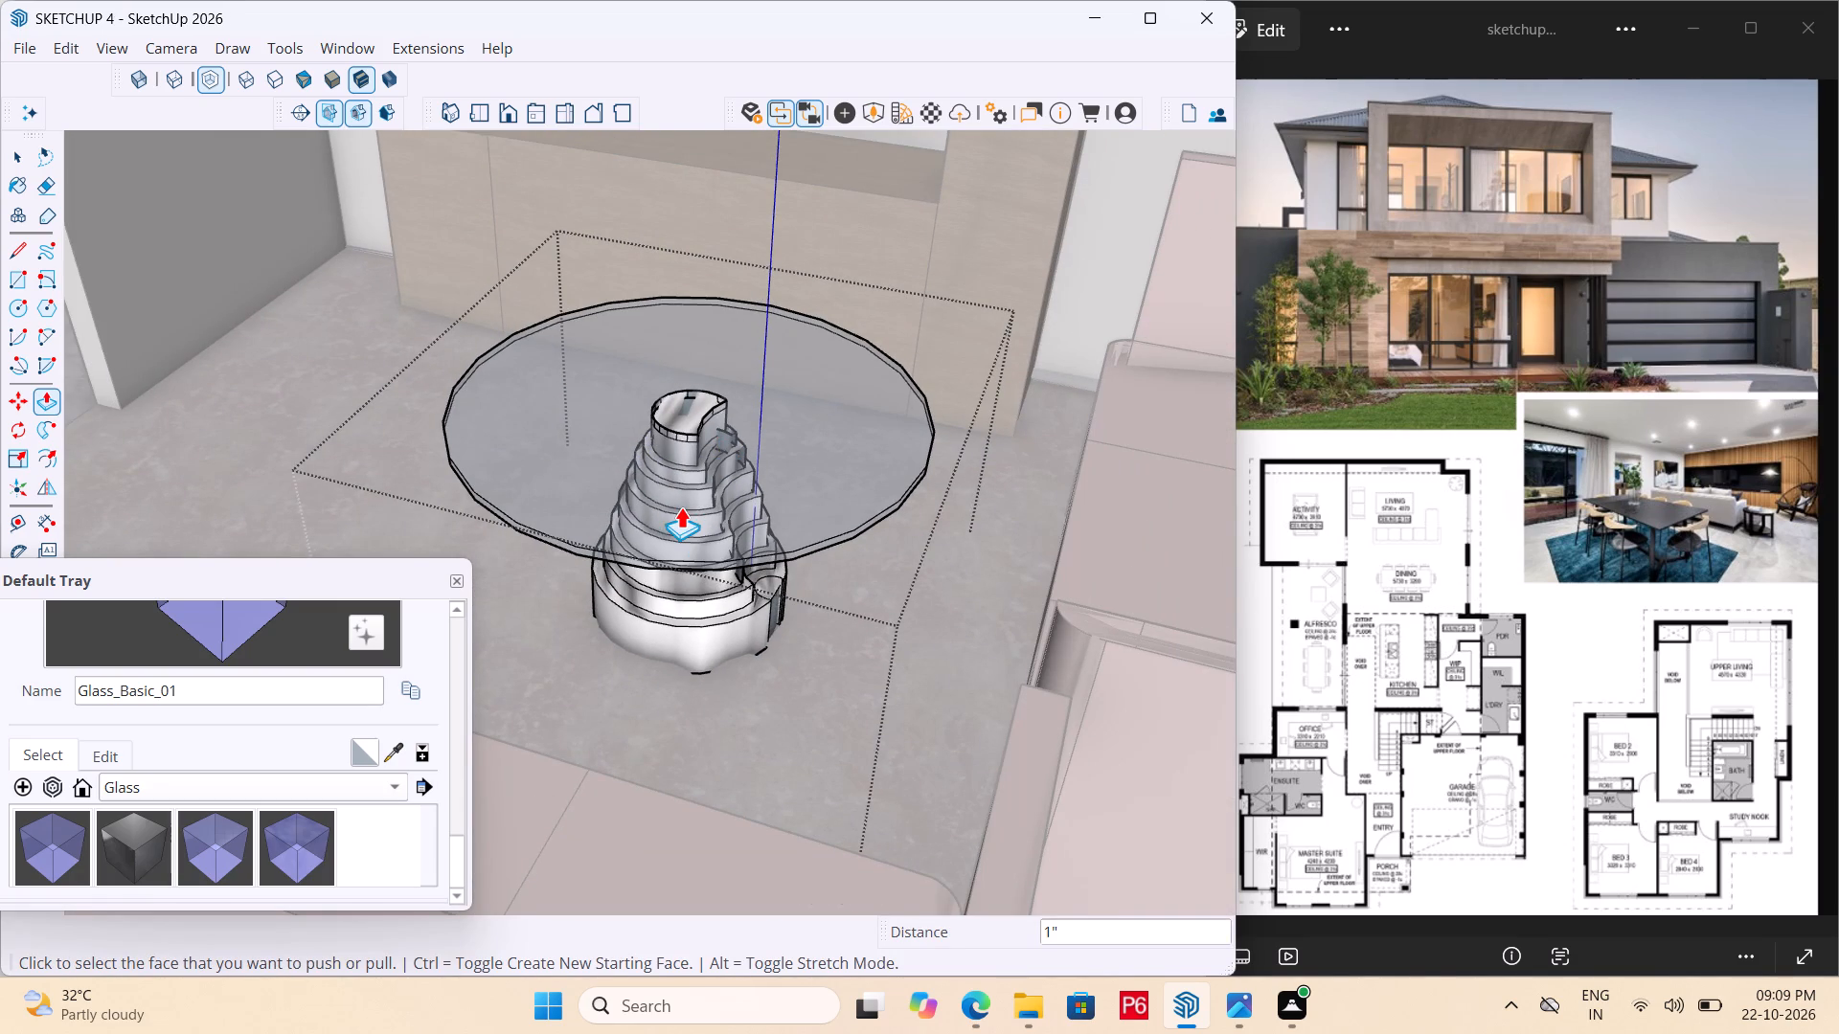
{"action": "left_click", "coordinate": [457, 125]}
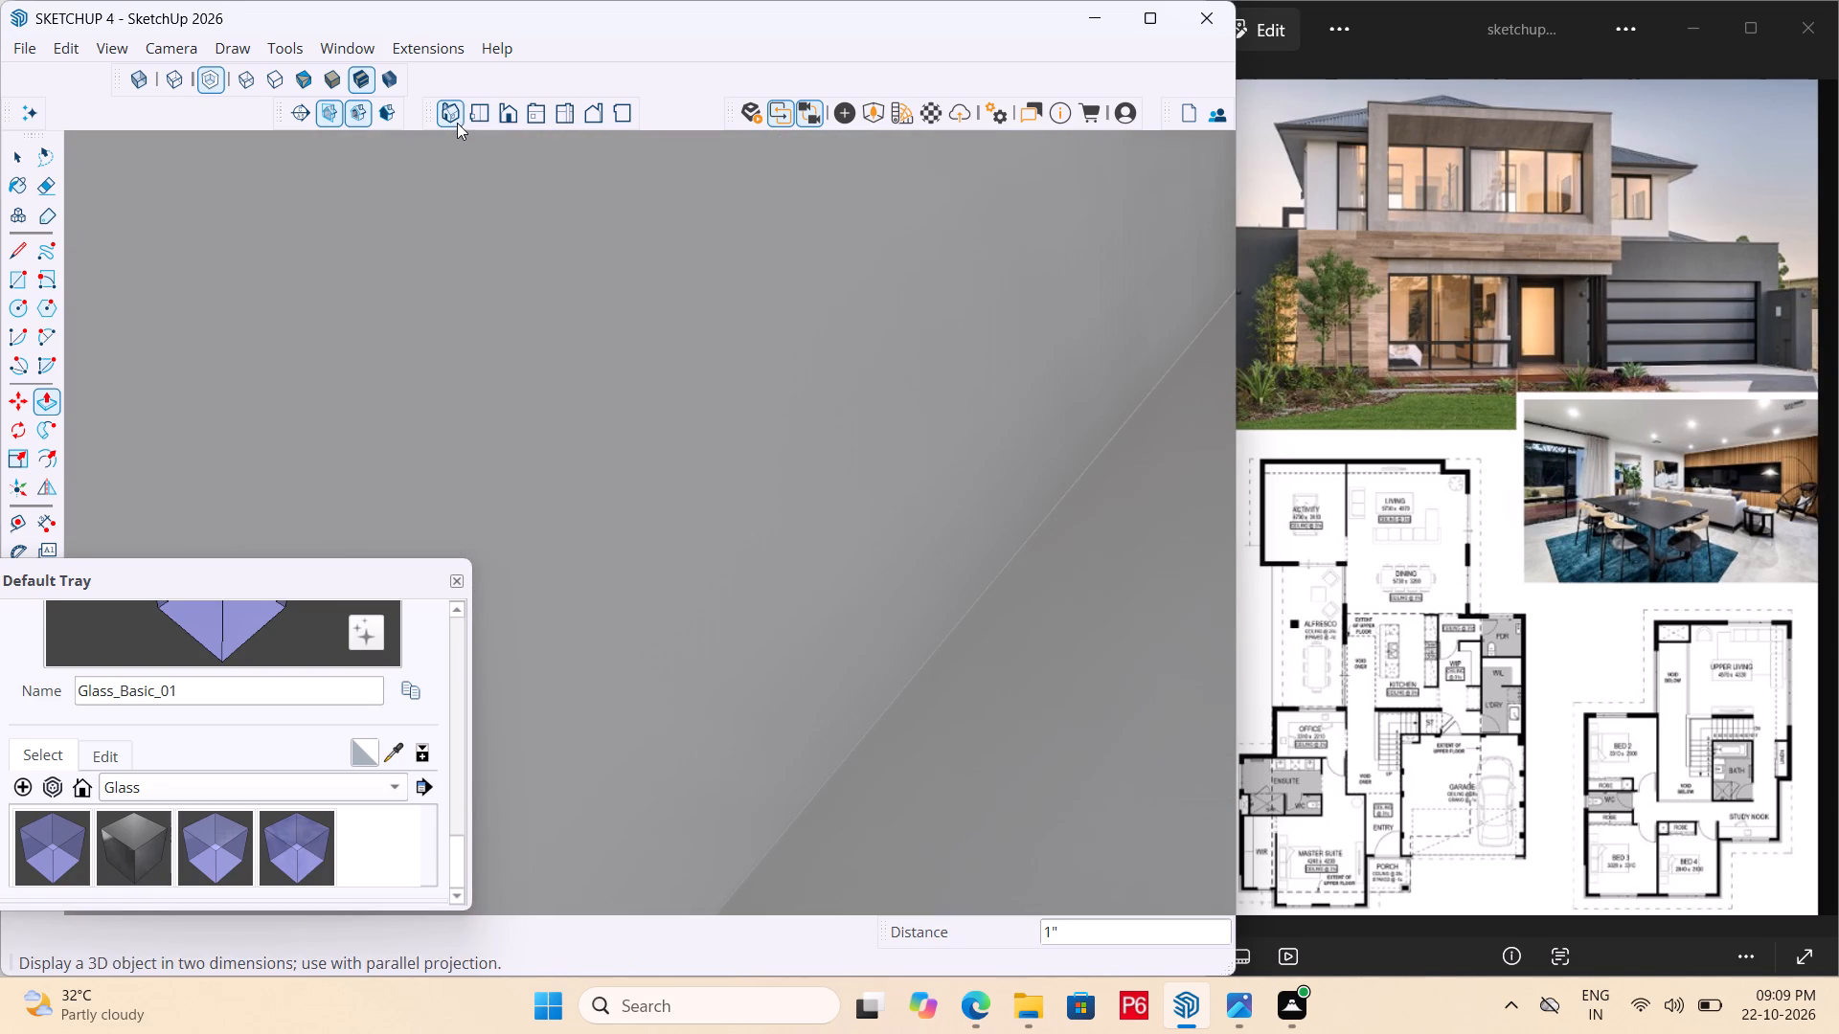
{"action": "scroll", "coordinate": [767, 402], "scroll_direction": "down", "scroll_amount": 11}
{"action": "middle_click_drag", "start_coordinate": [740, 512], "coordinate": [973, 666]}
{"action": "scroll", "coordinate": [931, 580], "scroll_direction": "up", "scroll_amount": 8}
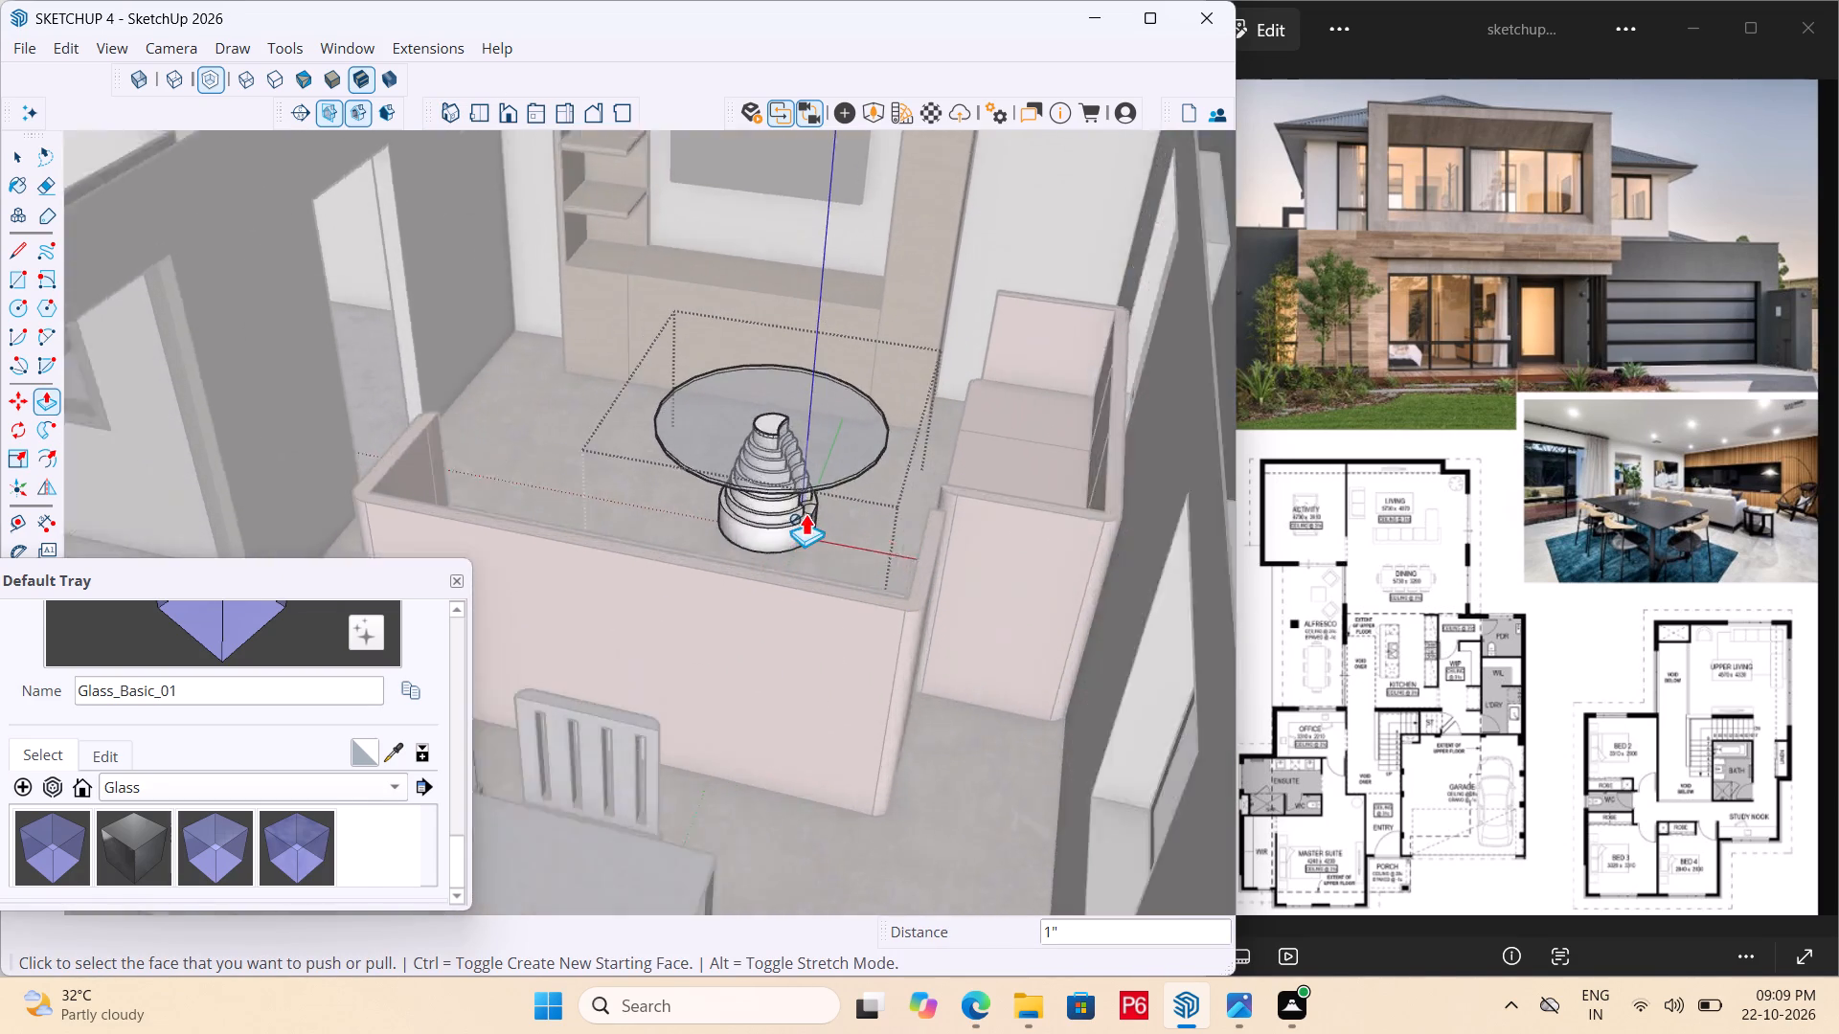
{"action": "scroll", "coordinate": [806, 513], "scroll_direction": "up", "scroll_amount": 7}
{"action": "key", "text": "space"}
{"action": "left_click", "coordinate": [918, 521]}
{"action": "key", "text": "space"}
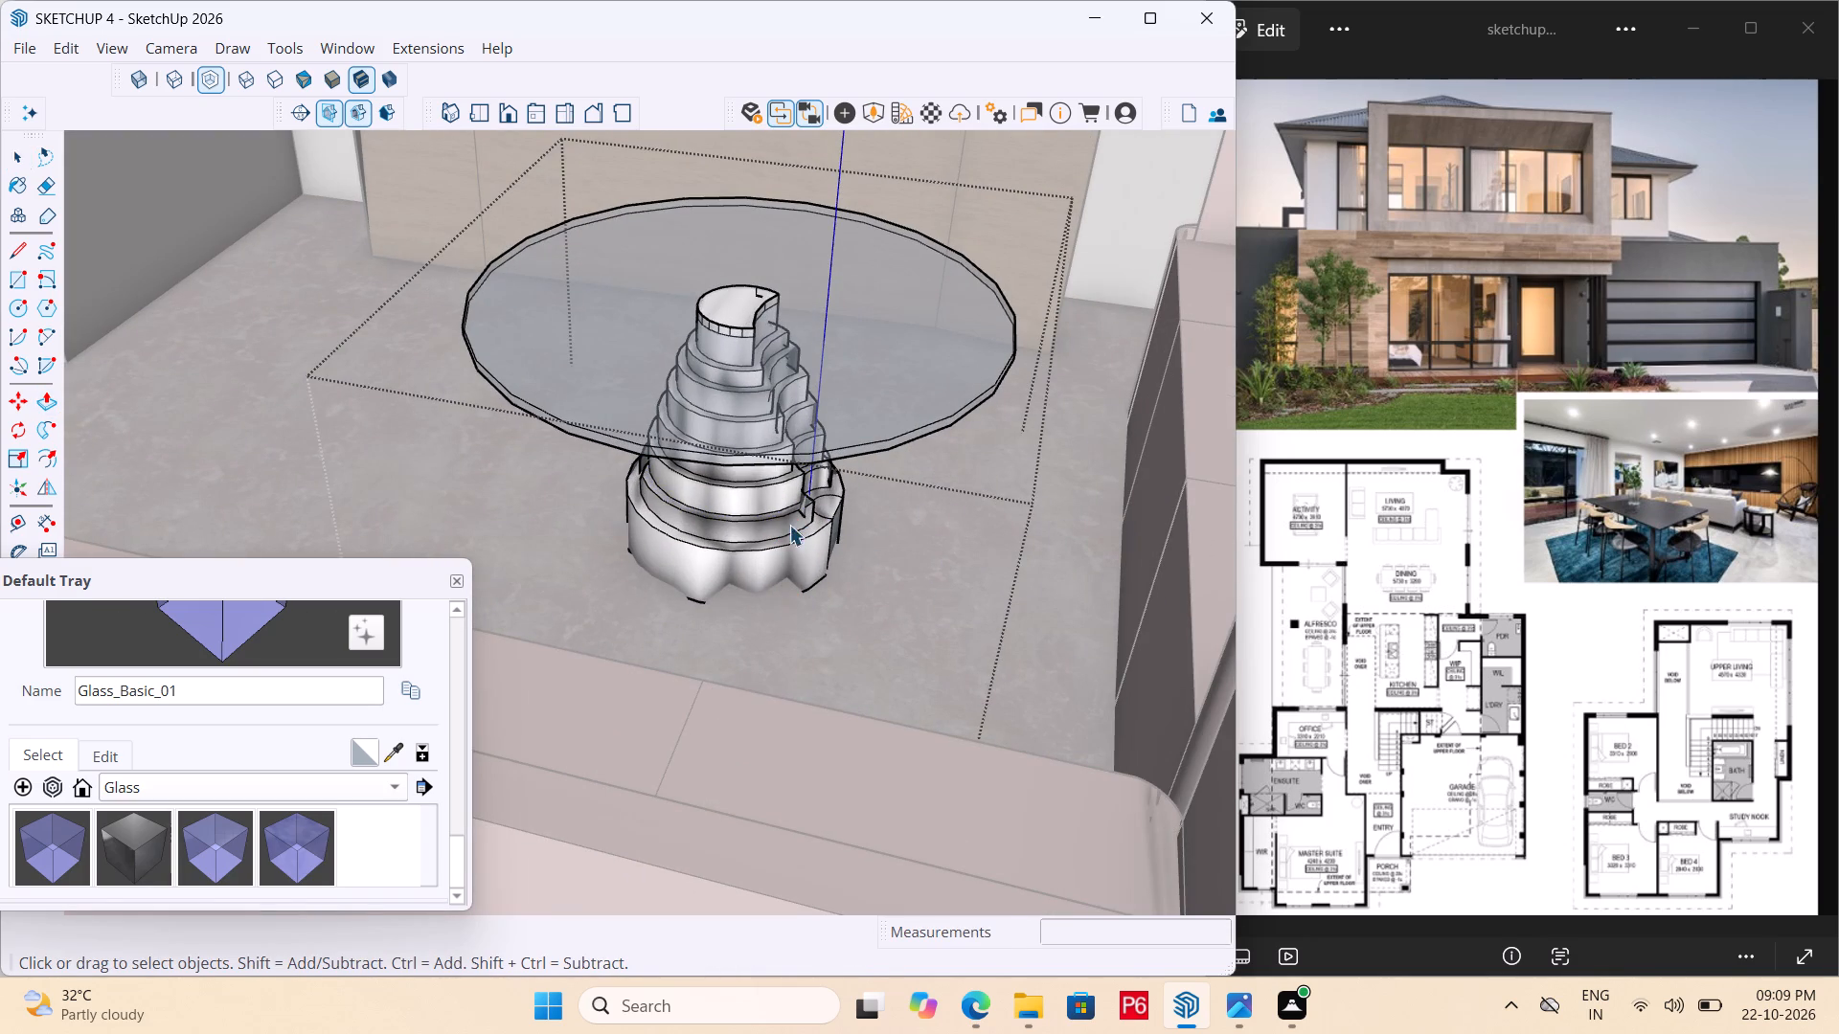
{"action": "scroll", "coordinate": [787, 535], "scroll_direction": "down", "scroll_amount": 1}
{"action": "middle_click_drag", "start_coordinate": [766, 543], "coordinate": [661, 556]}
{"action": "key", "text": "space"}
{"action": "left_click", "coordinate": [761, 569]}
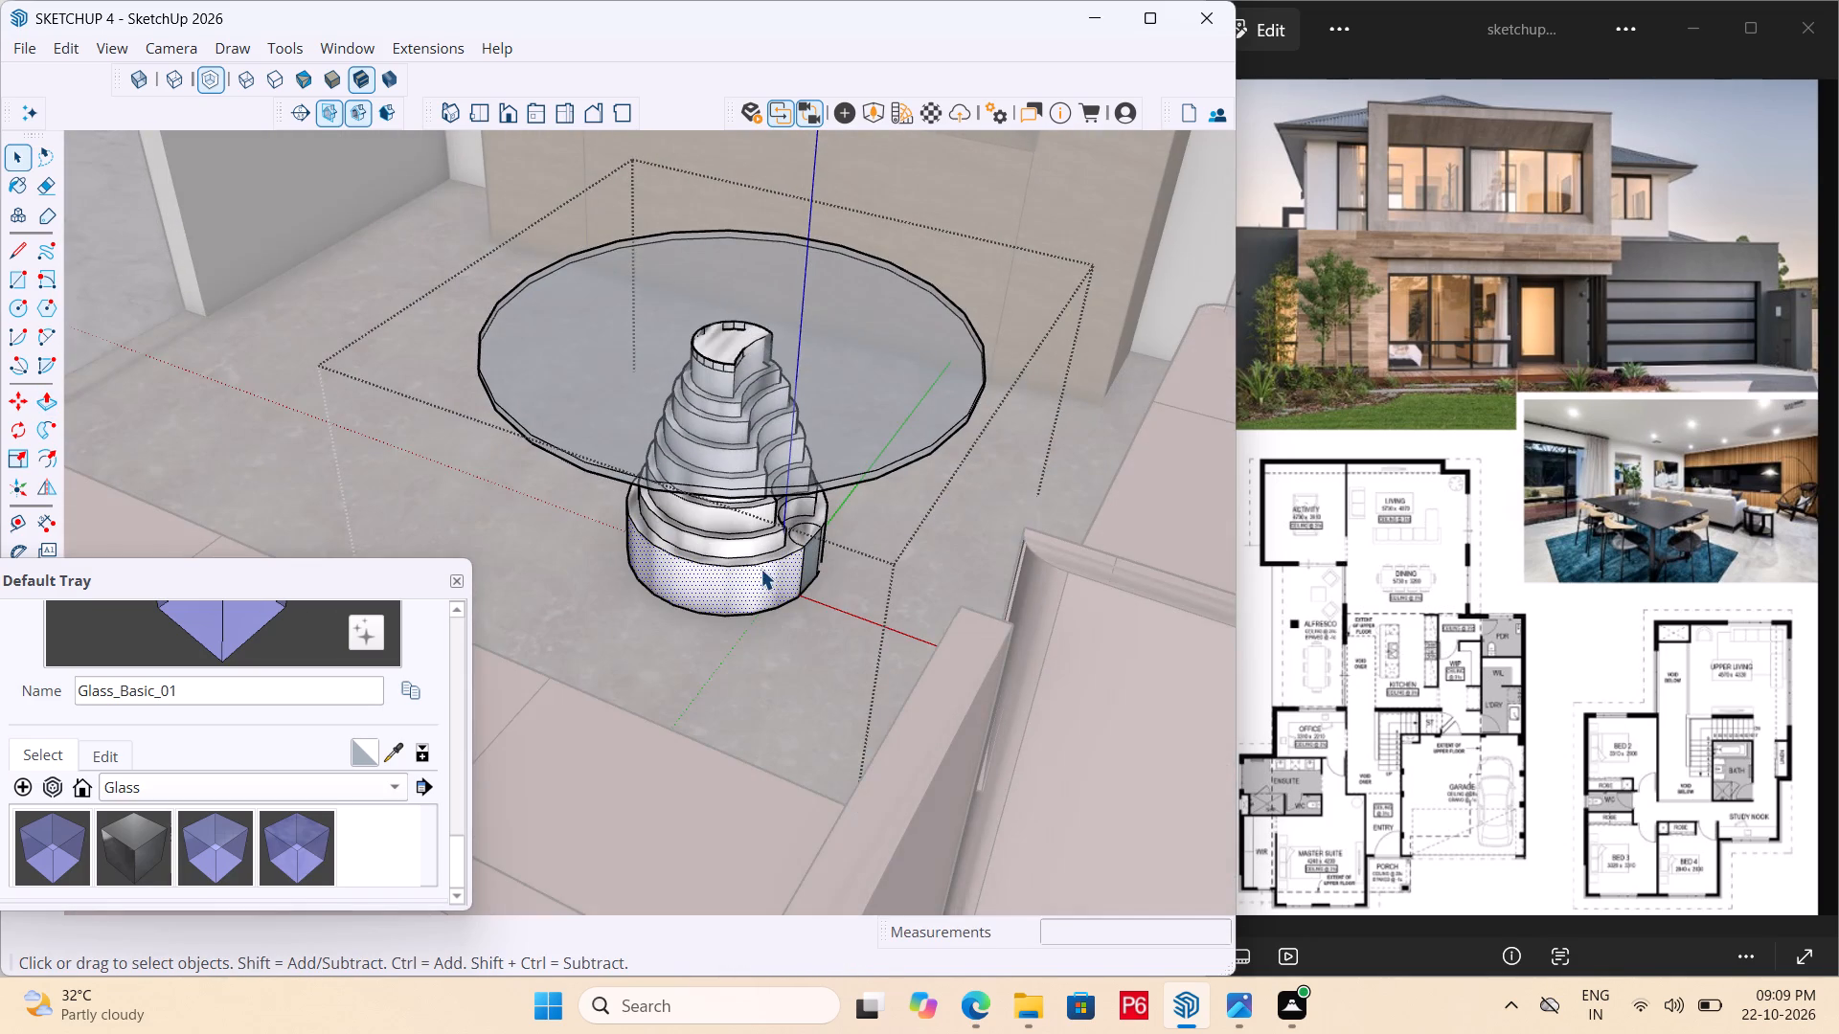
{"action": "left_click", "coordinate": [880, 563]}
{"action": "double_click", "coordinate": [970, 548]}
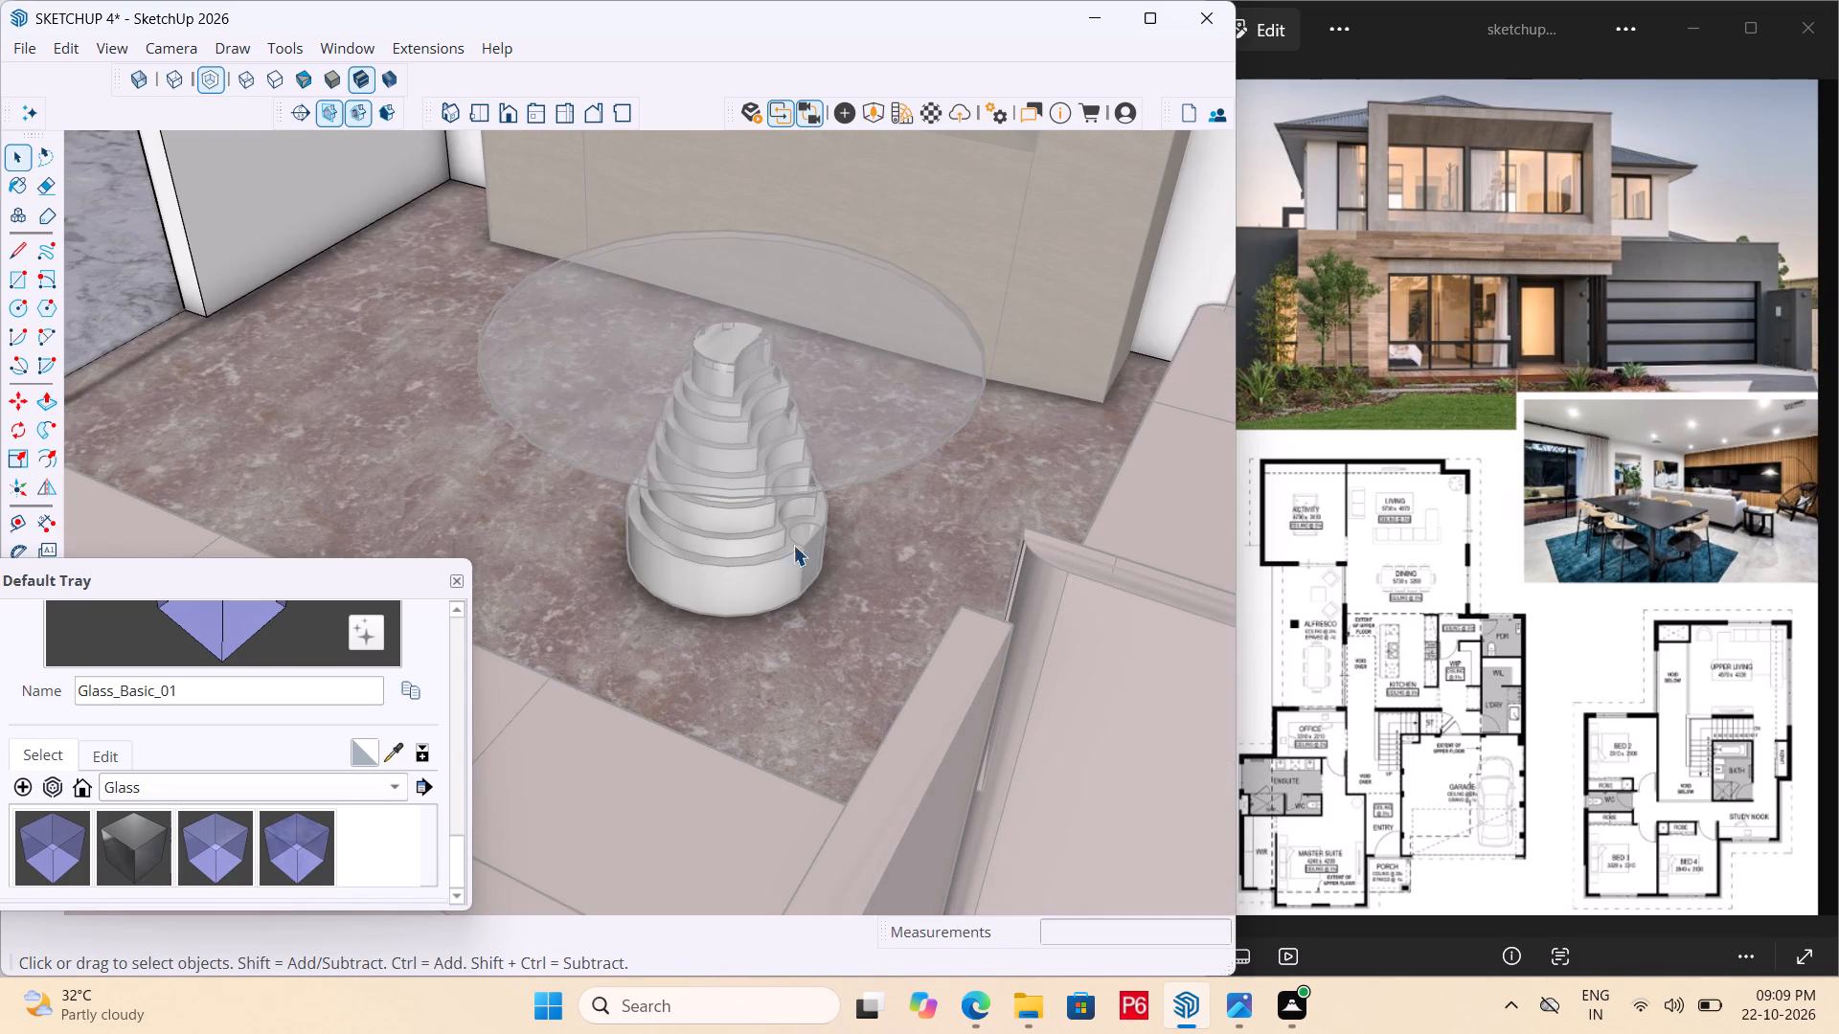
{"action": "left_click", "coordinate": [777, 545]}
{"action": "left_click", "coordinate": [755, 538]}
{"action": "double_click", "coordinate": [717, 526]}
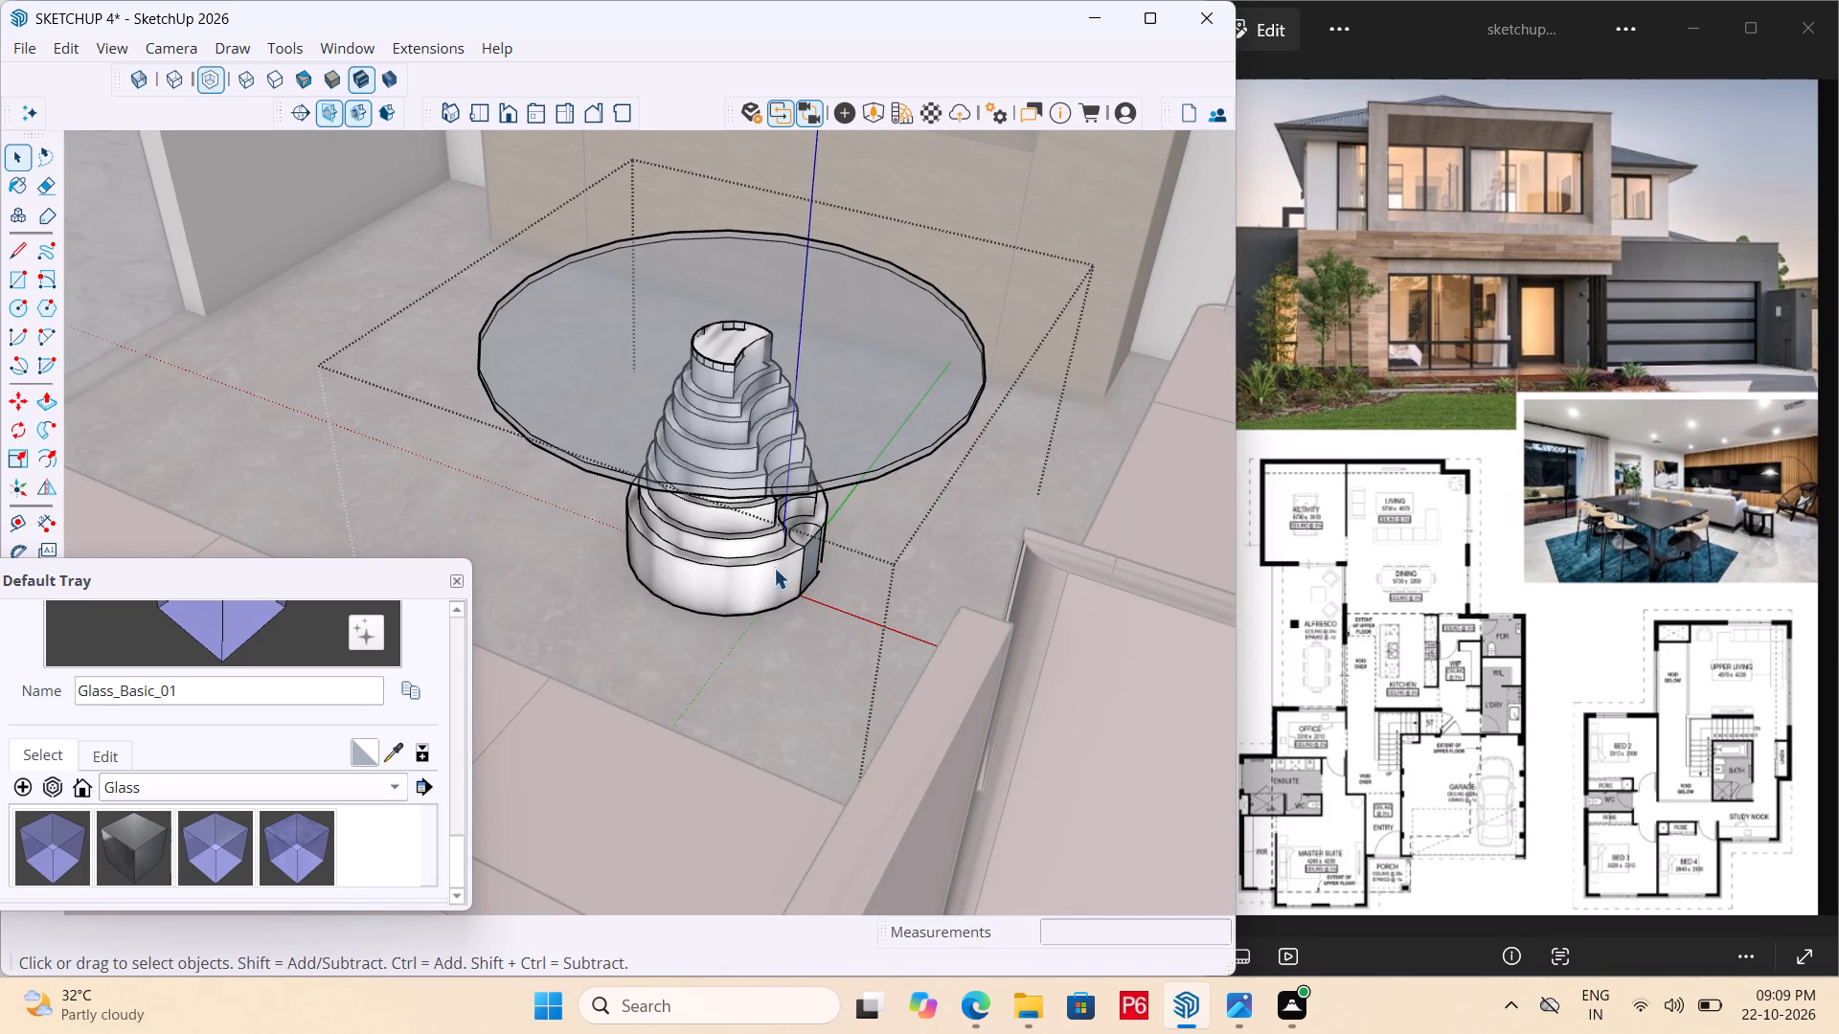
{"action": "left_click", "coordinate": [952, 536]}
{"action": "double_click", "coordinate": [1075, 409]}
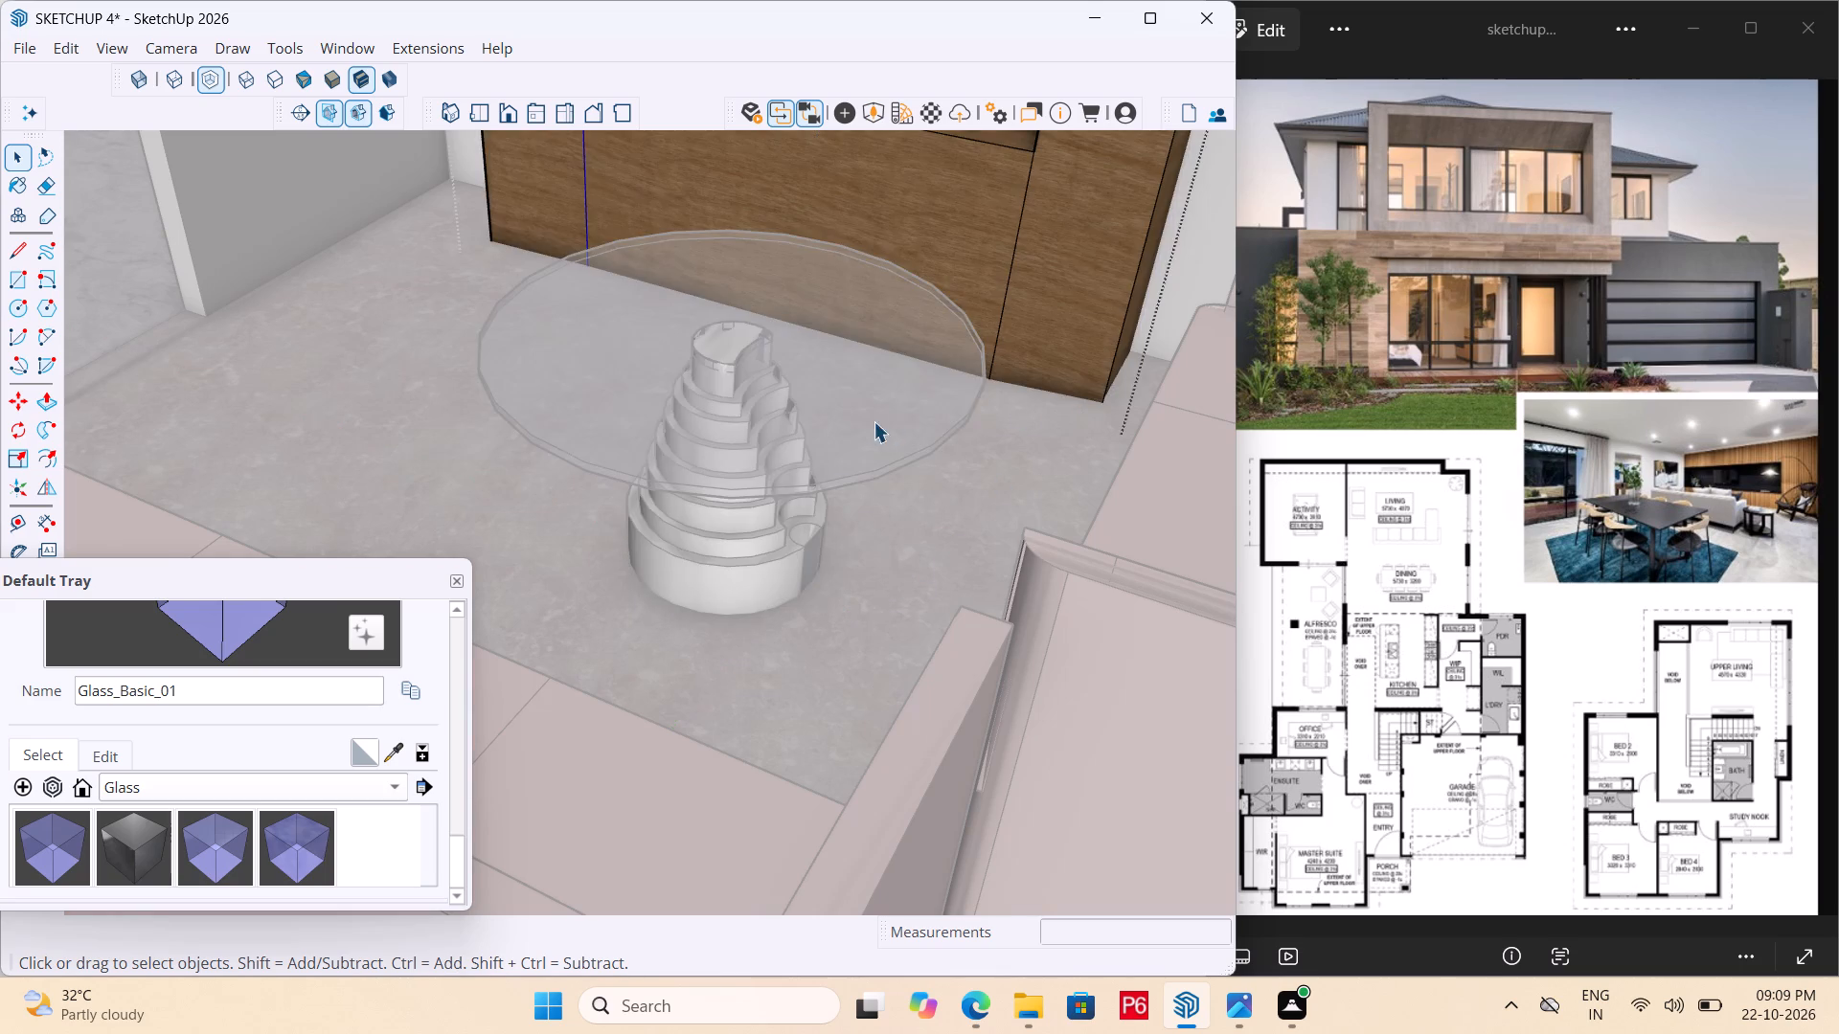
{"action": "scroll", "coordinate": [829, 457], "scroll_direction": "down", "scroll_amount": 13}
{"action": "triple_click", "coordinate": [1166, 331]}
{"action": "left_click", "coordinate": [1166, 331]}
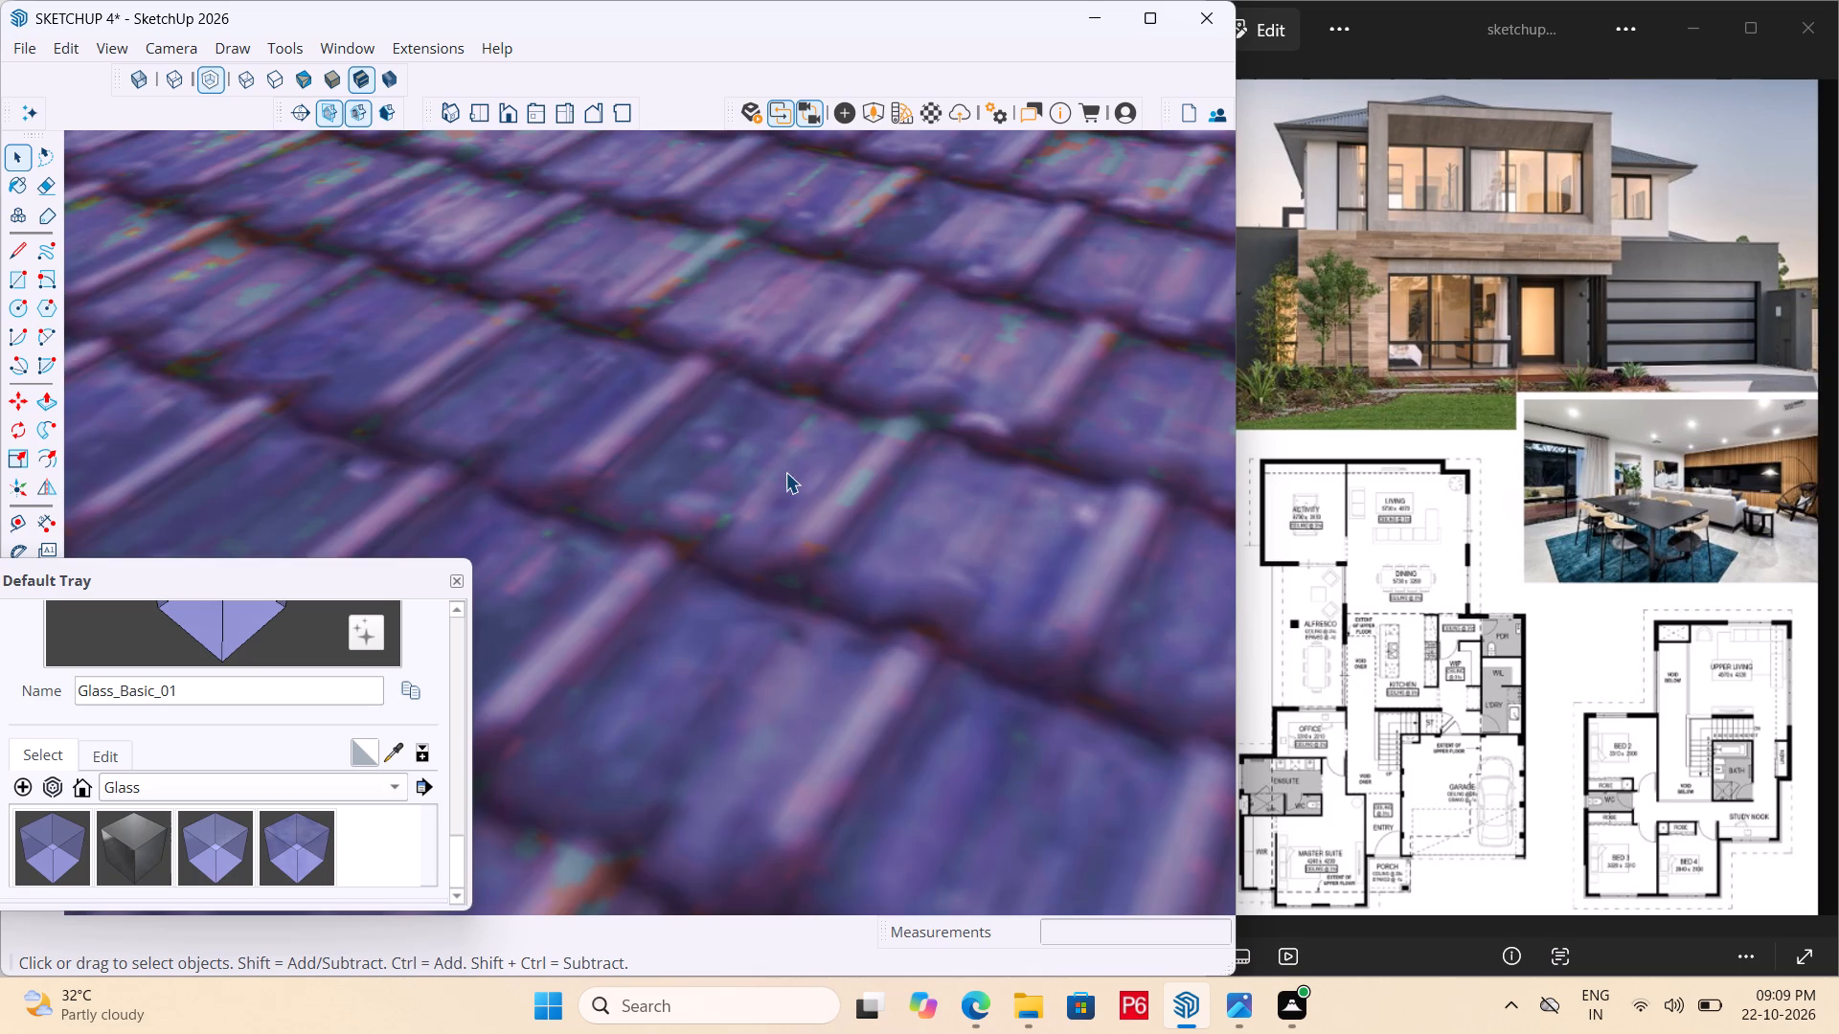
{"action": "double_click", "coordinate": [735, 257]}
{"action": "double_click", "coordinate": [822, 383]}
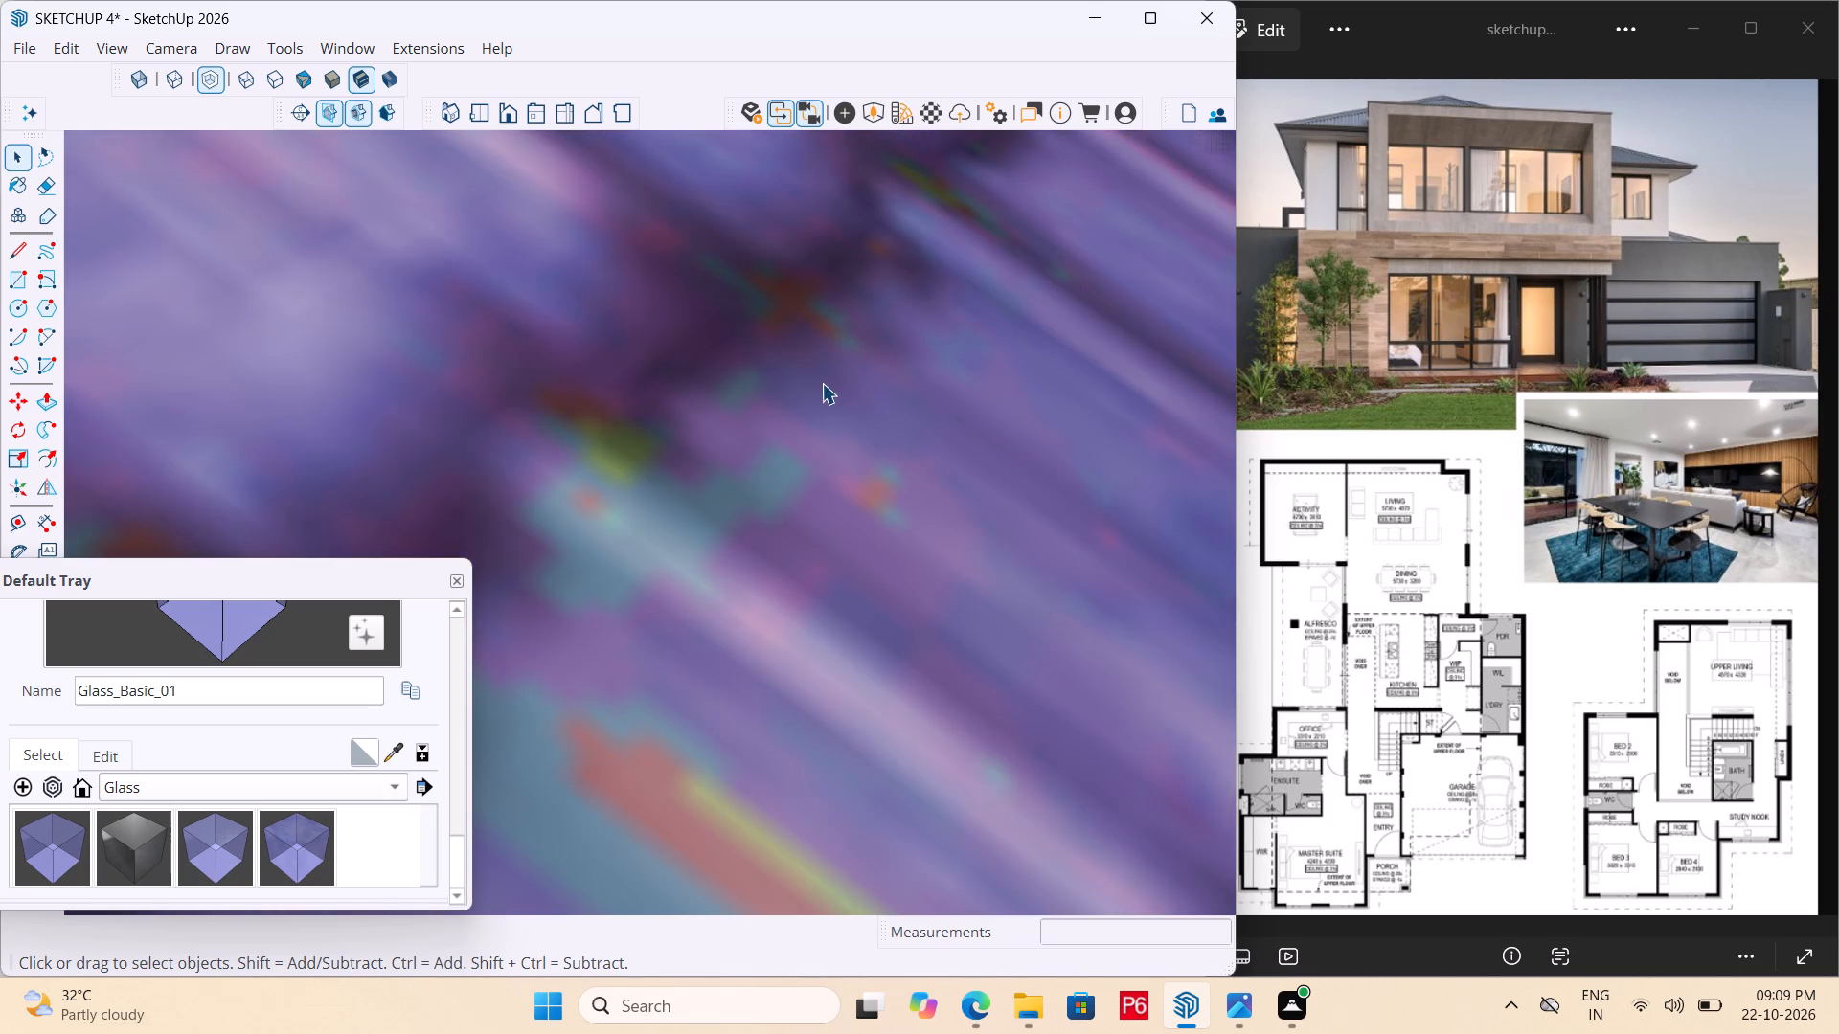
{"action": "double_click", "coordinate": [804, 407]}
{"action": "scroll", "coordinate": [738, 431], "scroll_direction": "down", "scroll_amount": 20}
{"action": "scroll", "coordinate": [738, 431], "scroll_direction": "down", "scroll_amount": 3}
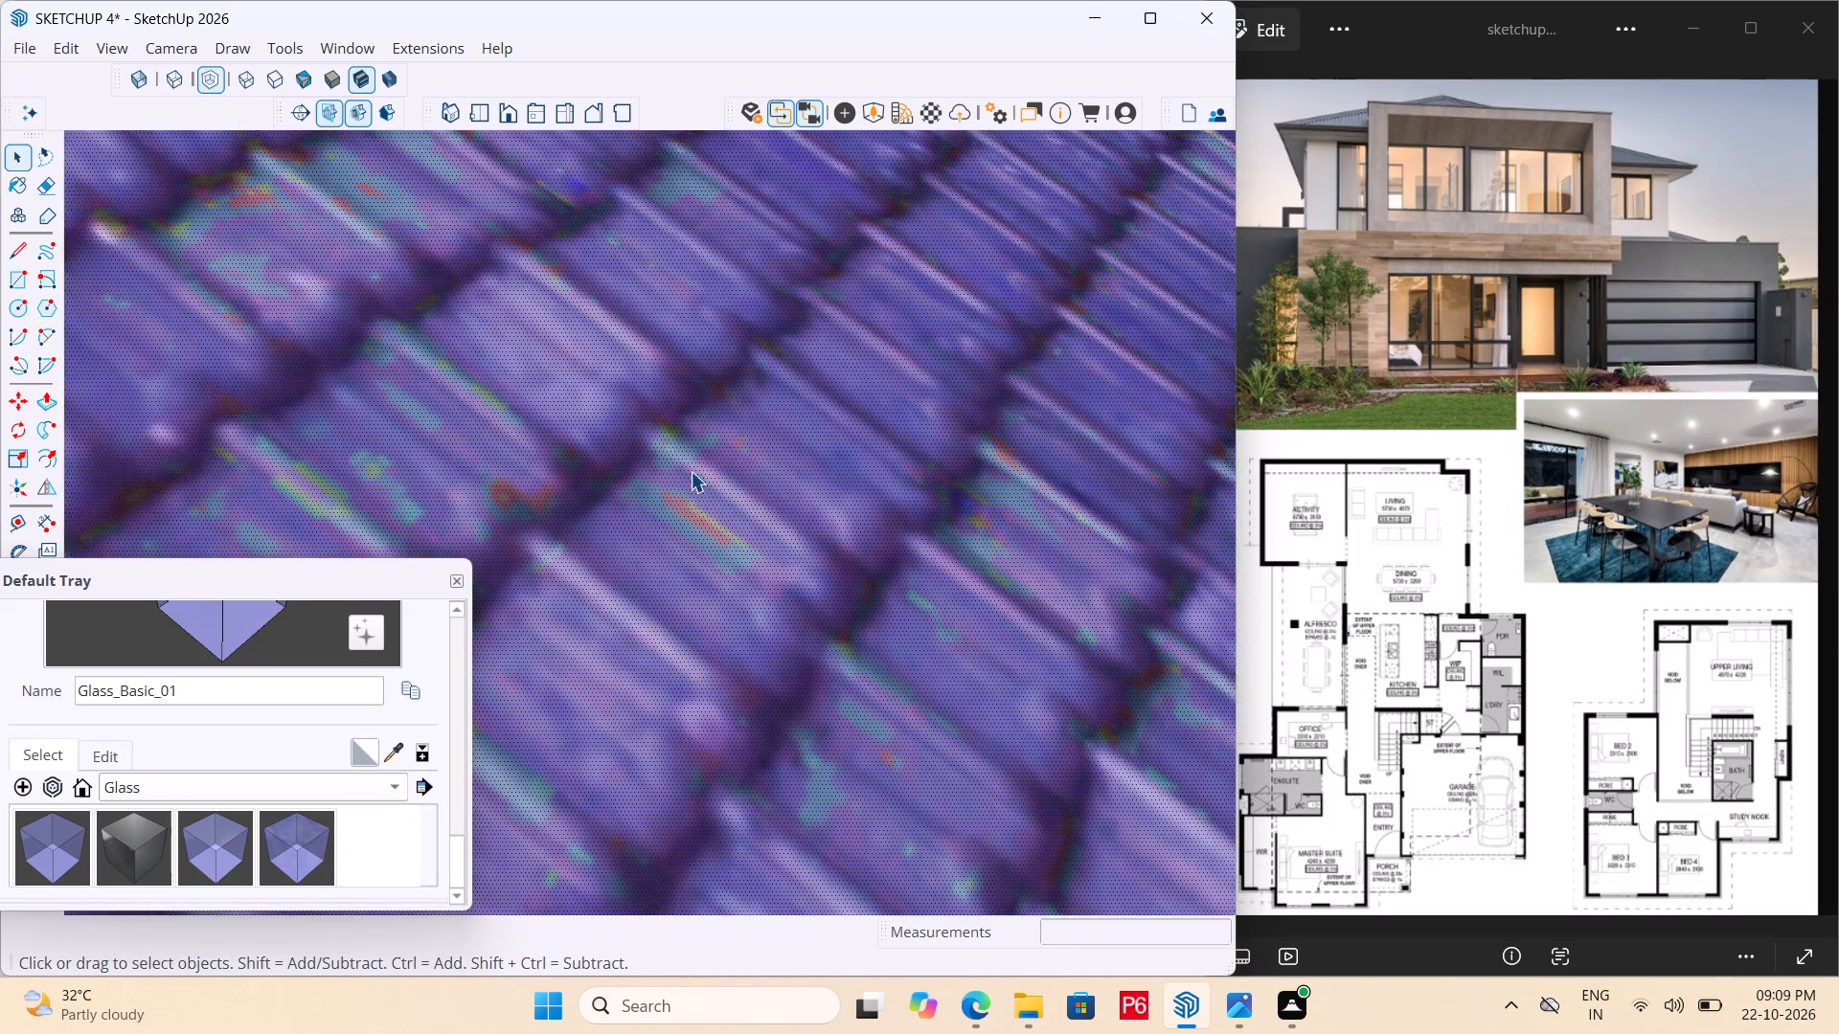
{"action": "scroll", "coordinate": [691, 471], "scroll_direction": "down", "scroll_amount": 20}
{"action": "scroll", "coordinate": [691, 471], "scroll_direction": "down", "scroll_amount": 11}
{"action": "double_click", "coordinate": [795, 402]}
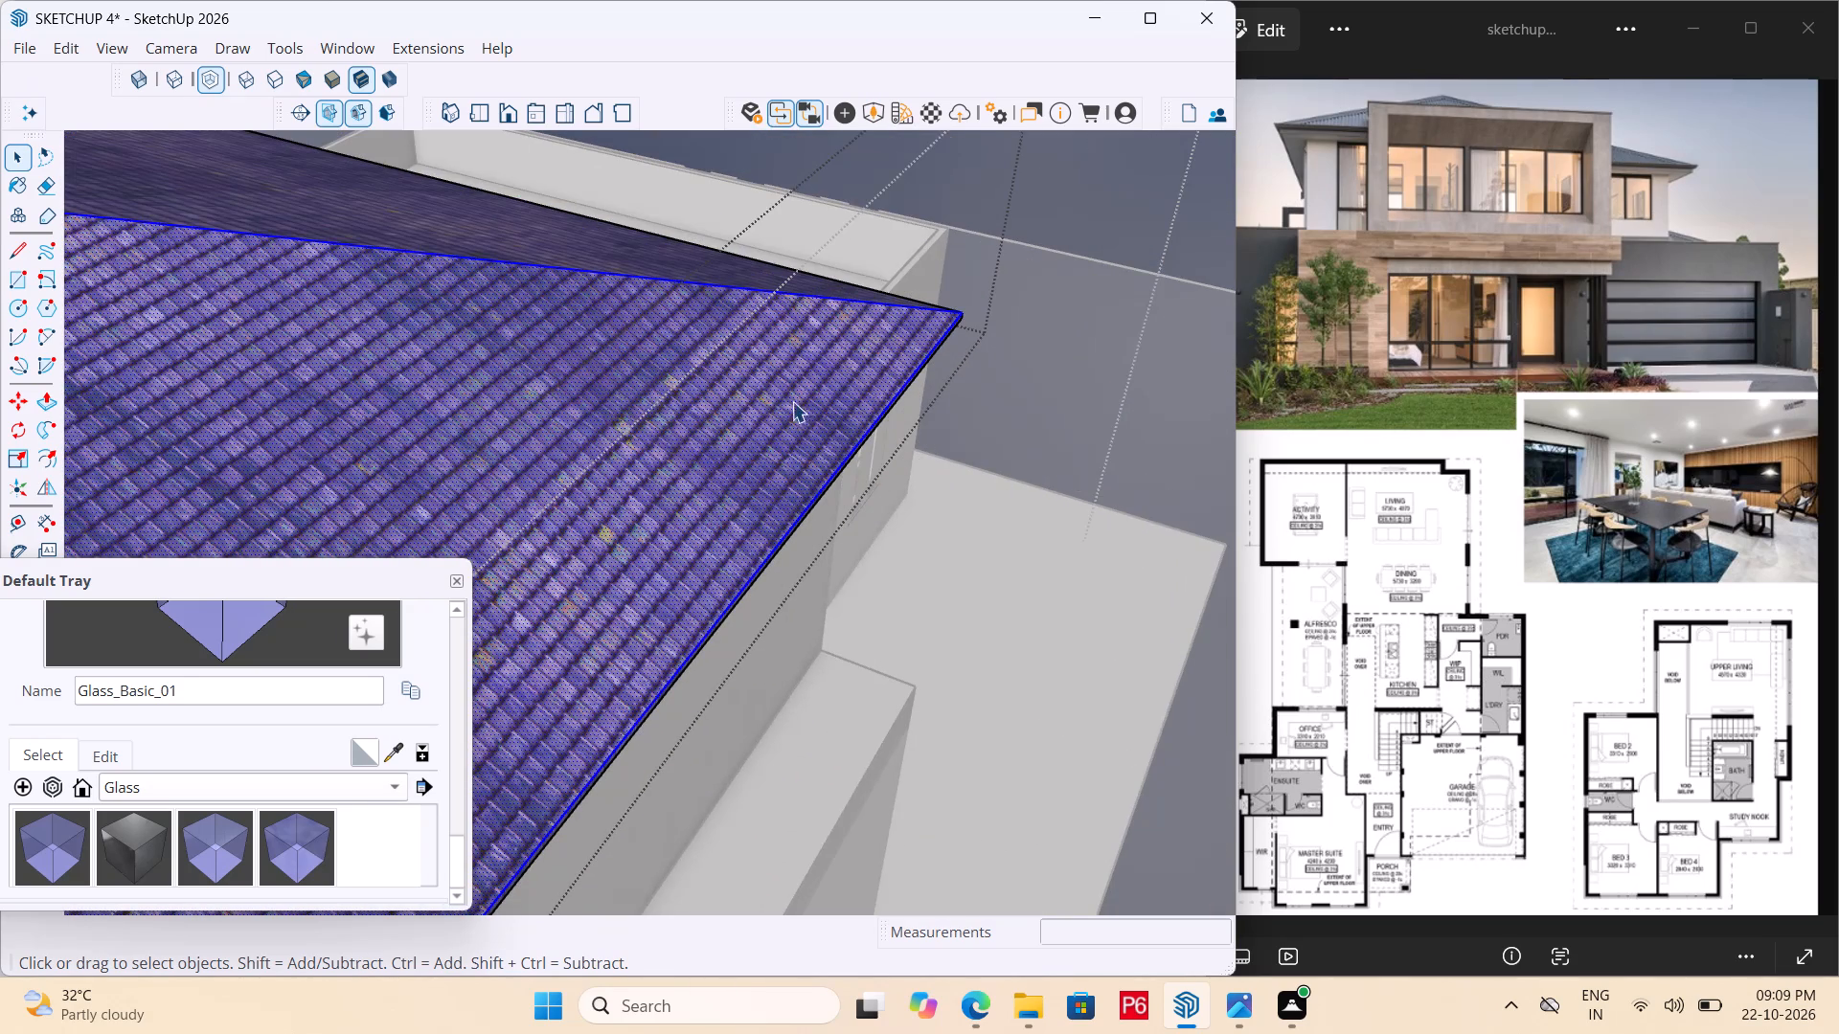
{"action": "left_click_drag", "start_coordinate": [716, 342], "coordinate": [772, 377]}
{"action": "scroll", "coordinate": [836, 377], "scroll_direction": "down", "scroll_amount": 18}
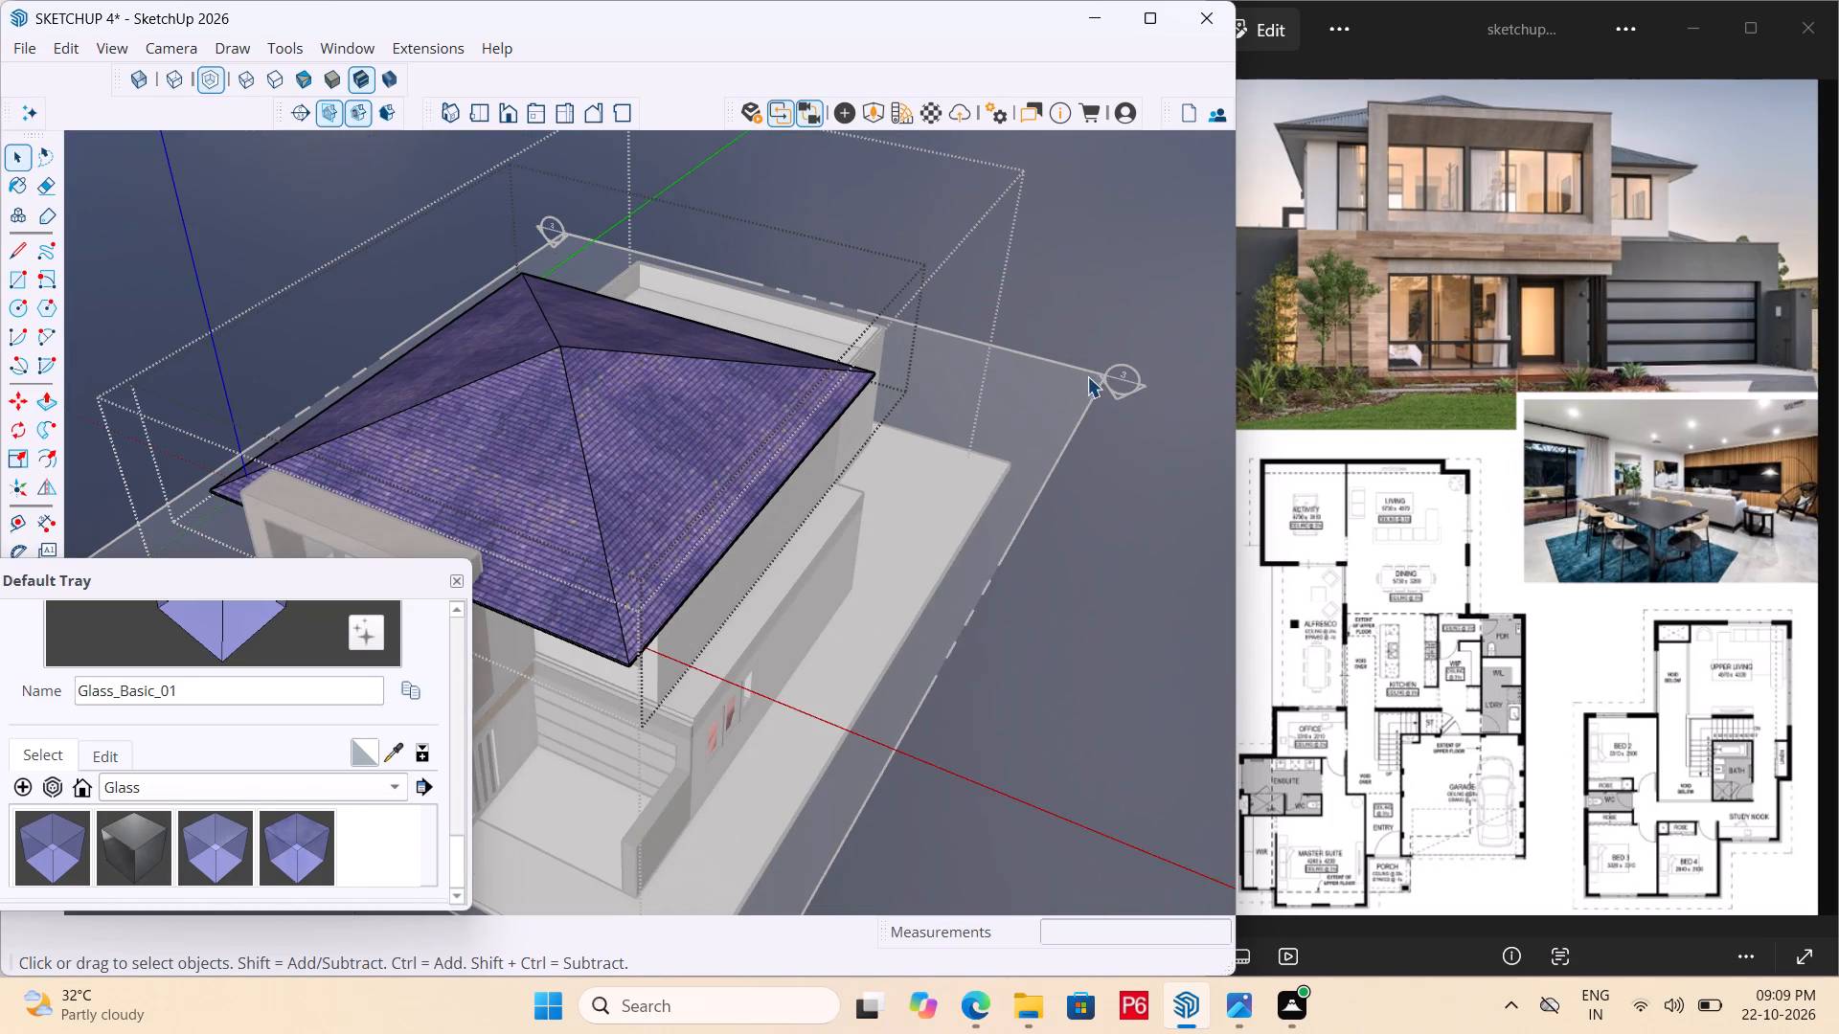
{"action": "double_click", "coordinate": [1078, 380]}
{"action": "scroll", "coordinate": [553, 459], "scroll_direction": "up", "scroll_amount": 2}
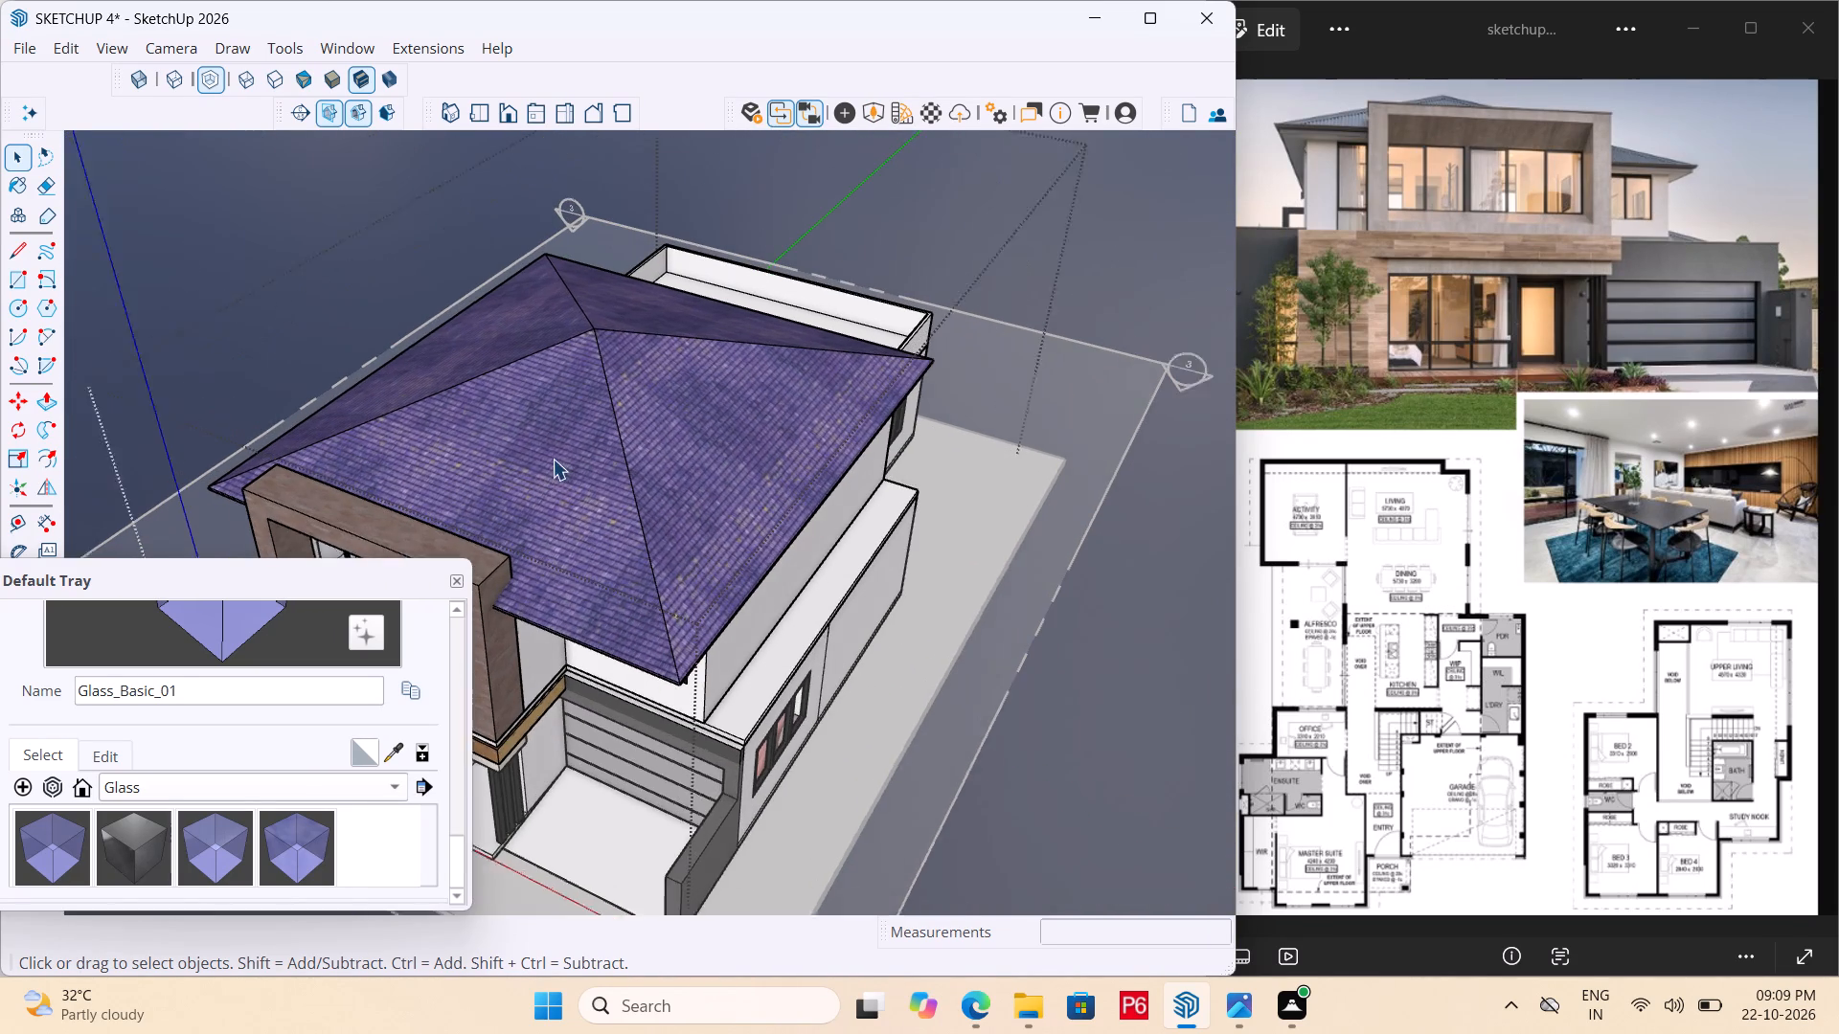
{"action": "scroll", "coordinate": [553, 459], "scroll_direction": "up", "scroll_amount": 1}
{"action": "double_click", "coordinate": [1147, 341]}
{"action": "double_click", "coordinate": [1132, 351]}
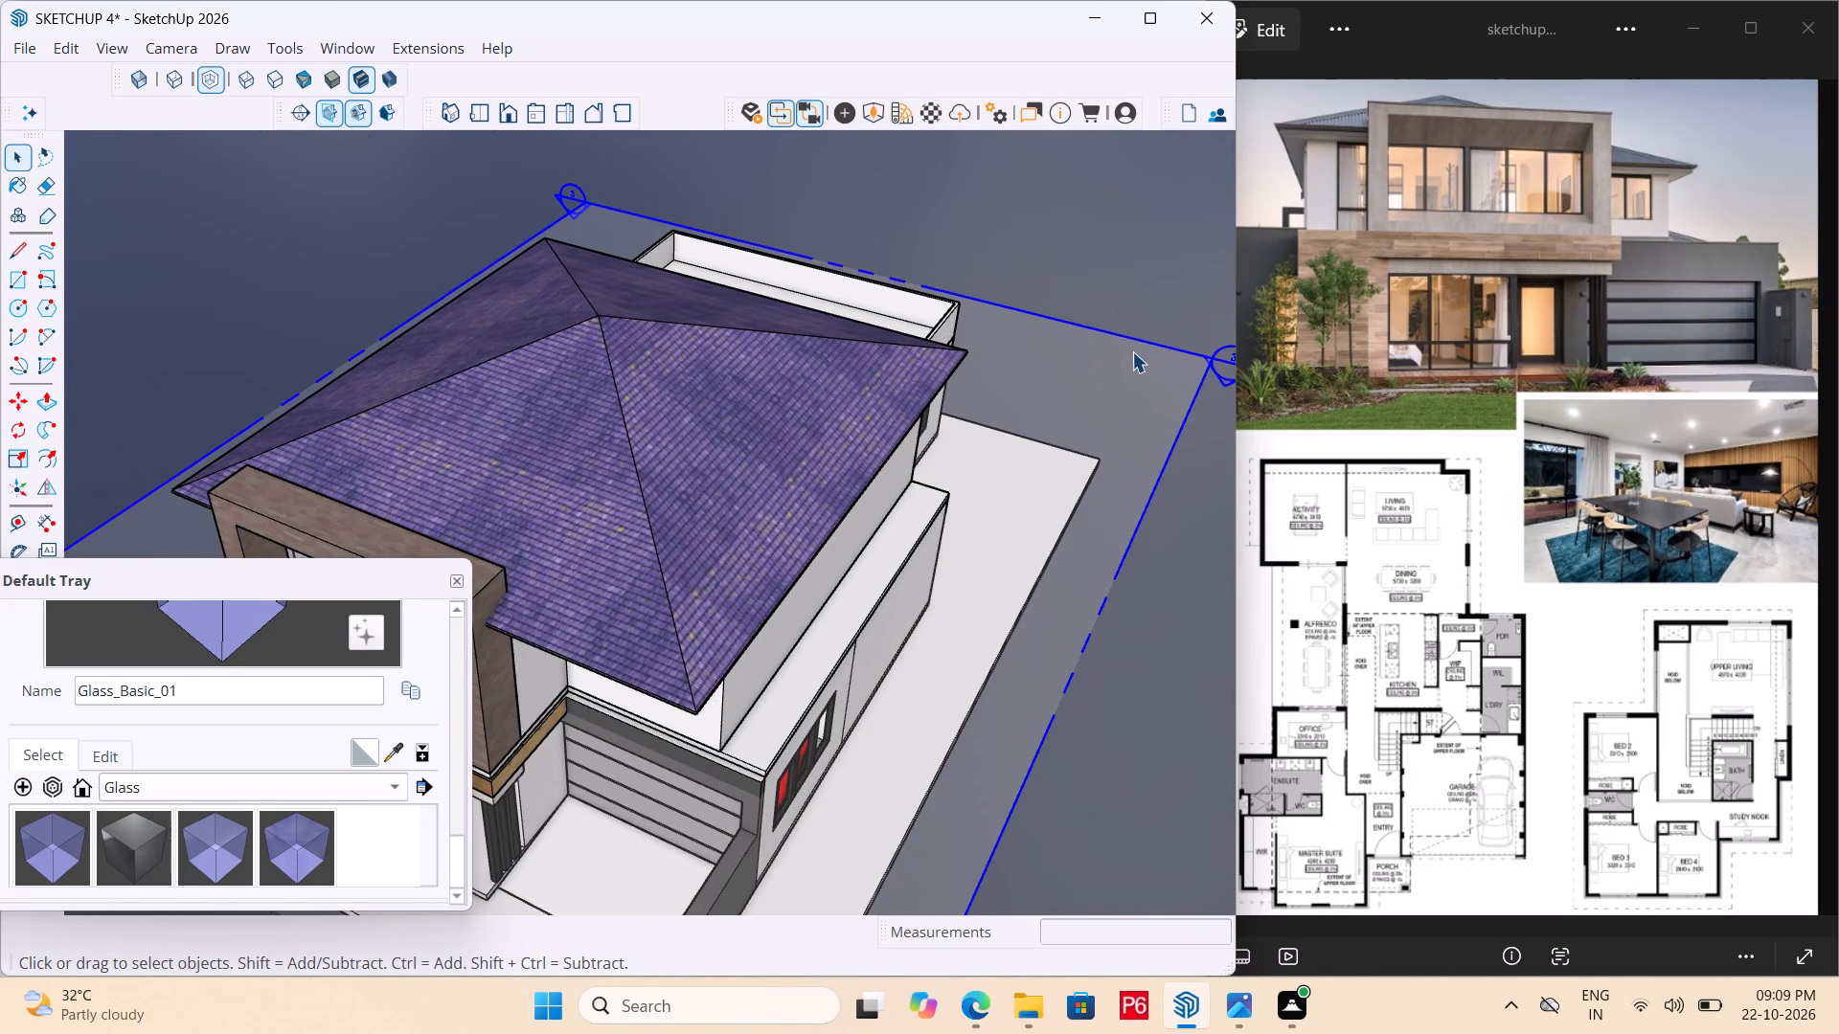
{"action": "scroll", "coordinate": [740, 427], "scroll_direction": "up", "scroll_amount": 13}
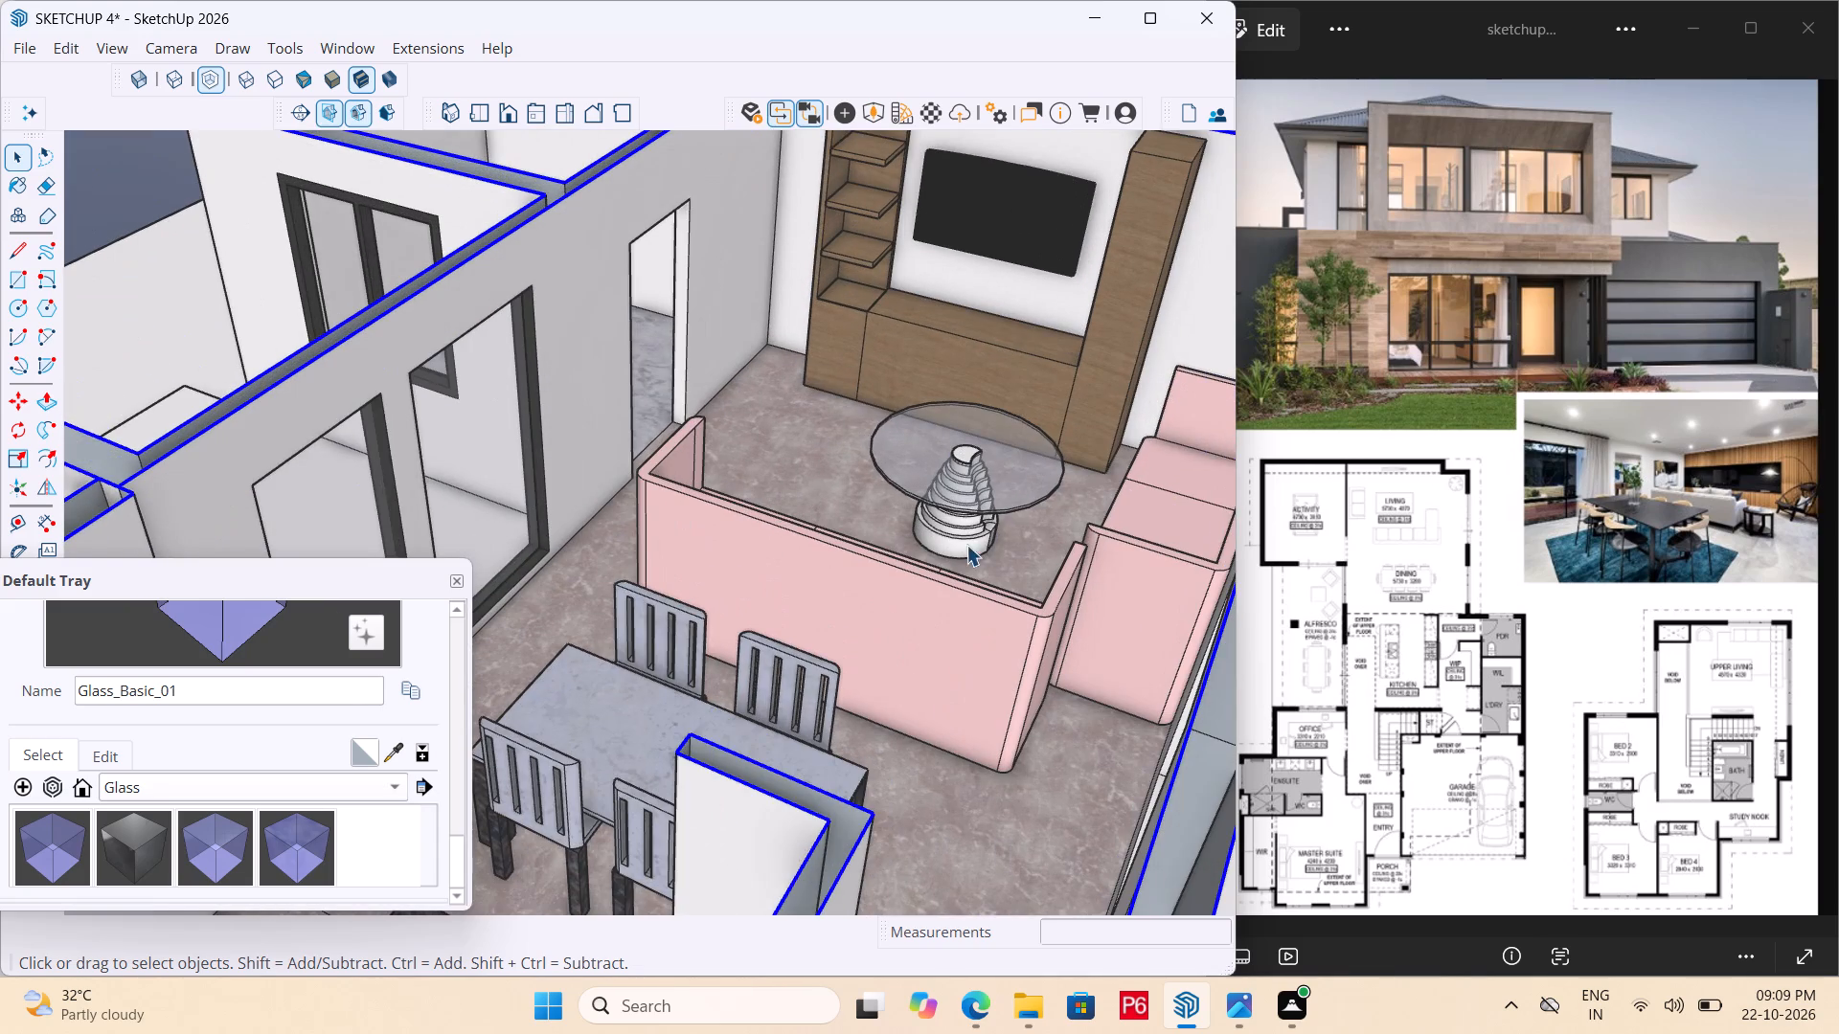
Open the round table's stepped base for editing and paint the lowest tiers' outer sides with the solid colour M09_Shadow_Night.
{"action": "left_click", "coordinate": [969, 539]}
{"action": "scroll", "coordinate": [967, 553], "scroll_direction": "up", "scroll_amount": 4}
{"action": "double_click", "coordinate": [927, 542]}
{"action": "left_click", "coordinate": [928, 532]}
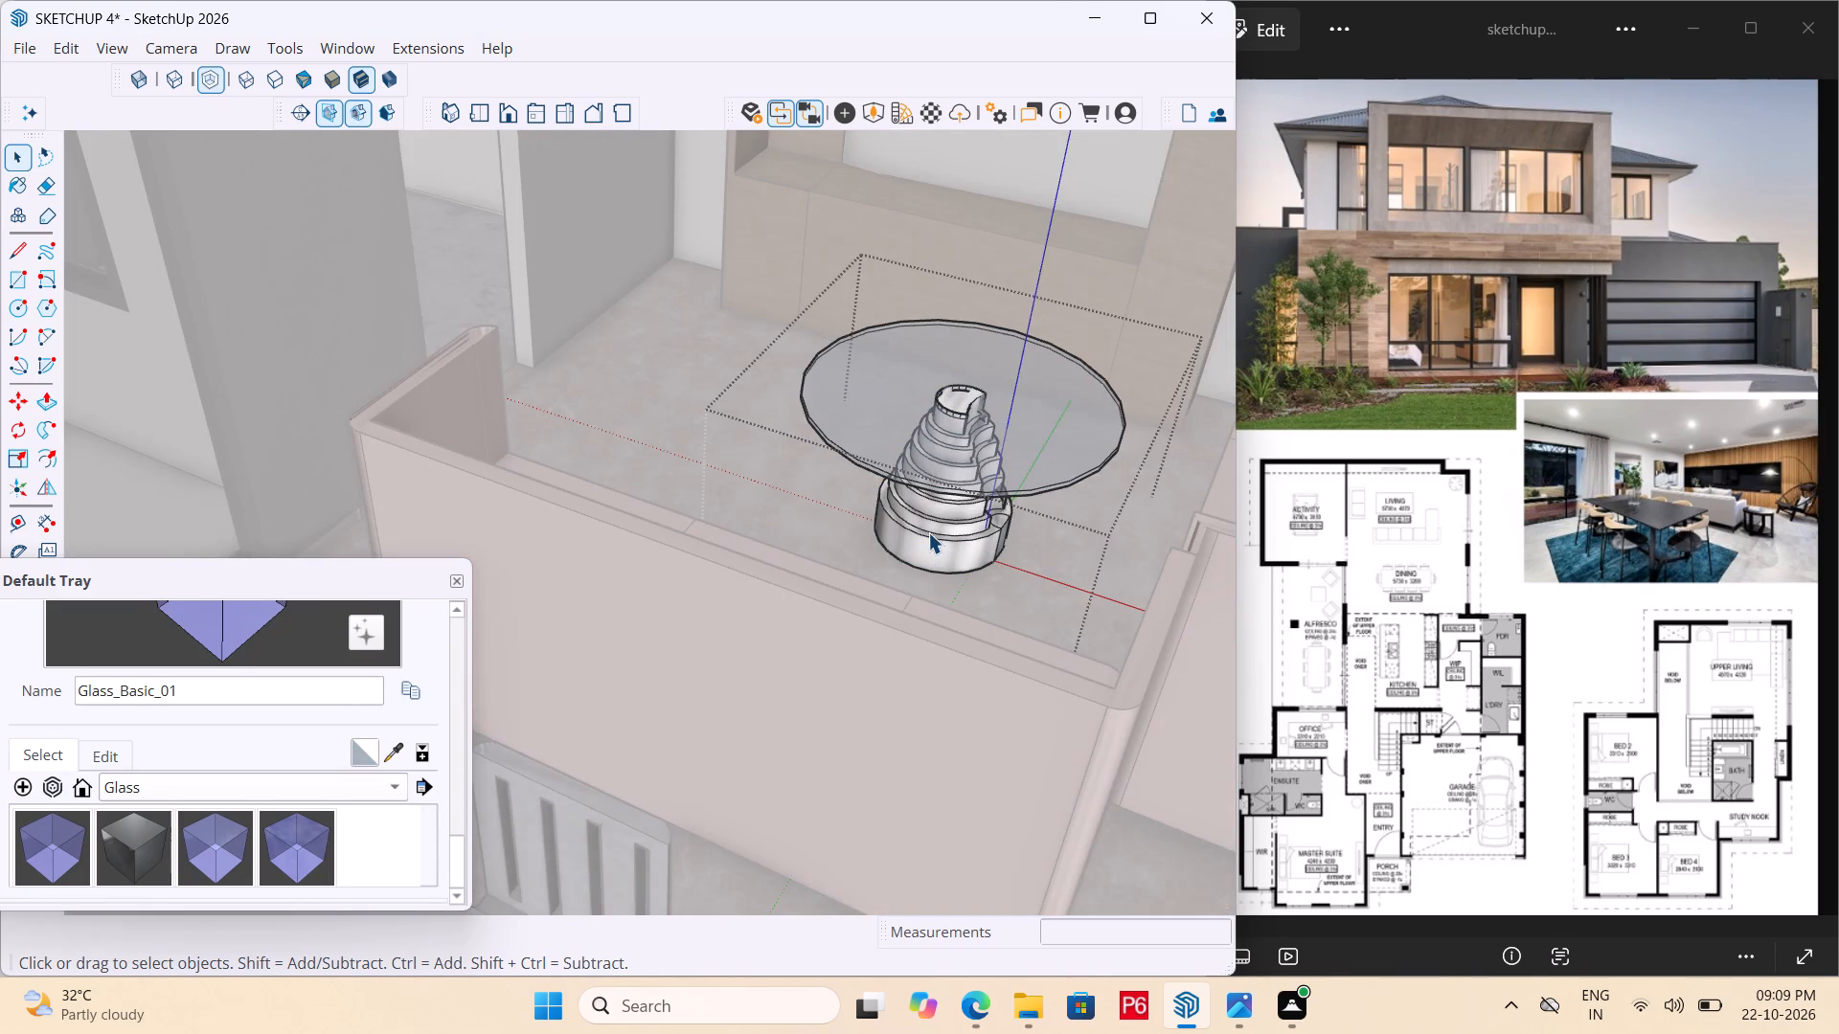
{"action": "scroll", "coordinate": [932, 547], "scroll_direction": "up", "scroll_amount": 5}
{"action": "left_click", "coordinate": [943, 540]}
{"action": "left_click", "coordinate": [958, 506]}
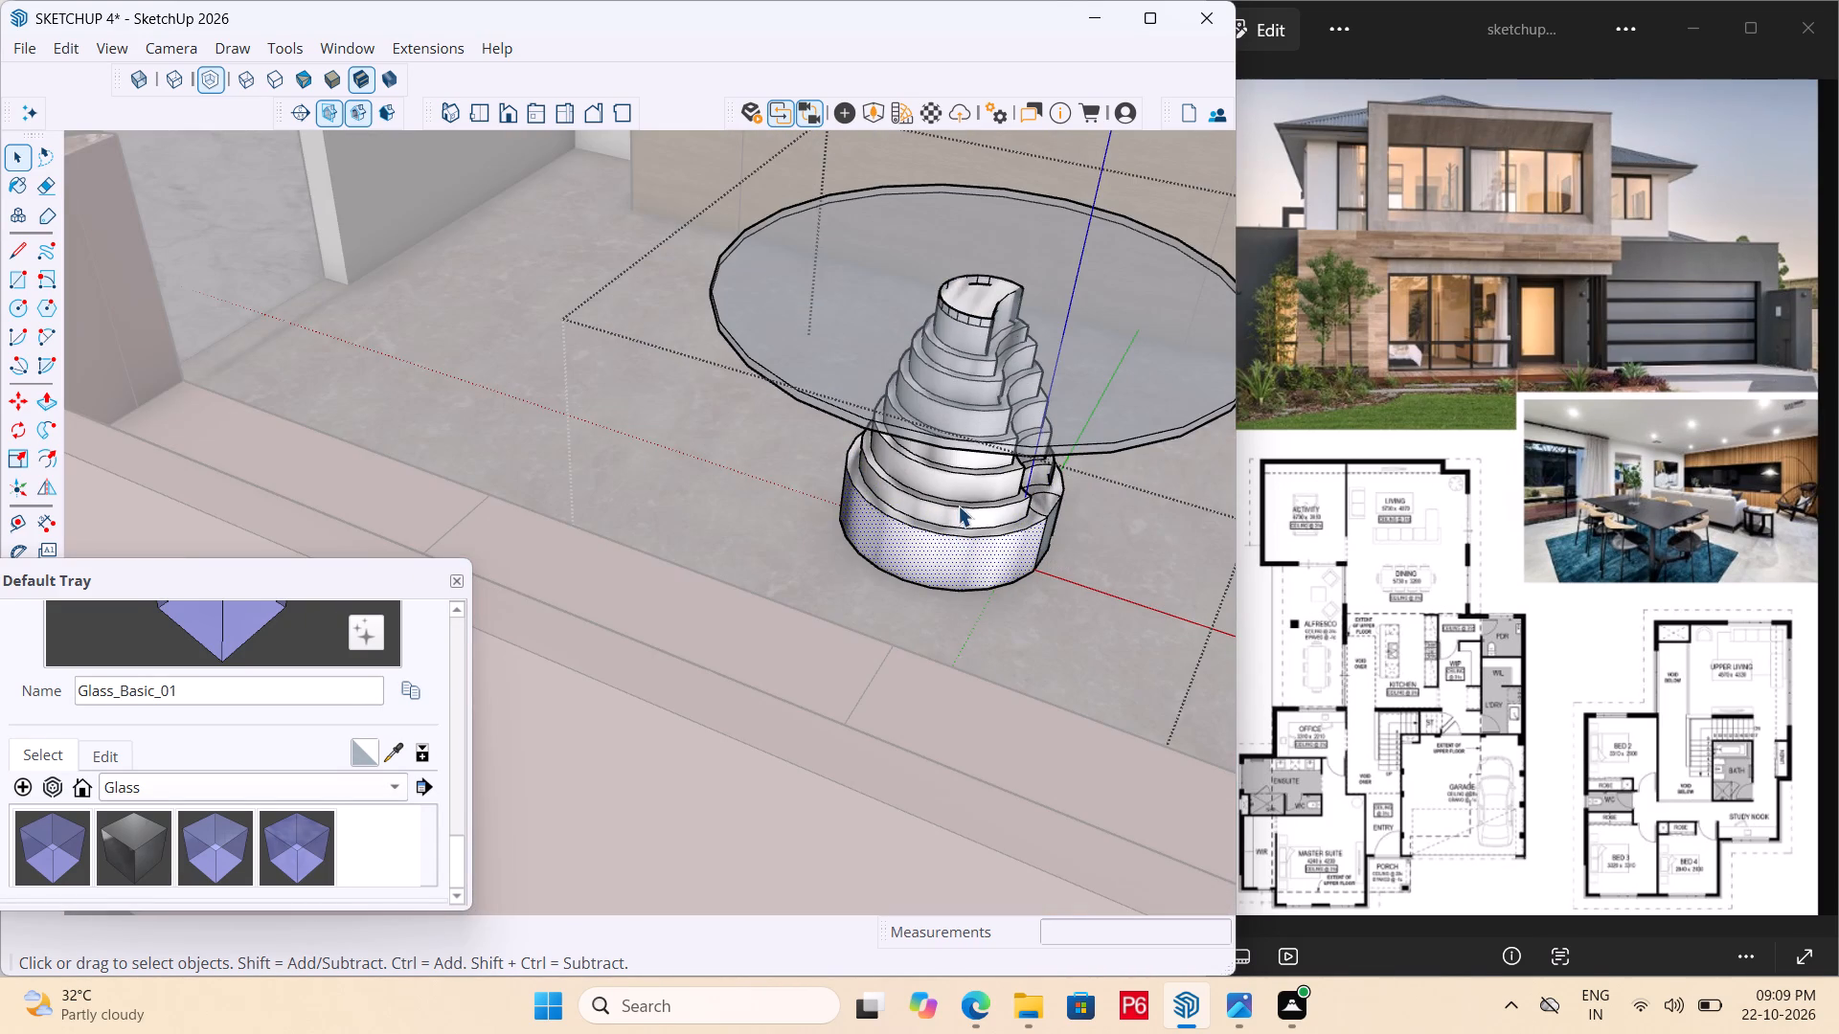
{"action": "left_click", "coordinate": [350, 792]}
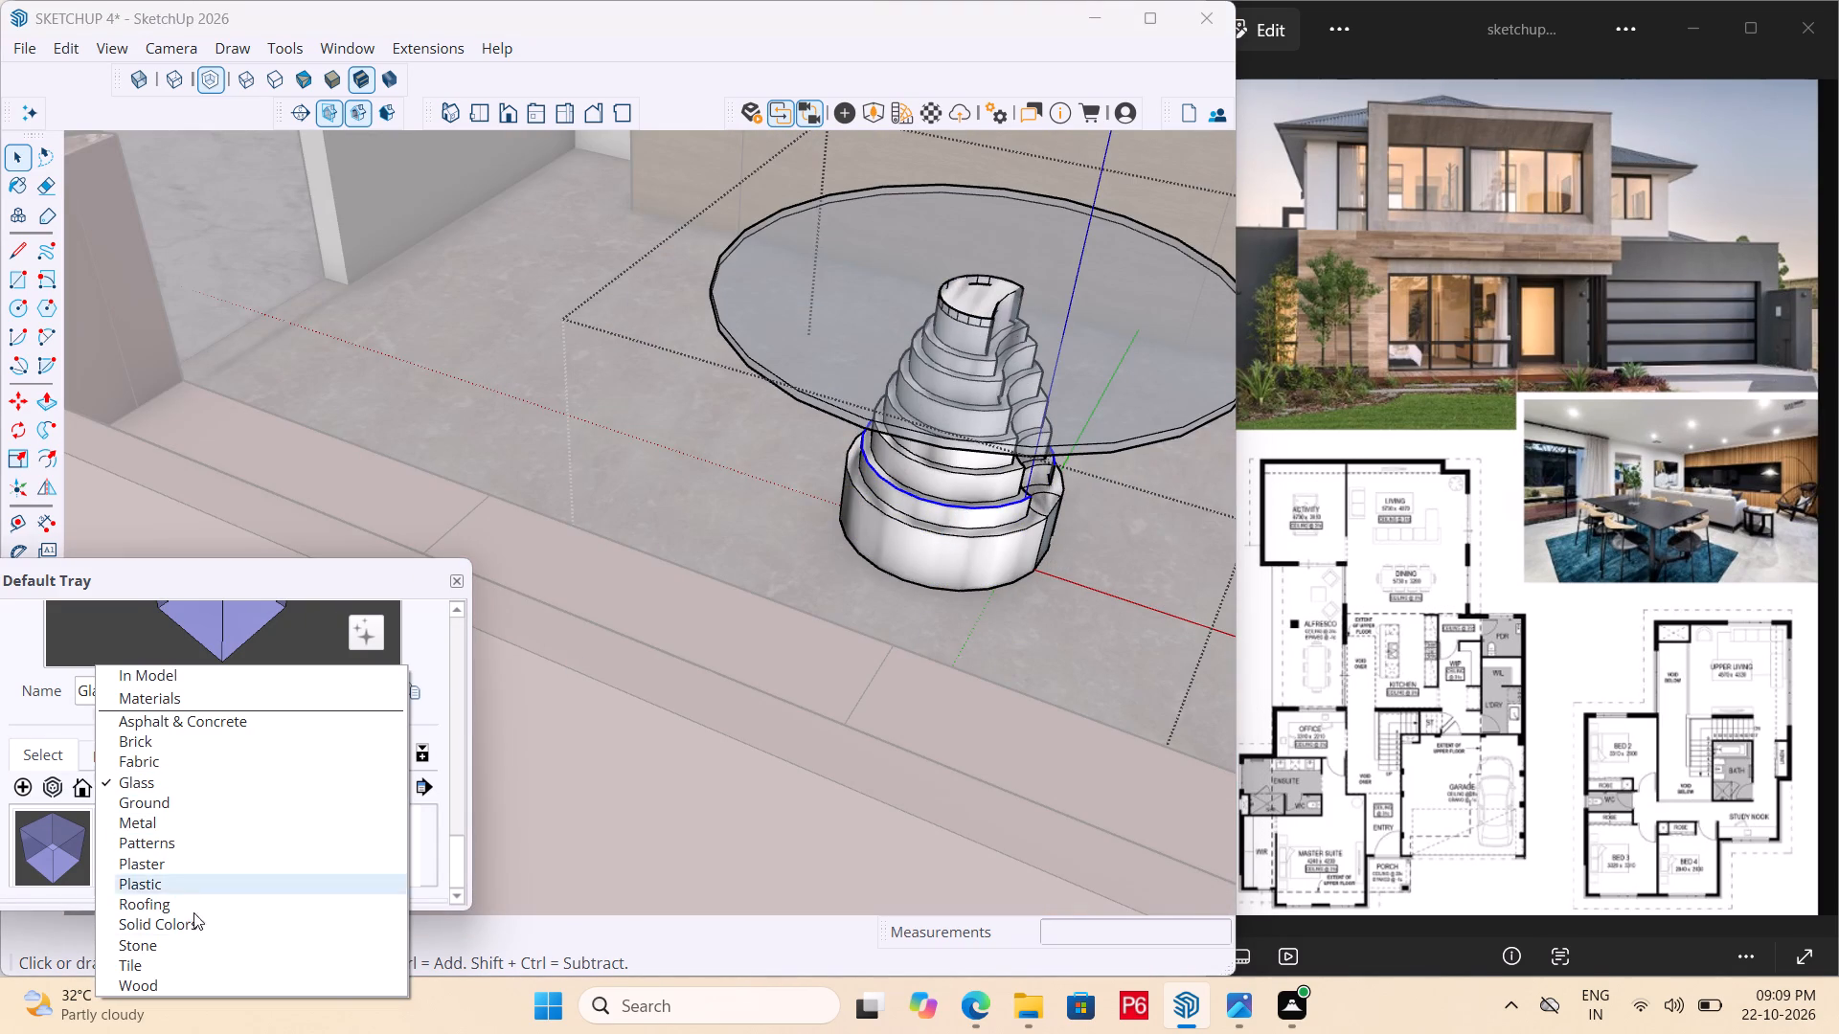
{"action": "left_click", "coordinate": [216, 933]}
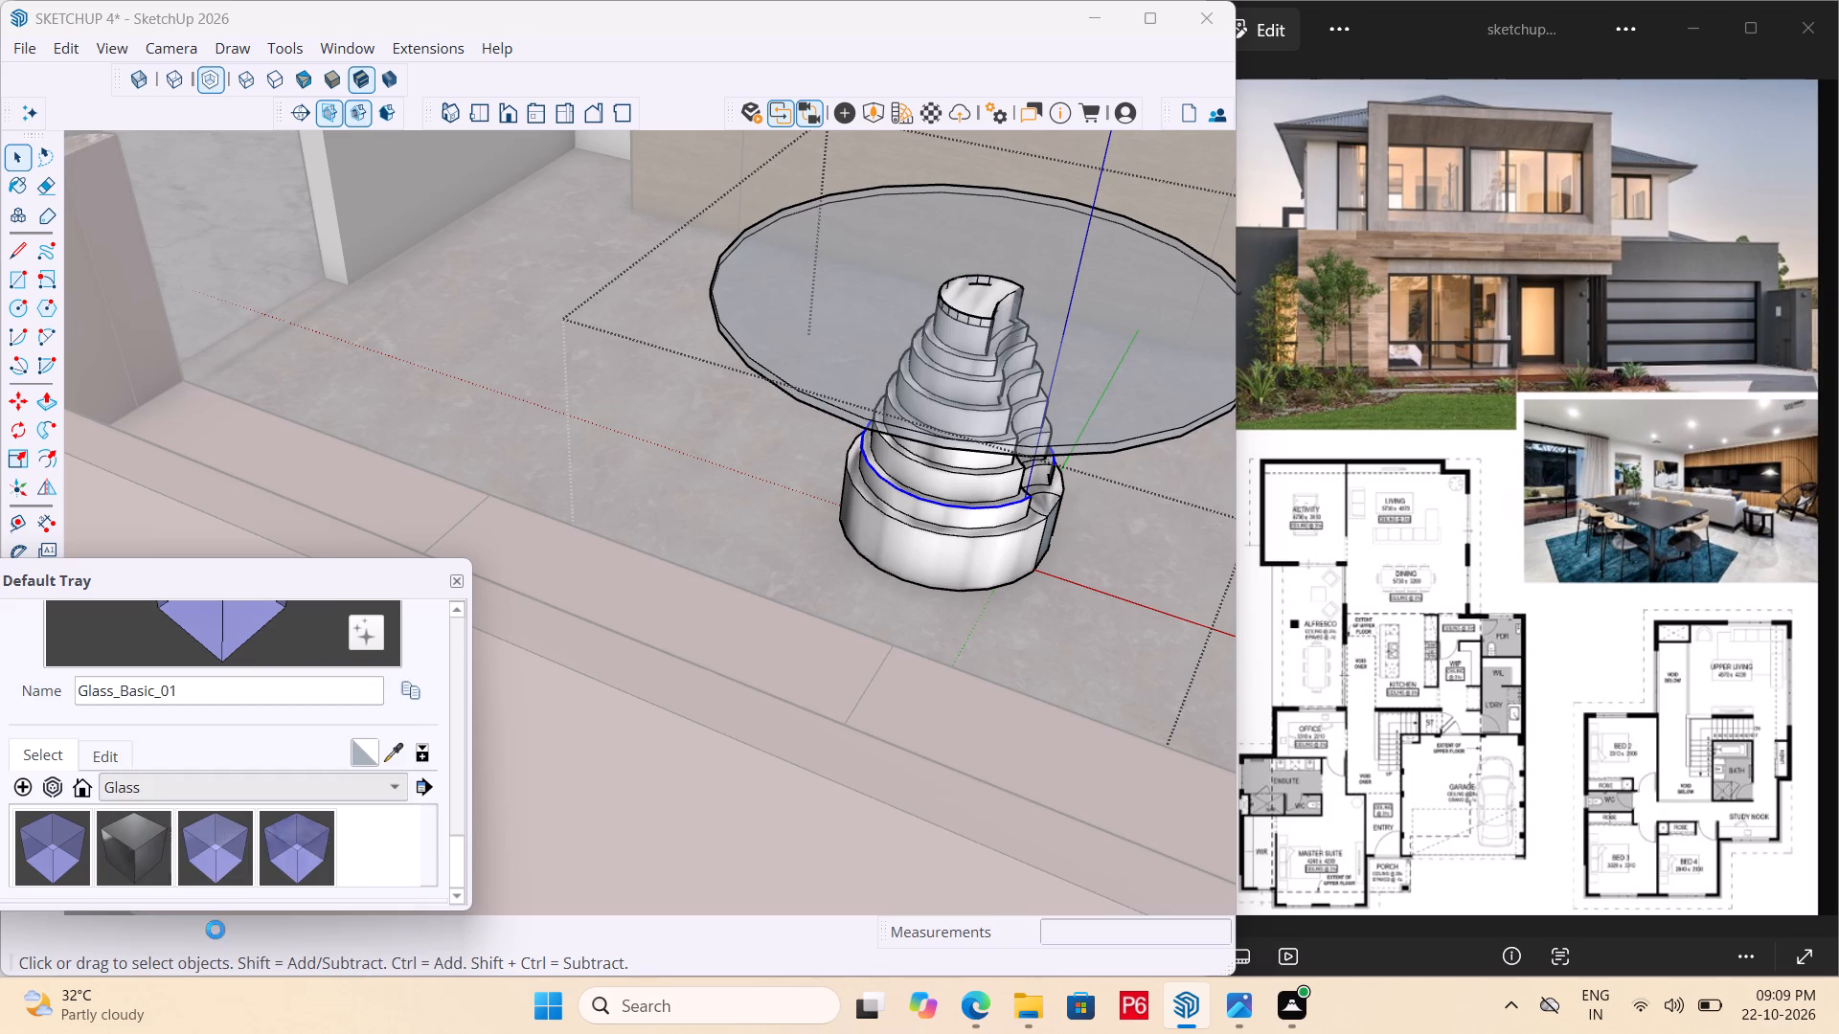
{"action": "scroll", "coordinate": [350, 838], "scroll_direction": "down", "scroll_amount": 9}
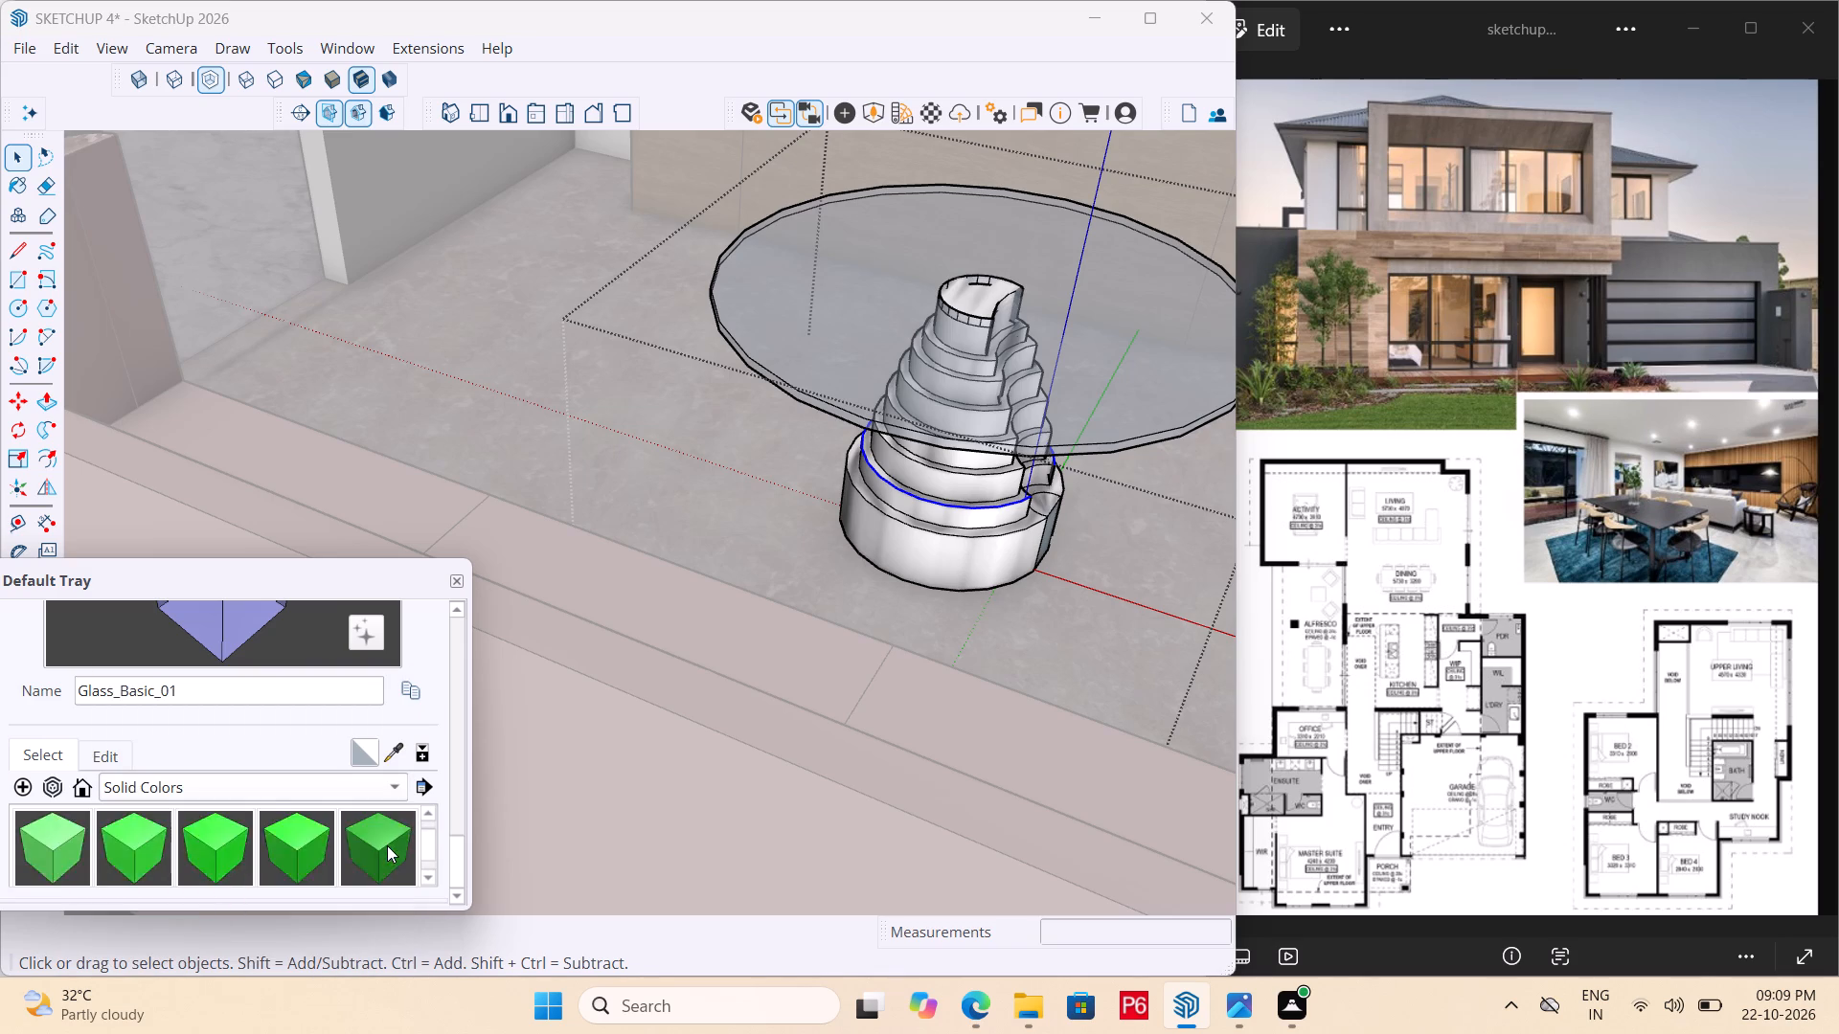
{"action": "scroll", "coordinate": [387, 845], "scroll_direction": "down", "scroll_amount": 19}
{"action": "left_click", "coordinate": [65, 852]}
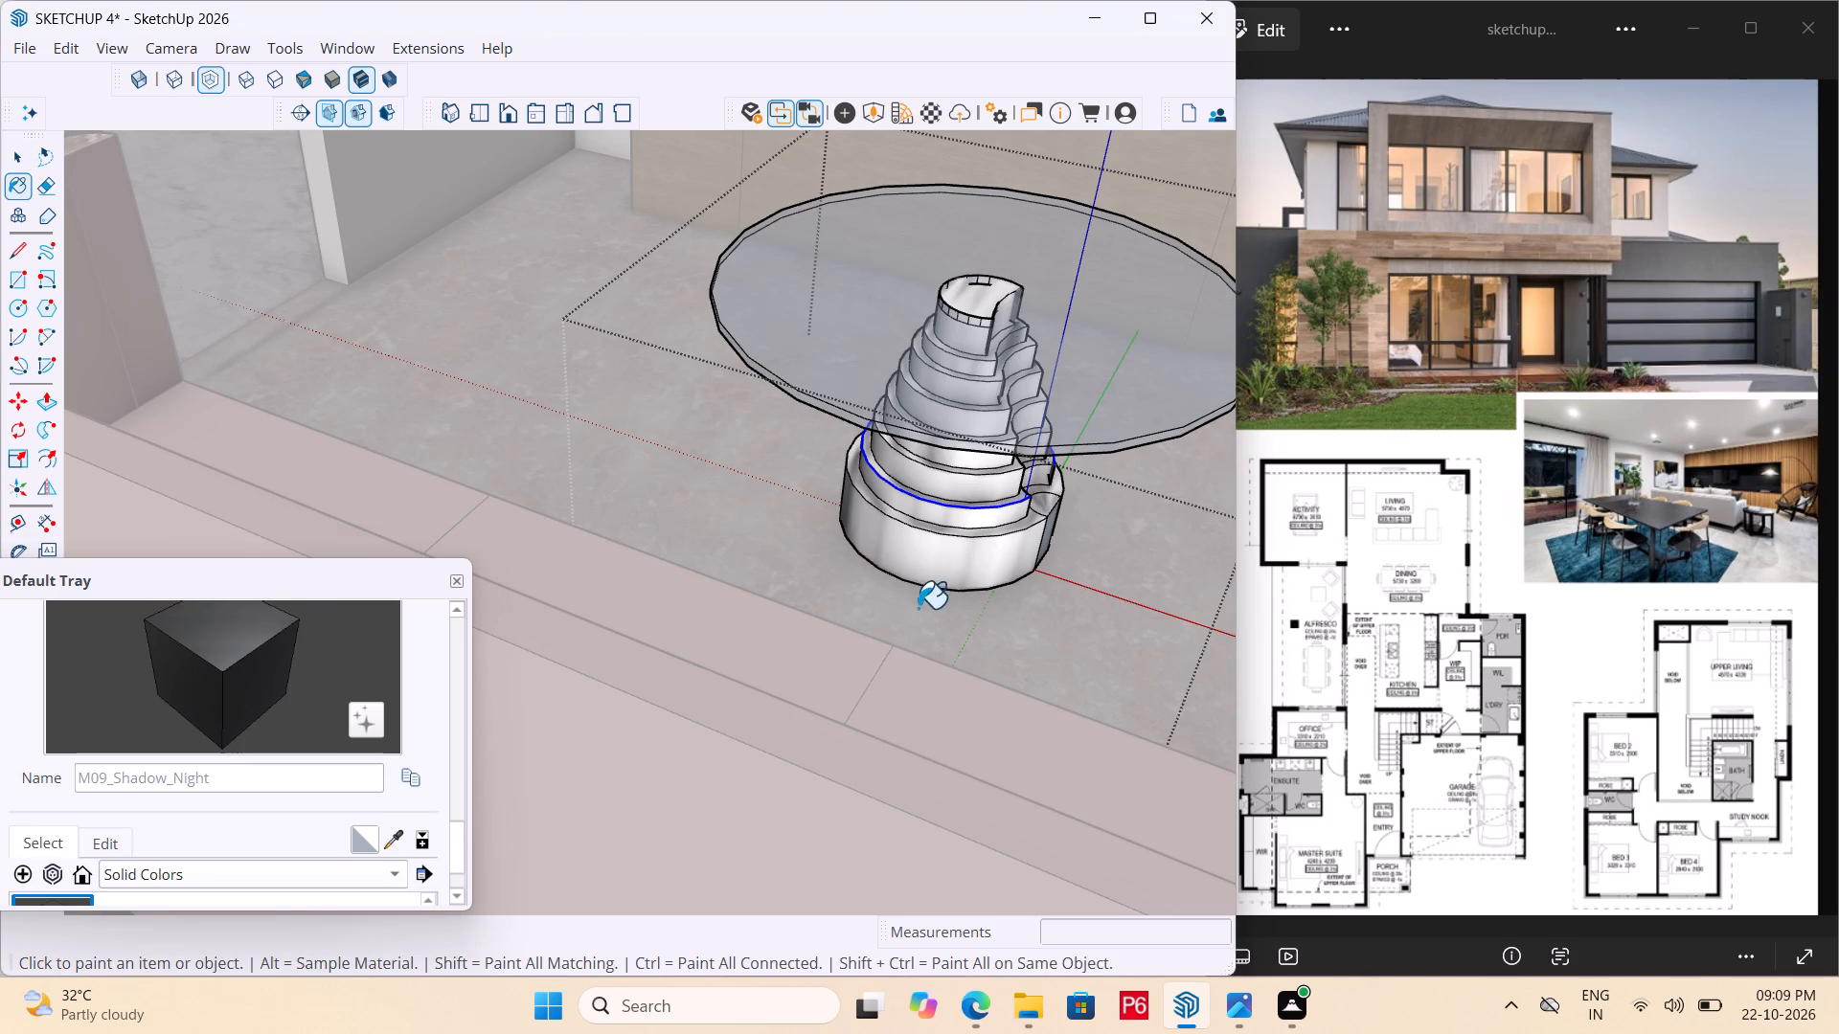
{"action": "left_click_drag", "start_coordinate": [946, 579], "coordinate": [958, 559]}
{"action": "left_click", "coordinate": [976, 525]}
{"action": "scroll", "coordinate": [953, 510], "scroll_direction": "up", "scroll_amount": 6}
{"action": "left_click", "coordinate": [972, 476]}
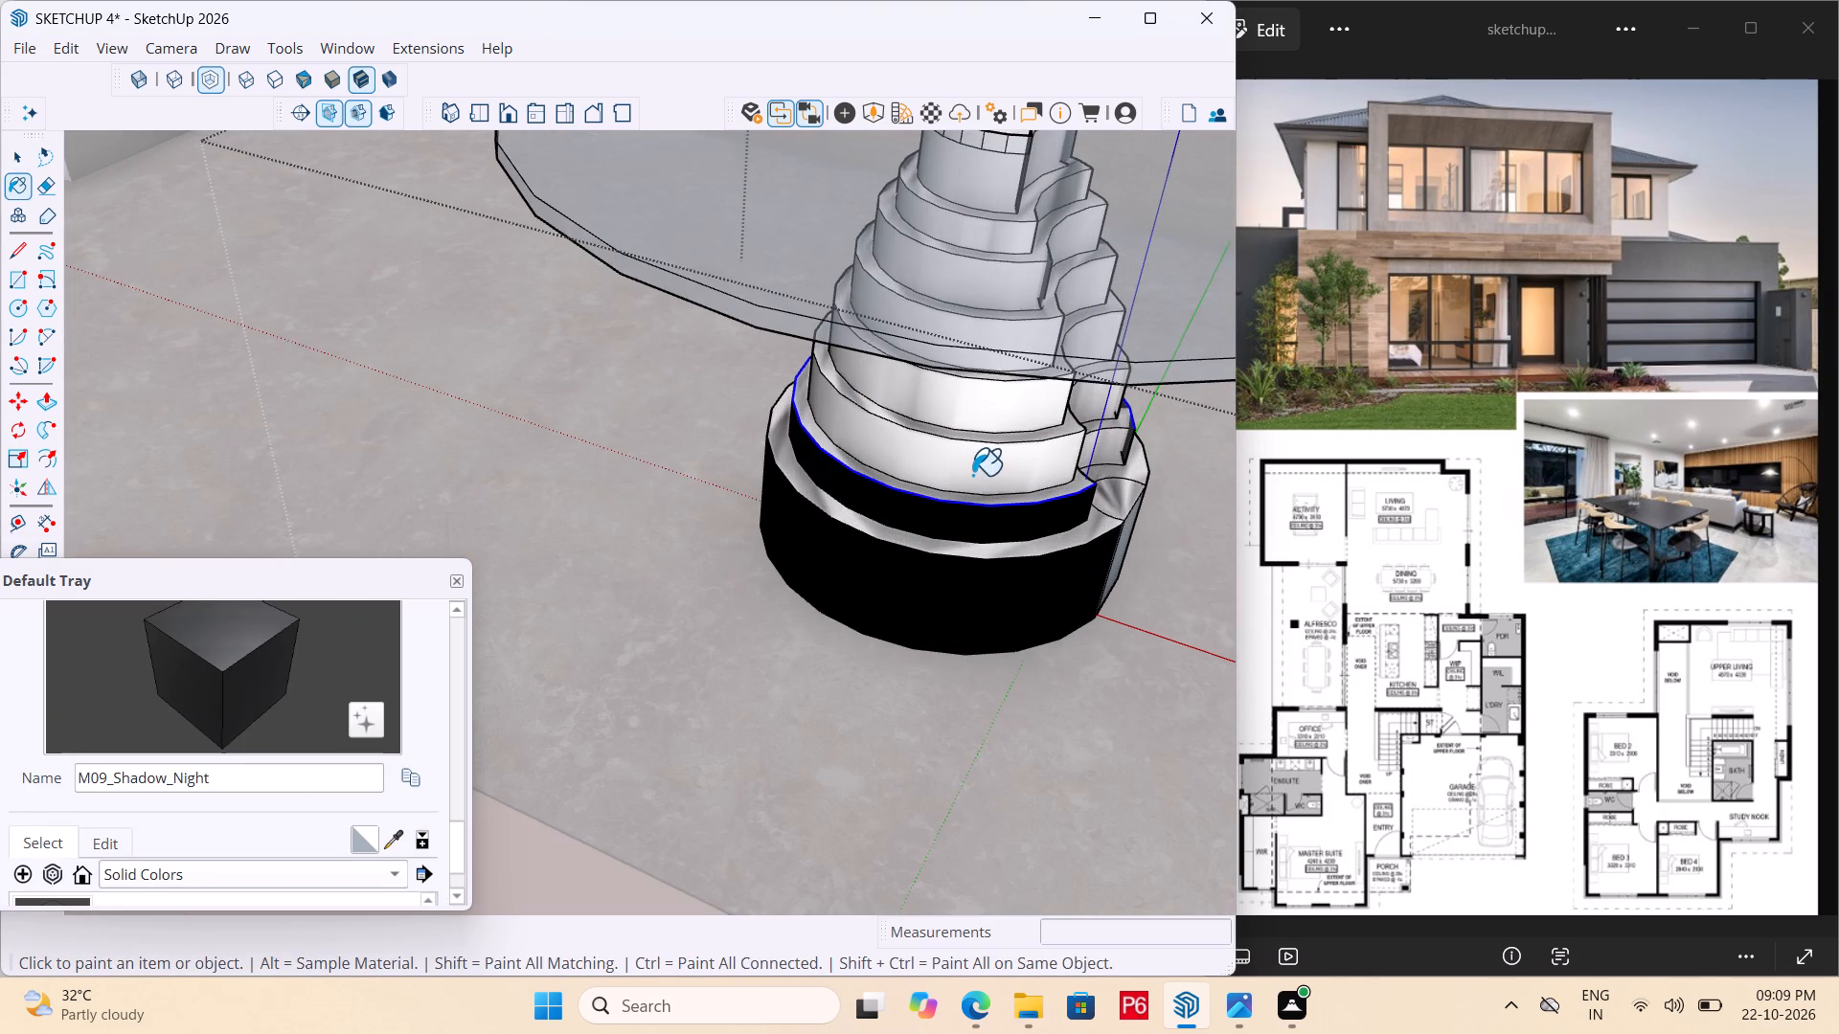
{"action": "left_click", "coordinate": [988, 419]}
Paint the outer sides of the base's remaining middle and upper tiers with M09_Shadow_Night.
{"action": "scroll", "coordinate": [797, 490], "scroll_direction": "down", "scroll_amount": 2}
{"action": "middle_click_drag", "start_coordinate": [791, 509], "coordinate": [785, 410]}
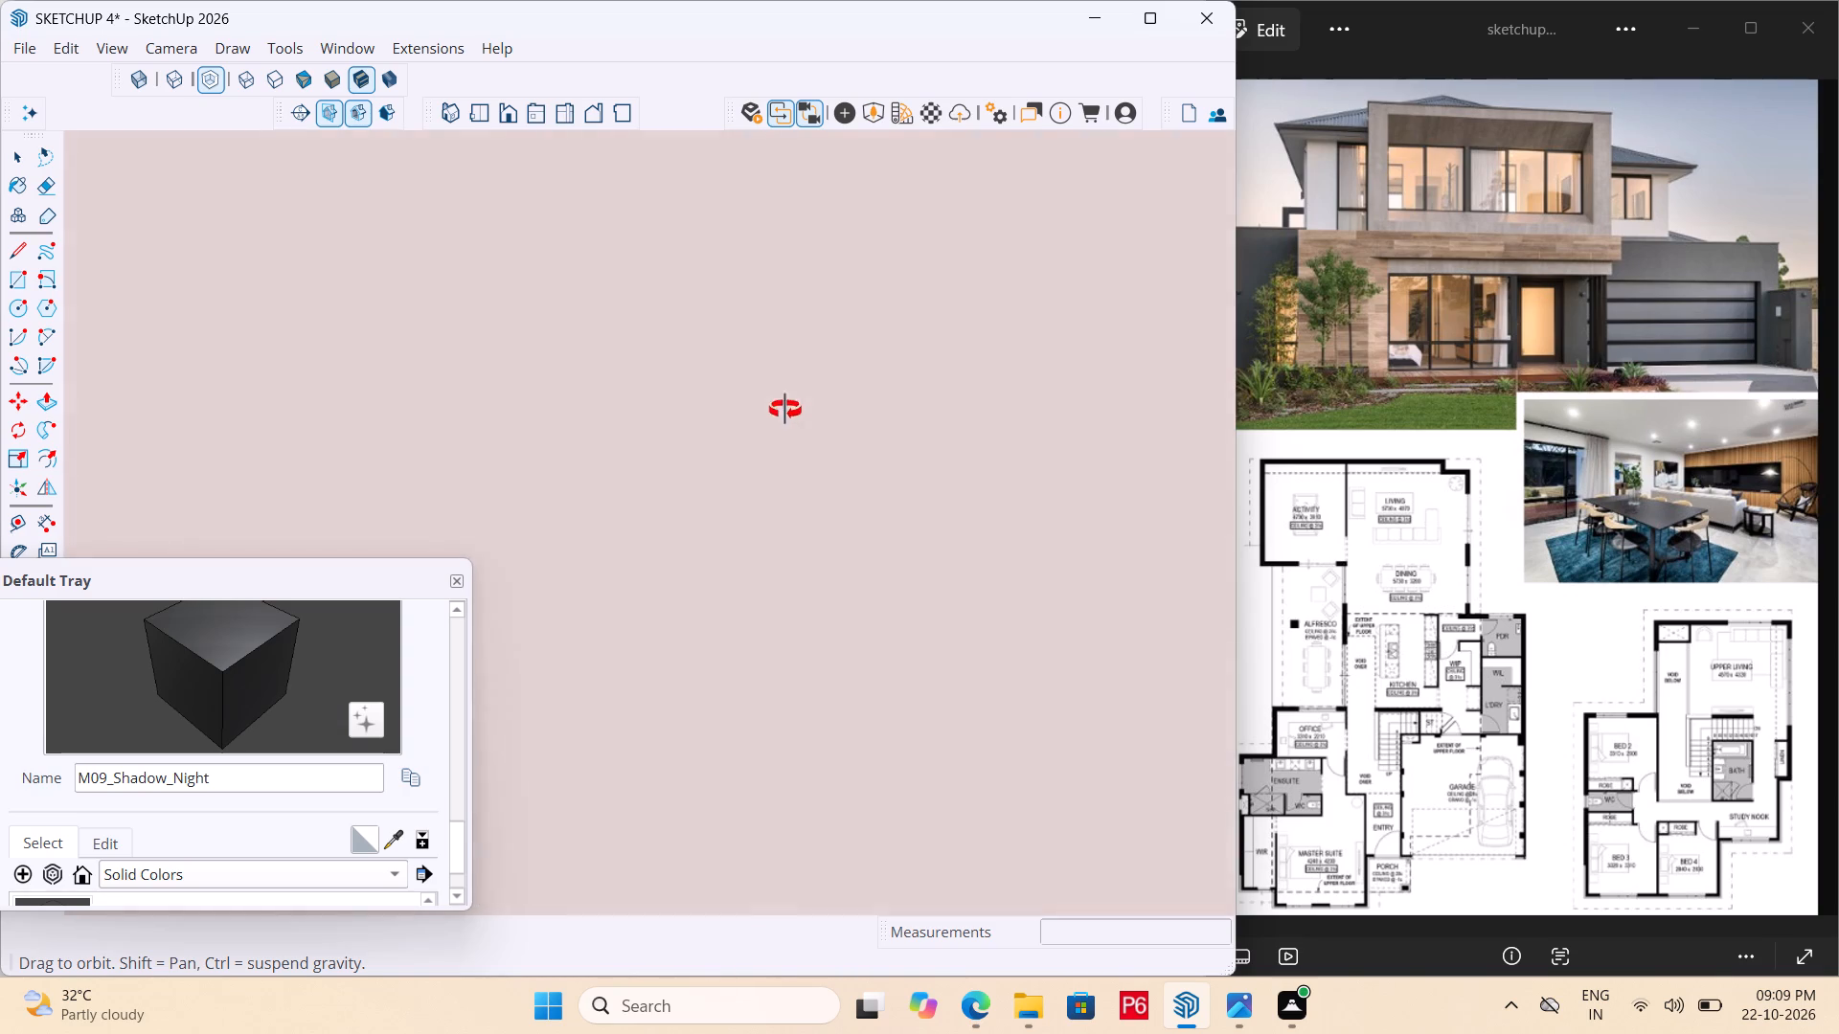
{"action": "middle_click_drag", "start_coordinate": [785, 410], "coordinate": [821, 426]}
{"action": "scroll", "coordinate": [976, 348], "scroll_direction": "up", "scroll_amount": 2}
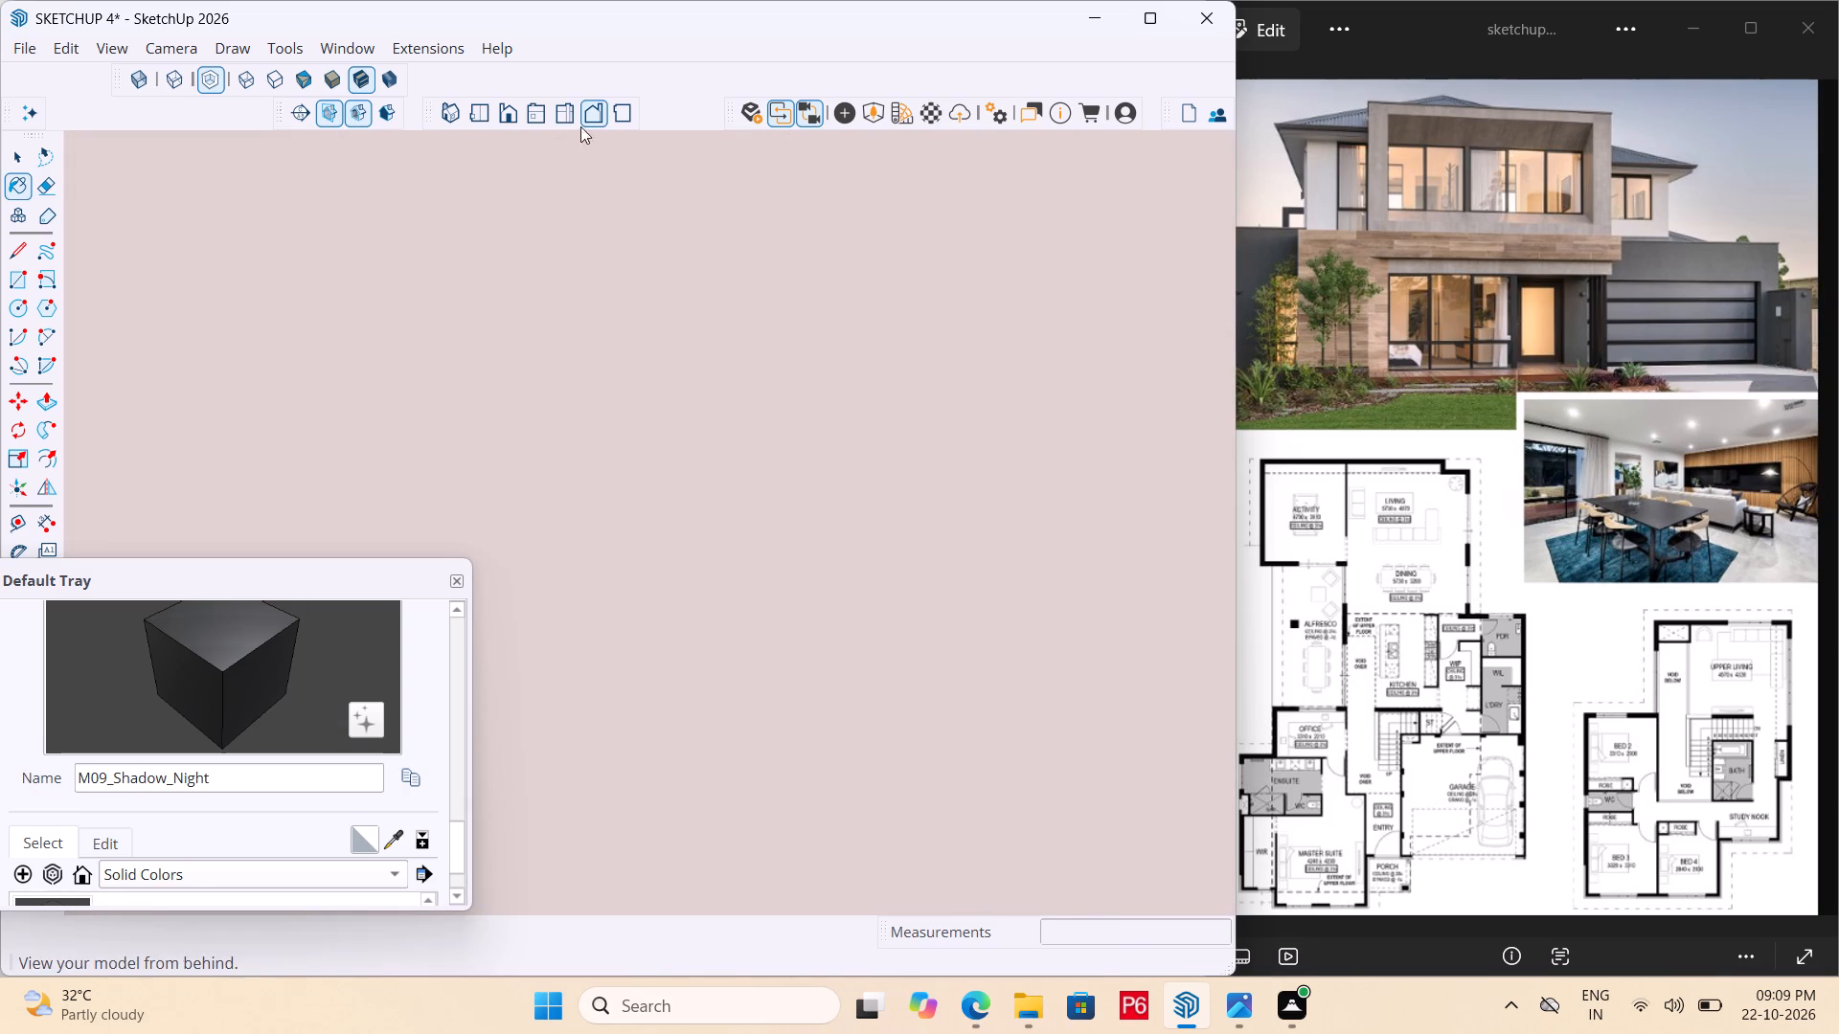
{"action": "left_click", "coordinate": [457, 111]}
{"action": "scroll", "coordinate": [705, 525], "scroll_direction": "down", "scroll_amount": 6}
{"action": "middle_click_drag", "start_coordinate": [752, 636], "coordinate": [778, 677]}
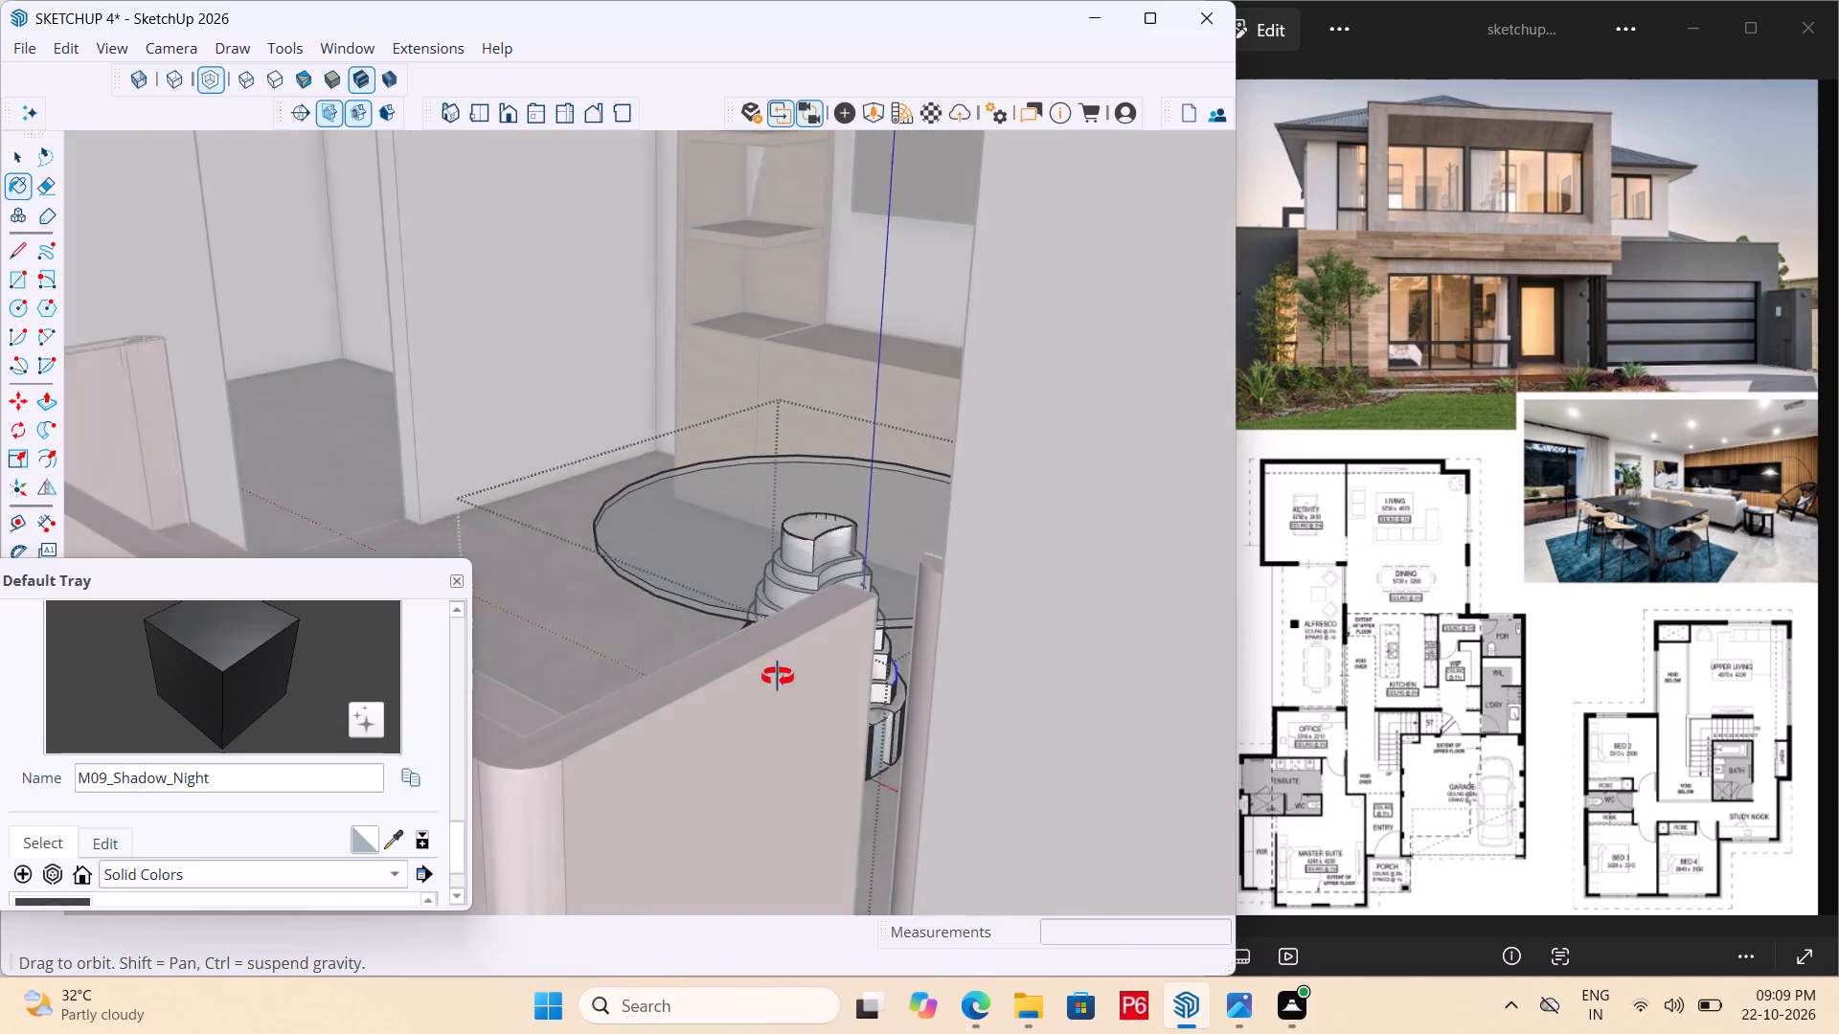
{"action": "middle_click_drag", "start_coordinate": [778, 677], "coordinate": [819, 689]}
{"action": "scroll", "coordinate": [631, 439], "scroll_direction": "up", "scroll_amount": 20}
{"action": "scroll", "coordinate": [631, 439], "scroll_direction": "up", "scroll_amount": 5}
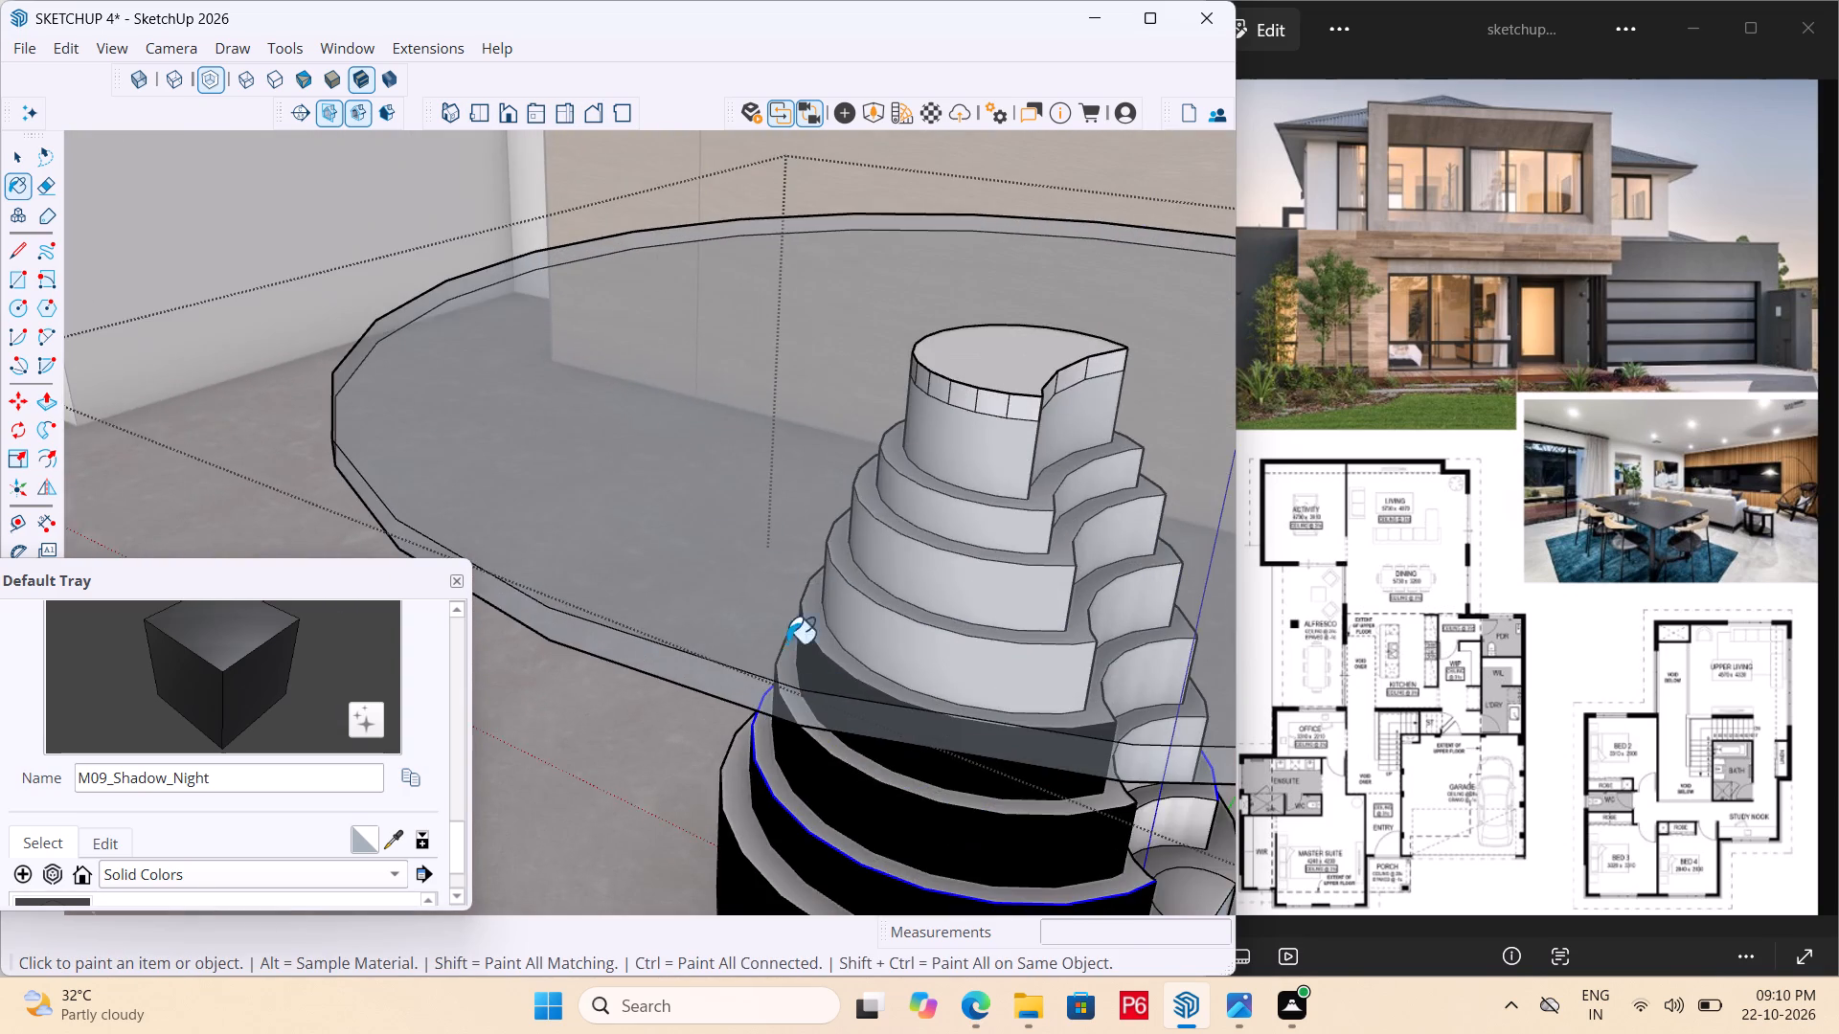
{"action": "middle_click_drag", "start_coordinate": [835, 697], "coordinate": [878, 471]}
{"action": "left_click_drag", "start_coordinate": [835, 864], "coordinate": [835, 848]}
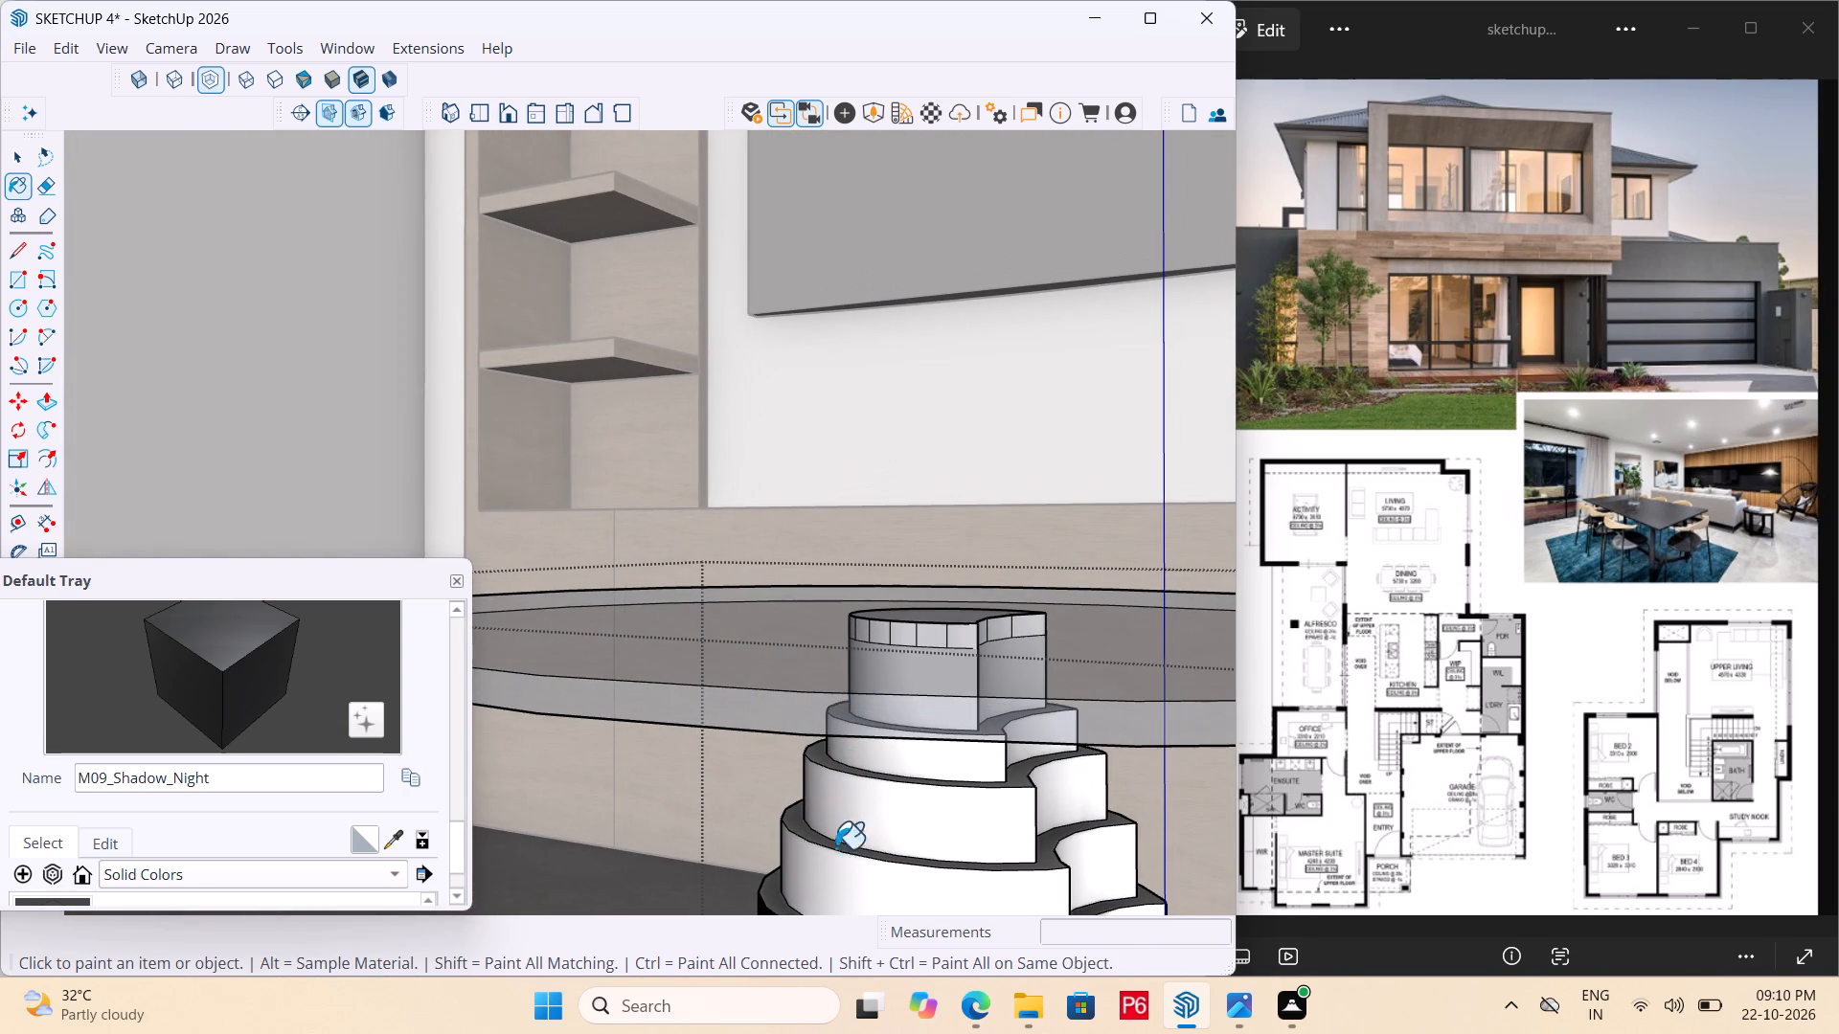
{"action": "left_click_drag", "start_coordinate": [835, 848], "coordinate": [835, 837]}
{"action": "left_click_drag", "start_coordinate": [831, 866], "coordinate": [832, 847]}
{"action": "left_click", "coordinate": [824, 886]}
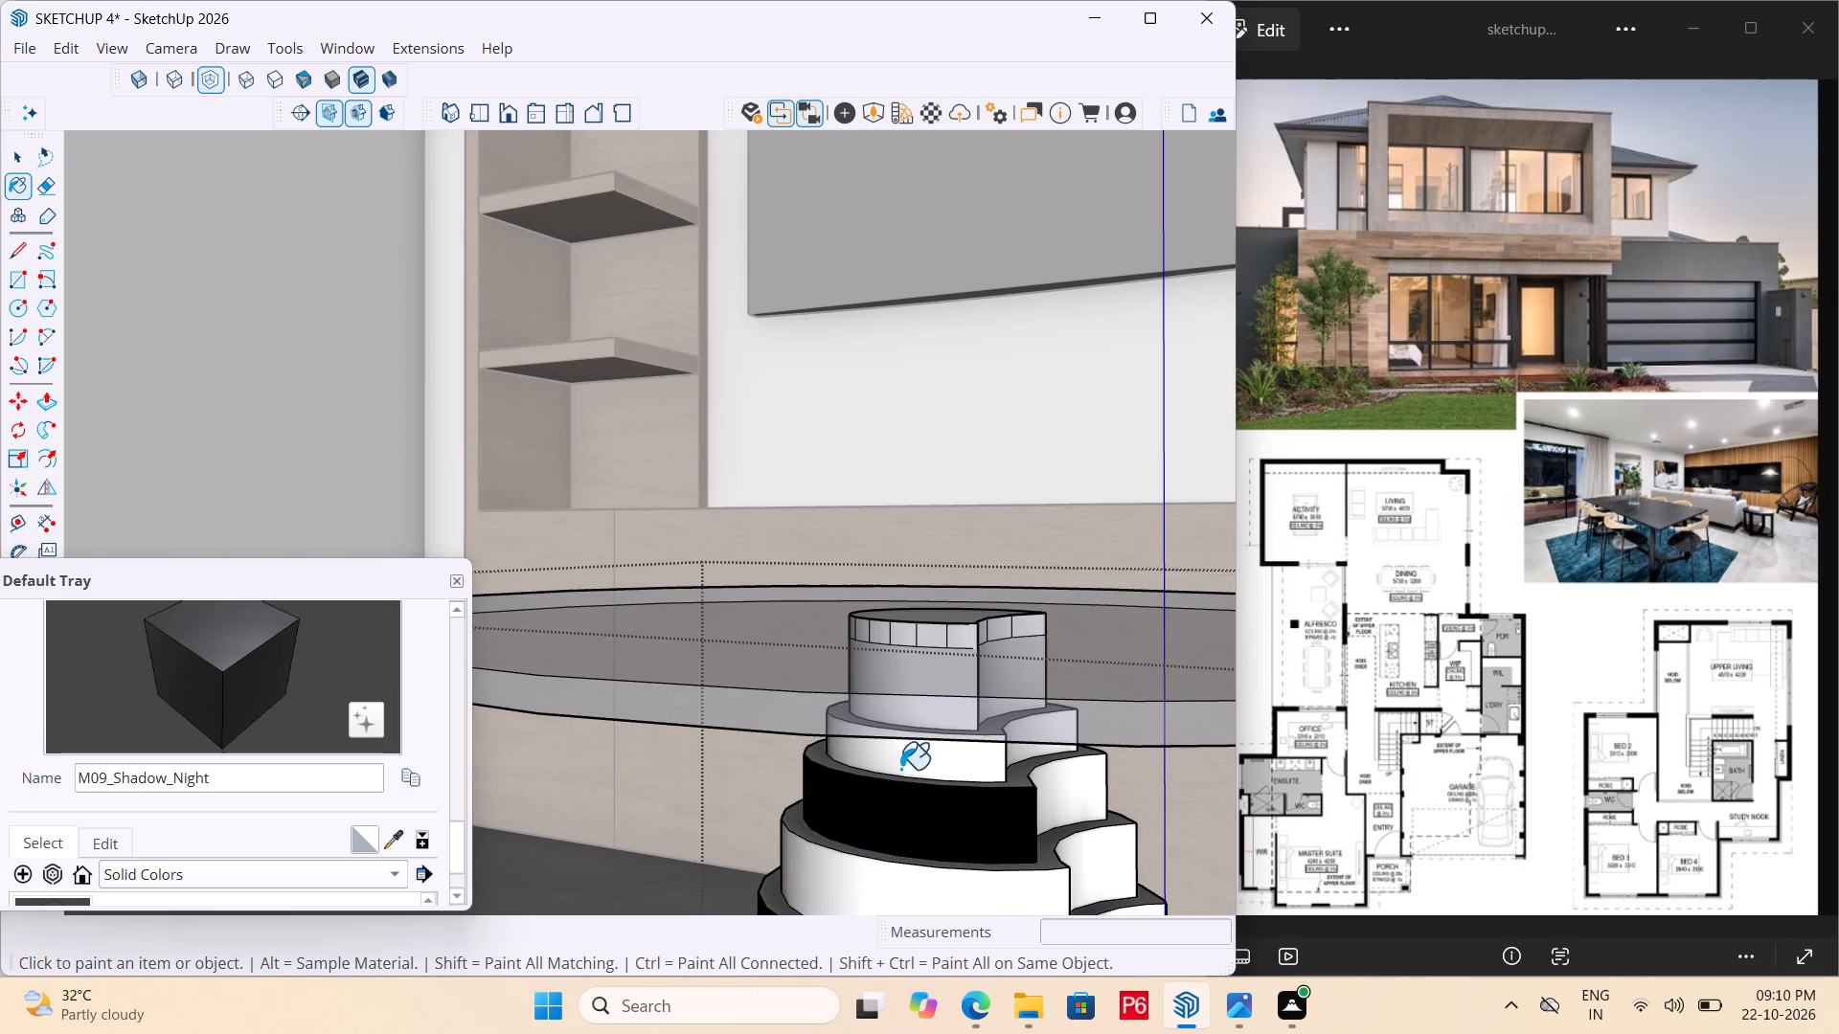
{"action": "left_click", "coordinate": [907, 757]}
Paint the central column's sides and the curved notch faces of the upper tiers with M09_Shadow_Night.
{"action": "middle_click_drag", "start_coordinate": [909, 753], "coordinate": [896, 692]}
{"action": "left_click_drag", "start_coordinate": [919, 569], "coordinate": [931, 568]}
{"action": "left_click", "coordinate": [960, 557]}
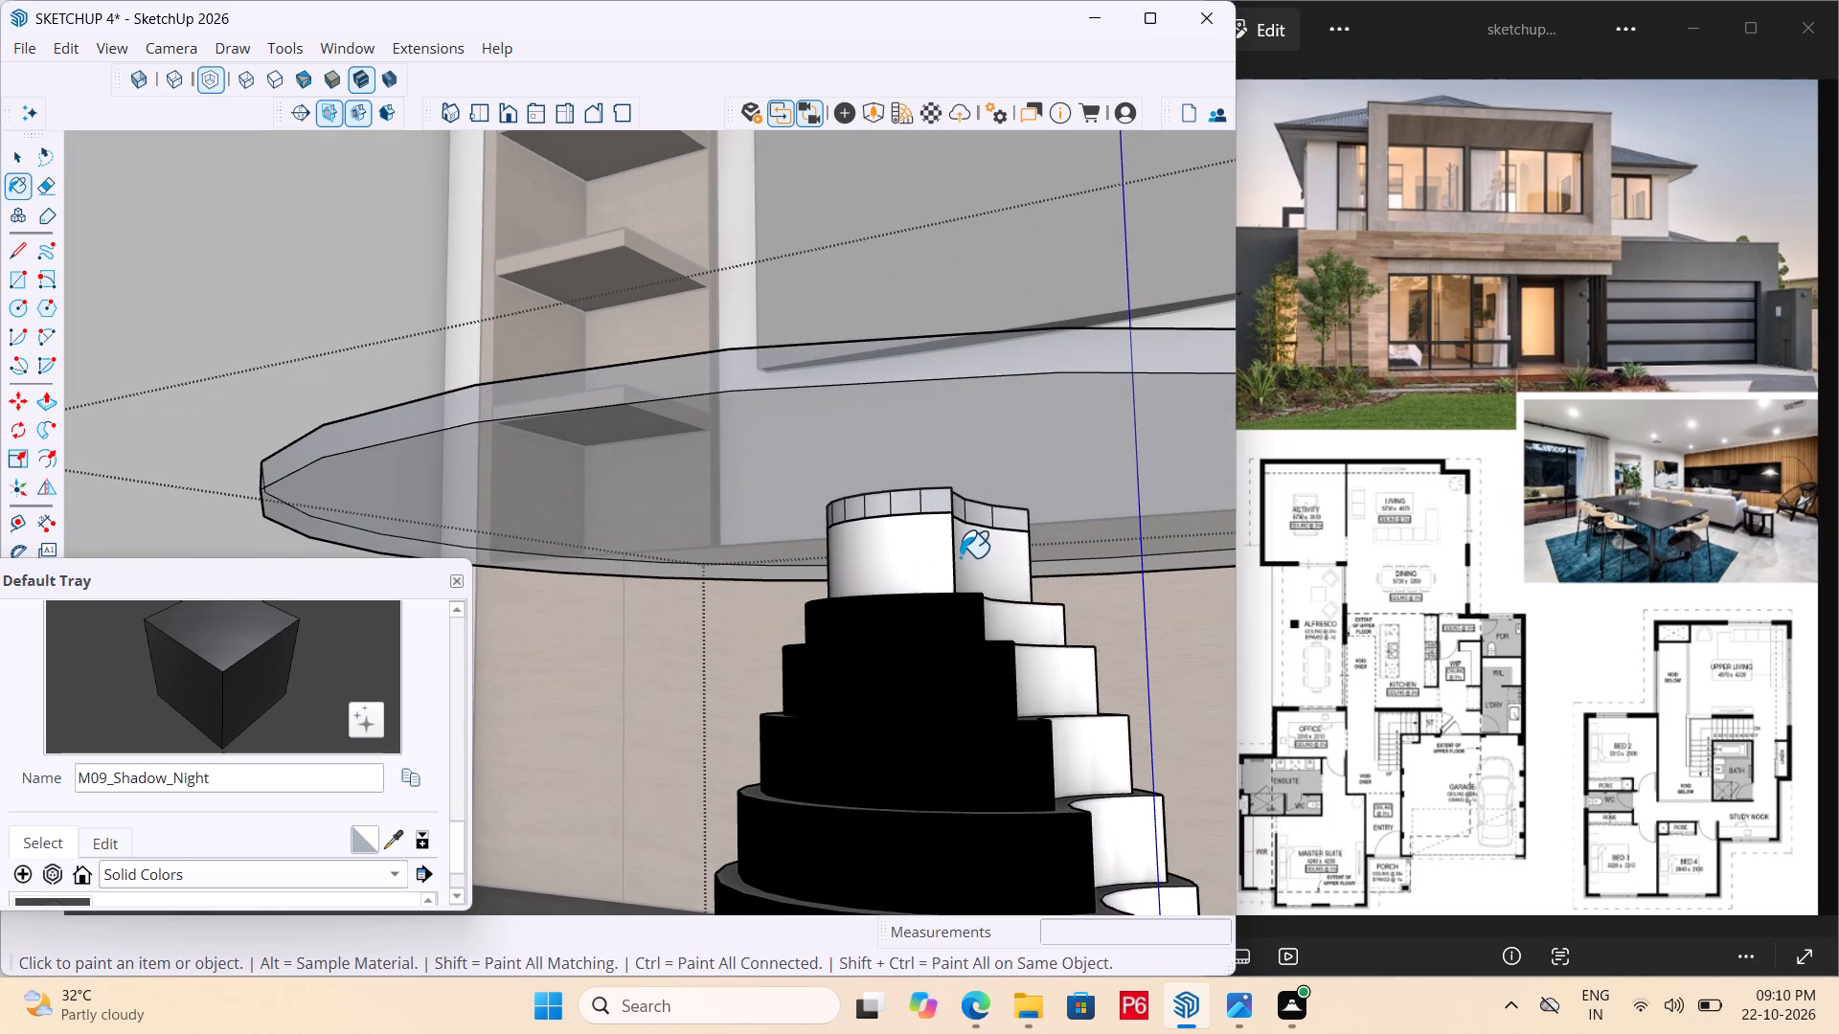
{"action": "left_click", "coordinate": [1031, 637]}
{"action": "left_click", "coordinate": [1044, 682]}
{"action": "left_click", "coordinate": [1068, 749]}
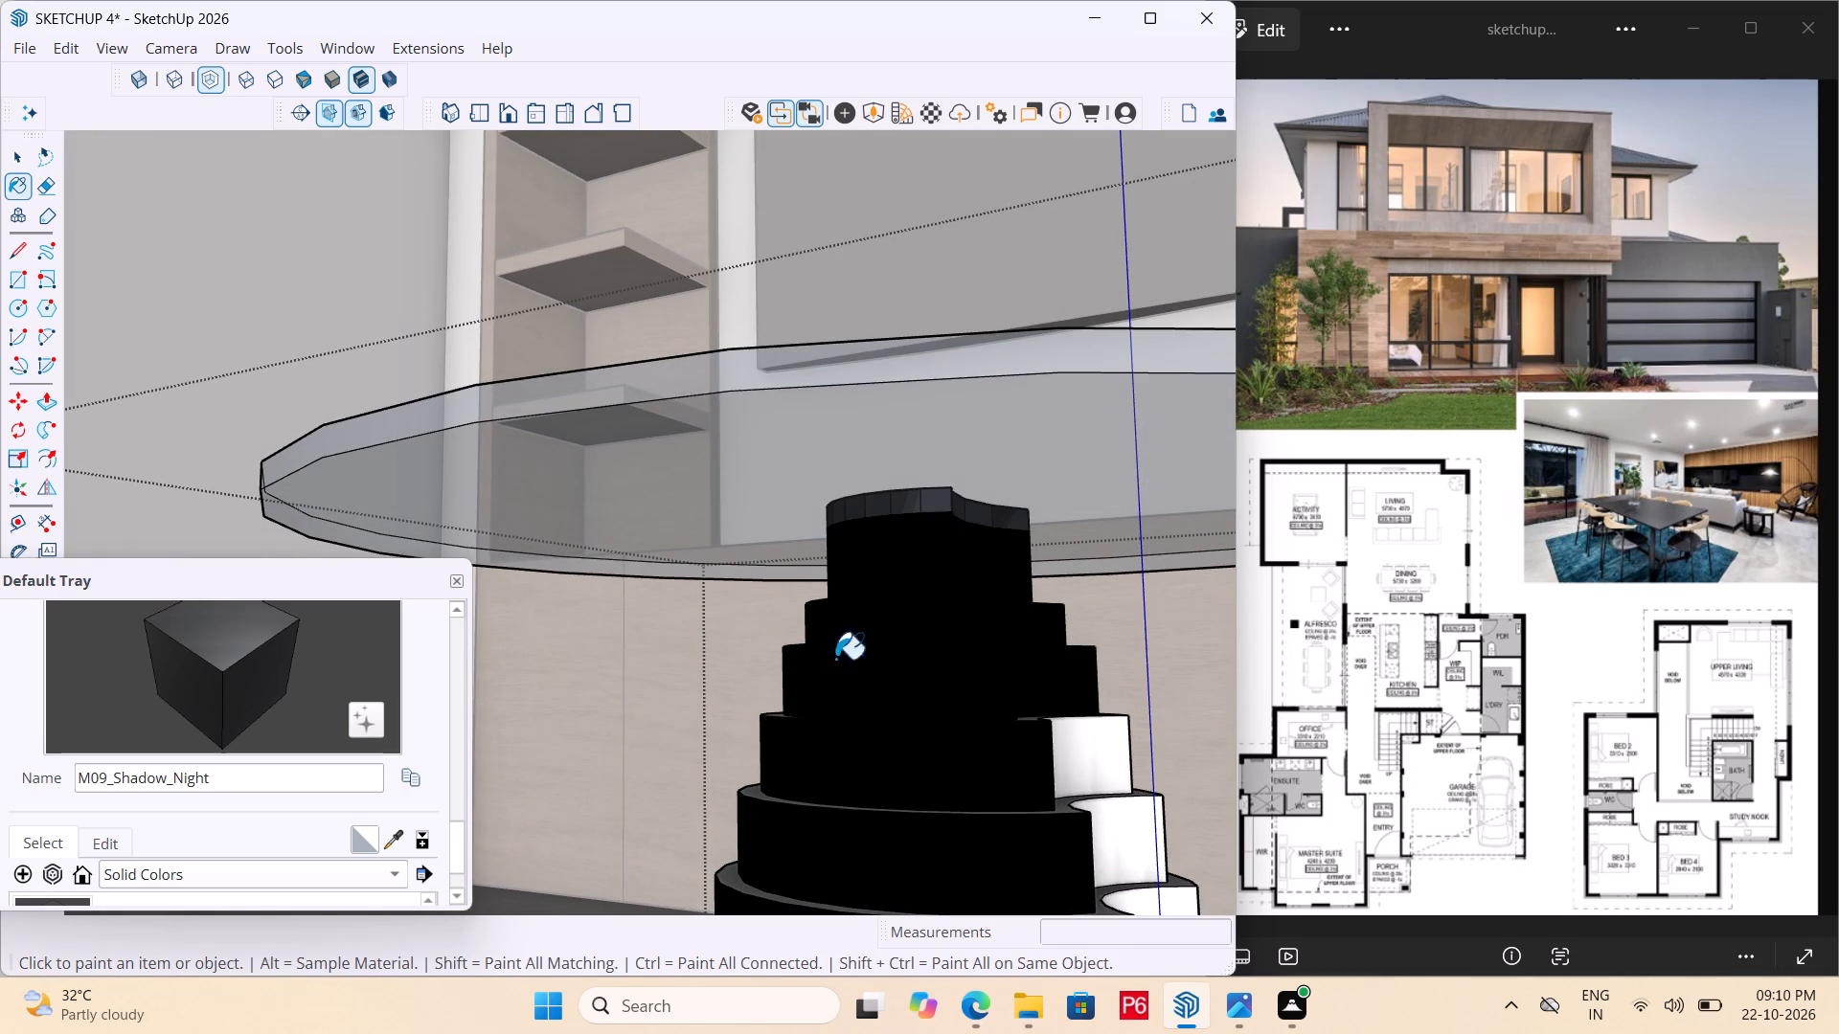
Paint the lower tiers' curved notch faces and the remaining white side strips of the bottom tier with M09_Shadow_Night.
{"action": "scroll", "coordinate": [771, 680], "scroll_direction": "down", "scroll_amount": 2}
{"action": "middle_click_drag", "start_coordinate": [734, 713], "coordinate": [745, 973]}
{"action": "left_click", "coordinate": [454, 121]}
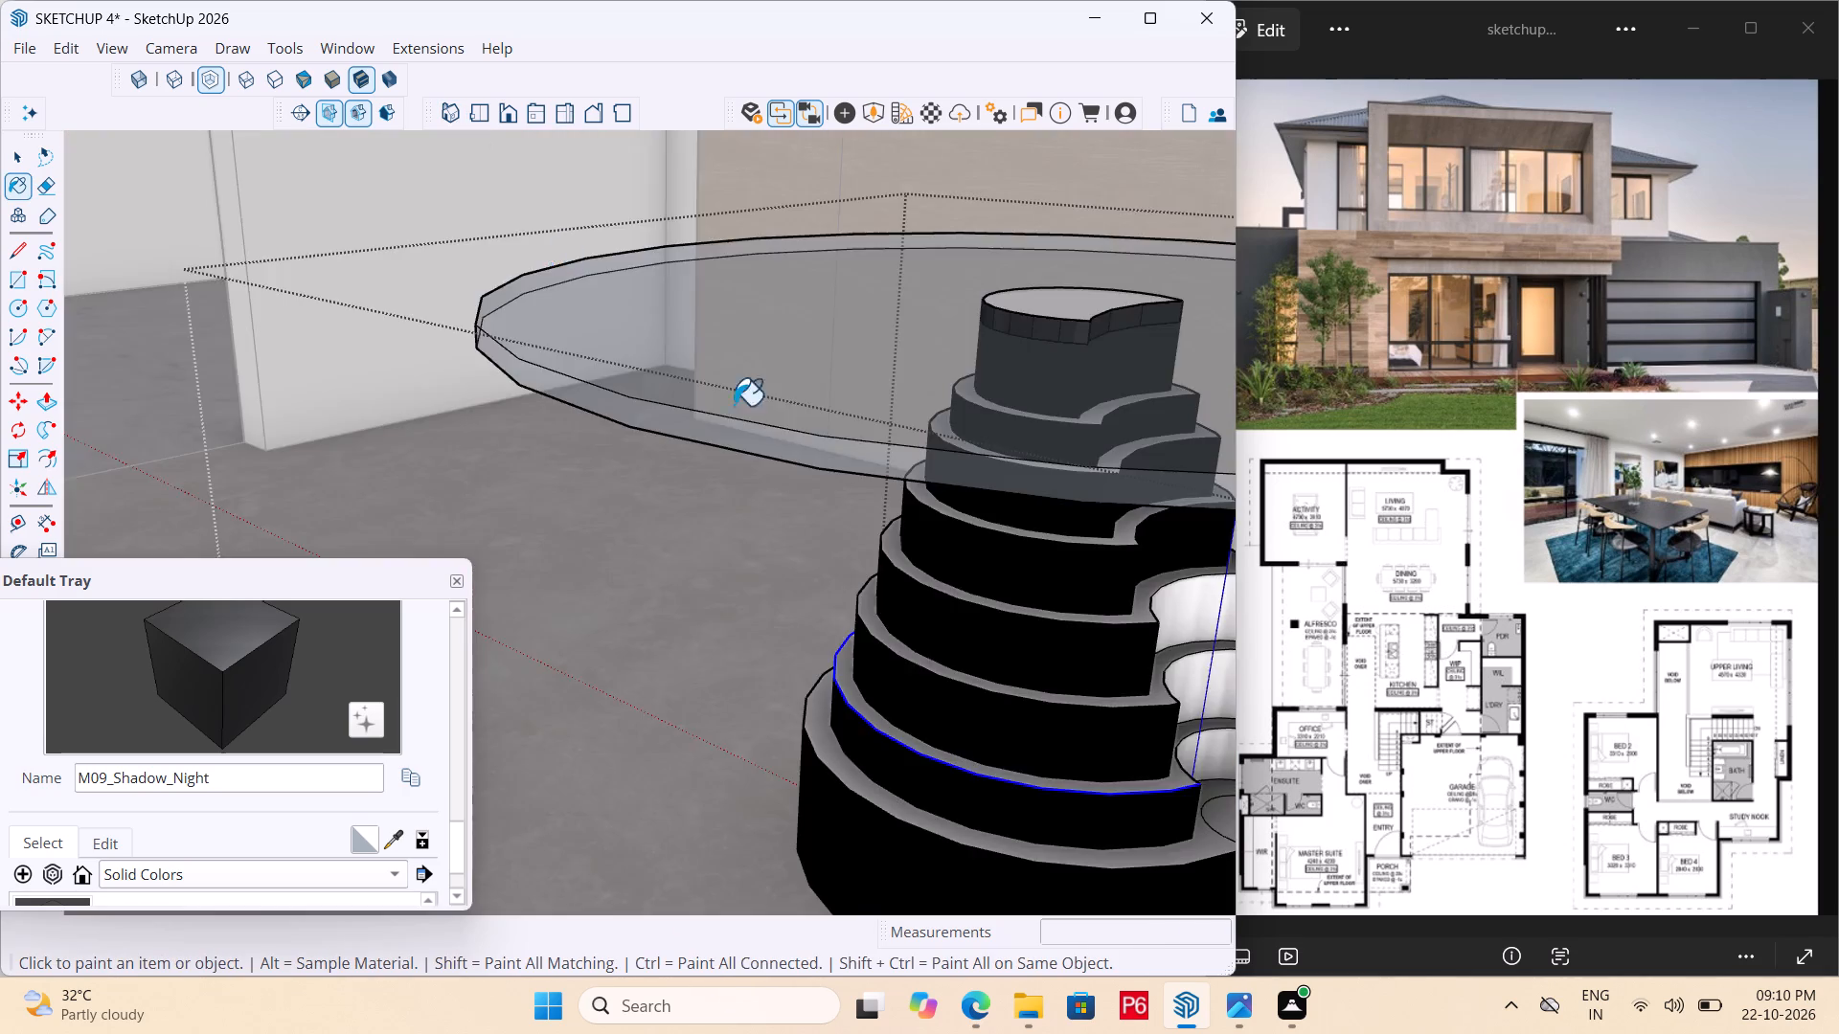
{"action": "scroll", "coordinate": [757, 458], "scroll_direction": "down", "scroll_amount": 6}
{"action": "middle_click_drag", "start_coordinate": [651, 504], "coordinate": [1186, 504]}
{"action": "scroll", "coordinate": [1126, 513], "scroll_direction": "down", "scroll_amount": 7}
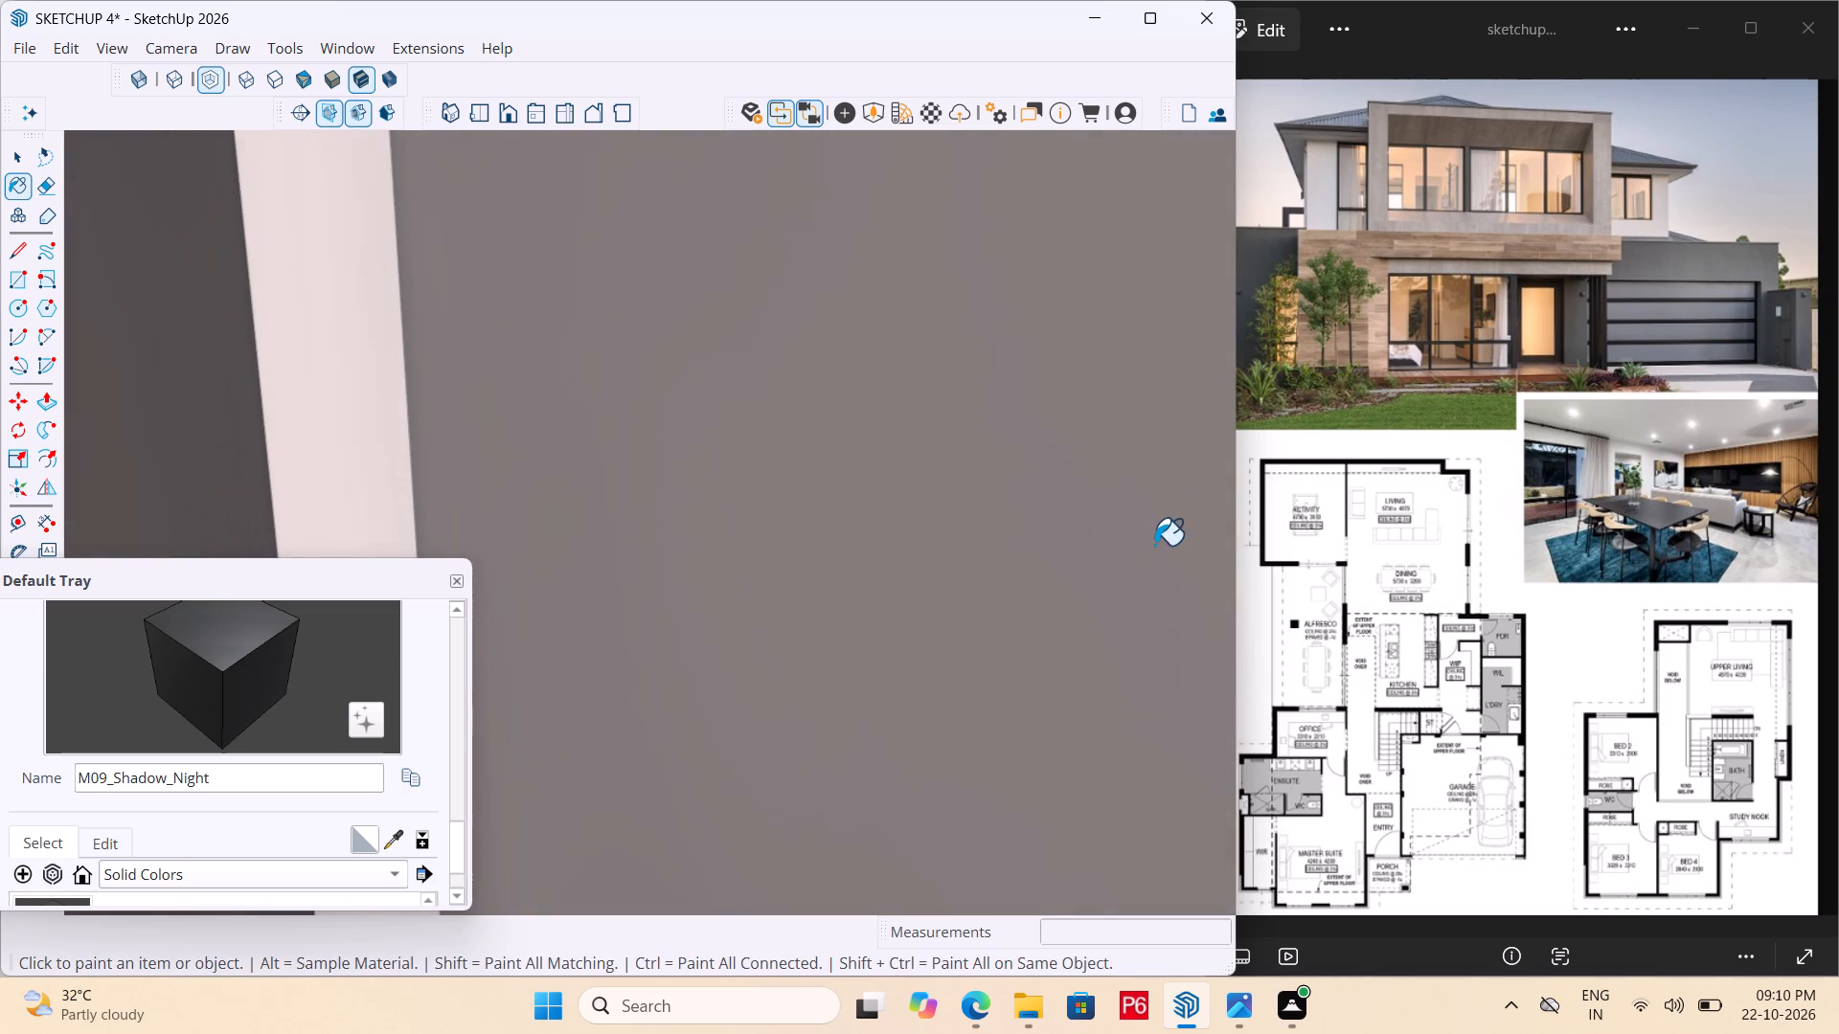
{"action": "left_click", "coordinate": [440, 120]}
{"action": "left_click_drag", "start_coordinate": [440, 120], "coordinate": [456, 127]}
{"action": "scroll", "coordinate": [784, 491], "scroll_direction": "down", "scroll_amount": 13}
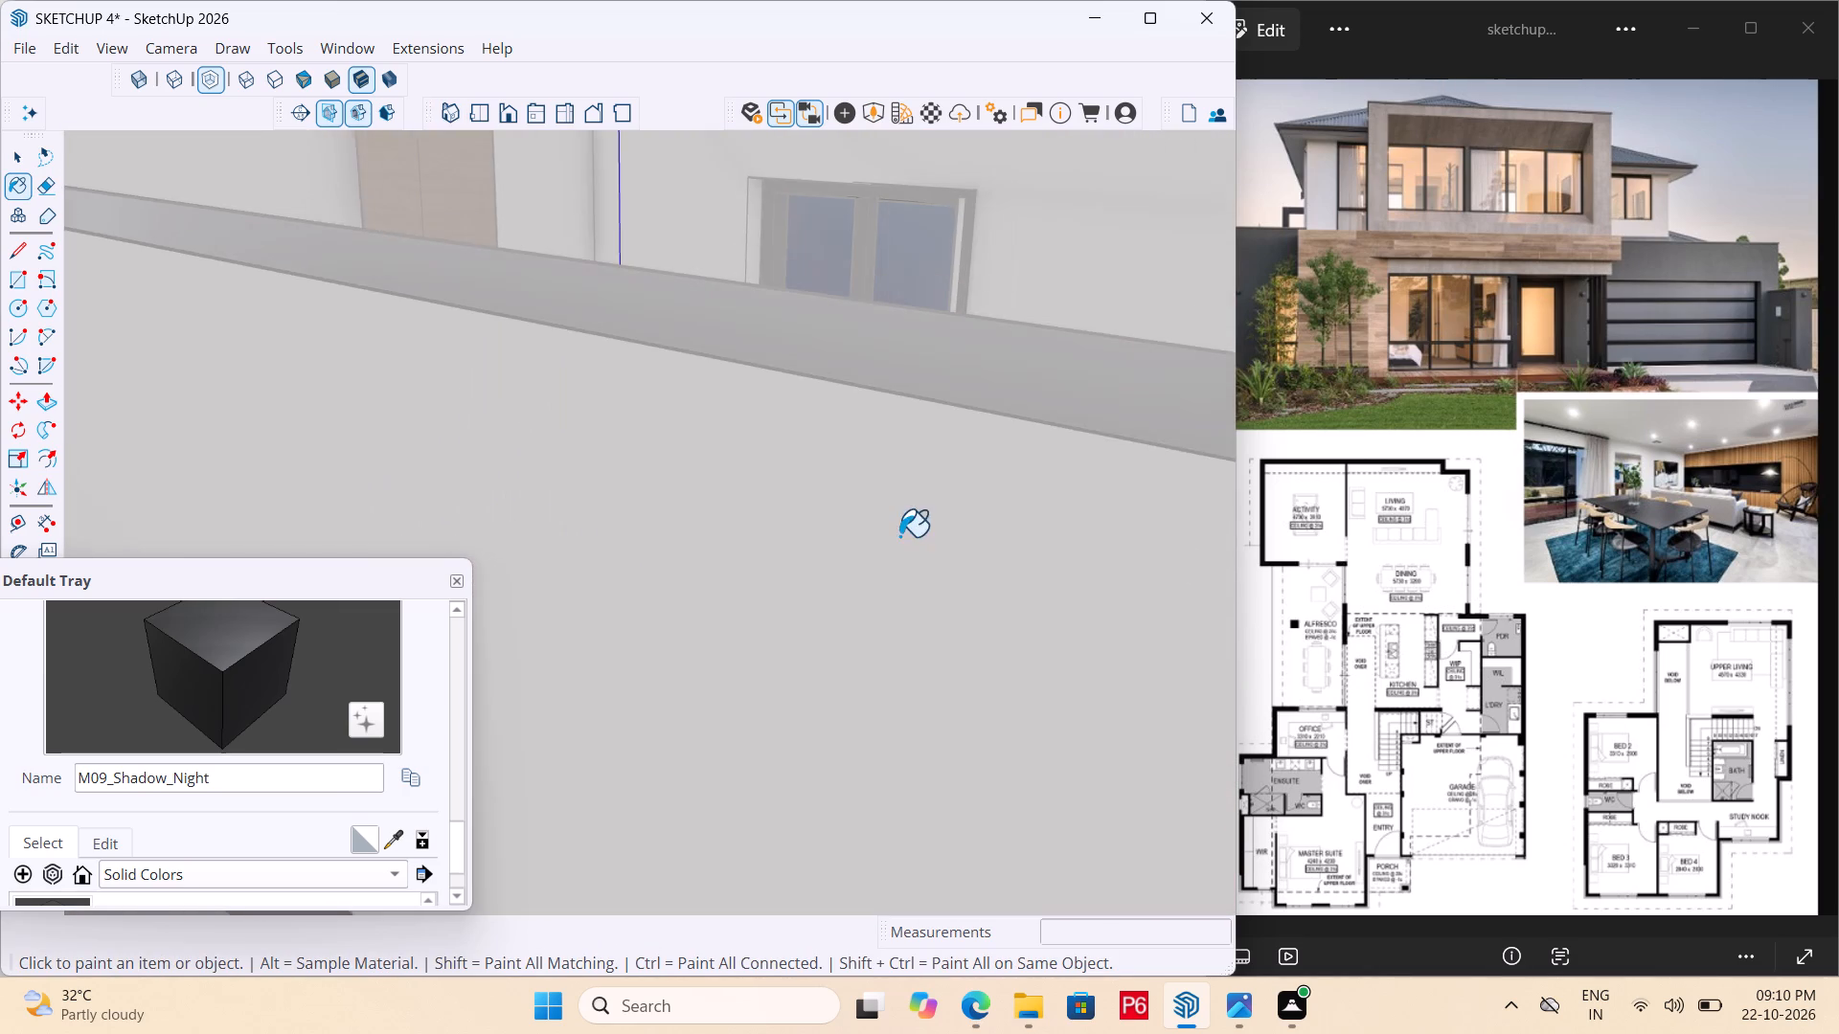
{"action": "scroll", "coordinate": [735, 518], "scroll_direction": "down", "scroll_amount": 13}
{"action": "middle_click_drag", "start_coordinate": [330, 348], "coordinate": [373, 695]}
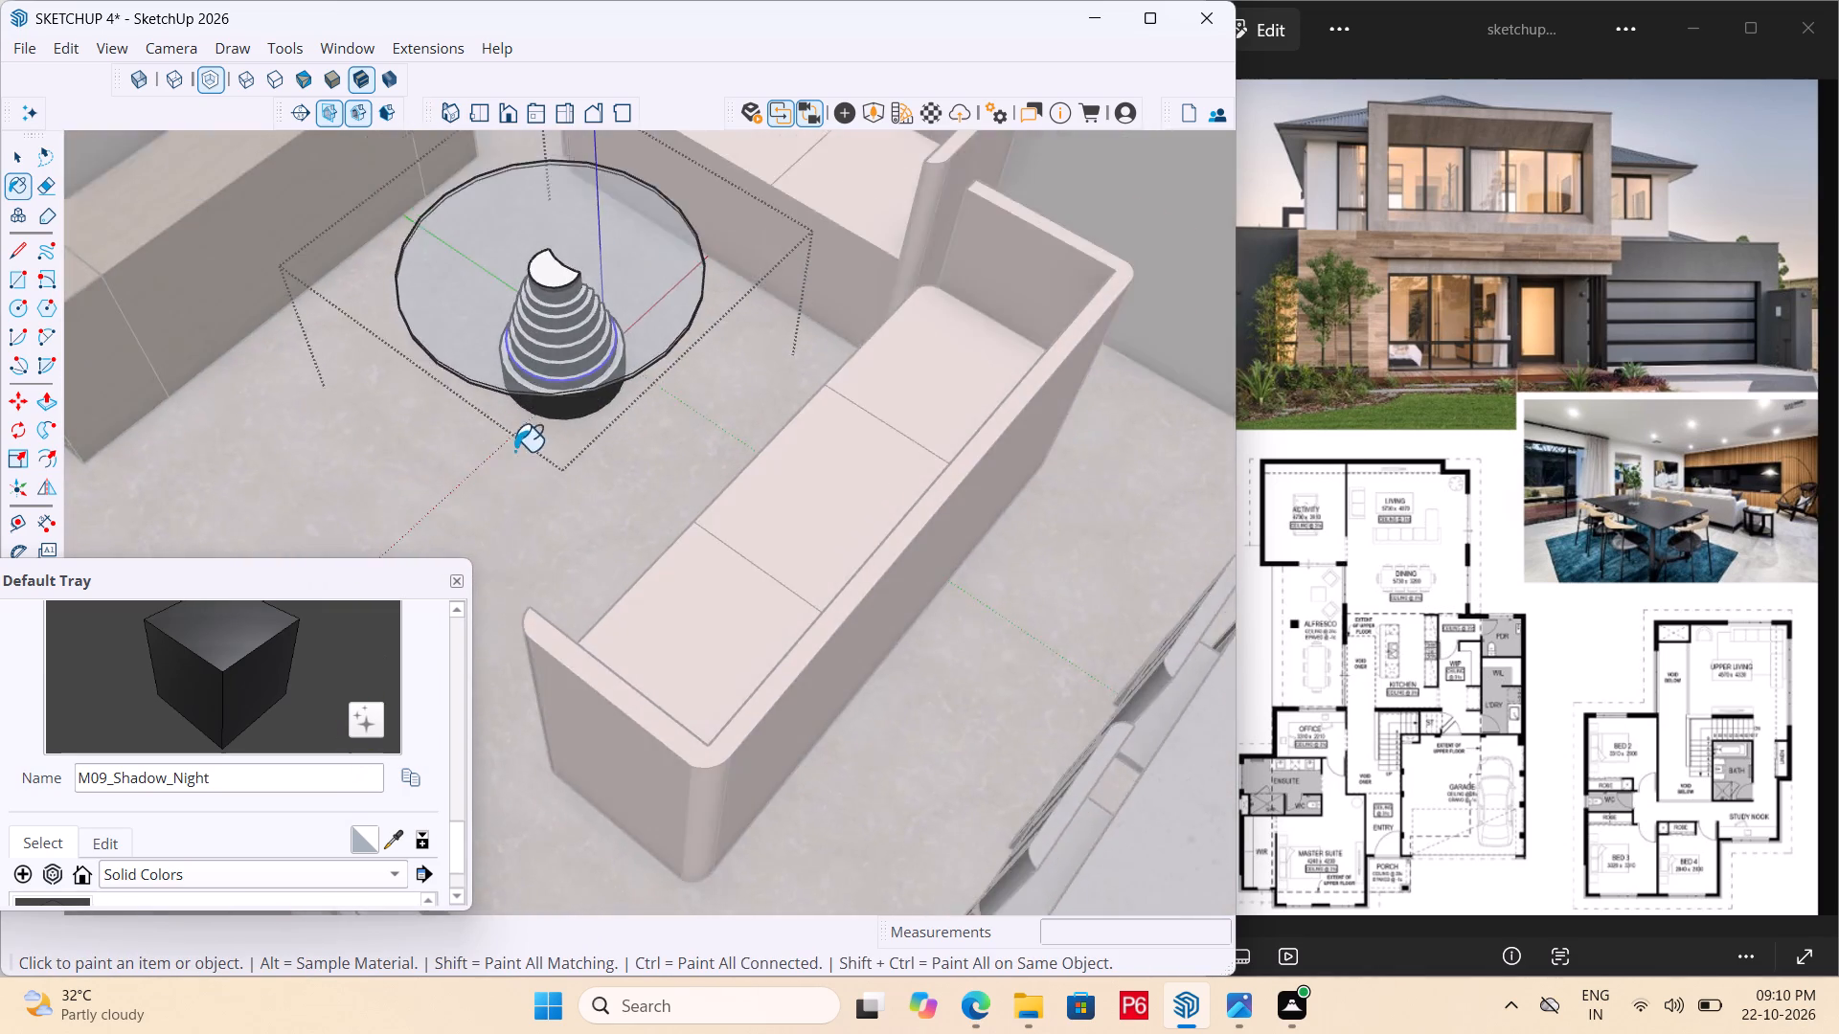
{"action": "scroll", "coordinate": [528, 425], "scroll_direction": "up", "scroll_amount": 11}
{"action": "middle_click_drag", "start_coordinate": [579, 323], "coordinate": [12, 208]}
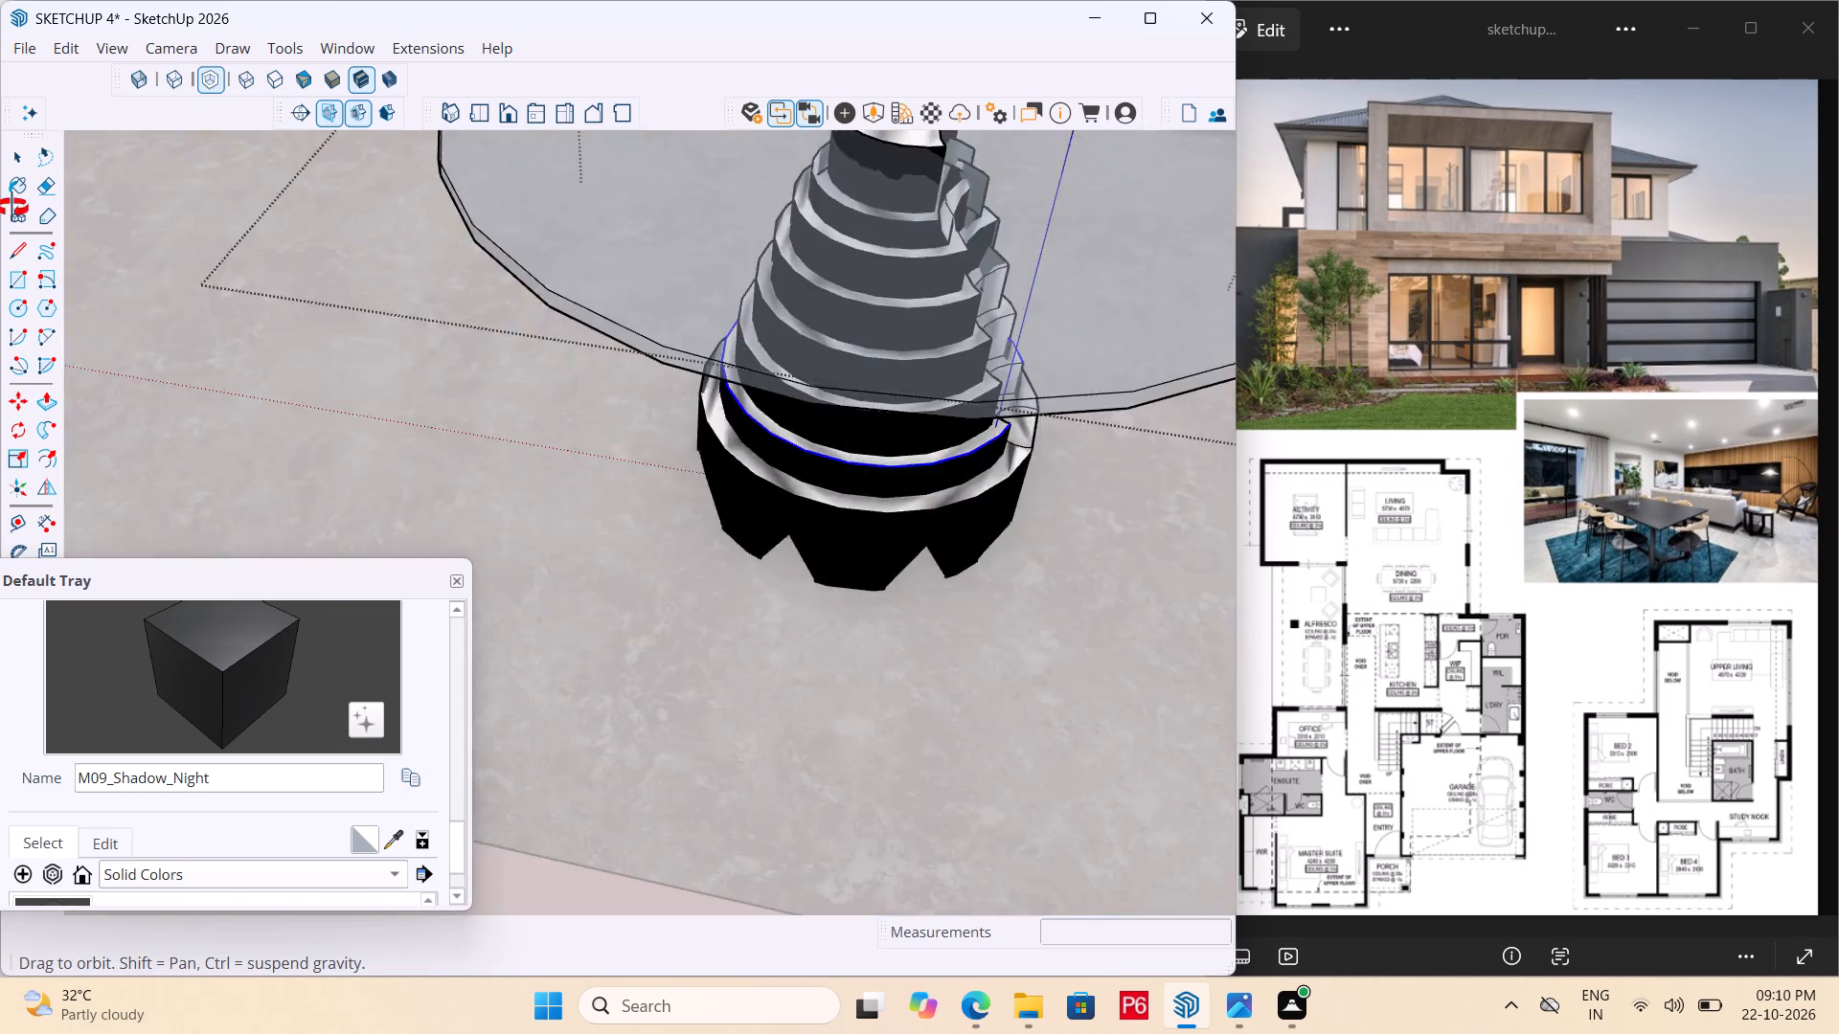
{"action": "middle_click_drag", "start_coordinate": [12, 208], "coordinate": [9, 125]}
{"action": "middle_click_drag", "start_coordinate": [982, 444], "coordinate": [772, 402]}
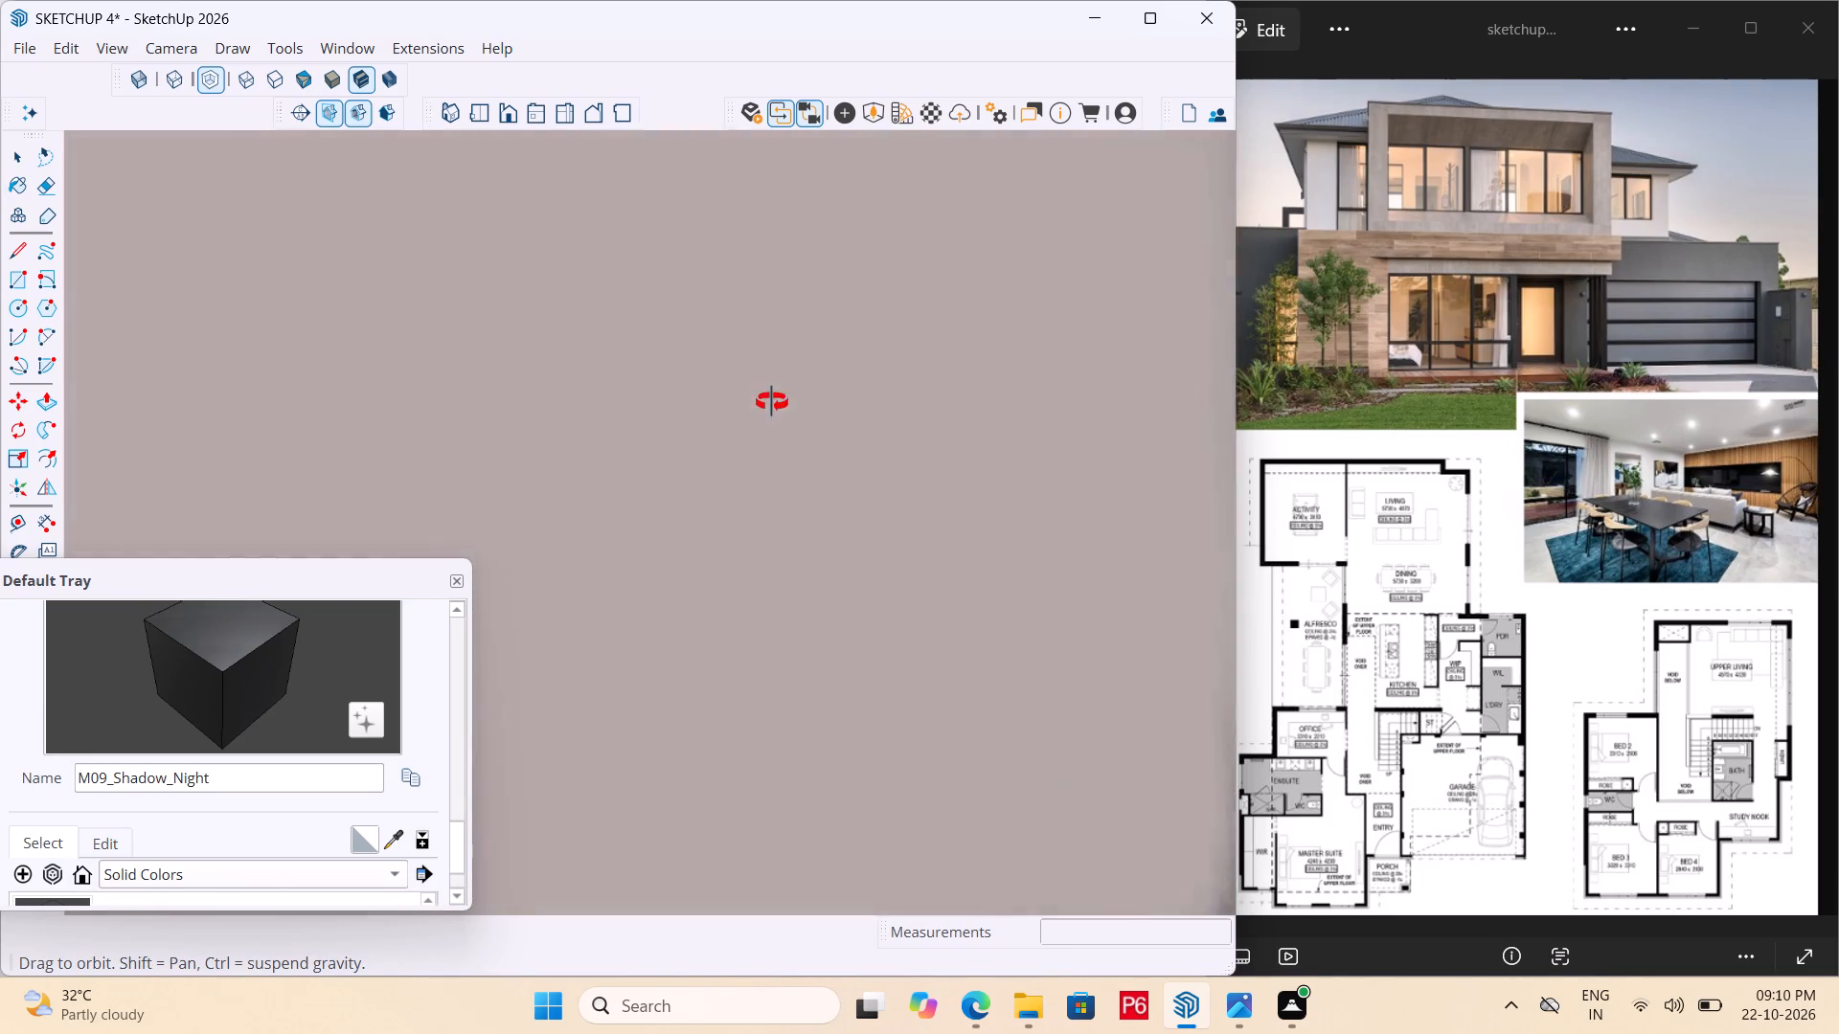
{"action": "middle_click_drag", "start_coordinate": [772, 402], "coordinate": [794, 457]}
{"action": "scroll", "coordinate": [847, 479], "scroll_direction": "up", "scroll_amount": 6}
{"action": "middle_click_drag", "start_coordinate": [875, 444], "coordinate": [852, 345]}
{"action": "left_click", "coordinate": [892, 333]}
{"action": "left_click", "coordinate": [915, 444]}
{"action": "left_click", "coordinate": [942, 511]}
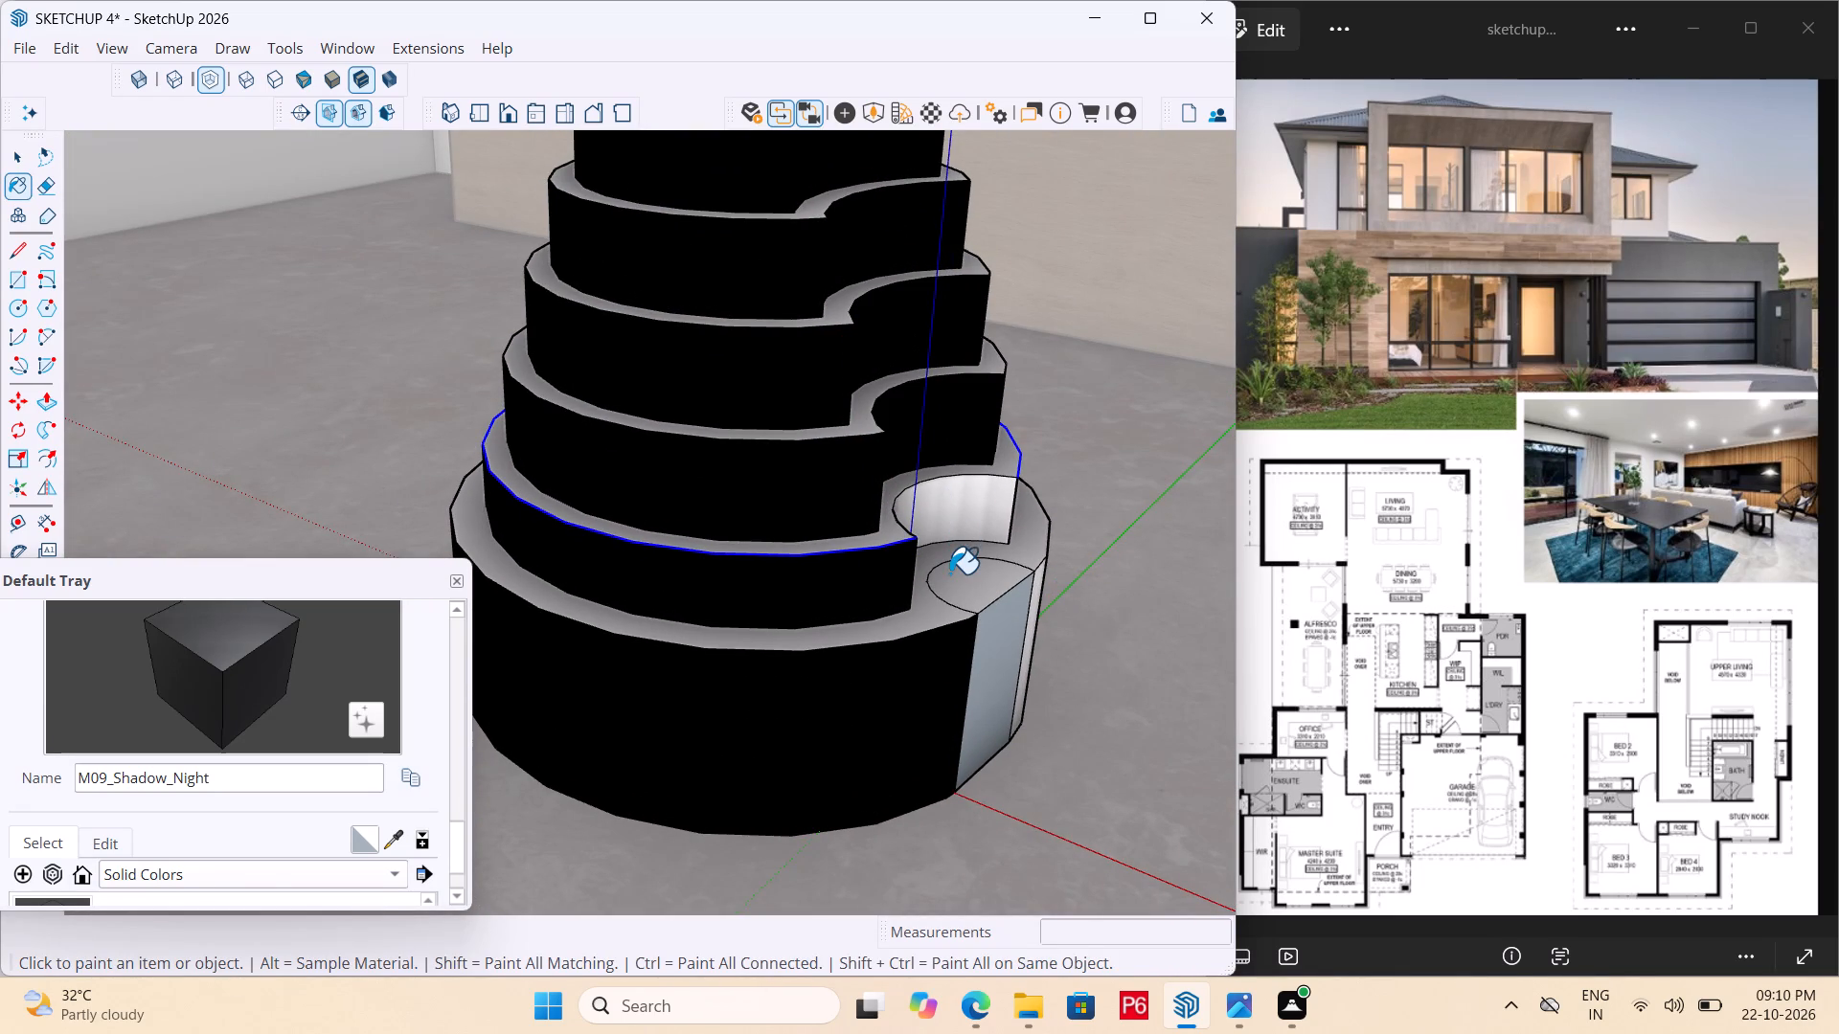
{"action": "left_click", "coordinate": [949, 581]}
{"action": "left_click", "coordinate": [996, 637]}
{"action": "middle_click_drag", "start_coordinate": [919, 632], "coordinate": [876, 635]}
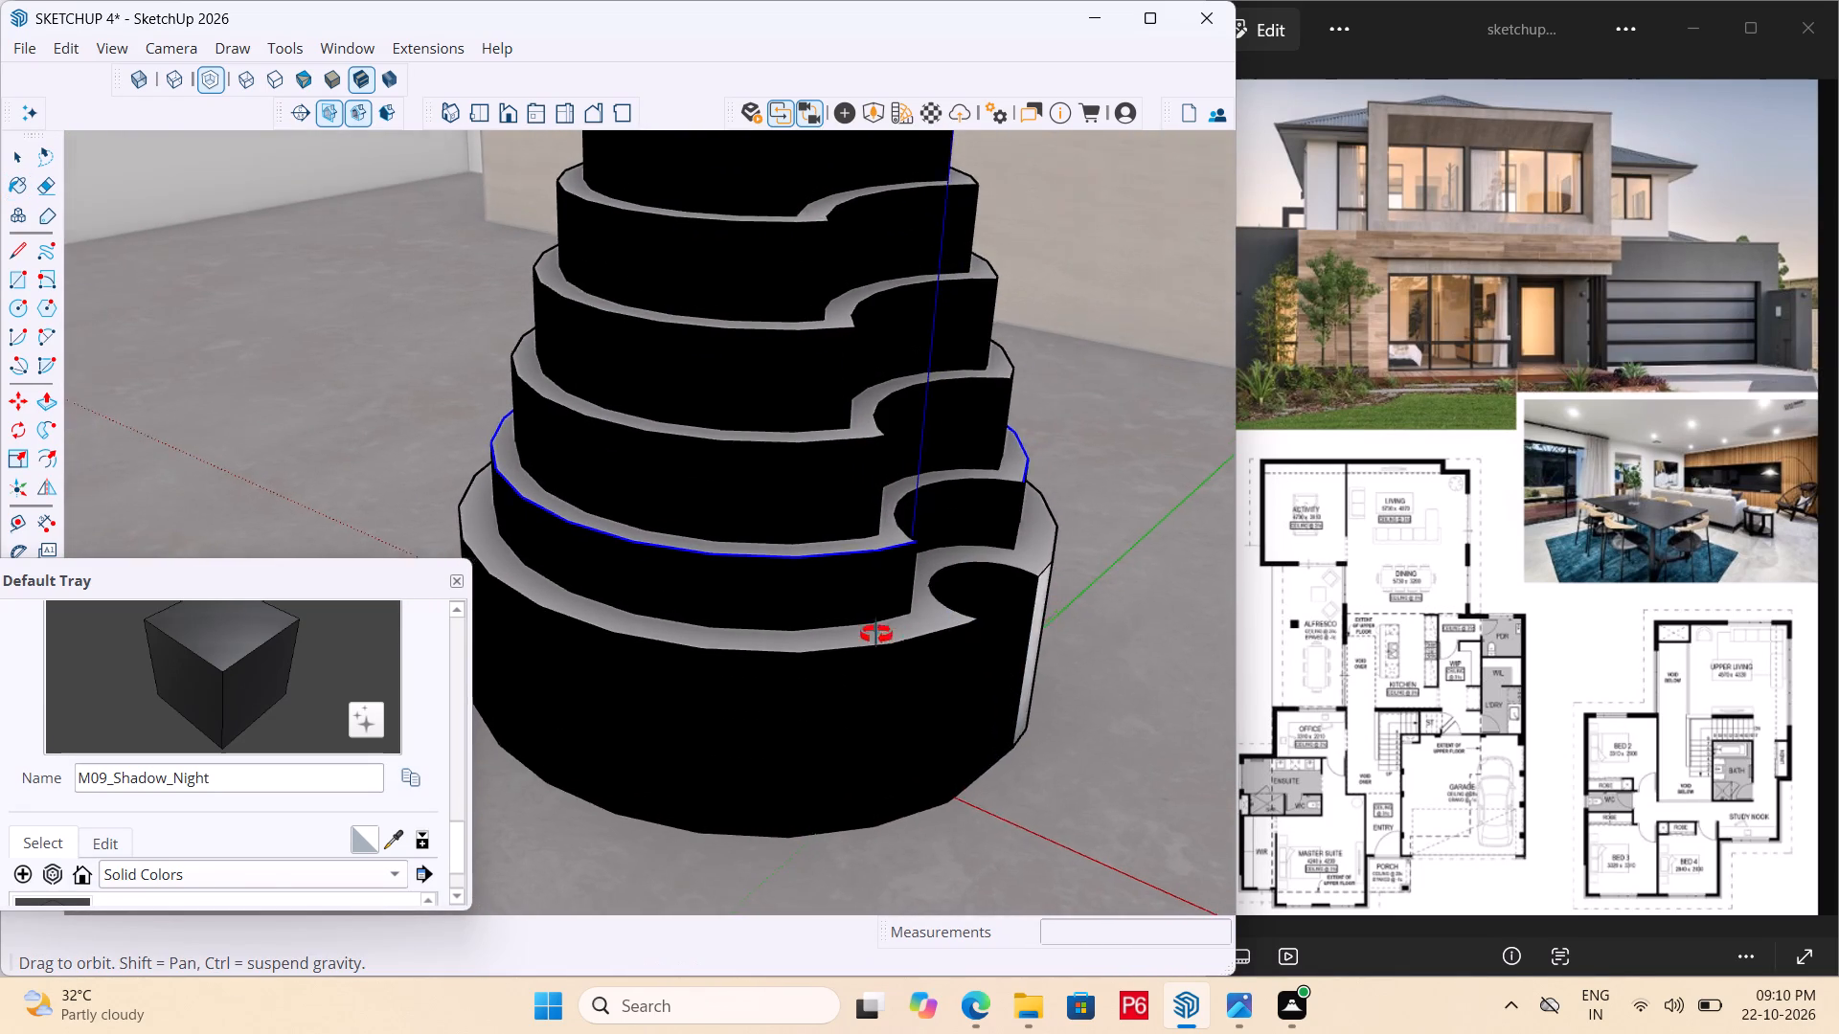
{"action": "middle_click_drag", "start_coordinate": [876, 635], "coordinate": [461, 644]}
{"action": "left_click", "coordinate": [1075, 778]}
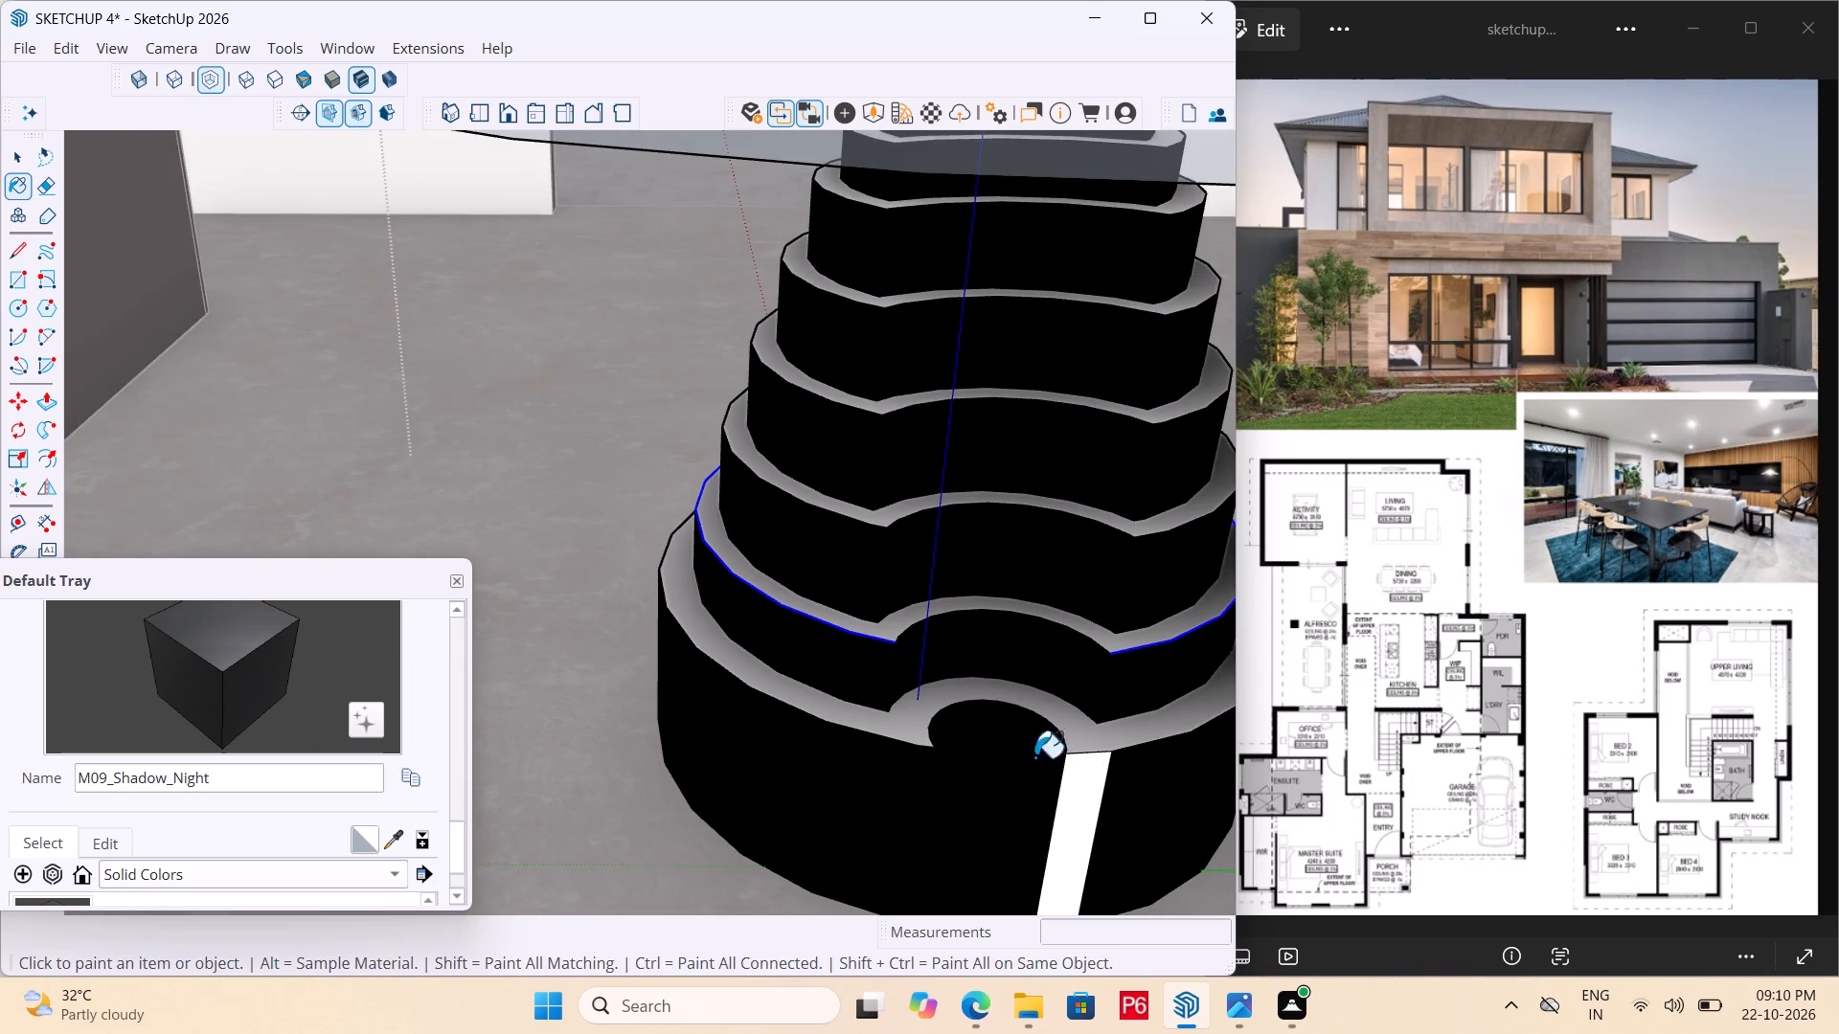
Paint the top face of the table base's central column with M09_Shadow_Night.
{"action": "scroll", "coordinate": [780, 613], "scroll_direction": "down", "scroll_amount": 3}
{"action": "middle_click_drag", "start_coordinate": [701, 602], "coordinate": [867, 689]}
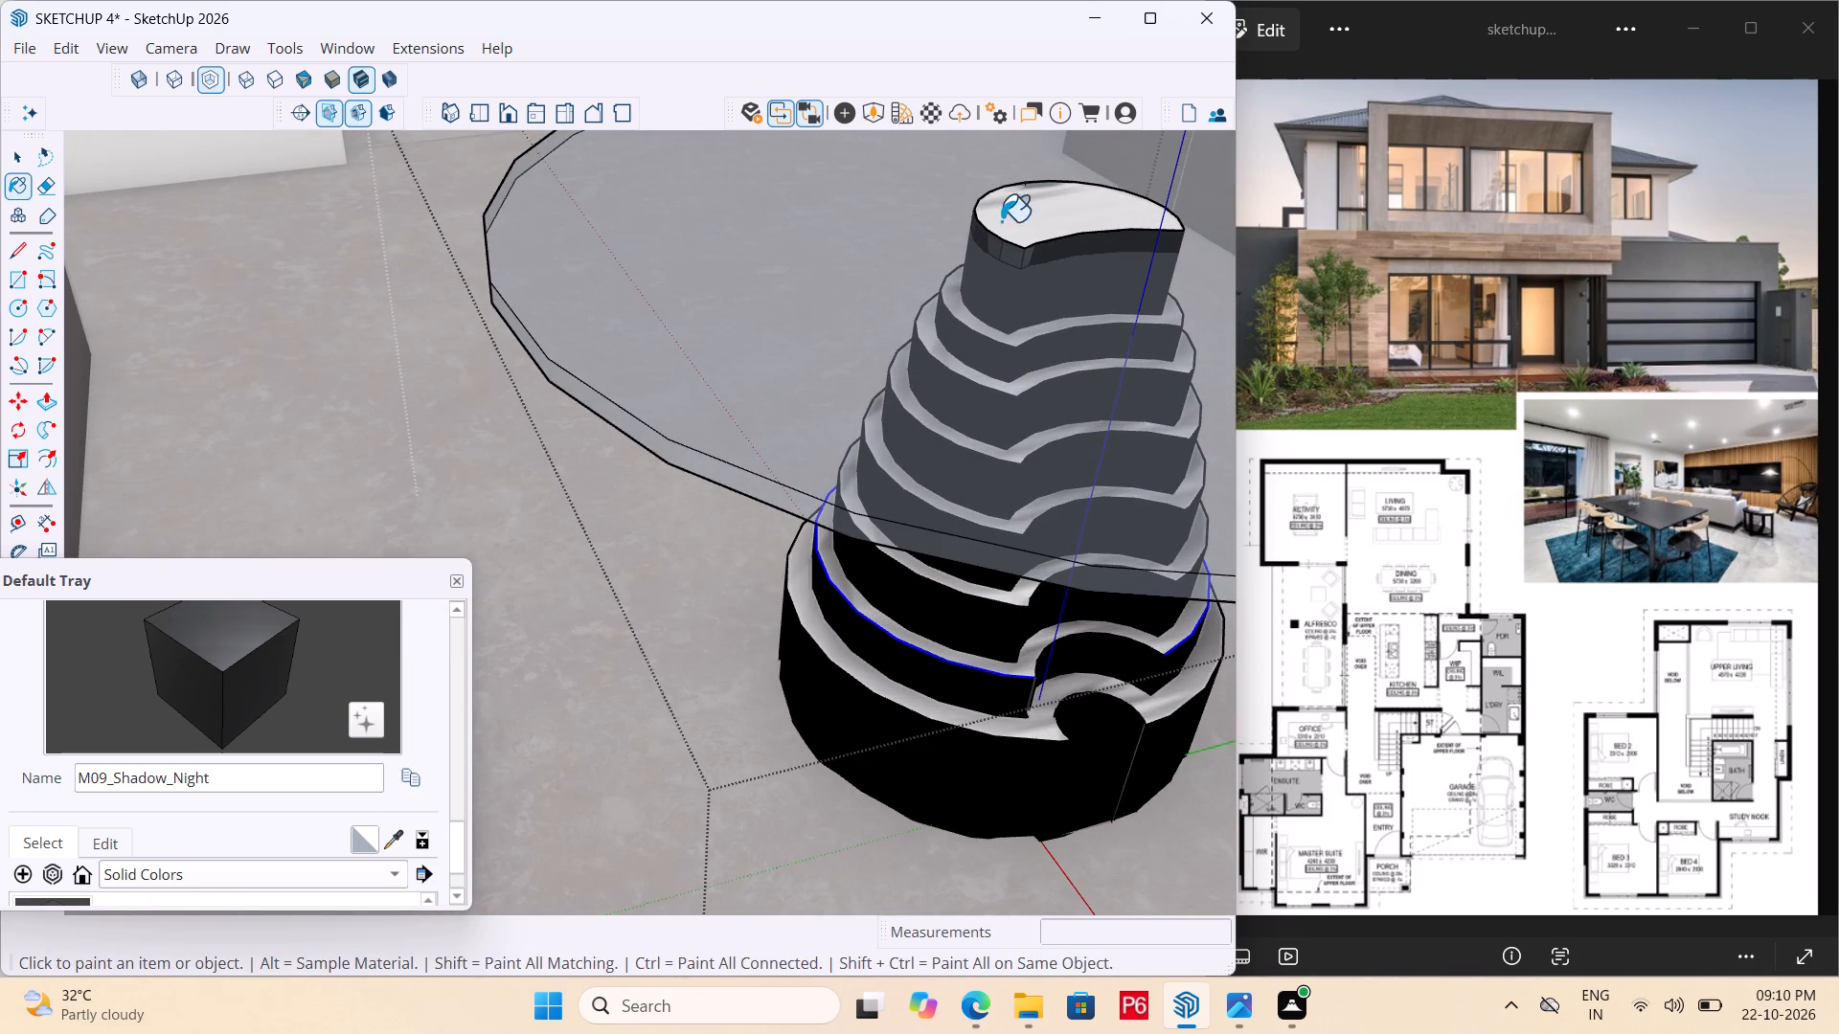
{"action": "left_click", "coordinate": [1063, 222]}
{"action": "scroll", "coordinate": [794, 292], "scroll_direction": "down", "scroll_amount": 3}
{"action": "middle_click_drag", "start_coordinate": [845, 371], "coordinate": [1134, 456]}
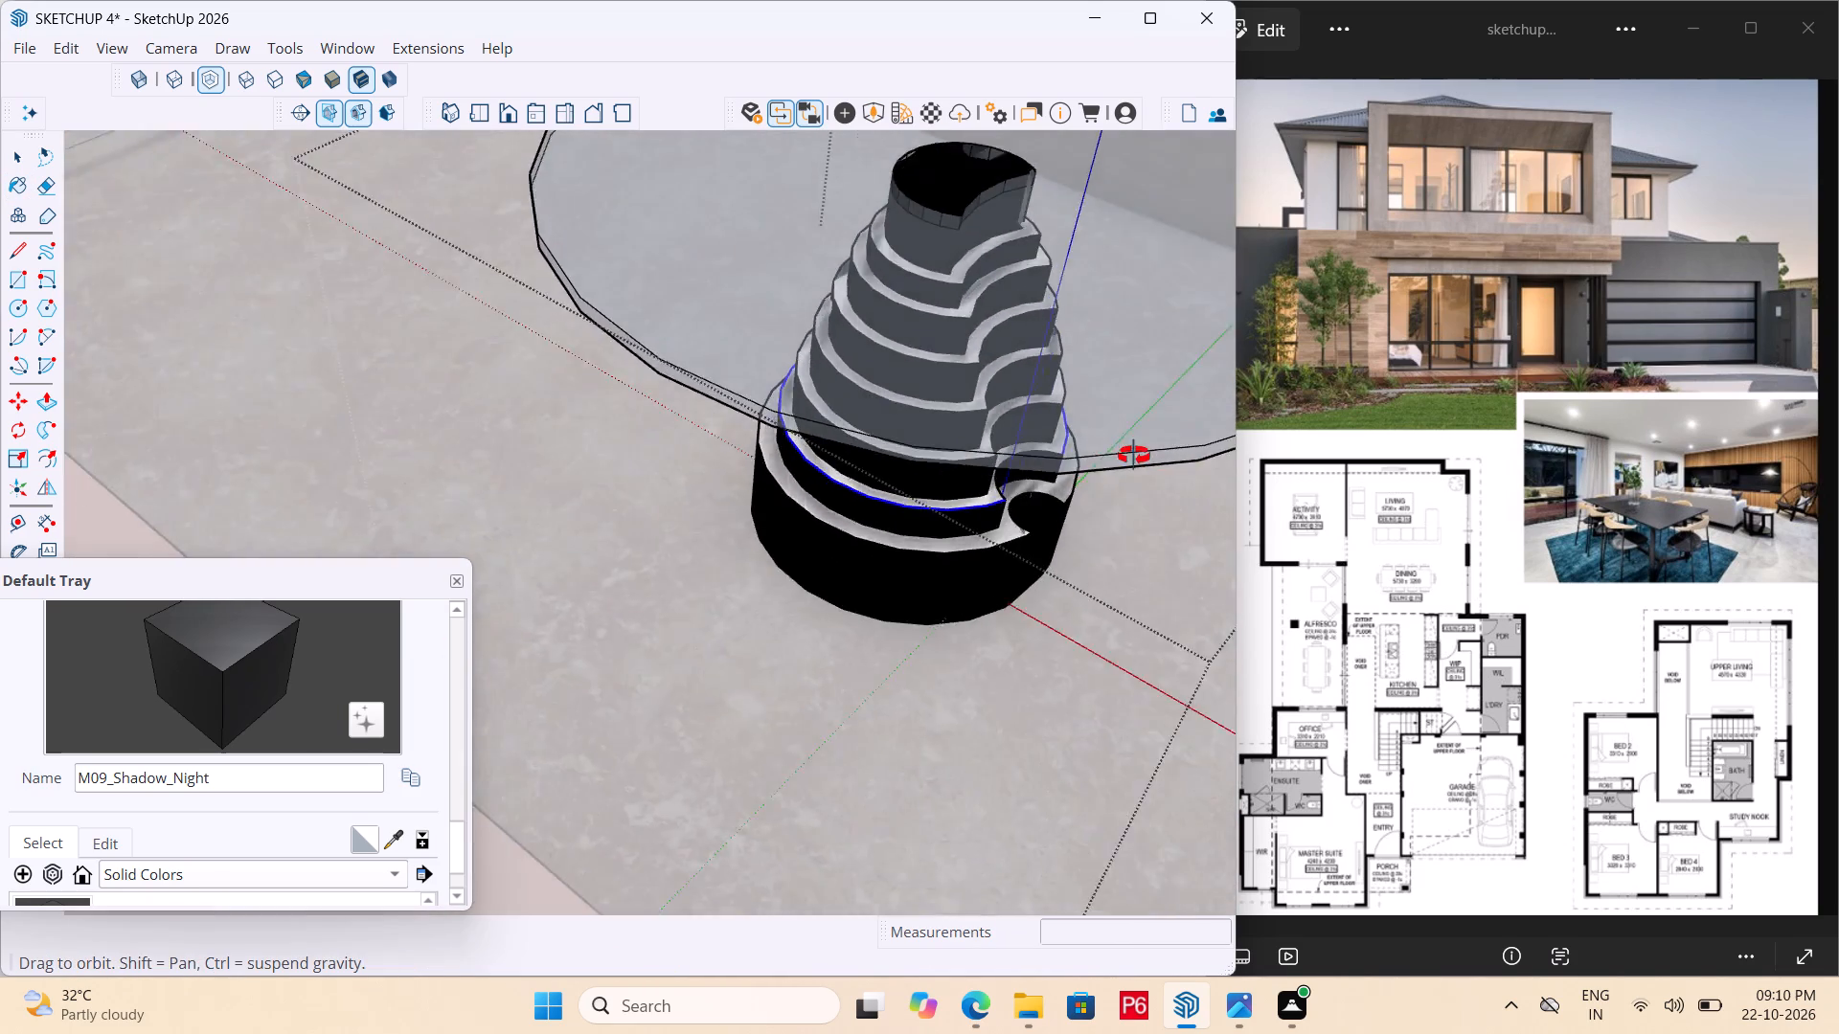
{"action": "middle_click_drag", "start_coordinate": [1134, 456], "coordinate": [1205, 395]}
{"action": "scroll", "coordinate": [679, 462], "scroll_direction": "down", "scroll_amount": 11}
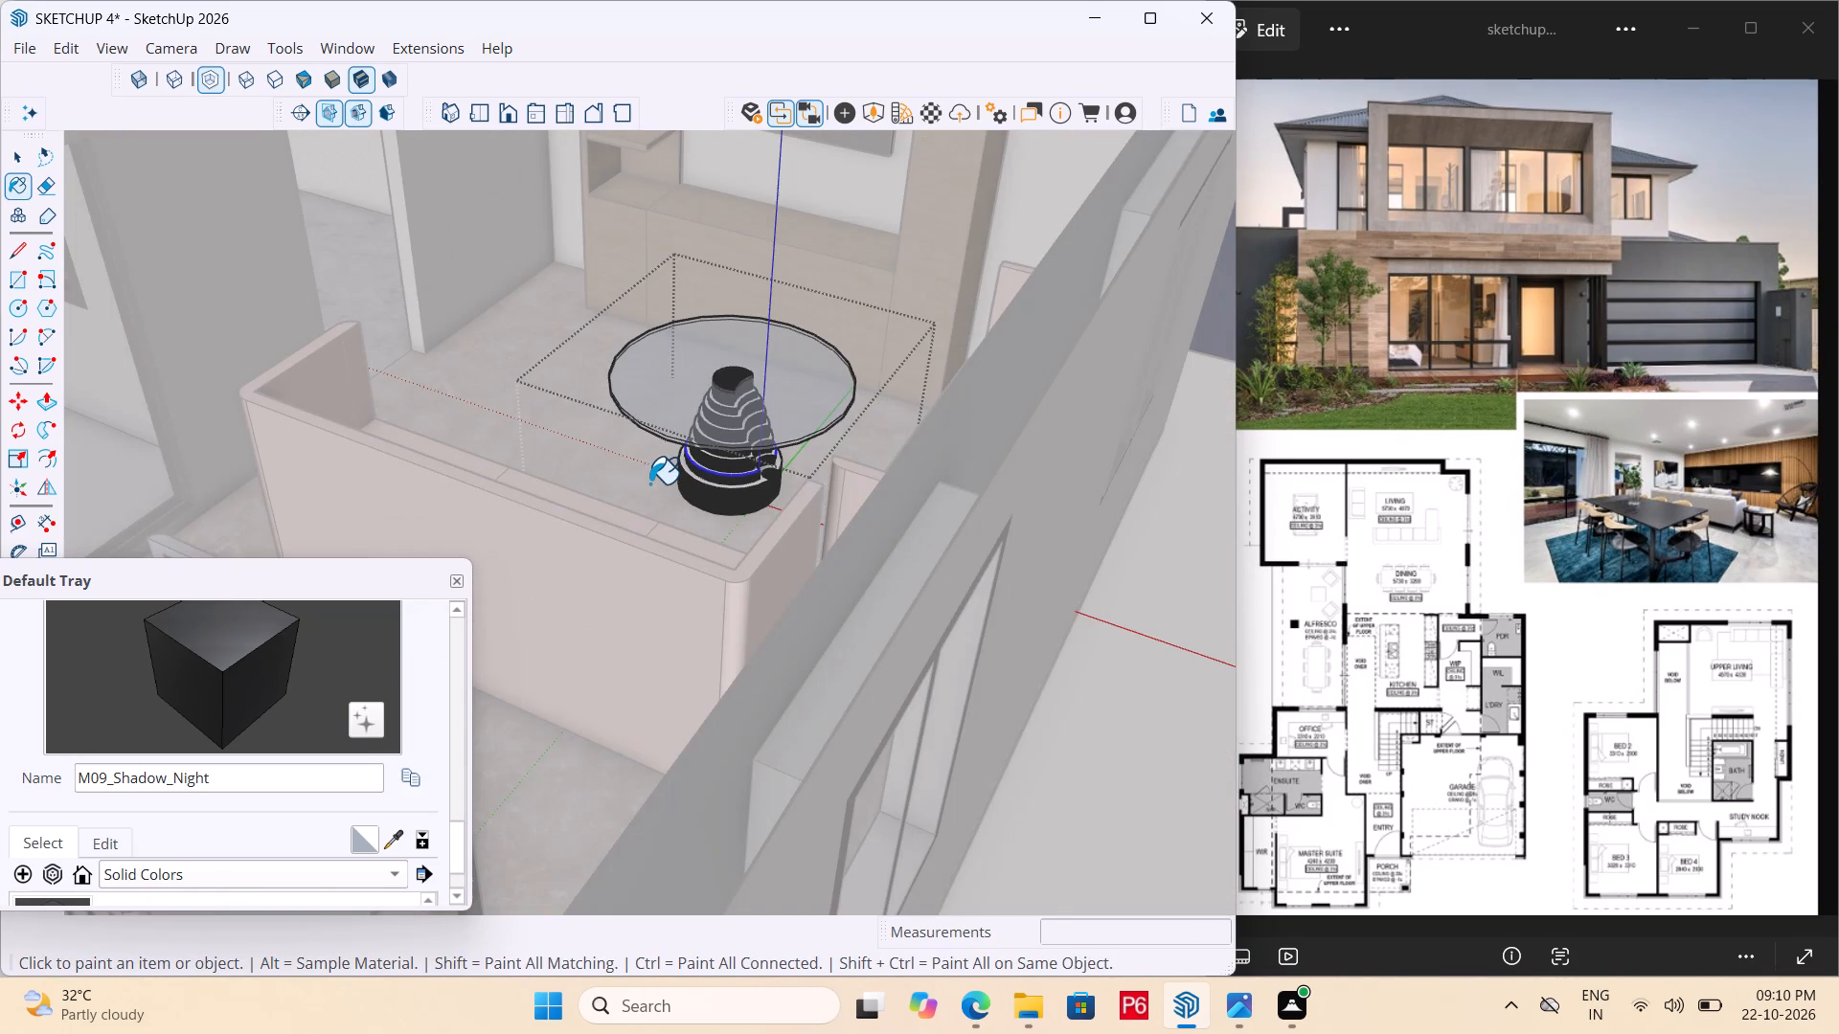
Save the model with the painted table base.
{"action": "key", "text": "ctrl+s"}
{"action": "key", "text": "ctrl+s"}
{"action": "key", "text": "ctrl+s"}
{"action": "key", "text": "ctrl+s"}
{"action": "key", "text": "ctrl+s"}
Switch from painting to selecting and exit the round table's editing context back to the whole house model.
{"action": "scroll", "coordinate": [703, 476], "scroll_direction": "down", "scroll_amount": 5}
{"action": "key", "text": "space"}
{"action": "key", "text": "space"}
{"action": "scroll", "coordinate": [689, 488], "scroll_direction": "down", "scroll_amount": 4}
{"action": "key", "text": "space"}
{"action": "scroll", "coordinate": [568, 466], "scroll_direction": "down", "scroll_amount": 8}
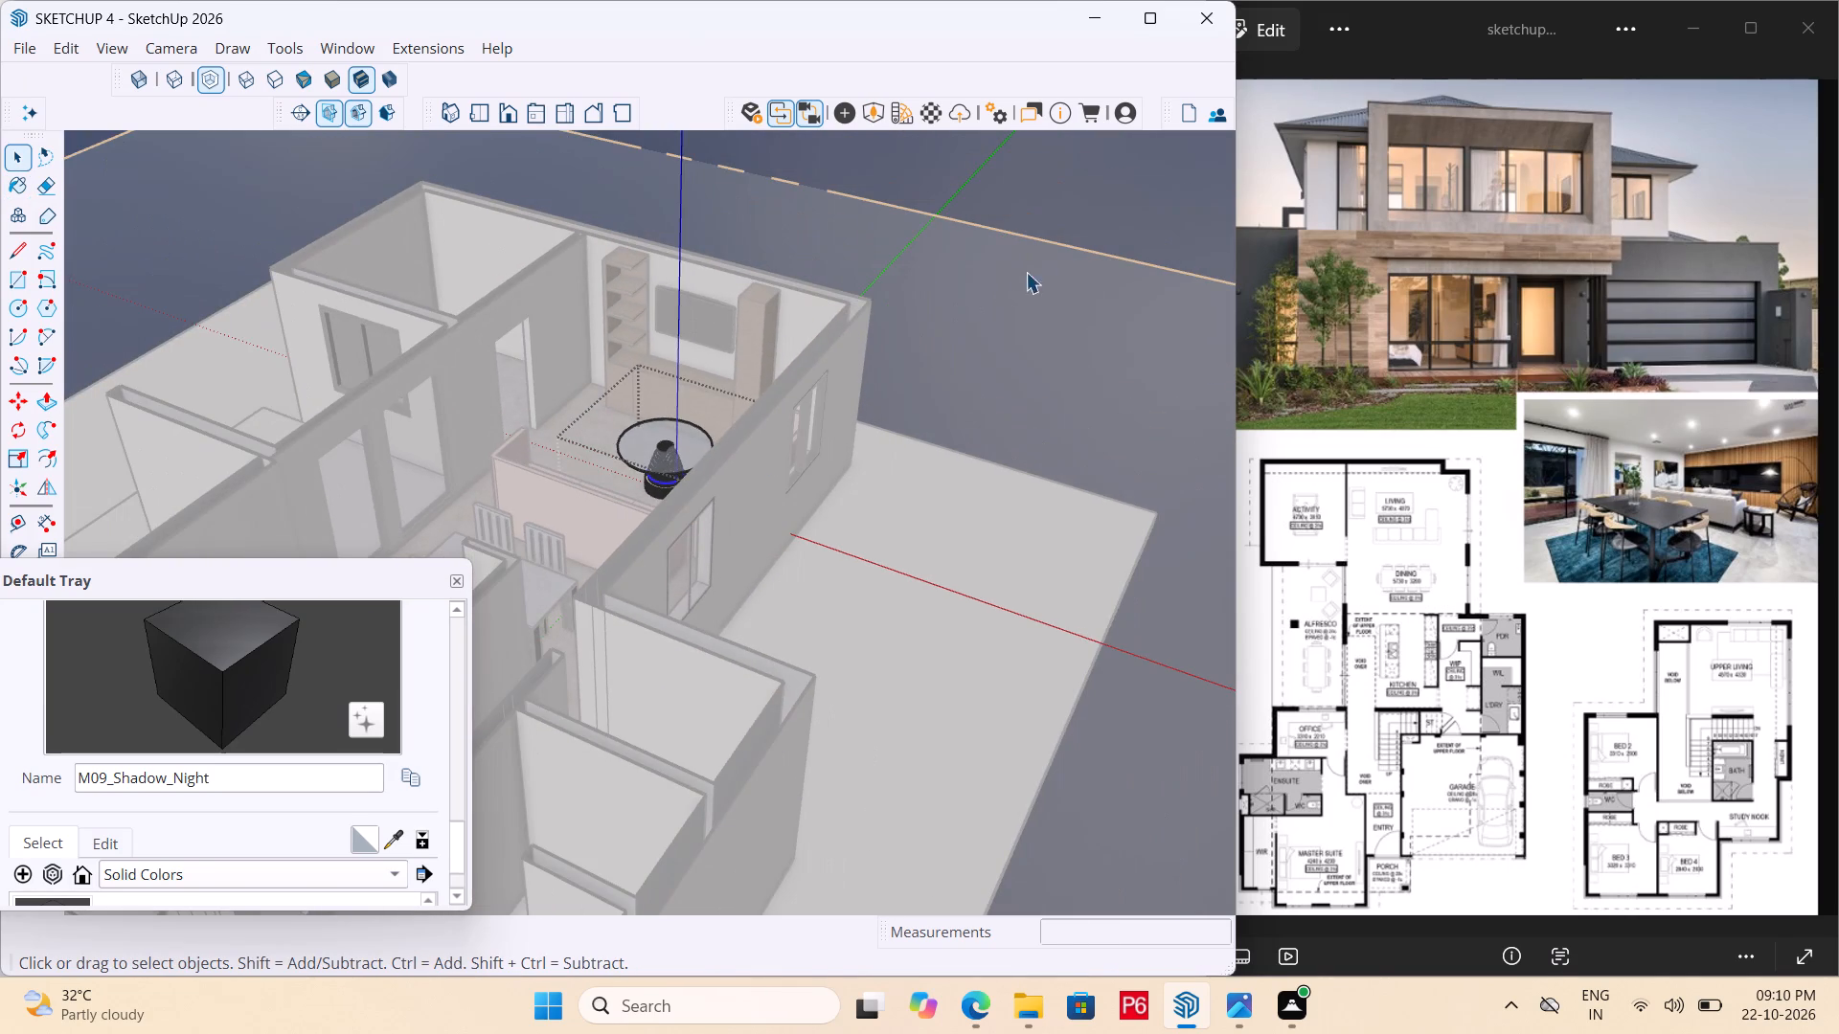
{"action": "double_click", "coordinate": [1085, 242]}
Examine the round glass-topped table and its dark base alongside the pink sofas and TV unit in the living room.
{"action": "middle_click_drag", "start_coordinate": [647, 416], "coordinate": [1453, 441]}
{"action": "middle_click_drag", "start_coordinate": [522, 481], "coordinate": [616, 778]}
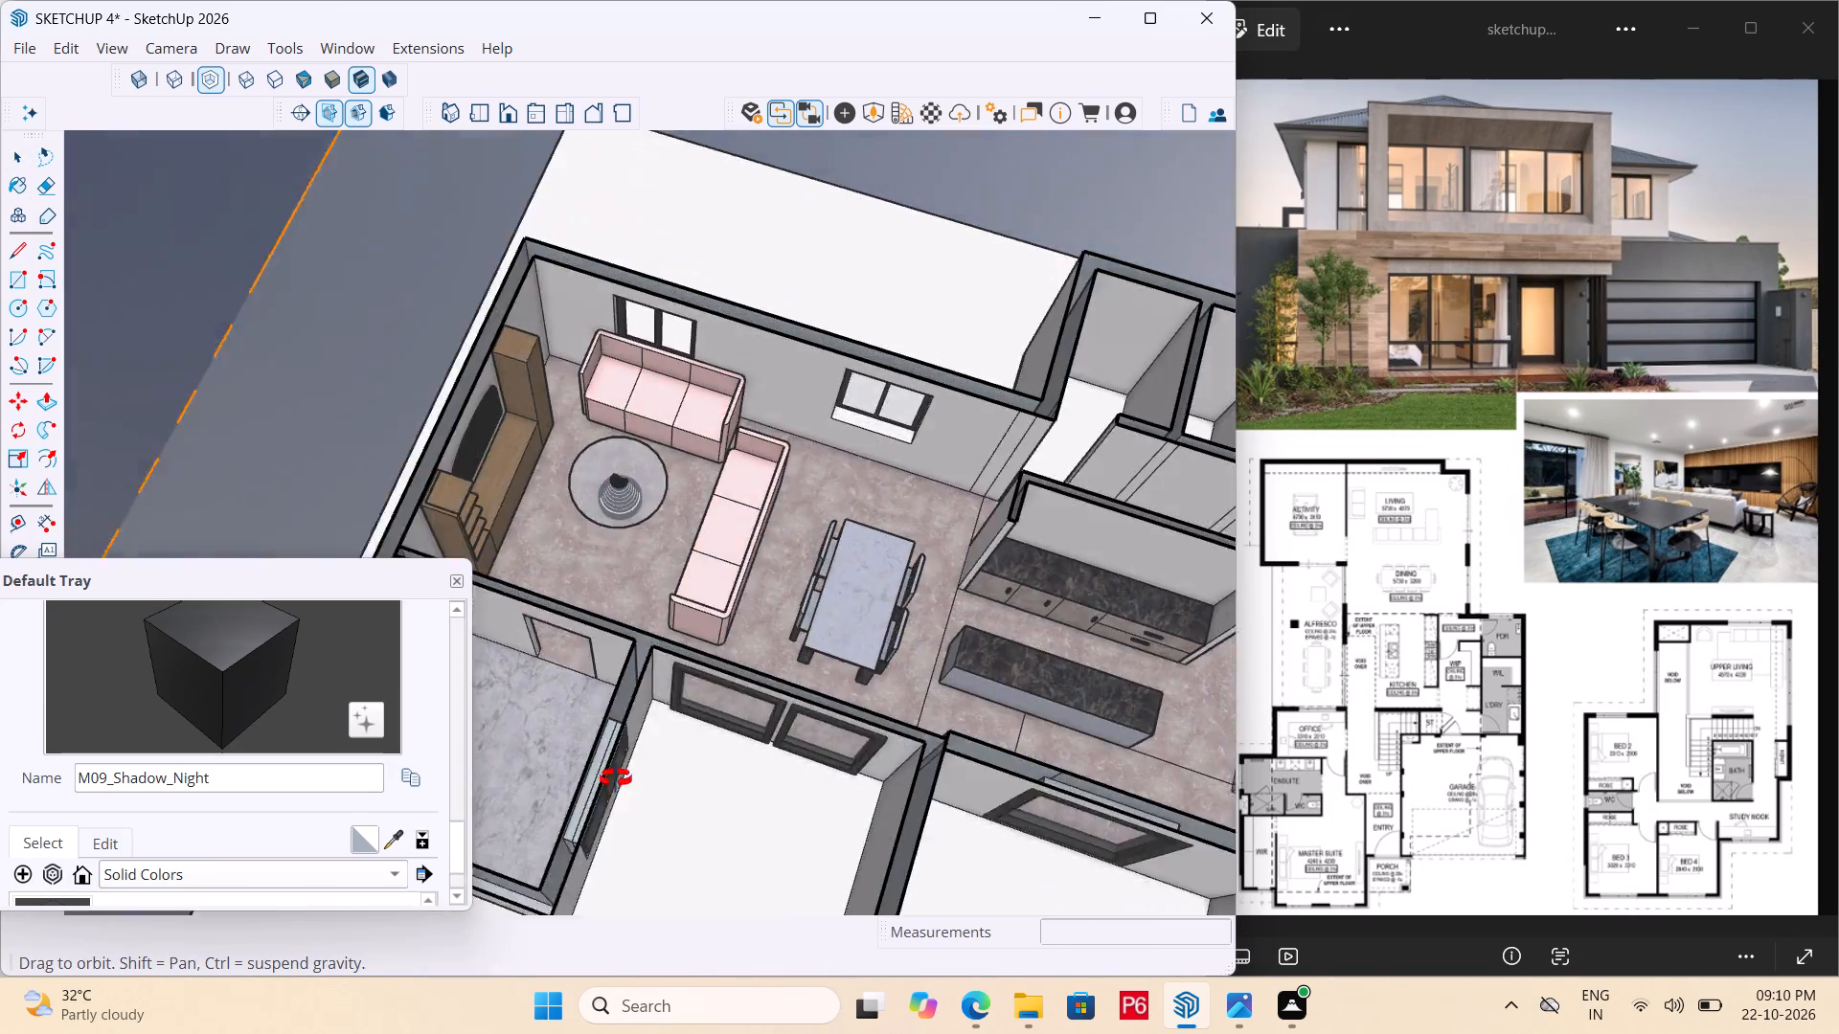
{"action": "middle_click_drag", "start_coordinate": [616, 778], "coordinate": [461, 532]}
{"action": "scroll", "coordinate": [660, 411], "scroll_direction": "up", "scroll_amount": 10}
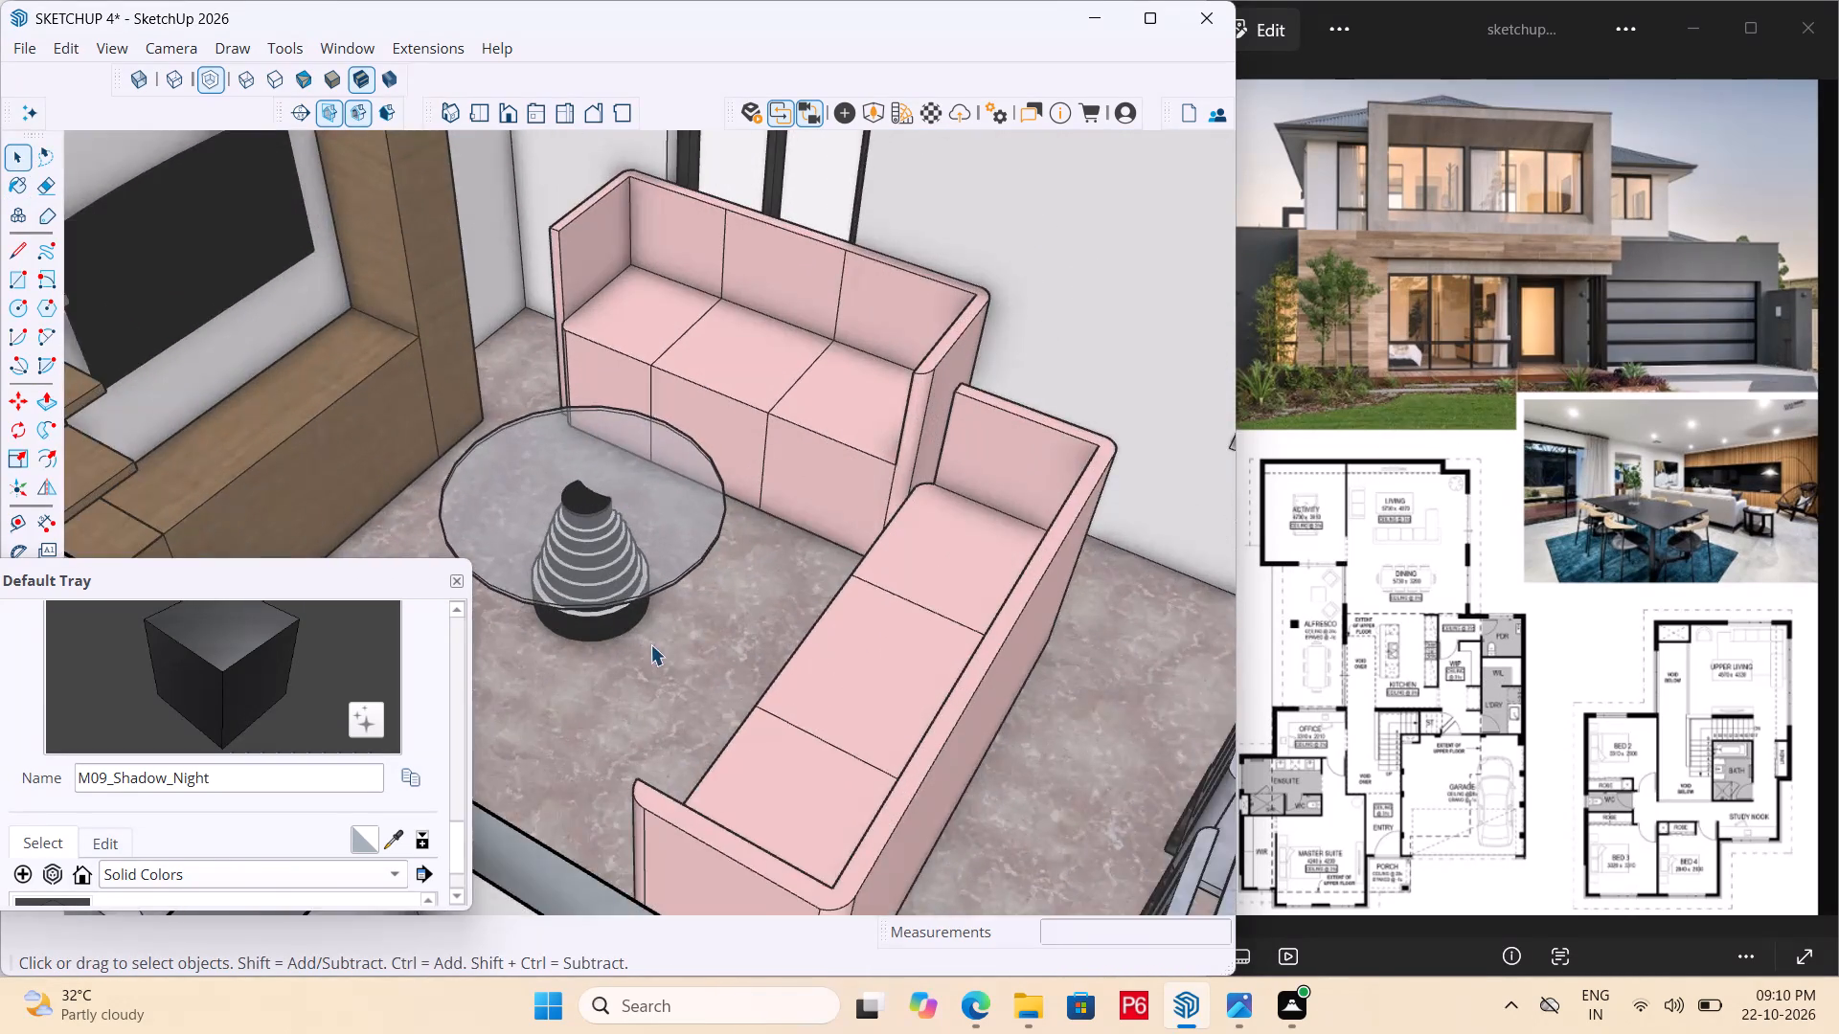
{"action": "scroll", "coordinate": [648, 643], "scroll_direction": "up", "scroll_amount": 3}
{"action": "middle_click_drag", "start_coordinate": [573, 623], "coordinate": [497, 616]}
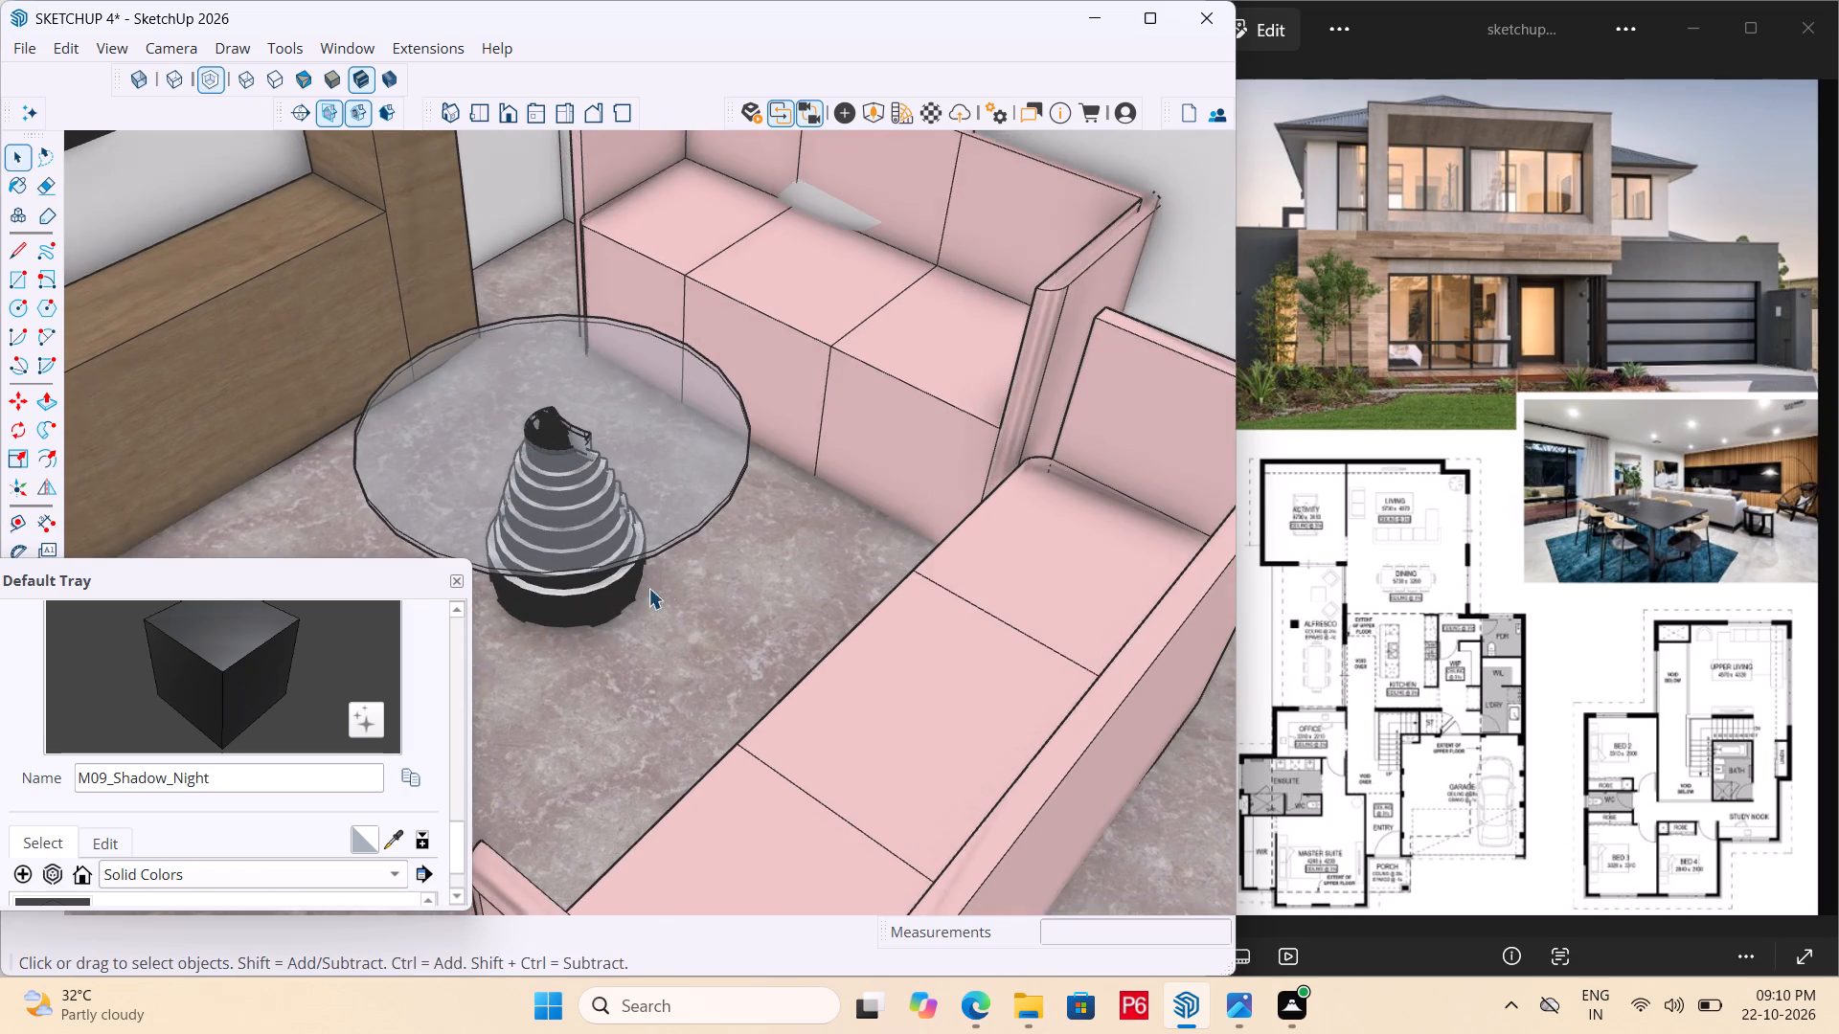
{"action": "scroll", "coordinate": [692, 564], "scroll_direction": "down", "scroll_amount": 5}
{"action": "middle_click_drag", "start_coordinate": [736, 433], "coordinate": [661, 479]}
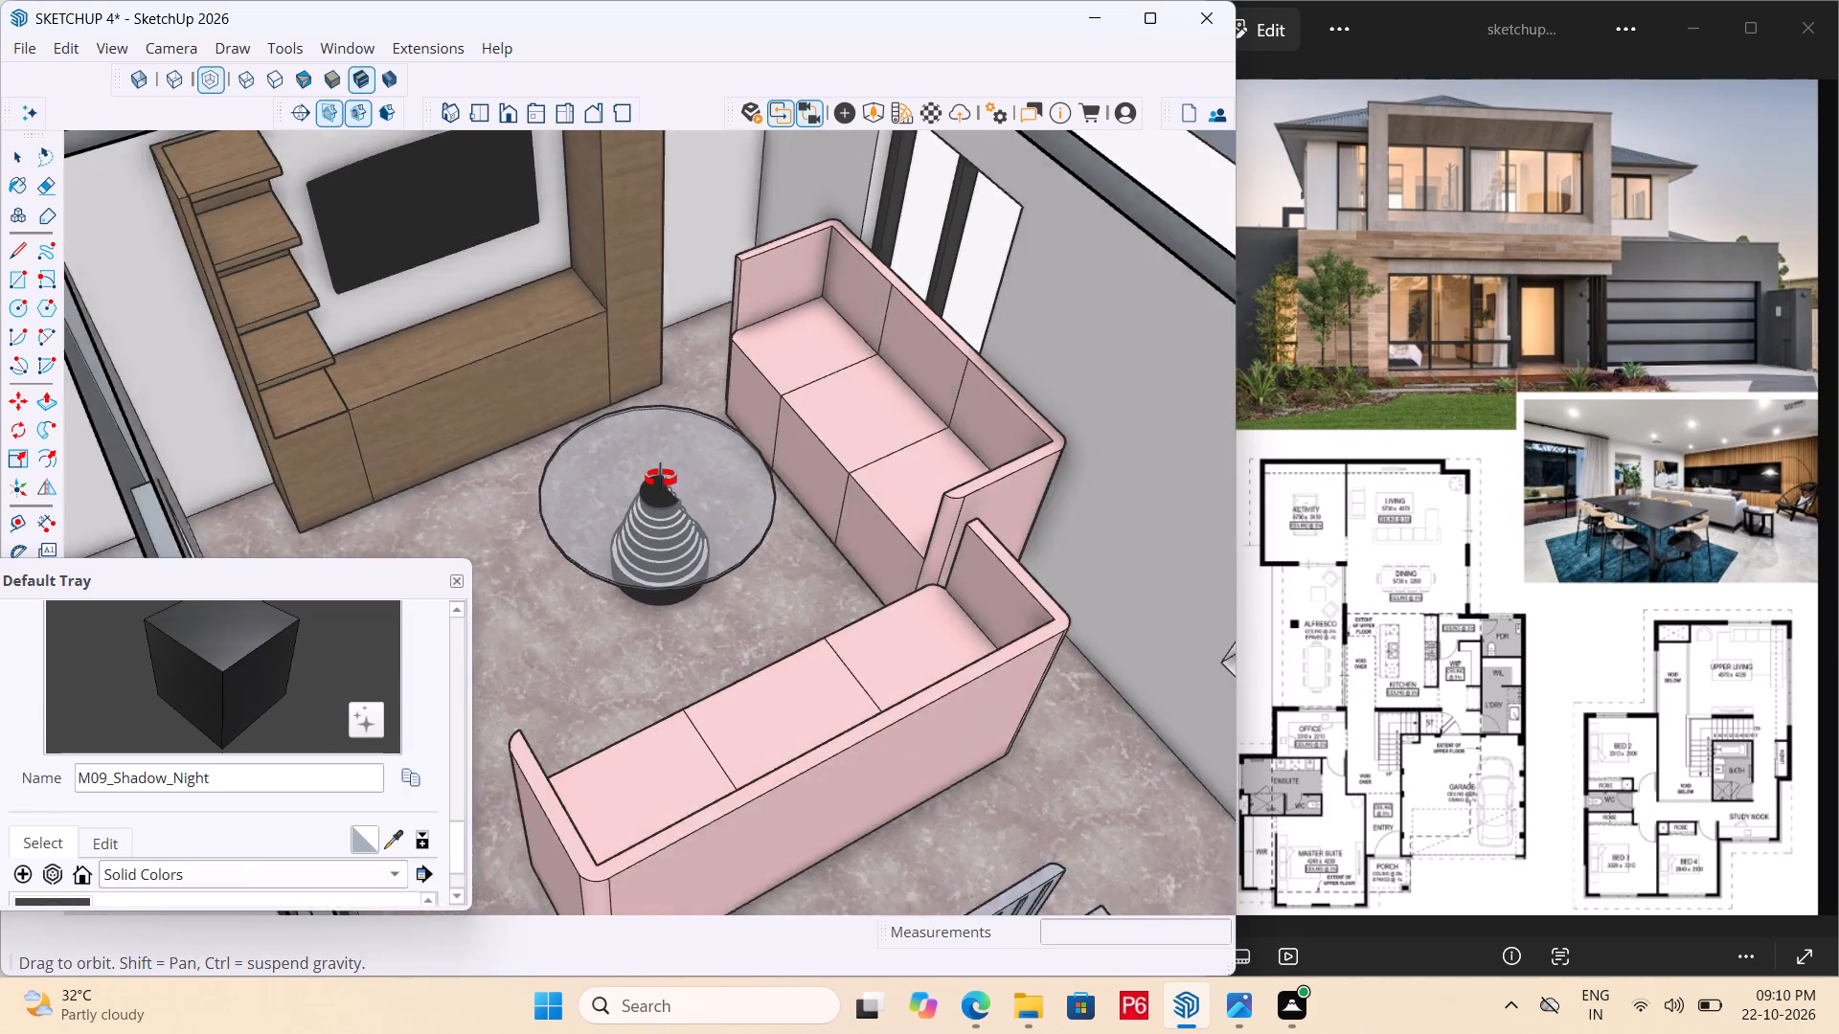
{"action": "middle_click_drag", "start_coordinate": [661, 479], "coordinate": [713, 467]}
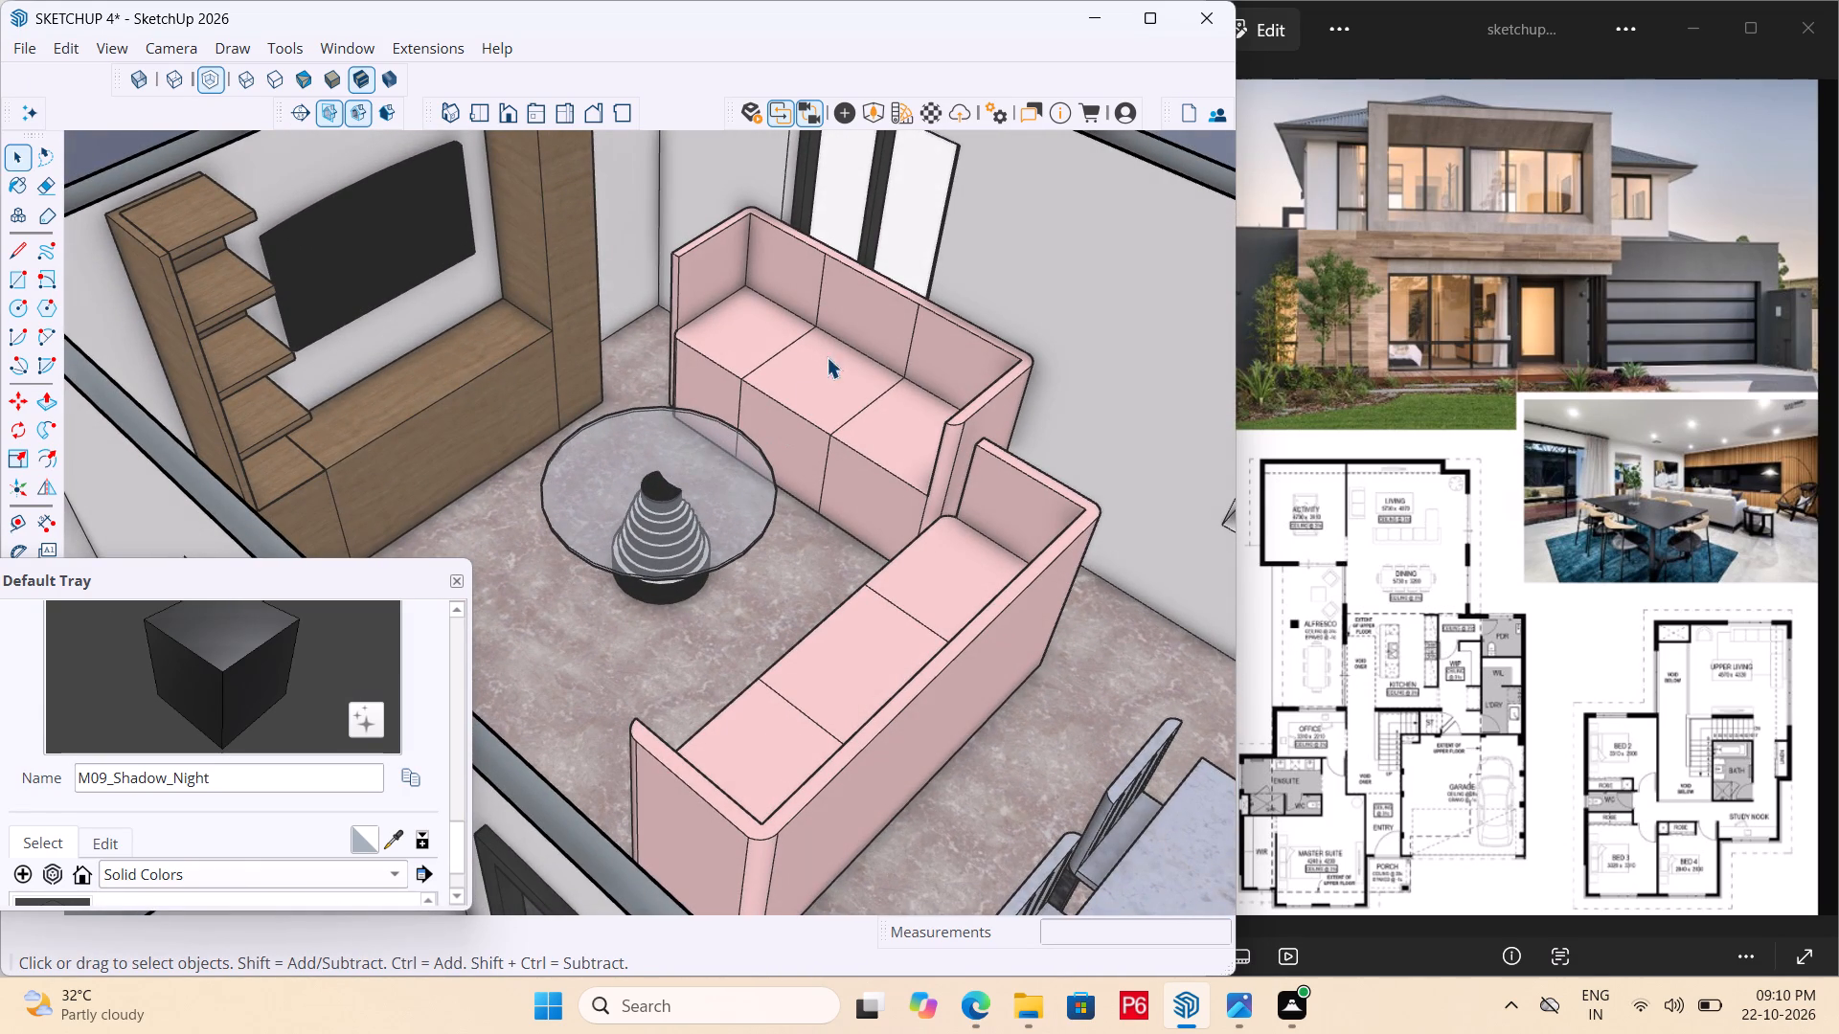
{"action": "middle_click_drag", "start_coordinate": [819, 326], "coordinate": [870, 286]}
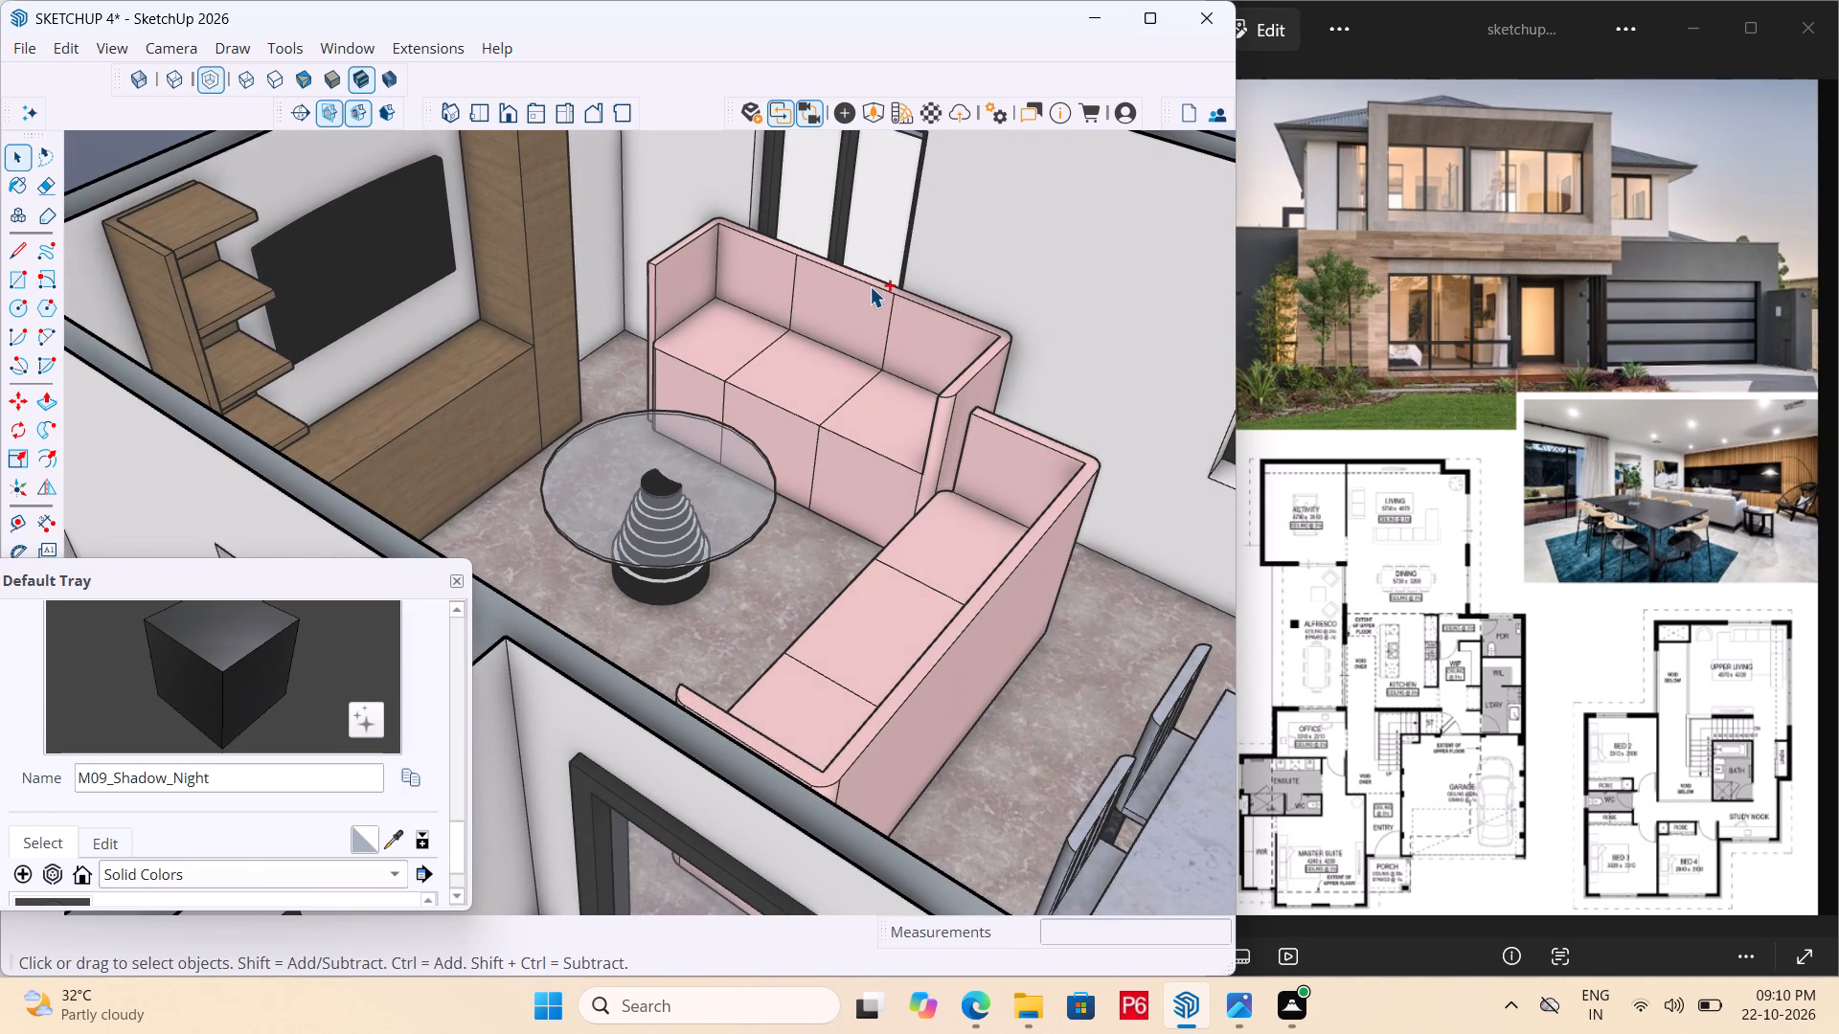
Save the house model after closing the table for editing.
{"action": "key", "text": "ctrl+s"}
{"action": "key", "text": "ctrl+s"}
{"action": "key", "text": "ctrl+s"}
{"action": "key", "text": "ctrl+s"}
{"action": "key", "text": "ctrl+s"}
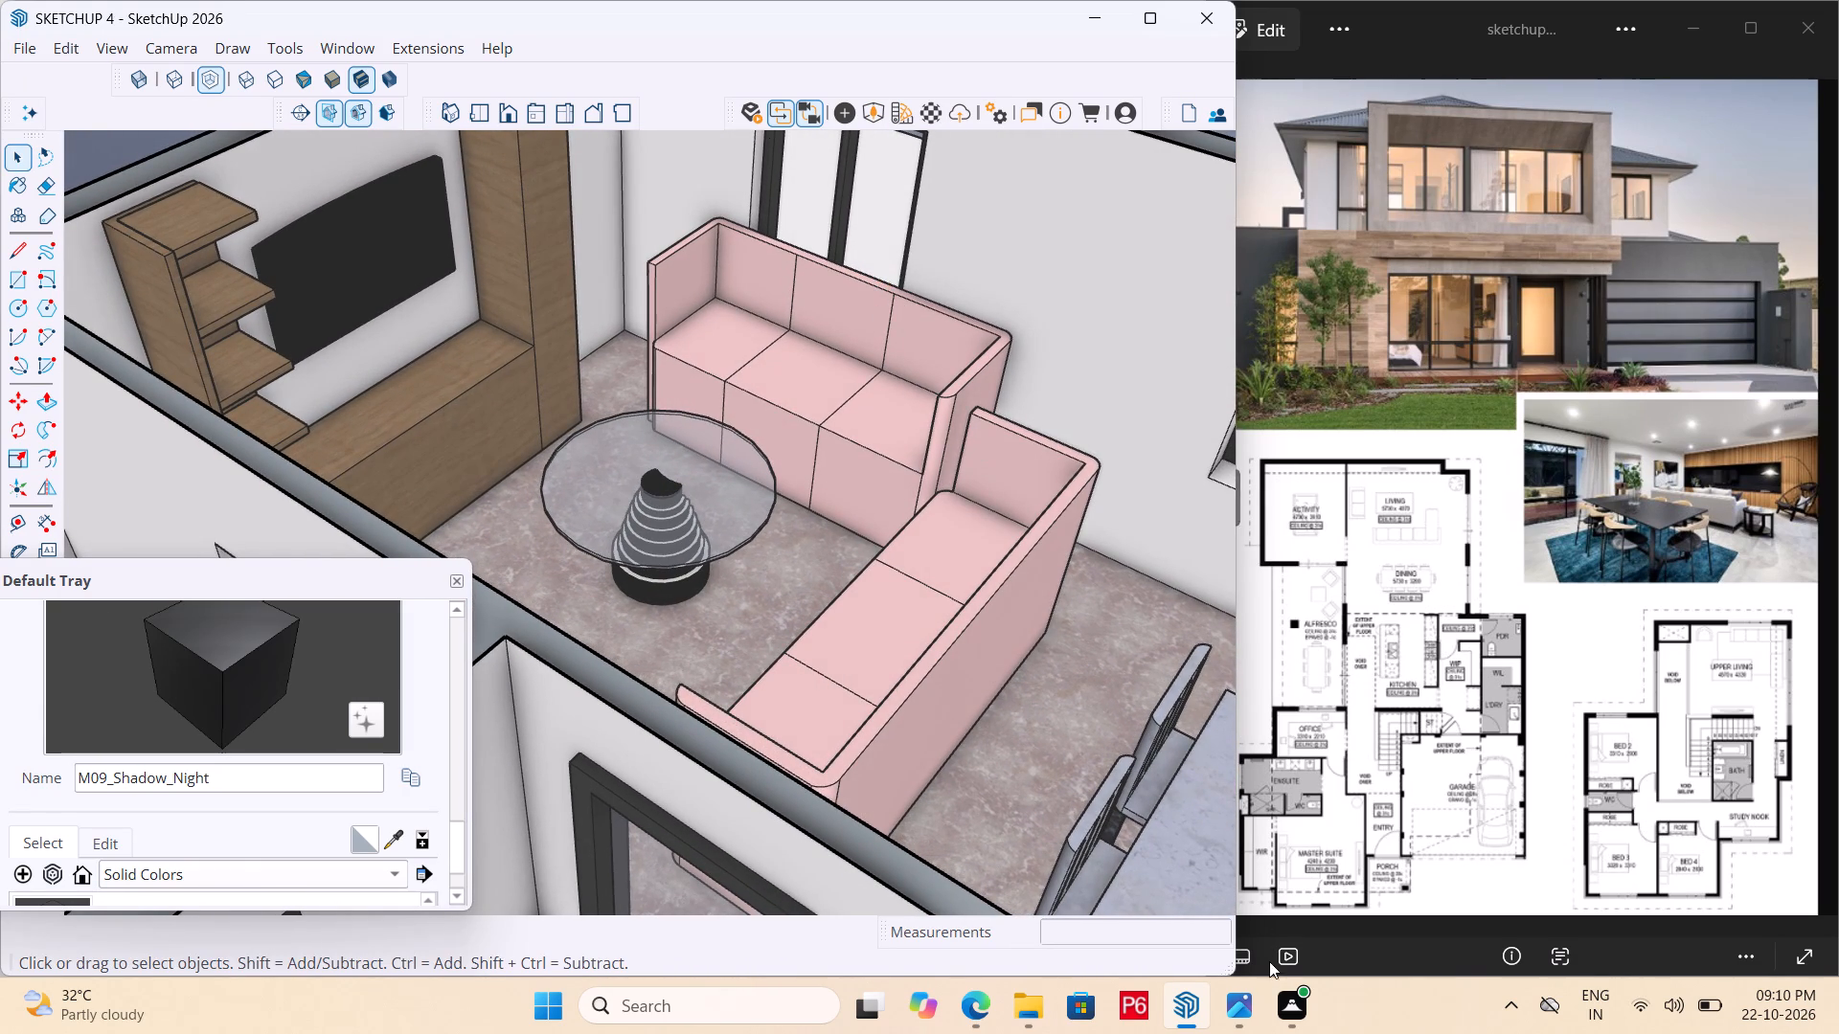
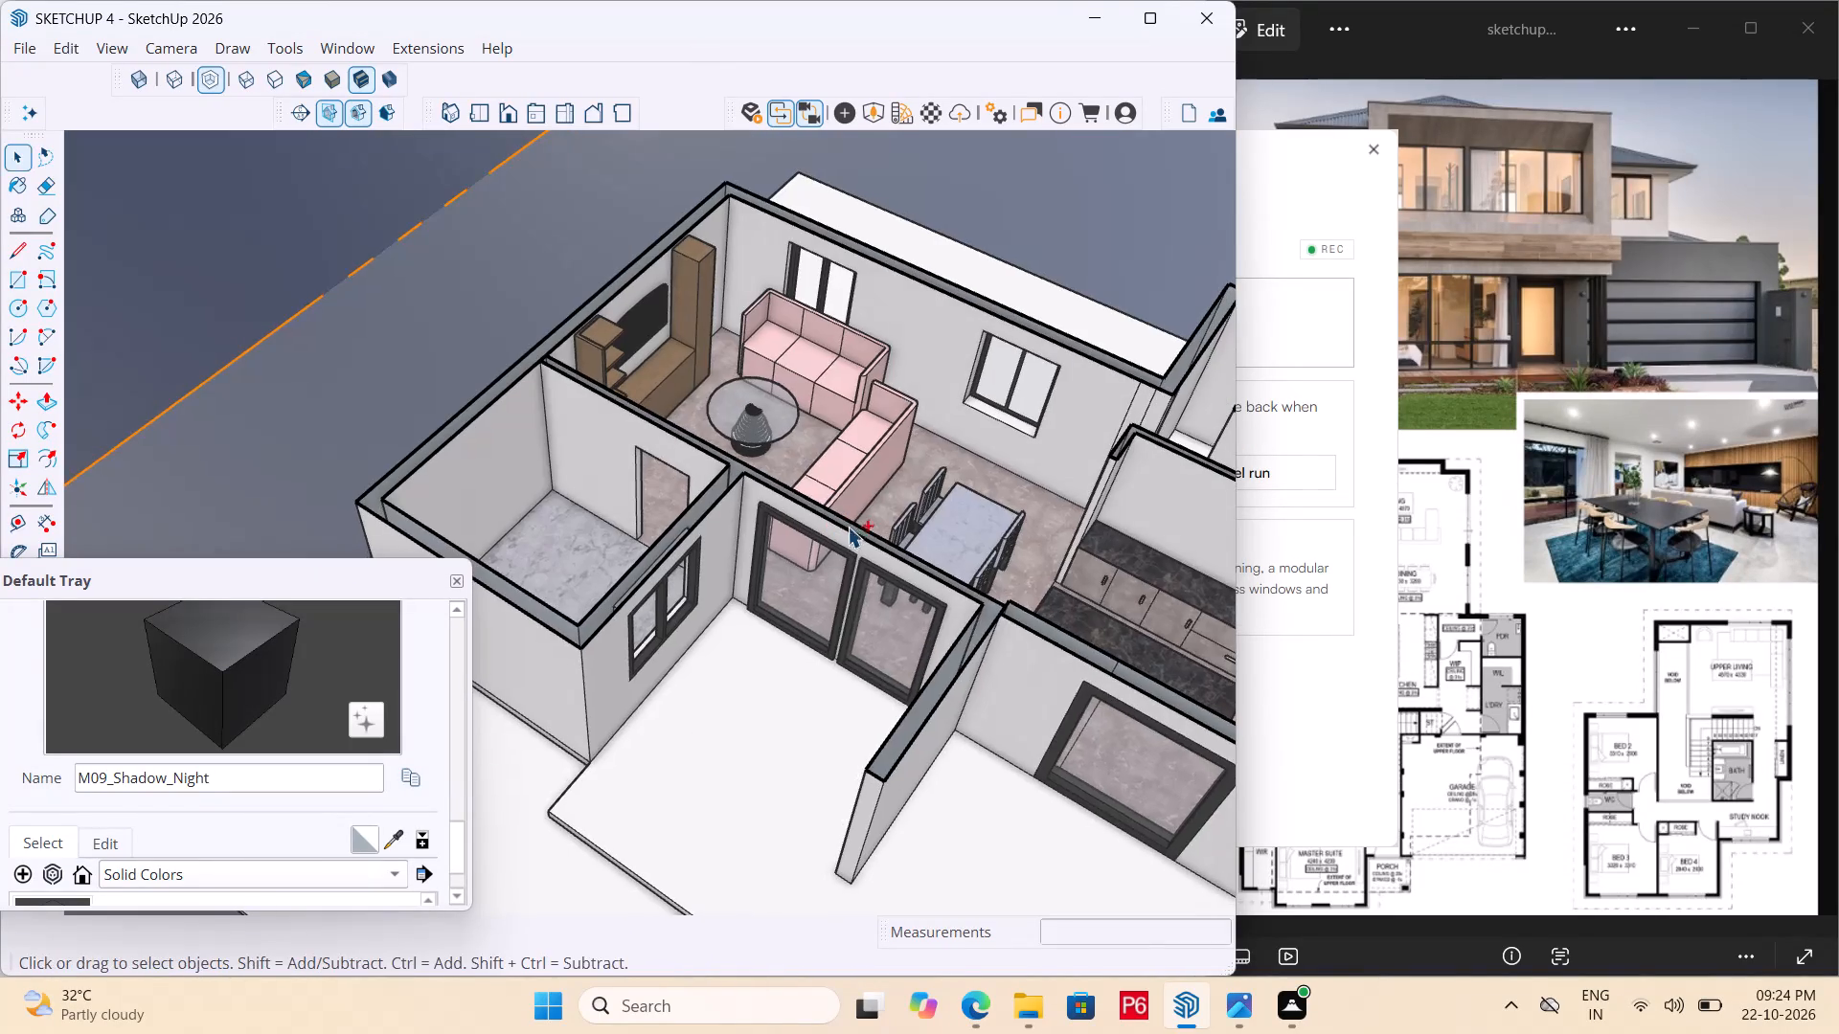
Save the house model with the furnished living room.
{"action": "key", "text": "ctrl+s"}
{"action": "key", "text": "ctrl+s"}
{"action": "key", "text": "ctrl+s"}
Switch to the reference image viewer and examine the sheet with the house exterior, dining interior photo and floor plans.
{"action": "double_click", "coordinate": [1601, 435]}
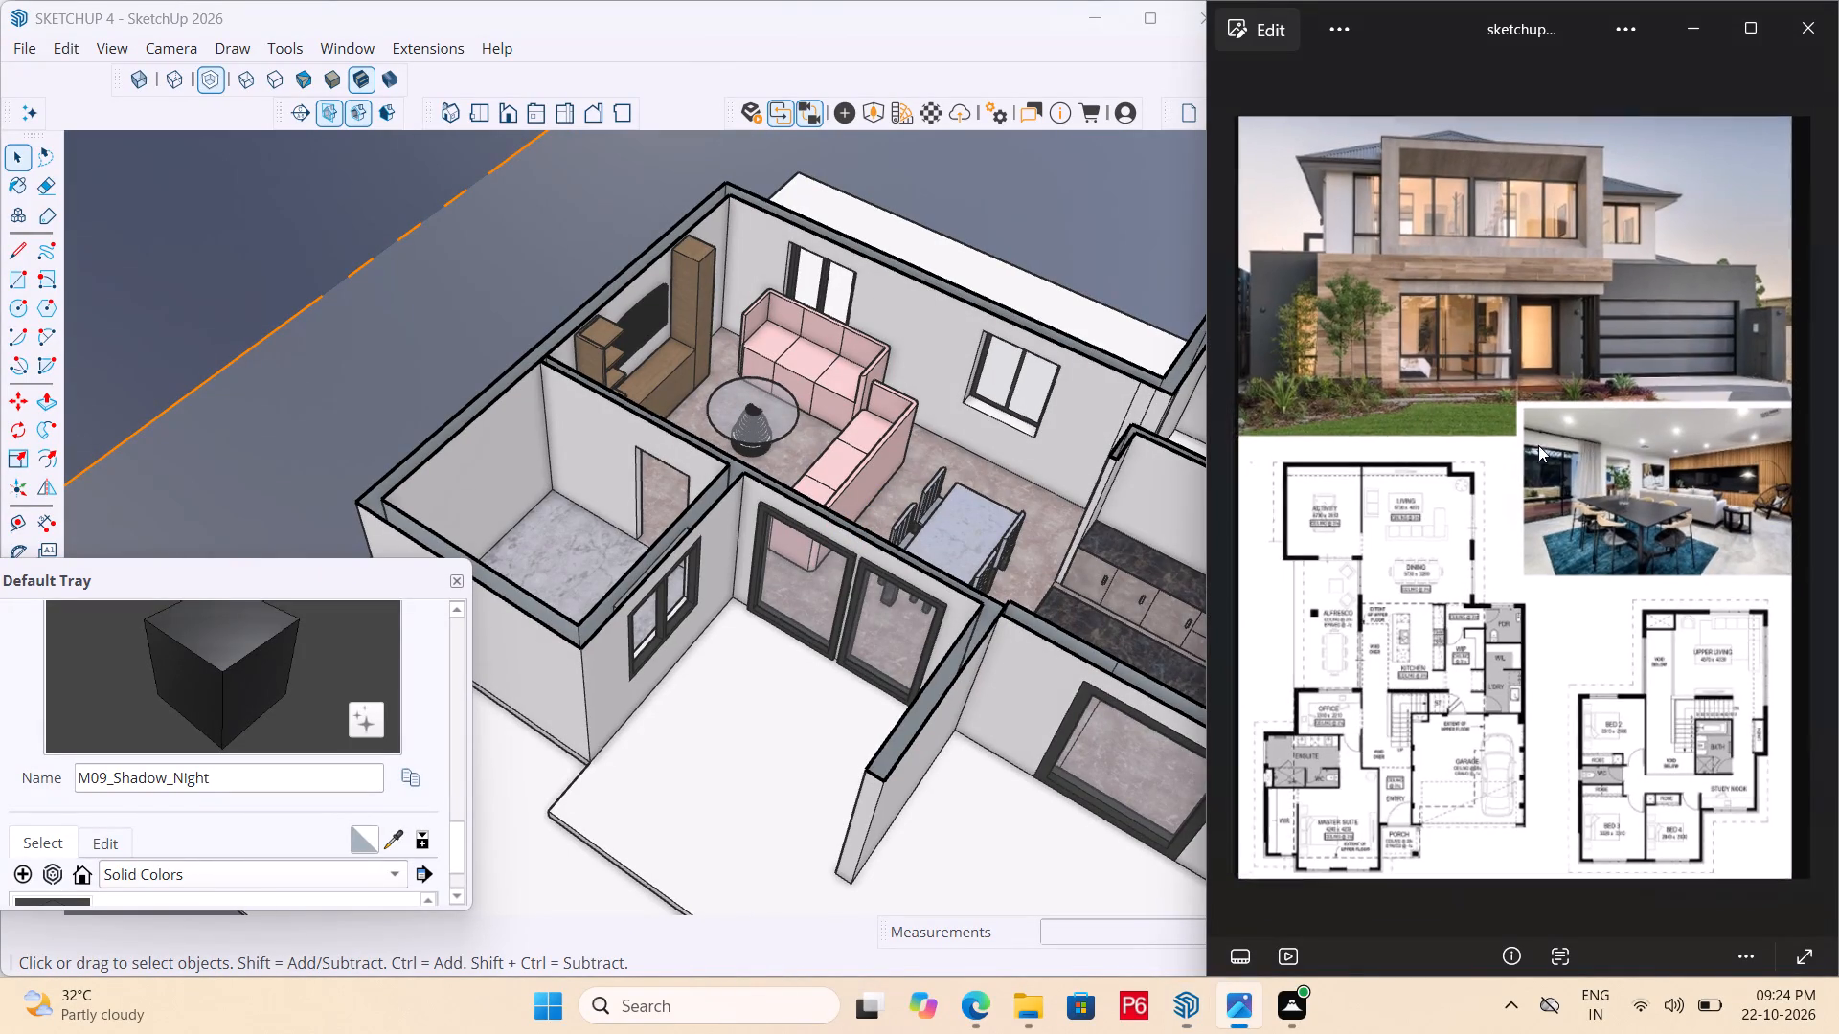
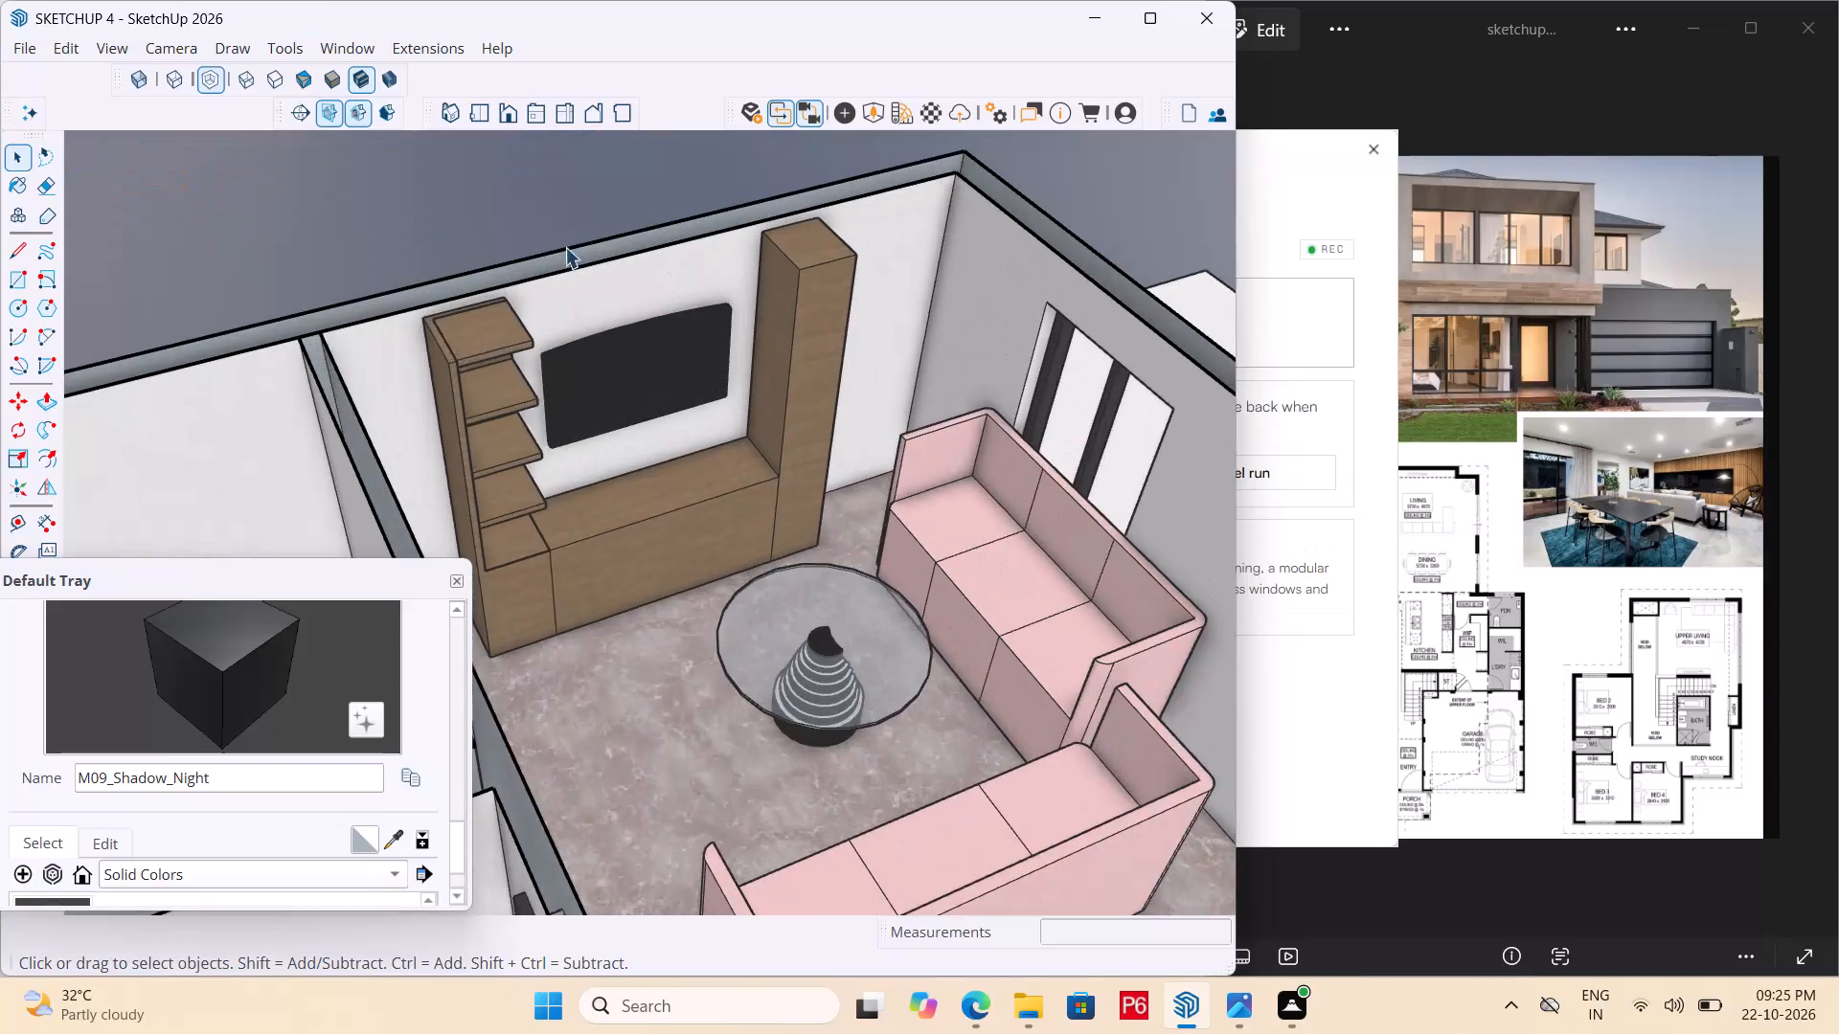
Examine the furnished living room from above and bring the reference sheet into view beside the model.
{"action": "middle_click_drag", "start_coordinate": [313, 214], "coordinate": [204, 220]}
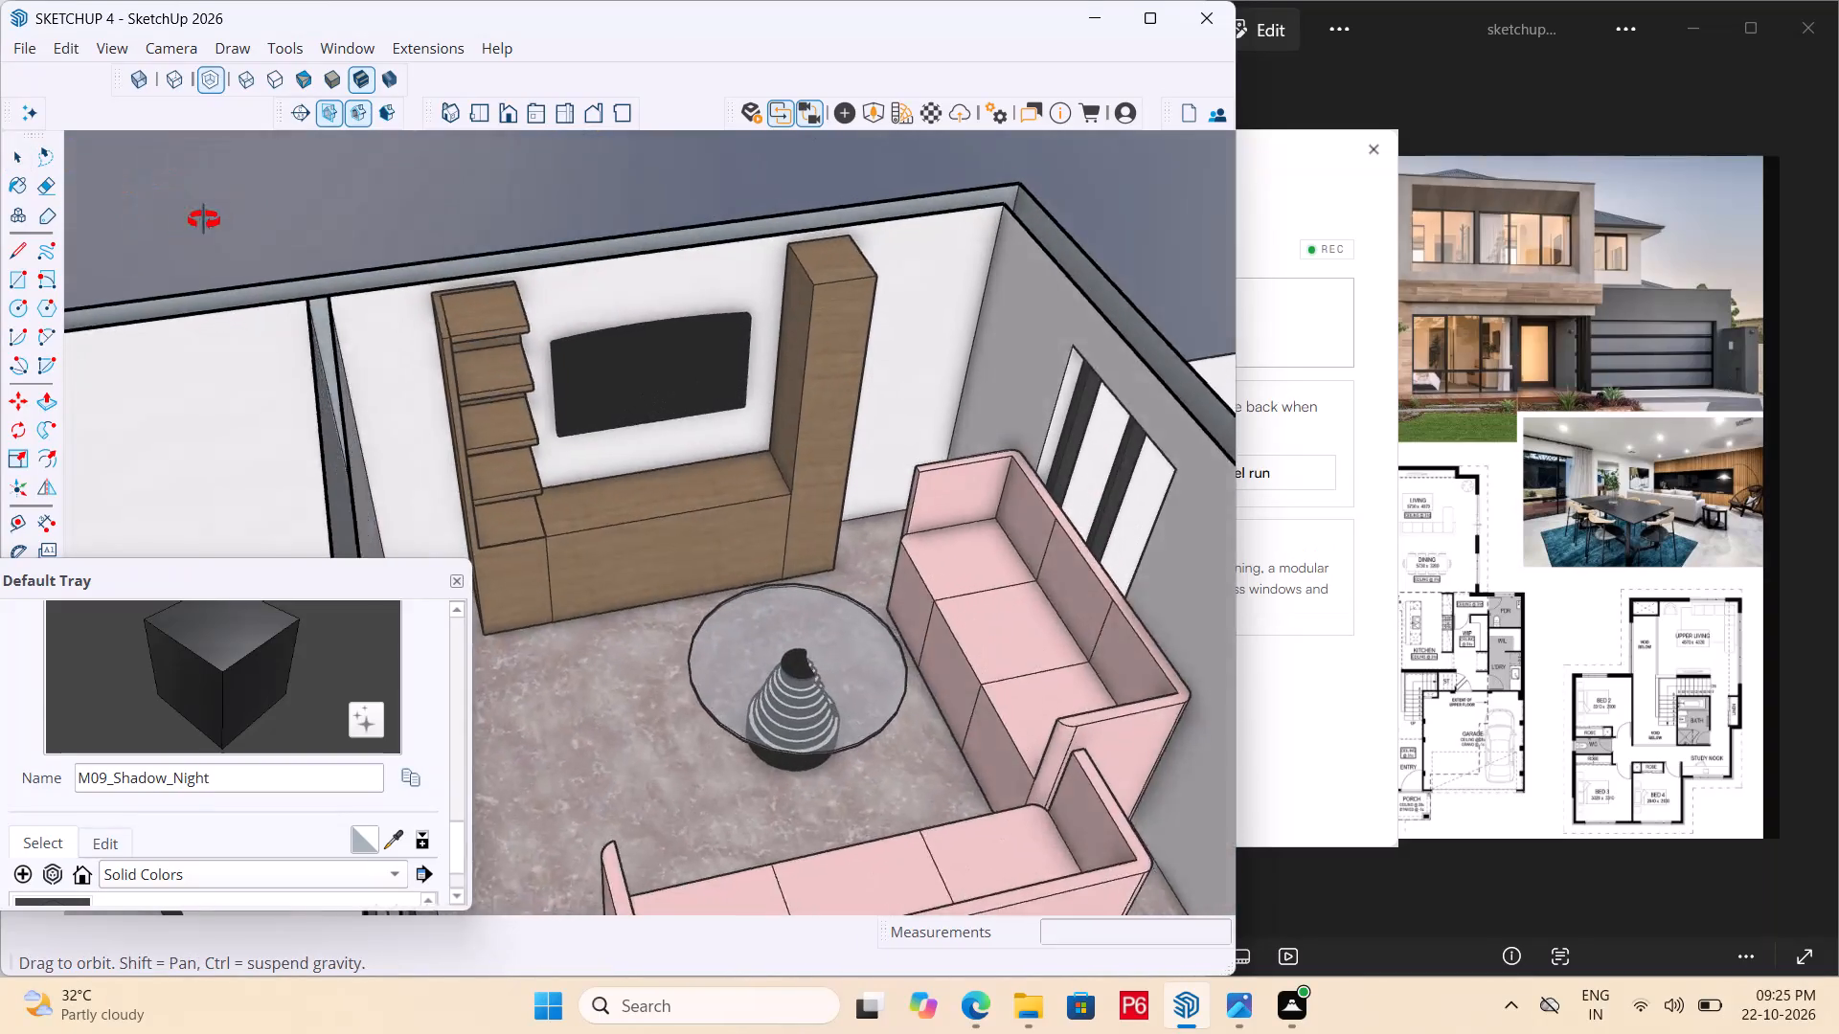
{"action": "middle_click_drag", "start_coordinate": [204, 220], "coordinate": [81, 284]}
{"action": "middle_click_drag", "start_coordinate": [998, 308], "coordinate": [789, 201]}
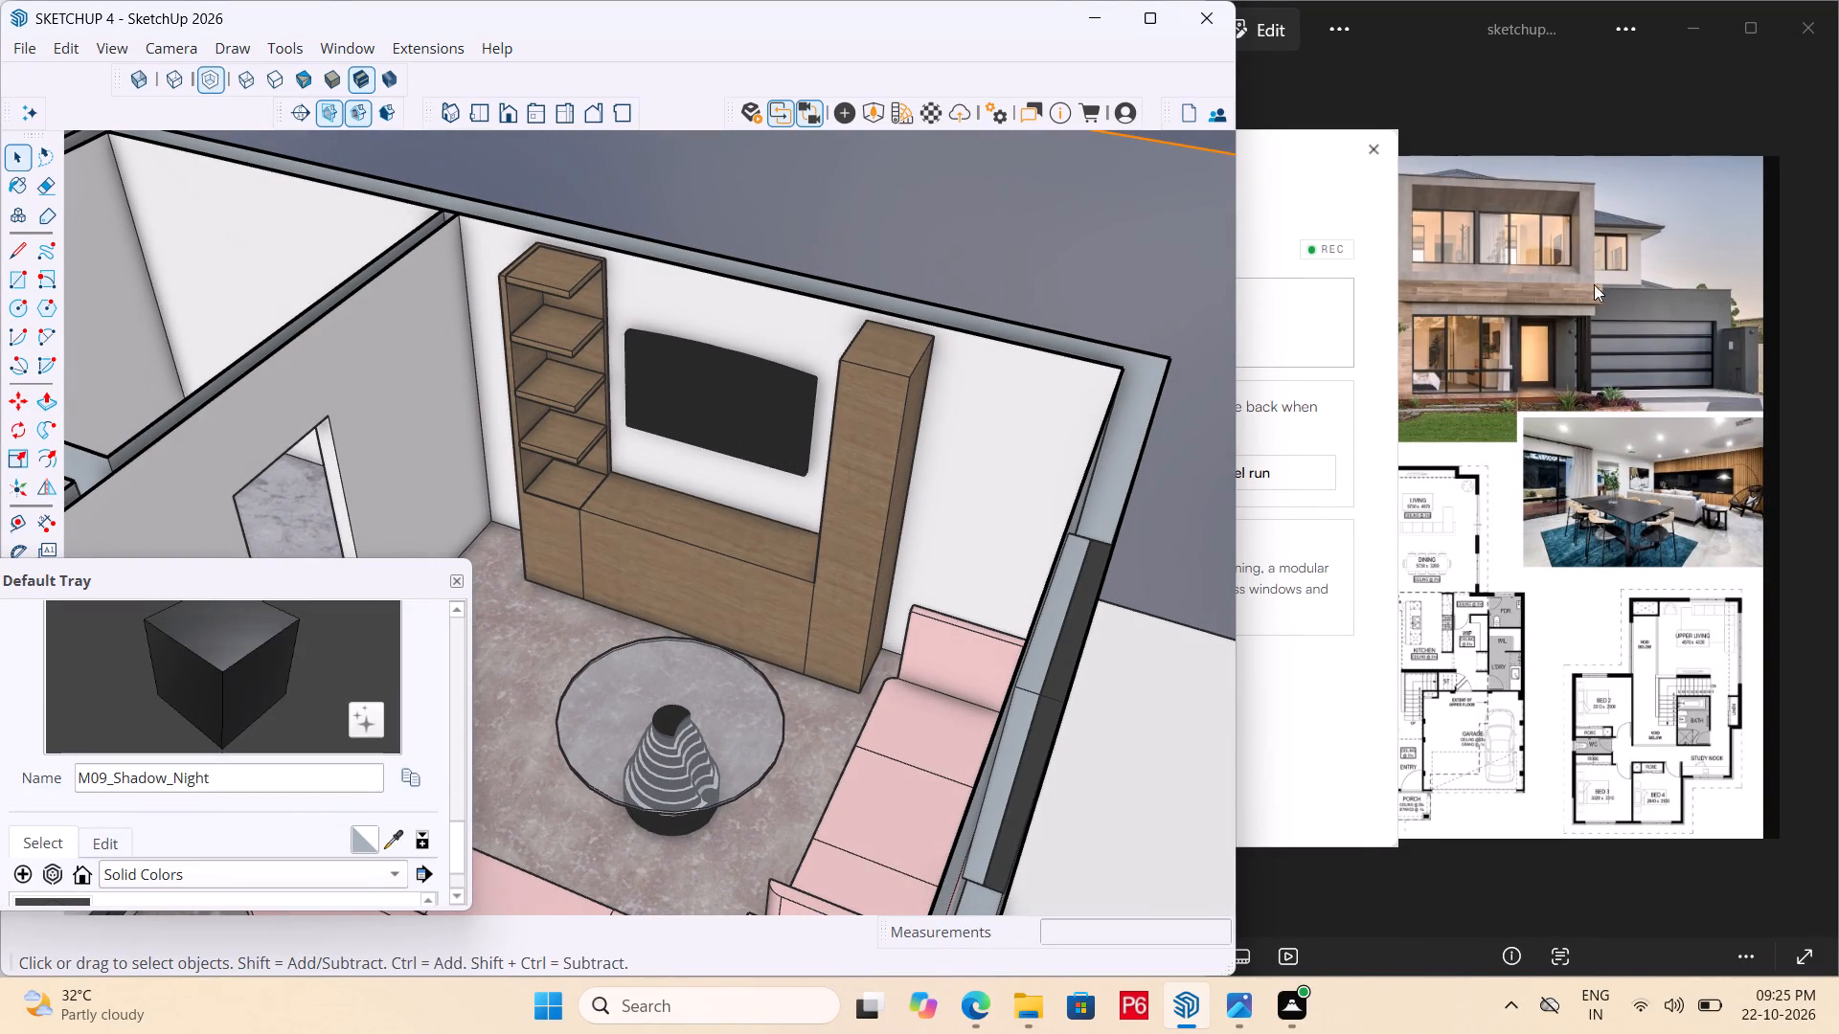
{"action": "left_click", "coordinate": [1616, 286]}
{"action": "scroll", "coordinate": [858, 298], "scroll_direction": "down", "scroll_amount": 8}
{"action": "middle_click_drag", "start_coordinate": [862, 312], "coordinate": [682, 357]}
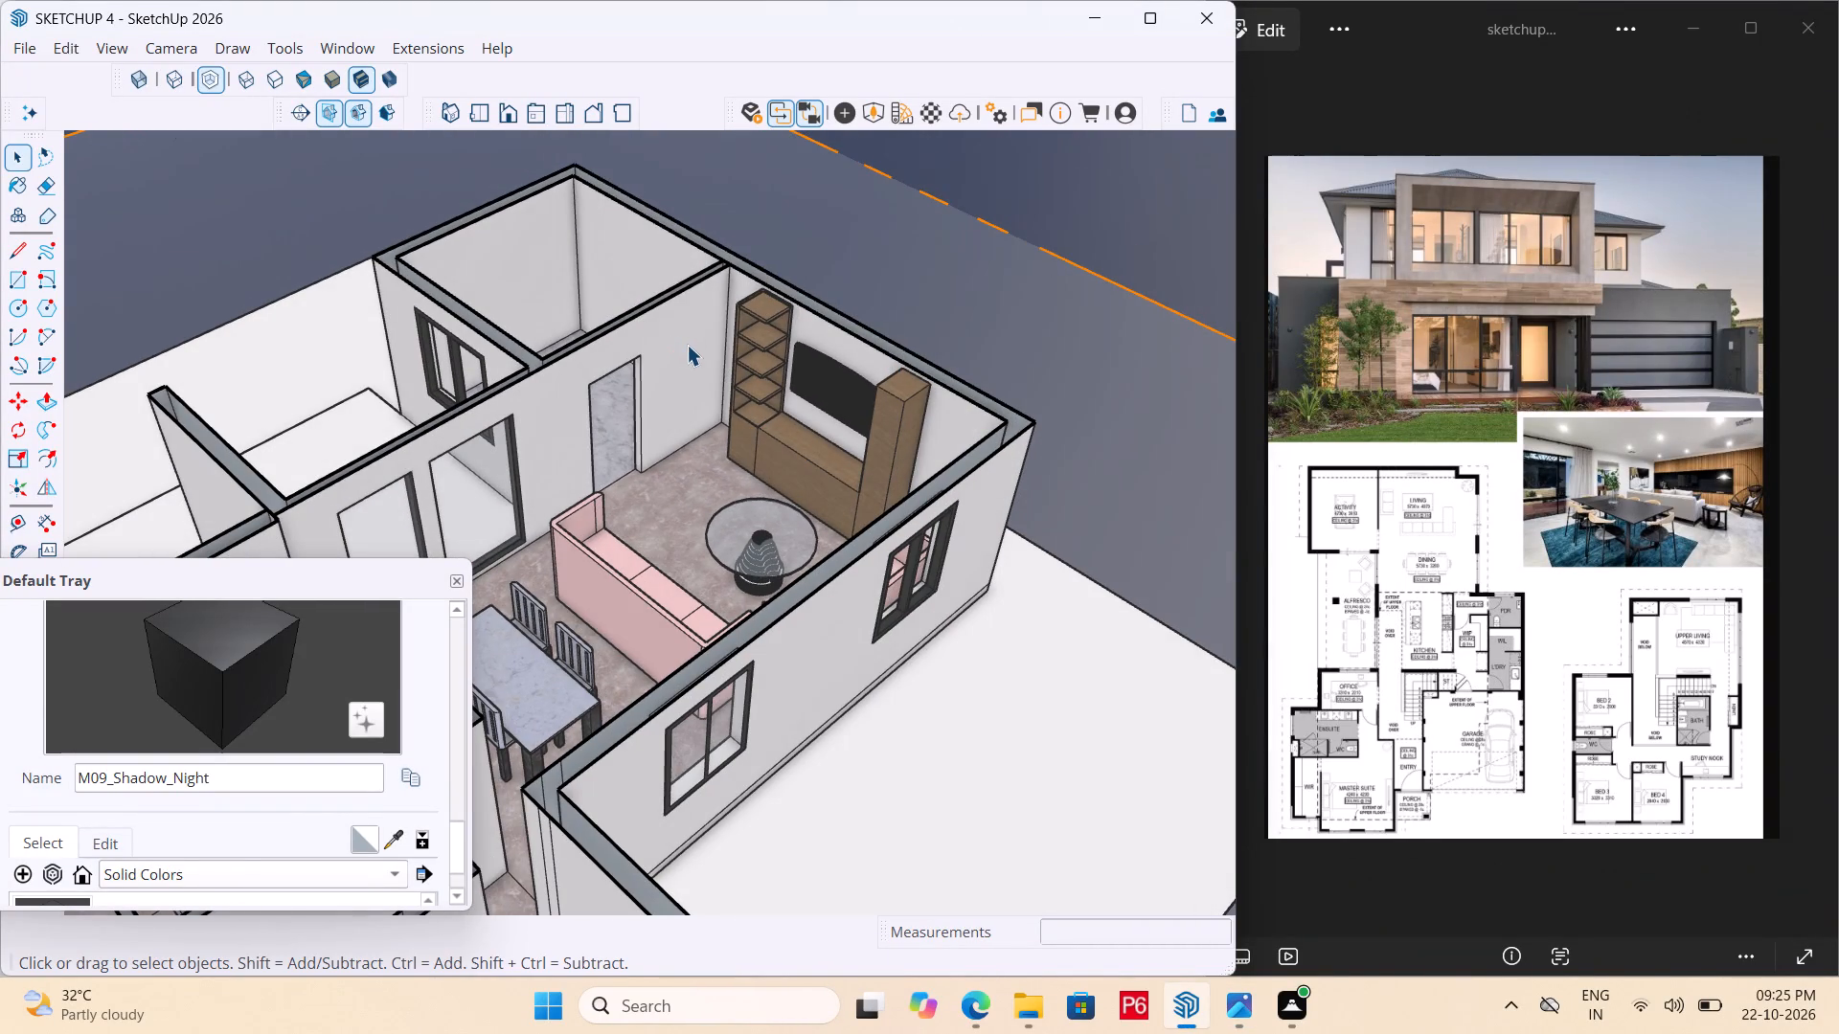
Save the house model.
{"action": "key", "text": "ctrl+s"}
{"action": "key", "text": "ctrl+s"}
{"action": "key", "text": "ctrl+s"}
{"action": "key", "text": "ctrl+s"}
{"action": "key", "text": "ctrl+s"}
{"action": "key", "text": "ctrl+s"}
{"action": "key", "text": "ctrl+s"}
Examine the ground-floor rooms from above, from the living and dining area past the stairs to the garage.
{"action": "middle_click_drag", "start_coordinate": [607, 389], "coordinate": [915, 292]}
{"action": "scroll", "coordinate": [1082, 332], "scroll_direction": "down", "scroll_amount": 3}
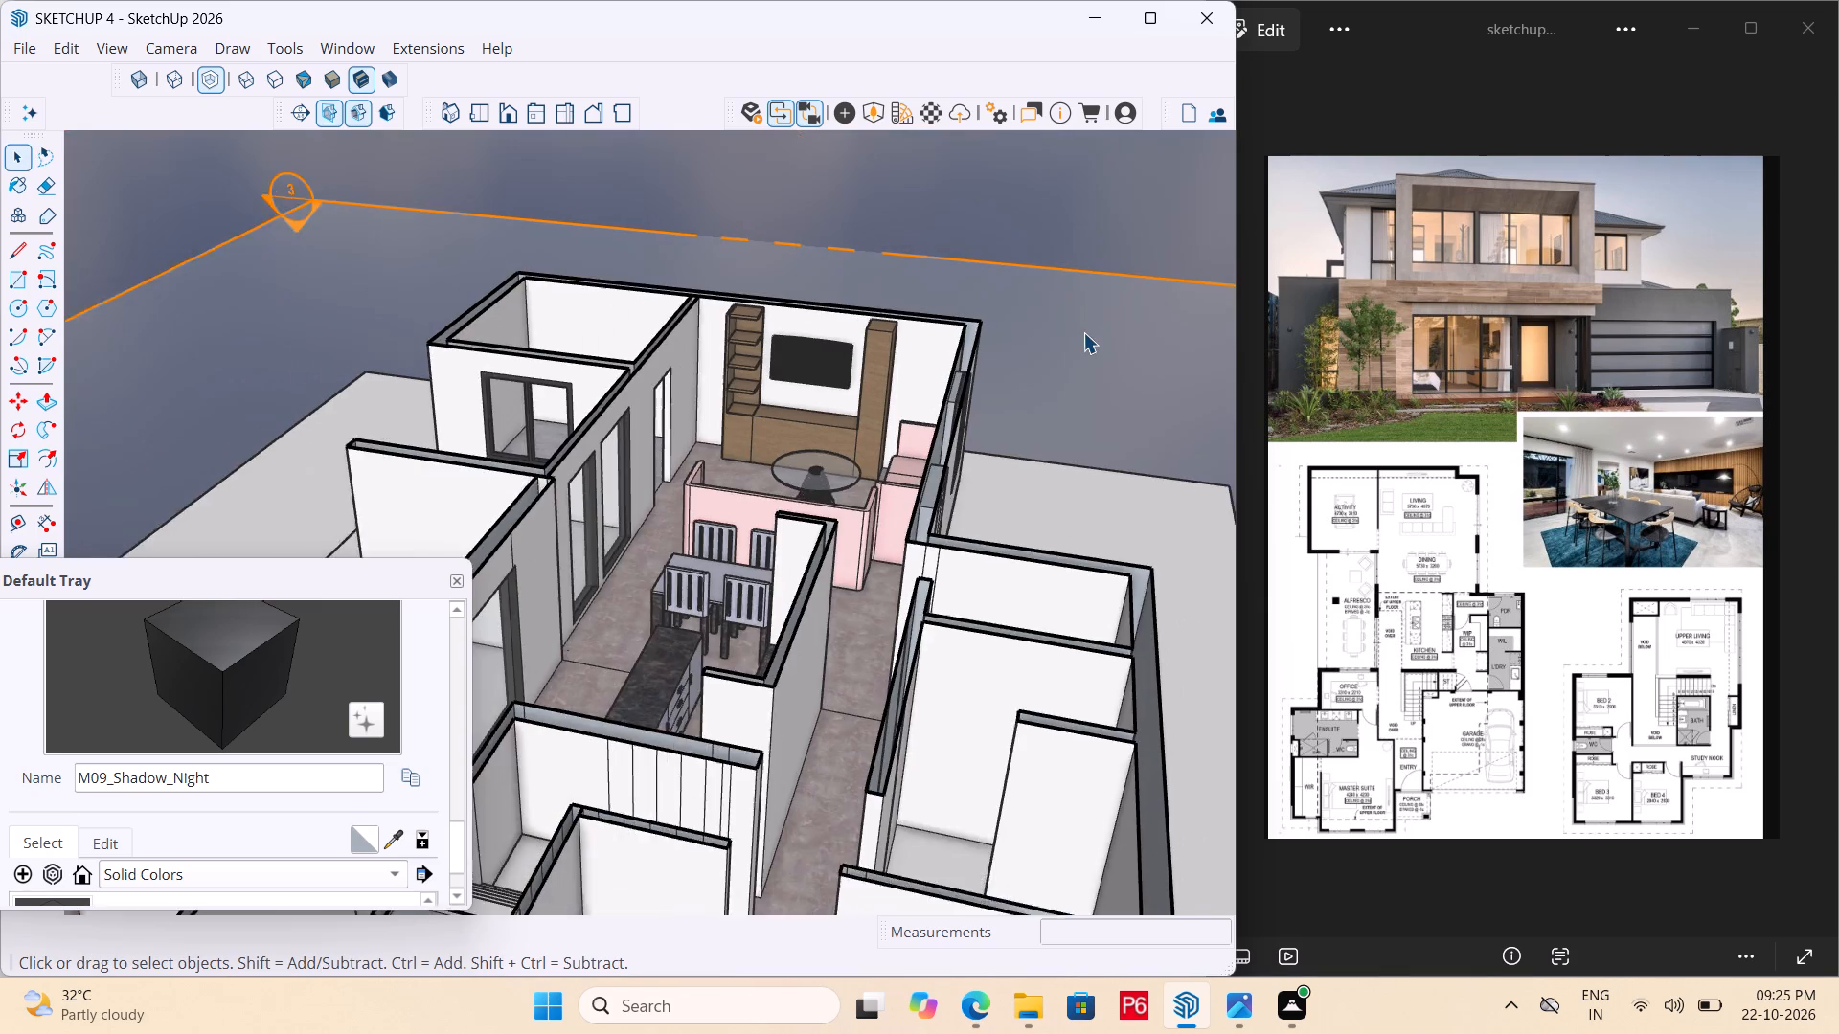
{"action": "scroll", "coordinate": [1083, 332], "scroll_direction": "down", "scroll_amount": 1}
{"action": "scroll", "coordinate": [916, 362], "scroll_direction": "down", "scroll_amount": 5}
{"action": "middle_click_drag", "start_coordinate": [777, 434], "coordinate": [711, 546]}
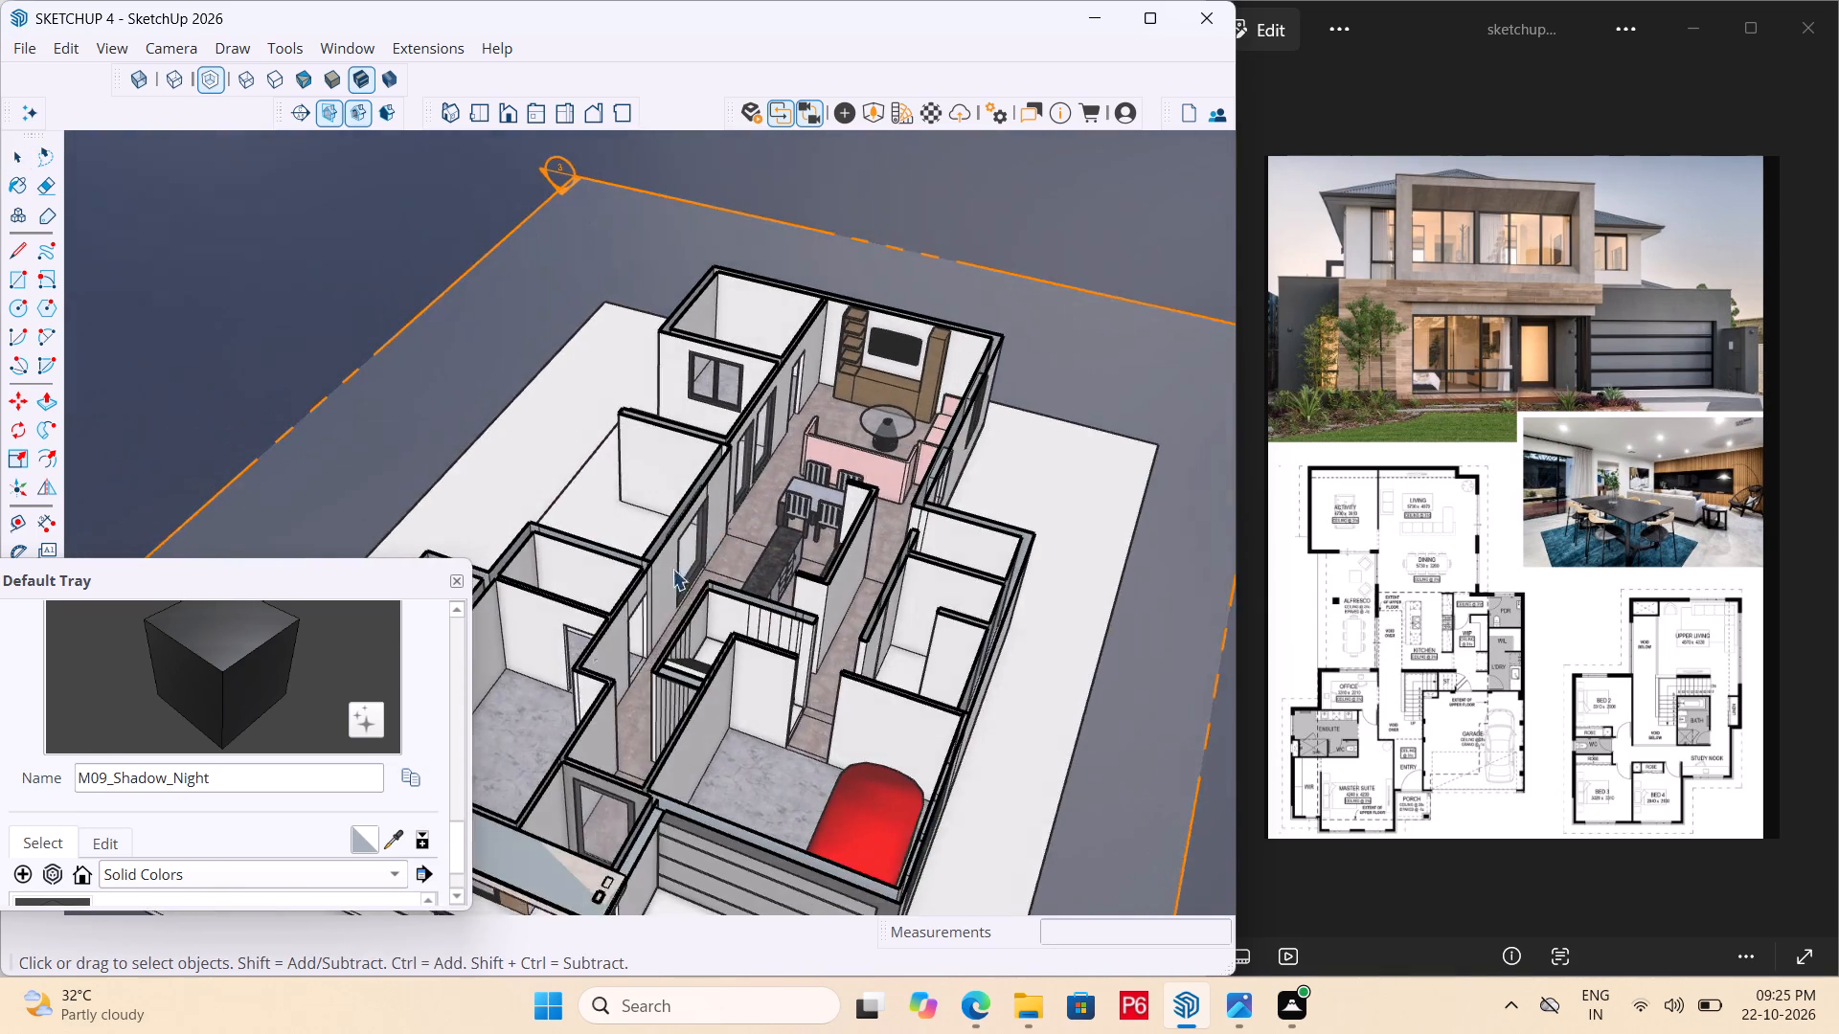
{"action": "scroll", "coordinate": [593, 659], "scroll_direction": "up", "scroll_amount": 6}
{"action": "middle_click_drag", "start_coordinate": [698, 640], "coordinate": [895, 597]}
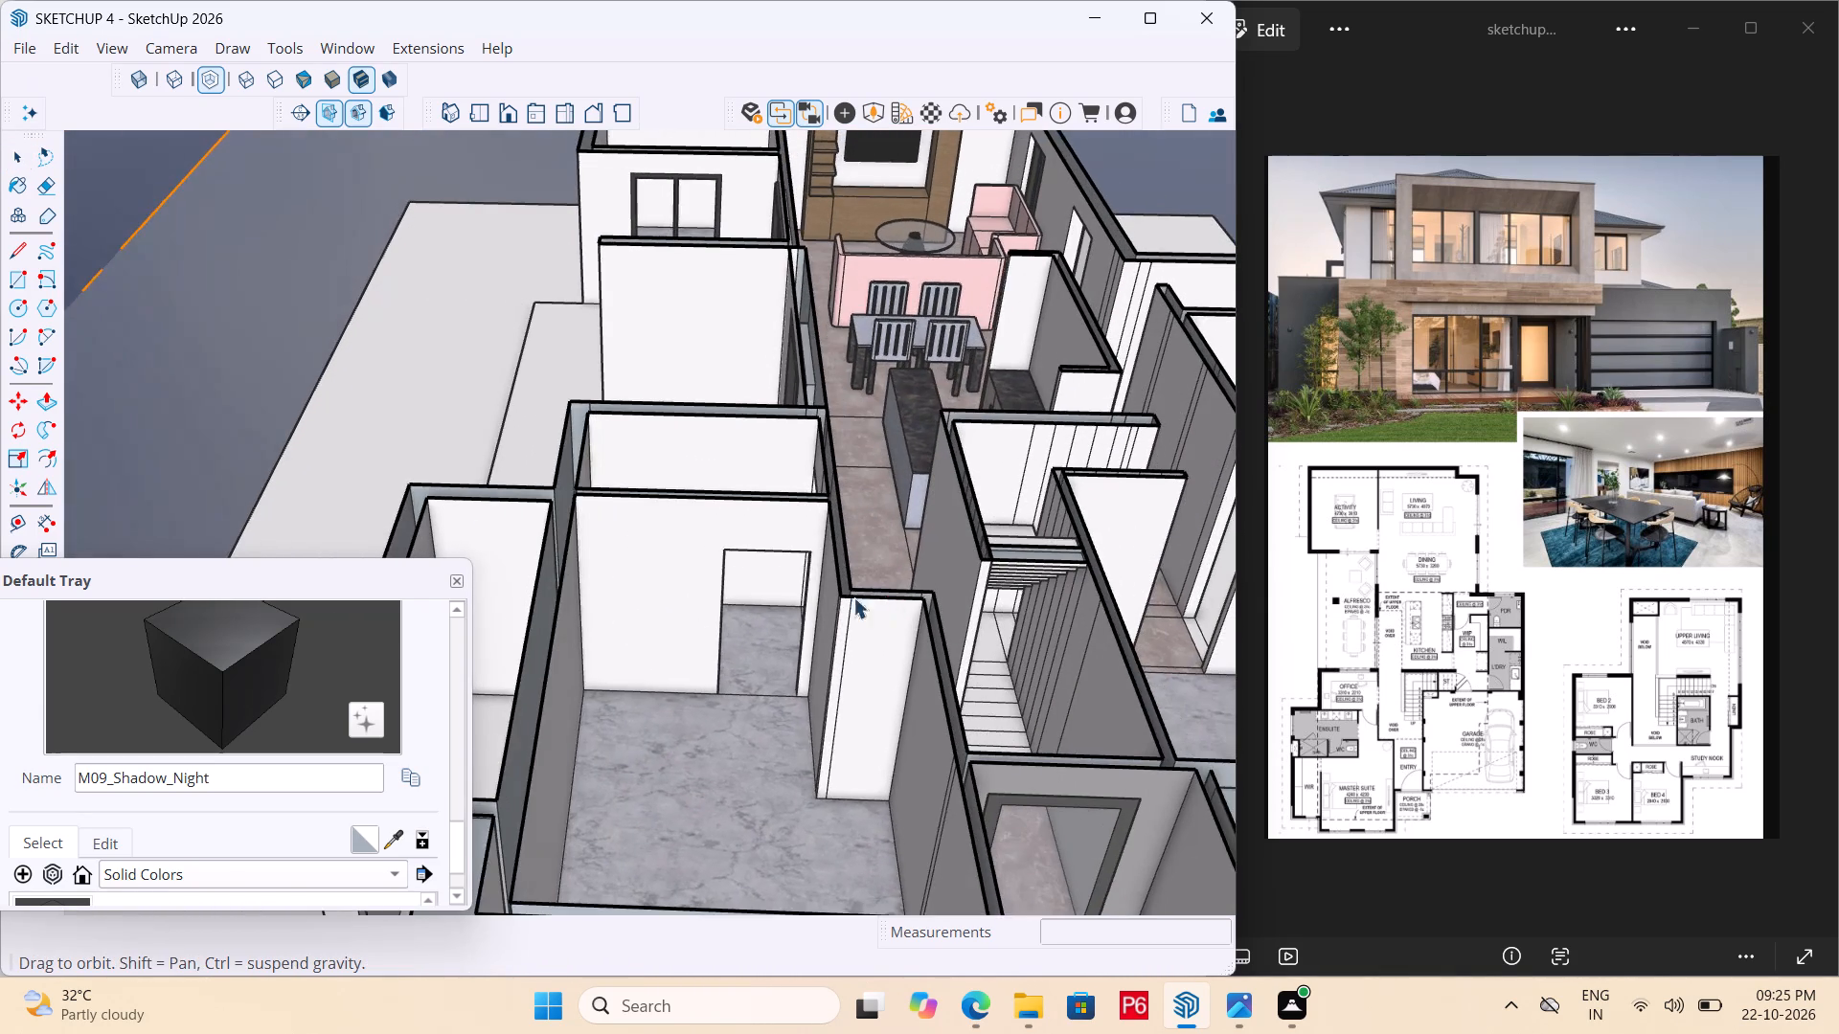
{"action": "scroll", "coordinate": [707, 565], "scroll_direction": "down", "scroll_amount": 7}
{"action": "middle_click_drag", "start_coordinate": [784, 598], "coordinate": [542, 618]}
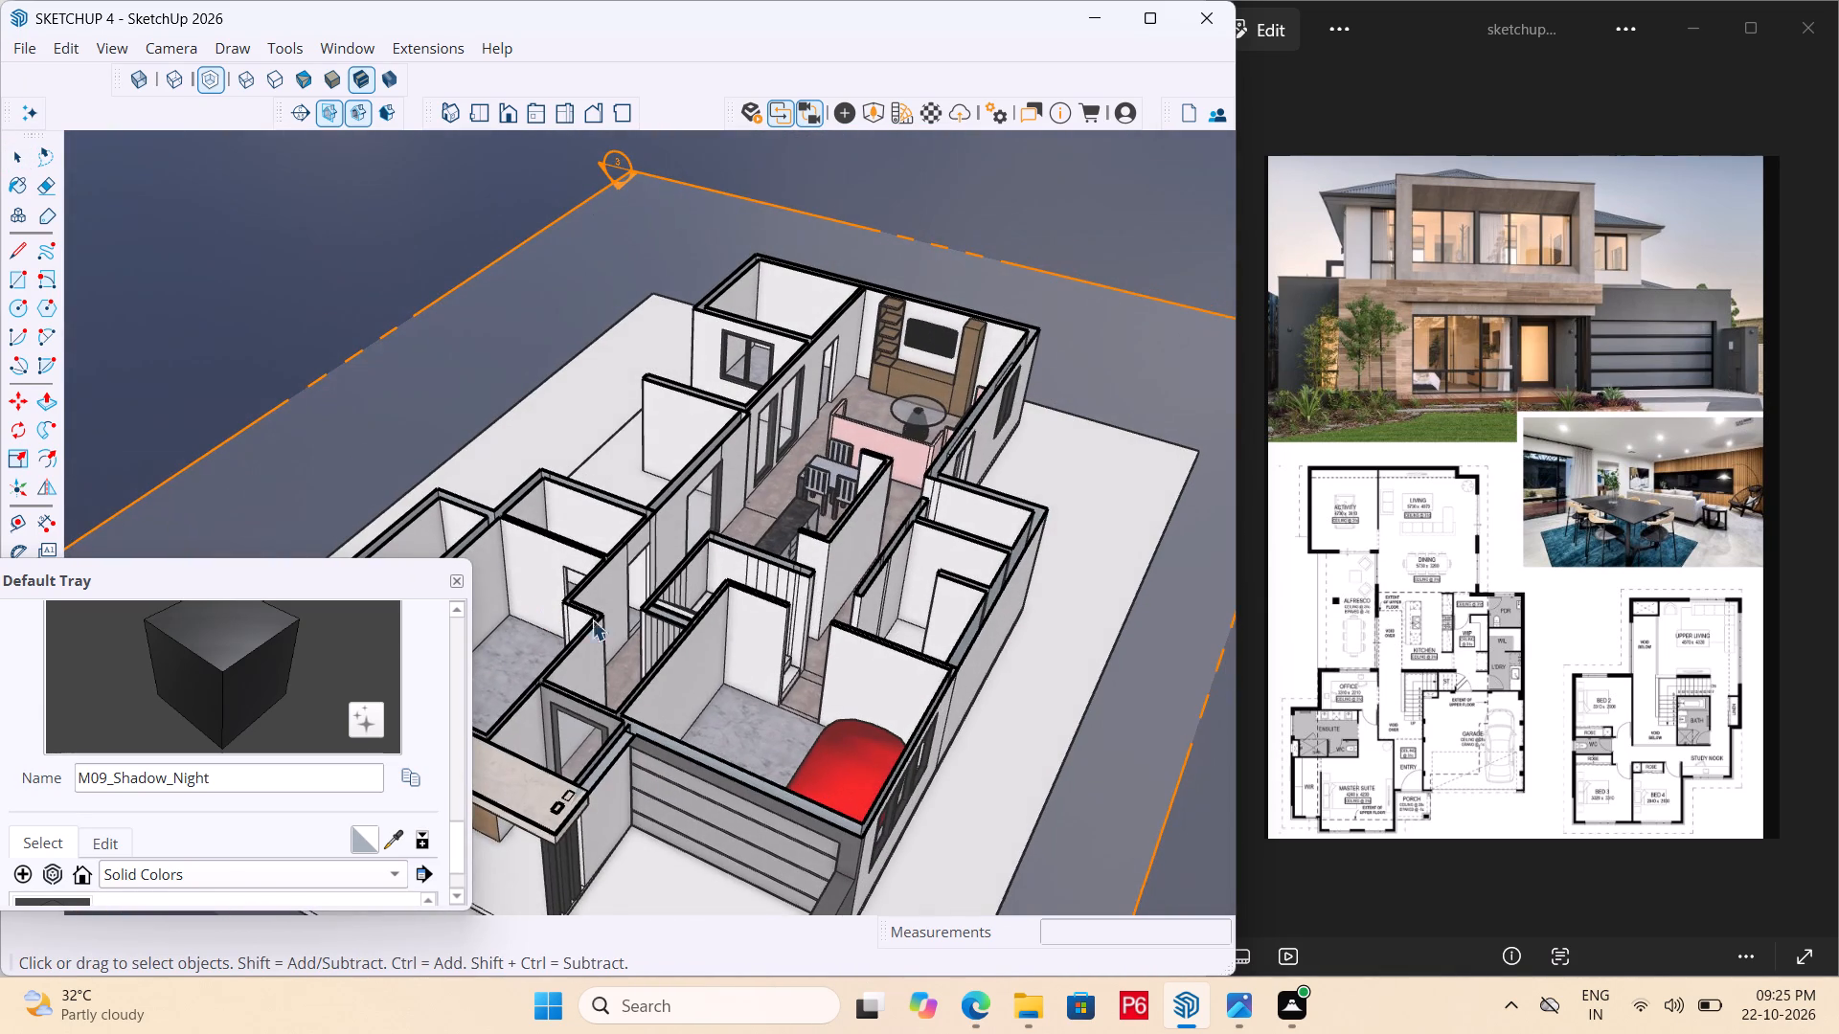
{"action": "scroll", "coordinate": [913, 601], "scroll_direction": "up", "scroll_amount": 4}
{"action": "scroll", "coordinate": [993, 600], "scroll_direction": "up", "scroll_amount": 6}
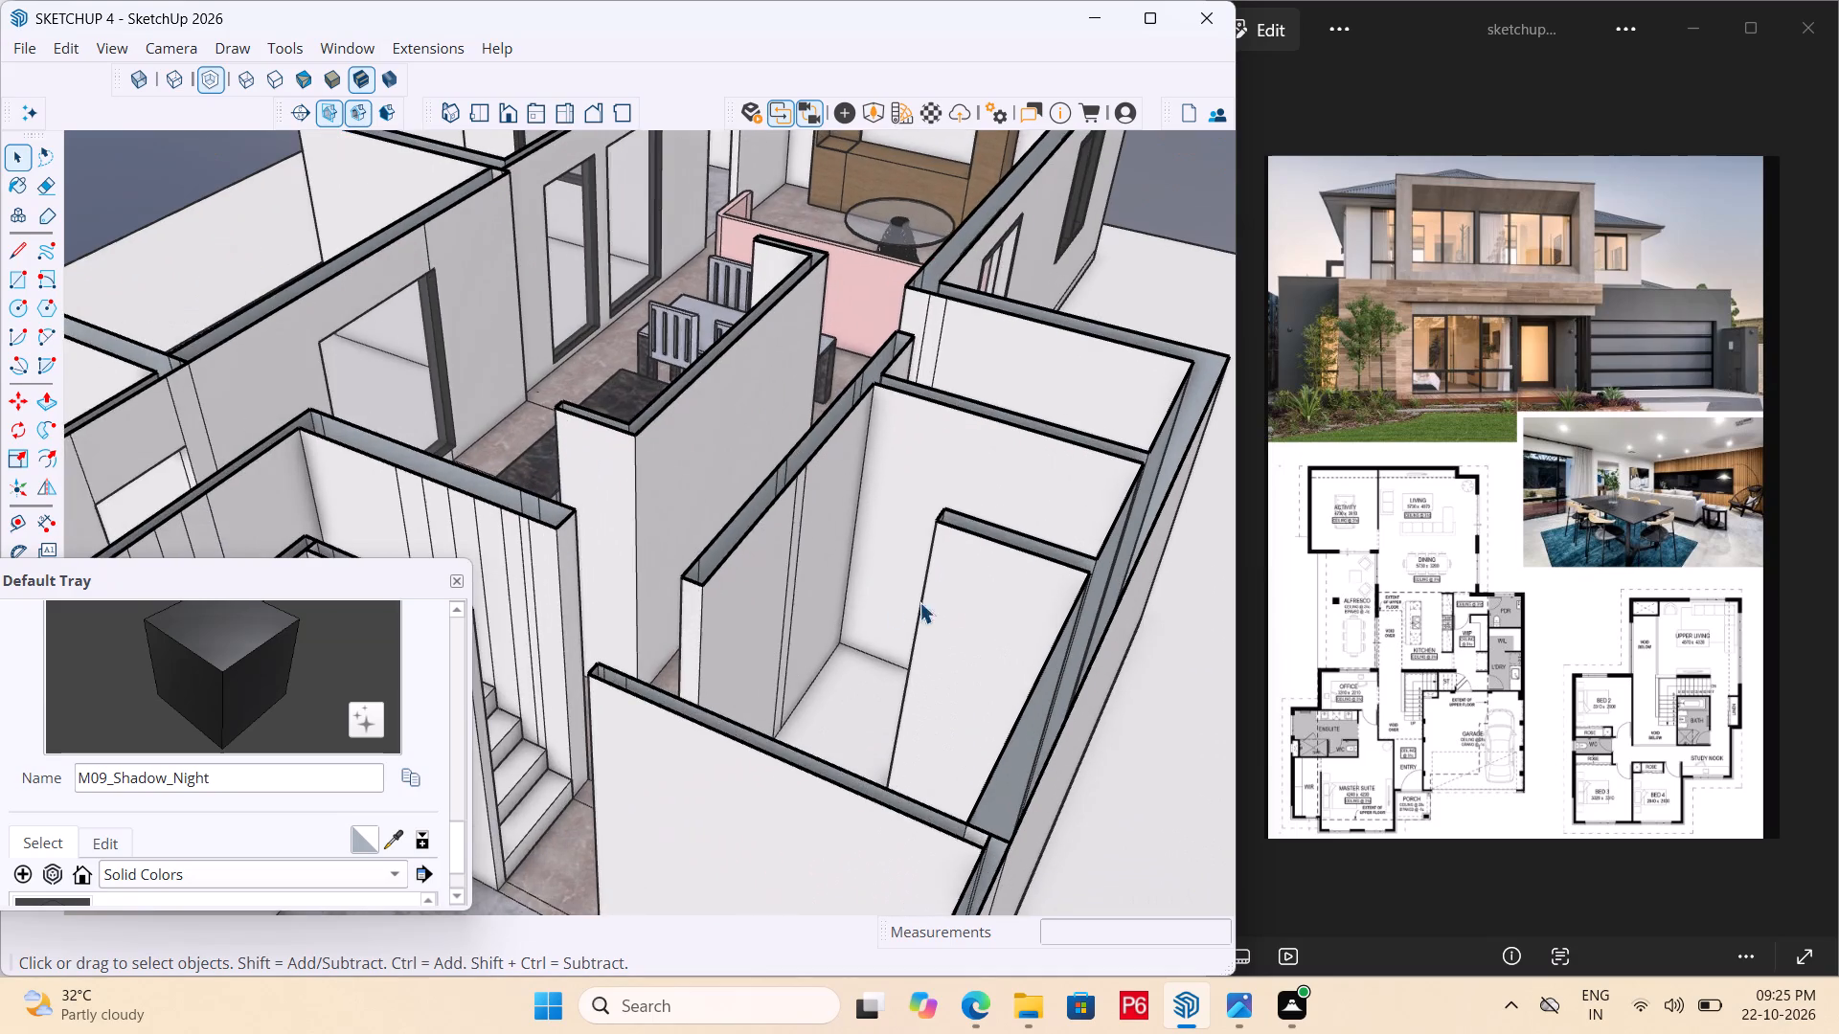
Select the narrow strip on the partition wall of the small room behind the garage and place a guide 7' above its base.
{"action": "middle_click_drag", "start_coordinate": [676, 587], "coordinate": [695, 627]}
{"action": "scroll", "coordinate": [760, 490], "scroll_direction": "down", "scroll_amount": 7}
{"action": "middle_click_drag", "start_coordinate": [779, 555], "coordinate": [604, 564]}
{"action": "scroll", "coordinate": [604, 564], "scroll_direction": "up", "scroll_amount": 12}
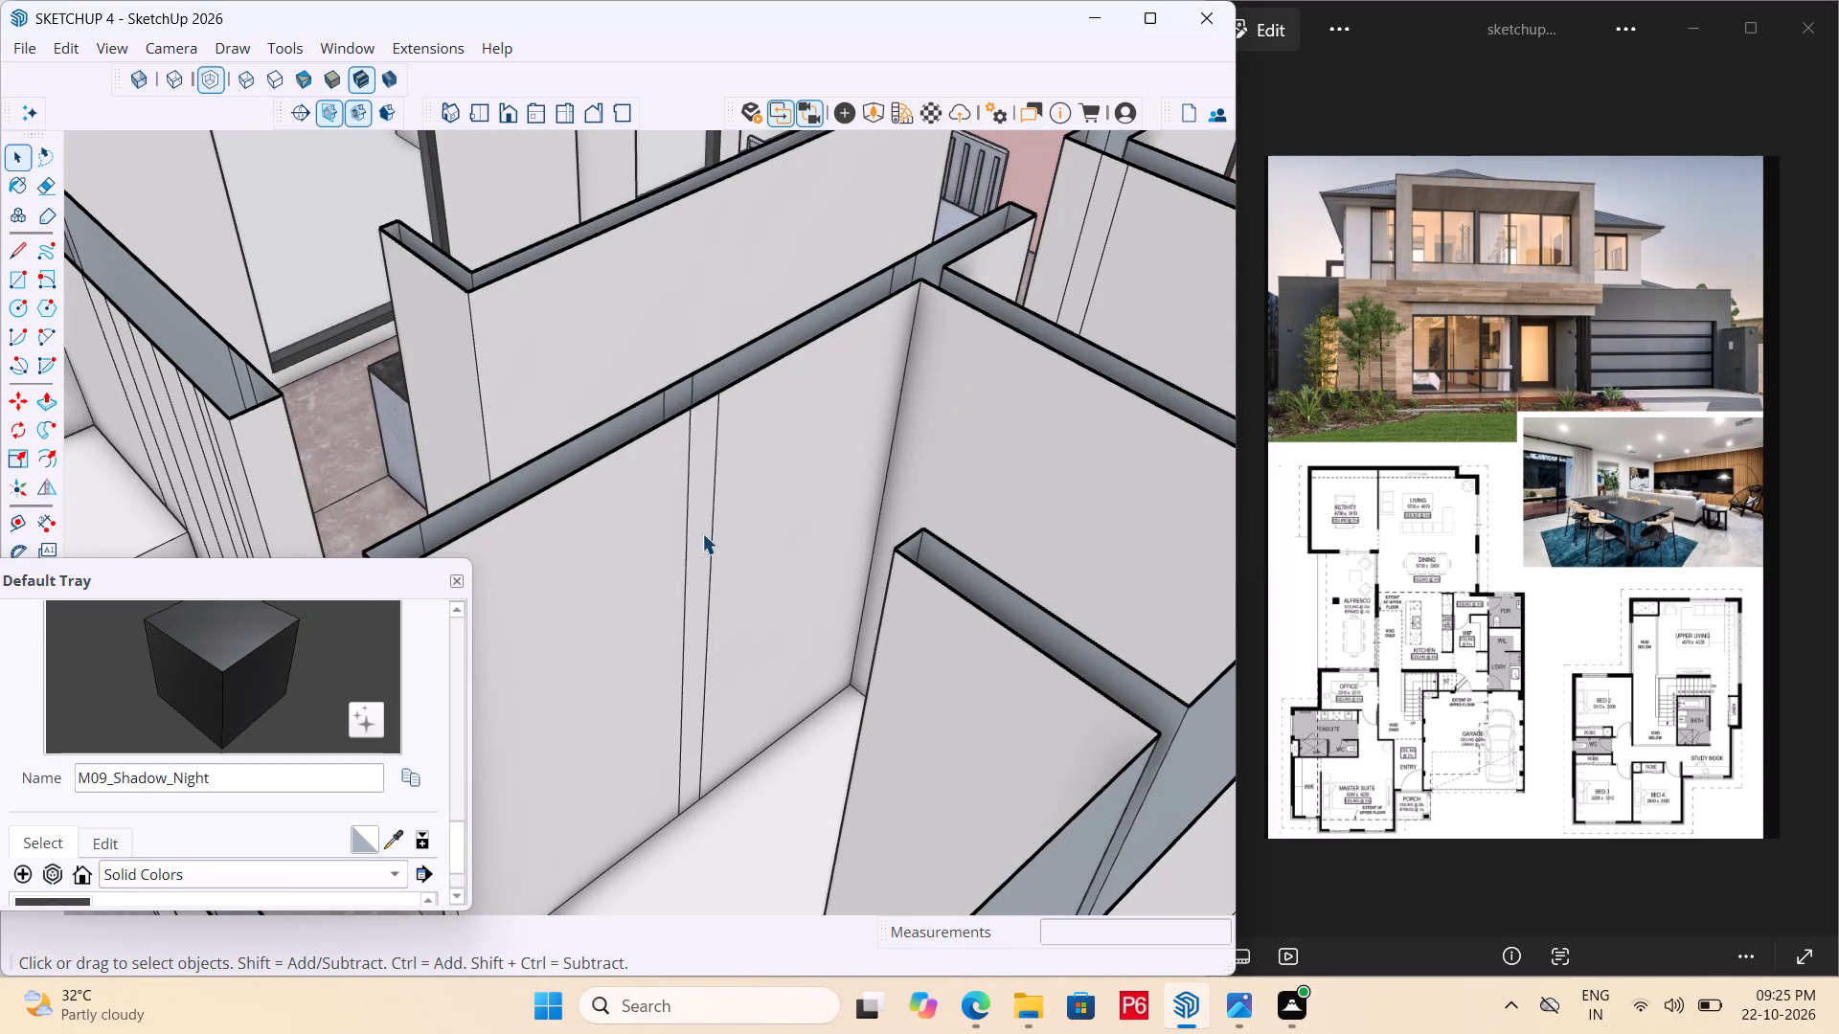
{"action": "left_click", "coordinate": [702, 533]}
{"action": "double_click", "coordinate": [703, 481]}
{"action": "left_click", "coordinate": [692, 449]}
{"action": "double_click", "coordinate": [704, 440]}
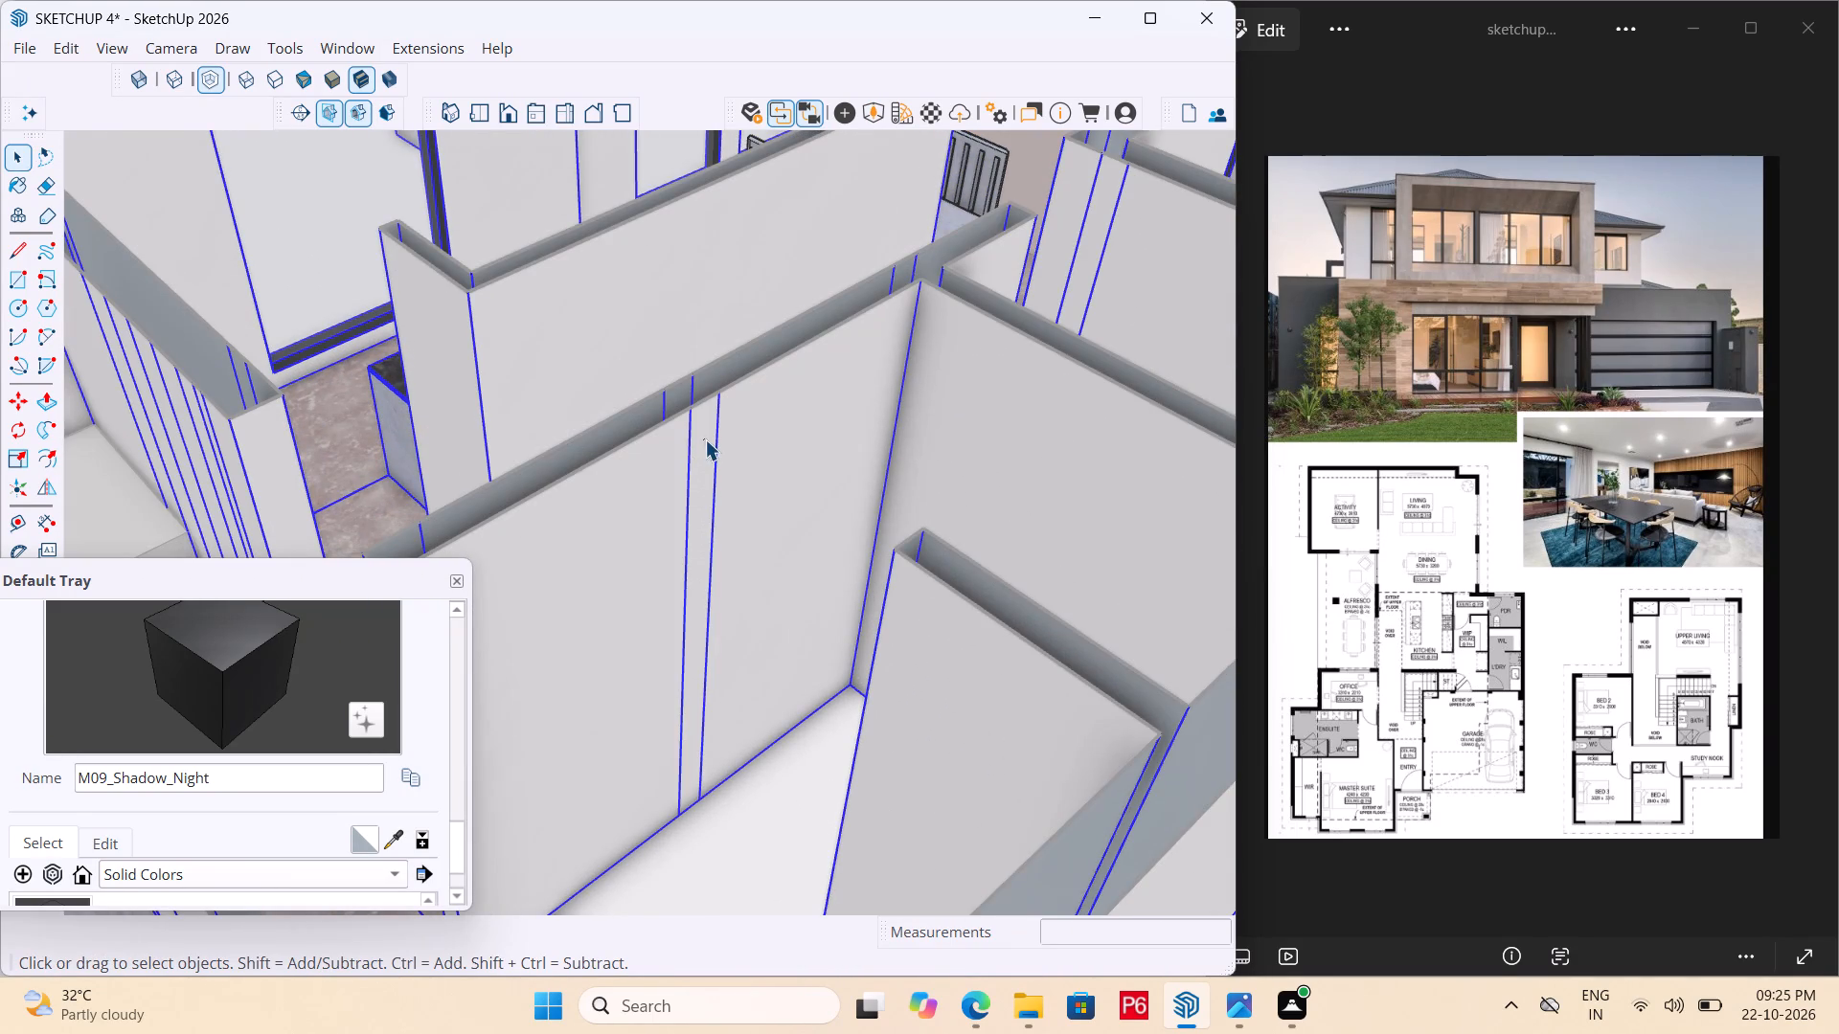
{"action": "left_click", "coordinate": [704, 435]}
{"action": "double_click", "coordinate": [704, 435]}
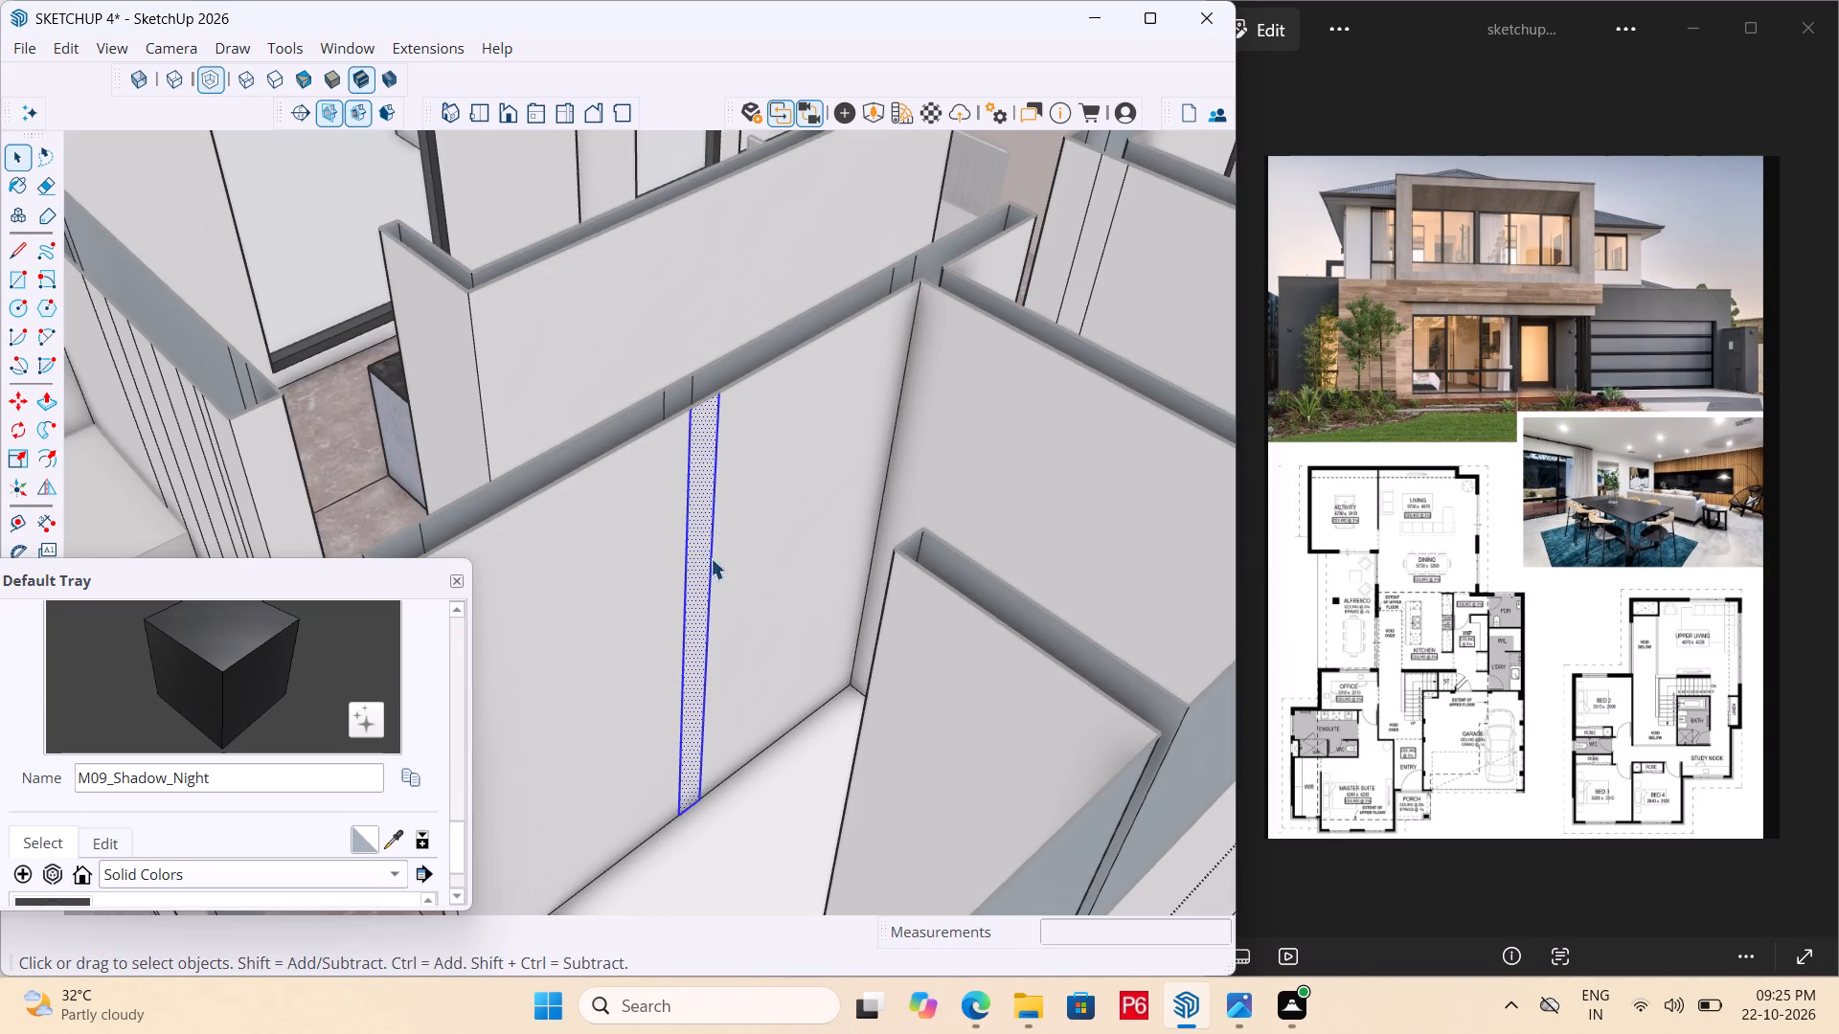
{"action": "key", "text": "t"}
{"action": "scroll", "coordinate": [738, 790], "scroll_direction": "up", "scroll_amount": 3}
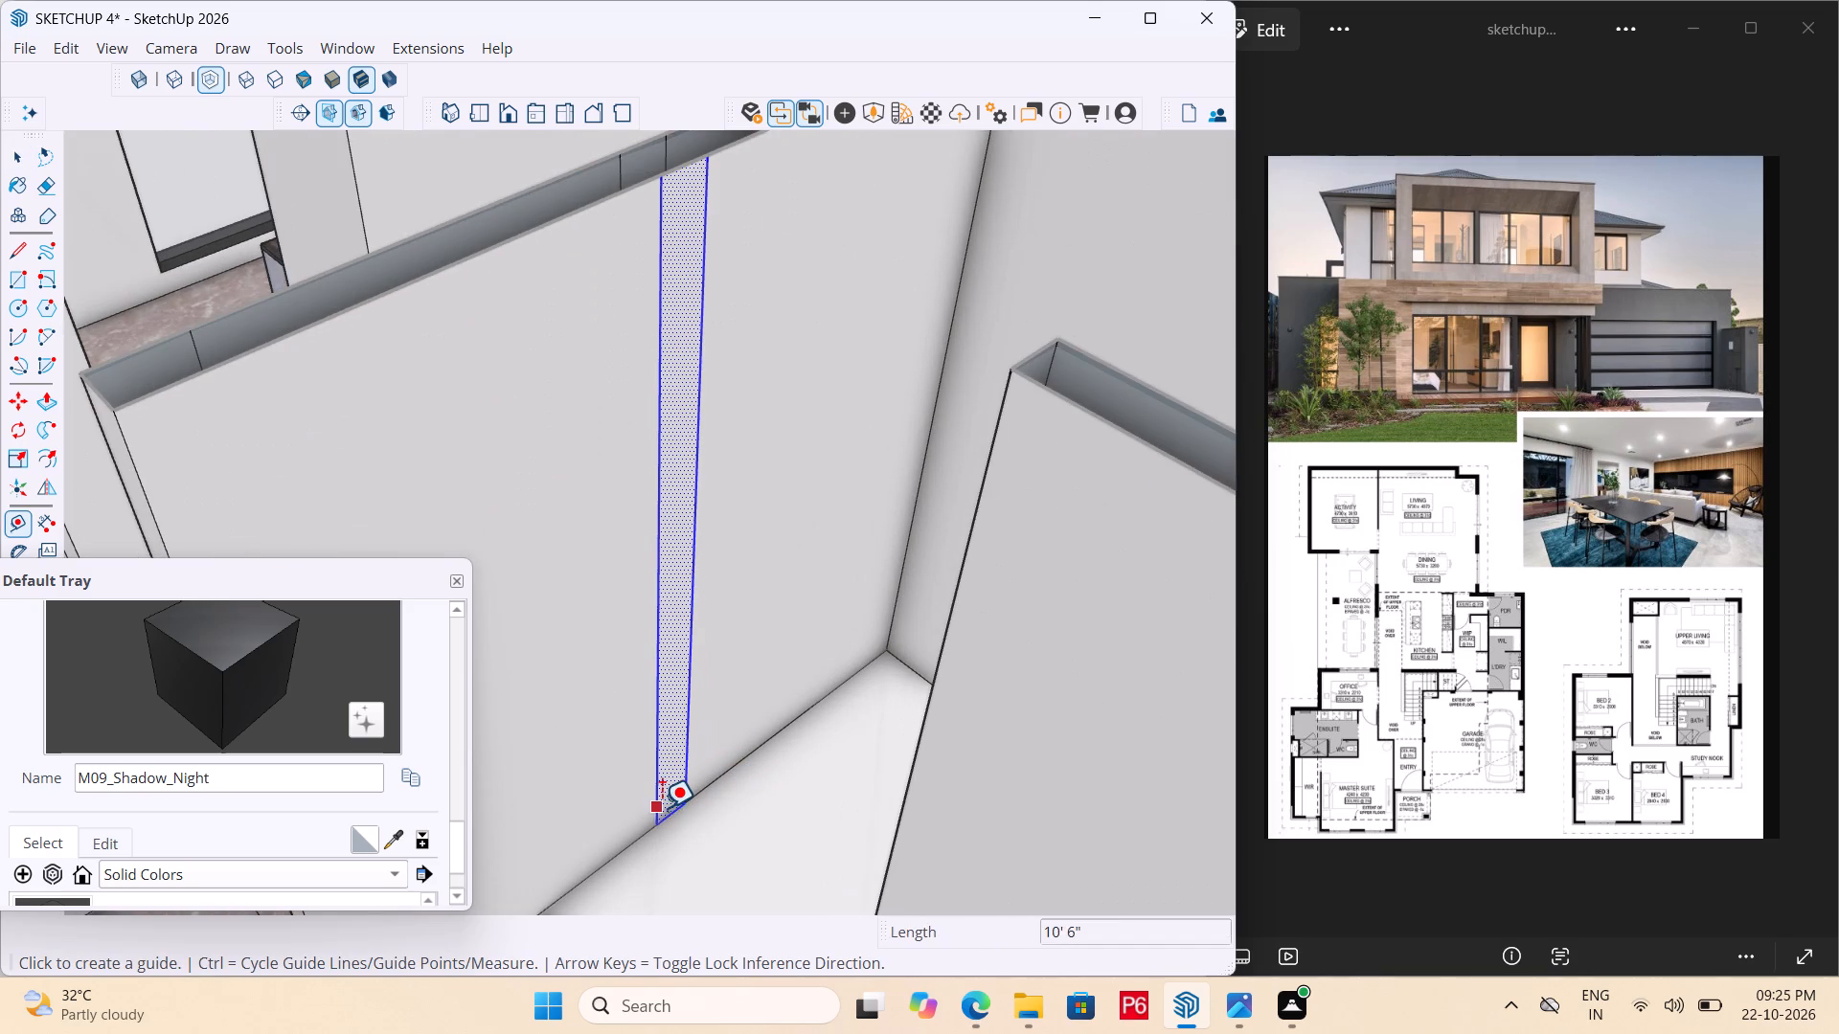
{"action": "left_click", "coordinate": [669, 809]}
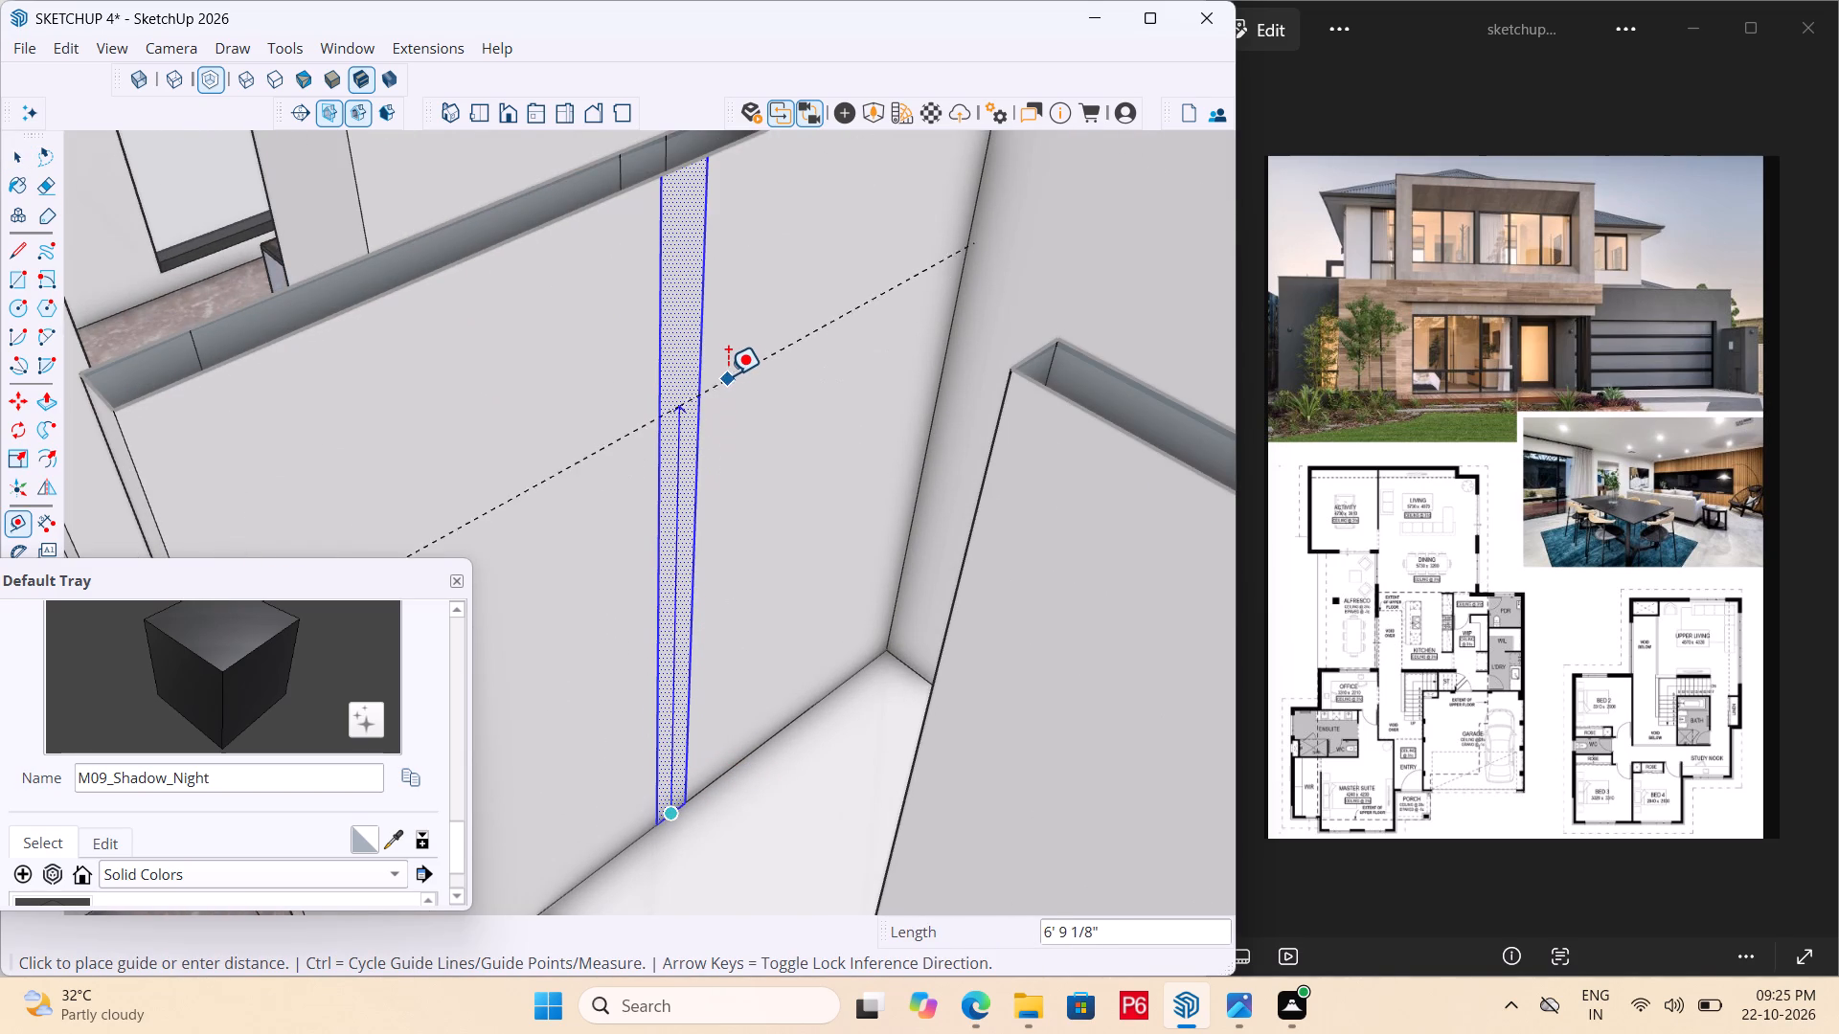
{"action": "type", "text": "7'"}
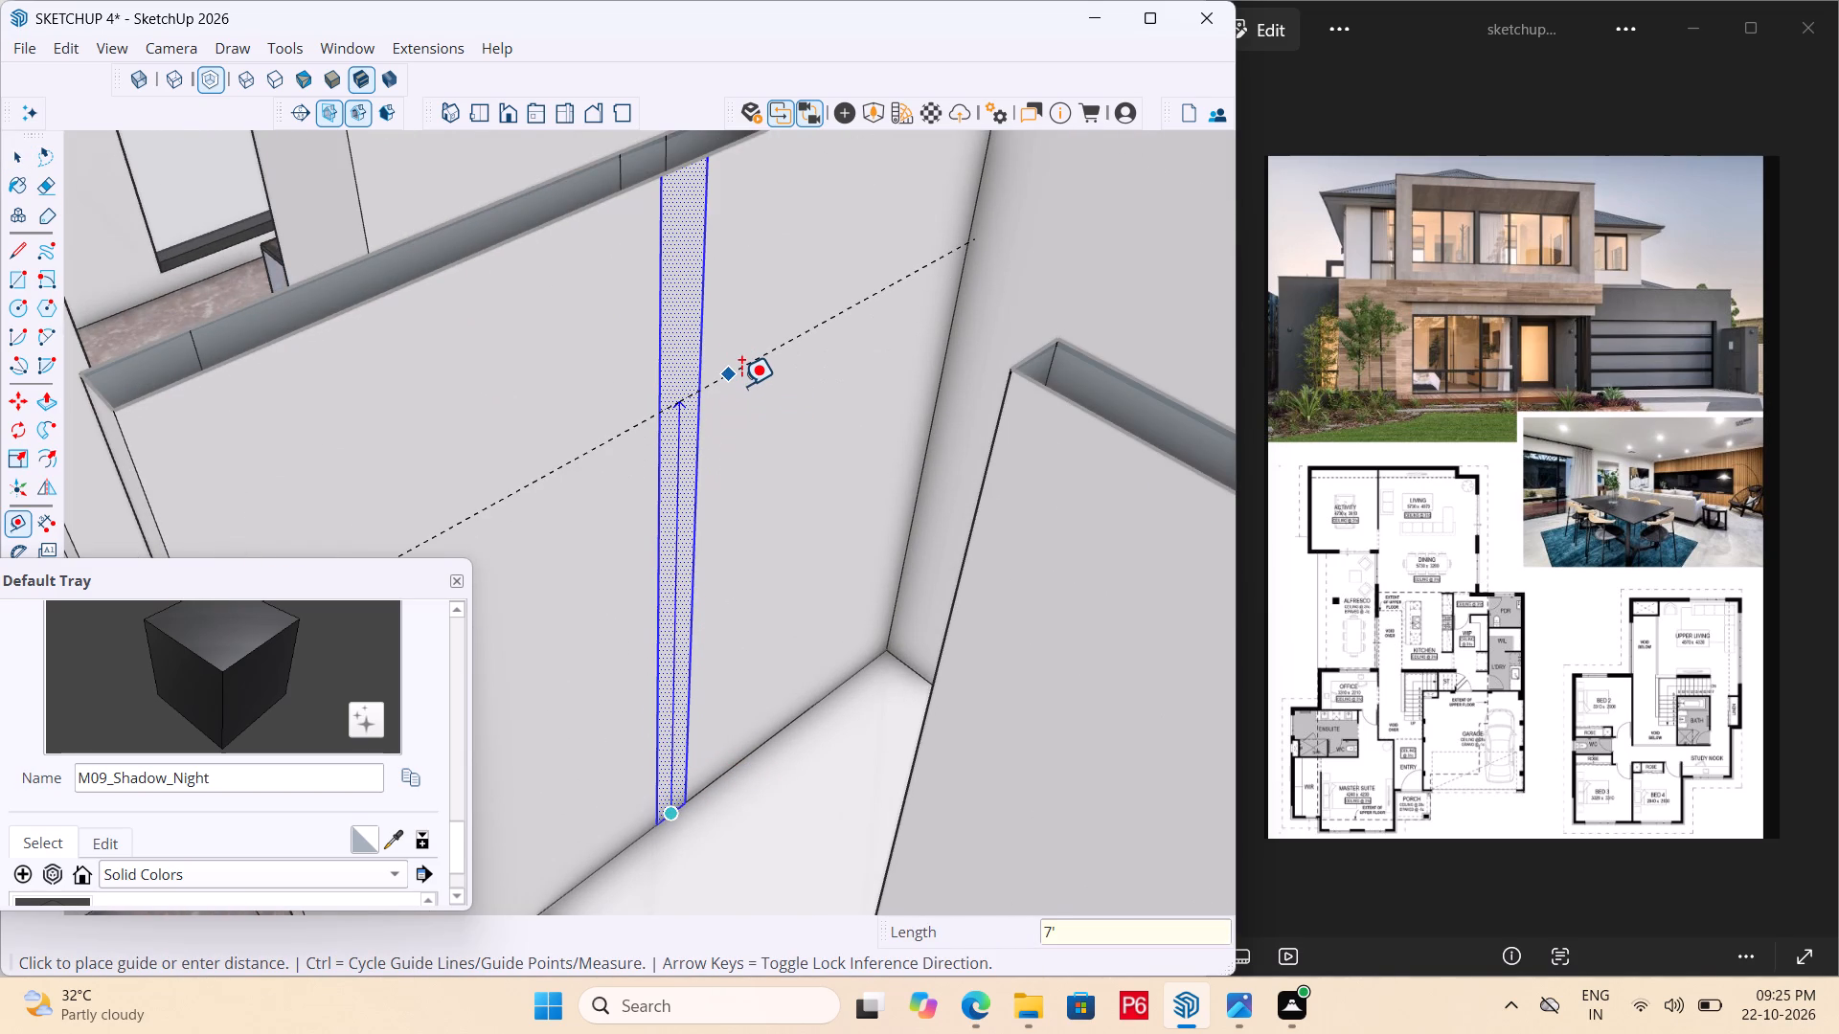
{"action": "key", "text": "Return"}
{"action": "scroll", "coordinate": [671, 381], "scroll_direction": "up", "scroll_amount": 5}
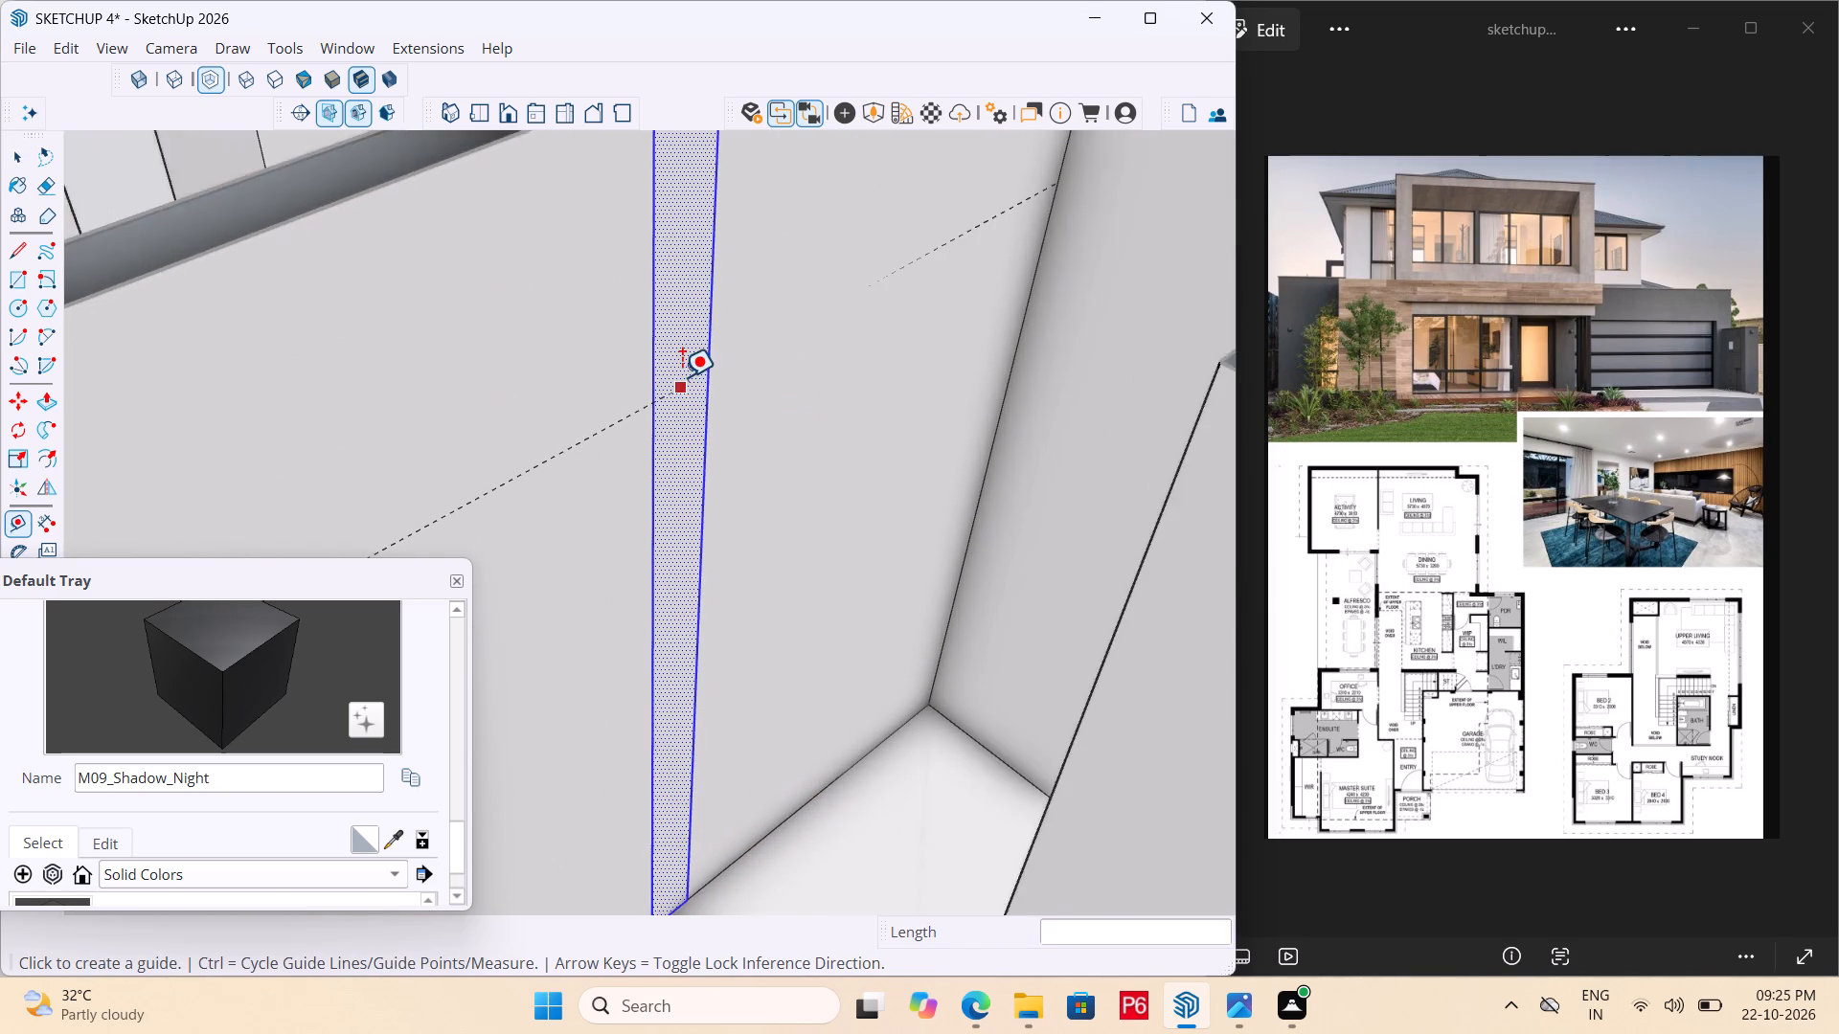
Draw a 6" line across the strip at the guide and Push/Pull its upper part about 3' 4" across the opening as a door header.
{"action": "key", "text": "l"}
{"action": "left_click_drag", "start_coordinate": [653, 408], "coordinate": [662, 402]}
{"action": "left_click", "coordinate": [712, 378]}
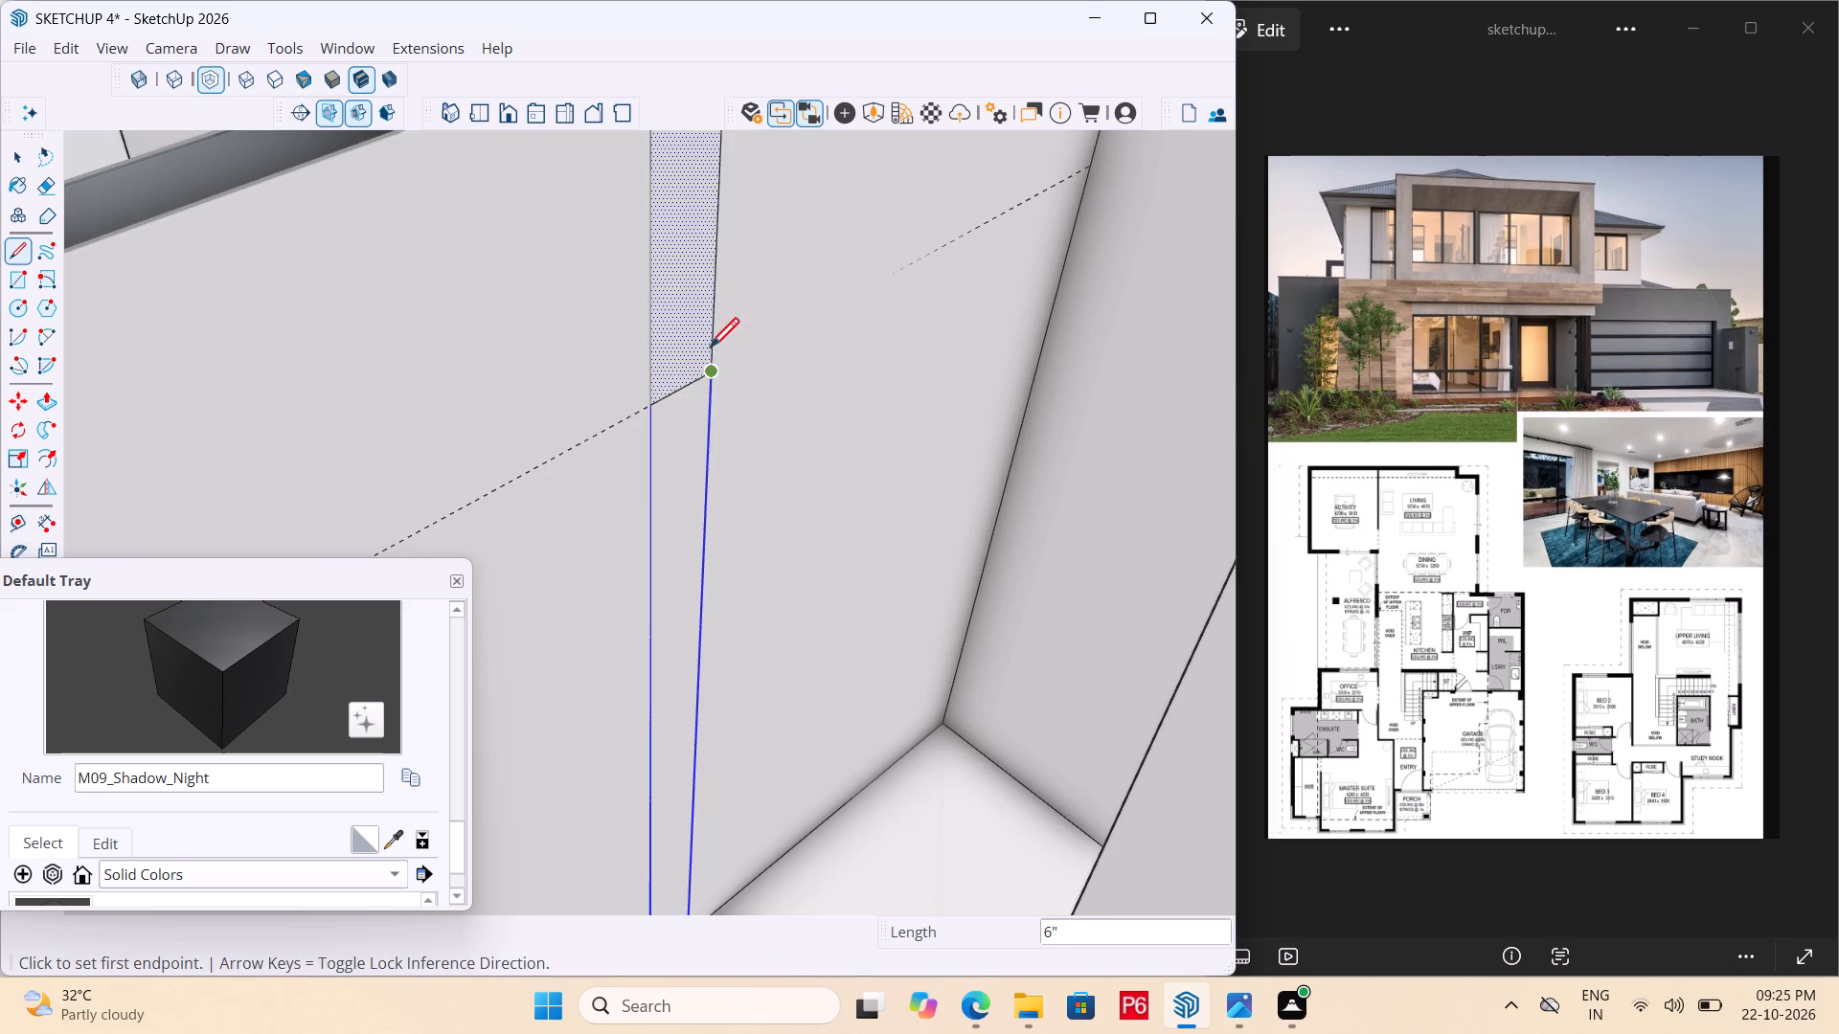
{"action": "scroll", "coordinate": [731, 310], "scroll_direction": "down", "scroll_amount": 5}
{"action": "key", "text": "p"}
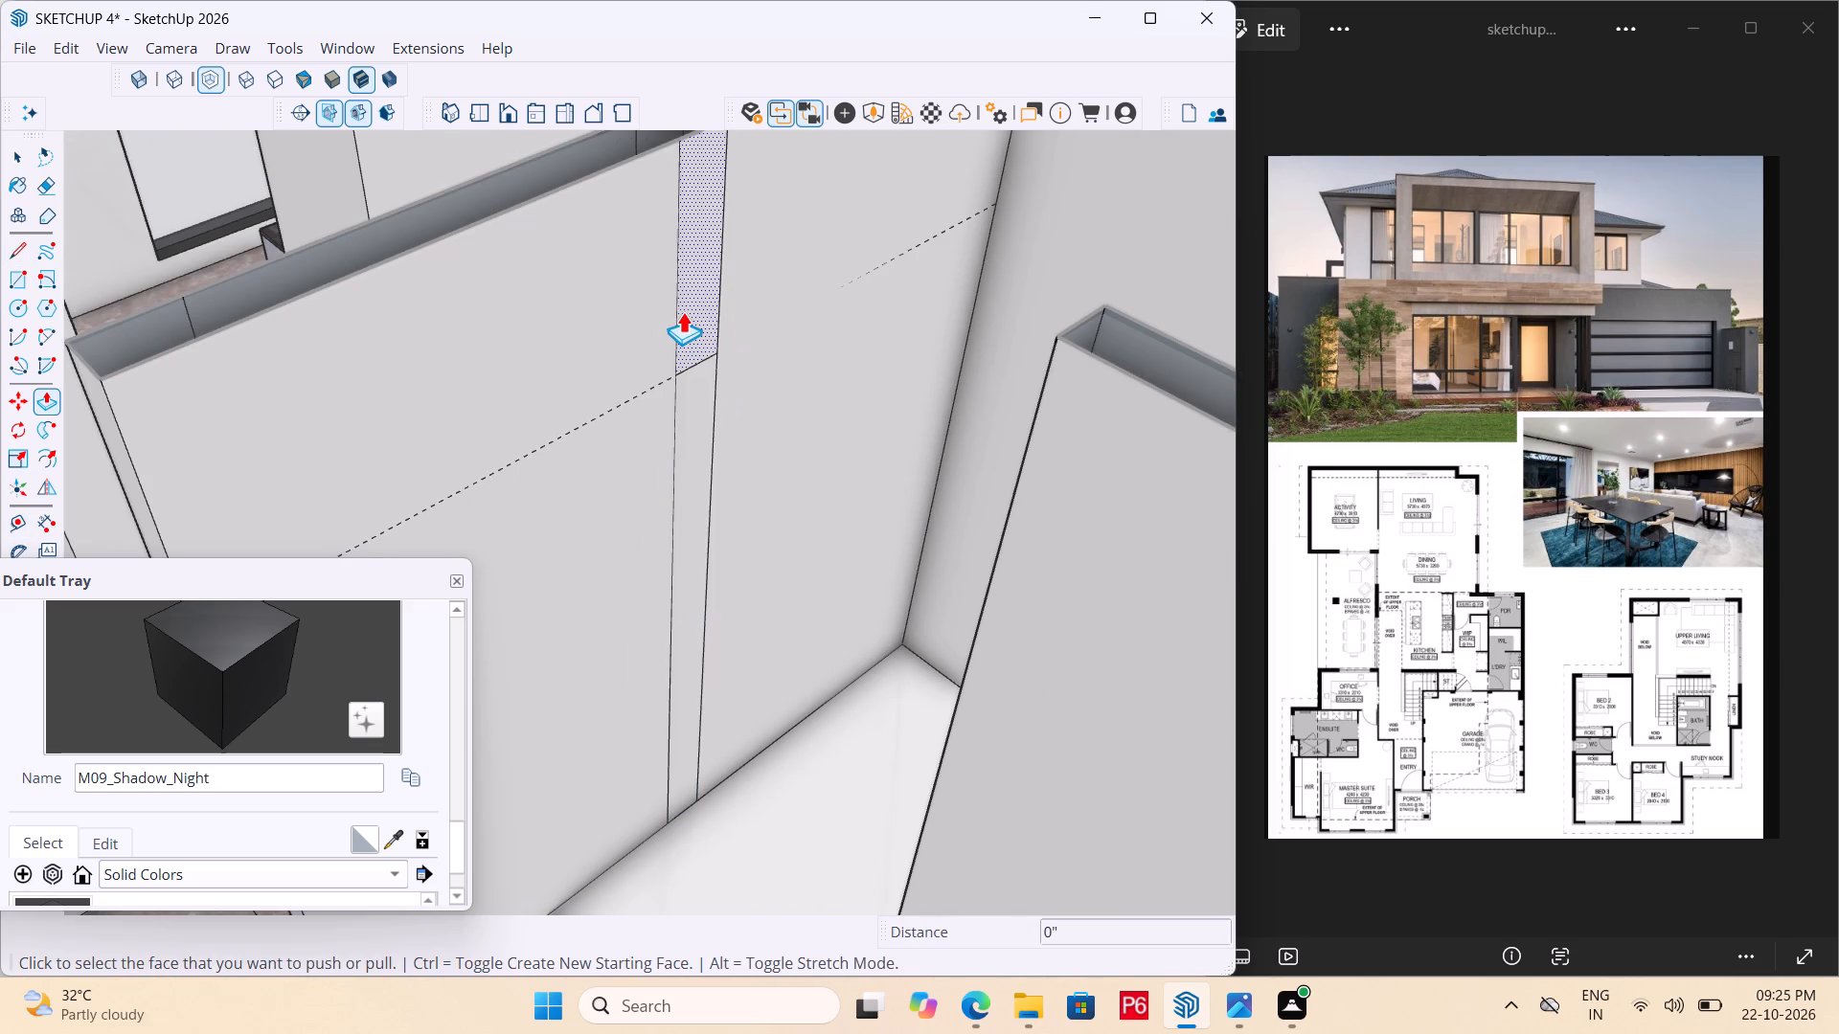
{"action": "left_click", "coordinate": [683, 311]}
{"action": "left_click", "coordinate": [691, 347]}
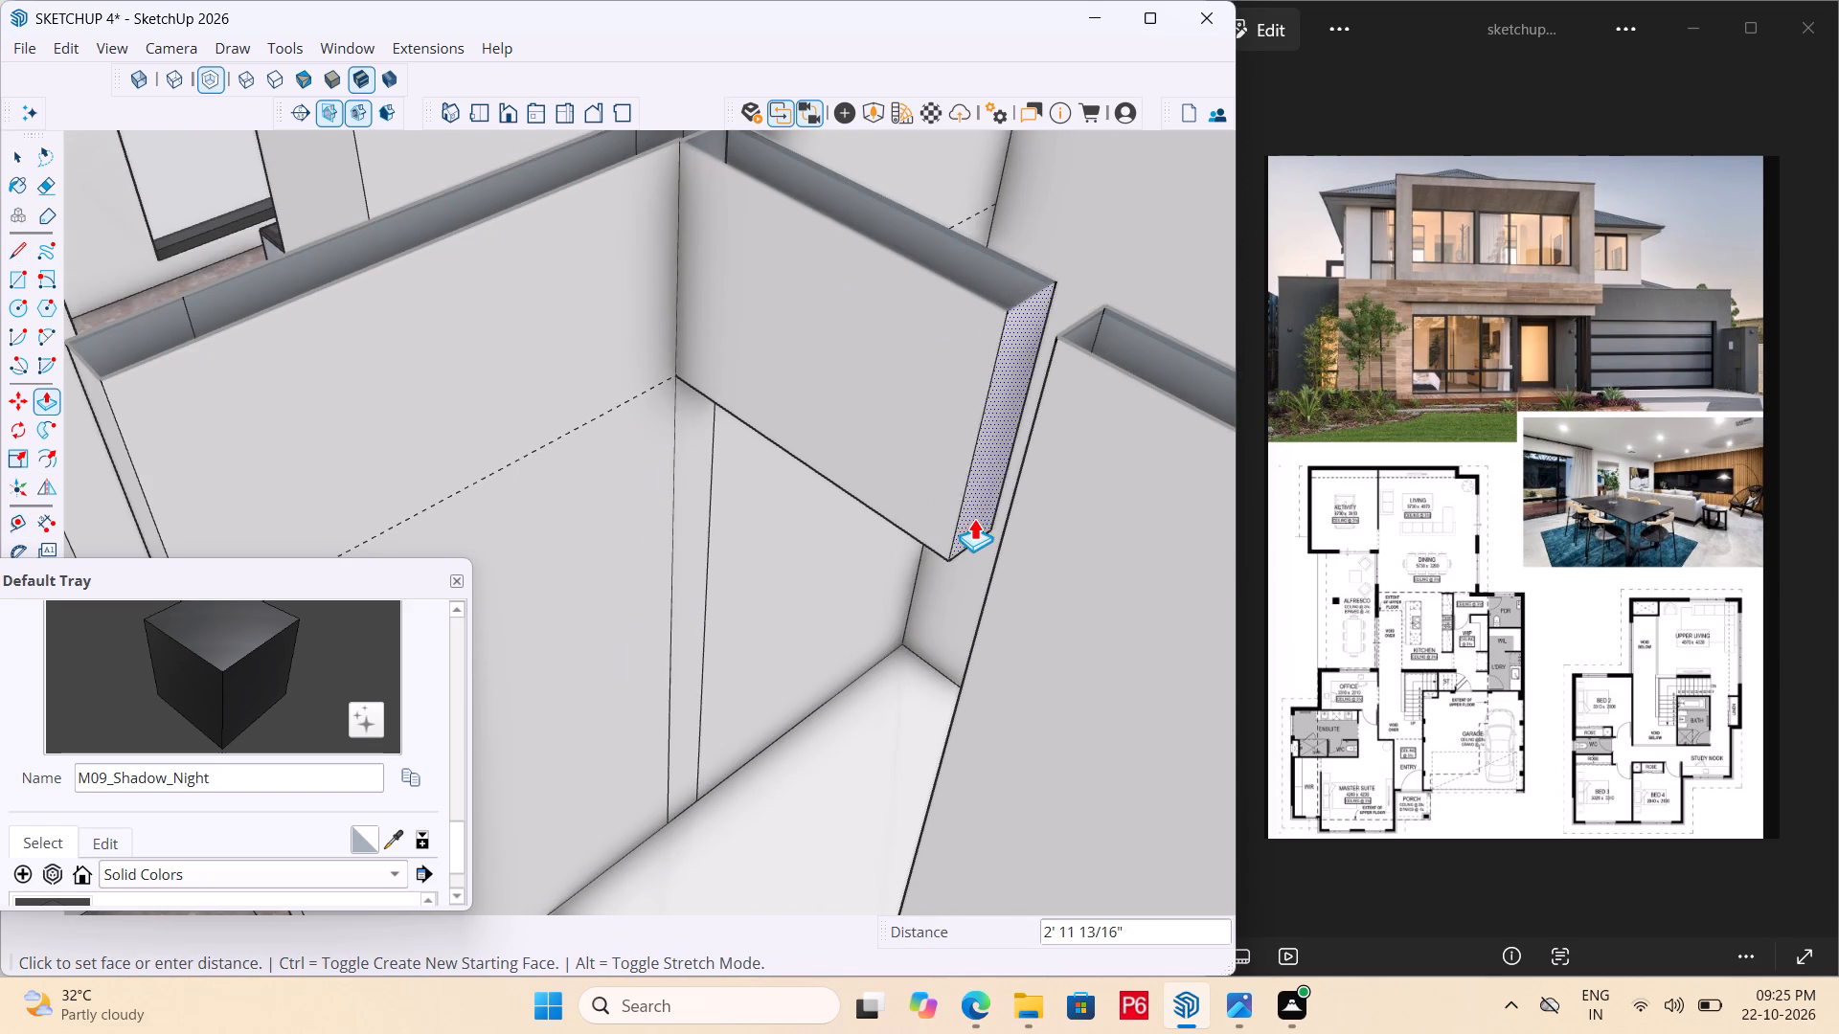
{"action": "left_click", "coordinate": [1008, 526]}
Erase the horizontal guide line running along the partition wall at the door header's height.
{"action": "scroll", "coordinate": [885, 448], "scroll_direction": "down", "scroll_amount": 7}
{"action": "scroll", "coordinate": [742, 517], "scroll_direction": "down", "scroll_amount": 7}
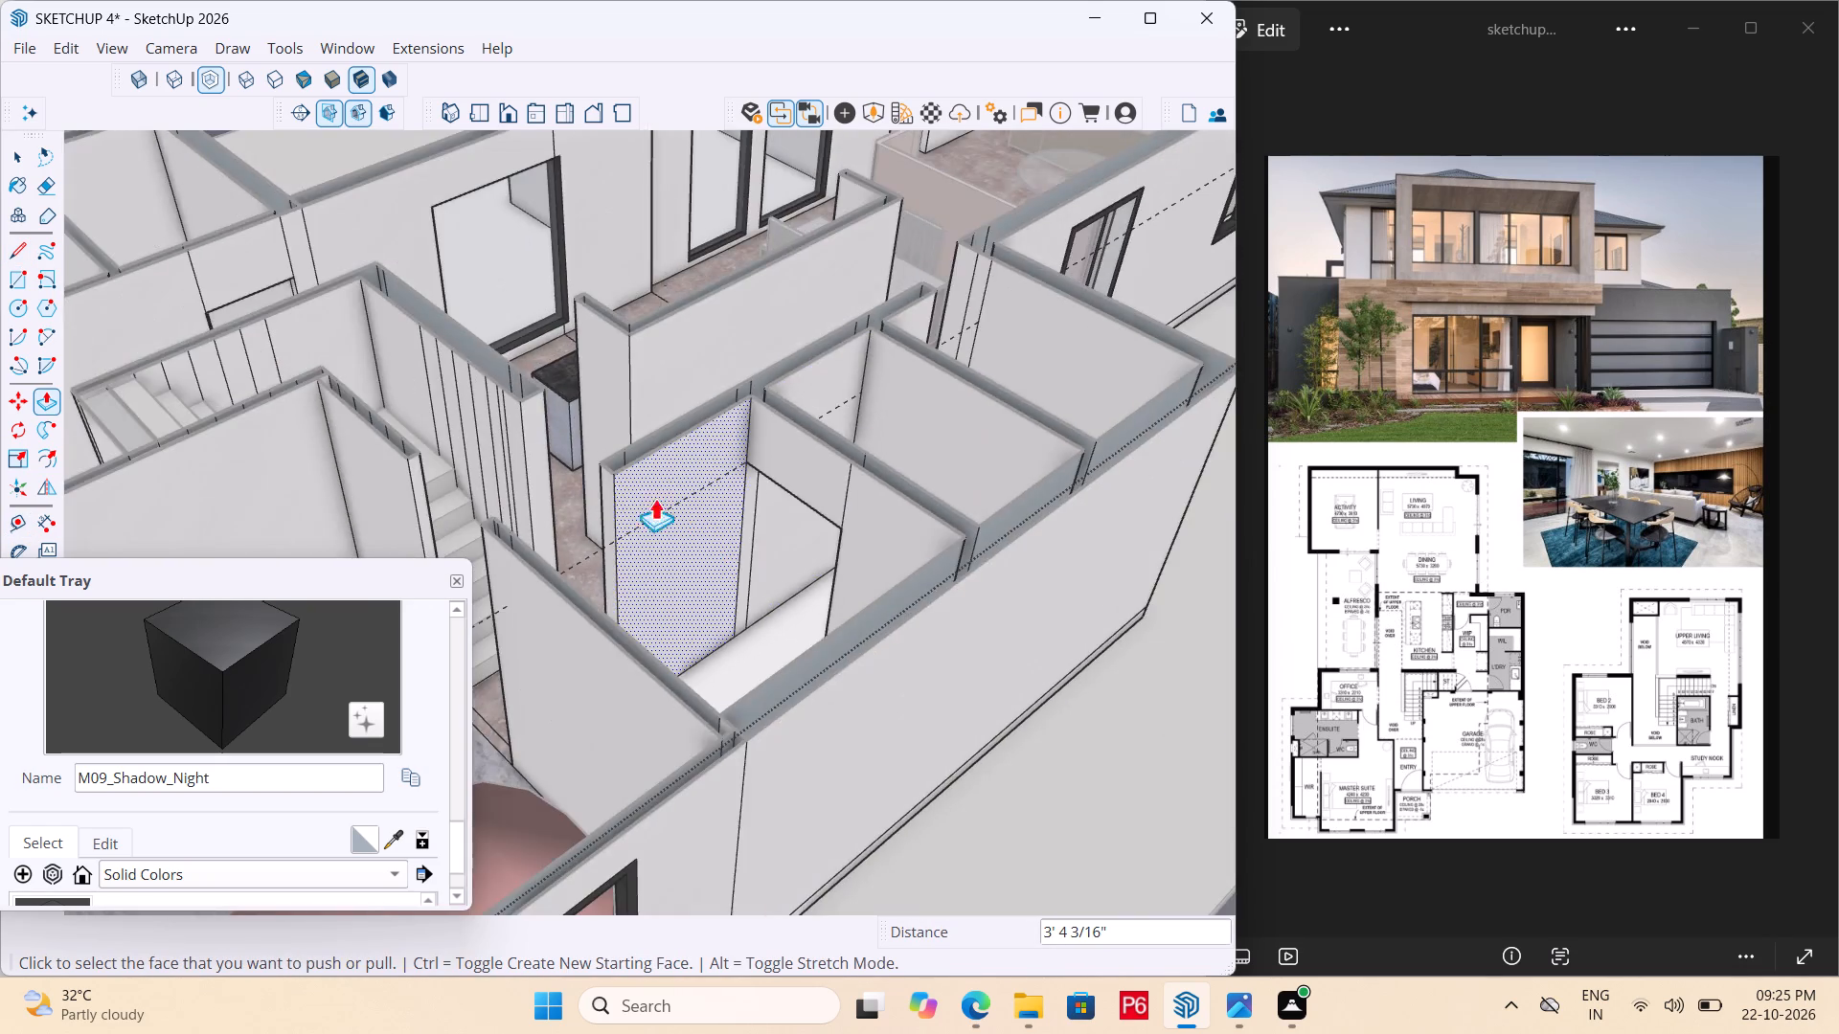
{"action": "scroll", "coordinate": [584, 516], "scroll_direction": "down", "scroll_amount": 5}
{"action": "middle_click_drag", "start_coordinate": [1119, 344], "coordinate": [771, 402]}
{"action": "scroll", "coordinate": [662, 435], "scroll_direction": "up", "scroll_amount": 5}
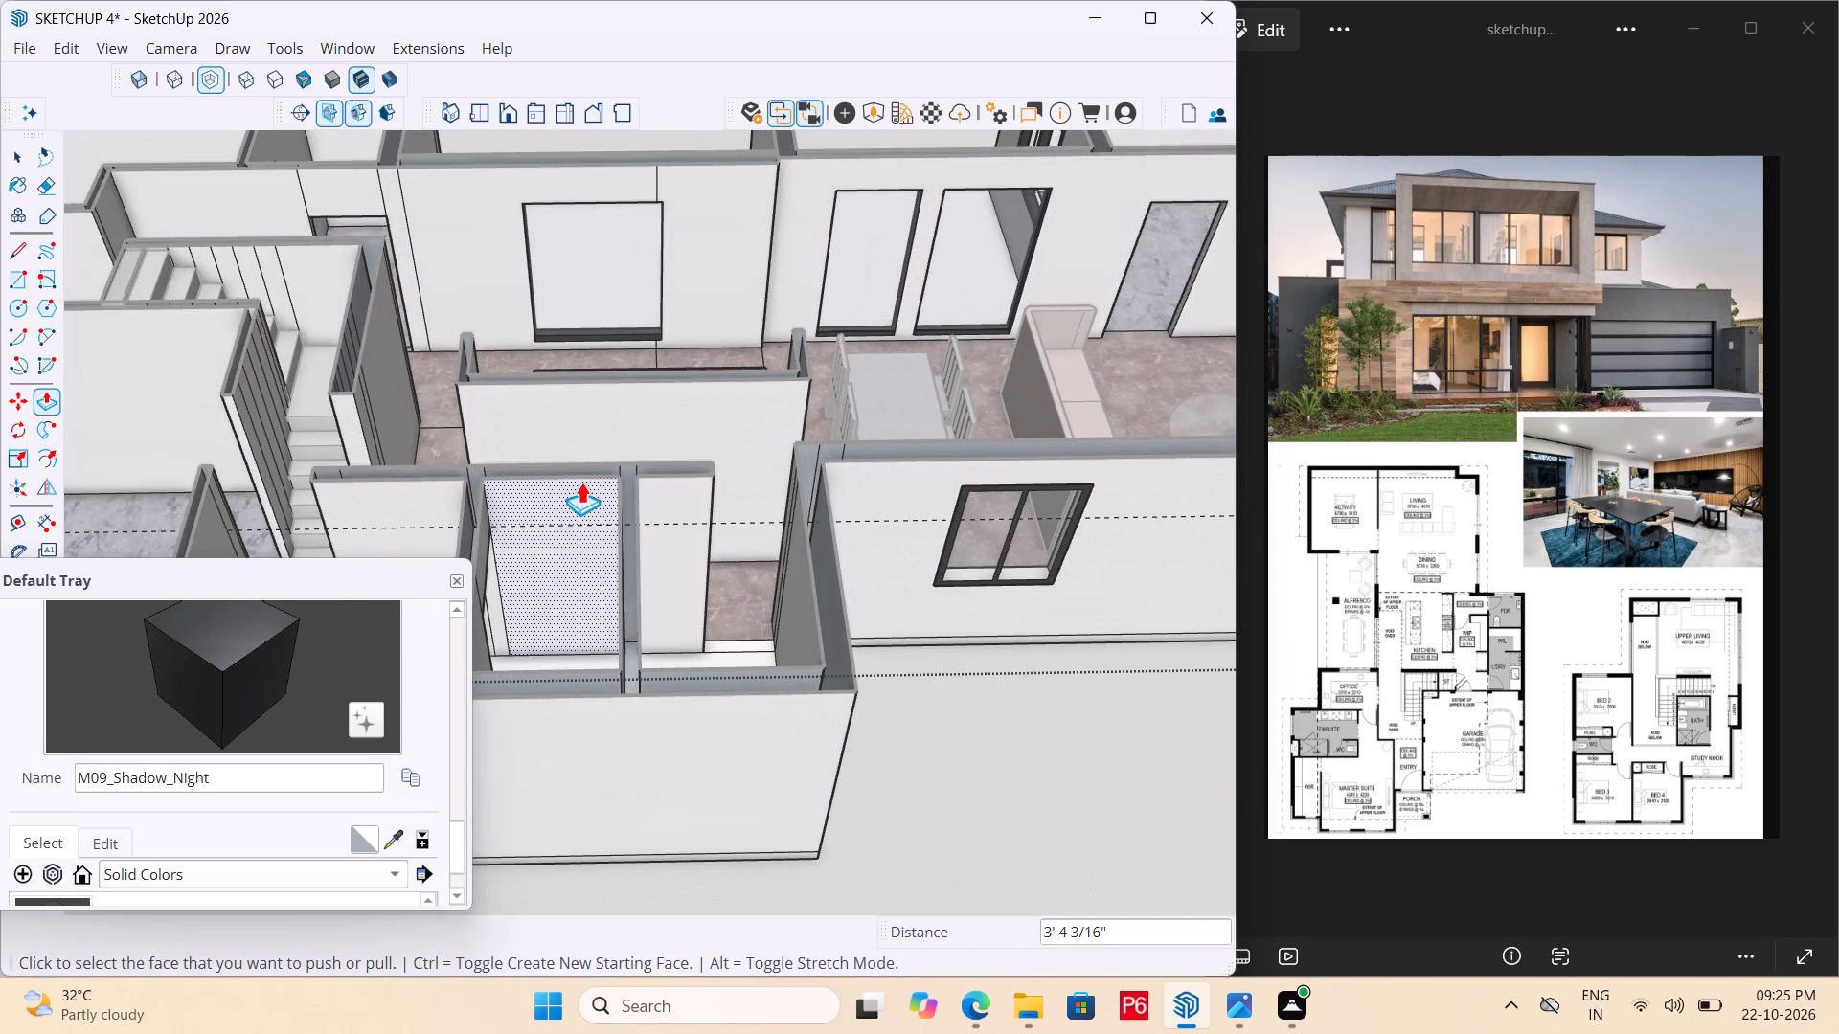
{"action": "key", "text": "e"}
{"action": "left_click", "coordinate": [552, 528]}
Save the house model with the new door header.
{"action": "key", "text": "ctrl+s"}
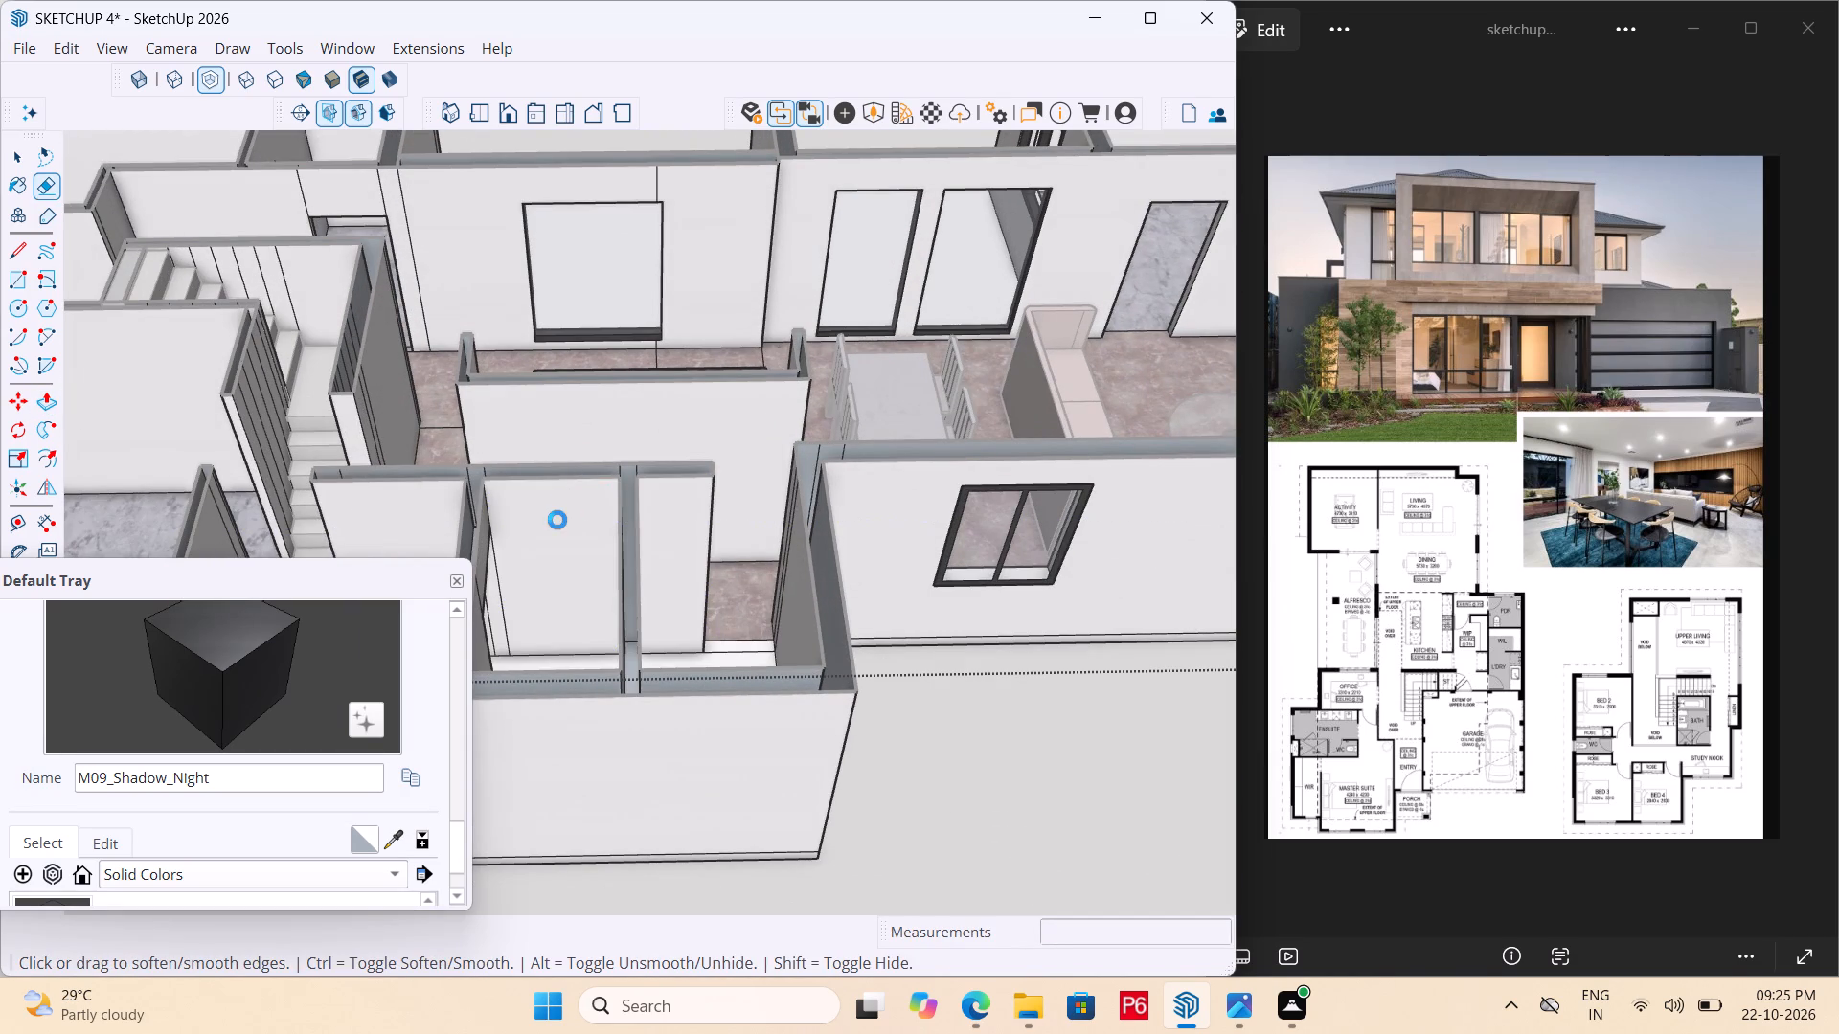
{"action": "key", "text": "ctrl+s"}
{"action": "key", "text": "ctrl+s"}
{"action": "key", "text": "ctrl+s"}
{"action": "key", "text": "ctrl+s"}
{"action": "key", "text": "ctrl+s"}
{"action": "key", "text": "ctrl+s"}
{"action": "key", "text": "ctrl+s"}
{"action": "key", "text": "ctrl+s"}
{"action": "key", "text": "ctrl+s"}
{"action": "key", "text": "ctrl+s"}
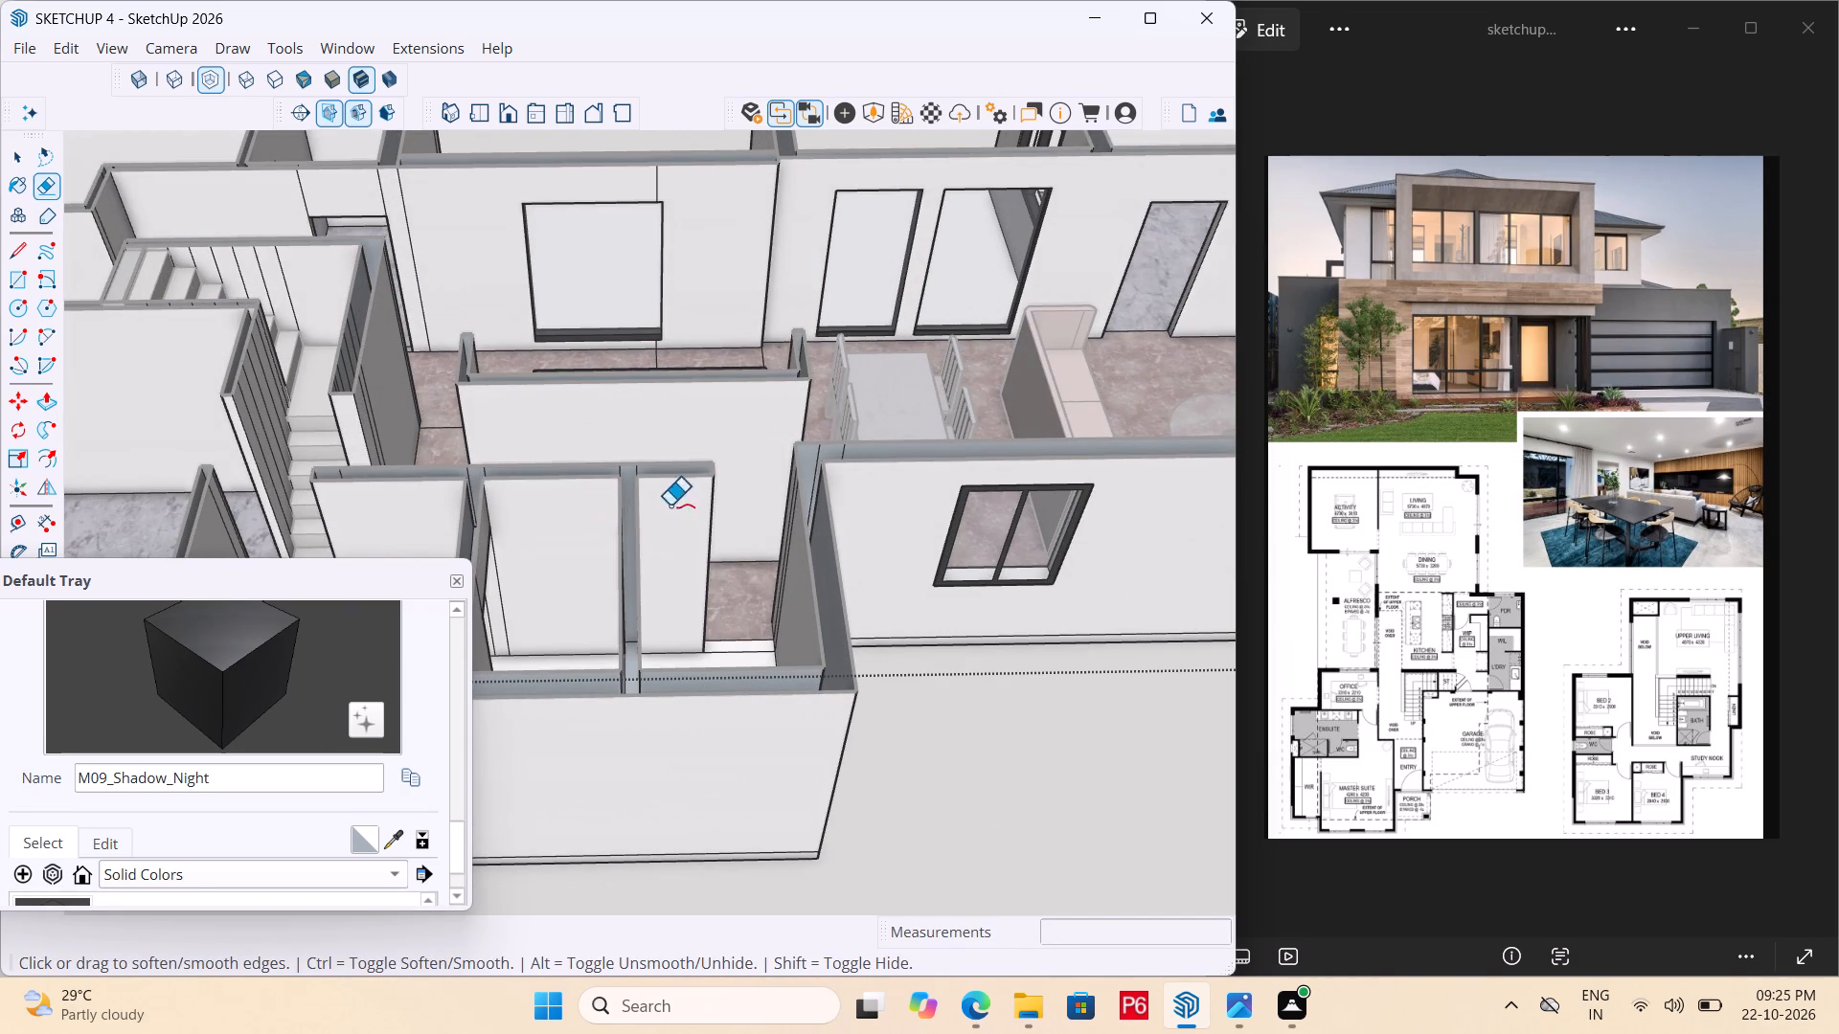
Place a guide 7' above the floor on the wall end beside the adjoining small room's open doorway.
{"action": "scroll", "coordinate": [873, 494], "scroll_direction": "down", "scroll_amount": 5}
{"action": "middle_click_drag", "start_coordinate": [867, 494], "coordinate": [670, 447]}
{"action": "scroll", "coordinate": [826, 466], "scroll_direction": "down", "scroll_amount": 4}
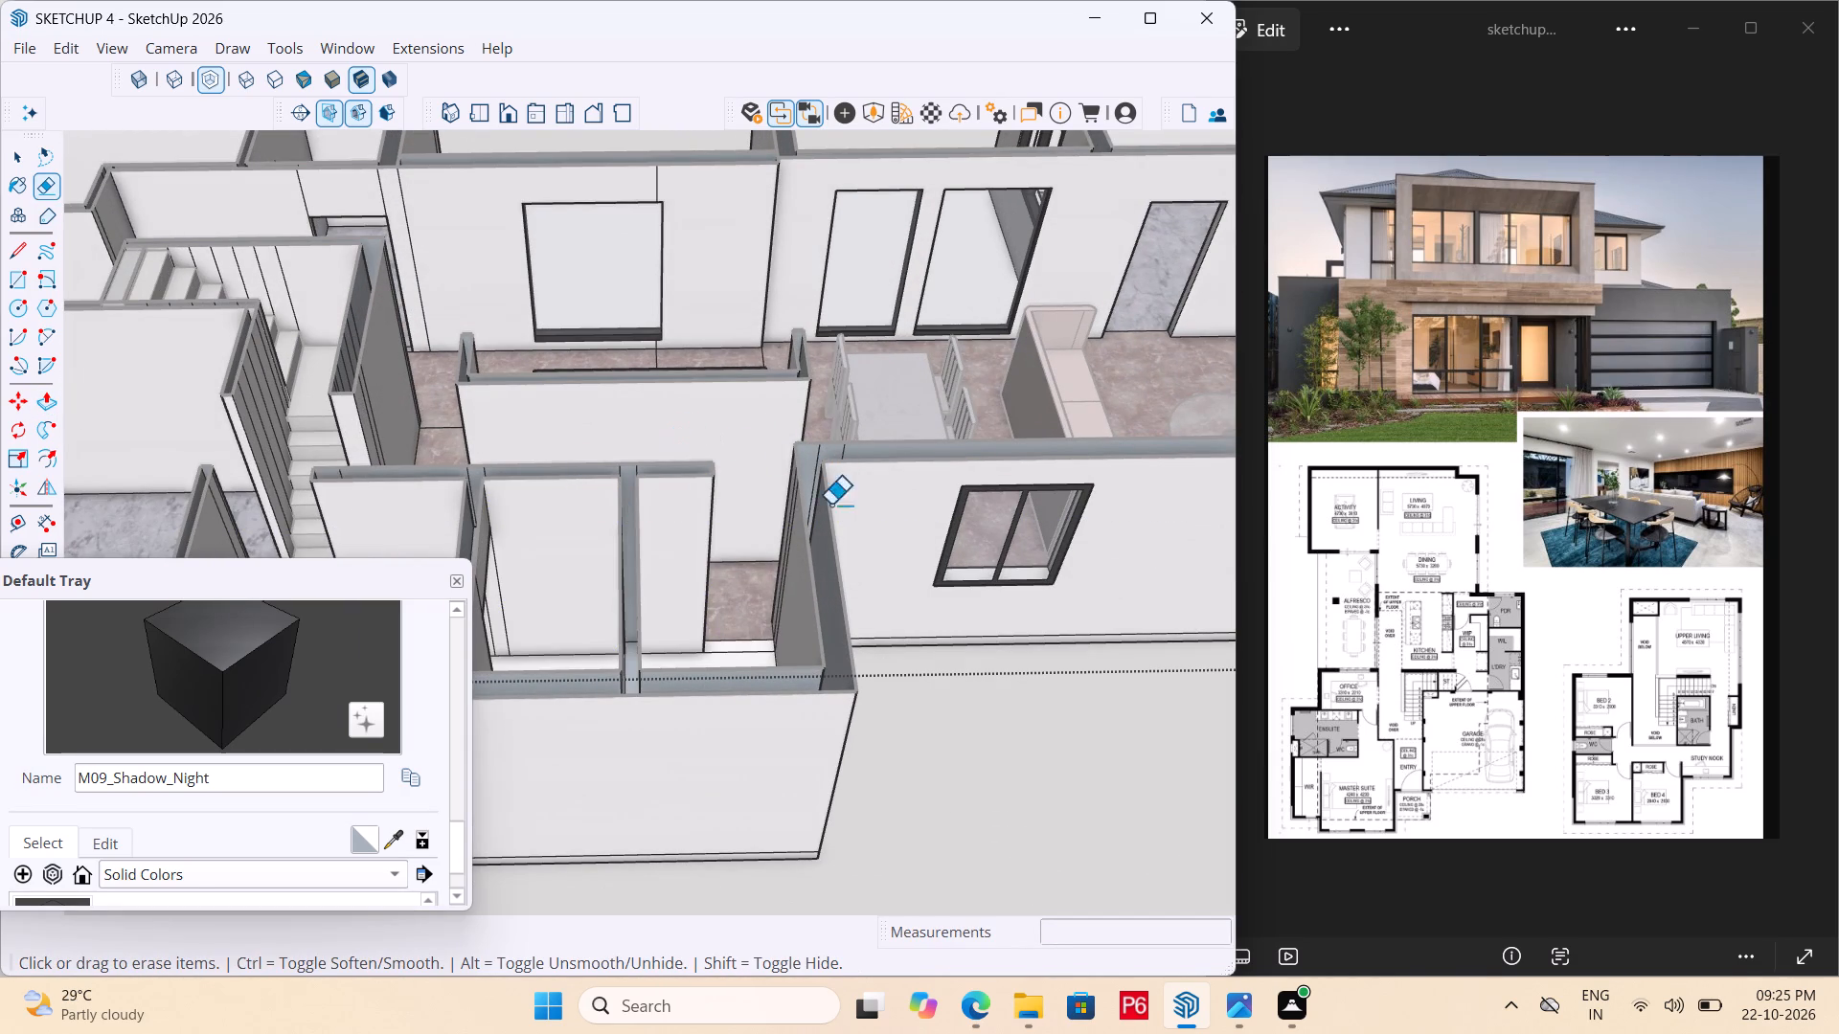
{"action": "scroll", "coordinate": [830, 505], "scroll_direction": "down", "scroll_amount": 3}
{"action": "middle_click_drag", "start_coordinate": [742, 506], "coordinate": [637, 575]}
{"action": "scroll", "coordinate": [734, 506], "scroll_direction": "down", "scroll_amount": 1}
{"action": "scroll", "coordinate": [610, 572], "scroll_direction": "up", "scroll_amount": 16}
{"action": "middle_click_drag", "start_coordinate": [793, 345], "coordinate": [624, 476]}
{"action": "scroll", "coordinate": [744, 385], "scroll_direction": "down", "scroll_amount": 2}
{"action": "middle_click_drag", "start_coordinate": [637, 455], "coordinate": [737, 353]}
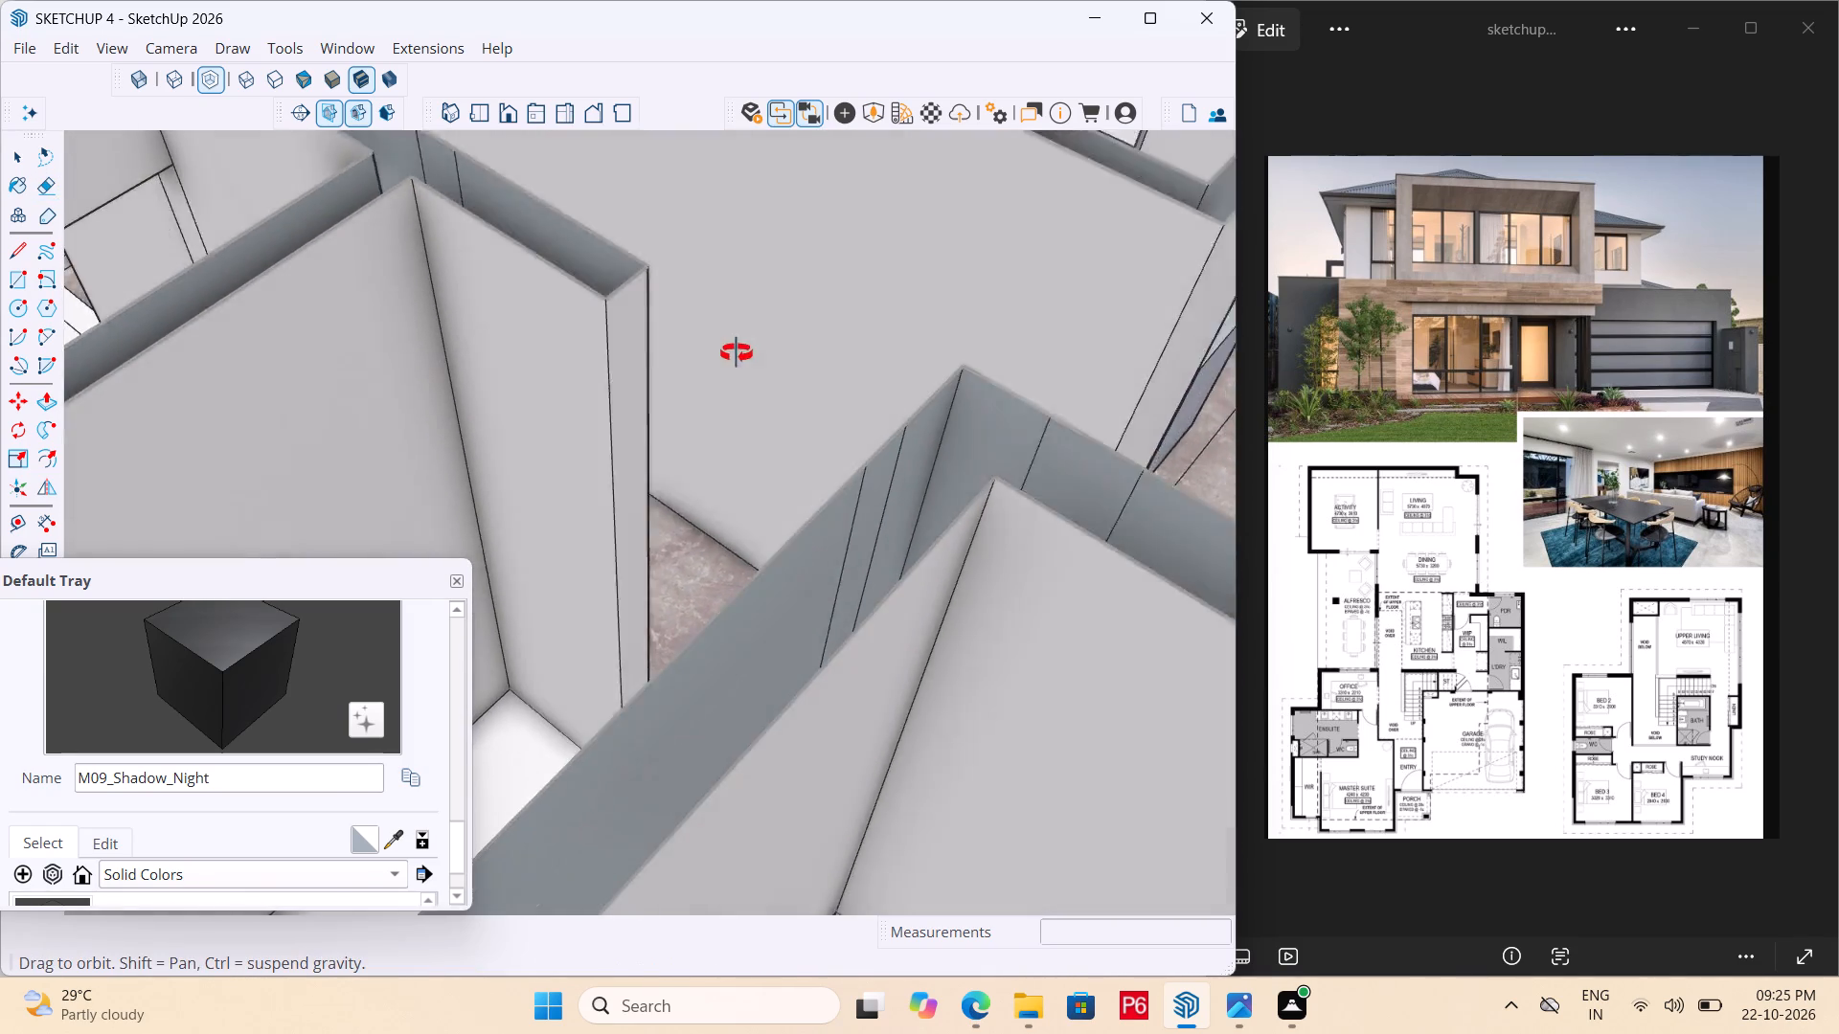
{"action": "middle_click_drag", "start_coordinate": [737, 353], "coordinate": [790, 369]}
{"action": "scroll", "coordinate": [672, 794], "scroll_direction": "up", "scroll_amount": 6}
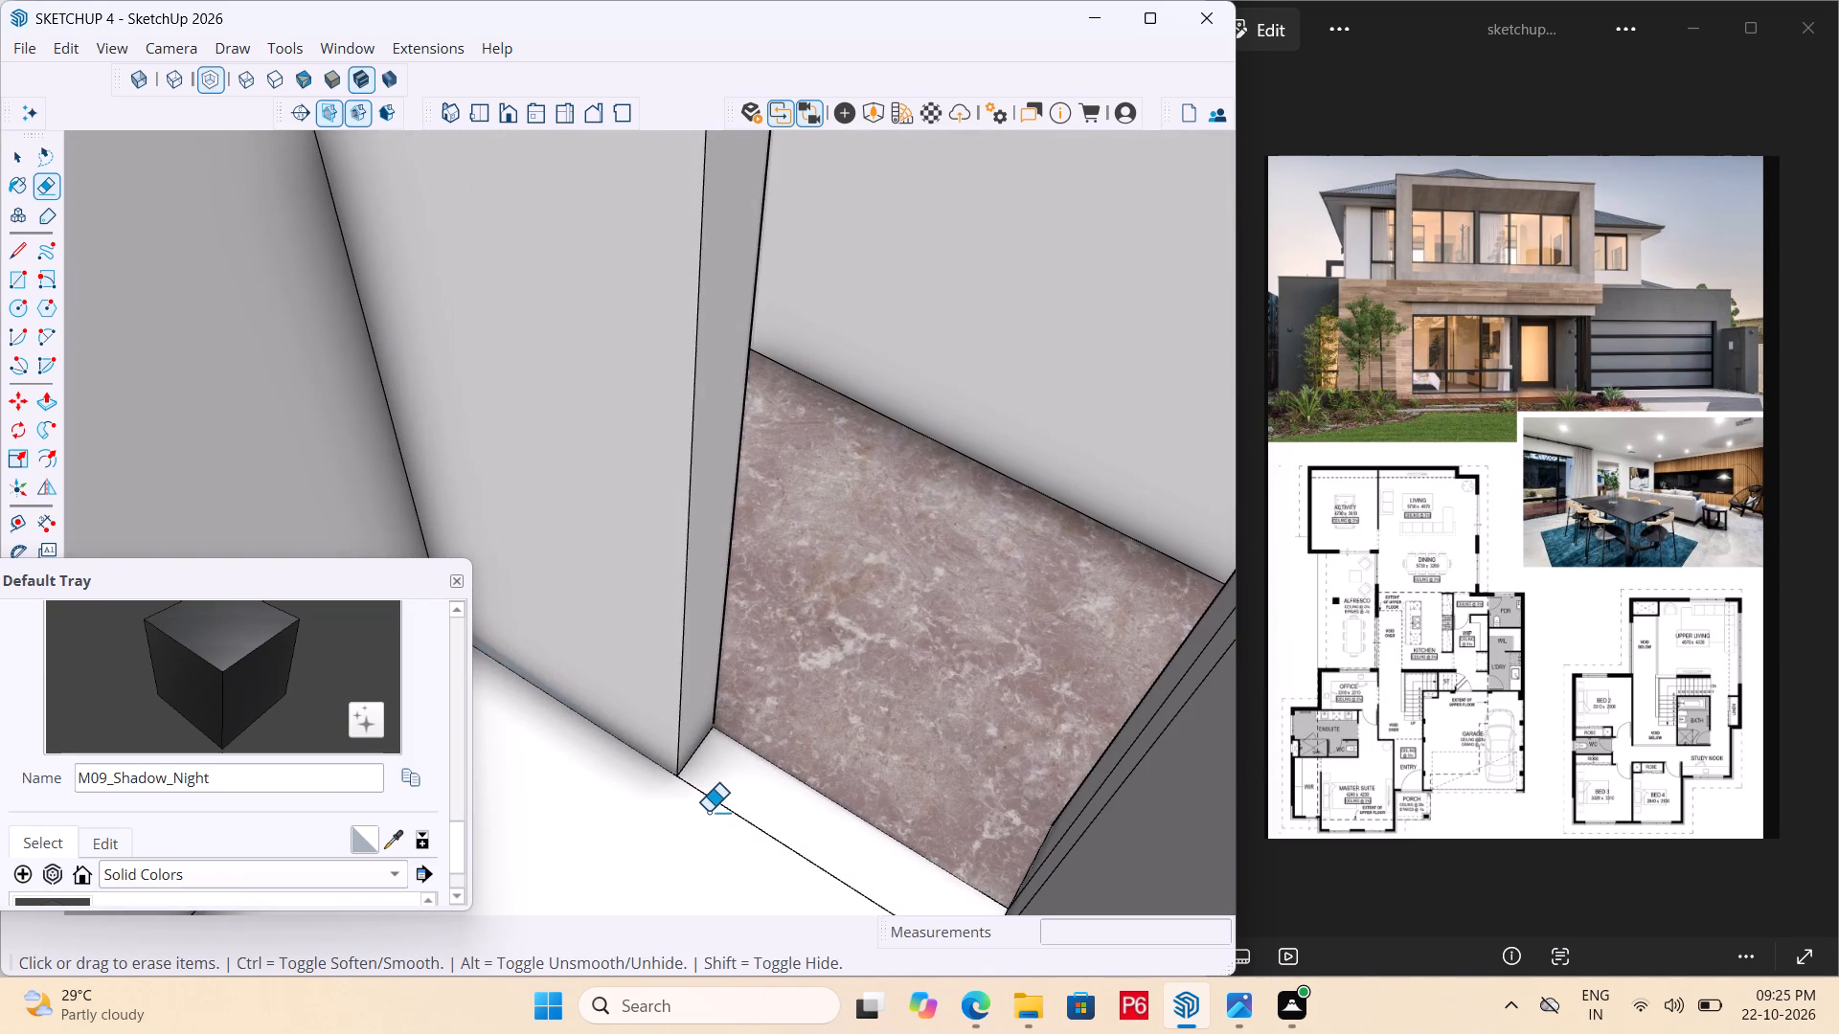
{"action": "key", "text": "t"}
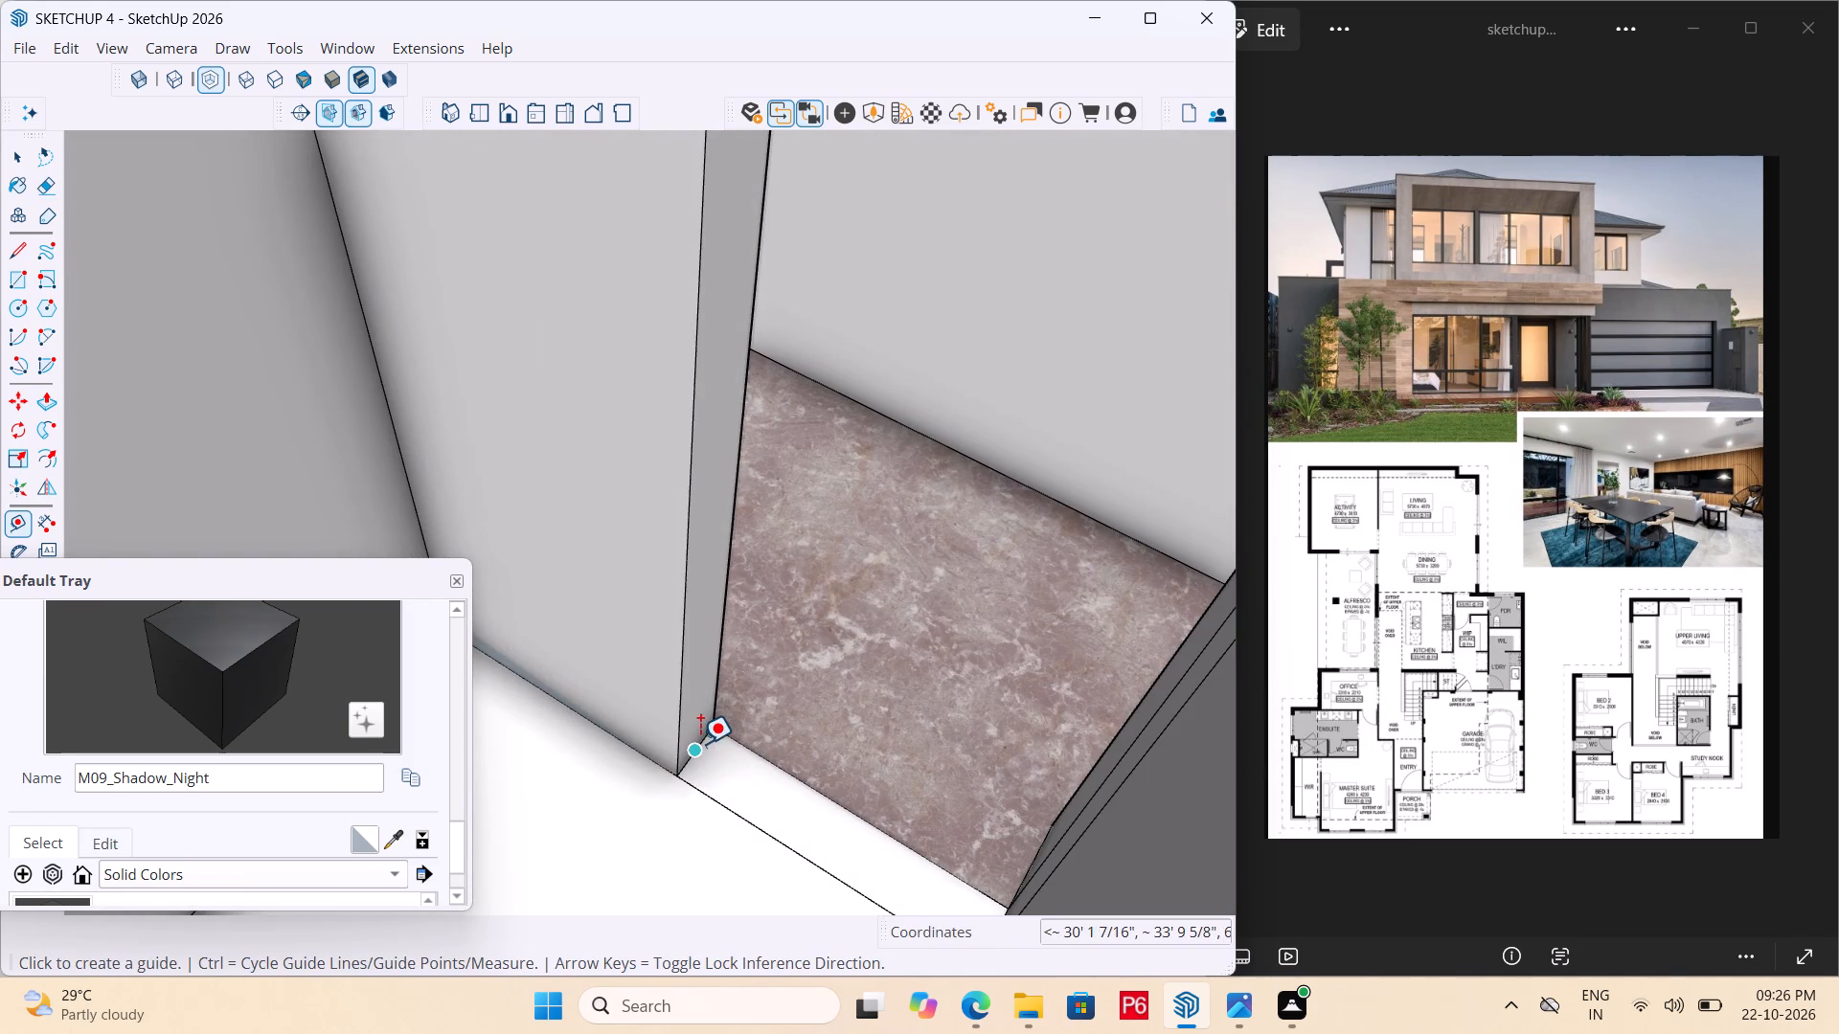
{"action": "left_click", "coordinate": [700, 744]}
{"action": "scroll", "coordinate": [688, 610], "scroll_direction": "down", "scroll_amount": 7}
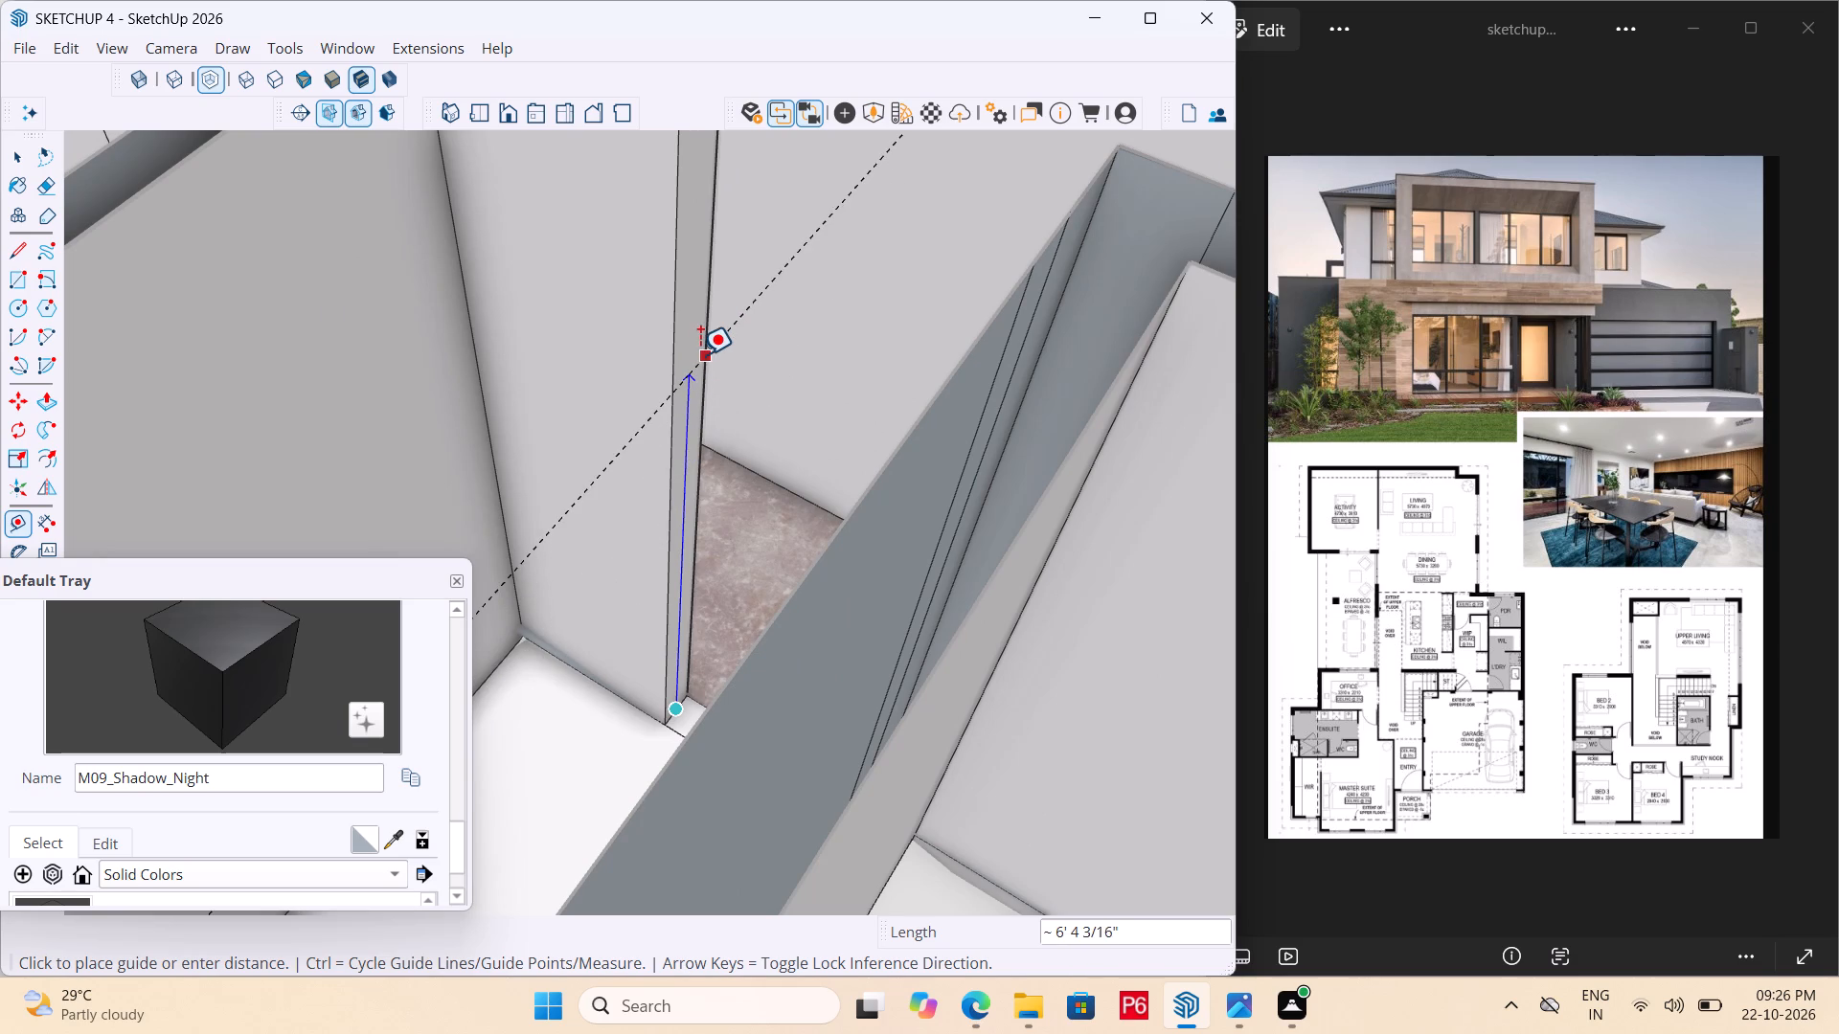
{"action": "type", "text": "7'"}
{"action": "key", "text": "Return"}
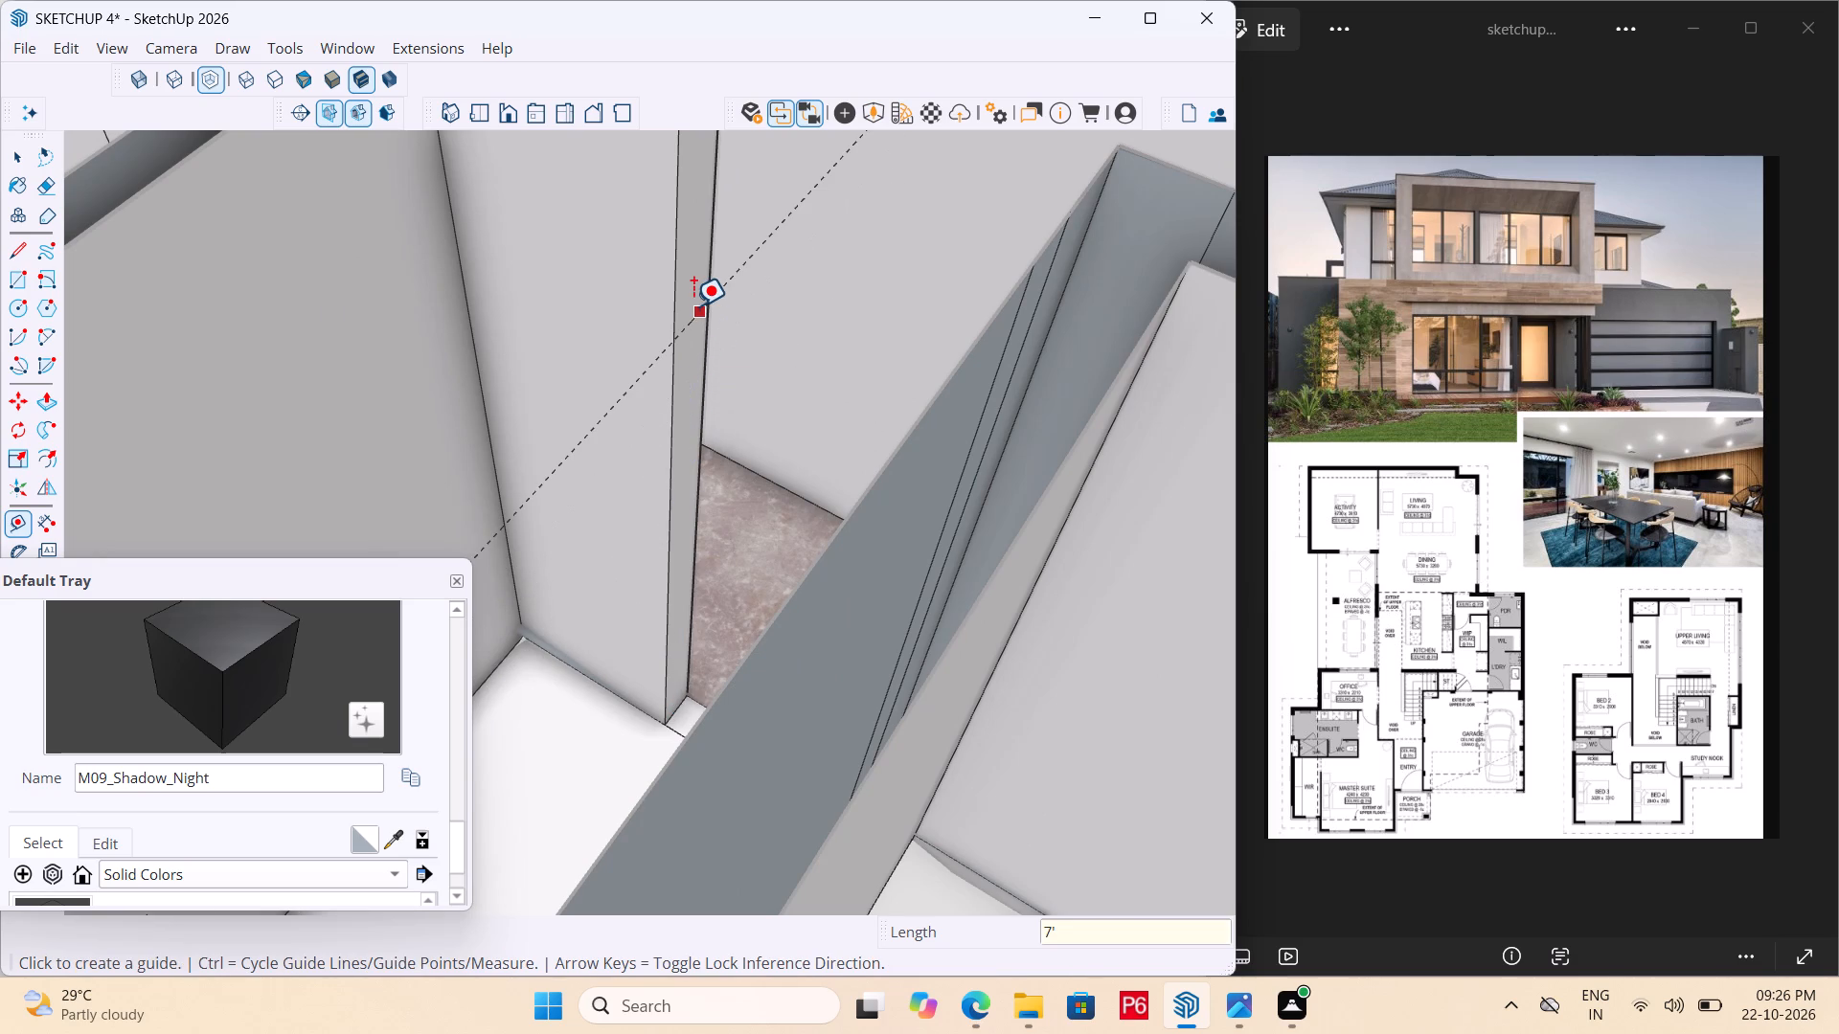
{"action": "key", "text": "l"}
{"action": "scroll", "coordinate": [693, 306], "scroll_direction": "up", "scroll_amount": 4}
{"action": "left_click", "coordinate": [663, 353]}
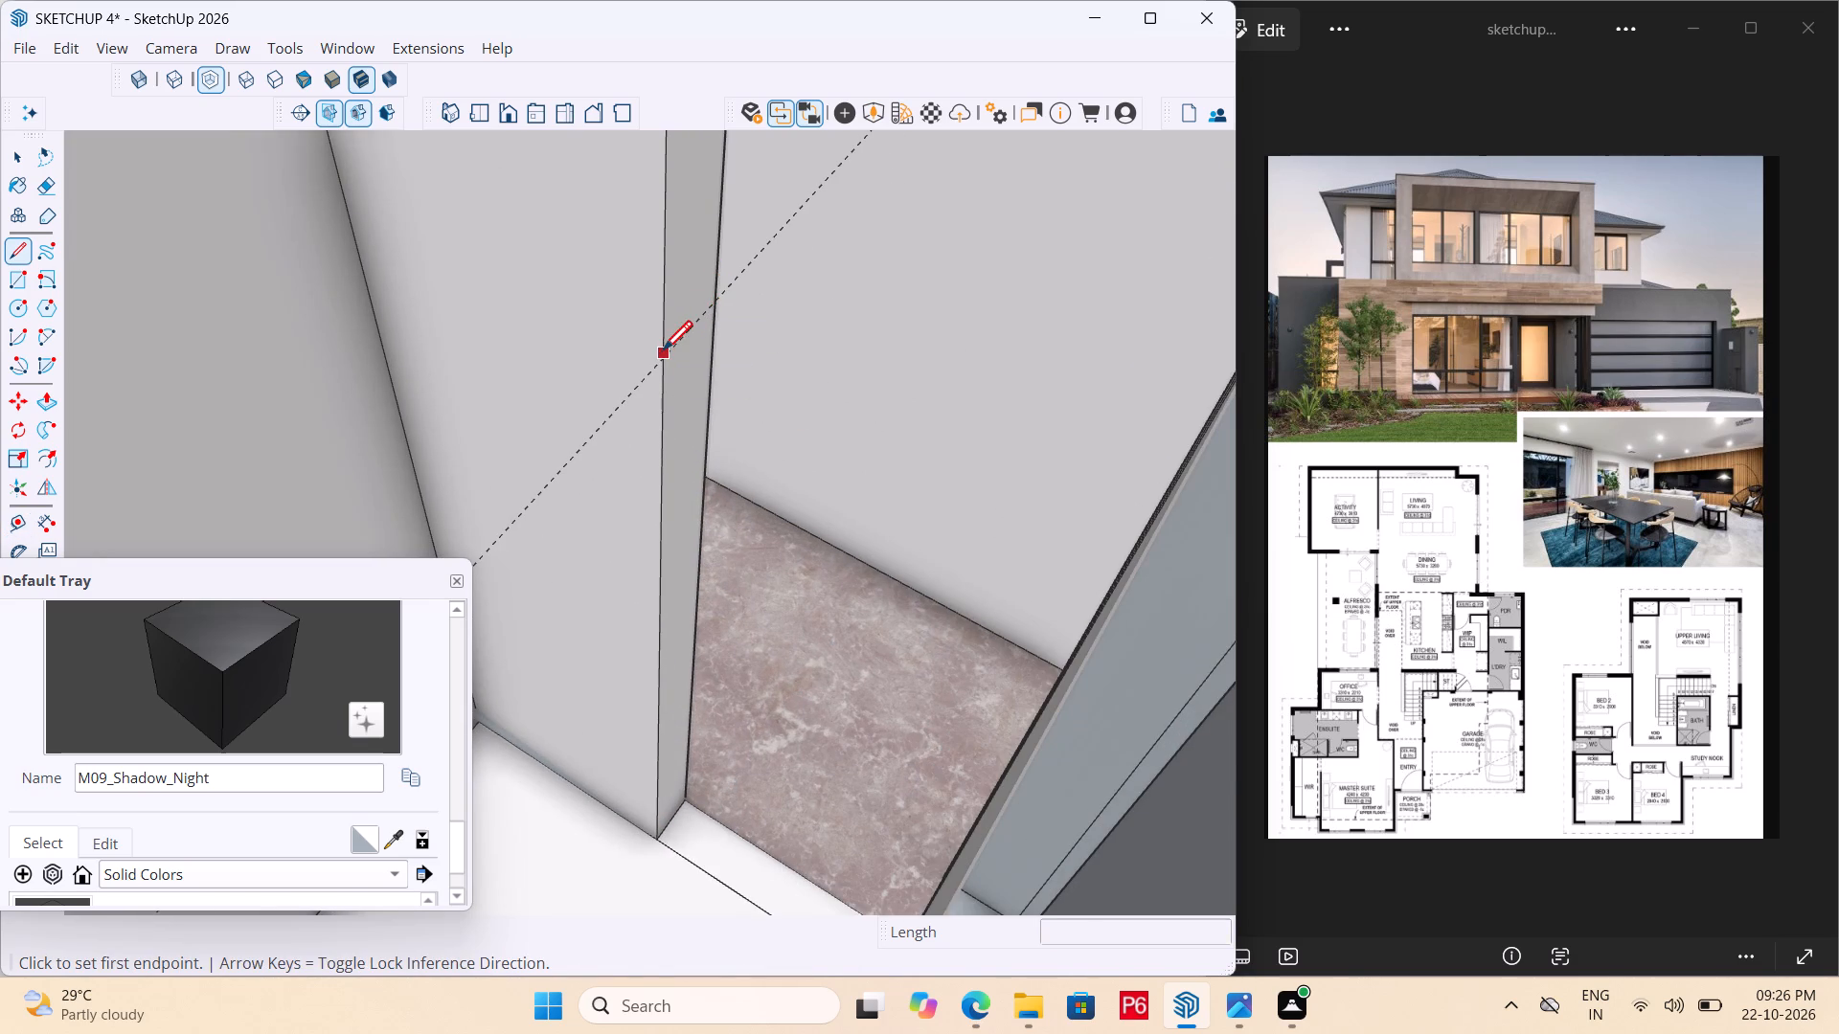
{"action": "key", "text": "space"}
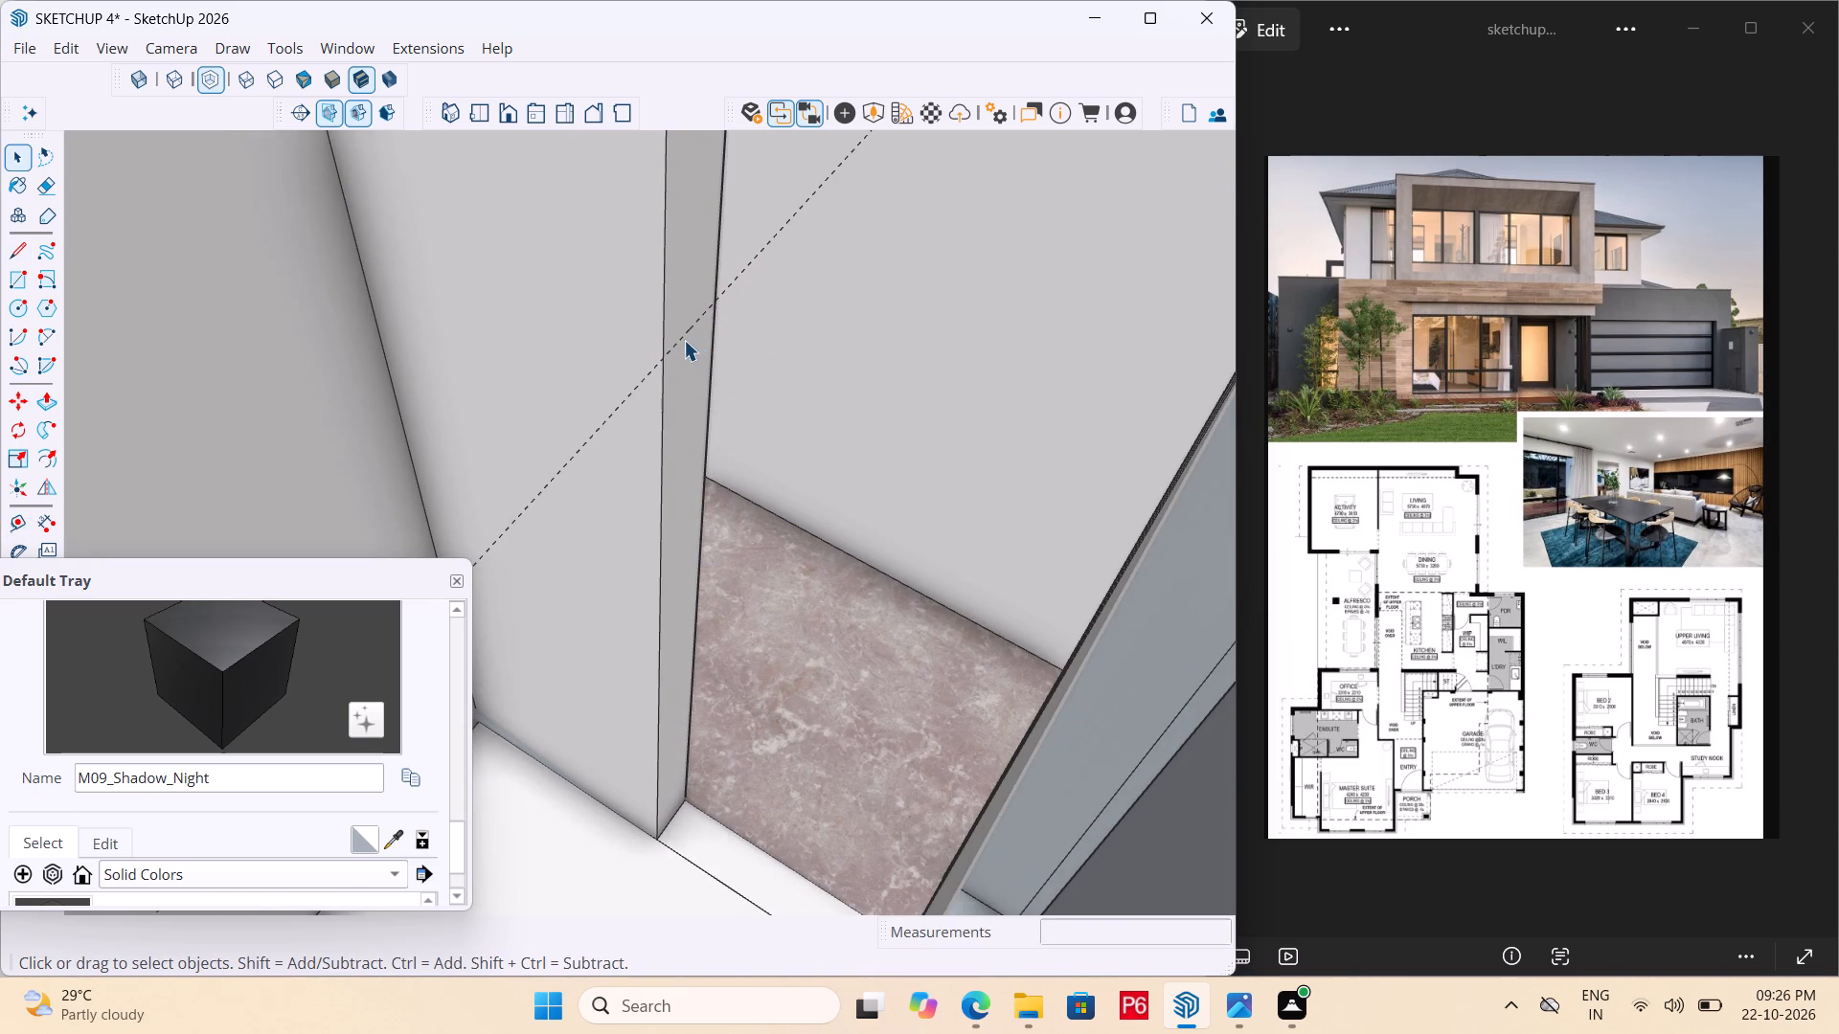
Draw a 6" line across the wall end at the guide and Push/Pull the upper part across the doorway to the opposite wall.
{"action": "key", "text": "l"}
{"action": "left_click_drag", "start_coordinate": [660, 353], "coordinate": [699, 328]}
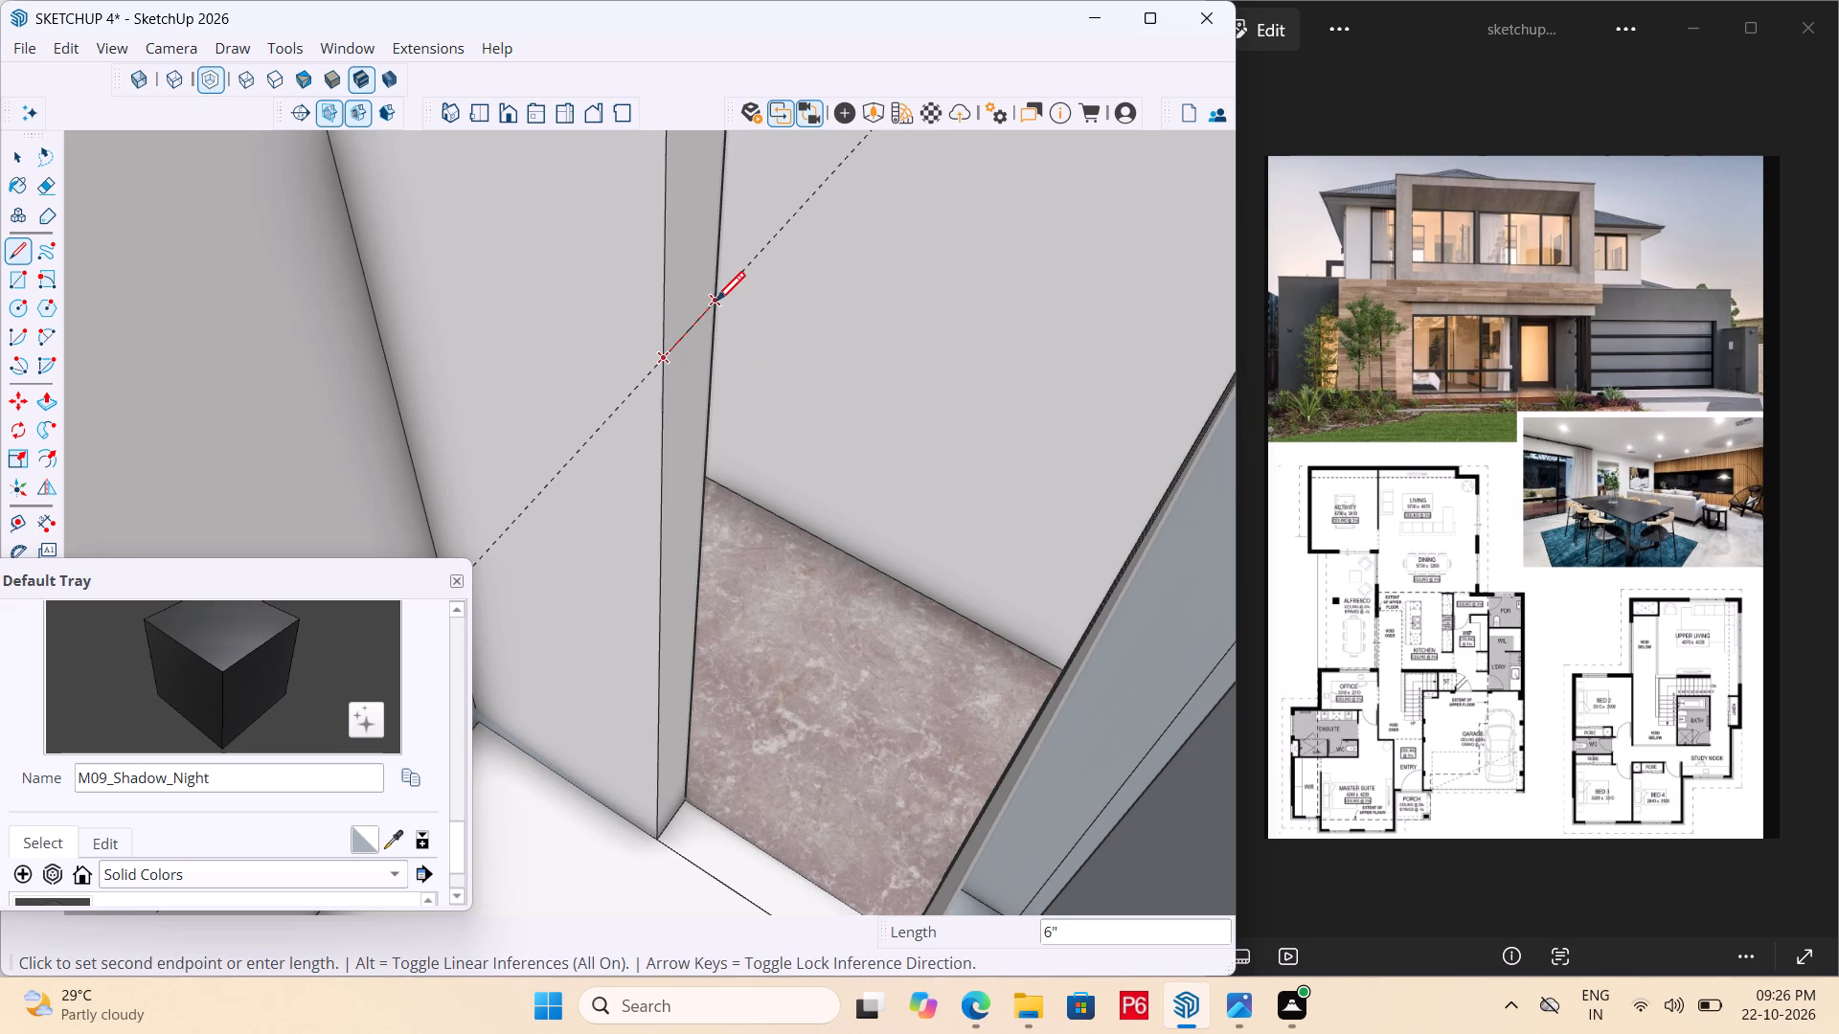
{"action": "left_click", "coordinate": [715, 303]}
{"action": "key", "text": "p"}
{"action": "left_click", "coordinate": [691, 276]}
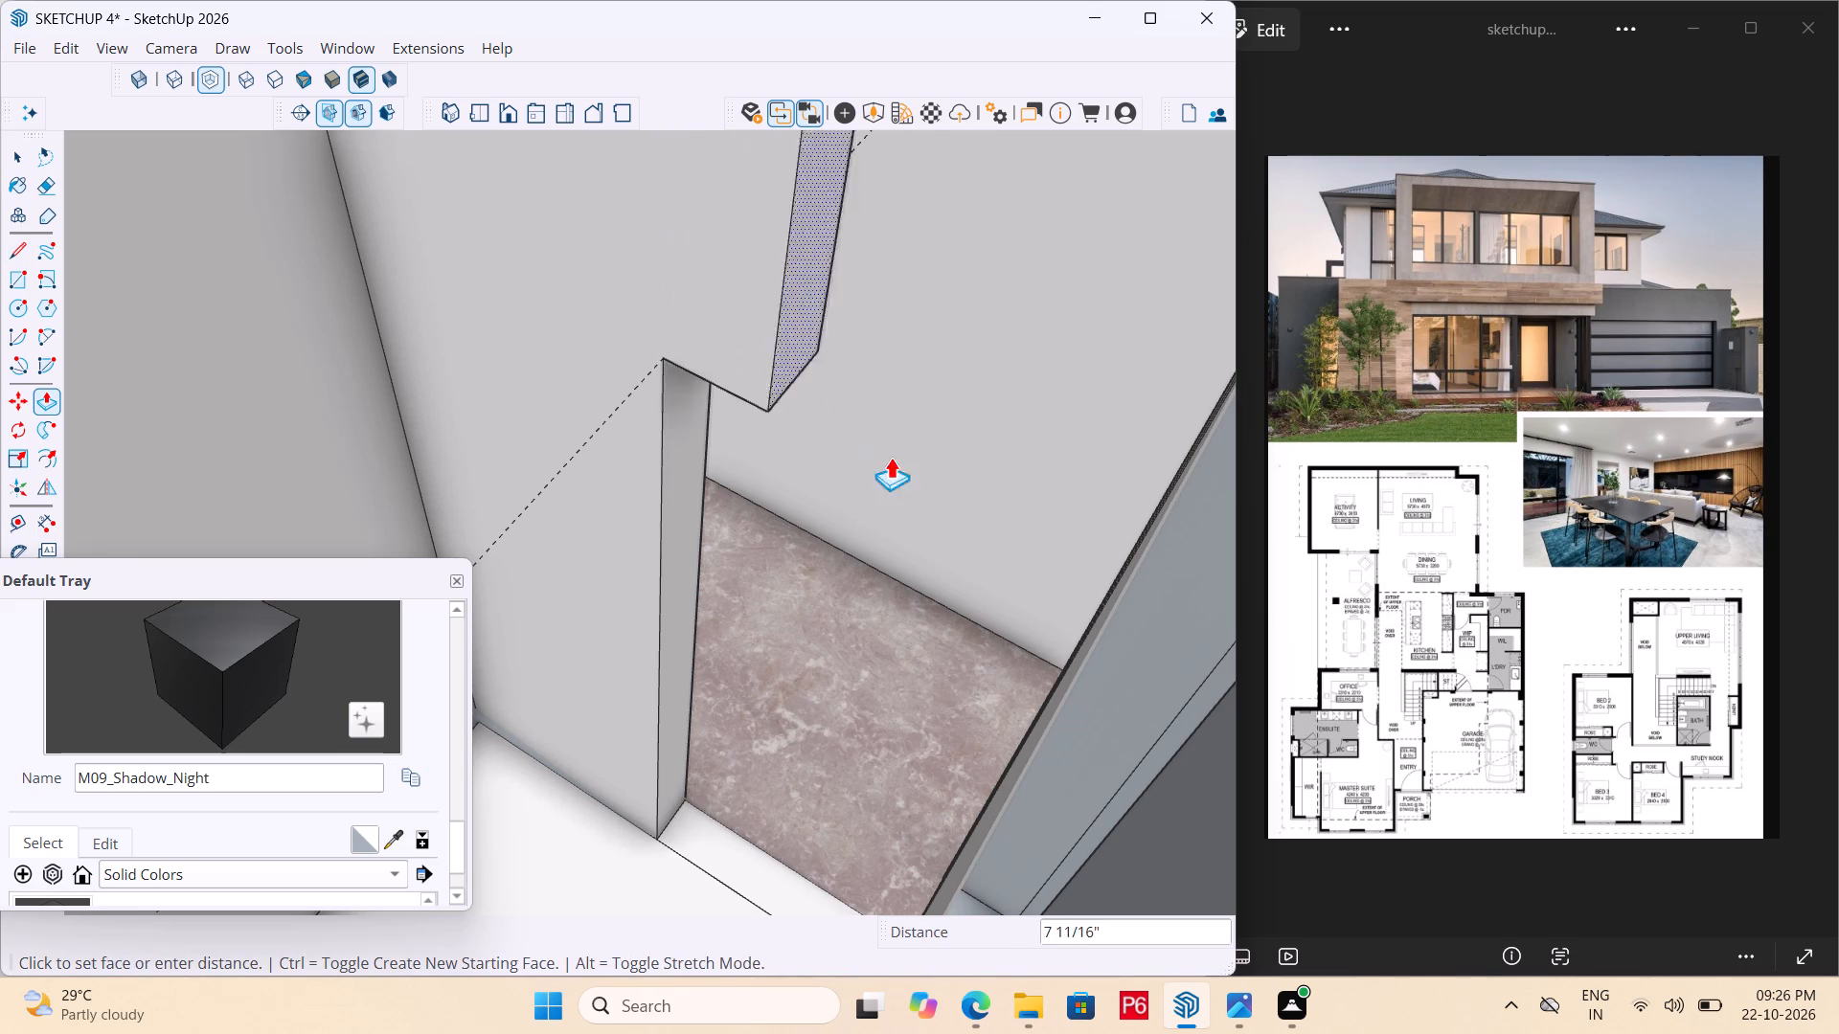
{"action": "scroll", "coordinate": [780, 422], "scroll_direction": "down", "scroll_amount": 7}
{"action": "middle_click_drag", "start_coordinate": [923, 356], "coordinate": [996, 374]}
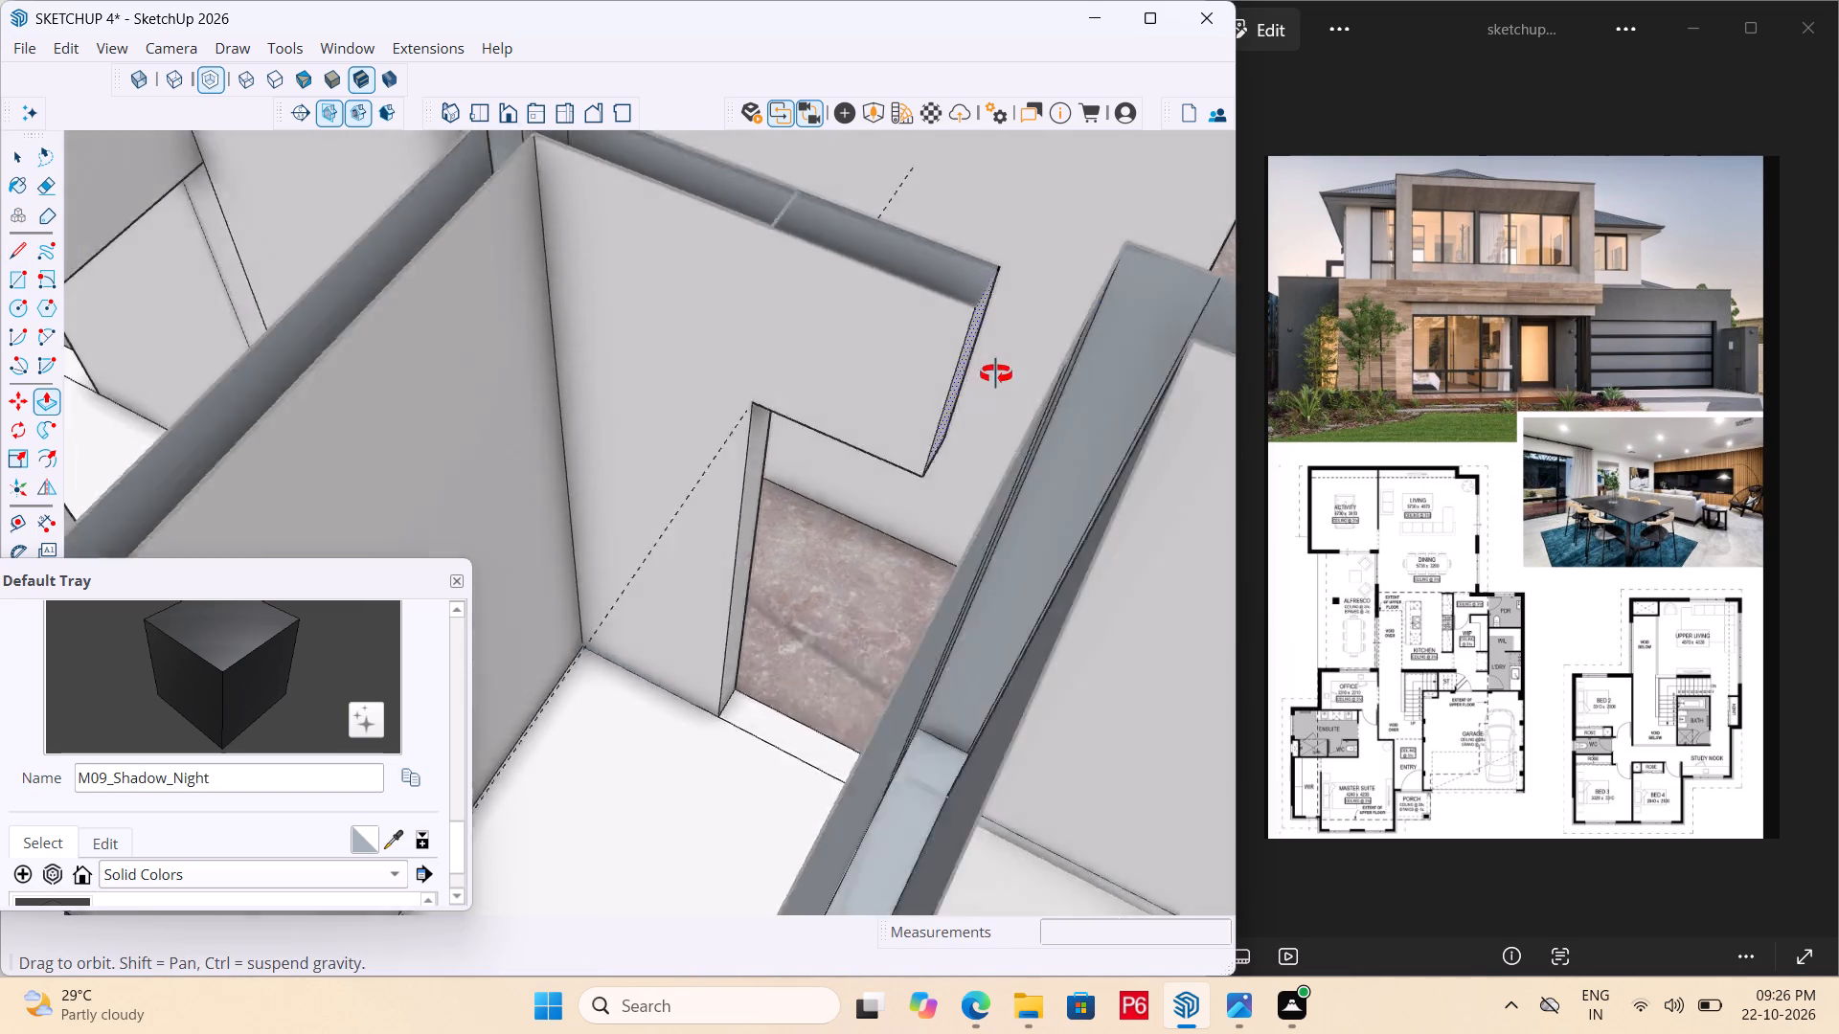
{"action": "middle_click_drag", "start_coordinate": [996, 374], "coordinate": [1242, 399]}
{"action": "left_click", "coordinate": [1181, 497]}
{"action": "scroll", "coordinate": [858, 461], "scroll_direction": "down", "scroll_amount": 4}
{"action": "middle_click_drag", "start_coordinate": [1071, 443], "coordinate": [1040, 432]}
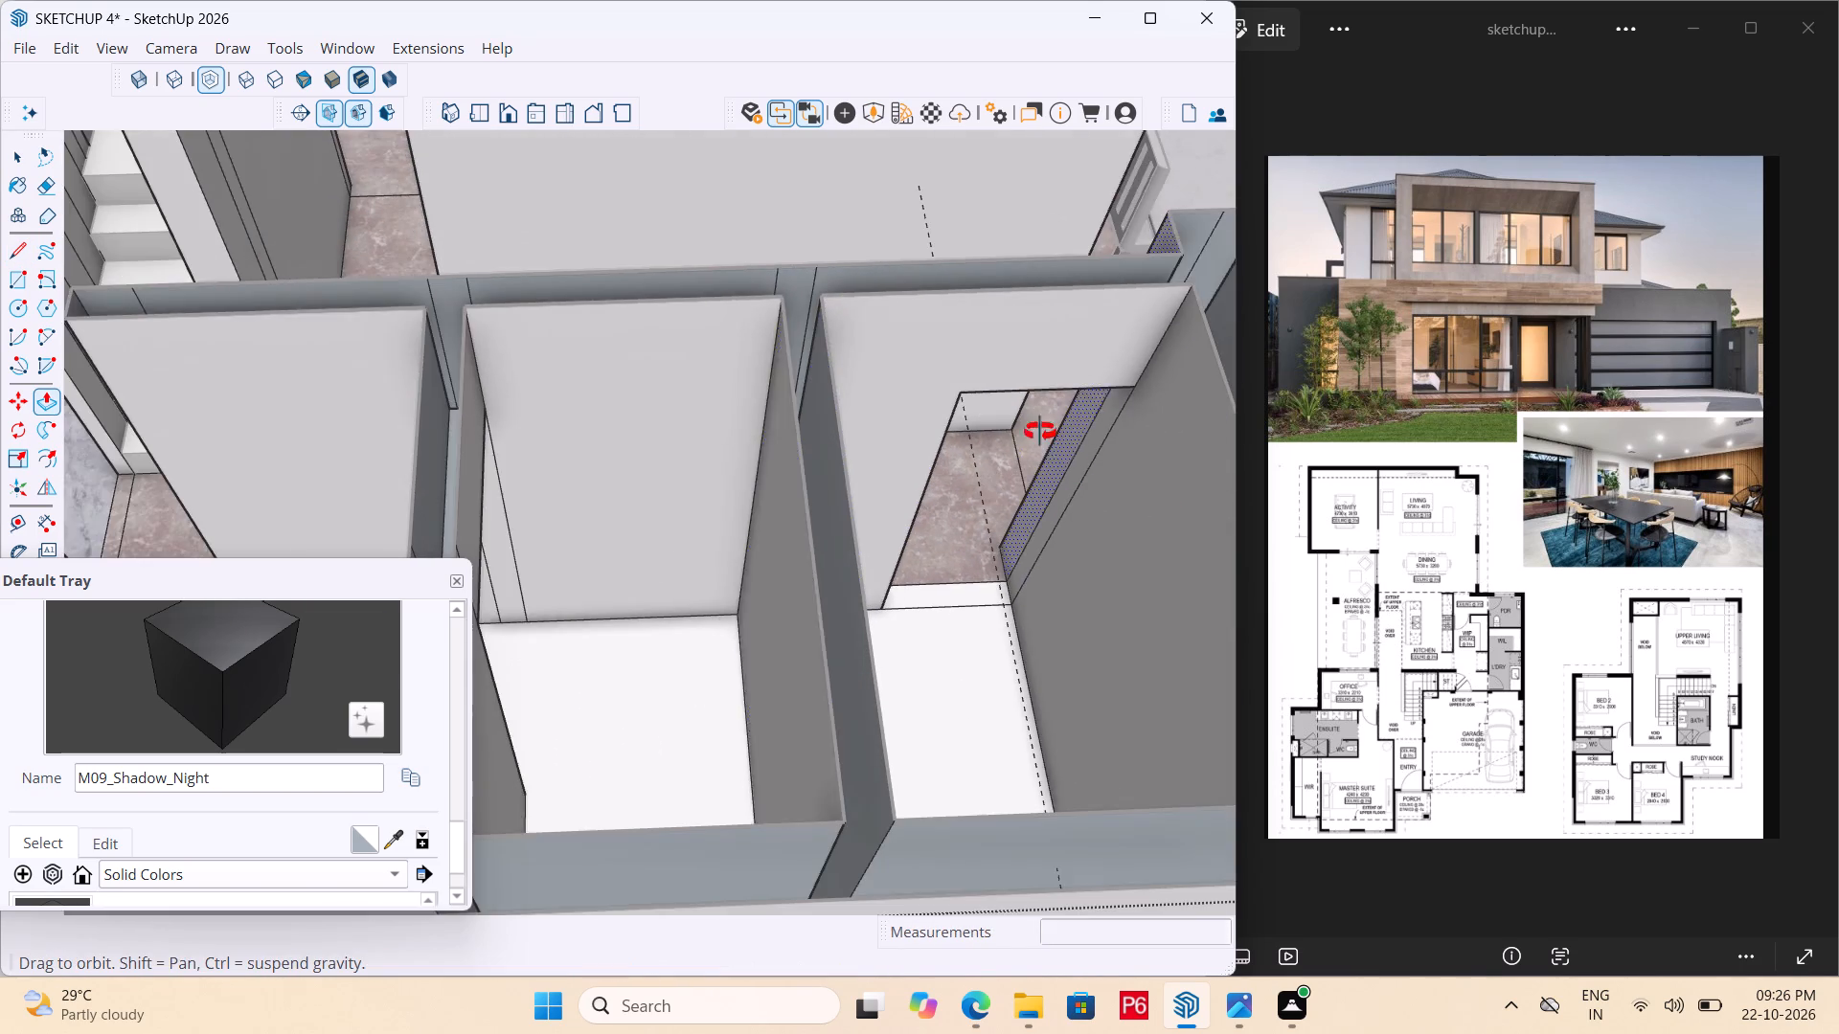
Erase the dashed guide line crossing the small room at the door header's height.
{"action": "middle_click_drag", "start_coordinate": [1040, 432], "coordinate": [718, 337]}
{"action": "key", "text": "e"}
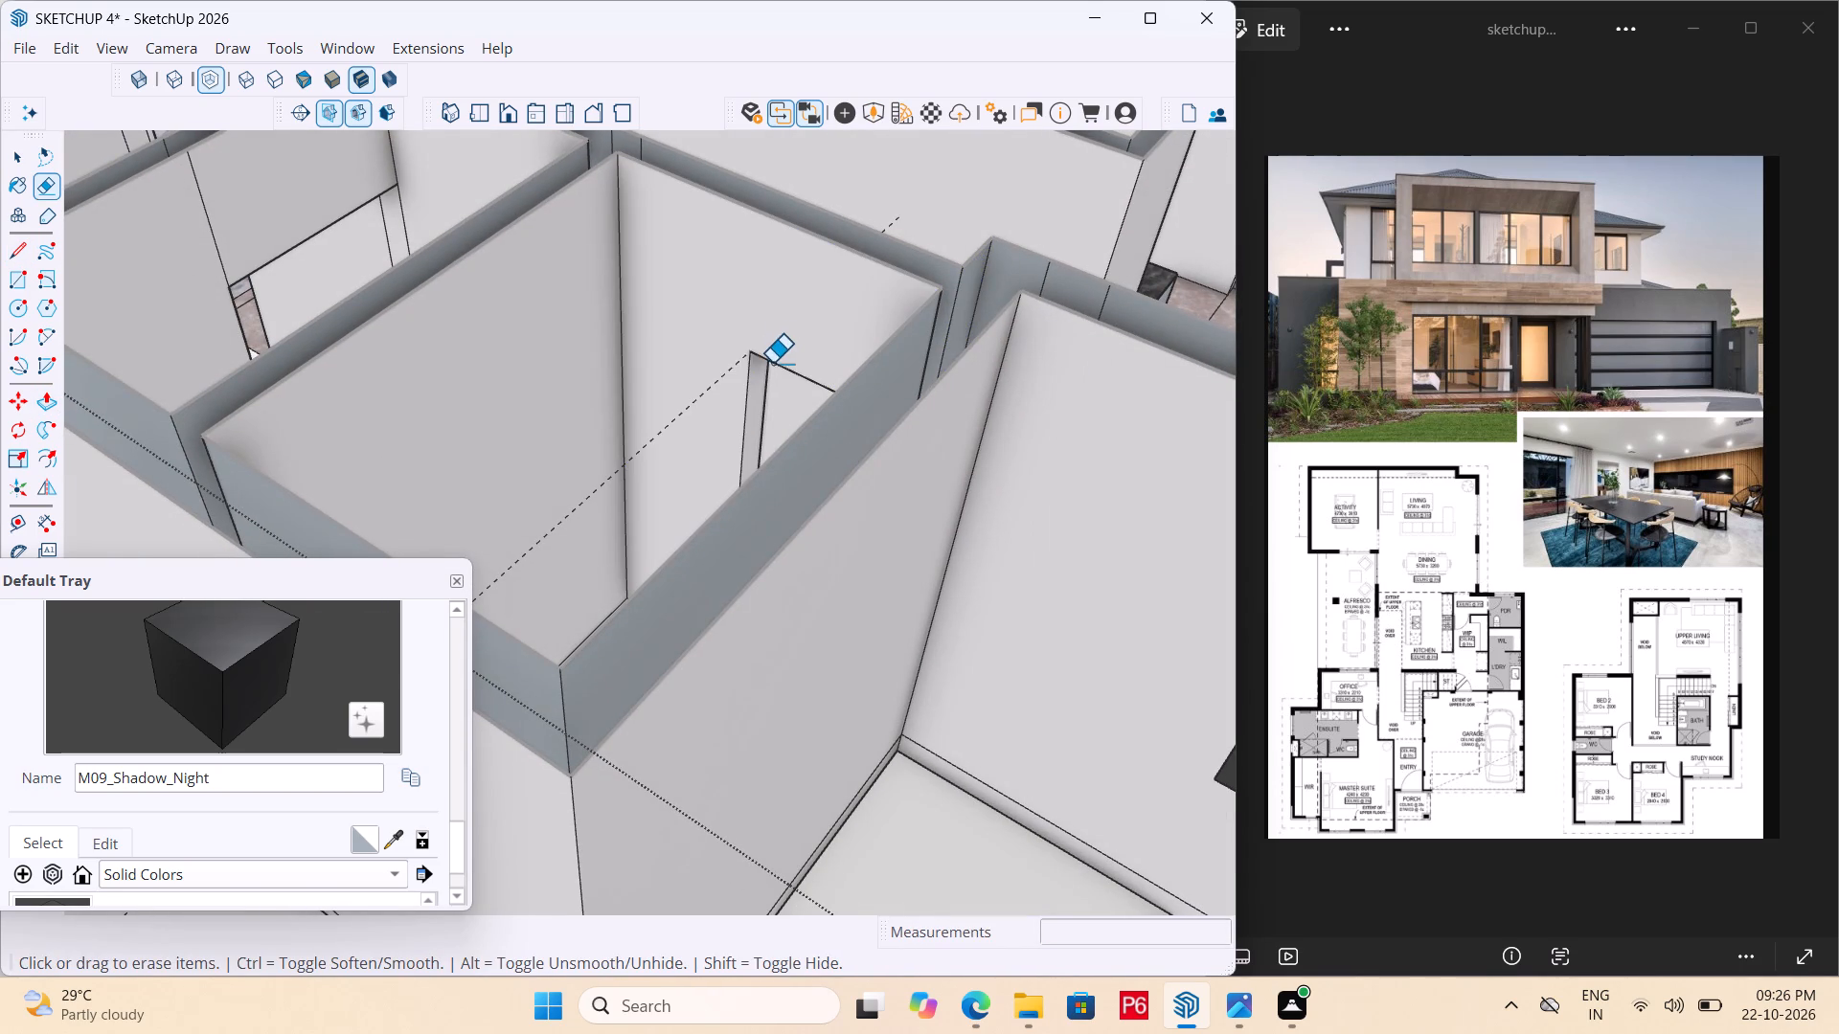
{"action": "left_click_drag", "start_coordinate": [726, 380], "coordinate": [725, 369]}
Save the house model with the second small room's door header.
{"action": "key", "text": "ctrl+s"}
{"action": "key", "text": "ctrl+s"}
{"action": "key", "text": "ctrl+s"}
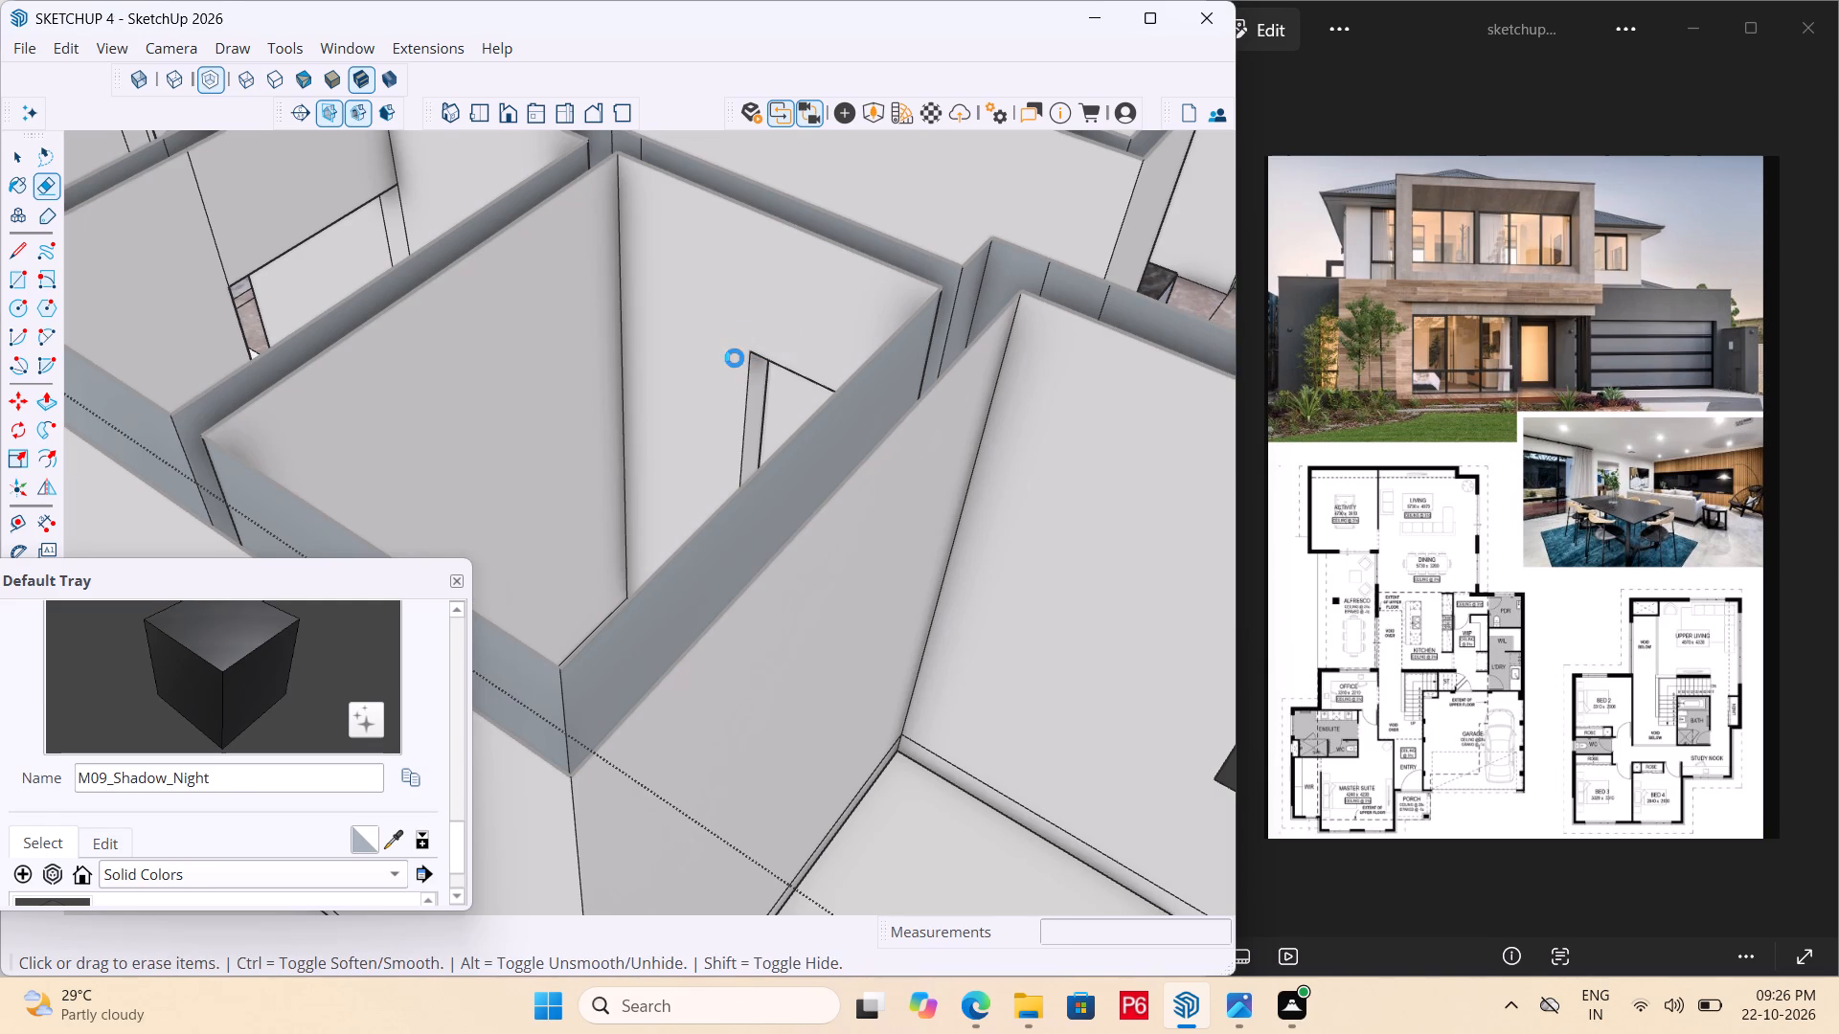
{"action": "key", "text": "ctrl+s"}
{"action": "key", "text": "ctrl+s"}
{"action": "key", "text": "ctrl+s"}
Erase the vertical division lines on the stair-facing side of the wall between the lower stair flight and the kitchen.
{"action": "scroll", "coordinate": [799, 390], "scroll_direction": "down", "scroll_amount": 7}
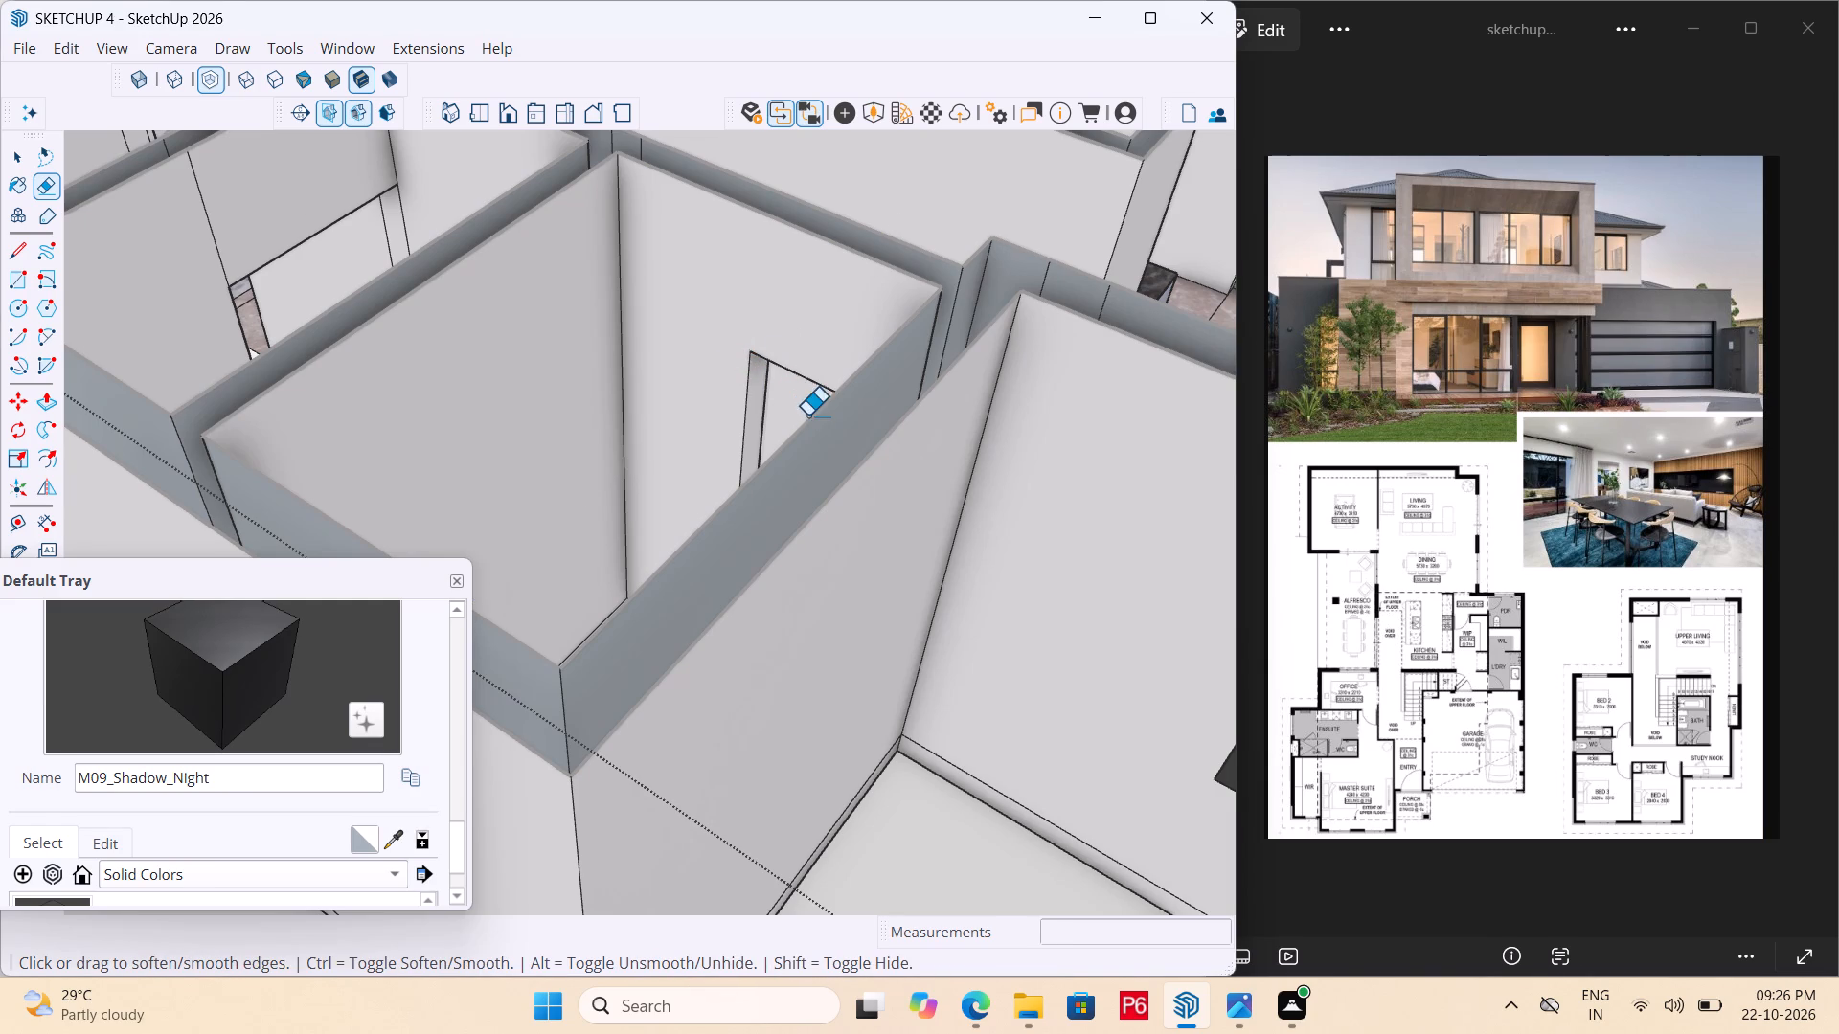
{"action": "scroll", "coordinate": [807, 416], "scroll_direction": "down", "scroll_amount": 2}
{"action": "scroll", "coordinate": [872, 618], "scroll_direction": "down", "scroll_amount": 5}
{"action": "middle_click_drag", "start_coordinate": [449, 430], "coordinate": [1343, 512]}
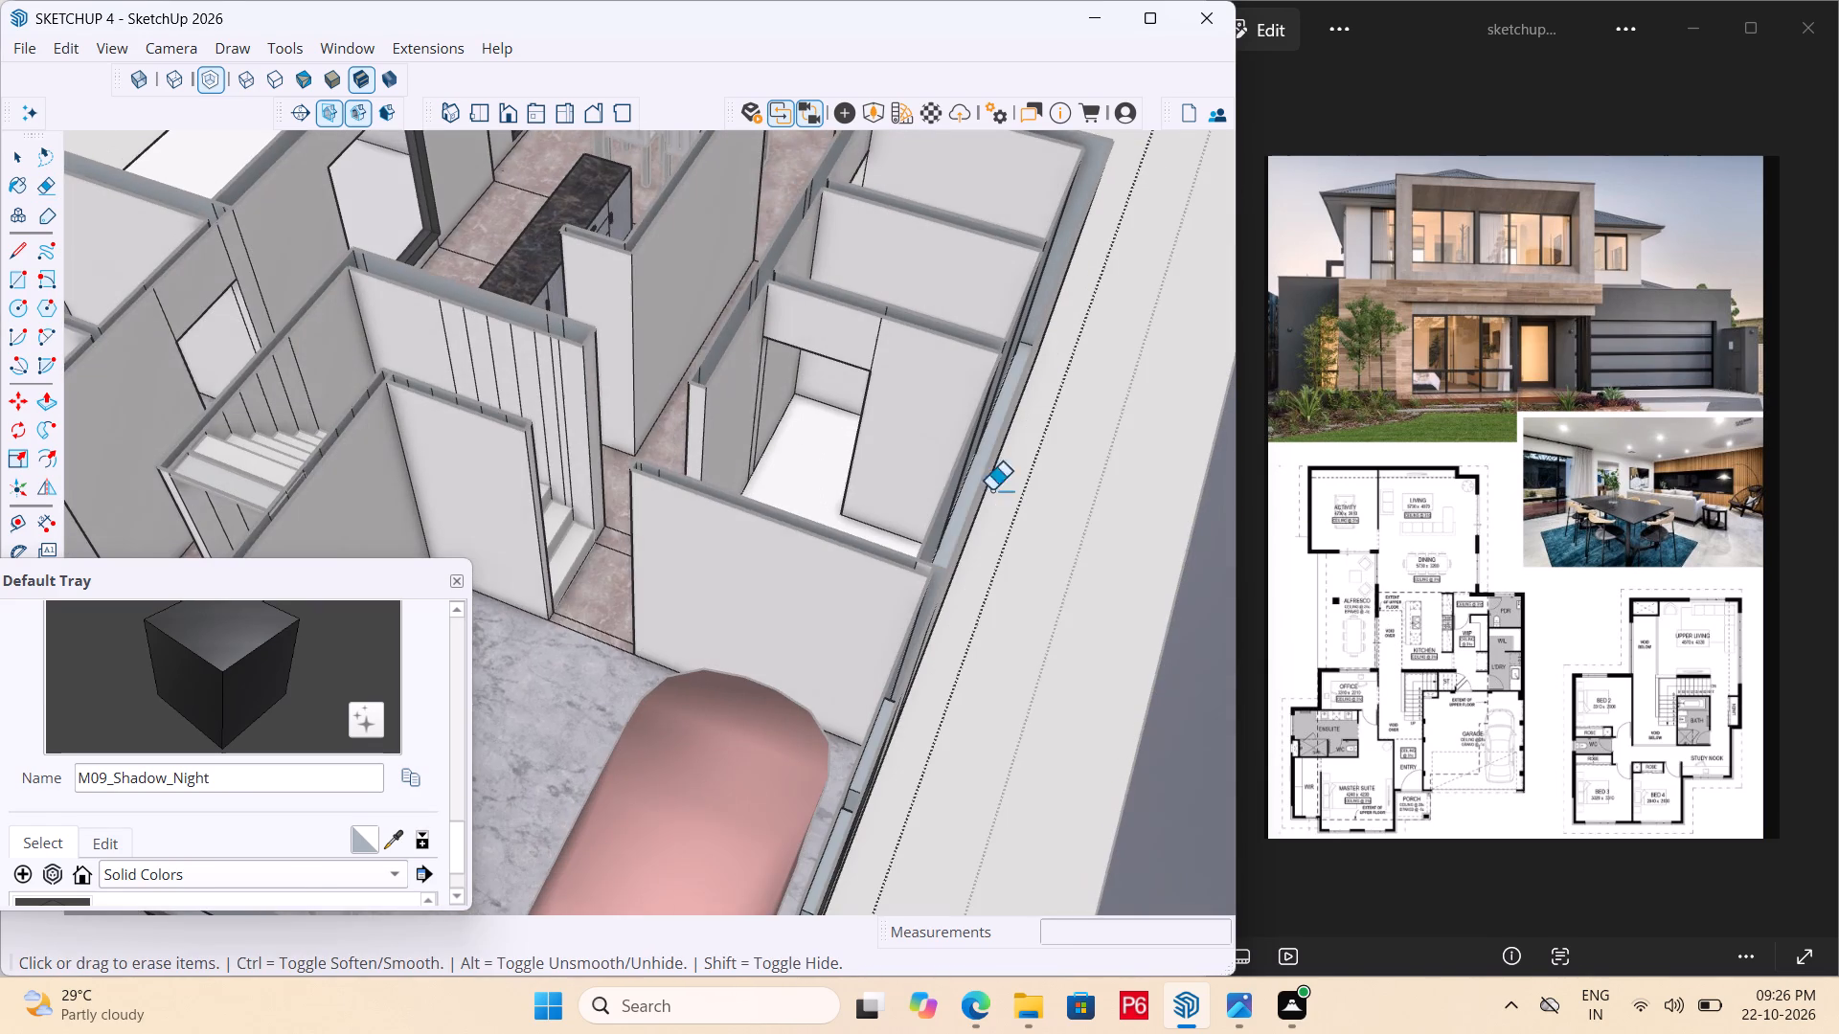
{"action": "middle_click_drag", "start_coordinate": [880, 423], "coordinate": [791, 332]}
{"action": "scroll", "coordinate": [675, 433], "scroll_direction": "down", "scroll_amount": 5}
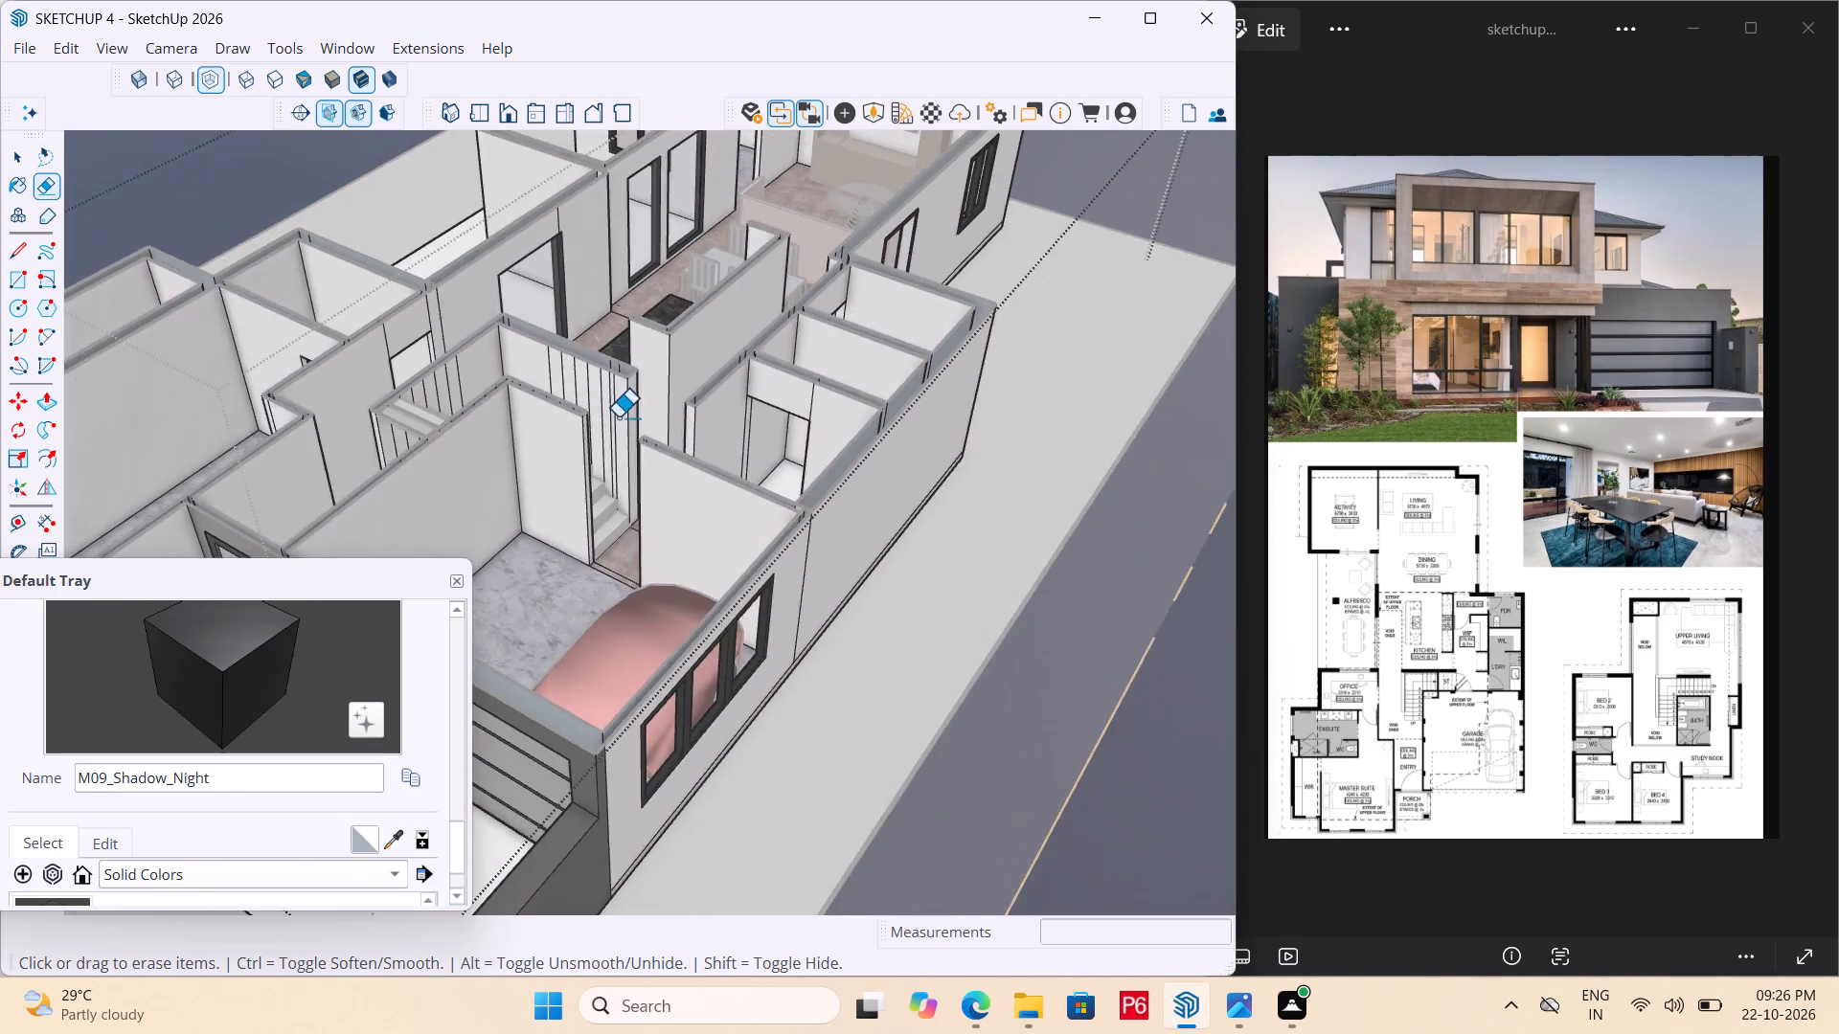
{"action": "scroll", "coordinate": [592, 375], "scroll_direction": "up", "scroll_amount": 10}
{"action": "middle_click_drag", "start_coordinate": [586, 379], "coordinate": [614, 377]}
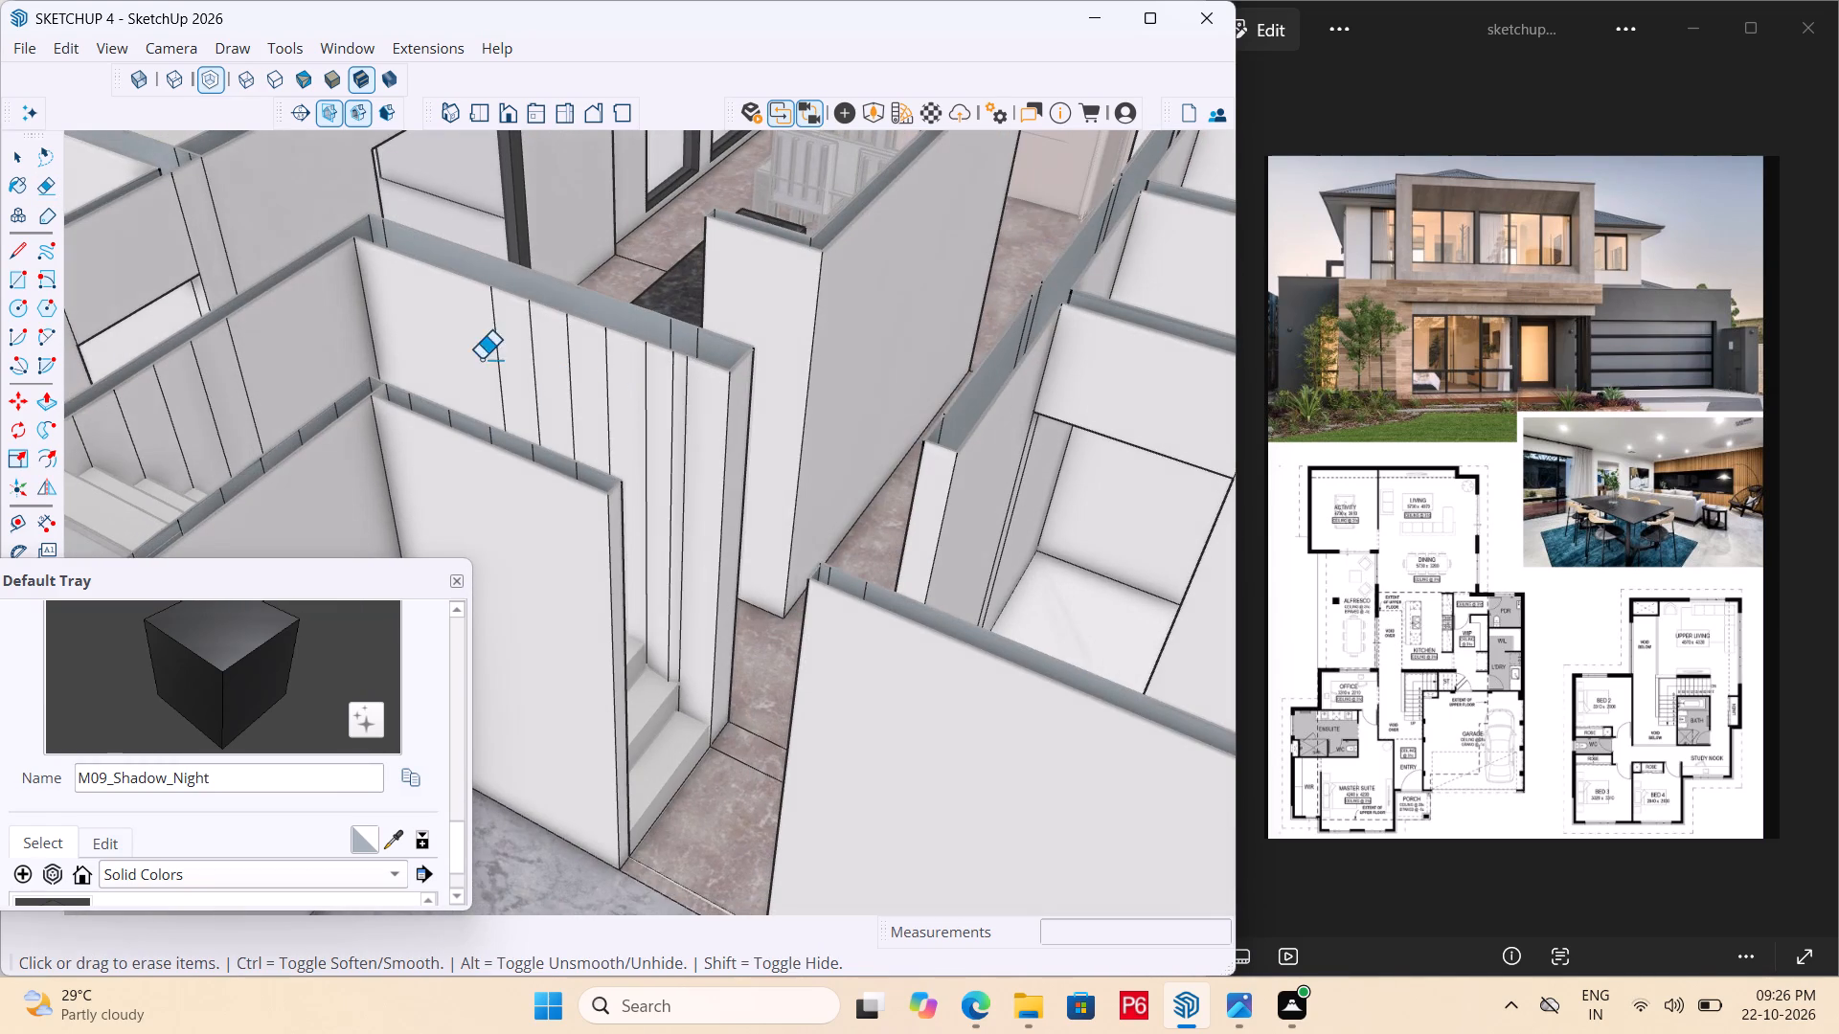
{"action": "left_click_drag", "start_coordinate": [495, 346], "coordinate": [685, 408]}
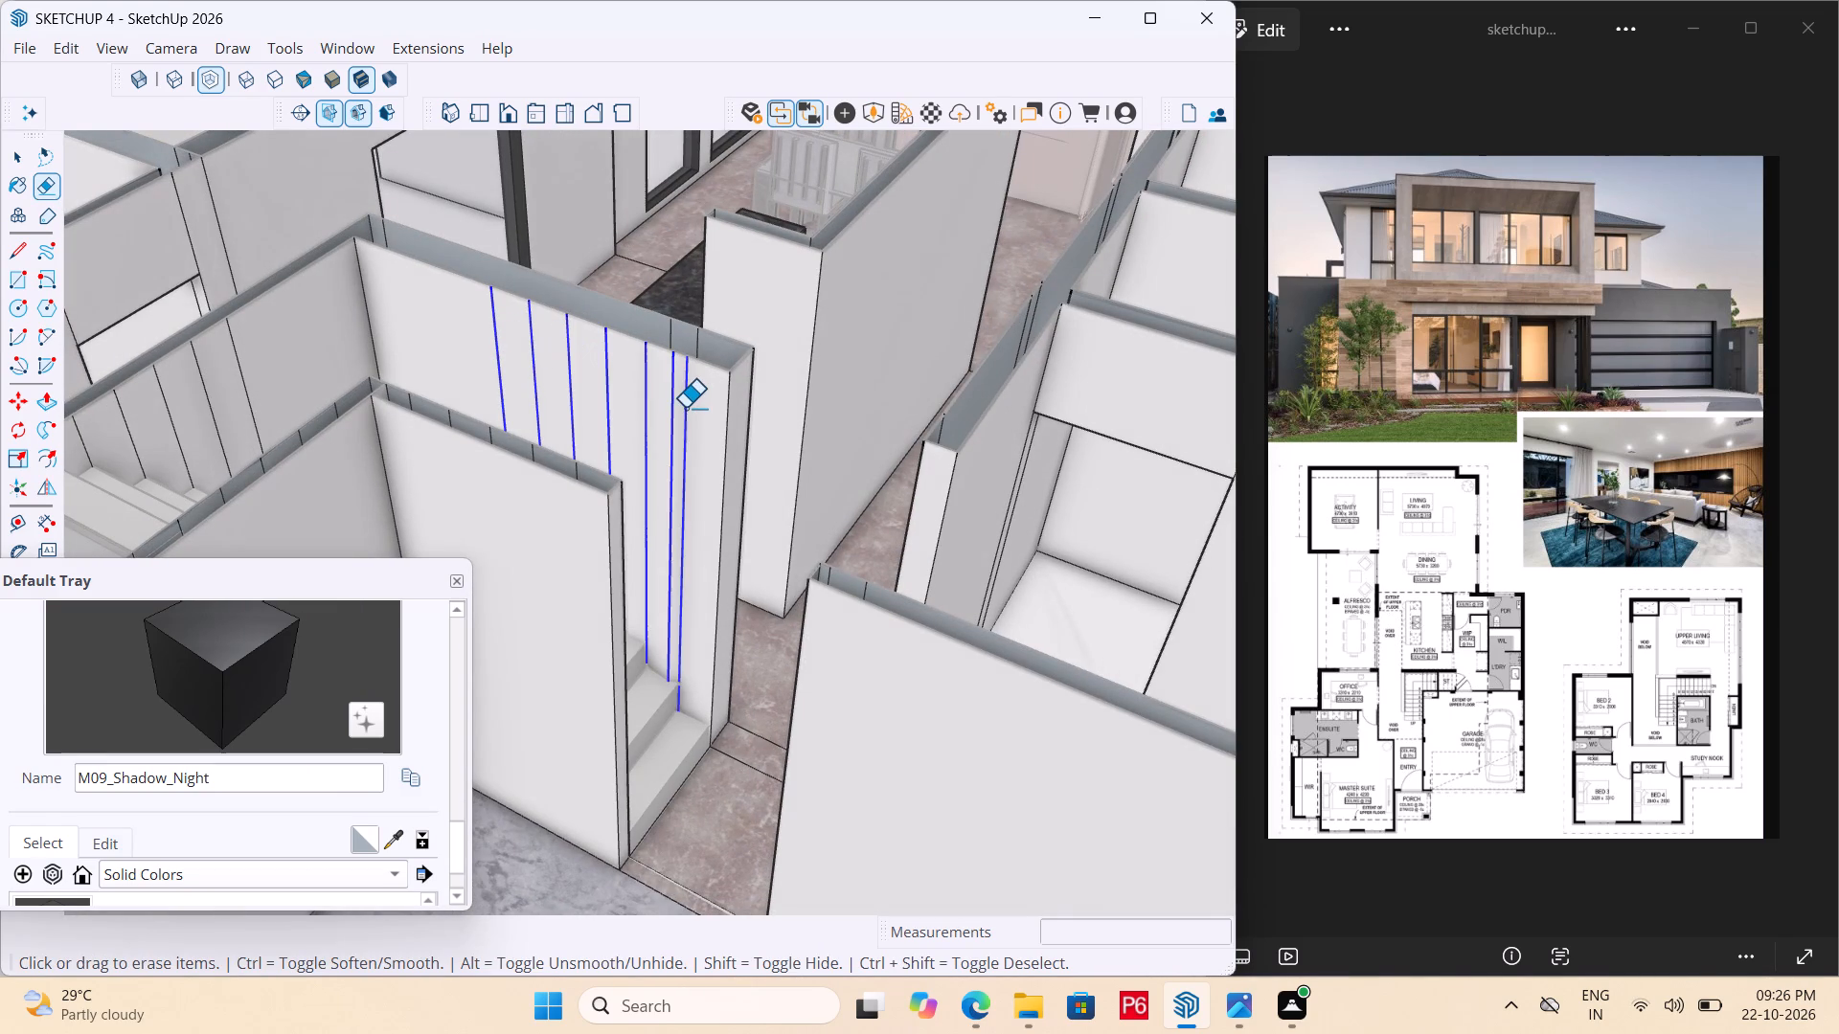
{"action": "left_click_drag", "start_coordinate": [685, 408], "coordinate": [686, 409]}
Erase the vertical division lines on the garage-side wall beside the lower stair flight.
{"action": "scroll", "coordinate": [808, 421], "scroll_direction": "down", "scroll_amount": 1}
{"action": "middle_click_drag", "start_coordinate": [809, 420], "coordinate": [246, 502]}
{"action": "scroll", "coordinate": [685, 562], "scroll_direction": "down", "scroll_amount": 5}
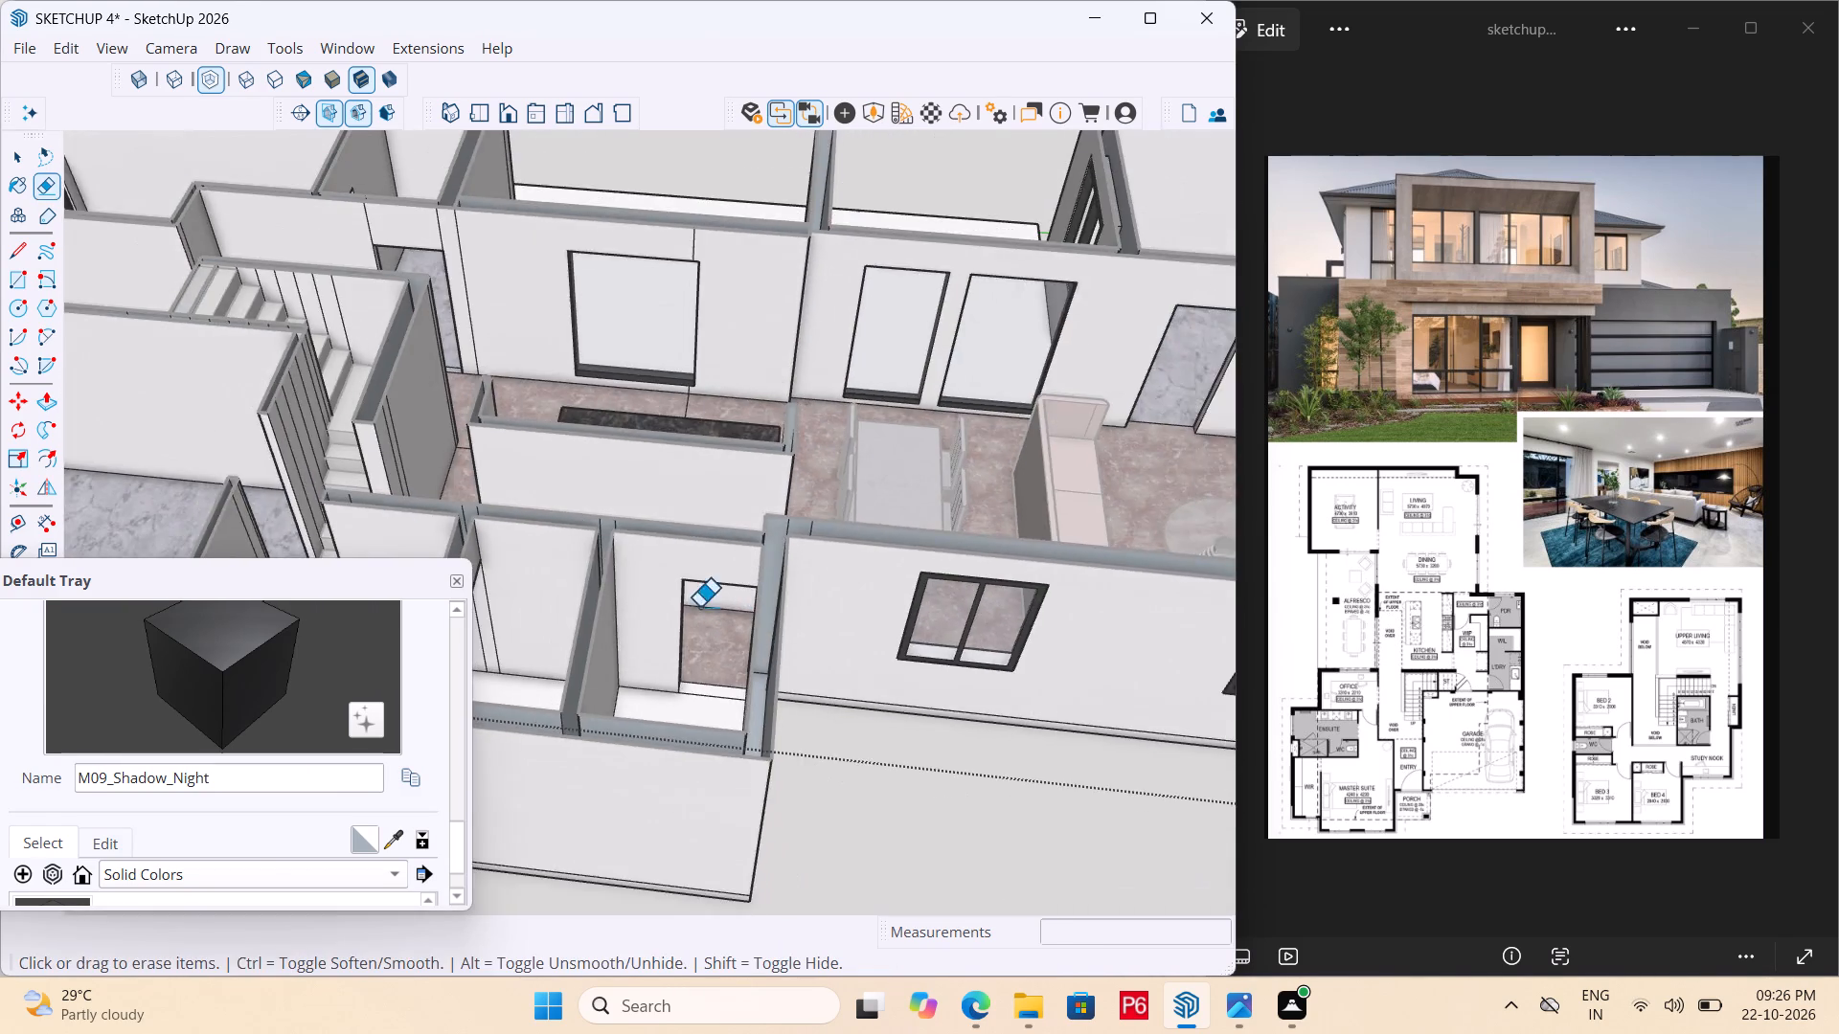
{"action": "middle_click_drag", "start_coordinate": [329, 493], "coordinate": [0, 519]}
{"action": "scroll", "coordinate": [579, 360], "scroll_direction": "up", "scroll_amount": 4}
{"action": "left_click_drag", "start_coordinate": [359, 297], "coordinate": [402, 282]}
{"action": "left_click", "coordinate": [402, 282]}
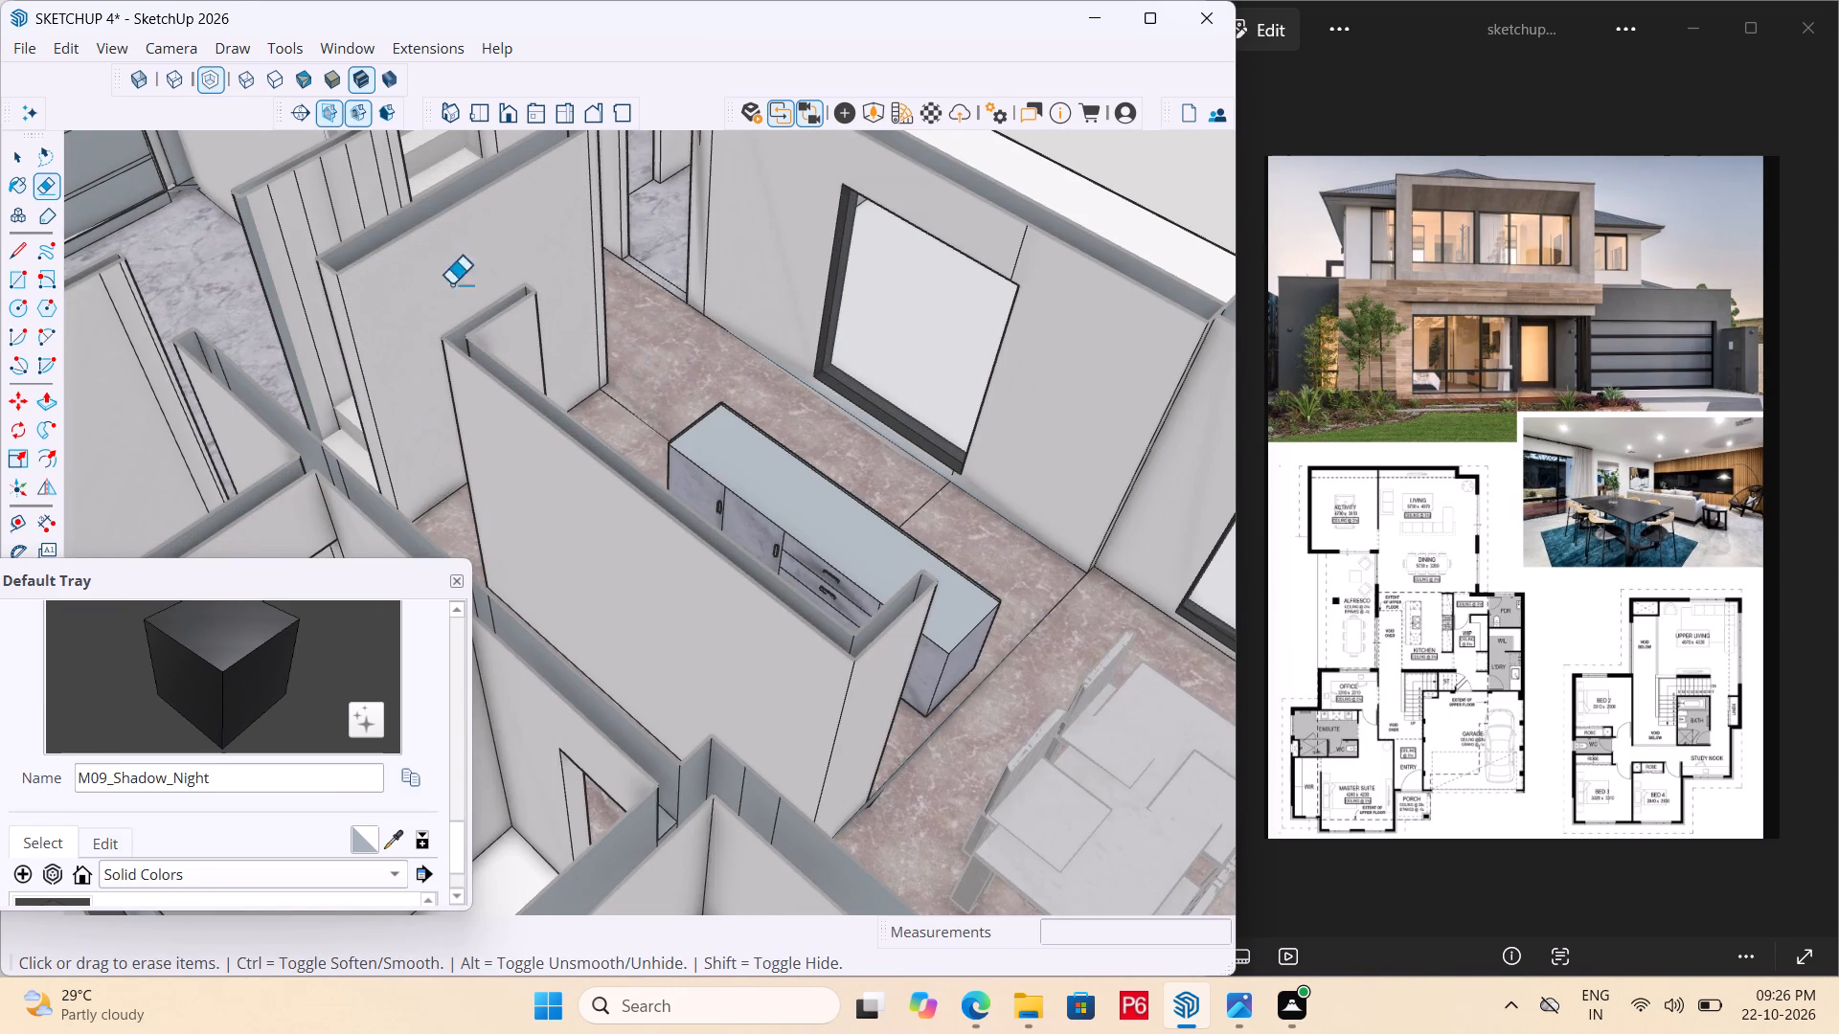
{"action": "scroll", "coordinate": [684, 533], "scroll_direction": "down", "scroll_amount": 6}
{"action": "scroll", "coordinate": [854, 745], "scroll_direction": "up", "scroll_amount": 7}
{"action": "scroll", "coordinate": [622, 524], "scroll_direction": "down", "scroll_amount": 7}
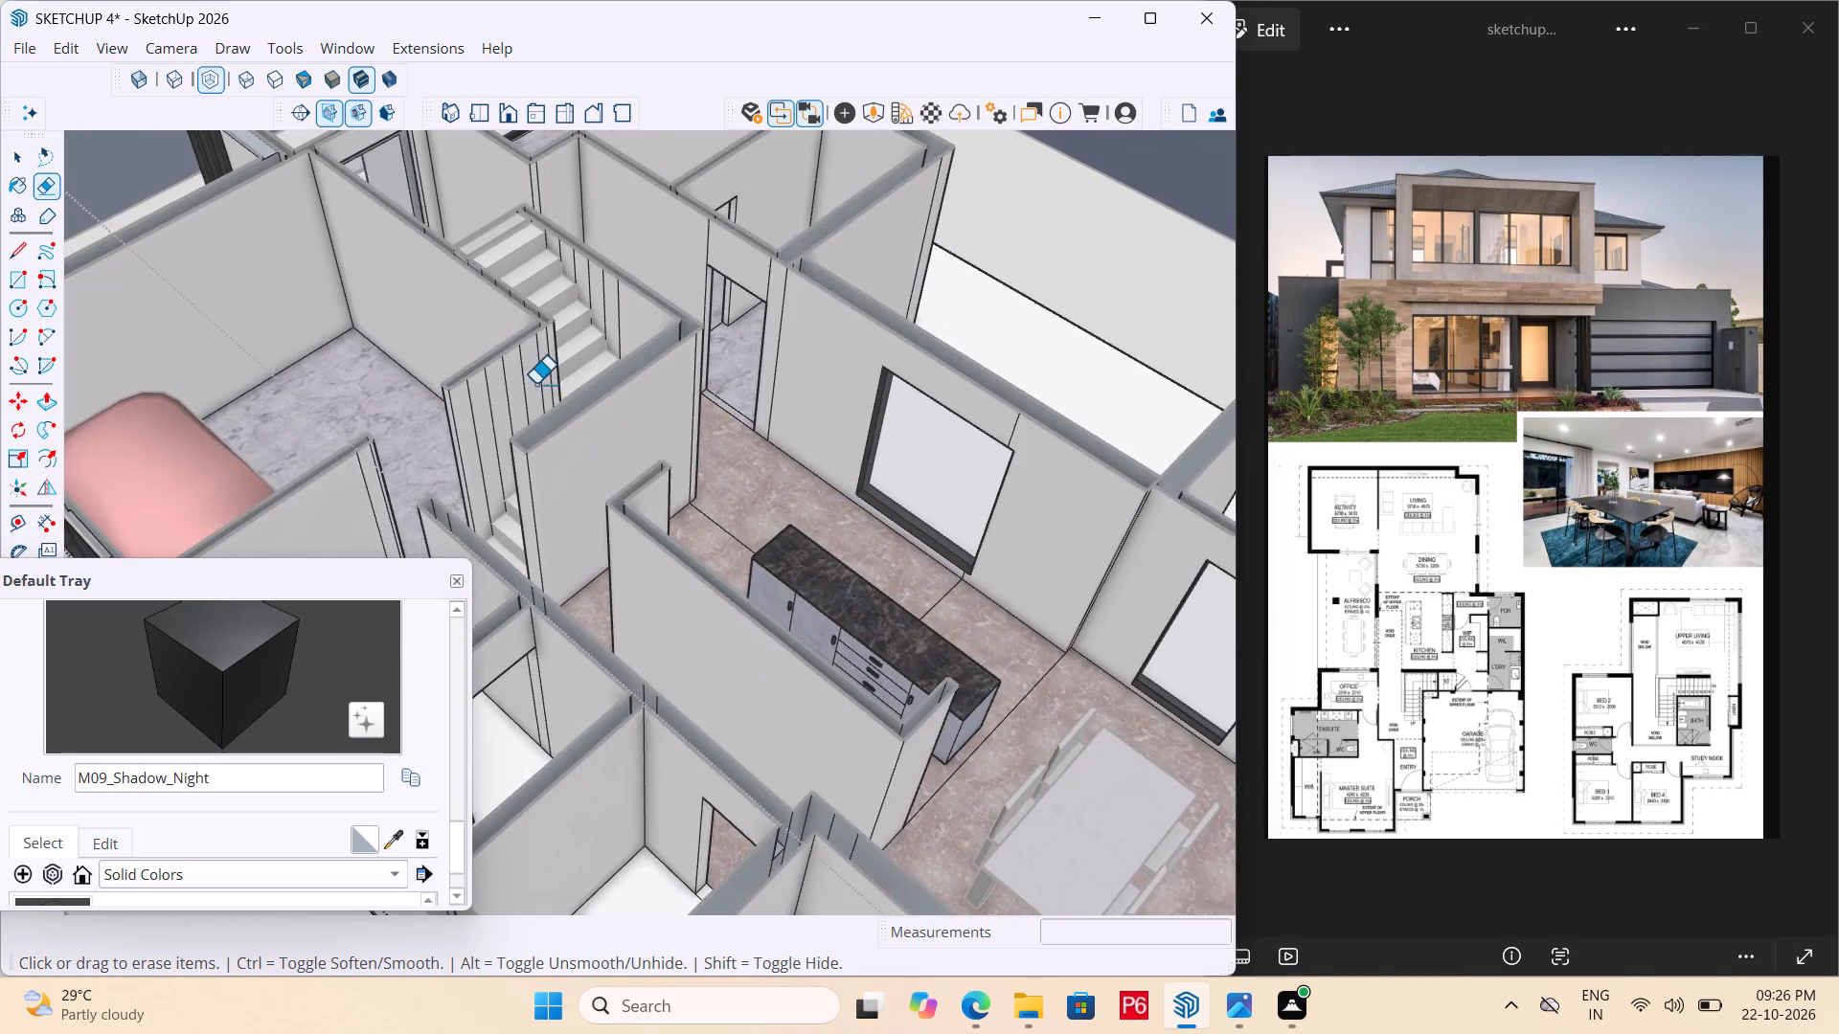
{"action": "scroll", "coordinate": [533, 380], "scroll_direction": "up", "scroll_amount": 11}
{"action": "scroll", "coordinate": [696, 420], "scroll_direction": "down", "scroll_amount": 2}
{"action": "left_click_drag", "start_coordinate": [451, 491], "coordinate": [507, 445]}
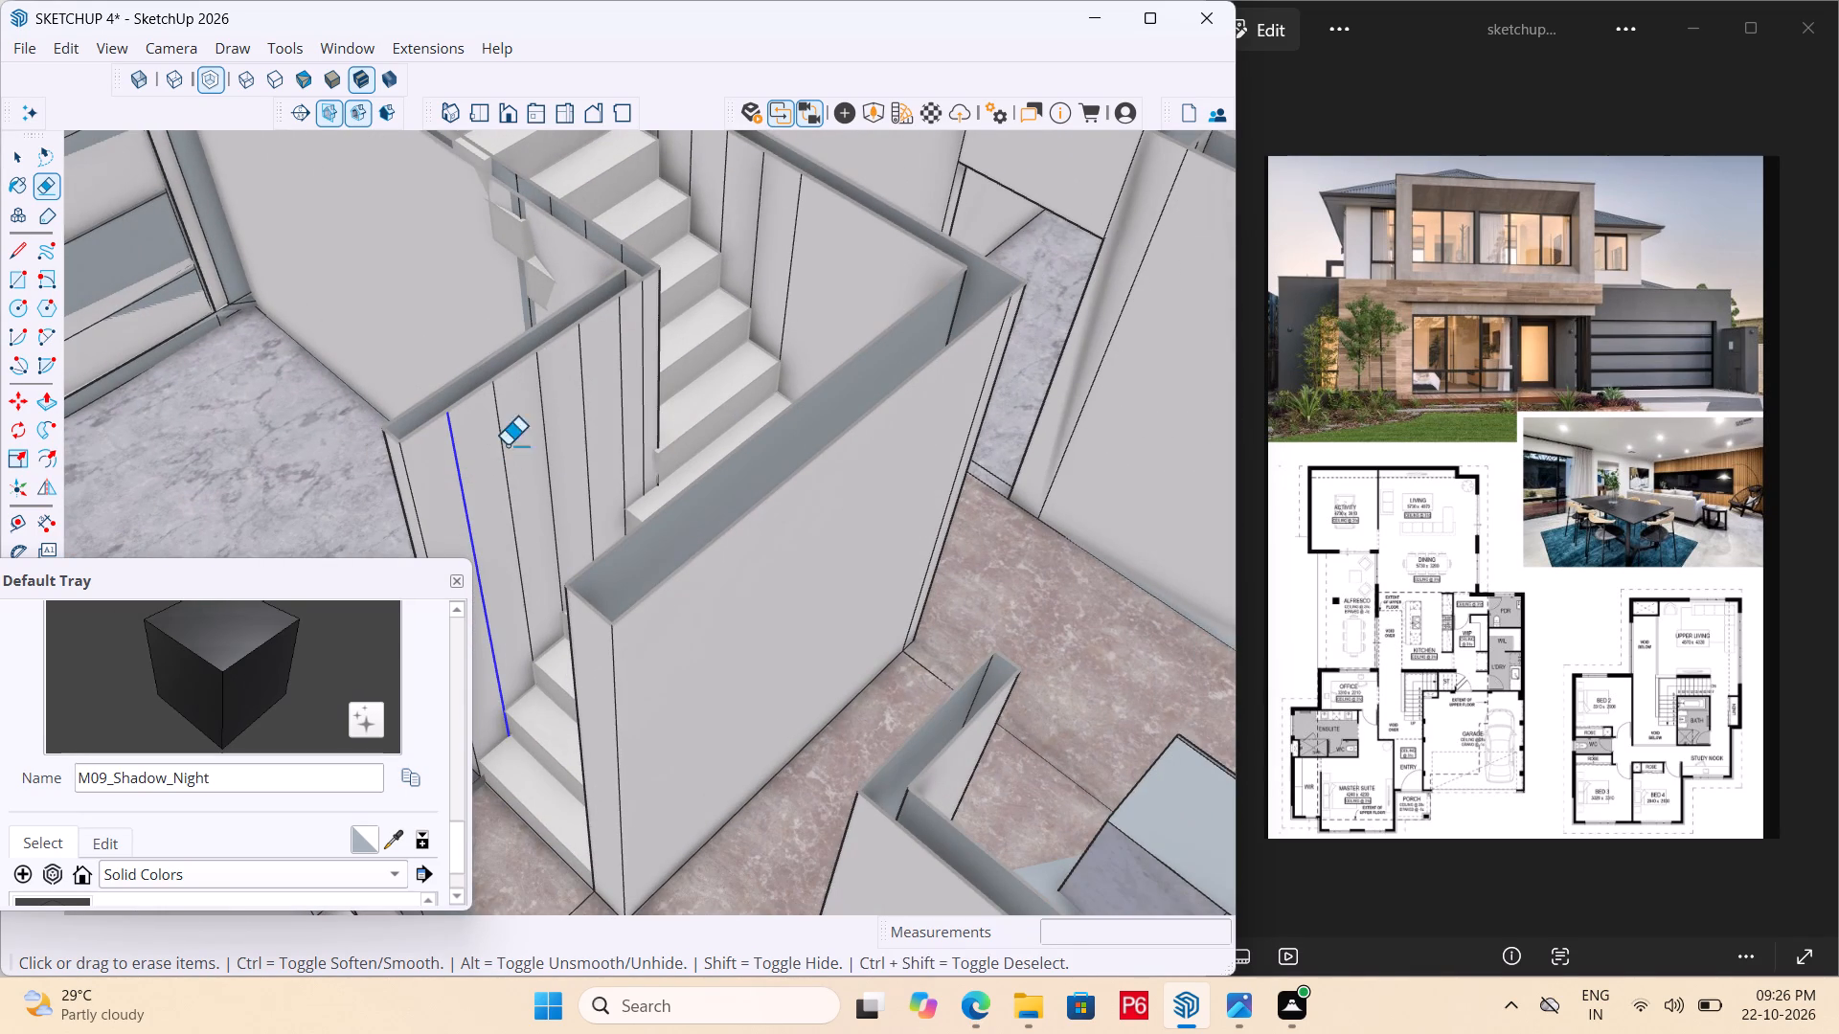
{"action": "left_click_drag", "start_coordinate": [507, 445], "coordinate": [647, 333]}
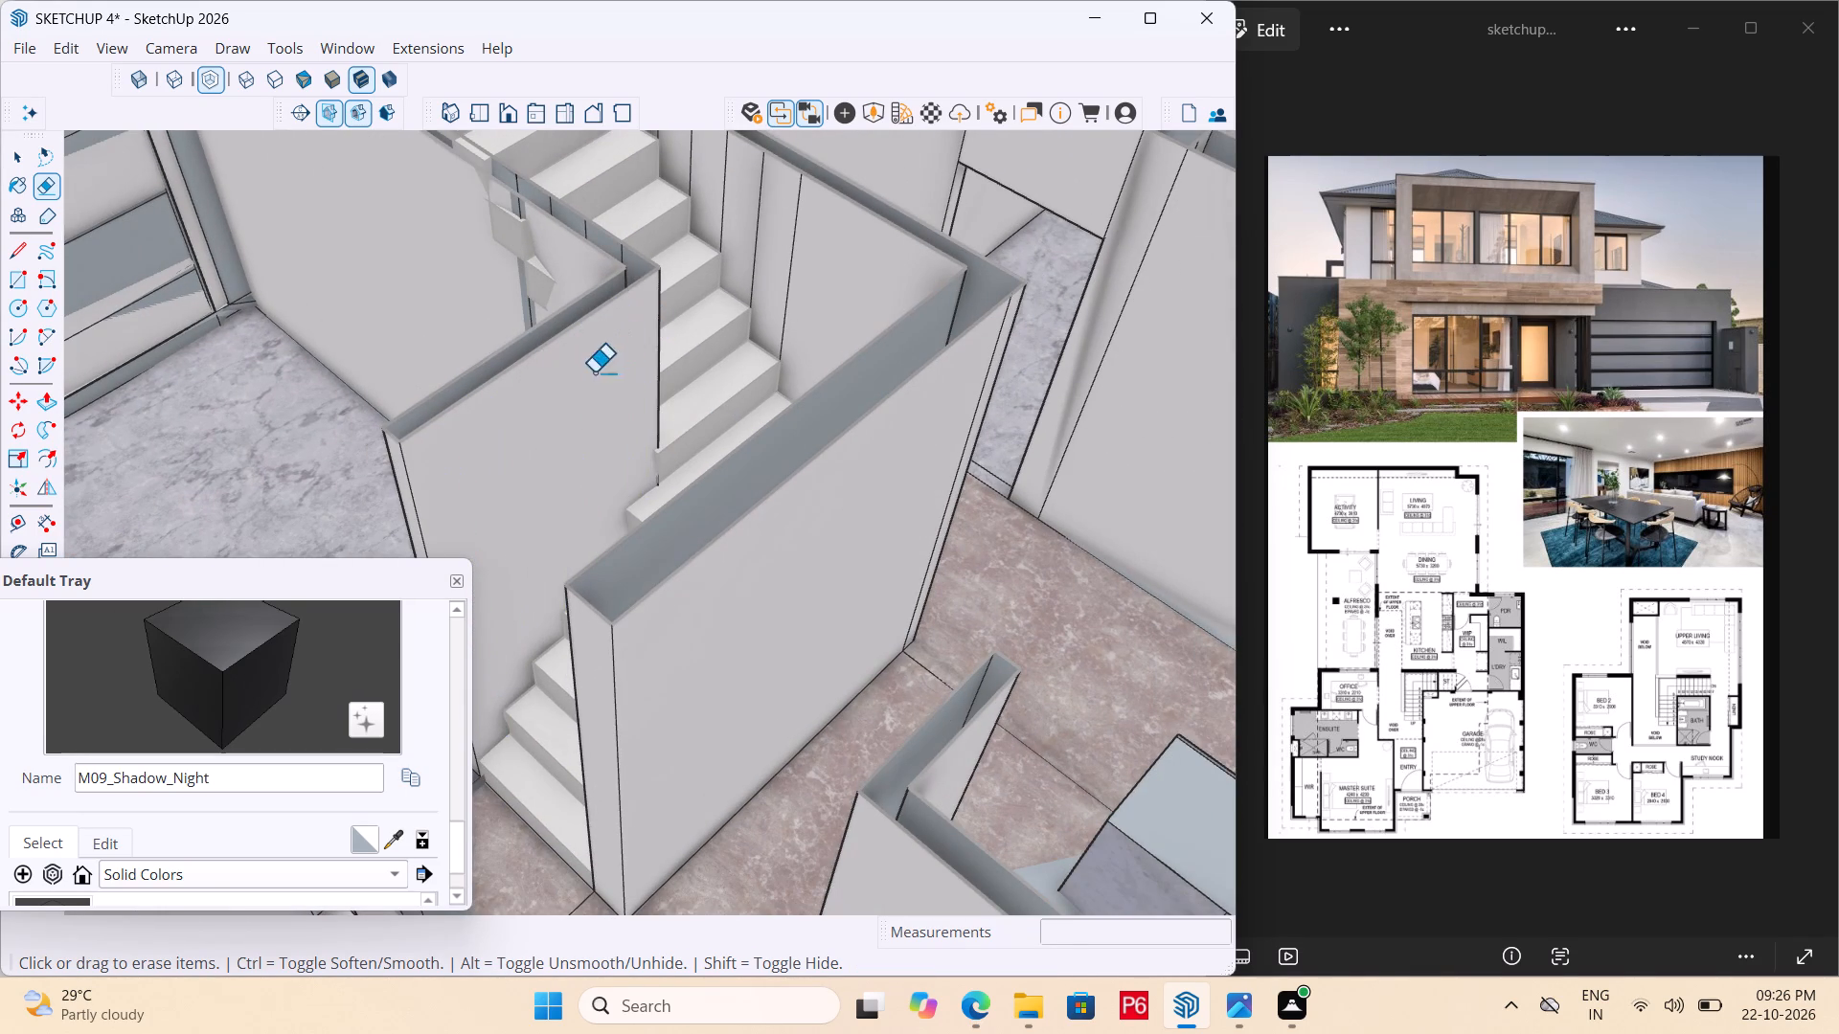
Save the house model with the cleaned walls around the lower stair flight.
{"action": "scroll", "coordinate": [577, 416], "scroll_direction": "down", "scroll_amount": 5}
{"action": "middle_click_drag", "start_coordinate": [488, 437], "coordinate": [245, 548]}
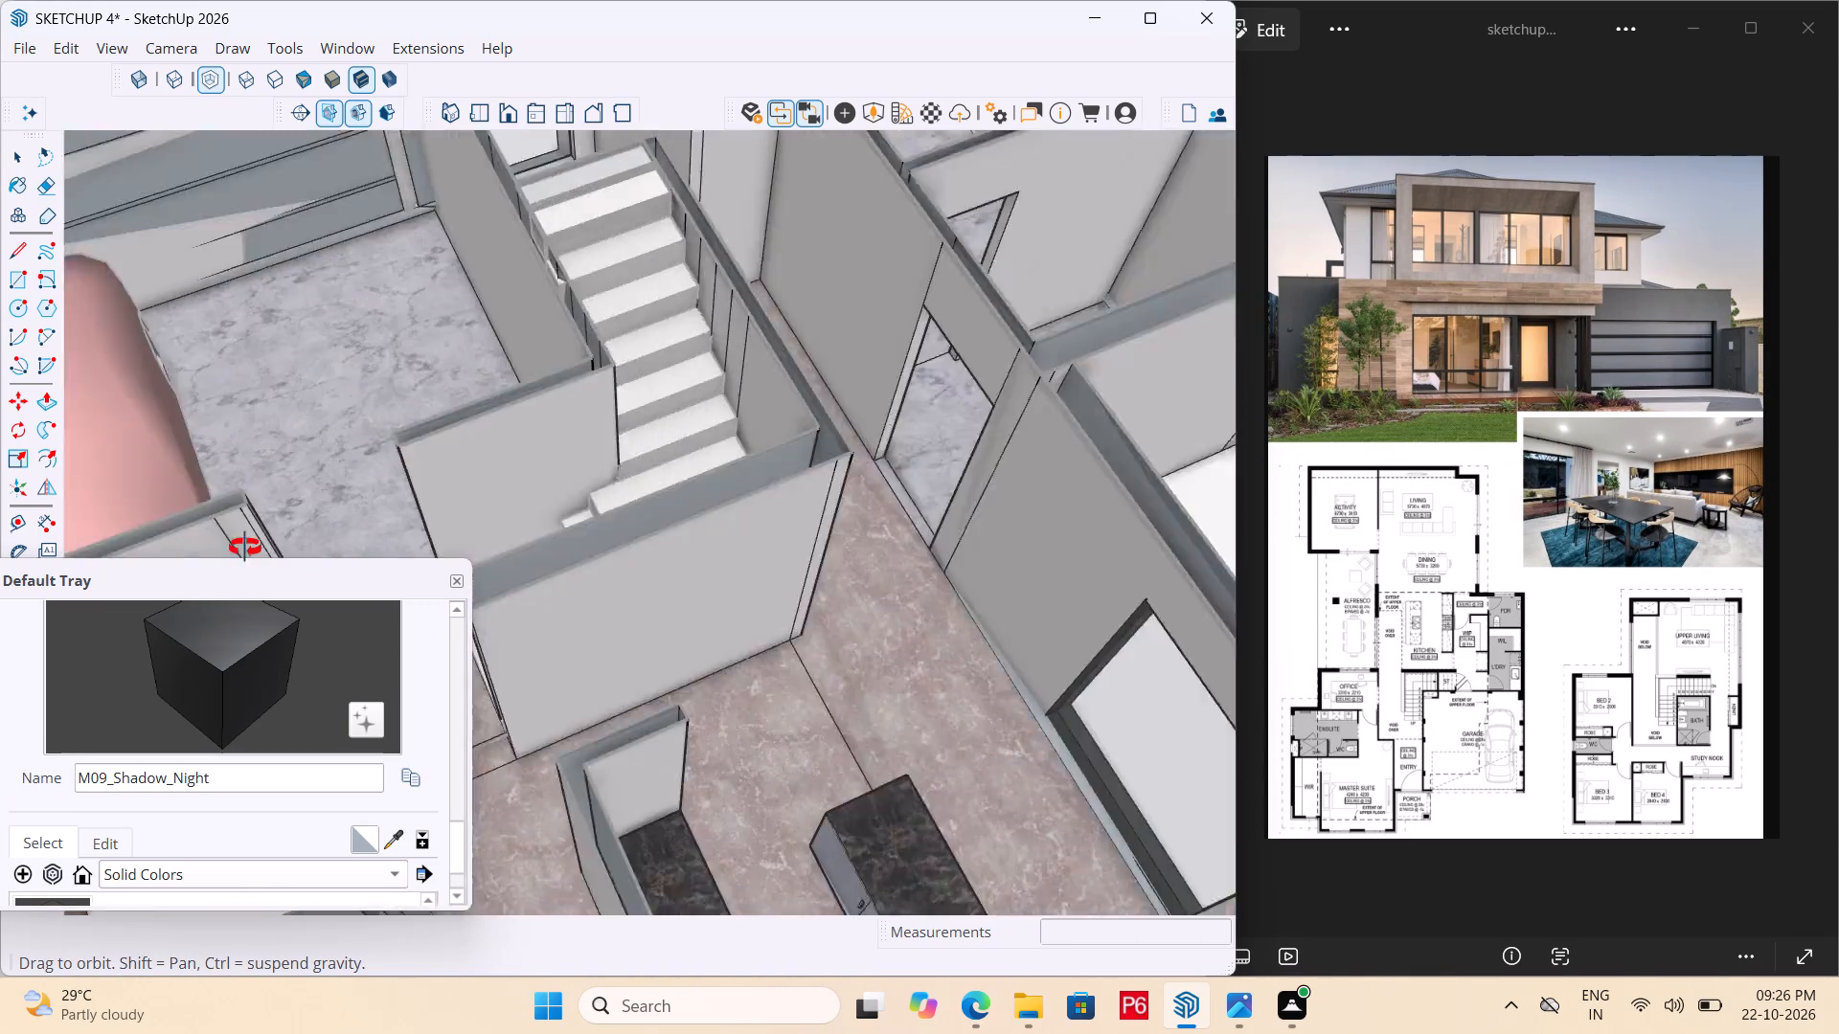
{"action": "middle_click_drag", "start_coordinate": [245, 548], "coordinate": [262, 522]}
{"action": "scroll", "coordinate": [624, 366], "scroll_direction": "up", "scroll_amount": 7}
{"action": "middle_click_drag", "start_coordinate": [811, 313], "coordinate": [1109, 316]}
{"action": "scroll", "coordinate": [448, 656], "scroll_direction": "down", "scroll_amount": 7}
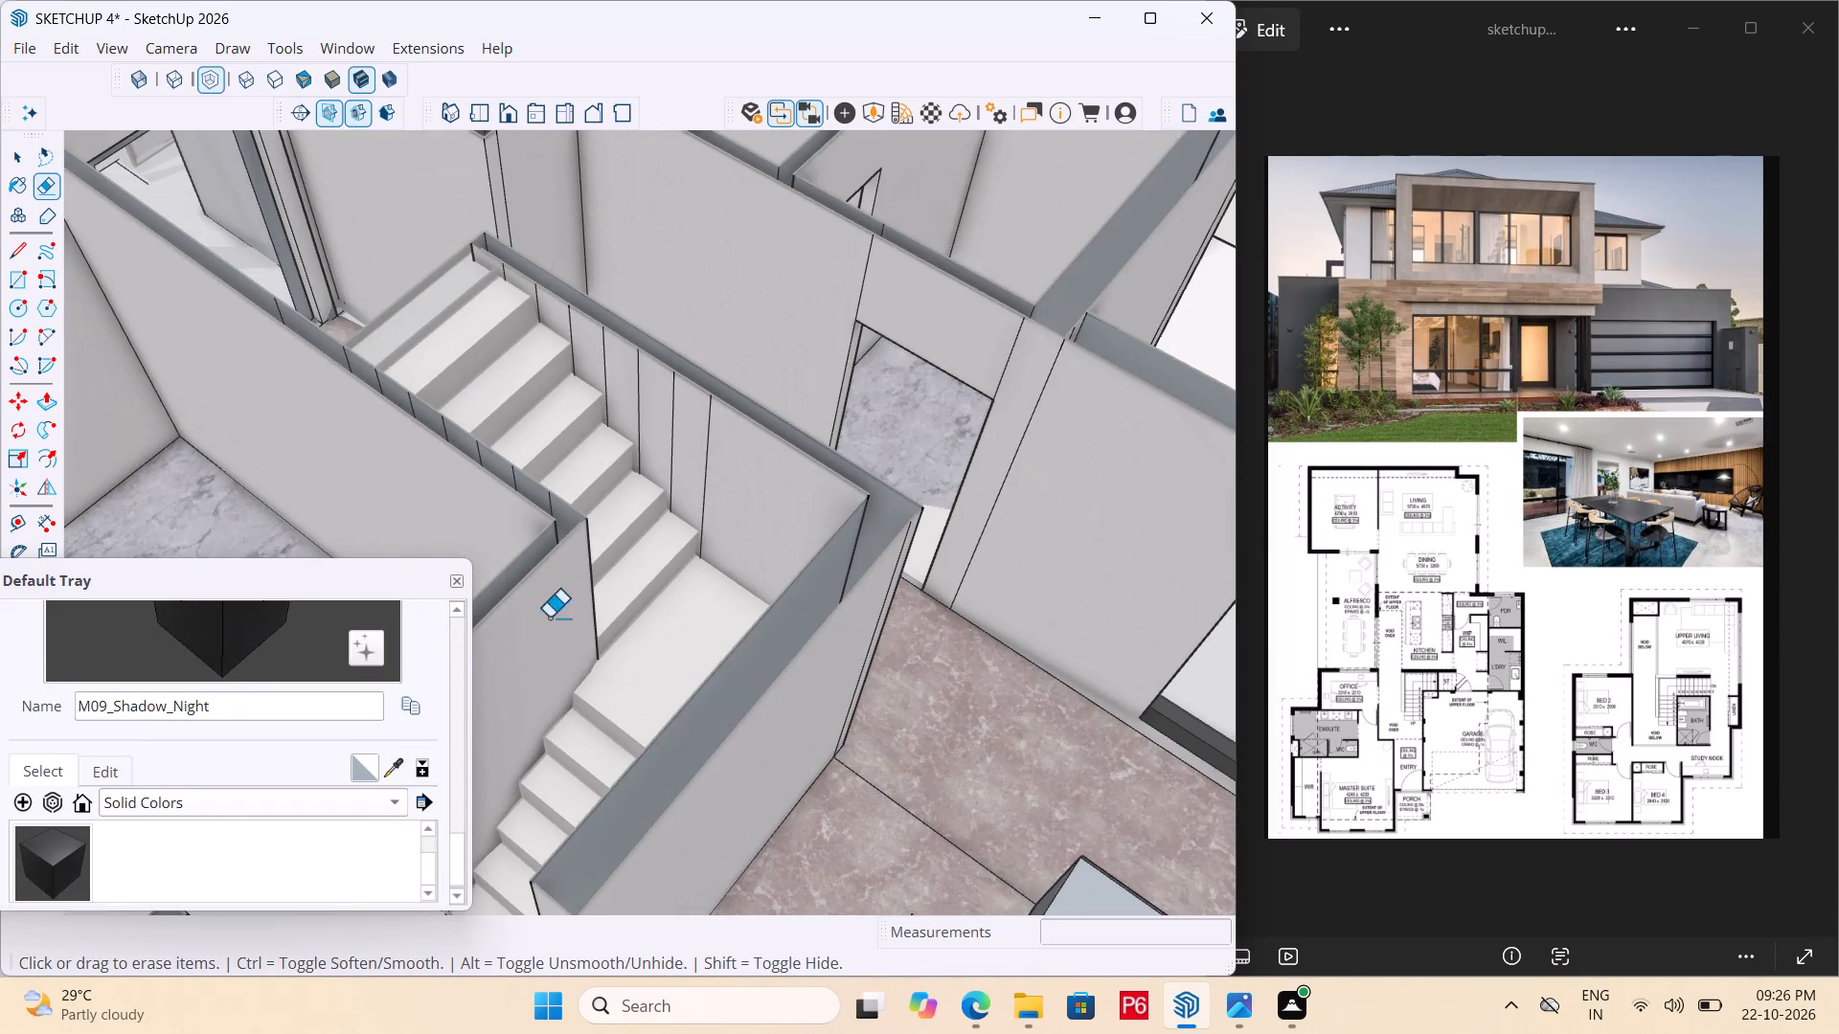
{"action": "key", "text": "ctrl+s"}
{"action": "key", "text": "ctrl+s"}
{"action": "key", "text": "ctrl+s"}
{"action": "key", "text": "ctrl+s"}
{"action": "key", "text": "ctrl+s"}
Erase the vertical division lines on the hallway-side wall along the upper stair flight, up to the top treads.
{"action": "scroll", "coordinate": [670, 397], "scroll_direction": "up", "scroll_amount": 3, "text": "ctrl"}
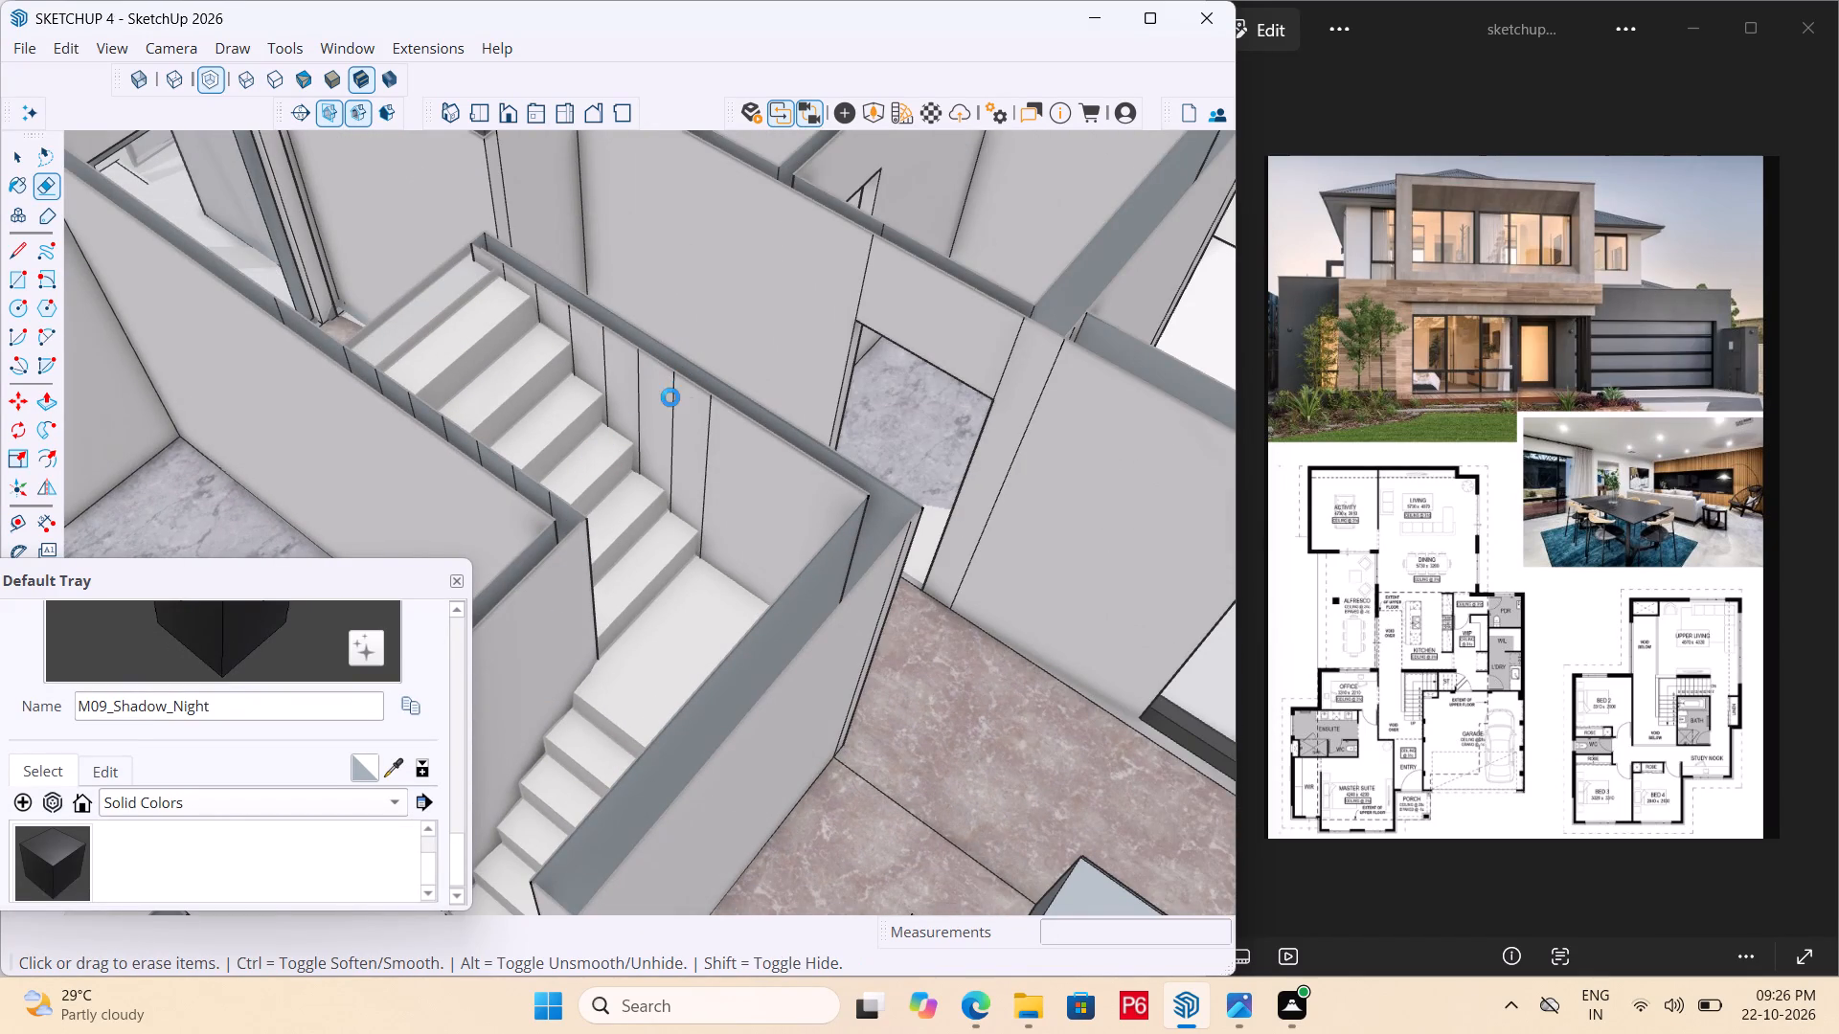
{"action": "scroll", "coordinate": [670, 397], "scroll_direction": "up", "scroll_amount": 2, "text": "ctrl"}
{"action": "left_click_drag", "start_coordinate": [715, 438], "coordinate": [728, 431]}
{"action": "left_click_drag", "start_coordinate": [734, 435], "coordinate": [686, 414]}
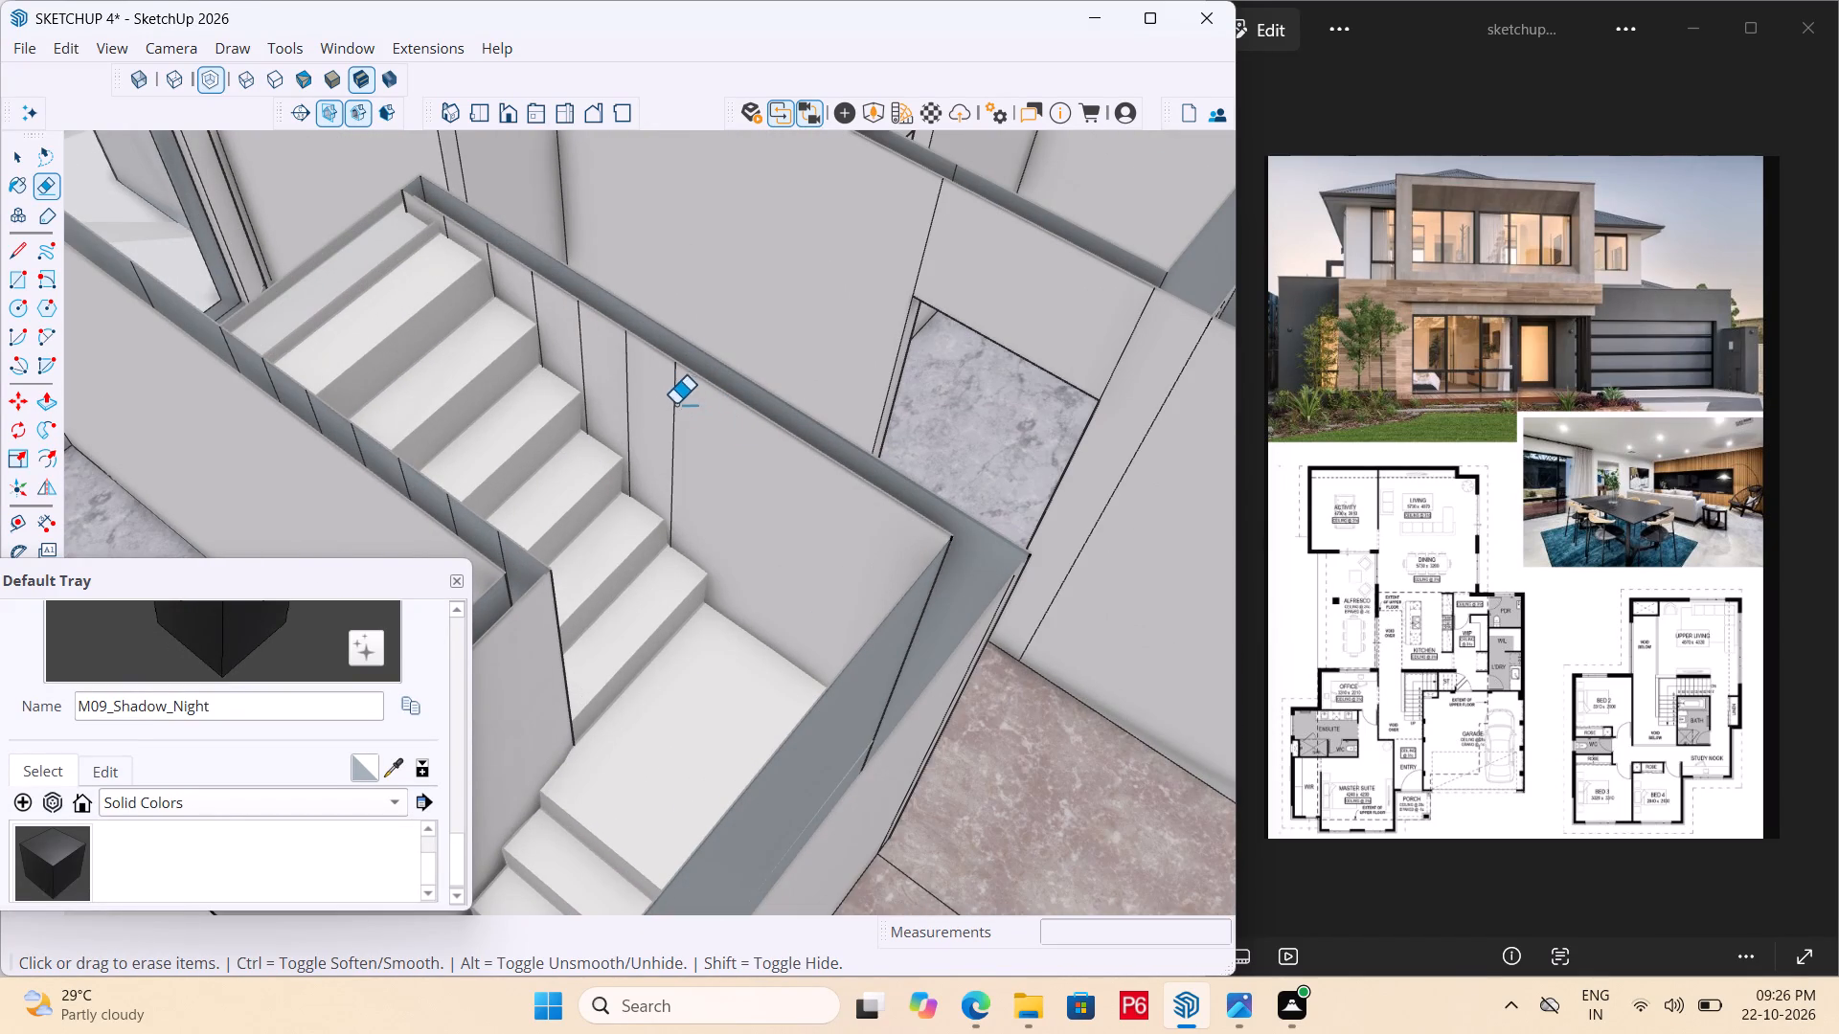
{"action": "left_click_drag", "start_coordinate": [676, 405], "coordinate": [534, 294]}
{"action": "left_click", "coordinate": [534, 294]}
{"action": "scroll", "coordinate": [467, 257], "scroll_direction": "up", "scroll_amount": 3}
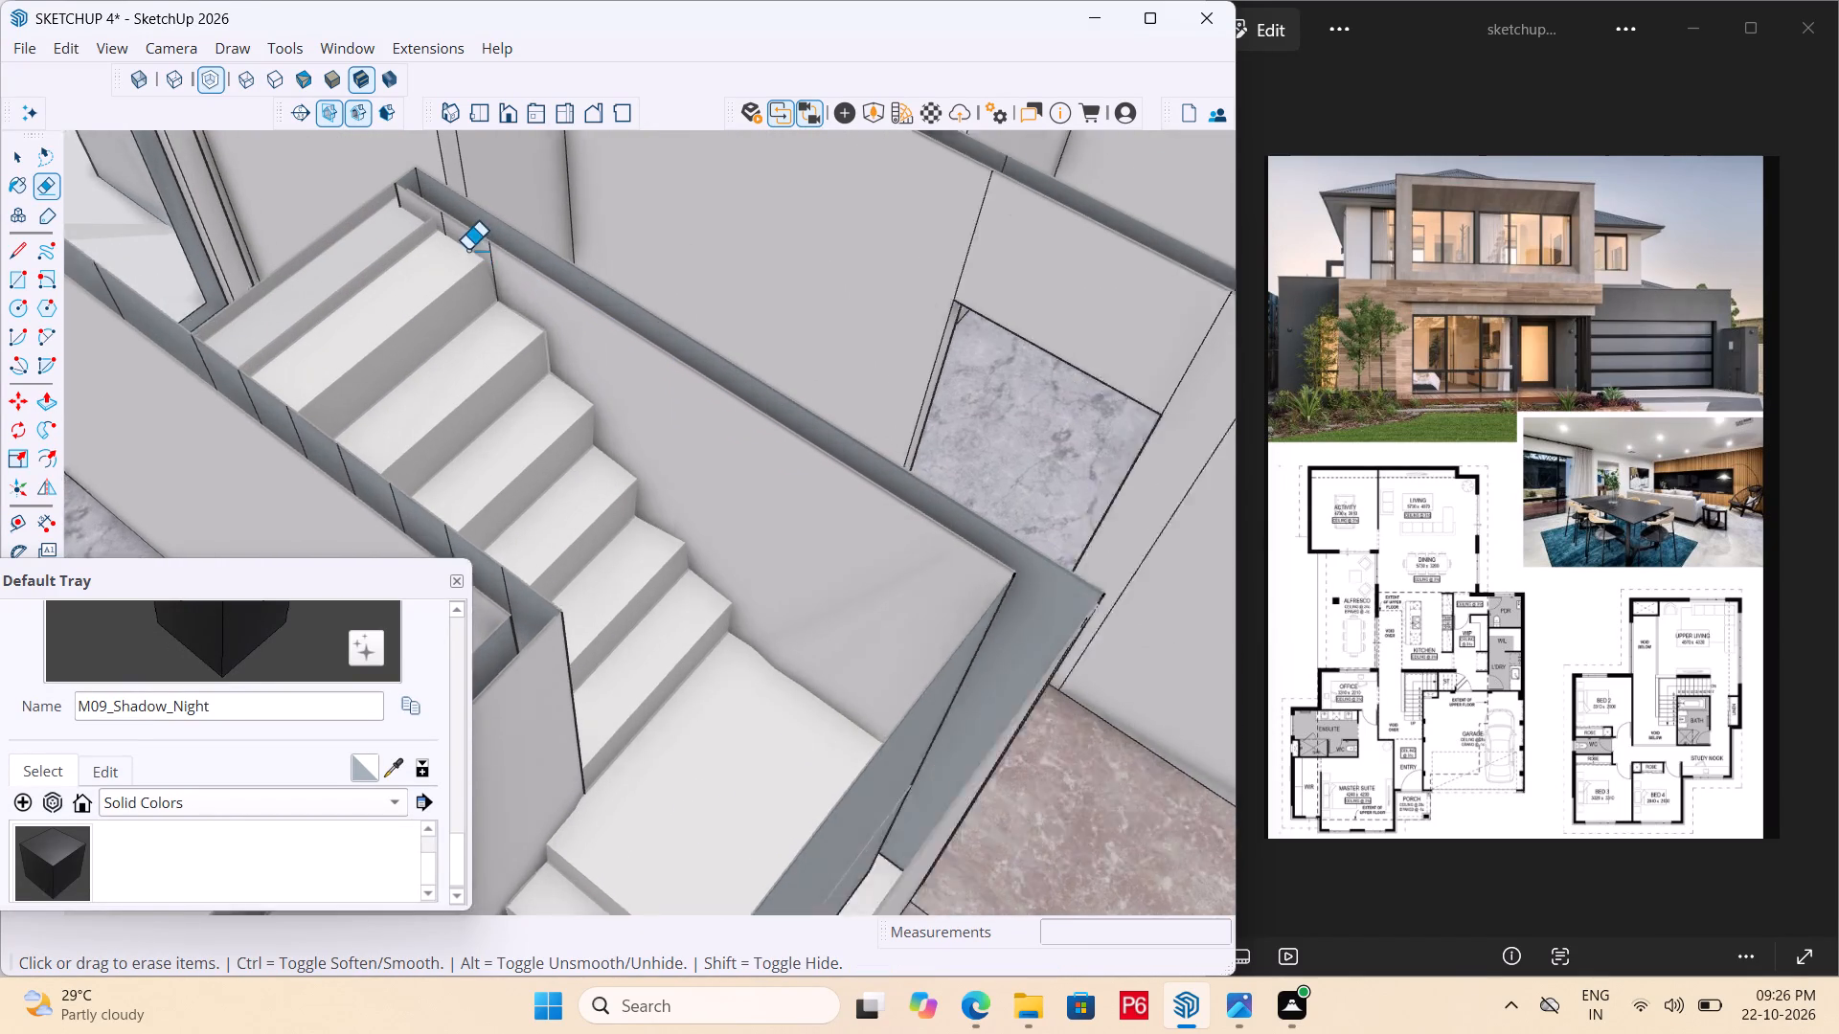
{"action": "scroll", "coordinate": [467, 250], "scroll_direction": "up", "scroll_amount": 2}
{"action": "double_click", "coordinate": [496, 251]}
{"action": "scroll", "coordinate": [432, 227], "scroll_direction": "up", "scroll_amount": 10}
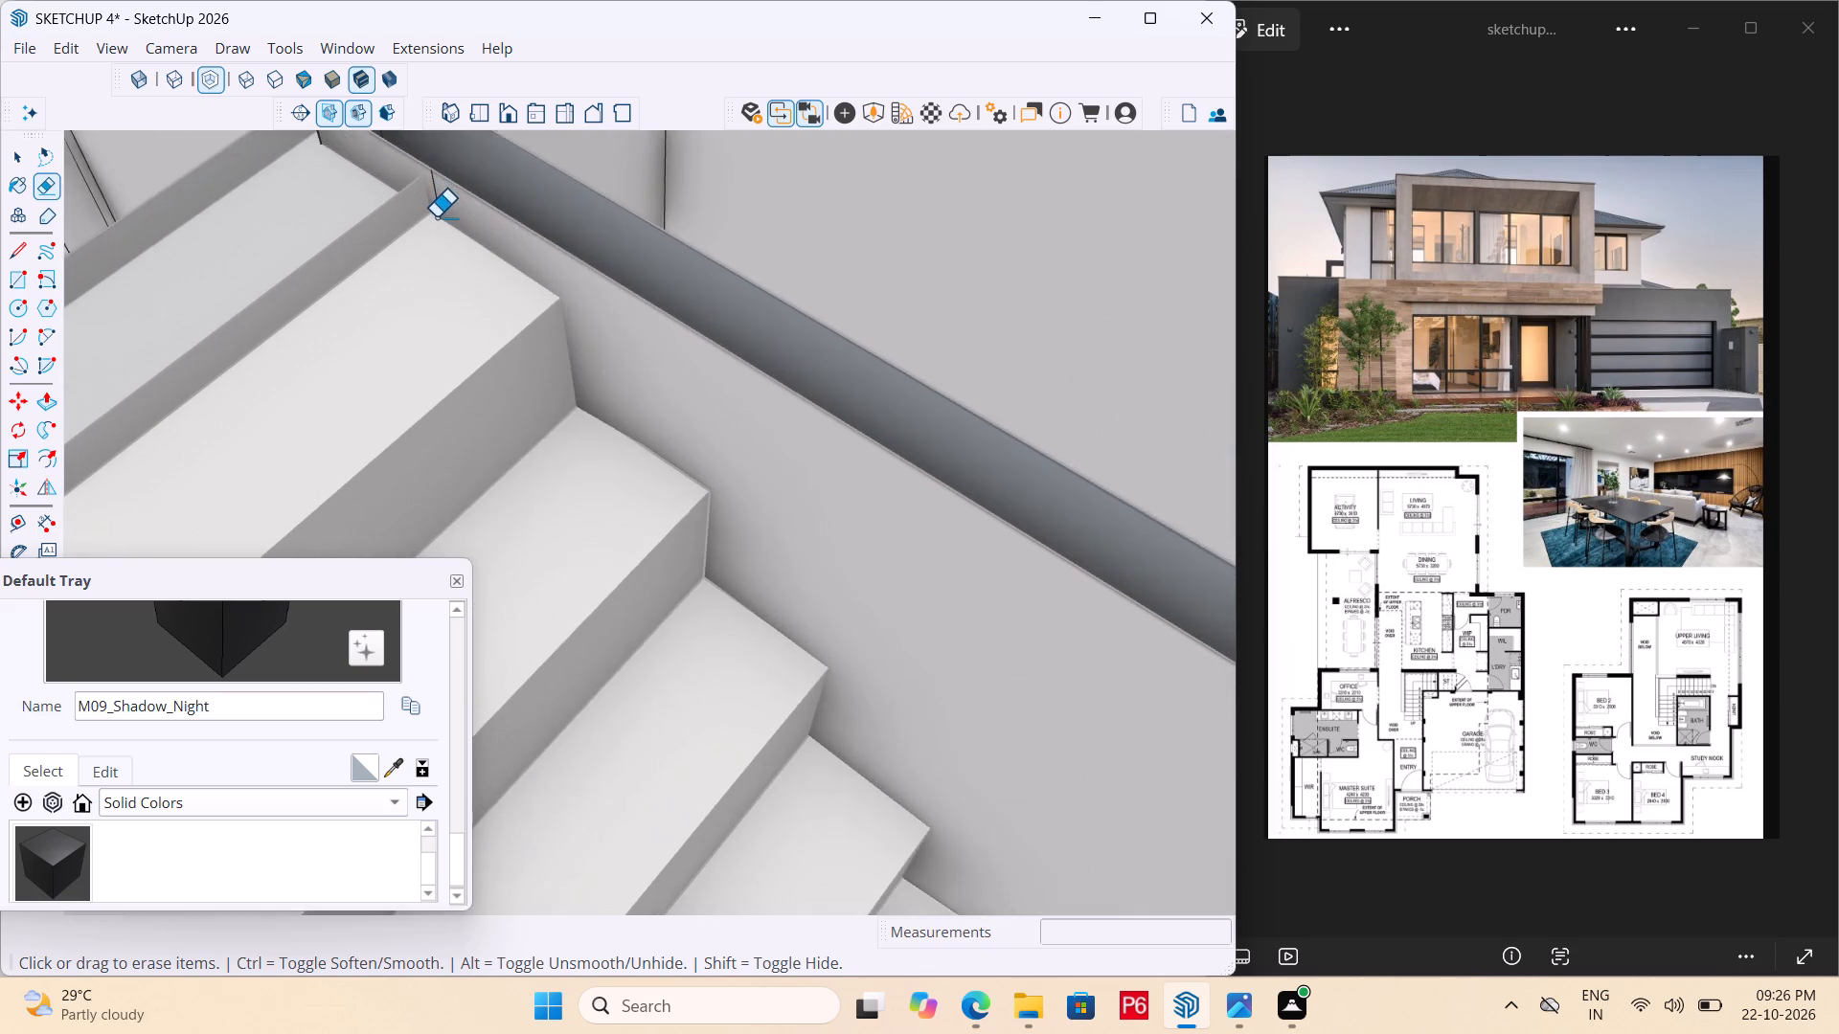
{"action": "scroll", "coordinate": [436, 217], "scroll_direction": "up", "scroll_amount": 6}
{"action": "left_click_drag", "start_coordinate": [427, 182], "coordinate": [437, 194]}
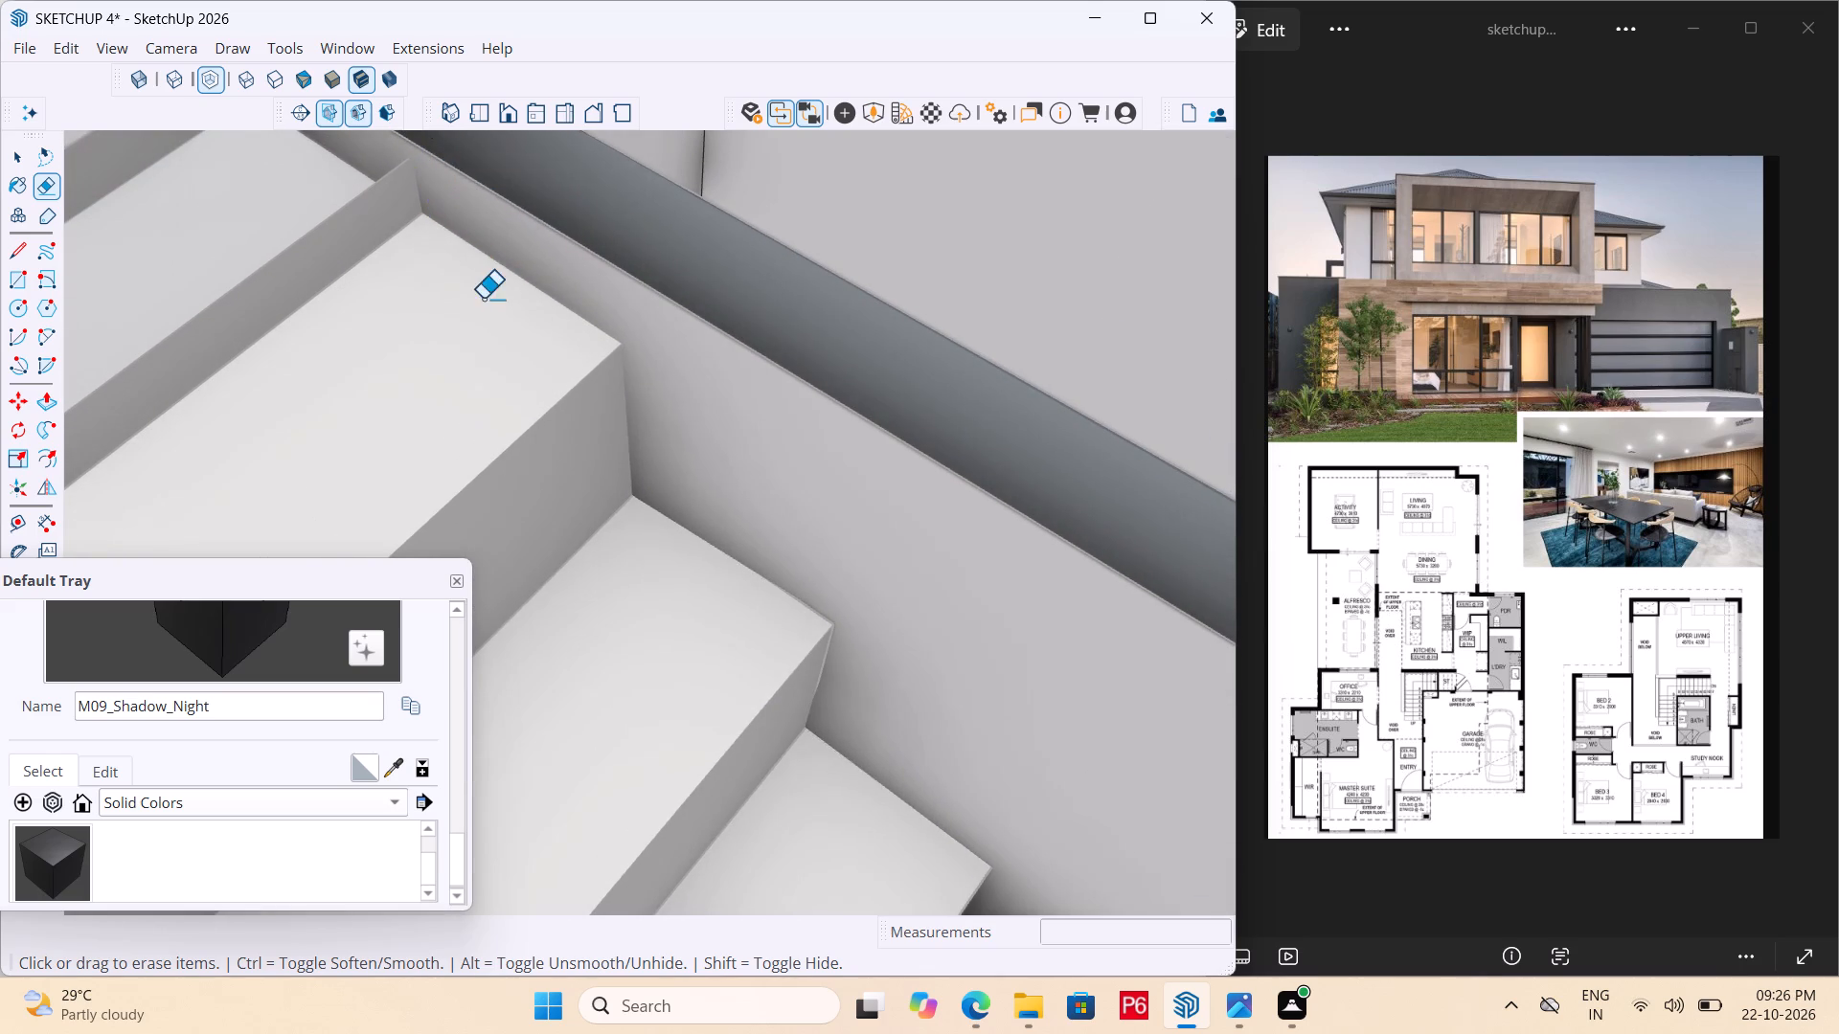
Save the house model with the cleaned hallway-side stair wall.
{"action": "scroll", "coordinate": [494, 318], "scroll_direction": "down", "scroll_amount": 12}
{"action": "key", "text": "ctrl+s"}
{"action": "key", "text": "ctrl+s"}
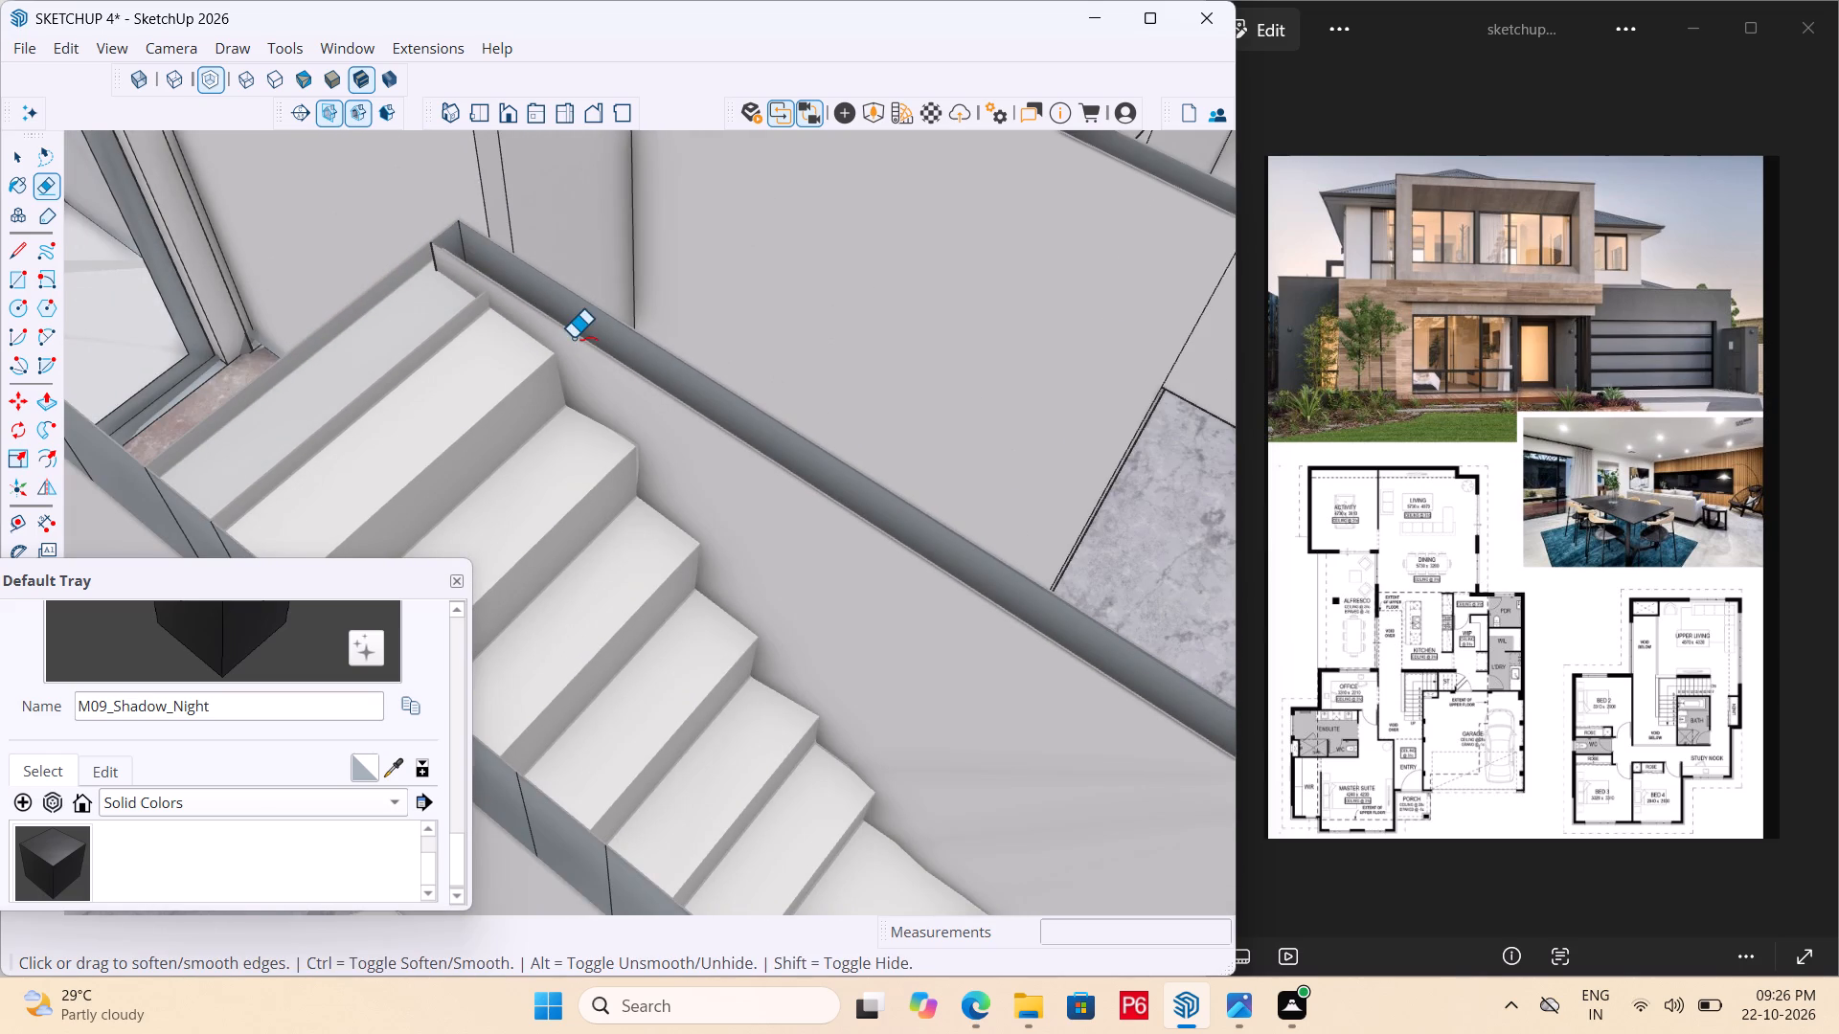
{"action": "key", "text": "ctrl+s"}
{"action": "key", "text": "ctrl+s"}
{"action": "key", "text": "ctrl+s"}
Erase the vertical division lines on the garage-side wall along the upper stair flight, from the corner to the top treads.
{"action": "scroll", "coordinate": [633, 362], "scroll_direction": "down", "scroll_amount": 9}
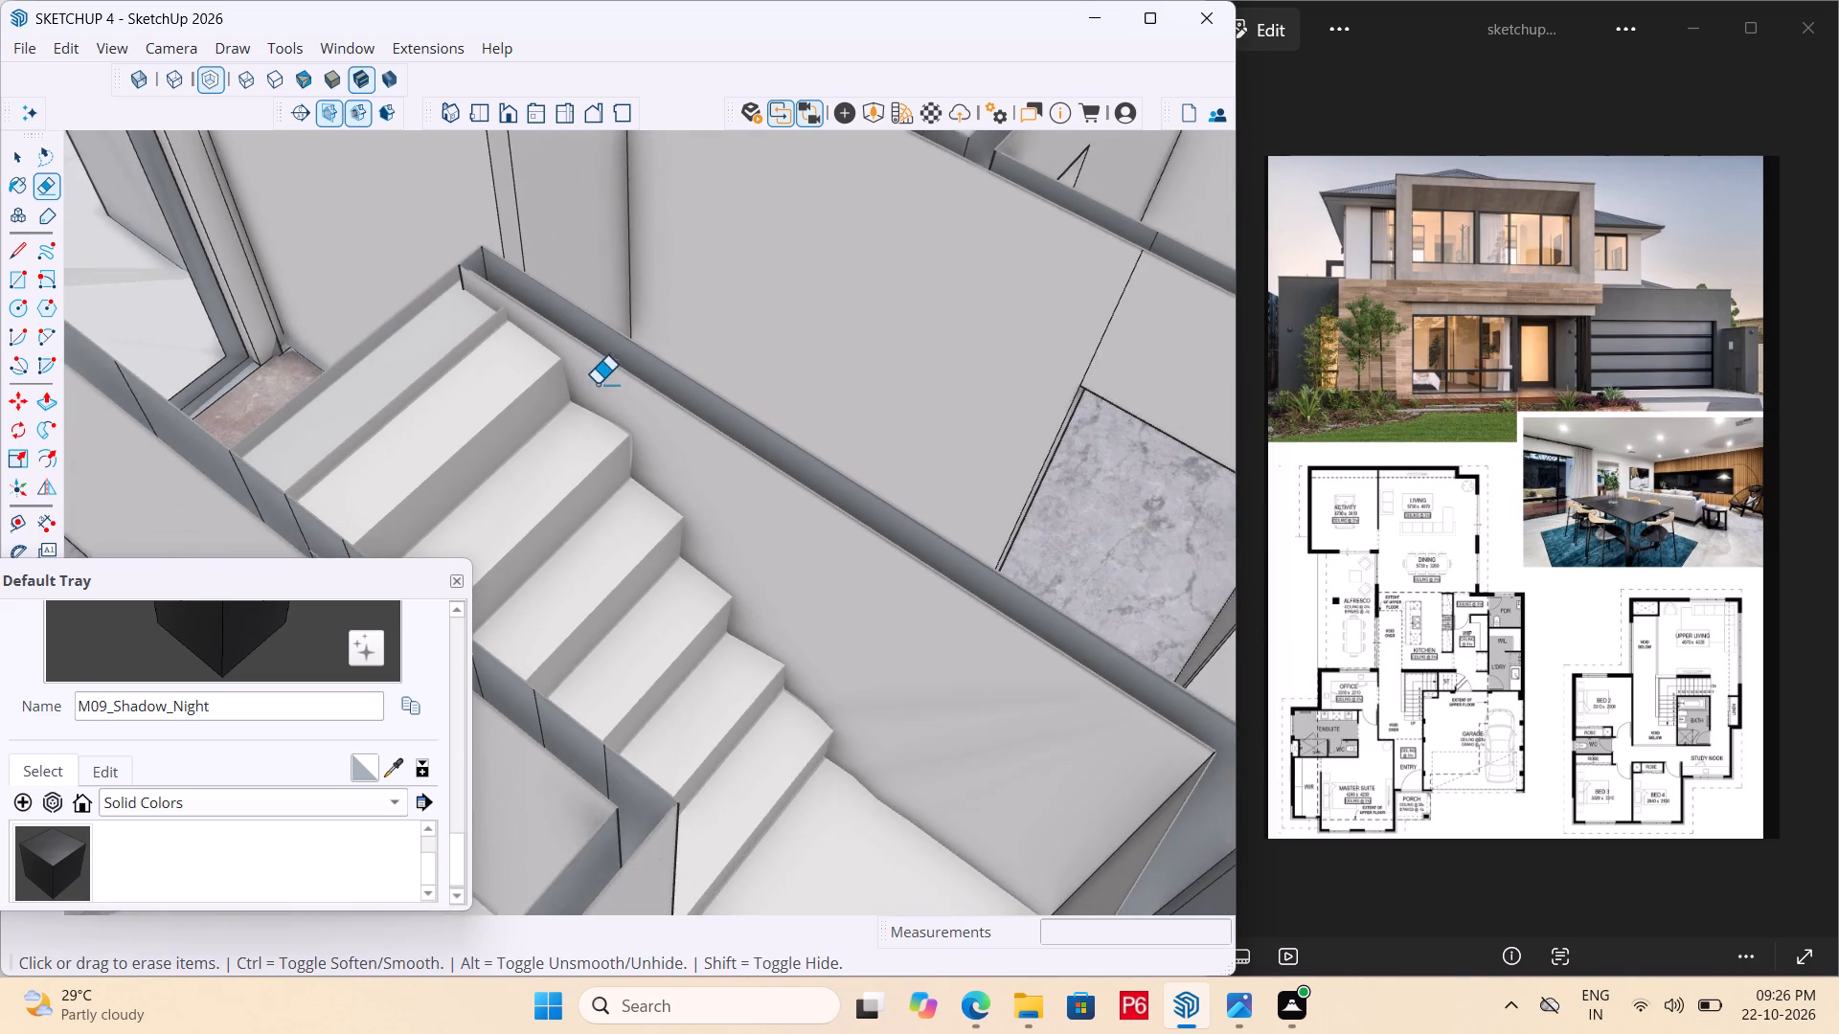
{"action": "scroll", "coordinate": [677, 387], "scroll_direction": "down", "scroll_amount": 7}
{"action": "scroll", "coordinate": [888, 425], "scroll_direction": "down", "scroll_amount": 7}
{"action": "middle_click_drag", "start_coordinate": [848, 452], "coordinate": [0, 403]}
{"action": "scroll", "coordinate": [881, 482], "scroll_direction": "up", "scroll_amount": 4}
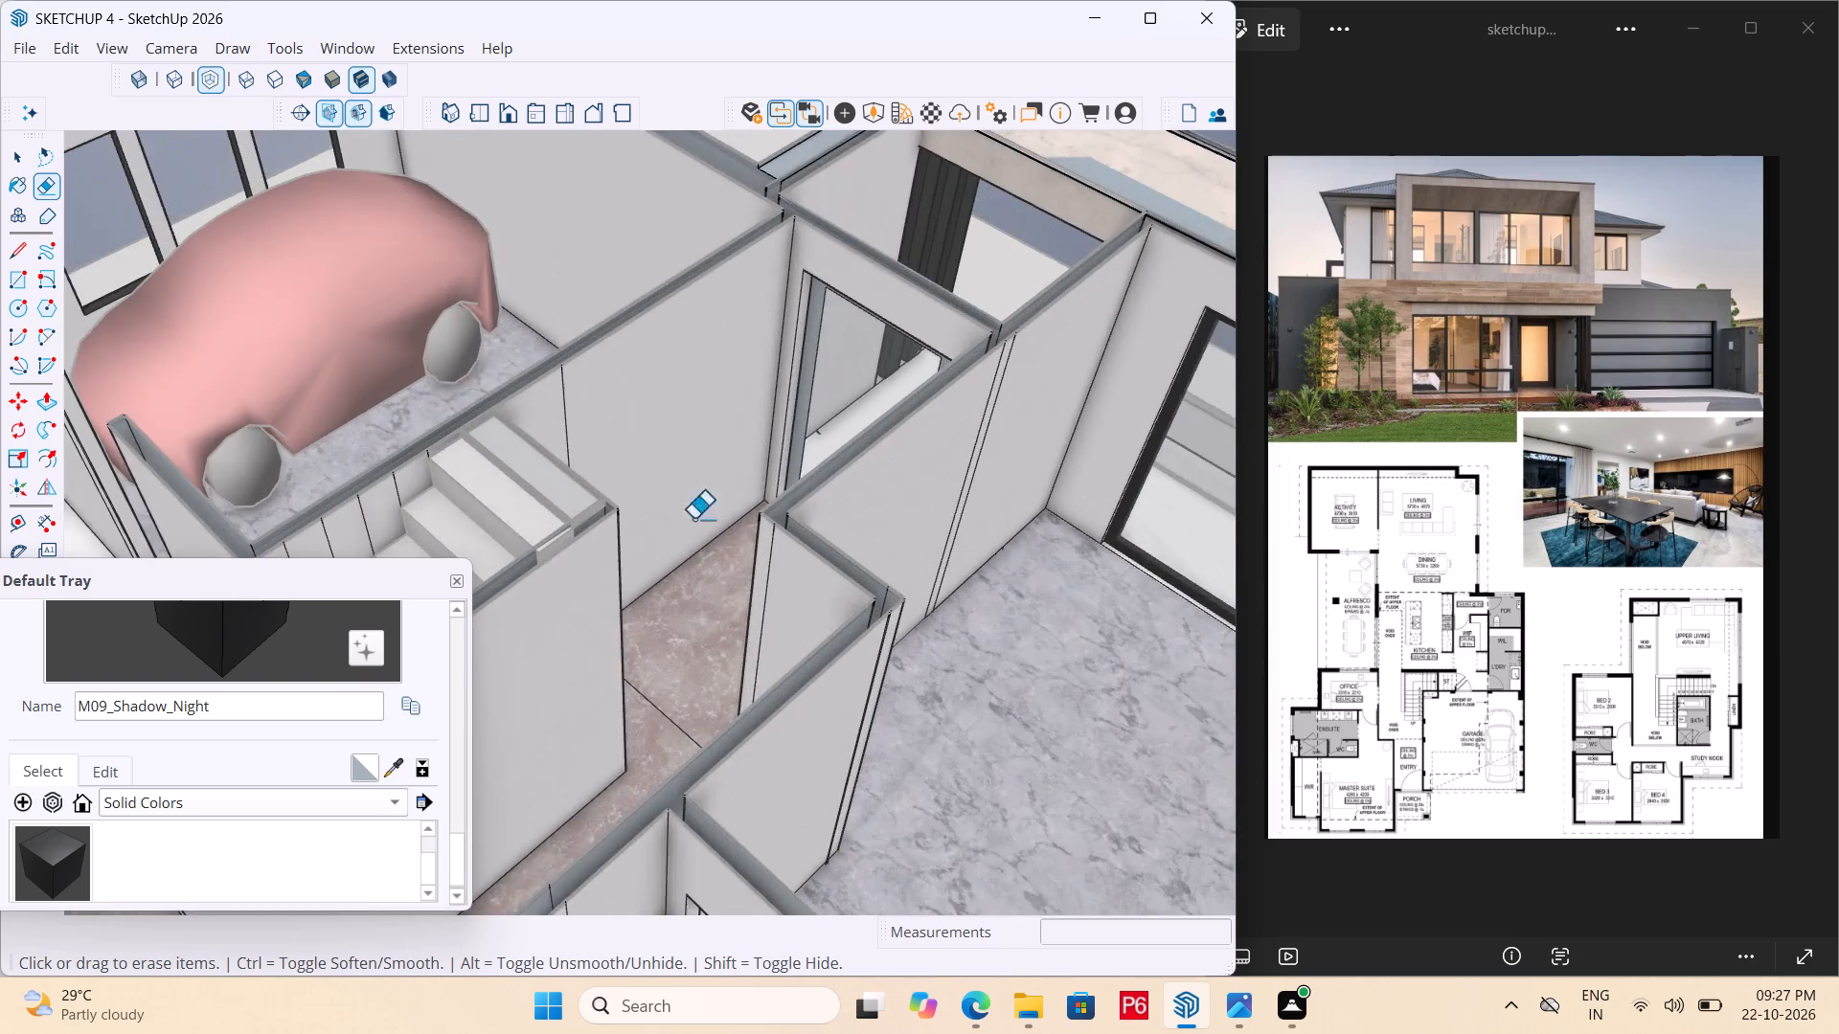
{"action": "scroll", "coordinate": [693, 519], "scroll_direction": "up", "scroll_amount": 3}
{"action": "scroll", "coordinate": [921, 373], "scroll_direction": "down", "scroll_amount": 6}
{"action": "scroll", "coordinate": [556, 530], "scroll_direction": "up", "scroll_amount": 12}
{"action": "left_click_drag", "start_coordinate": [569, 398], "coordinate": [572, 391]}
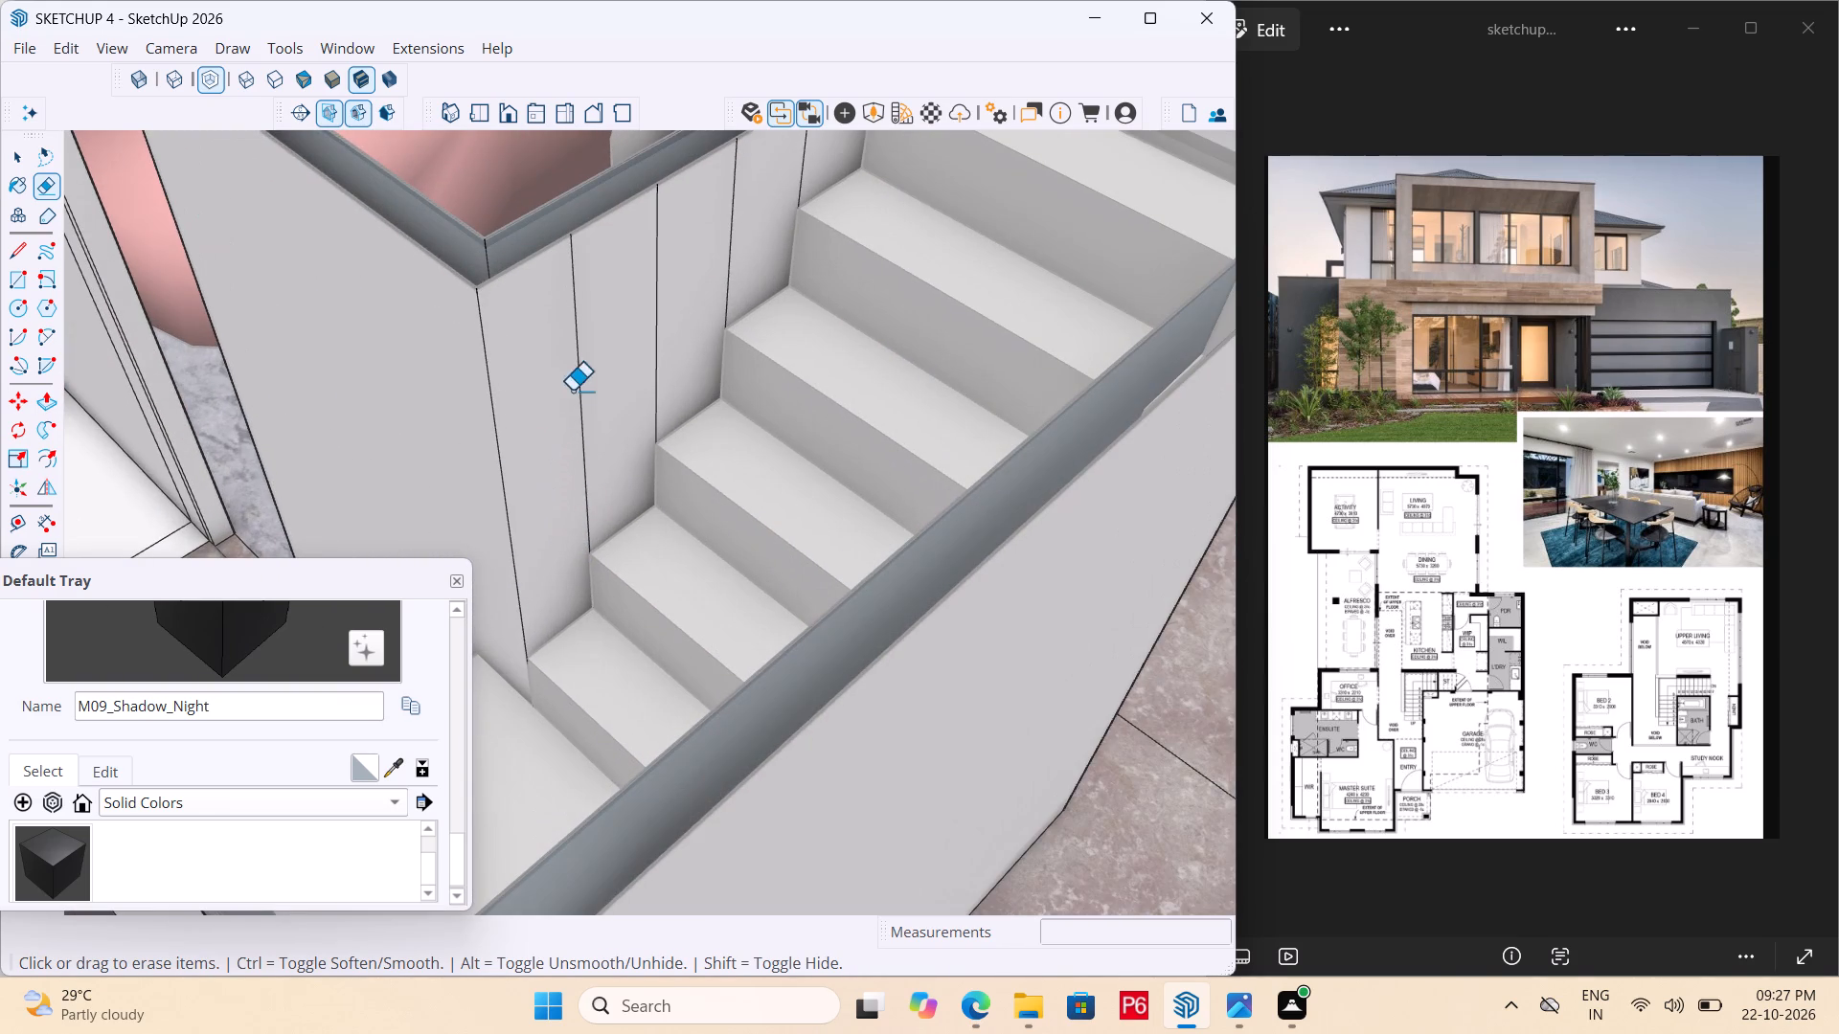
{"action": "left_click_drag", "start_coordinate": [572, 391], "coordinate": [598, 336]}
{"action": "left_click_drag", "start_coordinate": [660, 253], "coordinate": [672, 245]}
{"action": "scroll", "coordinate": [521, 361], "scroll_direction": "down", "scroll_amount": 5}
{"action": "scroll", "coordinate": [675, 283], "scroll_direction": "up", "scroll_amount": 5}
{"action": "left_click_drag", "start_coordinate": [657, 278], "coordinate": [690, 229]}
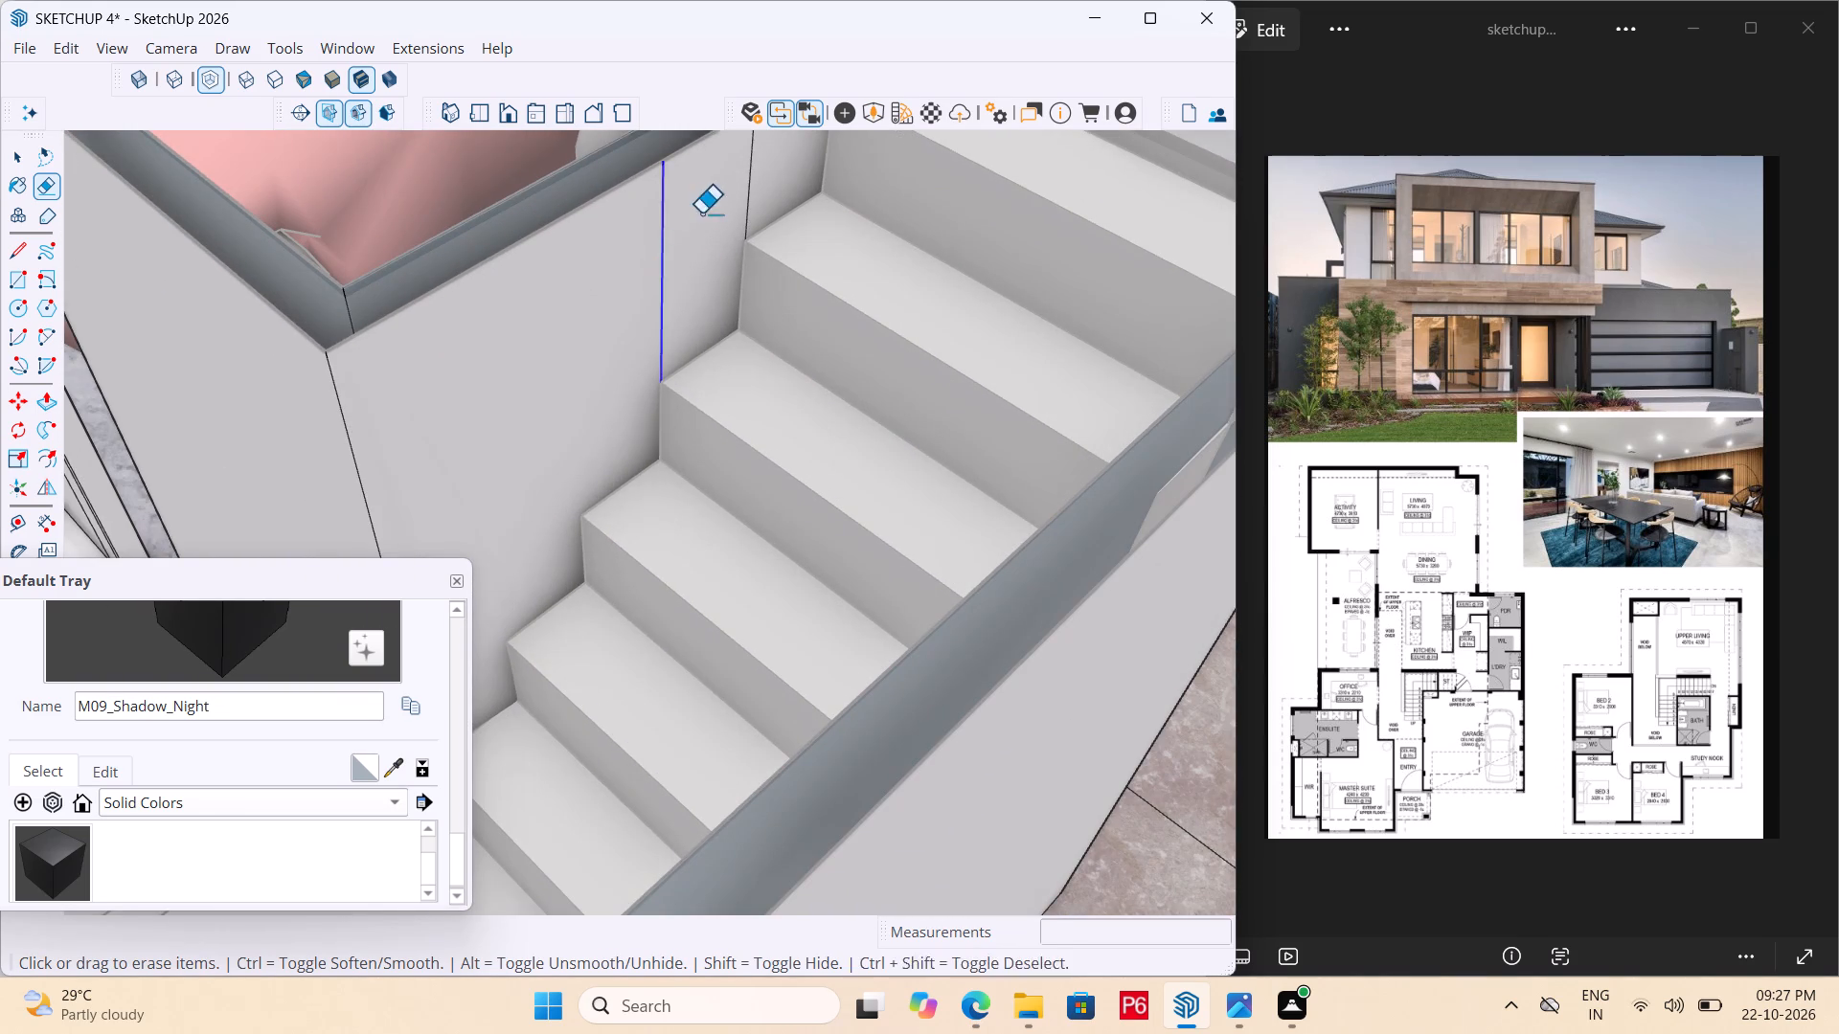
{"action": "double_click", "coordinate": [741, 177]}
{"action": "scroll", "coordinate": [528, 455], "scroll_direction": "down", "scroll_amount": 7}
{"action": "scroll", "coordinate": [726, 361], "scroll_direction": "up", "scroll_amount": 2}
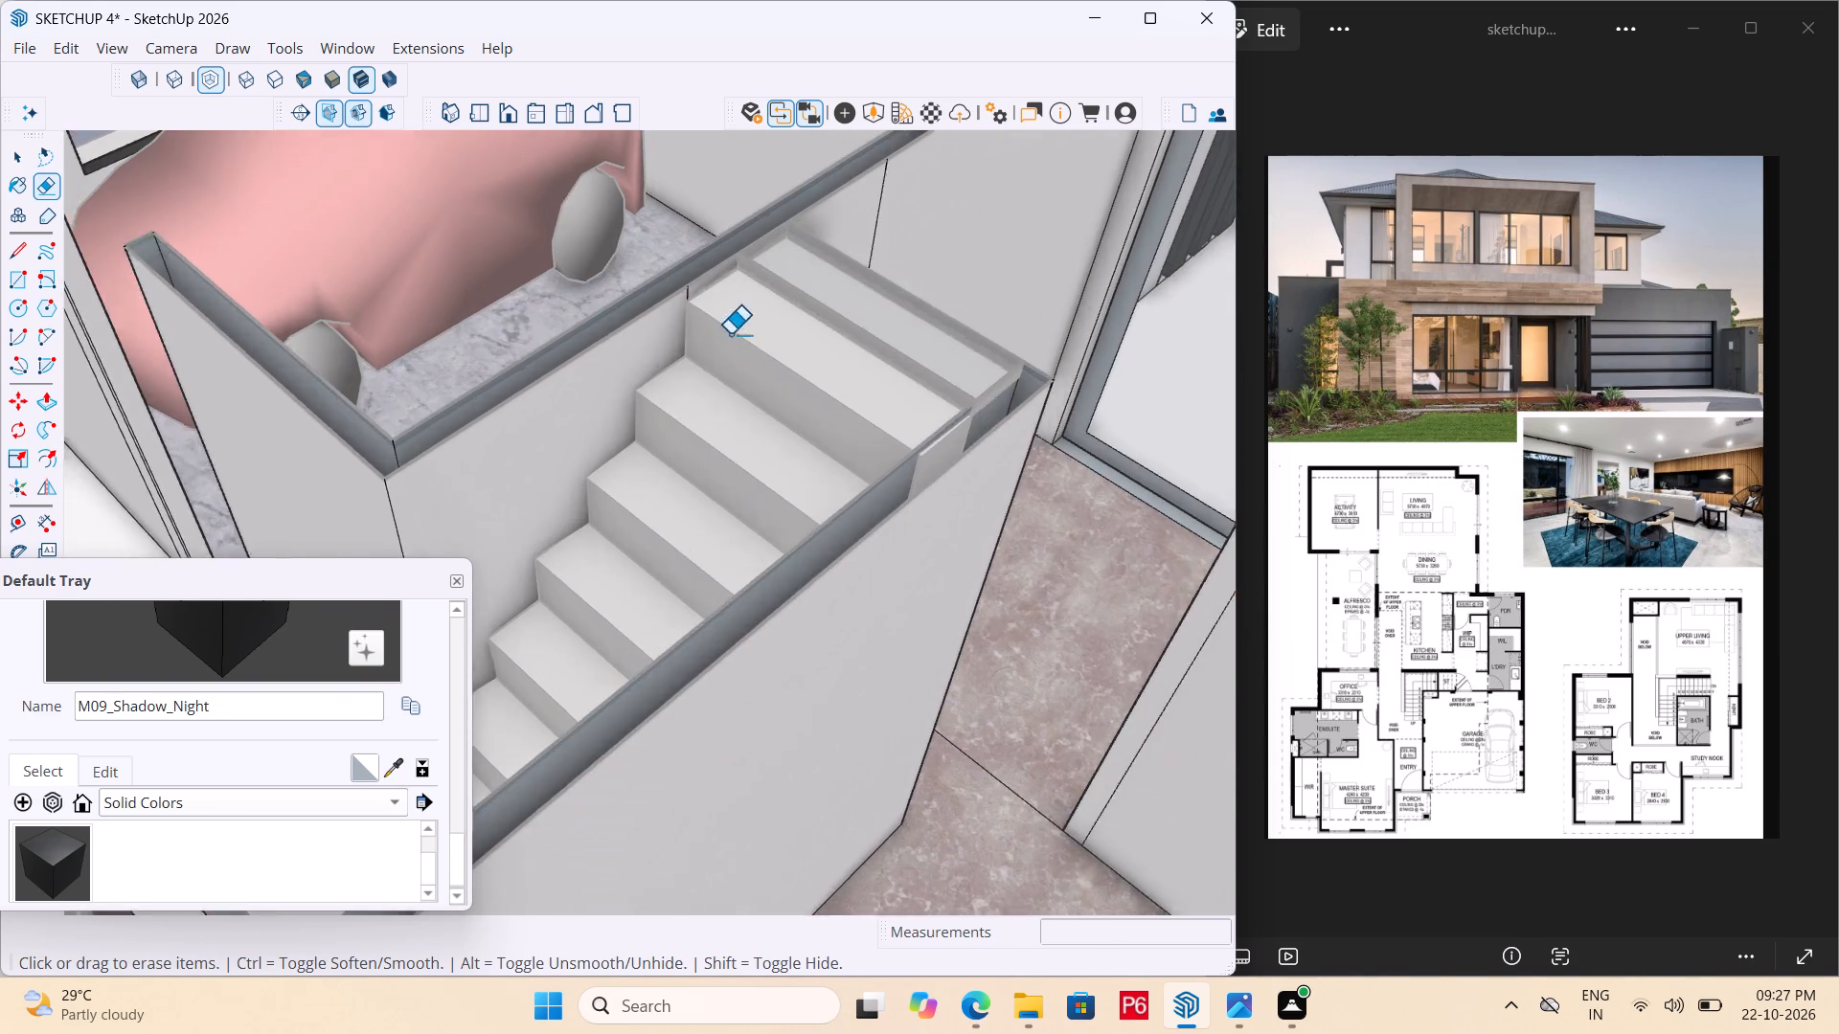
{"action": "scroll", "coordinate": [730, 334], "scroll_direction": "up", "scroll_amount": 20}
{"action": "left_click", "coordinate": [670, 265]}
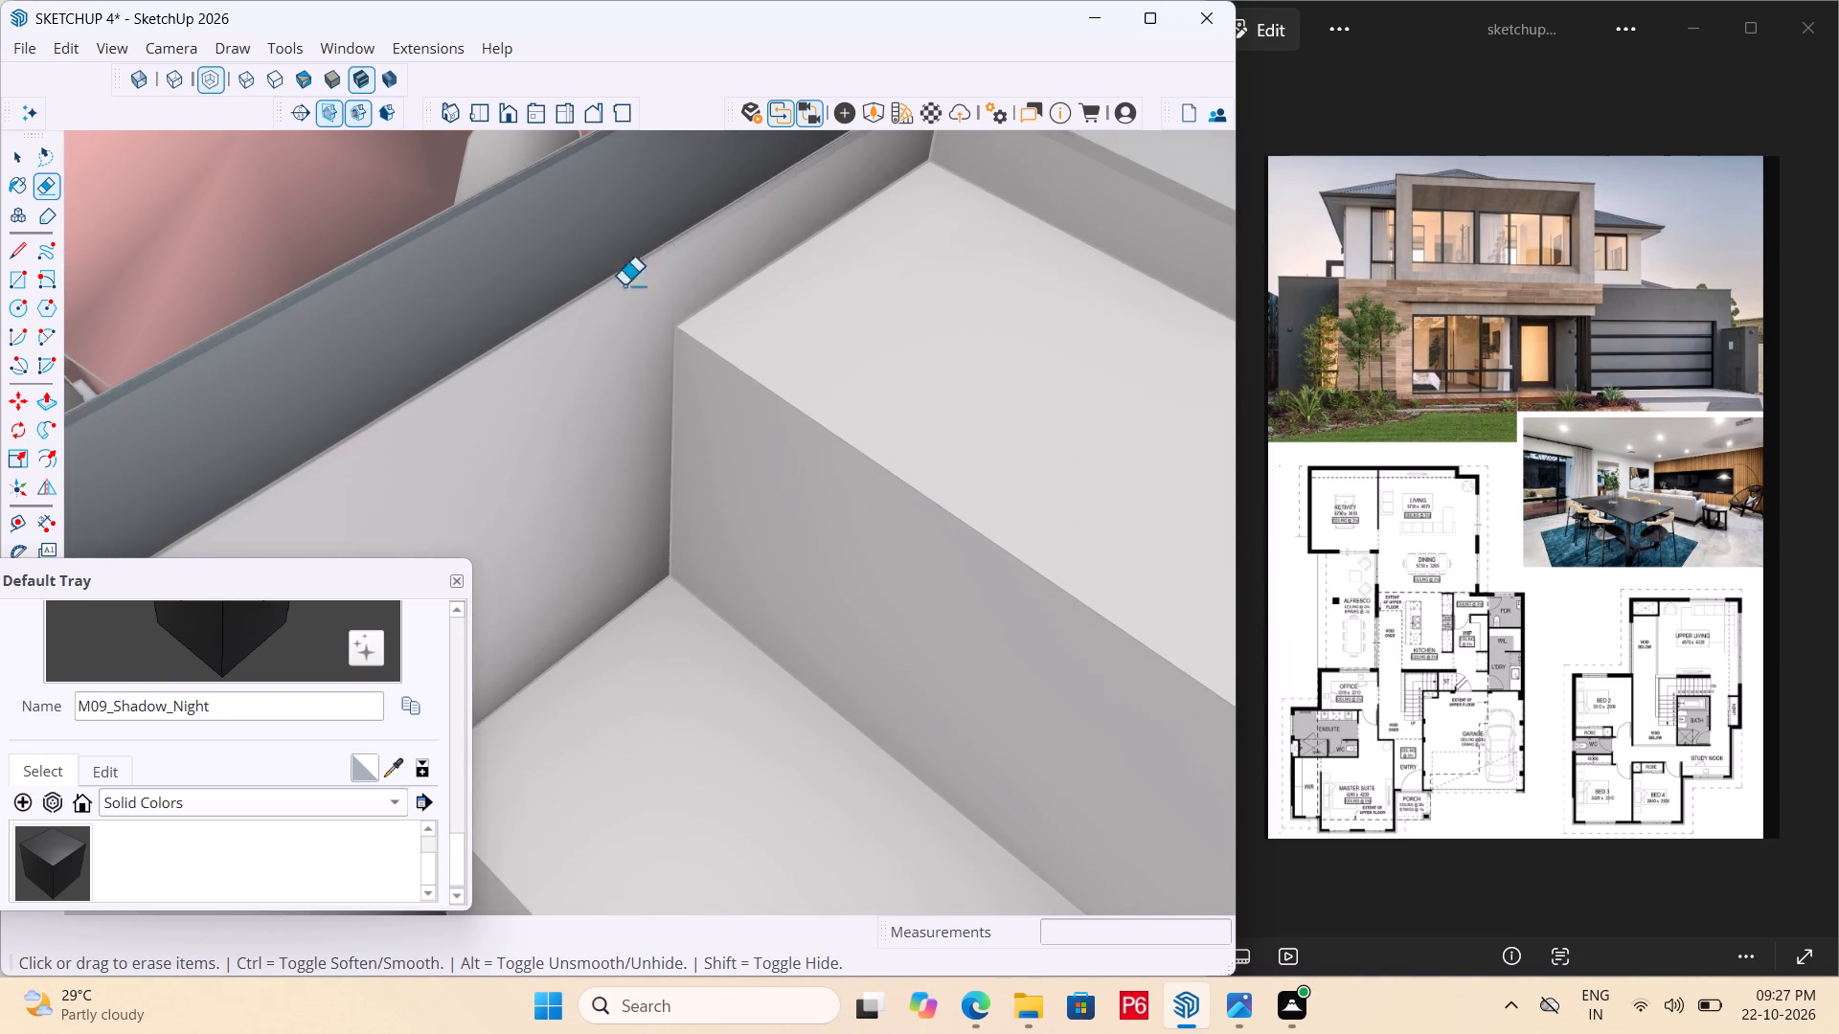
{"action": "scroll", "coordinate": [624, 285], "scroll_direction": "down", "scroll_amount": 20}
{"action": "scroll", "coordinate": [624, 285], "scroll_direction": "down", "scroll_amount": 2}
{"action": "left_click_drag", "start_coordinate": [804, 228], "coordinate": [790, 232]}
Save the house model with the cleaned garage-side stair wall.
{"action": "scroll", "coordinate": [715, 307], "scroll_direction": "down", "scroll_amount": 9}
{"action": "middle_click_drag", "start_coordinate": [729, 347], "coordinate": [0, 366]}
{"action": "scroll", "coordinate": [798, 285], "scroll_direction": "down", "scroll_amount": 5}
{"action": "key", "text": "ctrl+s"}
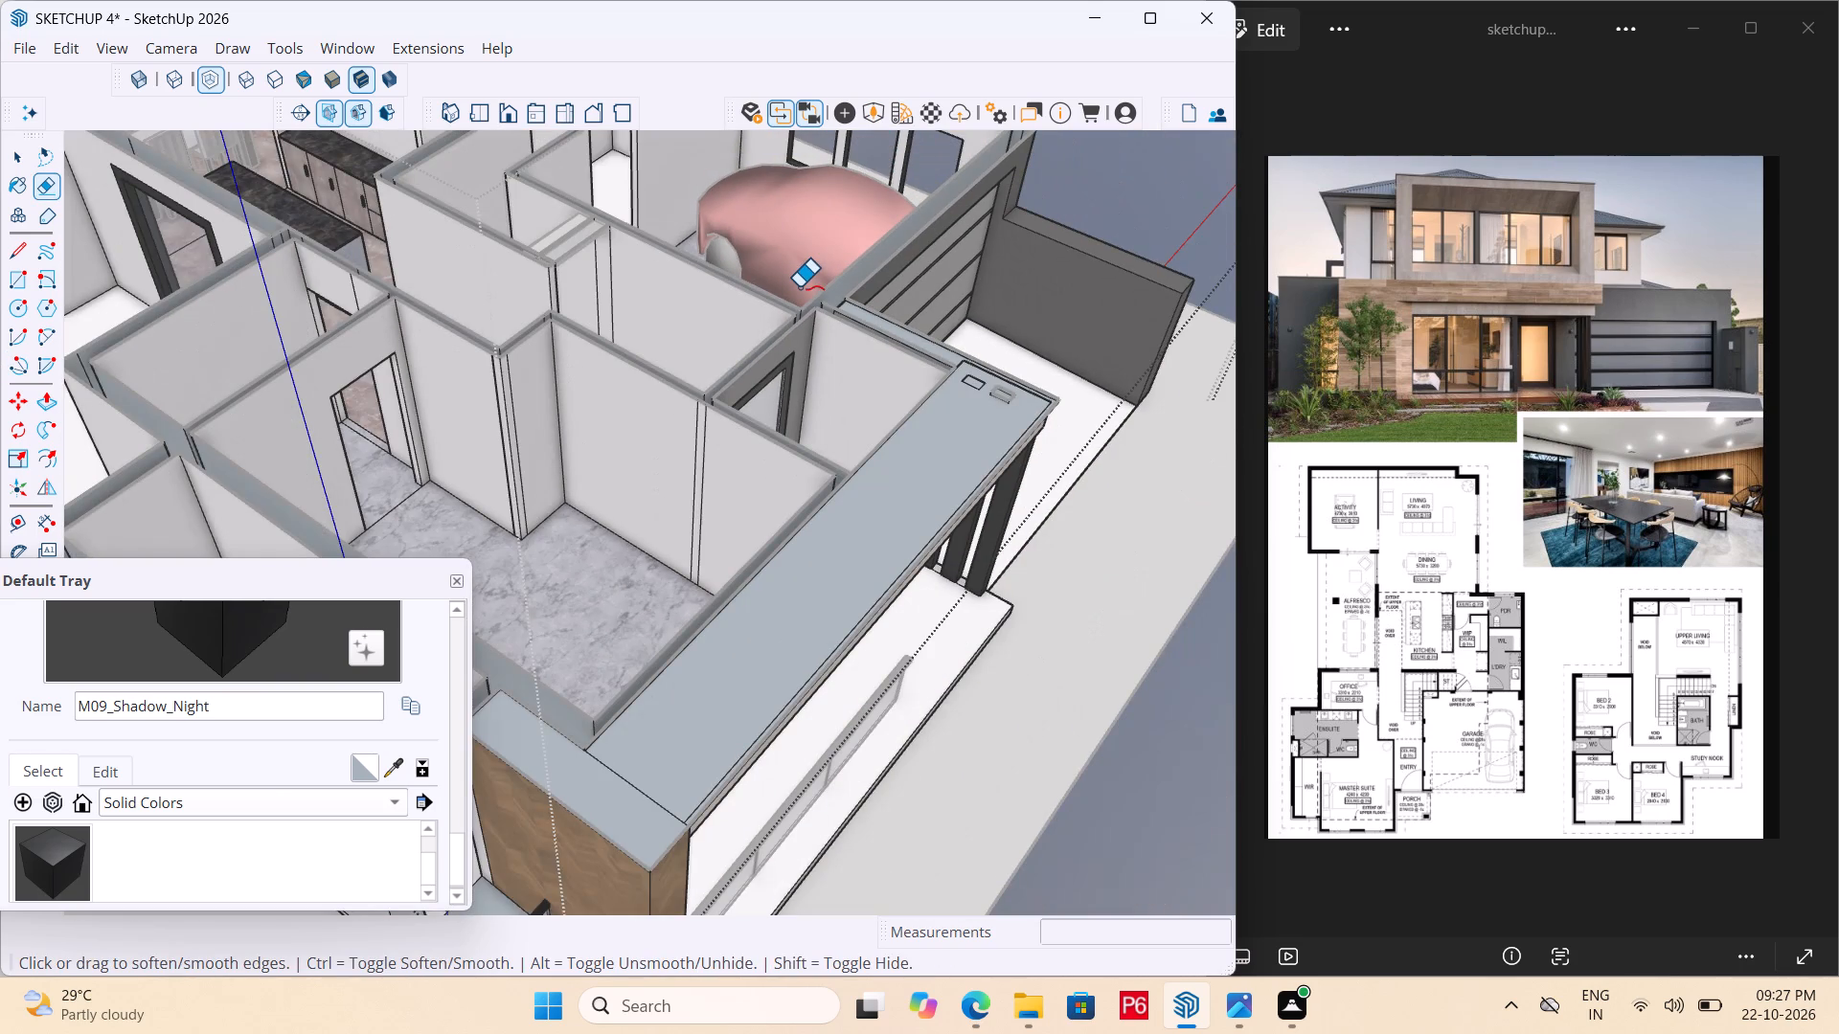
{"action": "key", "text": "ctrl+s"}
{"action": "key", "text": "ctrl+s"}
{"action": "key", "text": "ctrl+s"}
{"action": "key", "text": "ctrl+s"}
Undo the recent edits repeatedly so the erased vertical division lines on the staircase walls come back.
{"action": "middle_click_drag", "start_coordinate": [606, 332], "coordinate": [217, 414]}
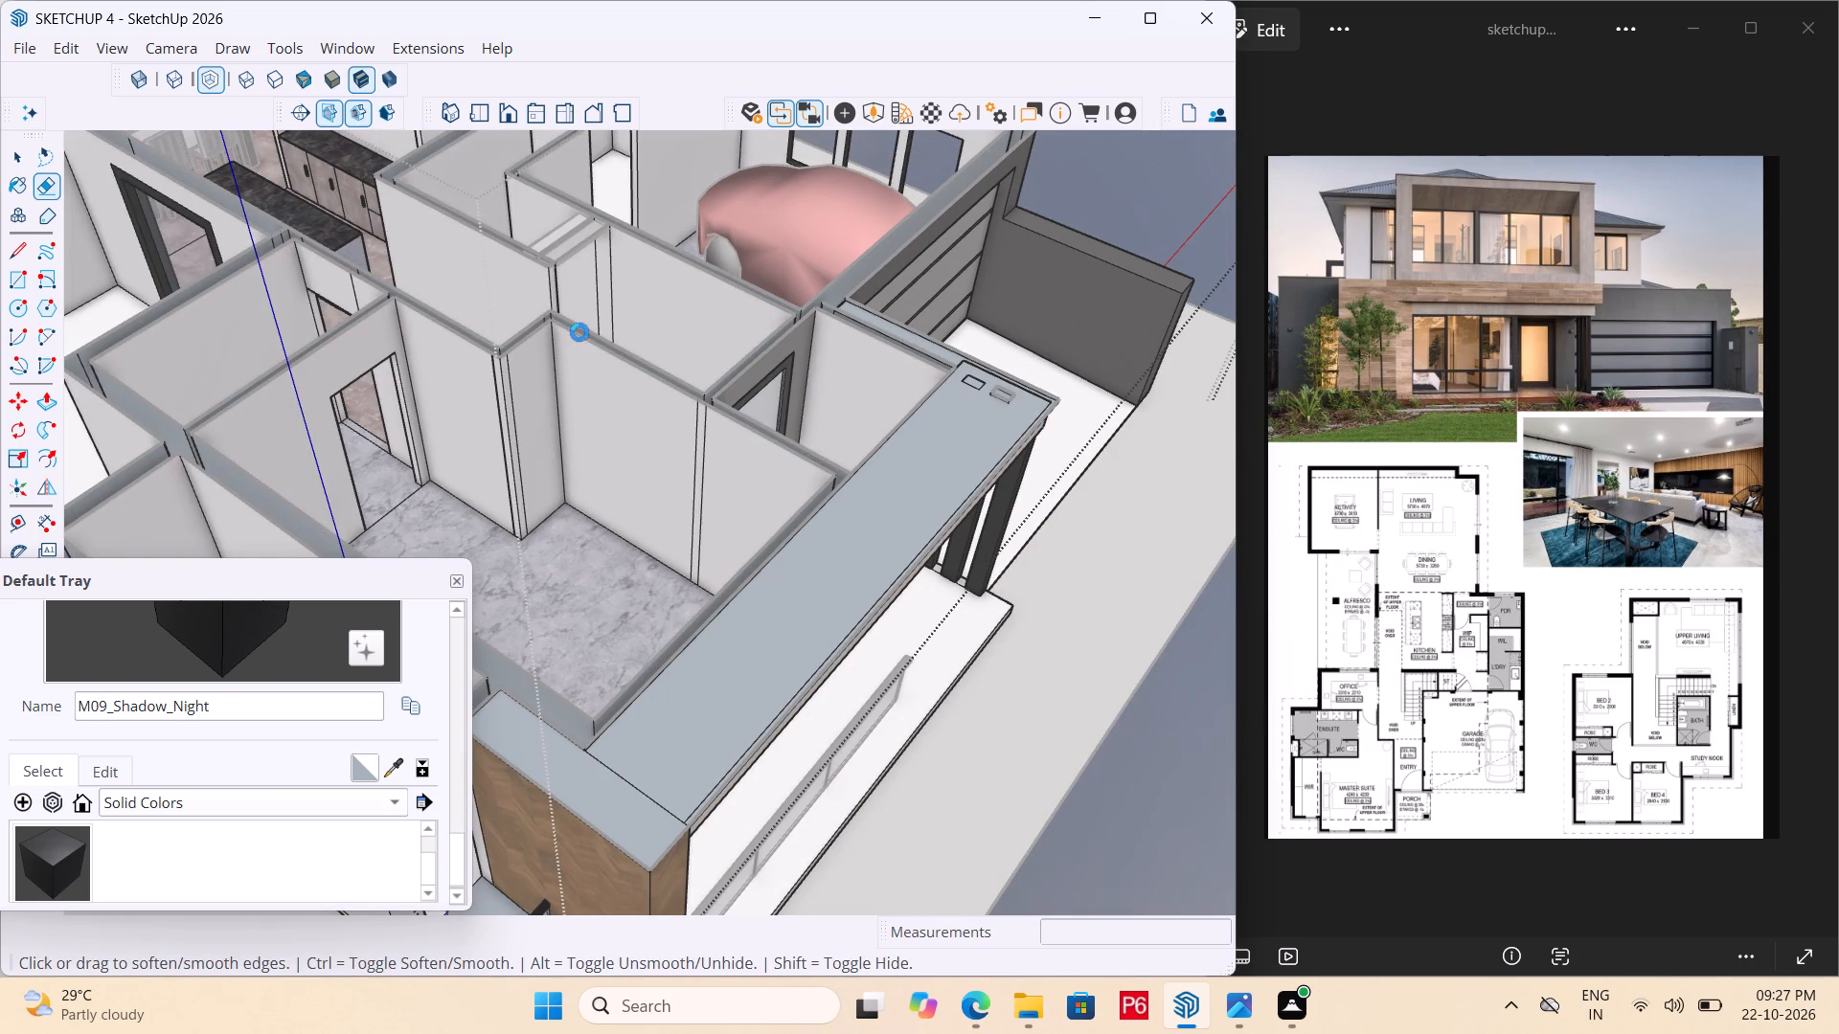
{"action": "scroll", "coordinate": [579, 332], "scroll_direction": "down", "scroll_amount": 3}
{"action": "middle_click_drag", "start_coordinate": [543, 347], "coordinate": [707, 420]}
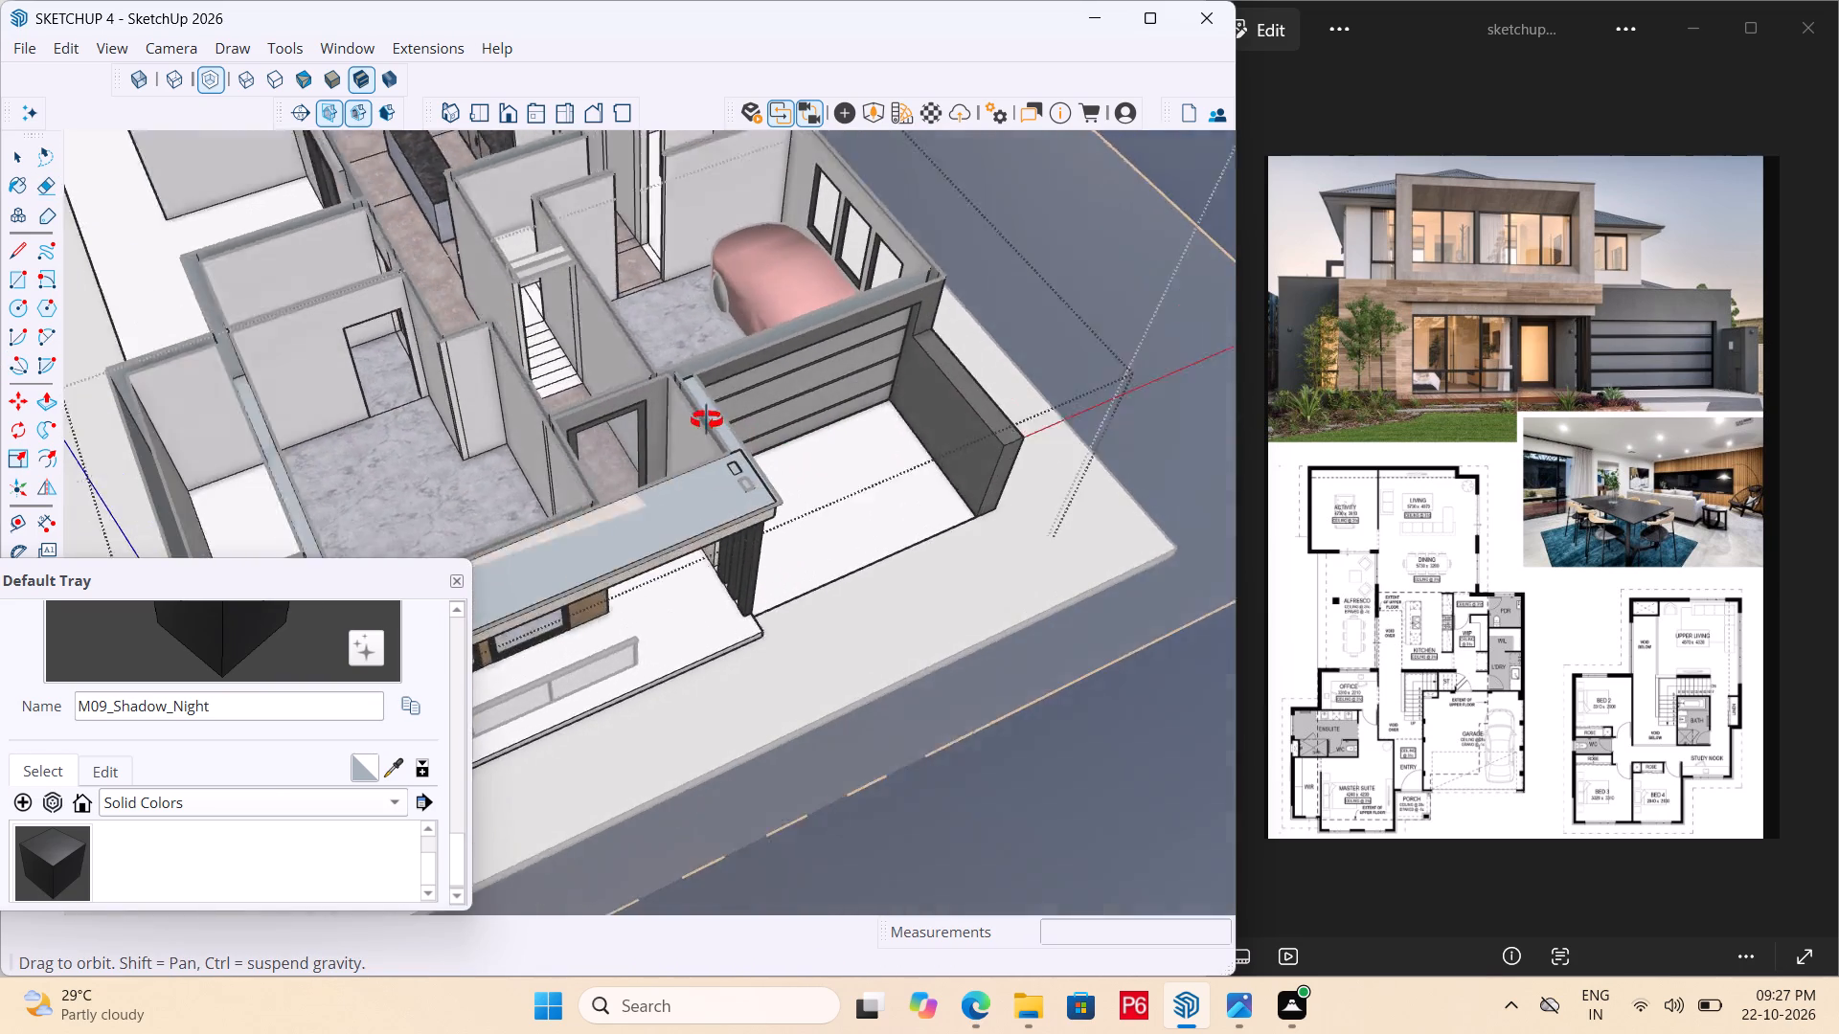
{"action": "middle_click_drag", "start_coordinate": [707, 420], "coordinate": [659, 419]}
{"action": "key", "text": "ctrl+z"}
{"action": "key", "text": "ctrl+z"}
{"action": "key", "text": "ctrl+z"}
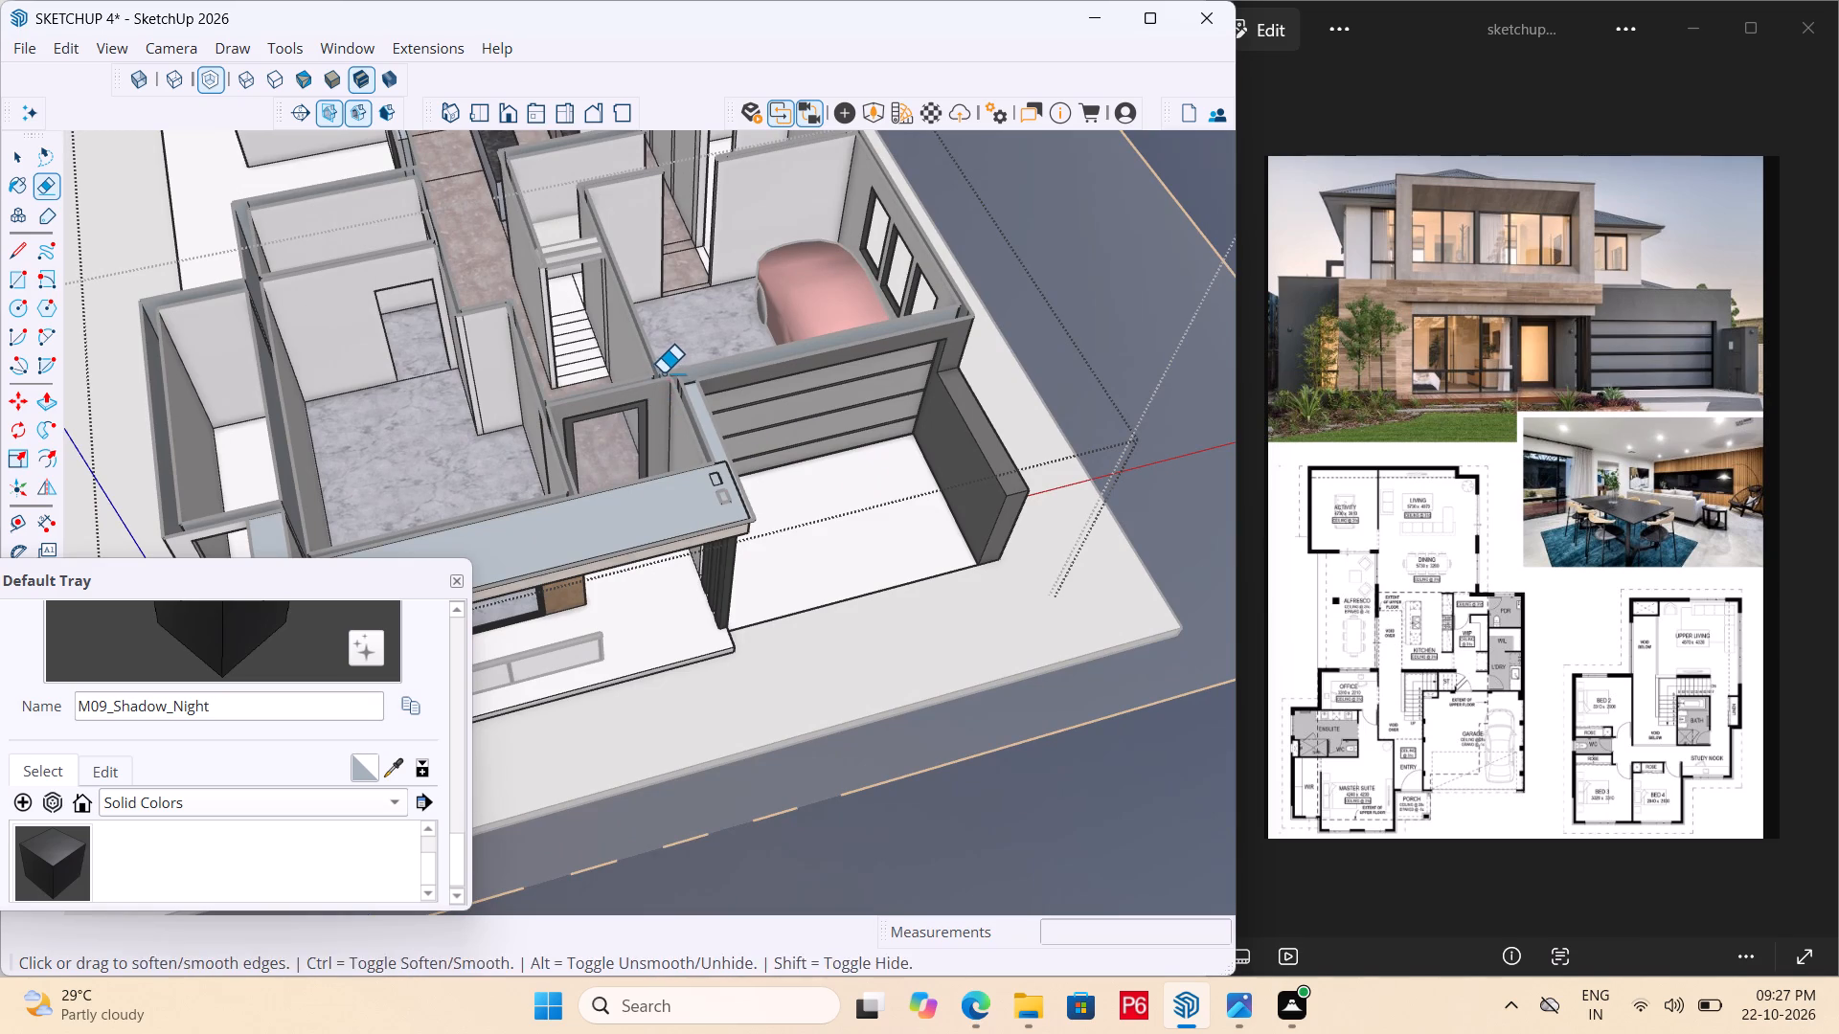
{"action": "key", "text": "ctrl+z"}
{"action": "key", "text": "ctrl+z"}
{"action": "key", "text": "ctrl+z"}
{"action": "key", "text": "ctrl+z"}
{"action": "key", "text": "ctrl+z"}
{"action": "key", "text": "ctrl+z"}
{"action": "key", "text": "ctrl+z"}
{"action": "key", "text": "ctrl+z"}
{"action": "key", "text": "ctrl+z"}
{"action": "key", "text": "ctrl+z"}
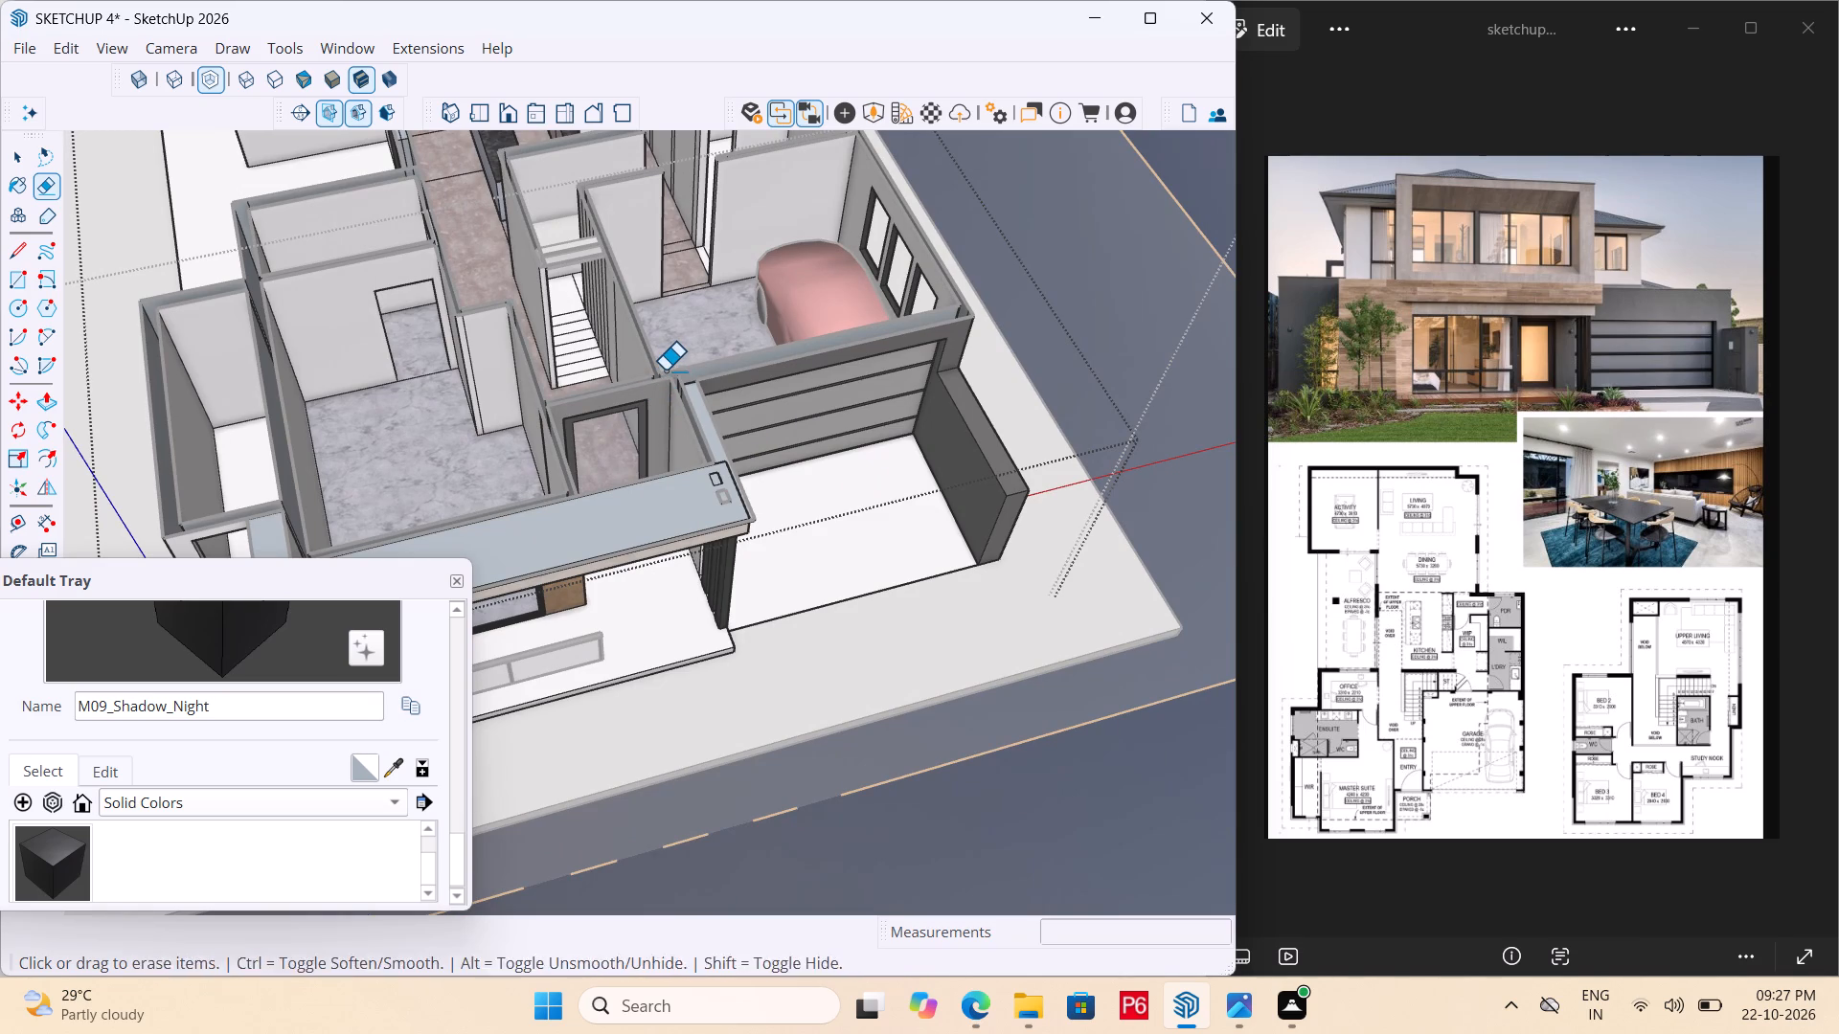
{"action": "key", "text": "ctrl+z"}
{"action": "key", "text": "ctrl+z"}
{"action": "key", "text": "ctrl+z"}
{"action": "key", "text": "ctrl+z"}
{"action": "key", "text": "ctrl+z"}
{"action": "key", "text": "ctrl+z"}
{"action": "key", "text": "ctrl+z"}
{"action": "key", "text": "ctrl+z"}
{"action": "key", "text": "ctrl+z"}
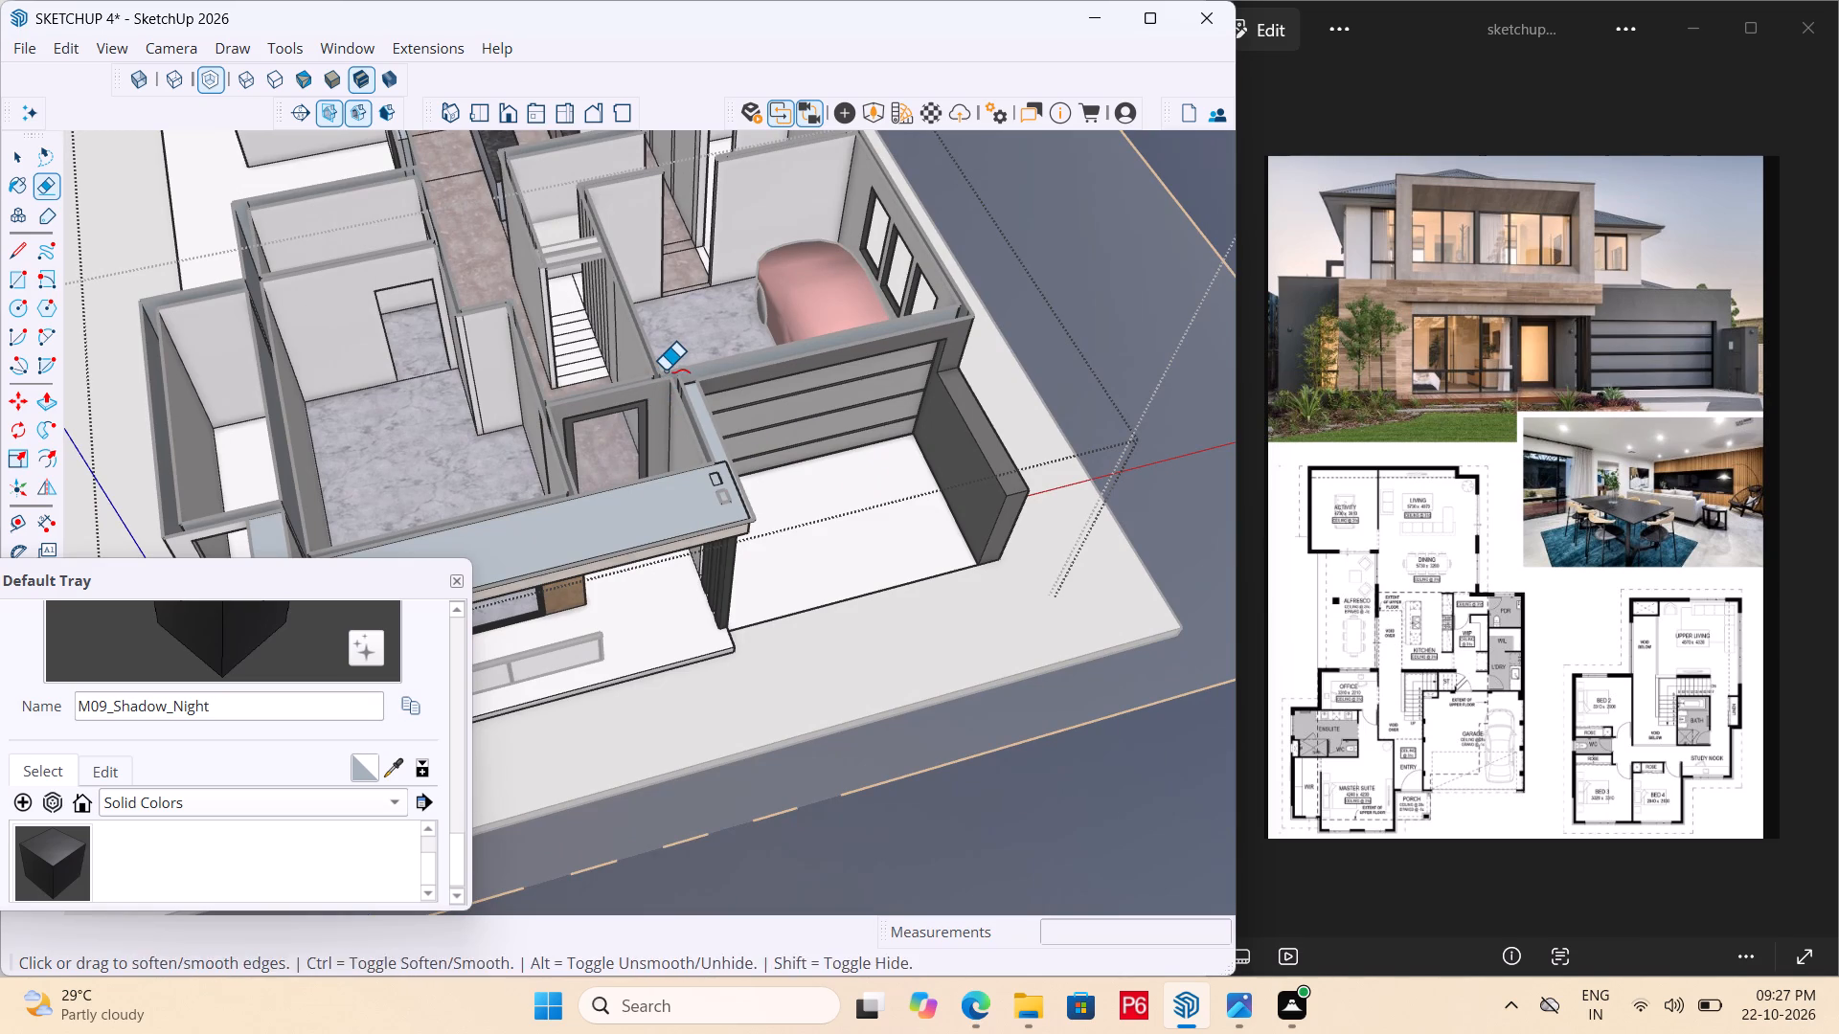
{"action": "key", "text": "ctrl+z"}
{"action": "key", "text": "ctrl+z"}
{"action": "key", "text": "ctrl+z"}
{"action": "key", "text": "ctrl+z"}
{"action": "key", "text": "ctrl+z"}
{"action": "key", "text": "ctrl+z"}
{"action": "key", "text": "ctrl+z"}
{"action": "middle_click_drag", "start_coordinate": [537, 367], "coordinate": [285, 288], "text": "ctrl"}
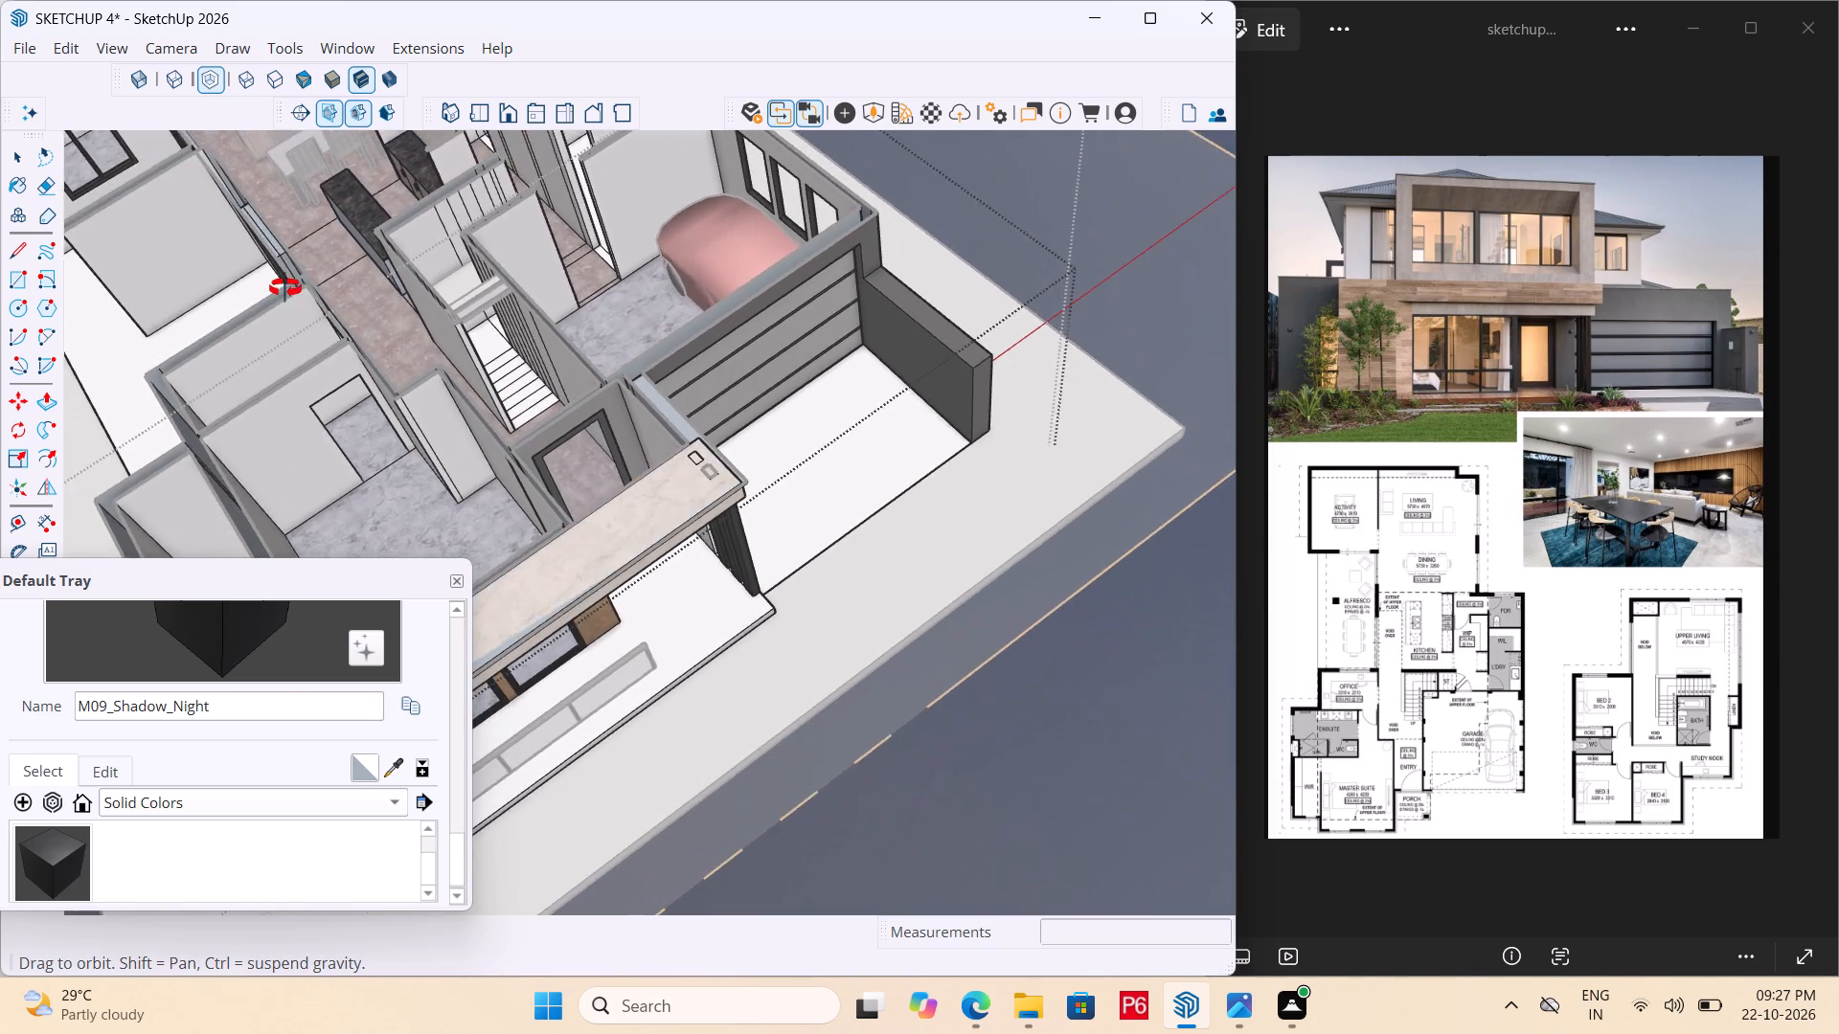
{"action": "middle_click_drag", "start_coordinate": [285, 288], "coordinate": [412, 288], "text": "ctrl"}
{"action": "key", "text": "ctrl+z"}
{"action": "key", "text": "ctrl+z"}
{"action": "key", "text": "ctrl+z"}
{"action": "key", "text": "ctrl+z"}
{"action": "key", "text": "ctrl+z"}
{"action": "key", "text": "ctrl+z"}
{"action": "key", "text": "ctrl+z"}
{"action": "key", "text": "ctrl+z"}
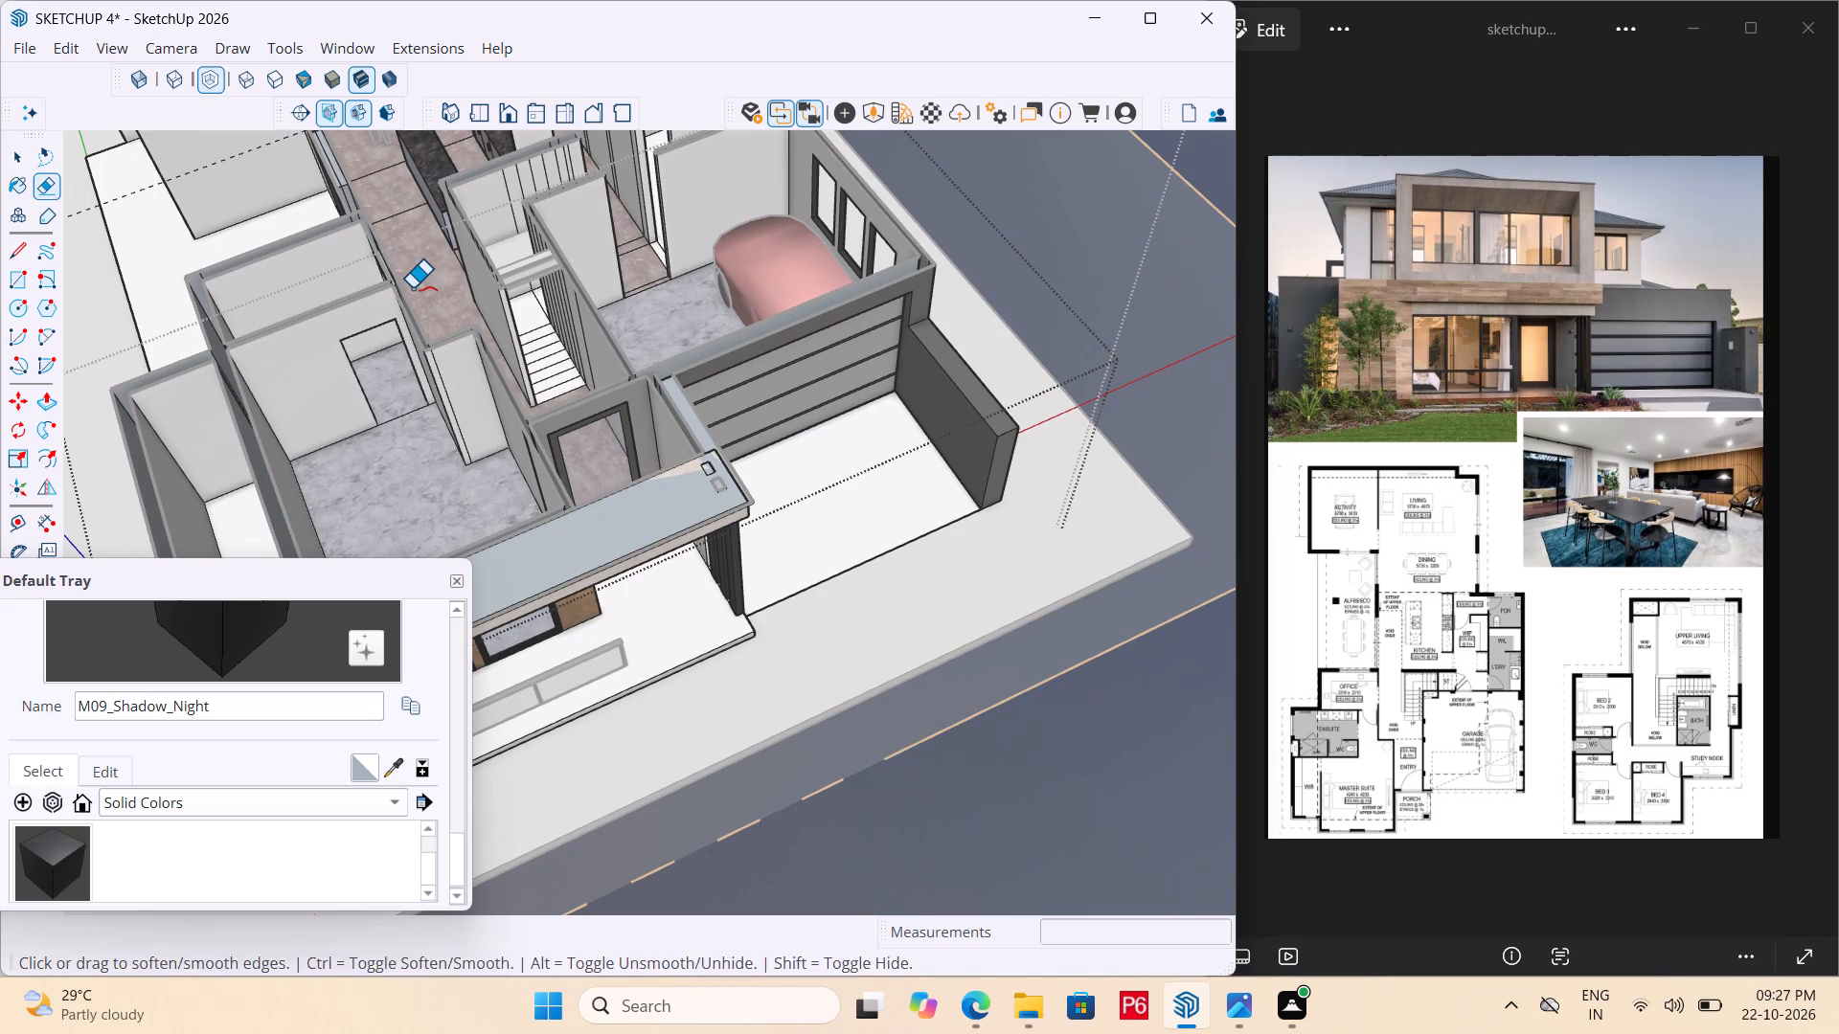
{"action": "key", "text": "ctrl+z"}
{"action": "key", "text": "ctrl+z"}
{"action": "key", "text": "ctrl+z"}
{"action": "middle_click_drag", "start_coordinate": [389, 361], "coordinate": [488, 401]}
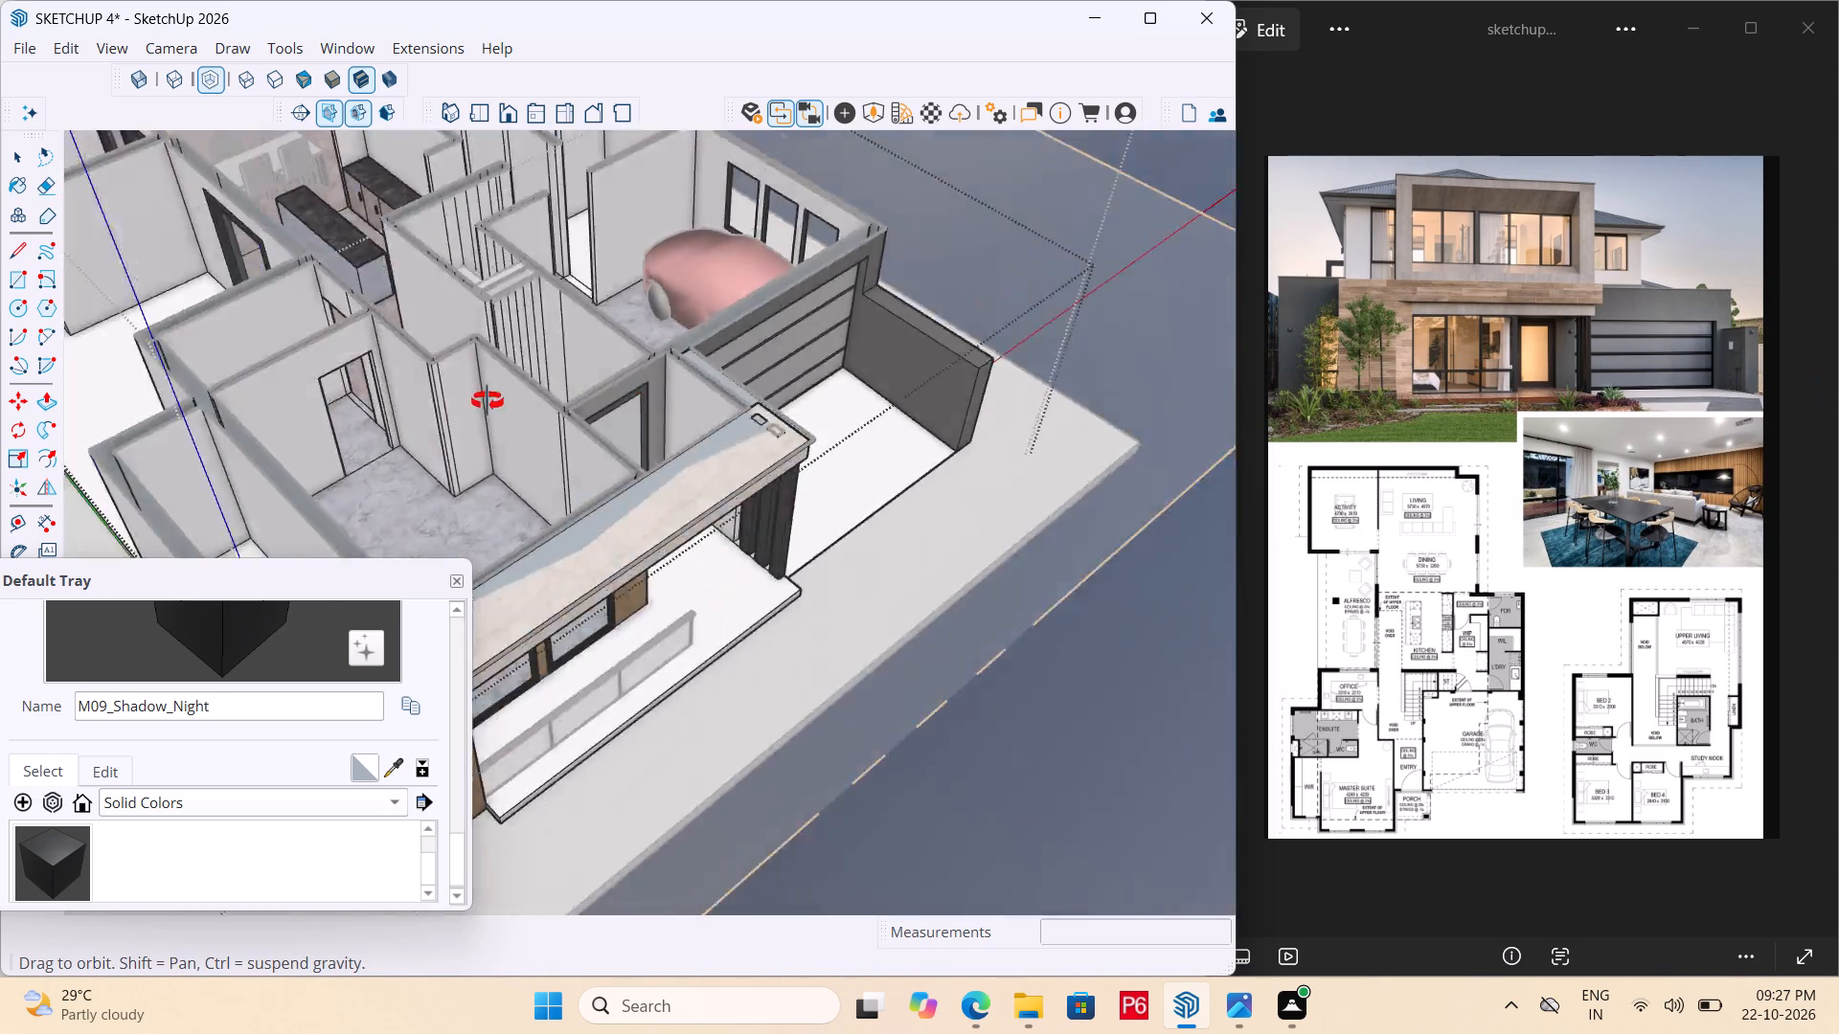
{"action": "middle_click_drag", "start_coordinate": [488, 401], "coordinate": [216, 380]}
{"action": "scroll", "coordinate": [739, 195], "scroll_direction": "up", "scroll_amount": 10}
{"action": "scroll", "coordinate": [579, 348], "scroll_direction": "down", "scroll_amount": 5}
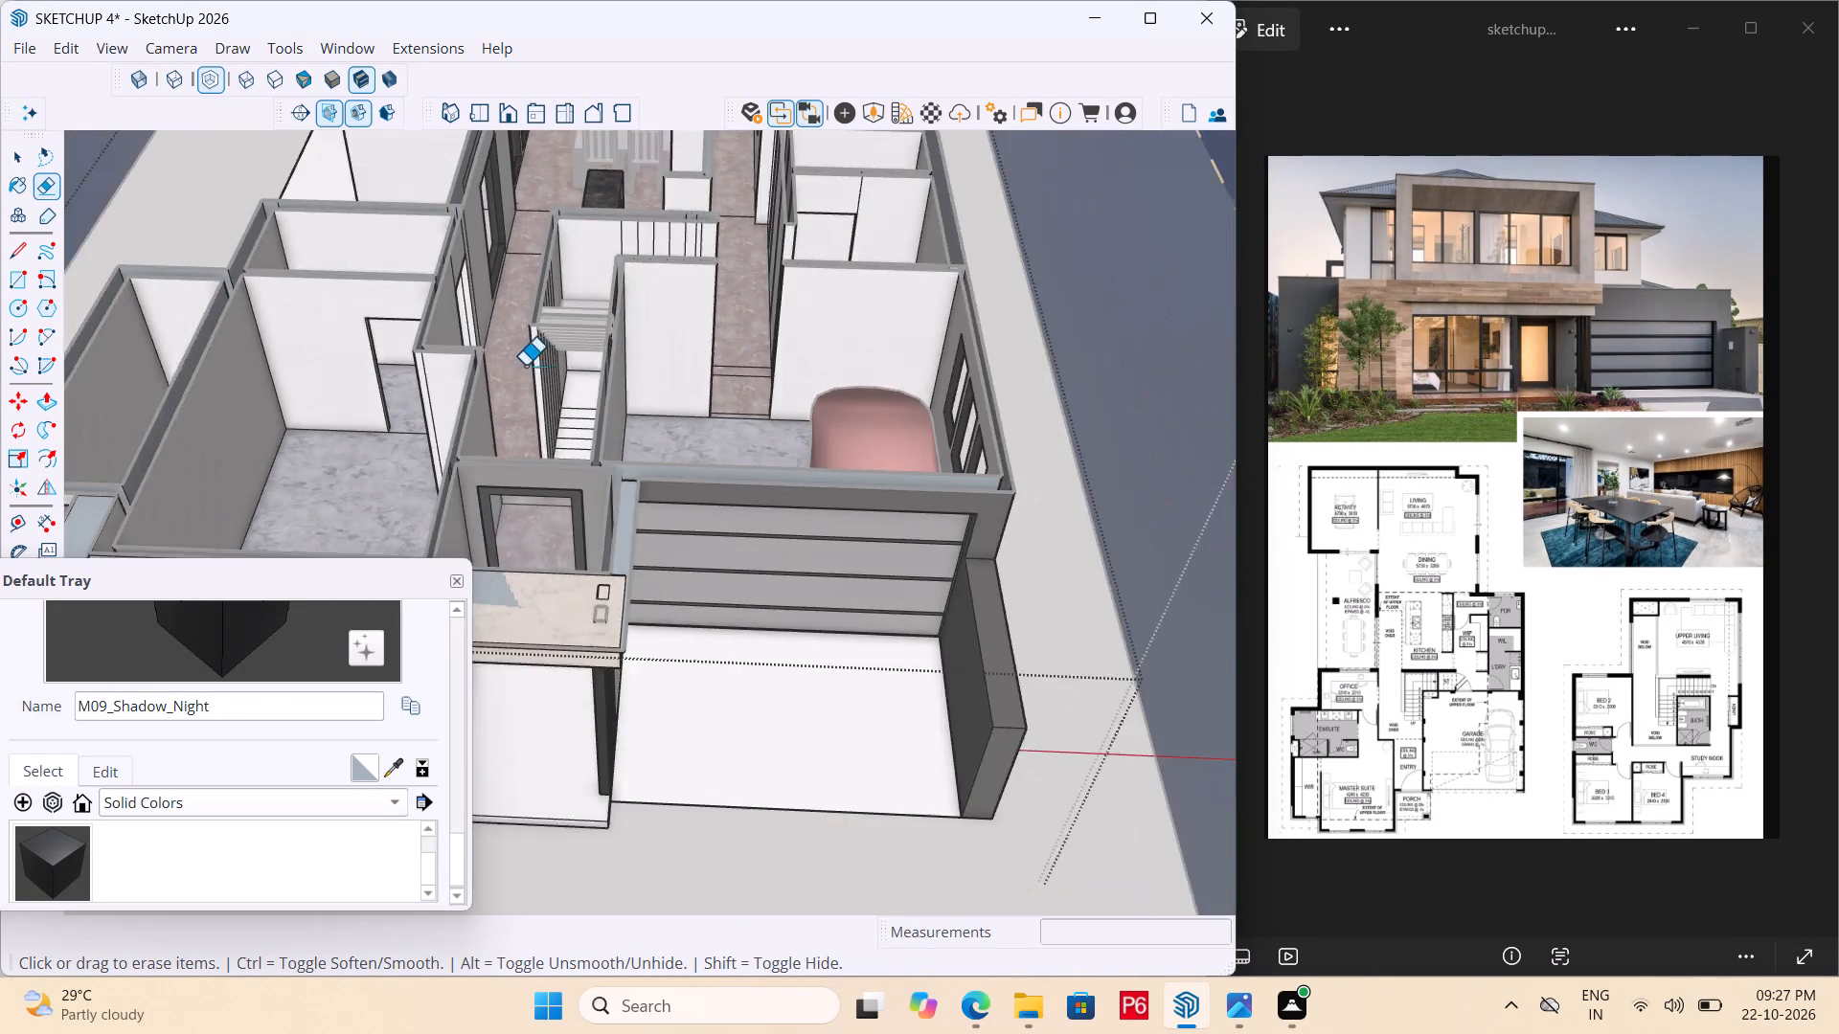
{"action": "scroll", "coordinate": [525, 366], "scroll_direction": "down", "scroll_amount": 7}
{"action": "key", "text": "space"}
{"action": "left_click", "coordinate": [1011, 266]}
Save the house model with the staircase wall division lines restored.
{"action": "middle_click_drag", "start_coordinate": [791, 301], "coordinate": [221, 298]}
{"action": "scroll", "coordinate": [534, 234], "scroll_direction": "up", "scroll_amount": 5}
{"action": "middle_click_drag", "start_coordinate": [586, 260], "coordinate": [221, 322]}
{"action": "middle_click_drag", "start_coordinate": [647, 363], "coordinate": [1043, 309]}
{"action": "key", "text": "ctrl+s"}
{"action": "key", "text": "ctrl+s"}
{"action": "key", "text": "ctrl+s"}
{"action": "key", "text": "ctrl+s"}
{"action": "scroll", "coordinate": [676, 323], "scroll_direction": "up", "scroll_amount": 5, "text": "ctrl"}
{"action": "key", "text": "ctrl+s"}
{"action": "key", "text": "ctrl+s"}
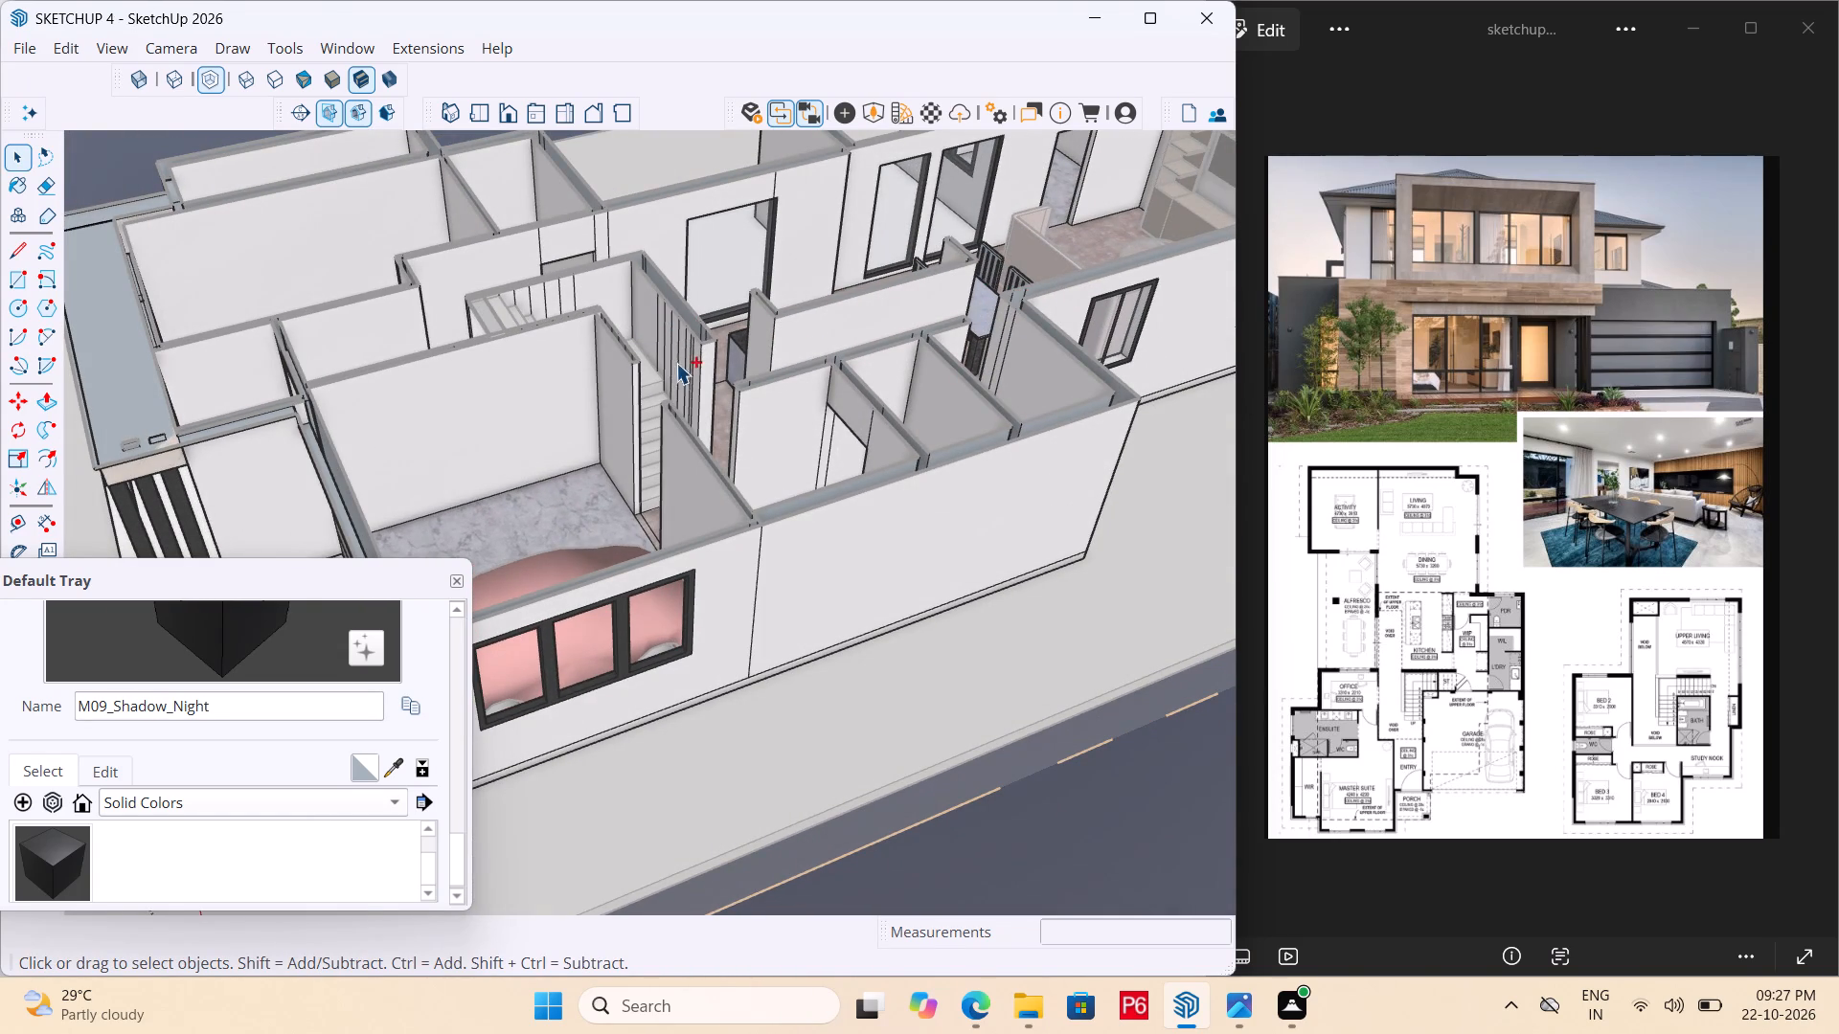
{"action": "key", "text": "ctrl+s"}
{"action": "scroll", "coordinate": [676, 363], "scroll_direction": "up", "scroll_amount": 4, "text": "ctrl"}
{"action": "key", "text": "ctrl+s"}
{"action": "key", "text": "ctrl+s"}
Examine the staircase walls from the garage side and the front of the house, and leave the house group.
{"action": "scroll", "coordinate": [676, 363], "scroll_direction": "up", "scroll_amount": 1}
{"action": "middle_click_drag", "start_coordinate": [688, 363], "coordinate": [754, 363]}
{"action": "scroll", "coordinate": [754, 363], "scroll_direction": "down", "scroll_amount": 1}
{"action": "middle_click_drag", "start_coordinate": [659, 369], "coordinate": [988, 375]}
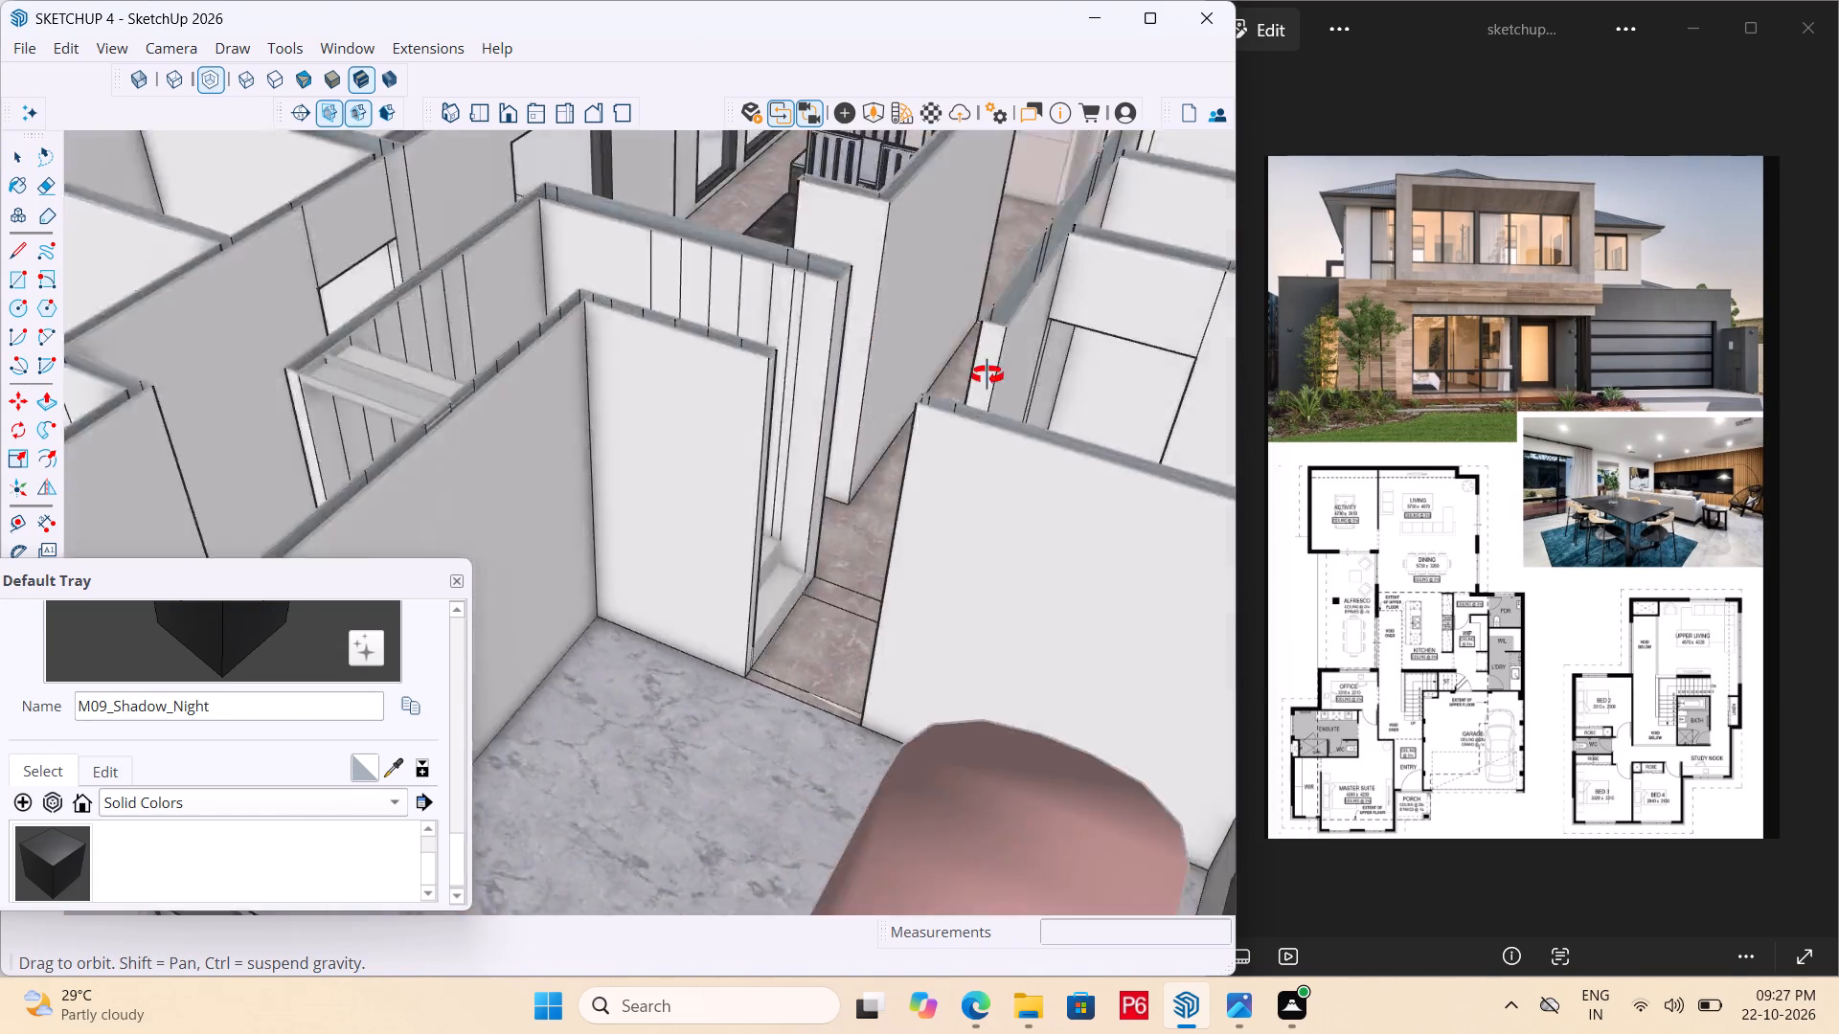
{"action": "middle_click_drag", "start_coordinate": [988, 375], "coordinate": [1162, 391]}
{"action": "middle_click_drag", "start_coordinate": [639, 409], "coordinate": [947, 362]}
{"action": "scroll", "coordinate": [907, 420], "scroll_direction": "up", "scroll_amount": 4}
{"action": "scroll", "coordinate": [561, 351], "scroll_direction": "down", "scroll_amount": 6}
{"action": "scroll", "coordinate": [450, 320], "scroll_direction": "down", "scroll_amount": 7}
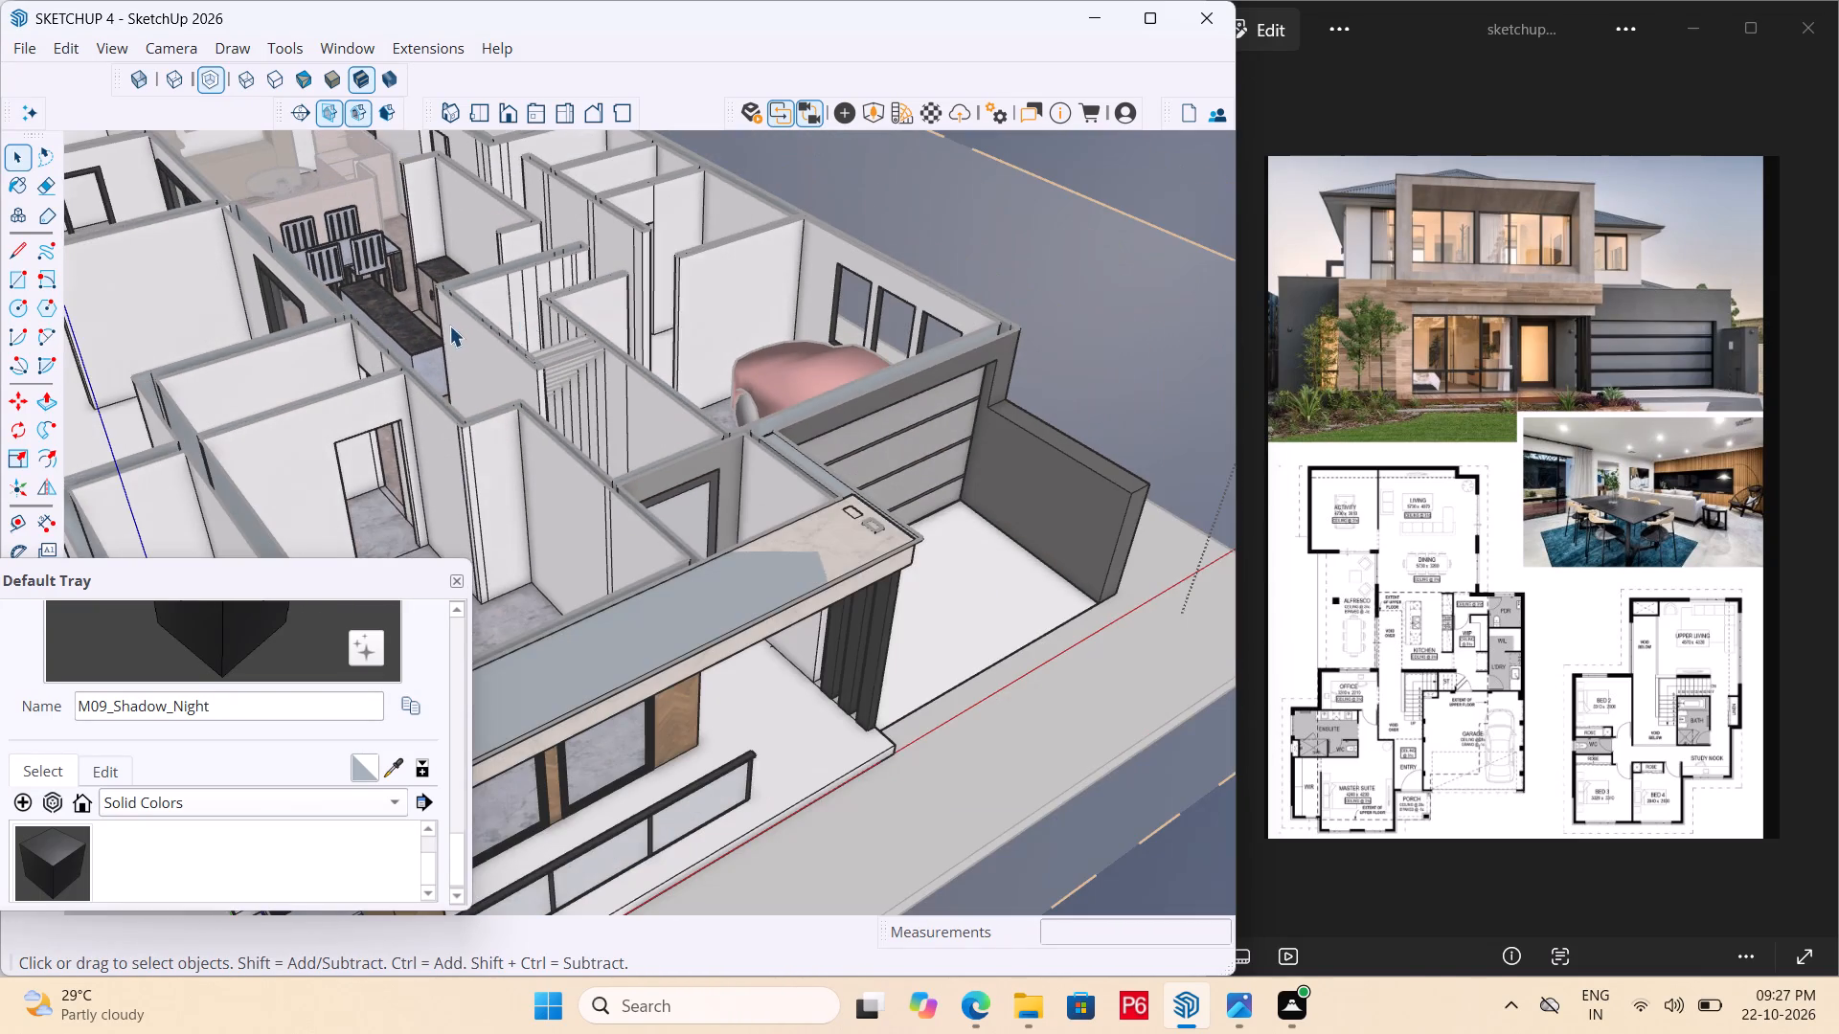
{"action": "left_click", "coordinate": [1025, 253]}
{"action": "triple_click", "coordinate": [1138, 212]}
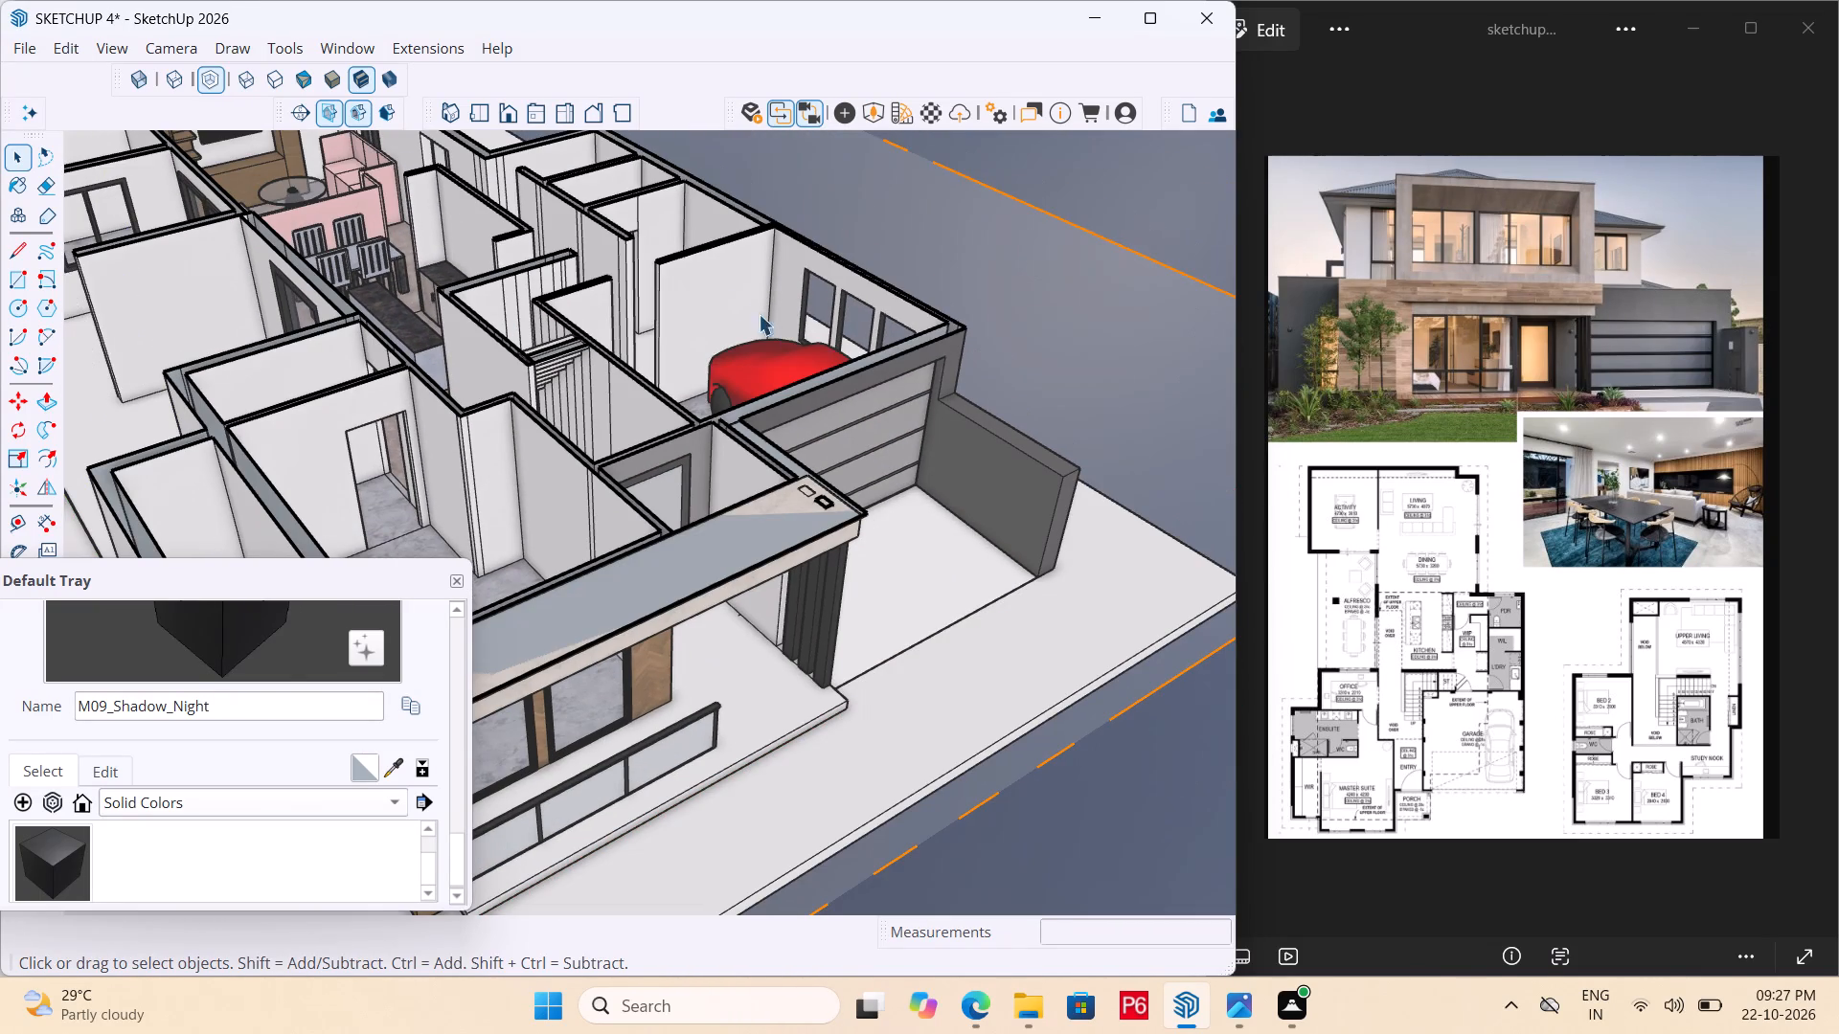
Examine the ground floor from above, focusing on the garage, the staircase and the small rooms' floors.
{"action": "middle_click_drag", "start_coordinate": [647, 279], "coordinate": [0, 403]}
{"action": "scroll", "coordinate": [644, 279], "scroll_direction": "down", "scroll_amount": 1}
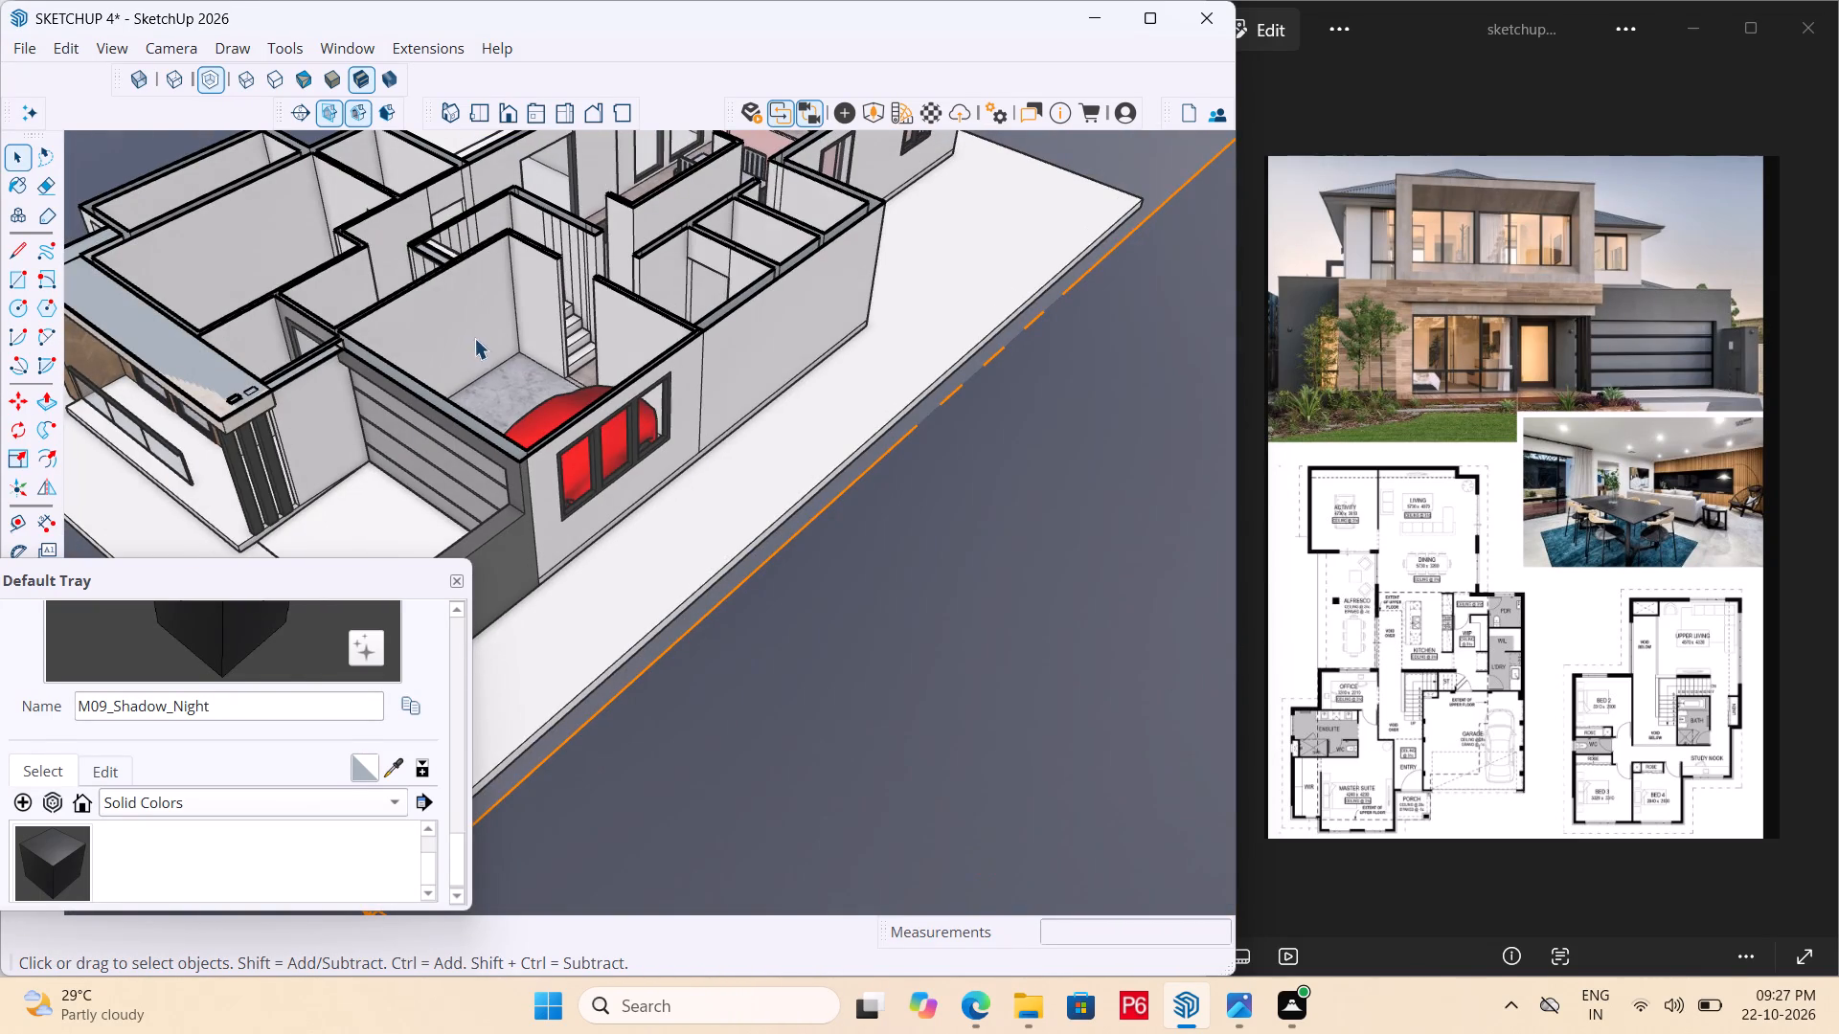
{"action": "left_click", "coordinate": [945, 504]}
{"action": "scroll", "coordinate": [541, 339], "scroll_direction": "up", "scroll_amount": 4}
{"action": "scroll", "coordinate": [588, 359], "scroll_direction": "down", "scroll_amount": 3}
{"action": "middle_click_drag", "start_coordinate": [588, 359], "coordinate": [335, 461]}
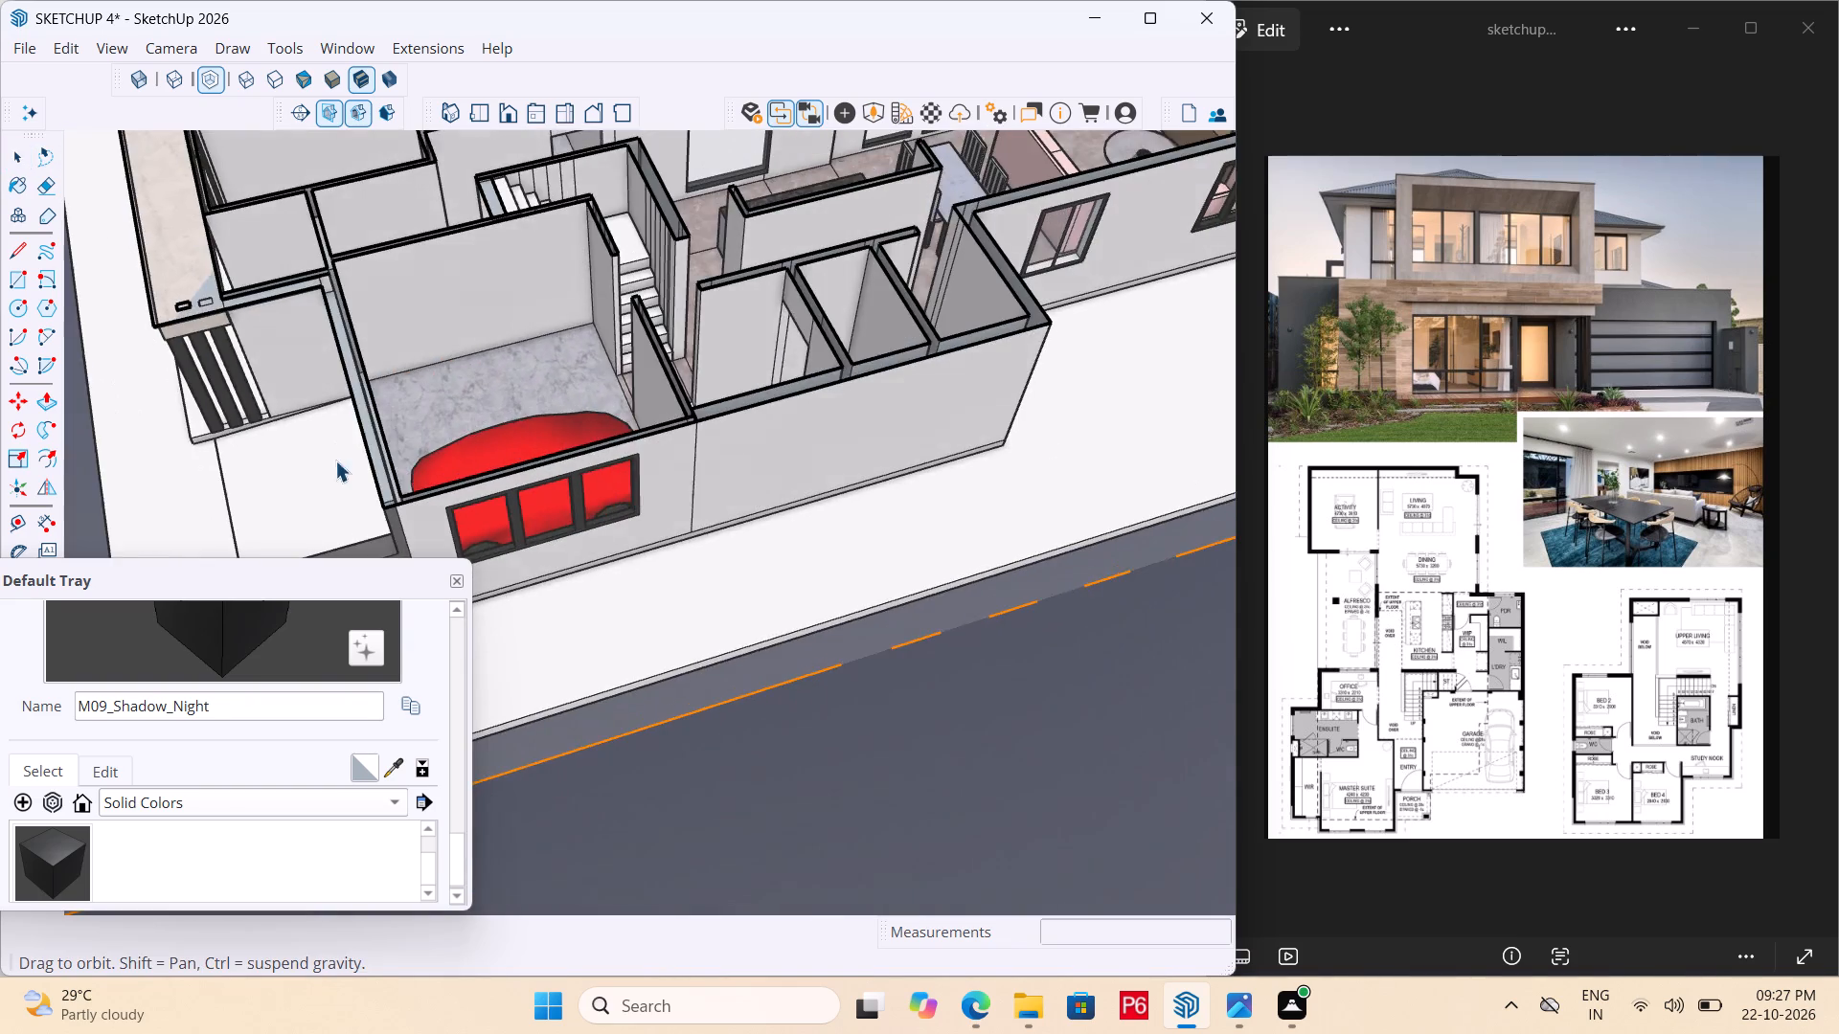
{"action": "middle_click_drag", "start_coordinate": [783, 374], "coordinate": [251, 351]}
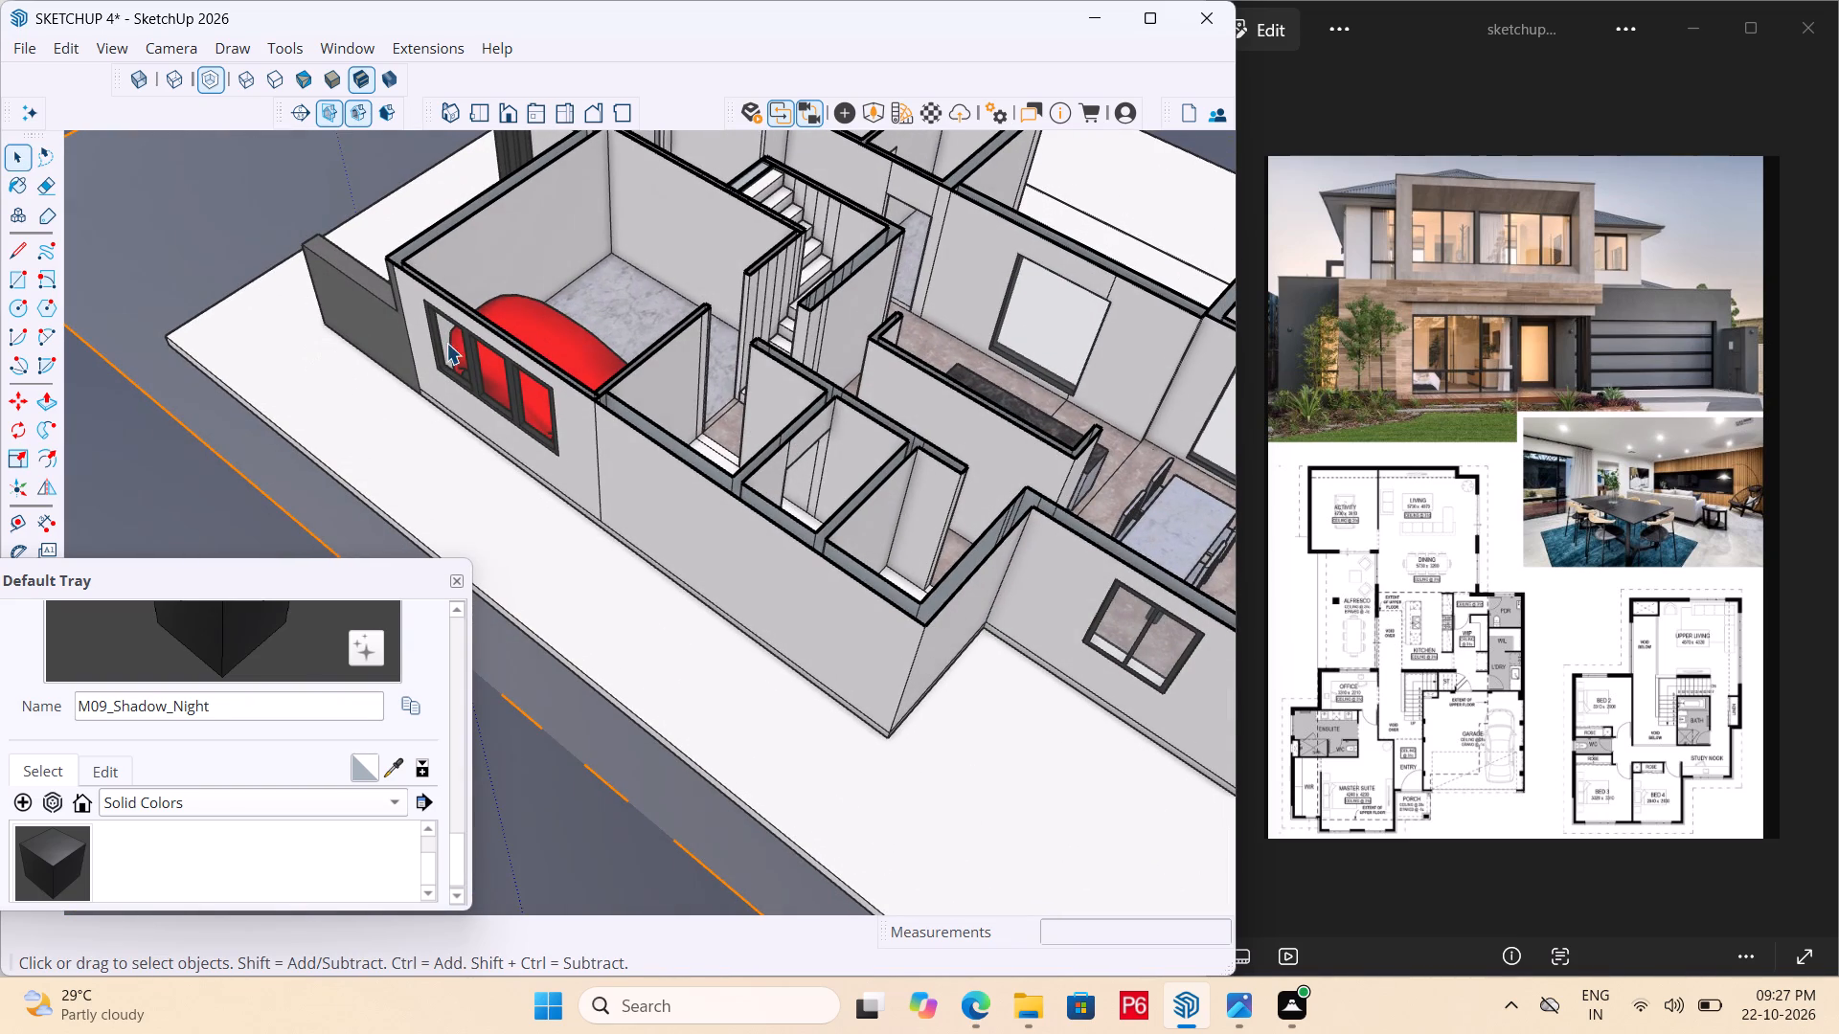
{"action": "scroll", "coordinate": [432, 352], "scroll_direction": "down", "scroll_amount": 6}
{"action": "middle_click_drag", "start_coordinate": [706, 420], "coordinate": [933, 504]}
{"action": "middle_click_drag", "start_coordinate": [433, 295], "coordinate": [1077, 408]}
{"action": "scroll", "coordinate": [1087, 309], "scroll_direction": "down", "scroll_amount": 6}
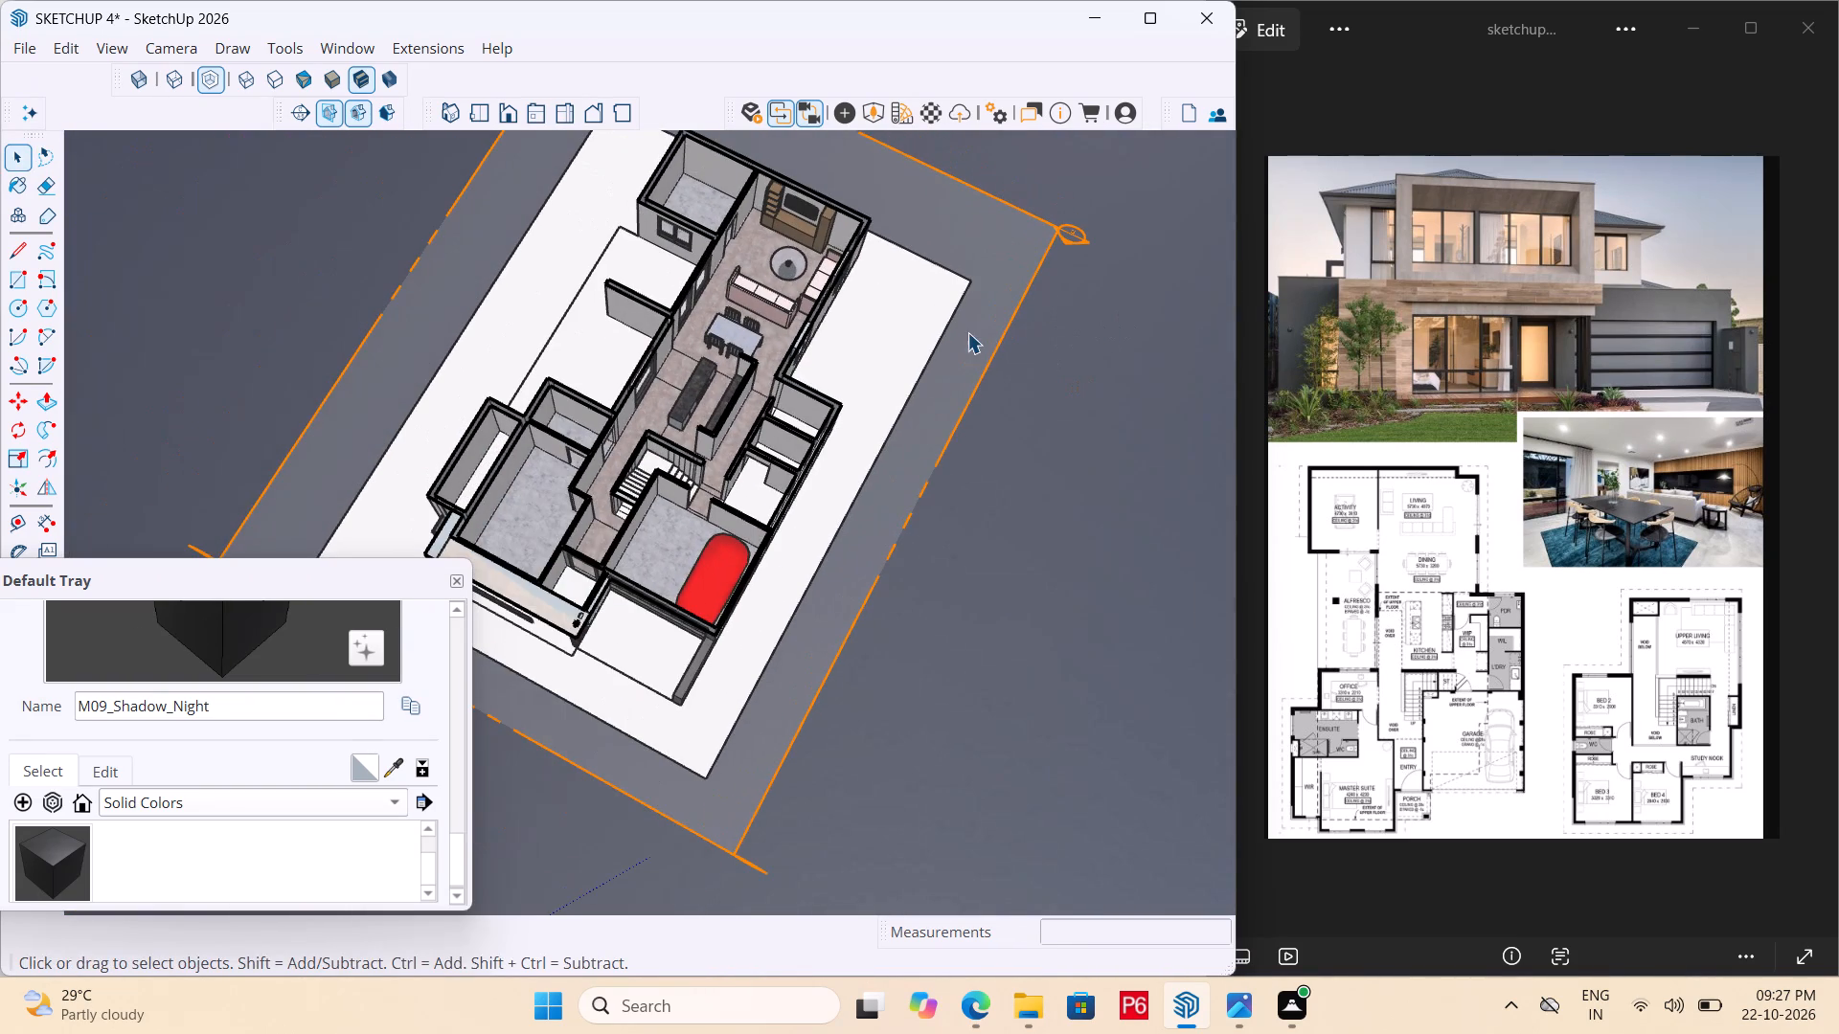
{"action": "scroll", "coordinate": [1025, 360], "scroll_direction": "down", "scroll_amount": 3}
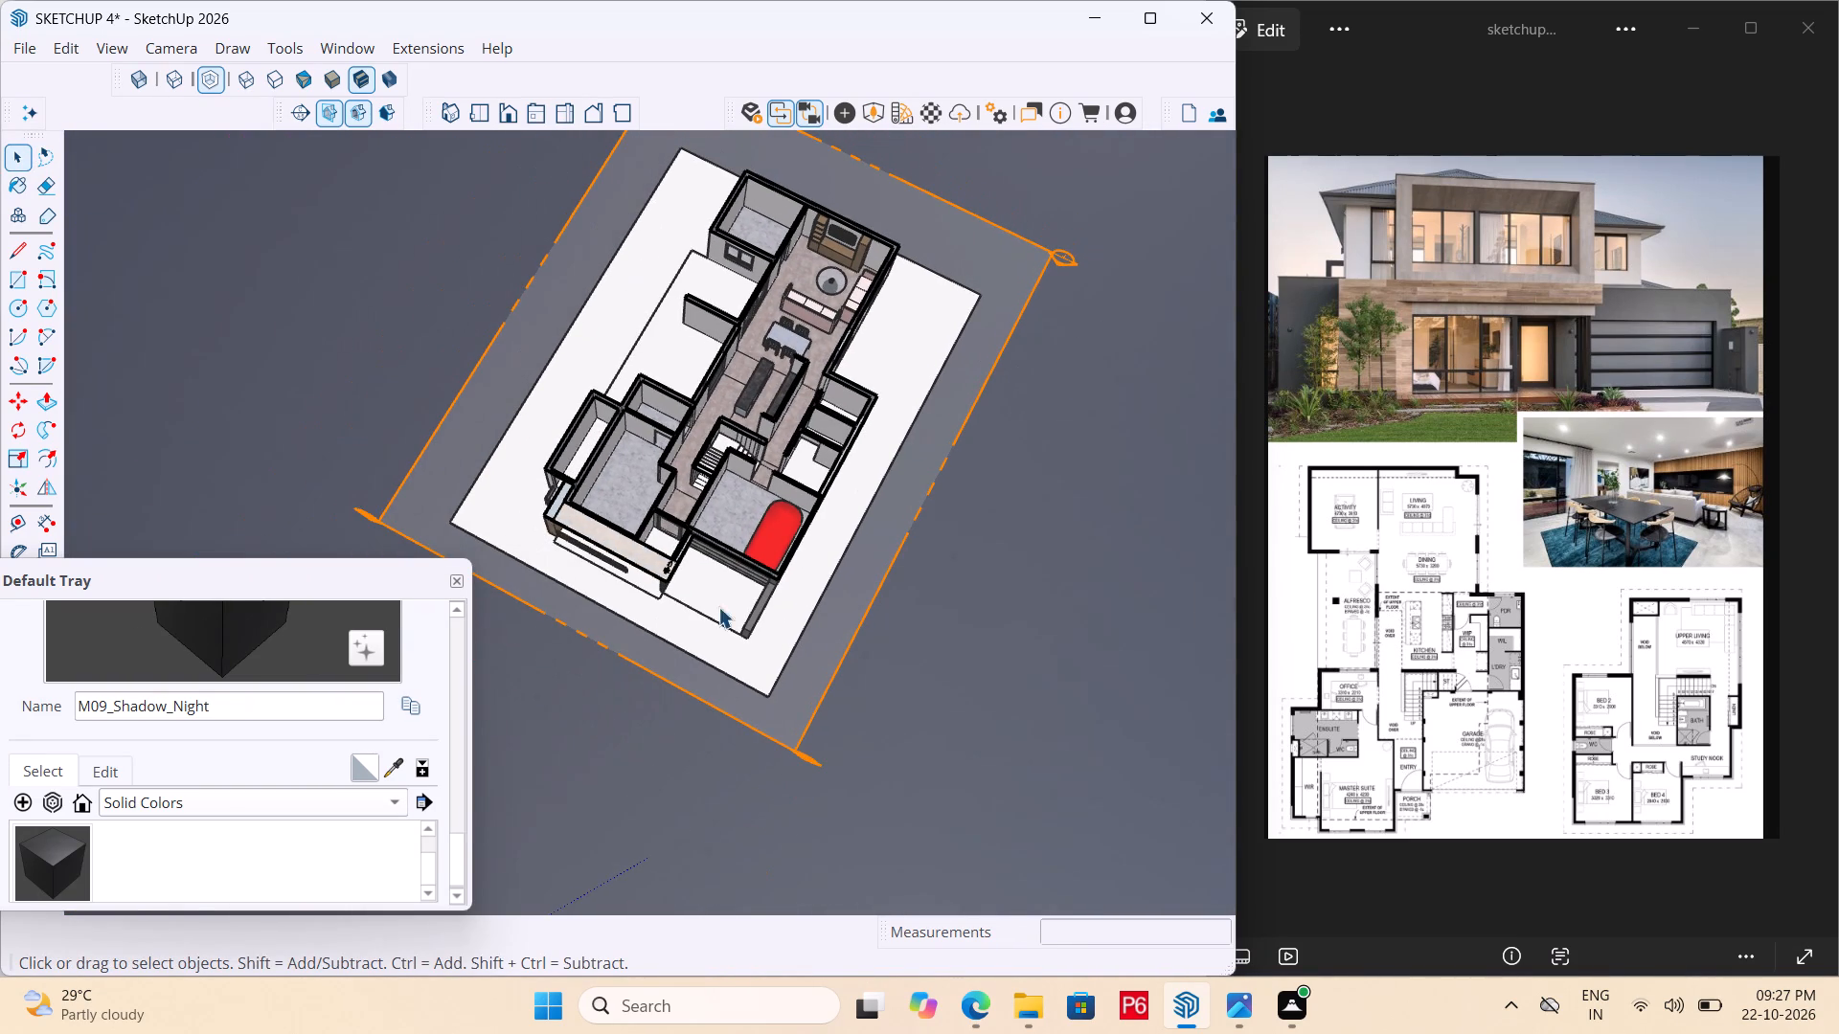
{"action": "scroll", "coordinate": [314, 809], "scroll_direction": "down", "scroll_amount": 4}
{"action": "left_click", "coordinate": [315, 786]}
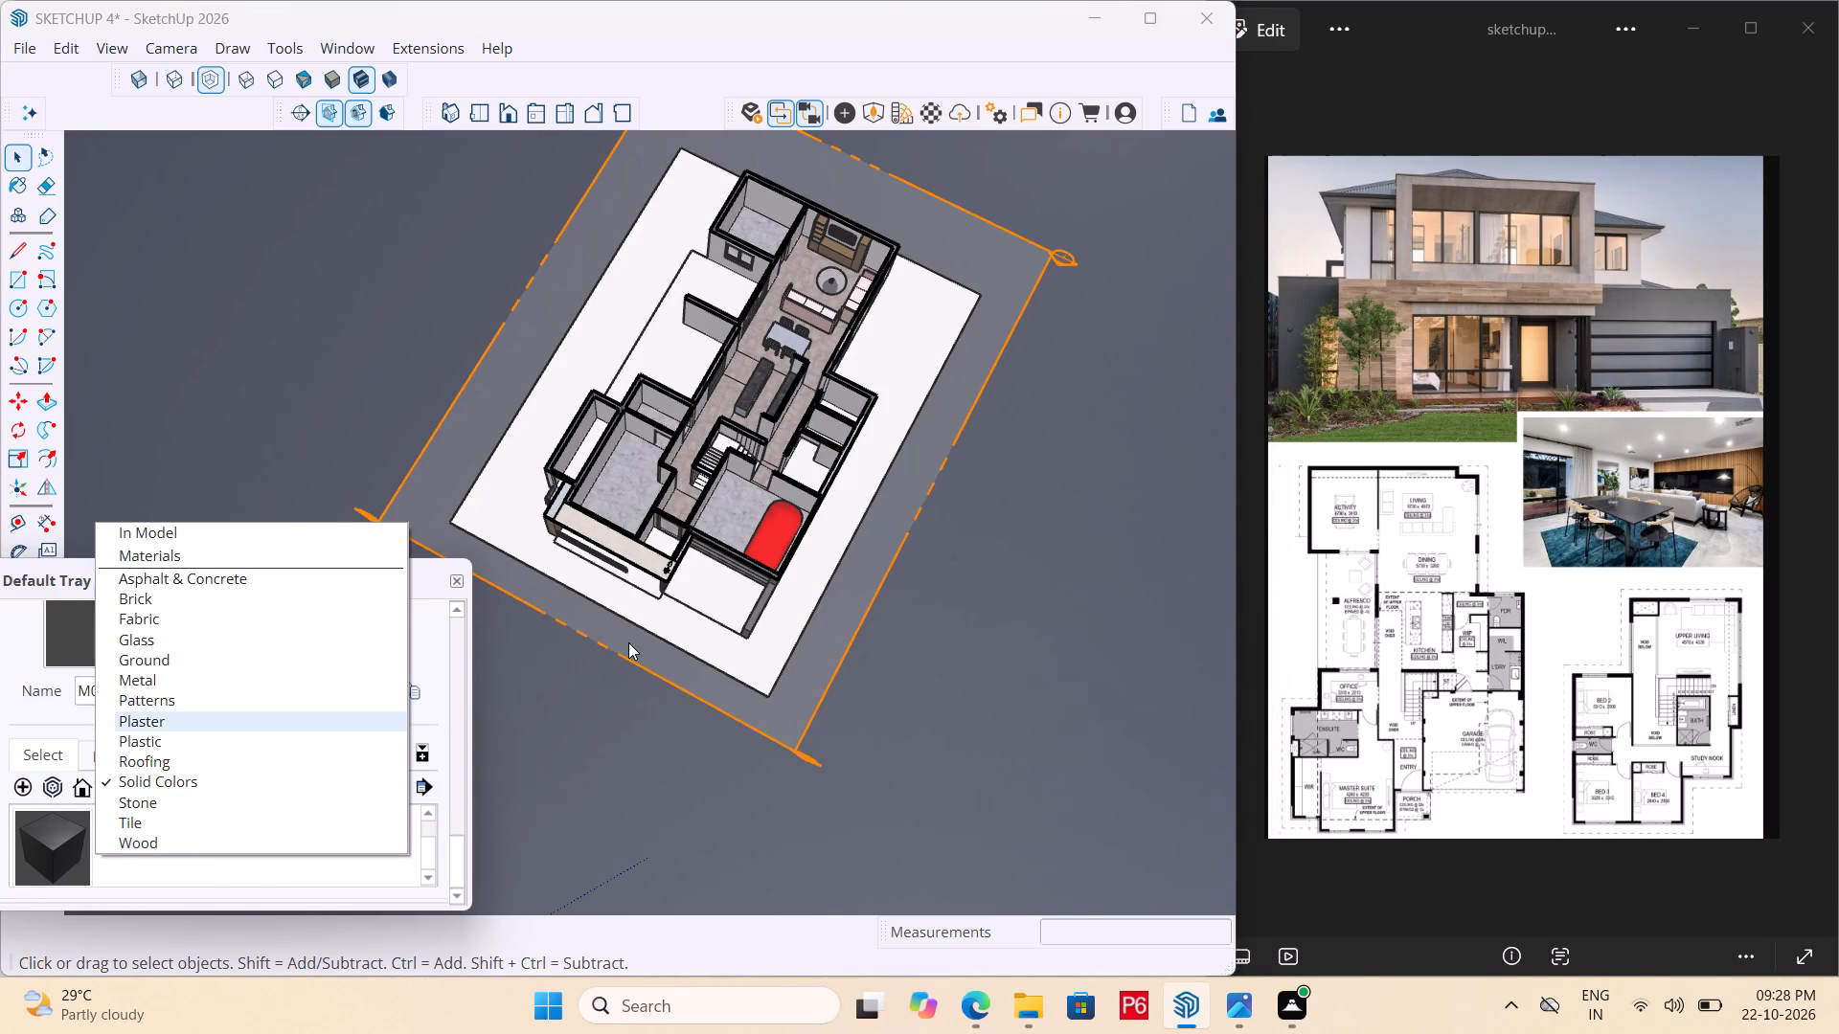
{"action": "middle_click_drag", "start_coordinate": [637, 609], "coordinate": [521, 489]}
{"action": "scroll", "coordinate": [897, 542], "scroll_direction": "up", "scroll_amount": 7}
{"action": "middle_click_drag", "start_coordinate": [704, 487], "coordinate": [612, 604]}
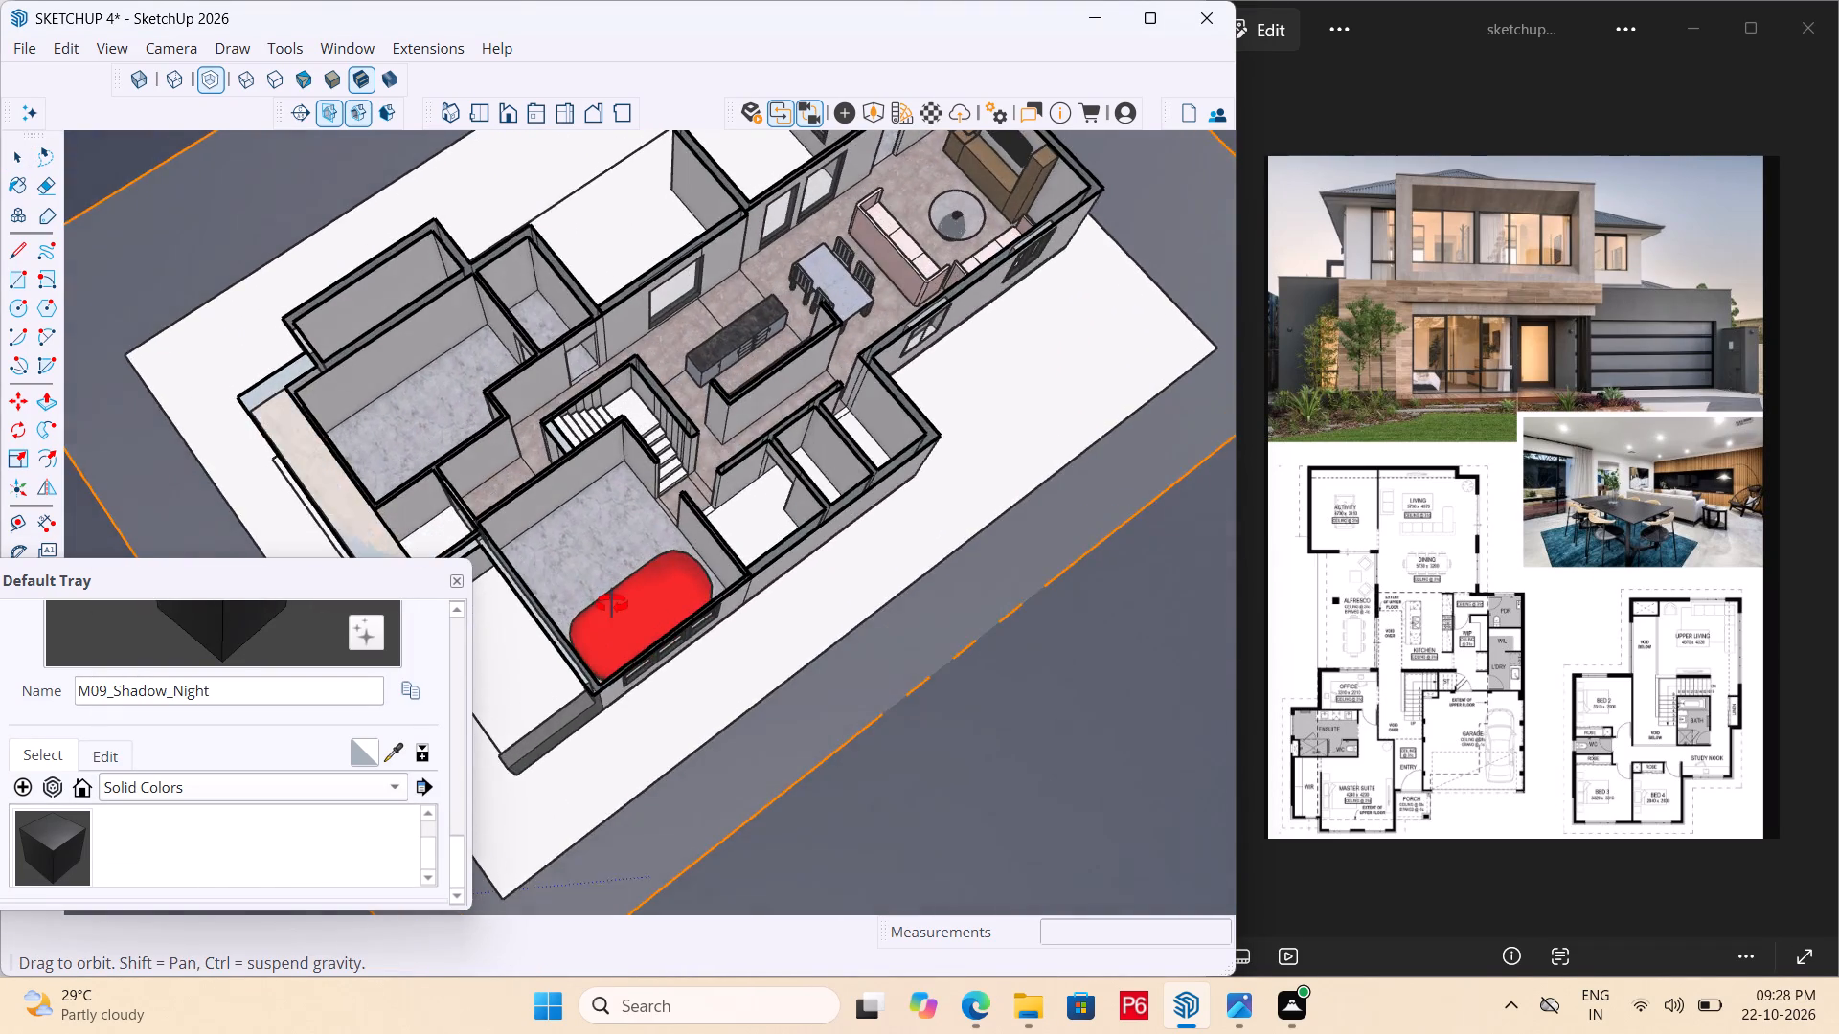
{"action": "middle_click_drag", "start_coordinate": [612, 604], "coordinate": [791, 528]}
{"action": "scroll", "coordinate": [802, 466], "scroll_direction": "up", "scroll_amount": 4}
{"action": "middle_click_drag", "start_coordinate": [824, 411], "coordinate": [426, 526]}
{"action": "scroll", "coordinate": [824, 411], "scroll_direction": "down", "scroll_amount": 1}
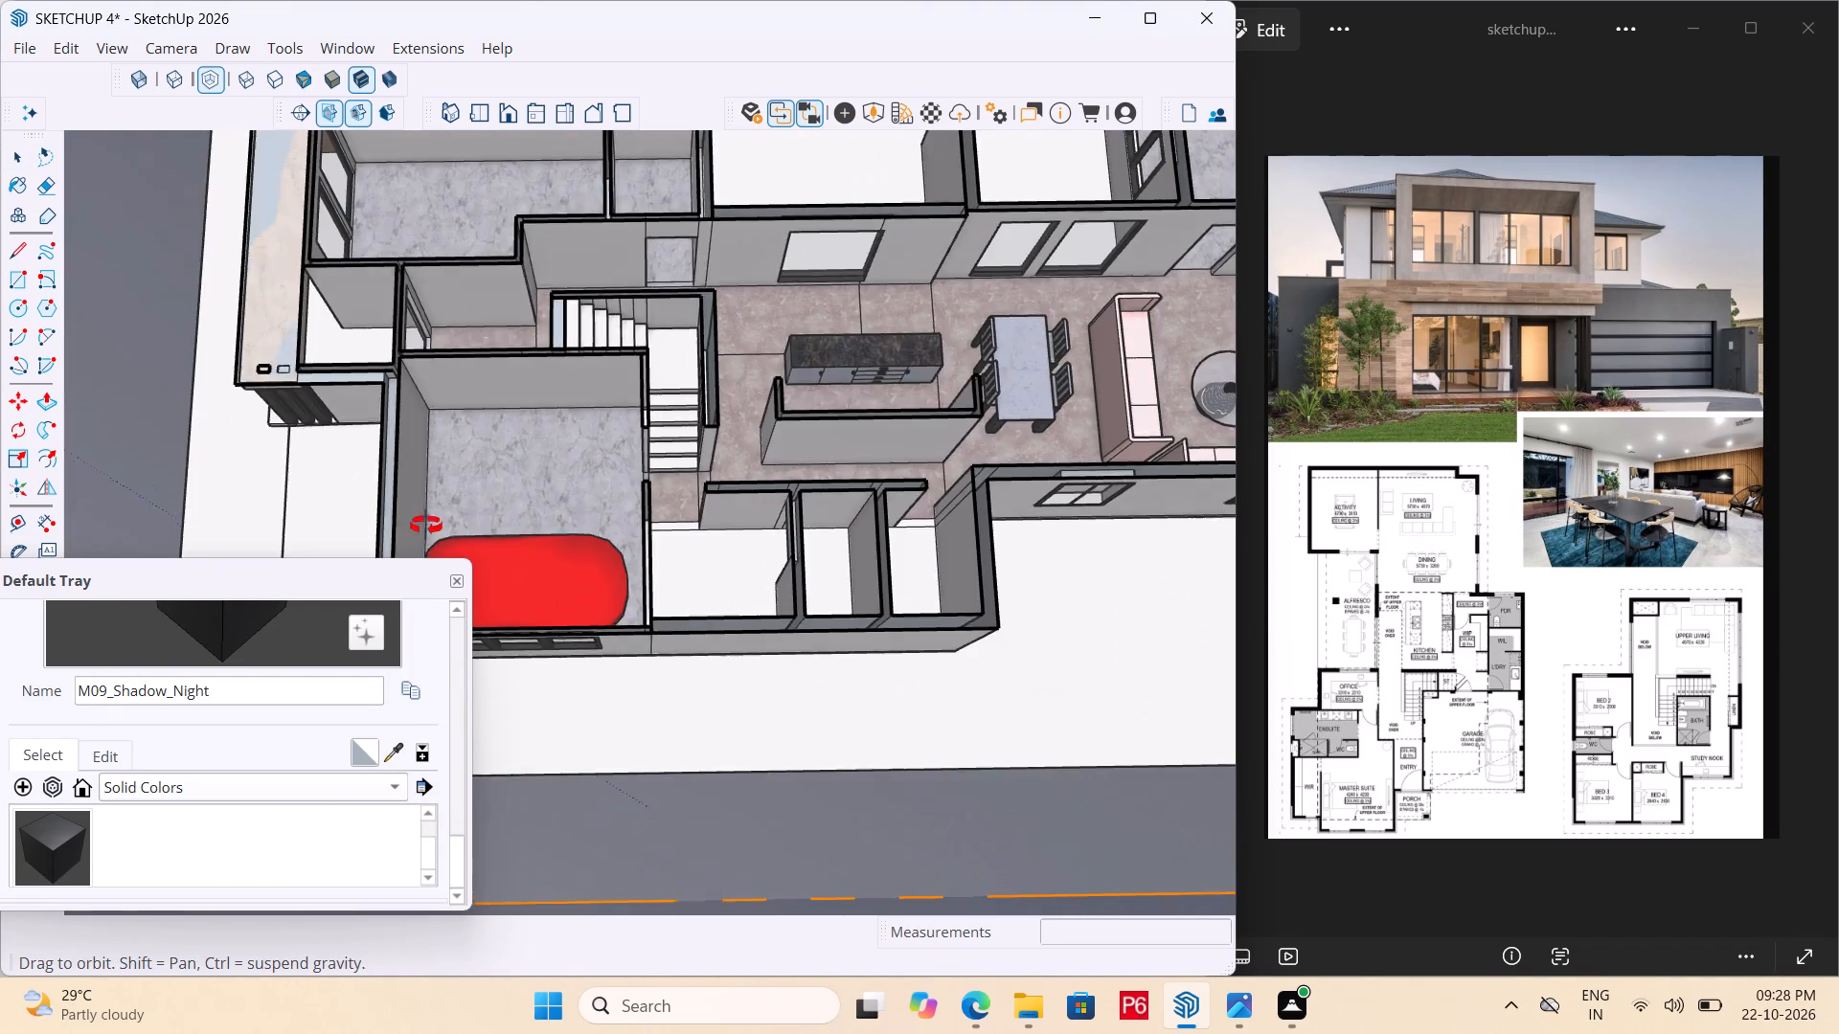
{"action": "middle_click_drag", "start_coordinate": [426, 526], "coordinate": [793, 395]}
{"action": "scroll", "coordinate": [781, 441], "scroll_direction": "up", "scroll_amount": 1}
{"action": "scroll", "coordinate": [936, 334], "scroll_direction": "down", "scroll_amount": 3}
{"action": "middle_click_drag", "start_coordinate": [741, 406], "coordinate": [740, 526]}
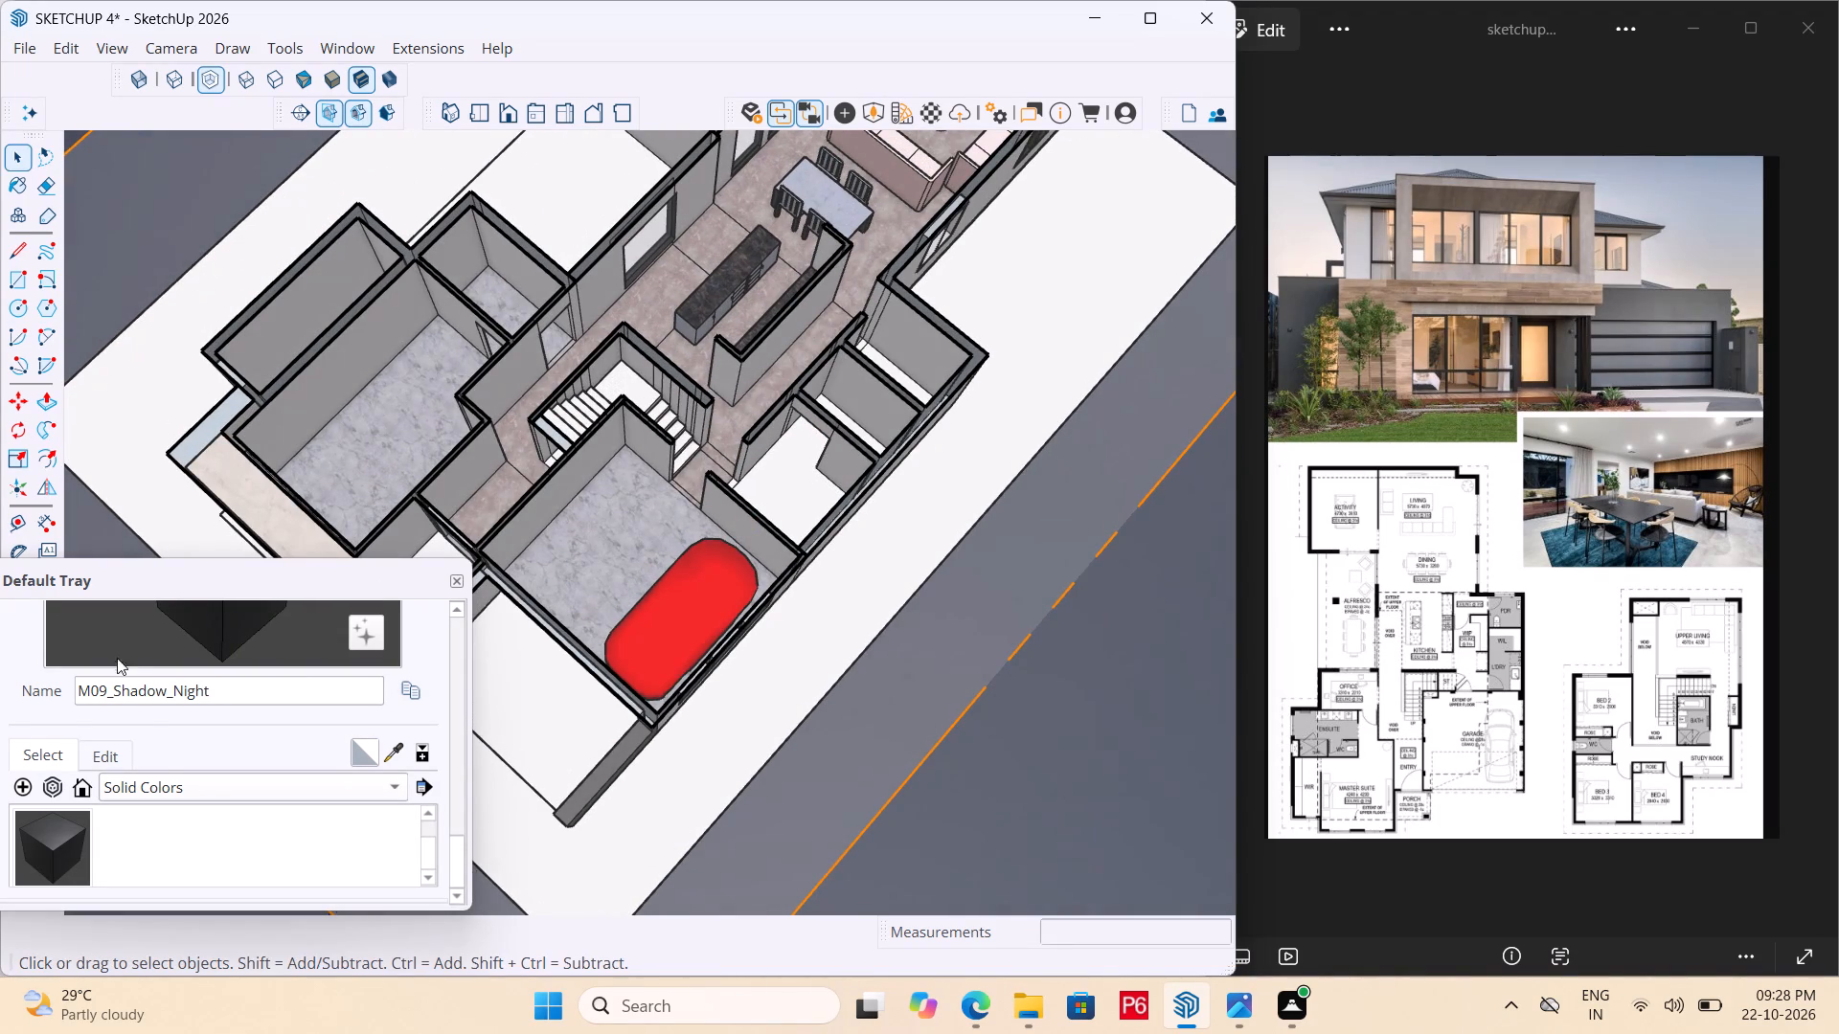
Switch the materials library to the Stone collection.
{"action": "left_click", "coordinate": [173, 794]}
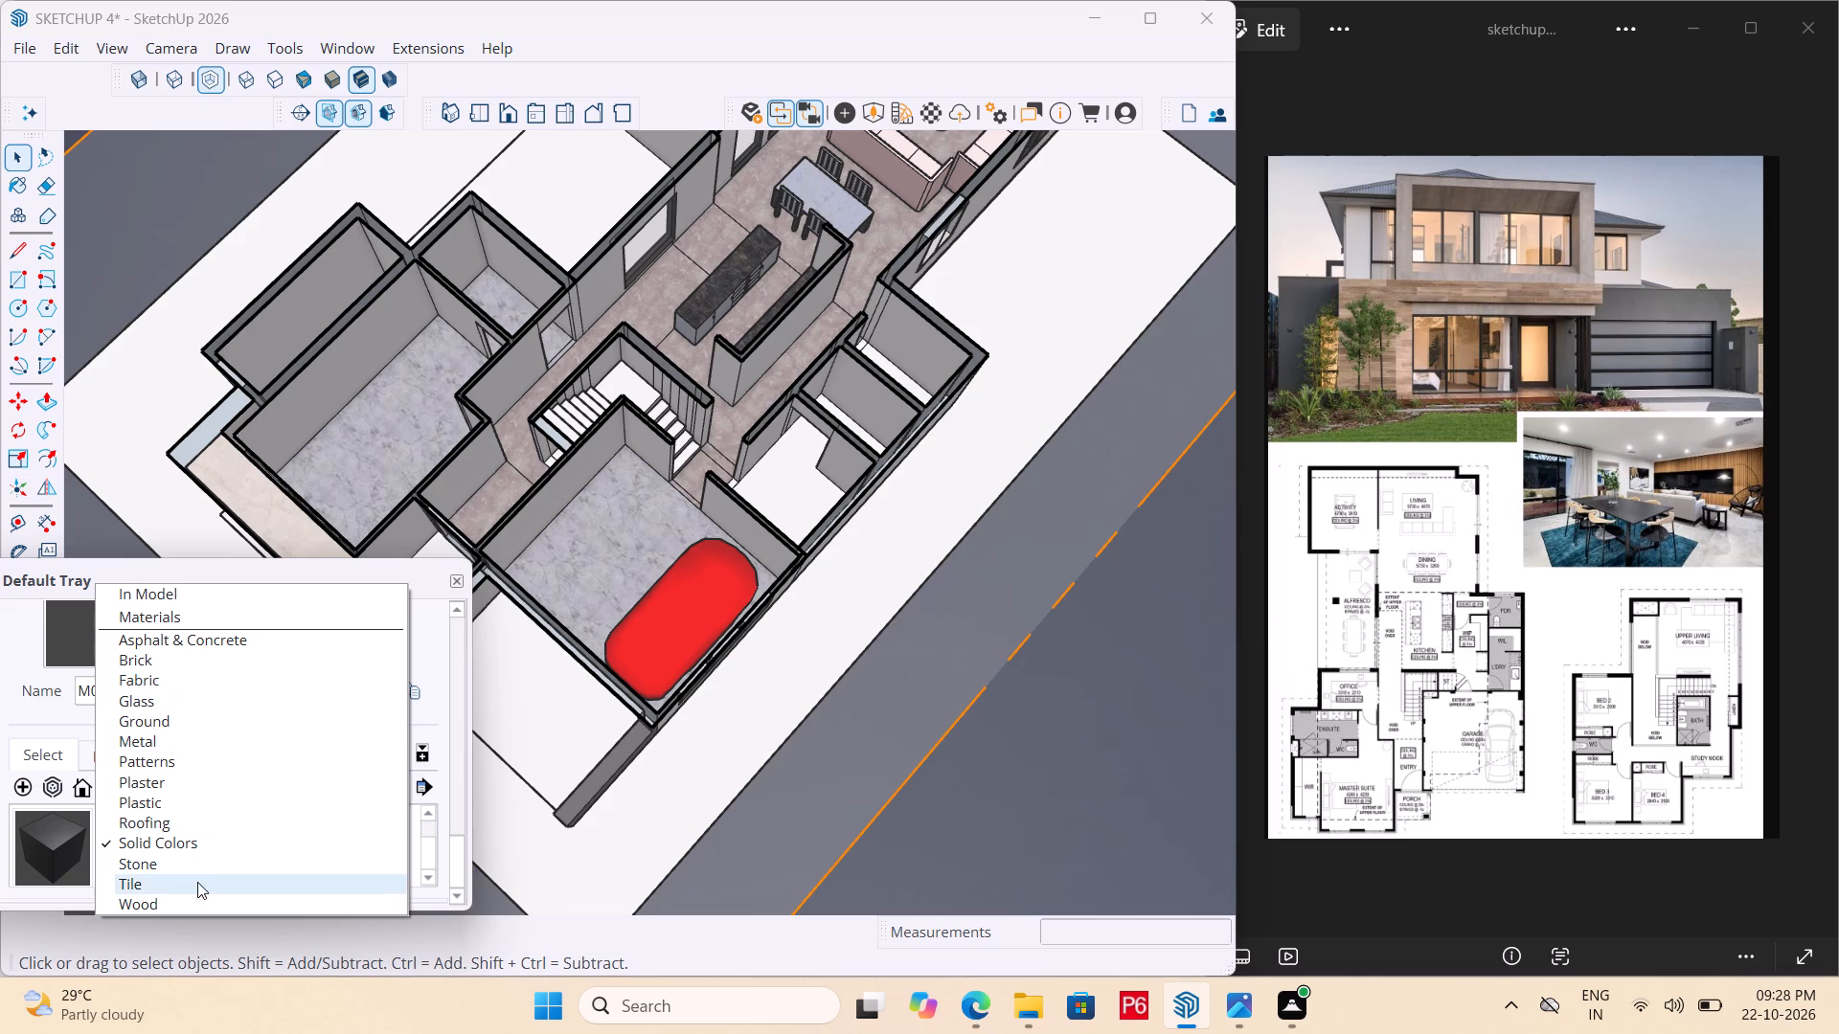
{"action": "left_click", "coordinate": [209, 846]}
{"action": "left_click", "coordinate": [208, 792]}
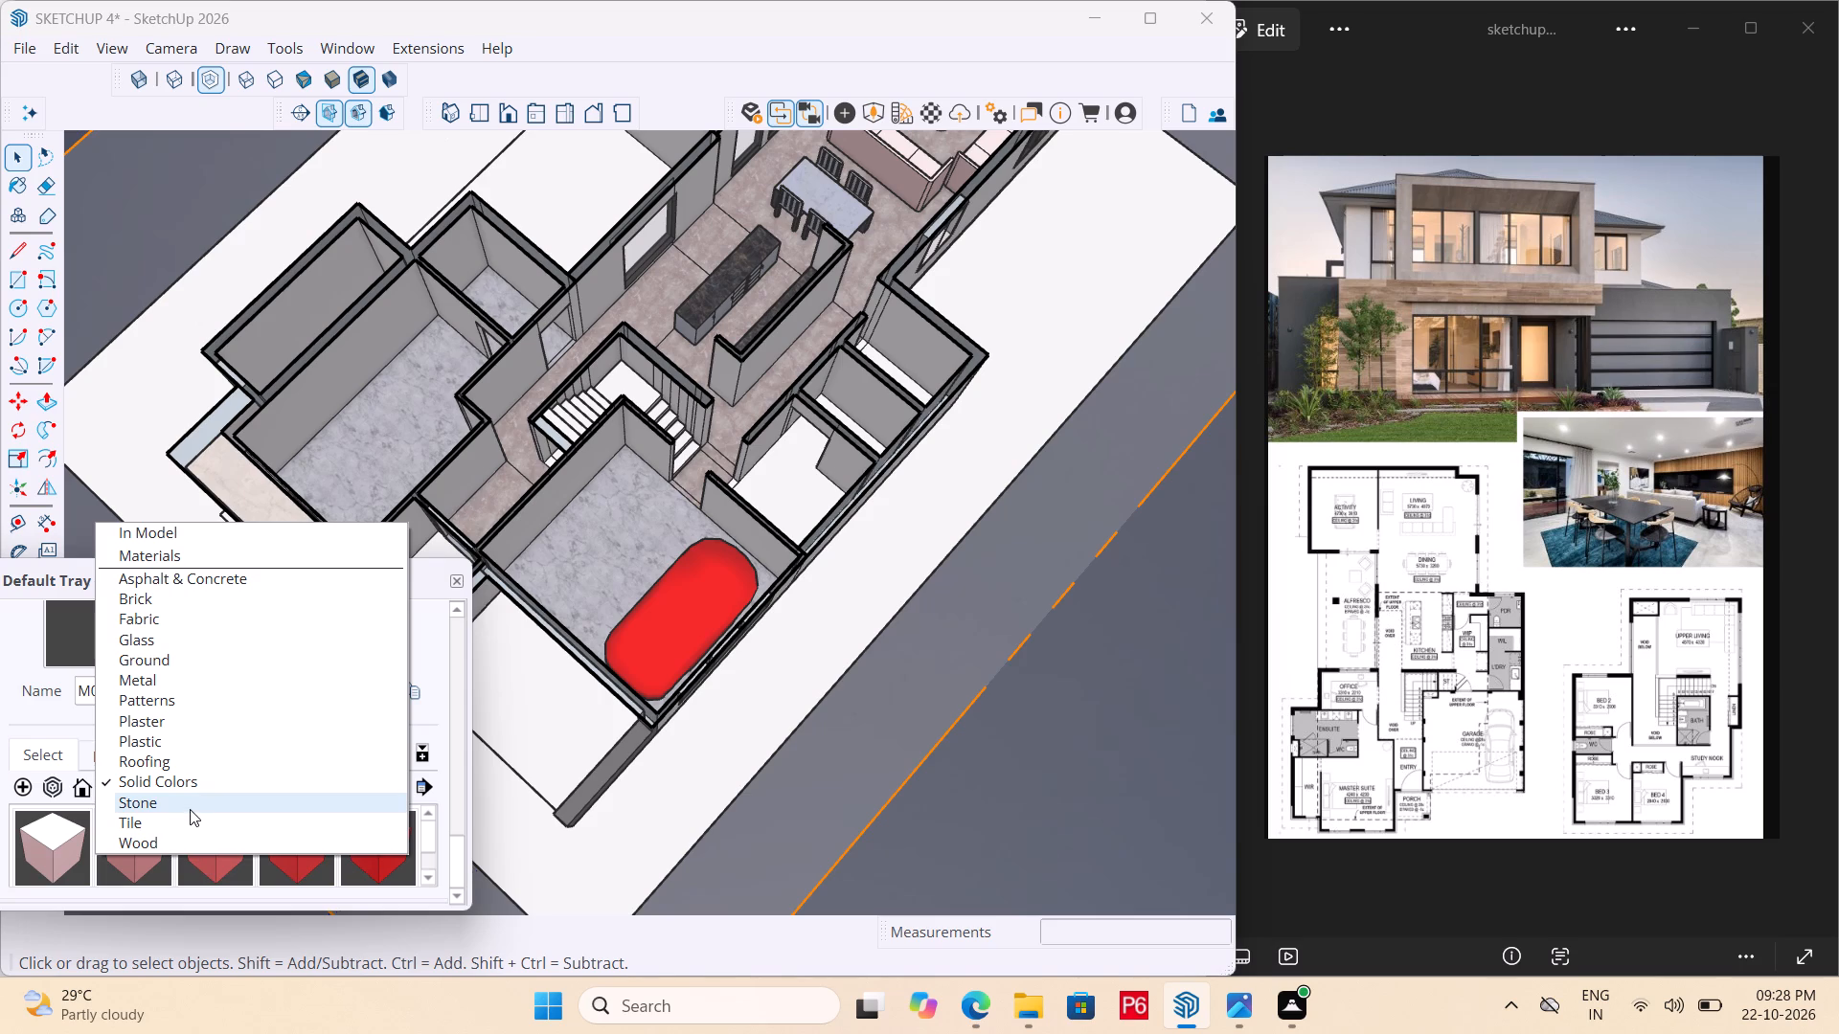
{"action": "left_click", "coordinate": [192, 804]}
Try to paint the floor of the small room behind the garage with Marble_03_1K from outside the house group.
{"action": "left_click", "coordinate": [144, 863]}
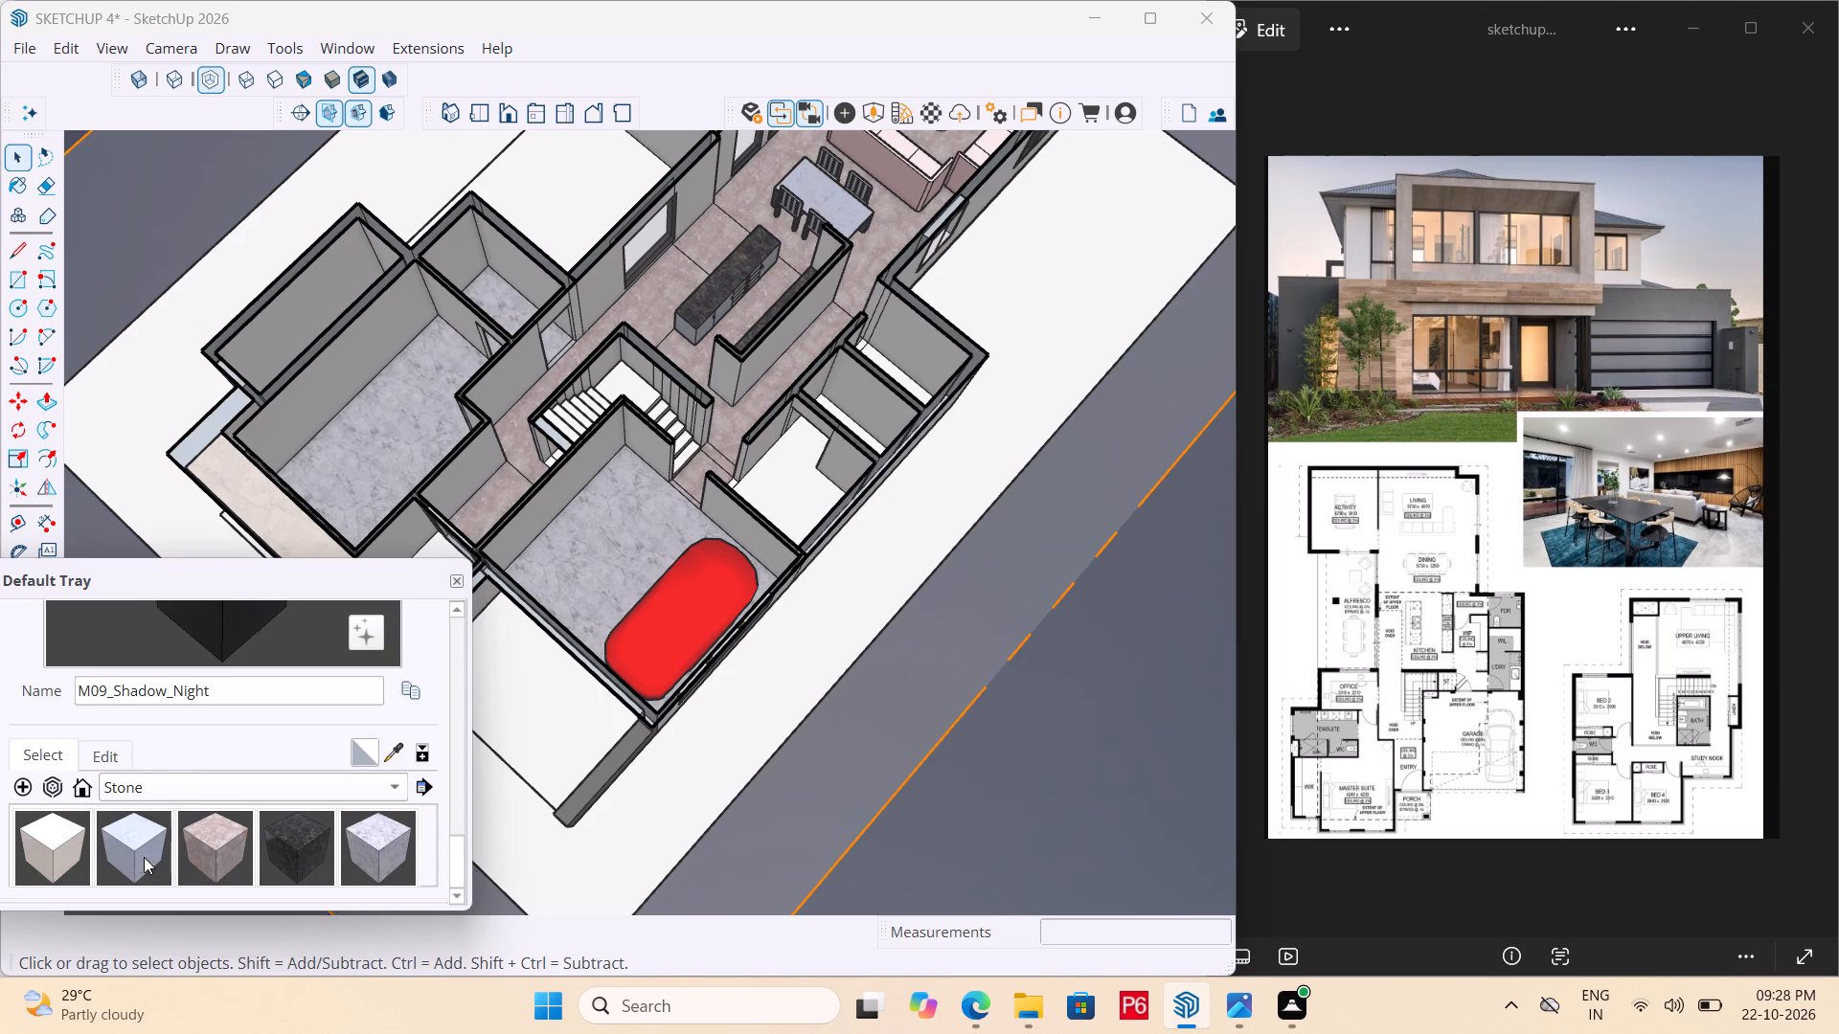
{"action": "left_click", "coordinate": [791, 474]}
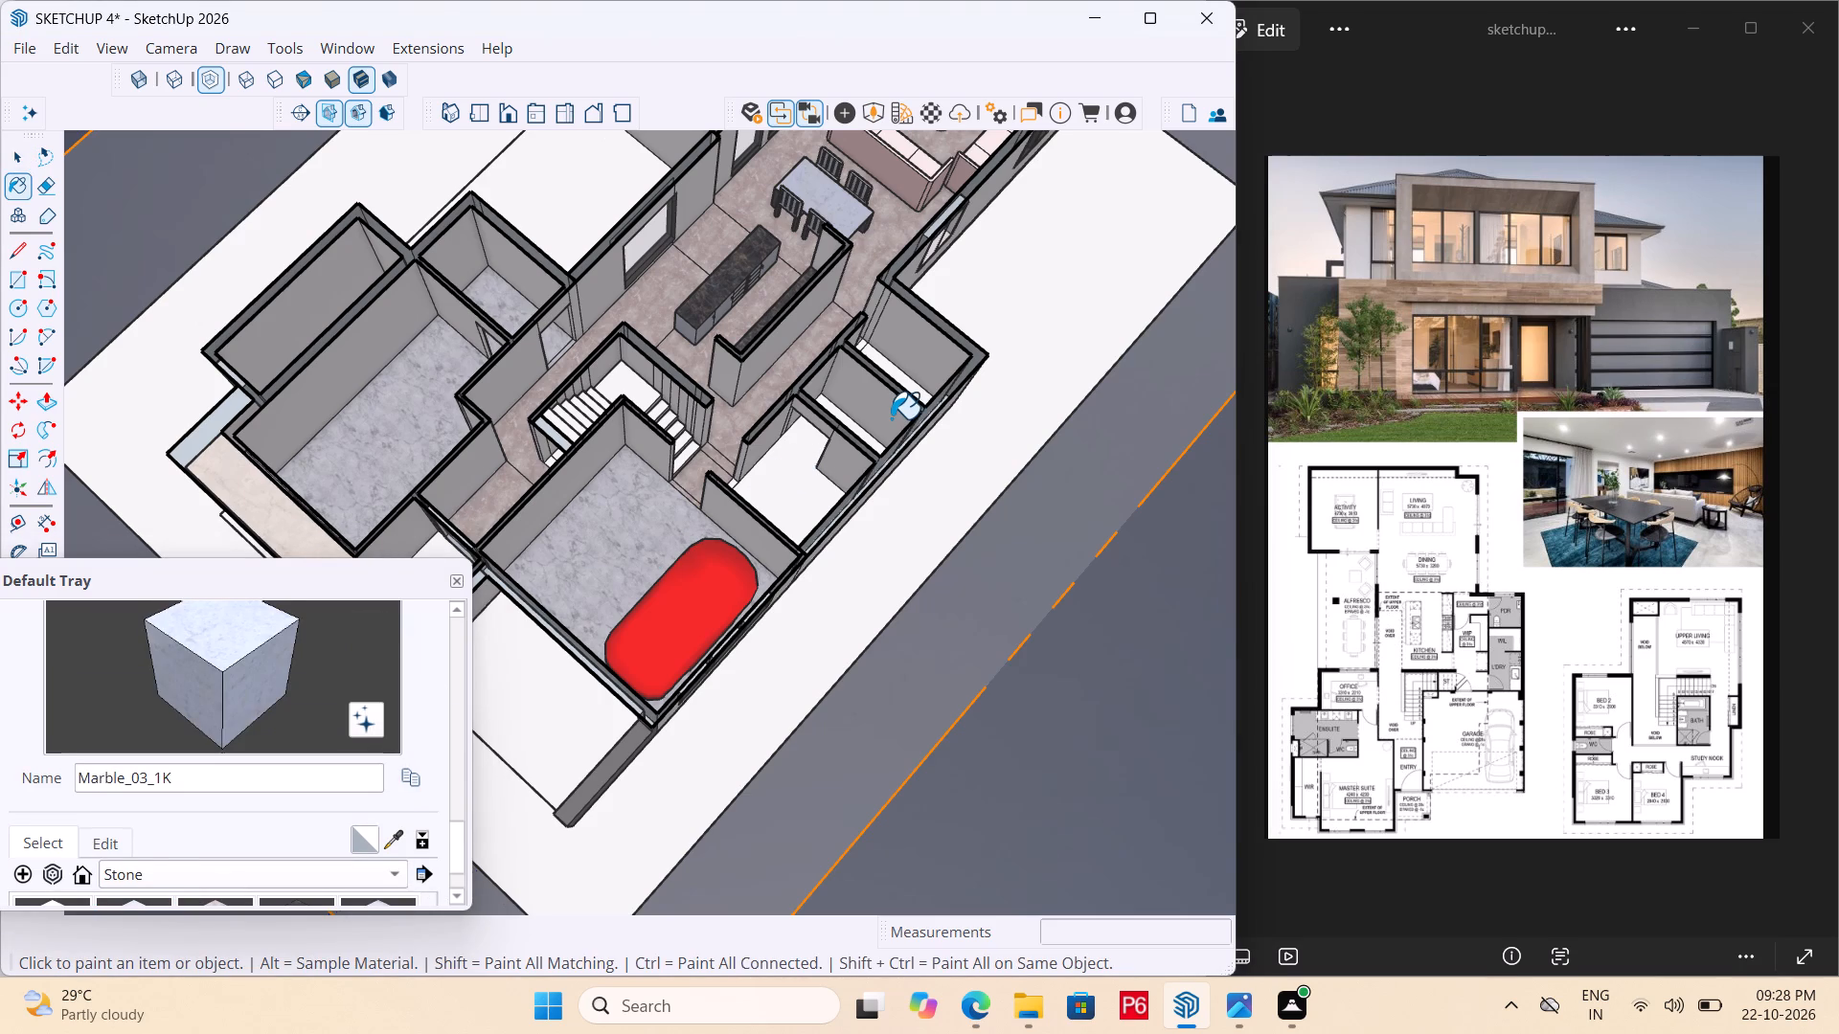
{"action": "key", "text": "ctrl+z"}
Inside the house group, paint the floor face shared by the two small rooms nearest the garage with Marble_03_1K.
{"action": "key", "text": "space"}
{"action": "double_click", "coordinate": [768, 484]}
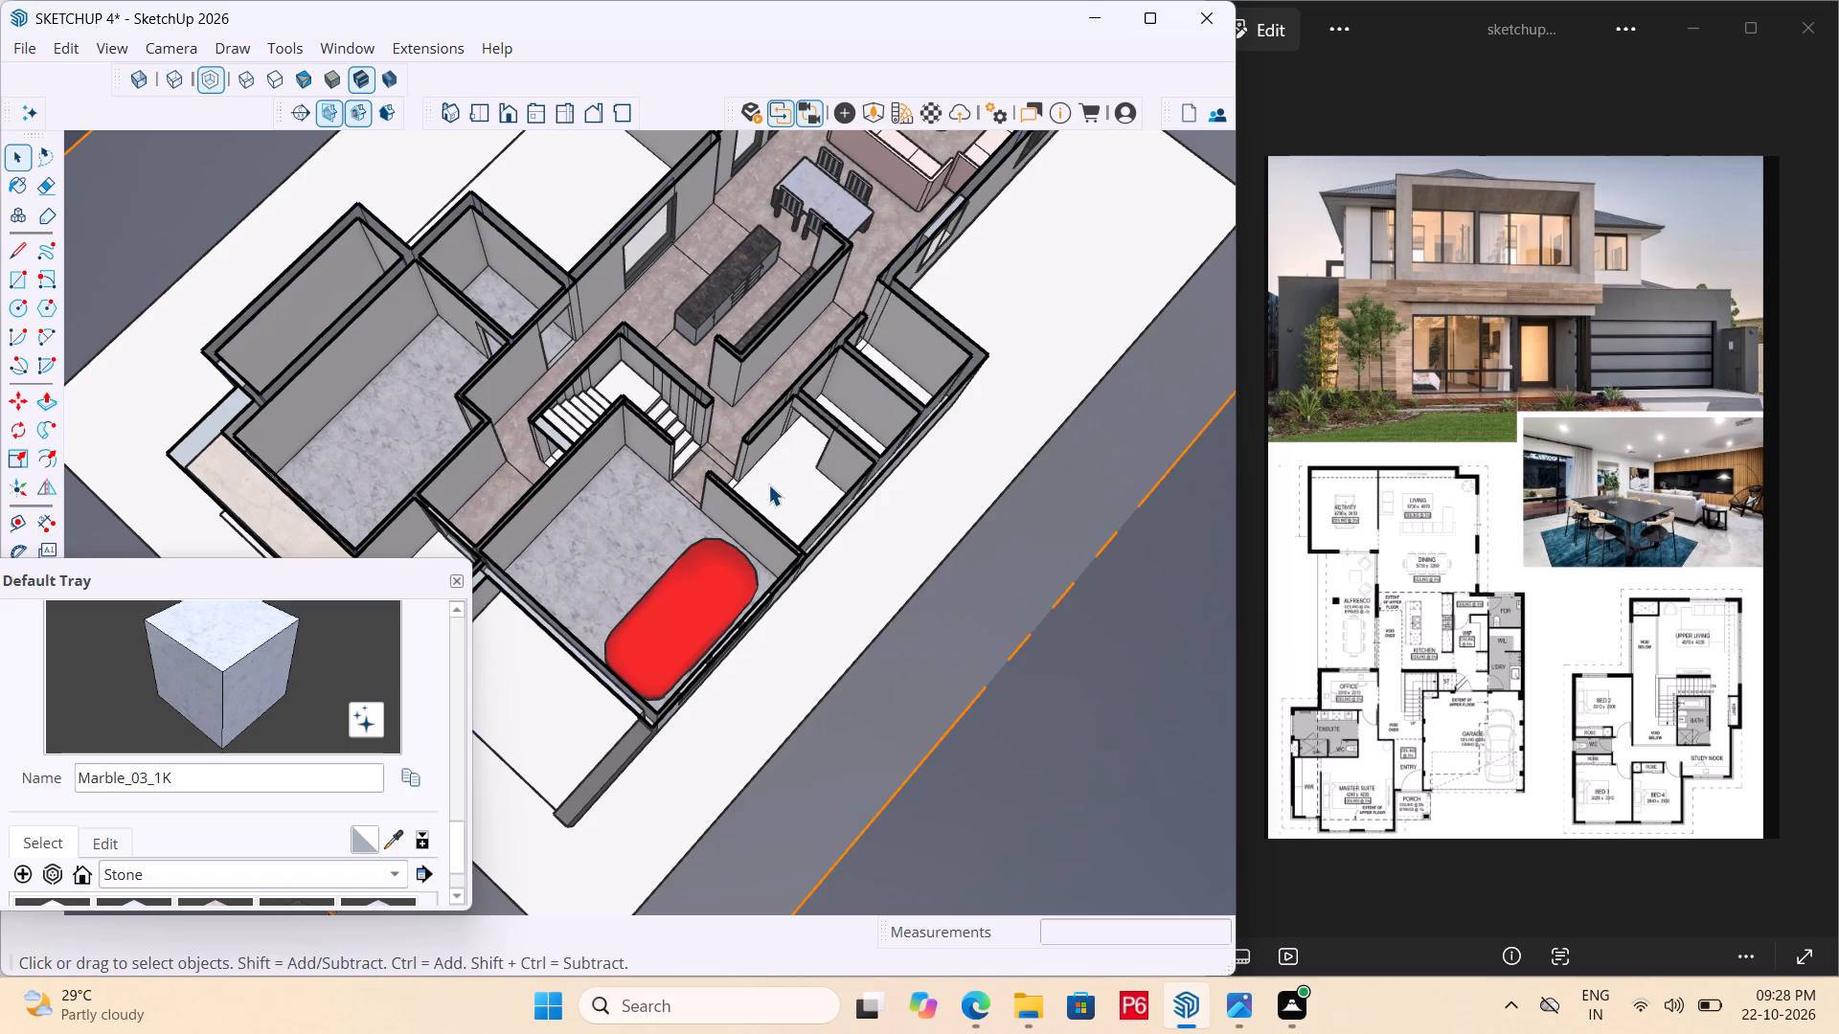
{"action": "left_click", "coordinate": [798, 463]}
{"action": "double_click", "coordinate": [791, 466]}
{"action": "left_click", "coordinate": [776, 466]}
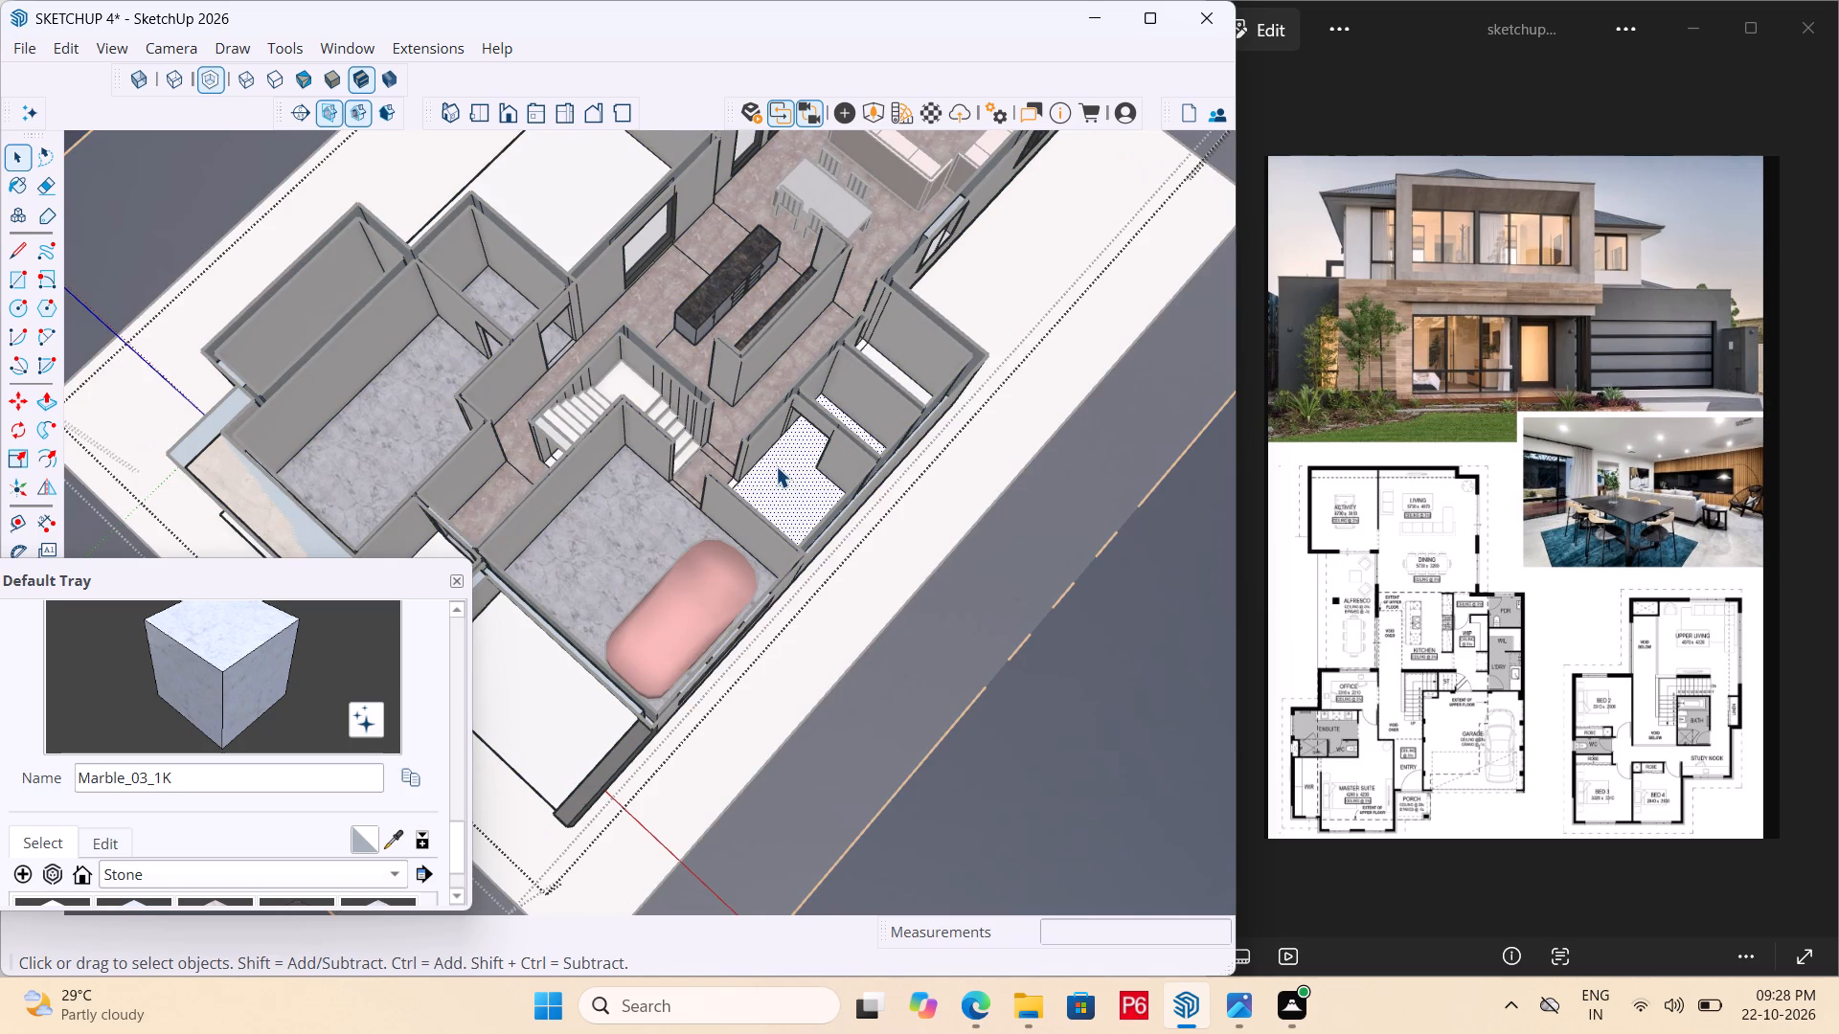
{"action": "scroll", "coordinate": [249, 816], "scroll_direction": "down", "scroll_amount": 2}
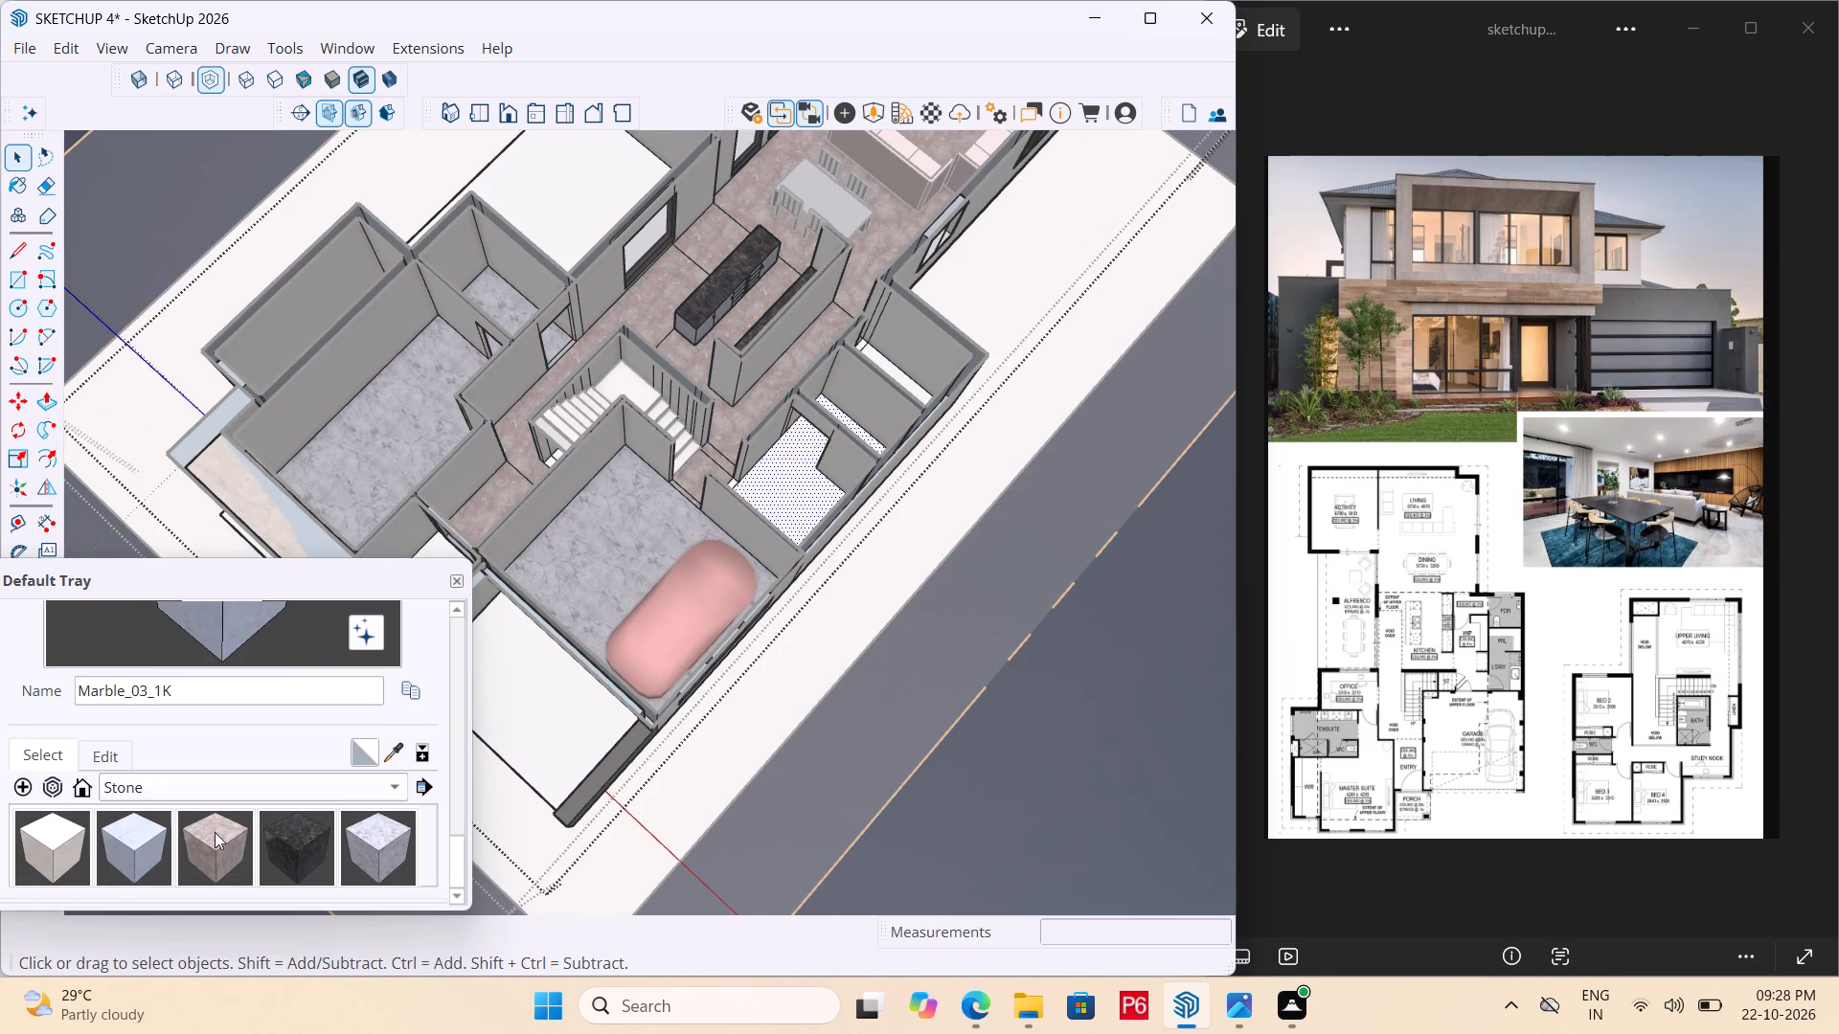
{"action": "left_click_drag", "start_coordinate": [144, 828], "coordinate": [149, 819]}
{"action": "left_click", "coordinate": [808, 461]}
{"action": "left_click", "coordinate": [113, 850]}
{"action": "left_click", "coordinate": [771, 485]}
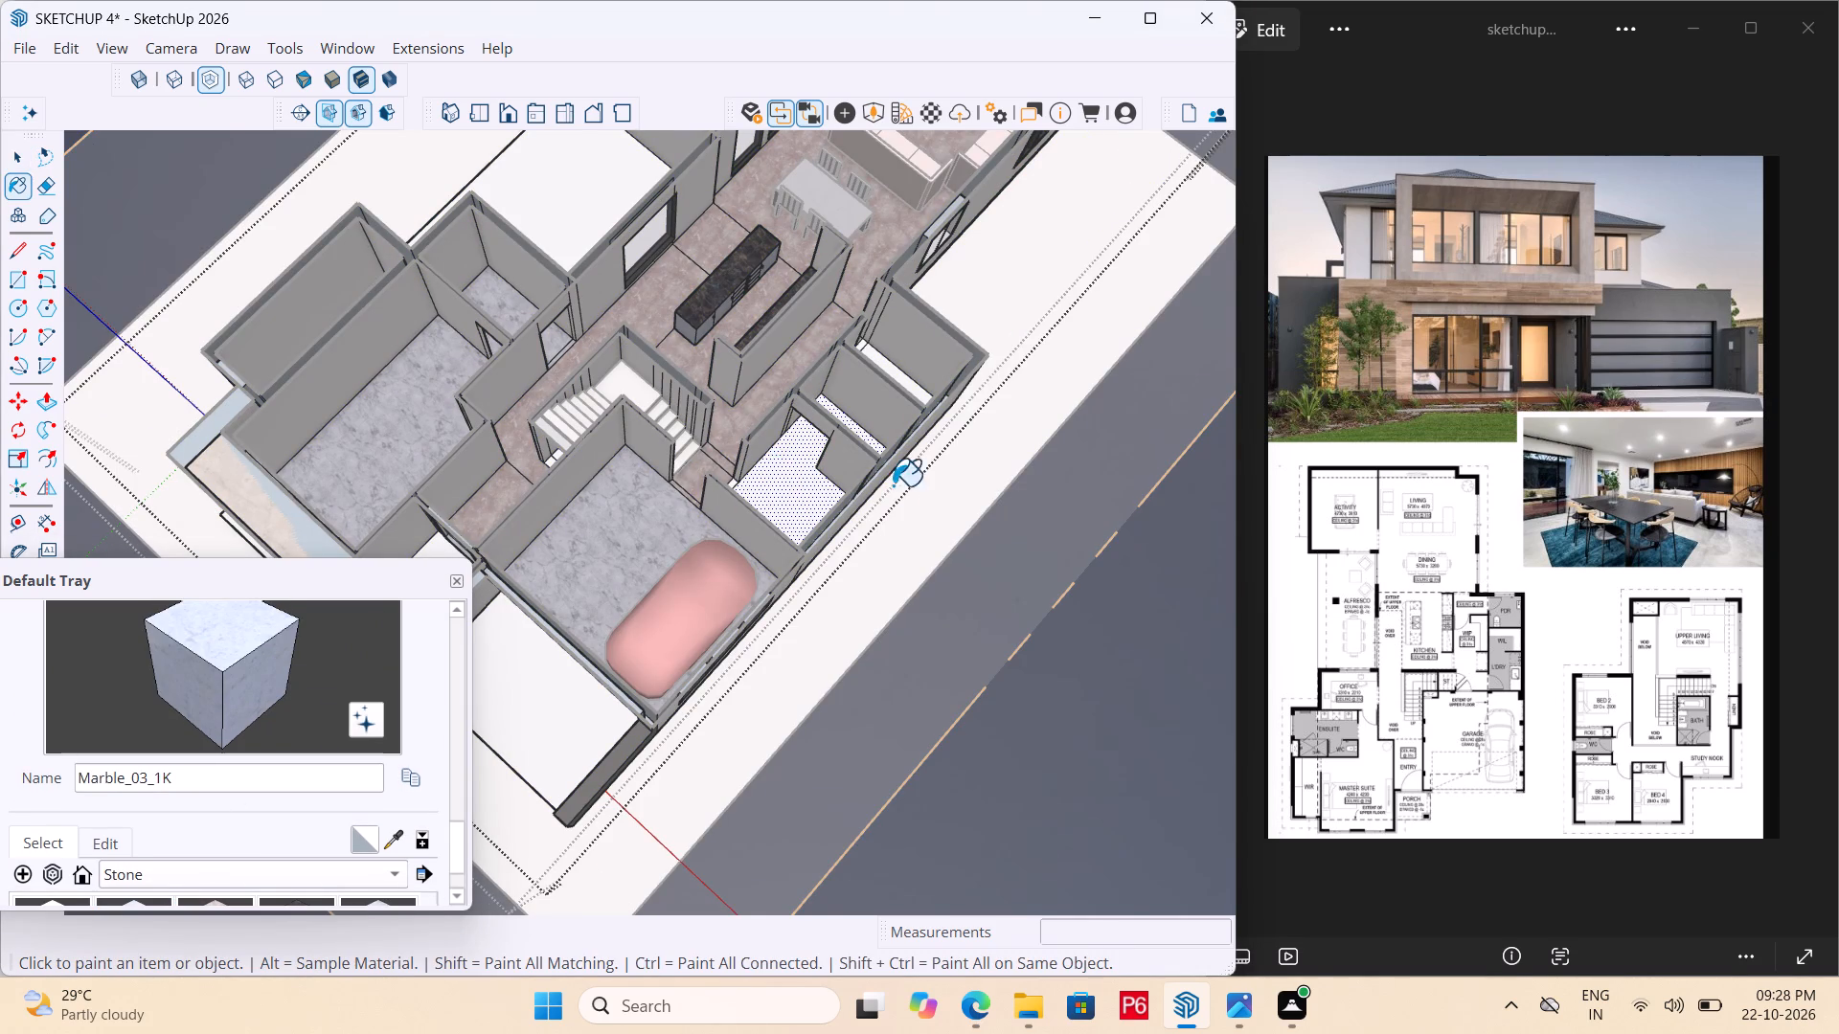
Paint the white doorway strip between the small room behind the garage and the hallway with Marble_03_1K.
{"action": "middle_click_drag", "start_coordinate": [893, 485], "coordinate": [579, 526]}
{"action": "scroll", "coordinate": [760, 530], "scroll_direction": "up", "scroll_amount": 16}
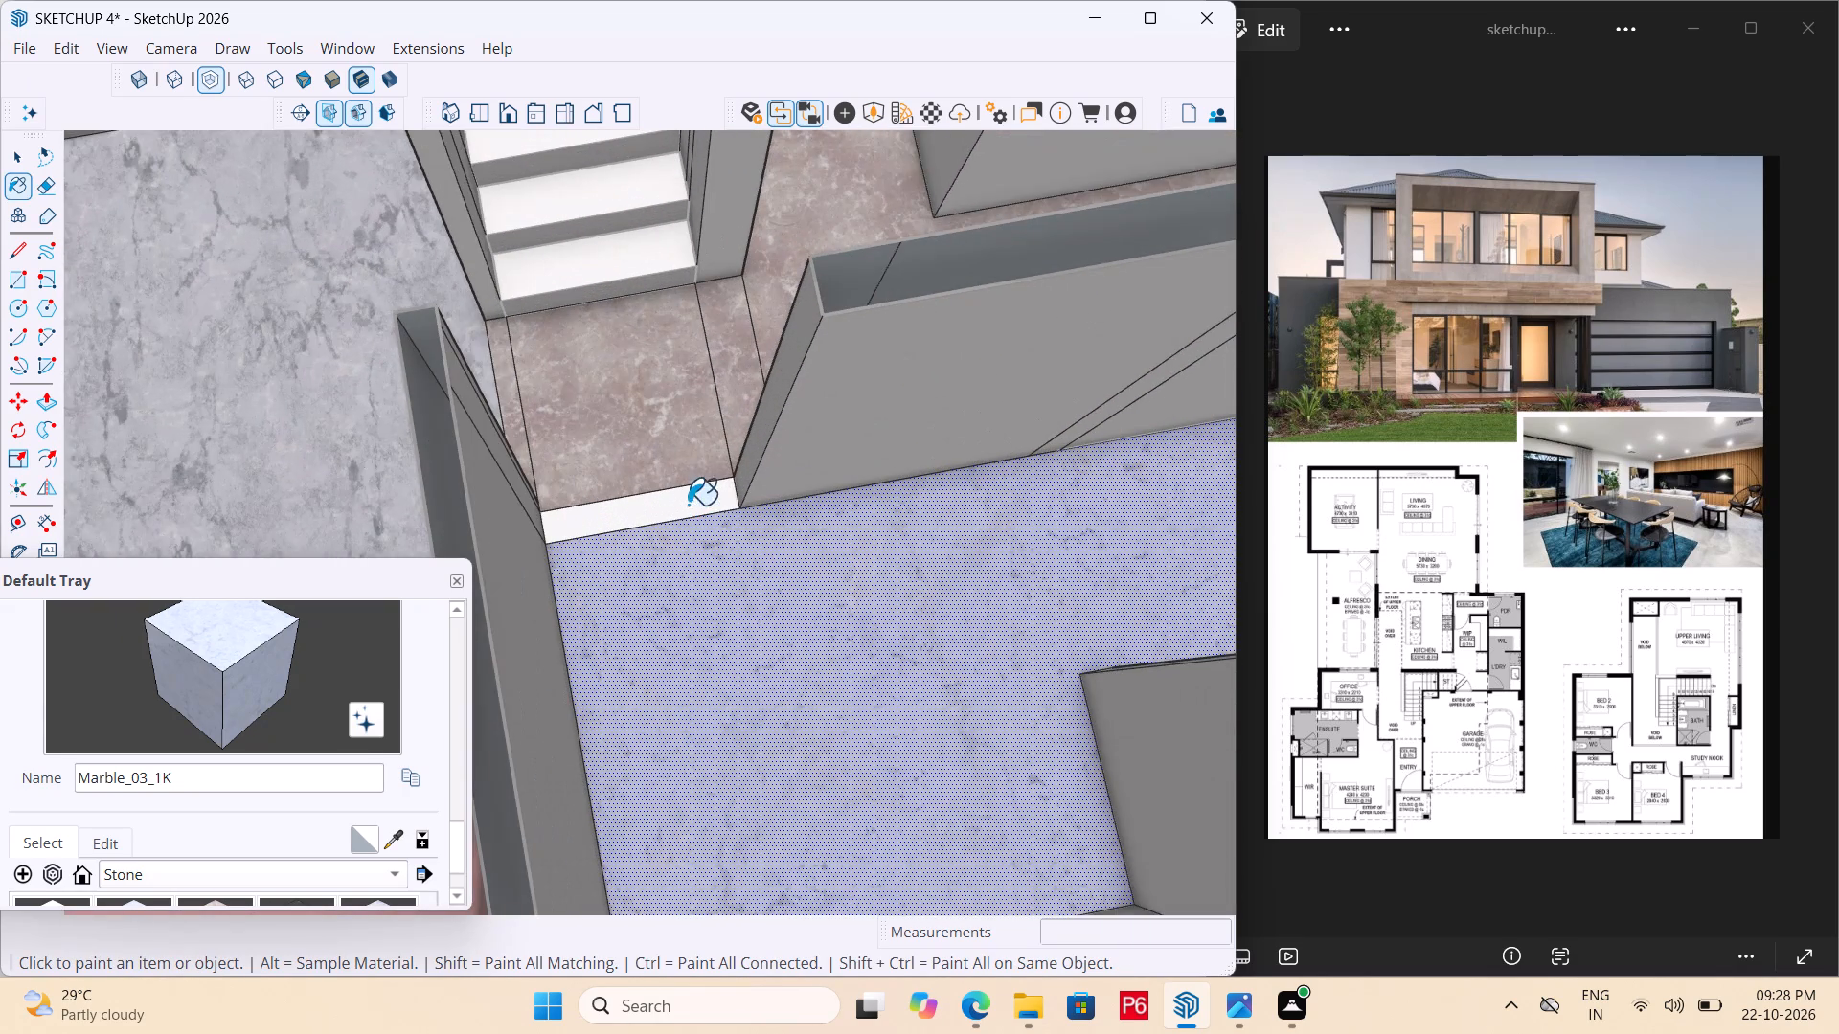
{"action": "left_click", "coordinate": [694, 495]}
{"action": "scroll", "coordinate": [404, 547], "scroll_direction": "down", "scroll_amount": 13}
{"action": "scroll", "coordinate": [826, 541], "scroll_direction": "down", "scroll_amount": 6}
{"action": "scroll", "coordinate": [512, 602], "scroll_direction": "down", "scroll_amount": 3}
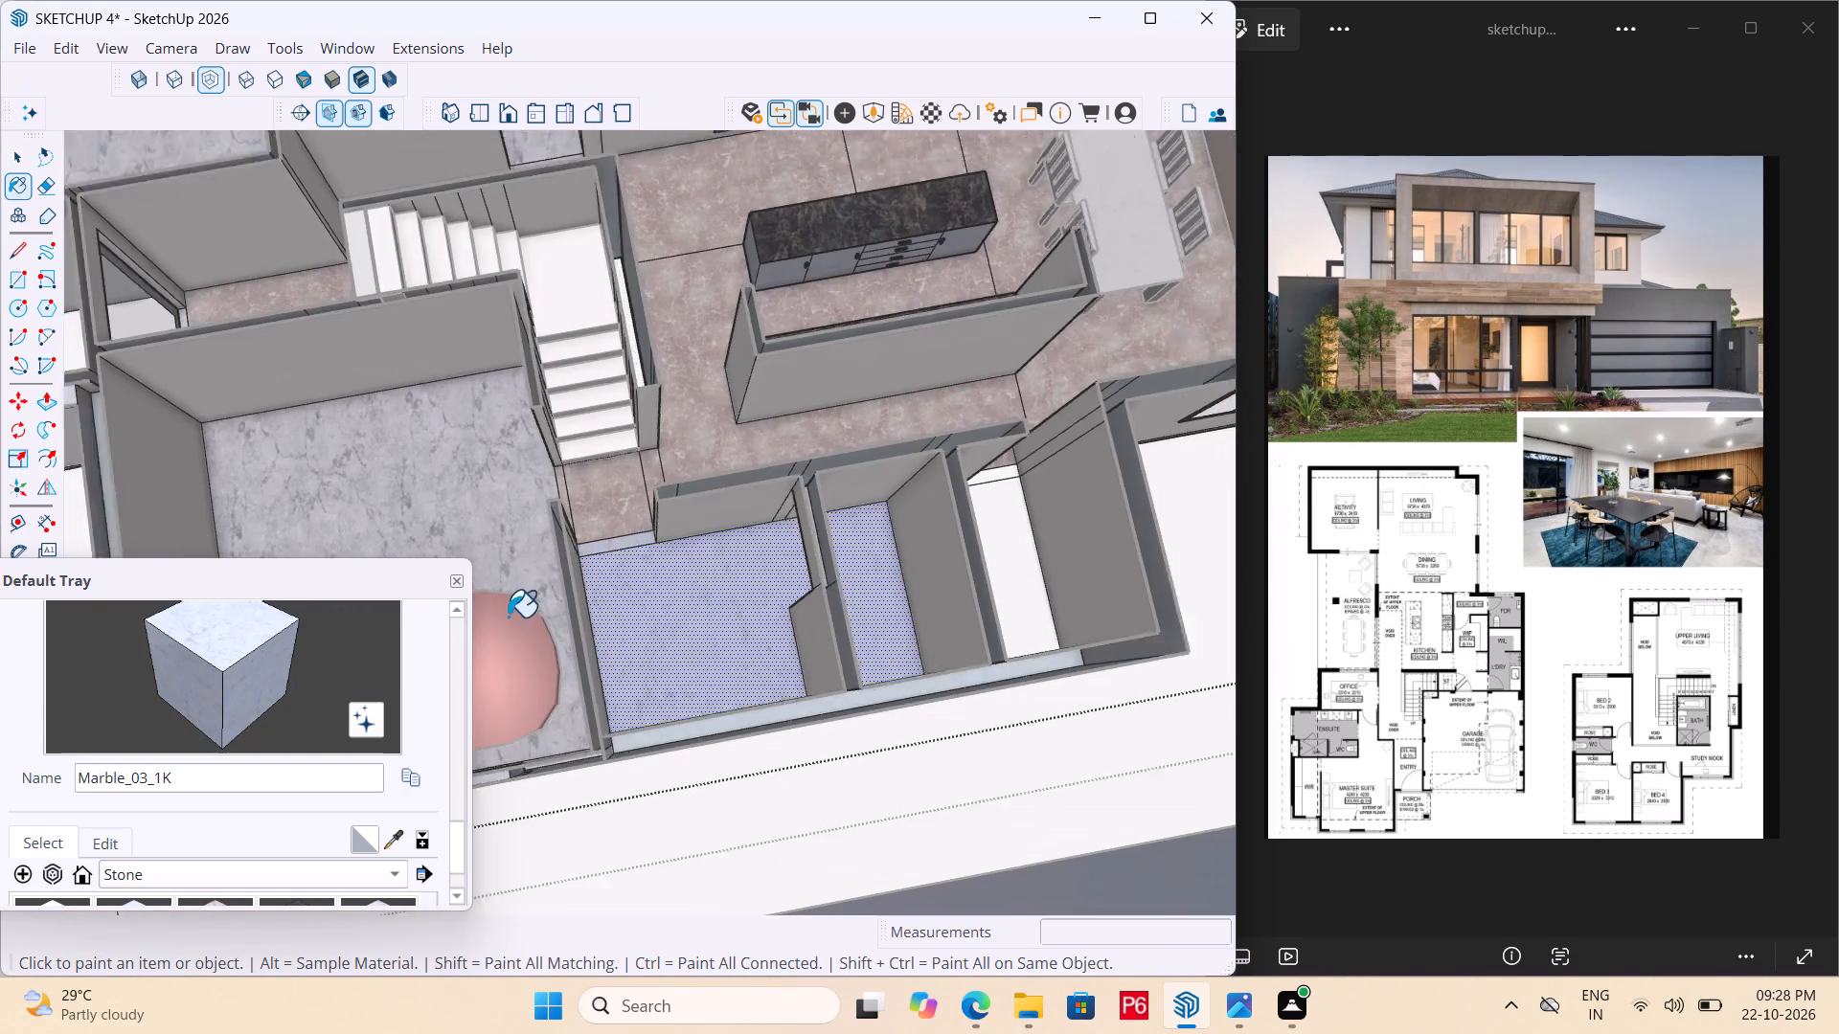
Paint the floor of the narrow small room farthest from the garage and its doorway strip with Marble_03_1K.
{"action": "scroll", "coordinate": [508, 617], "scroll_direction": "down", "scroll_amount": 3}
{"action": "middle_click_drag", "start_coordinate": [909, 574], "coordinate": [792, 553]}
{"action": "scroll", "coordinate": [910, 574], "scroll_direction": "up", "scroll_amount": 4}
{"action": "left_click", "coordinate": [791, 557]}
{"action": "scroll", "coordinate": [794, 558], "scroll_direction": "up", "scroll_amount": 11}
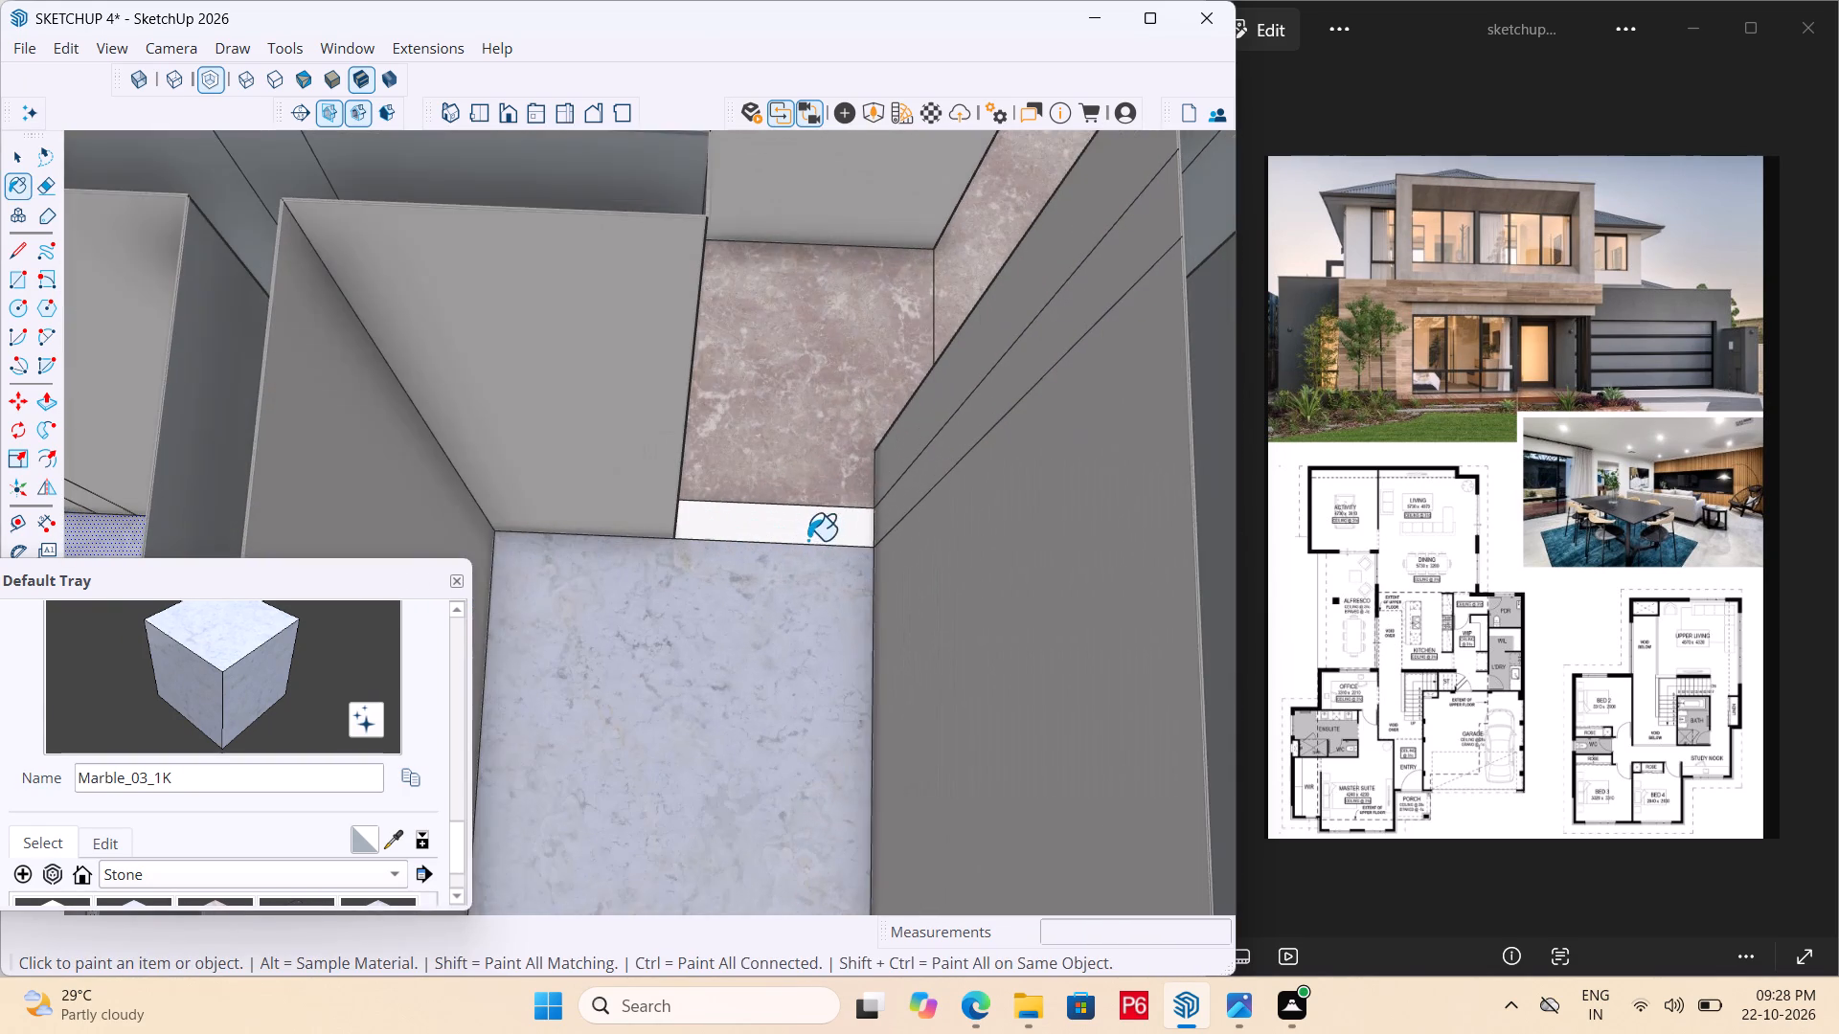
{"action": "left_click", "coordinate": [825, 519]}
{"action": "scroll", "coordinate": [870, 546], "scroll_direction": "down", "scroll_amount": 20}
{"action": "scroll", "coordinate": [870, 546], "scroll_direction": "down", "scroll_amount": 7}
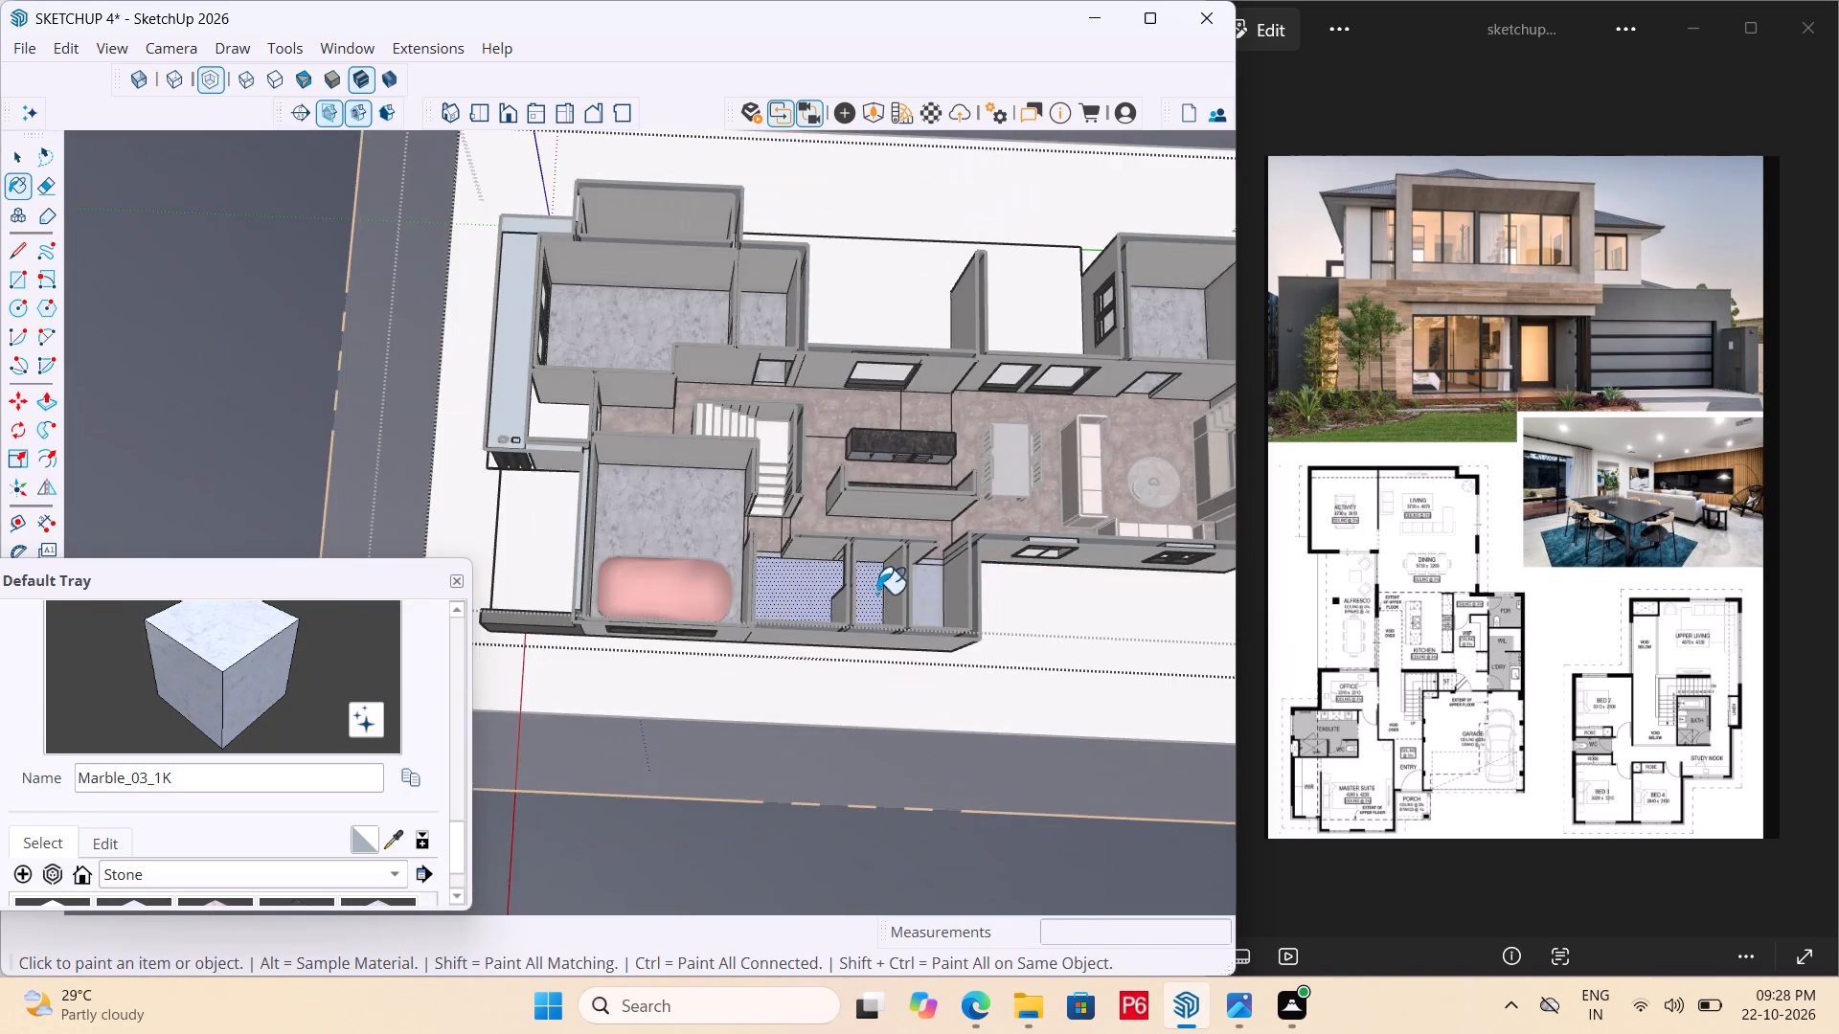
Paint the open alfresco floor beside the kitchen and dining area with Marble_03_1K.
{"action": "scroll", "coordinate": [580, 612], "scroll_direction": "down", "scroll_amount": 2}
{"action": "middle_click_drag", "start_coordinate": [580, 618], "coordinate": [1174, 663]}
{"action": "scroll", "coordinate": [585, 262], "scroll_direction": "up", "scroll_amount": 5}
{"action": "left_click", "coordinate": [519, 420]}
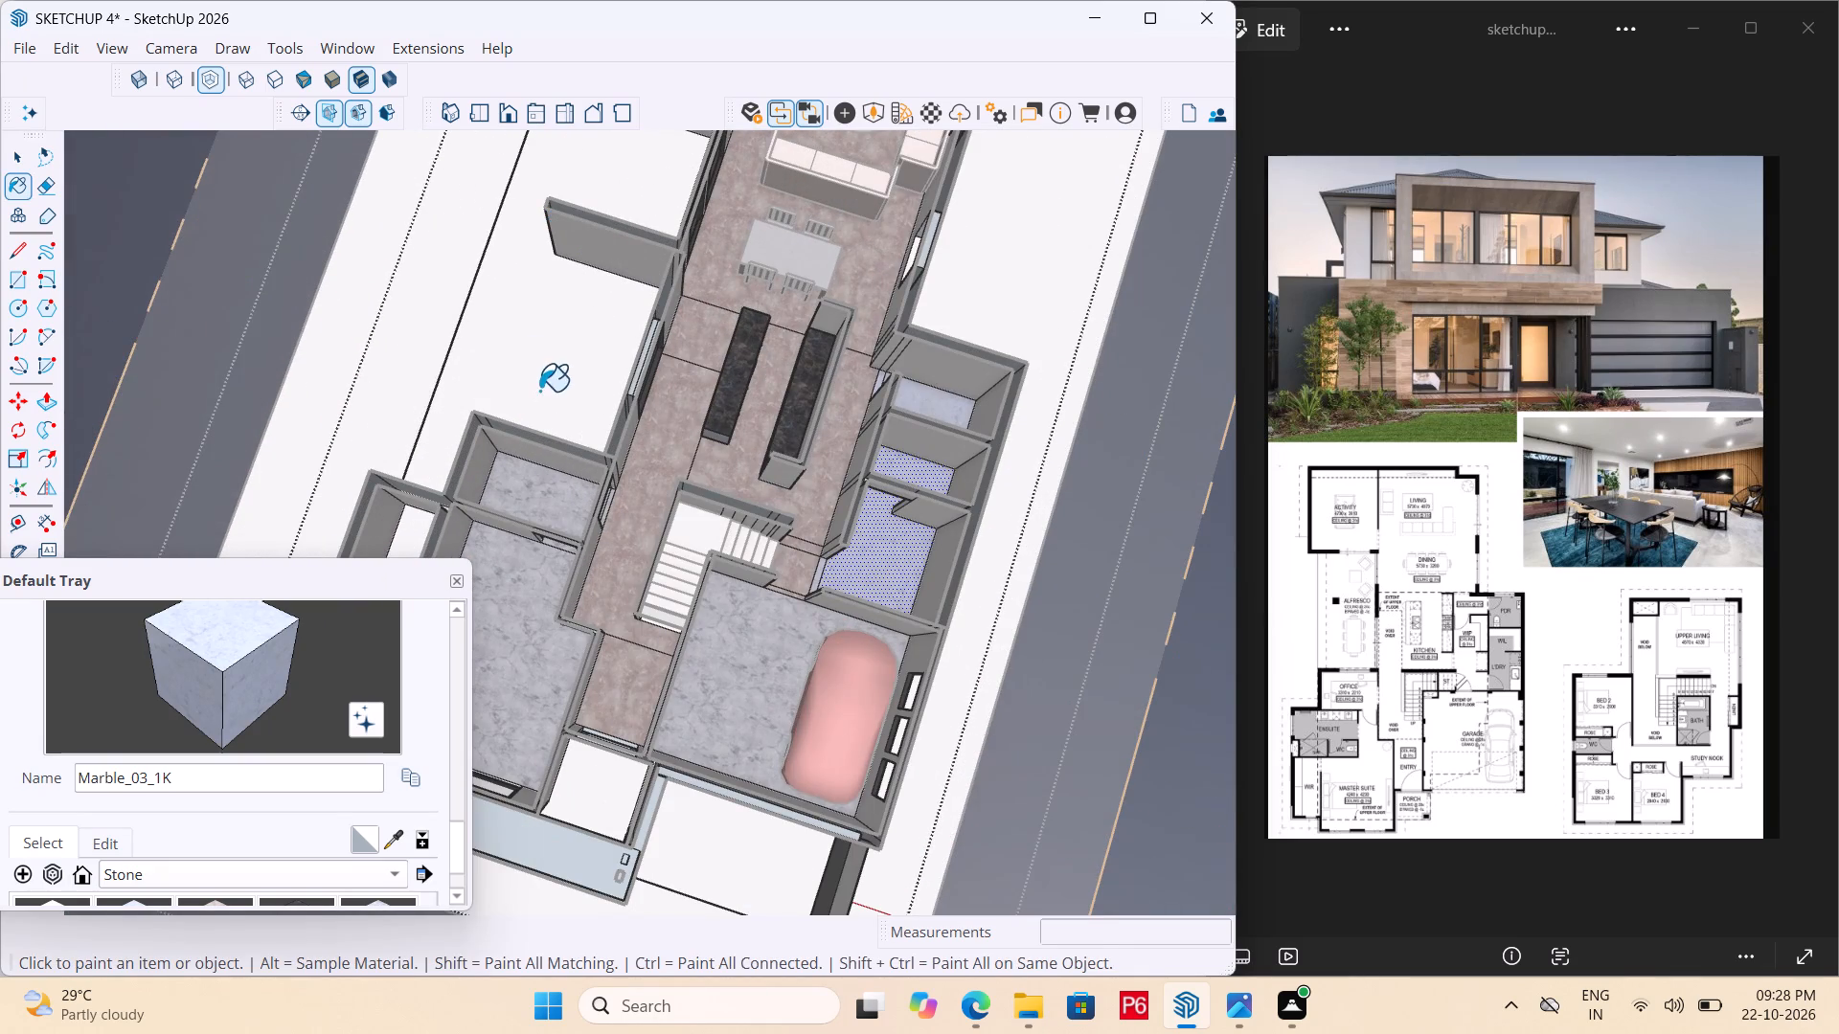
Paint the floor of the long narrow room alongside the front bedroom with Marble_03_1K.
{"action": "middle_click_drag", "start_coordinate": [450, 492], "coordinate": [1056, 327]}
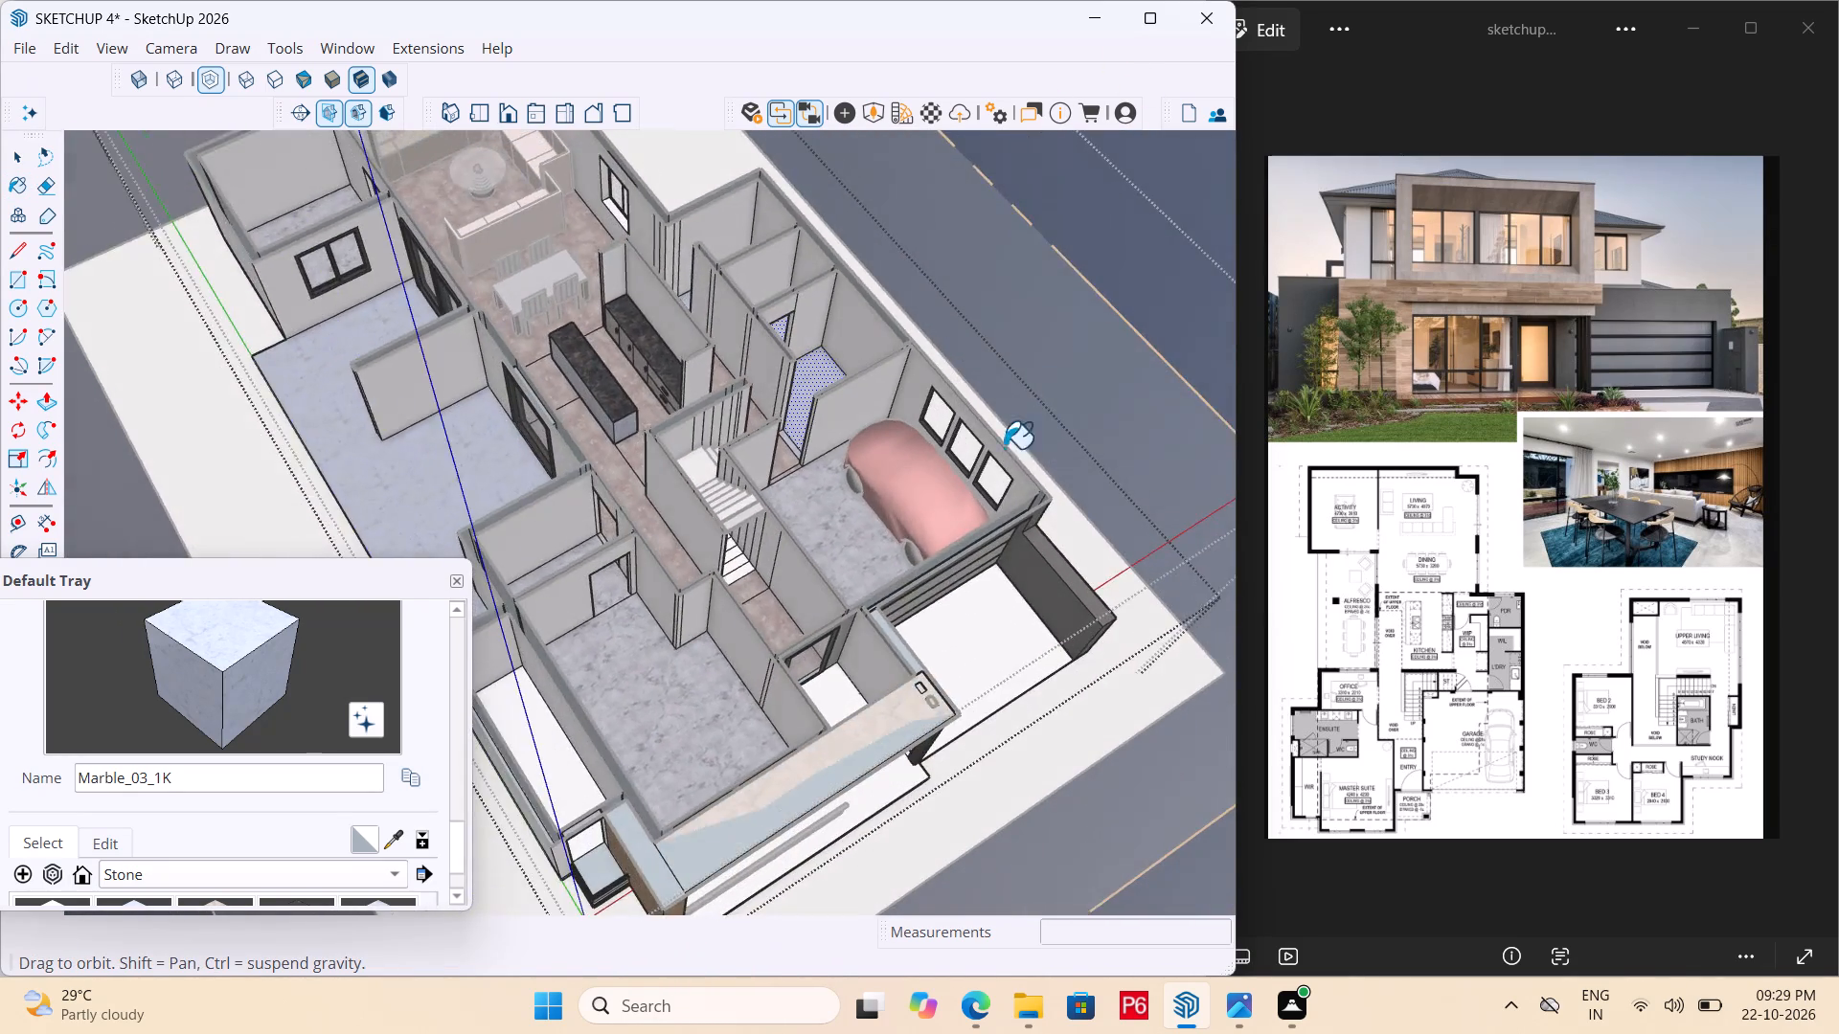
{"action": "scroll", "coordinate": [1094, 488], "scroll_direction": "down", "scroll_amount": 4}
{"action": "scroll", "coordinate": [692, 687], "scroll_direction": "up", "scroll_amount": 9}
{"action": "left_click", "coordinate": [715, 691]}
{"action": "scroll", "coordinate": [482, 634], "scroll_direction": "down", "scroll_amount": 6}
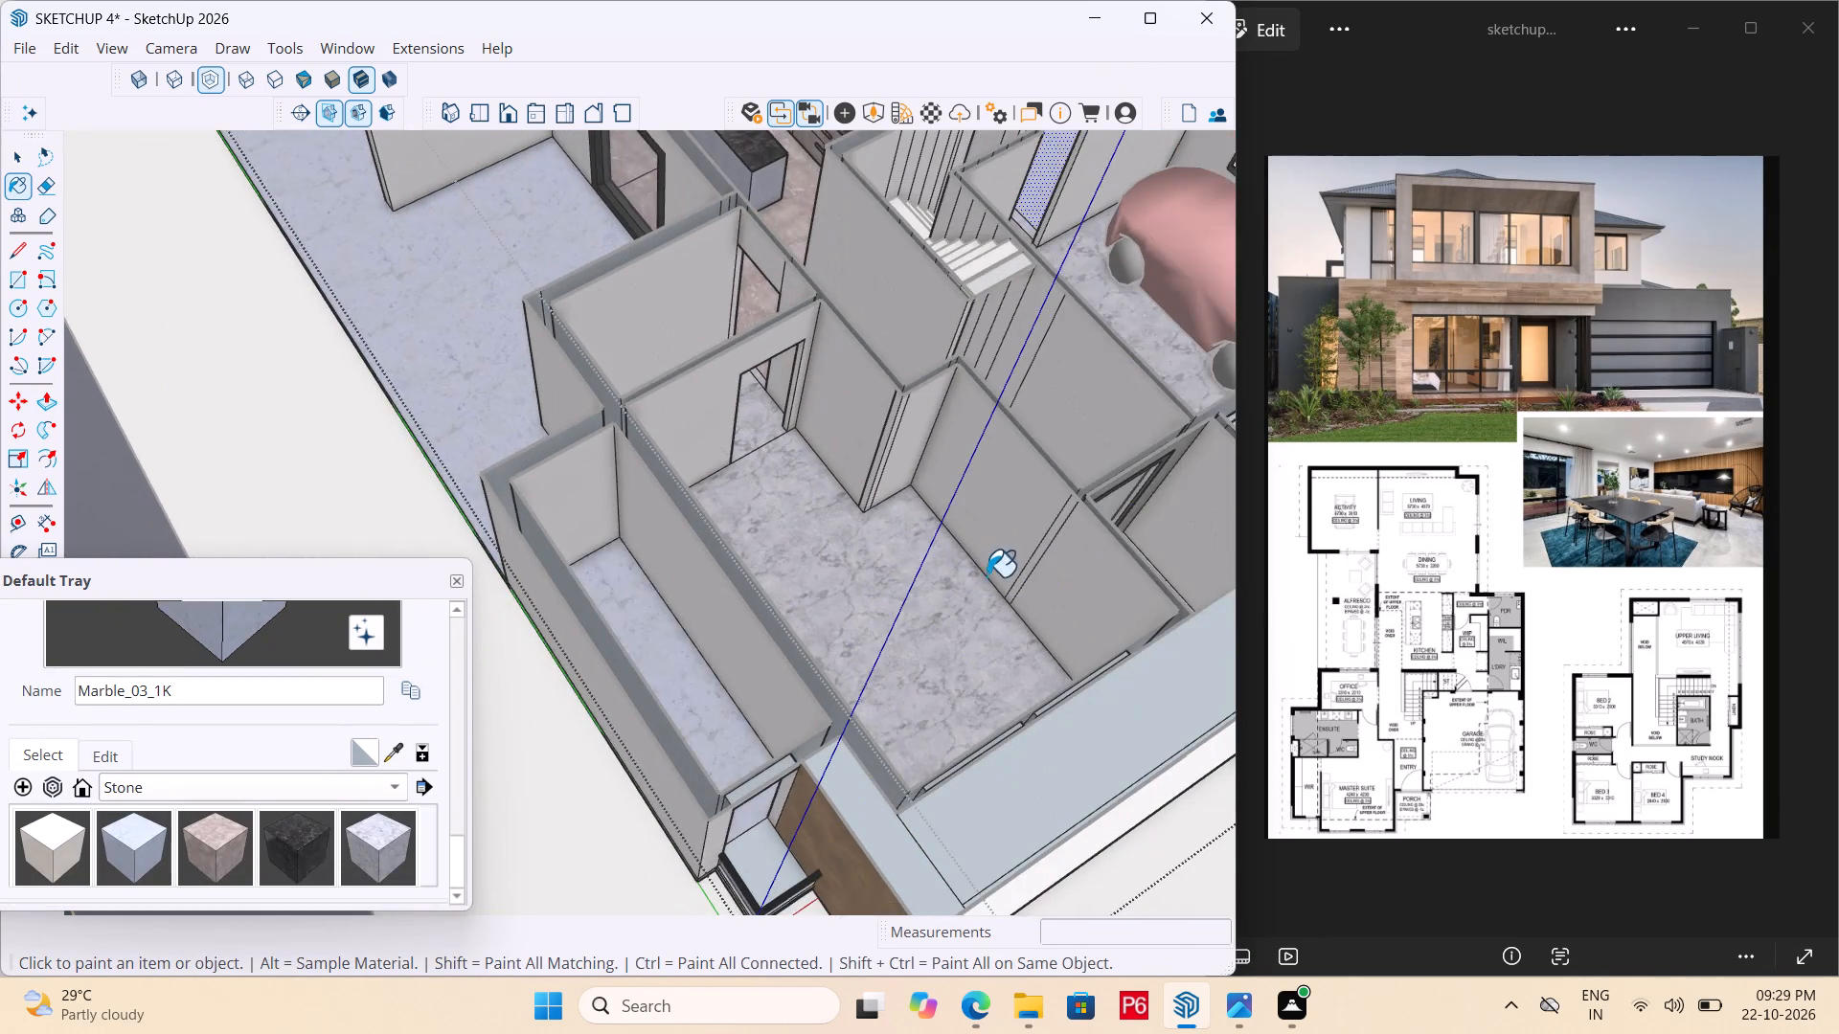
Save the model with the newly painted floors.
{"action": "scroll", "coordinate": [656, 589], "scroll_direction": "down", "scroll_amount": 7}
{"action": "middle_click_drag", "start_coordinate": [880, 581], "coordinate": [578, 632]}
{"action": "scroll", "coordinate": [578, 632], "scroll_direction": "up", "scroll_amount": 6}
{"action": "middle_click_drag", "start_coordinate": [748, 683], "coordinate": [698, 409]}
{"action": "scroll", "coordinate": [912, 405], "scroll_direction": "down", "scroll_amount": 8}
{"action": "middle_click_drag", "start_coordinate": [769, 442], "coordinate": [697, 468]}
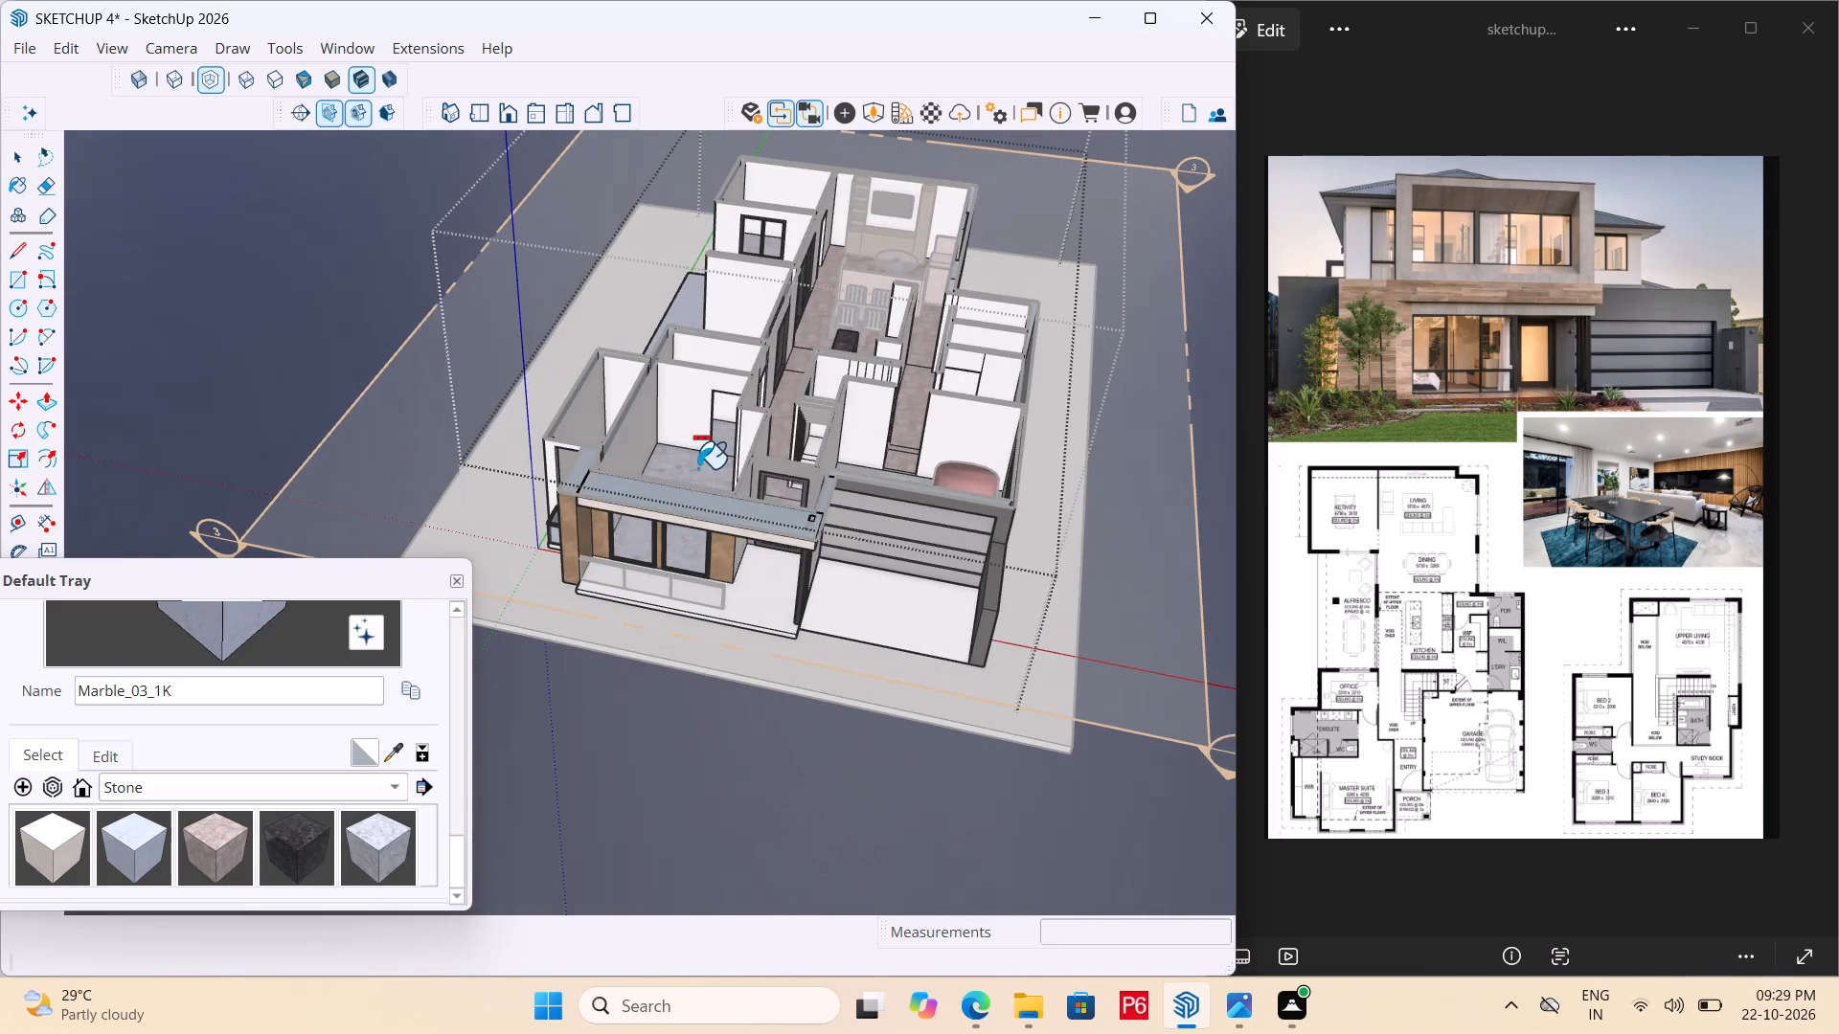
{"action": "key", "text": "ctrl+s"}
{"action": "key", "text": "ctrl+s"}
{"action": "key", "text": "ctrl+s"}
{"action": "key", "text": "ctrl+s"}
{"action": "key", "text": "ctrl+s"}
{"action": "key", "text": "ctrl+s"}
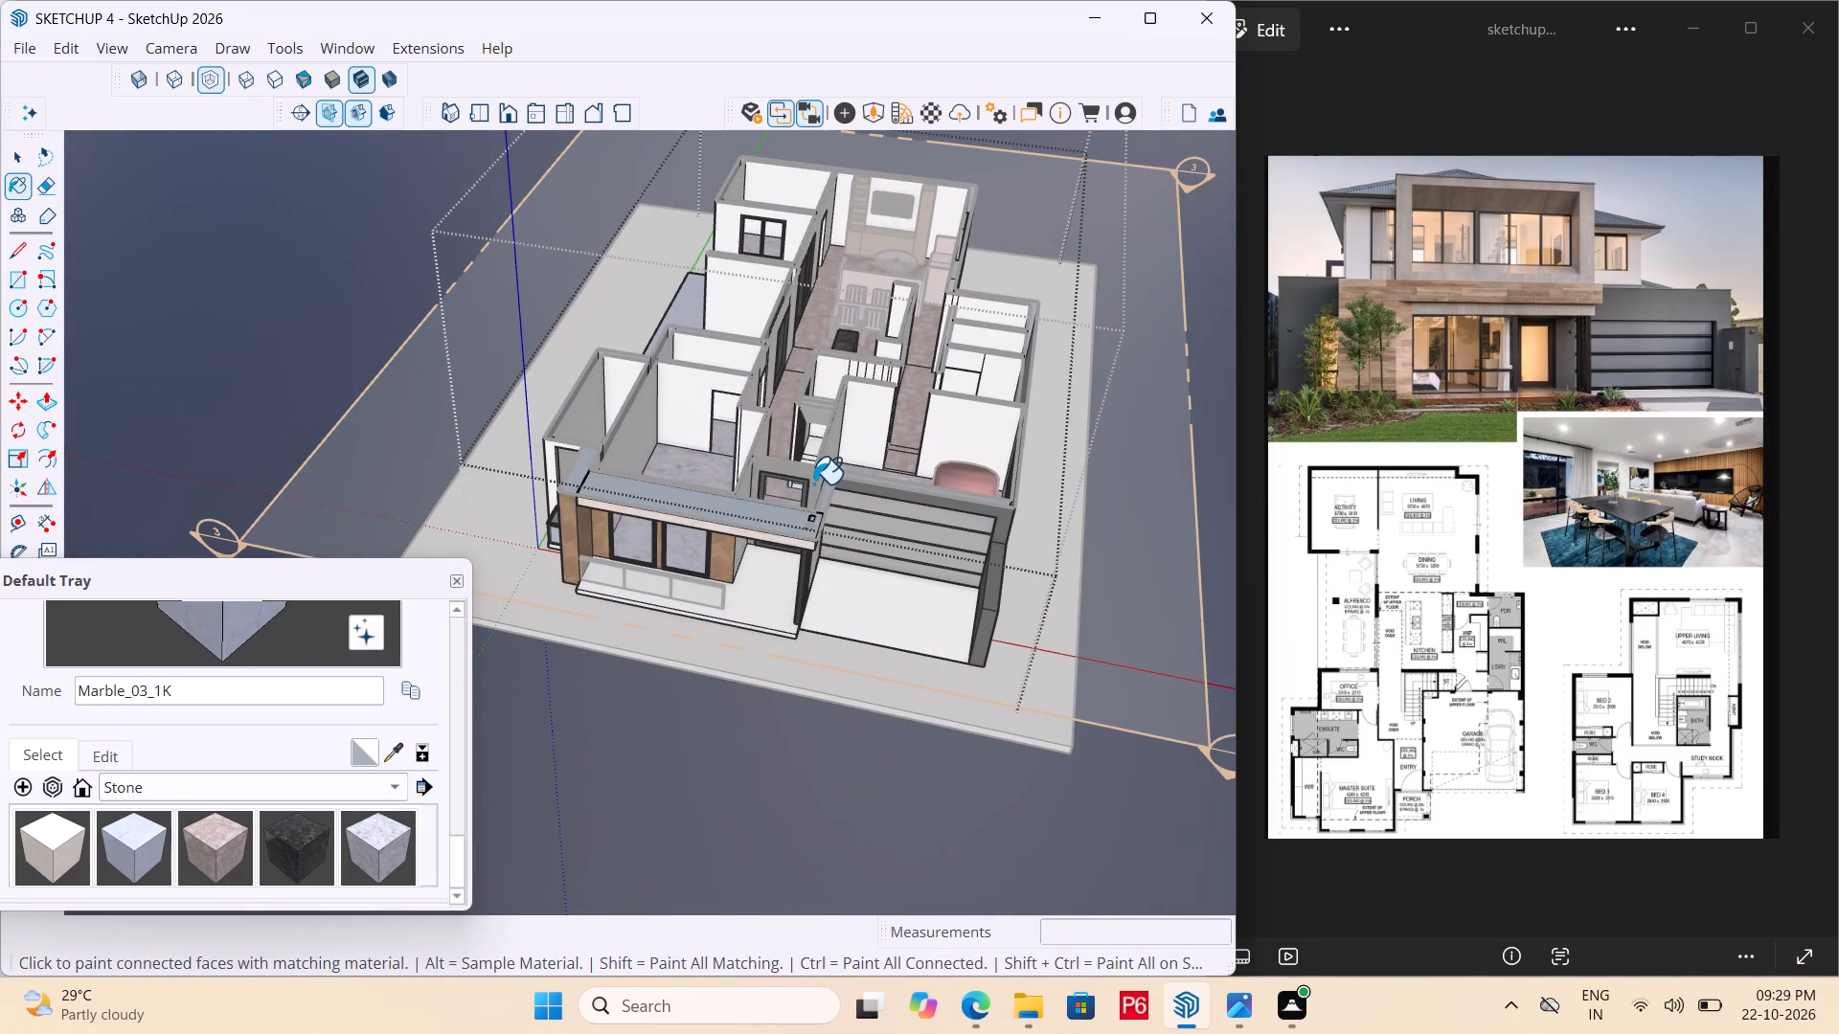
Leave the nested house groups back to the top level of the model and save it.
{"action": "key", "text": "space"}
{"action": "middle_click_drag", "start_coordinate": [813, 483], "coordinate": [759, 508]}
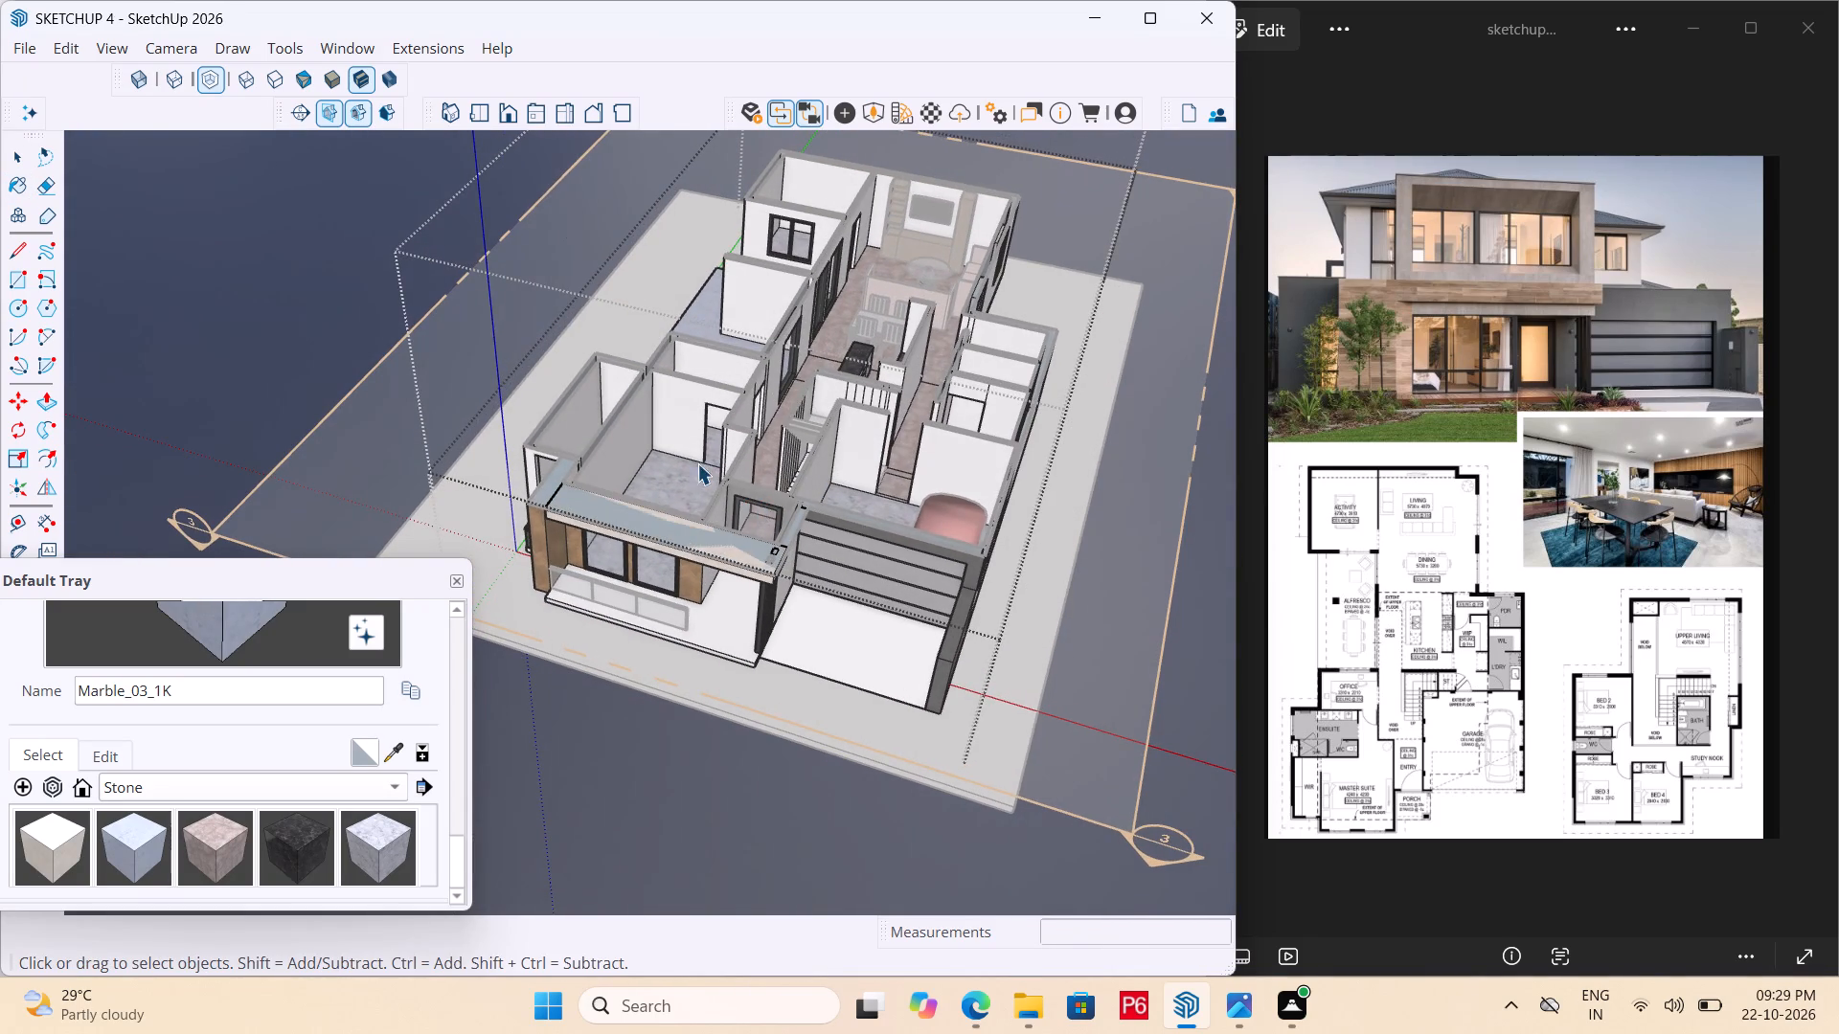
{"action": "middle_click_drag", "start_coordinate": [697, 463], "coordinate": [573, 453]}
{"action": "left_click", "coordinate": [1119, 698]}
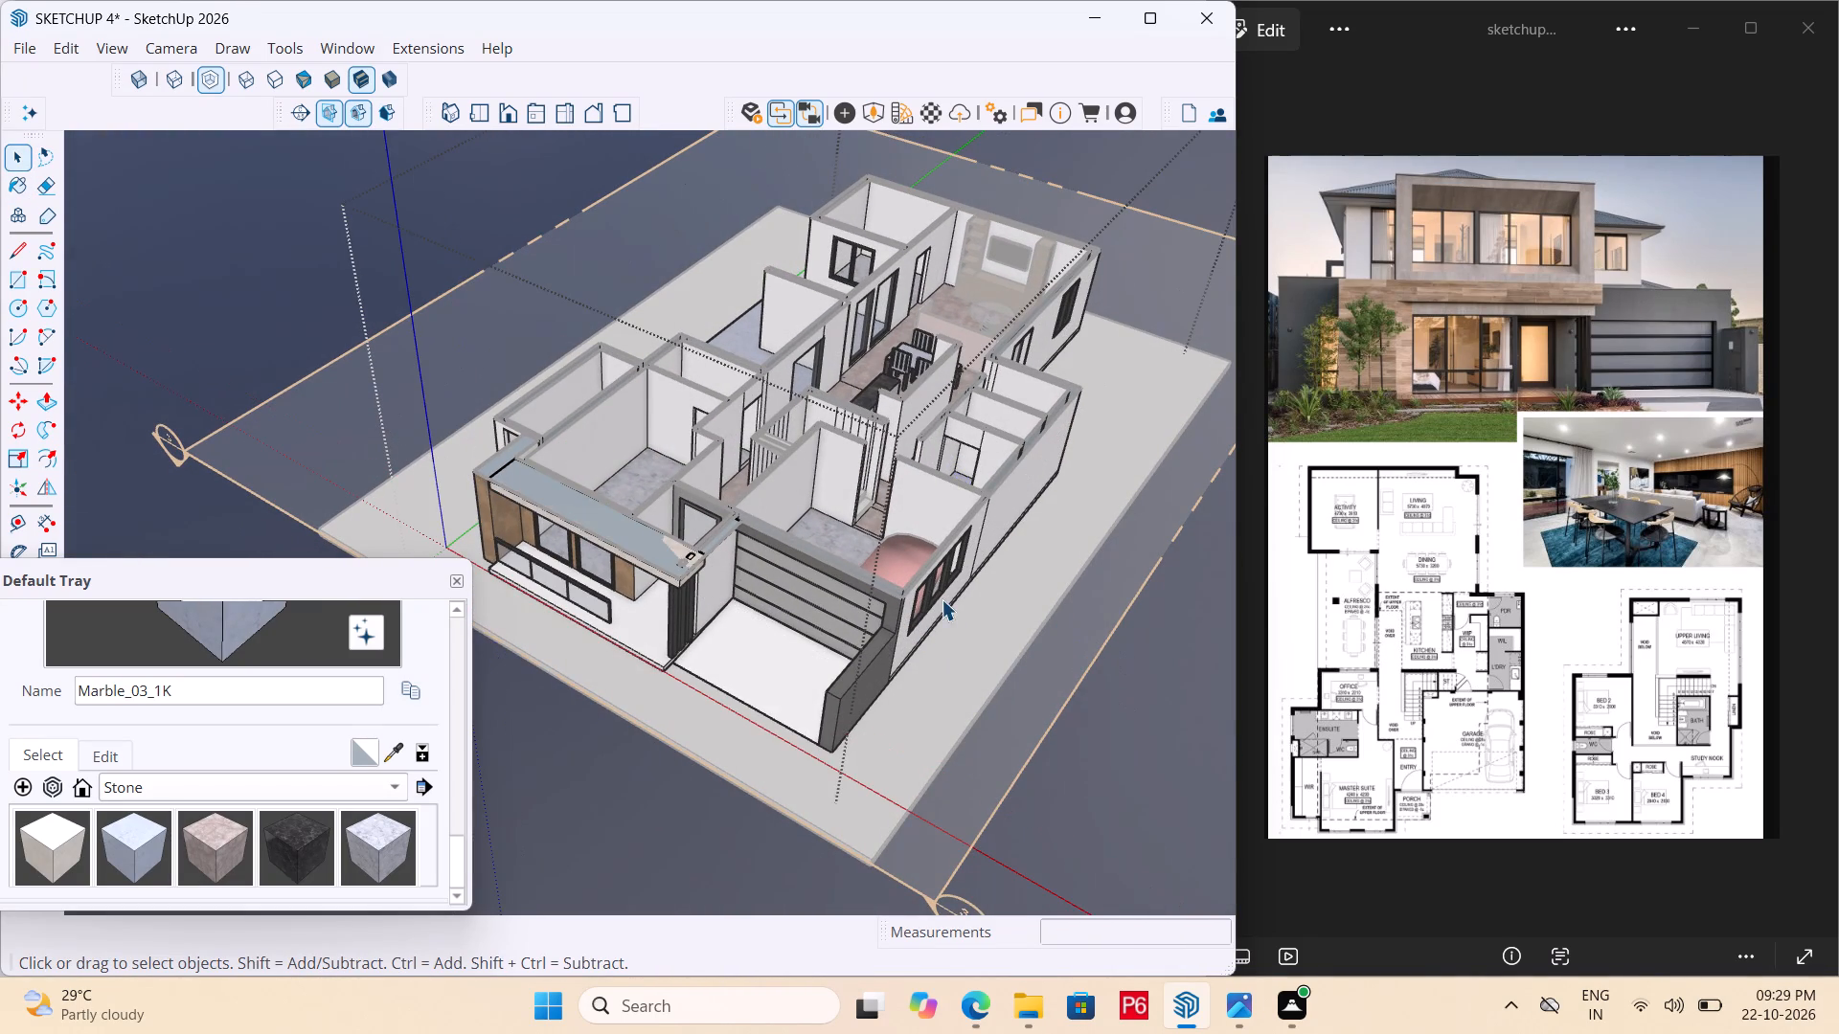
{"action": "left_click", "coordinate": [1113, 708]}
{"action": "middle_click_drag", "start_coordinate": [898, 572], "coordinate": [671, 581]}
{"action": "key", "text": "ctrl+s"}
{"action": "key", "text": "ctrl+s"}
{"action": "key", "text": "ctrl+s"}
{"action": "key", "text": "ctrl+s"}
{"action": "key", "text": "ctrl+s"}
{"action": "key", "text": "ctrl+s"}
{"action": "key", "text": "ctrl+s"}
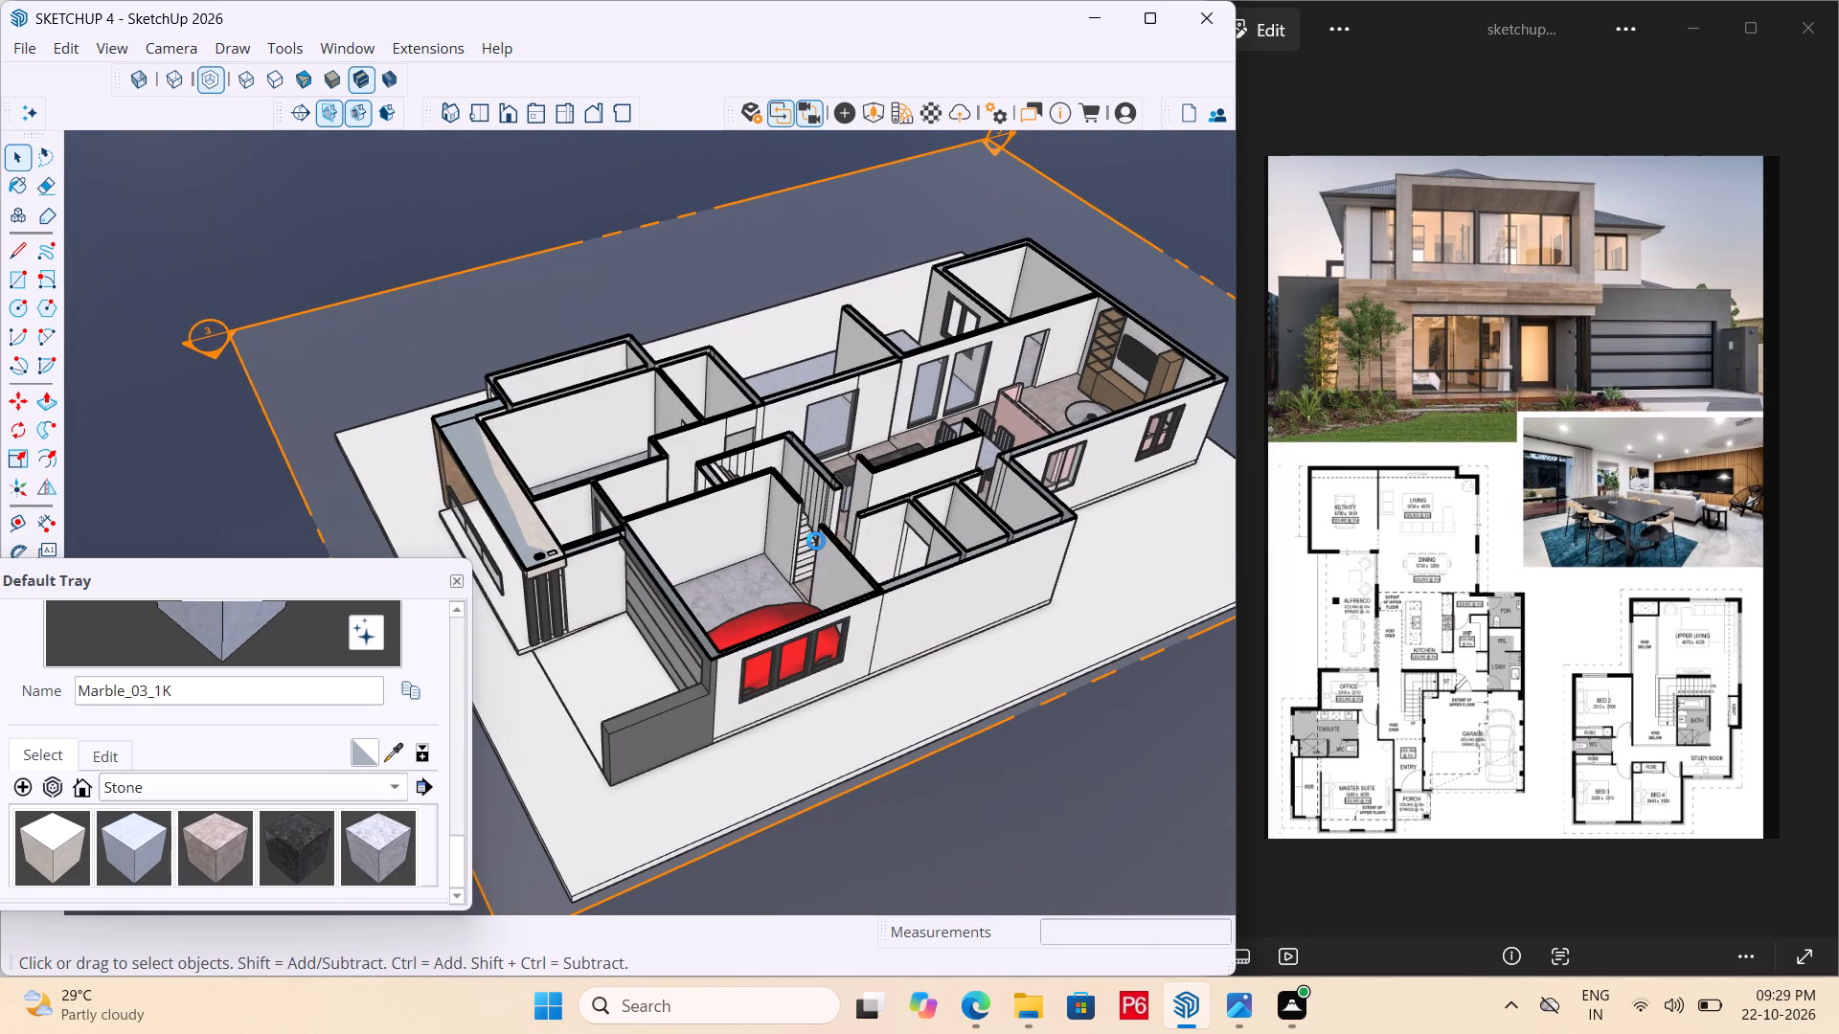
{"action": "key", "text": "ctrl+s"}
Examine the sectioned house from above and from the front, including the ground-floor room layout.
{"action": "middle_click_drag", "start_coordinate": [777, 560], "coordinate": [877, 586]}
{"action": "scroll", "coordinate": [669, 635], "scroll_direction": "down", "scroll_amount": 1}
{"action": "scroll", "coordinate": [741, 601], "scroll_direction": "down", "scroll_amount": 1}
{"action": "middle_click_drag", "start_coordinate": [906, 441], "coordinate": [998, 663]}
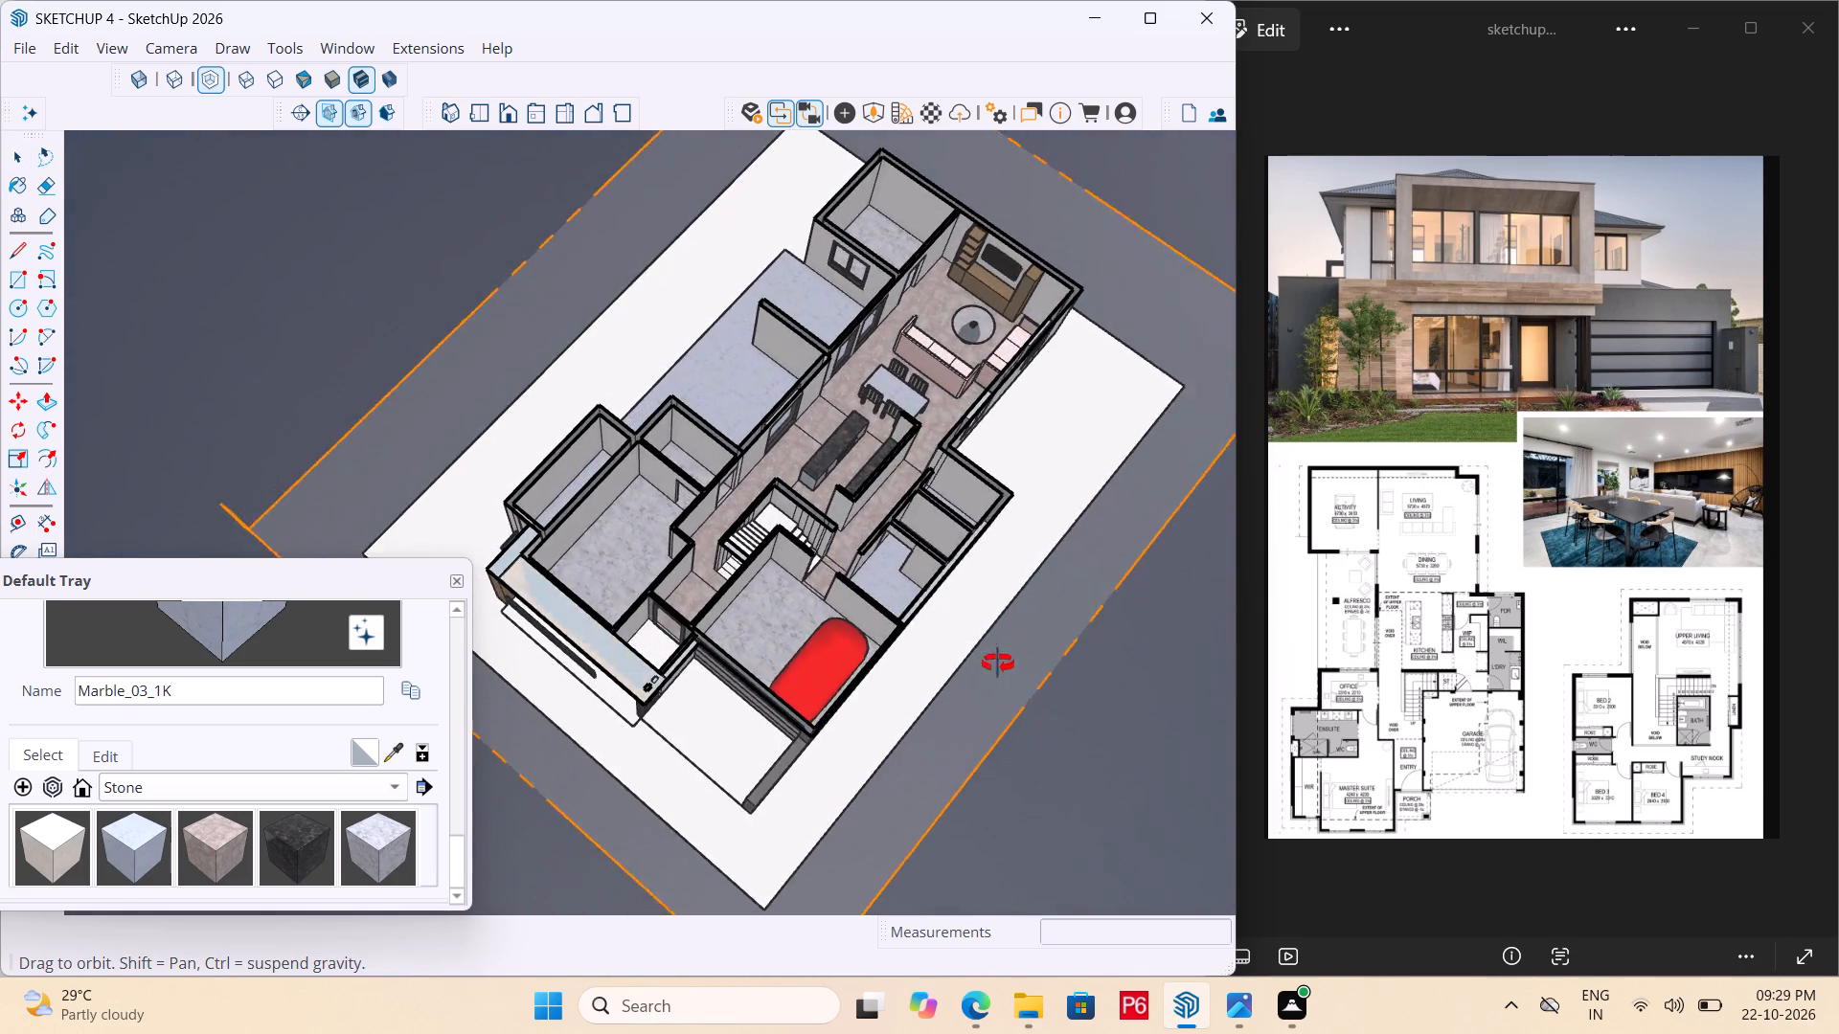
{"action": "middle_click_drag", "start_coordinate": [998, 663], "coordinate": [1142, 567]}
{"action": "middle_click_drag", "start_coordinate": [1222, 520], "coordinate": [1757, 150]}
{"action": "scroll", "coordinate": [1757, 150], "scroll_direction": "up", "scroll_amount": 1}
{"action": "middle_click_drag", "start_coordinate": [960, 423], "coordinate": [896, 362]}
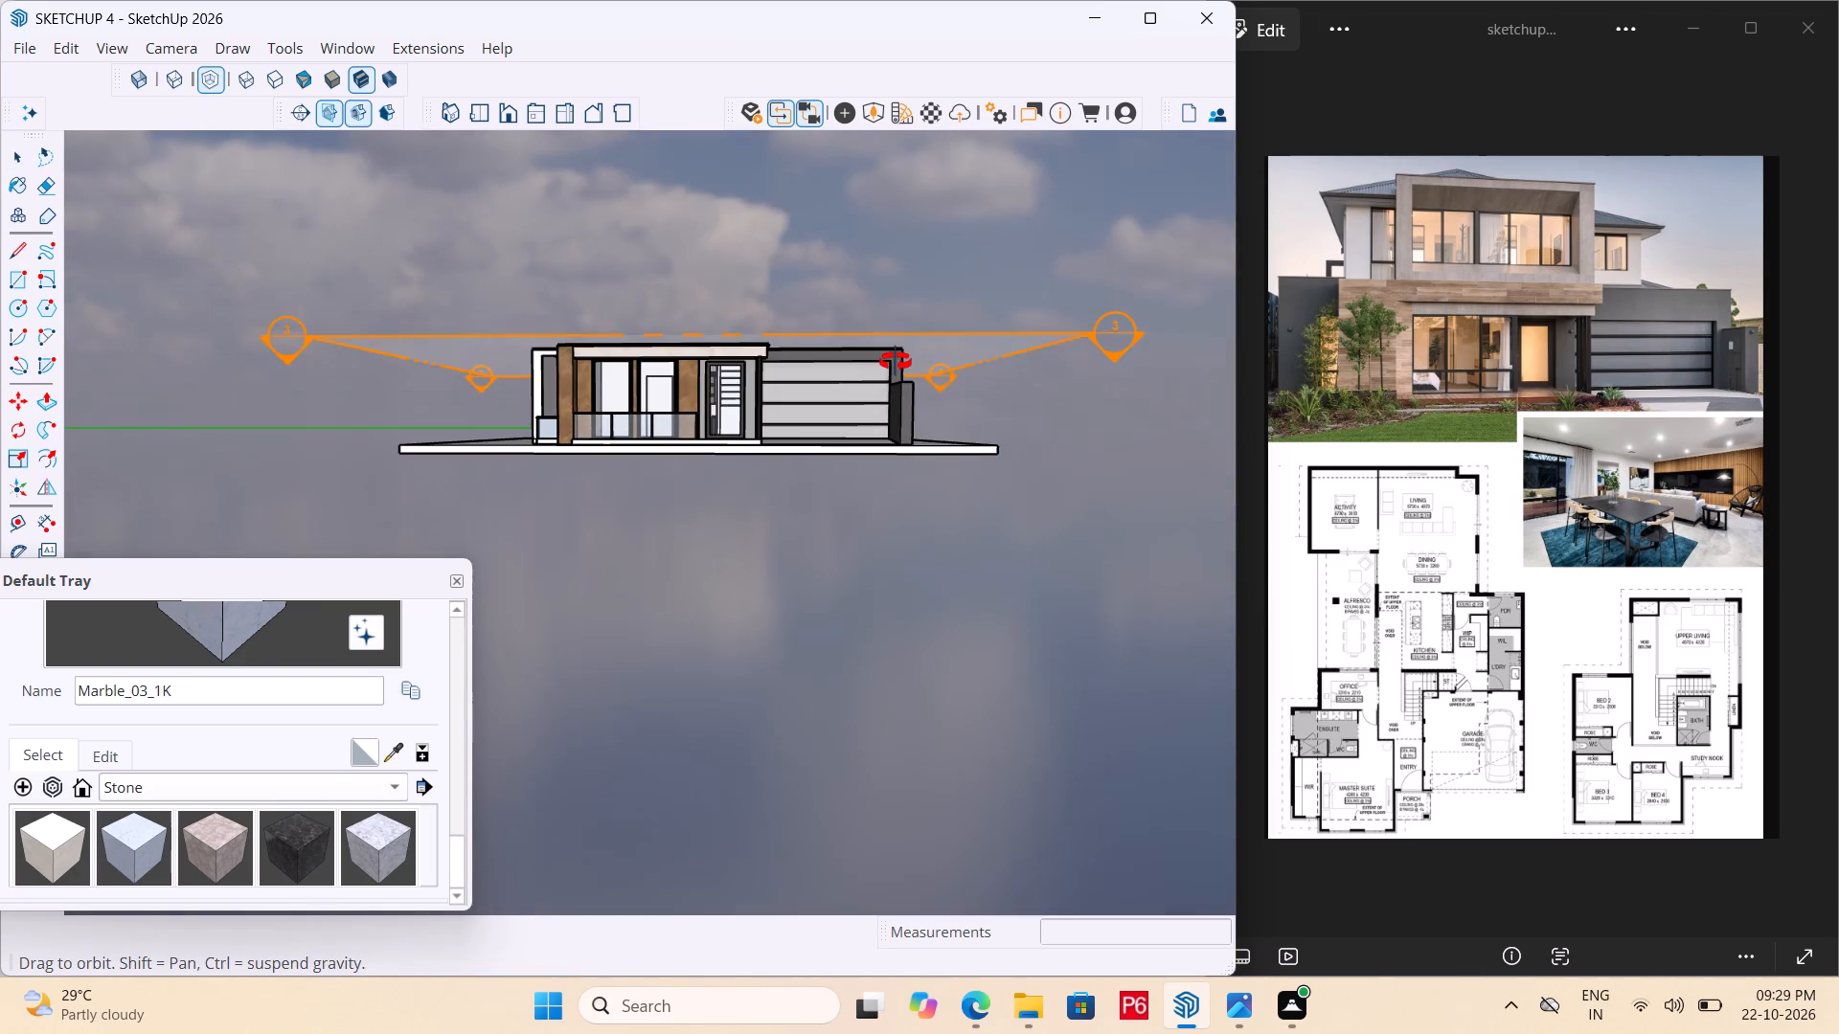
{"action": "middle_click_drag", "start_coordinate": [896, 362], "coordinate": [900, 663]}
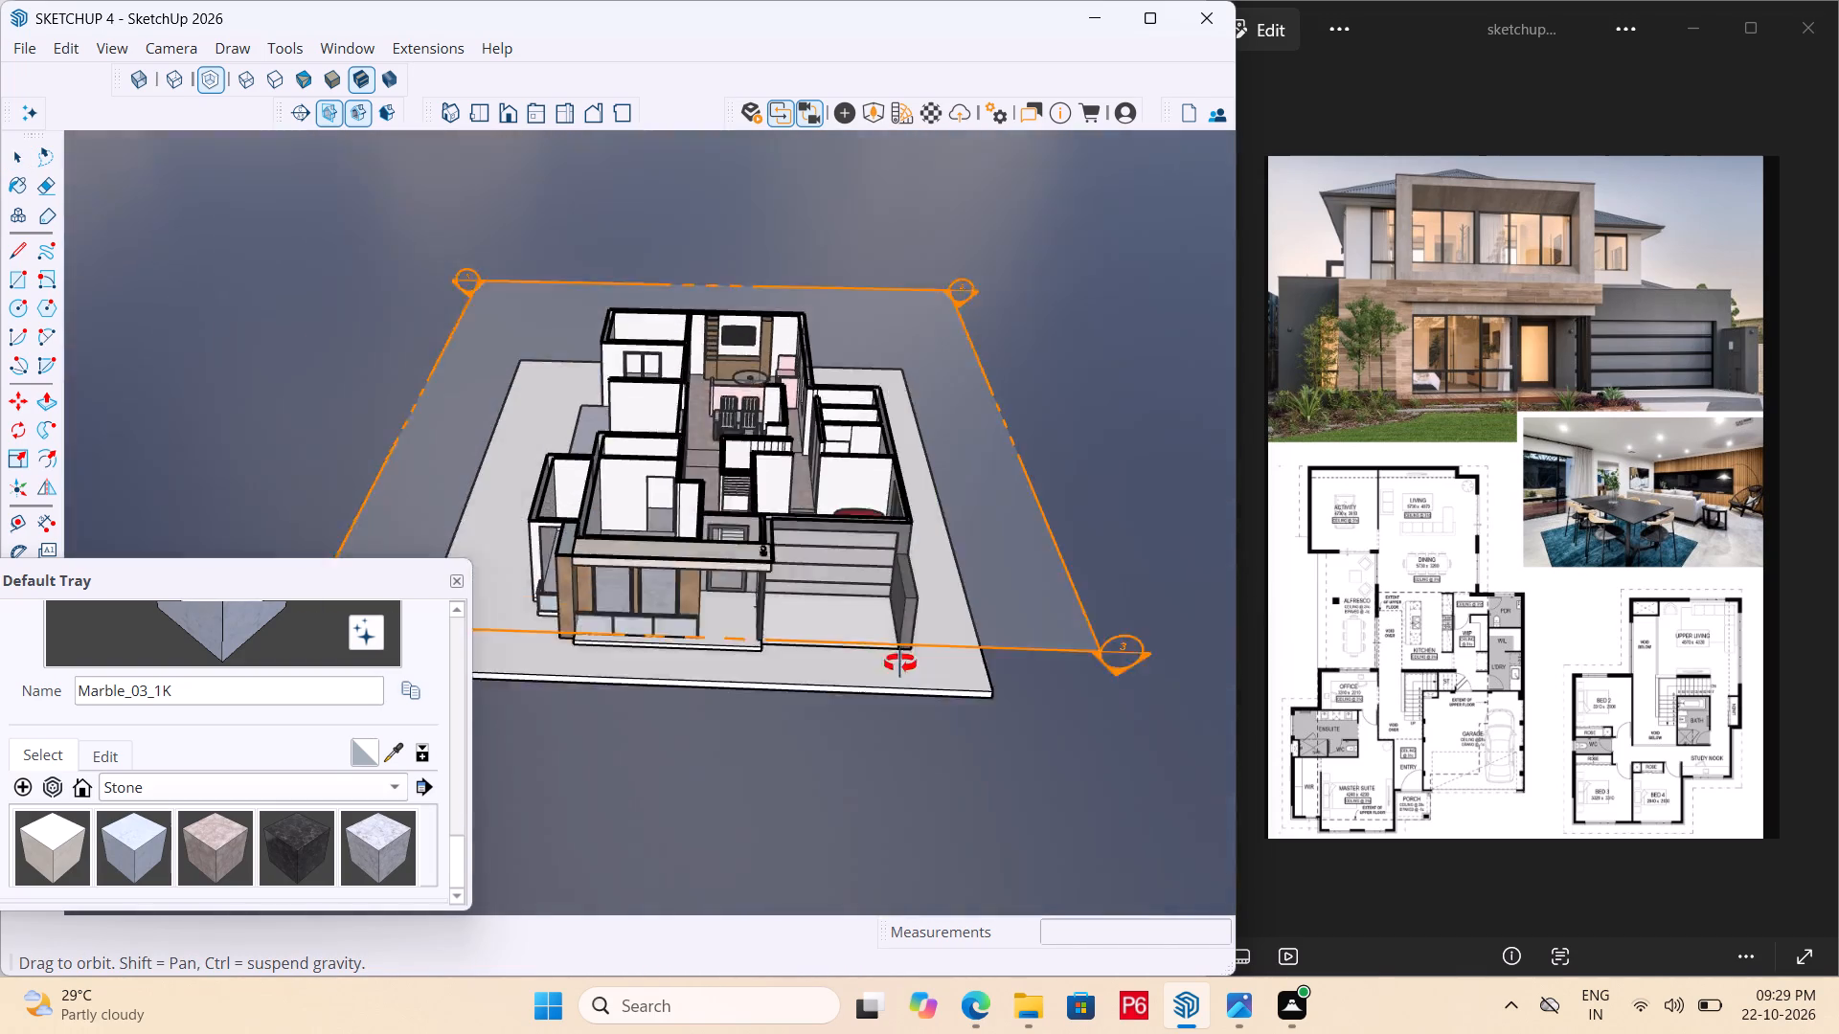
{"action": "middle_click_drag", "start_coordinate": [900, 663], "coordinate": [919, 729]}
{"action": "middle_click_drag", "start_coordinate": [675, 586], "coordinate": [552, 807]}
{"action": "scroll", "coordinate": [534, 807], "scroll_direction": "up", "scroll_amount": 6}
{"action": "middle_click_drag", "start_coordinate": [578, 680], "coordinate": [428, 764]}
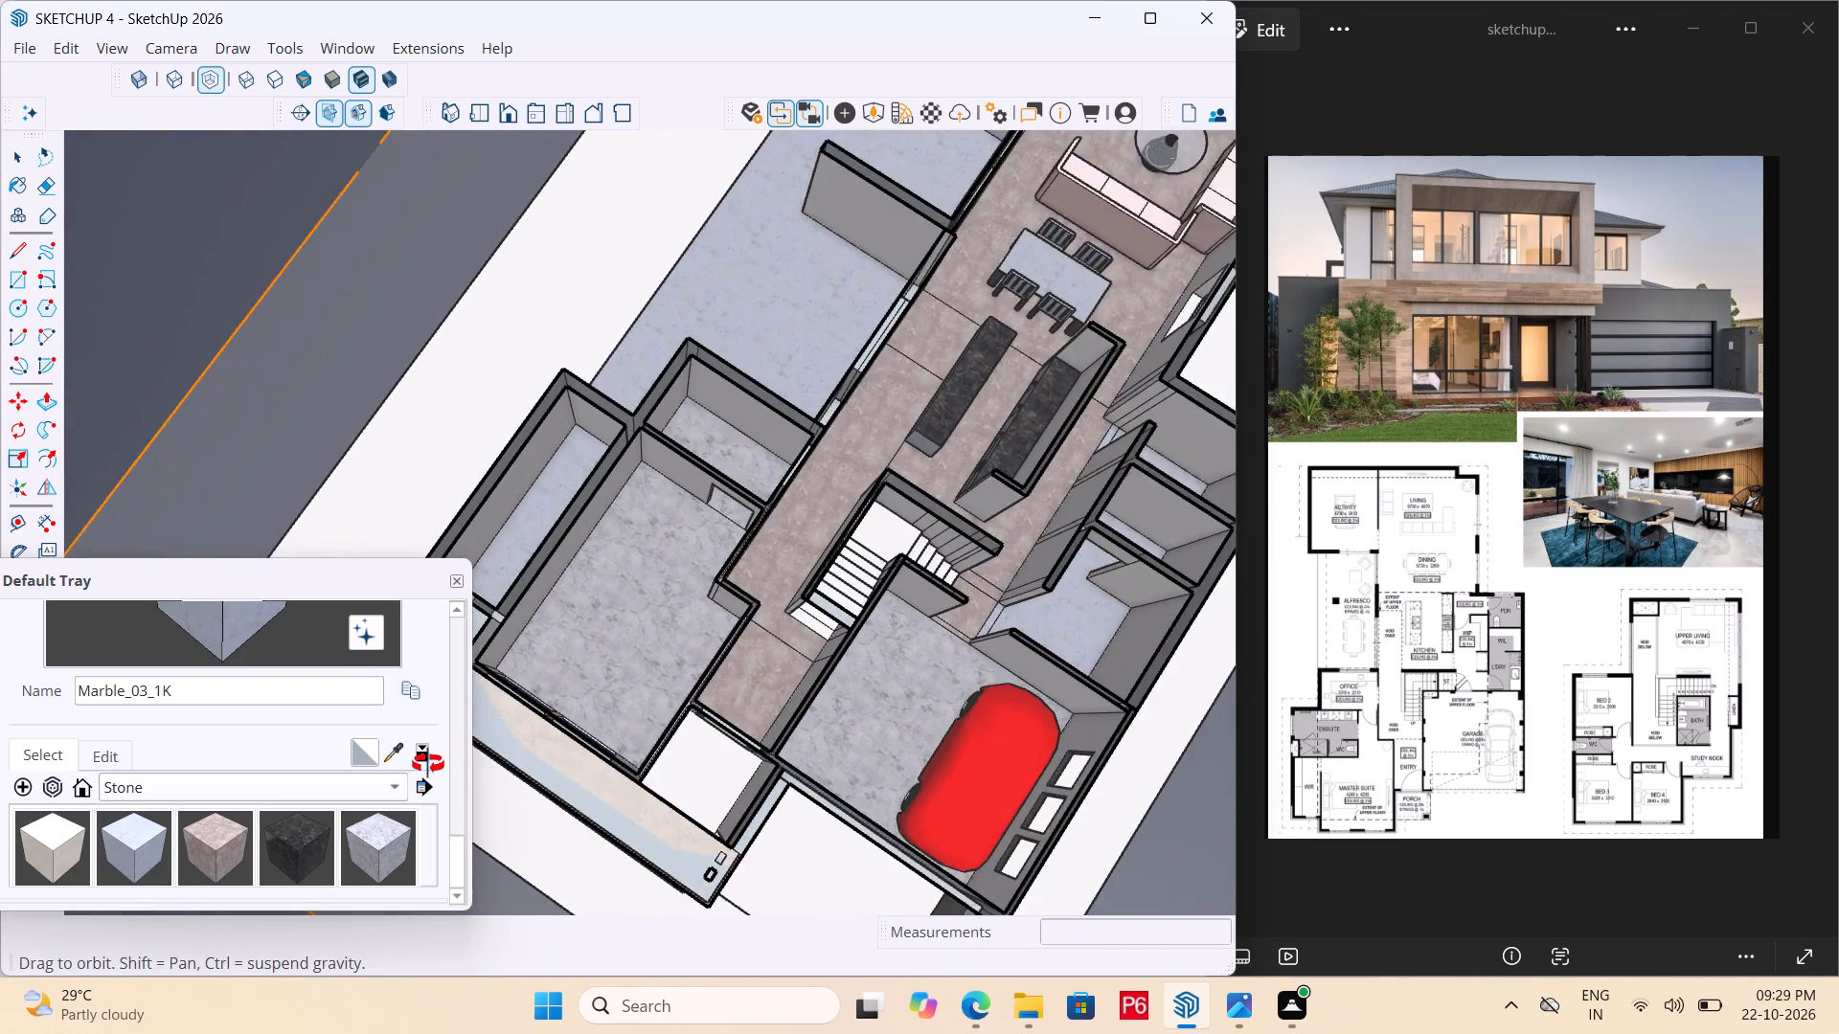
{"action": "middle_click_drag", "start_coordinate": [428, 764], "coordinate": [433, 752]}
{"action": "scroll", "coordinate": [428, 764], "scroll_direction": "up", "scroll_amount": 4}
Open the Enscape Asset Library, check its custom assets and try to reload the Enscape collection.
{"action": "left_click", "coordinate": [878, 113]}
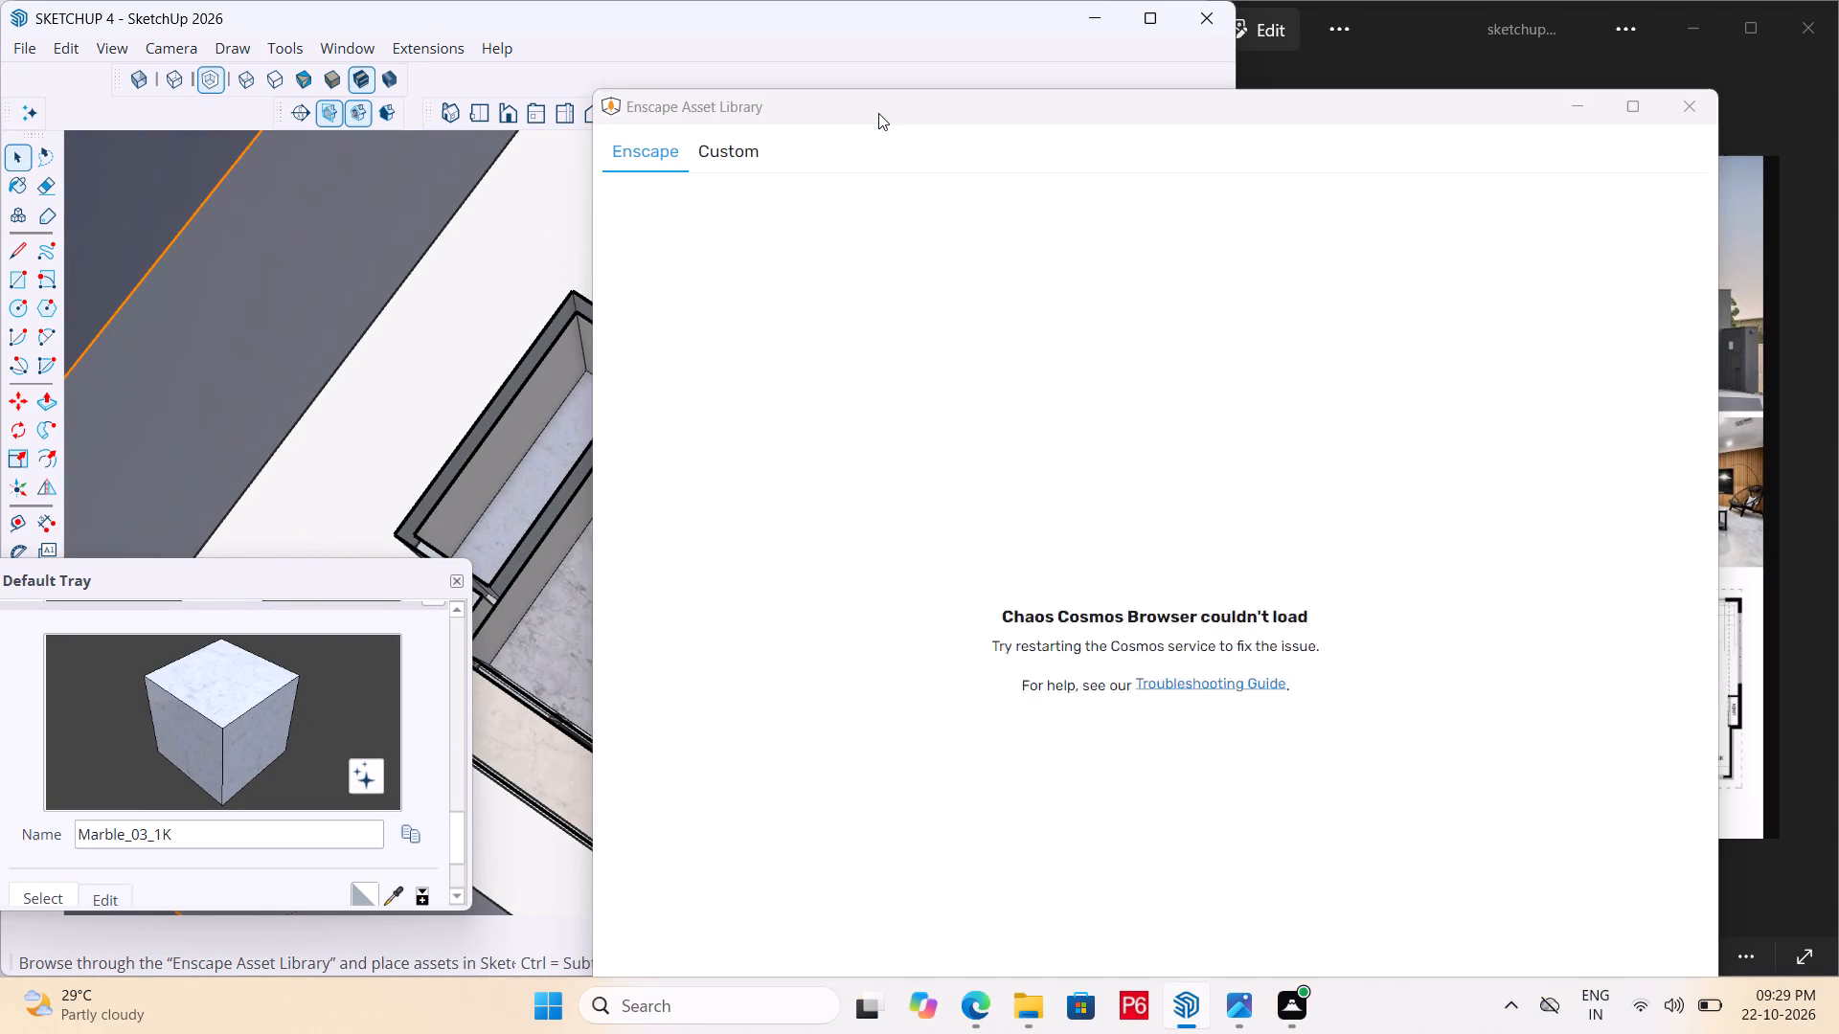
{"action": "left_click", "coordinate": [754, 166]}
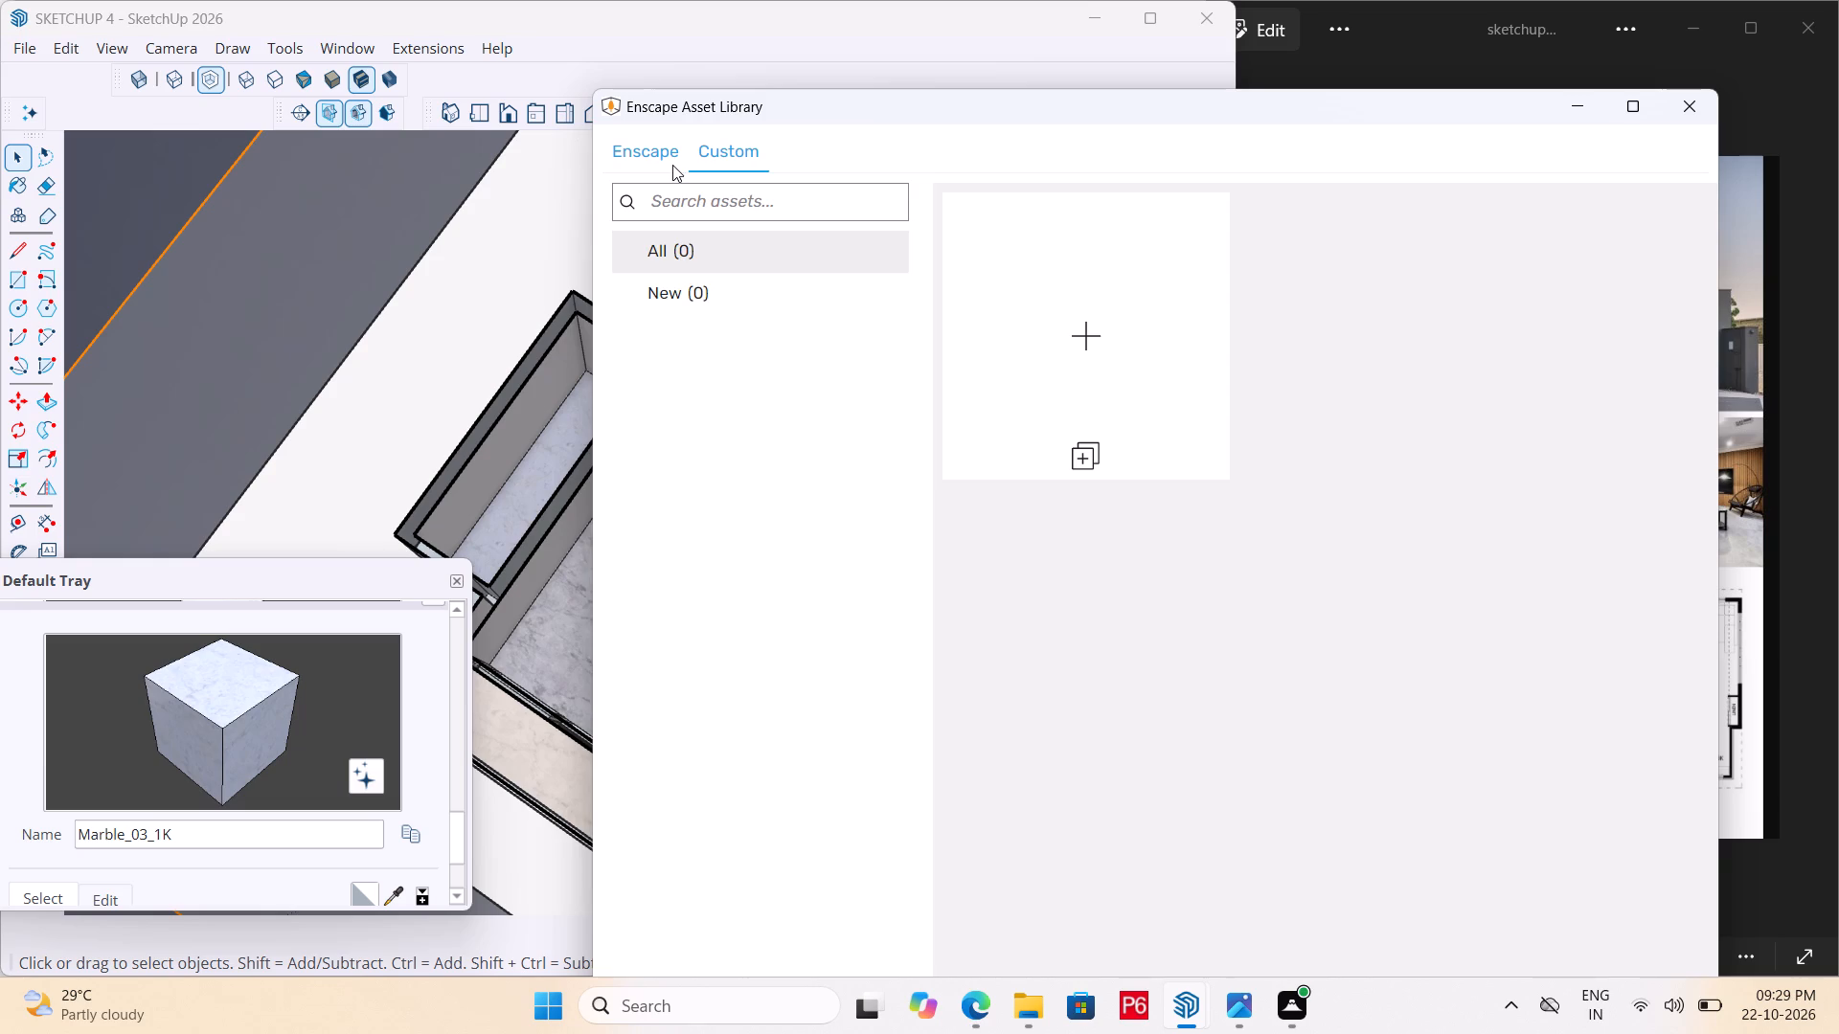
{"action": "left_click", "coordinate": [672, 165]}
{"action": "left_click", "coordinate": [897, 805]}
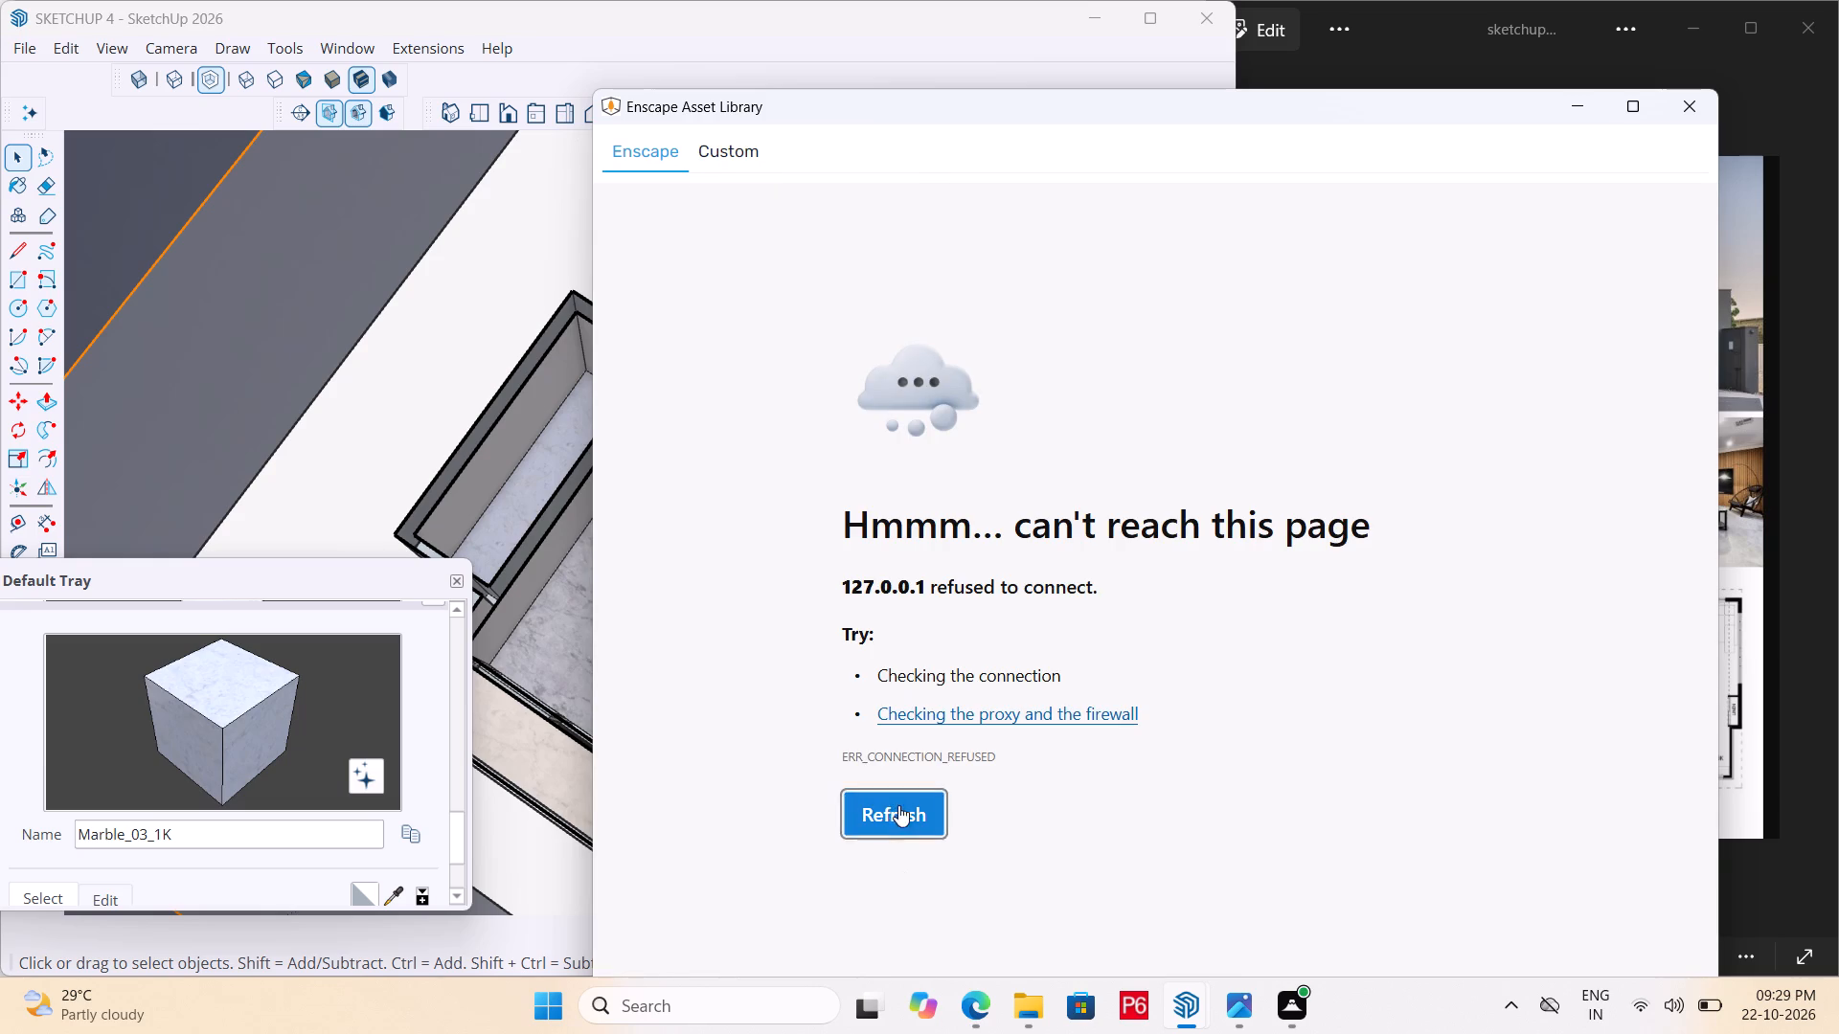
Open the Chaos Cosmos Troubleshooting Guide in the browser and read its solutions and the Connectivity Problems section.
{"action": "left_click", "coordinate": [1192, 682]}
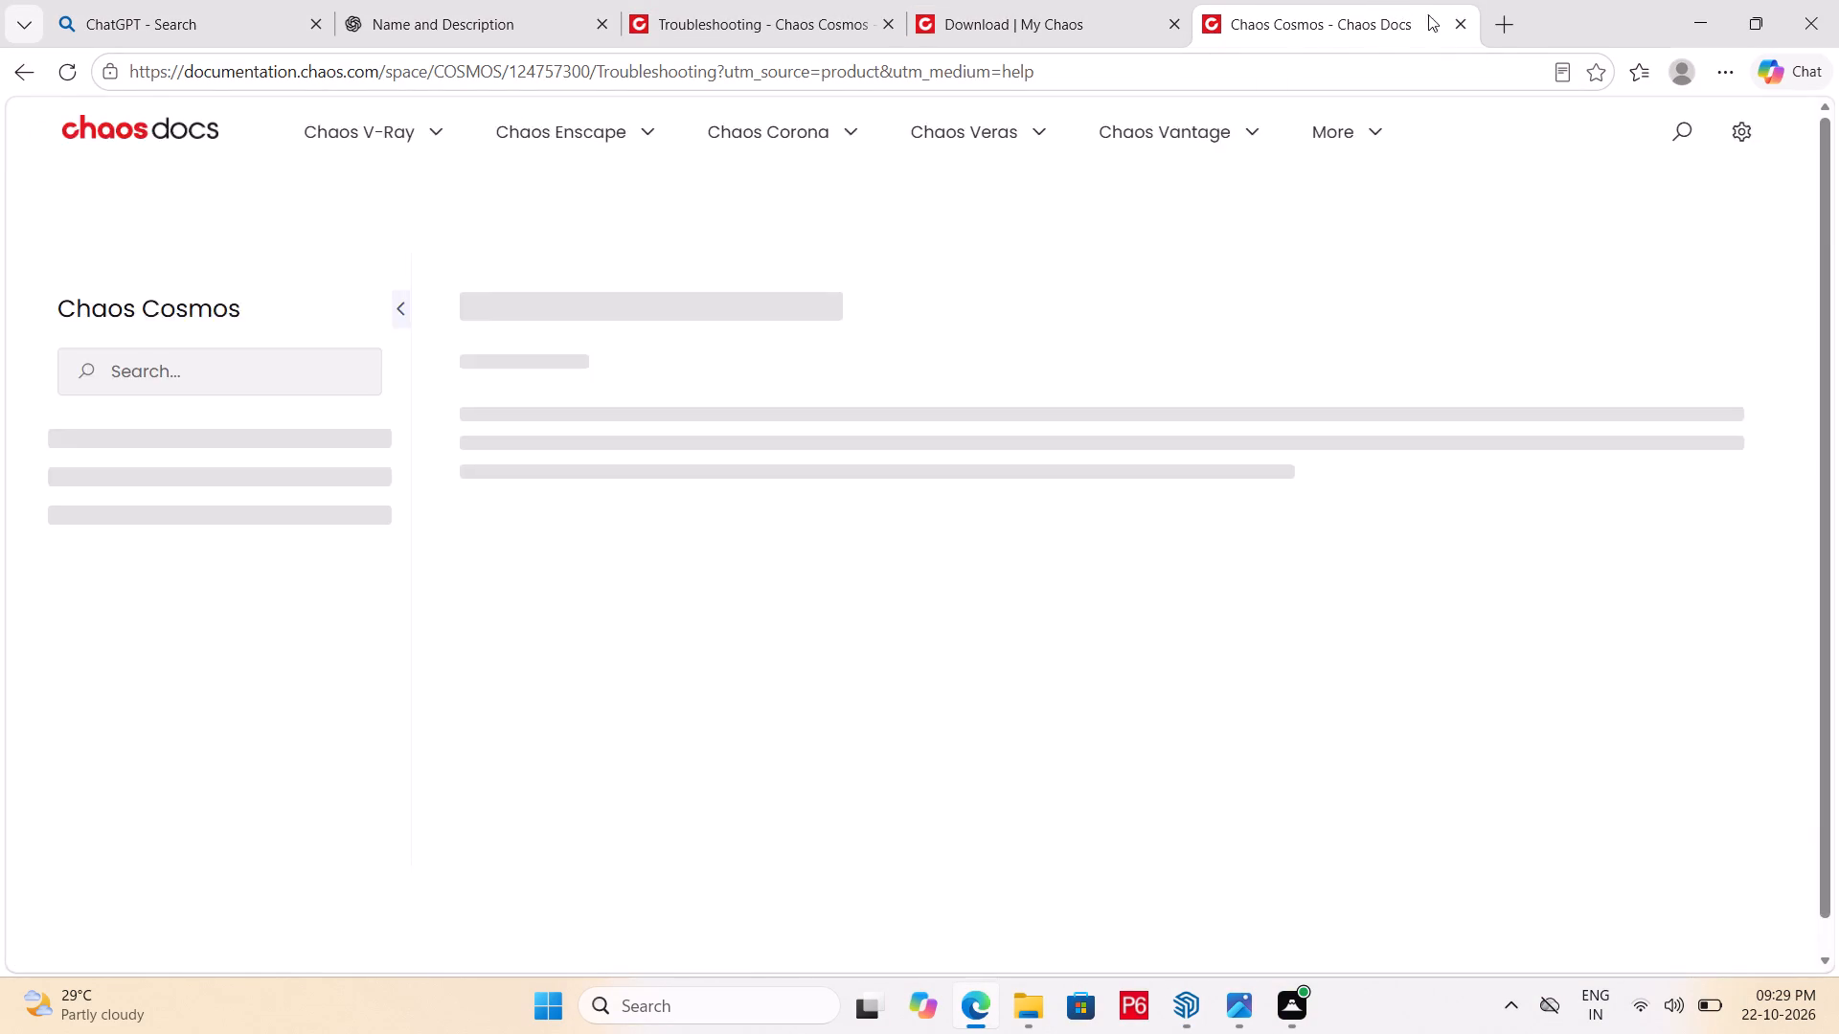
{"action": "scroll", "coordinate": [1086, 940], "scroll_direction": "down", "scroll_amount": 4}
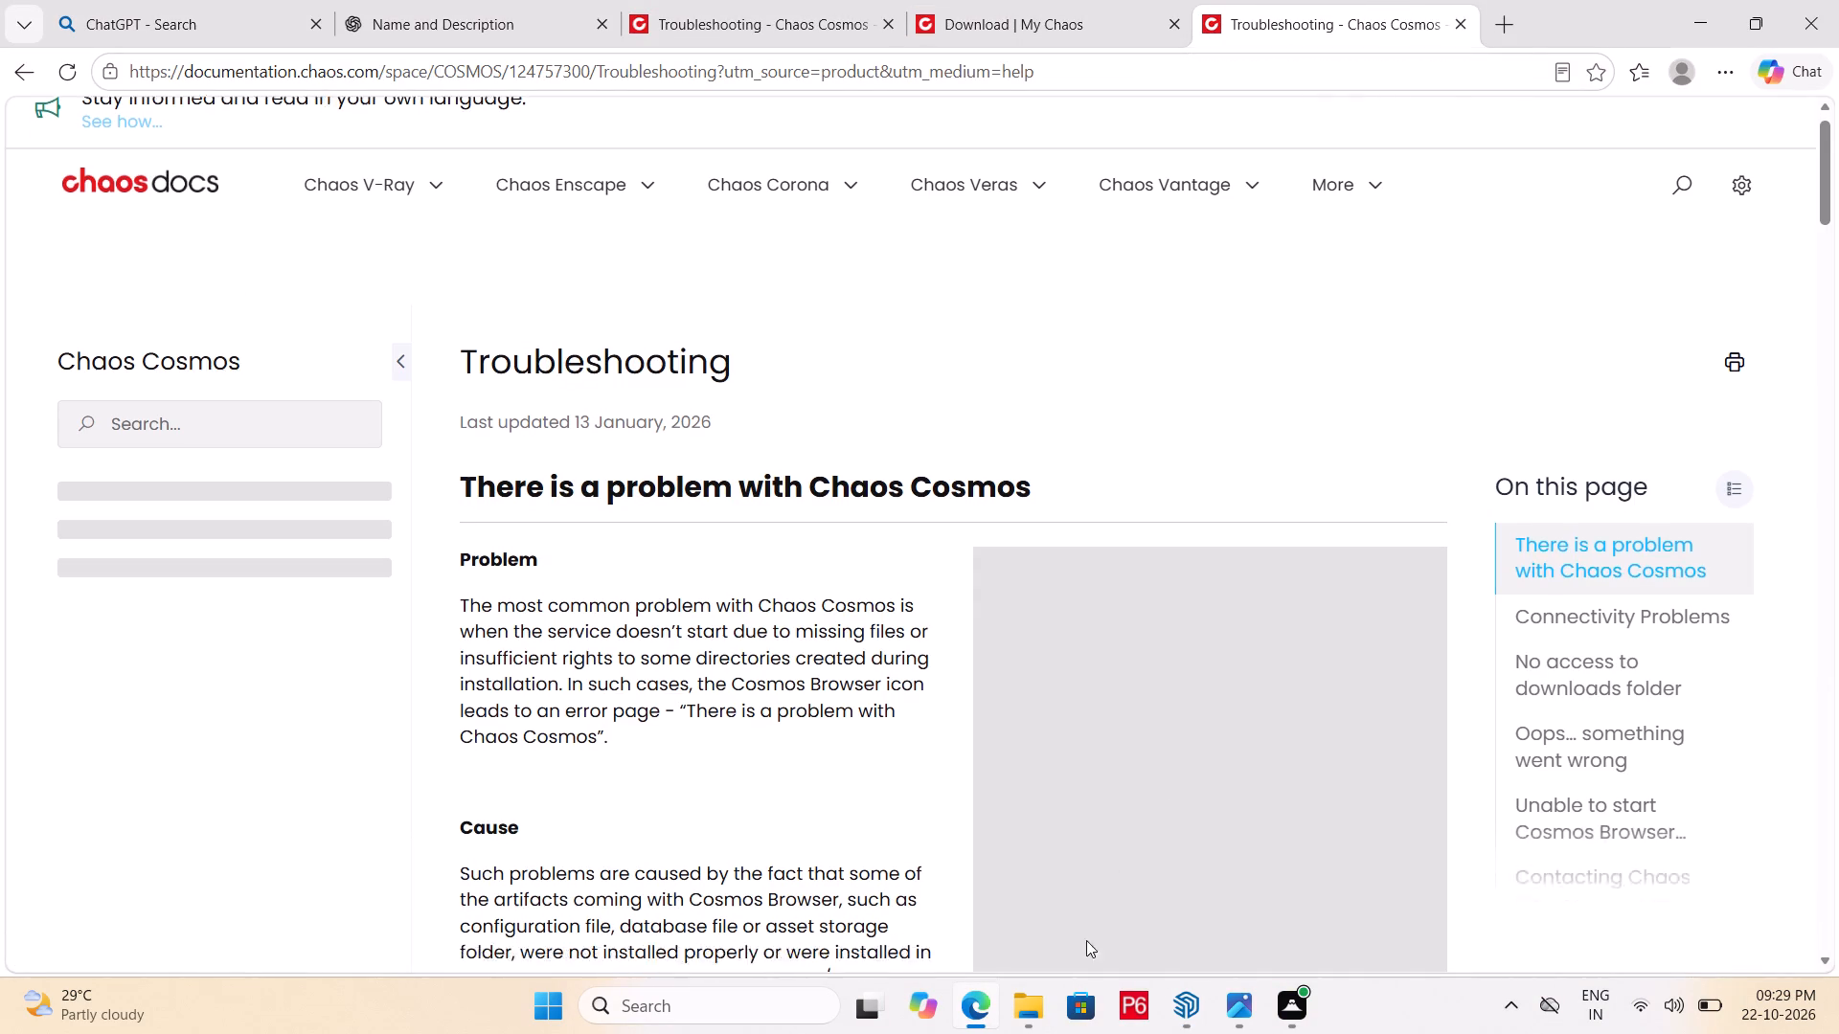
{"action": "scroll", "coordinate": [1086, 940], "scroll_direction": "down", "scroll_amount": 2}
{"action": "scroll", "coordinate": [1093, 833], "scroll_direction": "down", "scroll_amount": 5}
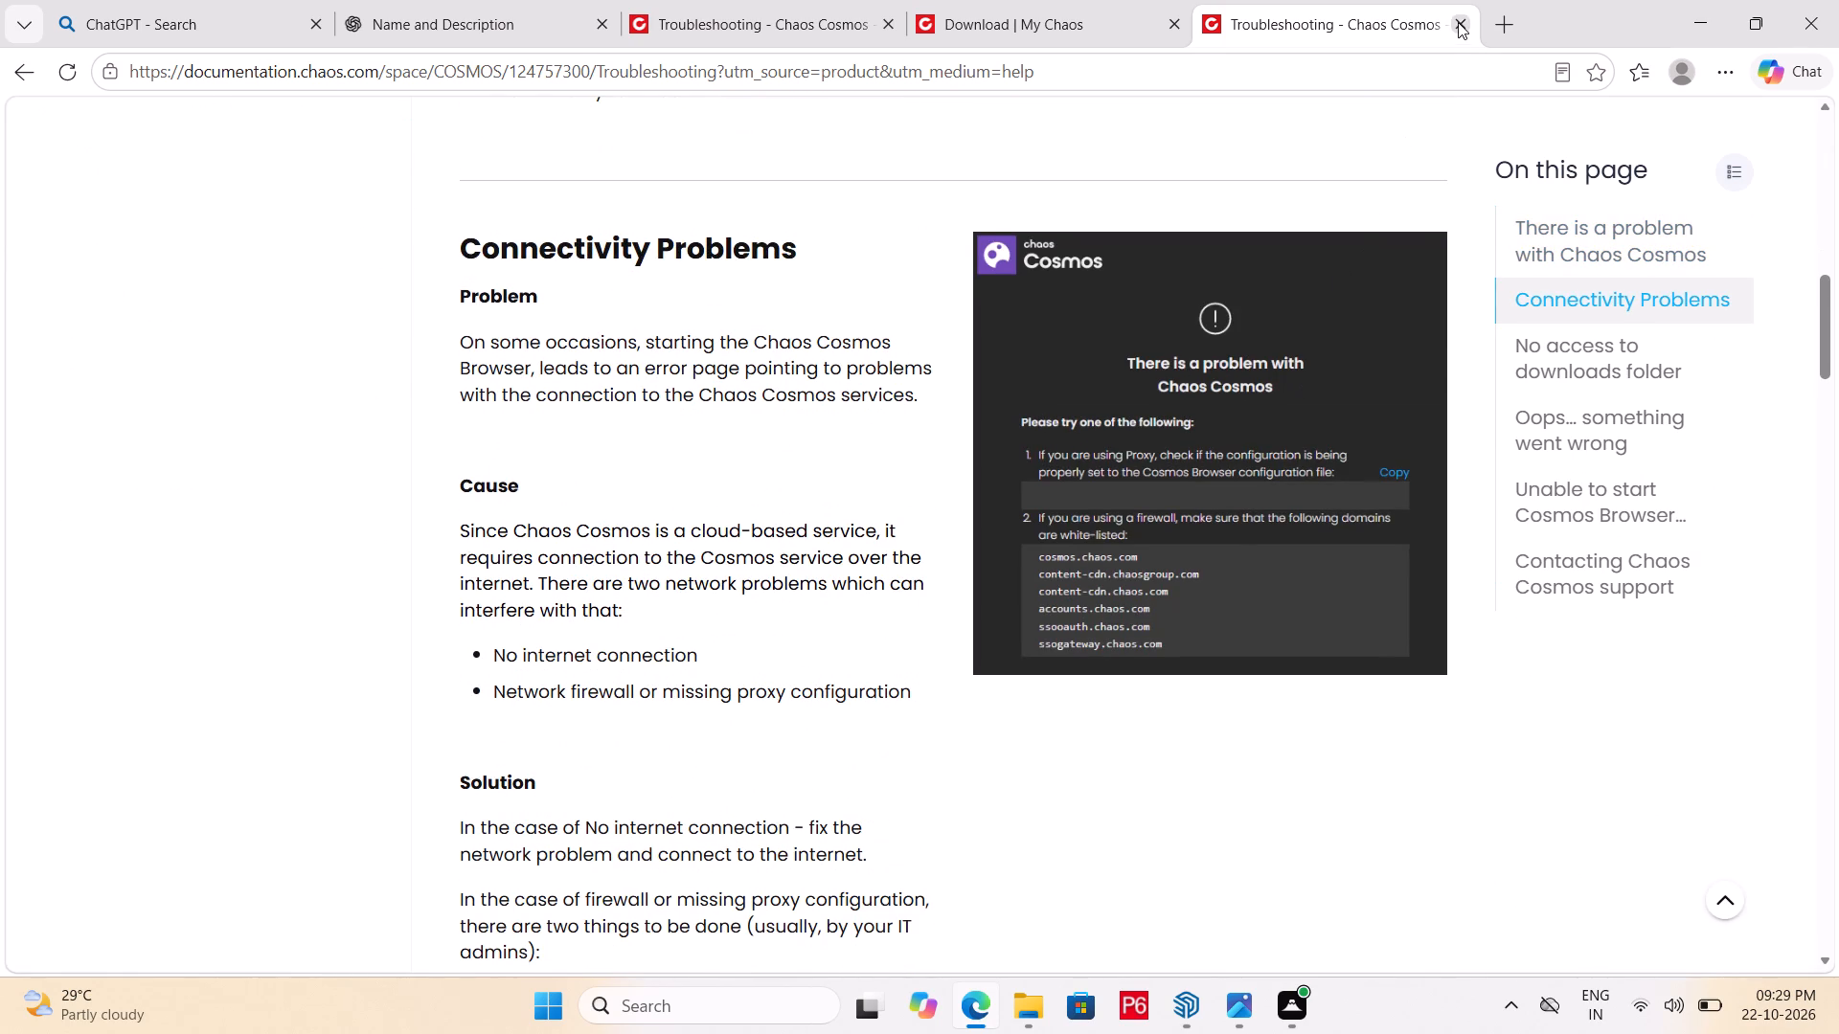
Close every open browser tab and the Enscape Asset Library window to return to the house model.
{"action": "left_click", "coordinate": [1458, 22]}
{"action": "left_click", "coordinate": [1168, 28]}
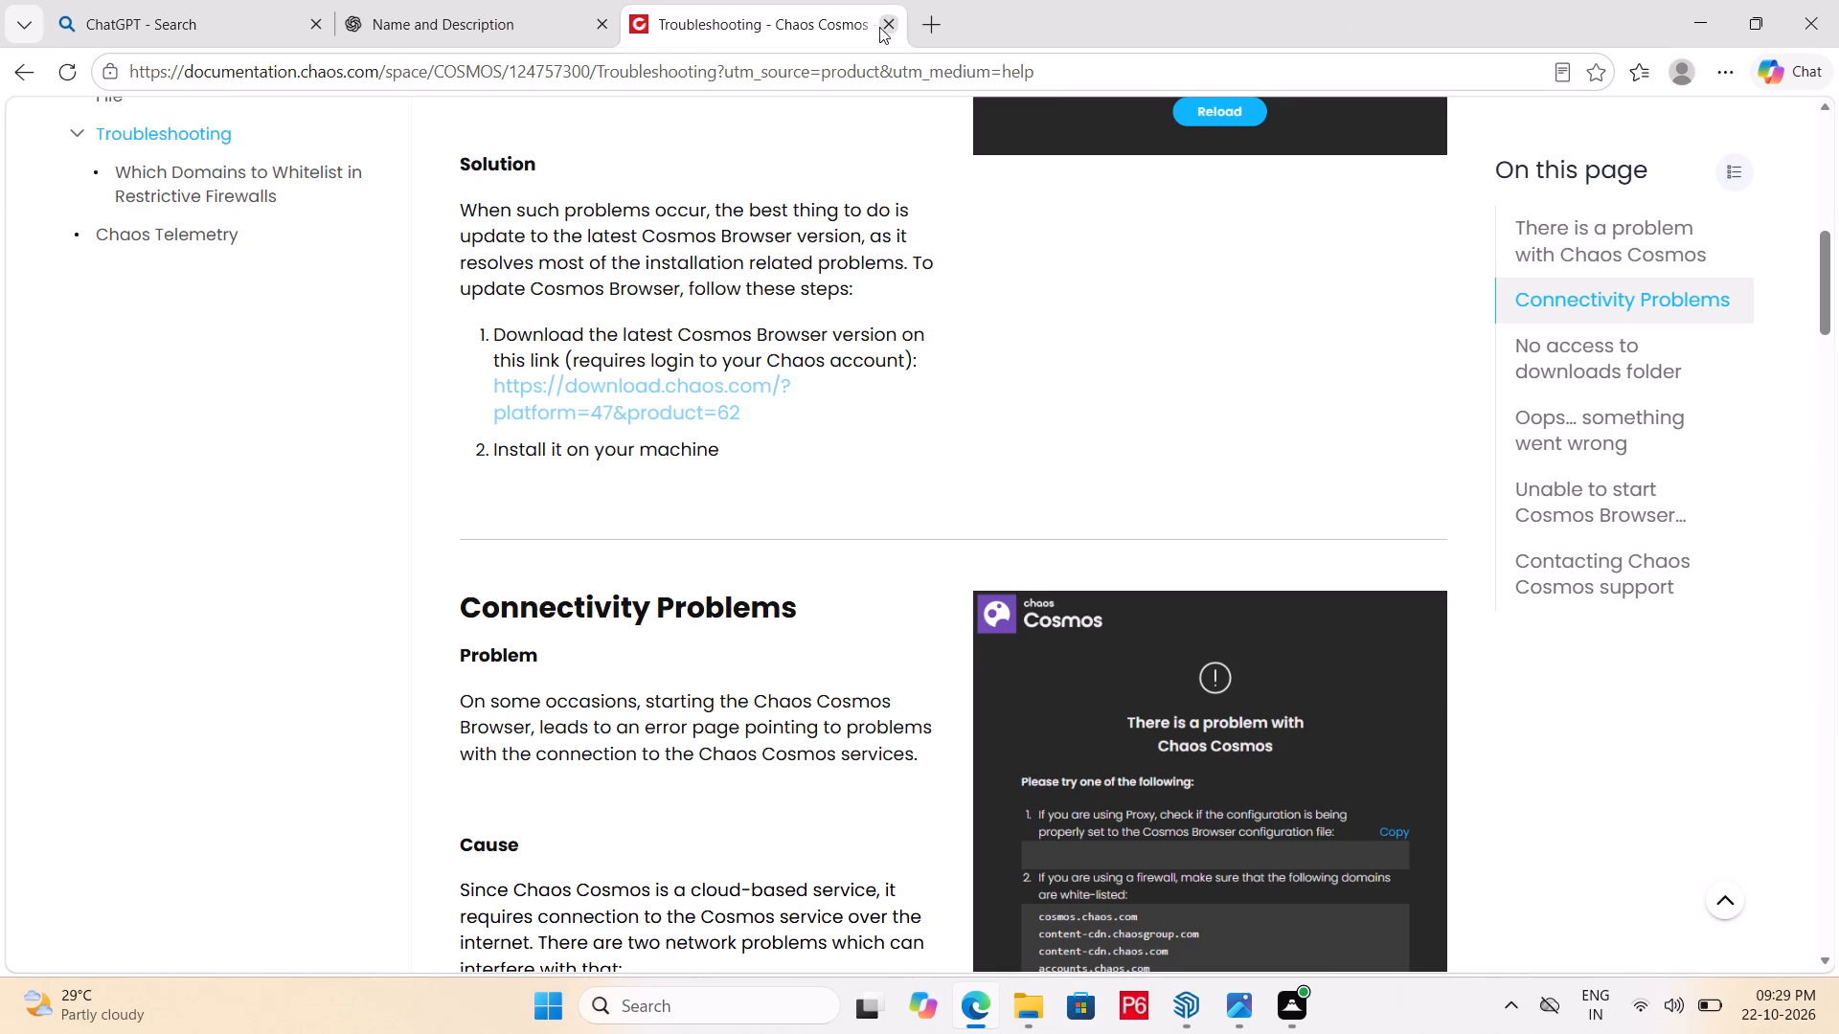
{"action": "left_click", "coordinate": [892, 21]}
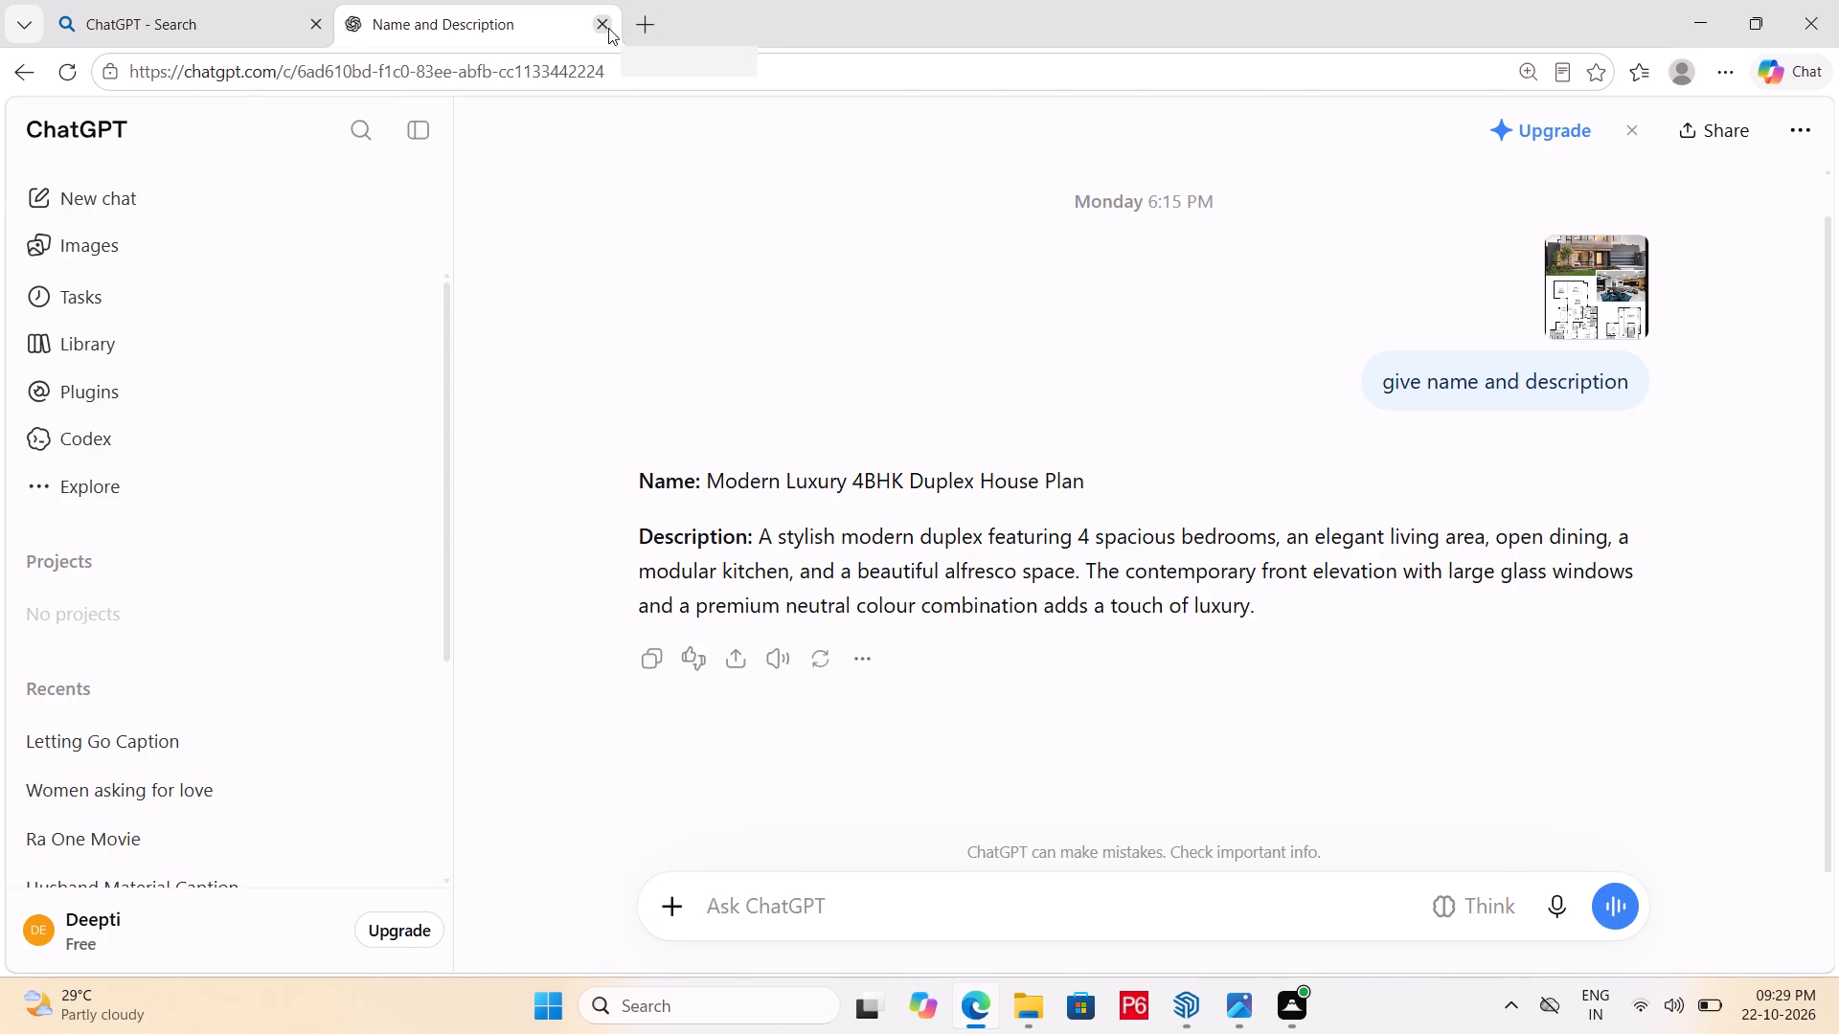
{"action": "double_click", "coordinate": [608, 28]}
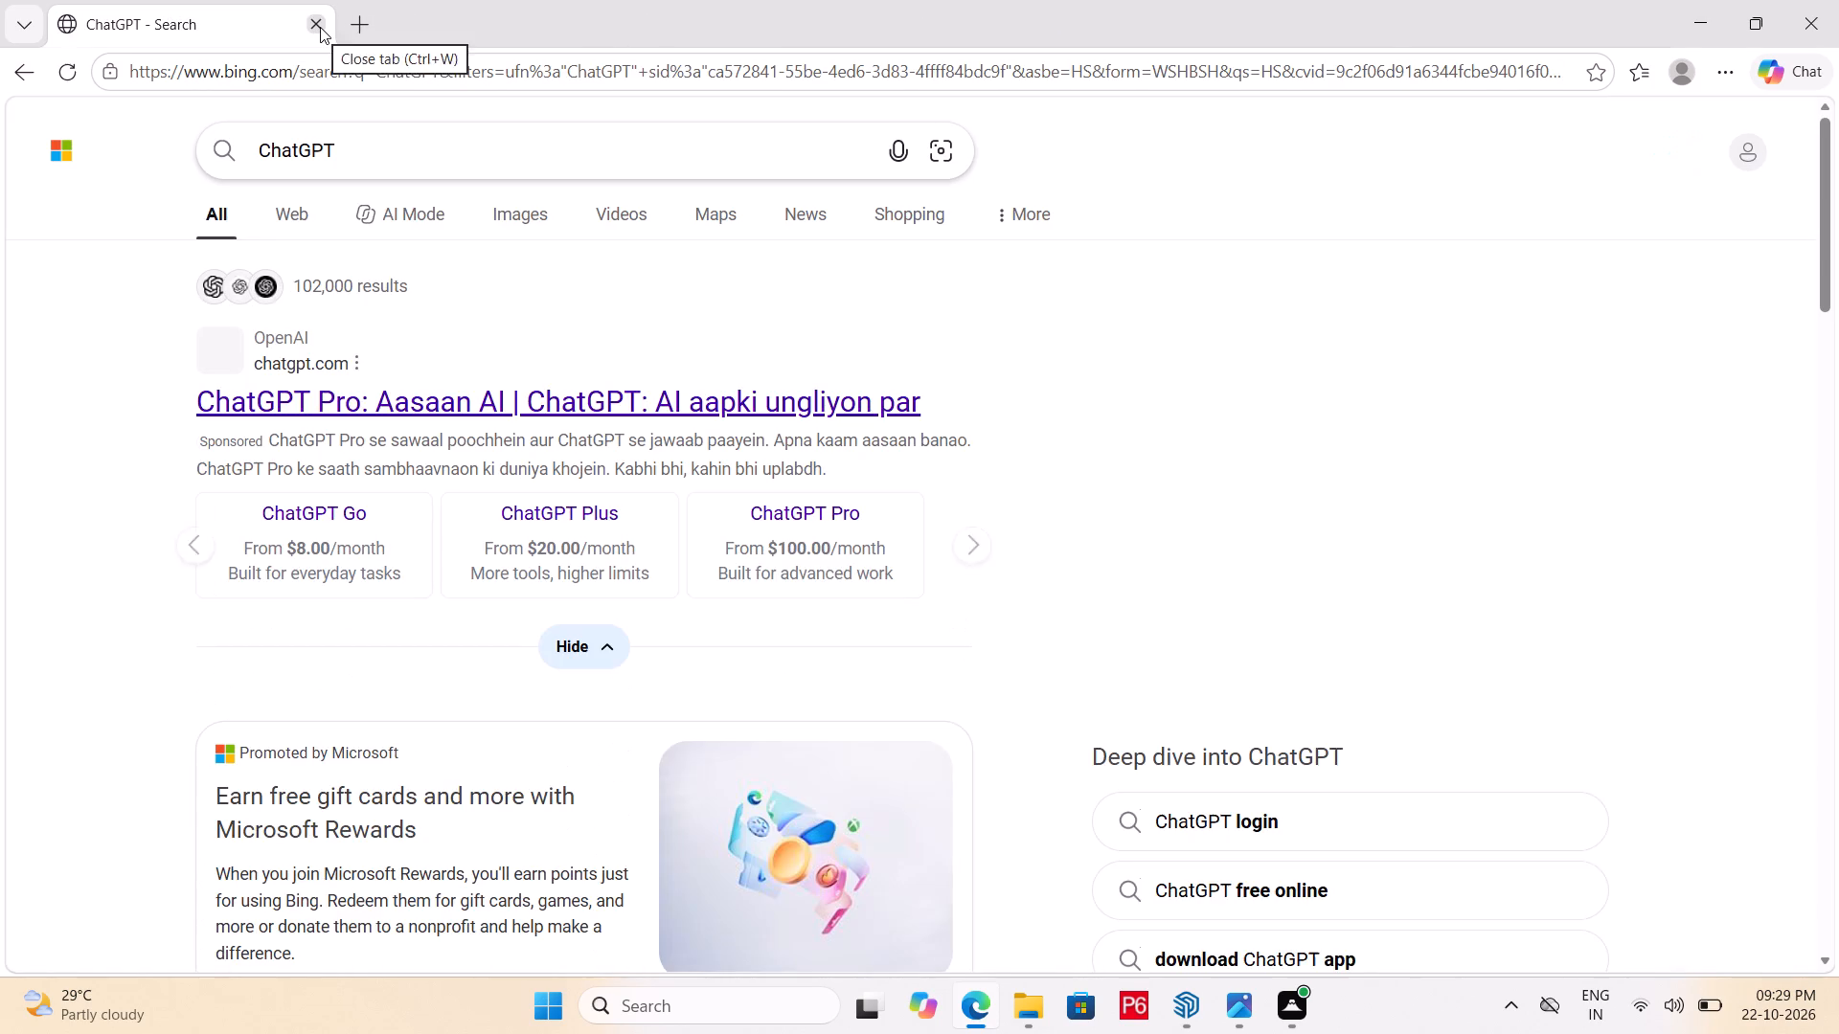
{"action": "left_click", "coordinate": [320, 27]}
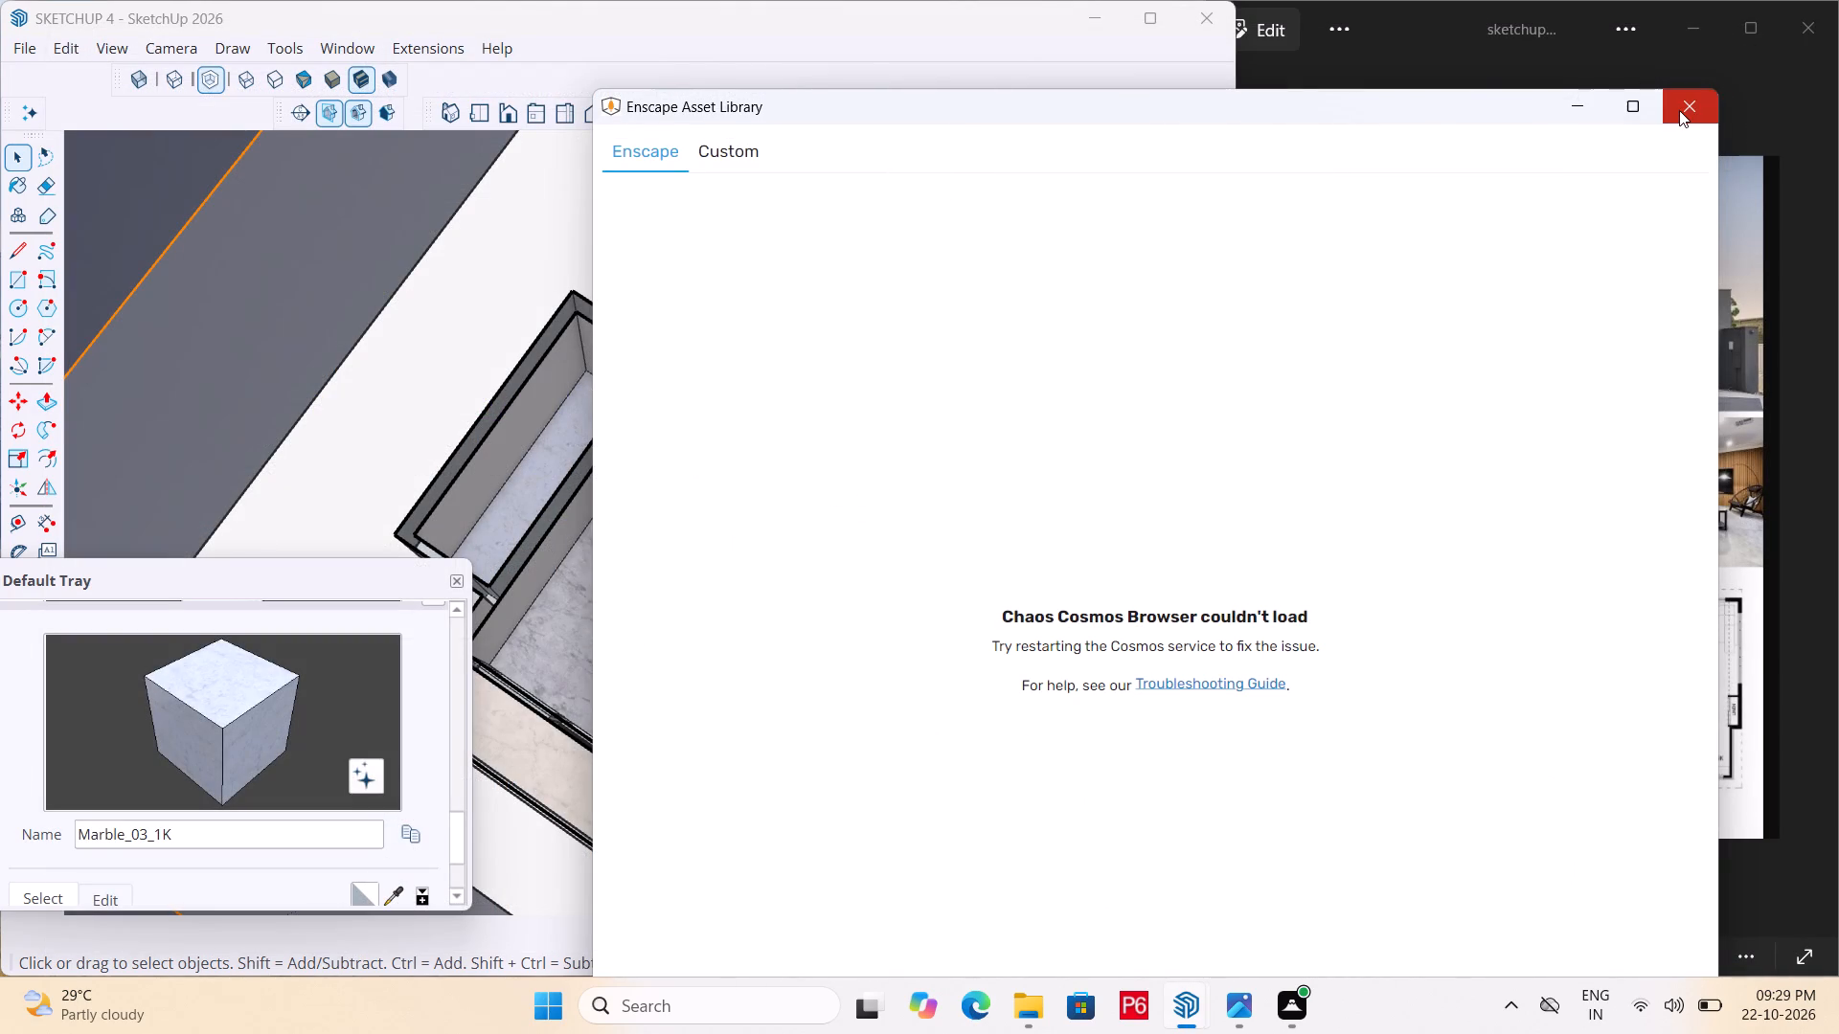
{"action": "left_click", "coordinate": [1679, 110]}
Save the house model with nothing being edited.
{"action": "scroll", "coordinate": [717, 441], "scroll_direction": "down", "scroll_amount": 10}
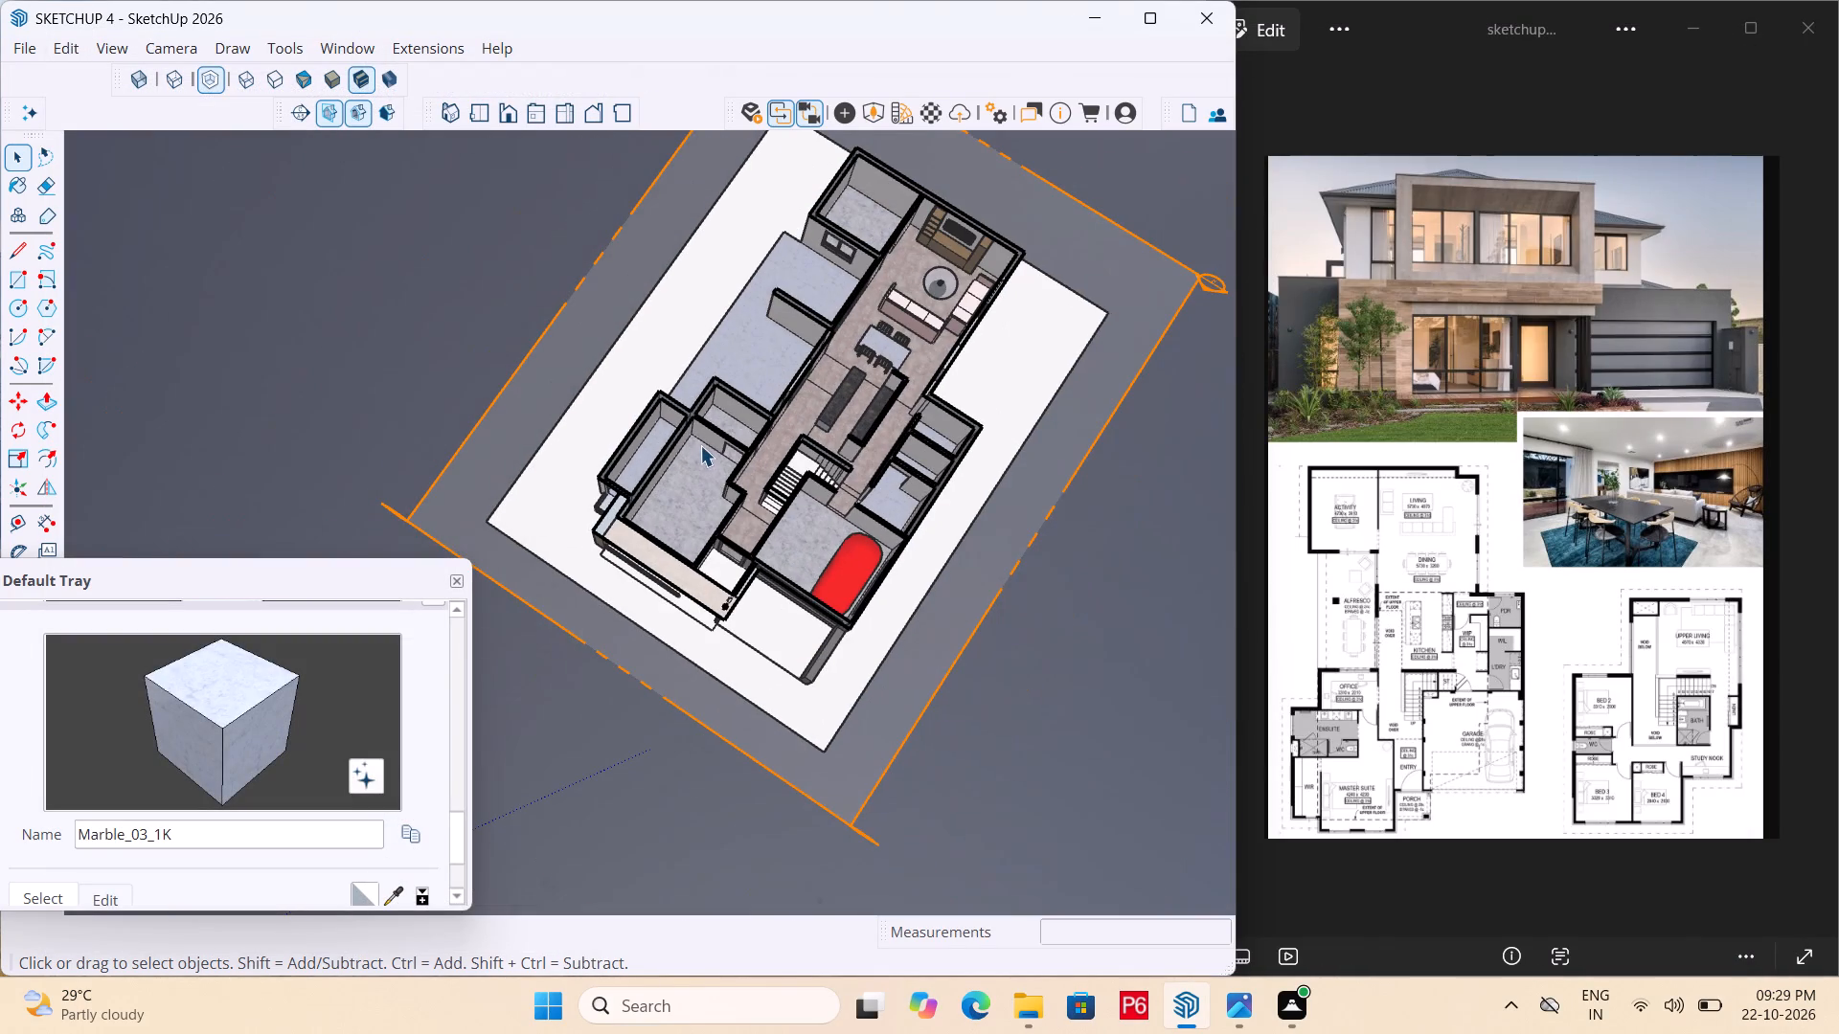
{"action": "left_click", "coordinate": [473, 254]}
{"action": "middle_click_drag", "start_coordinate": [744, 482], "coordinate": [733, 369]}
{"action": "key", "text": "ctrl+s"}
{"action": "key", "text": "ctrl+s"}
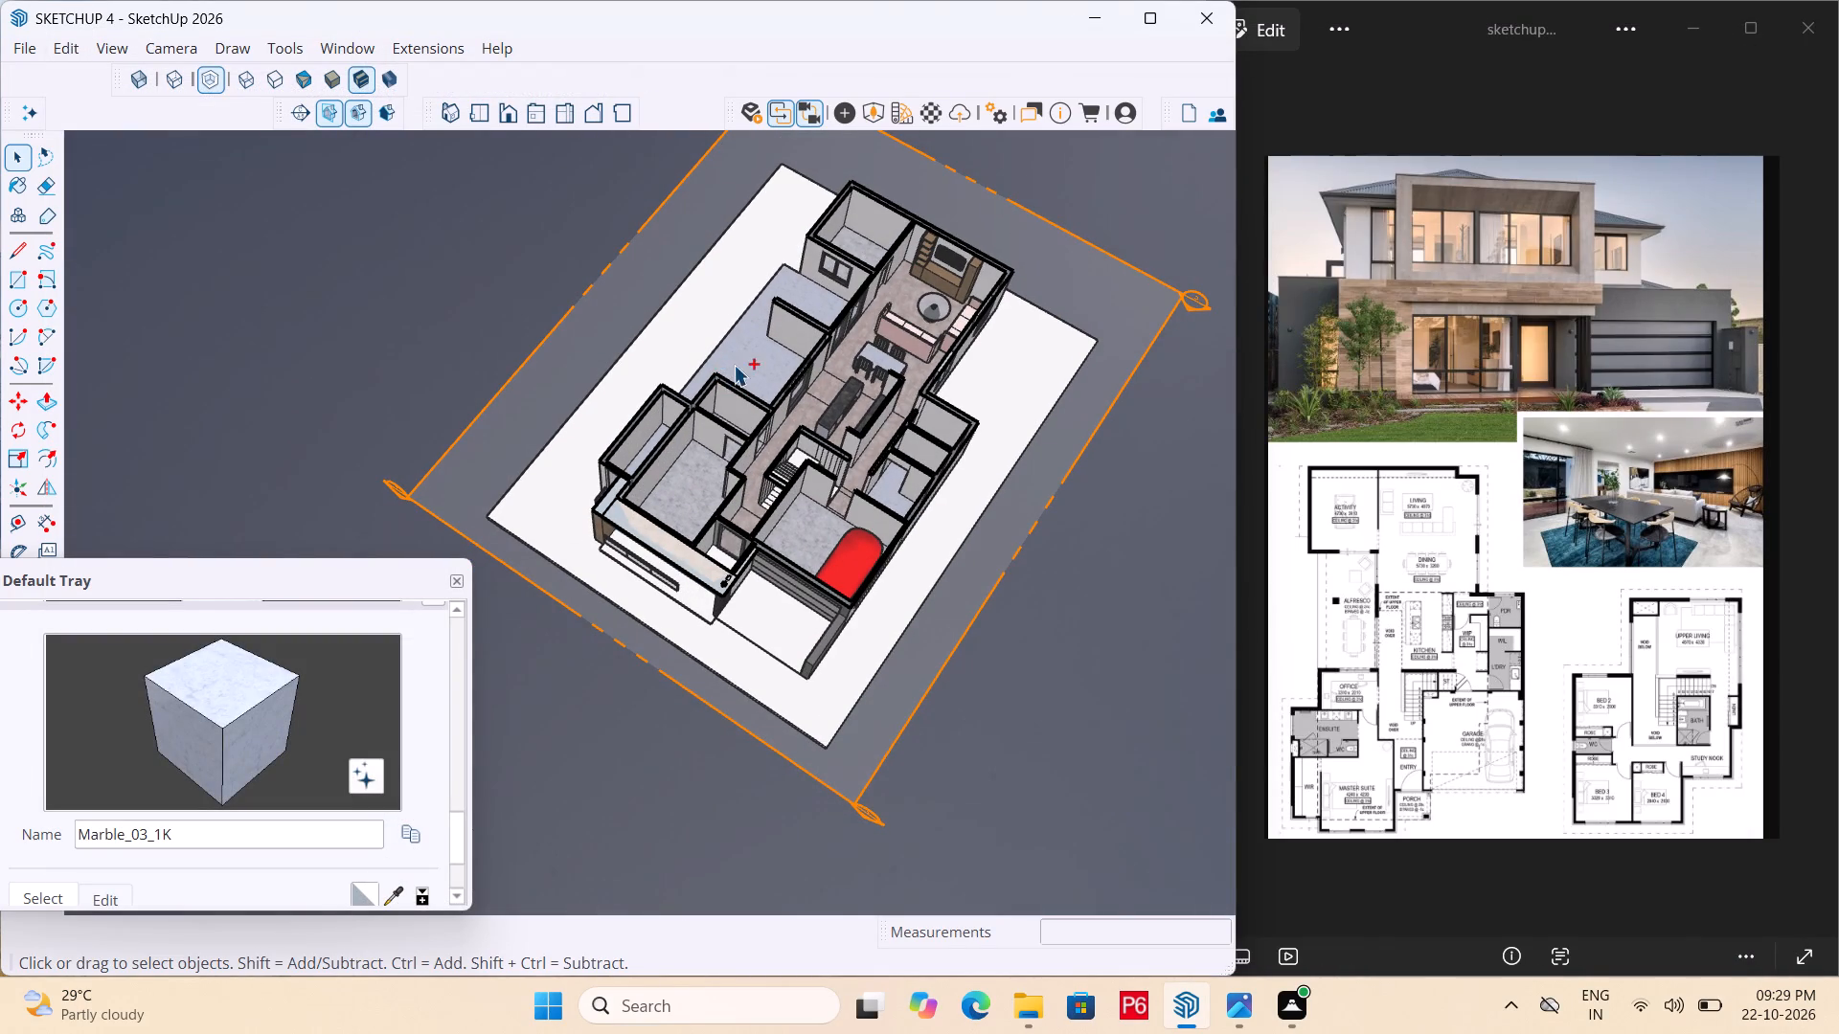
{"action": "key", "text": "ctrl+s"}
{"action": "key", "text": "ctrl+s"}
{"action": "key", "text": "ctrl+s"}
{"action": "key", "text": "ctrl+s"}
{"action": "key", "text": "ctrl+s"}
Examine the alfresco area from several sides, checking its marble floor, slab edges, freestanding wall and adjoining rooms.
{"action": "scroll", "coordinate": [776, 358], "scroll_direction": "up", "scroll_amount": 10}
{"action": "middle_click_drag", "start_coordinate": [727, 361], "coordinate": [1358, 384]}
{"action": "middle_click_drag", "start_coordinate": [461, 493], "coordinate": [674, 476]}
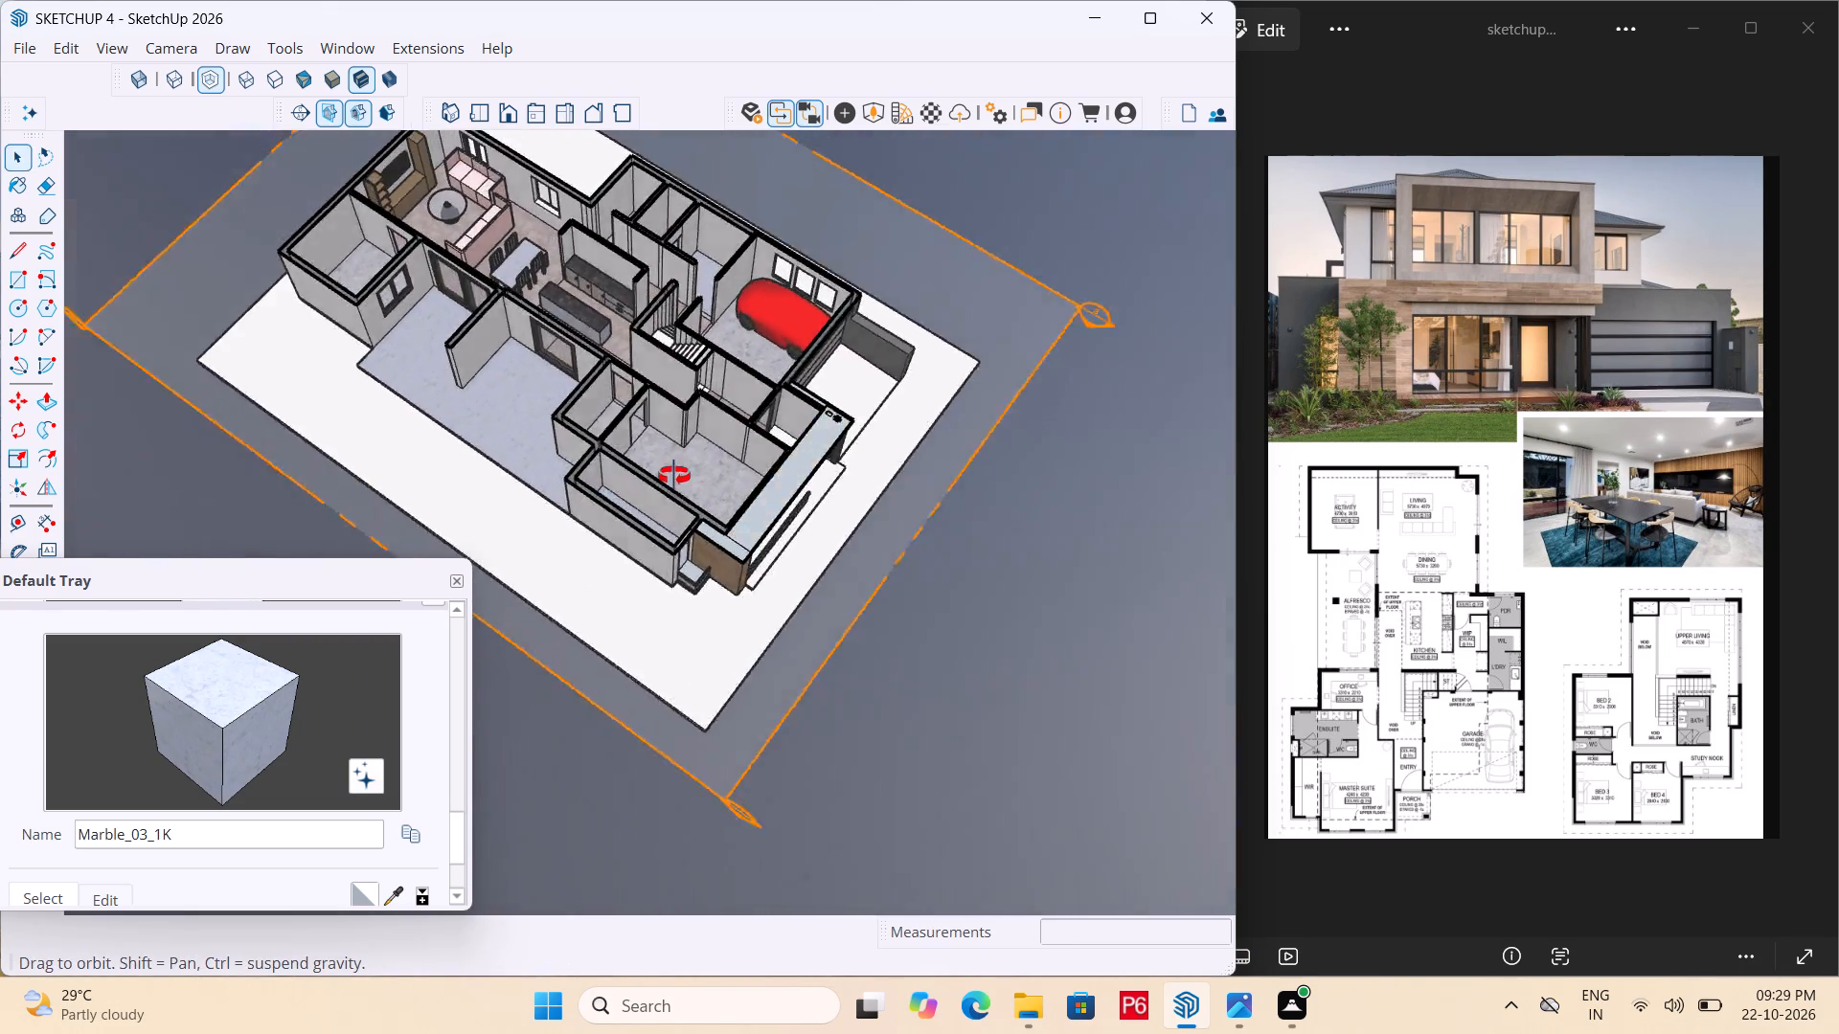
{"action": "middle_click_drag", "start_coordinate": [674, 476], "coordinate": [1008, 385]}
{"action": "scroll", "coordinate": [967, 394], "scroll_direction": "up", "scroll_amount": 1}
{"action": "scroll", "coordinate": [981, 408], "scroll_direction": "down", "scroll_amount": 5}
{"action": "scroll", "coordinate": [525, 491], "scroll_direction": "up", "scroll_amount": 7}
{"action": "middle_click_drag", "start_coordinate": [488, 522], "coordinate": [221, 511]}
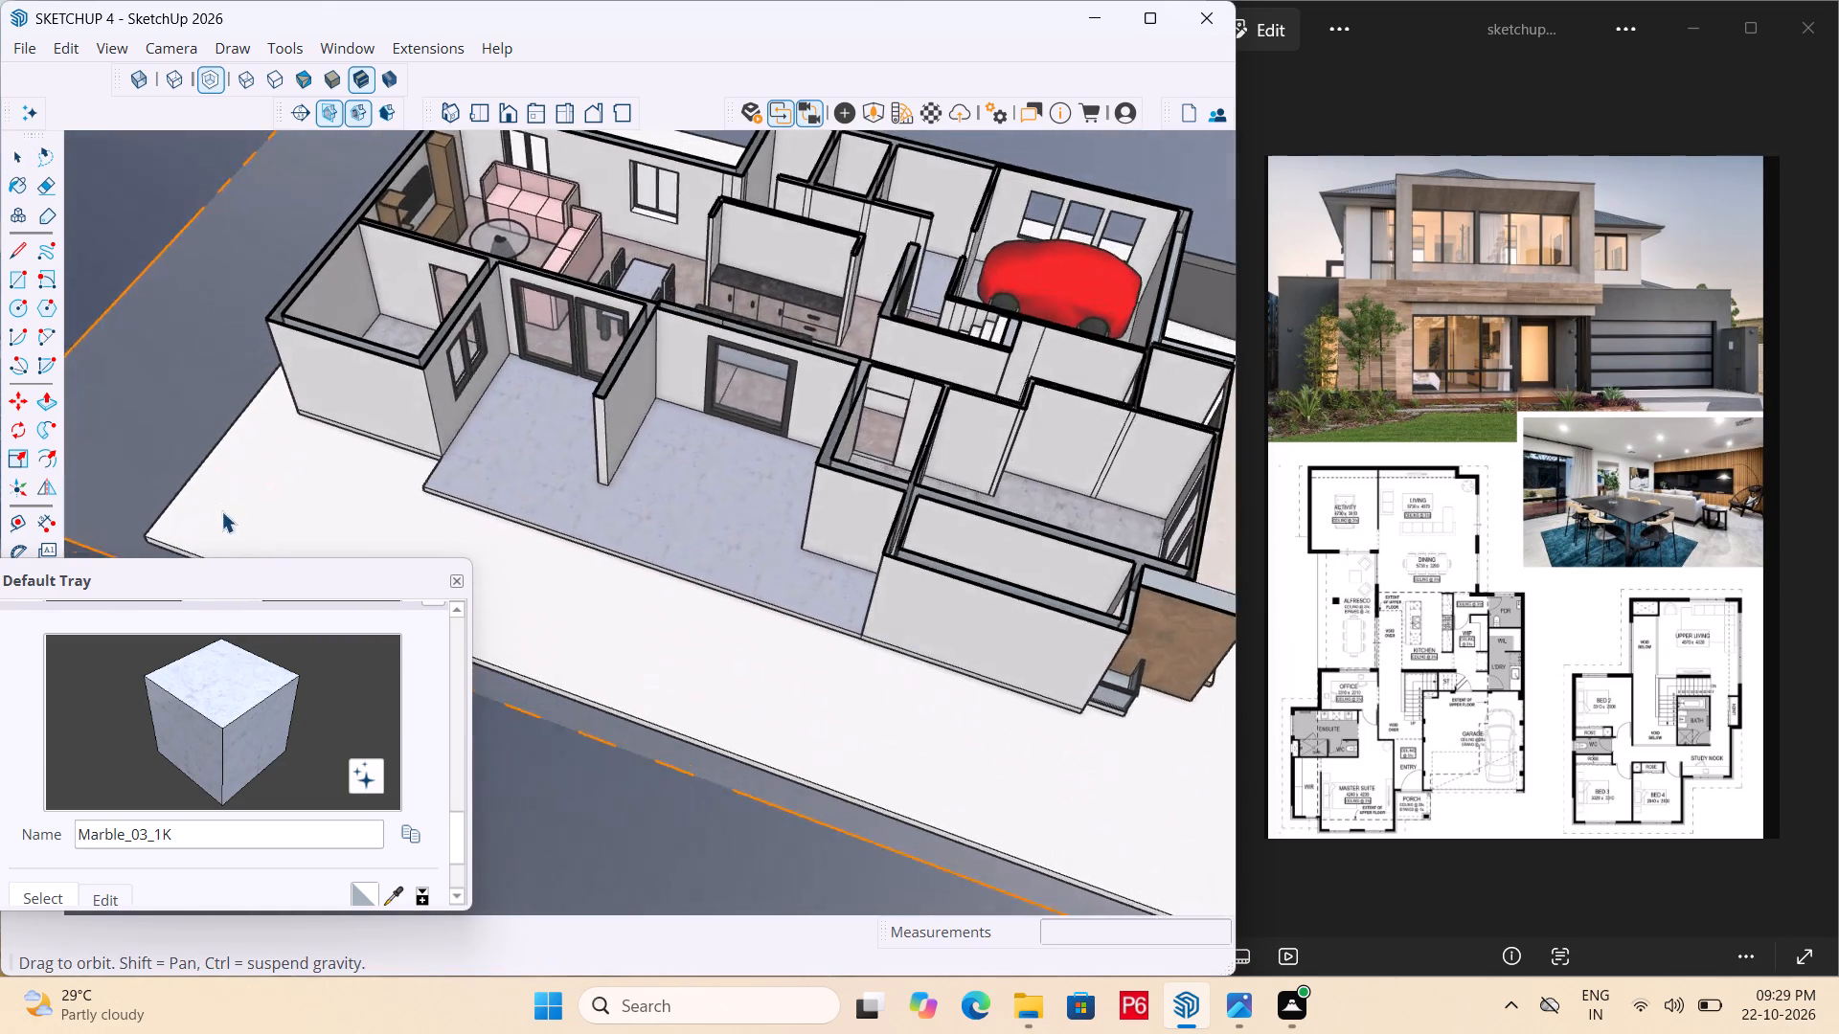
{"action": "scroll", "coordinate": [259, 505], "scroll_direction": "up", "scroll_amount": 5}
{"action": "scroll", "coordinate": [585, 475], "scroll_direction": "up", "scroll_amount": 6}
{"action": "middle_click_drag", "start_coordinate": [491, 443], "coordinate": [143, 425]}
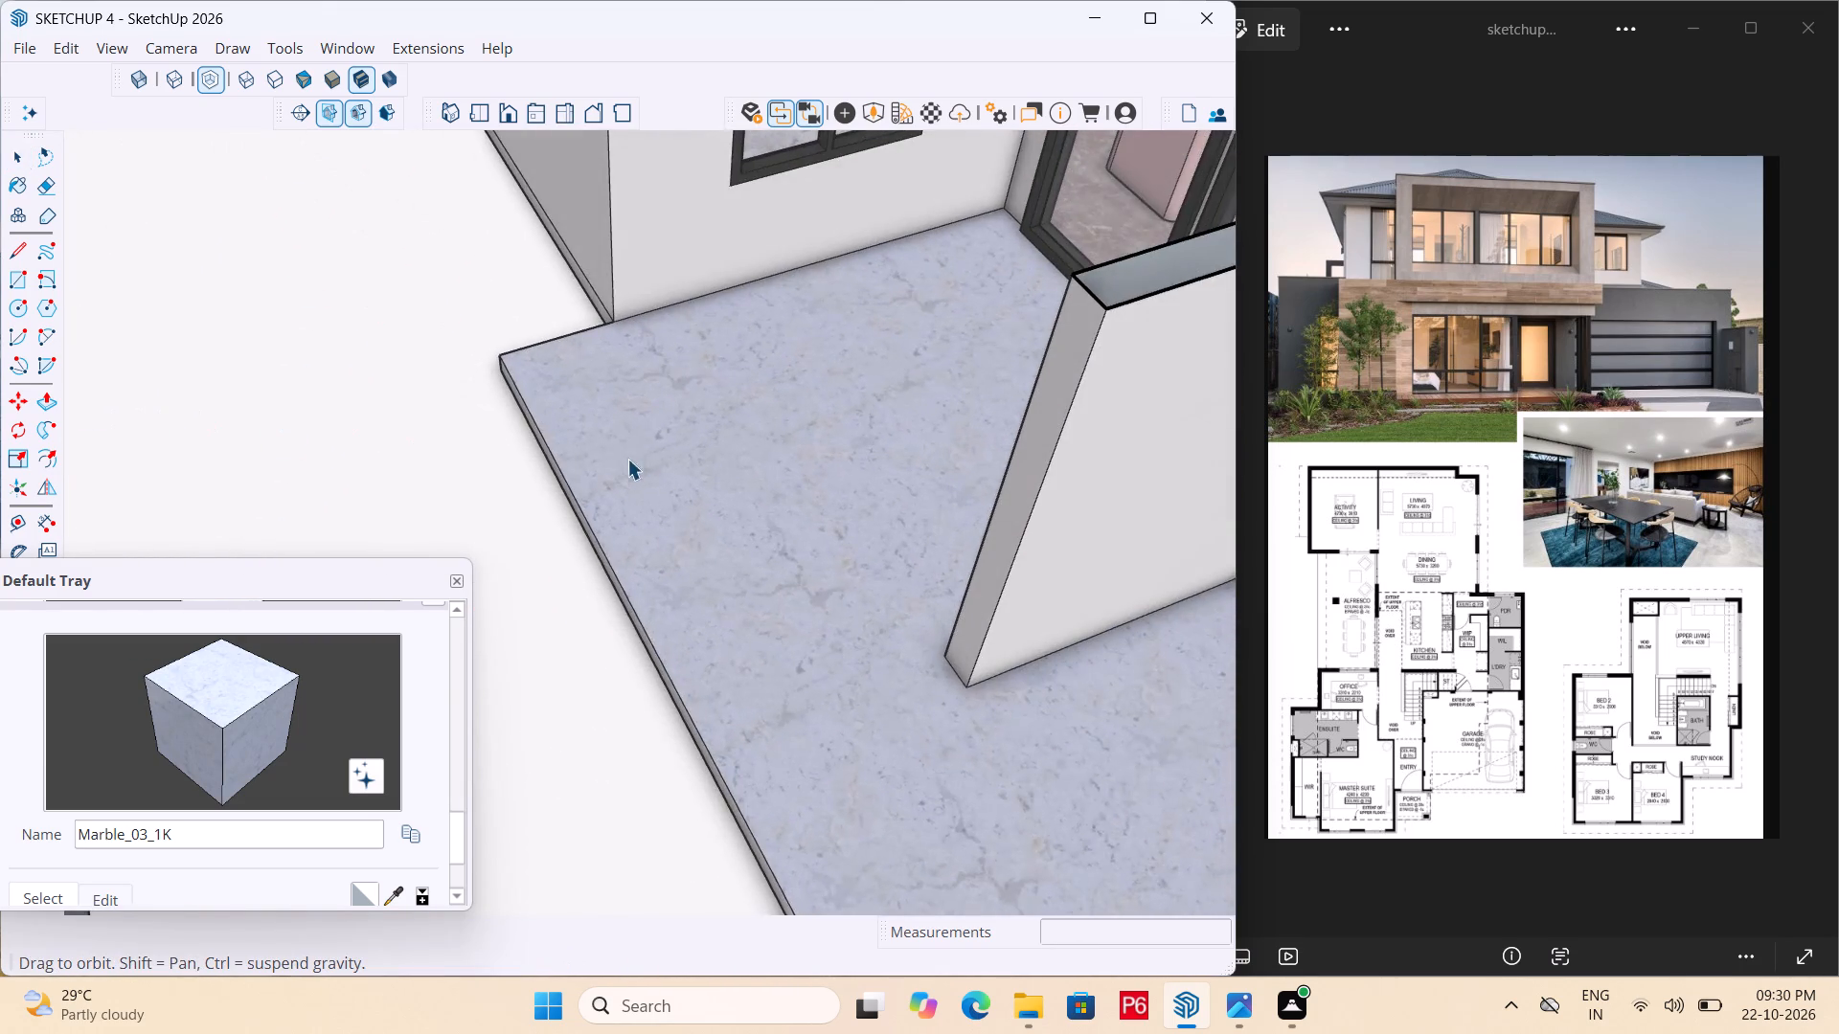
{"action": "middle_click_drag", "start_coordinate": [574, 474], "coordinate": [397, 460]}
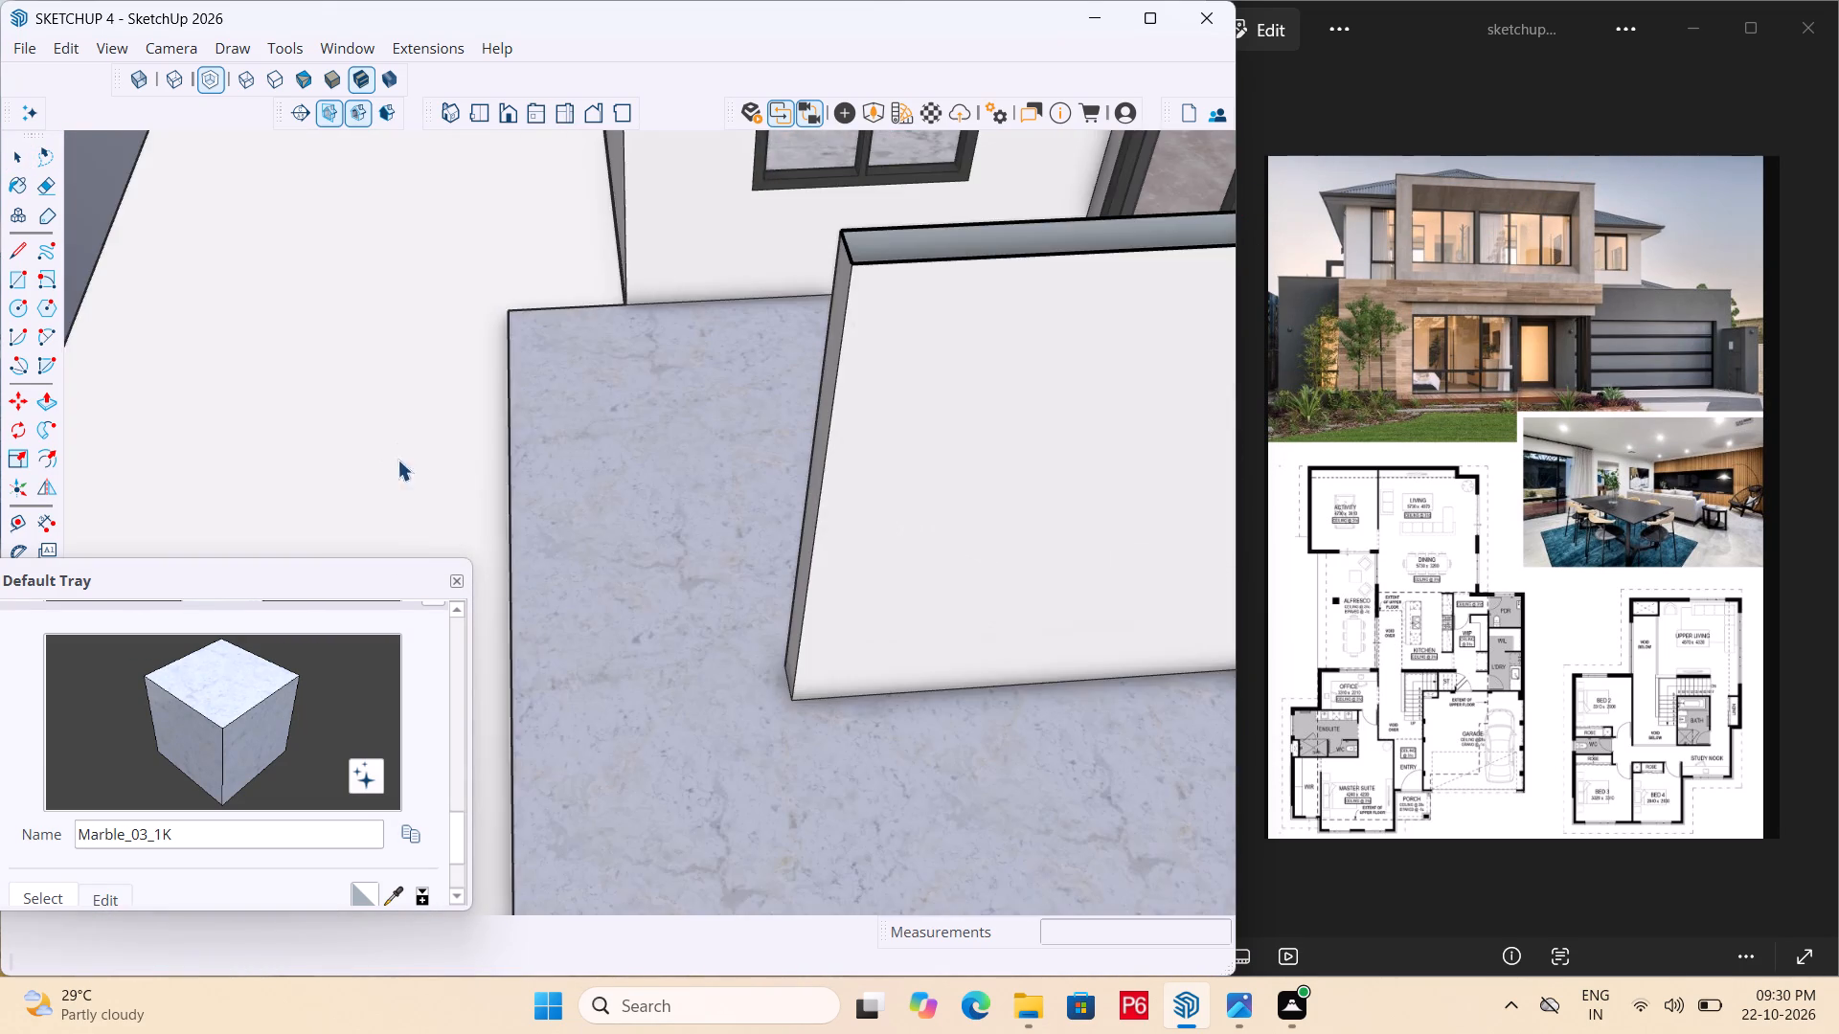
{"action": "scroll", "coordinate": [492, 478], "scroll_direction": "down", "scroll_amount": 13}
{"action": "middle_click_drag", "start_coordinate": [488, 498], "coordinate": [792, 473]}
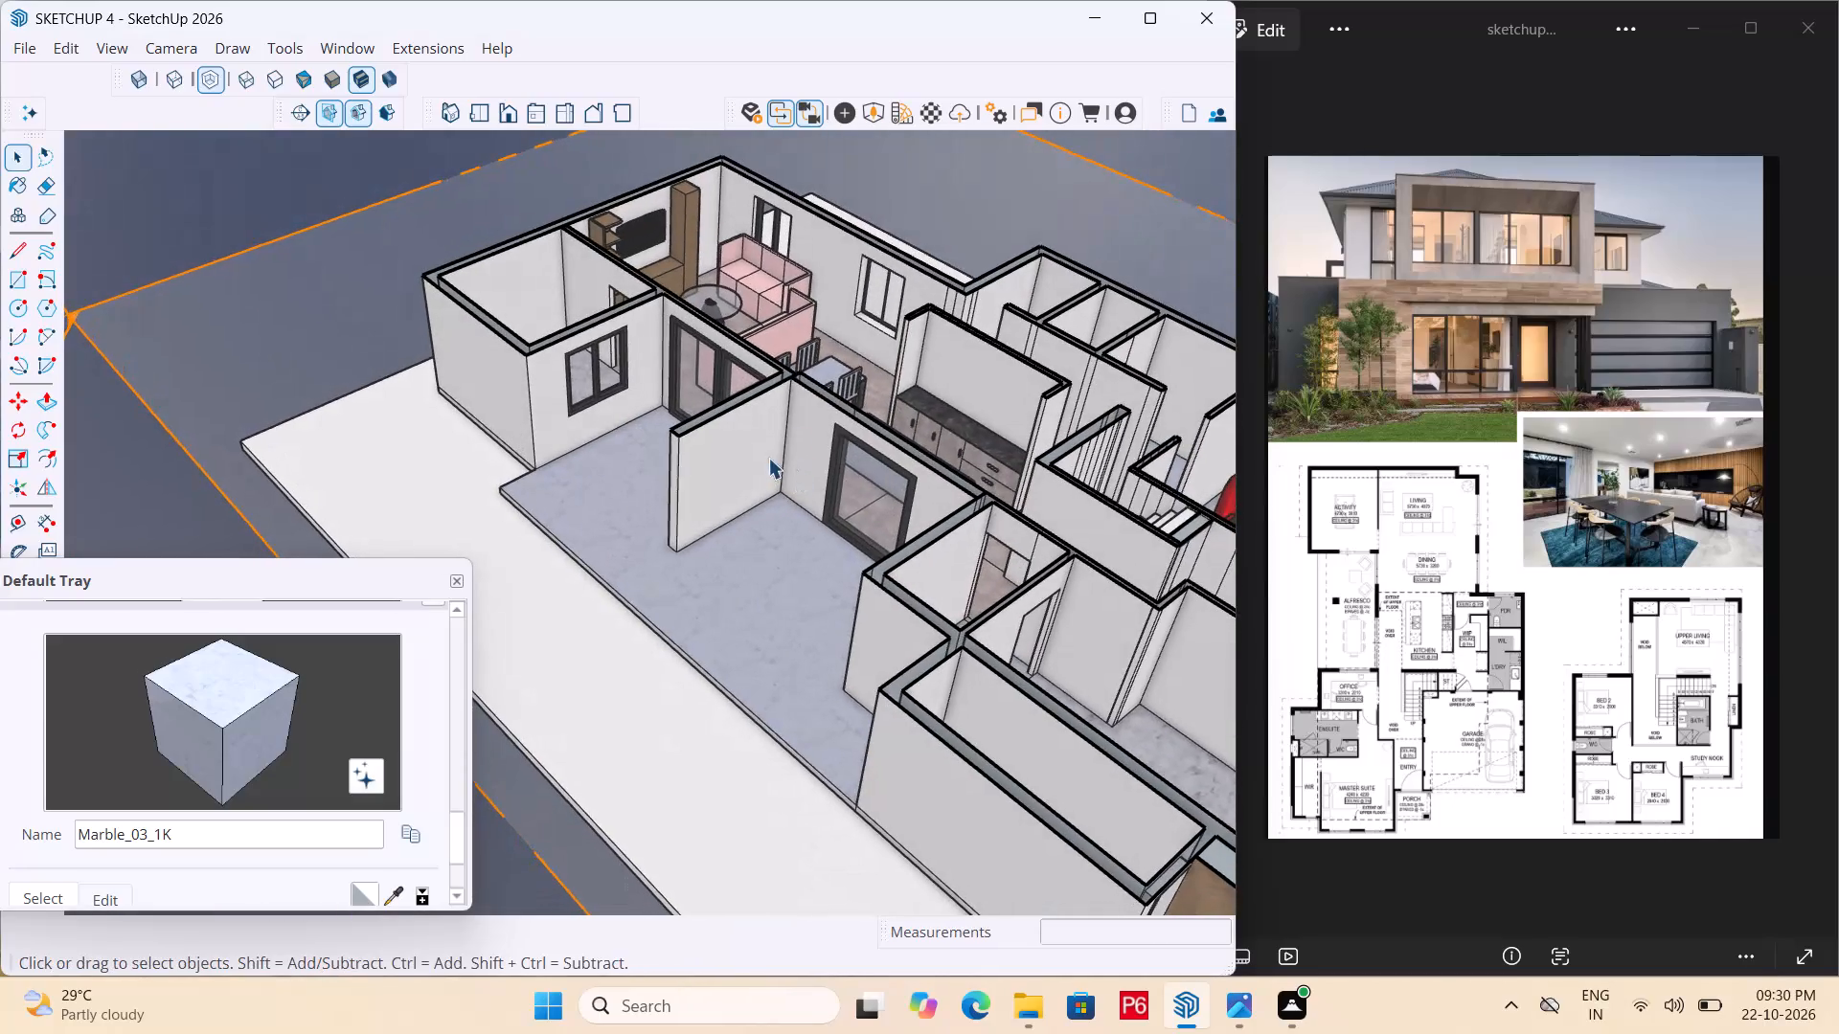
{"action": "scroll", "coordinate": [897, 340], "scroll_direction": "up", "scroll_amount": 6}
{"action": "middle_click_drag", "start_coordinate": [695, 390], "coordinate": [955, 344]}
{"action": "scroll", "coordinate": [747, 313], "scroll_direction": "down", "scroll_amount": 5}
{"action": "middle_click_drag", "start_coordinate": [570, 463], "coordinate": [477, 564]}
{"action": "scroll", "coordinate": [754, 372], "scroll_direction": "up", "scroll_amount": 1}
{"action": "scroll", "coordinate": [758, 372], "scroll_direction": "down", "scroll_amount": 5}
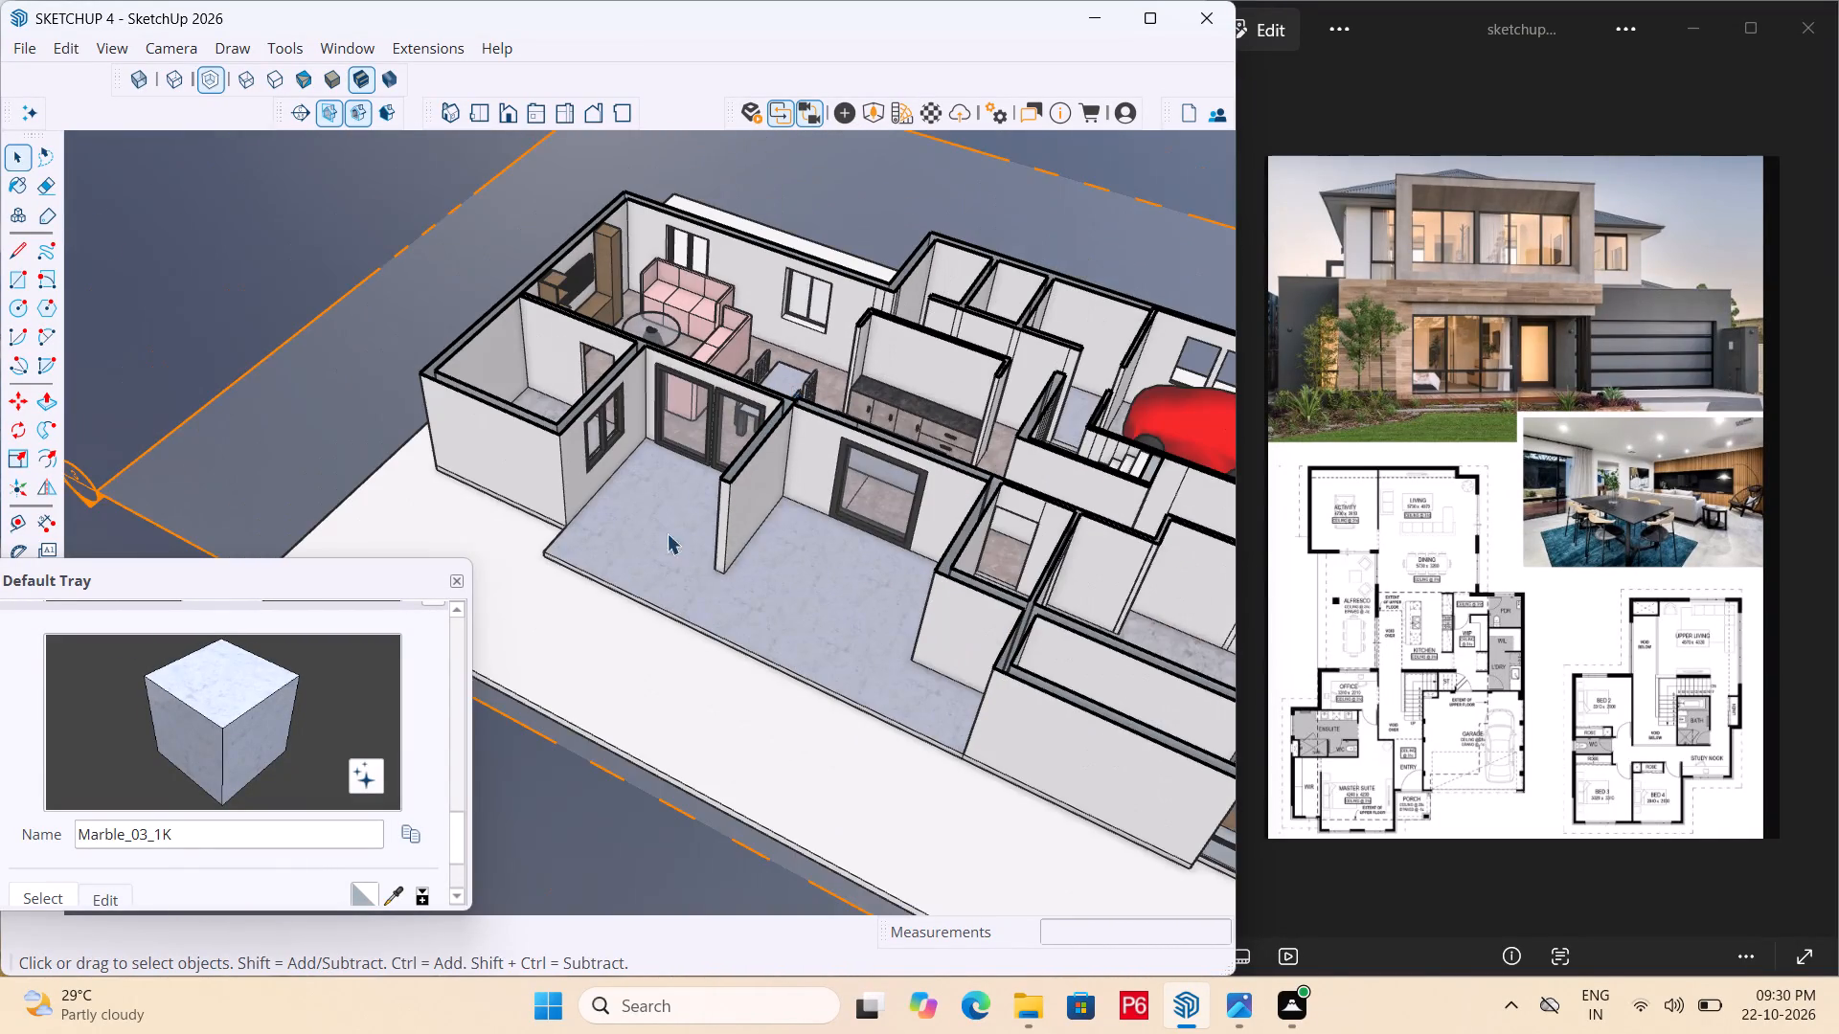
{"action": "middle_click_drag", "start_coordinate": [651, 558], "coordinate": [622, 629]}
{"action": "scroll", "coordinate": [606, 640], "scroll_direction": "up", "scroll_amount": 6}
{"action": "middle_click_drag", "start_coordinate": [602, 612], "coordinate": [1564, 564]}
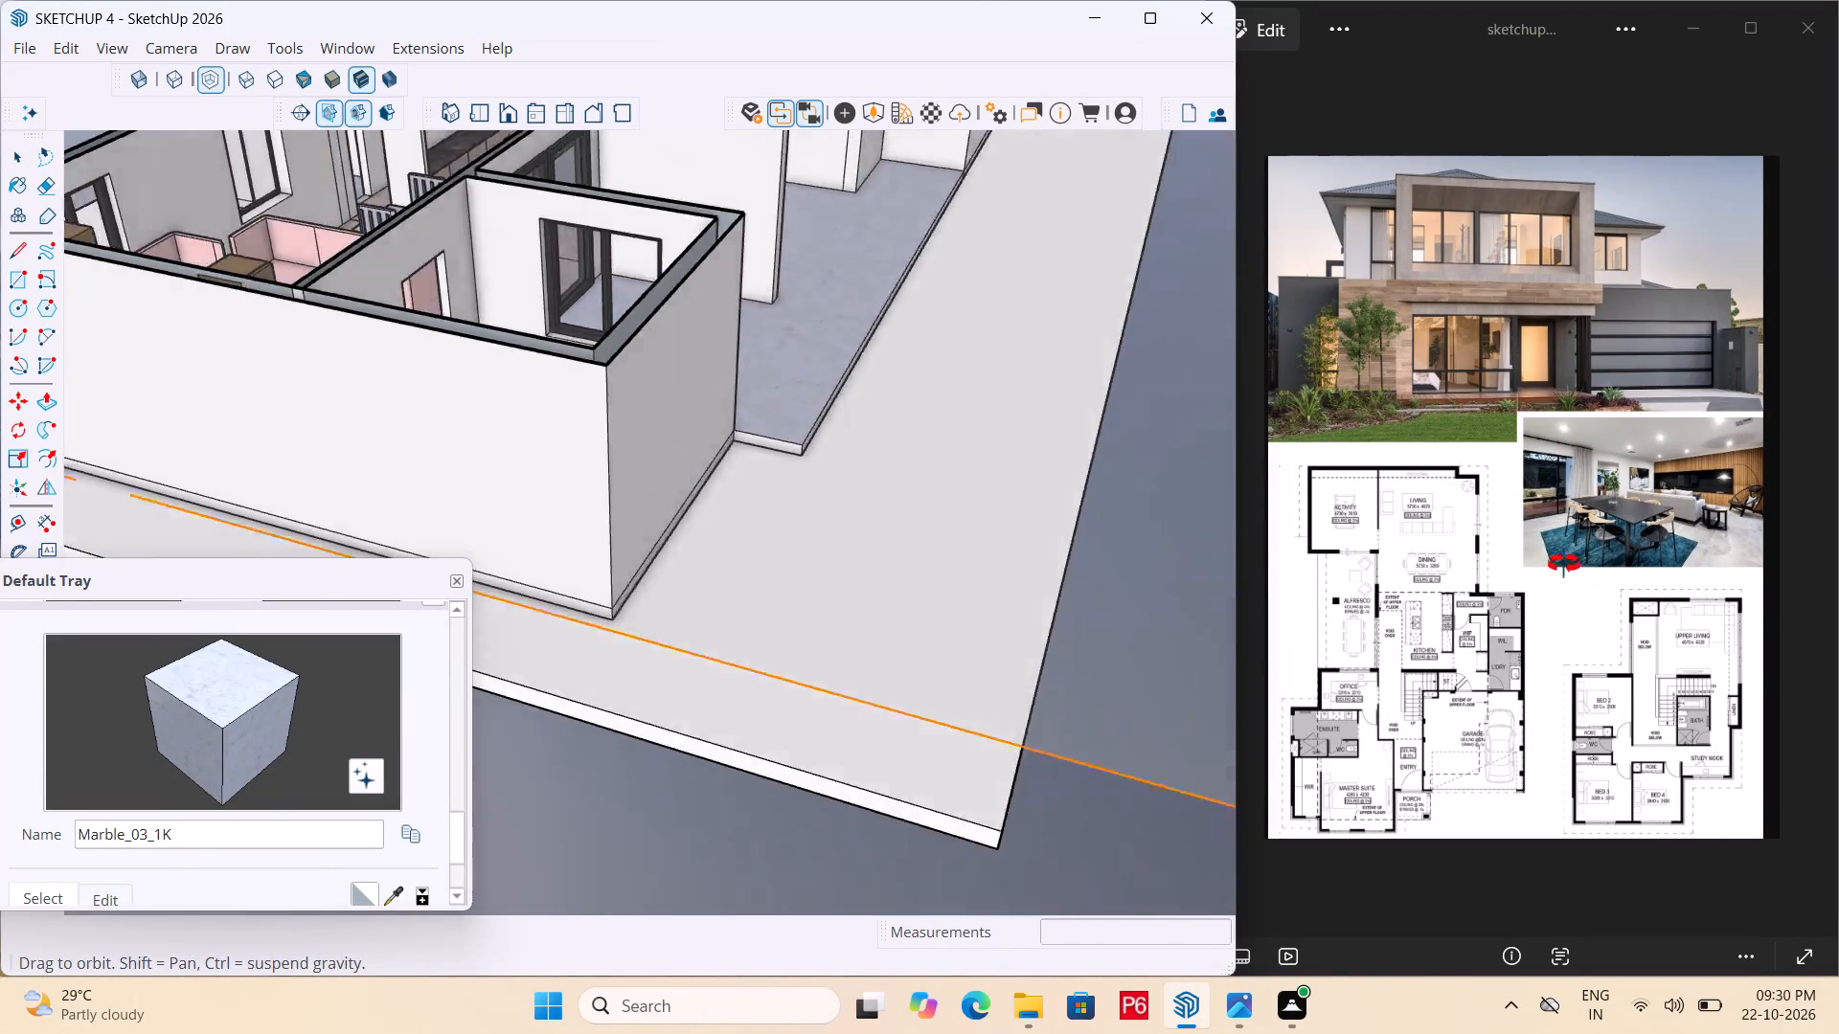
{"action": "middle_click_drag", "start_coordinate": [1564, 564], "coordinate": [593, 602]}
{"action": "scroll", "coordinate": [527, 481], "scroll_direction": "up", "scroll_amount": 3}
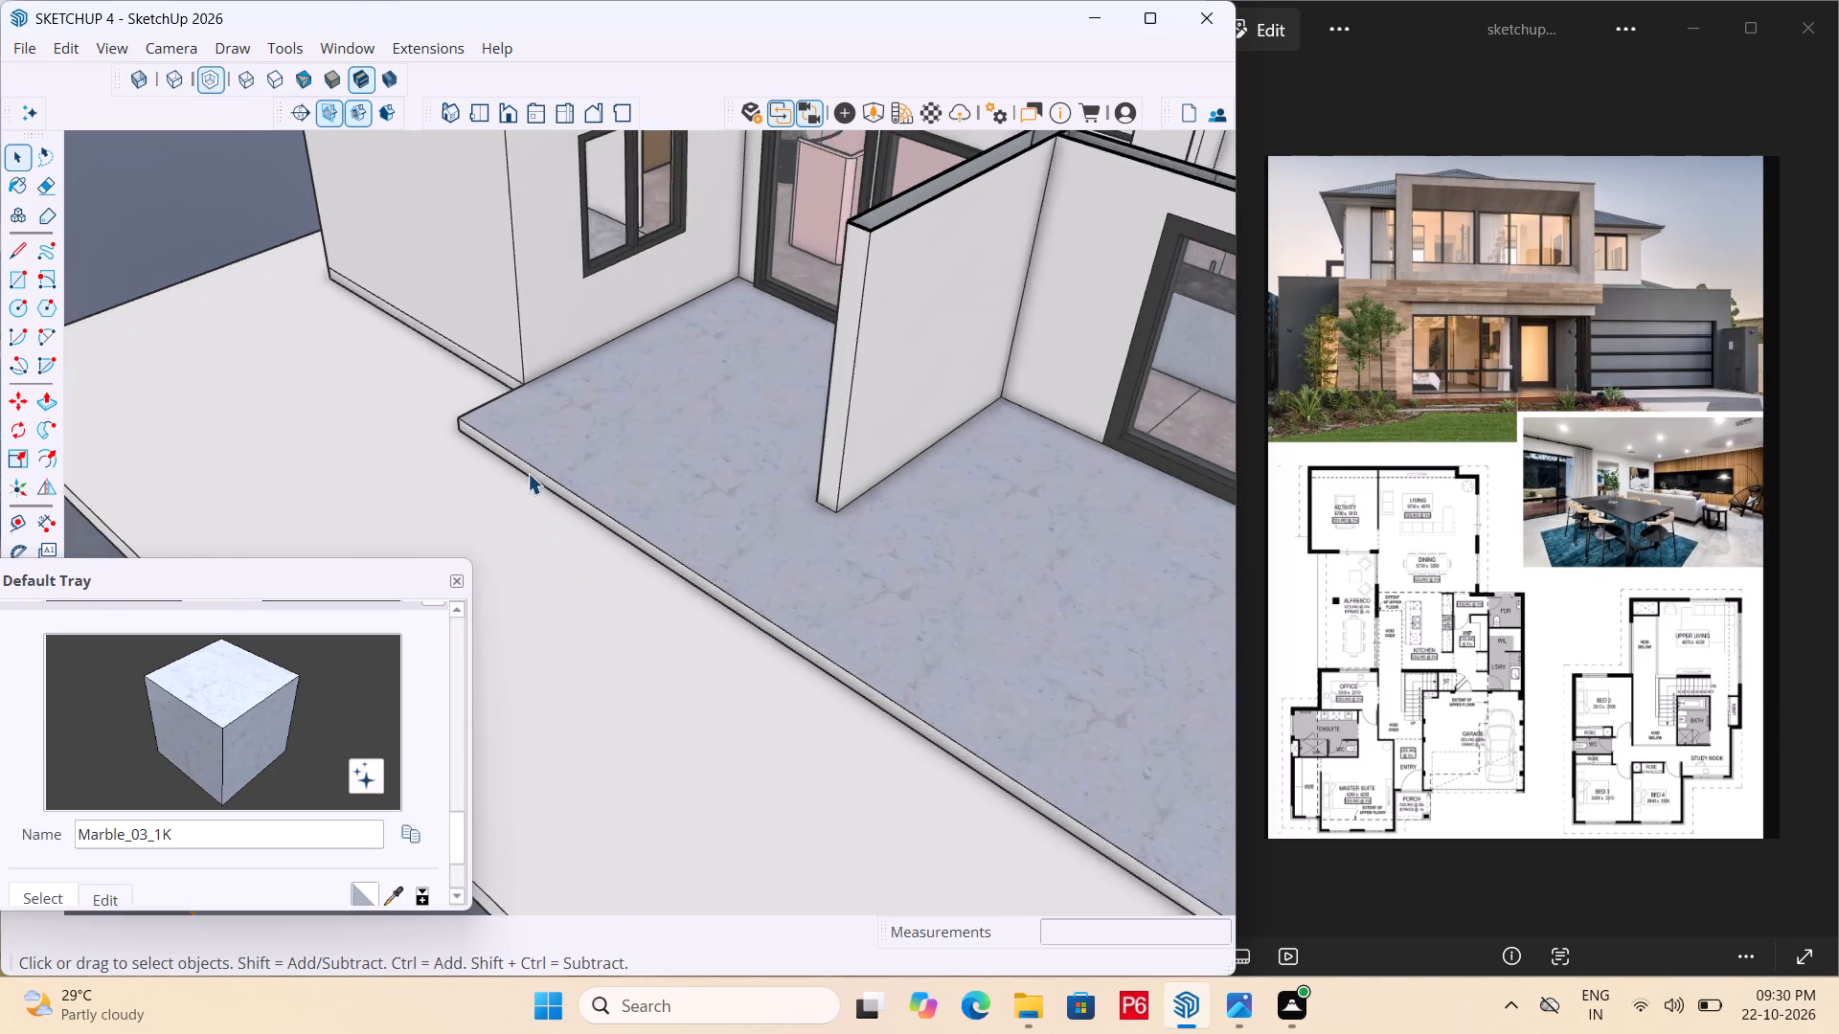
{"action": "scroll", "coordinate": [528, 473], "scroll_direction": "up", "scroll_amount": 3}
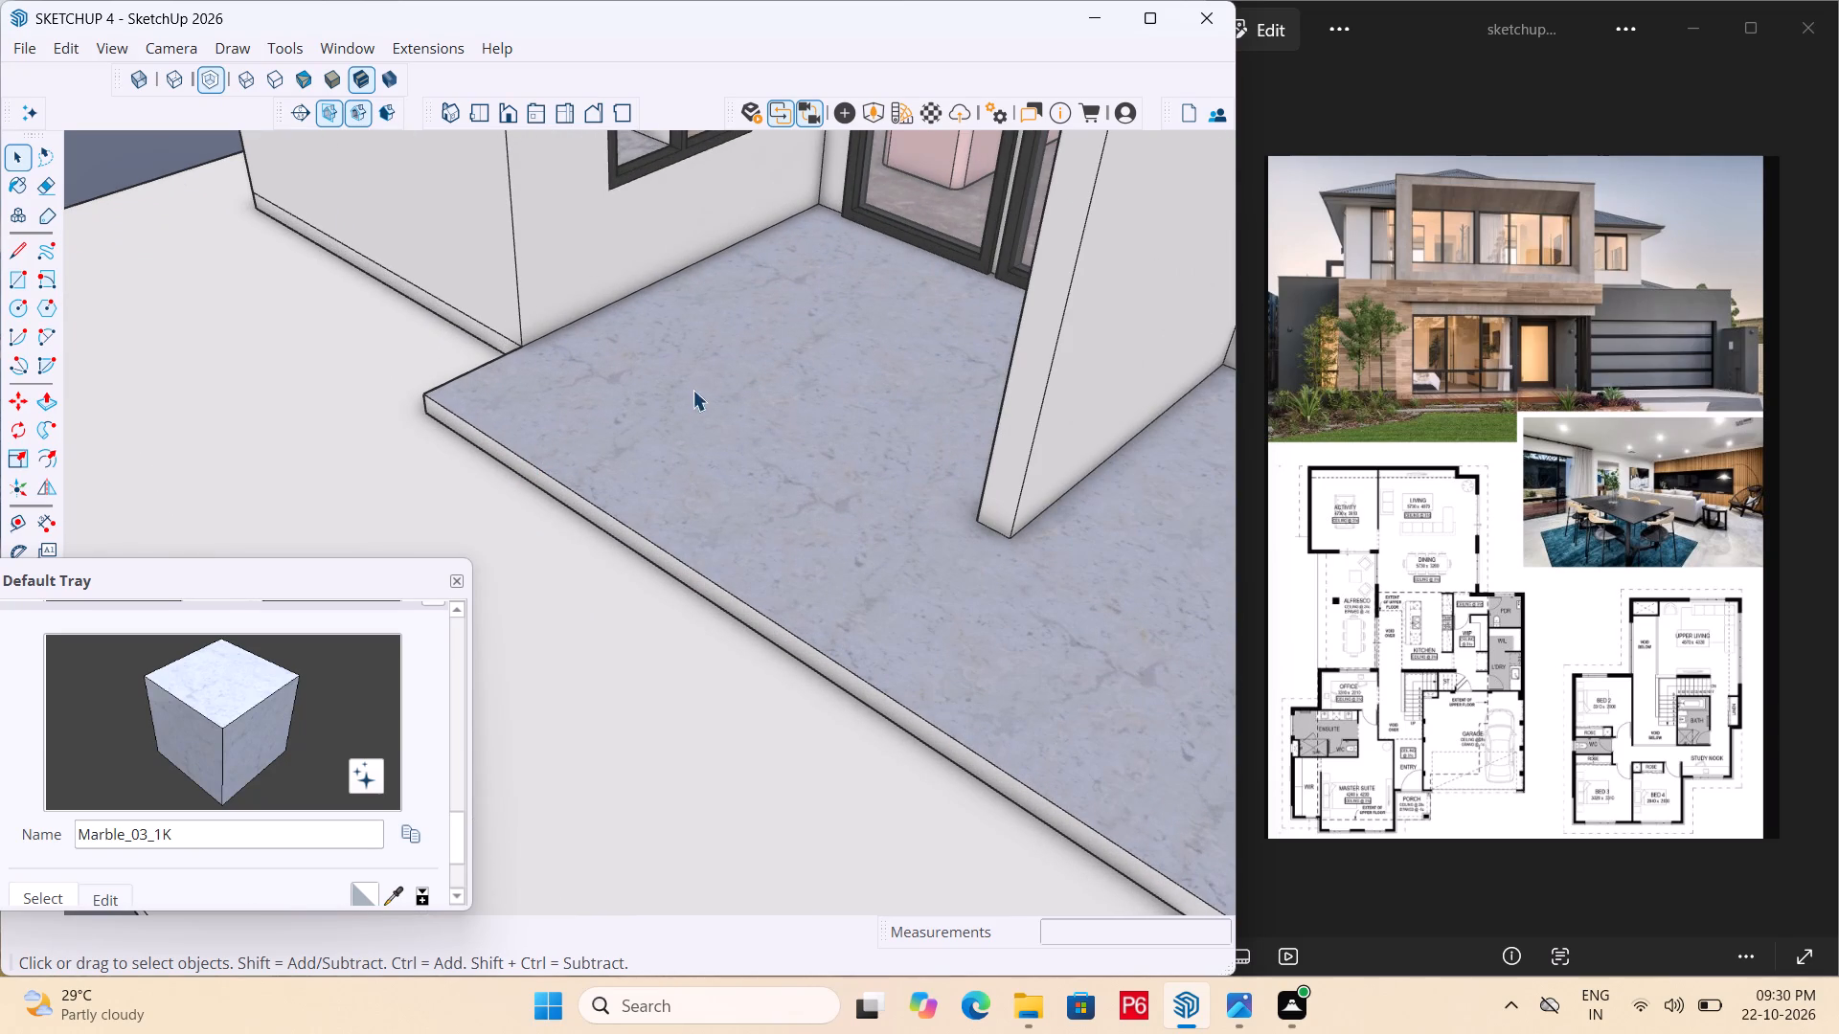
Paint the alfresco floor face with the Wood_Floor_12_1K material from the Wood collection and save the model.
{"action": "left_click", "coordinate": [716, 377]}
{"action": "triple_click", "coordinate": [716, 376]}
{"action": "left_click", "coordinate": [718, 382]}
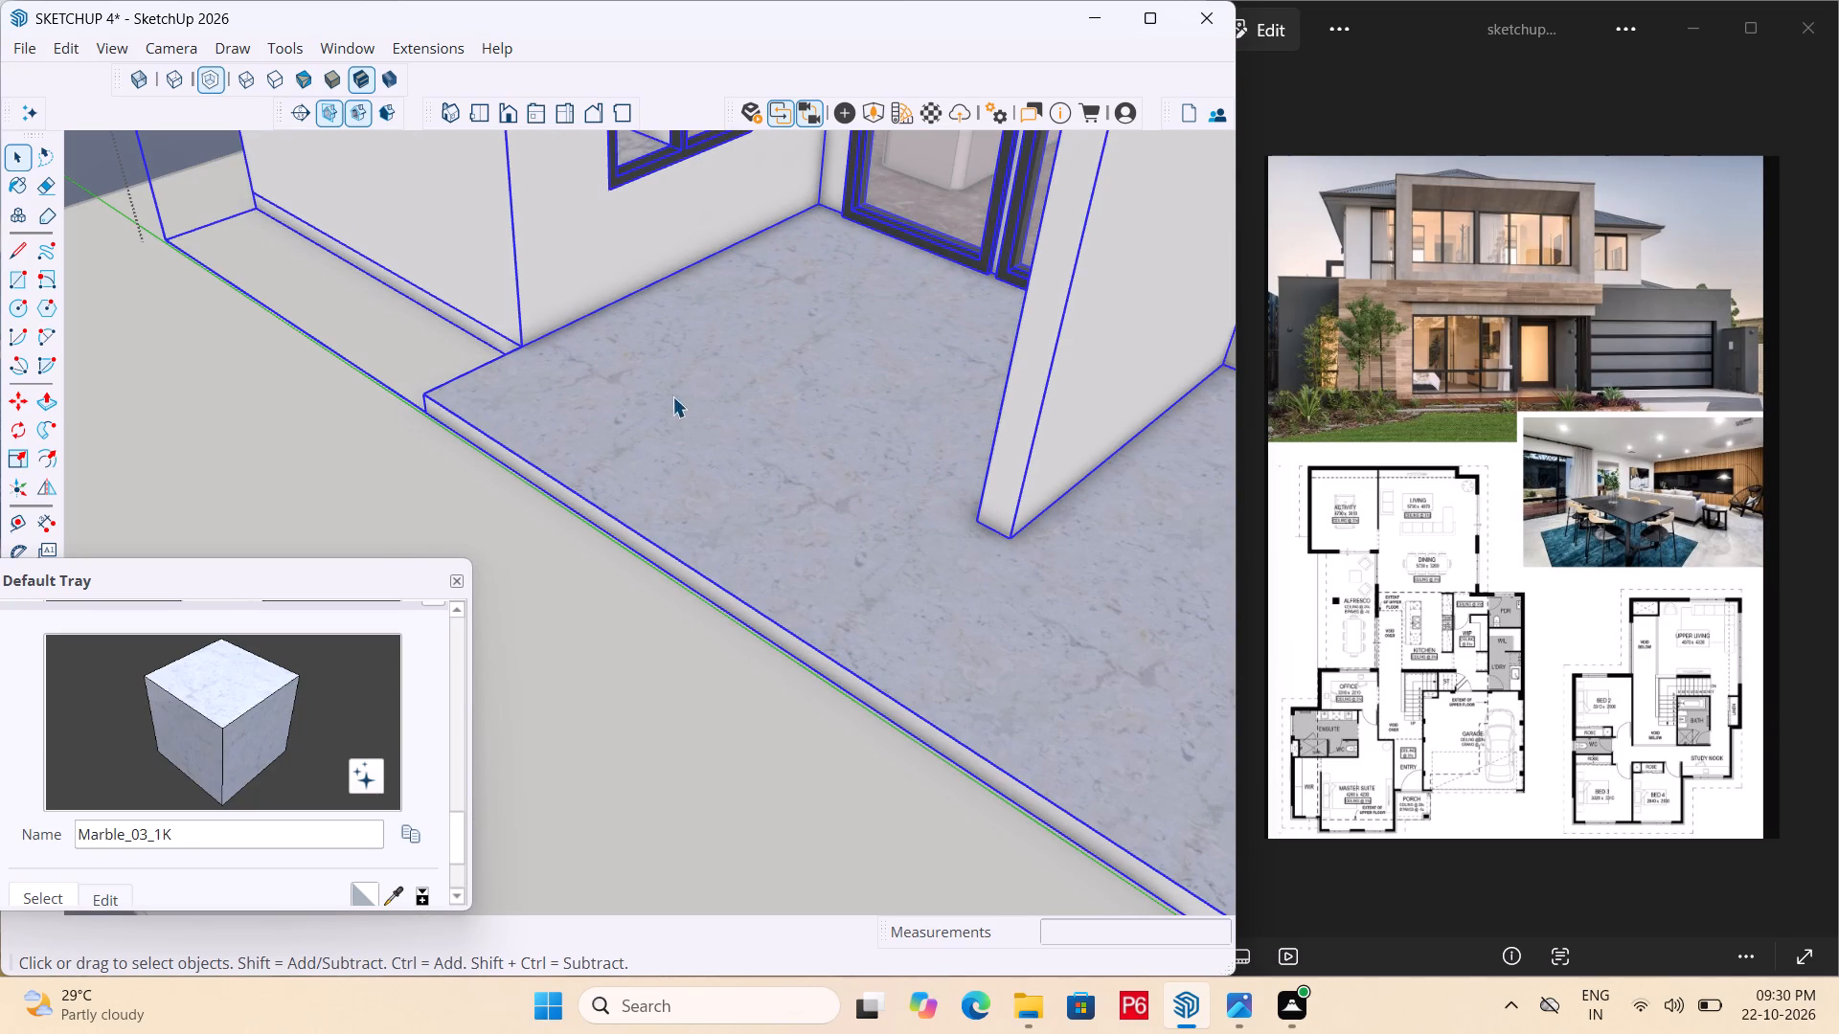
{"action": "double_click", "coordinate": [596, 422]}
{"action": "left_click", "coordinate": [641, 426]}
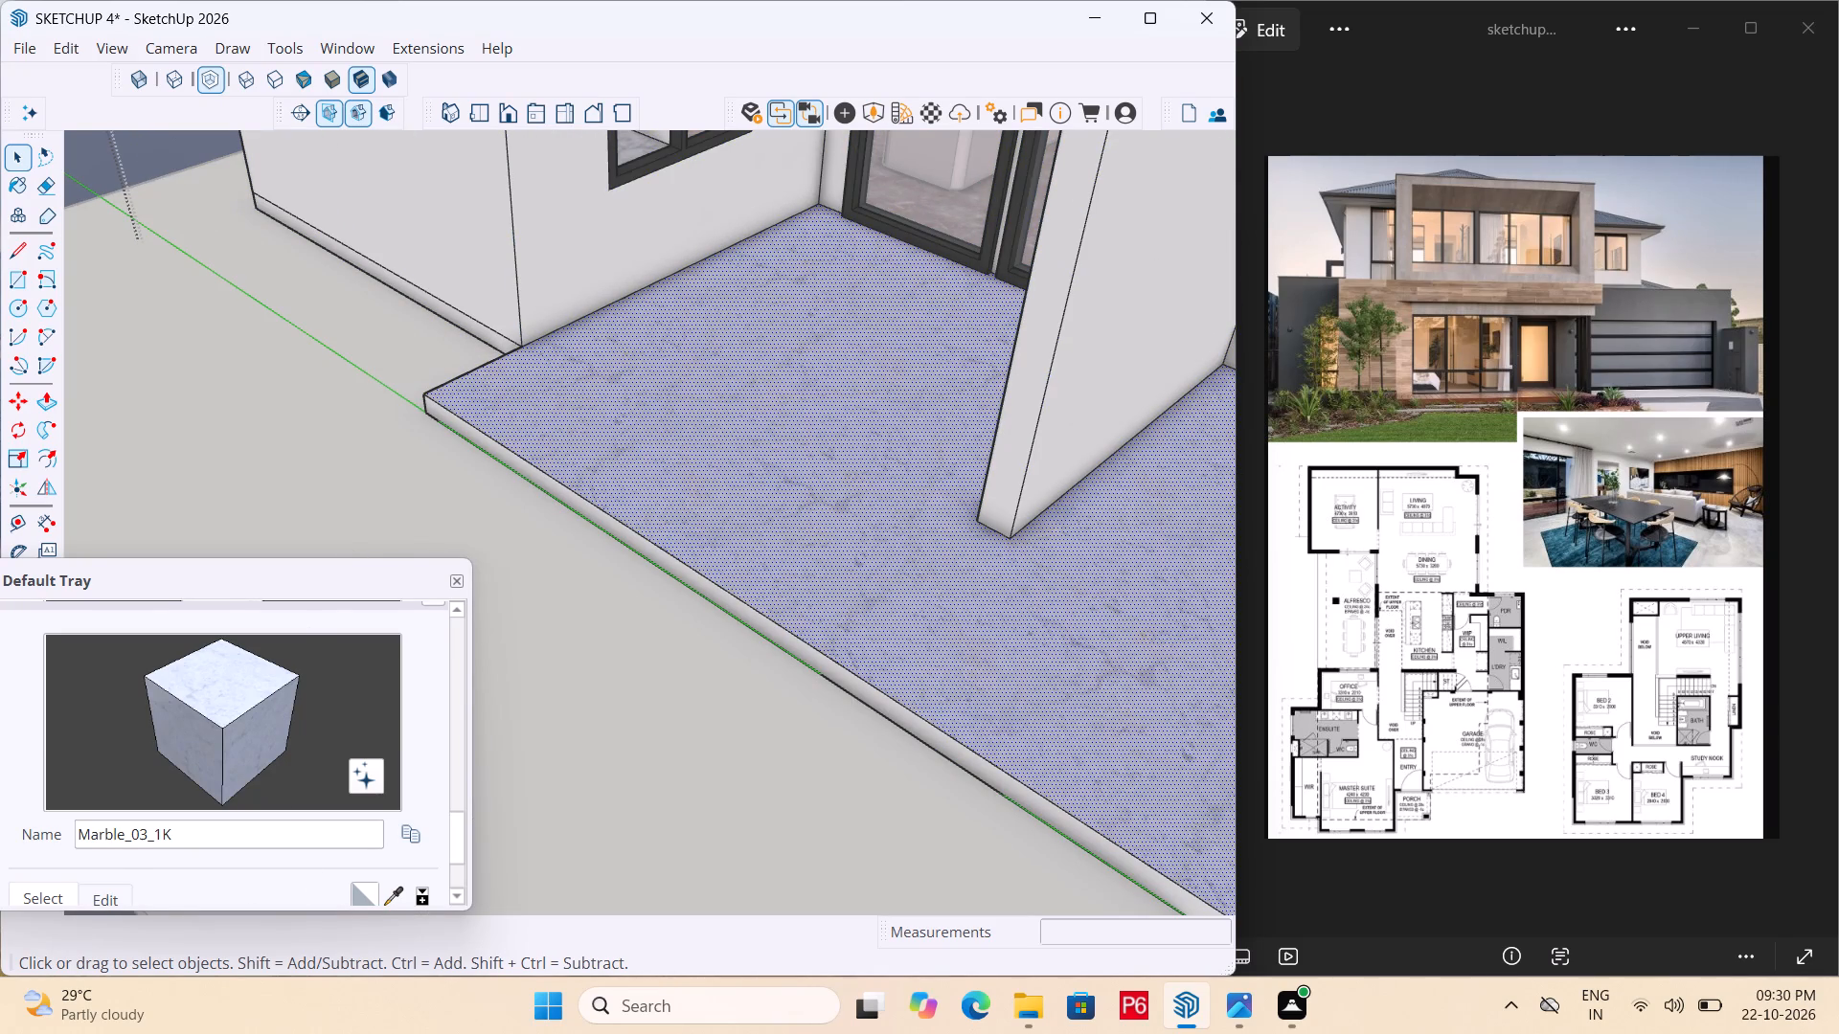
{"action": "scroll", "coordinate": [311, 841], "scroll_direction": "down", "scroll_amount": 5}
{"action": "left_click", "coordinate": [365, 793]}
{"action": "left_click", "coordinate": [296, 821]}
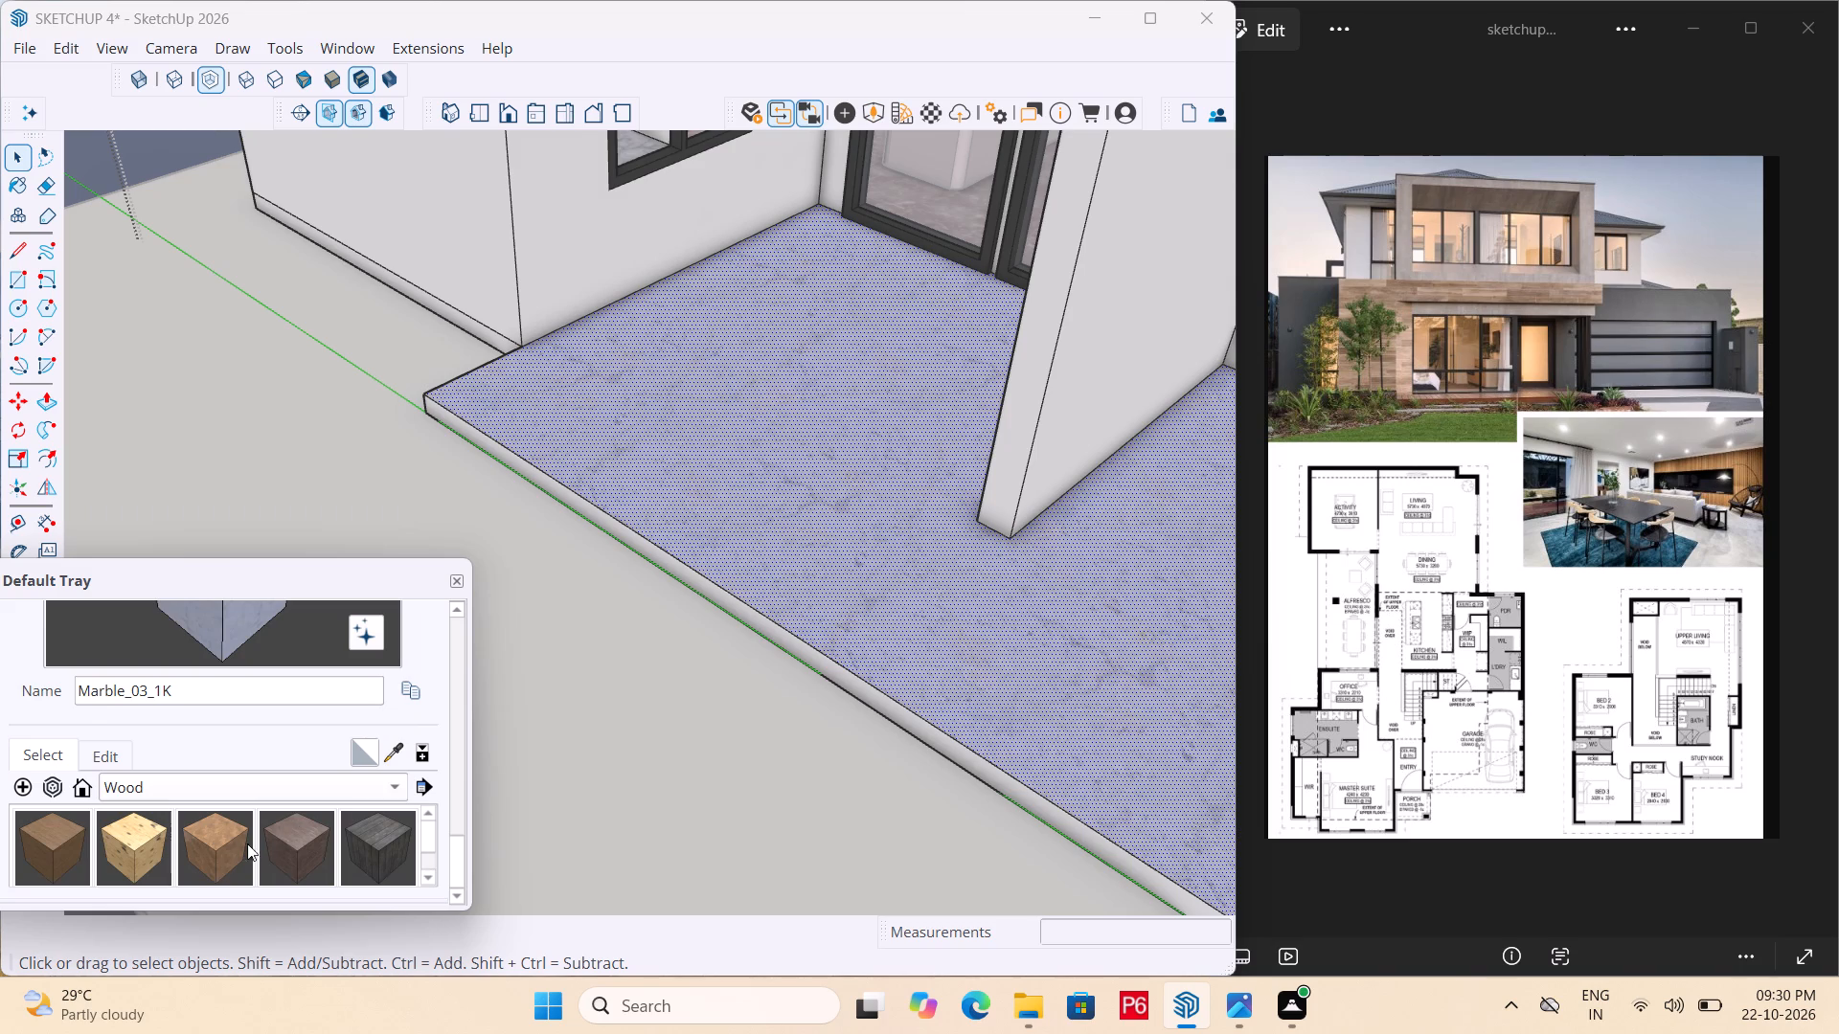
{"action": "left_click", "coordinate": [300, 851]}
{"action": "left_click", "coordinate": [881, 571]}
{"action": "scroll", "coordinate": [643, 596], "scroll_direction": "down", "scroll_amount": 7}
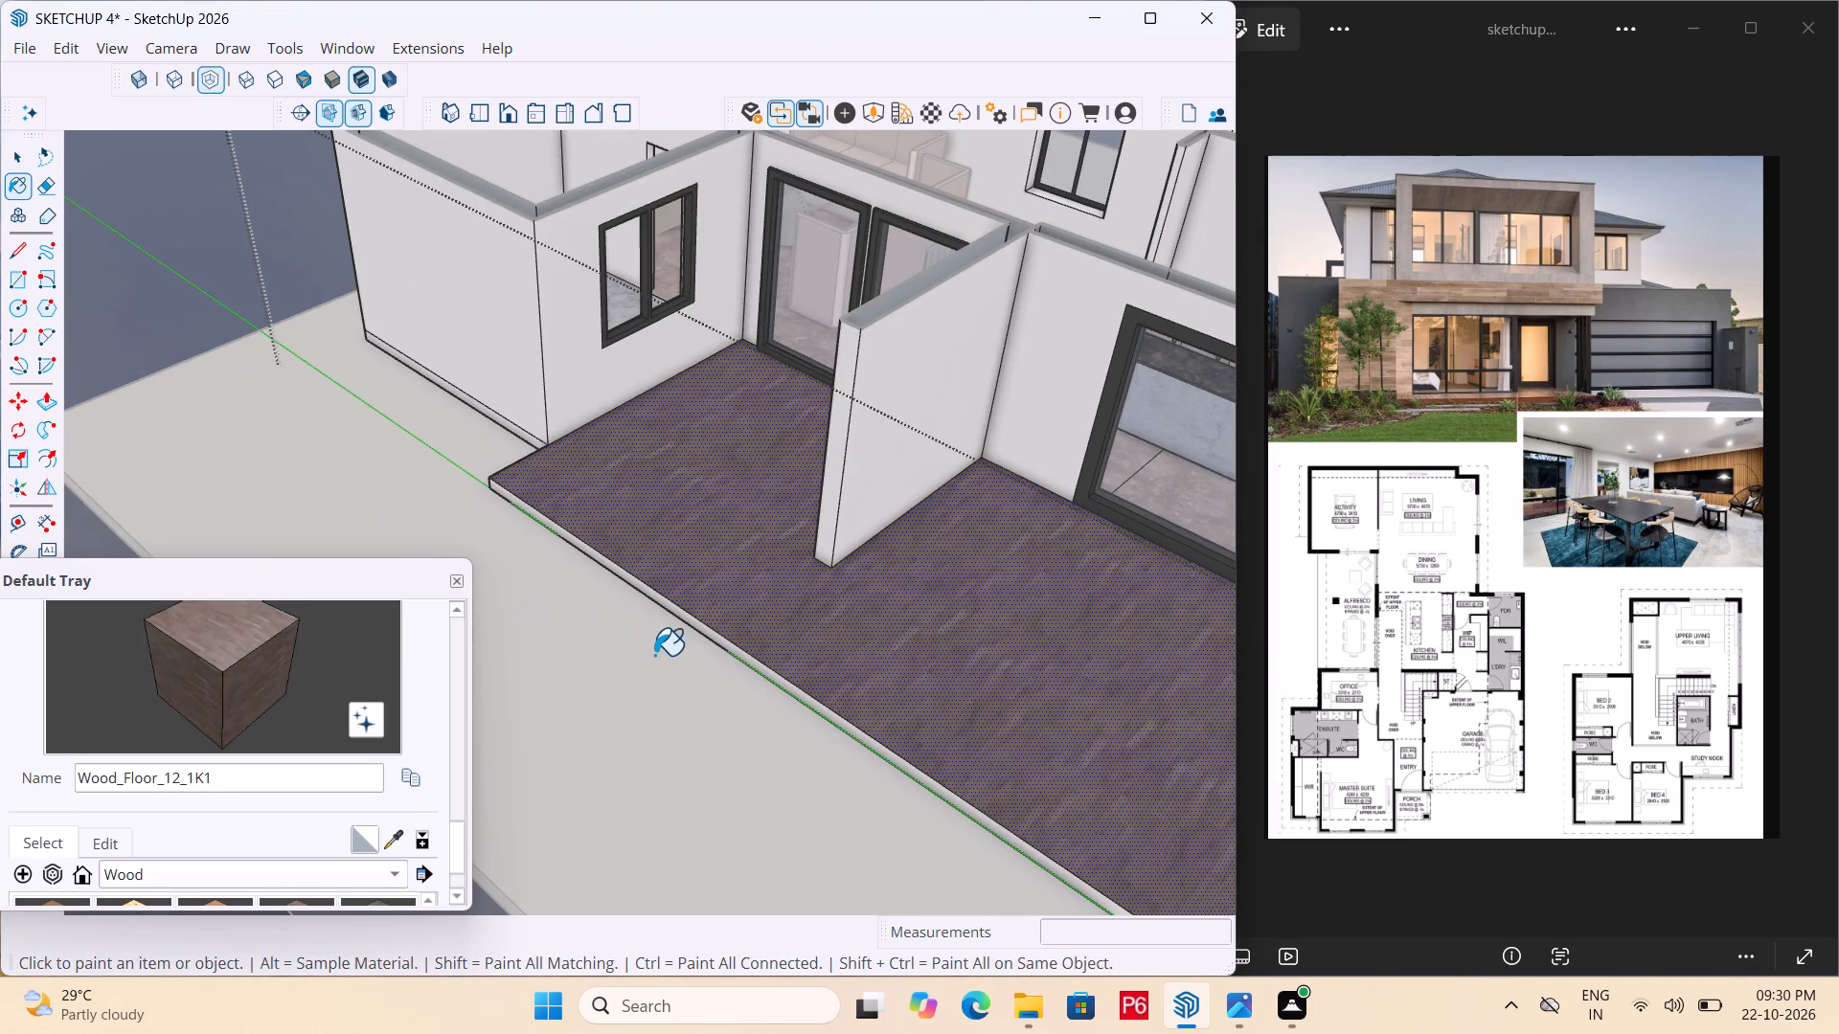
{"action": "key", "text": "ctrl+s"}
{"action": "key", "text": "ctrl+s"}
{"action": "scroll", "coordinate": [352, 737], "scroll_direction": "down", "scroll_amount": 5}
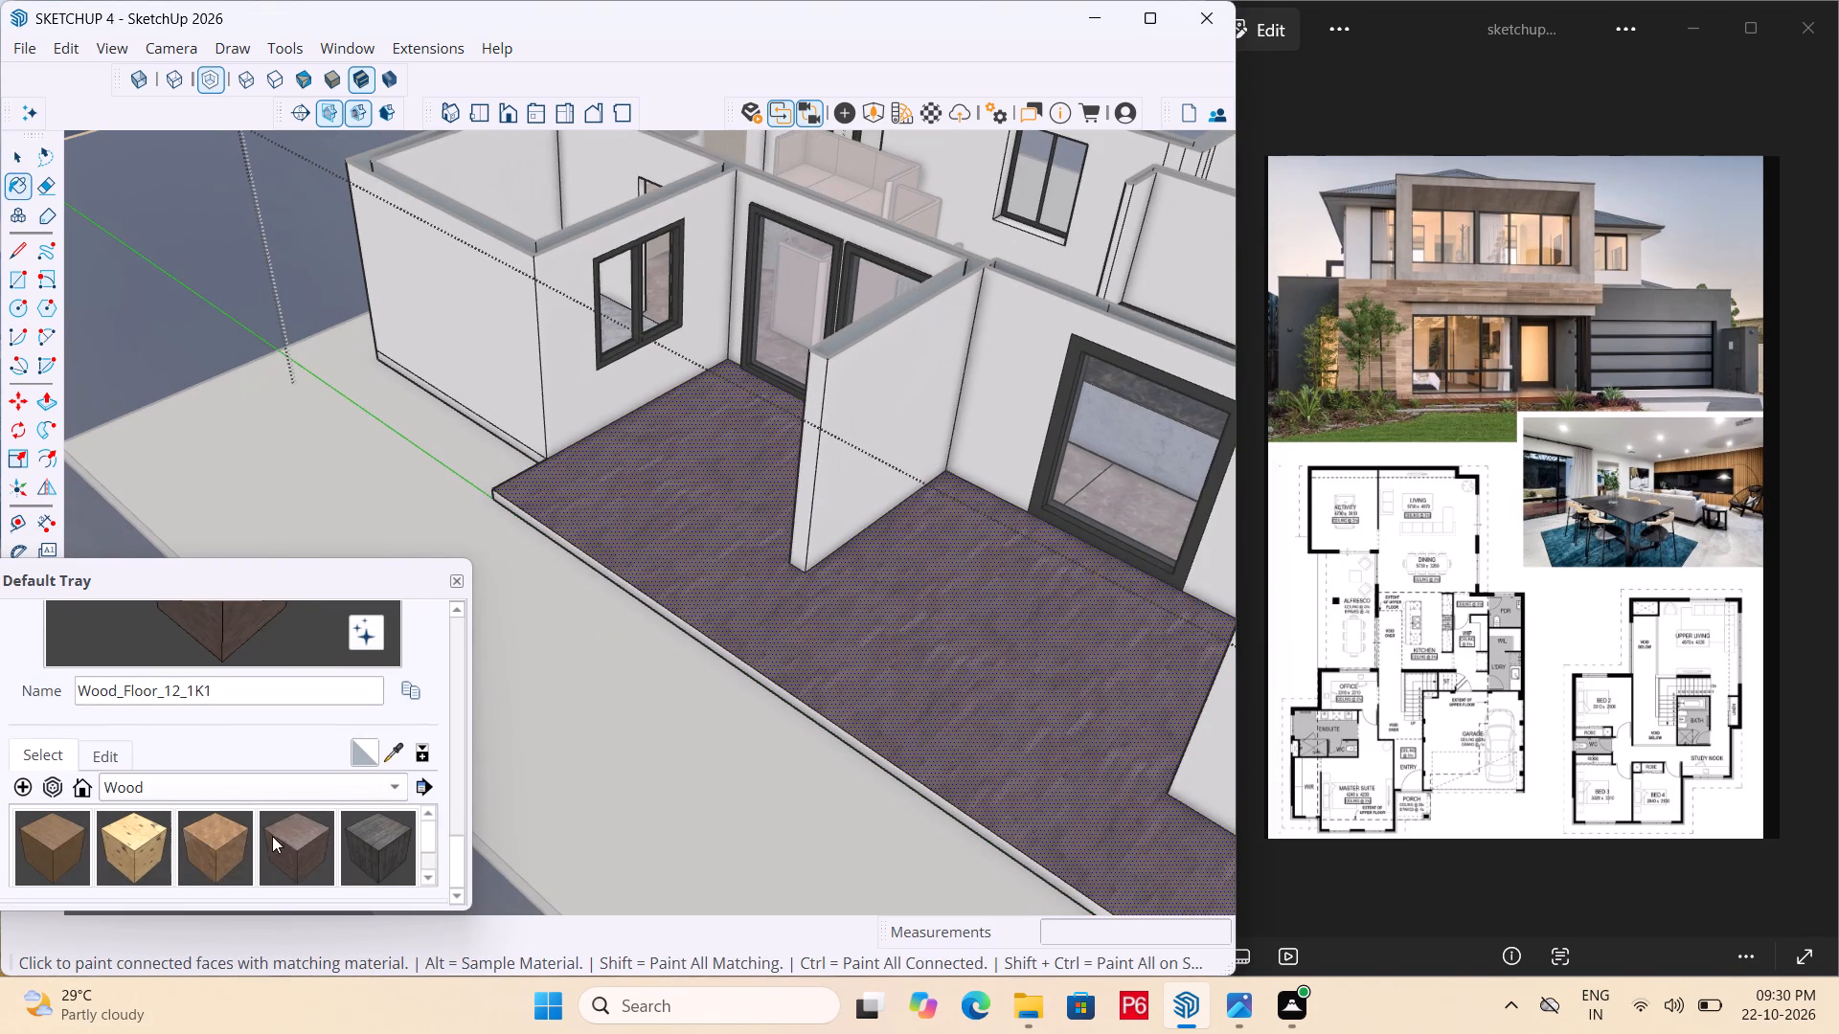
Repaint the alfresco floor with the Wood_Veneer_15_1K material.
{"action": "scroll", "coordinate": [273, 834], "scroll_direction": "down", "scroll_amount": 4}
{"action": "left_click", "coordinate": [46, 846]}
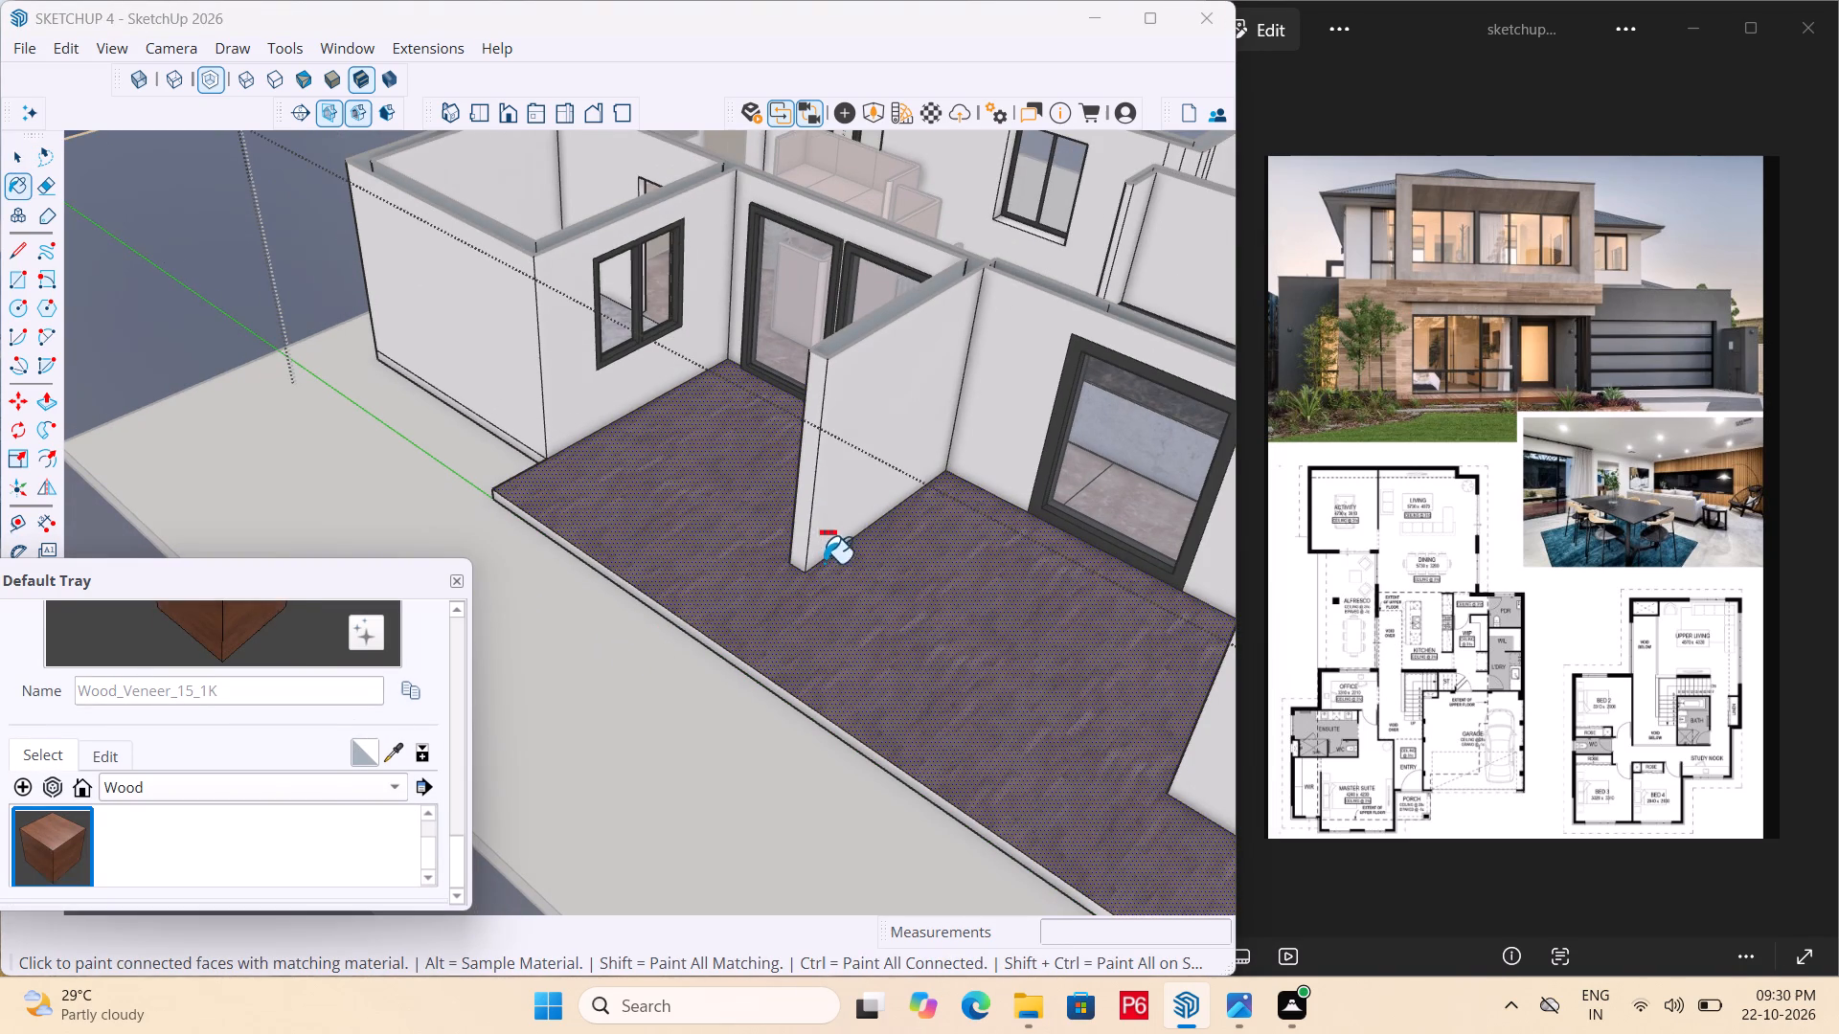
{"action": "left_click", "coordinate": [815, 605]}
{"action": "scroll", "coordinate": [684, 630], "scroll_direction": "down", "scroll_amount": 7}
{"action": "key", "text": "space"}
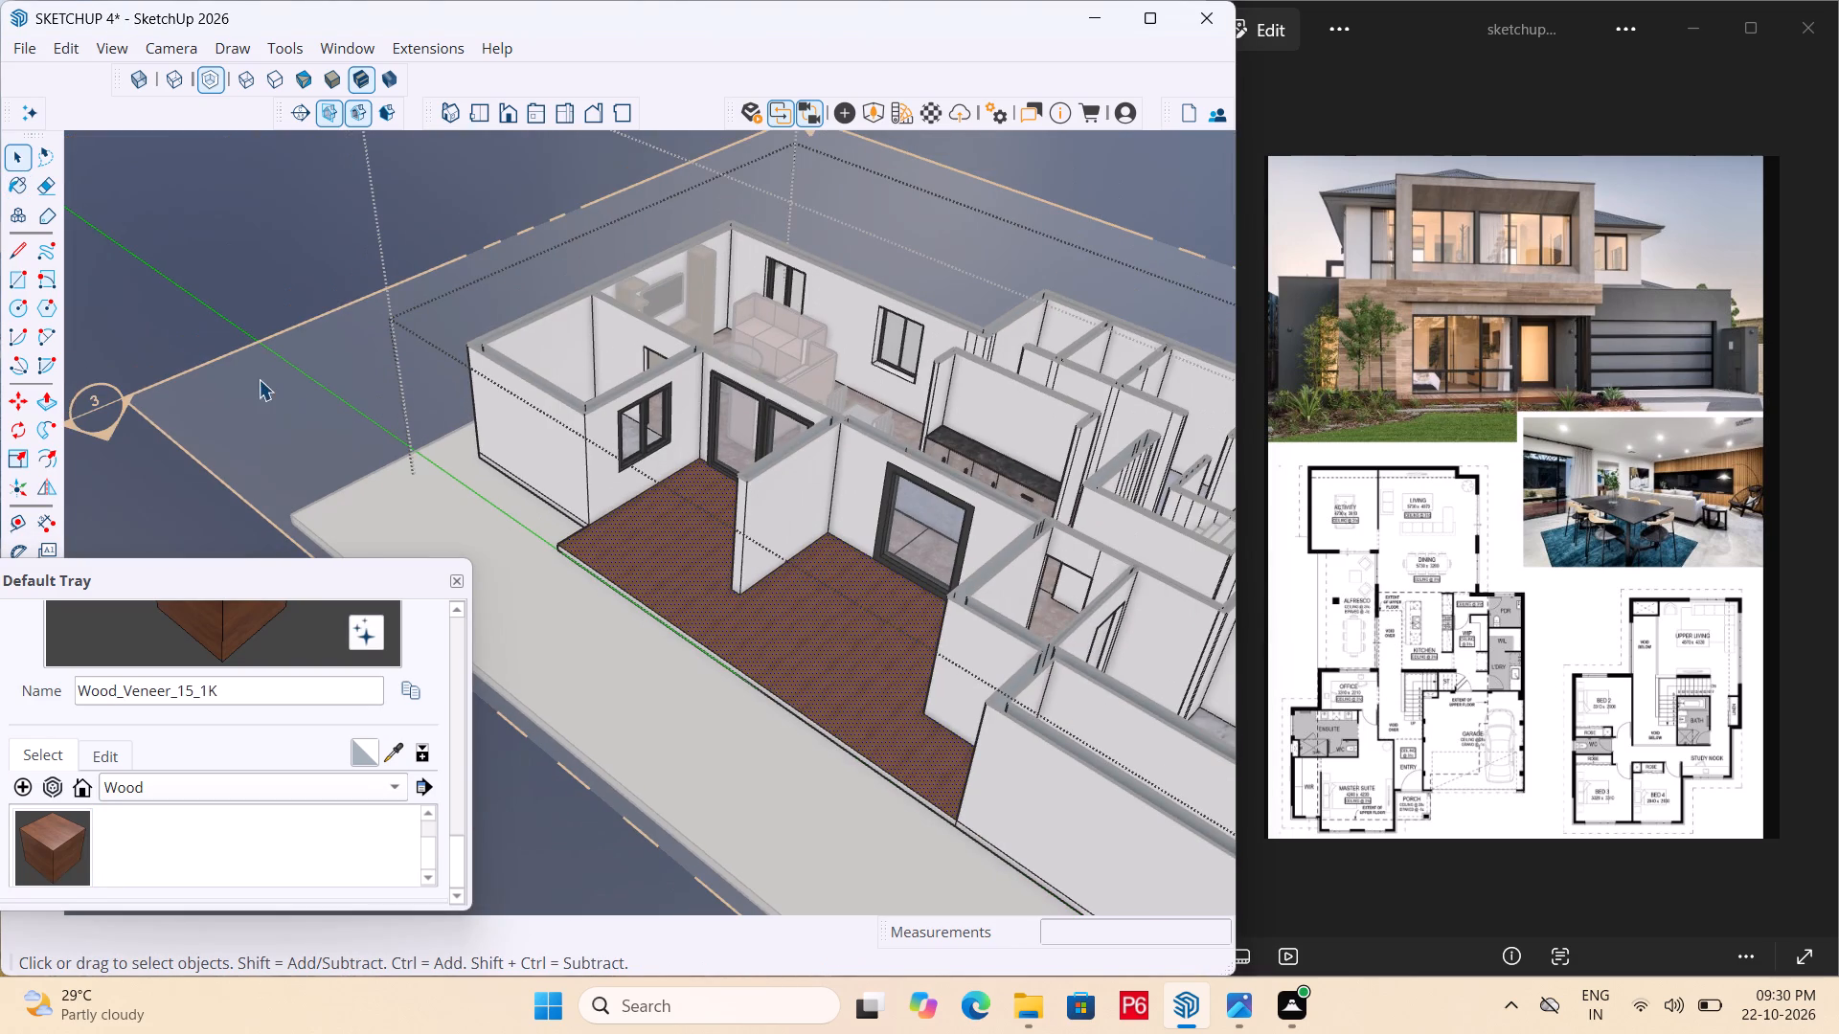
Leave the floor editing and examine the veneered alfresco floor from above, across the house and close up.
{"action": "left_click", "coordinate": [278, 421]}
{"action": "scroll", "coordinate": [723, 521], "scroll_direction": "down", "scroll_amount": 4}
{"action": "middle_click_drag", "start_coordinate": [715, 530], "coordinate": [681, 779]}
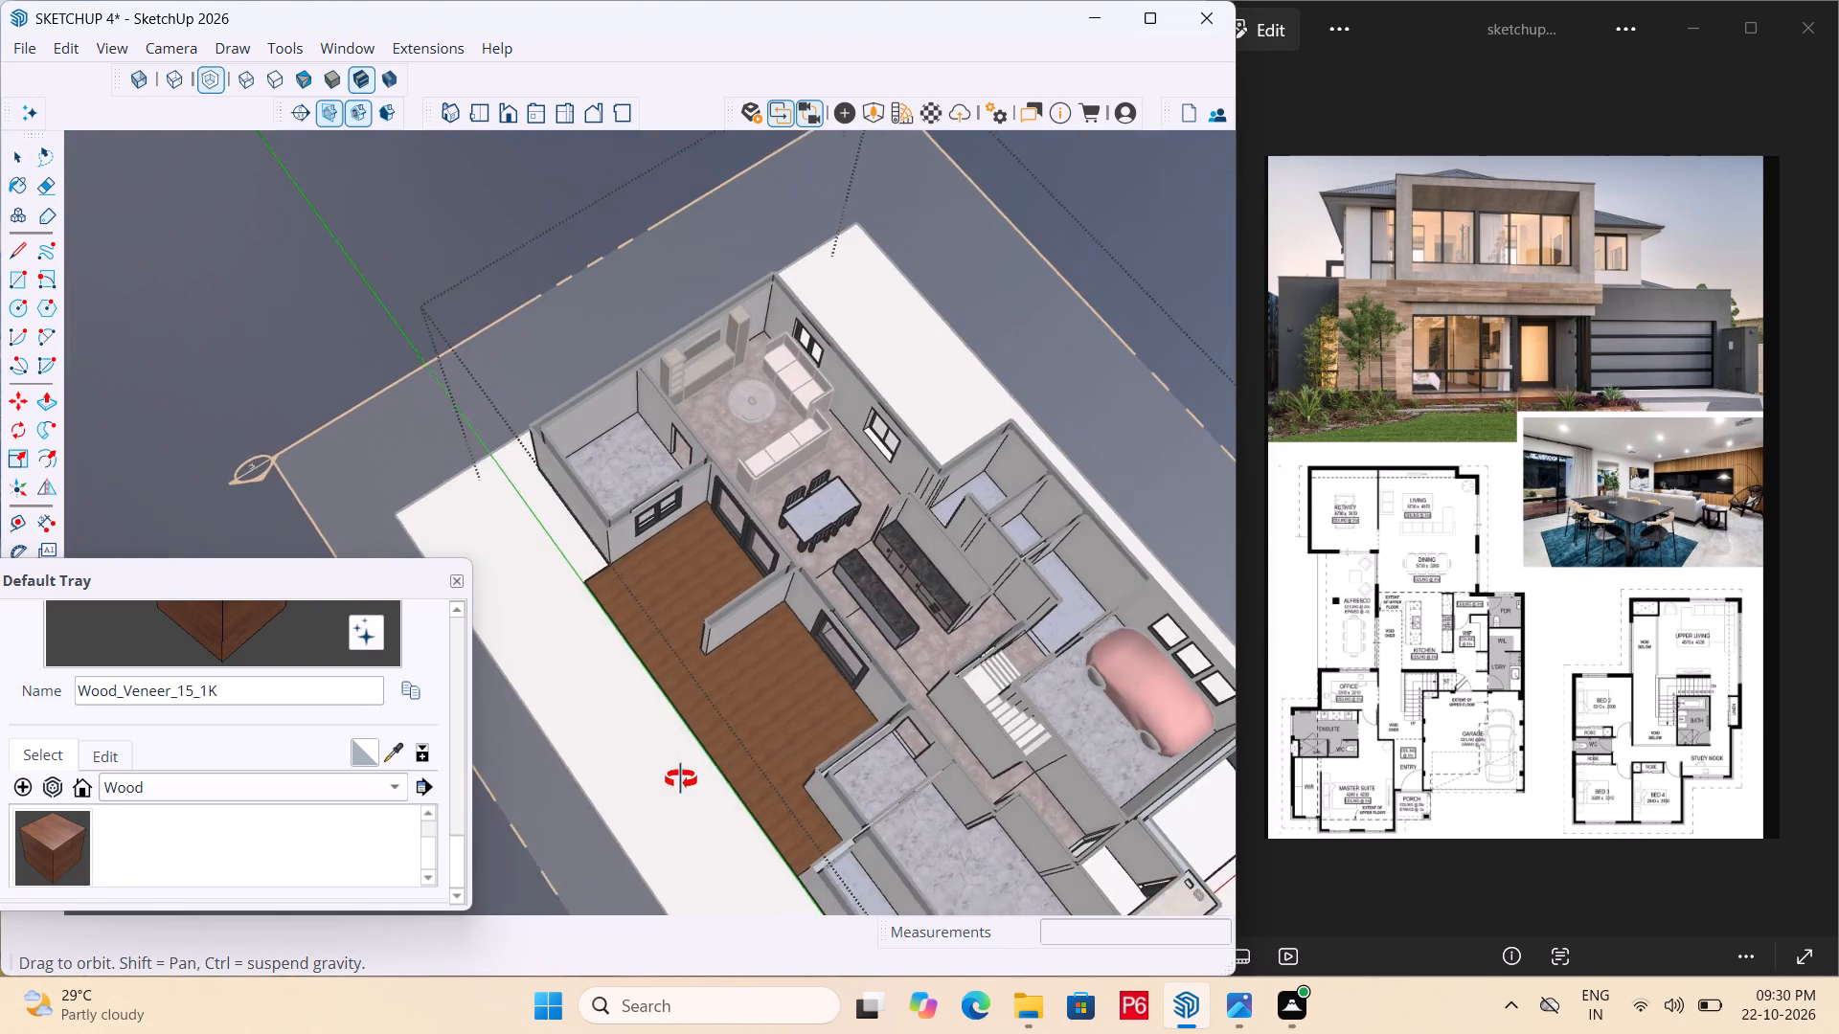
{"action": "middle_click_drag", "start_coordinate": [681, 779], "coordinate": [693, 761]}
{"action": "left_click", "coordinate": [1016, 334]}
{"action": "left_click", "coordinate": [1099, 383]}
{"action": "triple_click", "coordinate": [1092, 383]}
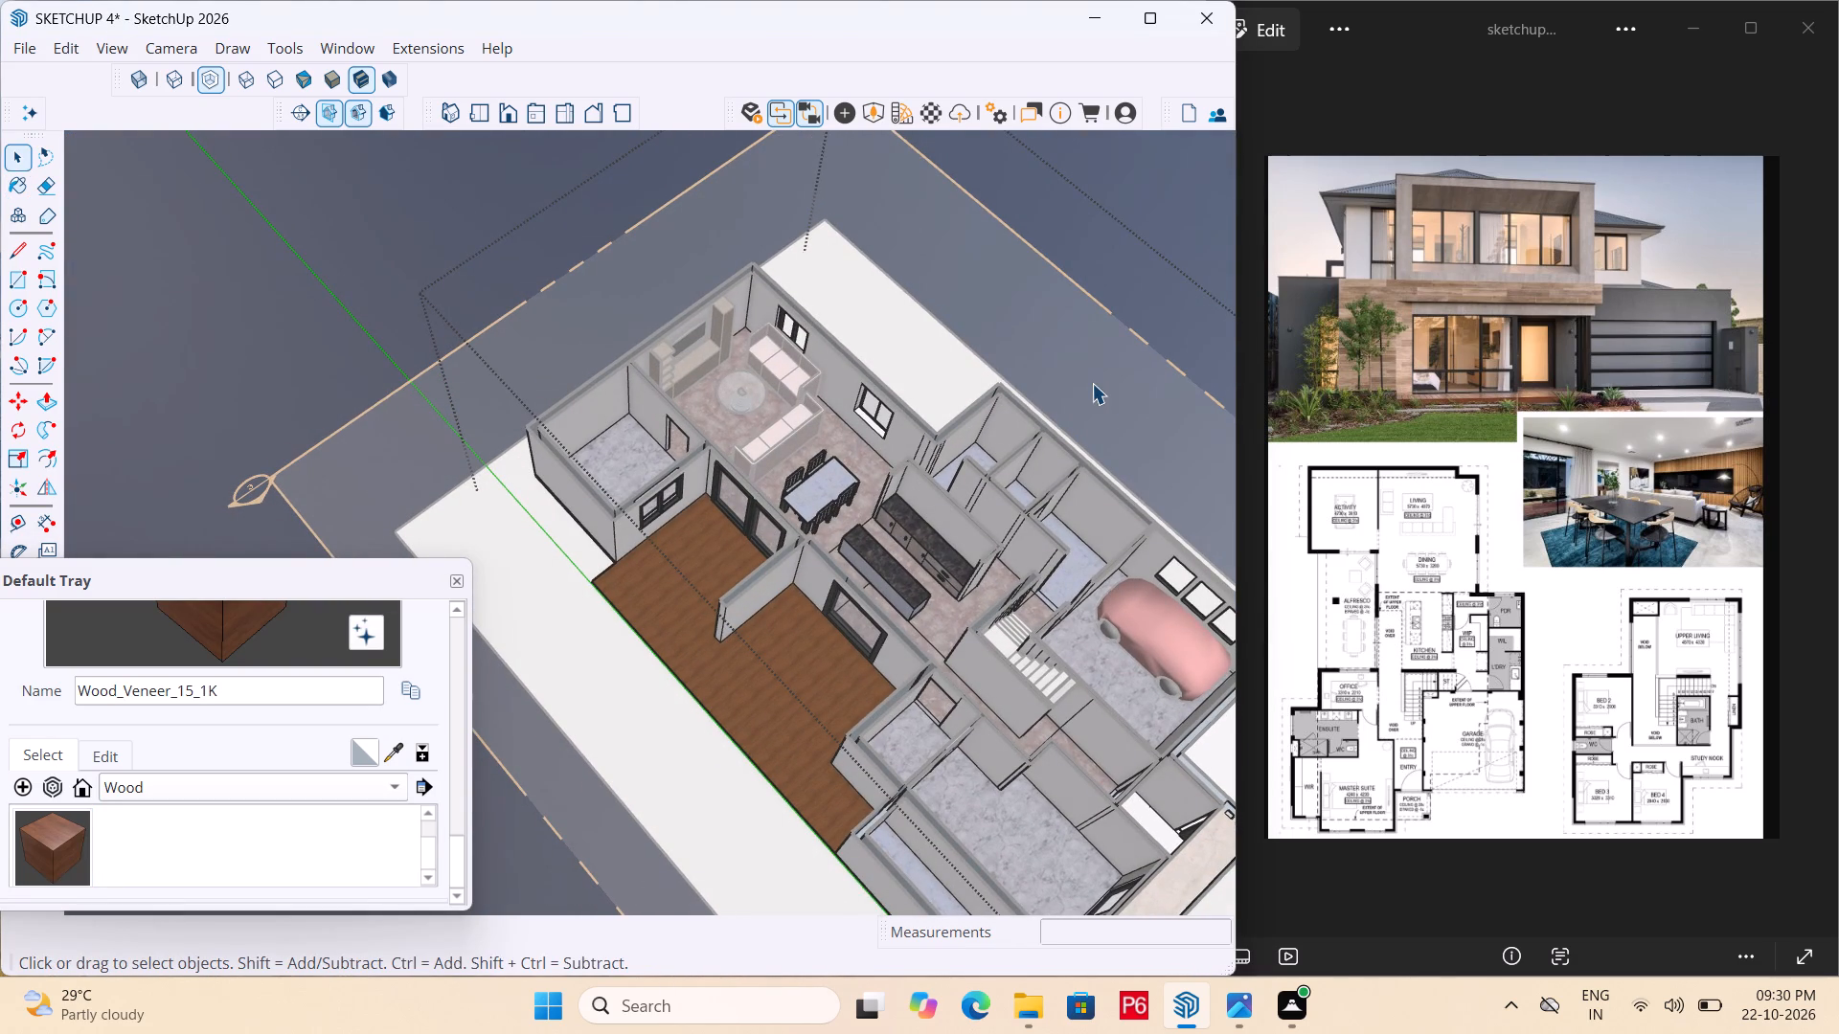
{"action": "double_click", "coordinate": [1149, 307]}
{"action": "middle_click_drag", "start_coordinate": [997, 538], "coordinate": [411, 265]}
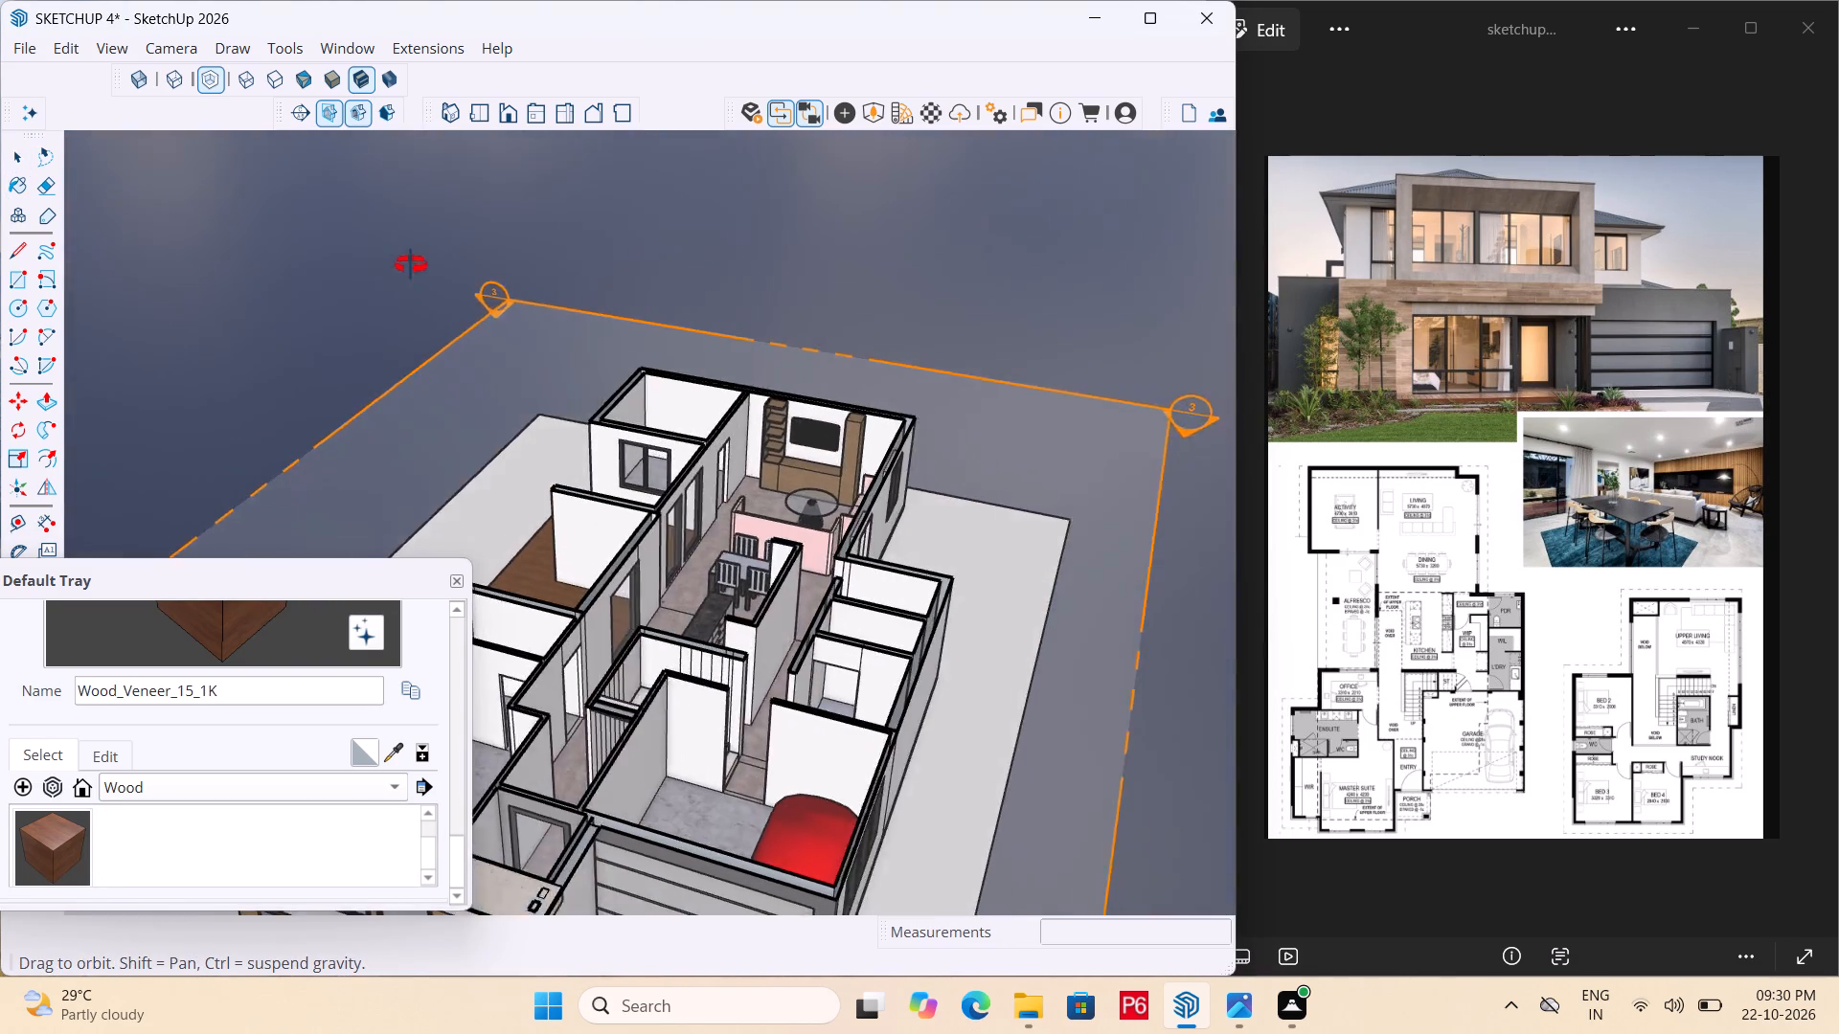
{"action": "middle_click_drag", "start_coordinate": [411, 265], "coordinate": [443, 418]}
{"action": "scroll", "coordinate": [561, 673], "scroll_direction": "up", "scroll_amount": 9}
{"action": "middle_click_drag", "start_coordinate": [626, 696], "coordinate": [1264, 690]}
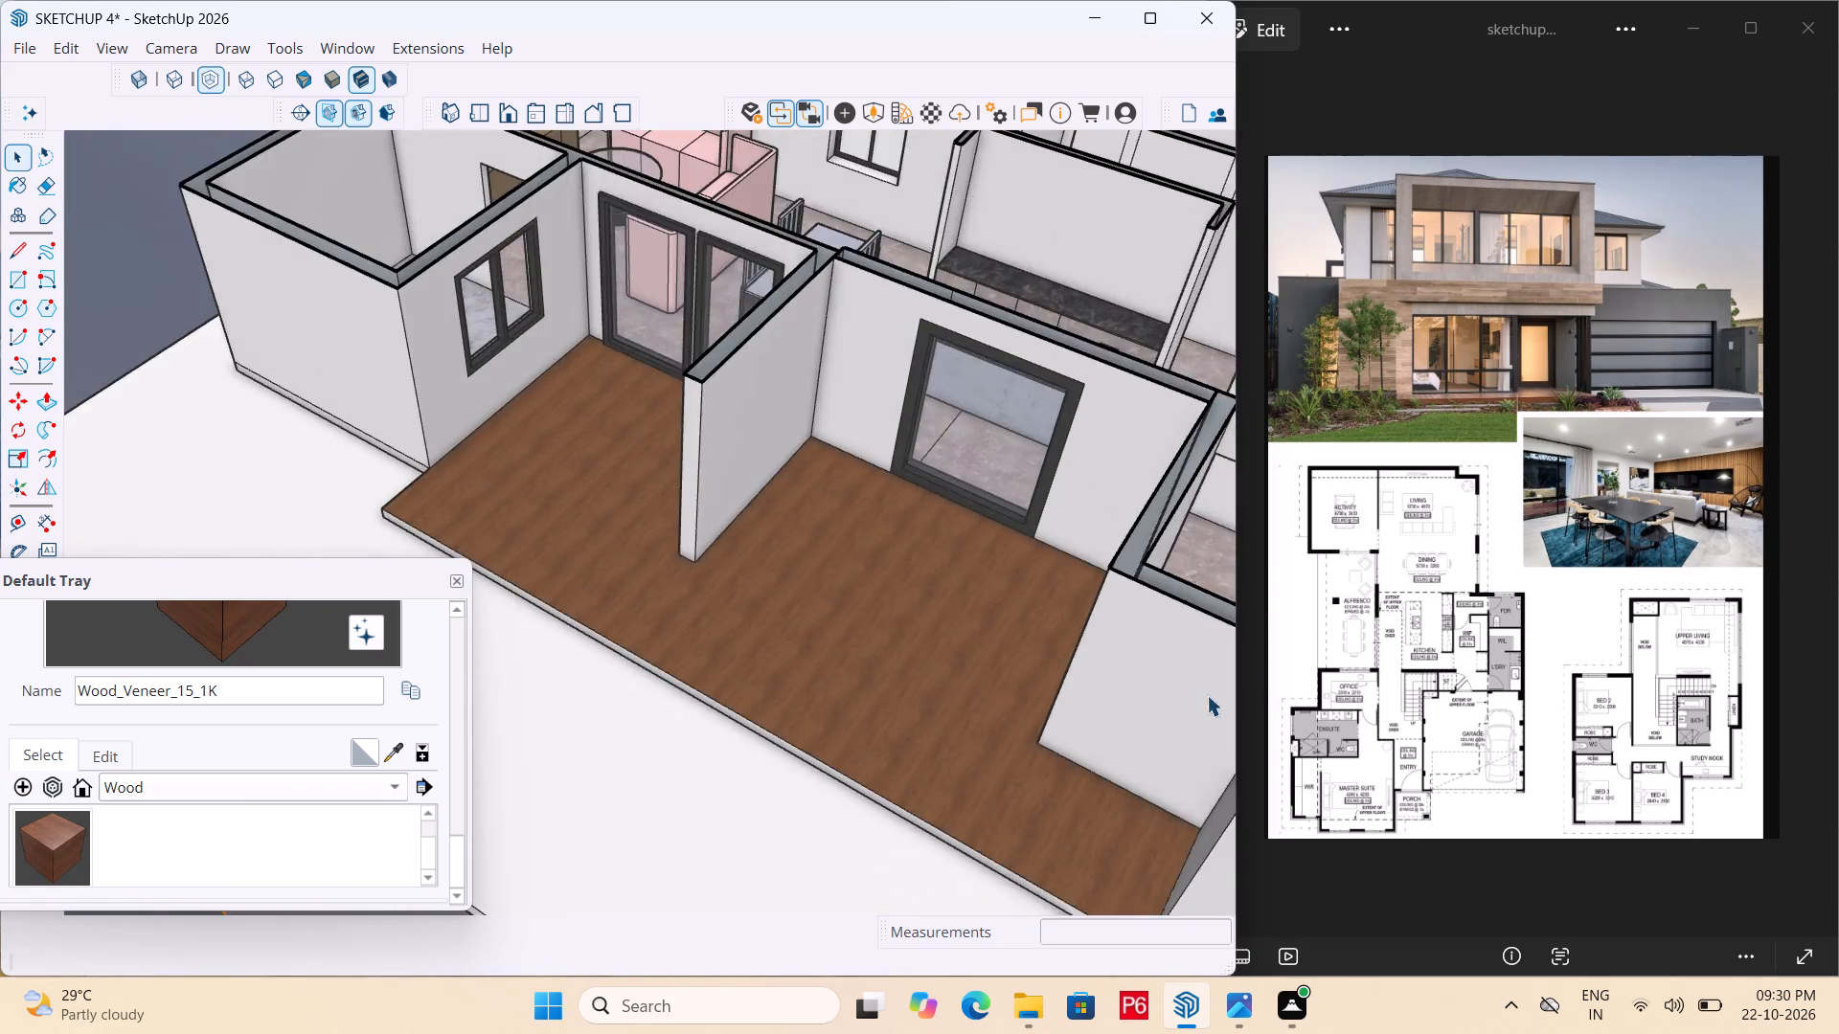
{"action": "scroll", "coordinate": [1200, 696], "scroll_direction": "up", "scroll_amount": 4}
{"action": "scroll", "coordinate": [729, 691], "scroll_direction": "up", "scroll_amount": 6}
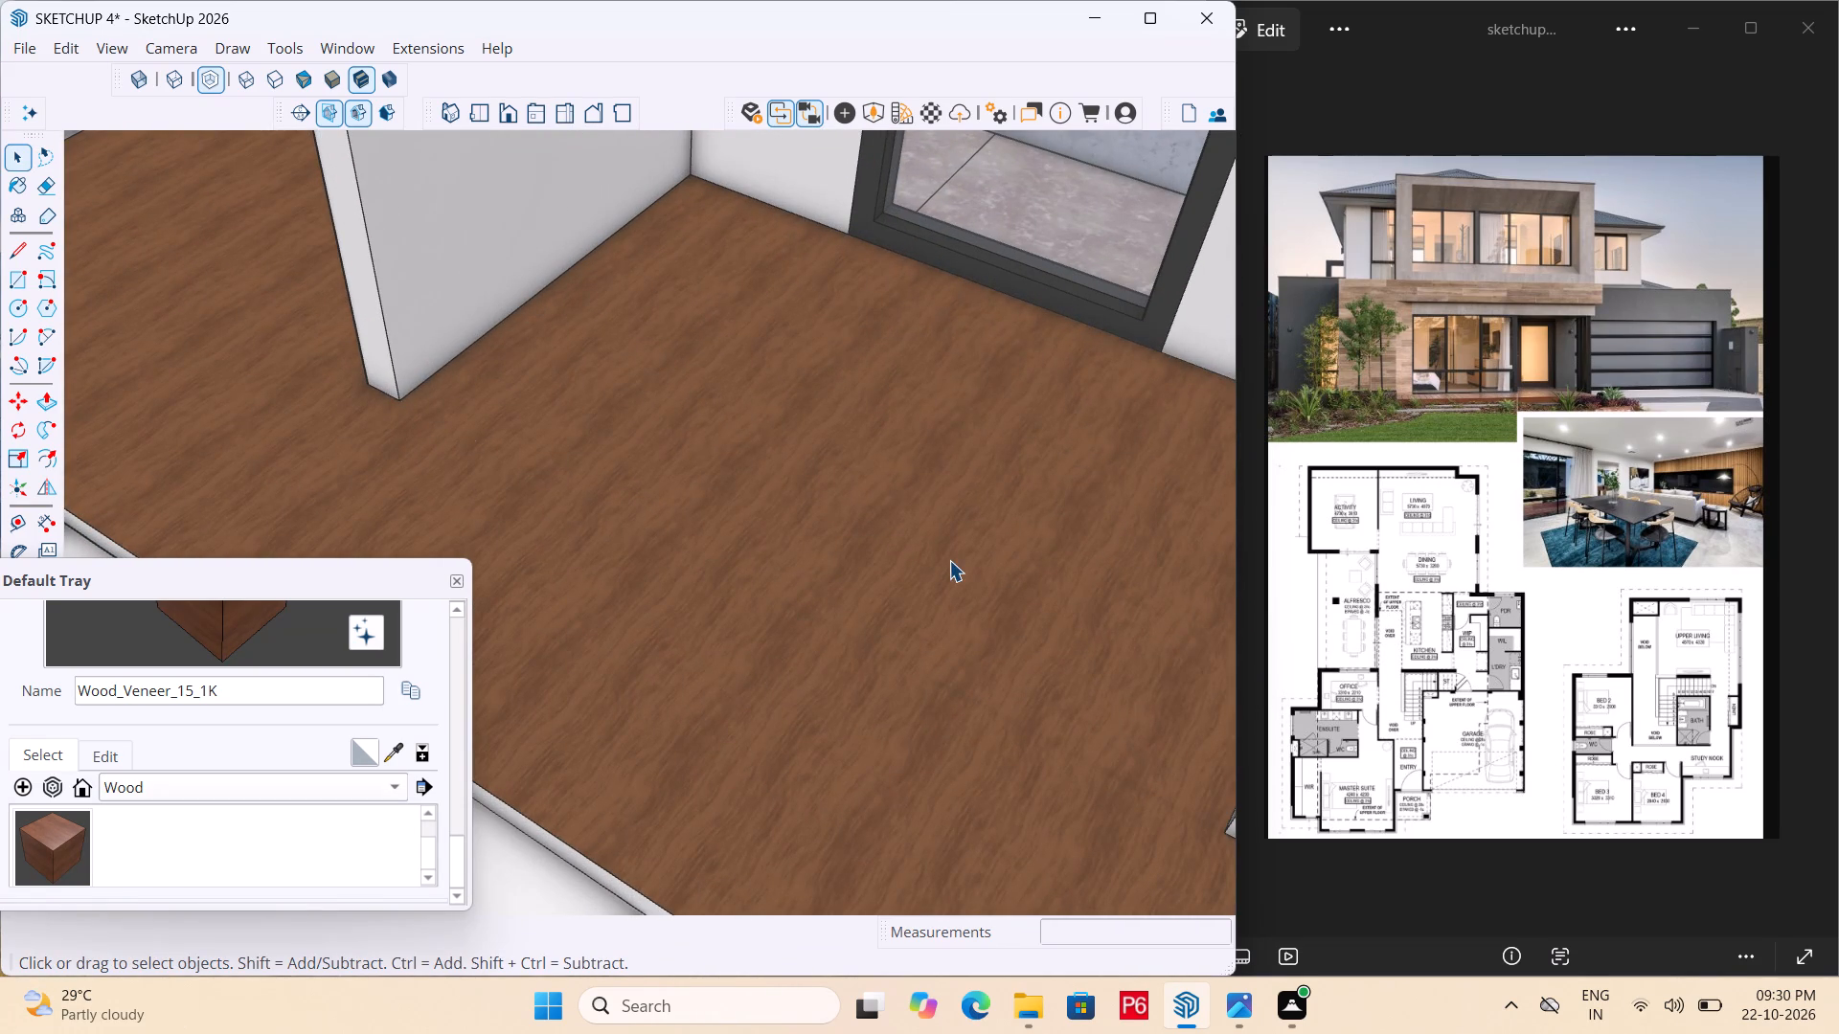
Reselect the alfresco floor face, repaint it with Wood_Floor_12_1K from the Wood collection and save the model.
{"action": "left_click", "coordinate": [949, 560]}
{"action": "left_click", "coordinate": [901, 446]}
{"action": "left_click", "coordinate": [882, 440]}
{"action": "left_click", "coordinate": [690, 416]}
{"action": "left_click_drag", "start_coordinate": [690, 416], "coordinate": [662, 417]}
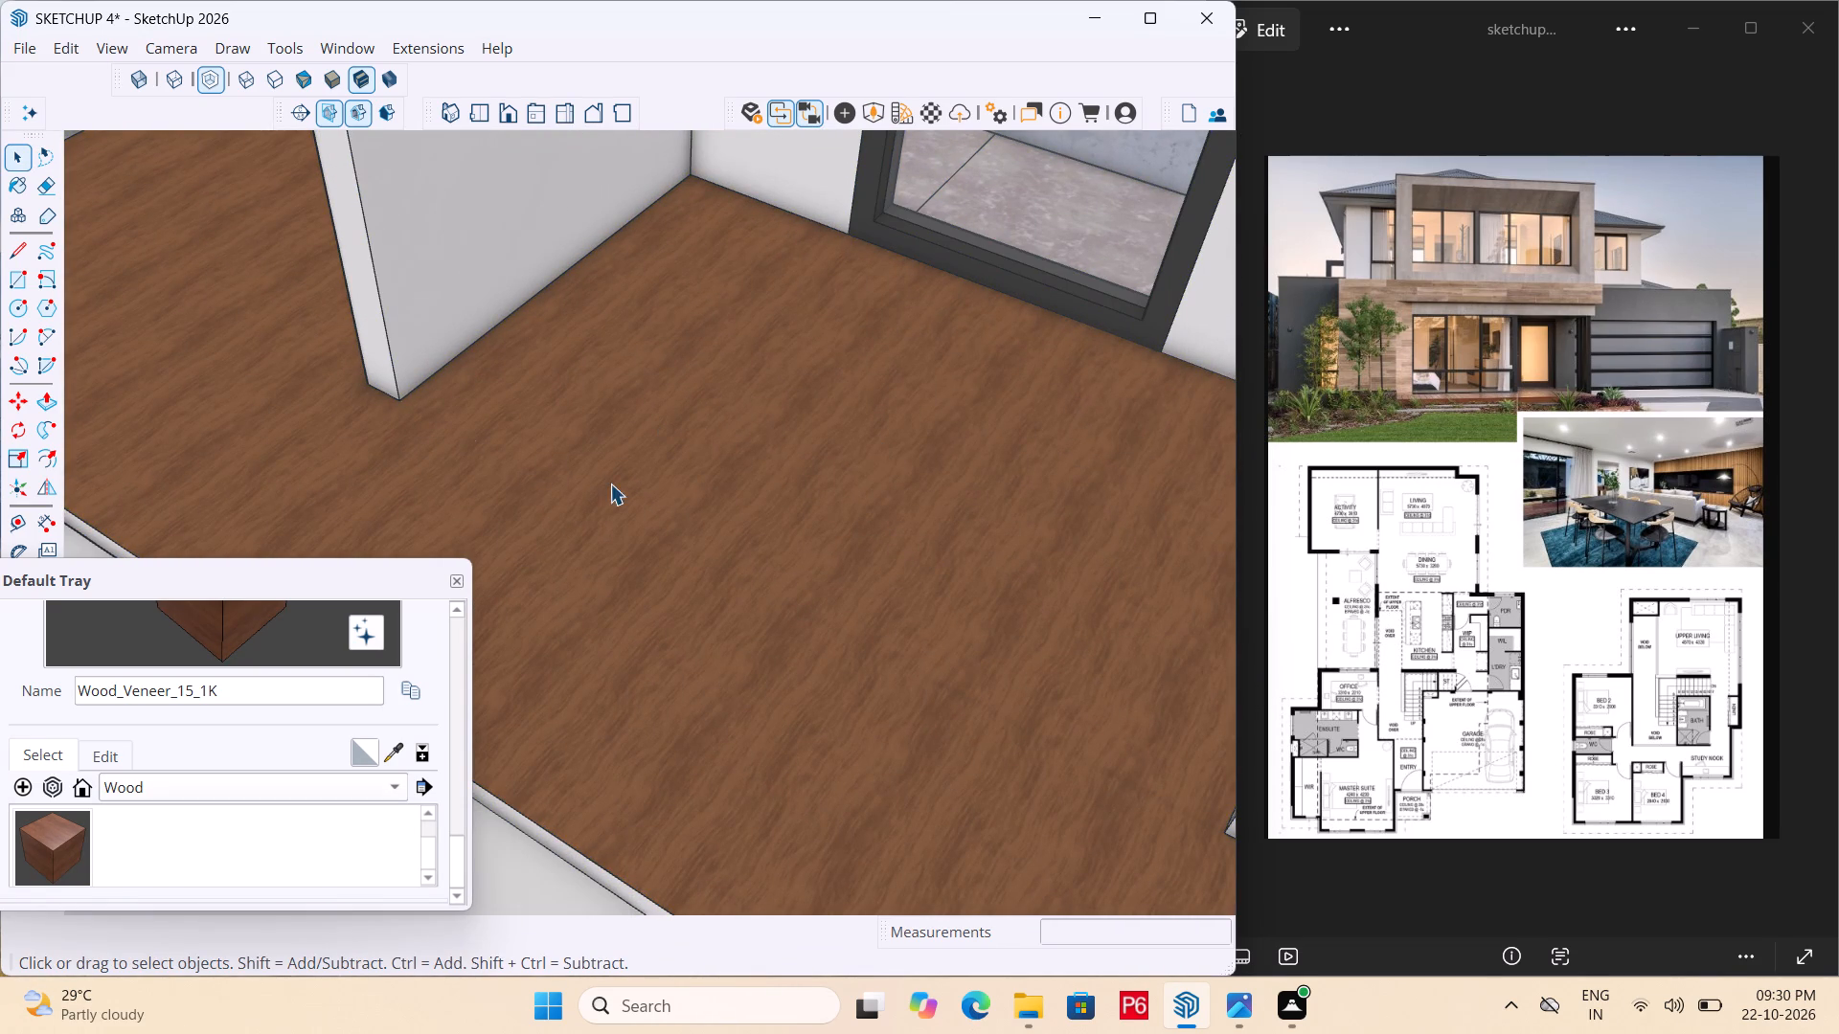
{"action": "double_click", "coordinate": [747, 584]}
{"action": "left_click", "coordinate": [715, 503]}
{"action": "left_click", "coordinate": [647, 443]}
{"action": "left_click", "coordinate": [632, 413]}
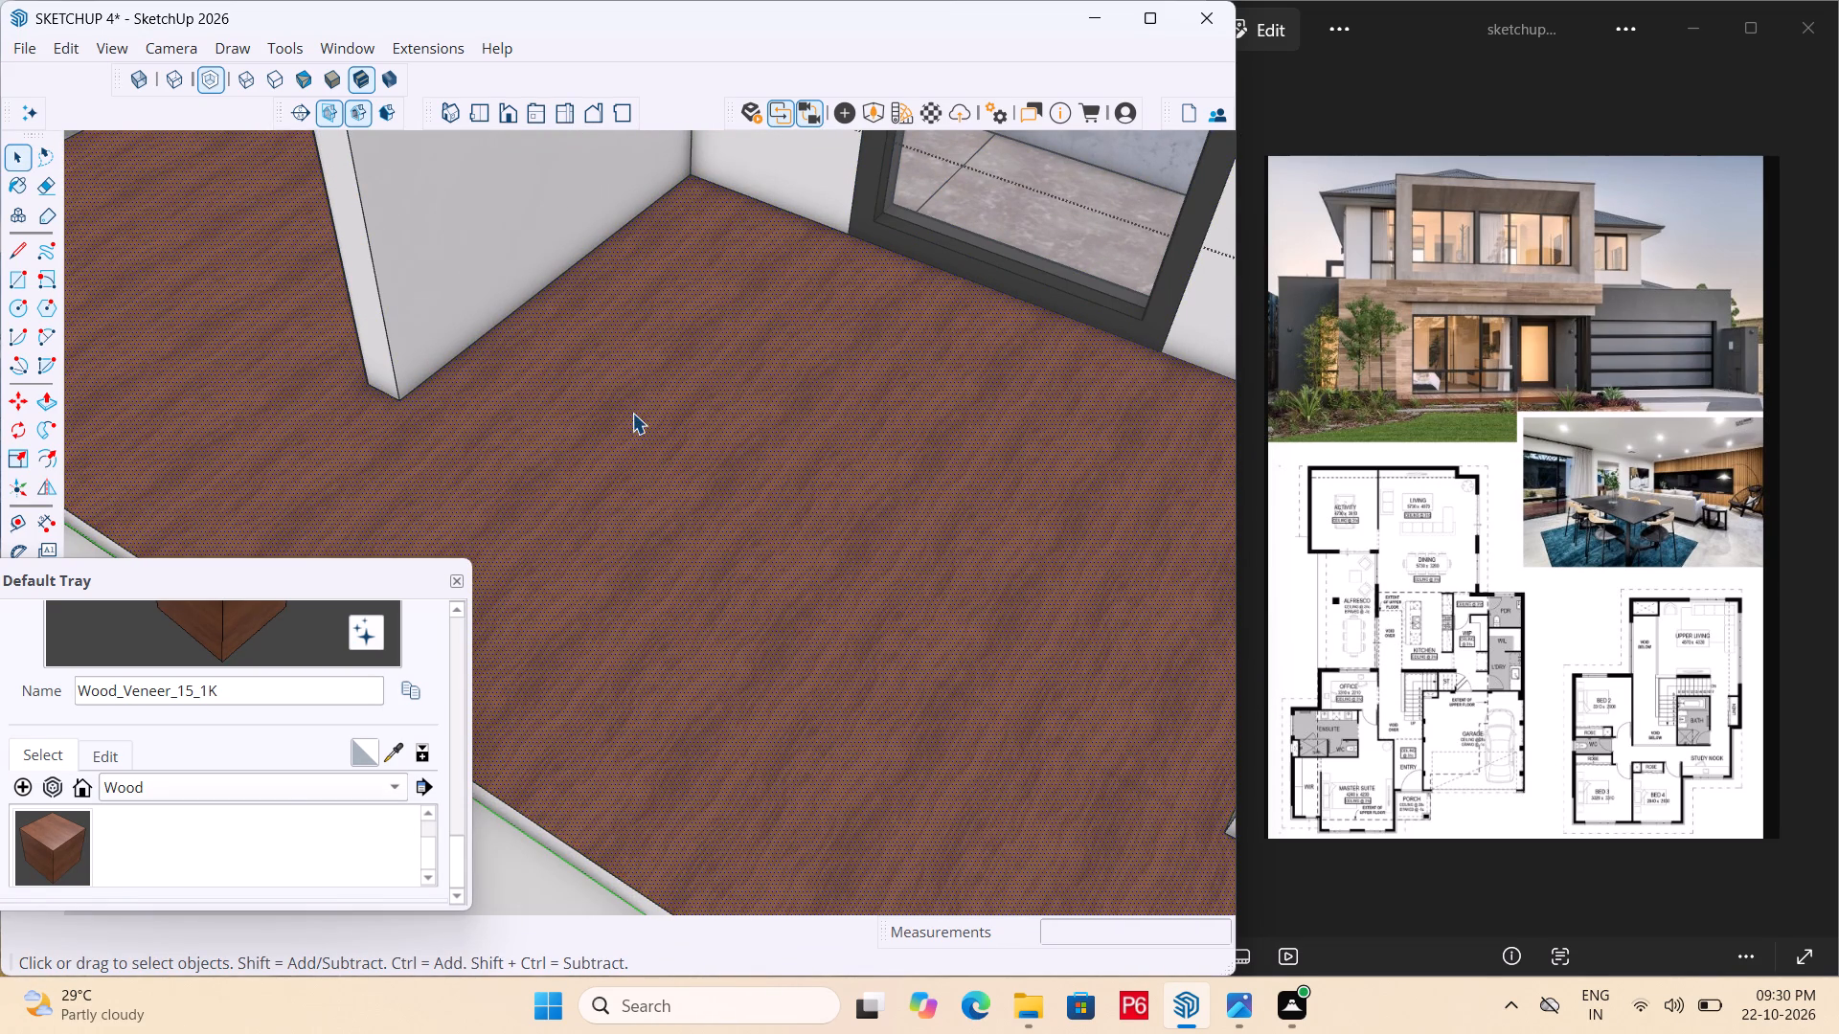
{"action": "left_click", "coordinate": [297, 795]}
{"action": "left_click", "coordinate": [288, 786]}
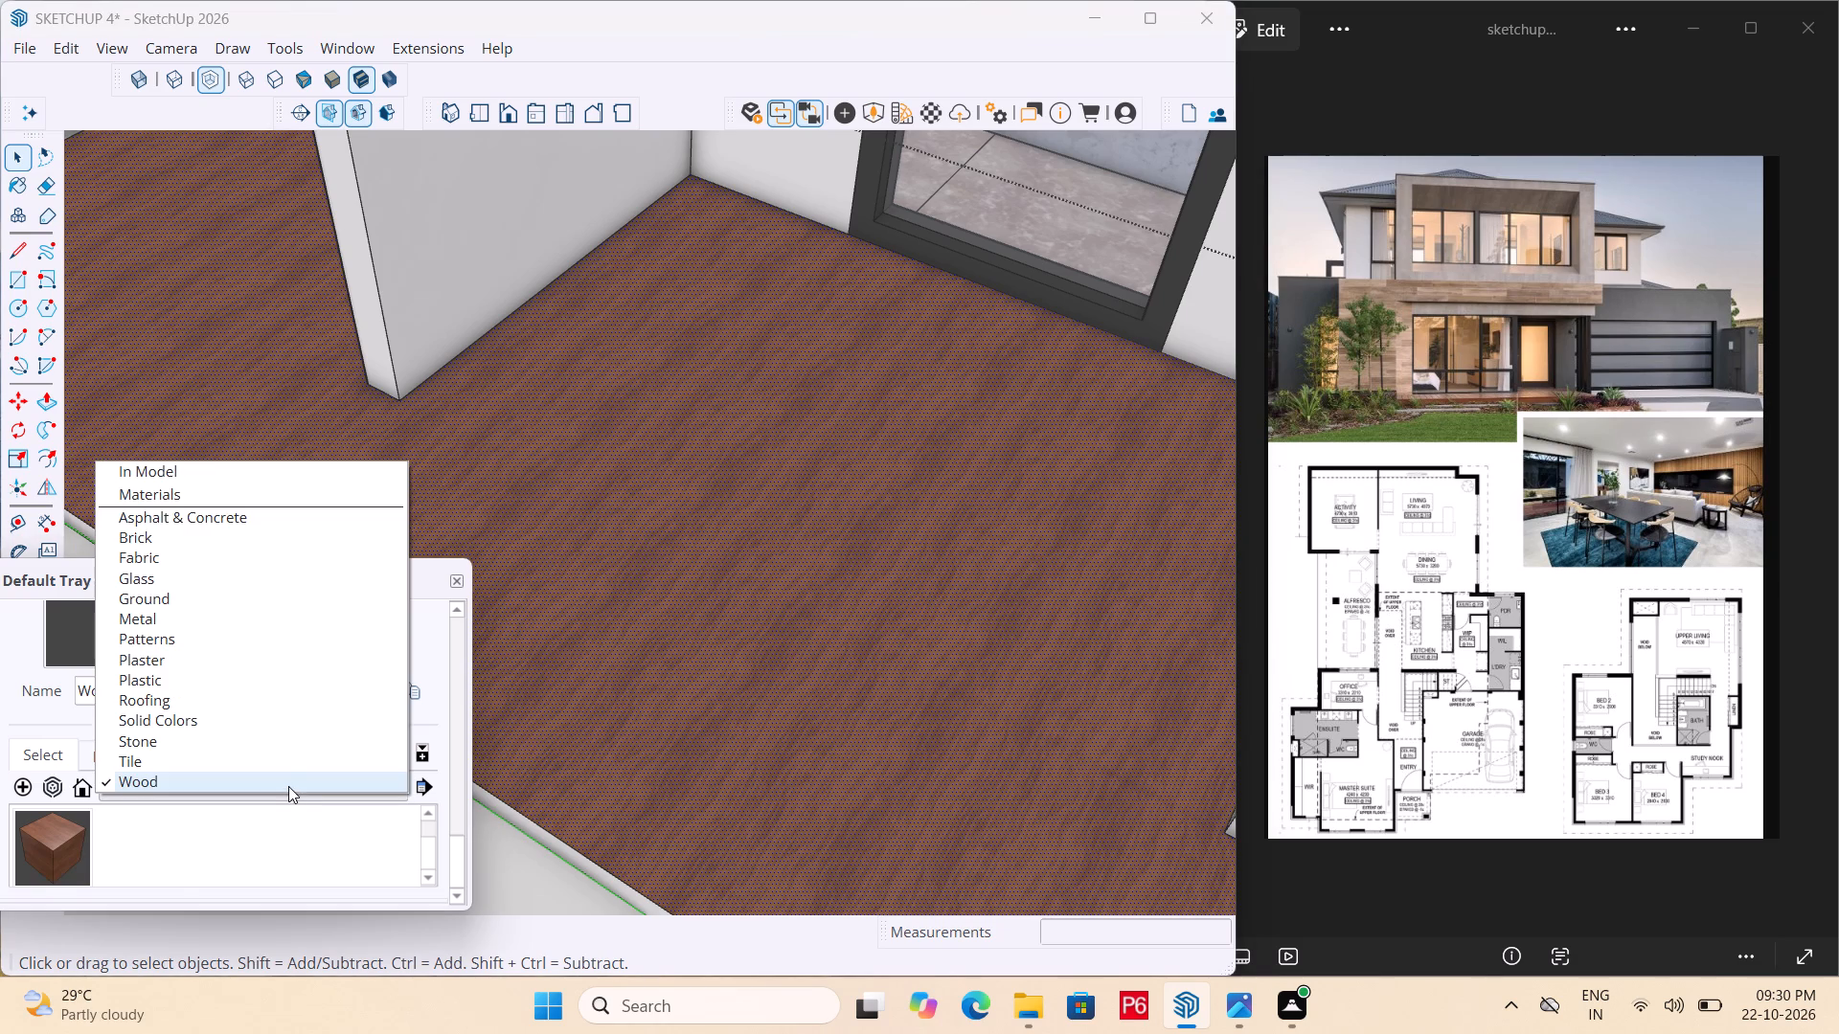
{"action": "scroll", "coordinate": [302, 843], "scroll_direction": "down", "scroll_amount": 1}
{"action": "left_click", "coordinate": [301, 843]}
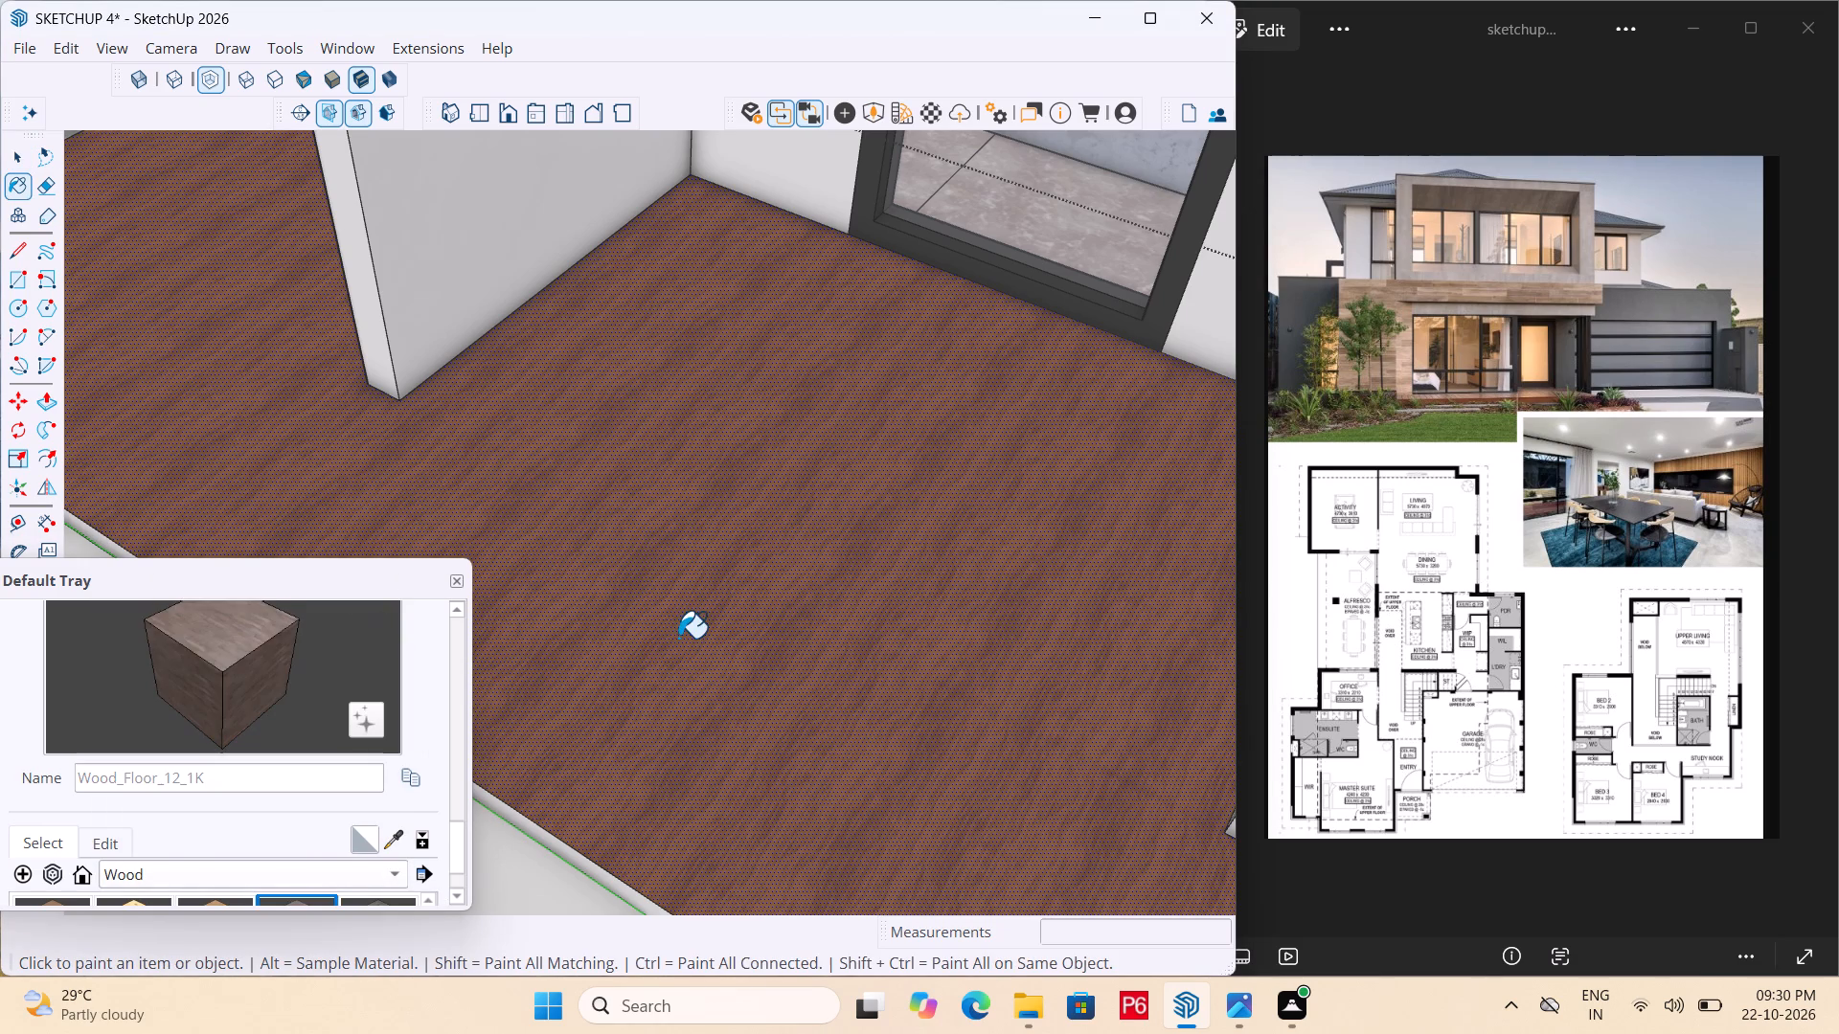
{"action": "left_click", "coordinate": [679, 638]}
{"action": "scroll", "coordinate": [700, 797], "scroll_direction": "down", "scroll_amount": 13}
{"action": "key", "text": "ctrl+s"}
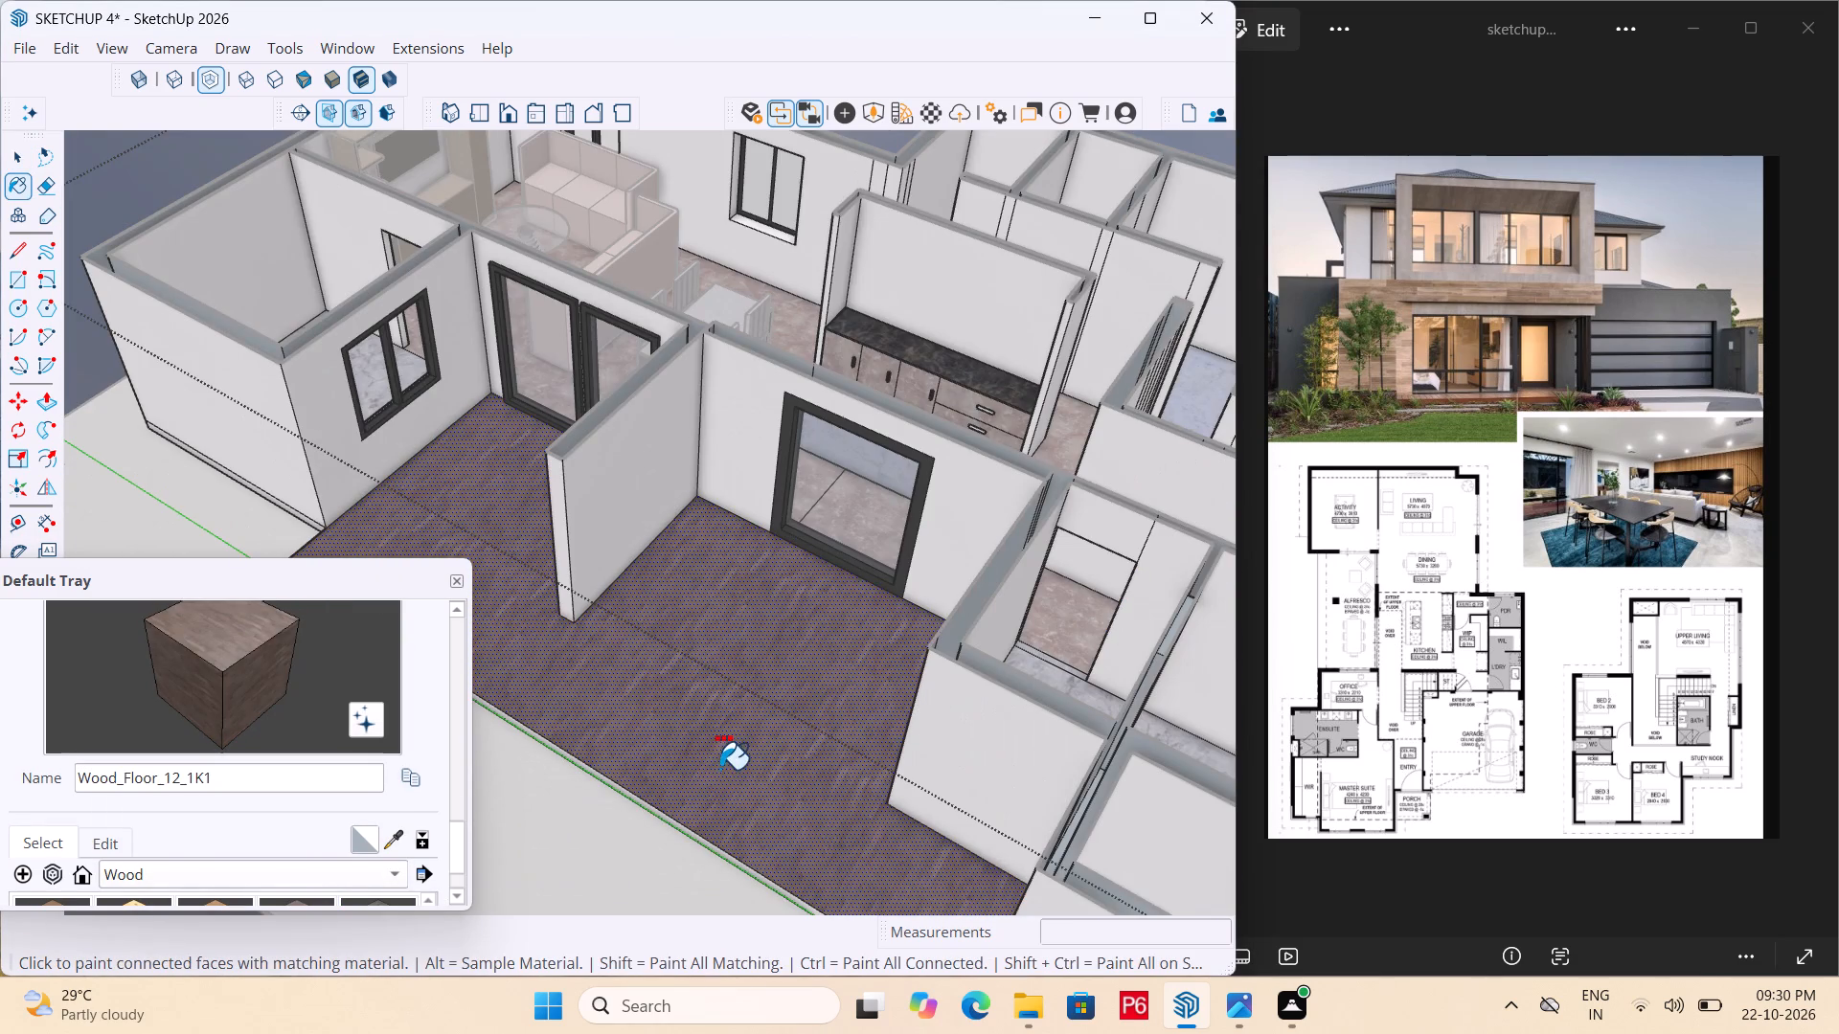
{"action": "key", "text": "ctrl+s"}
Leave the floor editing and review the house from above and from the side, including the roof and the cut ground floor.
{"action": "key", "text": "space"}
{"action": "scroll", "coordinate": [754, 732], "scroll_direction": "down", "scroll_amount": 5}
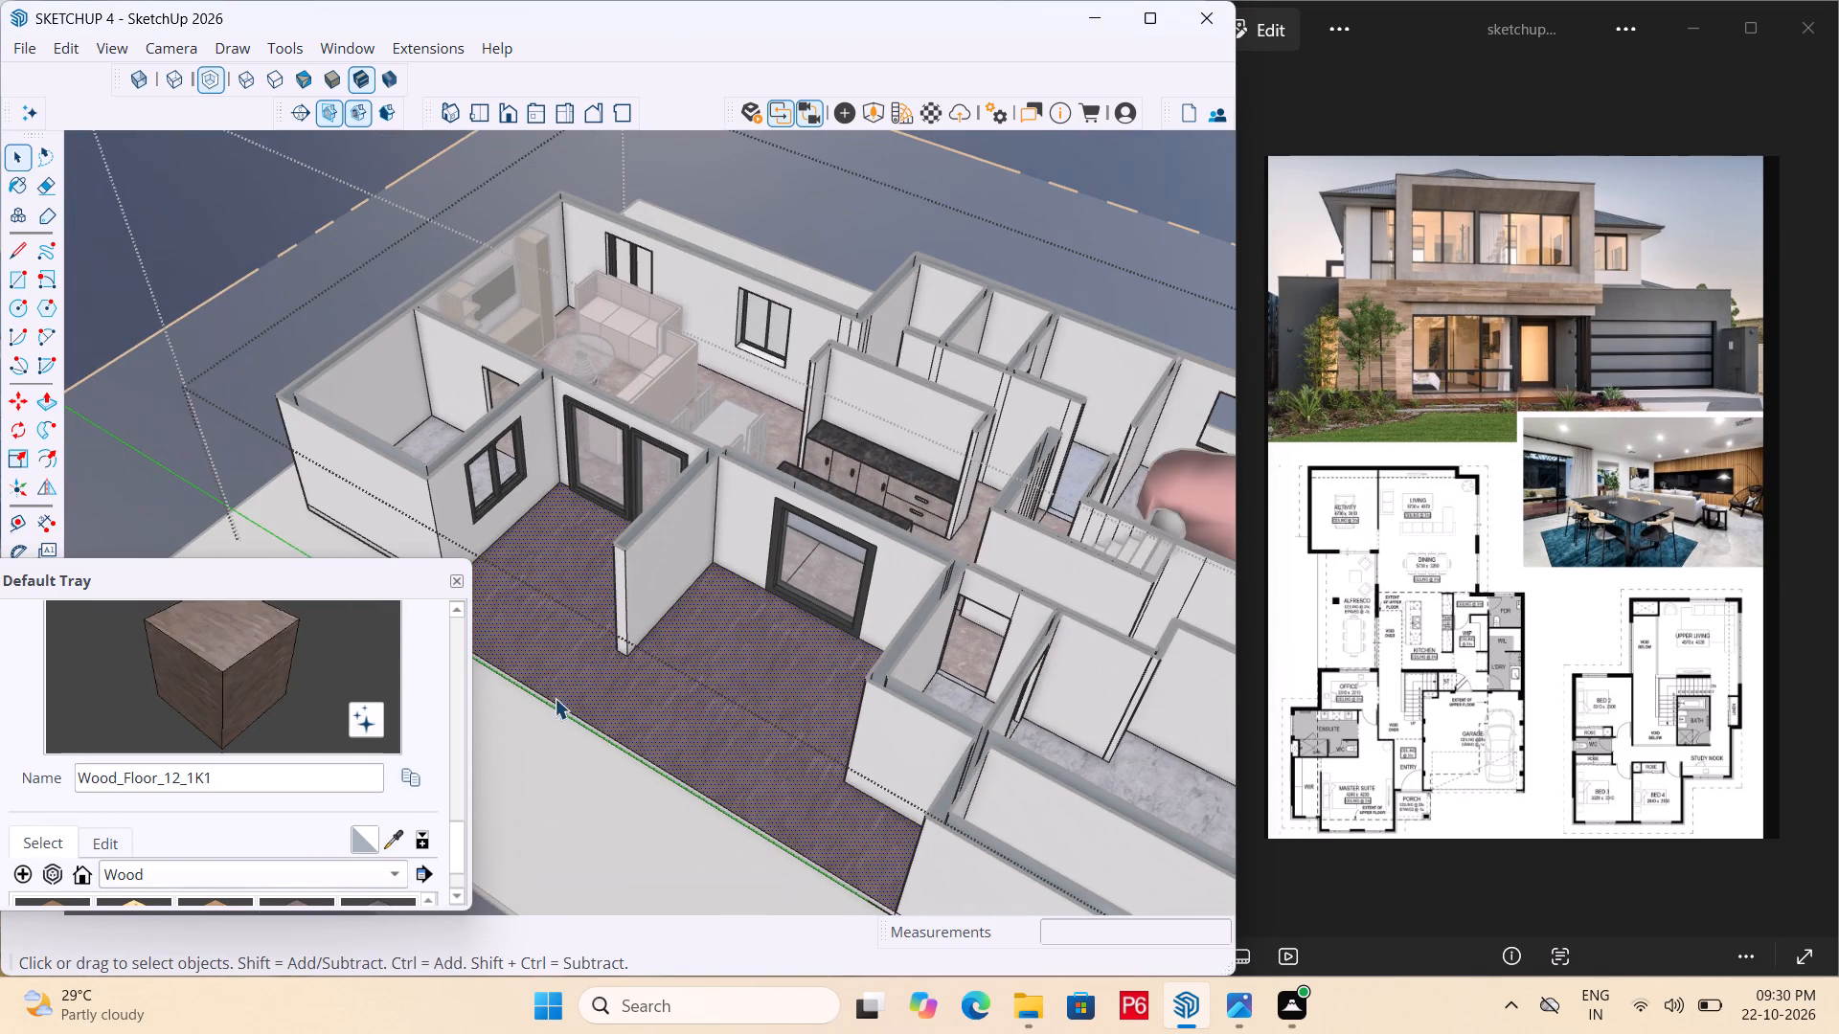
{"action": "left_click", "coordinate": [935, 221]}
{"action": "double_click", "coordinate": [935, 221]}
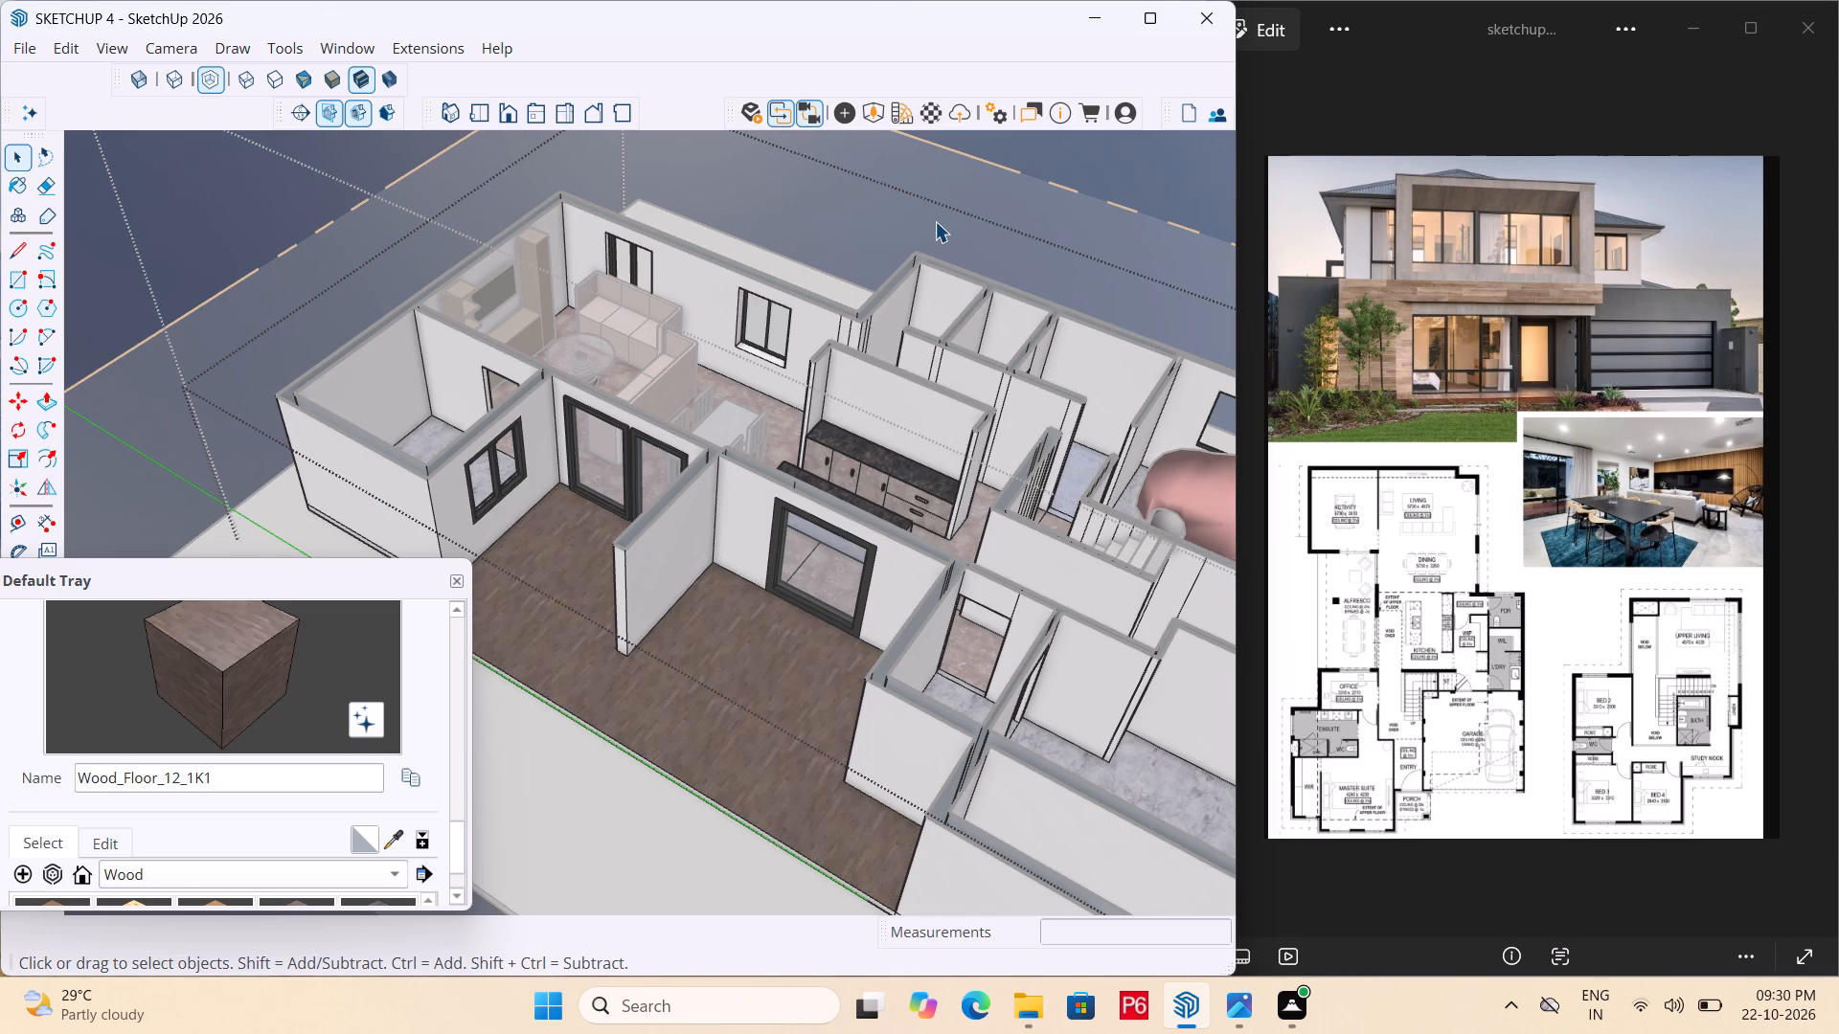
{"action": "double_click", "coordinate": [1023, 221]}
{"action": "double_click", "coordinate": [1082, 221]}
{"action": "left_click", "coordinate": [1151, 190]}
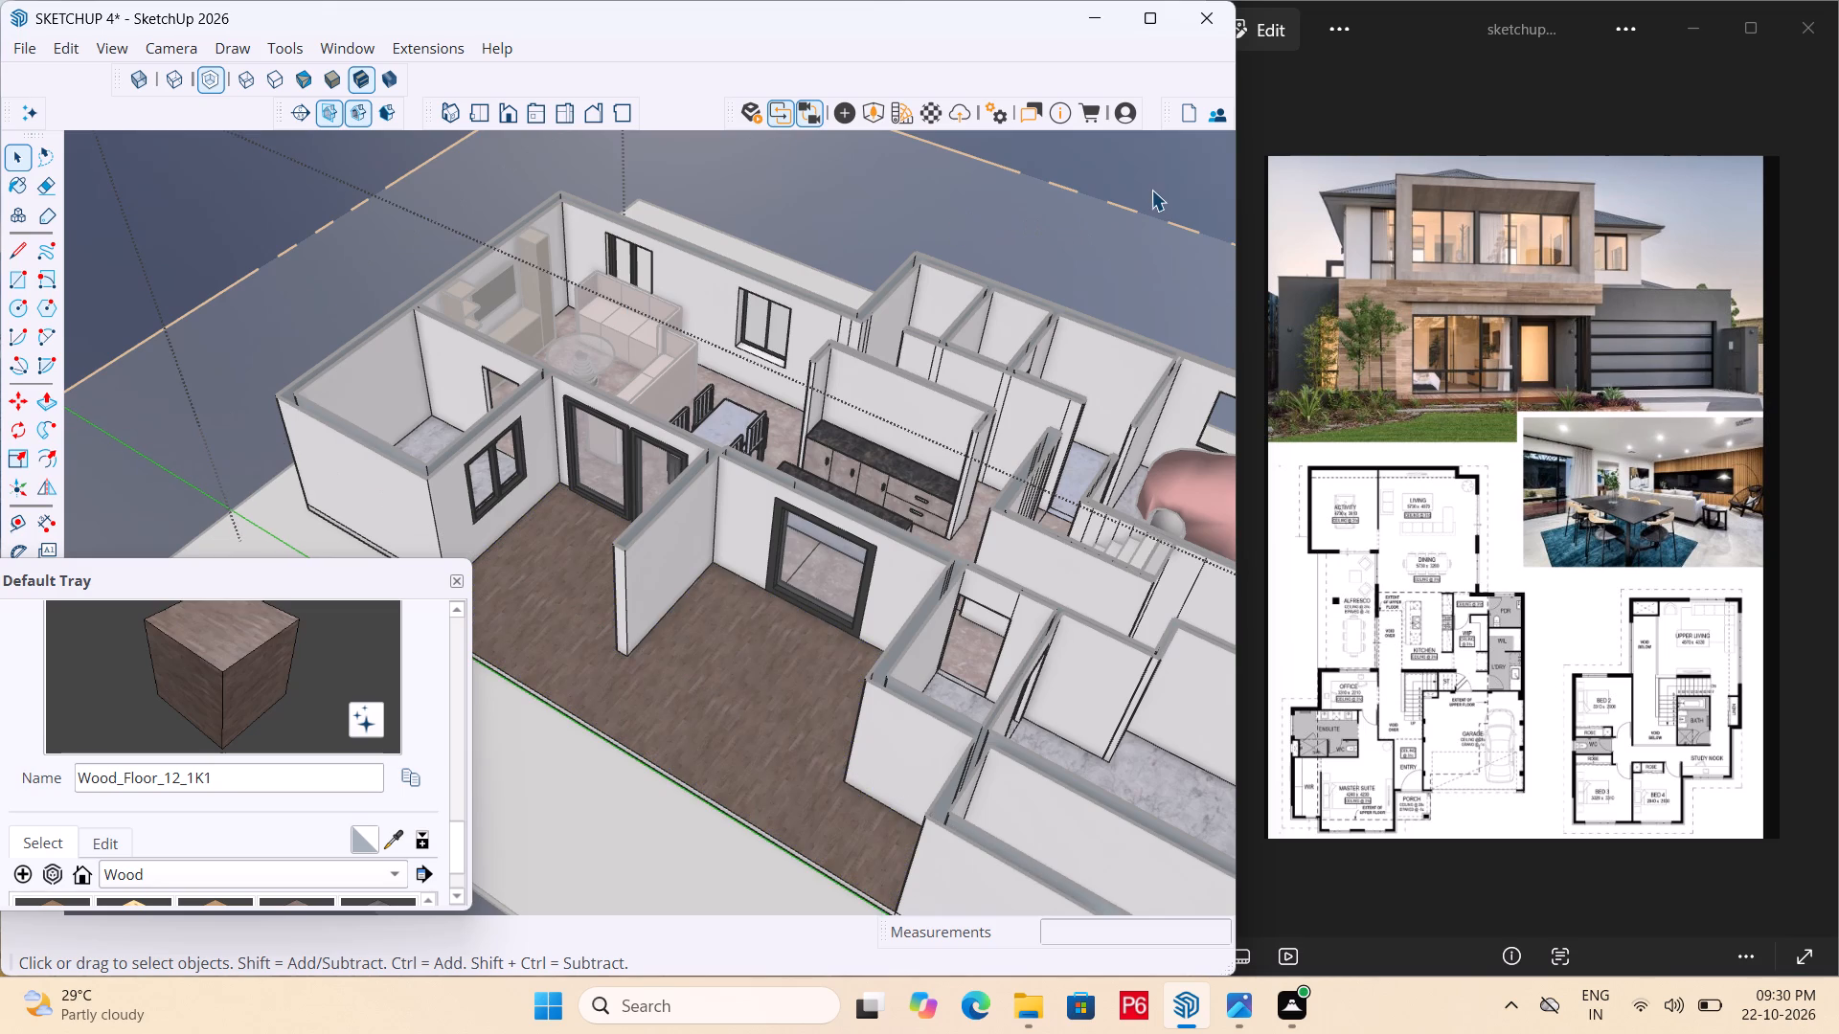
{"action": "double_click", "coordinate": [1157, 187]}
{"action": "middle_click_drag", "start_coordinate": [1160, 221], "coordinate": [670, 339]}
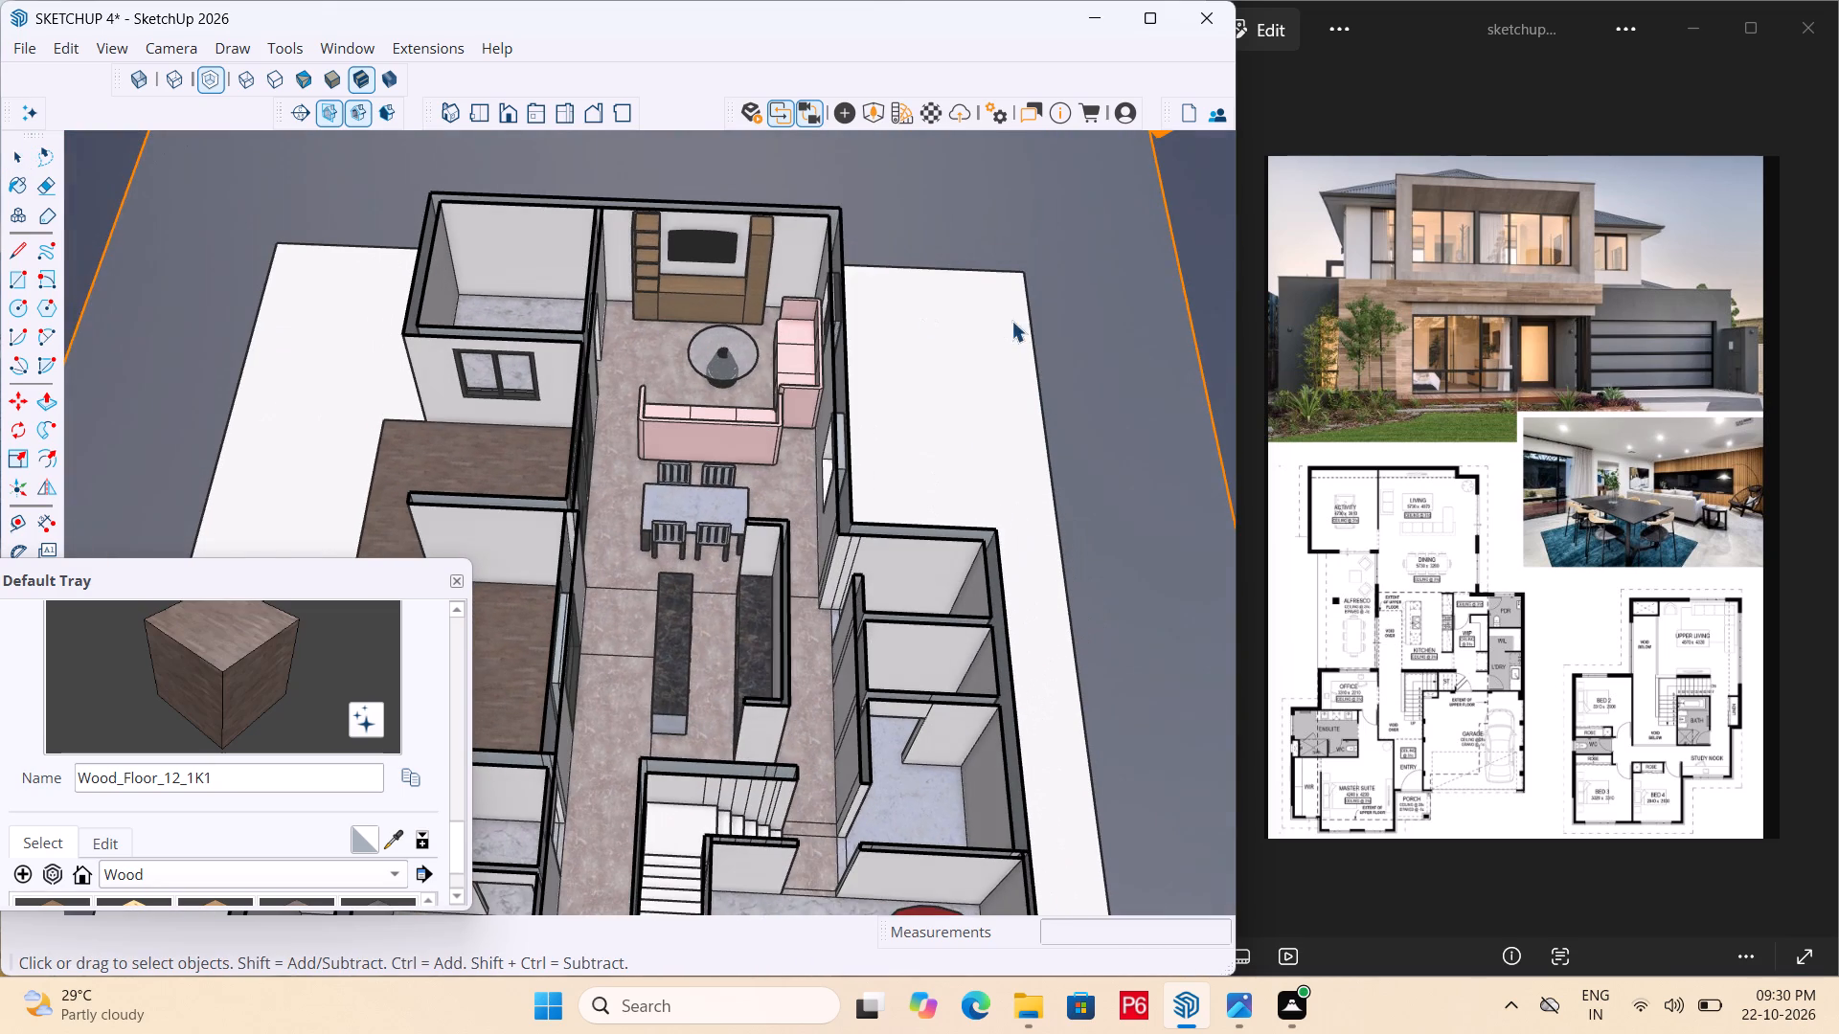
{"action": "left_click_drag", "start_coordinate": [1011, 321], "coordinate": [1045, 319]}
{"action": "triple_click", "coordinate": [1115, 319]}
{"action": "double_click", "coordinate": [947, 338]}
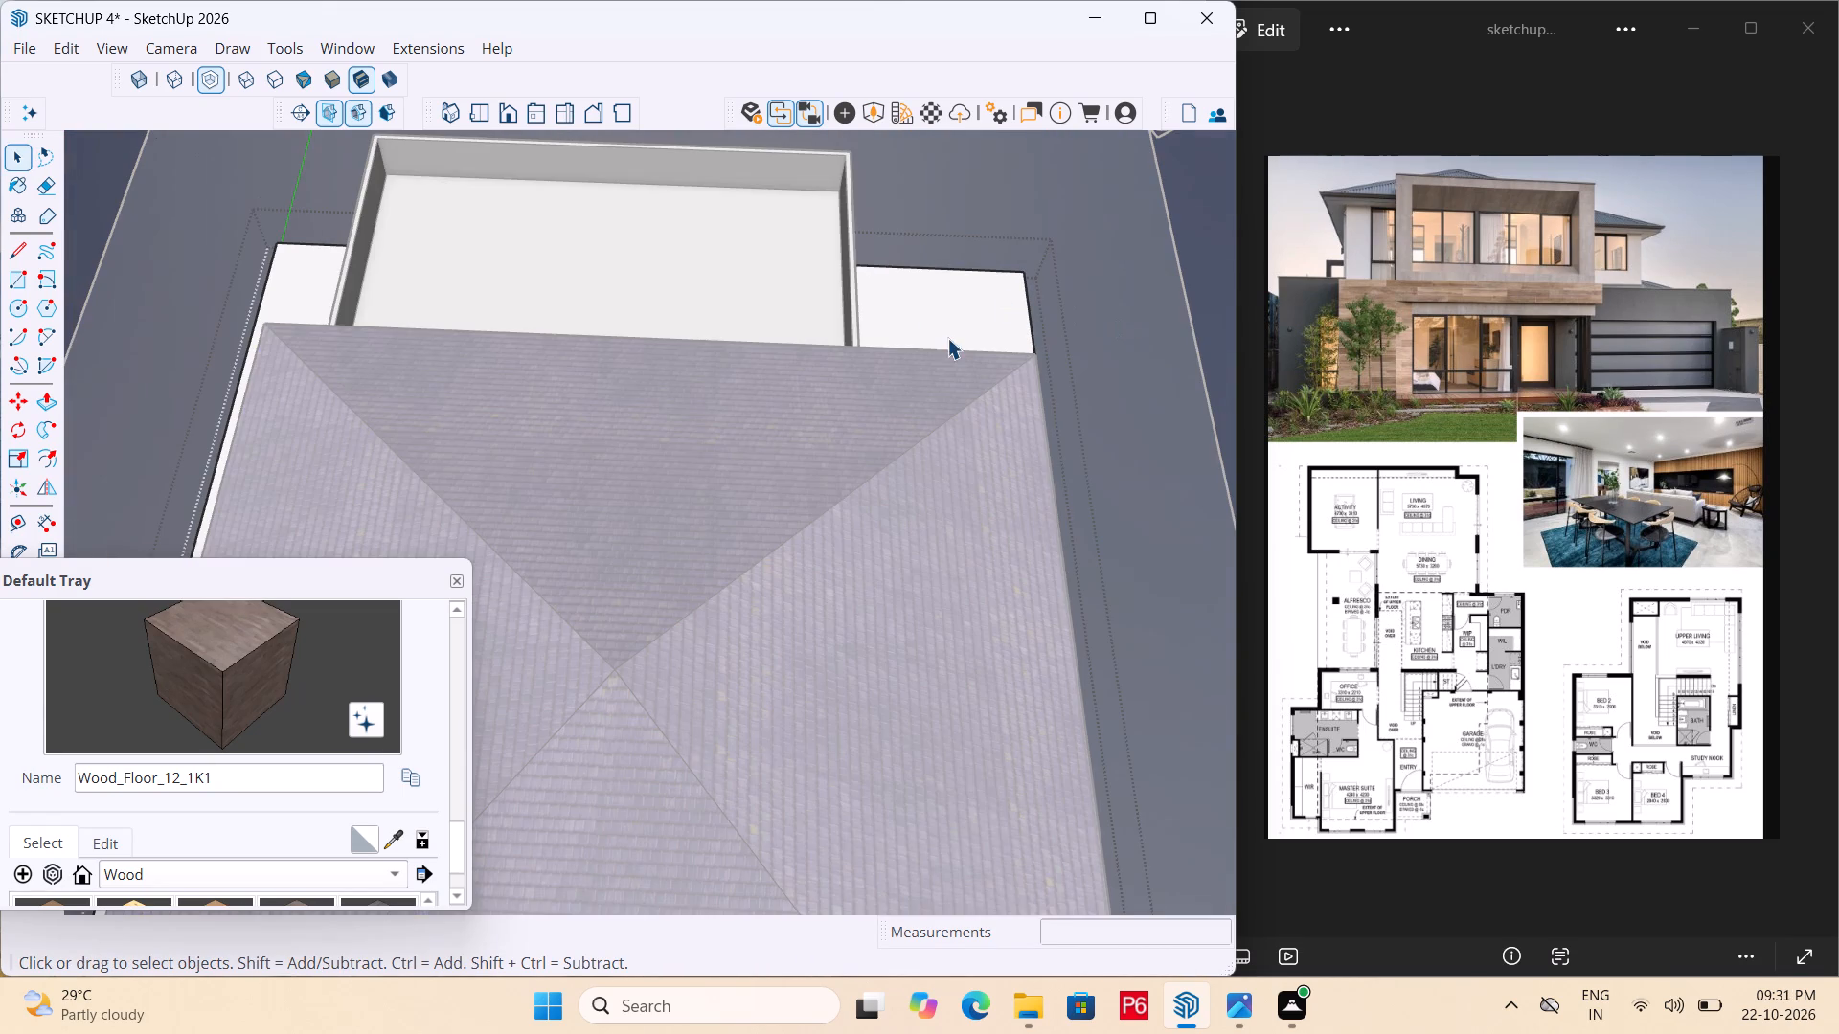
{"action": "double_click", "coordinate": [1085, 264]}
{"action": "middle_click_drag", "start_coordinate": [1100, 371], "coordinate": [892, 197]}
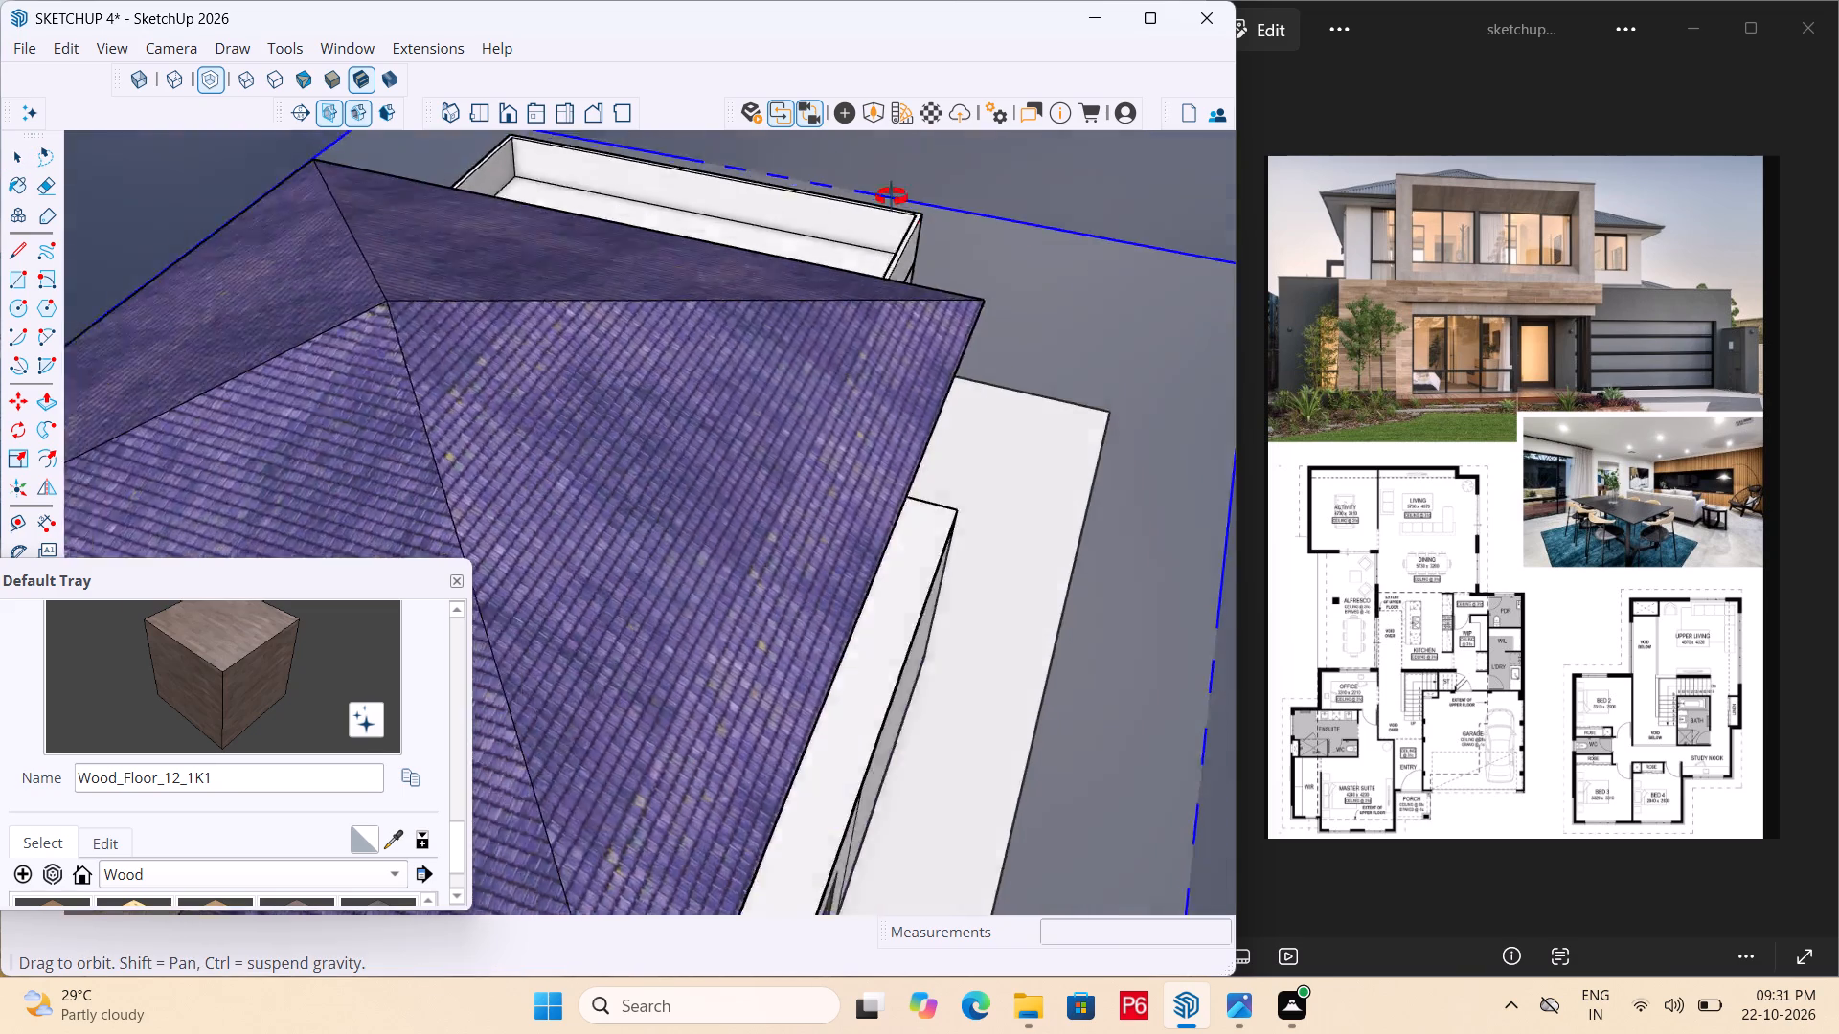
{"action": "middle_click_drag", "start_coordinate": [892, 197], "coordinate": [700, 85]}
{"action": "double_click", "coordinate": [1161, 349]}
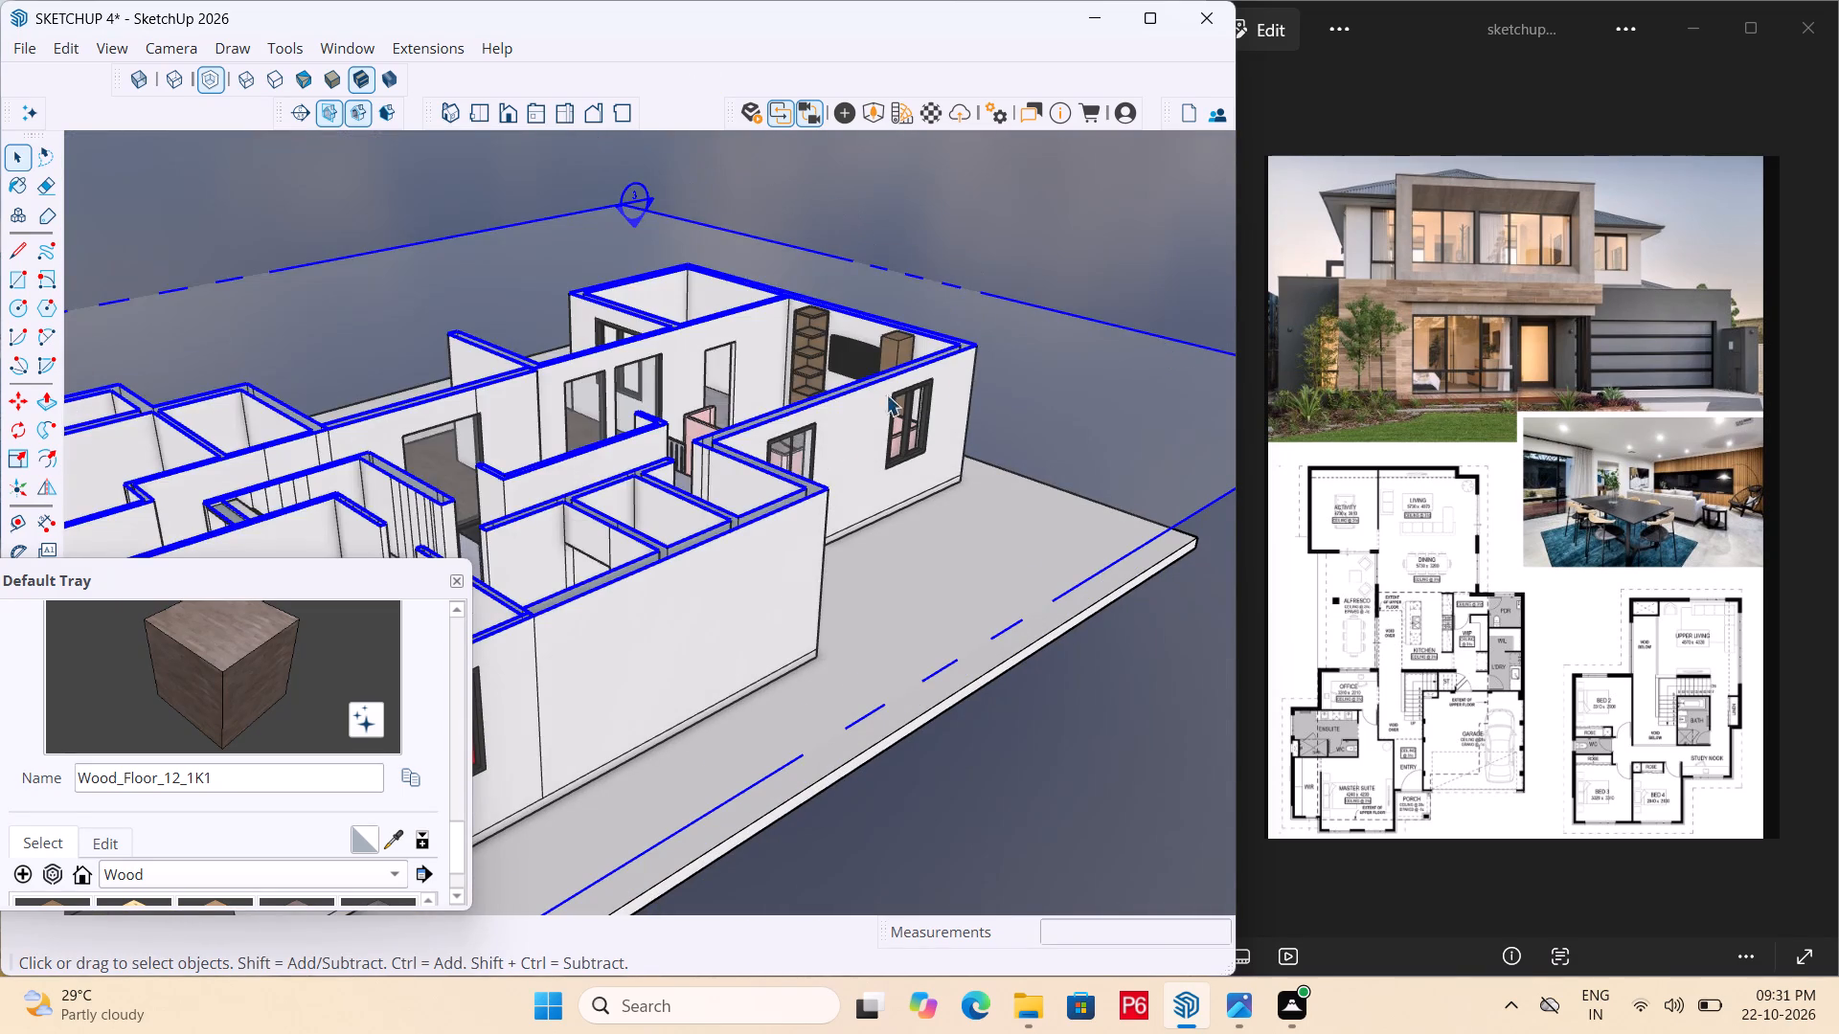
{"action": "scroll", "coordinate": [832, 440], "scroll_direction": "down", "scroll_amount": 1}
{"action": "middle_click_drag", "start_coordinate": [832, 442], "coordinate": [1203, 634]}
Save the house model.
{"action": "key", "text": "ctrl+s"}
{"action": "key", "text": "ctrl+s"}
{"action": "key", "text": "ctrl+s"}
{"action": "key", "text": "ctrl+s"}
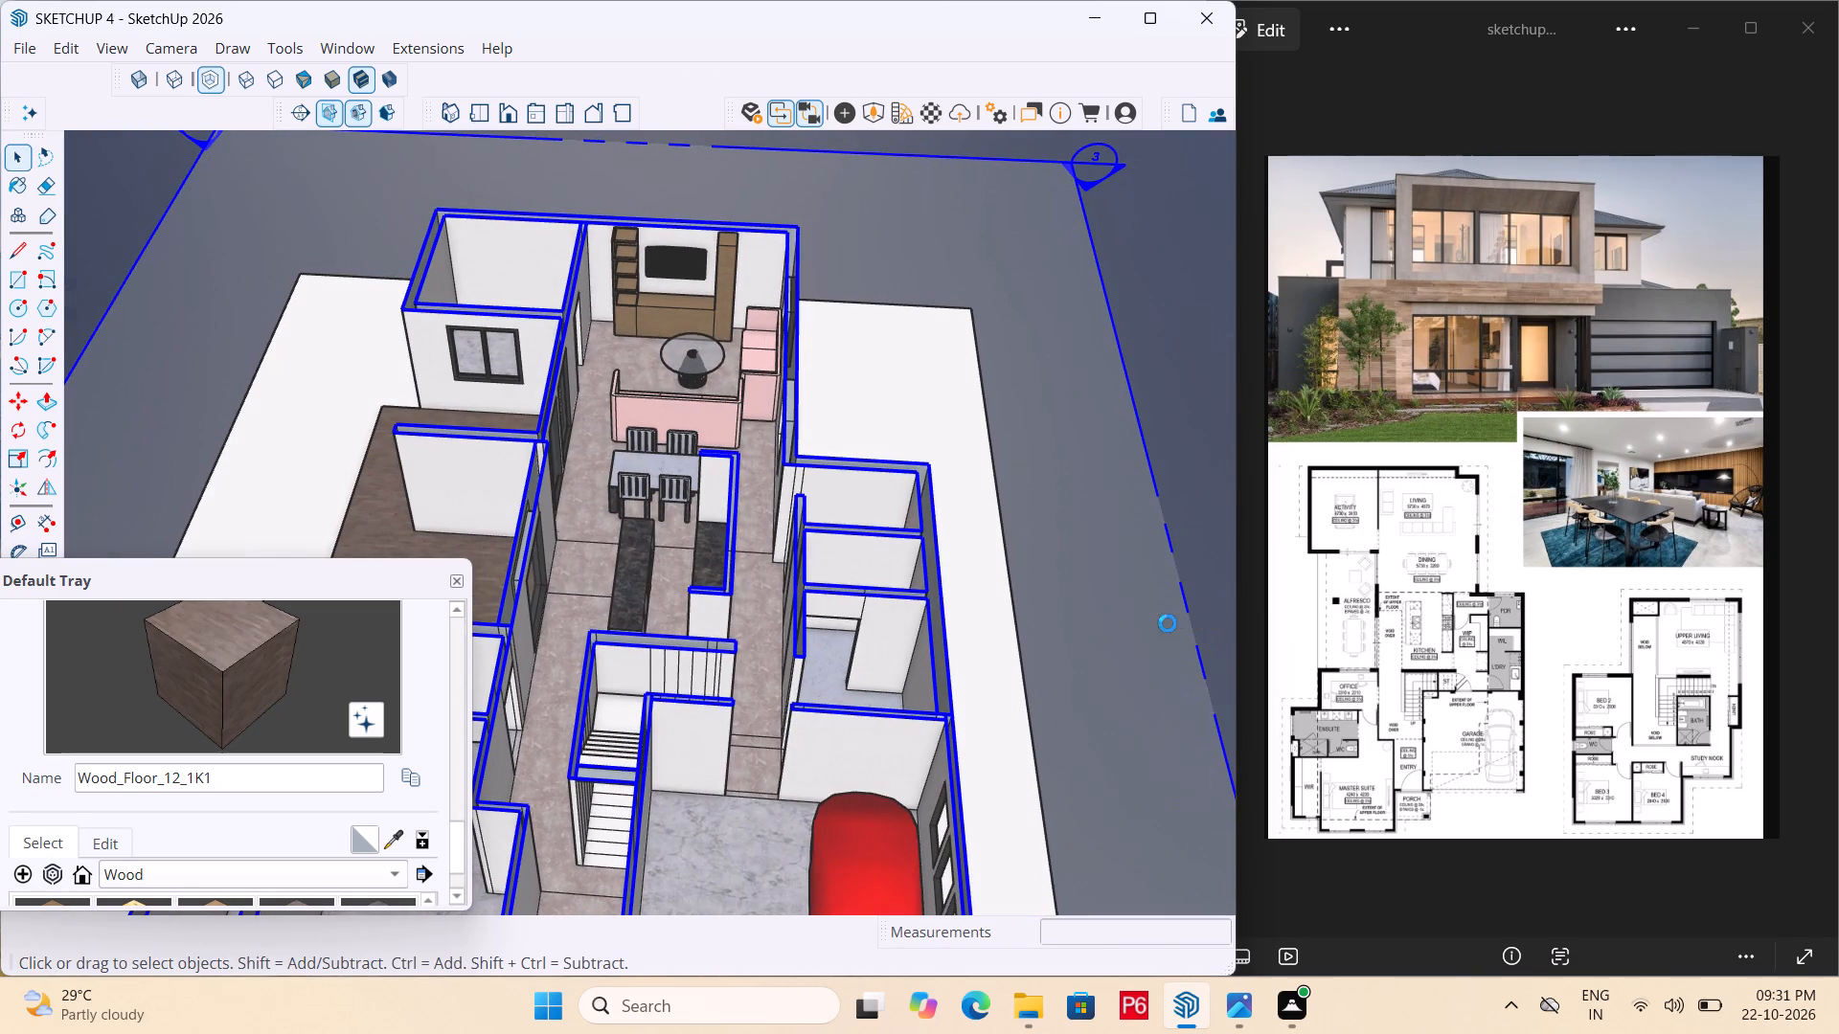
{"action": "key", "text": "ctrl+s"}
{"action": "key", "text": "ctrl+s"}
Examine the kitchen, dining and living areas up close, checking their furniture and marble floor.
{"action": "middle_click_drag", "start_coordinate": [679, 582], "coordinate": [242, 498]}
{"action": "scroll", "coordinate": [460, 552], "scroll_direction": "up", "scroll_amount": 4}
{"action": "middle_click_drag", "start_coordinate": [606, 568], "coordinate": [924, 740]}
{"action": "scroll", "coordinate": [461, 432], "scroll_direction": "up", "scroll_amount": 2}
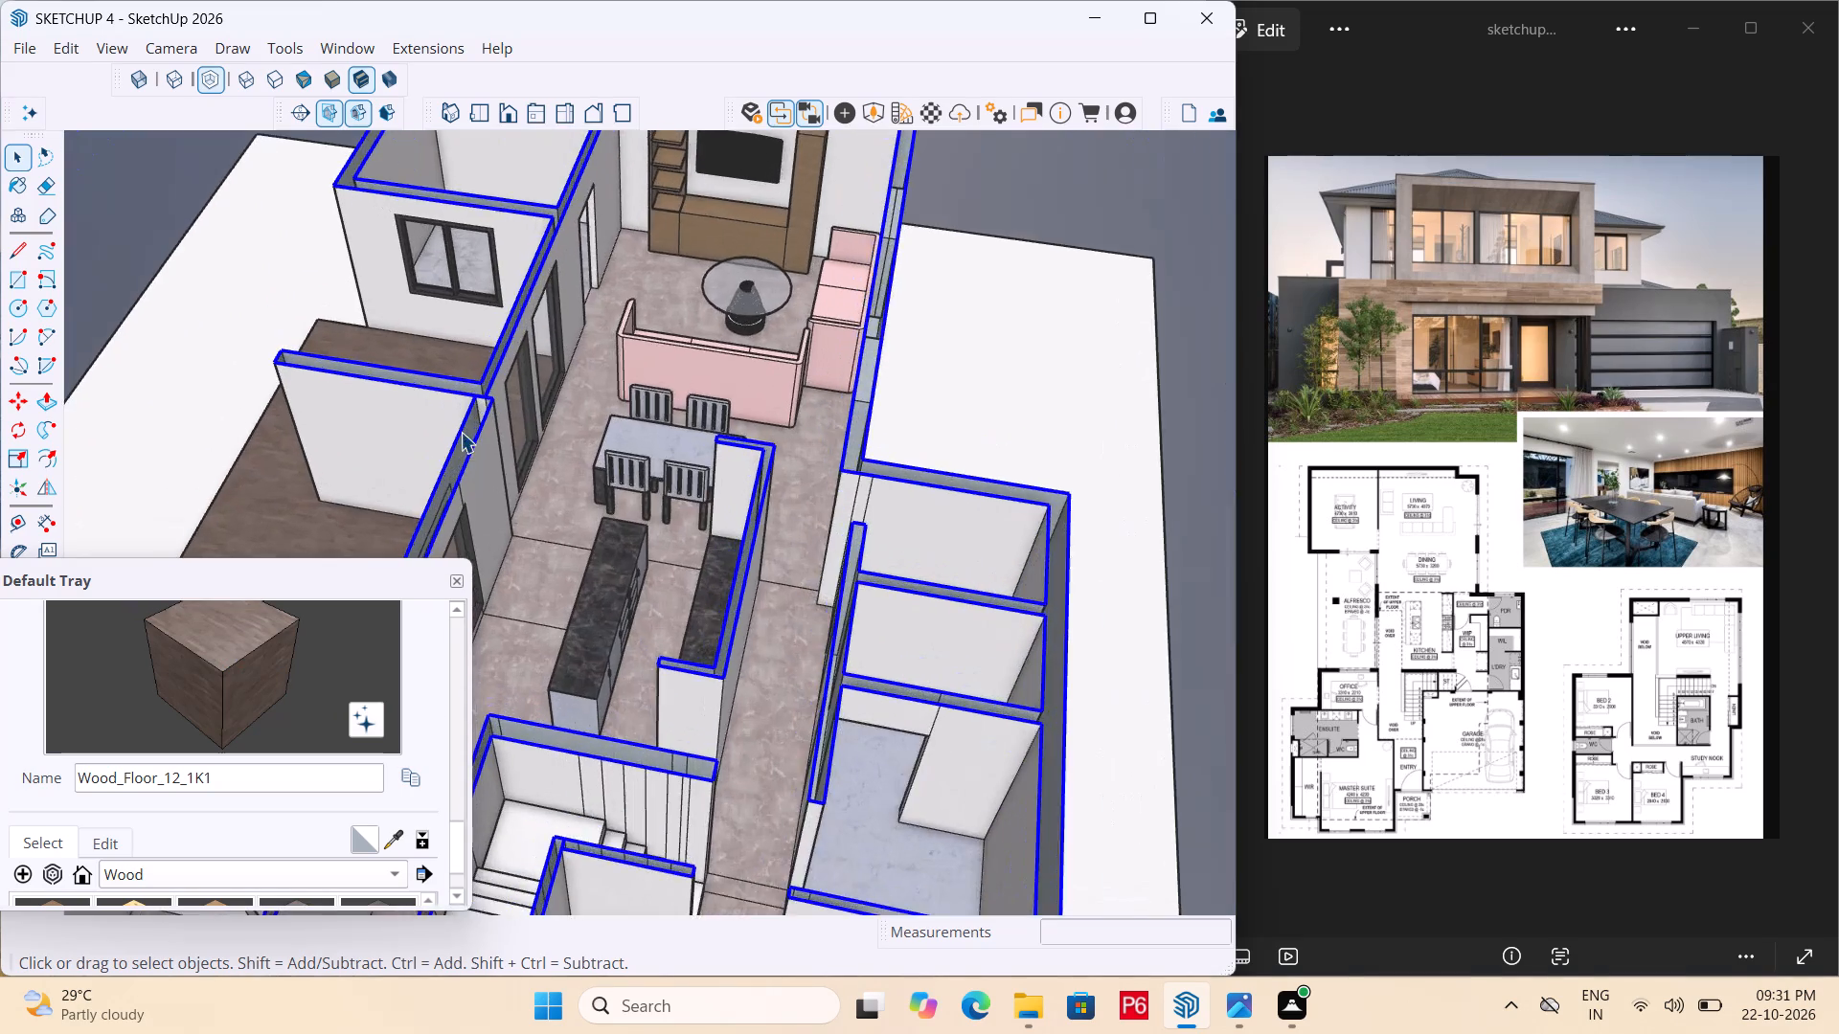
{"action": "scroll", "coordinate": [461, 432], "scroll_direction": "up", "scroll_amount": 6}
{"action": "middle_click_drag", "start_coordinate": [550, 552], "coordinate": [0, 549]}
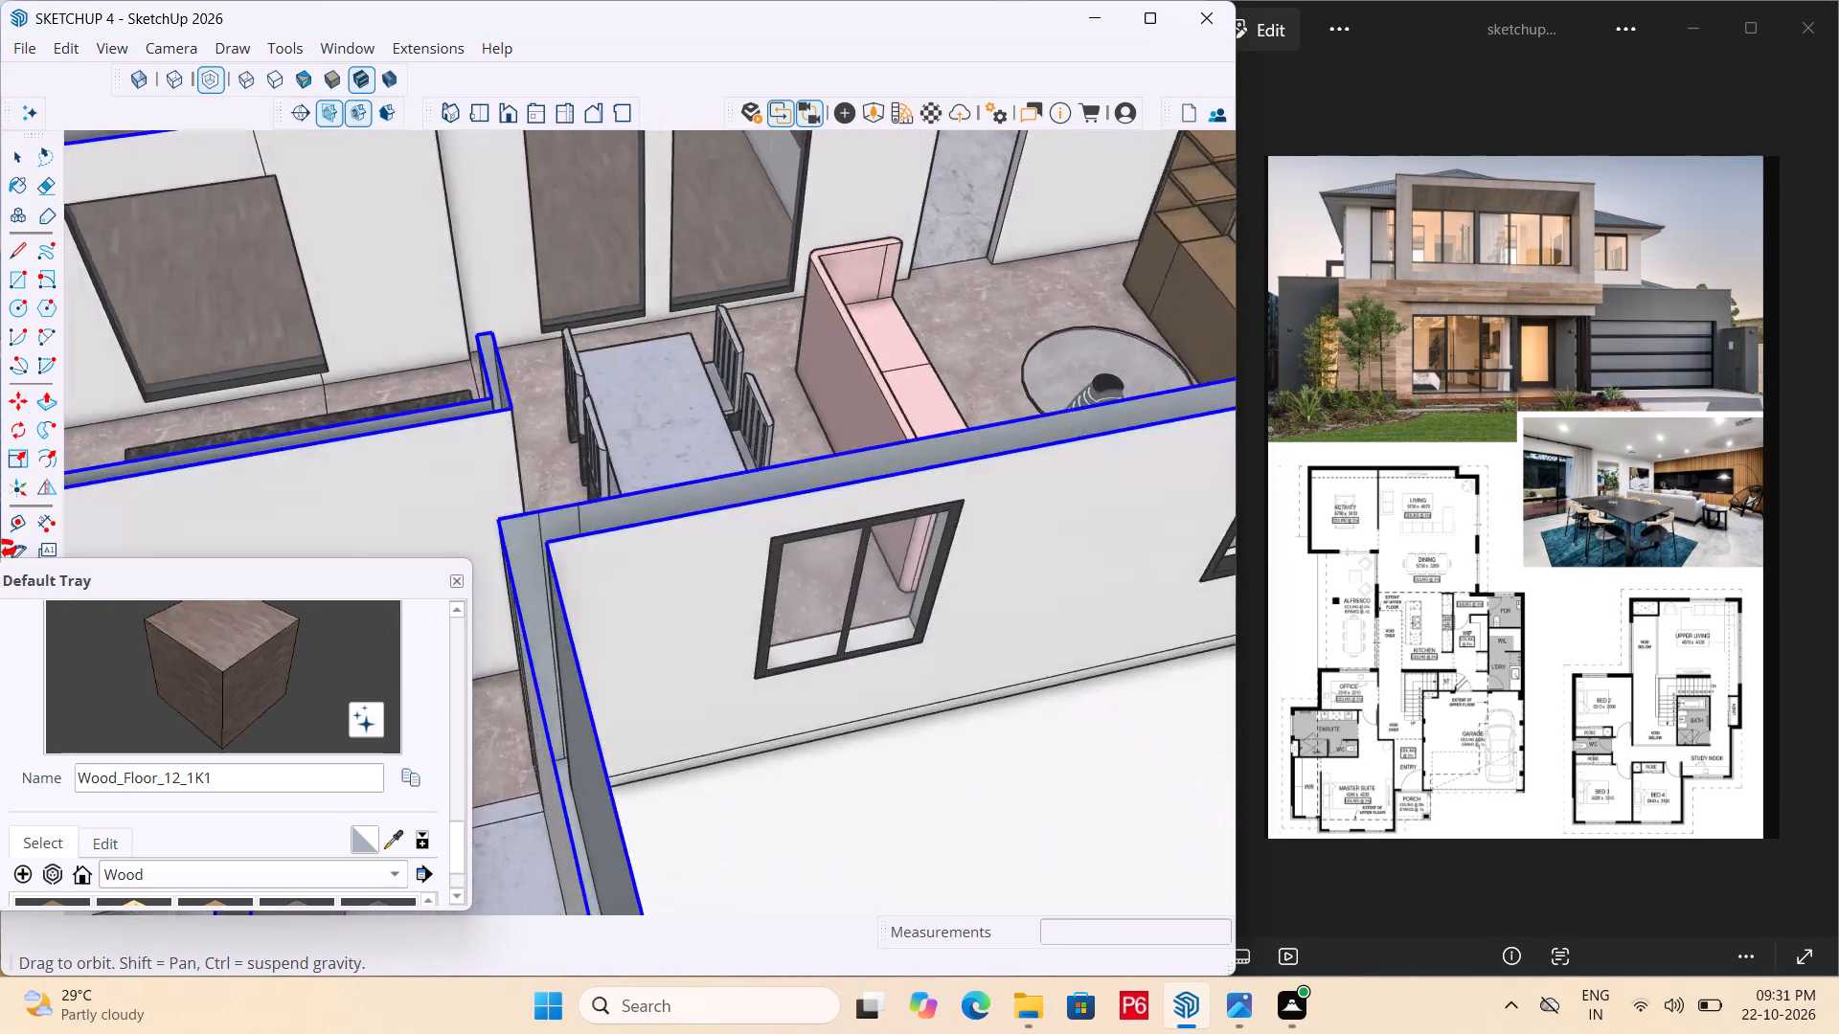
{"action": "middle_click_drag", "start_coordinate": [0, 549], "coordinate": [360, 637]}
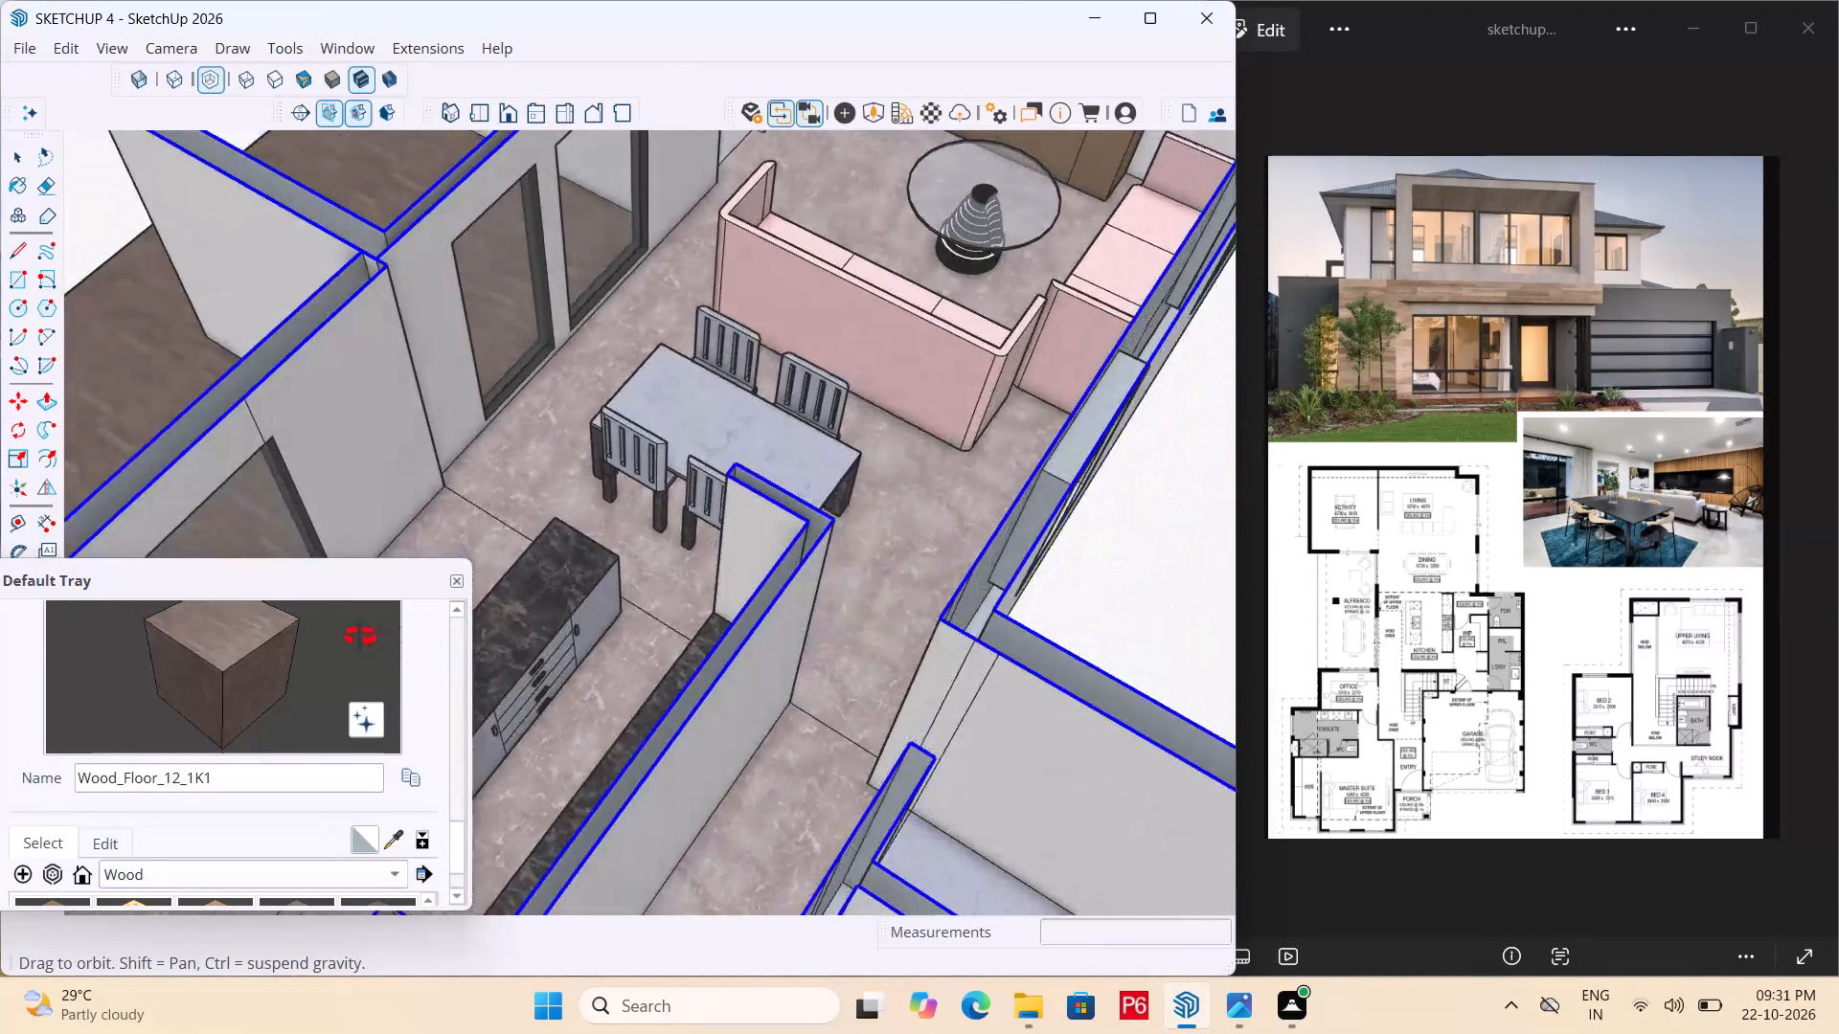
{"action": "middle_click_drag", "start_coordinate": [360, 637], "coordinate": [324, 578]}
{"action": "scroll", "coordinate": [739, 527], "scroll_direction": "up", "scroll_amount": 4}
{"action": "middle_click_drag", "start_coordinate": [836, 492], "coordinate": [325, 539]}
{"action": "scroll", "coordinate": [806, 496], "scroll_direction": "up", "scroll_amount": 1}
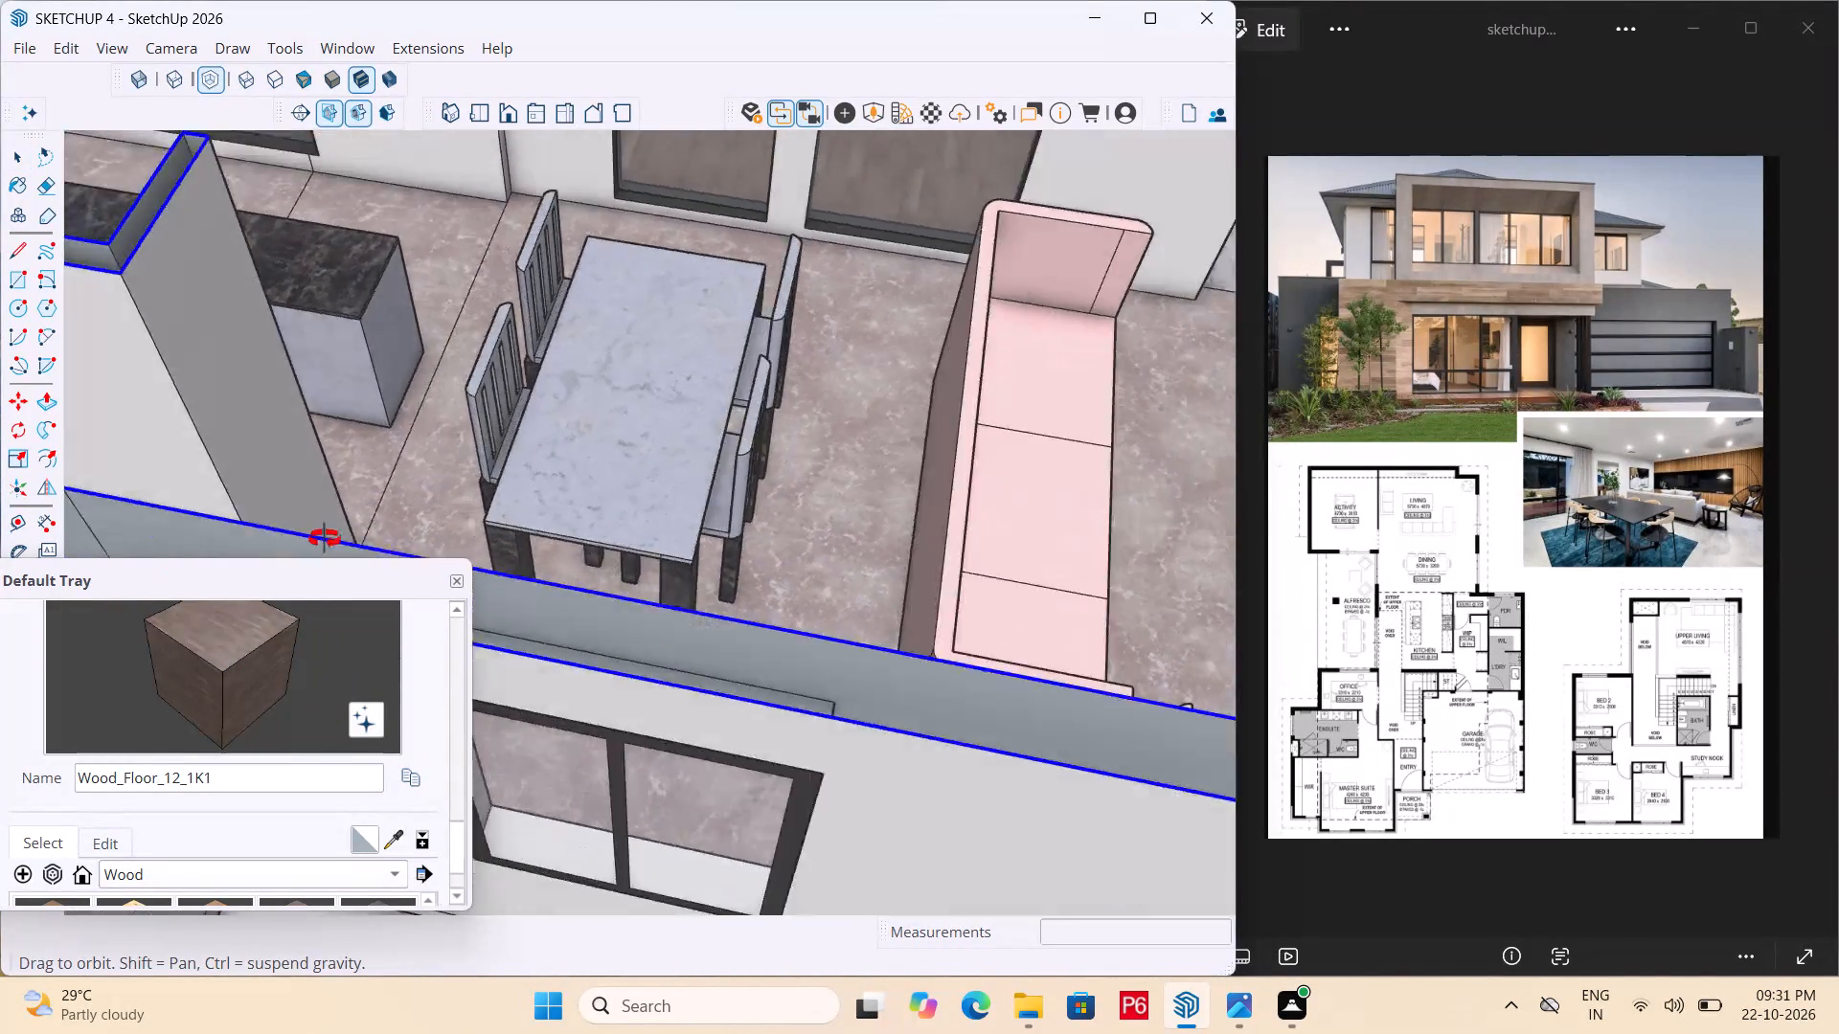
{"action": "middle_click_drag", "start_coordinate": [325, 539], "coordinate": [816, 499]}
{"action": "scroll", "coordinate": [841, 466], "scroll_direction": "down", "scroll_amount": 13}
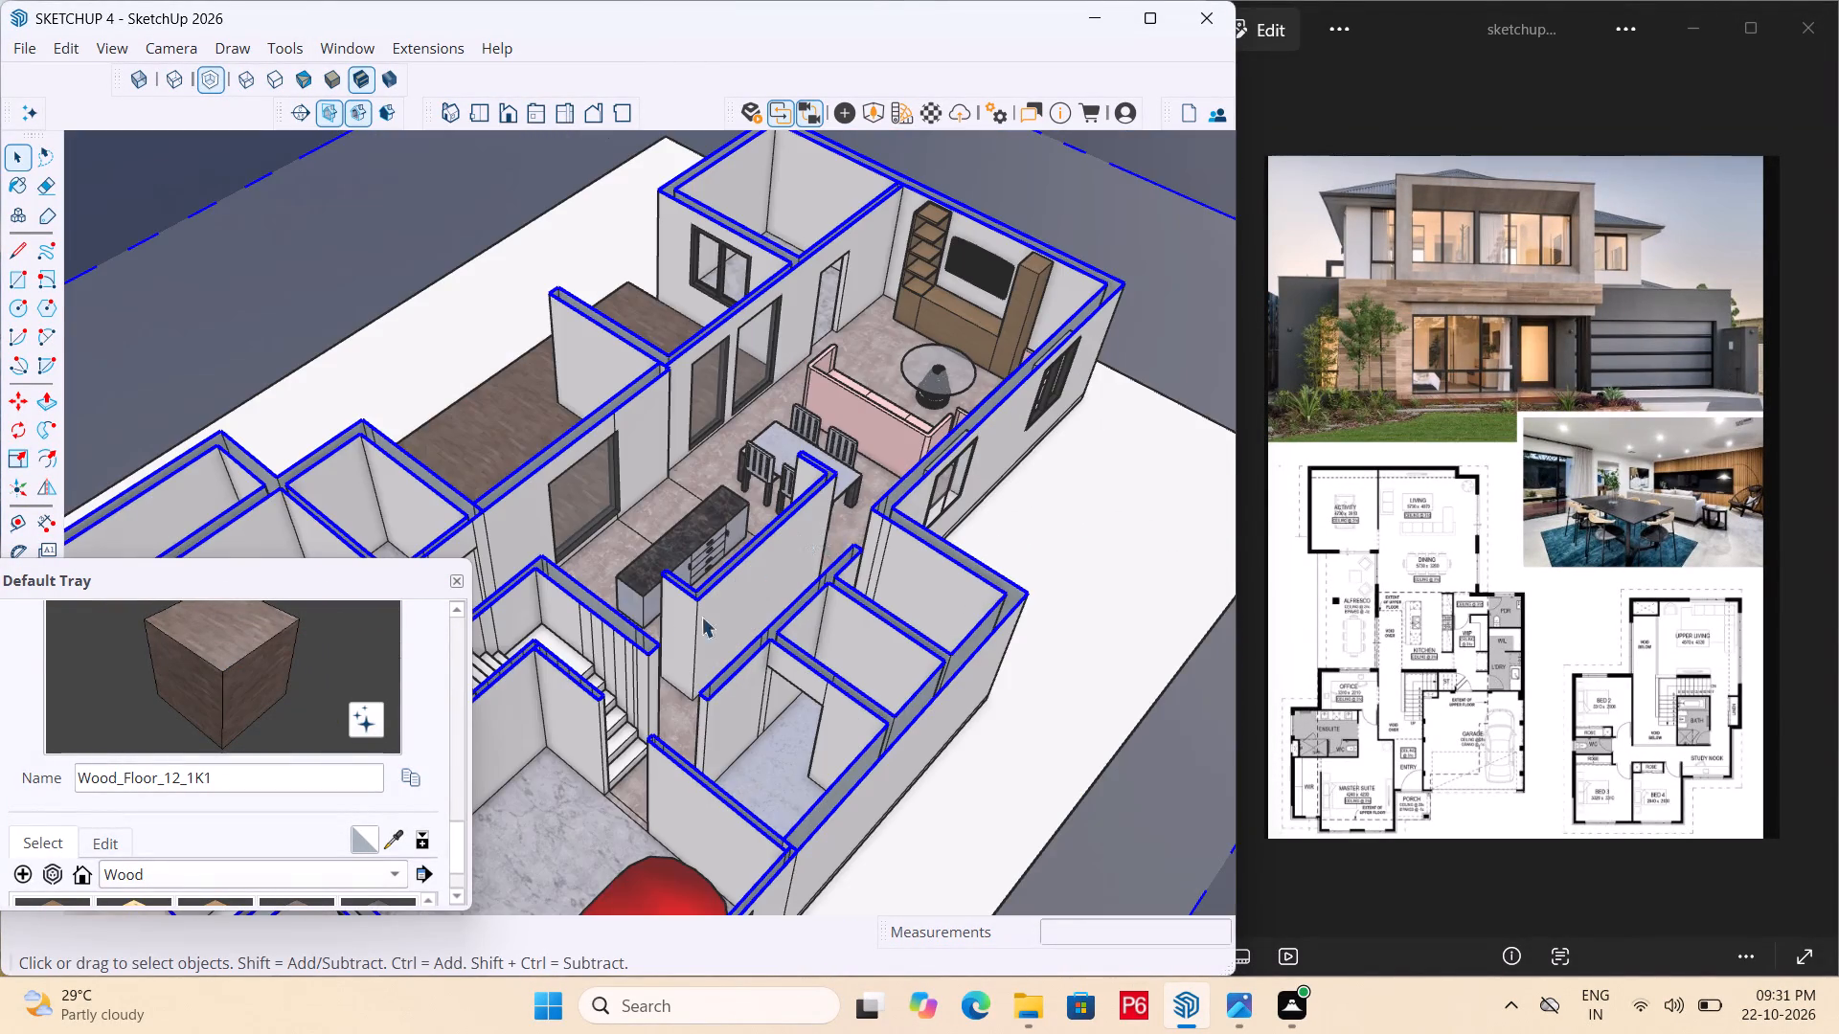
Examine the ground-floor layout around the garage, hallway and staircase, moving in close to the lower stair treads.
{"action": "middle_click_drag", "start_coordinate": [674, 628], "coordinate": [978, 580]}
{"action": "middle_click_drag", "start_coordinate": [813, 636], "coordinate": [642, 668]}
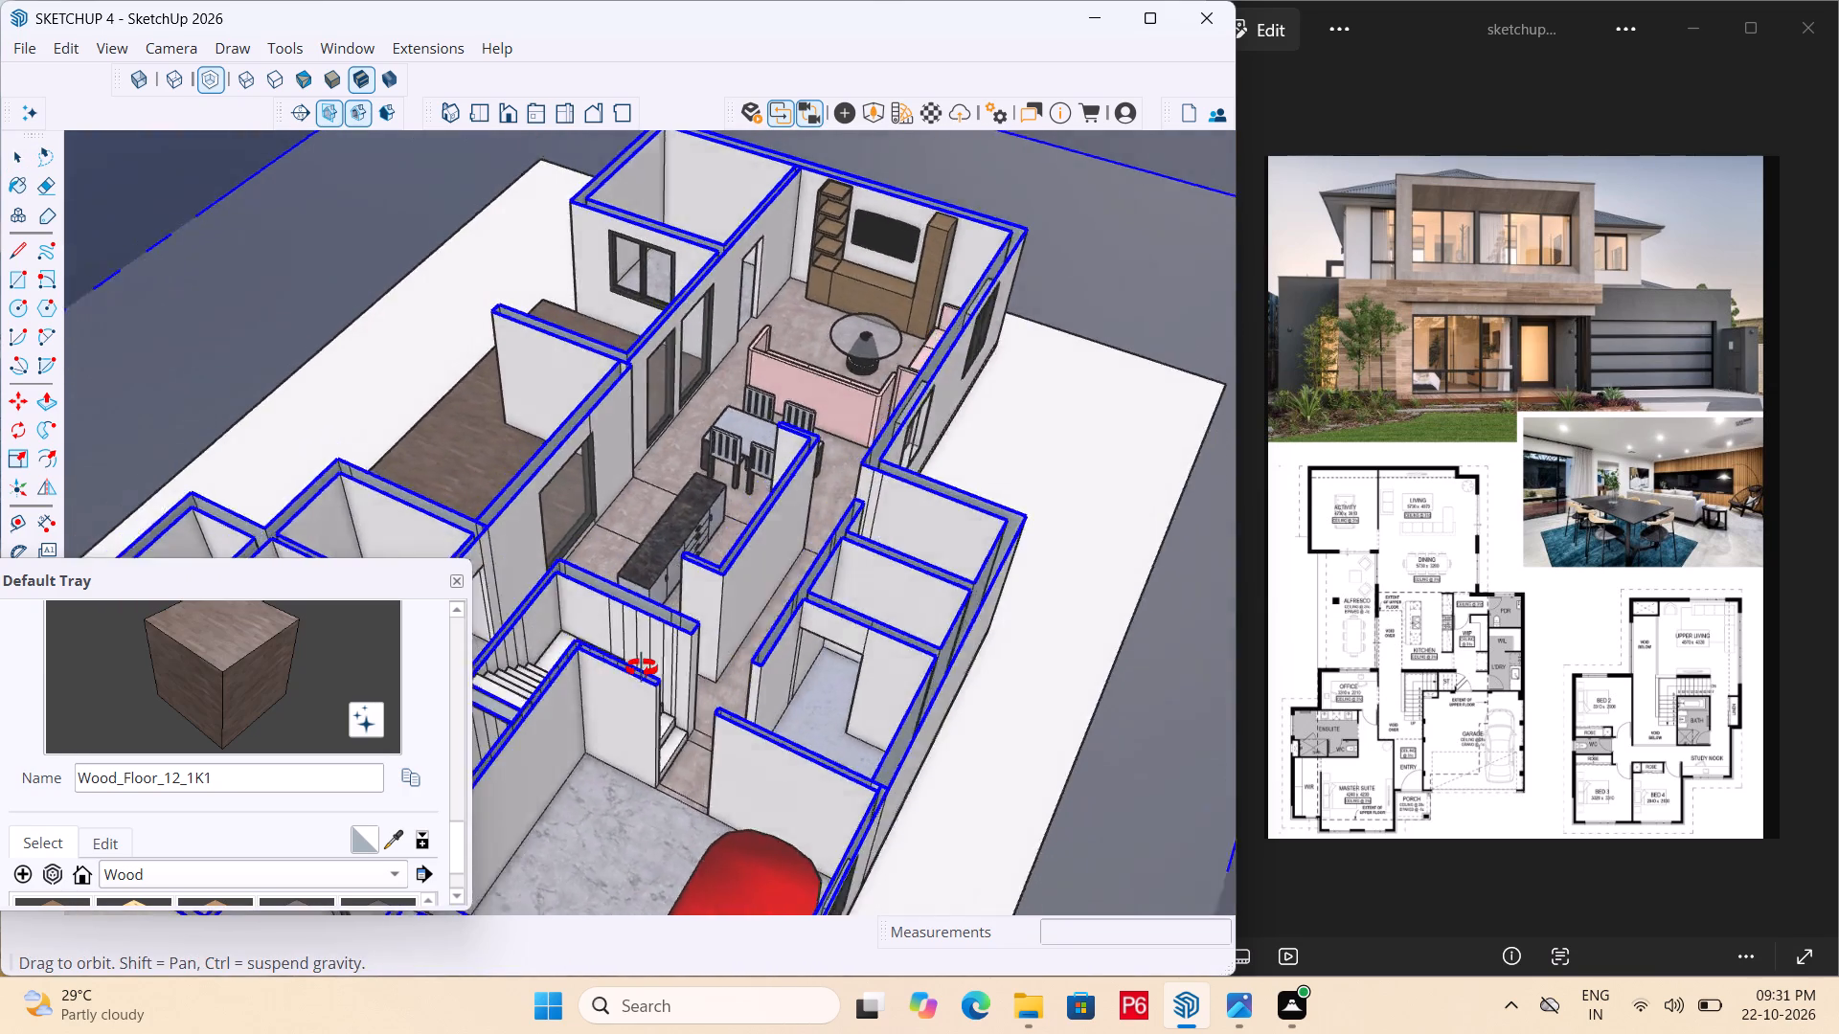
{"action": "middle_click_drag", "start_coordinate": [642, 668], "coordinate": [841, 592]}
{"action": "scroll", "coordinate": [837, 600], "scroll_direction": "up", "scroll_amount": 2}
{"action": "middle_click_drag", "start_coordinate": [781, 639], "coordinate": [428, 676]}
{"action": "scroll", "coordinate": [428, 678], "scroll_direction": "up", "scroll_amount": 4}
{"action": "scroll", "coordinate": [1041, 484], "scroll_direction": "down", "scroll_amount": 6}
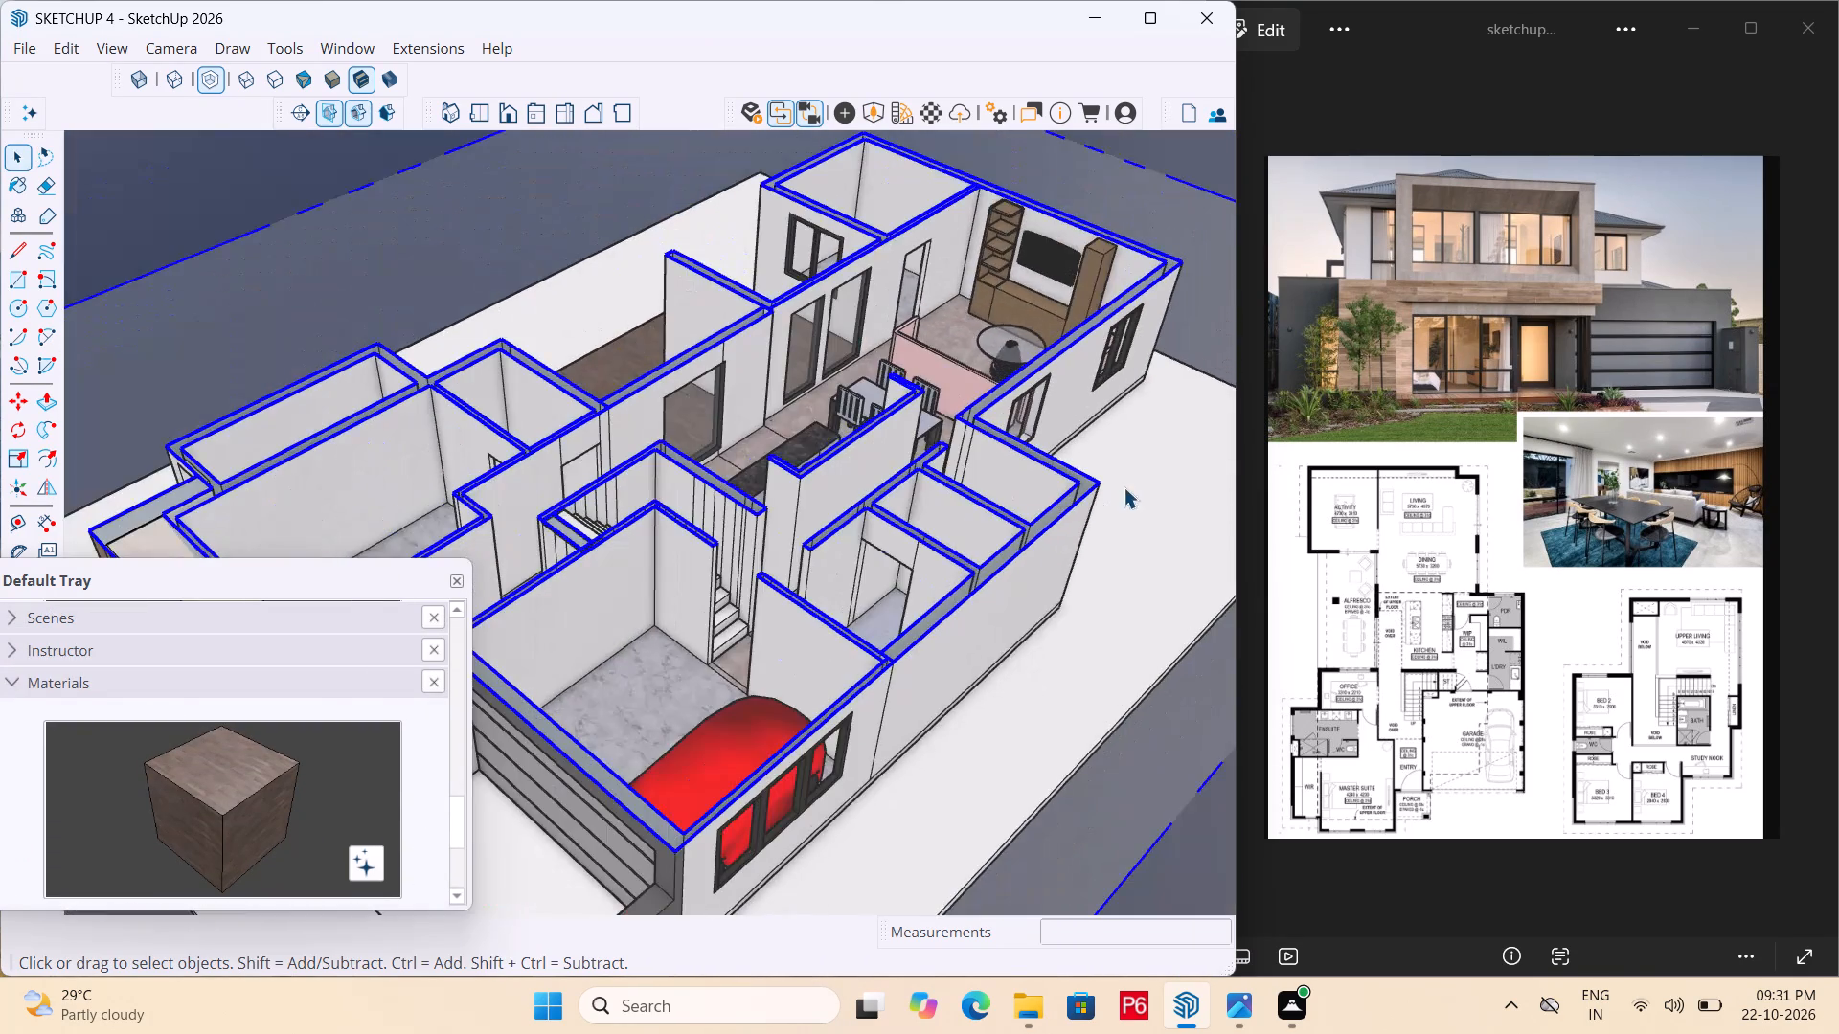
{"action": "scroll", "coordinate": [683, 648], "scroll_direction": "up", "scroll_amount": 5}
{"action": "scroll", "coordinate": [778, 609], "scroll_direction": "up", "scroll_amount": 5}
{"action": "middle_click_drag", "start_coordinate": [797, 612], "coordinate": [677, 692]}
{"action": "scroll", "coordinate": [677, 692], "scroll_direction": "up", "scroll_amount": 1}
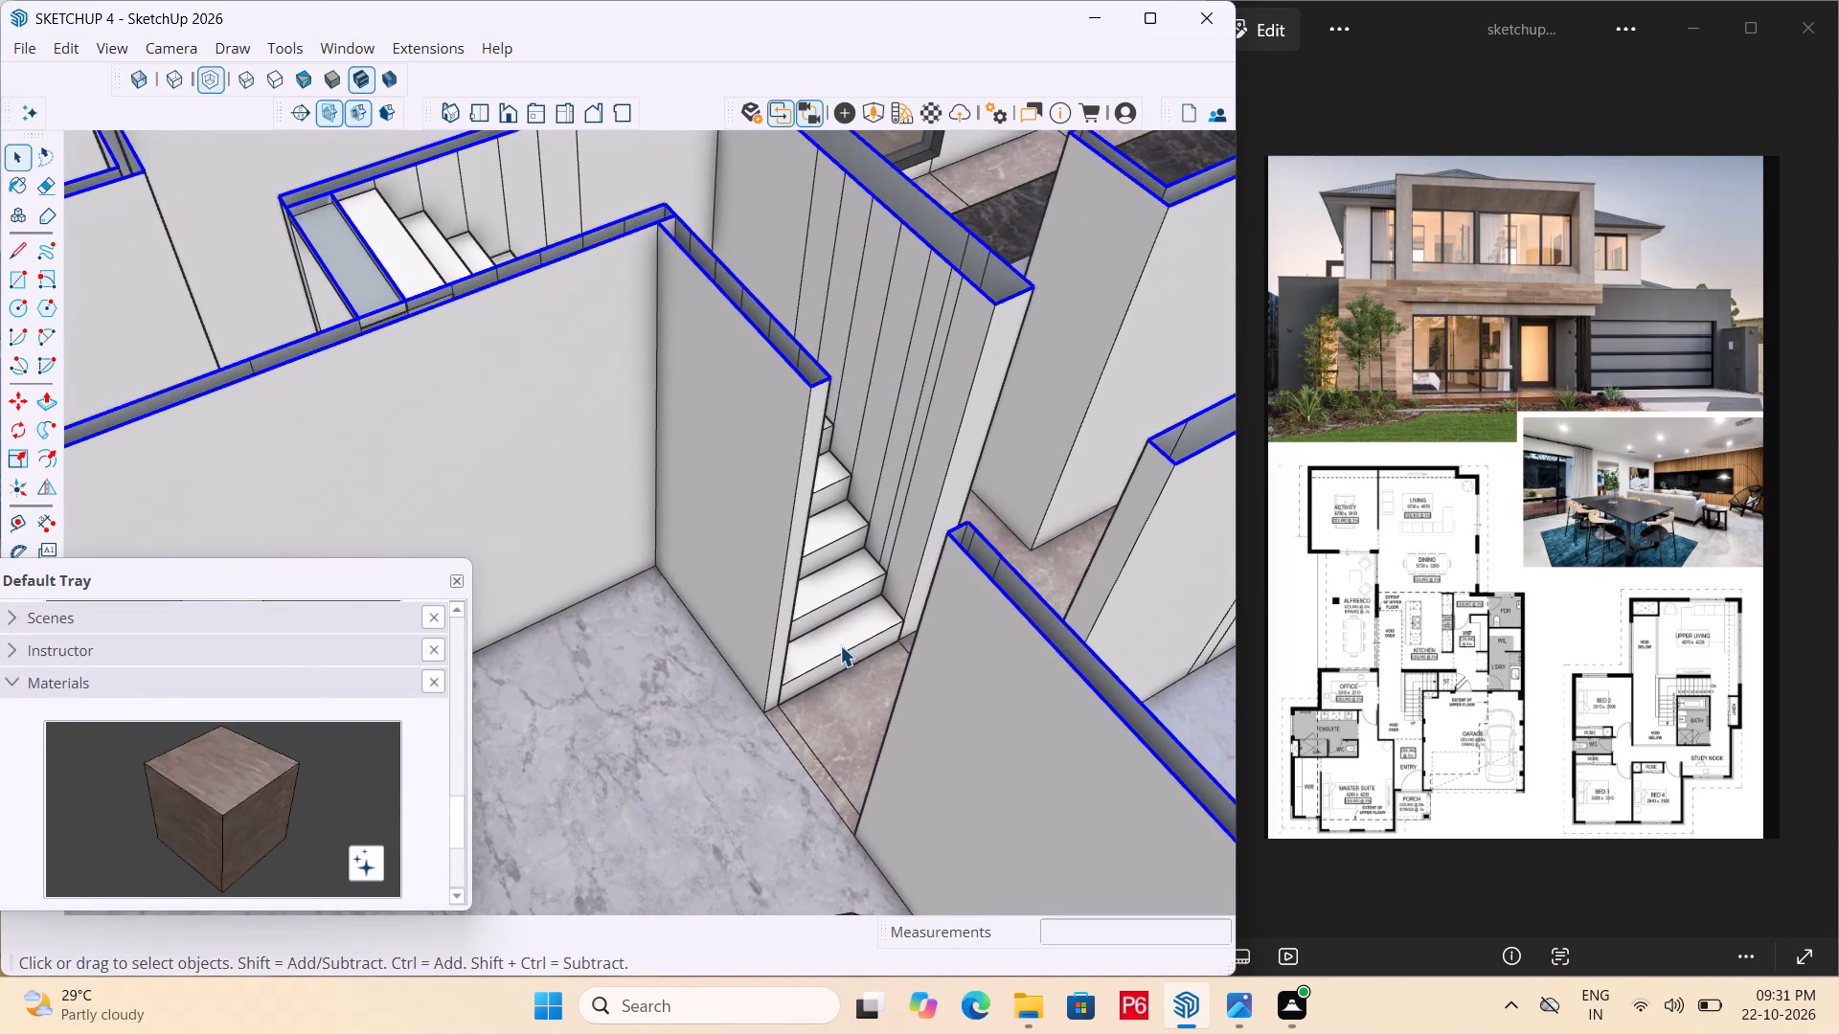
Paint the staircase with the Wood_Floor_12_1K1 material from the Wood collection.
{"action": "left_click", "coordinate": [840, 645]}
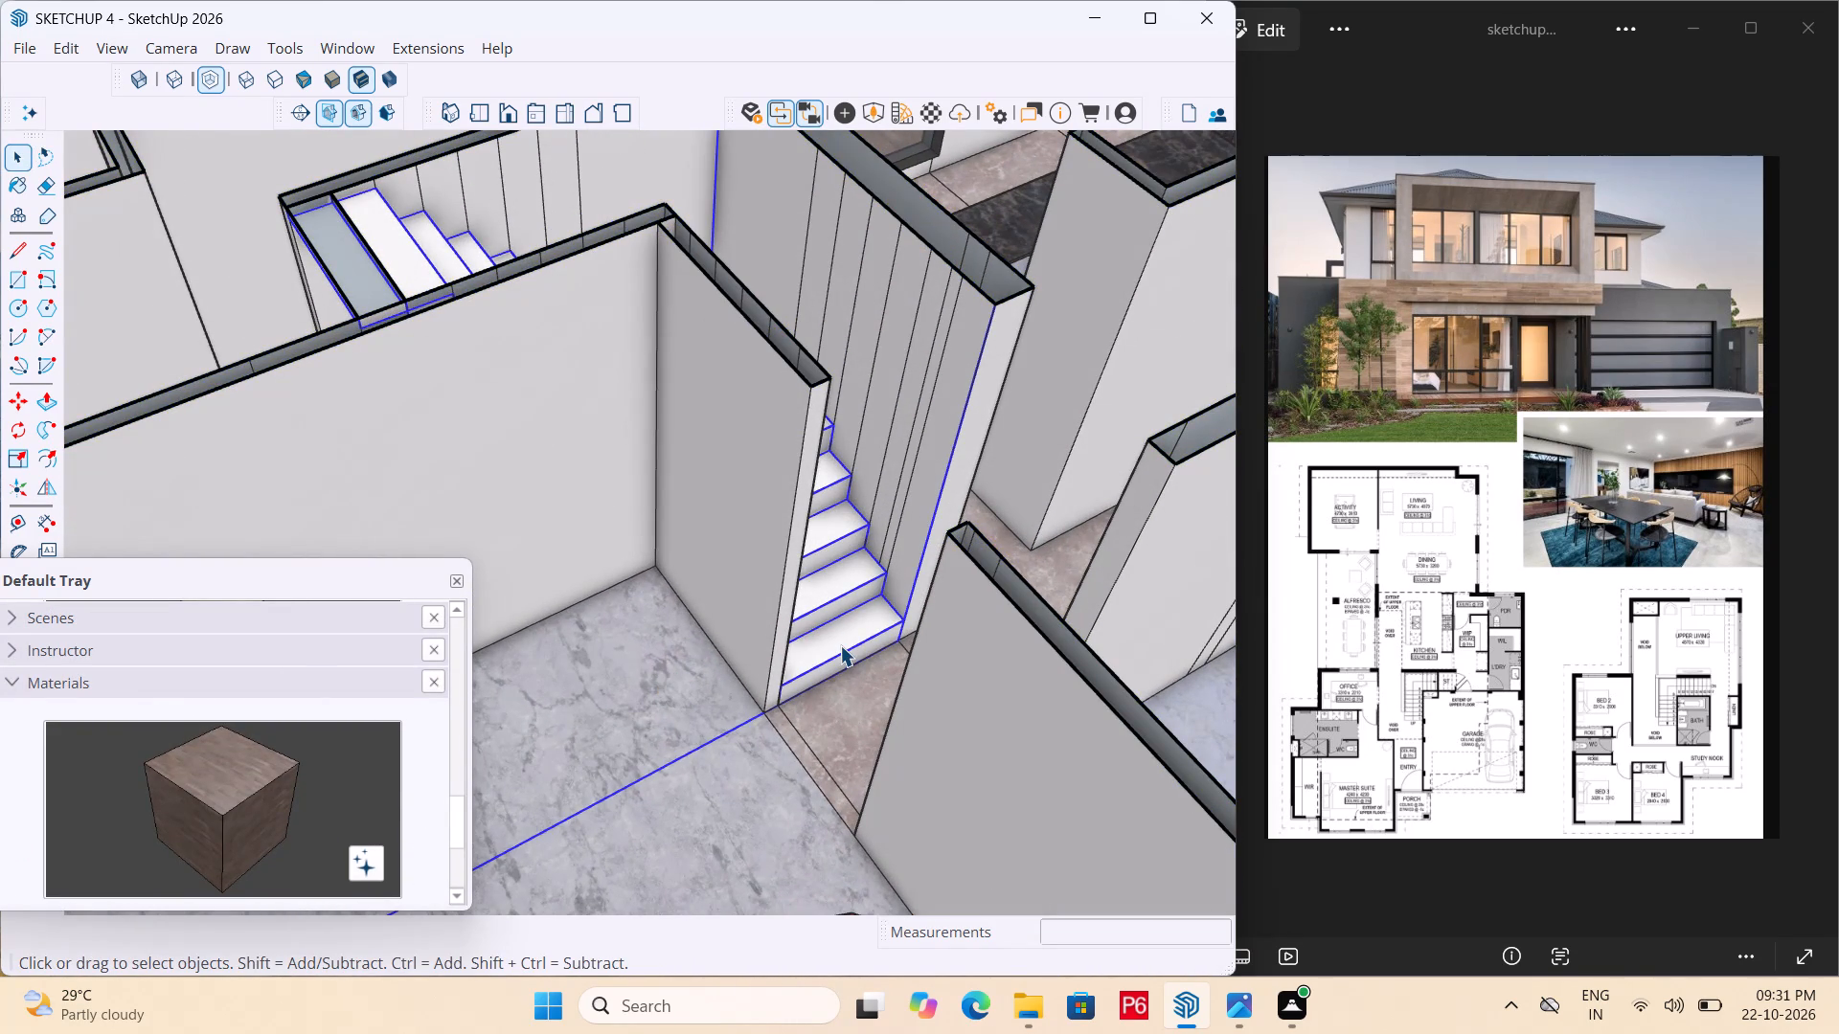
{"action": "scroll", "coordinate": [322, 778], "scroll_direction": "down", "scroll_amount": 1}
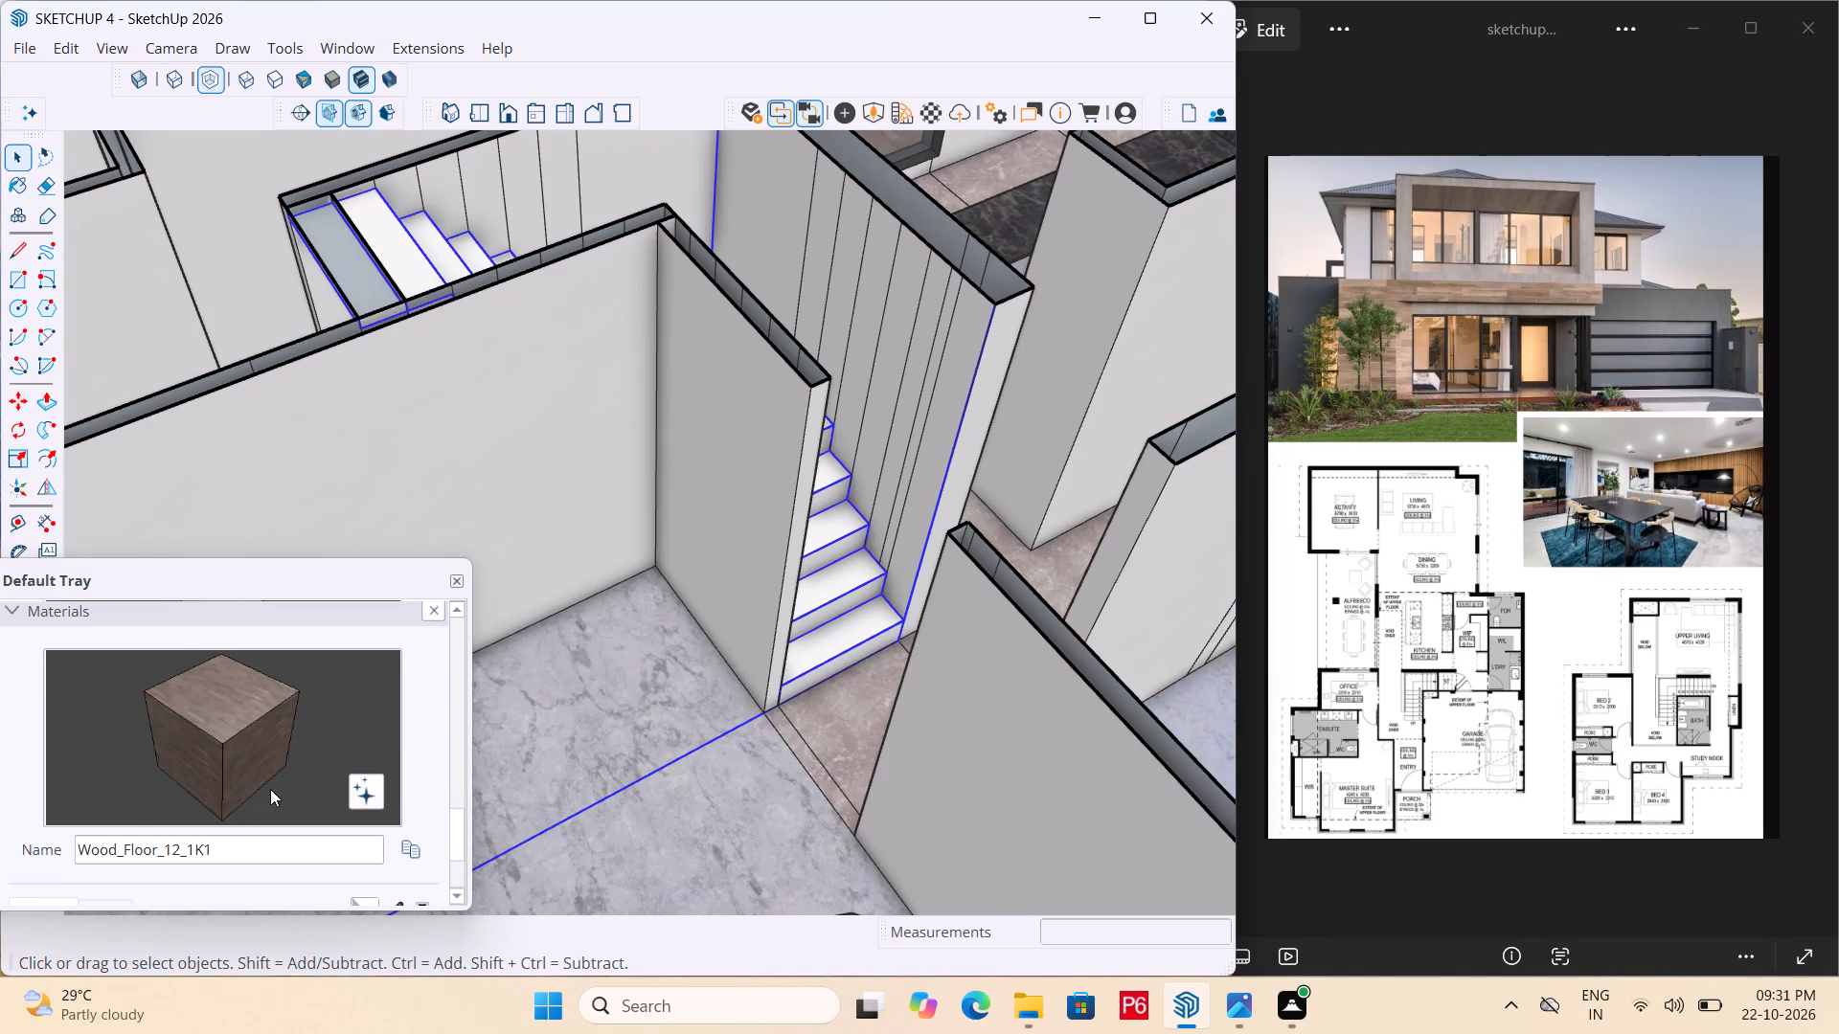
{"action": "scroll", "coordinate": [270, 789], "scroll_direction": "down", "scroll_amount": 4}
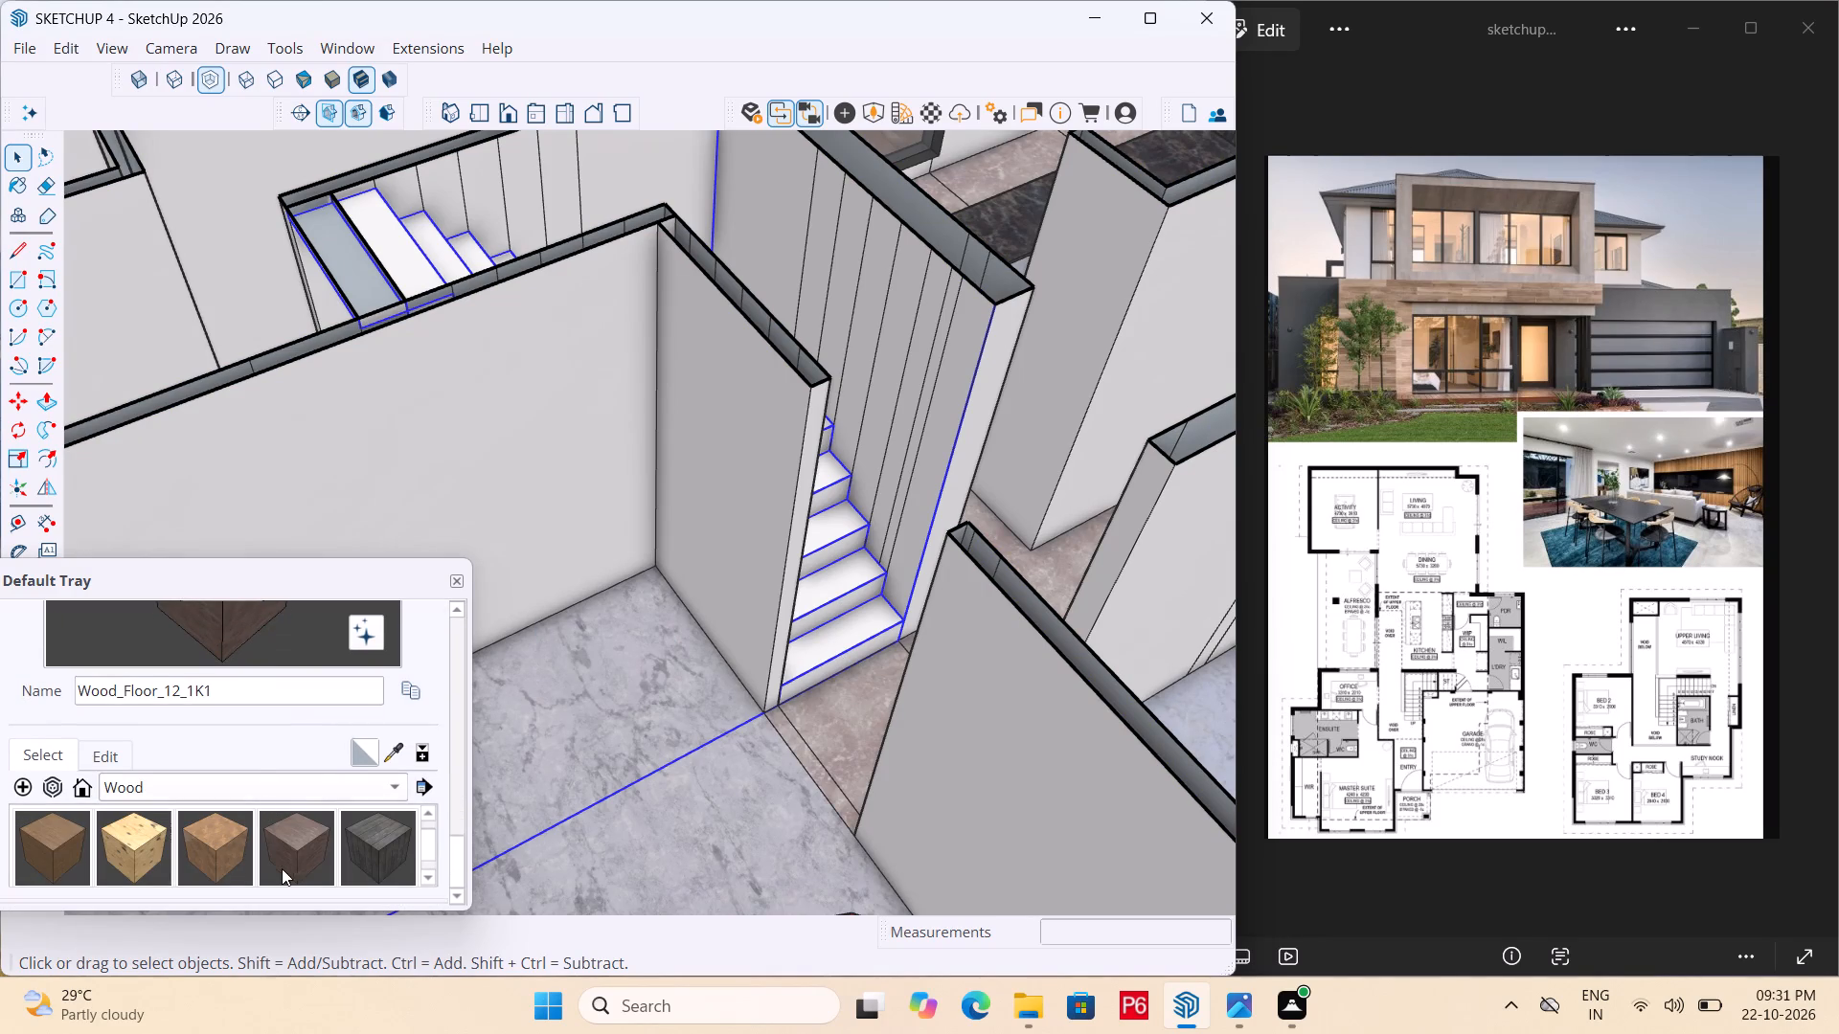
{"action": "left_click", "coordinate": [288, 862]}
{"action": "left_click", "coordinate": [827, 666]}
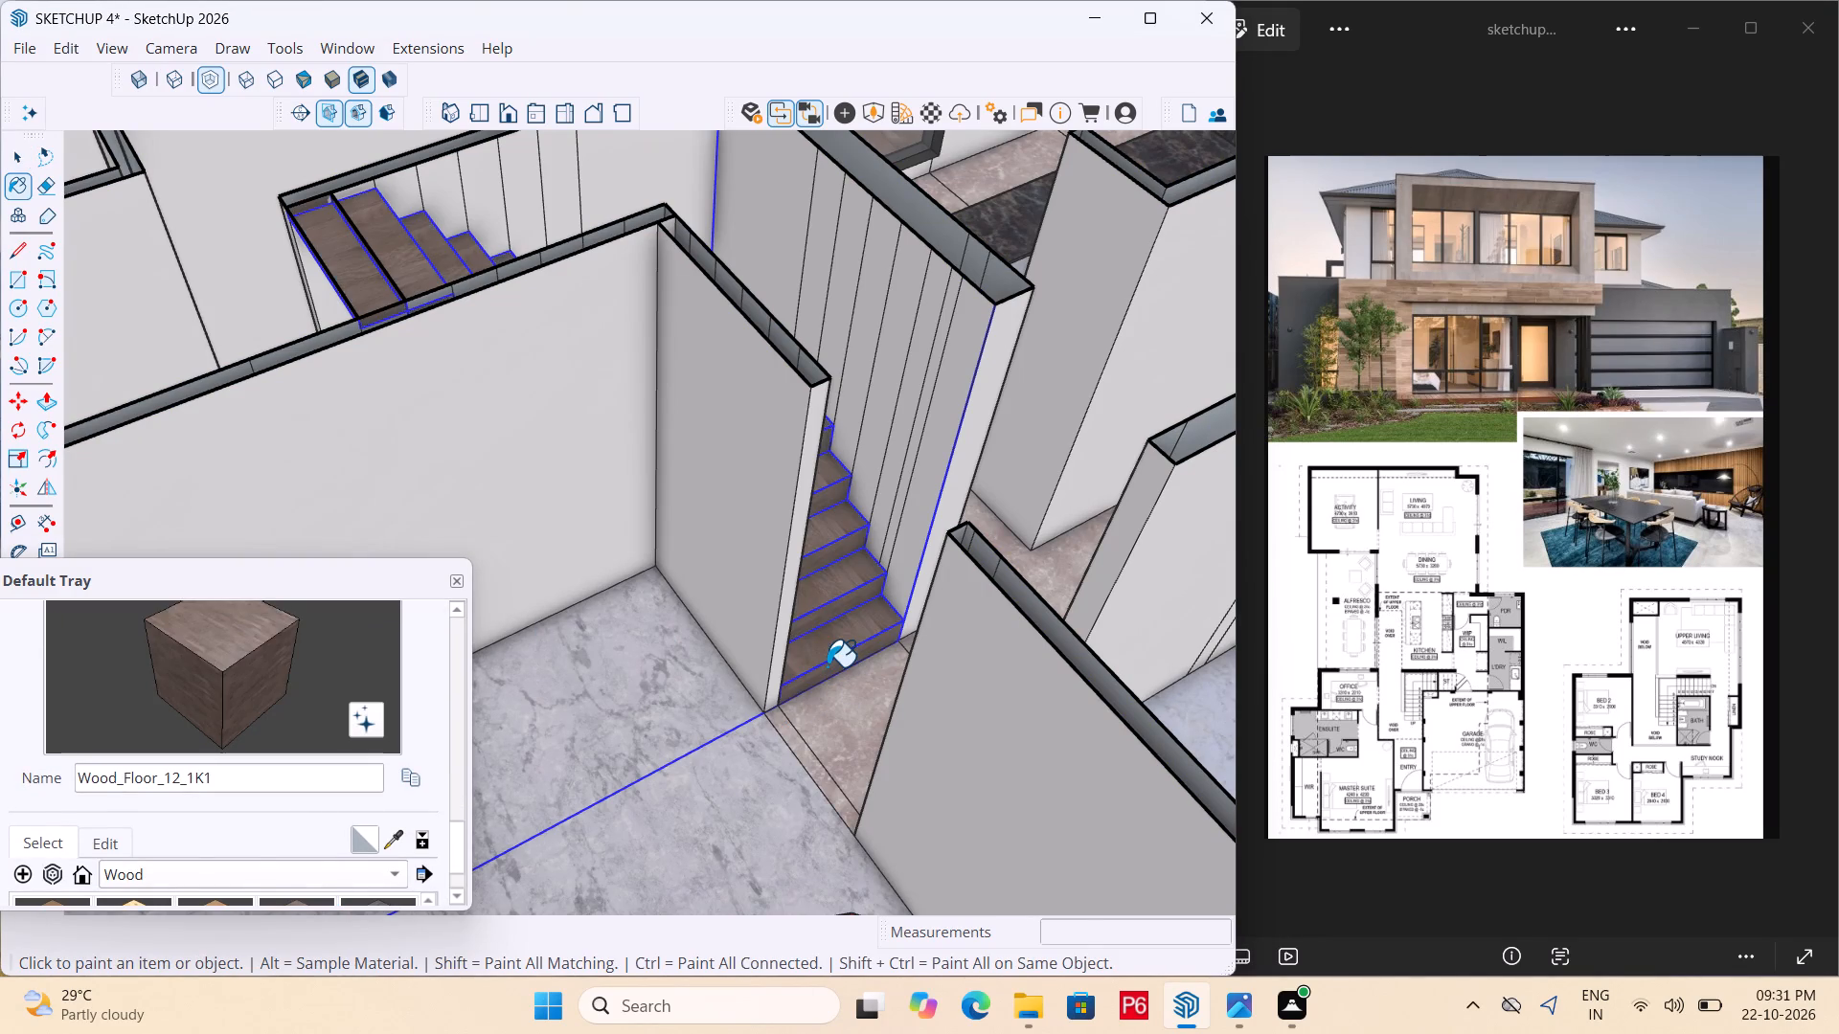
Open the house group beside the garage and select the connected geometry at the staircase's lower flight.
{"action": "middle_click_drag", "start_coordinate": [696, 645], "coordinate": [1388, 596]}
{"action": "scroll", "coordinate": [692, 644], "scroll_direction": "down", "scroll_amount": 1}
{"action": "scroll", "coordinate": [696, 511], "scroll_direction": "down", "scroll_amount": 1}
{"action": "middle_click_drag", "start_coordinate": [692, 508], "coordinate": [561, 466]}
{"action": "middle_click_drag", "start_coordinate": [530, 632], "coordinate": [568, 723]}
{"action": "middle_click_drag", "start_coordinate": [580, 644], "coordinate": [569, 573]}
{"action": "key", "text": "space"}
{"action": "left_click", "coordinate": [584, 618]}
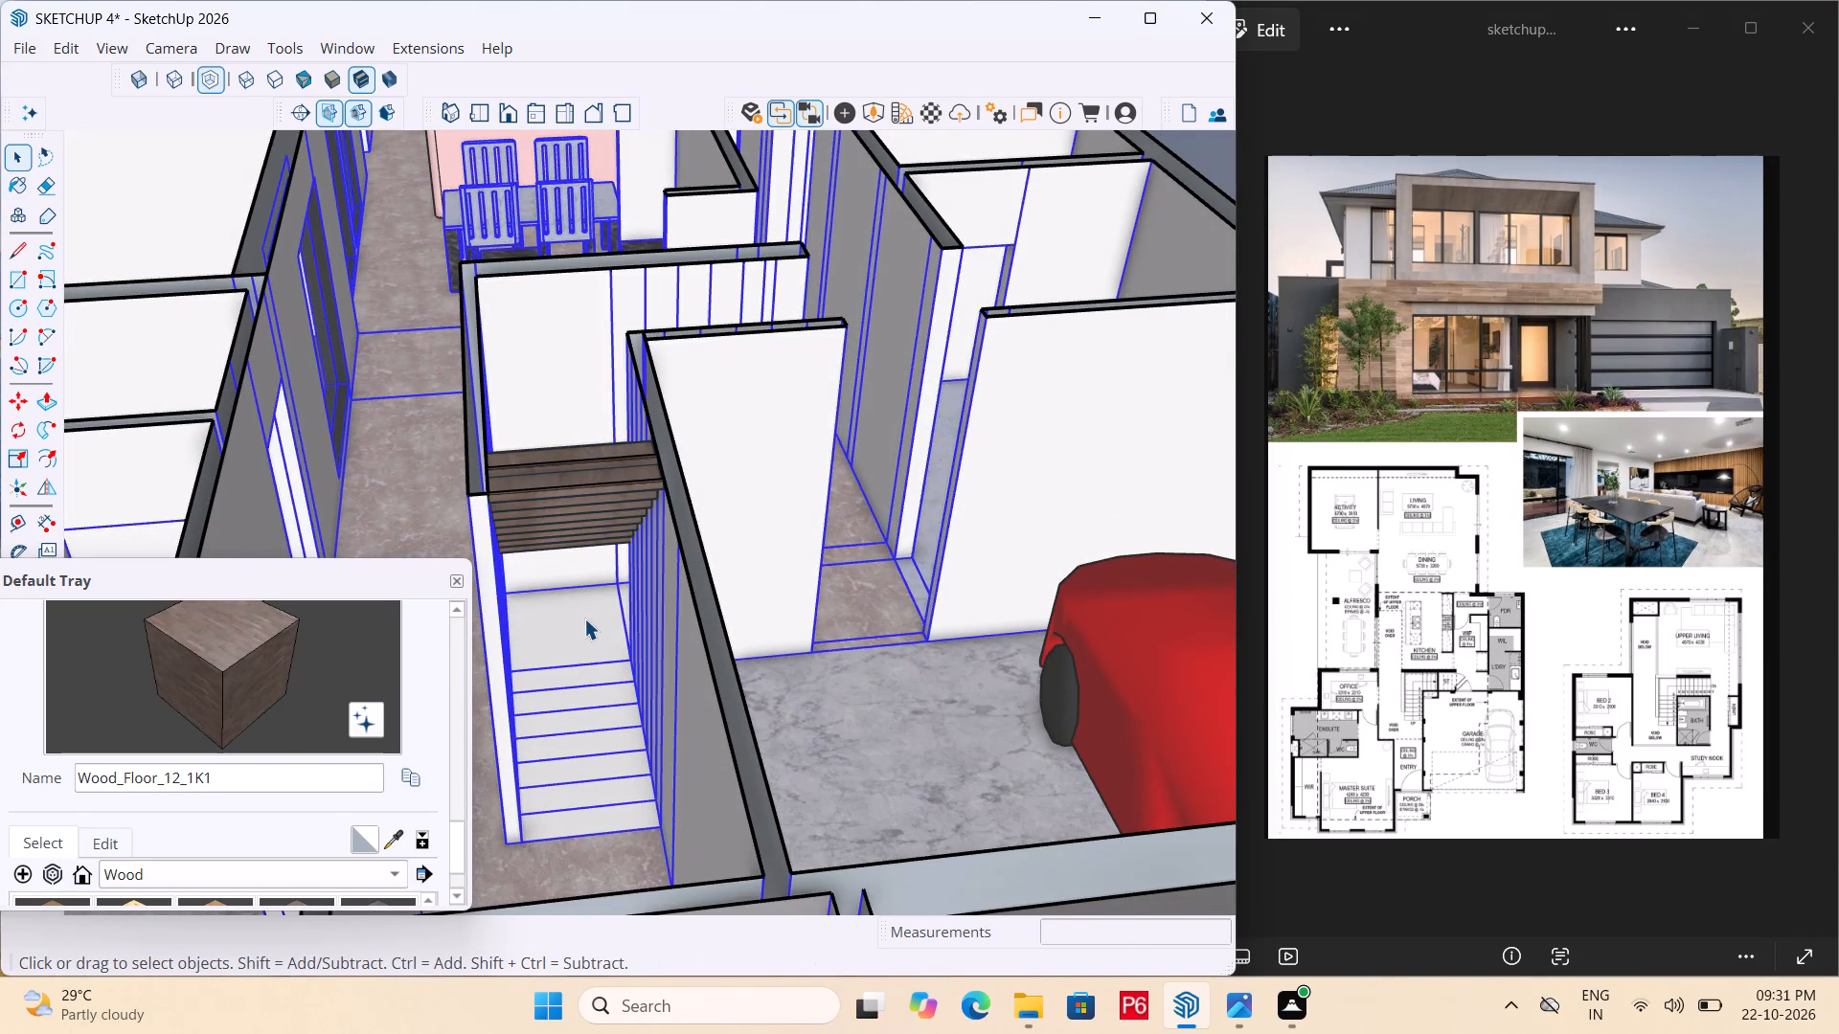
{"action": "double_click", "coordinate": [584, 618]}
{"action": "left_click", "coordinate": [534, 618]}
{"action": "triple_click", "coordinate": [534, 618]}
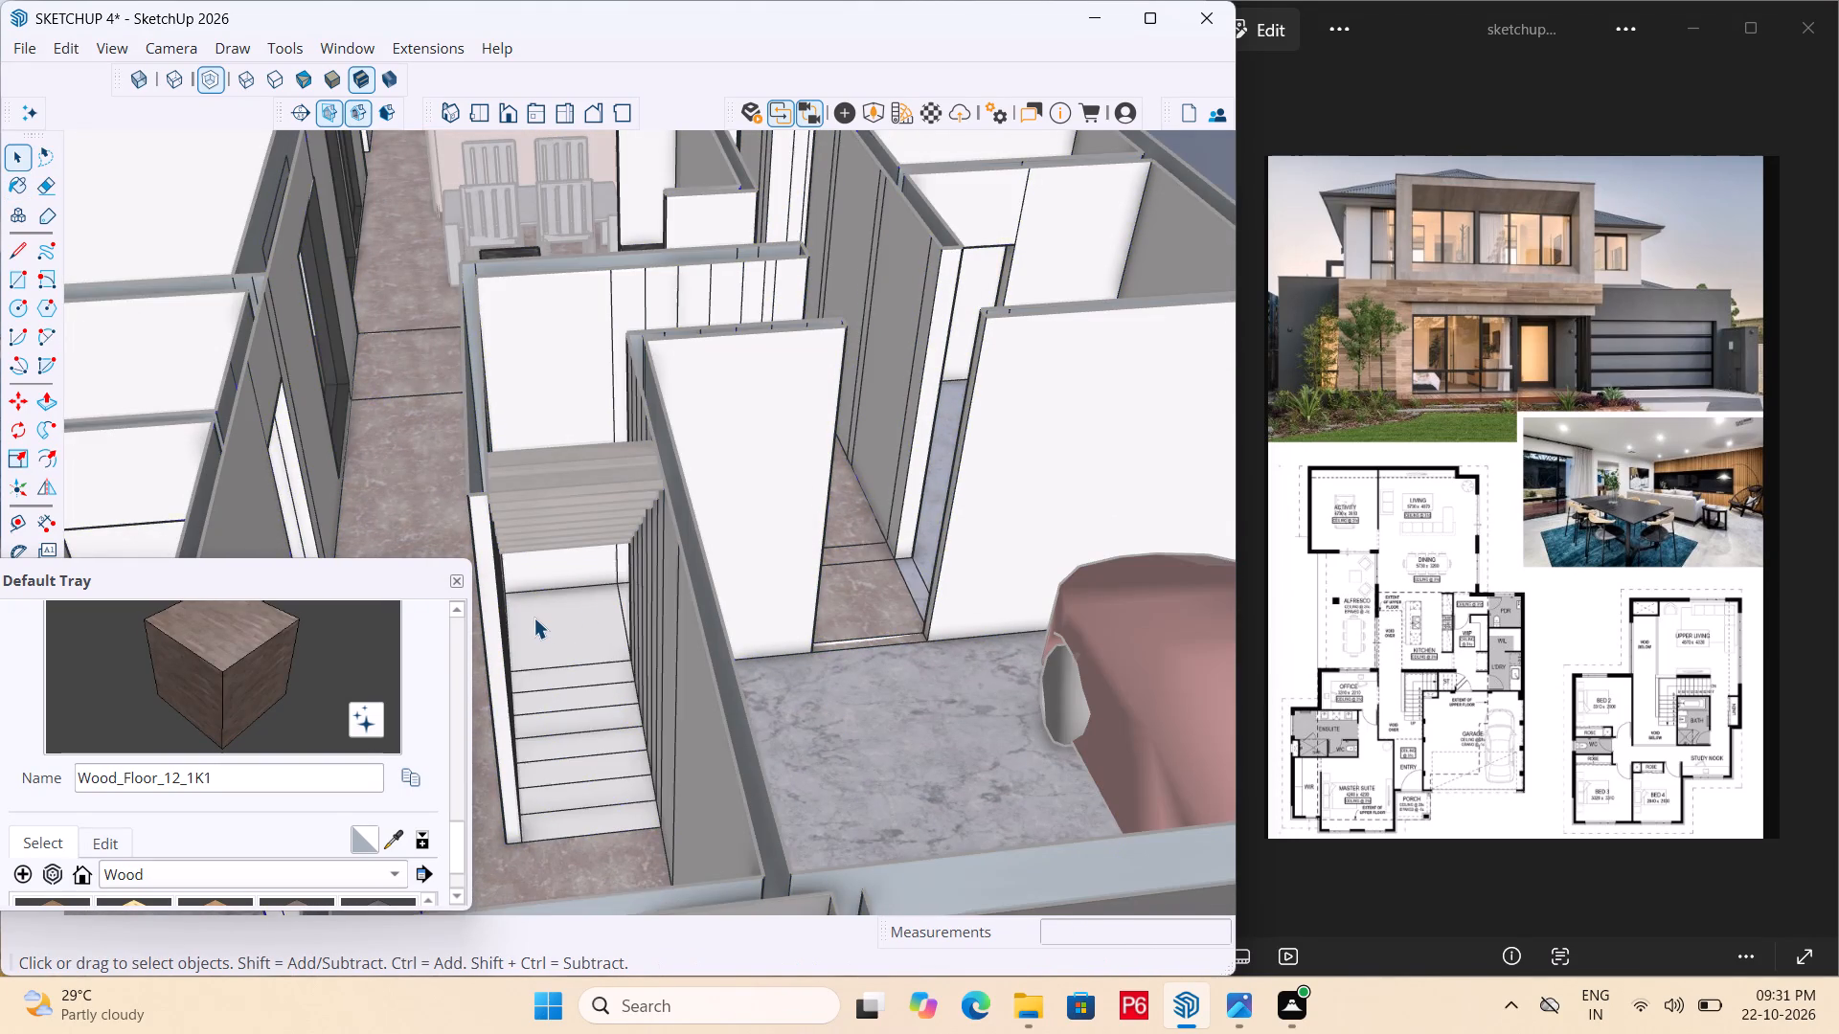
Clear the selection, review the house from the side, and reopen the ground-floor house group for editing.
{"action": "scroll", "coordinate": [584, 561], "scroll_direction": "down", "scroll_amount": 10}
{"action": "key", "text": "space"}
{"action": "left_click", "coordinate": [1110, 441]}
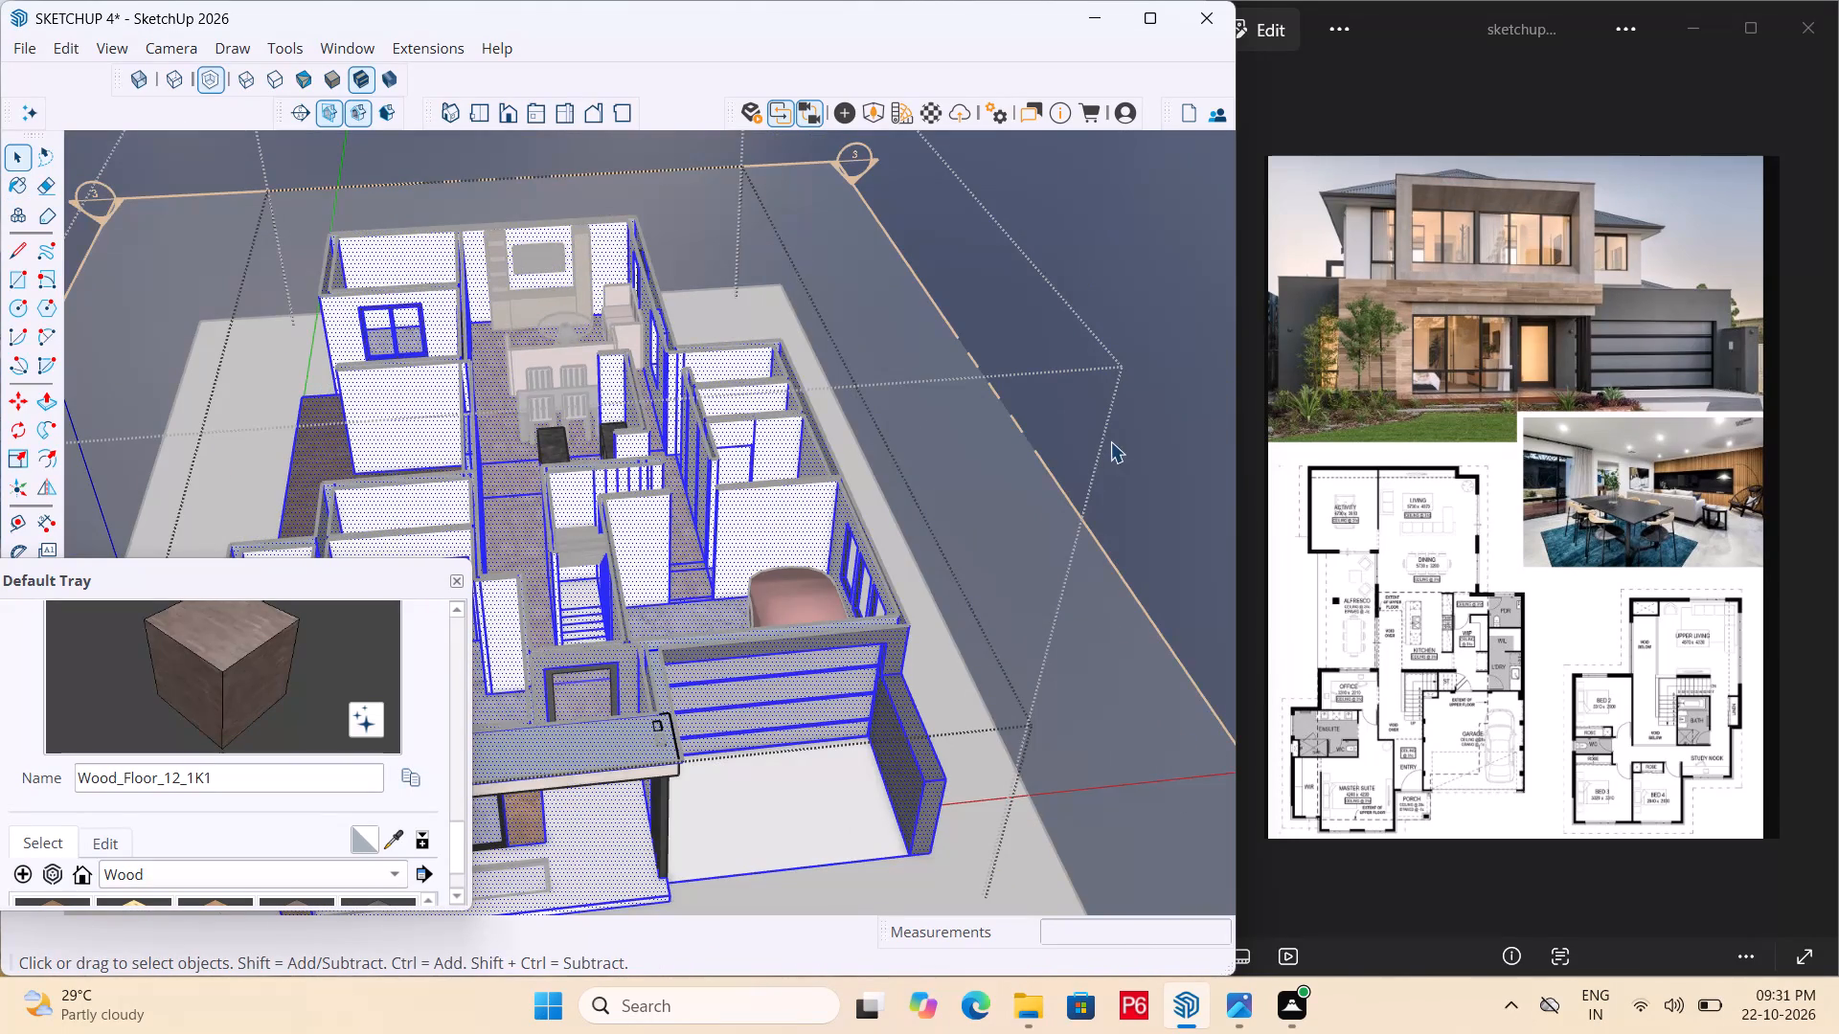
{"action": "left_click", "coordinate": [1151, 461]}
{"action": "left_click", "coordinate": [1096, 462]}
{"action": "middle_click_drag", "start_coordinate": [888, 515], "coordinate": [309, 528]}
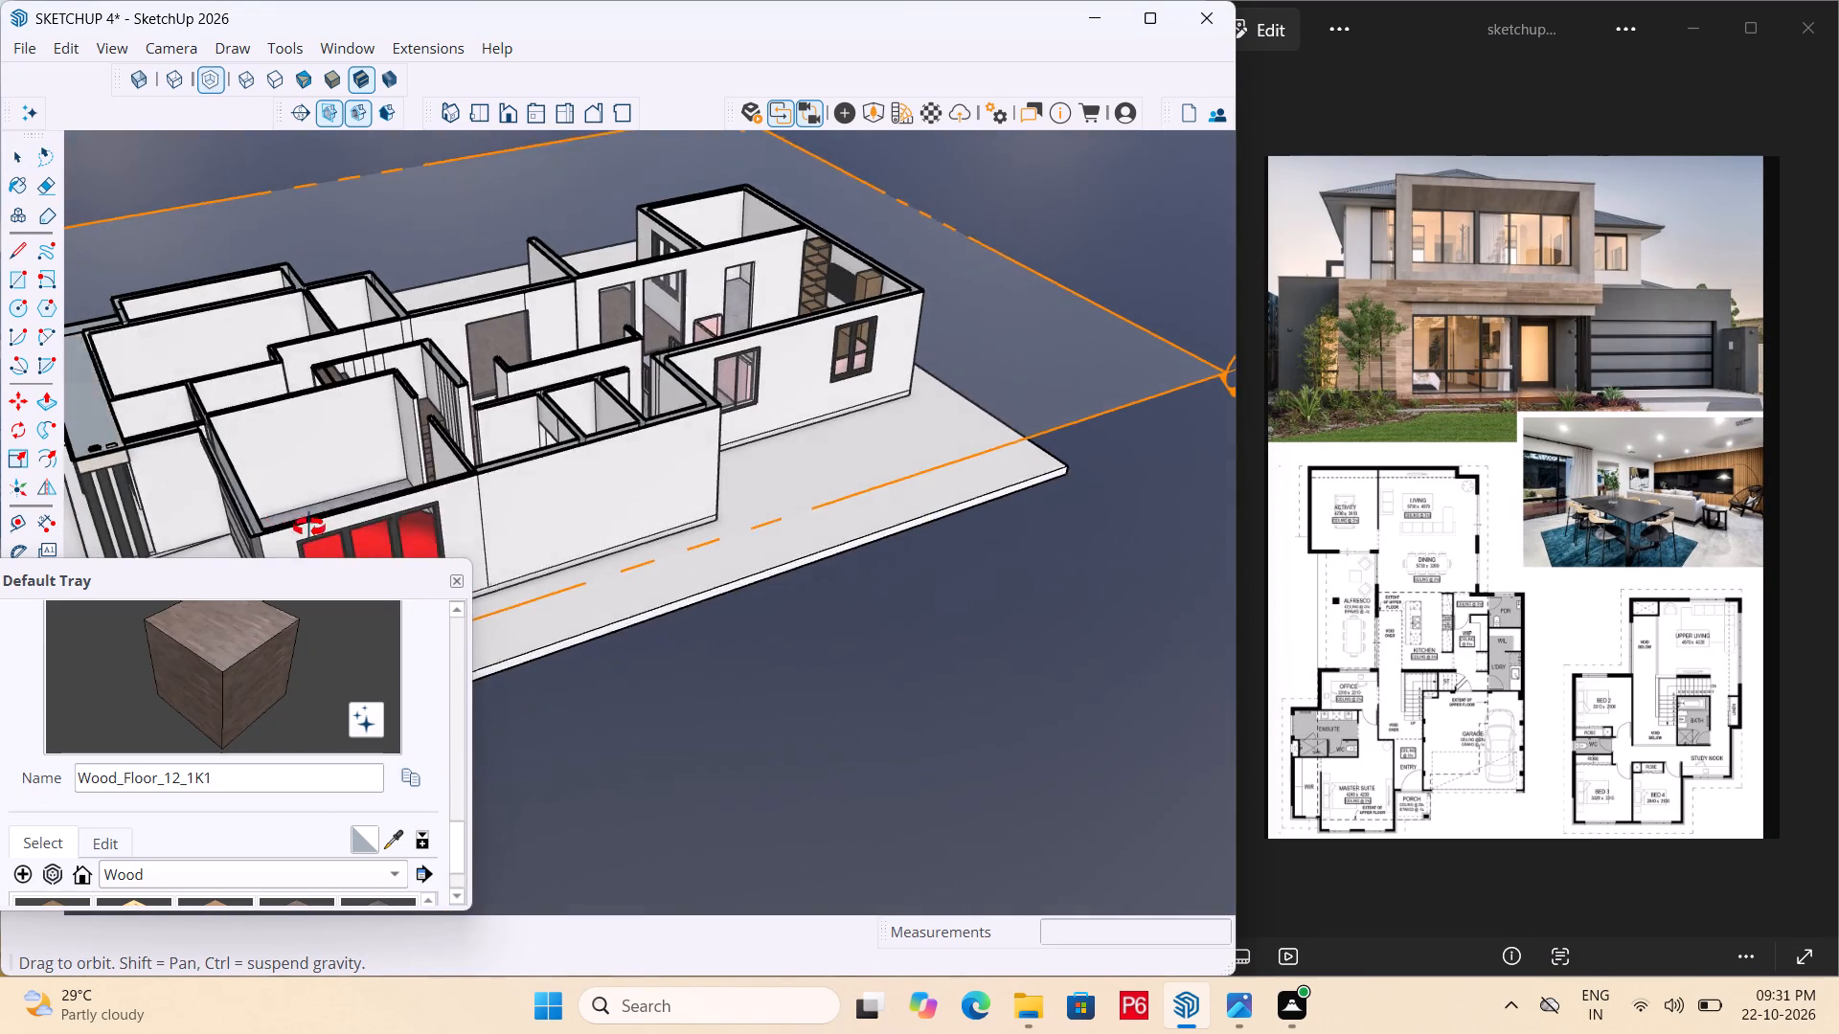
{"action": "middle_click_drag", "start_coordinate": [309, 528], "coordinate": [772, 523]}
{"action": "double_click", "coordinate": [738, 515]}
{"action": "left_click", "coordinate": [656, 515]}
{"action": "left_click", "coordinate": [675, 515]}
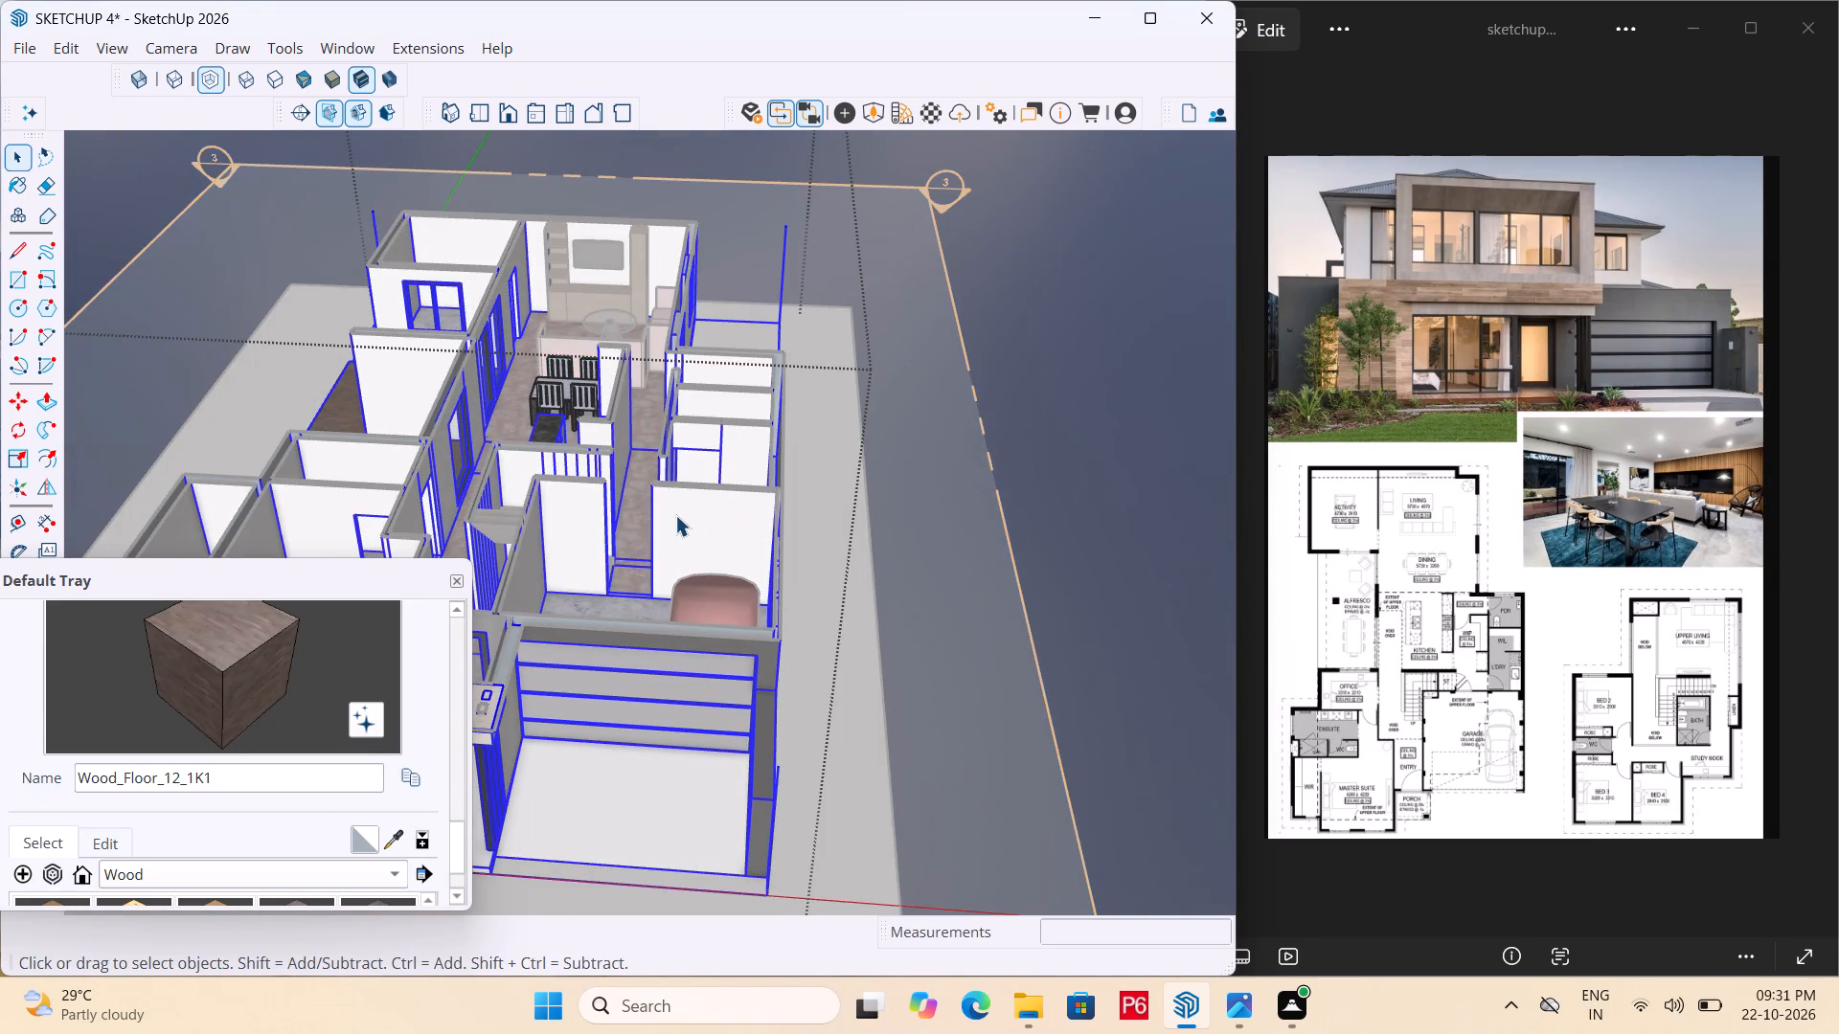
{"action": "double_click", "coordinate": [675, 515]}
{"action": "middle_click_drag", "start_coordinate": [583, 609], "coordinate": [710, 622]}
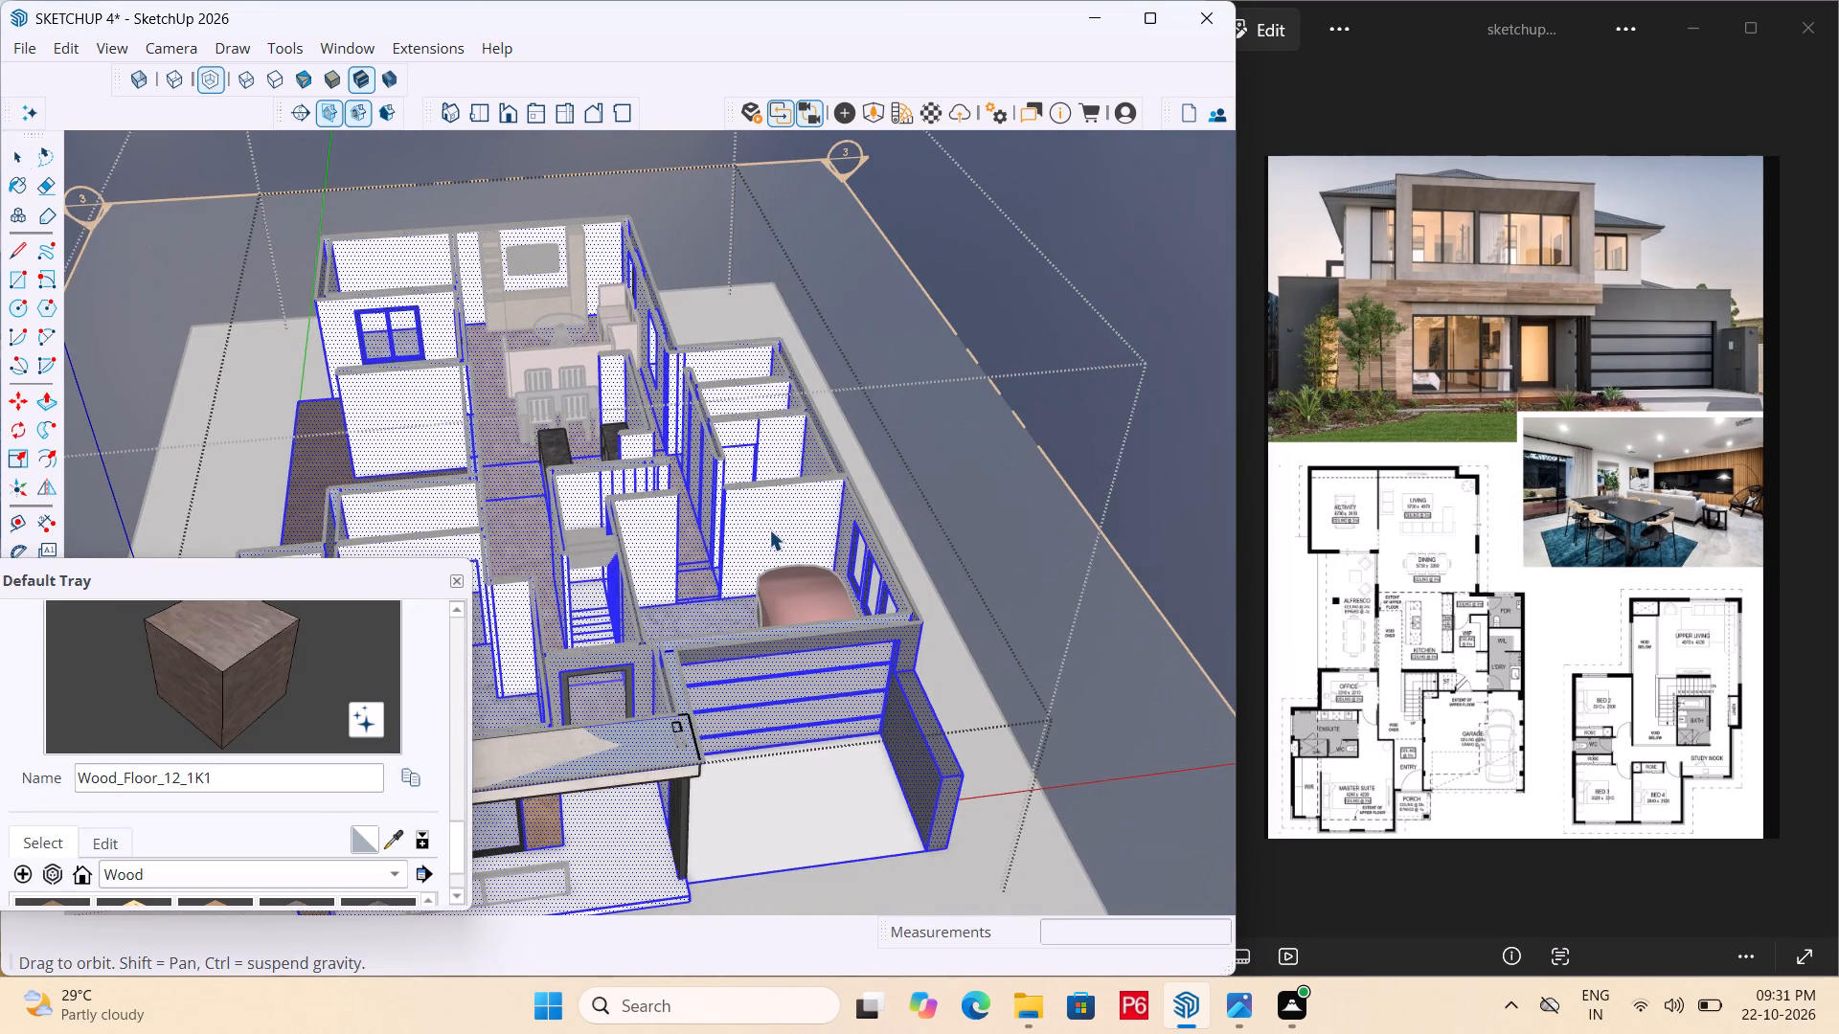
{"action": "left_click", "coordinate": [769, 529]}
{"action": "middle_click_drag", "start_coordinate": [677, 573], "coordinate": [704, 640]}
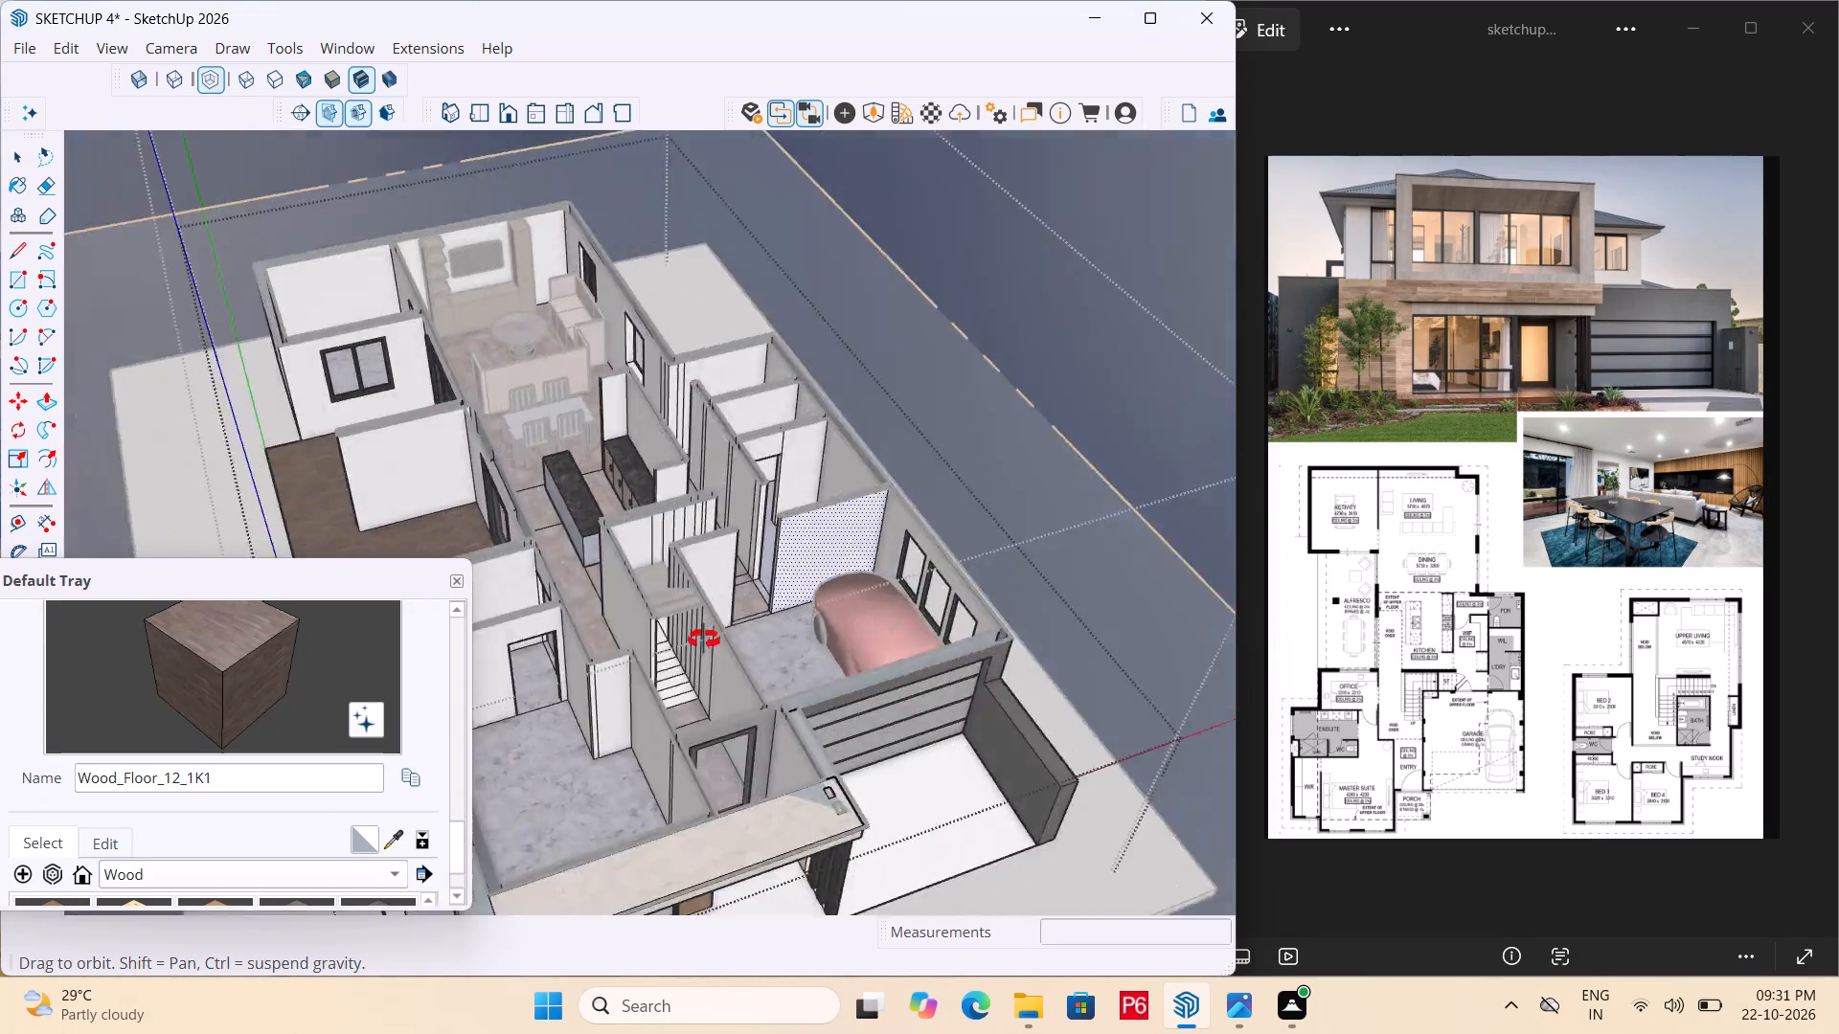
{"action": "middle_click_drag", "start_coordinate": [704, 640], "coordinate": [829, 617]}
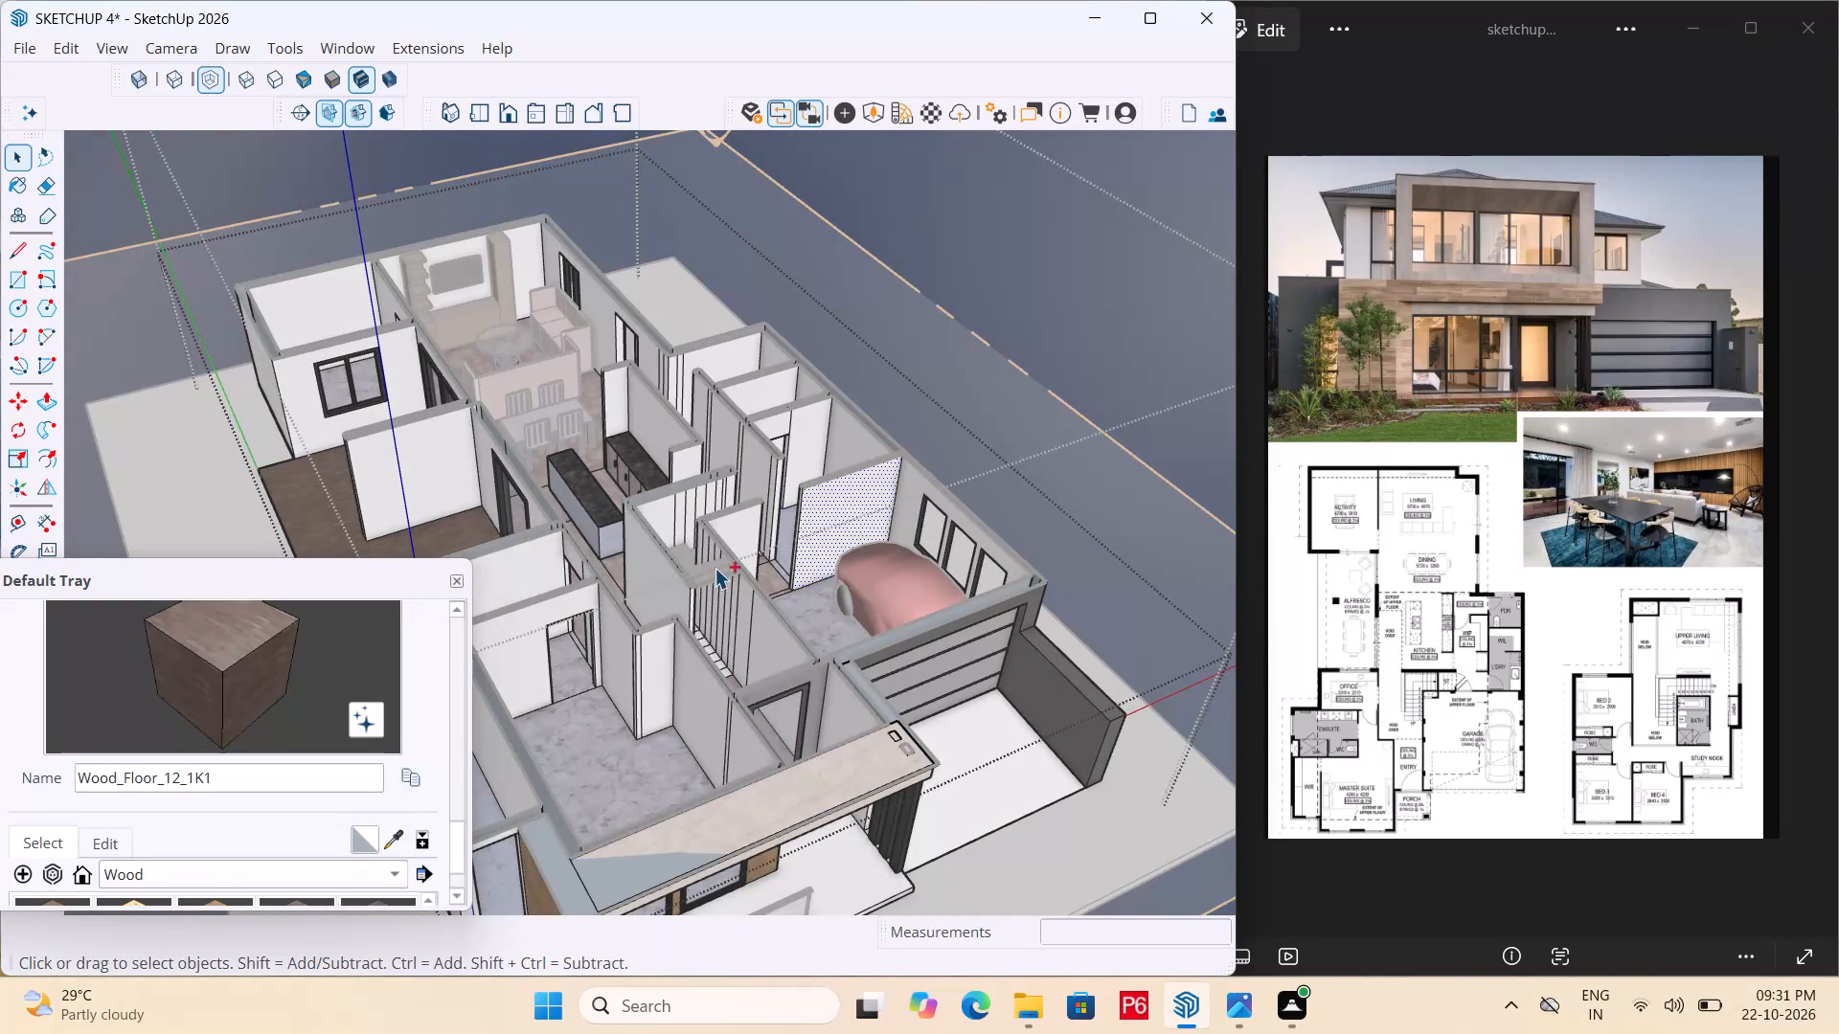
Save the house model.
{"action": "key", "text": "ctrl+s"}
{"action": "key", "text": "ctrl+s"}
{"action": "key", "text": "ctrl+s"}
{"action": "key", "text": "ctrl+s"}
{"action": "key", "text": "ctrl+s"}
{"action": "key", "text": "ctrl+s"}
{"action": "key", "text": "ctrl+s"}
{"action": "key", "text": "ctrl+s"}
{"action": "key", "text": "ctrl+s"}
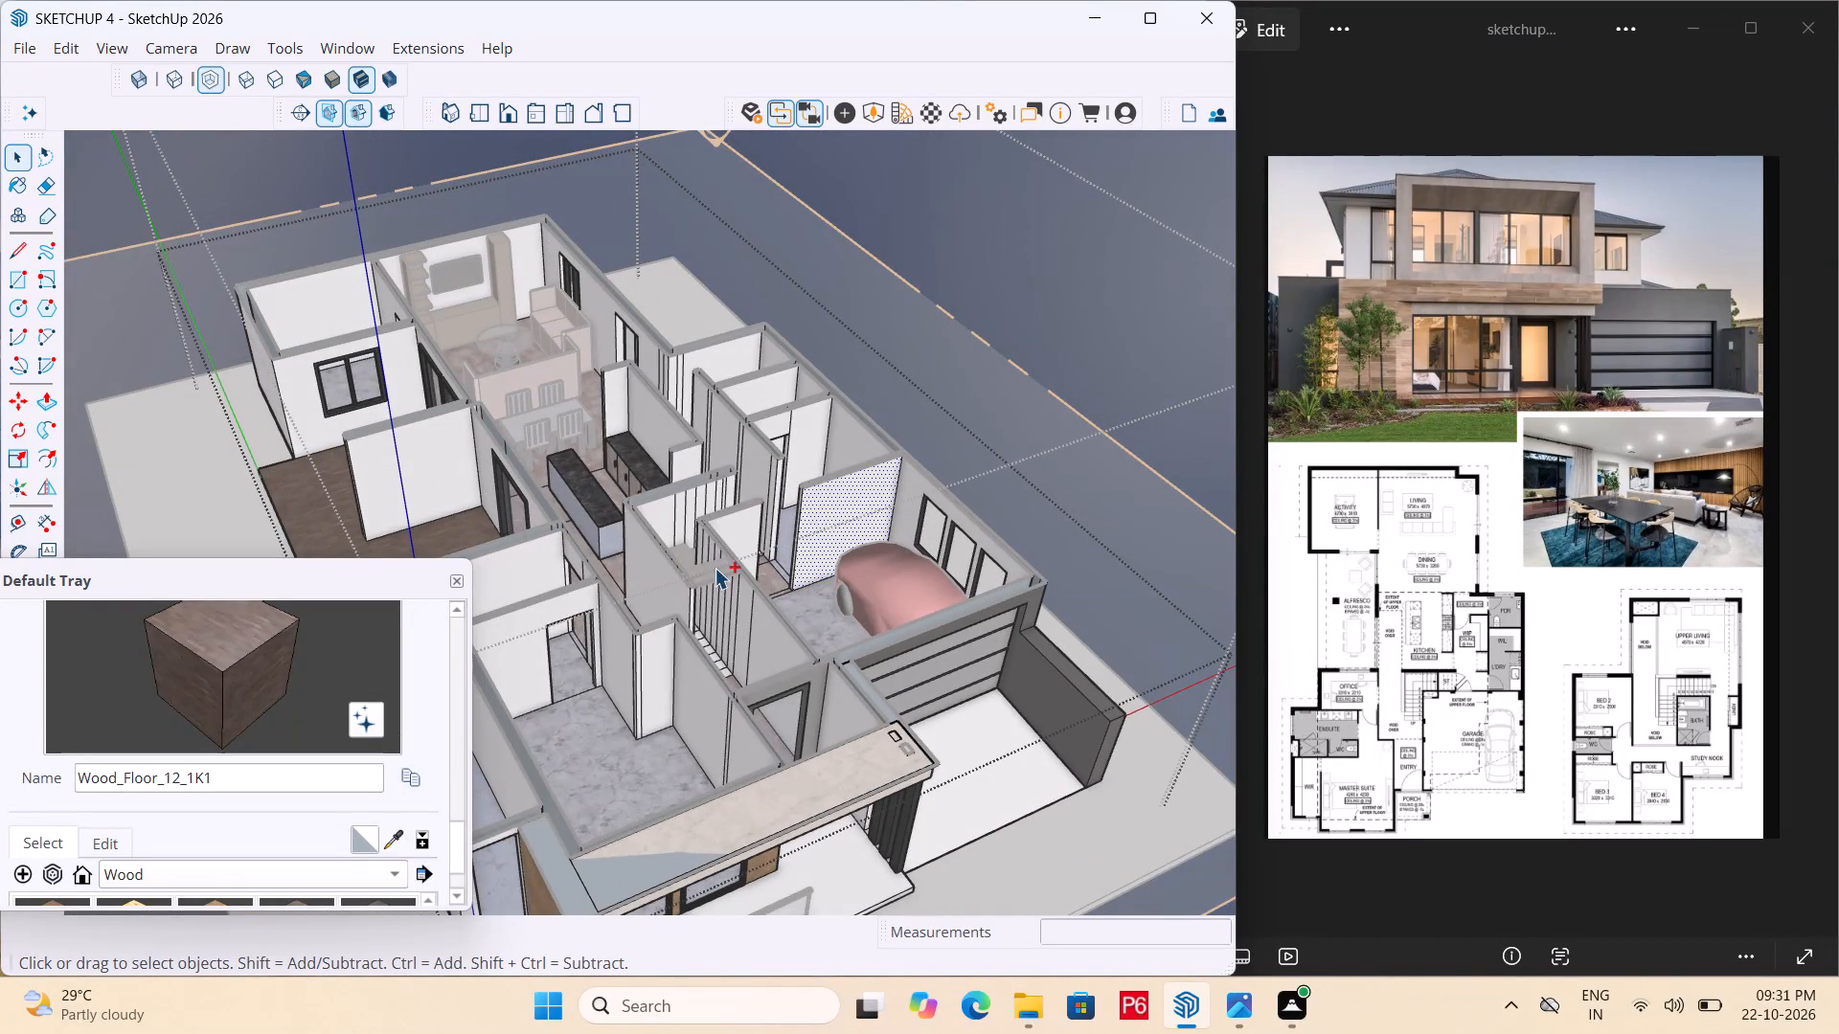
{"action": "key", "text": "ctrl+s"}
{"action": "key", "text": "ctrl+s"}
{"action": "key", "text": "ctrl+s"}
{"action": "key", "text": "ctrl+s"}
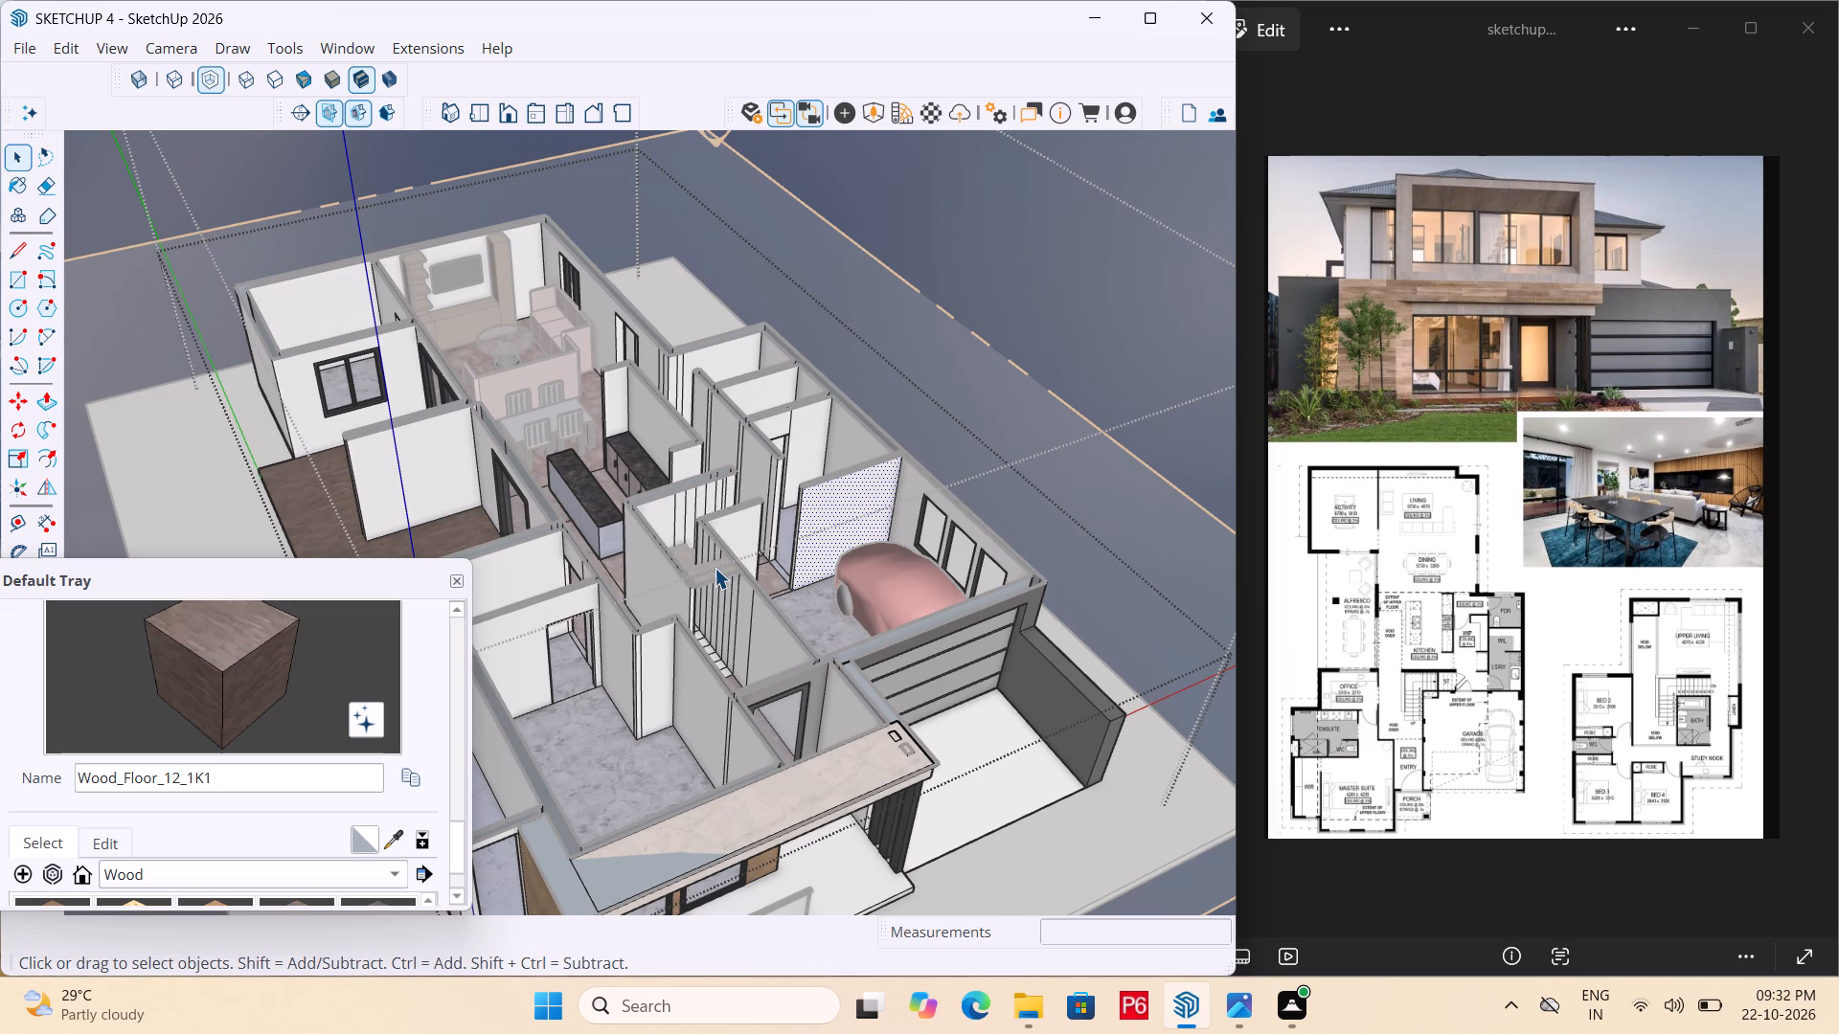
Examine the ground-floor layout from above, covering the bedrooms, alfresco, kitchen, living area and garage.
{"action": "scroll", "coordinate": [878, 560], "scroll_direction": "down", "scroll_amount": 4}
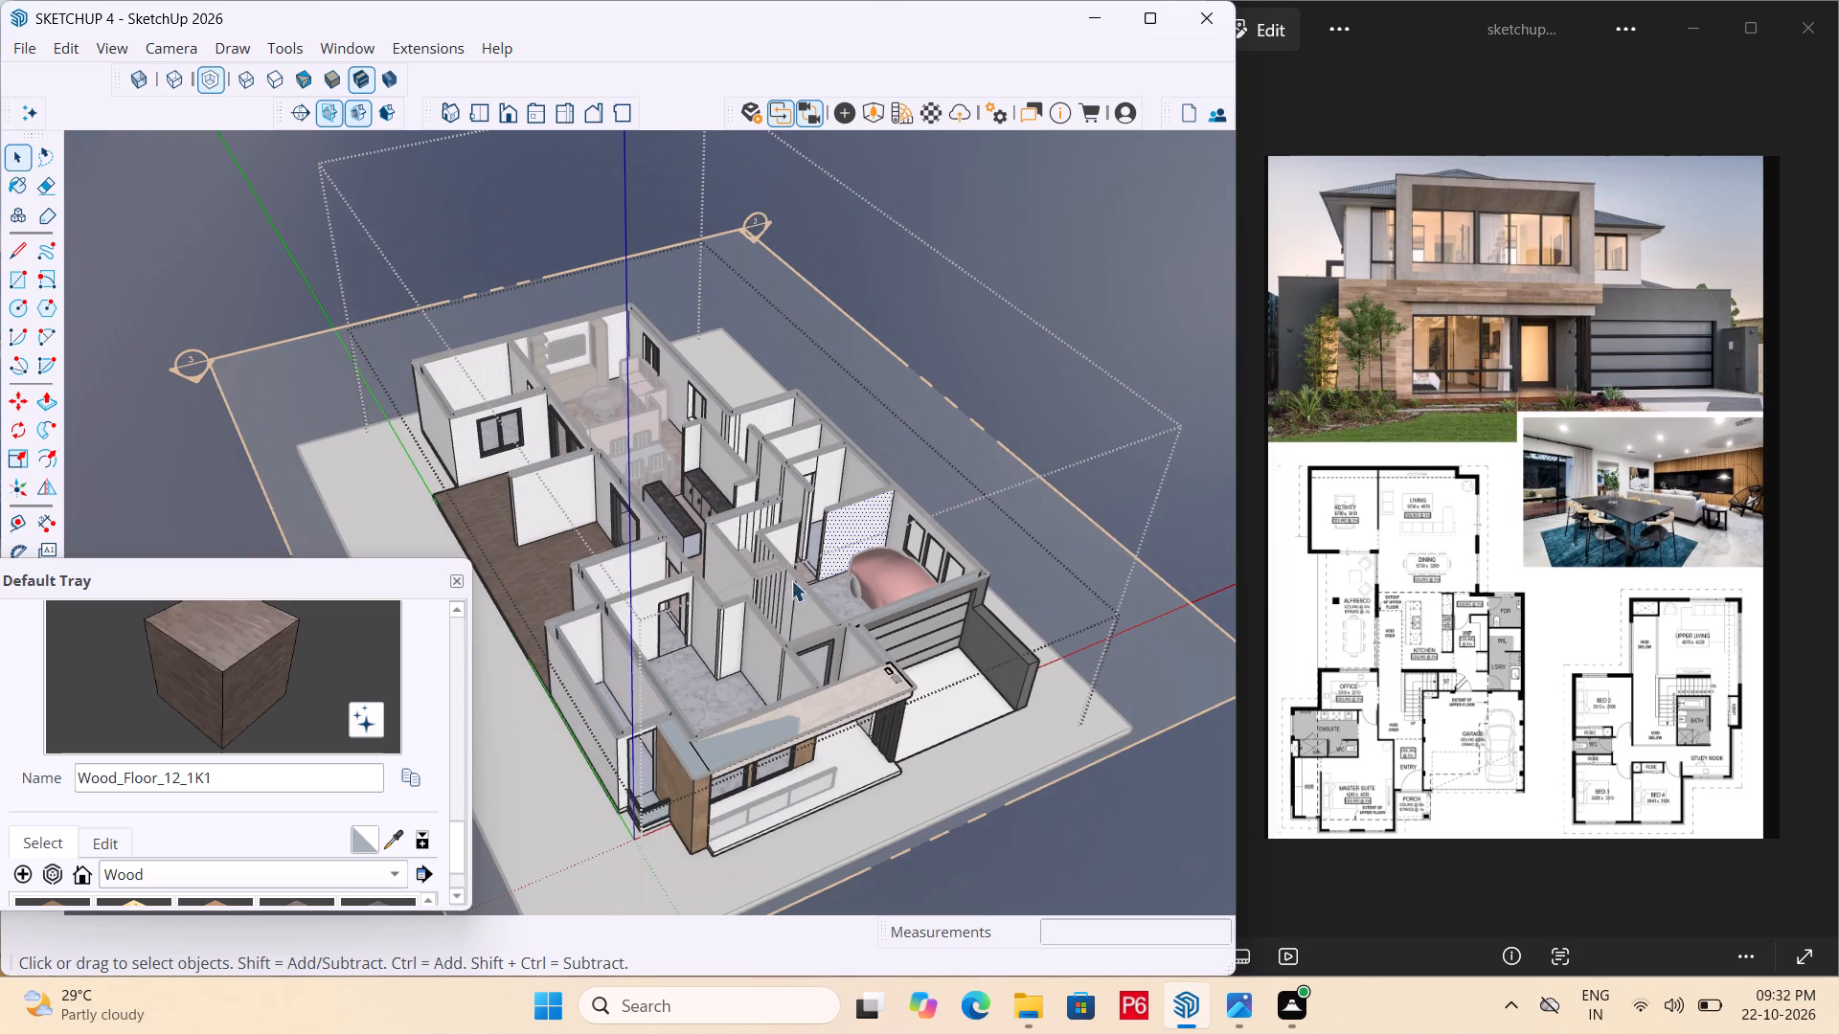
{"action": "middle_click_drag", "start_coordinate": [758, 566], "coordinate": [752, 594]}
{"action": "scroll", "coordinate": [675, 670], "scroll_direction": "up", "scroll_amount": 5}
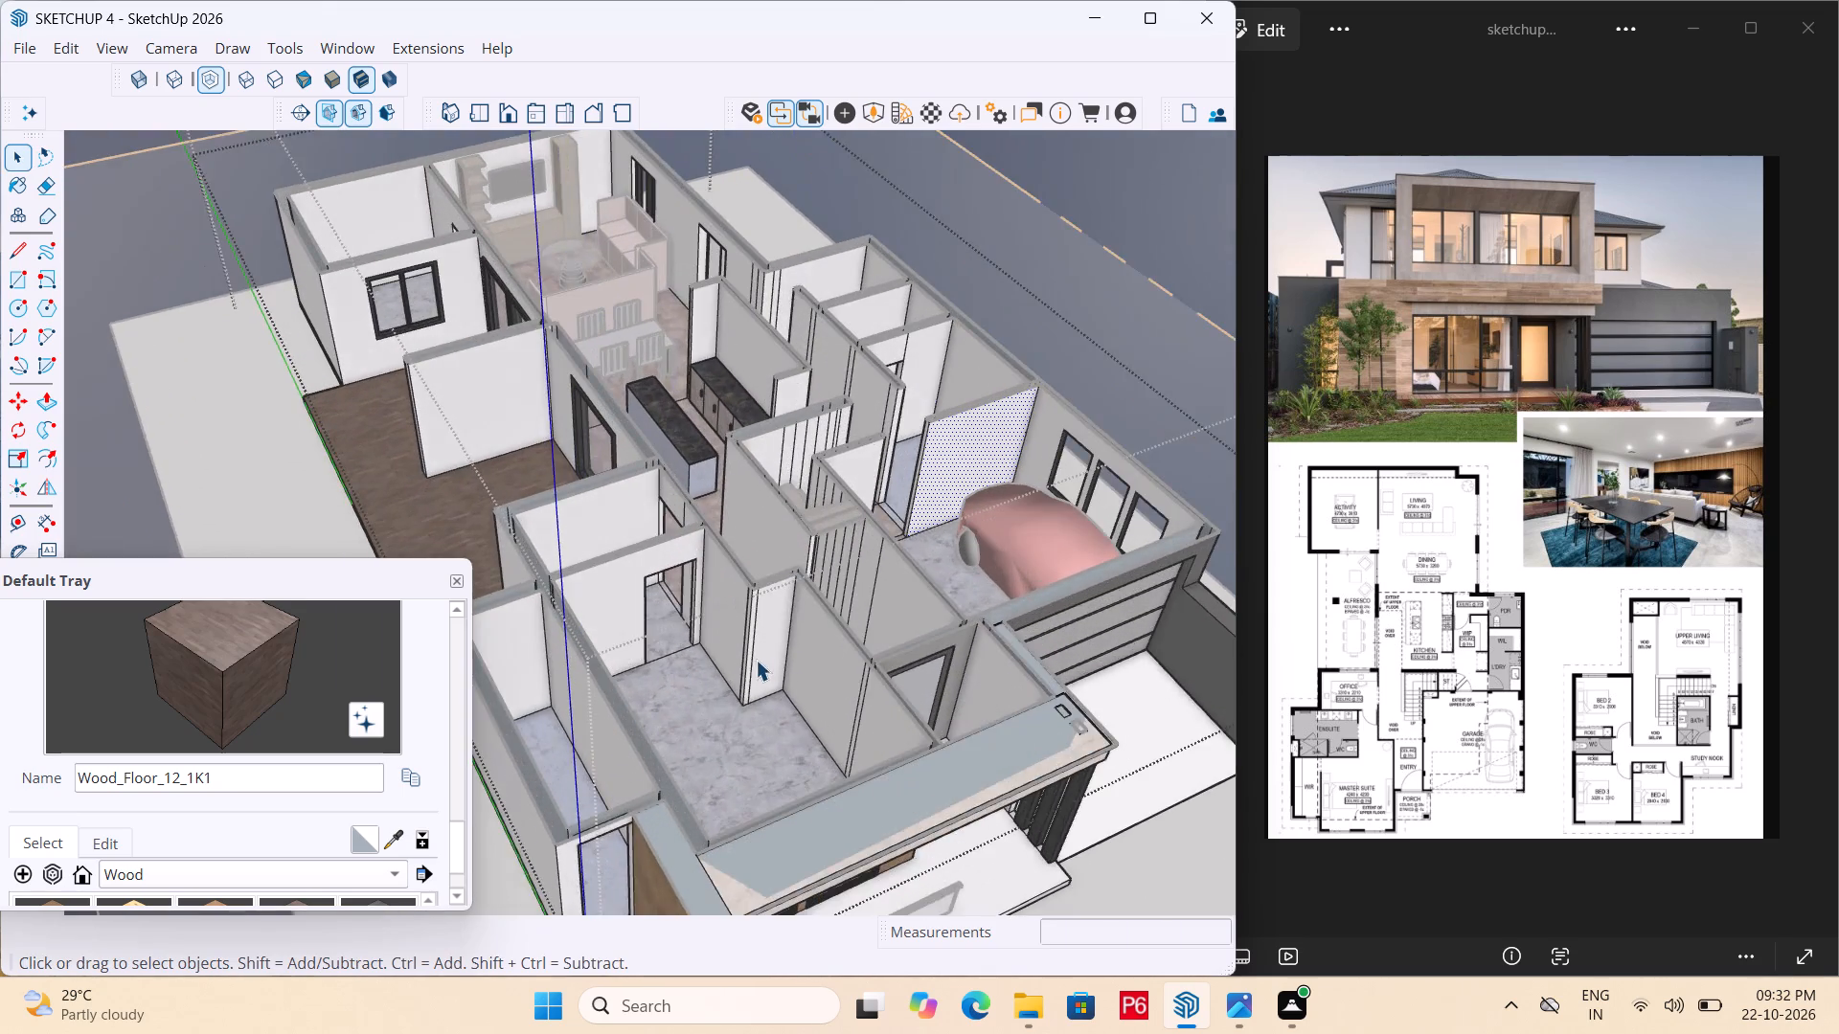
{"action": "scroll", "coordinate": [762, 658], "scroll_direction": "up", "scroll_amount": 6}
{"action": "middle_click_drag", "start_coordinate": [706, 680], "coordinate": [561, 746]}
{"action": "scroll", "coordinate": [686, 694], "scroll_direction": "down", "scroll_amount": 1}
{"action": "scroll", "coordinate": [866, 491], "scroll_direction": "down", "scroll_amount": 11}
{"action": "middle_click_drag", "start_coordinate": [793, 587], "coordinate": [248, 737]}
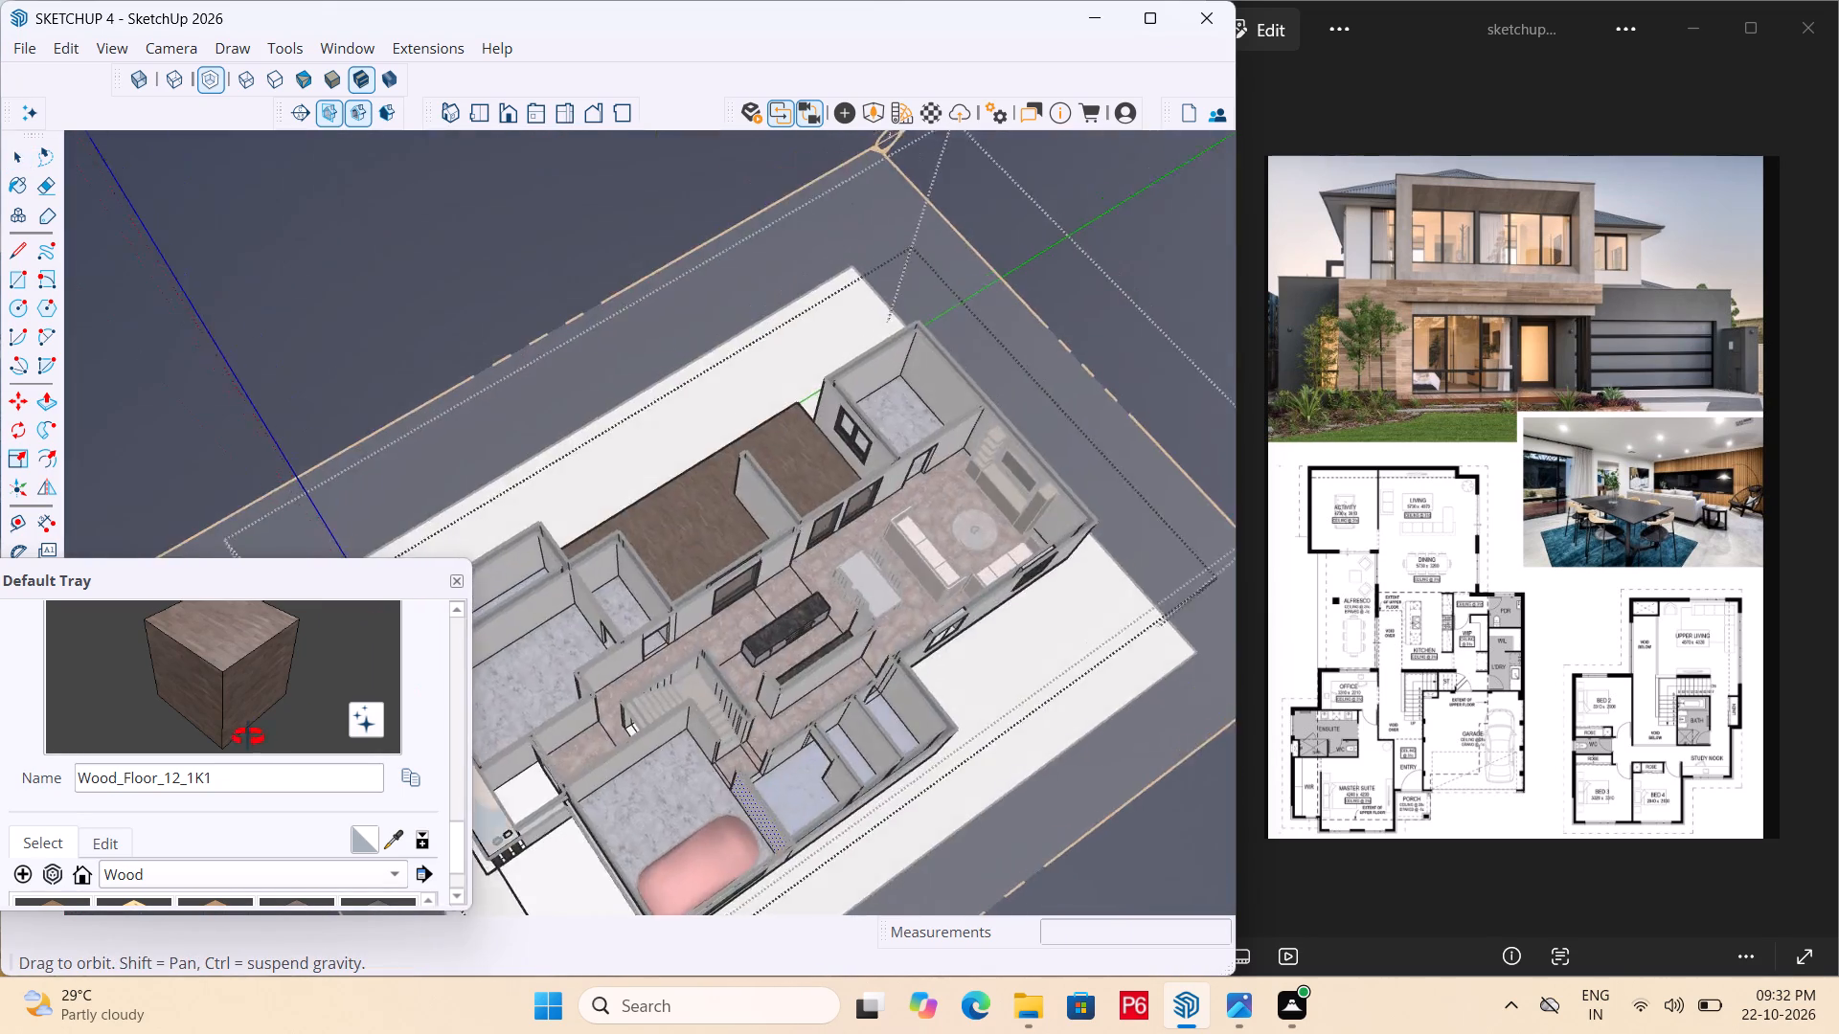
{"action": "middle_click_drag", "start_coordinate": [248, 737], "coordinate": [482, 694]}
{"action": "scroll", "coordinate": [569, 702], "scroll_direction": "up", "scroll_amount": 7}
{"action": "scroll", "coordinate": [985, 480], "scroll_direction": "down", "scroll_amount": 6}
{"action": "middle_click_drag", "start_coordinate": [829, 631], "coordinate": [391, 685]}
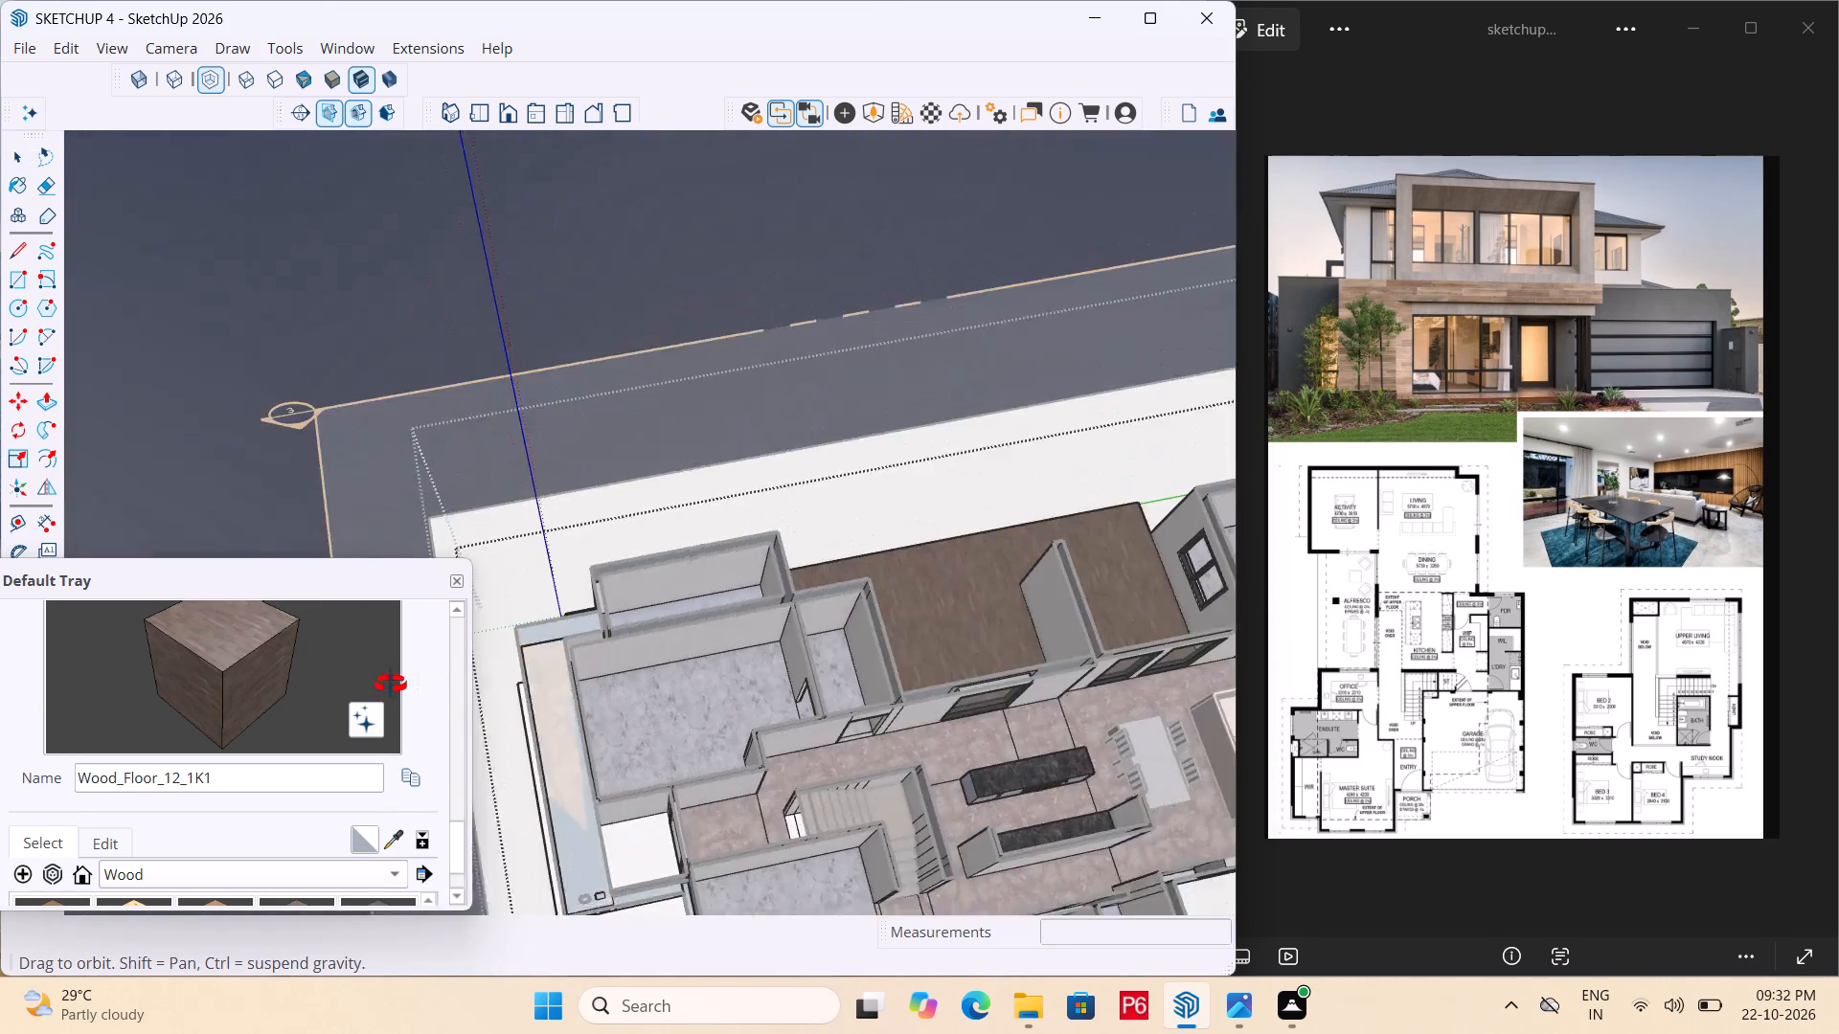
{"action": "middle_click_drag", "start_coordinate": [391, 685], "coordinate": [286, 664]}
Examine the front facade and the reference ground-floor plan, and move in close over the master suite floor.
{"action": "scroll", "coordinate": [390, 685], "scroll_direction": "up", "scroll_amount": 1}
{"action": "scroll", "coordinate": [532, 699], "scroll_direction": "up", "scroll_amount": 5}
{"action": "middle_click_drag", "start_coordinate": [678, 710], "coordinate": [1133, 539]}
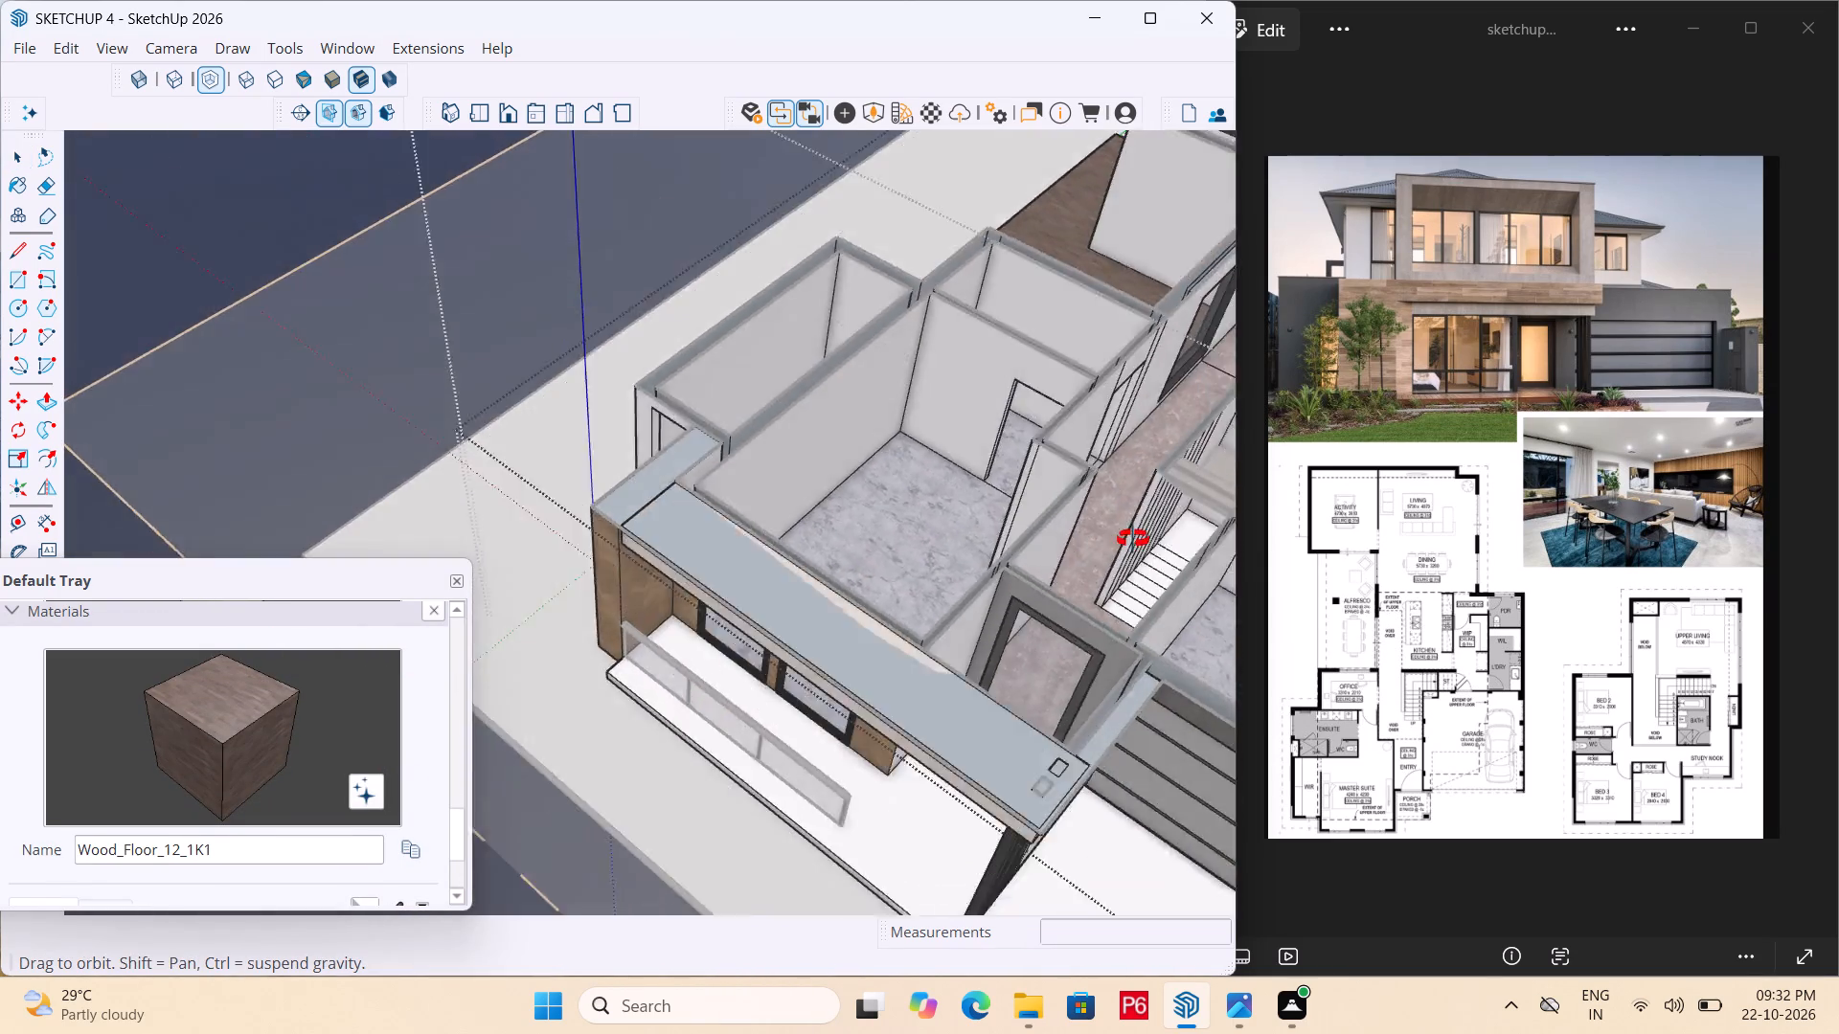
{"action": "middle_click_drag", "start_coordinate": [1133, 539], "coordinate": [1335, 284]}
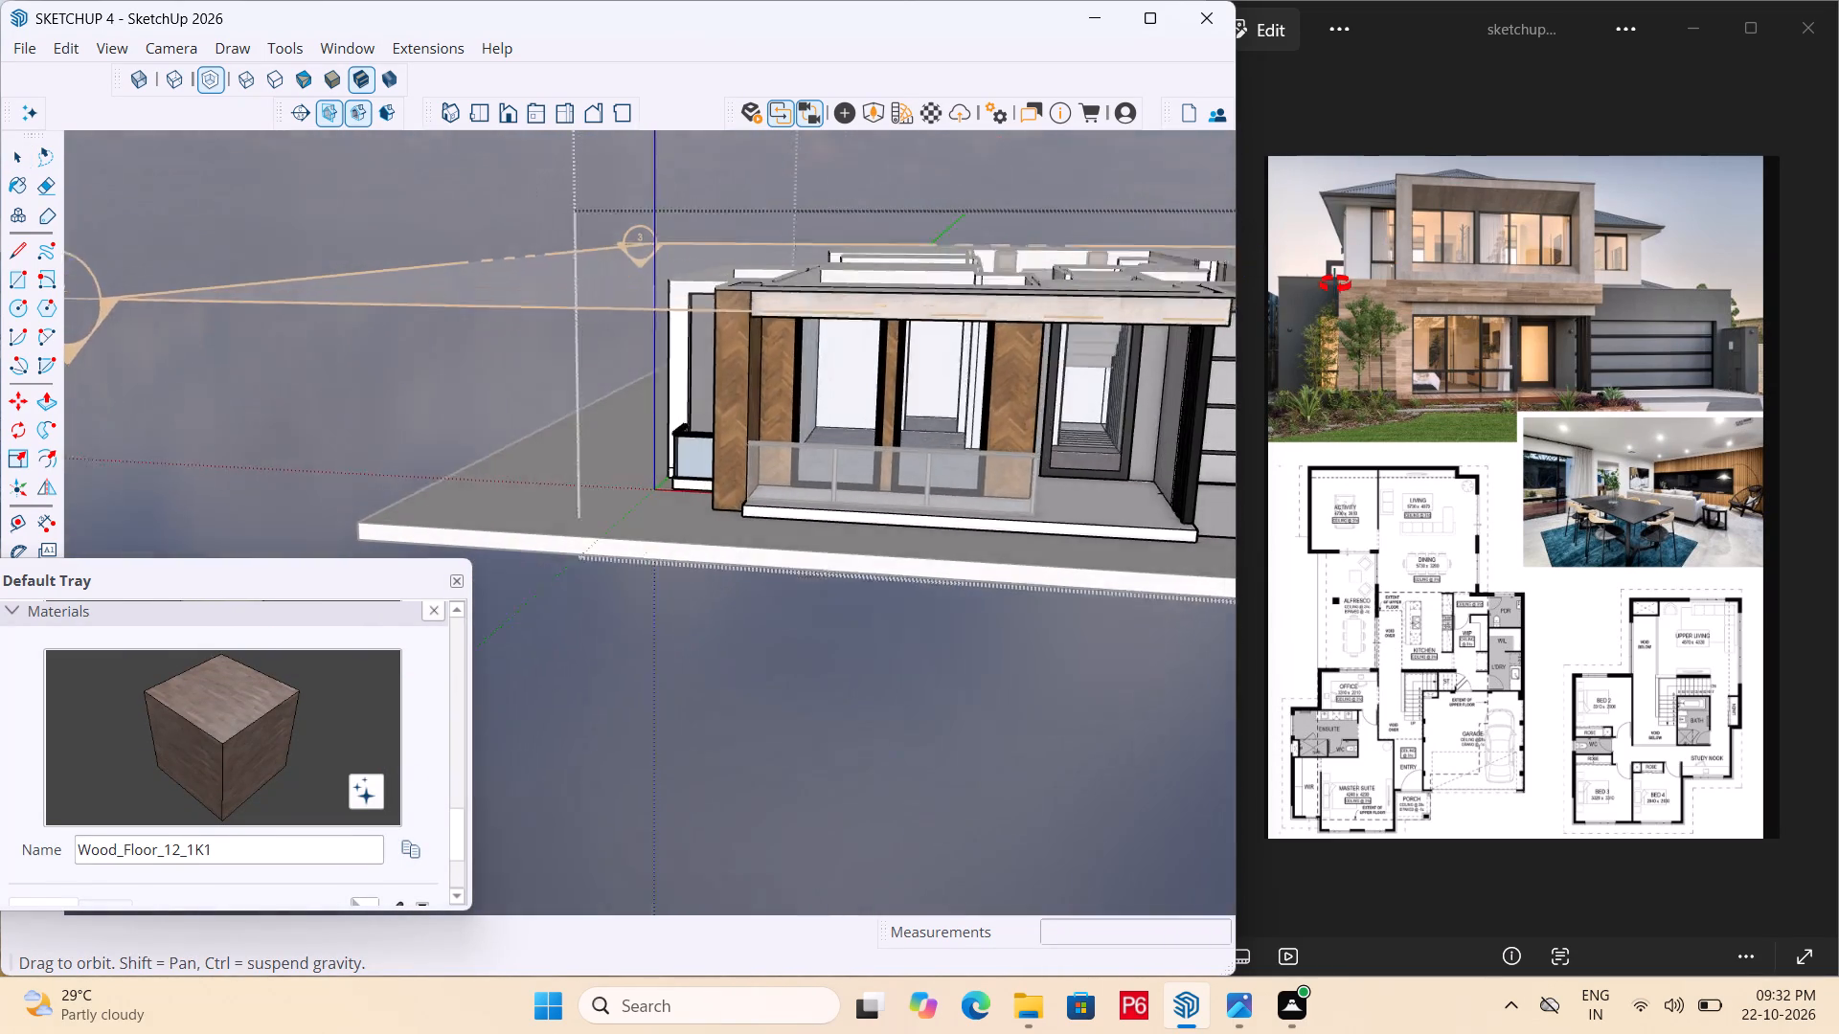
{"action": "middle_click_drag", "start_coordinate": [1335, 284], "coordinate": [1266, 307]}
{"action": "scroll", "coordinate": [1326, 831], "scroll_direction": "up", "scroll_amount": 5}
{"action": "scroll", "coordinate": [1289, 946], "scroll_direction": "up", "scroll_amount": 1}
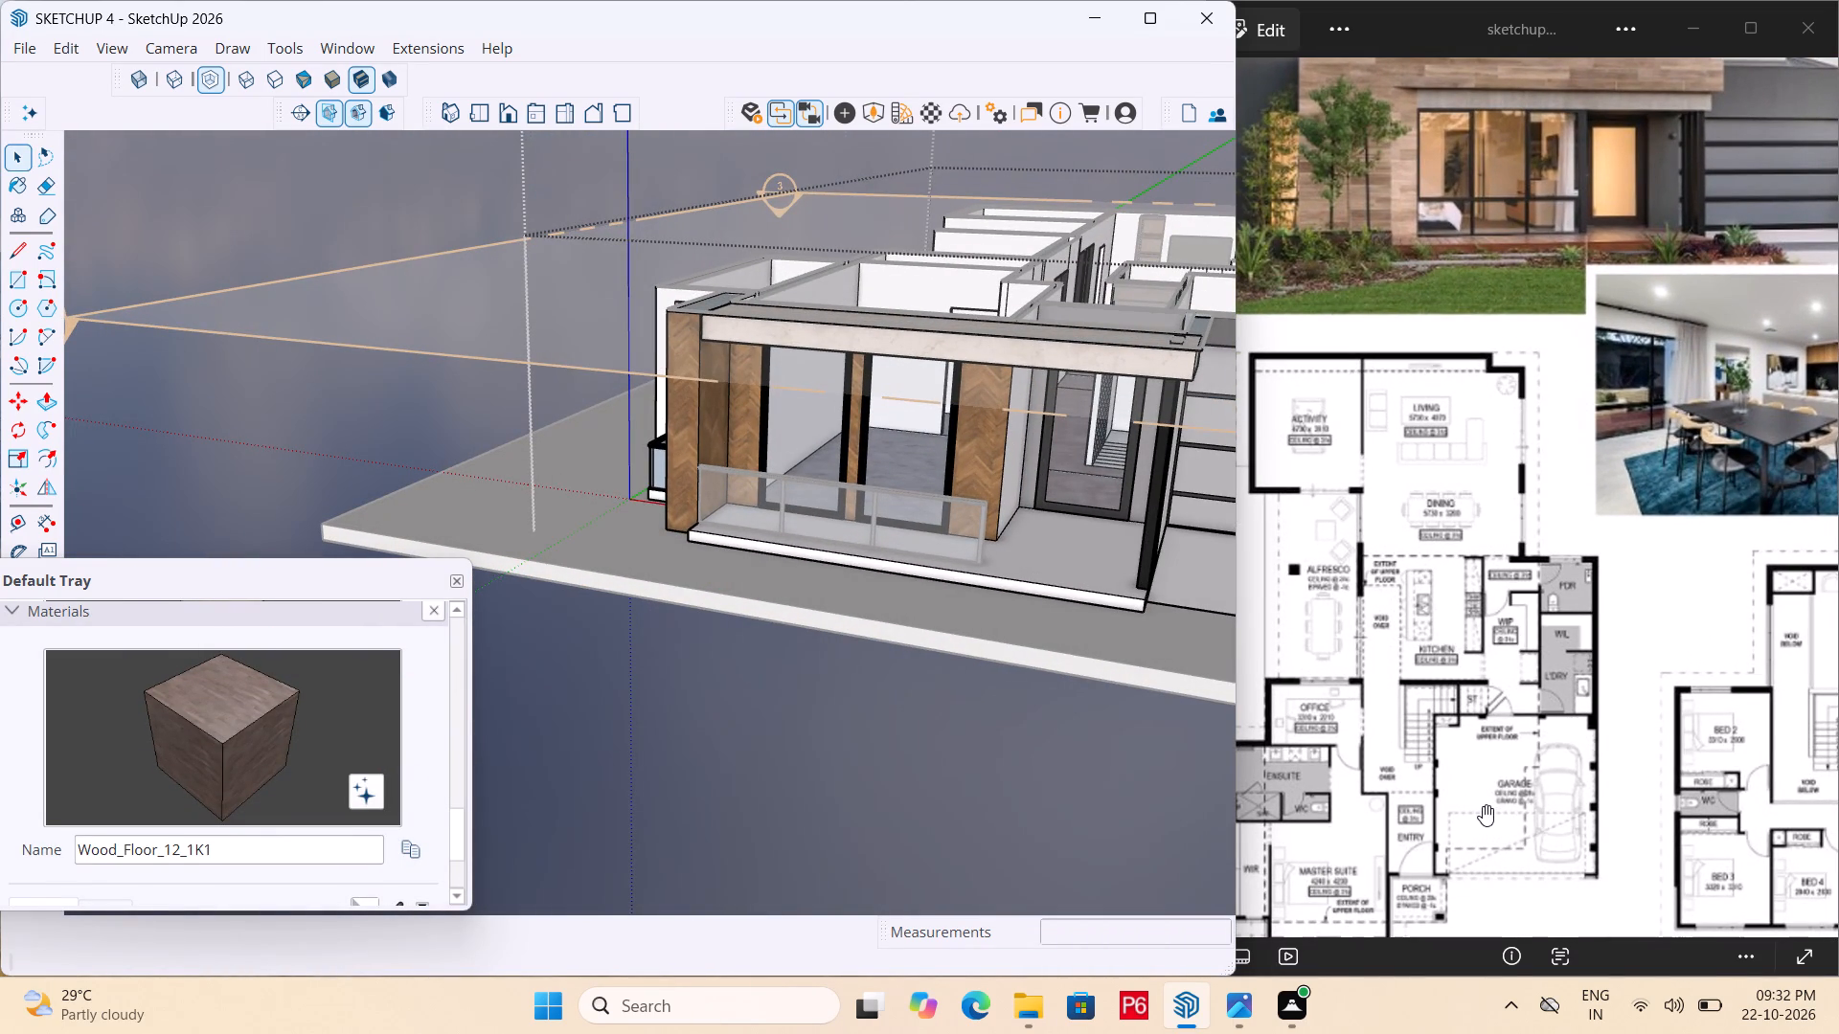
{"action": "scroll", "coordinate": [1484, 805], "scroll_direction": "down", "scroll_amount": 6}
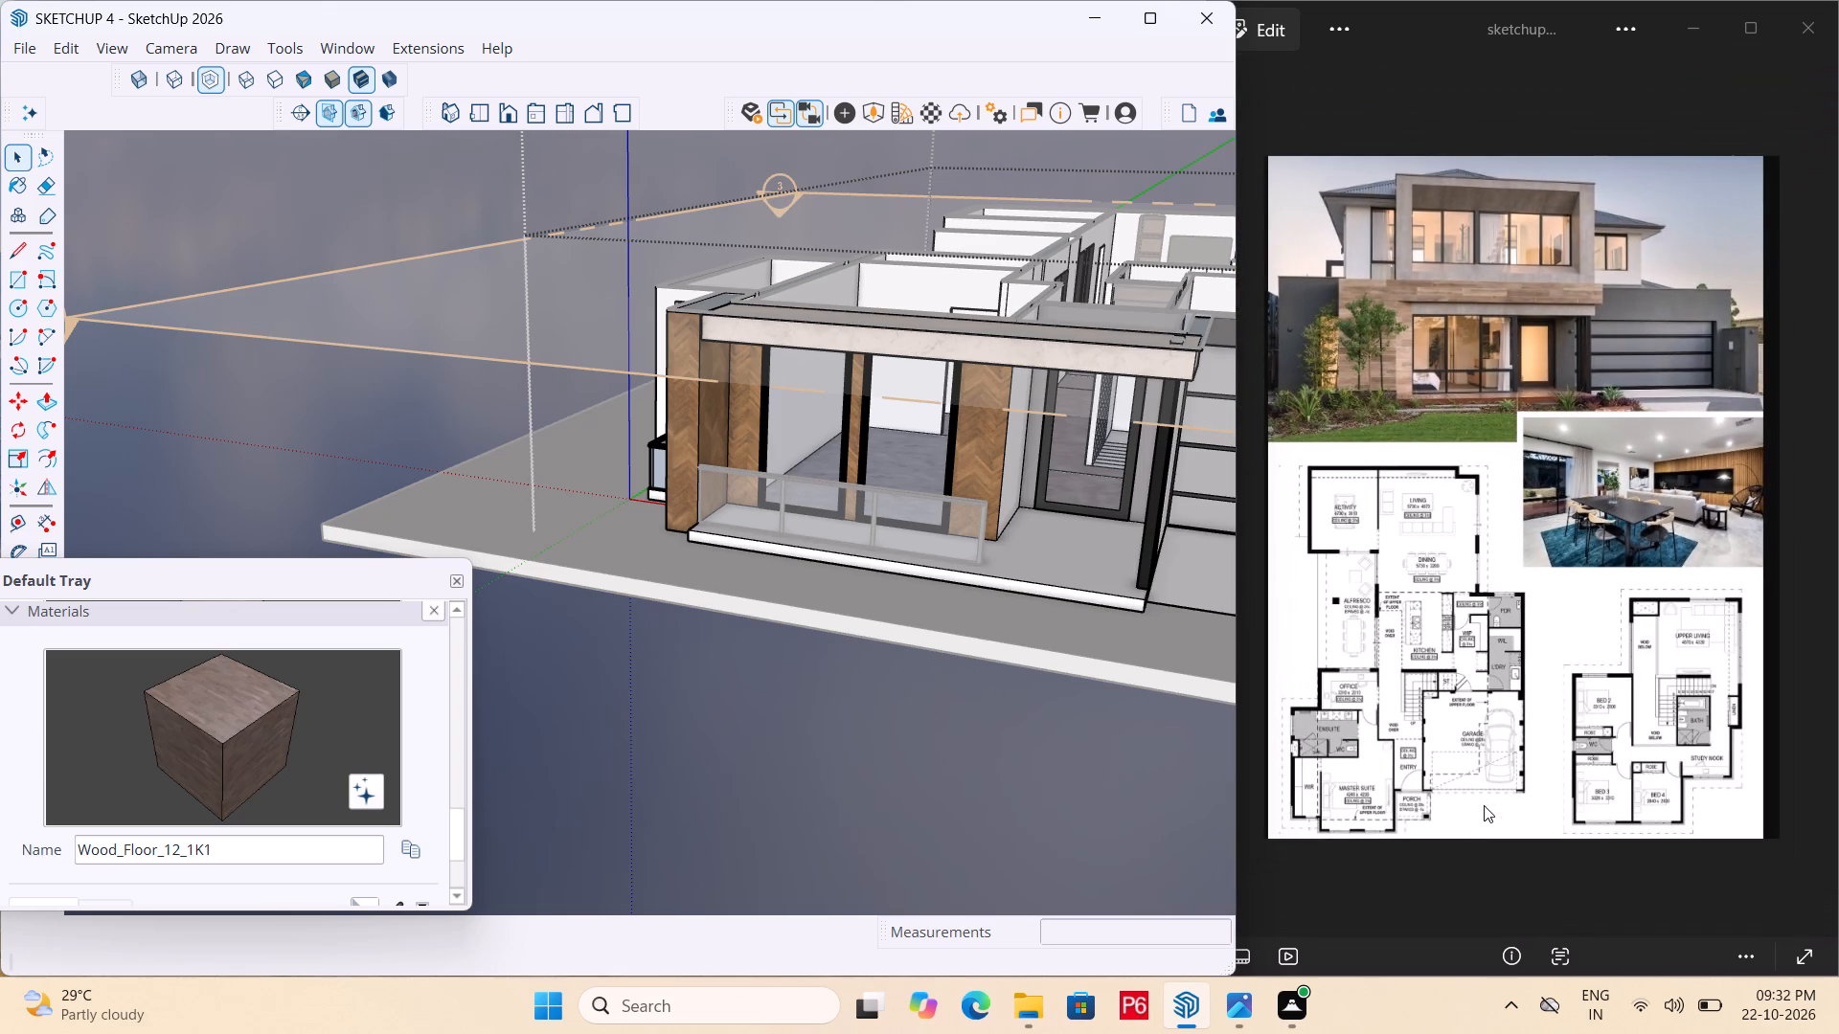
{"action": "scroll", "coordinate": [1484, 805], "scroll_direction": "down", "scroll_amount": 3}
{"action": "scroll", "coordinate": [853, 582], "scroll_direction": "down", "scroll_amount": 1}
{"action": "middle_click_drag", "start_coordinate": [845, 581], "coordinate": [709, 734]}
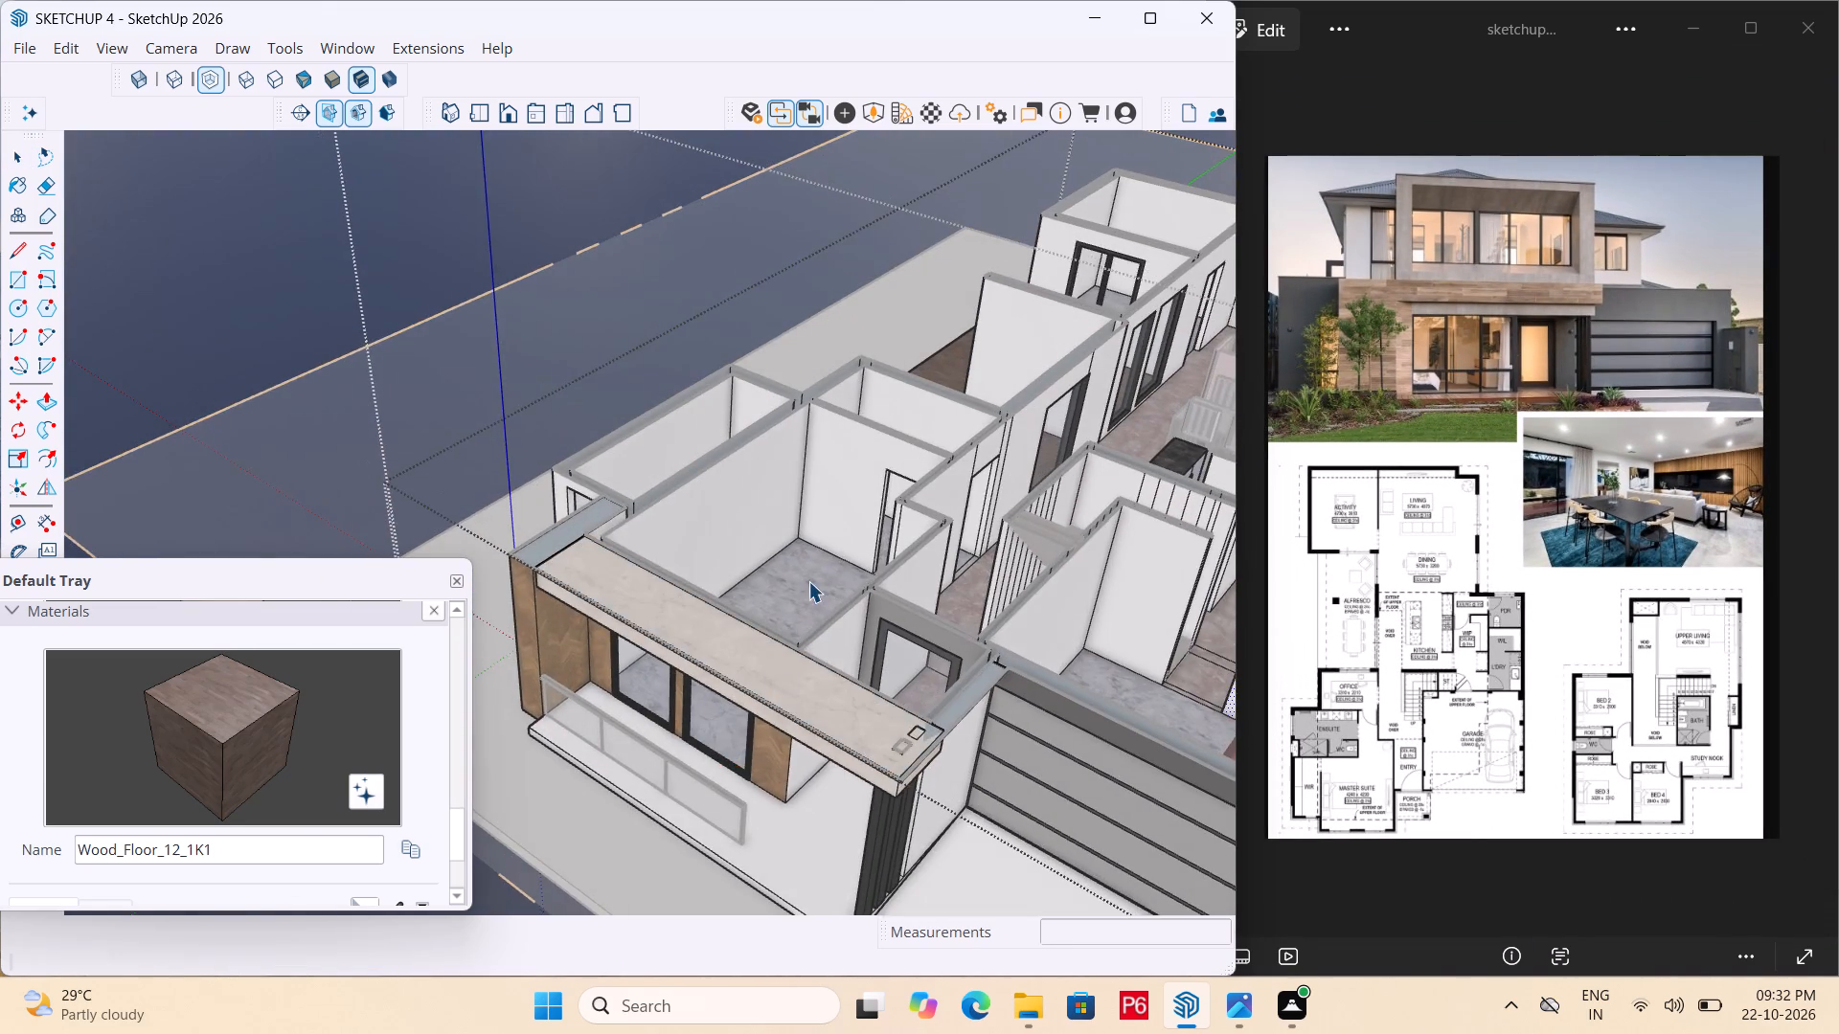
{"action": "middle_click_drag", "start_coordinate": [791, 573], "coordinate": [667, 578]}
{"action": "scroll", "coordinate": [667, 578], "scroll_direction": "up", "scroll_amount": 6}
{"action": "middle_click_drag", "start_coordinate": [685, 588], "coordinate": [775, 792]}
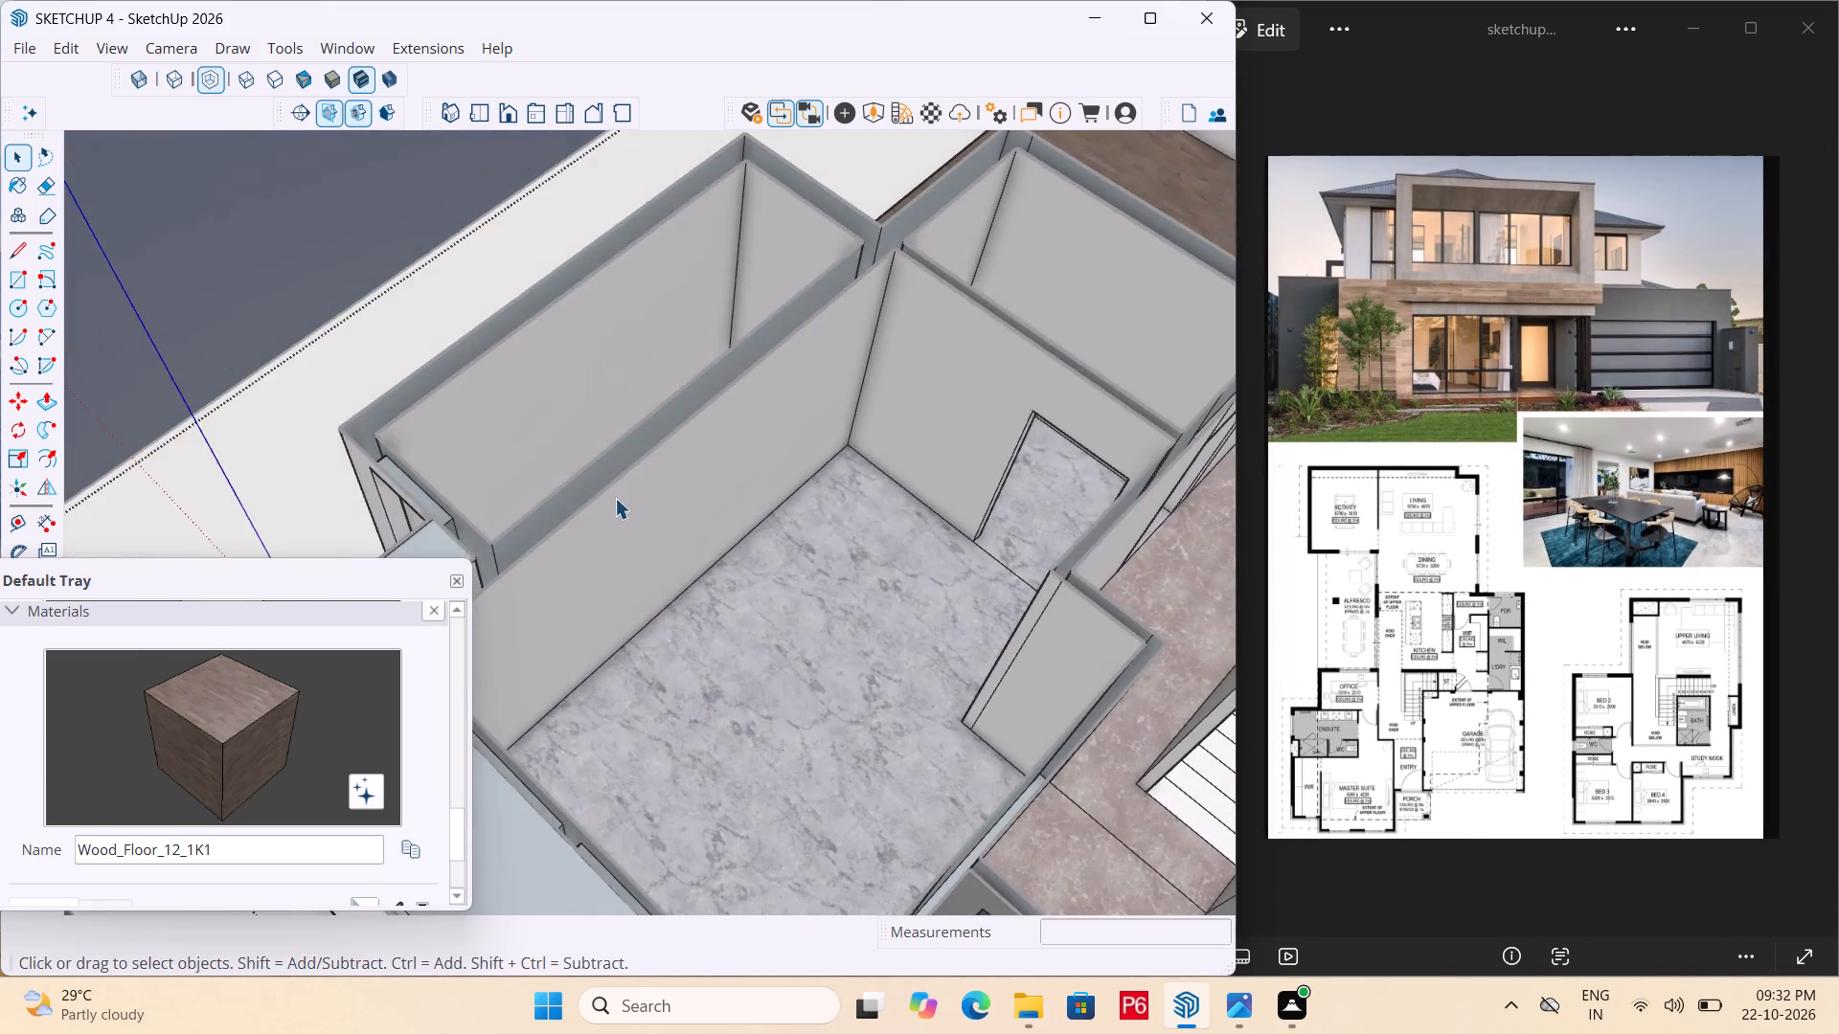
{"action": "scroll", "coordinate": [606, 496], "scroll_direction": "down", "scroll_amount": 4}
{"action": "middle_click_drag", "start_coordinate": [623, 605], "coordinate": [624, 652]}
{"action": "scroll", "coordinate": [626, 655], "scroll_direction": "up", "scroll_amount": 4}
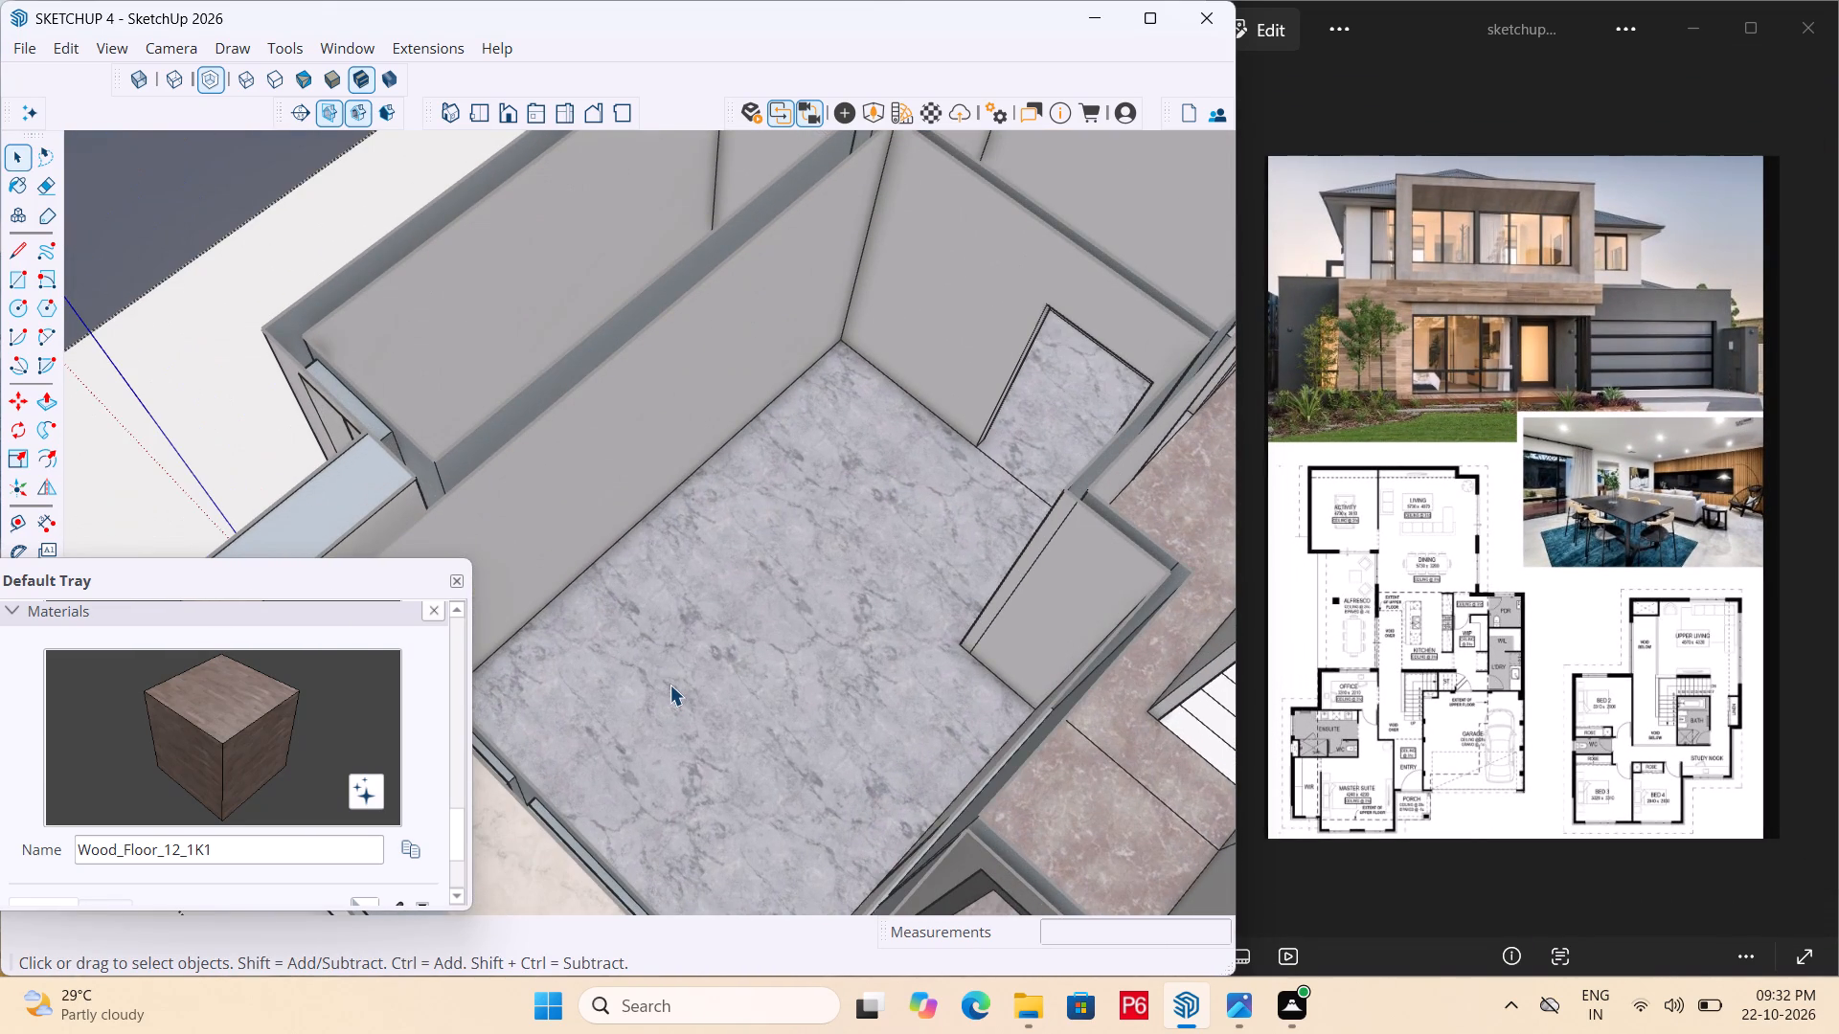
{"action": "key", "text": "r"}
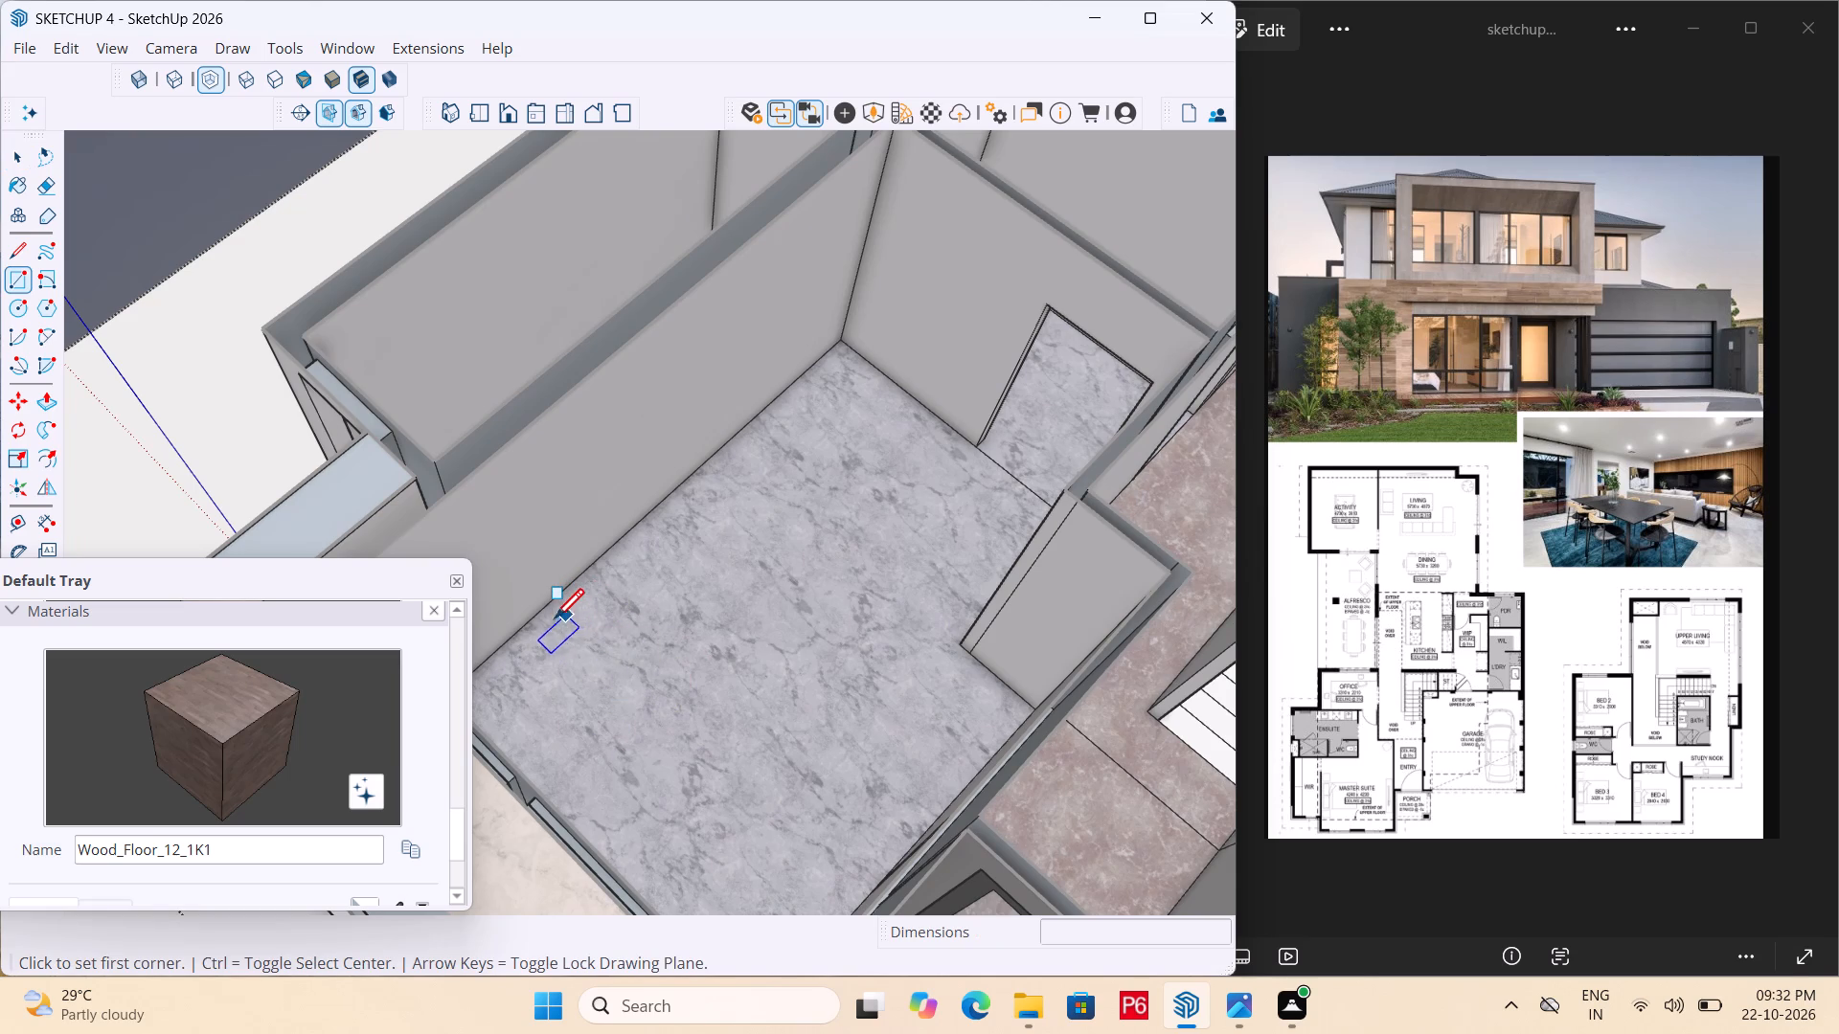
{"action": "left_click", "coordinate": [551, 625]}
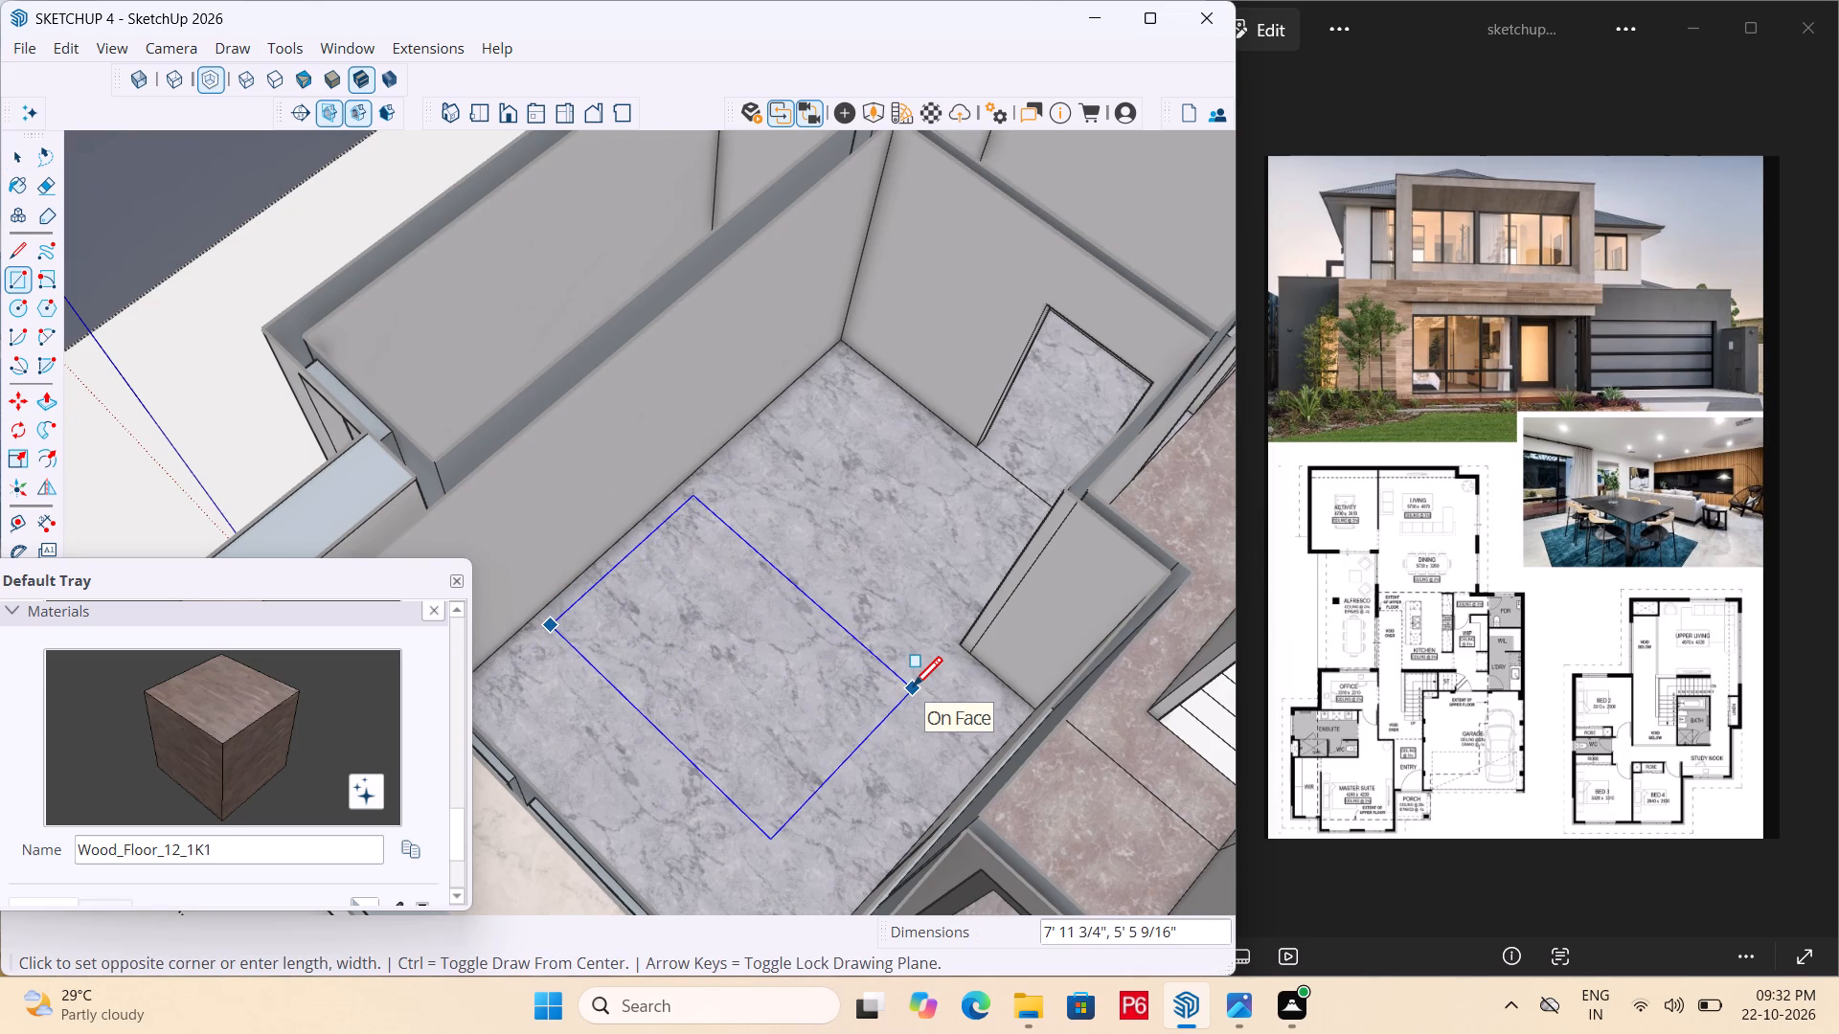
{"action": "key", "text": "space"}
Draw a bed-sized rectangle on the master suite's marble floor, near the wall shared with the walk-in robe.
{"action": "key", "text": "r"}
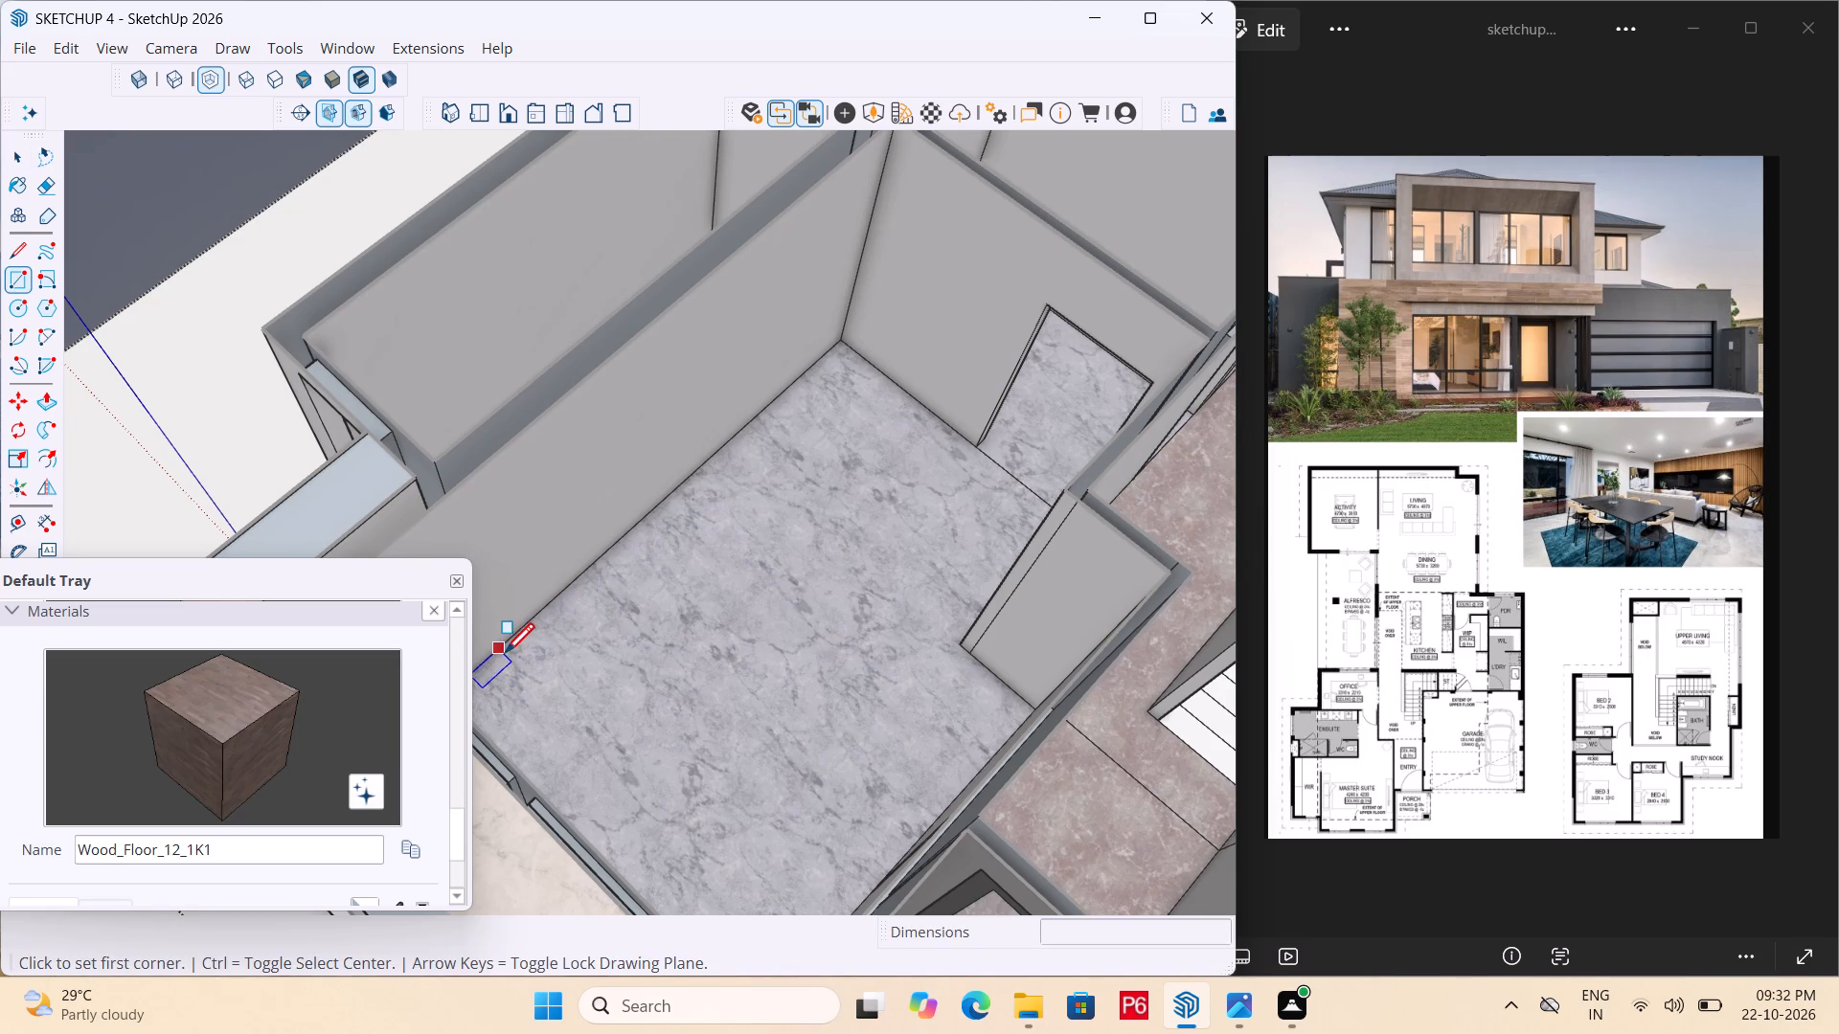
{"action": "left_click", "coordinate": [534, 640]}
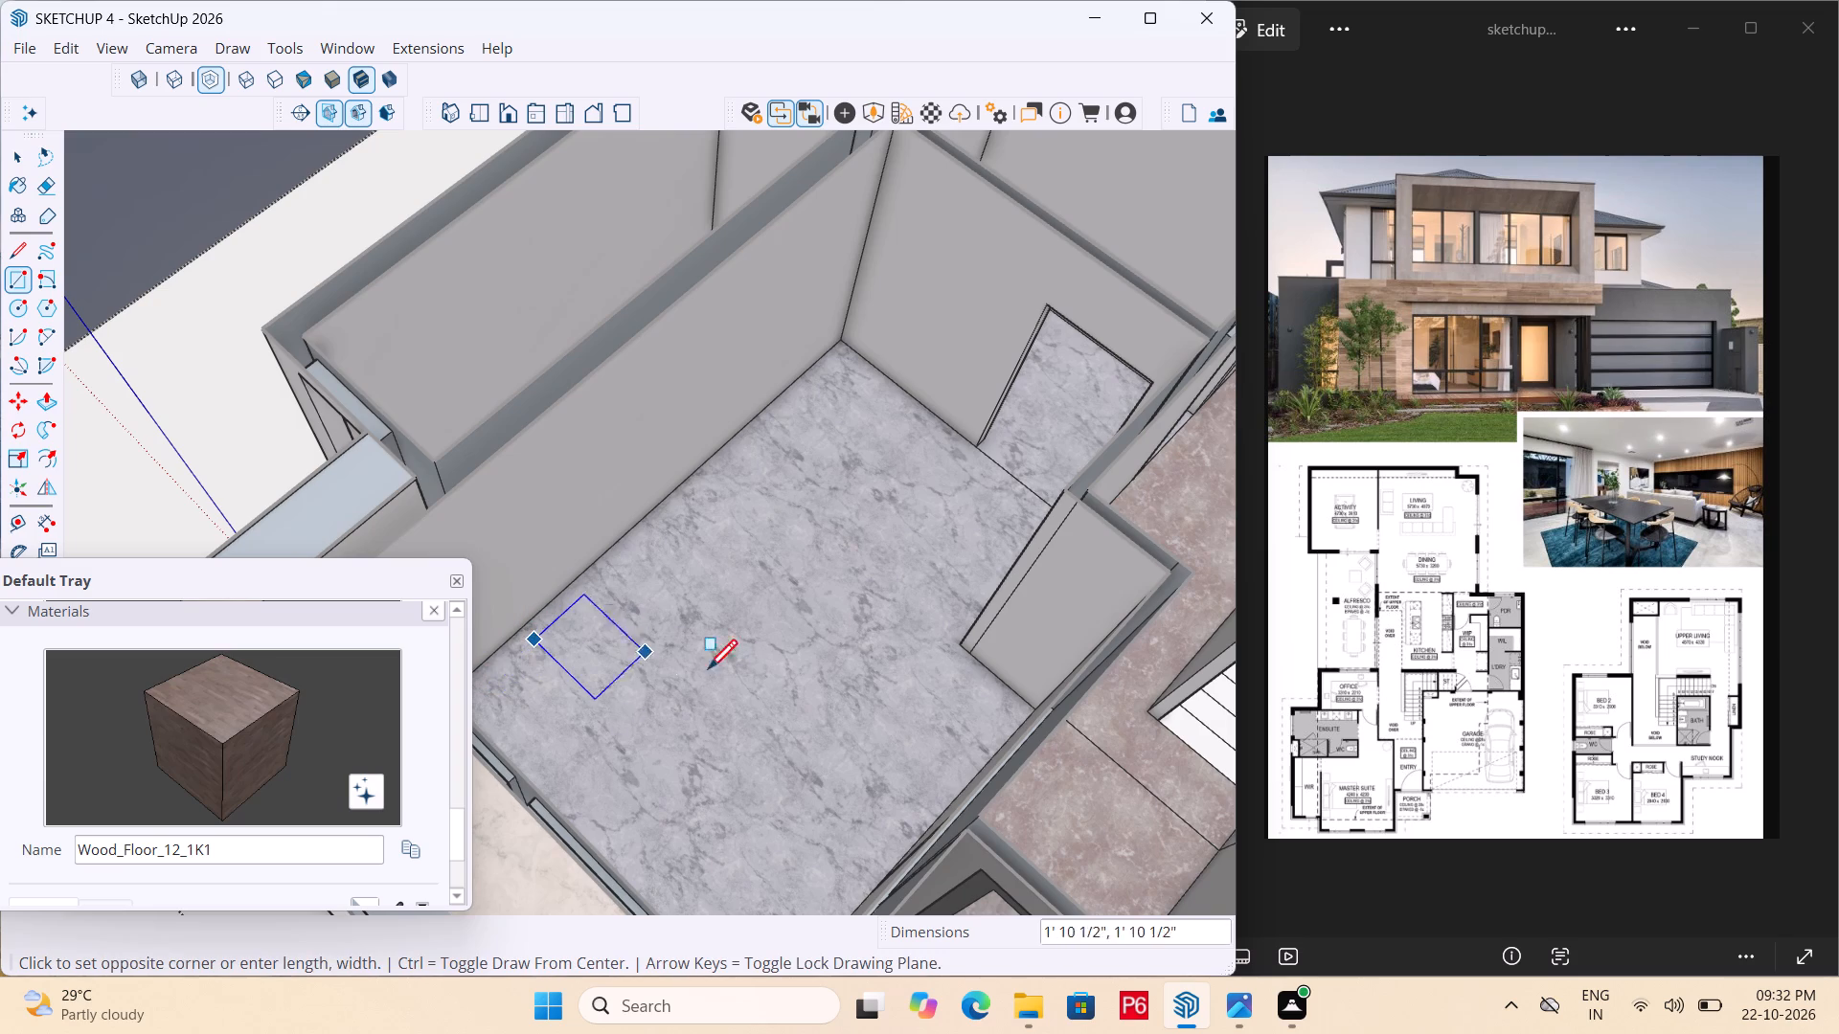
{"action": "left_click", "coordinate": [914, 706]}
{"action": "key", "text": "space"}
Select the new master suite floor rectangle's face together with its edges and bring up its available operations.
{"action": "left_click", "coordinate": [809, 702]}
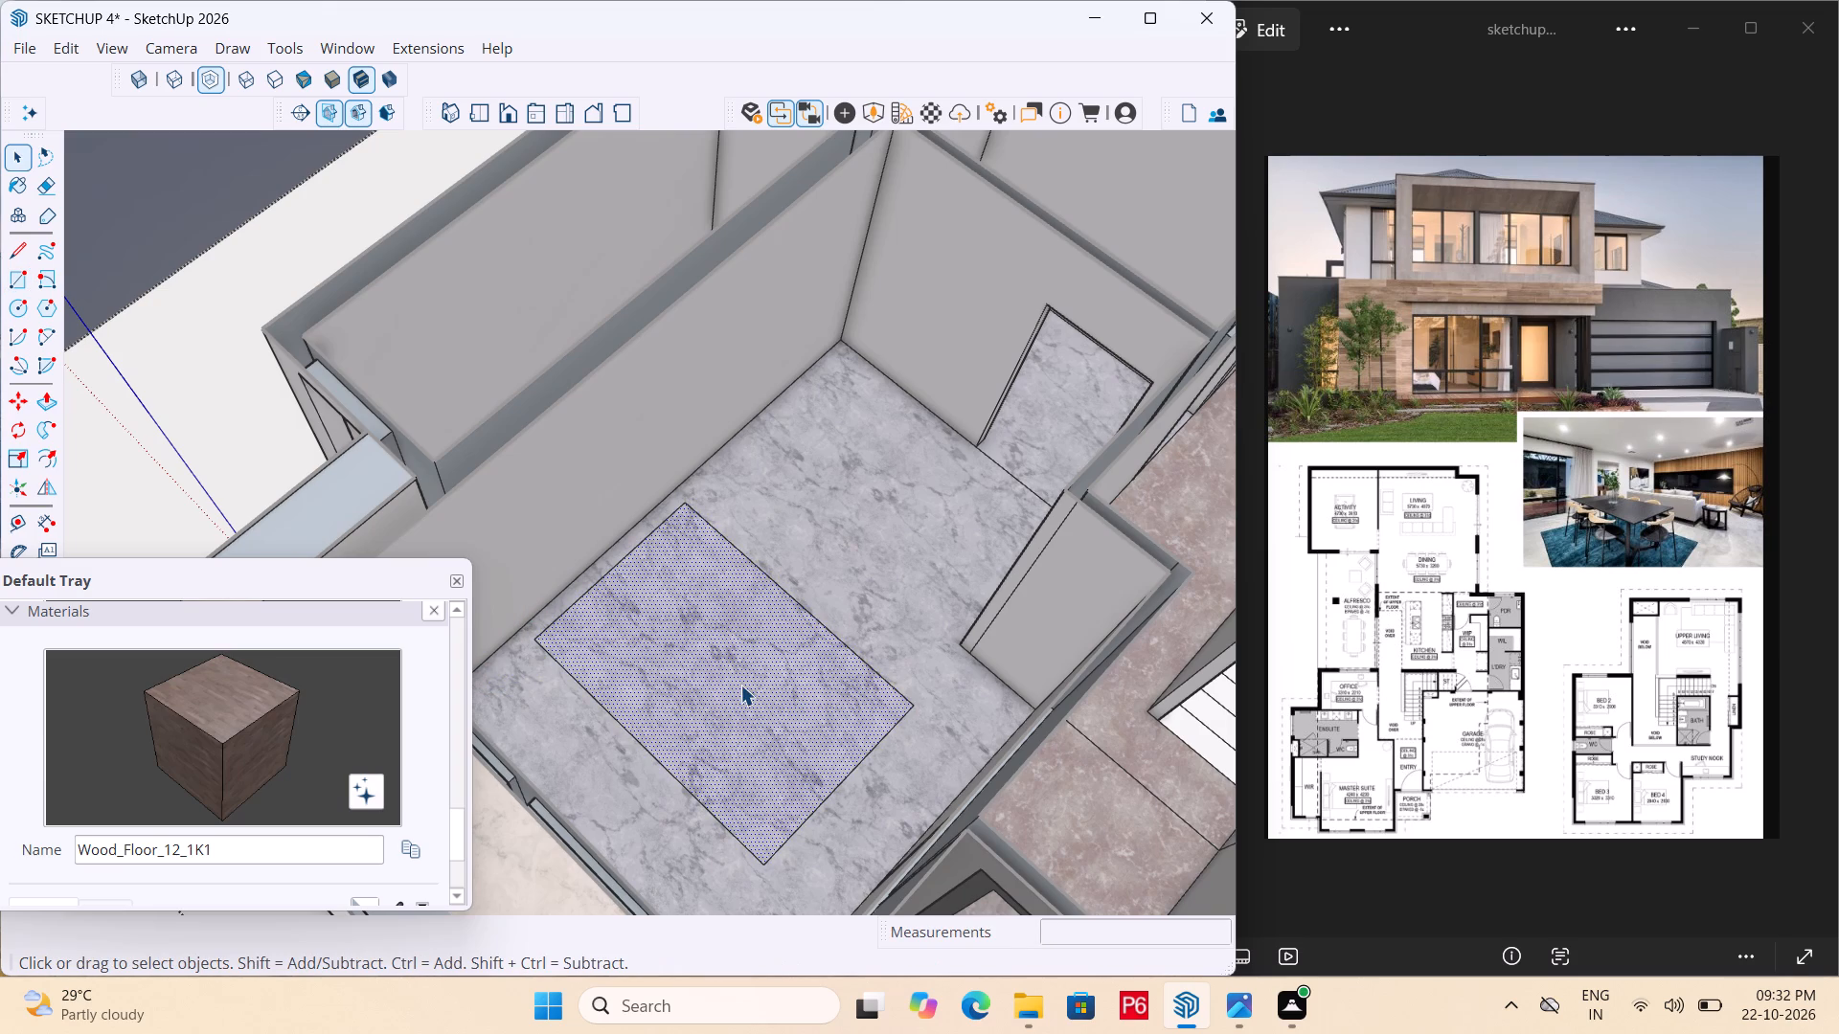
{"action": "double_click", "coordinate": [740, 685]}
{"action": "right_click", "coordinate": [740, 685]}
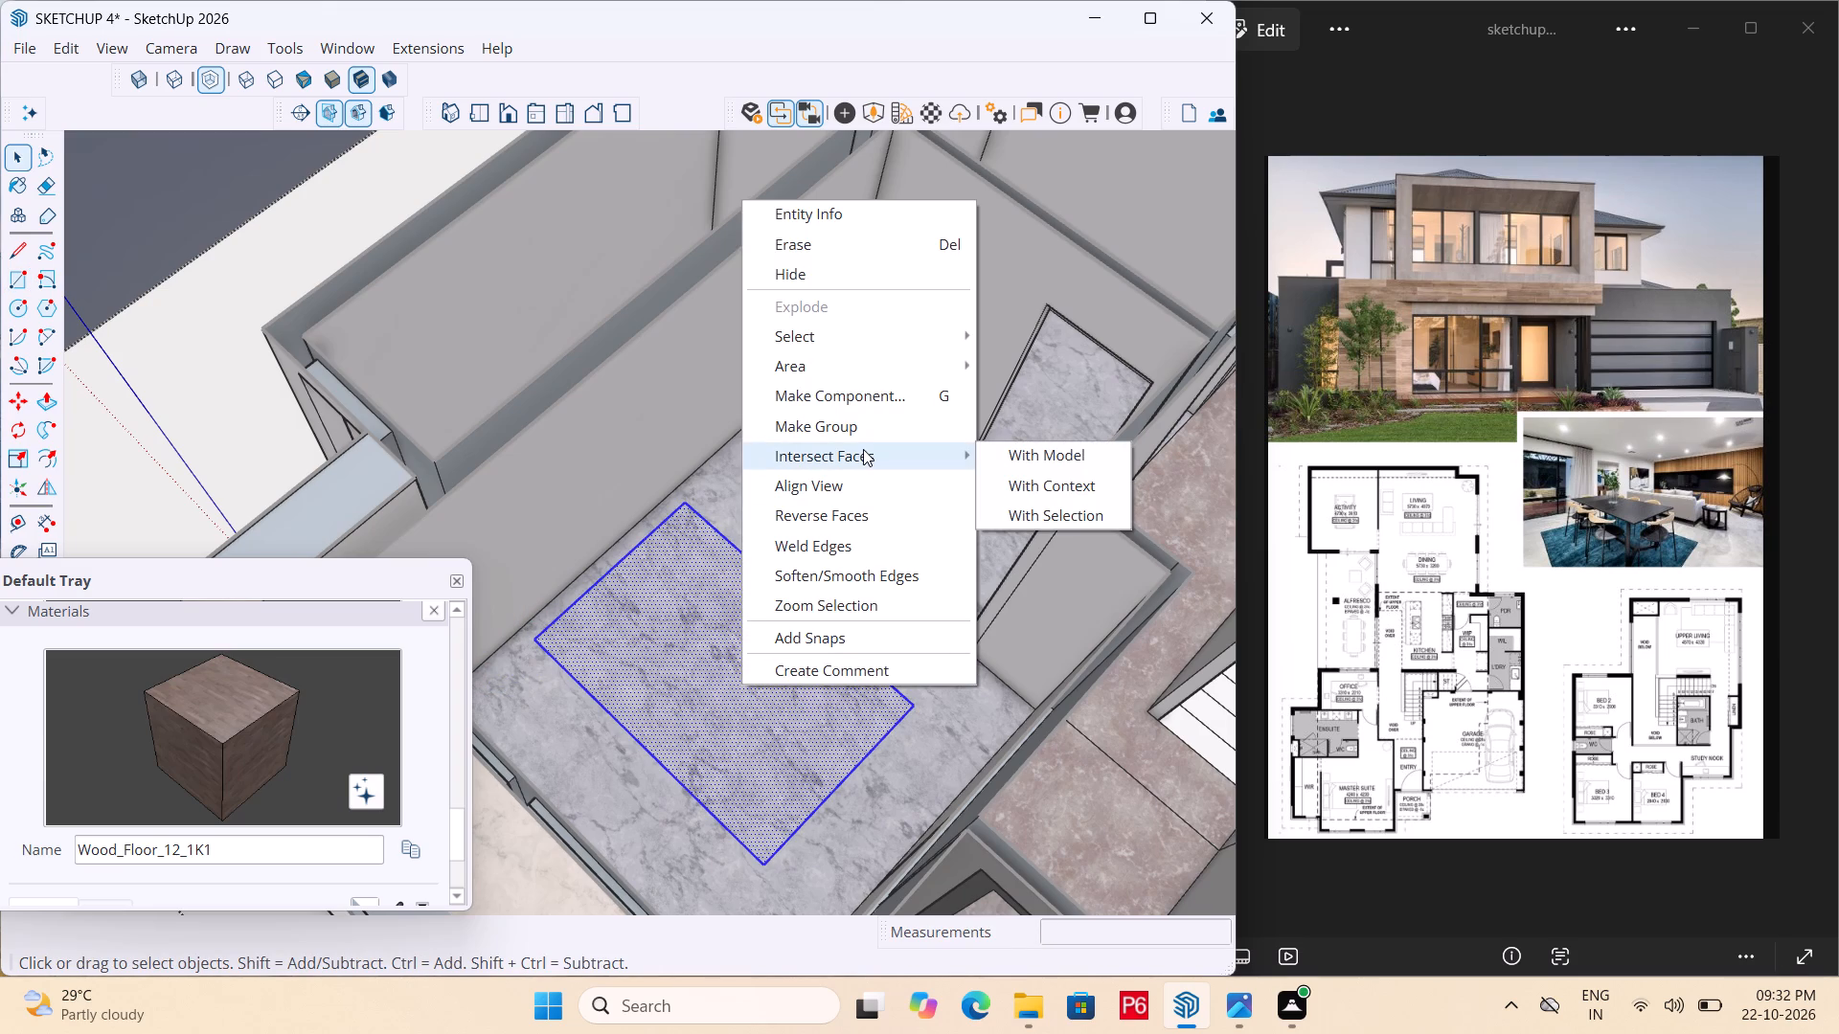